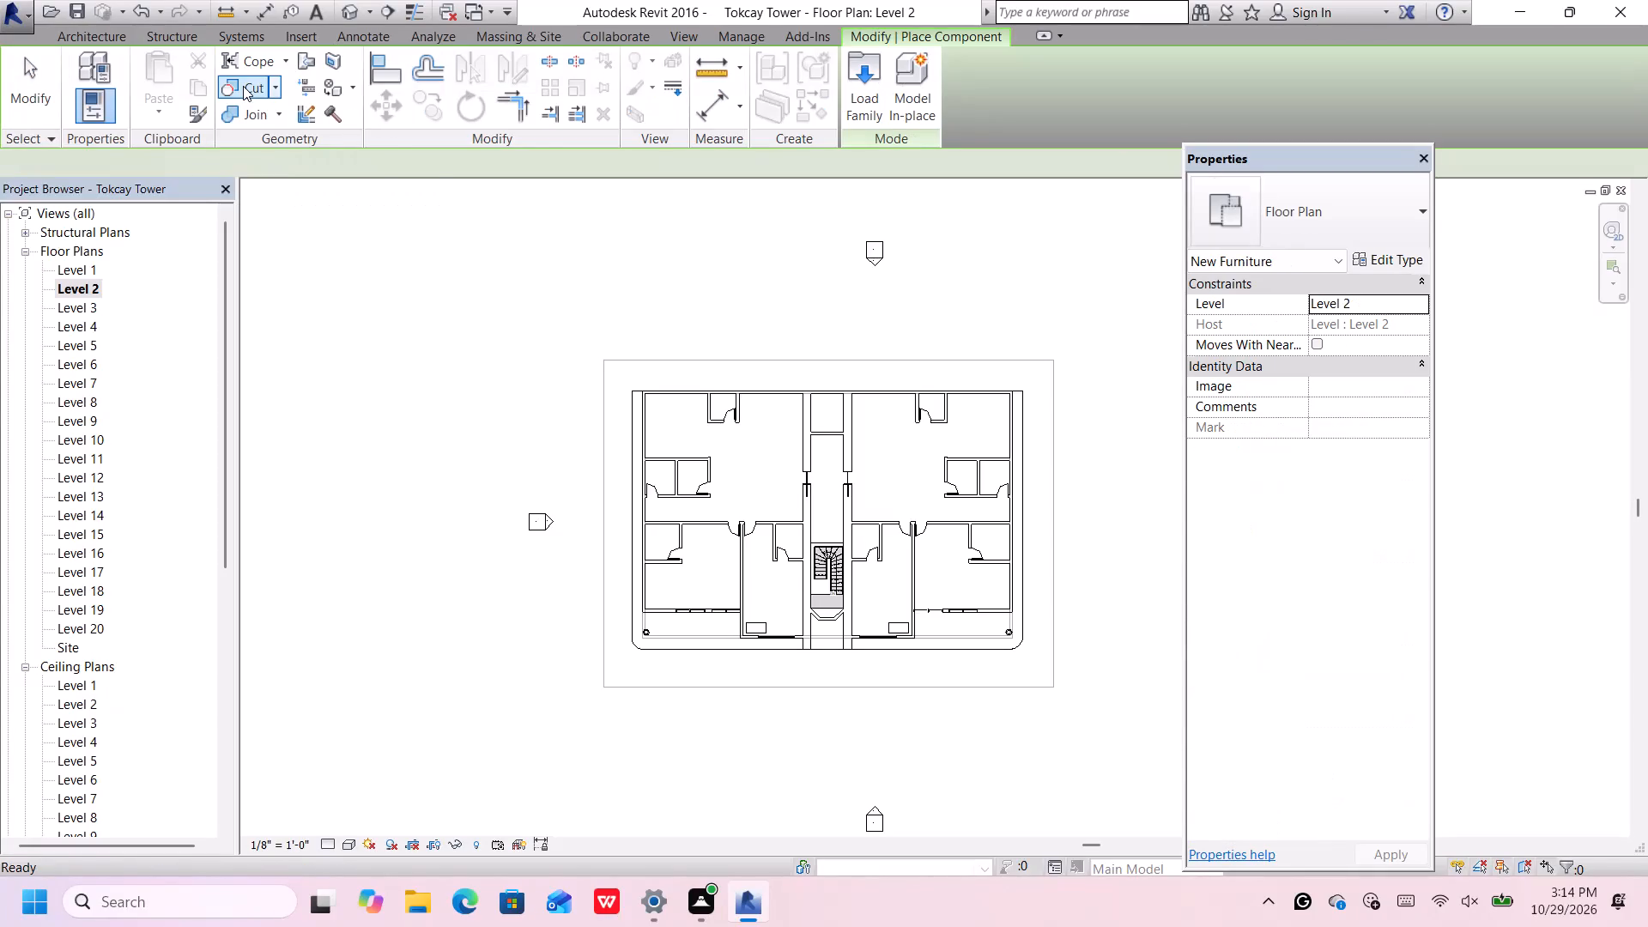
# Open the US Imperial Furniture > Seating library for loading a family and compare the previews of its chairs and sofas.
pyautogui.moveTo(243, 86); pyautogui.dragTo(242, 94, button='right')
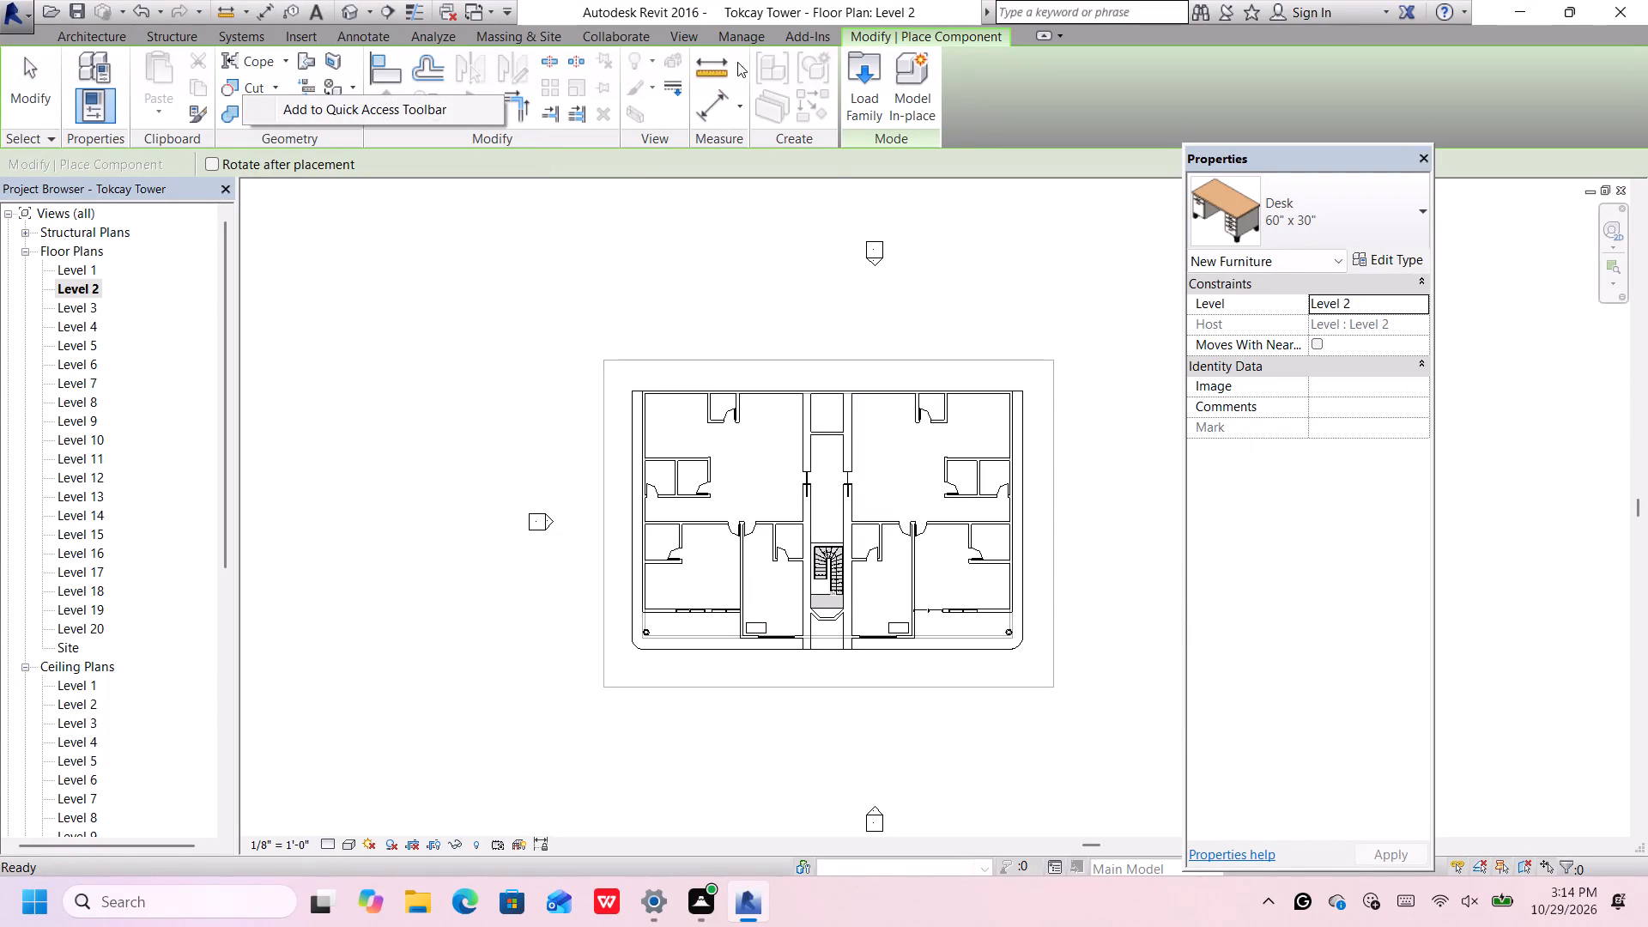
pyautogui.click(869, 54)
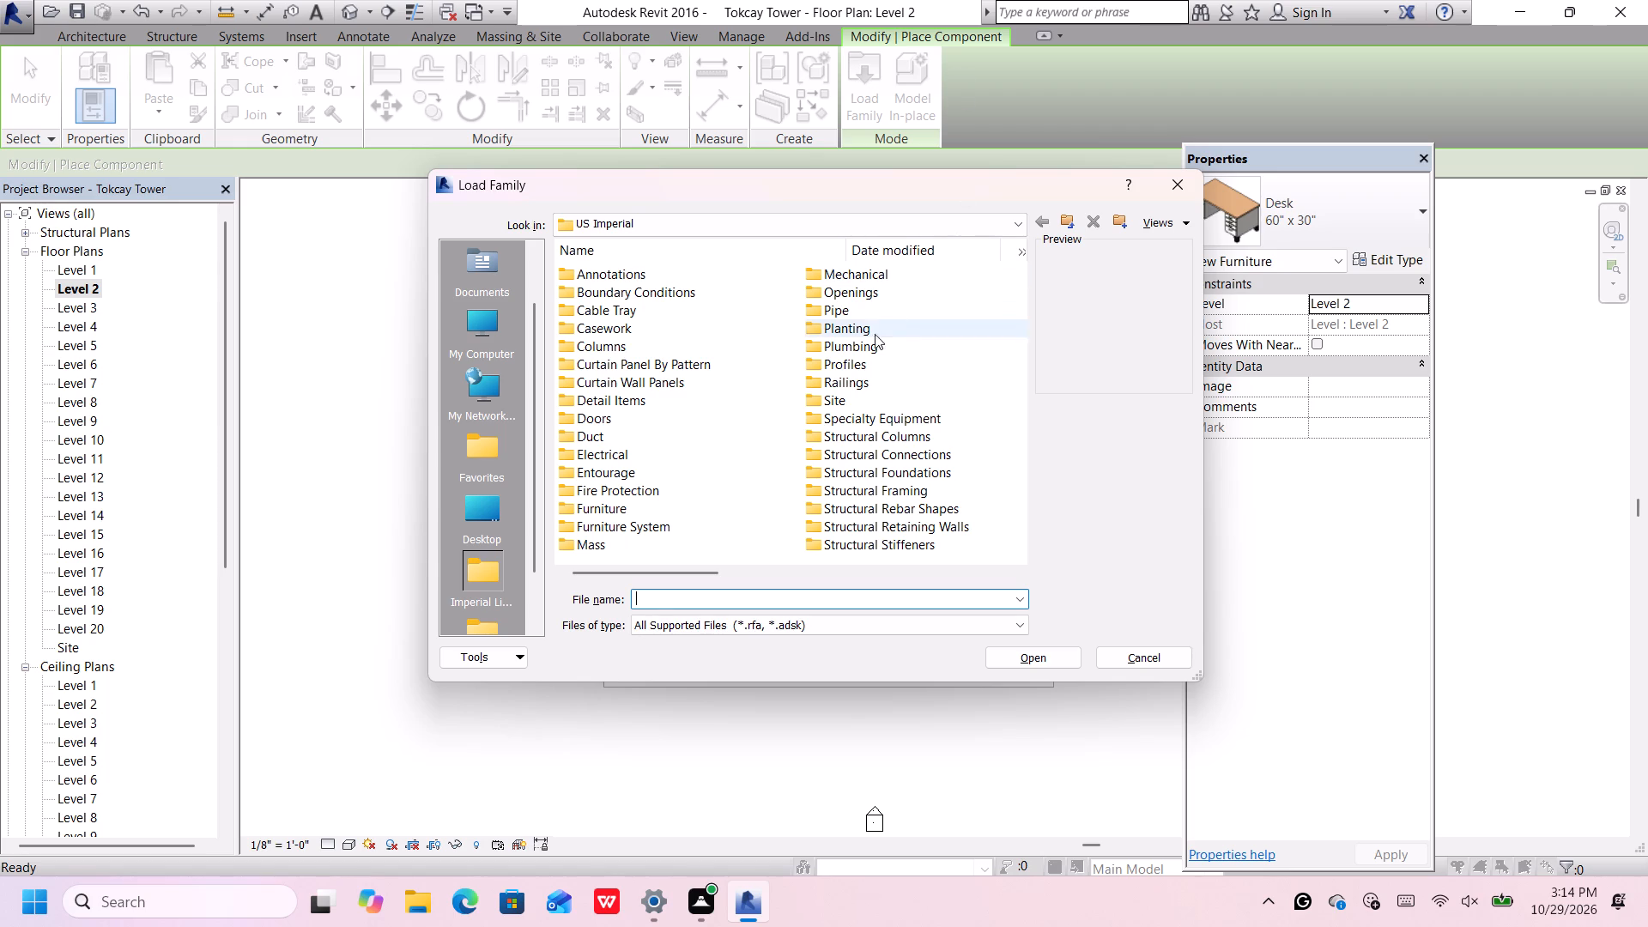
pyautogui.scroll(1, 857, 439)
pyautogui.doubleClick(682, 513)
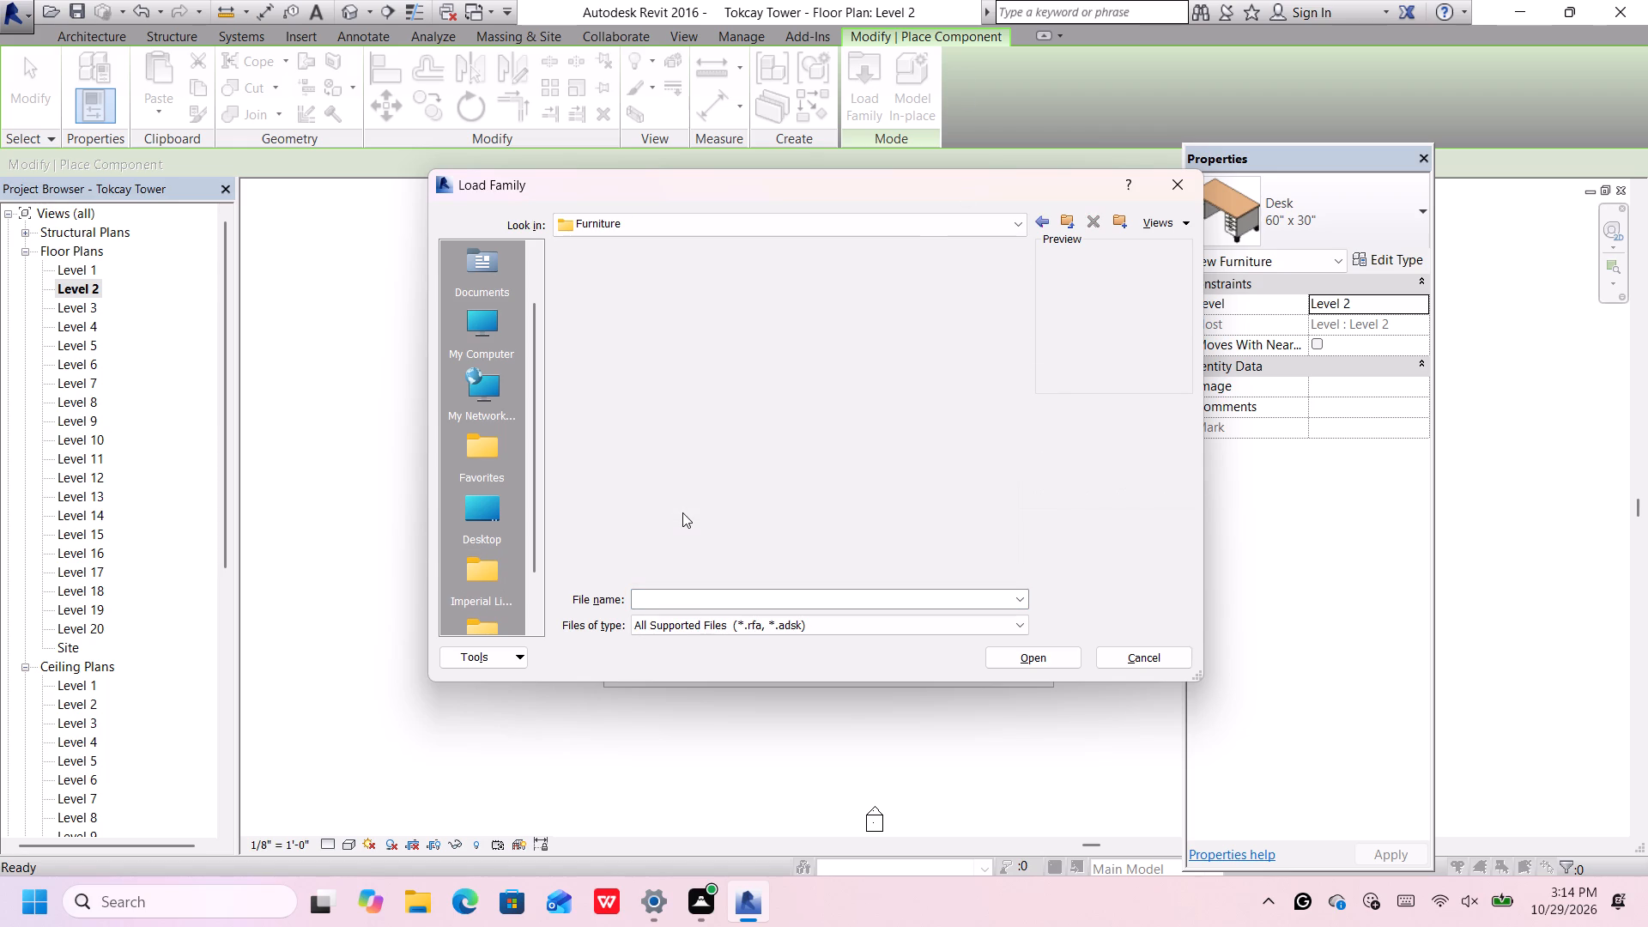
pyautogui.doubleClick(734, 288)
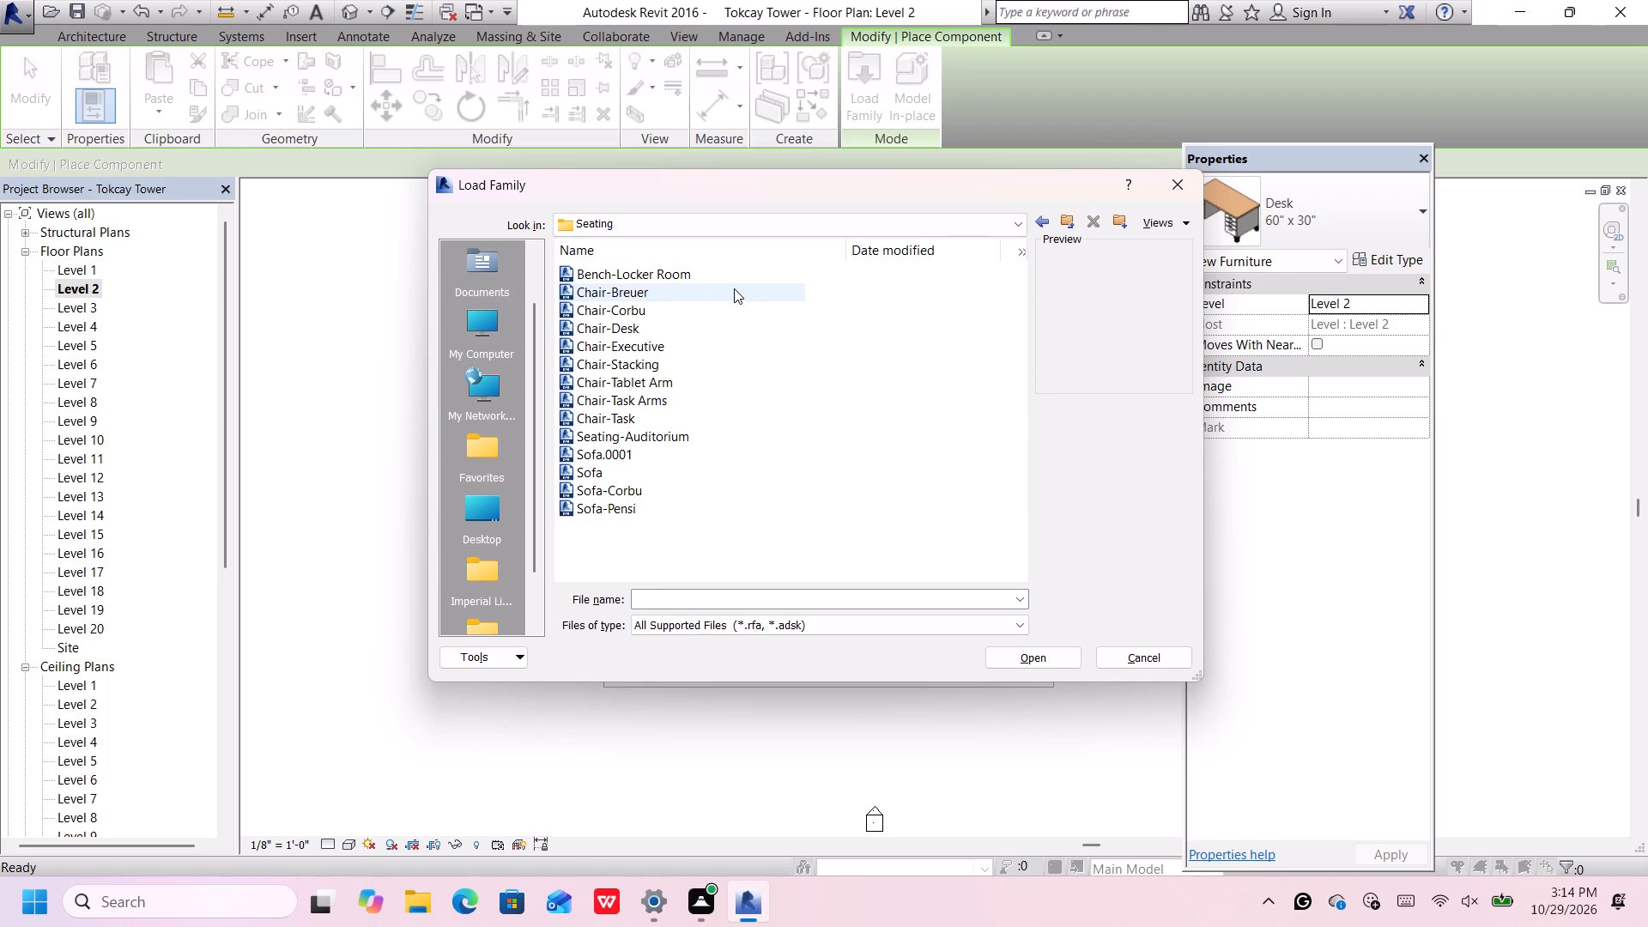
pyautogui.click(738, 277)
pyautogui.click(736, 300)
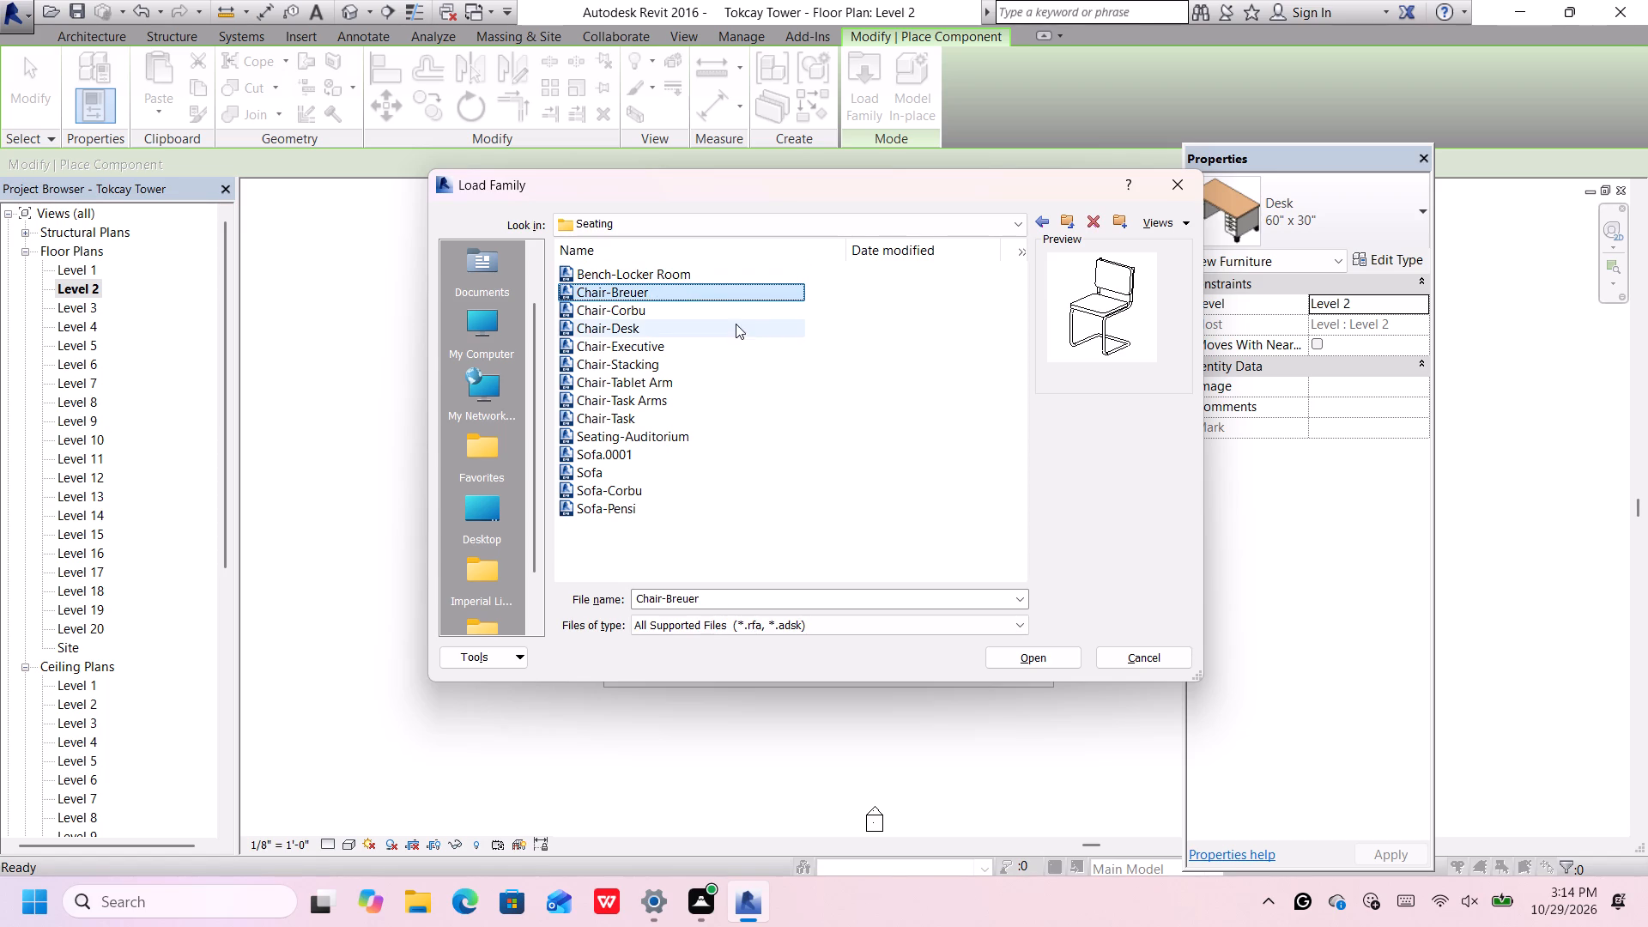
pyautogui.click(736, 324)
pyautogui.click(736, 343)
pyautogui.click(741, 366)
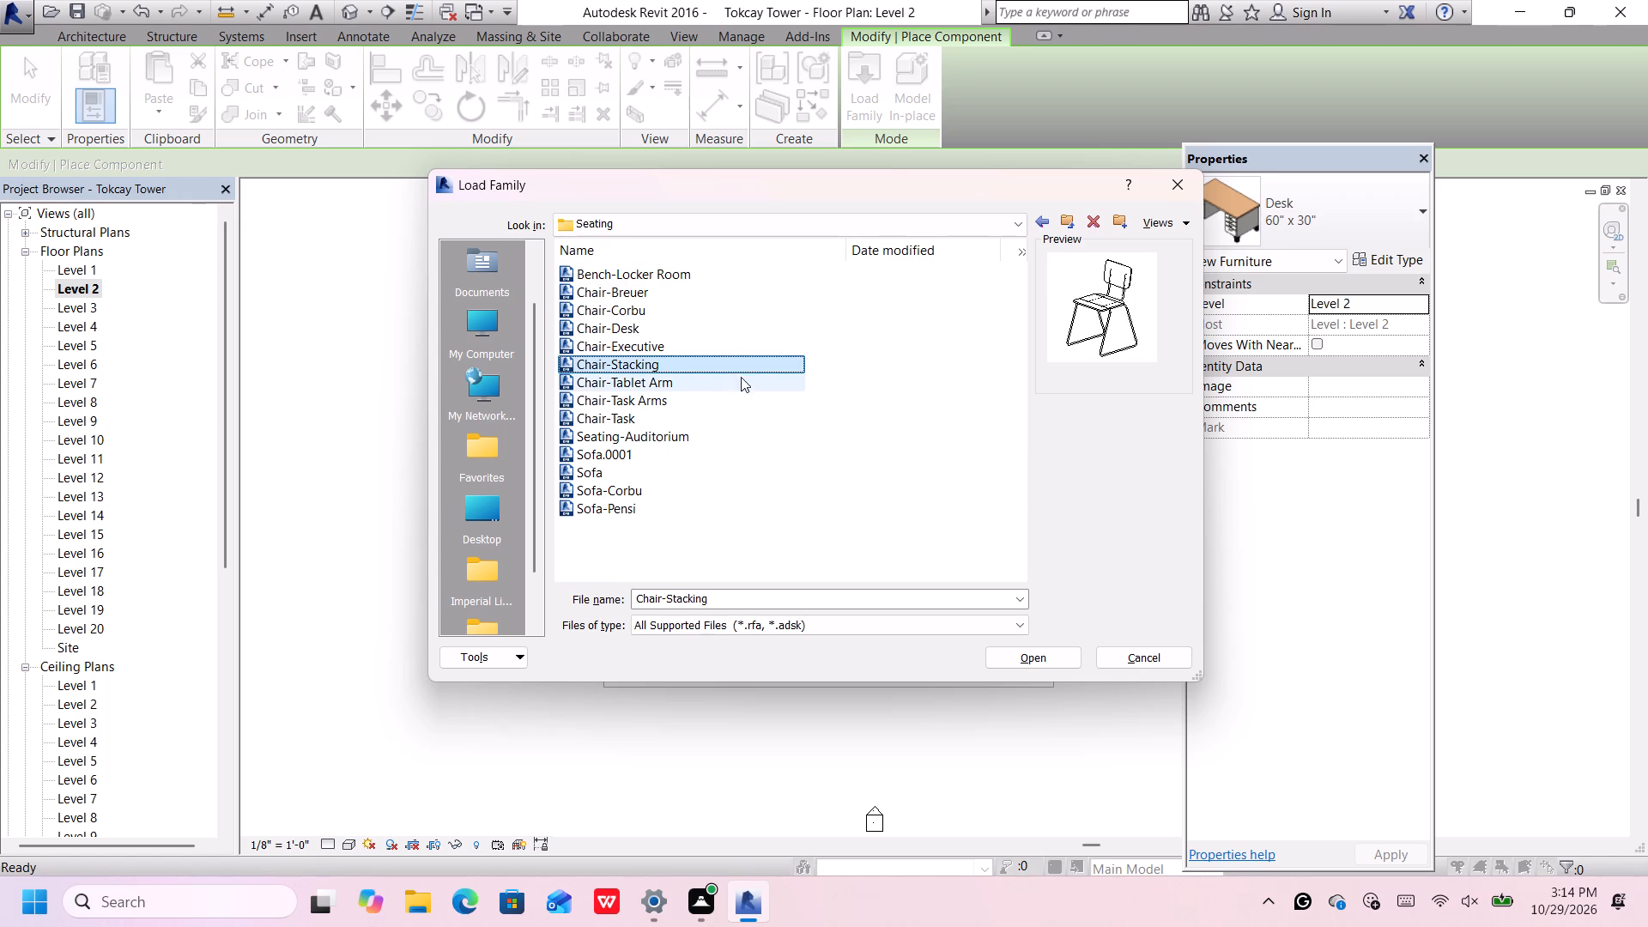
pyautogui.click(742, 392)
pyautogui.click(742, 427)
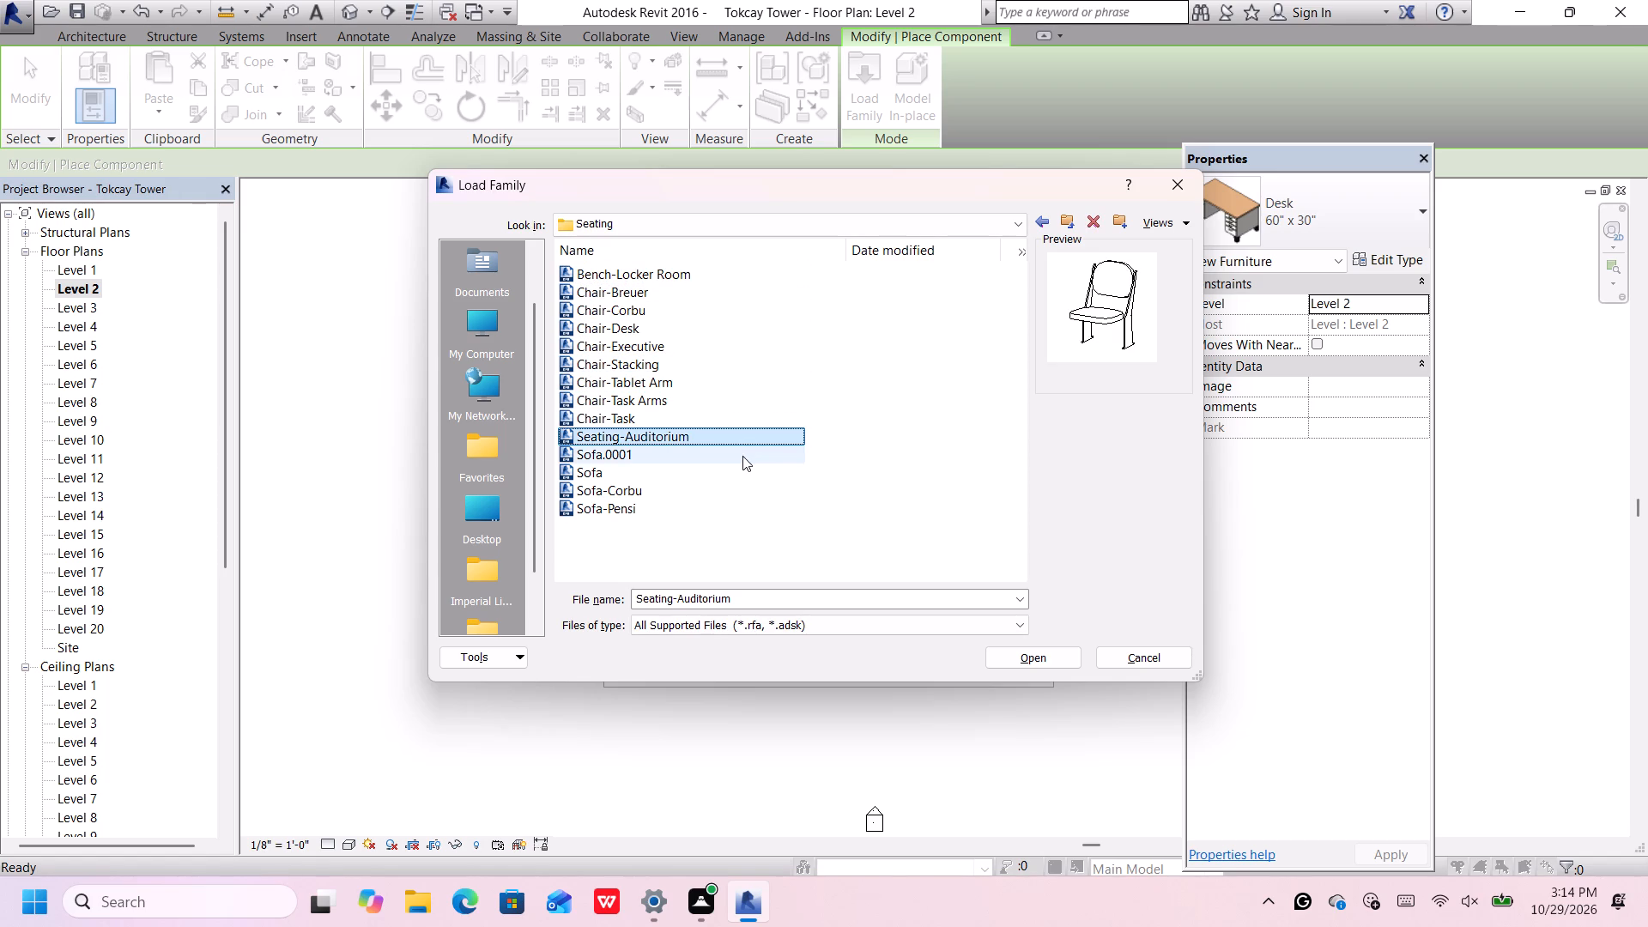
pyautogui.click(742, 456)
pyautogui.click(737, 478)
pyautogui.click(729, 505)
pyautogui.click(729, 524)
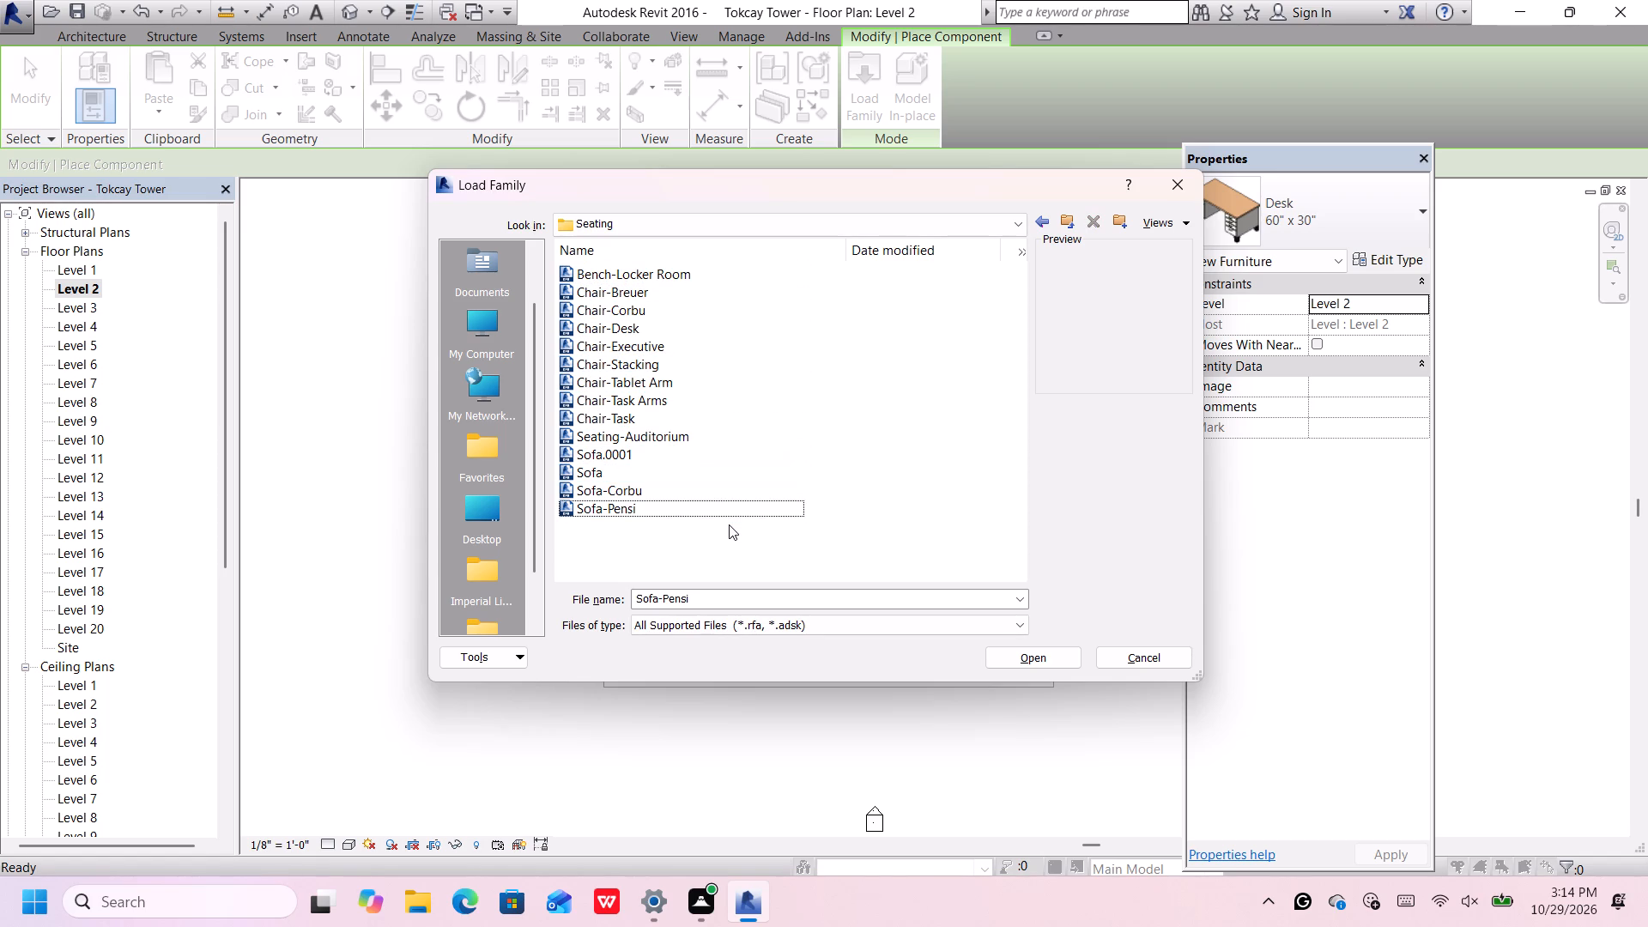
pyautogui.click(741, 458)
pyautogui.click(740, 481)
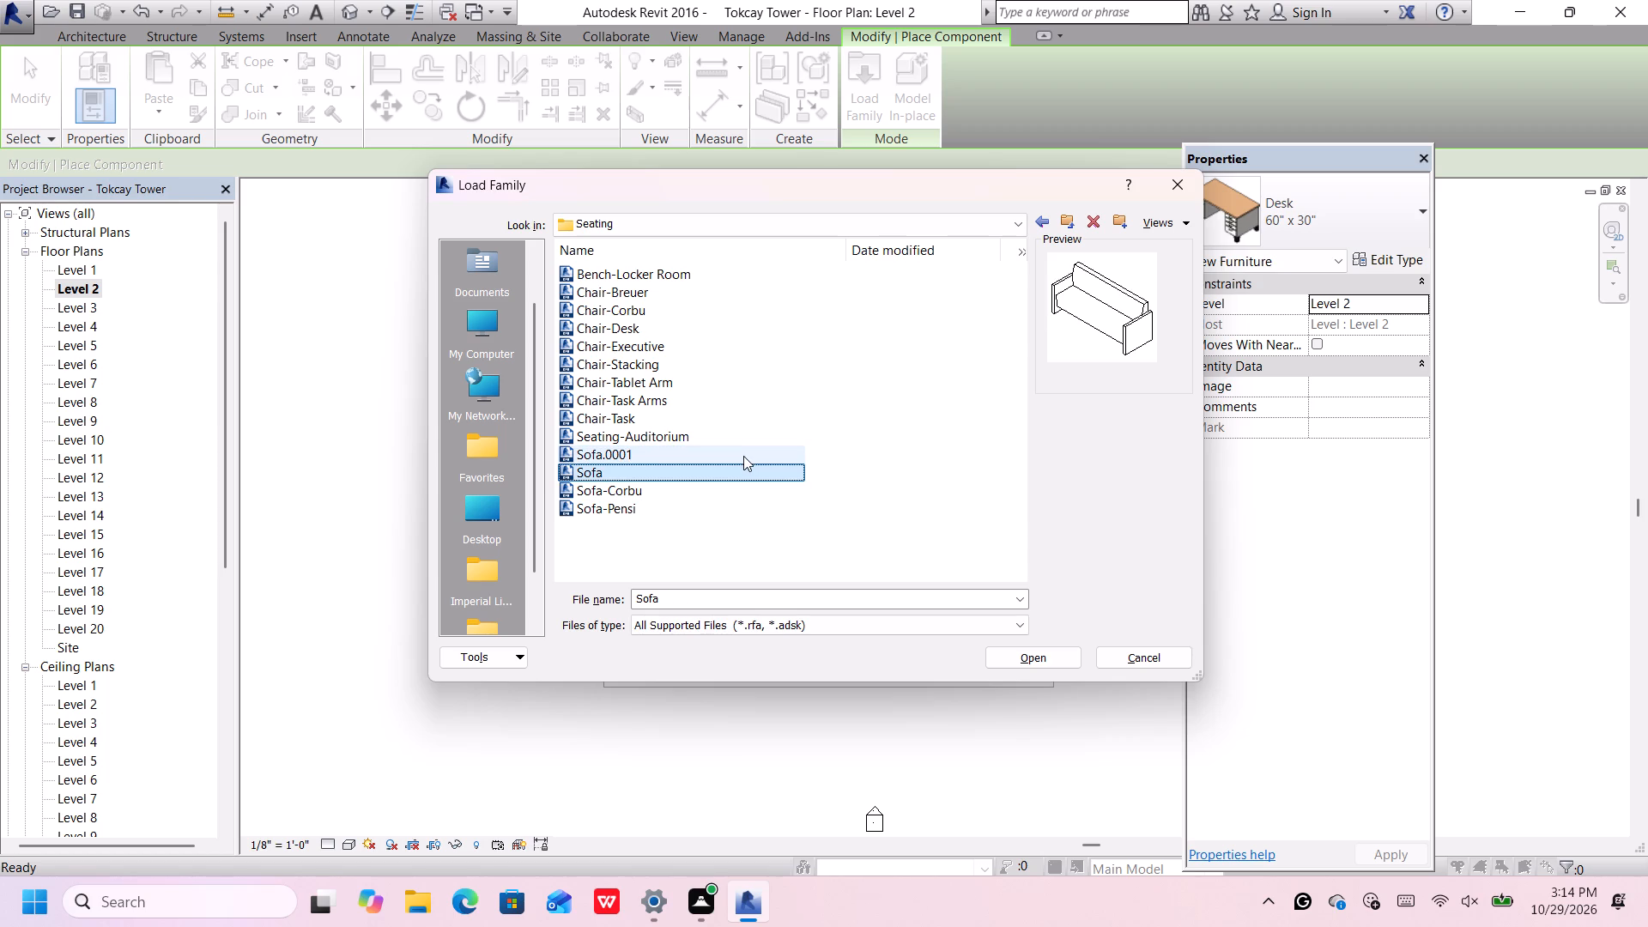
pyautogui.click(743, 456)
pyautogui.click(741, 445)
pyautogui.click(742, 430)
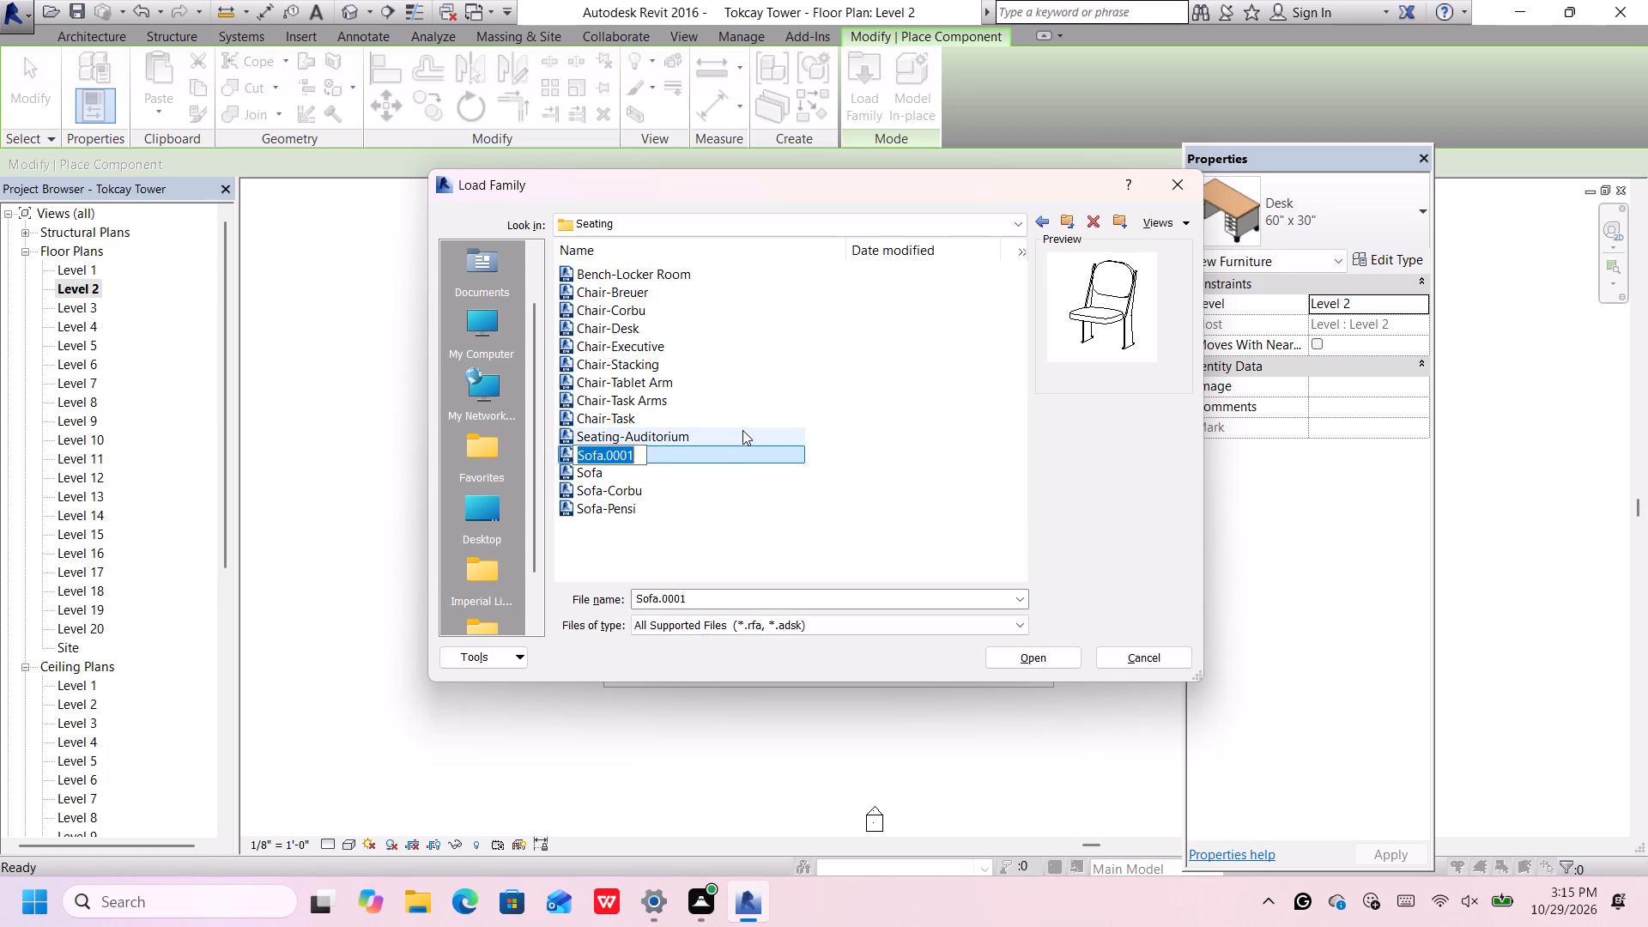
pyautogui.click(742, 414)
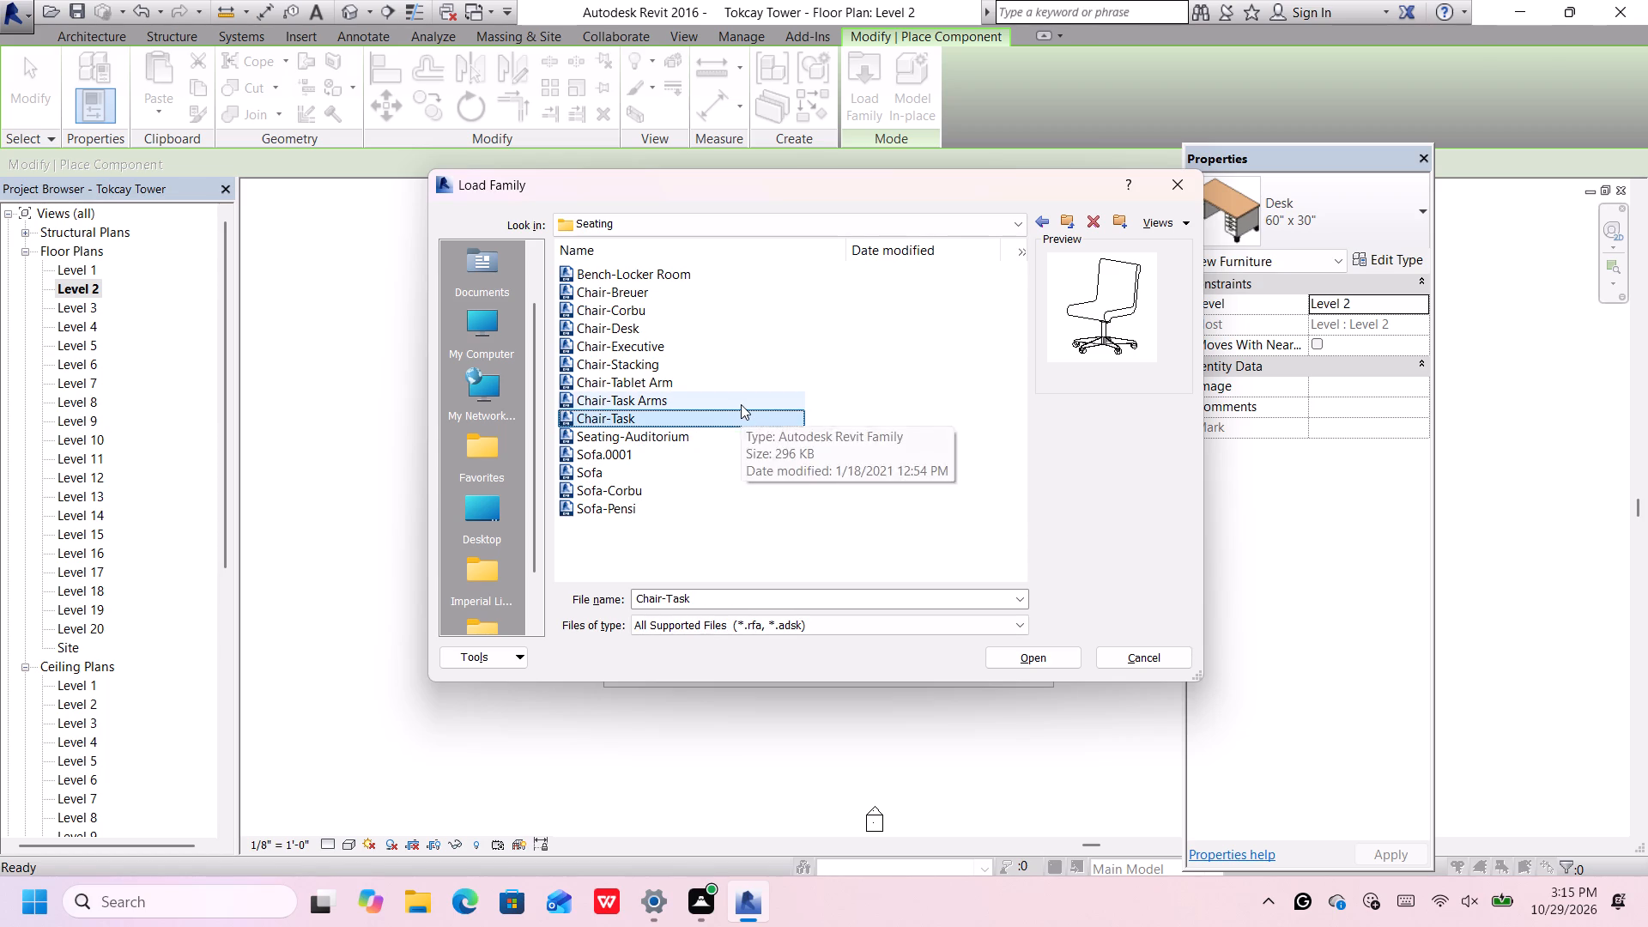
# Load the Chair-Task Arms family for placement.
pyautogui.click(741, 402)
pyautogui.doubleClick(739, 402)
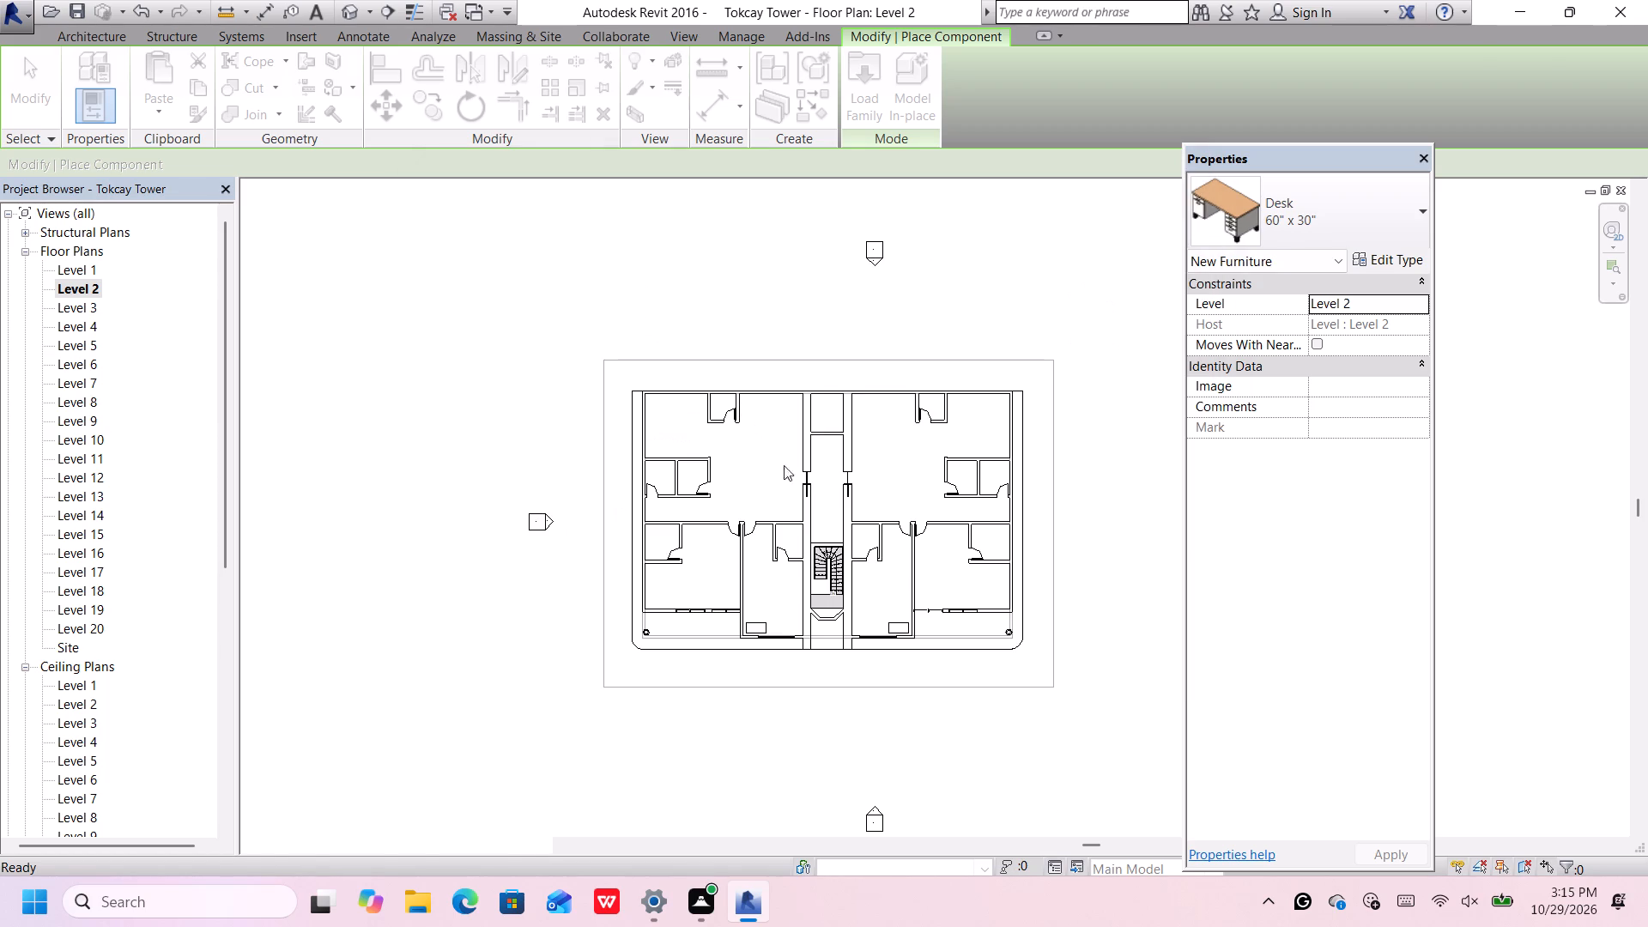
# Place a Chair-Task Arms, rotated 180° to face the front wall, behind each front-room desk, about 3'-6" from the outer side wall.
pyautogui.scroll(5, 854, 589)
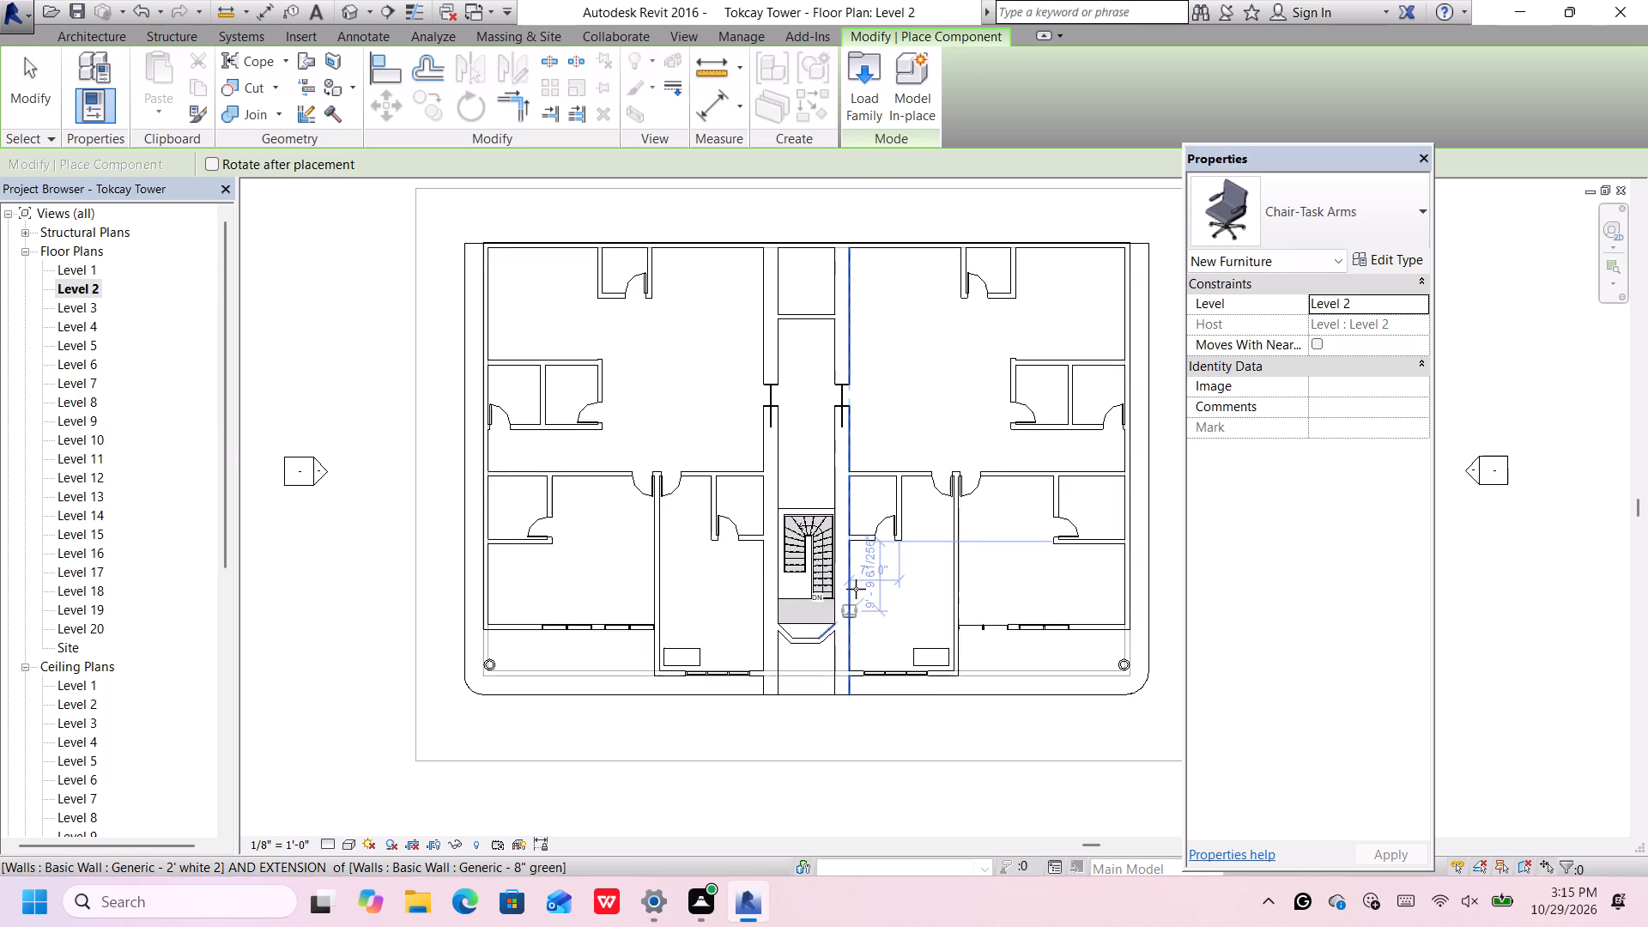
pyautogui.scroll(1, 858, 595)
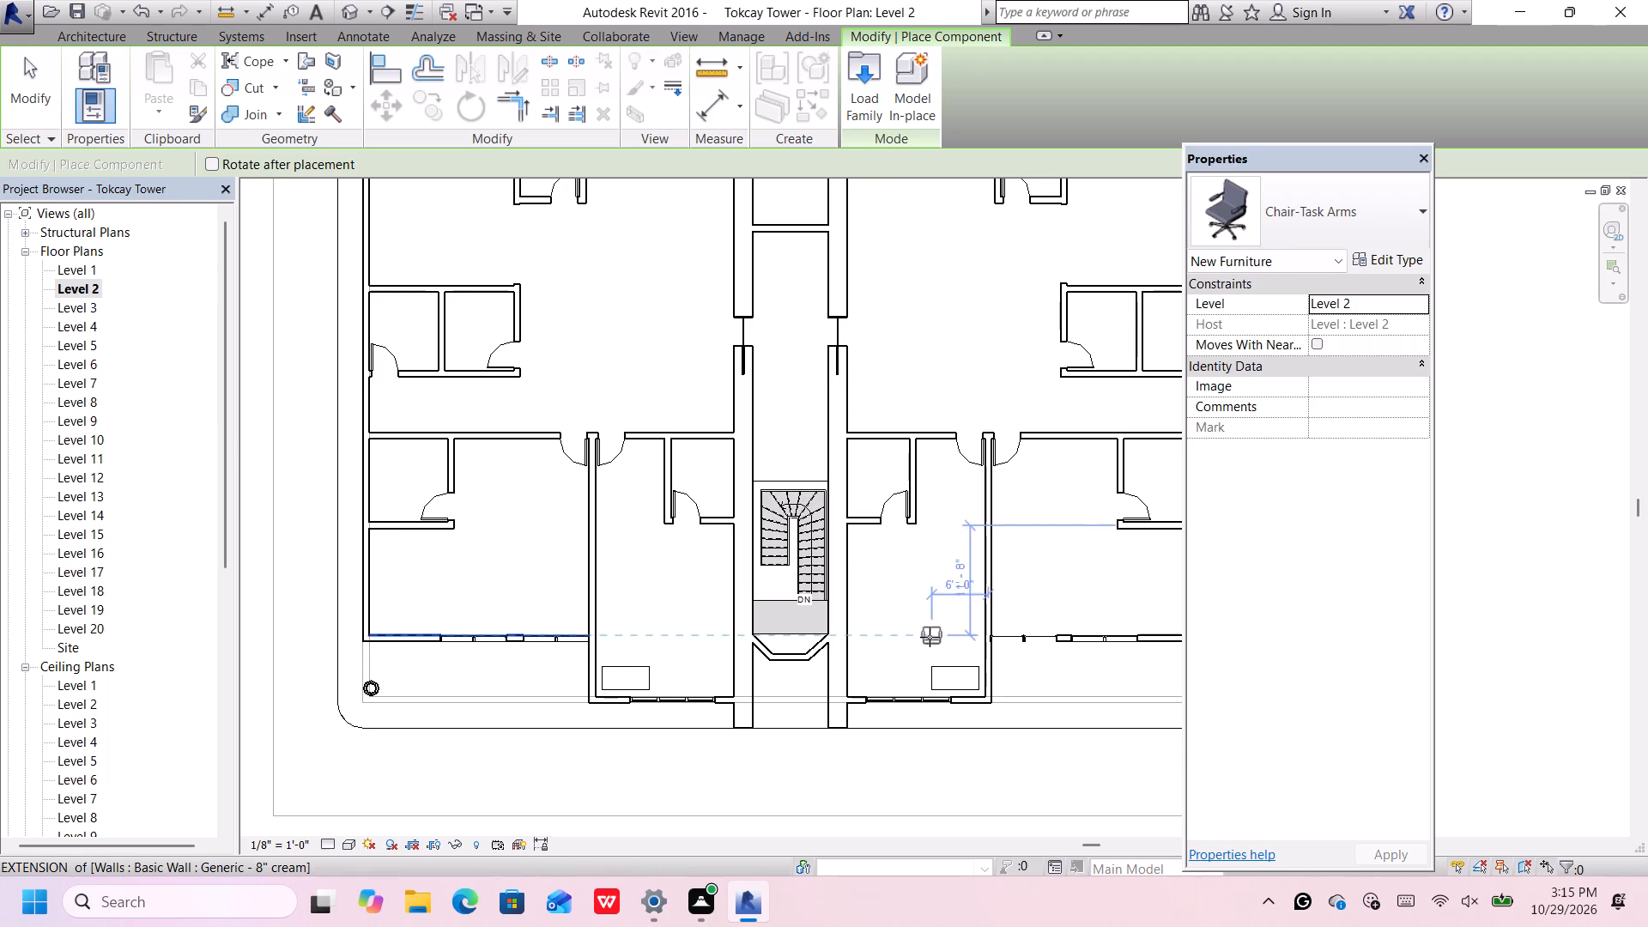
pyautogui.scroll(4, 947, 647)
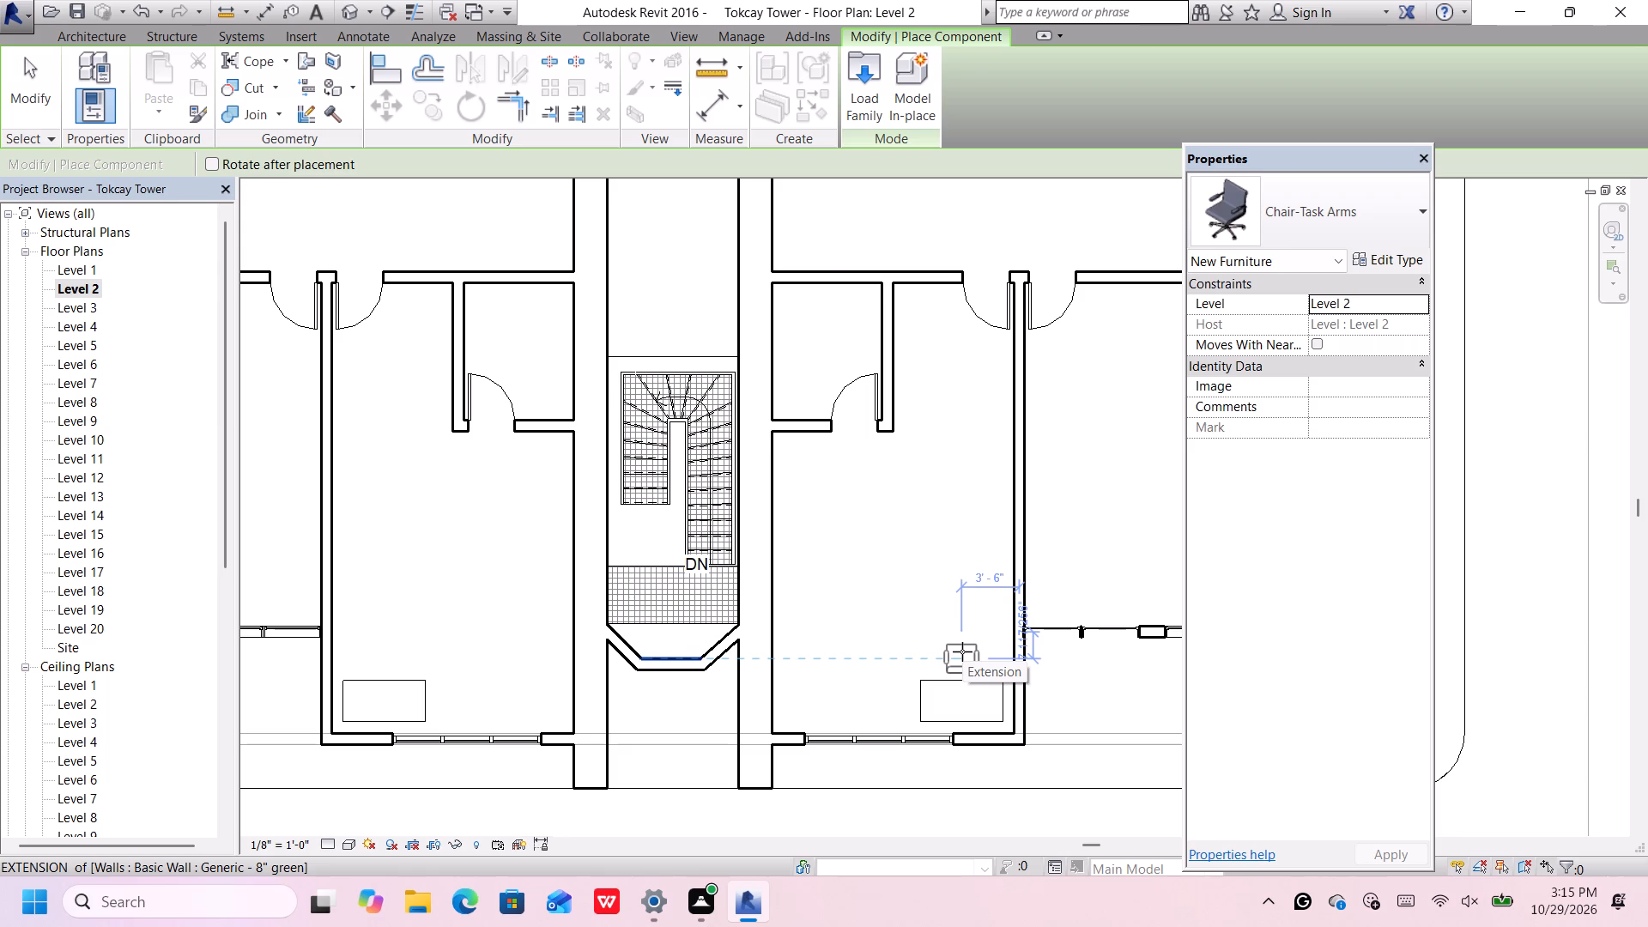
pyautogui.press('space')
pyautogui.press('space')
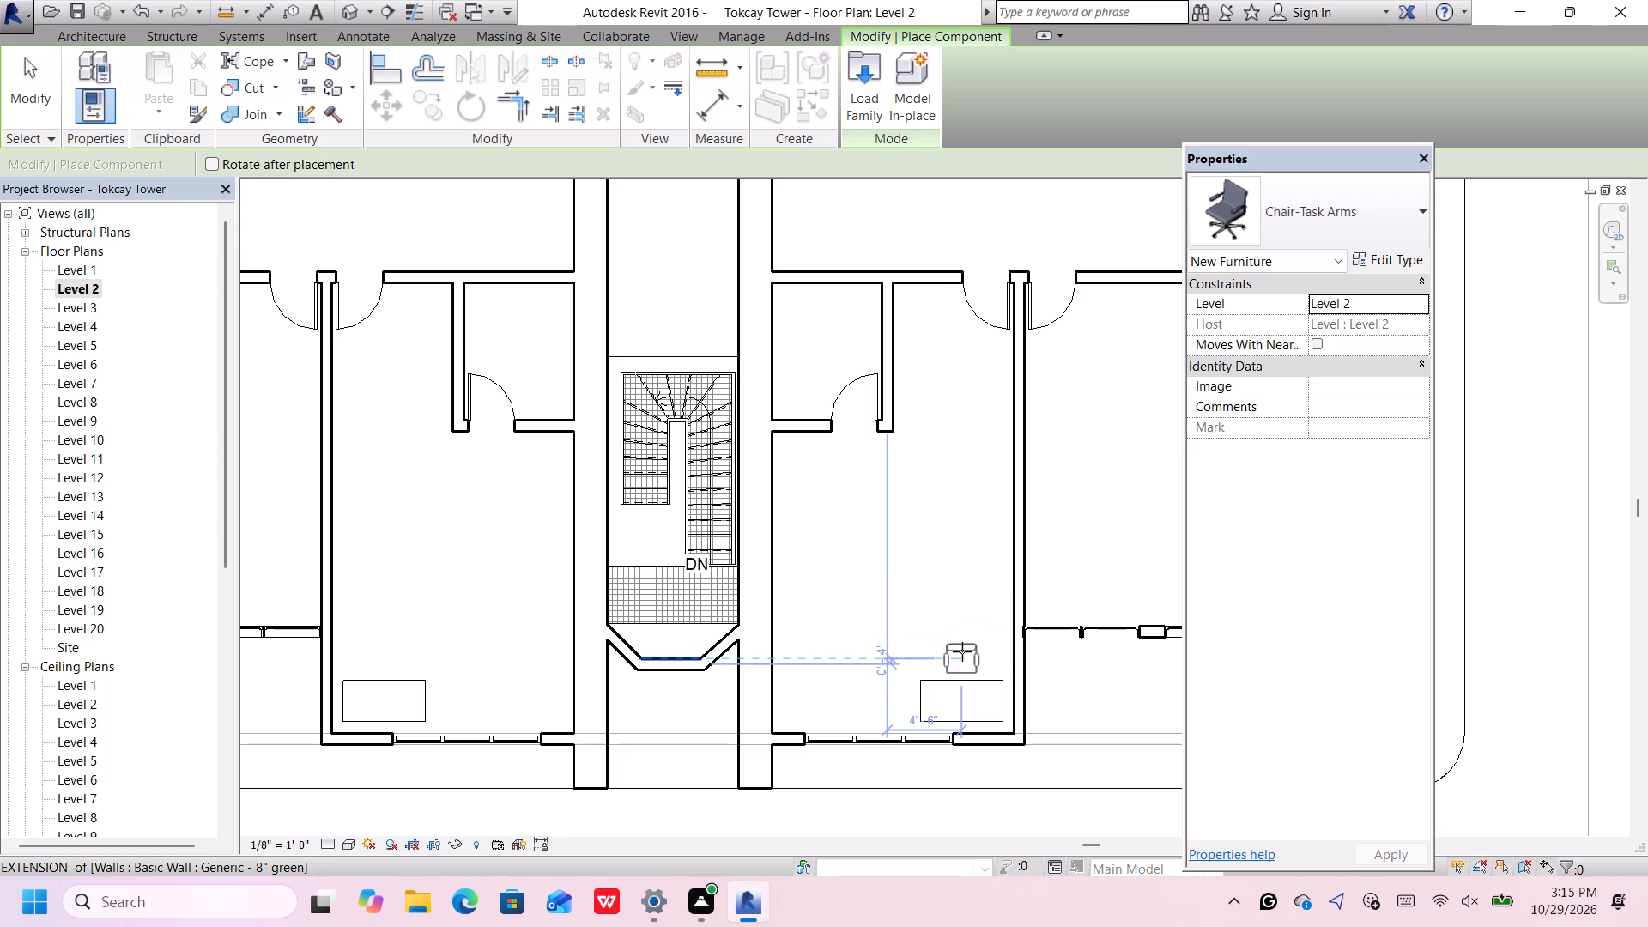
pyautogui.click(962, 651)
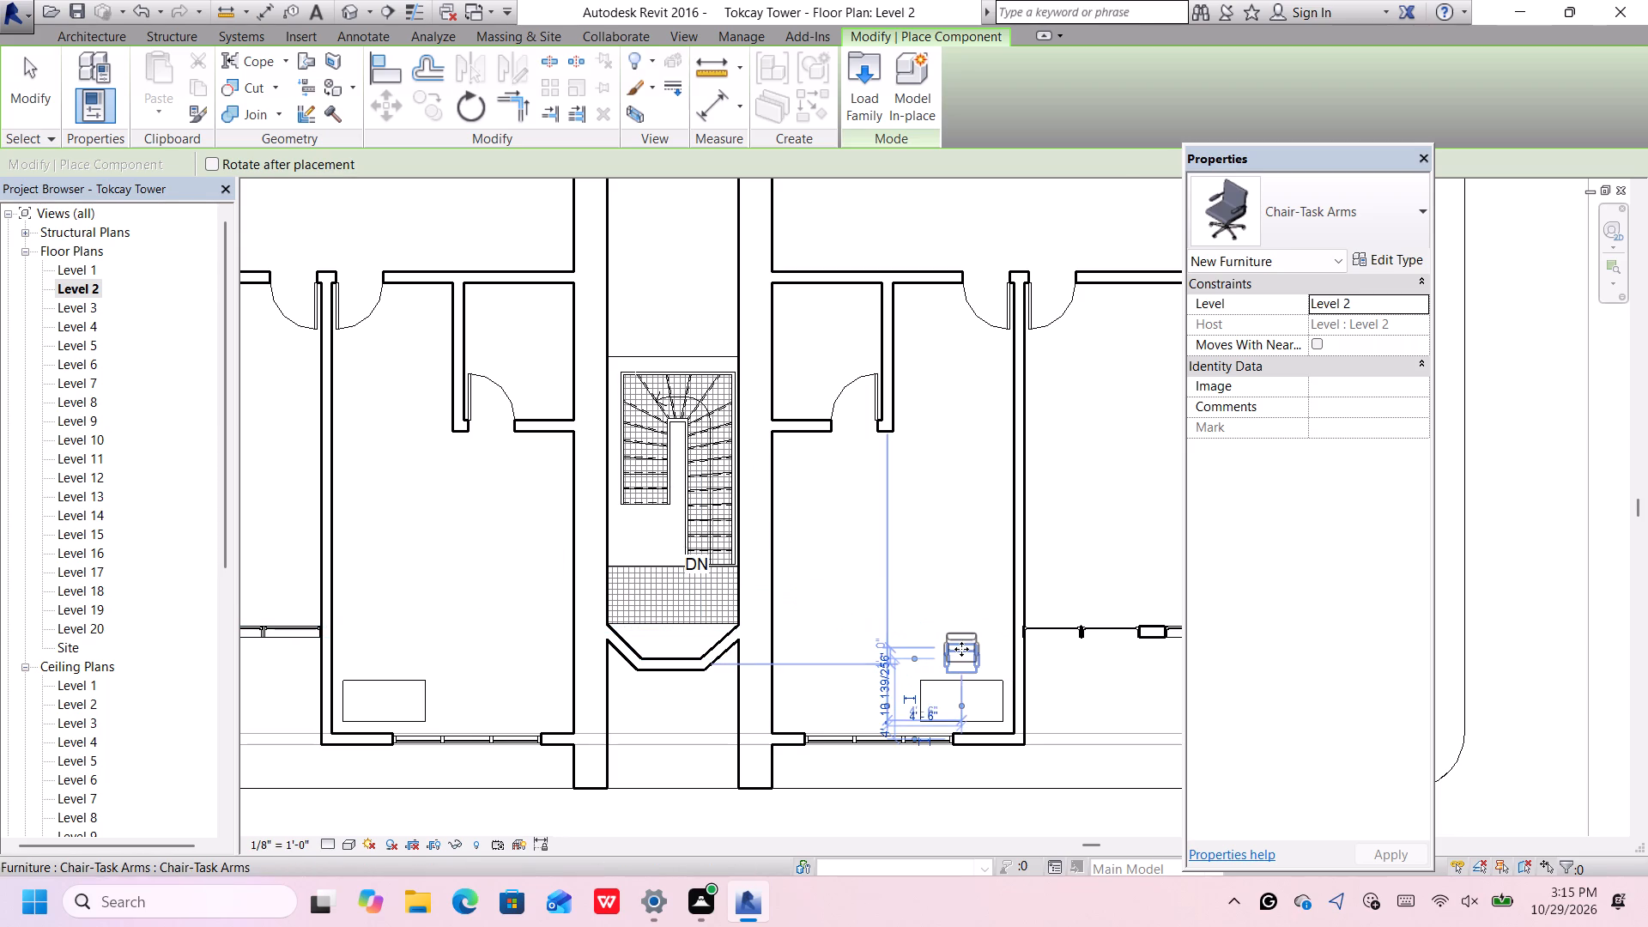
pyautogui.scroll(-1, 961, 649)
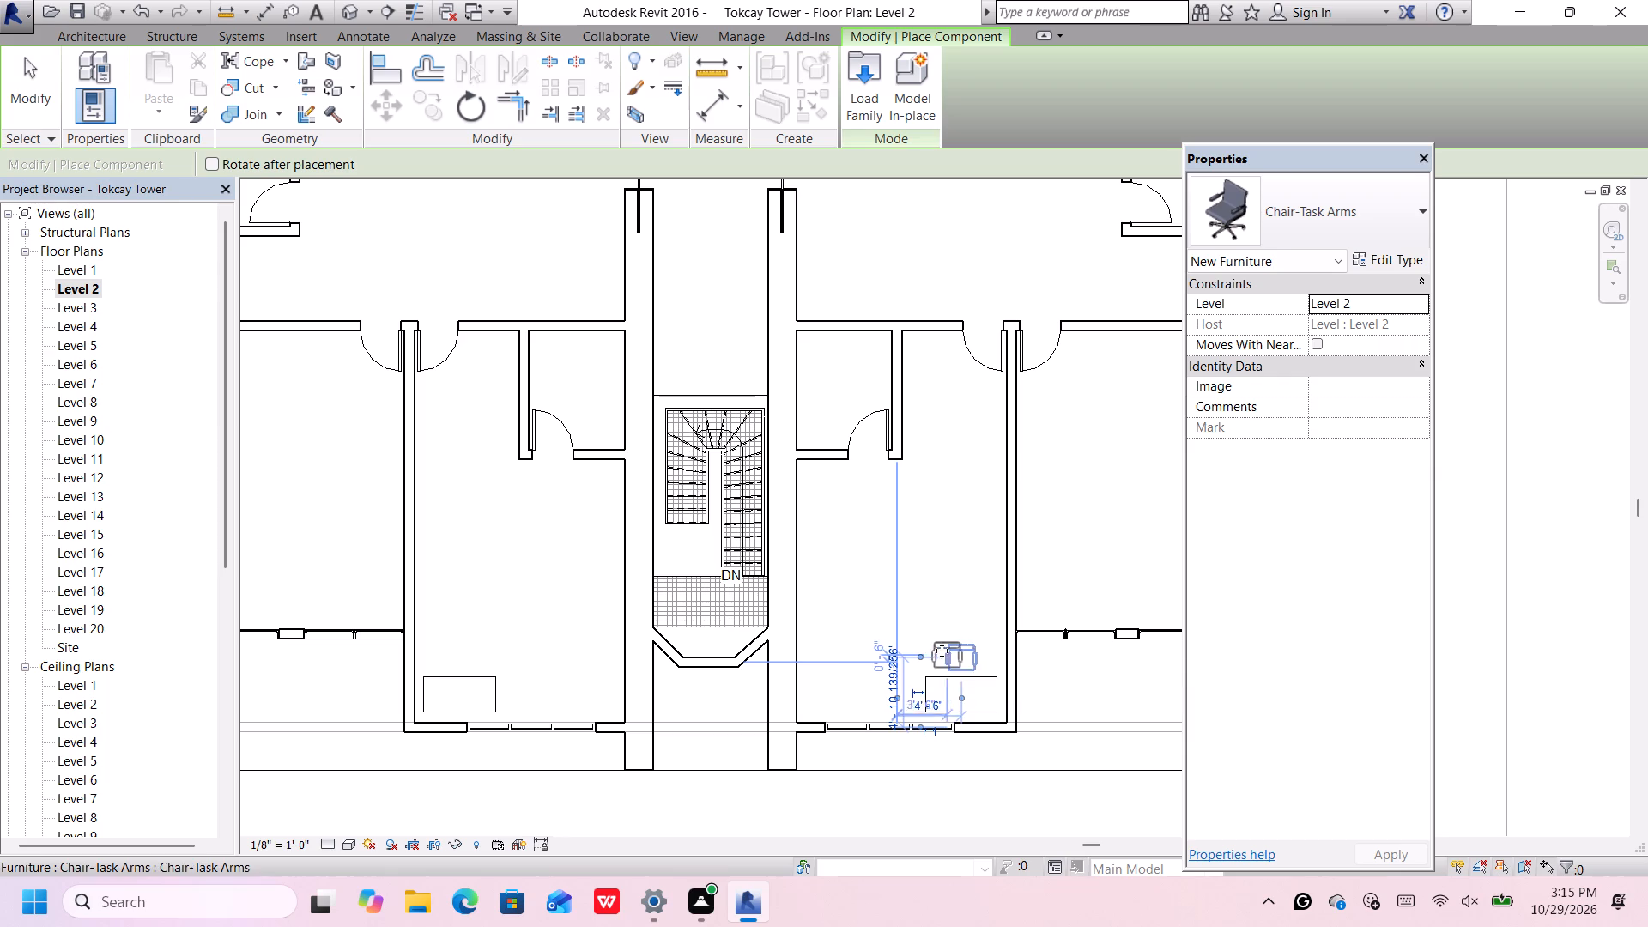
pyautogui.click(457, 651)
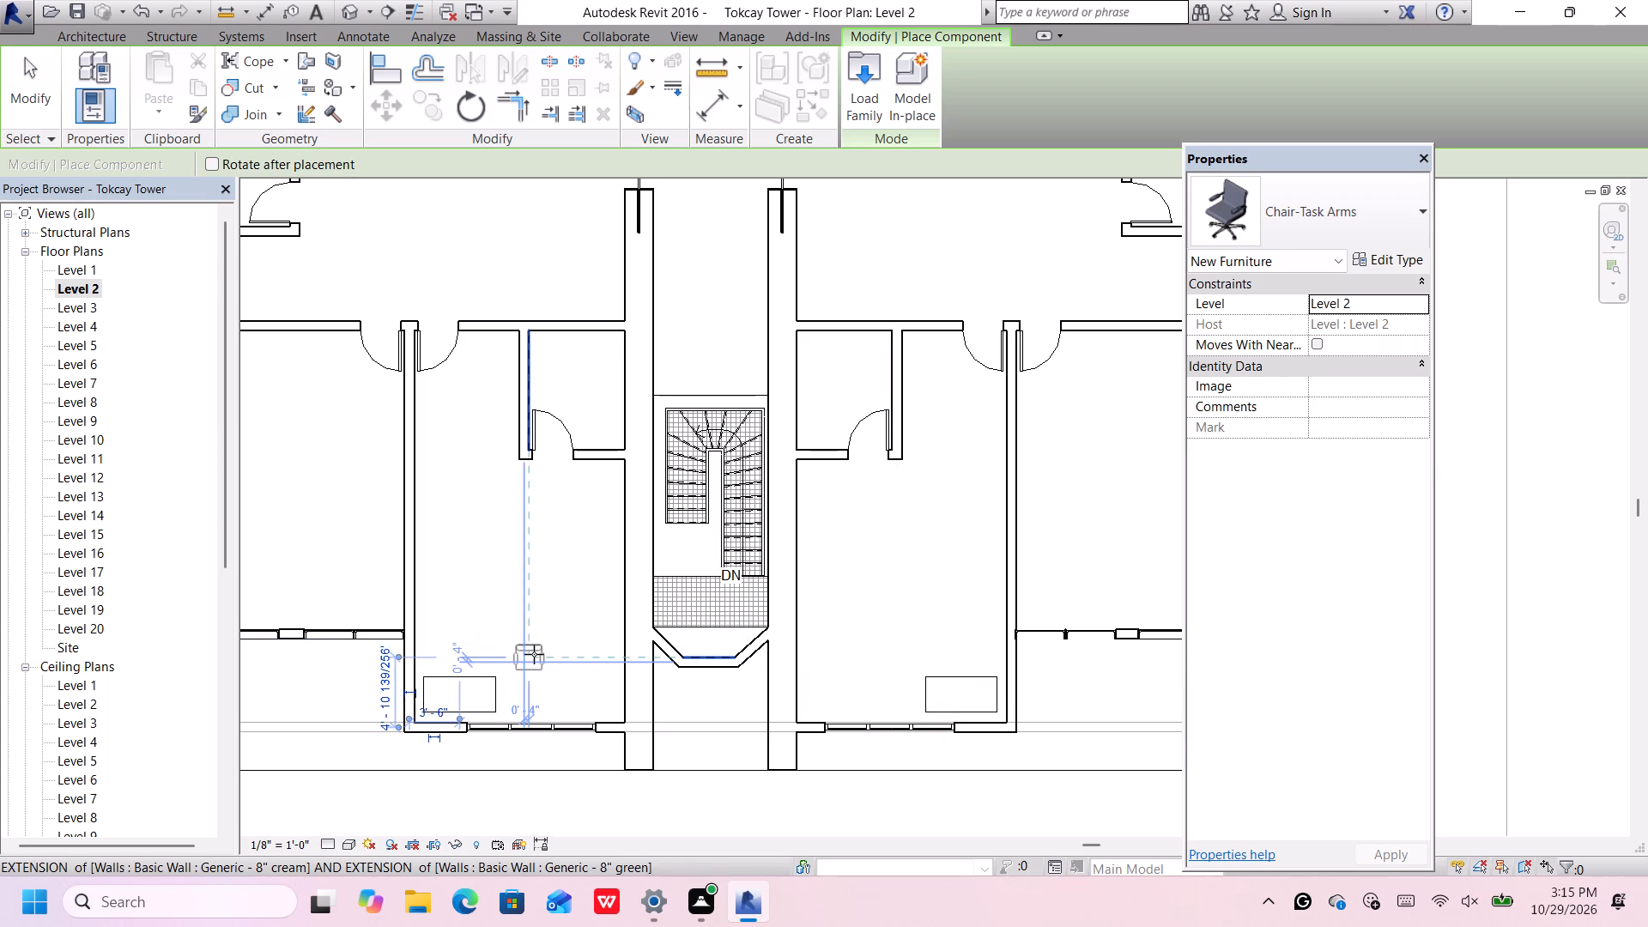
# Examine the furniture in 3D through the front glazing west of the stair bay, ending component placement.
pyautogui.click(348, 18)
pyautogui.scroll(1, 595, 537)
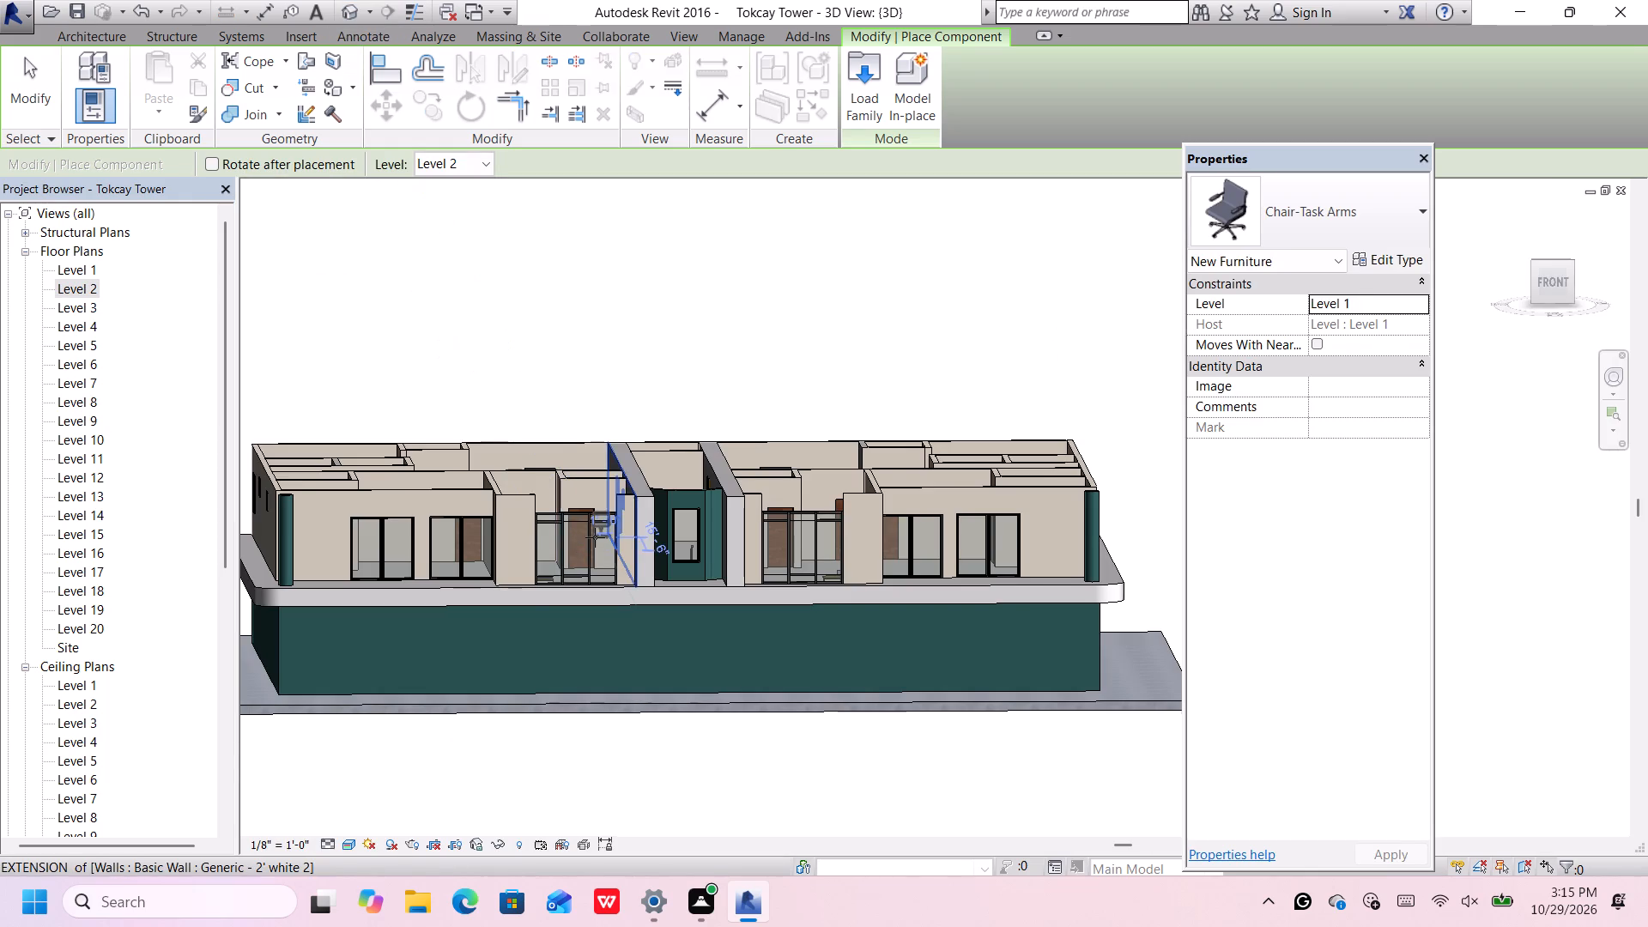
pyautogui.scroll(5, 595, 537)
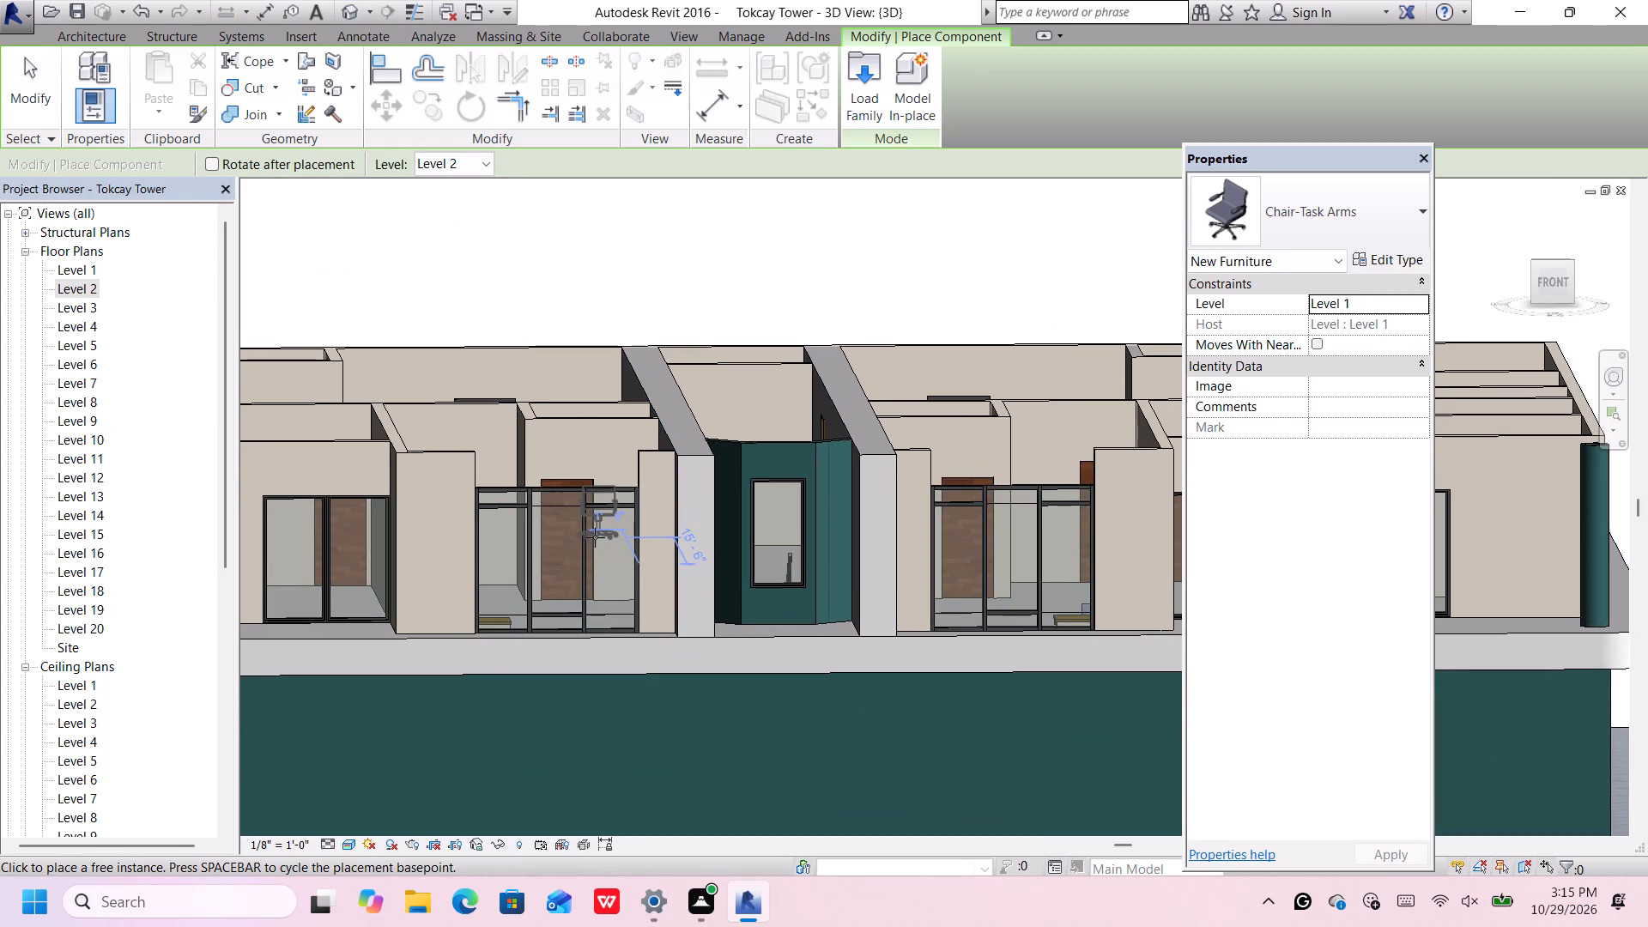
pyautogui.press('space')
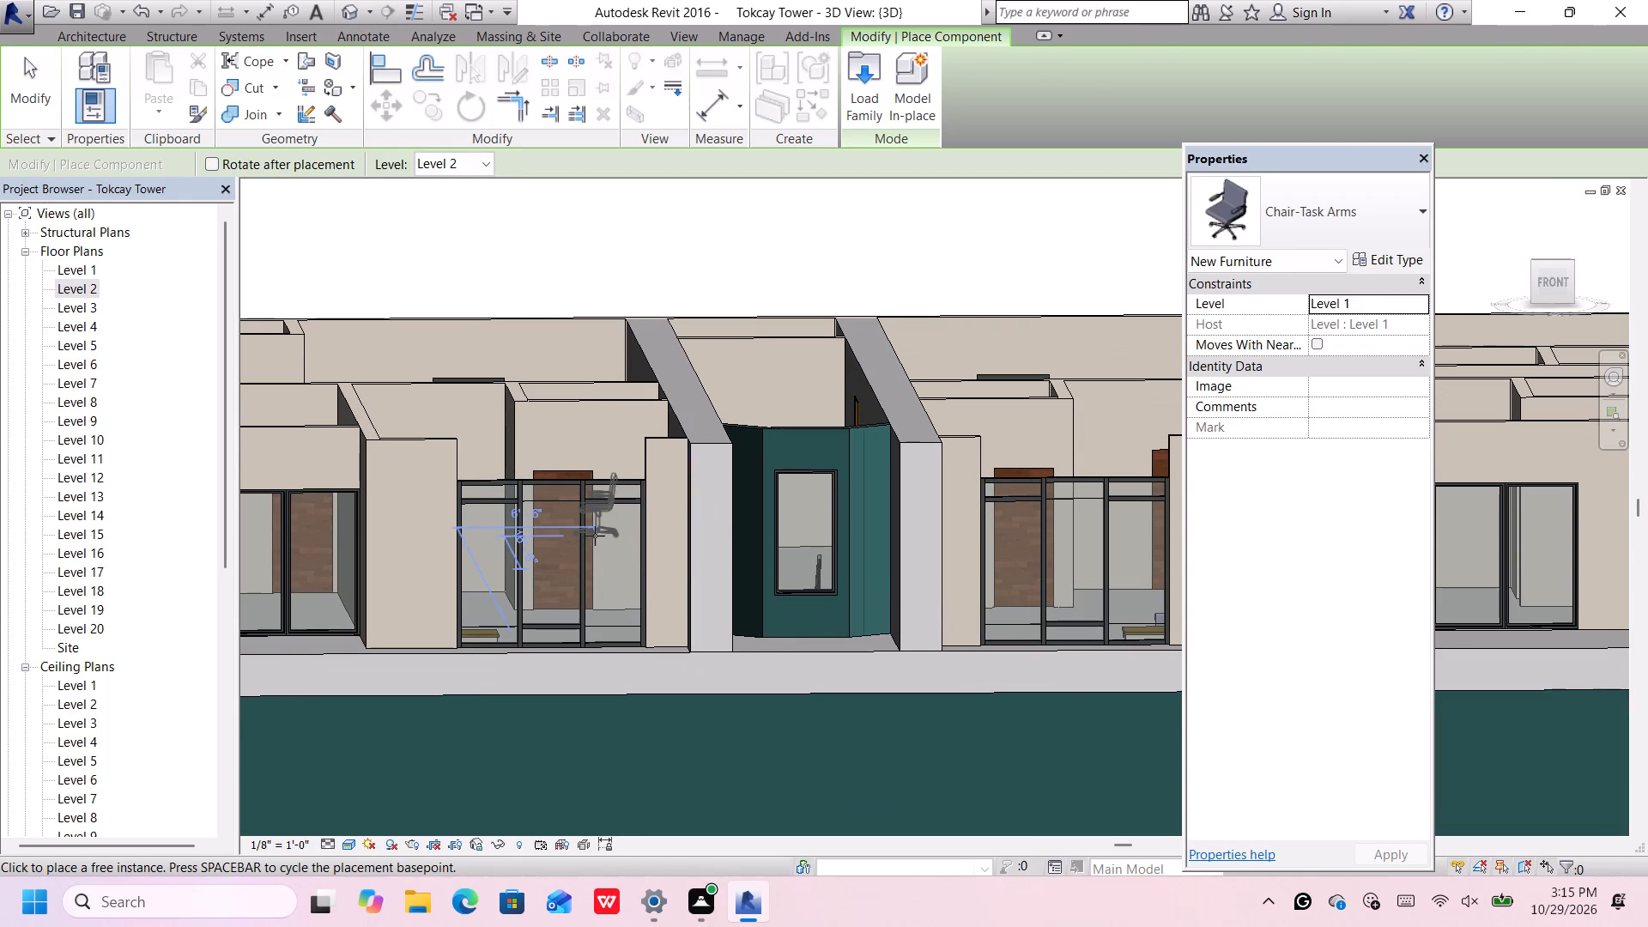
pyautogui.press('Escape')
pyautogui.scroll(5, 493, 646)
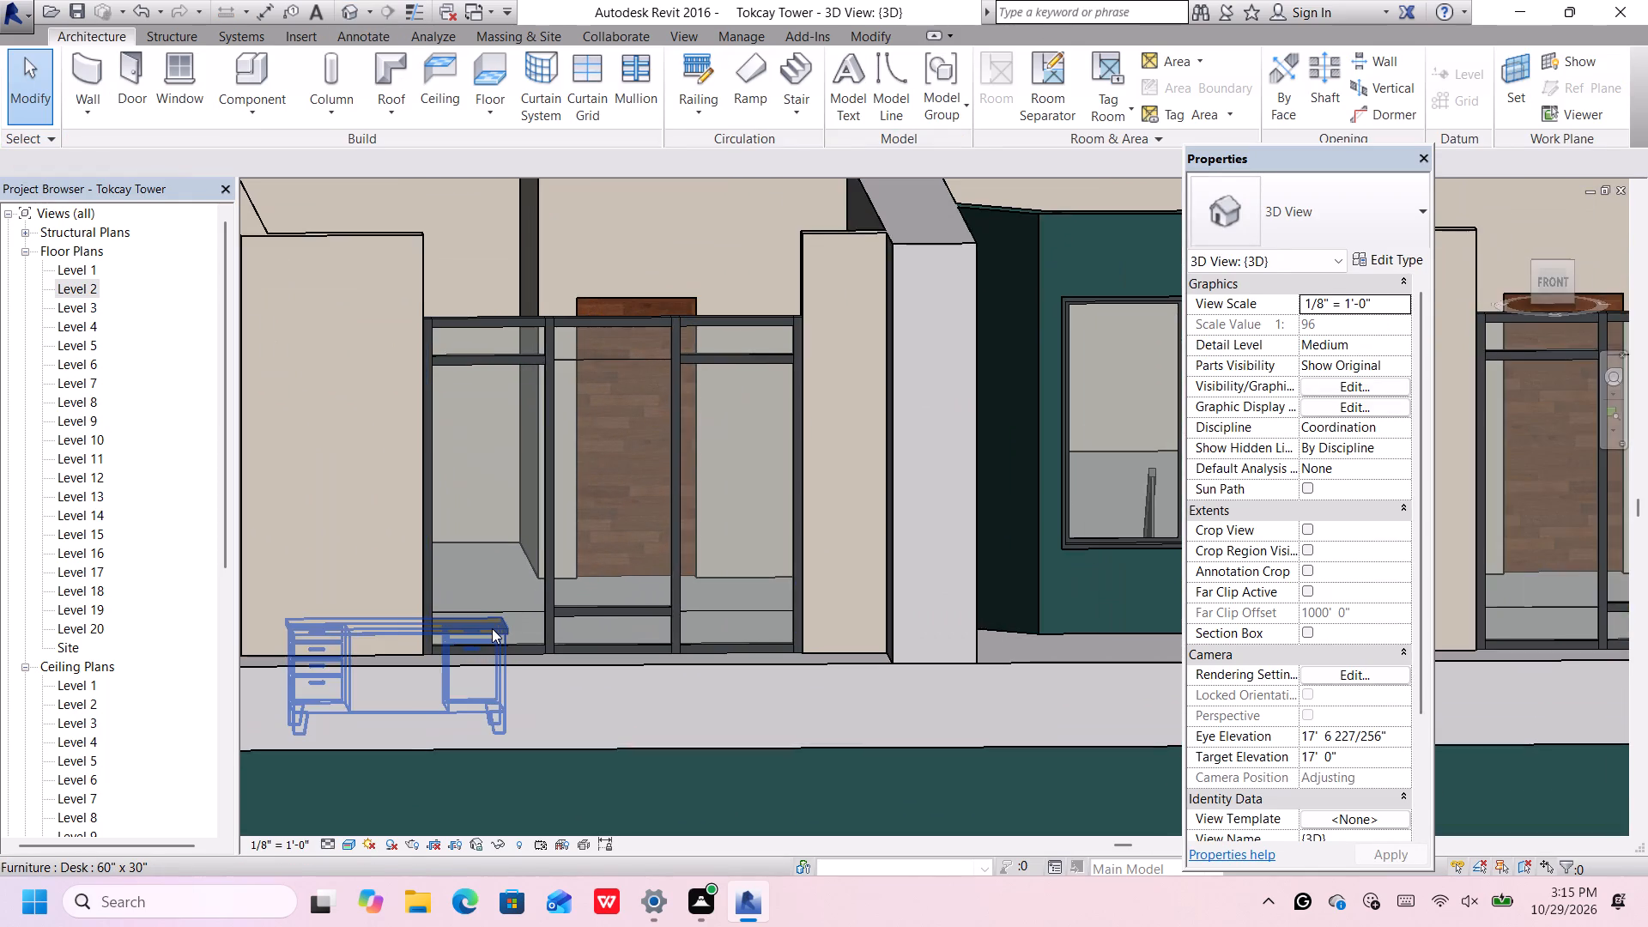
pyautogui.scroll(3, 492, 628)
# Select the desk behind the glazing west of the stair bay and review its 60" x 30" type properties, making no changes.
pyautogui.click(492, 628)
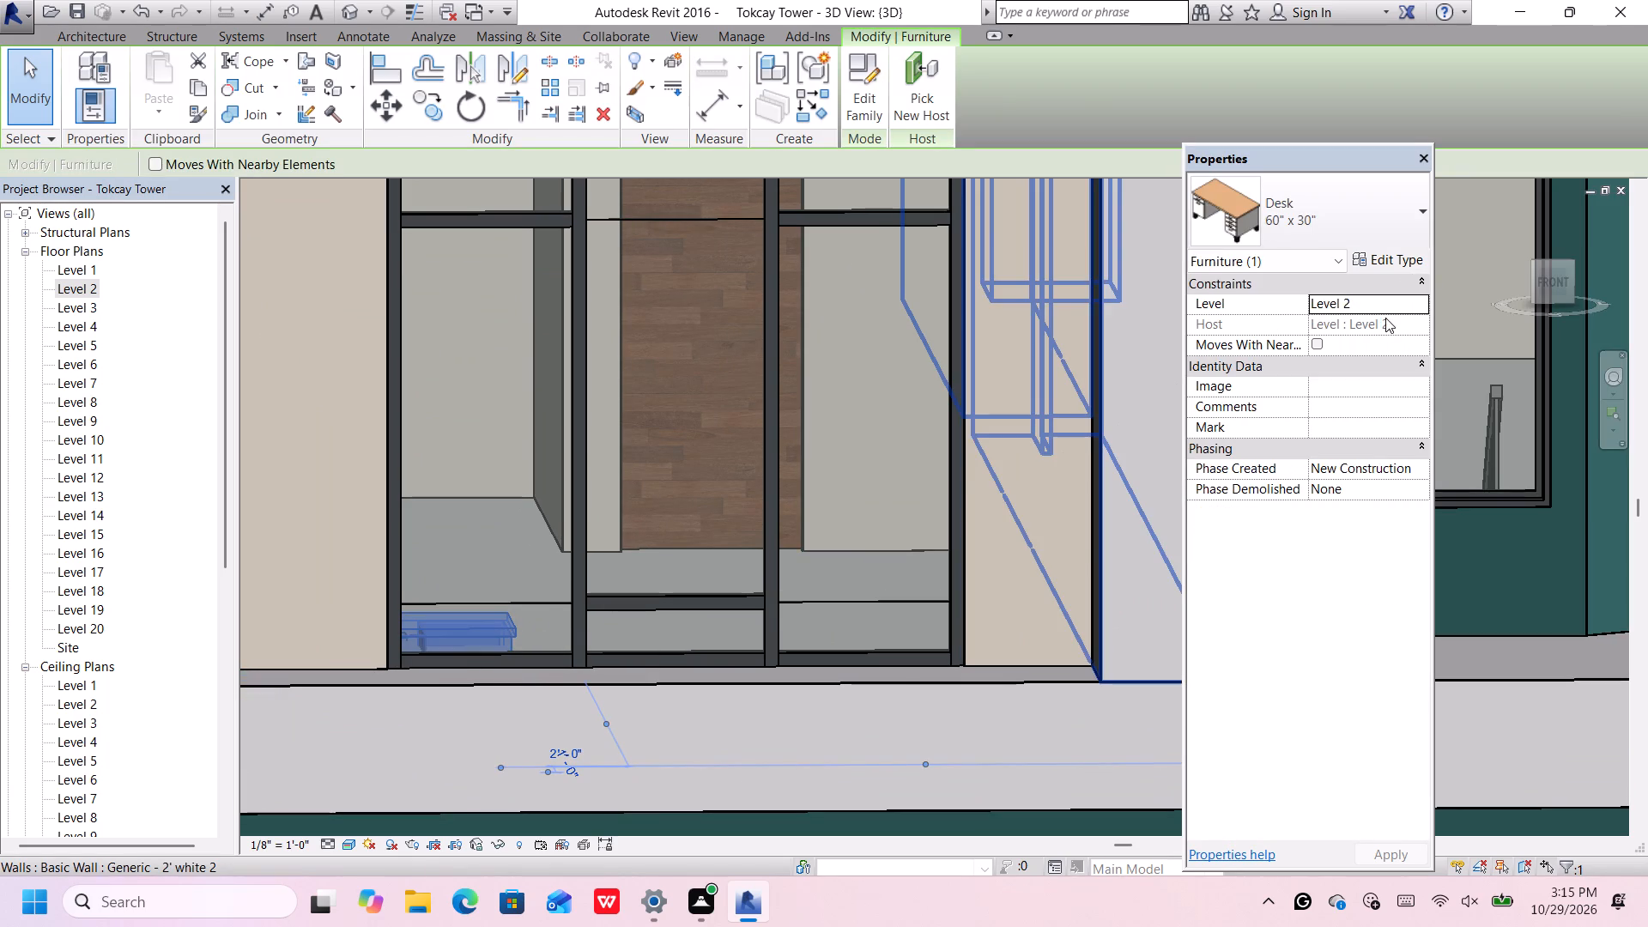
pyautogui.scroll(-3, 945, 510)
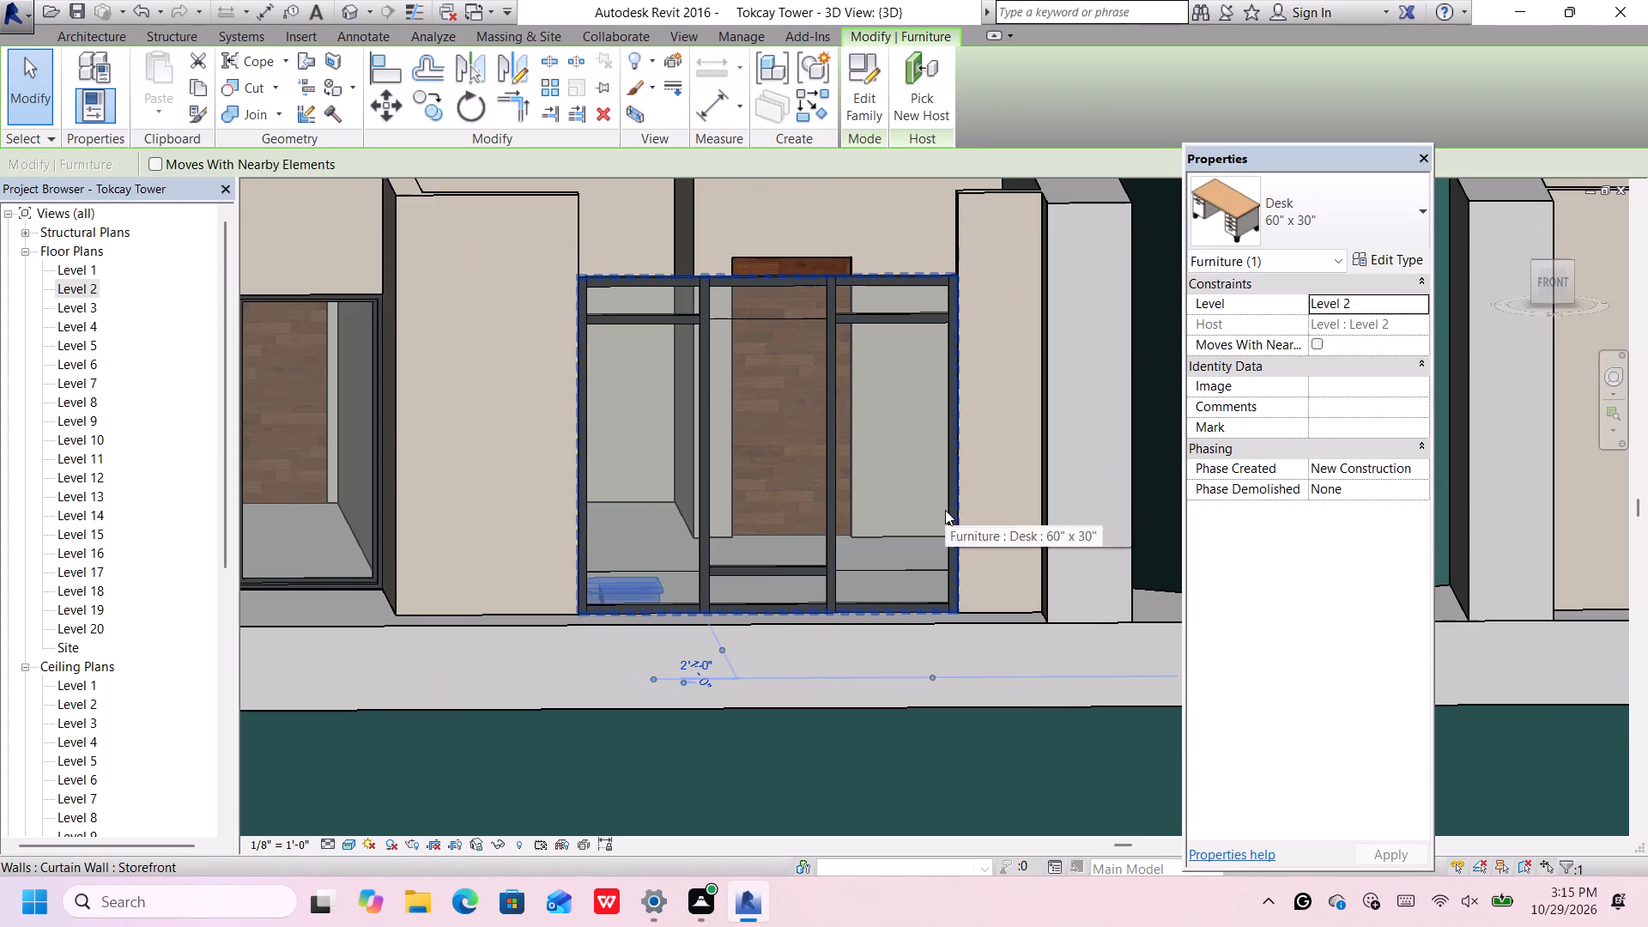
pyautogui.scroll(-1, 945, 510)
pyautogui.moveTo(945, 510); pyautogui.dragTo(897, 493, button='middle')
pyautogui.scroll(1, 730, 614)
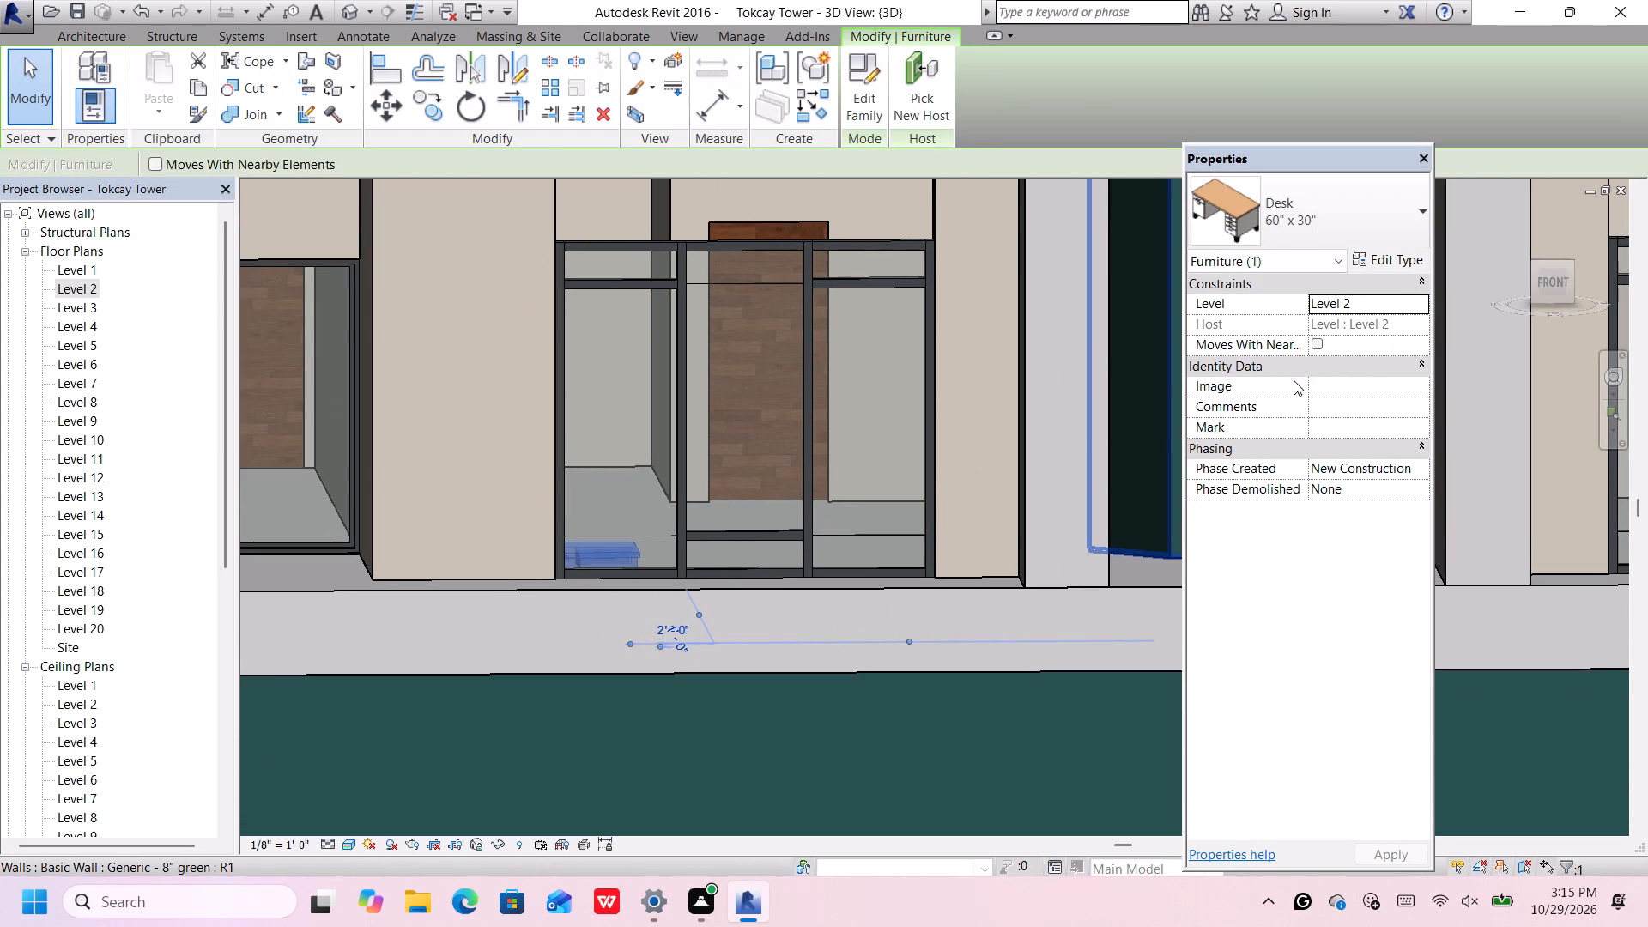
pyautogui.click(1378, 259)
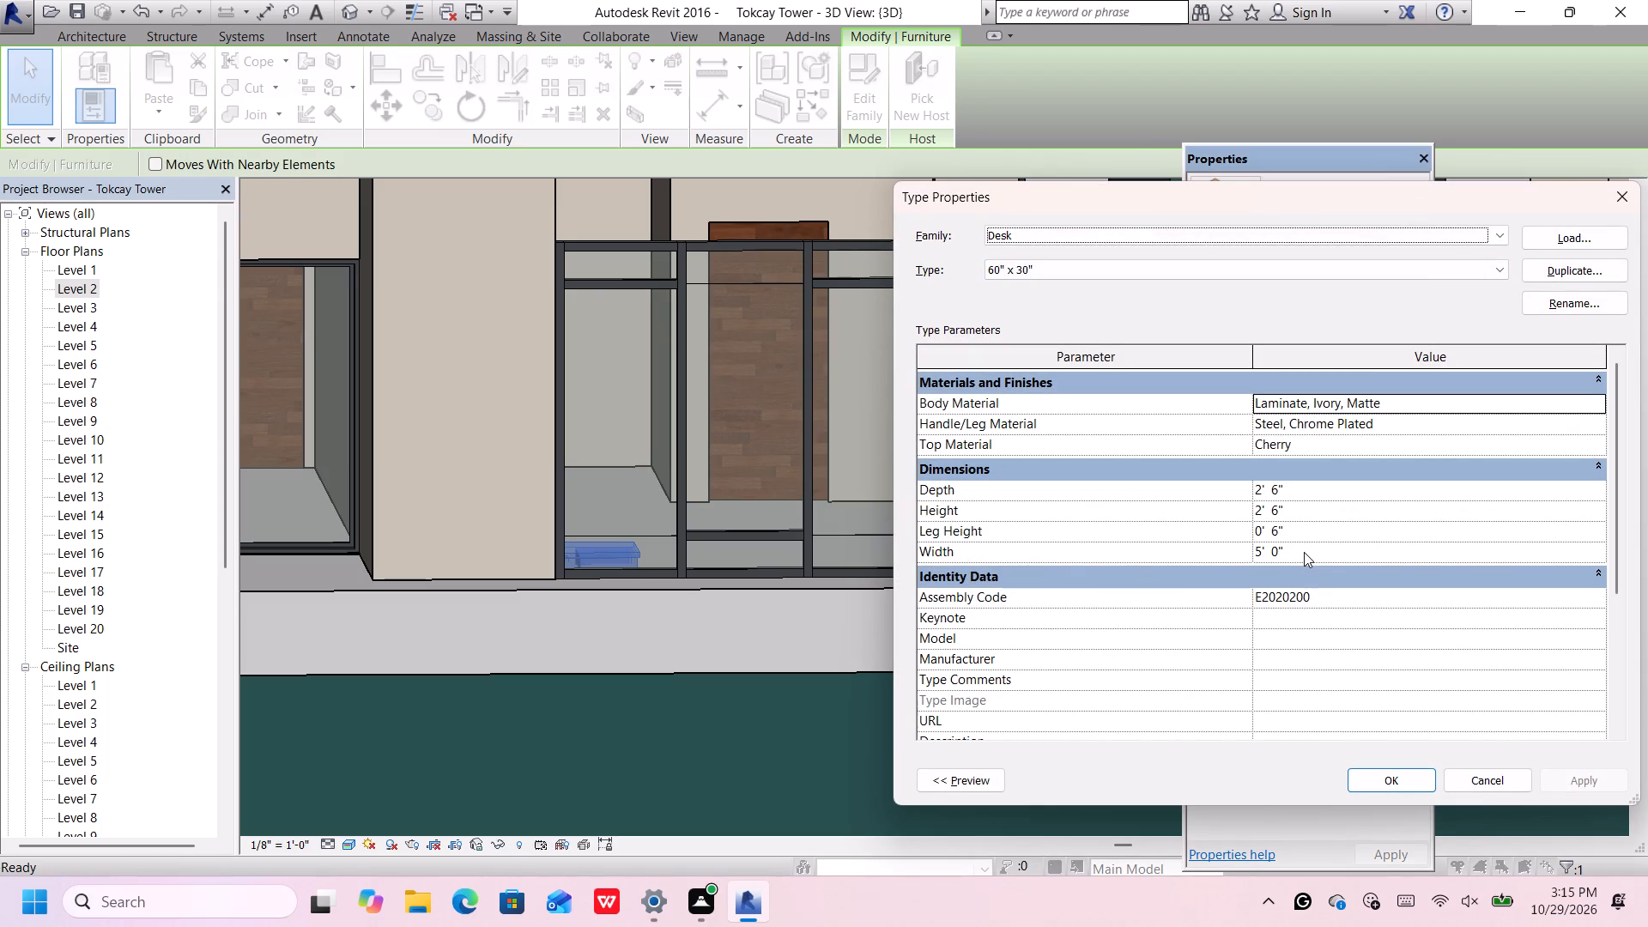
pyautogui.scroll(-1, 1337, 481)
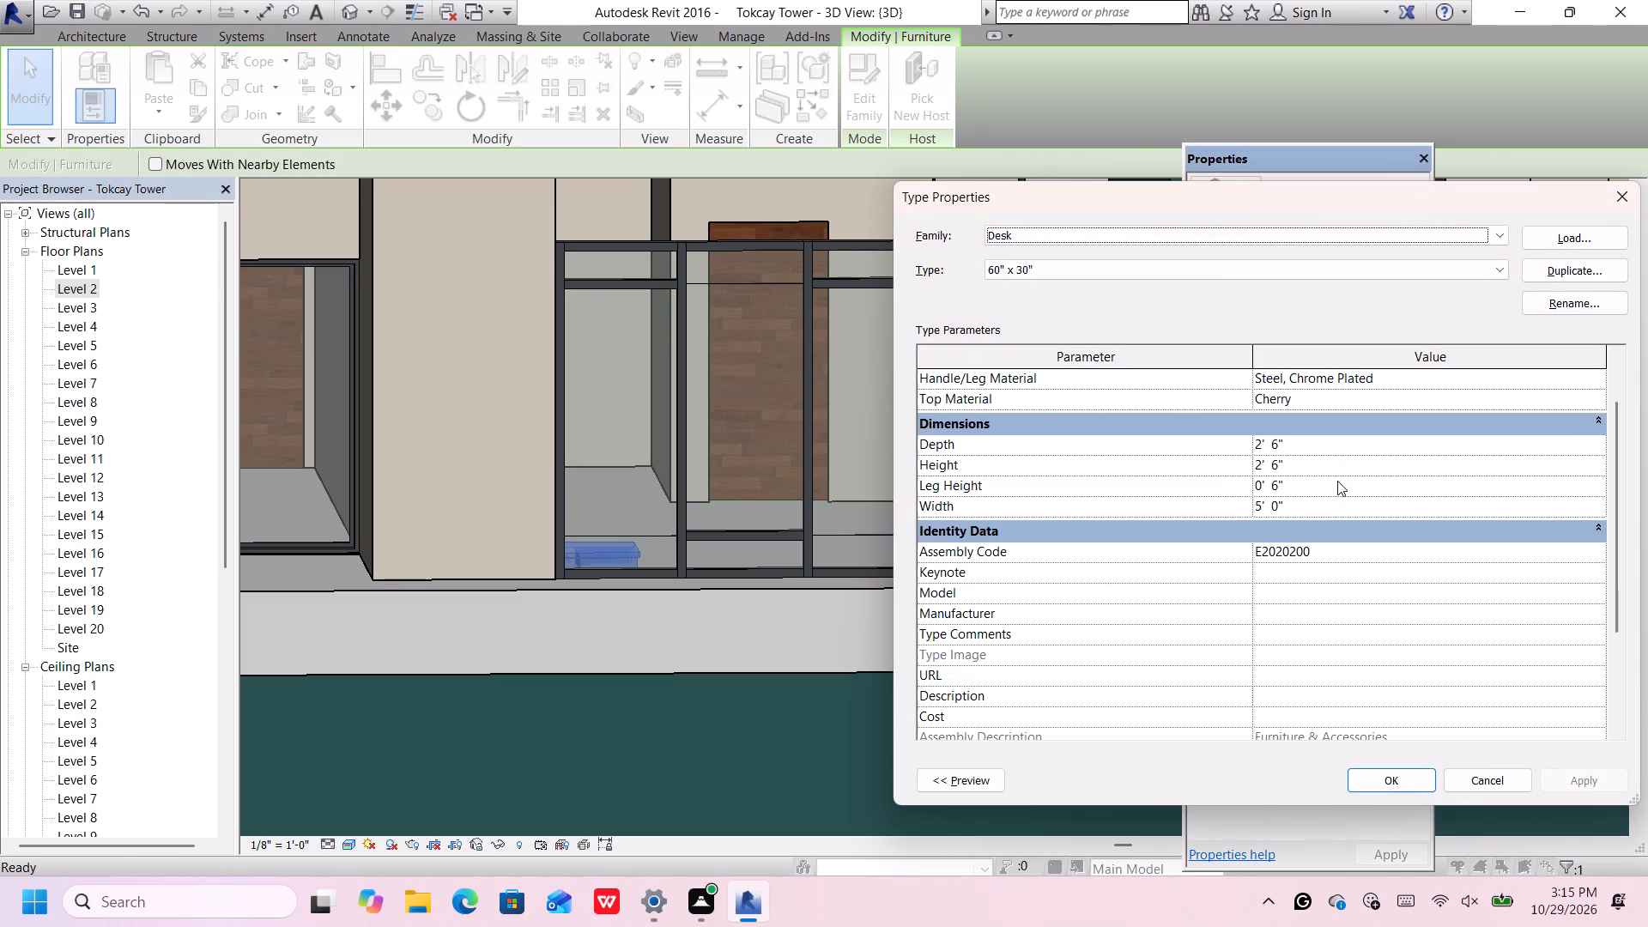
pyautogui.scroll(1, 1337, 482)
pyautogui.scroll(-2, 1339, 481)
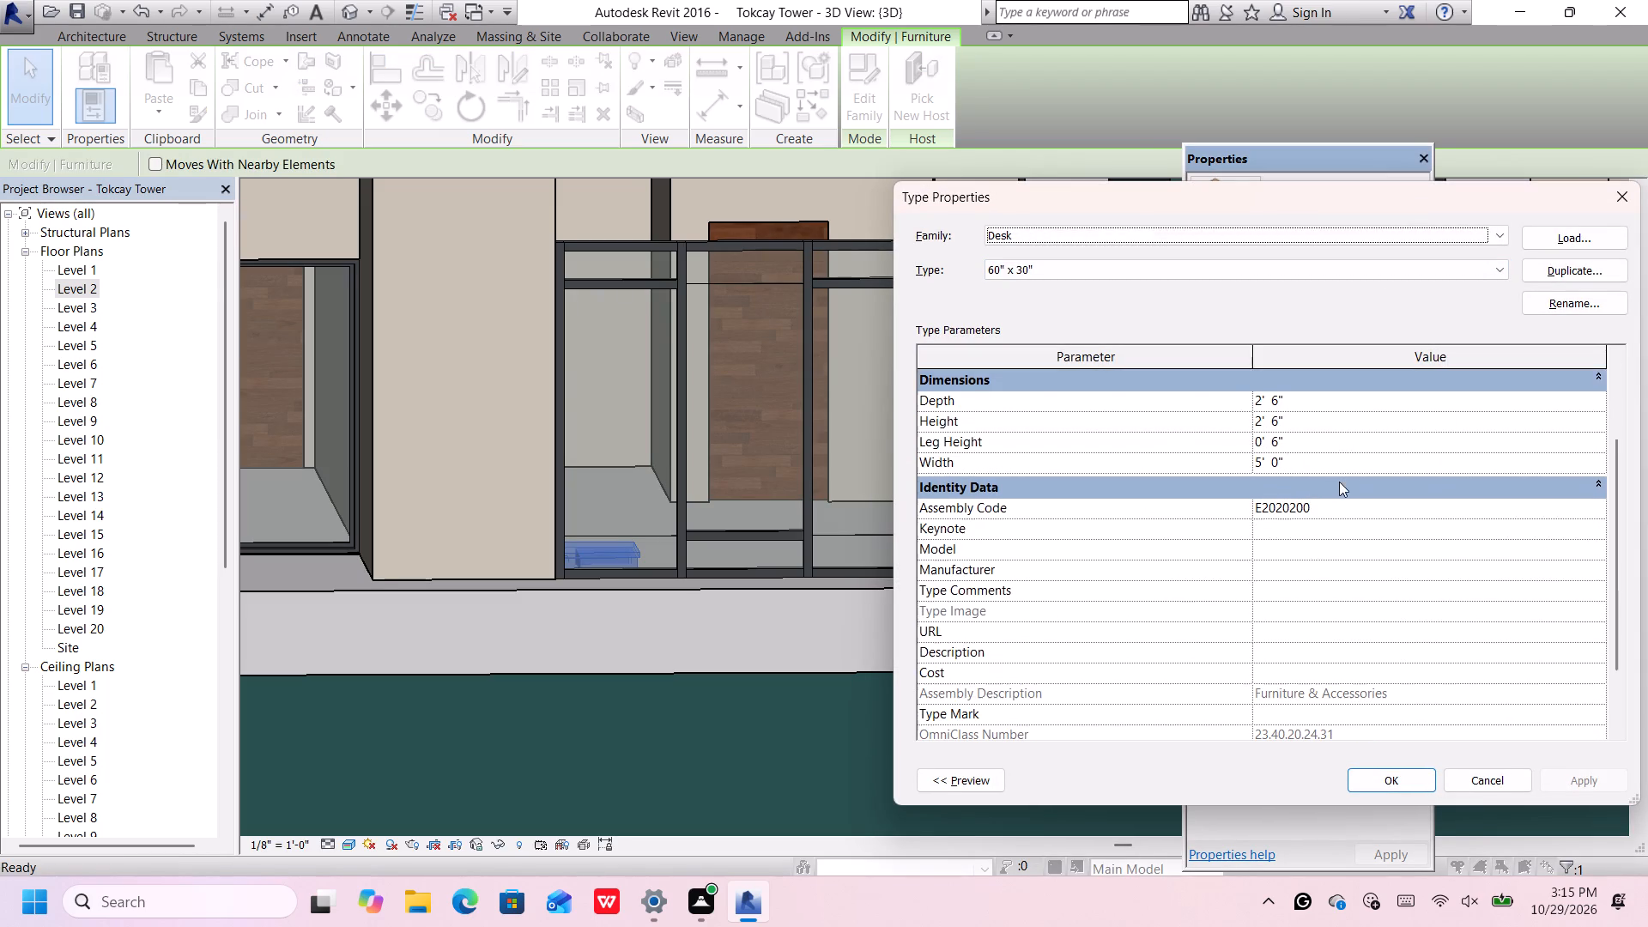
pyautogui.scroll(-3, 1339, 482)
pyautogui.scroll(5, 1339, 482)
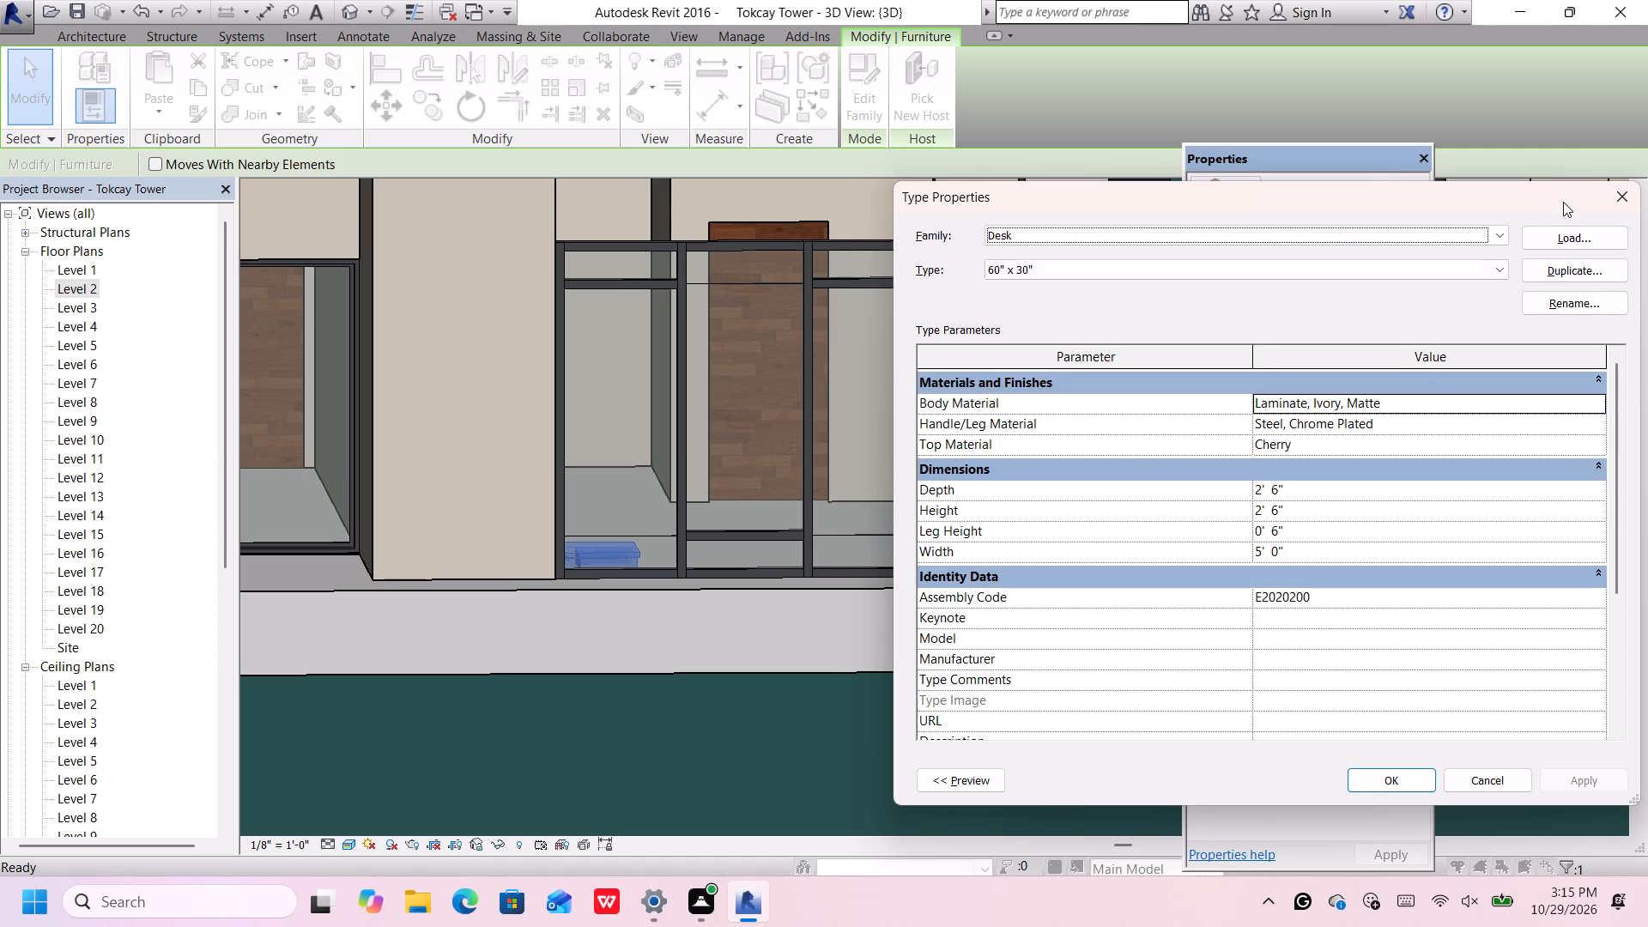
pyautogui.click(1617, 195)
# Select the Generic - 2' white 2 roof slab at Level 2 and examine its extent and properties against the front rooms.
pyautogui.scroll(-2, 795, 548)
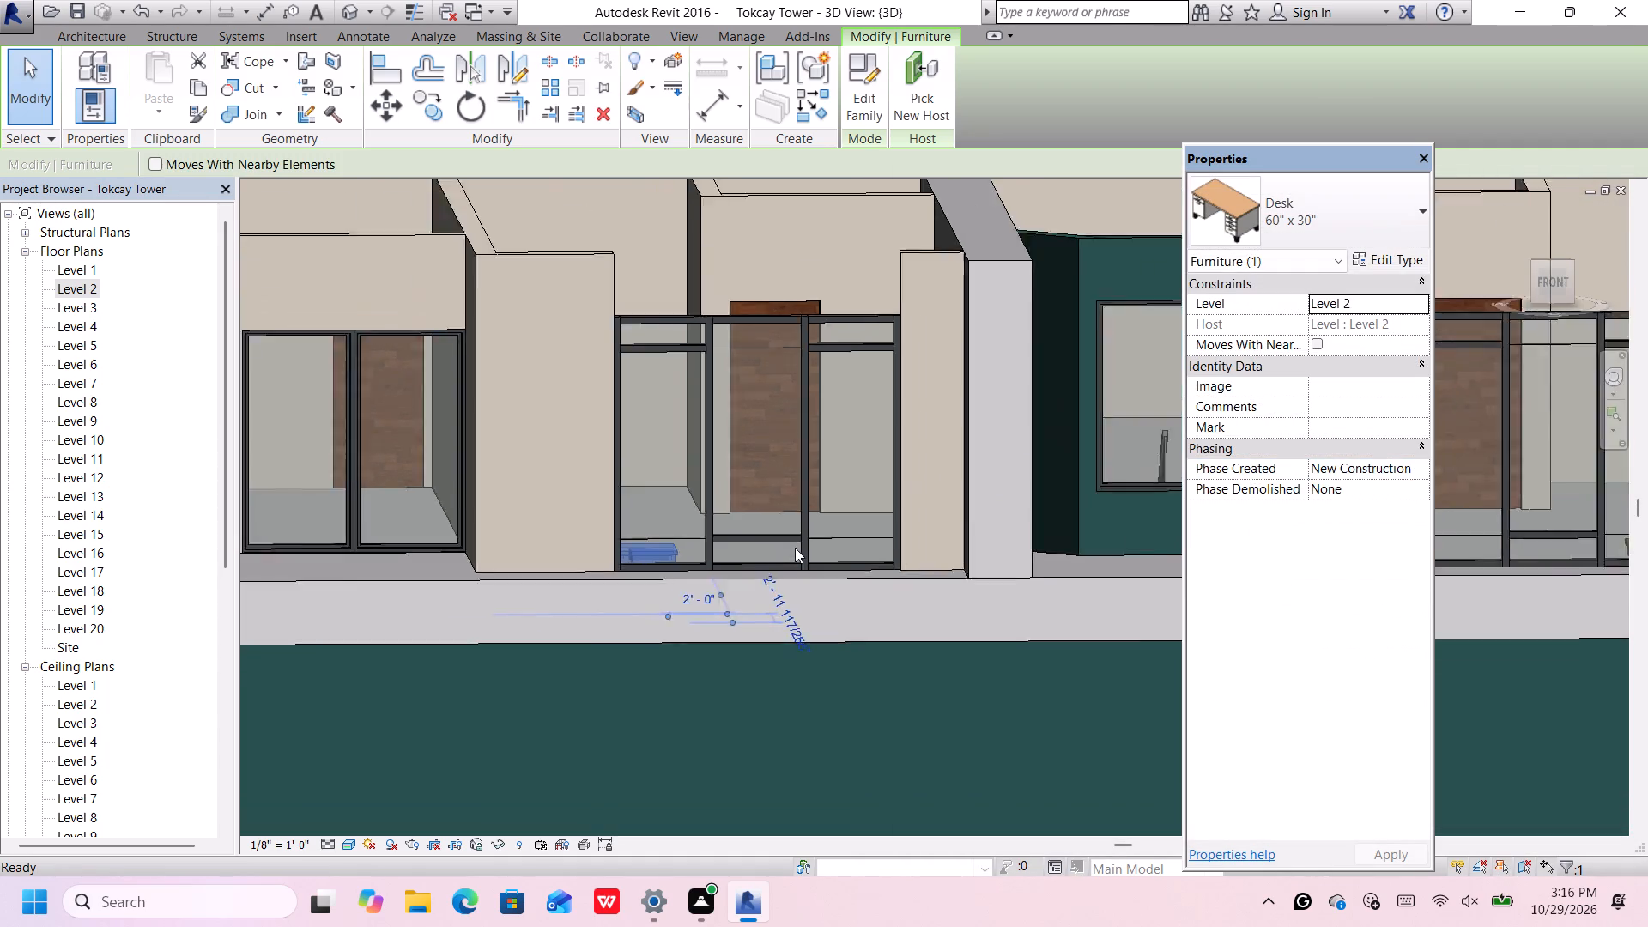
pyautogui.scroll(-8, 795, 548)
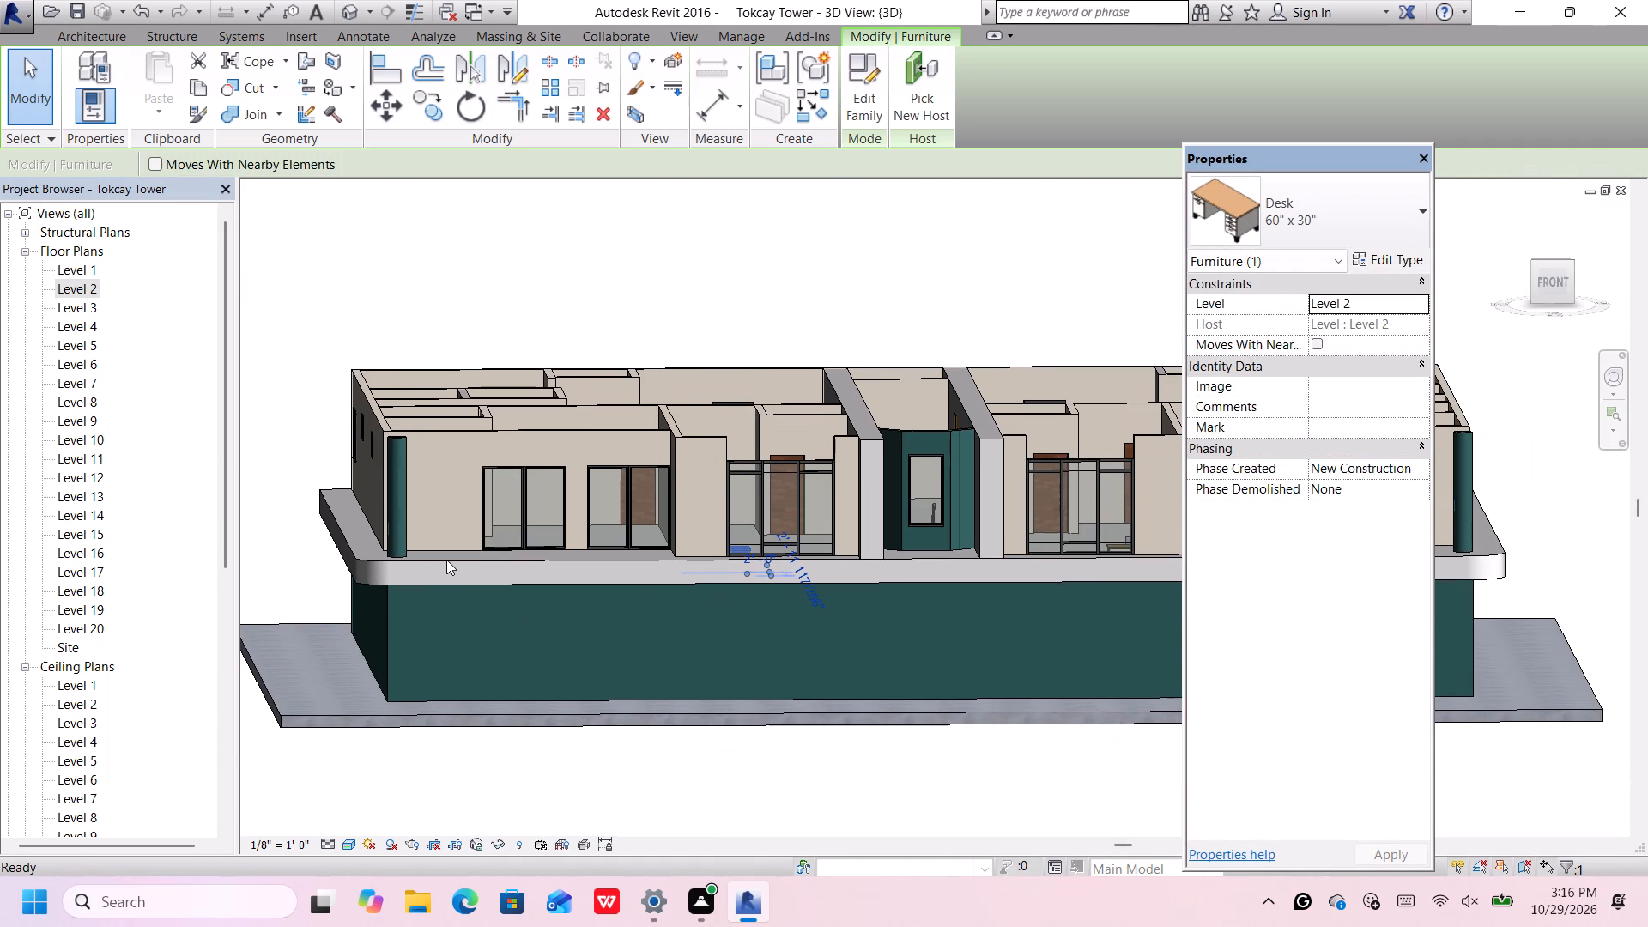
pyautogui.click(446, 560)
pyautogui.scroll(2, 442, 569)
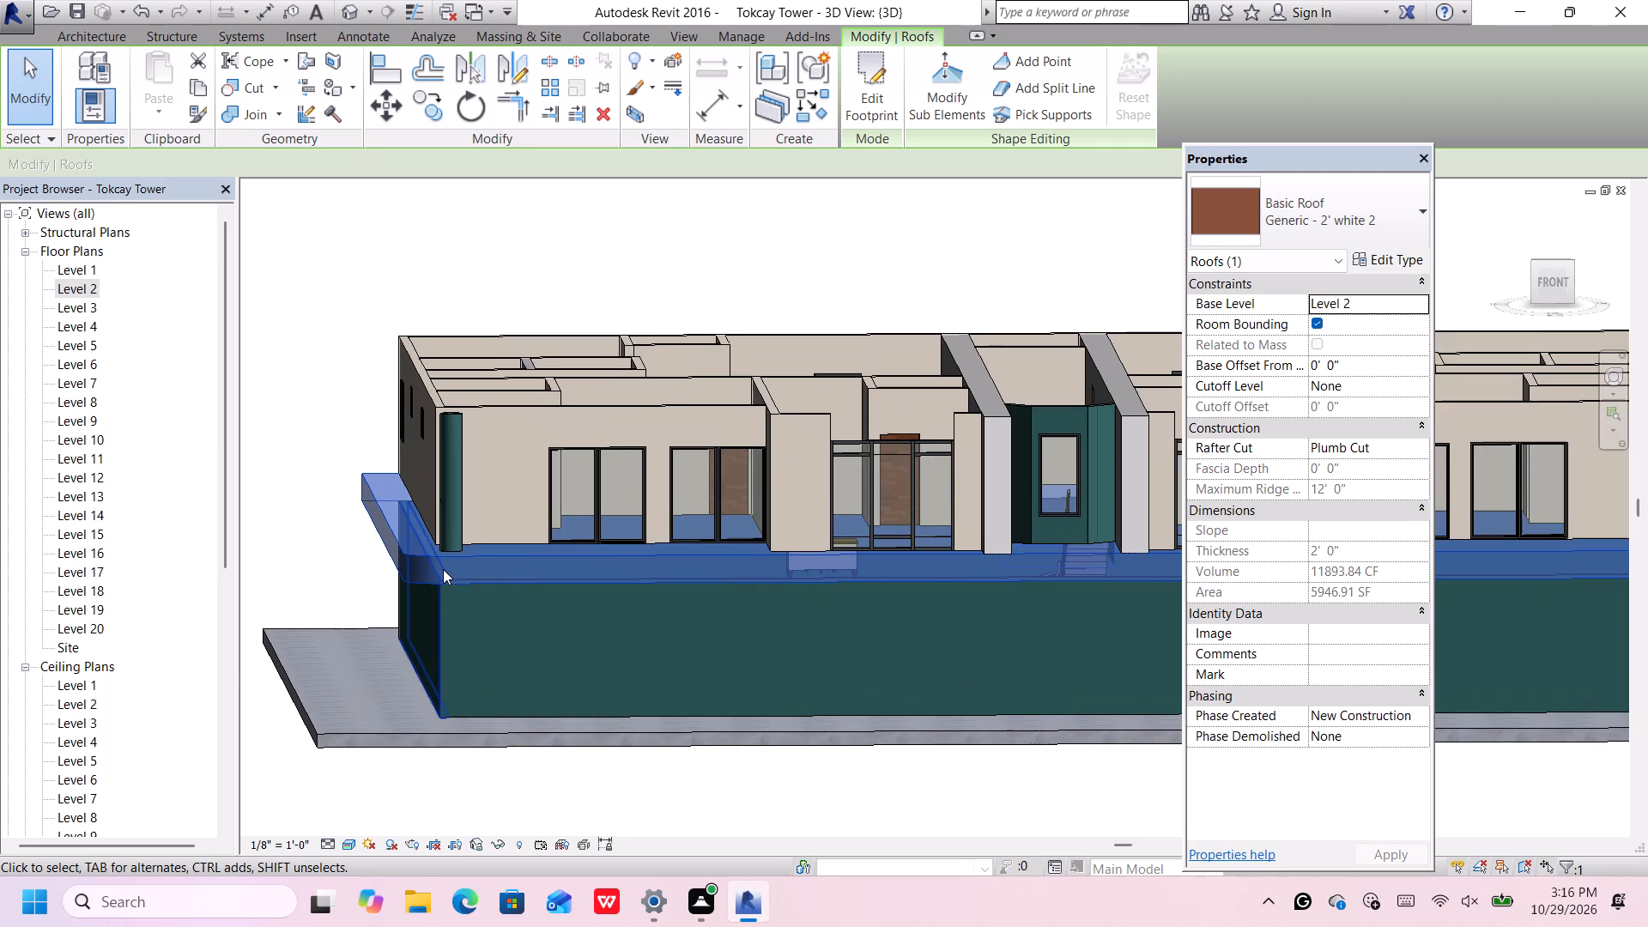
pyautogui.moveTo(442, 569); pyautogui.dragTo(367, 551, button='middle')
pyautogui.scroll(-5, 367, 551)
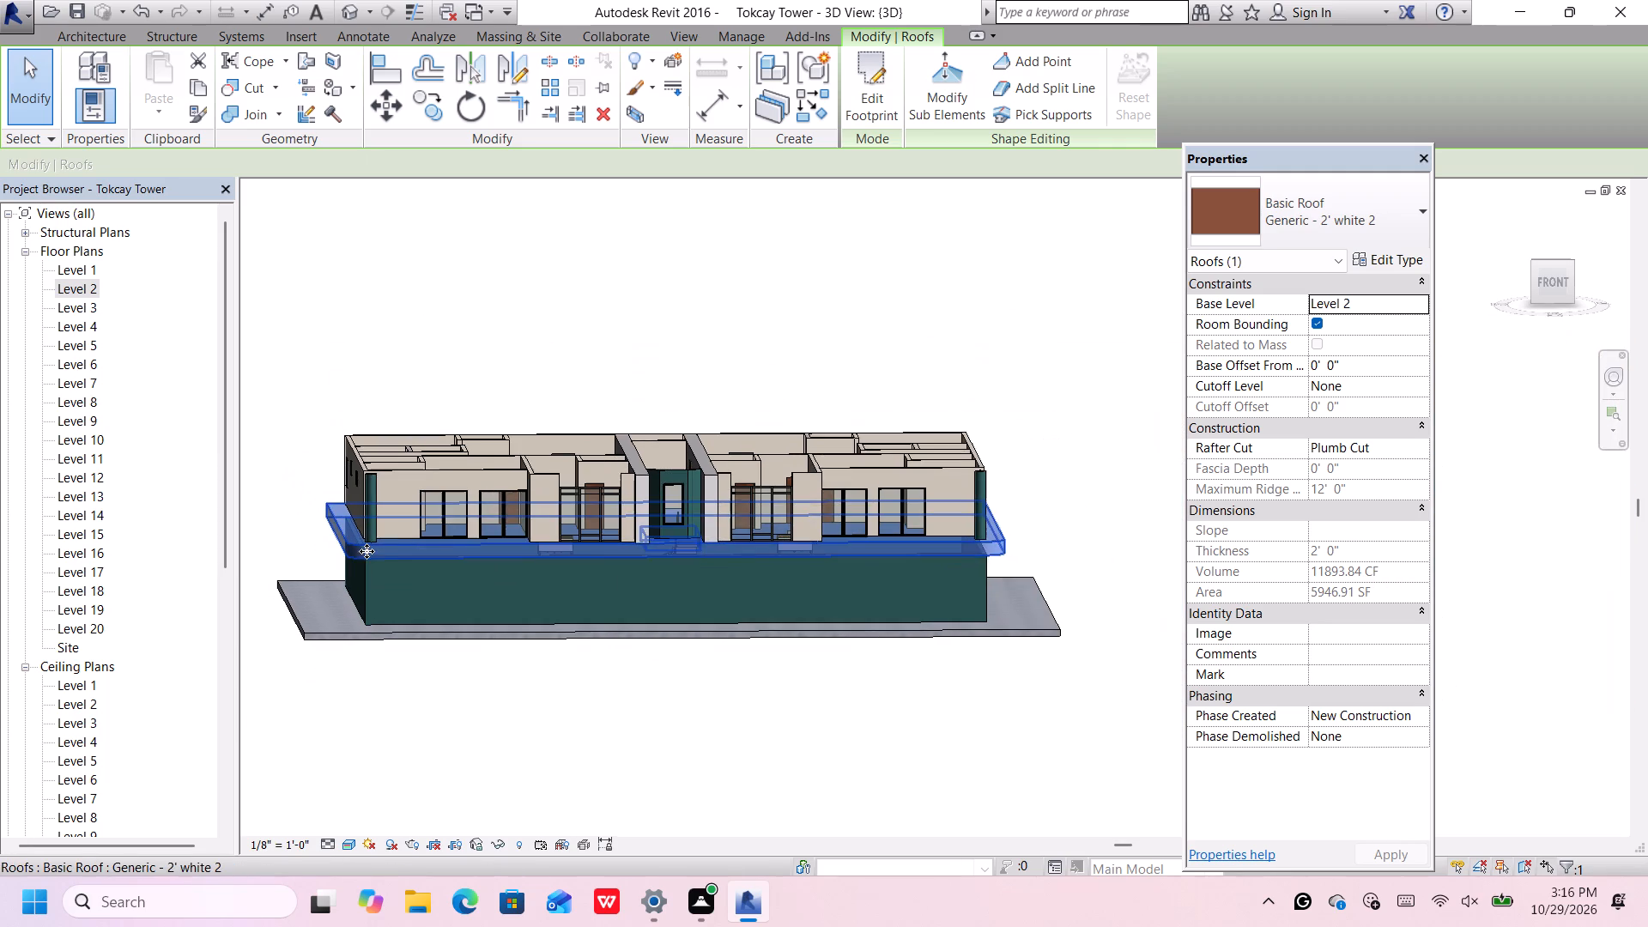
# Examine the Level 2 storey and its roof slab straight from the front in 3D, briefly selecting all the Level 2 elements together.
pyautogui.scroll(4, 979, 583)
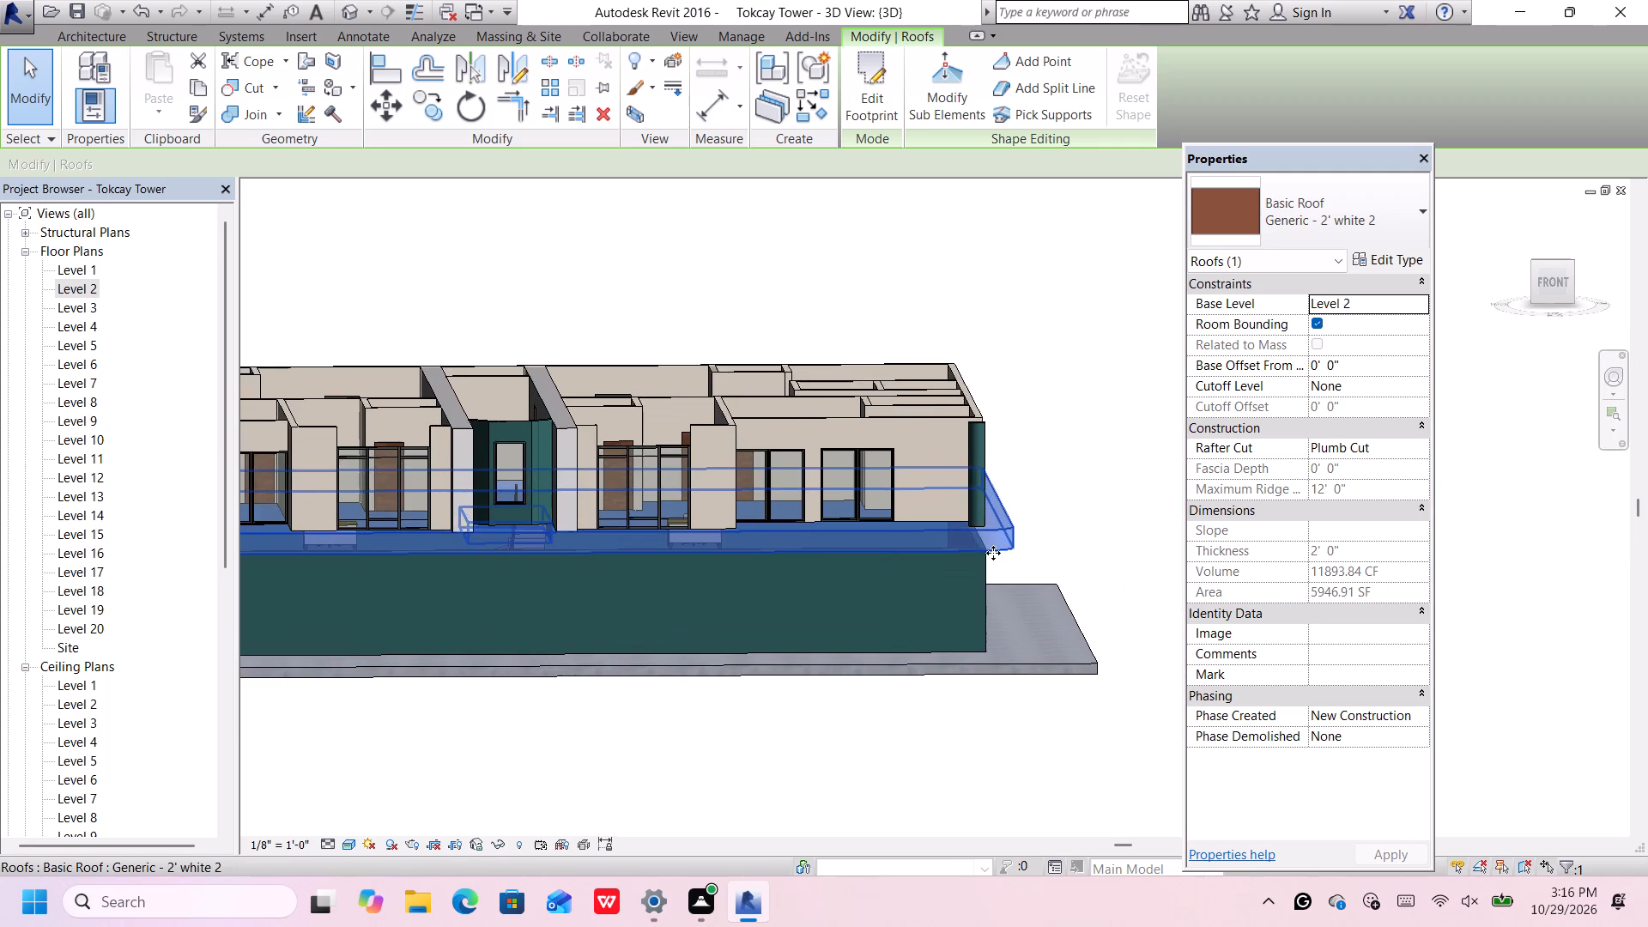
pyautogui.moveTo(995, 554); pyautogui.dragTo(1095, 627, button='middle')
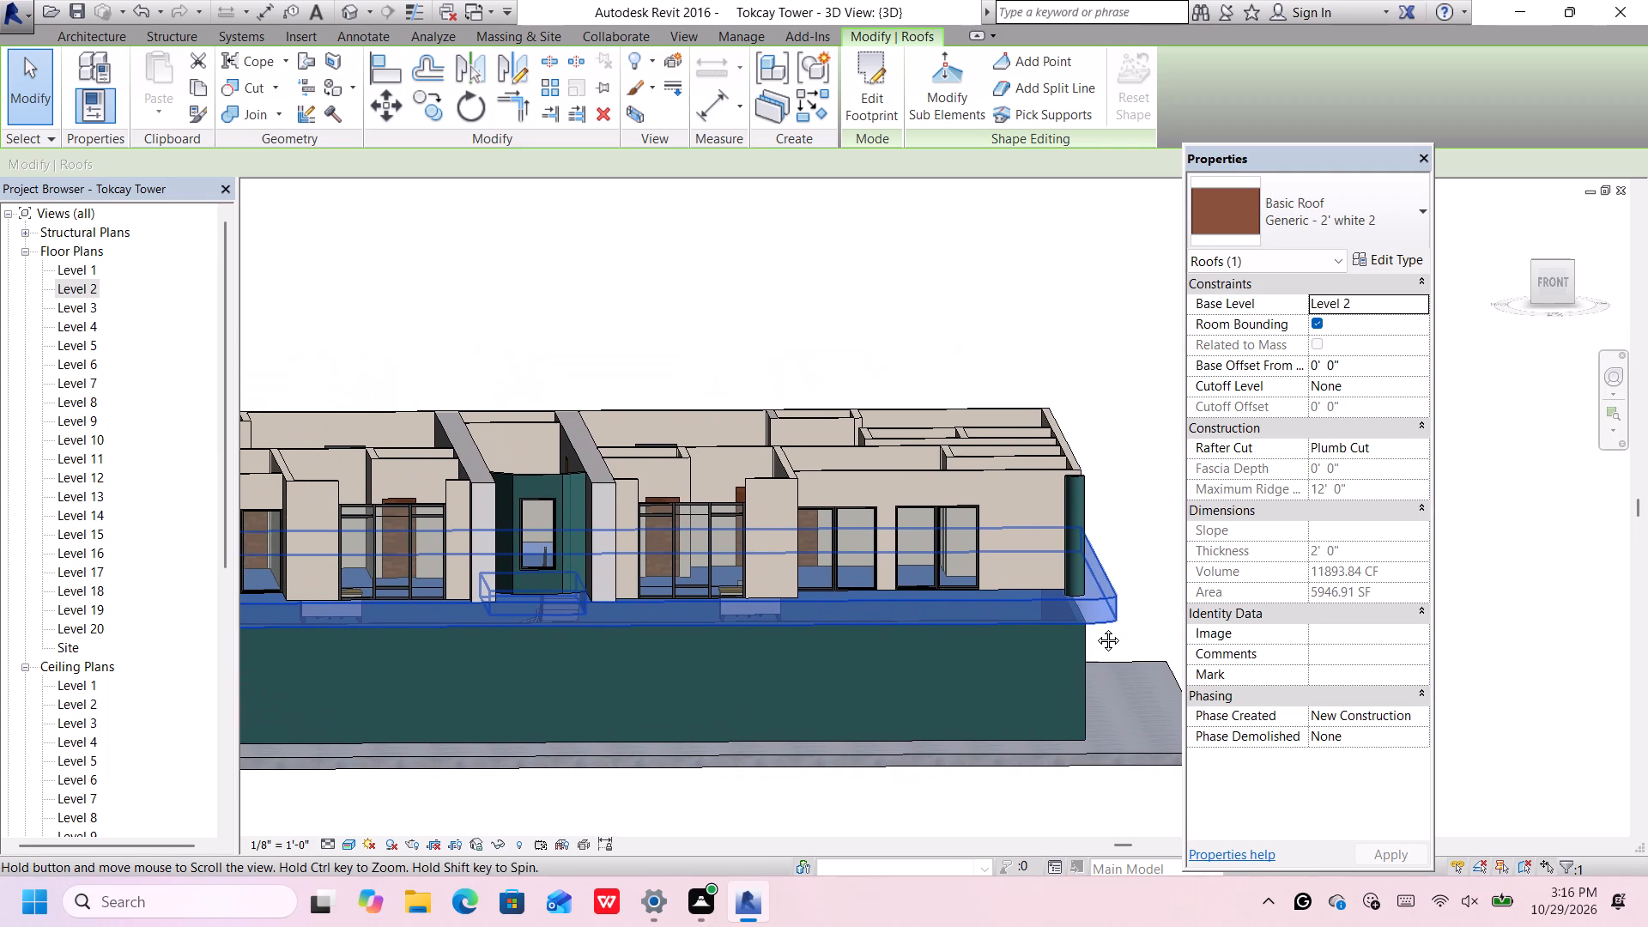
pyautogui.moveTo(1095, 627); pyautogui.dragTo(1081, 584, button='middle')
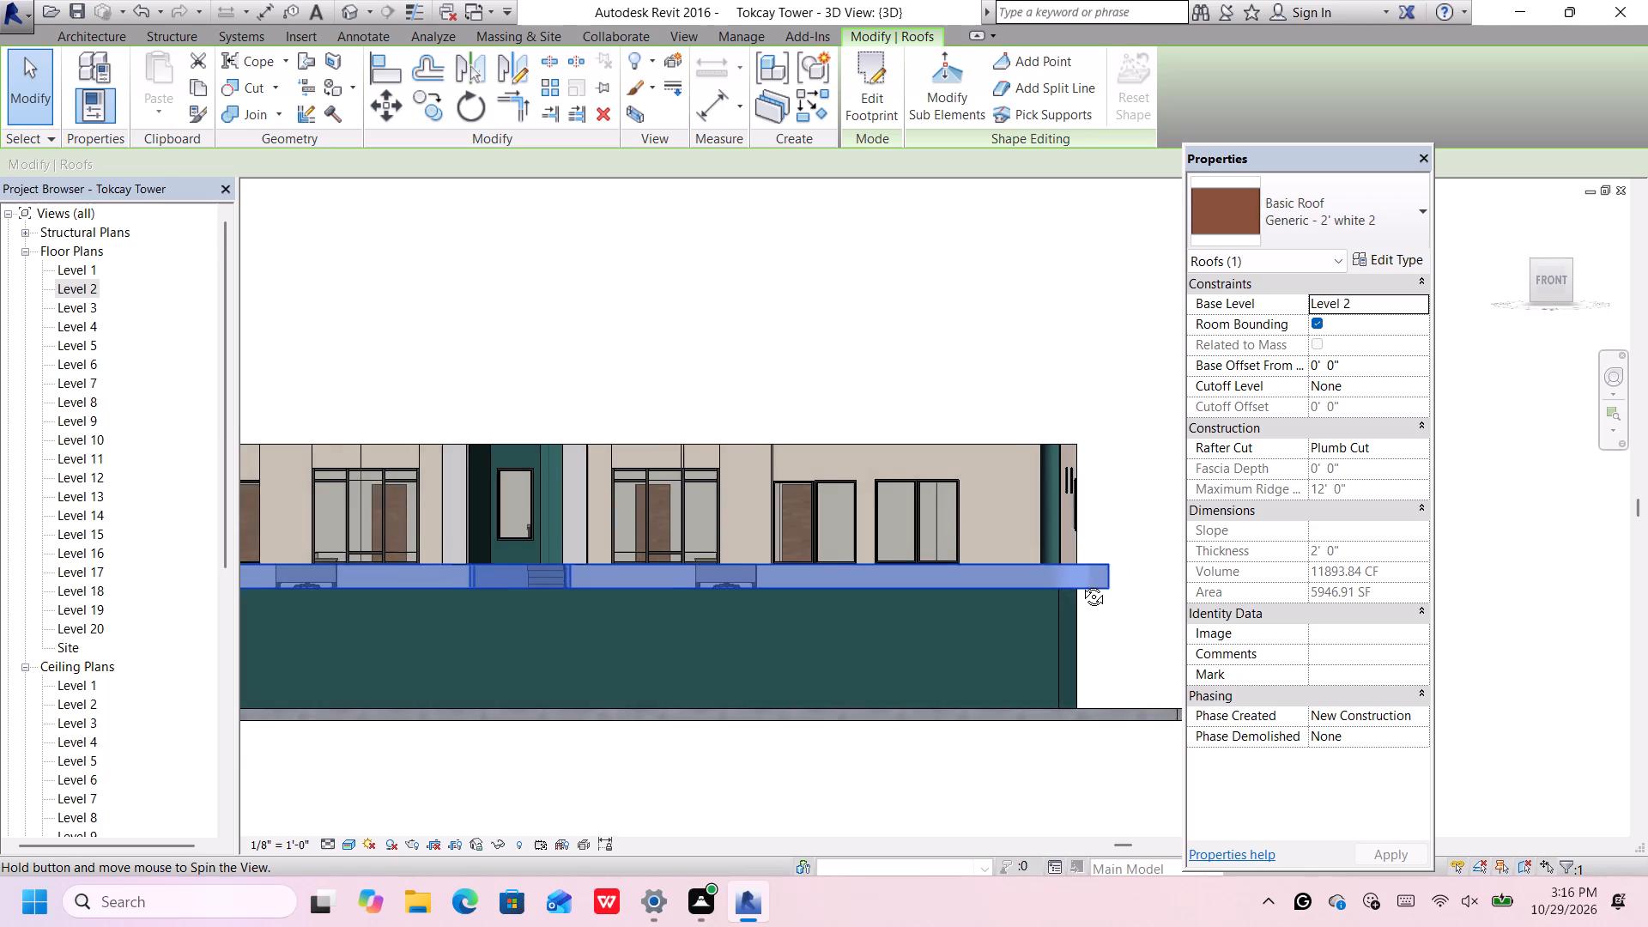
pyautogui.moveTo(1081, 584); pyautogui.dragTo(1086, 586, button='middle')
pyautogui.scroll(-4, 1084, 585)
pyautogui.click(1112, 504)
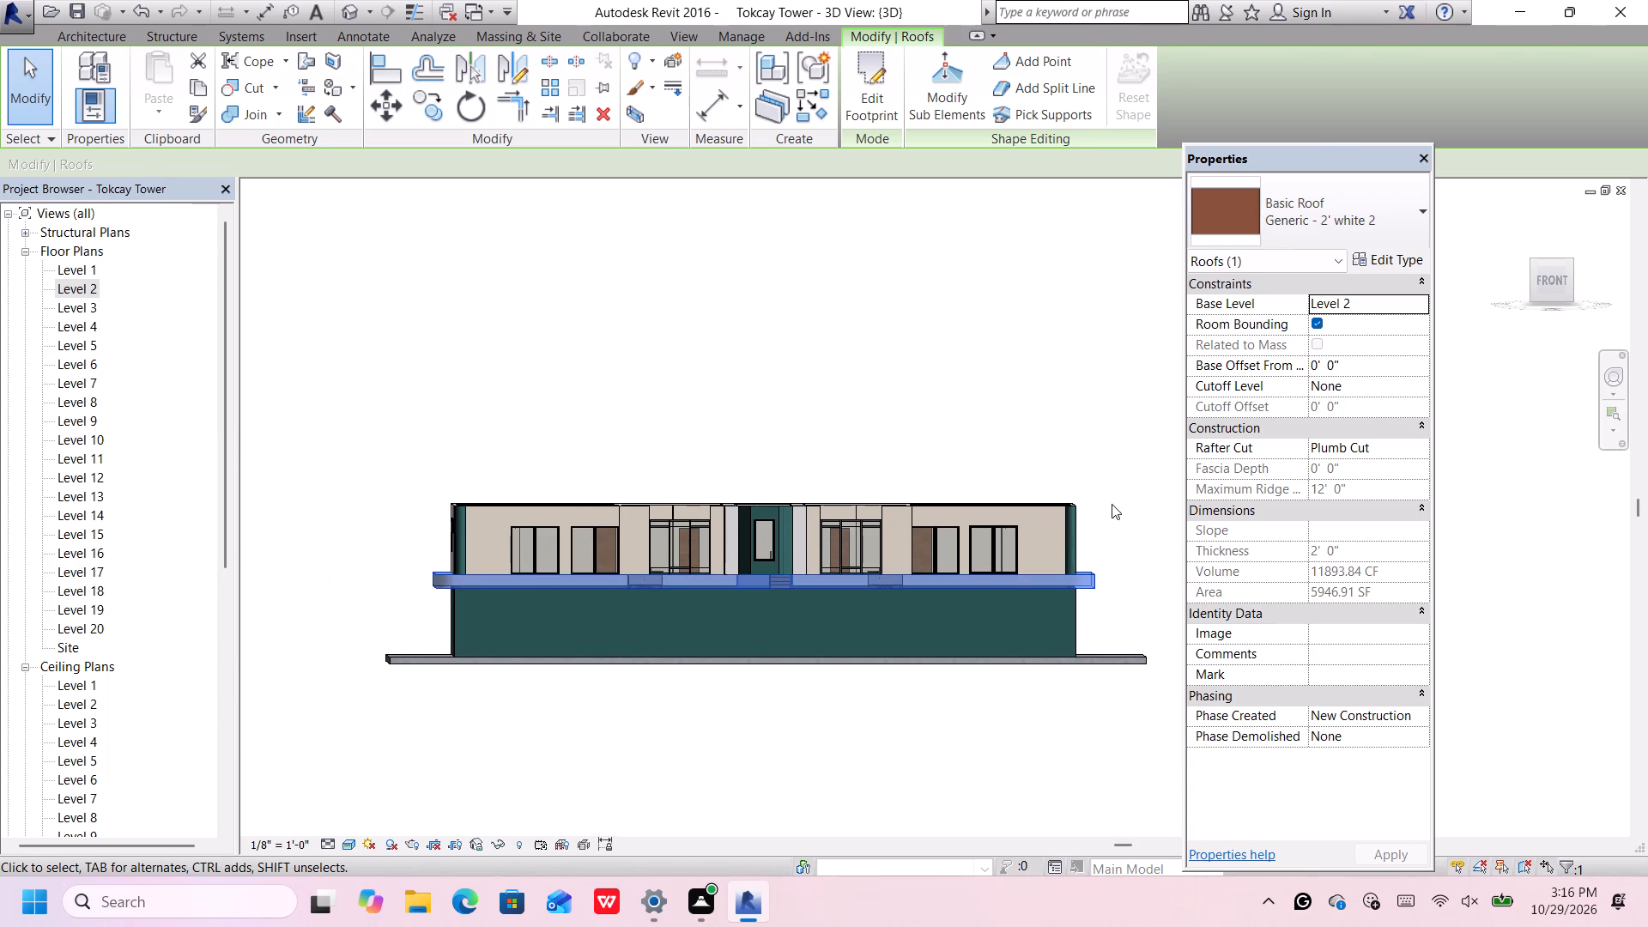
pyautogui.moveTo(1123, 481); pyautogui.dragTo(600, 536)
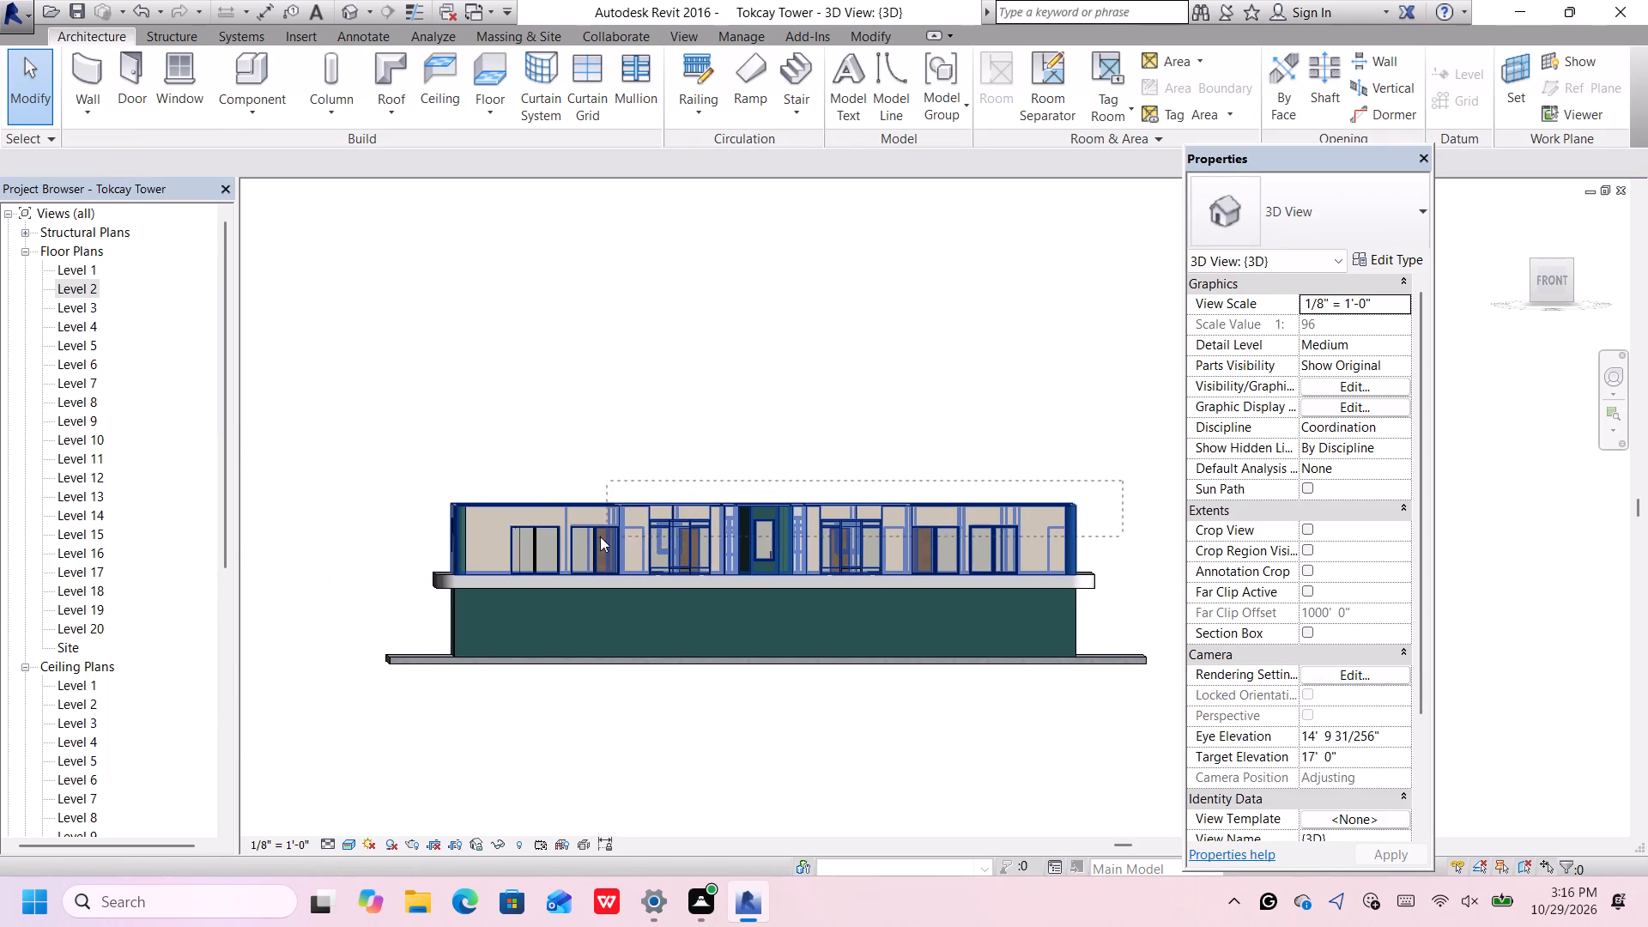
pyautogui.moveTo(600, 536); pyautogui.dragTo(412, 542)
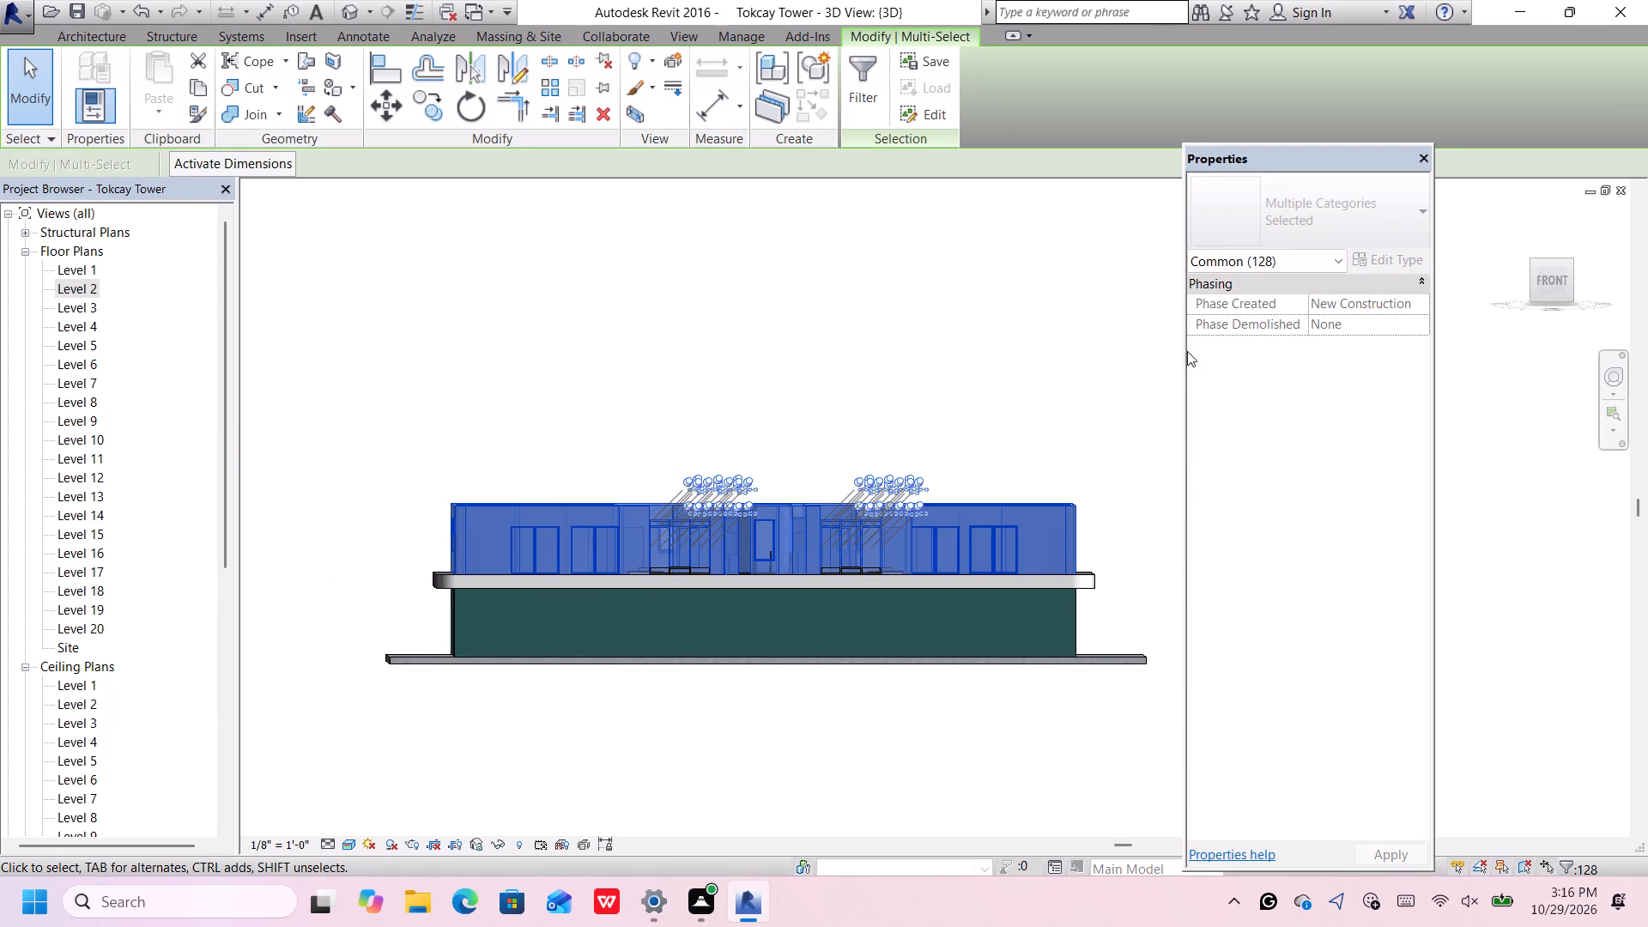
pyautogui.click(1114, 467)
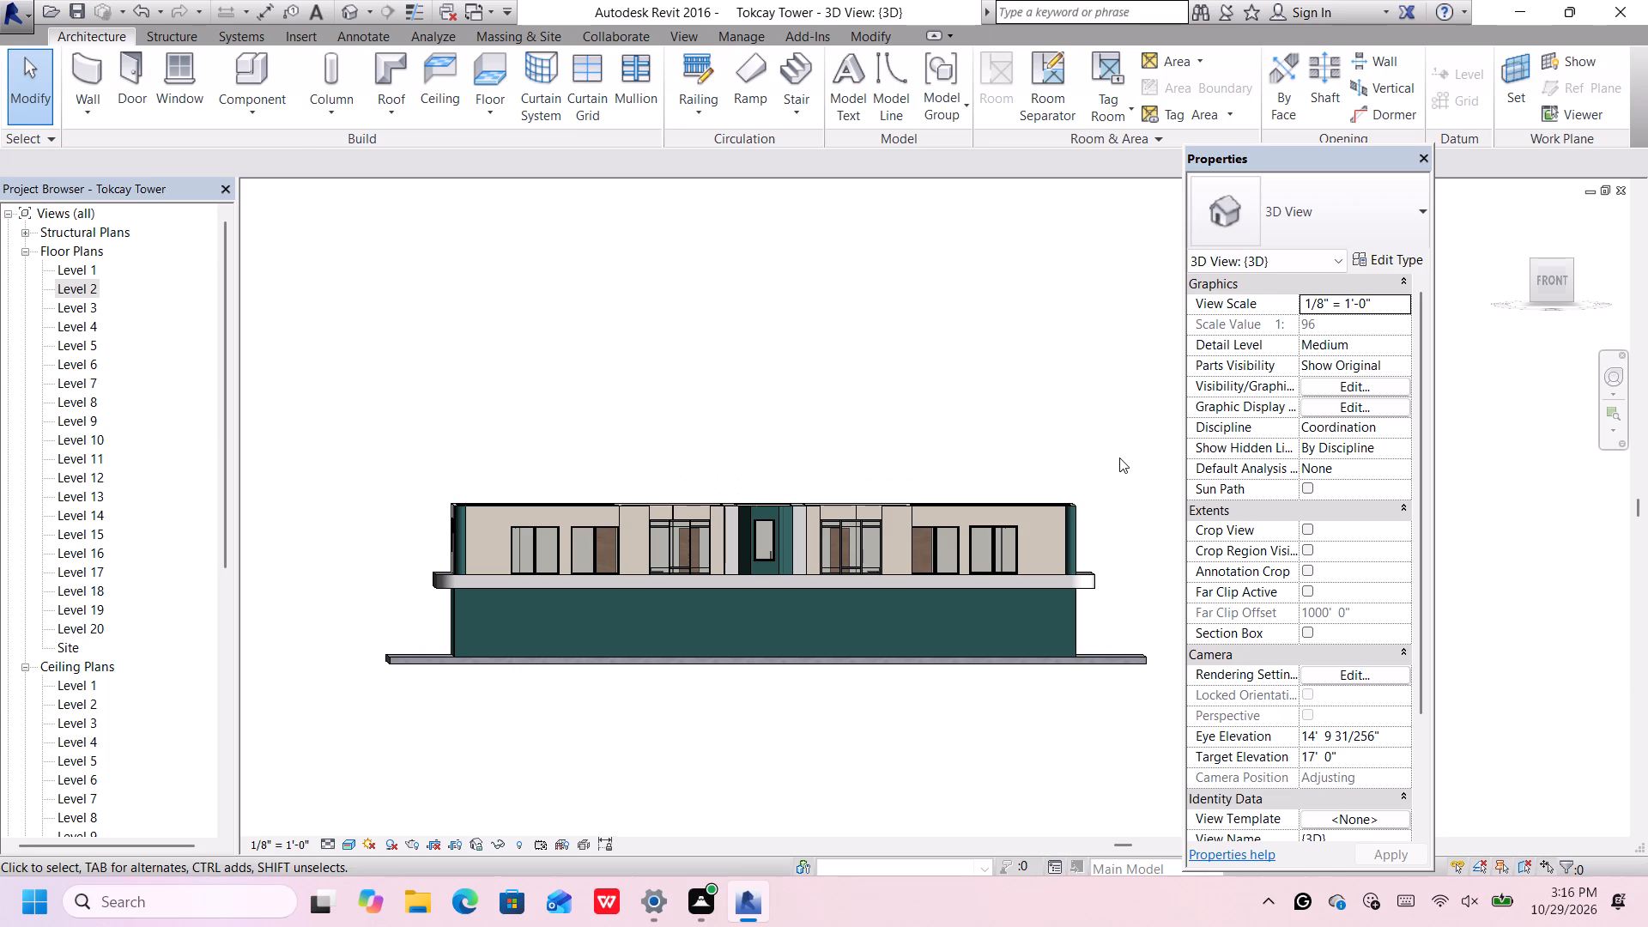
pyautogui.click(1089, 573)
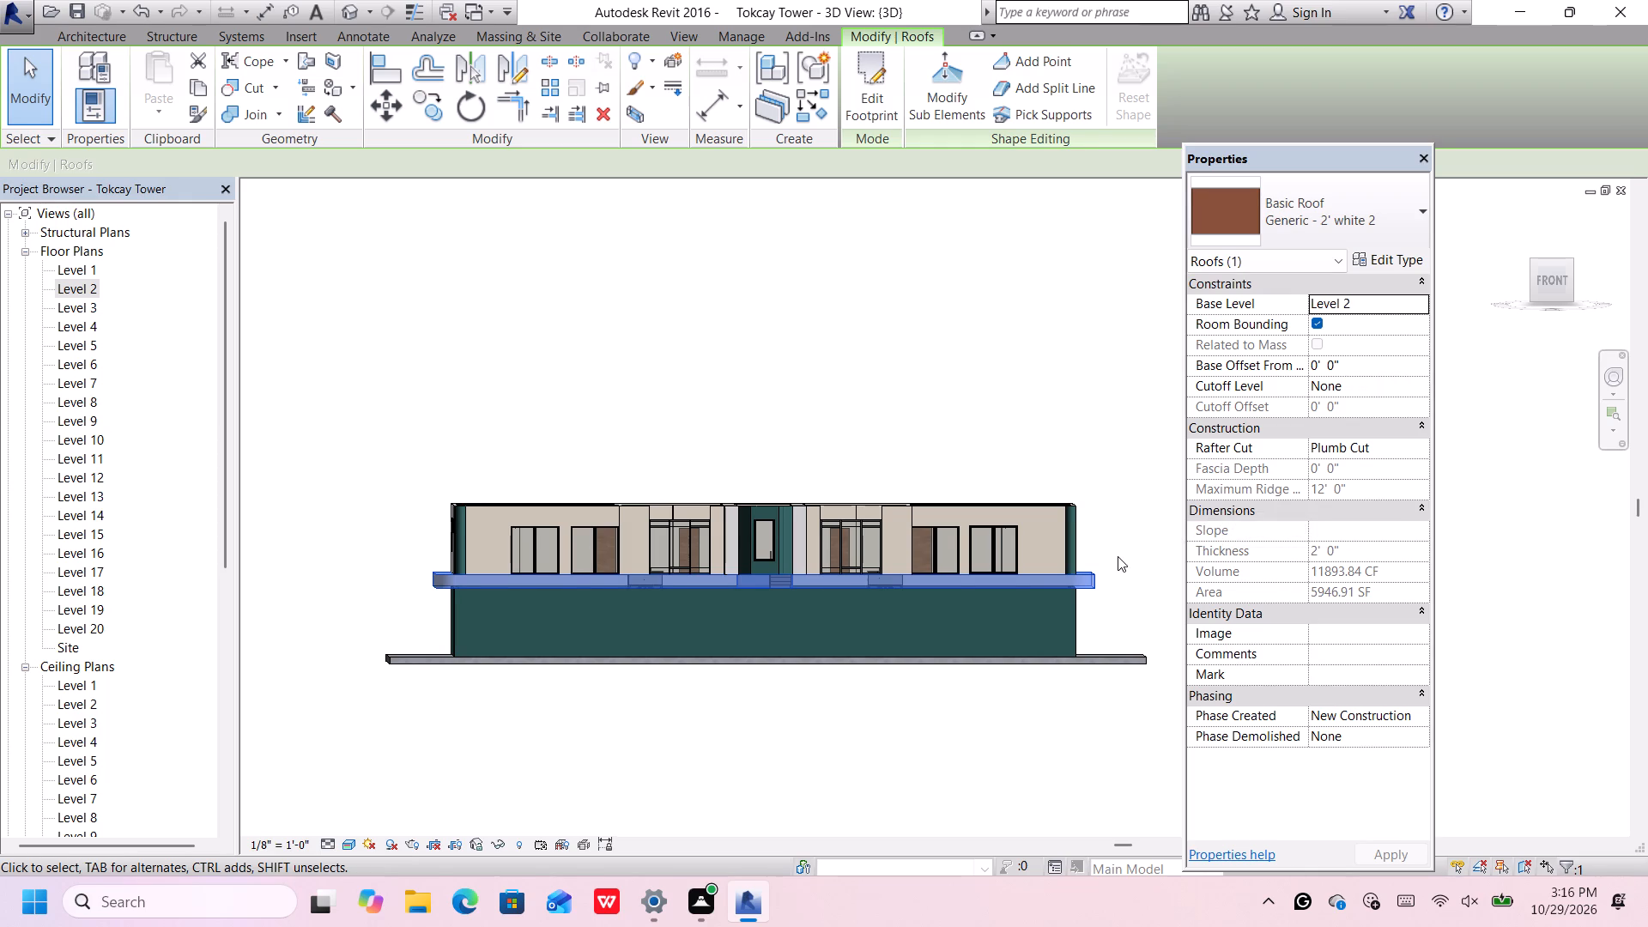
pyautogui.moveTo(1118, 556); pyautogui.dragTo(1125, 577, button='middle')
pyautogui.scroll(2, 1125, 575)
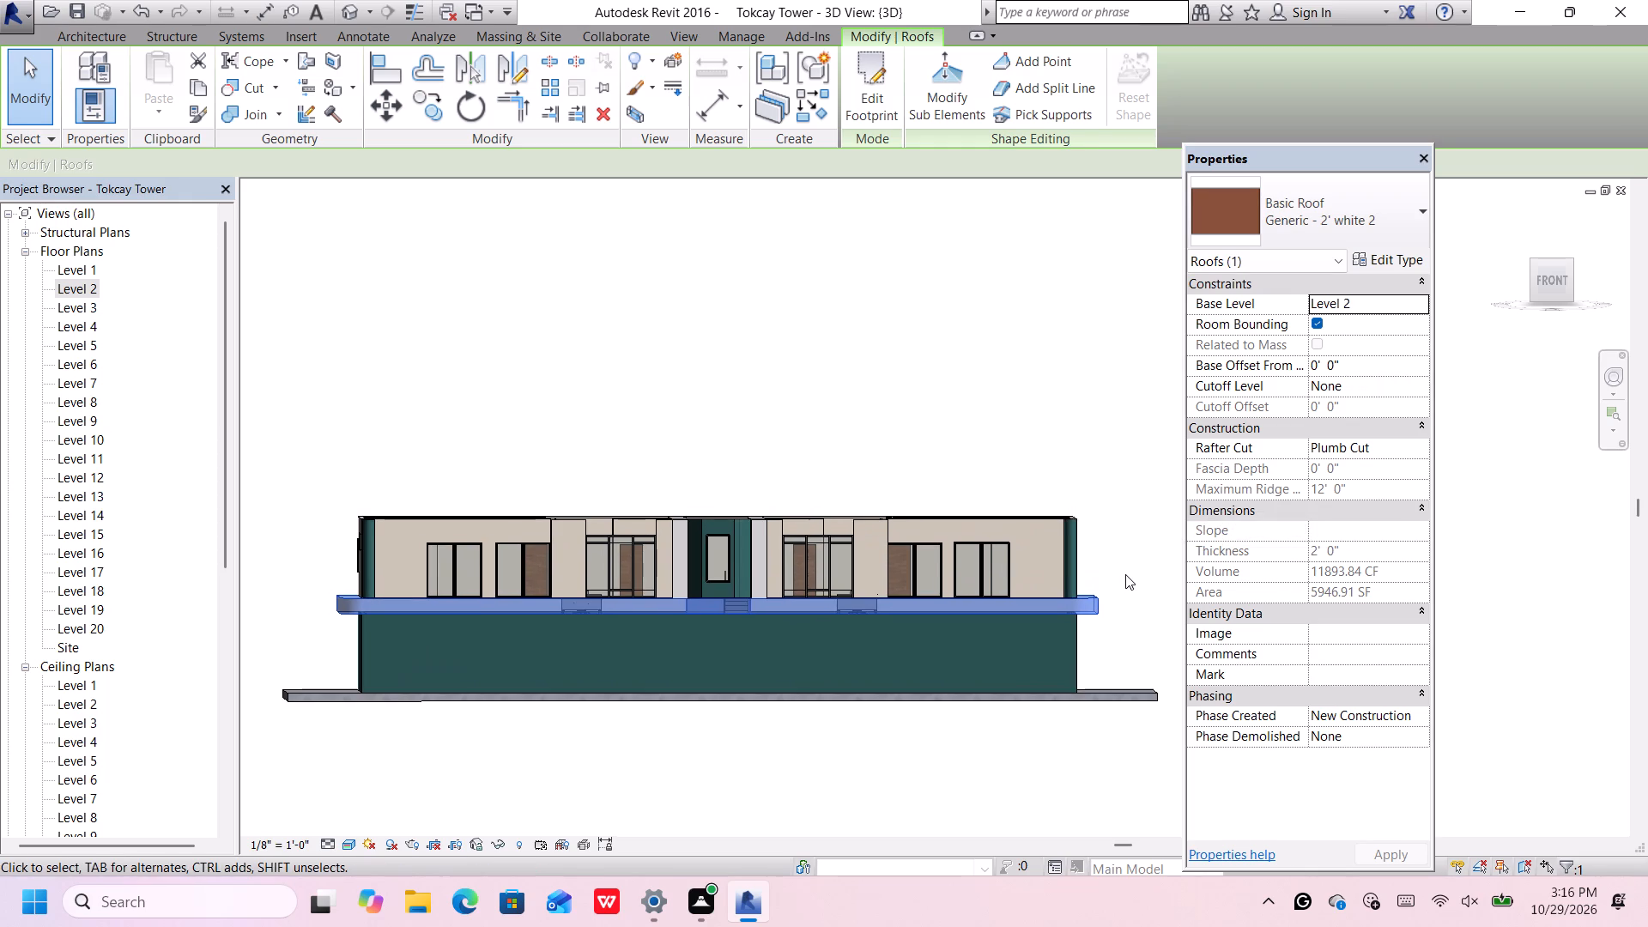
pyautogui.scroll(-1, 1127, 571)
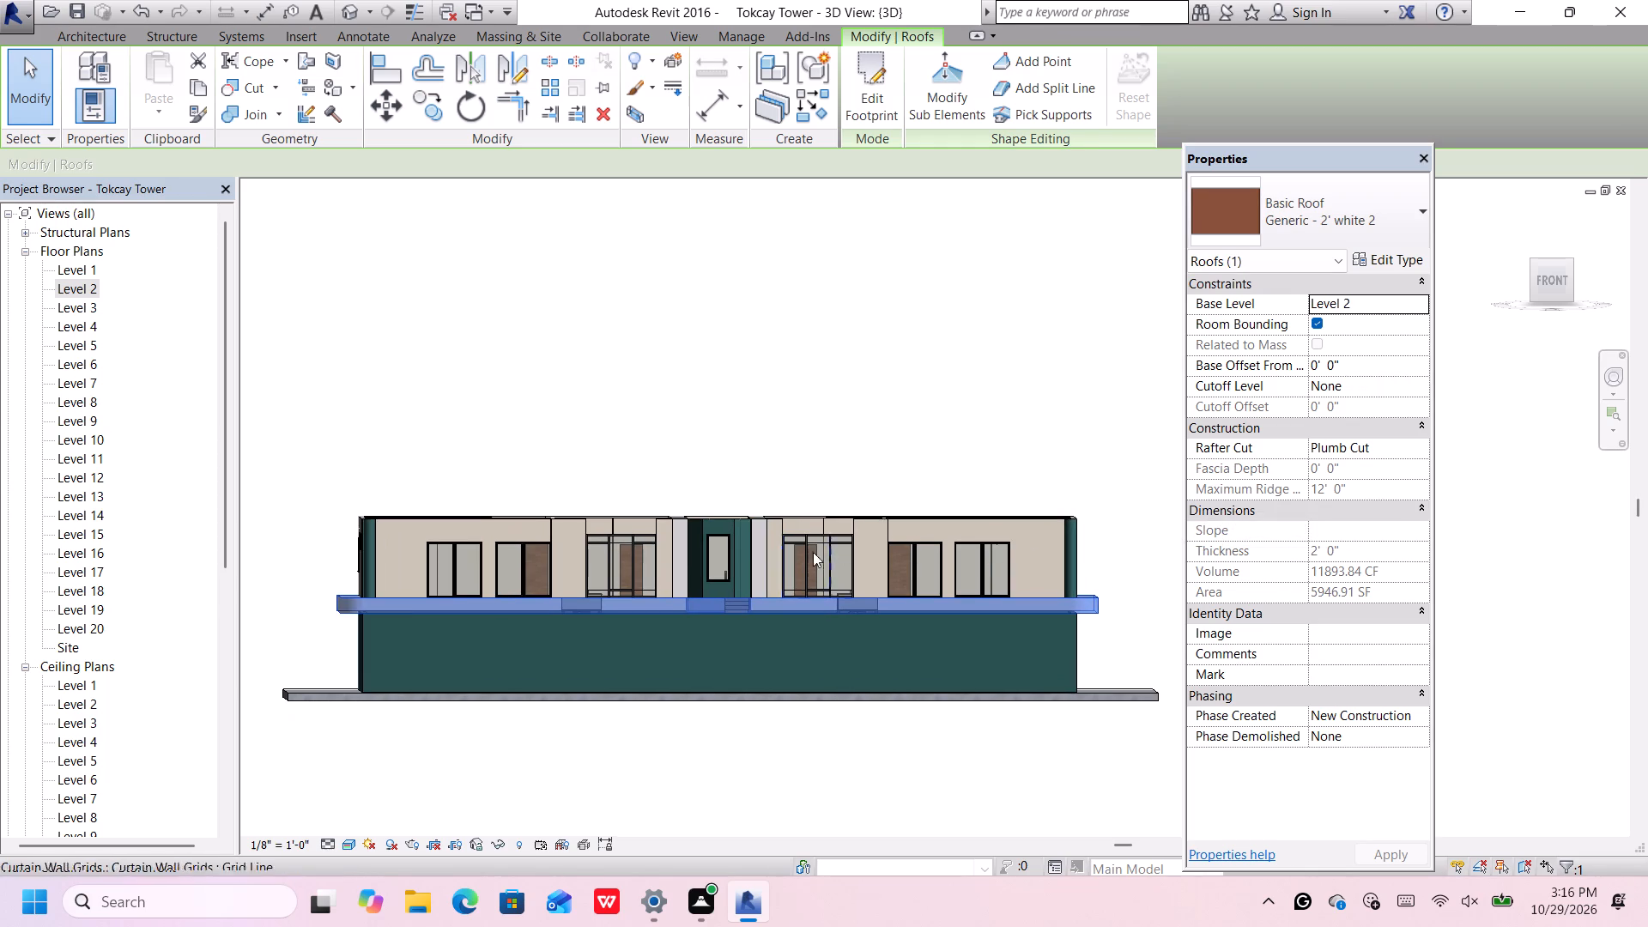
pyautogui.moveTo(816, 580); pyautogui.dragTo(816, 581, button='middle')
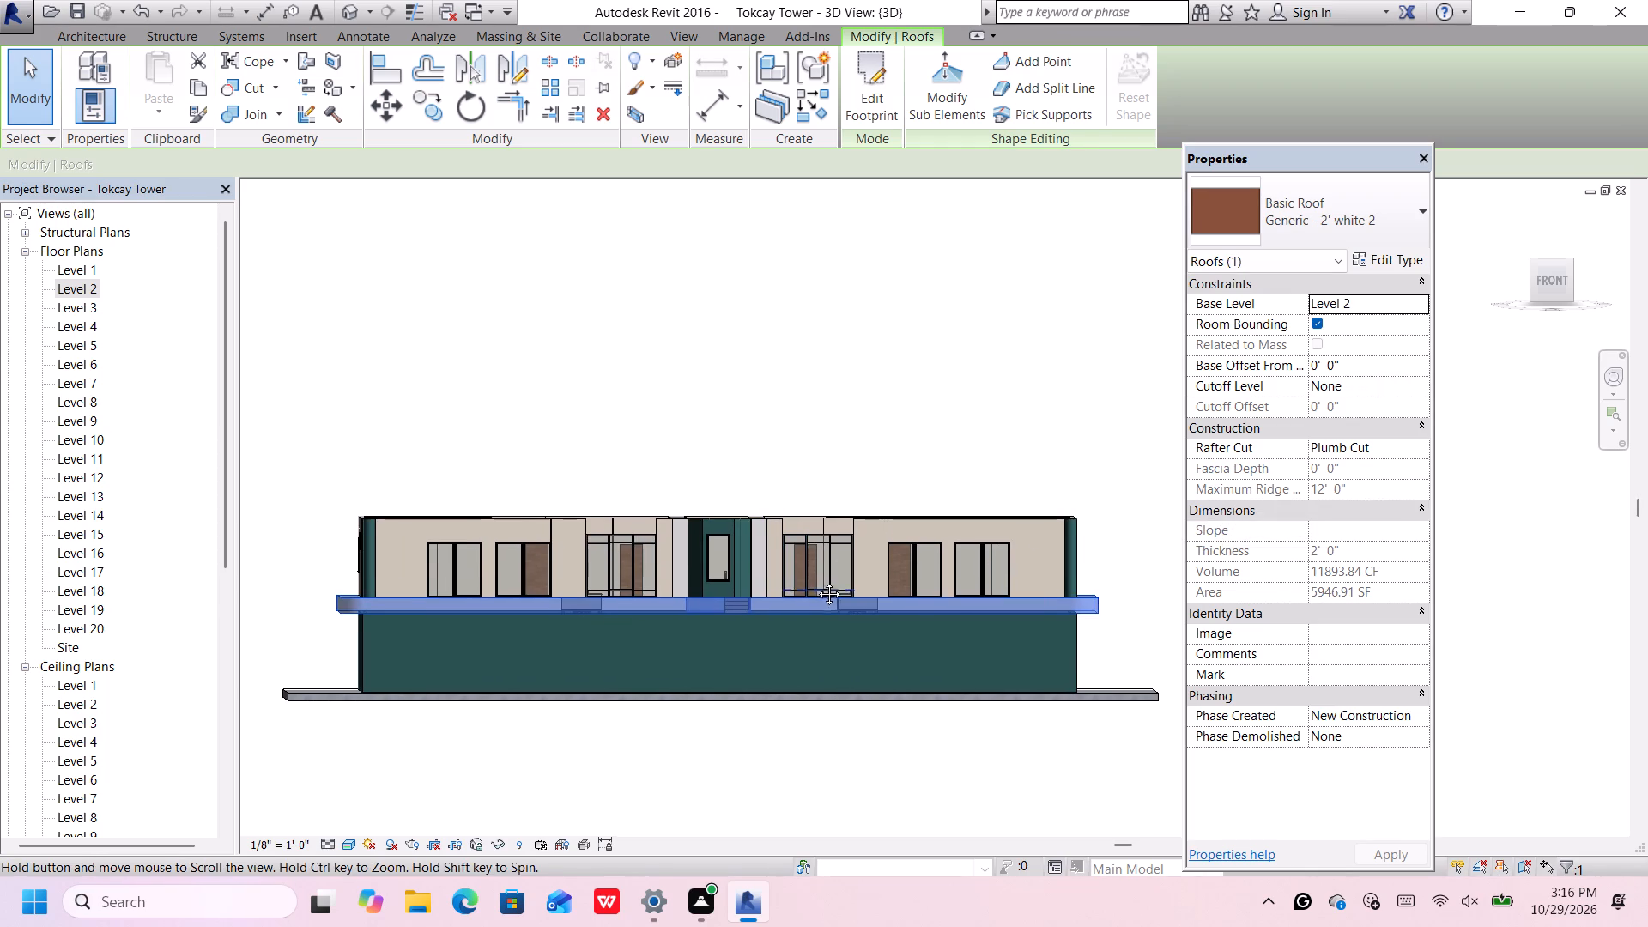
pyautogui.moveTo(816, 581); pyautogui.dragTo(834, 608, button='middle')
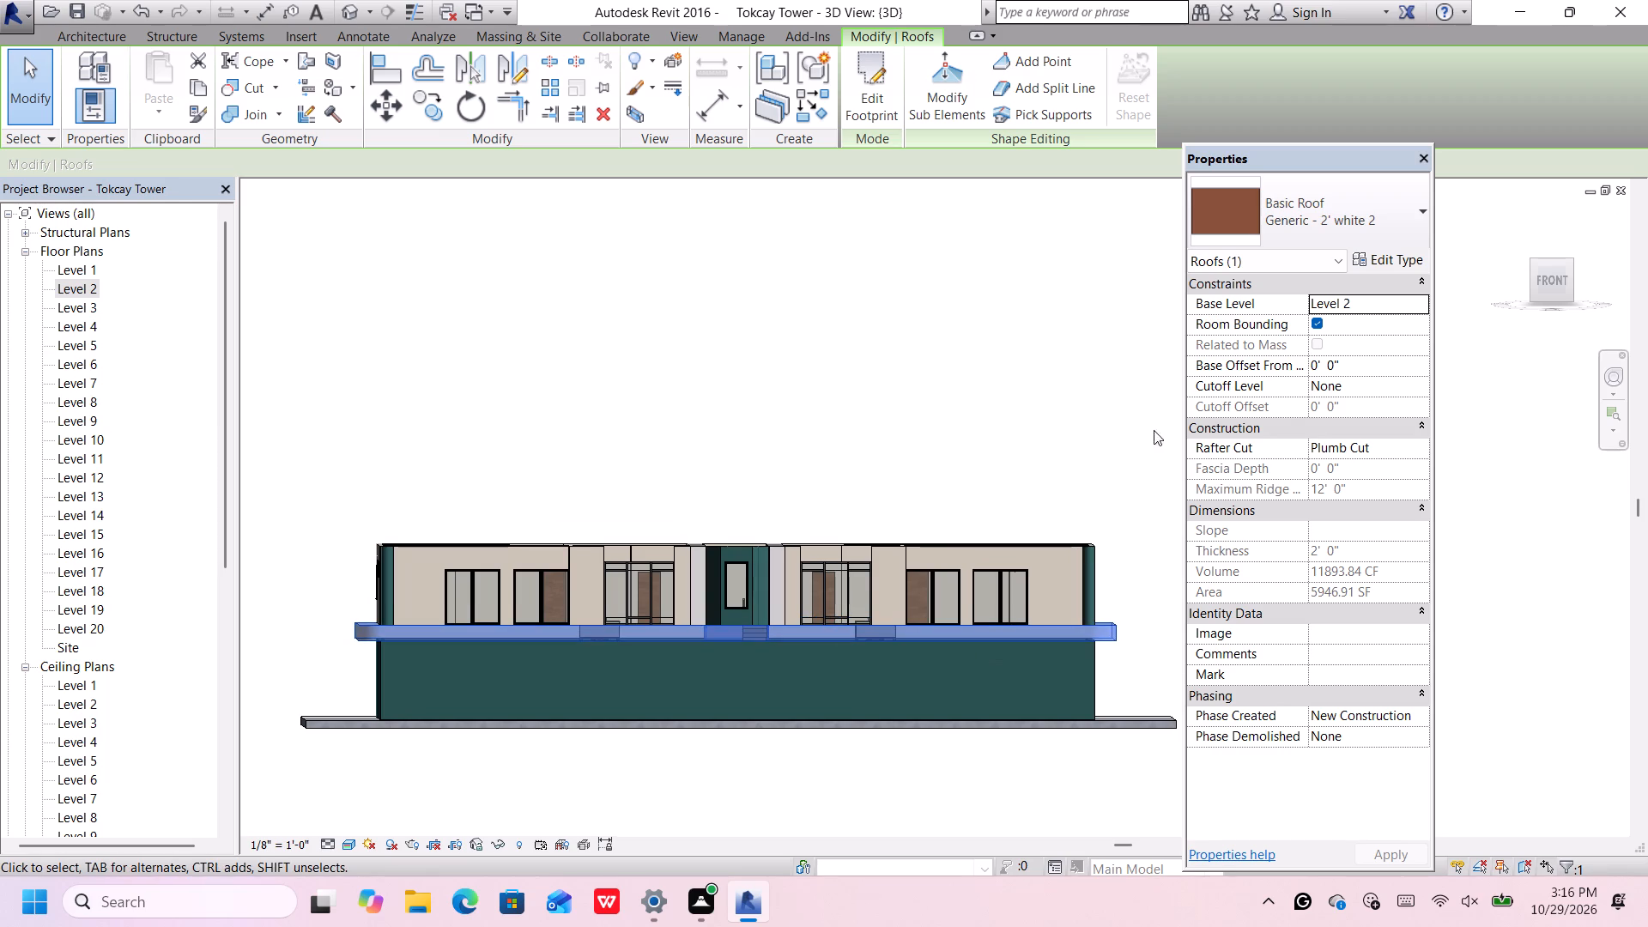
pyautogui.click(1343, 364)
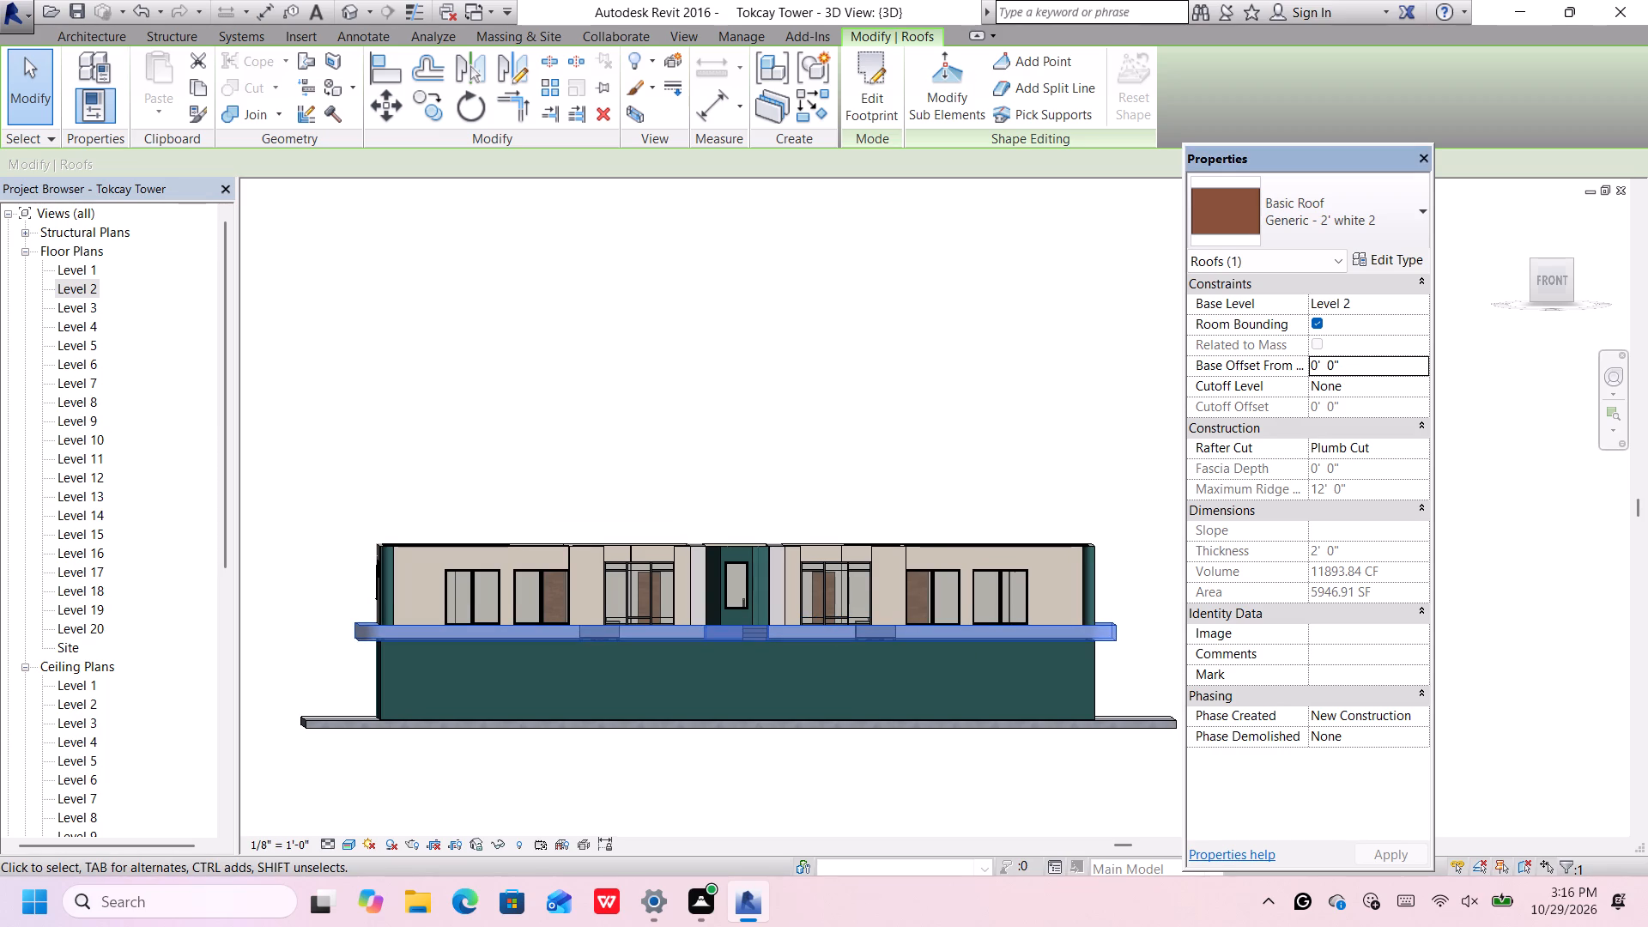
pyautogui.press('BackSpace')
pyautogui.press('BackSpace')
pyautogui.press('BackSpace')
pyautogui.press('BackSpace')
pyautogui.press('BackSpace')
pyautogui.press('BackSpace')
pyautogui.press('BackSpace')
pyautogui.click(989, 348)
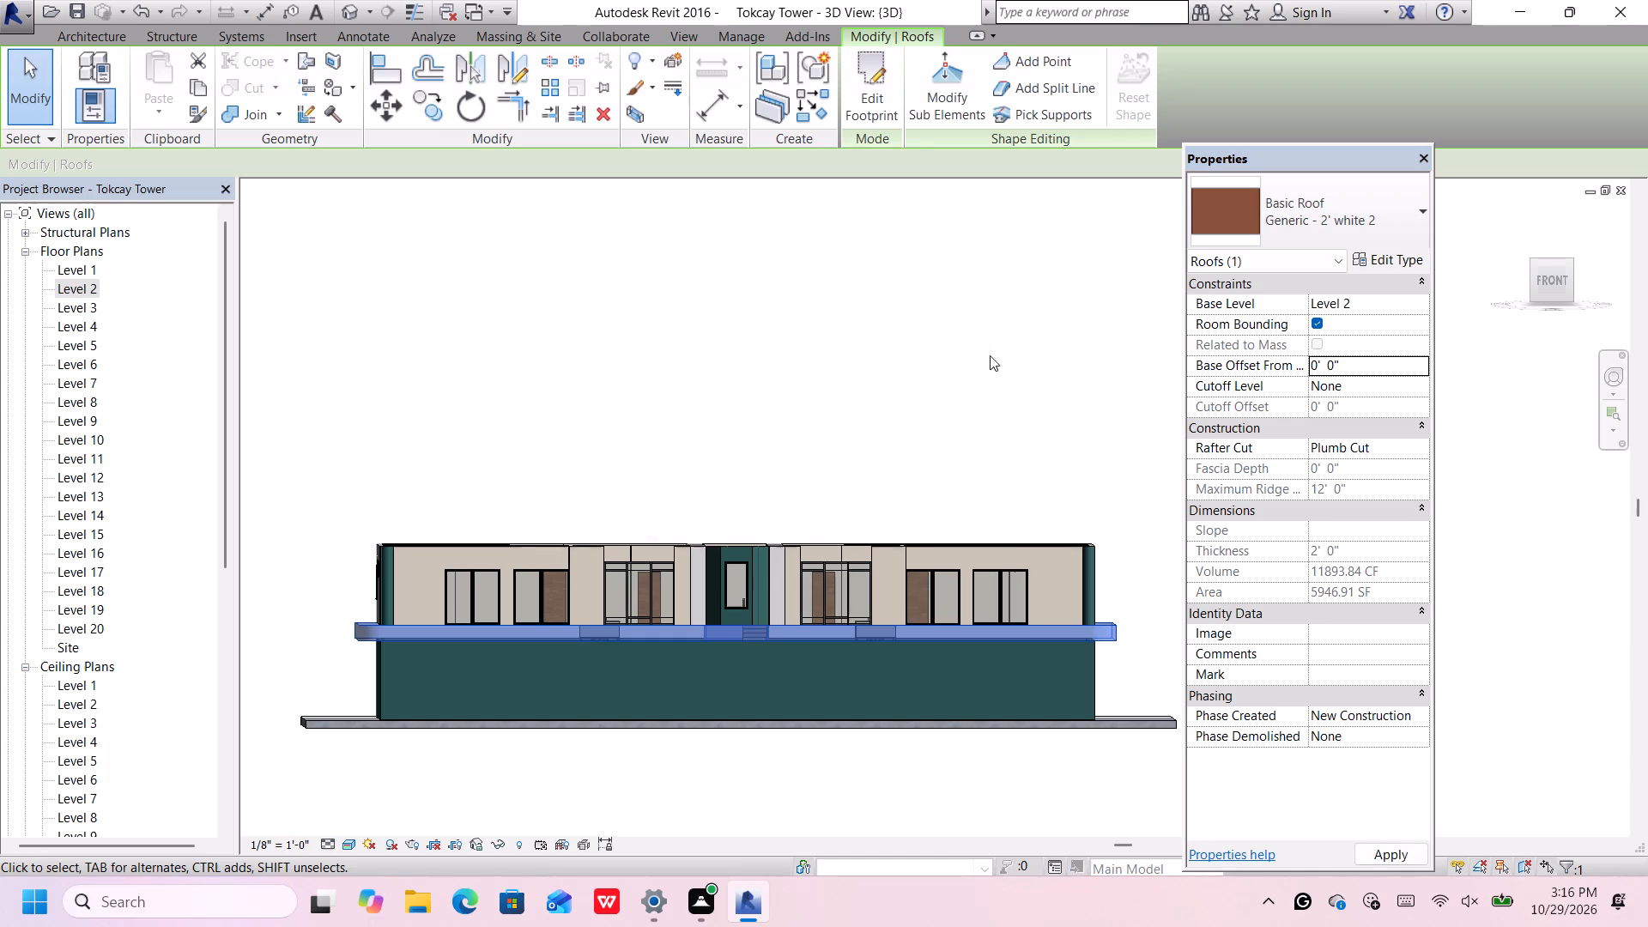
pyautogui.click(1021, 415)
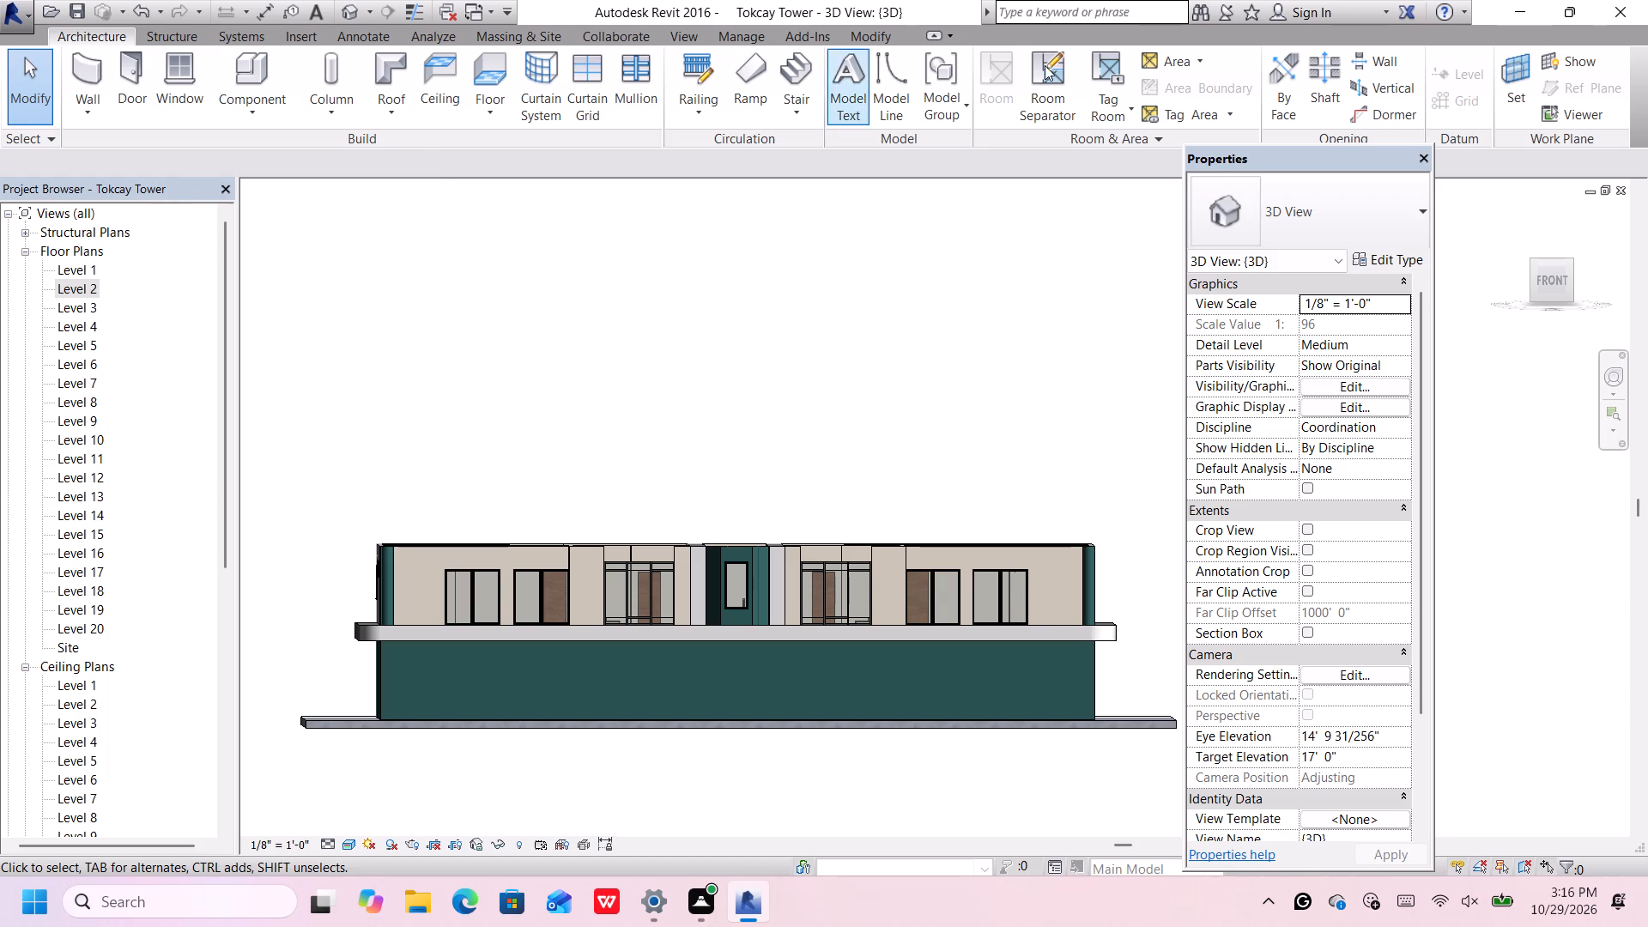
# In the South elevation, set the height of Level 2 above Level 1 to 12'.
pyautogui.scroll(-9, 60, 549)
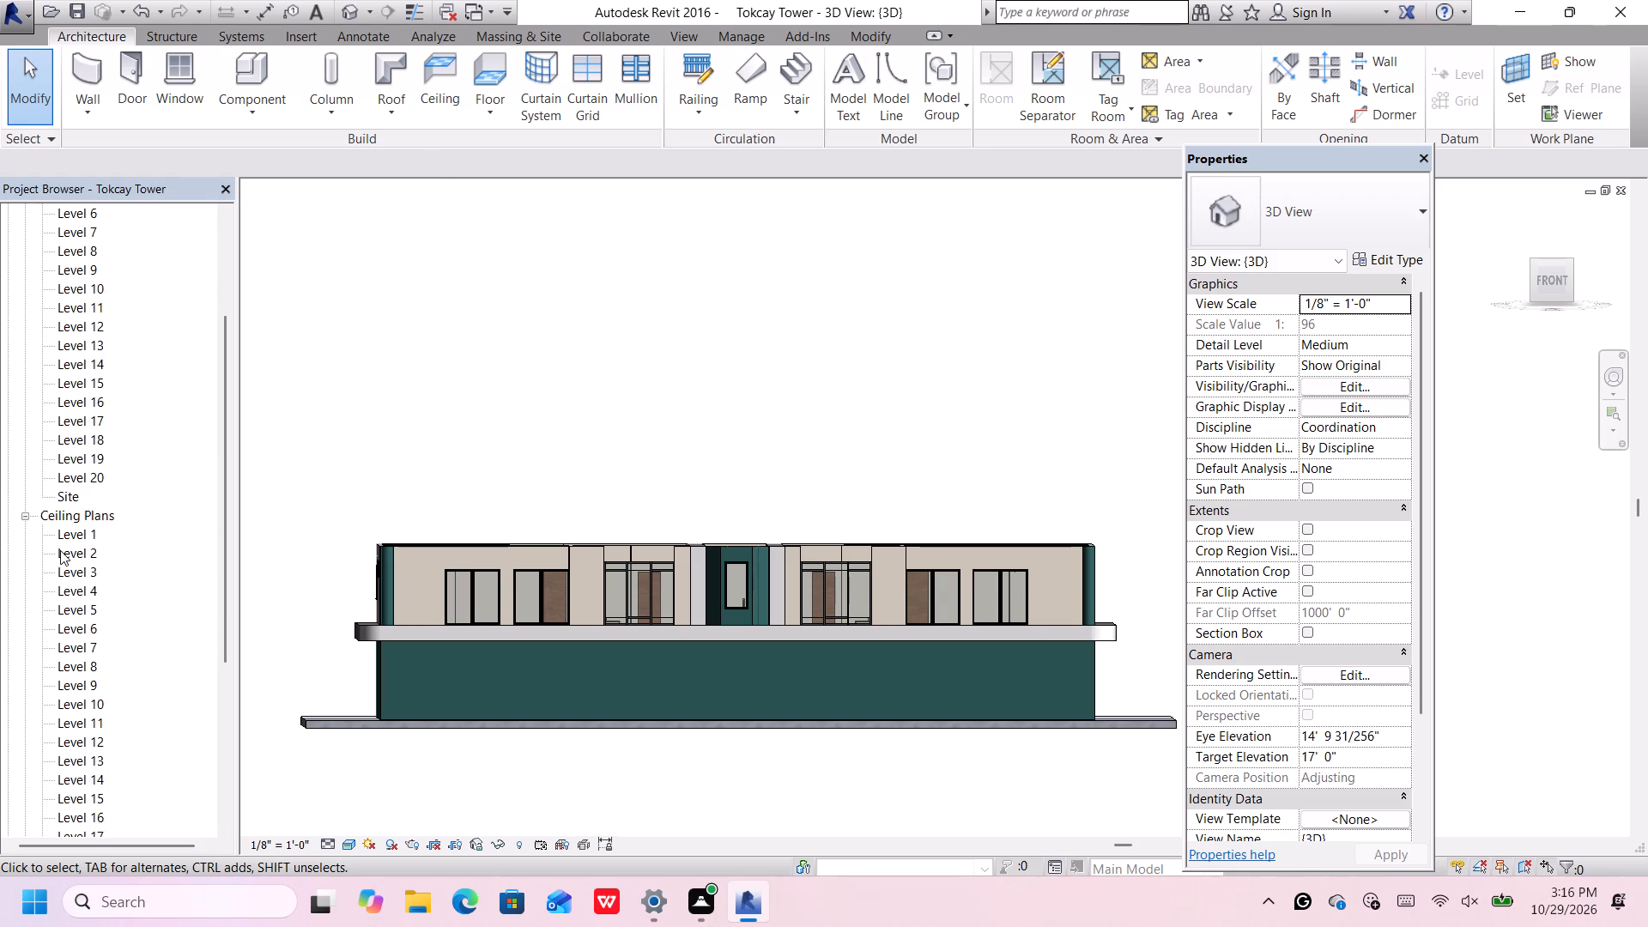
pyautogui.scroll(-12, 60, 550)
pyautogui.doubleClick(78, 739)
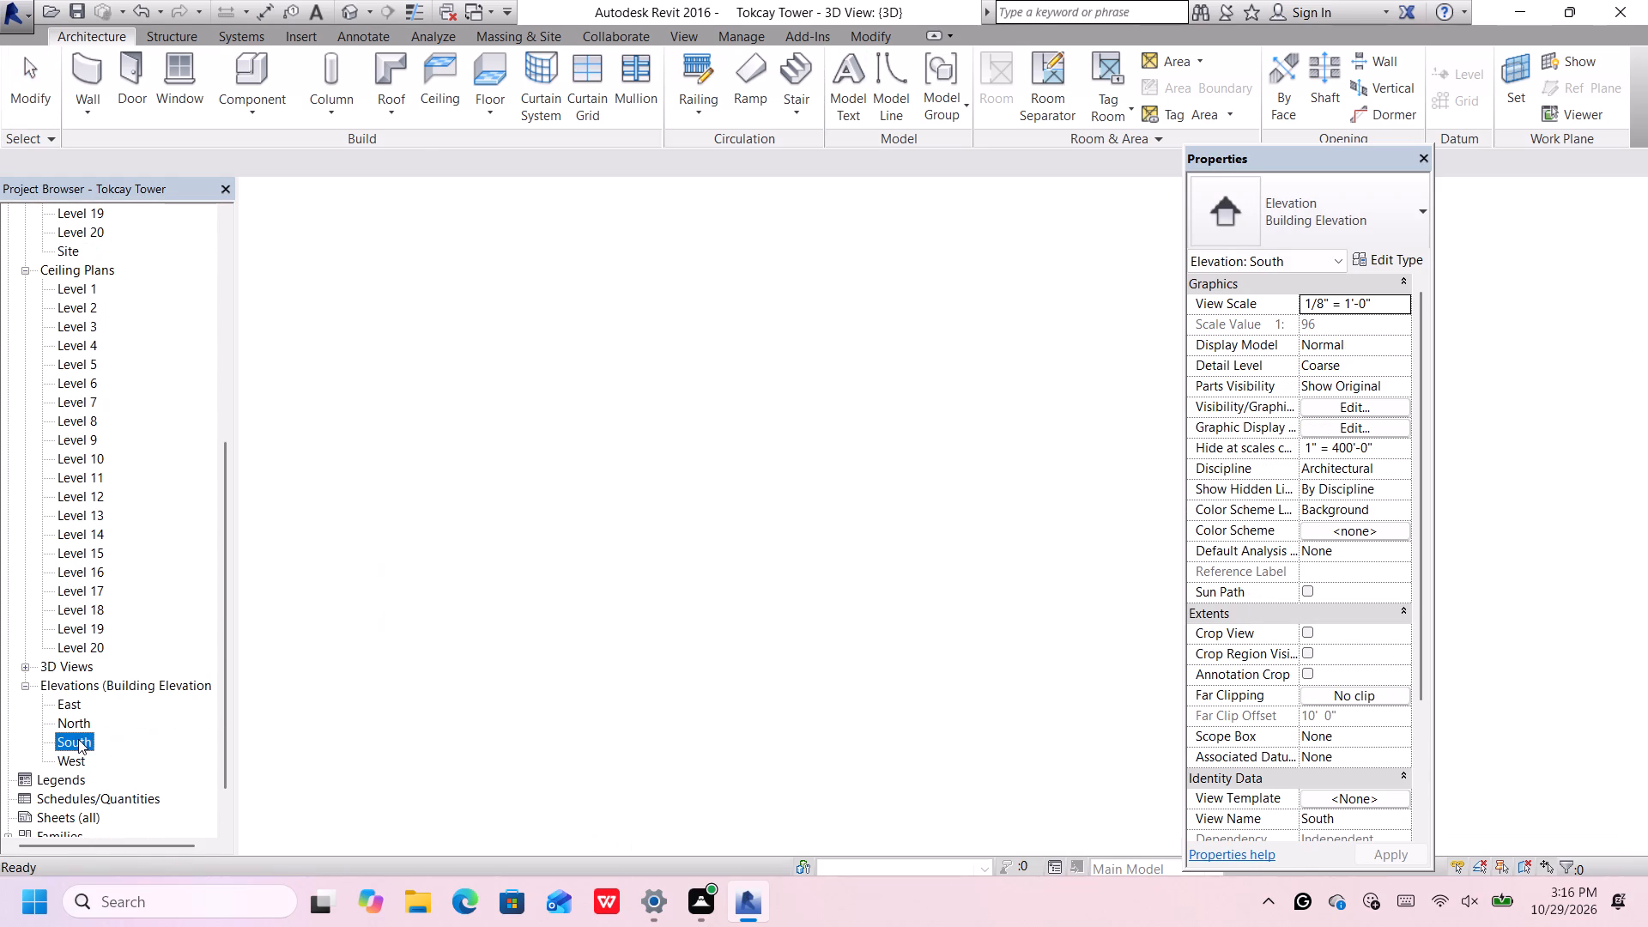
pyautogui.scroll(-3, 362, 676)
pyautogui.scroll(3, 984, 740)
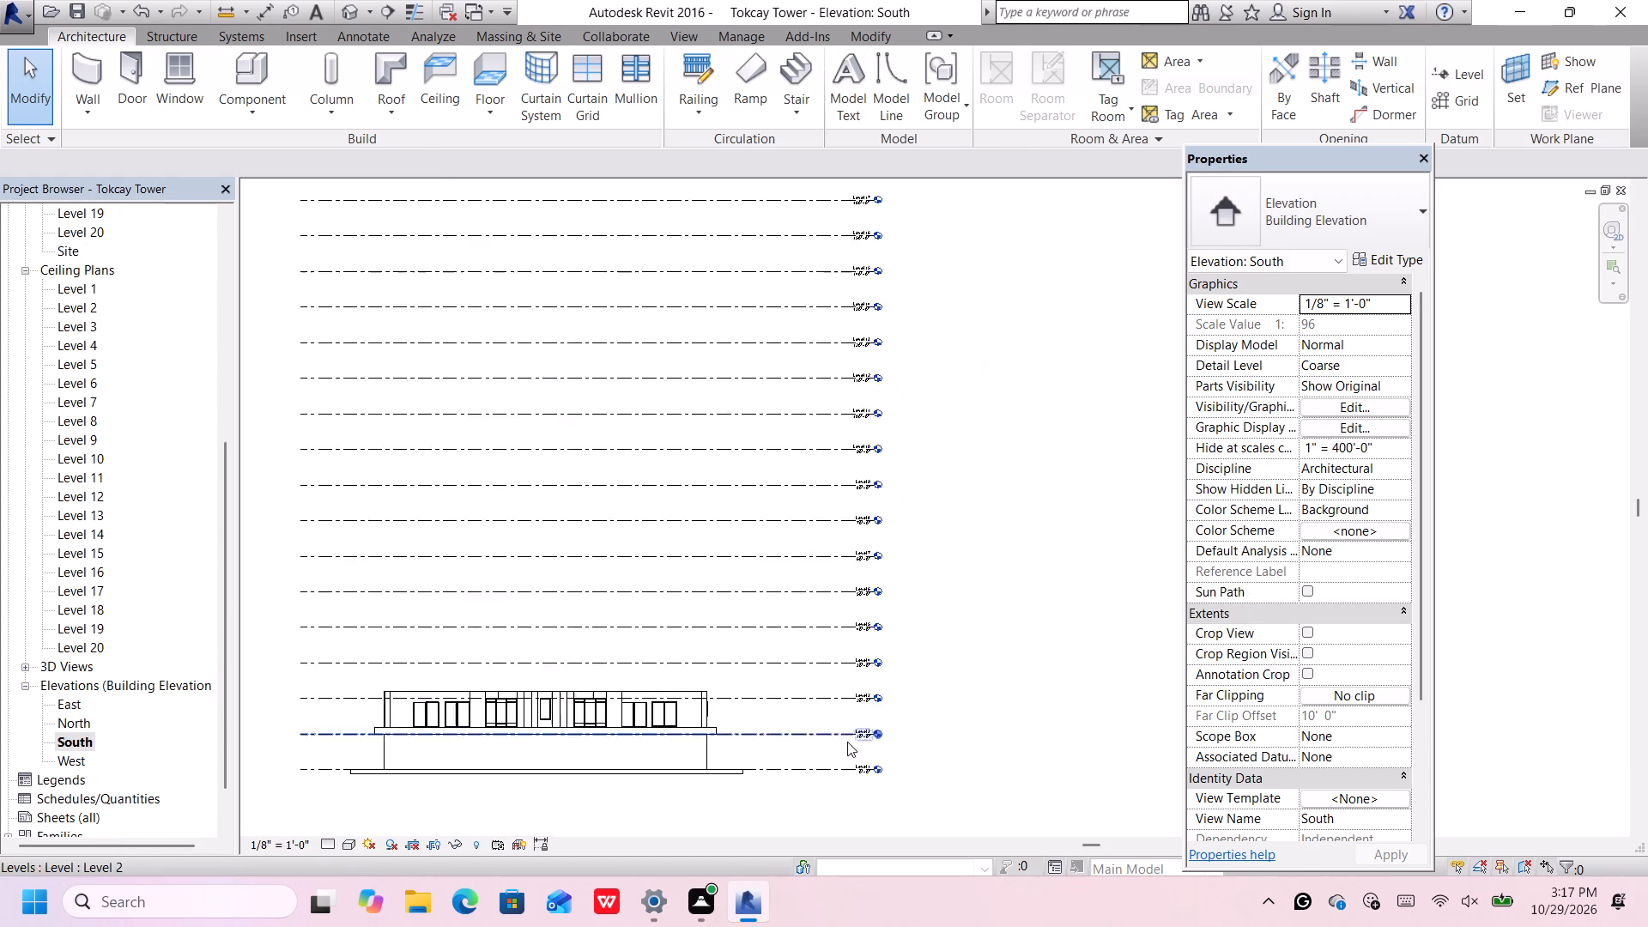
pyautogui.scroll(7, 847, 742)
pyautogui.click(840, 726)
pyautogui.scroll(2, 840, 726)
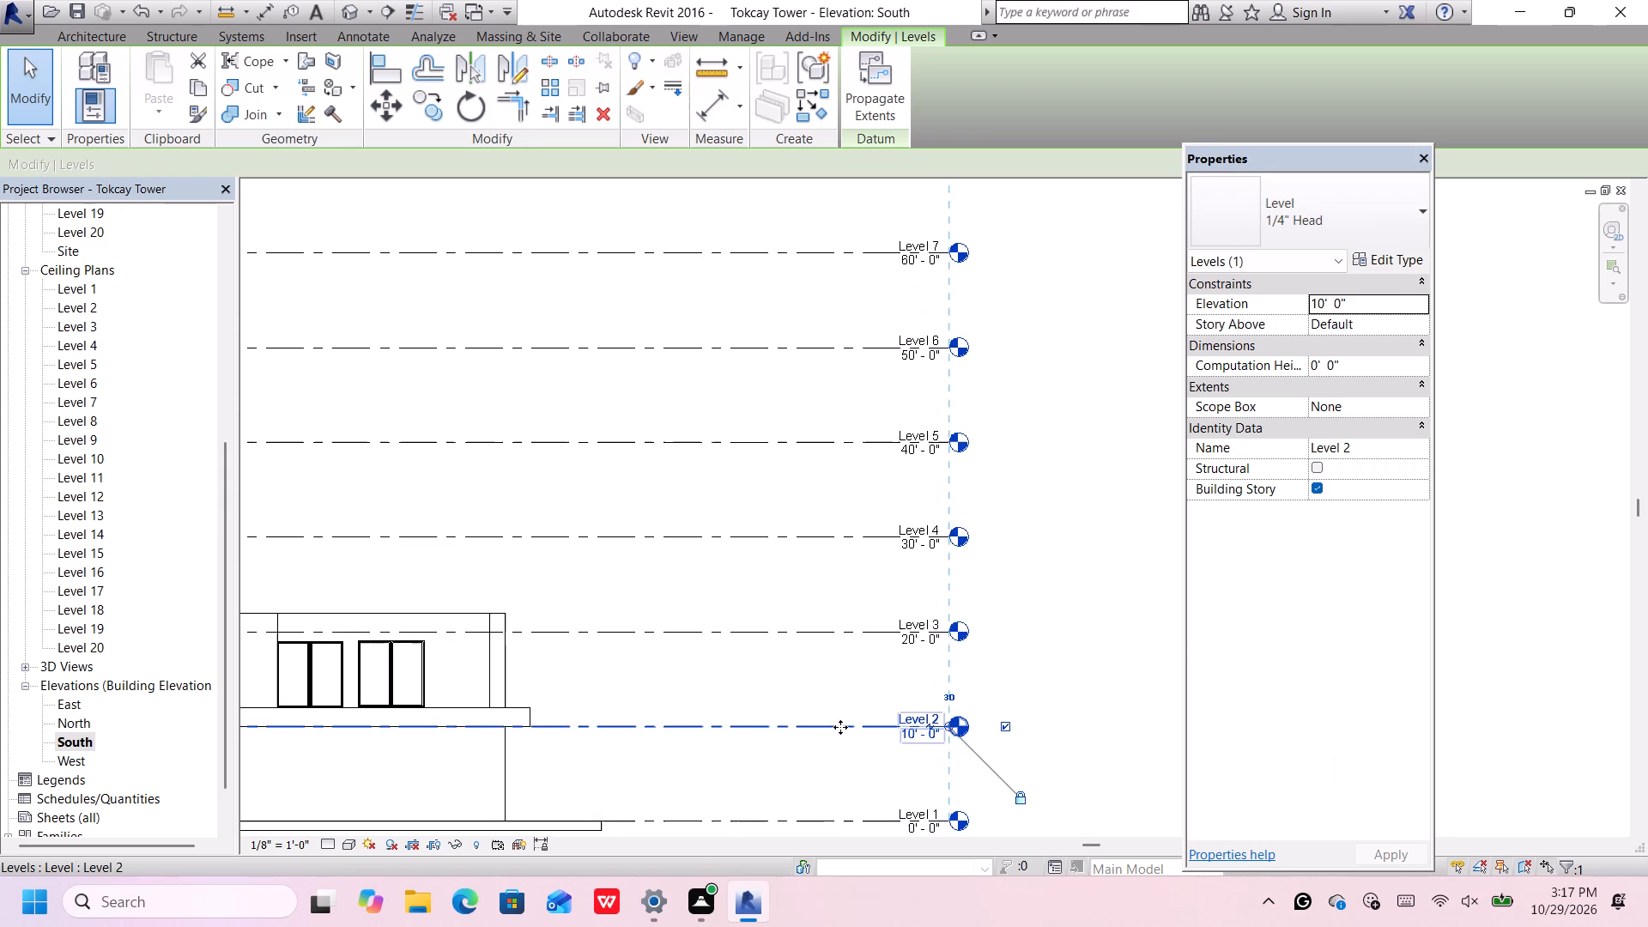
pyautogui.scroll(-9, 840, 727)
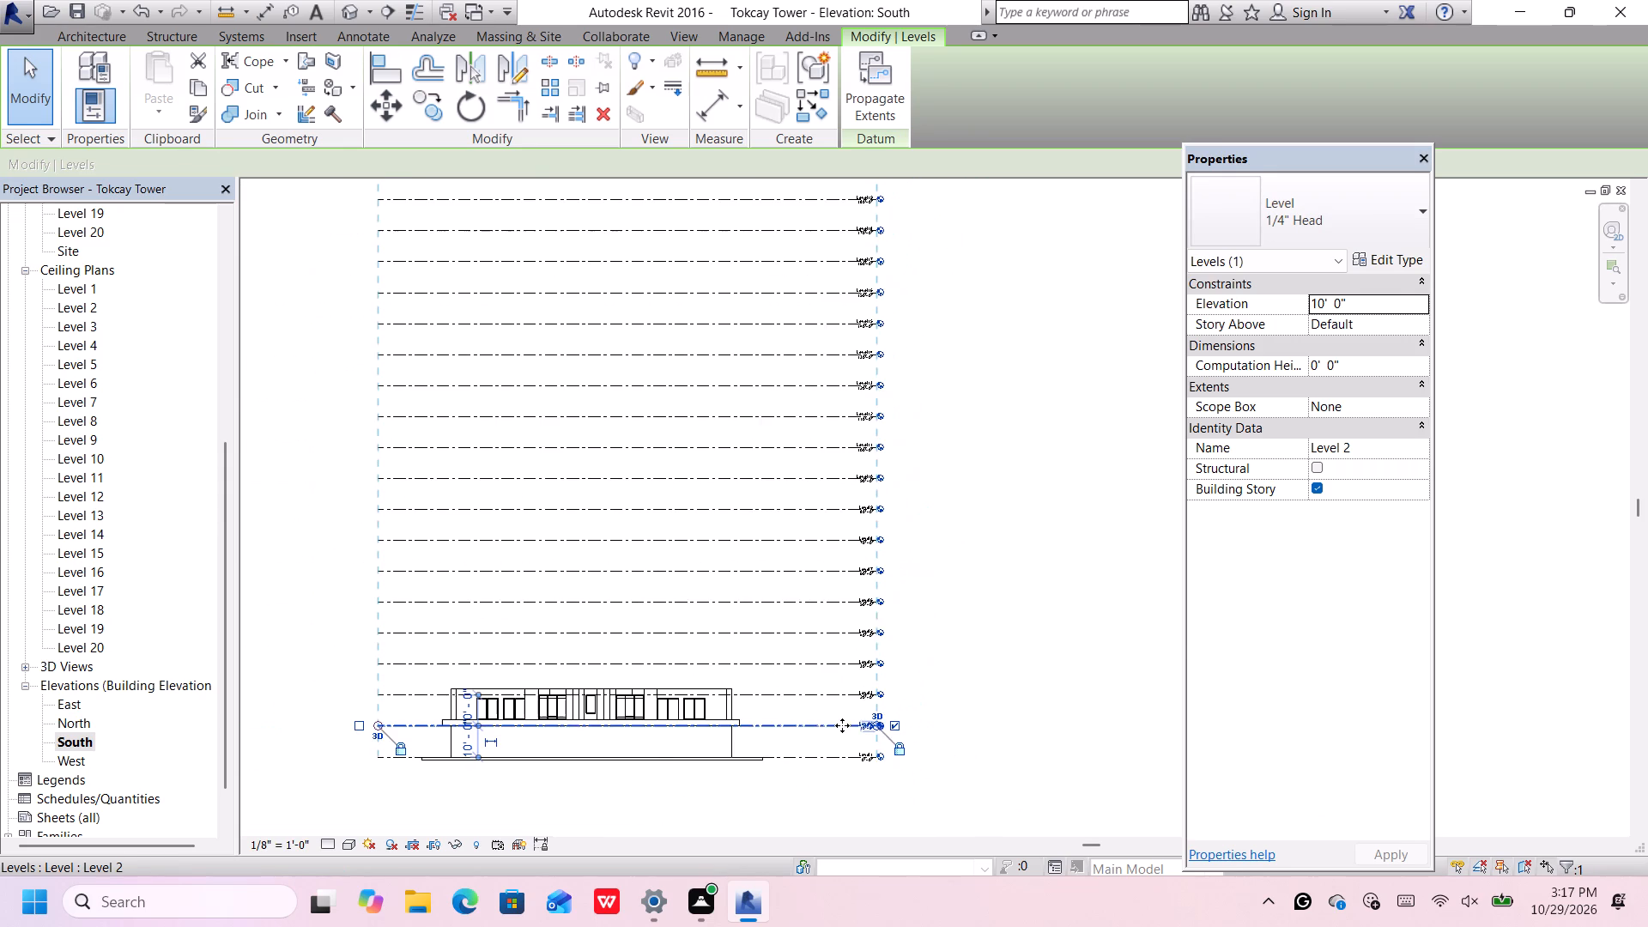
pyautogui.scroll(1, 486, 740)
pyautogui.click(463, 747)
pyautogui.scroll(5, 463, 747)
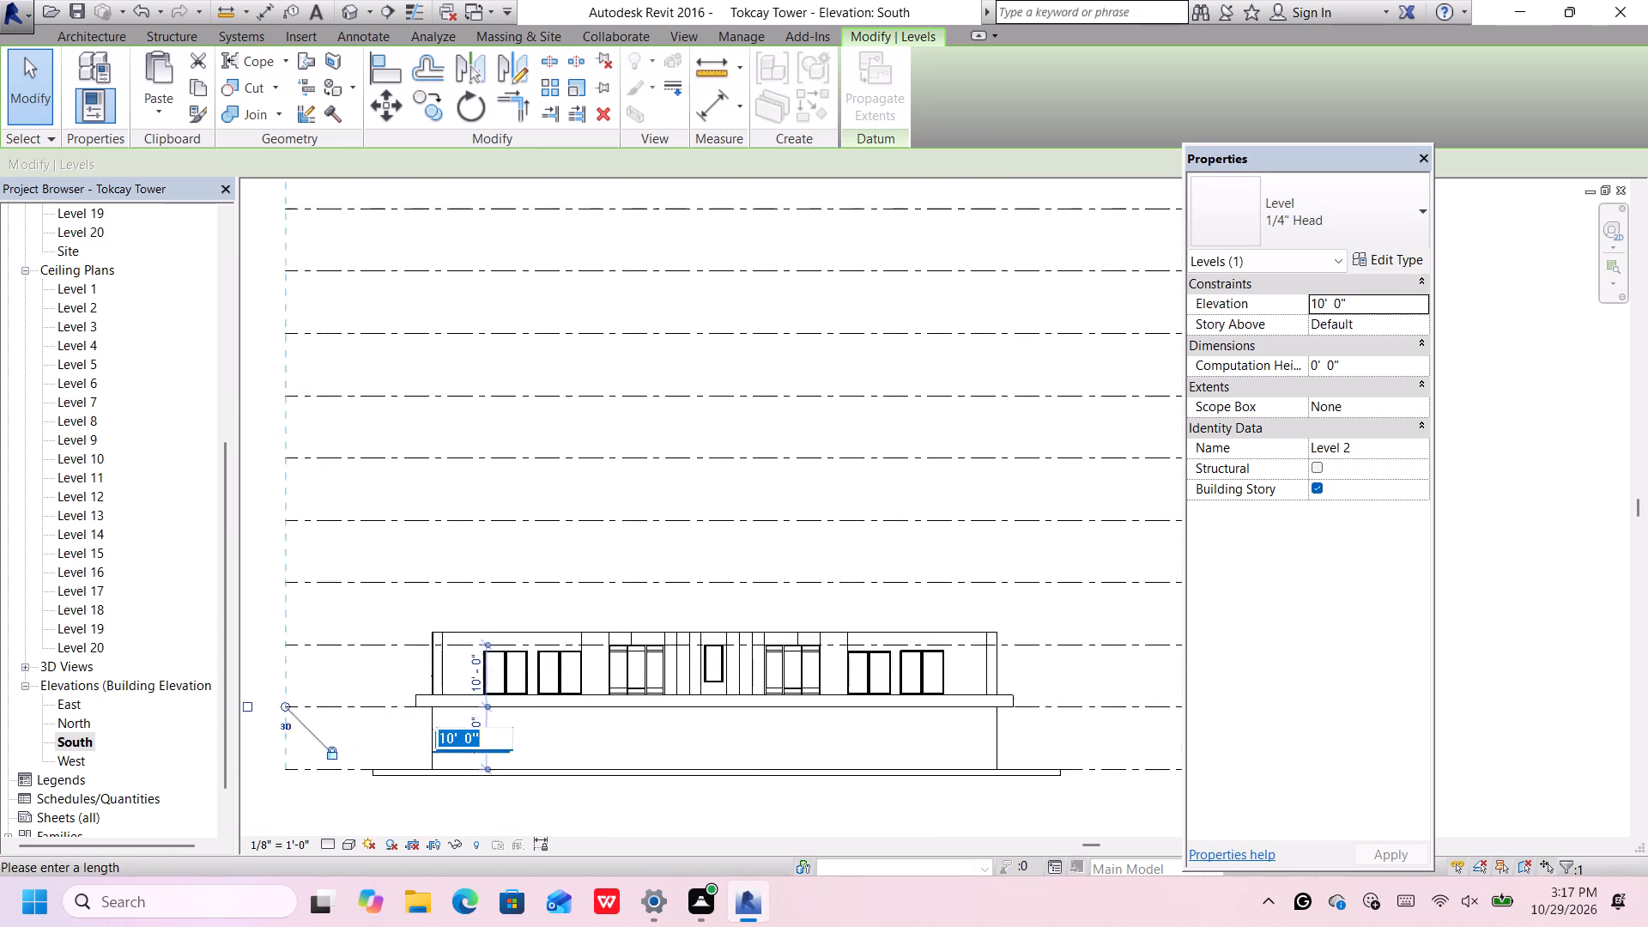
pyautogui.write('12')
pyautogui.press("'")
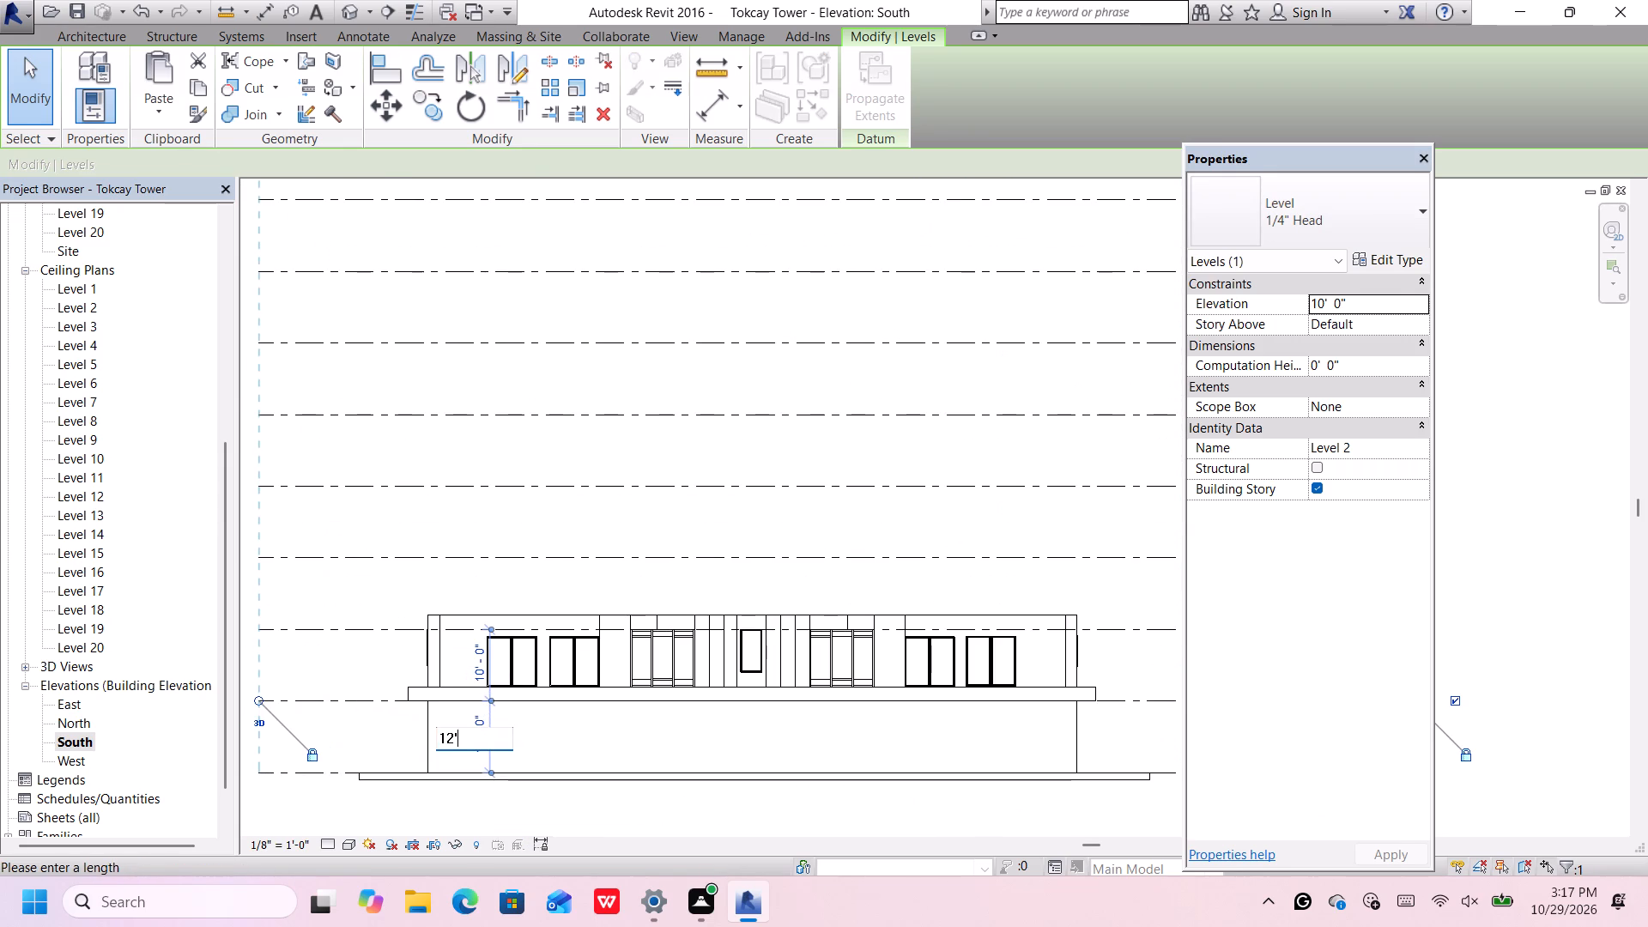
pyautogui.press('Return')
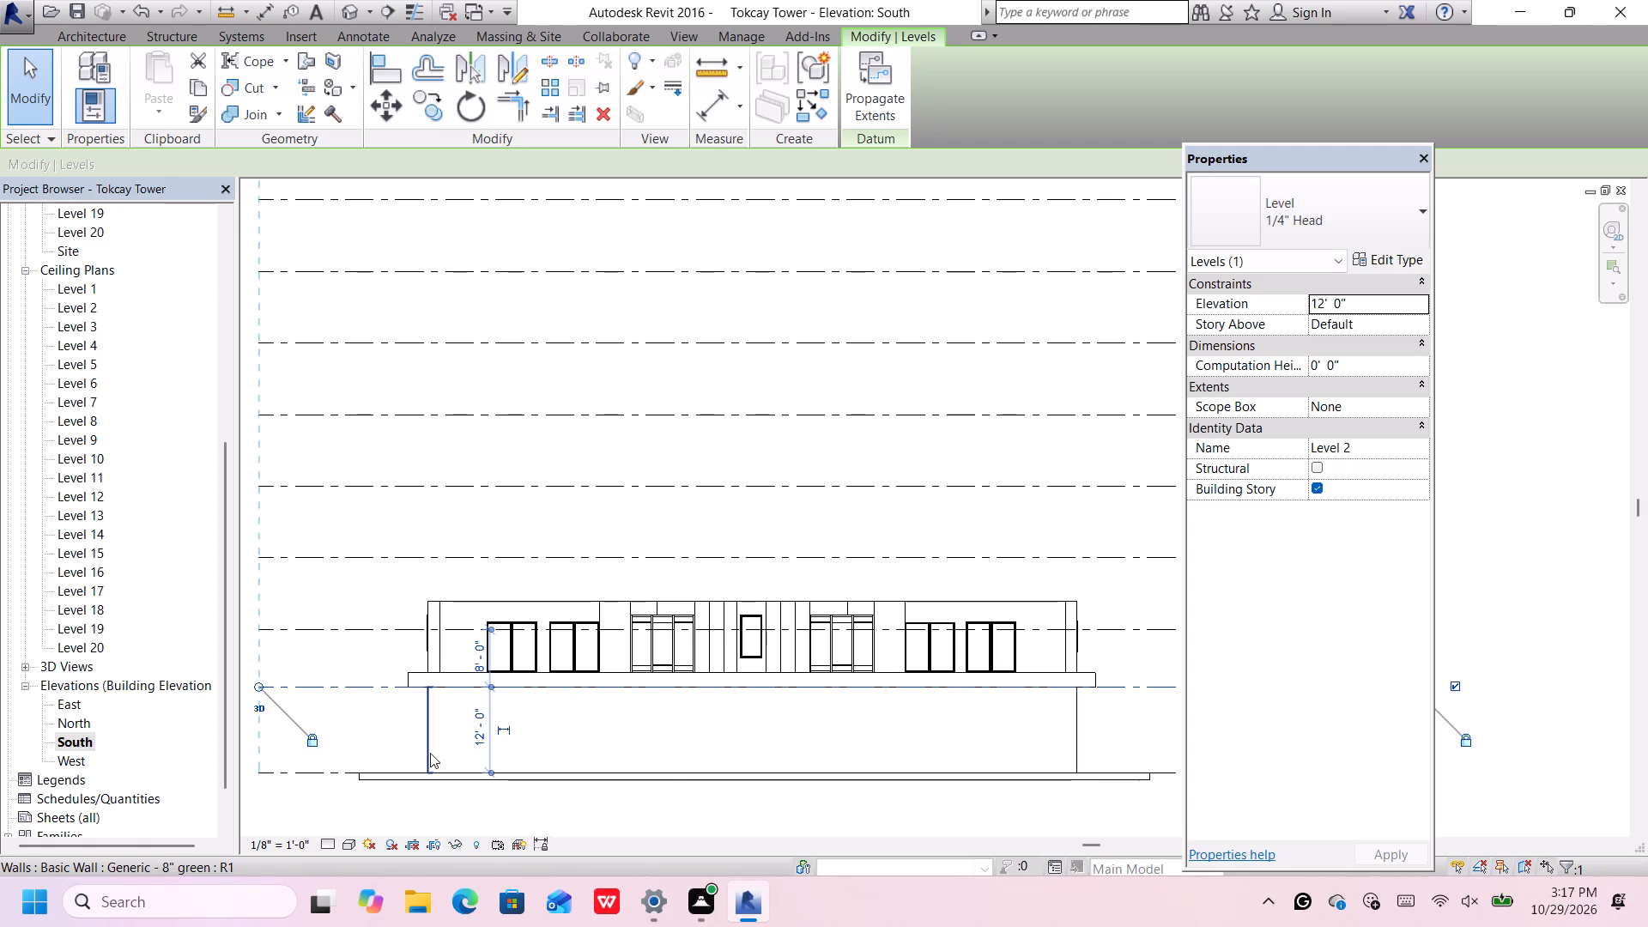
# Delete the Level 3 datum together with its associated view in the South elevation.
pyautogui.scroll(-3, 430, 753)
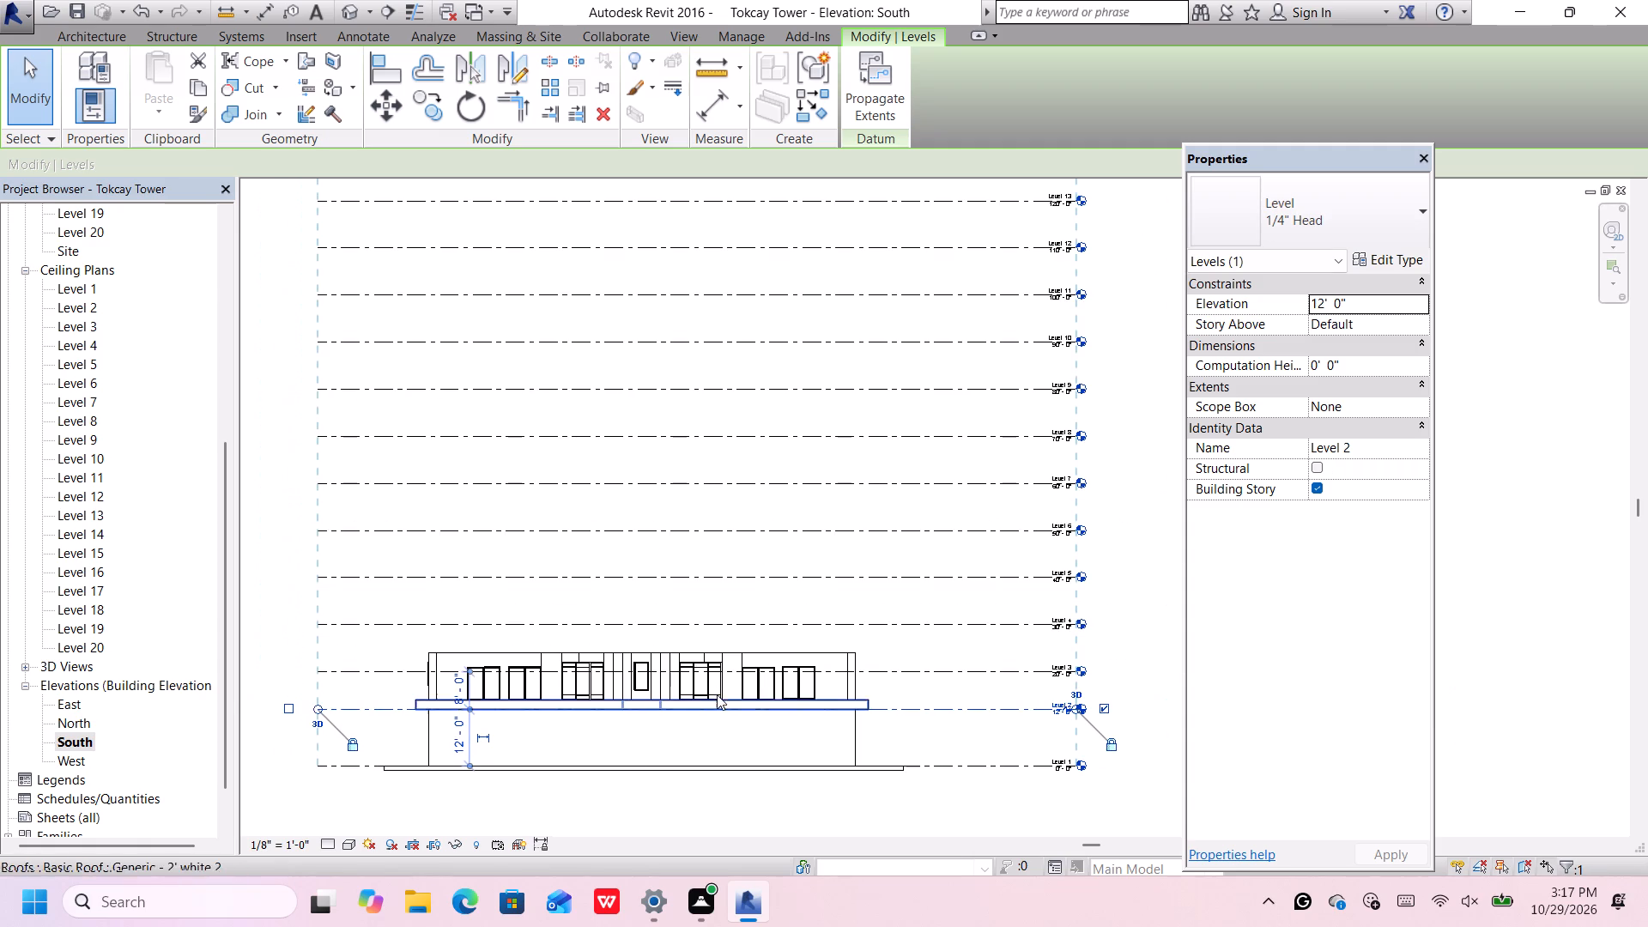
pyautogui.scroll(1, 930, 701)
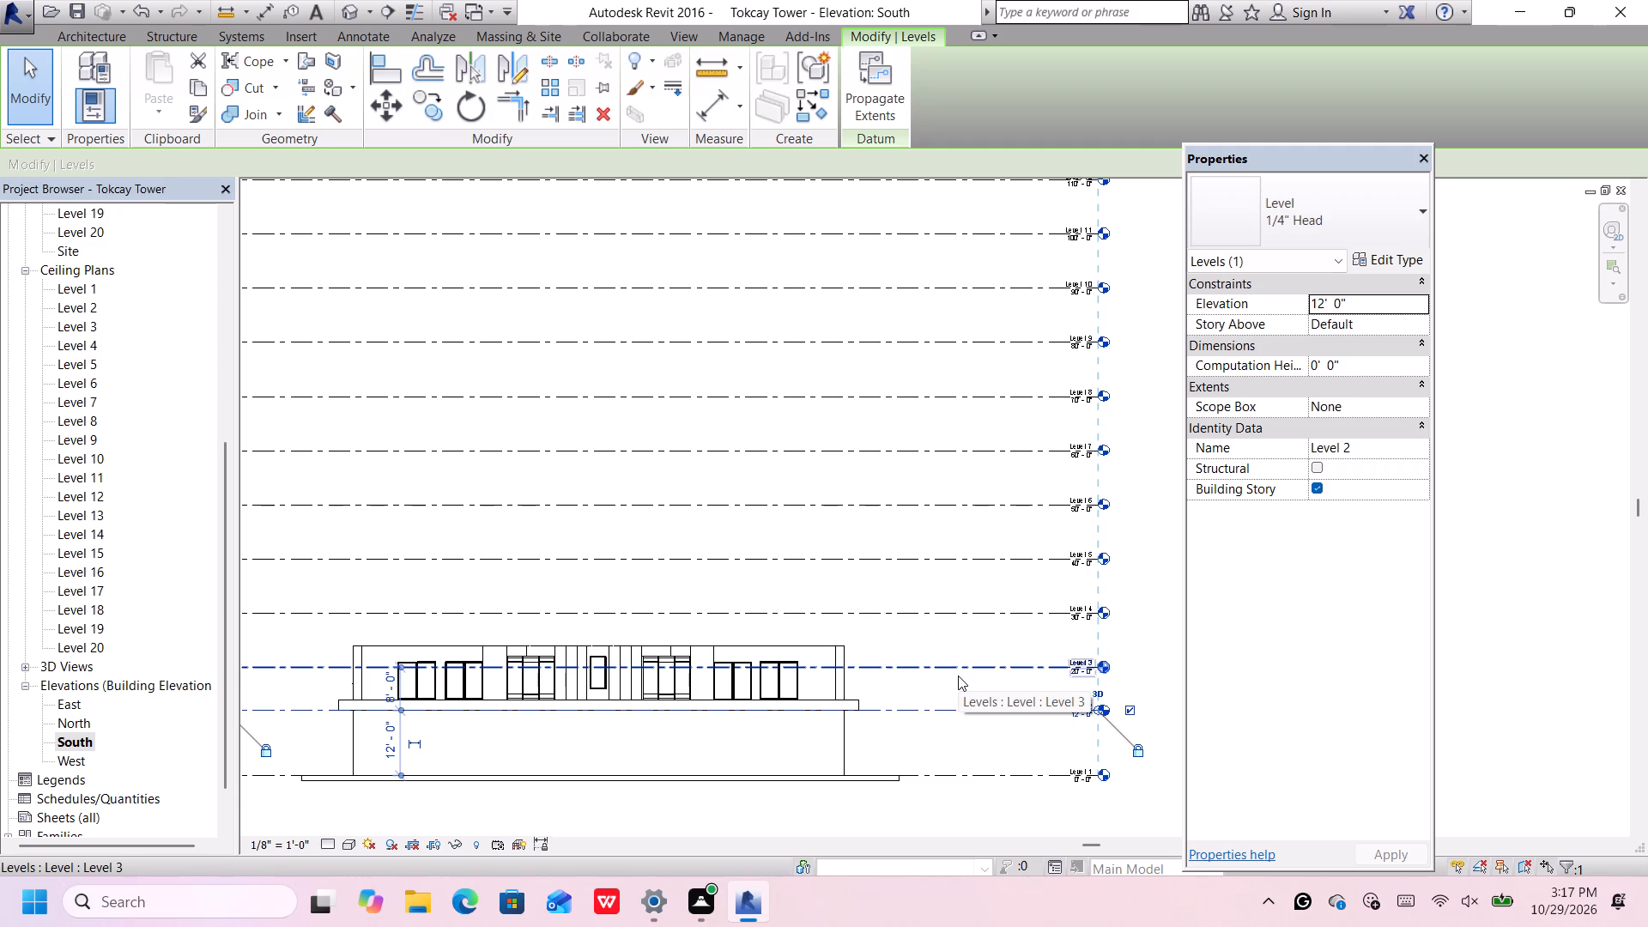
pyautogui.click(958, 676)
pyautogui.scroll(-2, 958, 676)
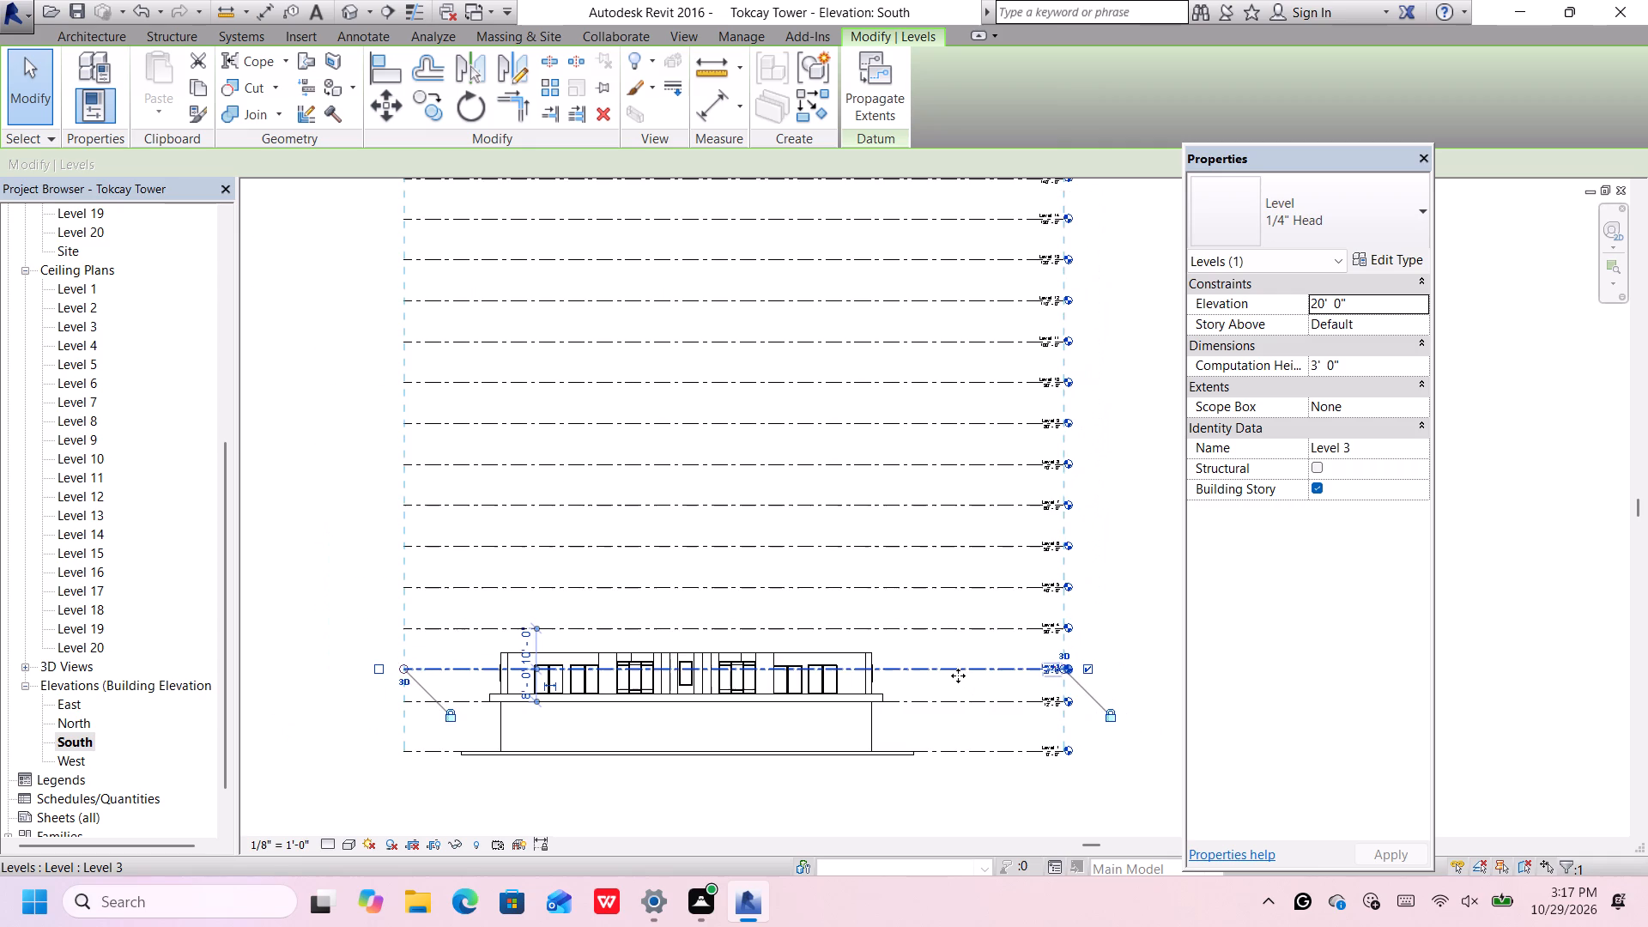
pyautogui.press('Delete')
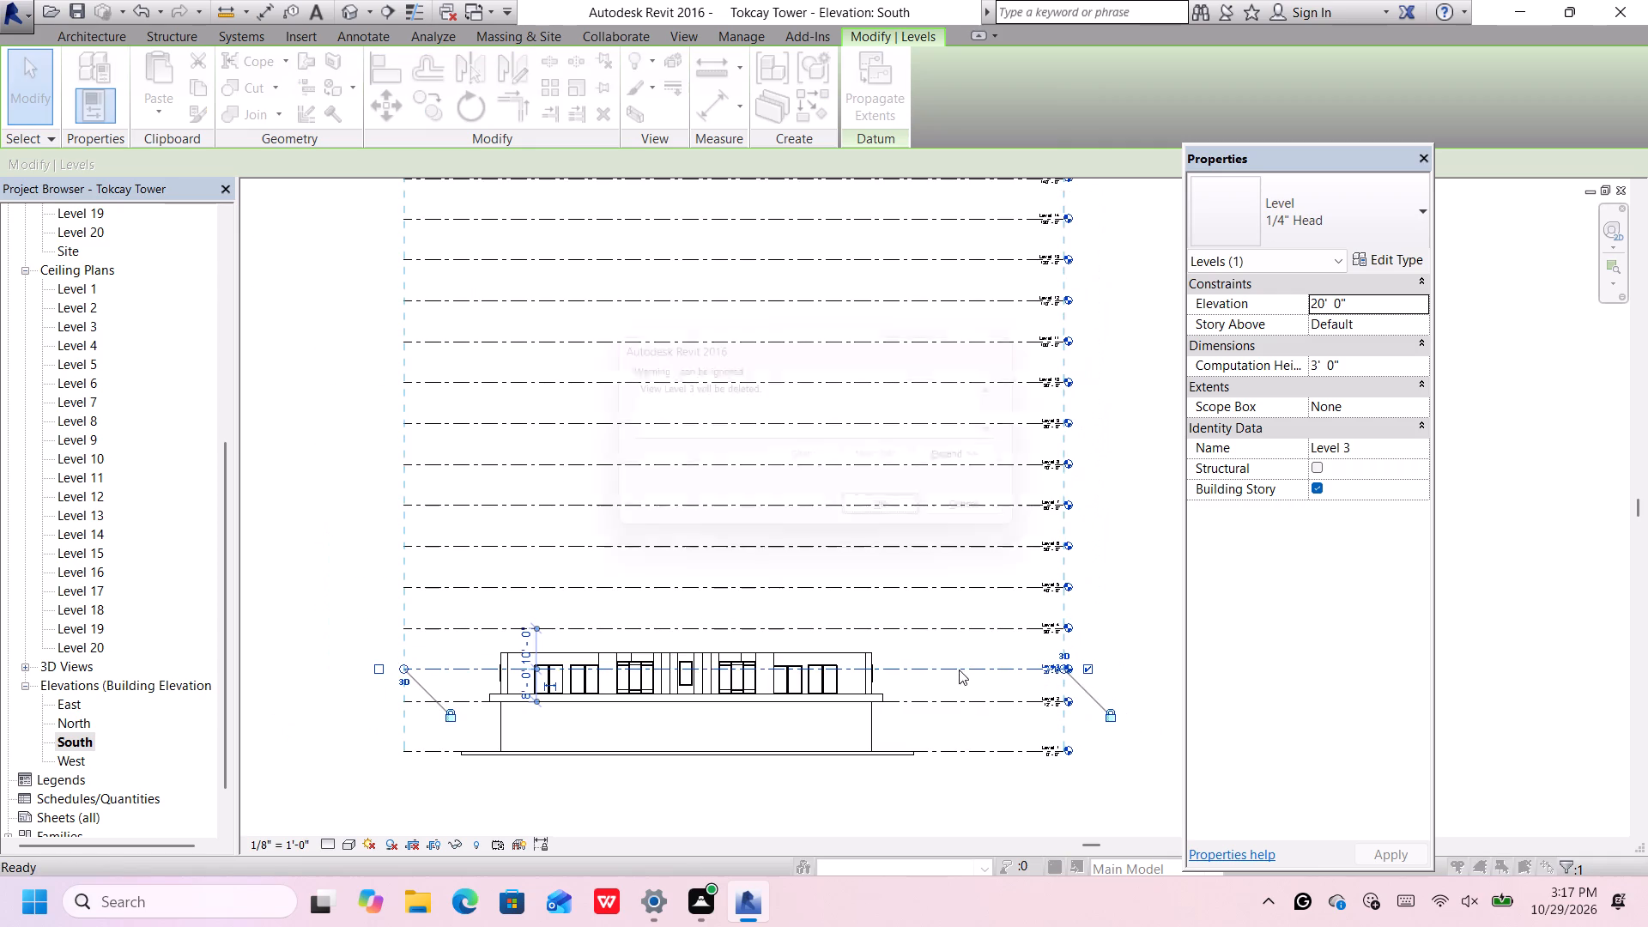
pyautogui.click(896, 513)
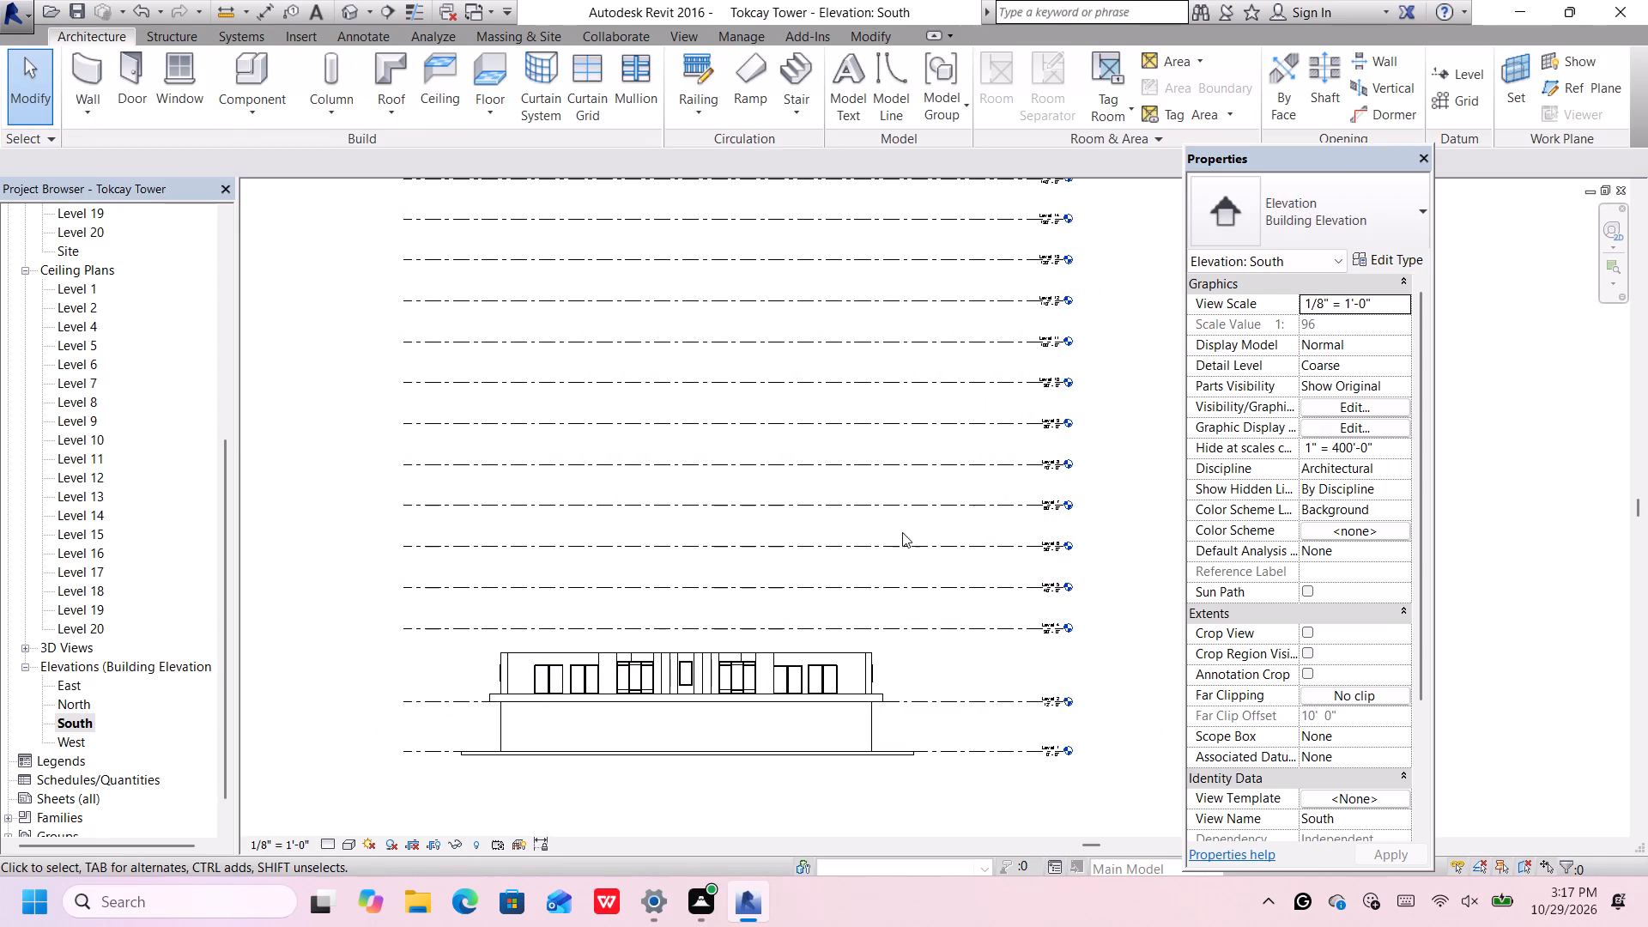
# Delete all the remaining upper levels, Level 4 to Level 20, with their views, keeping only Levels 1 and 2.
pyautogui.scroll(-4, 931, 614)
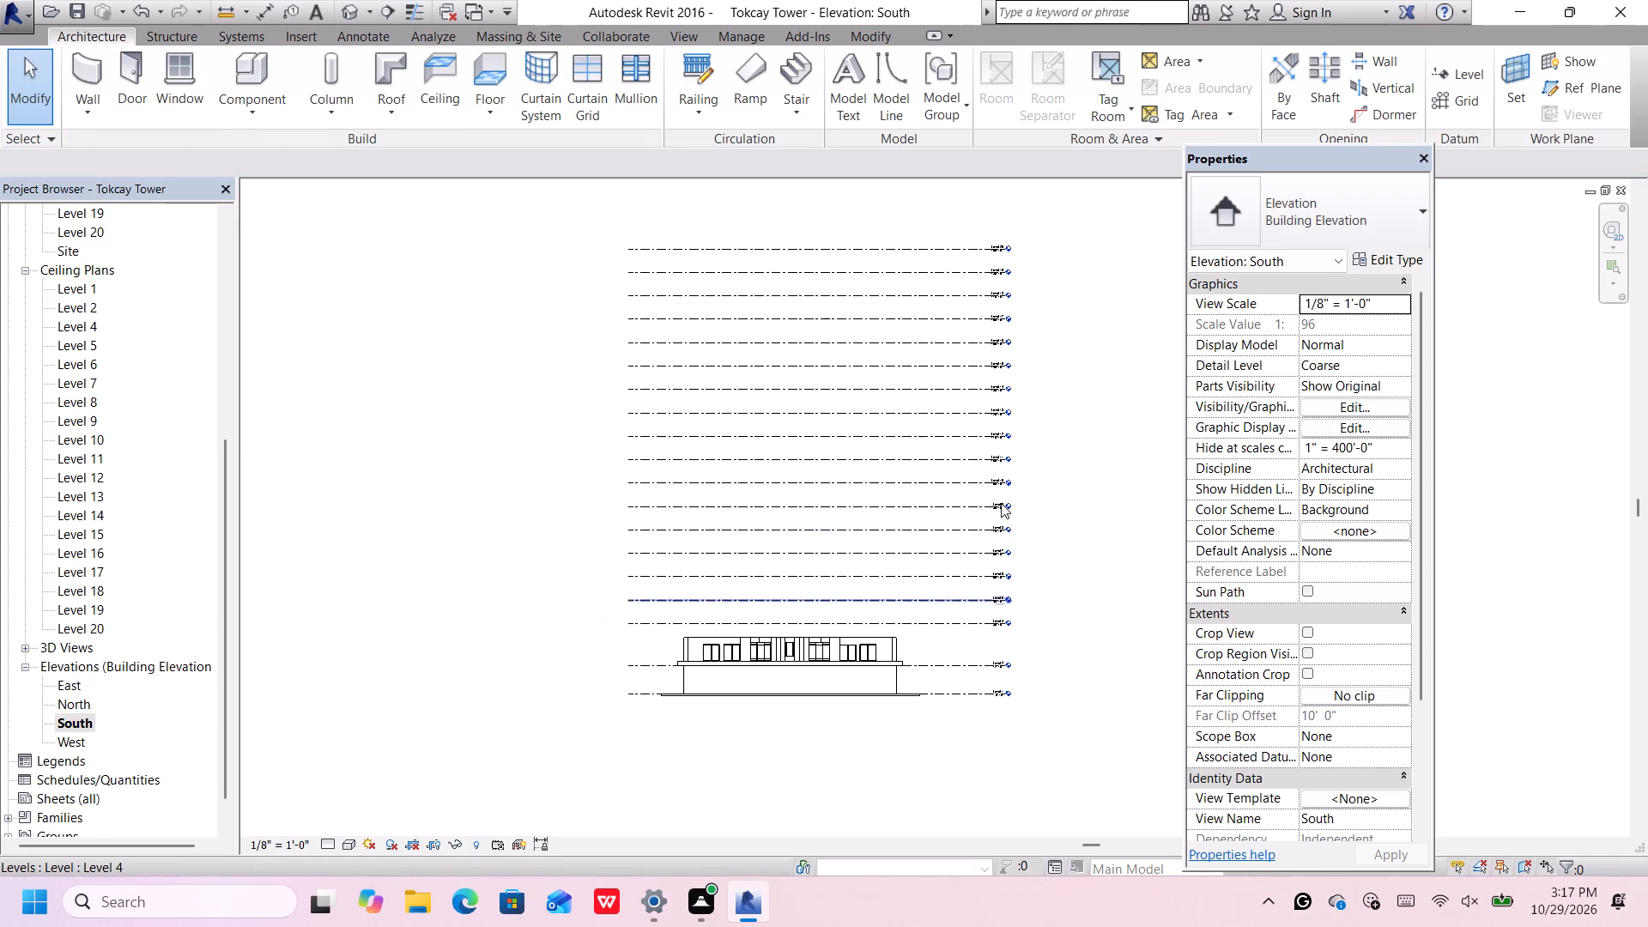
pyautogui.moveTo(1075, 221); pyautogui.dragTo(949, 639)
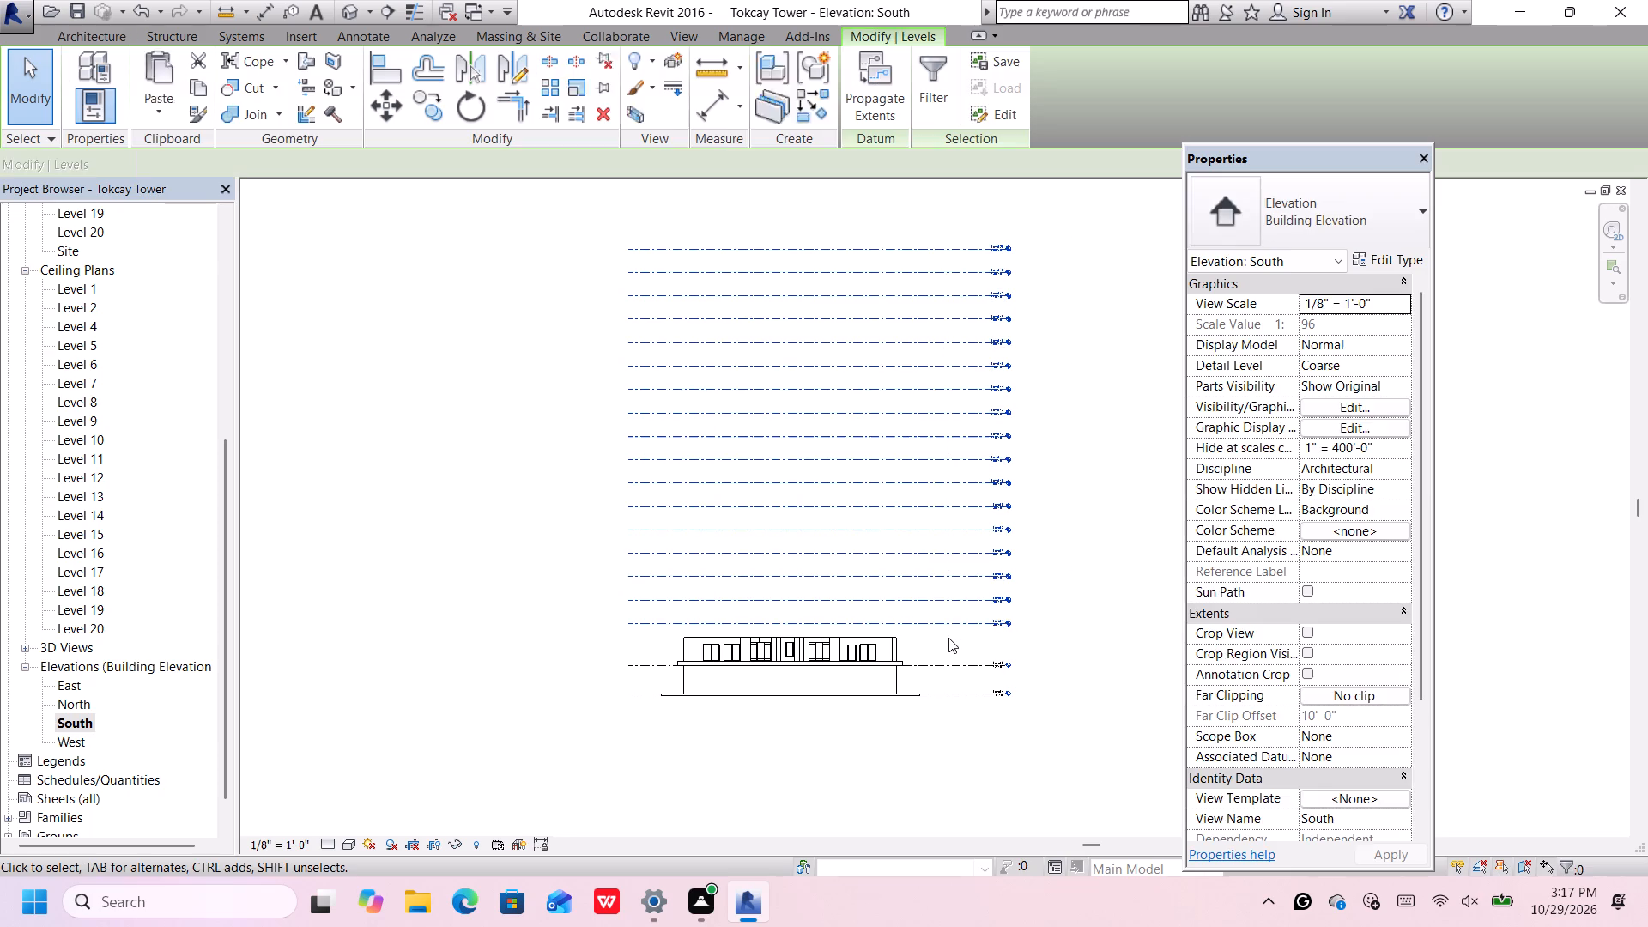
pyautogui.press('Delete')
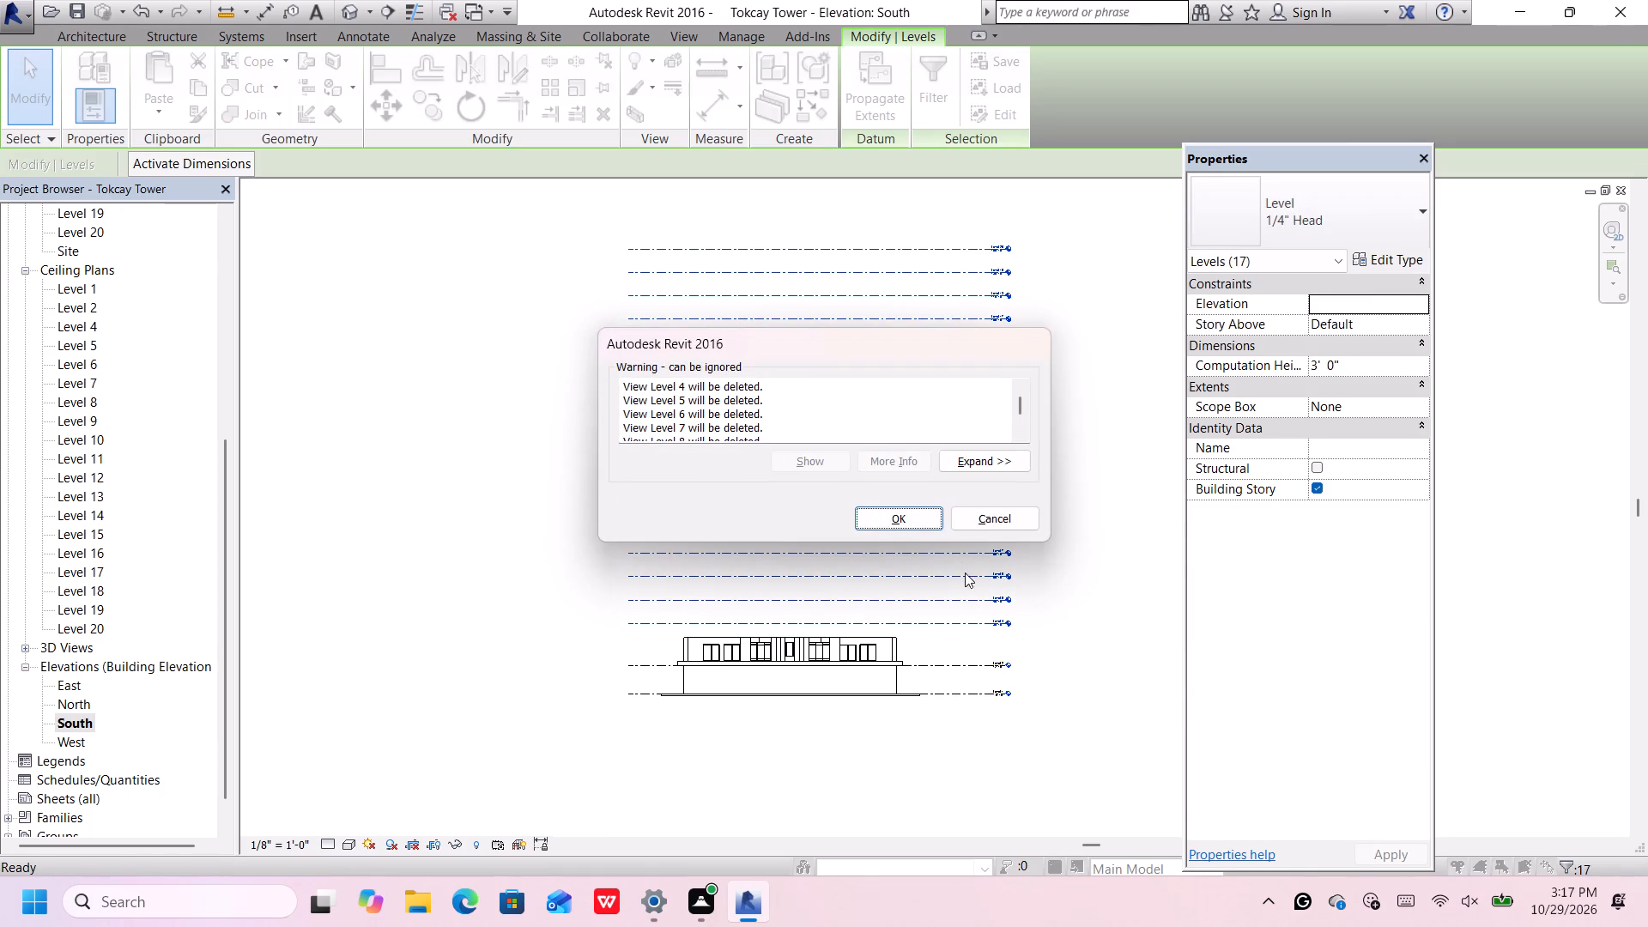
pyautogui.click(888, 508)
pyautogui.scroll(2, 963, 650)
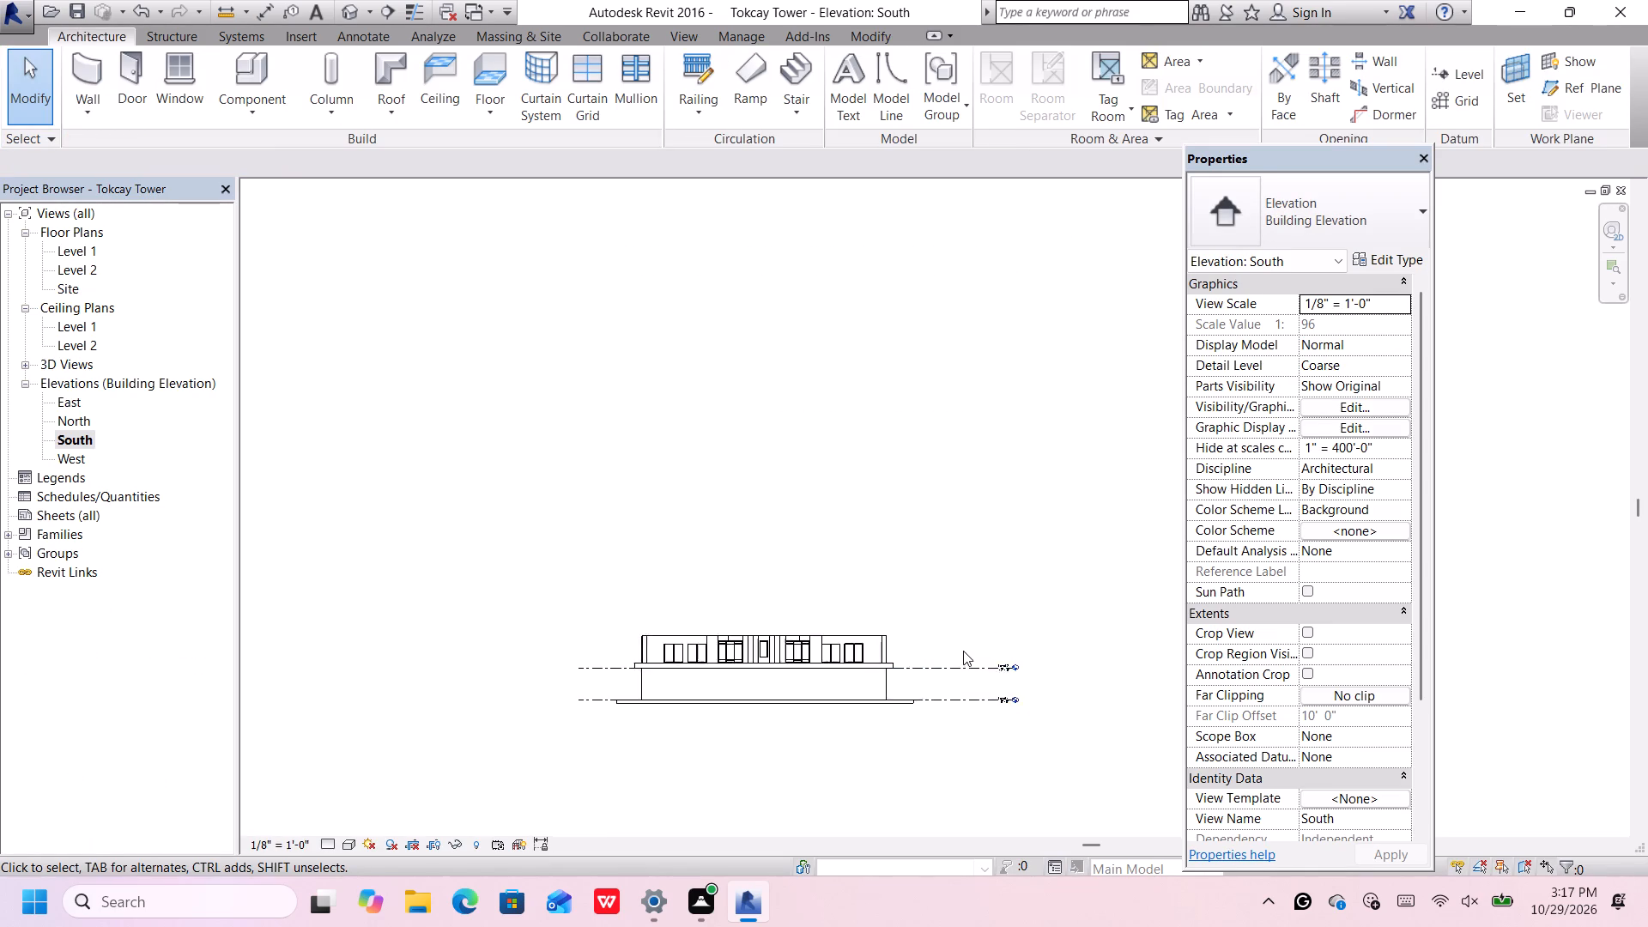
pyautogui.scroll(3, 963, 651)
pyautogui.moveTo(838, 603); pyautogui.dragTo(844, 609, button='middle')
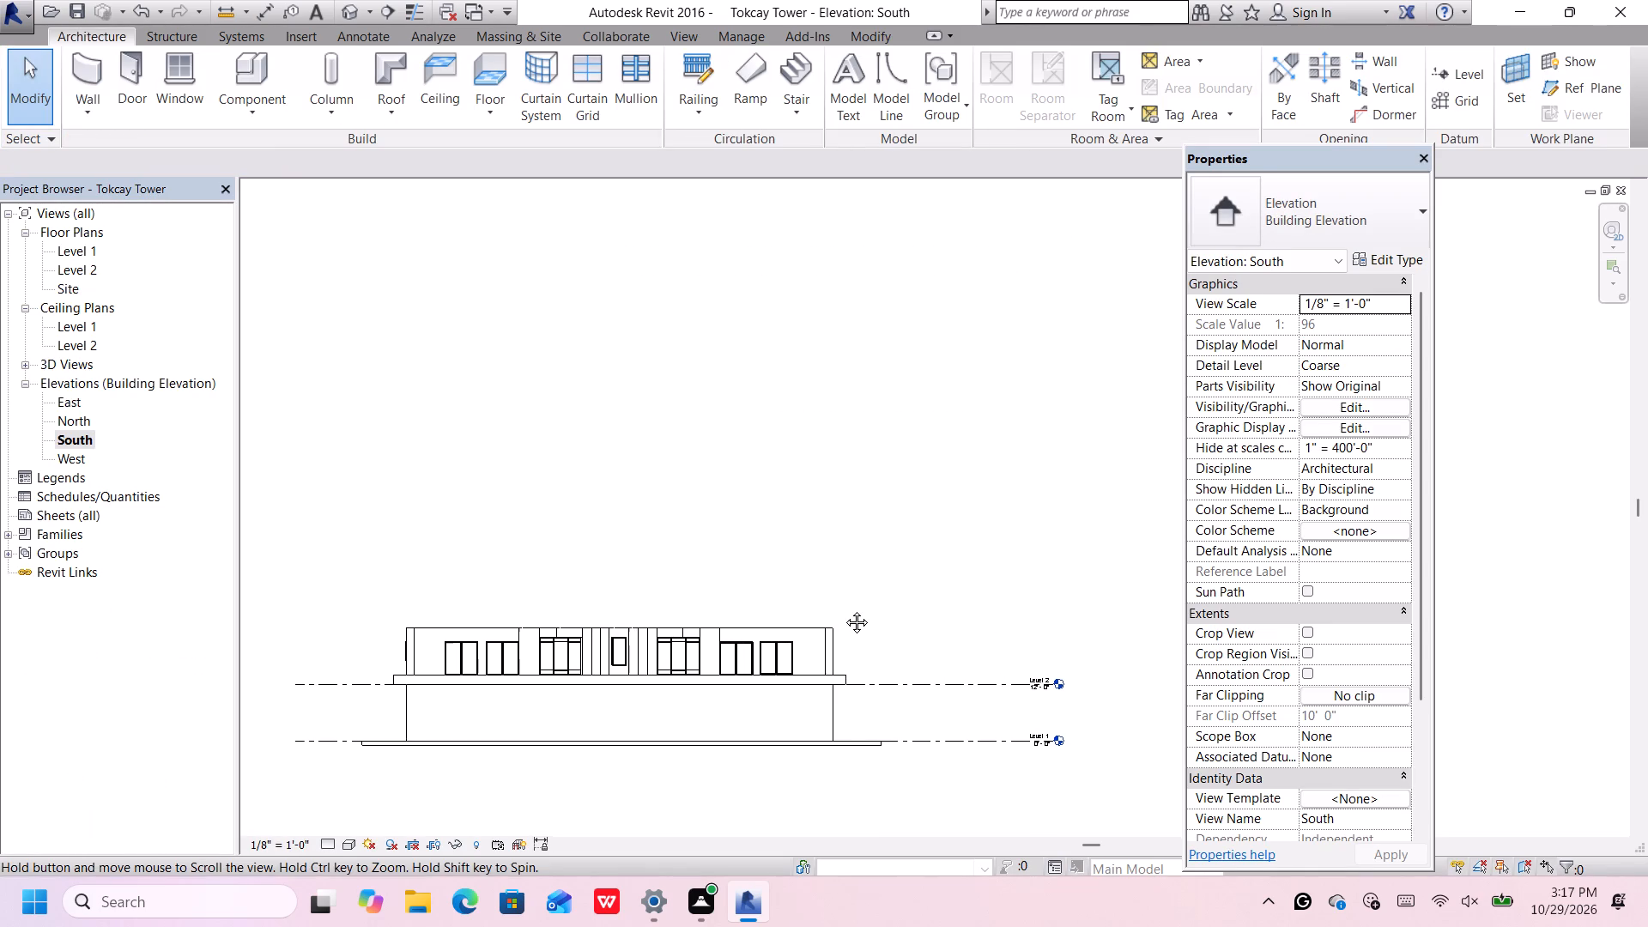
pyautogui.moveTo(844, 609); pyautogui.dragTo(857, 625, button='middle')
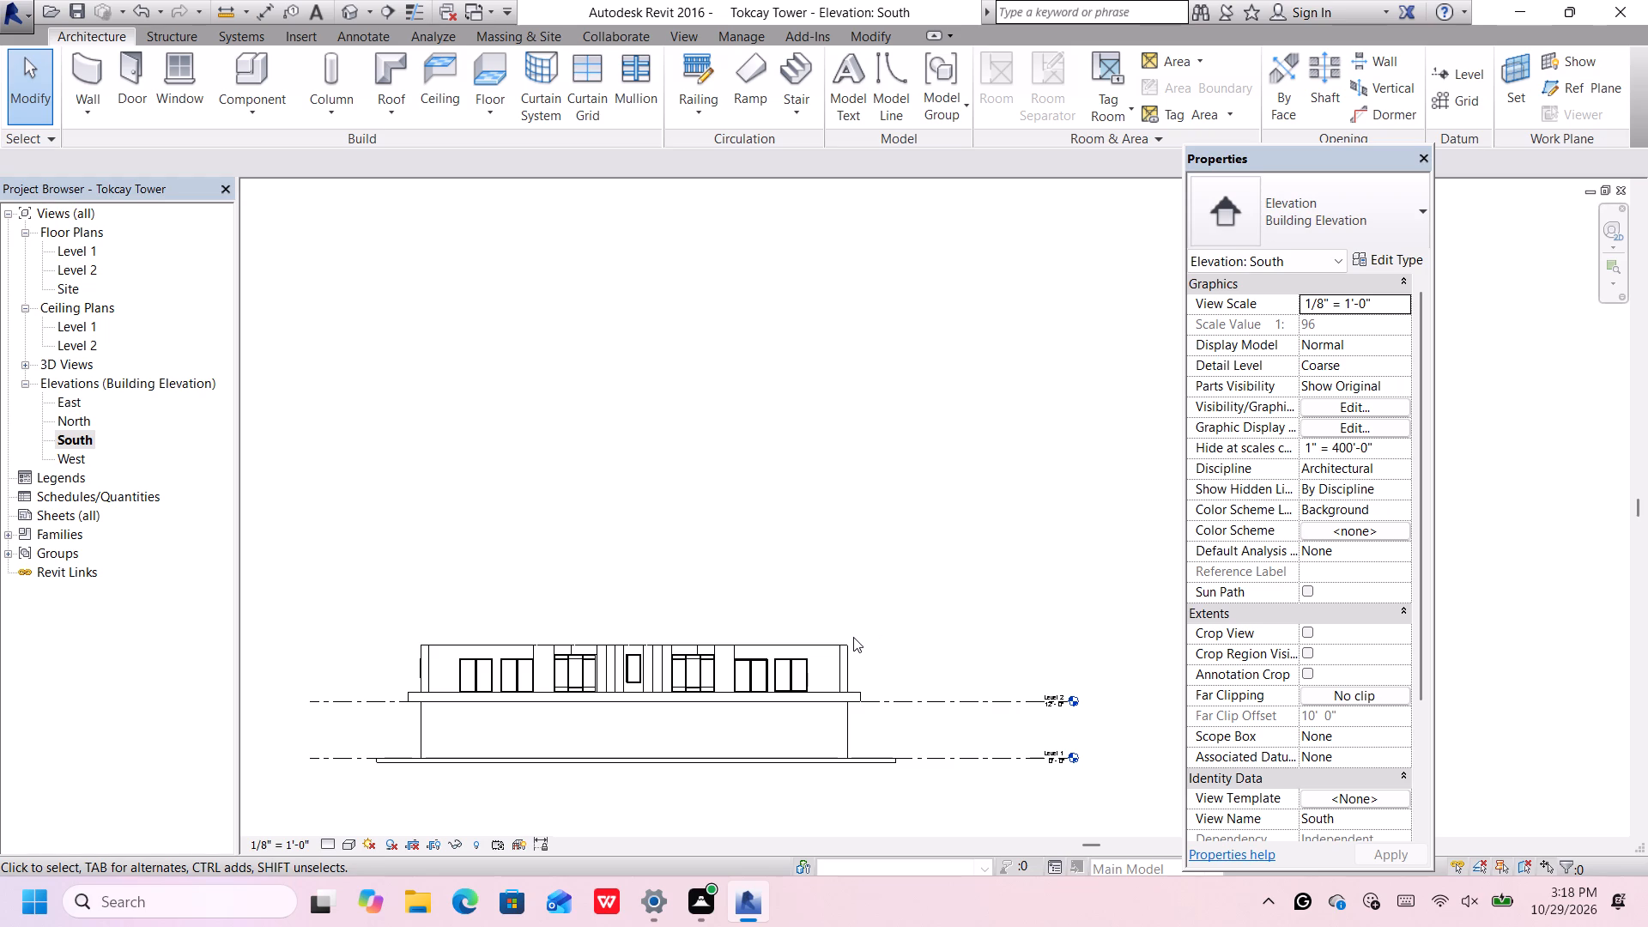
# In the South elevation, add three levels above Level 2 by picking successive level lines with a 12' offset, up to 48'.
pyautogui.moveTo(862, 648); pyautogui.dragTo(890, 691, button='middle')
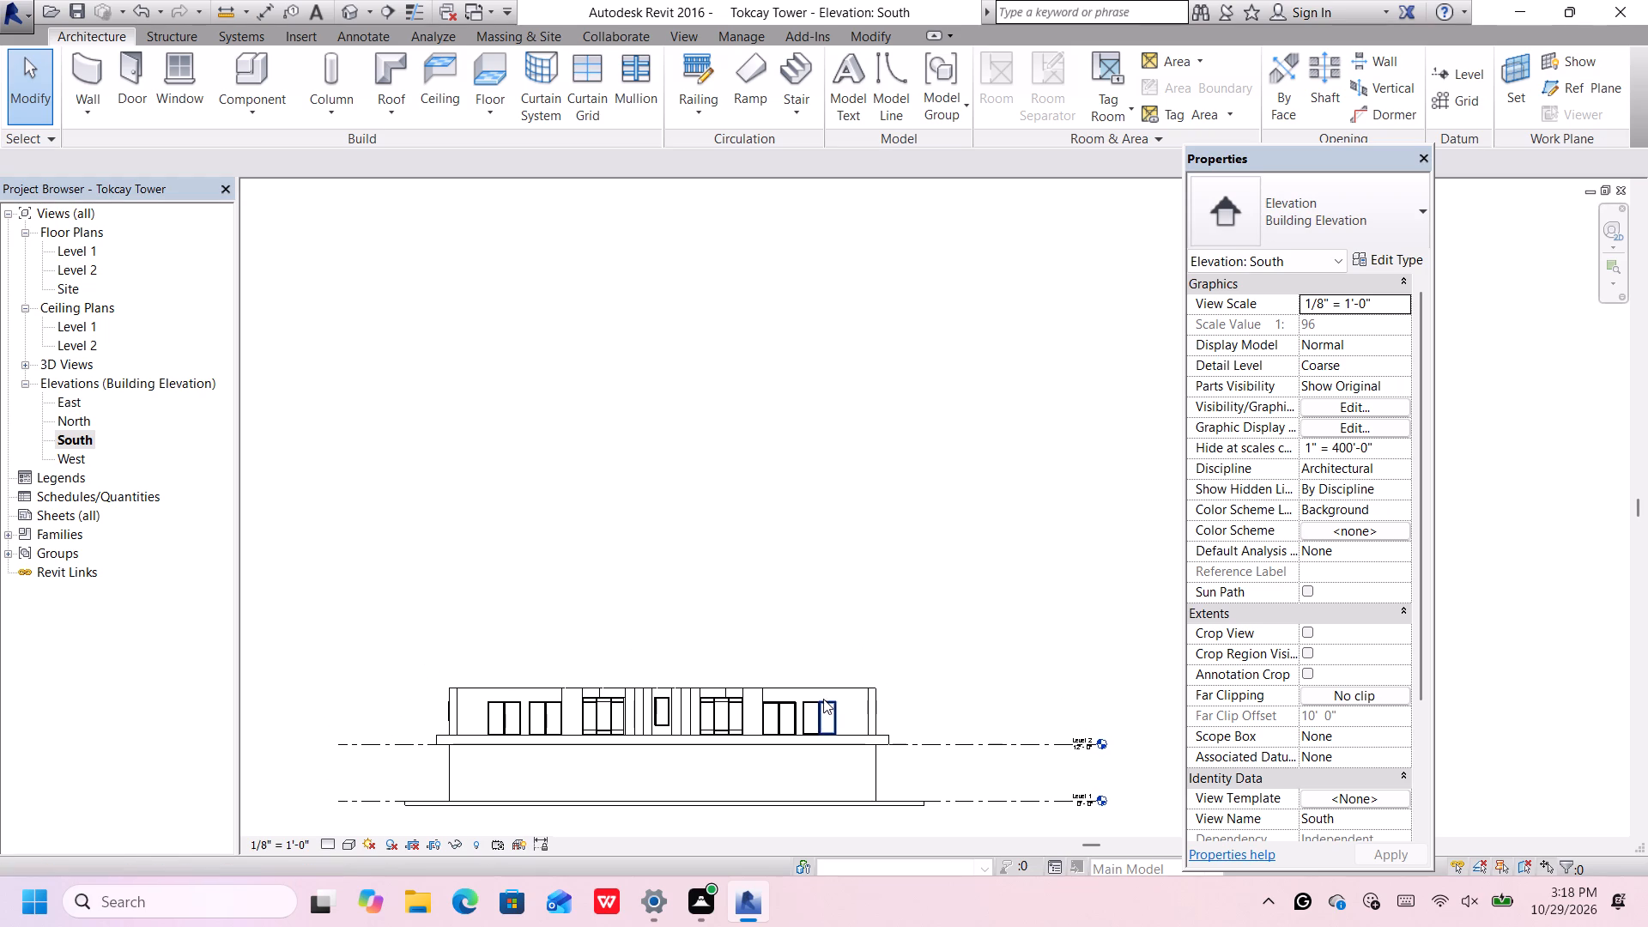
pyautogui.scroll(-2, 681, 452)
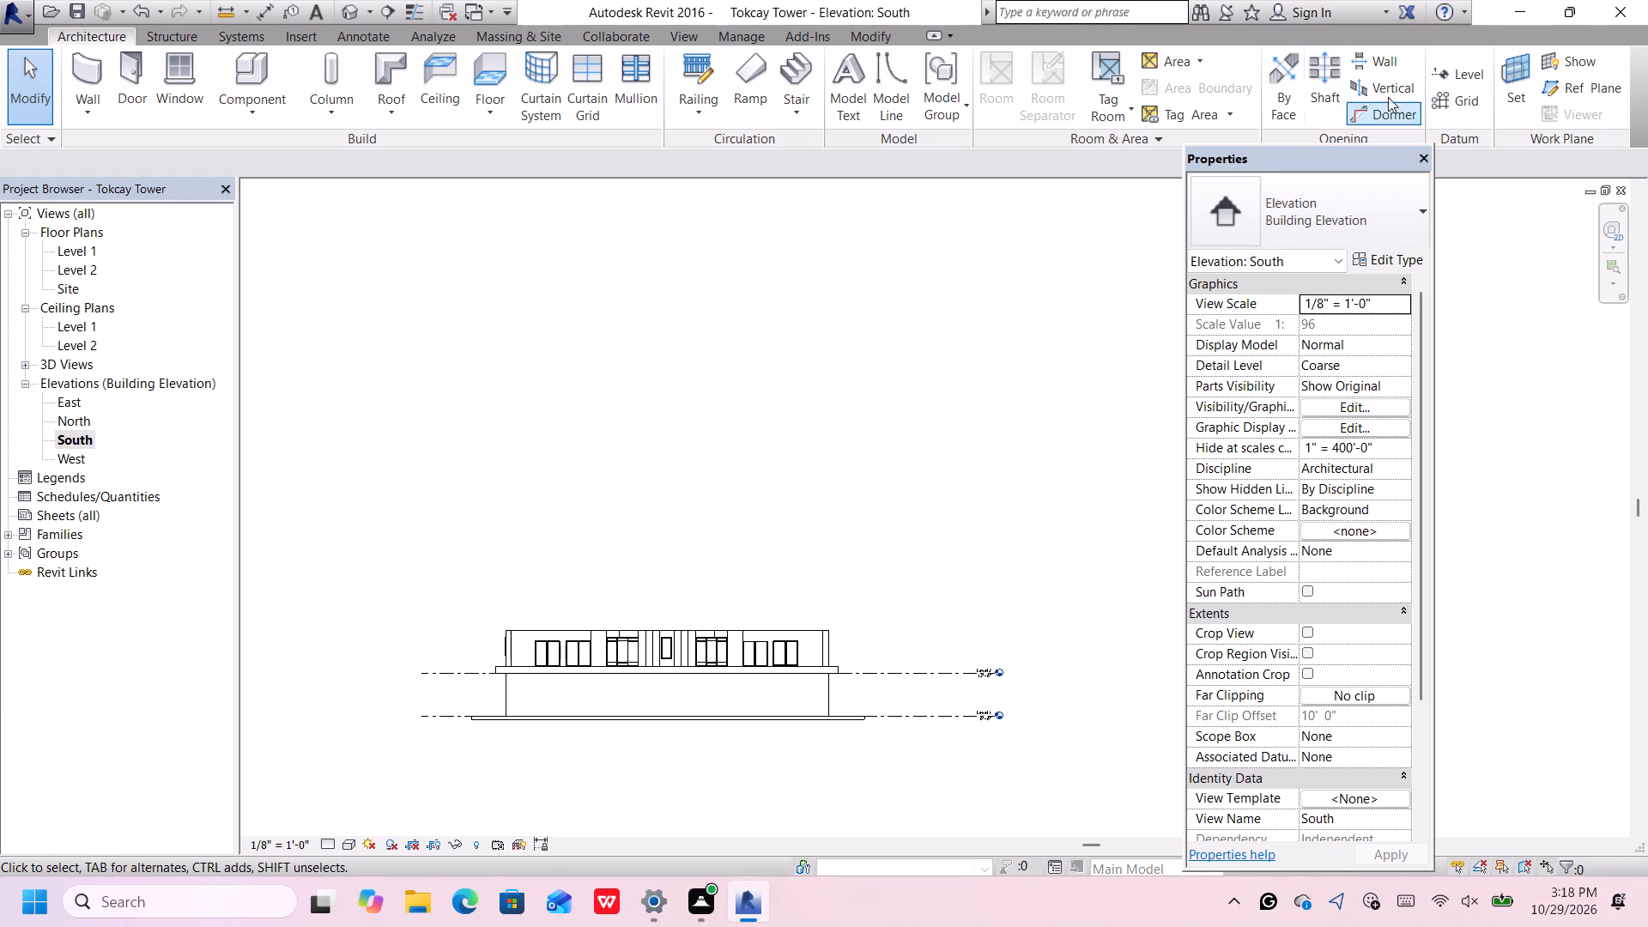
pyautogui.click(1433, 77)
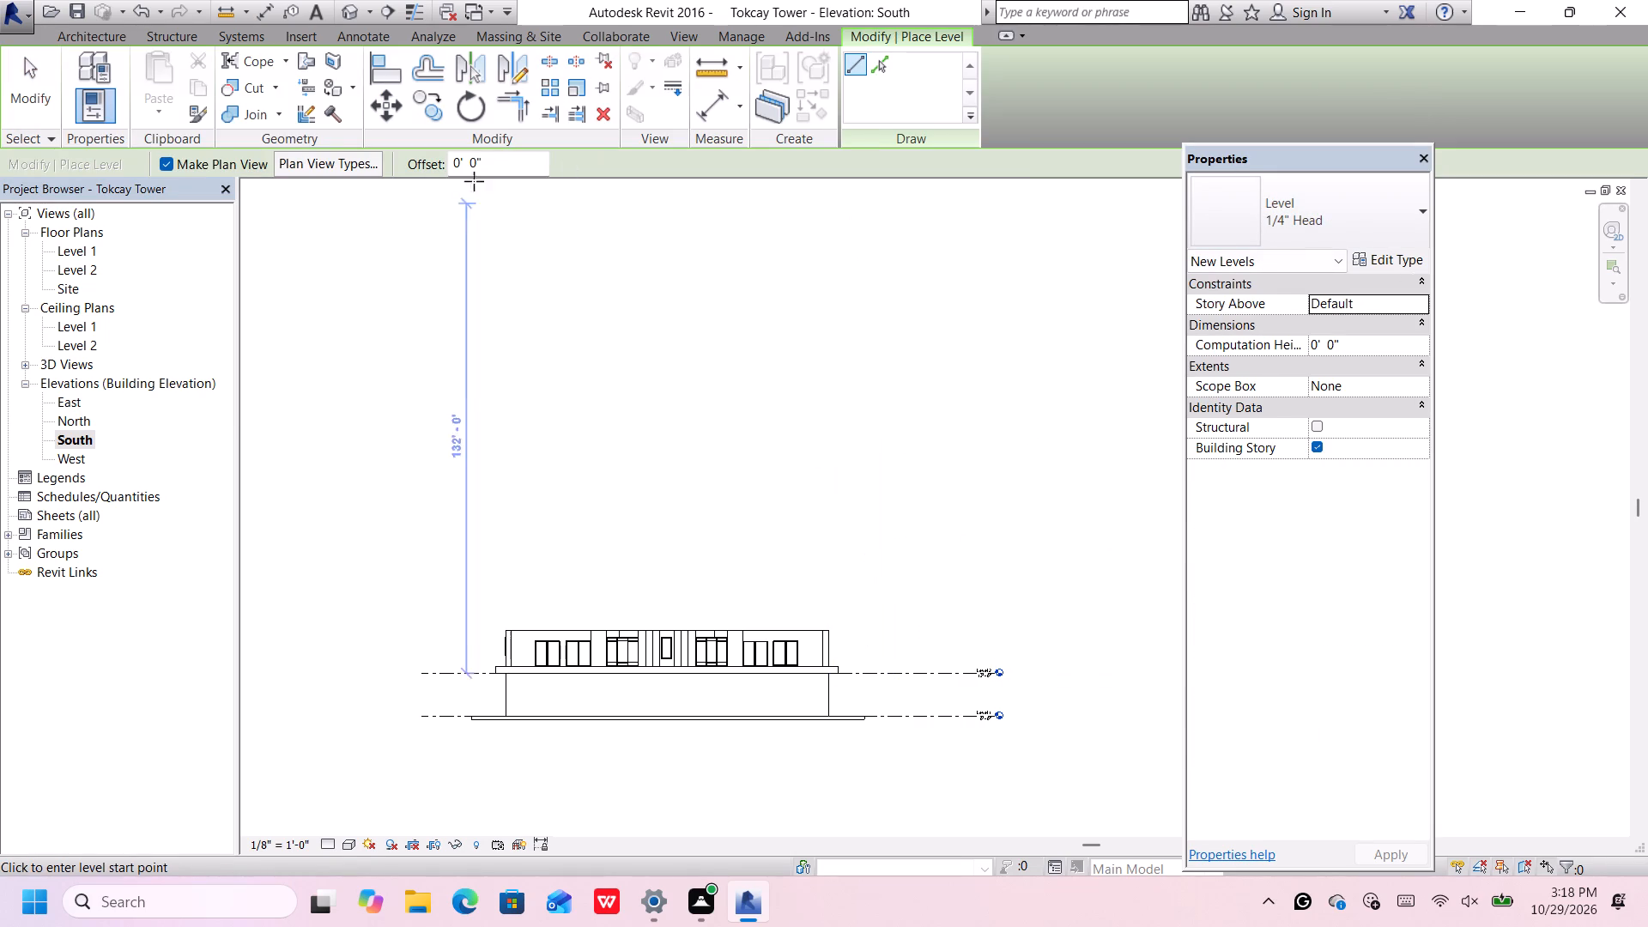
pyautogui.moveTo(496, 159); pyautogui.dragTo(449, 152)
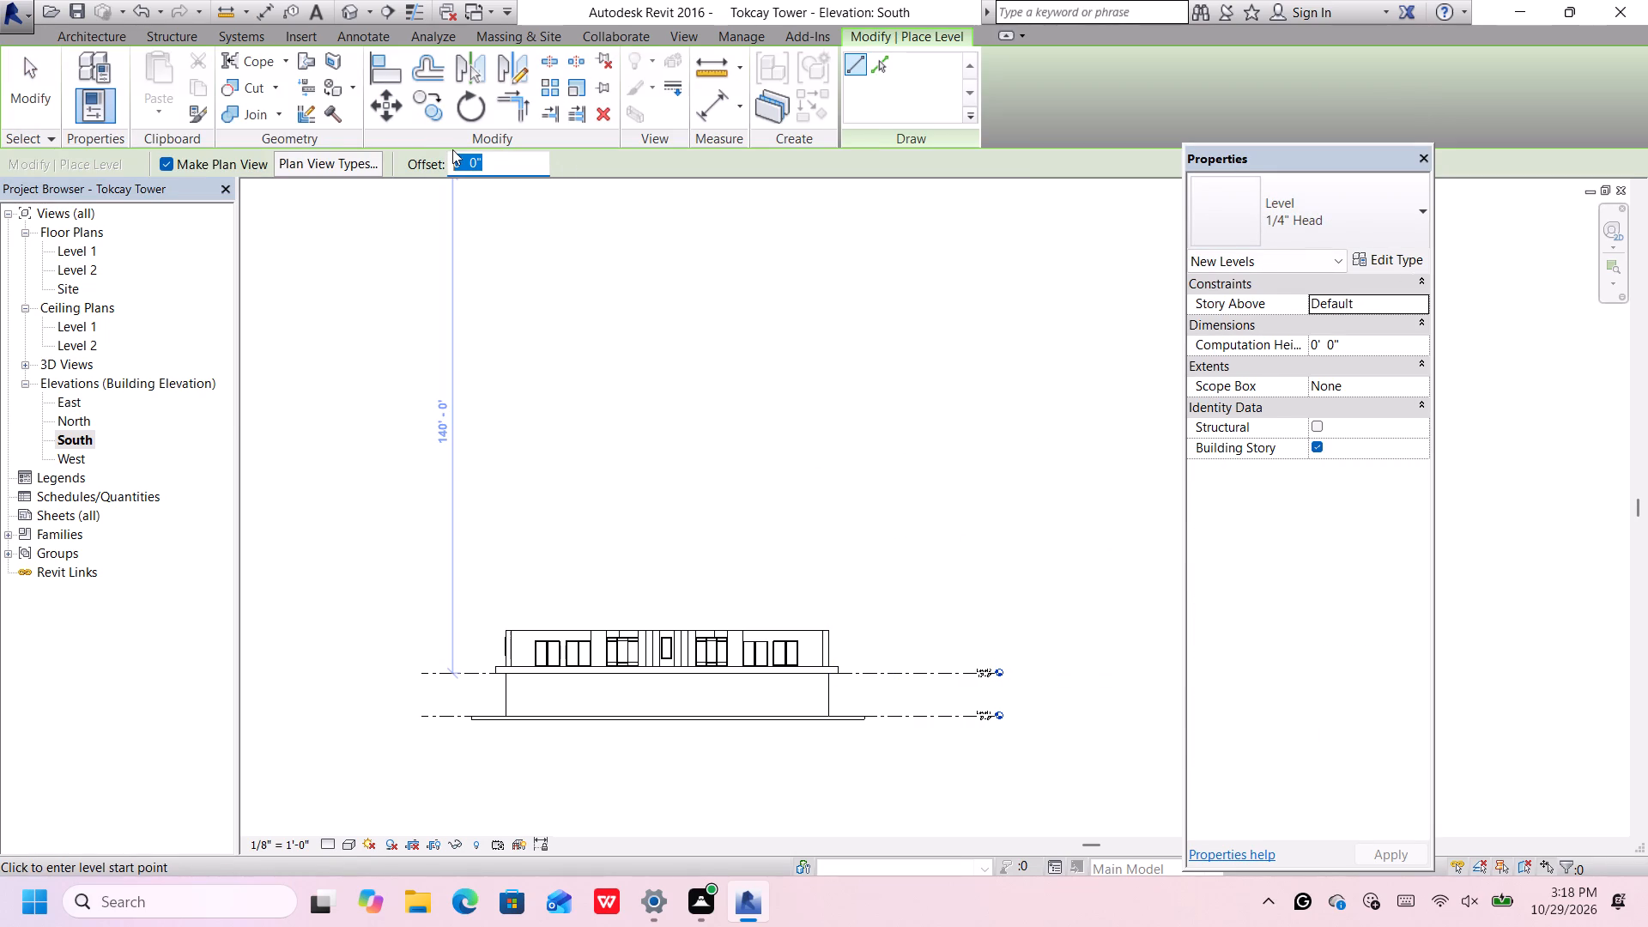
pyautogui.press('BackSpace')
pyautogui.write('12')
pyautogui.press("'")
pyautogui.press('Return')
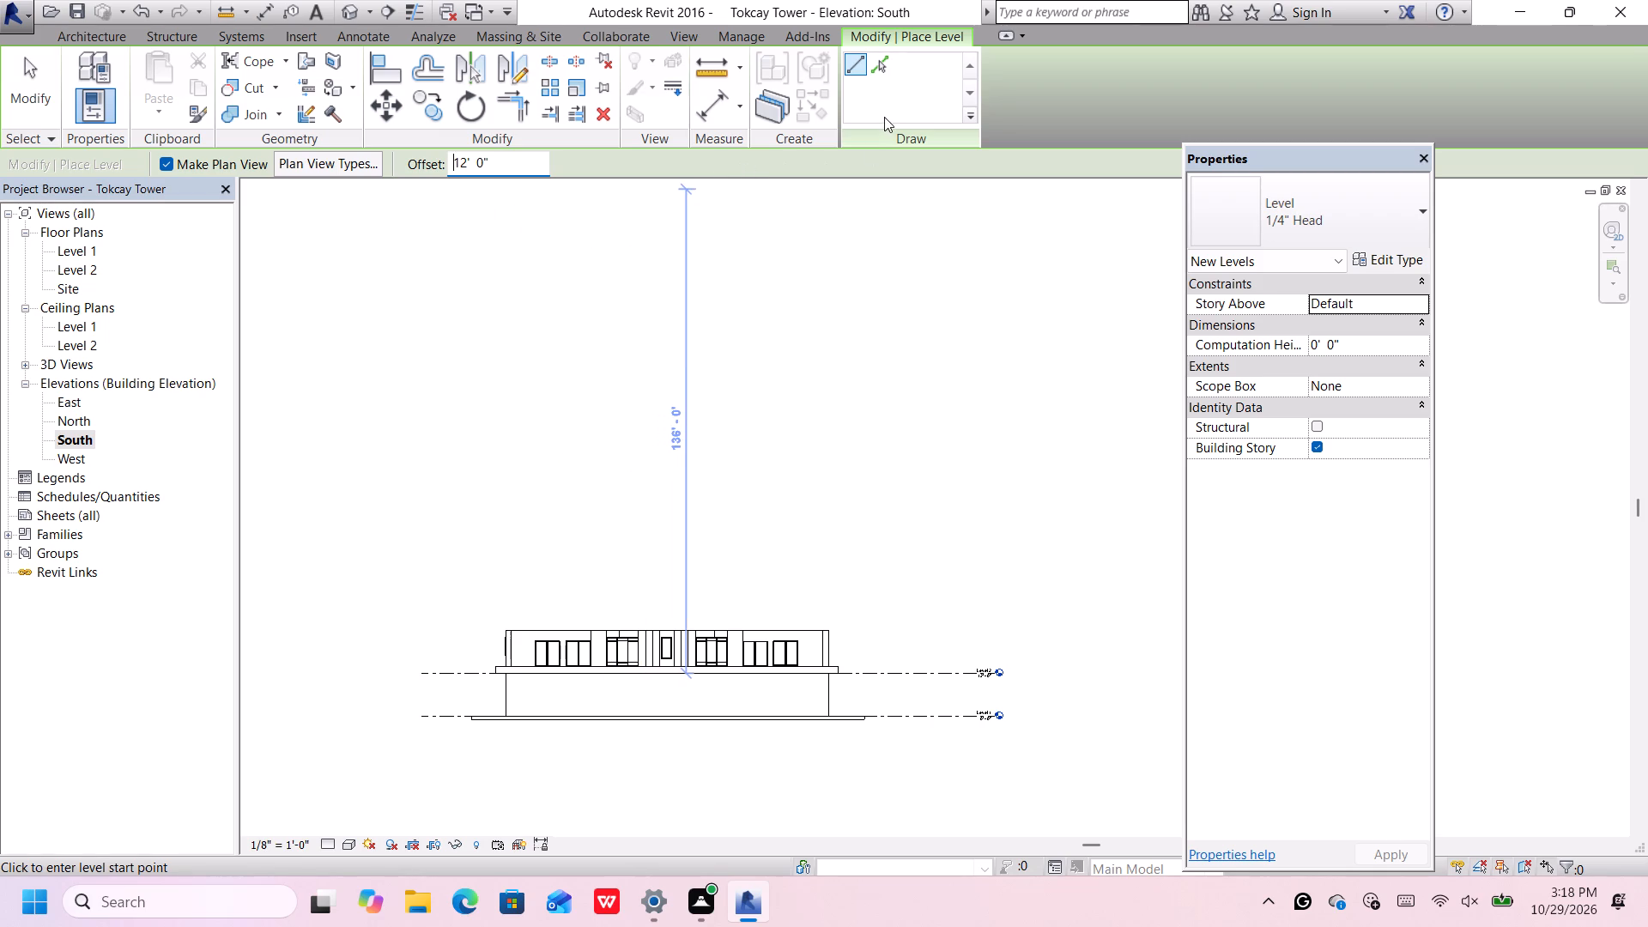
pyautogui.click(882, 58)
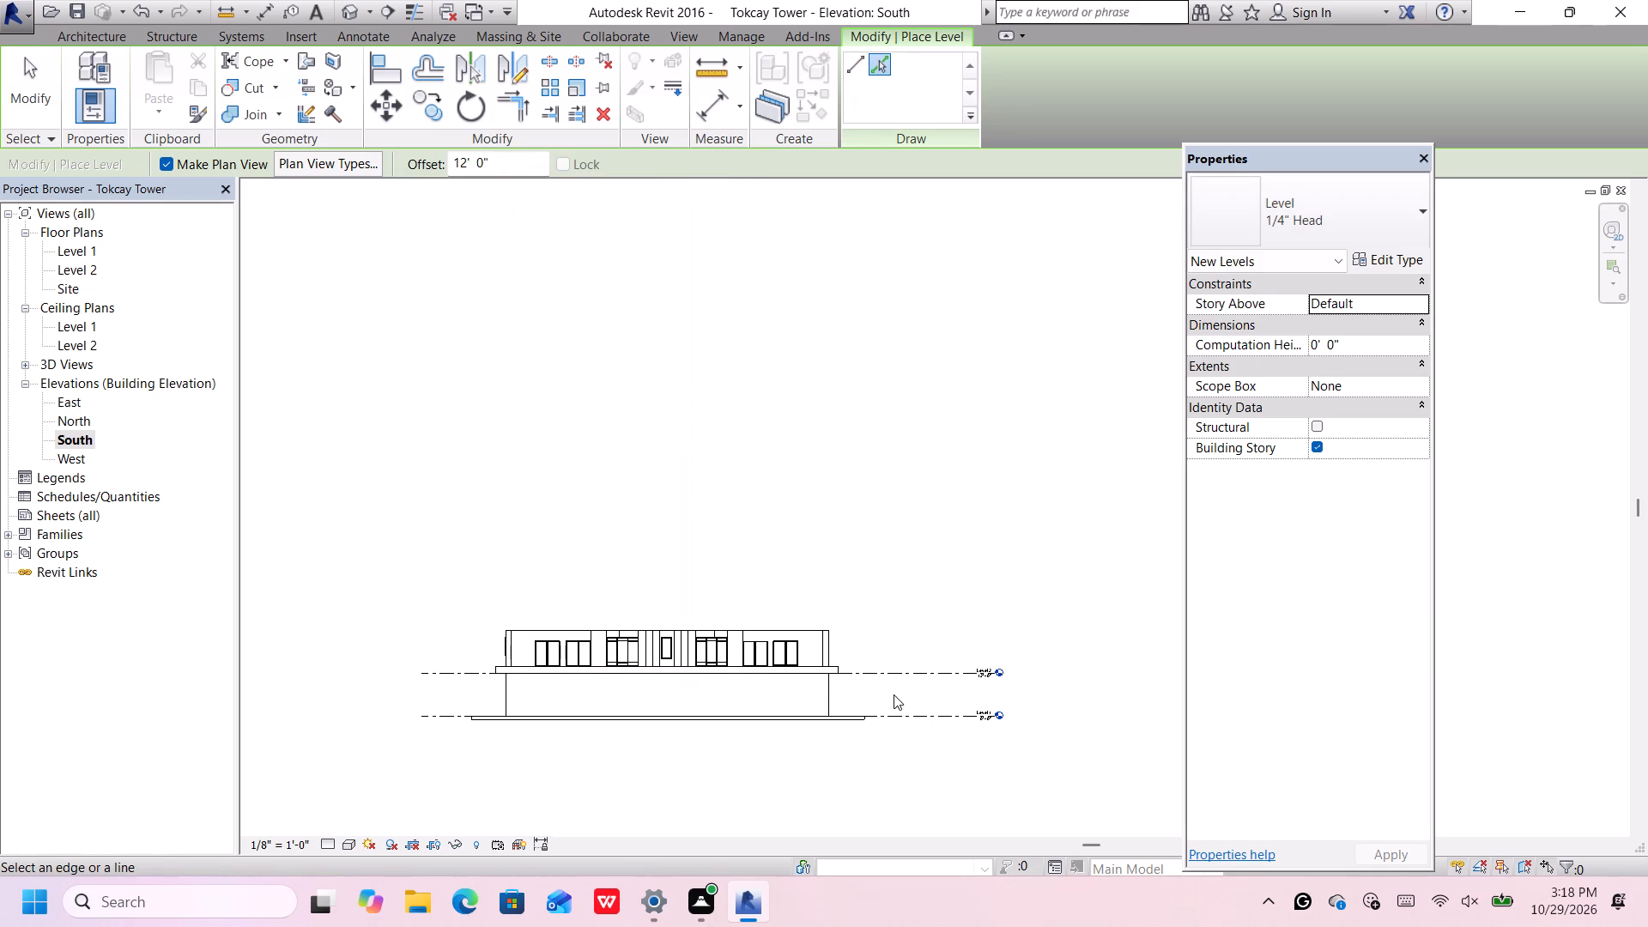
pyautogui.click(903, 671)
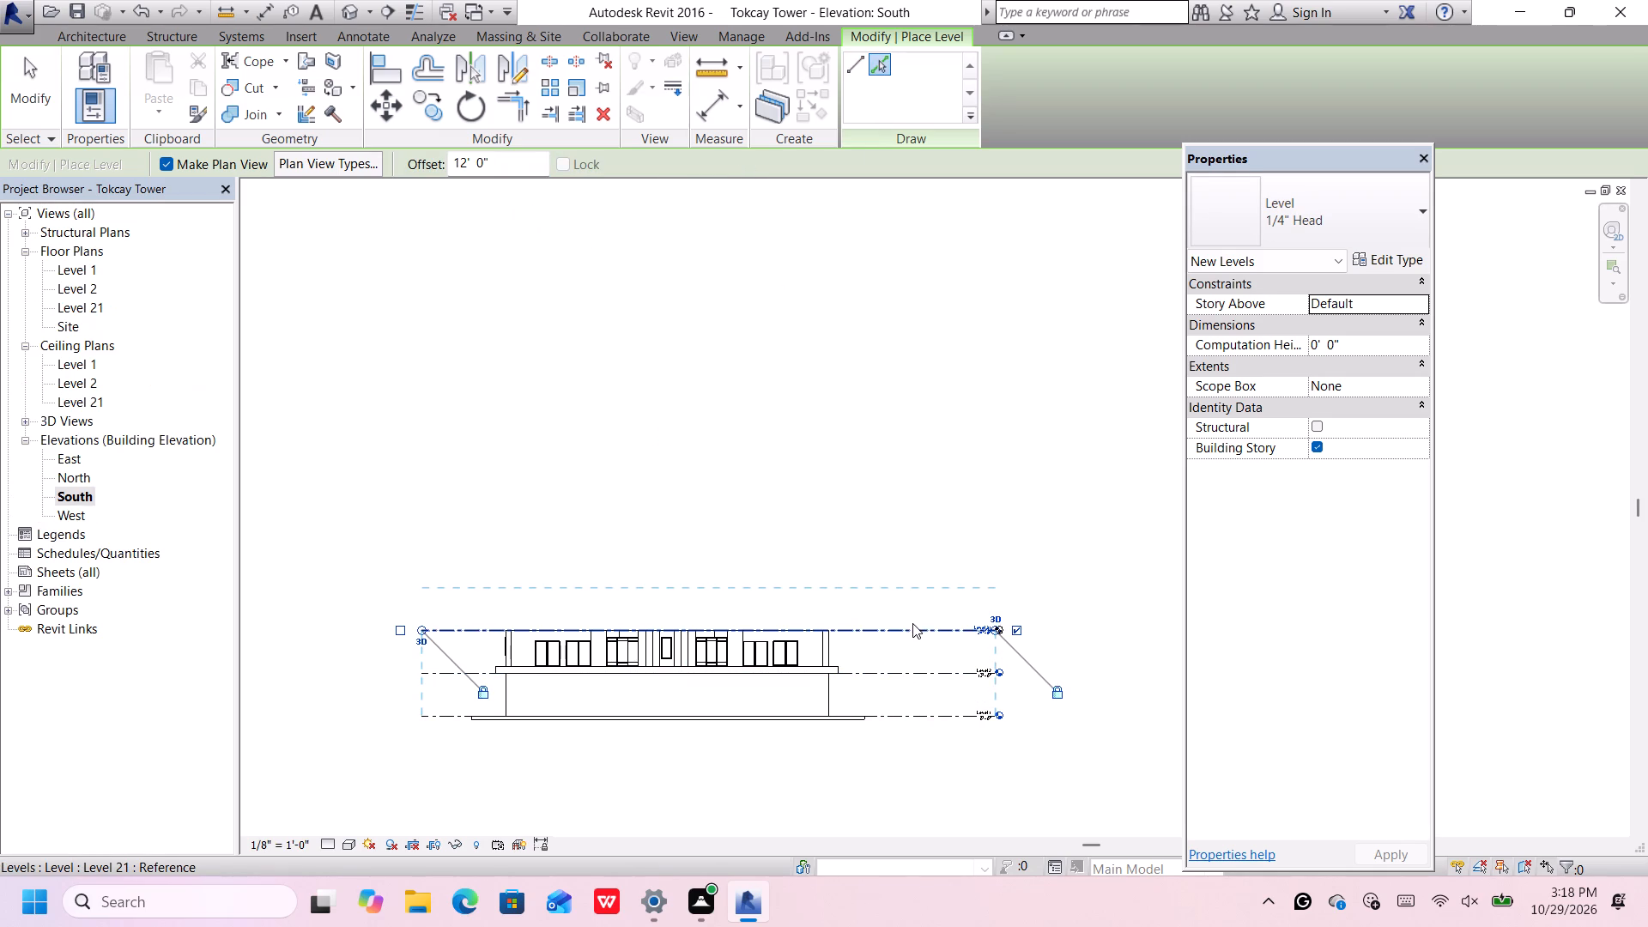
pyautogui.click(912, 623)
pyautogui.click(916, 585)
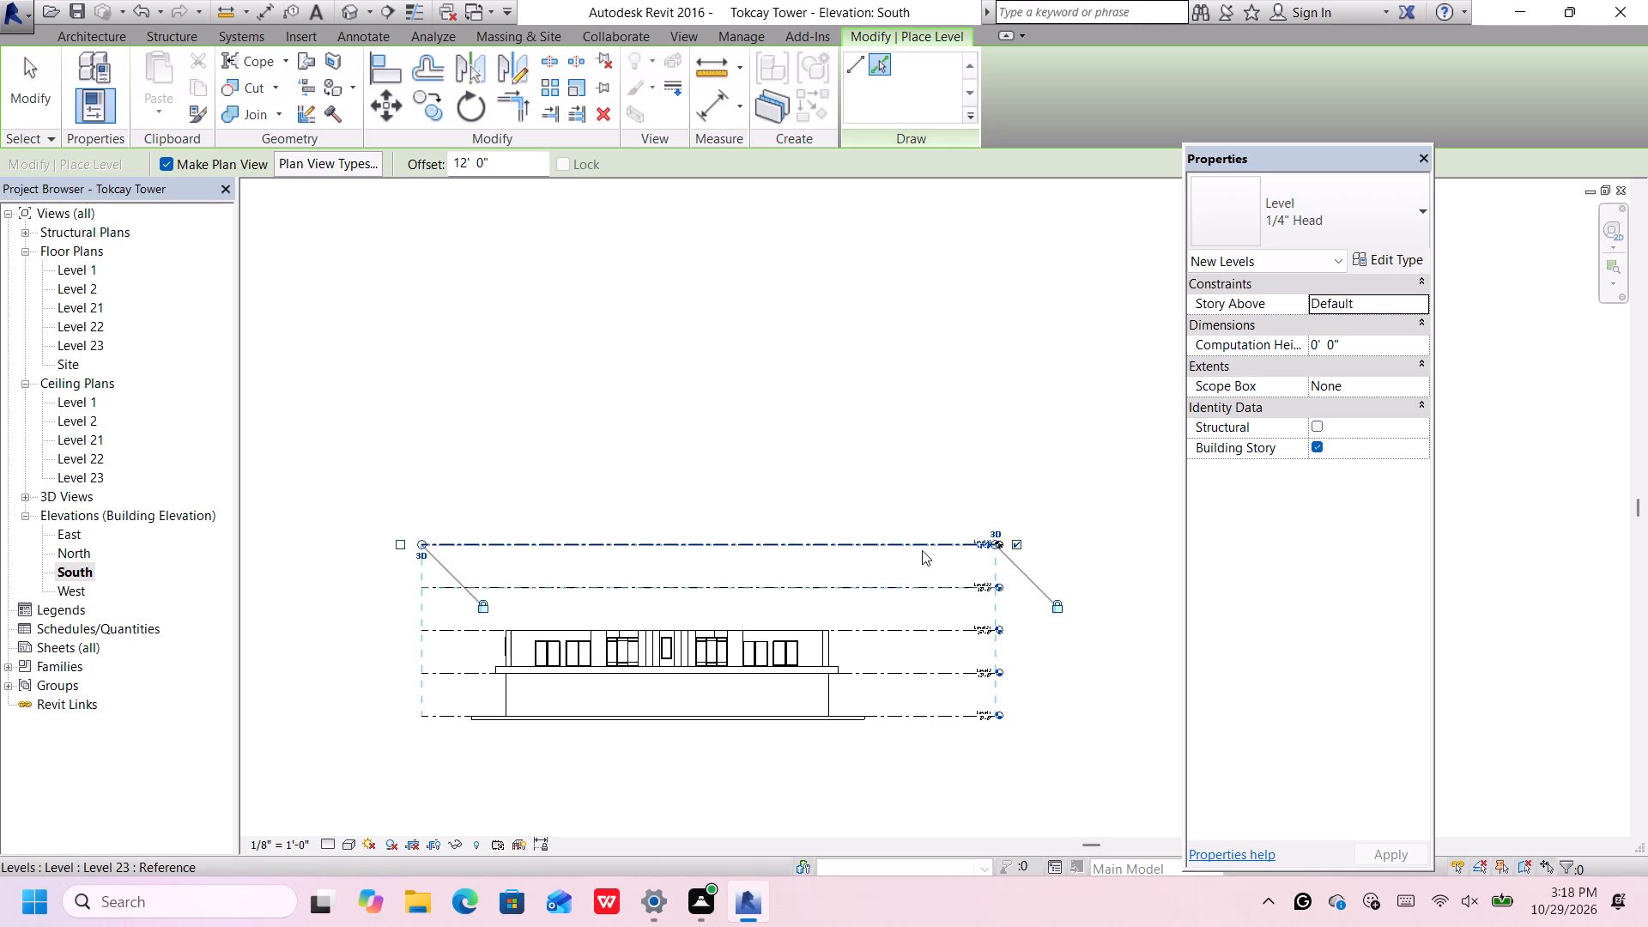
pyautogui.click(922, 550)
pyautogui.hotkey('ctrl', 'z')
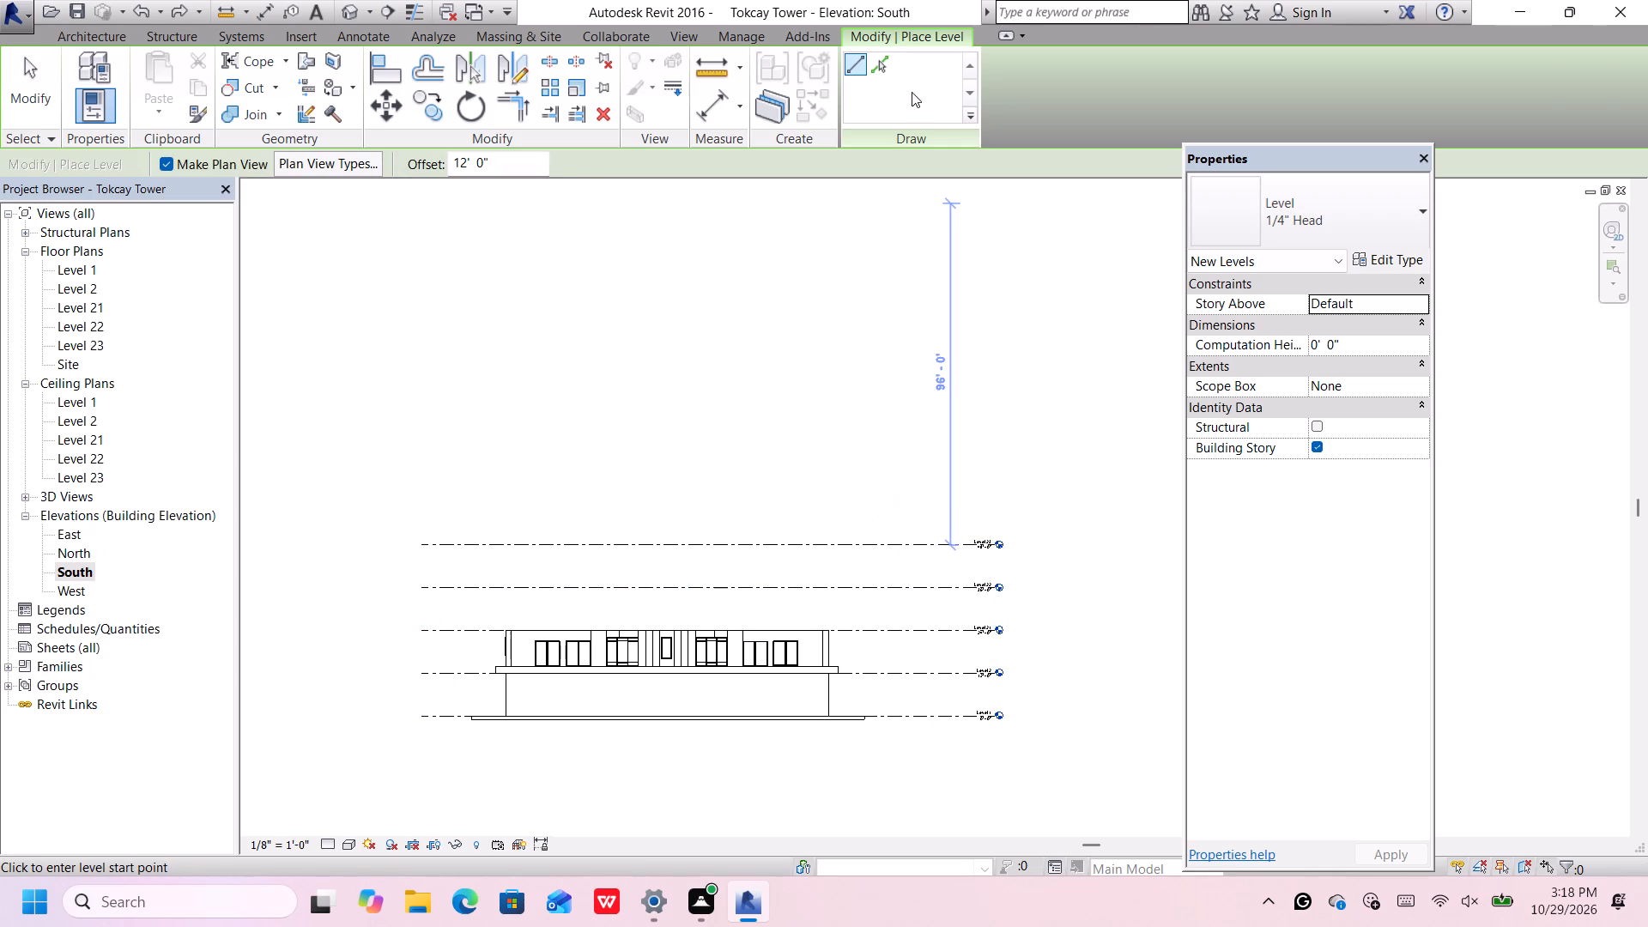
# Add five more levels above the 48' level at the same 12' offset, up to 108'.
pyautogui.click(882, 61)
pyautogui.click(919, 539)
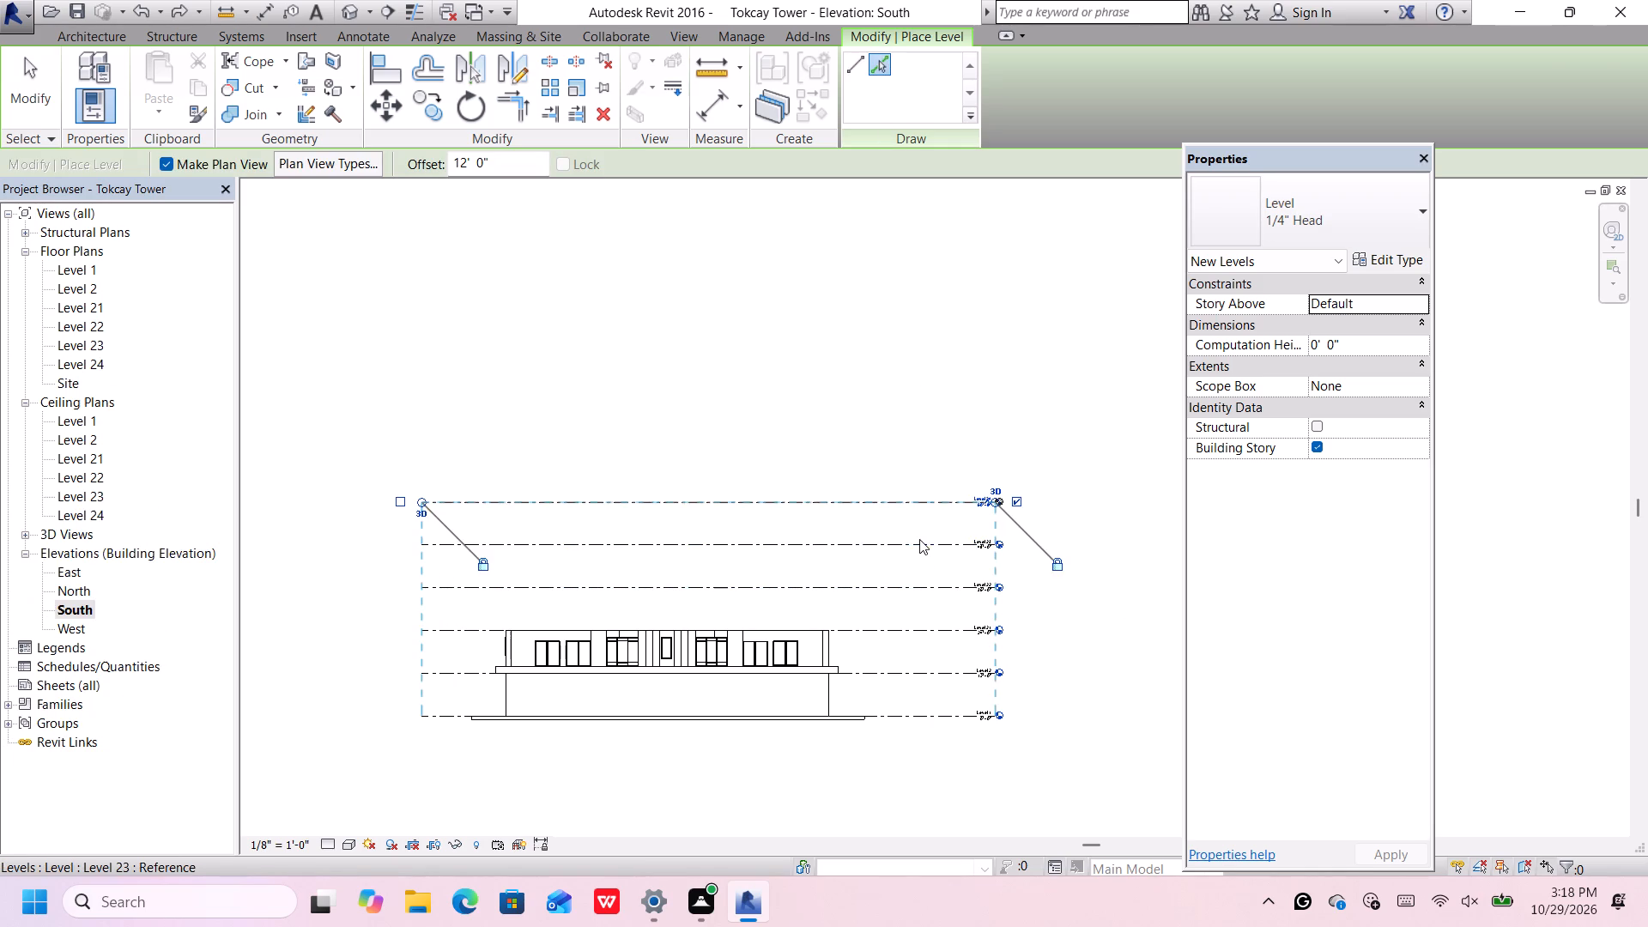
pyautogui.click(924, 500)
pyautogui.click(935, 452)
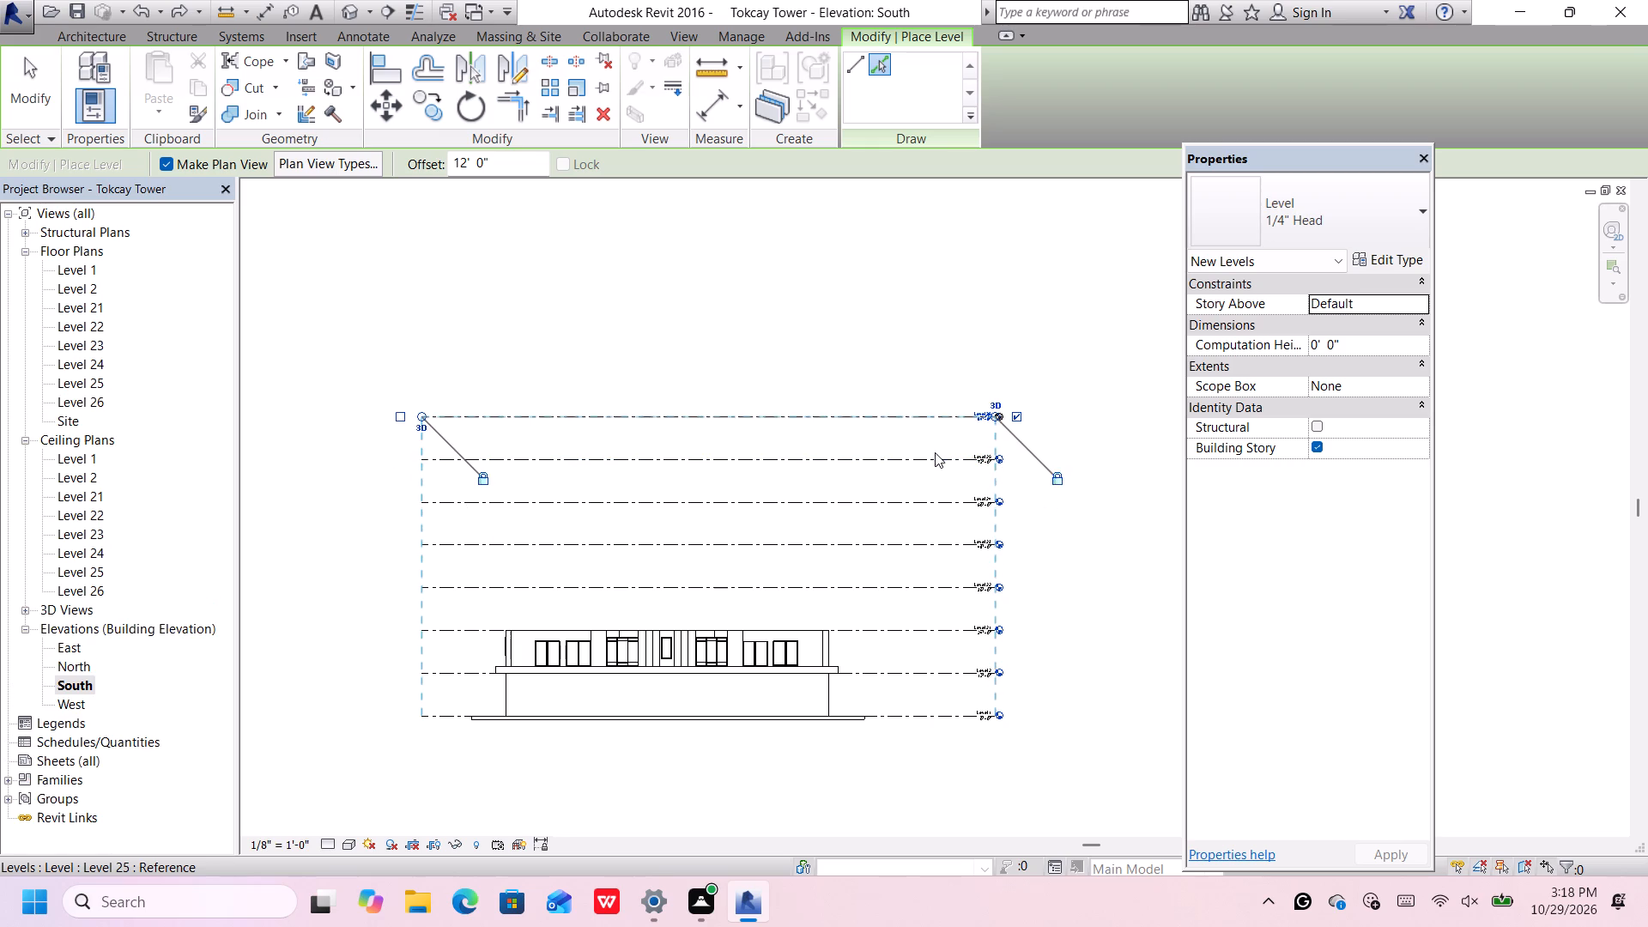
pyautogui.click(940, 411)
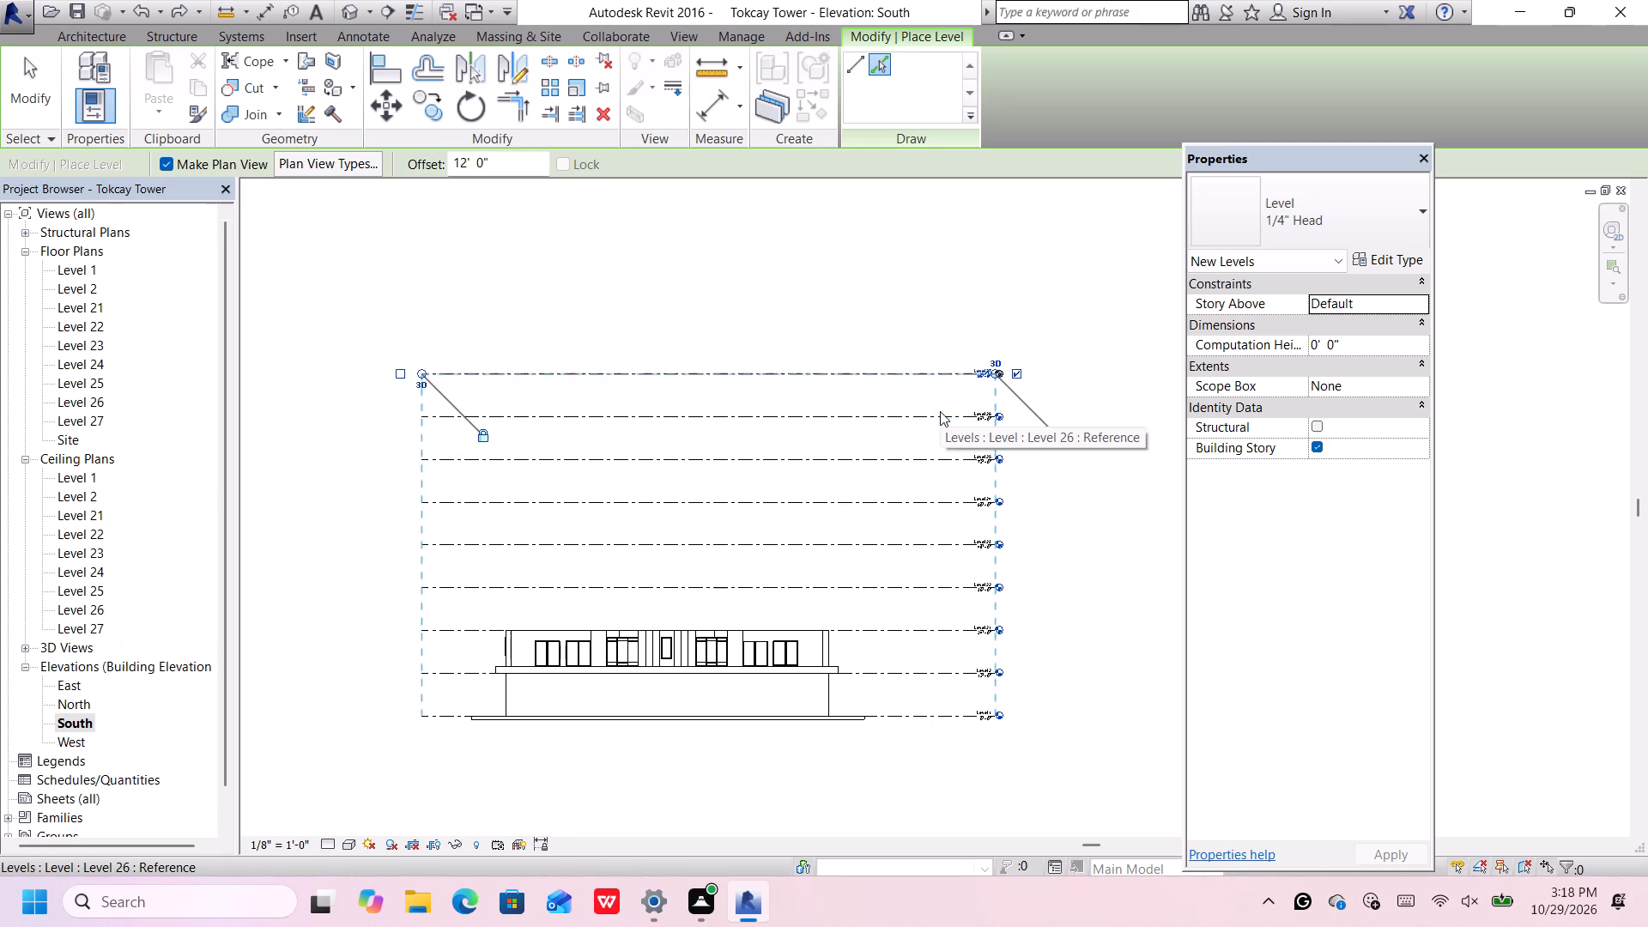
pyautogui.scroll(-3, 939, 405)
pyautogui.moveTo(939, 403); pyautogui.dragTo(901, 615, button='middle')
pyautogui.scroll(3, 901, 610)
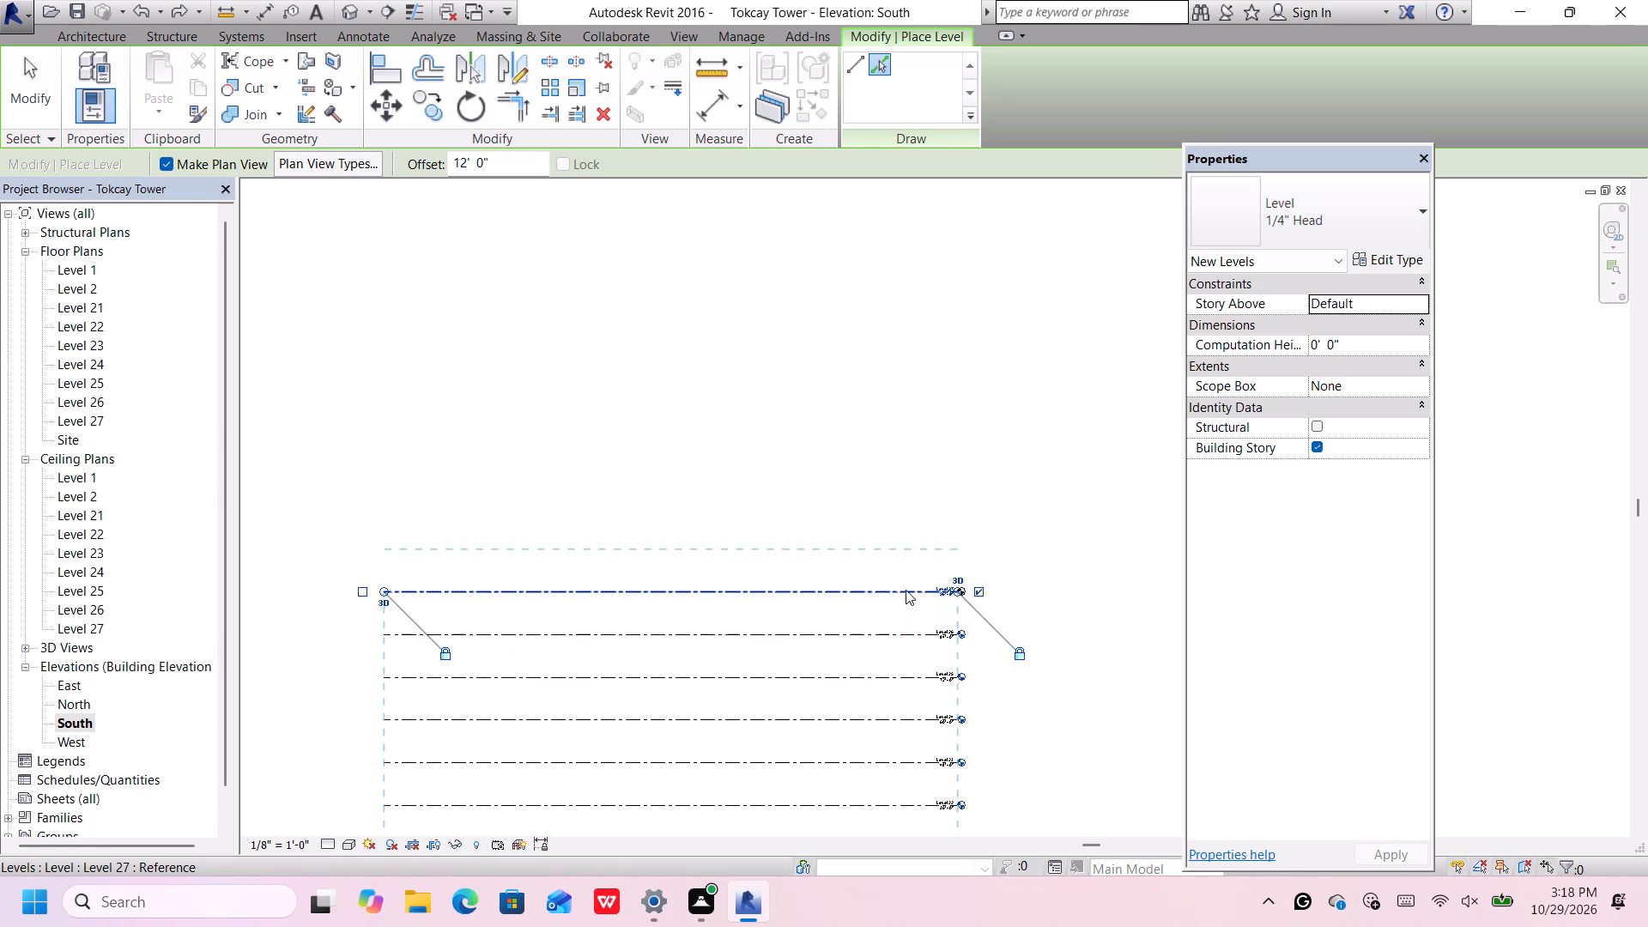
pyautogui.click(906, 590)
pyautogui.scroll(8, 939, 540)
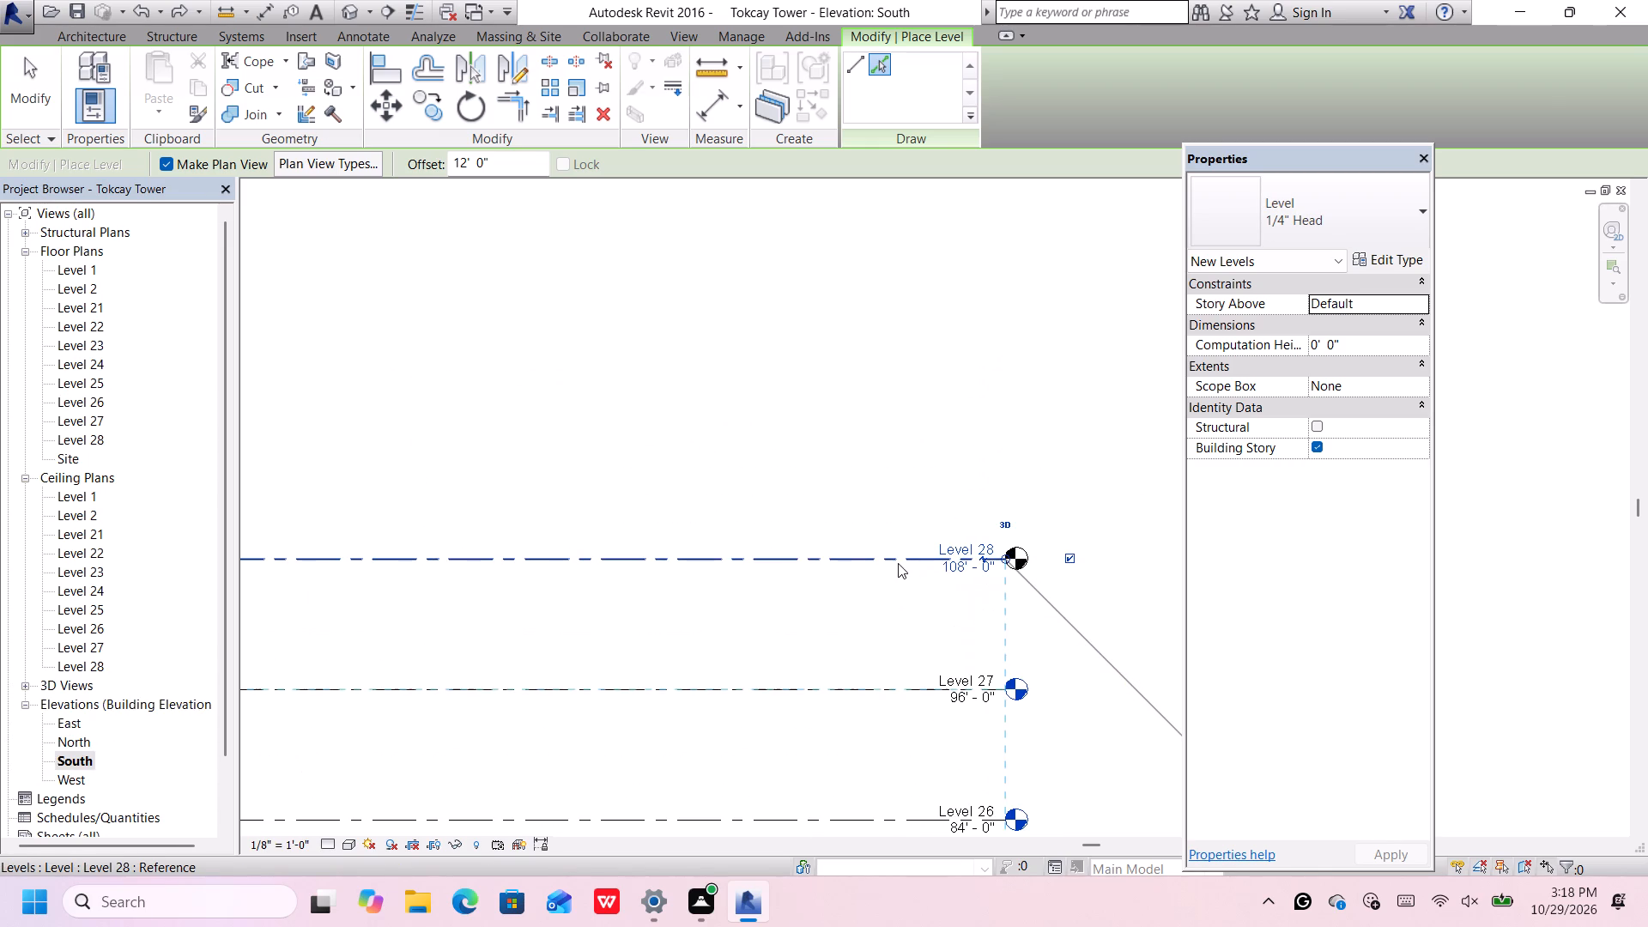
# Stack six more levels above the 108' level, each offset 12' from the one below.
pyautogui.scroll(-11, 898, 558)
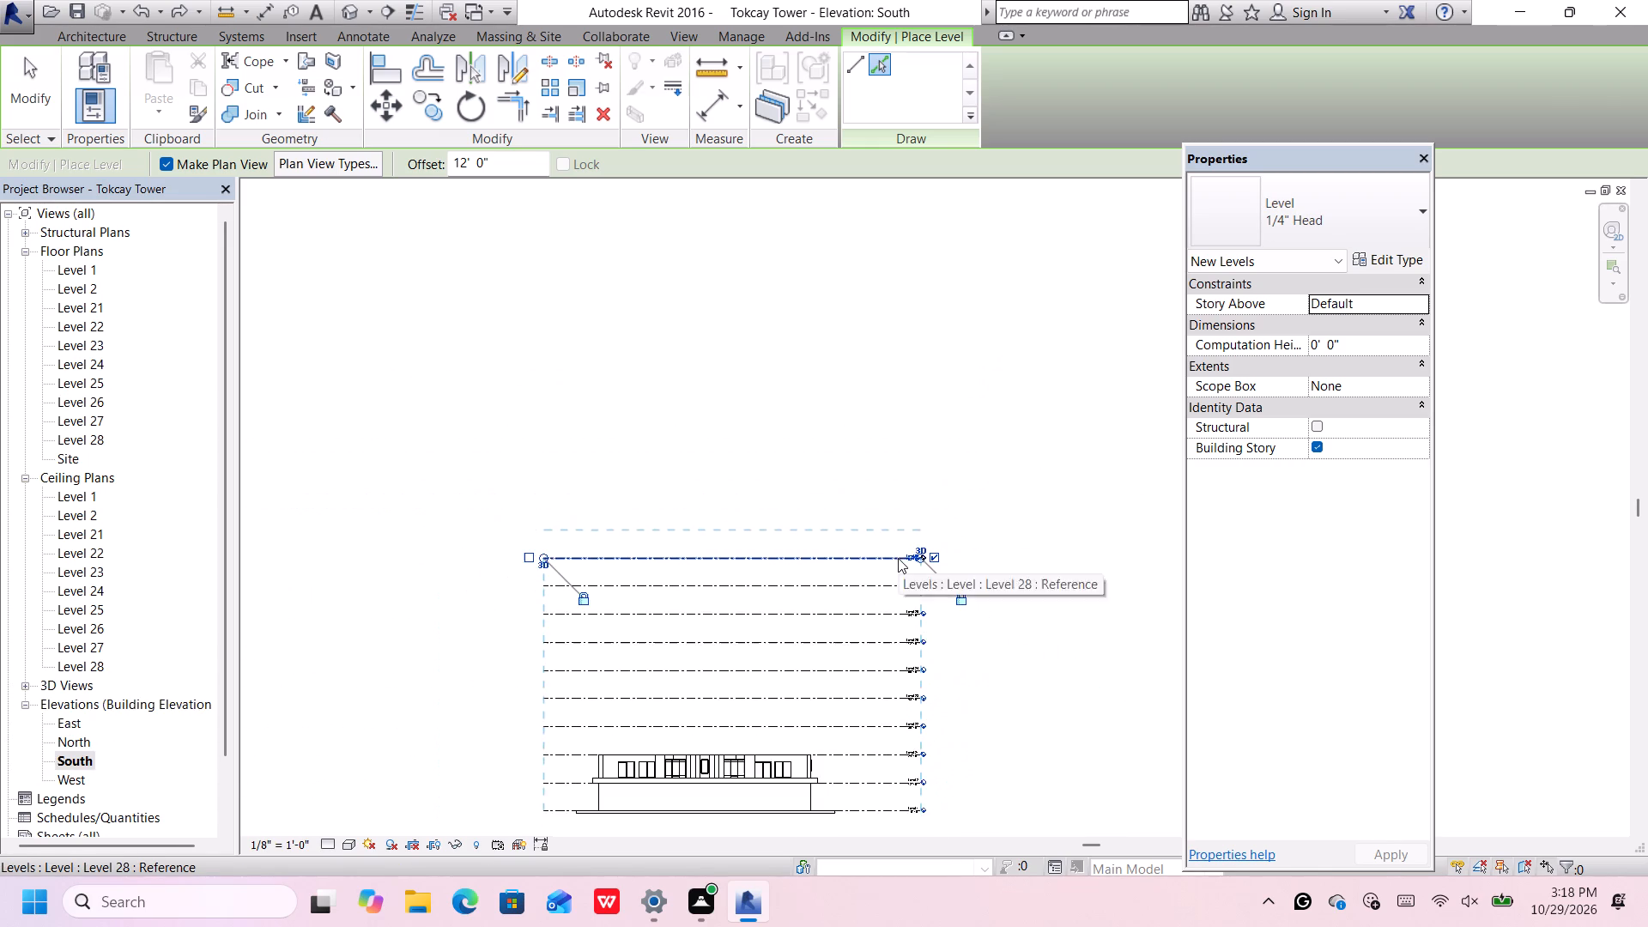
pyautogui.scroll(-1, 898, 558)
pyautogui.click(885, 558)
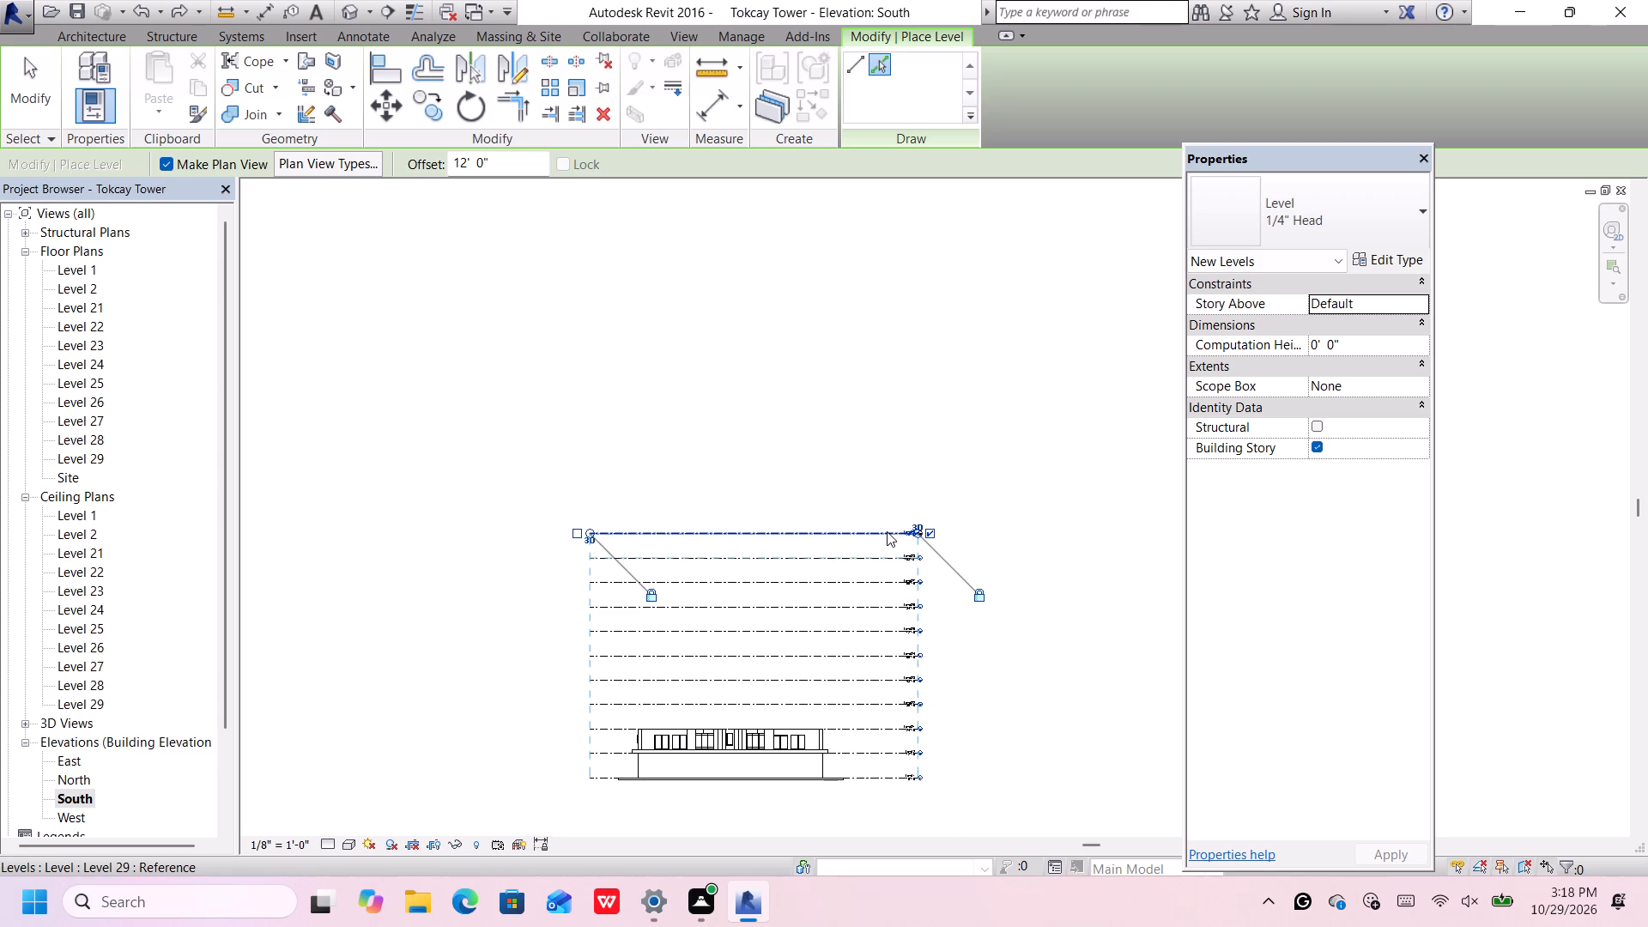
pyautogui.click(887, 531)
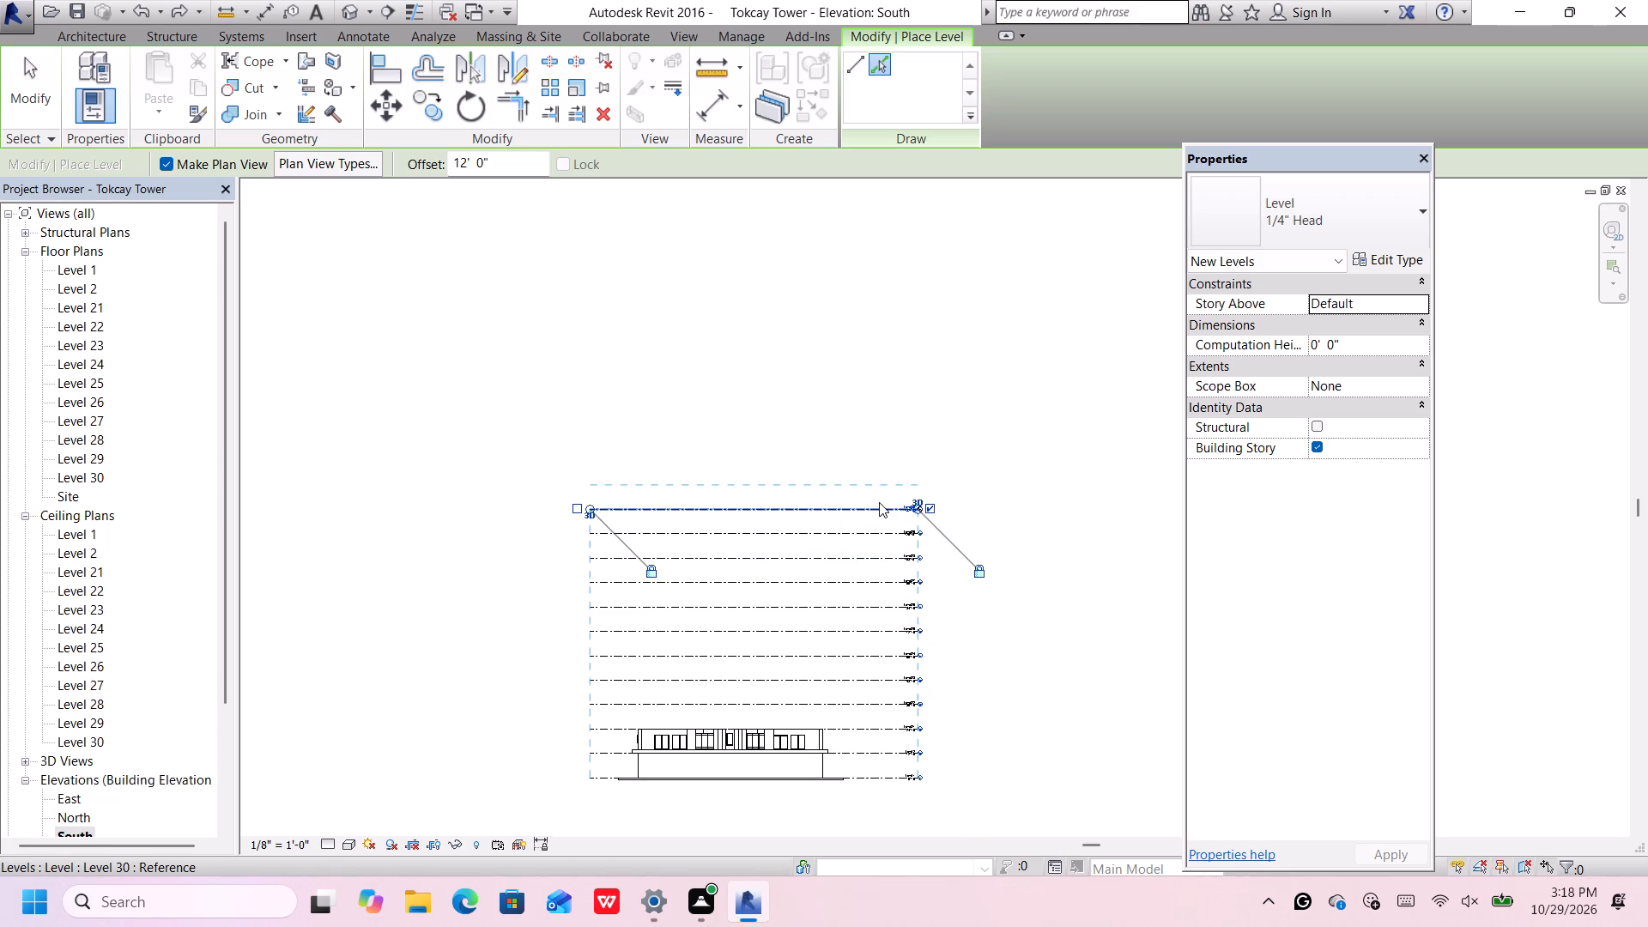
pyautogui.click(879, 502)
pyautogui.click(878, 478)
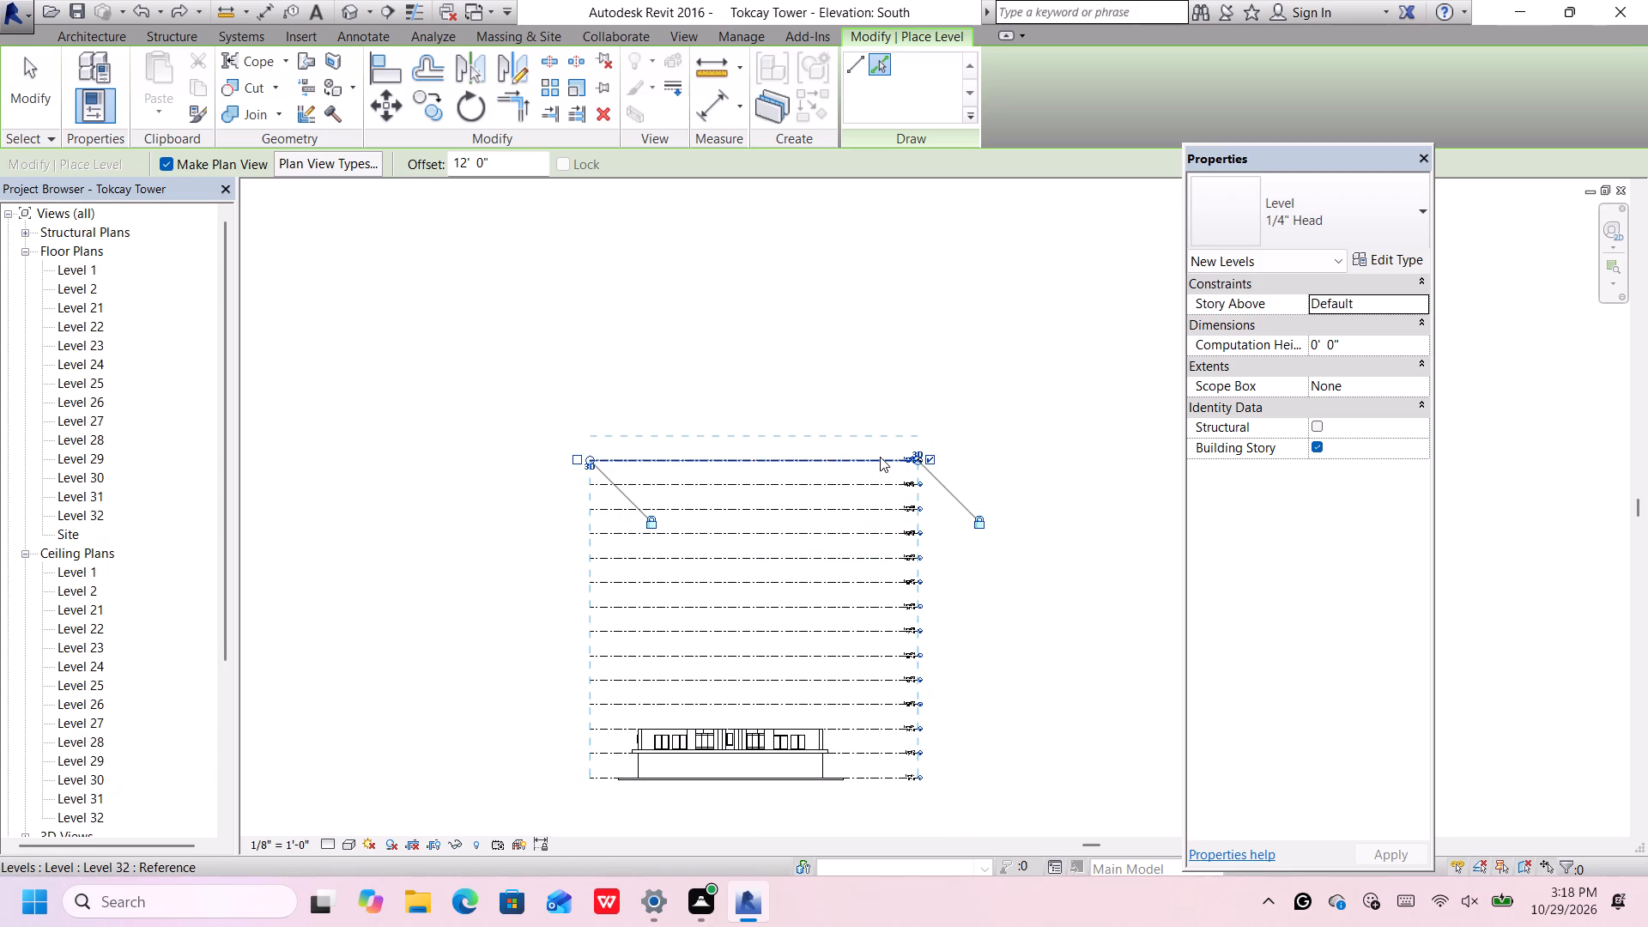
pyautogui.click(880, 457)
pyautogui.scroll(1, 880, 439)
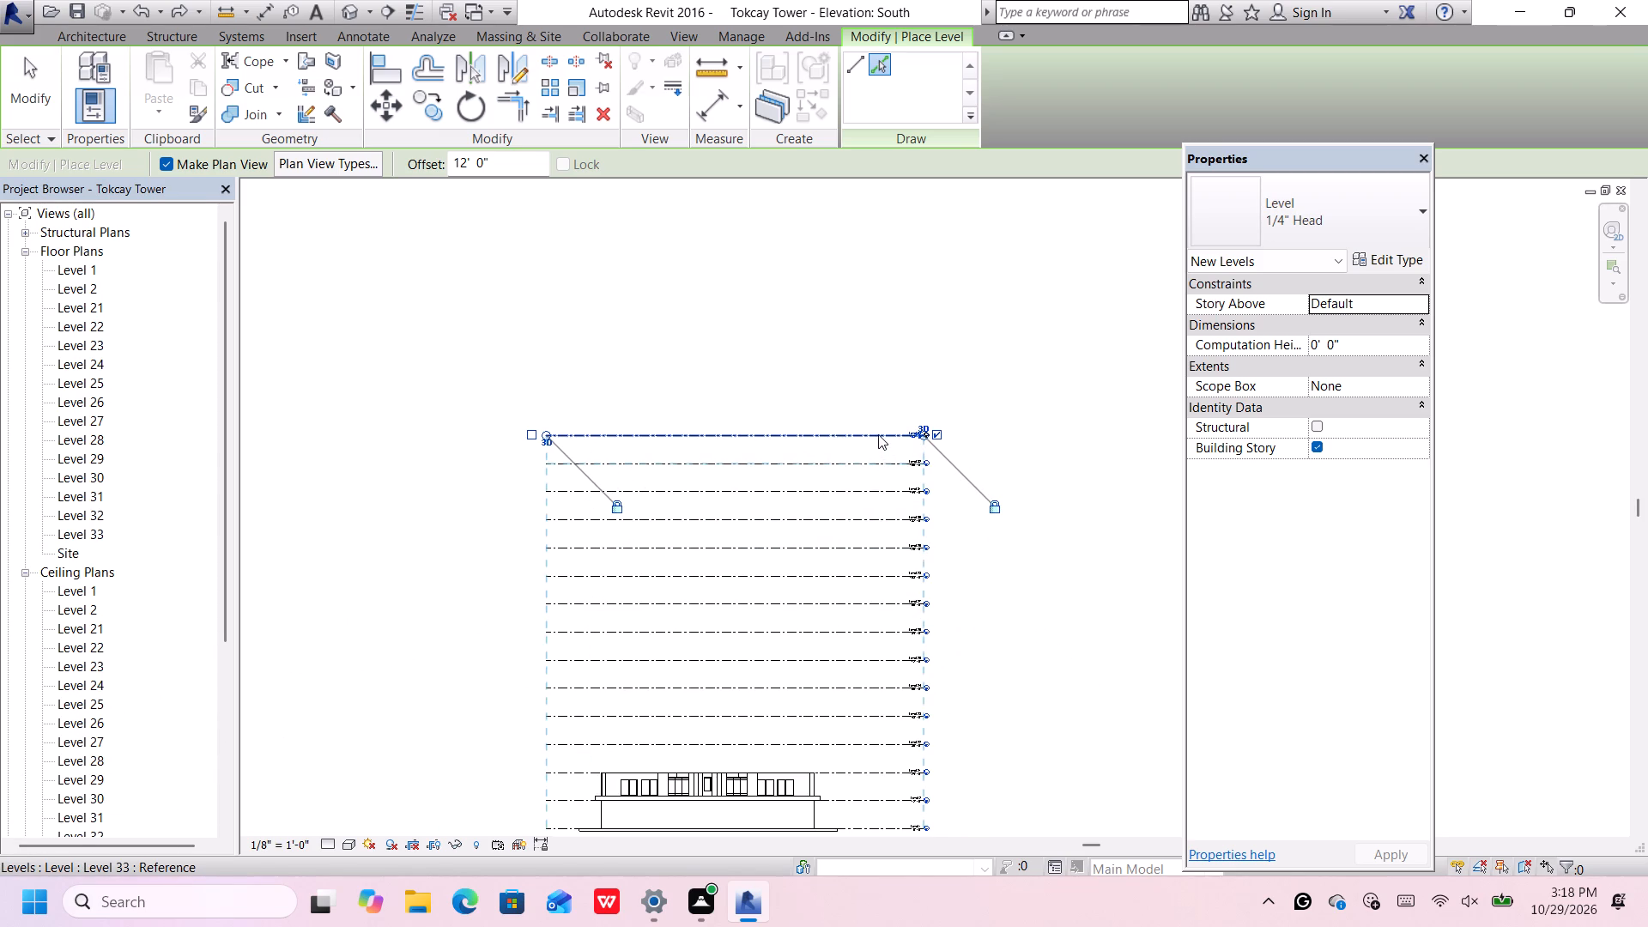
pyautogui.click(879, 428)
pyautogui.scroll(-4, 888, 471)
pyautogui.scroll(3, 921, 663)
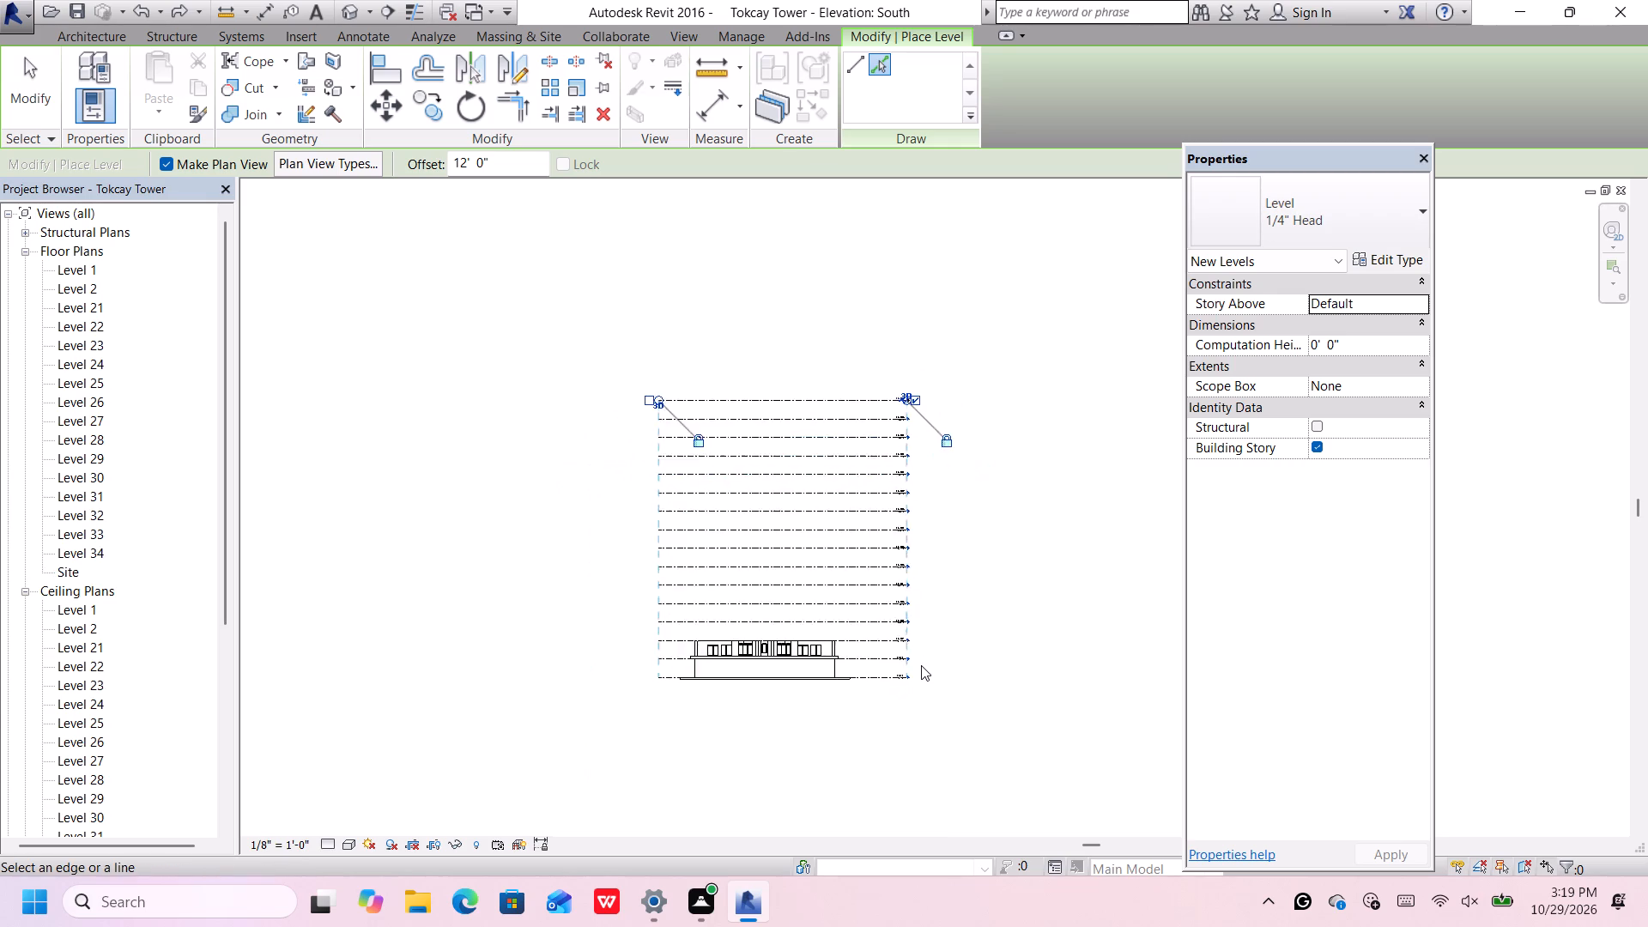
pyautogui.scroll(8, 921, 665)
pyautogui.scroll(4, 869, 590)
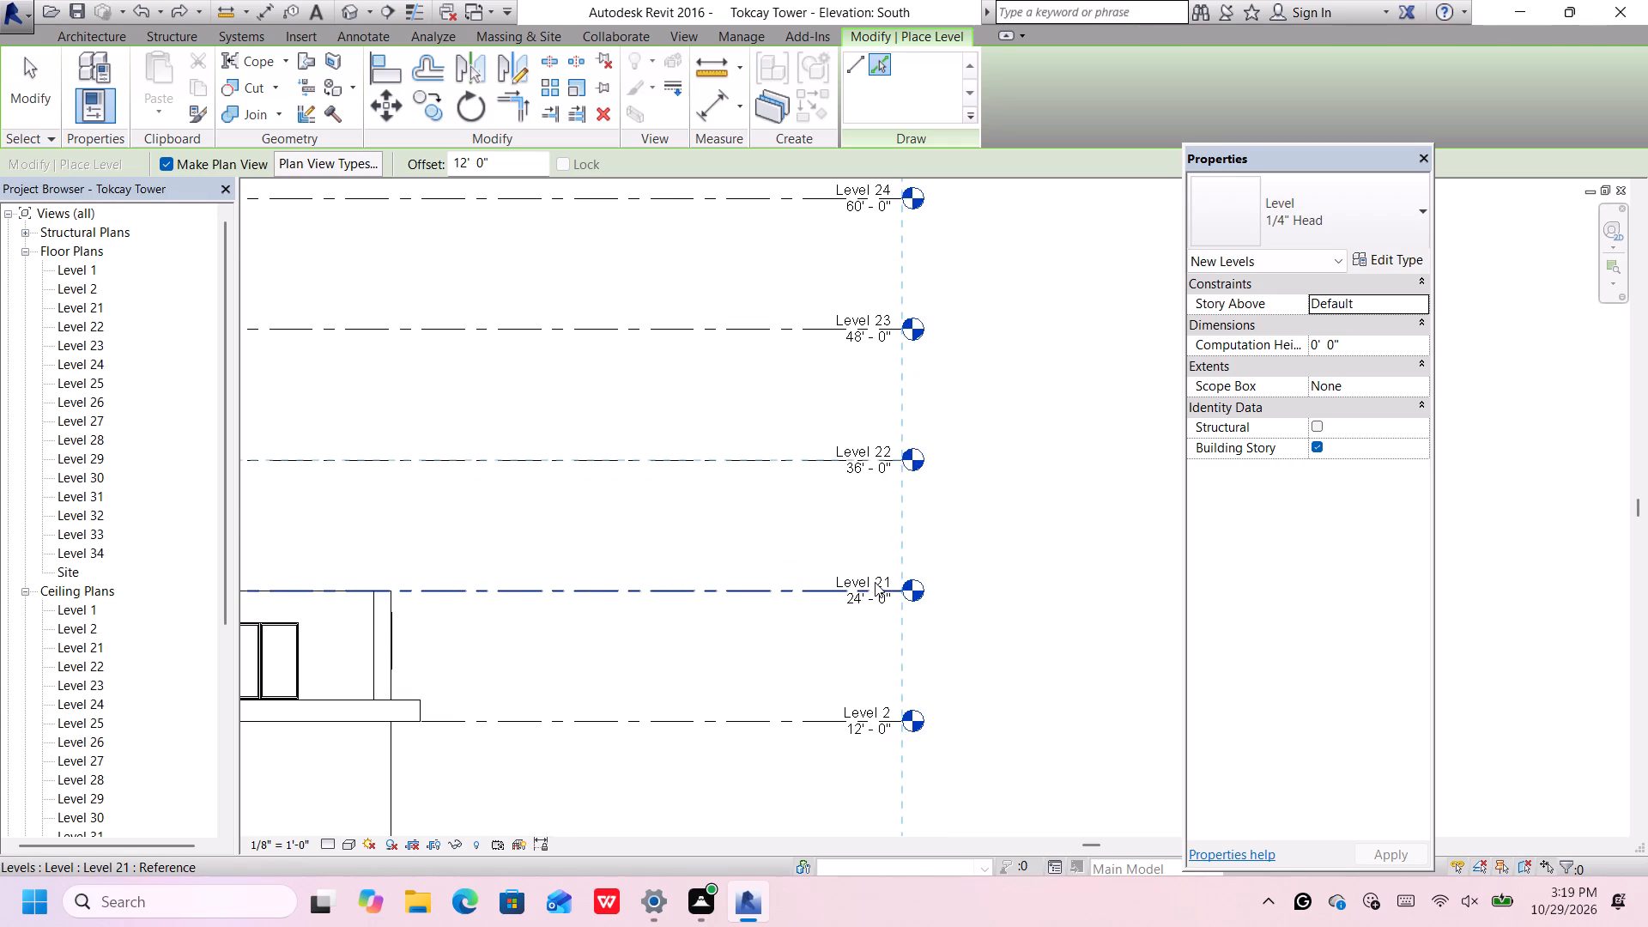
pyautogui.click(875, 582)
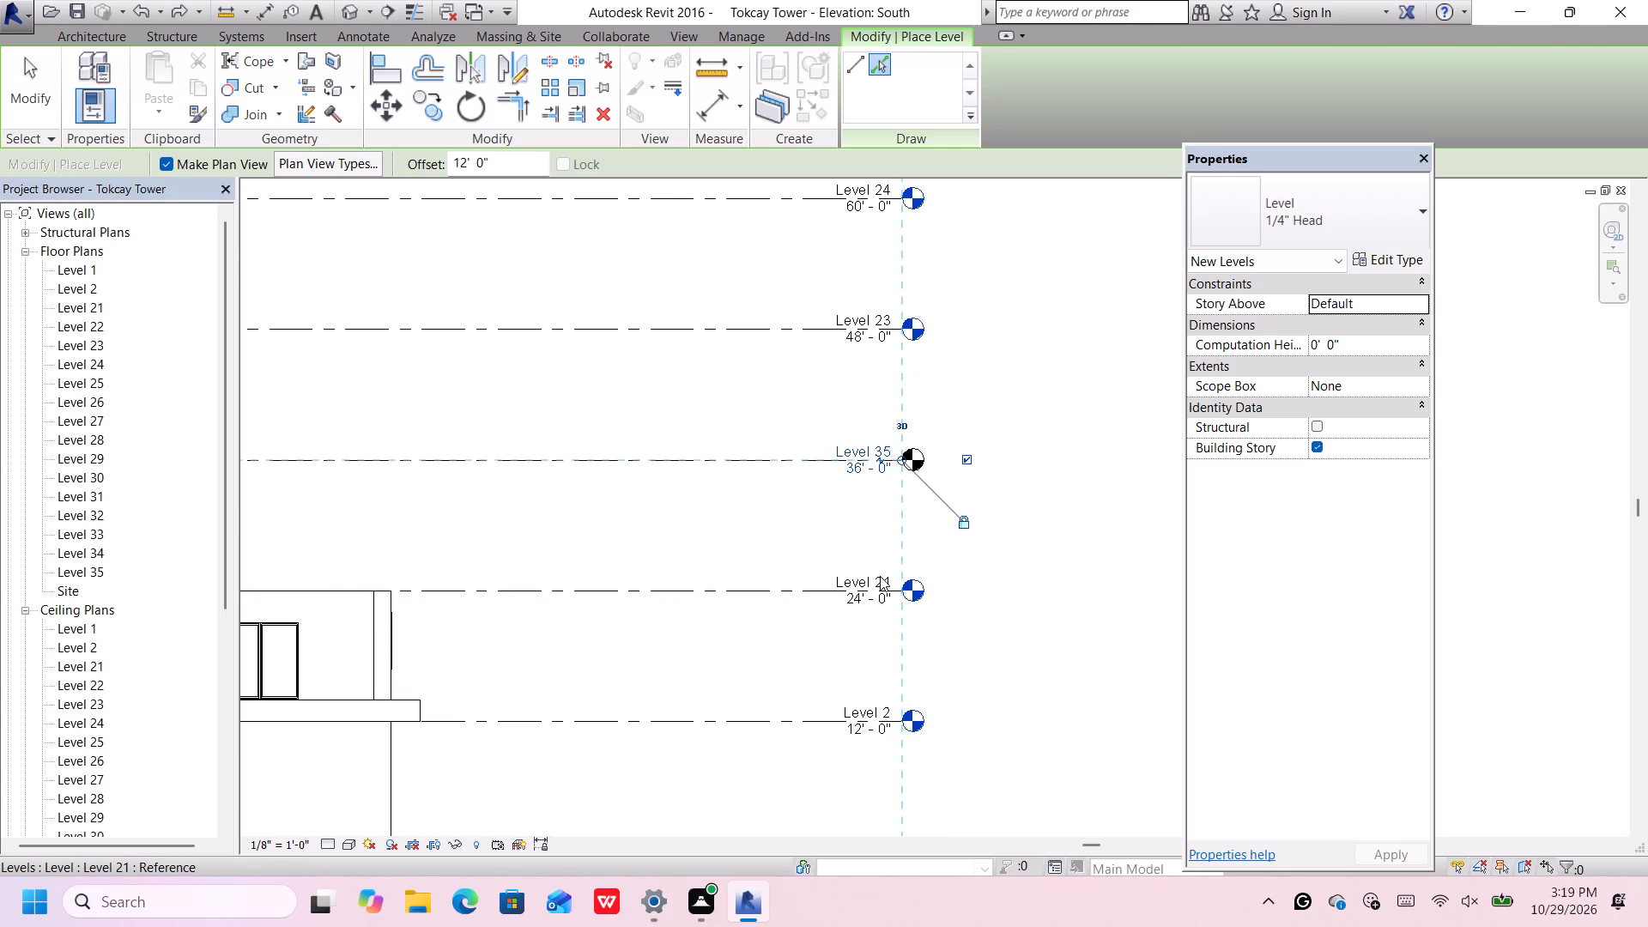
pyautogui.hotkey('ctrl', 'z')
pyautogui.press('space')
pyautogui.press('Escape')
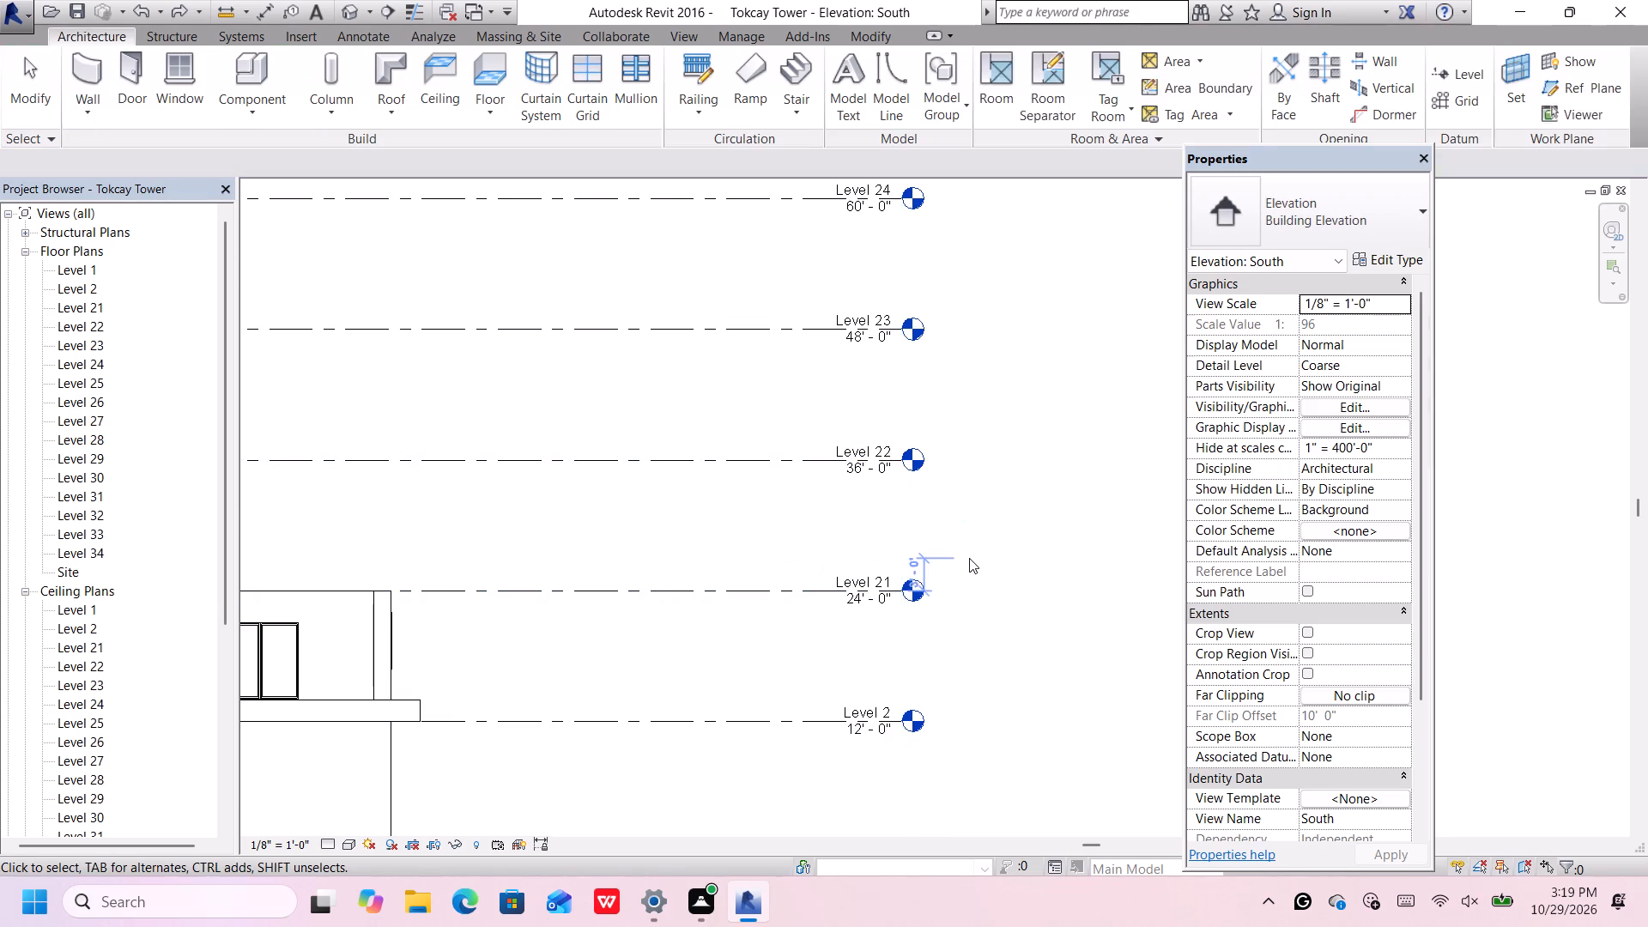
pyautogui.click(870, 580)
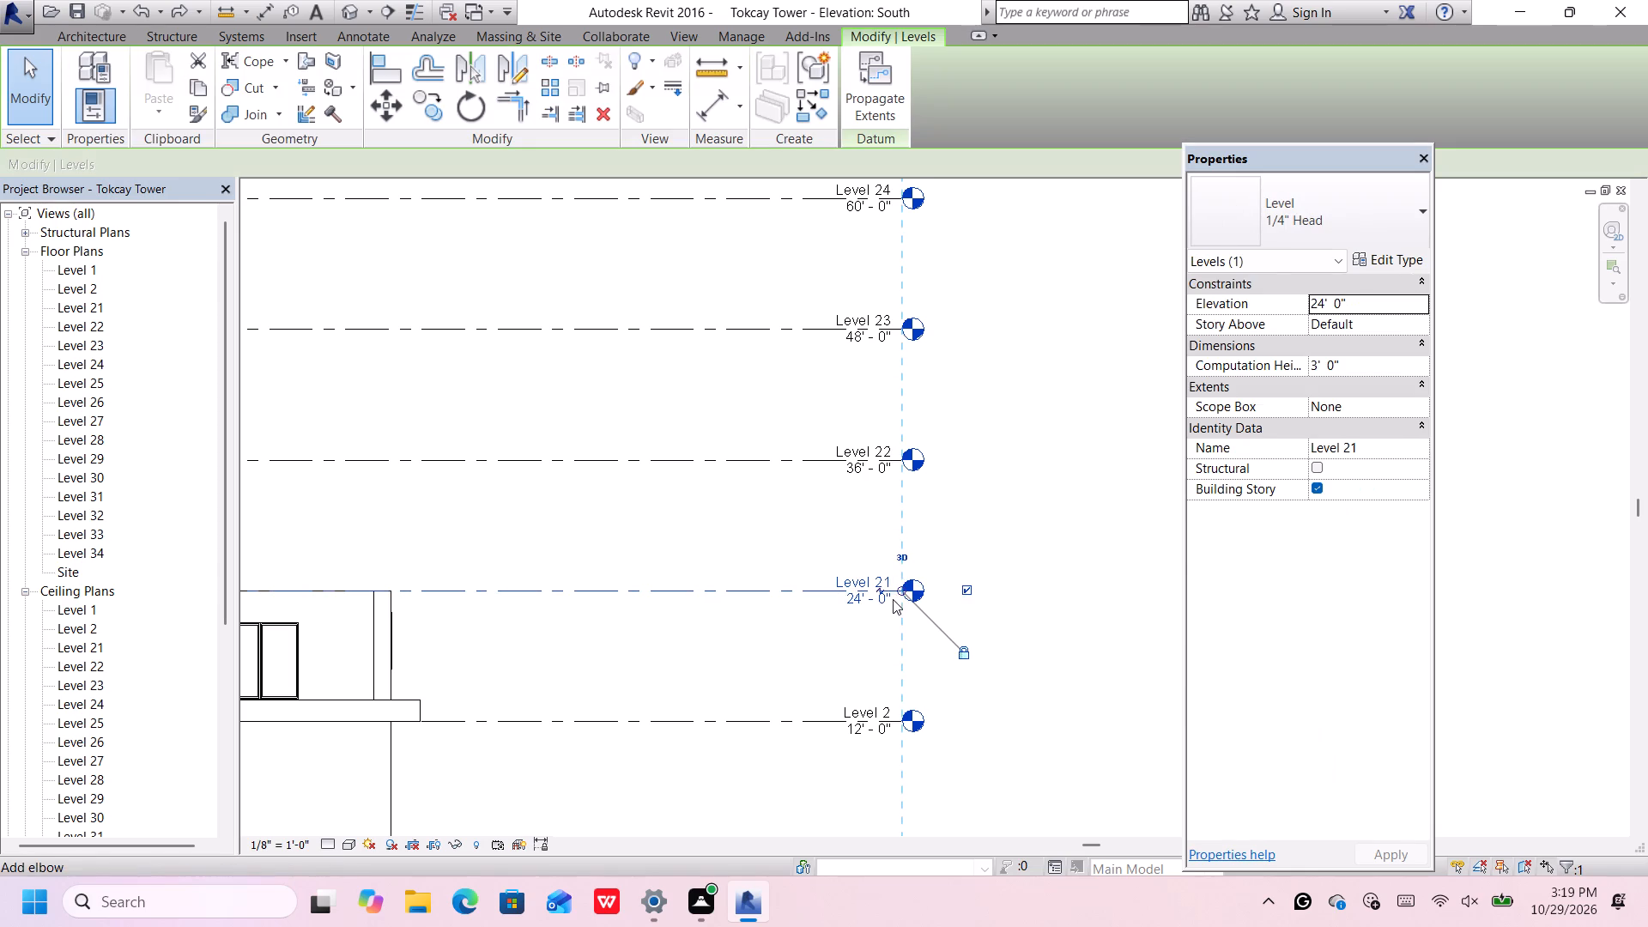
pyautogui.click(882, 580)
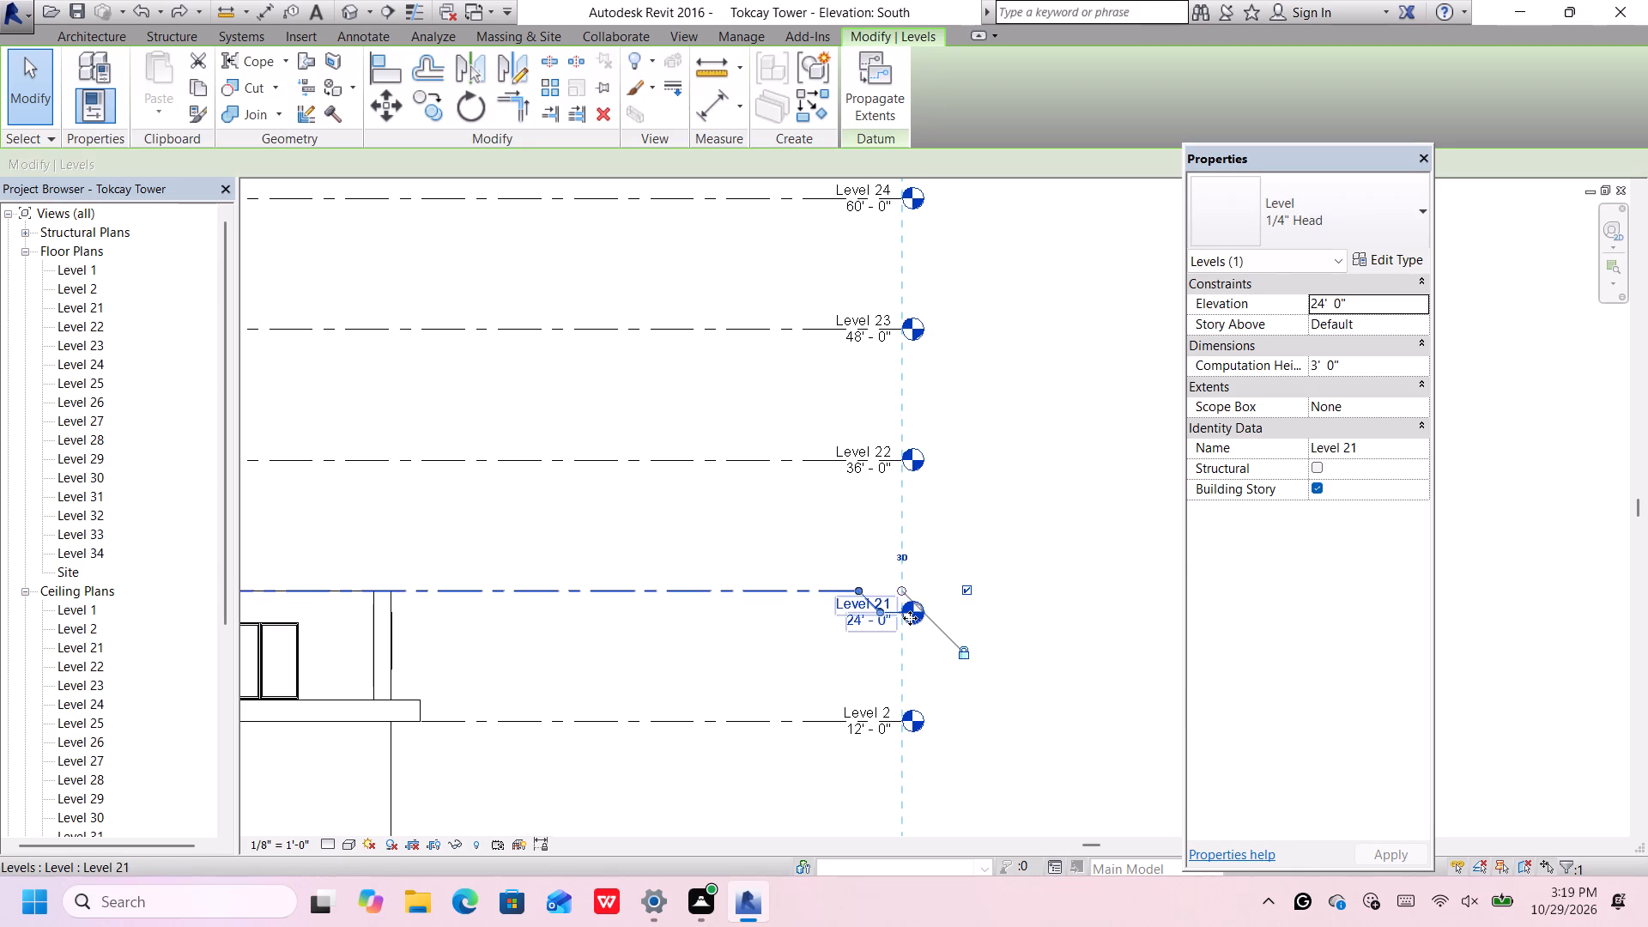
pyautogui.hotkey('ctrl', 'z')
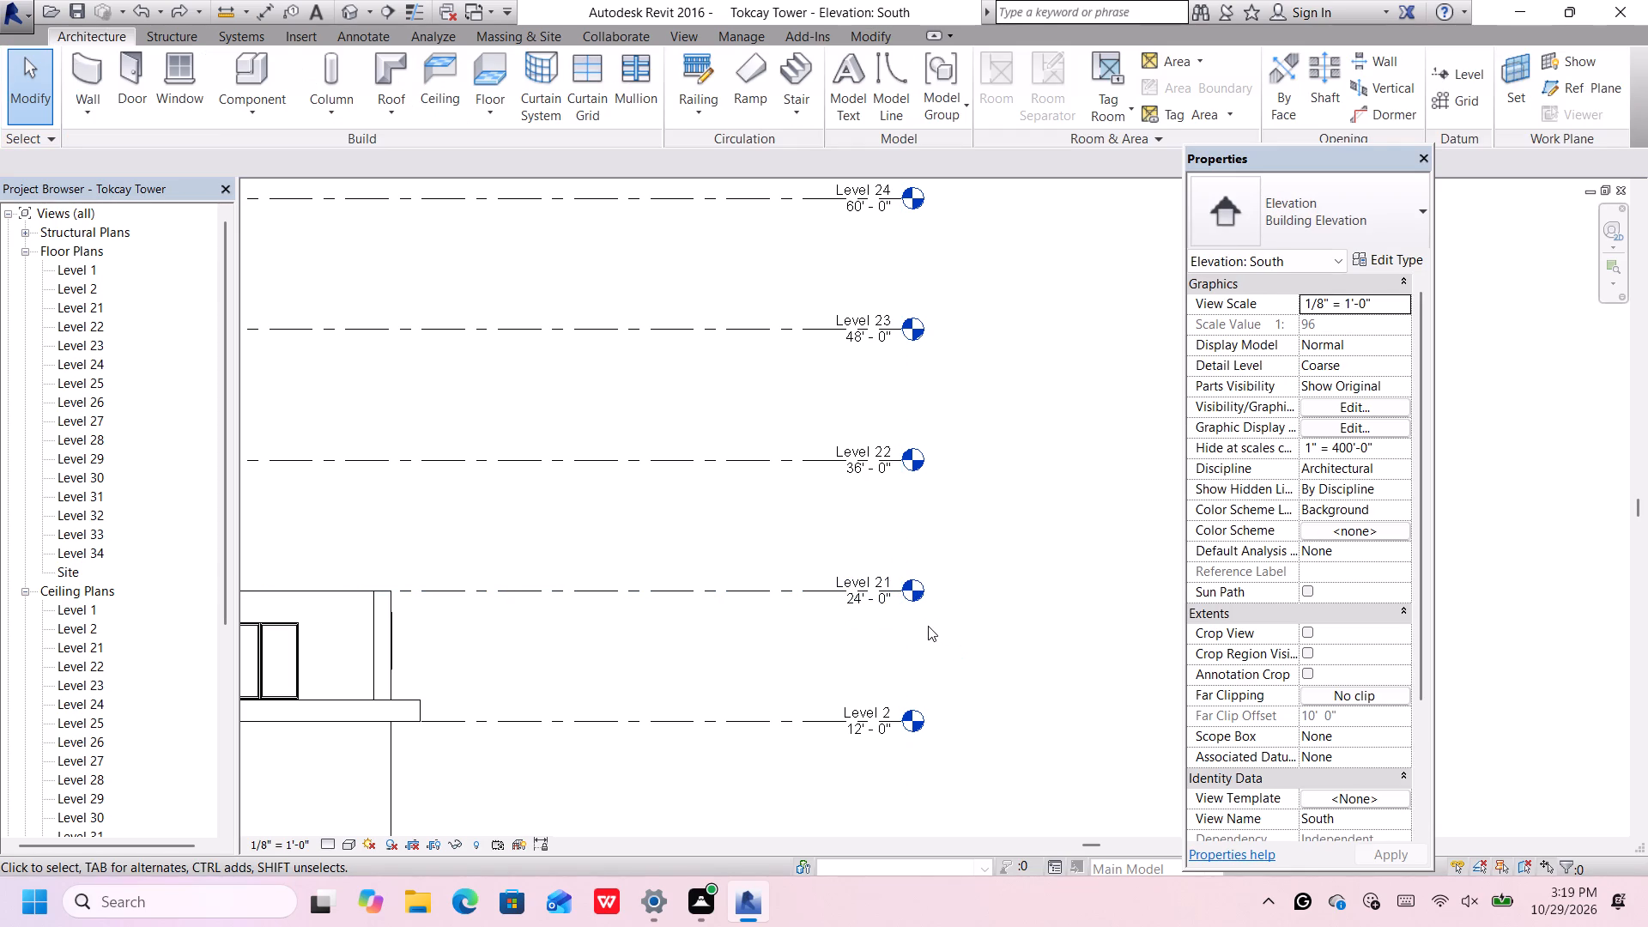
# Rename the level at 24' as Level 3, together with its corresponding views.
pyautogui.click(879, 579)
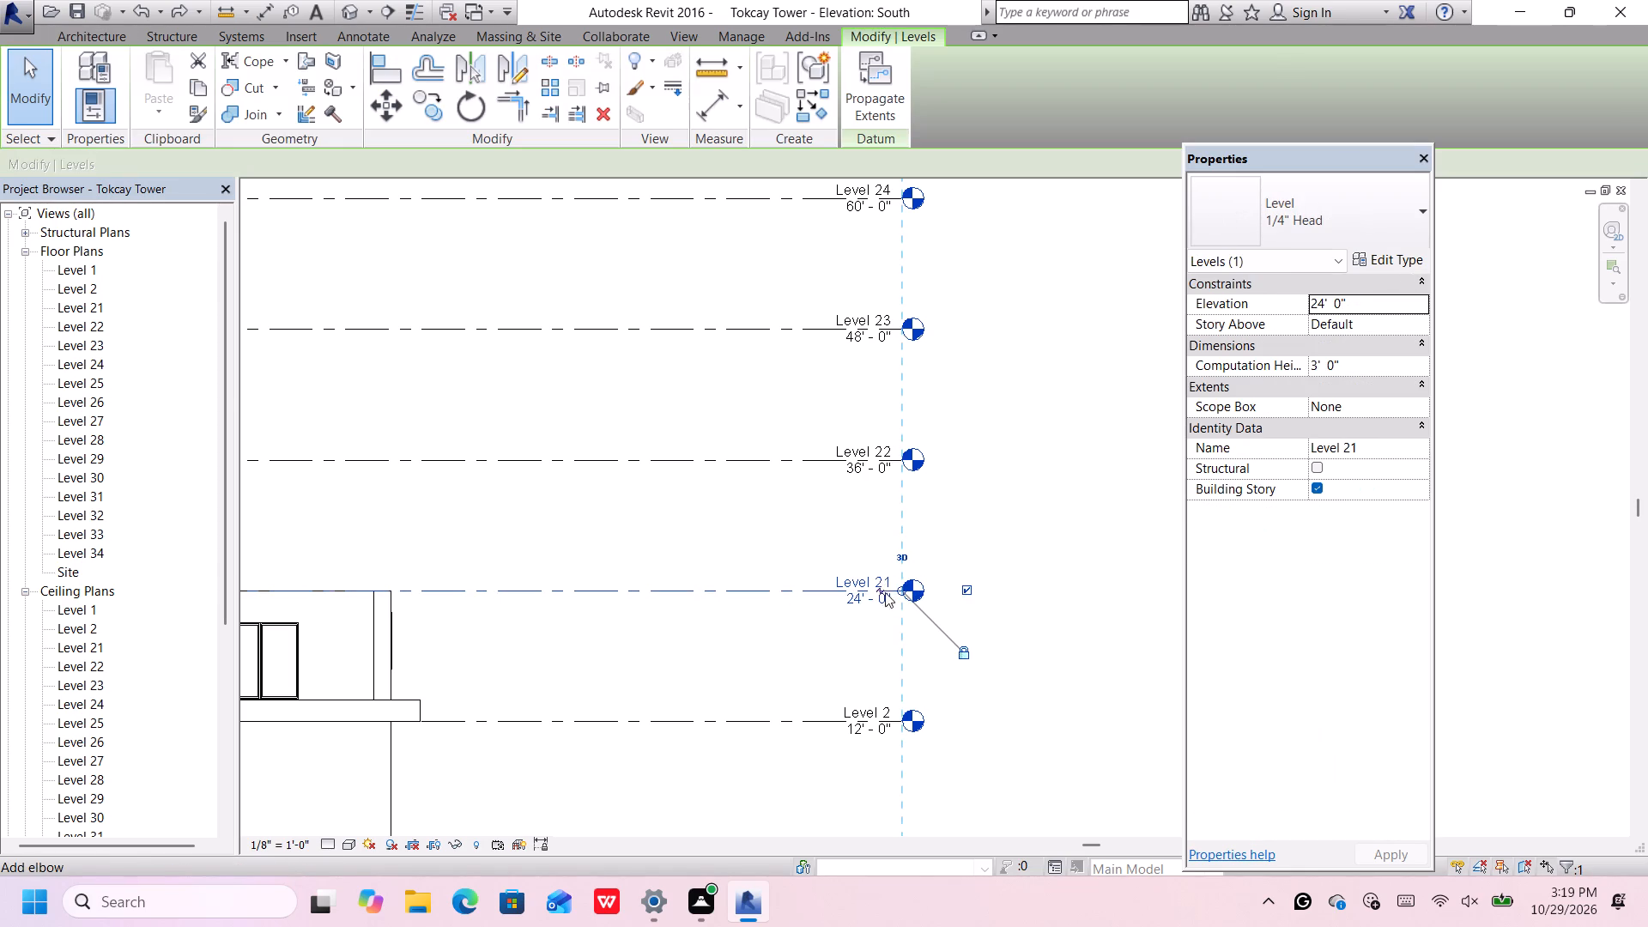
pyautogui.scroll(-3, 885, 610)
pyautogui.moveTo(875, 628); pyautogui.dragTo(911, 662, button='middle')
pyautogui.scroll(3, 900, 650)
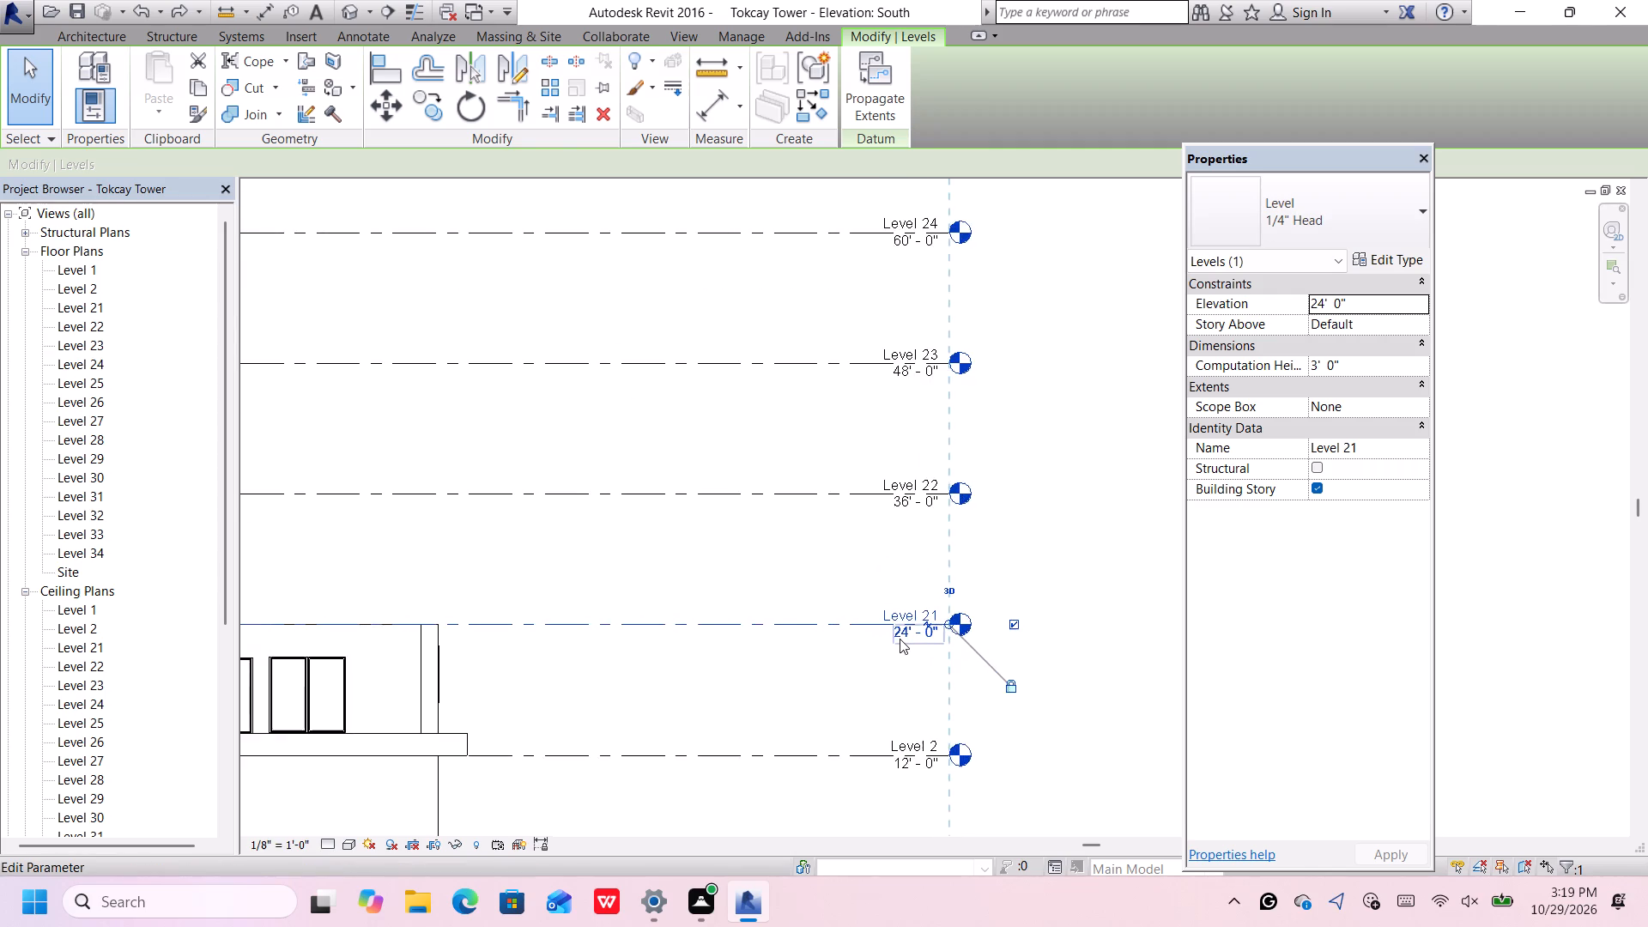
pyautogui.scroll(1, 900, 639)
pyautogui.click(906, 605)
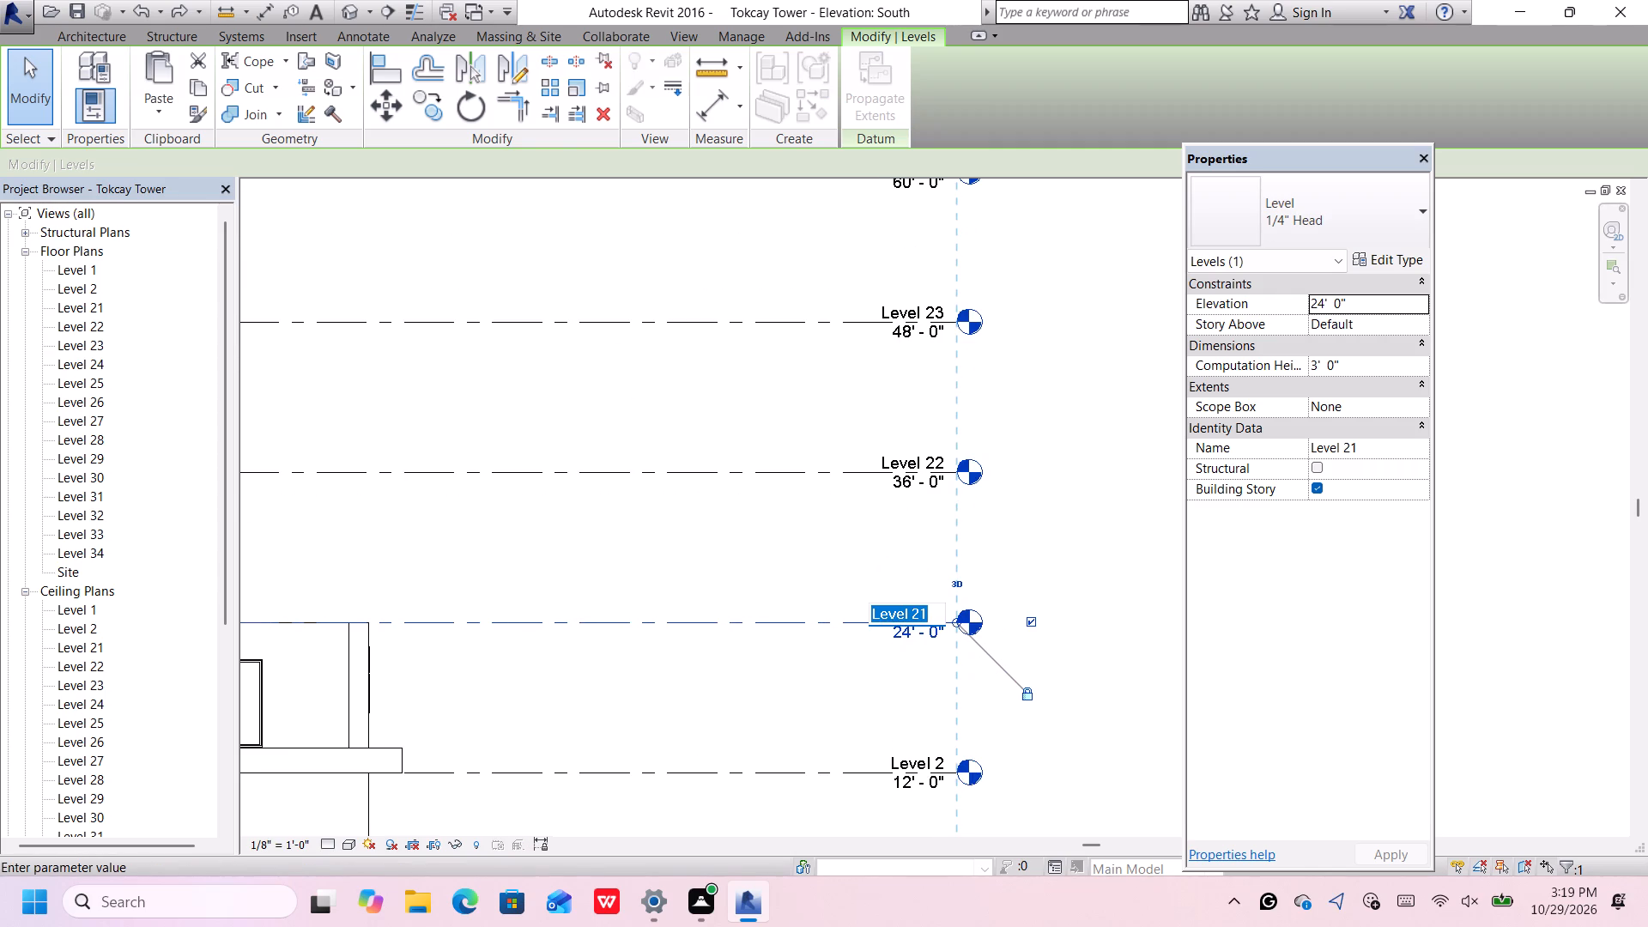
pyautogui.click(930, 613)
pyautogui.scroll(-1, 930, 613)
pyautogui.press('BackSpace')
pyautogui.press('BackSpace')
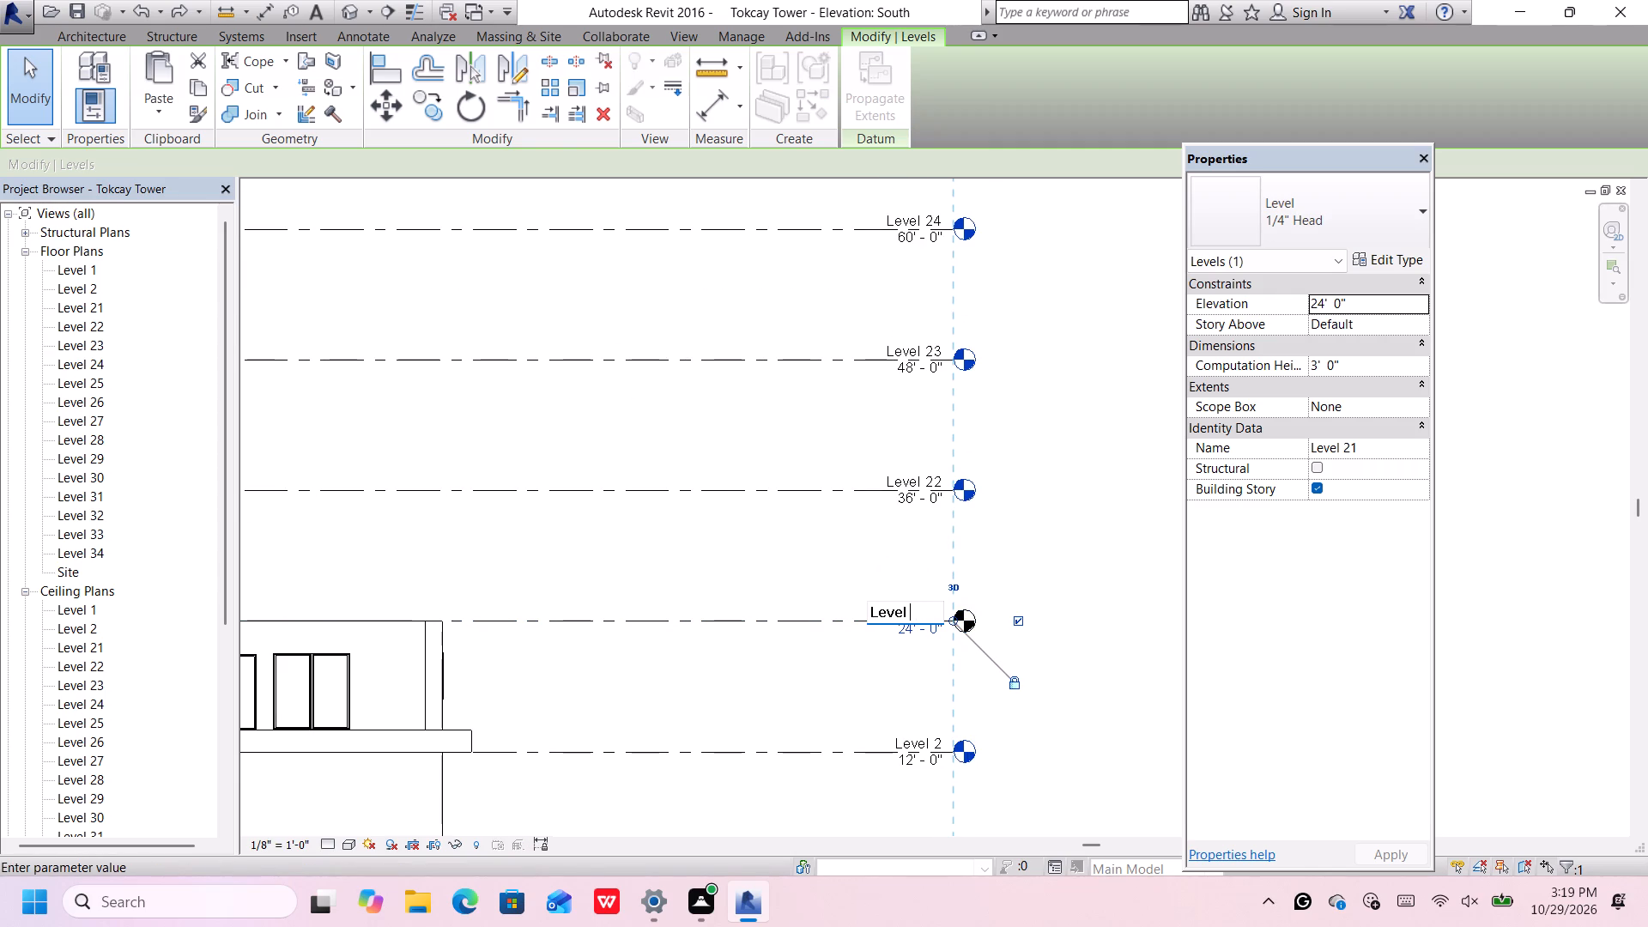
pyautogui.press('3')
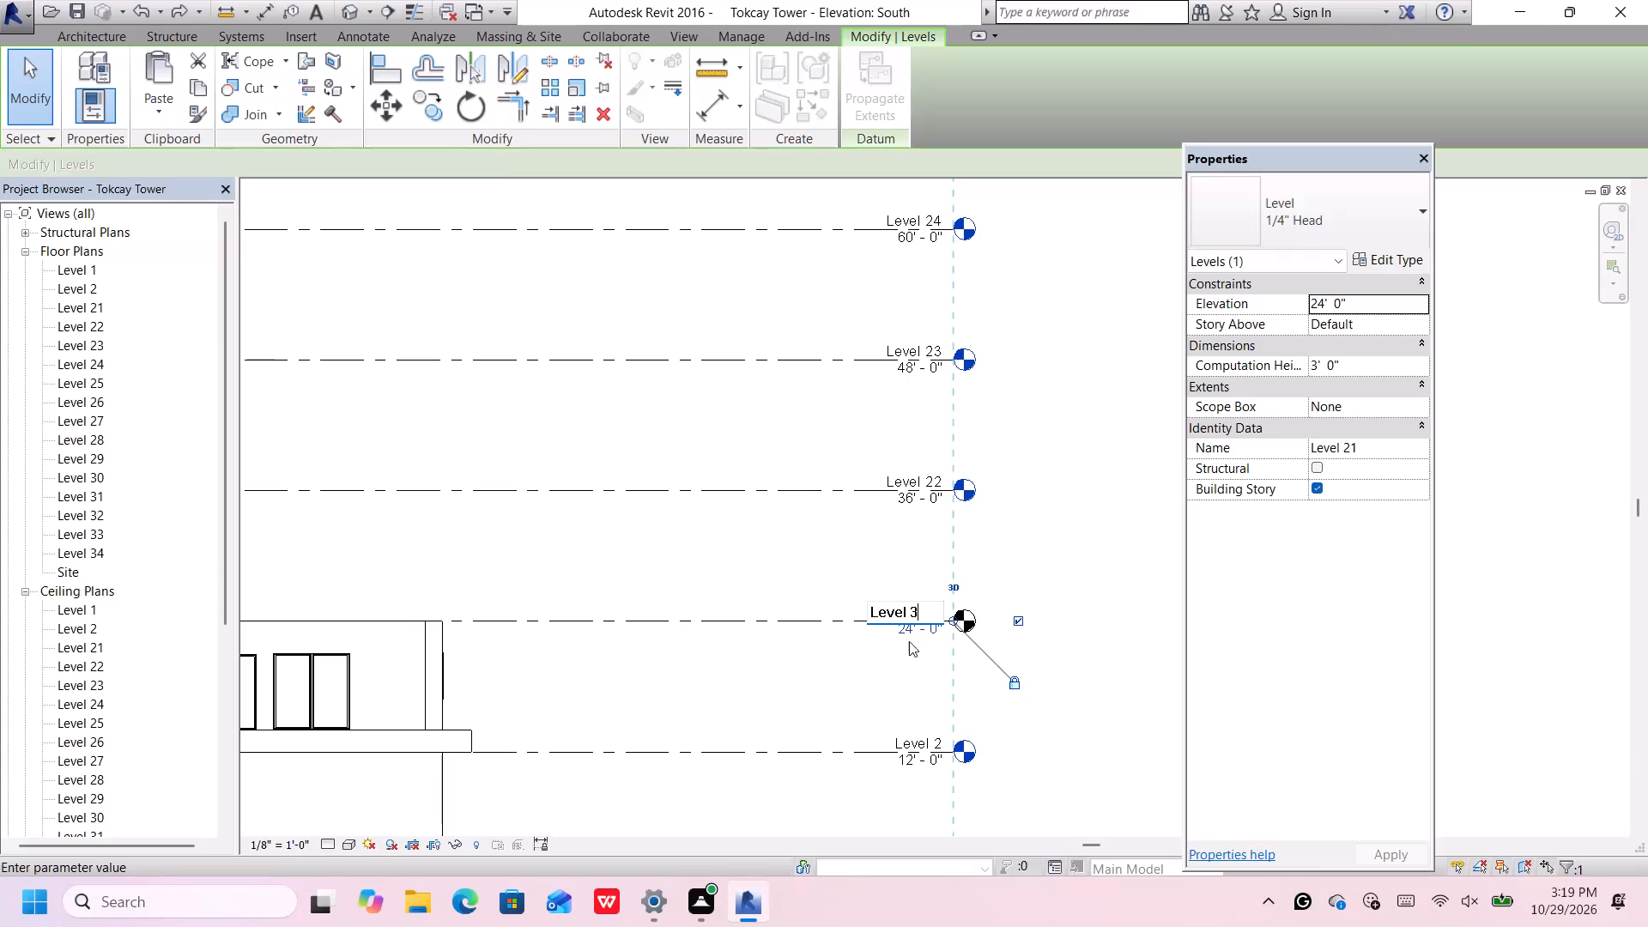
pyautogui.click(903, 656)
pyautogui.scroll(-1, 920, 657)
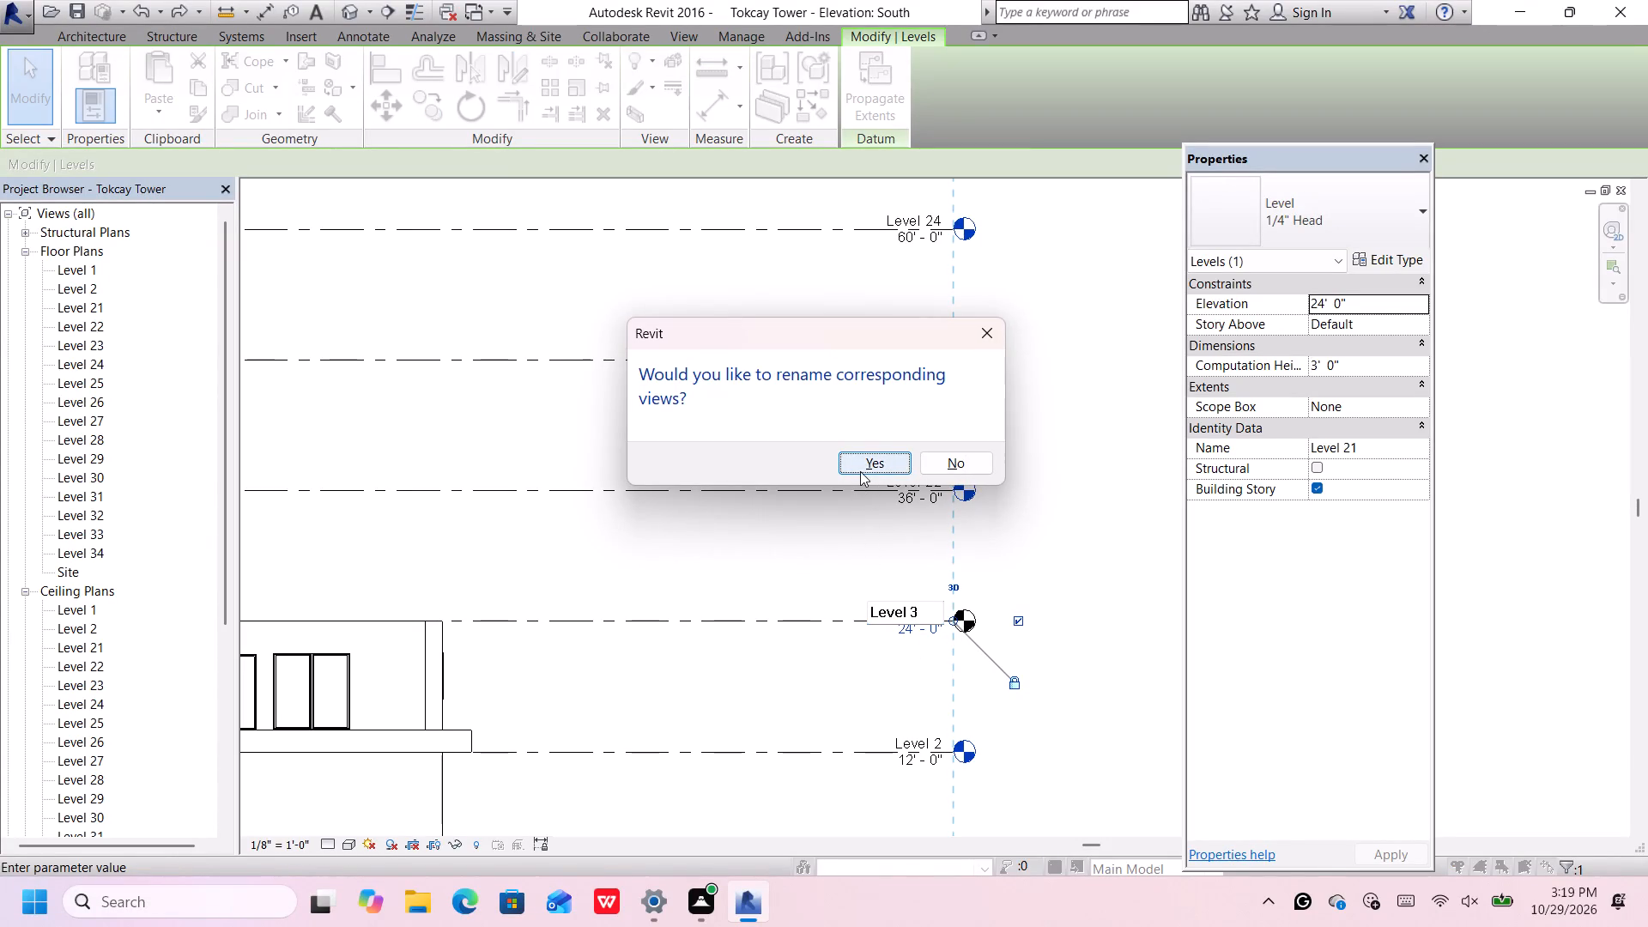
pyautogui.click(861, 469)
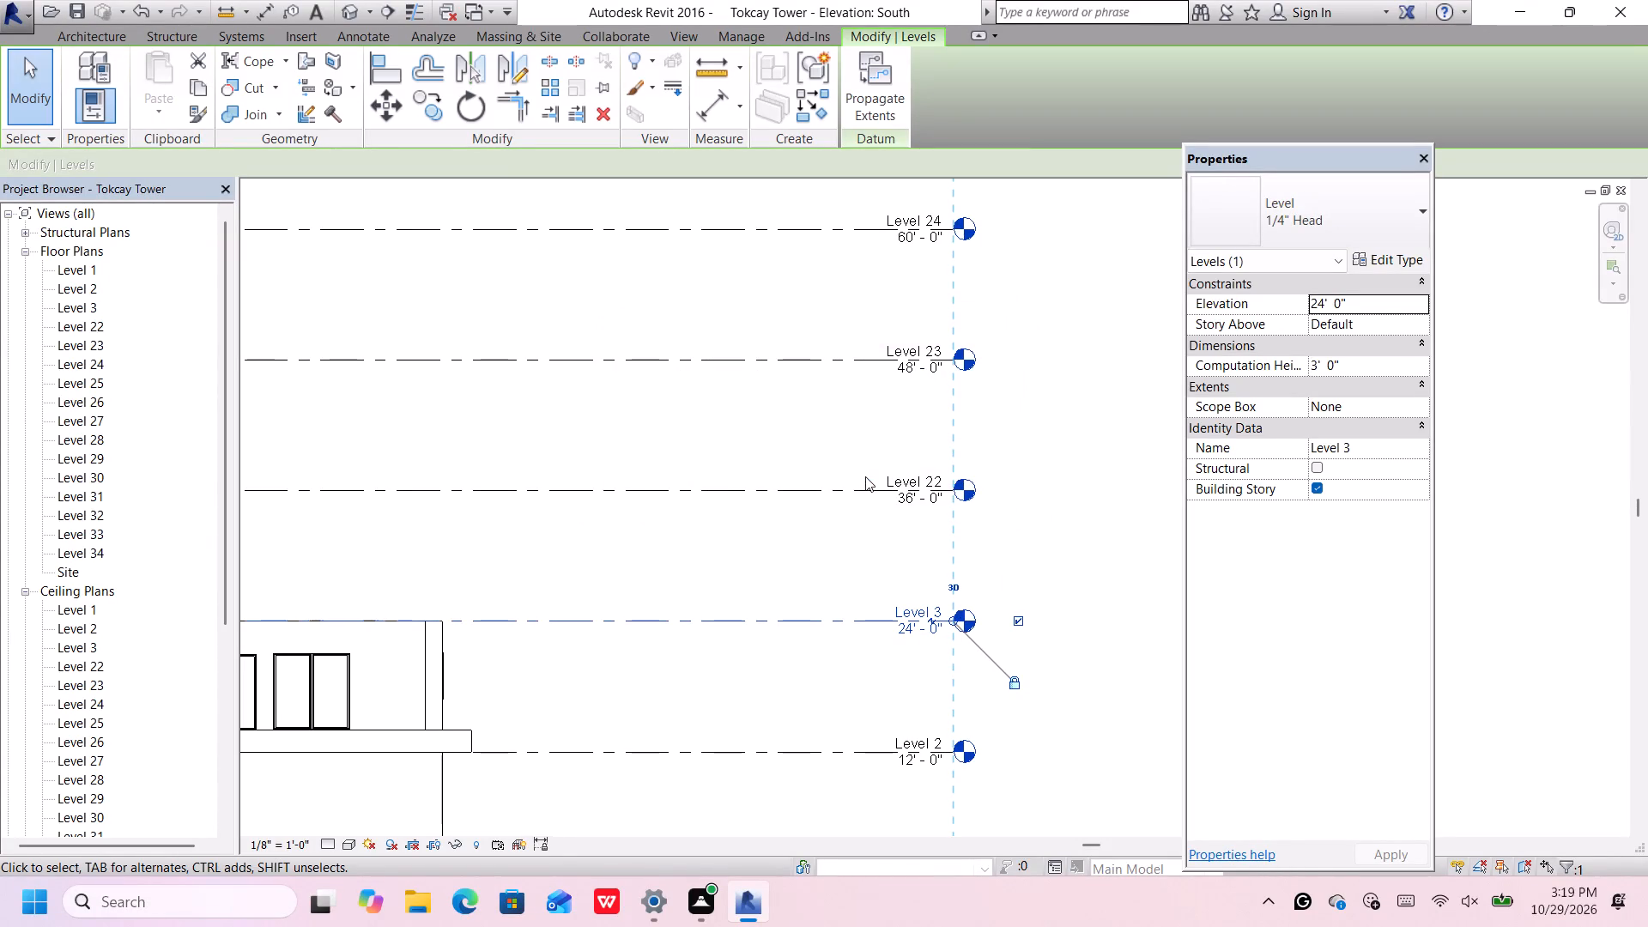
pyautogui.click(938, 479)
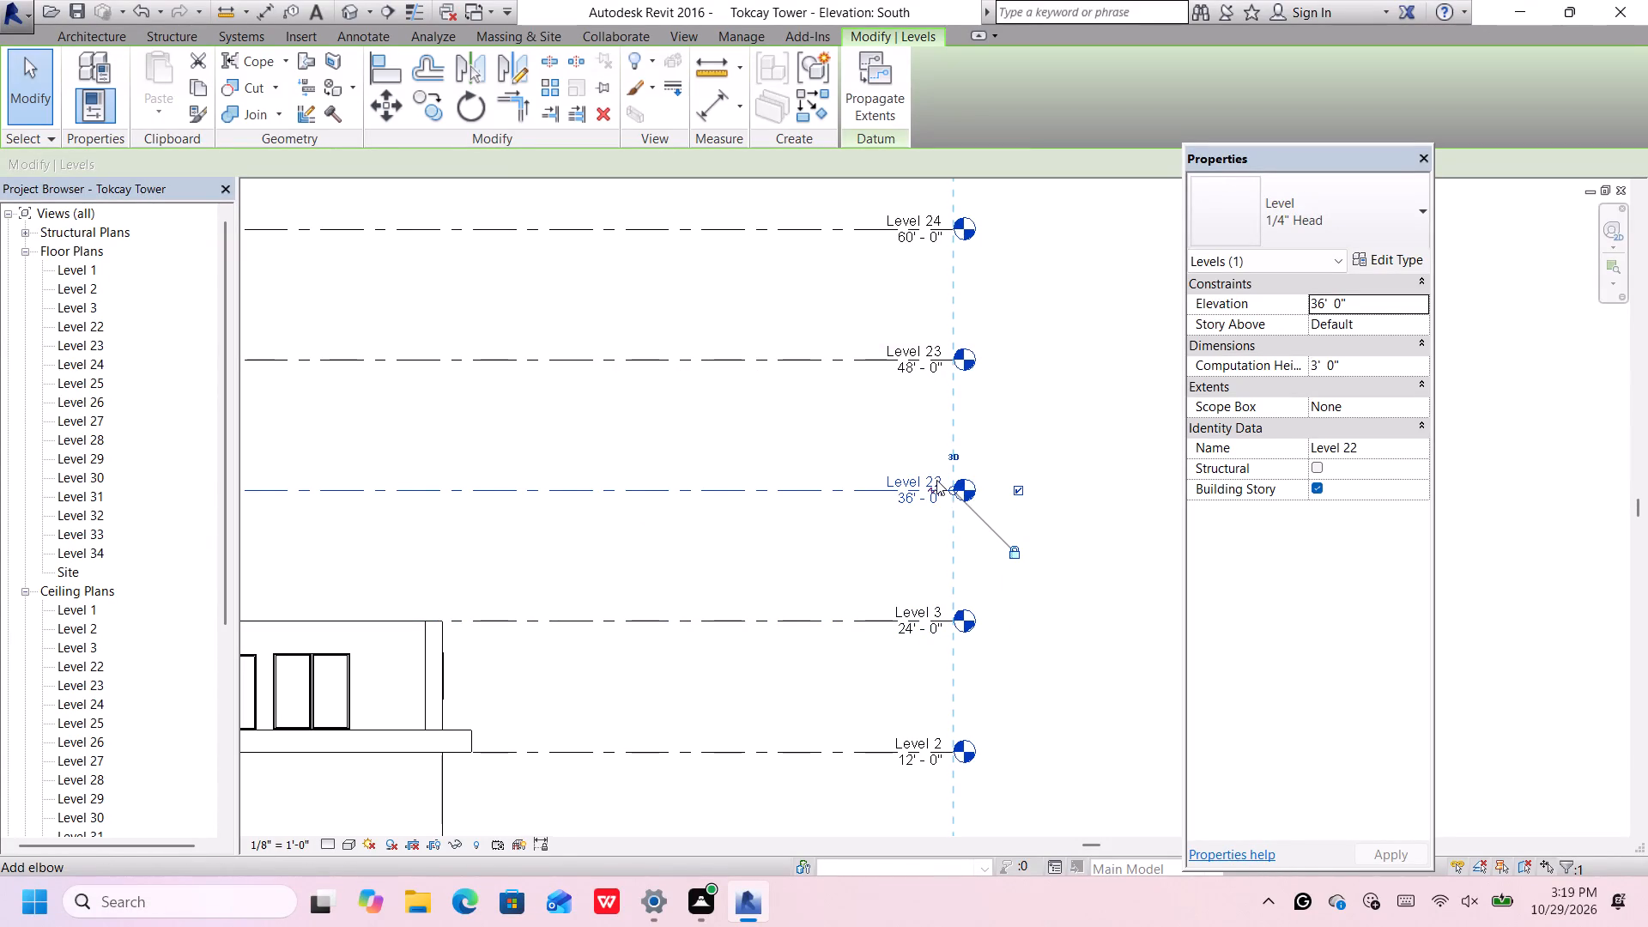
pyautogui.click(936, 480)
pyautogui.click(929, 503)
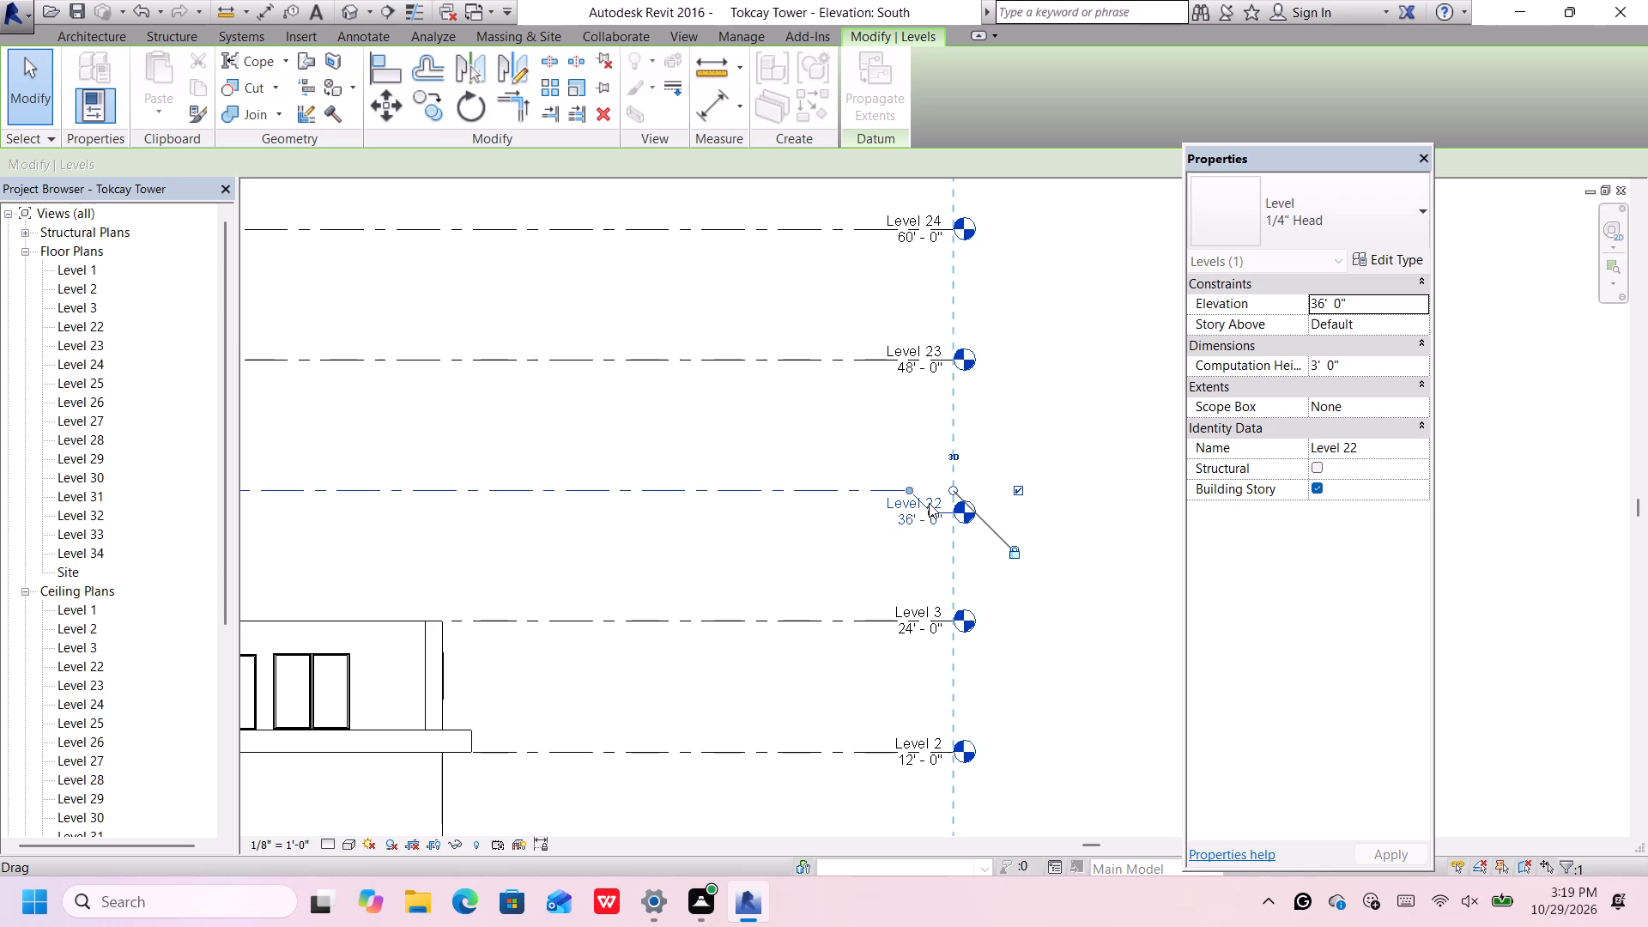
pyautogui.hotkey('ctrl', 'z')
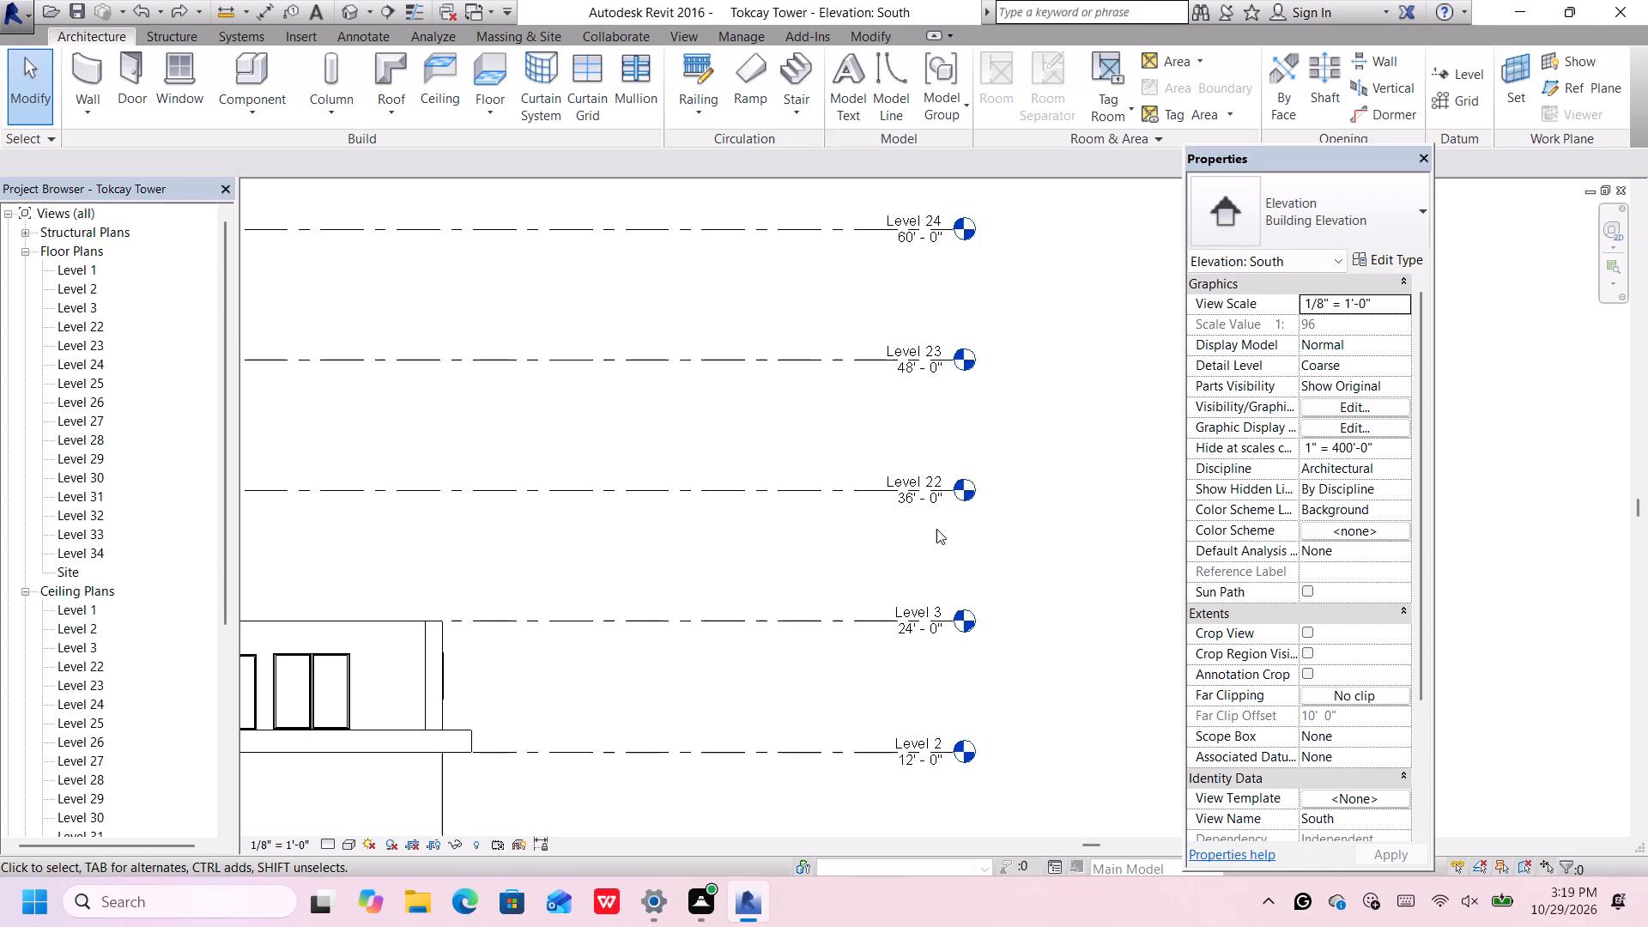
# Begin renaming the level at 36' in the South elevation by clearing its existing name.
pyautogui.click(939, 481)
pyautogui.scroll(3, 939, 485)
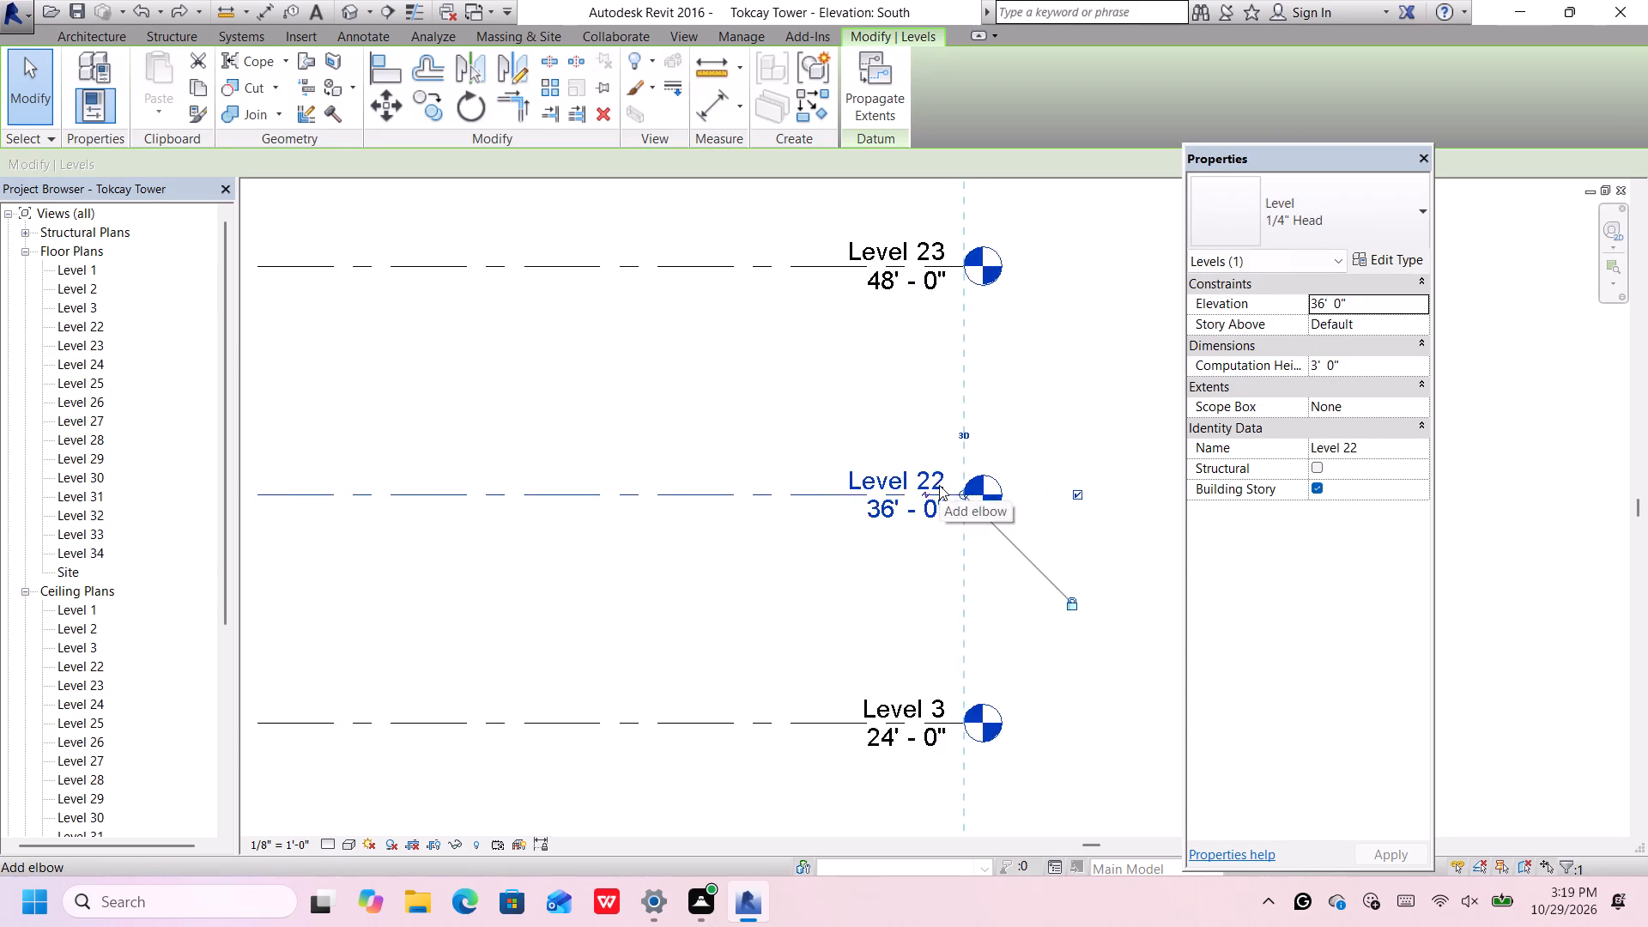
pyautogui.scroll(7, 939, 485)
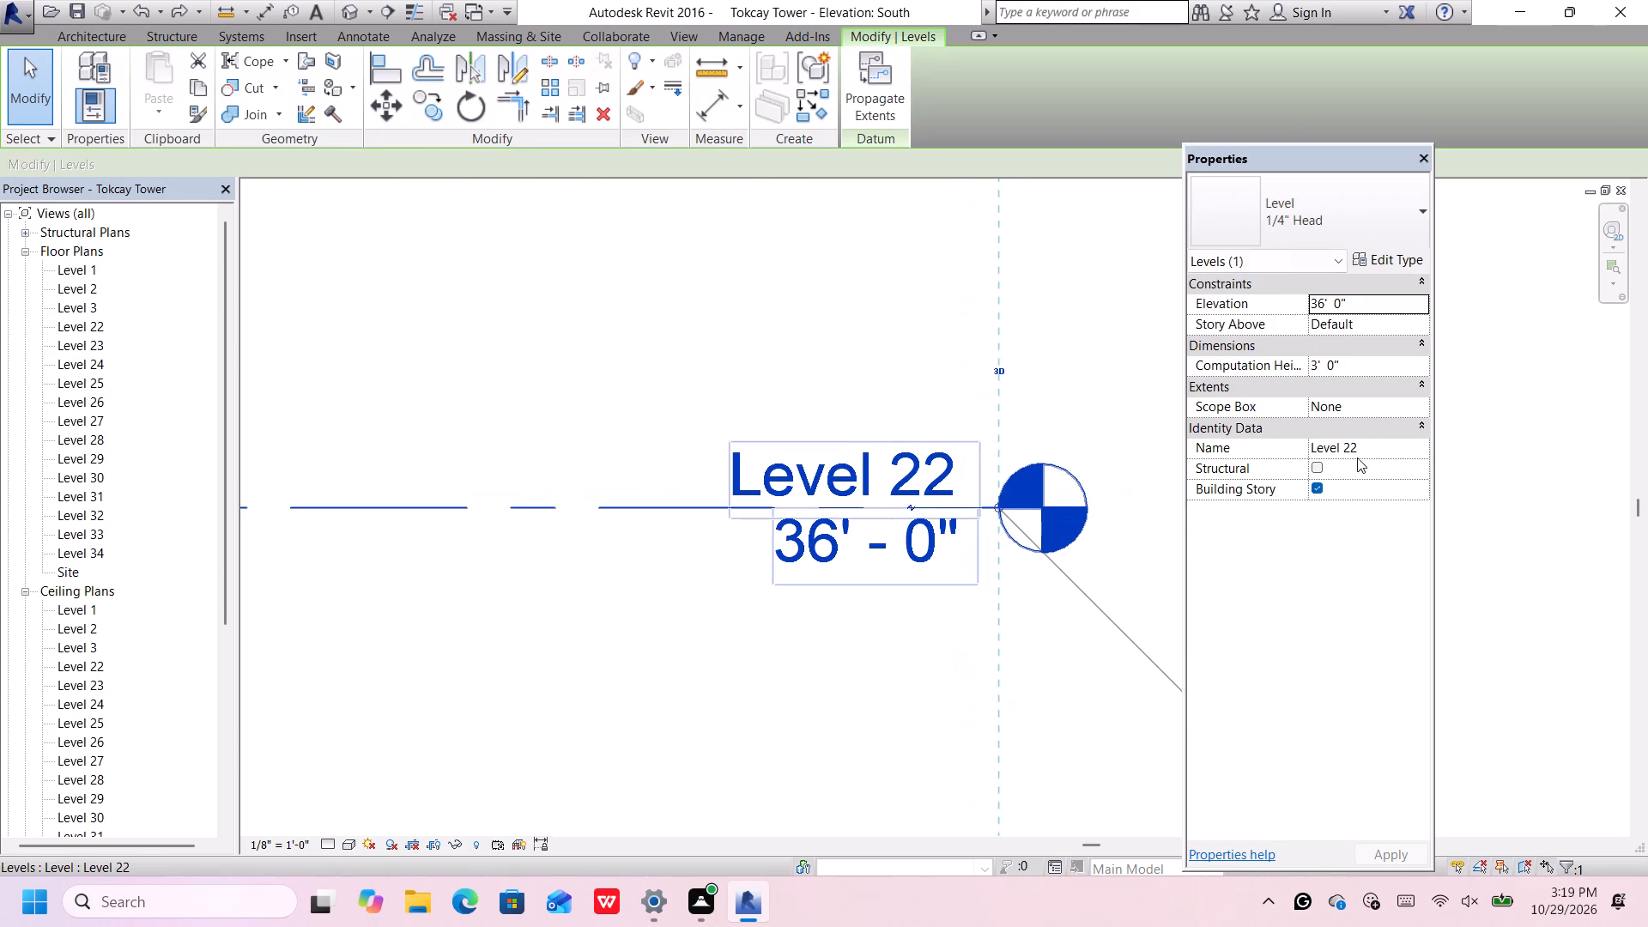
pyautogui.click(1374, 444)
pyautogui.press('BackSpace')
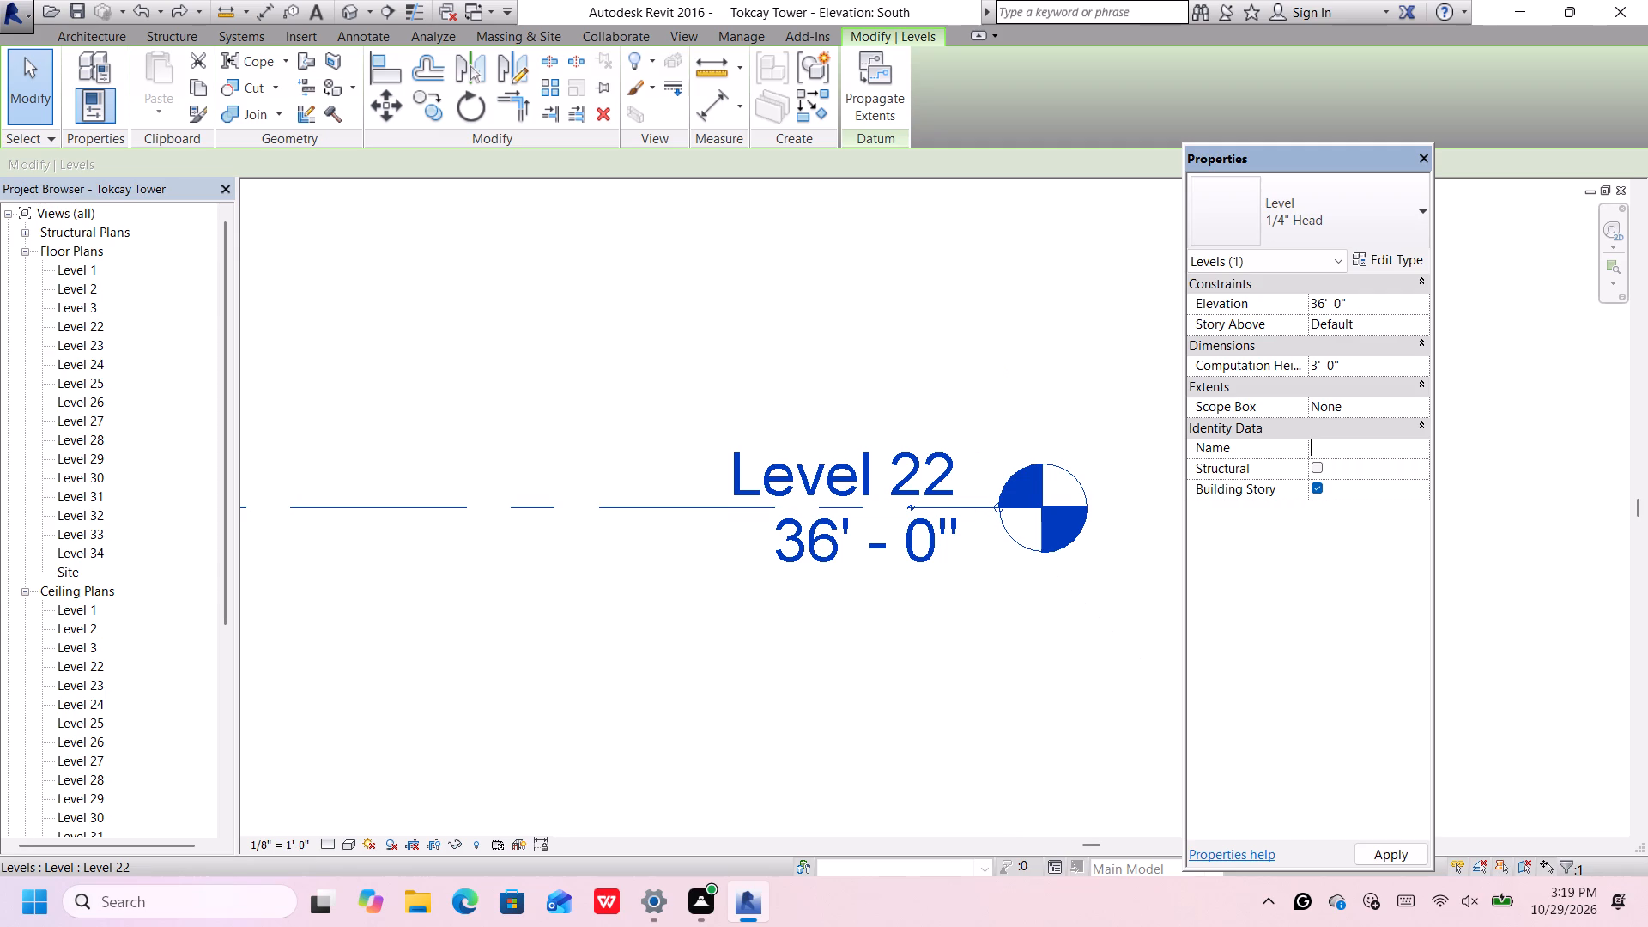
pyautogui.click(984, 673)
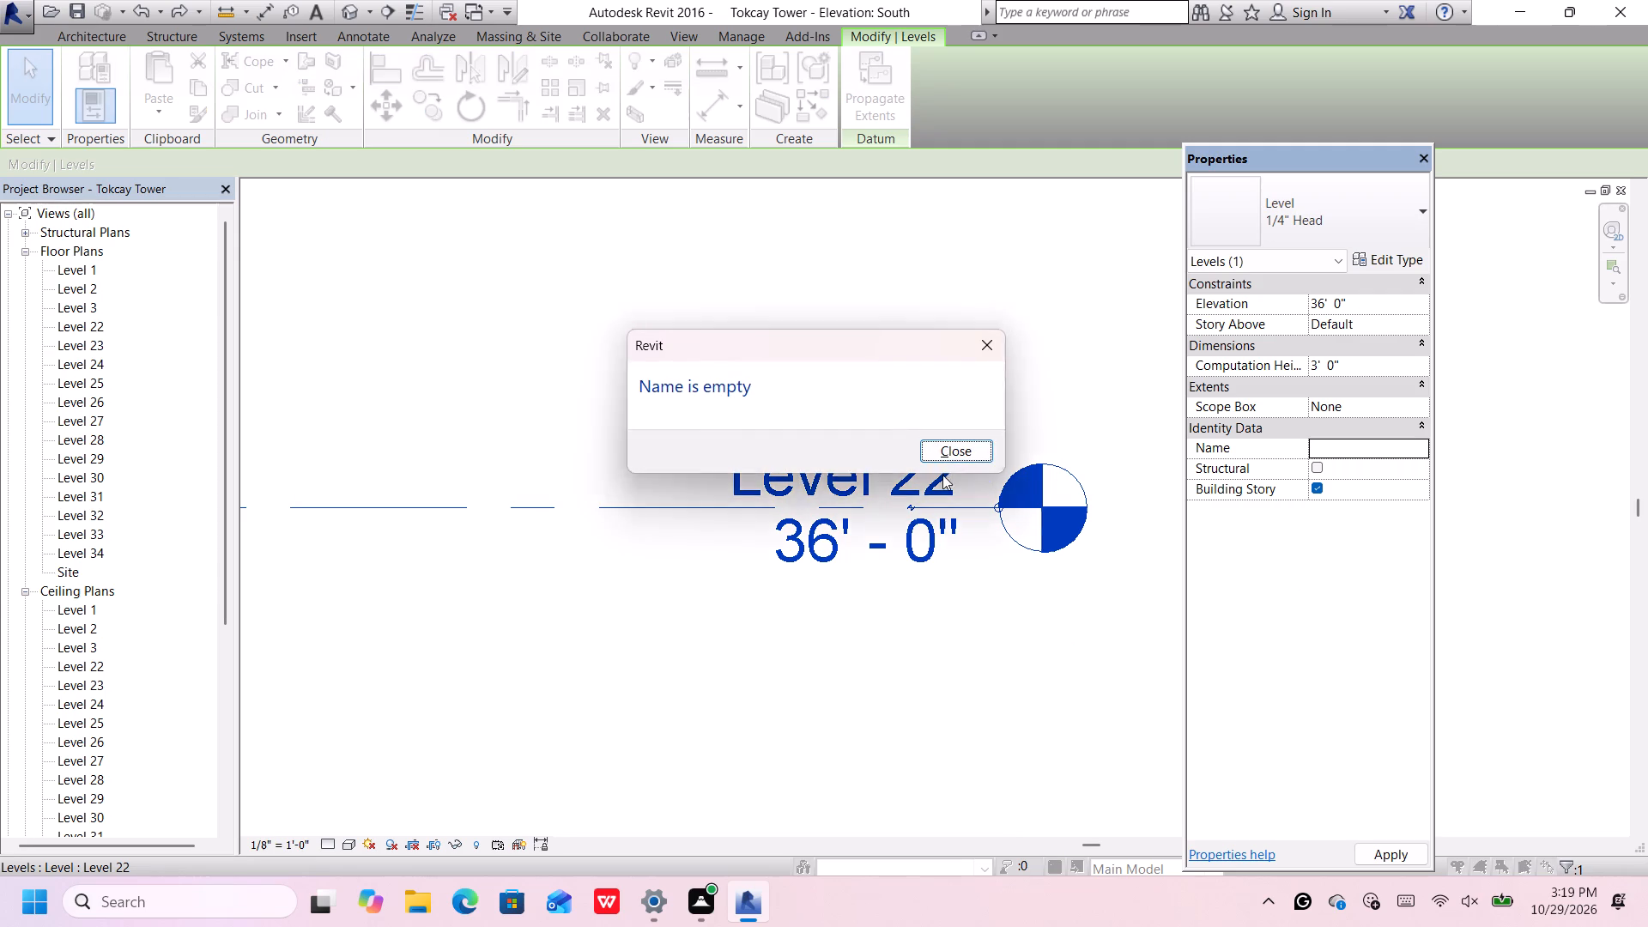
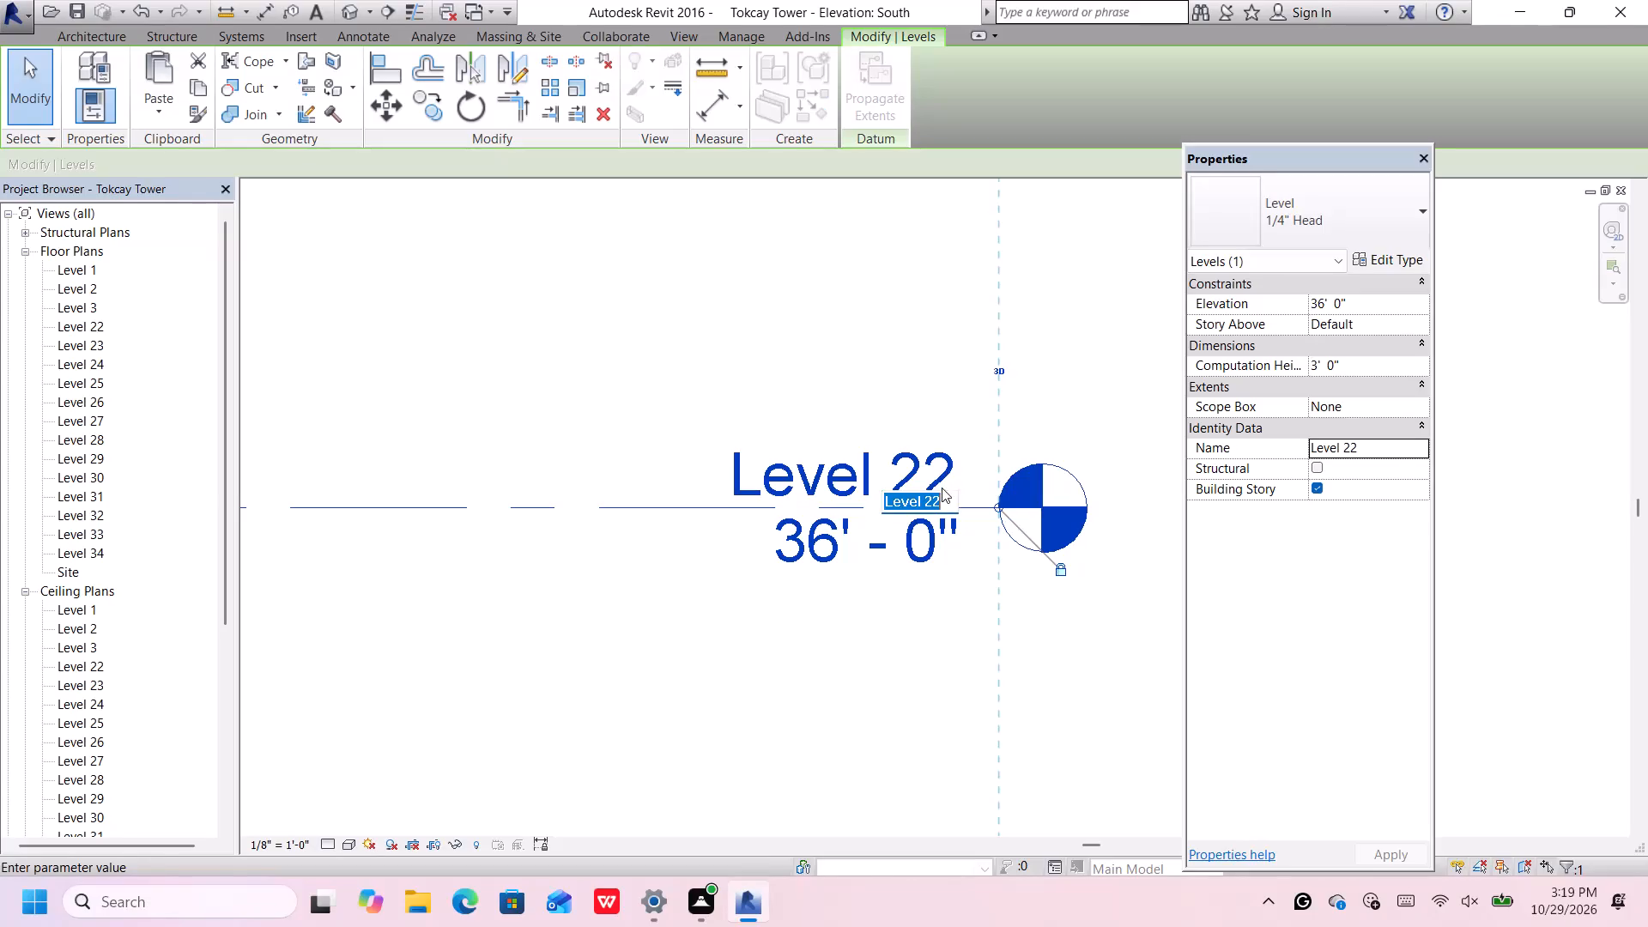
# Finish renaming the level at 36' as Level 4, together with its corresponding views.
pyautogui.click(942, 499)
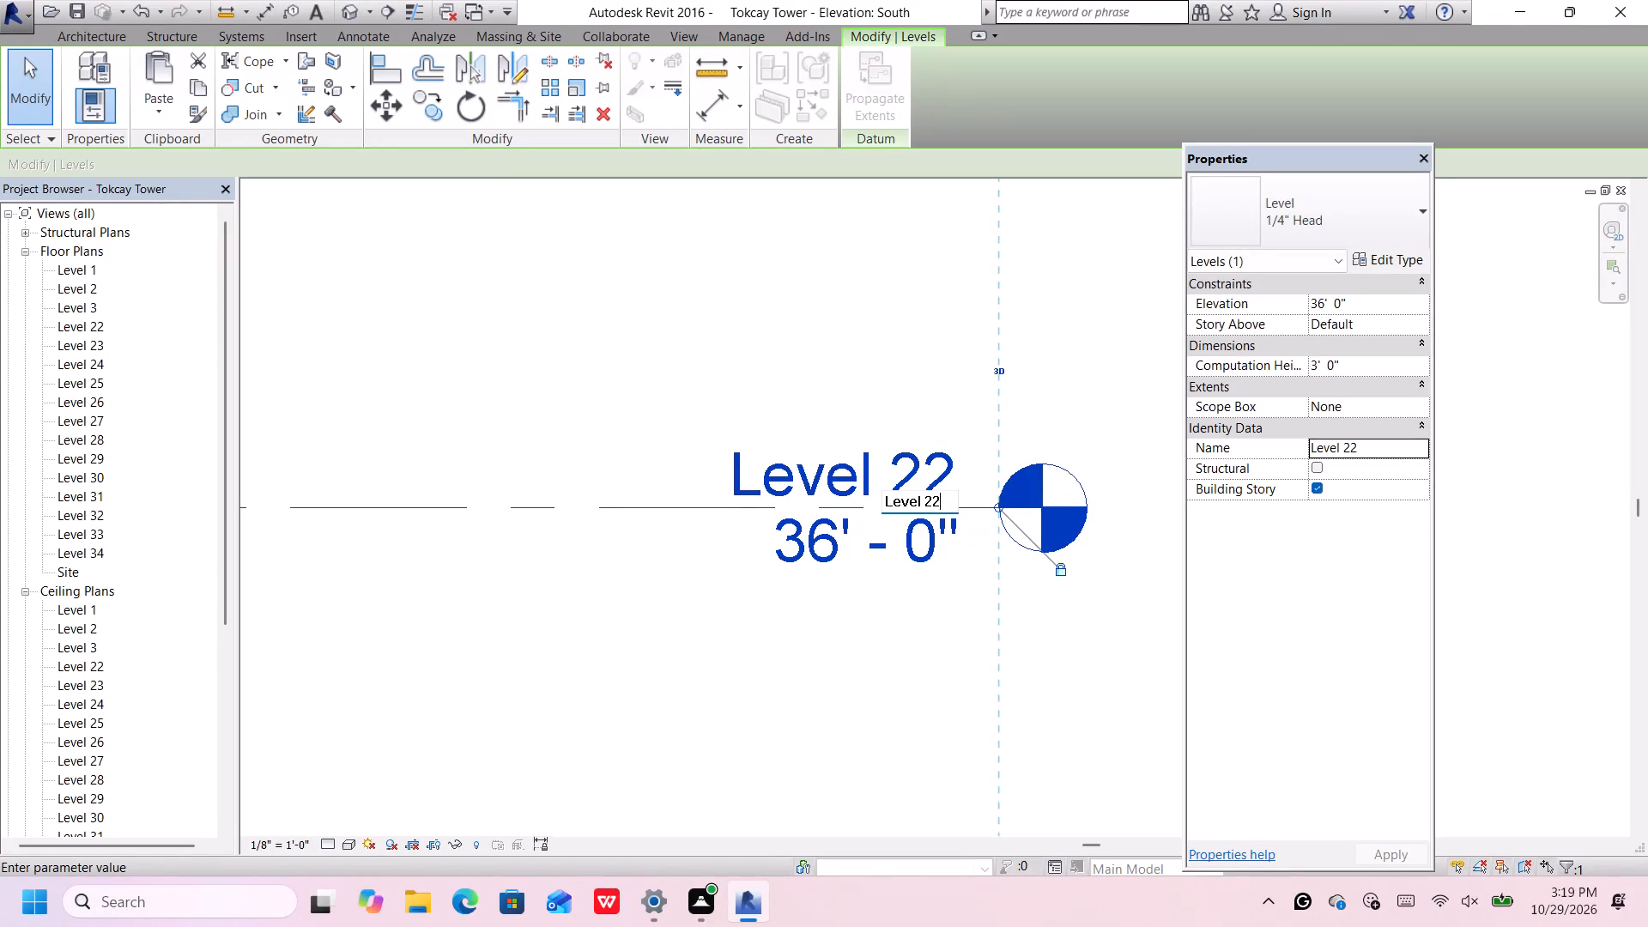
pyautogui.press('BackSpace')
pyautogui.press('BackSpace')
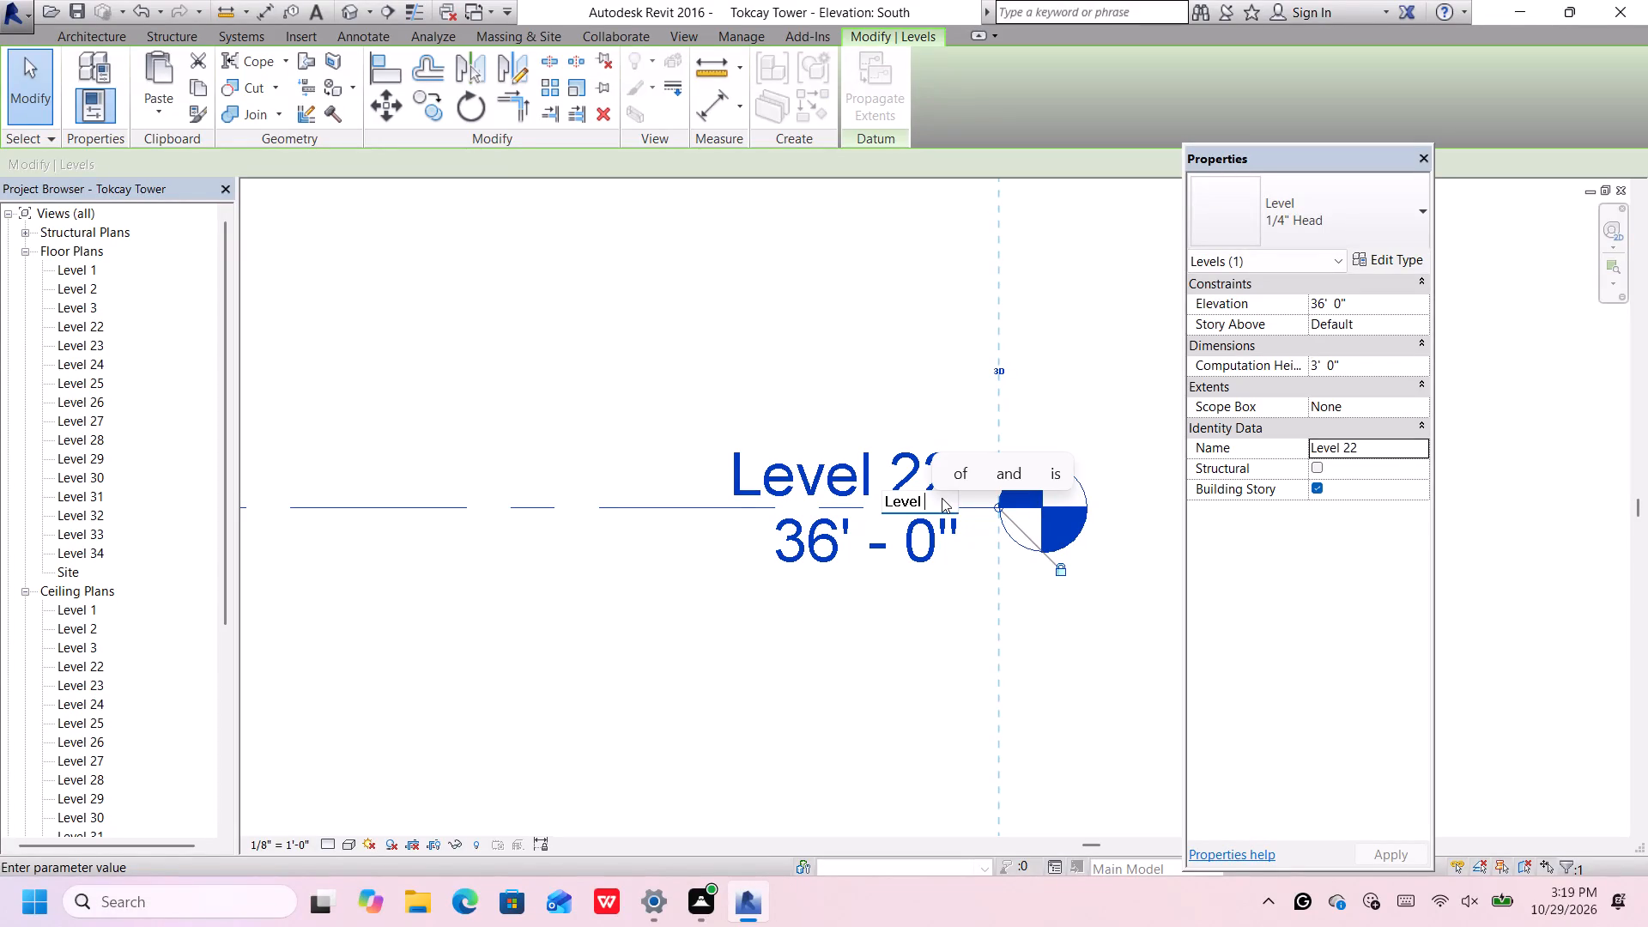
pyautogui.press('4')
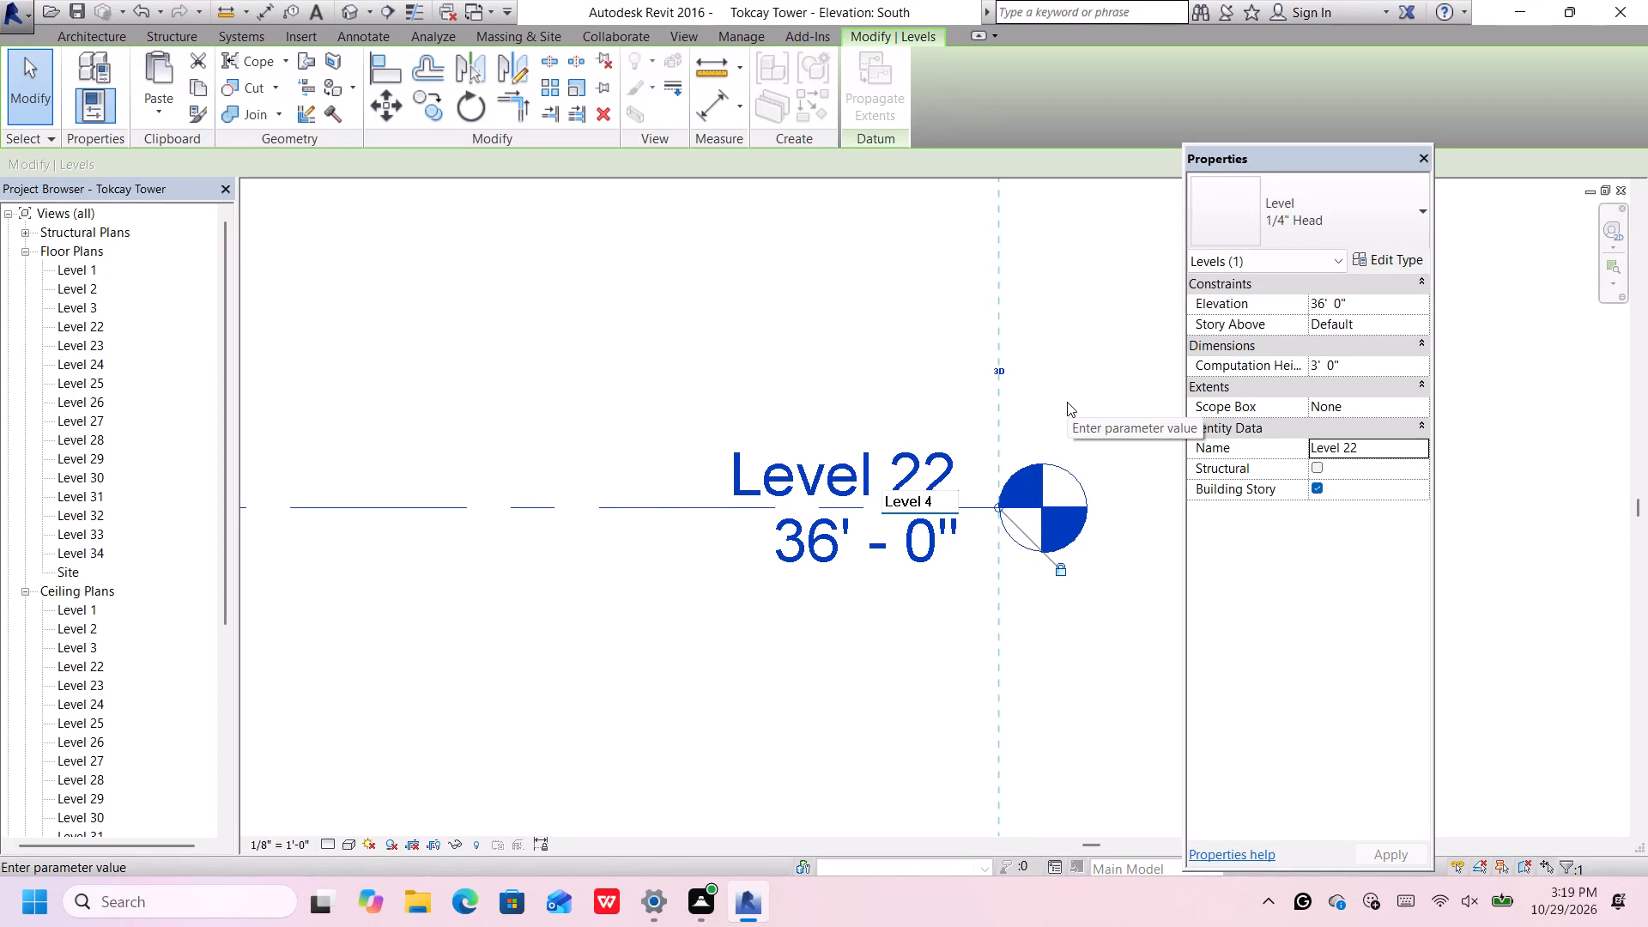
pyautogui.scroll(-6, 1067, 402)
pyautogui.click(1094, 579)
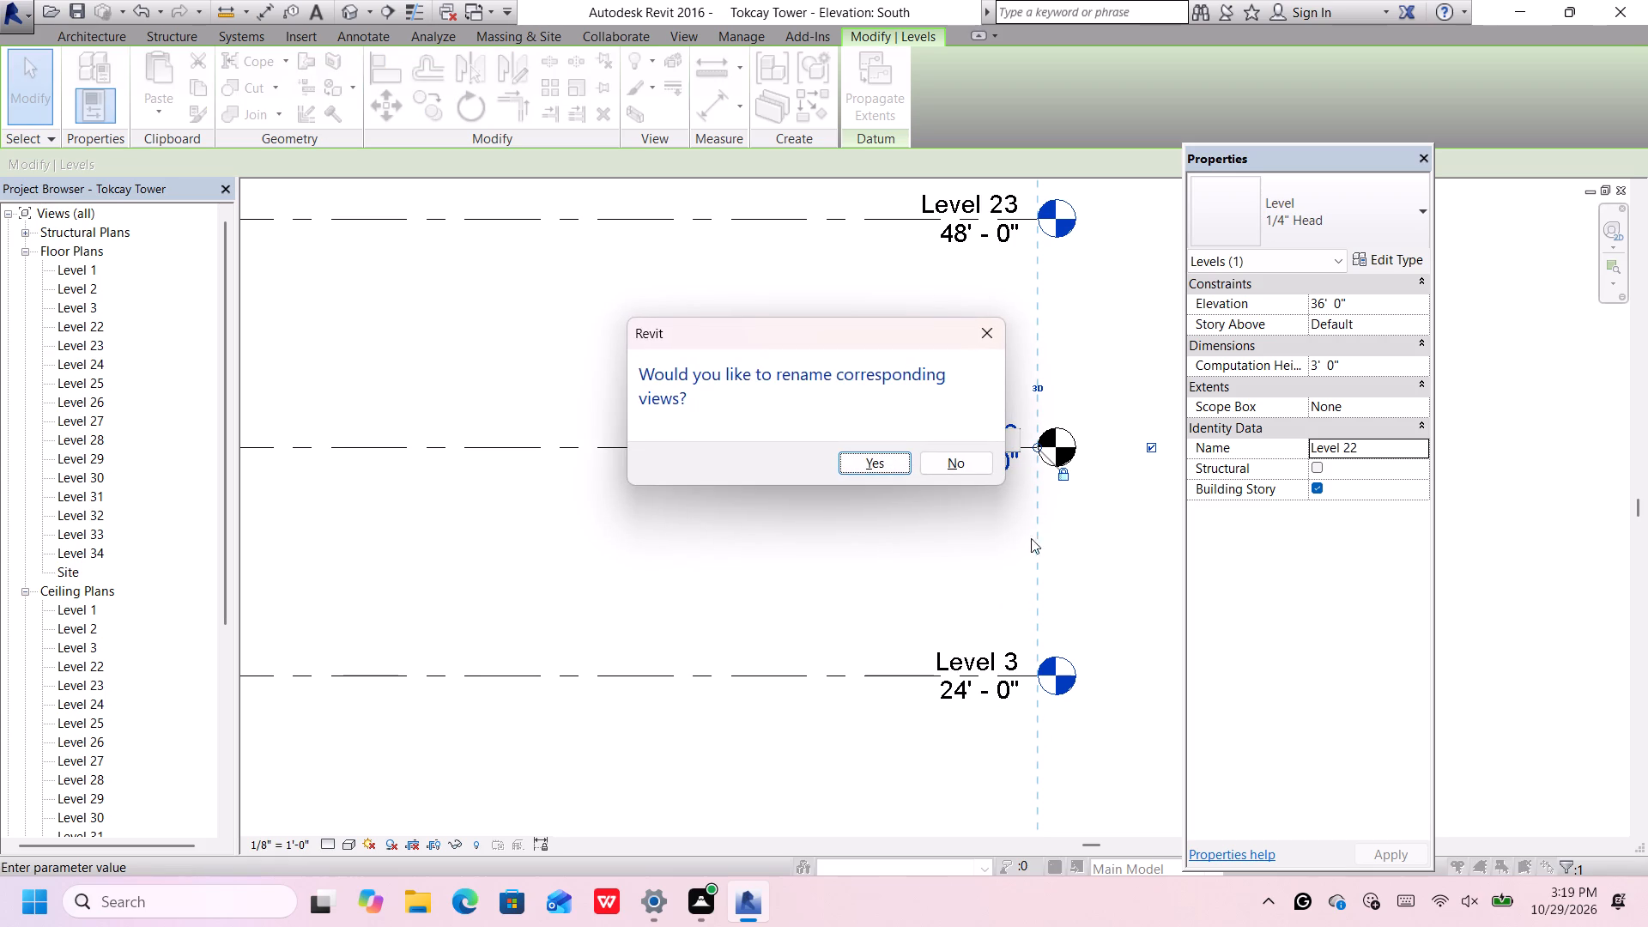
pyautogui.click(886, 459)
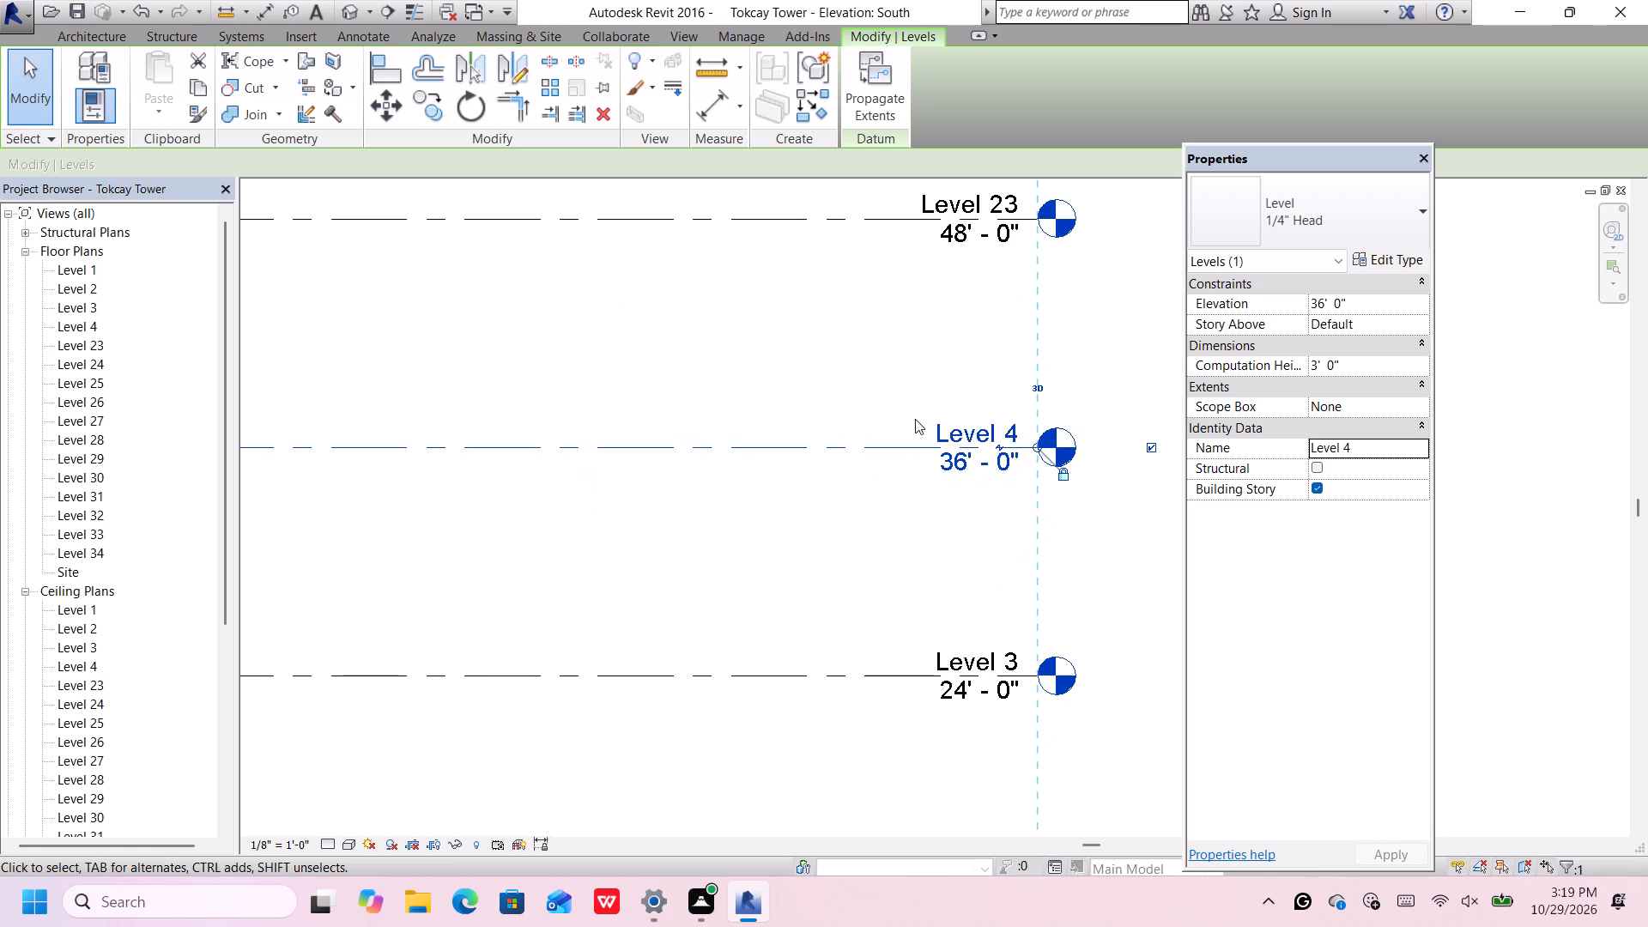
# Rename the level at 48' as Level 5, together with its corresponding views.
pyautogui.scroll(-2, 924, 411)
pyautogui.moveTo(925, 413); pyautogui.dragTo(1031, 606, button='middle')
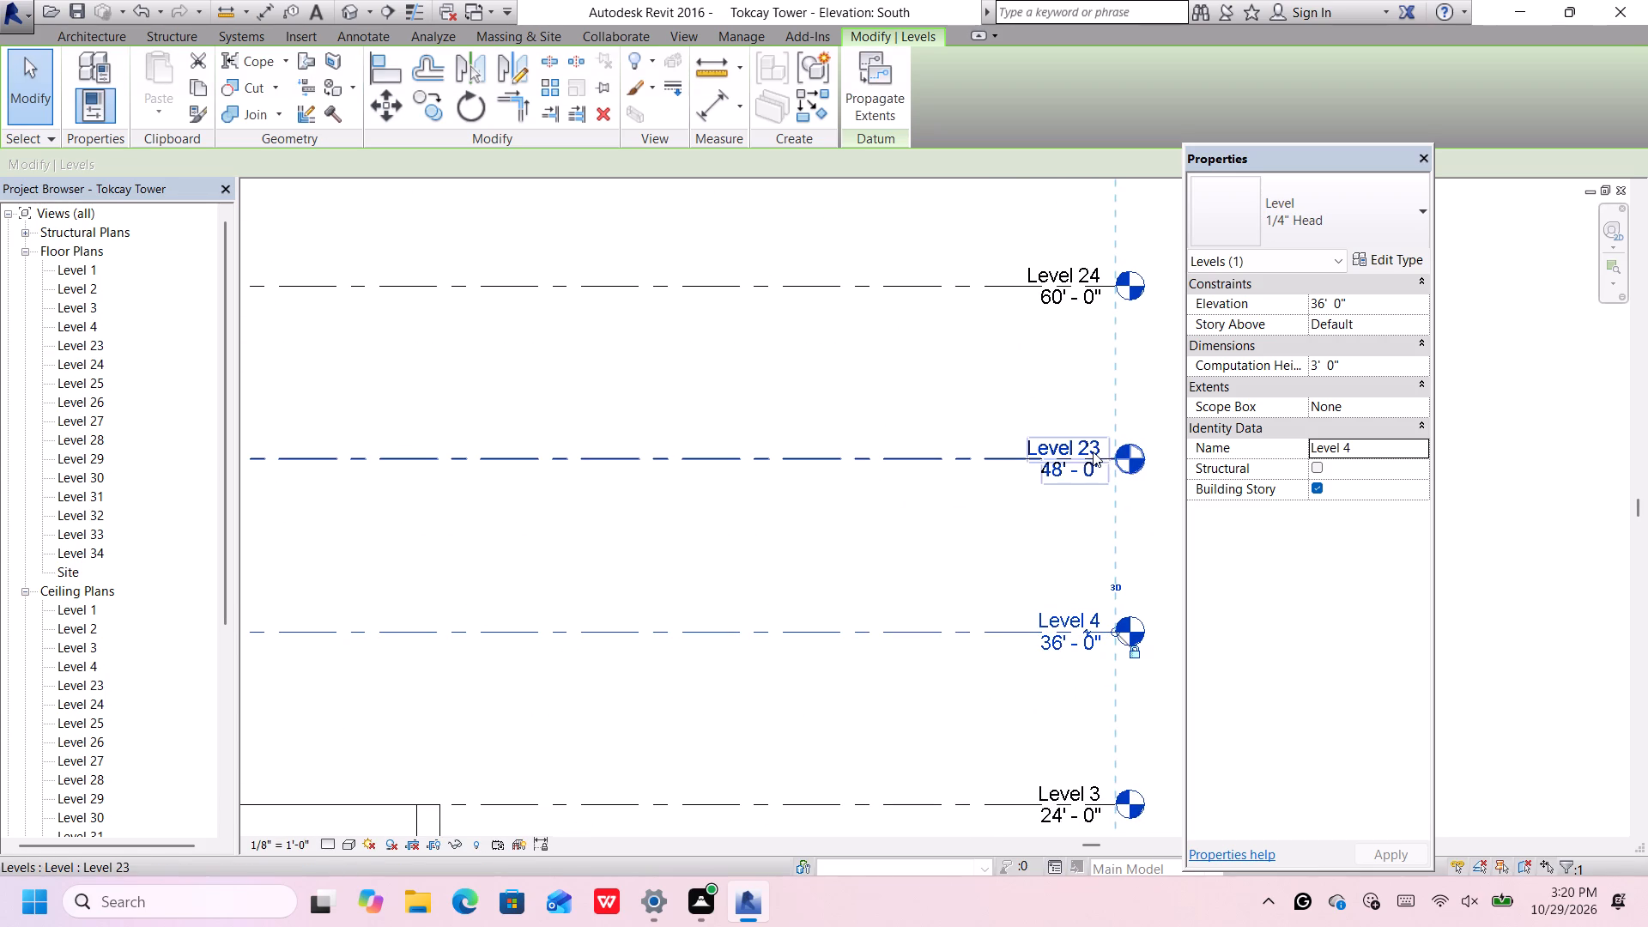
pyautogui.click(1093, 450)
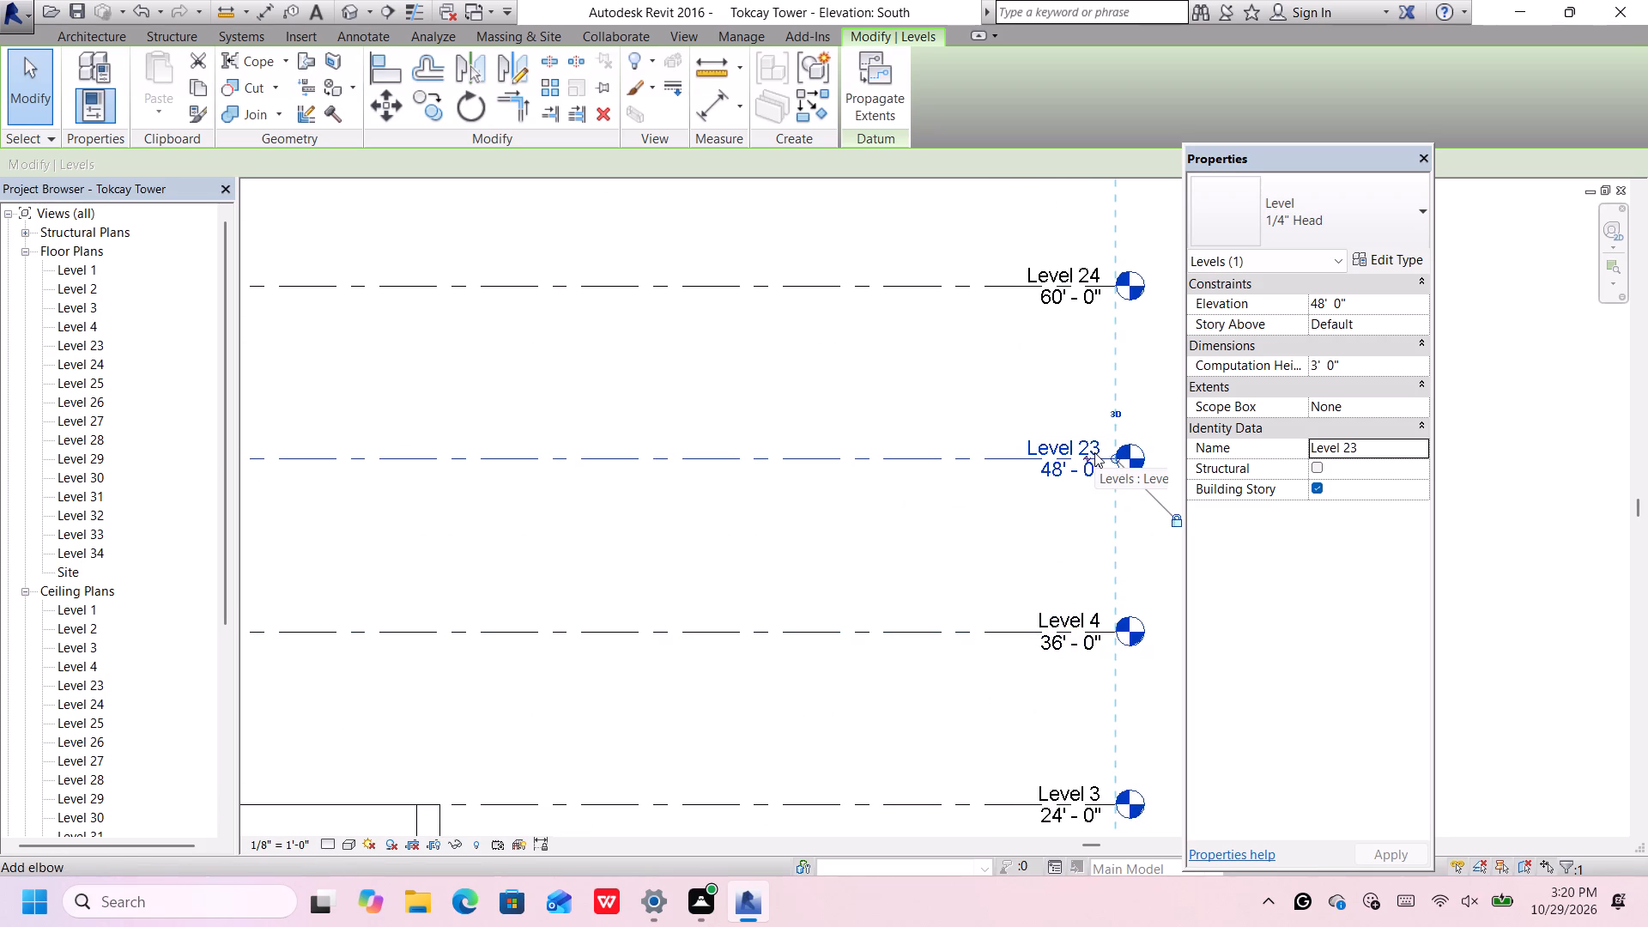
pyautogui.click(1095, 451)
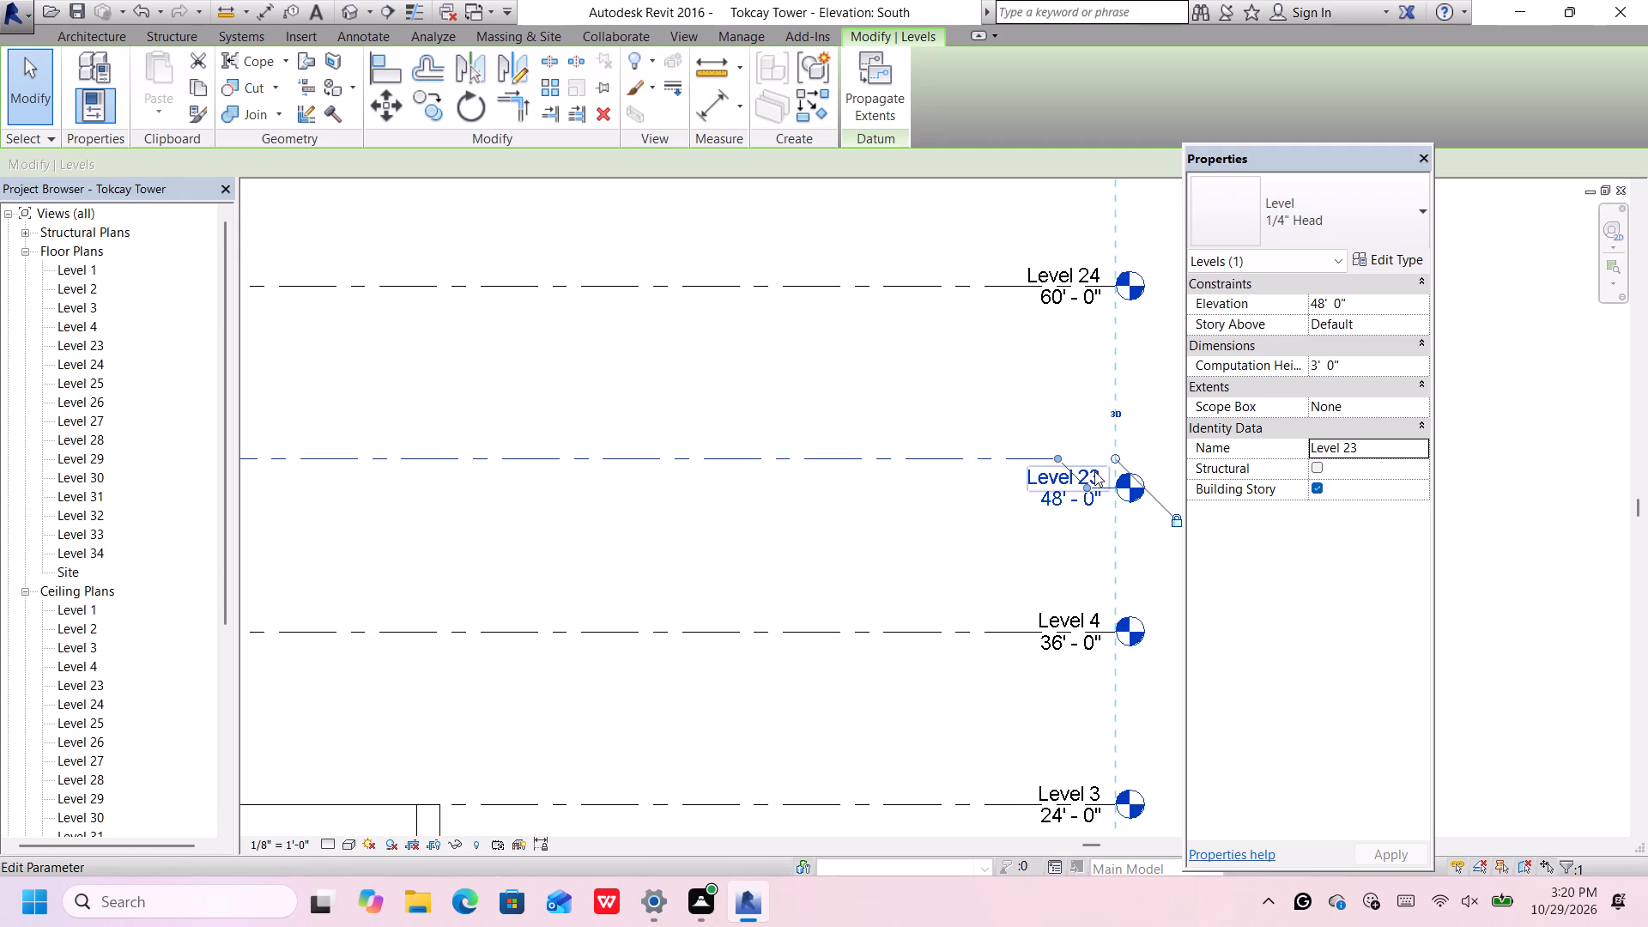
pyautogui.hotkey('ctrl', 'z')
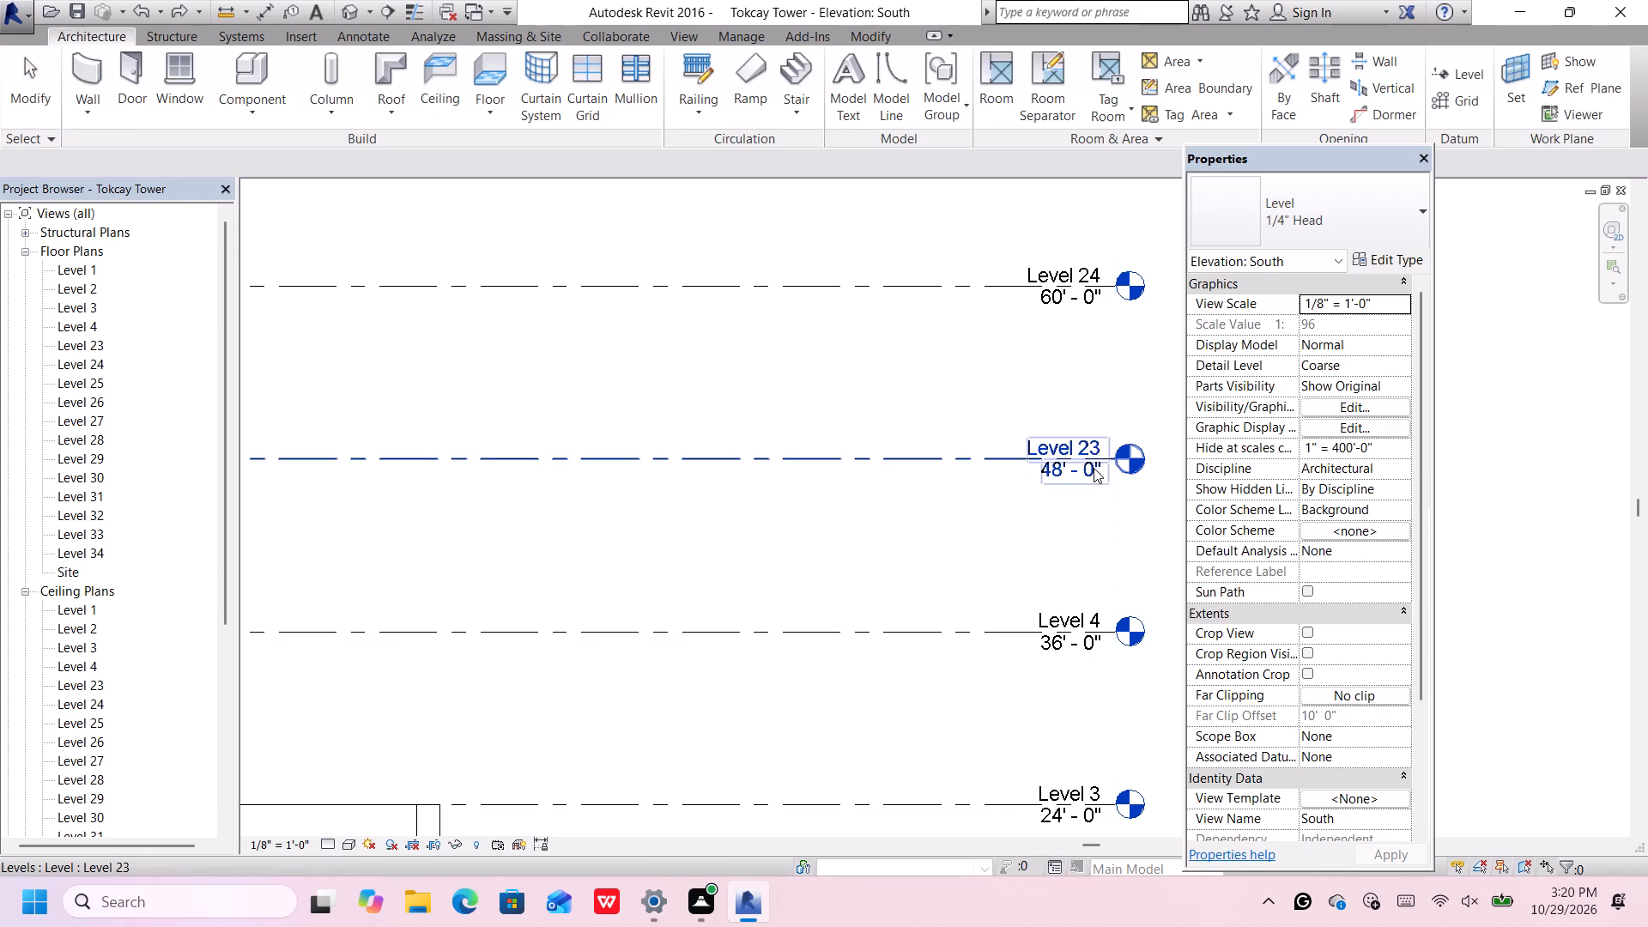
pyautogui.click(1097, 451)
pyautogui.click(1094, 442)
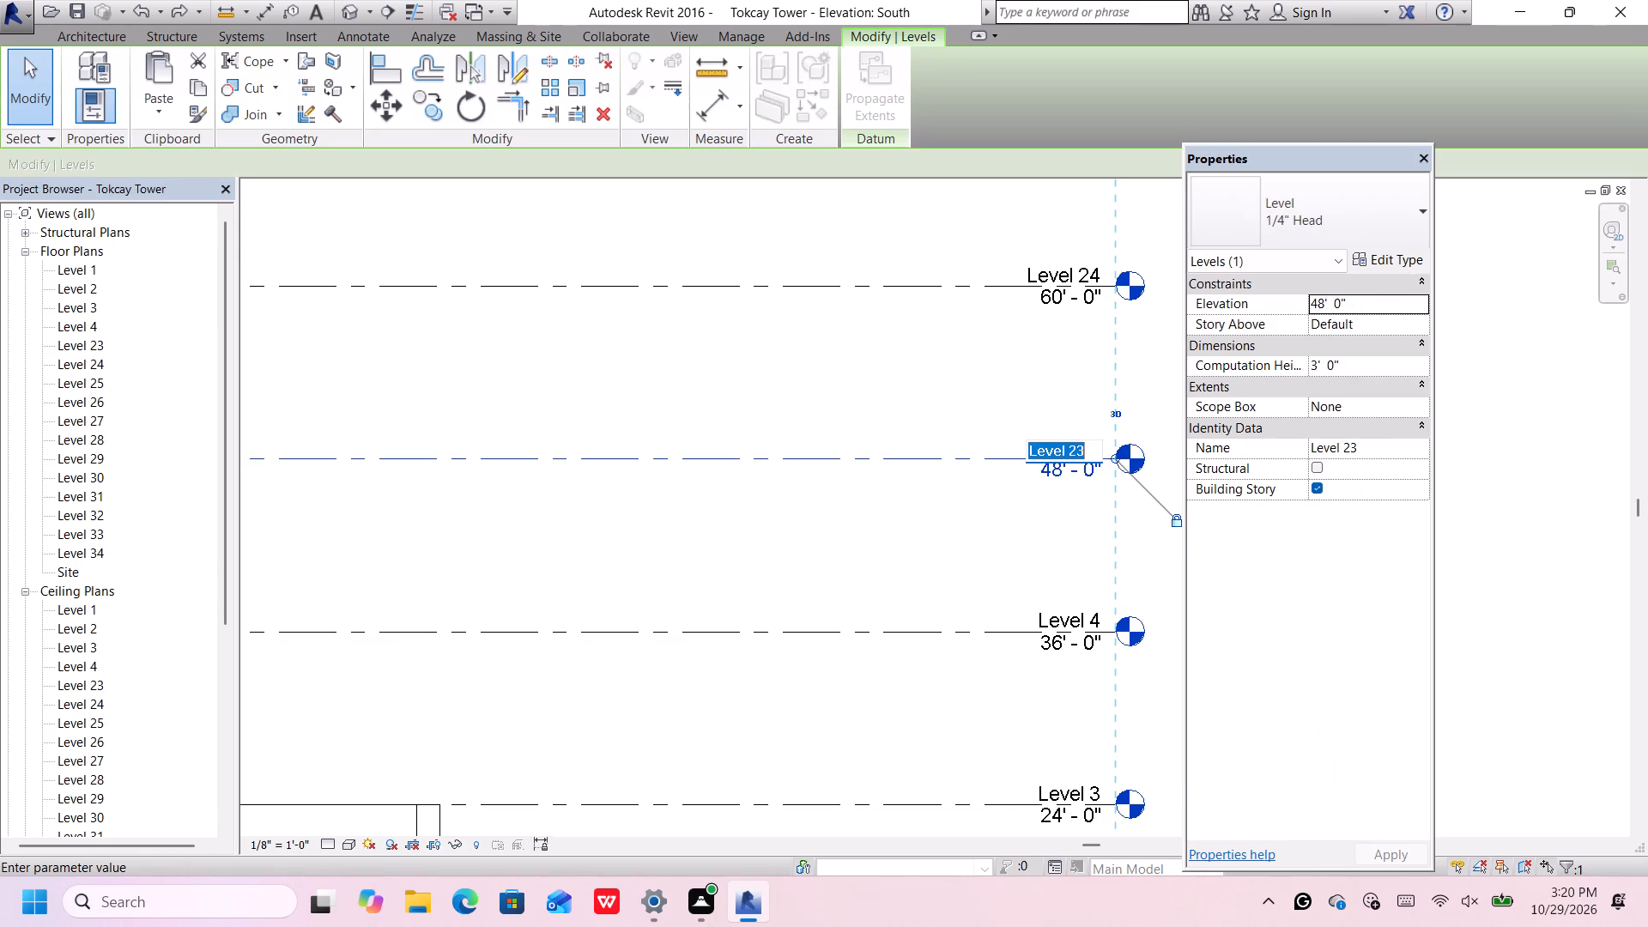
pyautogui.click(1094, 455)
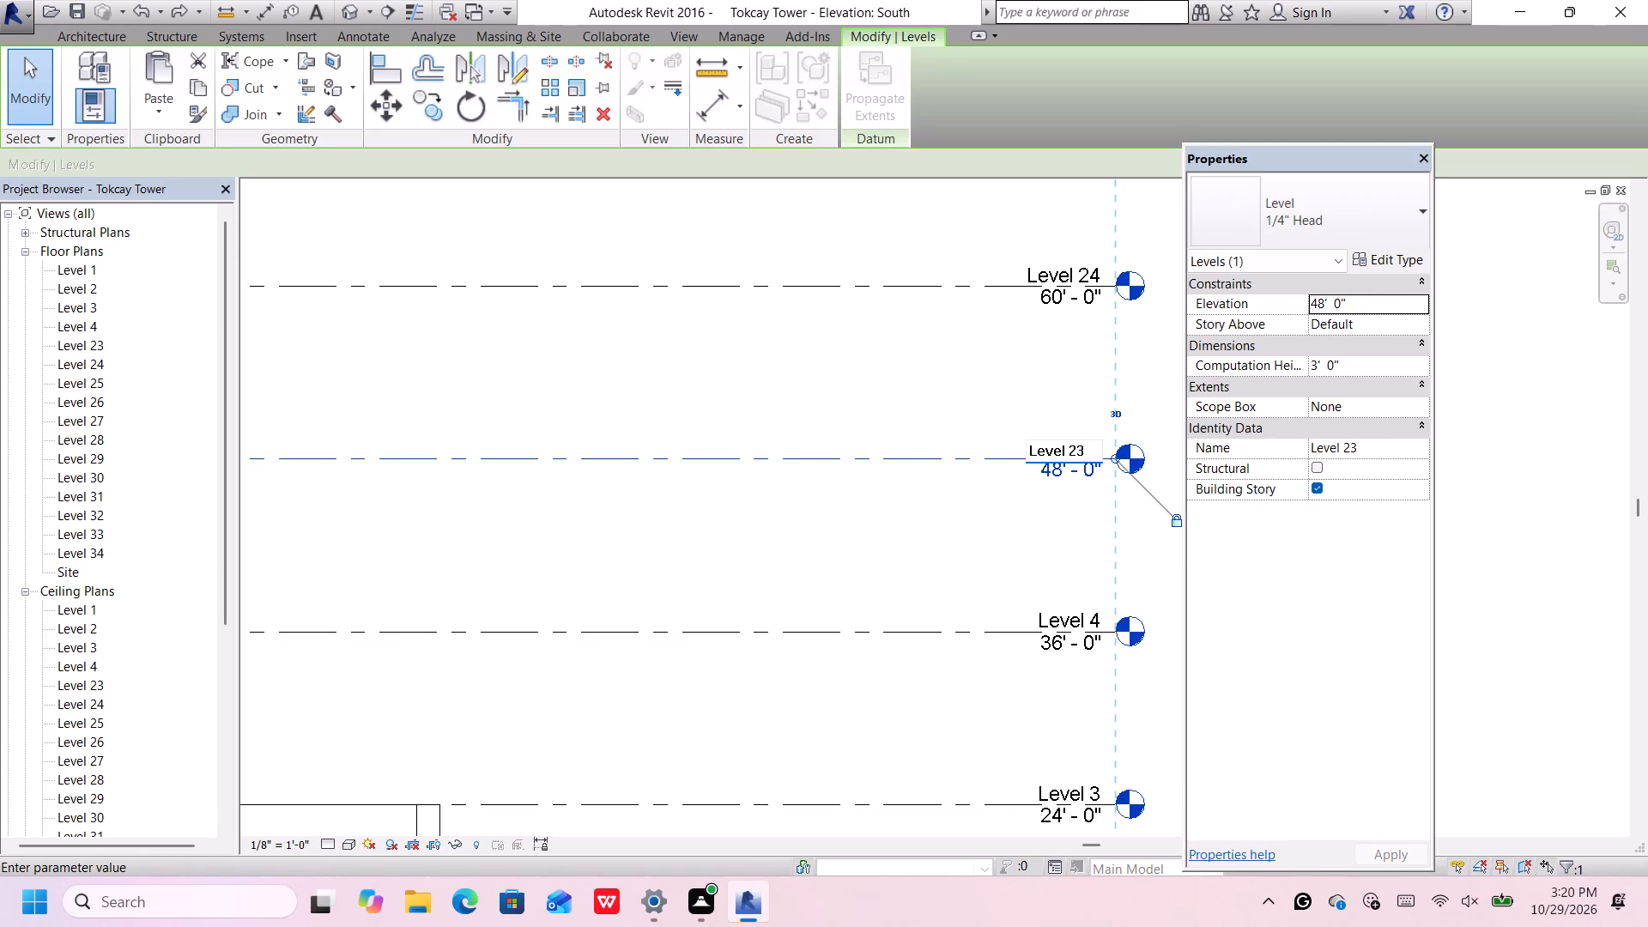
pyautogui.press('BackSpace')
pyautogui.press('BackSpace')
pyautogui.press('5')
pyautogui.click(1075, 541)
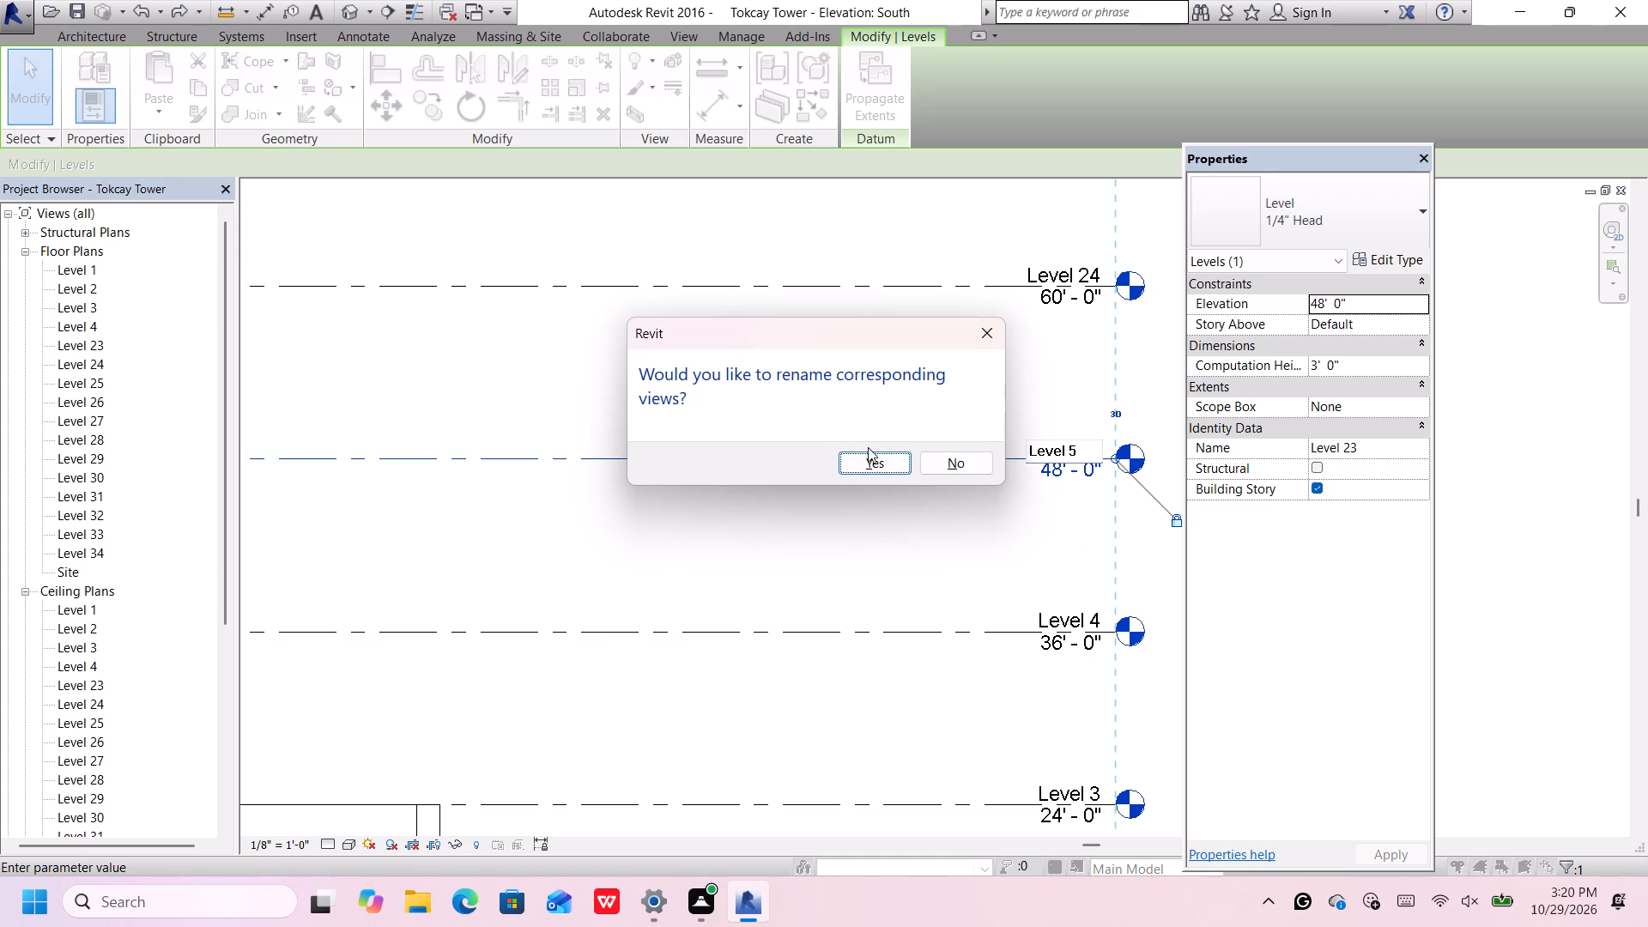
pyautogui.click(869, 457)
# Rename the level at 60' as Level 6, together with its corresponding views.
pyautogui.scroll(-7, 1100, 394)
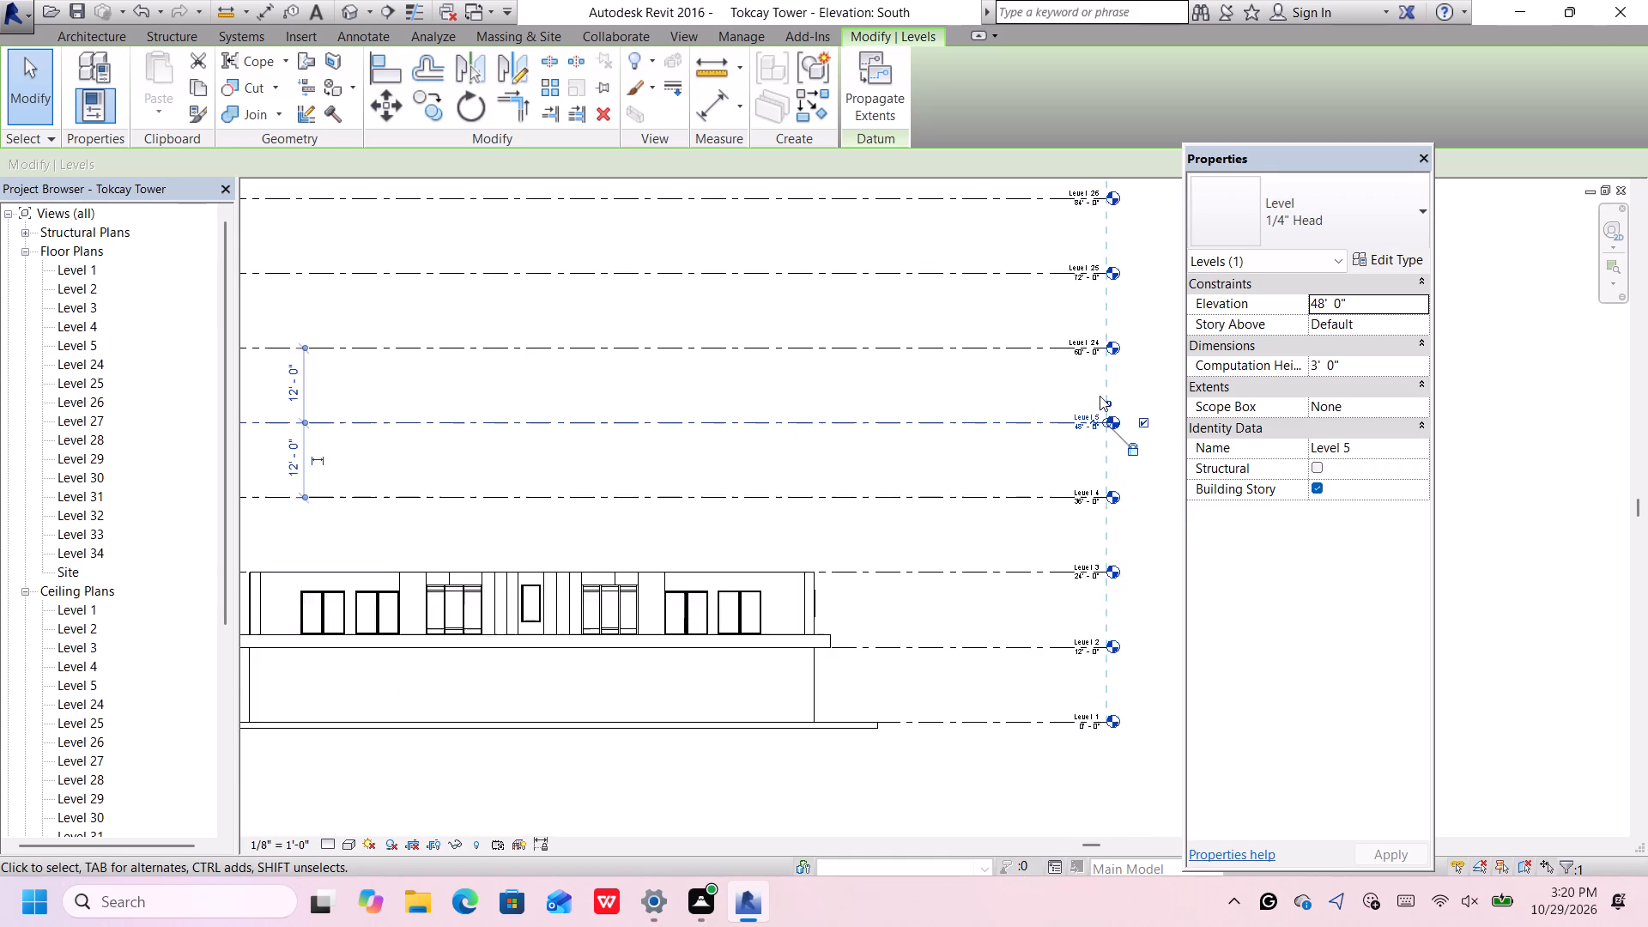
pyautogui.moveTo(1109, 407); pyautogui.dragTo(1128, 420, button='middle')
pyautogui.scroll(-2, 1123, 415)
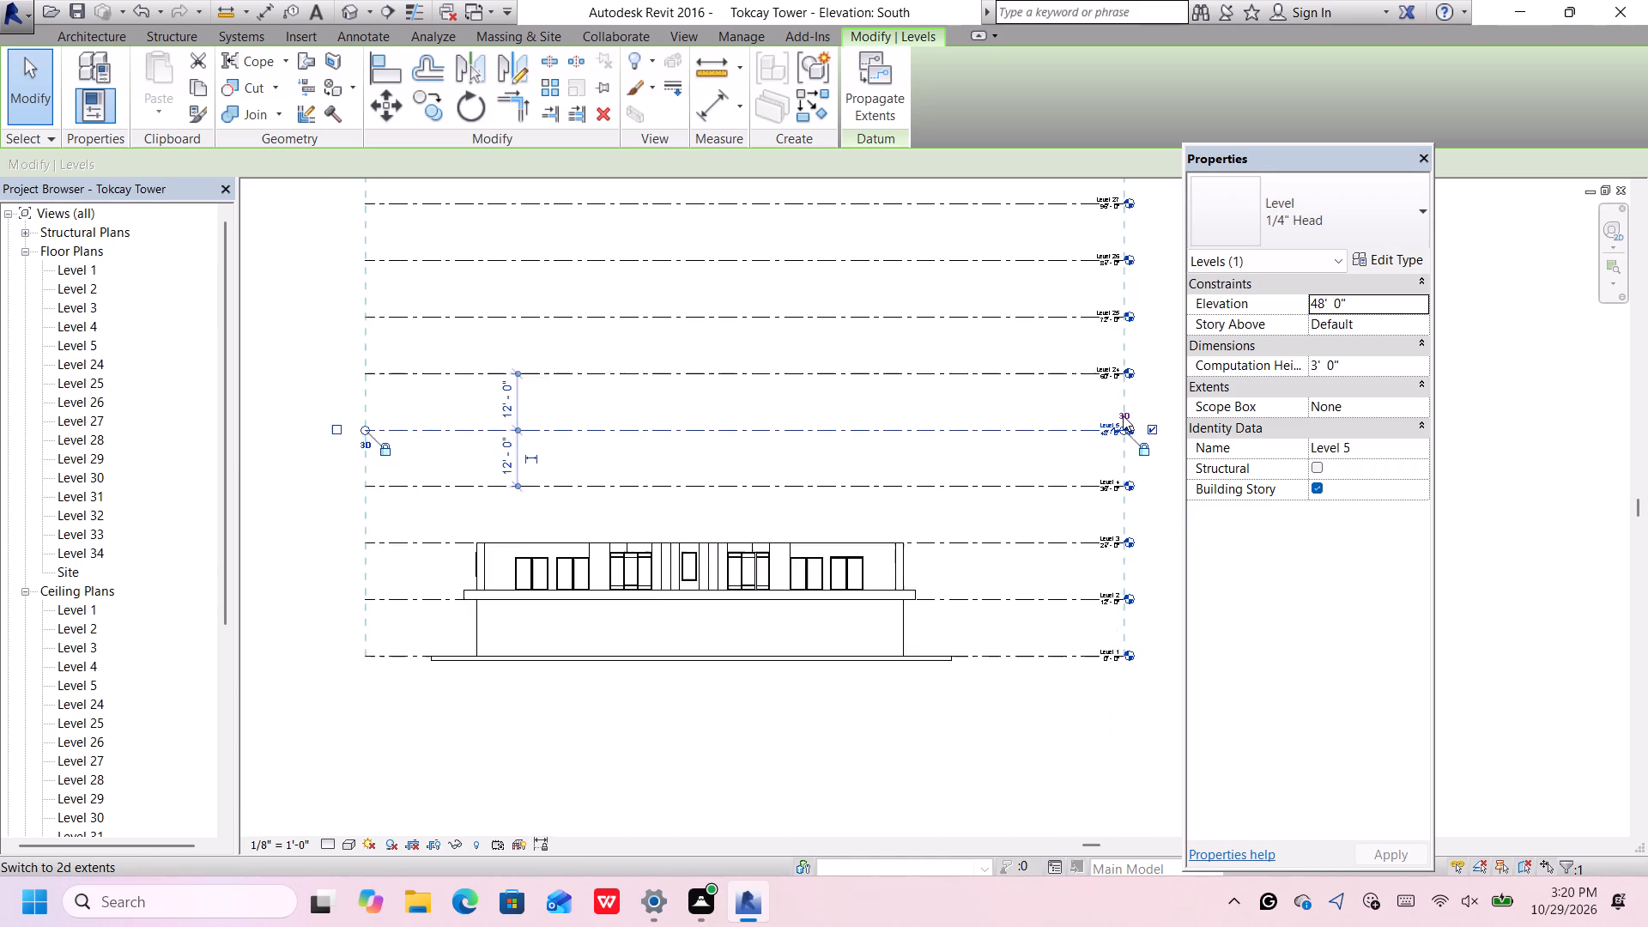
pyautogui.scroll(5, 1132, 389)
pyautogui.moveTo(1150, 376); pyautogui.dragTo(1111, 519, button='middle')
pyautogui.scroll(4, 1100, 532)
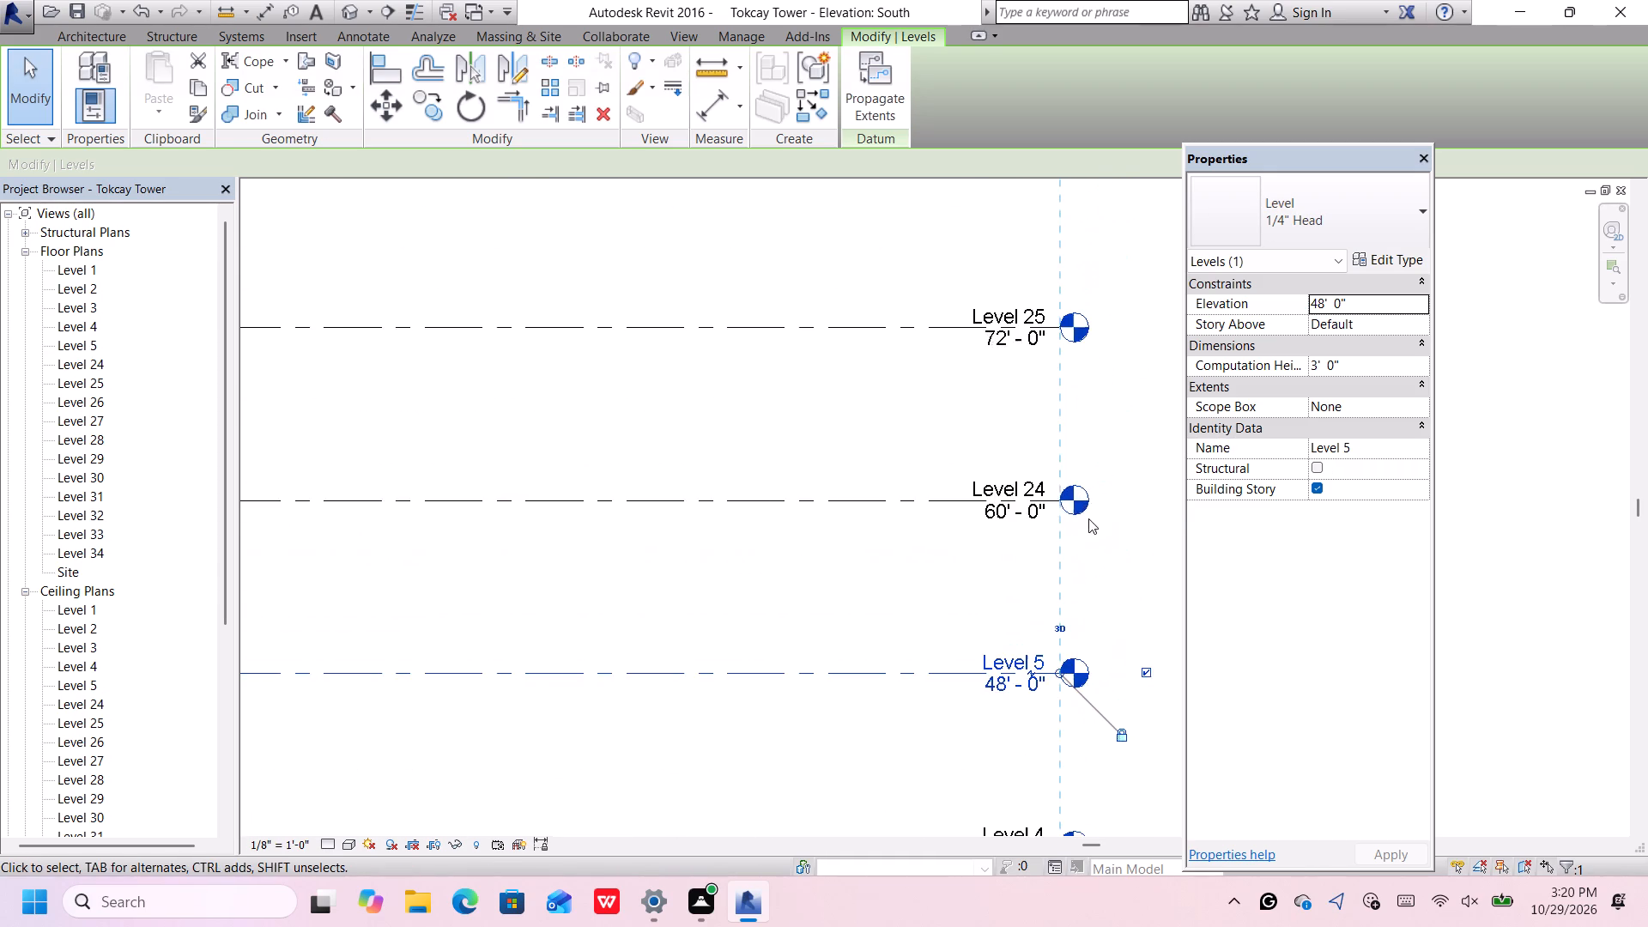
pyautogui.scroll(3, 1056, 503)
pyautogui.click(1031, 474)
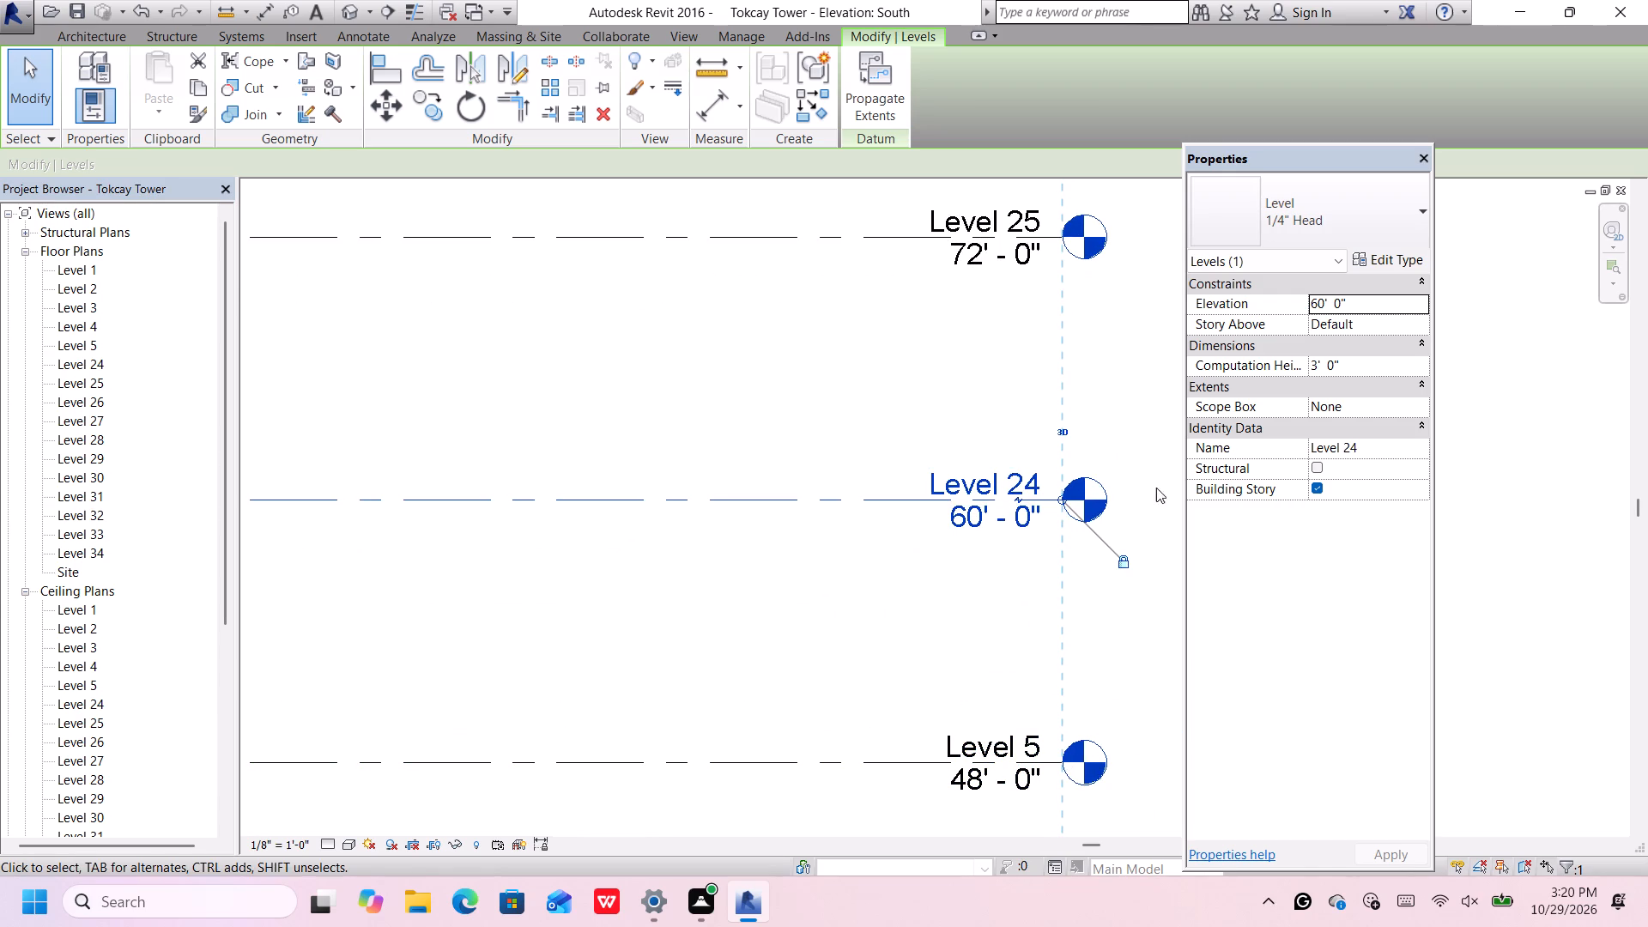
pyautogui.click(1372, 454)
pyautogui.click(1372, 451)
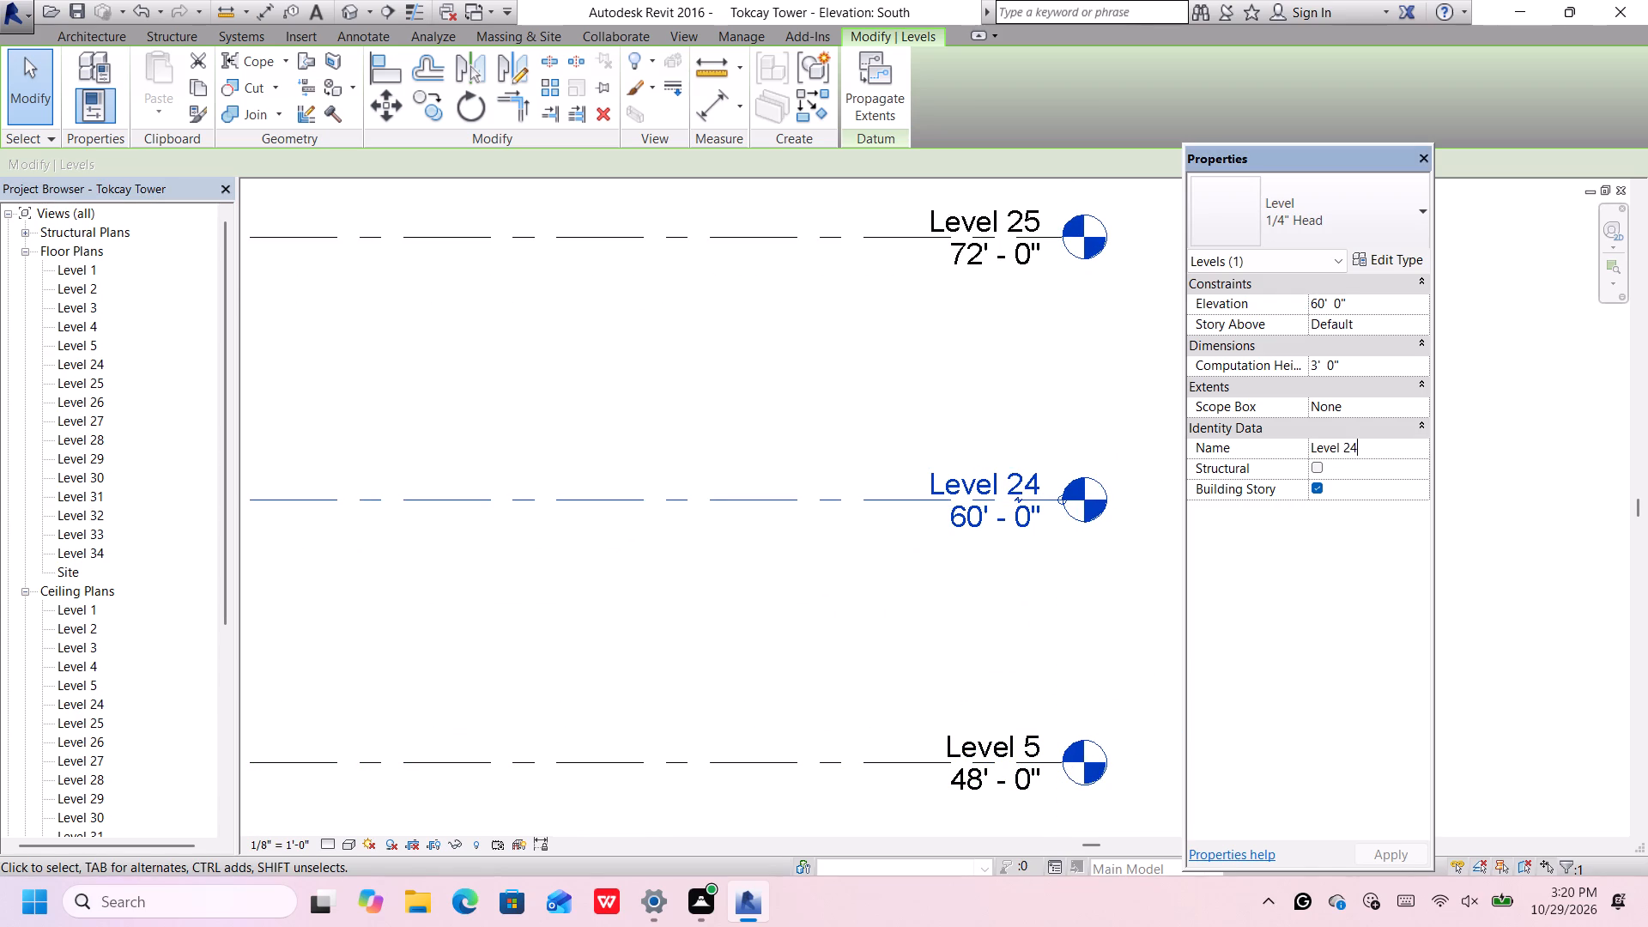
pyautogui.press('BackSpace')
pyautogui.press('BackSpace')
pyautogui.press('6')
pyautogui.press('Return')
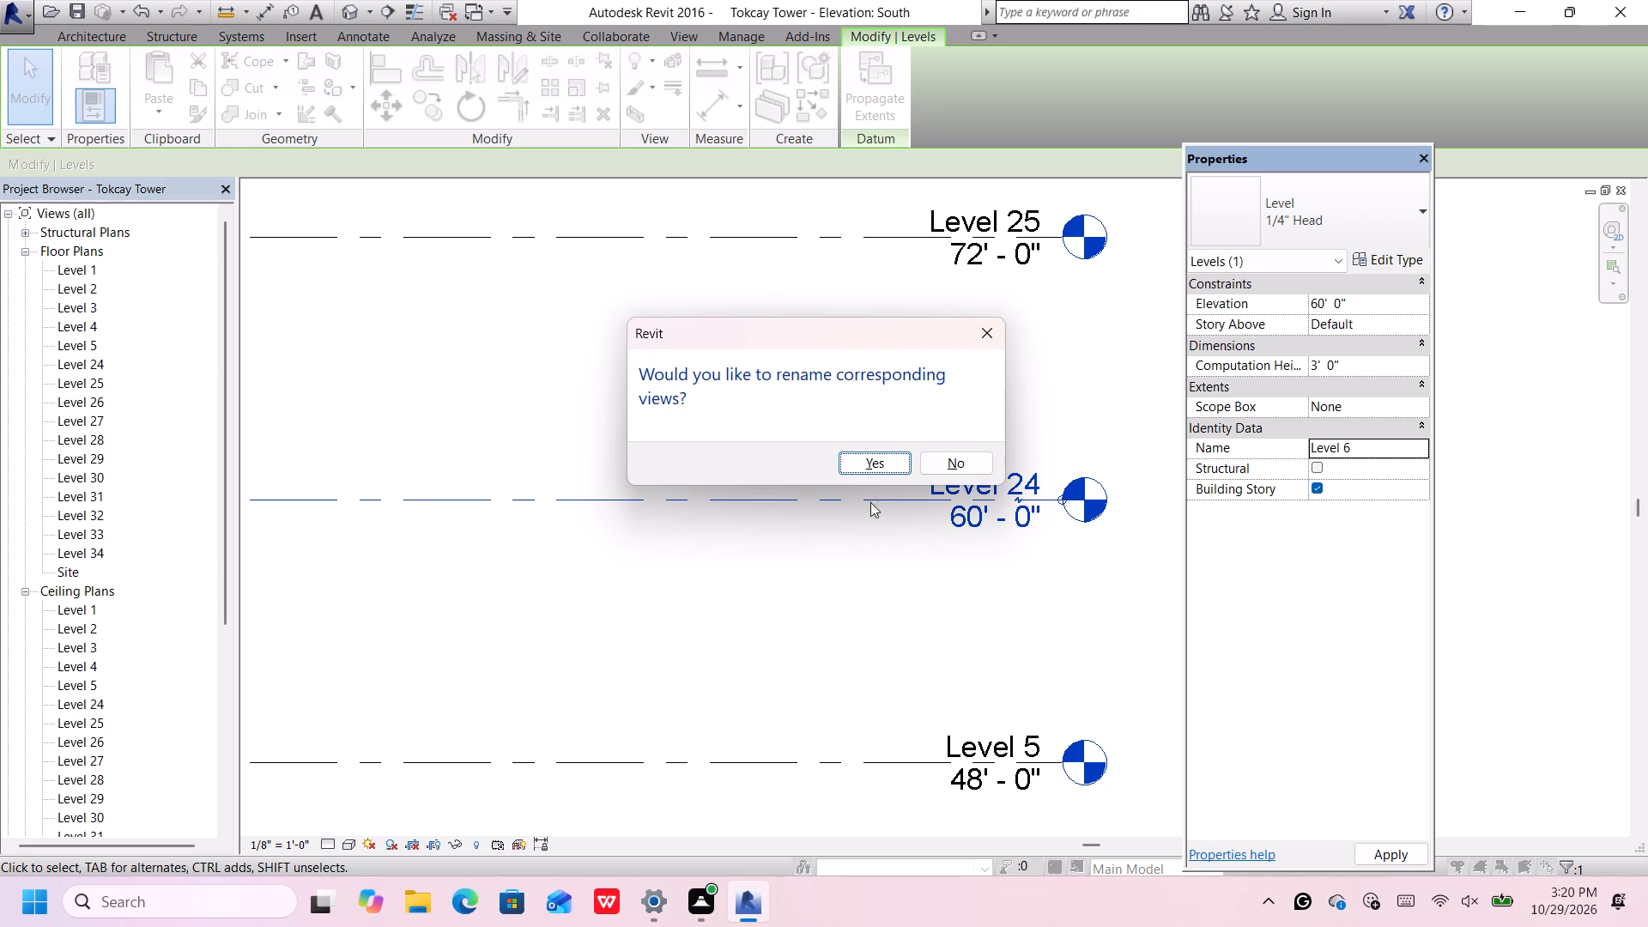
pyautogui.click(875, 461)
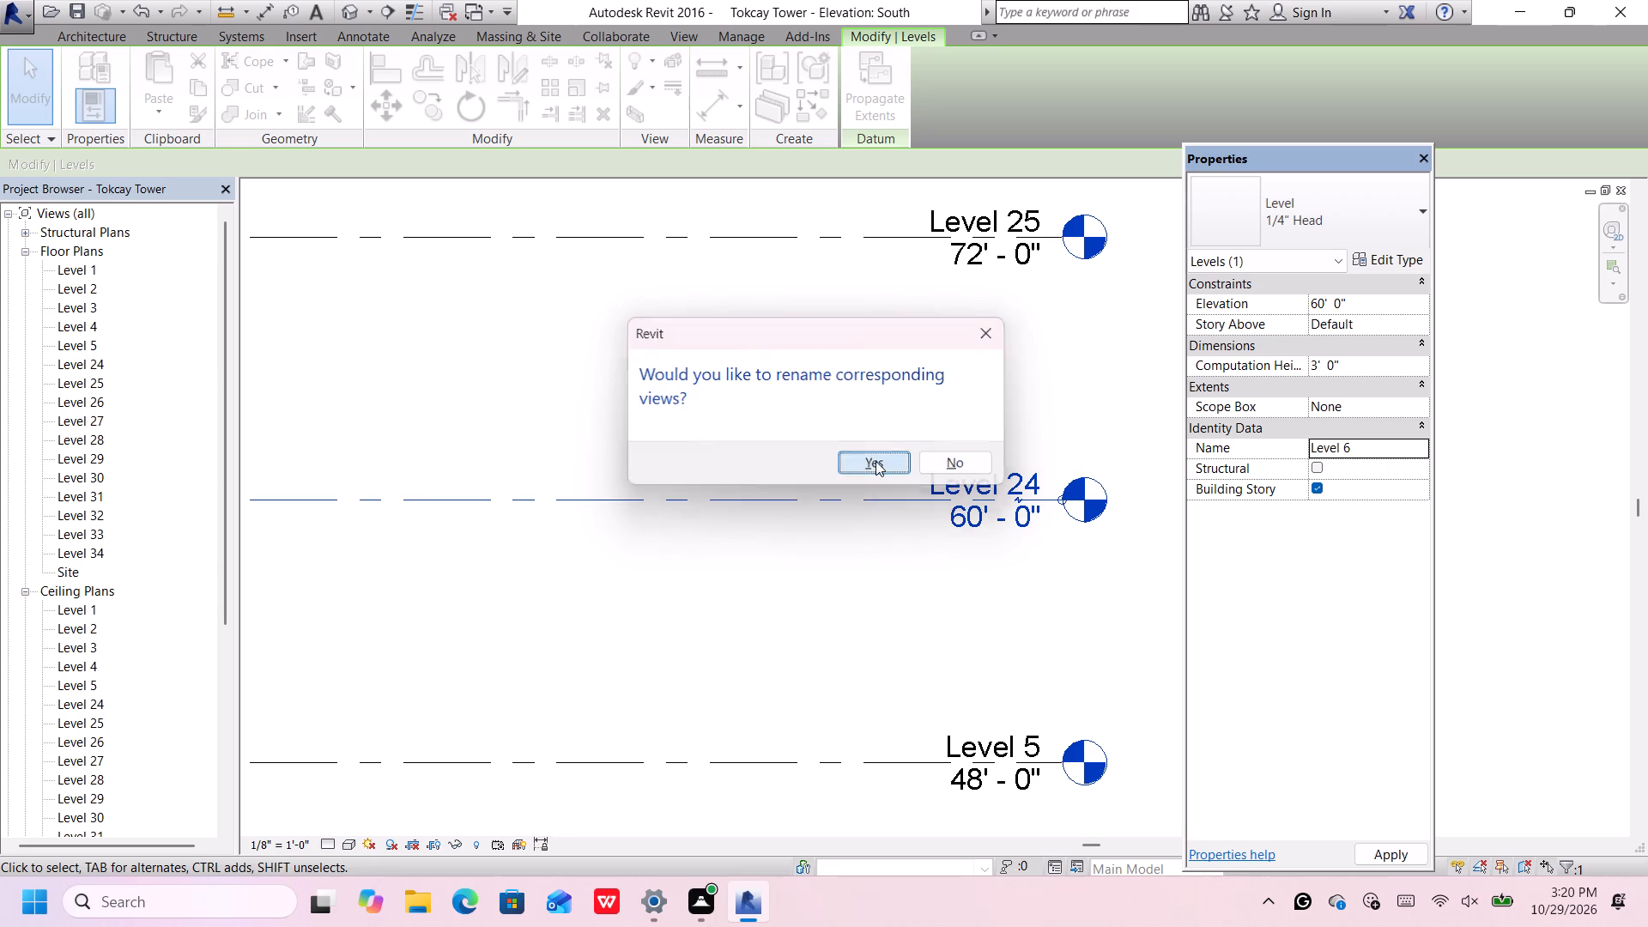
# Rename the level at 72' as Level 7, together with its corresponding views.
pyautogui.moveTo(973, 390); pyautogui.dragTo(958, 694, button='middle')
pyautogui.scroll(1, 958, 694)
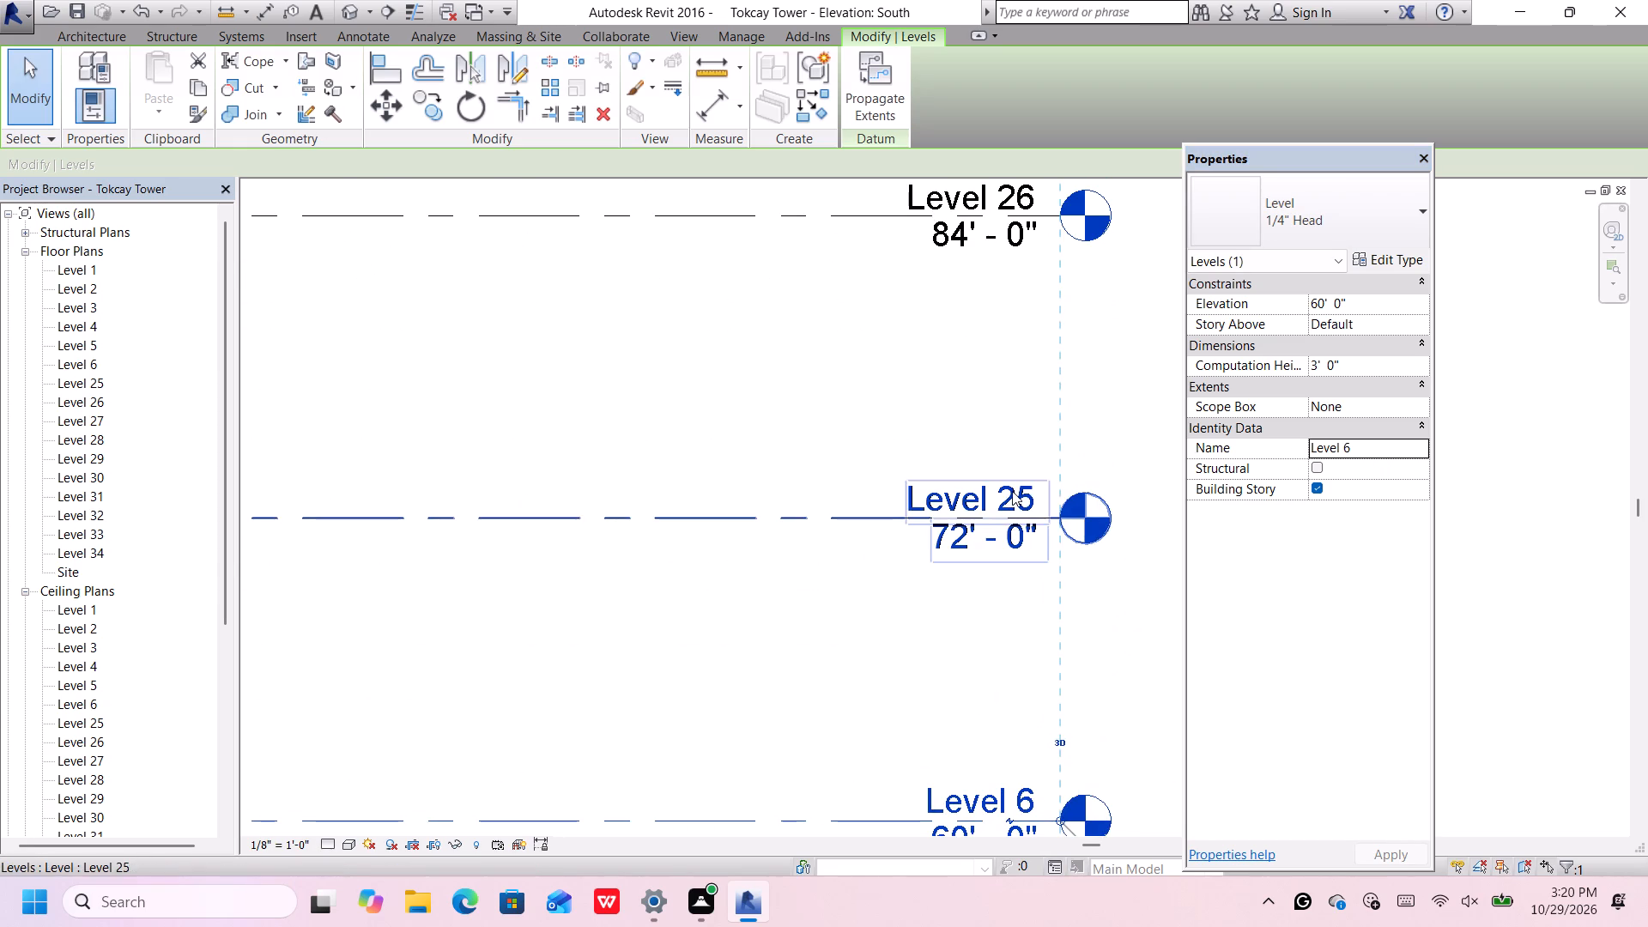
pyautogui.click(1012, 491)
pyautogui.click(1361, 445)
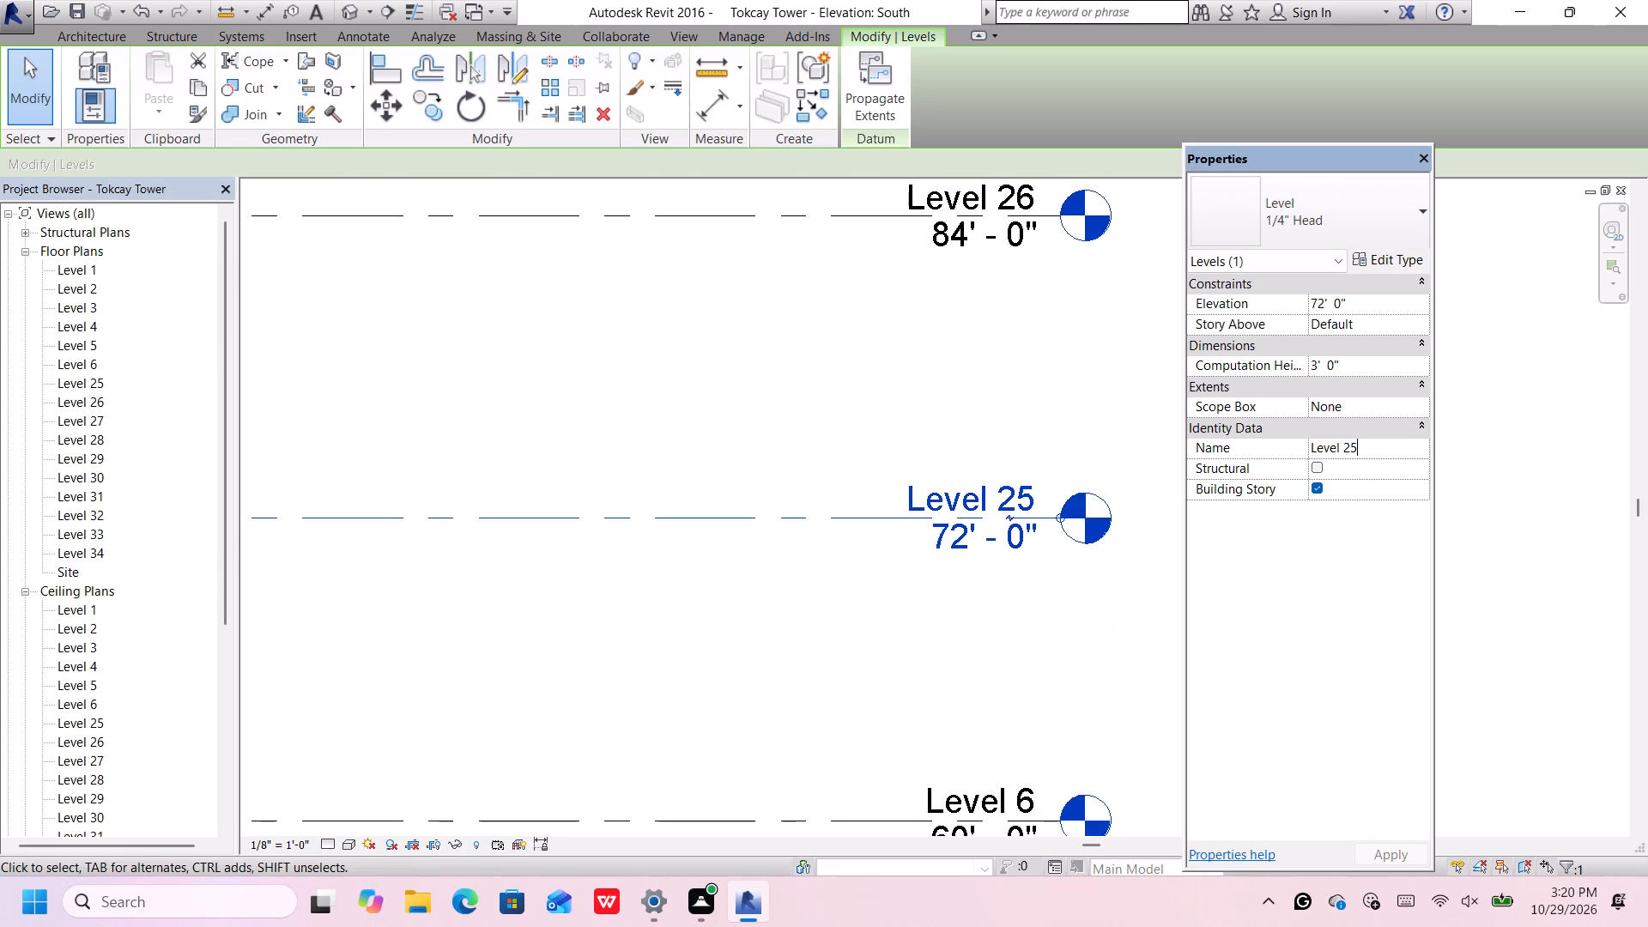
pyautogui.press('BackSpace')
pyautogui.press('BackSpace')
pyautogui.press('7')
pyautogui.press('Return')
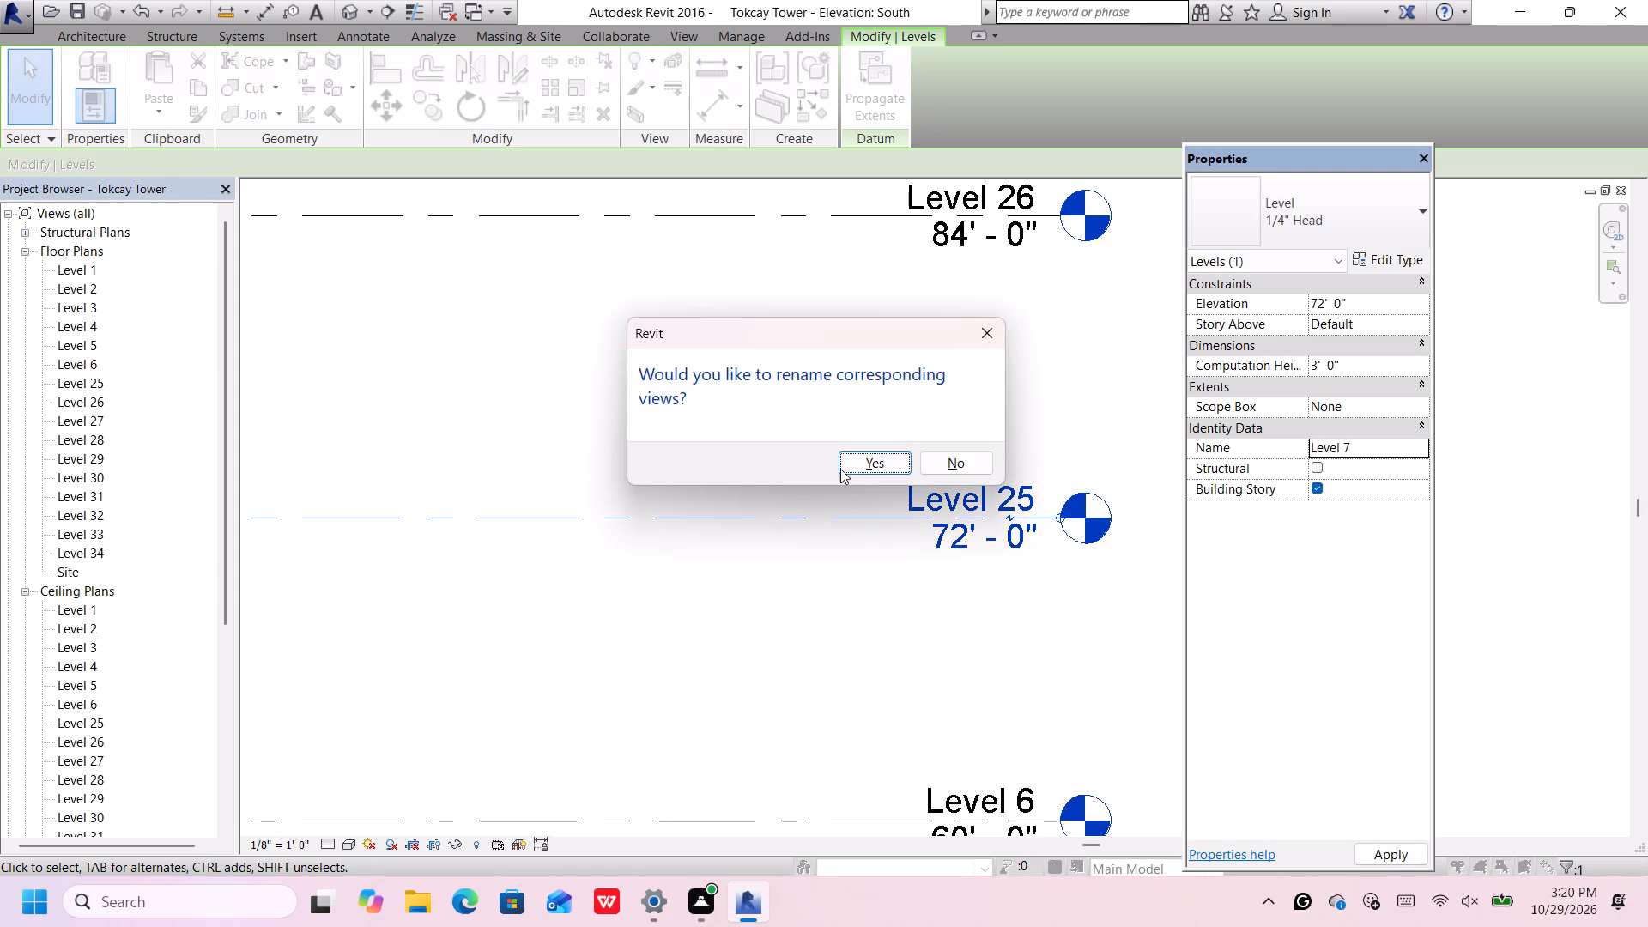
pyautogui.click(857, 464)
# Rename the level at 84' as Level 8, together with its corresponding views.
pyautogui.scroll(-4, 958, 475)
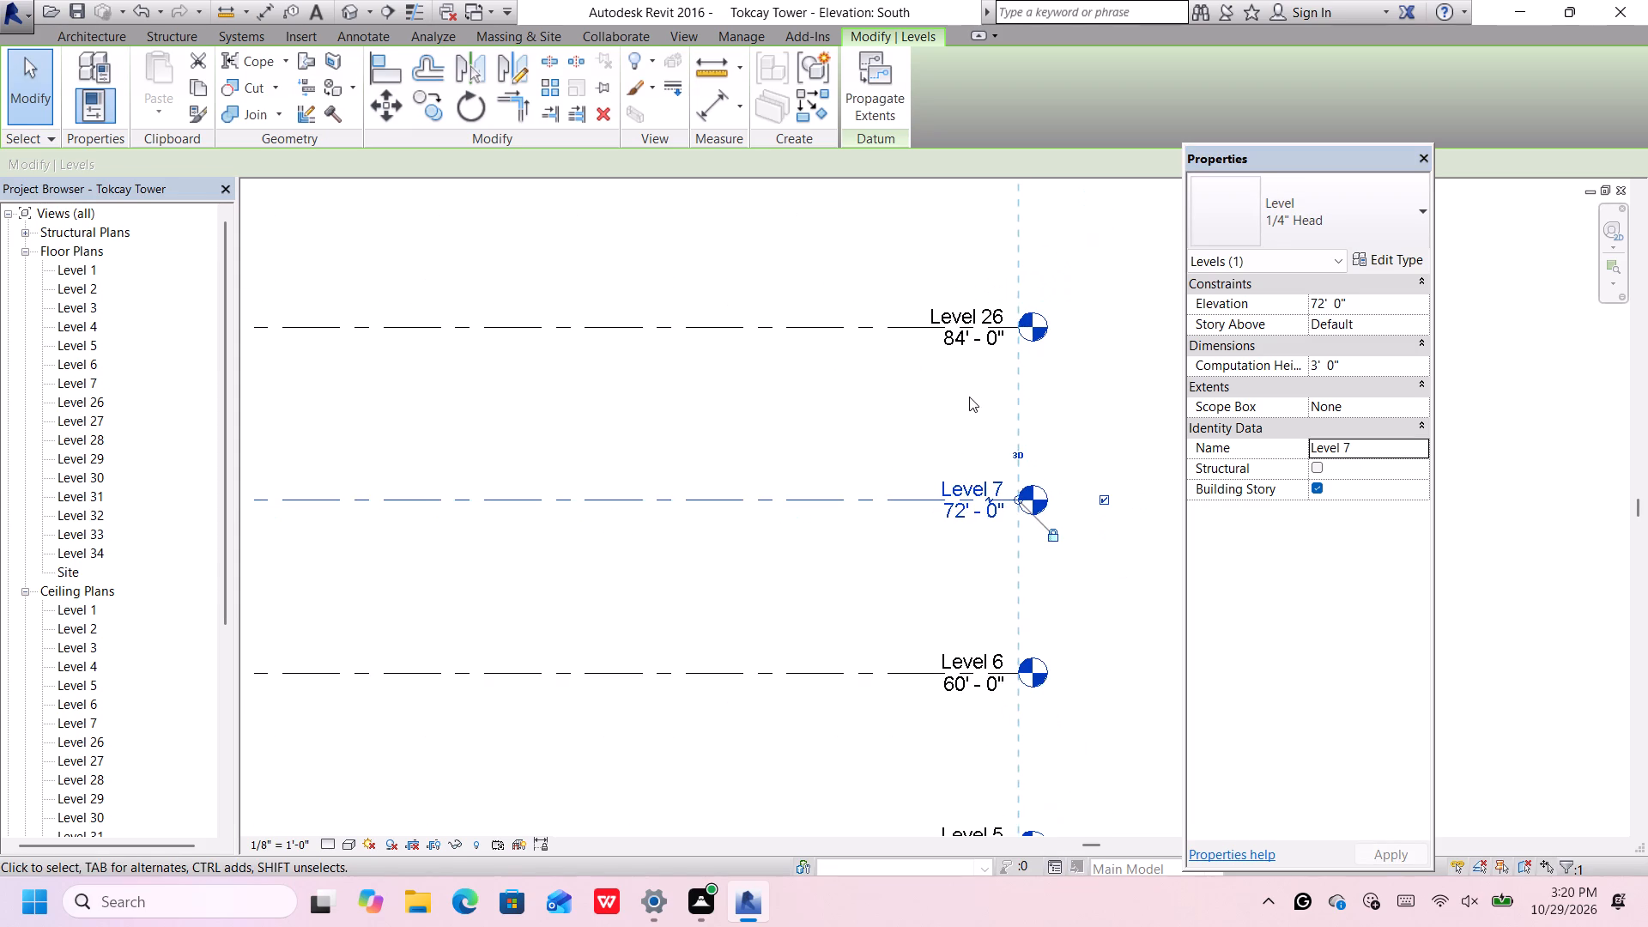
pyautogui.moveTo(971, 399); pyautogui.dragTo(1028, 590, button='middle')
pyautogui.scroll(1, 1027, 576)
pyautogui.click(1055, 500)
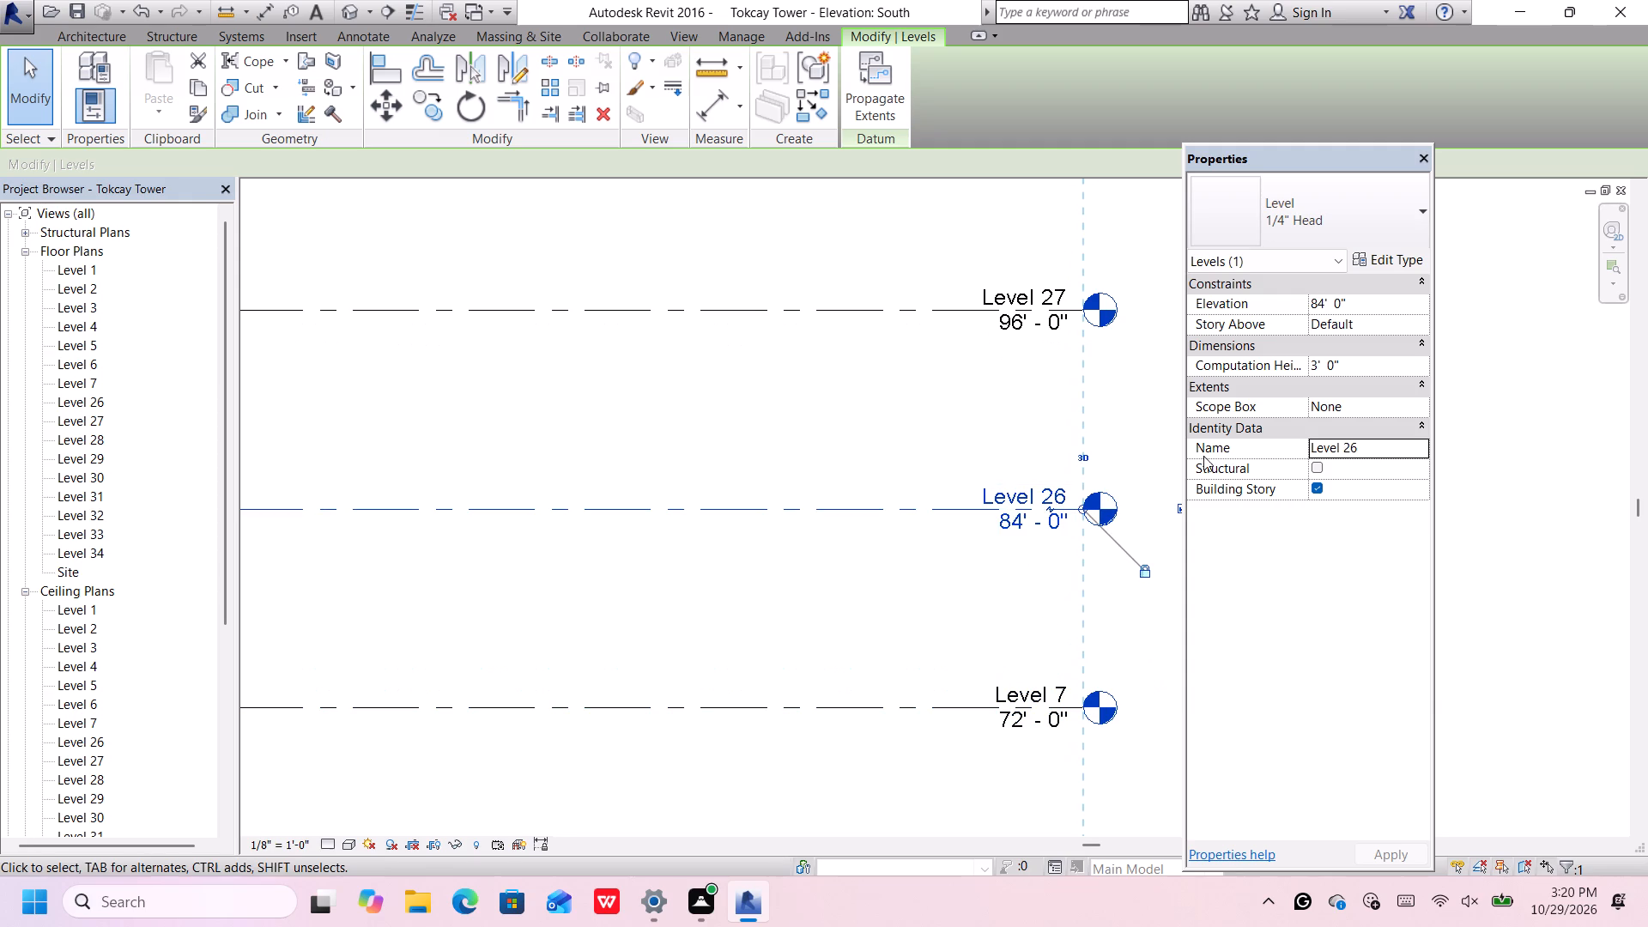
pyautogui.click(1382, 445)
pyautogui.click(1382, 446)
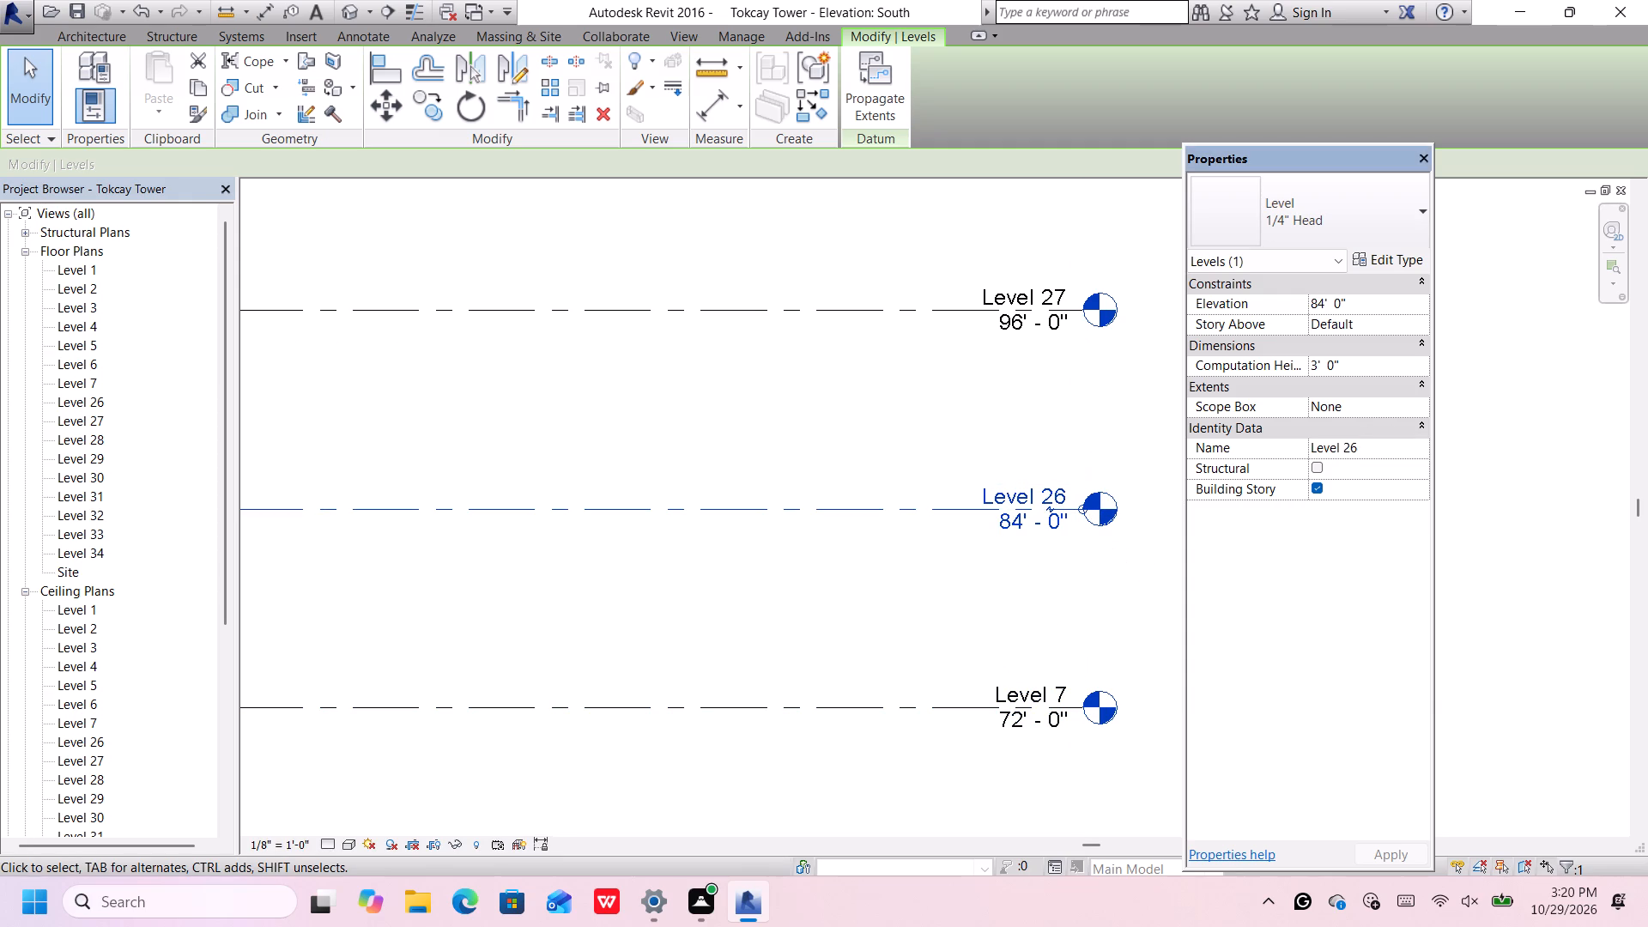
pyautogui.press('BackSpace')
pyautogui.press('BackSpace')
pyautogui.press('8')
pyautogui.press('Return')
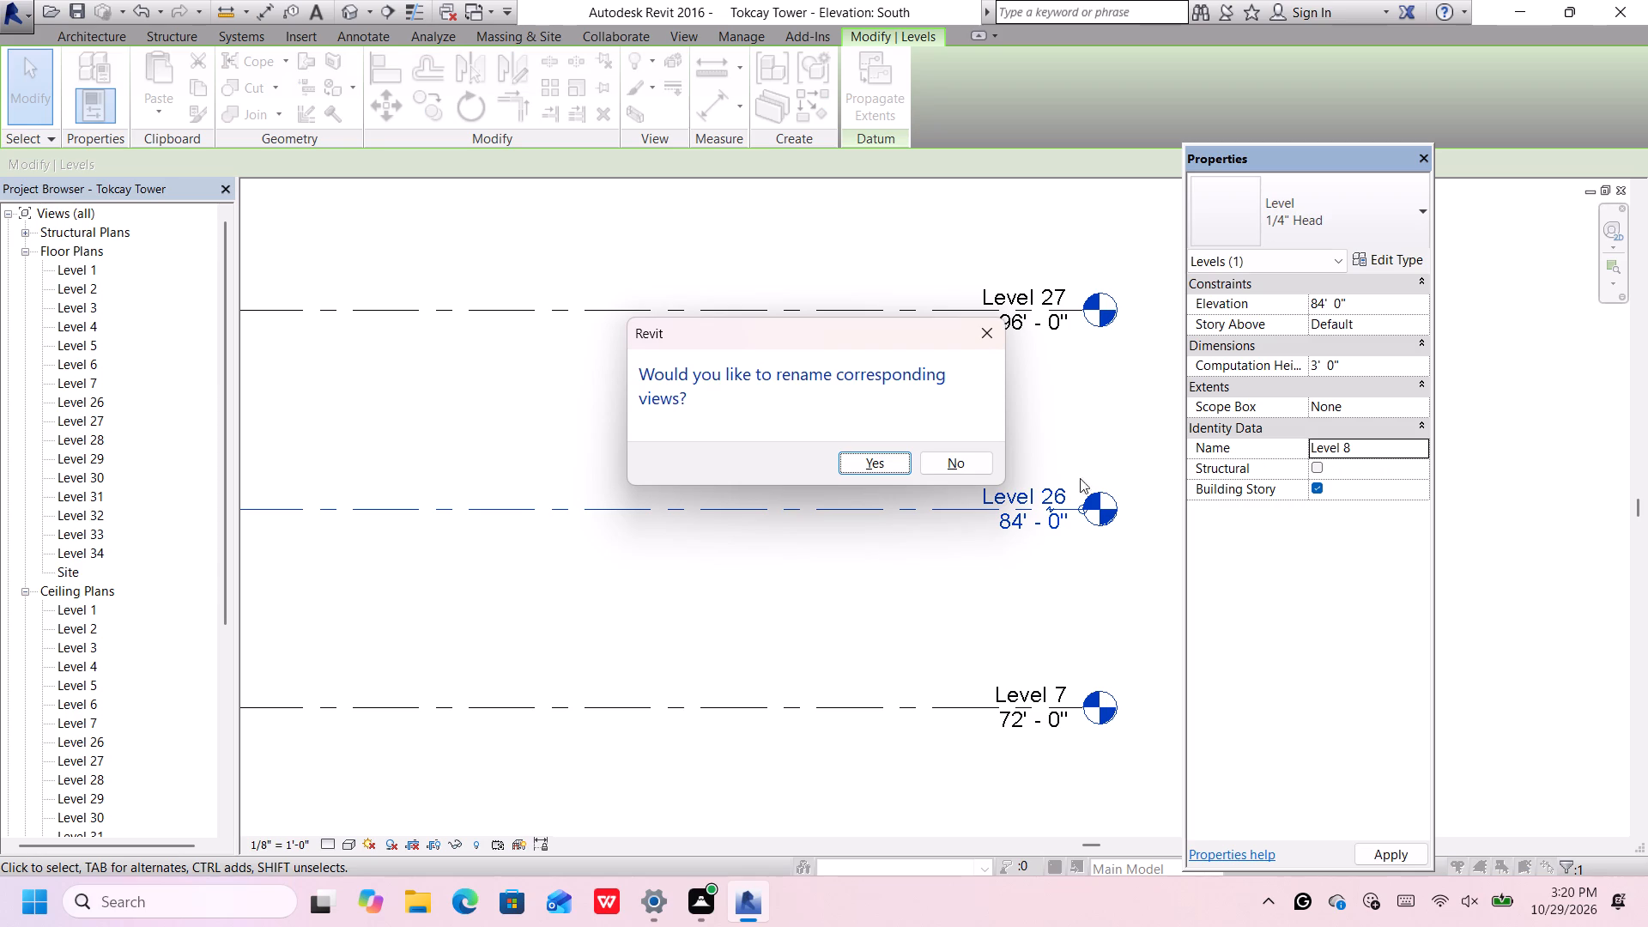
pyautogui.click(880, 461)
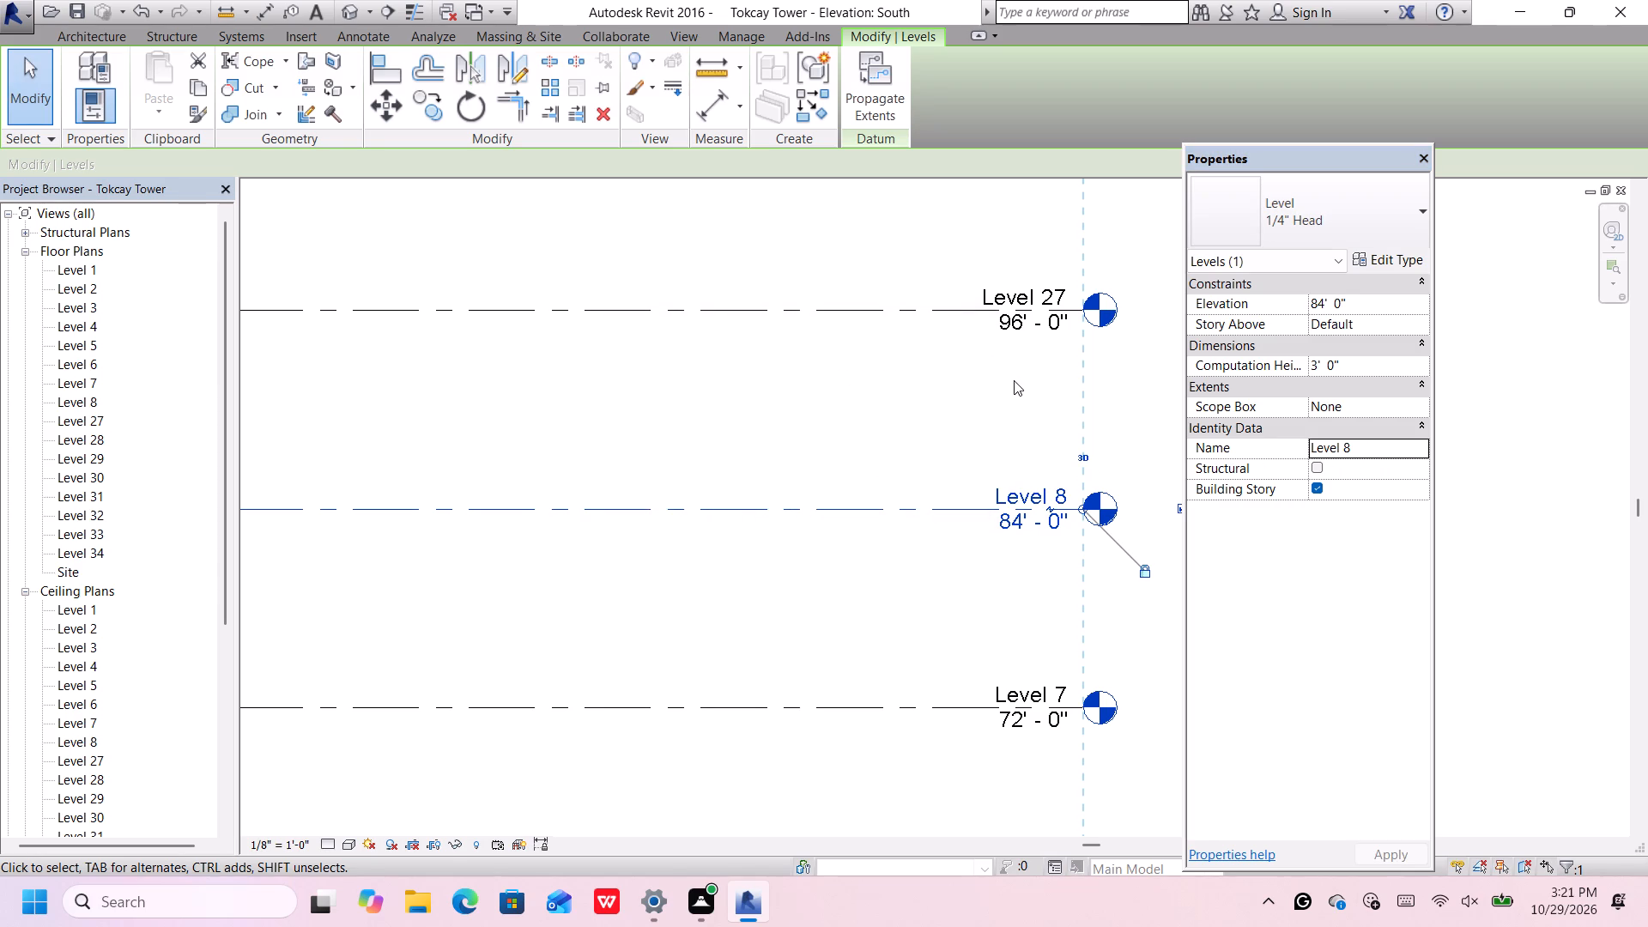
# Rename the level at 96' as Level 9, together with its corresponding views.
pyautogui.moveTo(1039, 373); pyautogui.dragTo(1049, 525, button='middle')
pyautogui.click(1044, 447)
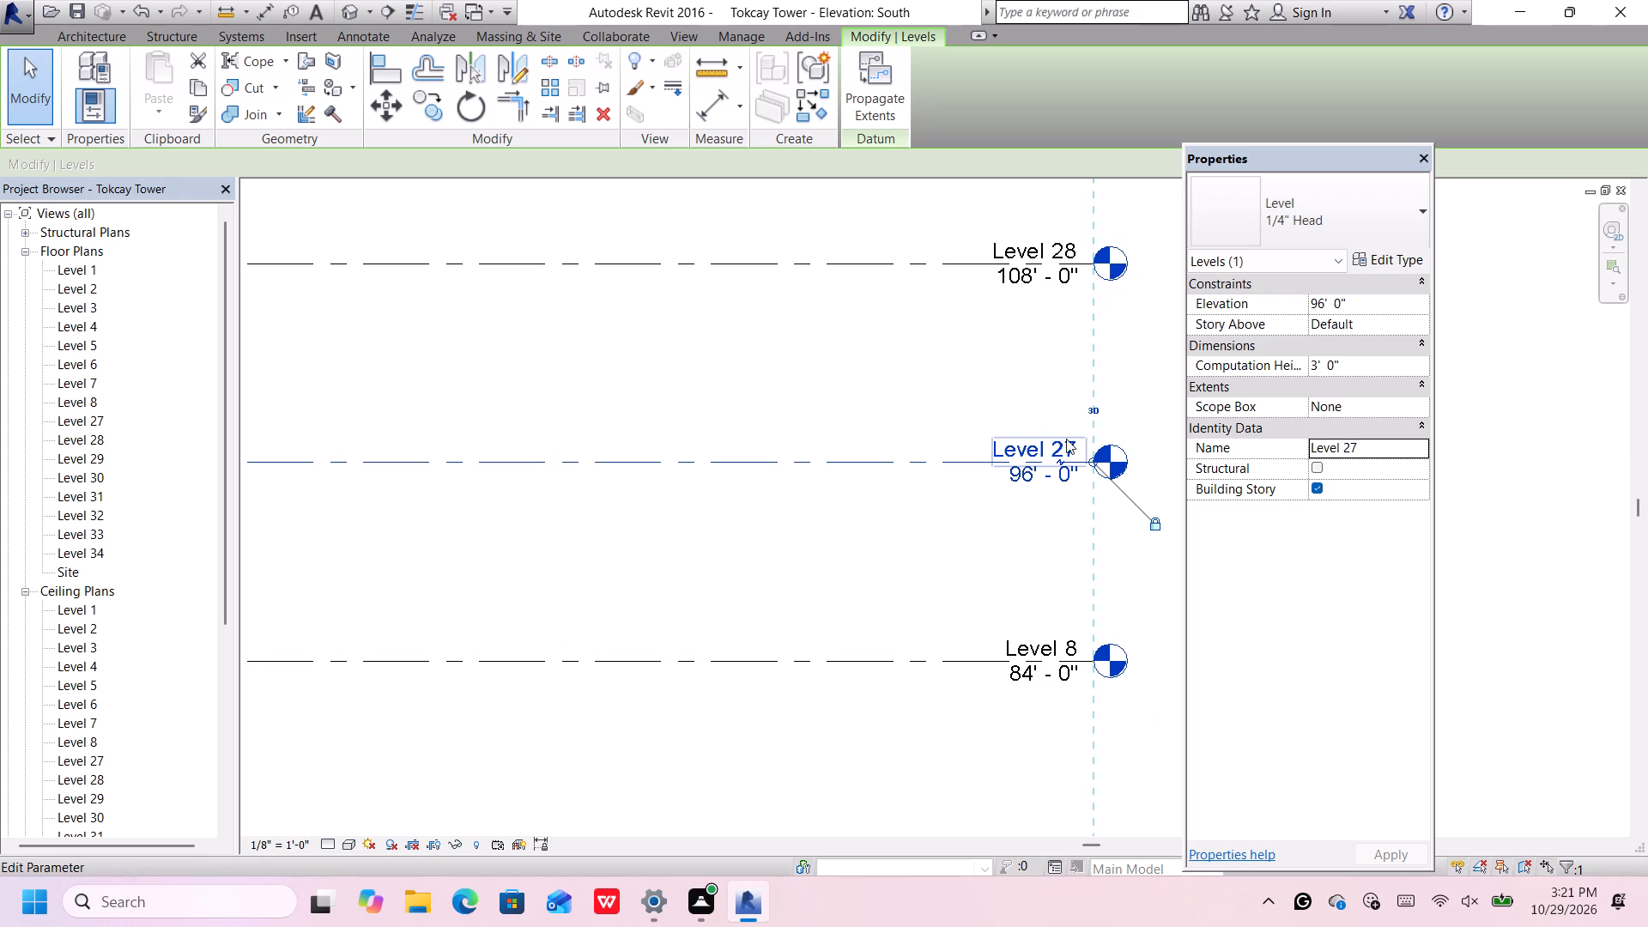
pyautogui.click(1361, 445)
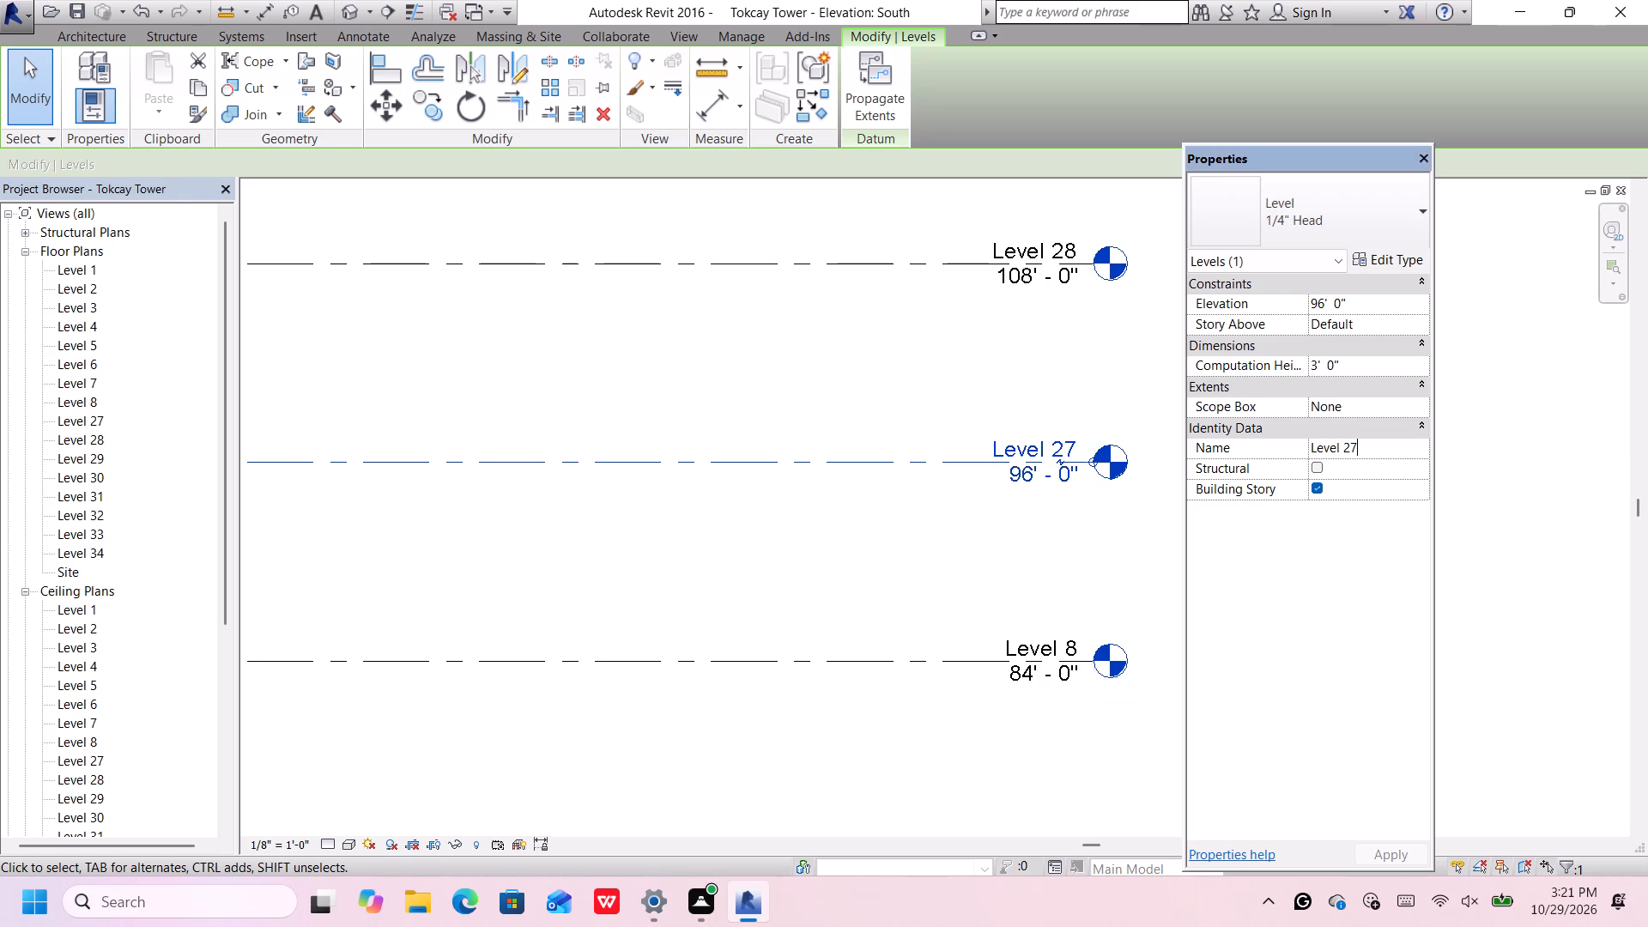
pyautogui.press('BackSpace')
pyautogui.press('BackSpace')
pyautogui.press('9')
pyautogui.press('Return')
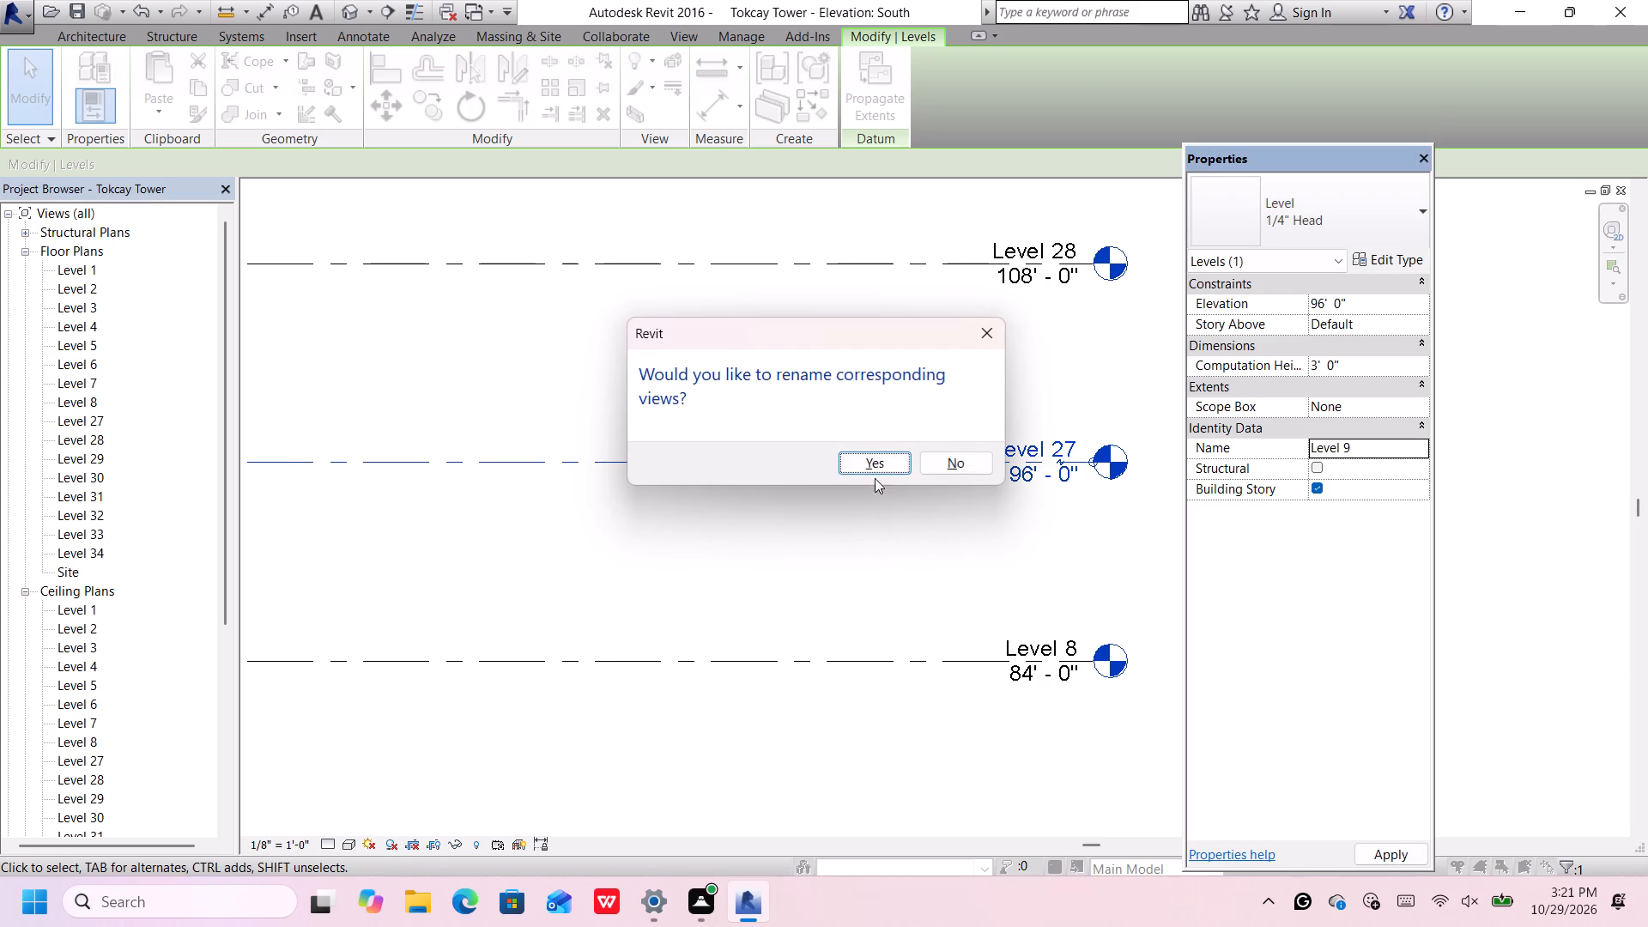
pyautogui.click(875, 453)
# Rename the level at 108' as Level 10, together with its corresponding views.
pyautogui.scroll(-3, 987, 388)
pyautogui.moveTo(992, 391); pyautogui.dragTo(1047, 648, button='middle')
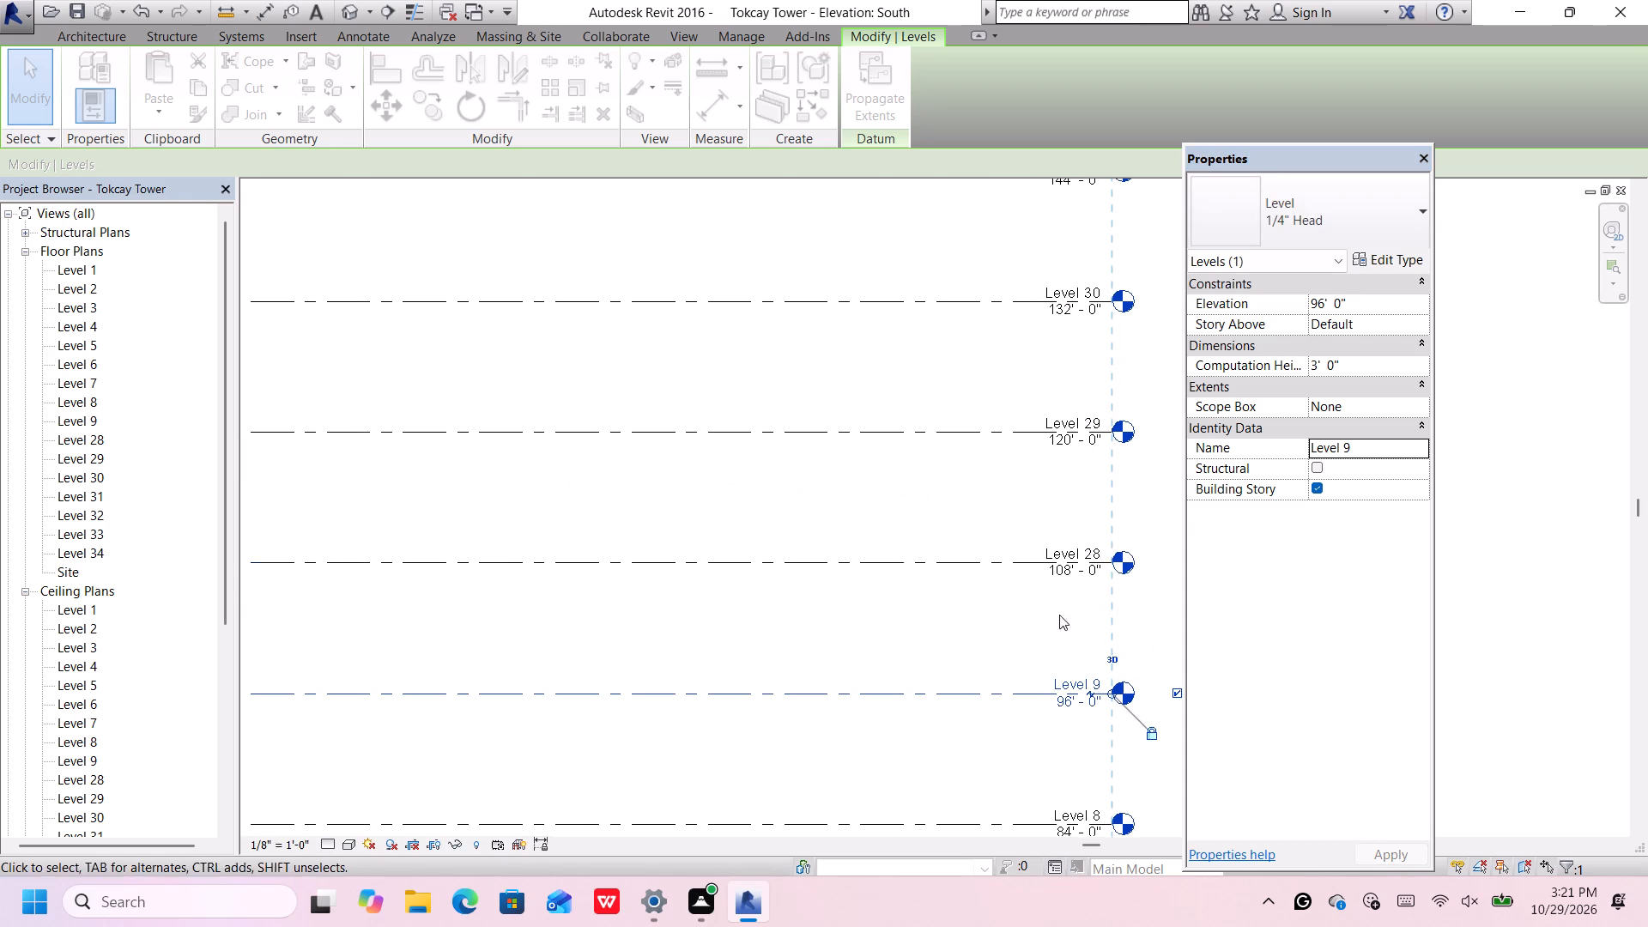
pyautogui.click(1099, 553)
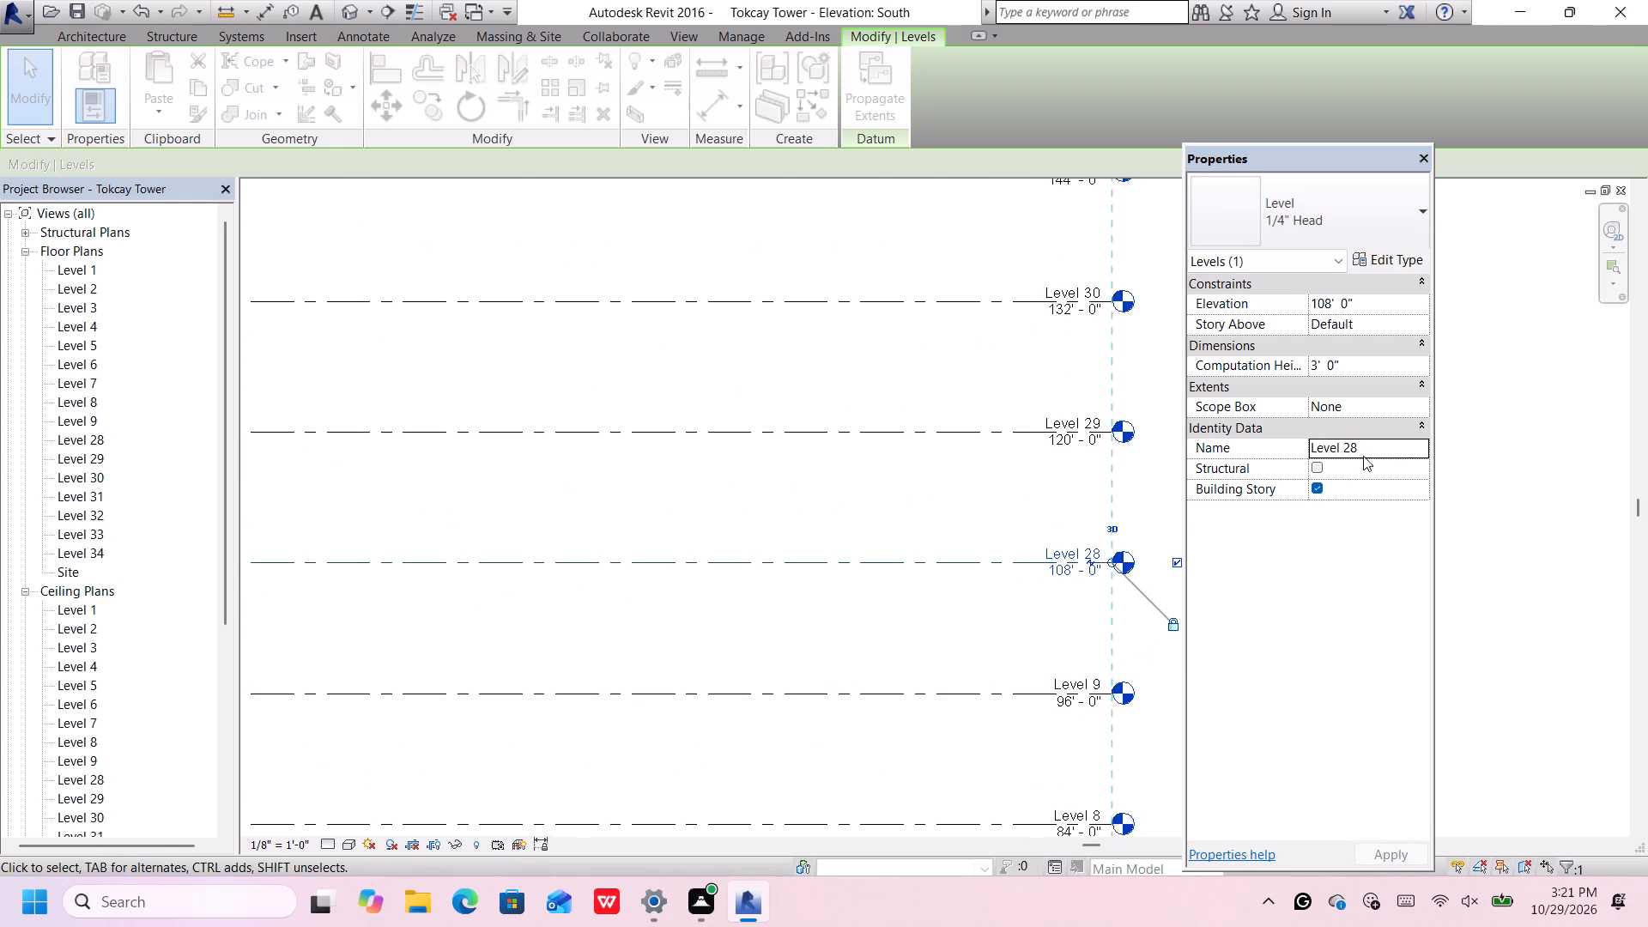
pyautogui.click(1369, 448)
pyautogui.click(1366, 449)
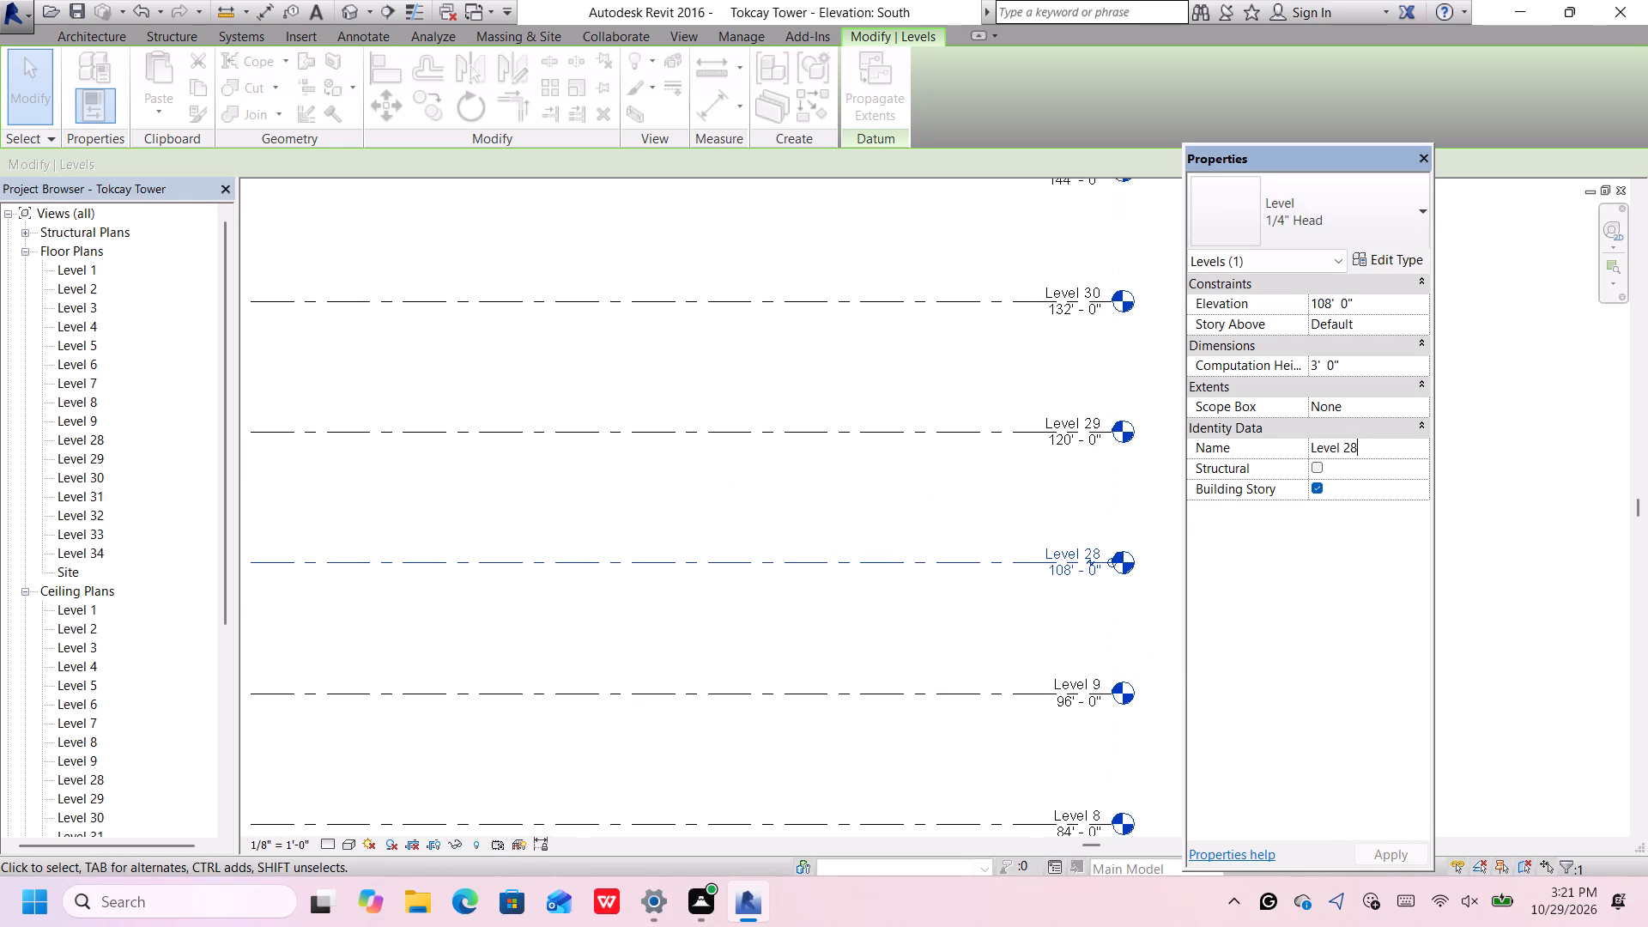
pyautogui.press('BackSpace')
pyautogui.press('BackSpace')
pyautogui.write('10')
pyautogui.press('Return')
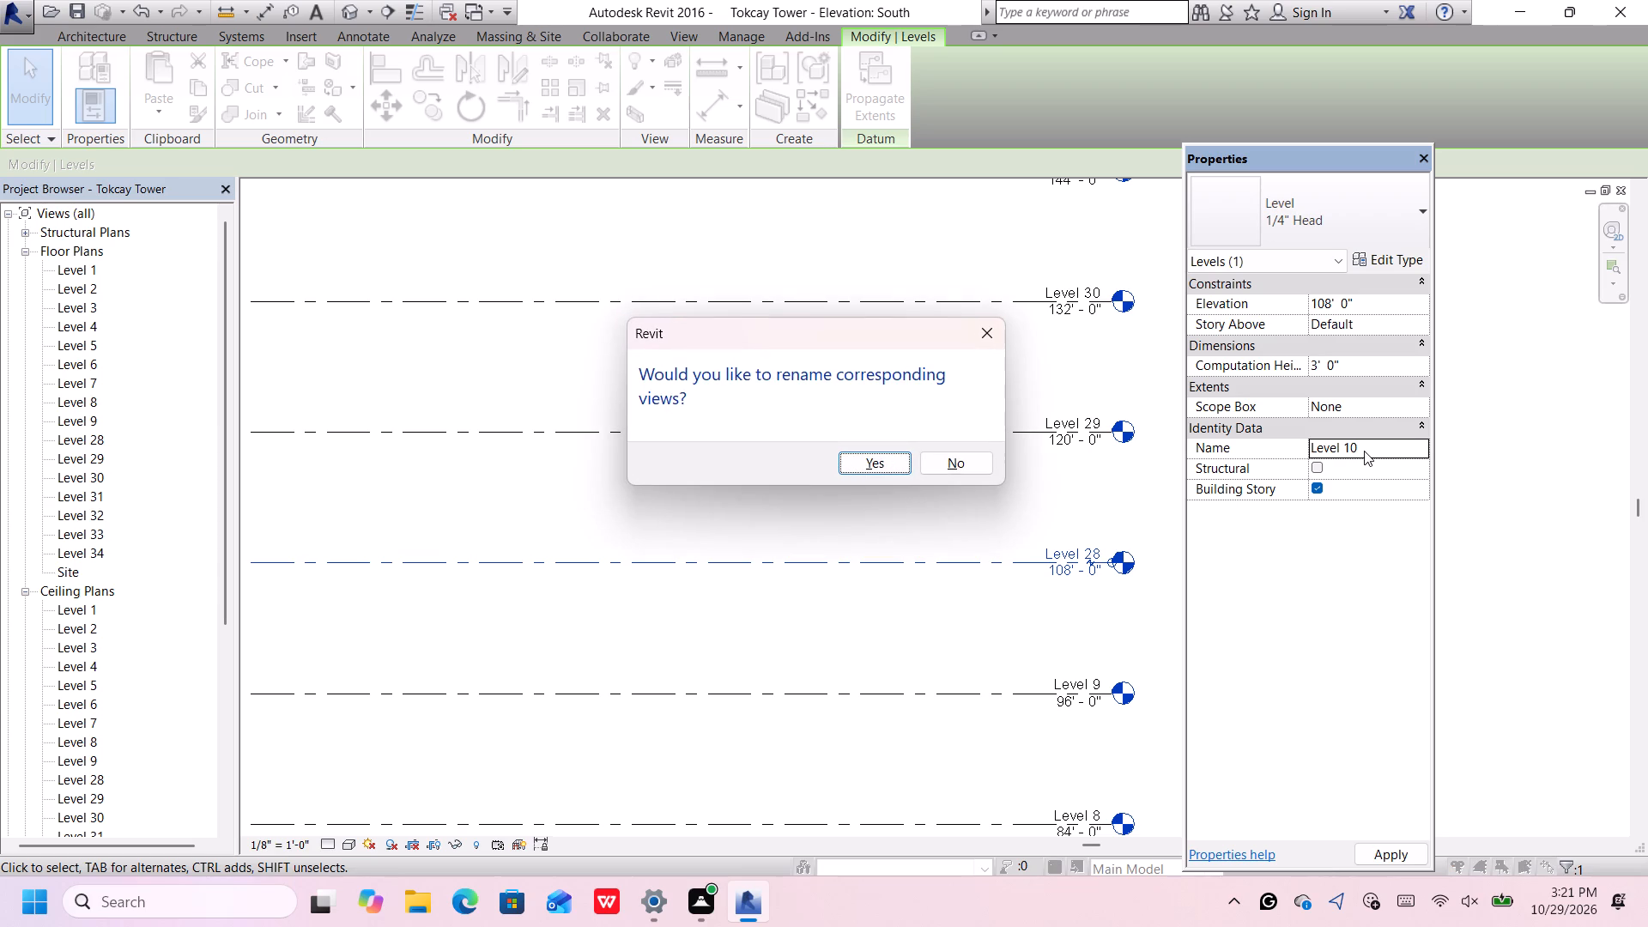
pyautogui.click(869, 457)
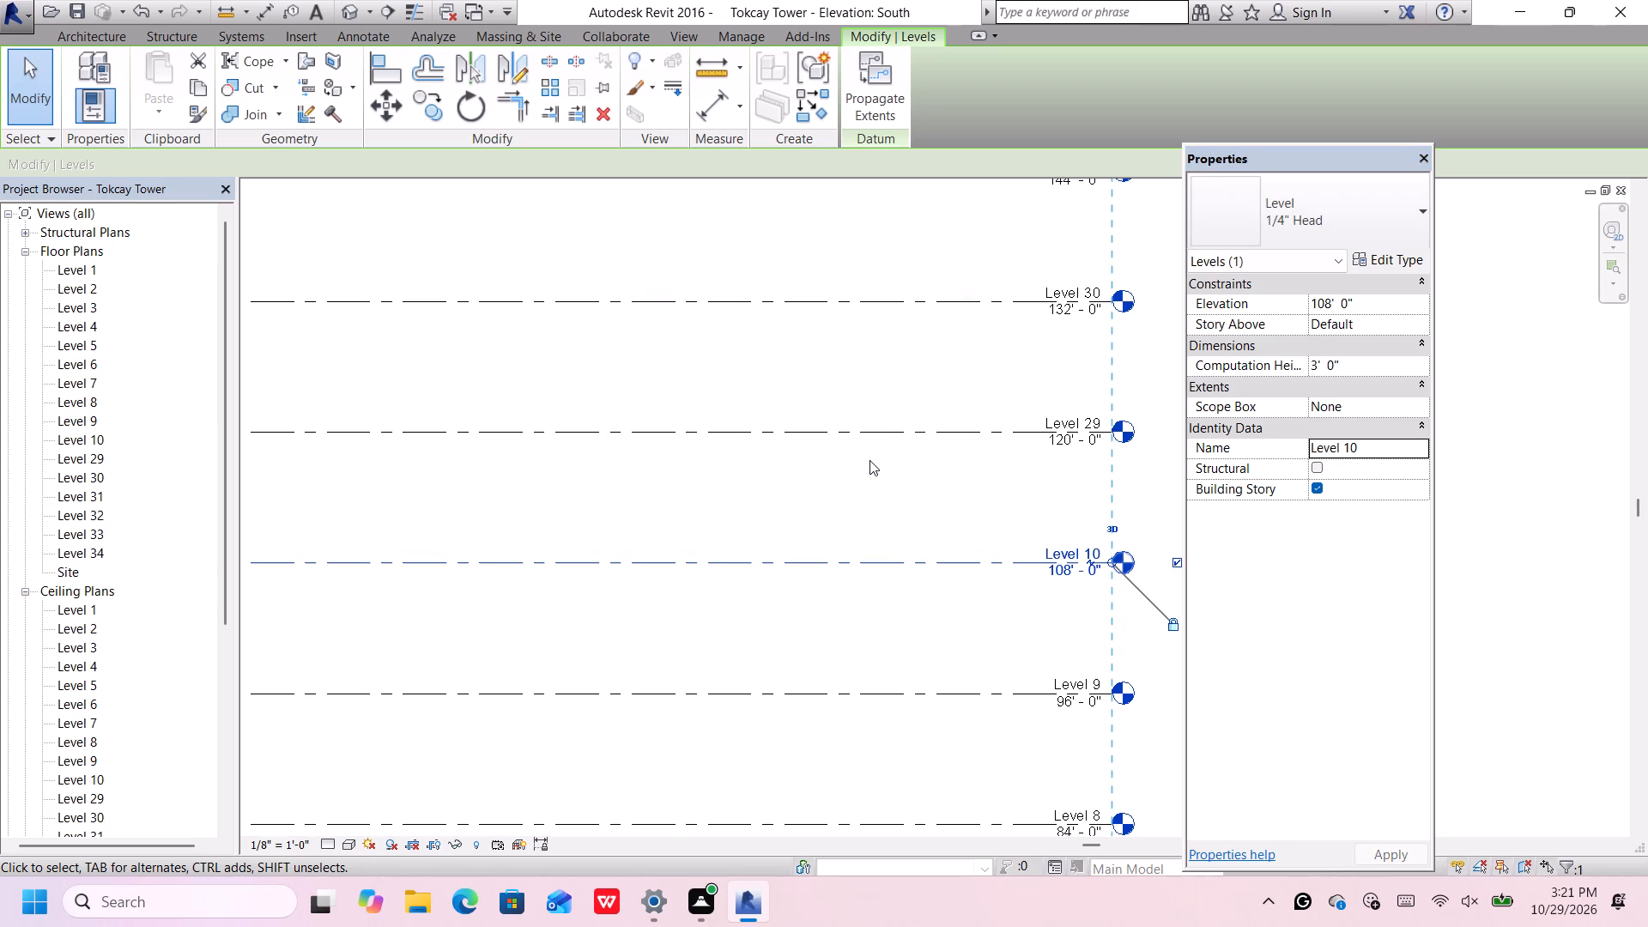
# Rename the level at 120' as Level 11, together with its corresponding views.
pyautogui.click(1082, 424)
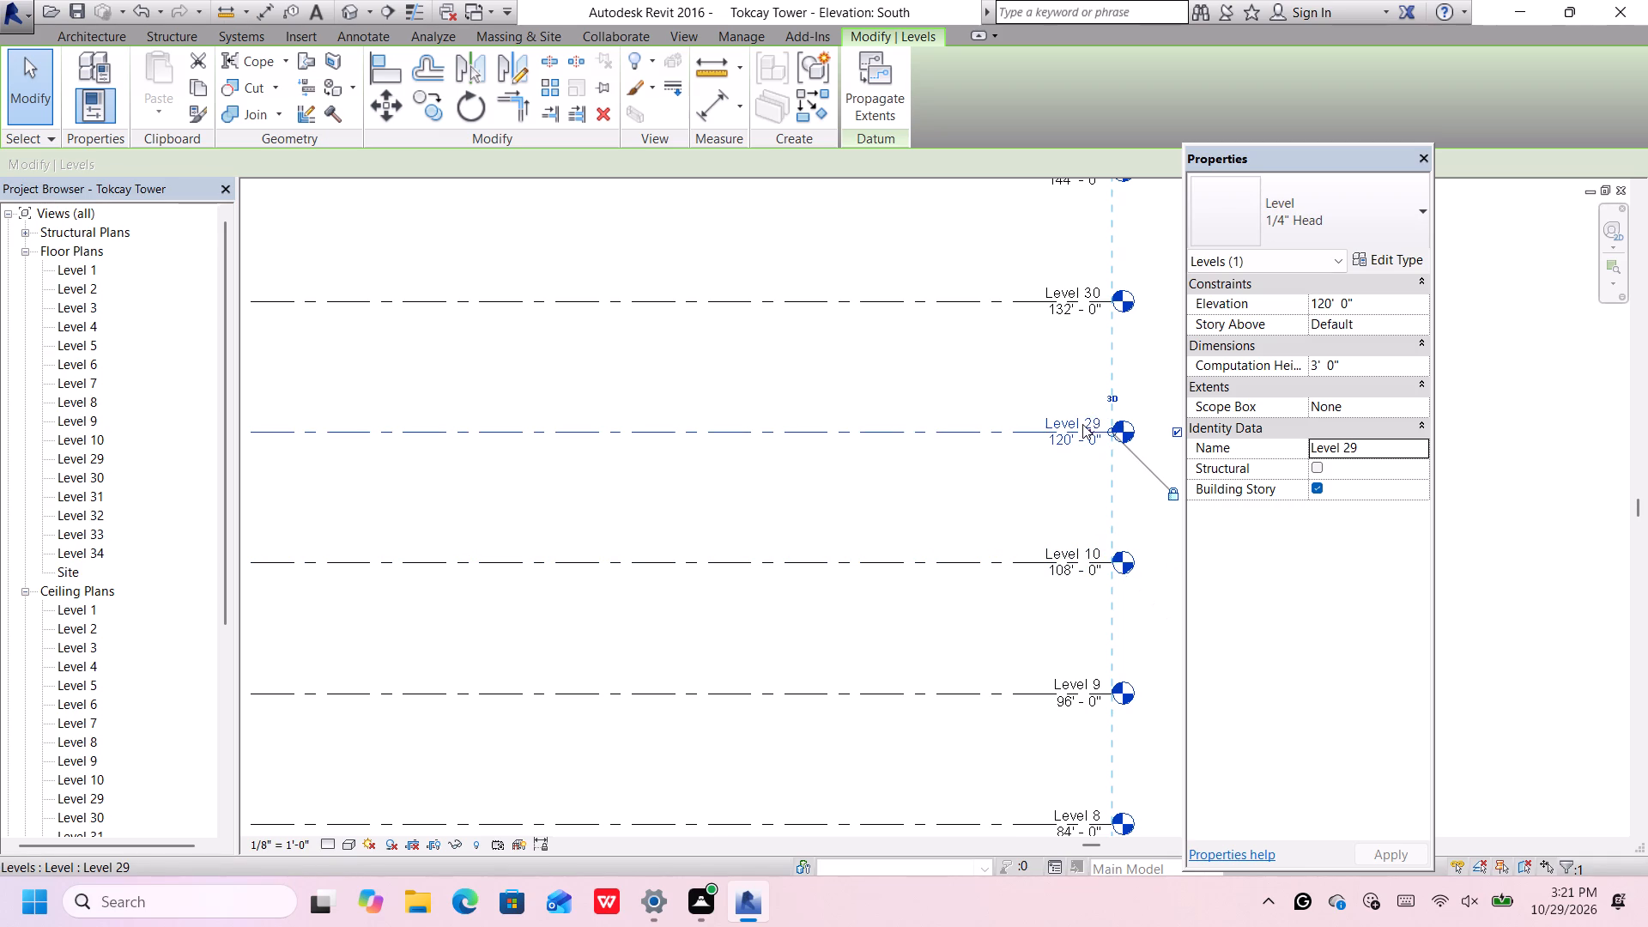
pyautogui.click(1087, 415)
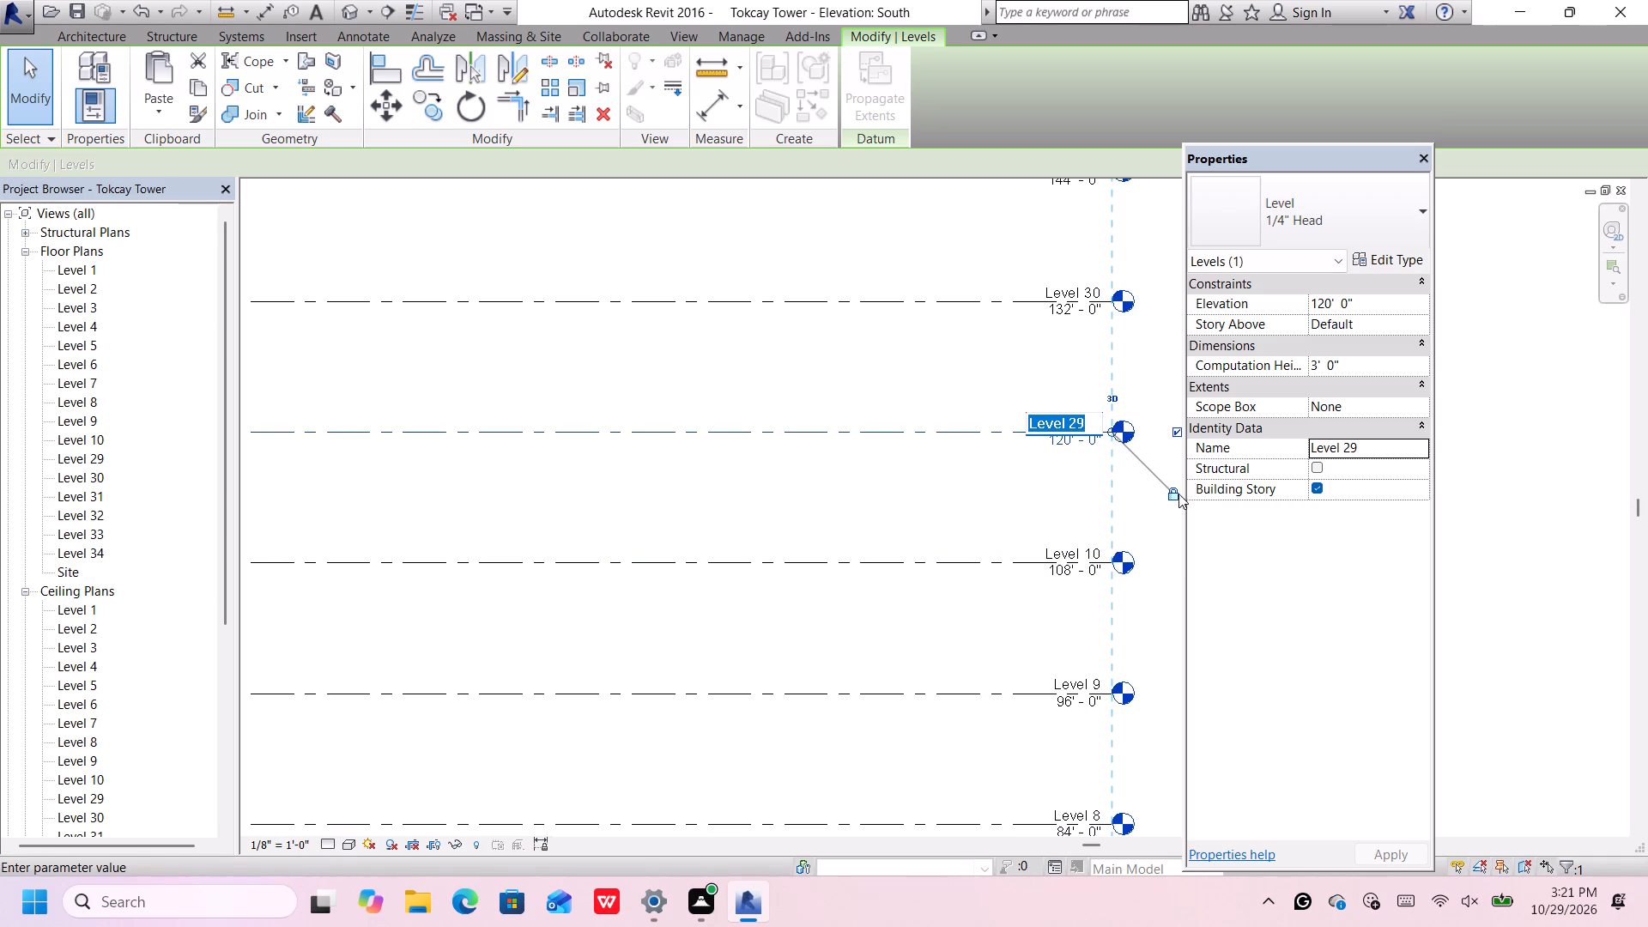
pyautogui.click(1363, 448)
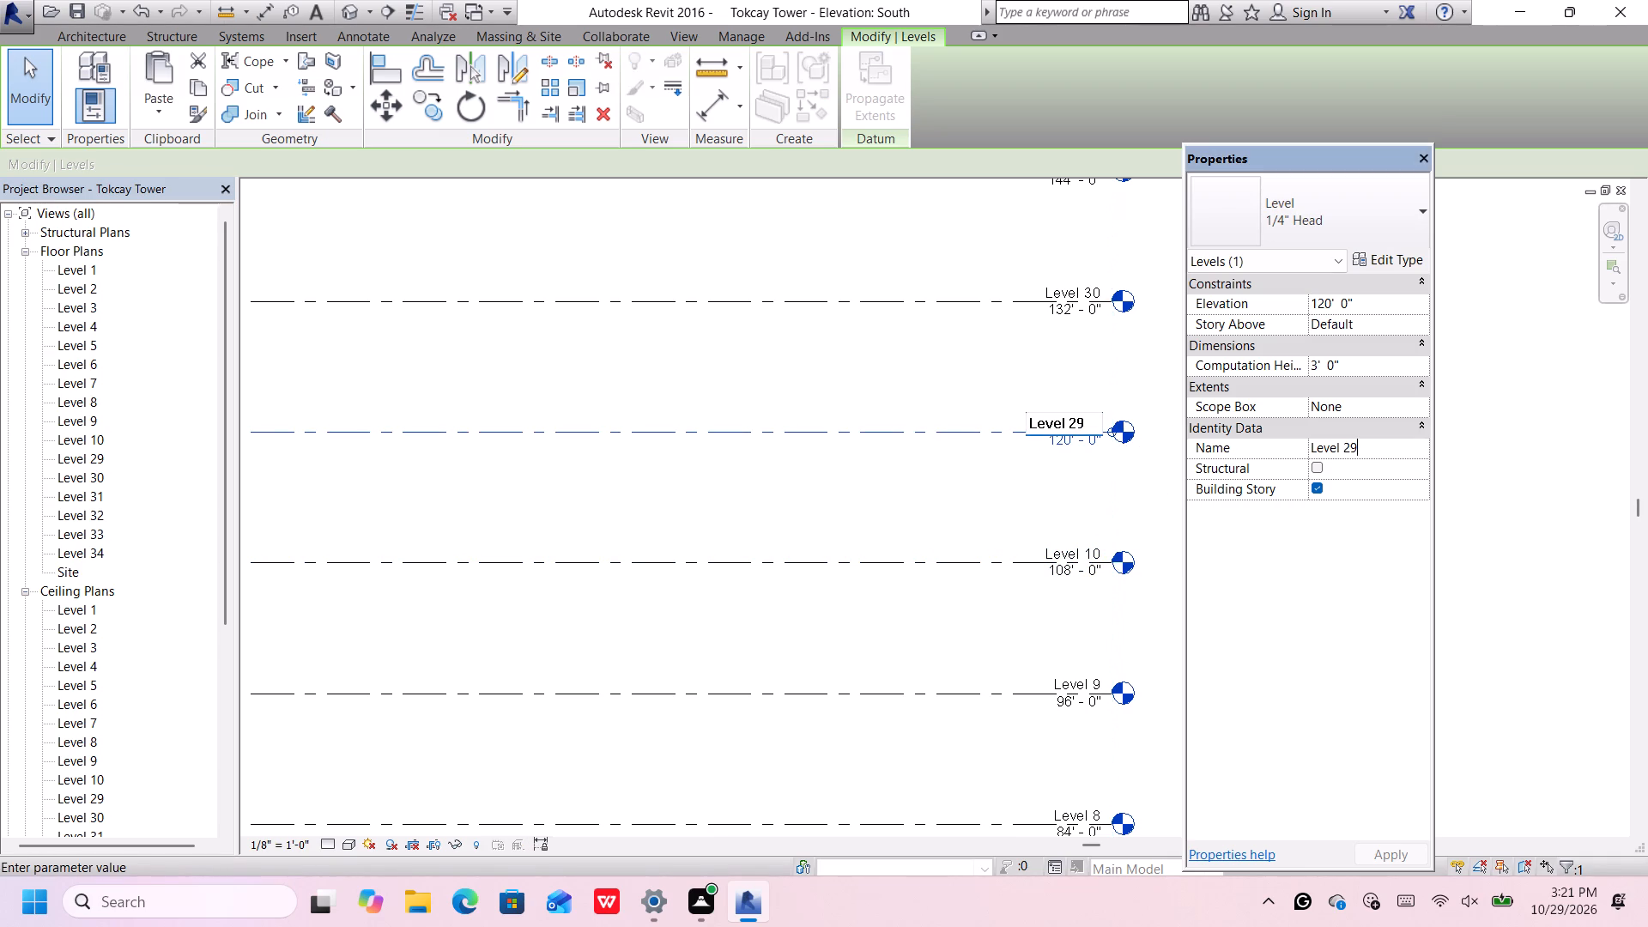
pyautogui.press('BackSpace')
pyautogui.press('BackSpace')
pyautogui.write('11')
pyautogui.press('Return')
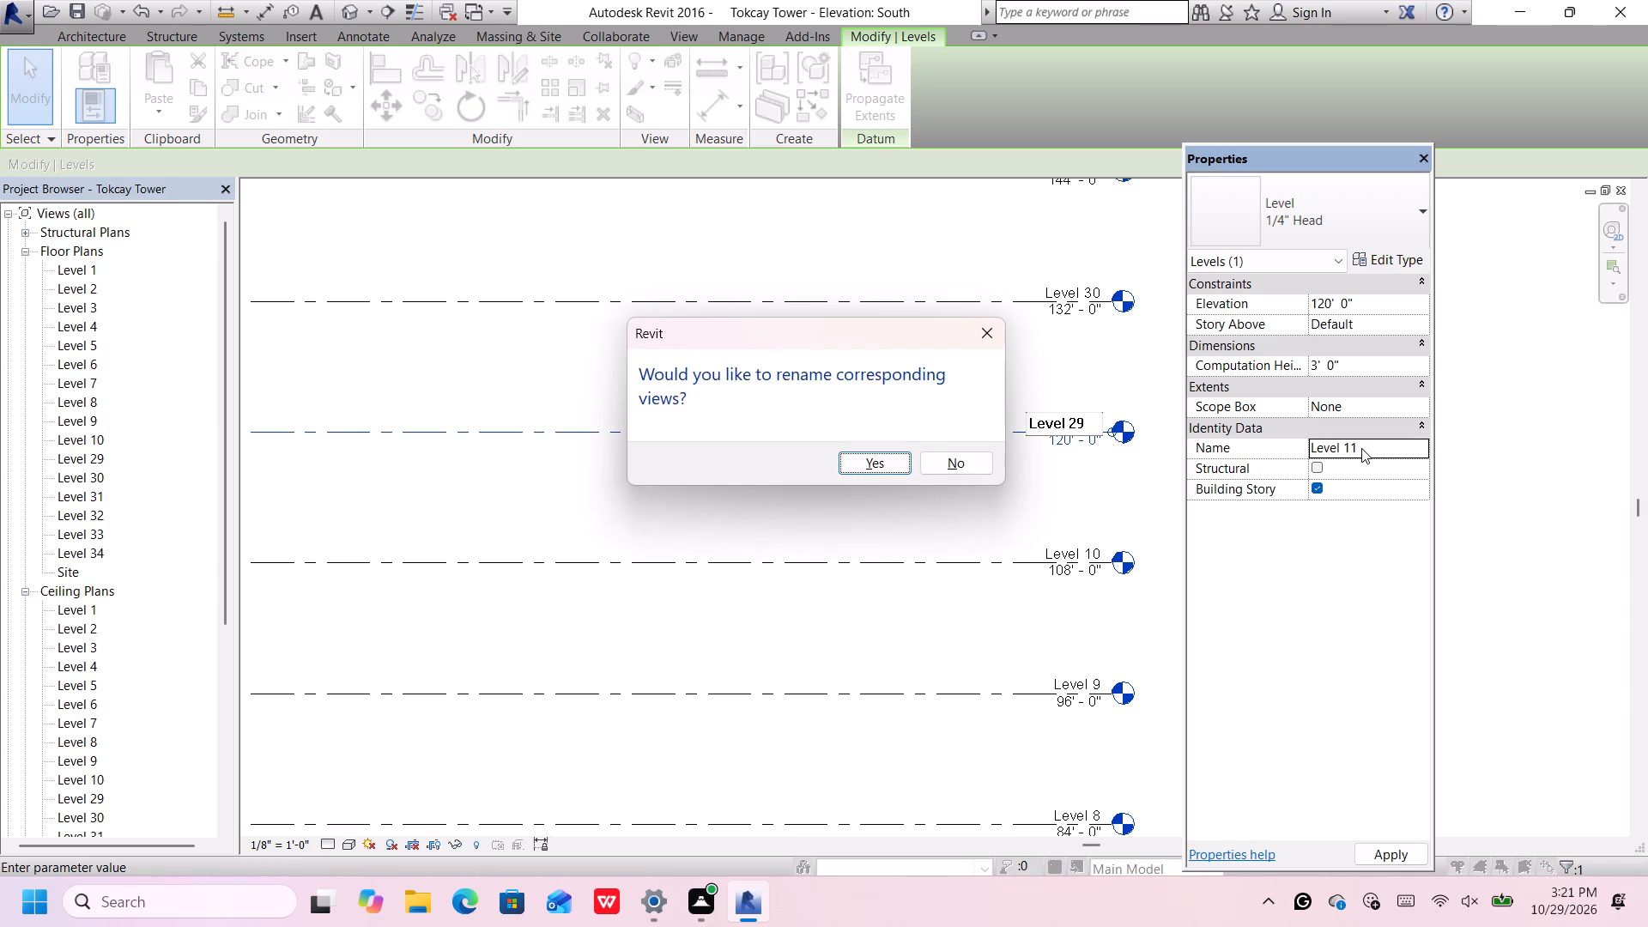
pyautogui.click(891, 458)
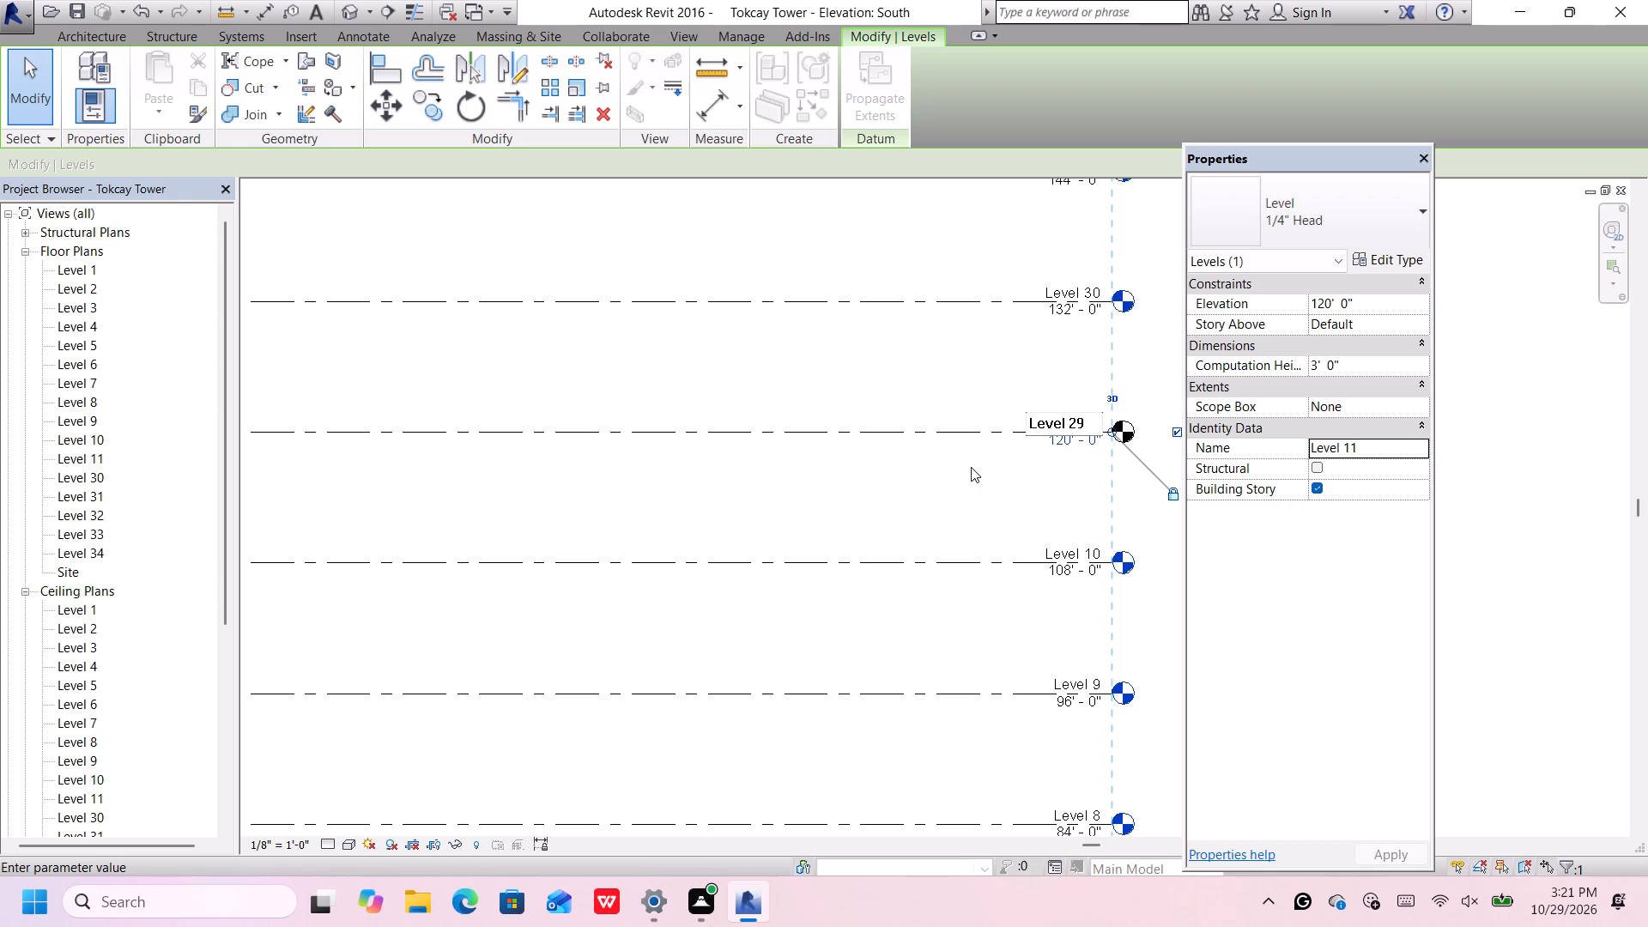
pyautogui.scroll(-3, 978, 480)
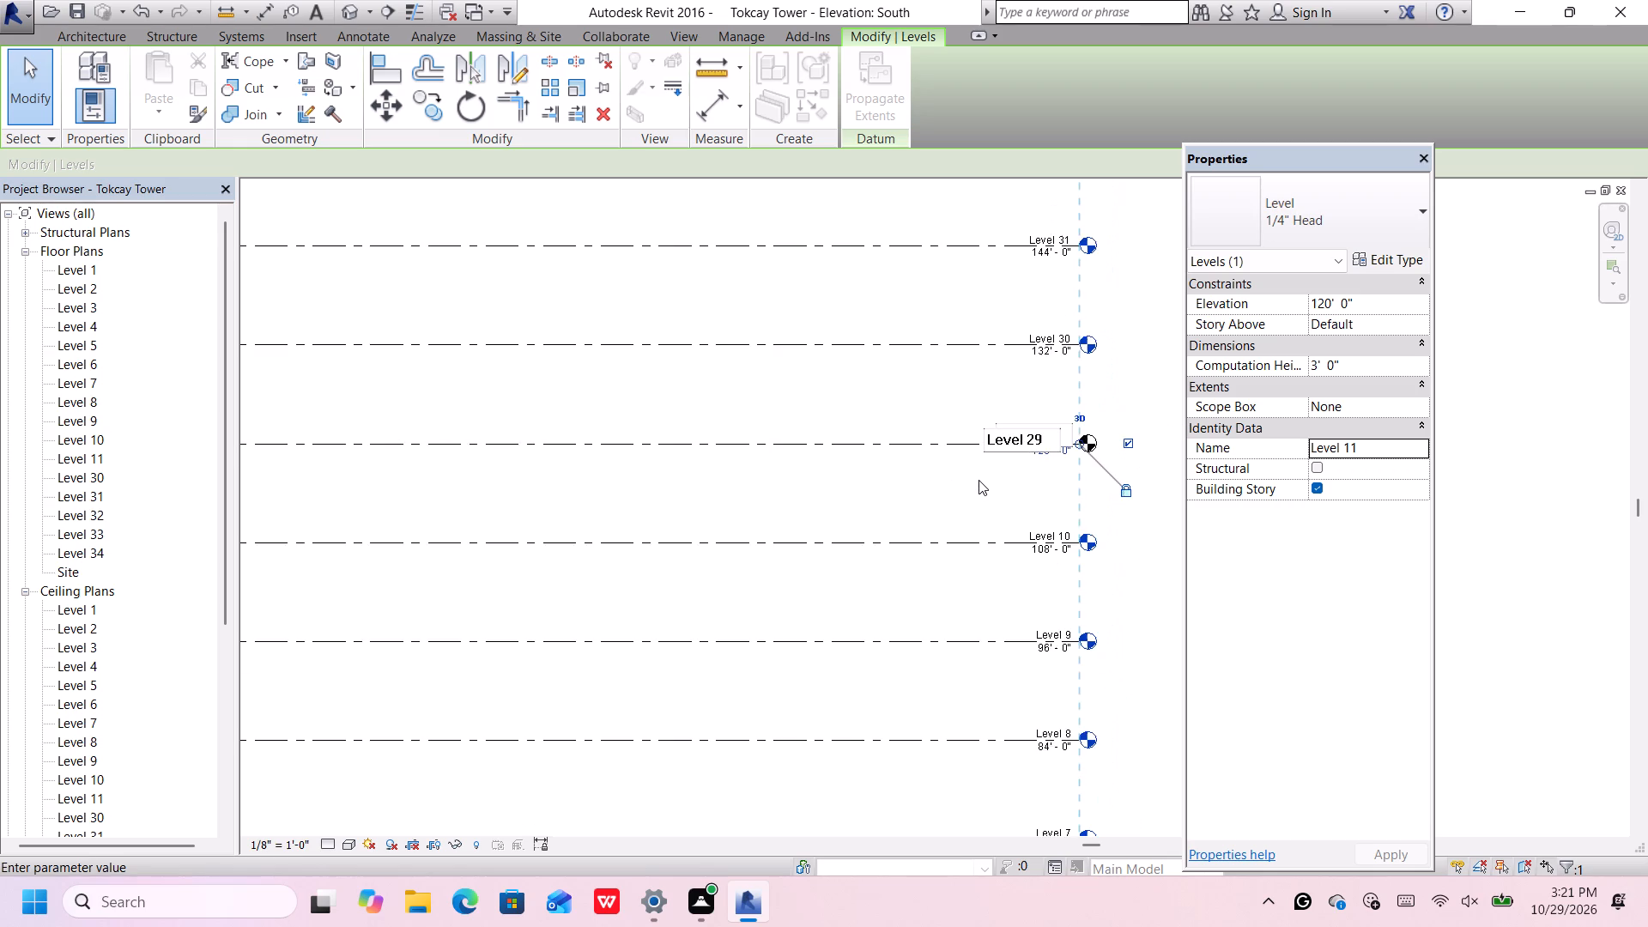
pyautogui.scroll(-2, 978, 480)
pyautogui.scroll(6, 978, 480)
pyautogui.click(978, 480)
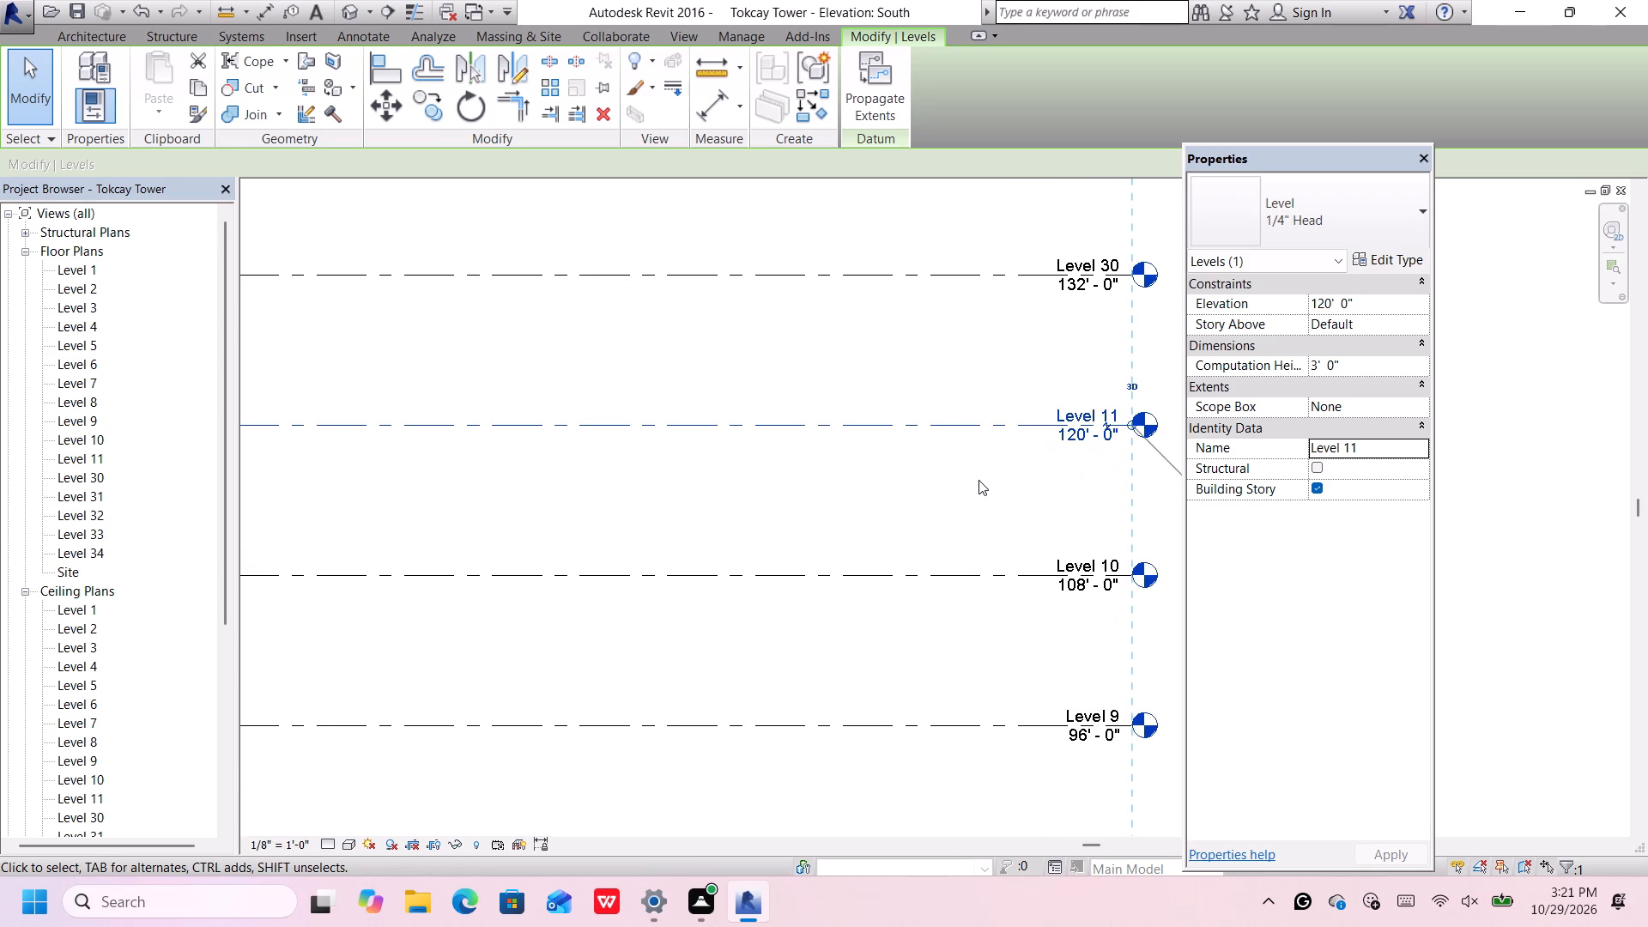
# Rename the level at 132' as Level 12, together with its corresponding views.
pyautogui.scroll(-5, 978, 480)
pyautogui.scroll(8, 1031, 373)
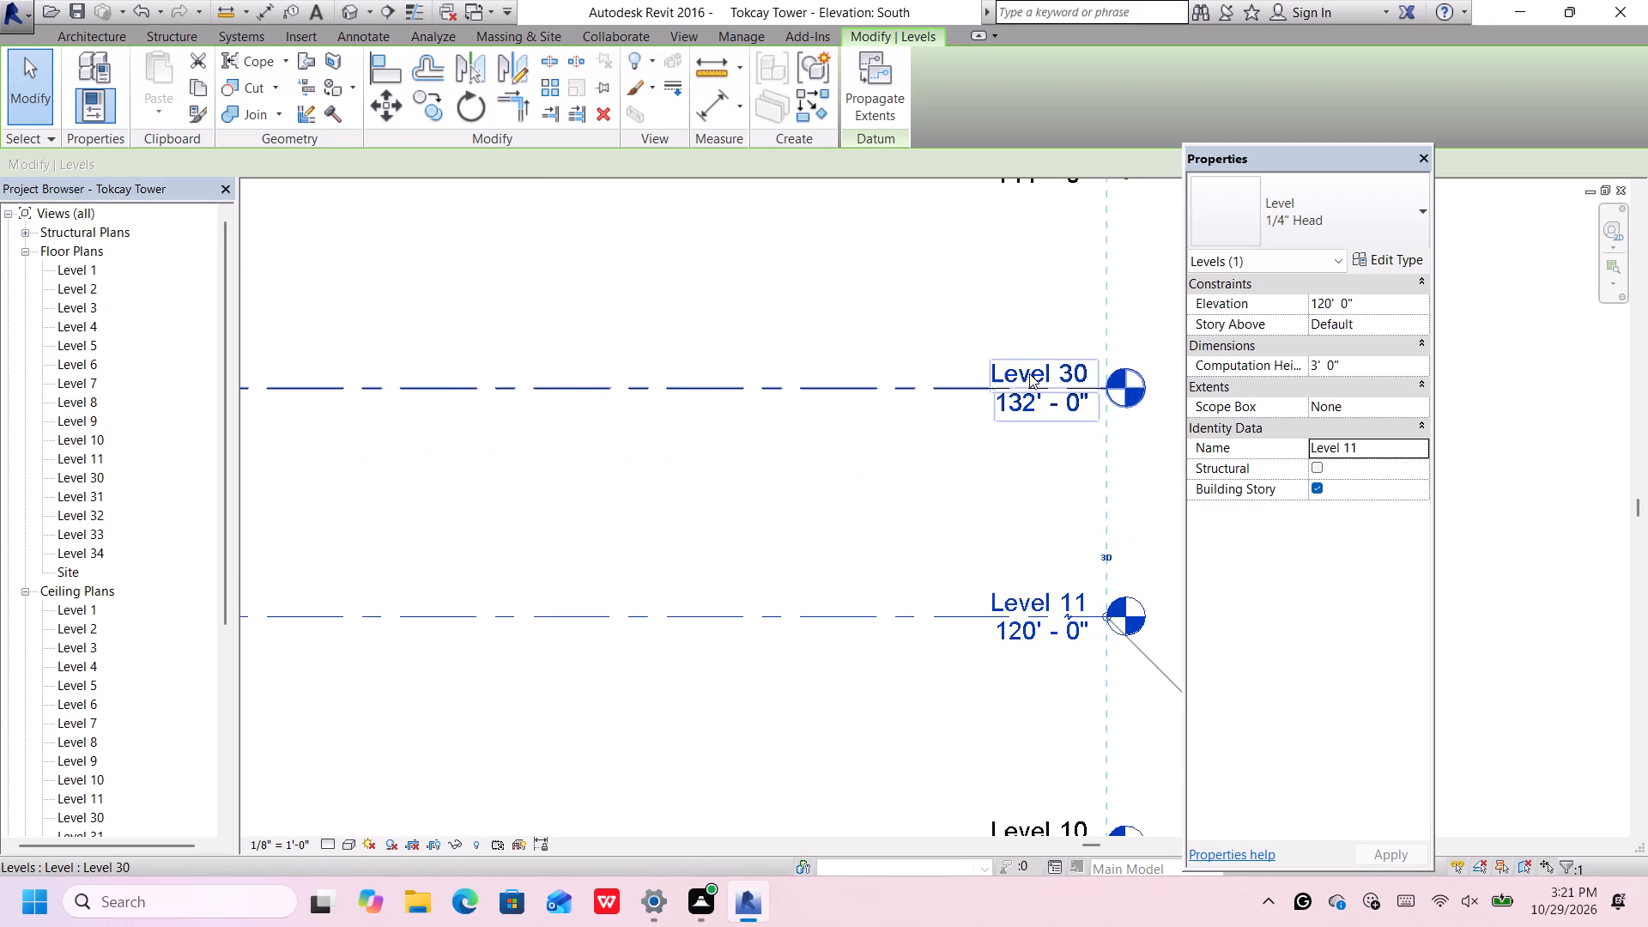
pyautogui.scroll(3, 1029, 373)
pyautogui.click(1029, 373)
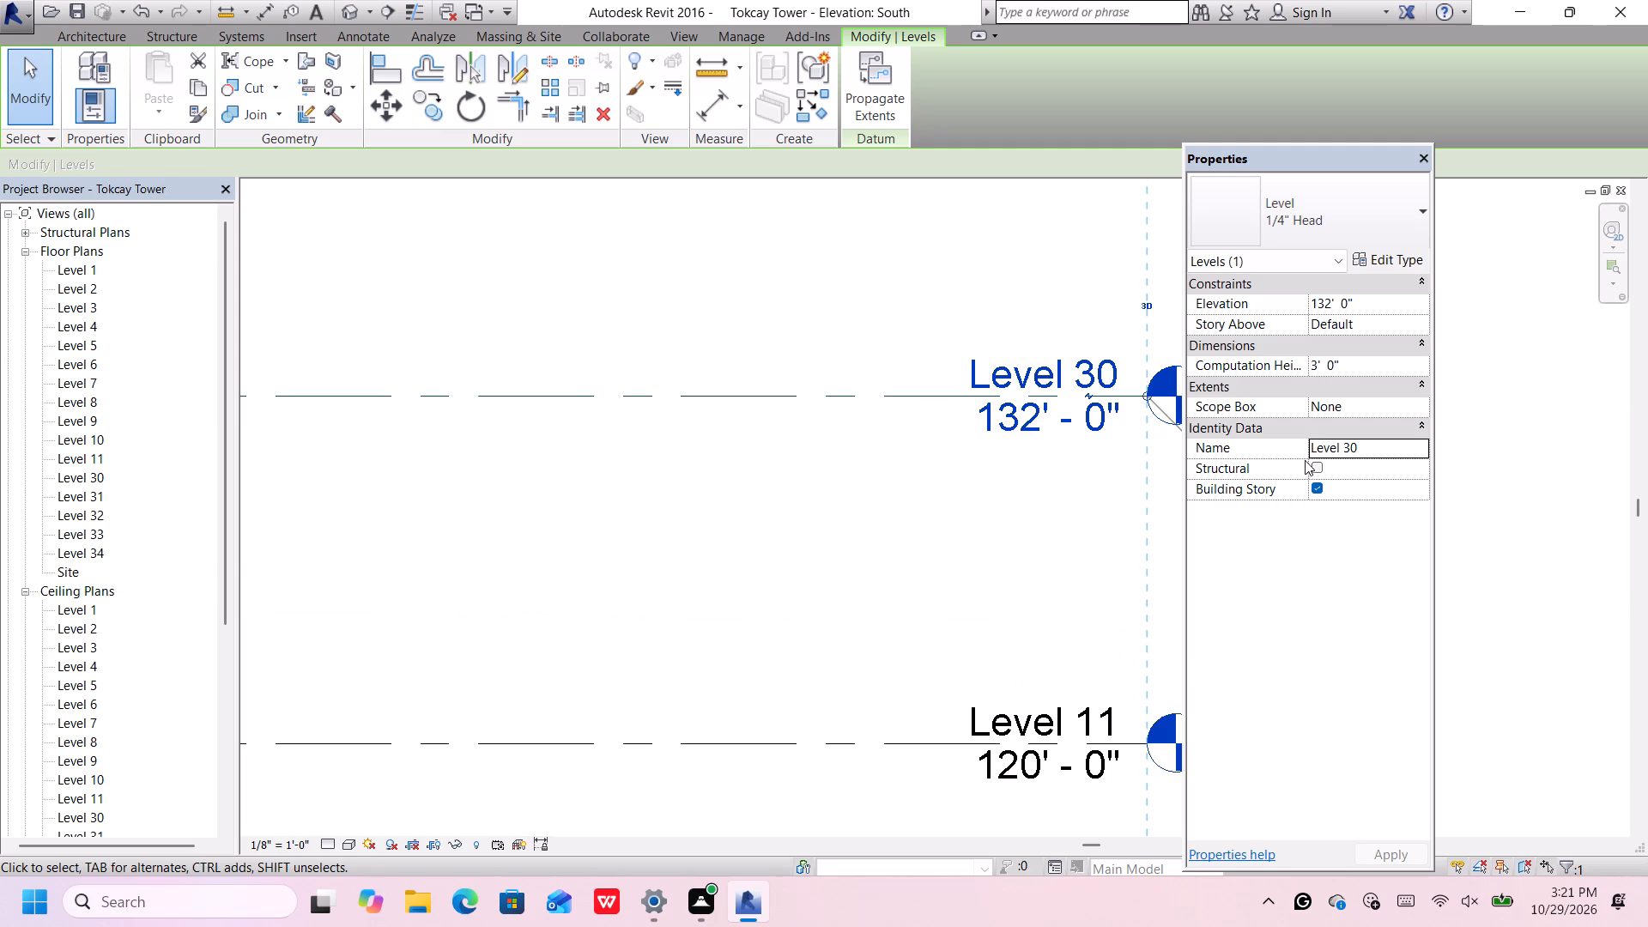
pyautogui.click(1372, 453)
pyautogui.click(1369, 453)
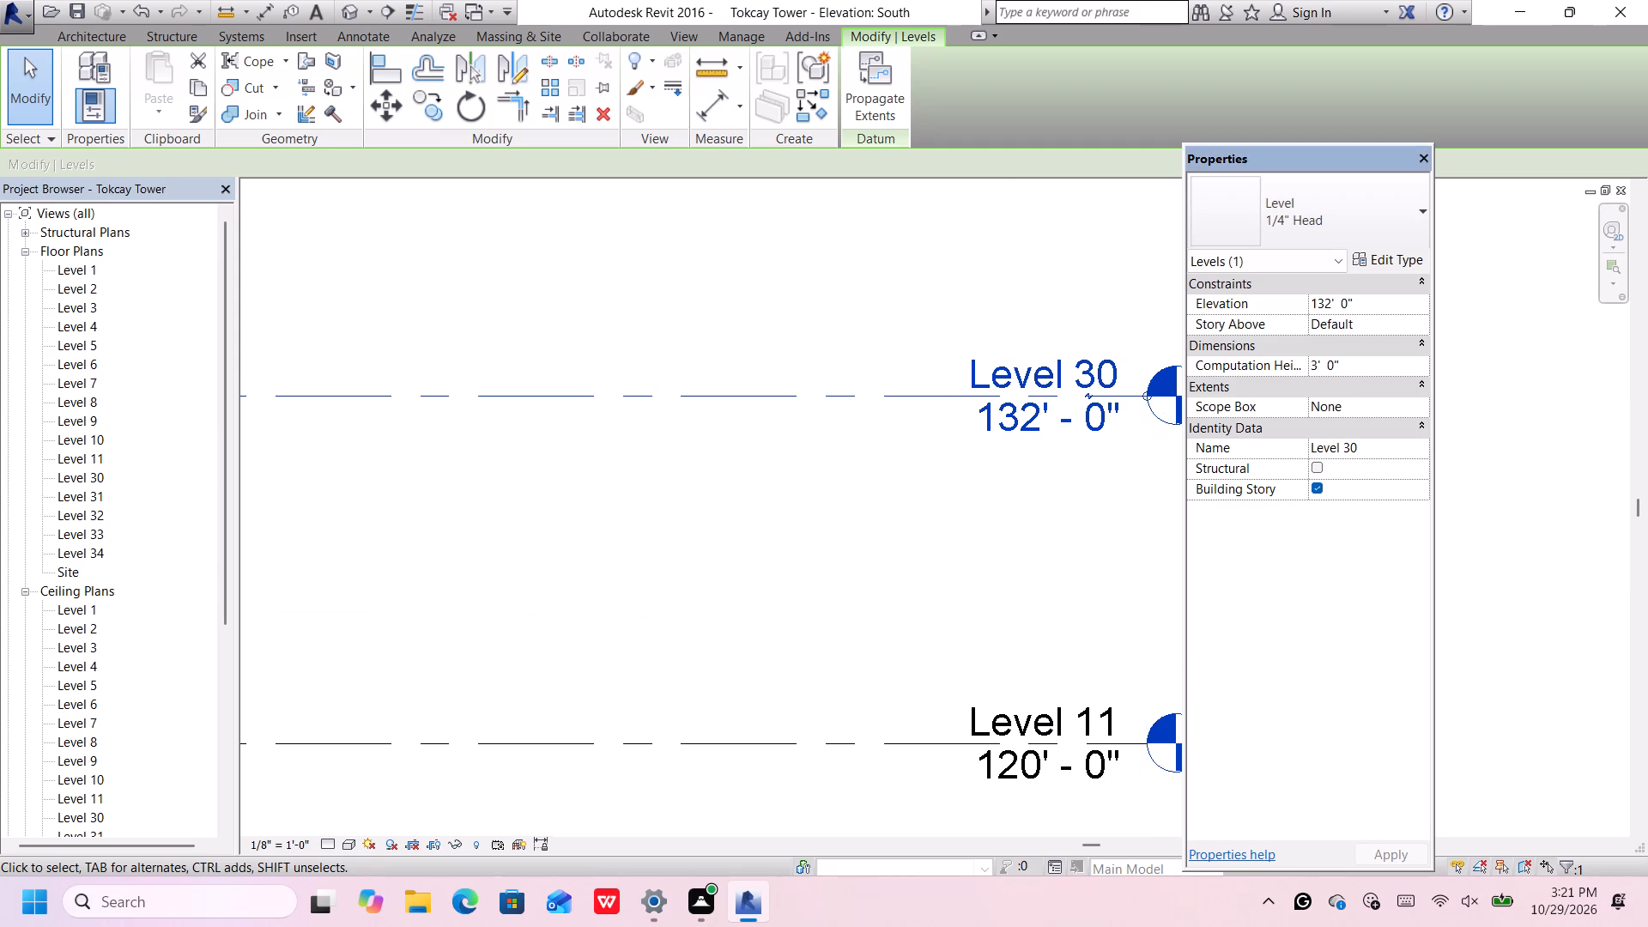
pyautogui.press('BackSpace')
pyautogui.press('BackSpace')
pyautogui.press('End')
pyautogui.press('Down')
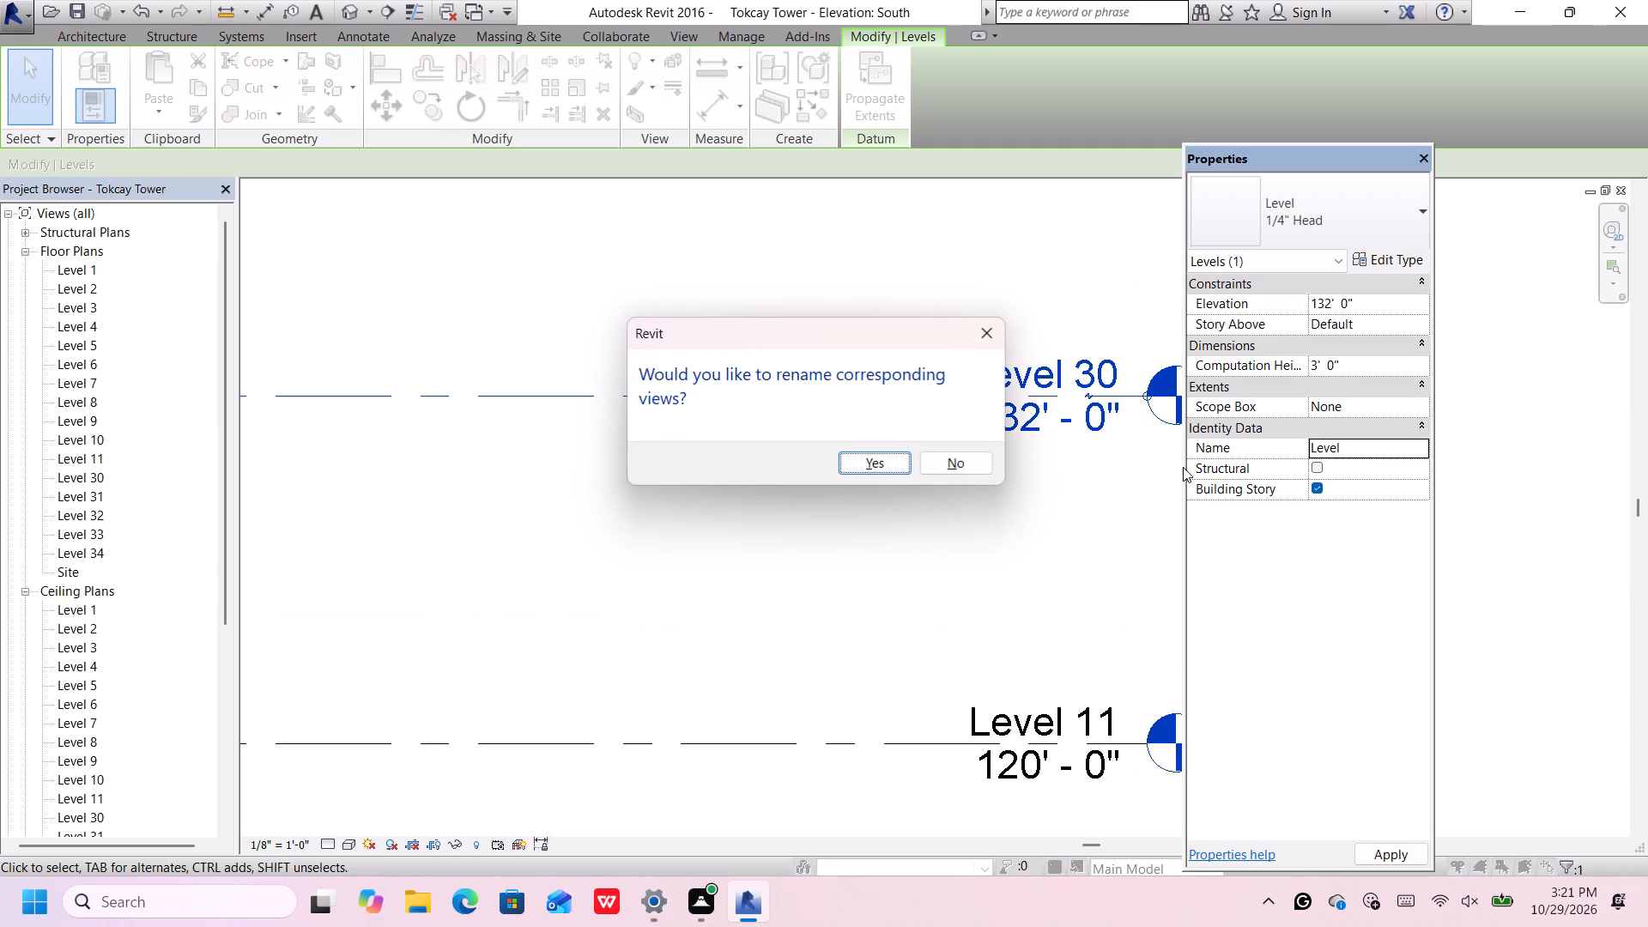
pyautogui.click(874, 470)
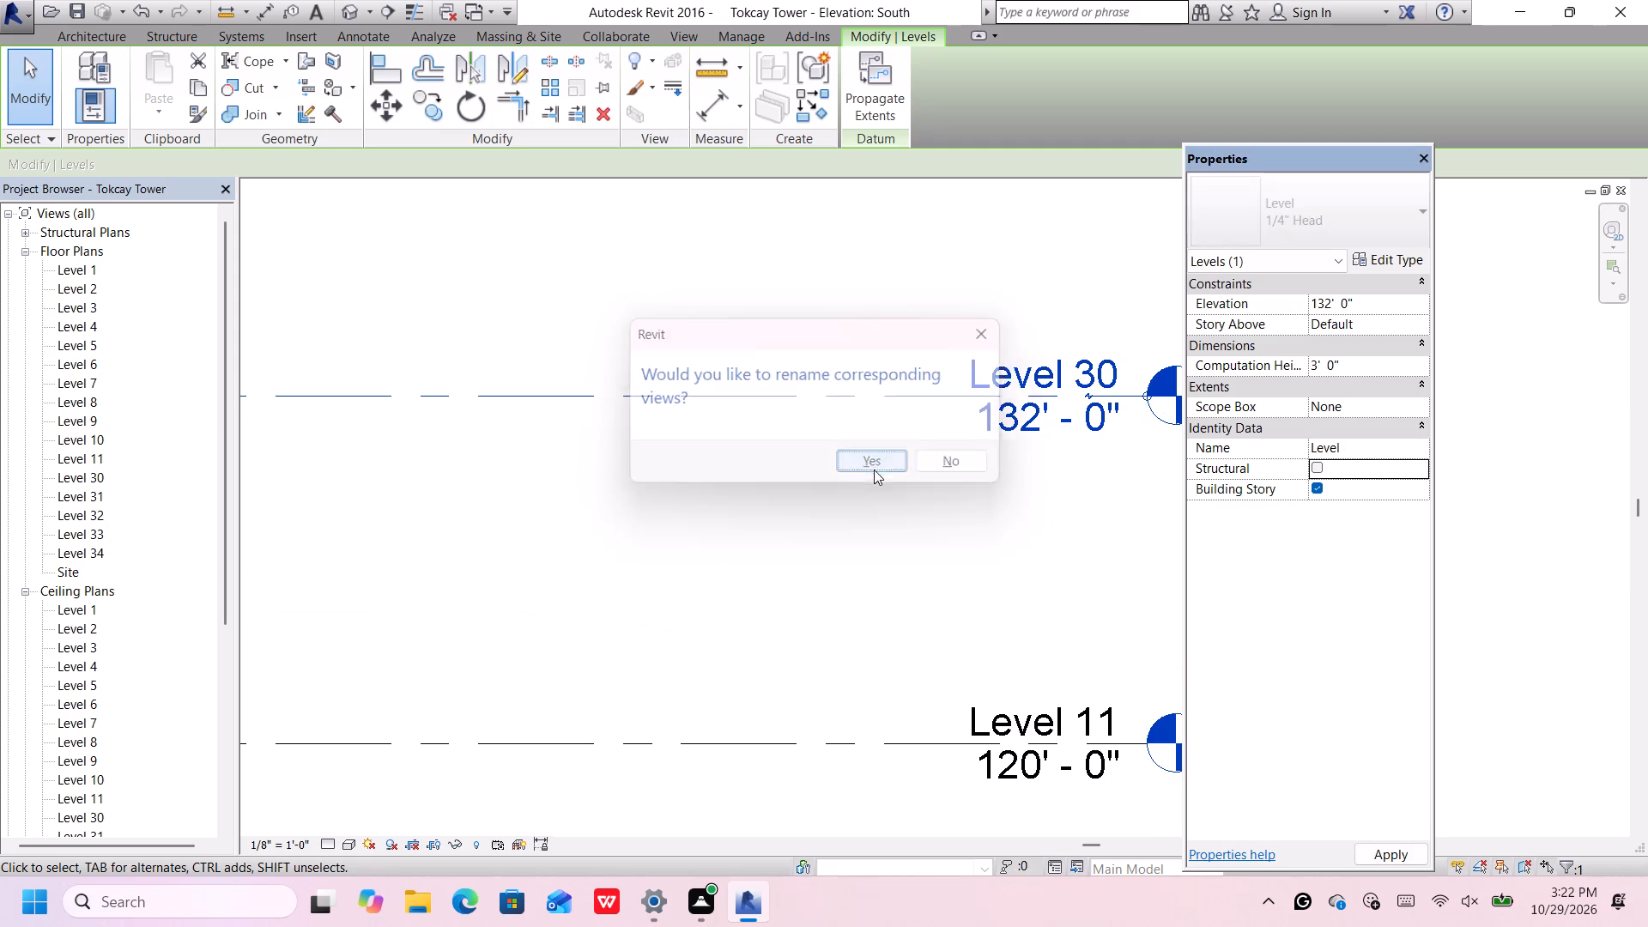
pyautogui.click(1347, 445)
pyautogui.press('space')
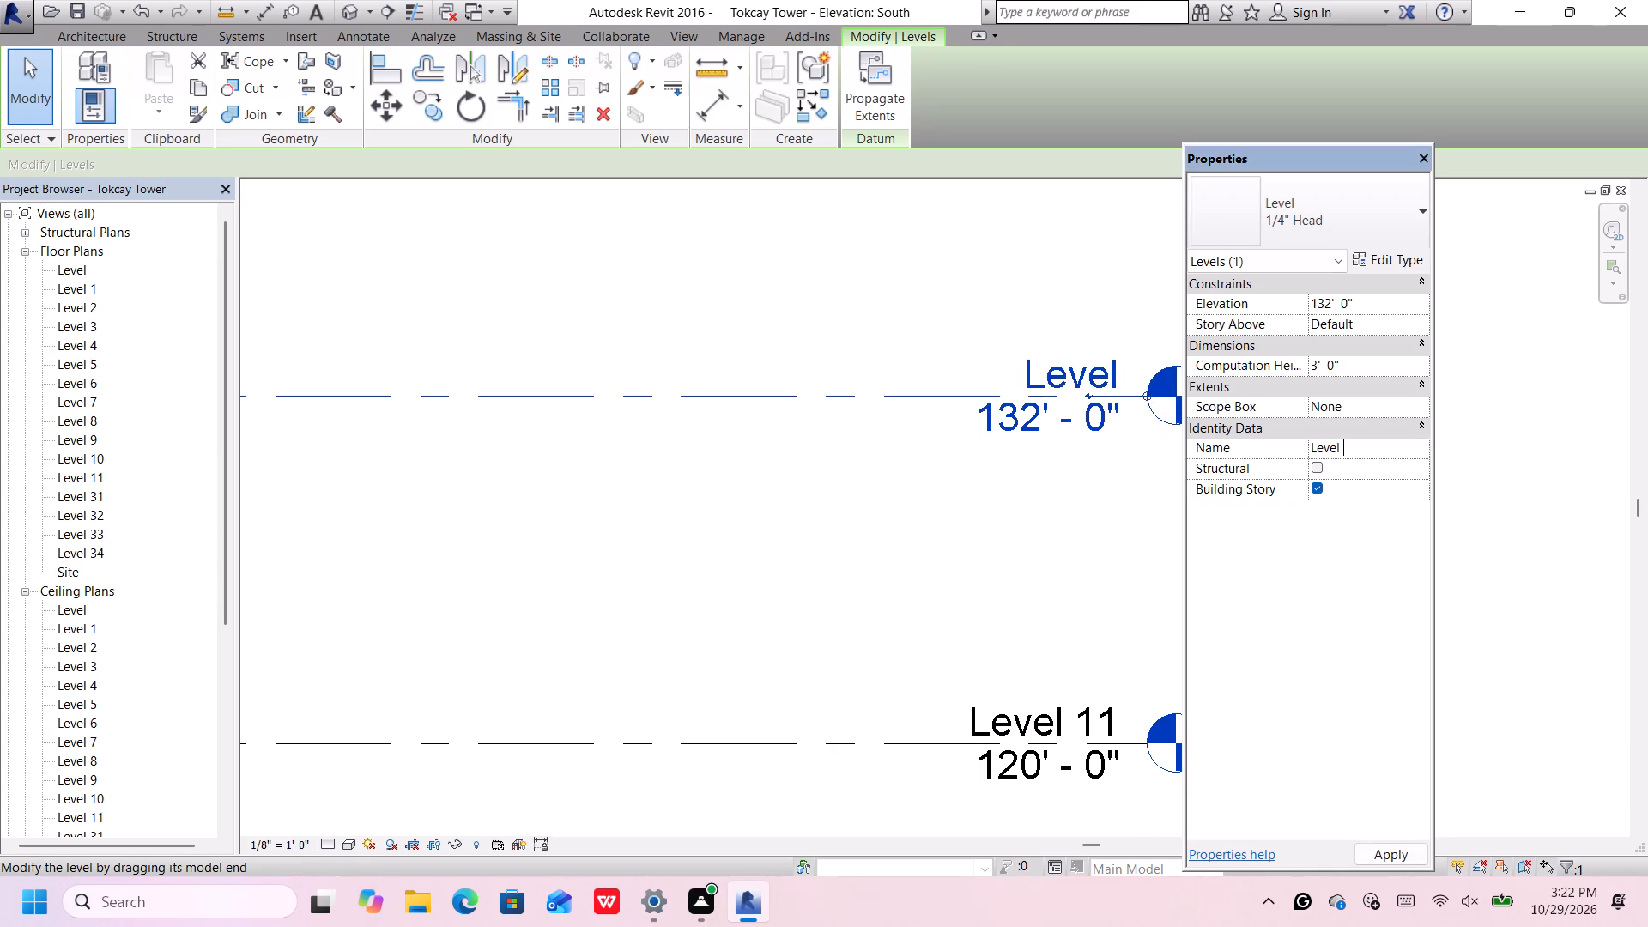
pyautogui.write('11')
pyautogui.press('BackSpace')
pyautogui.press('2')
pyautogui.press('Return')
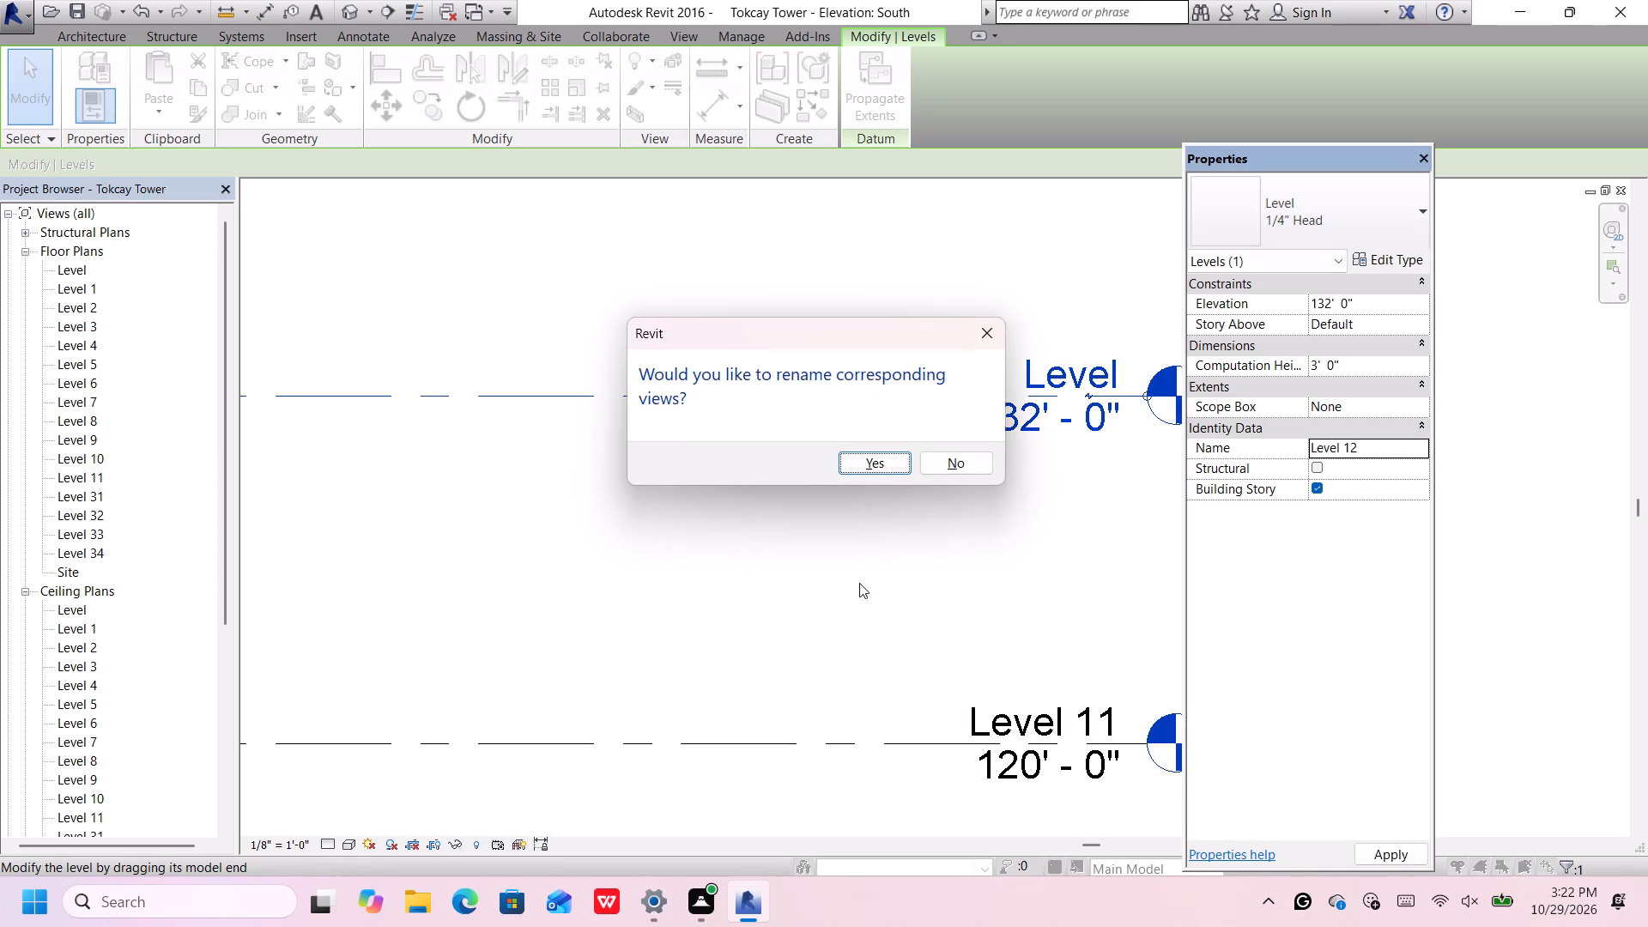
pyautogui.press('Return')
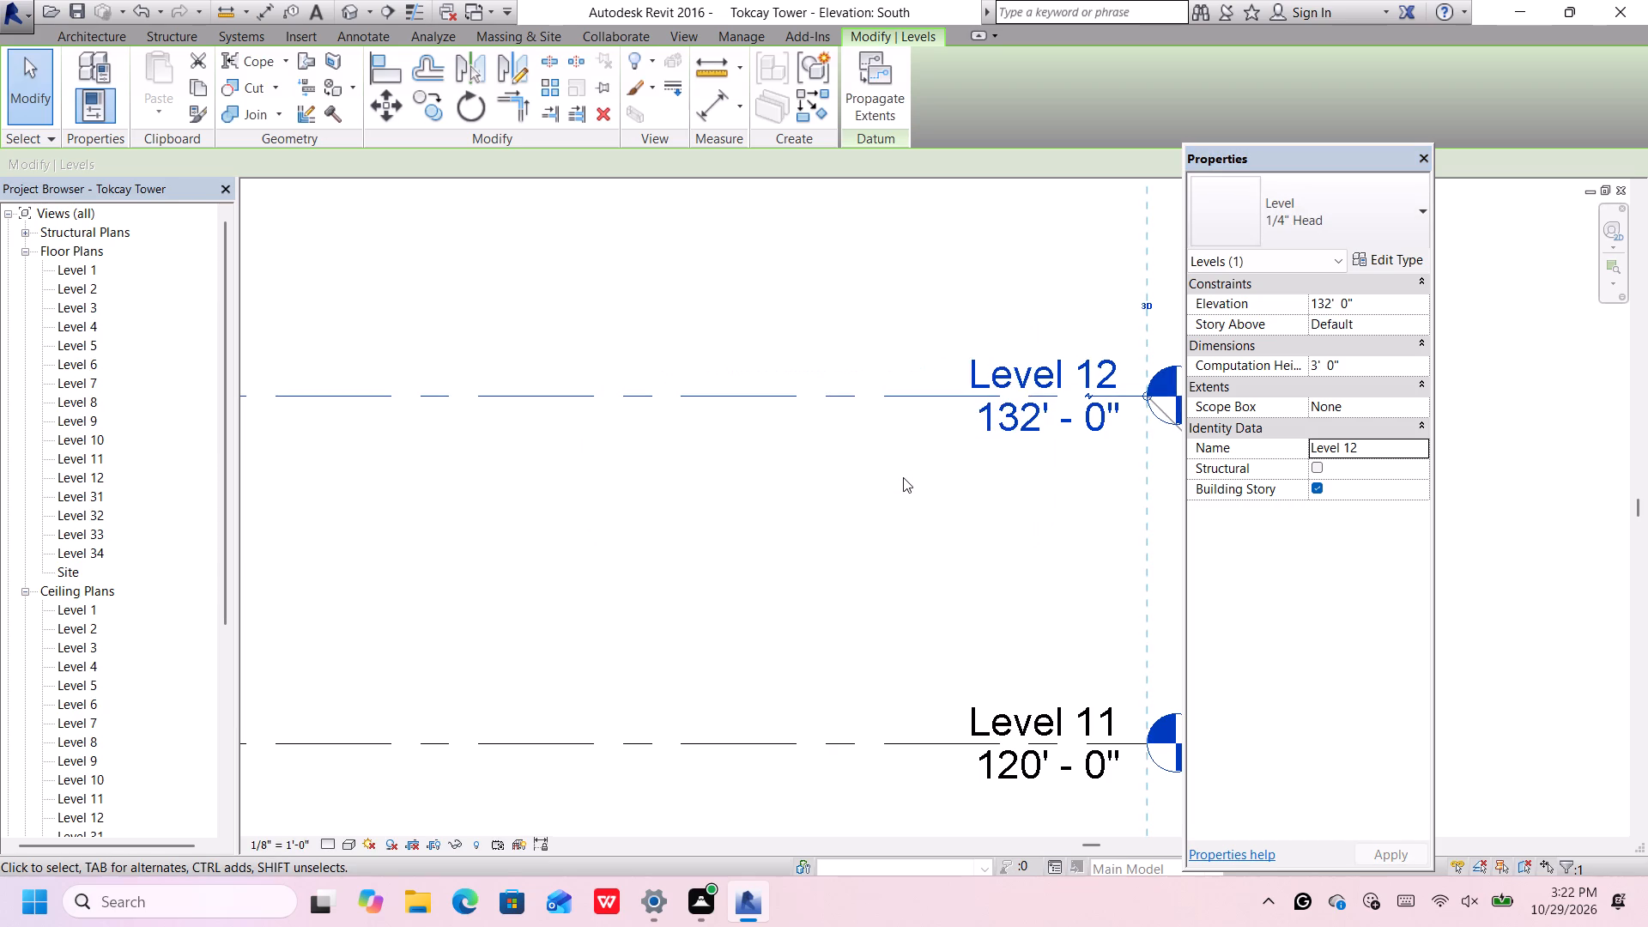
# Rename the level at 144' as Level 13, together with its corresponding views.
pyautogui.scroll(-7, 902, 478)
pyautogui.scroll(4, 968, 255)
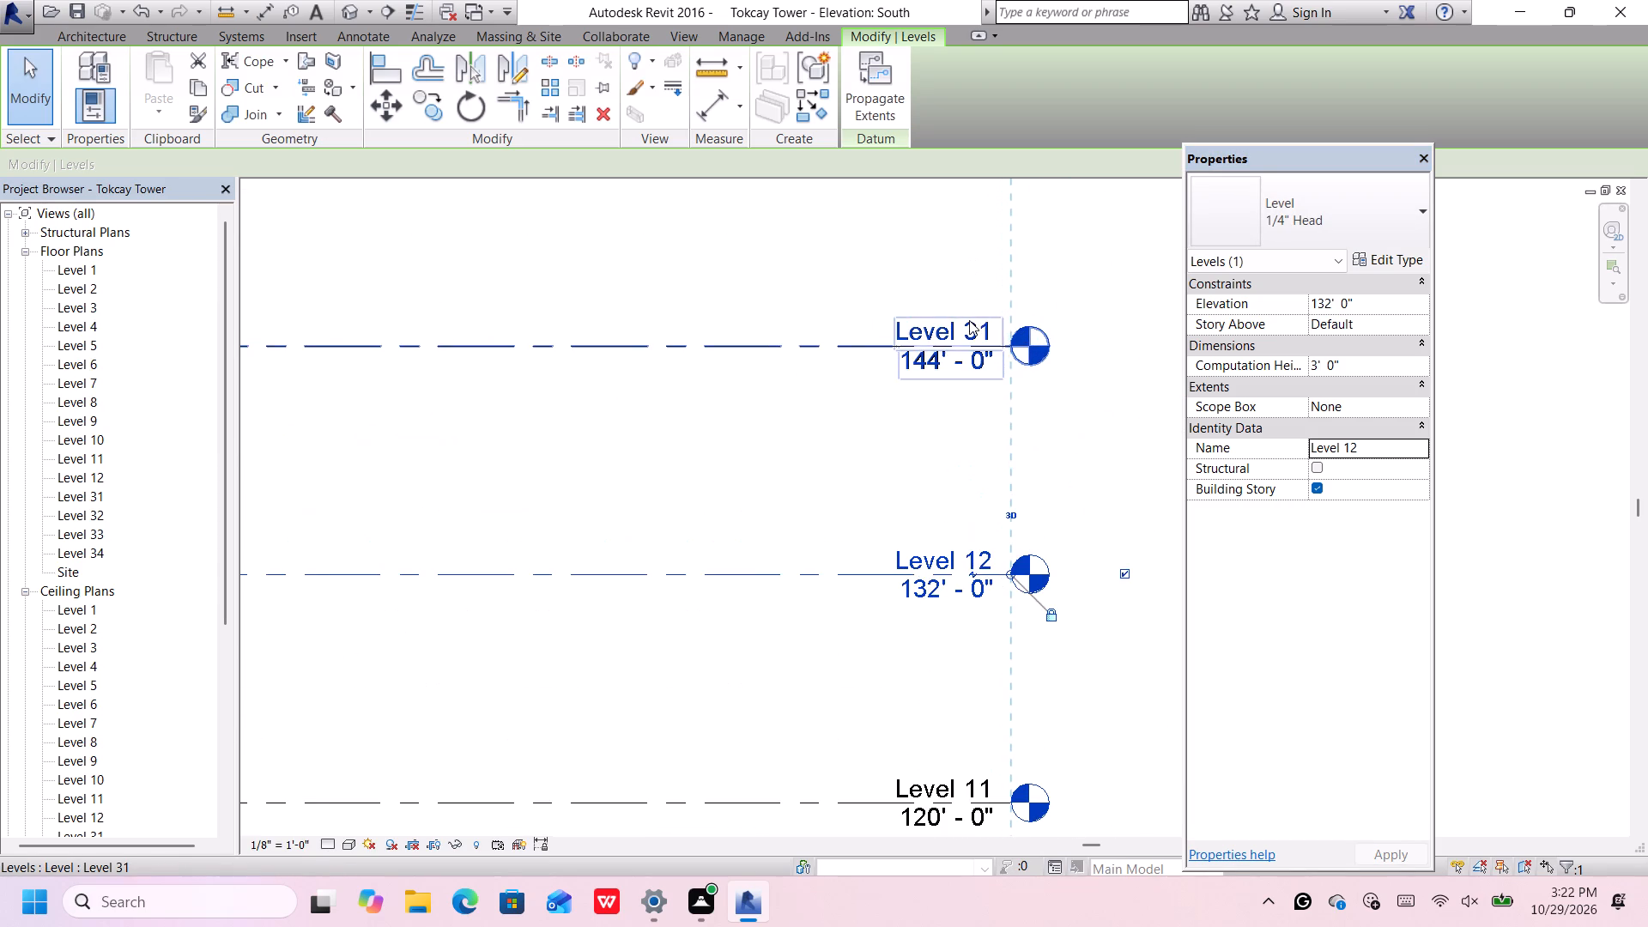
pyautogui.click(969, 320)
pyautogui.click(1366, 450)
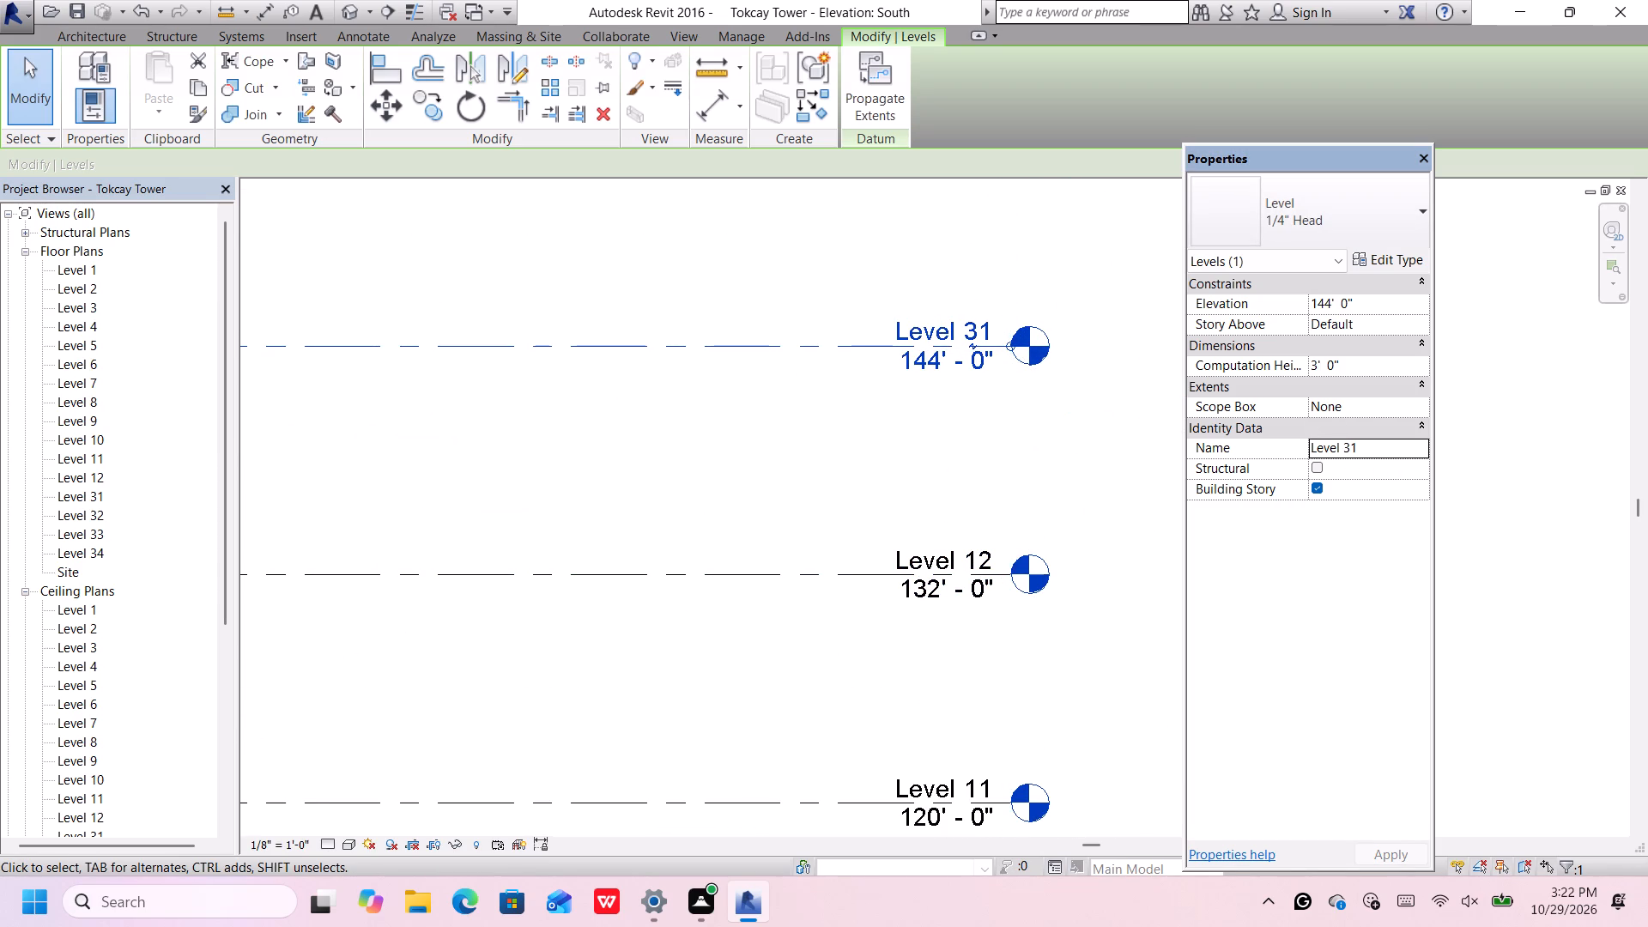
pyautogui.press('BackSpace')
pyautogui.press('BackSpace')
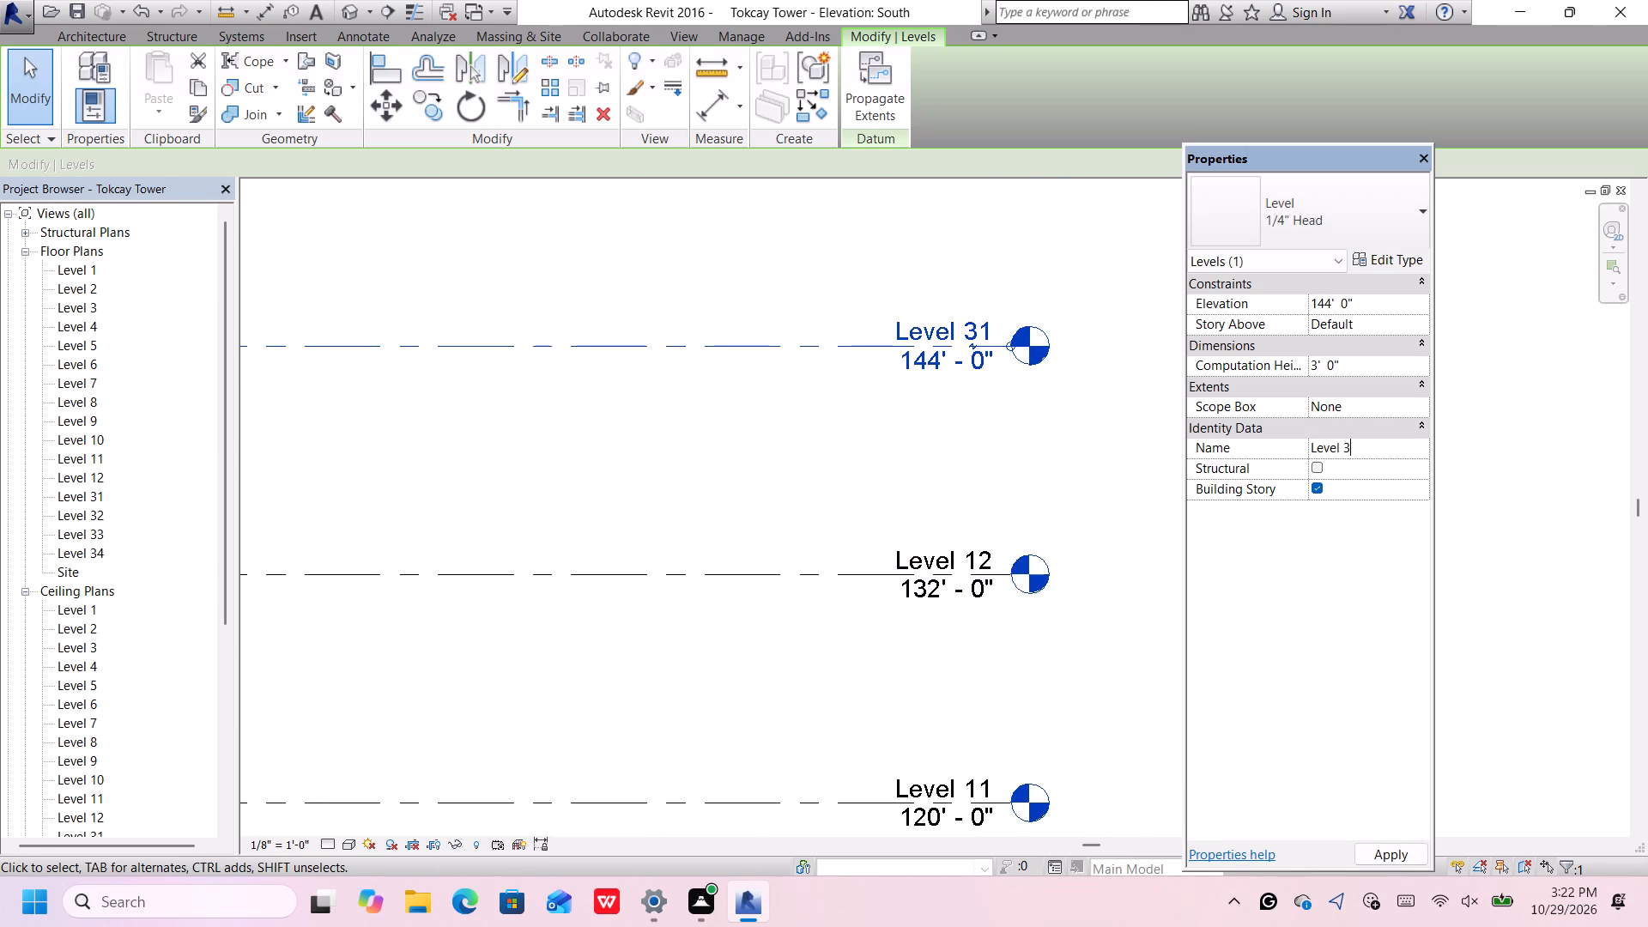
pyautogui.write('13')
pyautogui.press('Return')
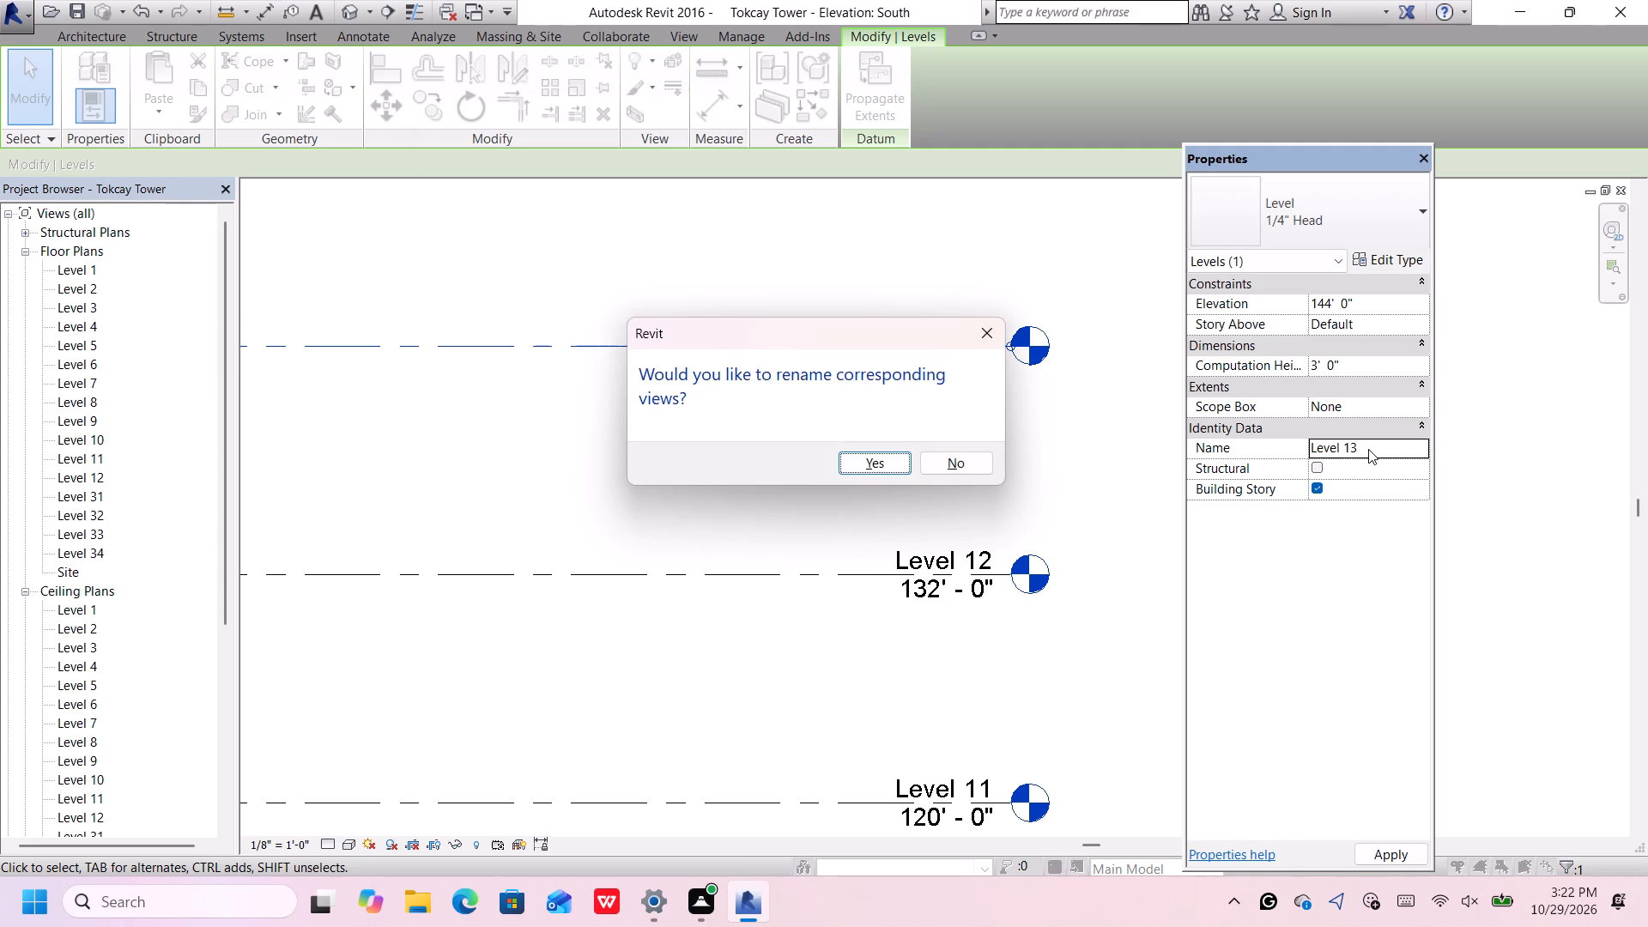
pyautogui.press('Return')
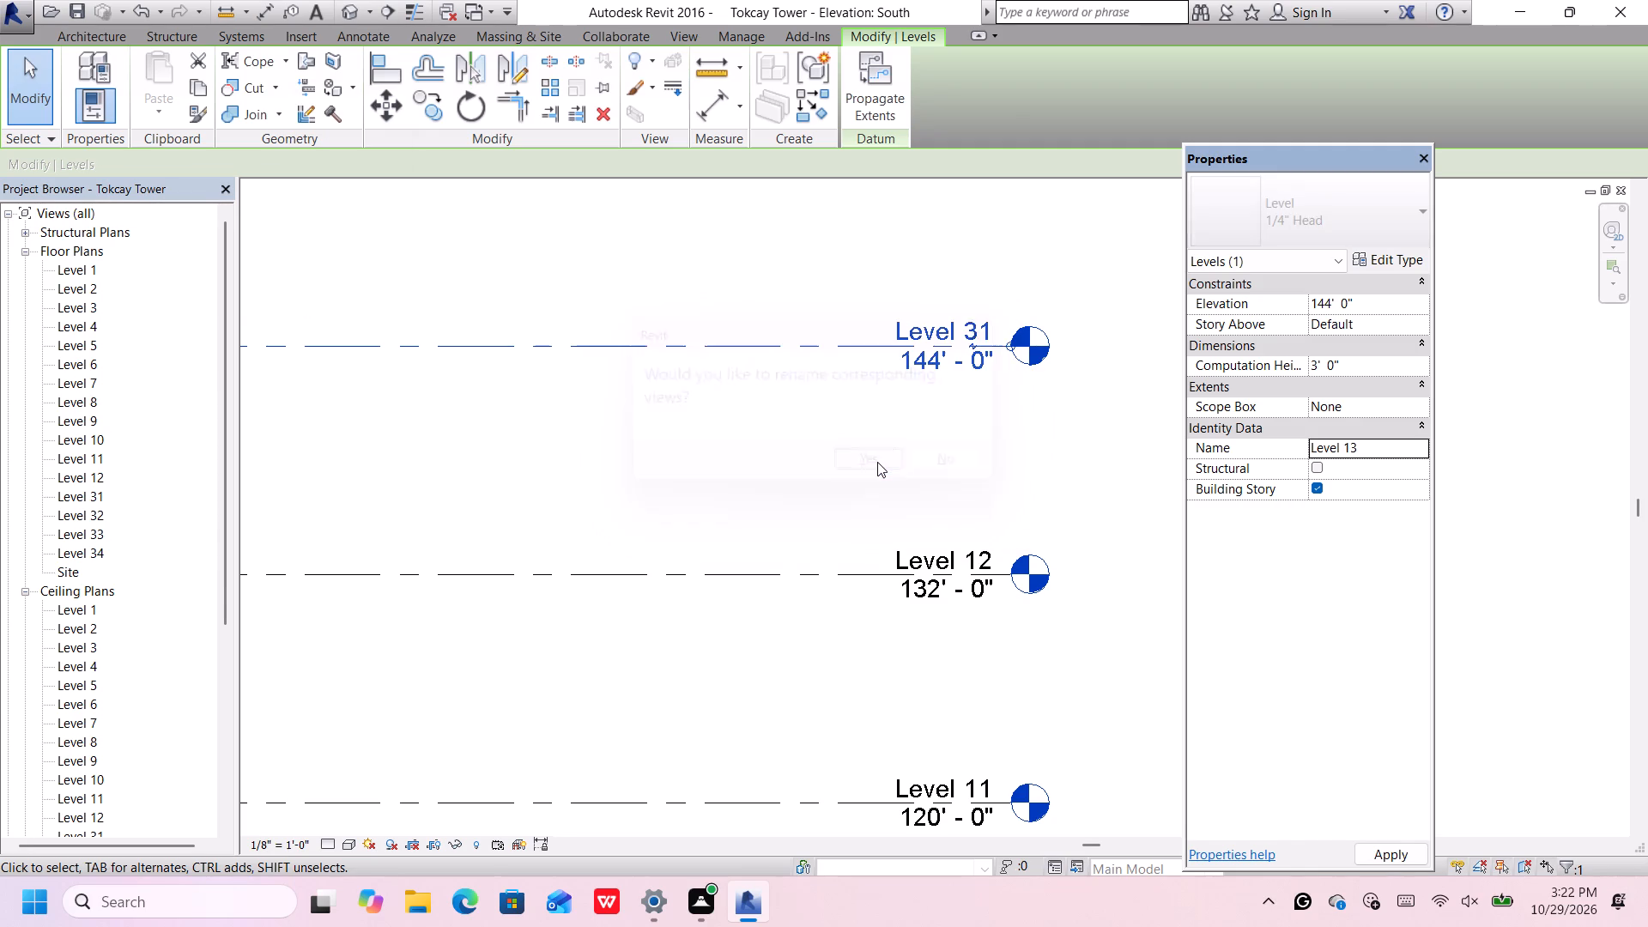
pyautogui.scroll(-8, 877, 461)
pyautogui.moveTo(895, 402); pyautogui.dragTo(922, 494, button='middle')
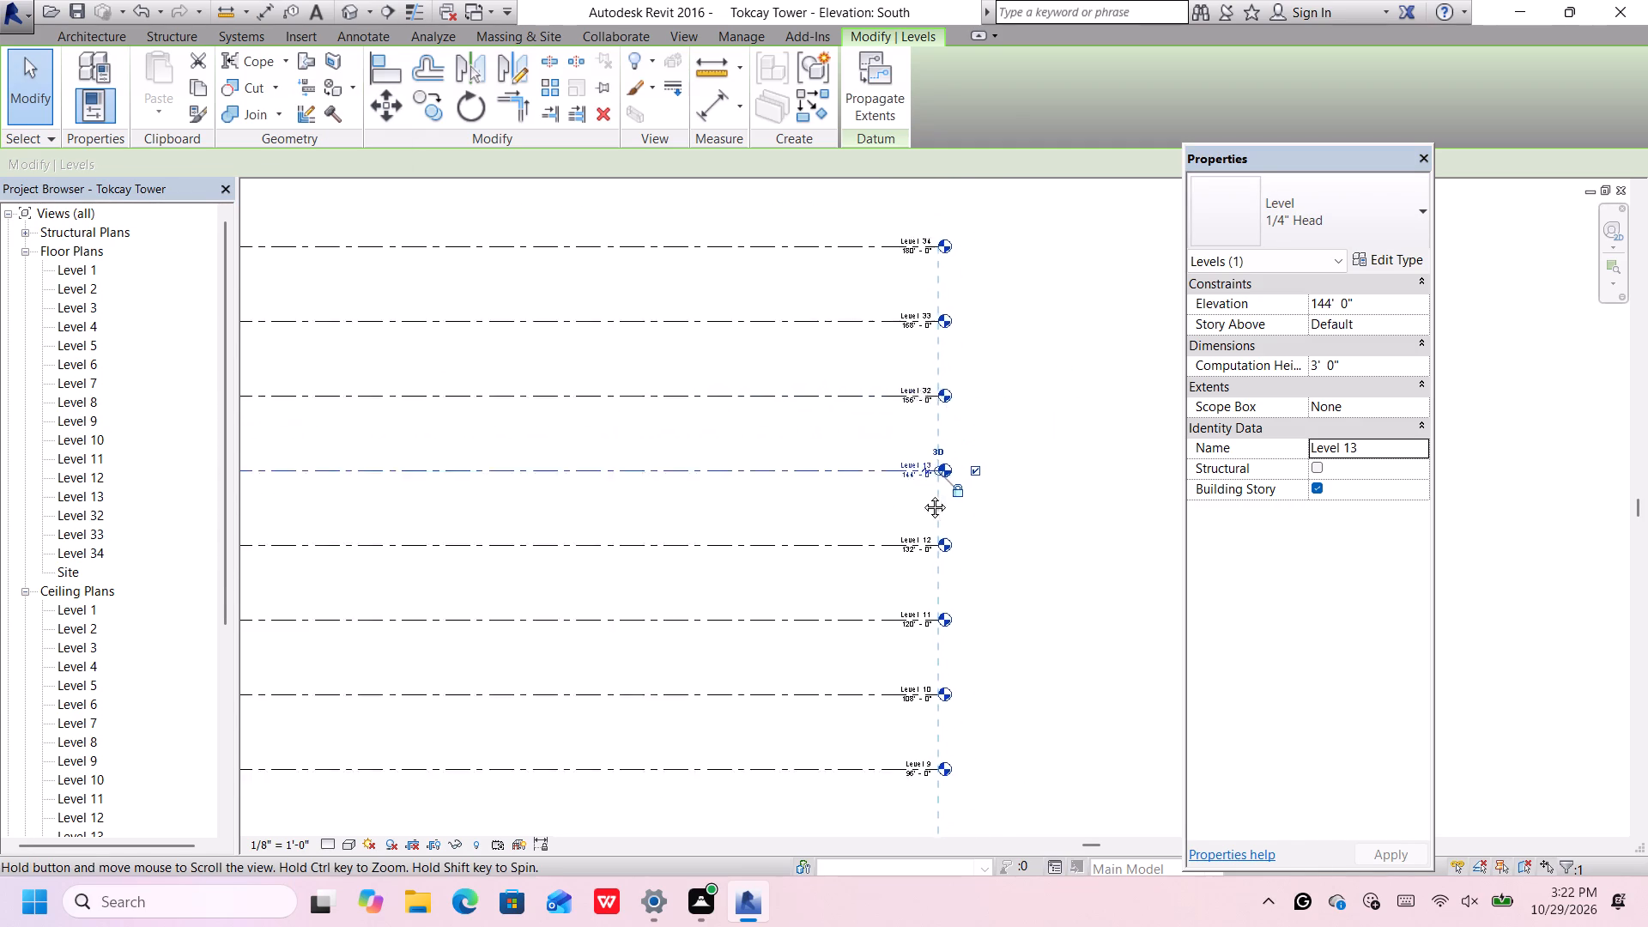
# Rename the level at 156' as Level 14, together with its corresponding views.
pyautogui.moveTo(922, 494); pyautogui.dragTo(962, 651, button='middle')
pyautogui.scroll(1, 967, 598)
pyautogui.click(968, 598)
pyautogui.scroll(4, 968, 598)
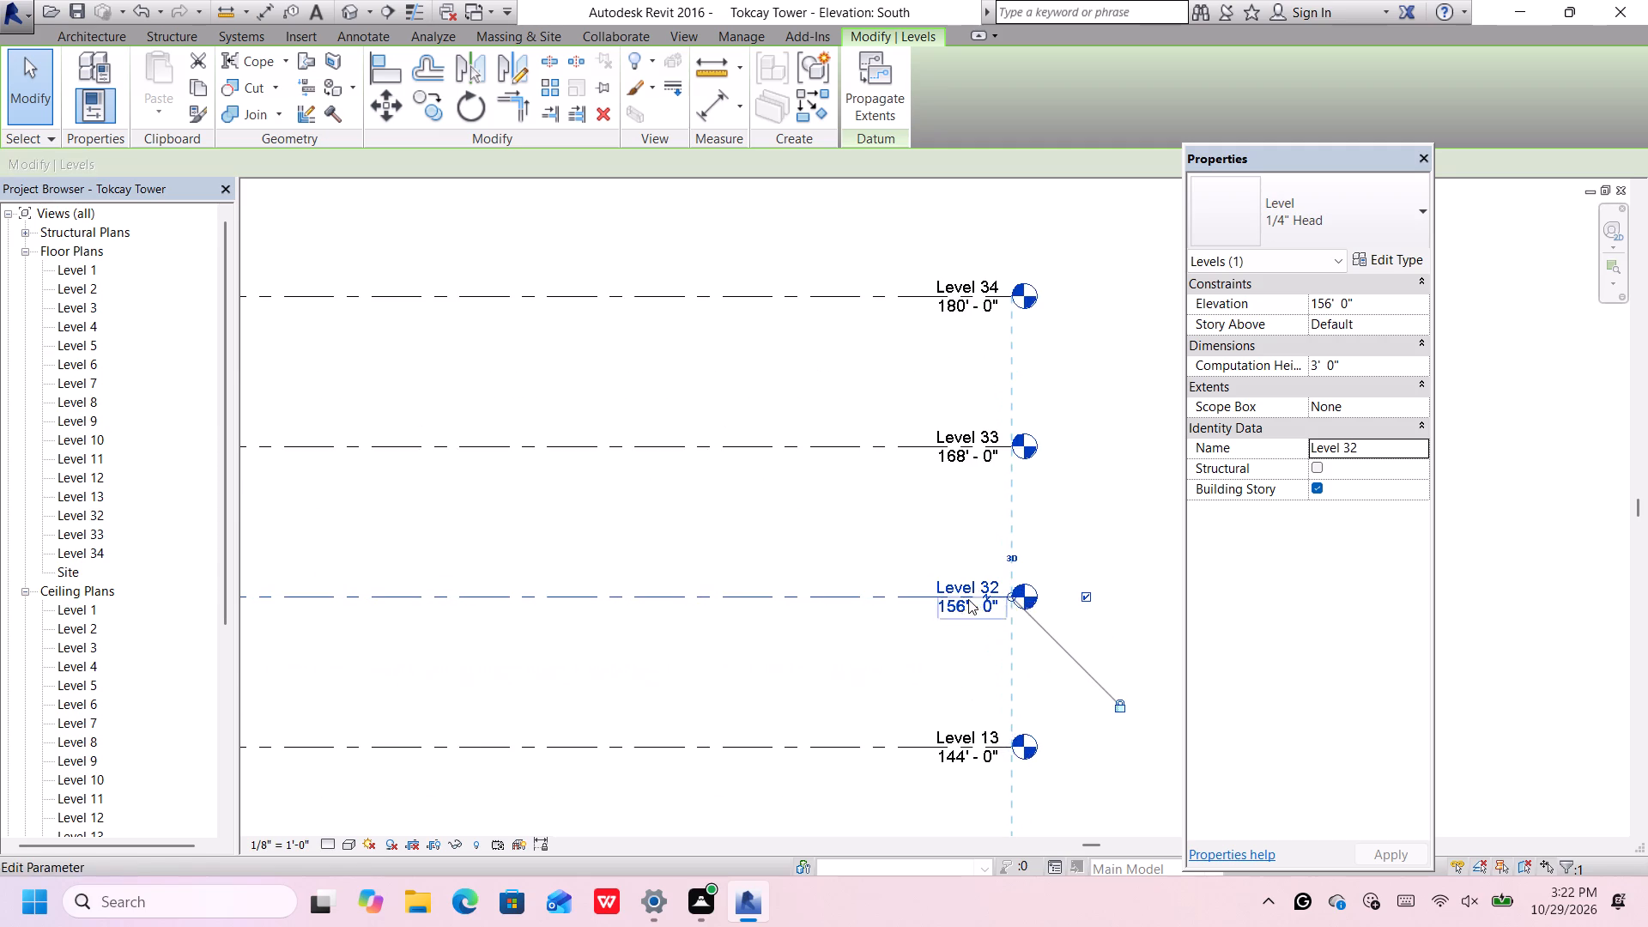
pyautogui.scroll(3, 980, 582)
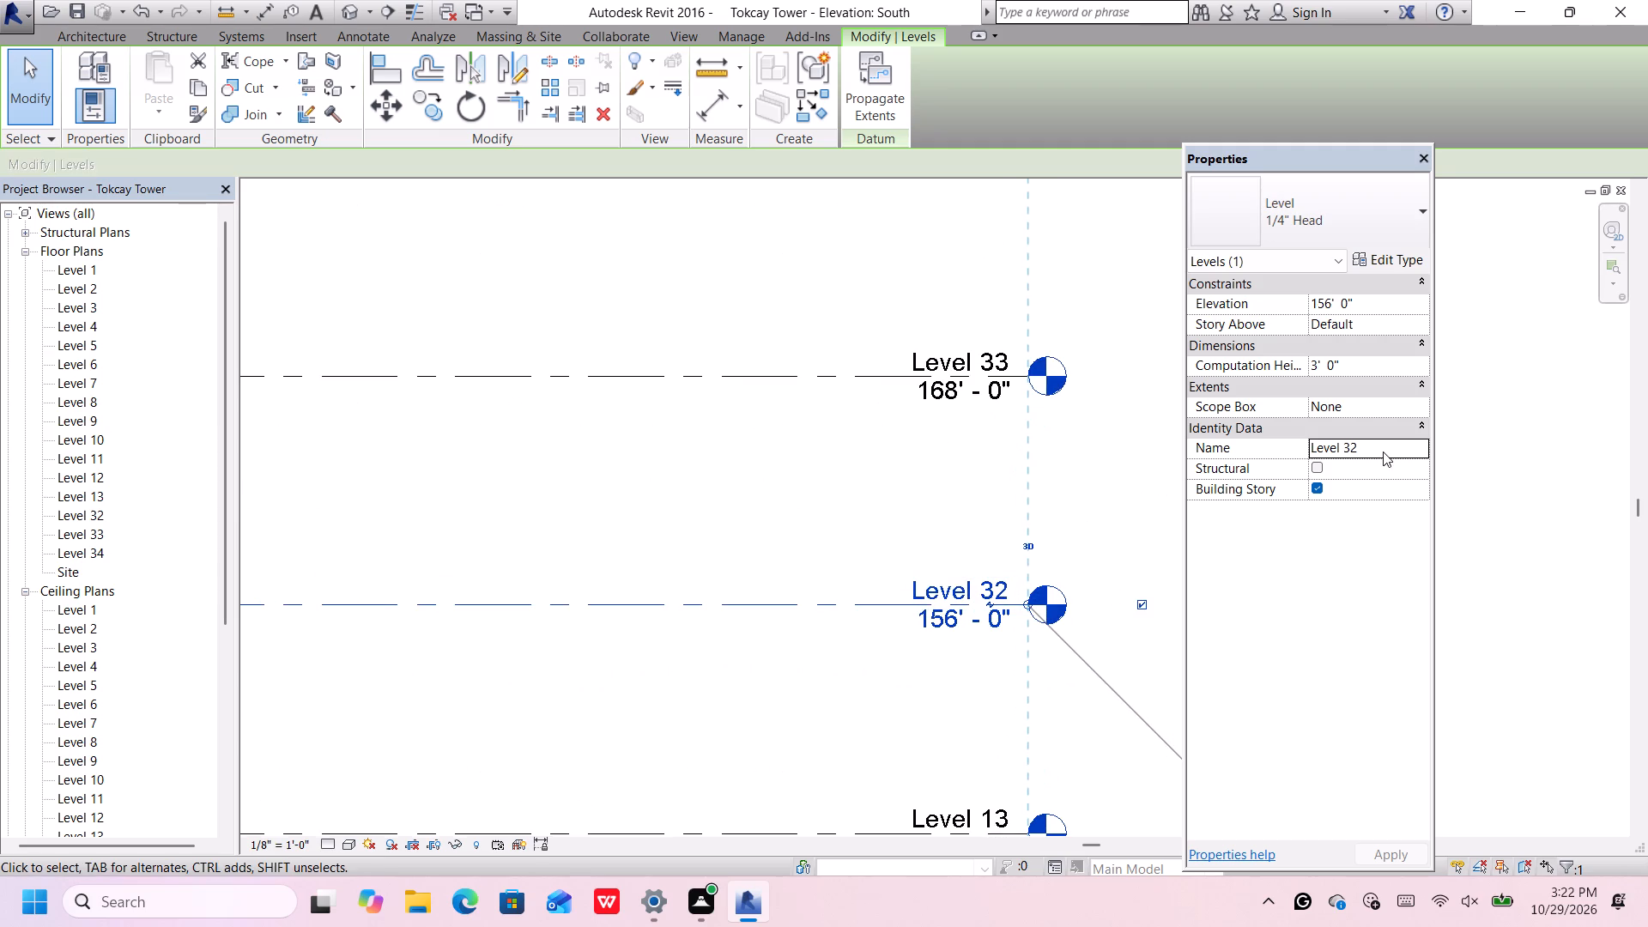
pyautogui.click(1383, 451)
pyautogui.click(1381, 447)
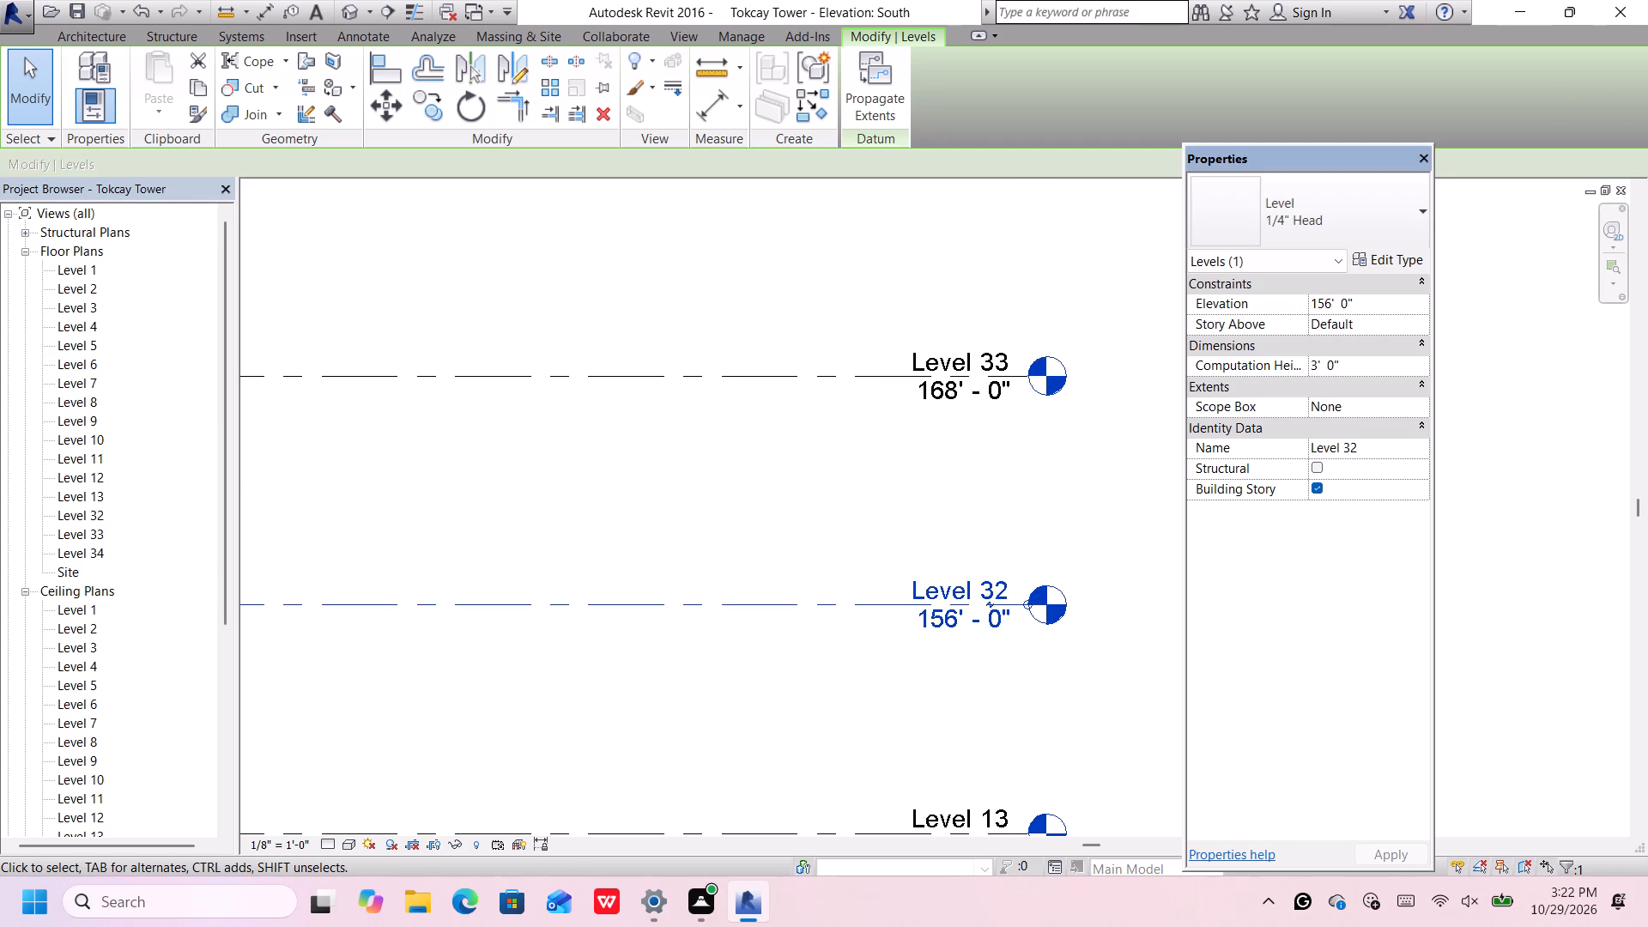
pyautogui.press('BackSpace')
pyautogui.press('BackSpace')
pyautogui.write('14')
pyautogui.press('Return')
pyautogui.press('Return')
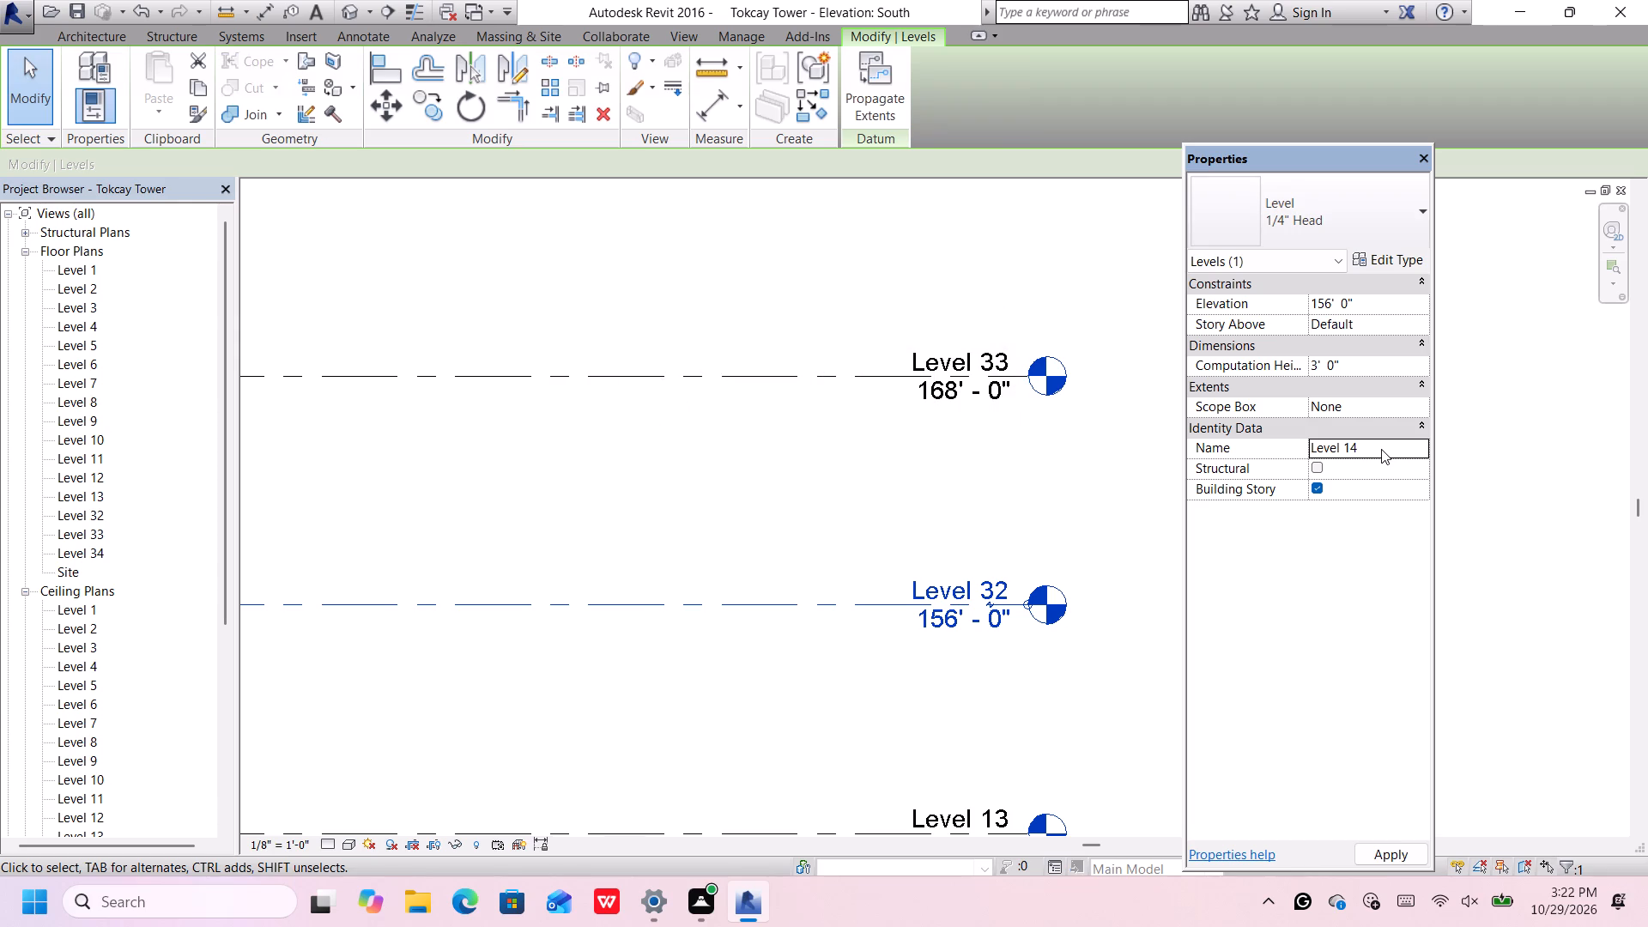
# Rename the level at 168' as Level 15, together with its corresponding views.
pyautogui.click(985, 352)
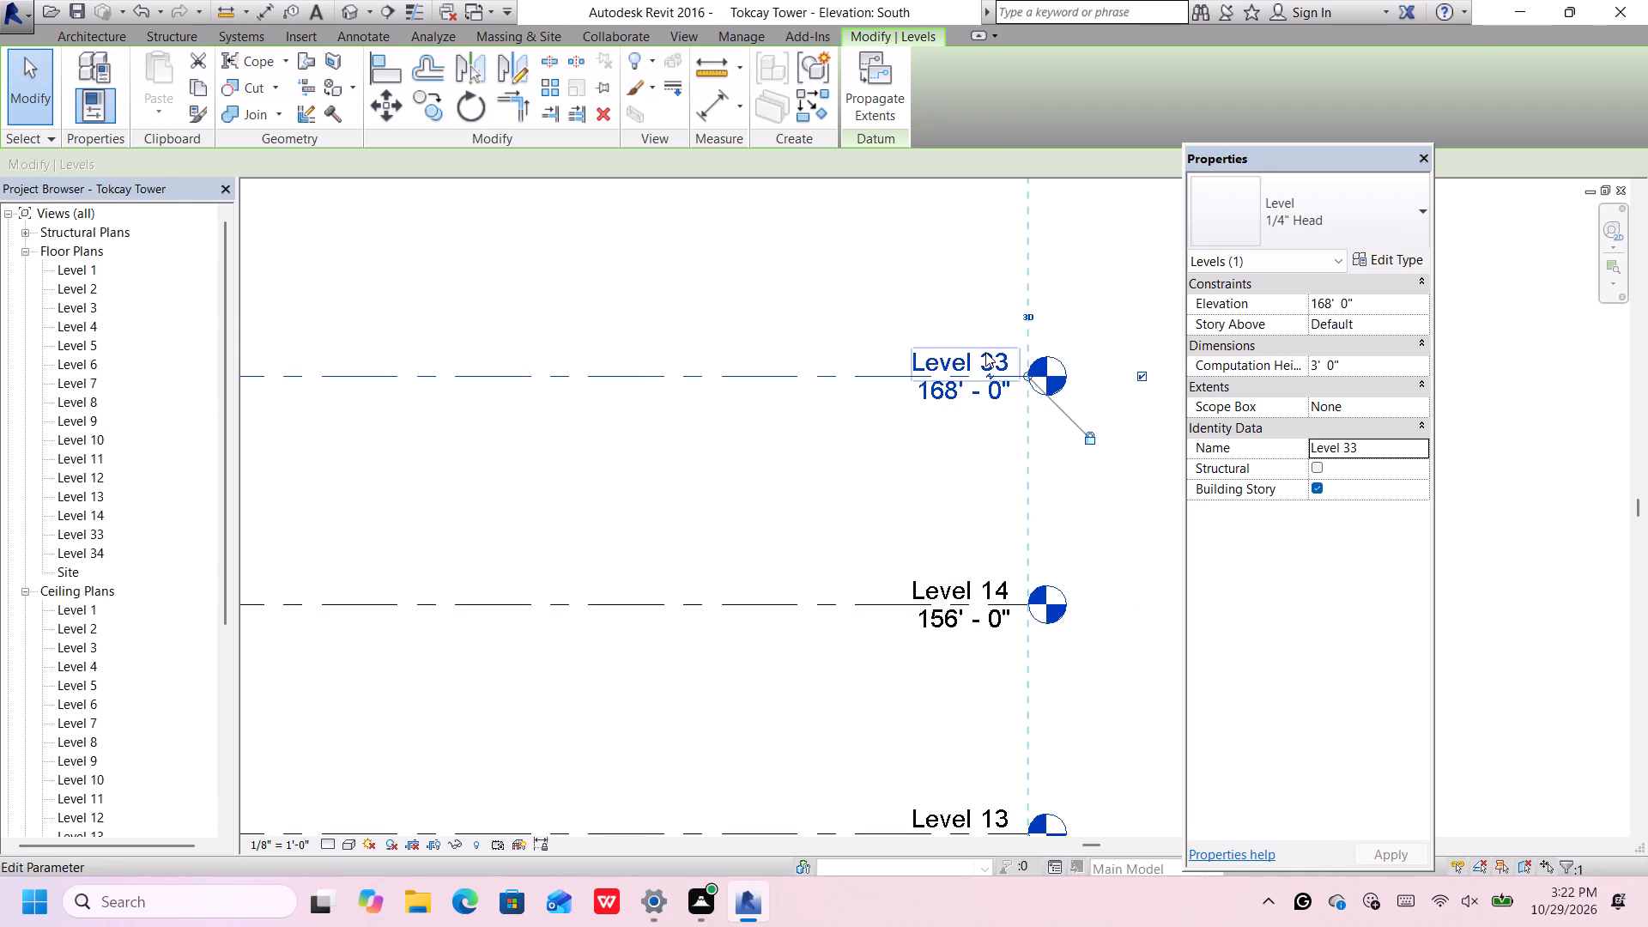
pyautogui.click(1381, 446)
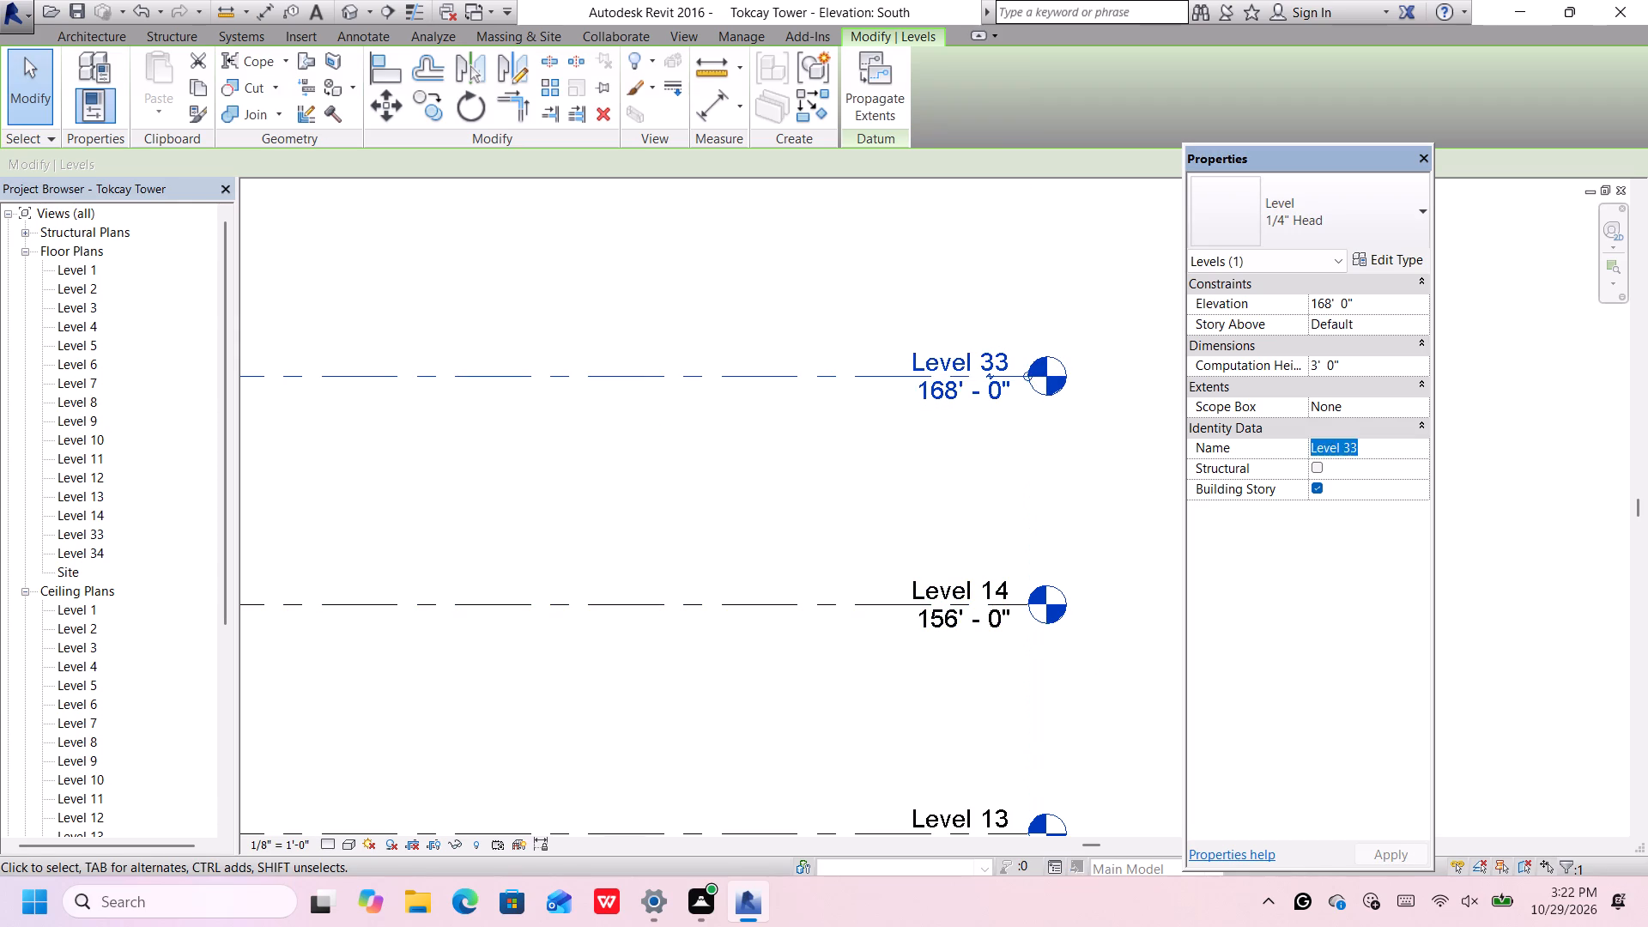
pyautogui.click(1381, 446)
pyautogui.press('BackSpace')
pyautogui.press('BackSpace')
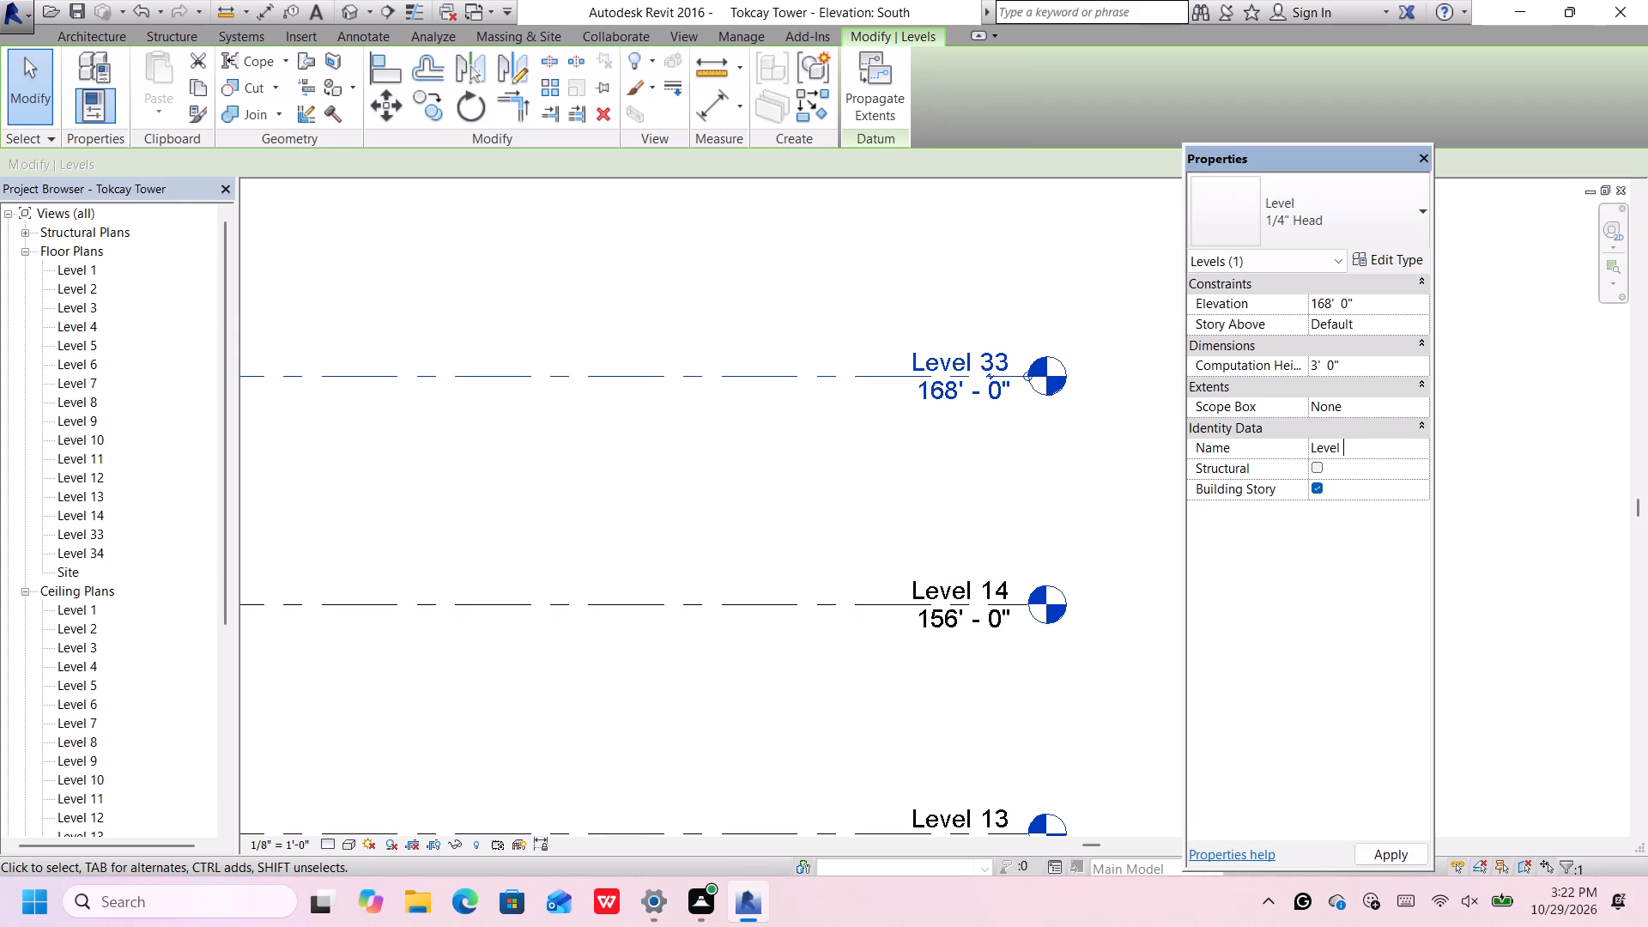
pyautogui.write('15')
pyautogui.press('Return')
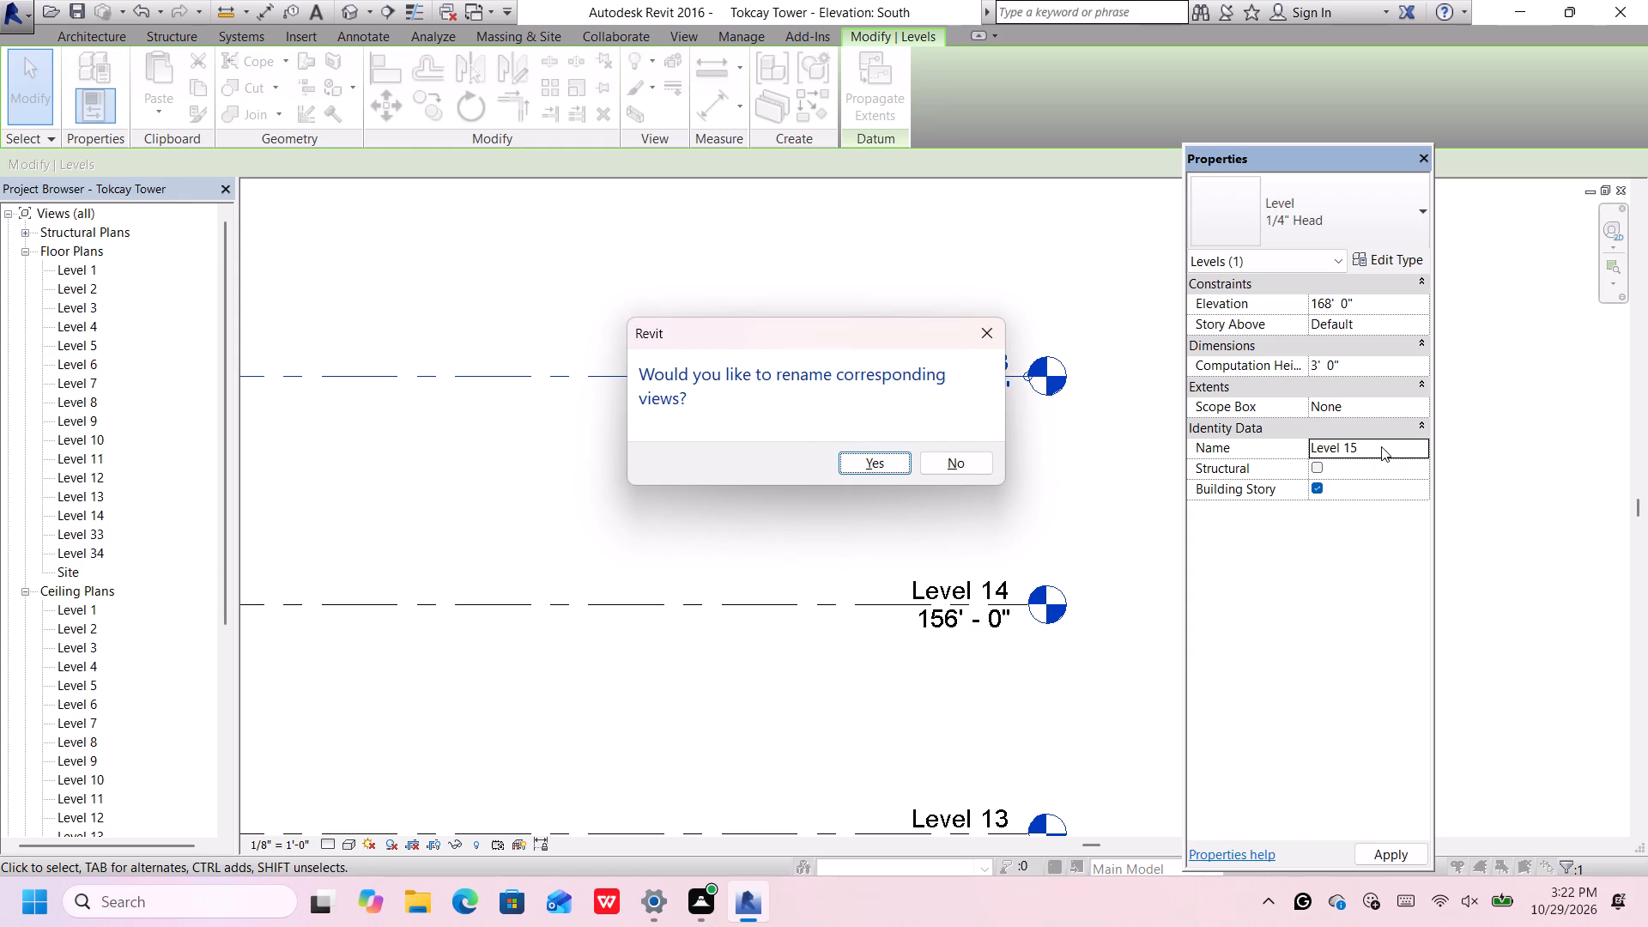
pyautogui.press('Return')
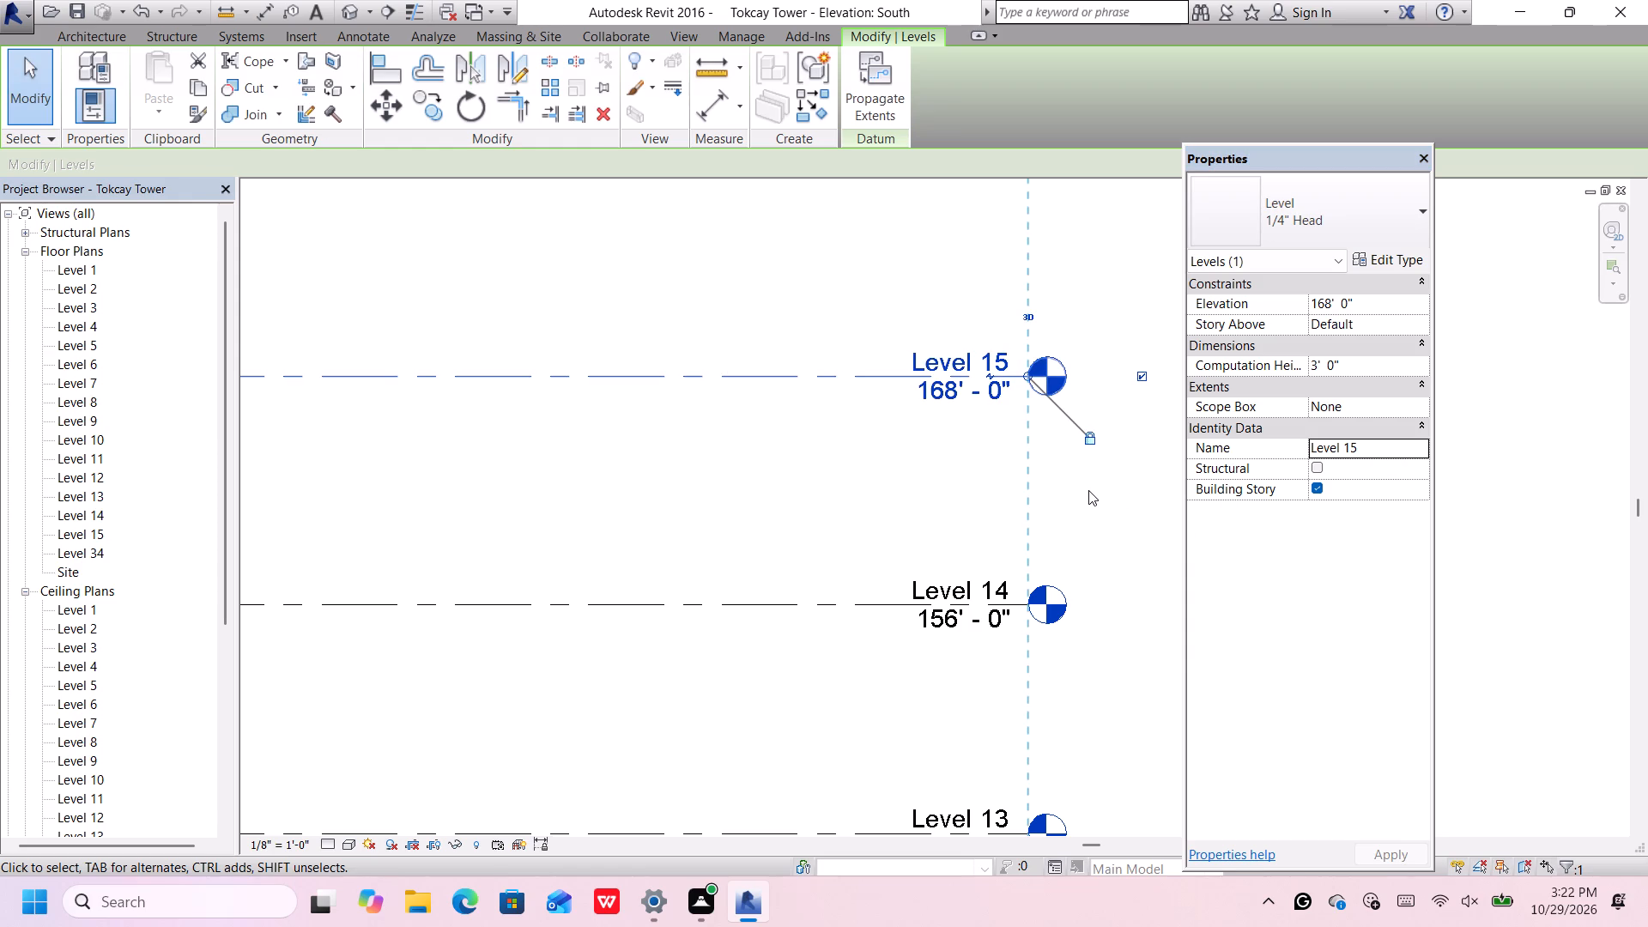
# Rename the level at 180' as Level 16, together with its corresponding views.
pyautogui.scroll(-7, 1089, 490)
pyautogui.scroll(2, 1046, 356)
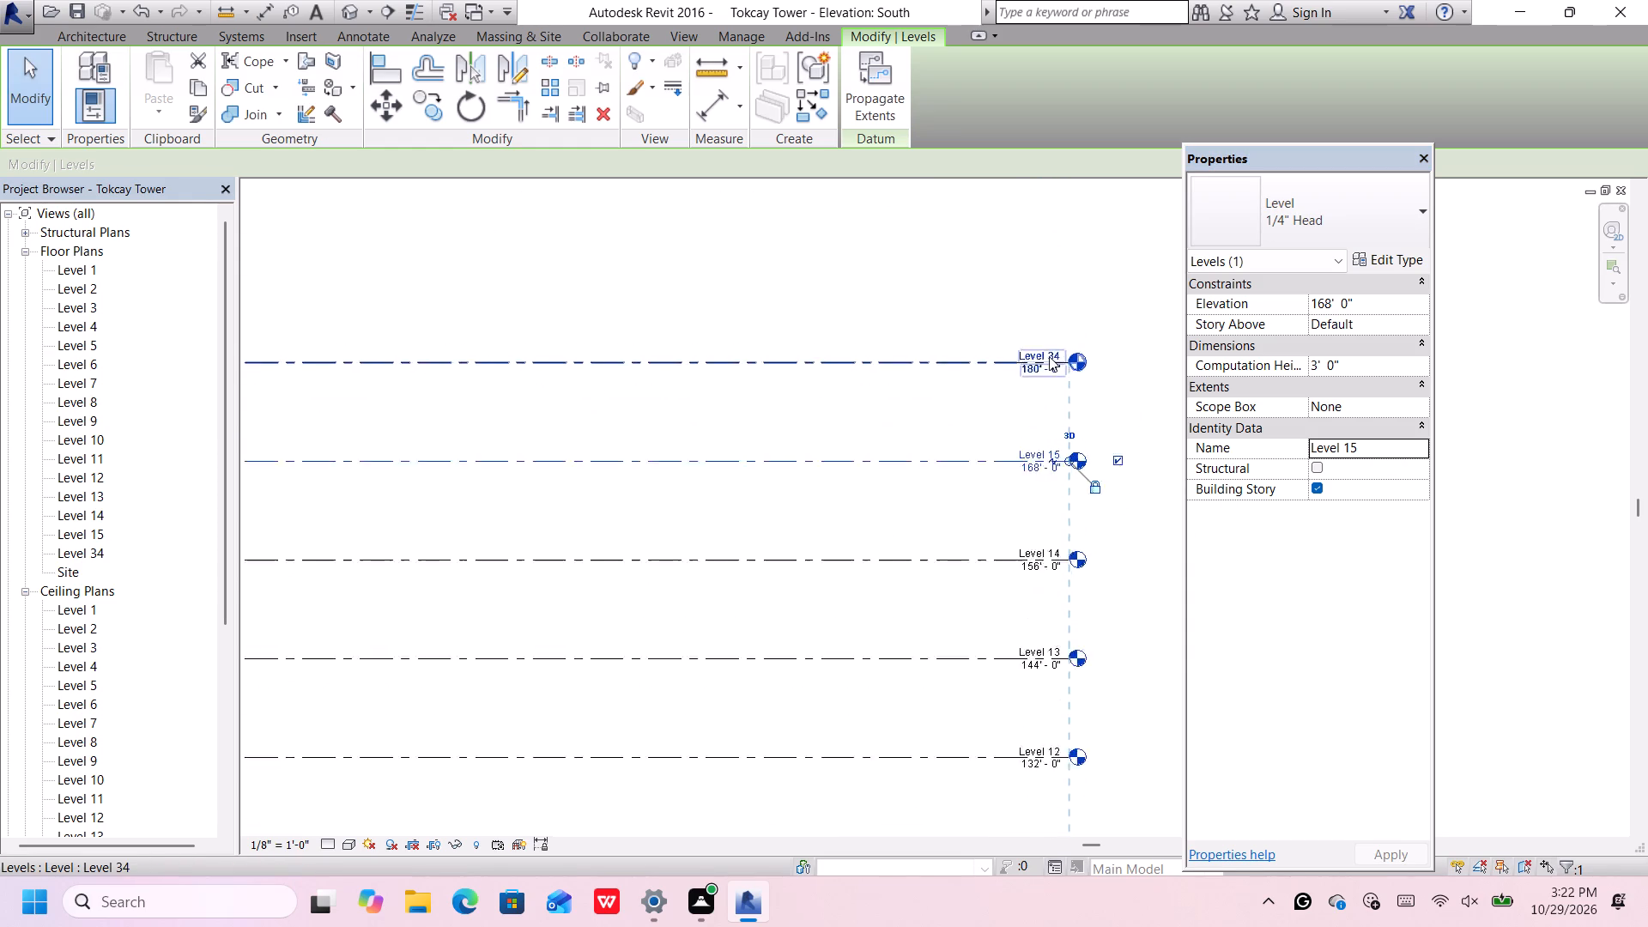
pyautogui.scroll(4, 1049, 356)
pyautogui.click(1048, 362)
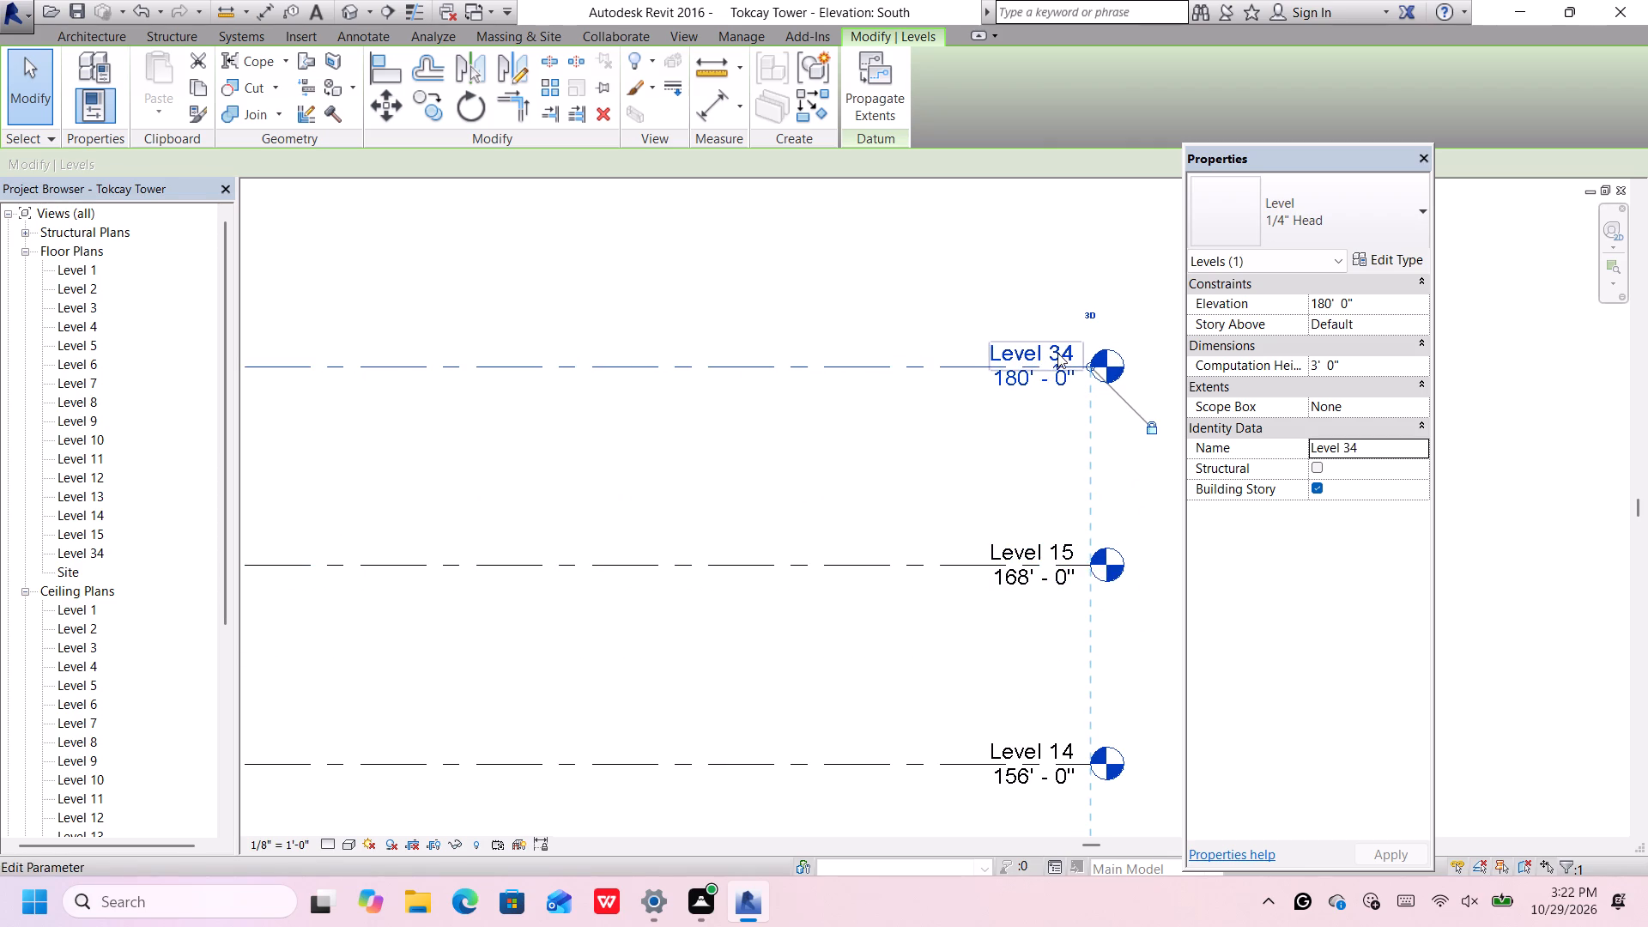
pyautogui.moveTo(1057, 354); pyautogui.dragTo(1045, 541, button='middle')
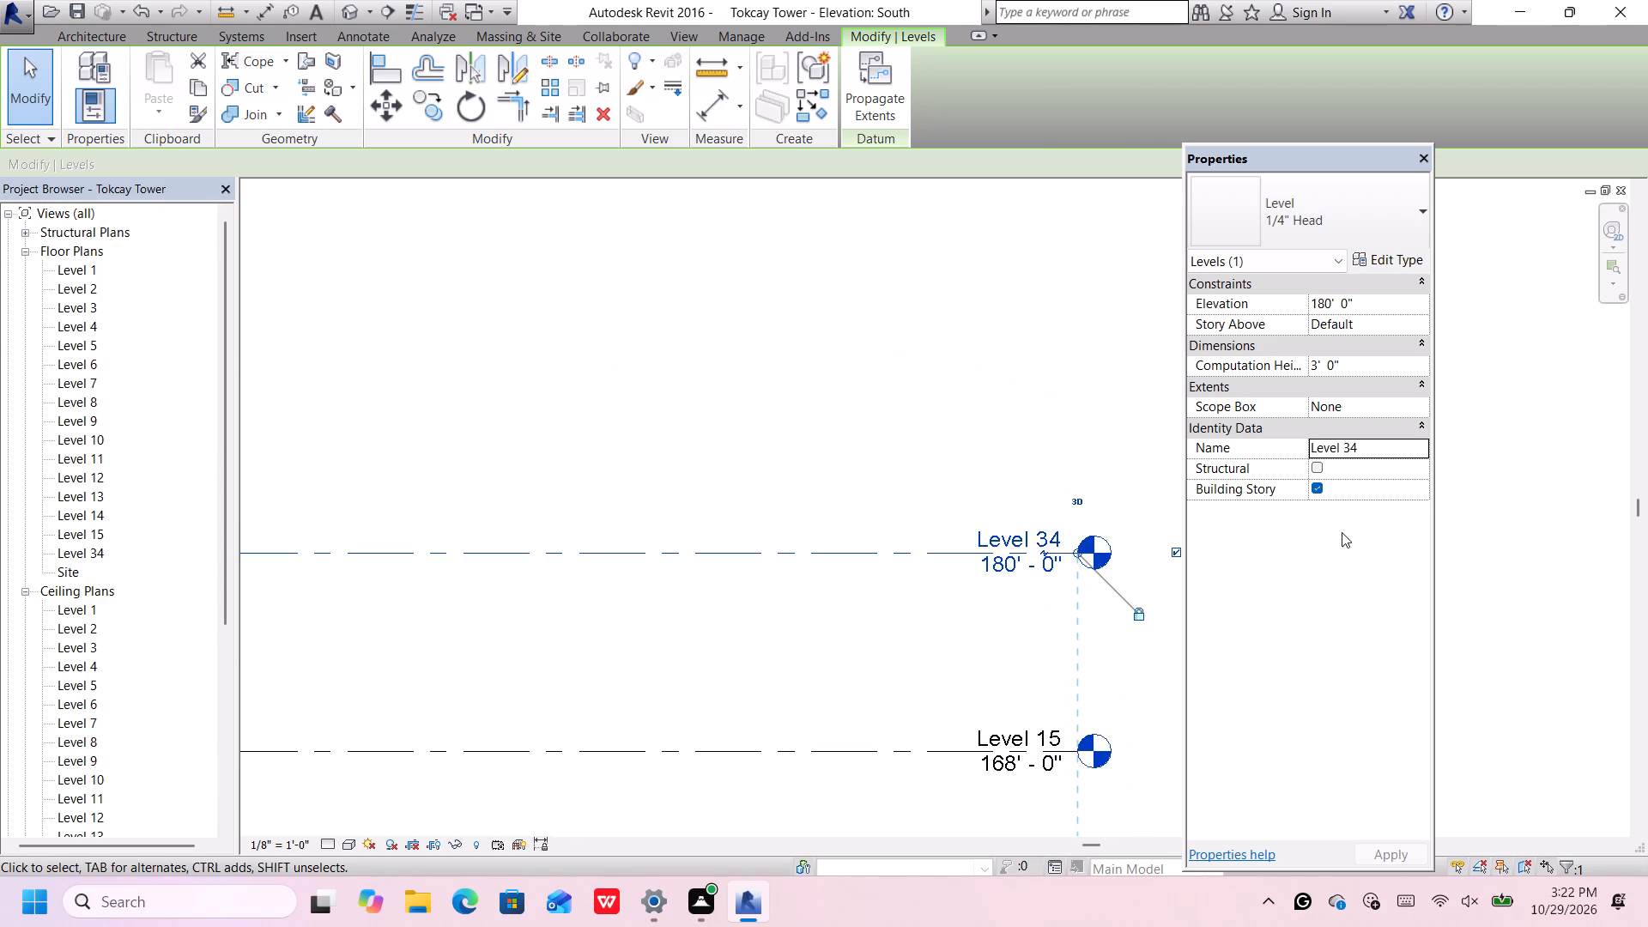
pyautogui.click(1392, 450)
pyautogui.click(1391, 450)
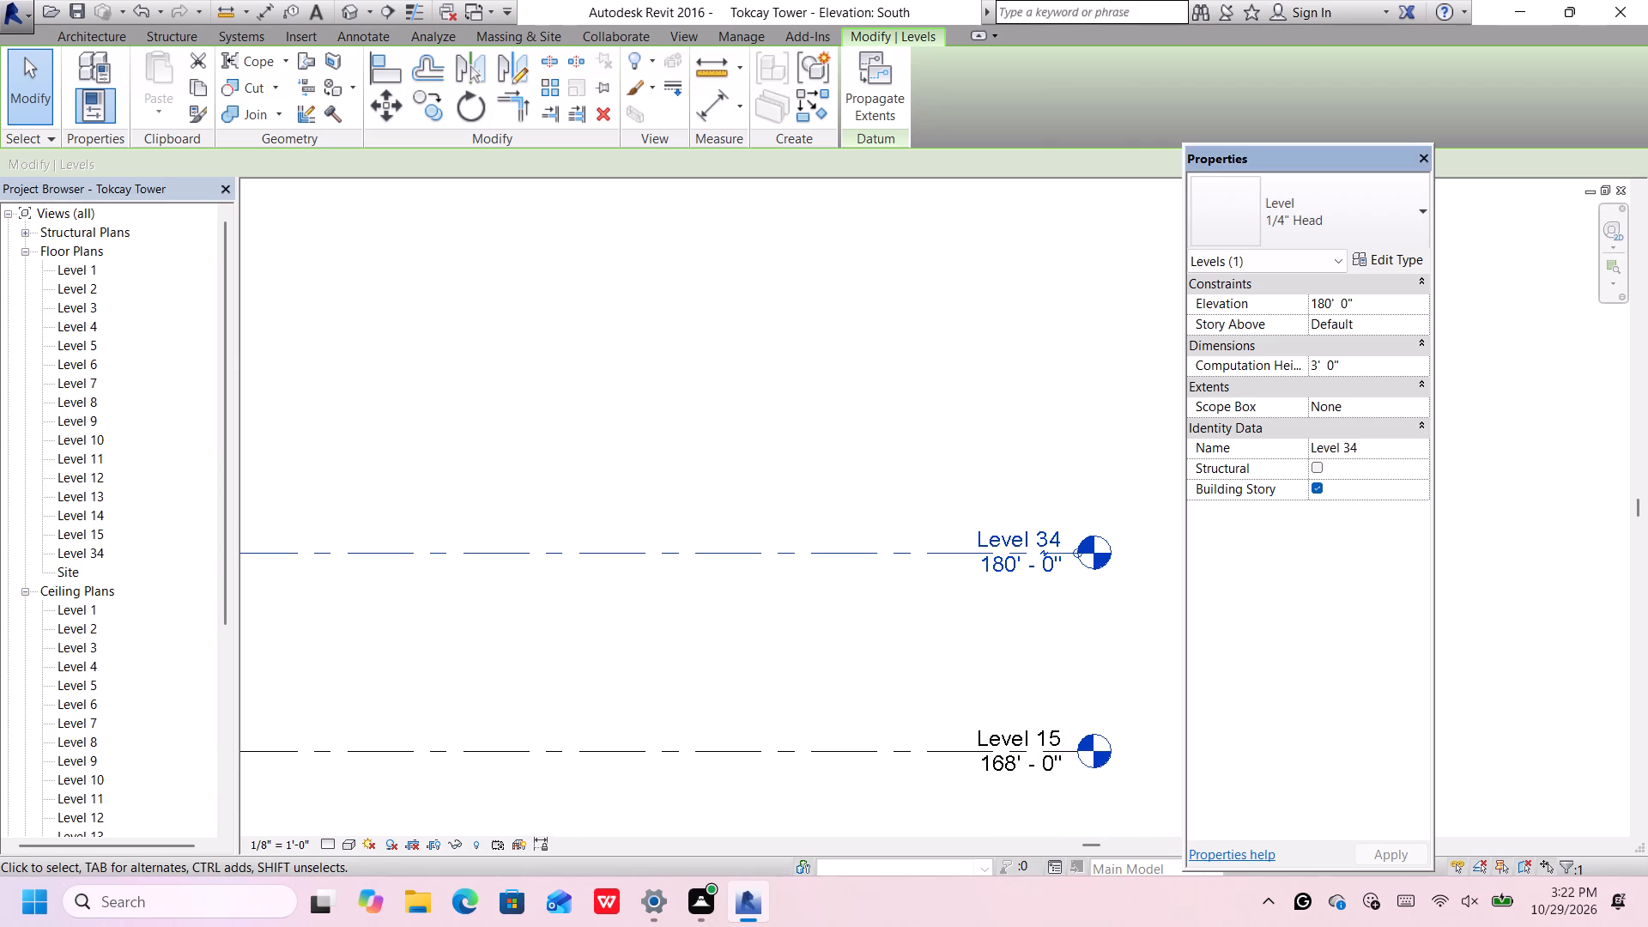
pyautogui.press('BackSpace')
pyautogui.press('BackSpace')
pyautogui.press('1')
pyautogui.press('6')
pyautogui.press('Return')
pyautogui.press('Return')
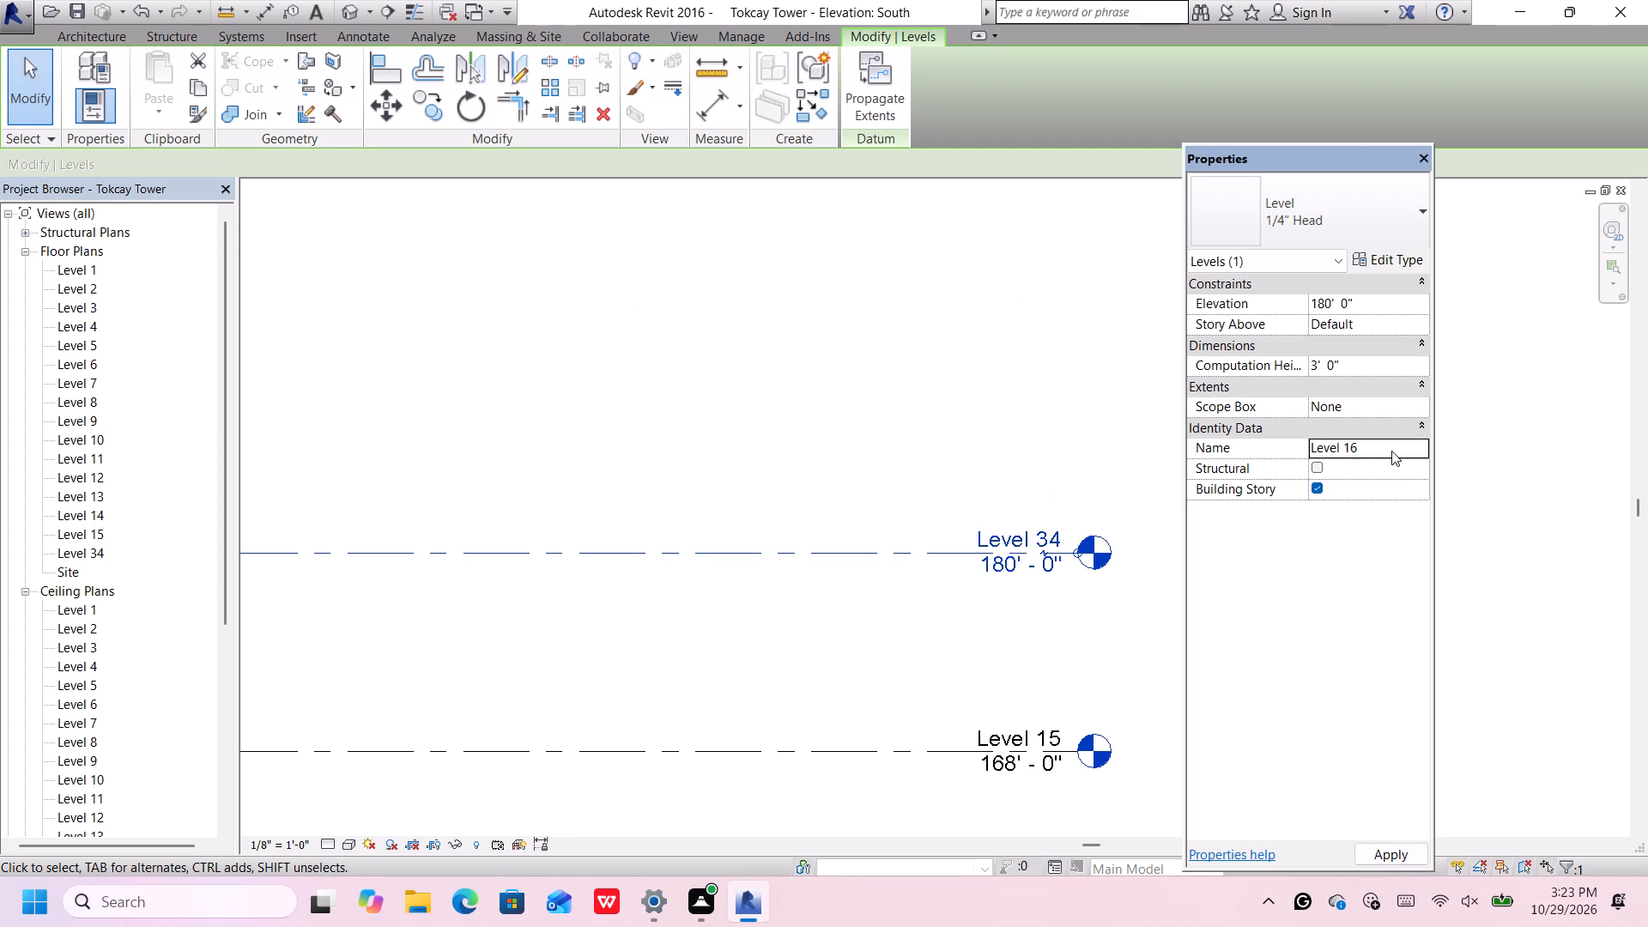
# Add four levels above Level 16 in the South elevation, each offset 12' from the one below, at 192', 204', 216' and 228'.
pyautogui.scroll(-3, 876, 553)
pyautogui.scroll(1, 918, 482)
pyautogui.moveTo(918, 482); pyautogui.dragTo(936, 531, button='middle')
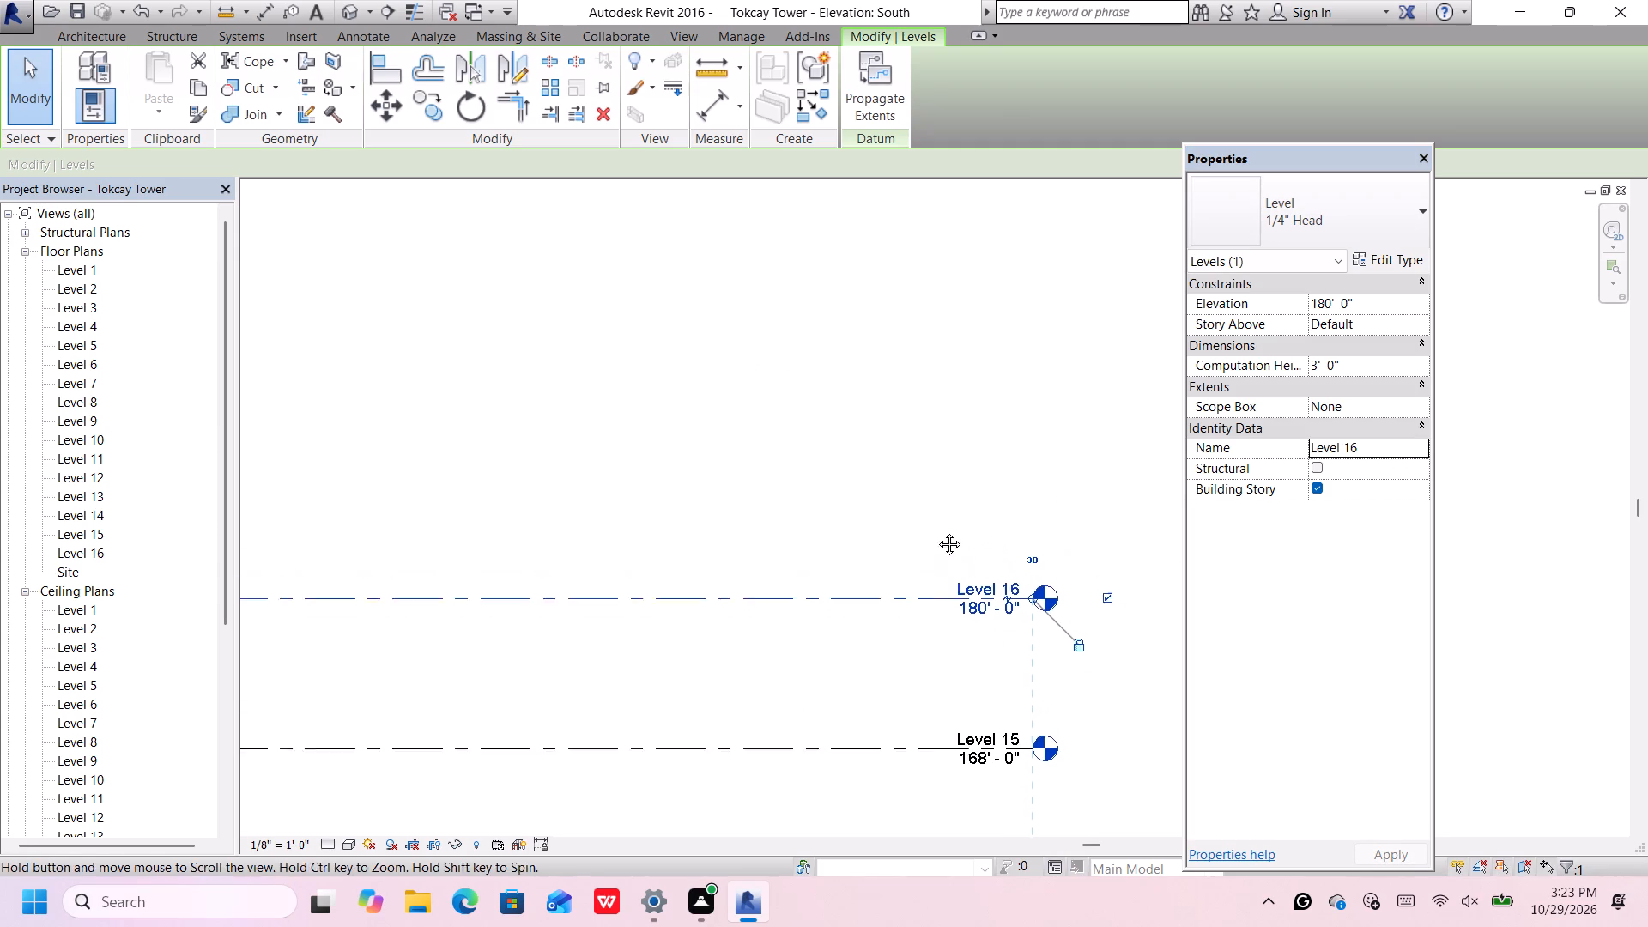
pyautogui.moveTo(936, 531); pyautogui.dragTo(936, 533, button='middle')
pyautogui.scroll(1, 936, 530)
pyautogui.scroll(-14, 936, 530)
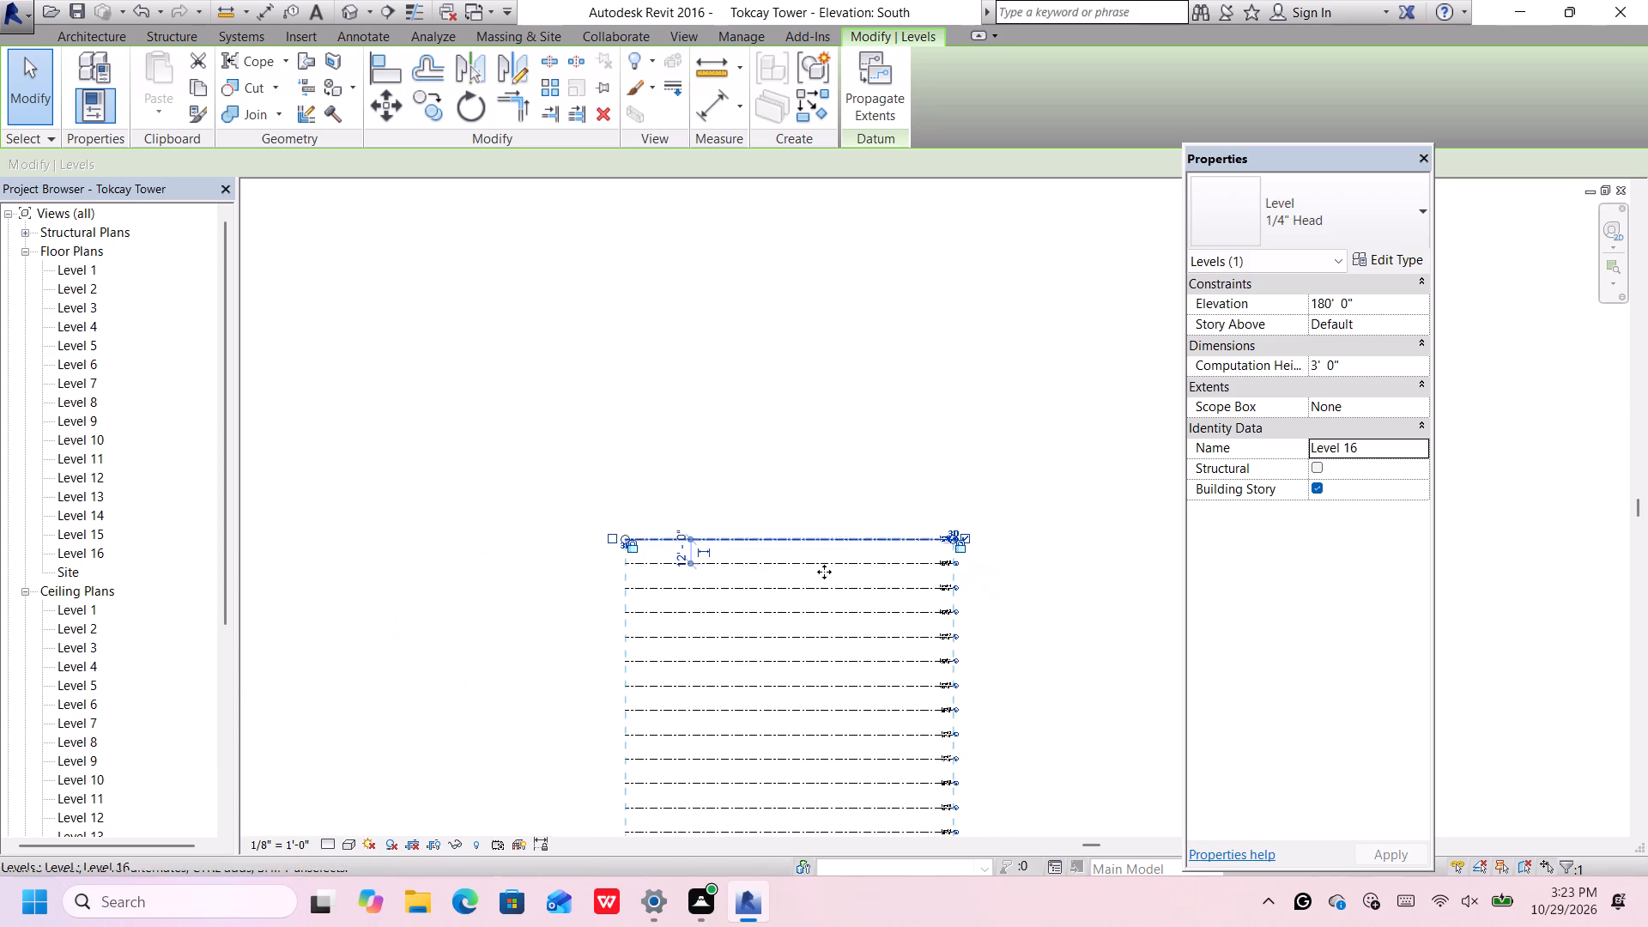
pyautogui.scroll(-13, 115, 692)
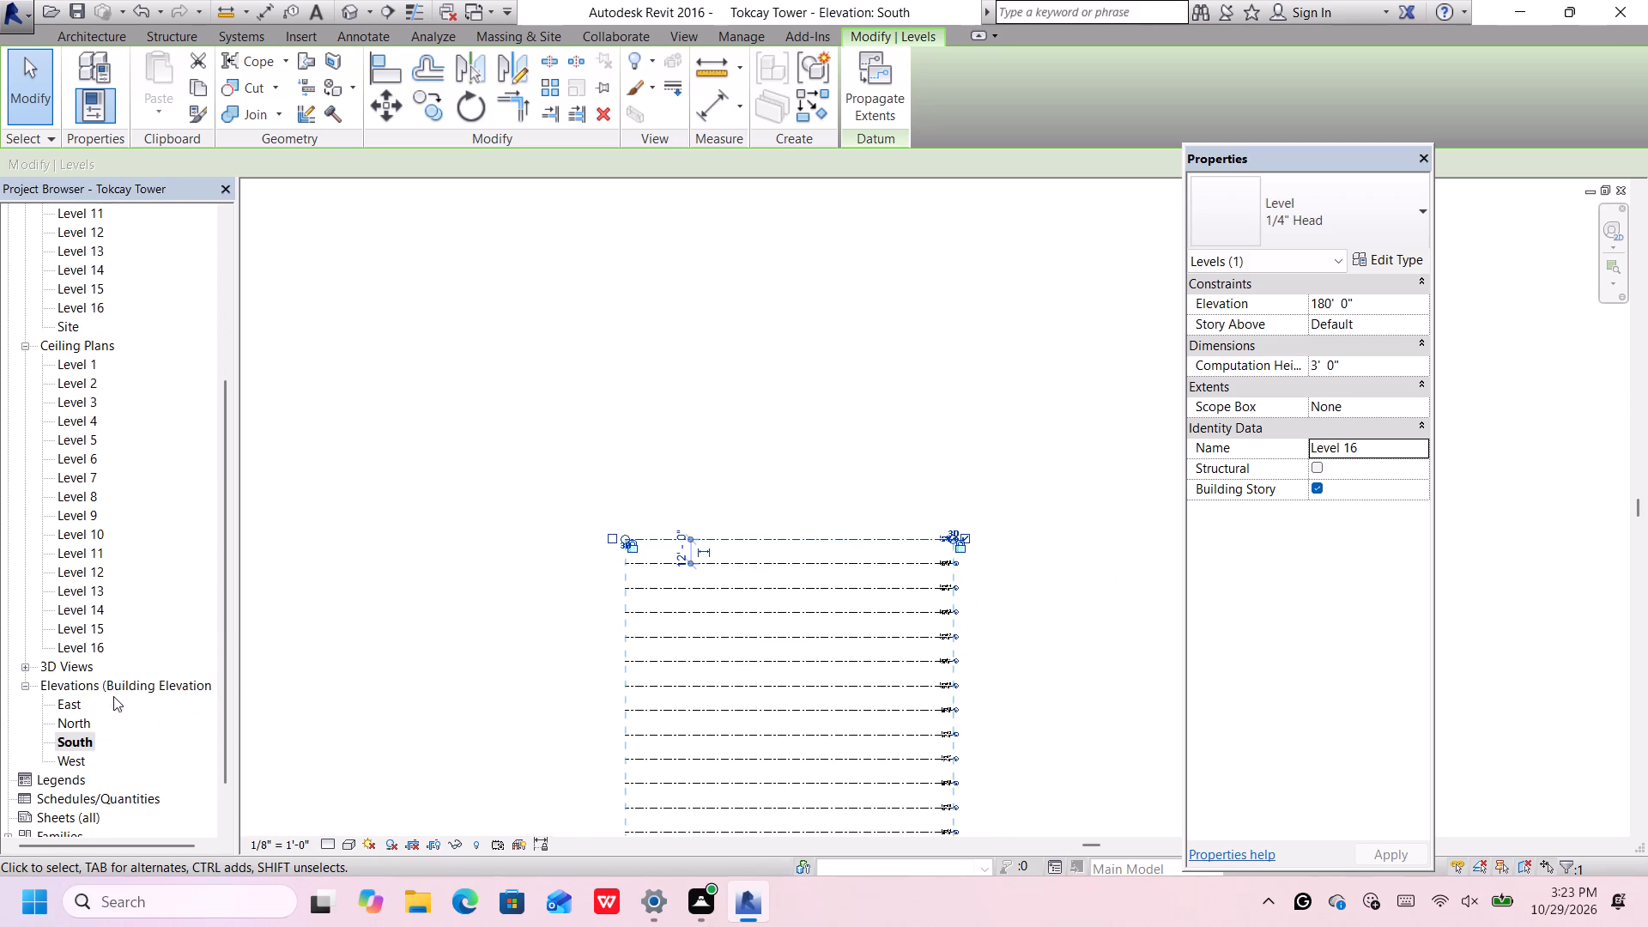
pyautogui.click(82, 736)
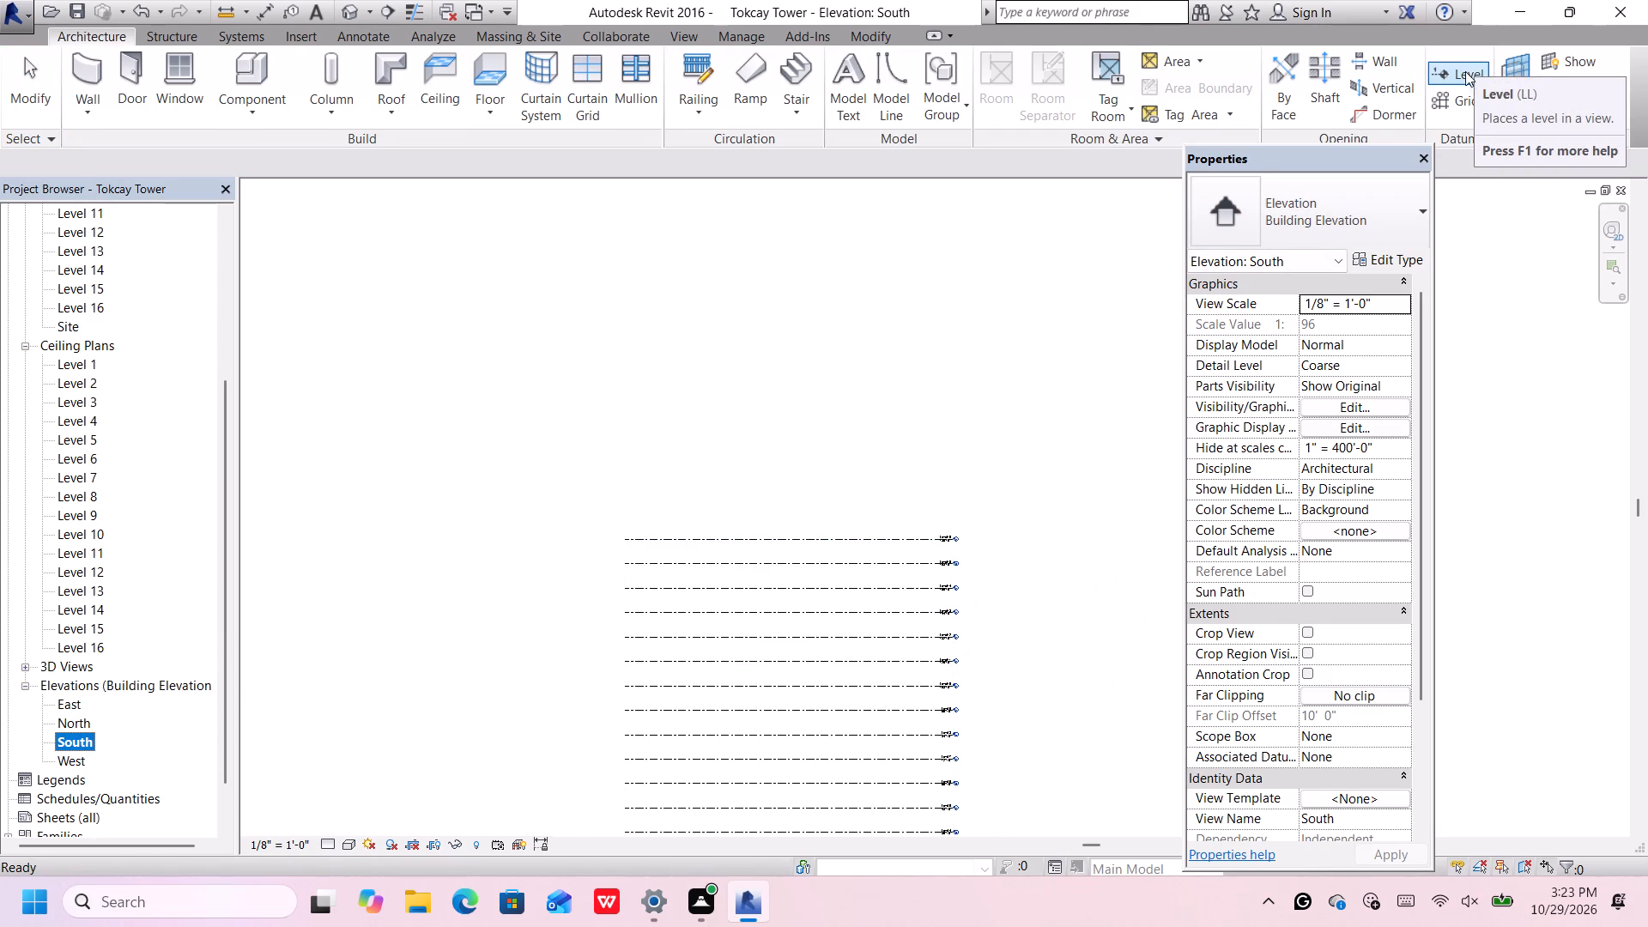
pyautogui.scroll(12, 970, 513)
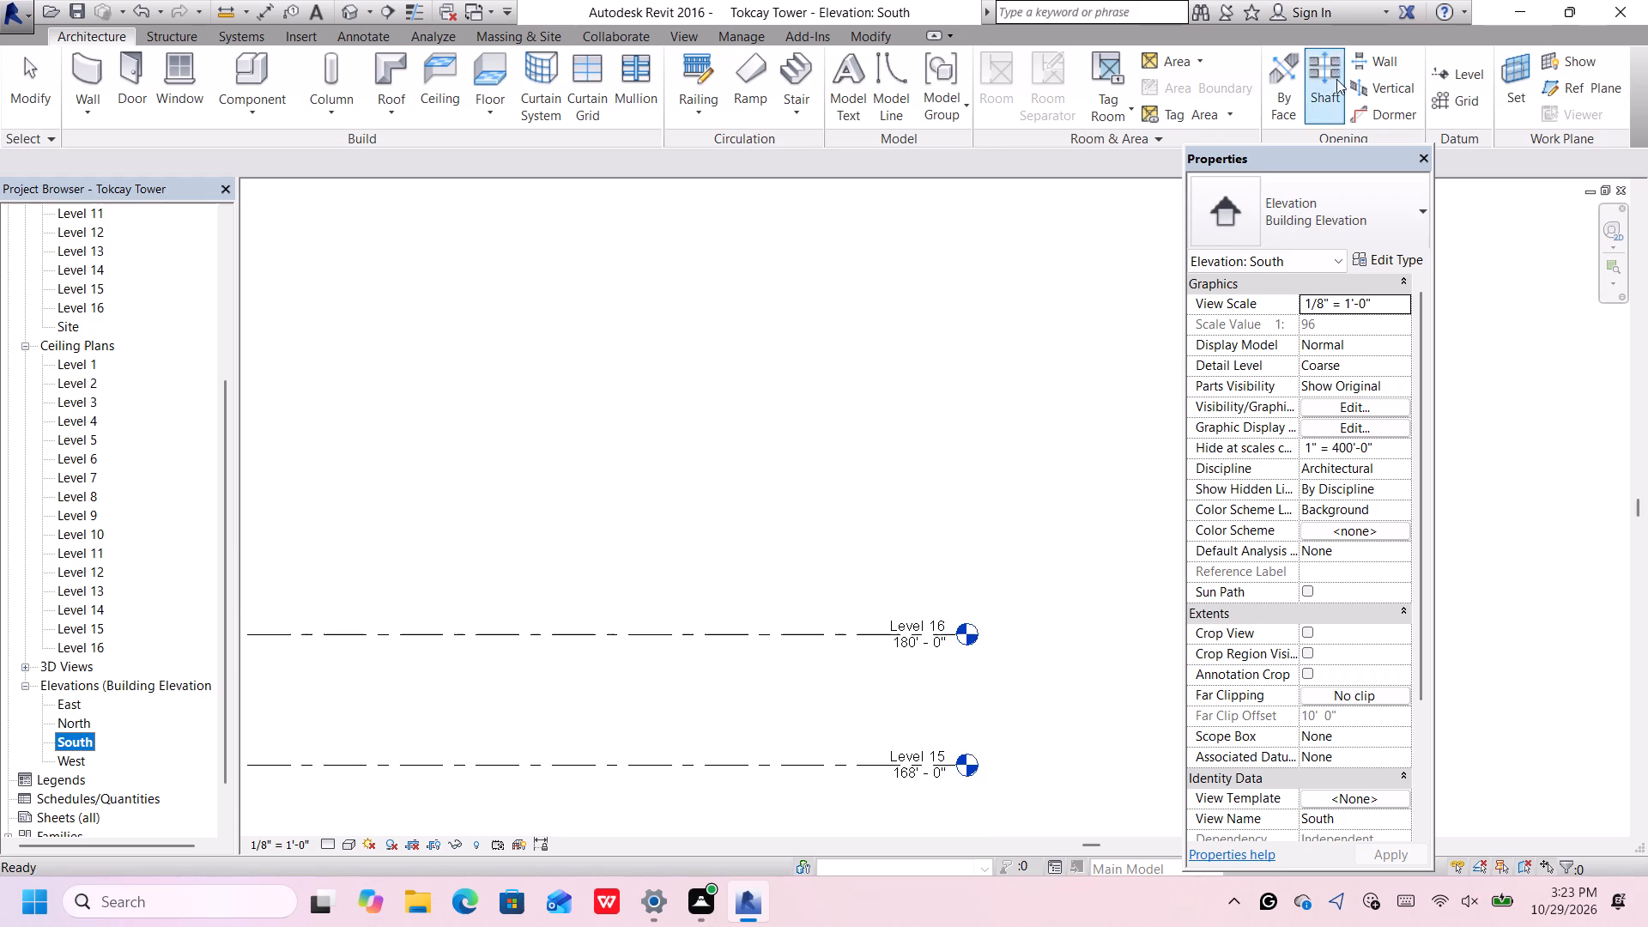
pyautogui.click(1454, 75)
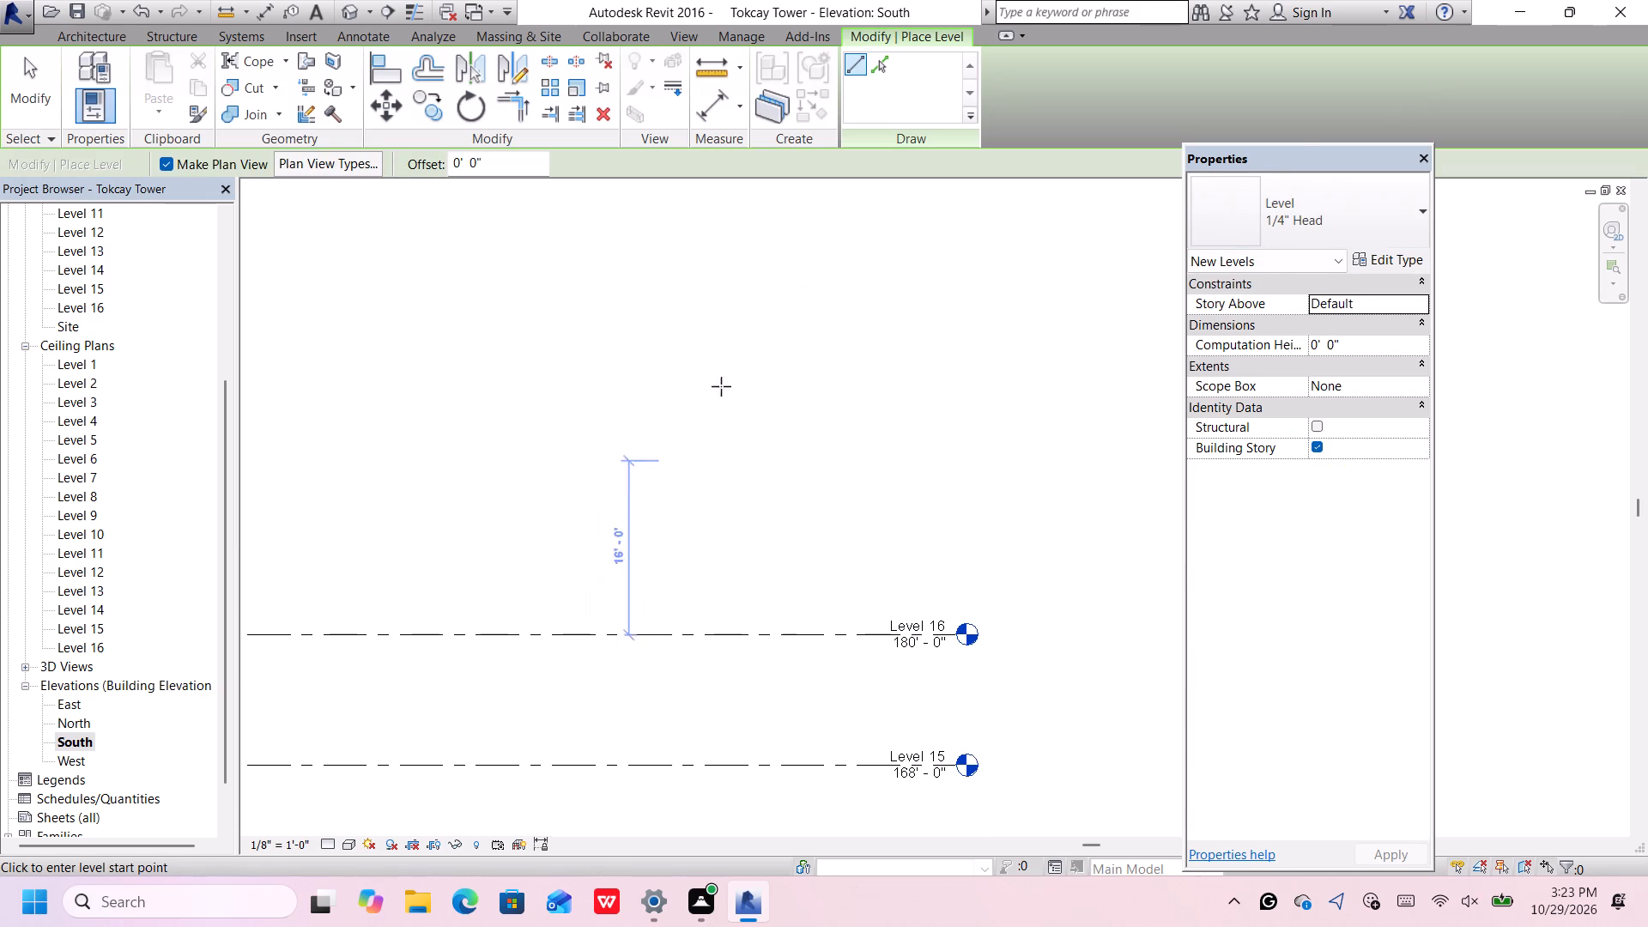
pyautogui.click(878, 64)
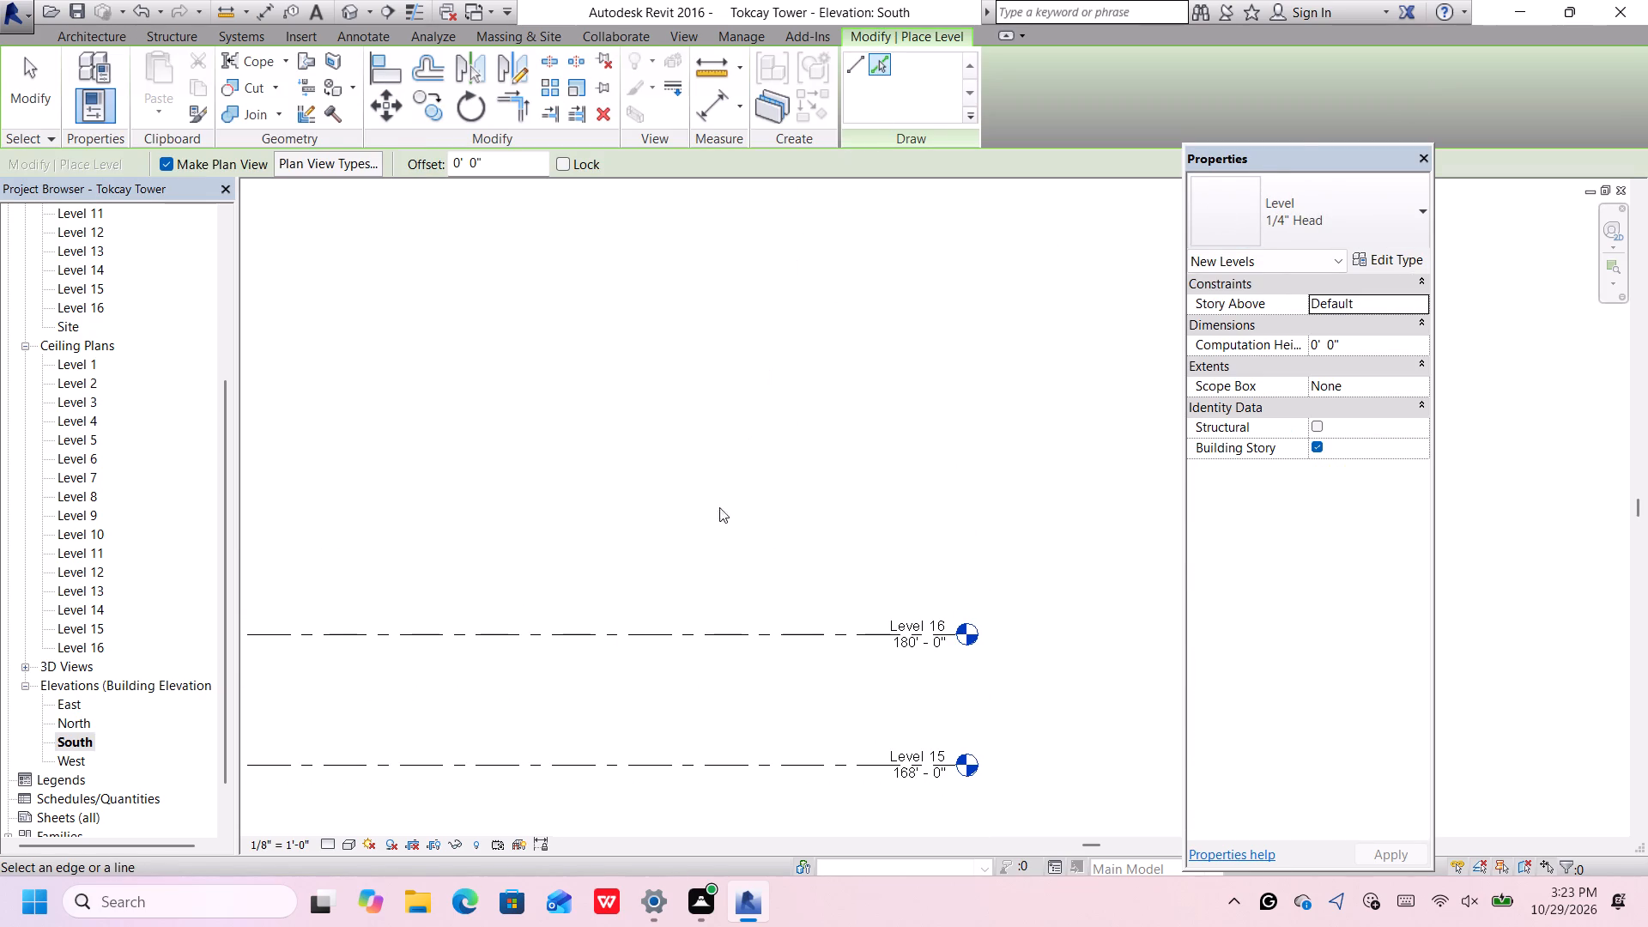
pyautogui.moveTo(521, 167); pyautogui.dragTo(439, 158)
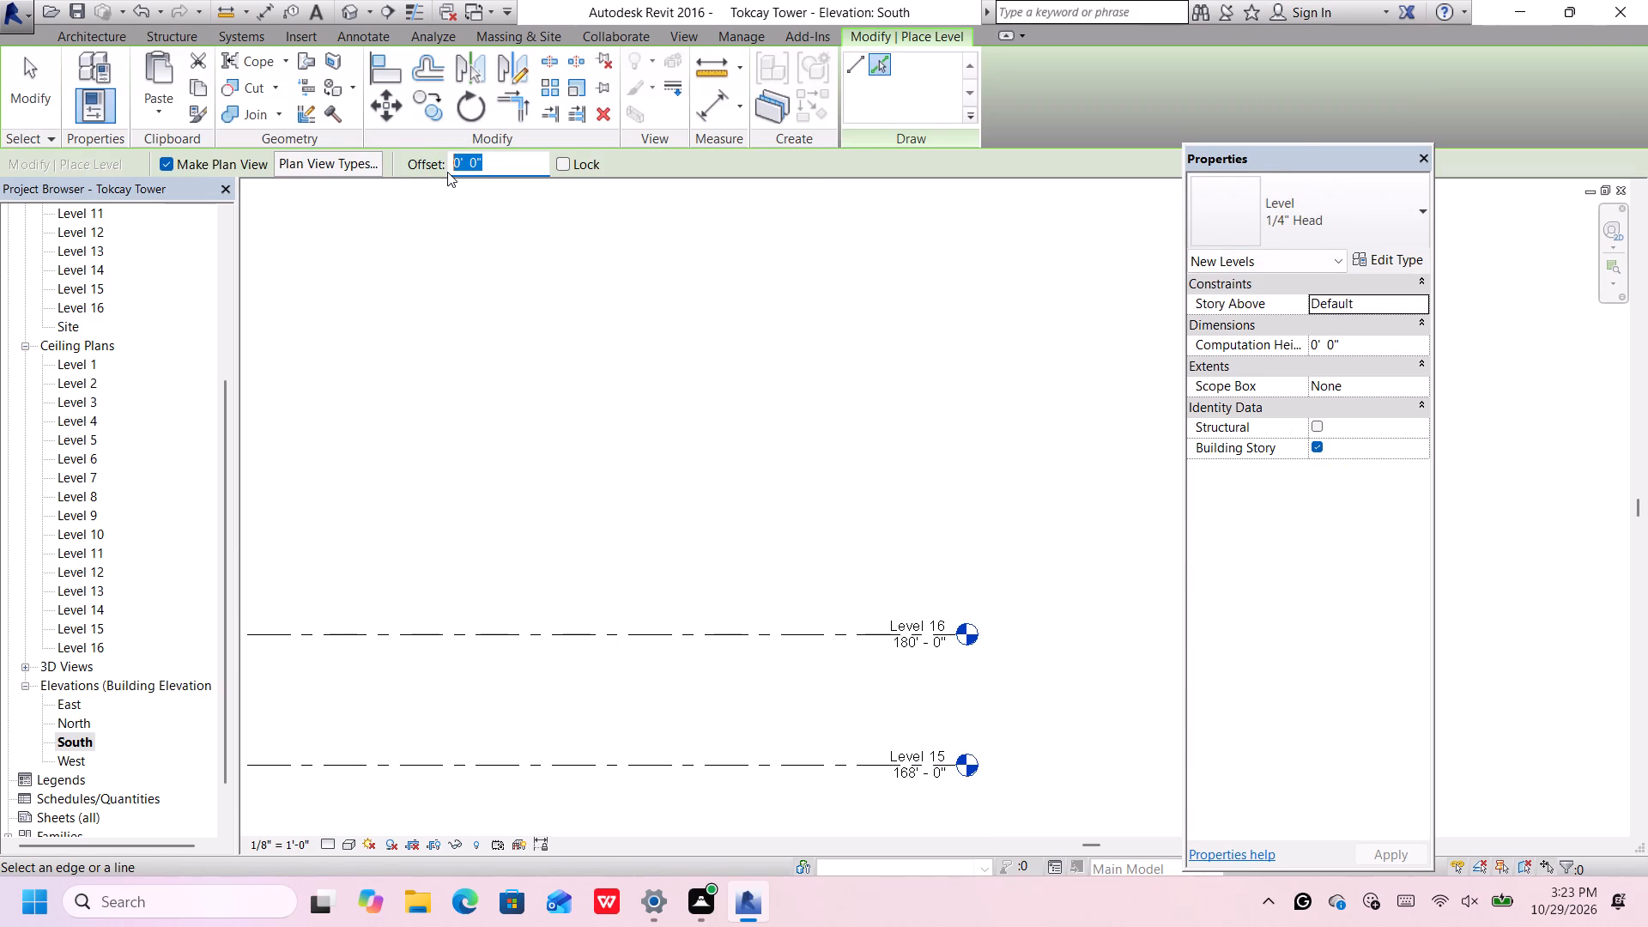
pyautogui.press('BackSpace')
pyautogui.write("12'")
pyautogui.press('Return')
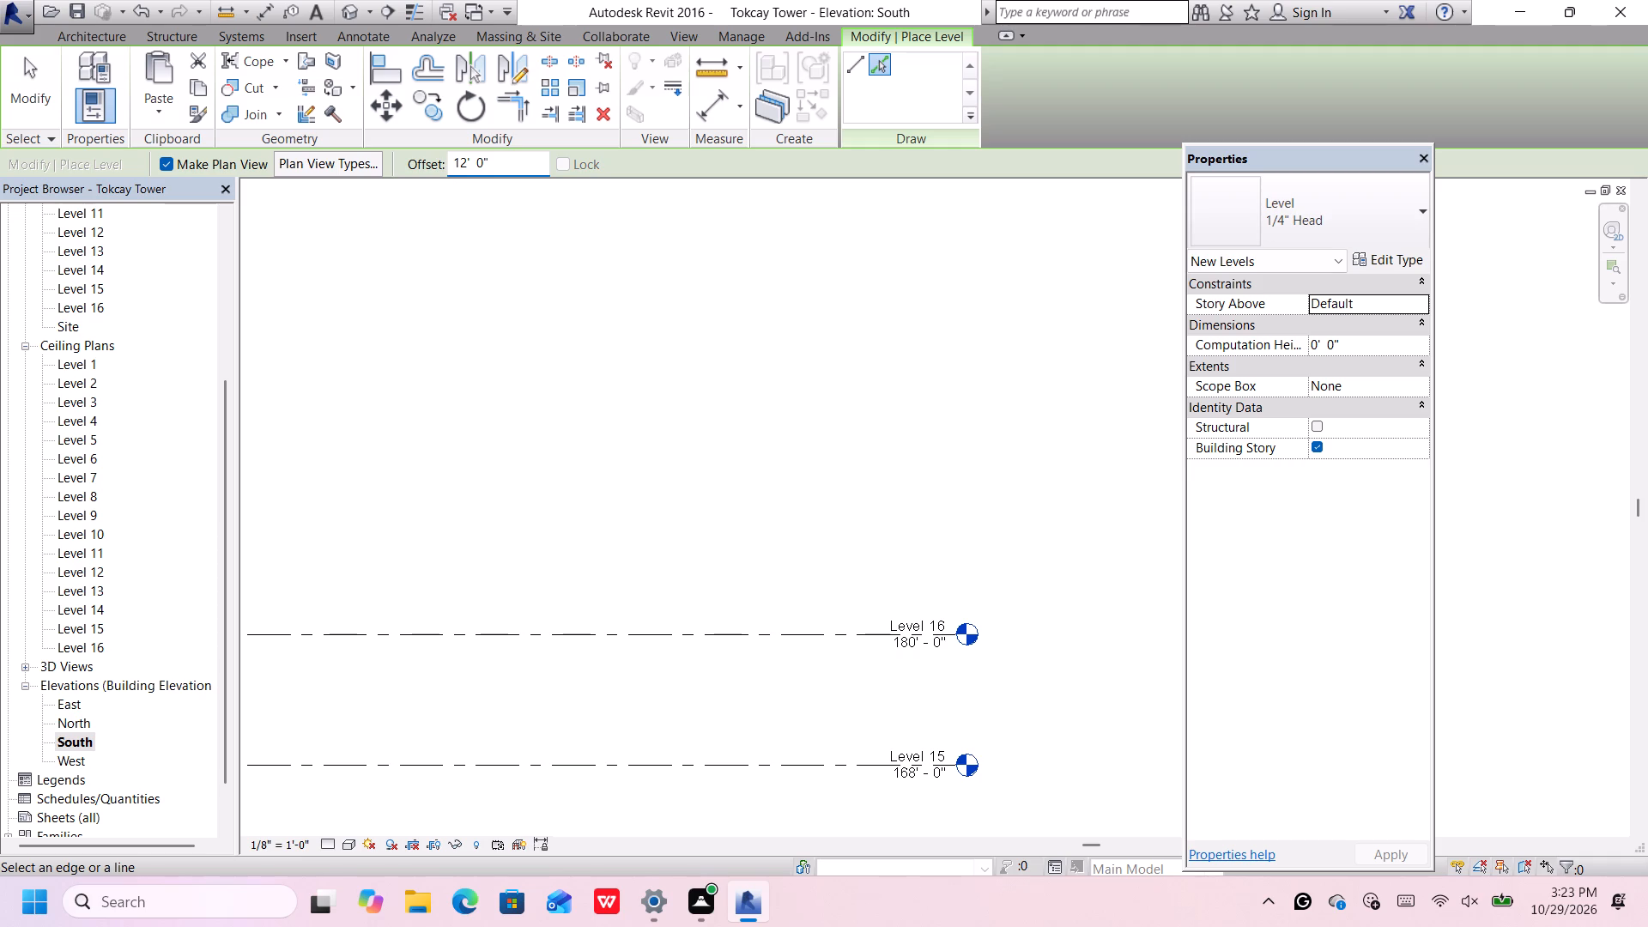
pyautogui.click(789, 631)
pyautogui.click(802, 498)
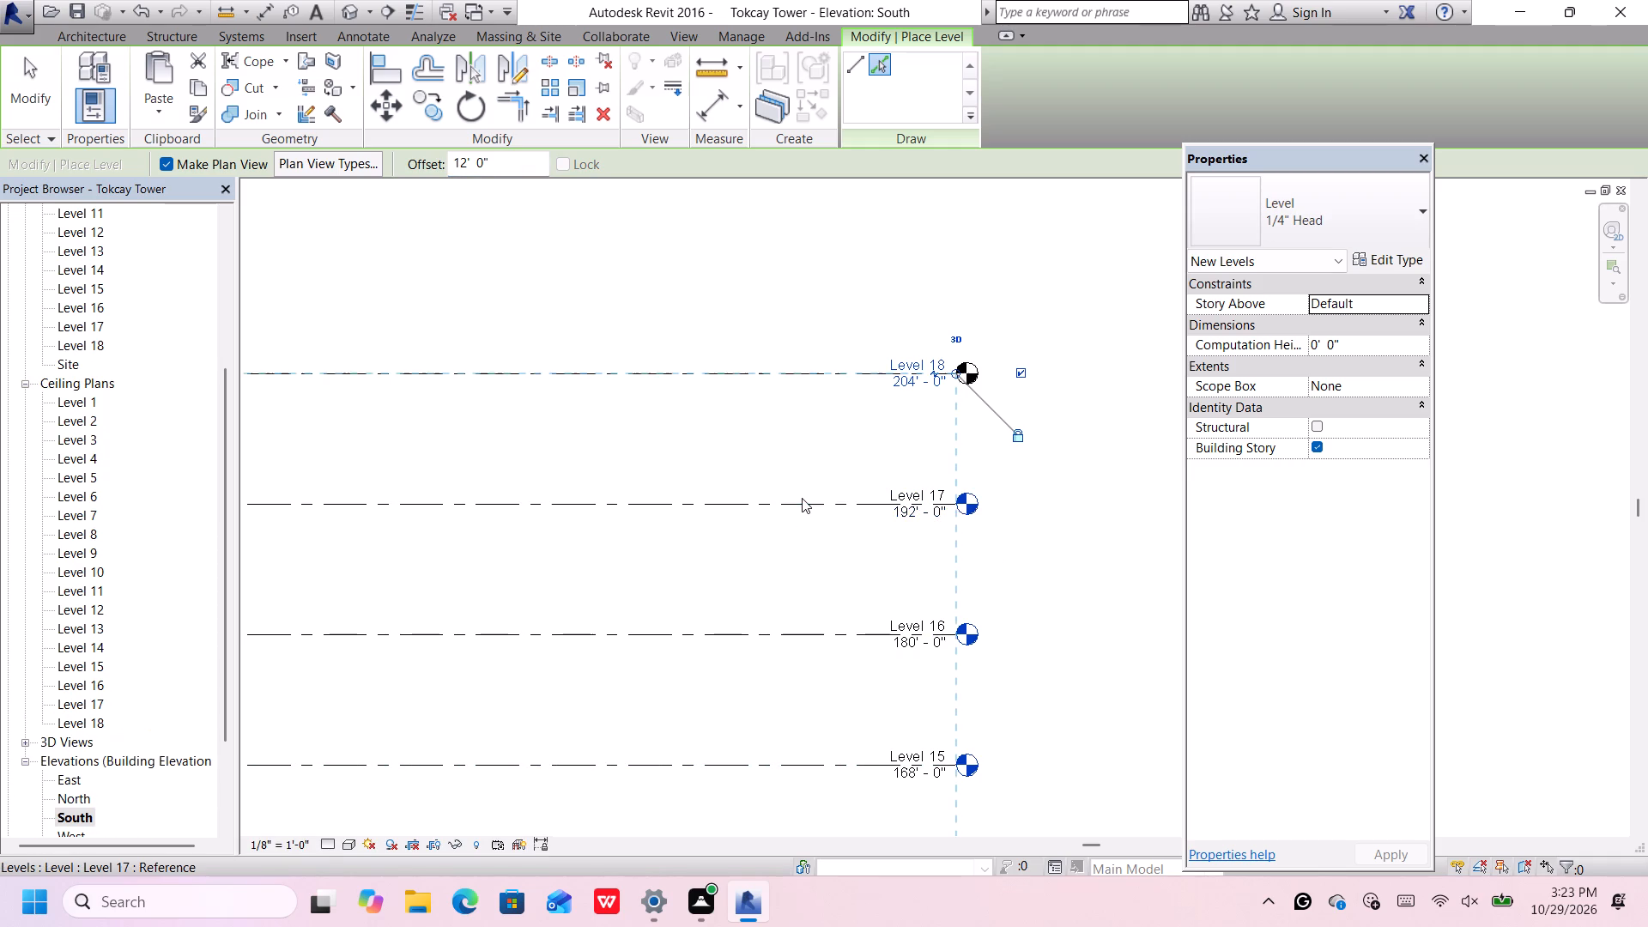
pyautogui.moveTo(798, 408); pyautogui.dragTo(839, 560, button='middle')
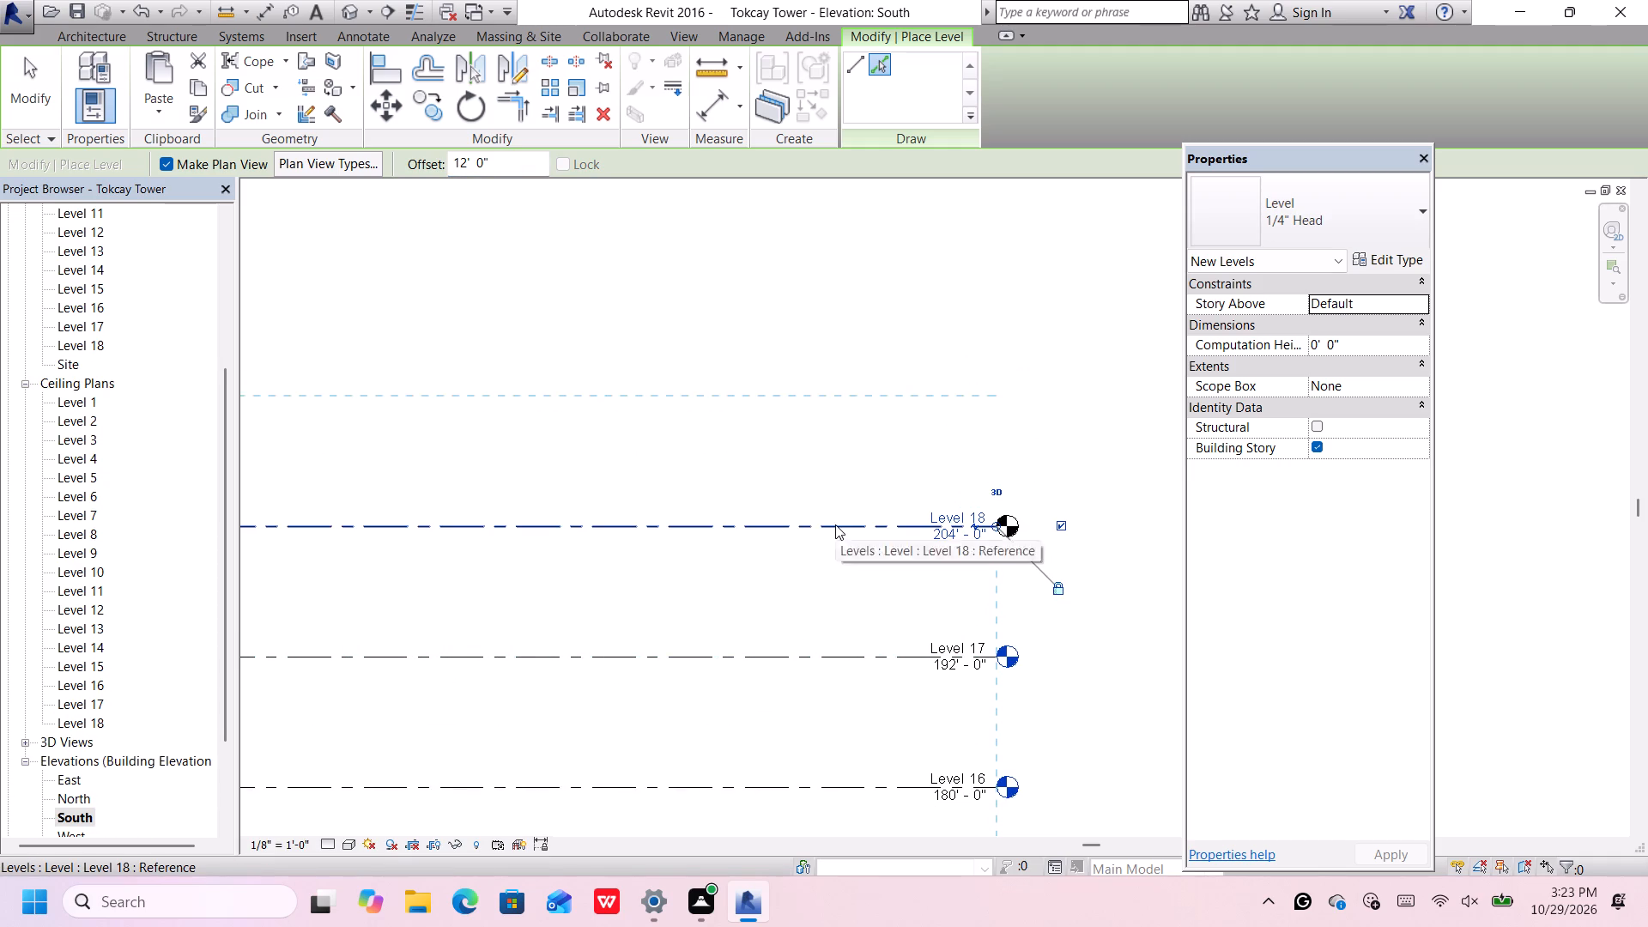
pyautogui.click(835, 524)
pyautogui.click(833, 391)
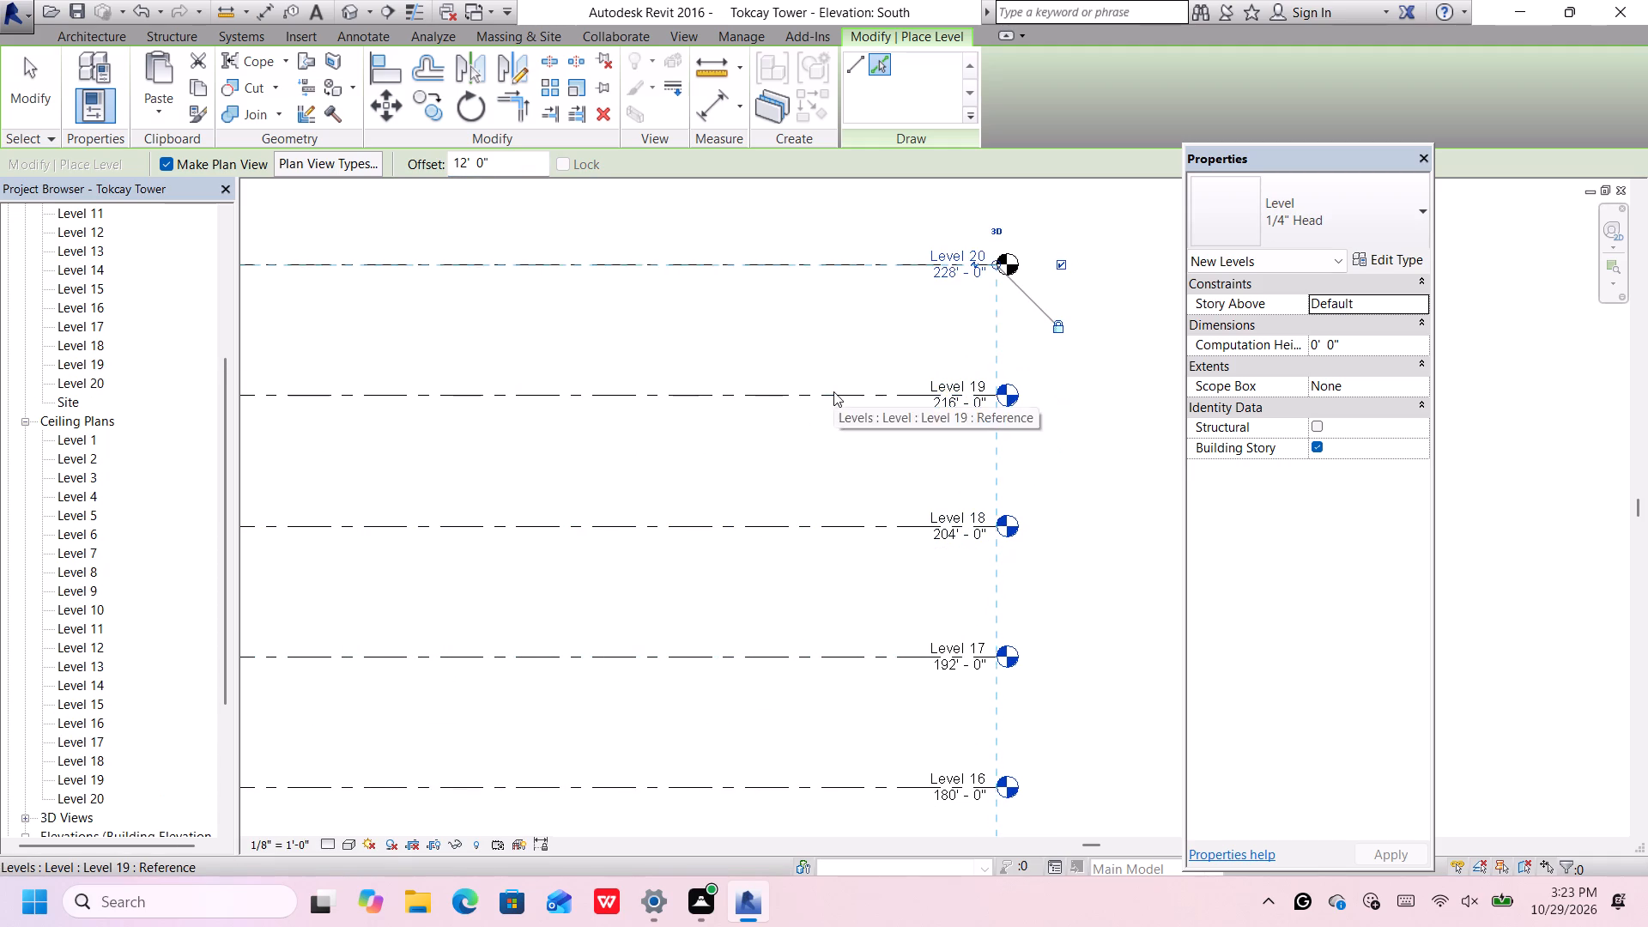
# Examine the full stack of levels above the building in the South elevation and the list of floor plans.
pyautogui.scroll(-20, 833, 394)
pyautogui.scroll(6, 679, 638)
pyautogui.scroll(1, 781, 516)
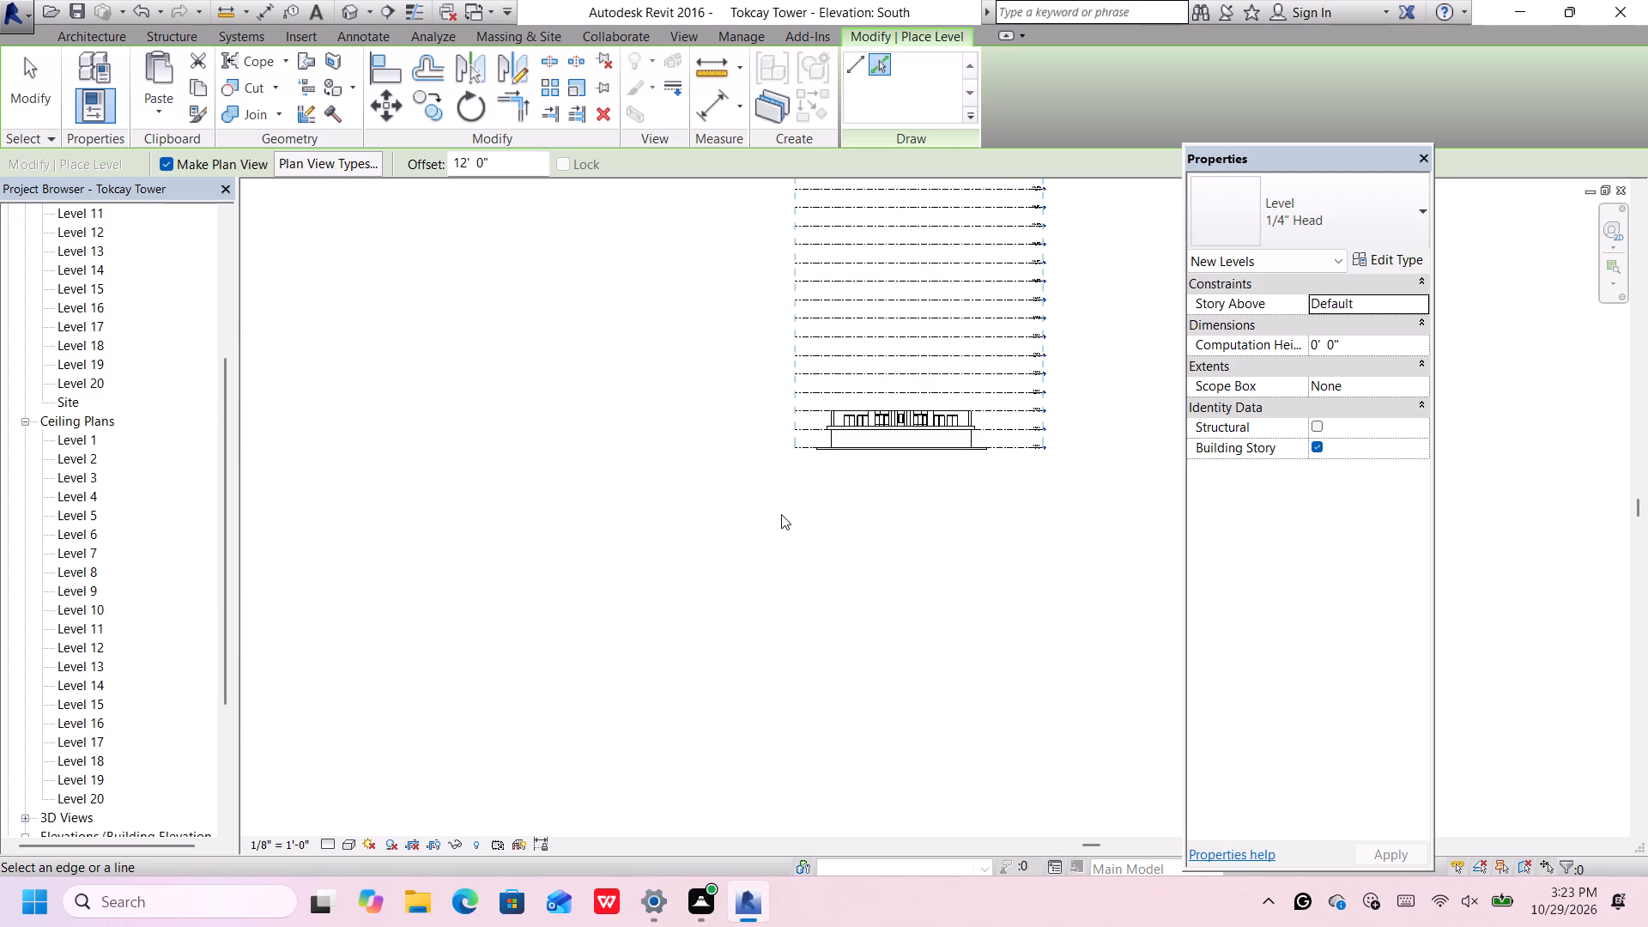
pyautogui.moveTo(833, 486); pyautogui.dragTo(785, 523, button='middle')
pyautogui.scroll(2, 1080, 471)
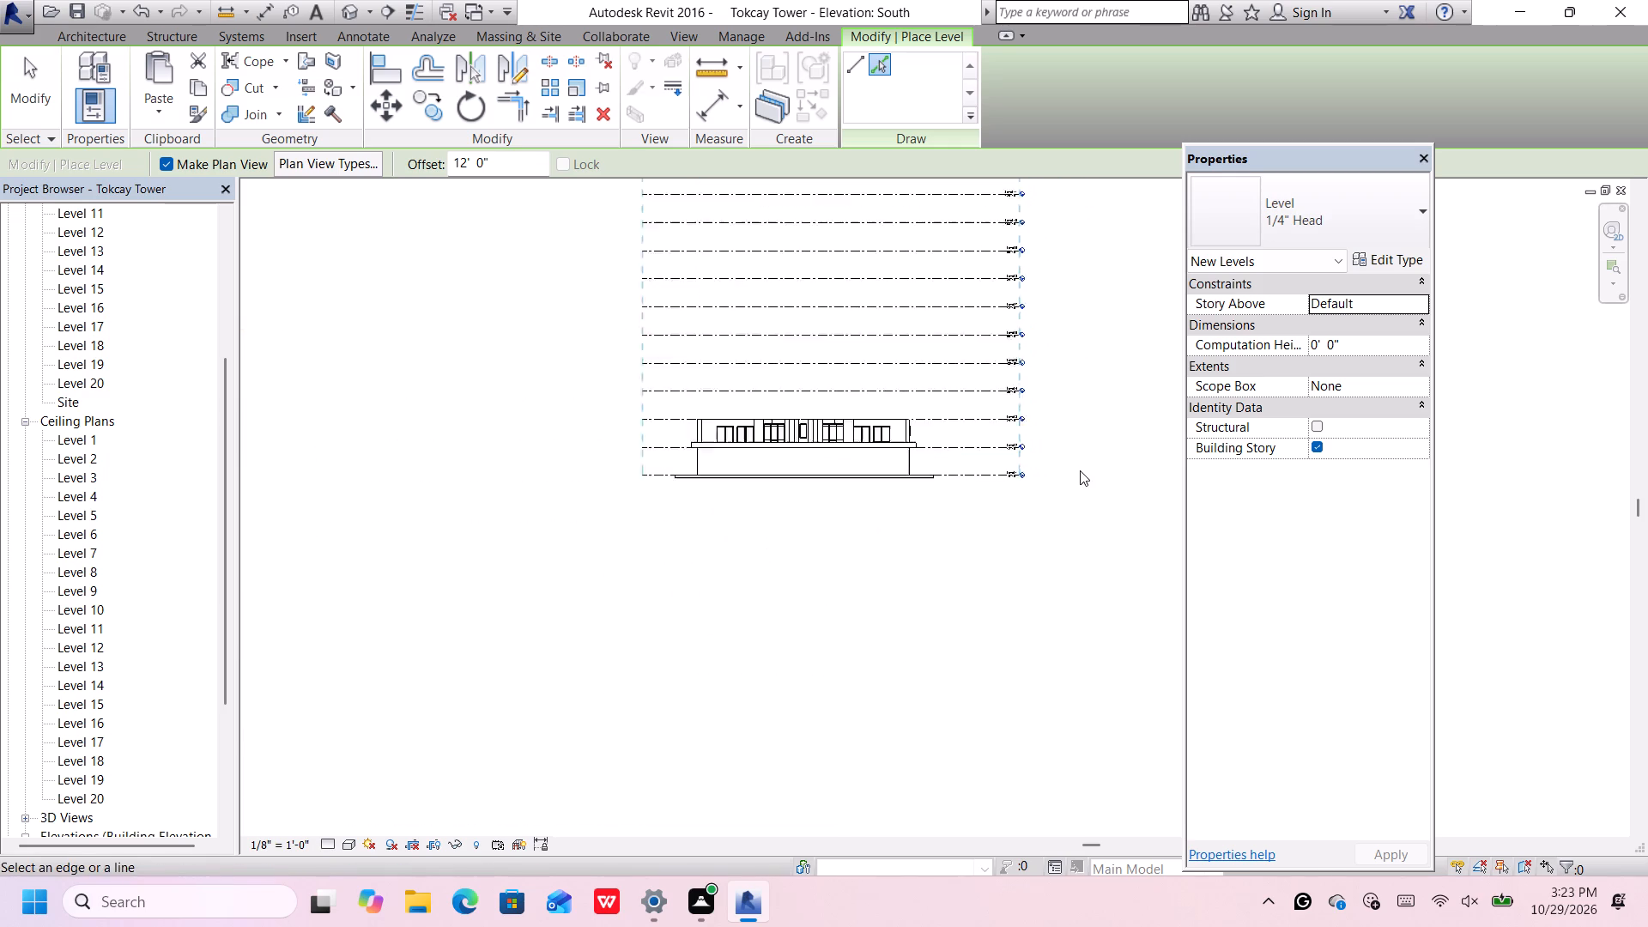
pyautogui.scroll(2, 1080, 470)
pyautogui.scroll(-17, 1070, 468)
pyautogui.middleClick(1072, 470)
pyautogui.scroll(5, 1068, 477)
pyautogui.scroll(8, 1094, 407)
pyautogui.click(1094, 410)
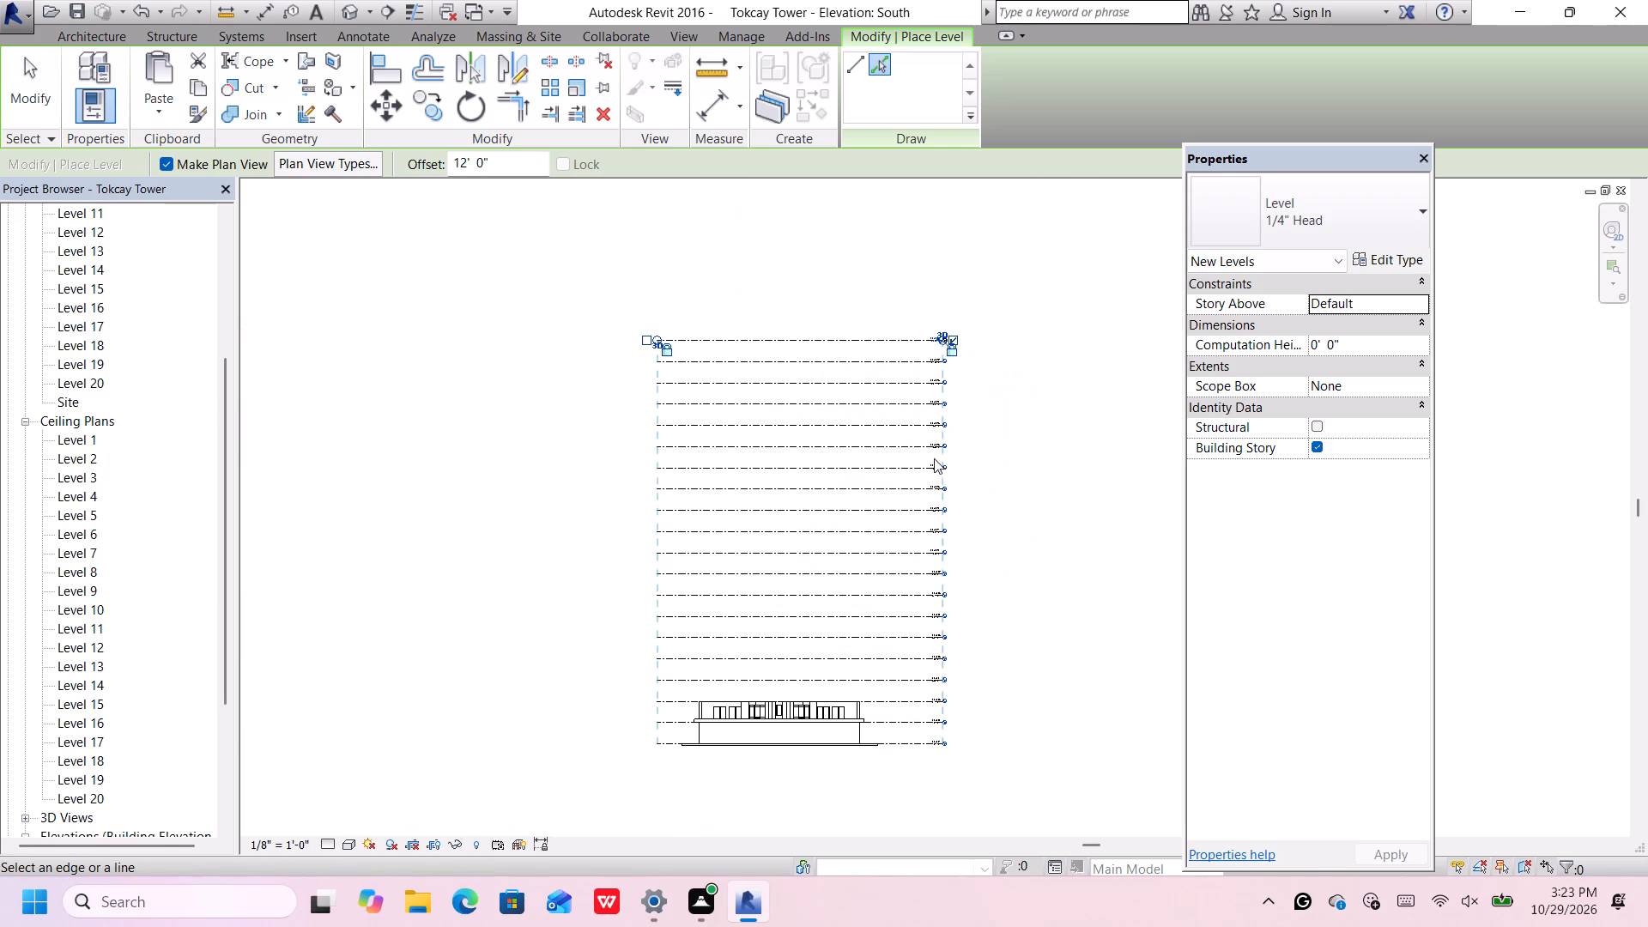
pyautogui.scroll(20, 90, 517)
pyautogui.scroll(1, 90, 517)
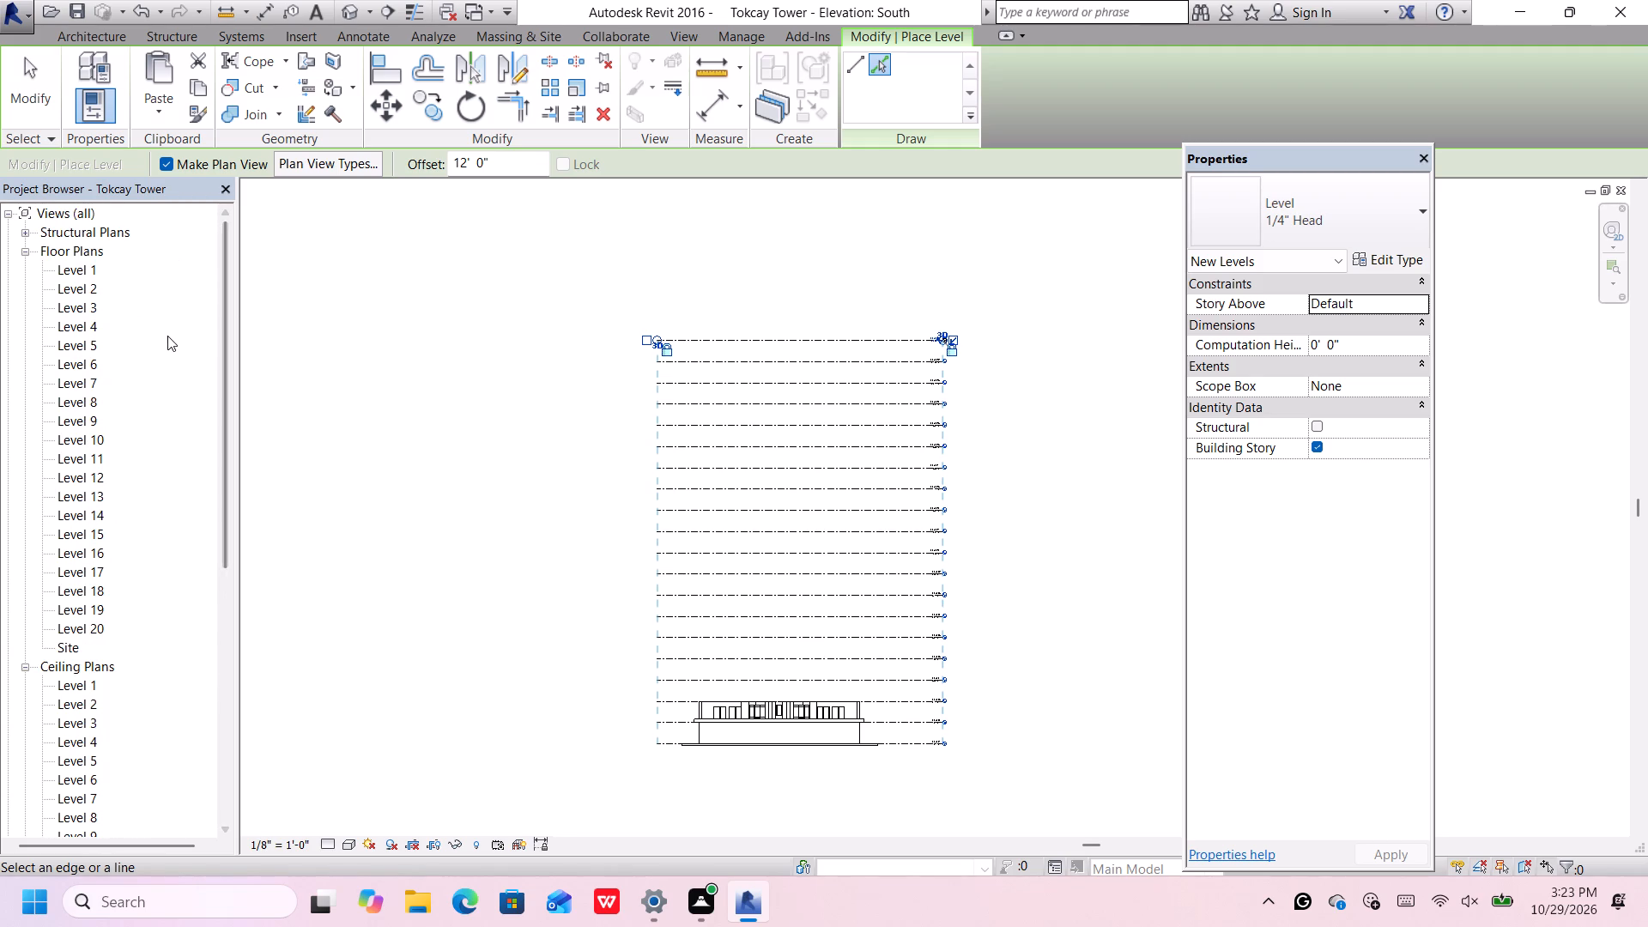
# In the 3D view, set the base offset of the white Level 2 roof slab beneath the apartments to -2'.
pyautogui.click(98, 35)
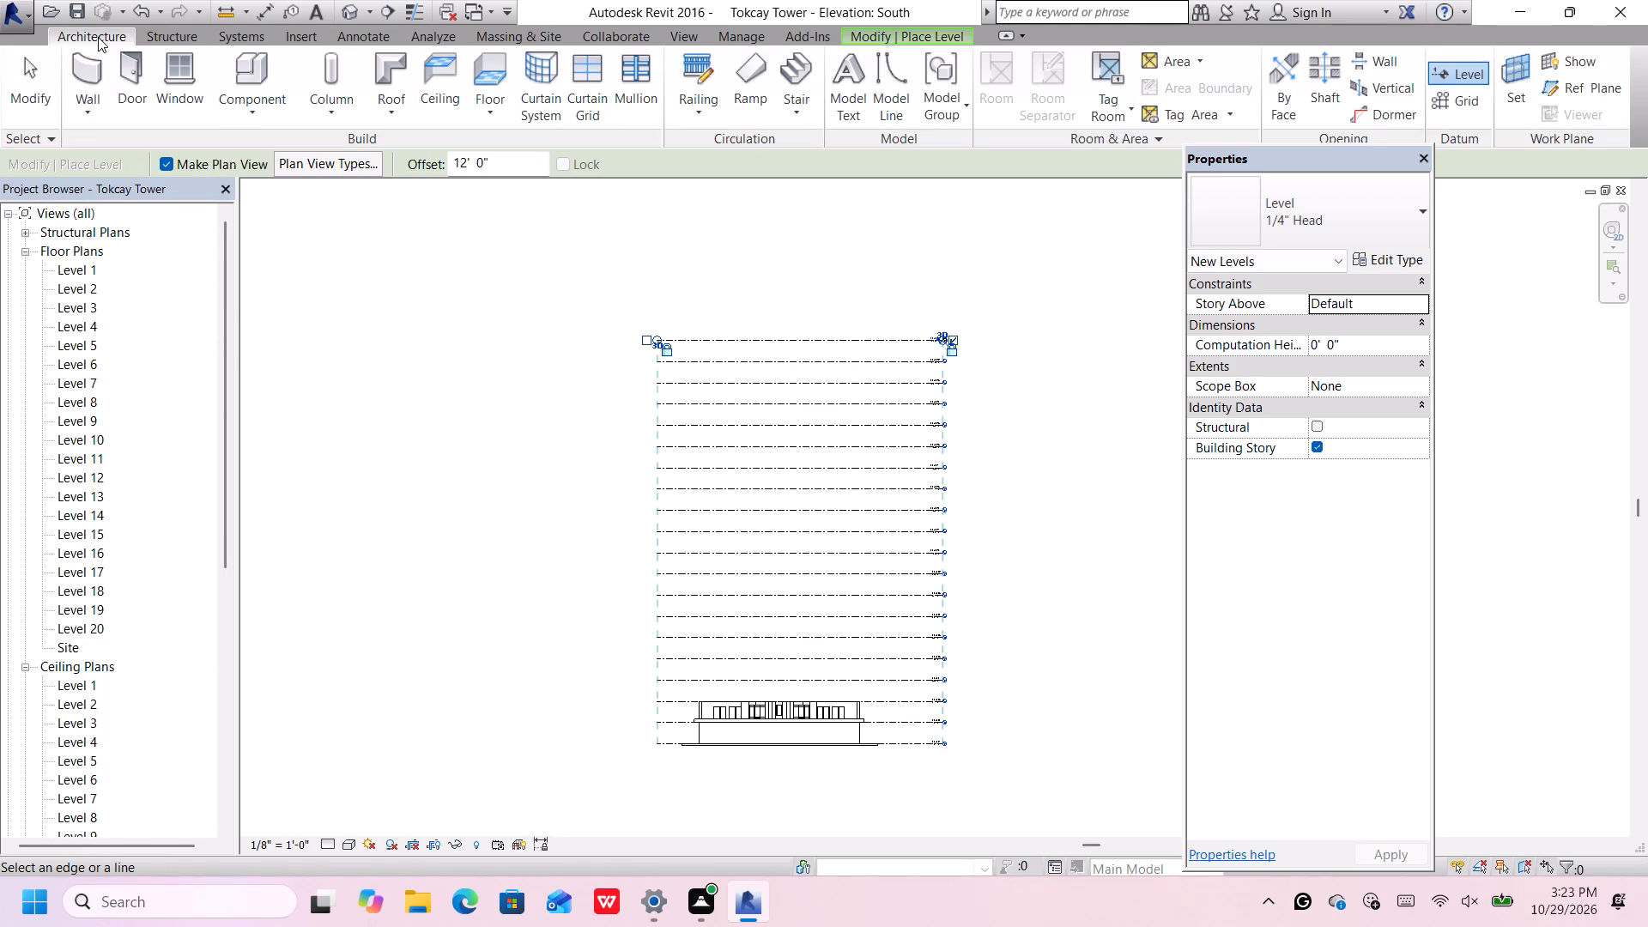
pyautogui.click(349, 9)
pyautogui.click(1115, 615)
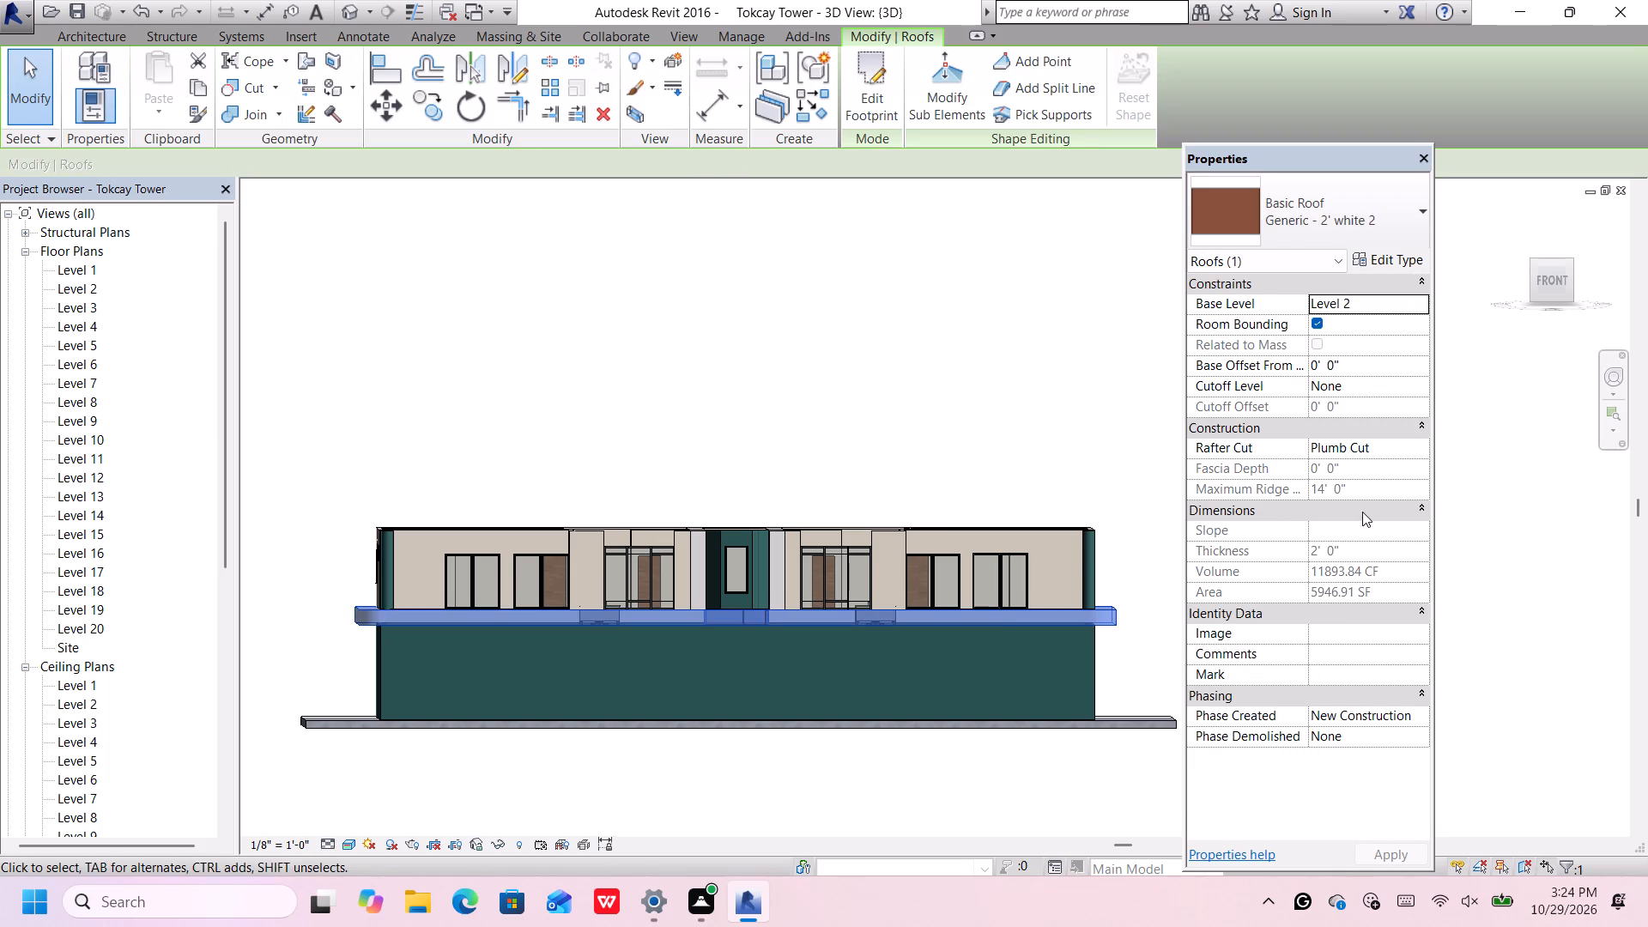
pyautogui.click(1354, 361)
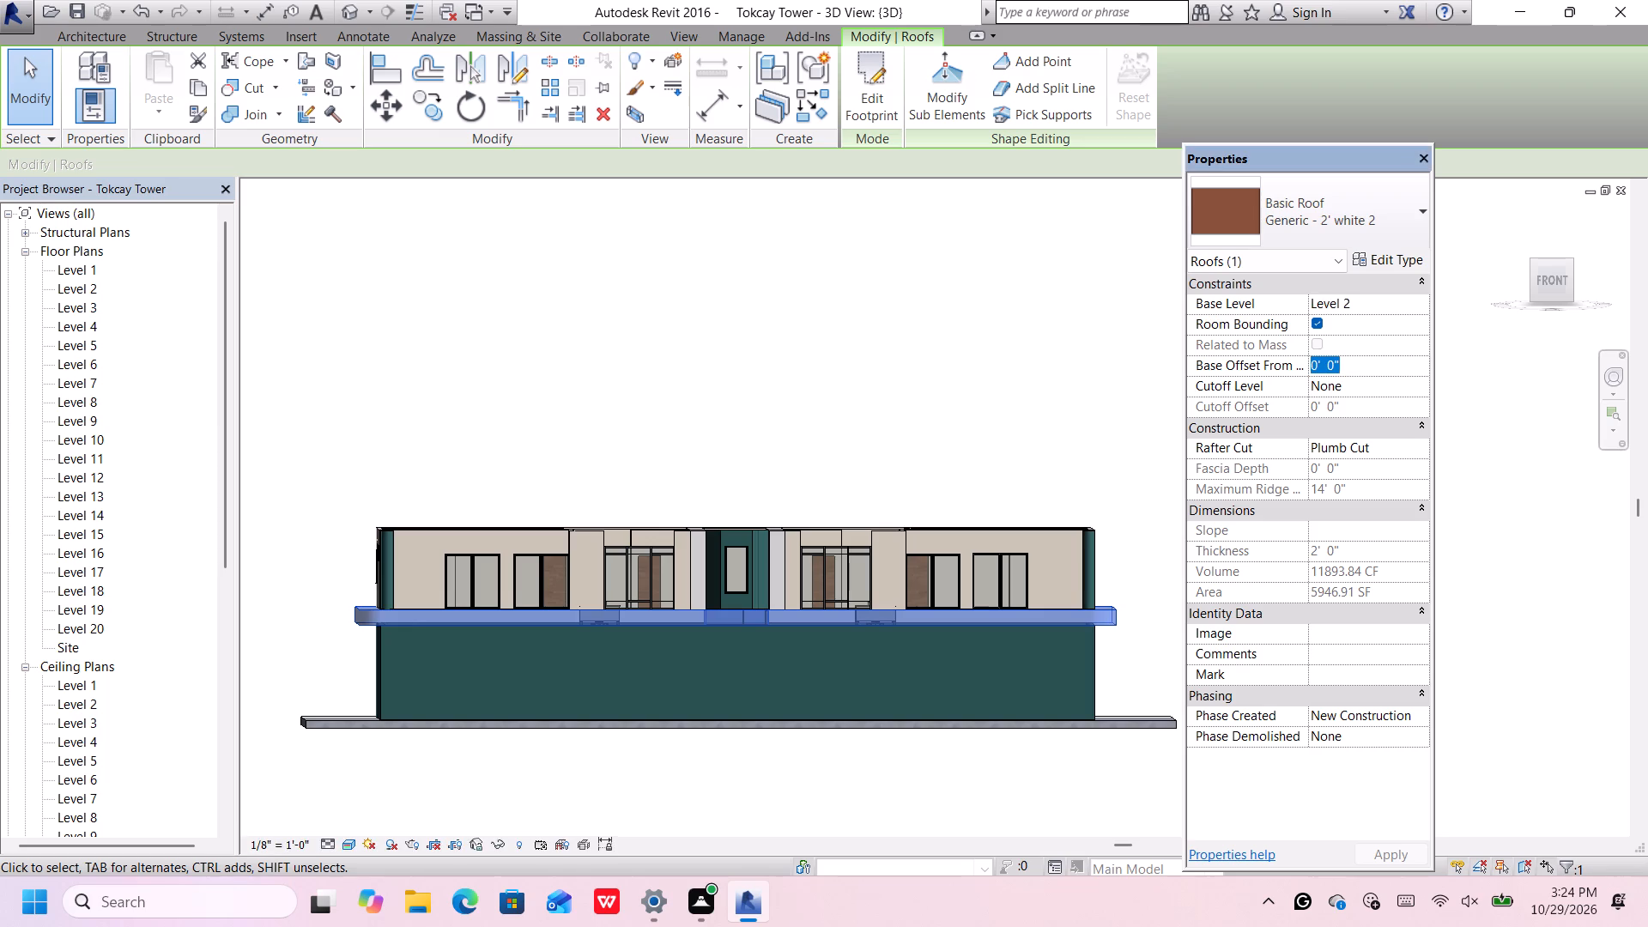
pyautogui.press('BackSpace')
pyautogui.write('-2')
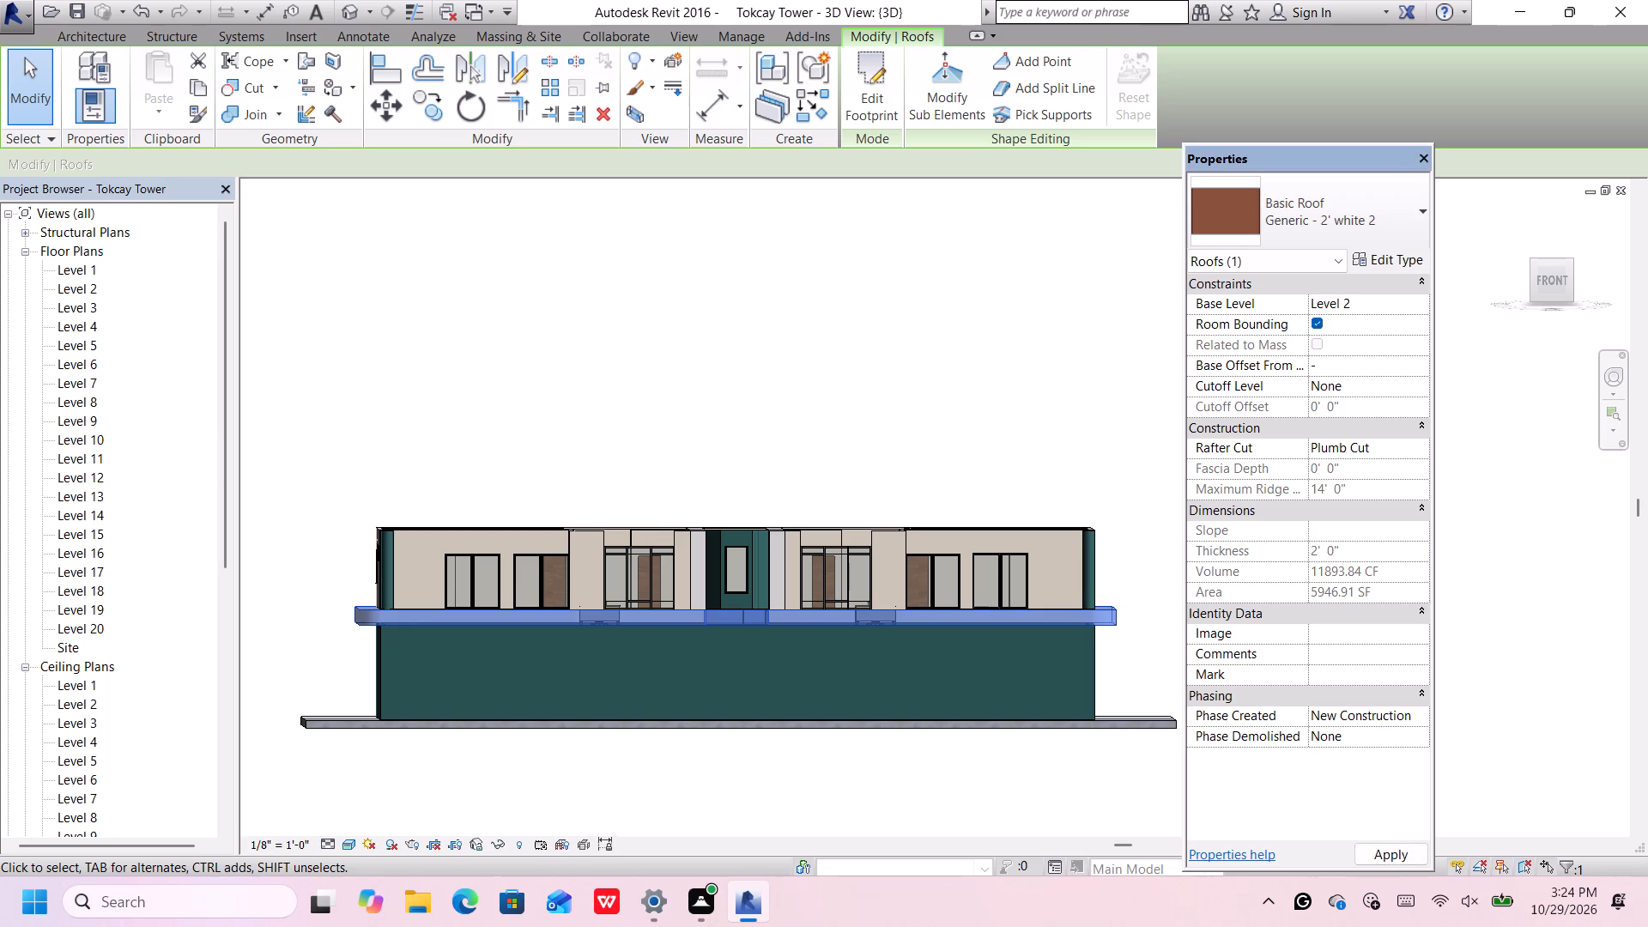
pyautogui.press("'")
pyautogui.press('Return')
pyautogui.press('Return')
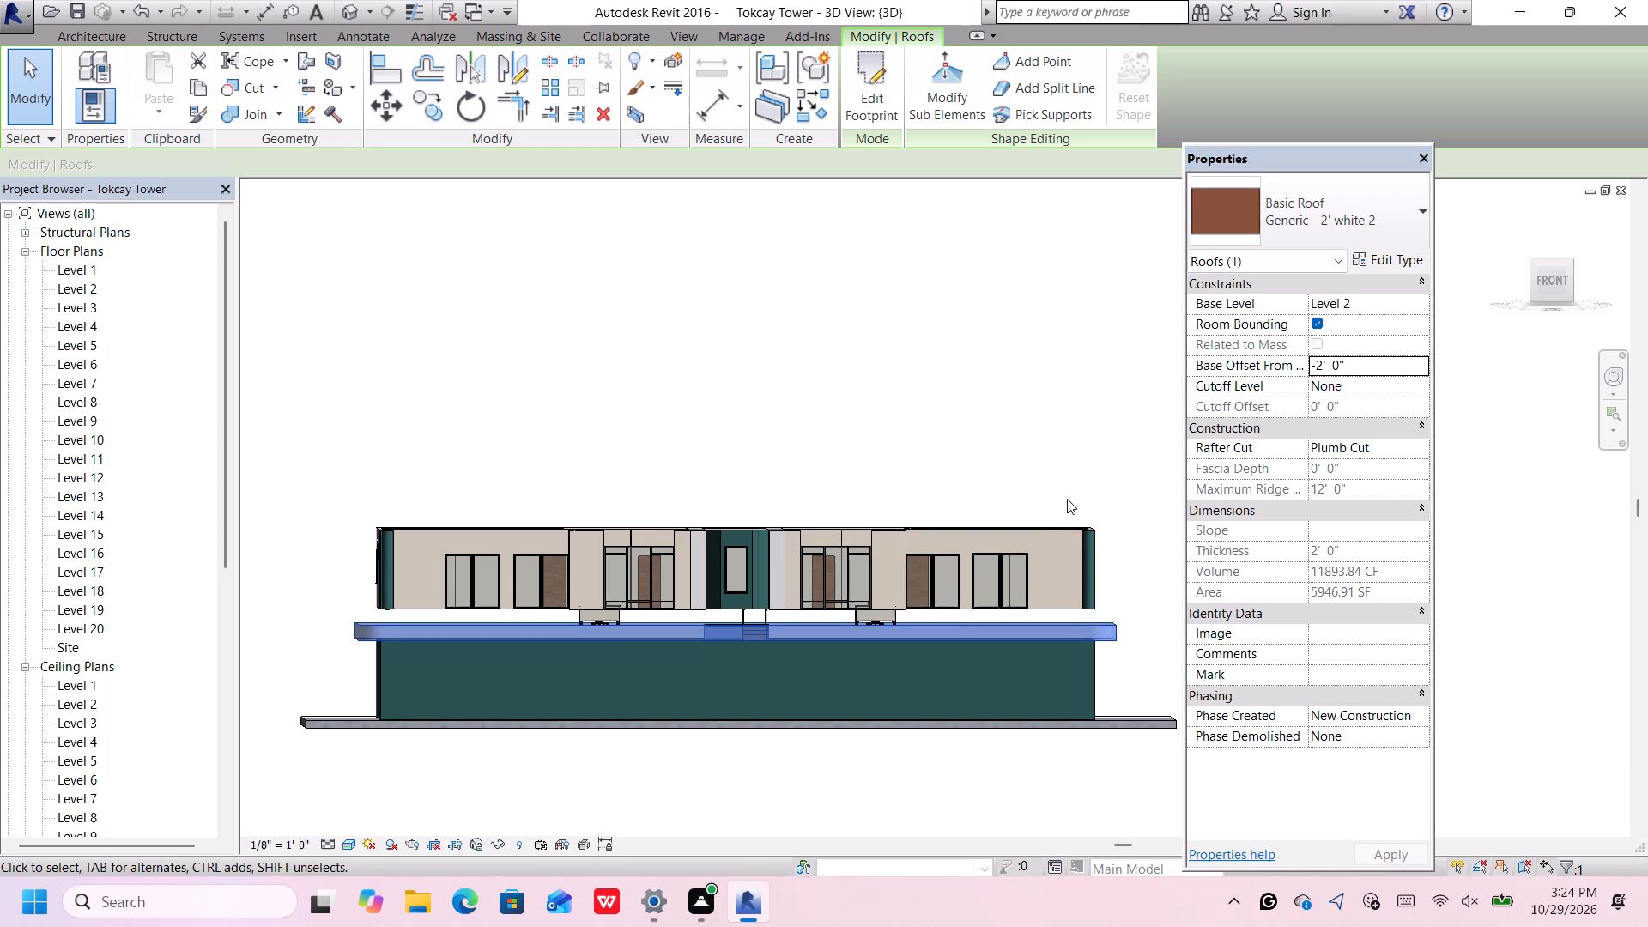
pyautogui.click(1133, 479)
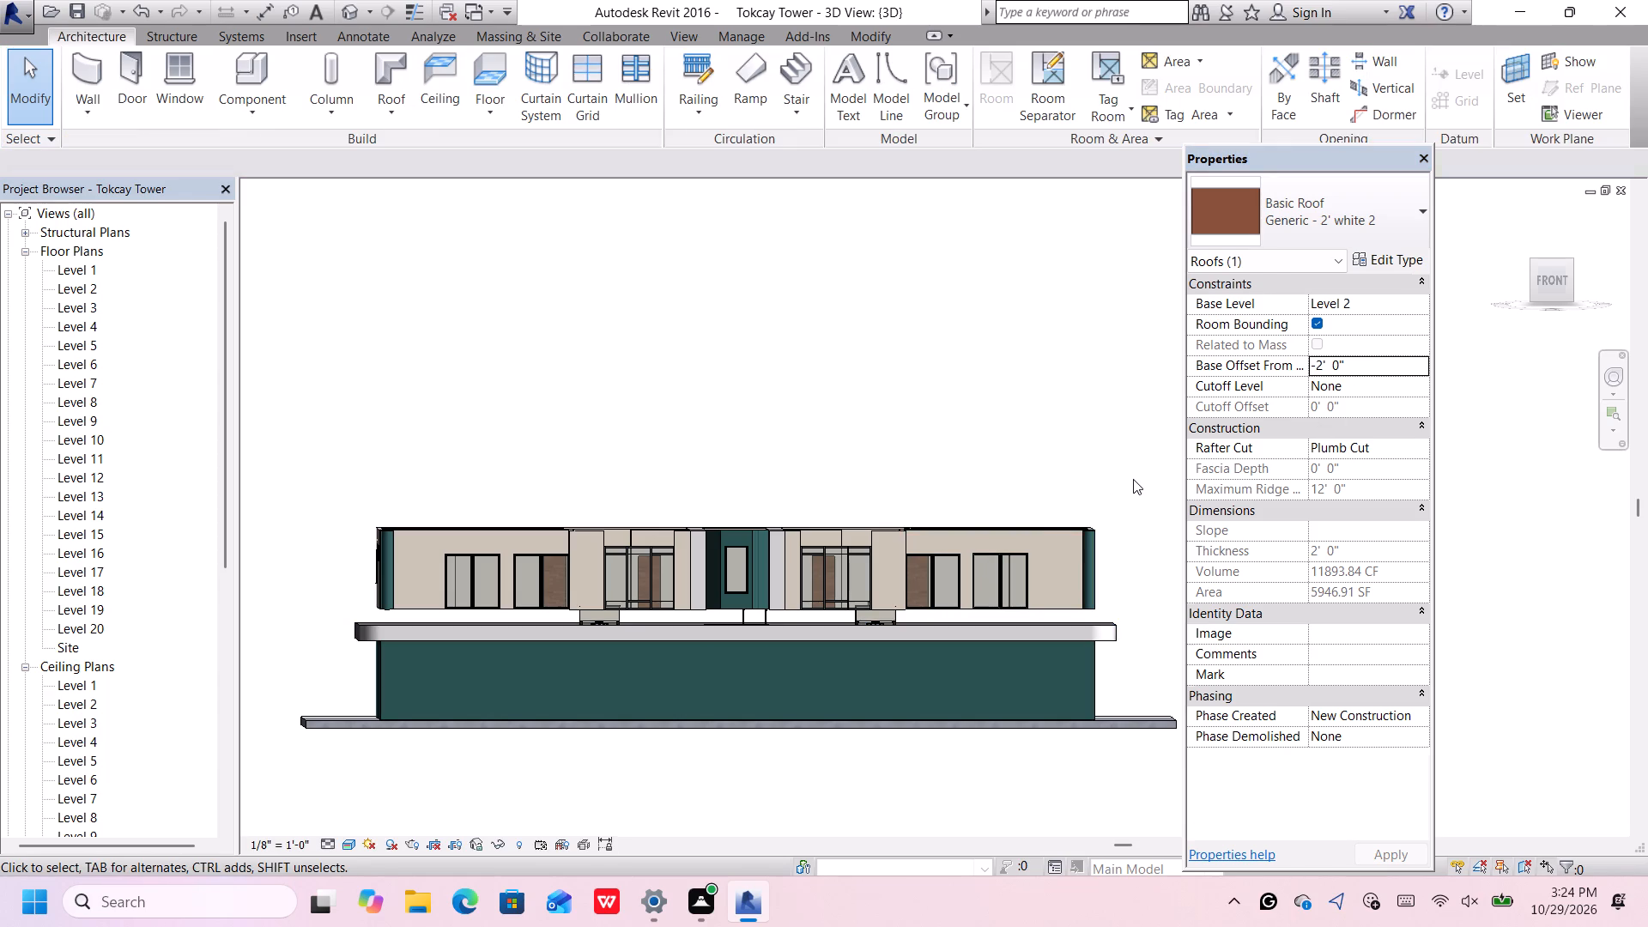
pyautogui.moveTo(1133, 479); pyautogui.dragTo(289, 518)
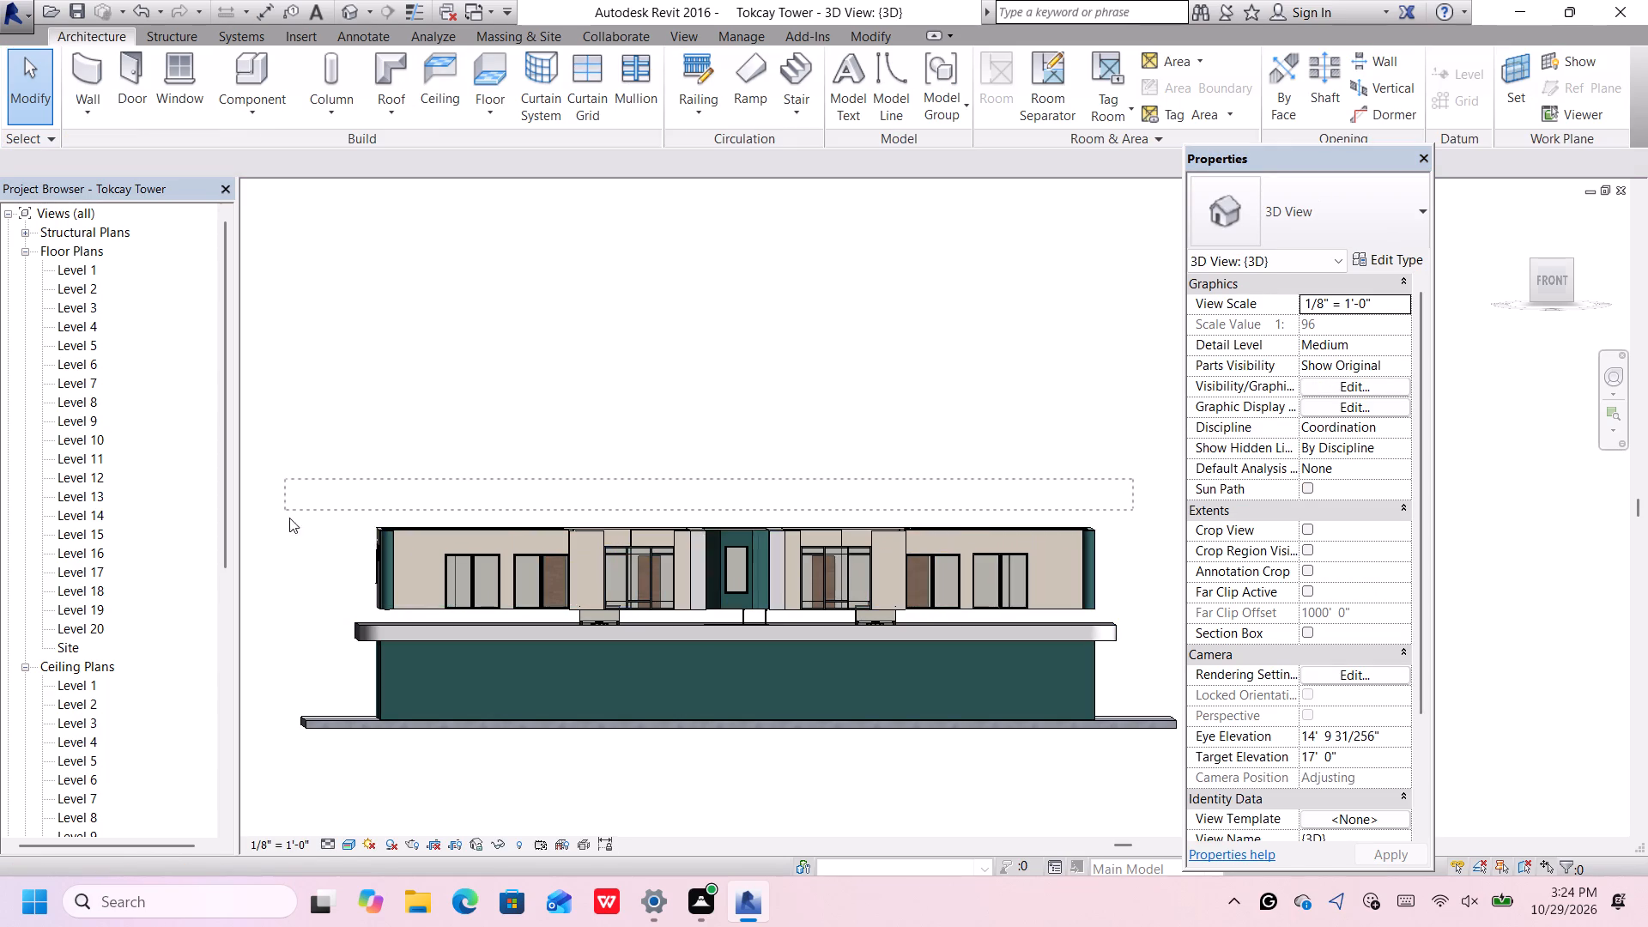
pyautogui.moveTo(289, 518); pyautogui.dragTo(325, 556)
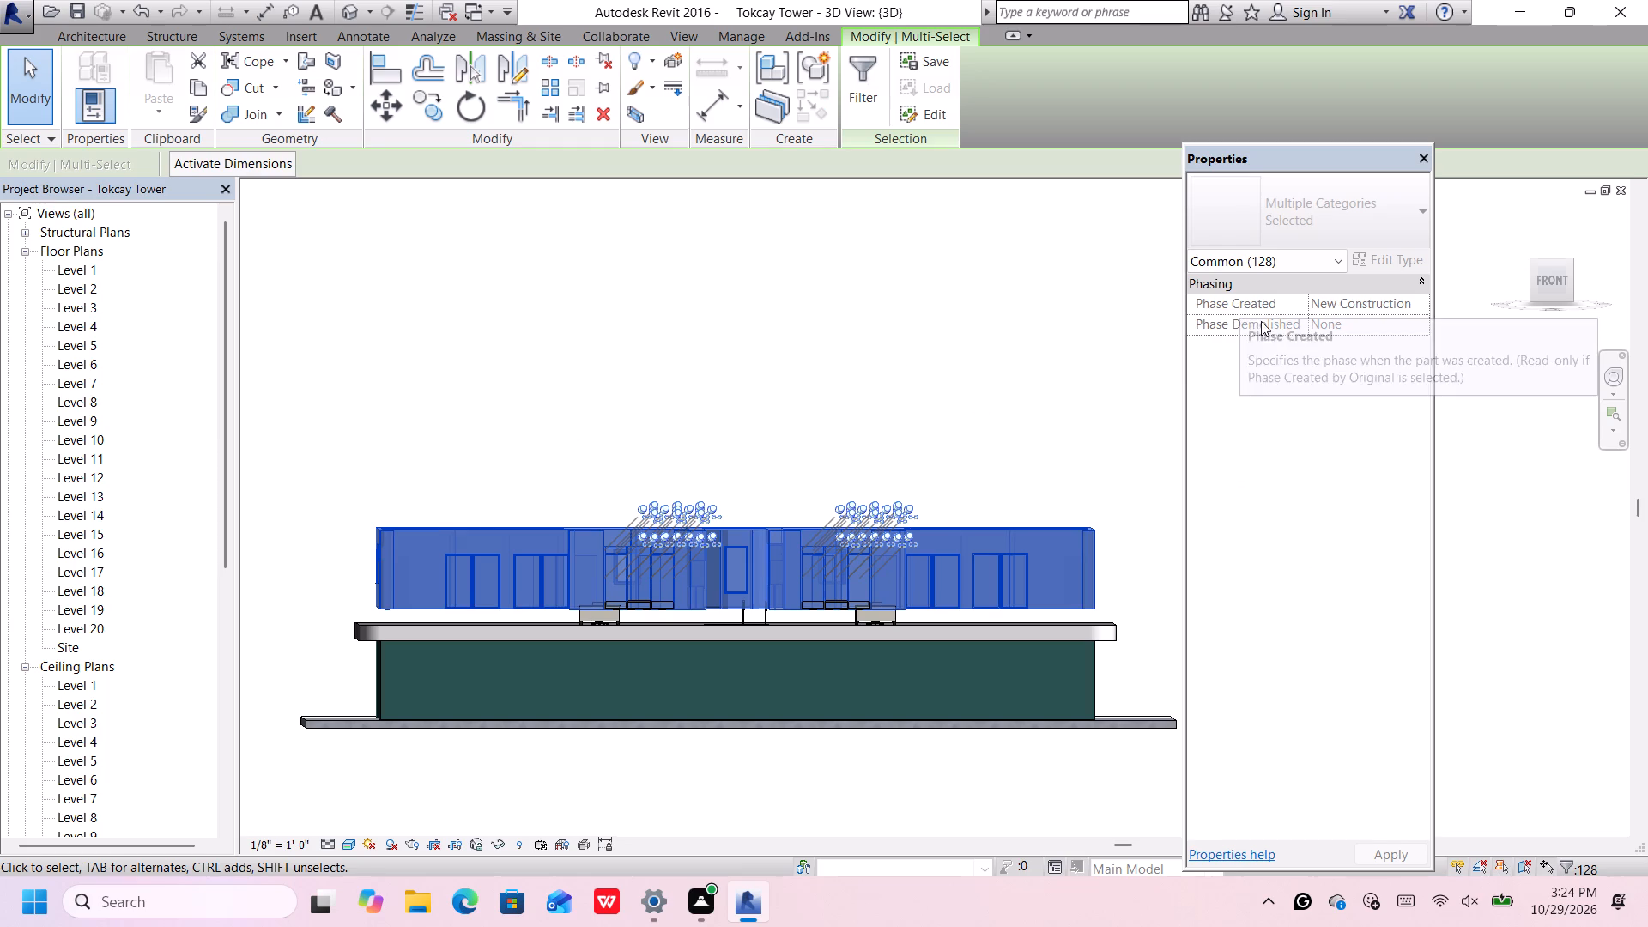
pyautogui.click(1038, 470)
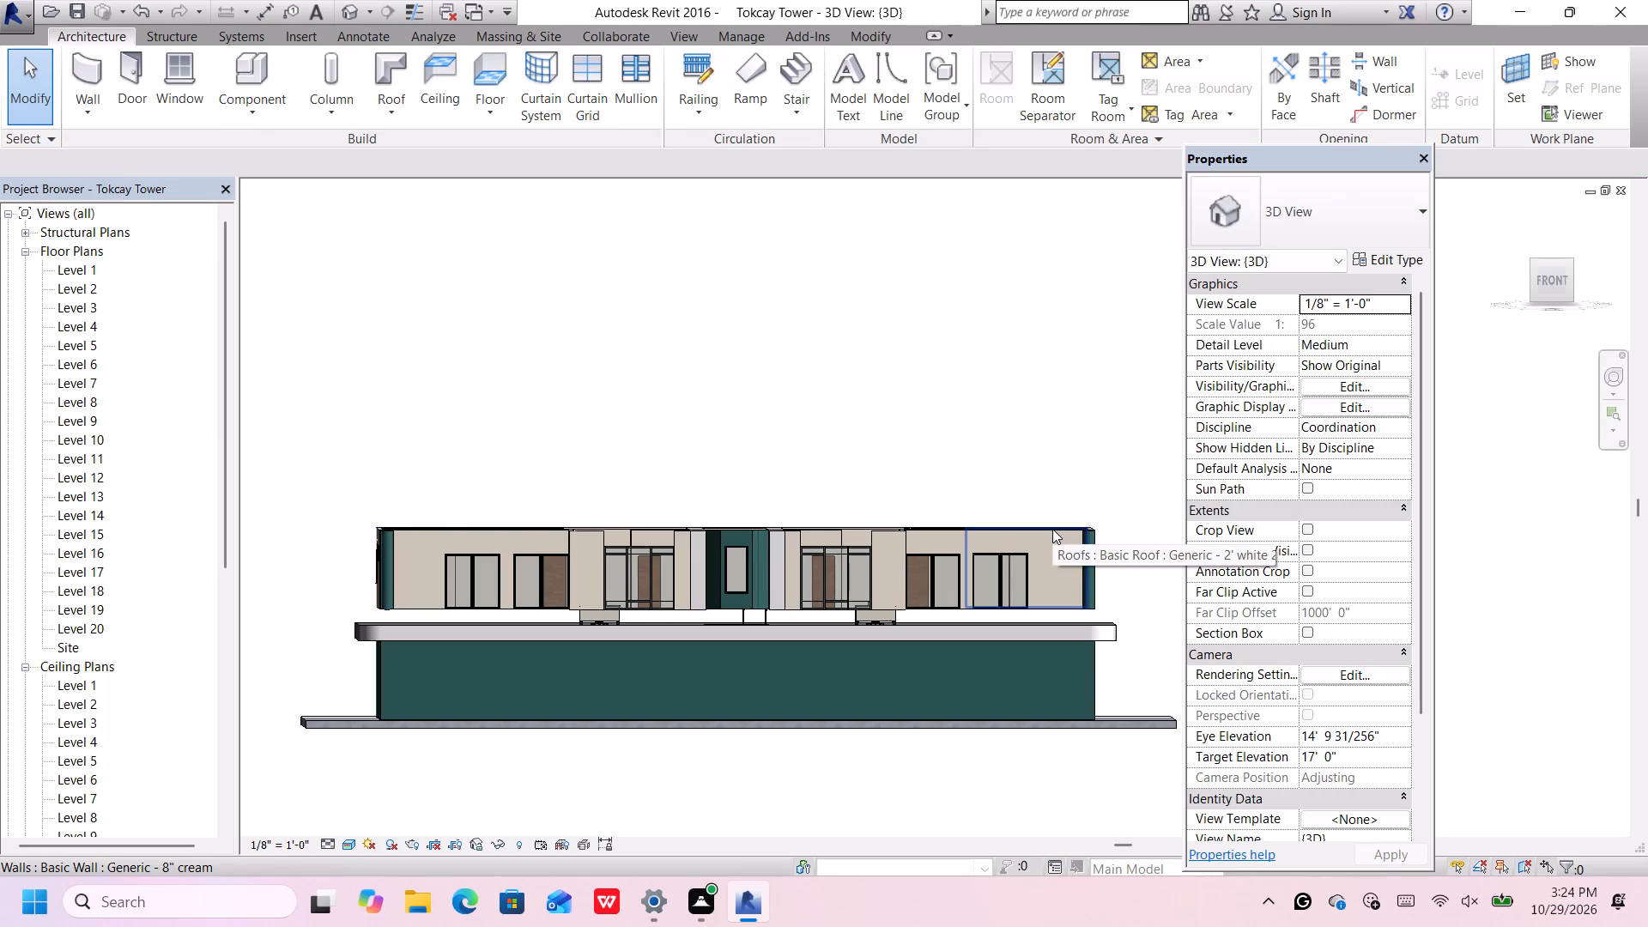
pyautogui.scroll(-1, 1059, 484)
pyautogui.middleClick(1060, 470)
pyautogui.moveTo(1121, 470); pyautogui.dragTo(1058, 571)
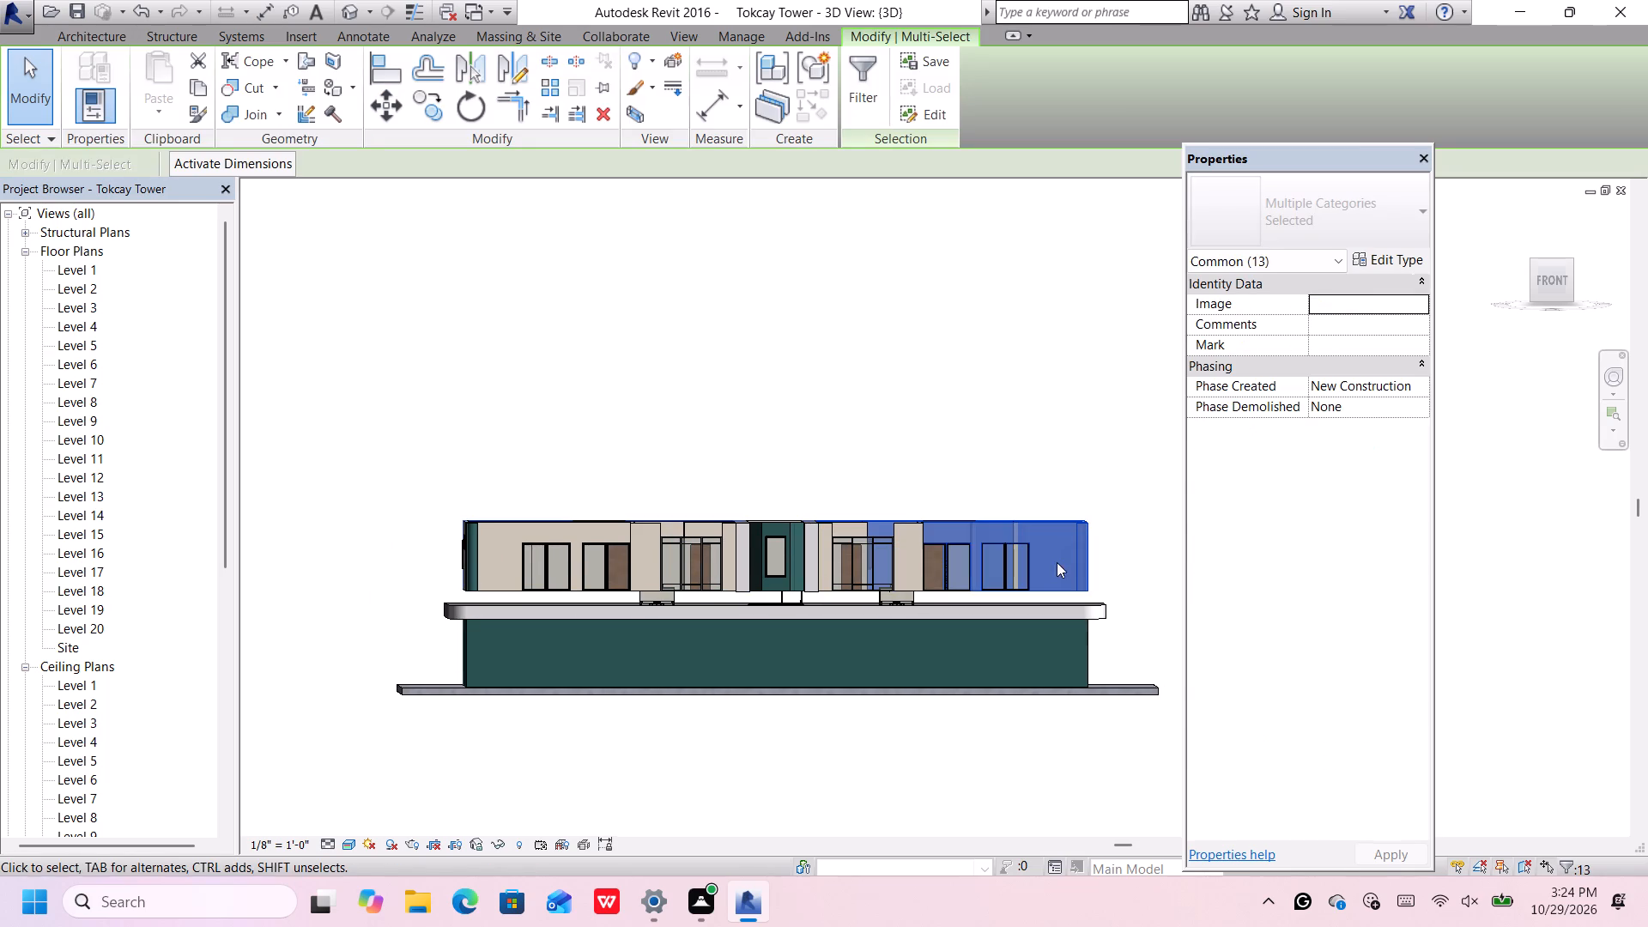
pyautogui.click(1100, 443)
# Set the base offset of the cream front wall at the building's right-hand end to 0' from Level 2.
pyautogui.scroll(3, 997, 536)
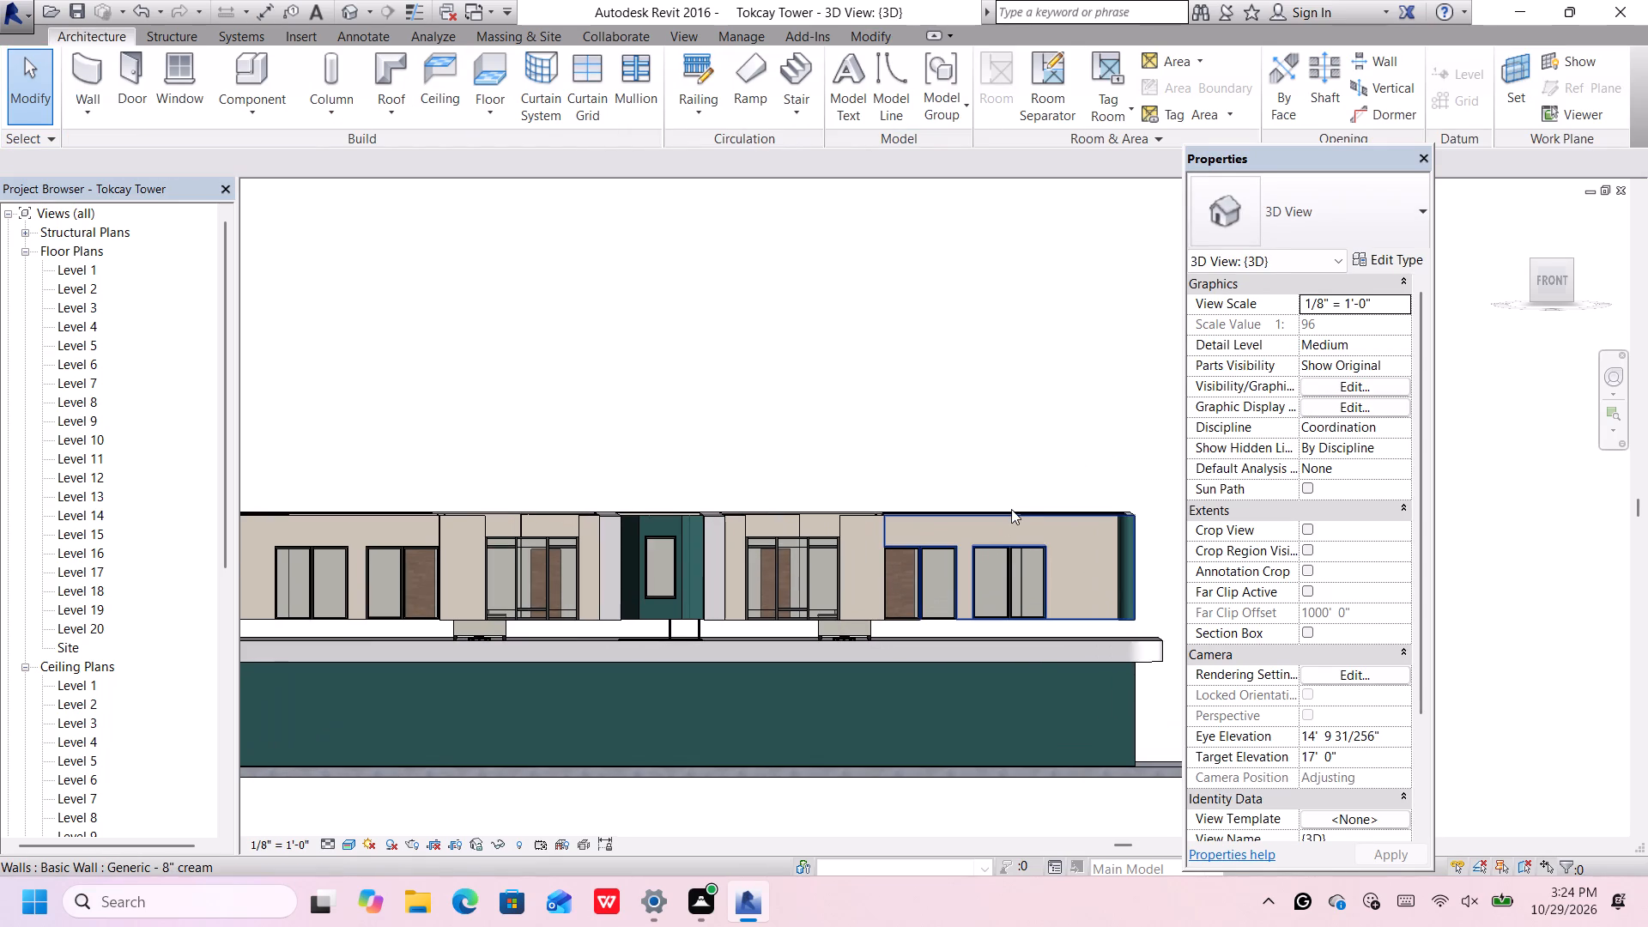
pyautogui.click(1009, 518)
pyautogui.scroll(-2, 1009, 518)
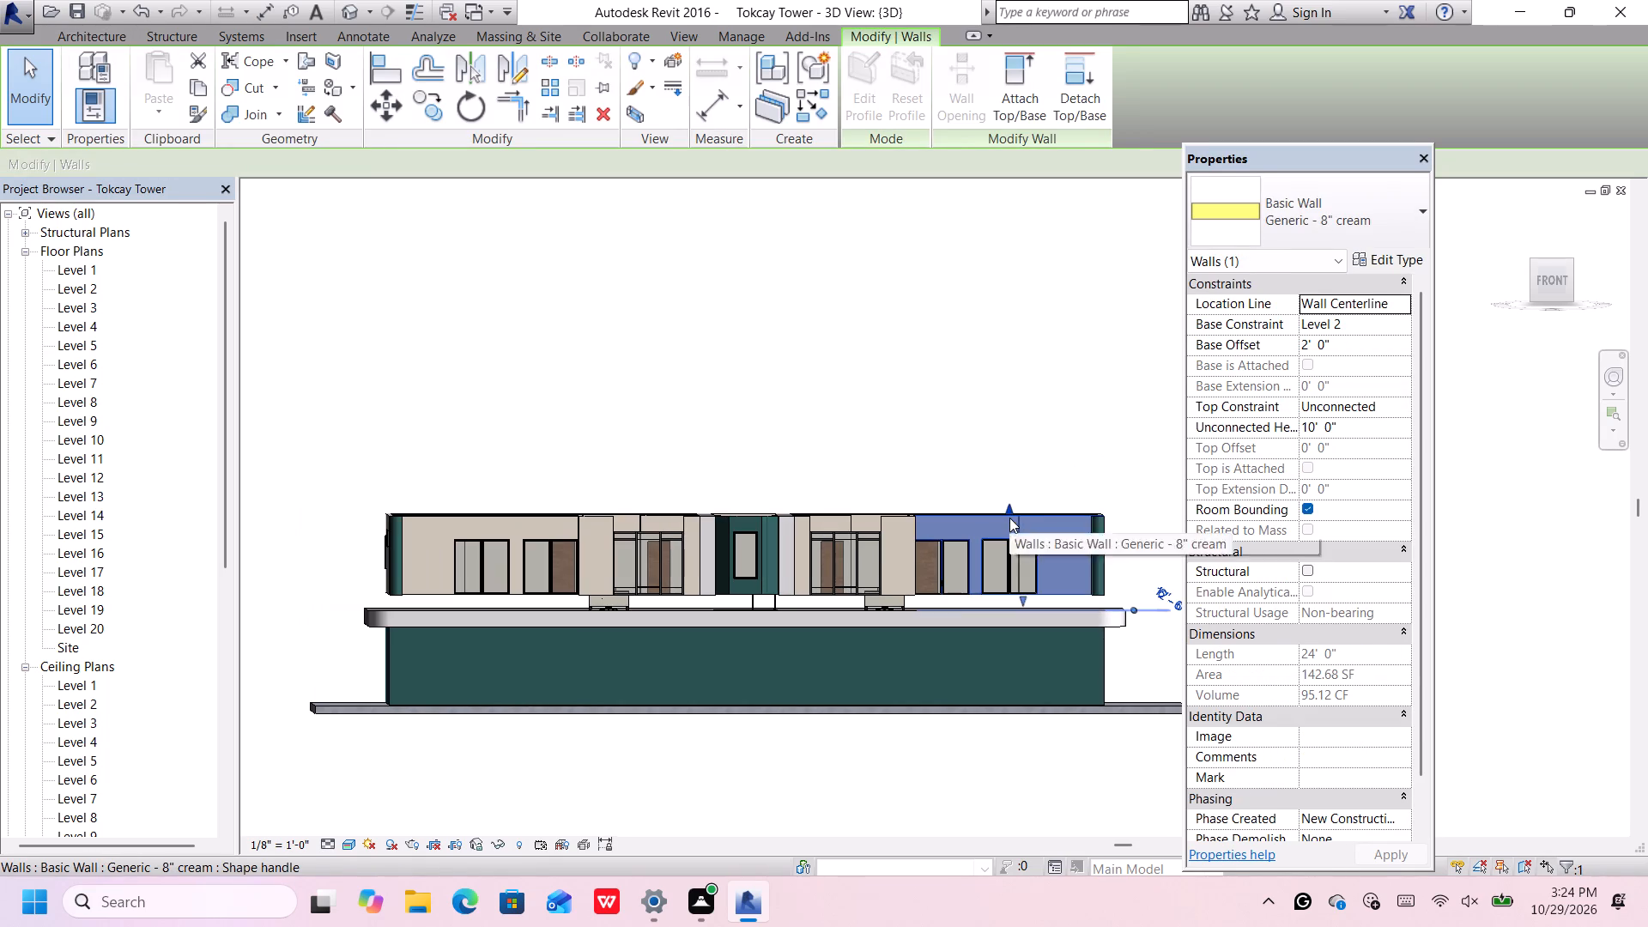
pyautogui.click(1341, 345)
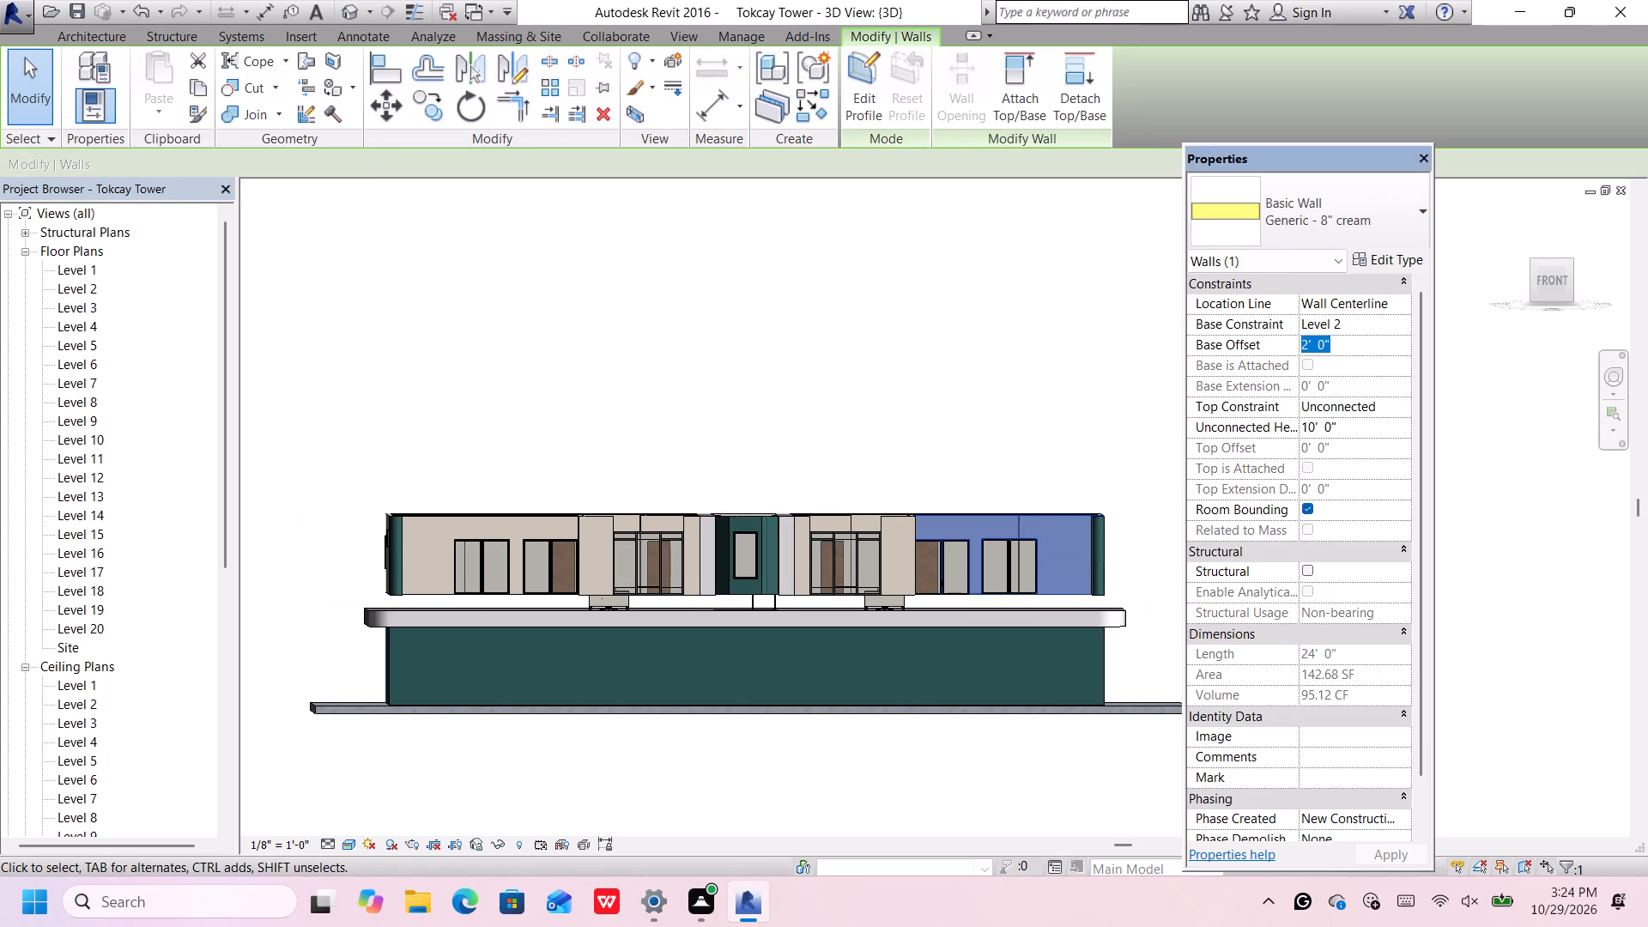
pyautogui.press('BackSpace')
pyautogui.press('0')
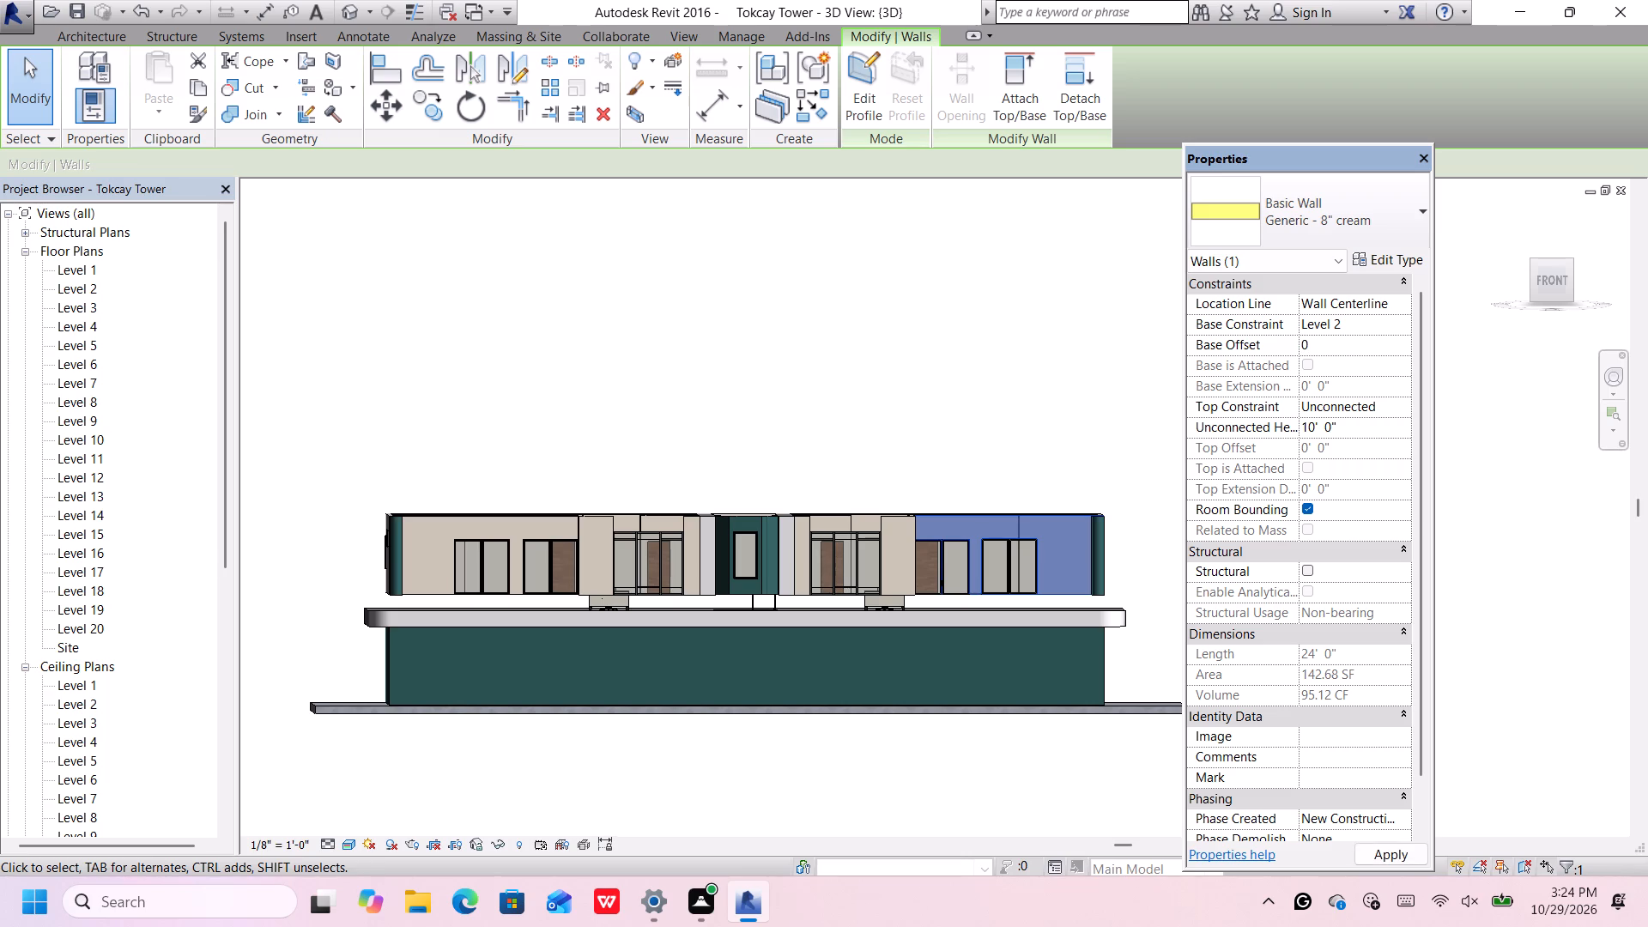
pyautogui.press("'")
pyautogui.press('Return')
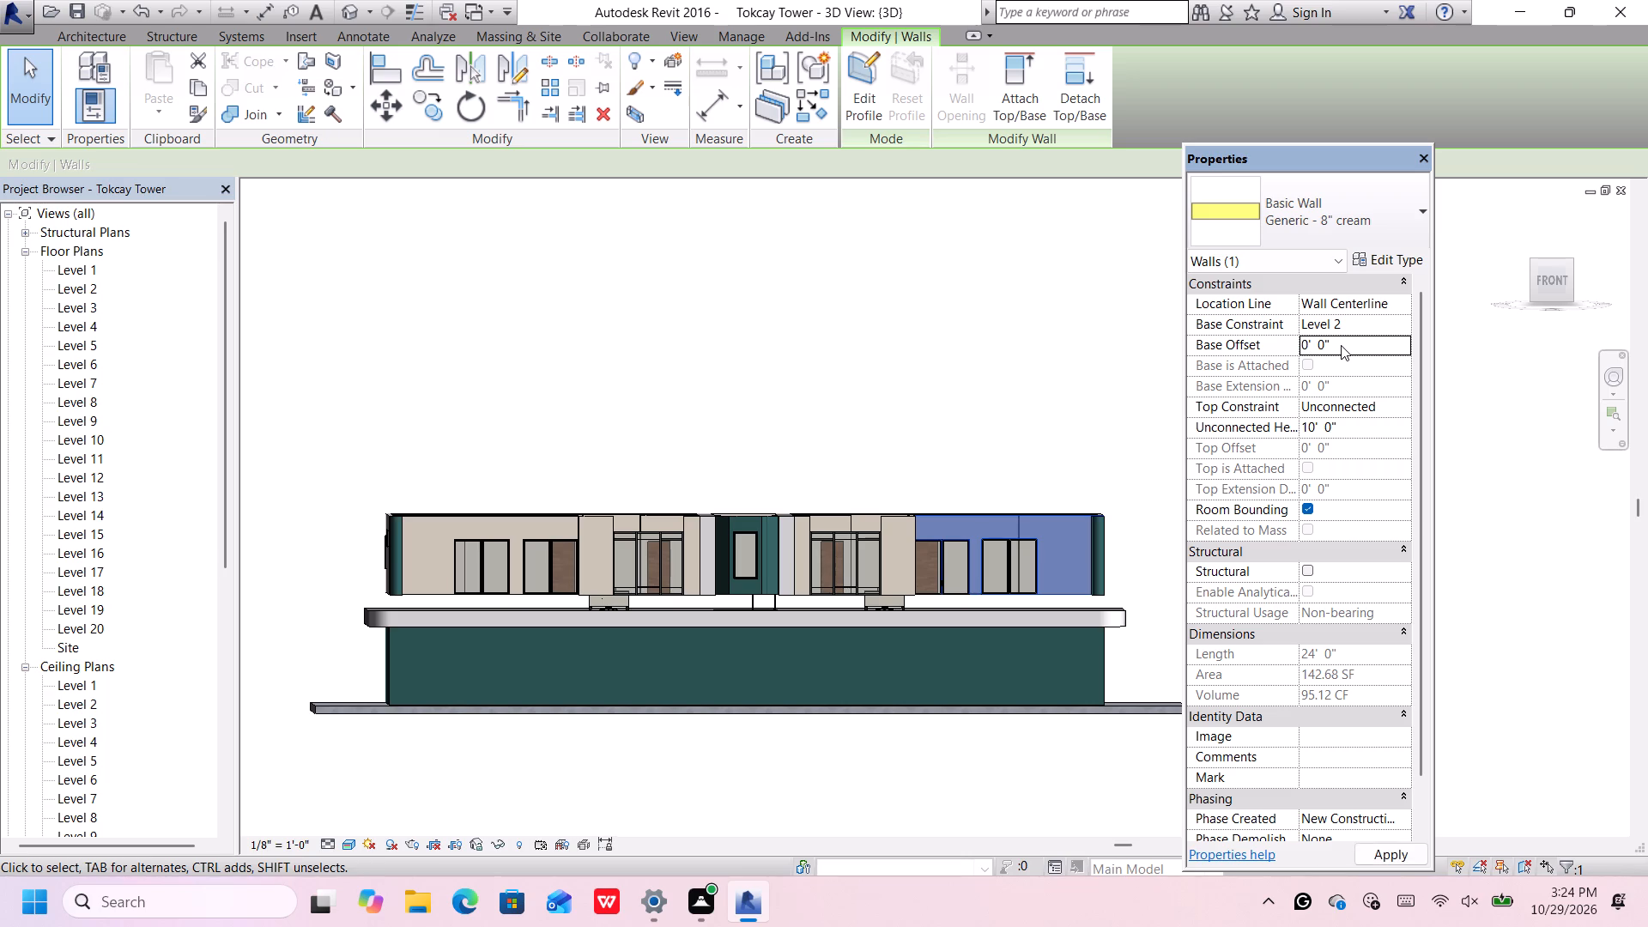
pyautogui.press('Return')
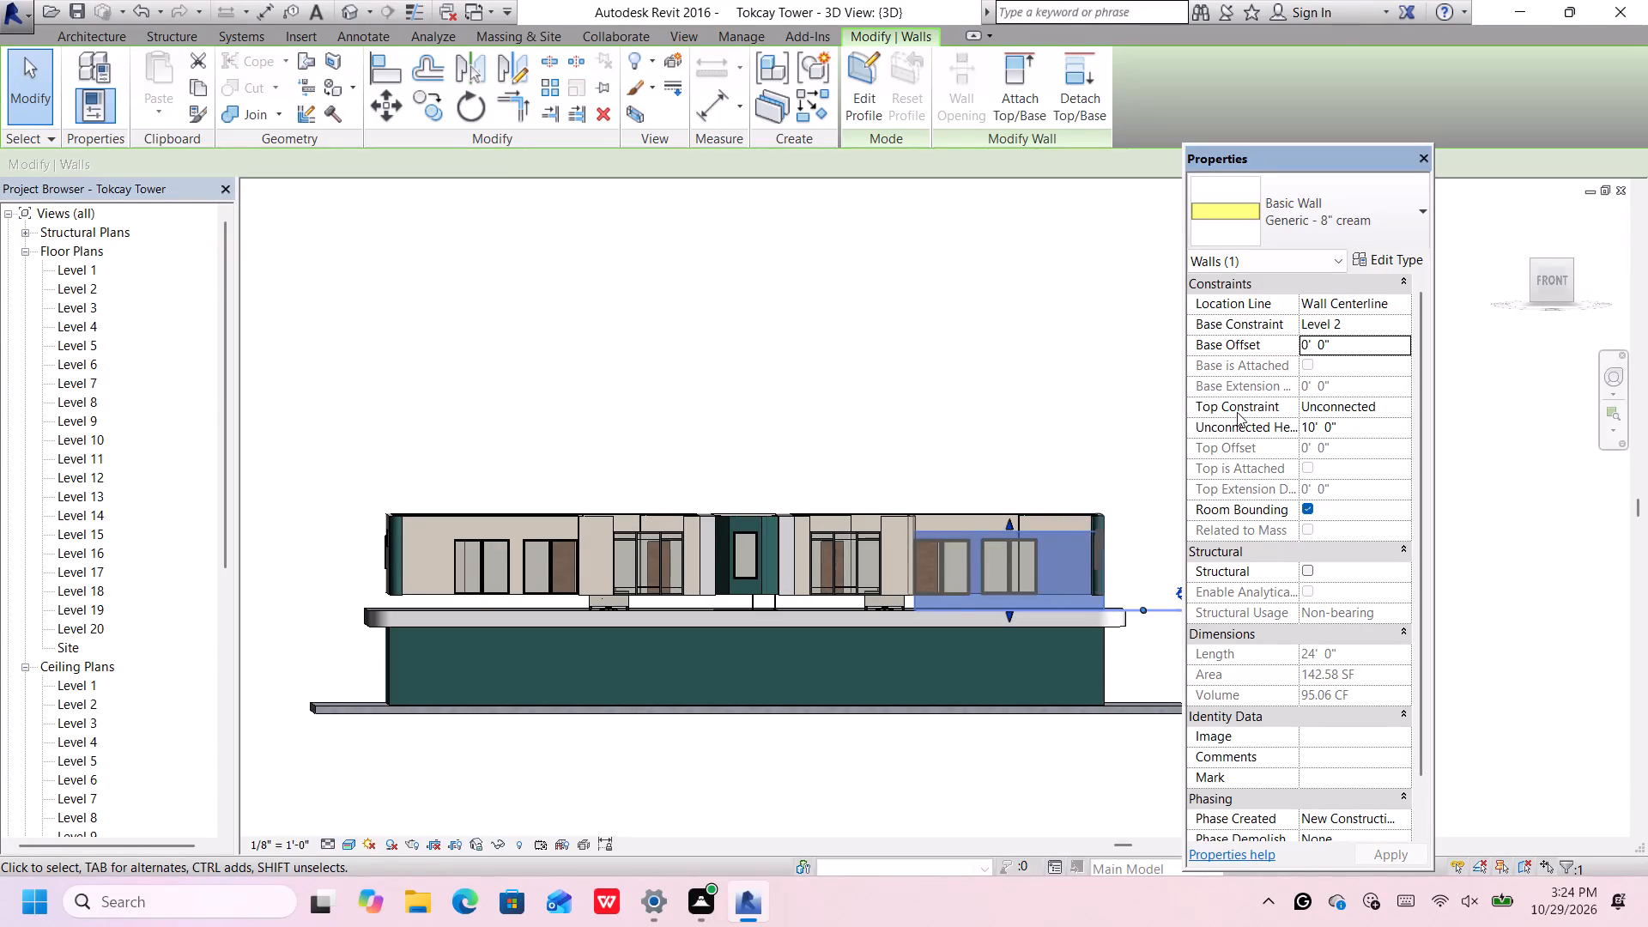
# Set the base offset of the two curved green walls forming the round column at the front-right corner to 0'.
pyautogui.click(350, 10)
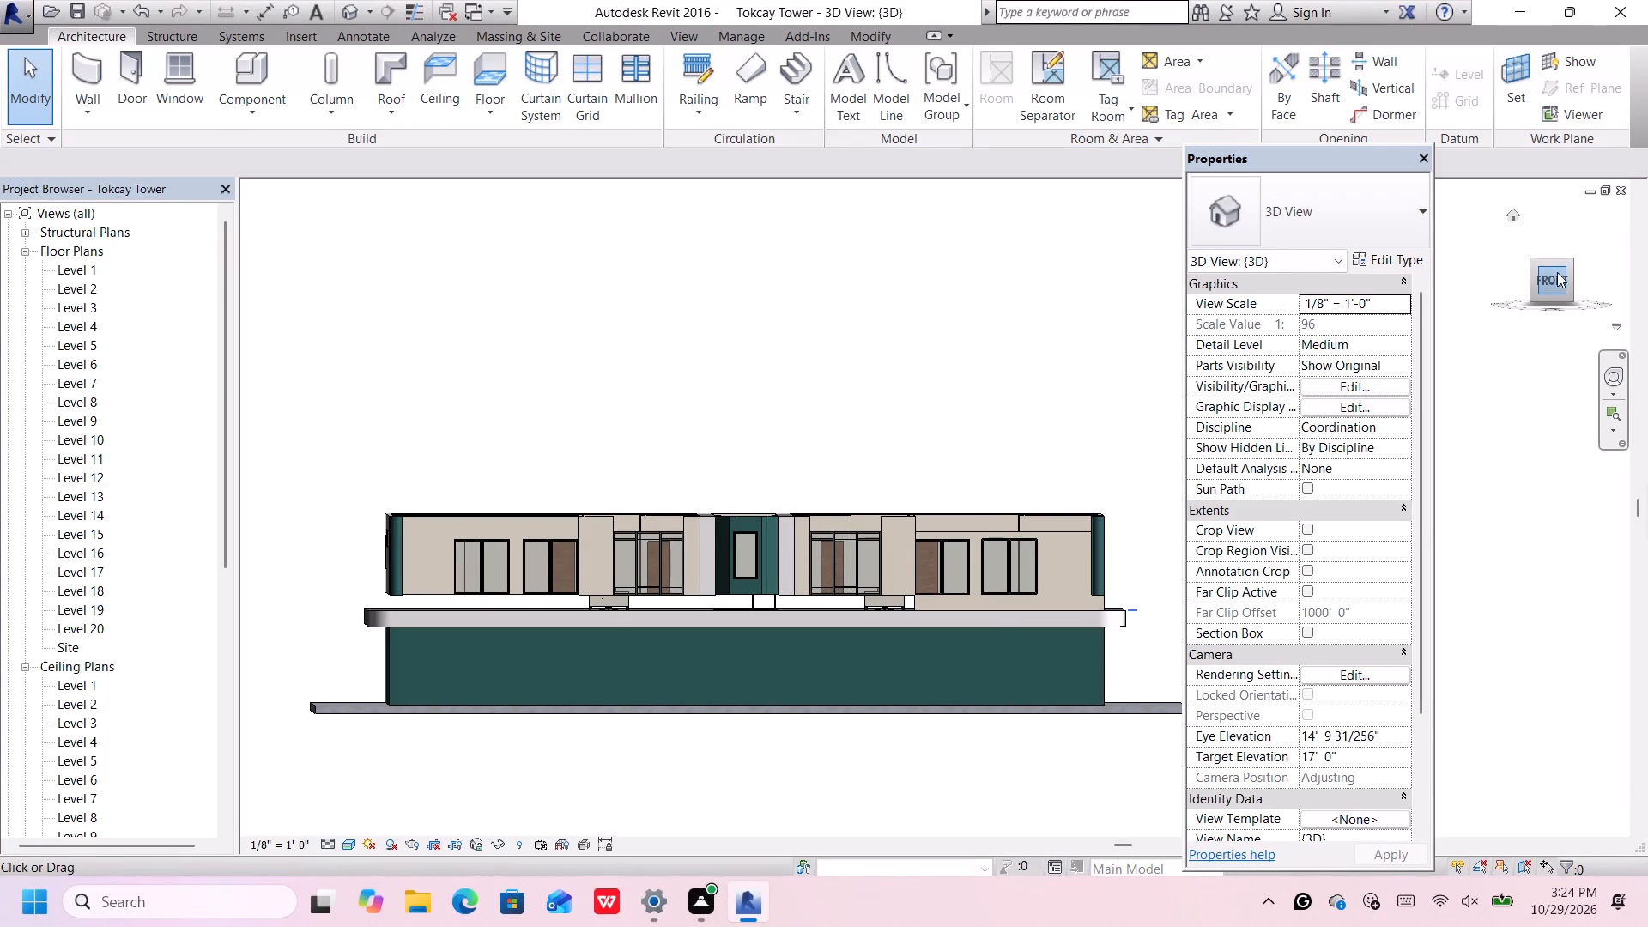
pyautogui.click(1535, 260)
pyautogui.scroll(-1, 867, 471)
pyautogui.scroll(4, 867, 471)
pyautogui.moveTo(871, 534); pyautogui.dragTo(689, 485, button='middle')
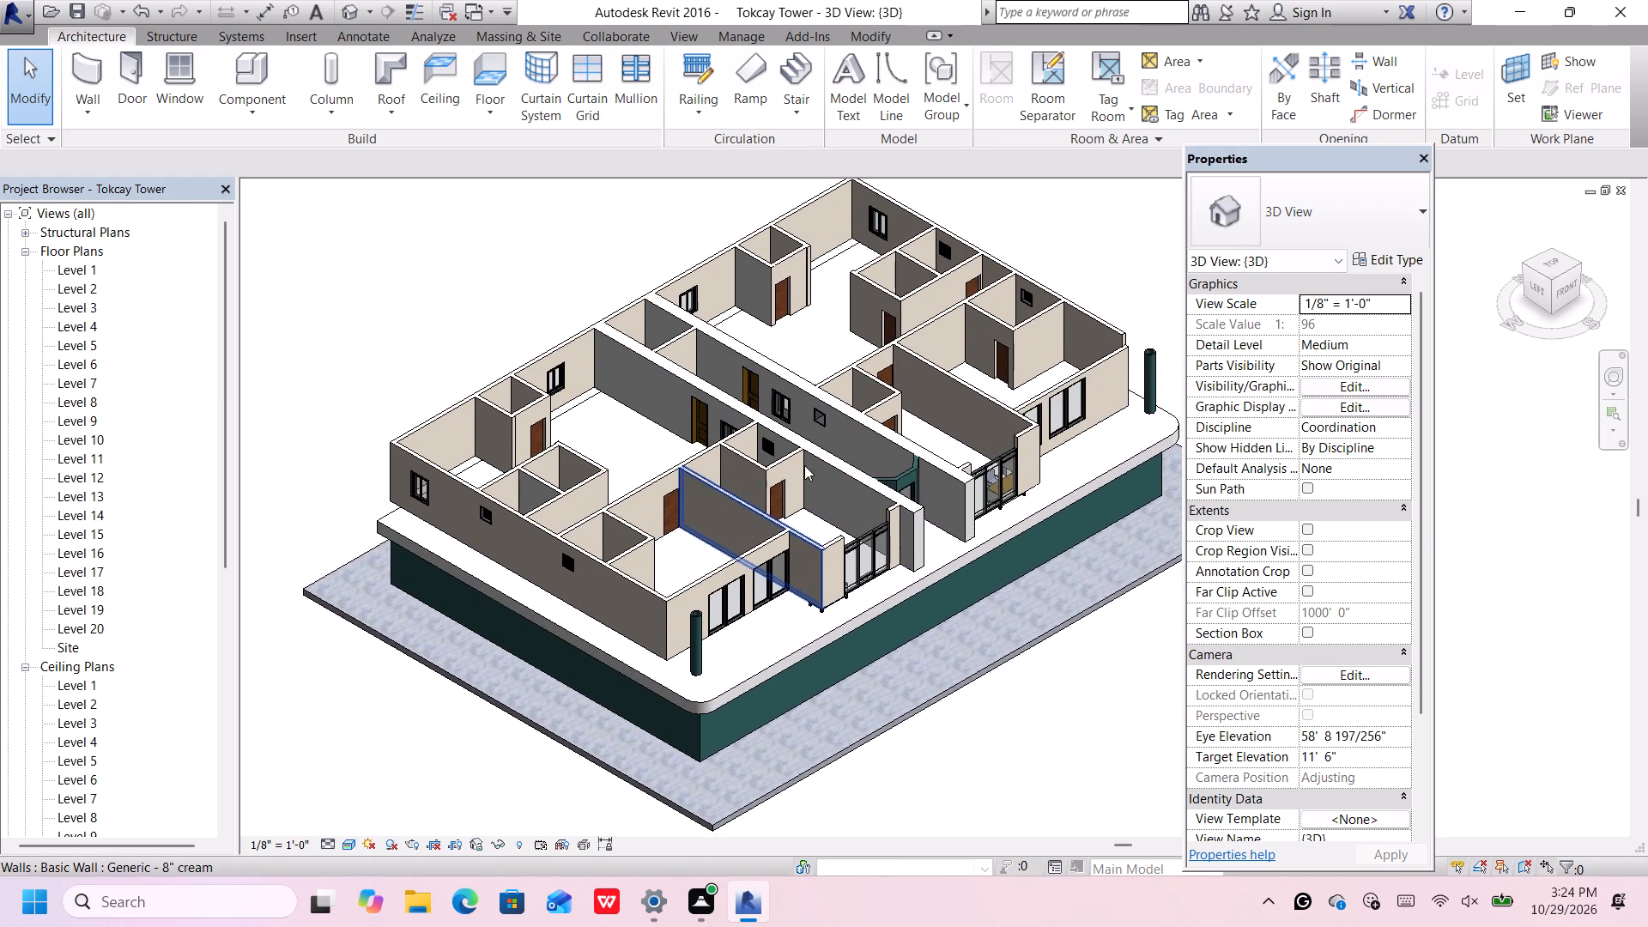
pyautogui.scroll(4, 1142, 346)
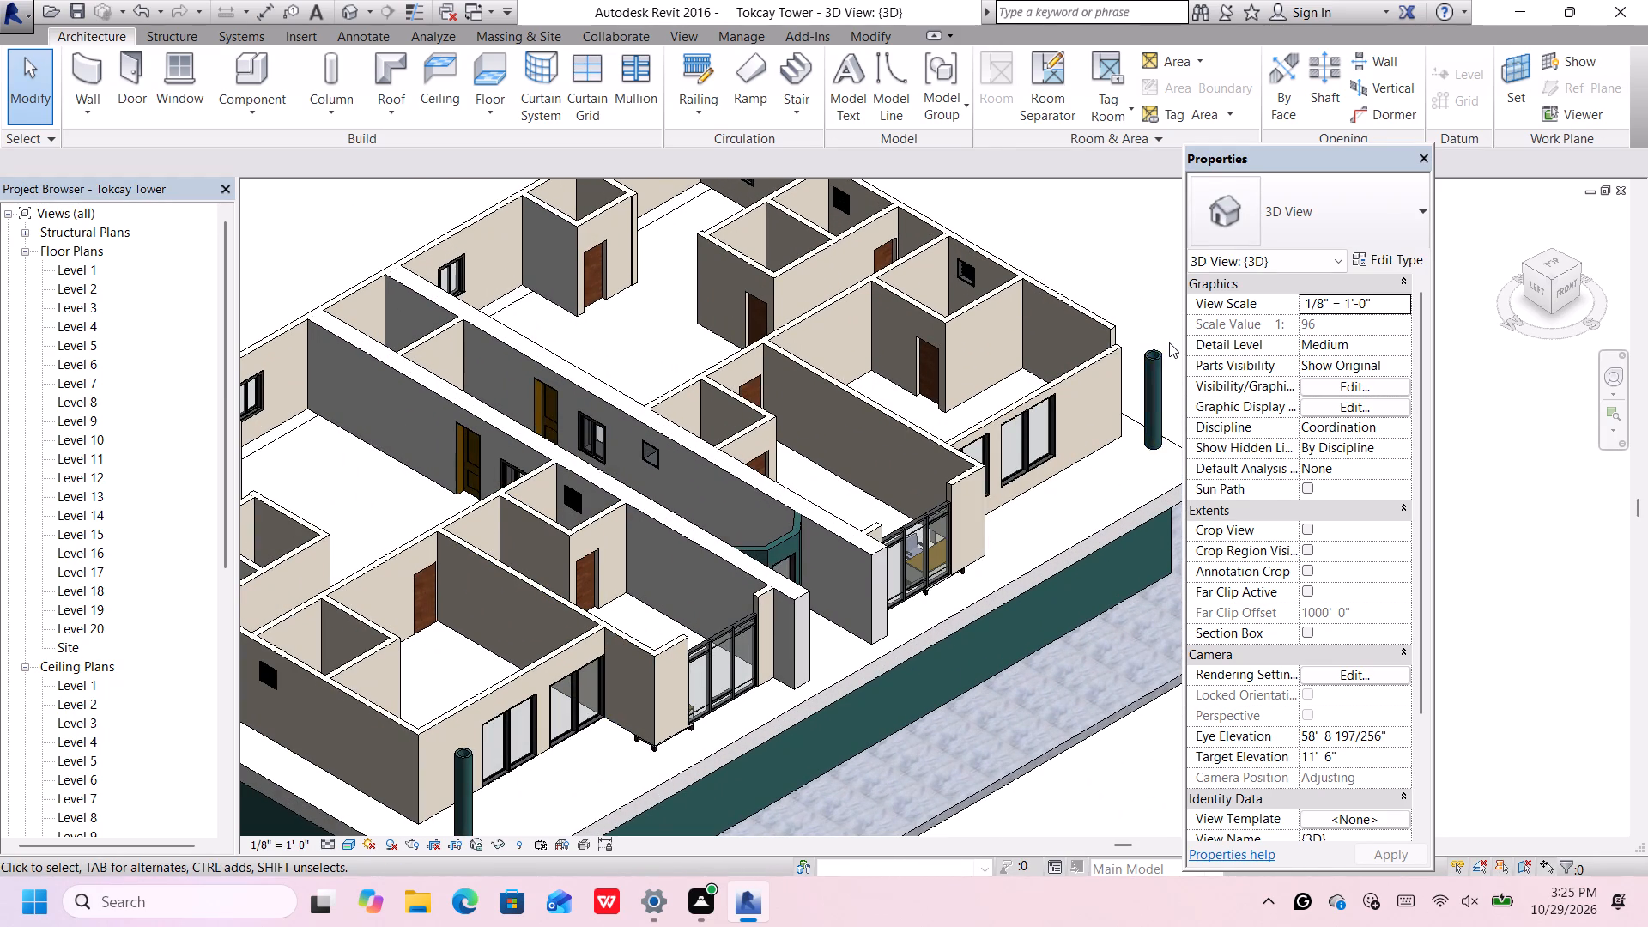
pyautogui.scroll(4, 1169, 342)
pyautogui.moveTo(1166, 342); pyautogui.dragTo(1128, 390)
pyautogui.scroll(1, 1128, 390)
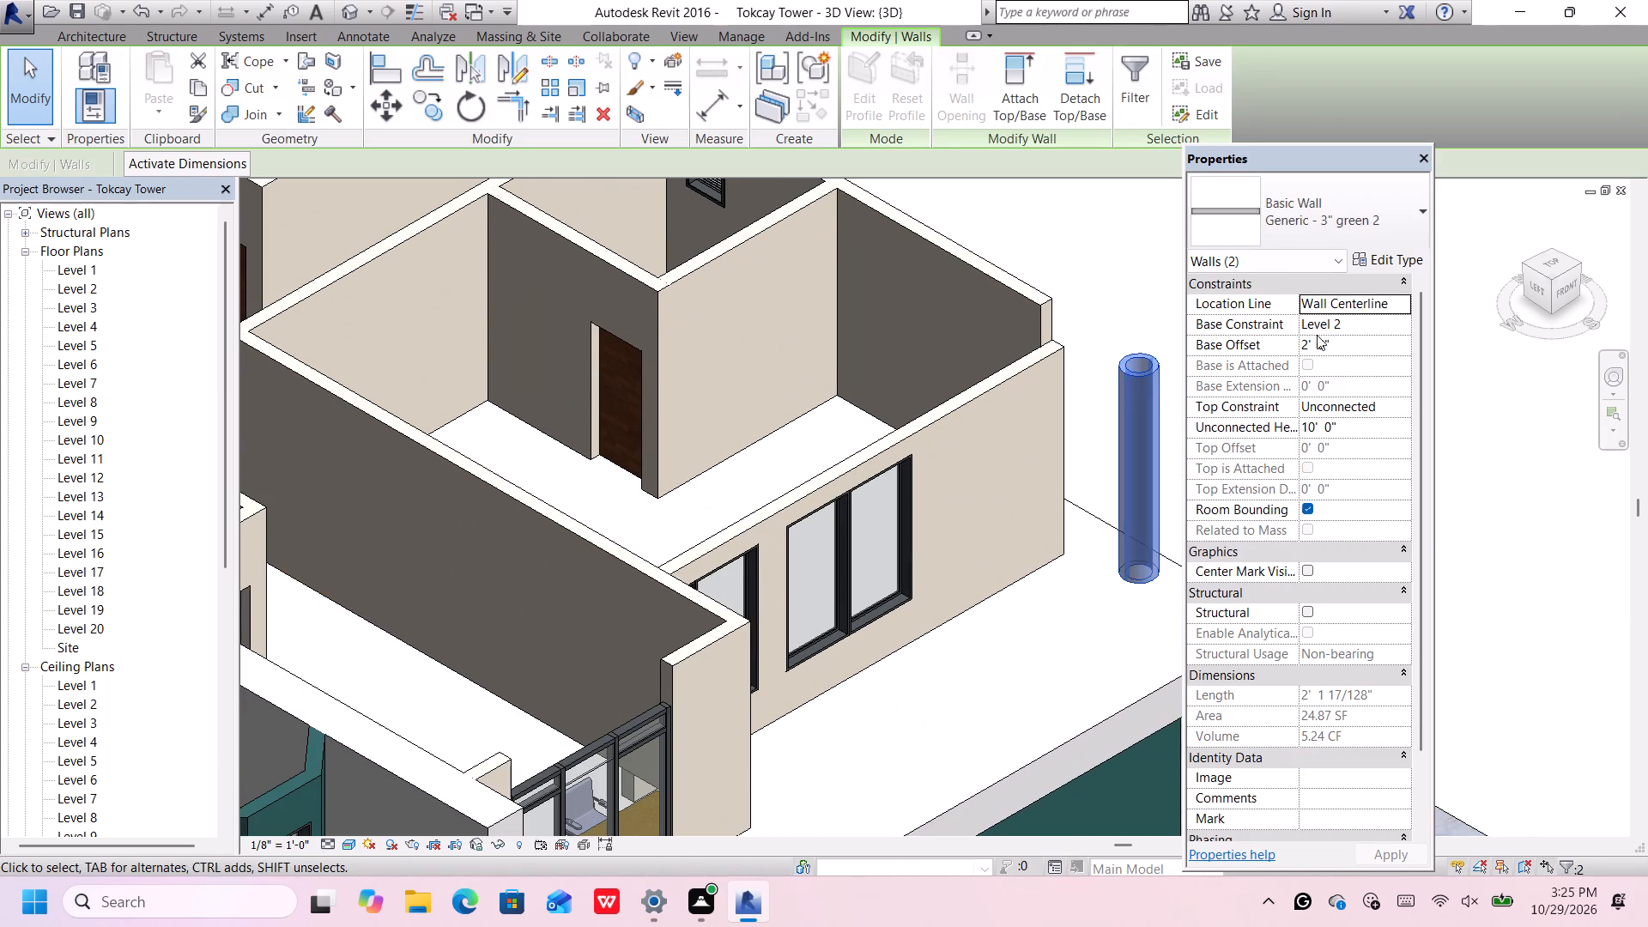
pyautogui.click(1339, 342)
pyautogui.press('BackSpace')
pyautogui.press('BackSpace')
pyautogui.press('BackSpace')
pyautogui.press('BackSpace')
pyautogui.press('BackSpace')
pyautogui.press('BackSpace')
pyautogui.press('BackSpace')
pyautogui.press('BackSpace')
pyautogui.press('BackSpace')
pyautogui.press('BackSpace')
pyautogui.press('BackSpace')
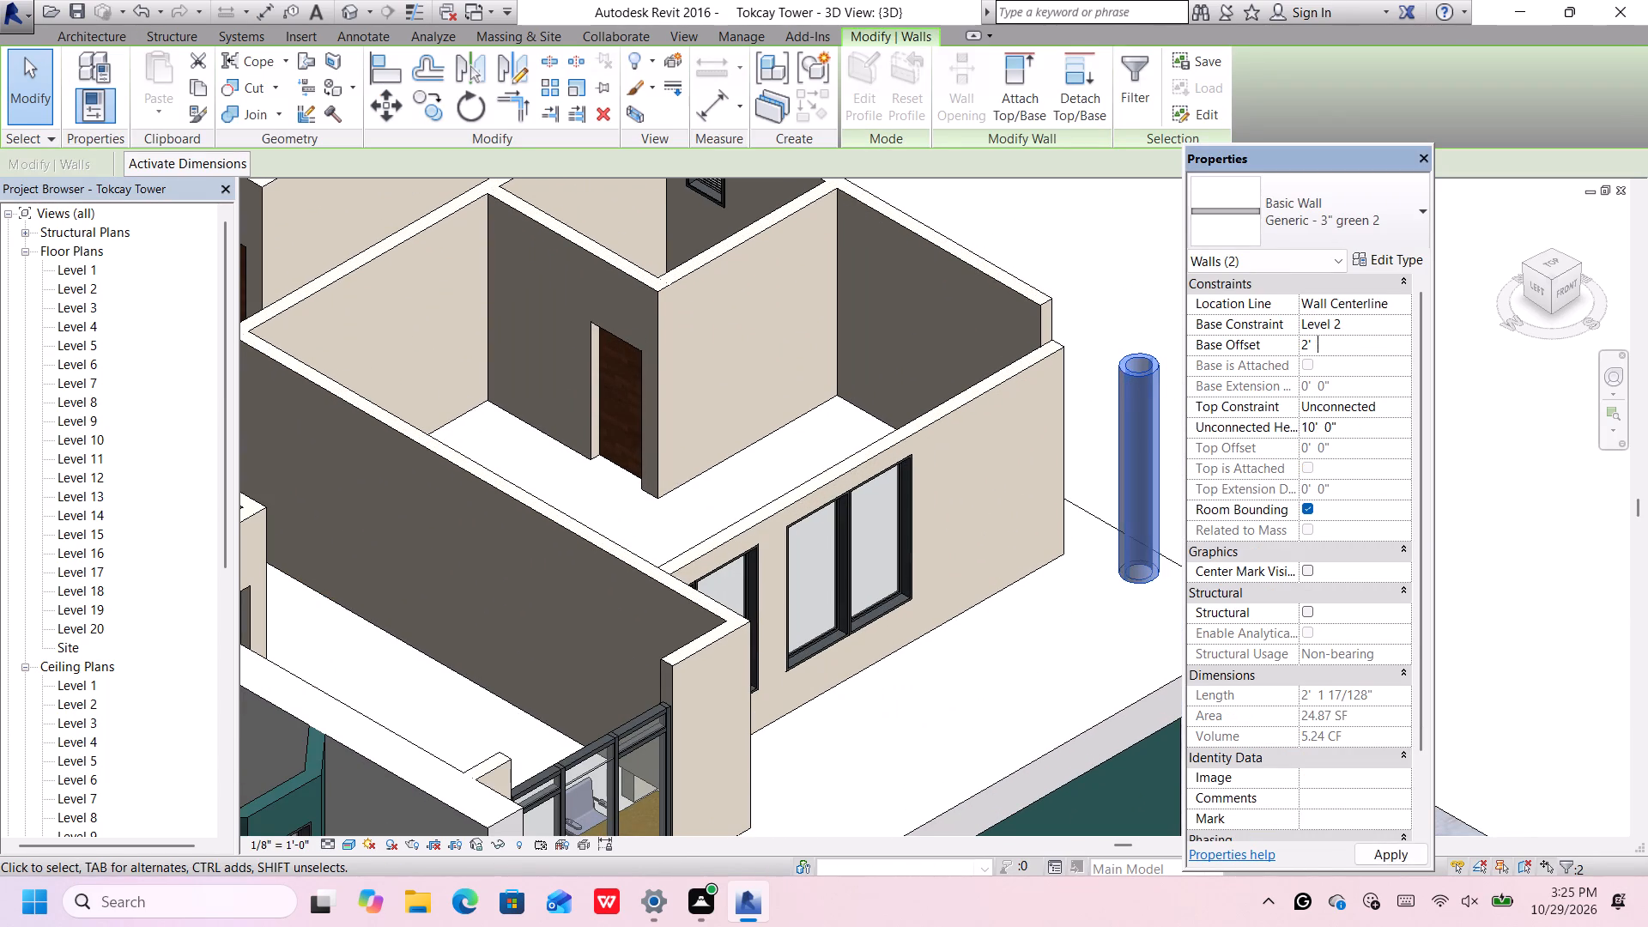
pyautogui.press('0')
pyautogui.press('Return')
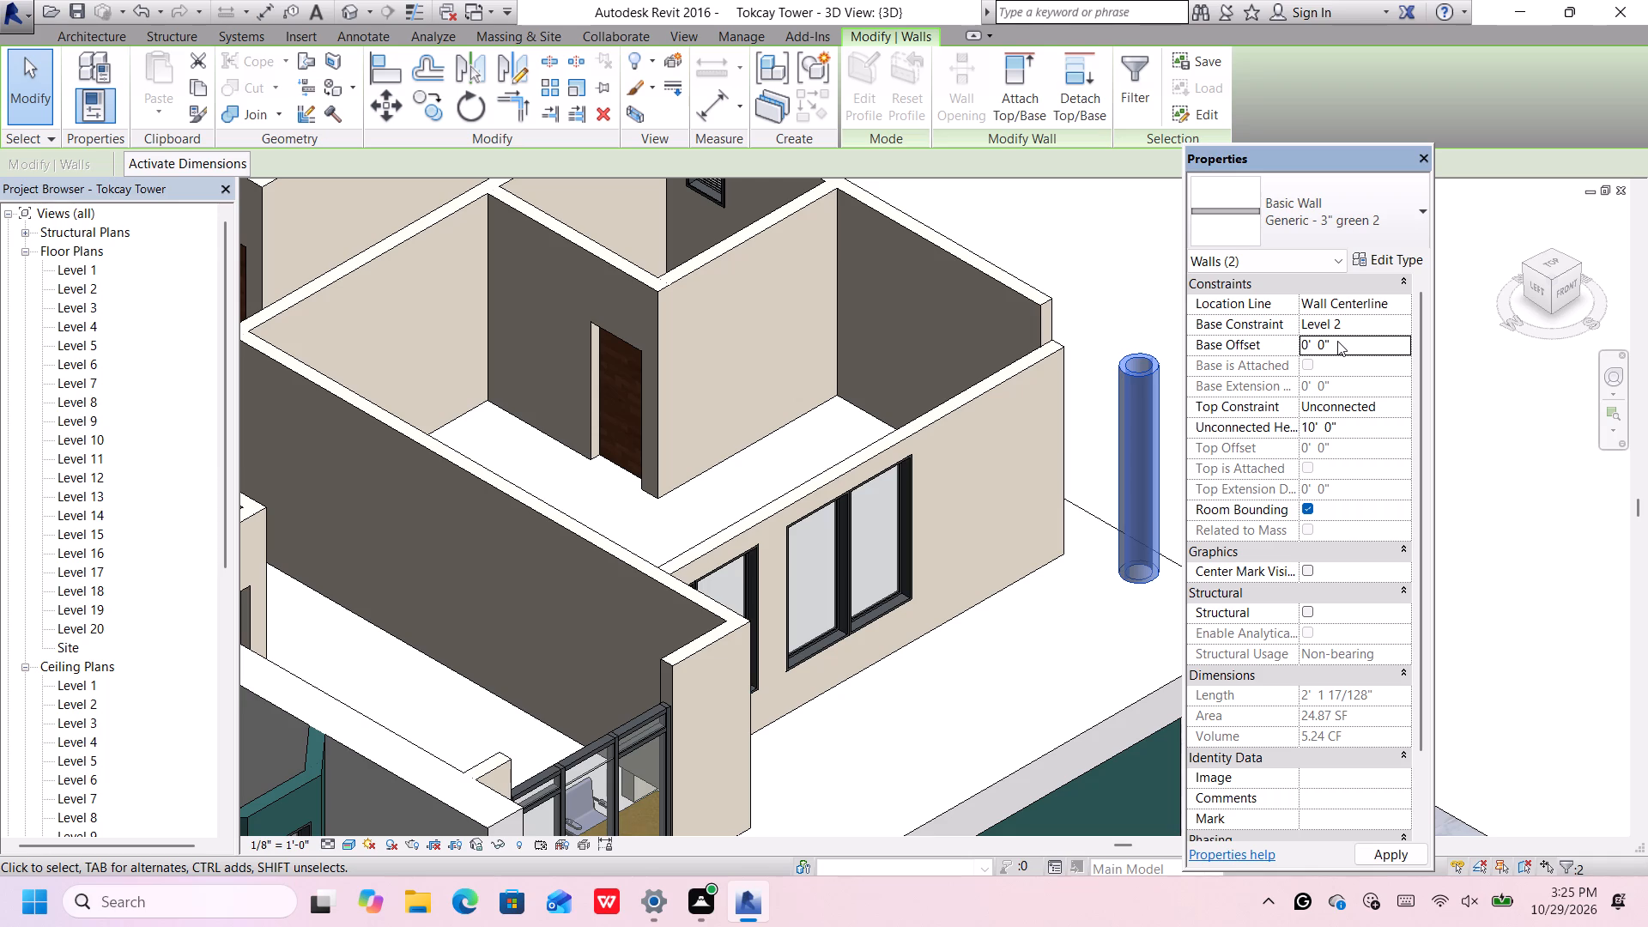
pyautogui.scroll(3, 1197, 381)
pyautogui.scroll(-2, 1190, 379)
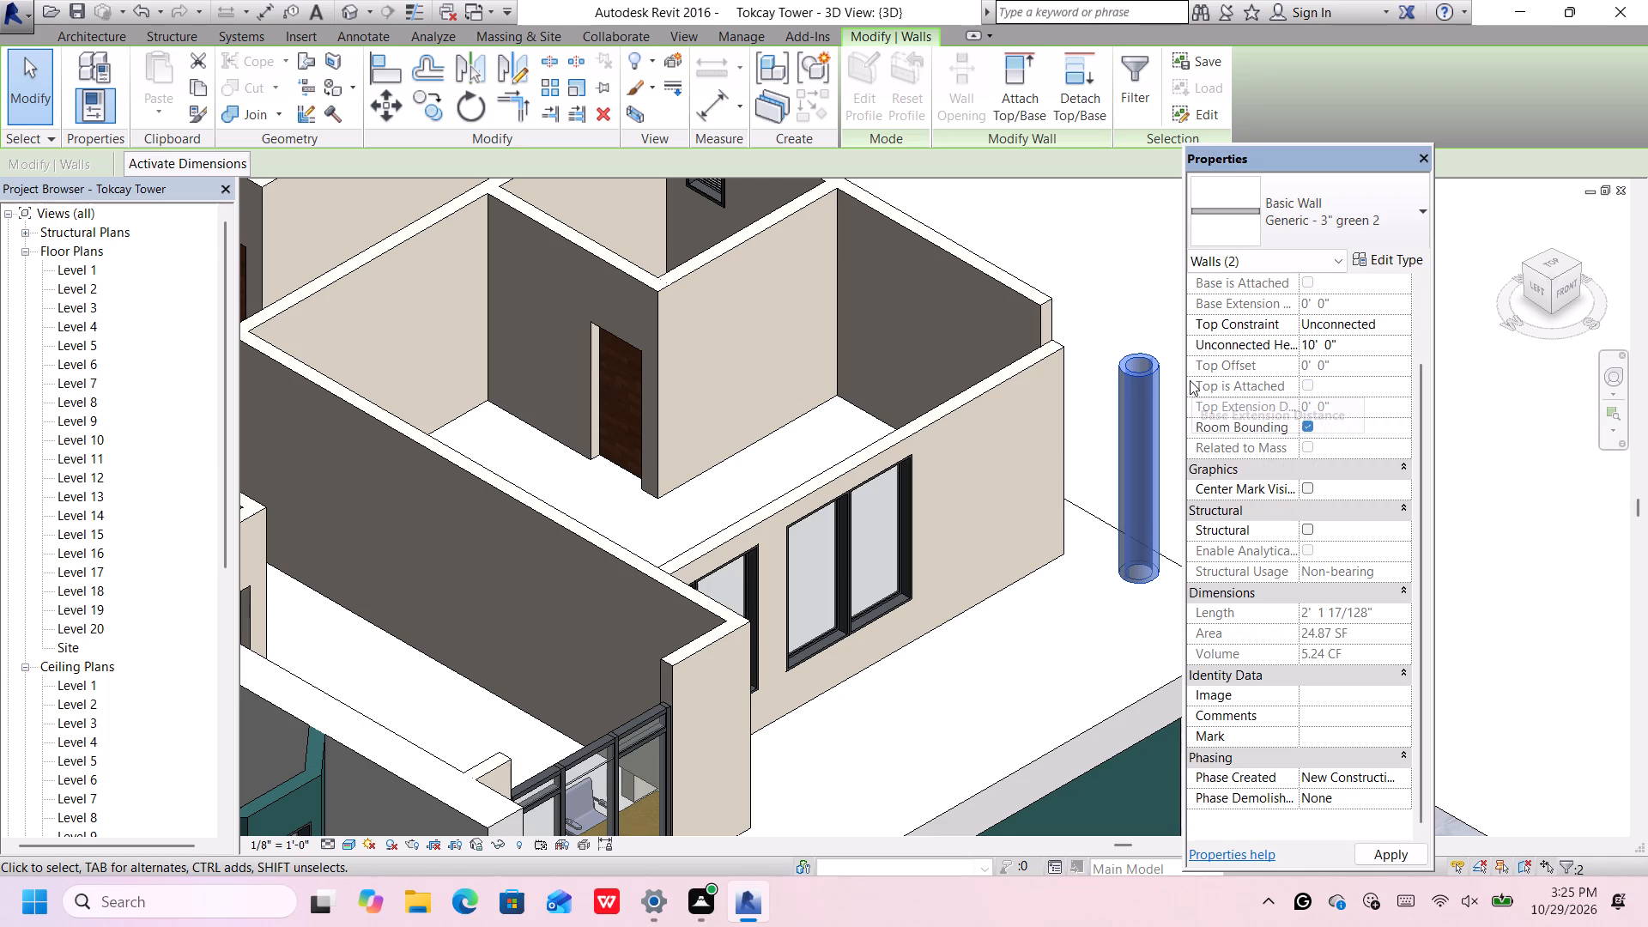
# Set the base offset of the cream rear and right-side exterior walls to 0' from Level 2.
pyautogui.scroll(-1, 1190, 380)
pyautogui.scroll(-8, 1124, 348)
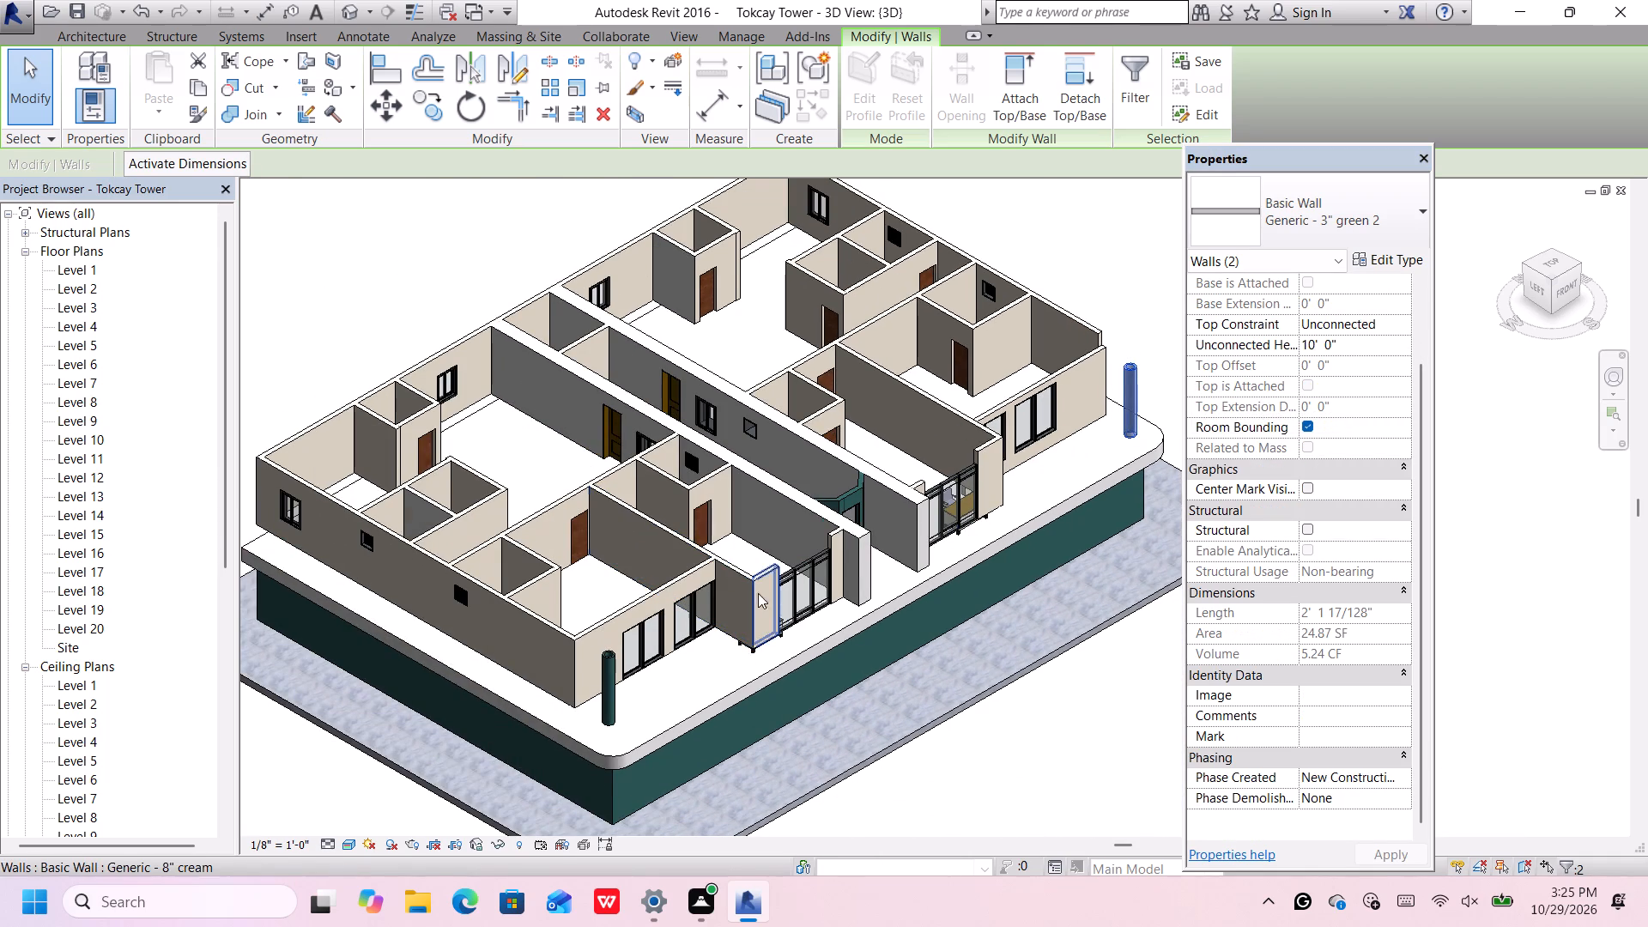
pyautogui.scroll(1, 773, 566)
pyautogui.scroll(-1, 773, 564)
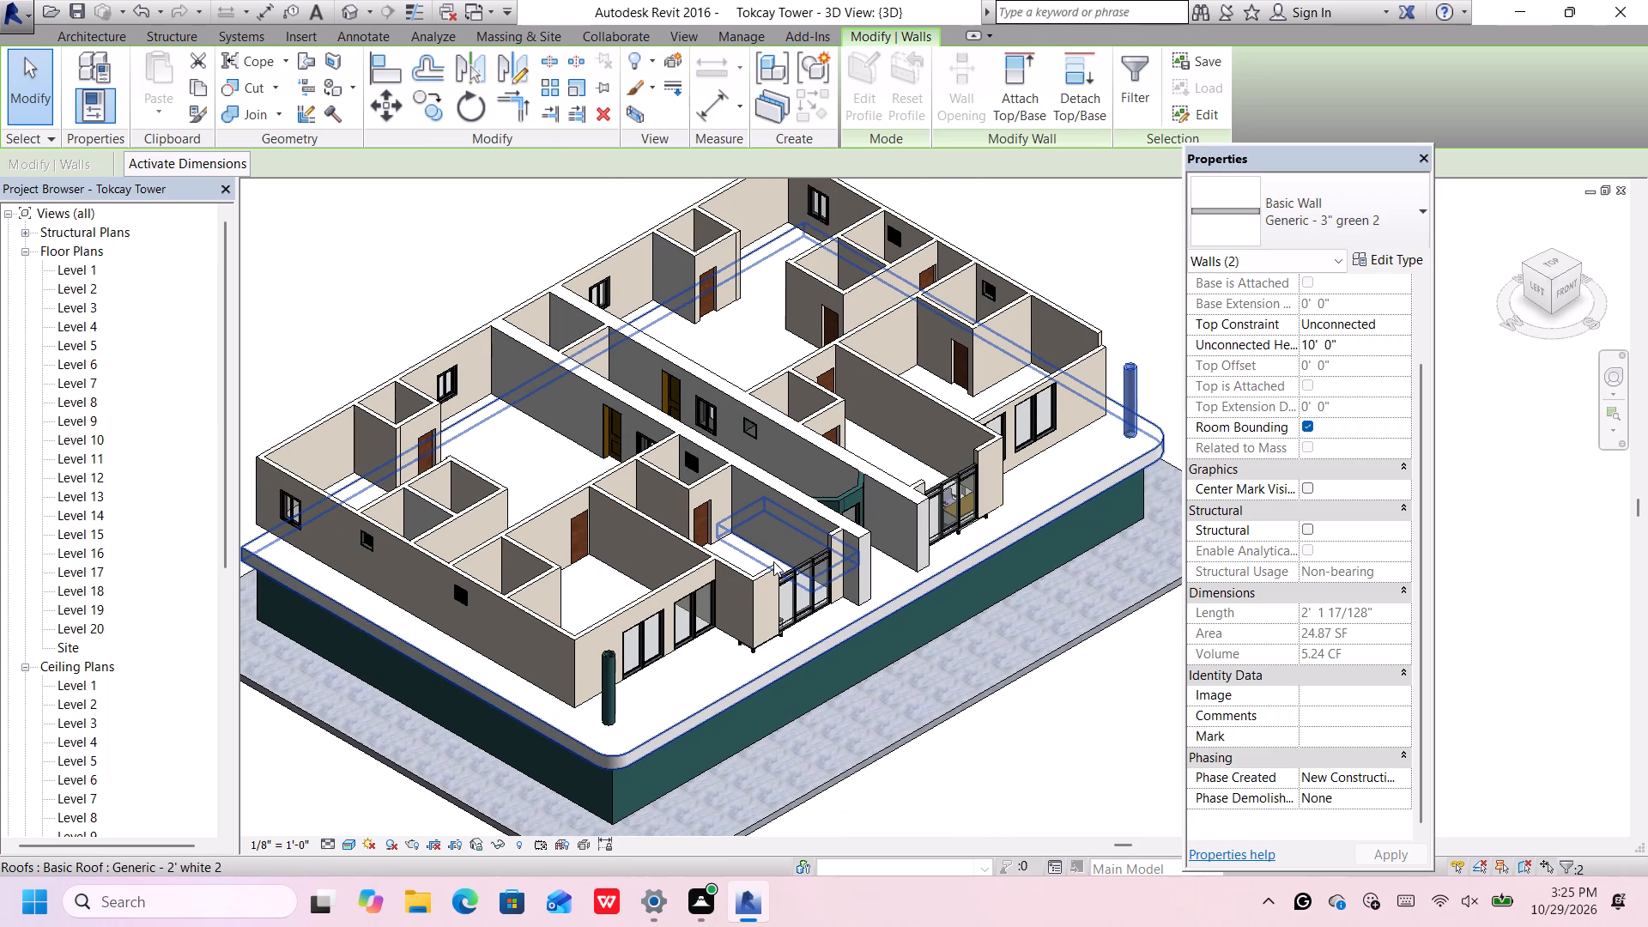
pyautogui.scroll(1, 907, 292)
pyautogui.moveTo(911, 293); pyautogui.dragTo(949, 355, button='middle')
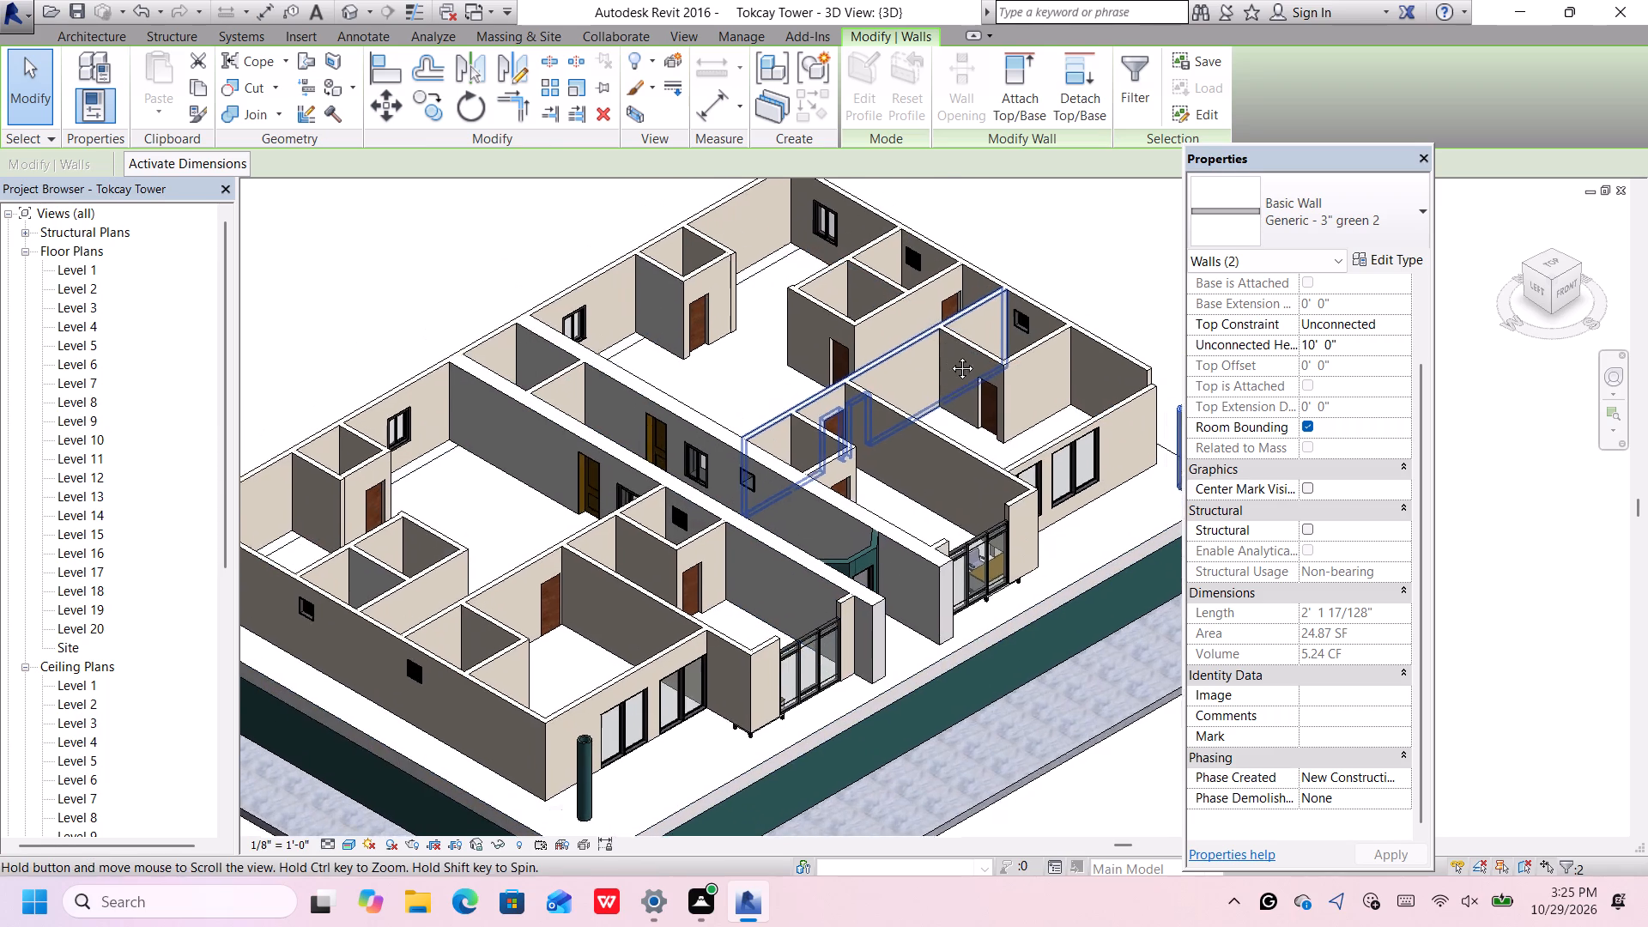
pyautogui.moveTo(949, 355); pyautogui.dragTo(984, 531, button='middle')
pyautogui.moveTo(881, 334); pyautogui.dragTo(805, 381)
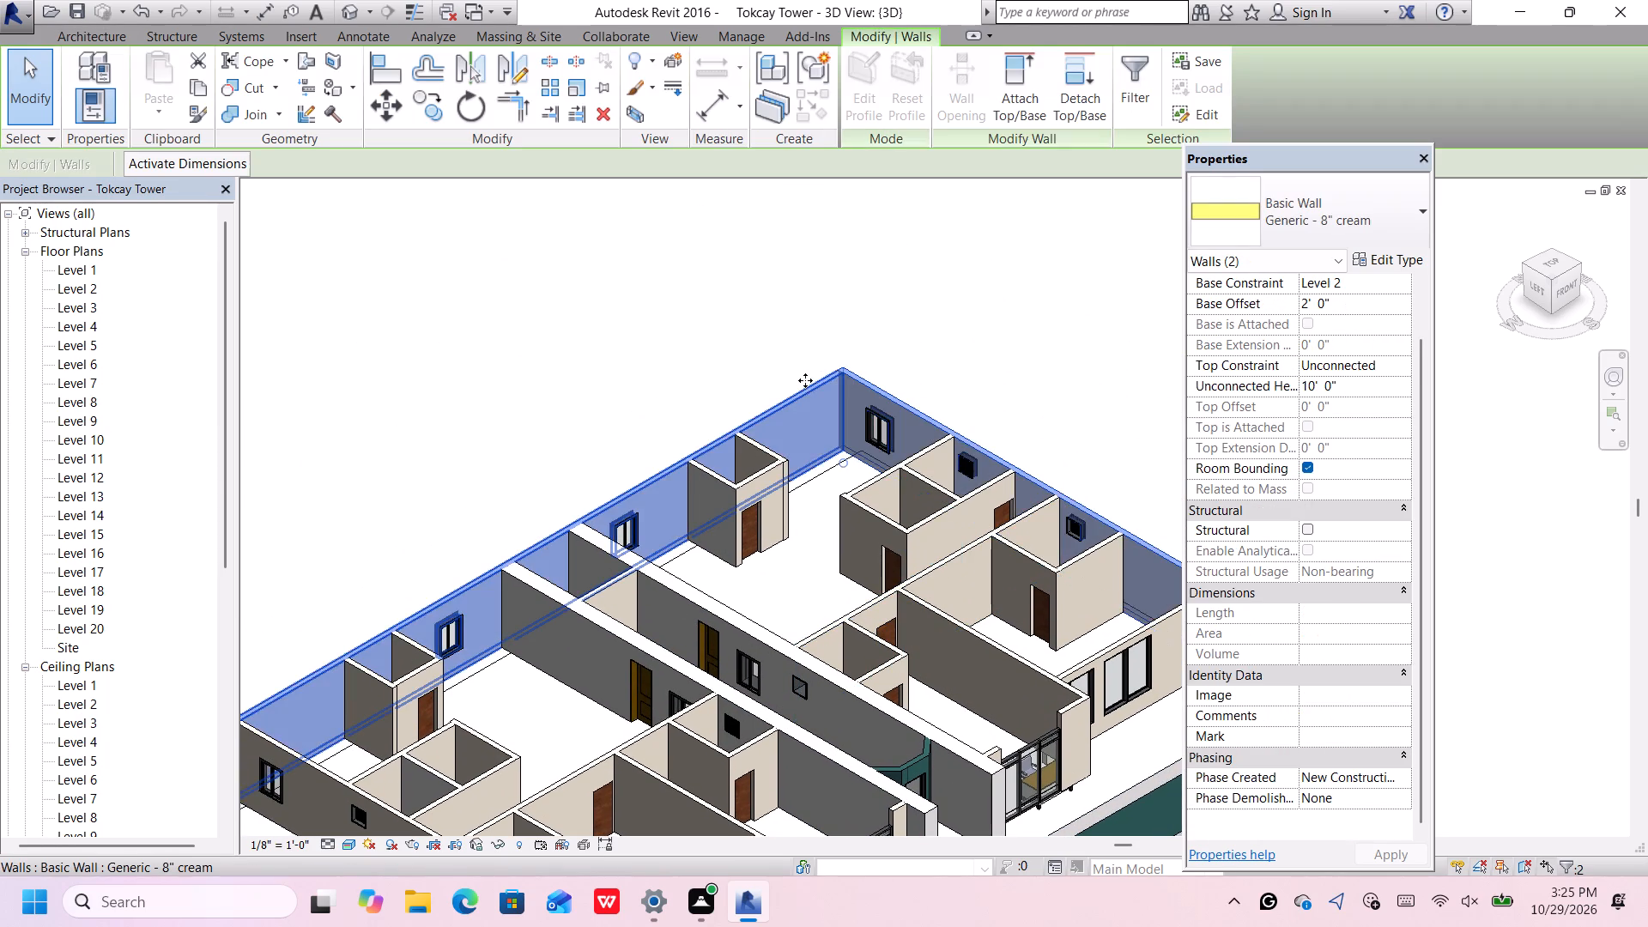
pyautogui.scroll(-3, 805, 379)
pyautogui.click(1349, 305)
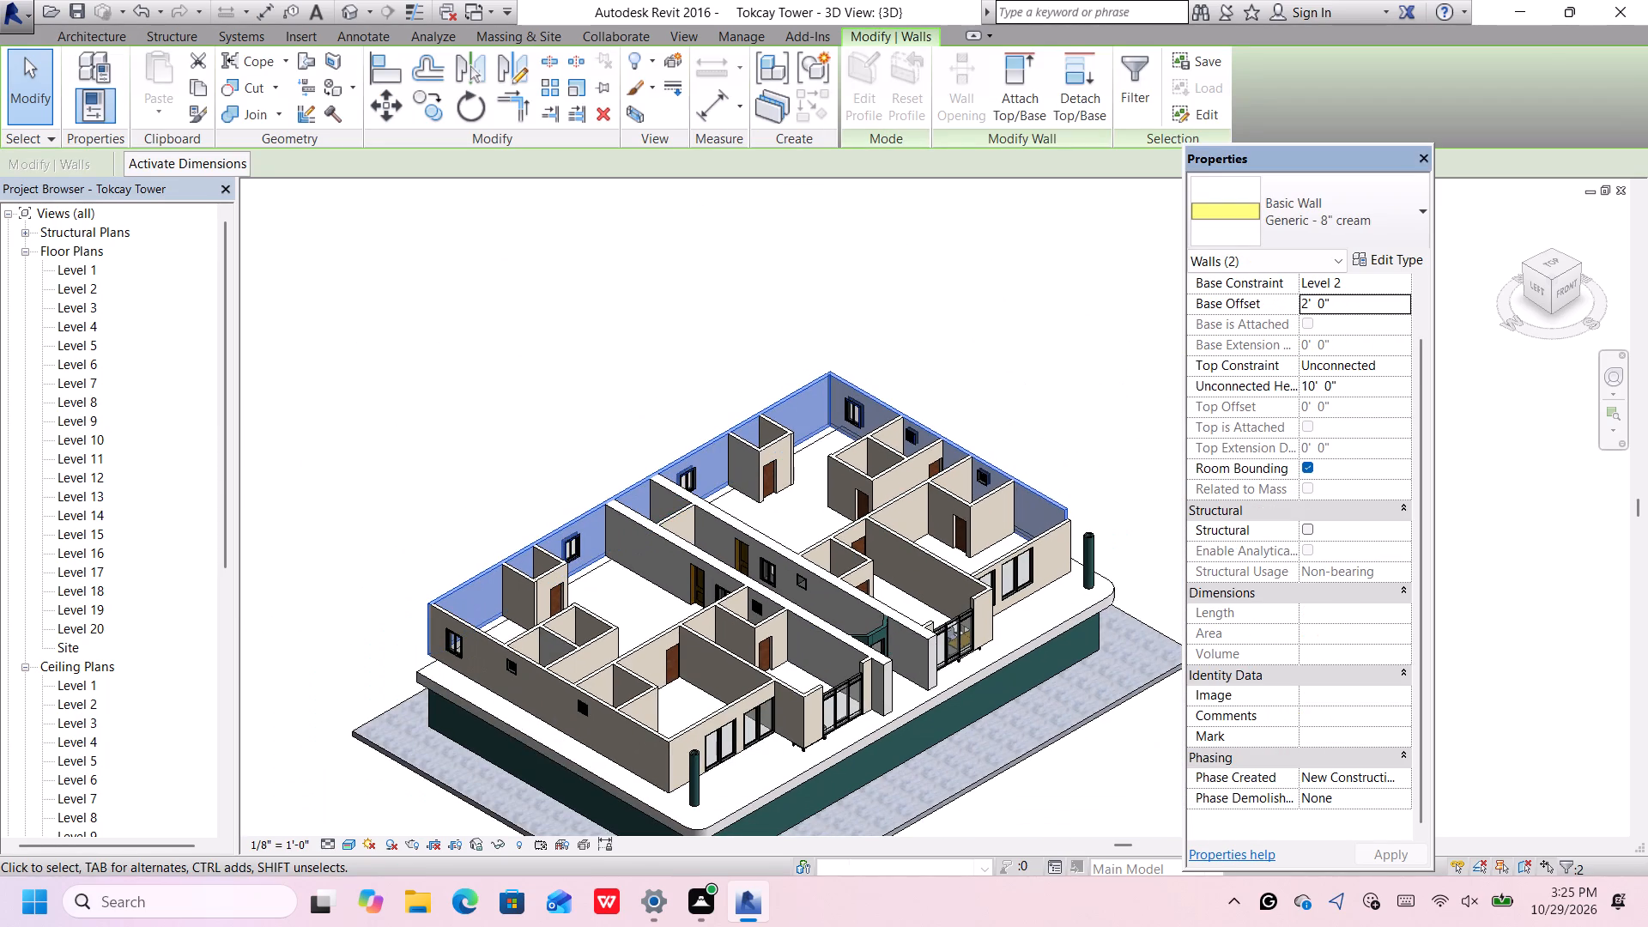
pyautogui.press('BackSpace')
pyautogui.press('0')
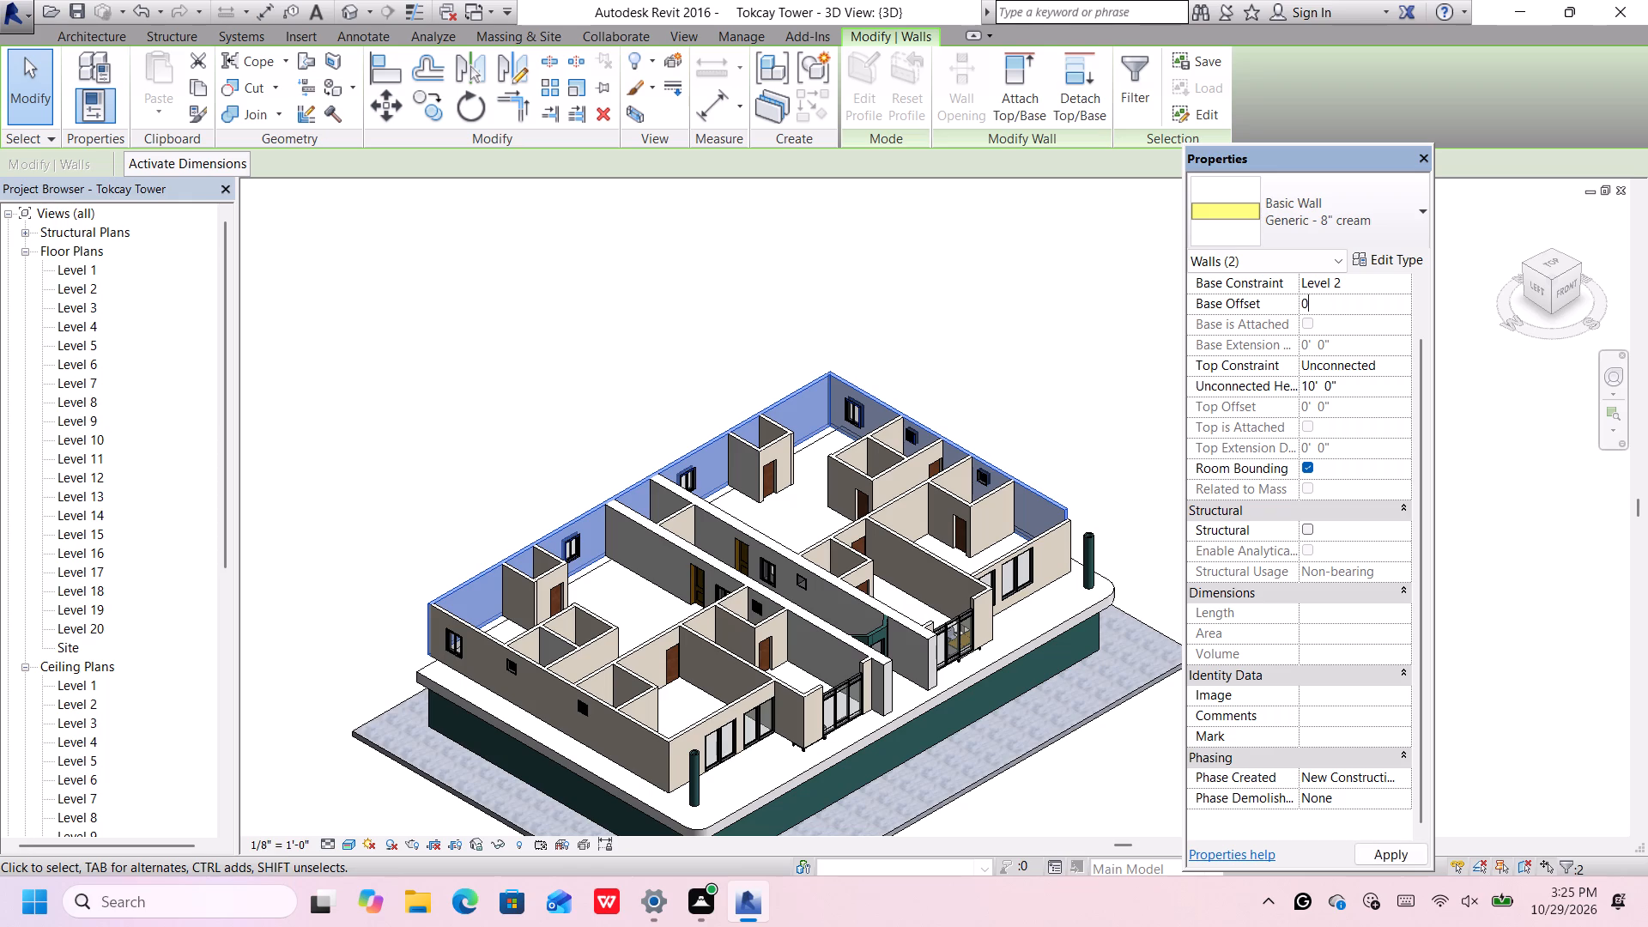
pyautogui.press('Return')
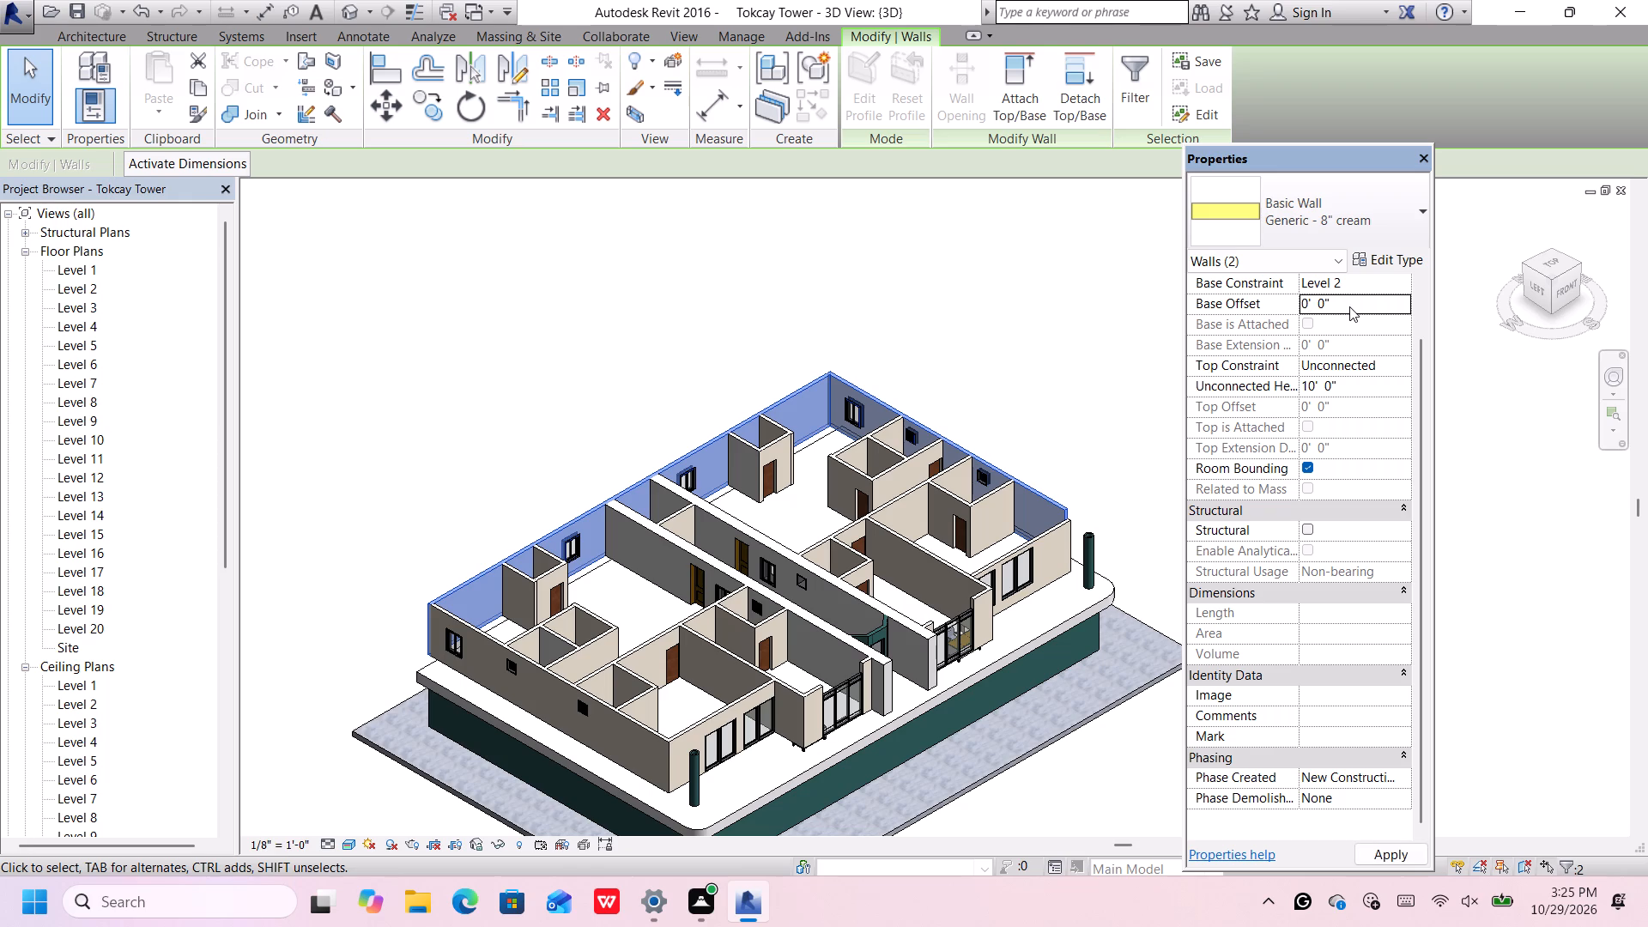
pyautogui.press('Return')
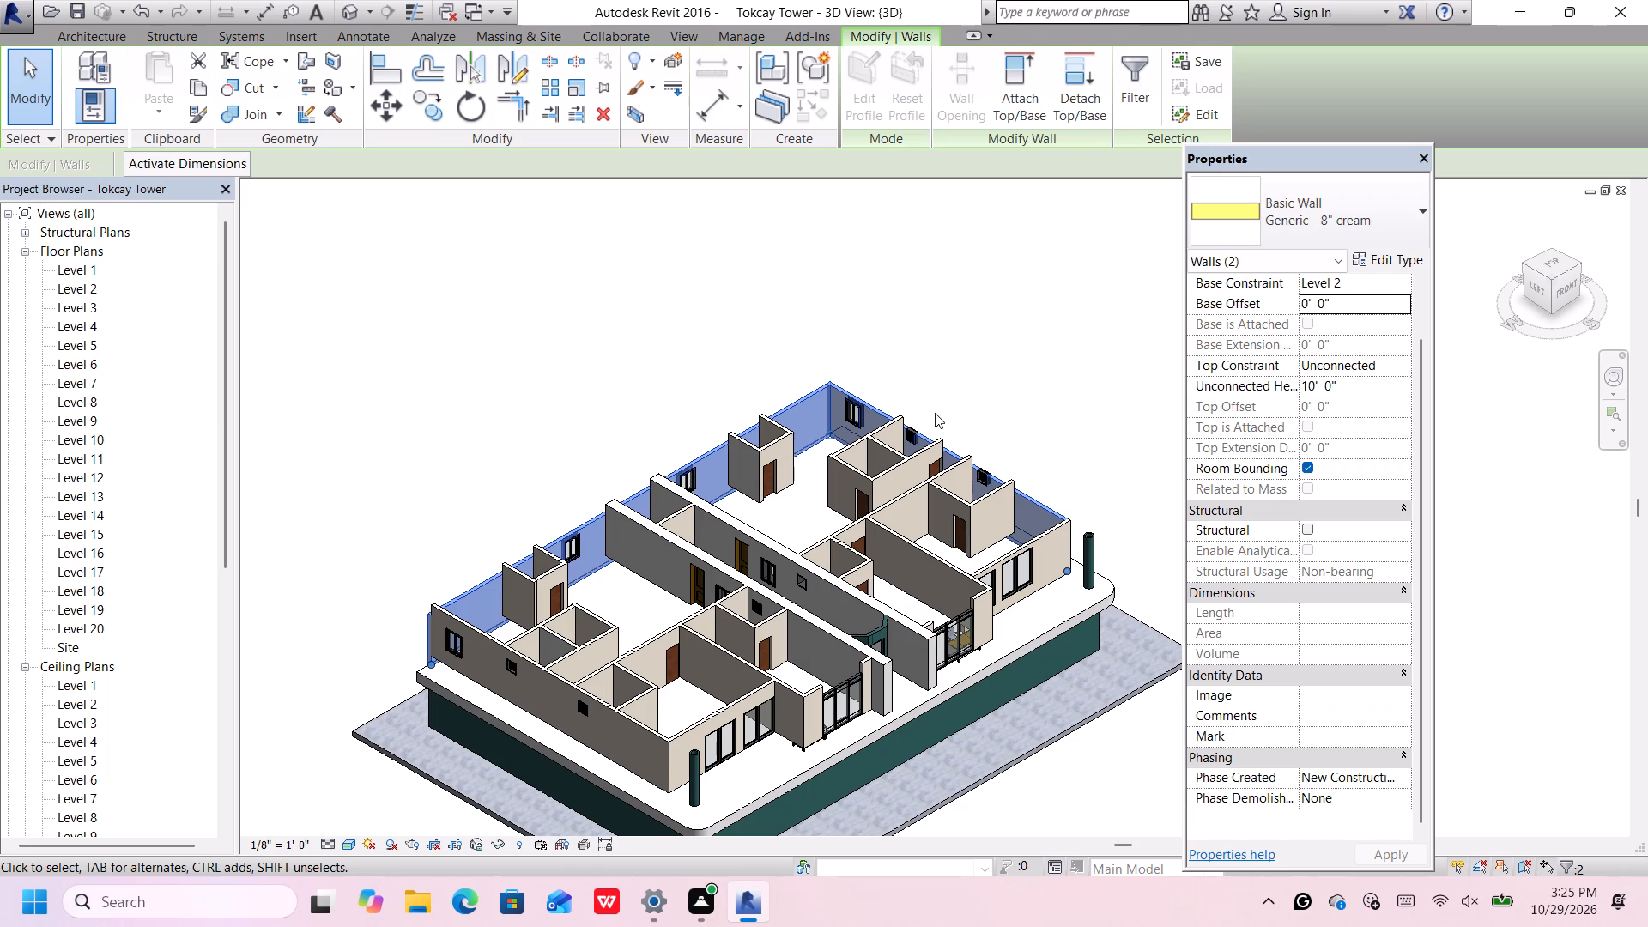
# Set the base offset of the cream exterior wall along the building's left end to 0' from Level 2.
pyautogui.scroll(-1, 935, 413)
pyautogui.moveTo(1003, 470); pyautogui.dragTo(995, 433, button='middle')
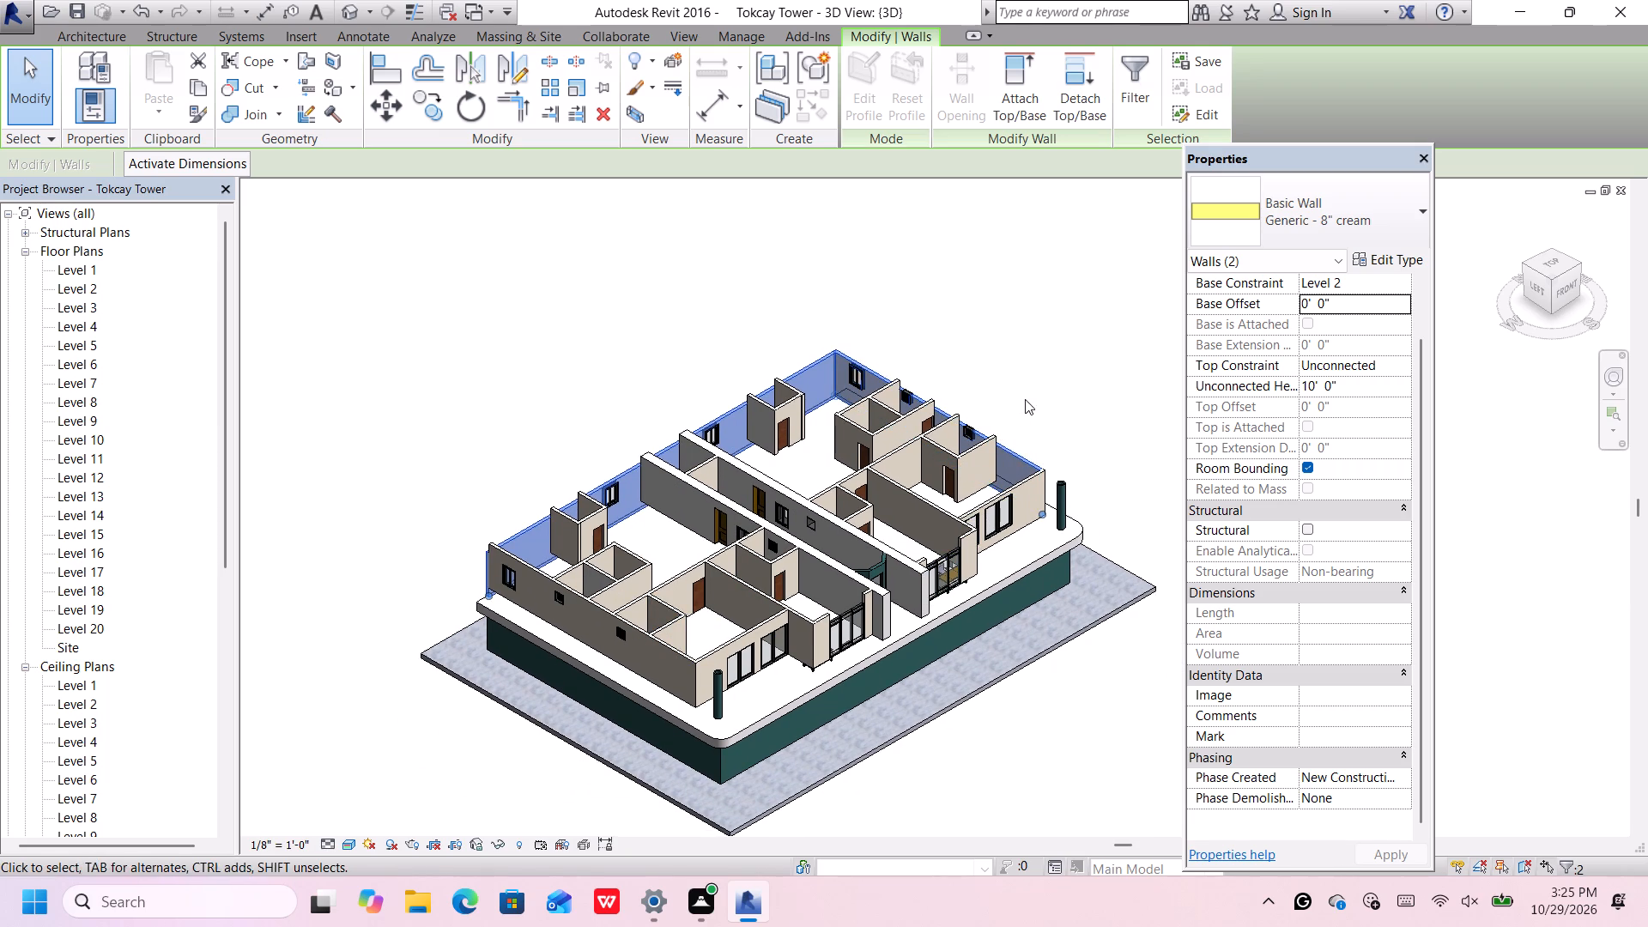
pyautogui.moveTo(1027, 404); pyautogui.dragTo(591, 433, button='middle')
pyautogui.scroll(2, 676, 373)
pyautogui.click(862, 283)
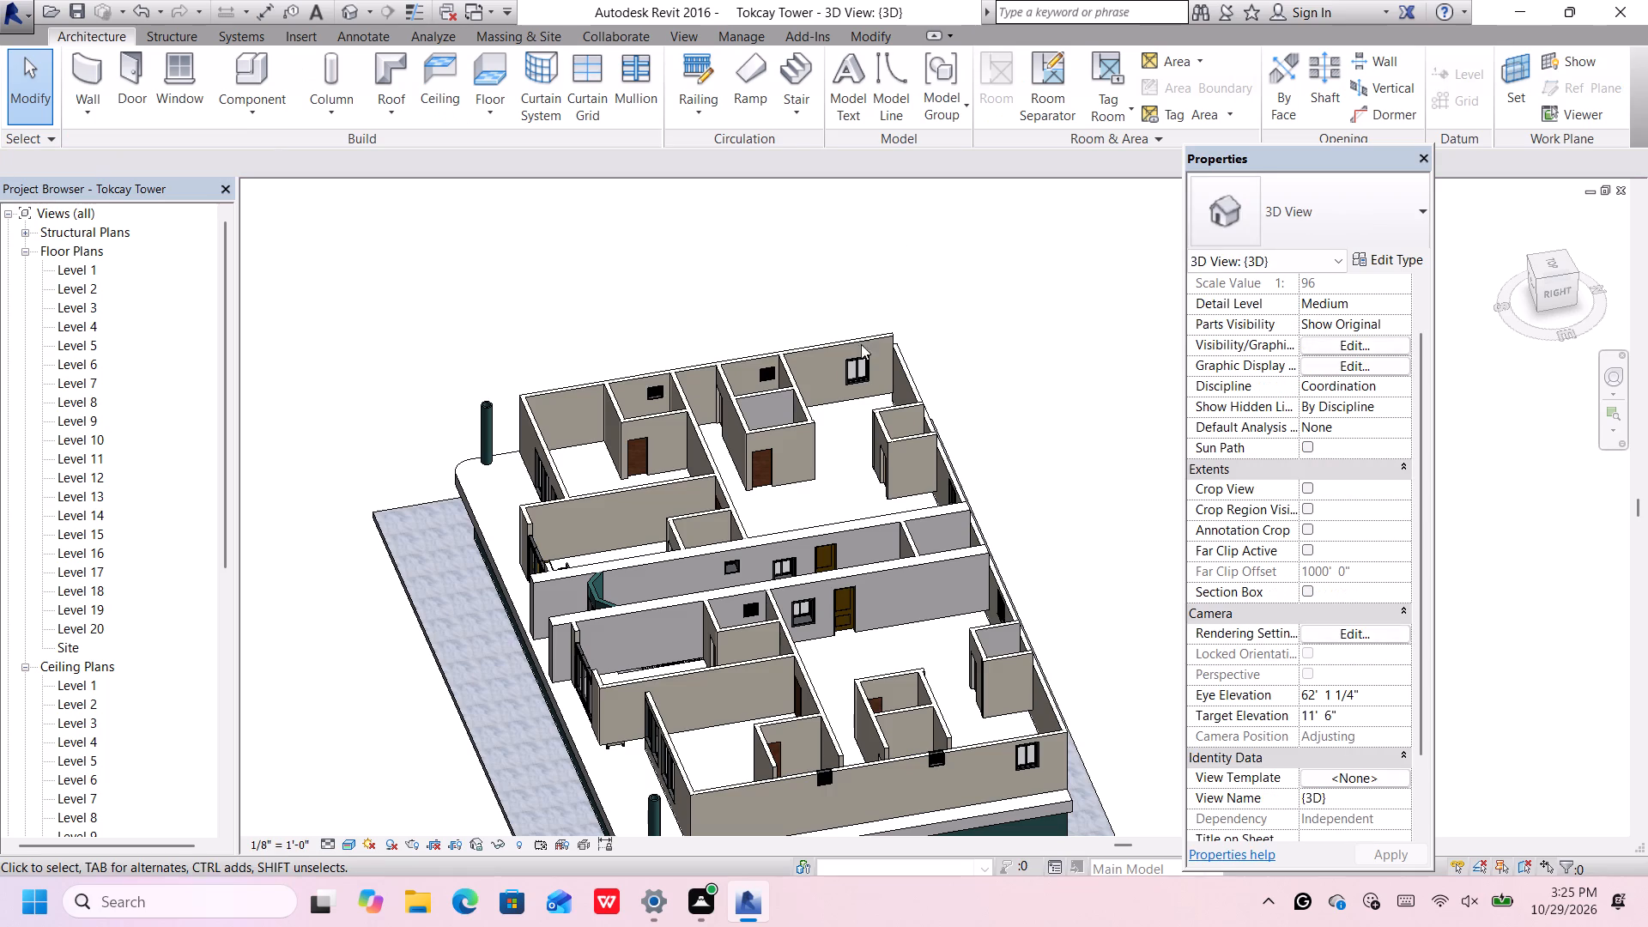
pyautogui.scroll(1, 893, 312)
pyautogui.moveTo(894, 312); pyautogui.dragTo(812, 371)
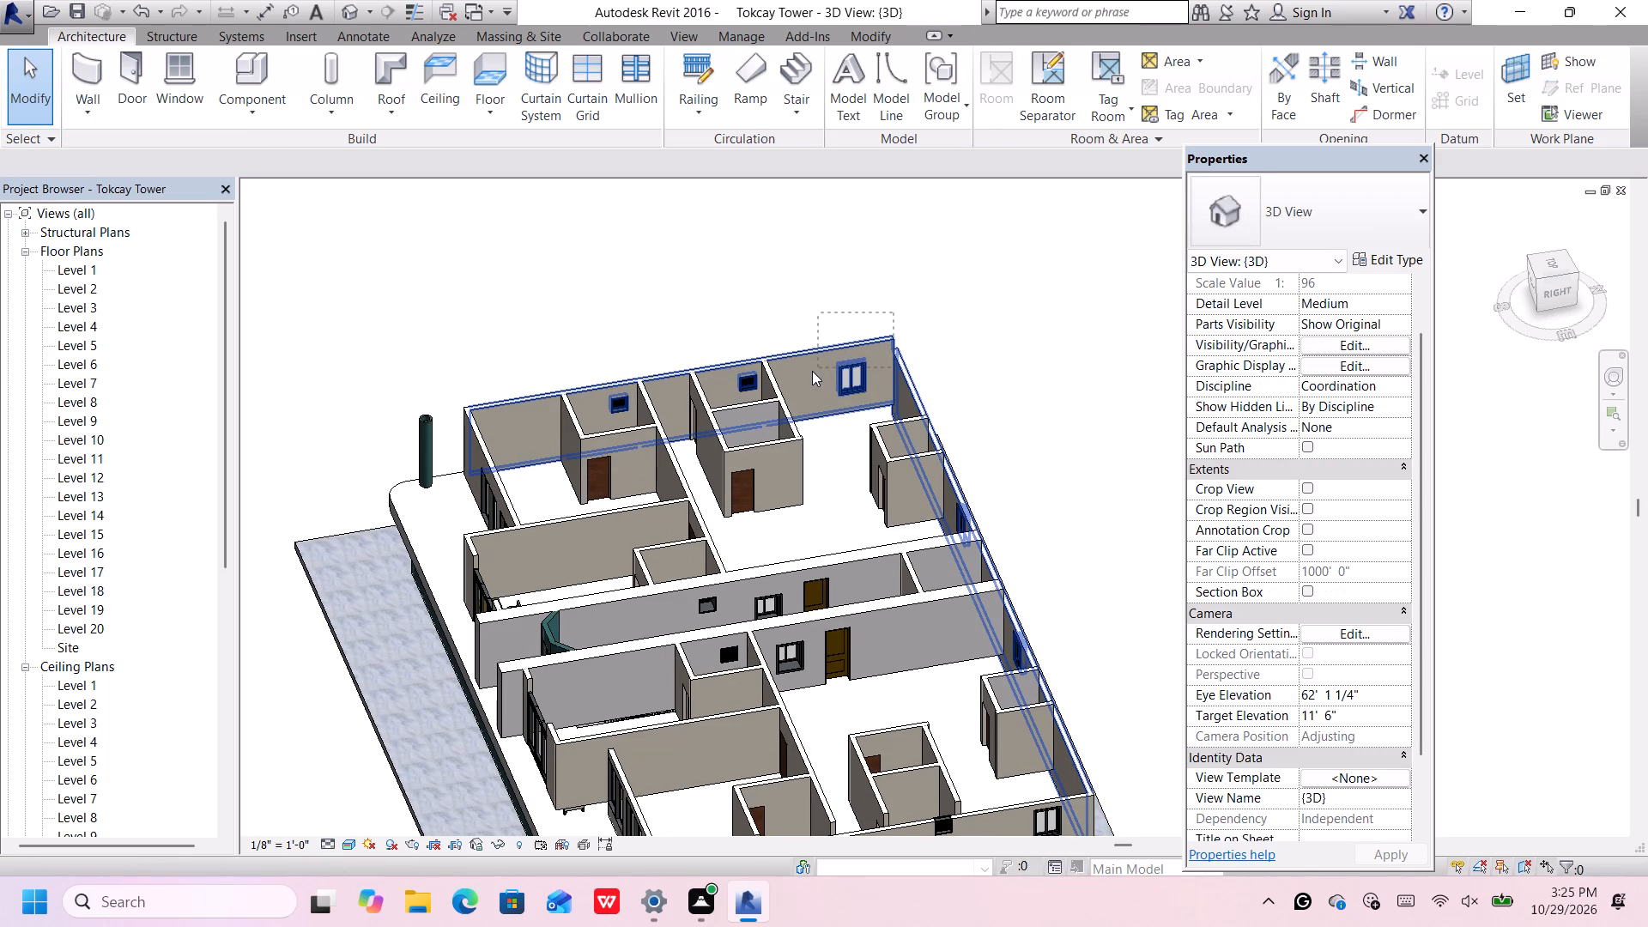
pyautogui.moveTo(812, 371); pyautogui.dragTo(825, 337)
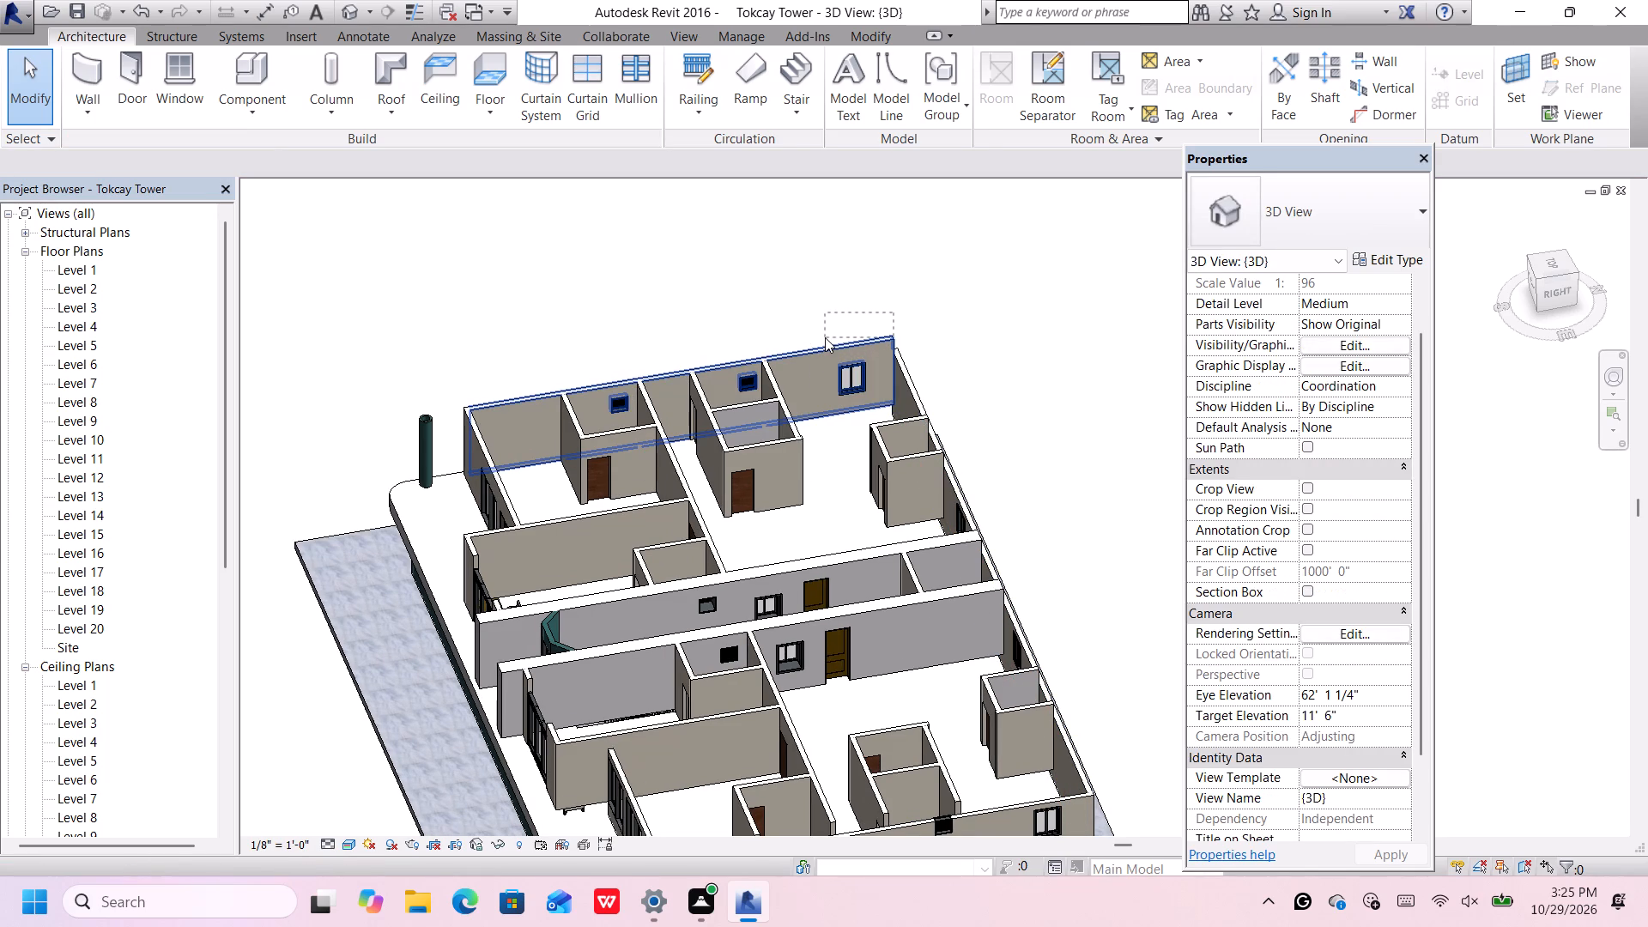
pyautogui.moveTo(825, 337); pyautogui.dragTo(825, 342)
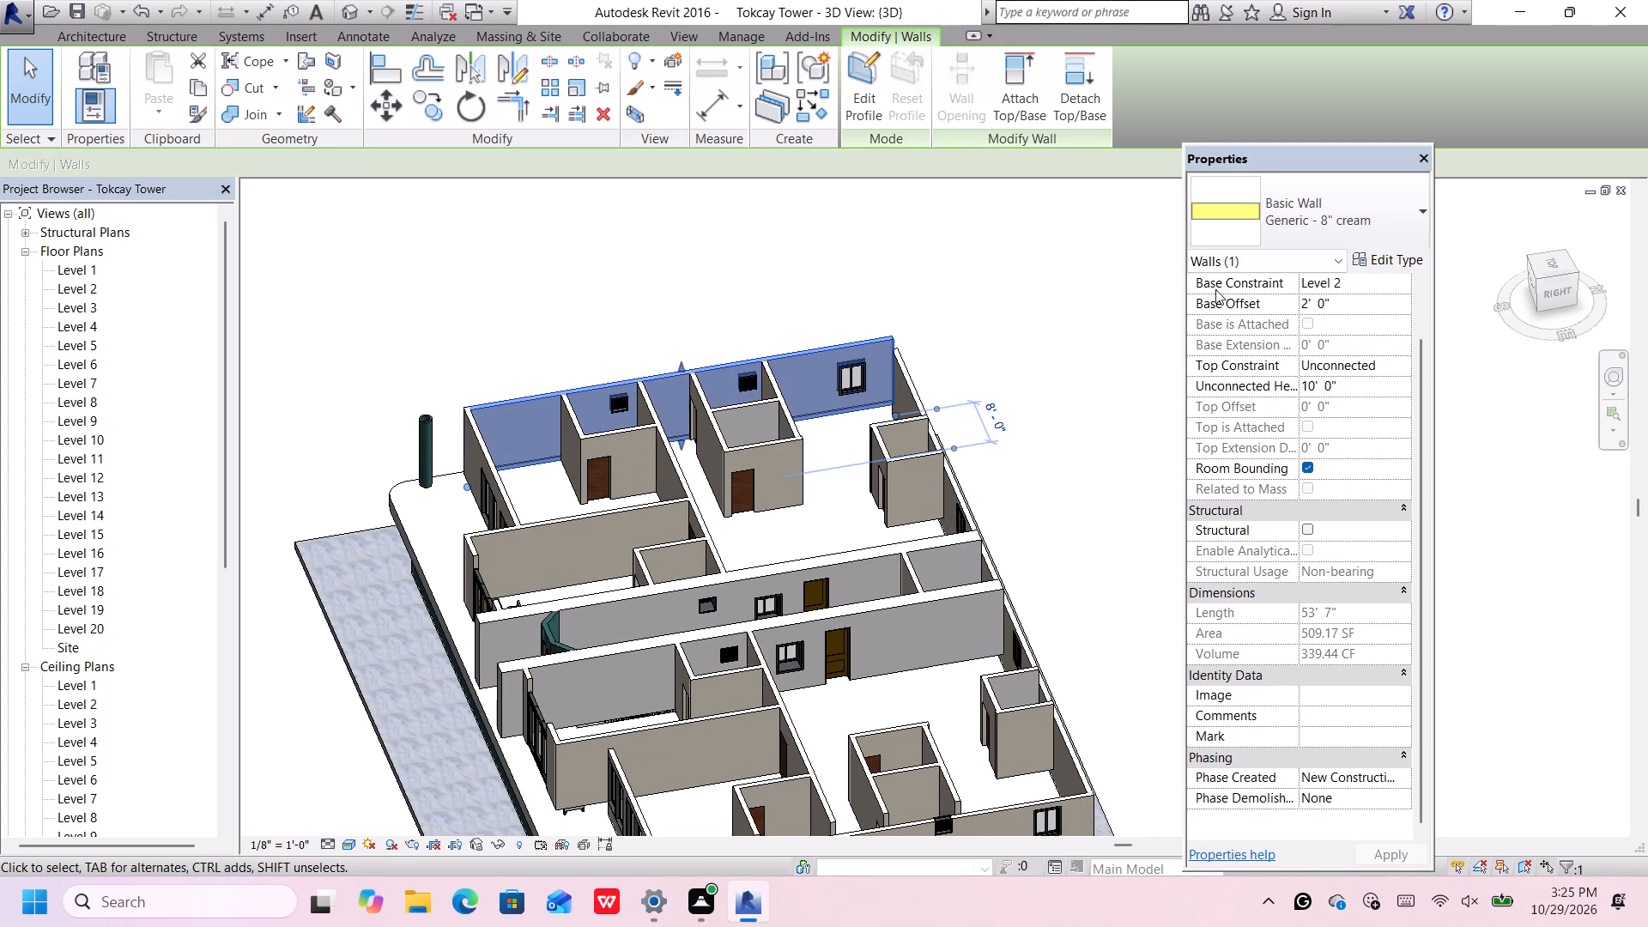
pyautogui.click(1344, 304)
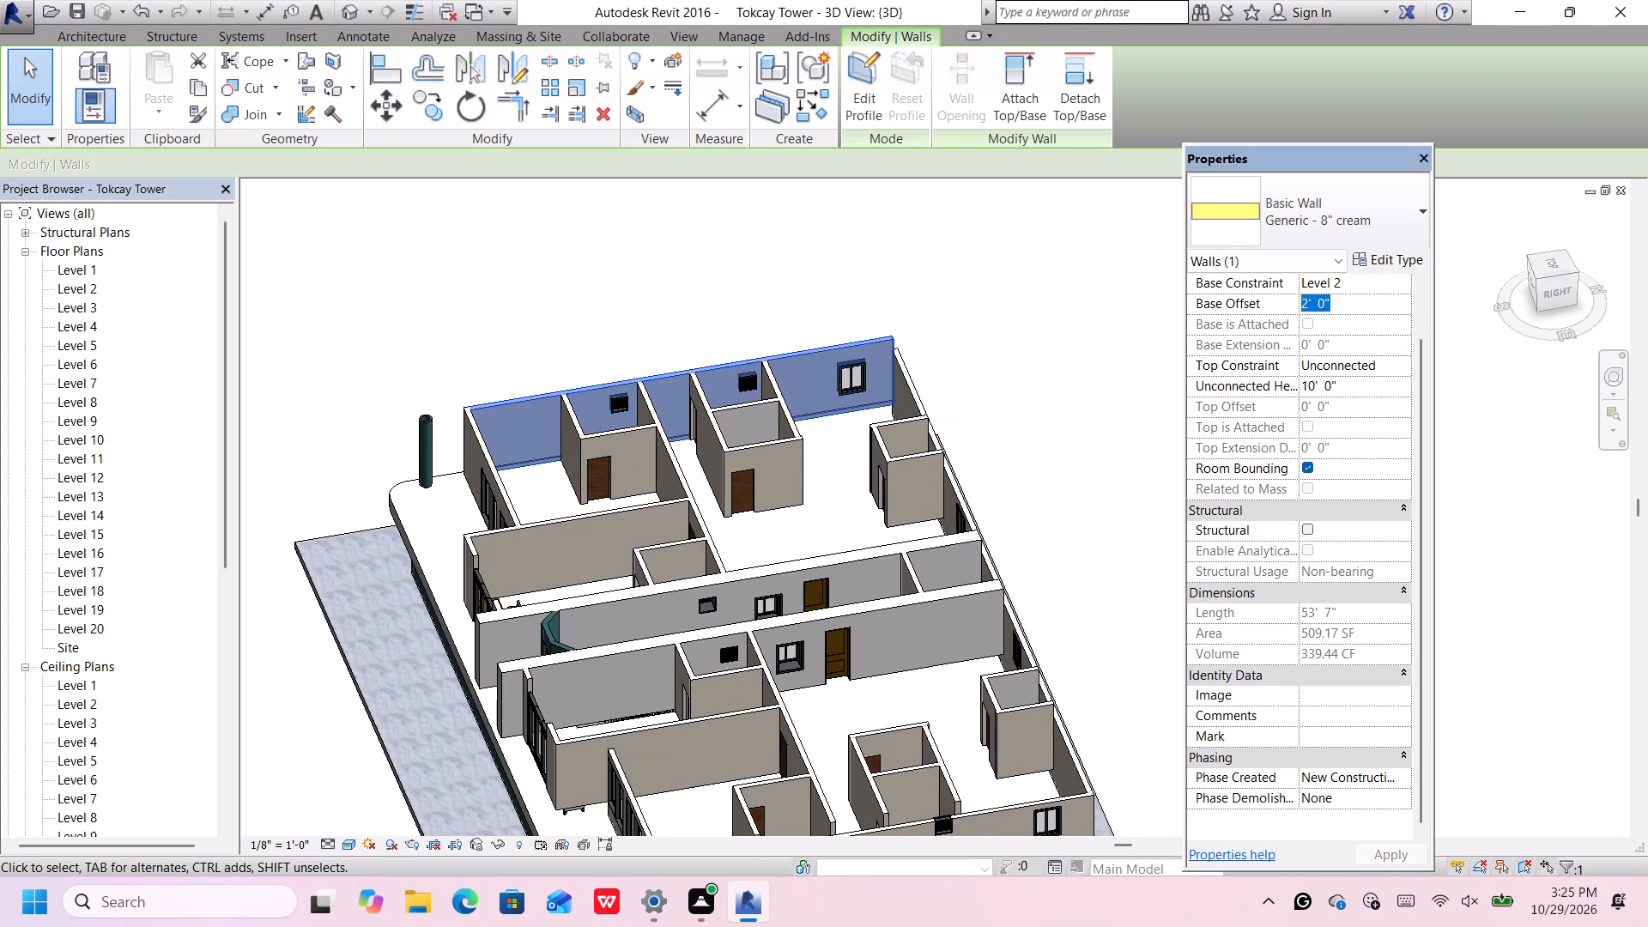
pyautogui.press('BackSpace')
pyautogui.press('0')
pyautogui.press('Return')
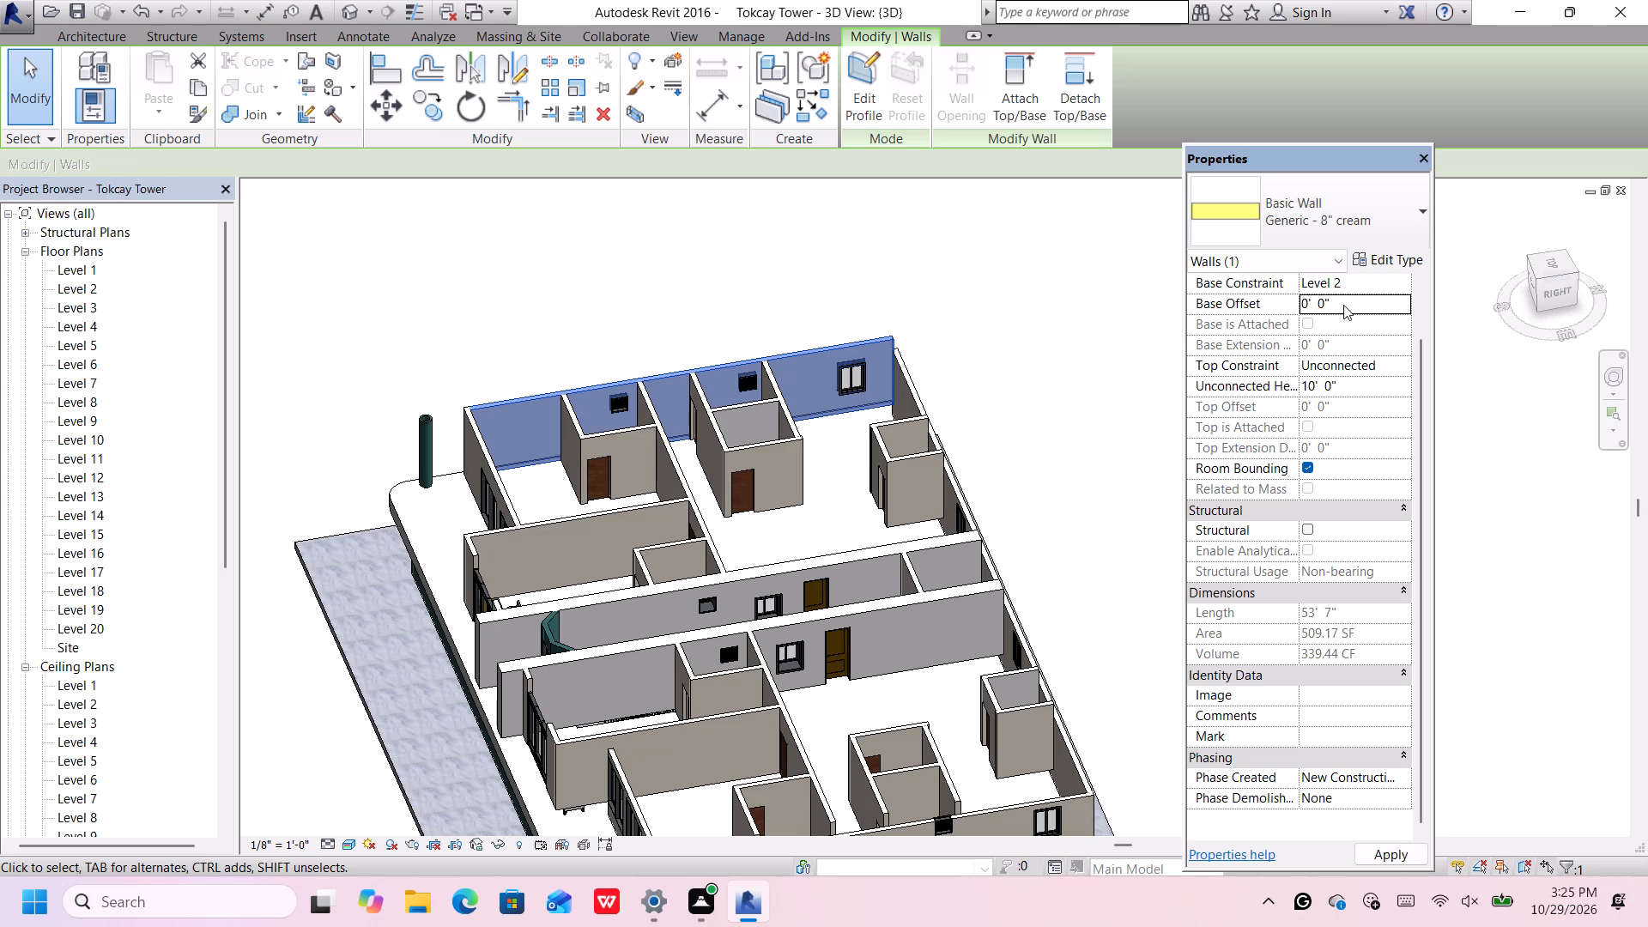
# Set the sill height of the 24" x 24" louver window nearest the front in the left exterior wall to 7'.
pyautogui.scroll(1, 668, 400)
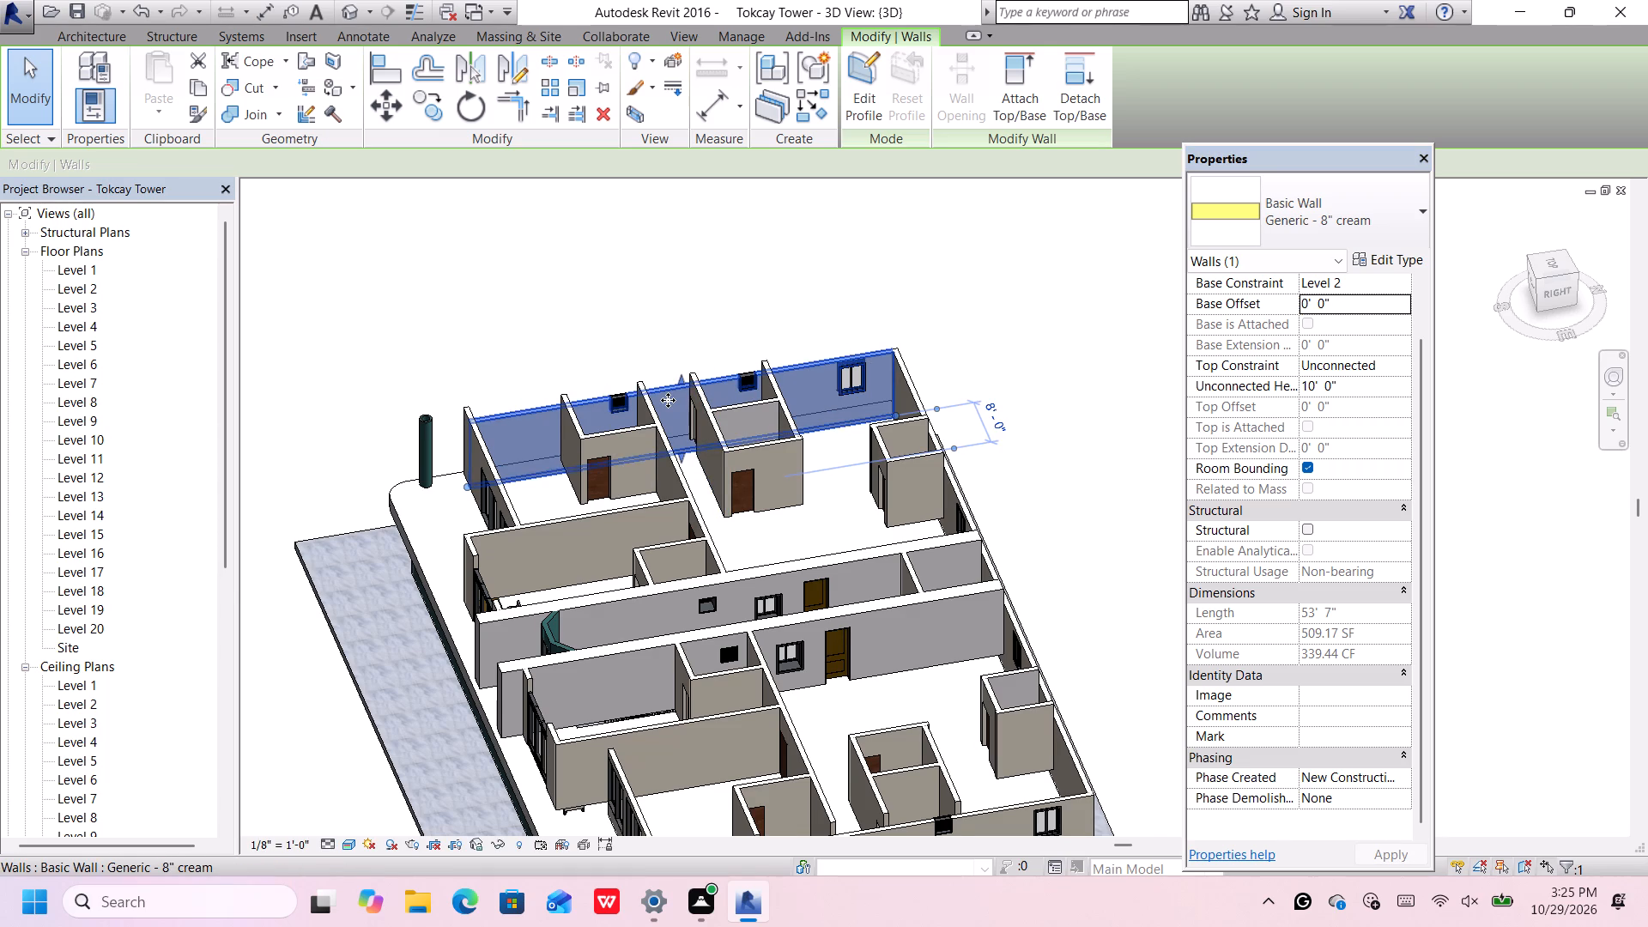
pyautogui.moveTo(737, 353); pyautogui.dragTo(737, 370, button='middle')
pyautogui.scroll(1, 738, 368)
pyautogui.click(773, 318)
pyautogui.scroll(1, 600, 454)
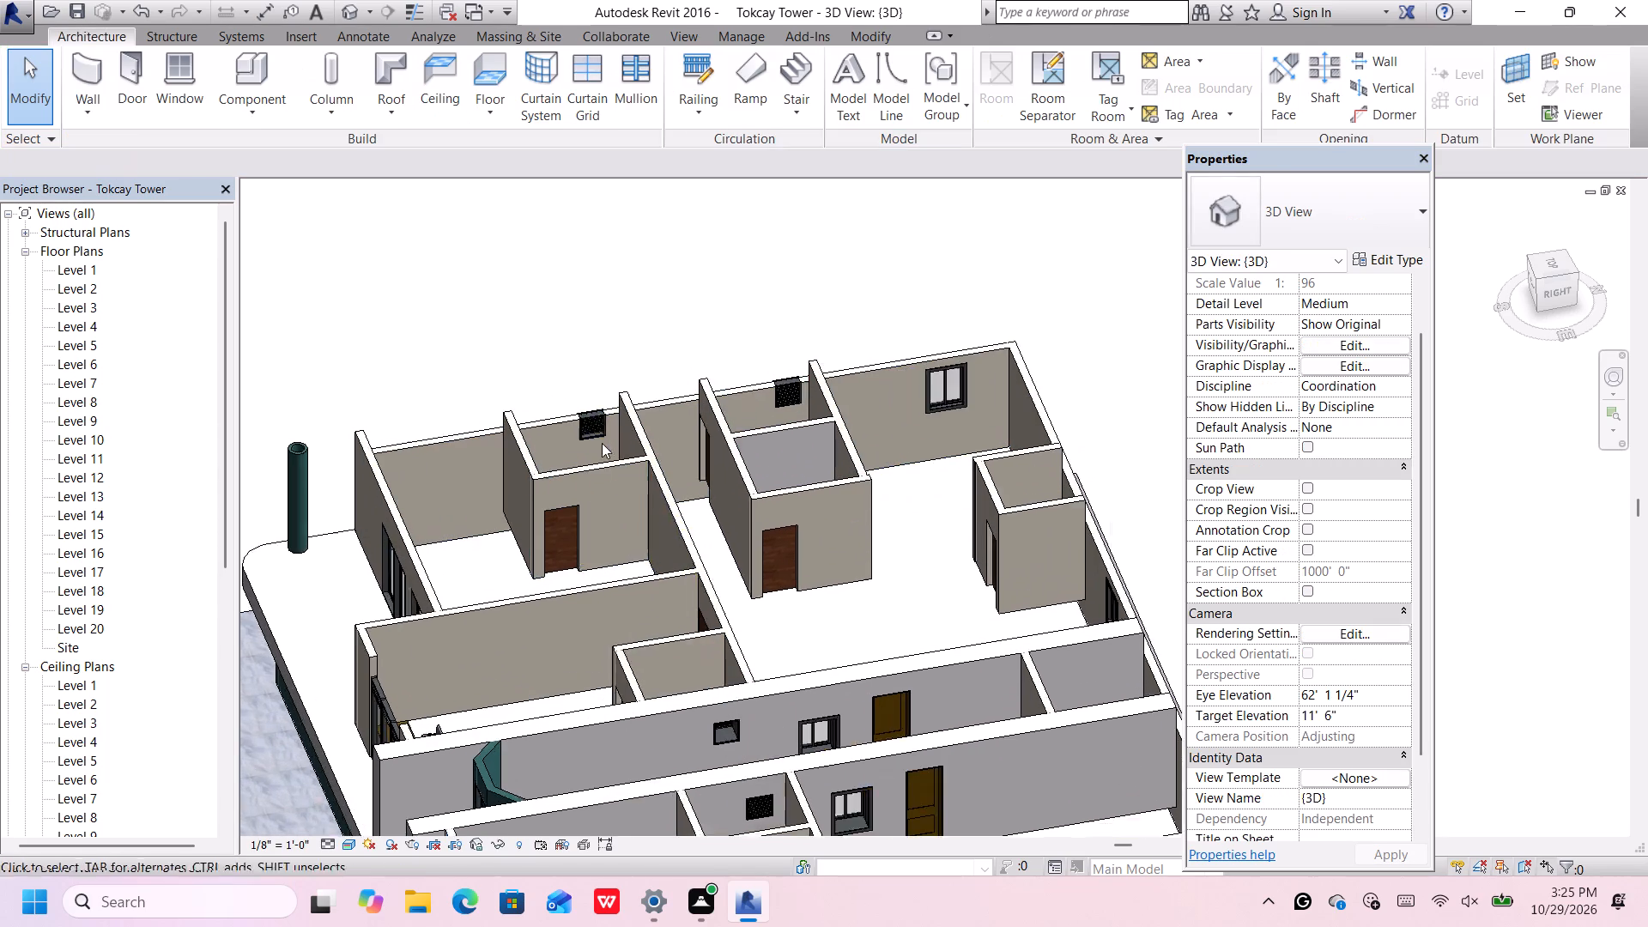
pyautogui.scroll(3, 602, 443)
pyautogui.click(606, 422)
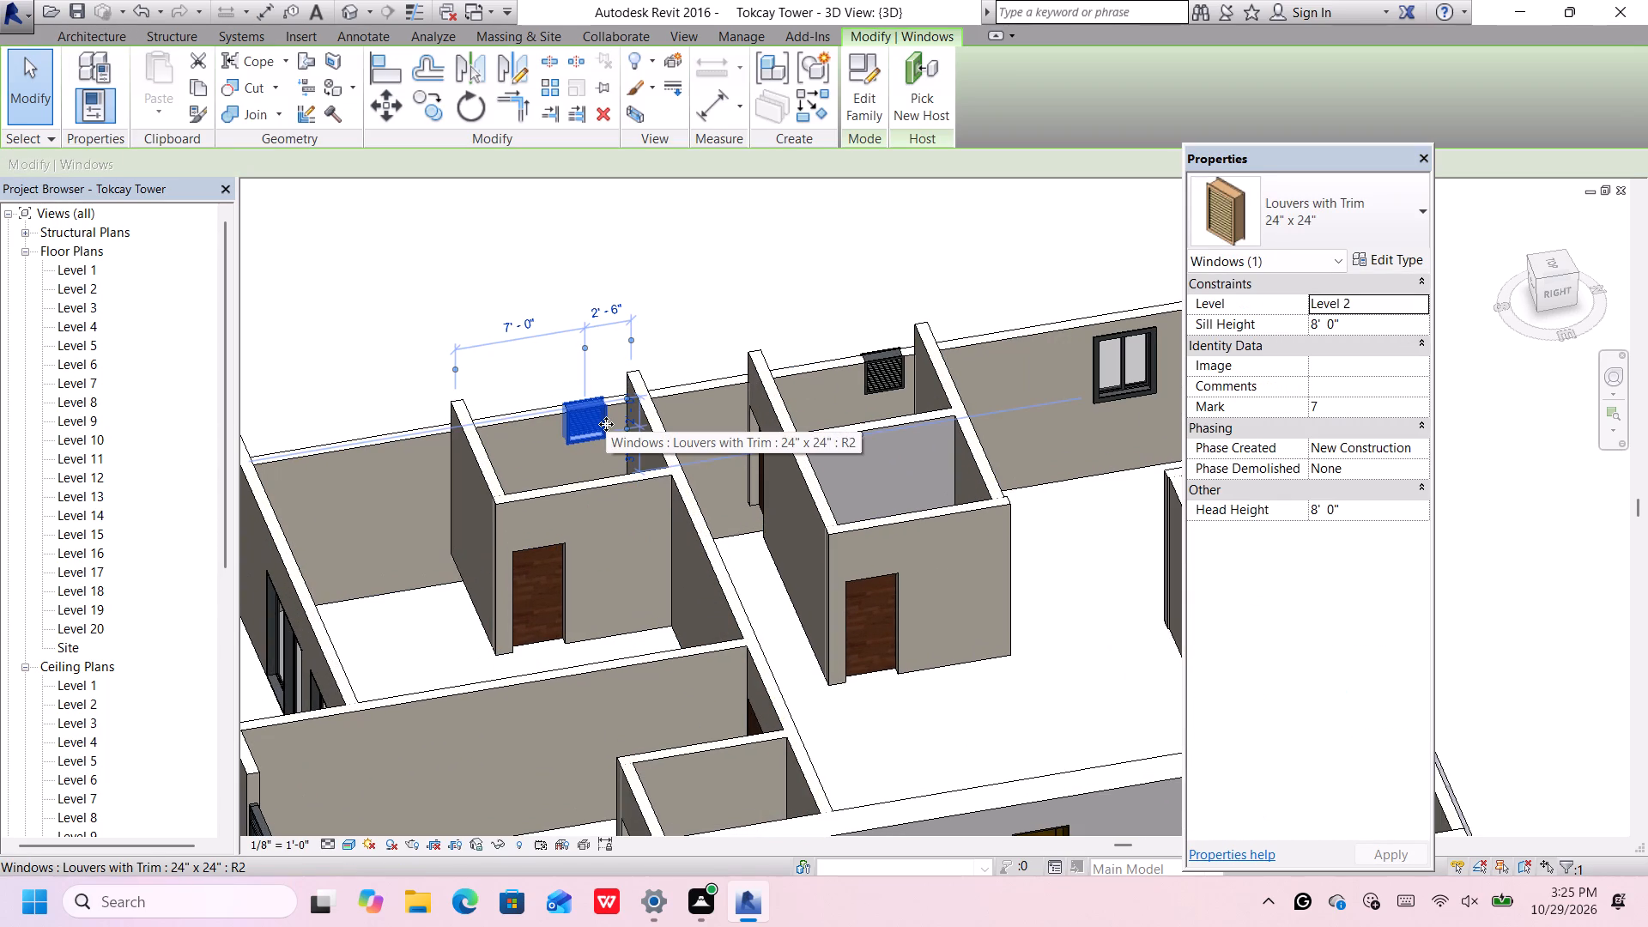
pyautogui.click(1361, 316)
pyautogui.press('BackSpace')
pyautogui.press('7')
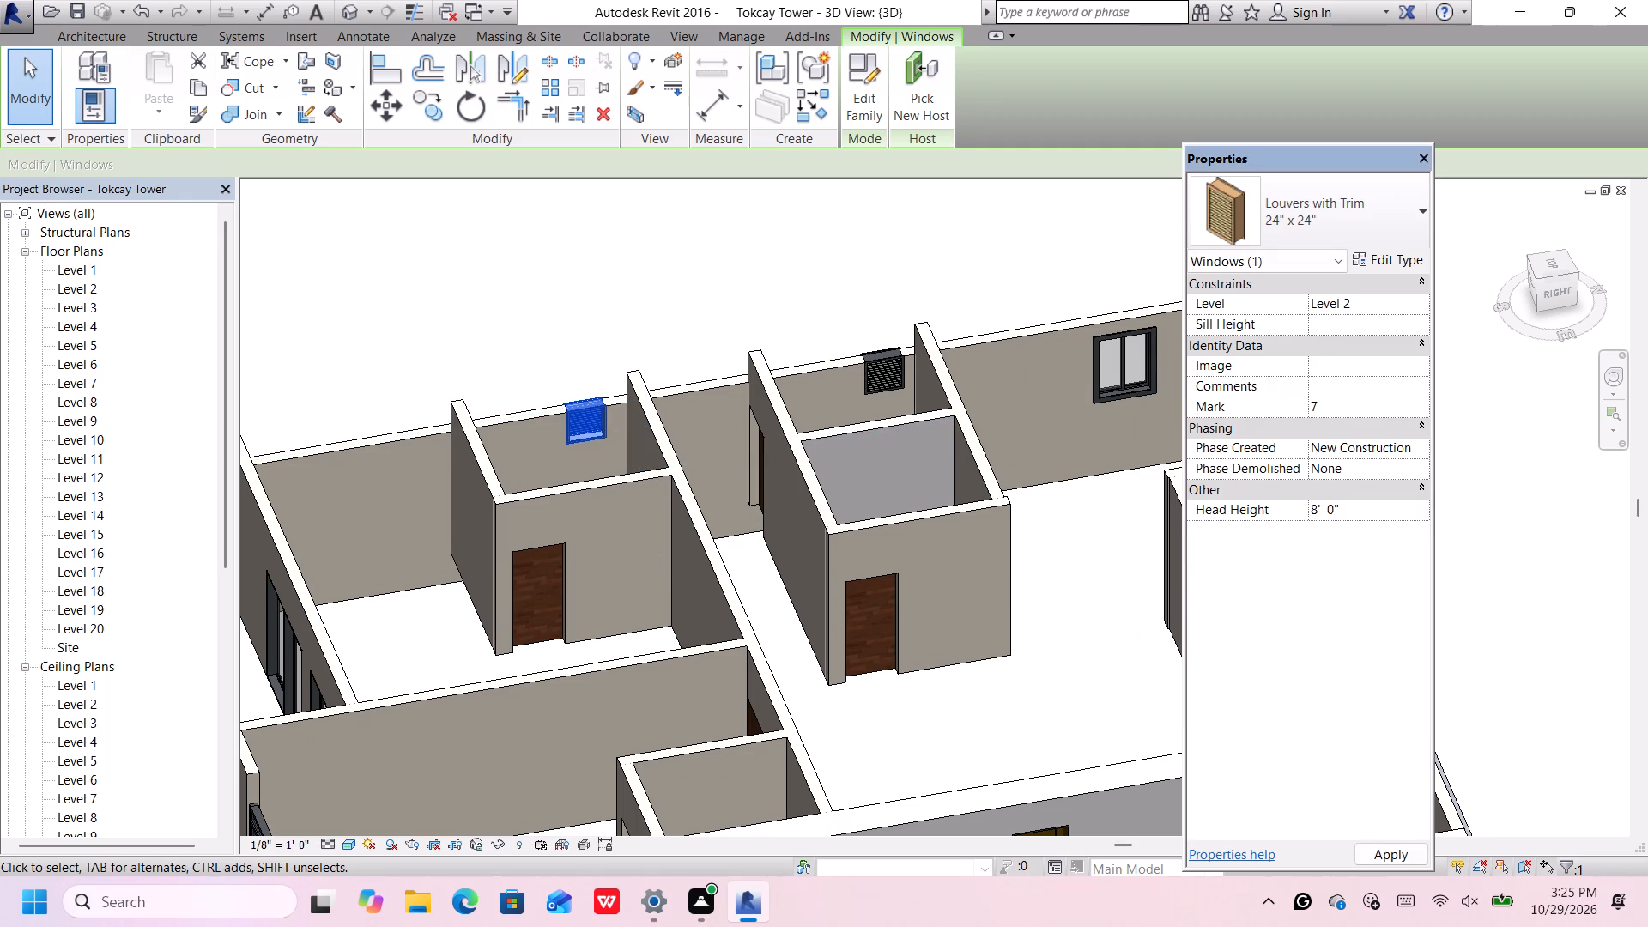
pyautogui.press("'")
pyautogui.press('Return')
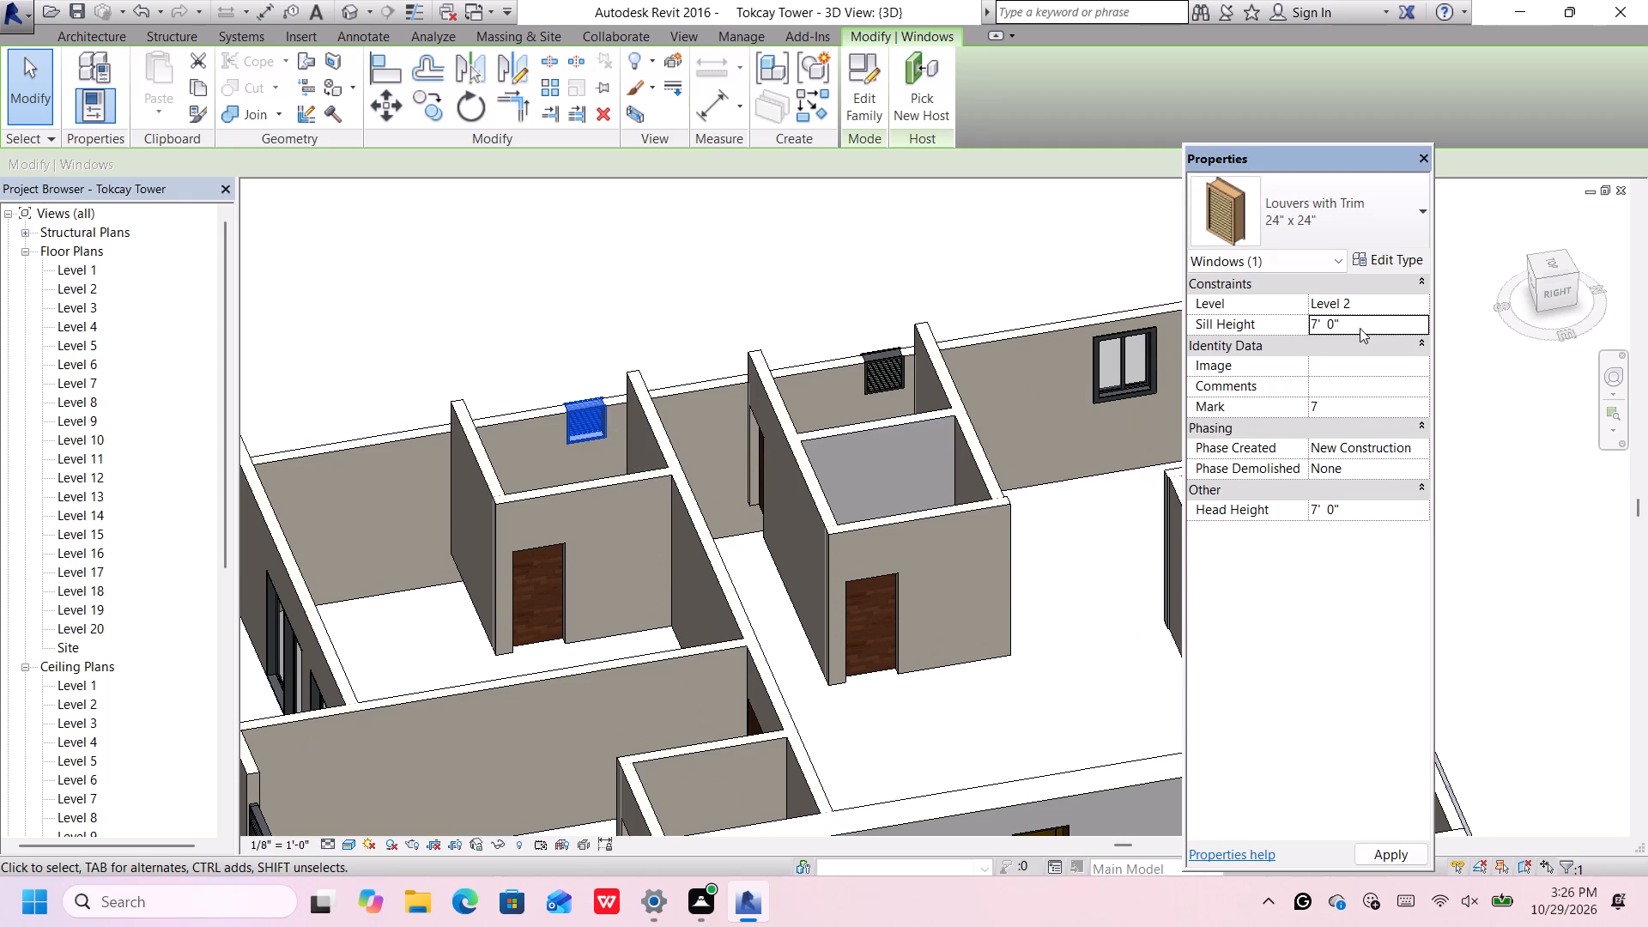
# Set the sill height of the second 24" x 24" louver window, further back in the same exterior wall, to 7'.
pyautogui.click(876, 358)
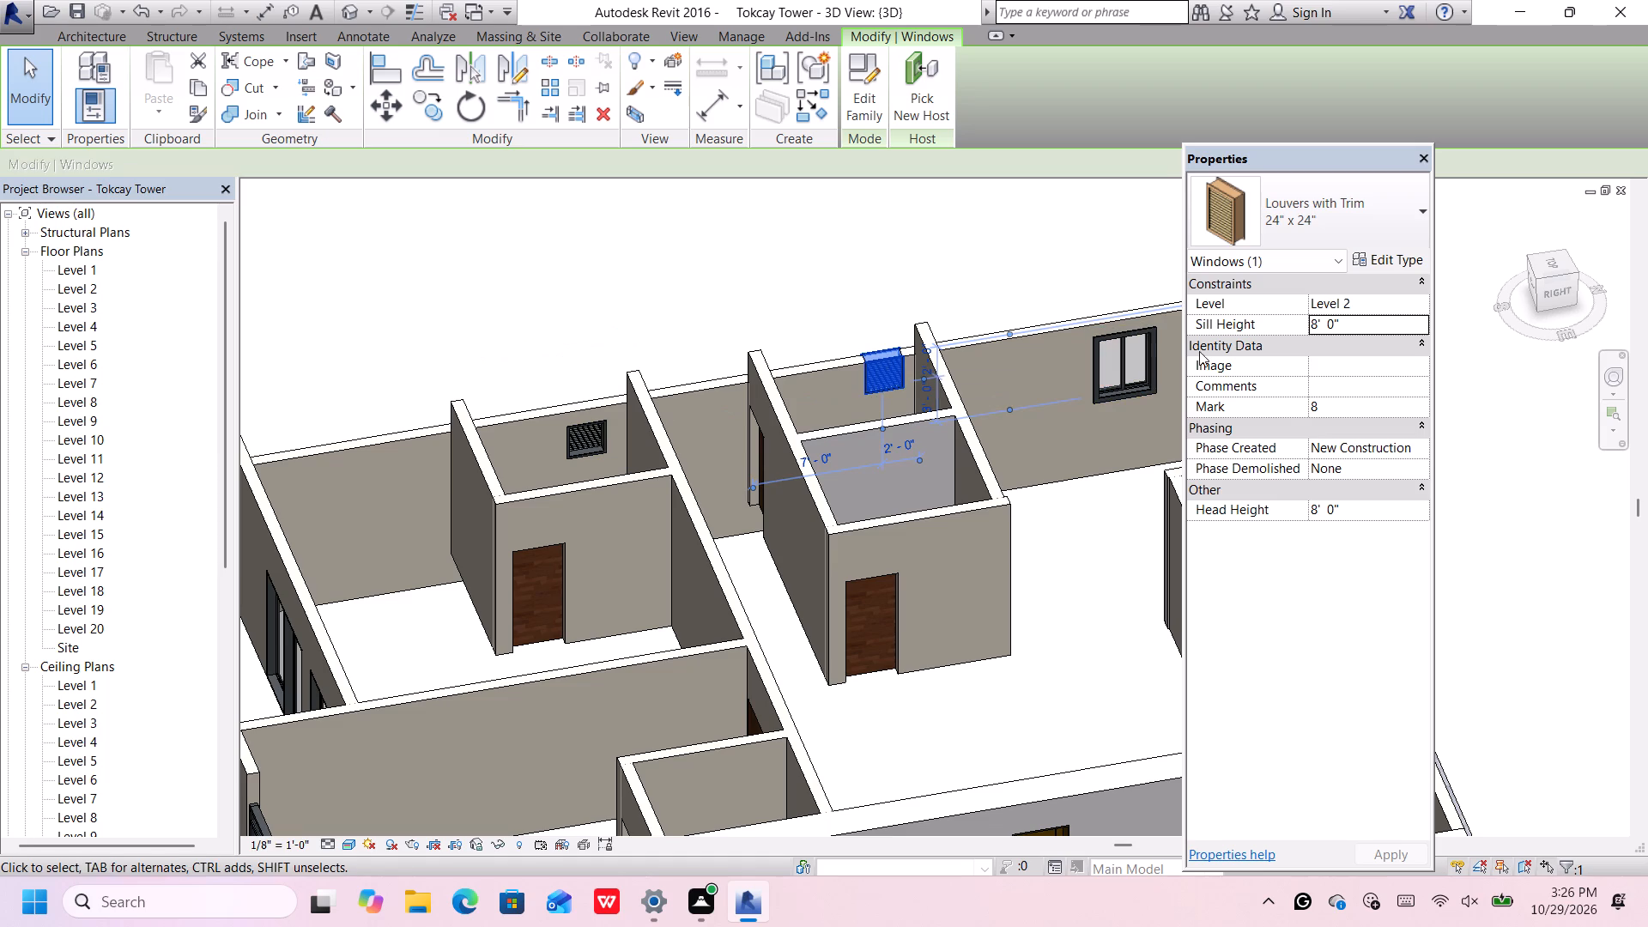
pyautogui.click(1371, 329)
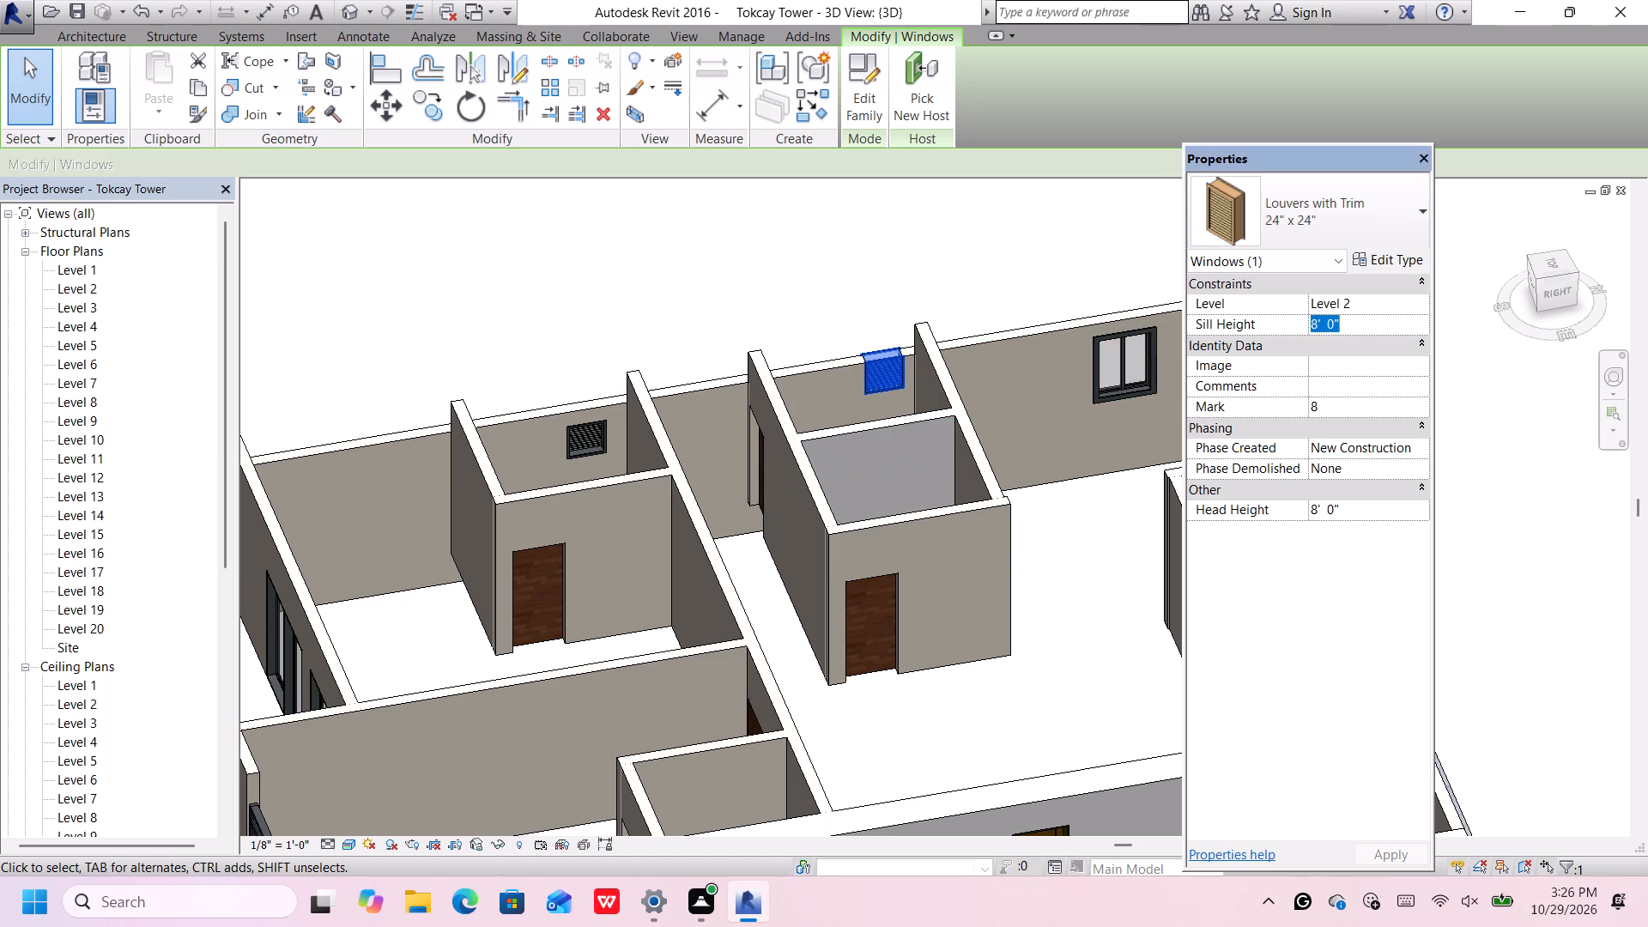
pyautogui.press('BackSpace')
pyautogui.press('7')
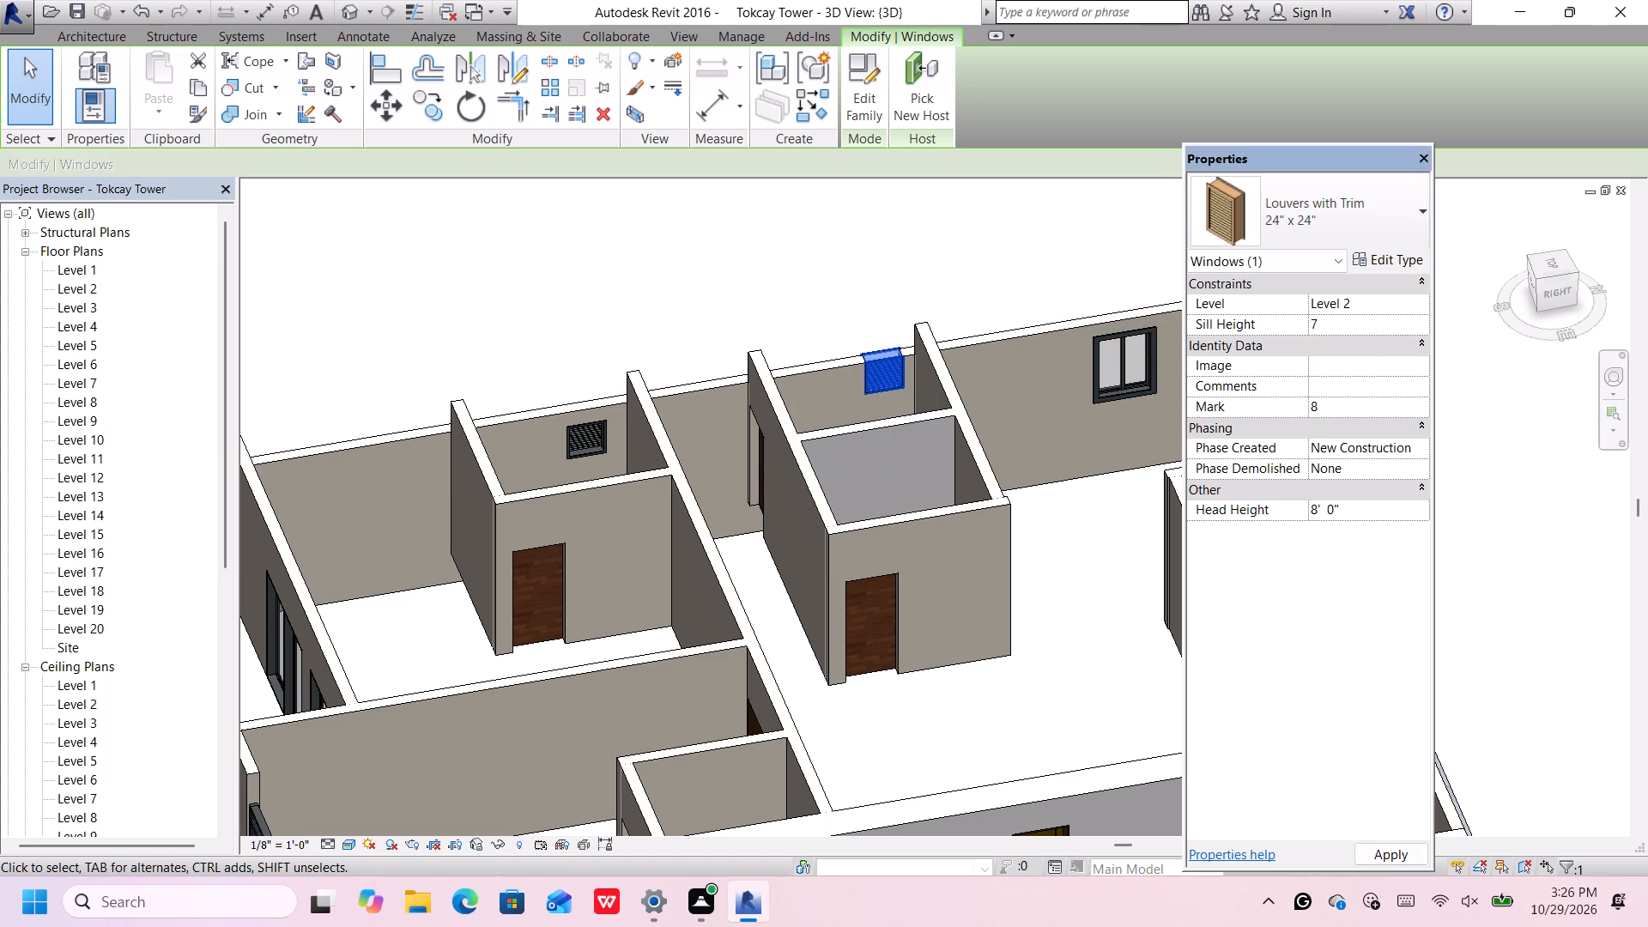
pyautogui.press("'")
pyautogui.press('Return')
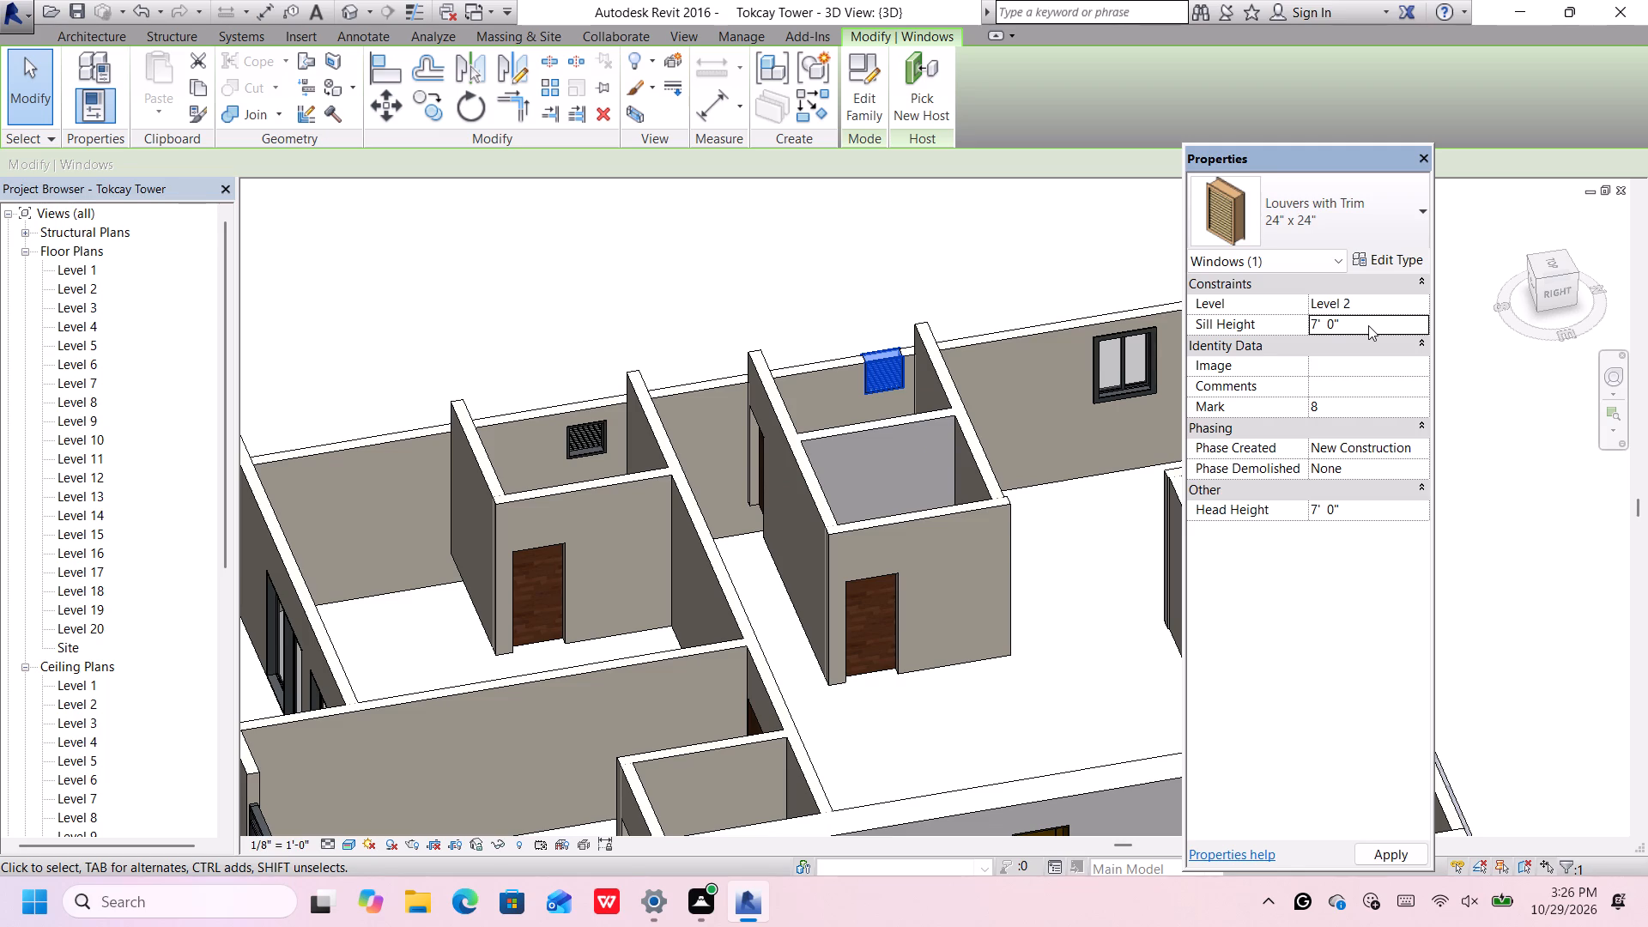
pyautogui.press('Return')
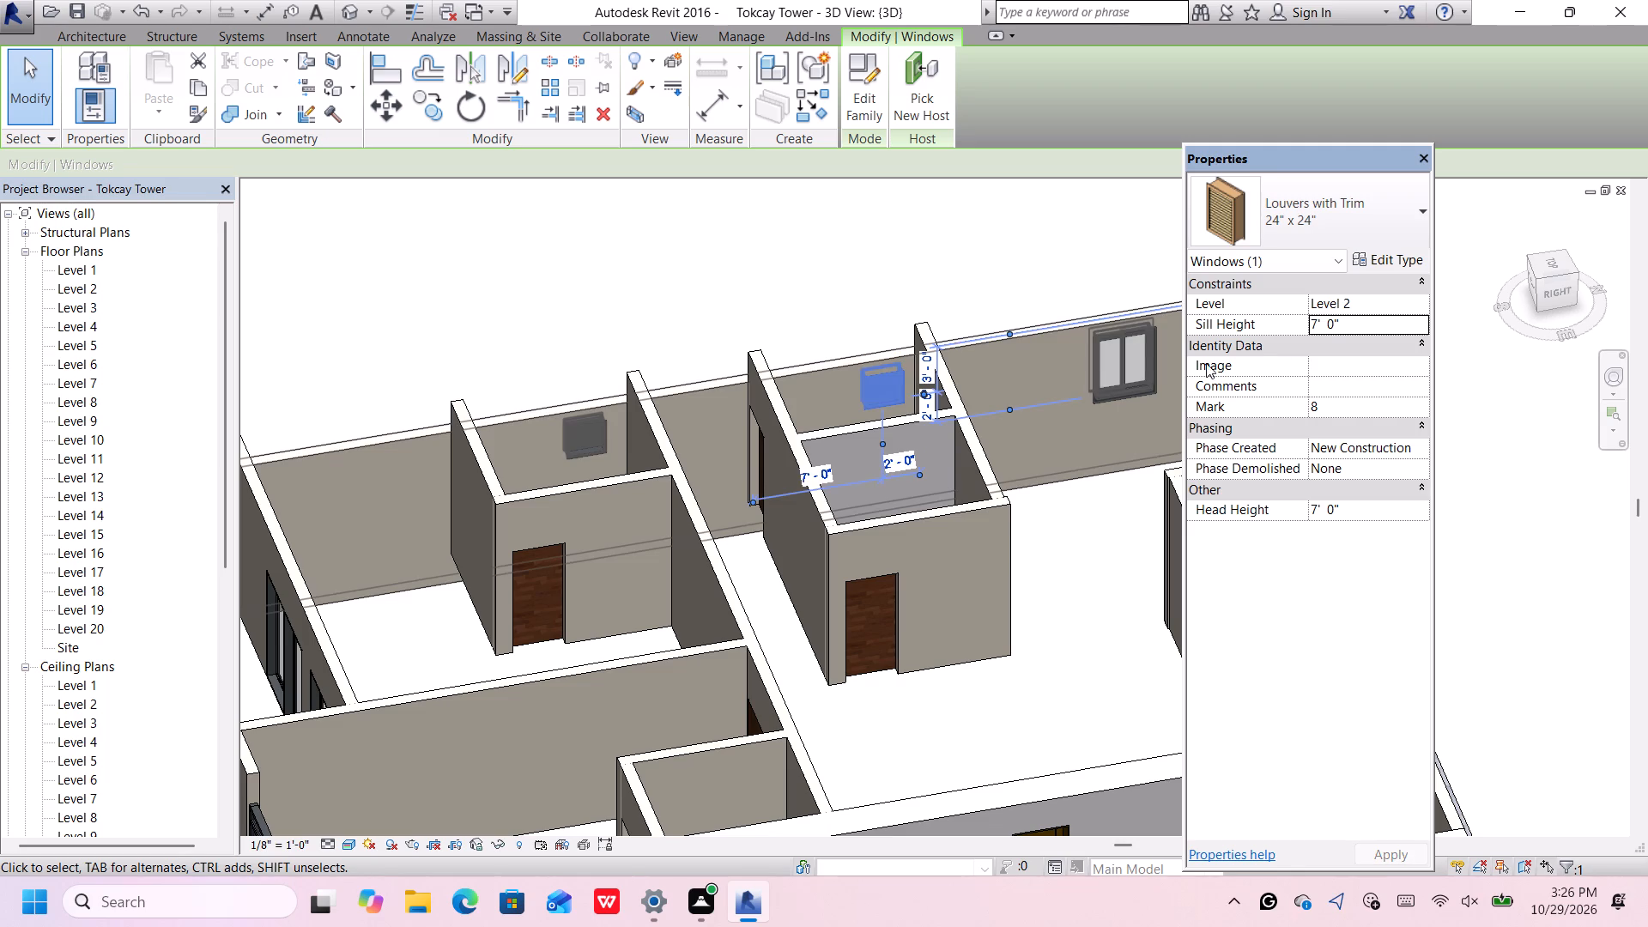
# Set the sill height of the 36" x 48" slider window at the rear end of the left exterior wall to 4'.
pyautogui.moveTo(1108, 384); pyautogui.dragTo(1110, 393)
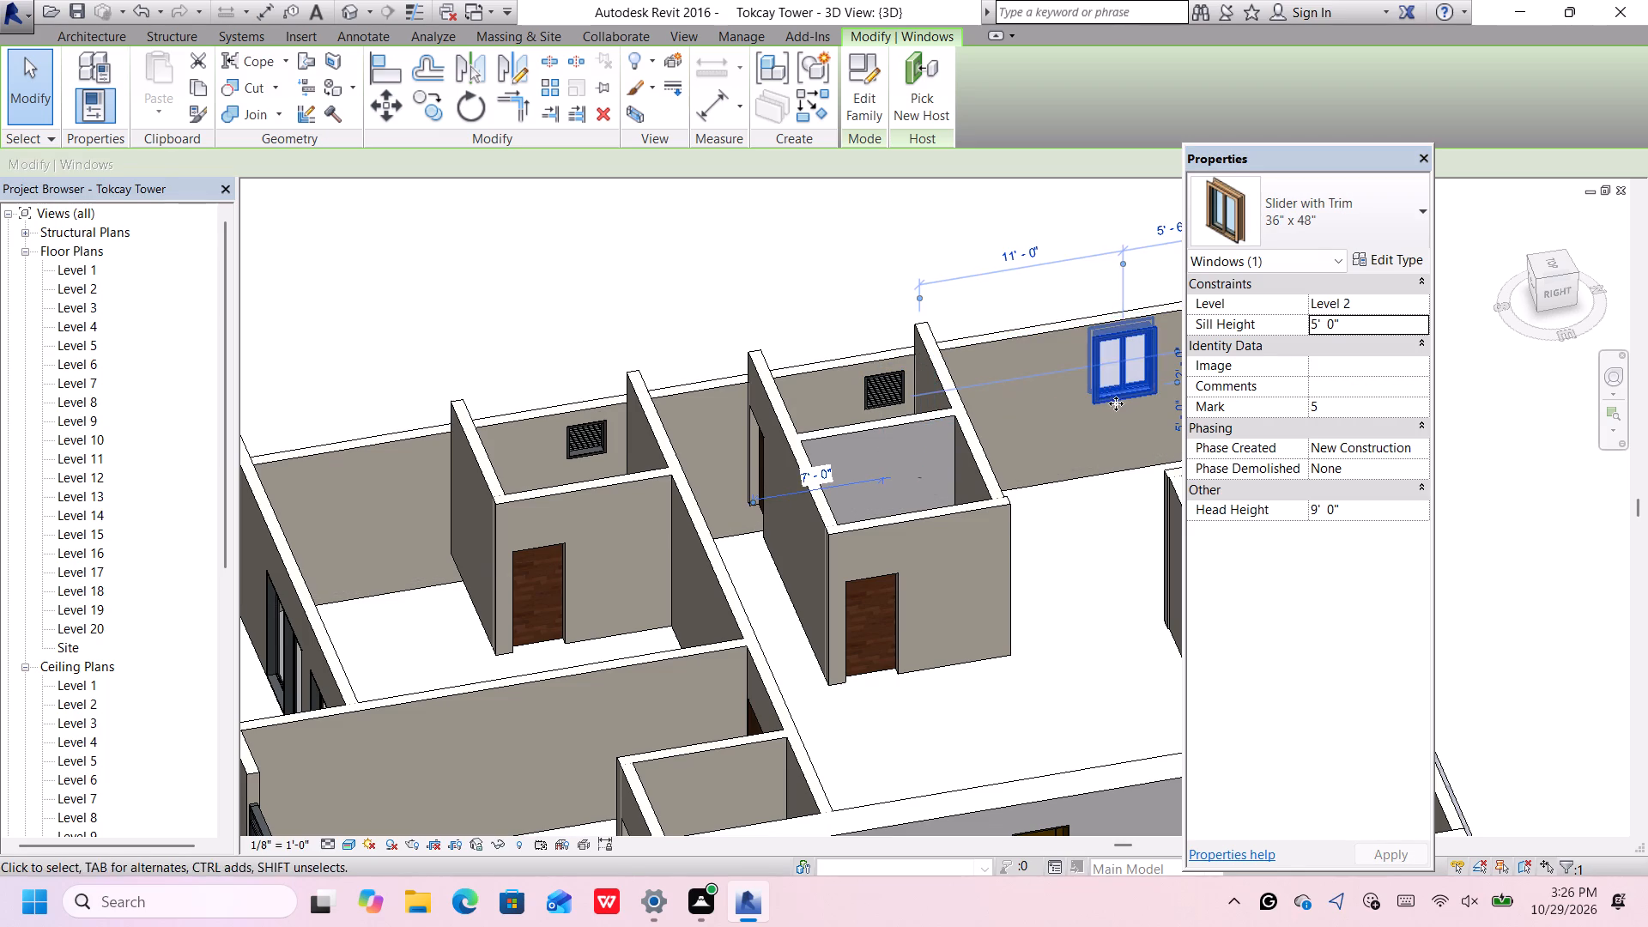
pyautogui.scroll(-4, 1093, 390)
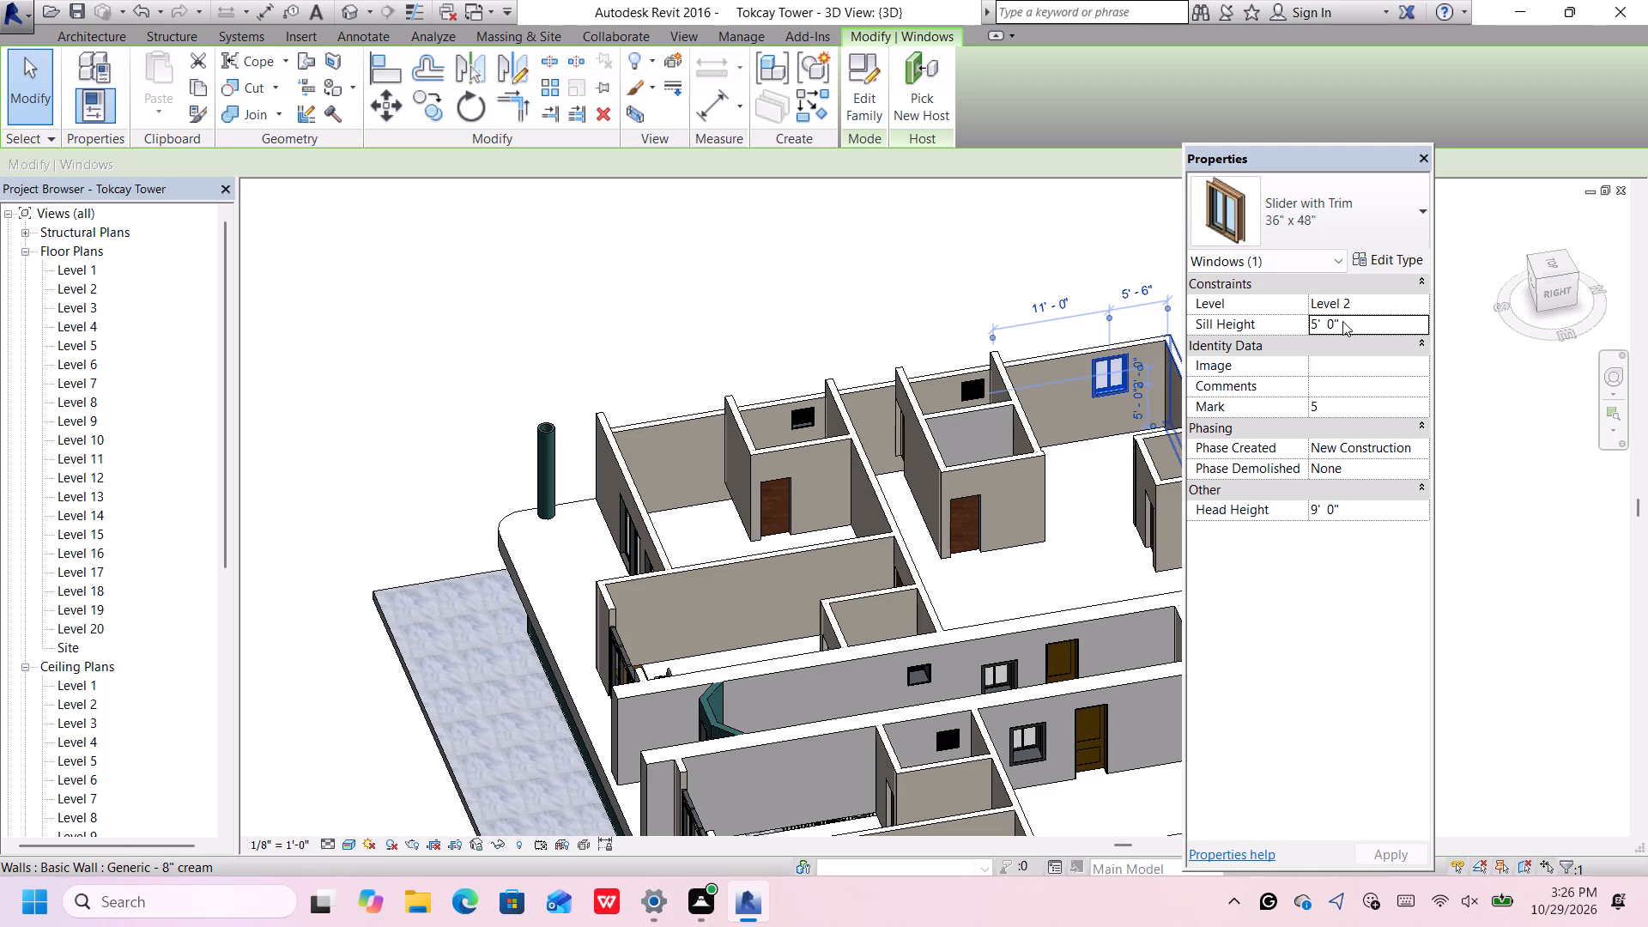
pyautogui.click(1342, 321)
pyautogui.press('BackSpace')
pyautogui.press('BackSpace')
pyautogui.press('BackSpace')
pyautogui.press('BackSpace')
pyautogui.press('BackSpace')
pyautogui.press('BackSpace')
pyautogui.press('BackSpace')
pyautogui.press('BackSpace')
pyautogui.press('BackSpace')
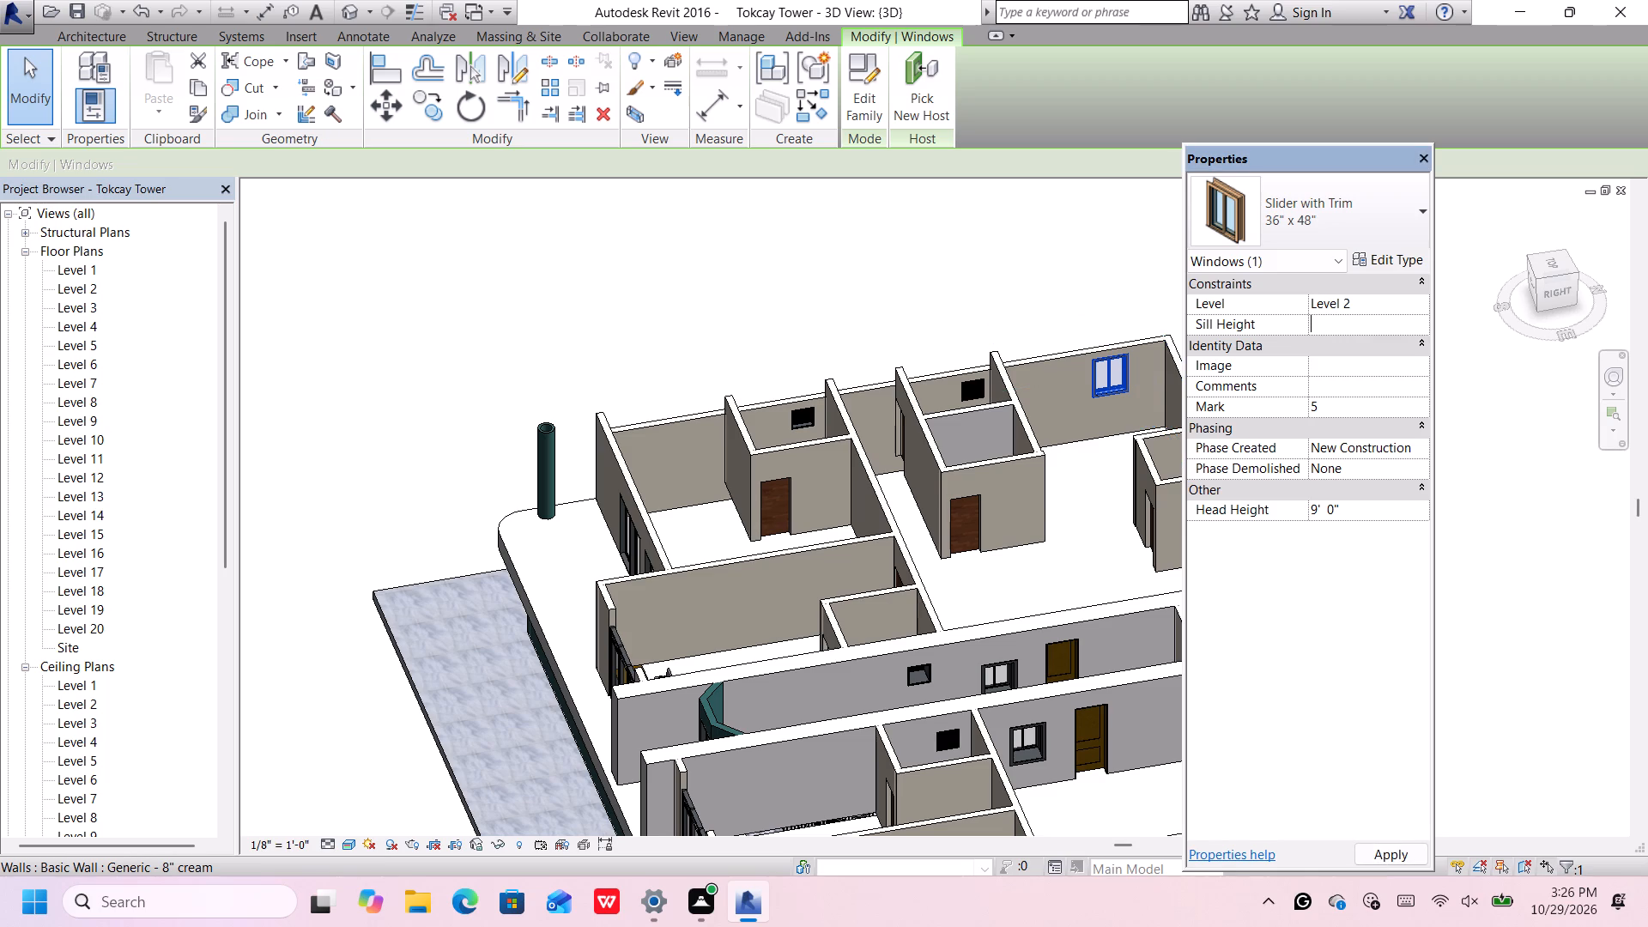
pyautogui.write("4'")
pyautogui.press('Return')
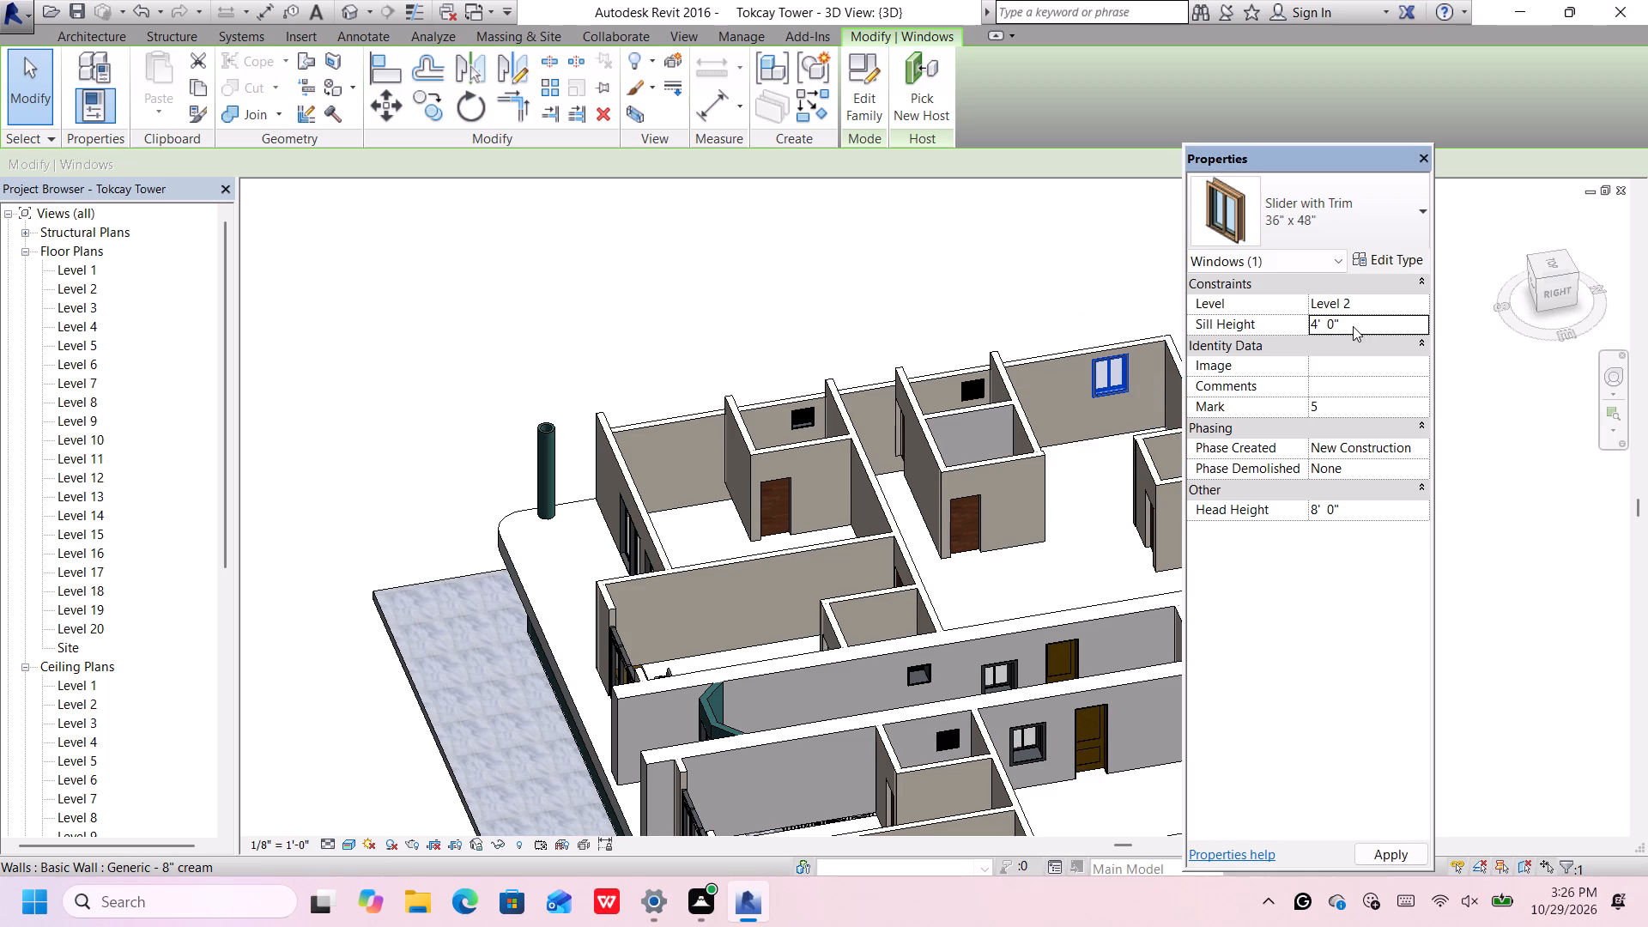
pyautogui.press('Return')
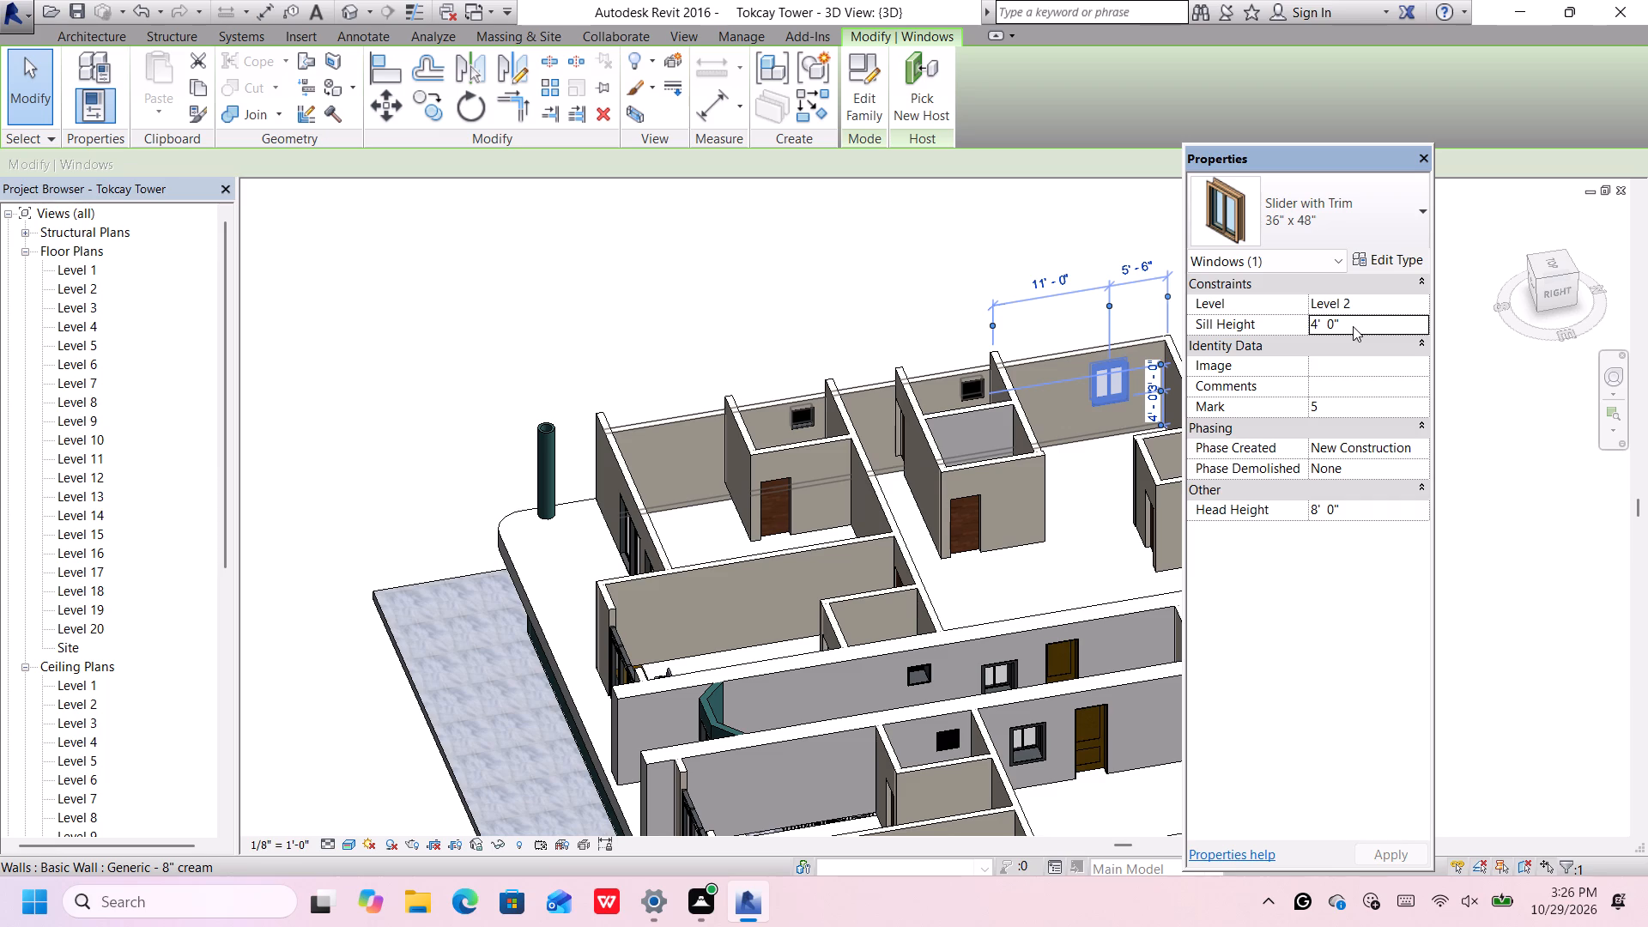
# Set the base offset of the front-side cream partition enclosing the second louvered room to 0' from Level 2.
pyautogui.scroll(3, 1024, 384)
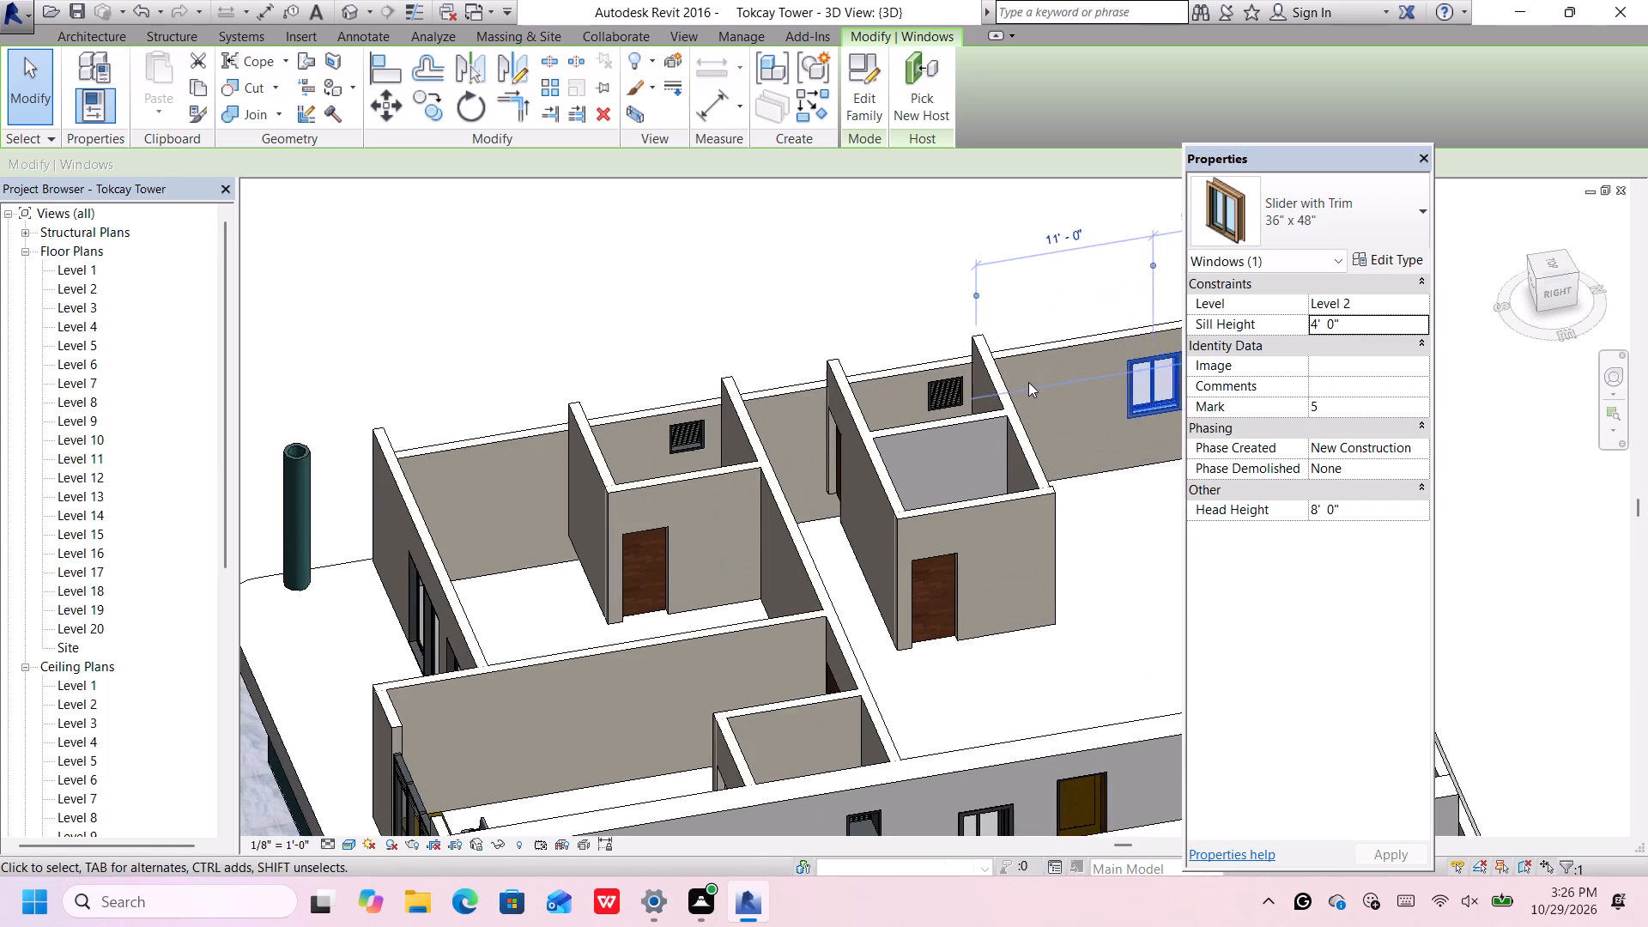
pyautogui.scroll(-1, 1036, 378)
pyautogui.moveTo(1033, 379); pyautogui.dragTo(767, 322, button='middle')
pyautogui.scroll(1, 951, 289)
pyautogui.middleClick(1002, 254)
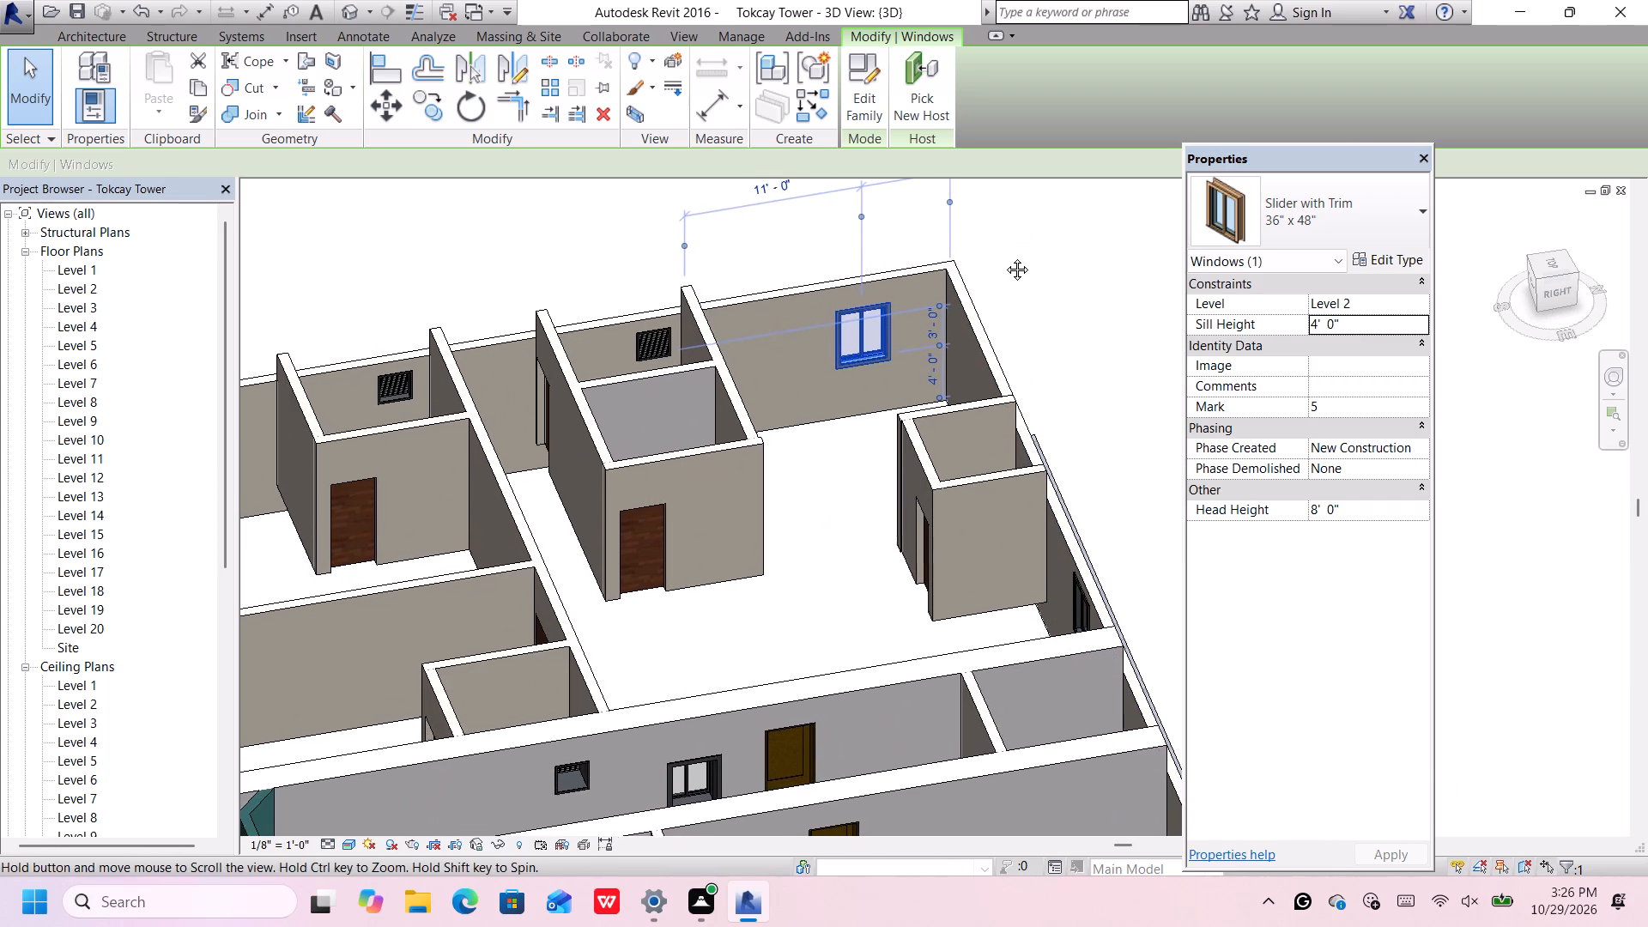
pyautogui.scroll(1, 1004, 258)
pyautogui.click(1004, 259)
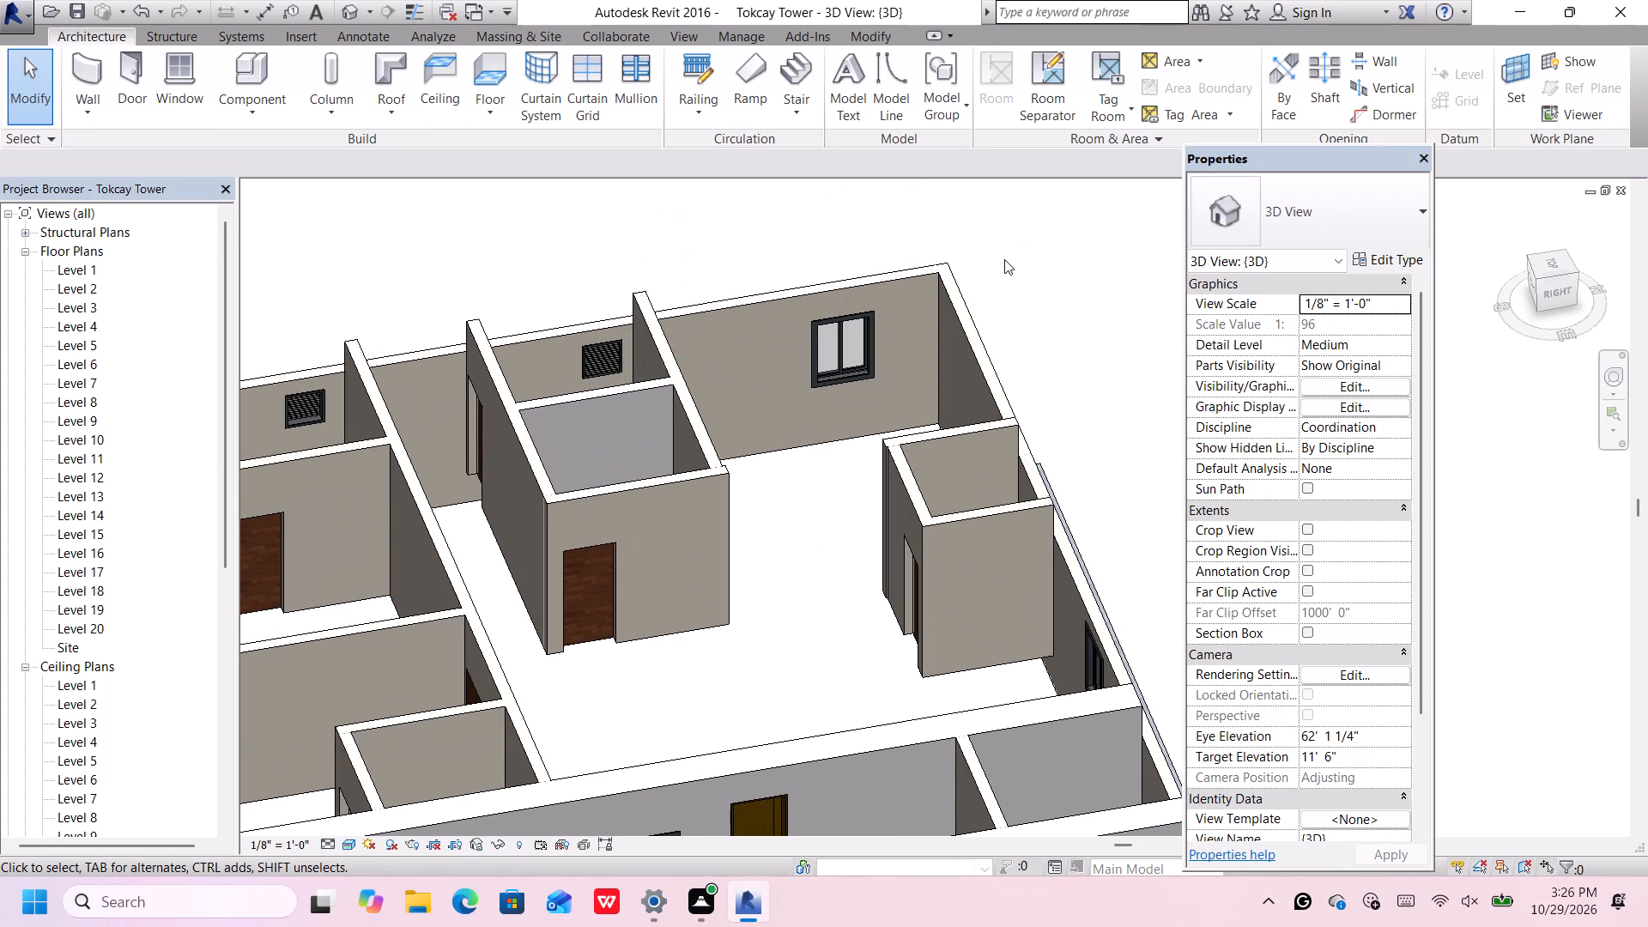
pyautogui.scroll(-3, 1007, 264)
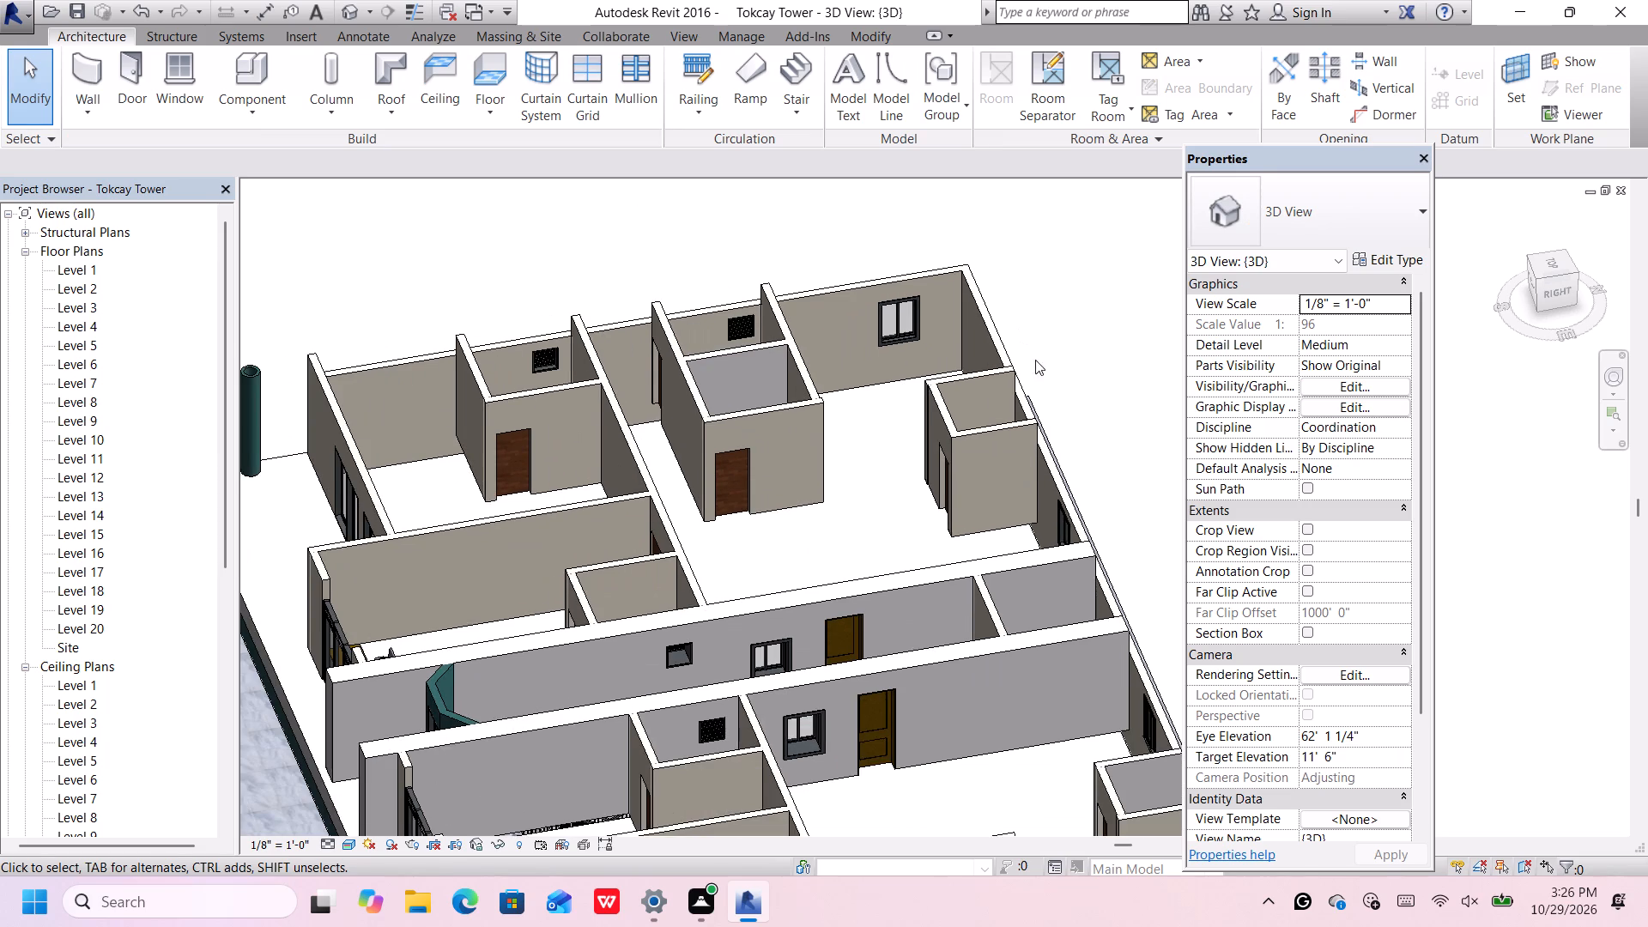
pyautogui.moveTo(1038, 364); pyautogui.dragTo(1051, 384, button='middle')
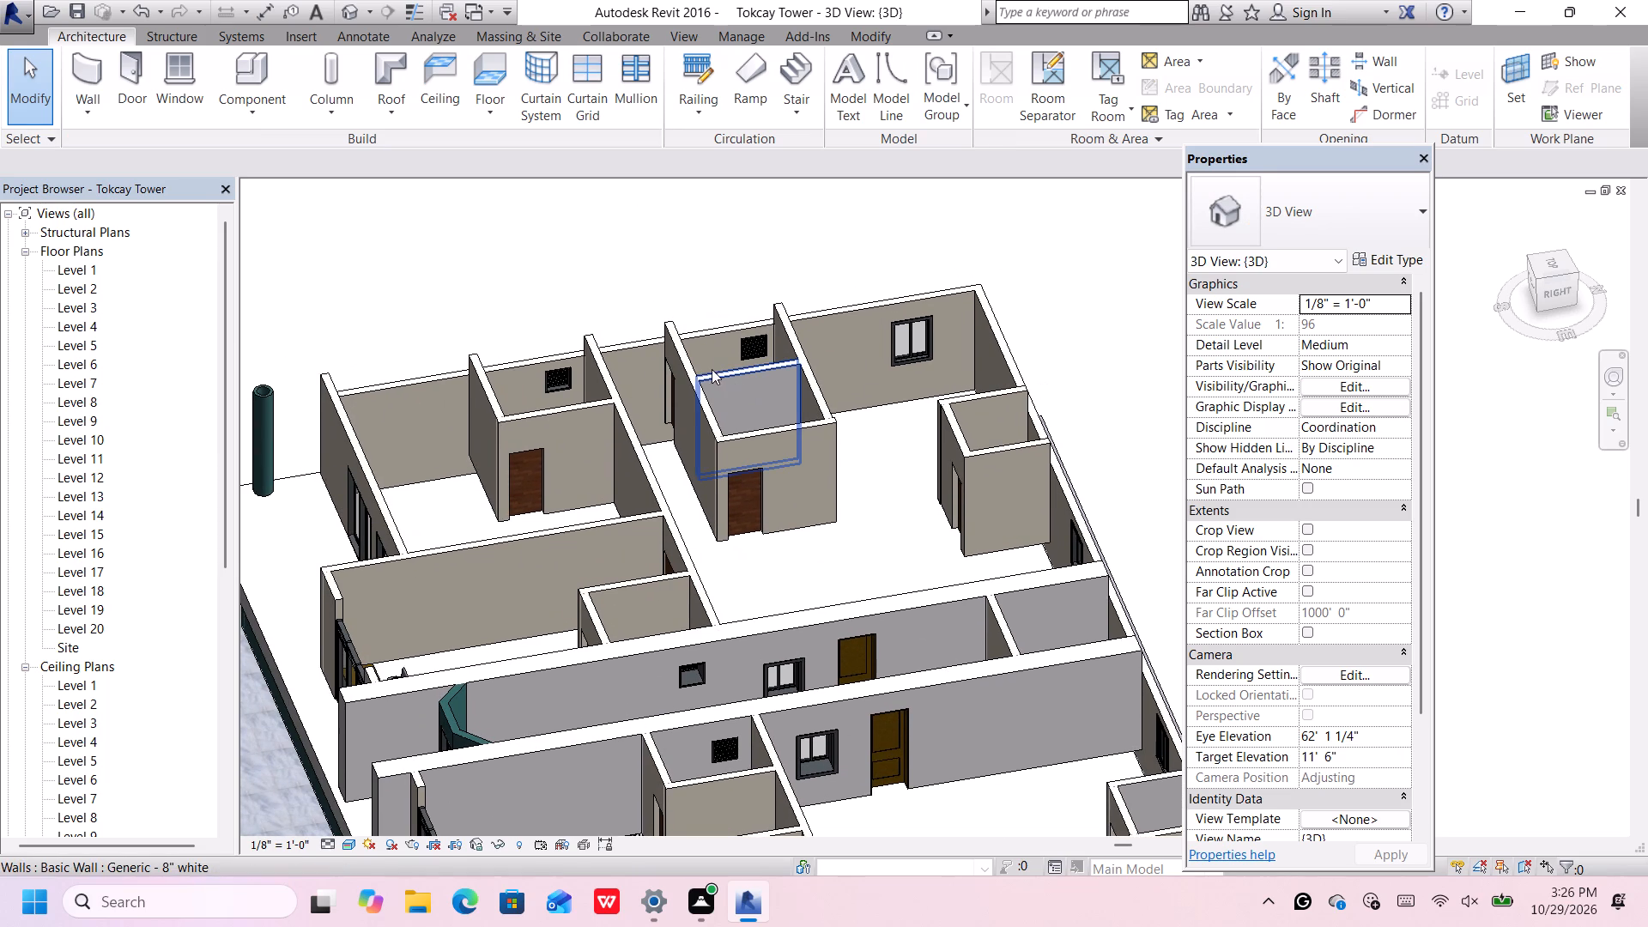
pyautogui.moveTo(717, 373); pyautogui.dragTo(772, 415, button='middle')
pyautogui.scroll(1, 750, 400)
pyautogui.click(742, 397)
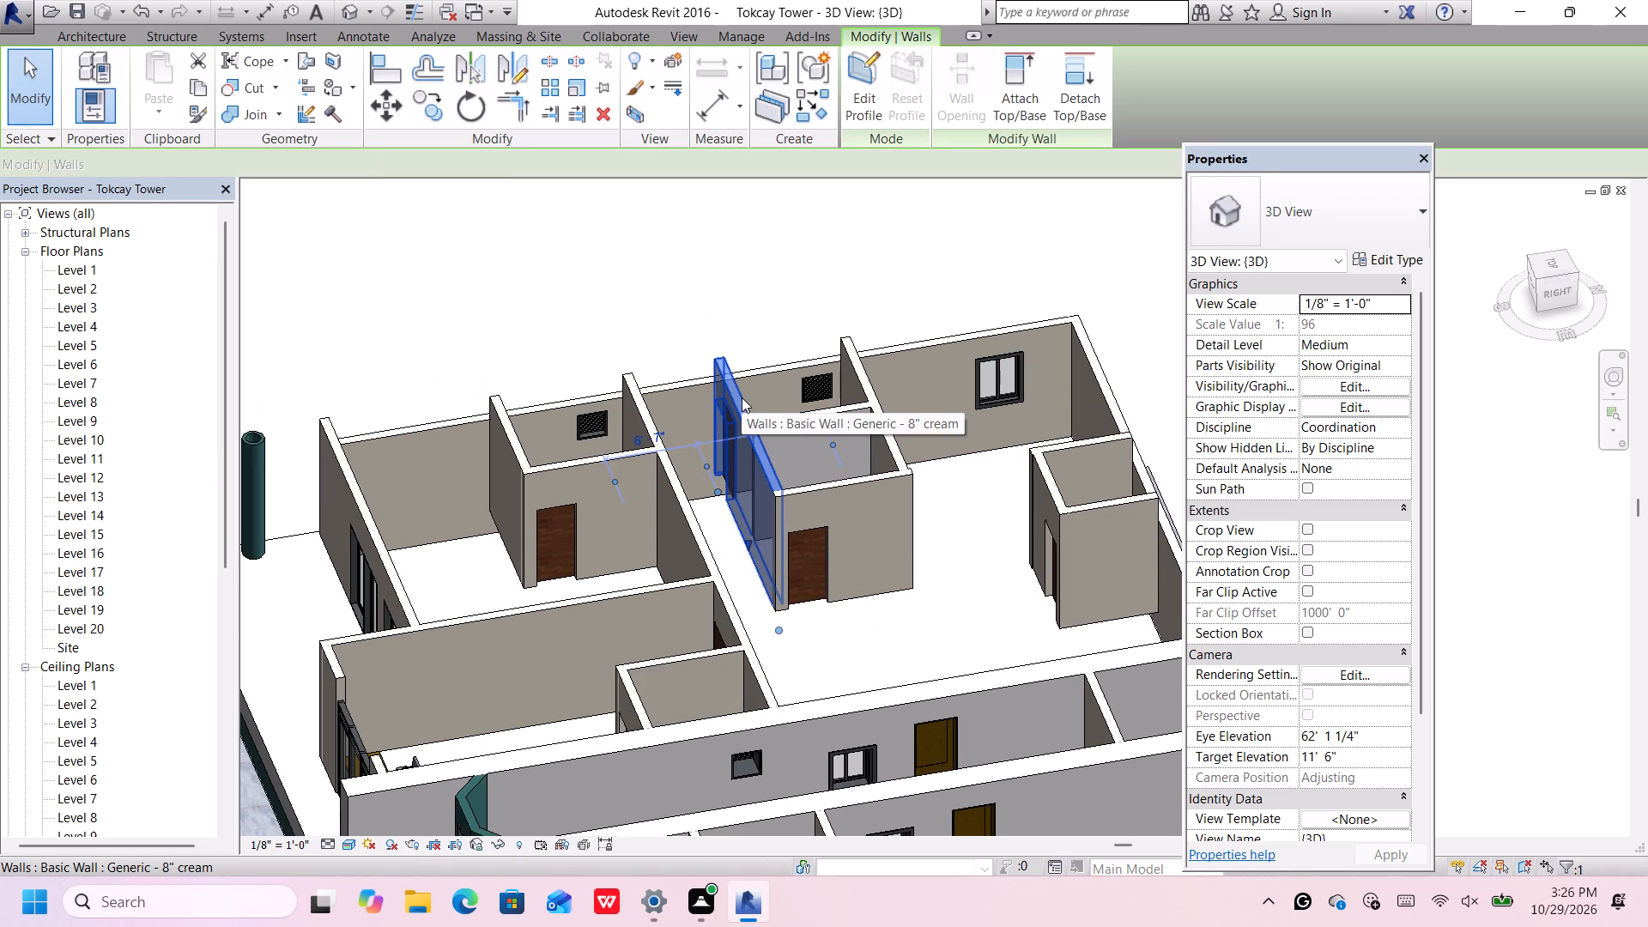
pyautogui.click(1342, 346)
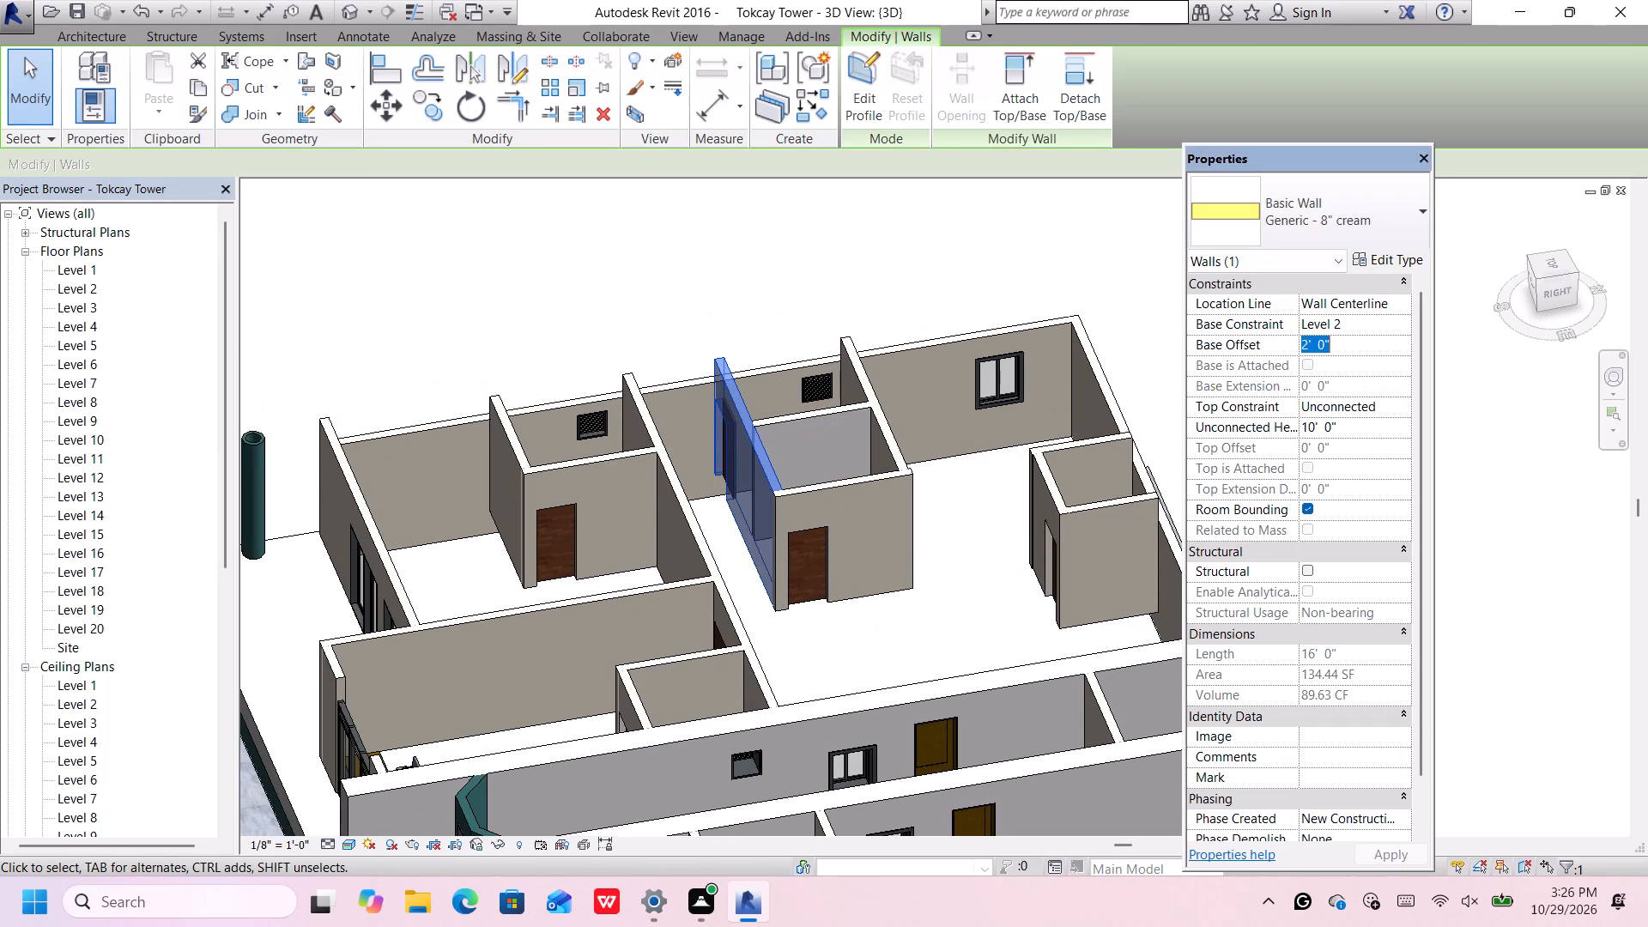
pyautogui.press('BackSpace')
pyautogui.press('0')
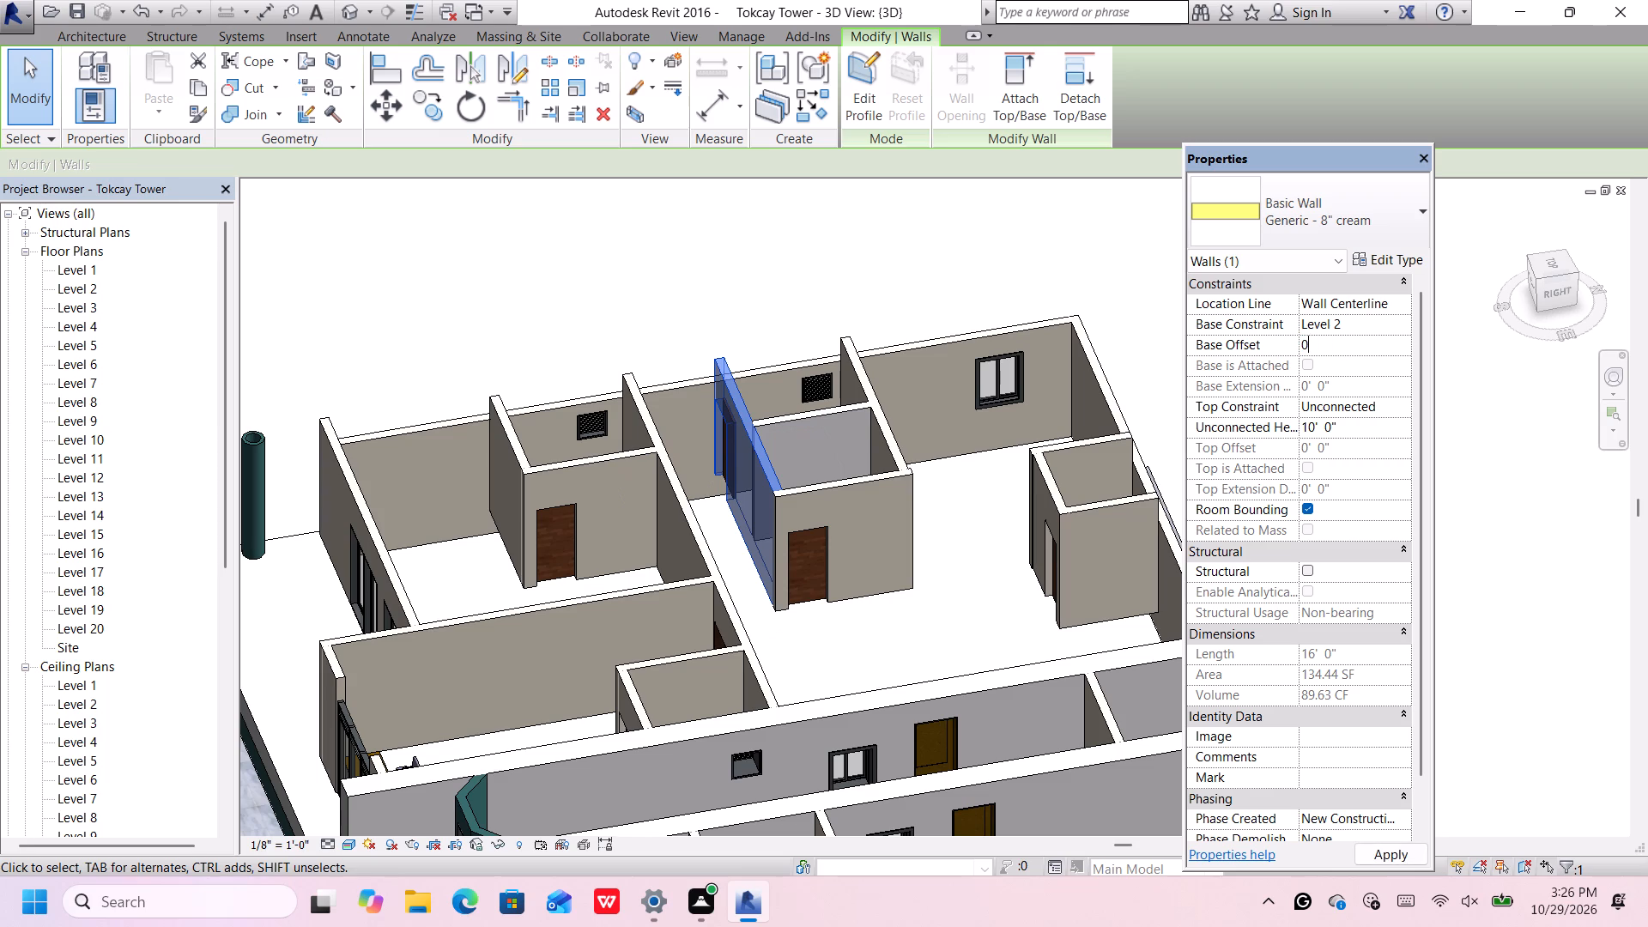
pyautogui.press('Return')
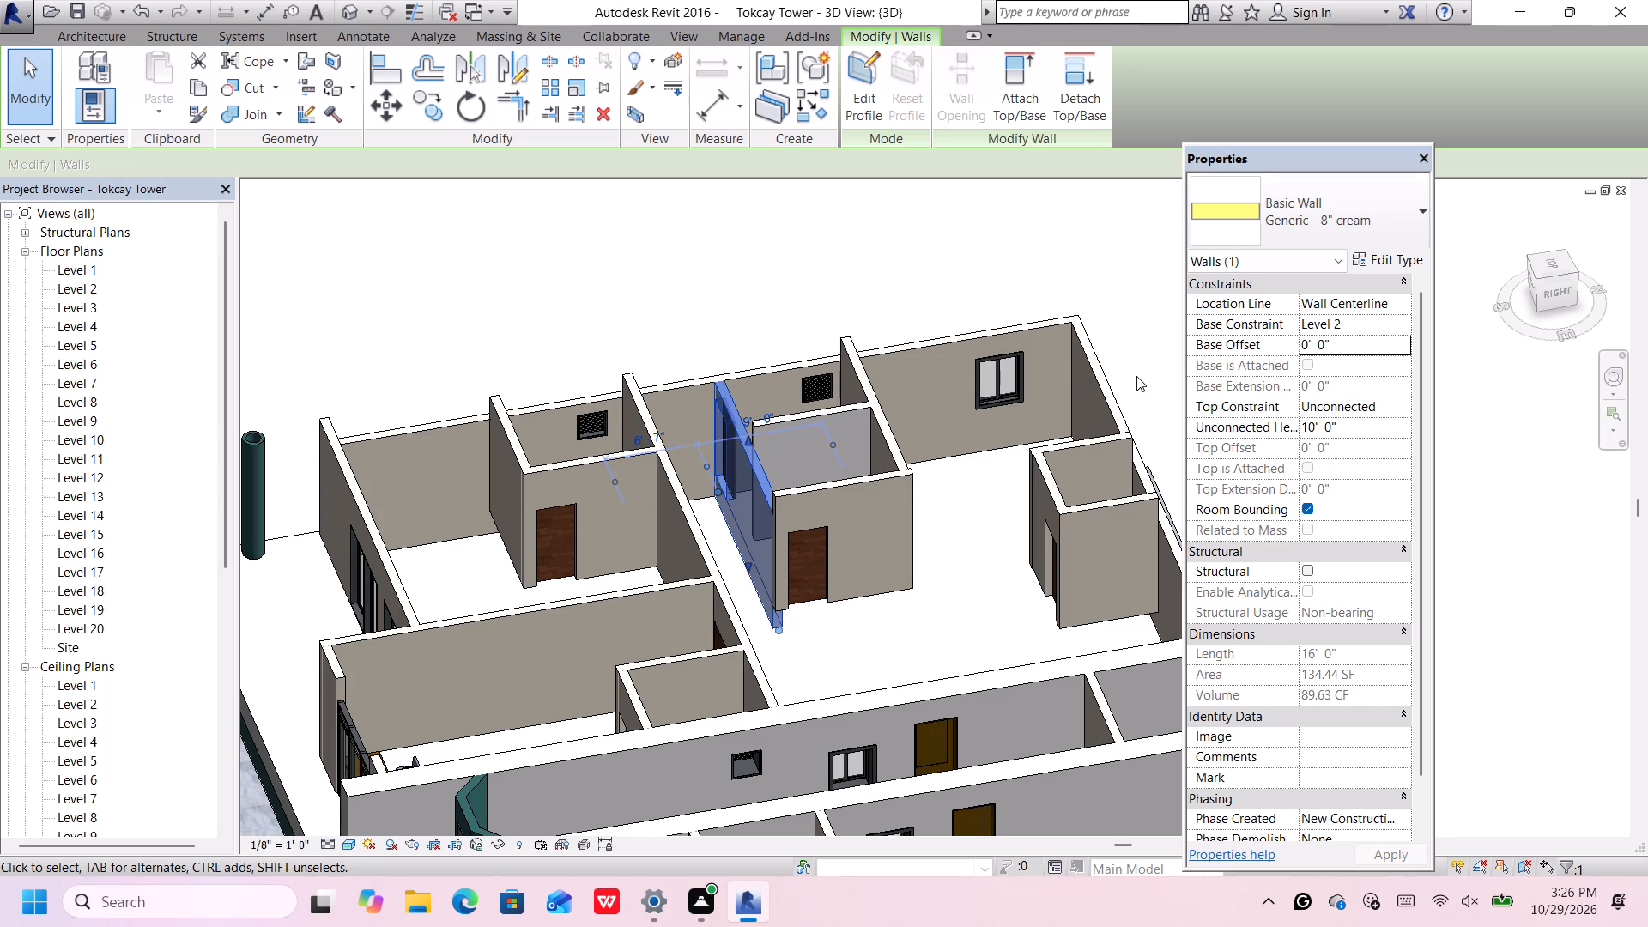
# Set the base offset of the opposite, rear-side cream partition of the same louvered room to 0' from Level 2.
pyautogui.scroll(-1, 1126, 385)
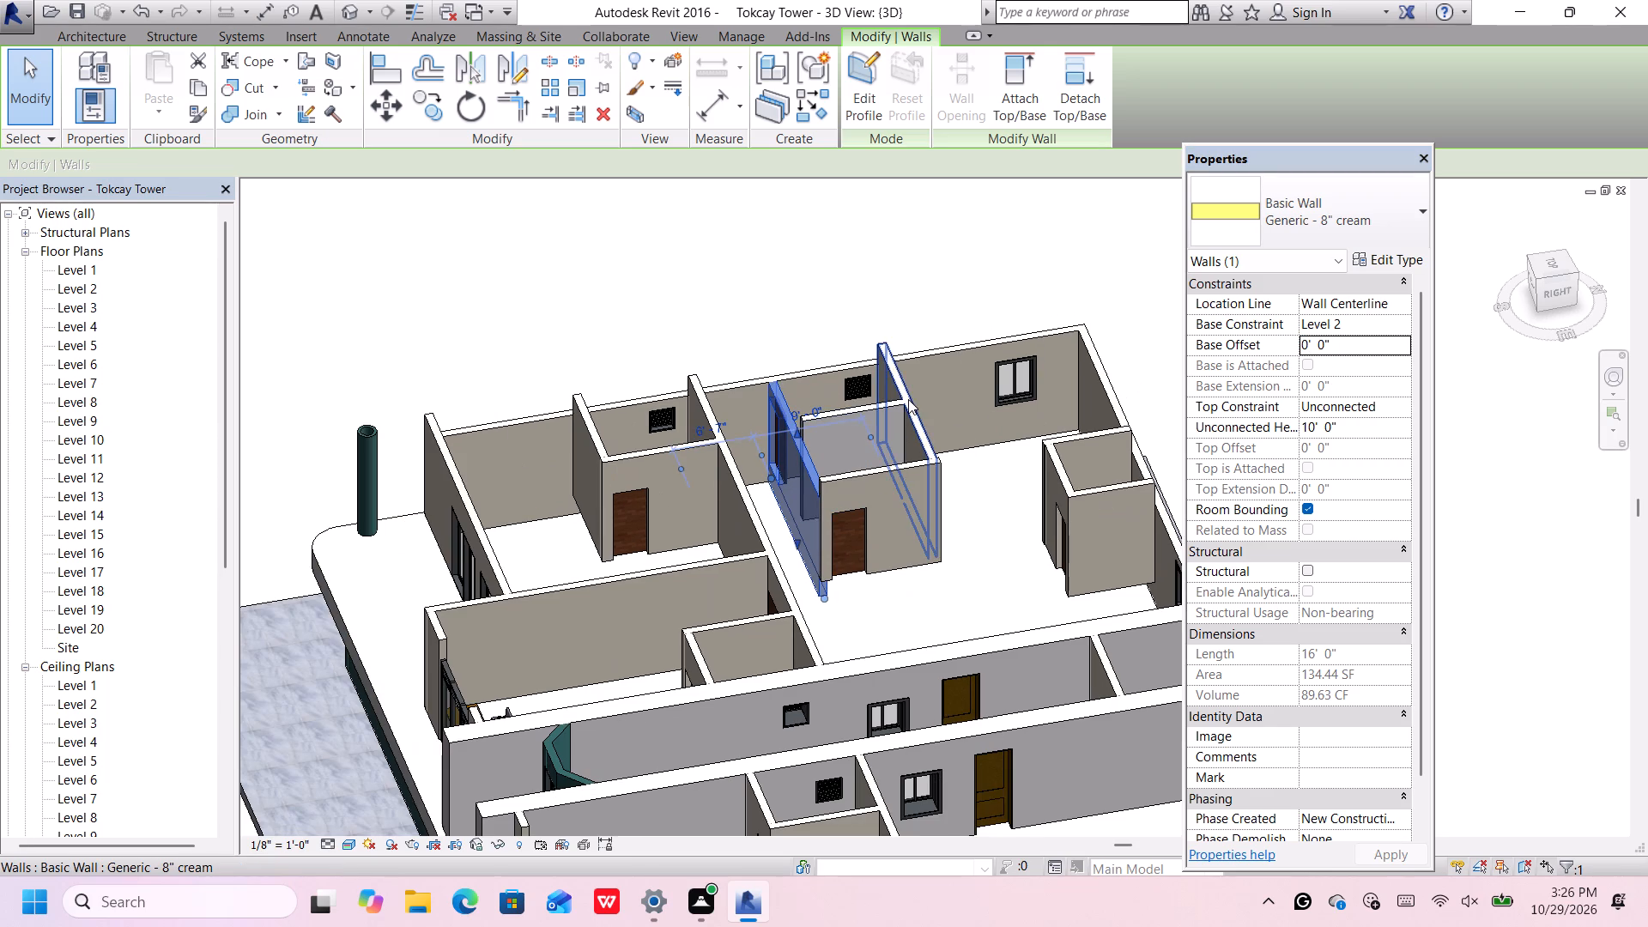
pyautogui.click(909, 397)
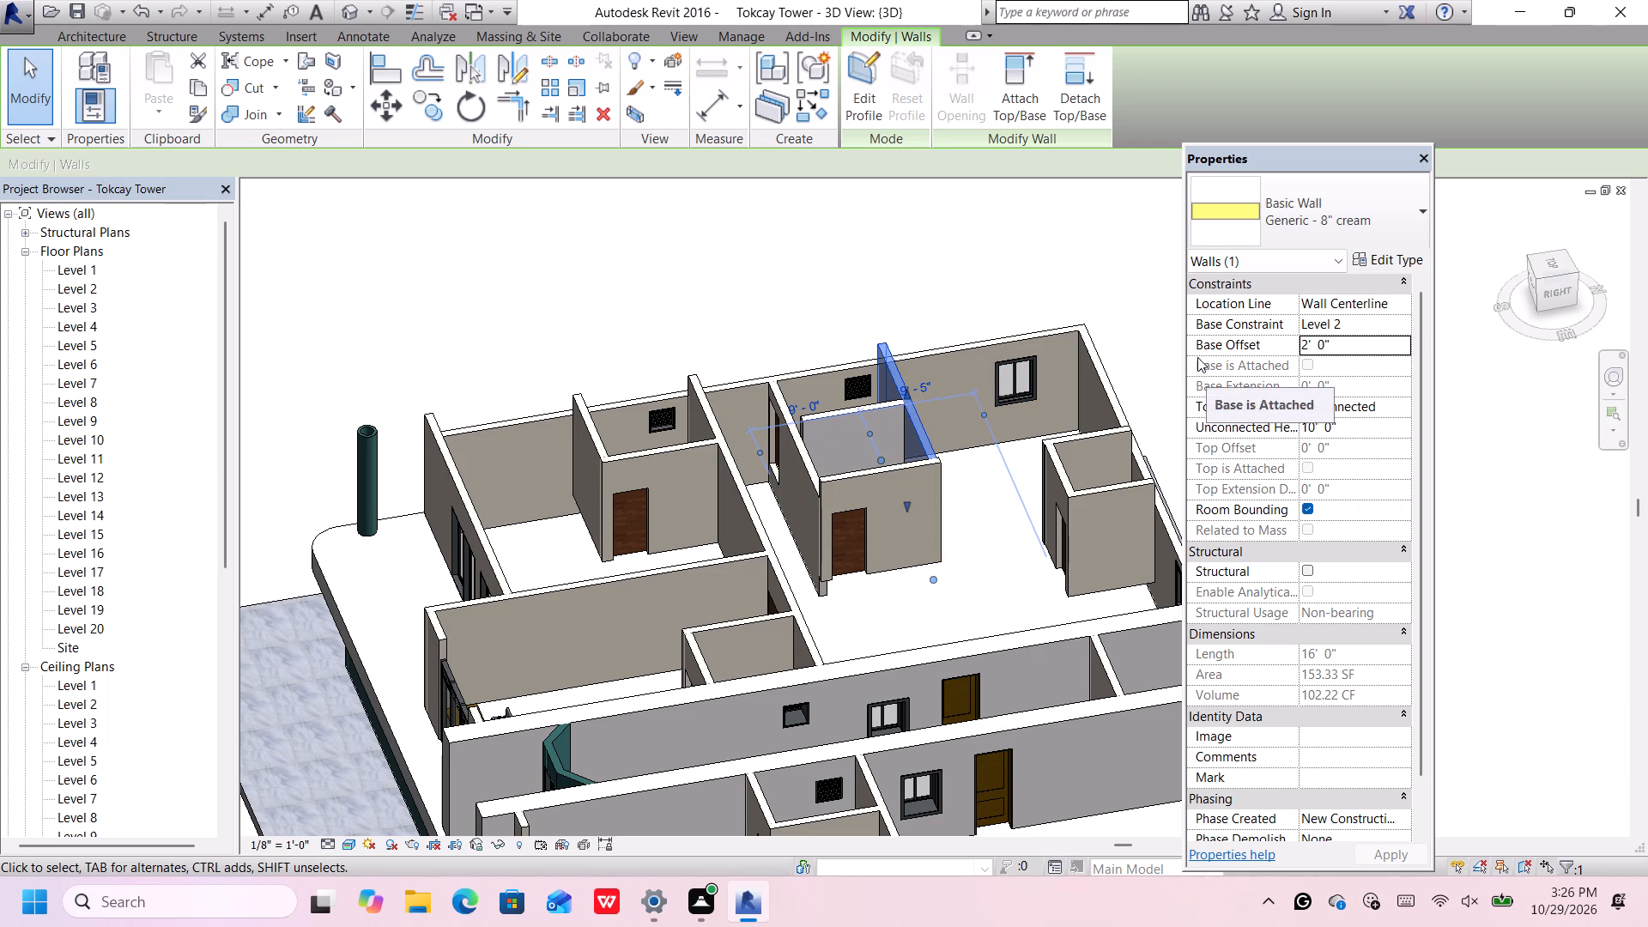
pyautogui.click(1354, 351)
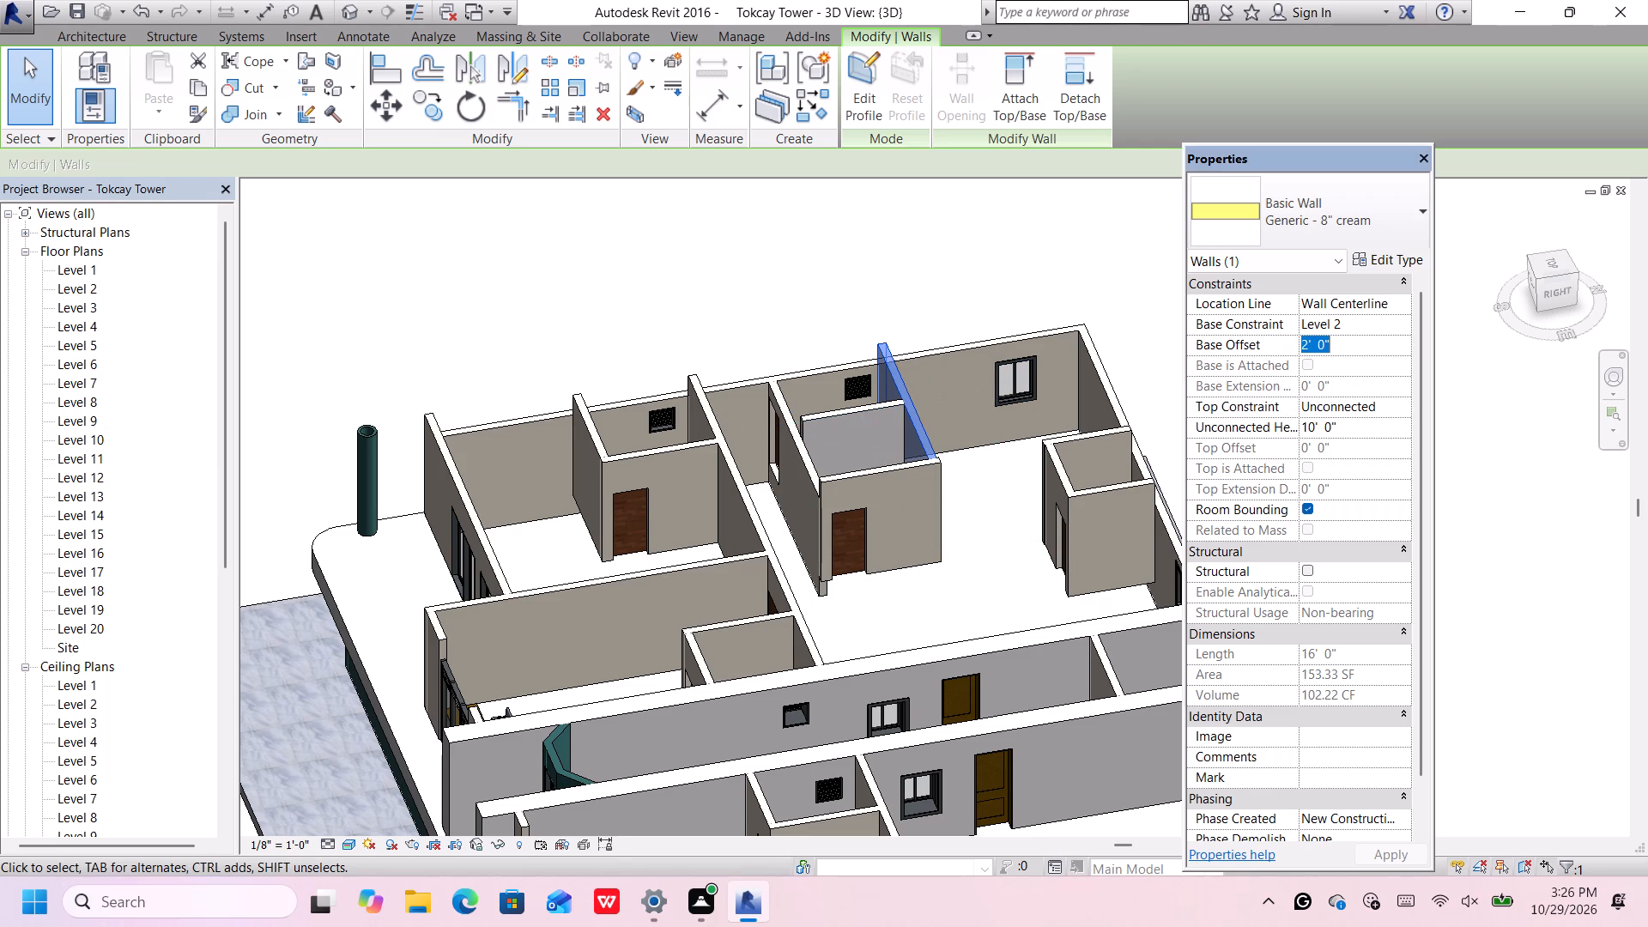
pyautogui.press('BackSpace')
pyautogui.press('0')
pyautogui.press('Return')
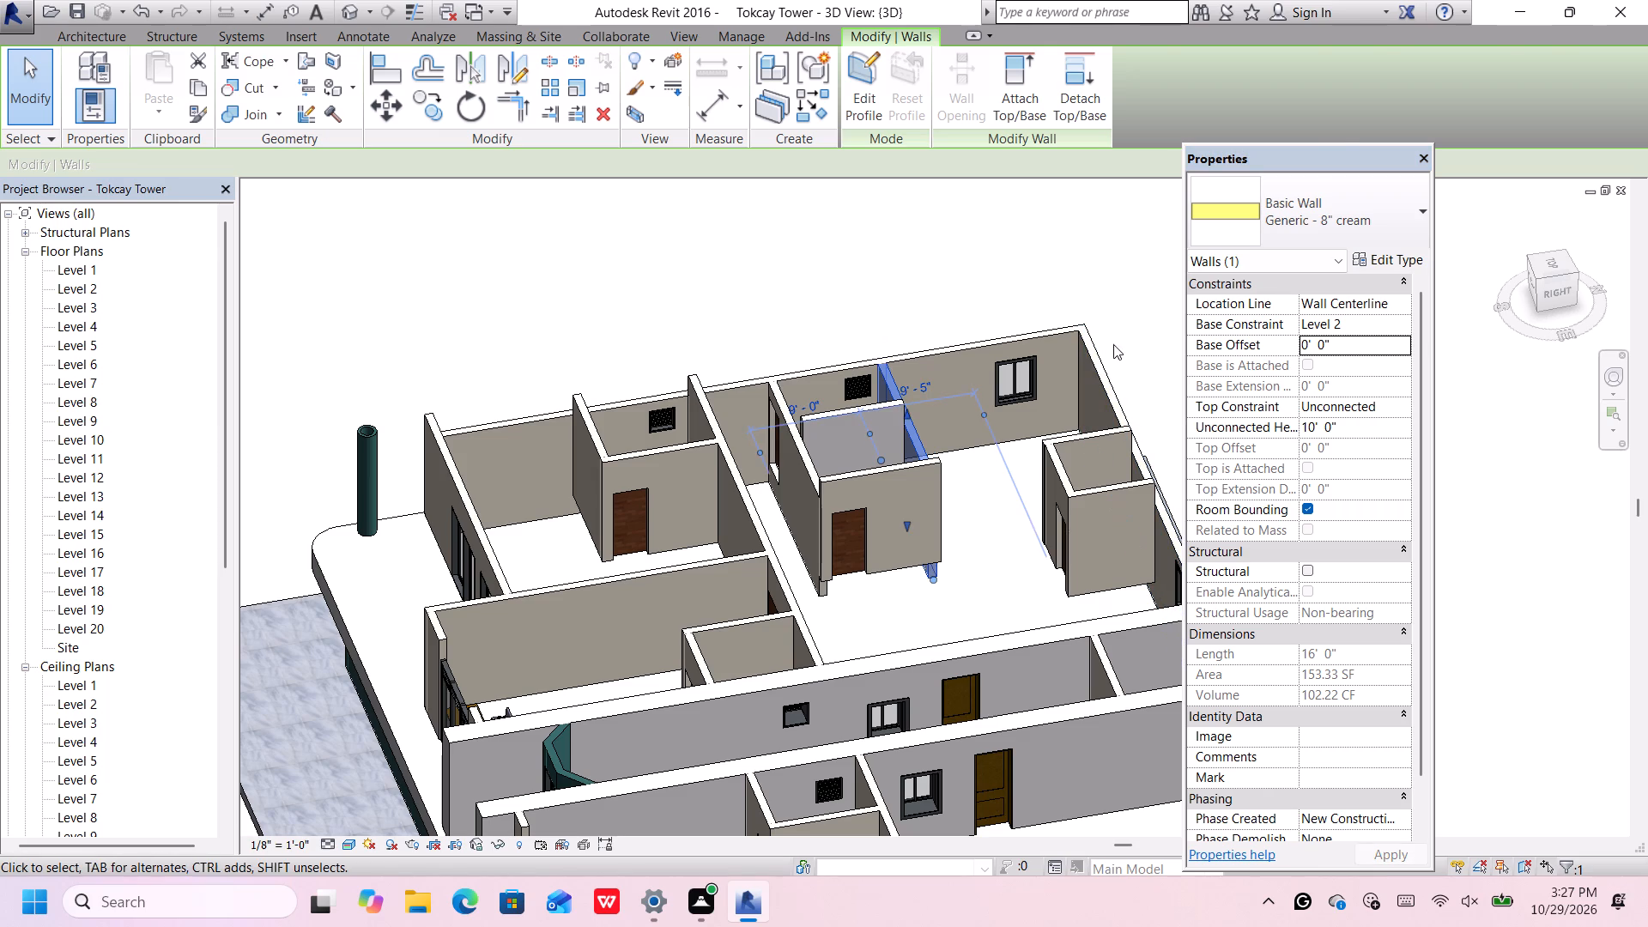
# Change the white 8" cross wall inside the second louvered room to the type Generic - 8" cream.
pyautogui.click(1142, 314)
pyautogui.scroll(1, 809, 445)
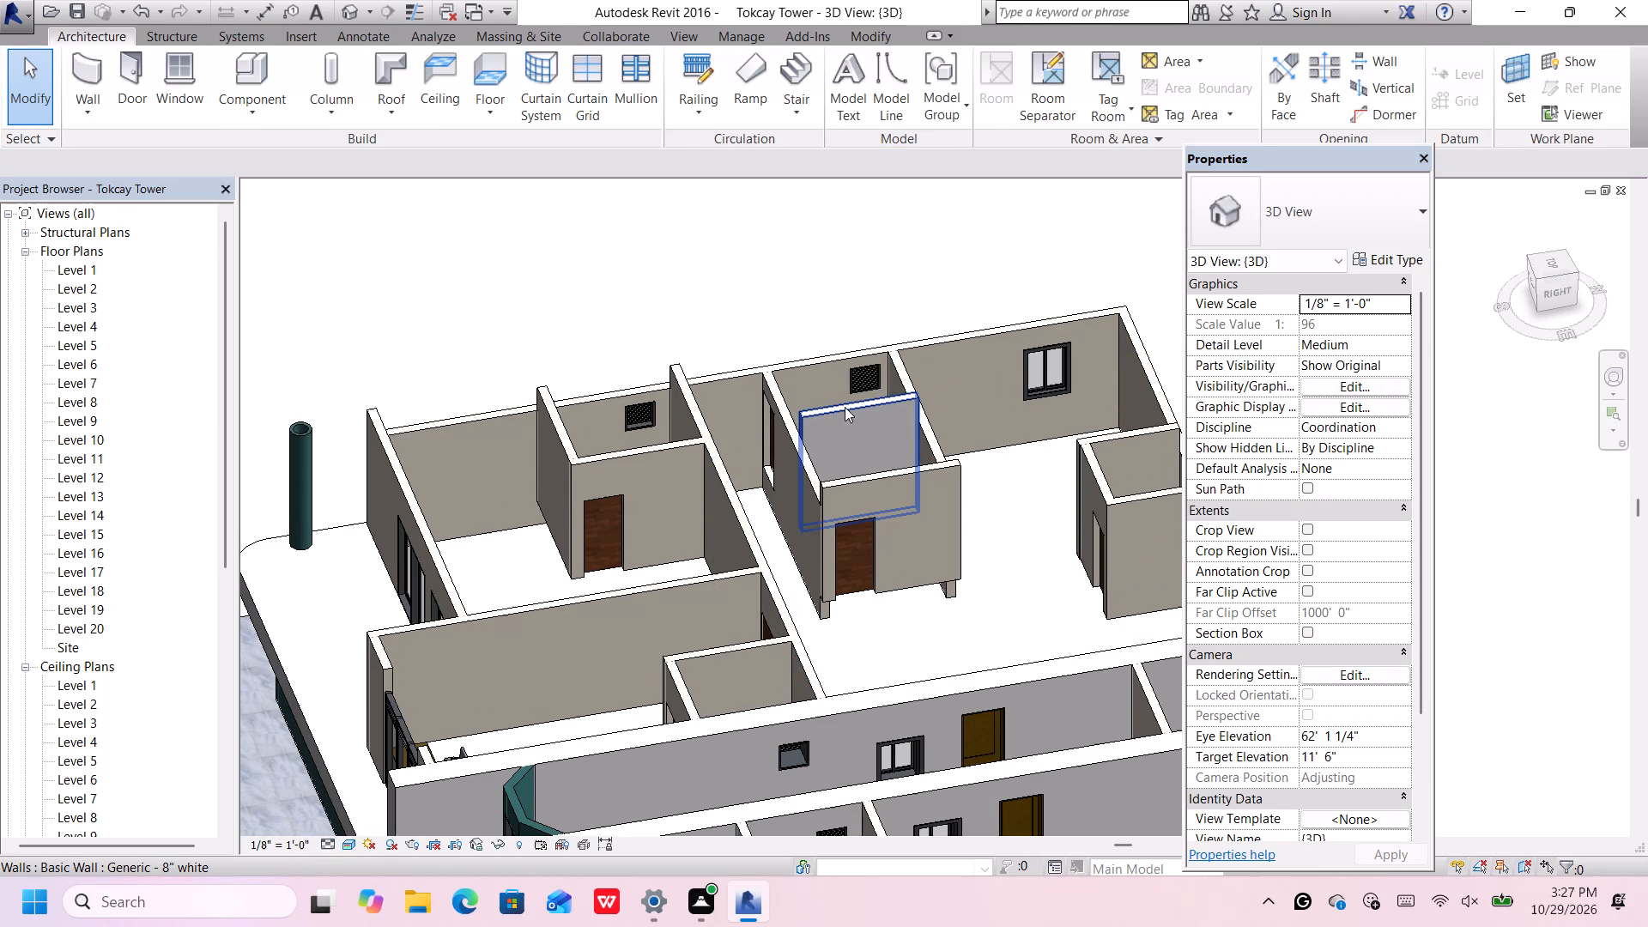
pyautogui.scroll(6, 845, 407)
pyautogui.click(845, 407)
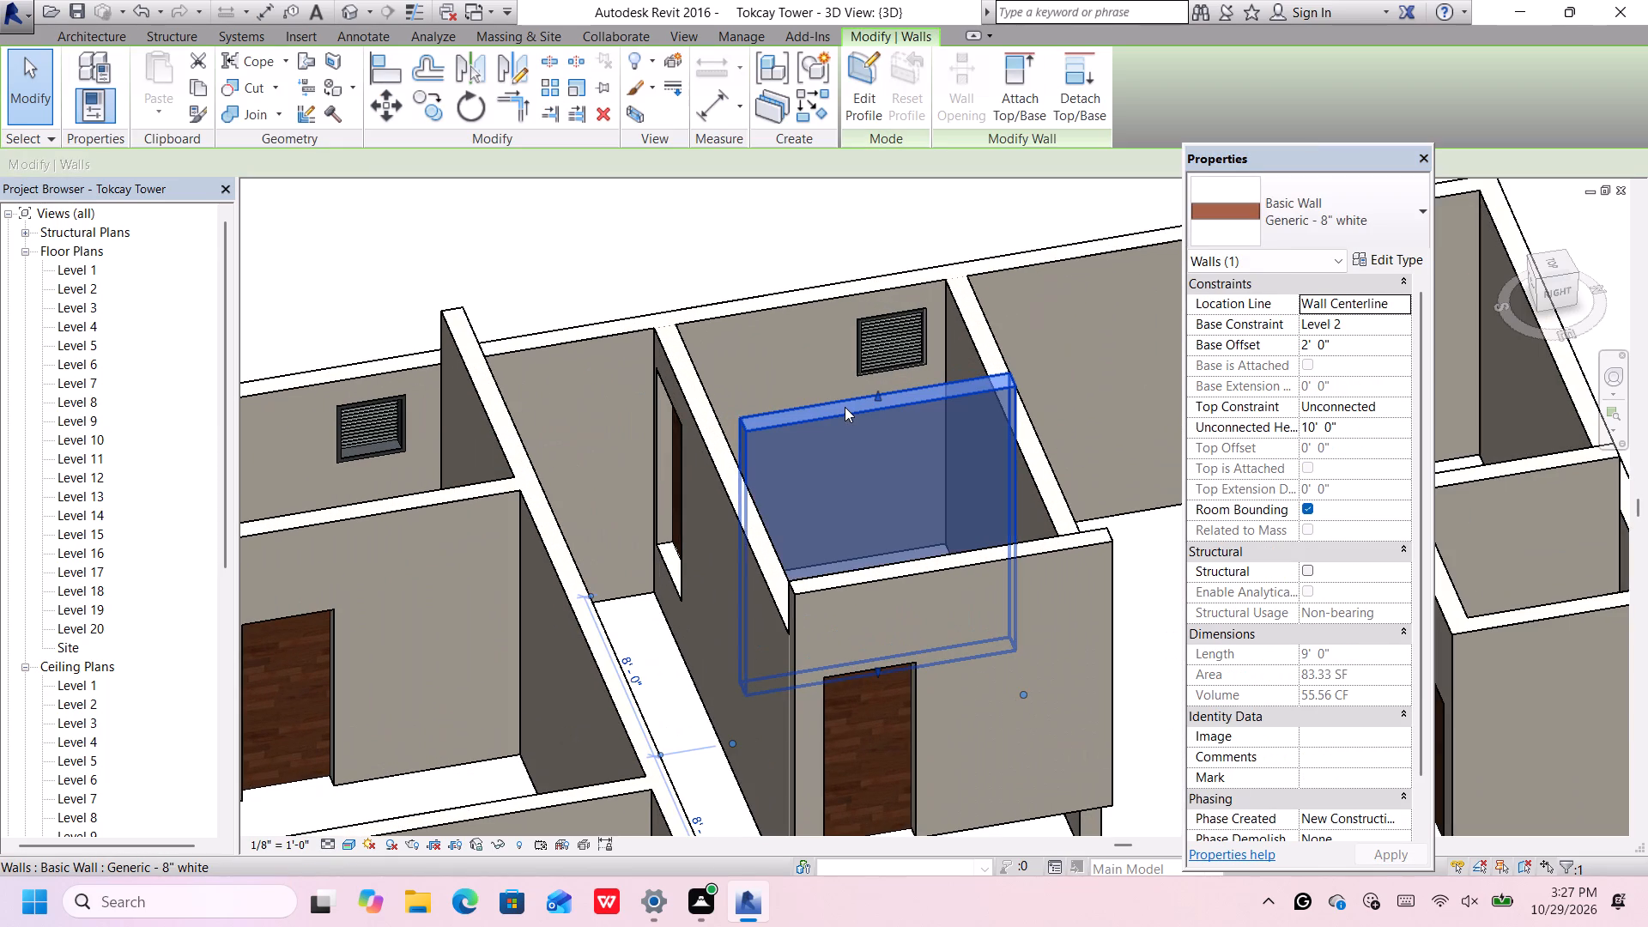
pyautogui.click(1264, 226)
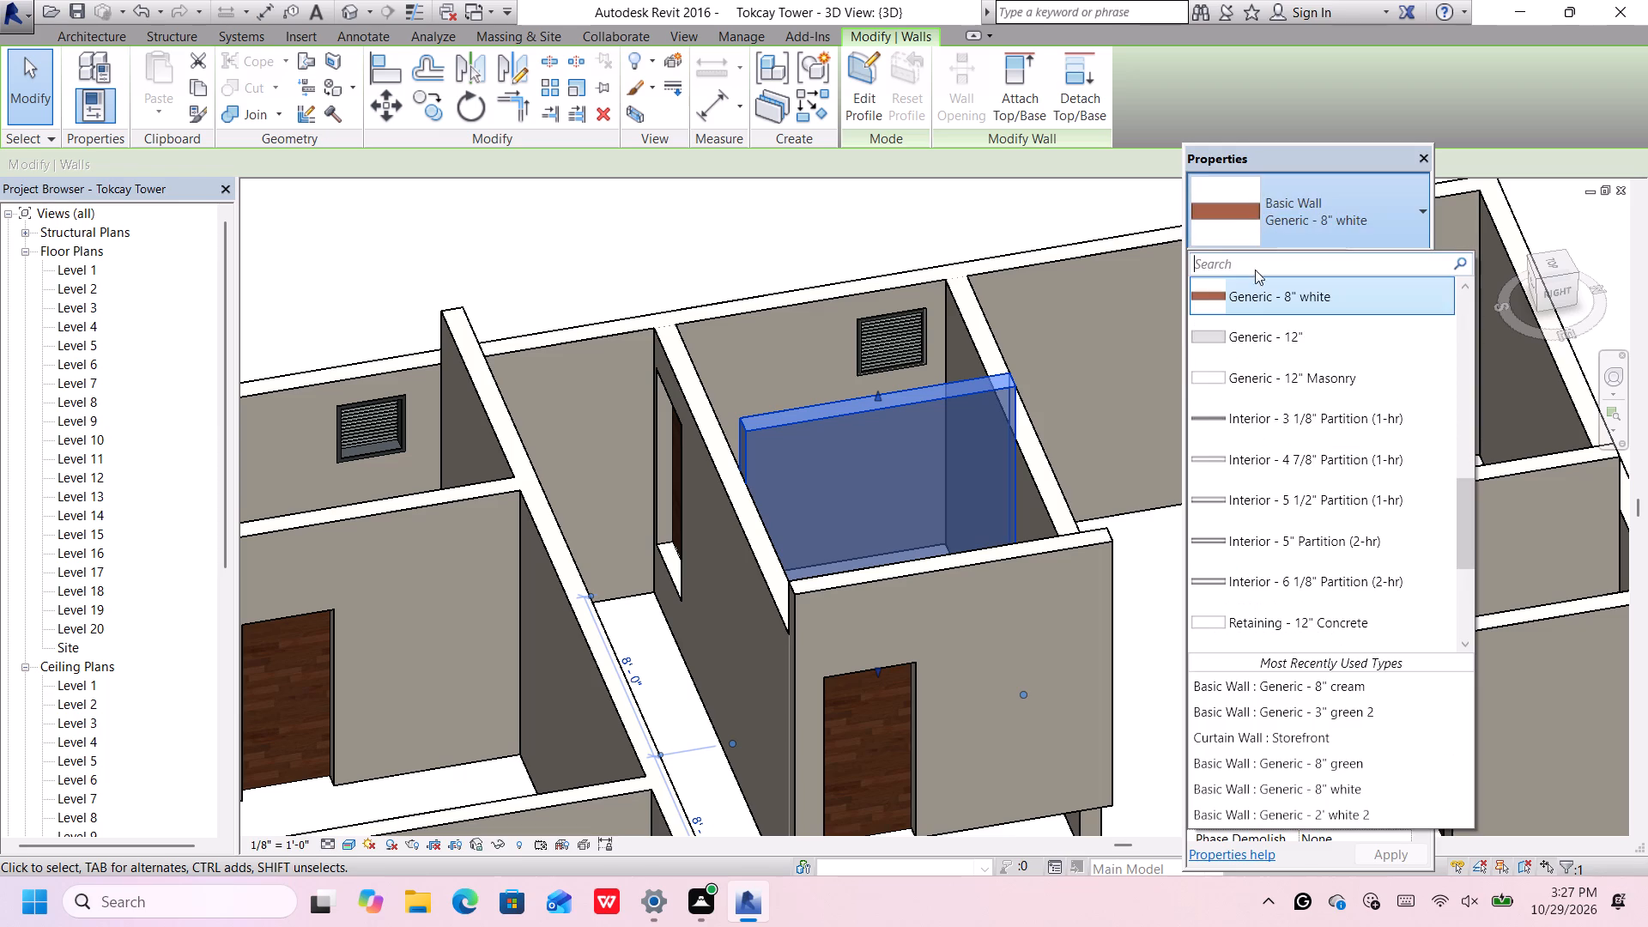
pyautogui.scroll(1, 1308, 417)
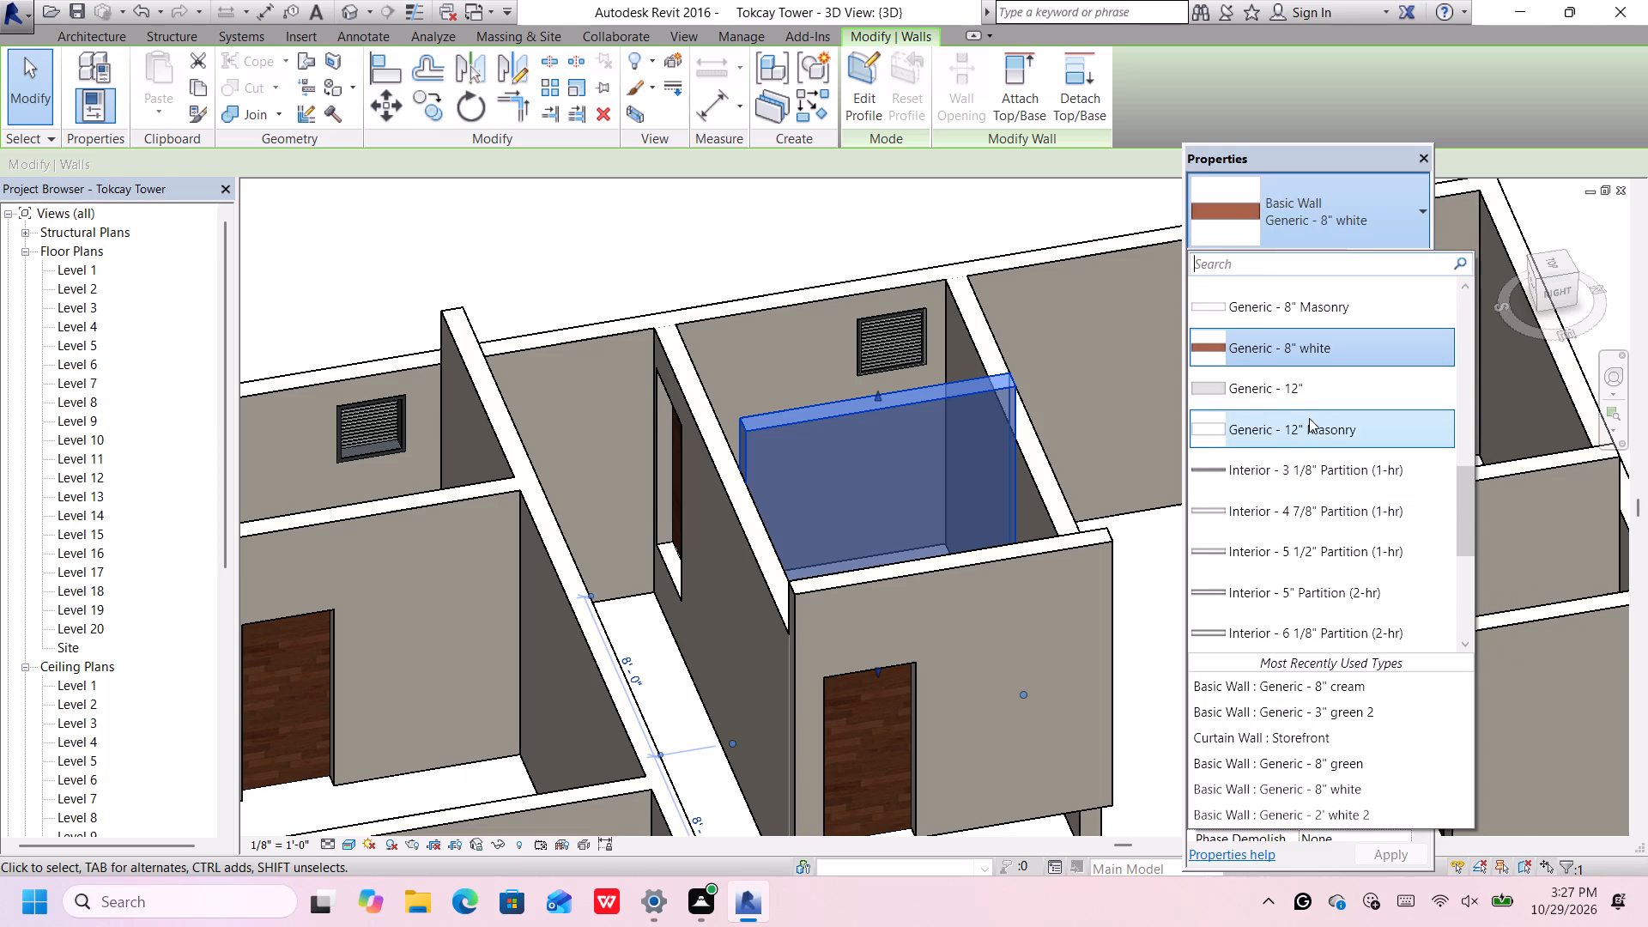
pyautogui.scroll(2, 1309, 418)
pyautogui.click(1337, 345)
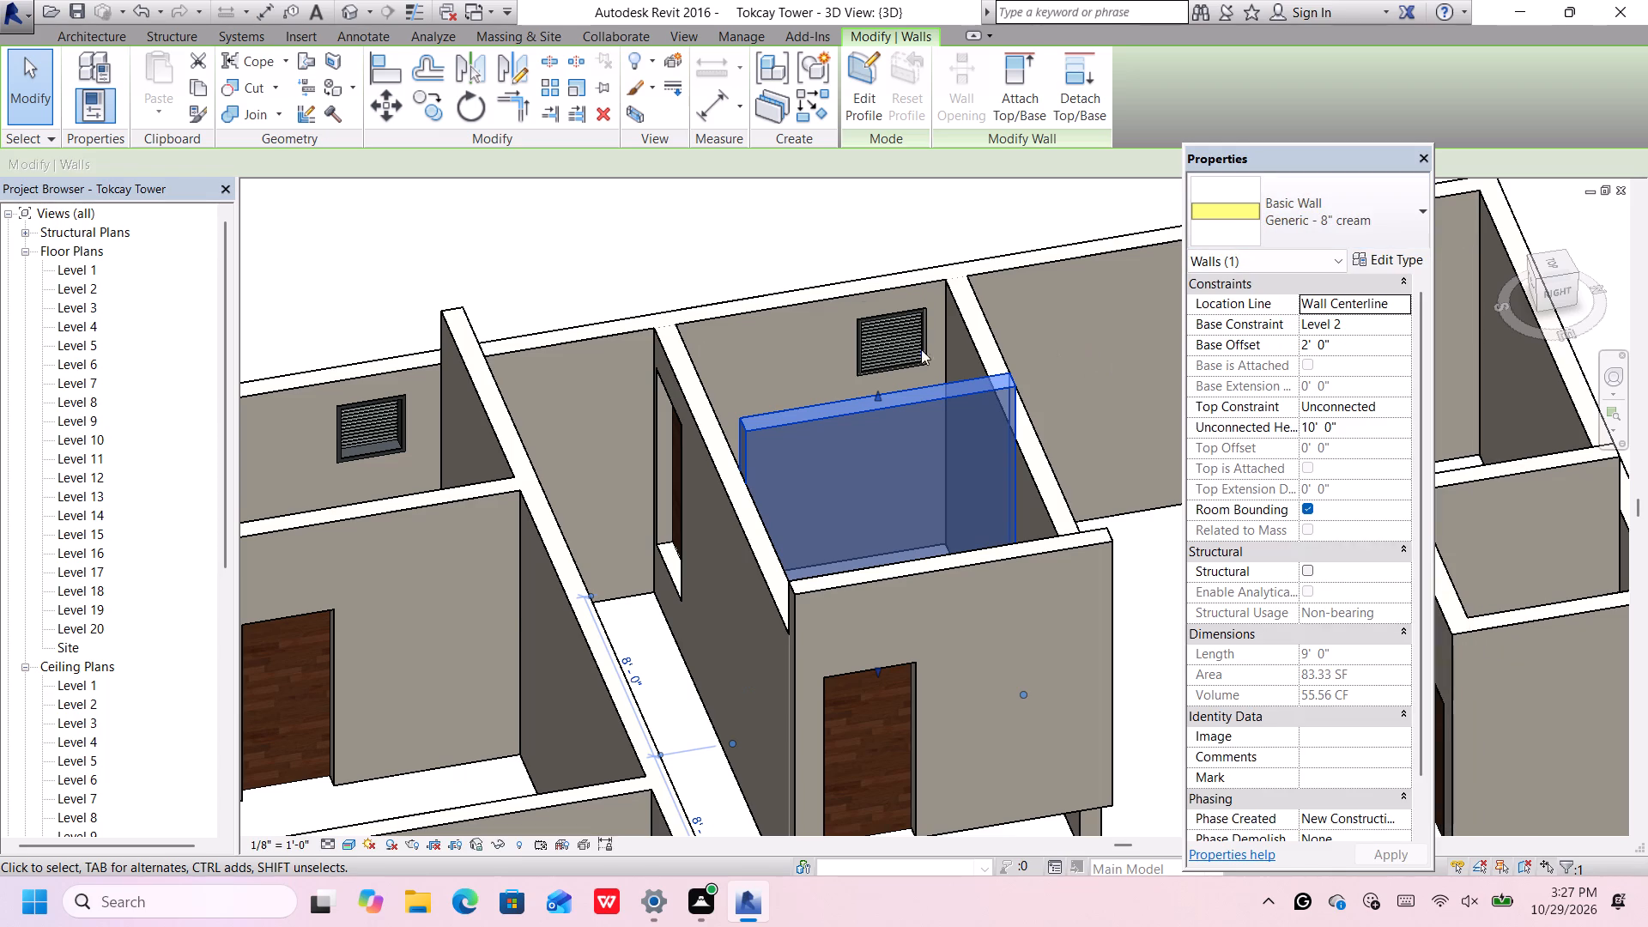
# Set the base offset of that 9' cross wall in the second louvered room to 0' from Level 2.
pyautogui.click(1358, 348)
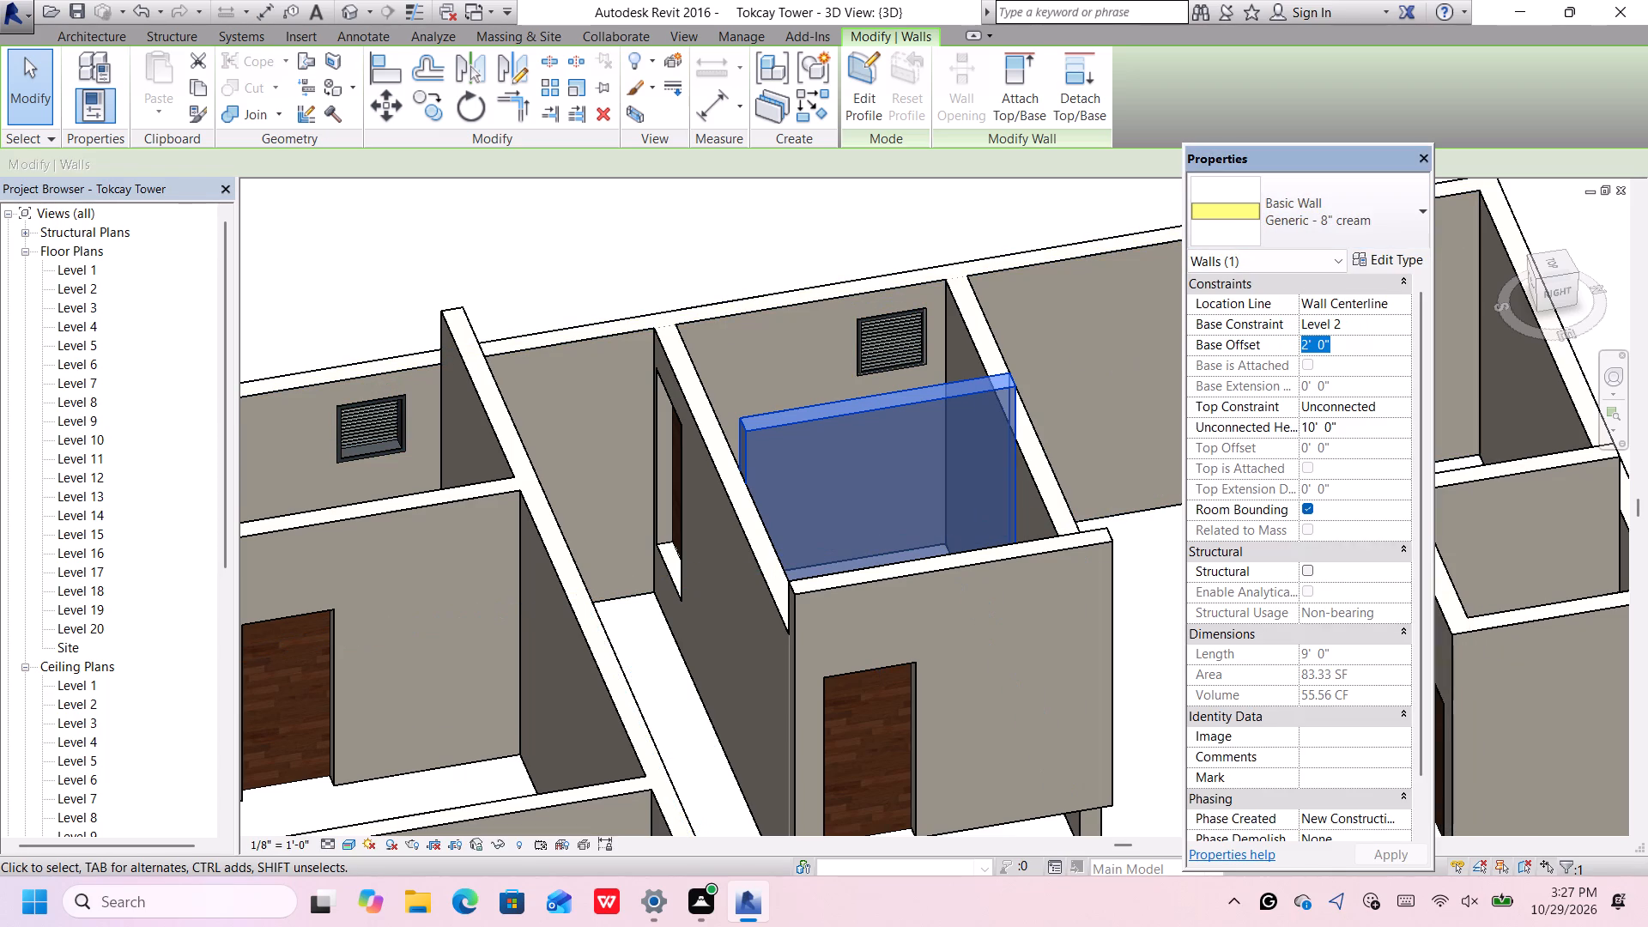
pyautogui.press('BackSpace')
pyautogui.press('0')
pyautogui.press('Return')
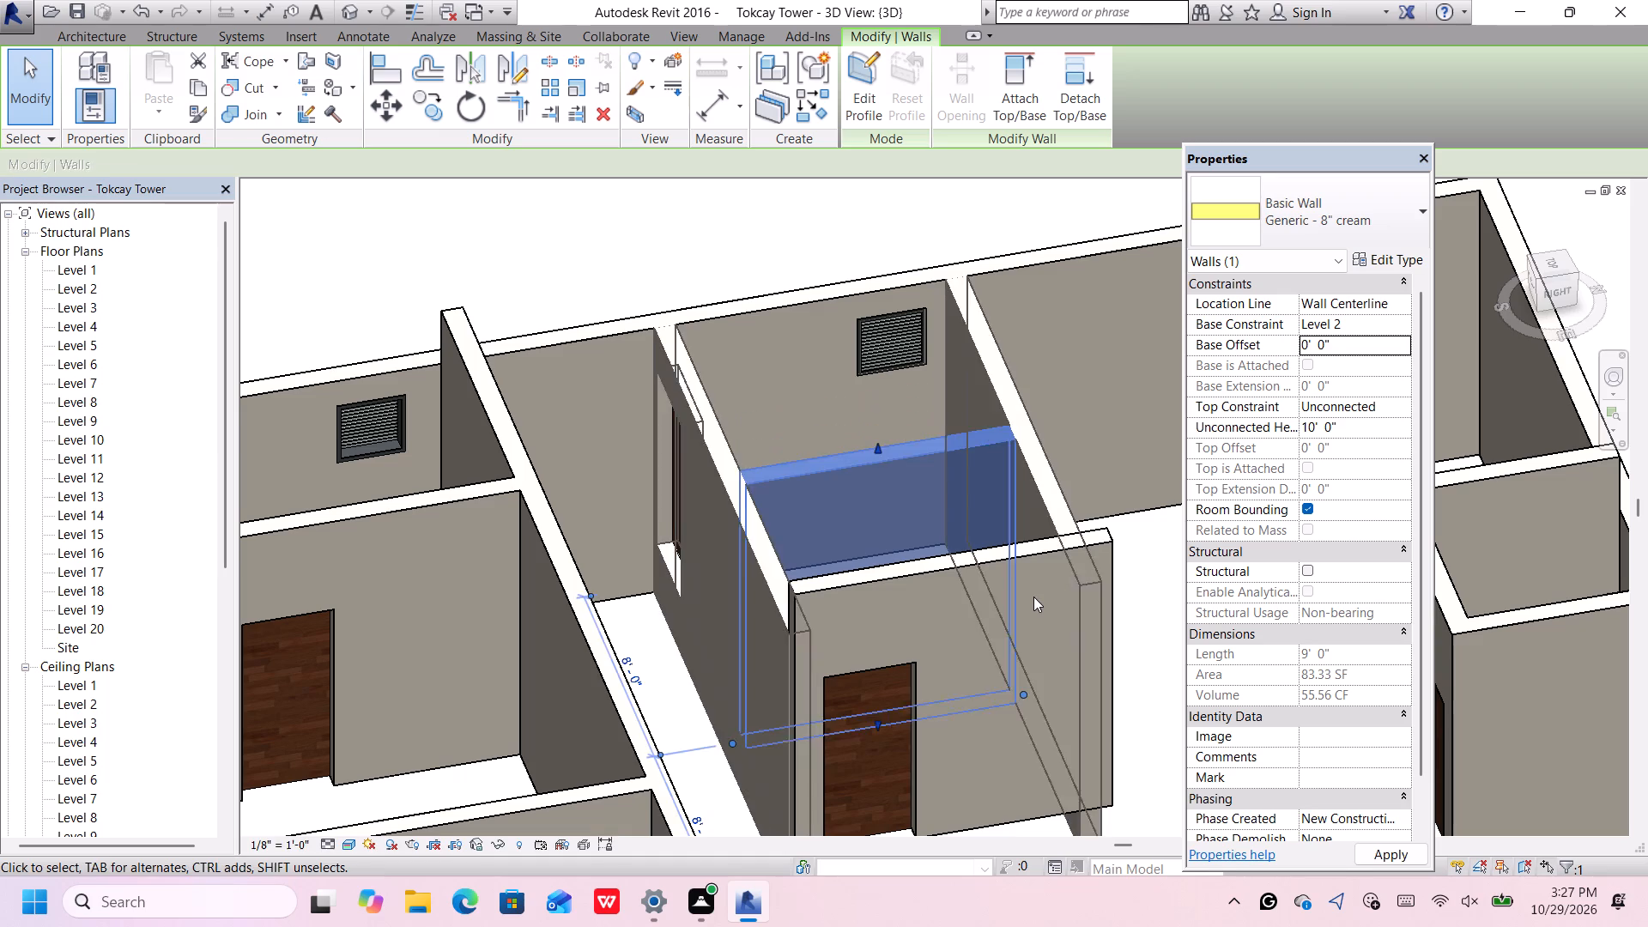
# Set the base offset of the 9' 6" cream wall holding the wooden door of the second louvered room's block to 0'.
pyautogui.click(1008, 557)
pyautogui.click(1337, 347)
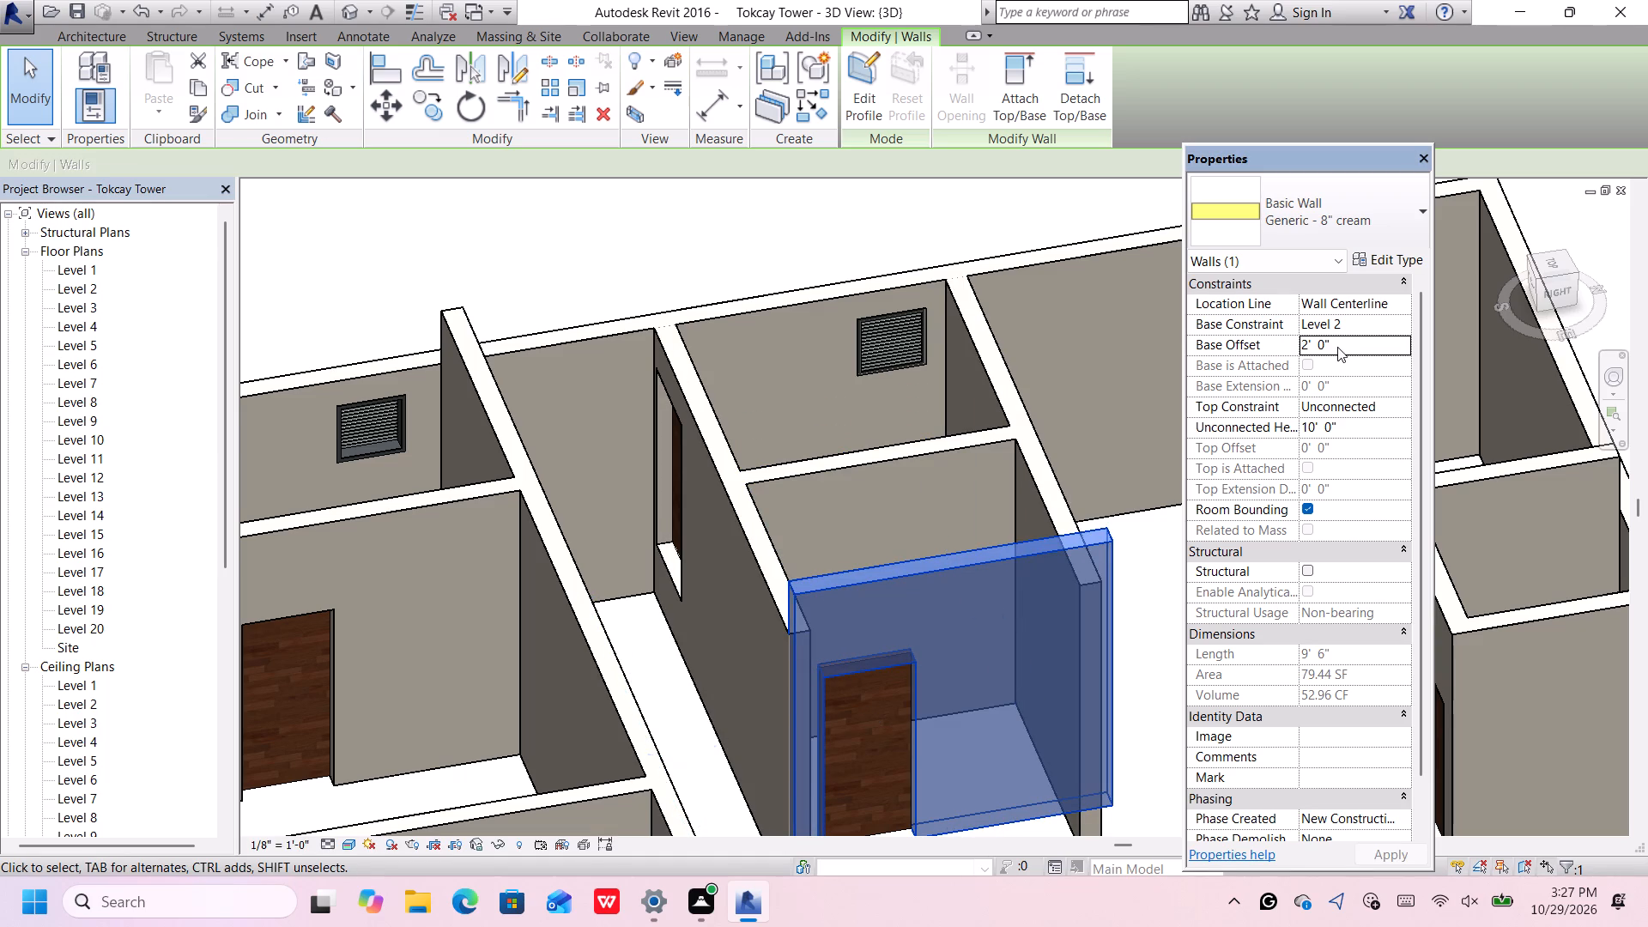
pyautogui.press('BackSpace')
pyautogui.press('BackSpace')
pyautogui.press('BackSpace')
pyautogui.press('BackSpace')
pyautogui.press('BackSpace')
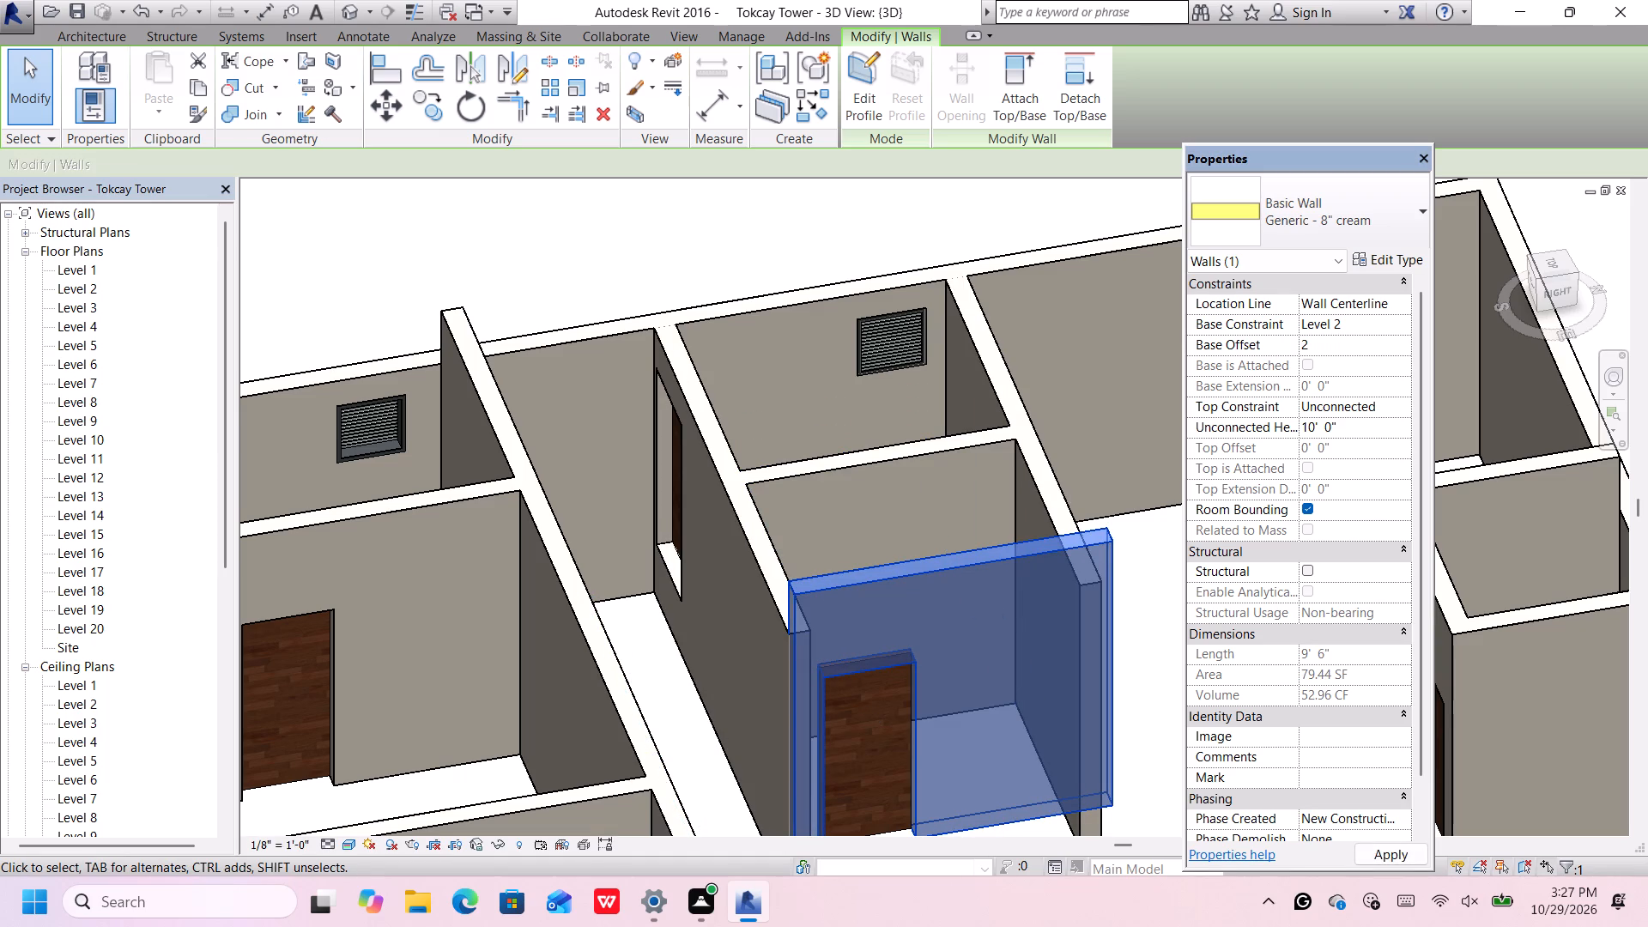
pyautogui.press('BackSpace')
pyautogui.press('0')
pyautogui.press('Return')
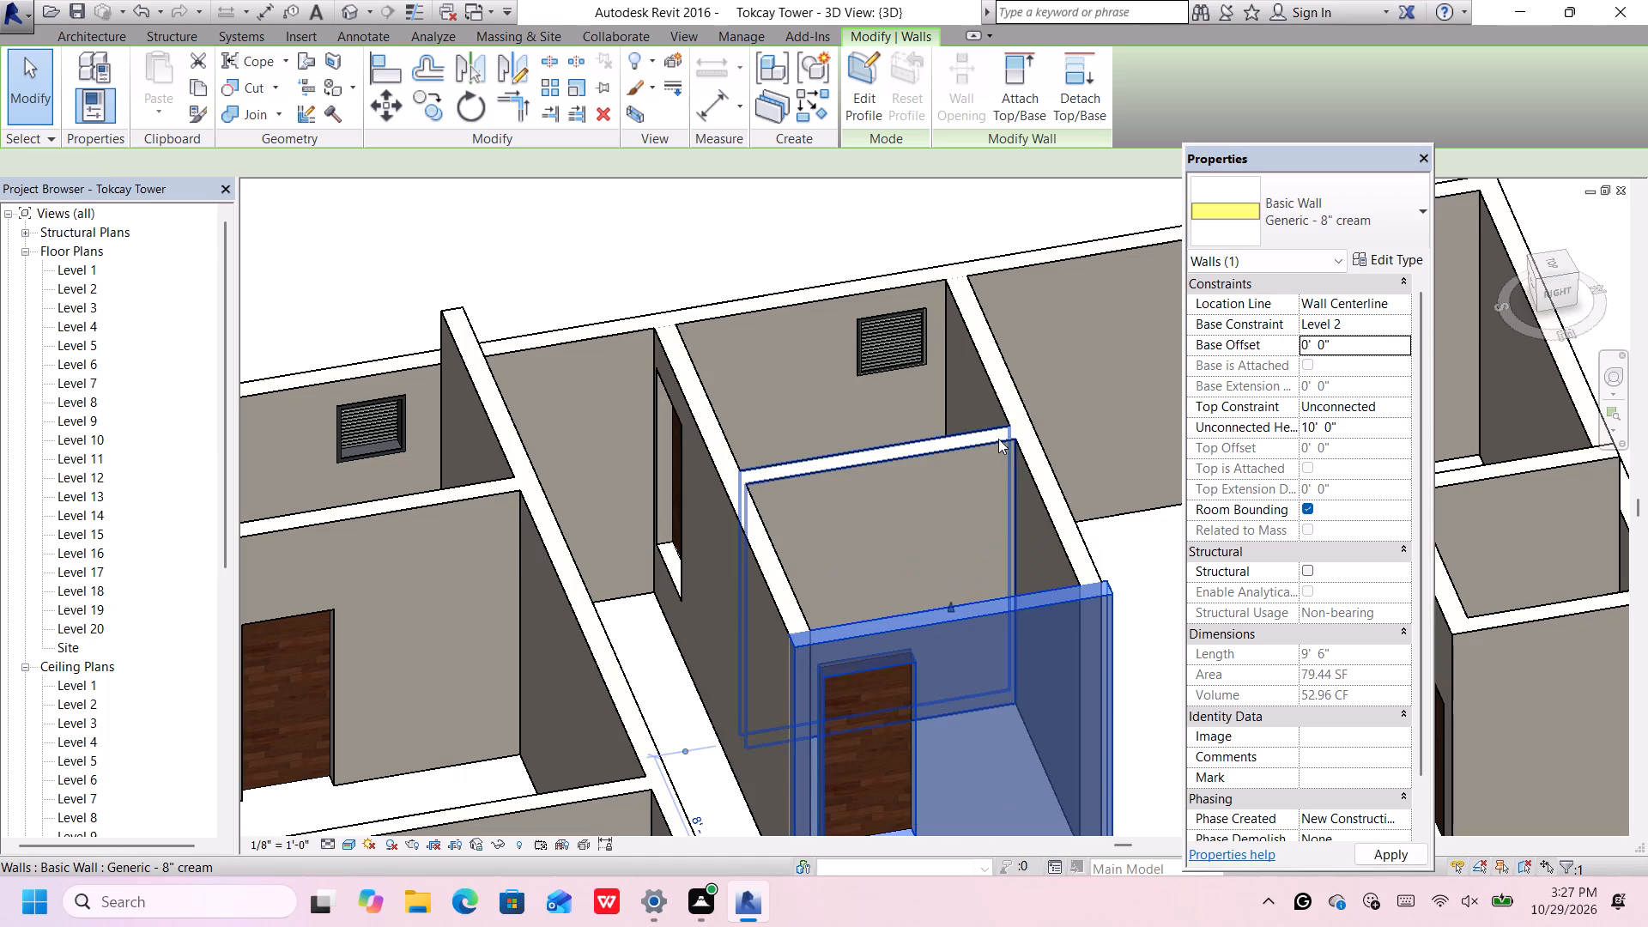
# Set the base offset of the 7' 6" cream partition of the small room beyond the second louvered block to 0' from Level 2.
pyautogui.scroll(-7, 994, 439)
pyautogui.moveTo(991, 443); pyautogui.dragTo(779, 401, button='middle')
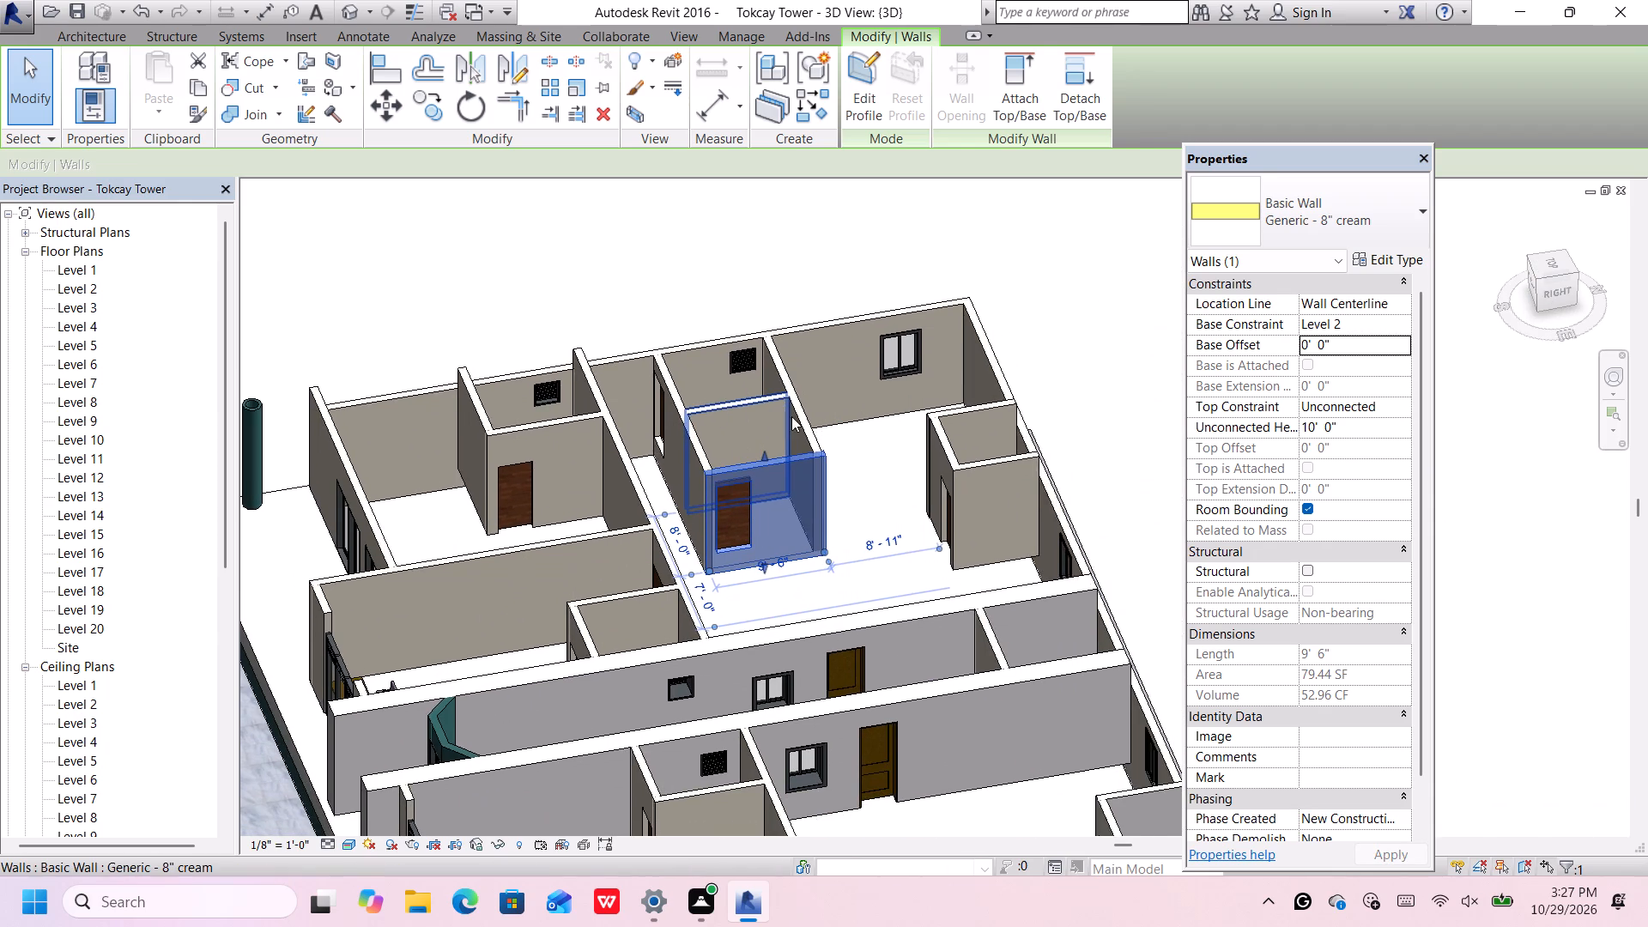
pyautogui.scroll(3, 1077, 380)
pyautogui.click(1080, 382)
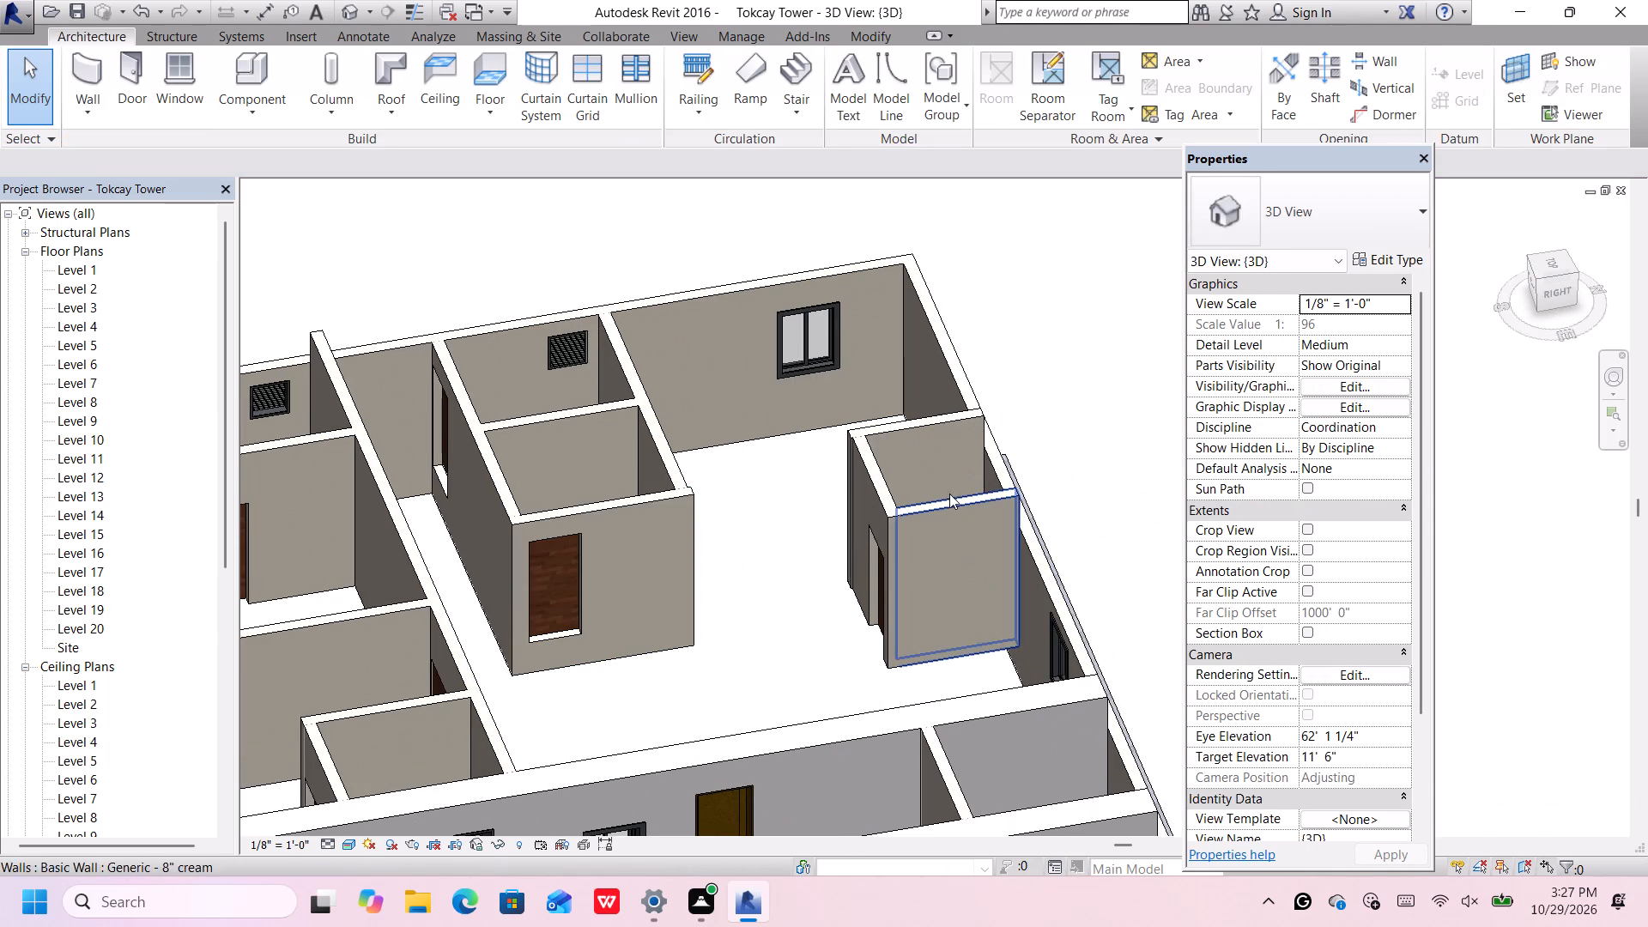
pyautogui.click(924, 426)
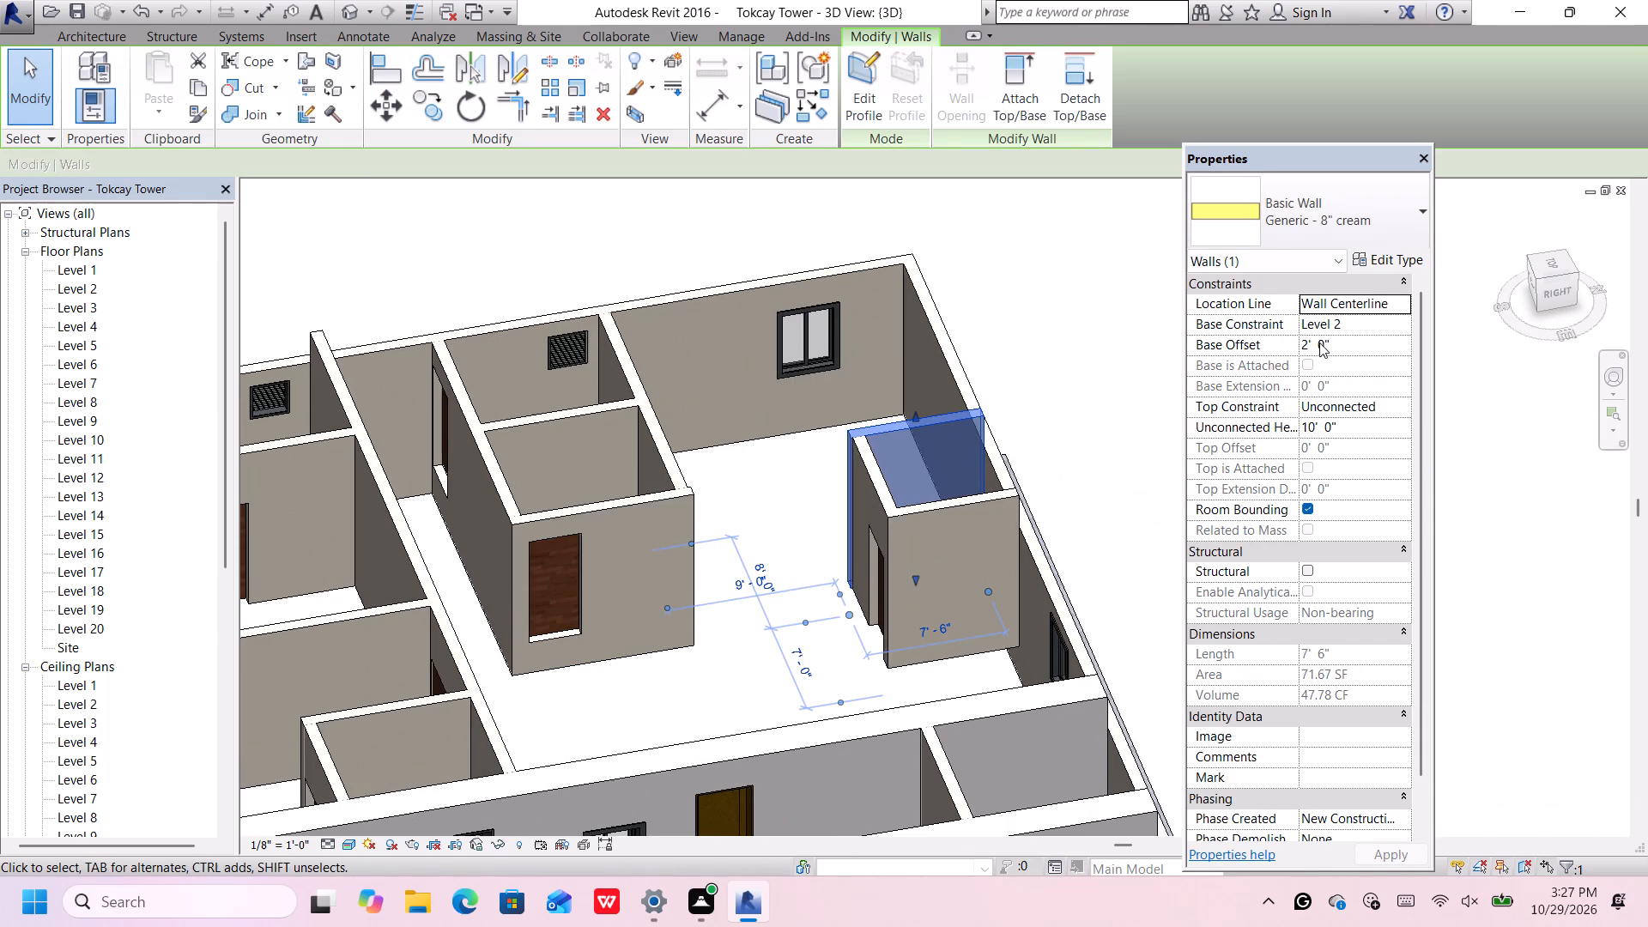
pyautogui.click(1334, 343)
pyautogui.press('BackSpace')
pyautogui.press('BackSpace')
pyautogui.press('BackSpace')
pyautogui.press('BackSpace')
pyautogui.press('BackSpace')
pyautogui.press('BackSpace')
pyautogui.press('BackSpace')
pyautogui.press('BackSpace')
pyautogui.press('BackSpace')
pyautogui.press('BackSpace')
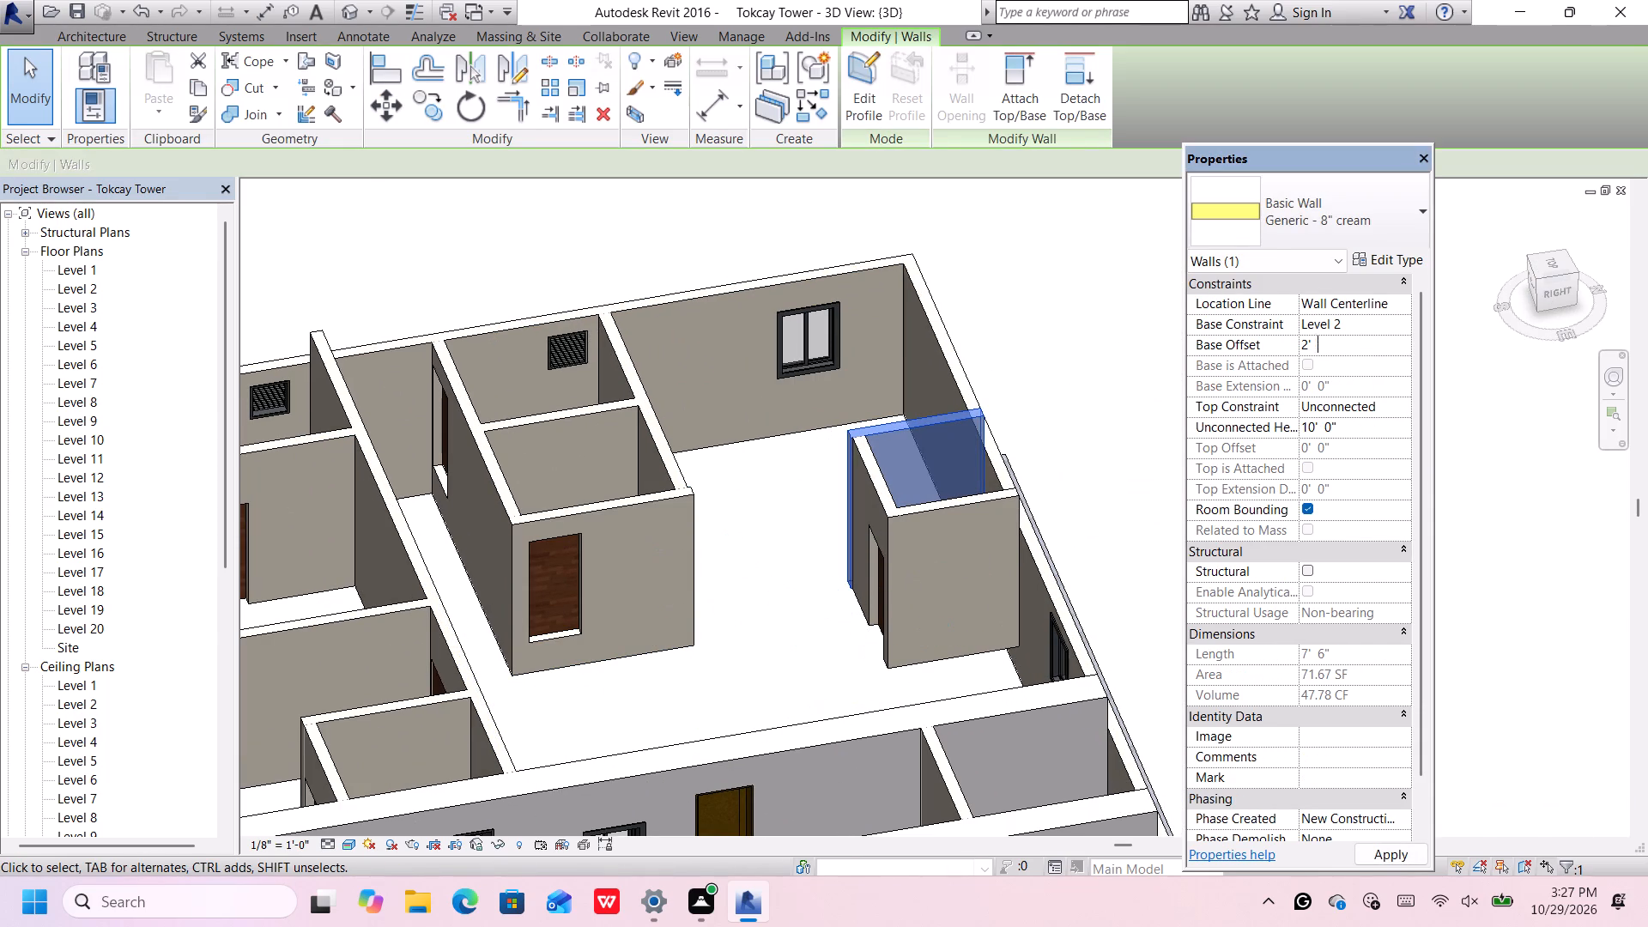
pyautogui.press('0')
pyautogui.press("'")
pyautogui.press('Return')
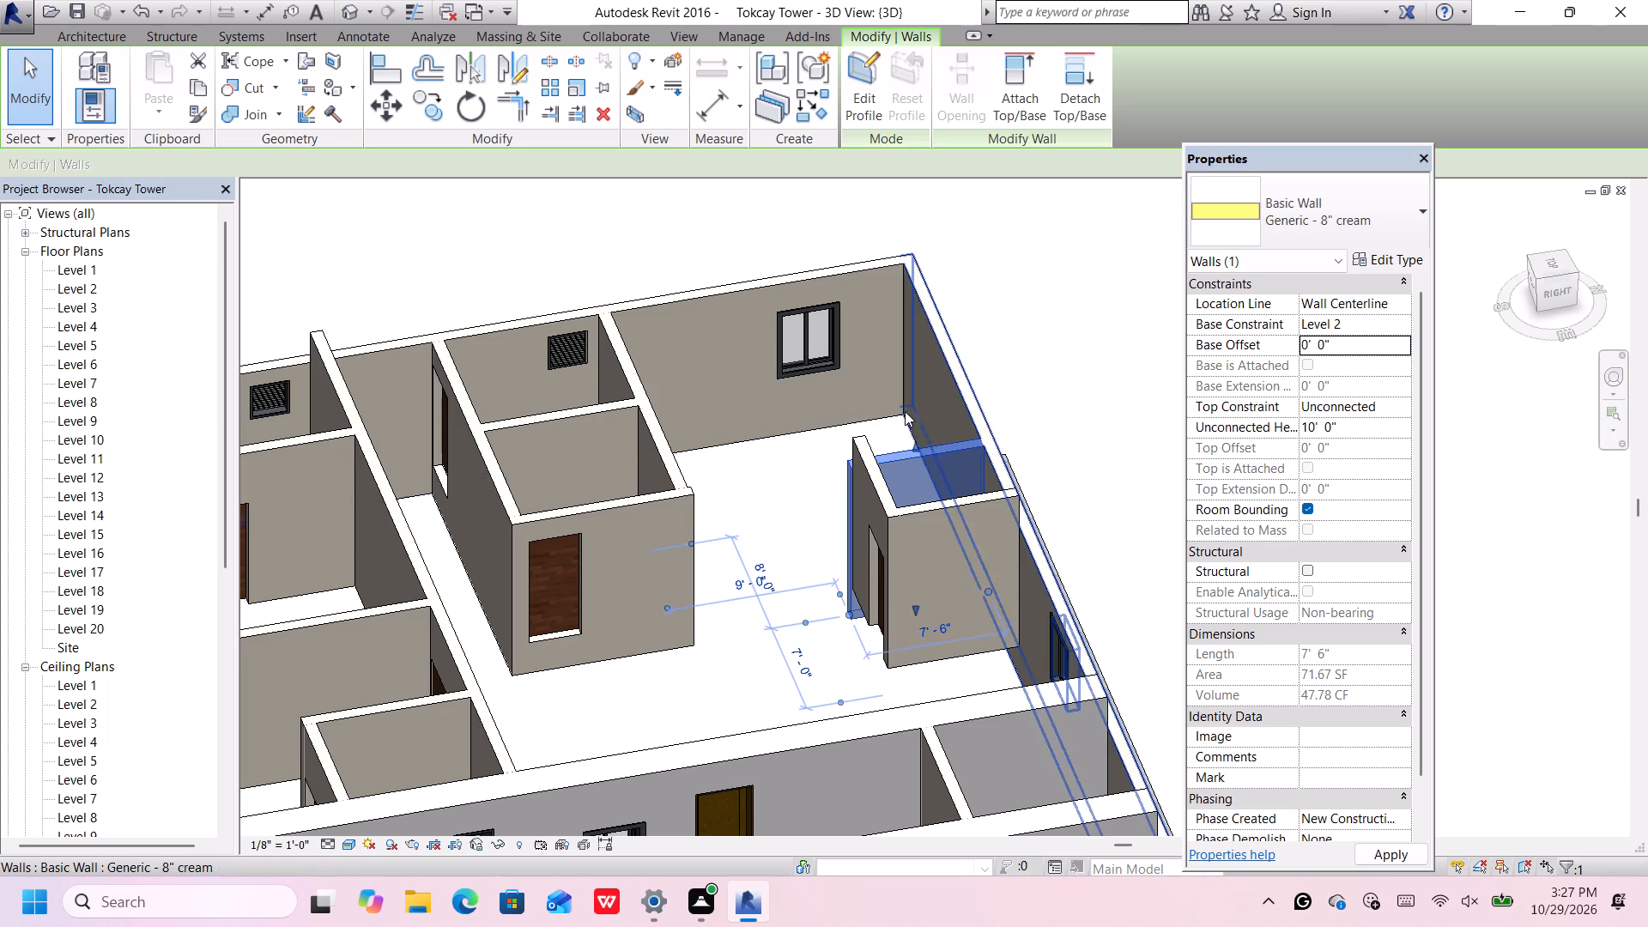
# Set the base offset of the opposite, 7' 1" cream partition of the same small room to 0' from Level 2.
pyautogui.click(973, 507)
pyautogui.click(1355, 350)
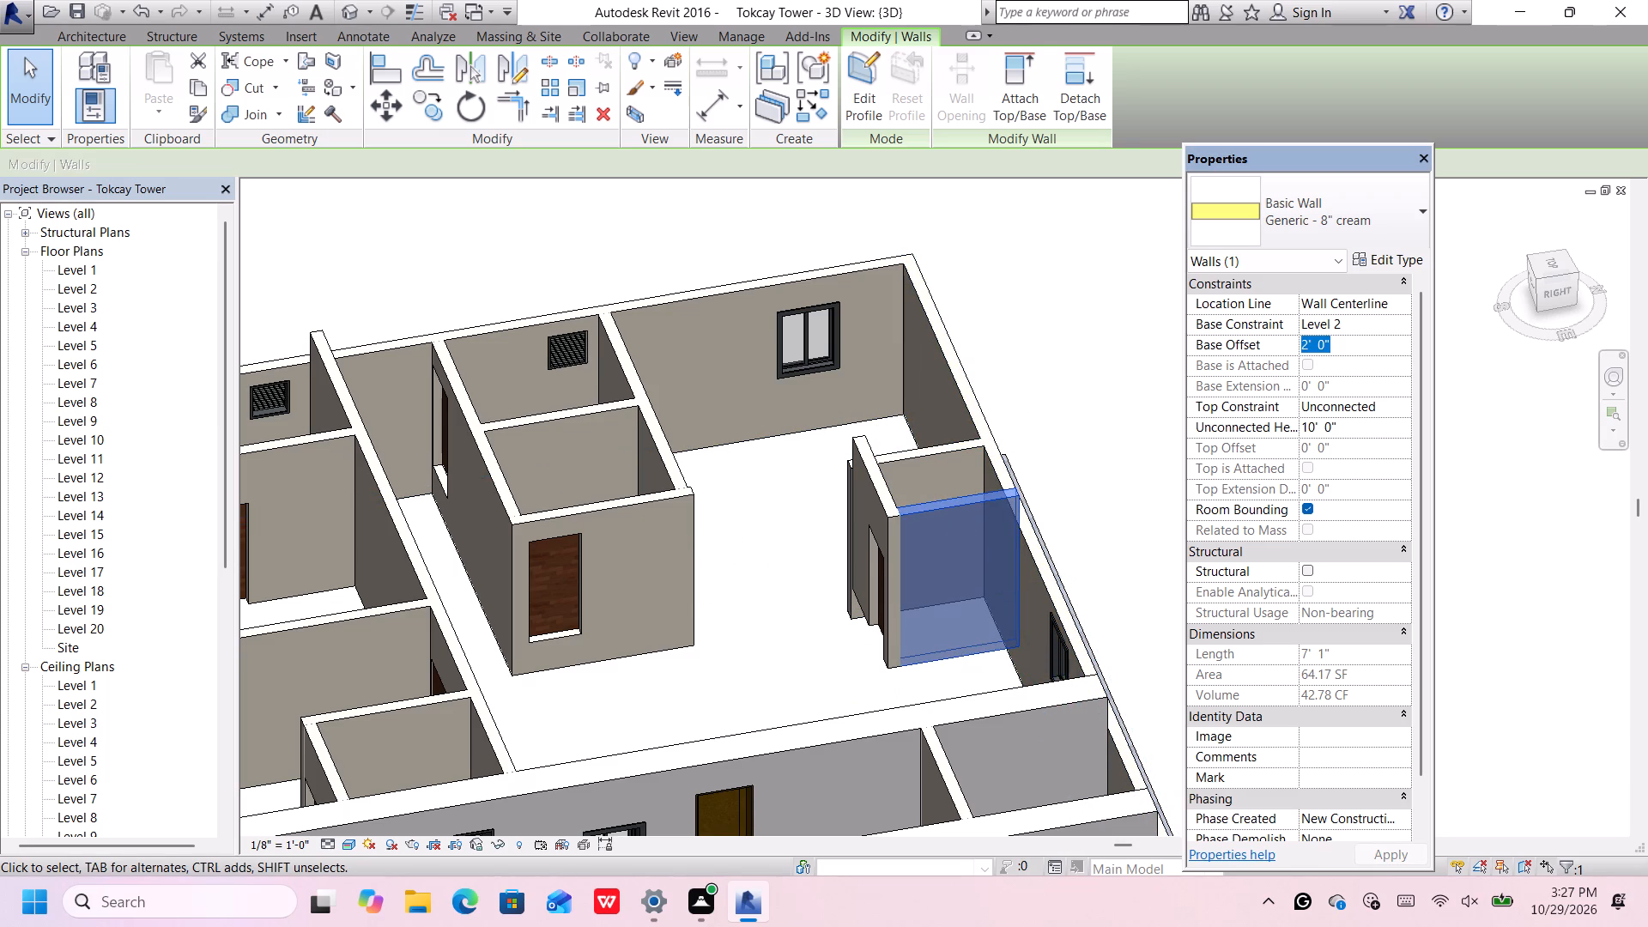
pyautogui.press('BackSpace')
pyautogui.press('0')
pyautogui.press("'")
pyautogui.press('Return')
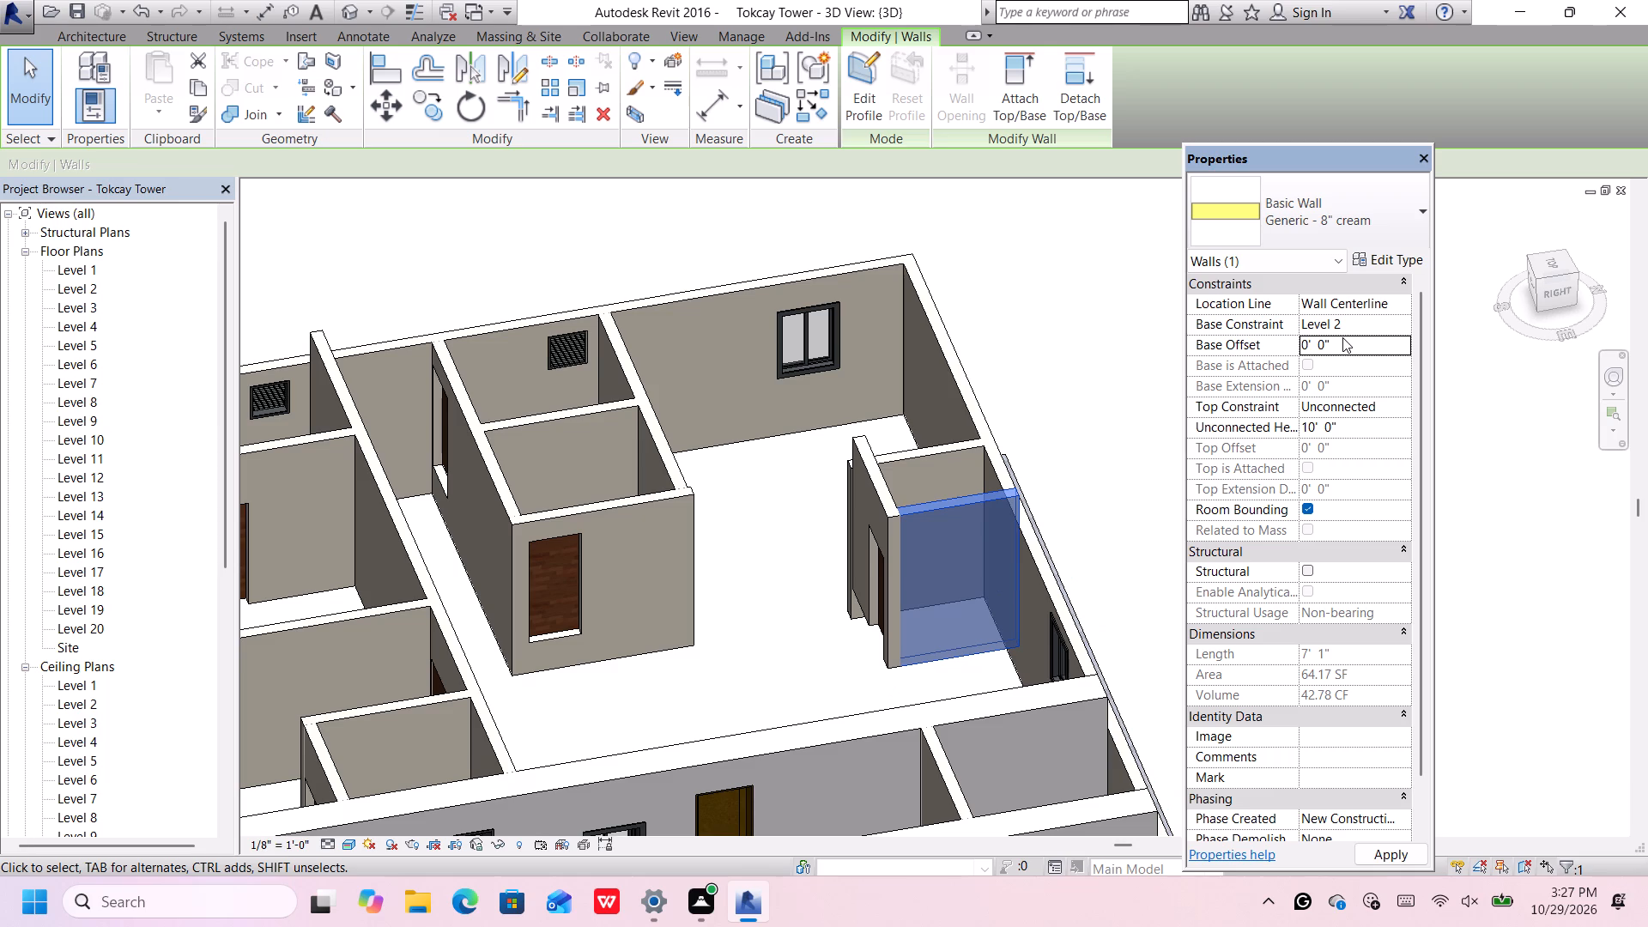
# Set the base offset of the 7' cream wall containing the small room's door to 0' from Level 2.
pyautogui.click(879, 478)
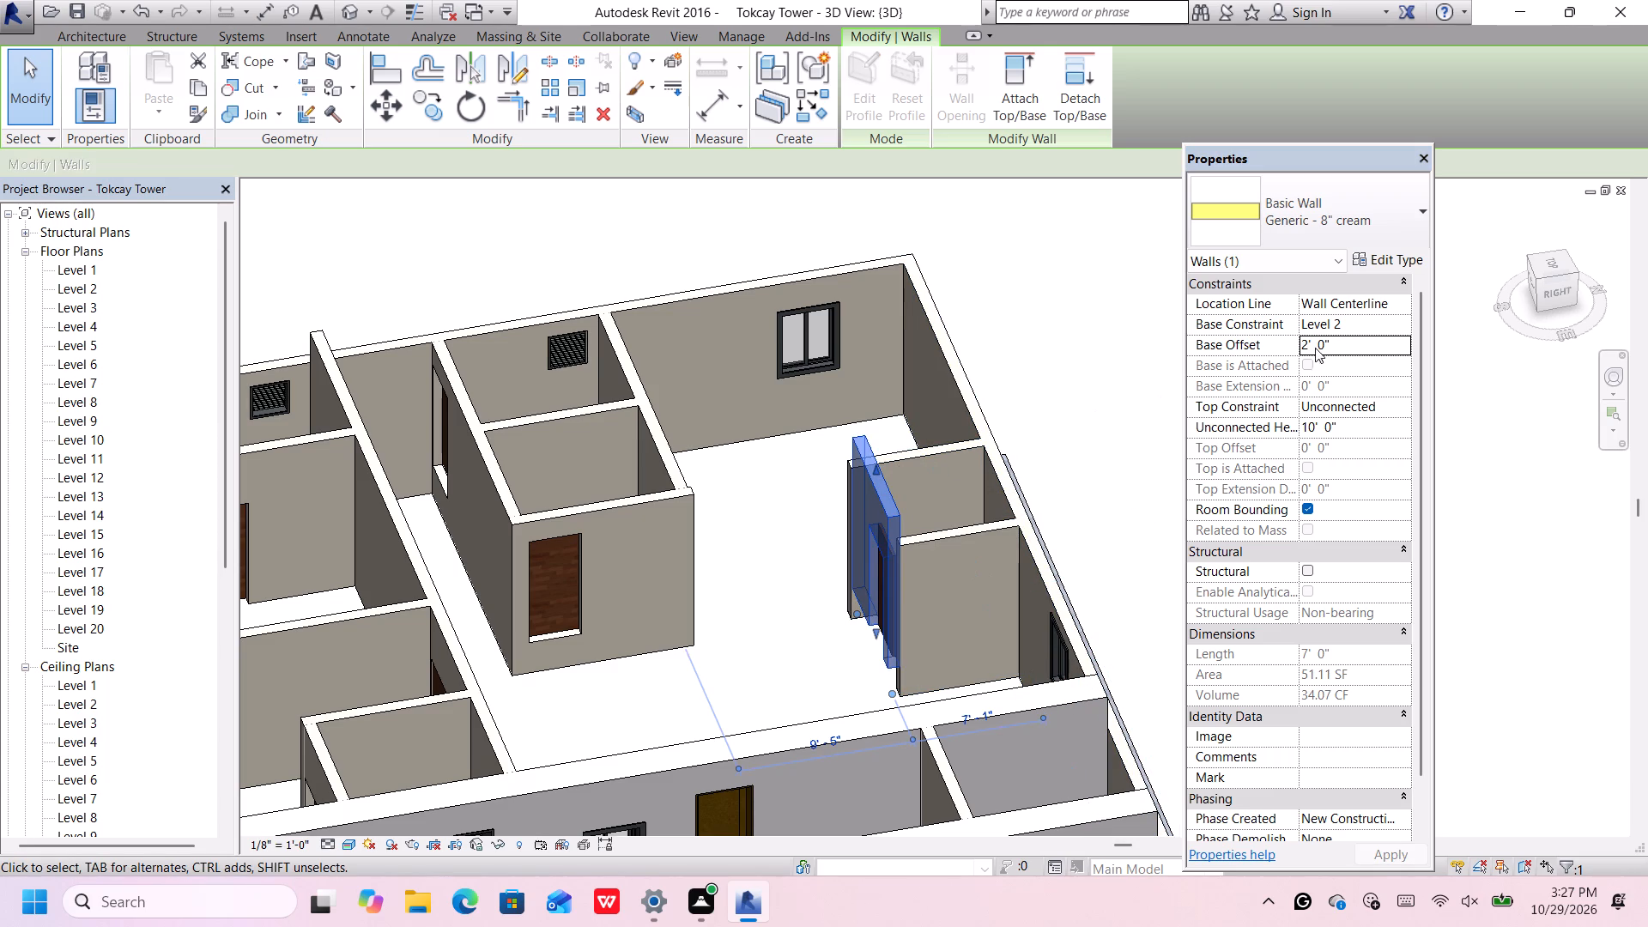
pyautogui.click(1330, 339)
pyautogui.press('BackSpace')
pyautogui.press('BackSpace')
pyautogui.press('BackSpace')
pyautogui.press('BackSpace')
pyautogui.press('BackSpace')
pyautogui.press('BackSpace')
pyautogui.press('BackSpace')
pyautogui.press('BackSpace')
pyautogui.press('BackSpace')
pyautogui.press('BackSpace')
pyautogui.press('BackSpace')
pyautogui.press('BackSpace')
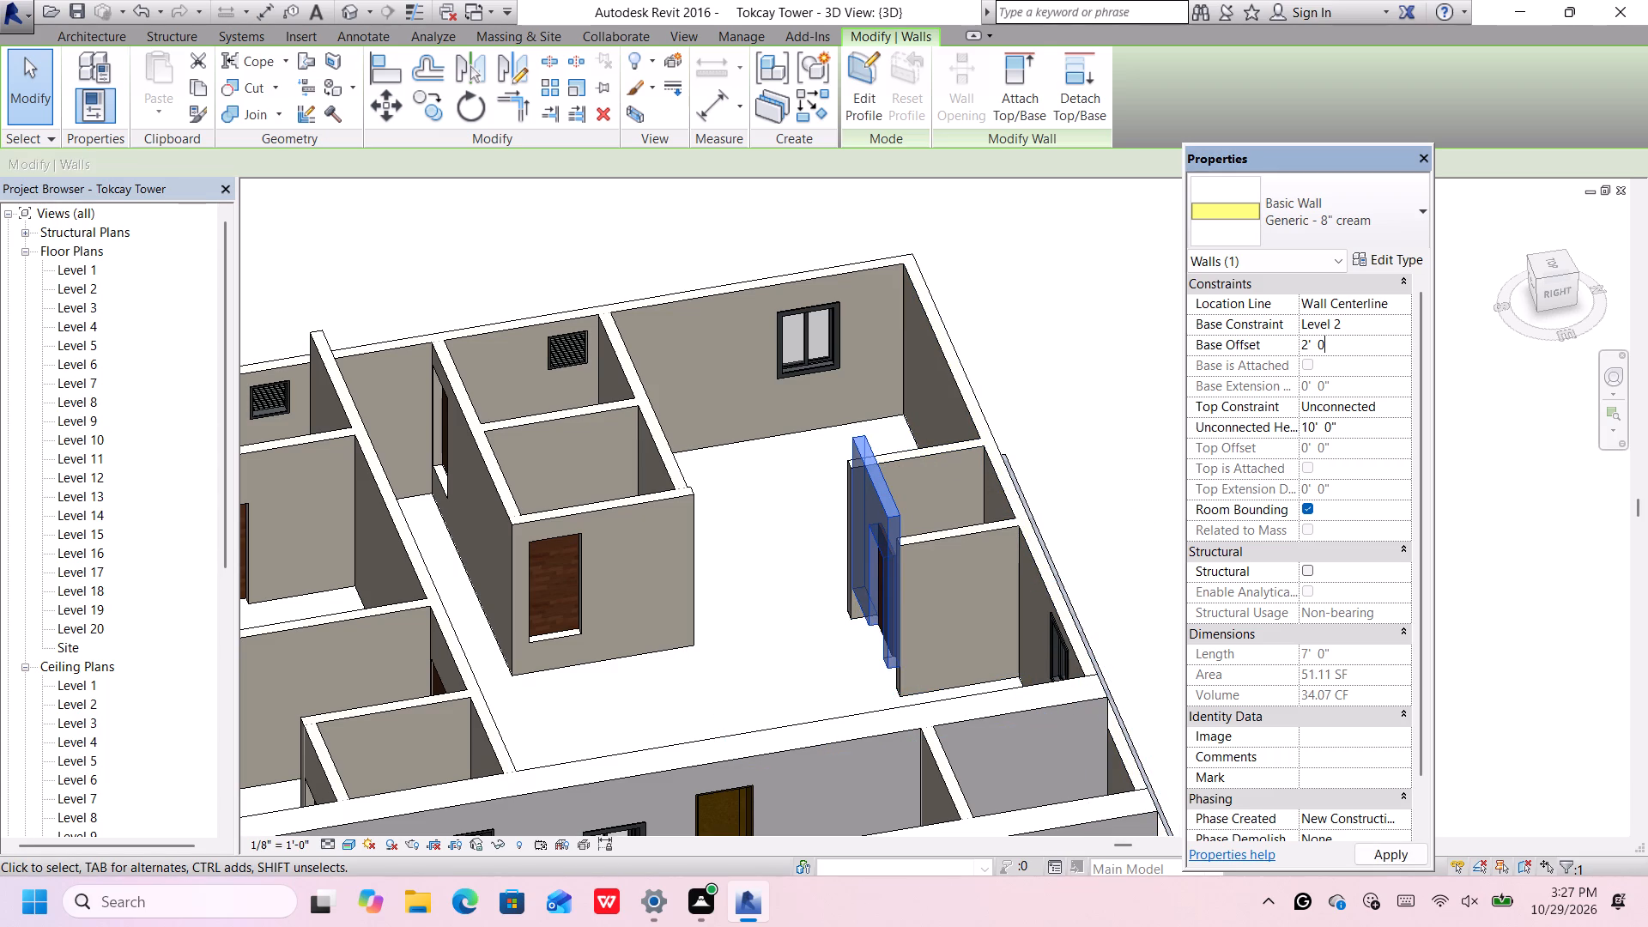
pyautogui.write("0'")
pyautogui.press('Return')
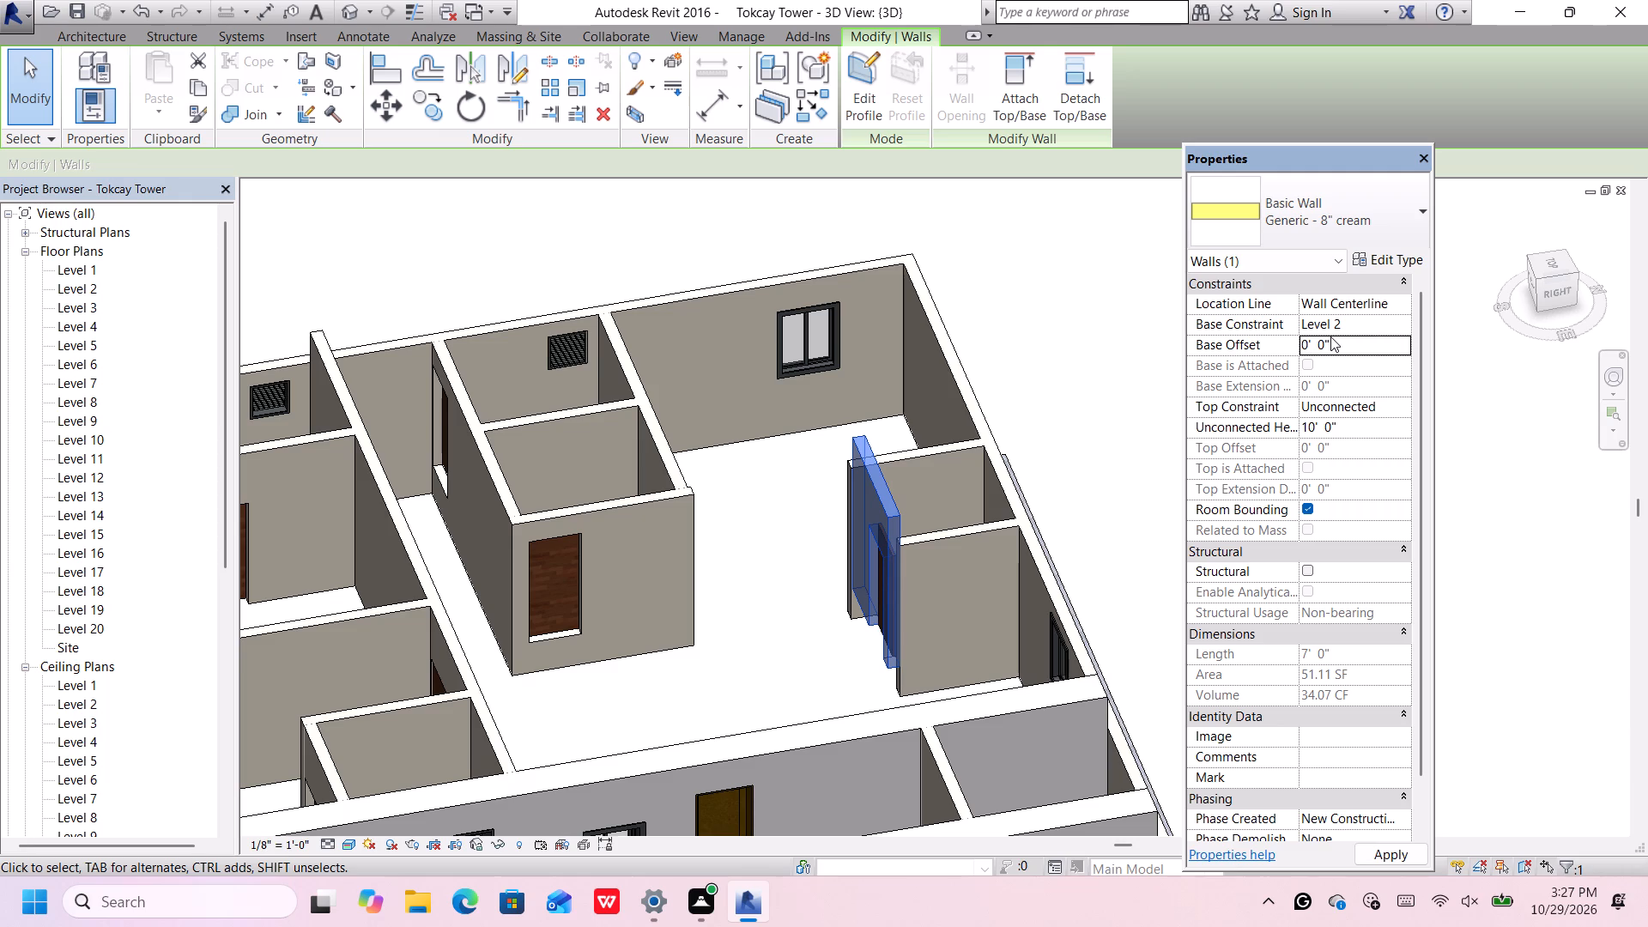
# Set the base offset of the 9' cream side partition of the first louvered room to 0' from Level 2.
pyautogui.scroll(-10, 838, 474)
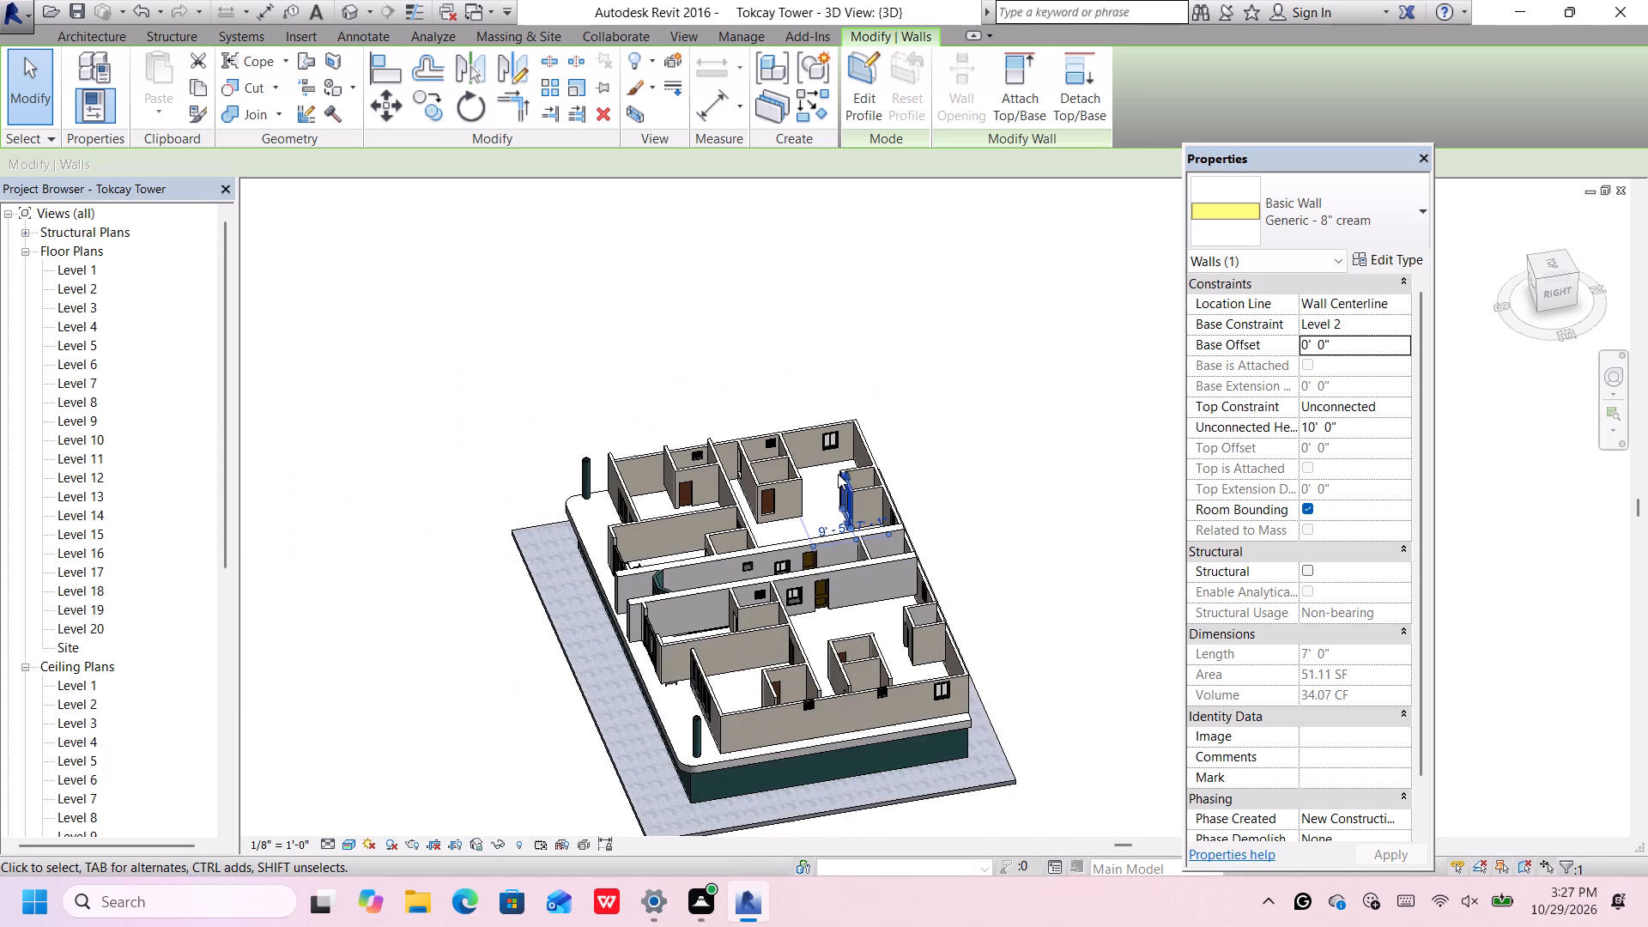
pyautogui.scroll(5, 594, 457)
pyautogui.scroll(4, 688, 491)
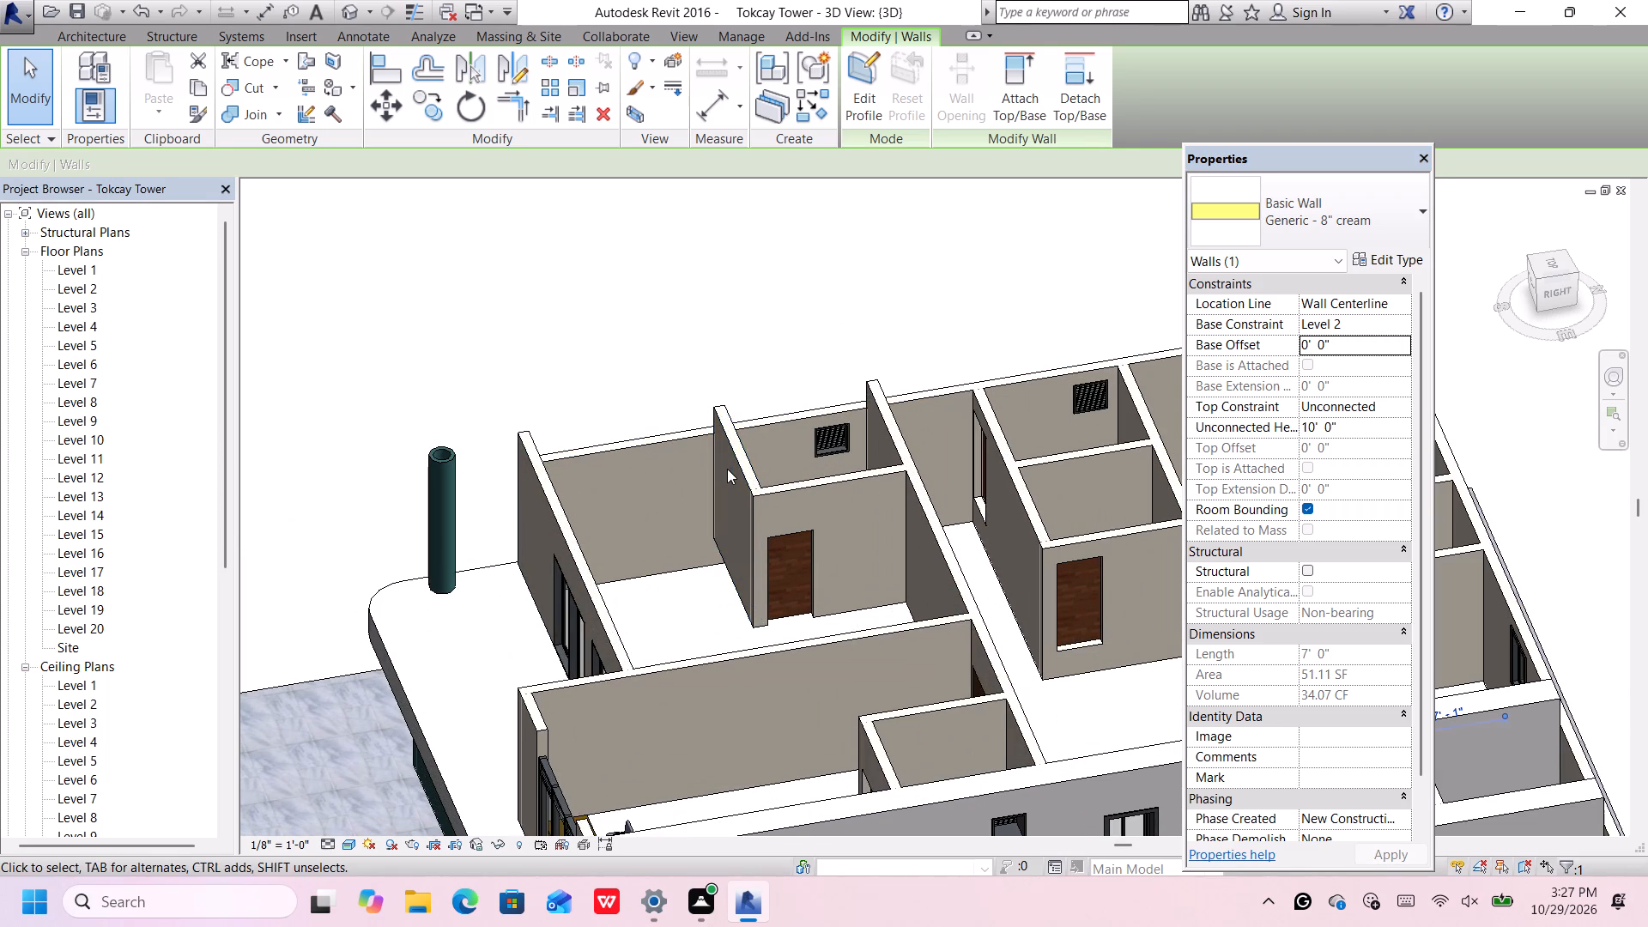
pyautogui.click(732, 457)
pyautogui.click(1371, 341)
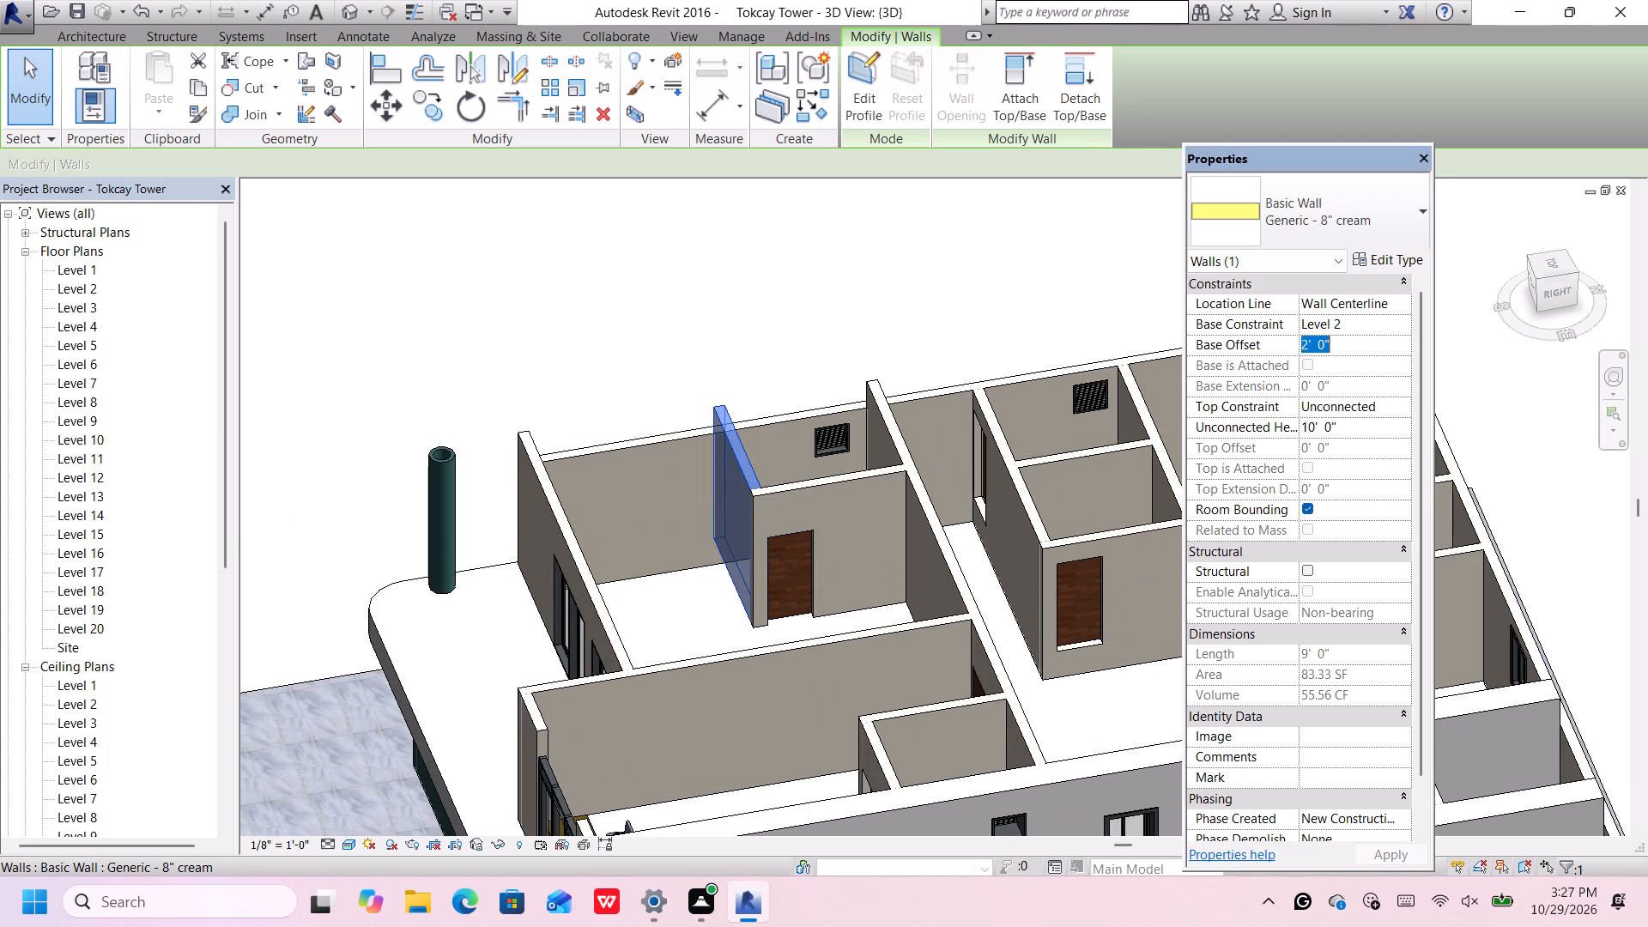
pyautogui.press('BackSpace')
pyautogui.press('0')
pyautogui.press("'")
pyautogui.press('Return')
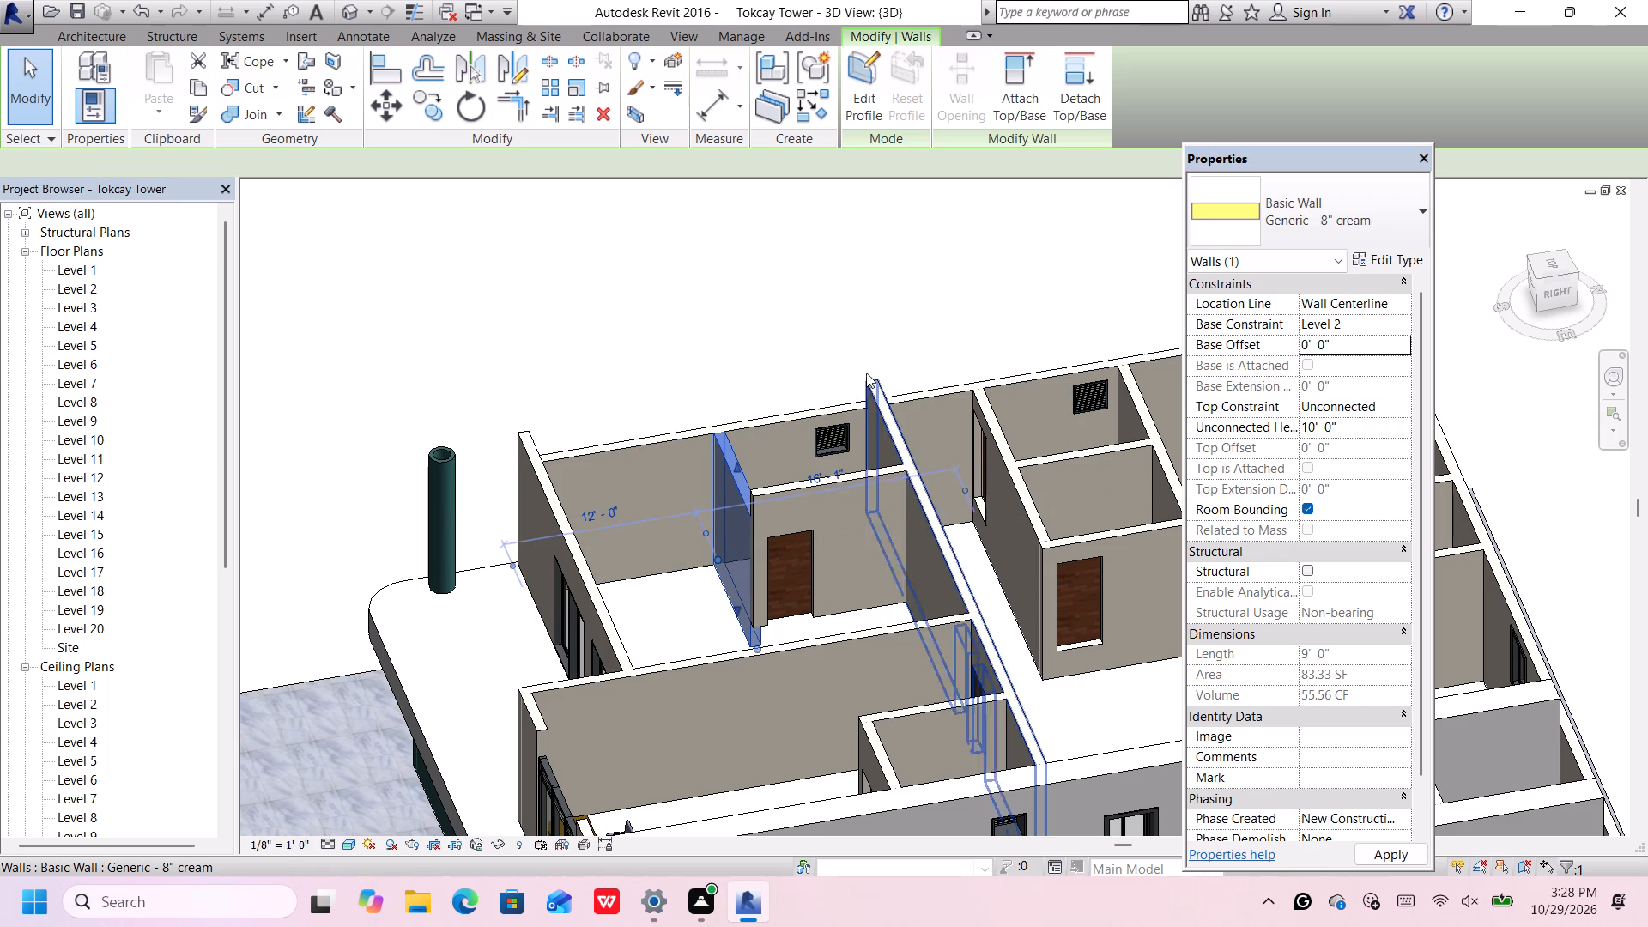
# Set the base offset of the 40' long cream wall on the other side of the first louvered room to 0' from Level 2.
pyautogui.click(881, 404)
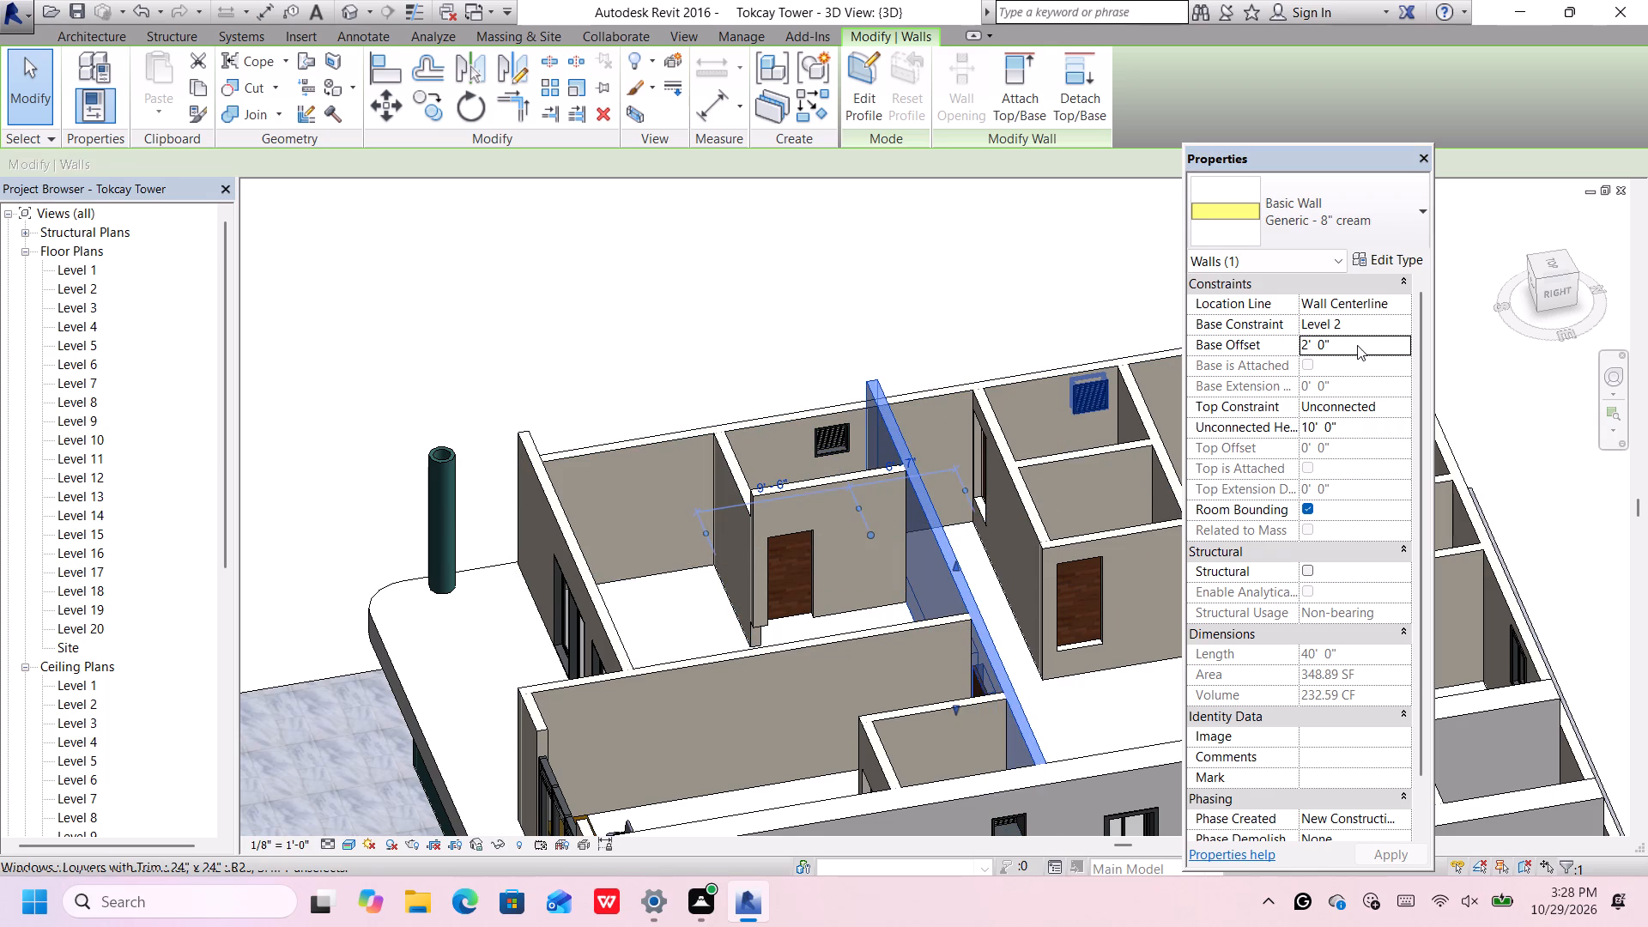
pyautogui.click(1357, 345)
pyautogui.press('BackSpace')
pyautogui.press('0')
pyautogui.press('Return')
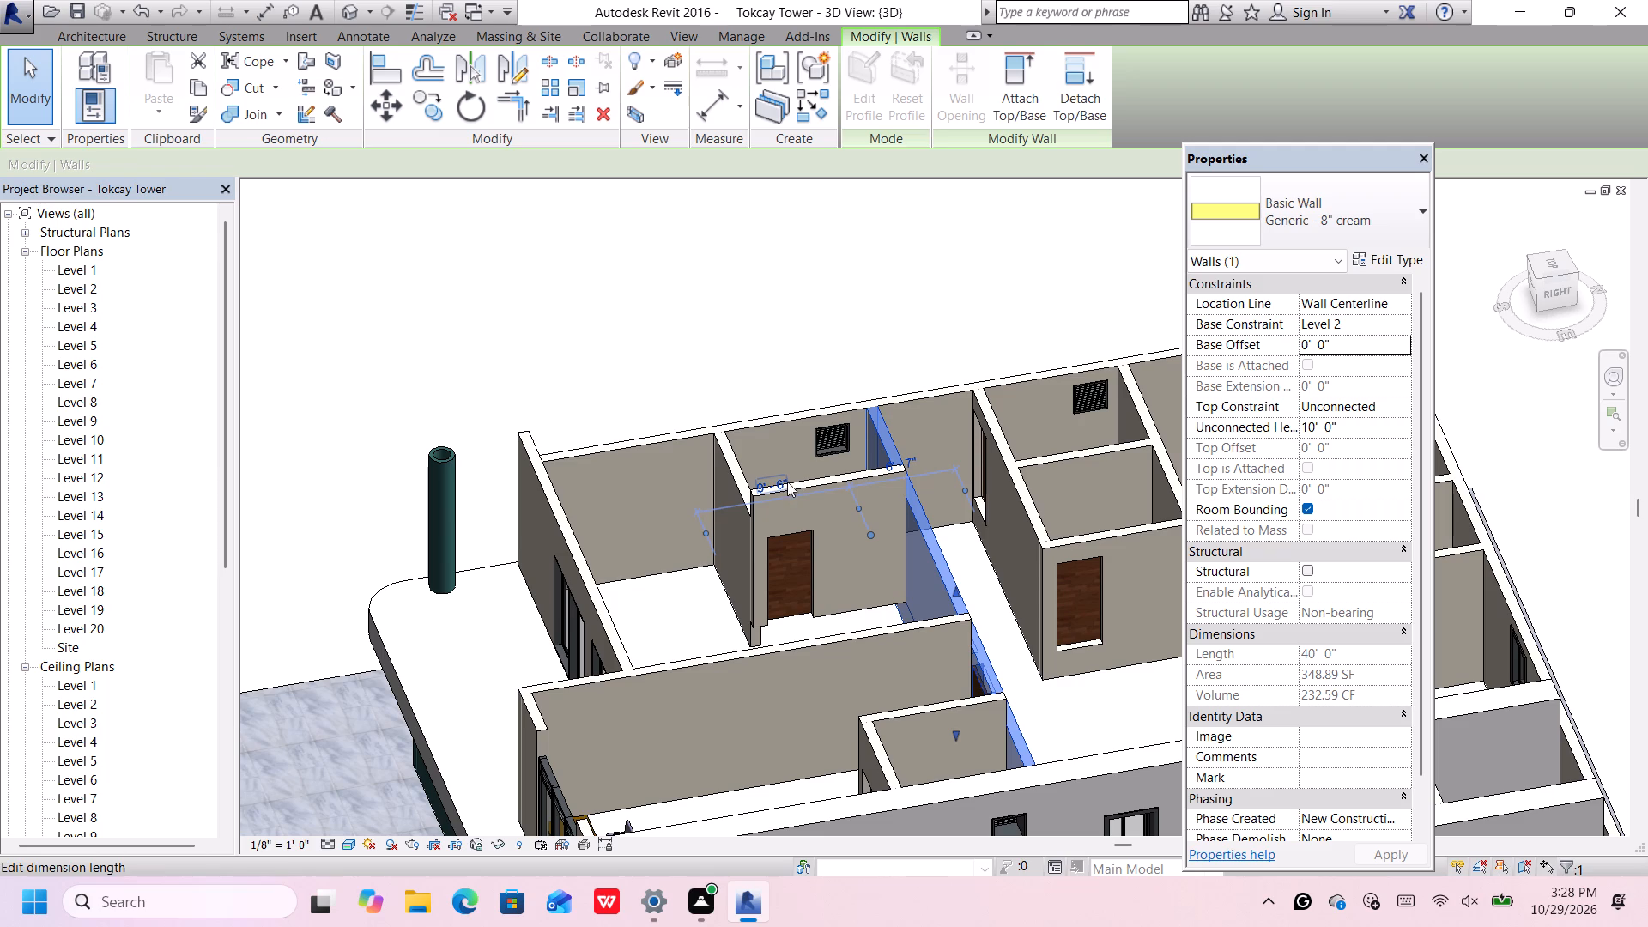
# Set the base offset of the 9' 6" cream wall holding the first louvered room's wooden door to 0' from Level 2.
pyautogui.click(821, 494)
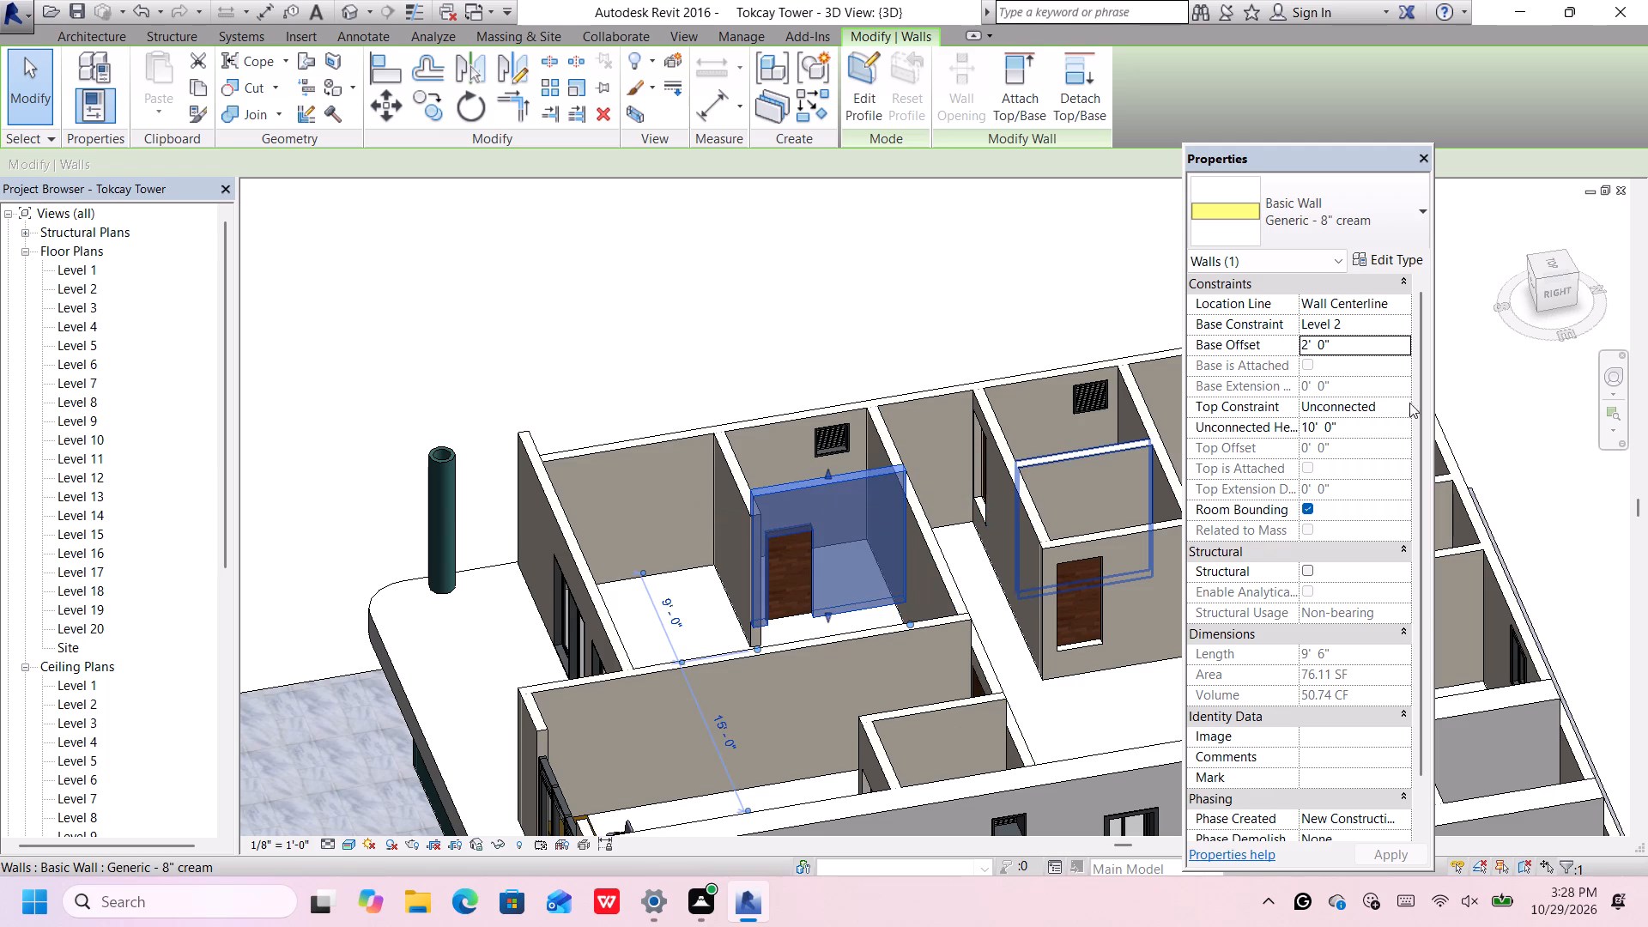
pyautogui.click(1350, 349)
pyautogui.press('BackSpace')
pyautogui.press('0')
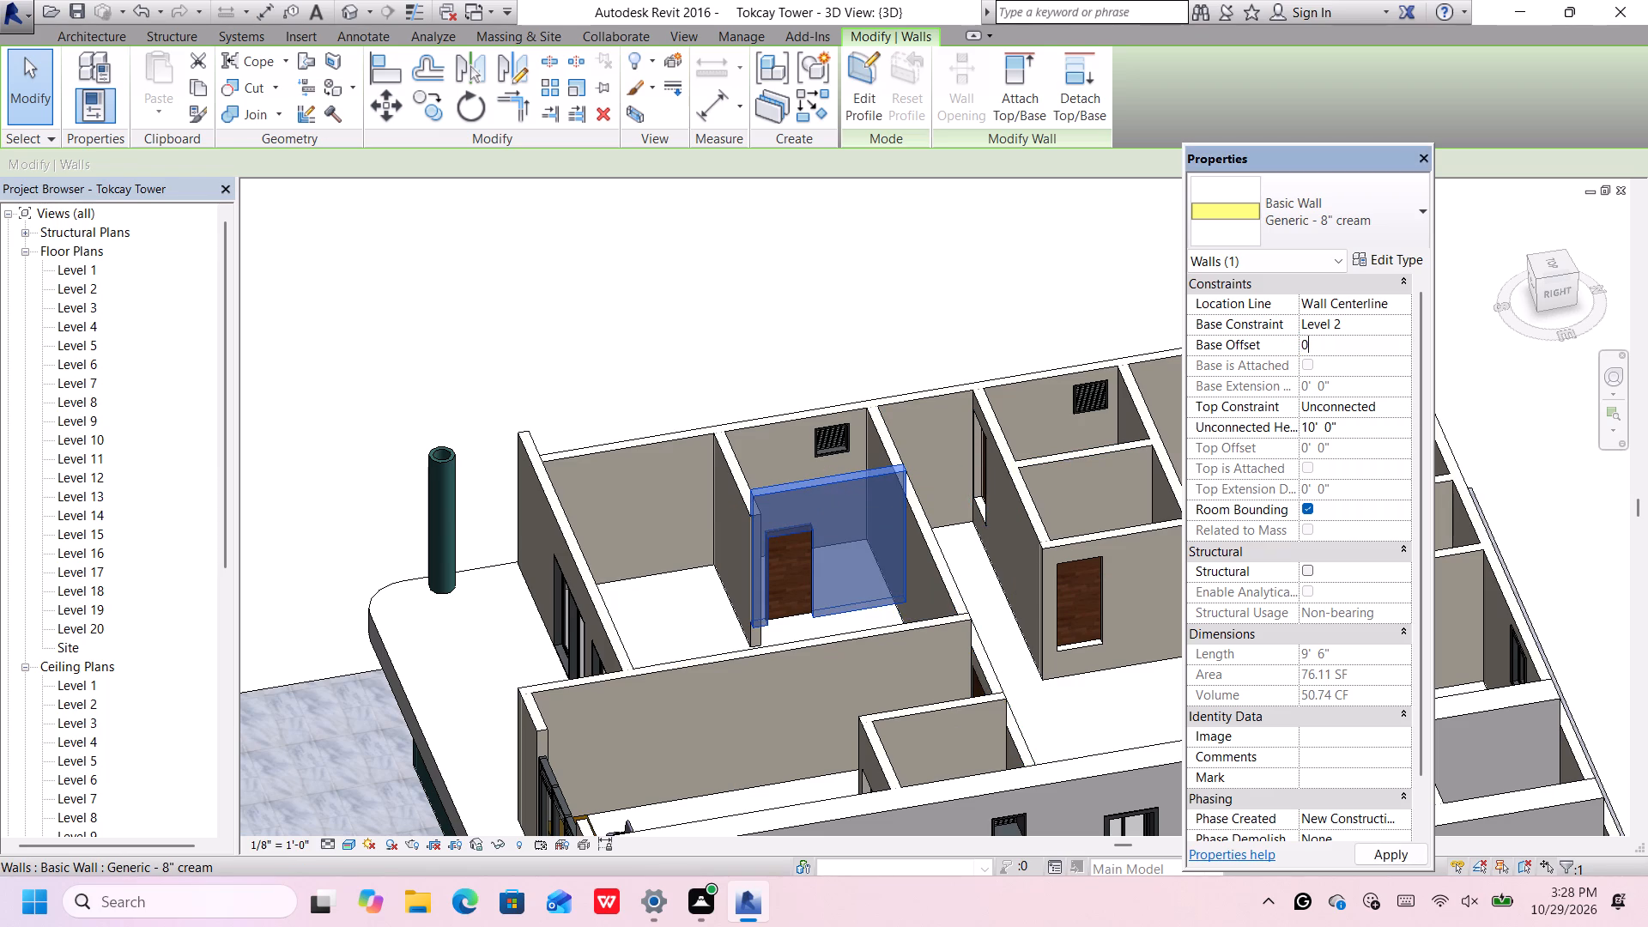
pyautogui.press('Return')
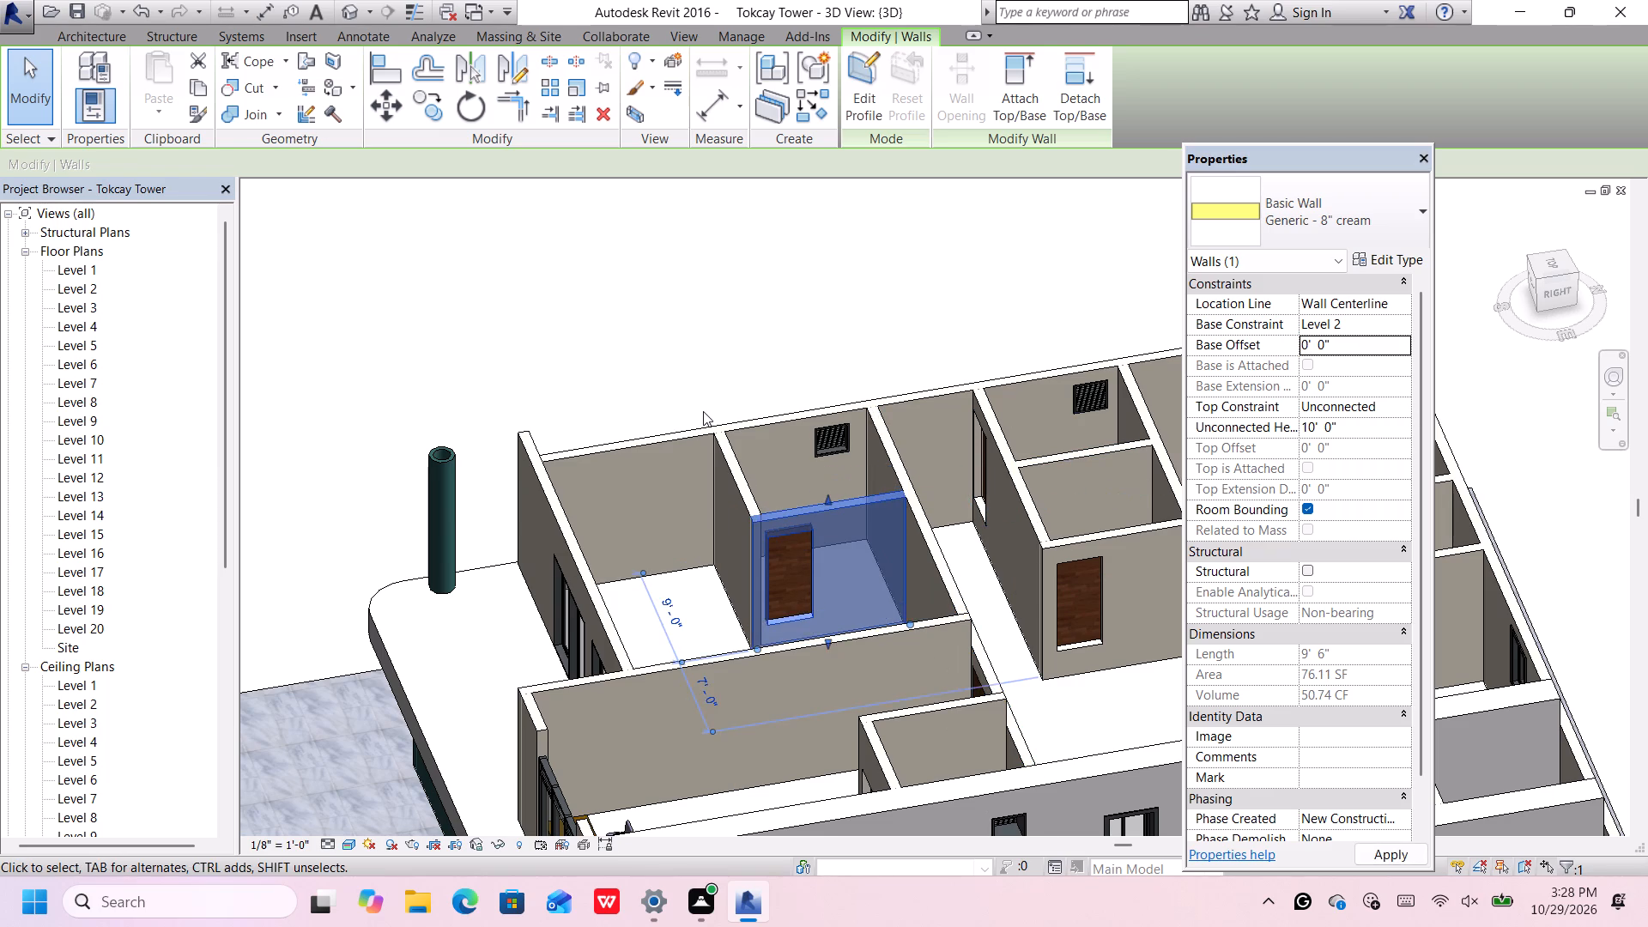
# Set the base offset of the 24' cream end wall with glazed openings, beside the round column, to 0' from Level 2.
pyautogui.scroll(-3, 703, 411)
pyautogui.click(603, 479)
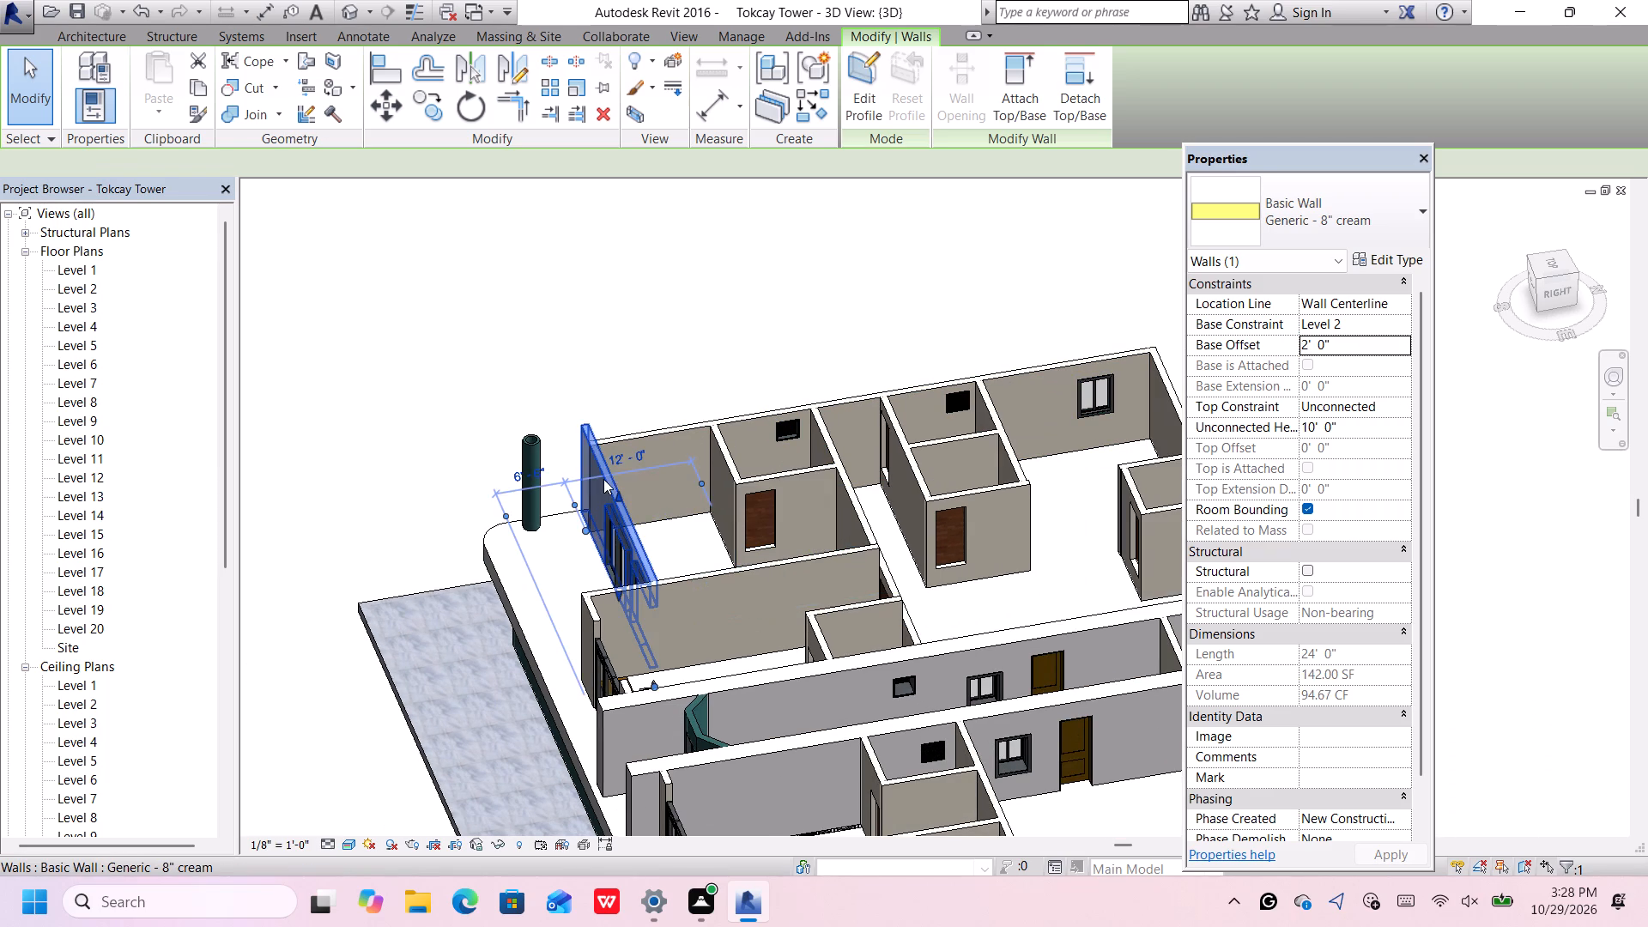
pyautogui.click(1342, 343)
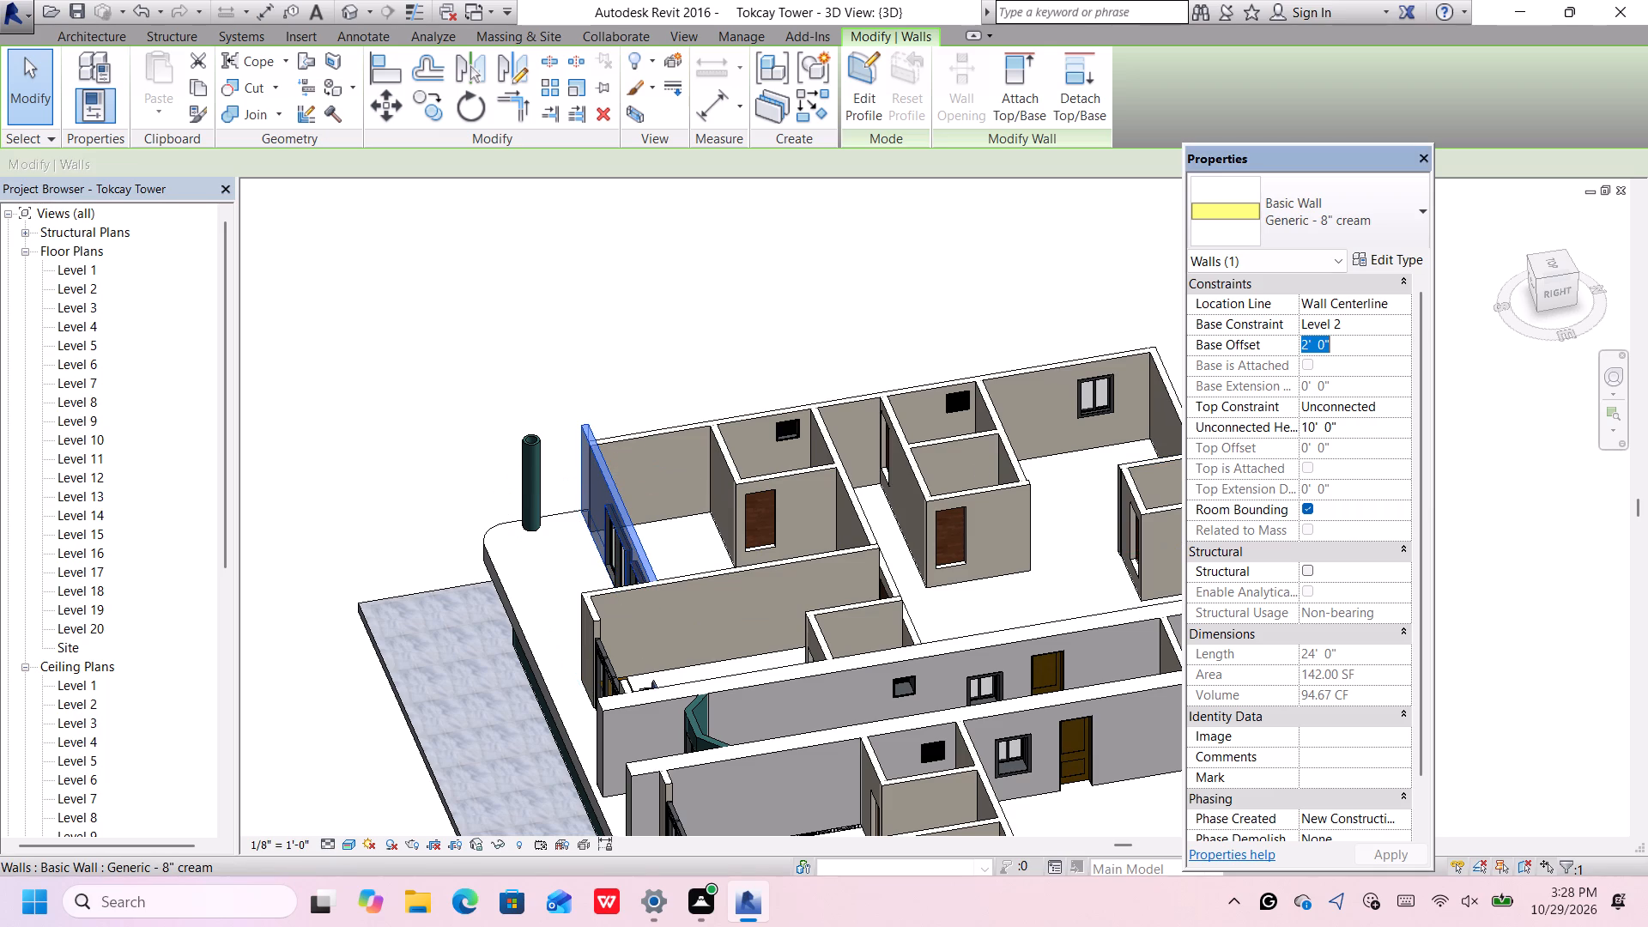
pyautogui.press('BackSpace')
pyautogui.press('0')
pyautogui.press('Return')
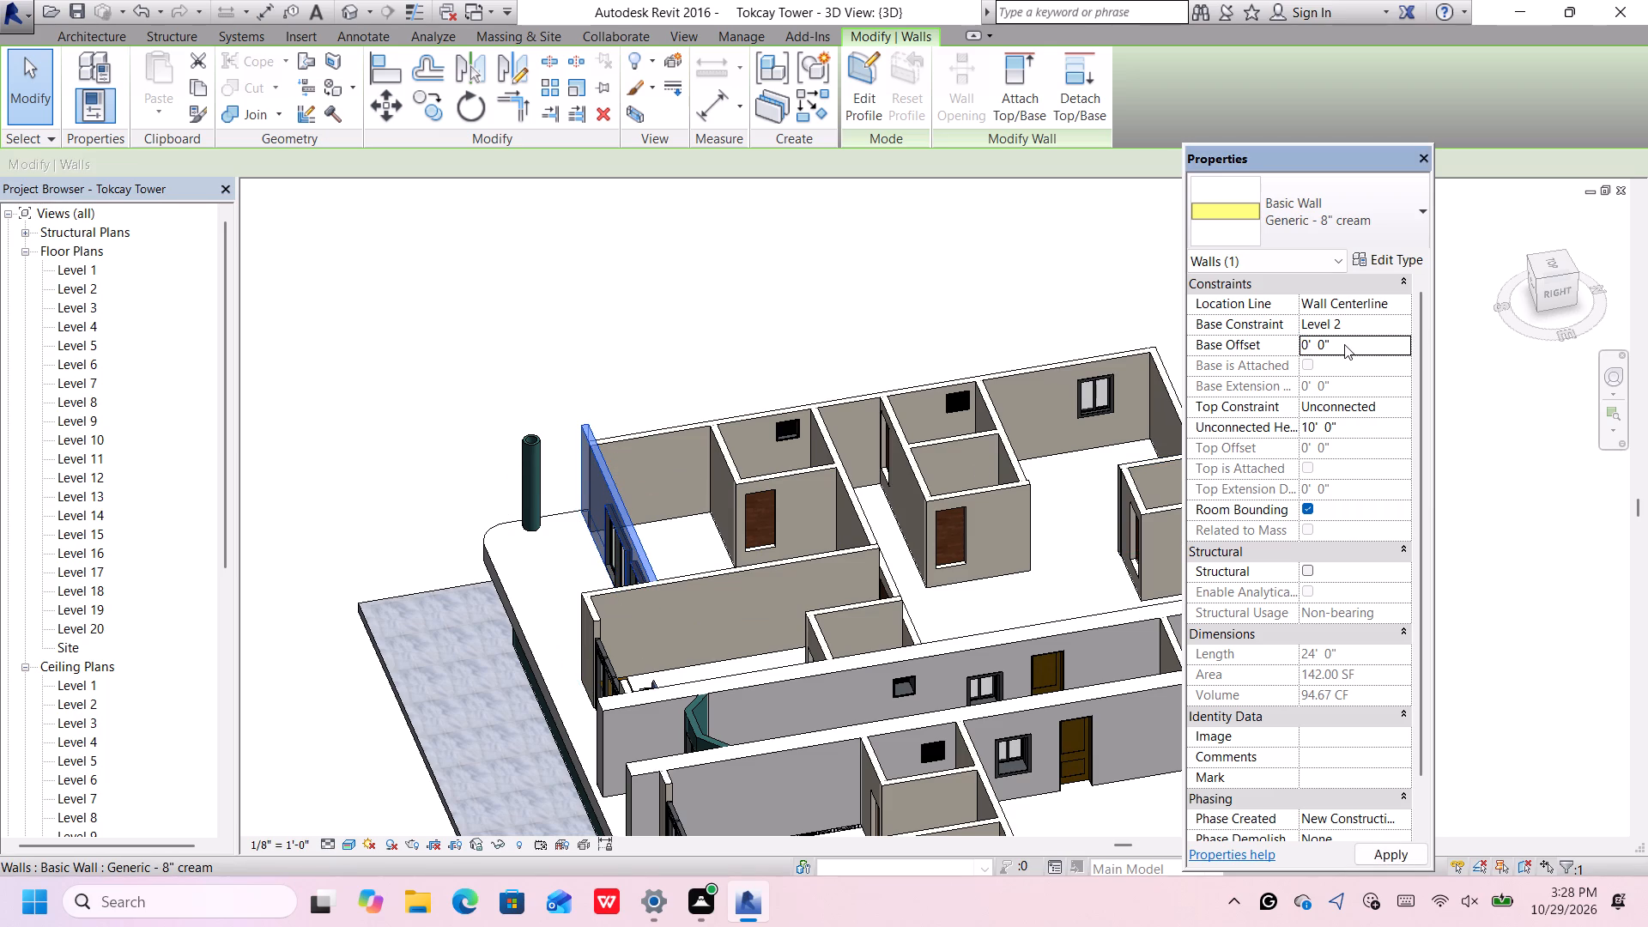
# Set the base offset of the 28' cream wall adjoining the glazed end wall to 0' from Level 2.
pyautogui.click(667, 580)
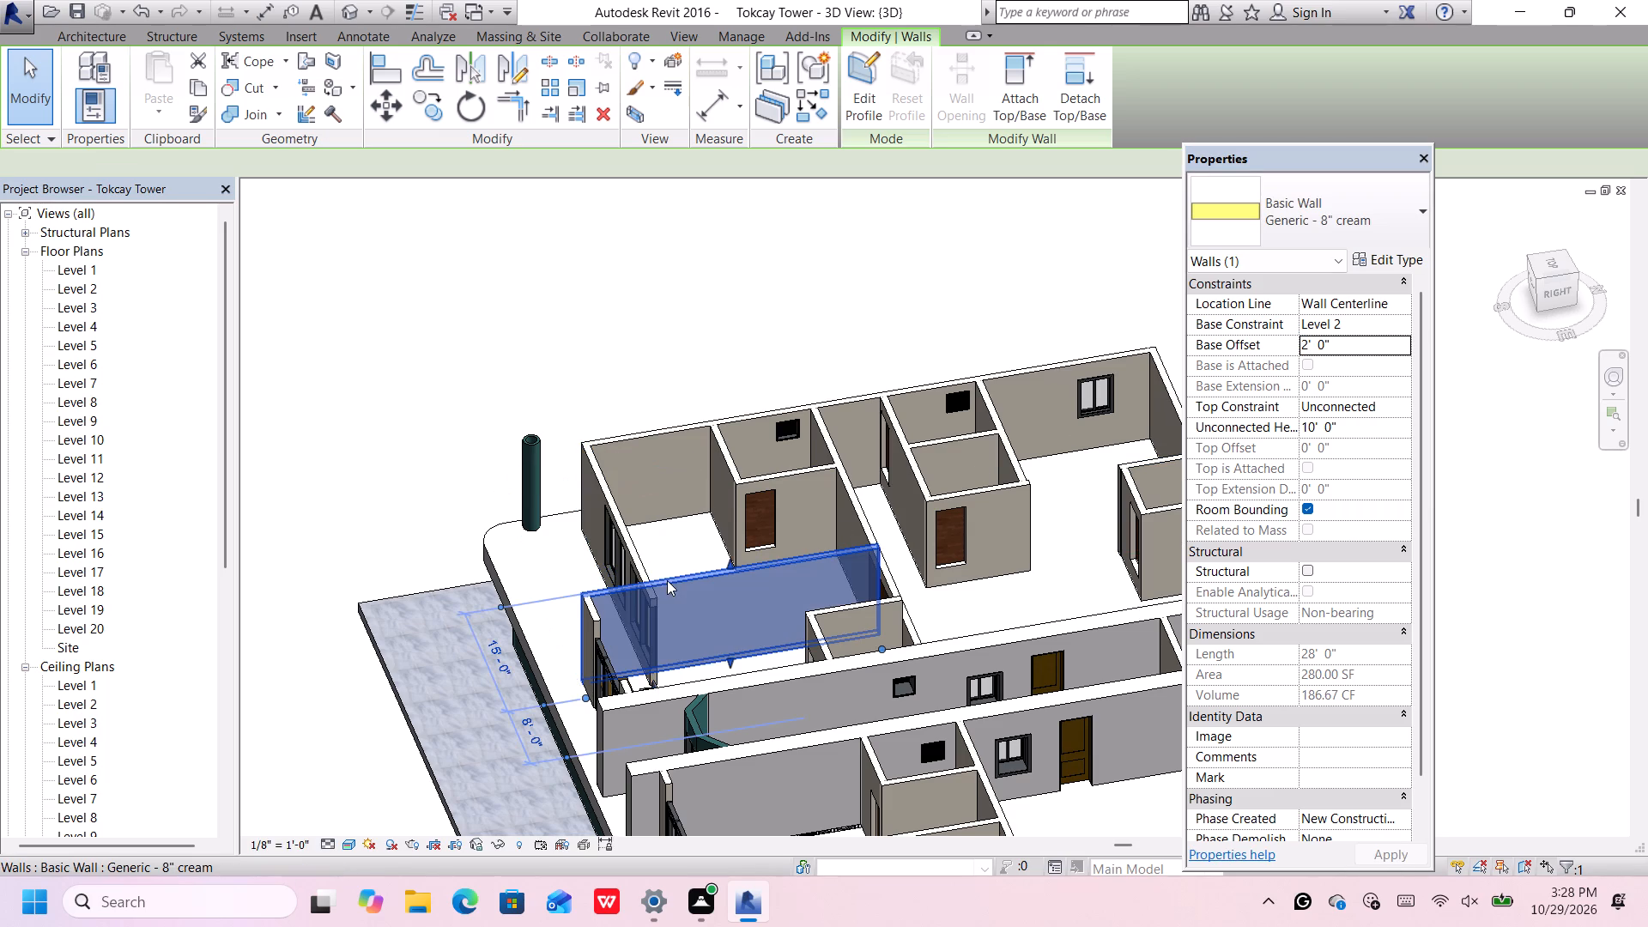
pyautogui.click(1337, 348)
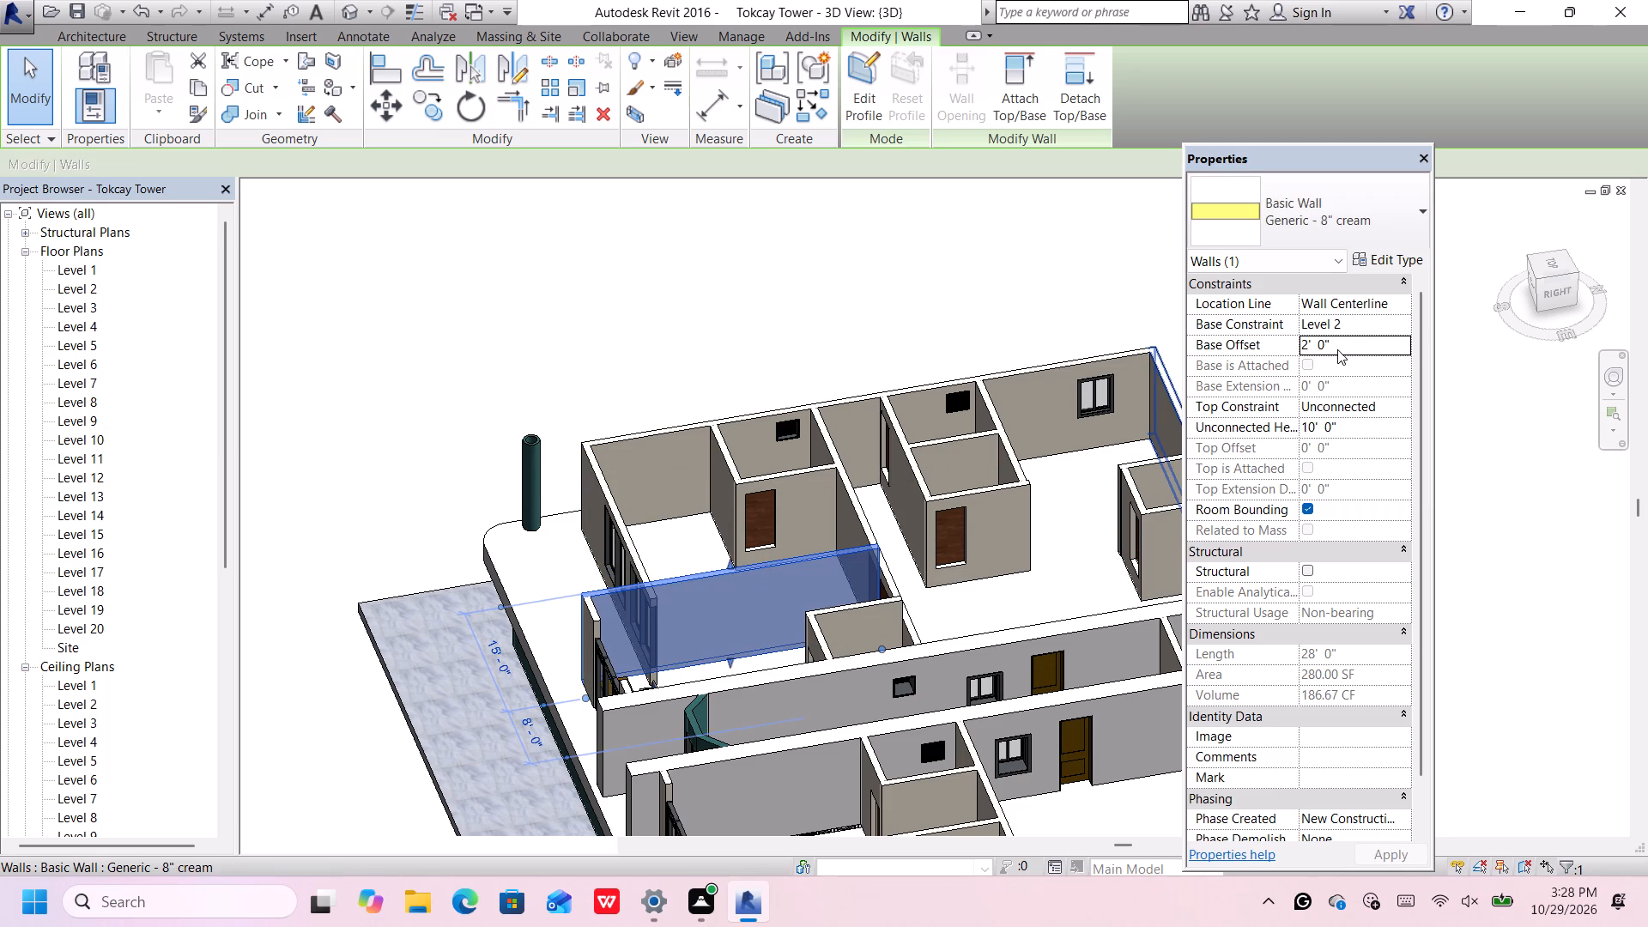
pyautogui.press('BackSpace')
pyautogui.press('BackSpace')
pyautogui.press('BackSpace')
pyautogui.press('BackSpace')
pyautogui.press('BackSpace')
pyautogui.press('BackSpace')
pyautogui.press('BackSpace')
pyautogui.press('BackSpace')
pyautogui.press('BackSpace')
pyautogui.press('BackSpace')
pyautogui.press('BackSpace')
pyautogui.press('BackSpace')
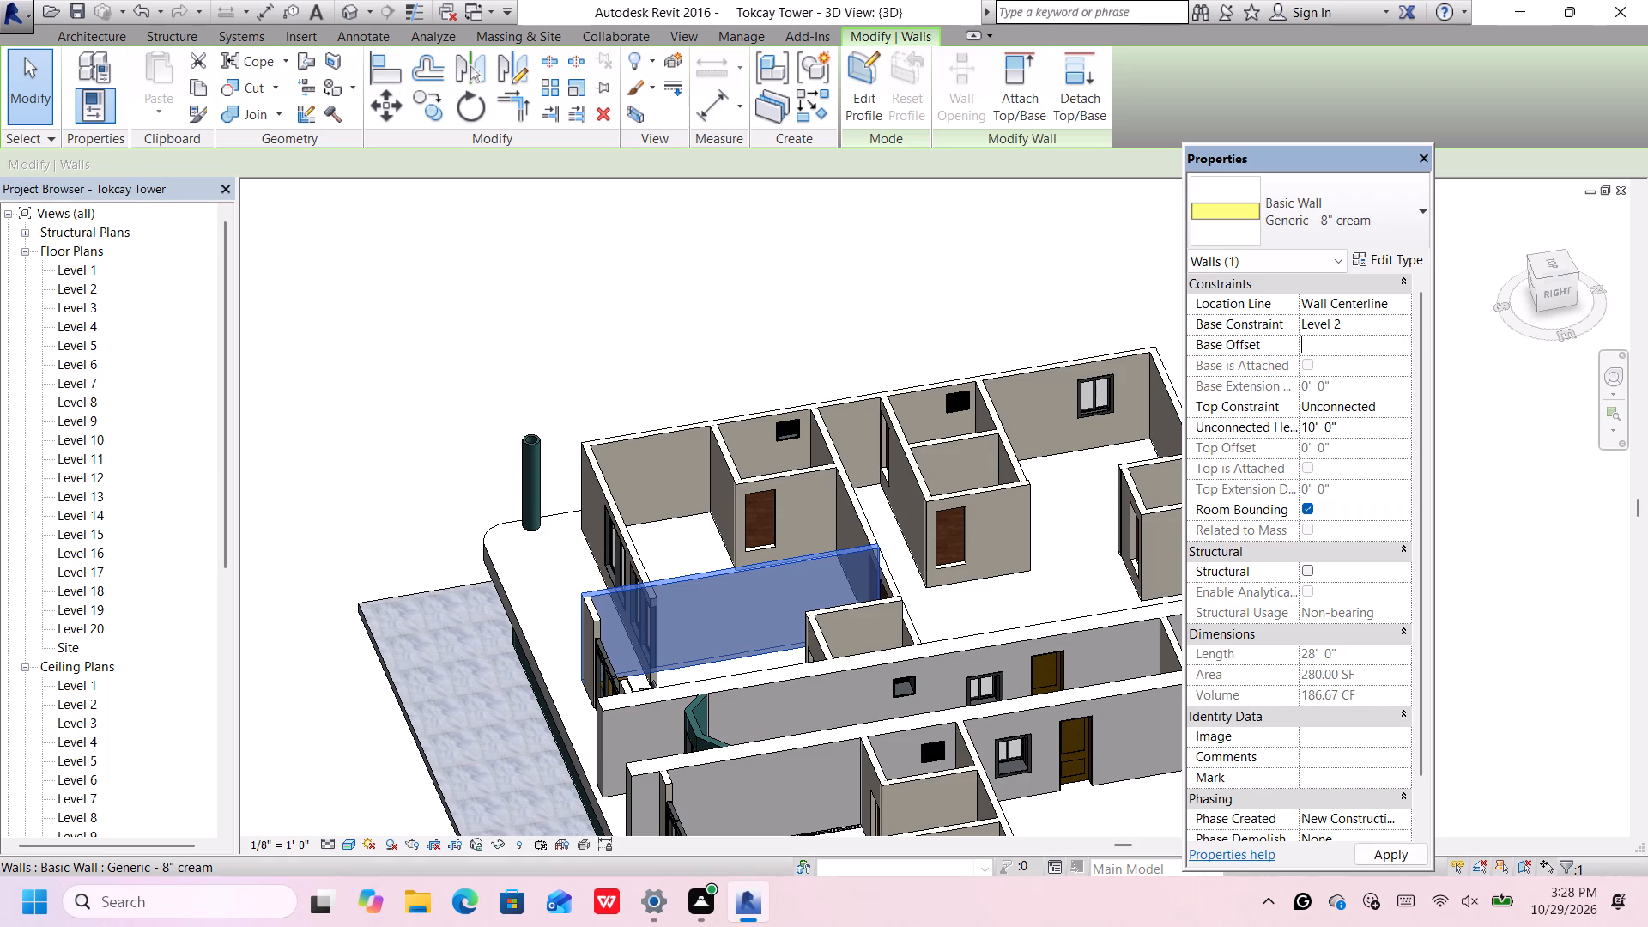
pyautogui.write("0'")
pyautogui.press('Return')
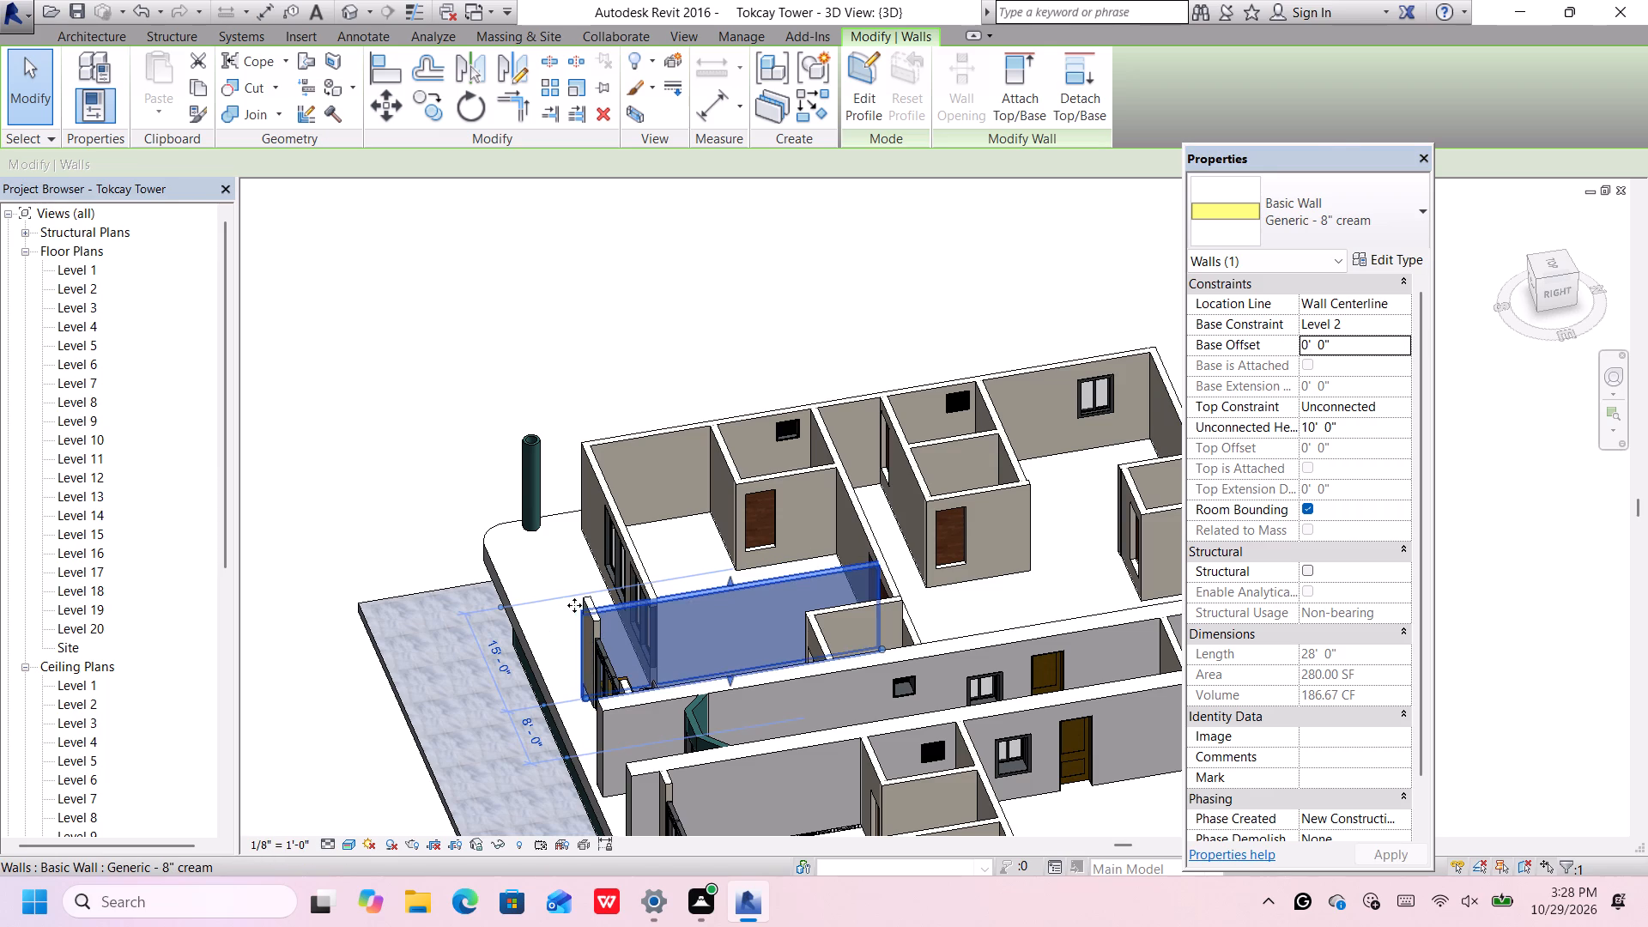
# Set the base offset of the two 3" green walls forming the round column to 0' from Level 2.
pyautogui.click(385, 453)
pyautogui.moveTo(547, 429); pyautogui.dragTo(515, 455)
pyautogui.click(1366, 348)
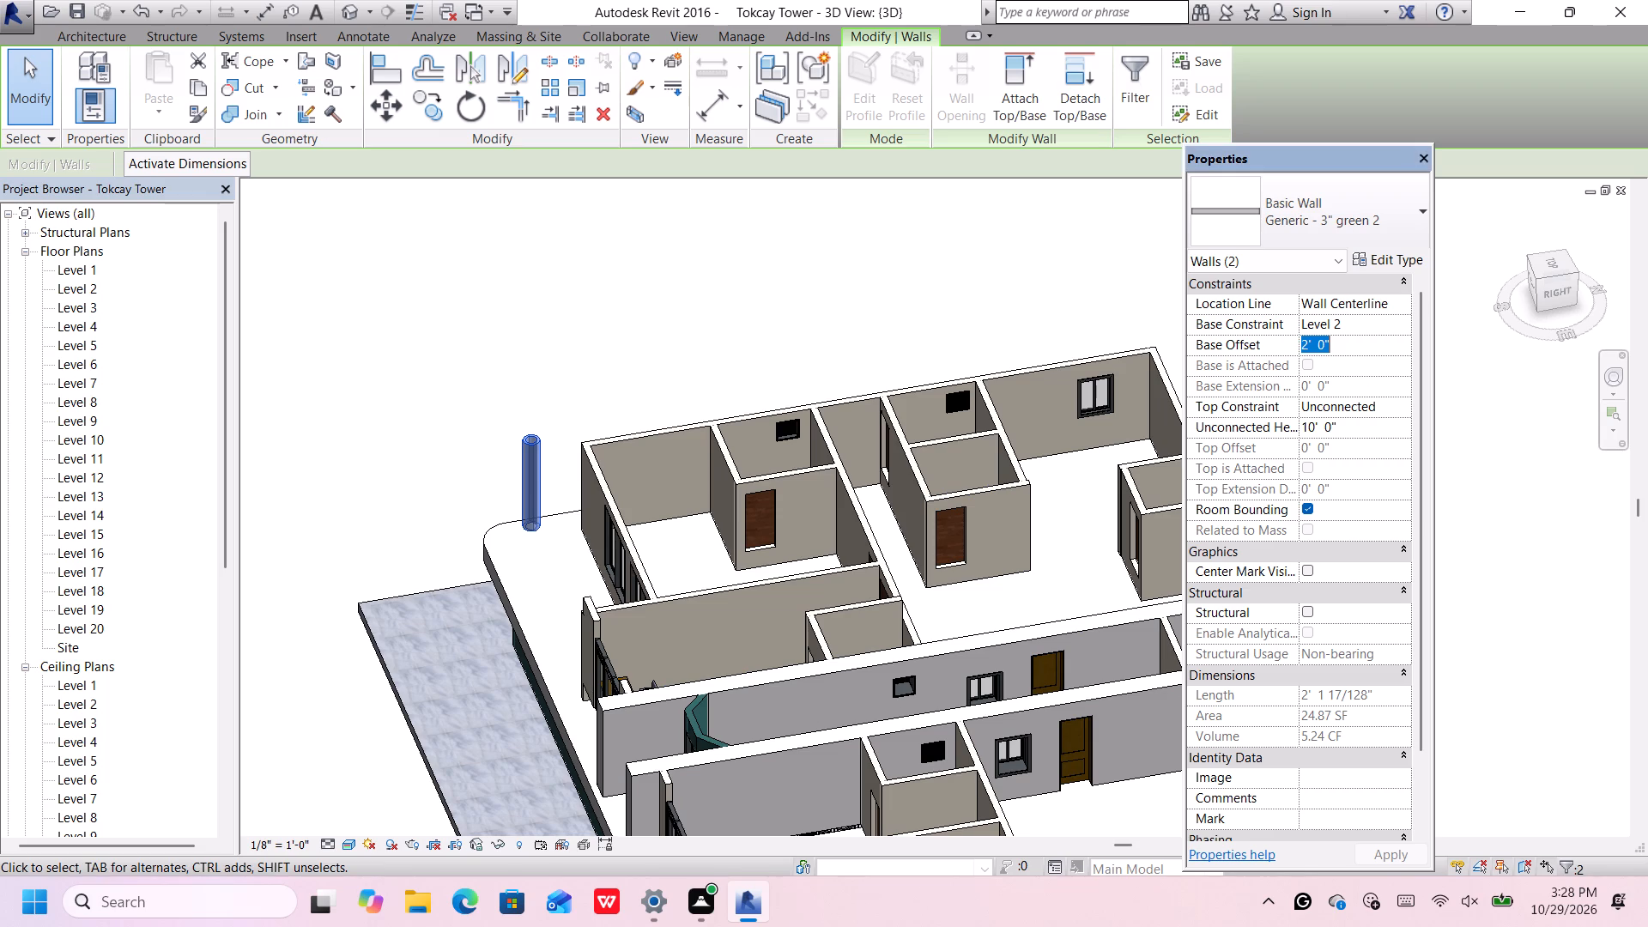
pyautogui.press('BackSpace')
pyautogui.press('0')
pyautogui.press('Return')
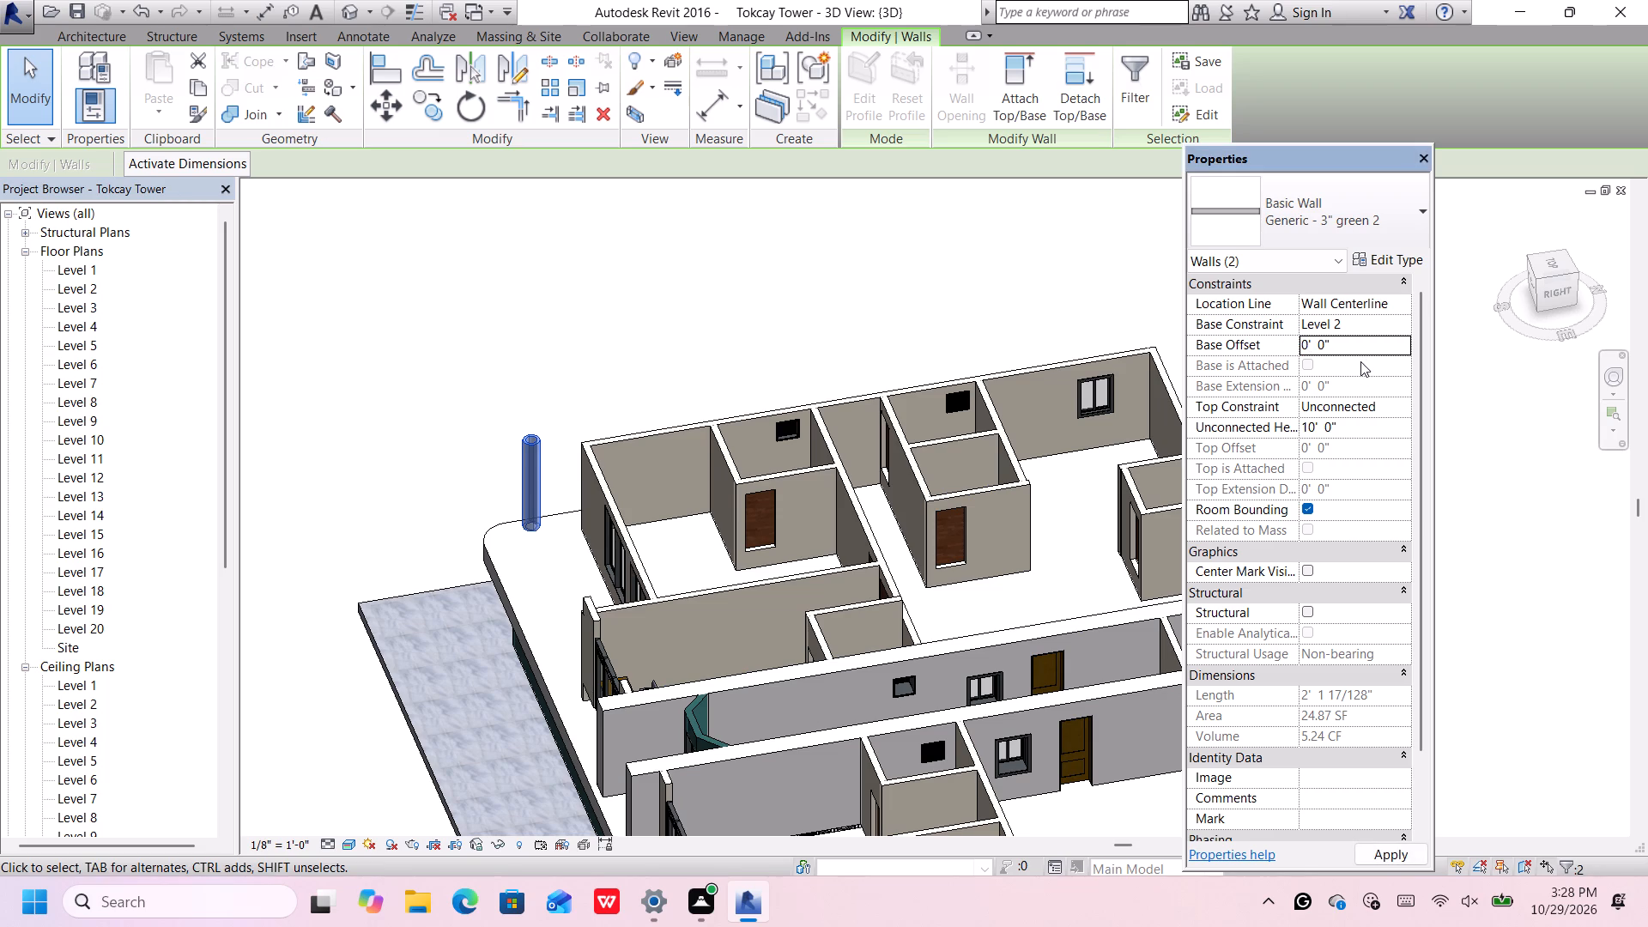
# Set the base offset of the 4' cream end wall beside the storefront glazing to 0' from Level 2.
pyautogui.click(591, 621)
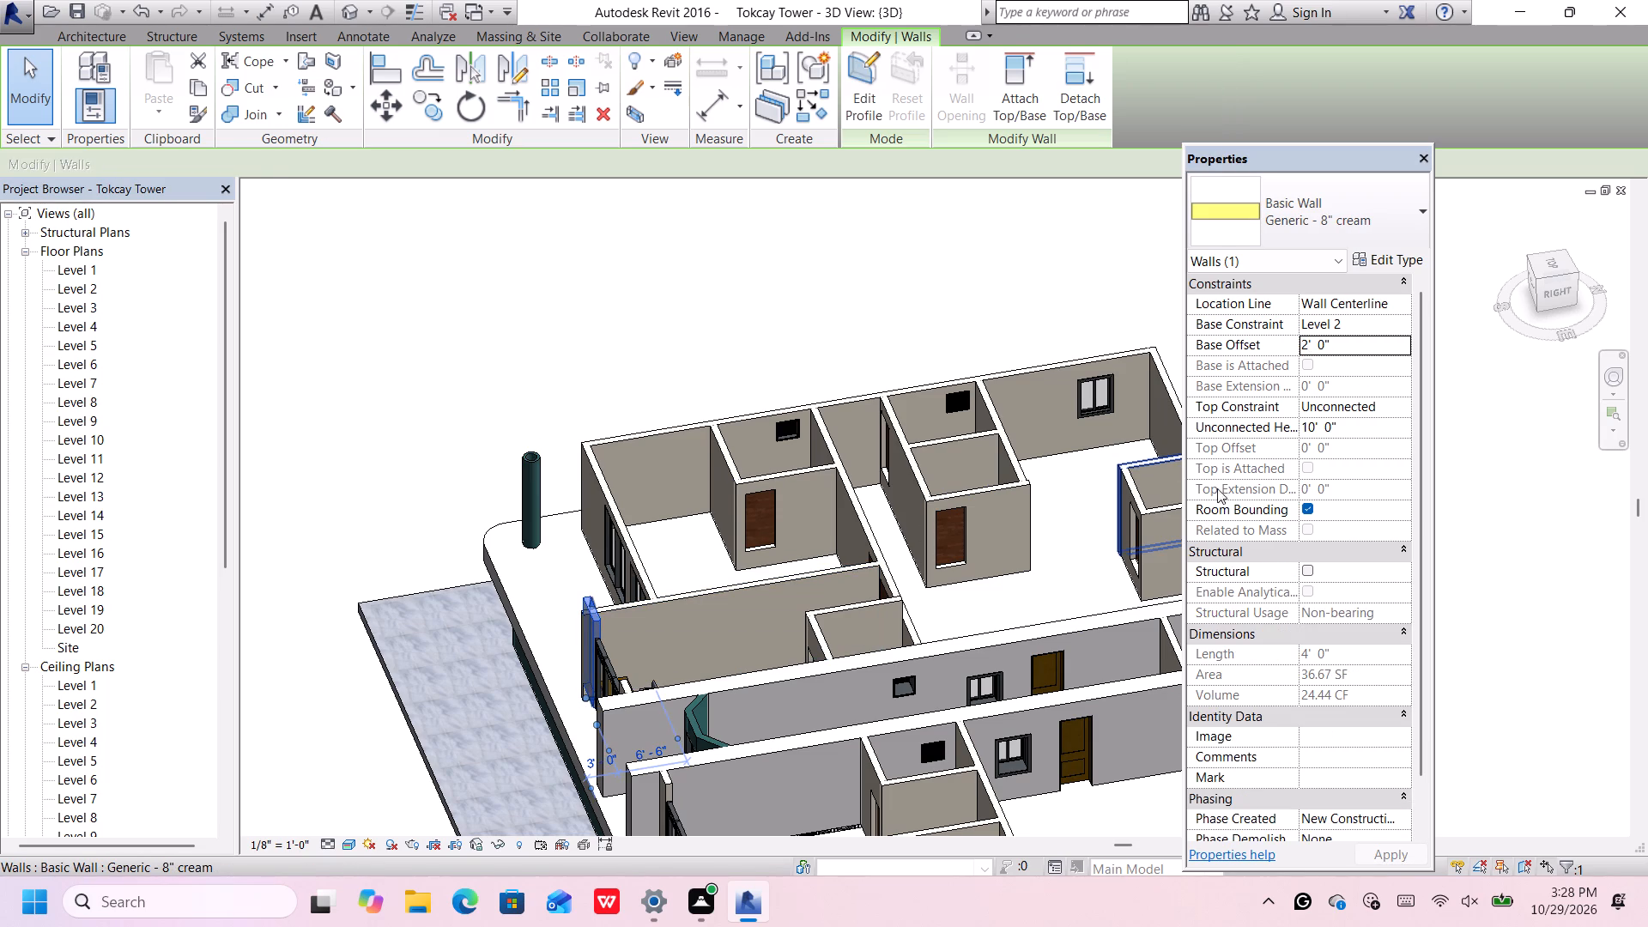
pyautogui.moveTo(1344, 348); pyautogui.dragTo(1332, 346)
pyautogui.moveTo(1337, 337); pyautogui.dragTo(1323, 345)
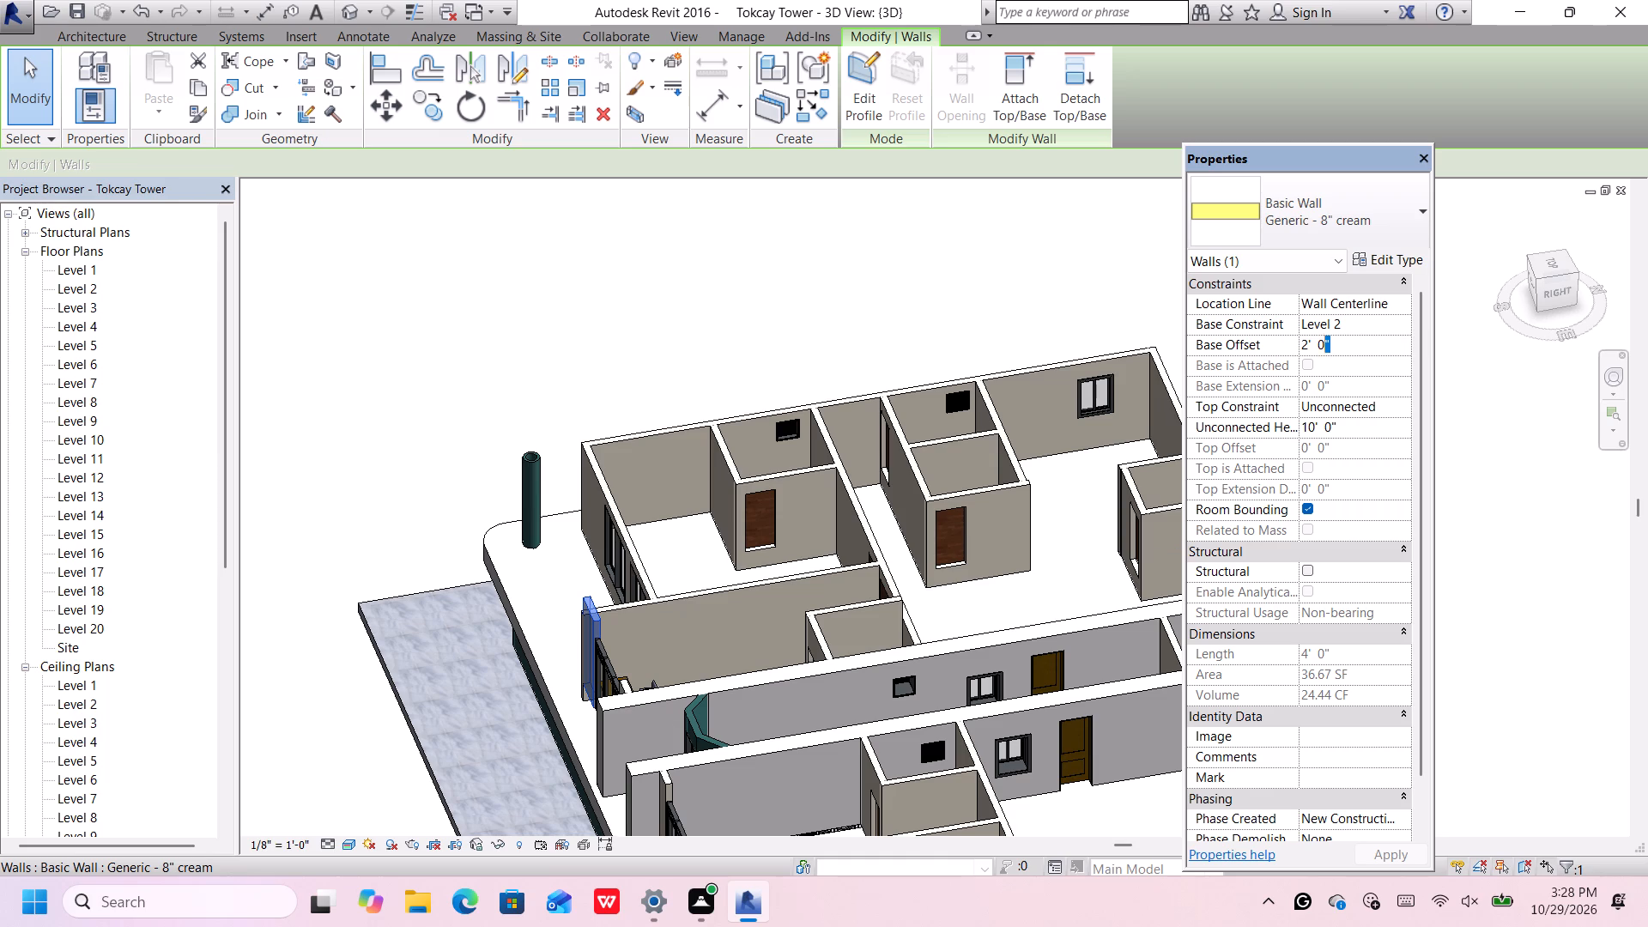
pyautogui.moveTo(1323, 345); pyautogui.dragTo(1300, 345)
pyautogui.press('BackSpace')
pyautogui.press('0')
pyautogui.press('Return')
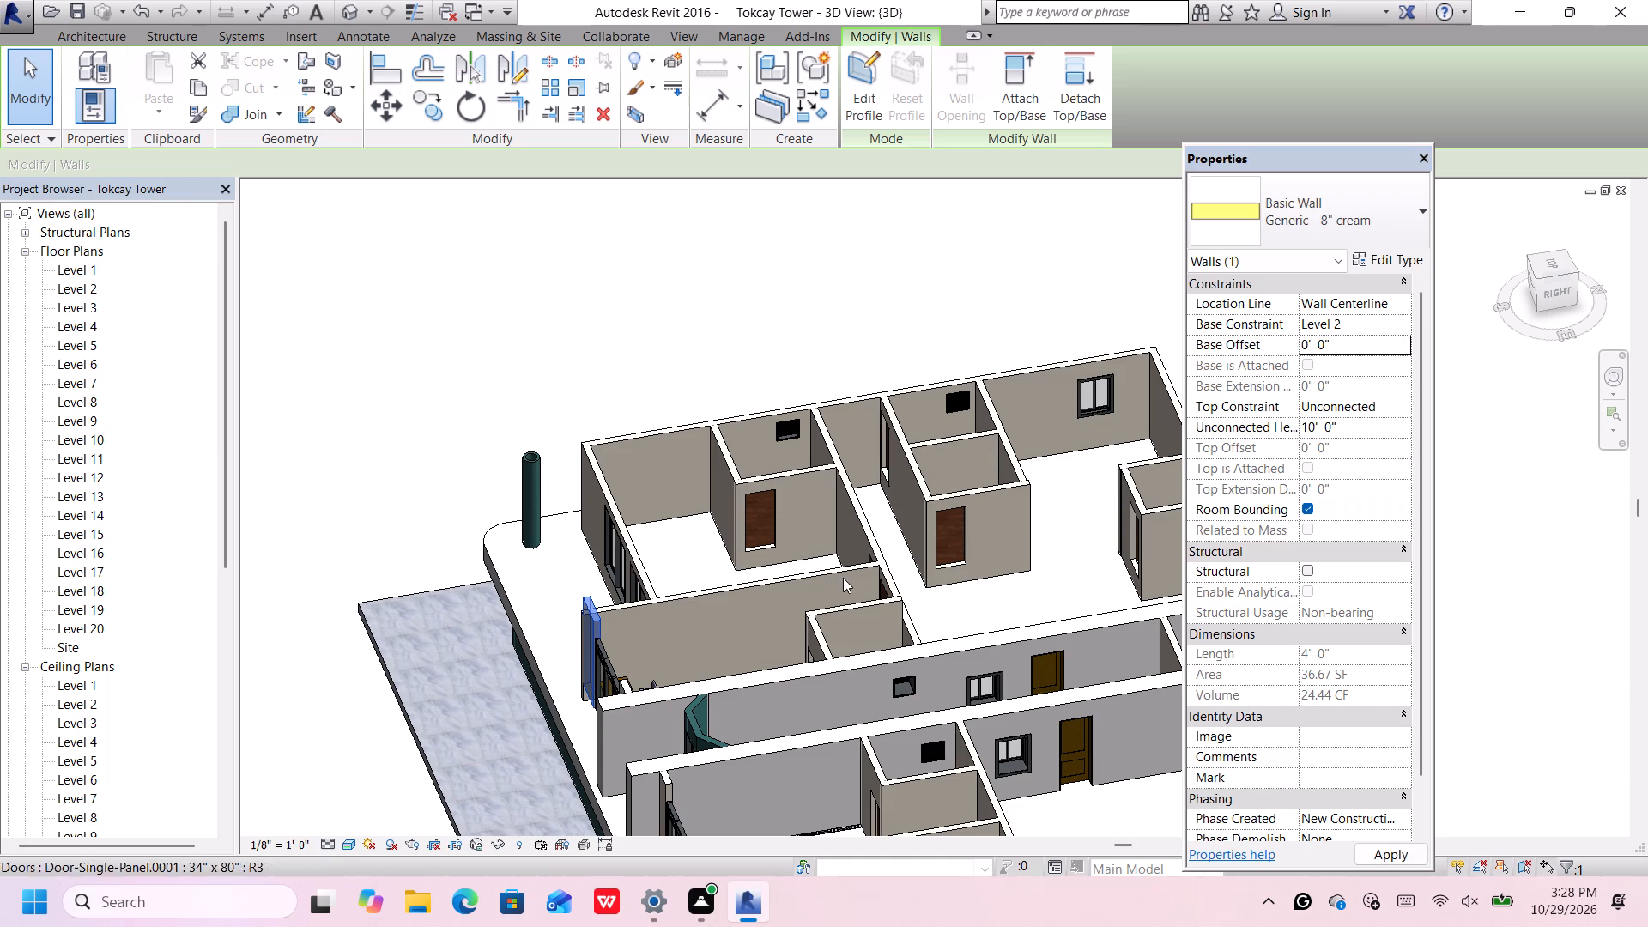
# Set the base offset of the long 2' thick white wall behind the green angled walls to 0' from Level 2.
pyautogui.scroll(9, 603, 674)
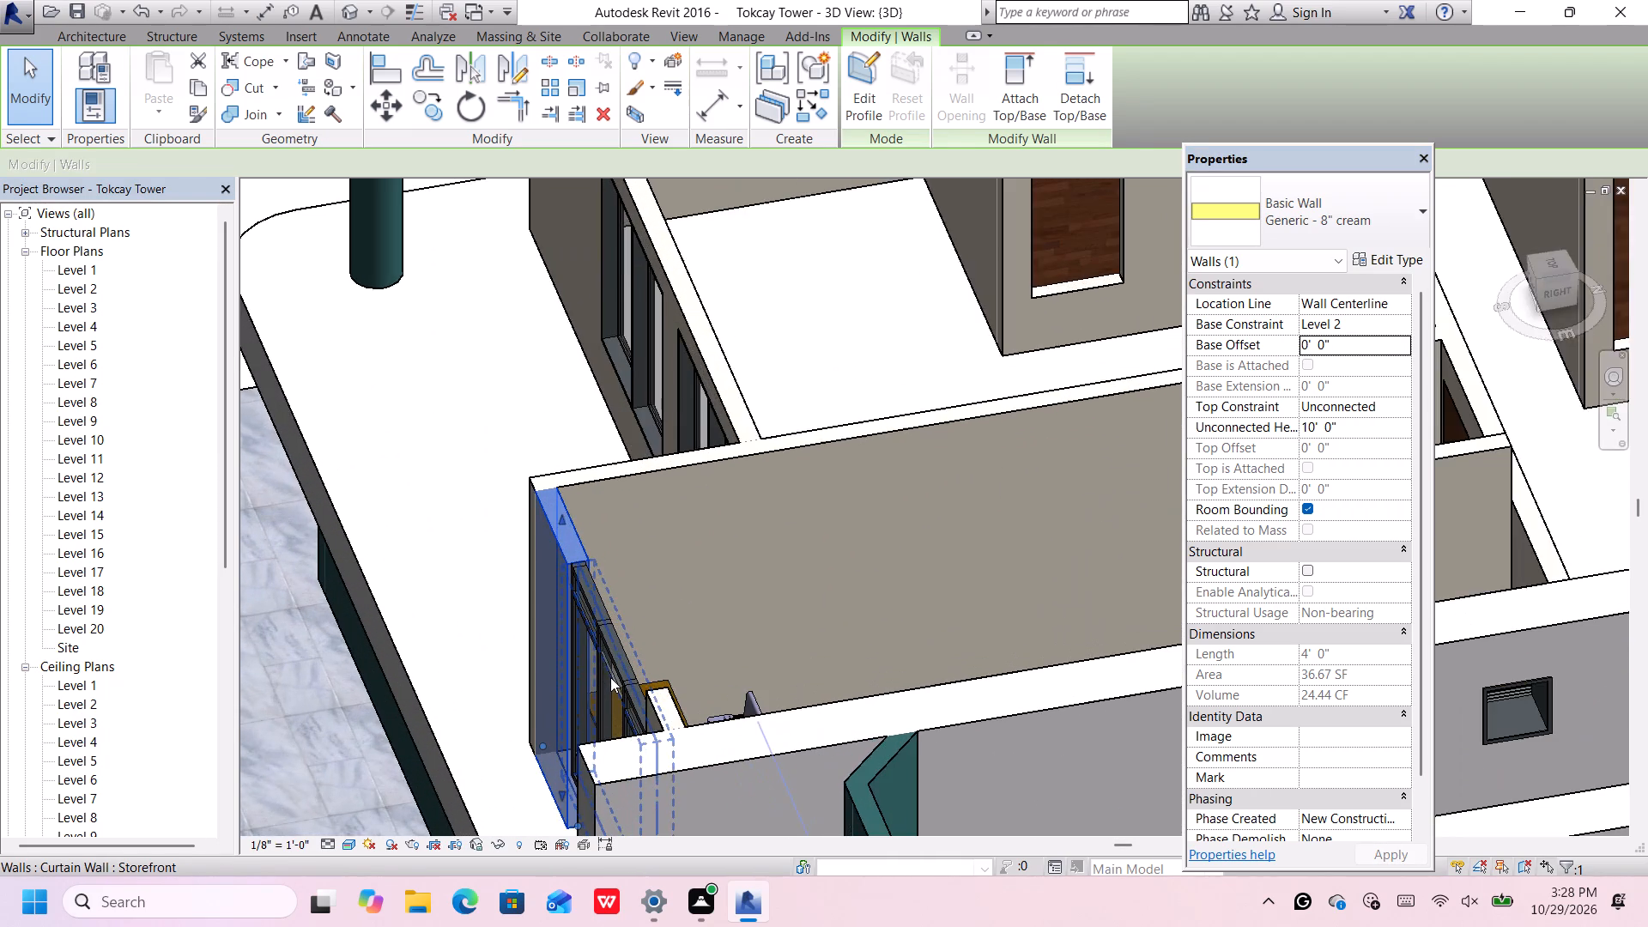
pyautogui.scroll(1, 610, 677)
pyautogui.moveTo(610, 676); pyautogui.dragTo(597, 640, button='middle')
pyautogui.scroll(-2, 597, 640)
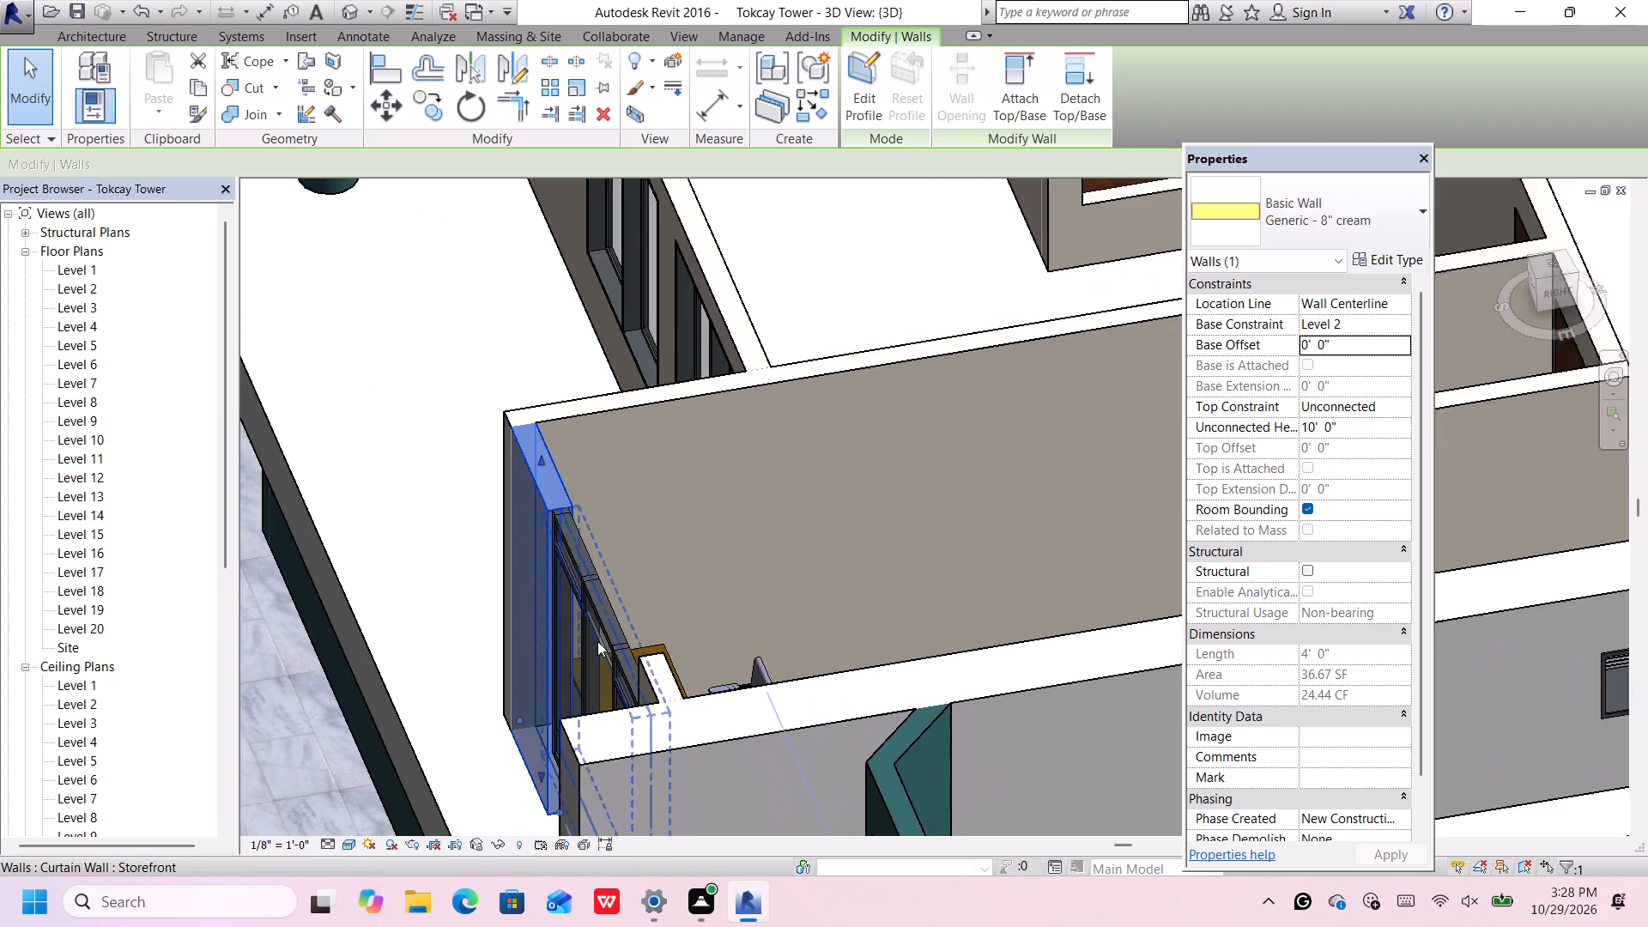
pyautogui.scroll(-3, 598, 641)
pyautogui.scroll(-4, 668, 690)
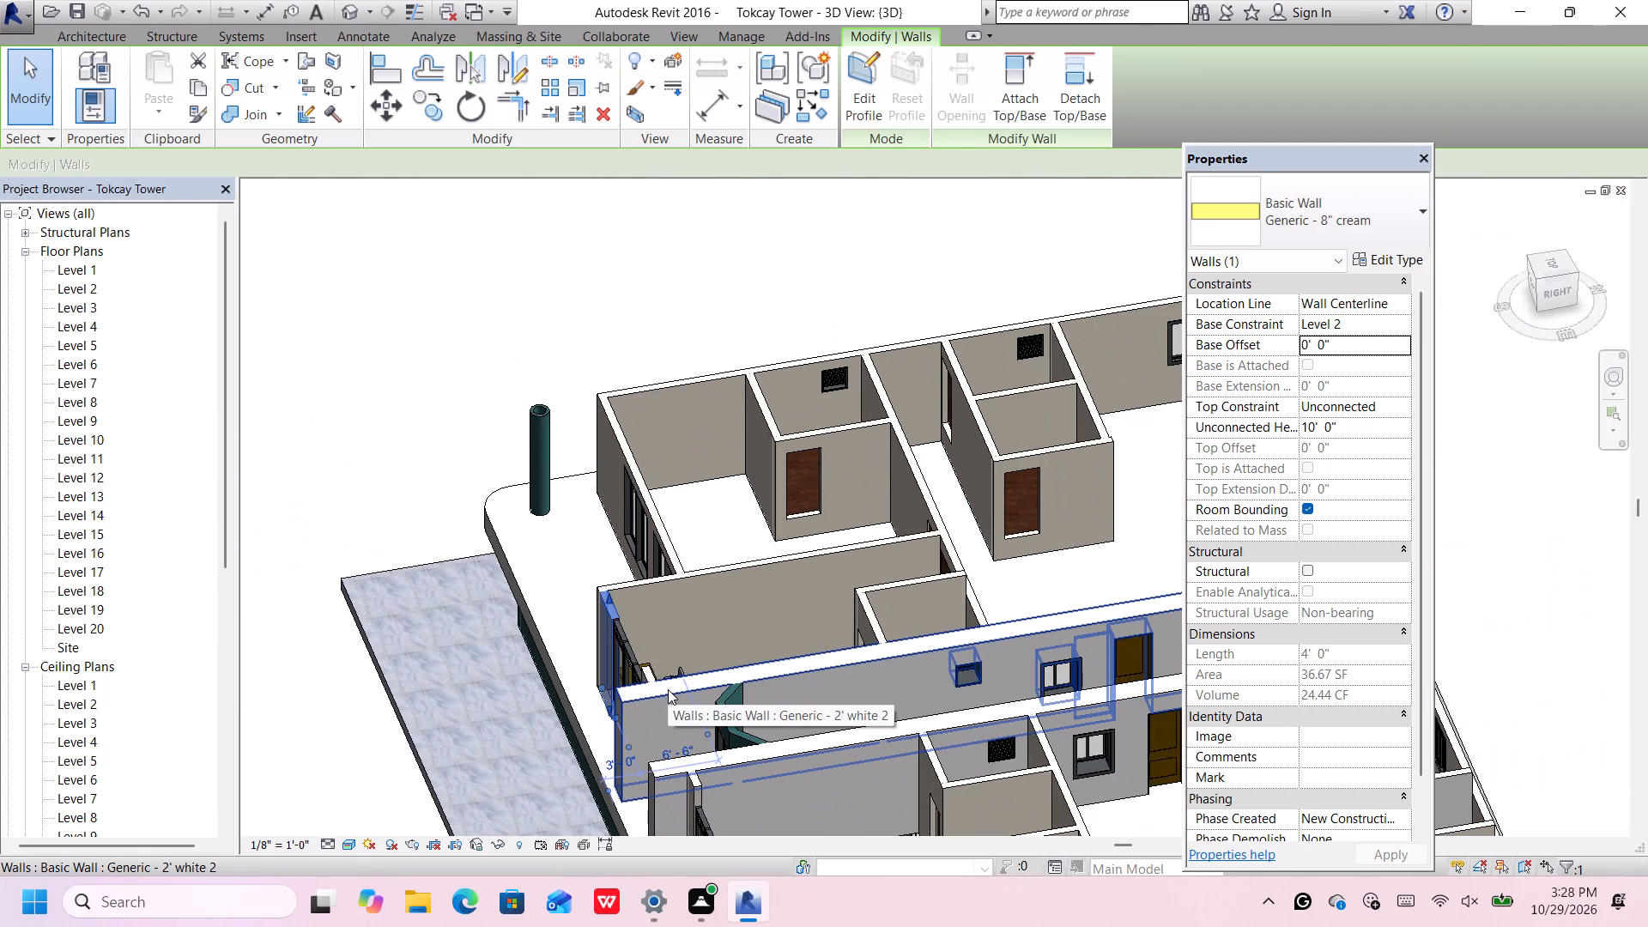
pyautogui.click(668, 689)
pyautogui.scroll(-2, 668, 688)
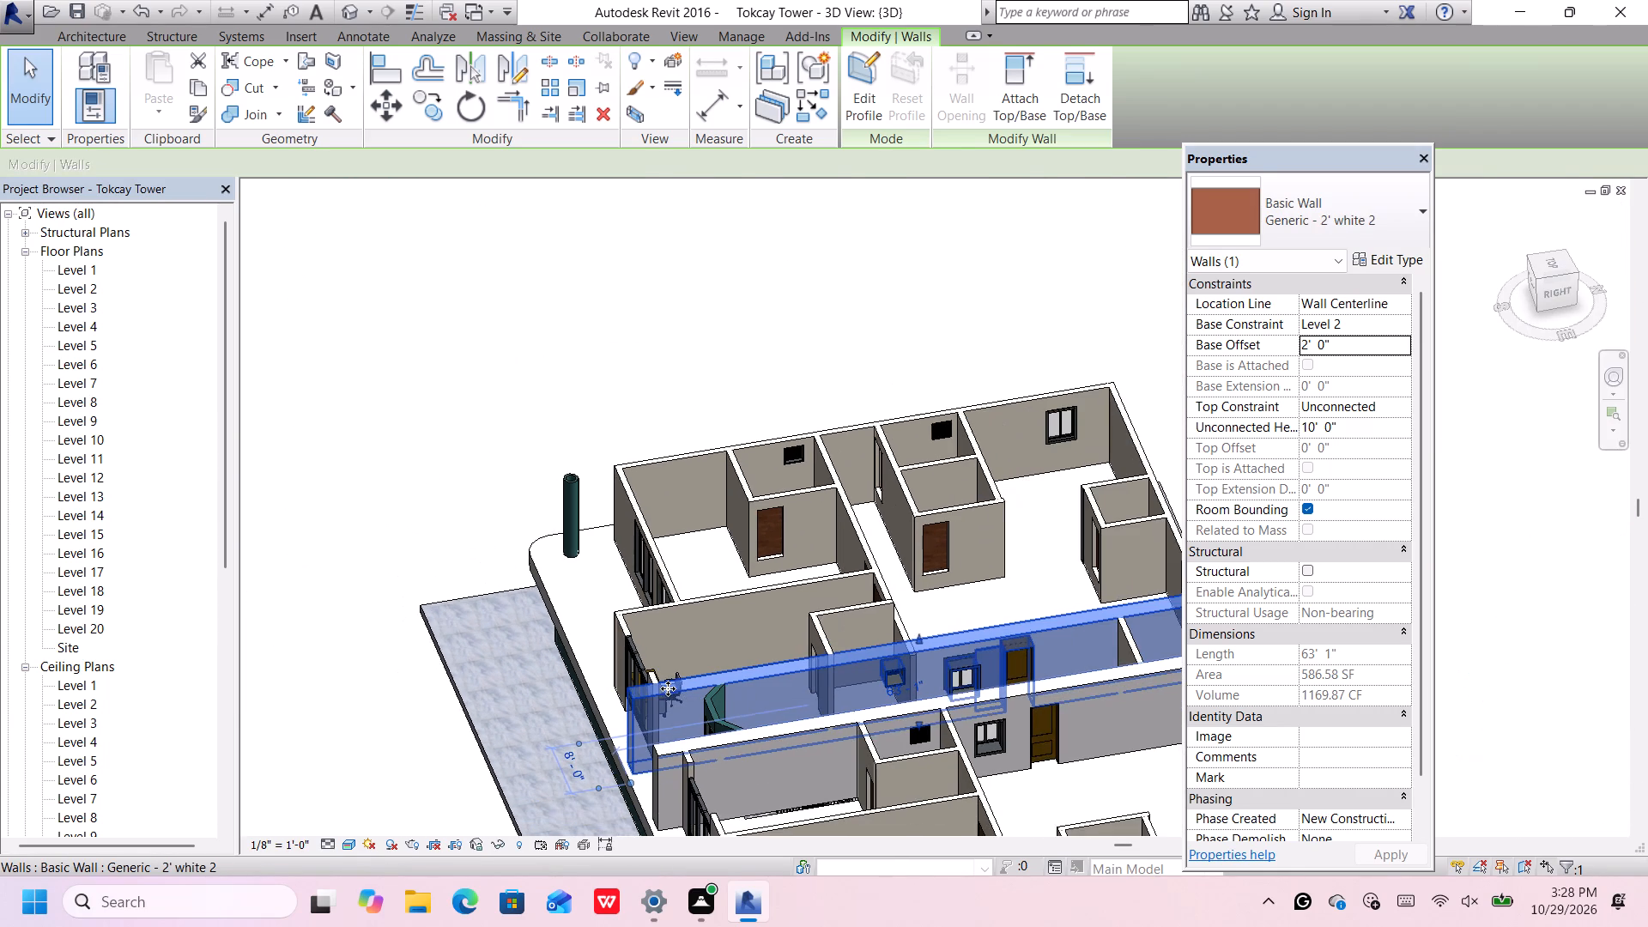
pyautogui.scroll(4, 669, 701)
pyautogui.moveTo(669, 701); pyautogui.dragTo(655, 653, button='middle')
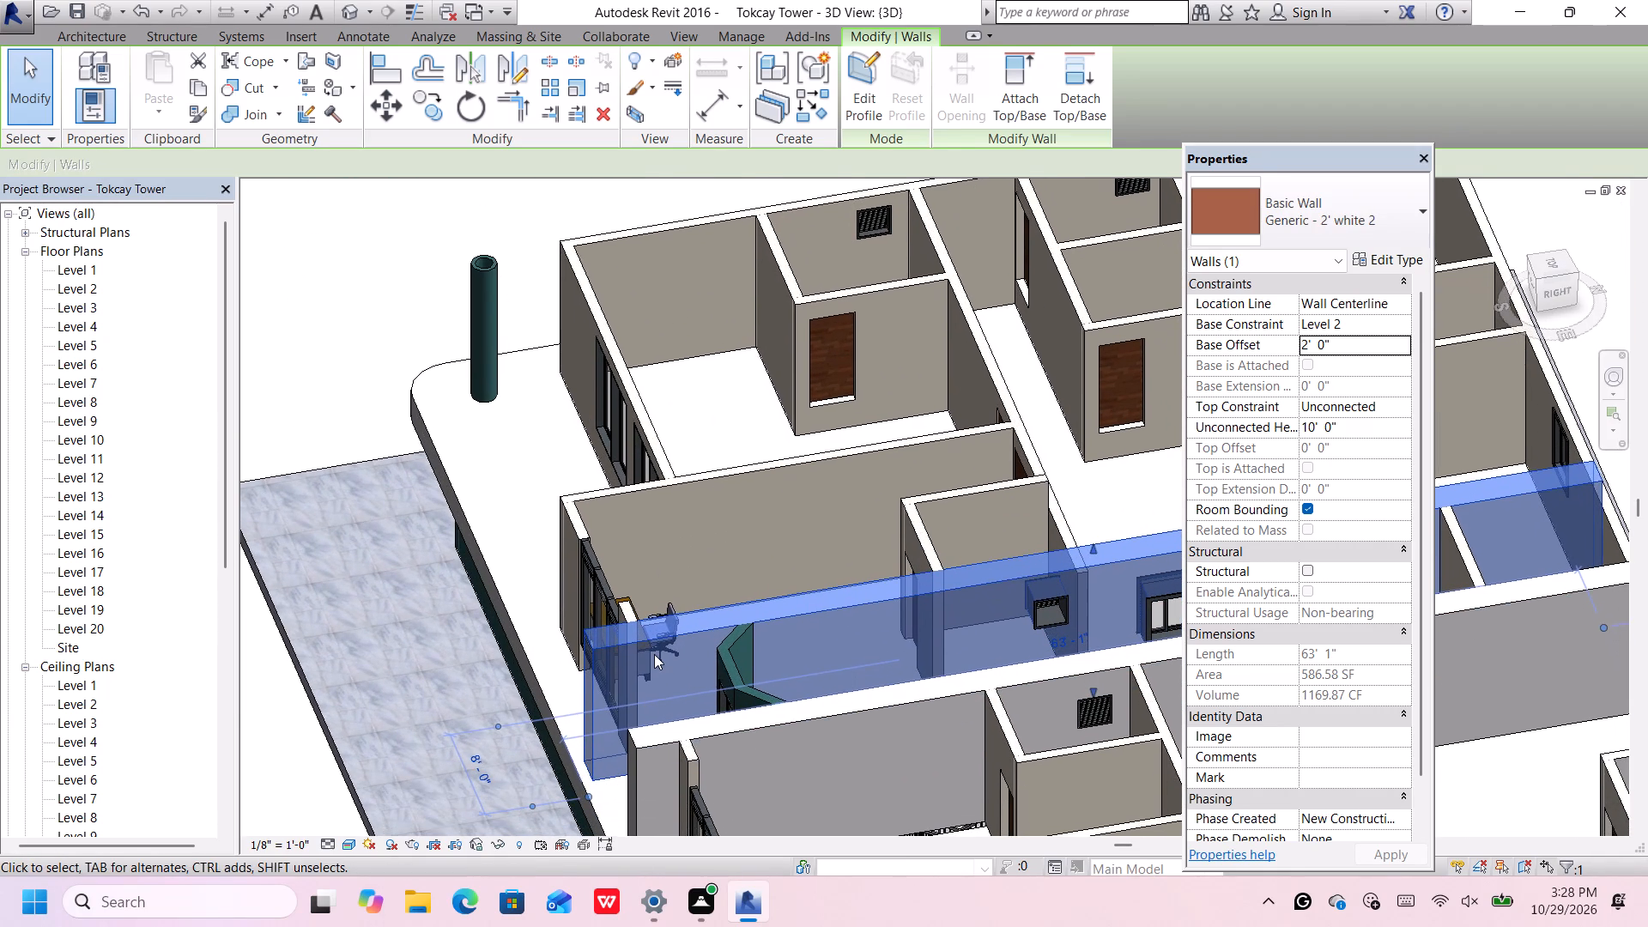
pyautogui.scroll(-2, 654, 655)
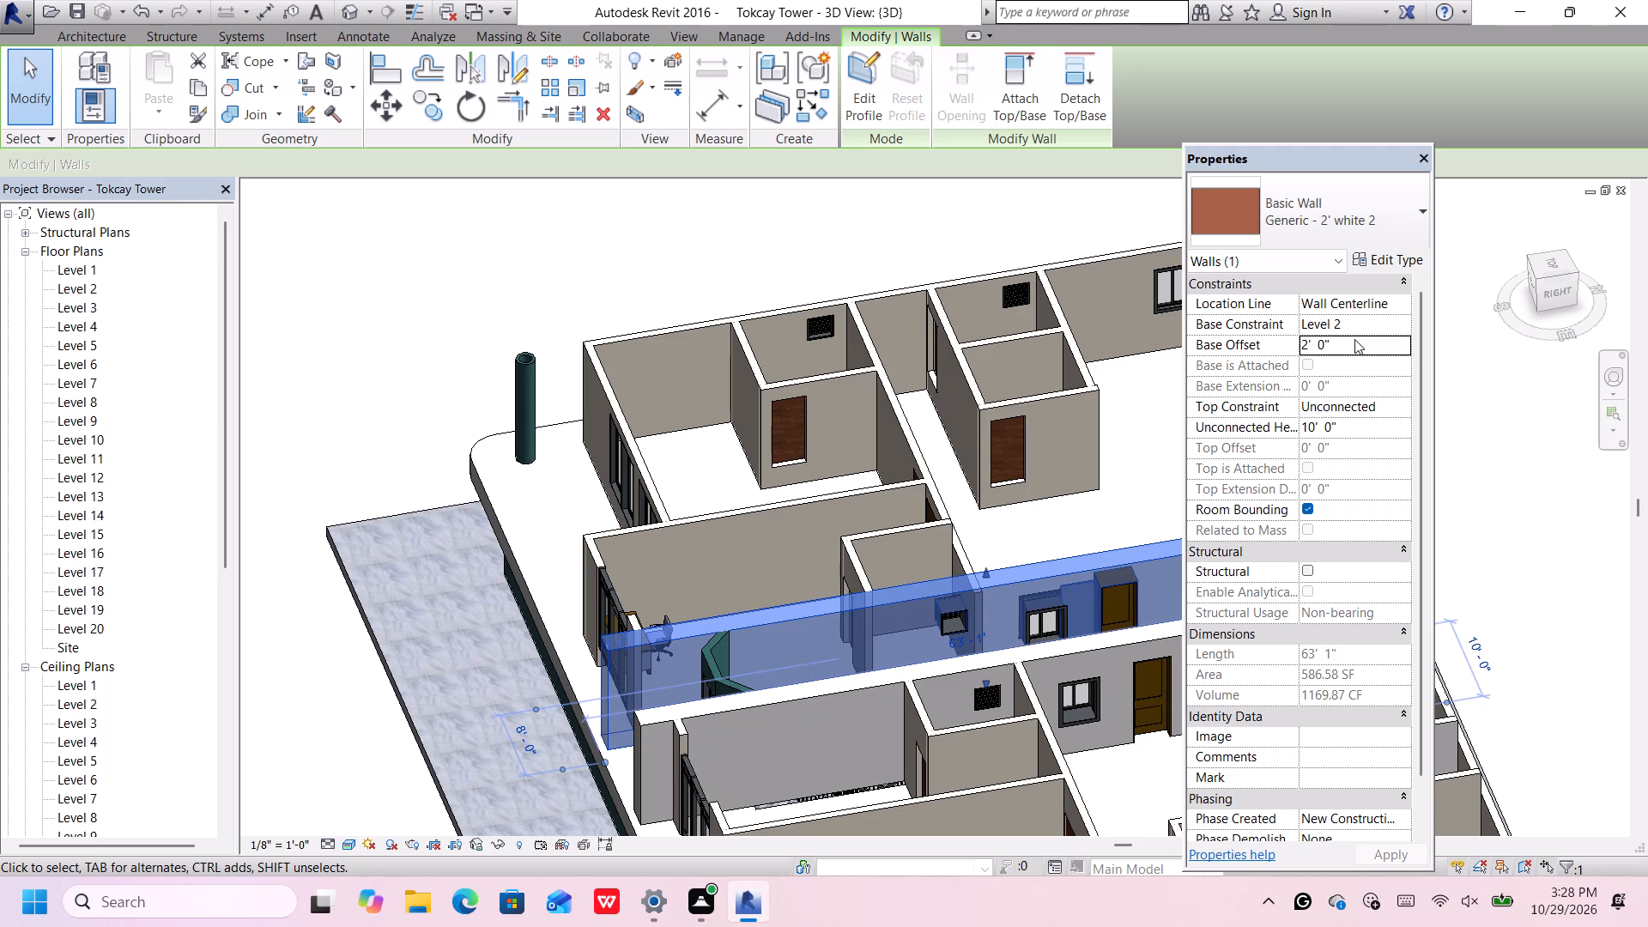
pyautogui.click(1354, 341)
pyautogui.press('BackSpace')
pyautogui.press('0')
pyautogui.press('Return')
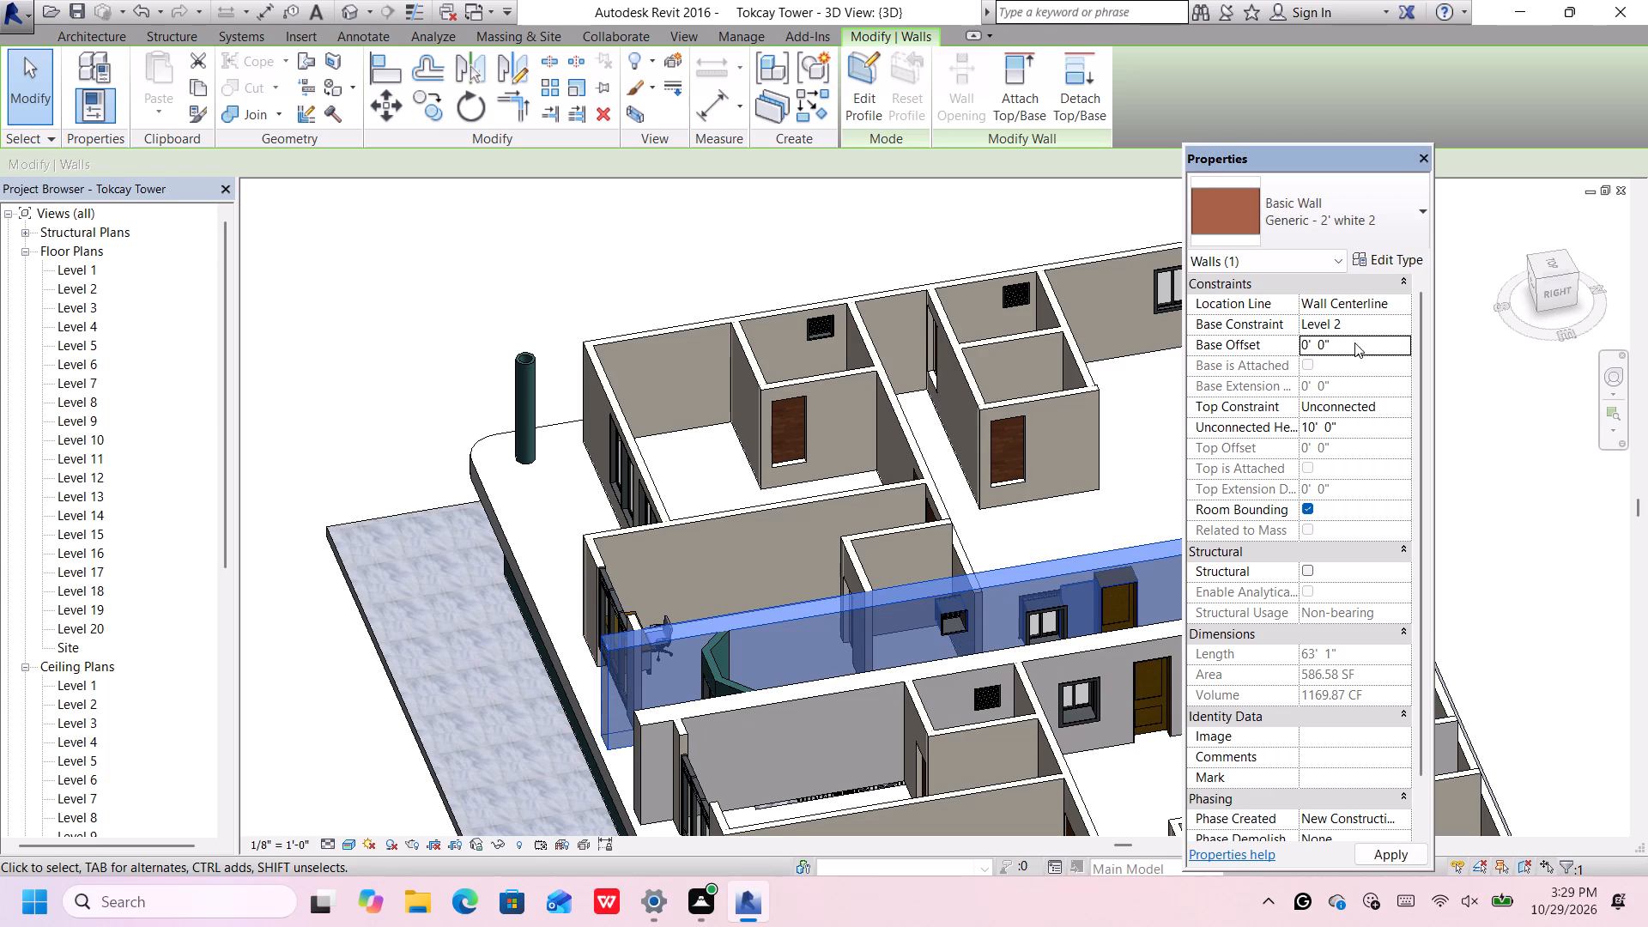
# Set the base offset of the 3' cream wall stub next to the desk and chair to 0' from Level 2.
pyautogui.scroll(-1, 747, 633)
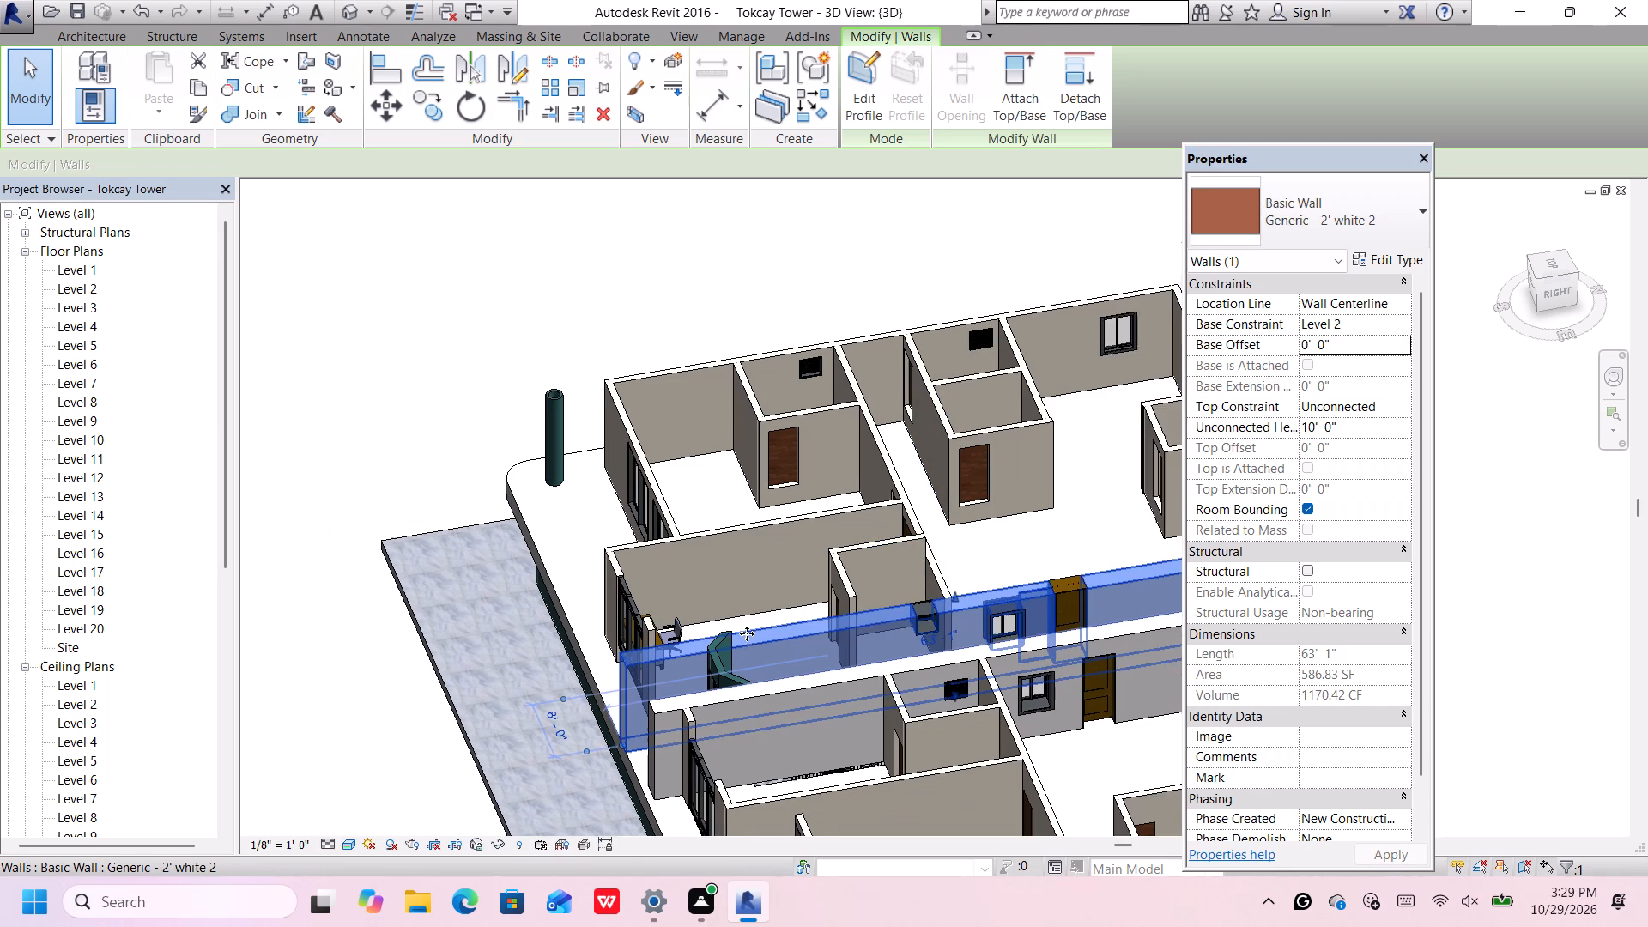
pyautogui.scroll(-1, 747, 633)
pyautogui.scroll(4, 588, 620)
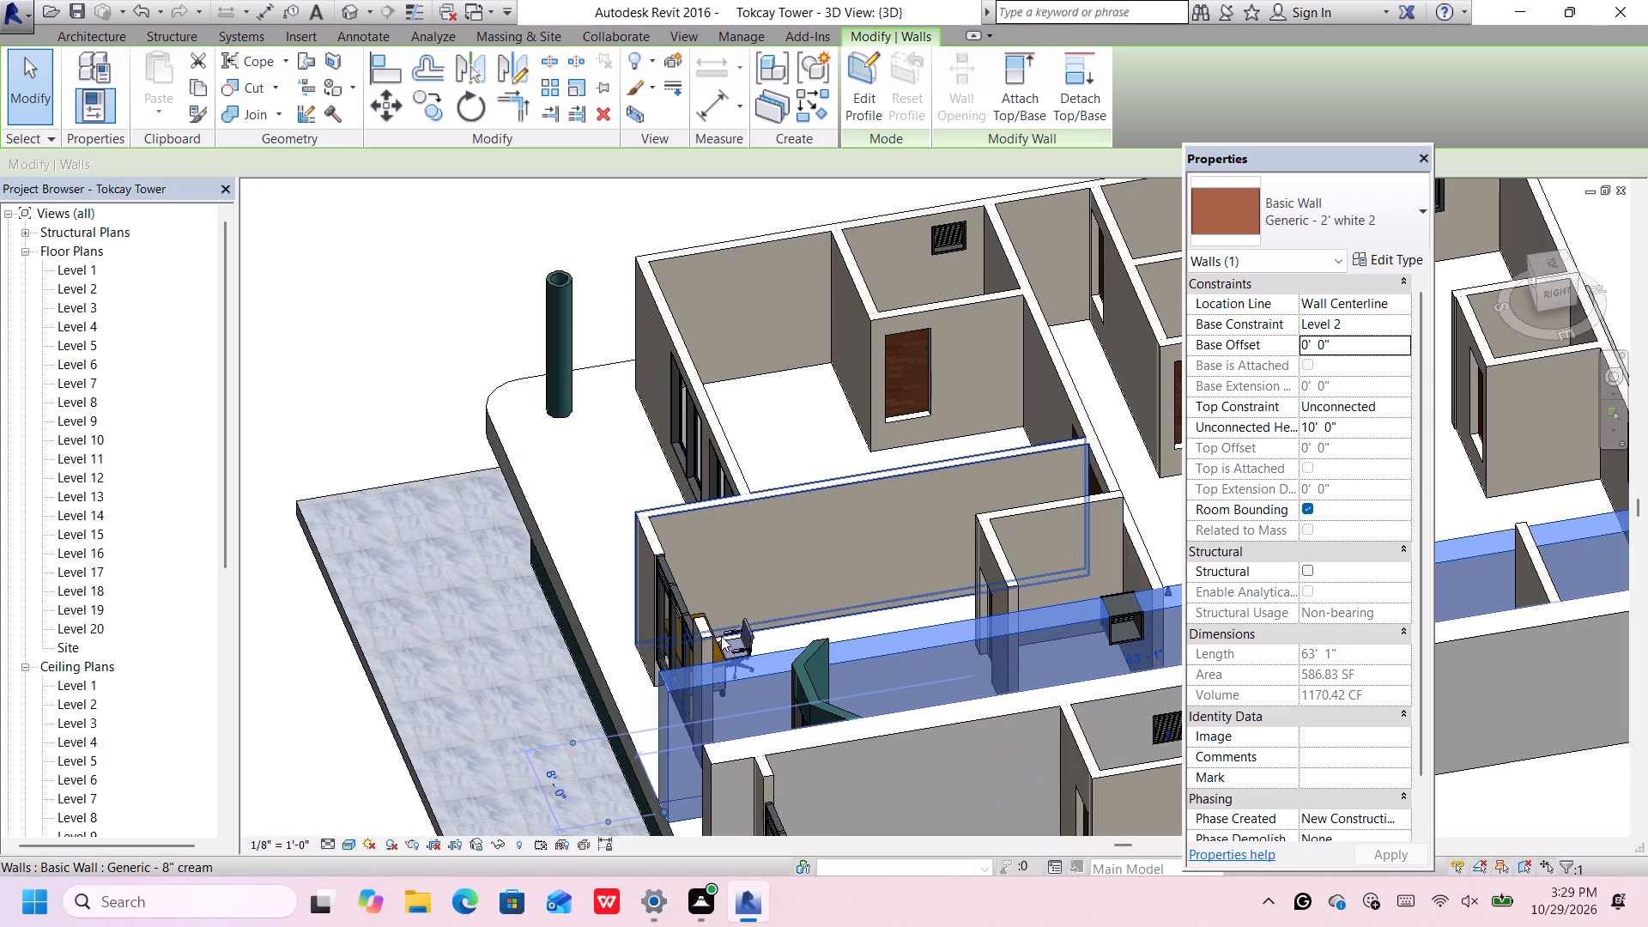
pyautogui.click(709, 634)
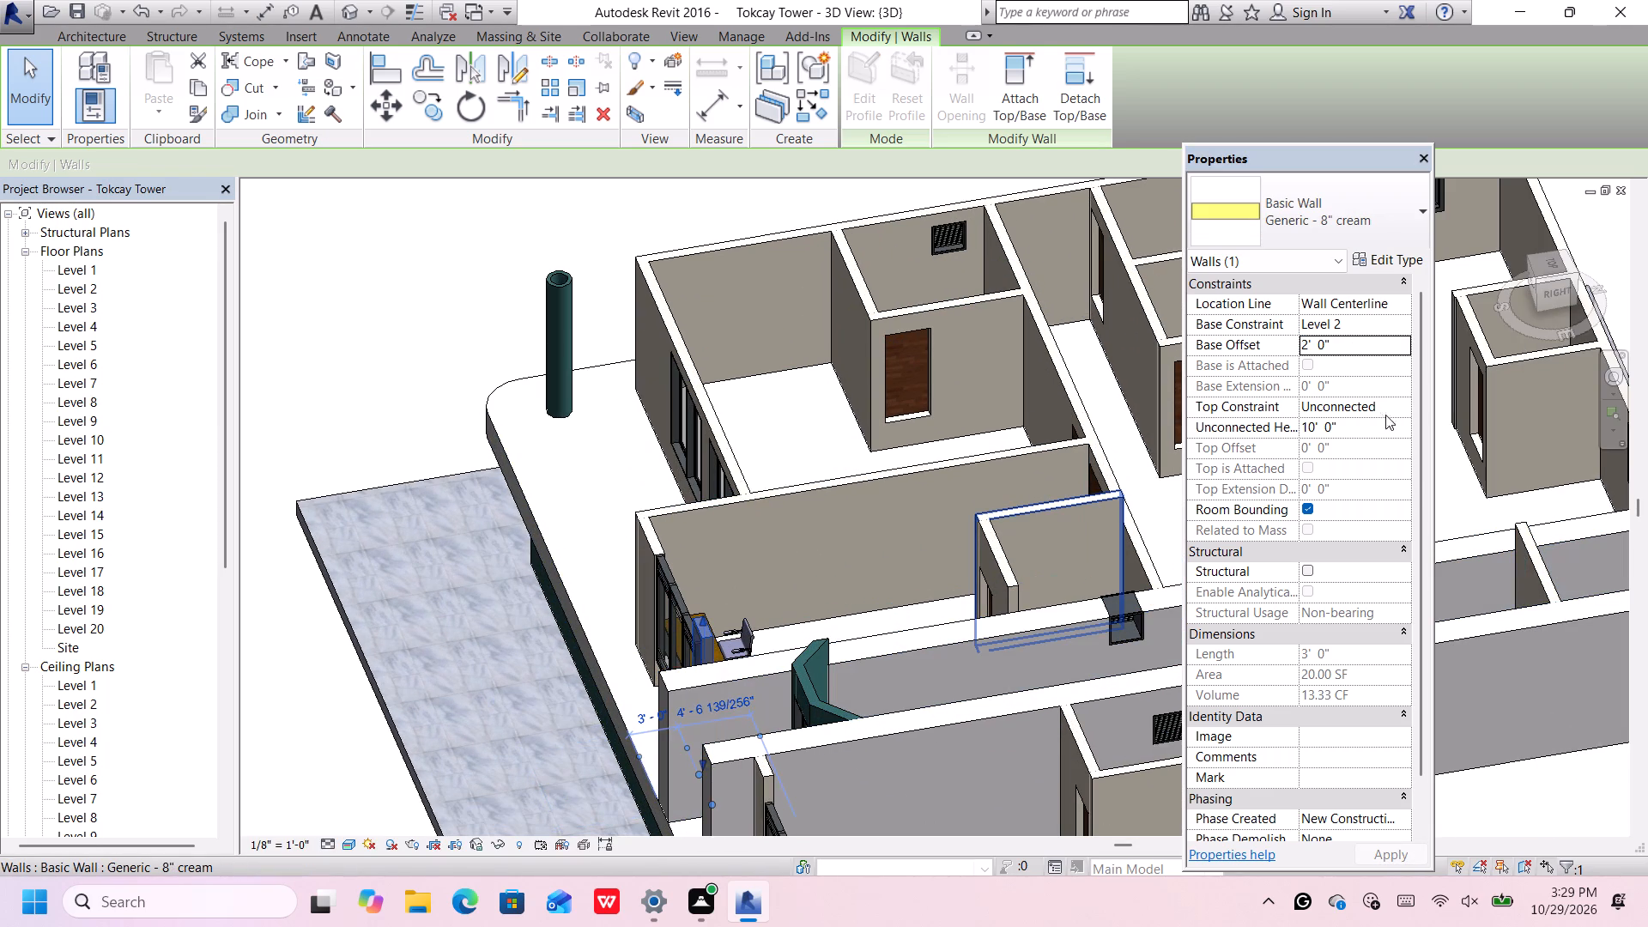
pyautogui.click(1354, 343)
pyautogui.press('BackSpace')
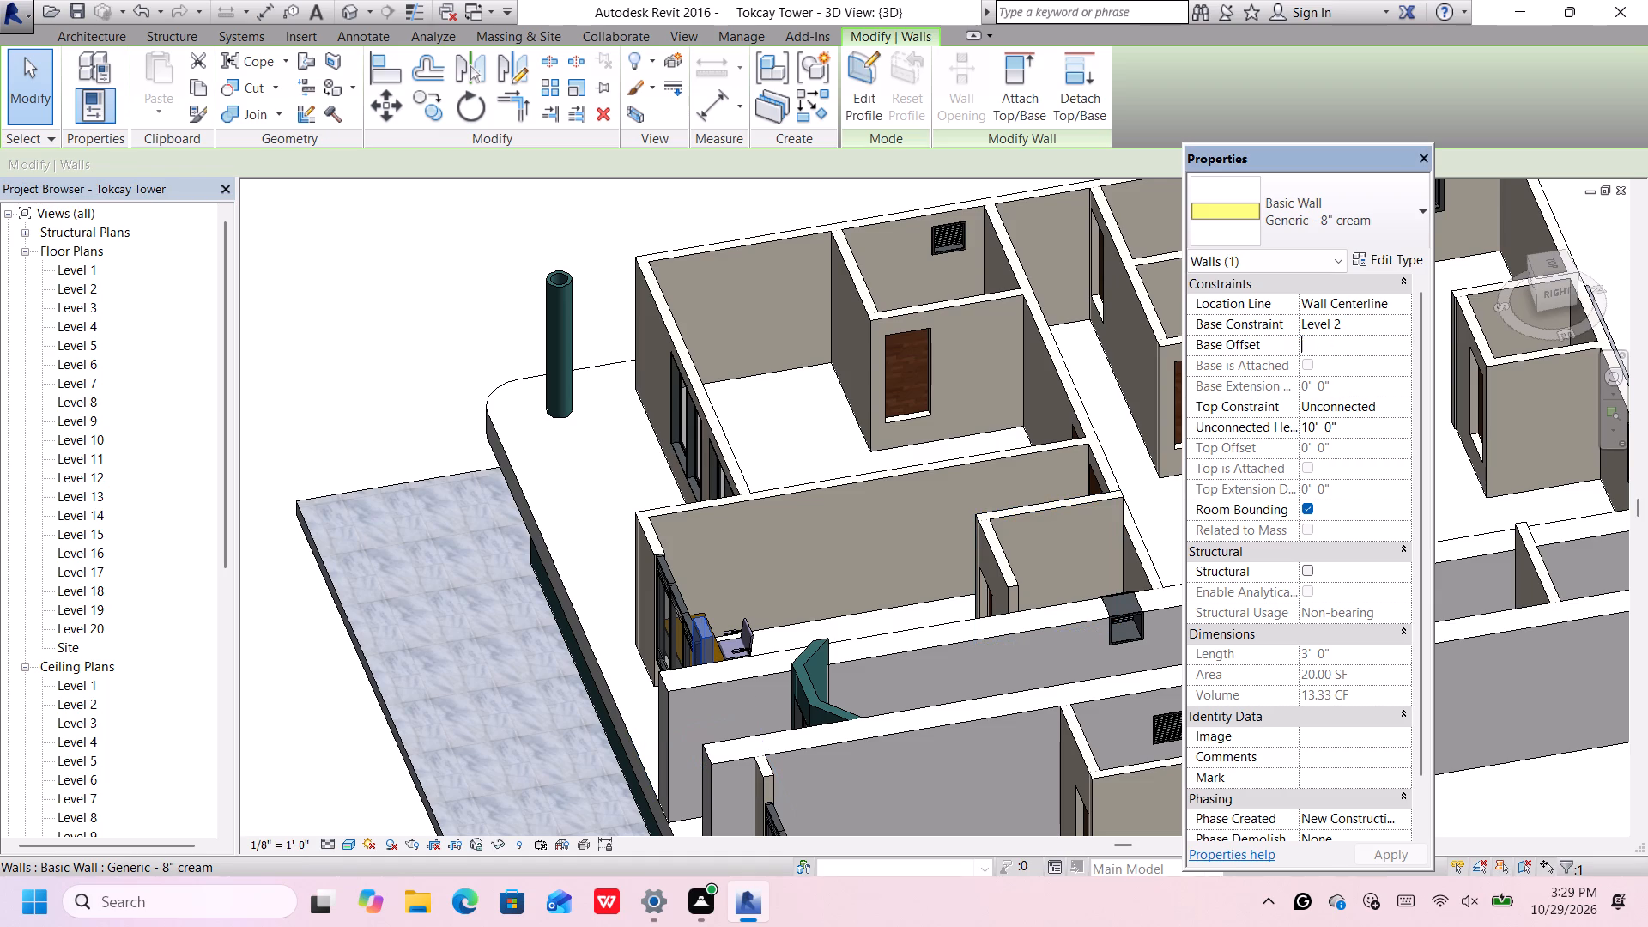
pyautogui.write("0'")
pyautogui.press('Return')
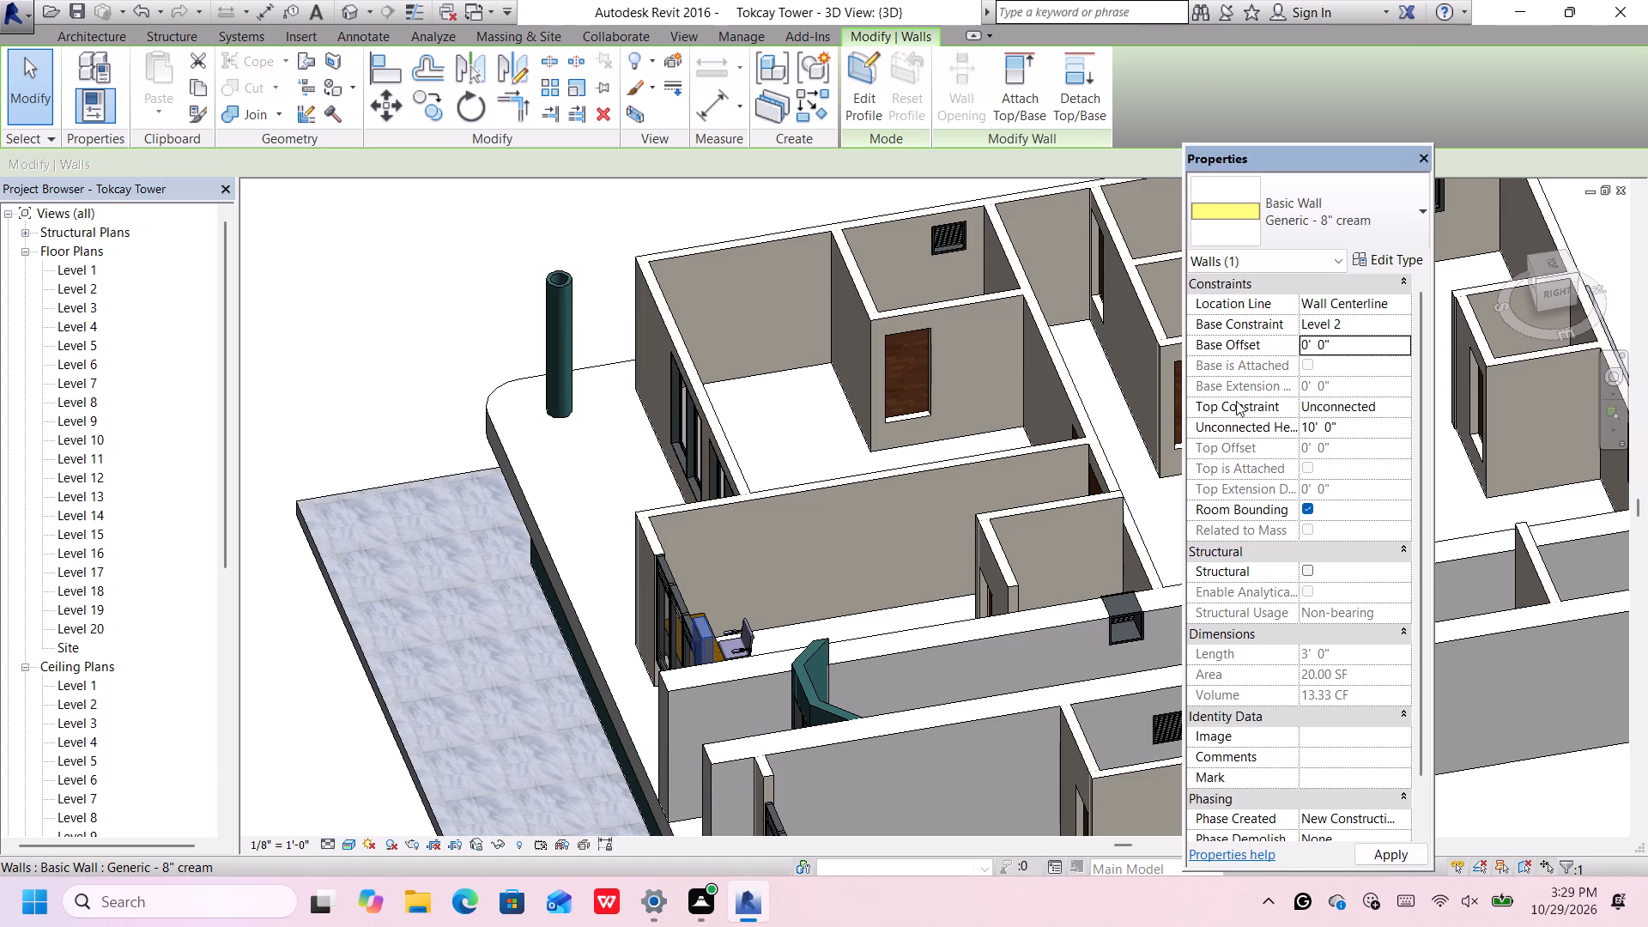
# Give the 9' storefront curtain wall by the desk a 10' unconnected height and a 0' base offset from Level 2.
pyautogui.scroll(2, 667, 601)
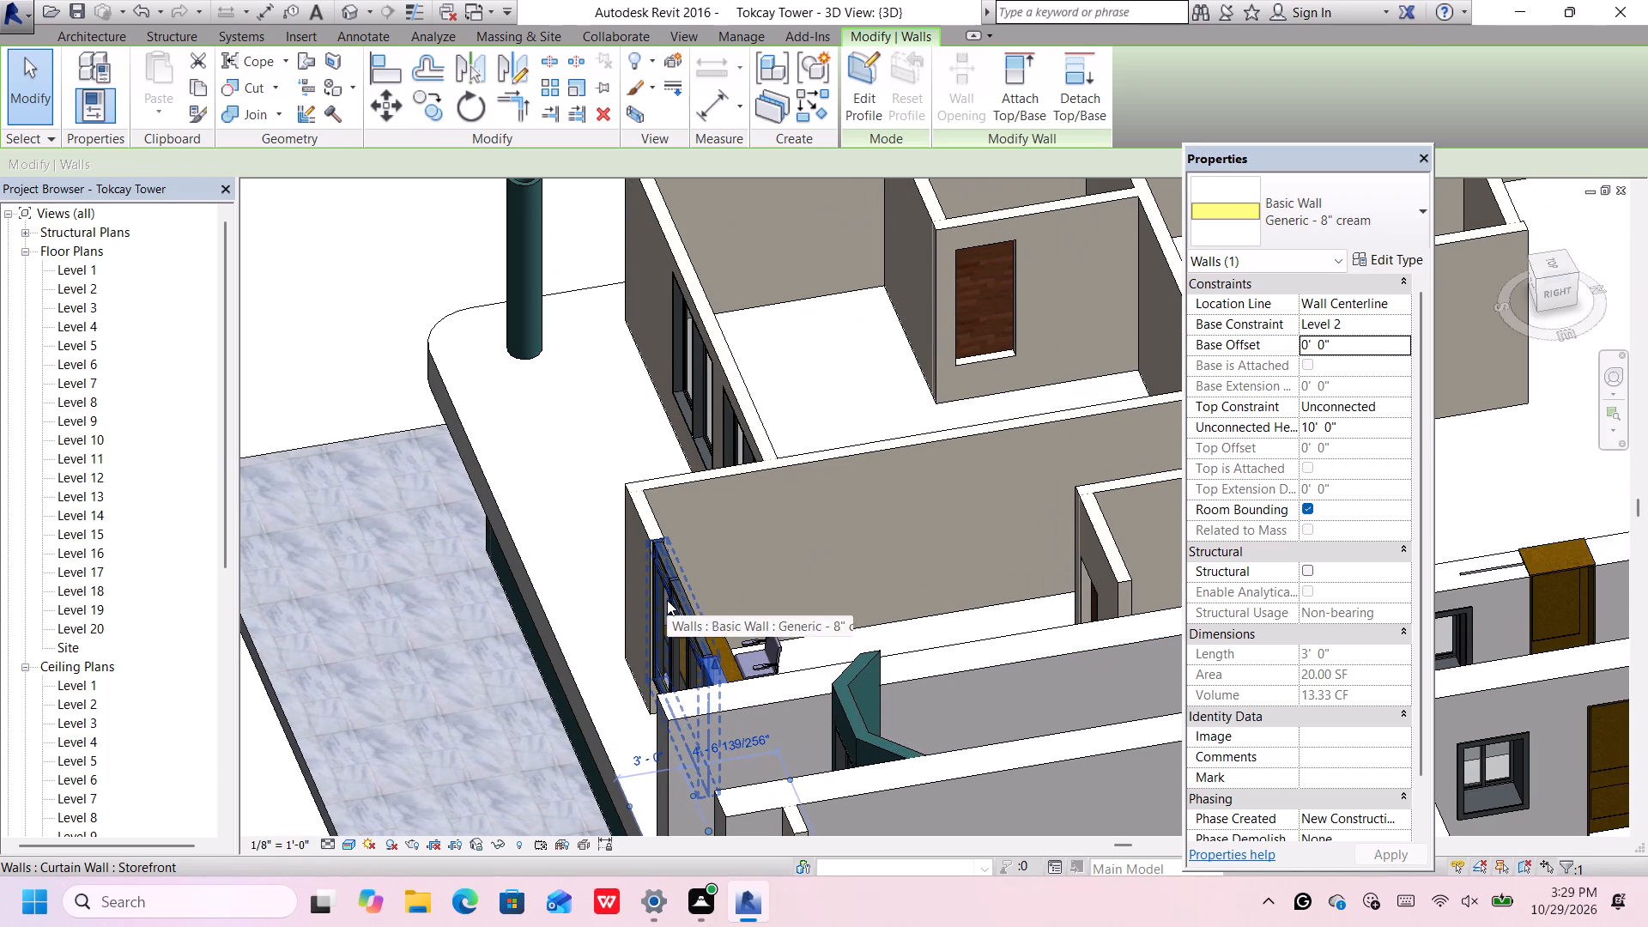
pyautogui.click(667, 600)
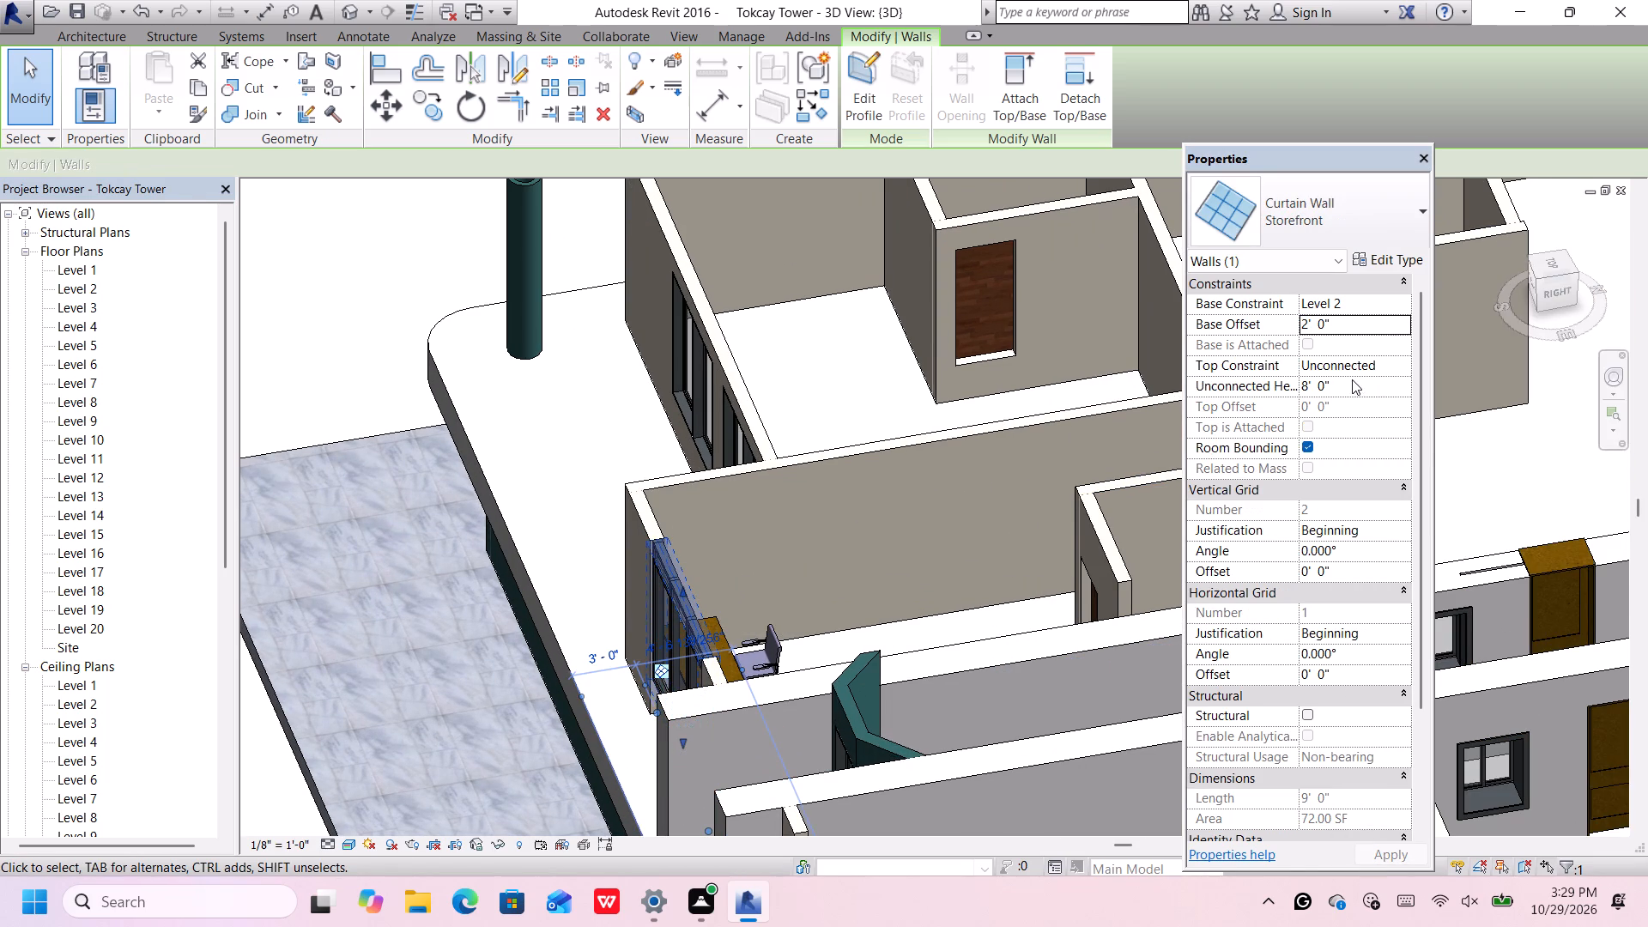
pyautogui.click(1350, 384)
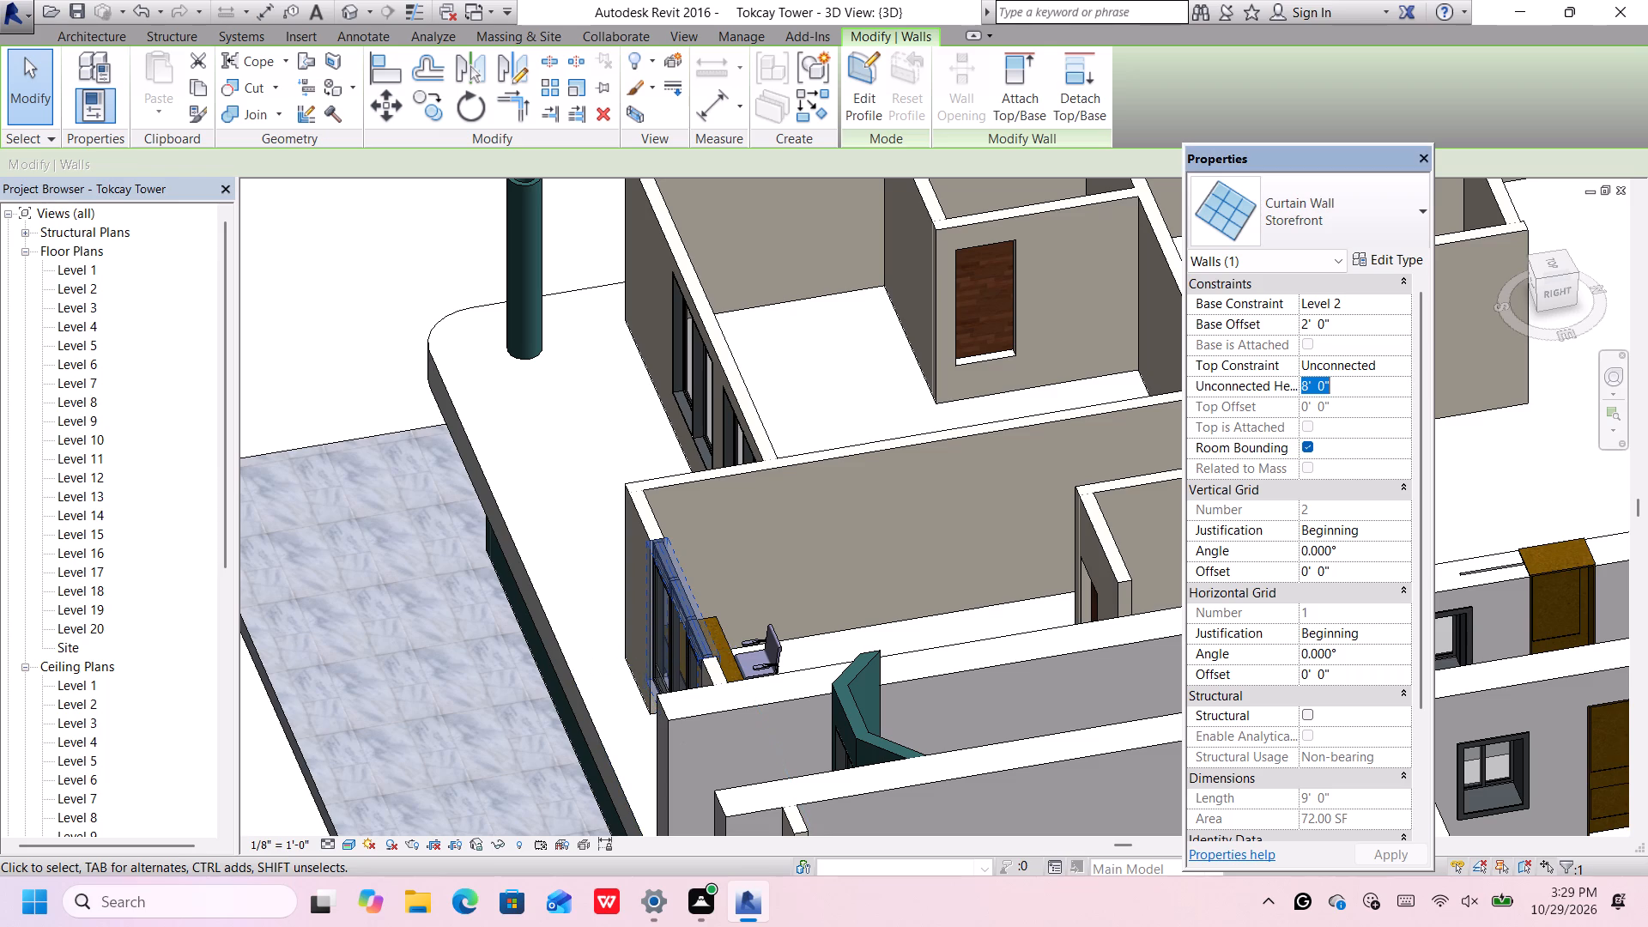
pyautogui.press('BackSpace')
pyautogui.write("10'")
pyautogui.press('Return')
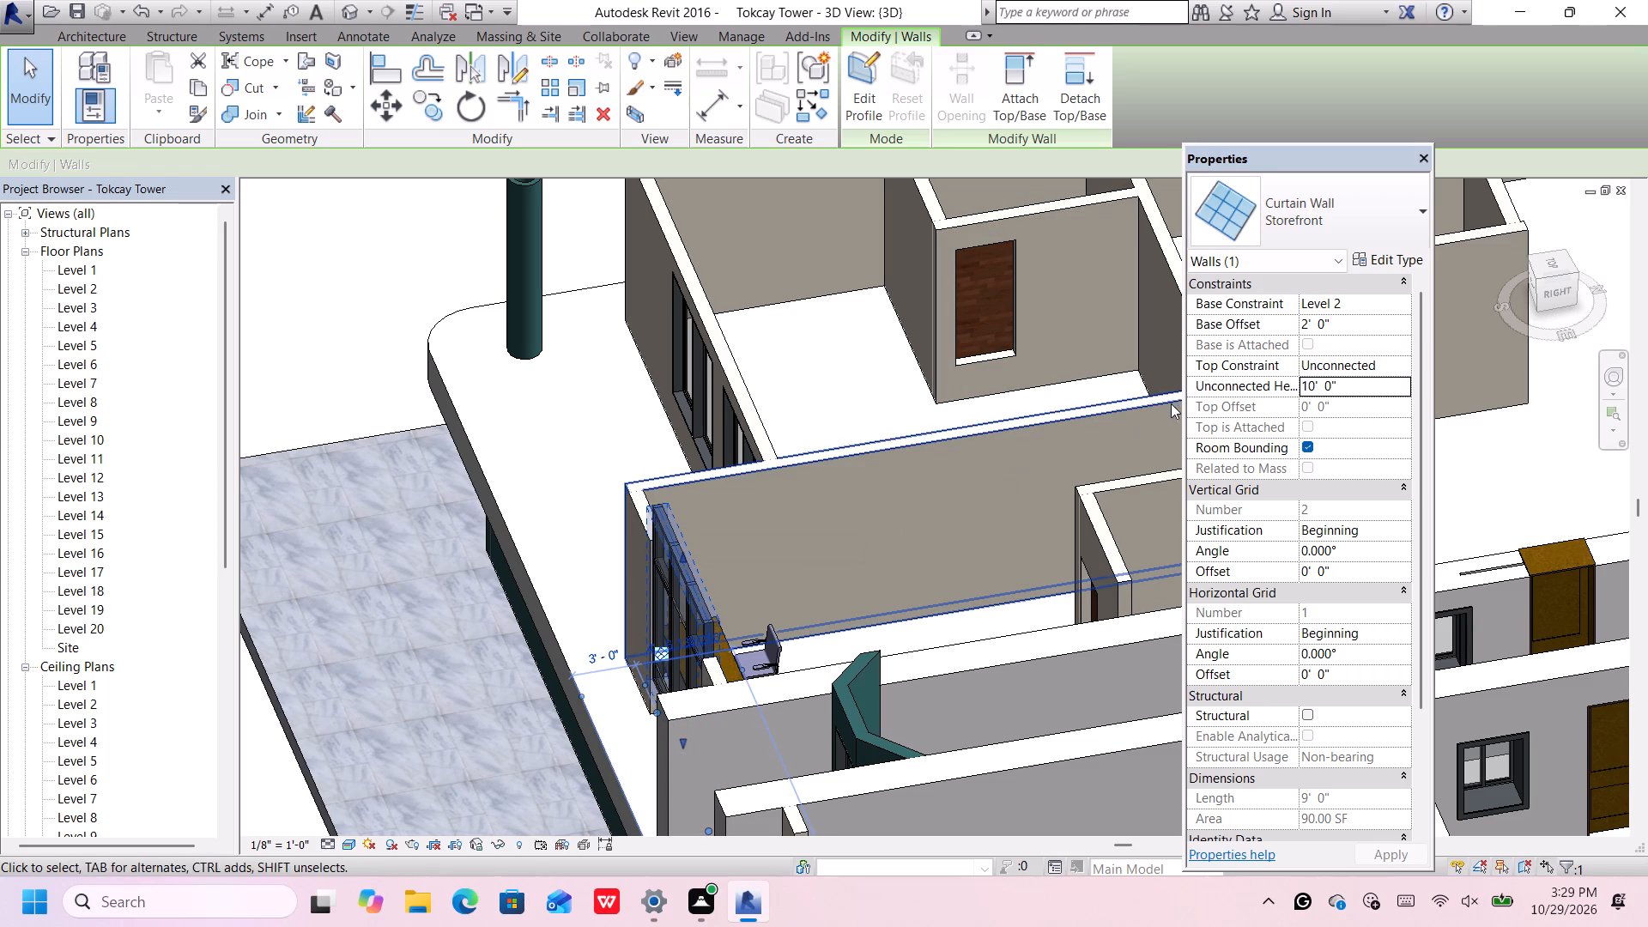
pyautogui.click(1367, 324)
pyautogui.press('BackSpace')
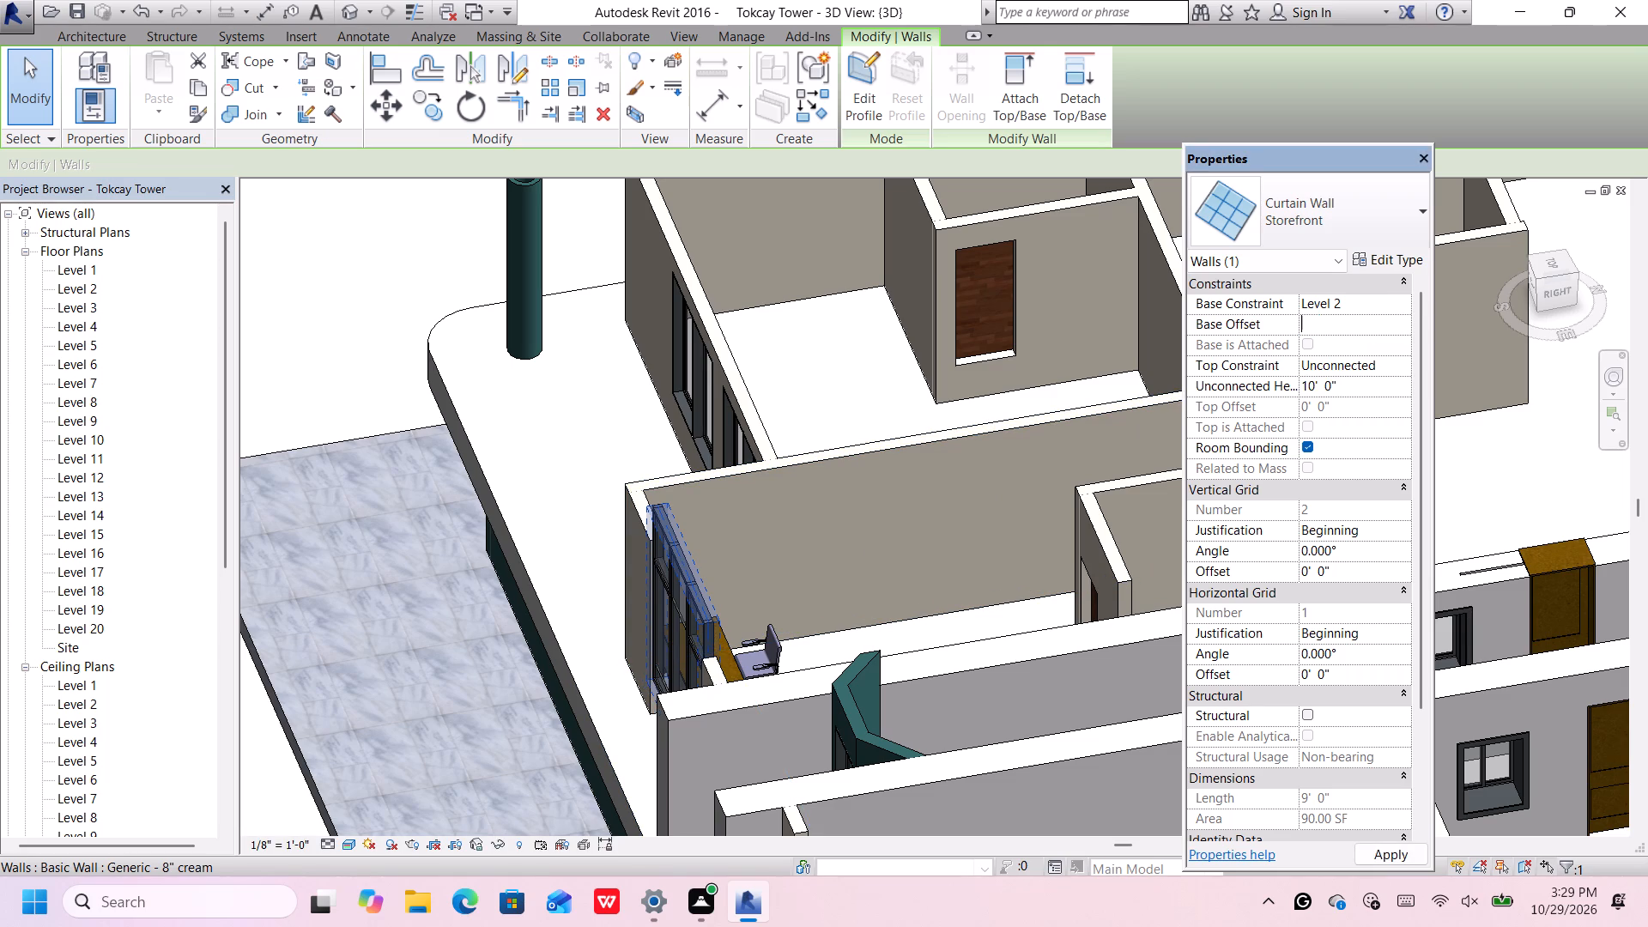
pyautogui.press('1')
pyautogui.press('BackSpace')
pyautogui.press('0')
pyautogui.press('Return')
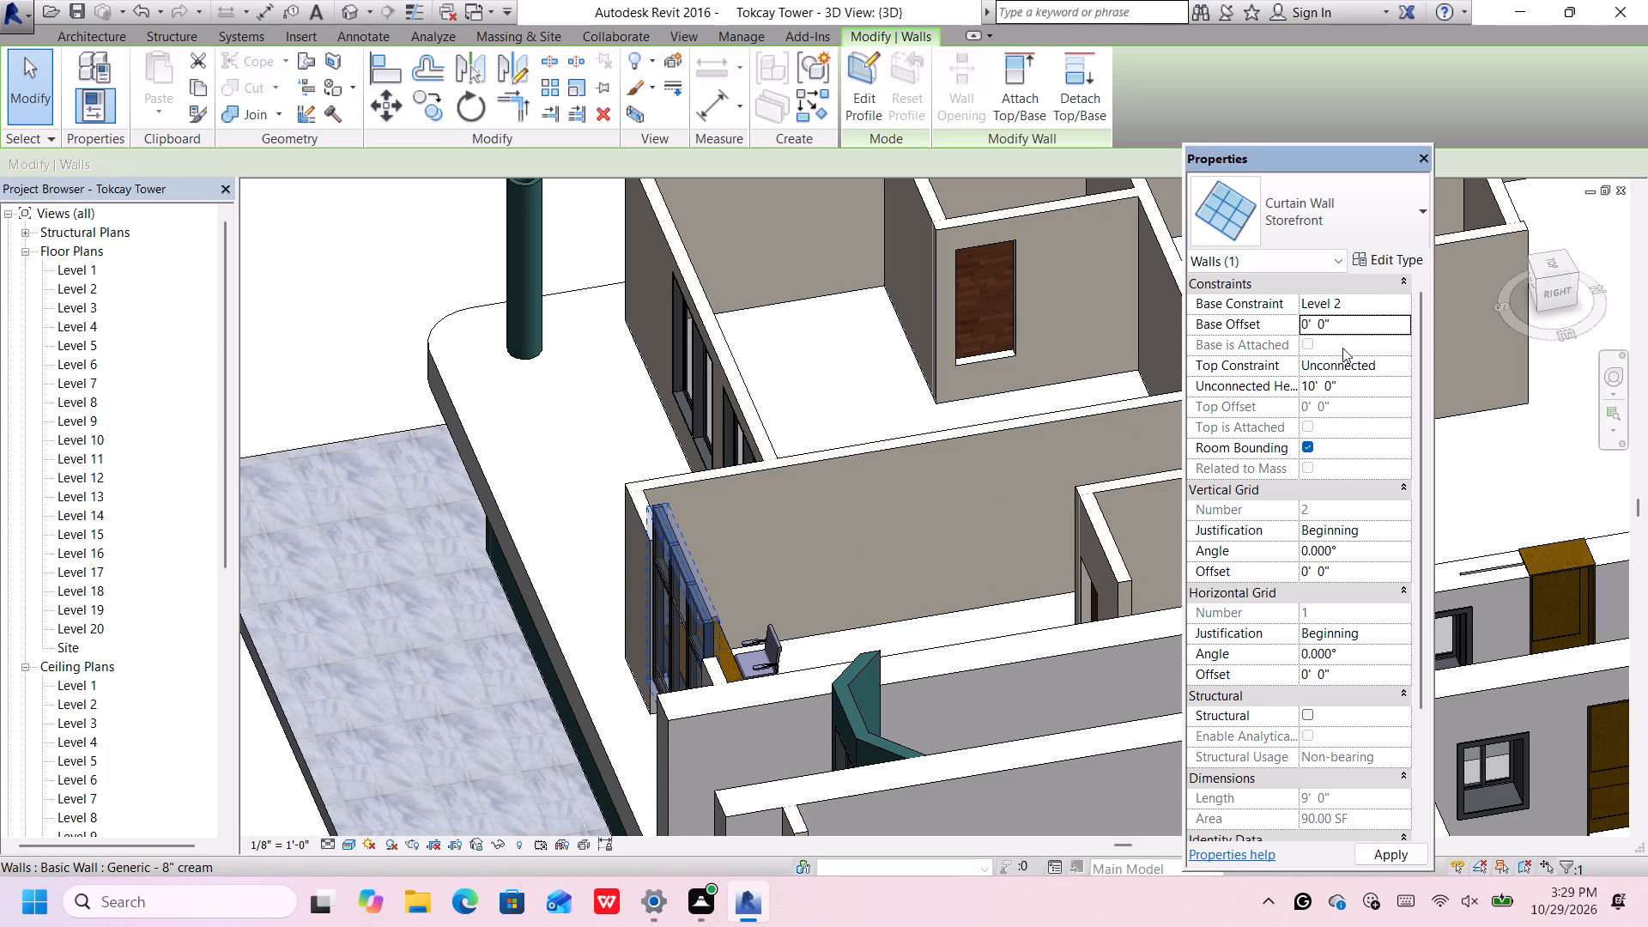
# Set the base offset of the three 8" green angled walls to 0' from Level 2.
pyautogui.scroll(-3, 736, 585)
pyautogui.moveTo(734, 584); pyautogui.dragTo(640, 462, button='middle')
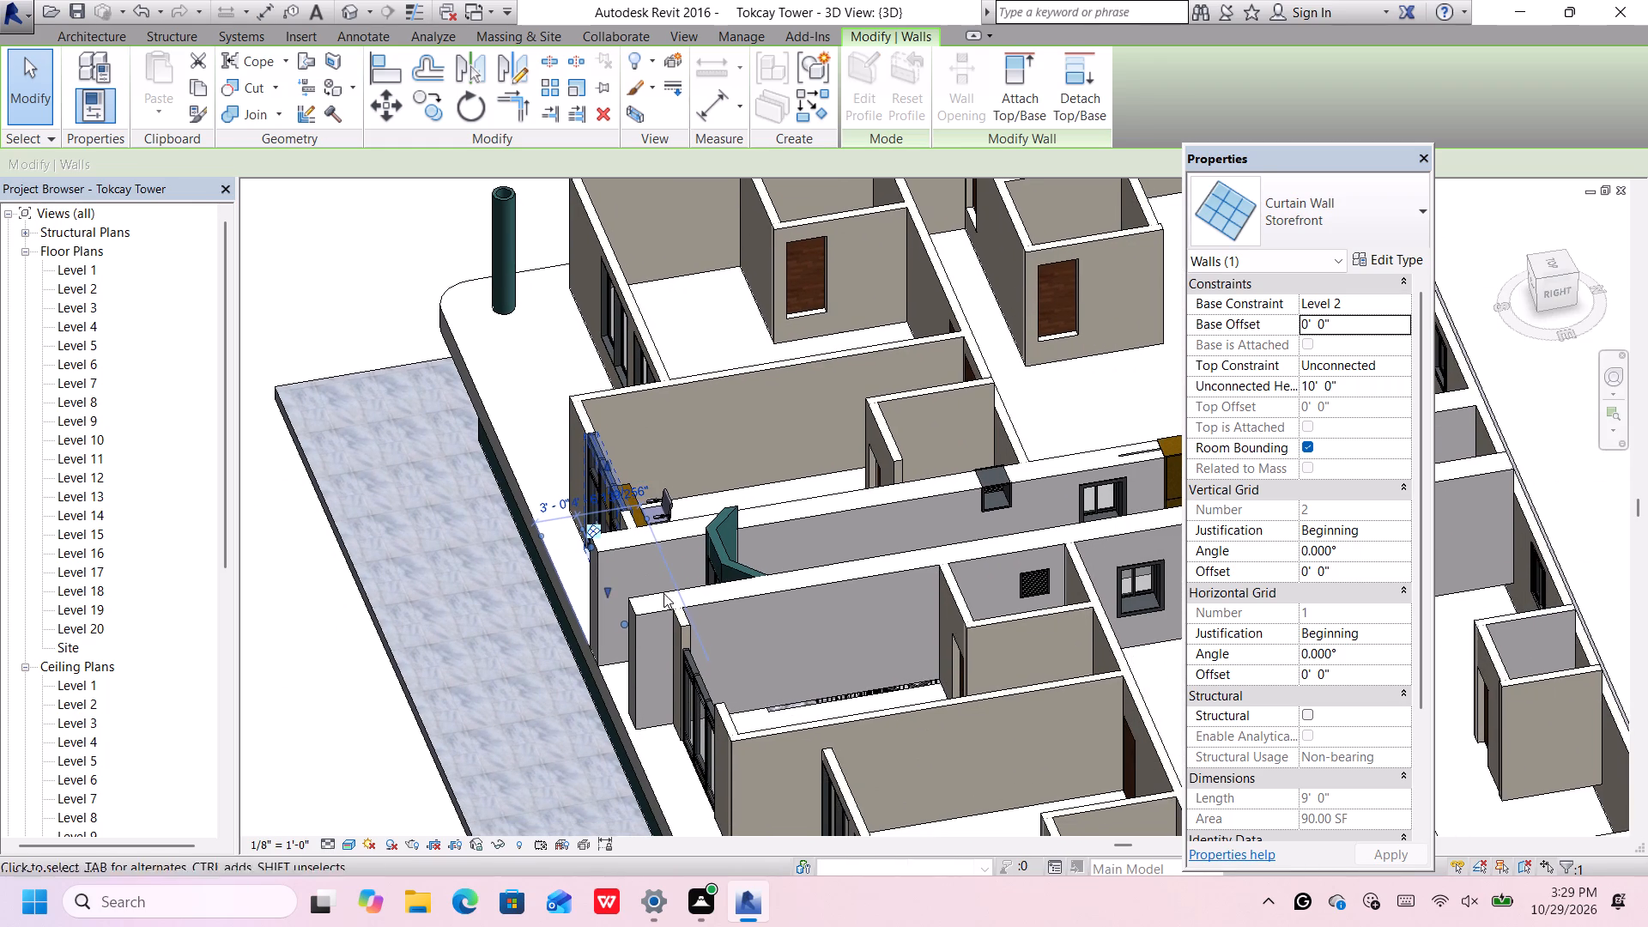
pyautogui.scroll(4, 718, 541)
pyautogui.click(719, 507)
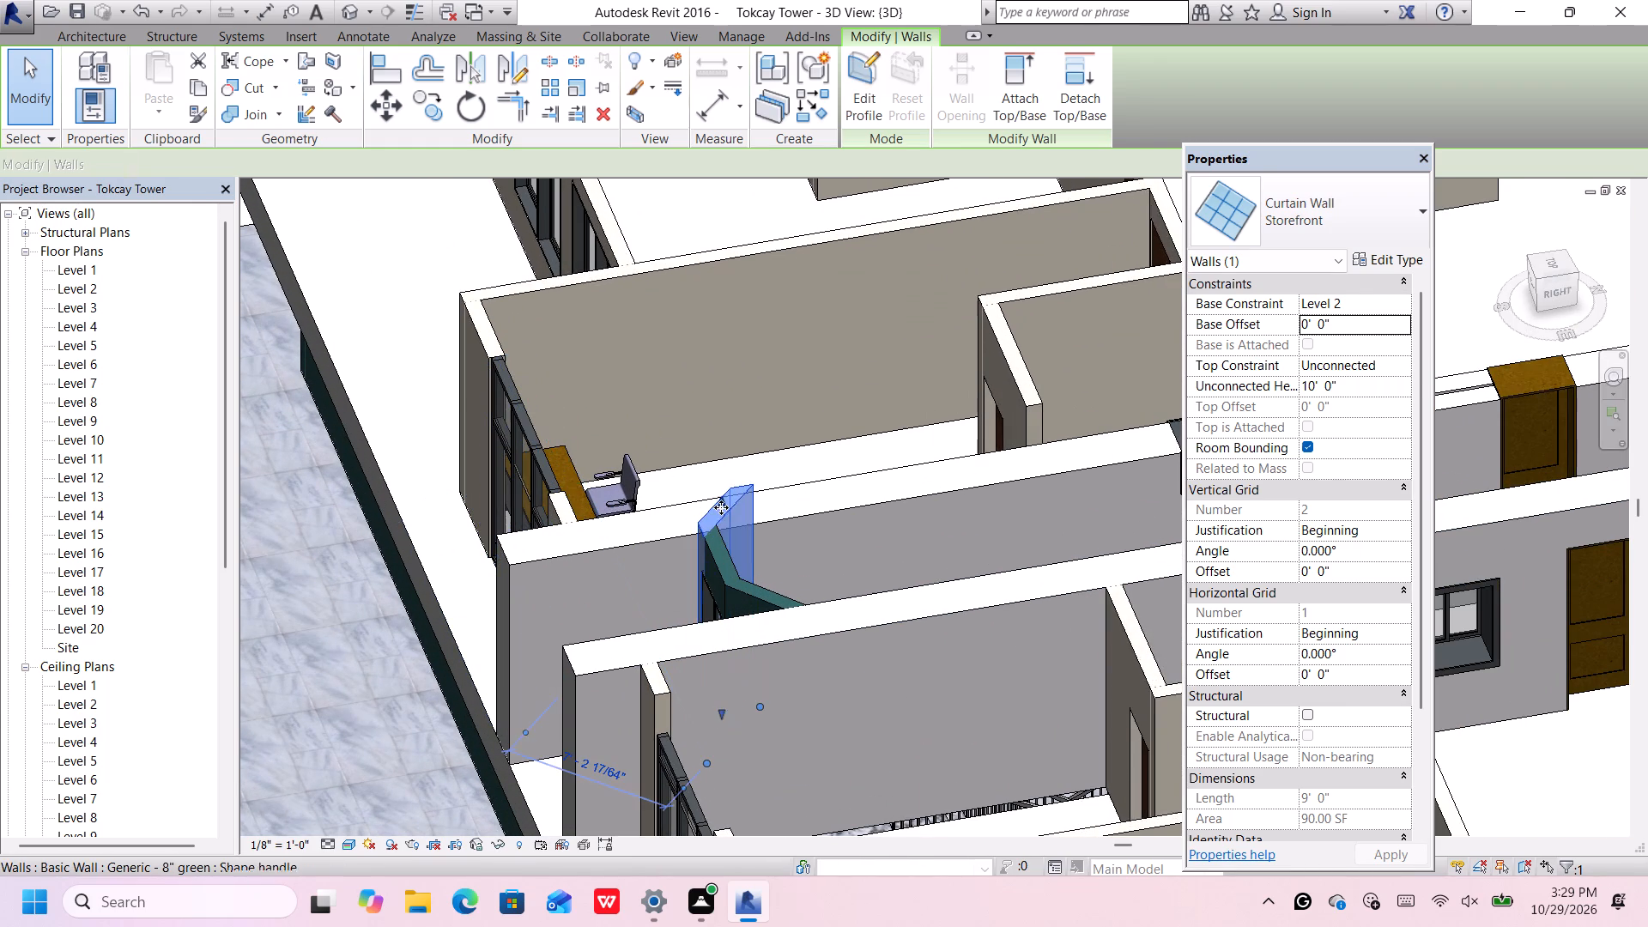
pyautogui.keyDown('ctrl'); pyautogui.click(719, 547); pyautogui.keyUp('ctrl')
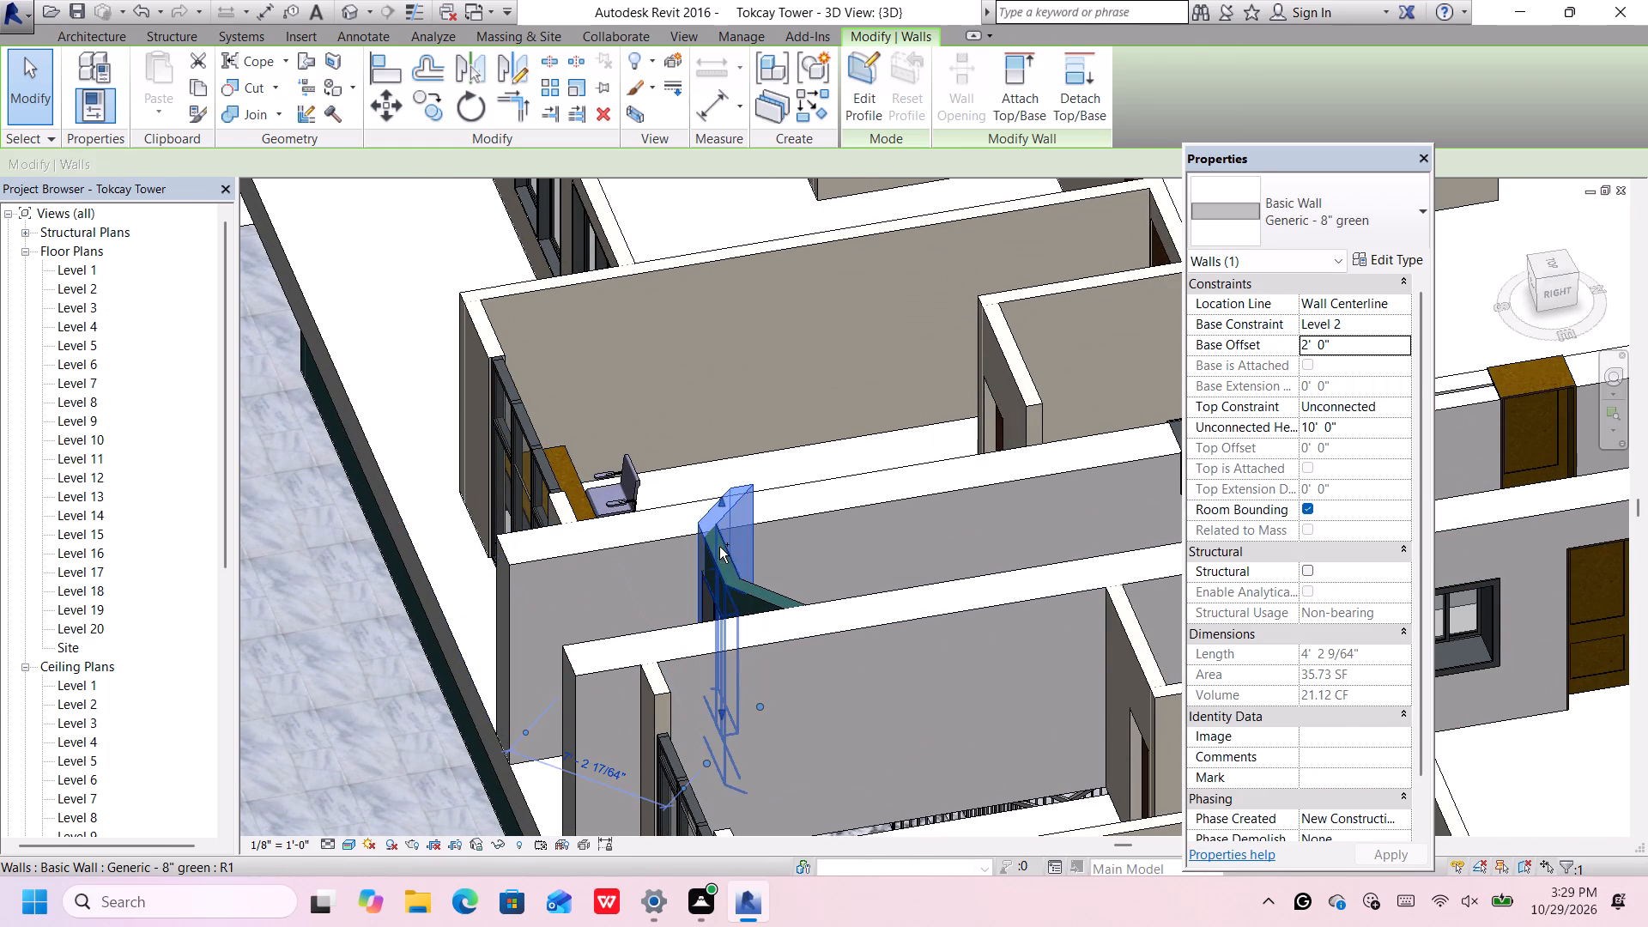
pyautogui.keyDown('ctrl'); pyautogui.click(760, 589); pyautogui.keyUp('ctrl')
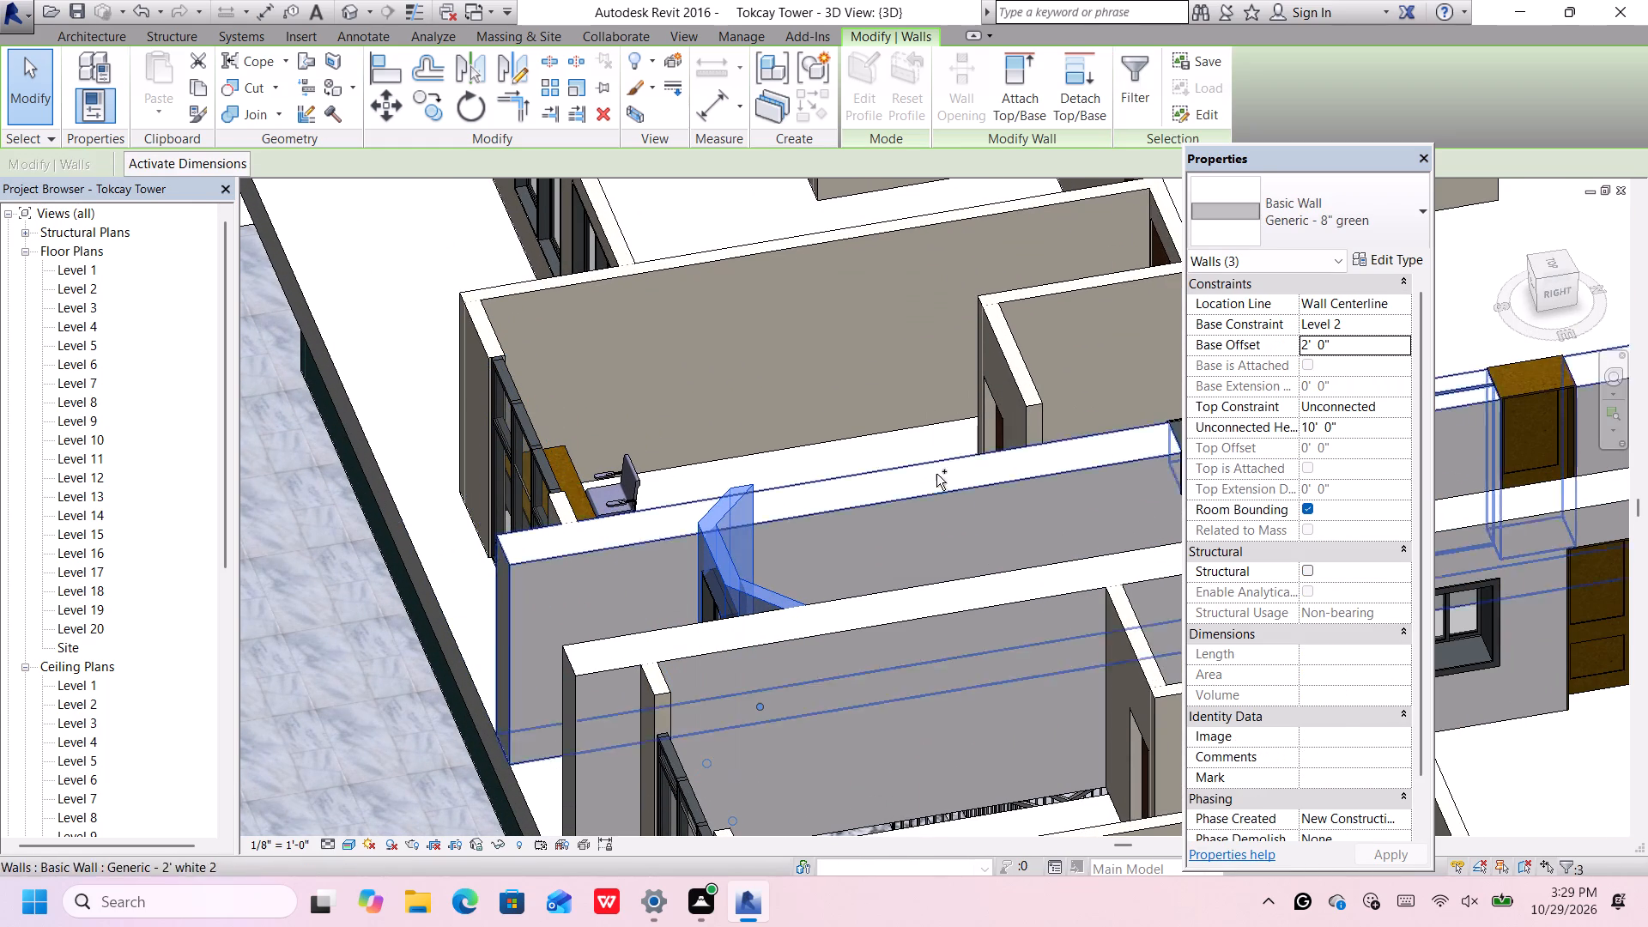
pyautogui.keyDown('ctrl'); pyautogui.click(1345, 342); pyautogui.keyUp('ctrl')
pyautogui.hotkey('ctrl', 'BackSpace')
pyautogui.press('0')
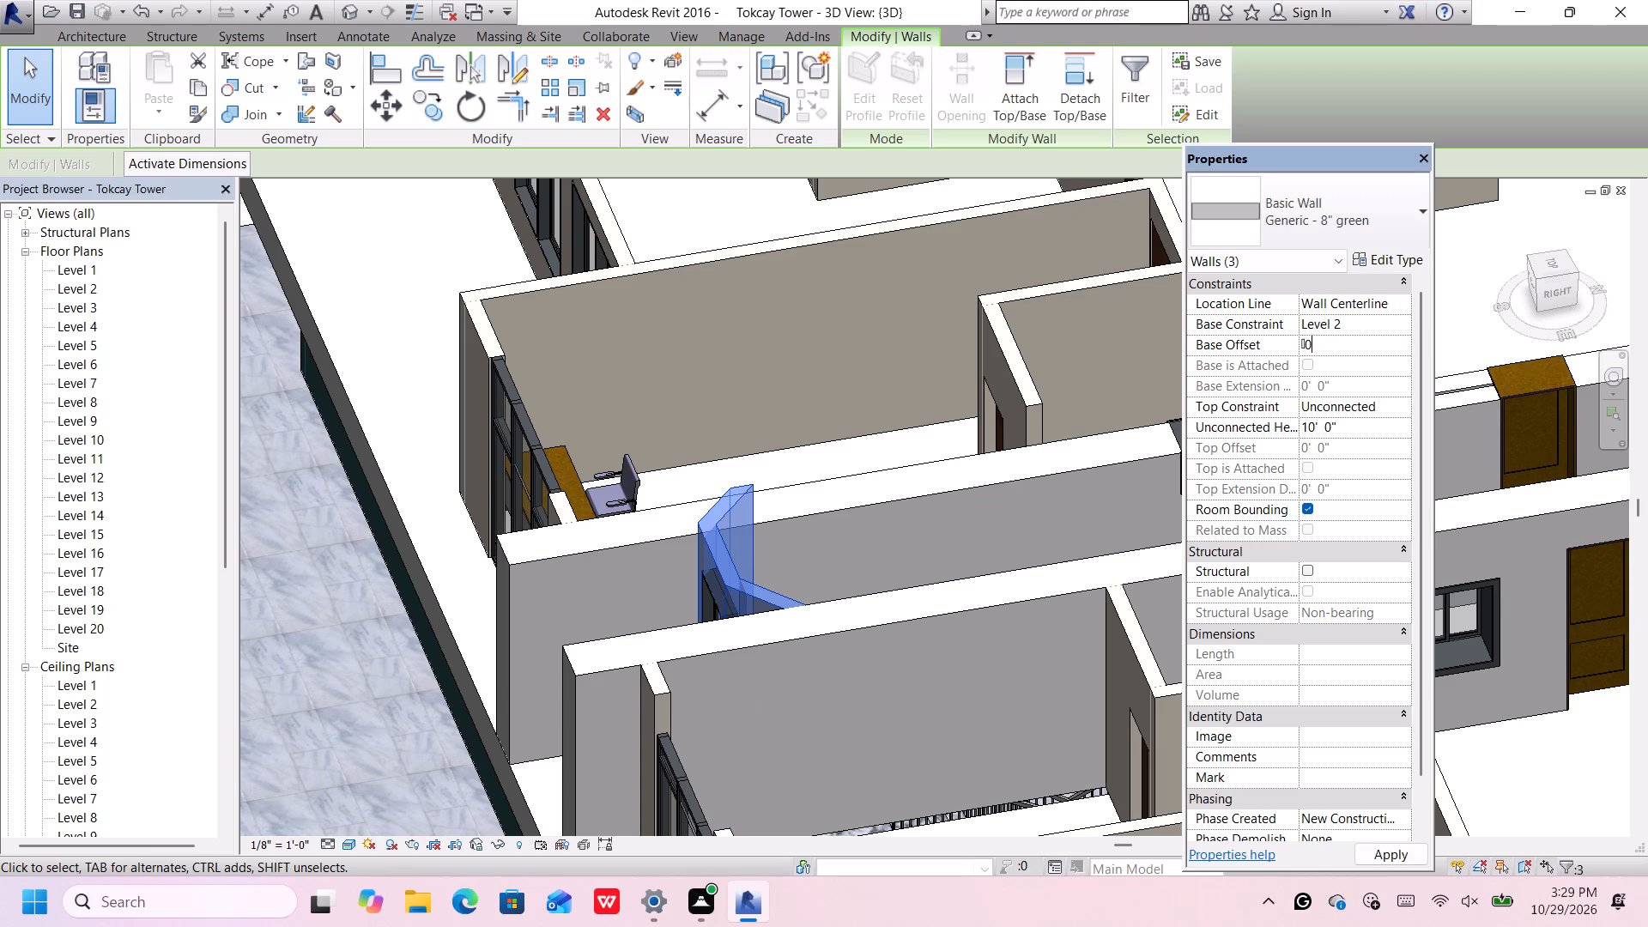
pyautogui.press('Return')
pyautogui.click(956, 442)
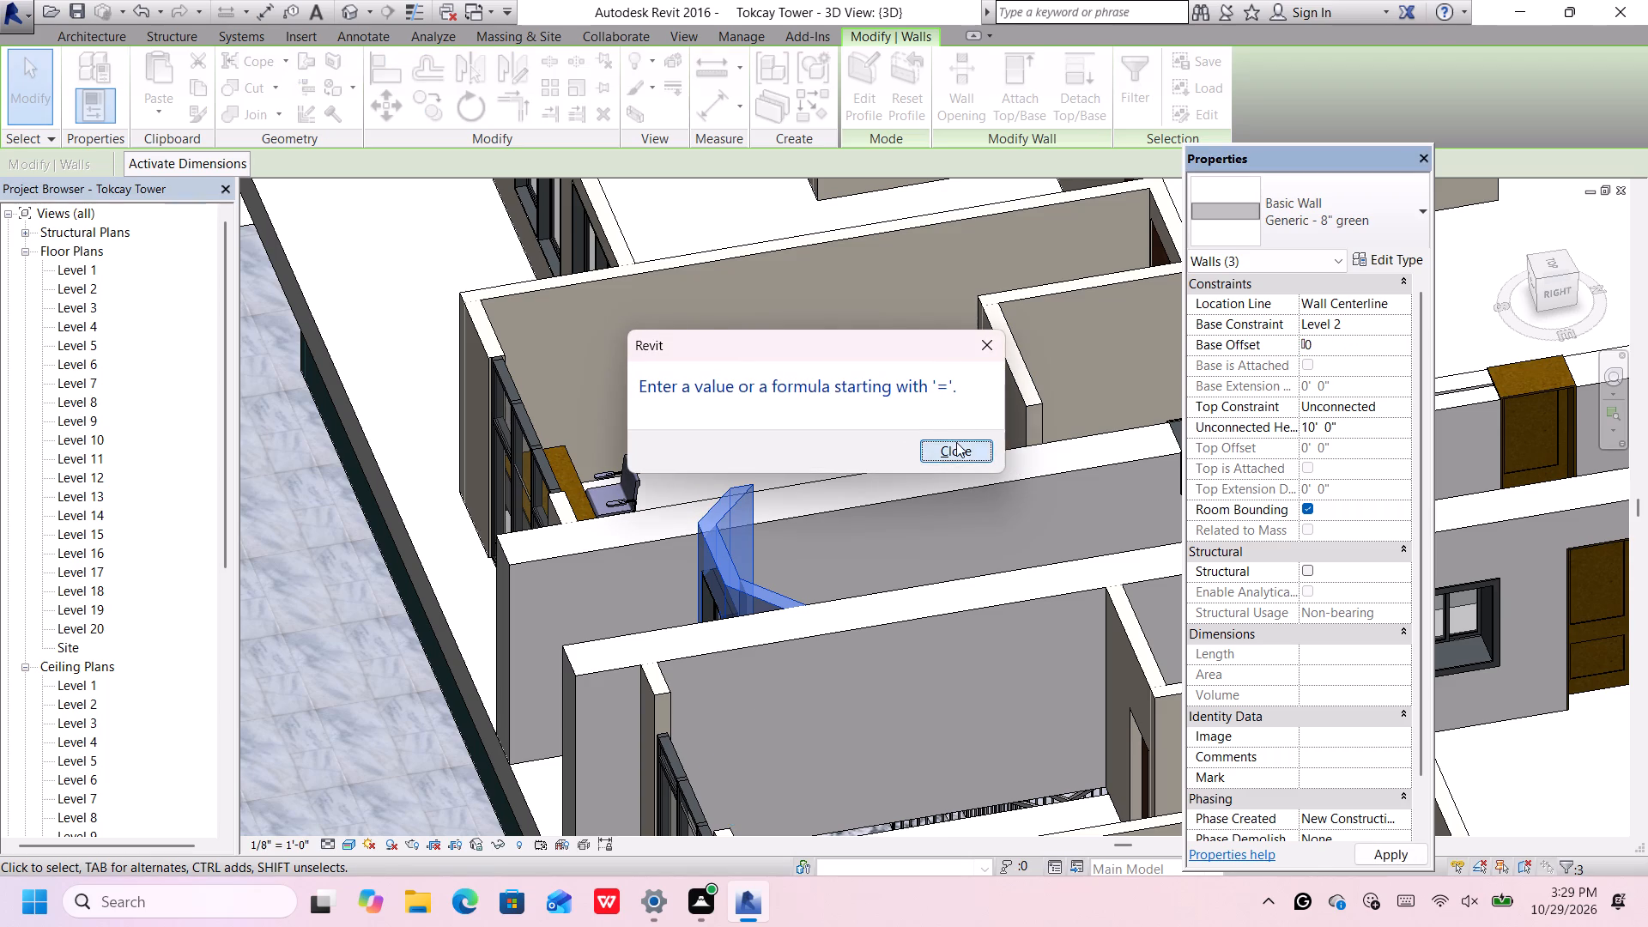
pyautogui.click(1355, 345)
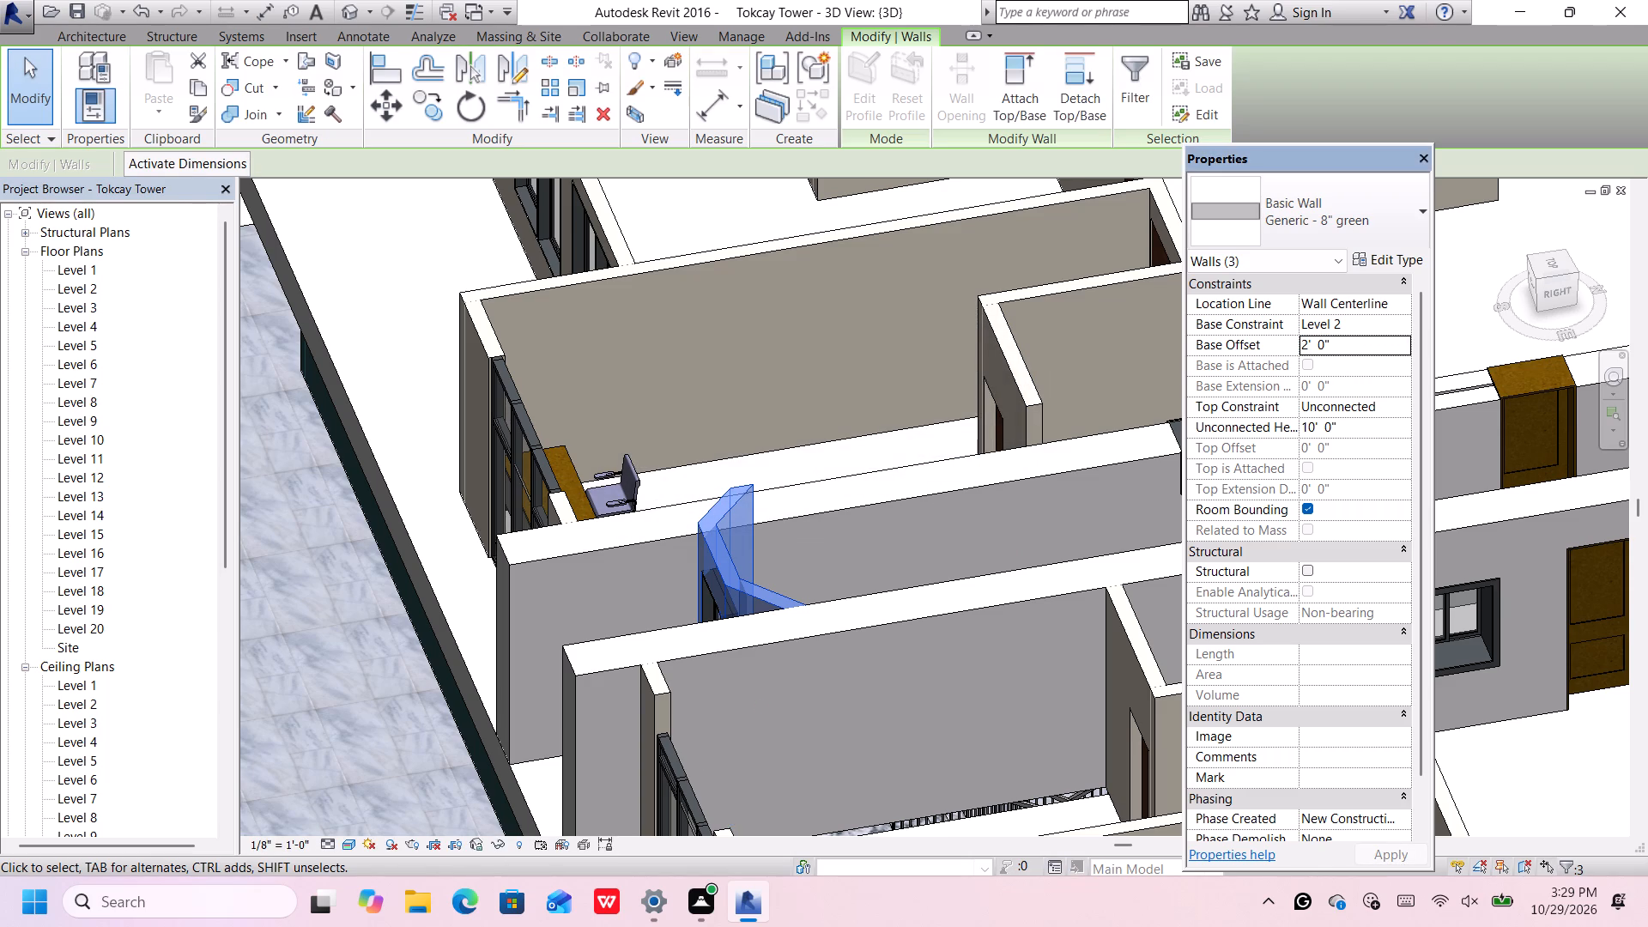
pyautogui.press('BackSpace')
pyautogui.press('0')
pyautogui.press('Return')
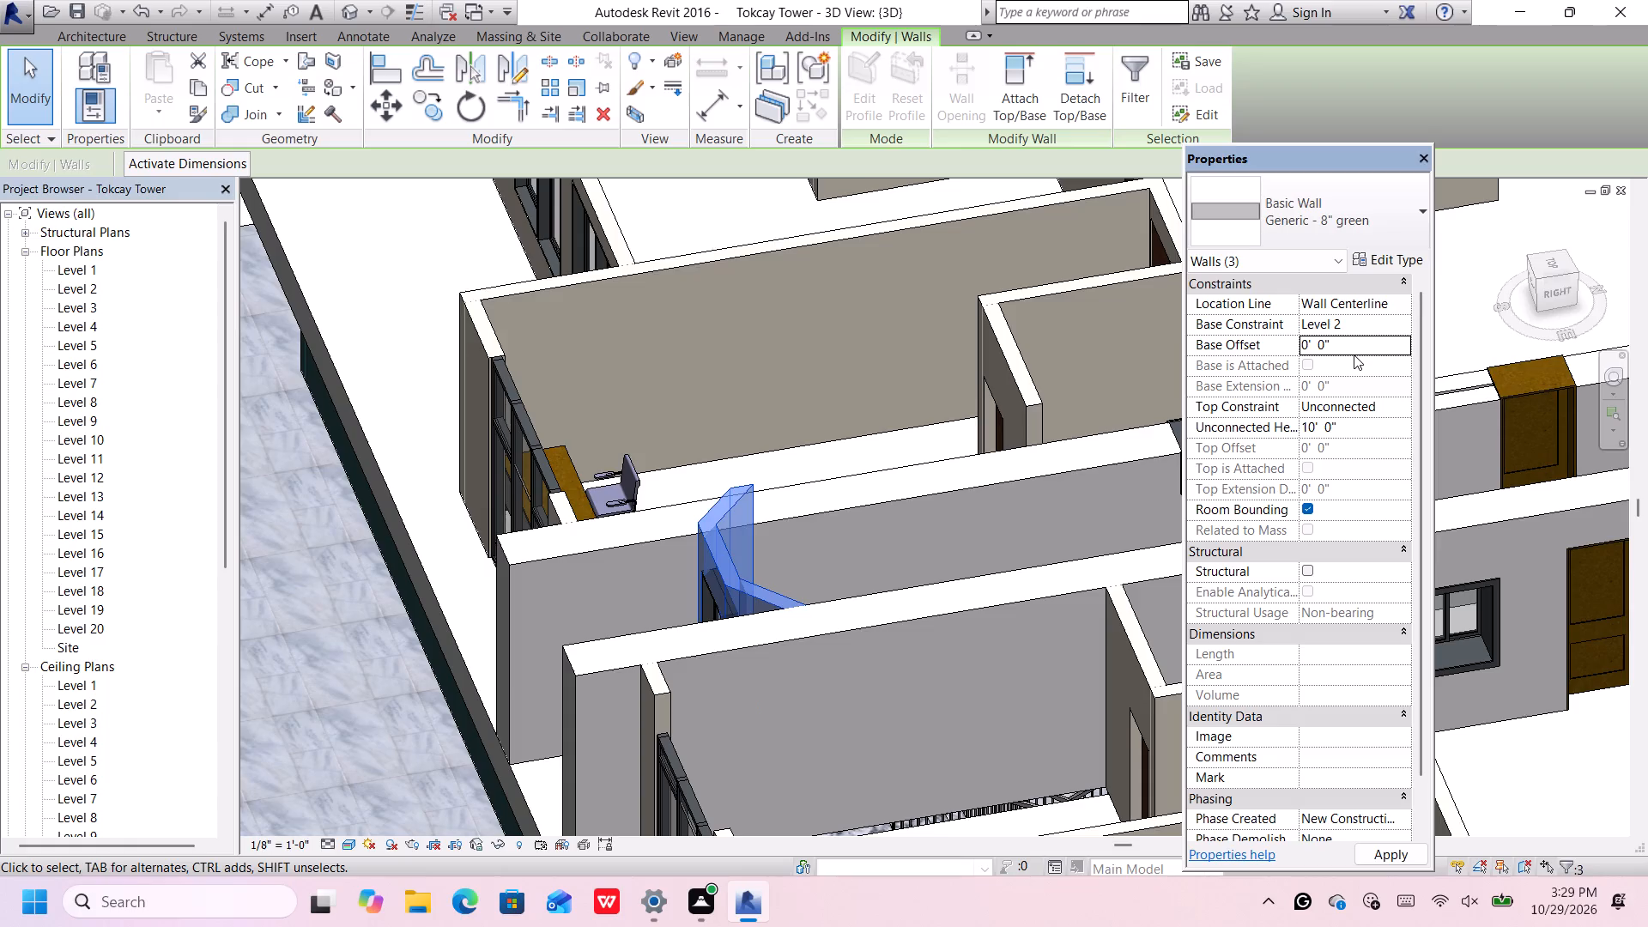
# Set the base offset of the long 2' thick white wall in front of the green angled walls, beside the stairs, to 0'.
pyautogui.scroll(-9, 703, 580)
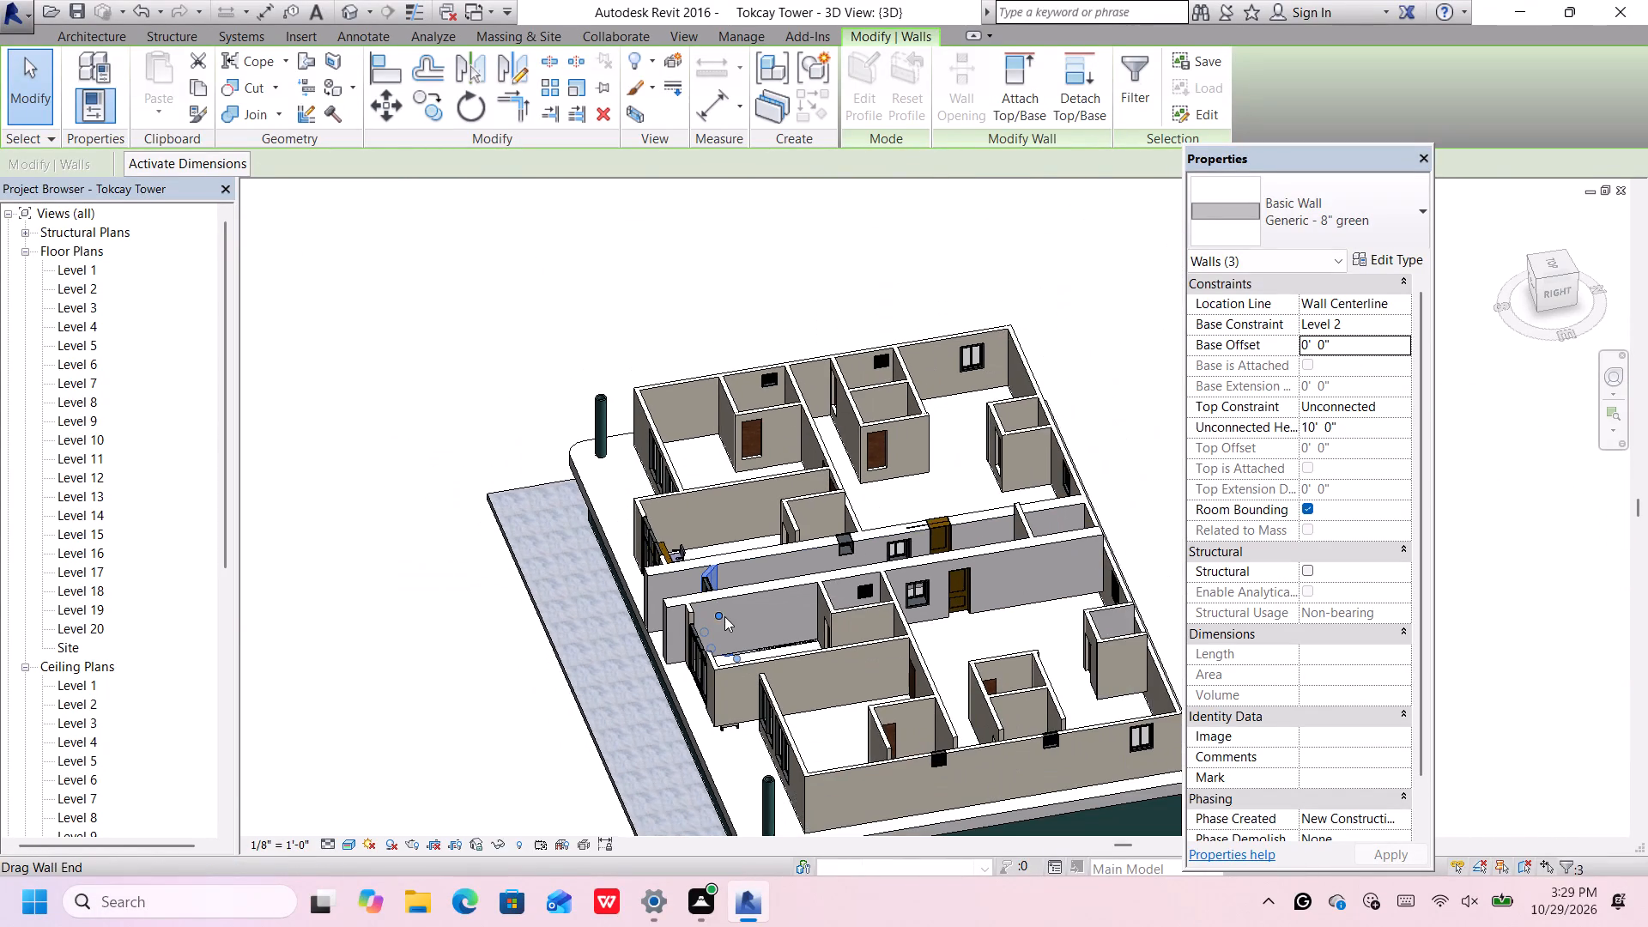
pyautogui.moveTo(718, 611); pyautogui.dragTo(667, 579, button='middle')
pyautogui.scroll(1, 858, 526)
pyautogui.click(858, 526)
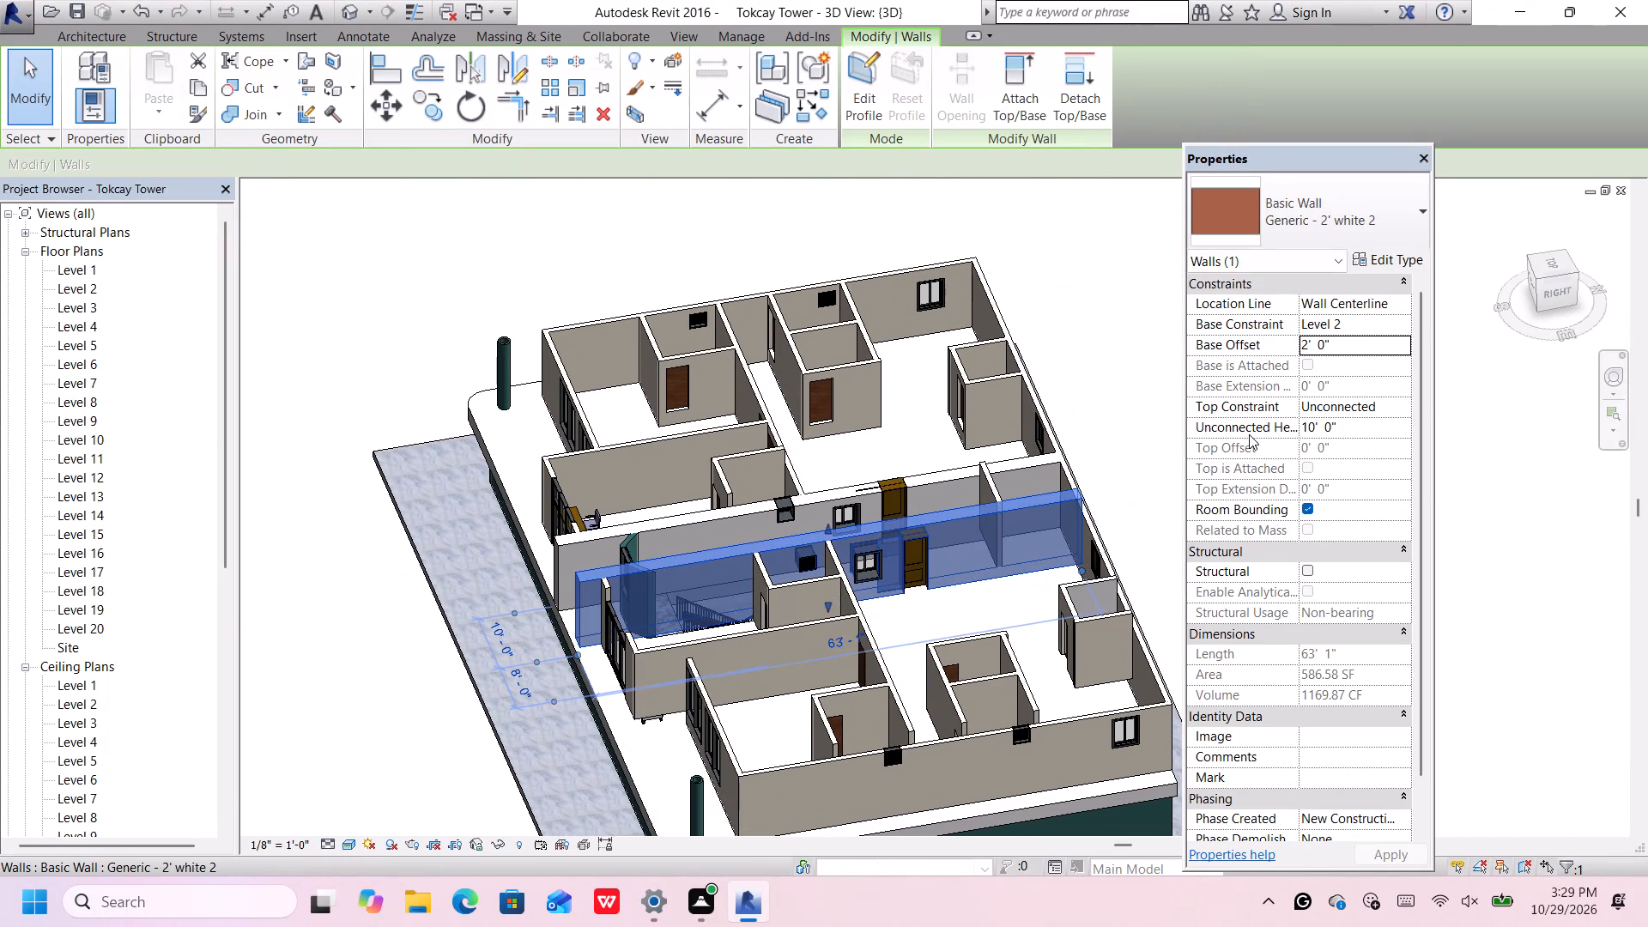
pyautogui.click(1336, 343)
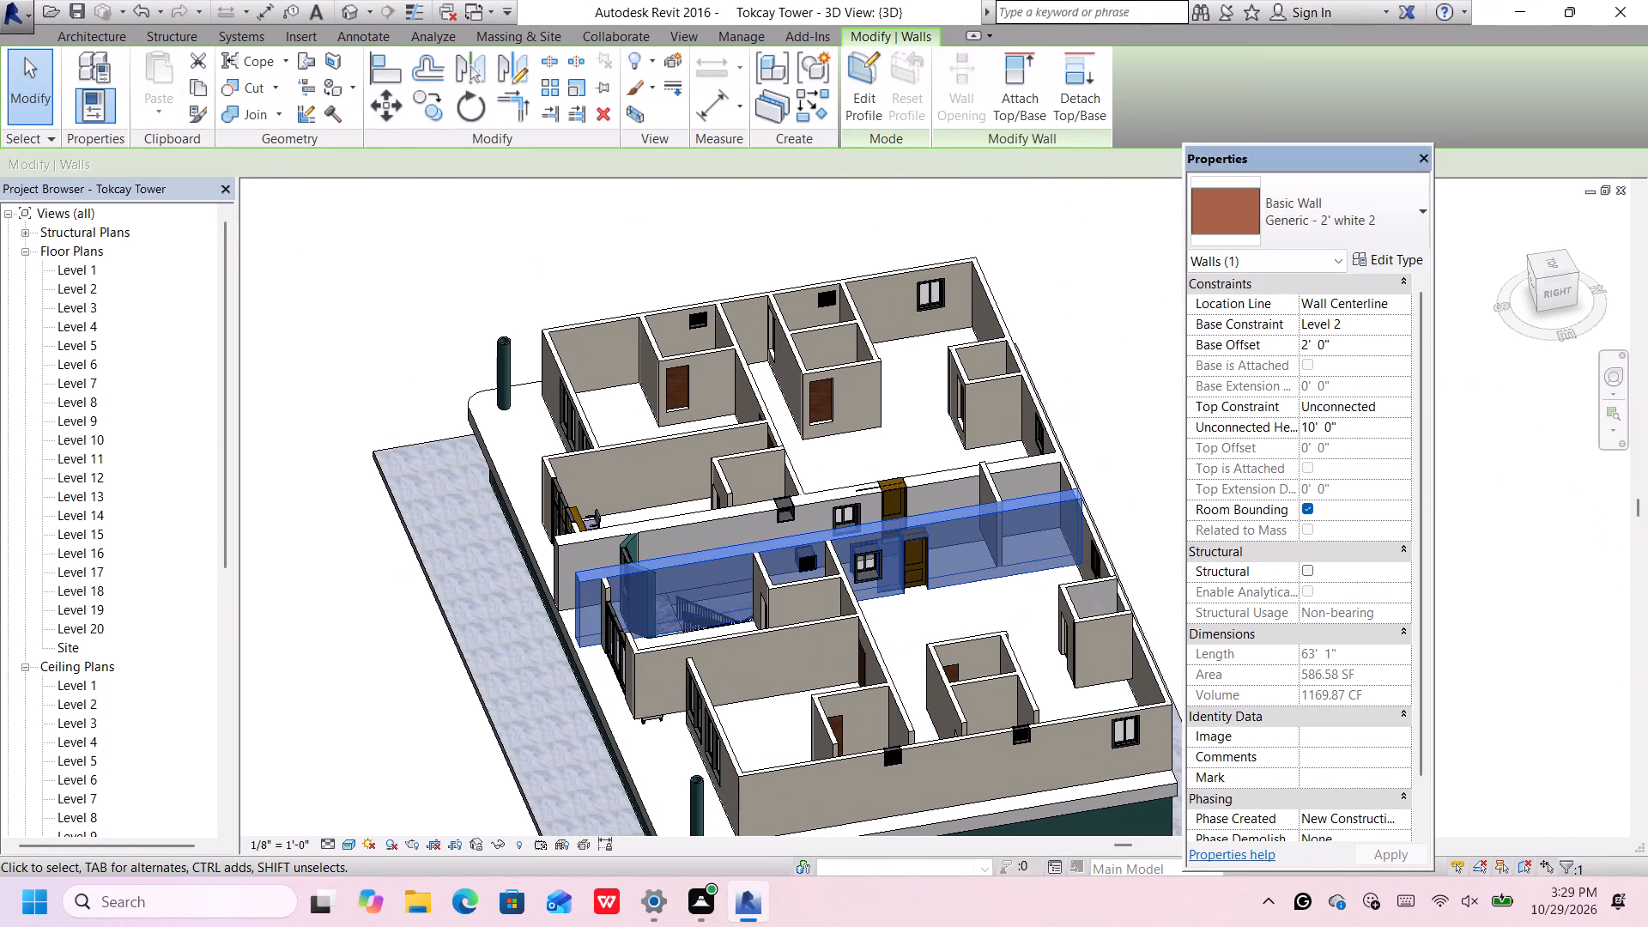
pyautogui.press('BackSpace')
pyautogui.press('BackSpace')
pyautogui.press('BackSpace')
pyautogui.press('BackSpace')
pyautogui.press('BackSpace')
pyautogui.press('BackSpace')
pyautogui.press('BackSpace')
pyautogui.press('BackSpace')
pyautogui.press('BackSpace')
pyautogui.press('BackSpace')
pyautogui.press('BackSpace')
pyautogui.press('BackSpace')
pyautogui.press('0')
pyautogui.press('Return')
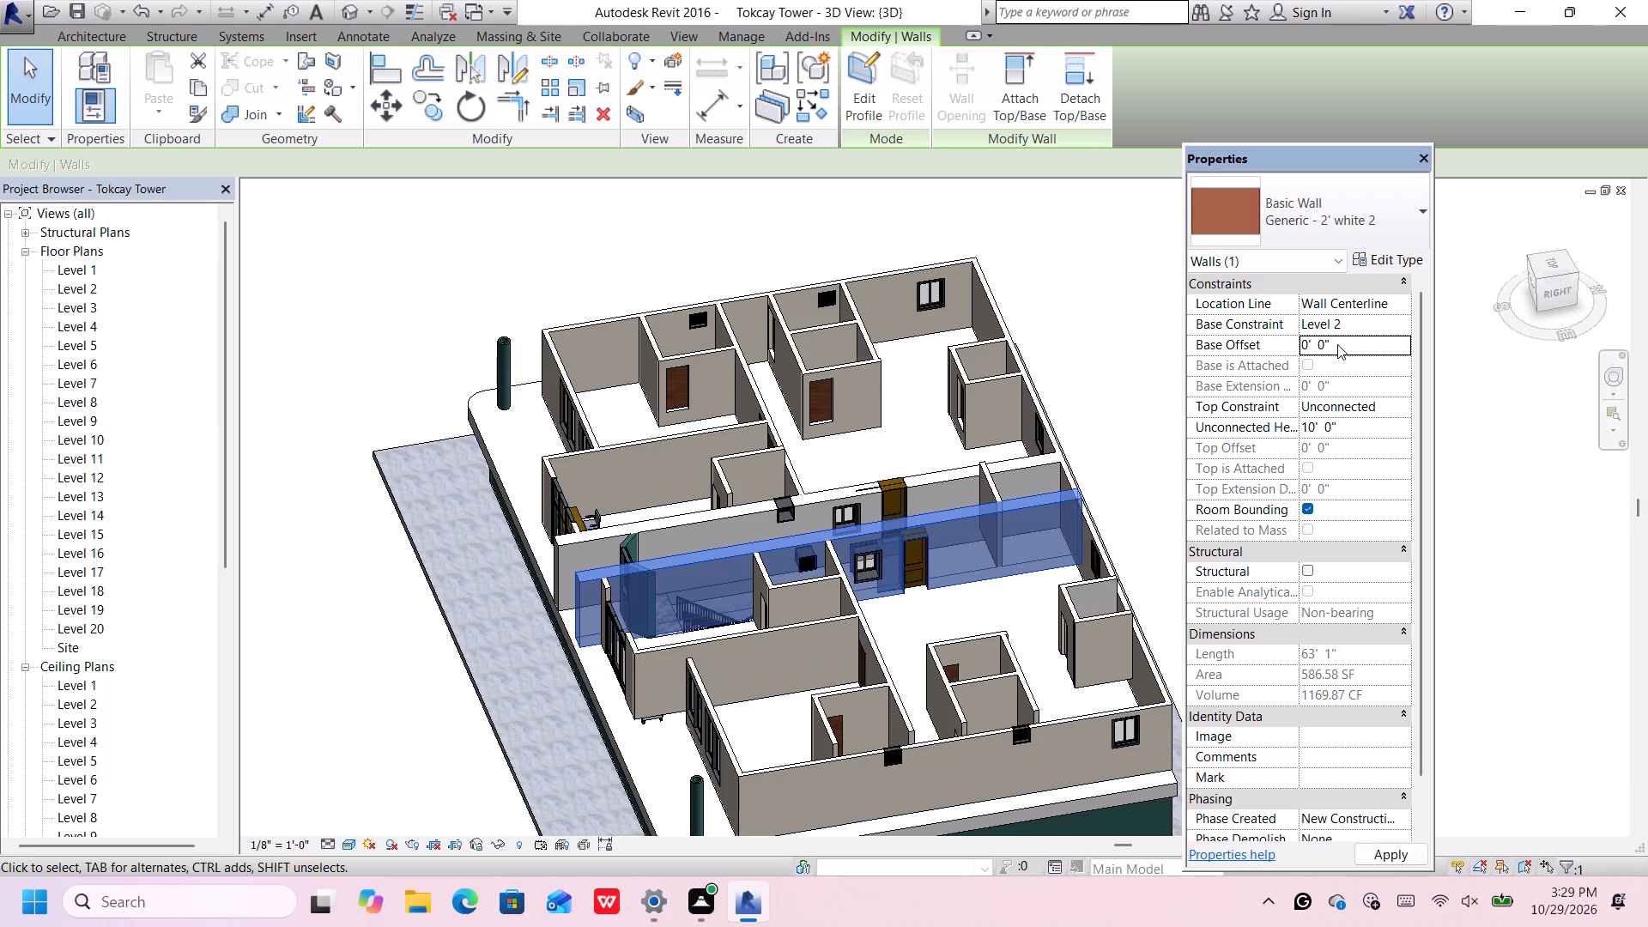
# Set the sill height of the 24" x 24" louver window in the white wall behind the green angled walls to 7'.
pyautogui.scroll(5, 797, 551)
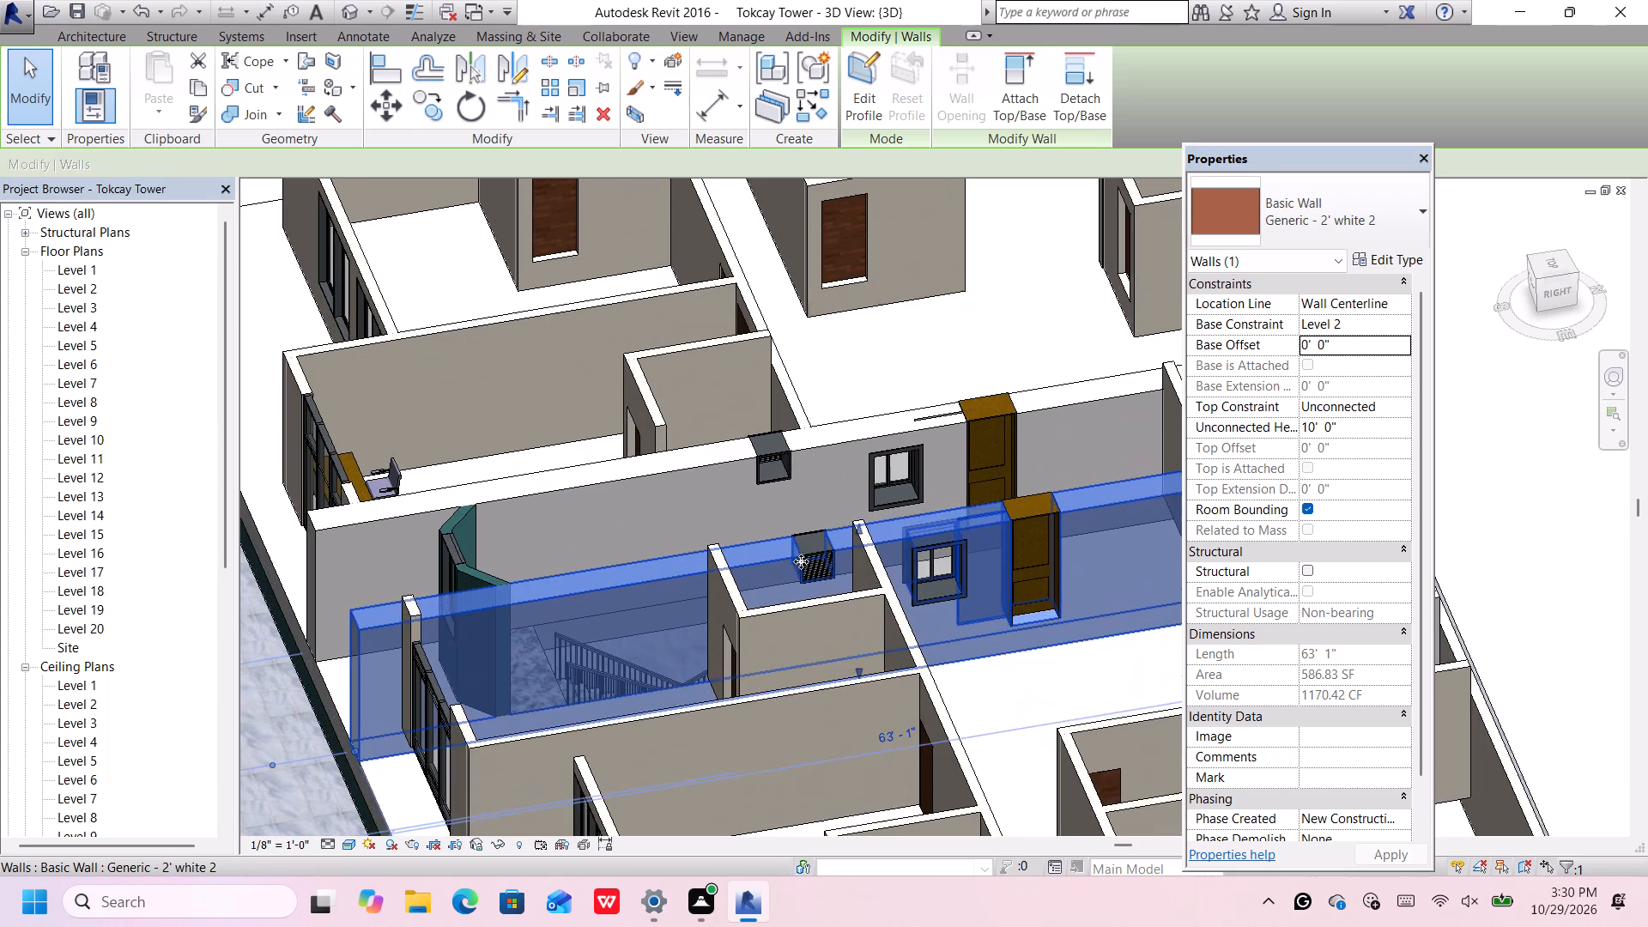
pyautogui.scroll(5, 768, 446)
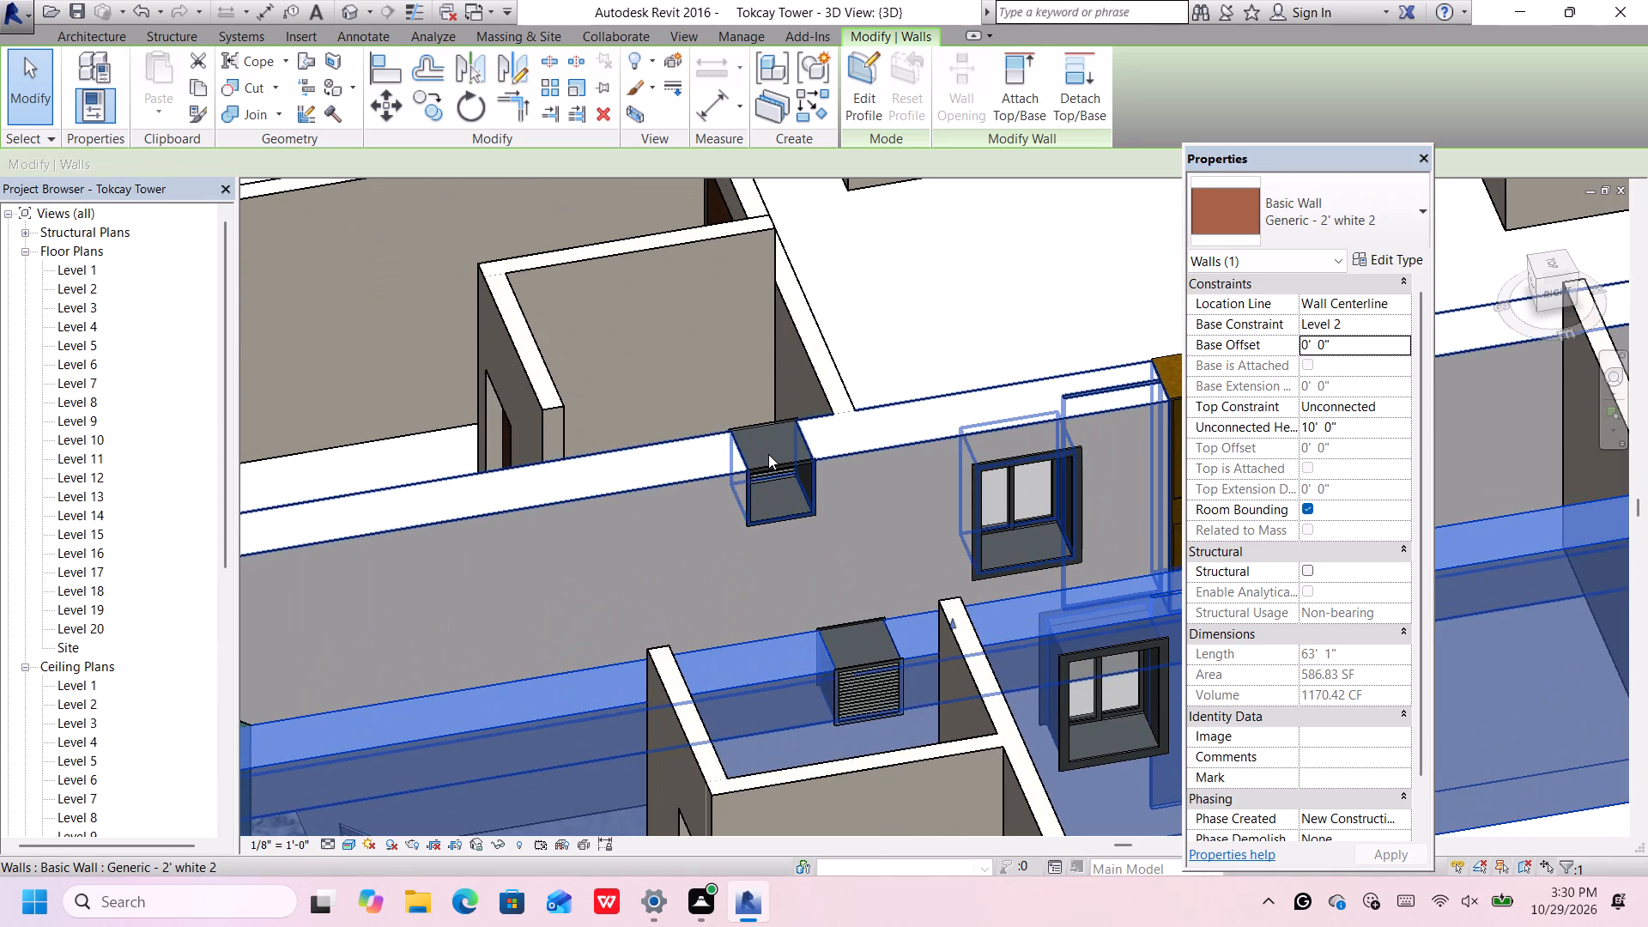
pyautogui.click(770, 453)
pyautogui.scroll(-7, 768, 460)
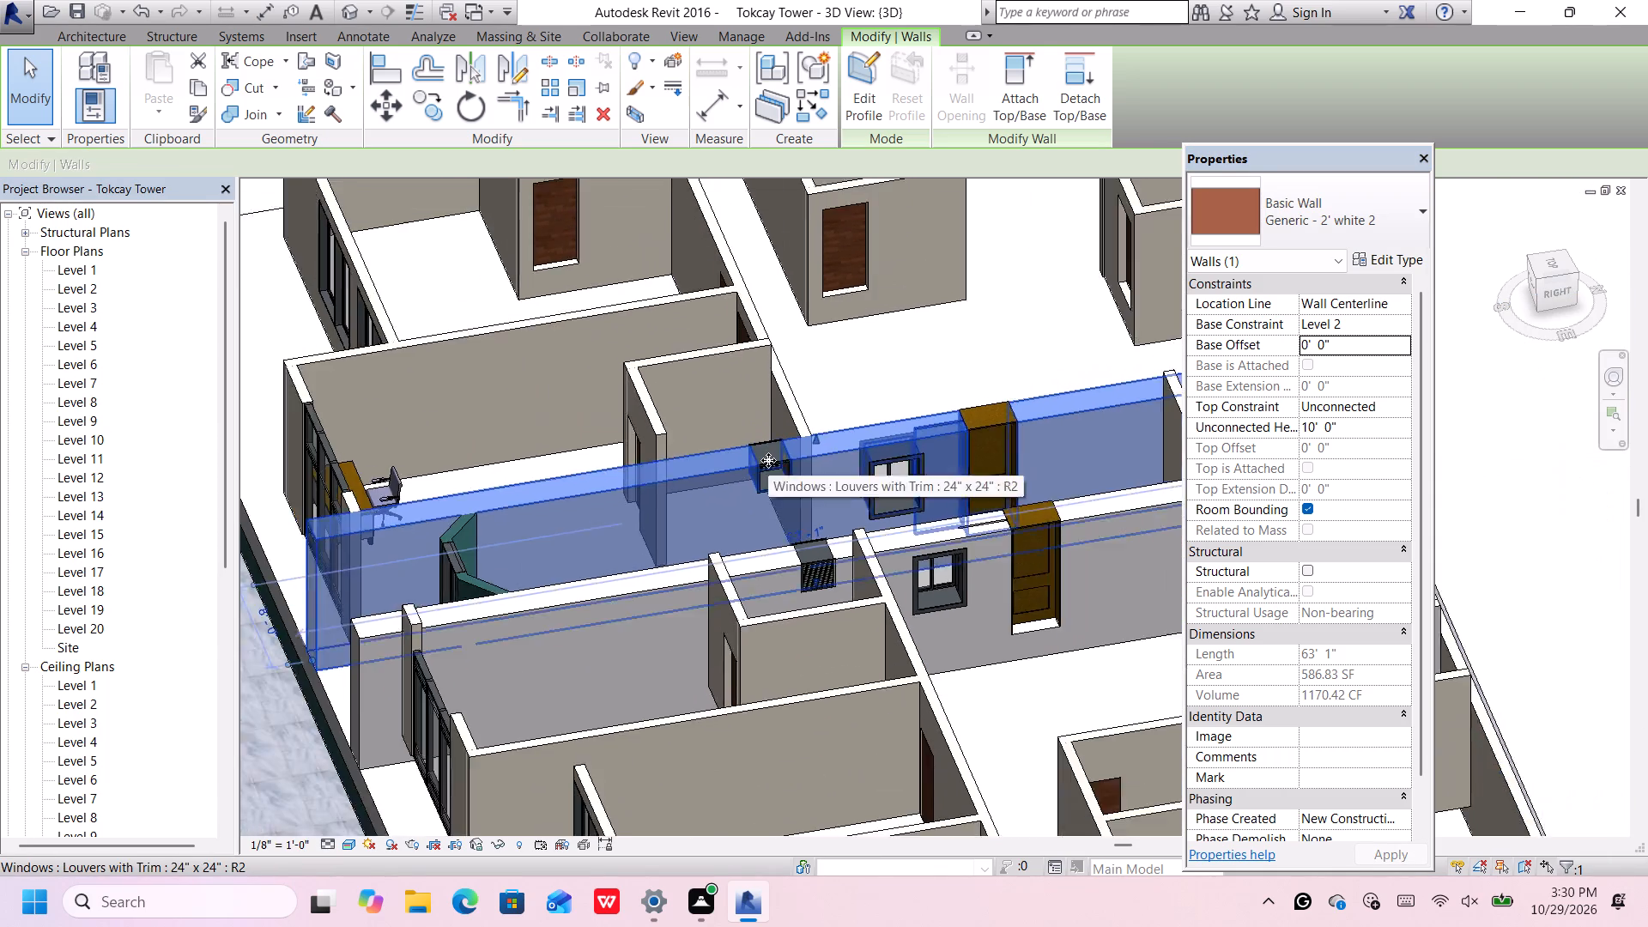
pyautogui.scroll(-3, 768, 460)
pyautogui.click(370, 665)
pyautogui.scroll(1, 809, 456)
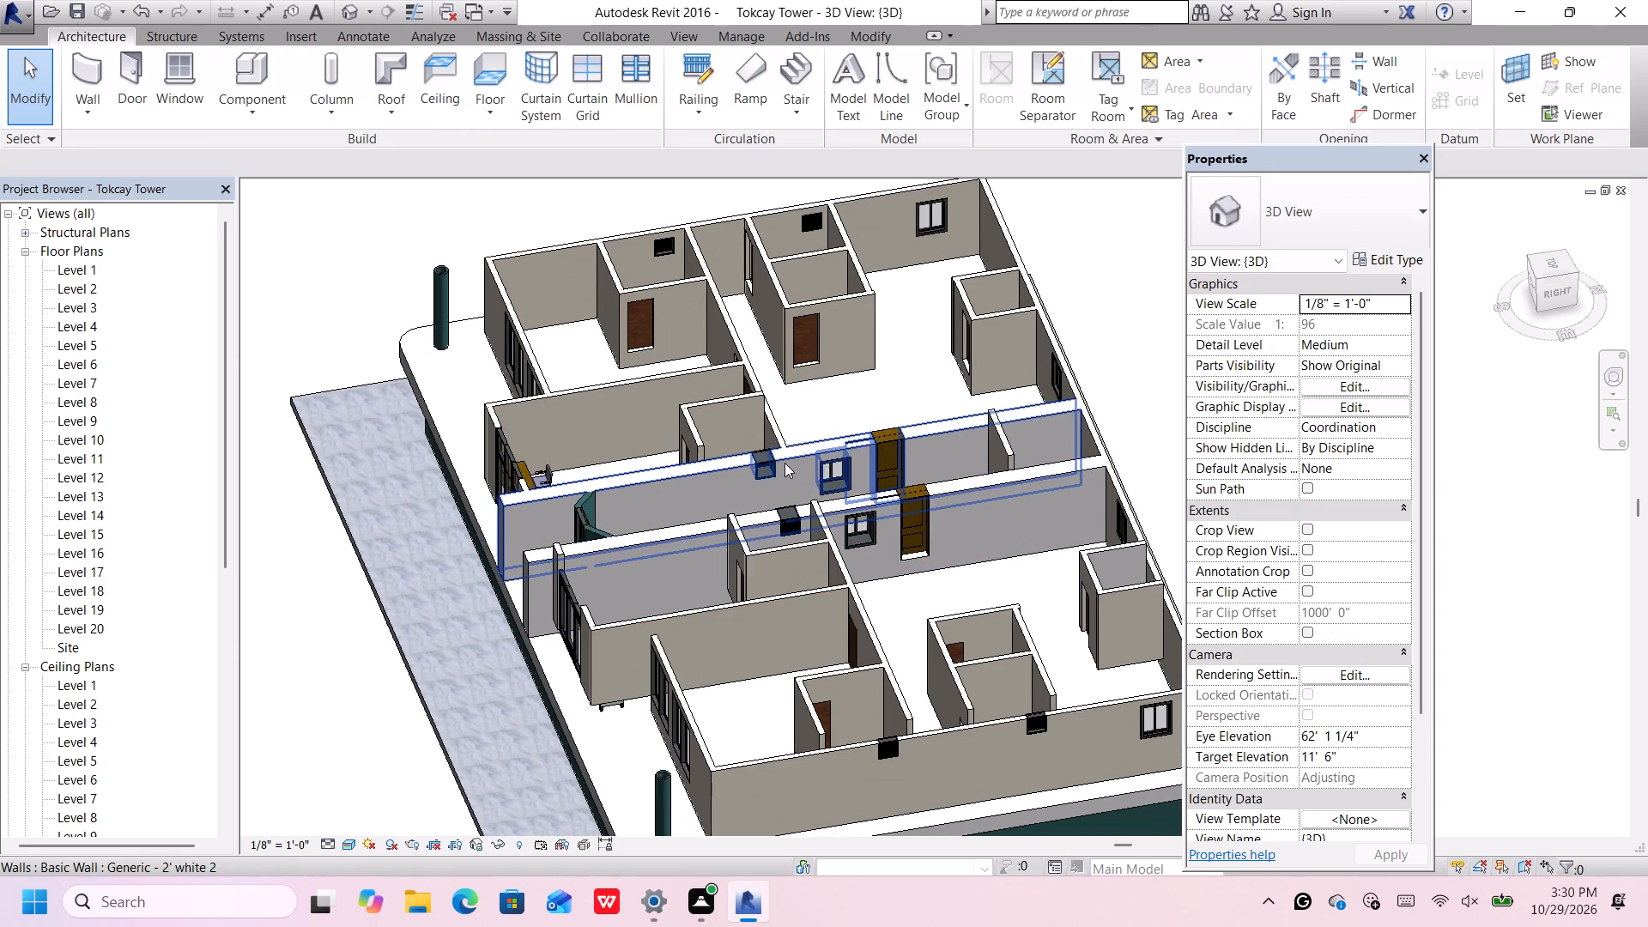
pyautogui.scroll(2, 785, 463)
pyautogui.click(763, 468)
pyautogui.scroll(2, 763, 468)
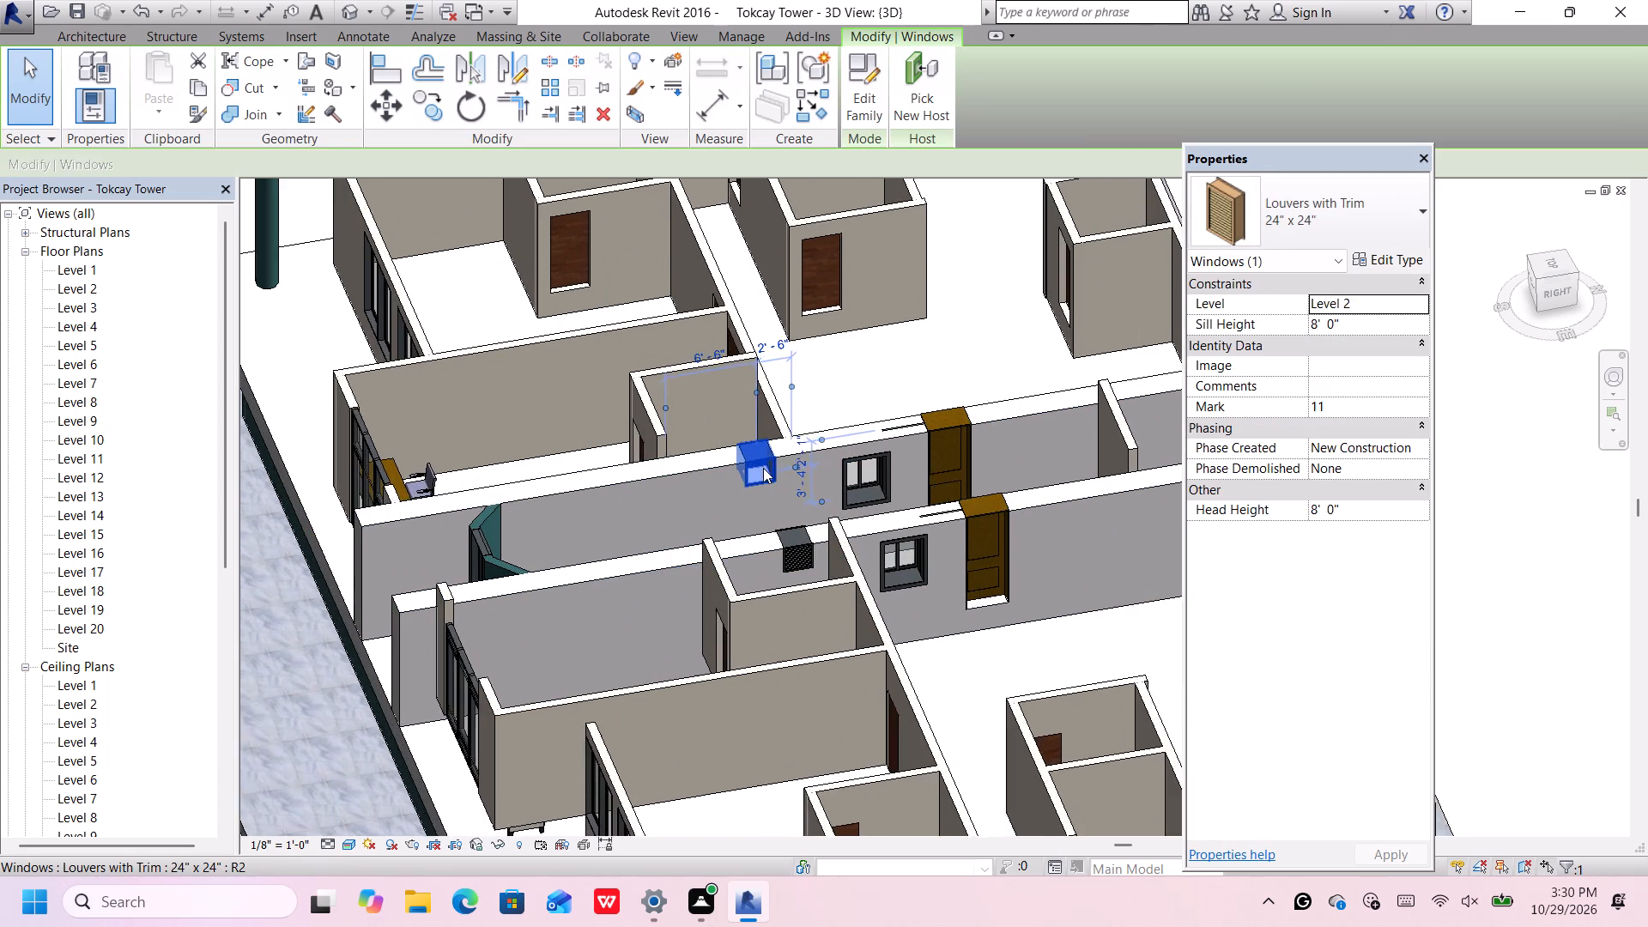
pyautogui.scroll(2, 763, 468)
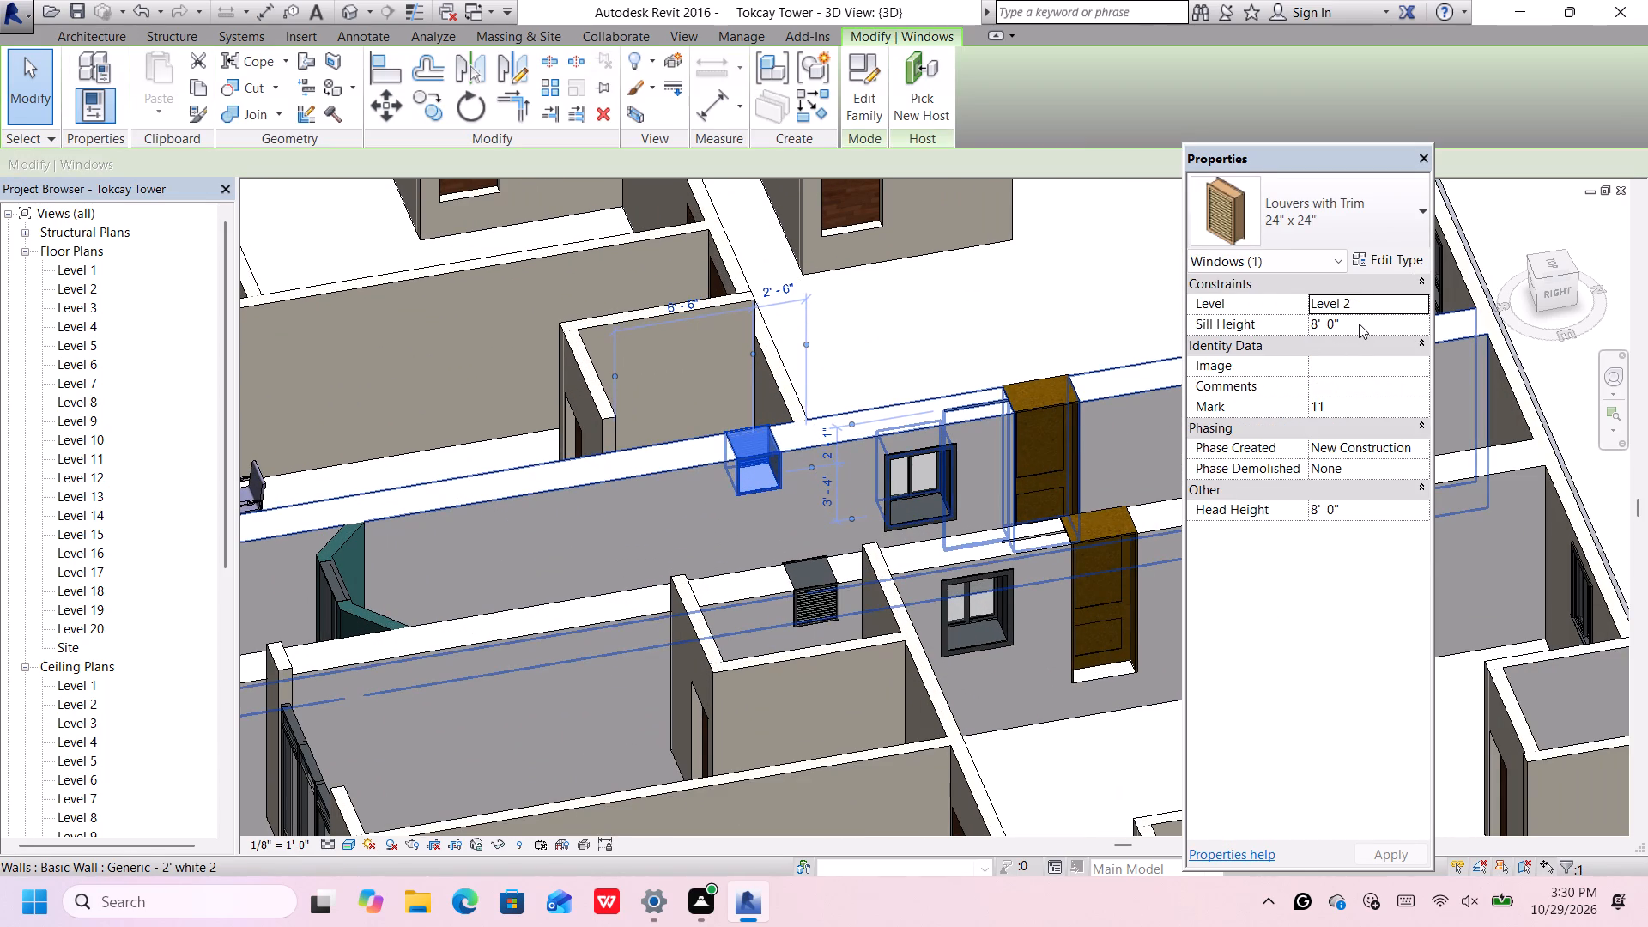
pyautogui.click(1359, 324)
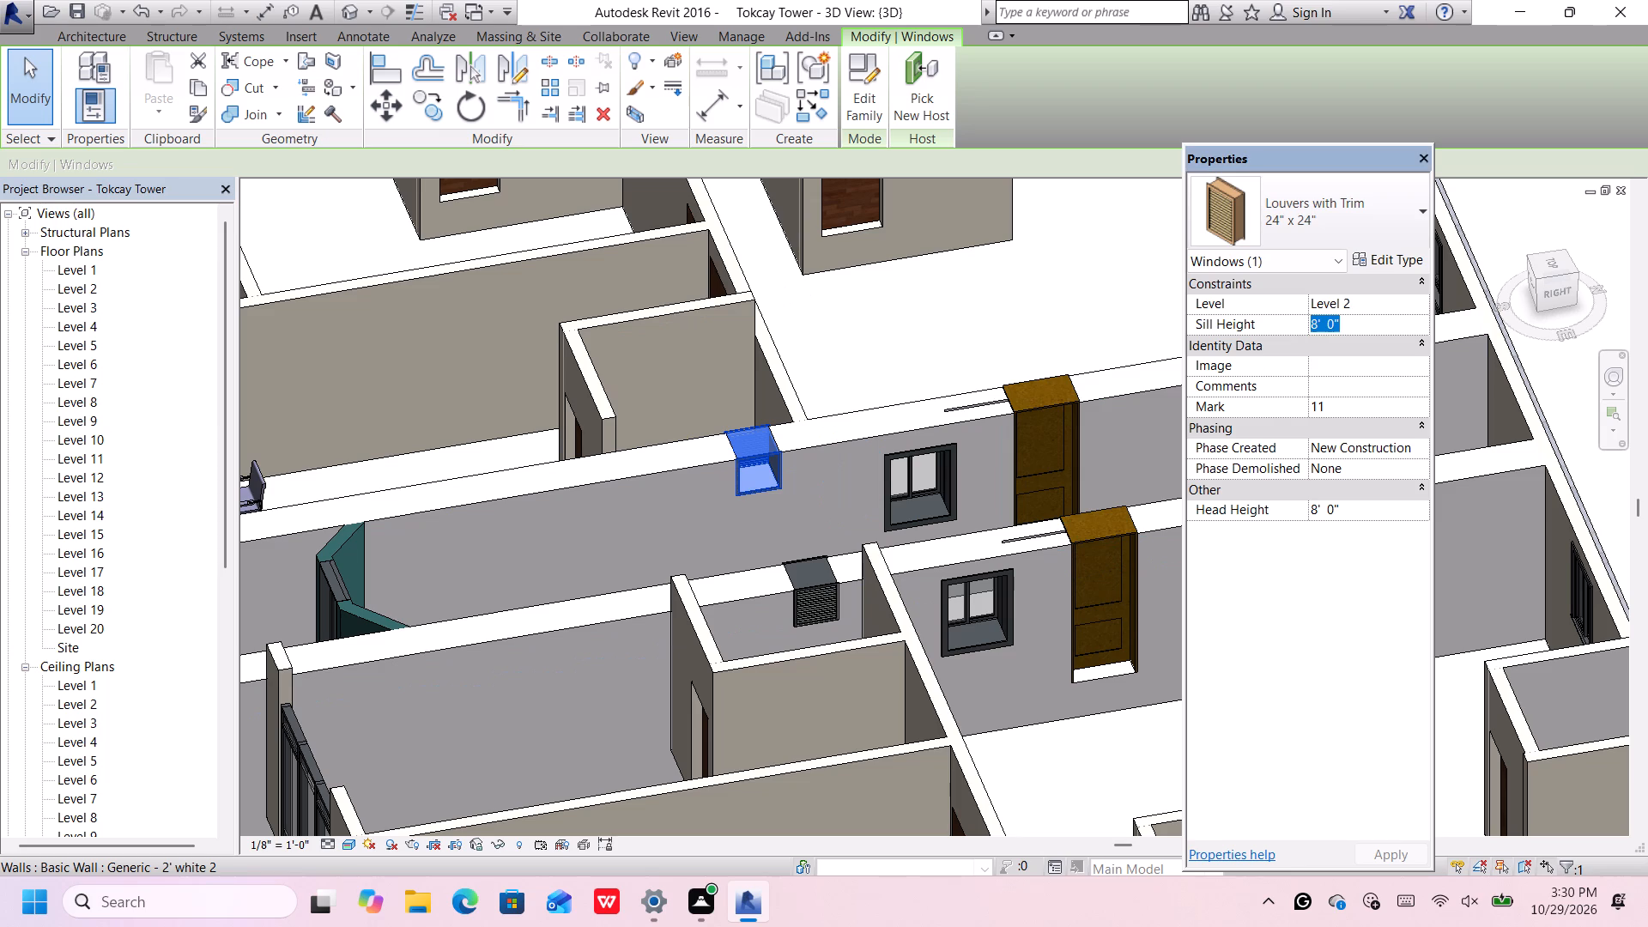
pyautogui.press('BackSpace')
pyautogui.write("7'")
pyautogui.press('Return')
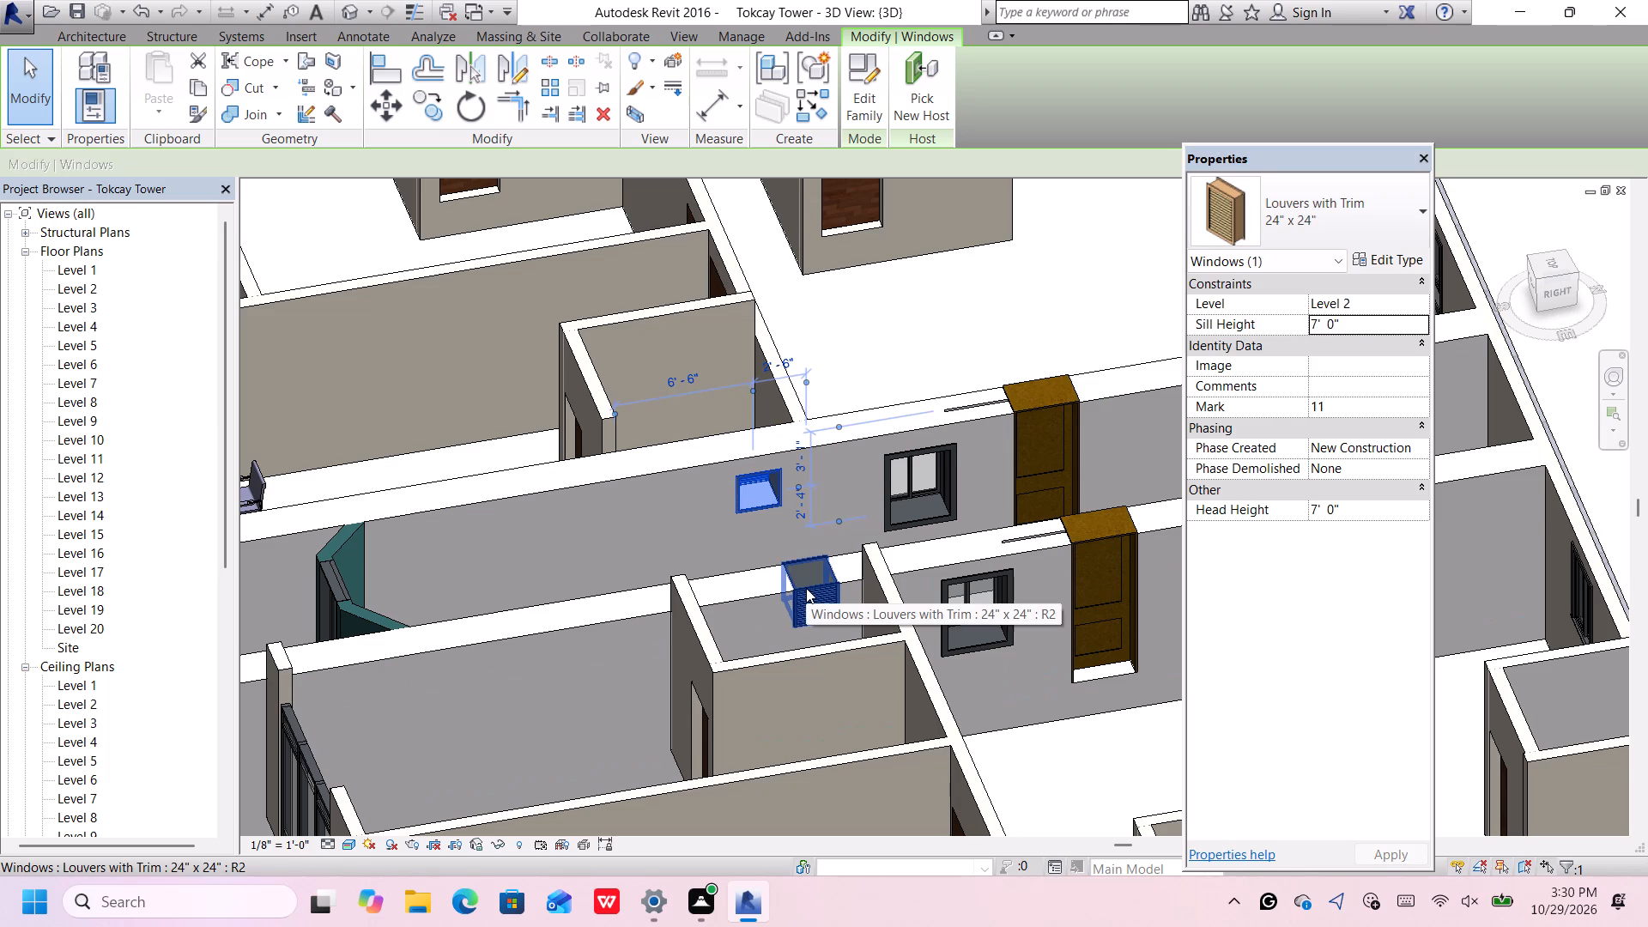
# Set the sill height of the matching 24" x 24" louver window in the white wall by the stairs to 7'.
pyautogui.click(806, 588)
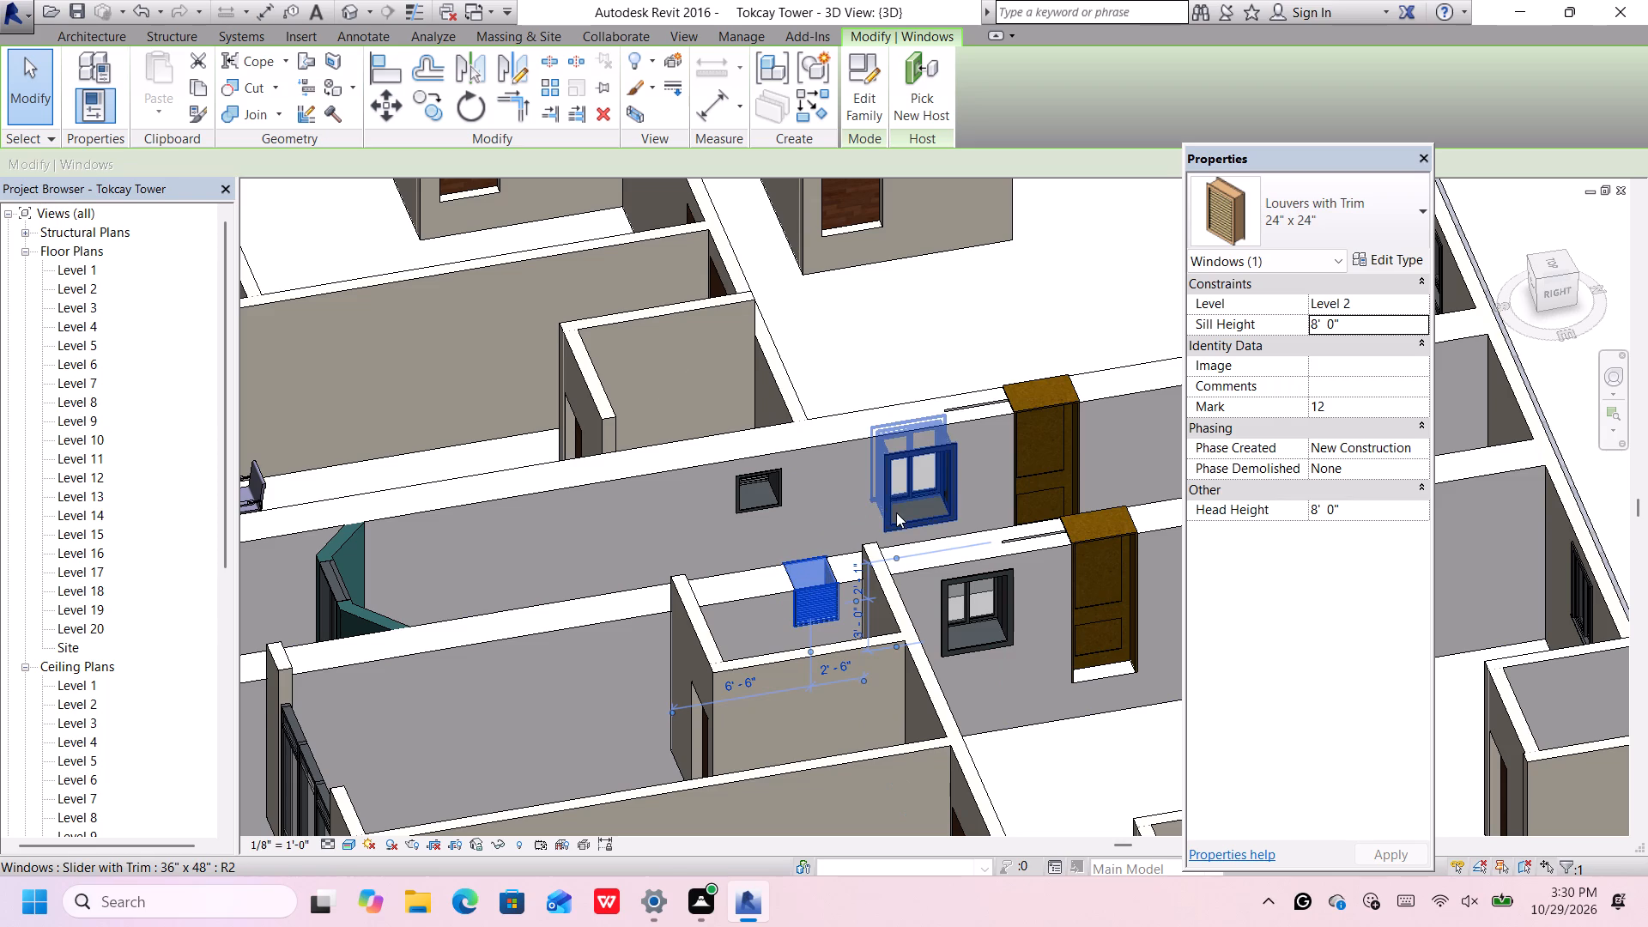
pyautogui.click(1352, 326)
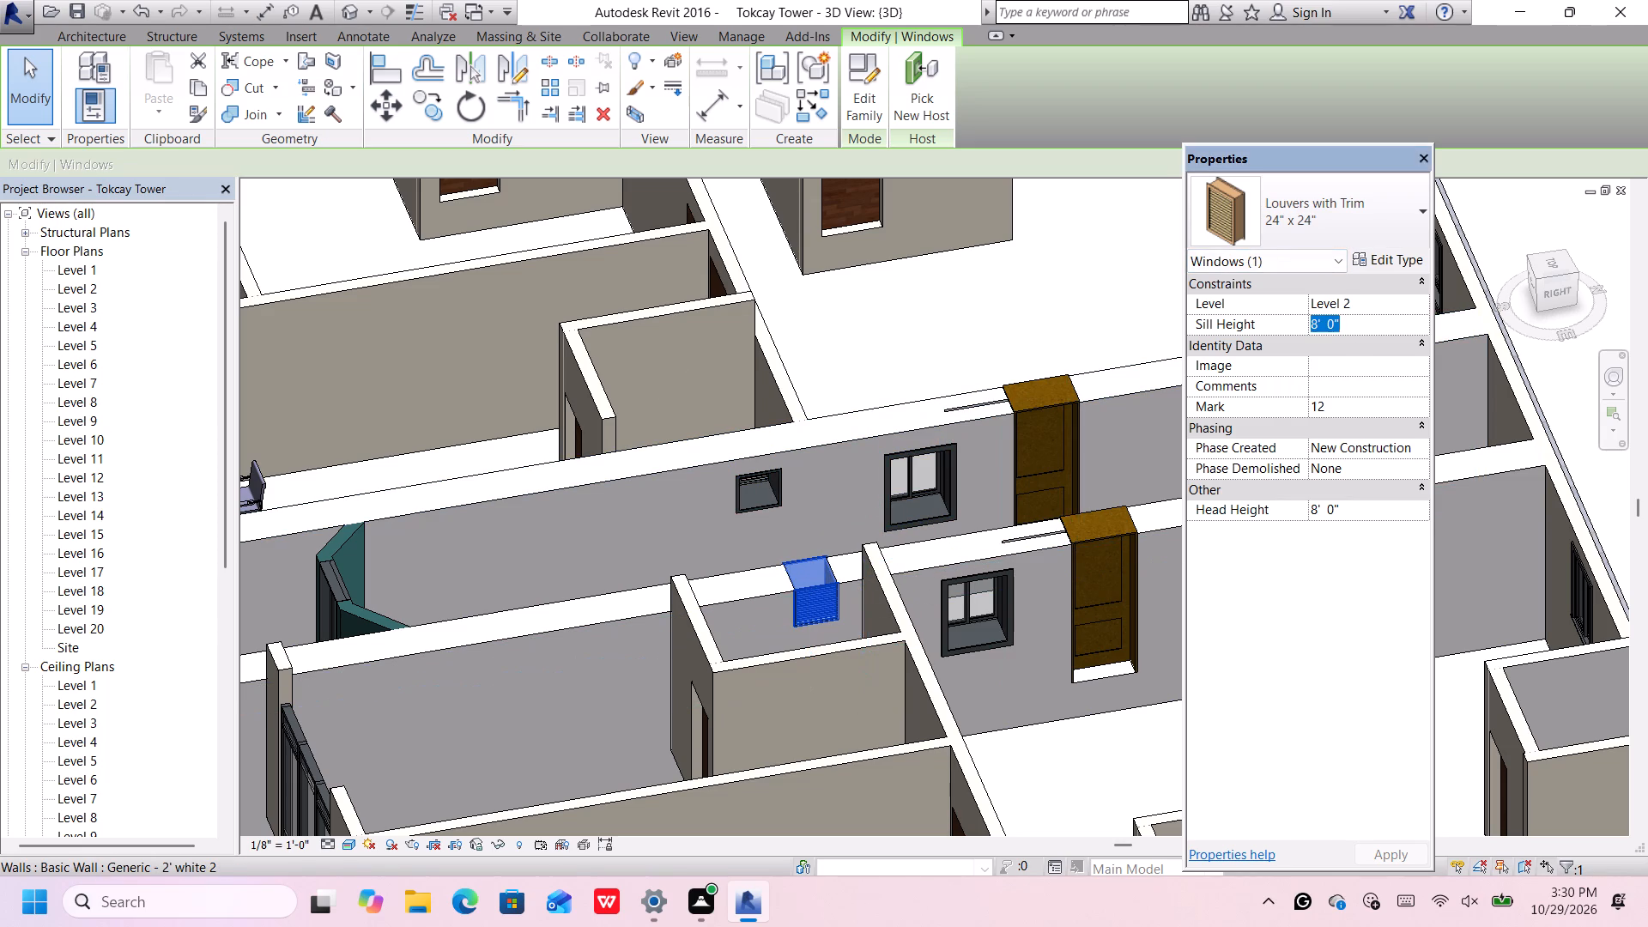
pyautogui.press('BackSpace')
pyautogui.write("7'")
pyautogui.press('Return')
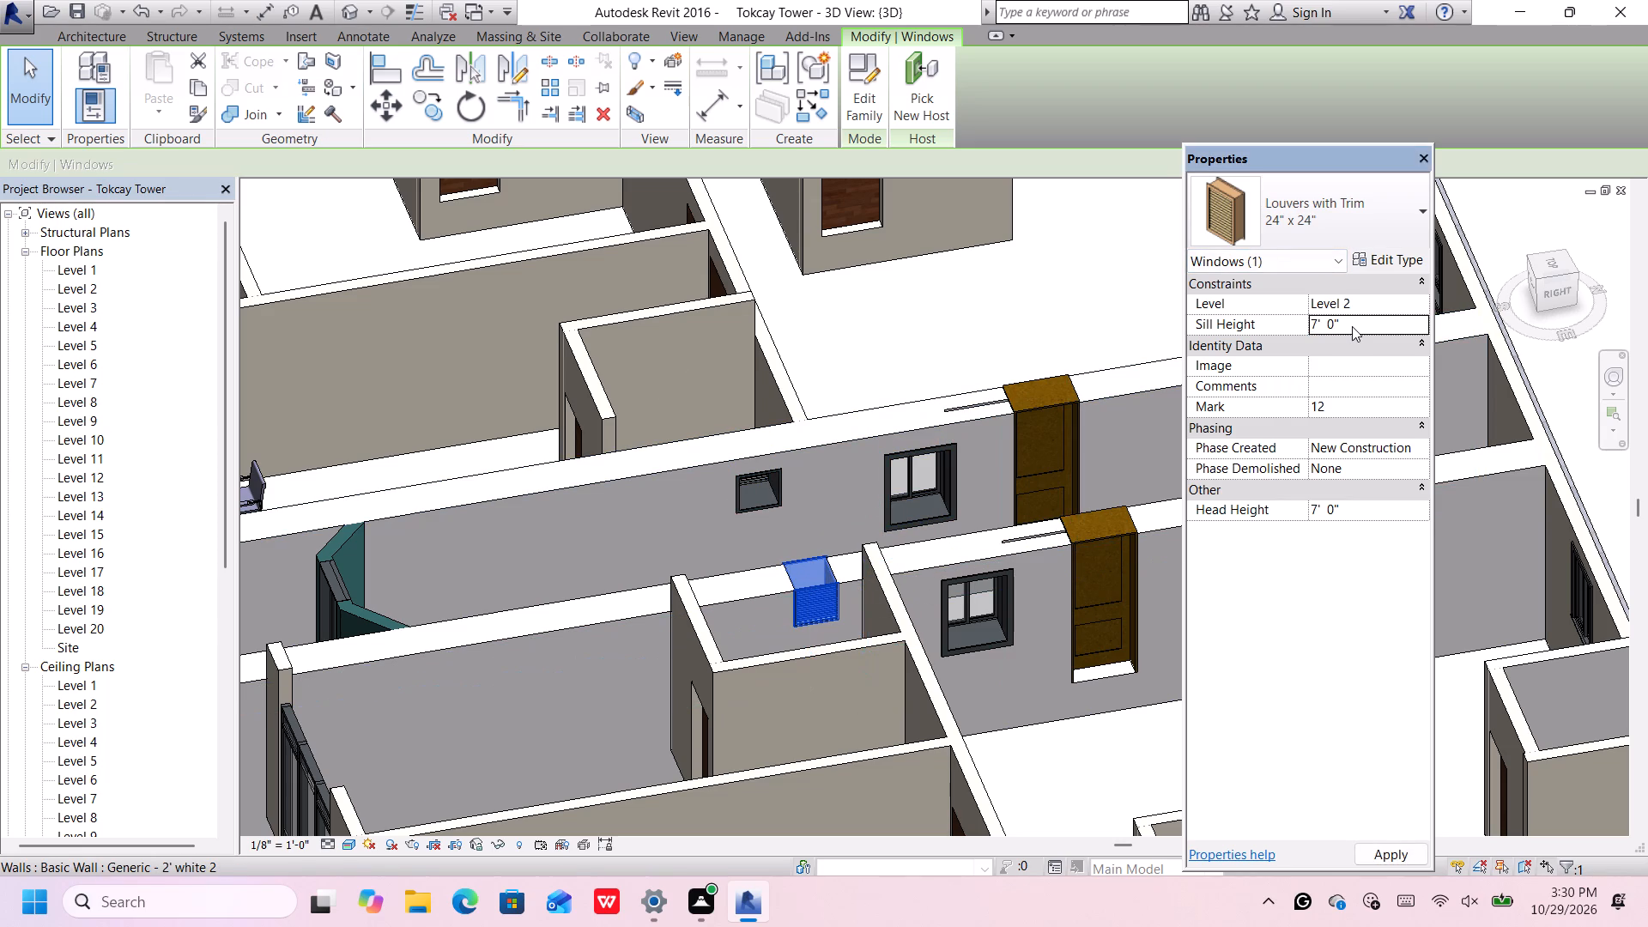
# Set the base offset of the 8' cream wall with the door, enclosing the small room near the desk, to 0' from Level 2.
pyautogui.click(597, 394)
pyautogui.scroll(-2, 597, 394)
pyautogui.moveTo(635, 371); pyautogui.dragTo(639, 376, button='middle')
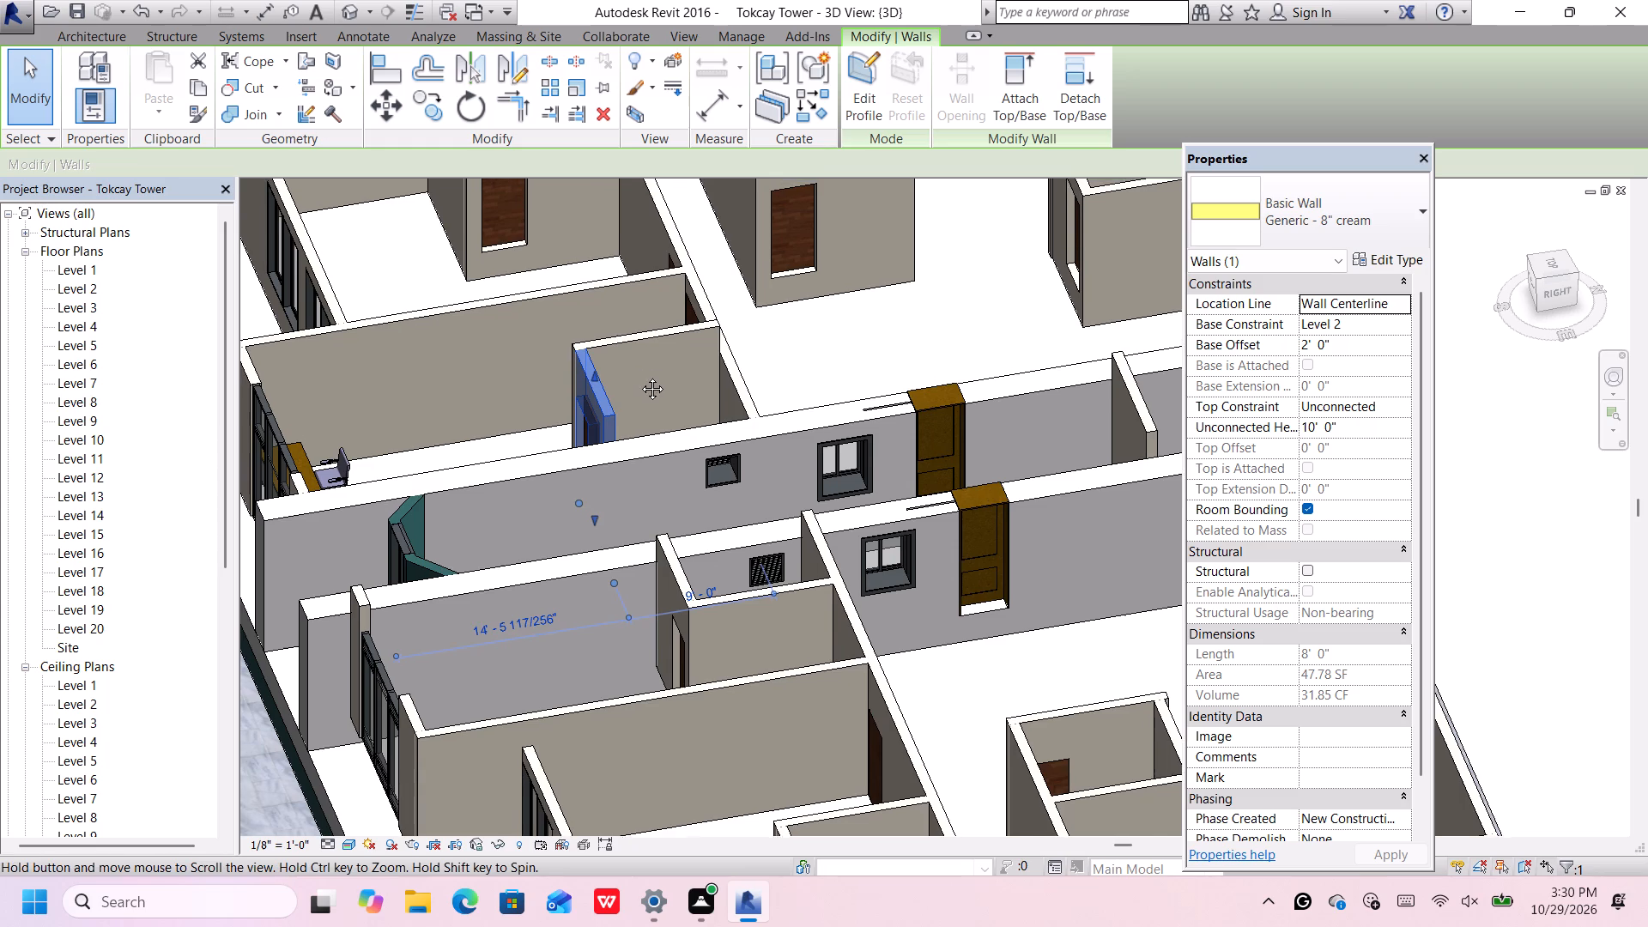
pyautogui.moveTo(639, 376); pyautogui.dragTo(664, 419, button='middle')
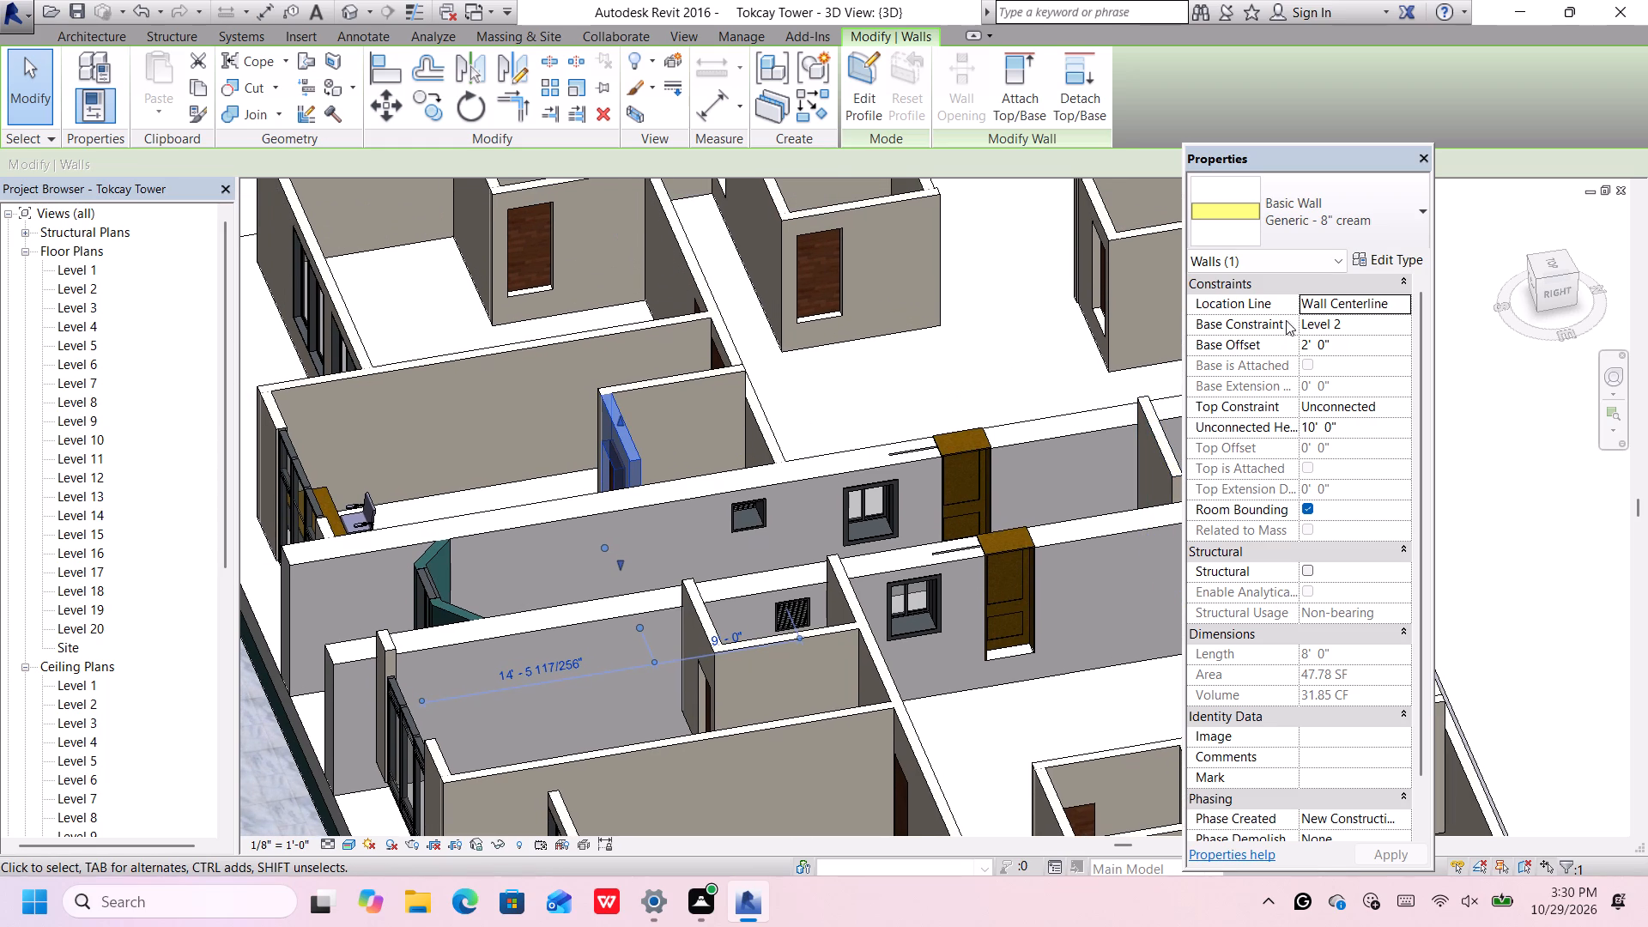
pyautogui.click(1336, 348)
pyautogui.press('BackSpace')
pyautogui.press('BackSpace')
pyautogui.press('BackSpace')
pyautogui.press('BackSpace')
pyautogui.press('BackSpace')
pyautogui.press('BackSpace')
pyautogui.press('BackSpace')
pyautogui.press('BackSpace')
pyautogui.press('BackSpace')
pyautogui.press('BackSpace')
pyautogui.press('BackSpace')
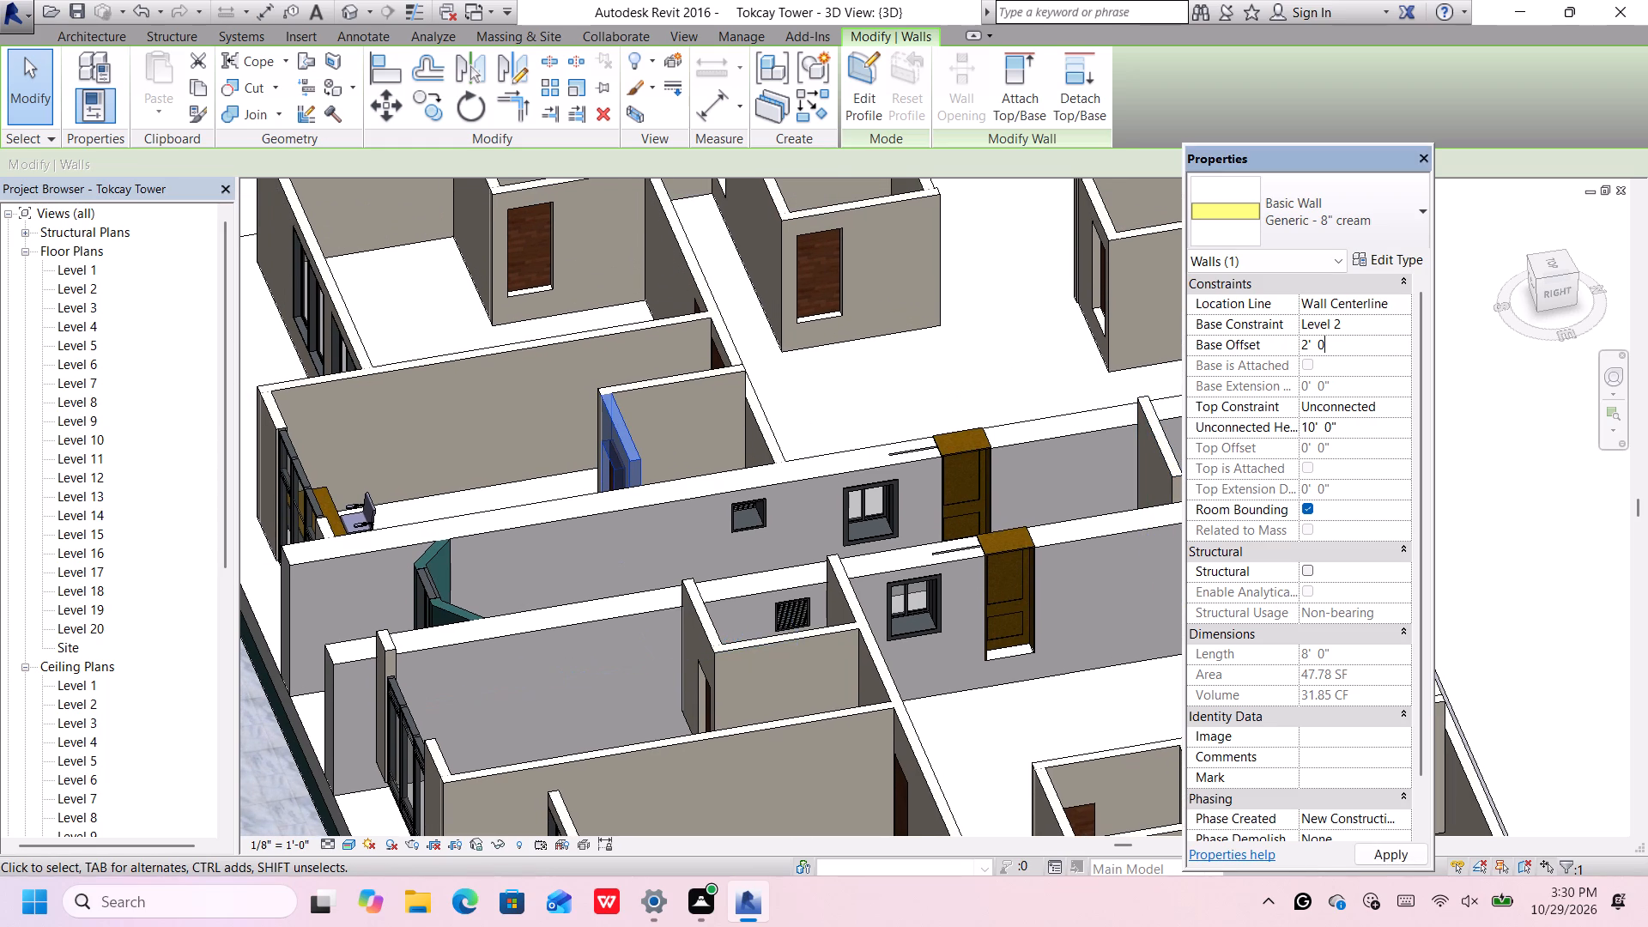
pyautogui.write("0'")
pyautogui.press('Return')
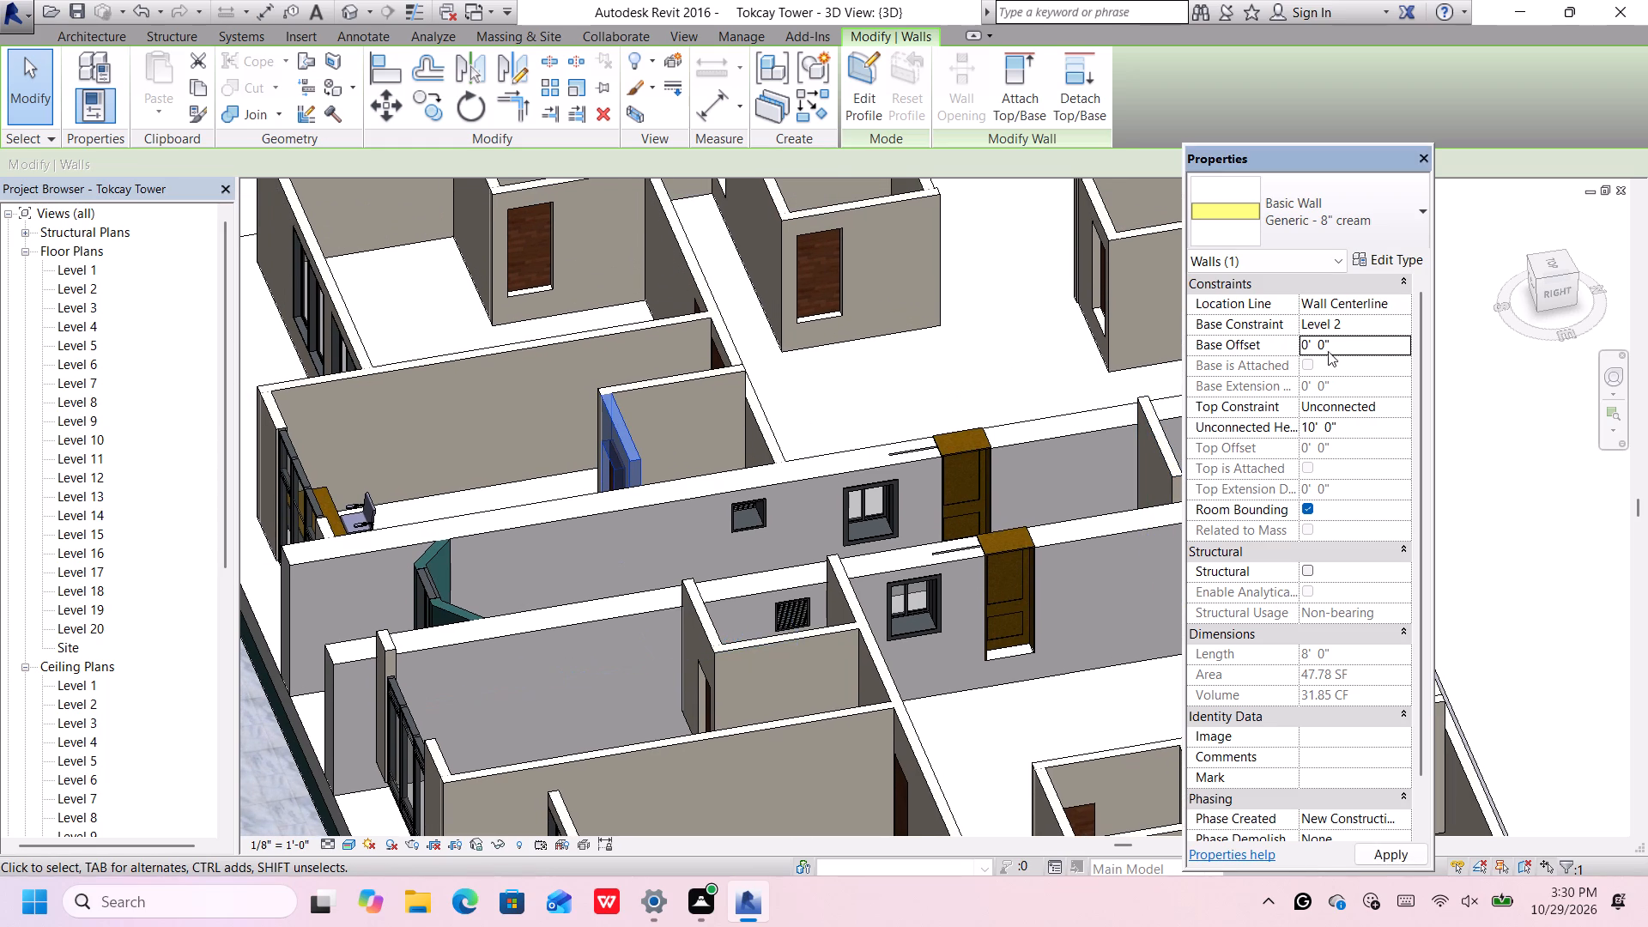
# Set the base offset of the adjoining 9' cream wall of that small room to 0' from Level 2.
pyautogui.click(631, 385)
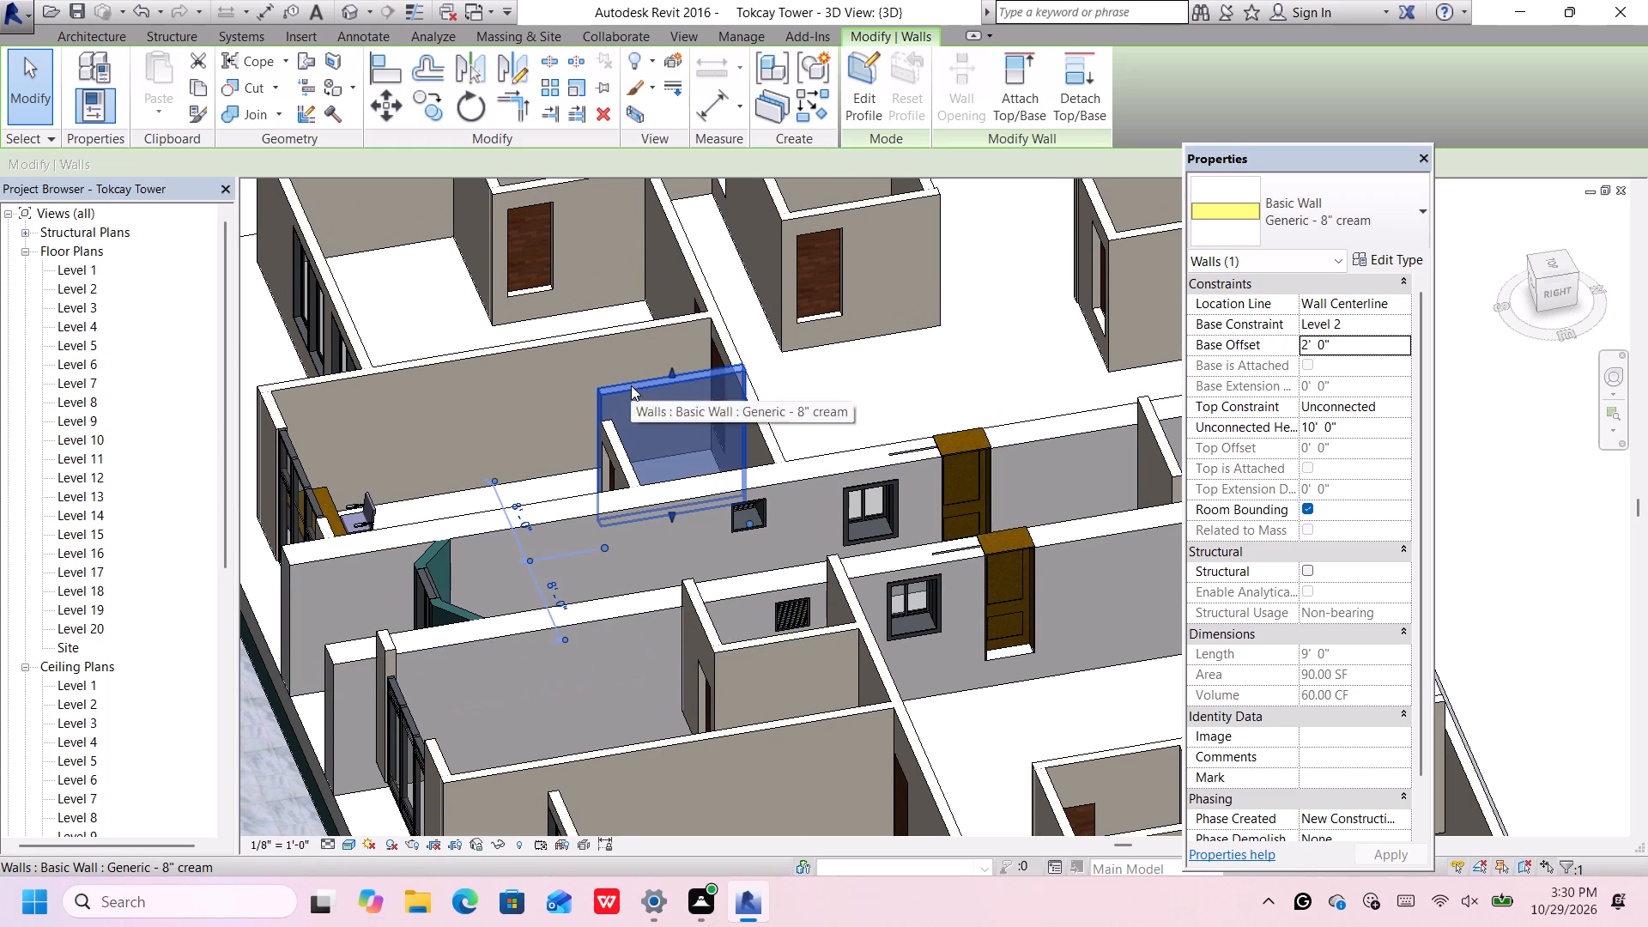
pyautogui.click(1346, 343)
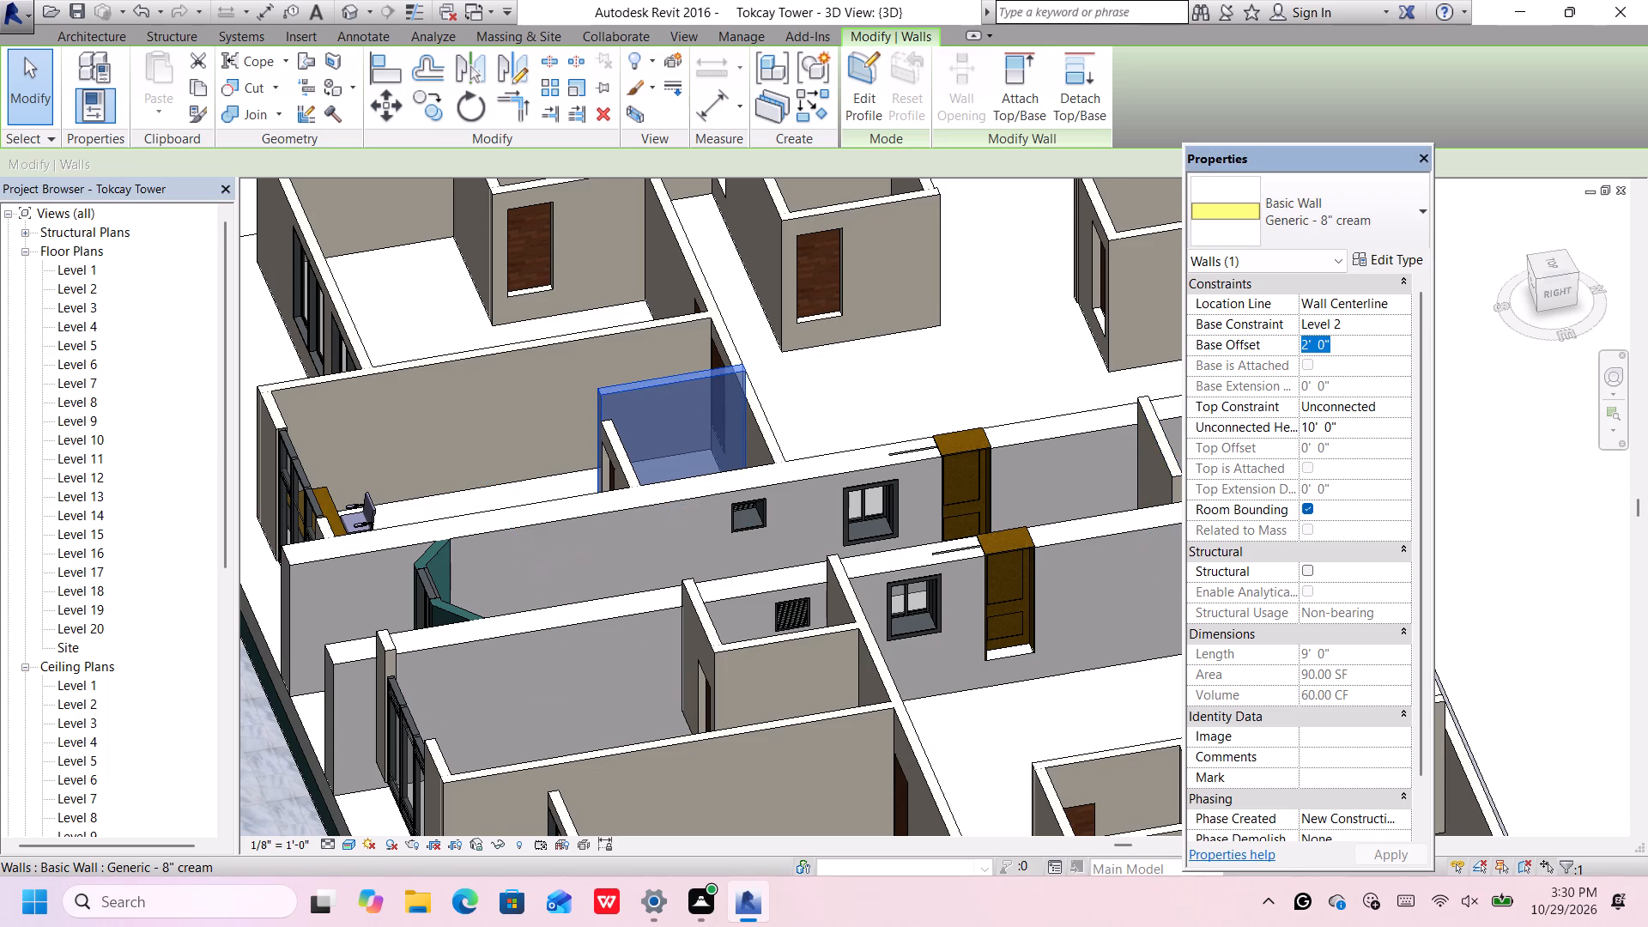
pyautogui.press('BackSpace')
pyautogui.press('0')
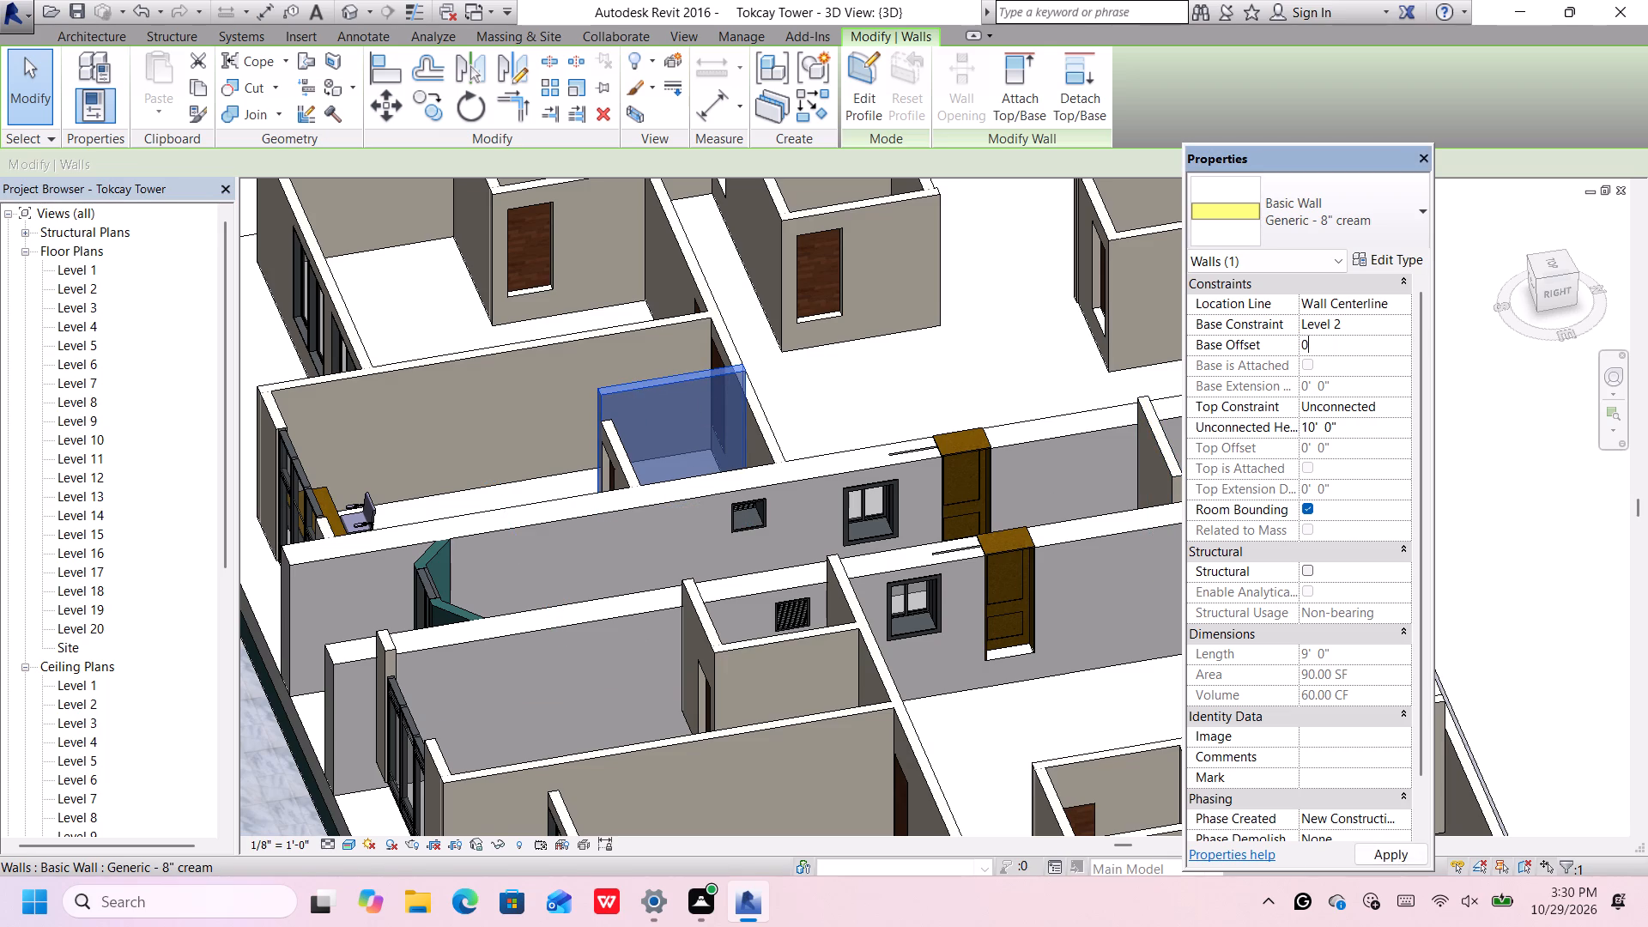
pyautogui.press('Return')
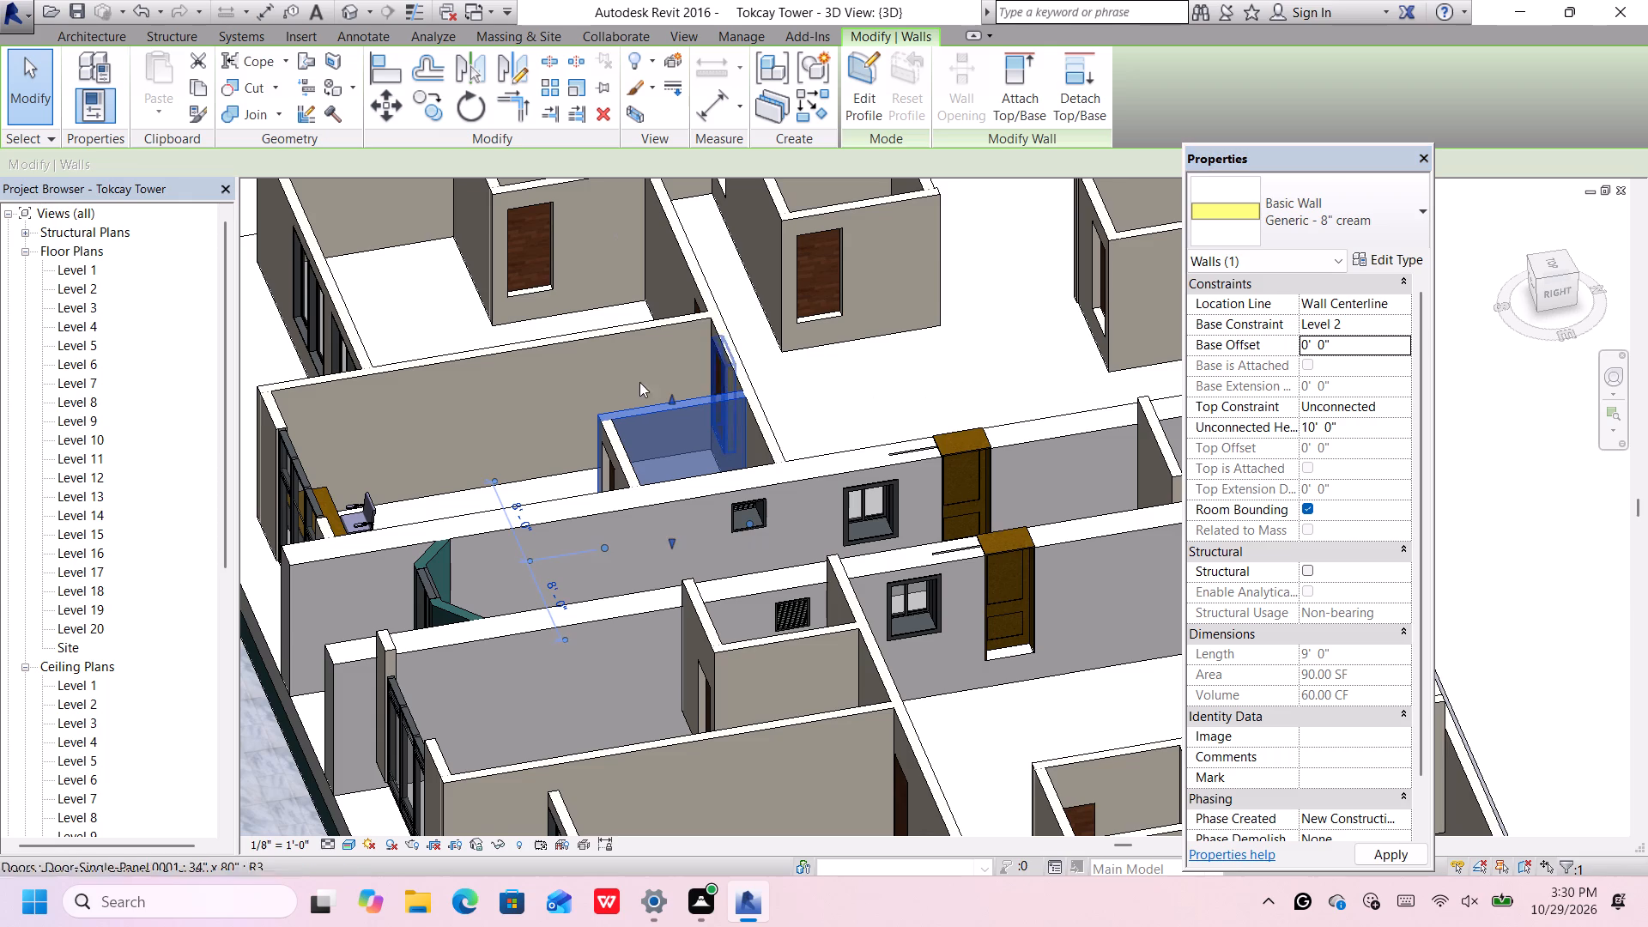
# Delete the two 24" x 24" louver windows from the two long white walls beside the small rooms.
pyautogui.scroll(1, 748, 500)
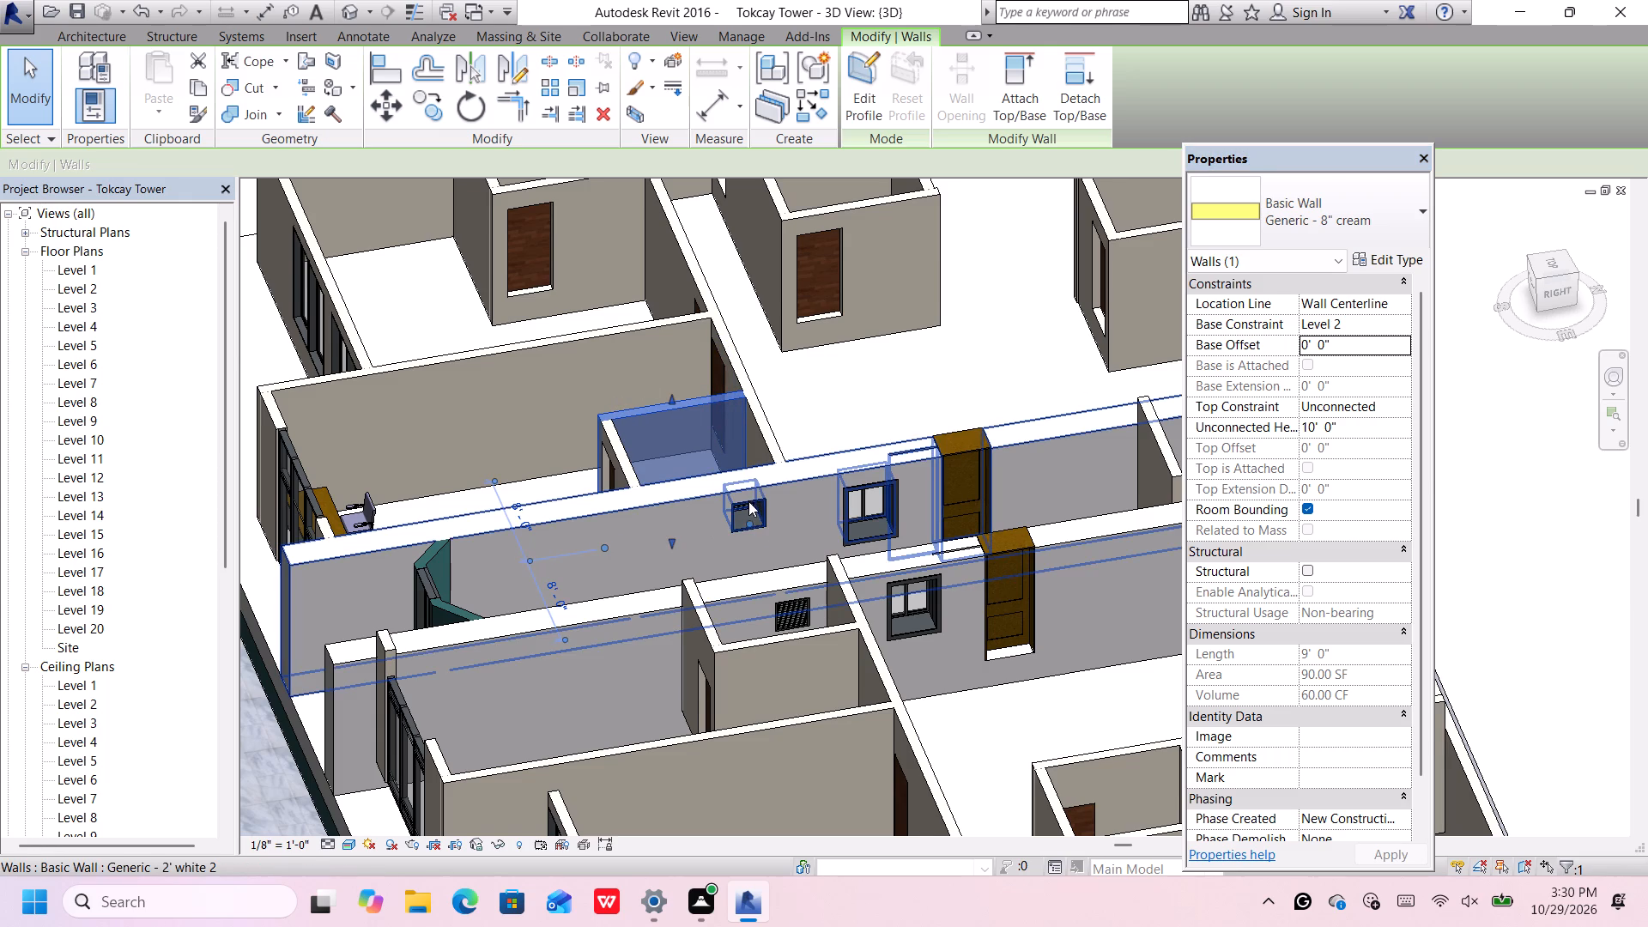
pyautogui.scroll(1, 748, 501)
pyautogui.scroll(-1, 748, 501)
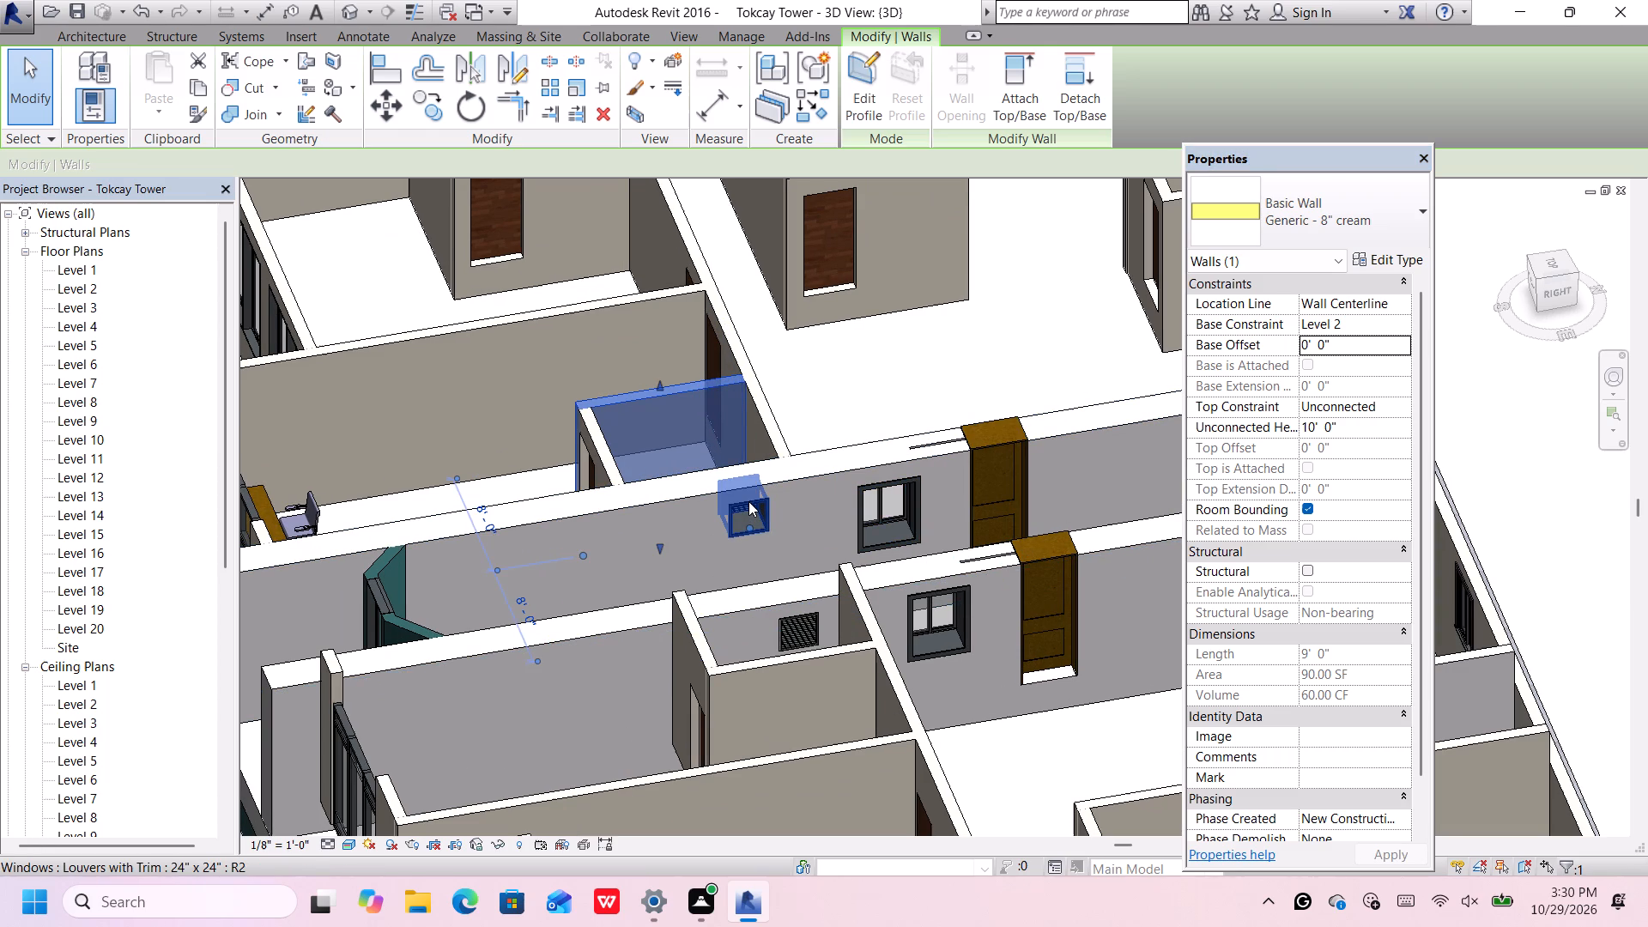
pyautogui.scroll(-1, 748, 501)
pyautogui.click(748, 501)
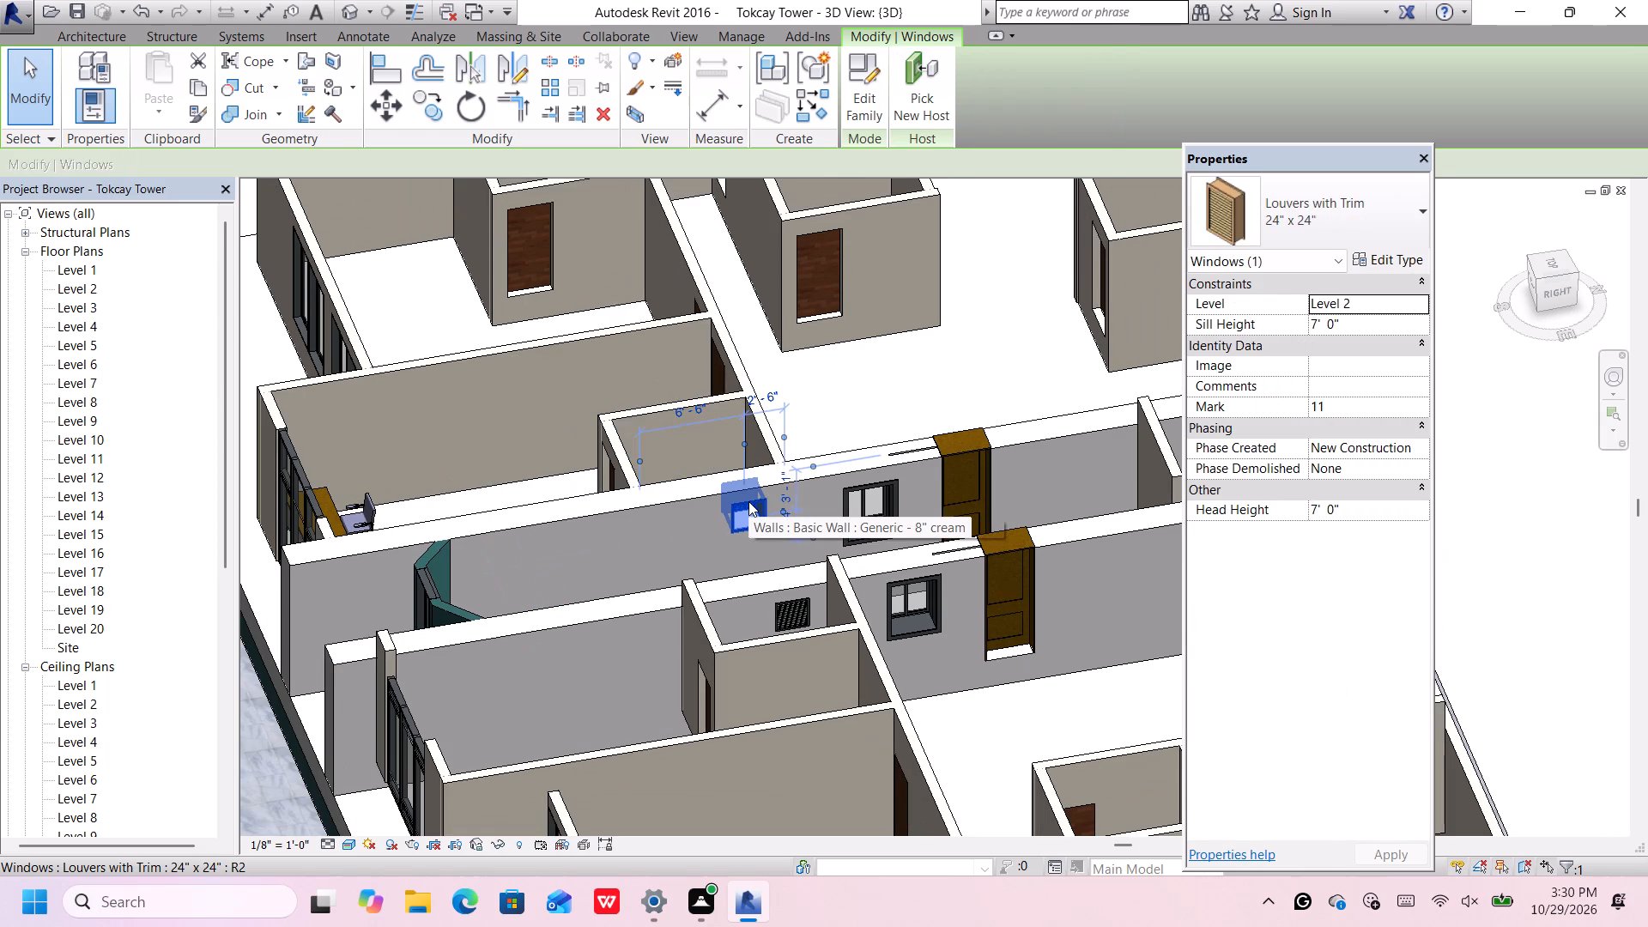
pyautogui.scroll(-1, 748, 501)
pyautogui.middleClick(748, 501)
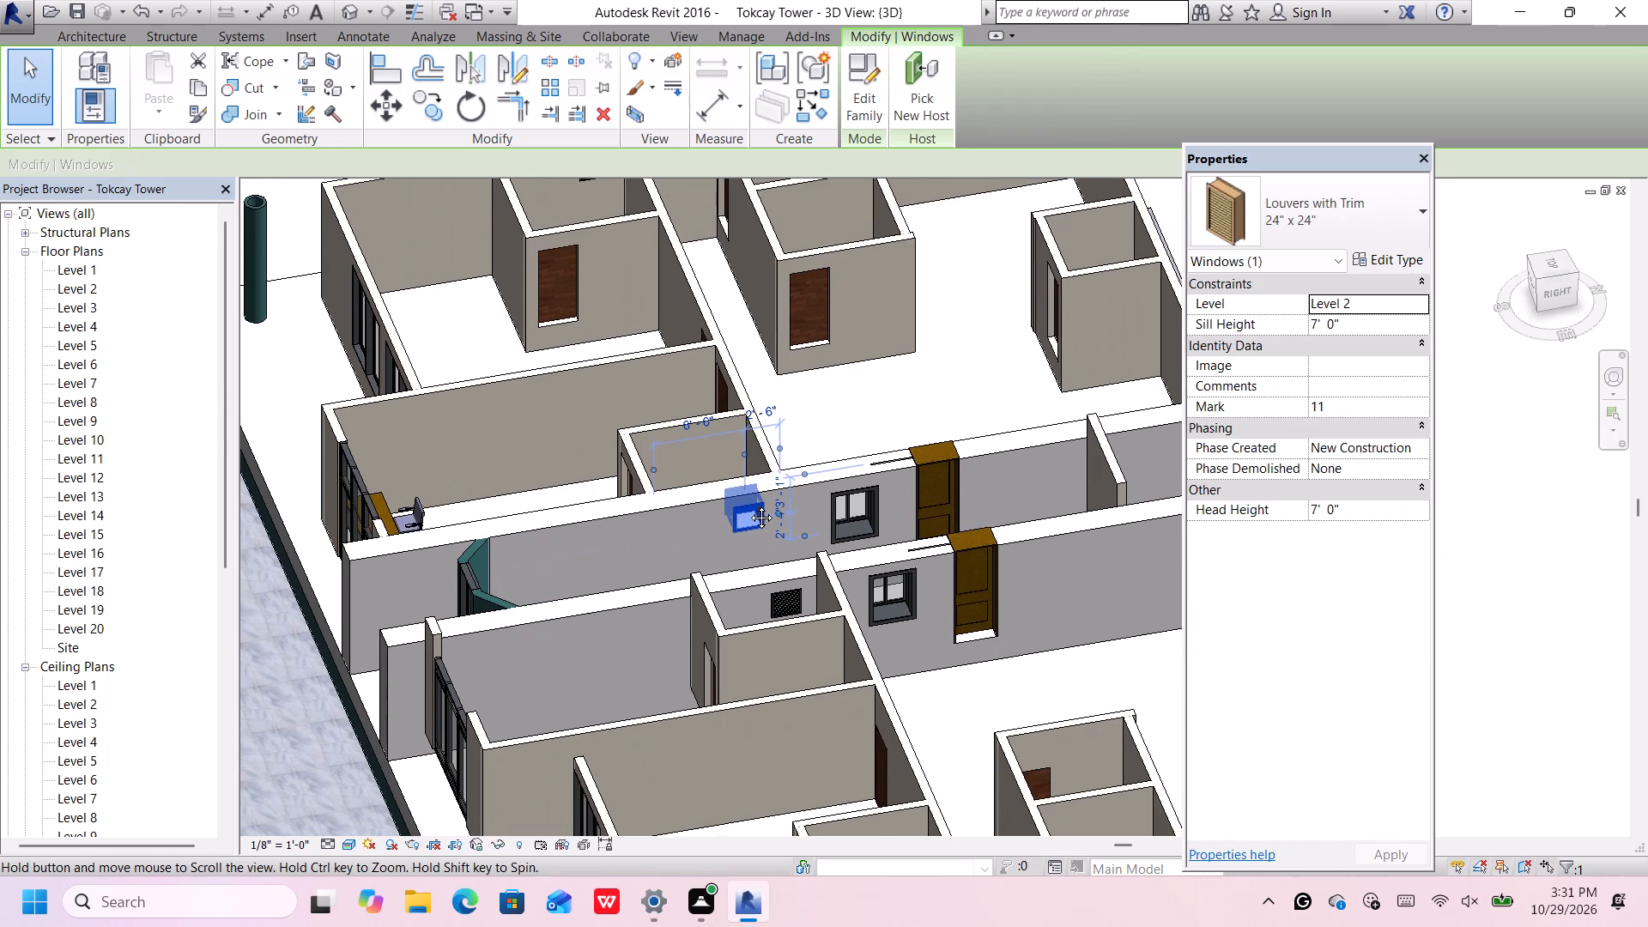
pyautogui.scroll(2, 748, 506)
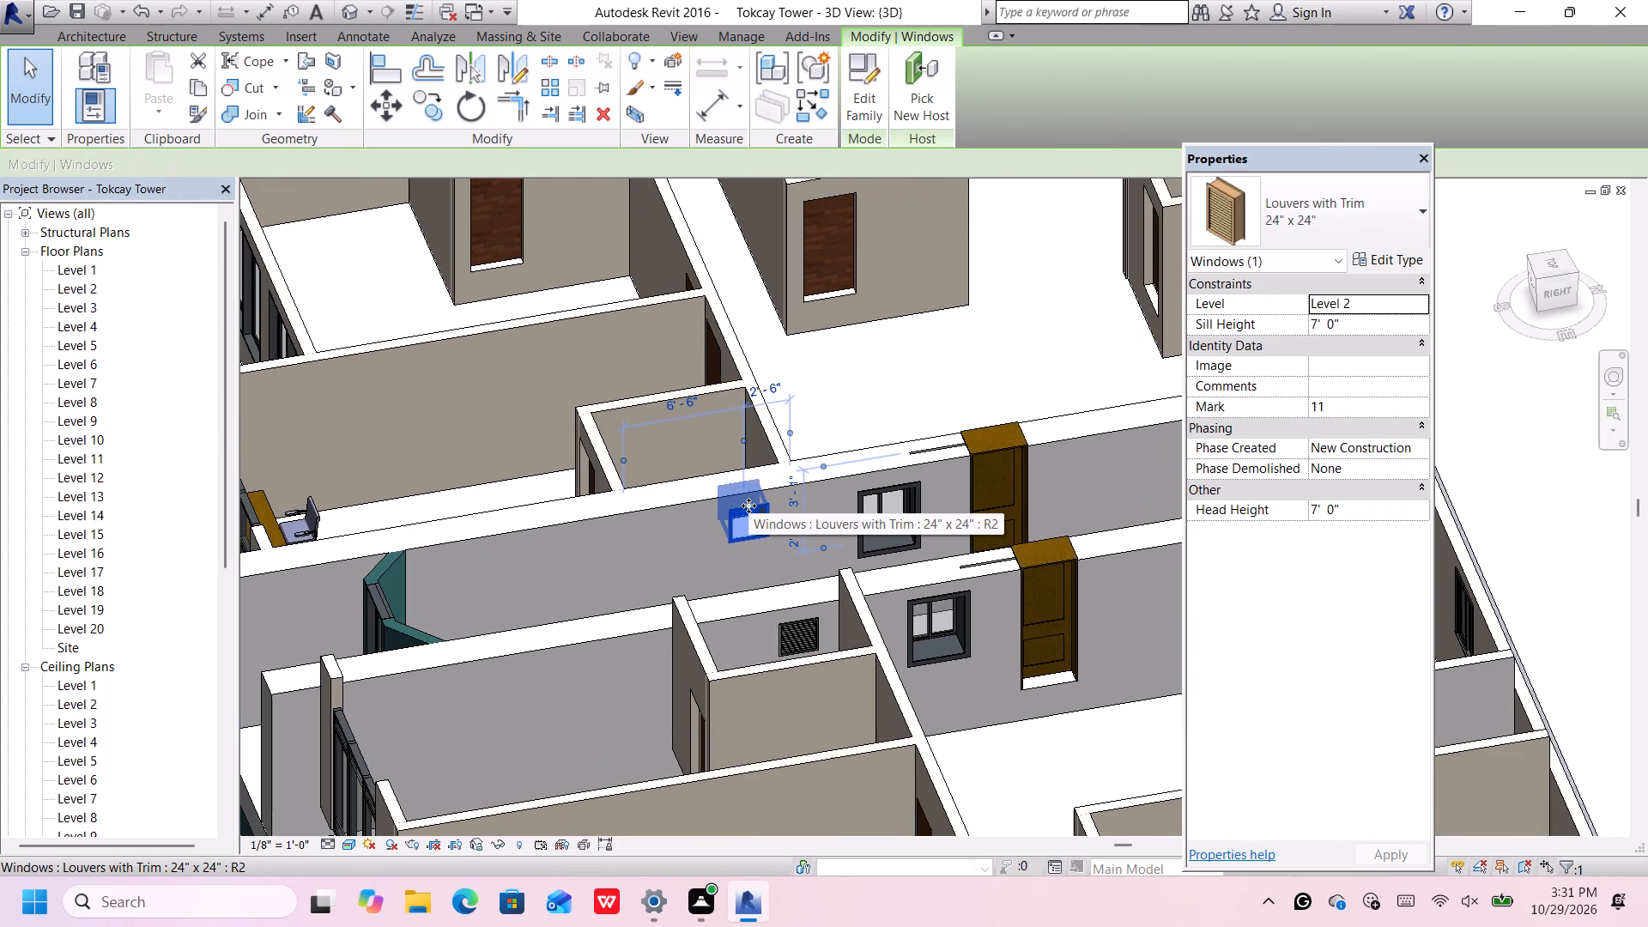
pyautogui.press('Delete')
pyautogui.click(808, 638)
pyautogui.press('Delete')
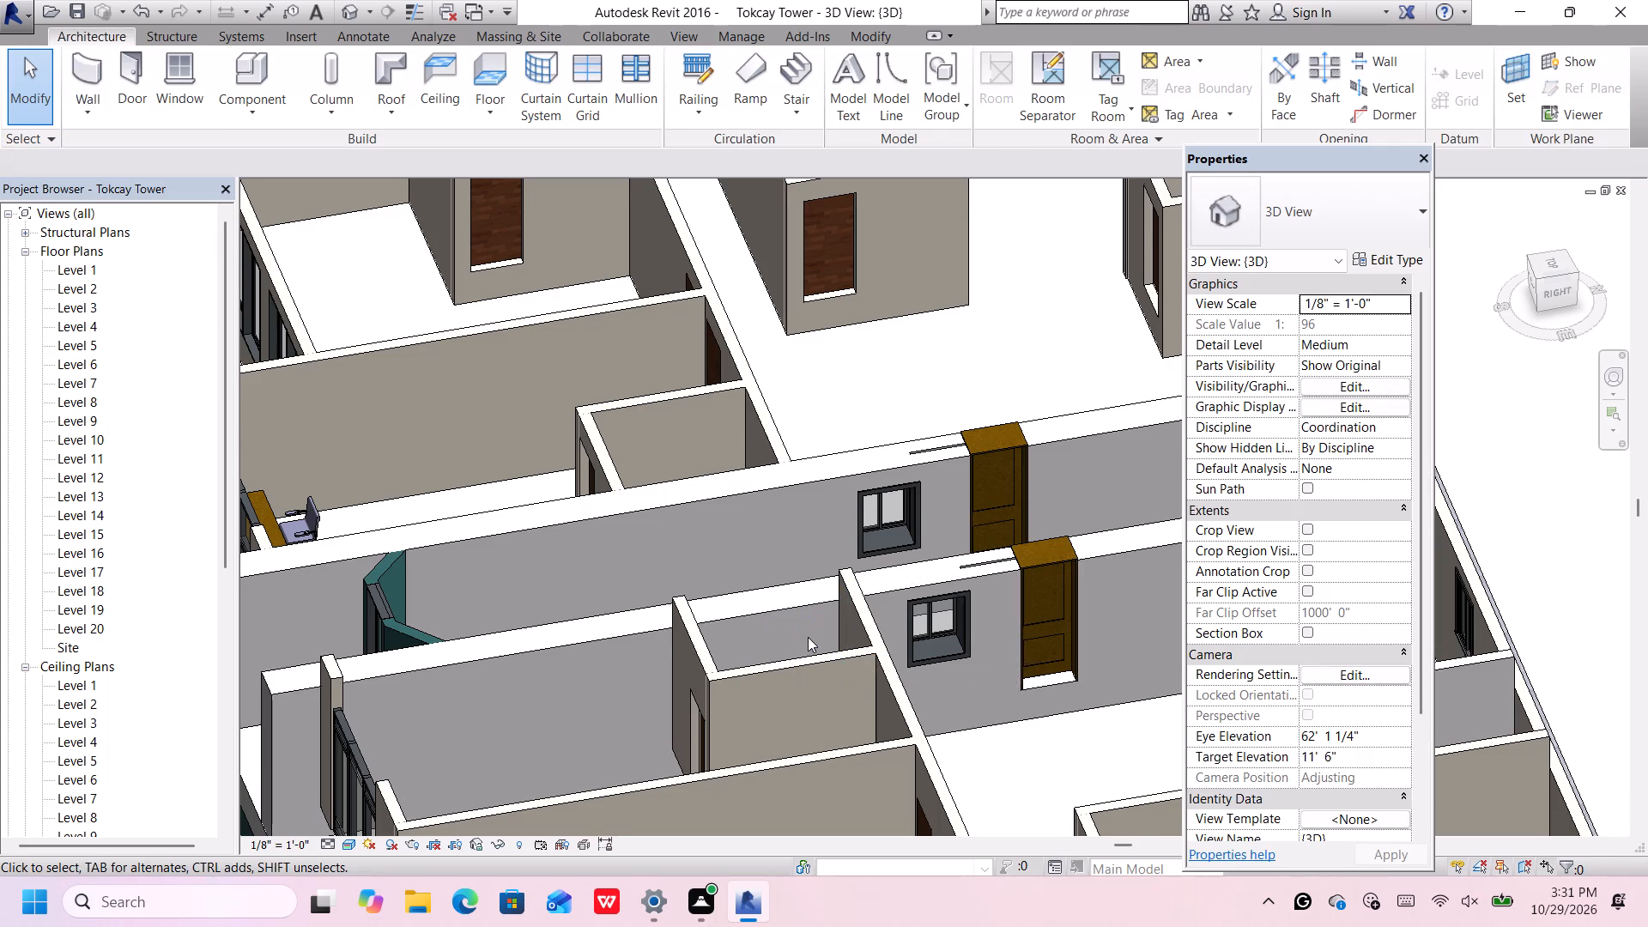
# Set the base offset of the 8' cream side wall with the door, in the small room behind the second white wall, to 0'.
pyautogui.scroll(-3, 808, 637)
pyautogui.click(730, 650)
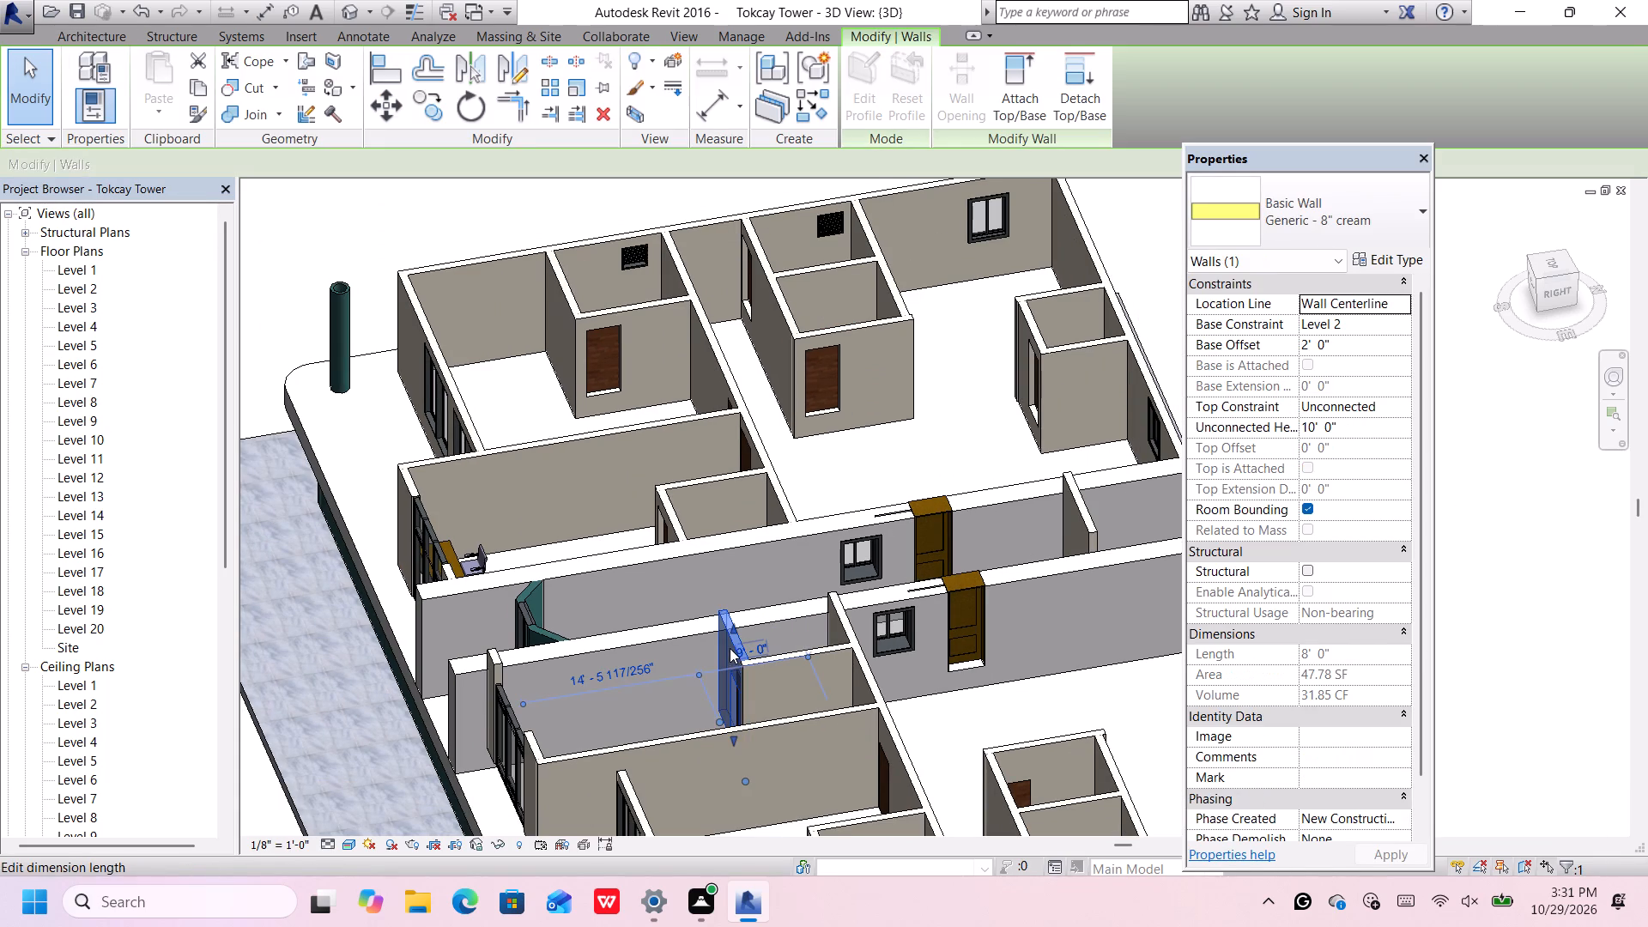
pyautogui.click(1336, 343)
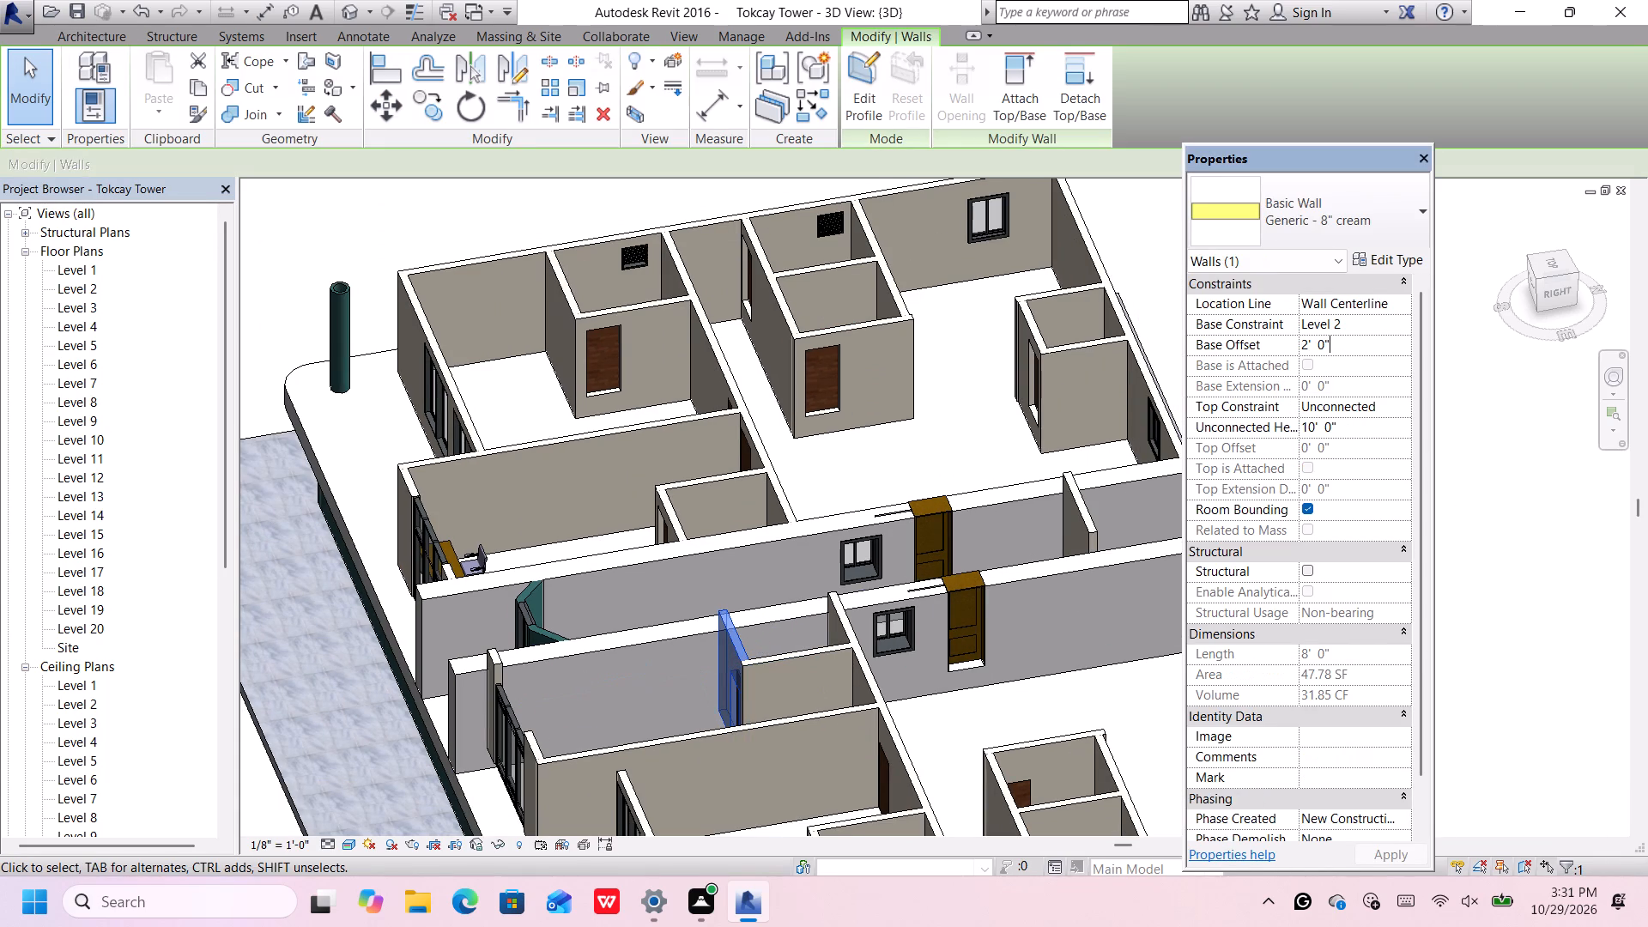
pyautogui.press('BackSpace')
pyautogui.press('BackSpace')
pyautogui.press('BackSpace')
pyautogui.press('BackSpace')
pyautogui.press('BackSpace')
pyautogui.press('BackSpace')
pyautogui.press('BackSpace')
pyautogui.press('BackSpace')
pyautogui.press('BackSpace')
pyautogui.press('BackSpace')
pyautogui.press('BackSpace')
pyautogui.press('0')
pyautogui.press('Return')
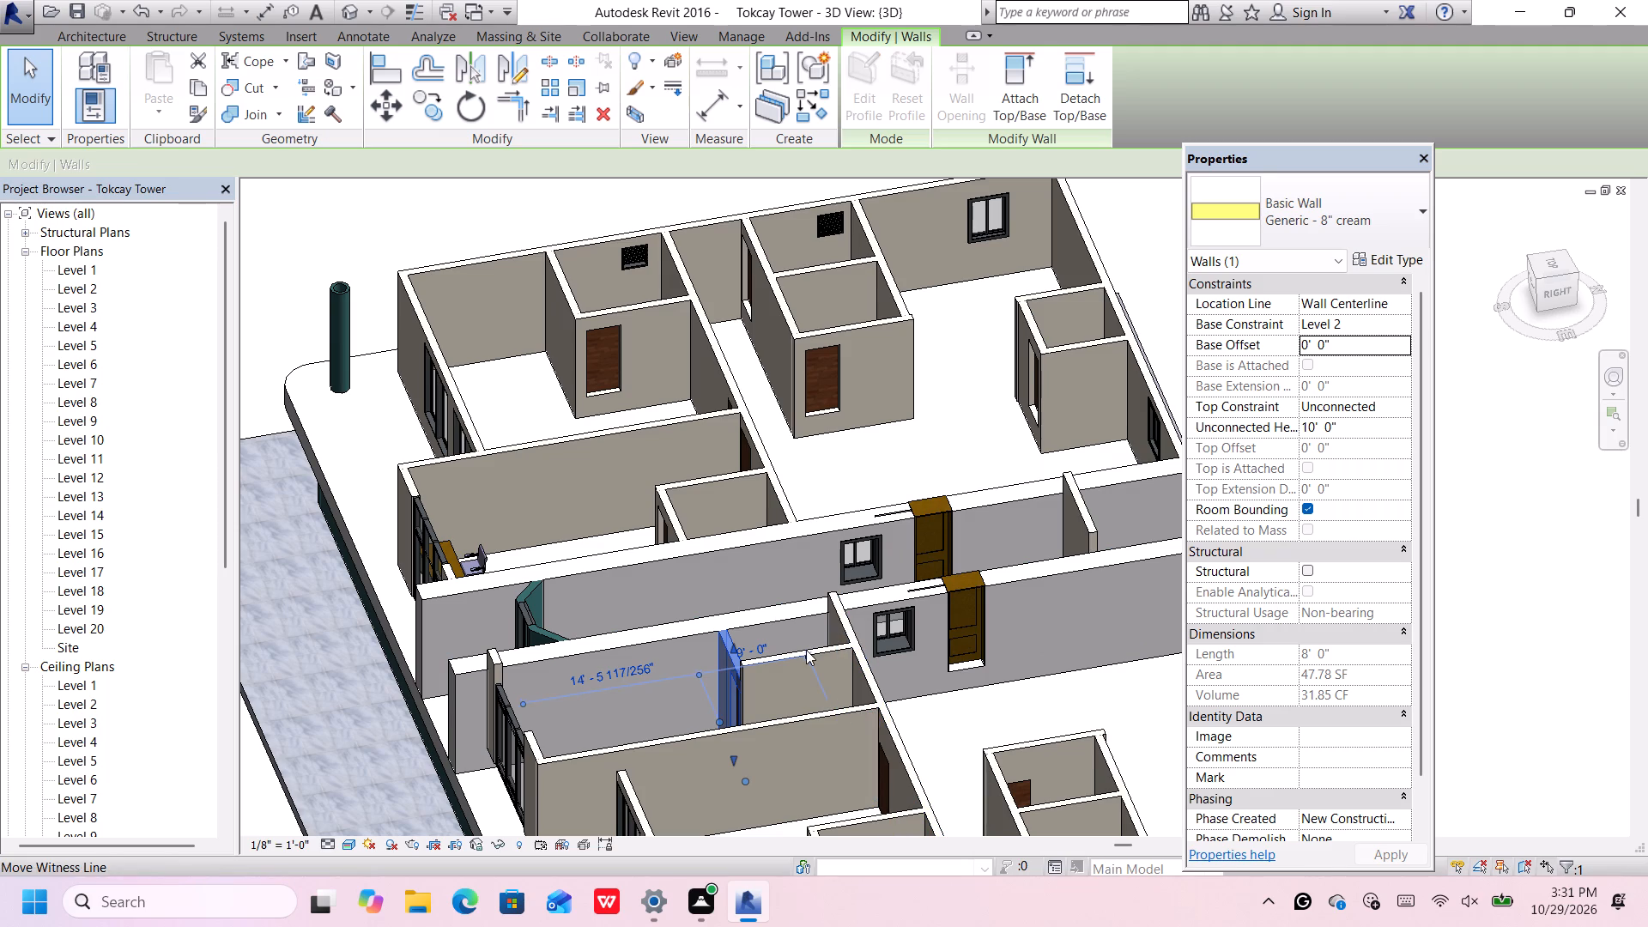
# Set the base offset of the adjoining 9' cream wall of that small room to 0' from Level 2.
pyautogui.click(780, 663)
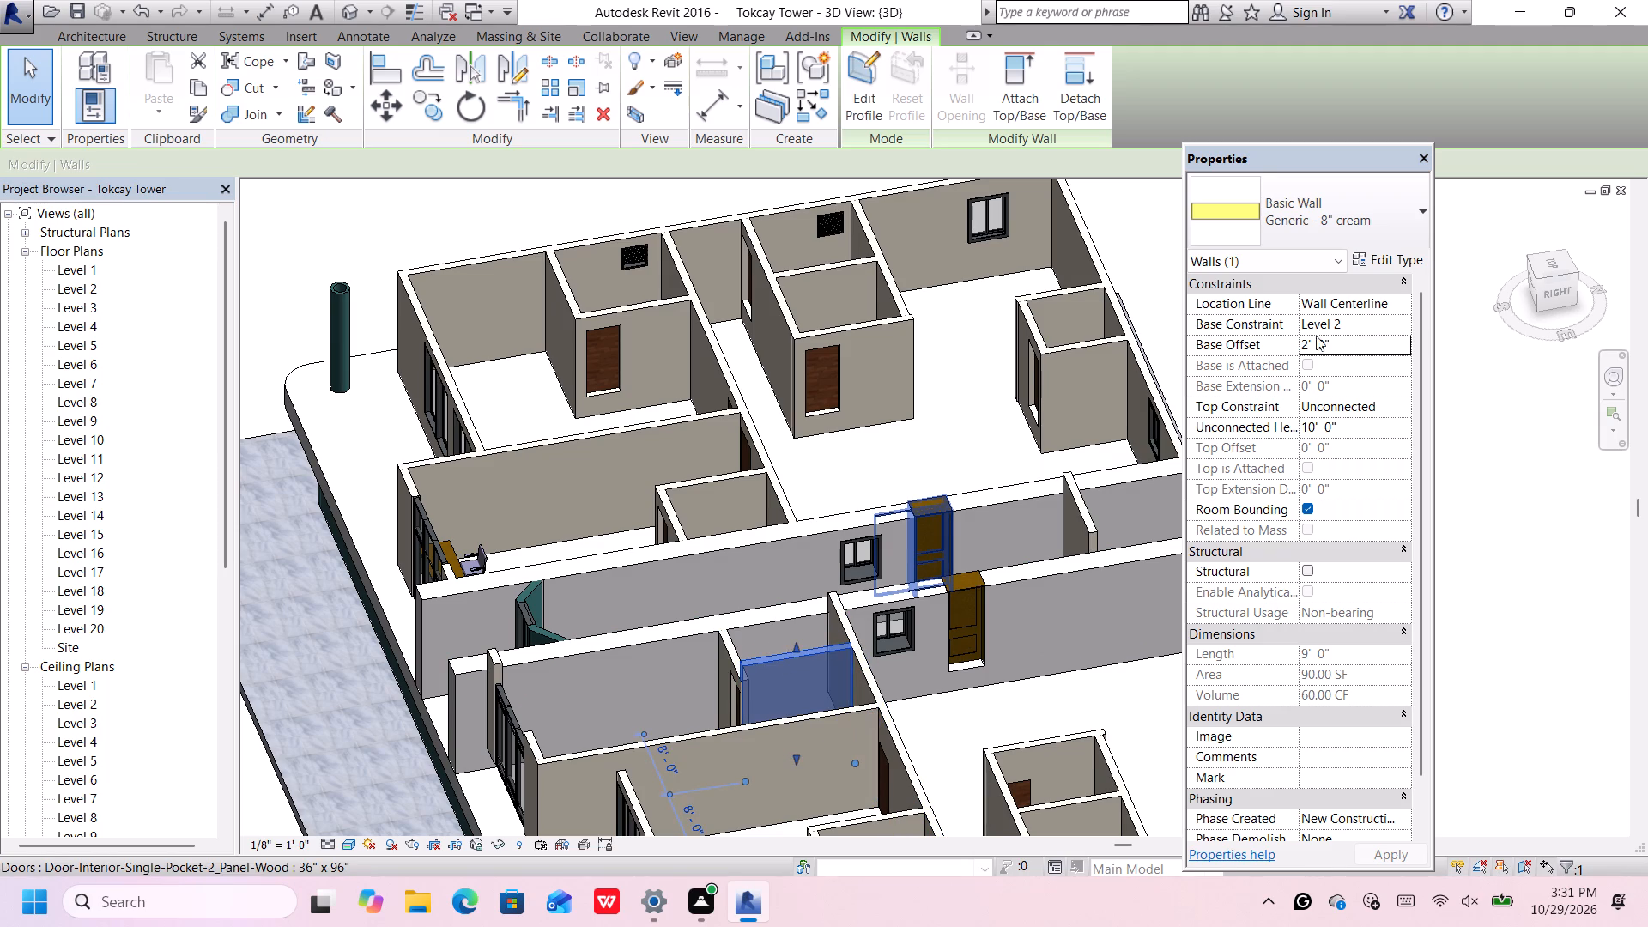
pyautogui.click(1348, 342)
pyautogui.press('BackSpace')
pyautogui.press('0')
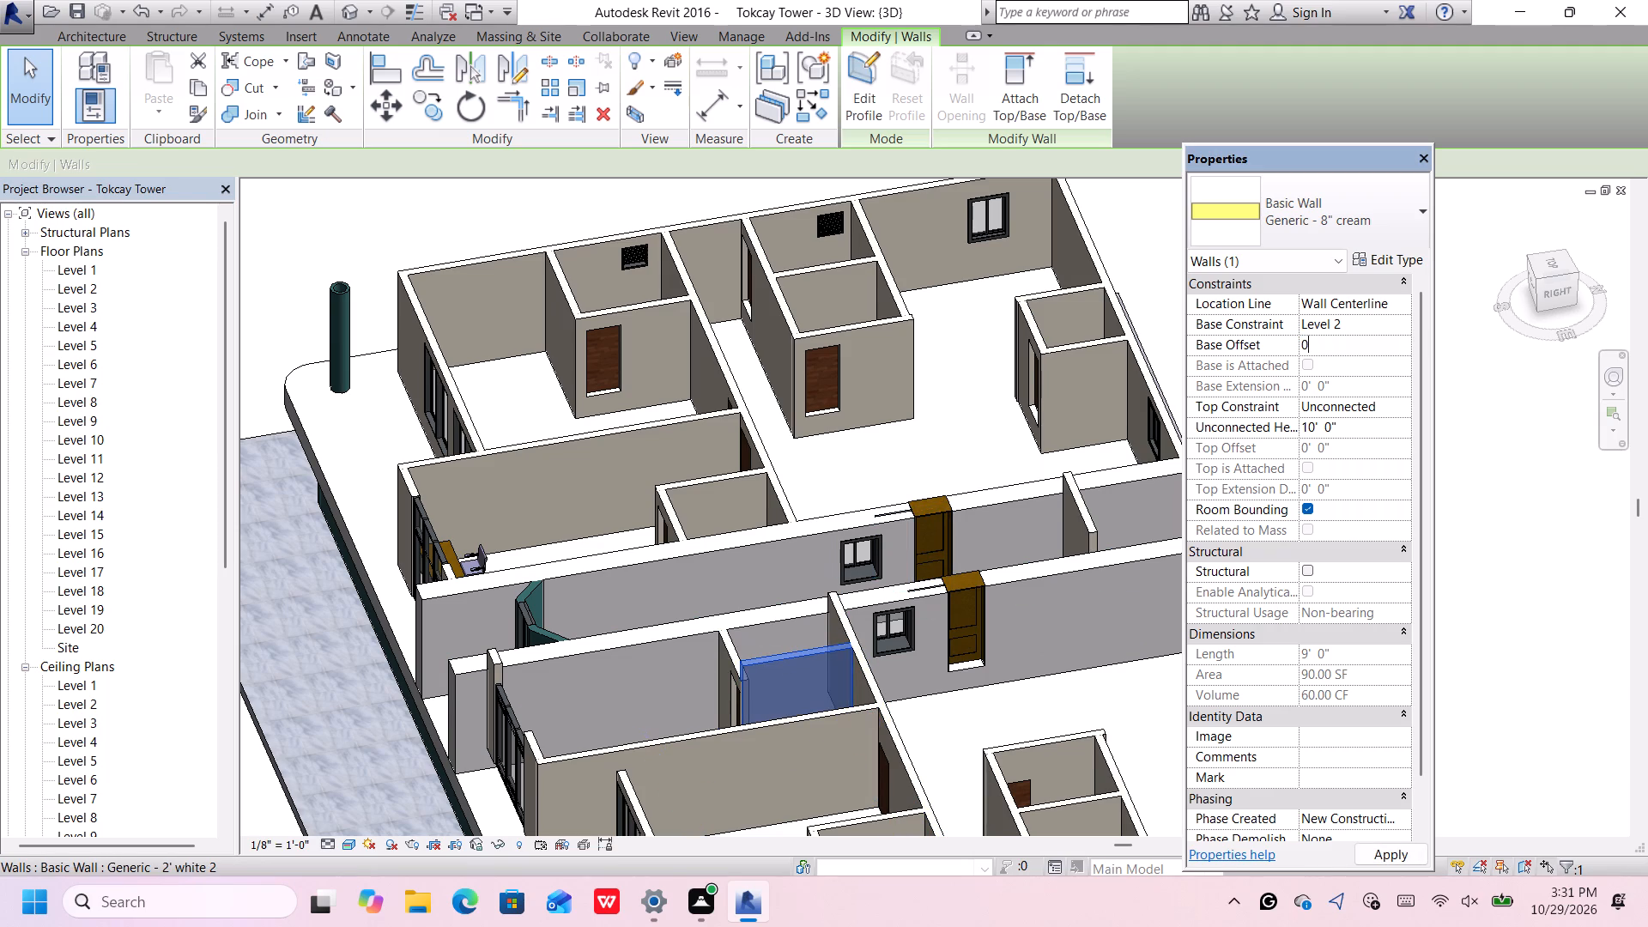
pyautogui.press('Return')
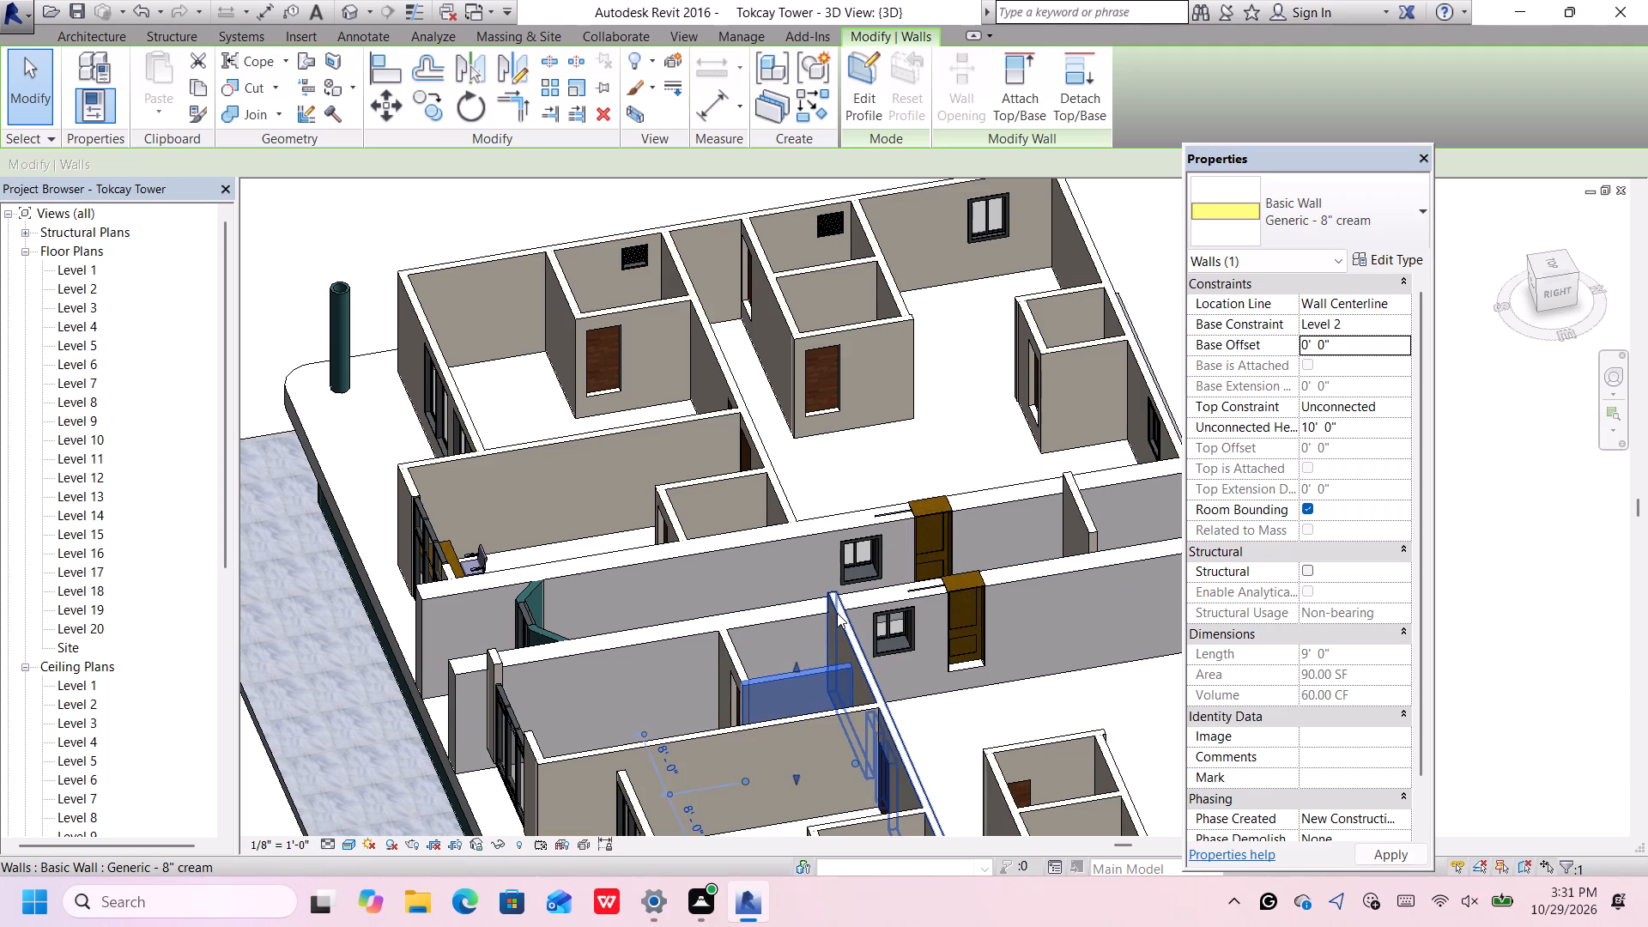
# Set the base offset of the 40' cream wall running from the second white wall to the outer wall to 0'.
pyautogui.click(837, 613)
pyautogui.scroll(-6, 837, 613)
pyautogui.scroll(6, 861, 772)
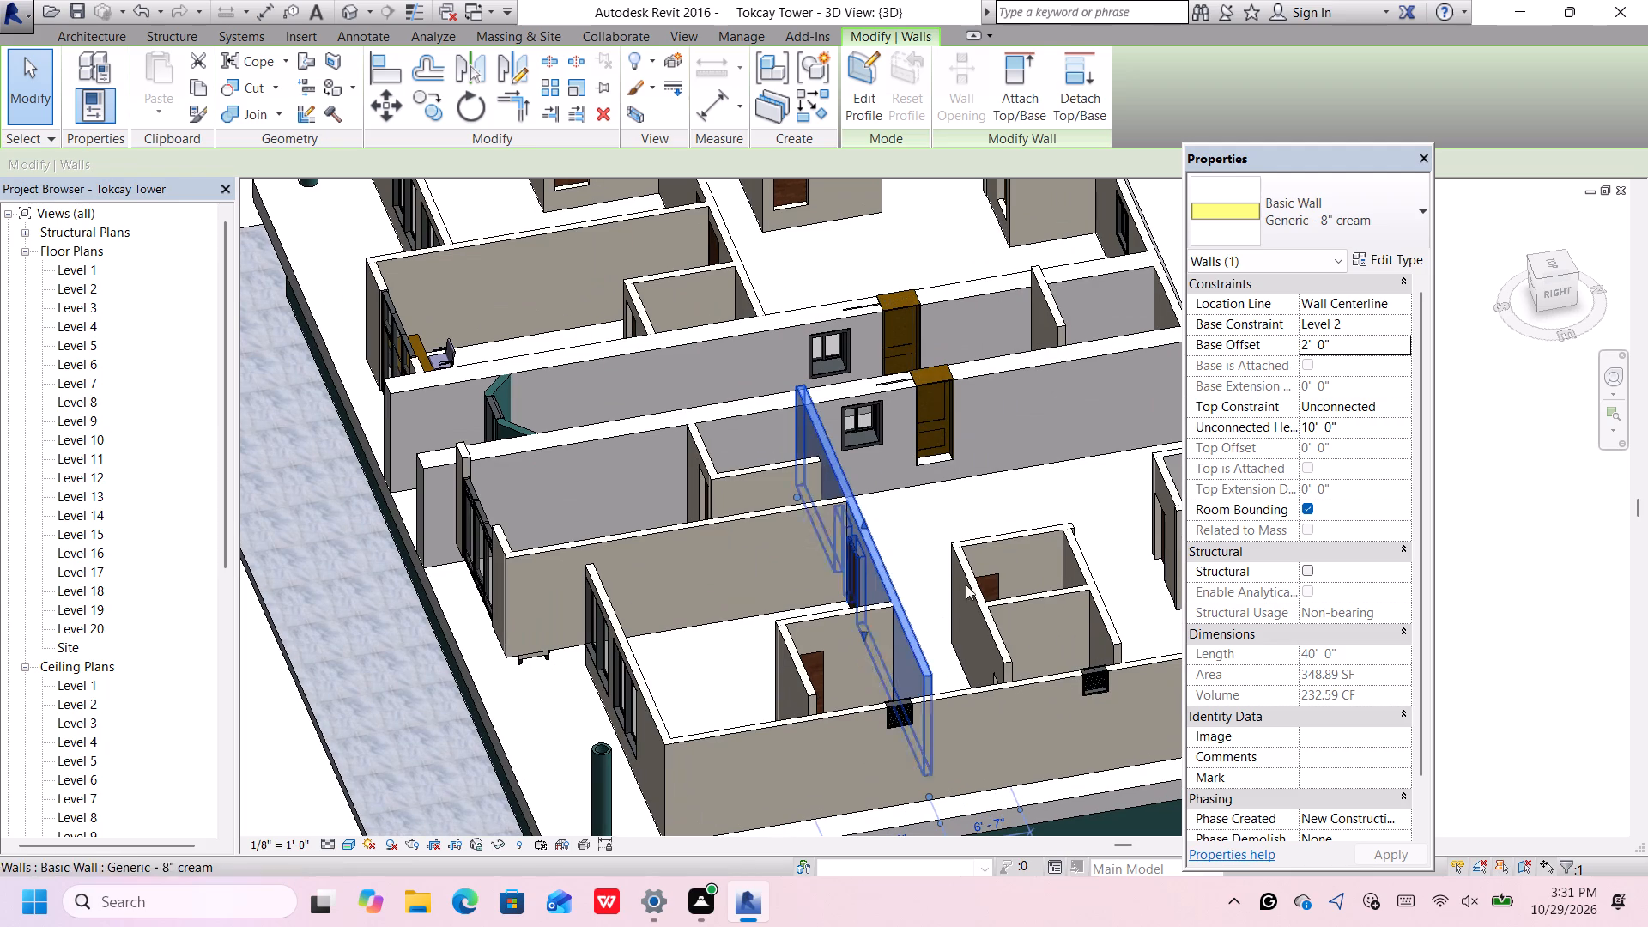
pyautogui.scroll(2, 897, 522)
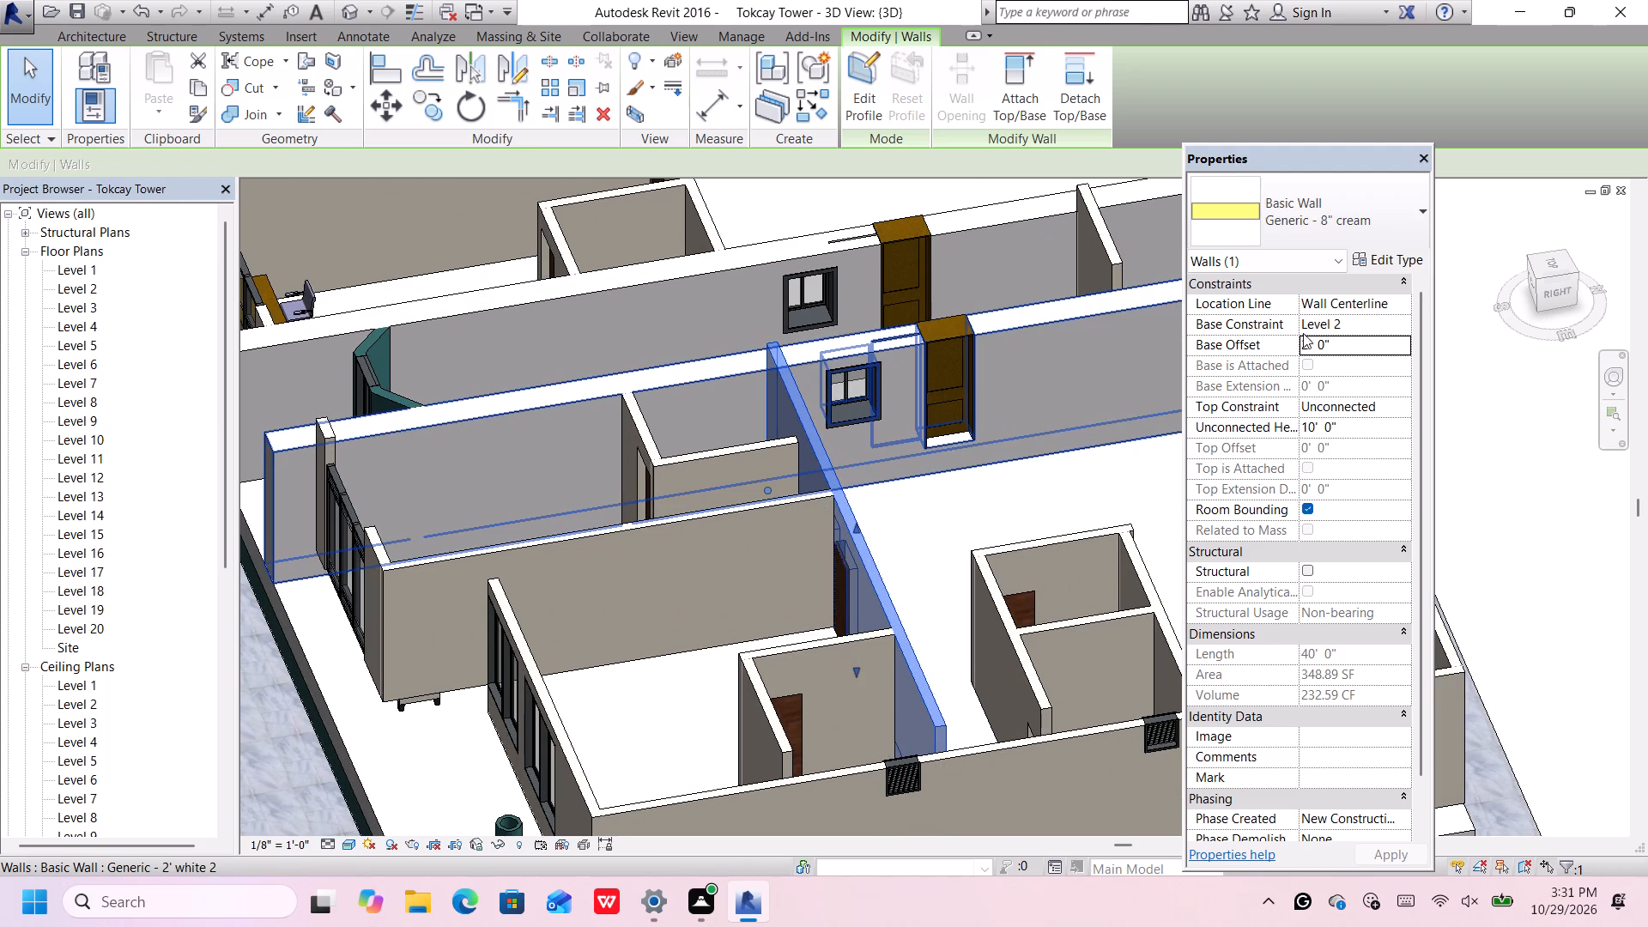
pyautogui.click(1353, 342)
pyautogui.press('BackSpace')
pyautogui.press('0')
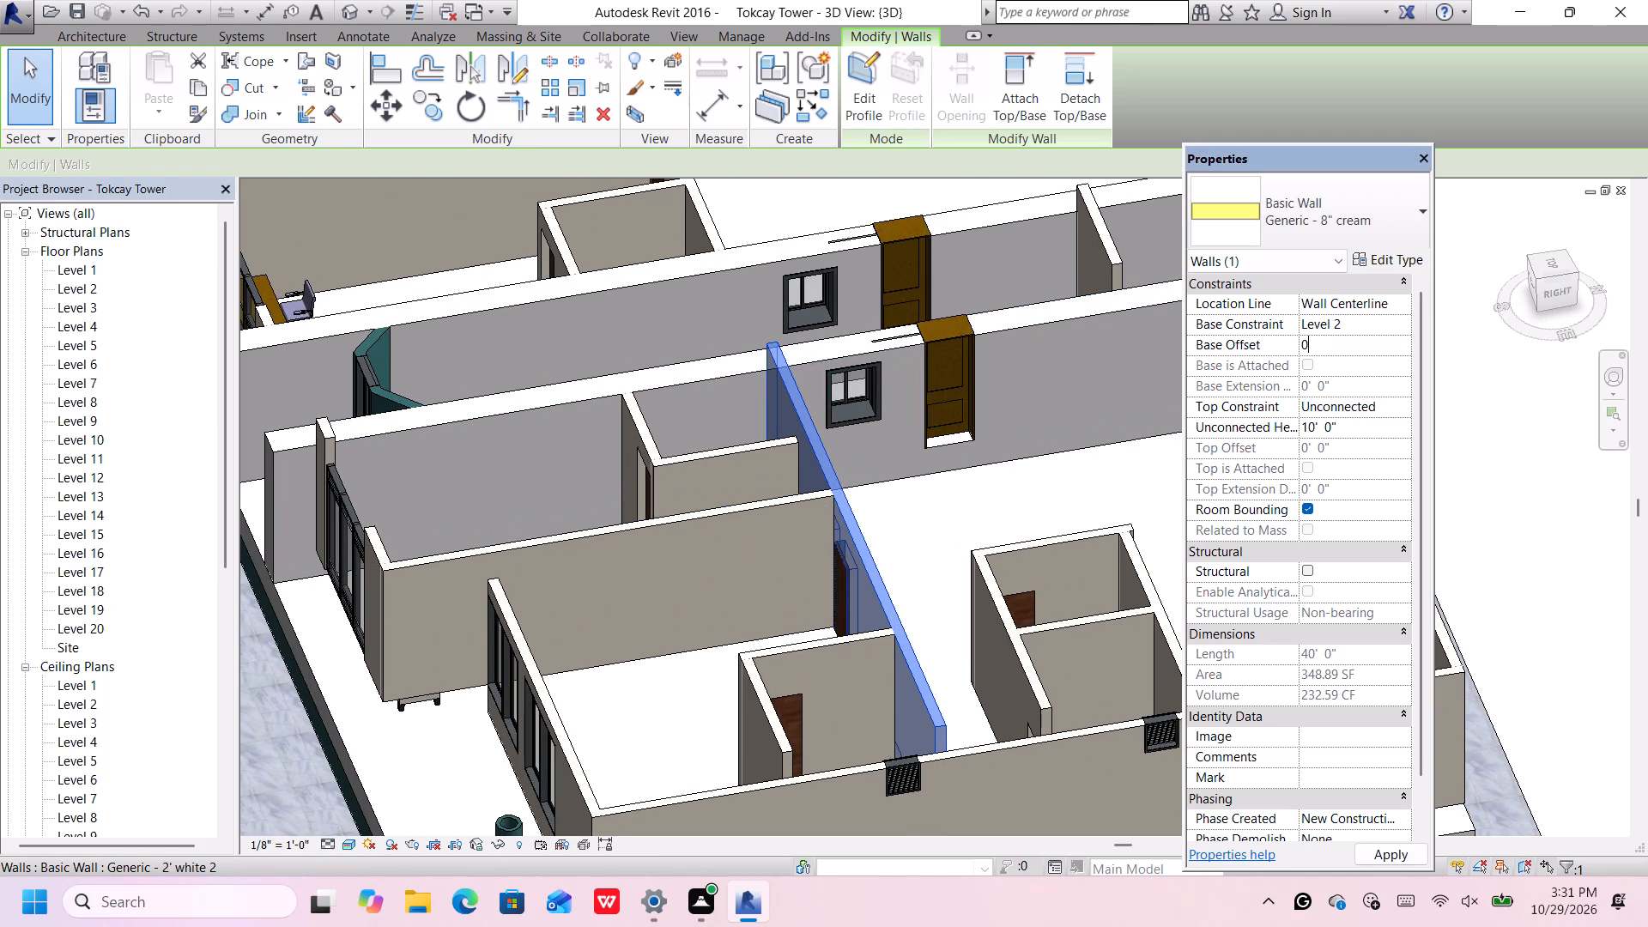
pyautogui.press('Return')
# Set the base offset of the 28' cream partition behind the desk and chair to 0' from Level 2.
pyautogui.scroll(-1, 644, 360)
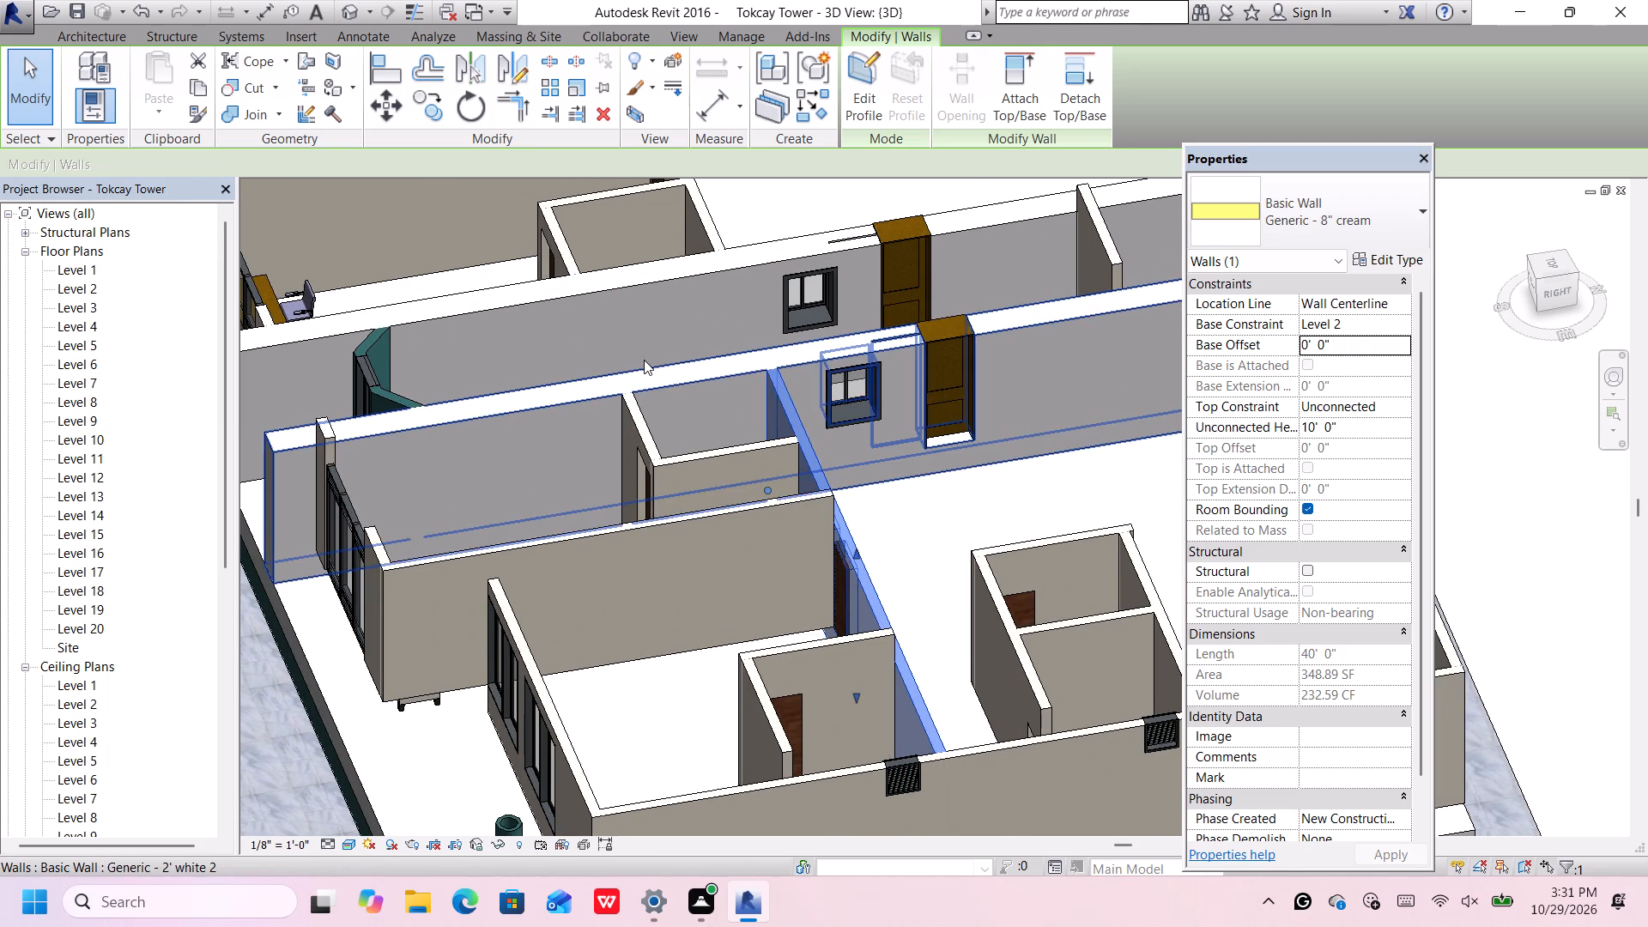
pyautogui.click(715, 493)
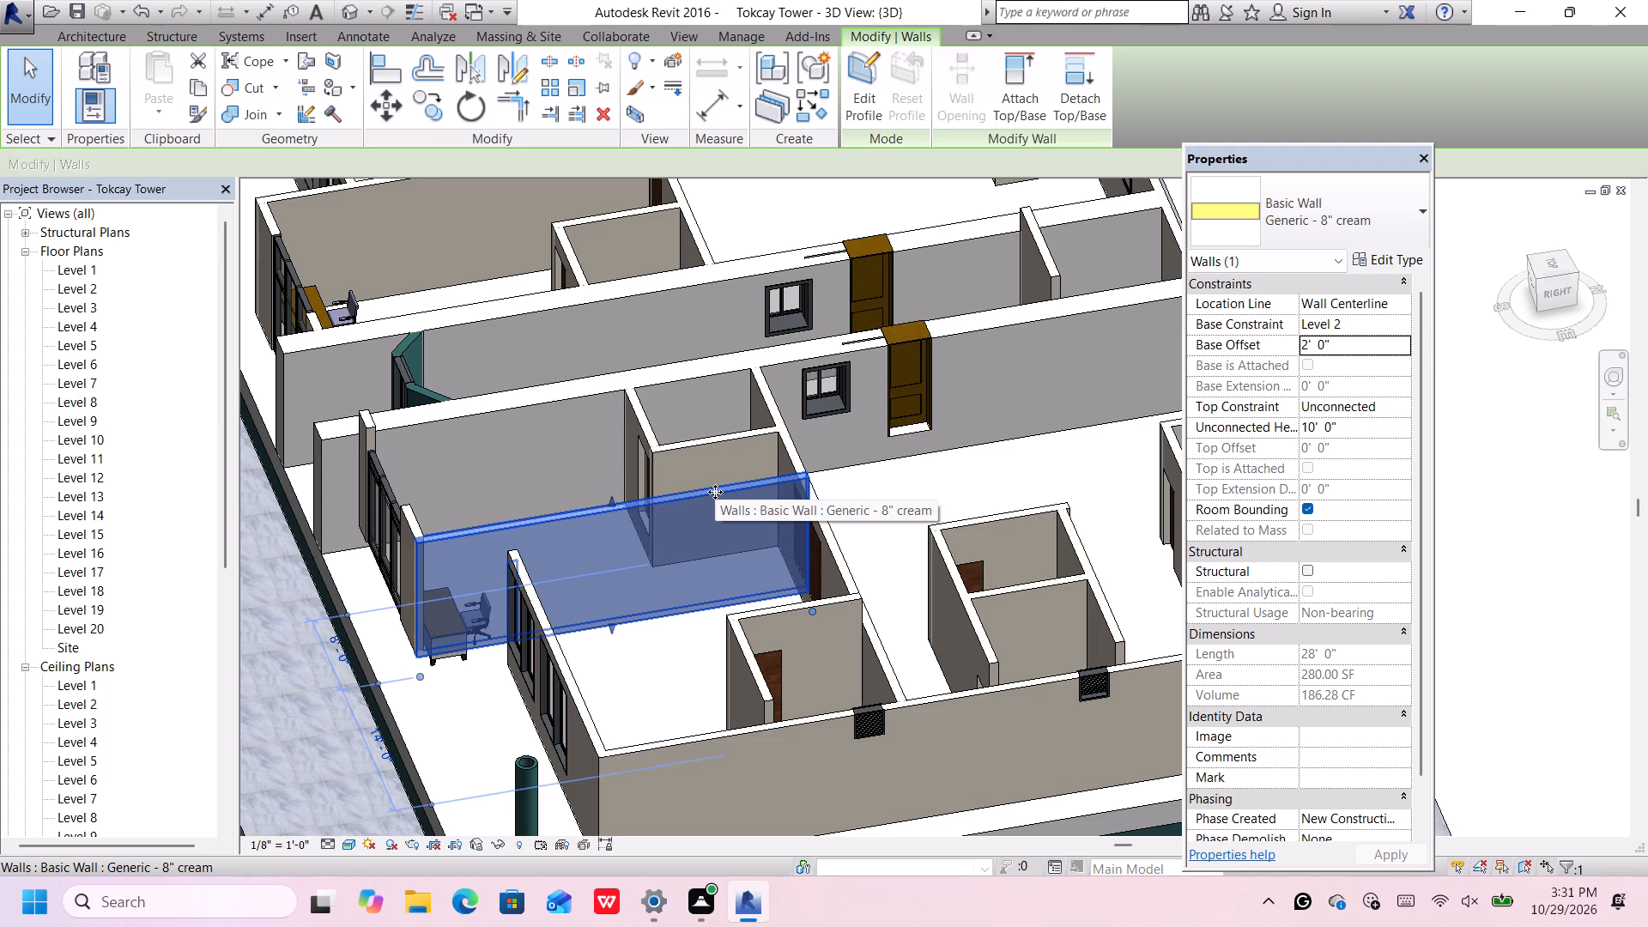
pyautogui.click(1348, 347)
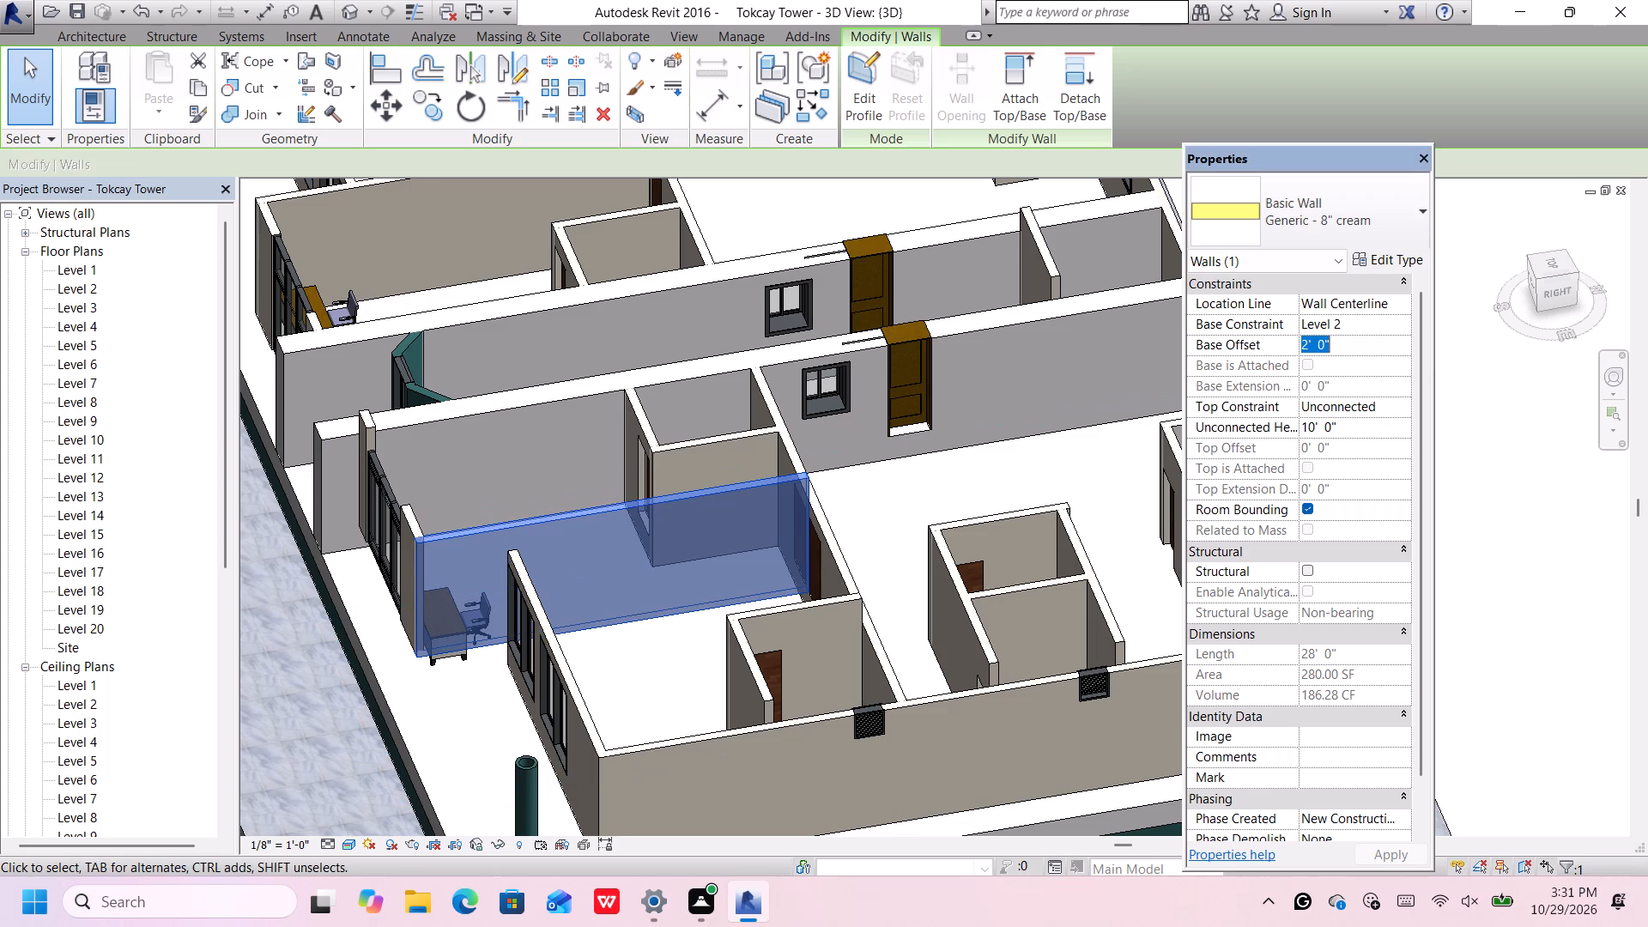
pyautogui.press('BackSpace')
pyautogui.press('0')
pyautogui.press('Return')
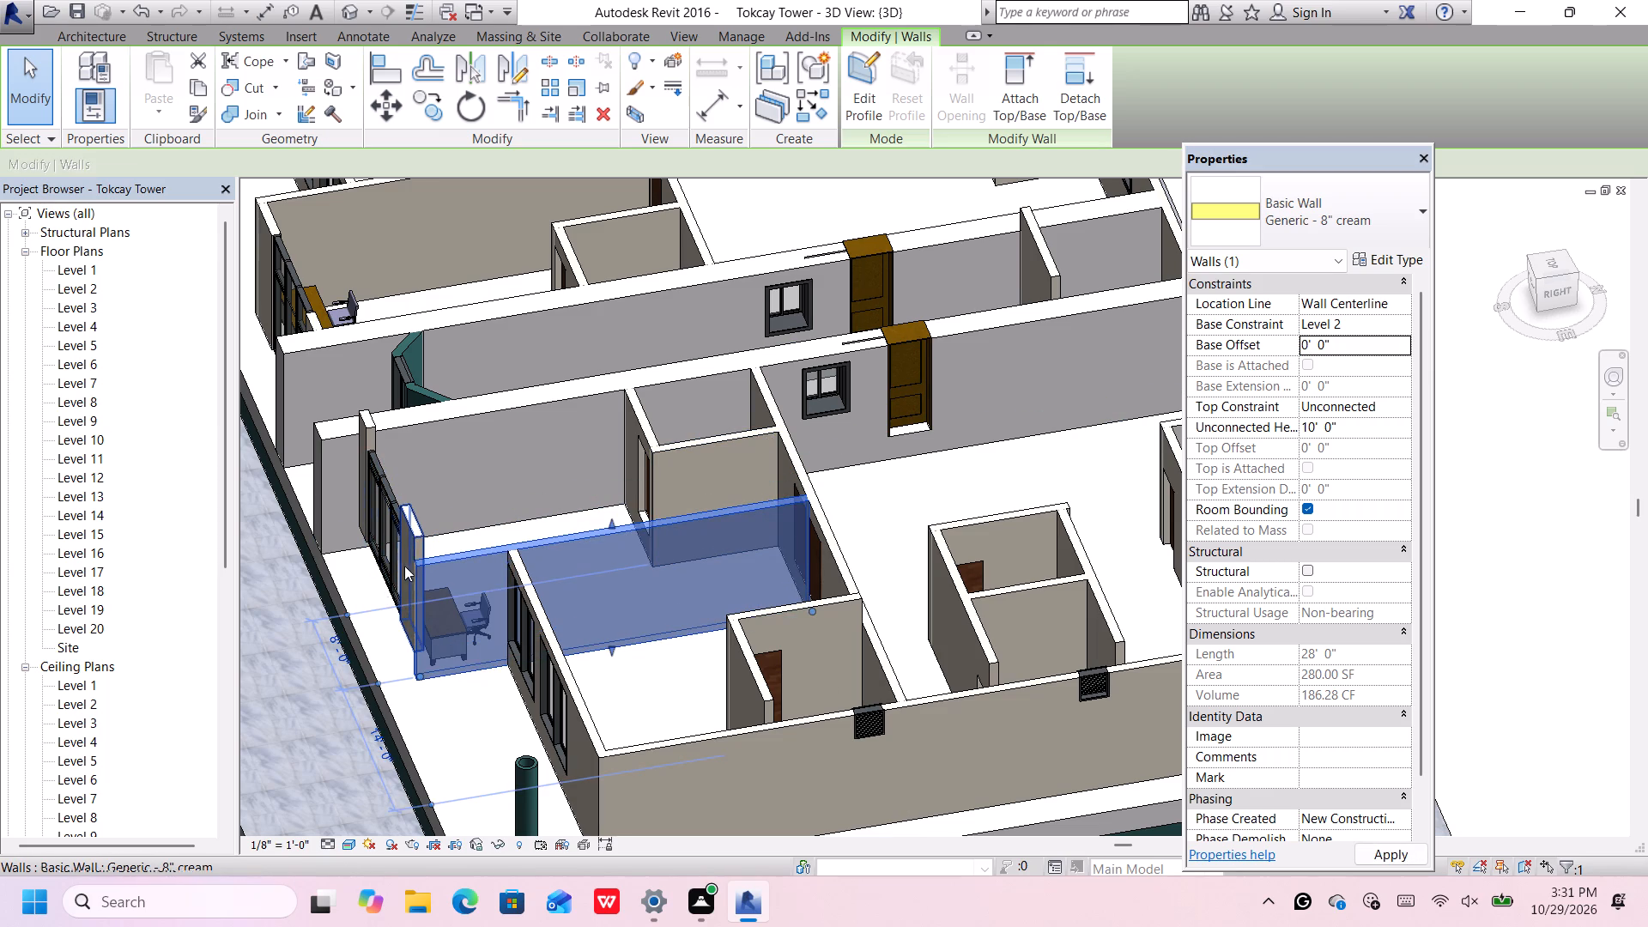
# Set the base offset of the 4' cream wall between the storefront and the 28' partition to 0'.
pyautogui.click(411, 535)
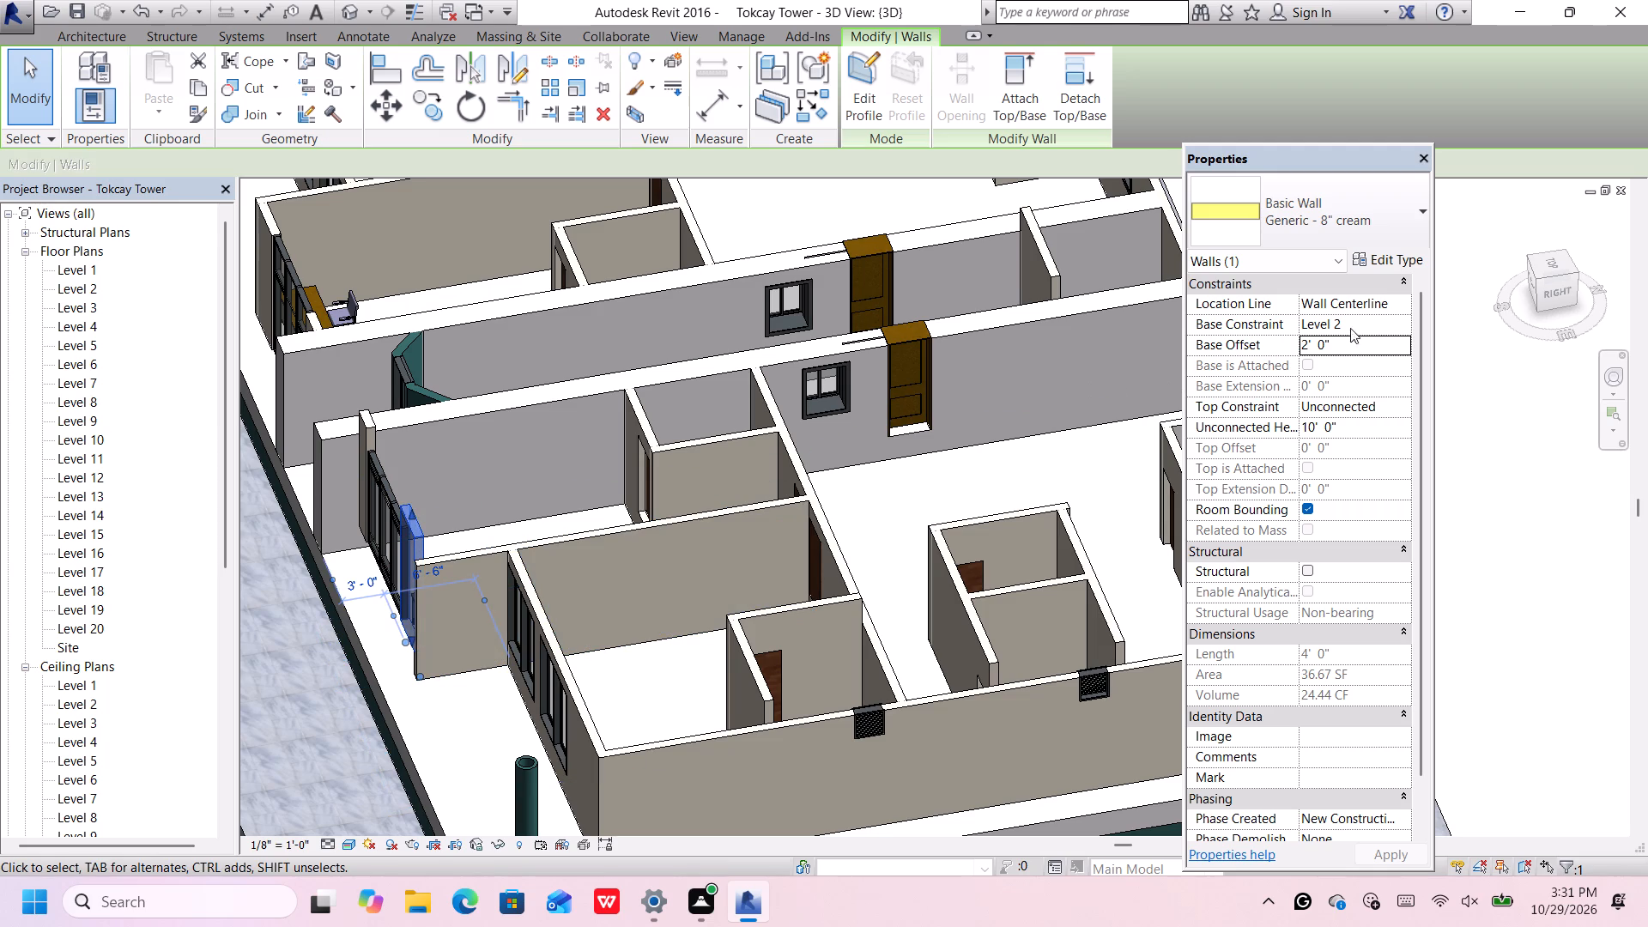
pyautogui.click(1379, 348)
pyautogui.press('BackSpace')
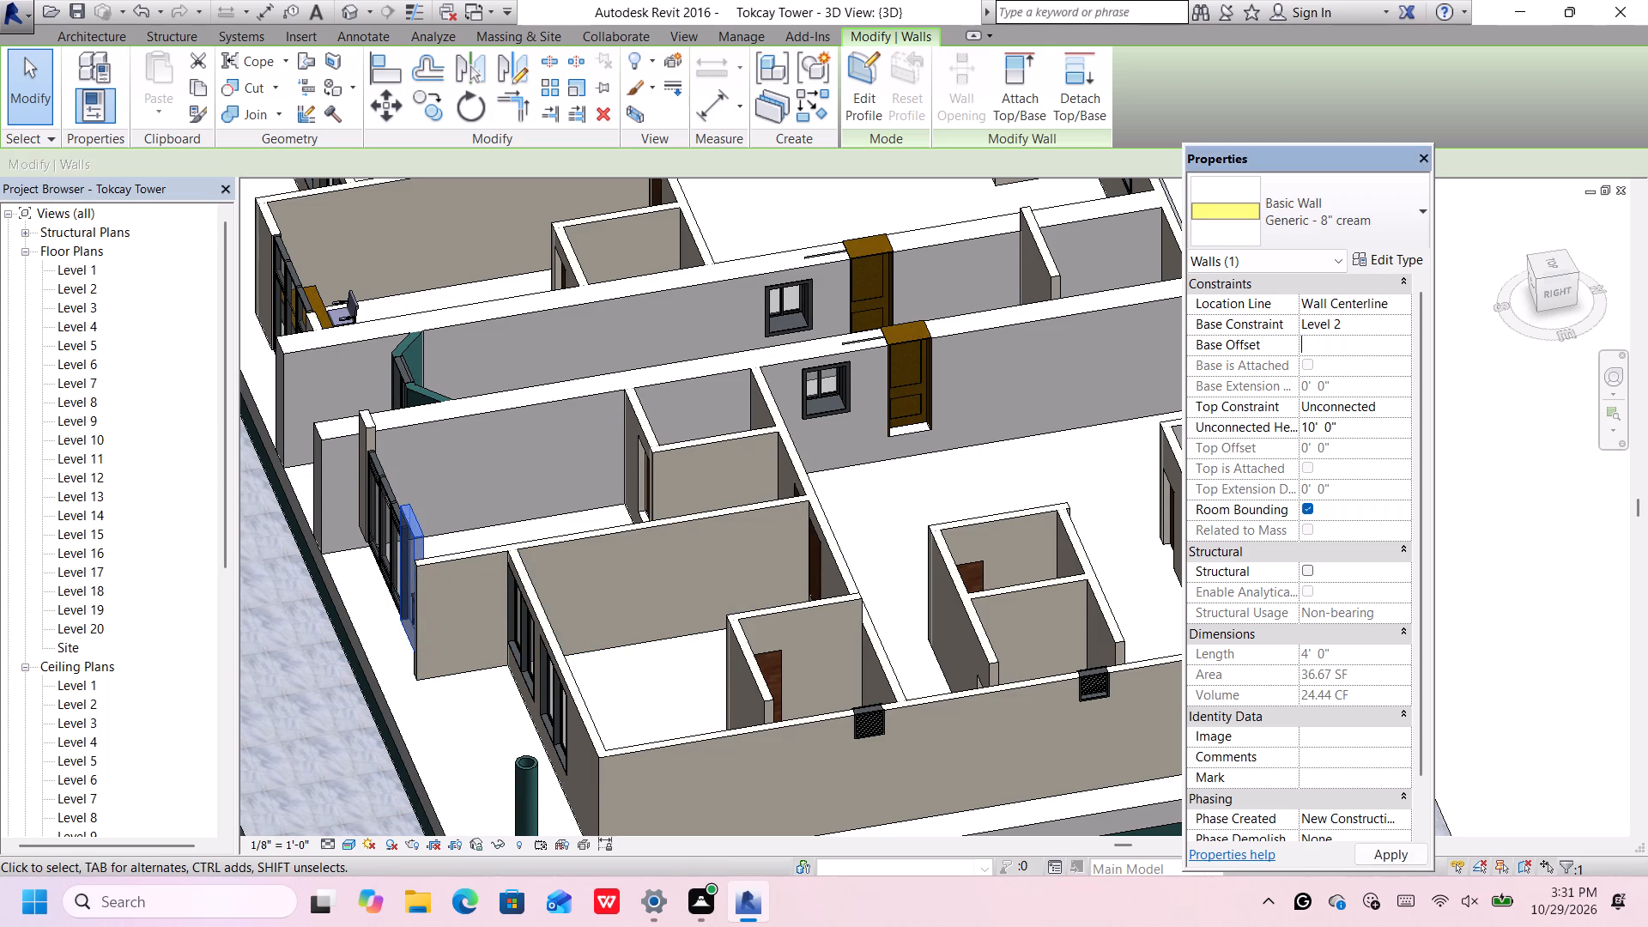
pyautogui.write("0'")
pyautogui.press('Return')
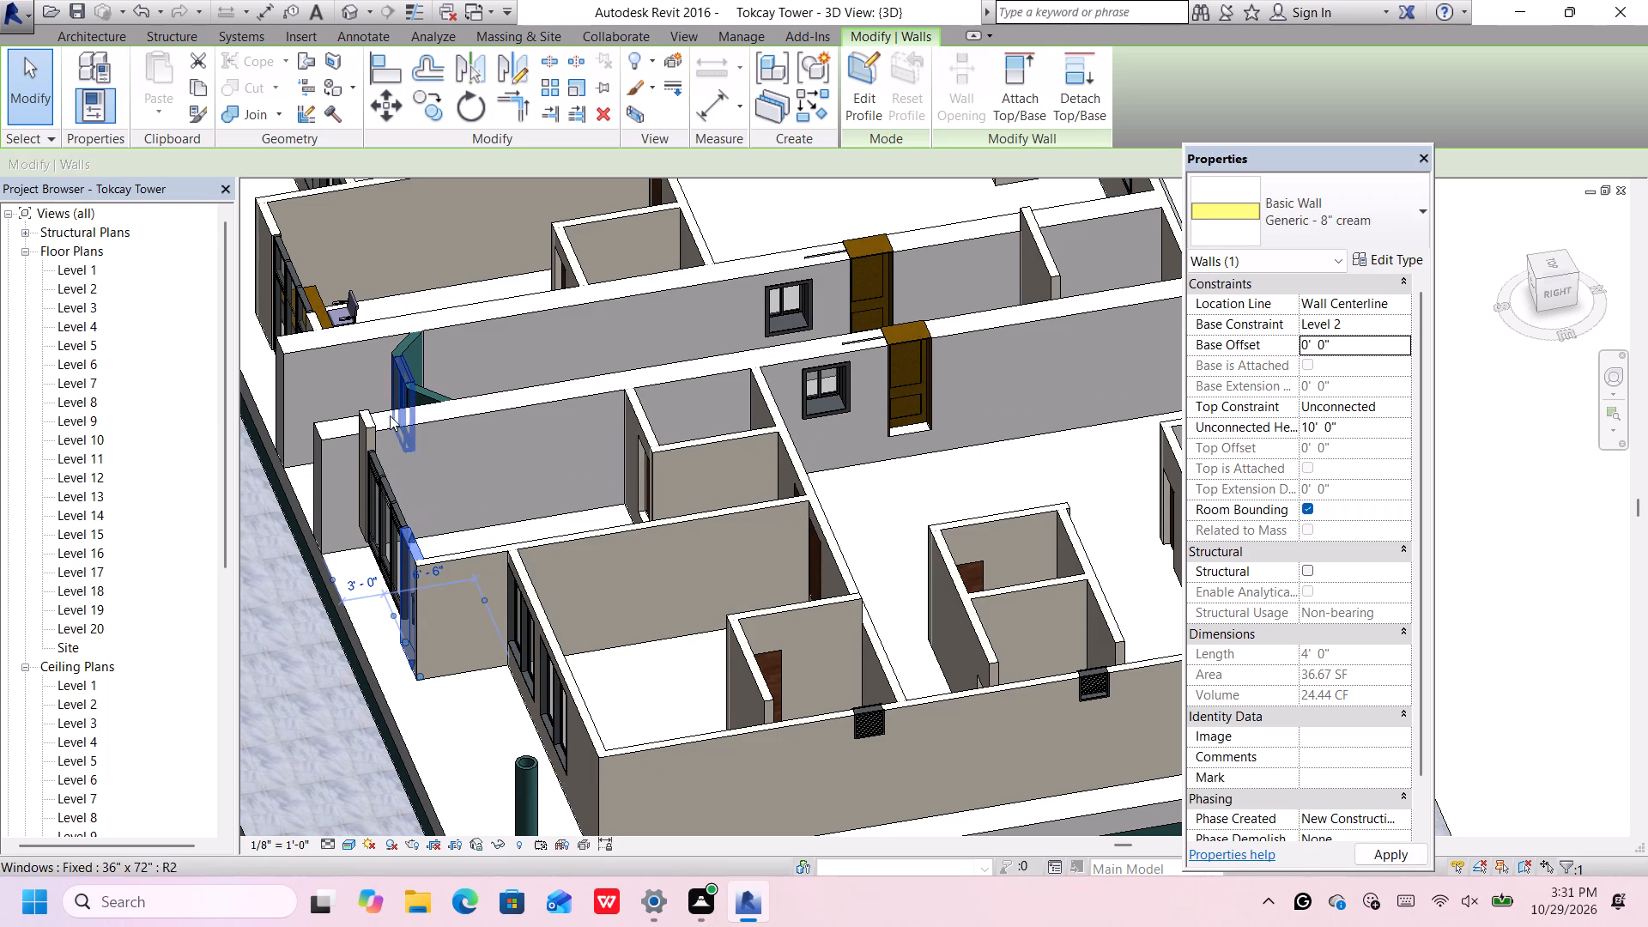
# Set the base offset of the 3' cream wall between the storefront and the white wall to 0'.
pyautogui.click(368, 429)
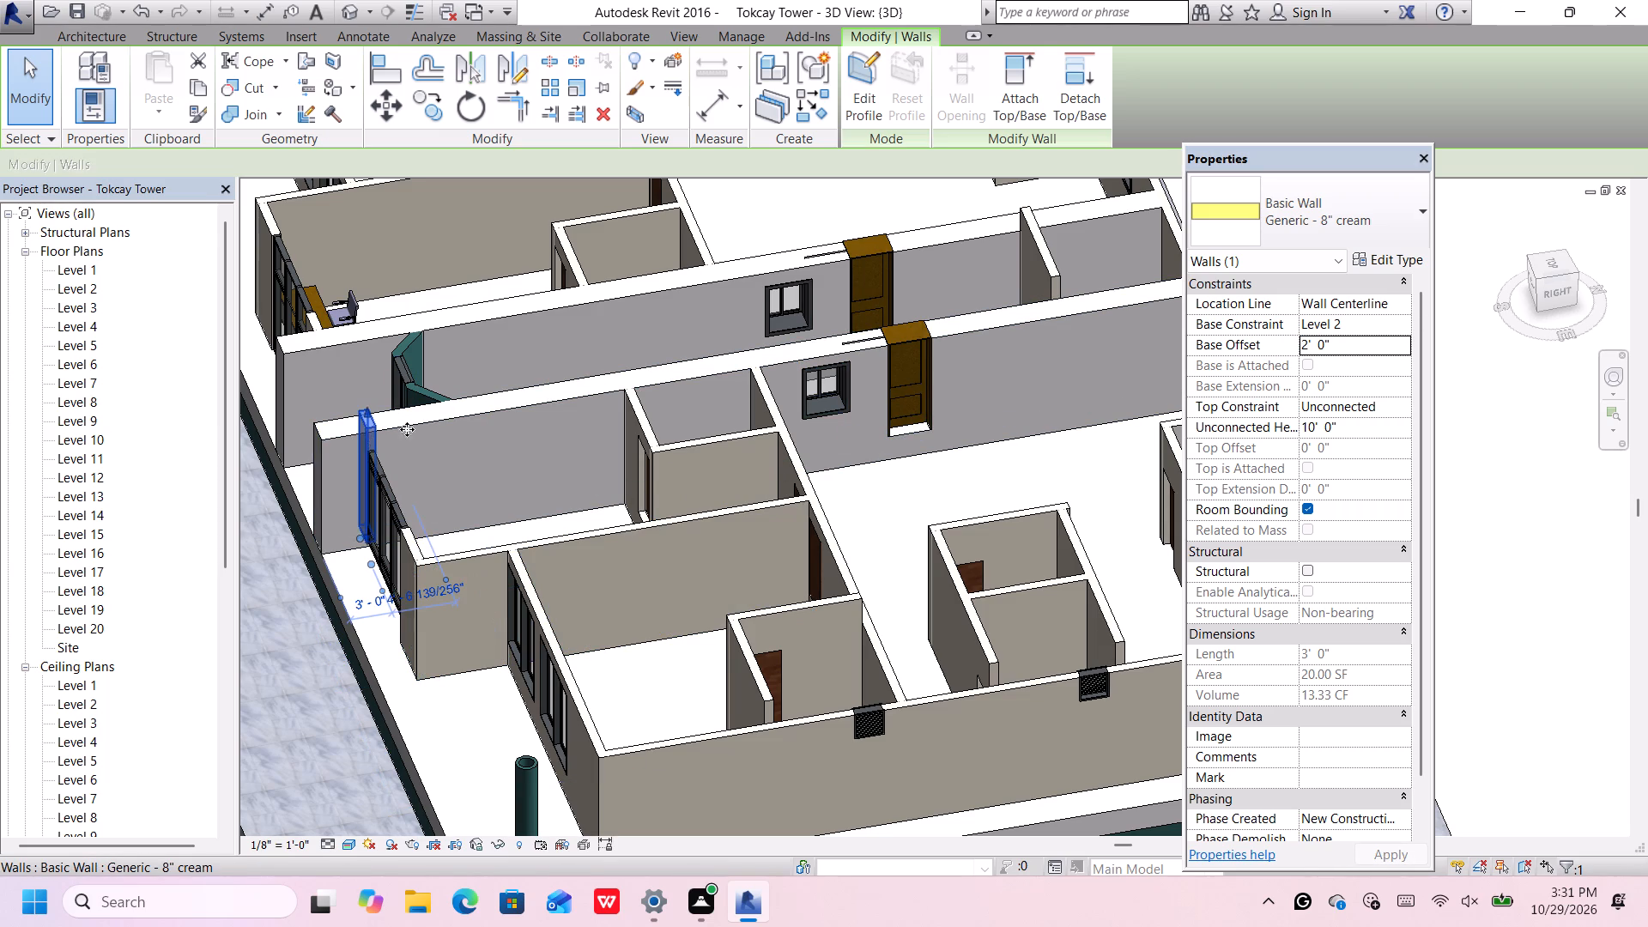
pyautogui.click(1346, 342)
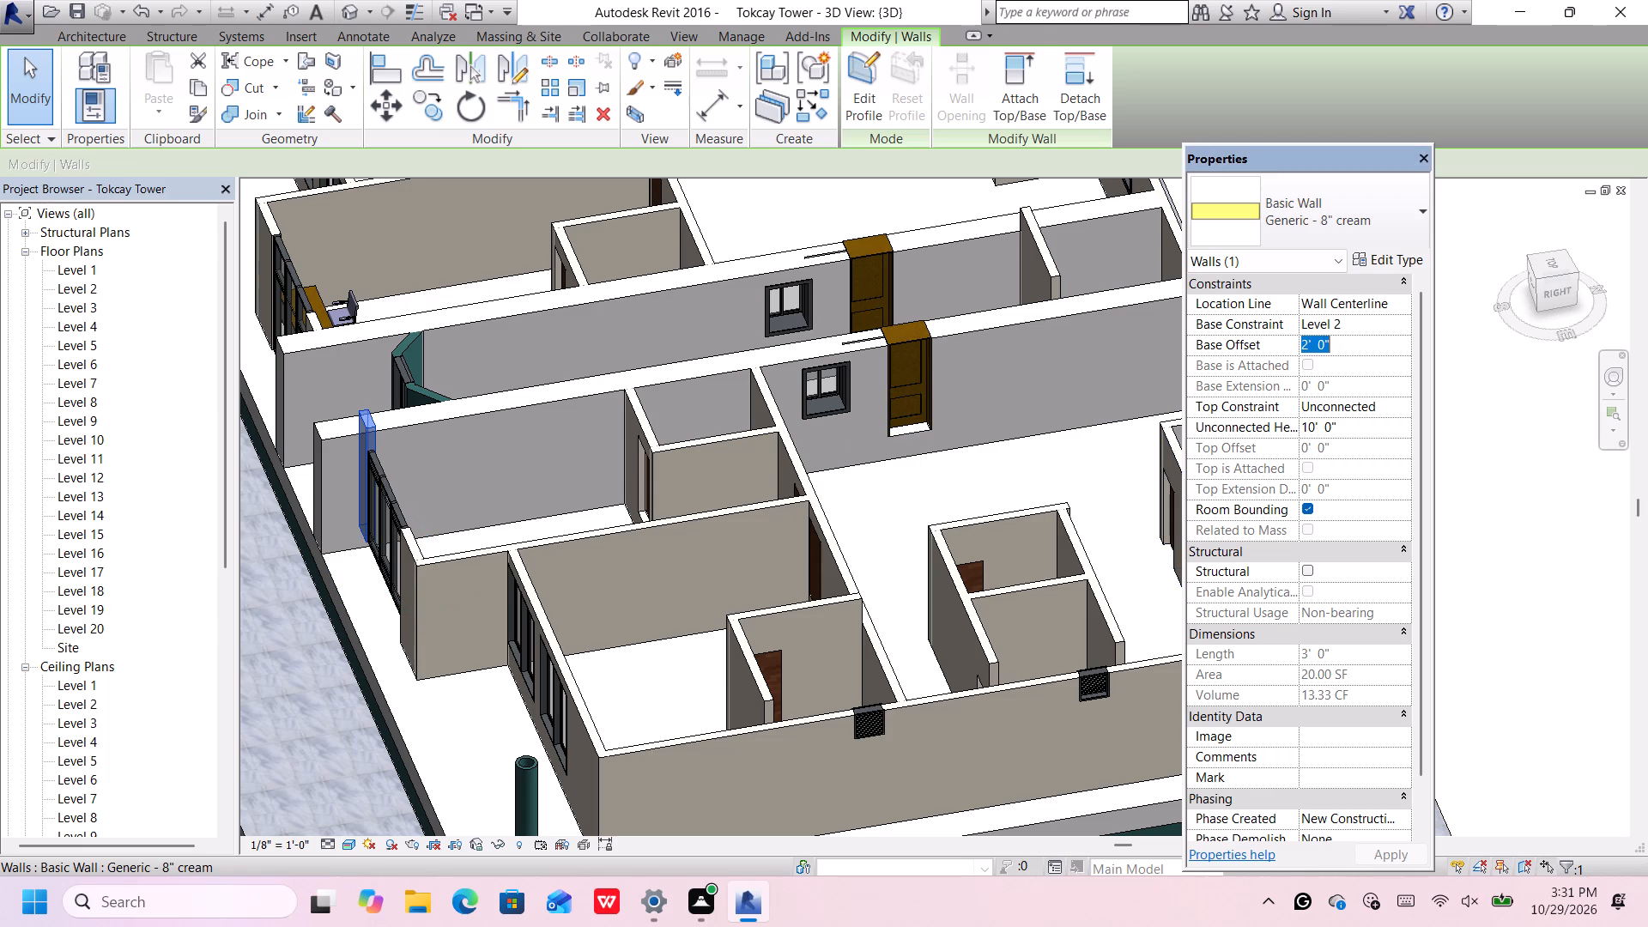
pyautogui.press('BackSpace')
pyautogui.press('0')
pyautogui.press('Return')
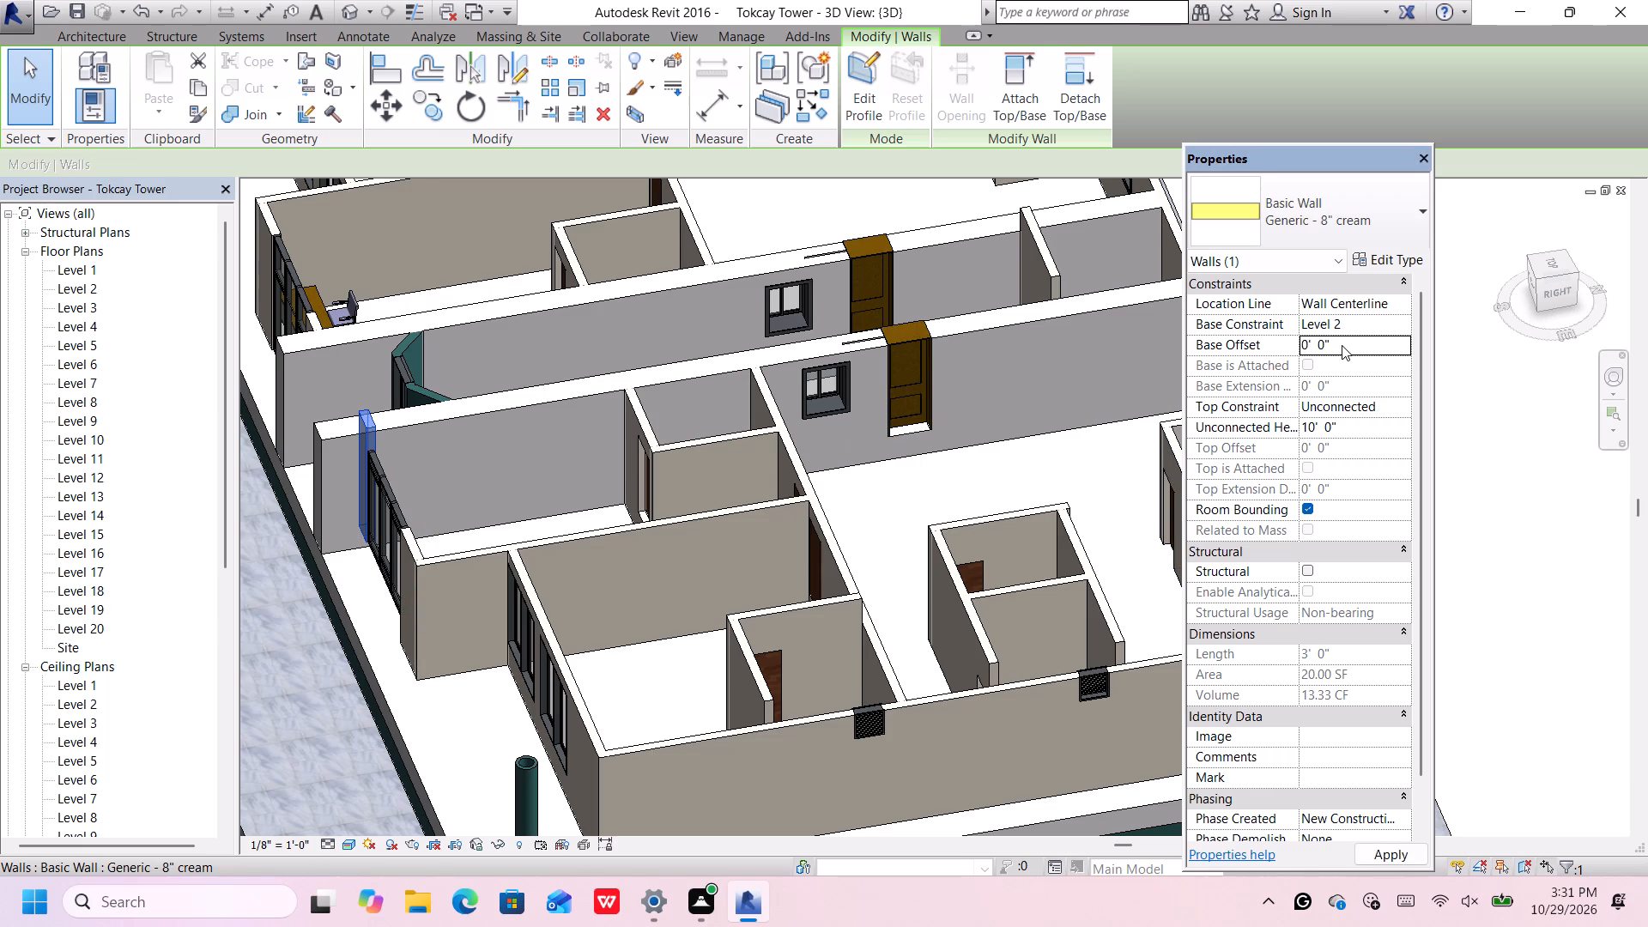
# Set the 9' storefront between those short cream walls to a 0' base offset and a 10' unconnected height.
pyautogui.click(388, 500)
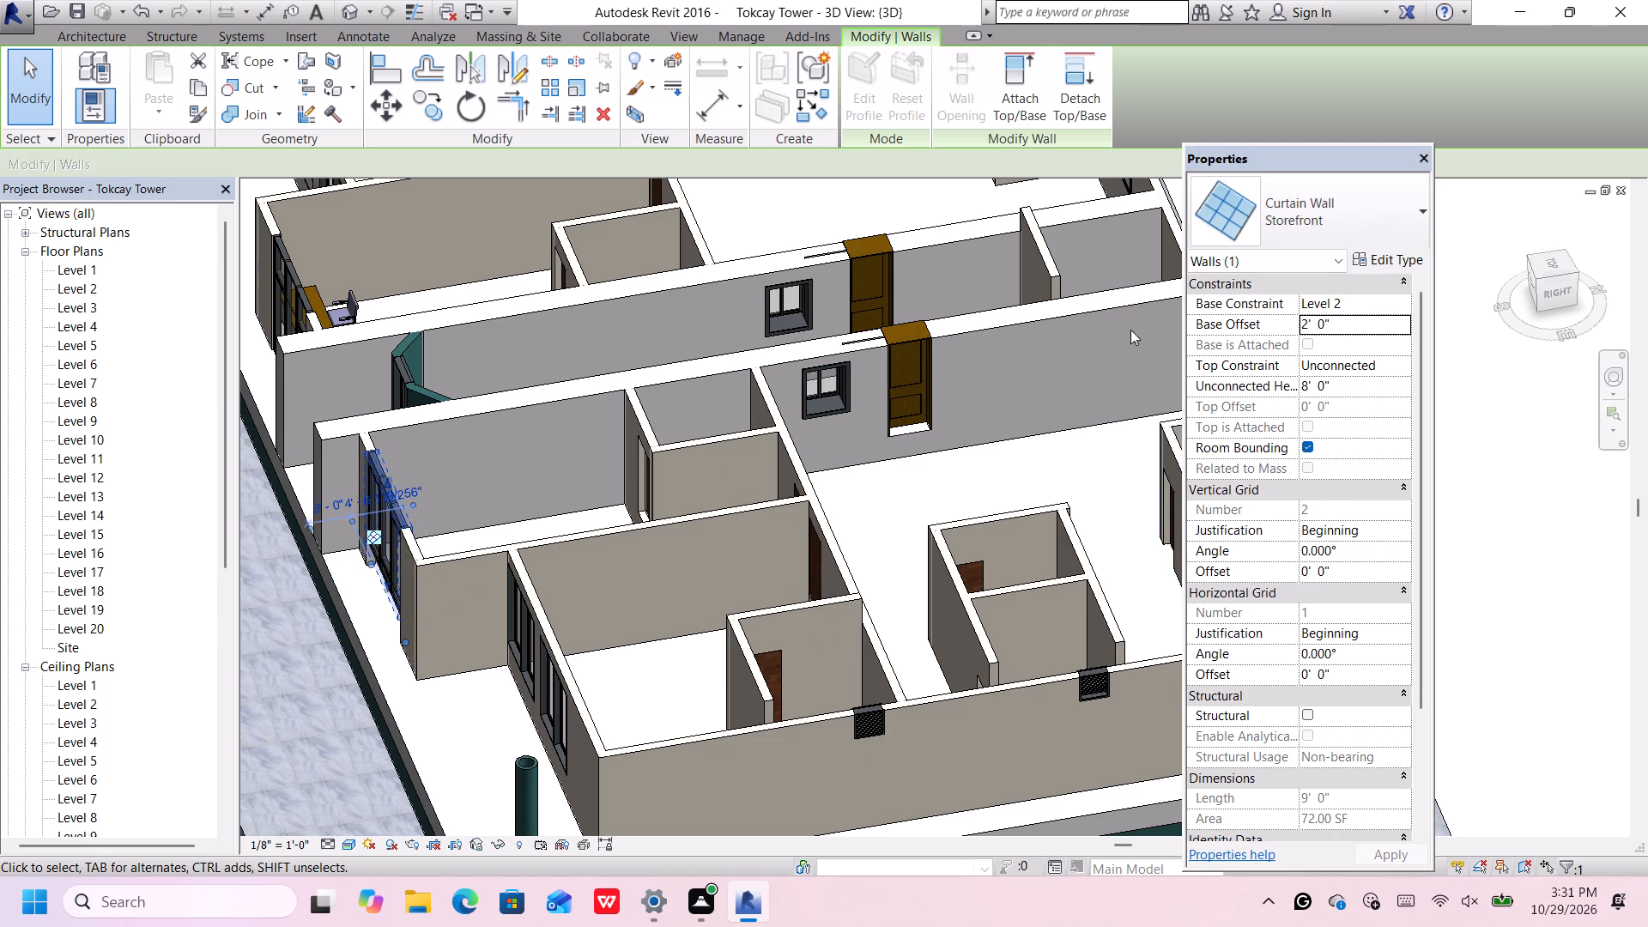
pyautogui.click(1364, 324)
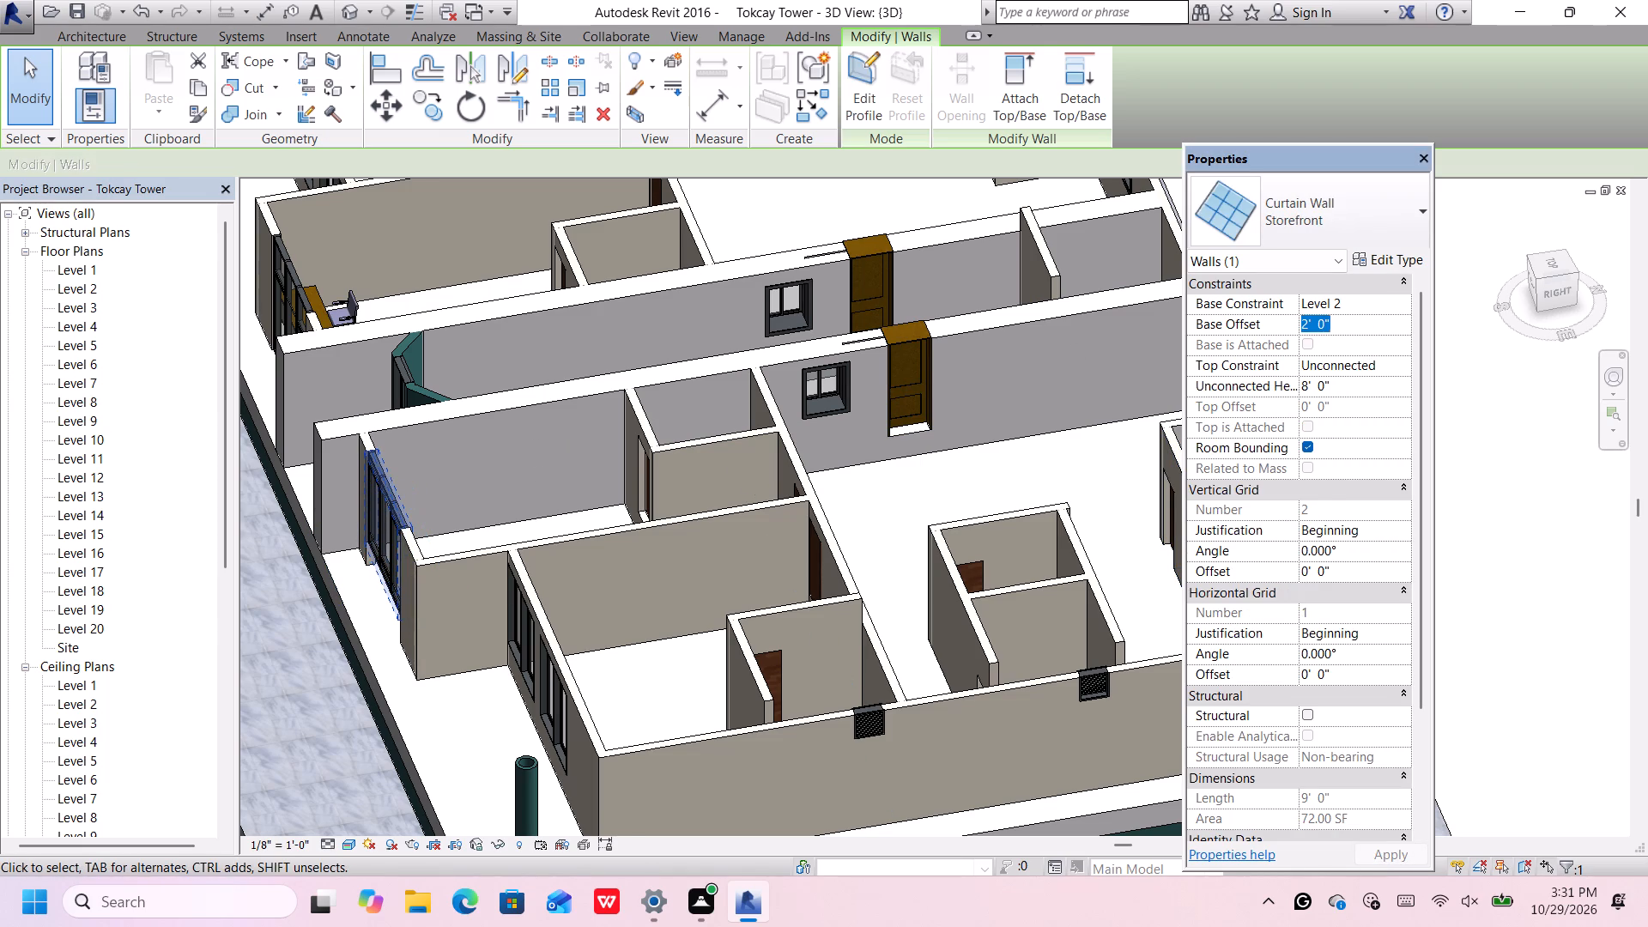
pyautogui.press('BackSpace')
pyautogui.write("0'")
pyautogui.press('Return')
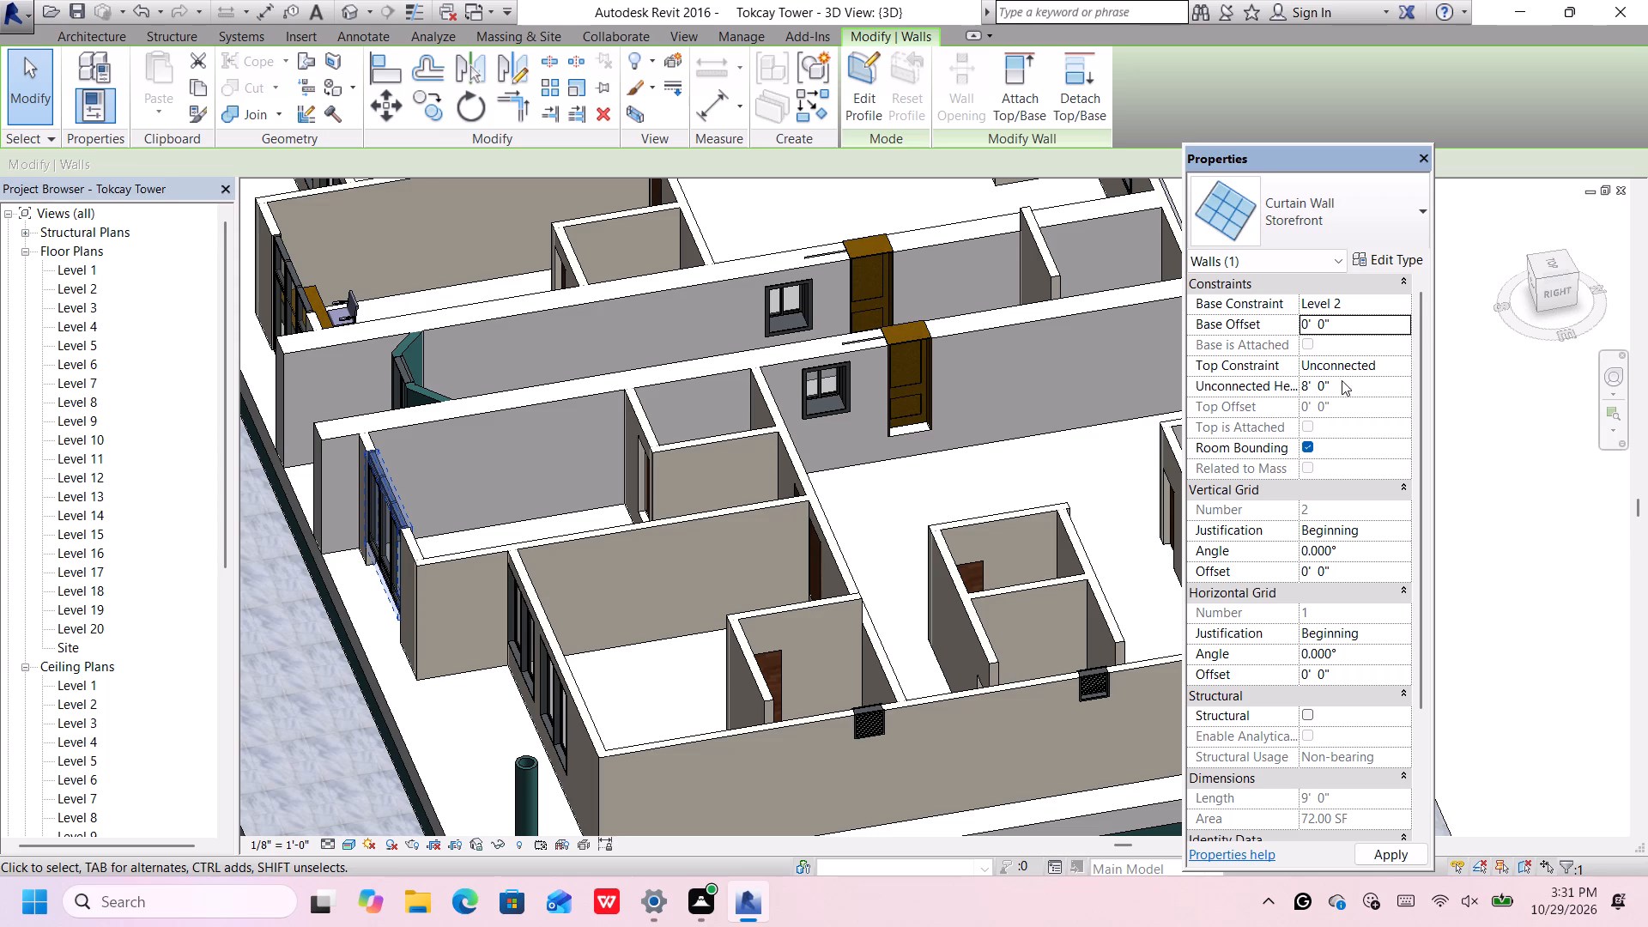
pyautogui.click(1342, 382)
pyautogui.press('BackSpace')
pyautogui.write("10'")
pyautogui.press('Return')
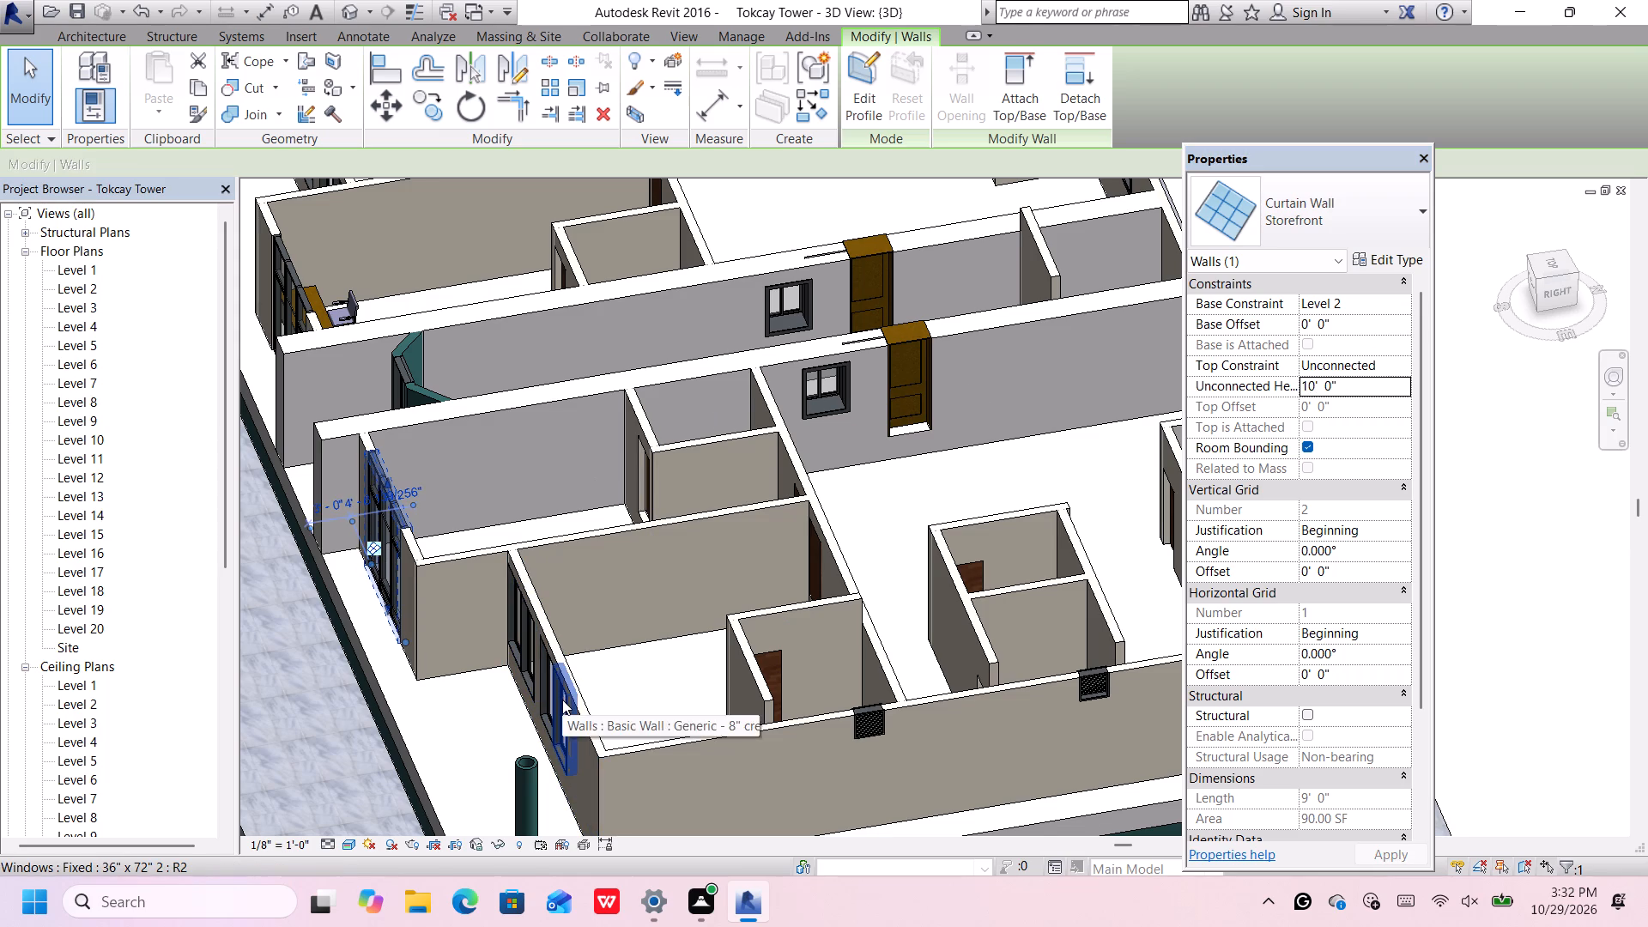
# Set the base offset of the 10' cream partition at the far end of the corridor, beyond the wooden pocket doors, to 0'.
pyautogui.moveTo(562, 698); pyautogui.dragTo(544, 645, button='middle')
pyautogui.scroll(-2, 518, 610)
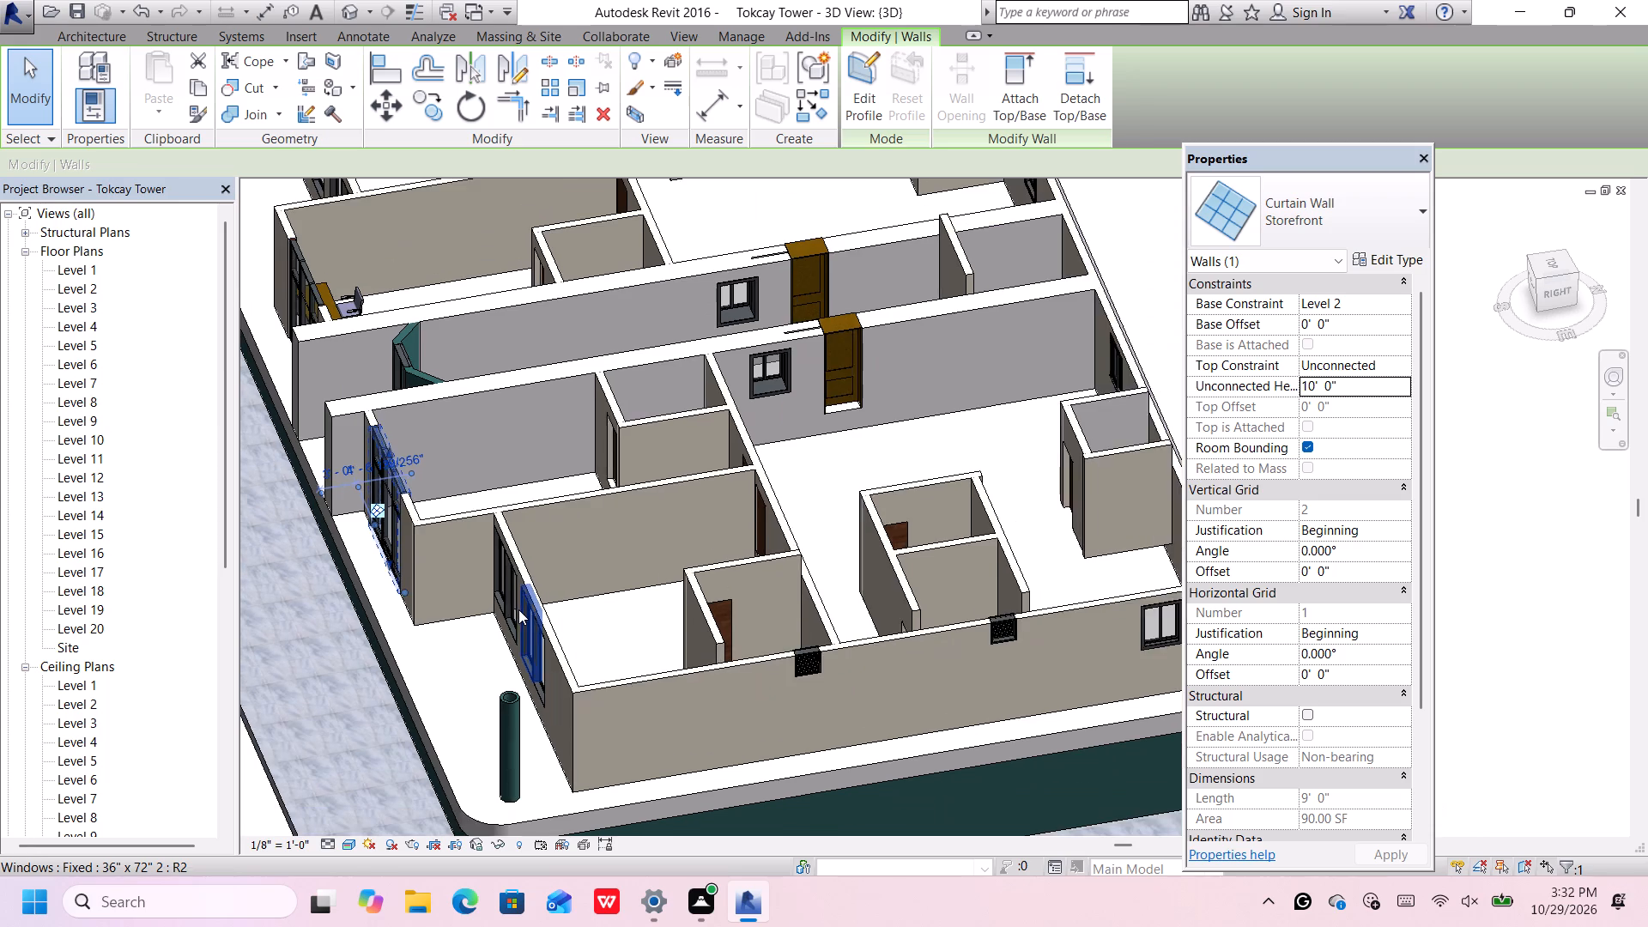
pyautogui.scroll(3, 535, 669)
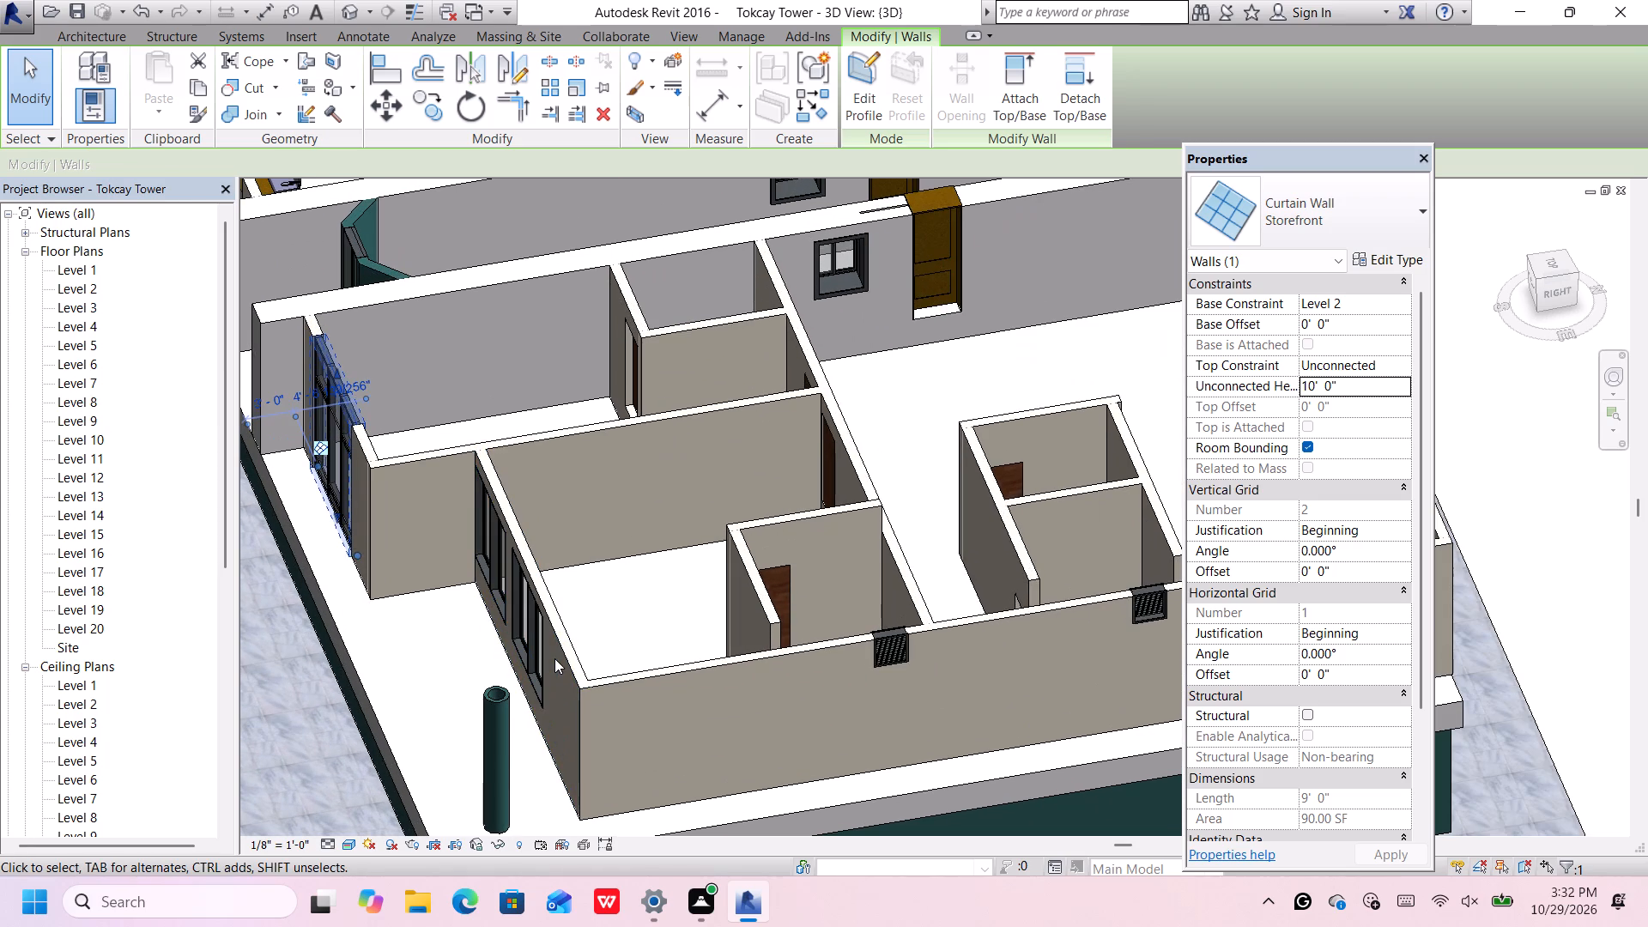
pyautogui.scroll(-2, 554, 658)
pyautogui.scroll(-2, 821, 653)
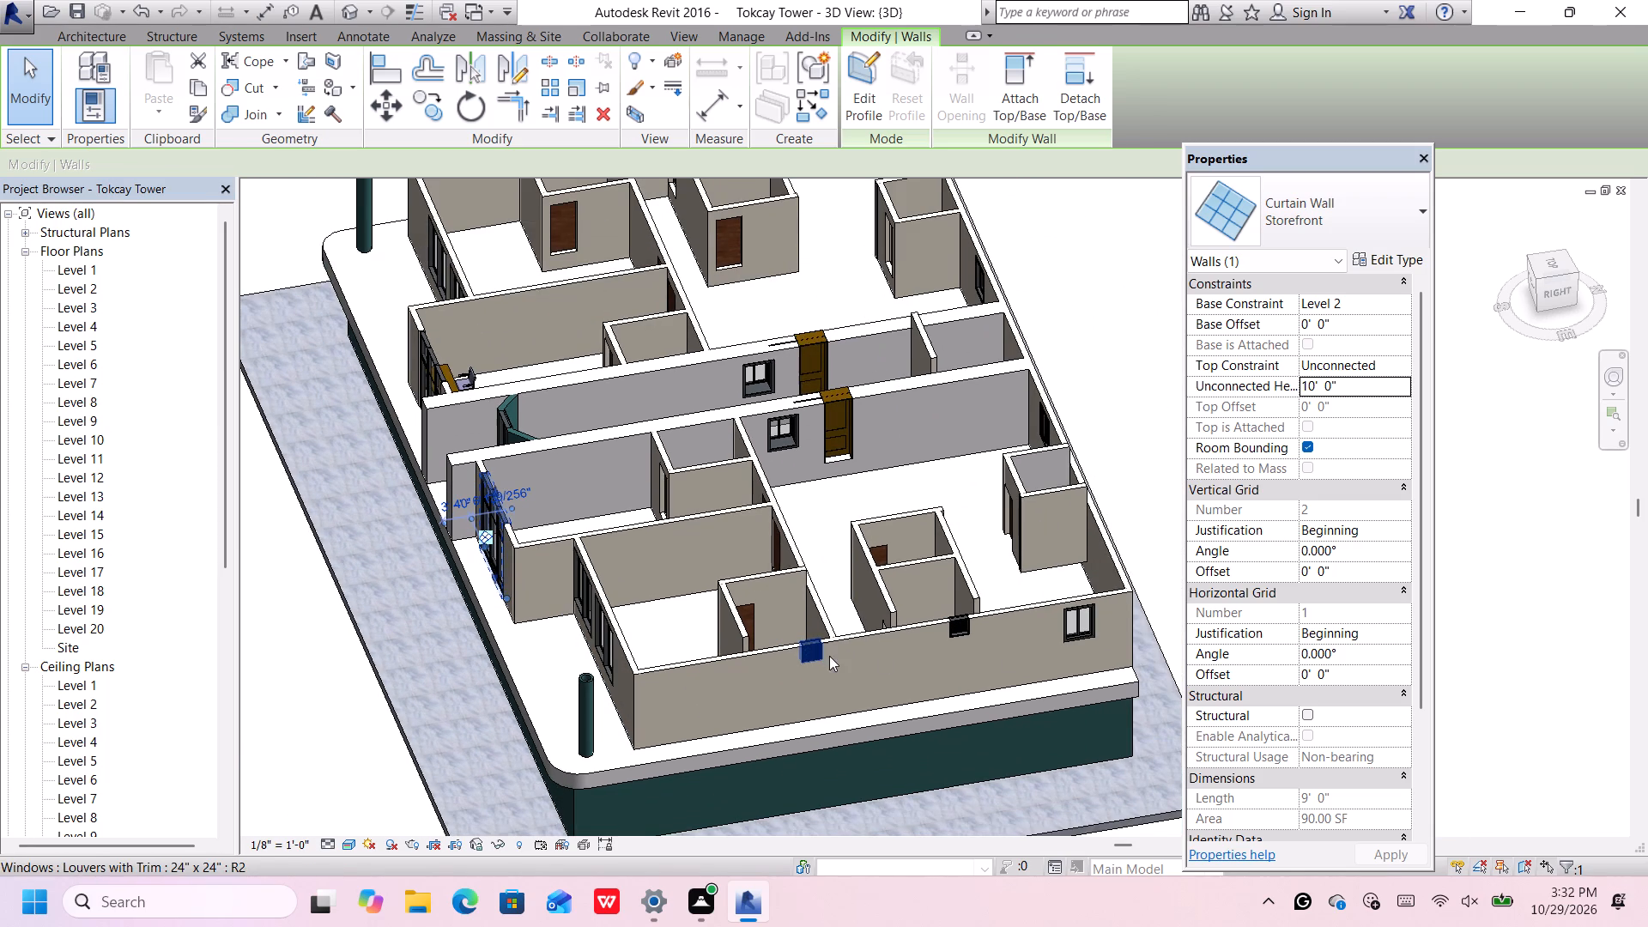
pyautogui.moveTo(1021, 652); pyautogui.dragTo(985, 636, button='middle')
pyautogui.moveTo(999, 422); pyautogui.dragTo(1007, 513, button='middle')
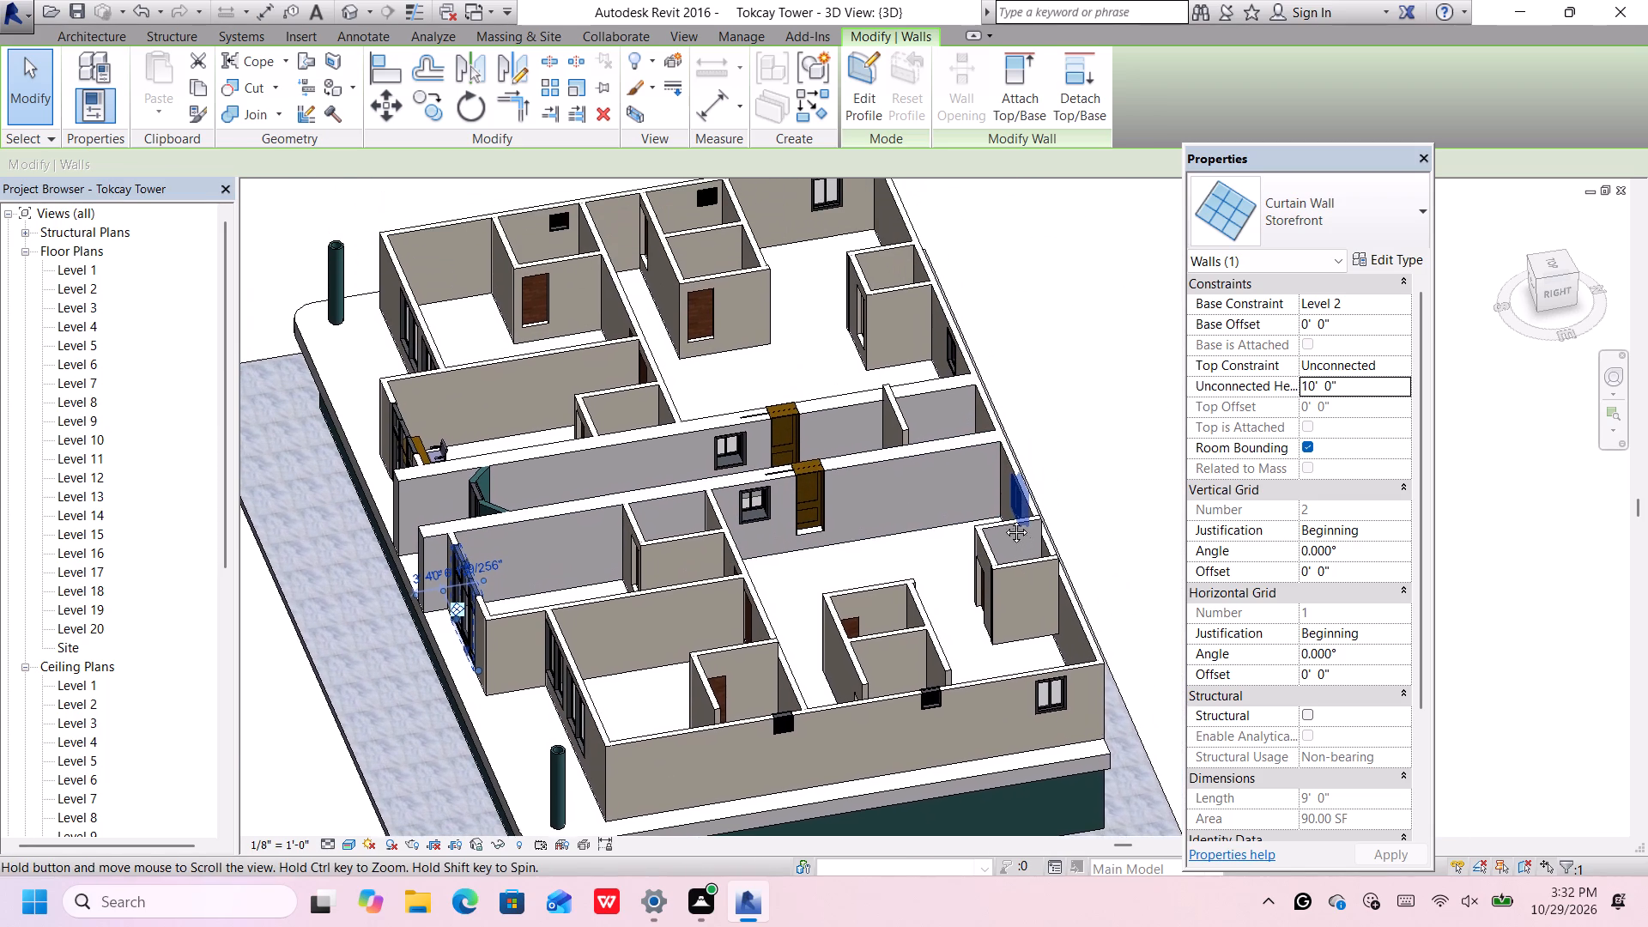
pyautogui.click(900, 414)
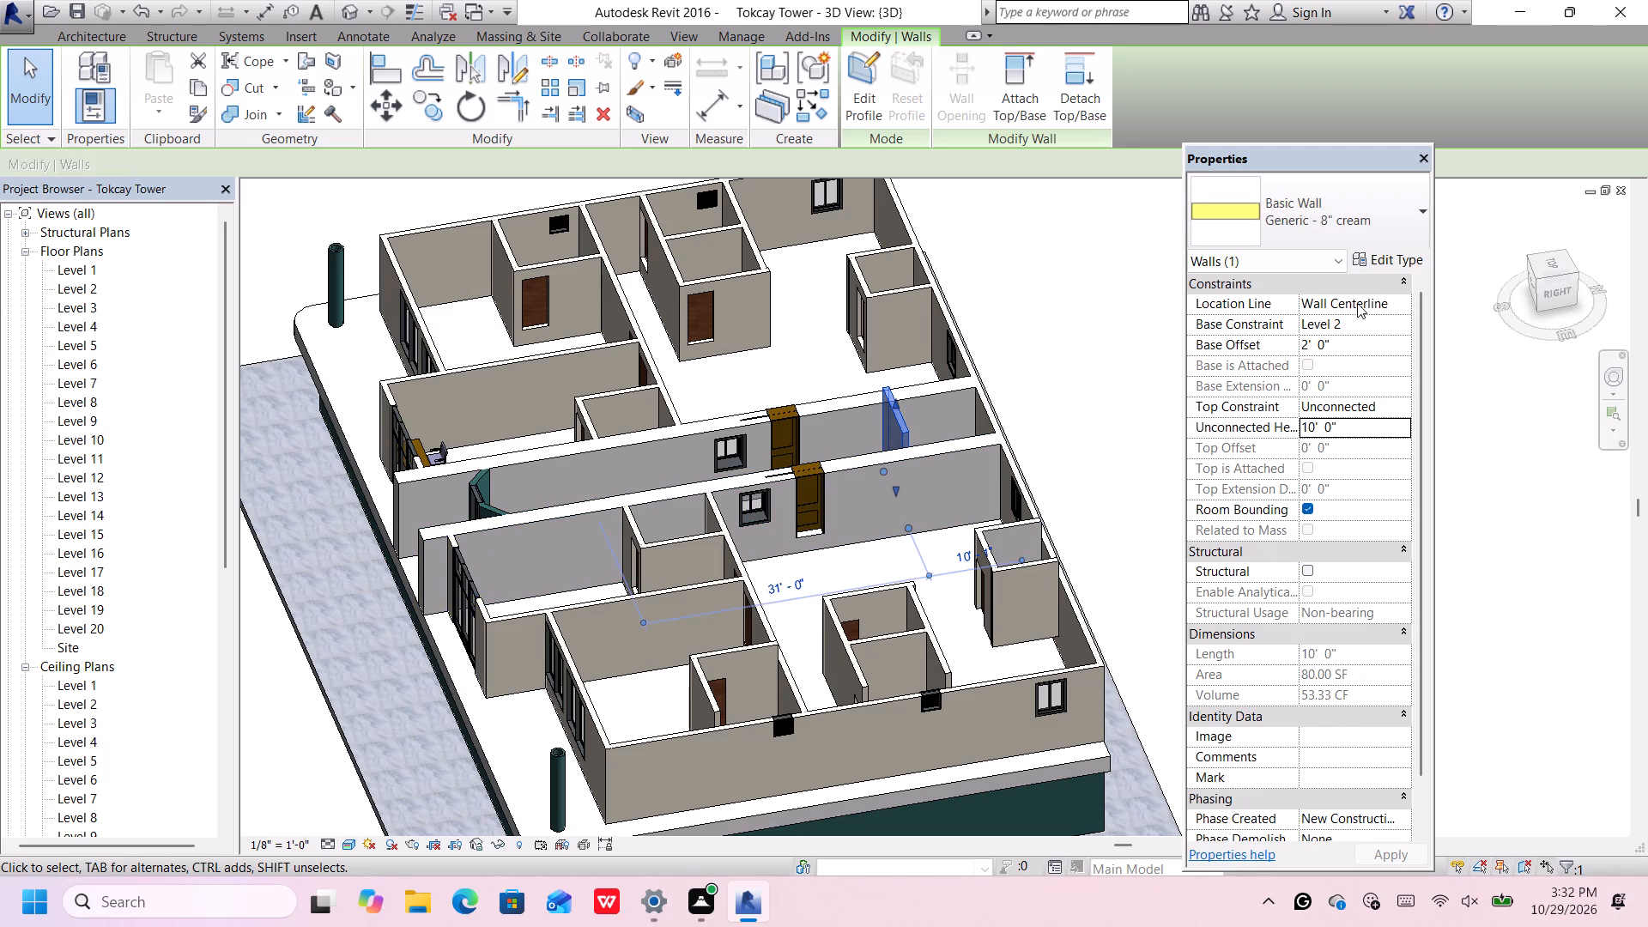
pyautogui.click(1360, 344)
pyautogui.press('Insert')
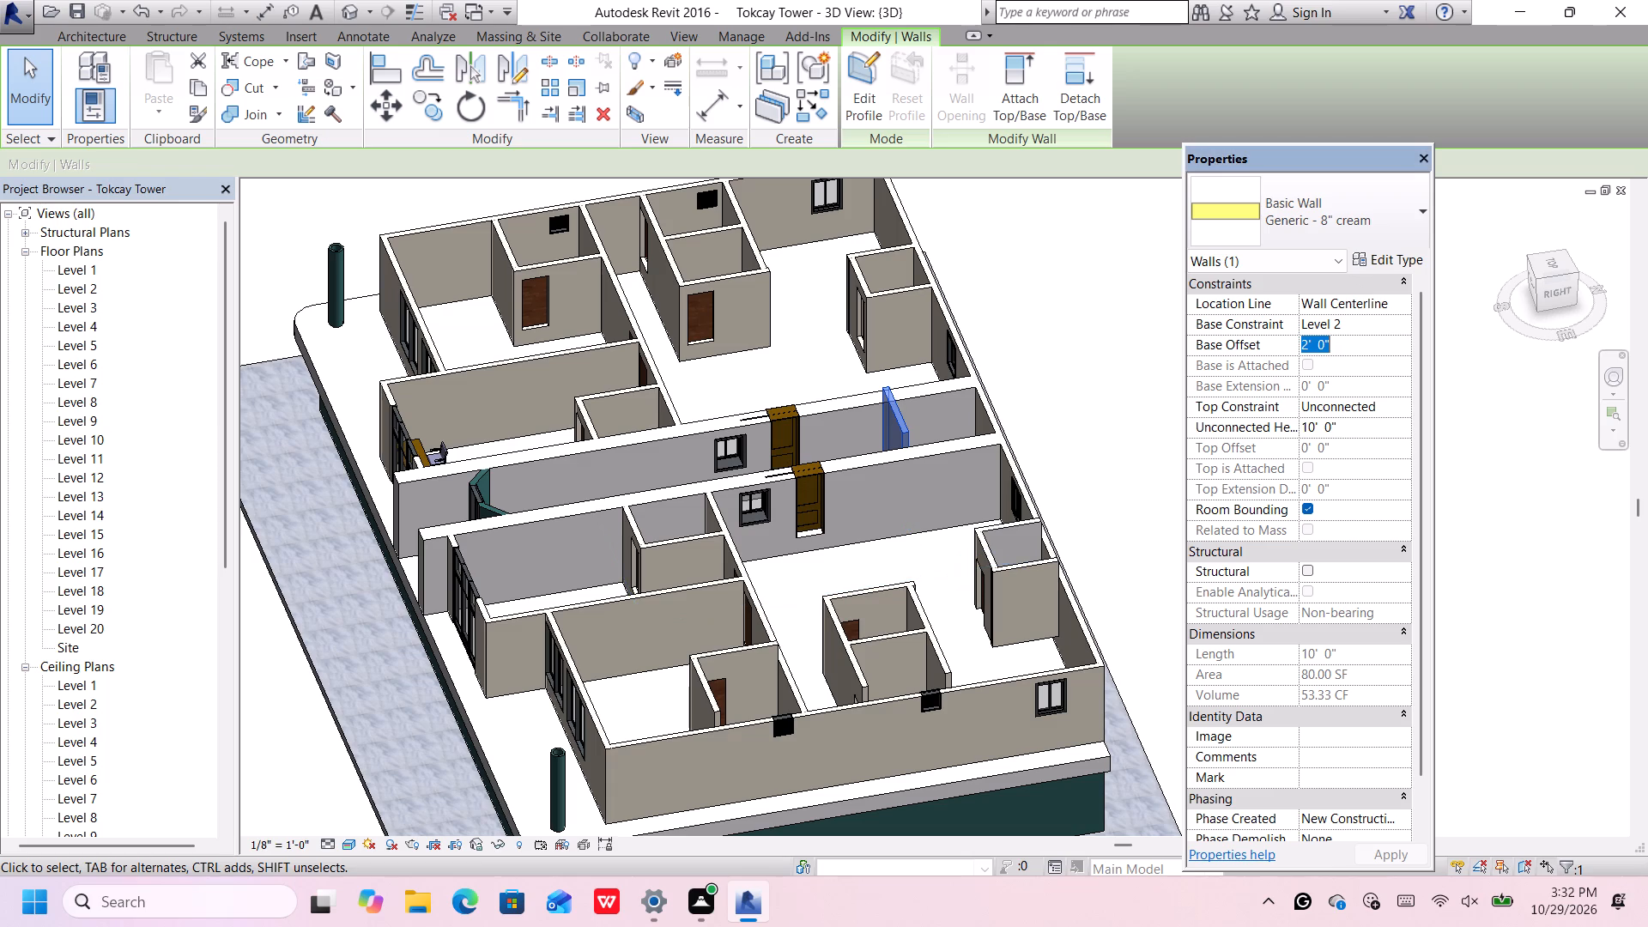
pyautogui.press('BackSpace')
pyautogui.press('0')
pyautogui.press('Return')
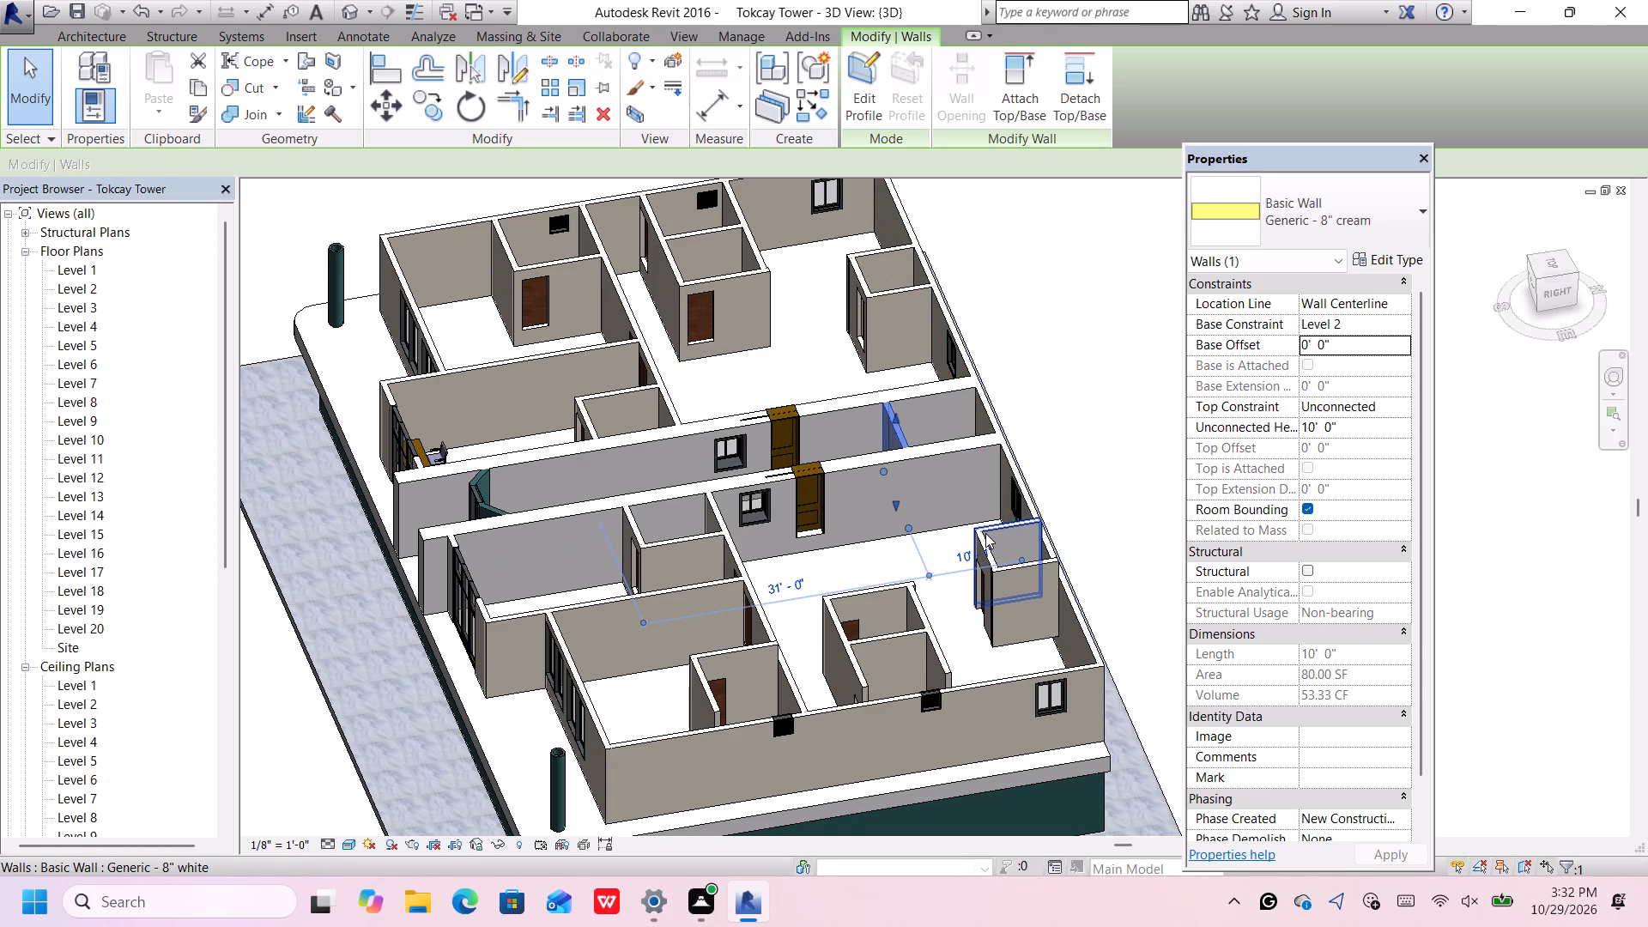
# Set the base offset of the 7' 1" white wall of the small corner room to 0'.
pyautogui.click(985, 533)
pyautogui.click(1343, 343)
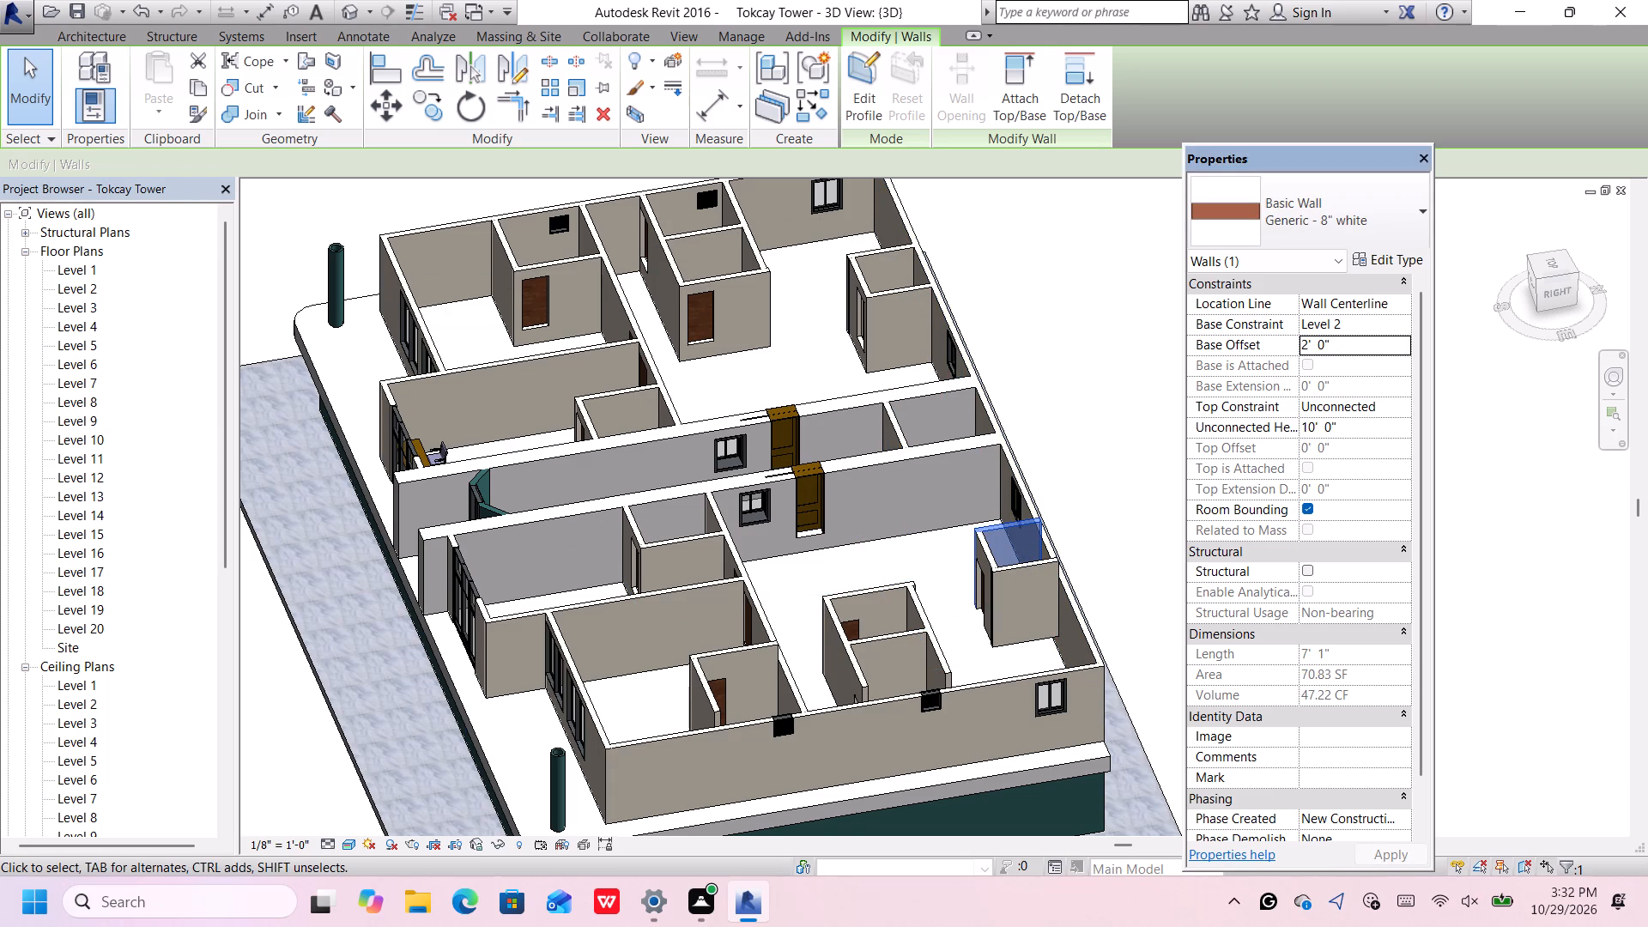
pyautogui.press('BackSpace')
pyautogui.press('0')
pyautogui.press('Return')
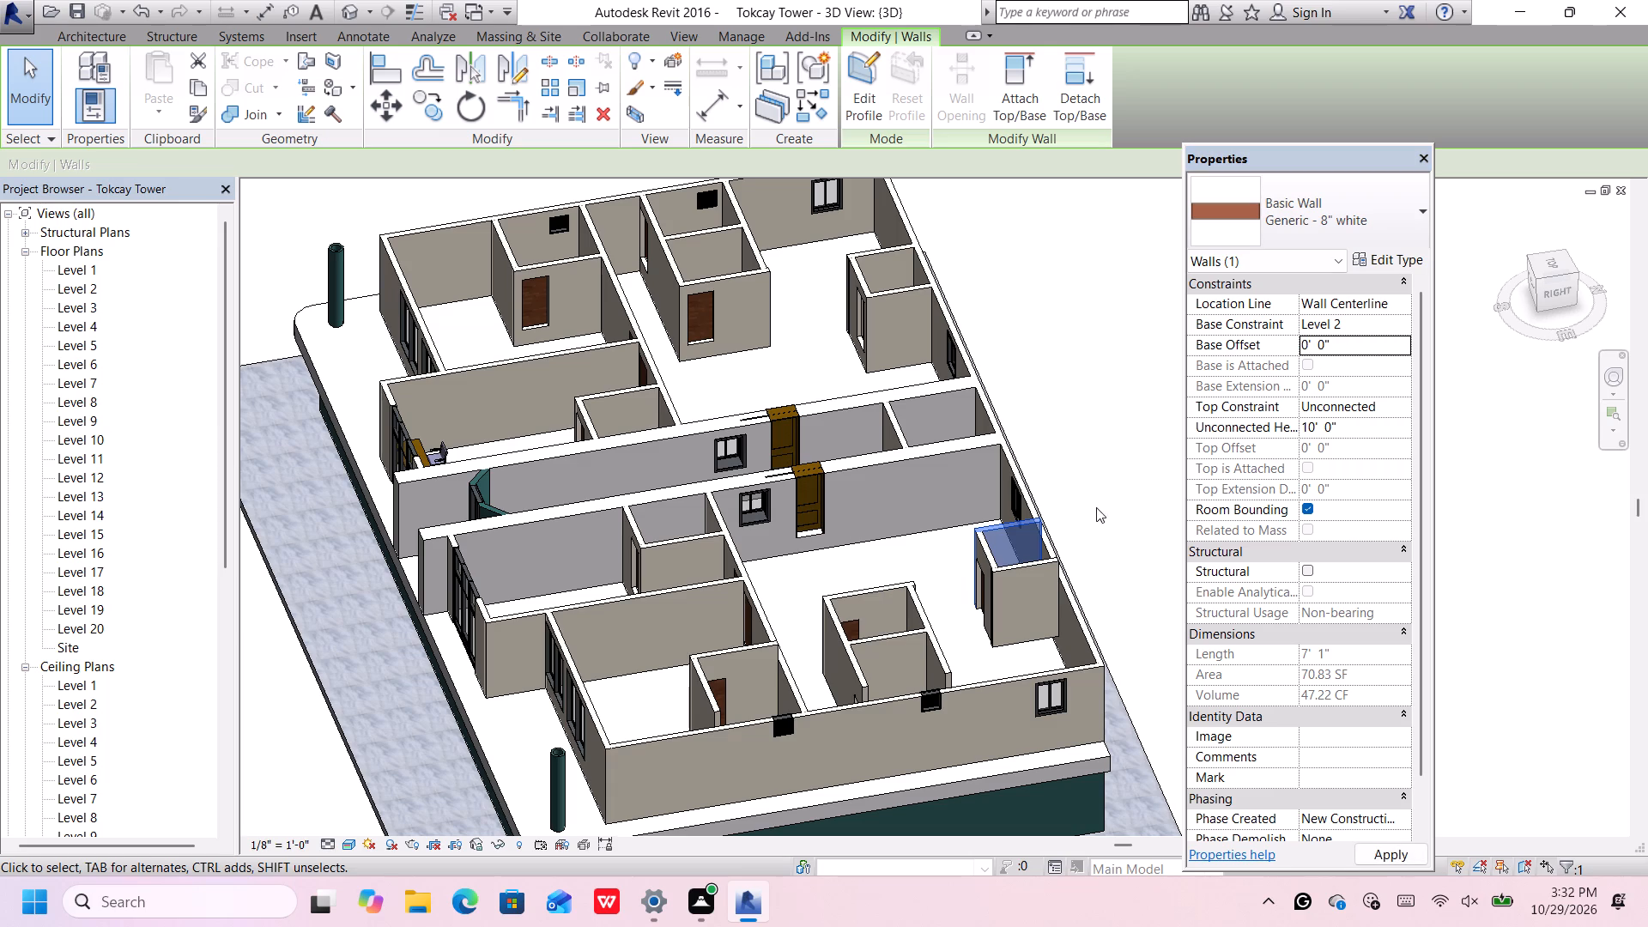
# Set the base offset of the 7' cream wall with the door opening in the small corner room to 0'.
pyautogui.click(995, 564)
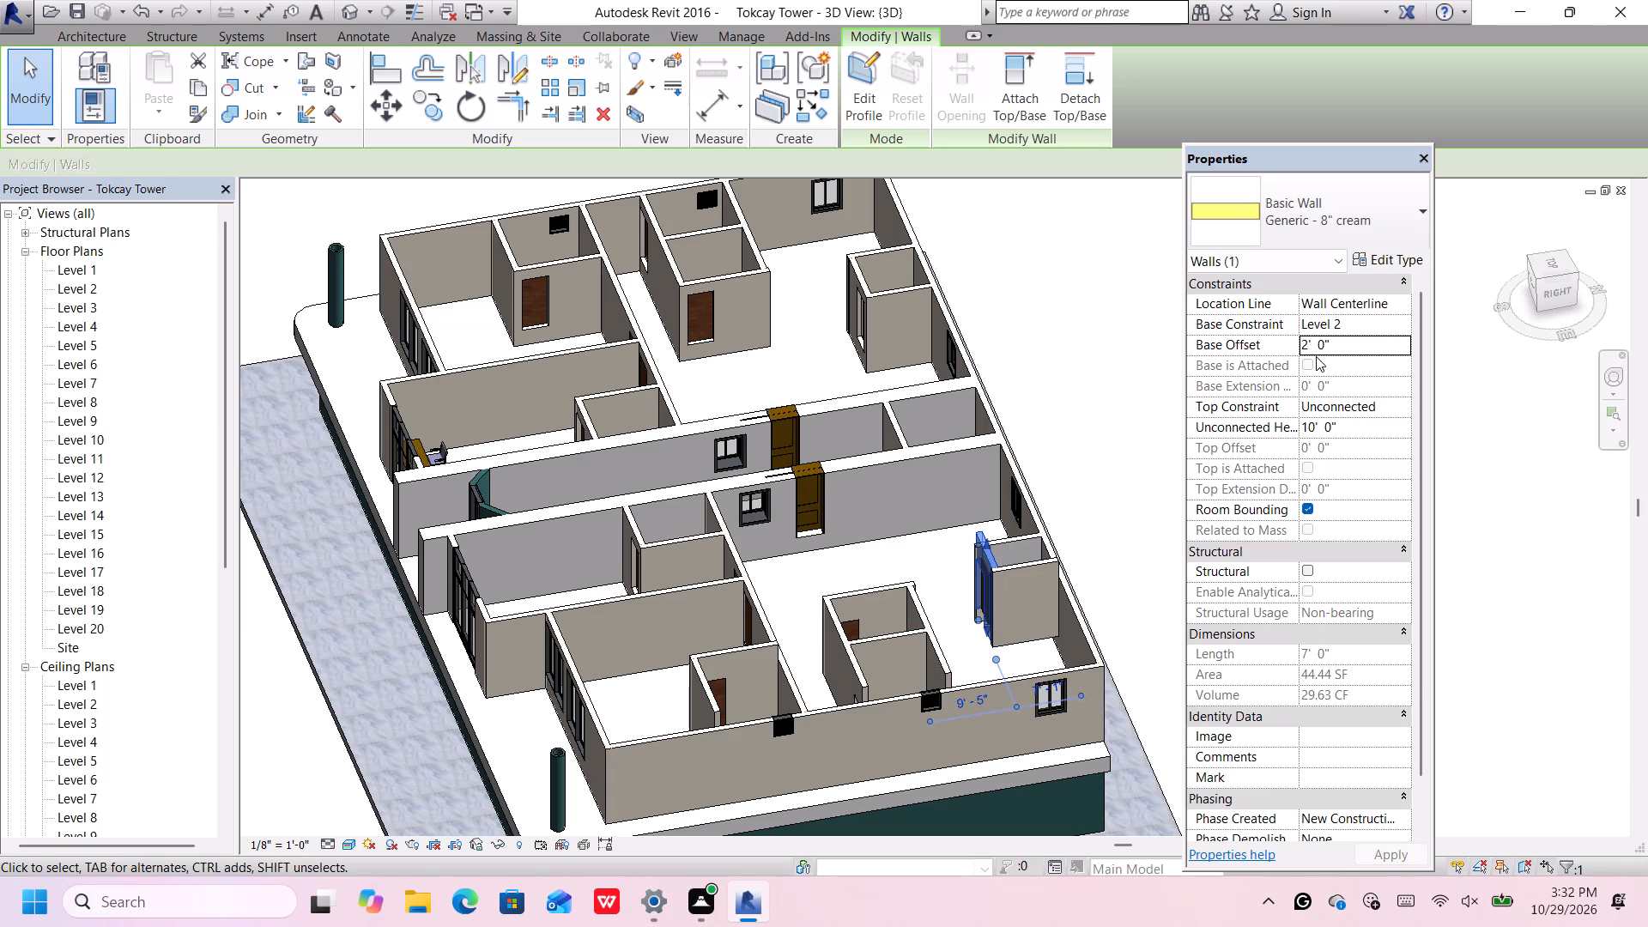
pyautogui.click(1348, 346)
pyautogui.press('BackSpace')
pyautogui.press('0')
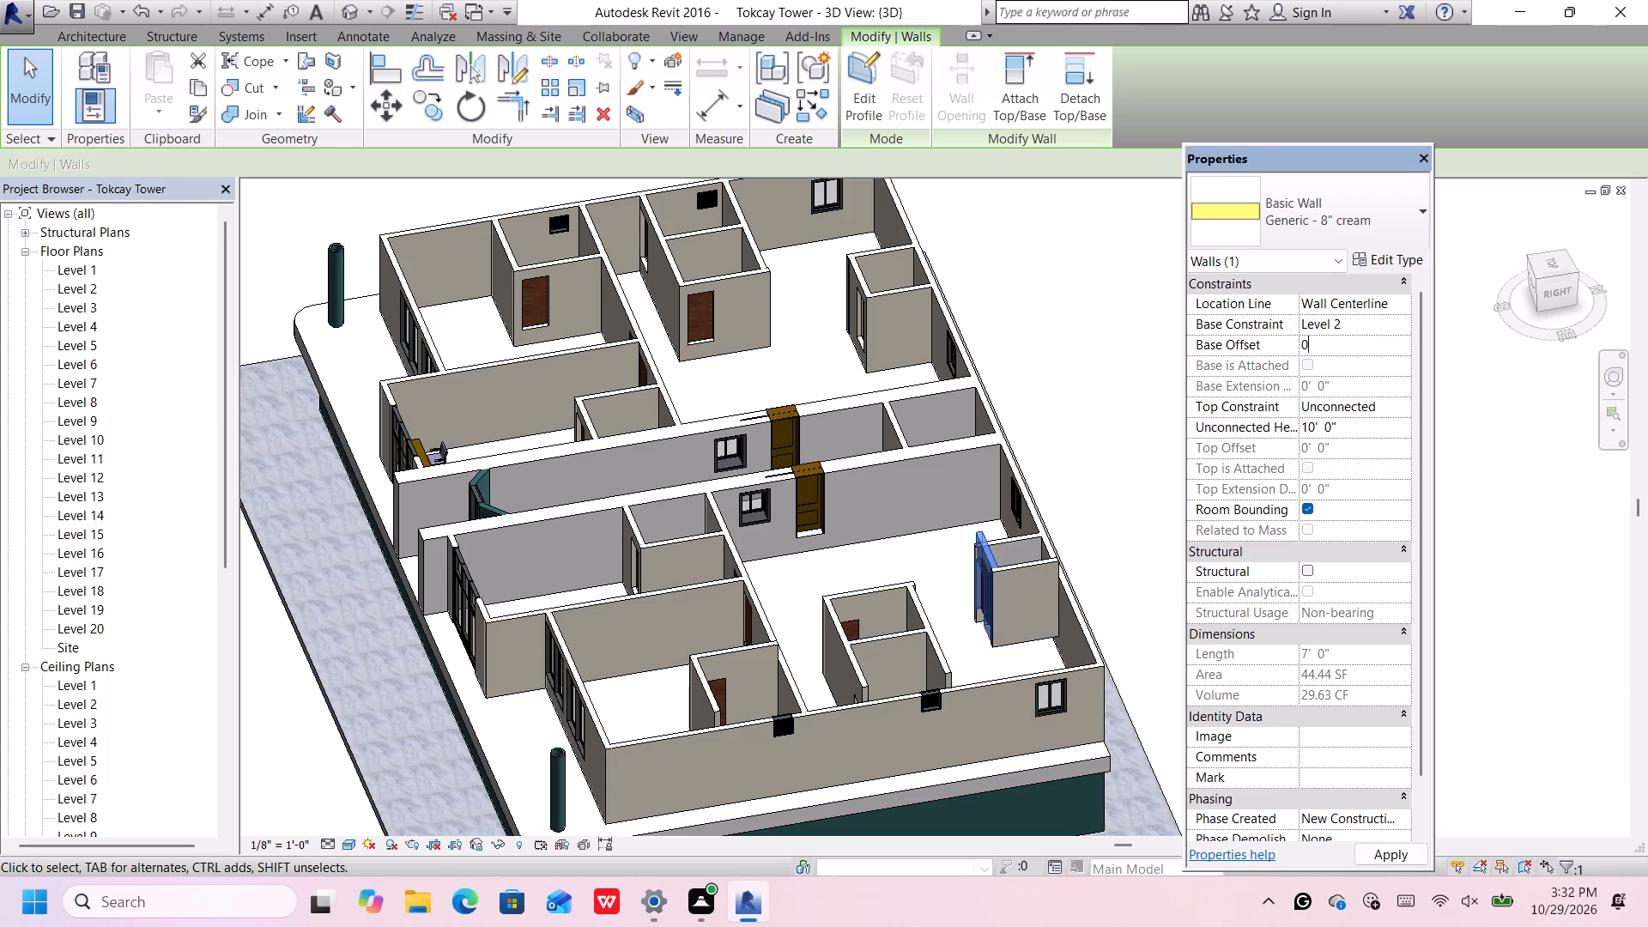
pyautogui.press('Return')
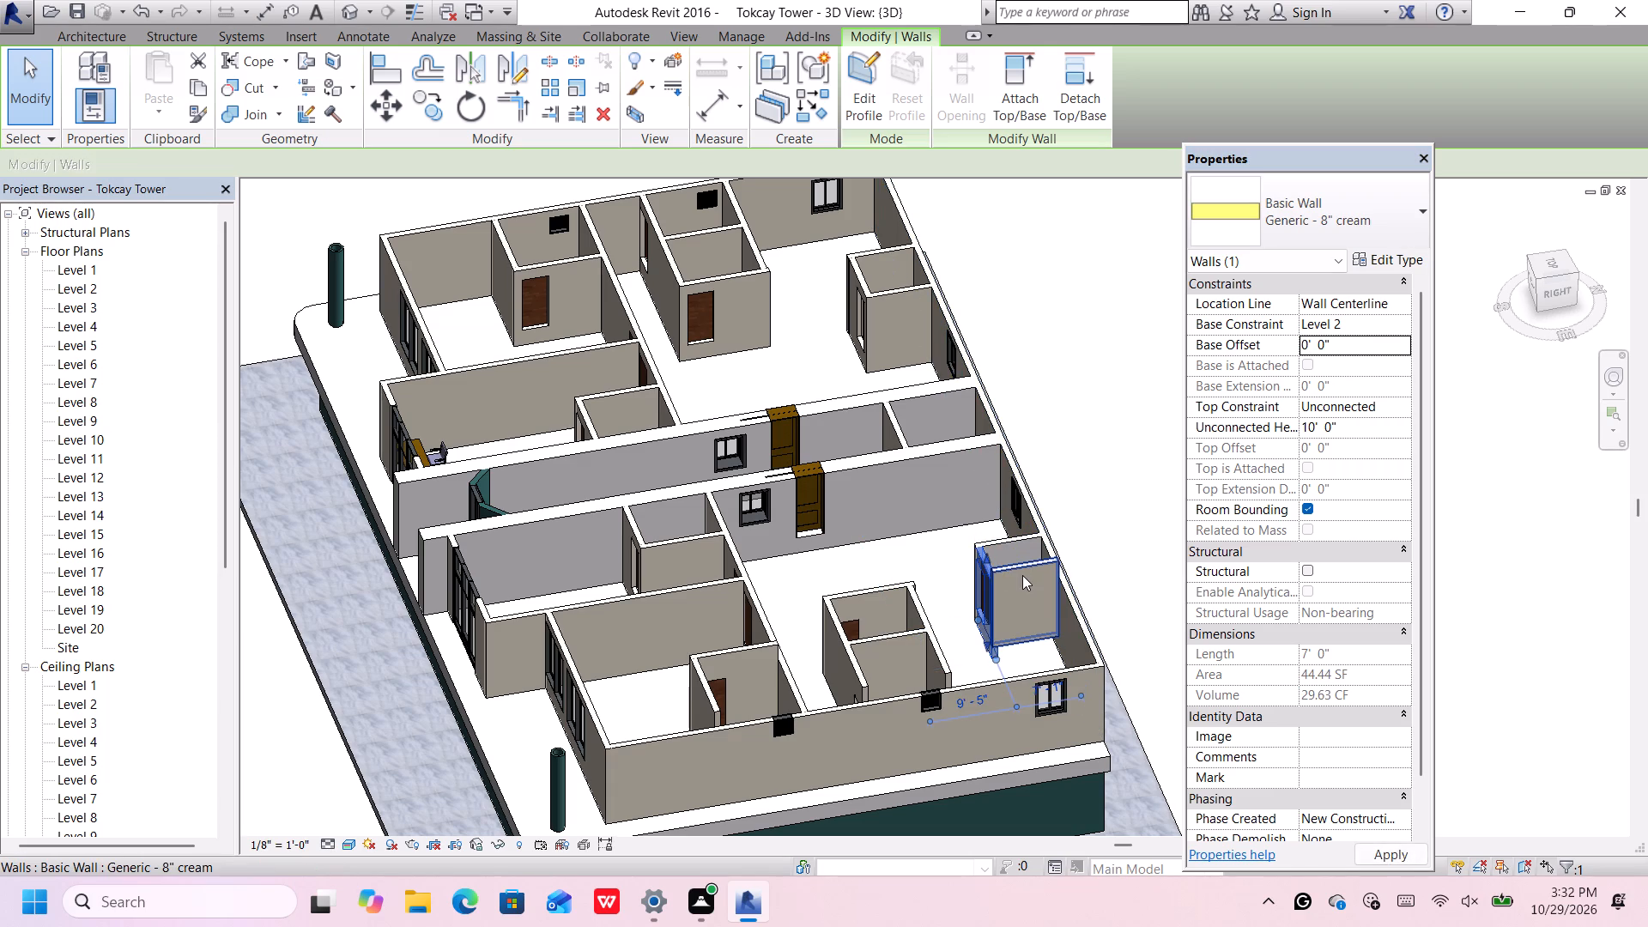
# Set the base offset of the 7' 6" cream wall opposite the white wall of the small corner room to 0'.
pyautogui.click(1018, 573)
pyautogui.click(1372, 348)
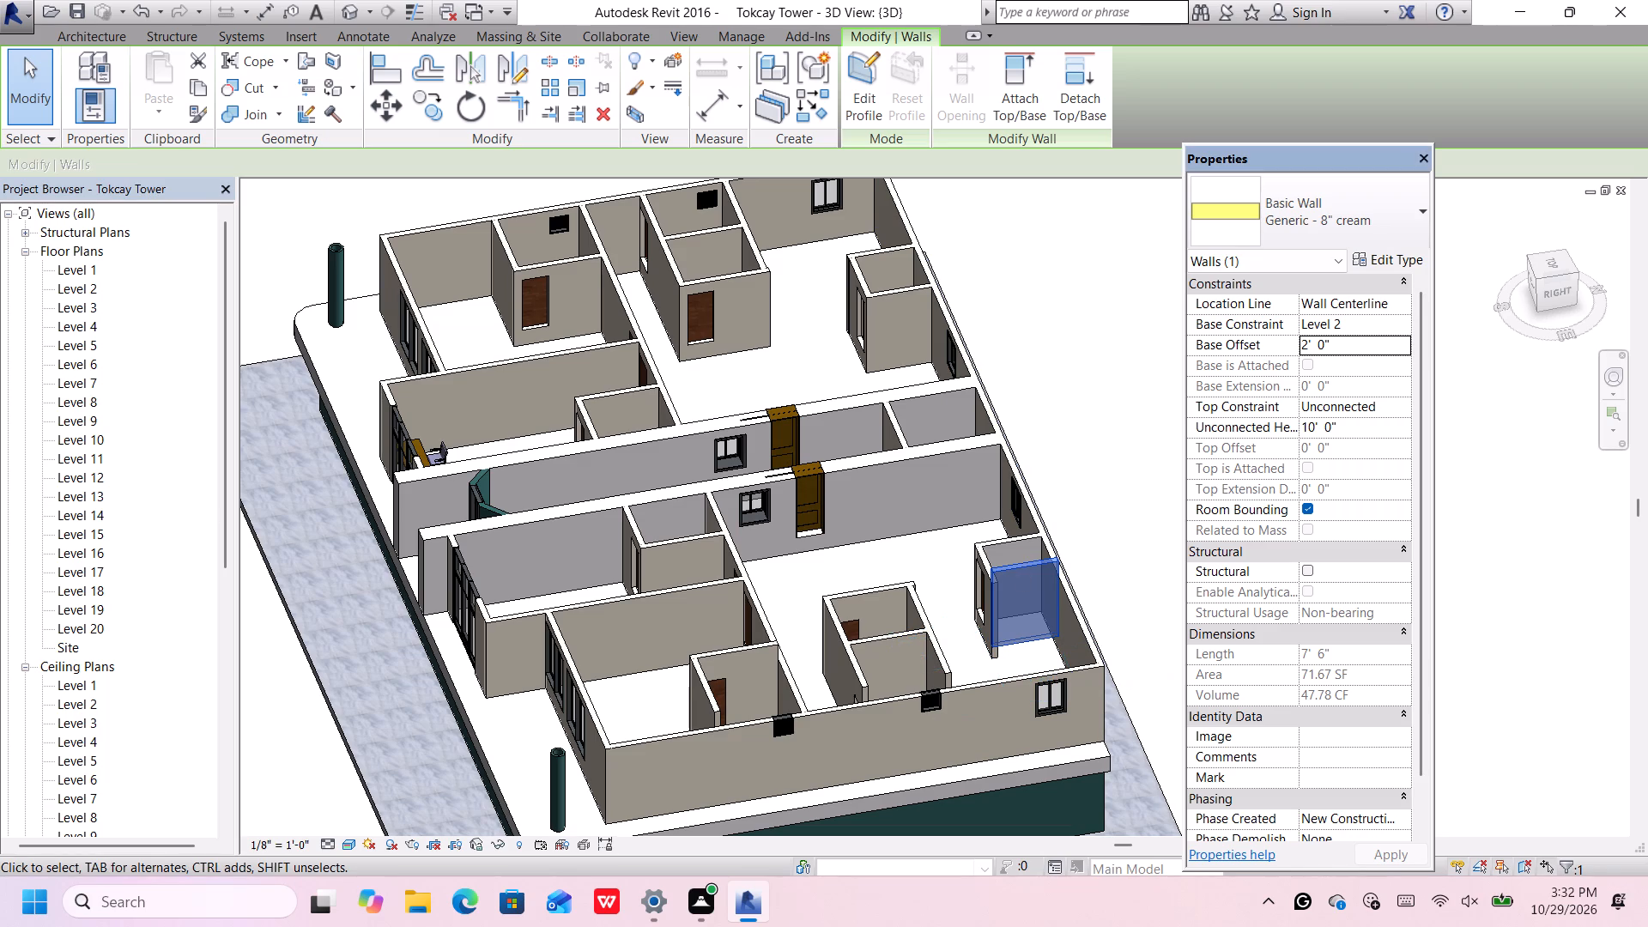
pyautogui.press('BackSpace')
pyautogui.press('0')
pyautogui.press('Return')
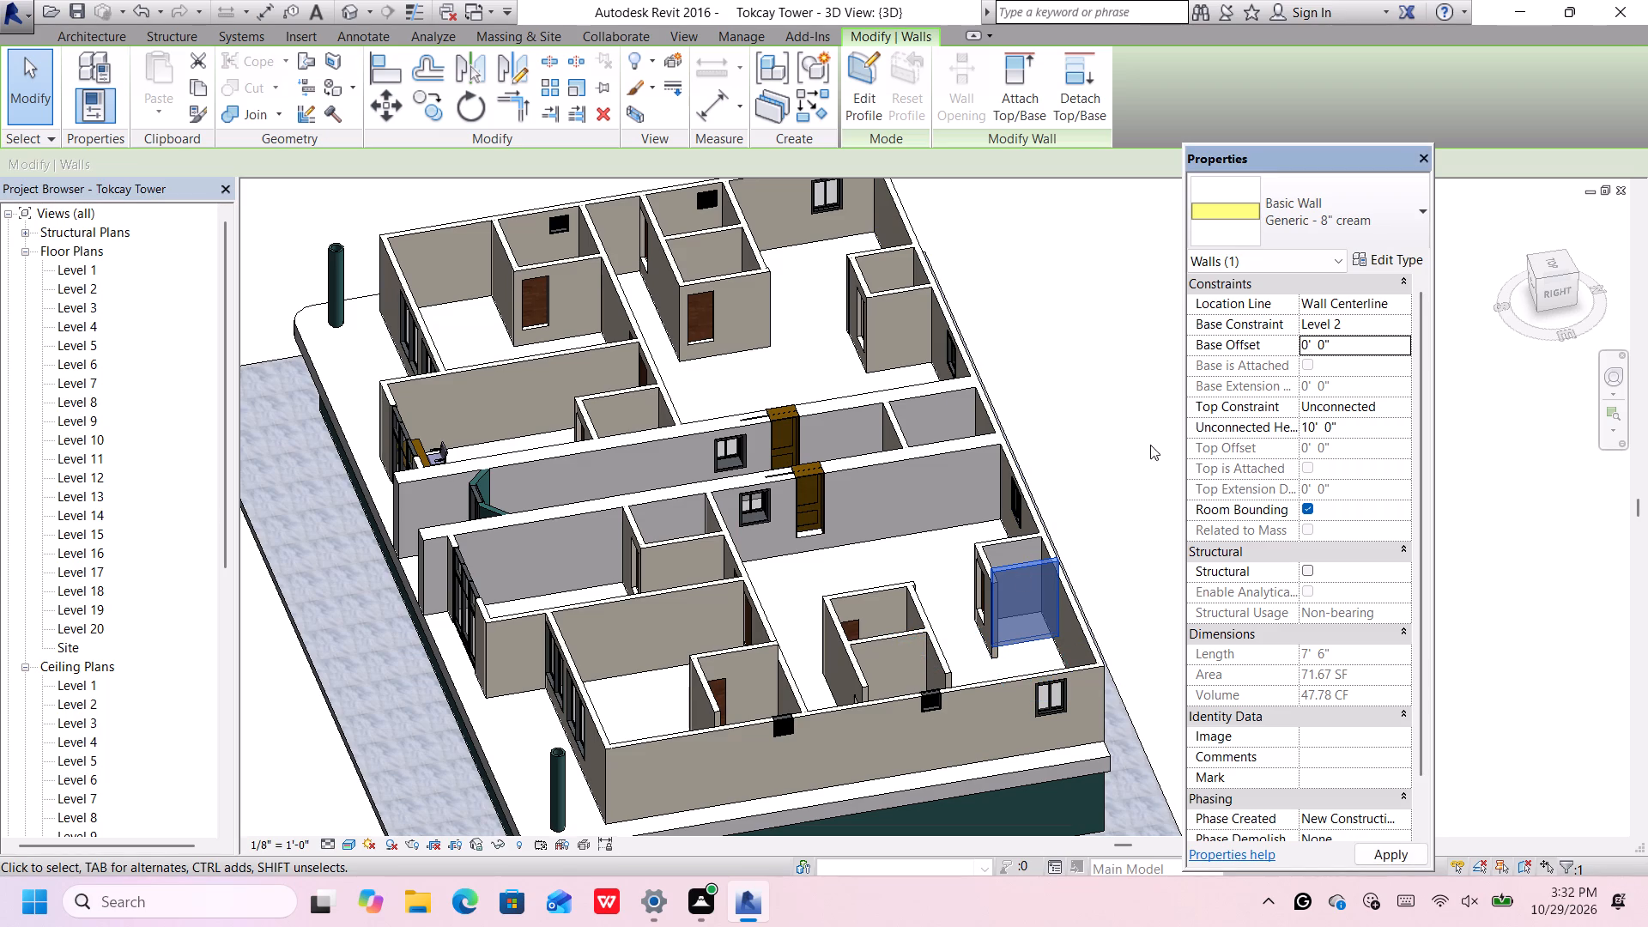
# Set the base offset of the 16' cream side wall of the two-room enclosure, on the side away from the corner room, to 0'.
pyautogui.scroll(5, 985, 619)
pyautogui.scroll(-2, 986, 608)
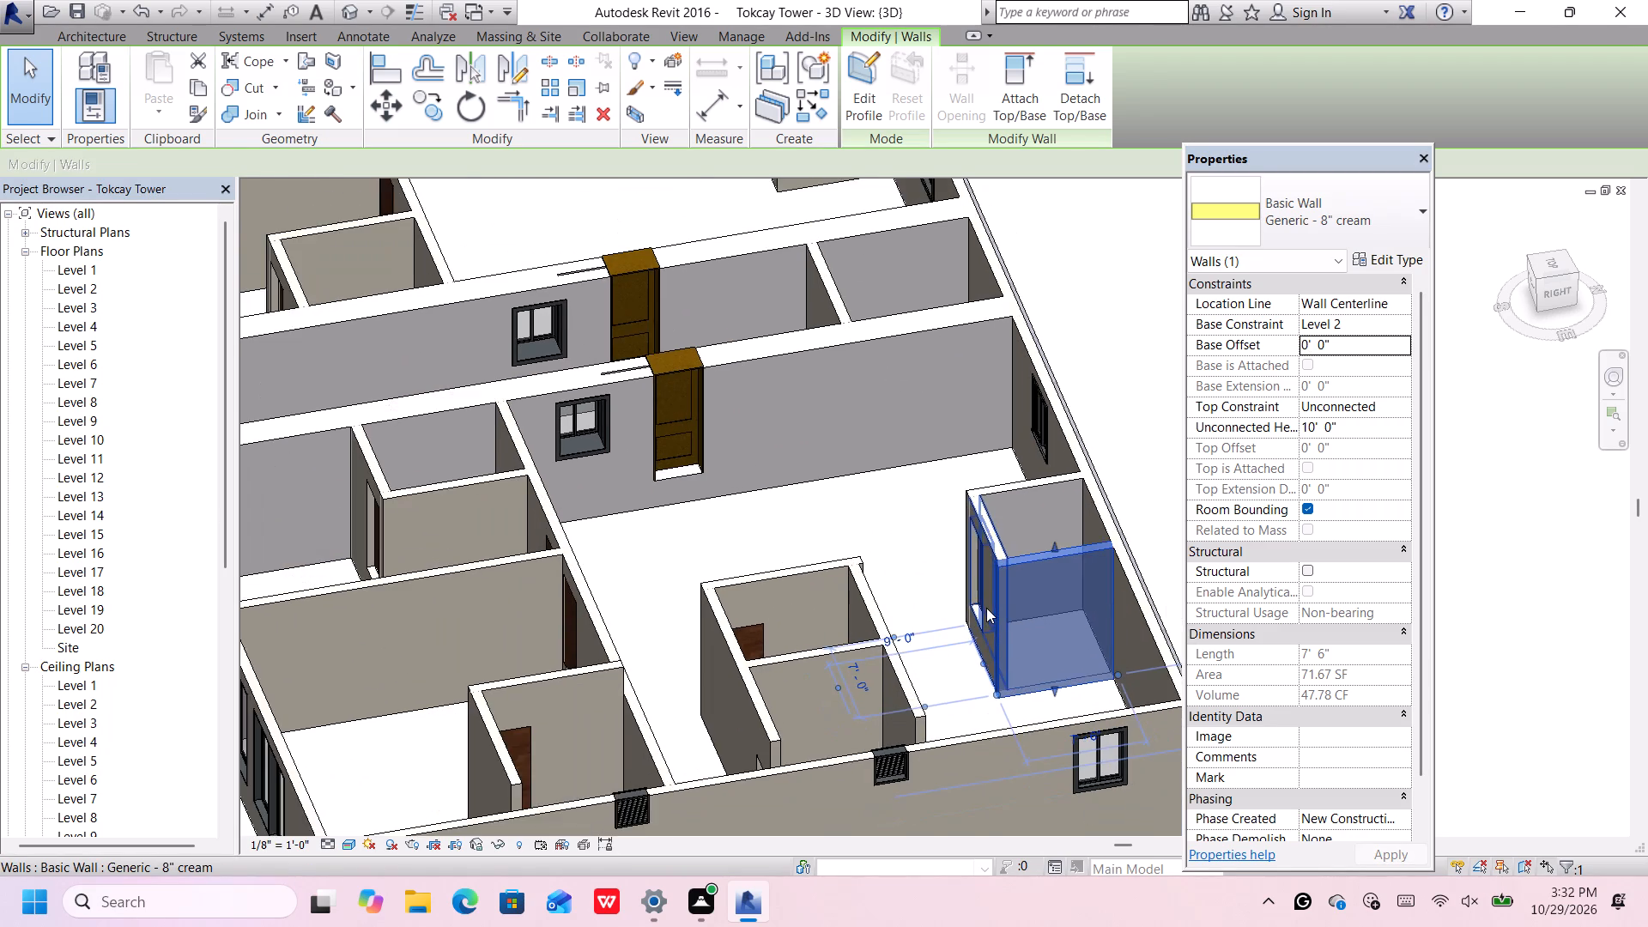
pyautogui.scroll(-2, 986, 608)
pyautogui.click(833, 682)
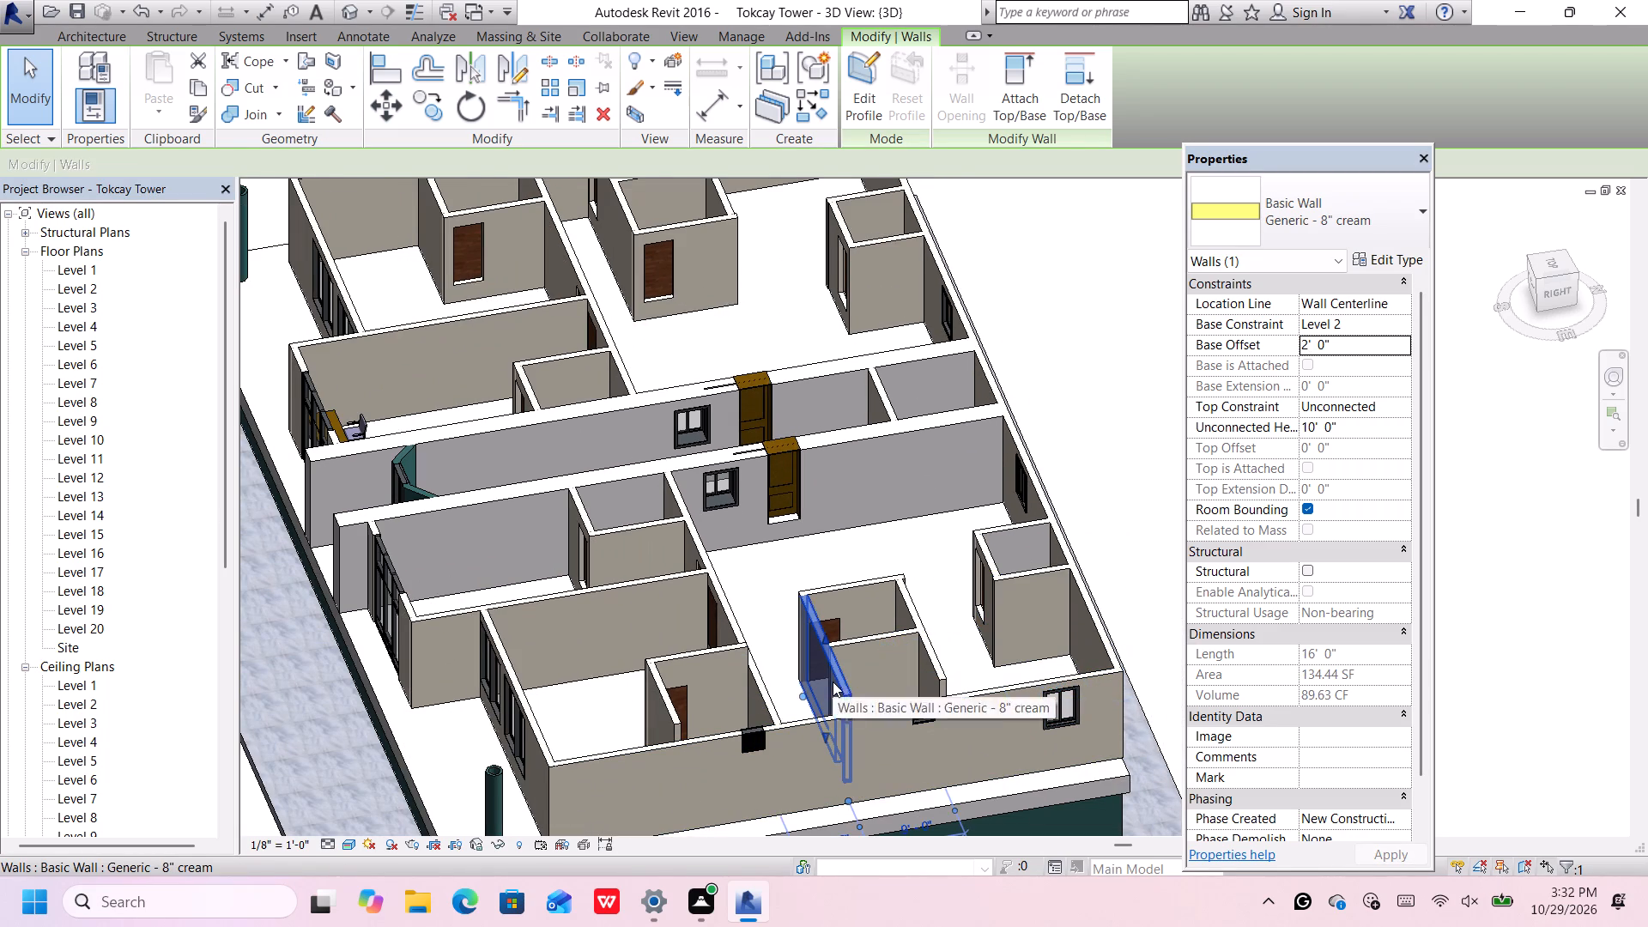
pyautogui.click(1359, 335)
pyautogui.click(1353, 347)
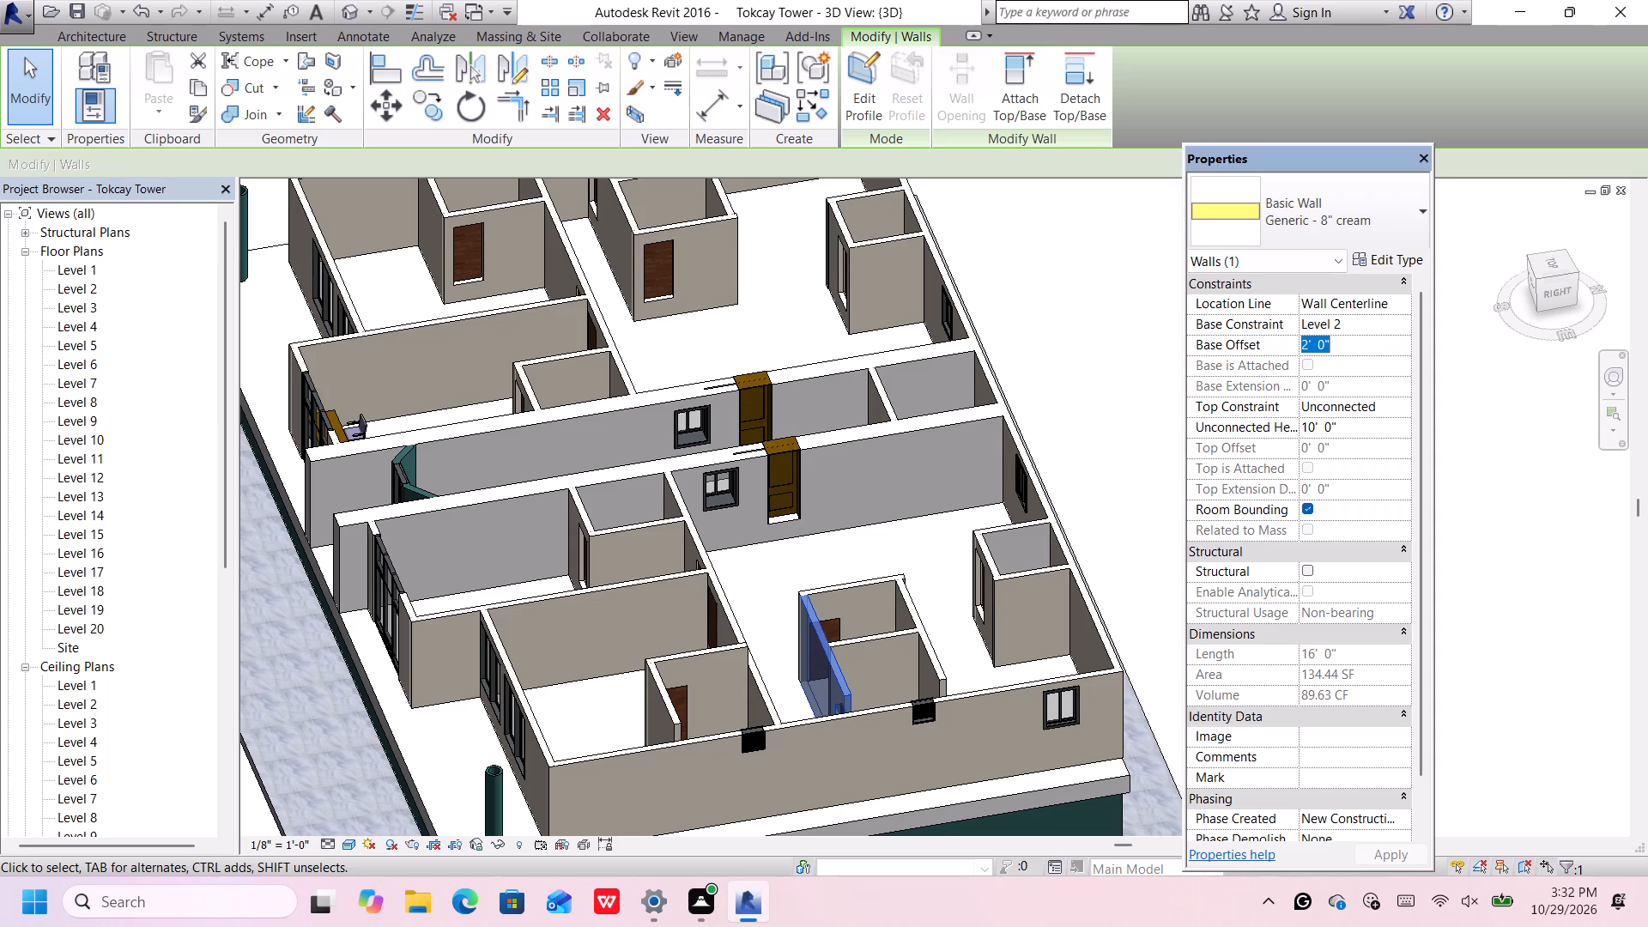
pyautogui.press('BackSpace')
pyautogui.press('0')
pyautogui.press('Return')
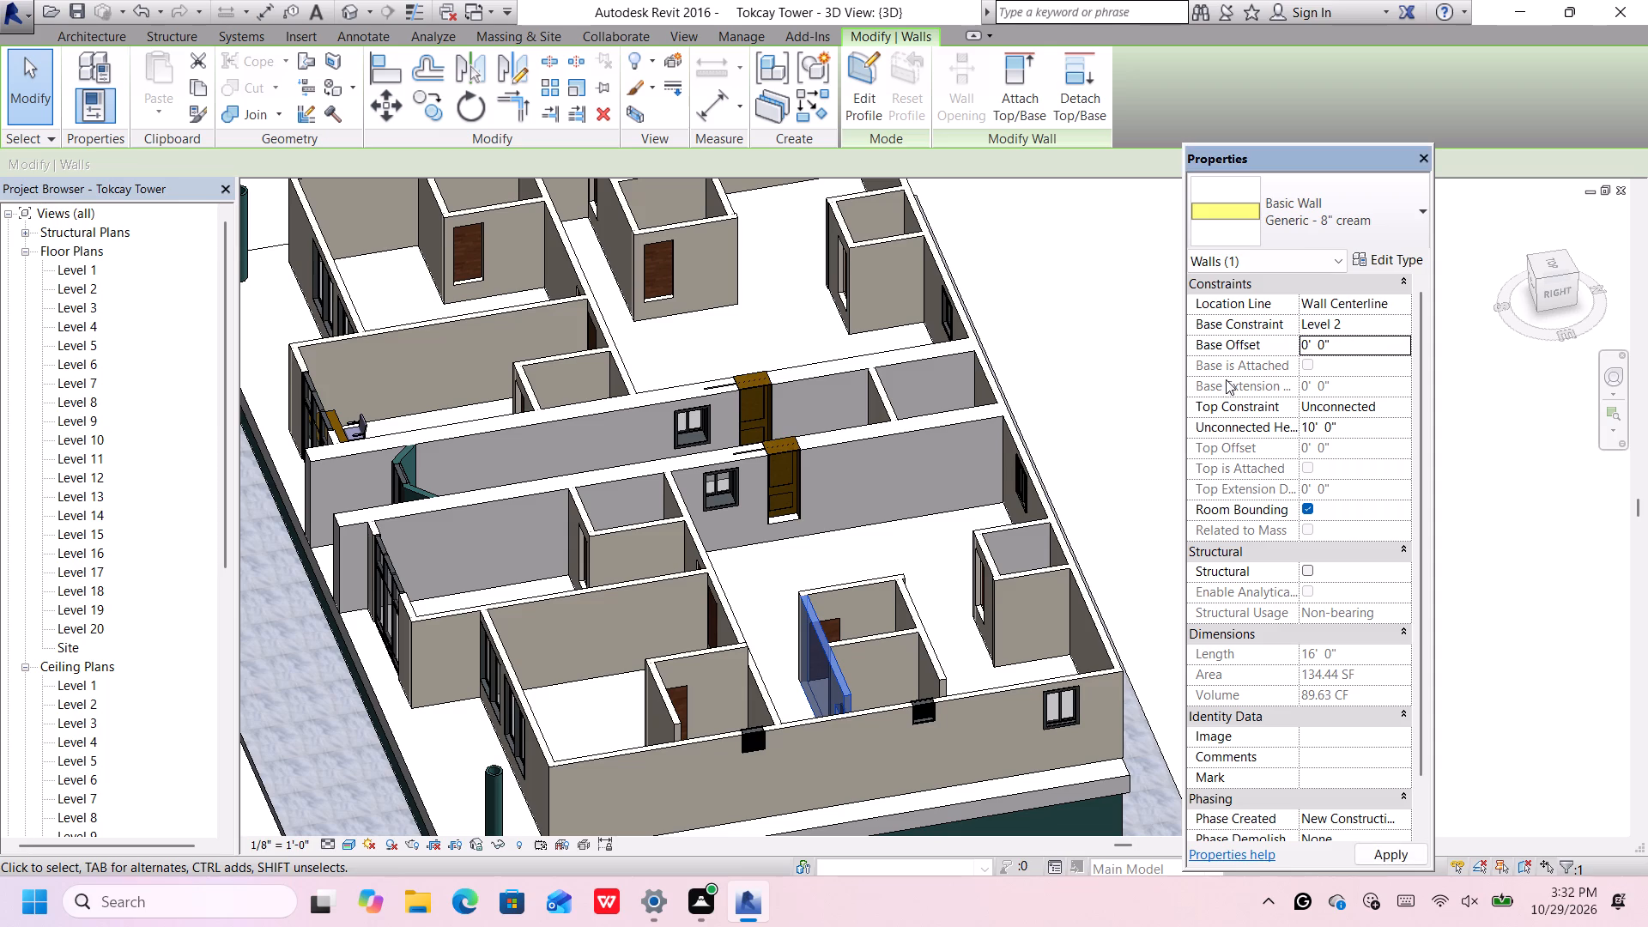
# Set the base offset of the 9' cream partition dividing the two-room enclosure to 0'.
pyautogui.click(882, 635)
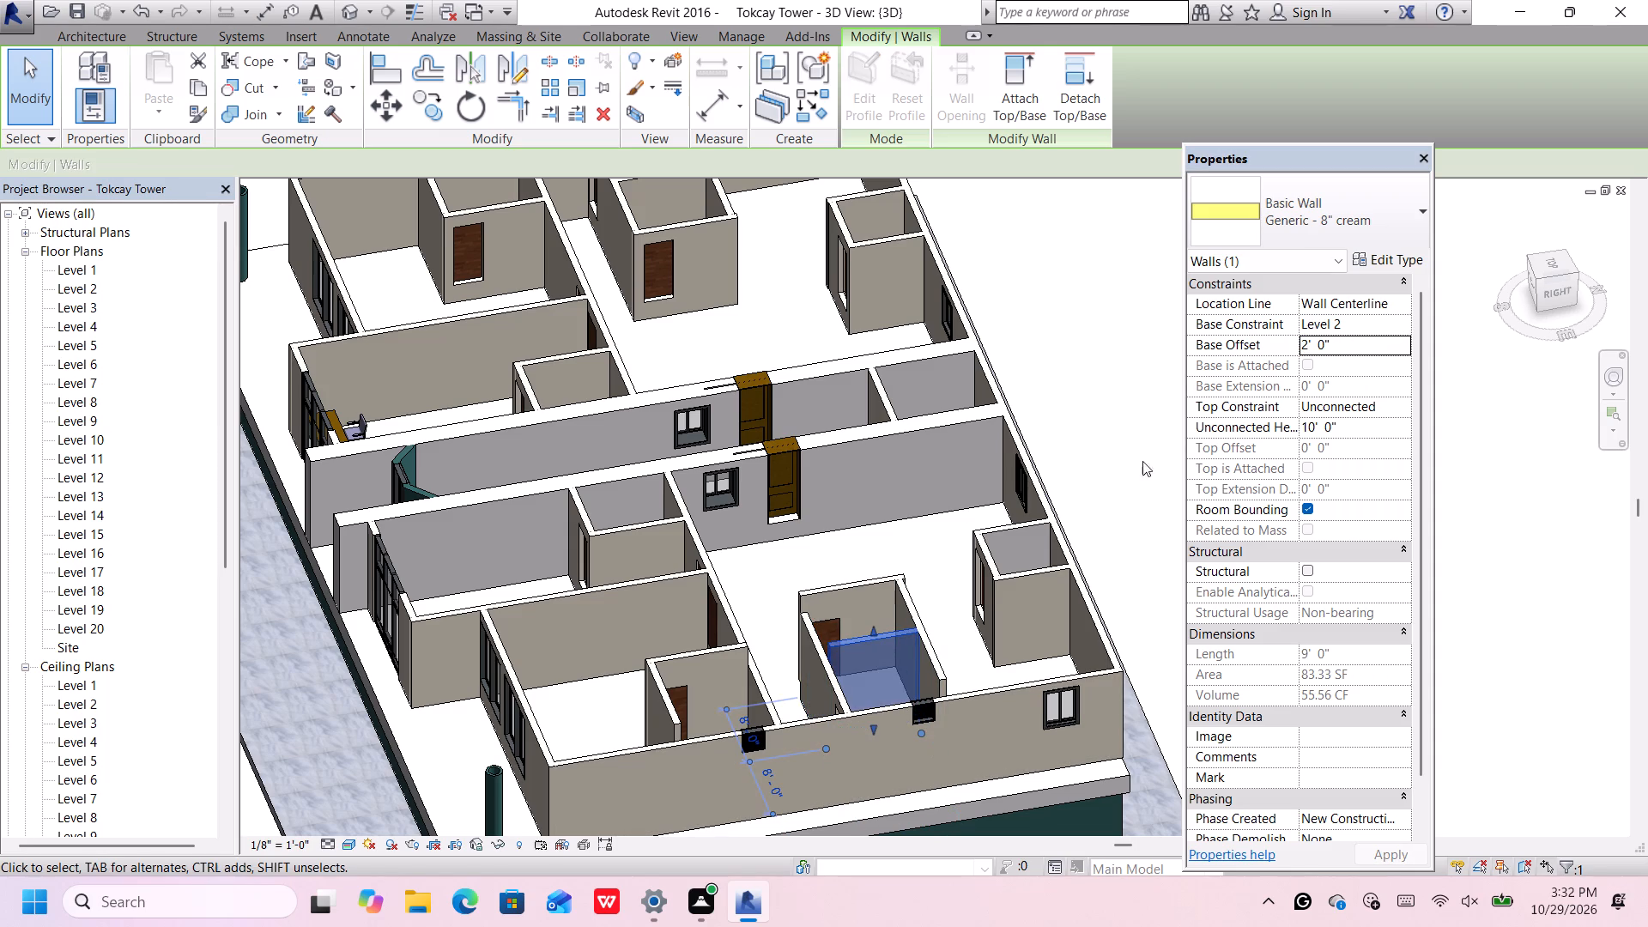
pyautogui.click(1365, 344)
pyautogui.press('BackSpace')
pyautogui.press('0')
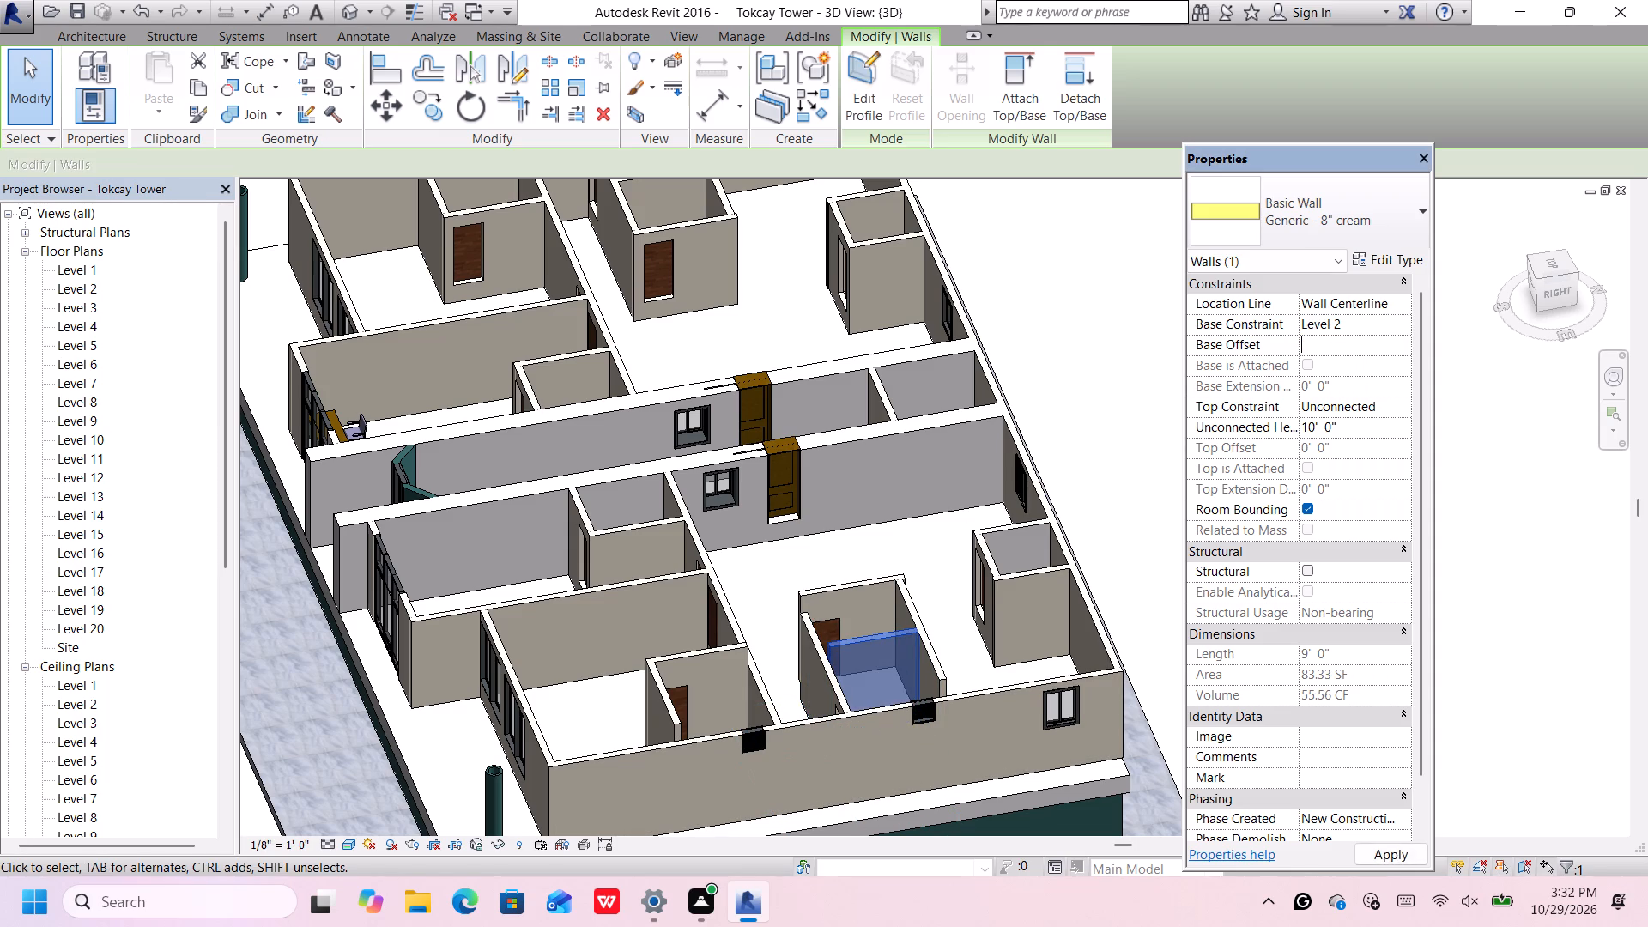
pyautogui.press('Return')
# Set the base offset of the 16' cream side wall of the two-room enclosure nearest the corner room to 0'.
pyautogui.click(906, 588)
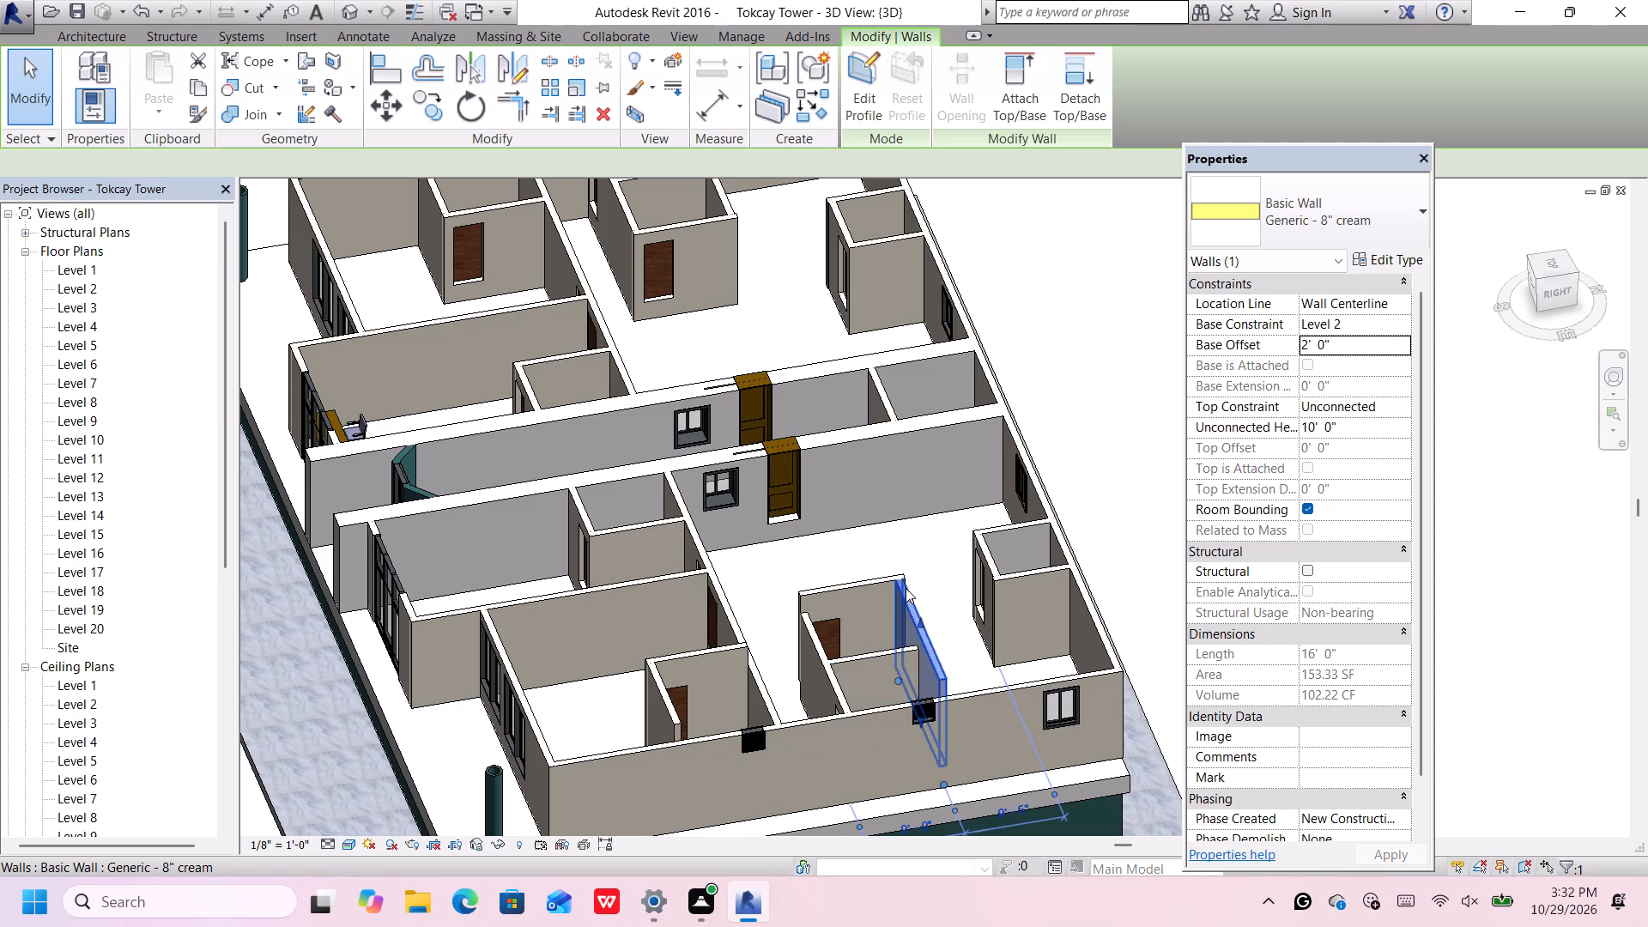
pyautogui.click(1372, 341)
pyautogui.press('BackSpace')
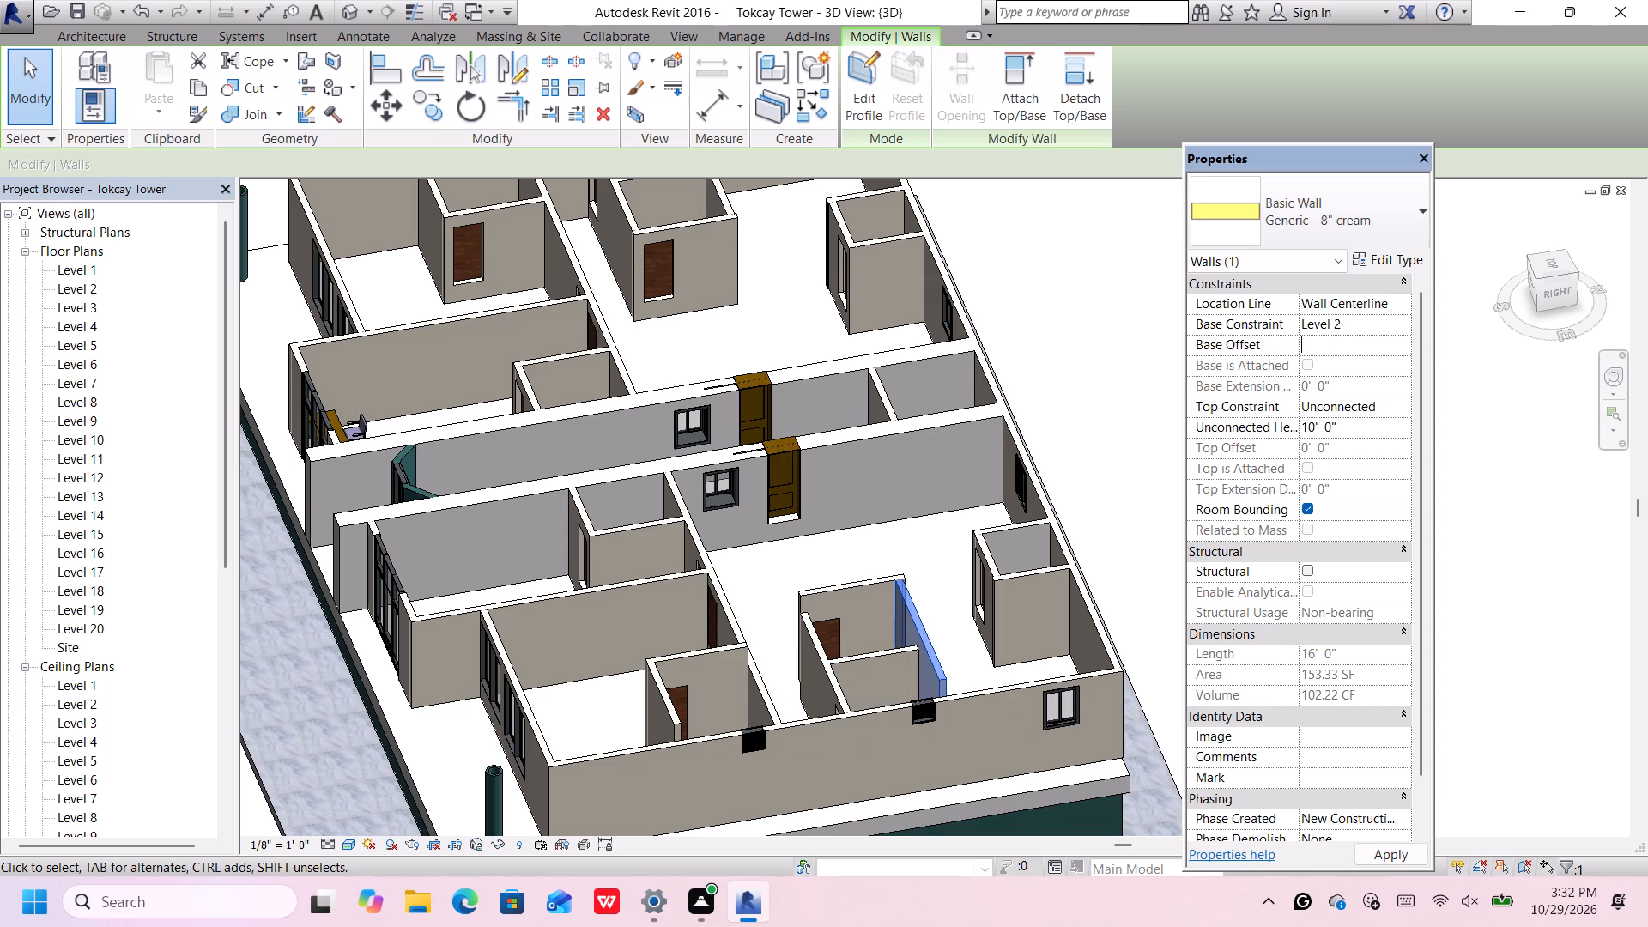
pyautogui.press('0')
pyautogui.press('Return')
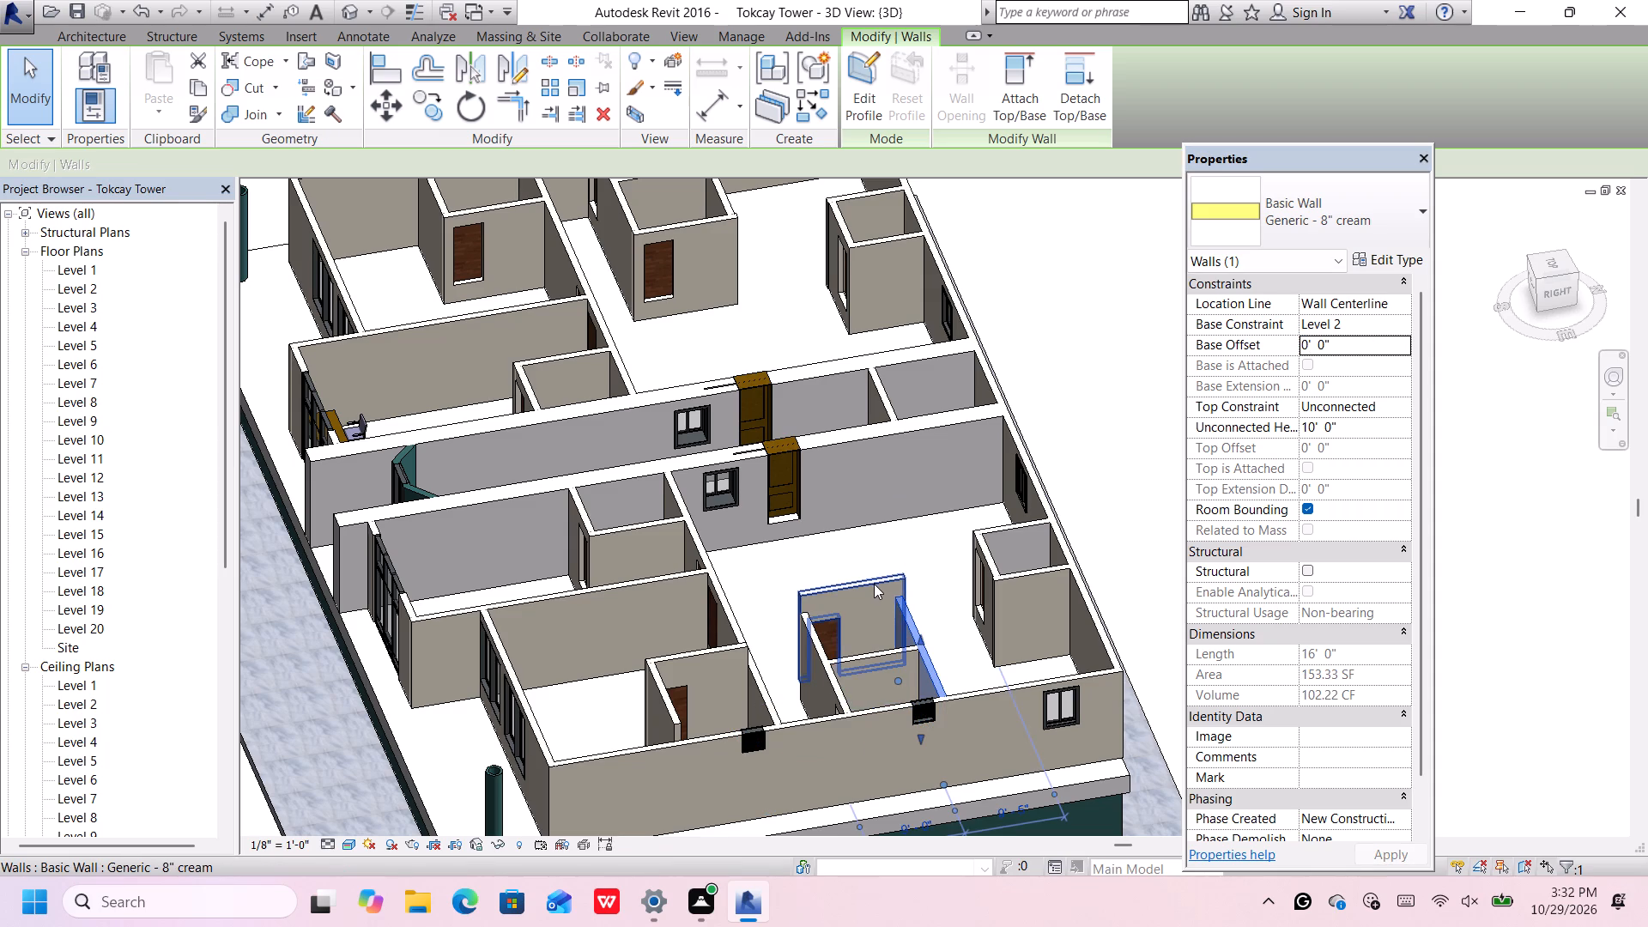
# Set the base offset of the 9' 7" cream end wall with the door in the two-room enclosure to 0'.
pyautogui.click(874, 584)
pyautogui.click(1361, 344)
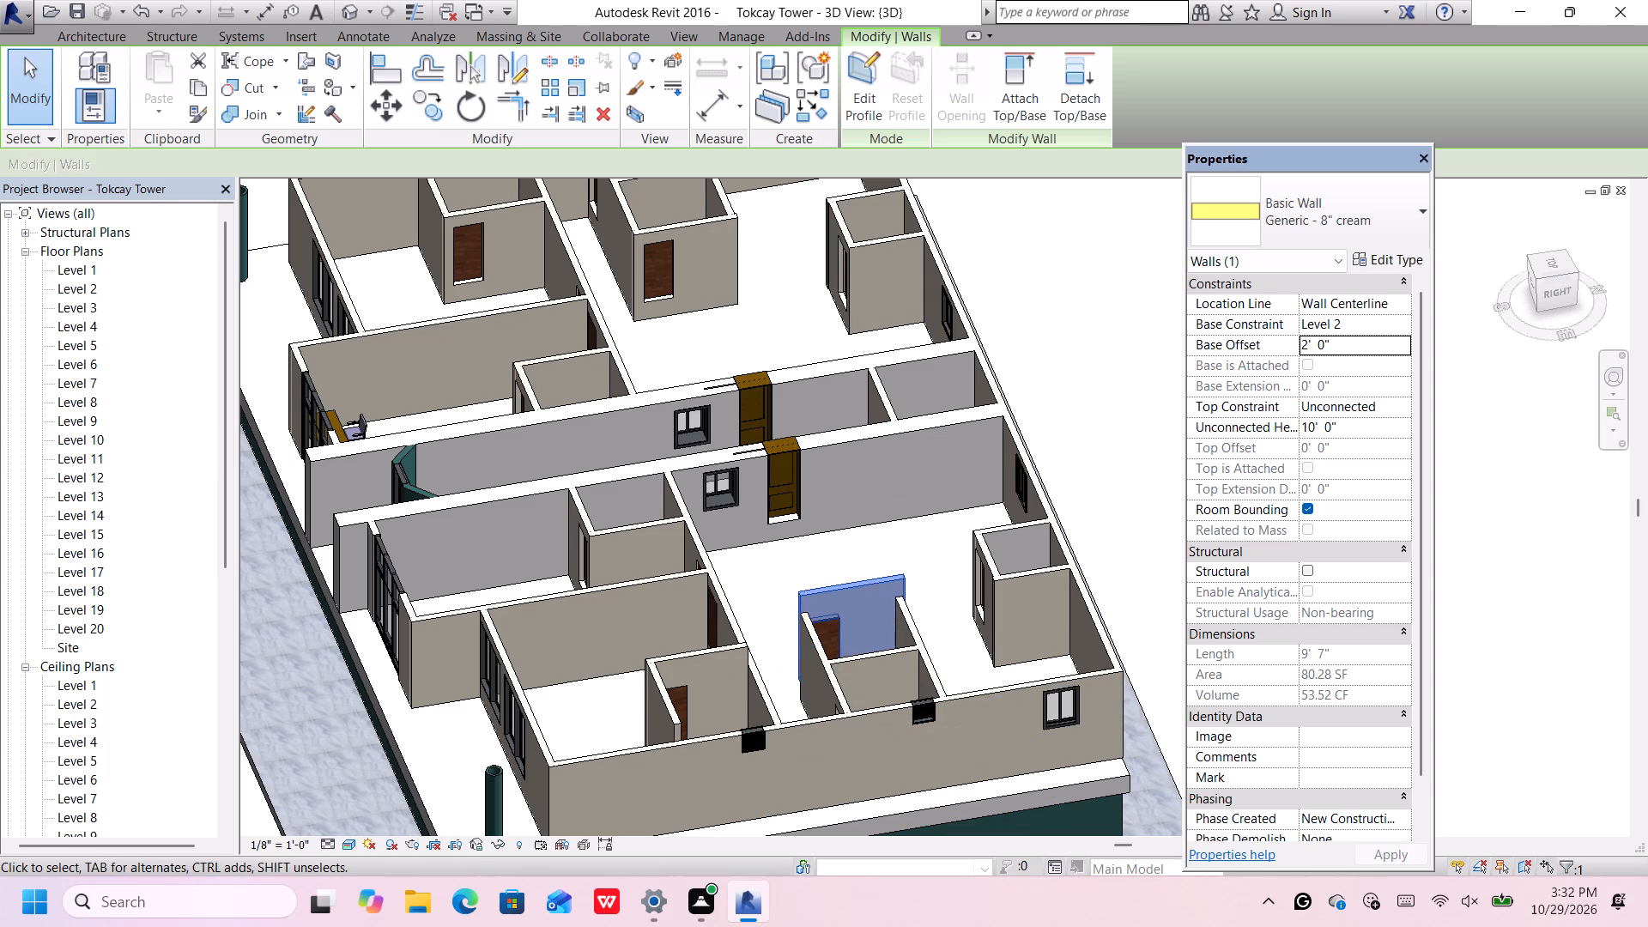
pyautogui.press('BackSpace')
pyautogui.press('0')
pyautogui.press('Return')
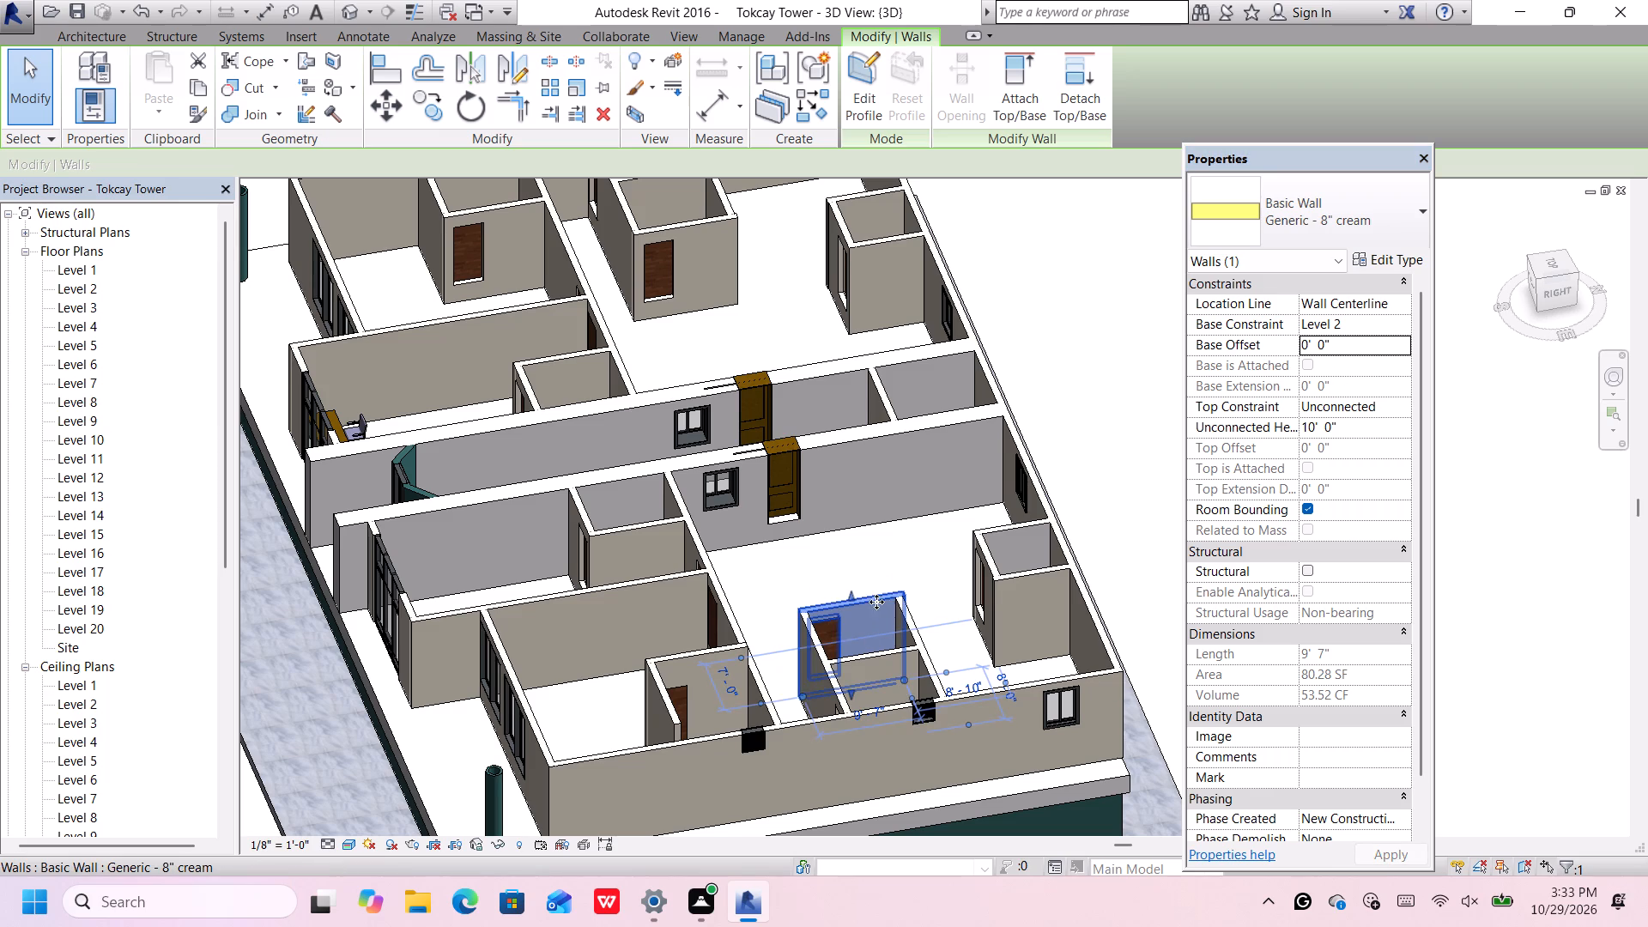
# Set the base offset of the 10' cream side wall of the small room beside the storefront-side room to 0'.
pyautogui.moveTo(778, 610); pyautogui.dragTo(787, 626, button='middle')
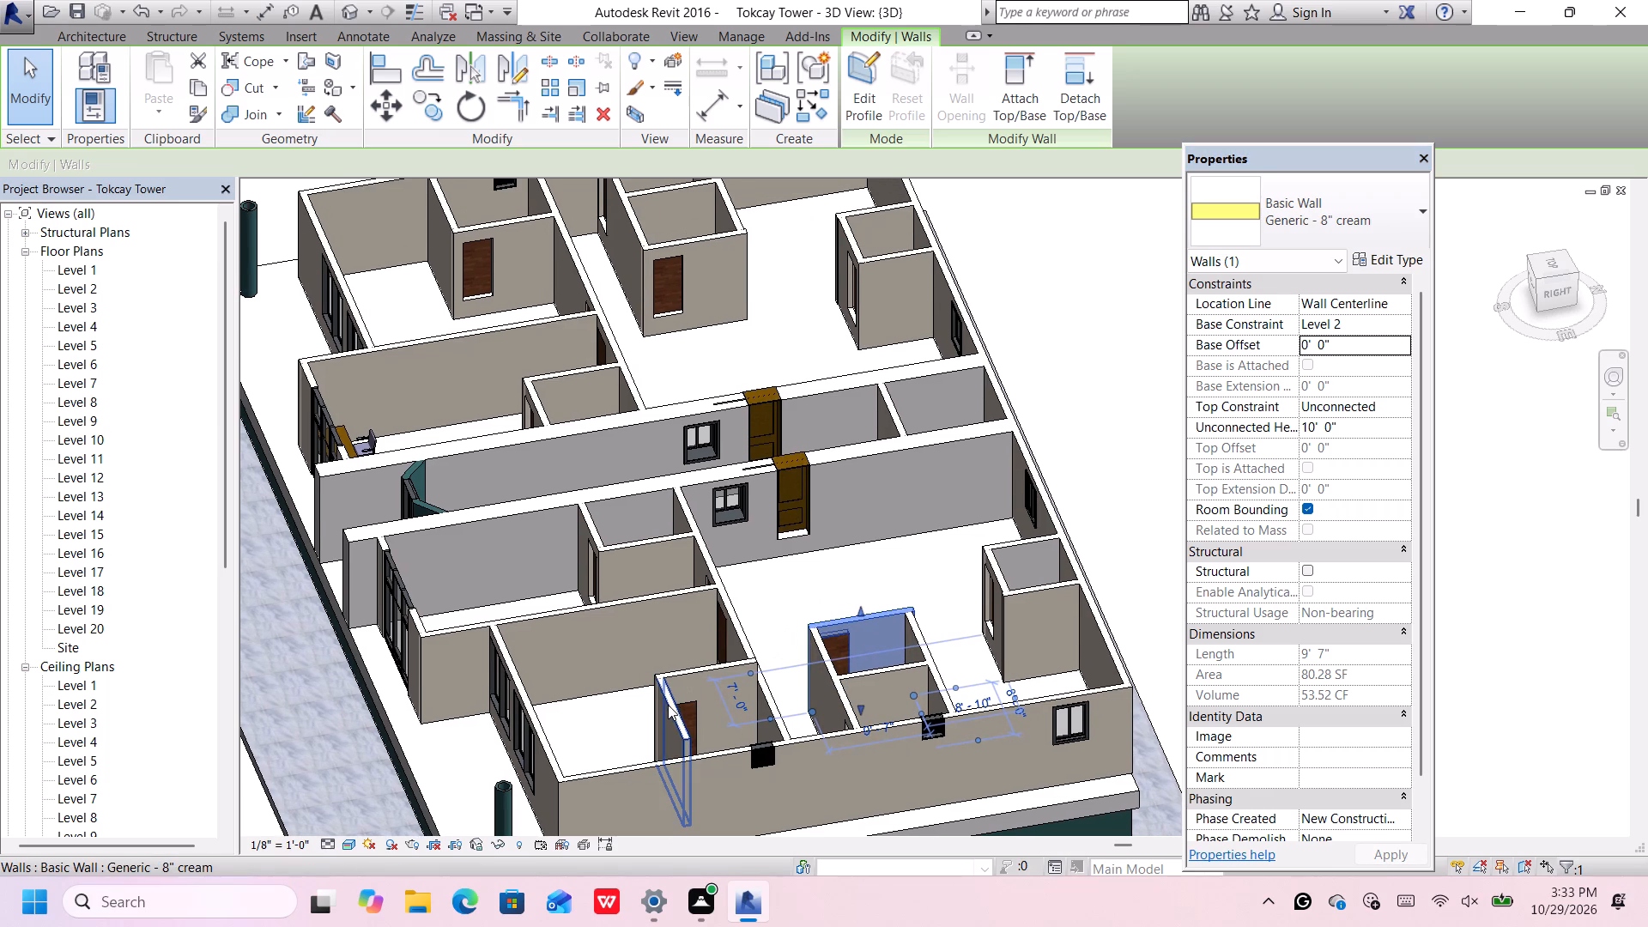
pyautogui.click(666, 702)
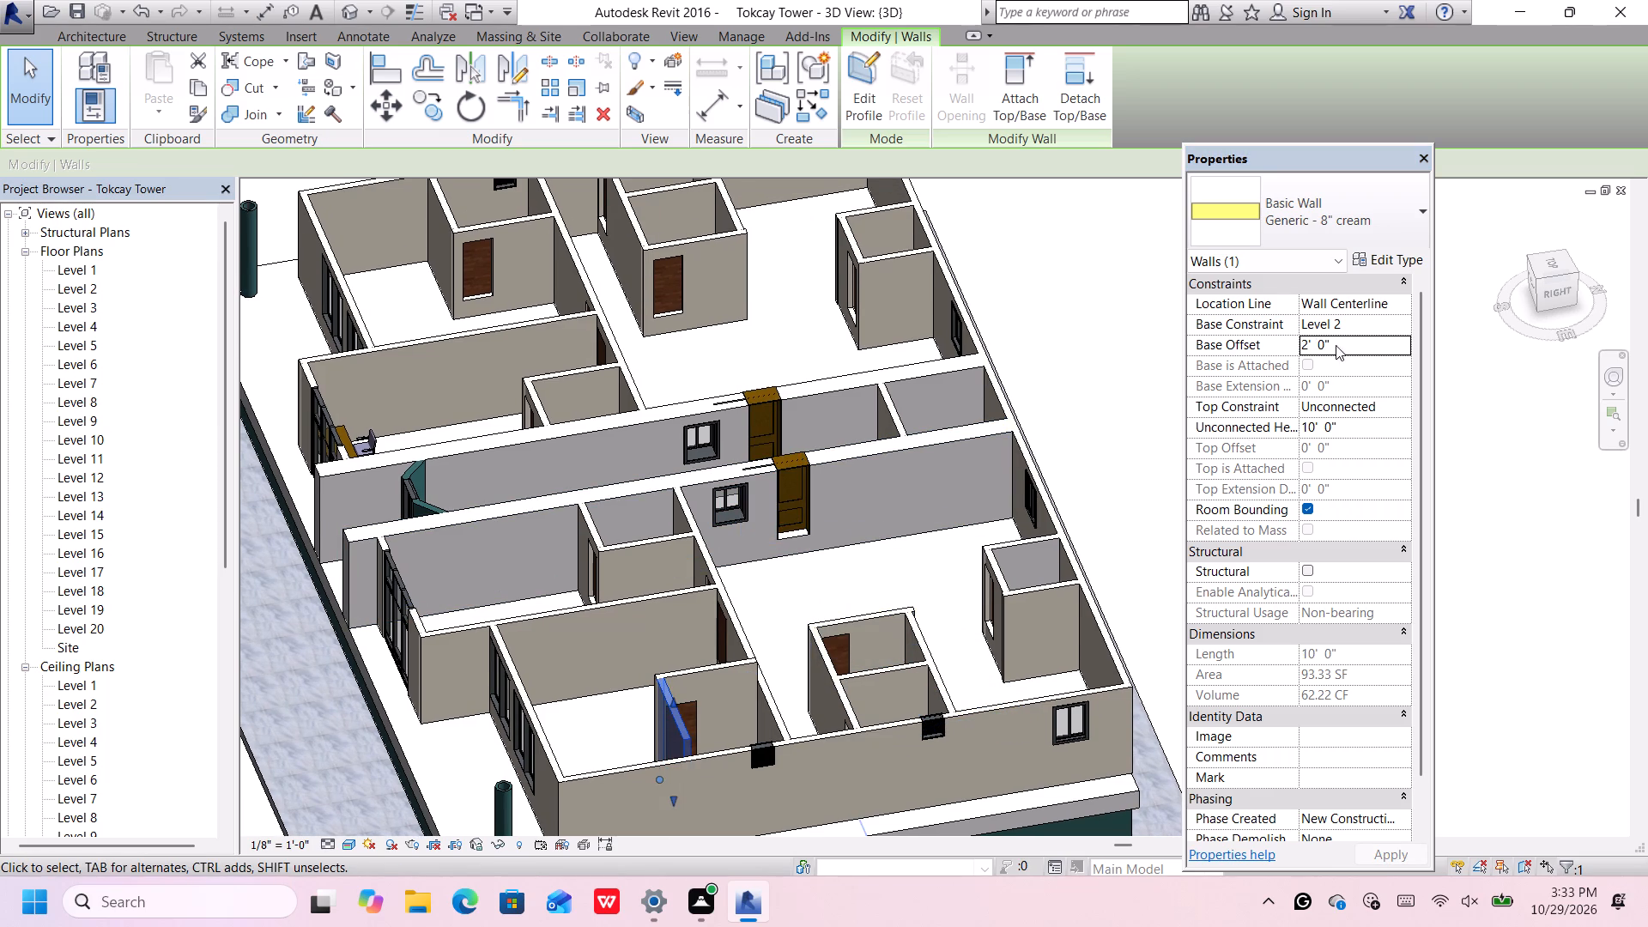
pyautogui.click(1344, 346)
pyautogui.press('BackSpace')
pyautogui.press('0')
pyautogui.press('Return')
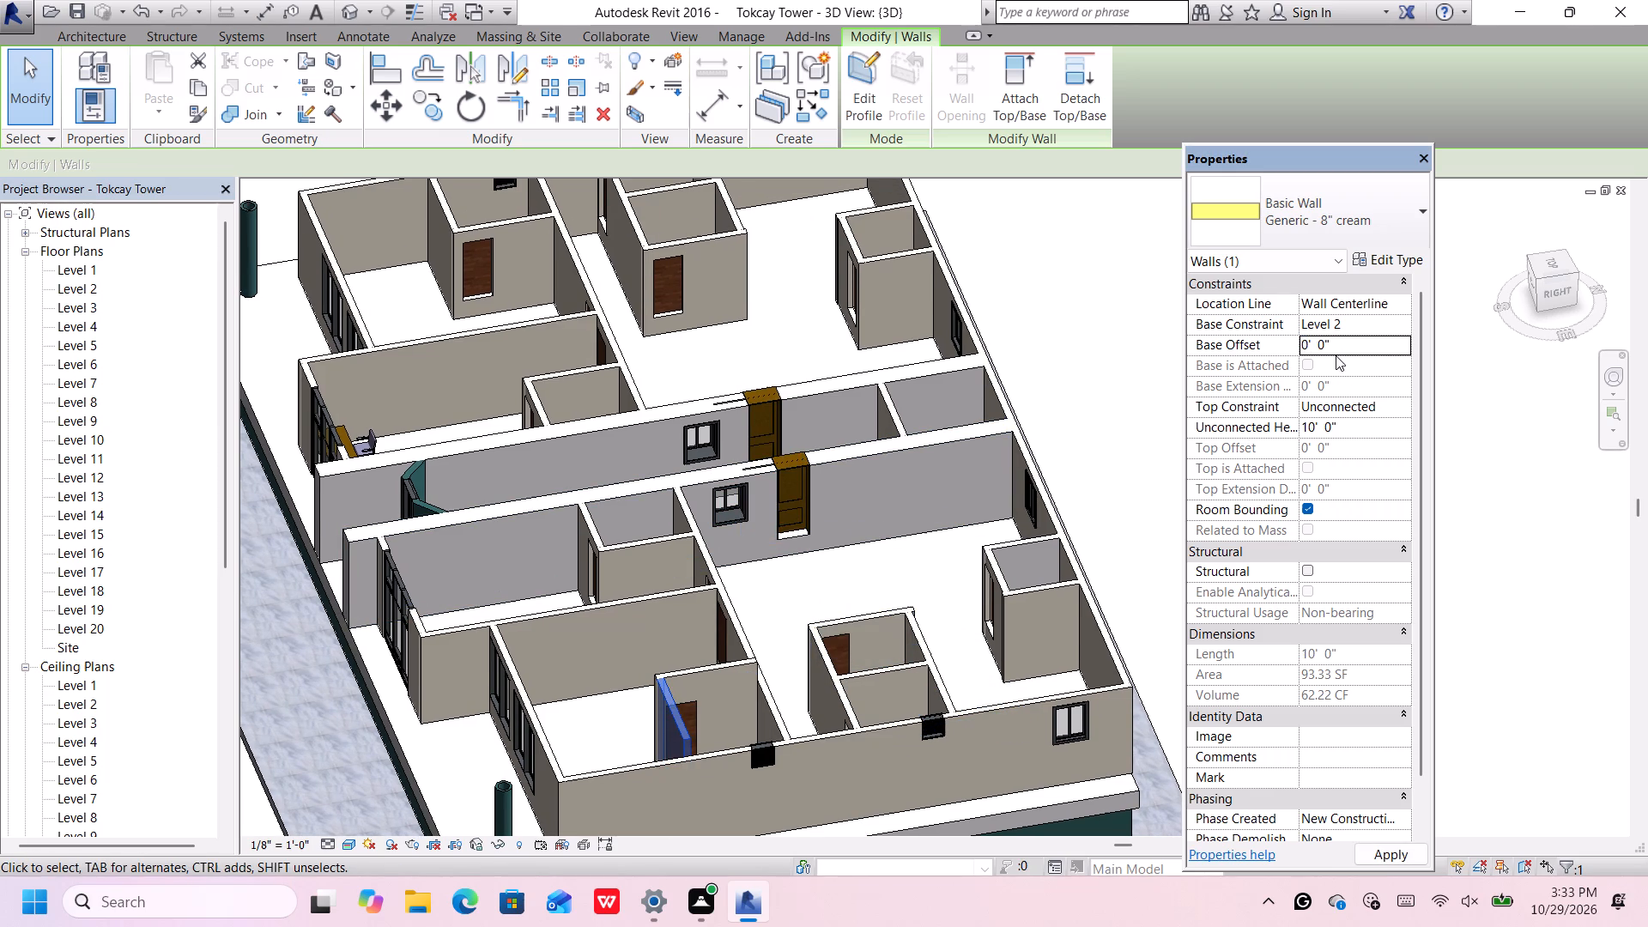
# Set the base offset of the 9' 6" cream wall with the door in that same small room to 0'.
pyautogui.click(689, 671)
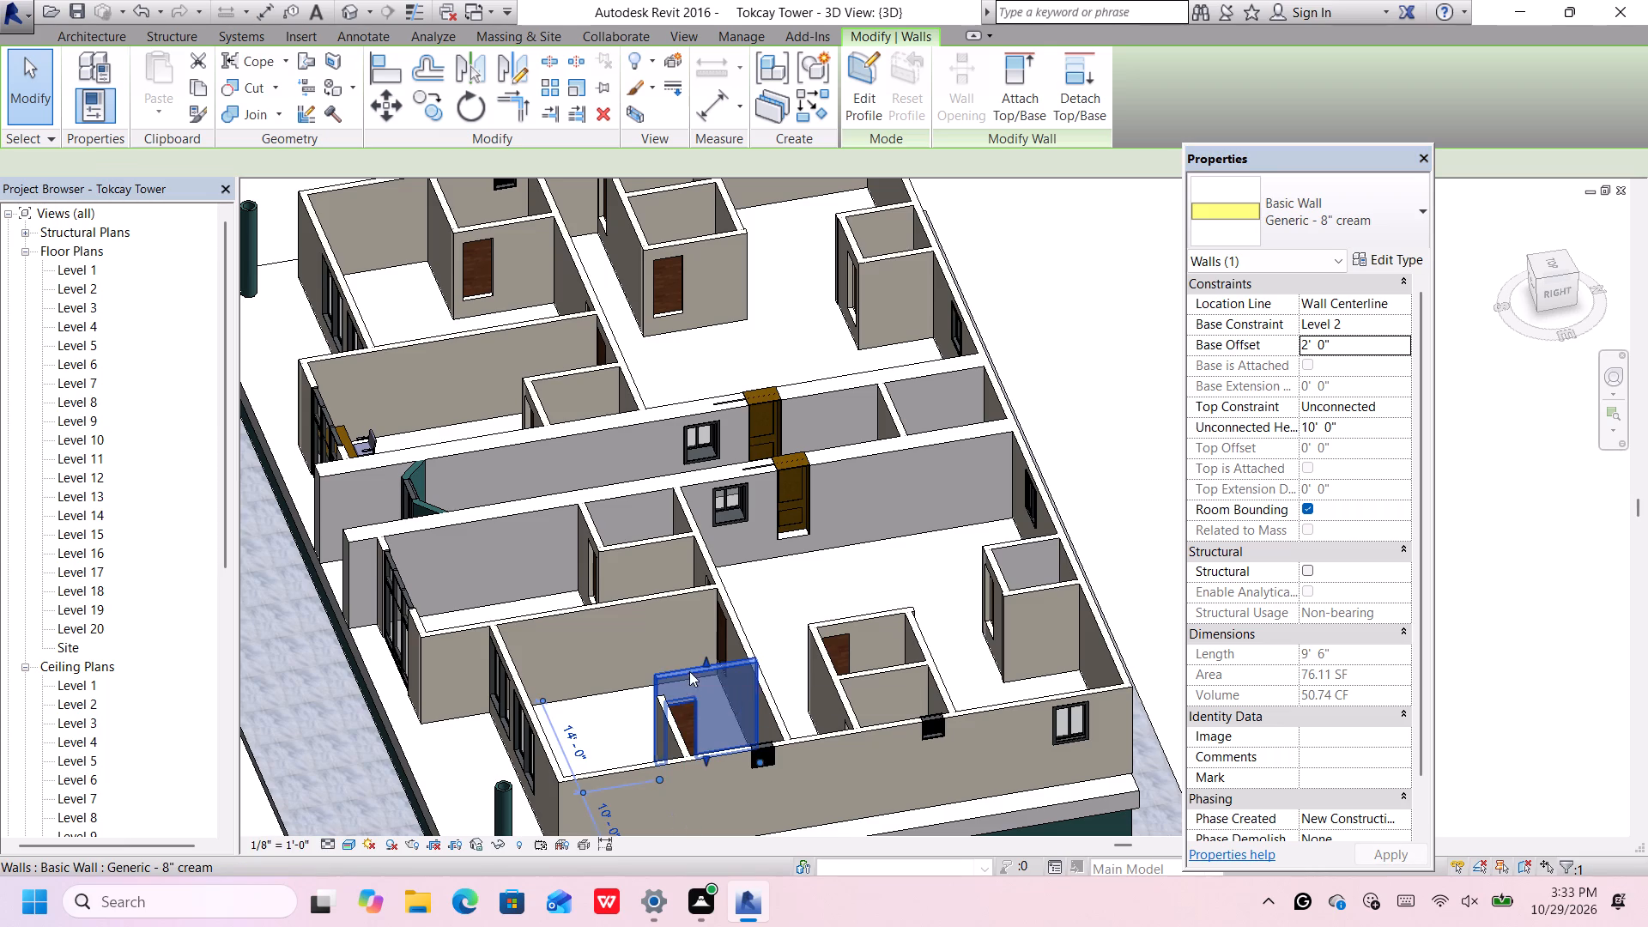
pyautogui.click(1339, 342)
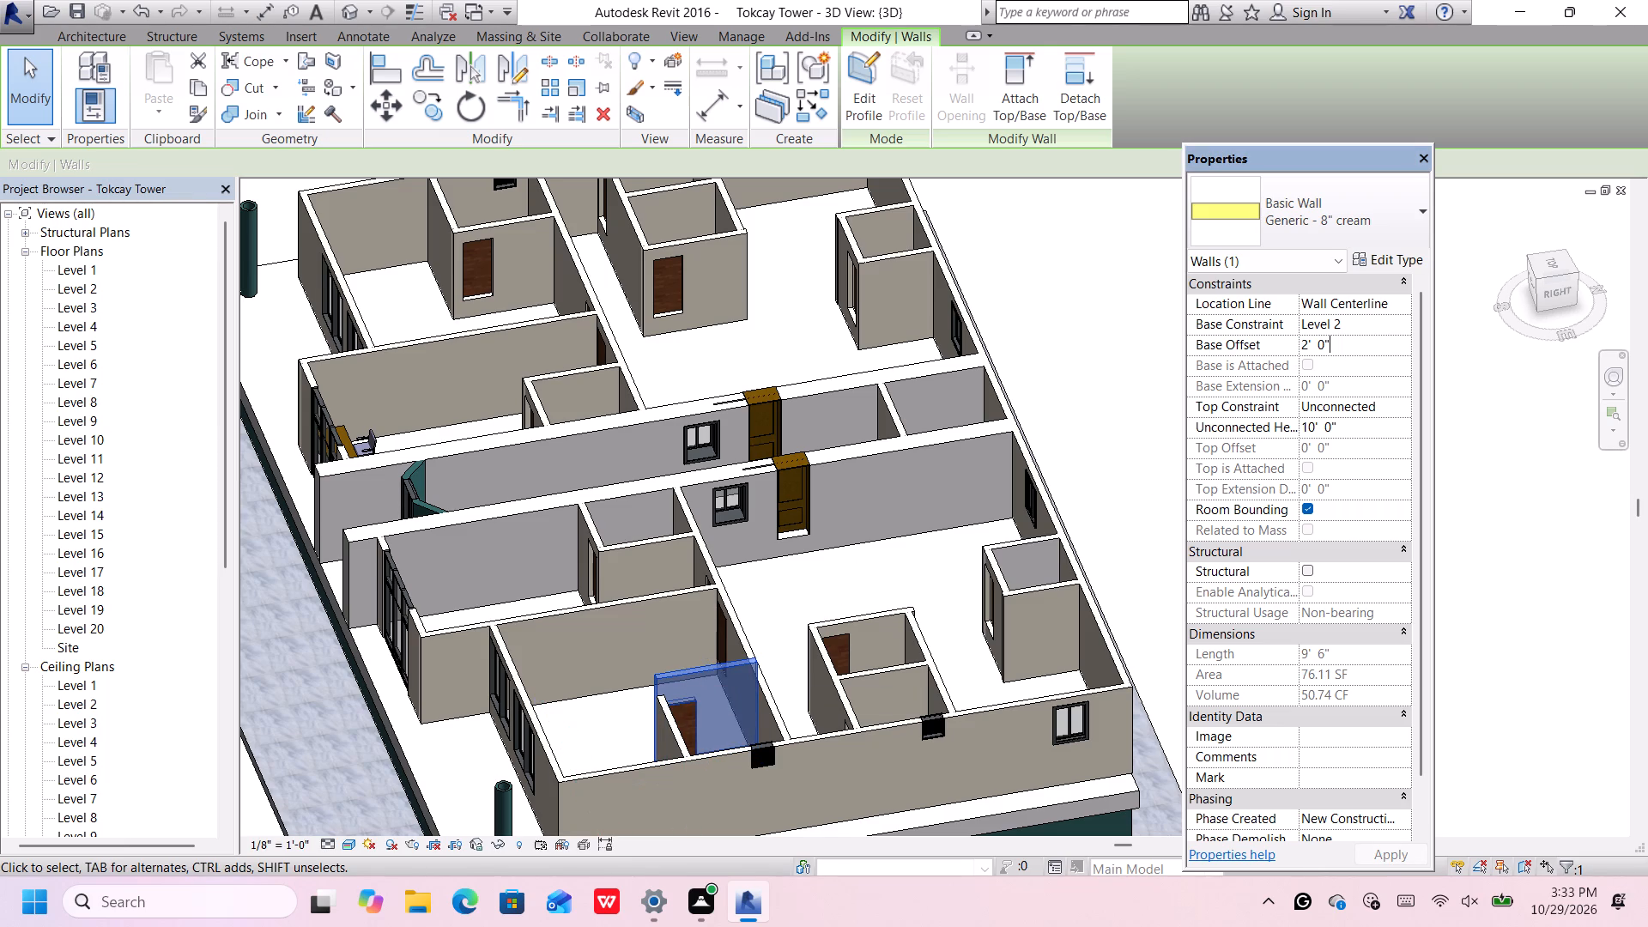
pyautogui.press('BackSpace')
pyautogui.press('BackSpace')
pyautogui.press('BackSpace')
pyautogui.press('BackSpace')
pyautogui.press('BackSpace')
pyautogui.press('BackSpace')
pyautogui.press('BackSpace')
pyautogui.press('BackSpace')
pyautogui.press('BackSpace')
pyautogui.press('BackSpace')
pyautogui.press('BackSpace')
pyautogui.press('BackSpace')
pyautogui.press('0')
pyautogui.press('Return')
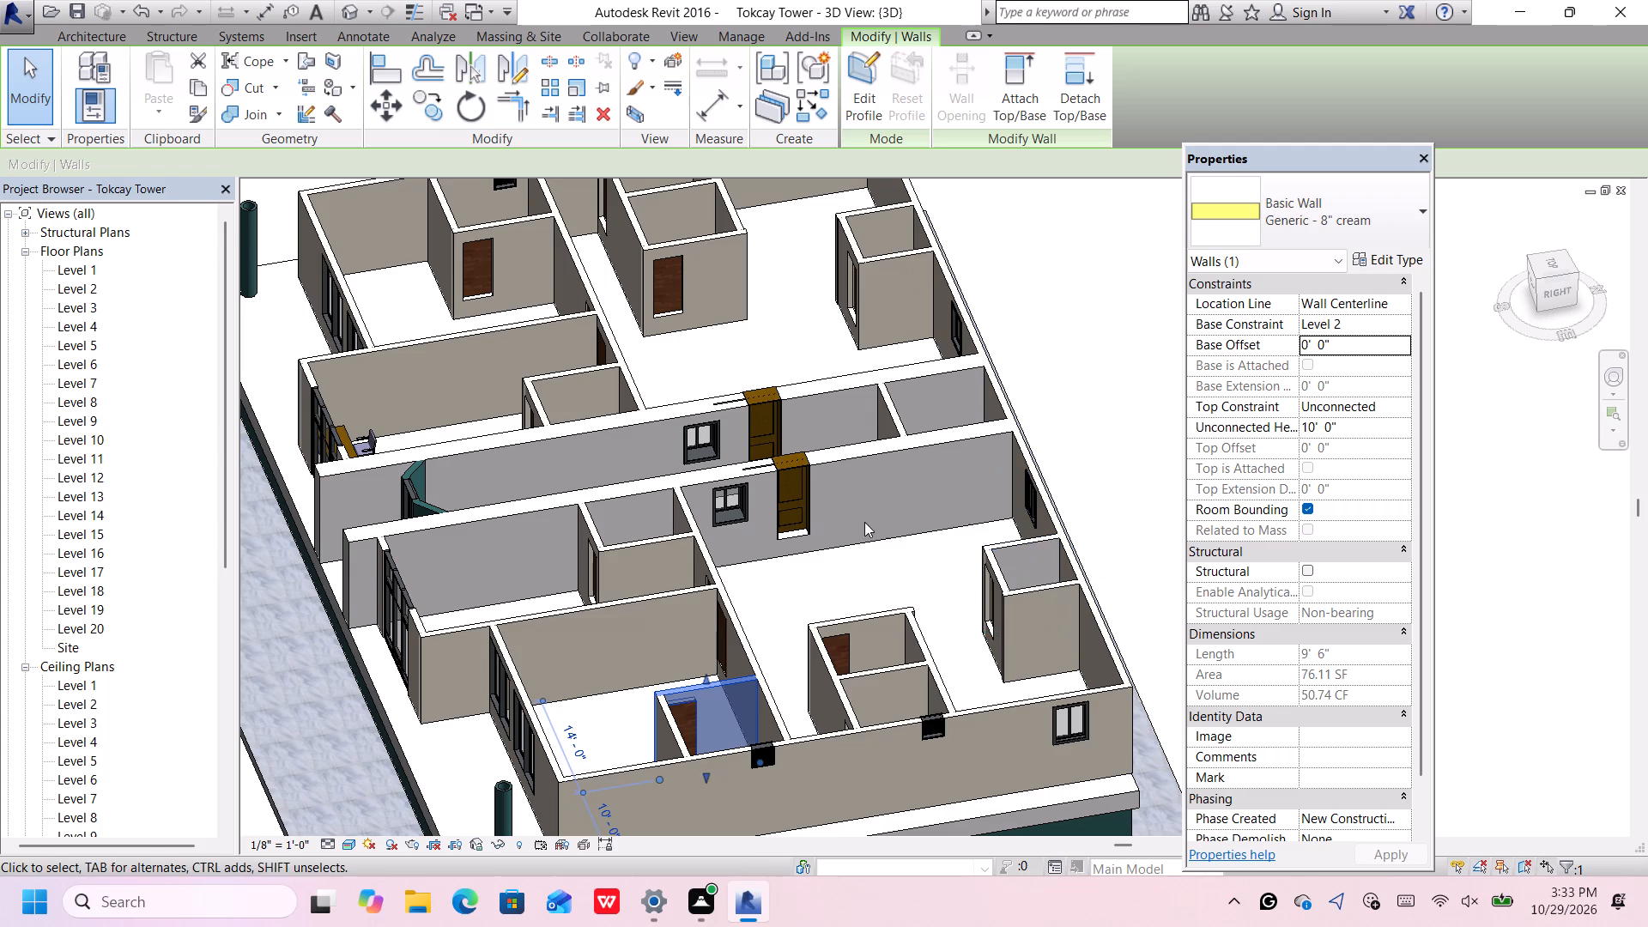
# Set the sill height of the wood pocket door in the large room's grey wall to 0'.
pyautogui.scroll(1, 849, 519)
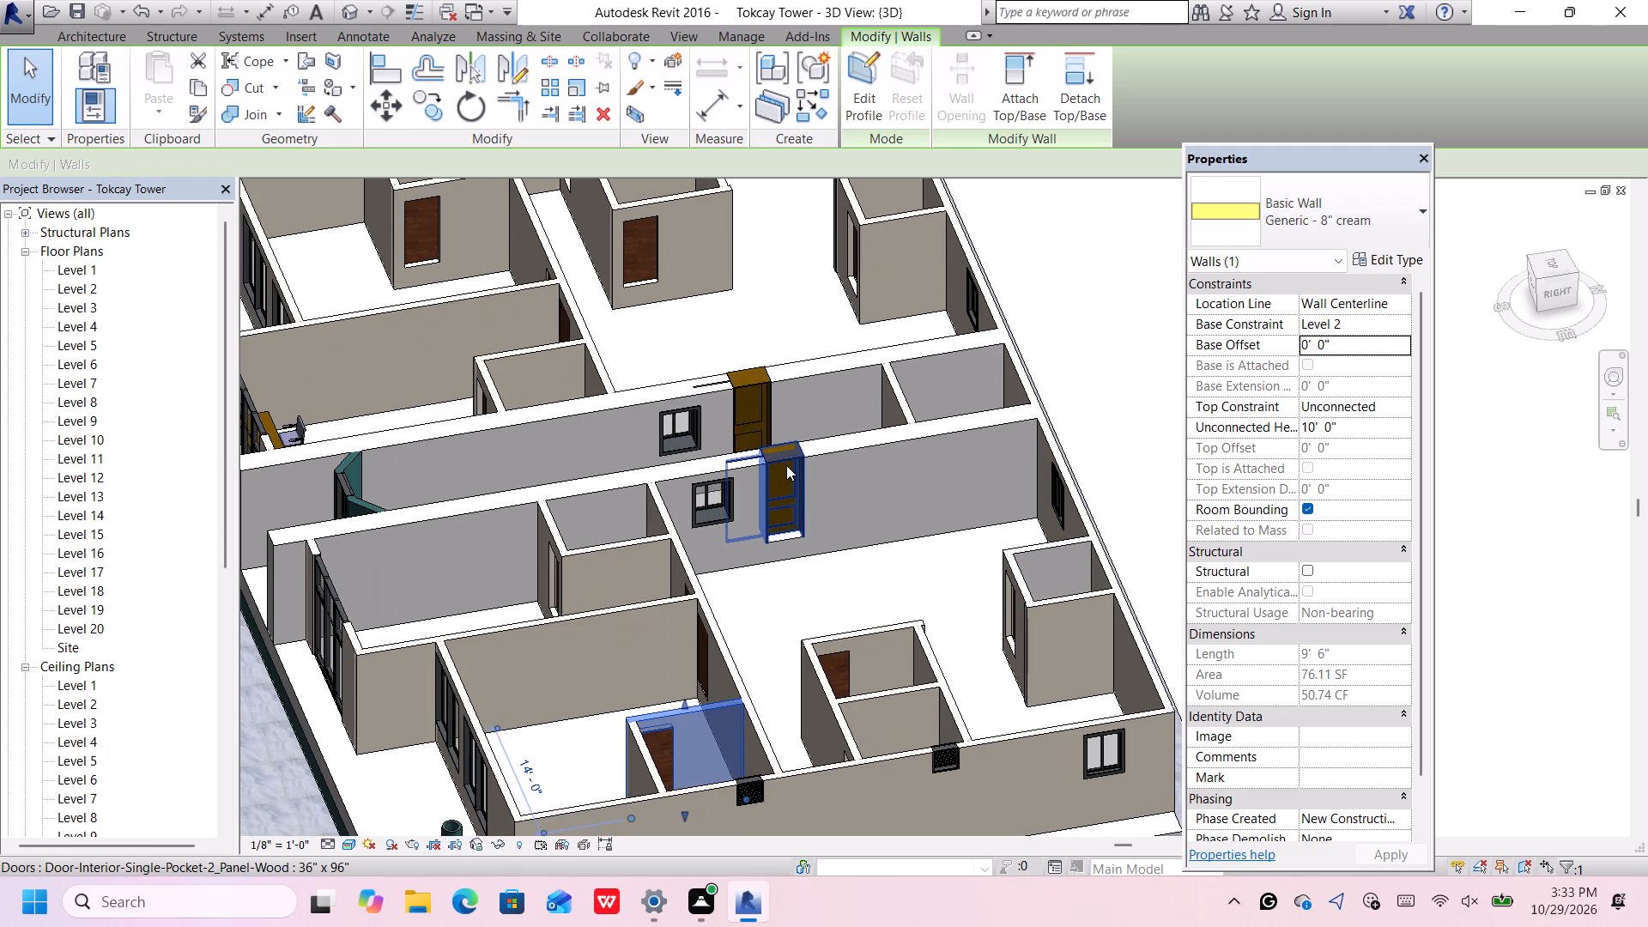
pyautogui.click(787, 465)
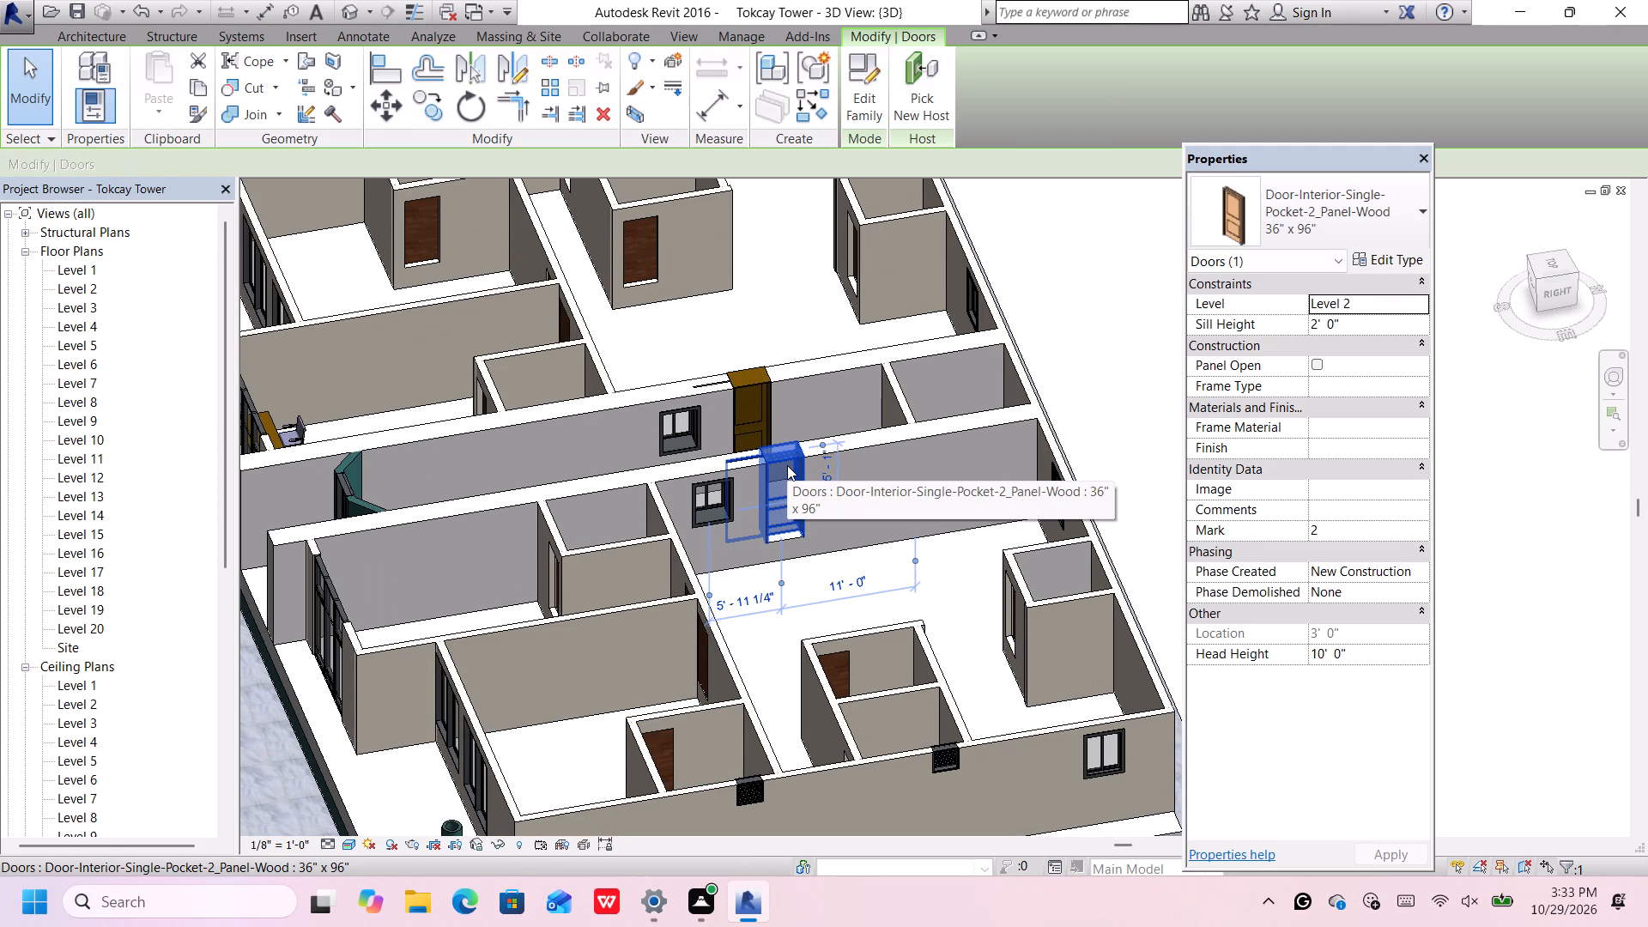
pyautogui.click(1377, 321)
pyautogui.press('BackSpace')
pyautogui.press('9')
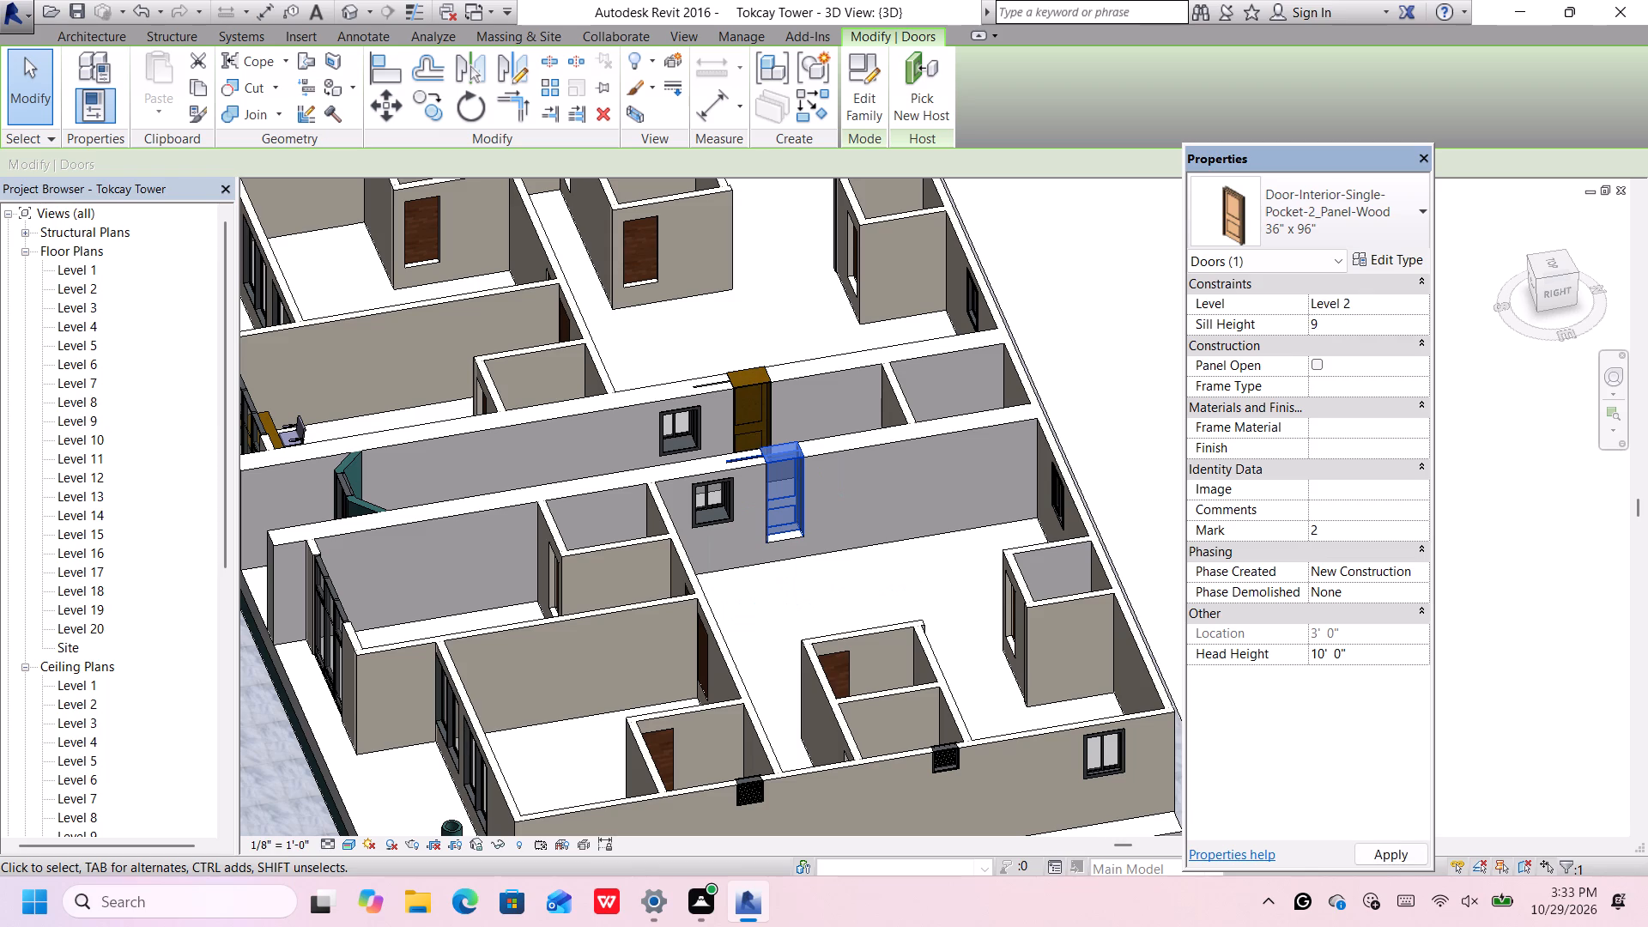
pyautogui.press('BackSpace')
pyautogui.press('0')
pyautogui.press('Return')
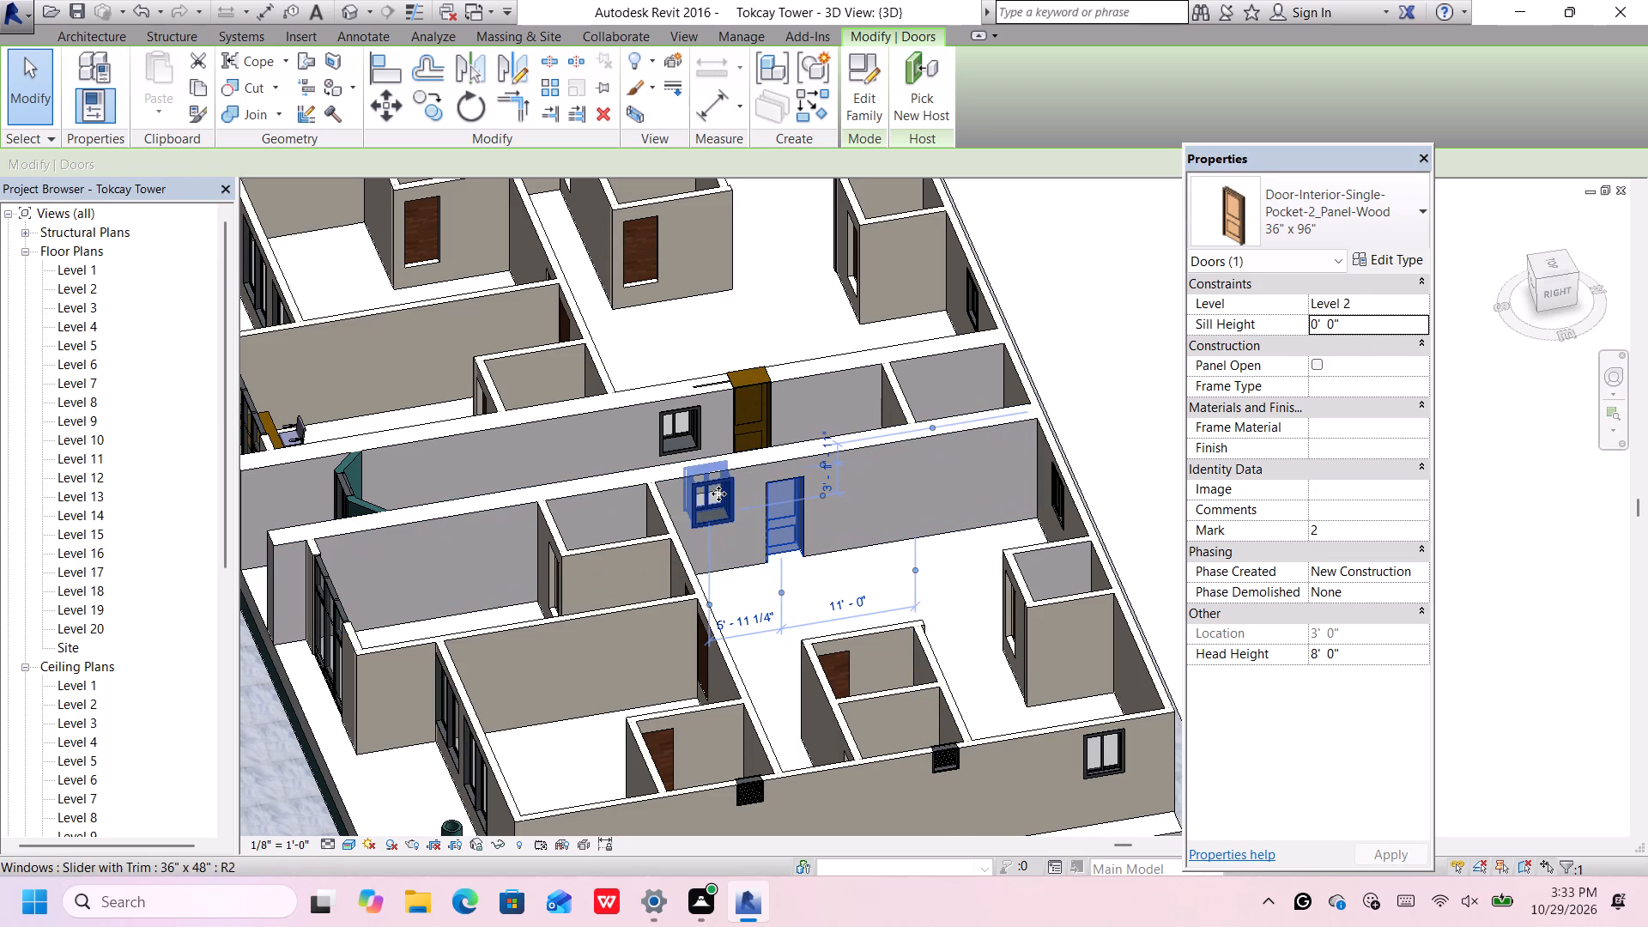
# Set the sill height of the 36" x 48" slider window beside that pocket door to 4'.
pyautogui.scroll(3, 715, 518)
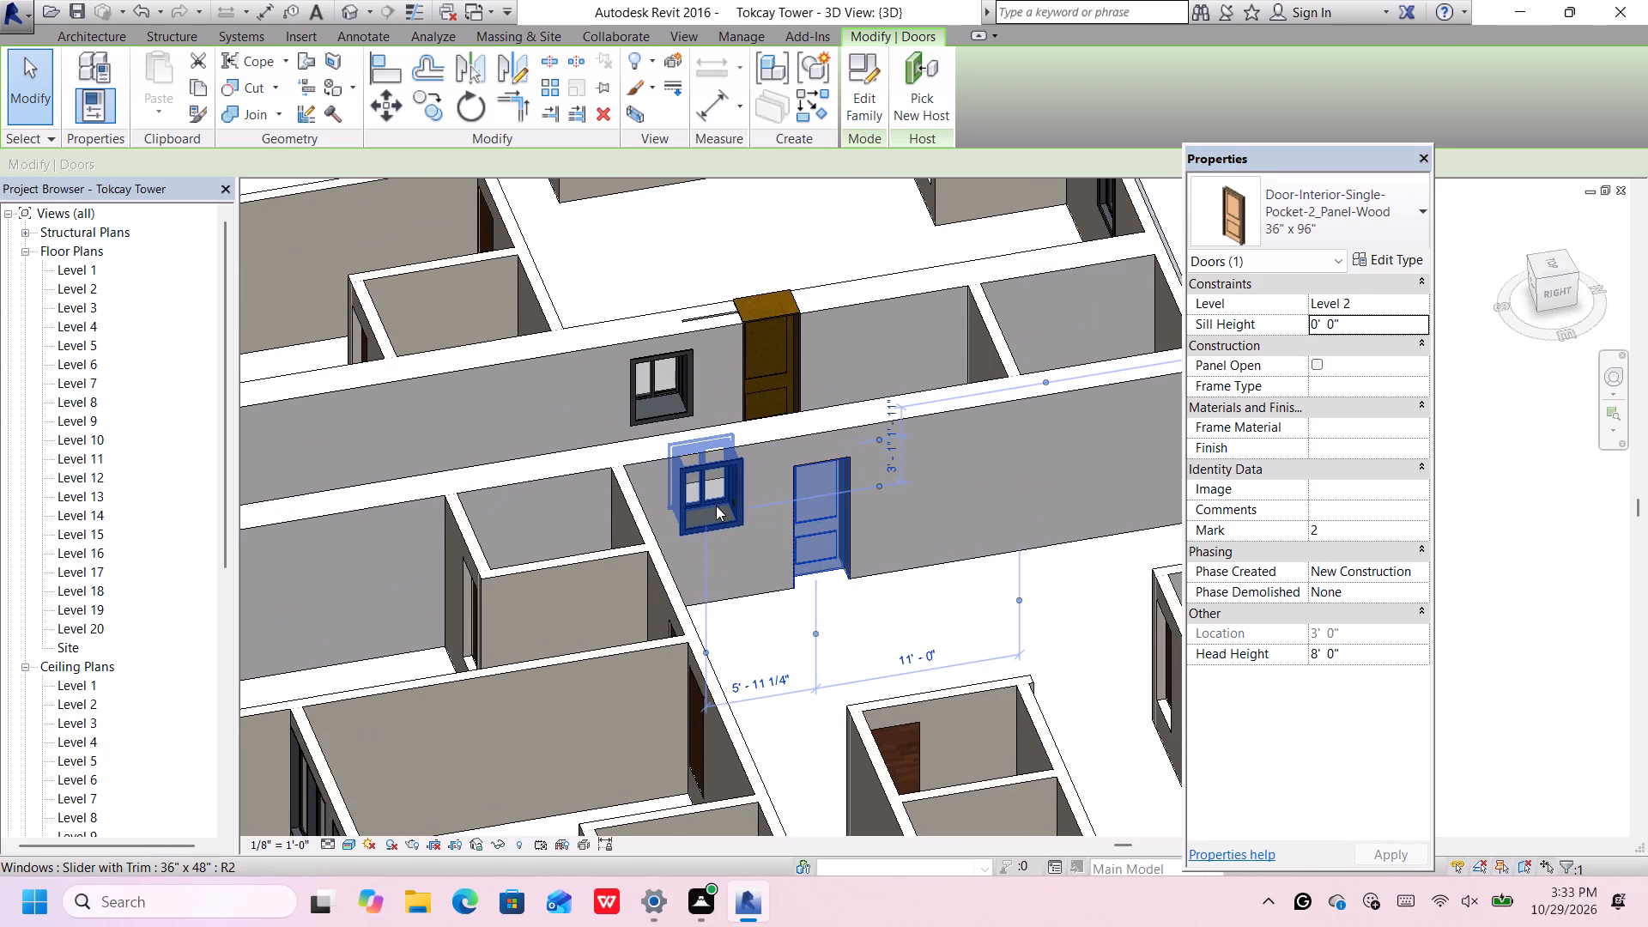
pyautogui.click(715, 517)
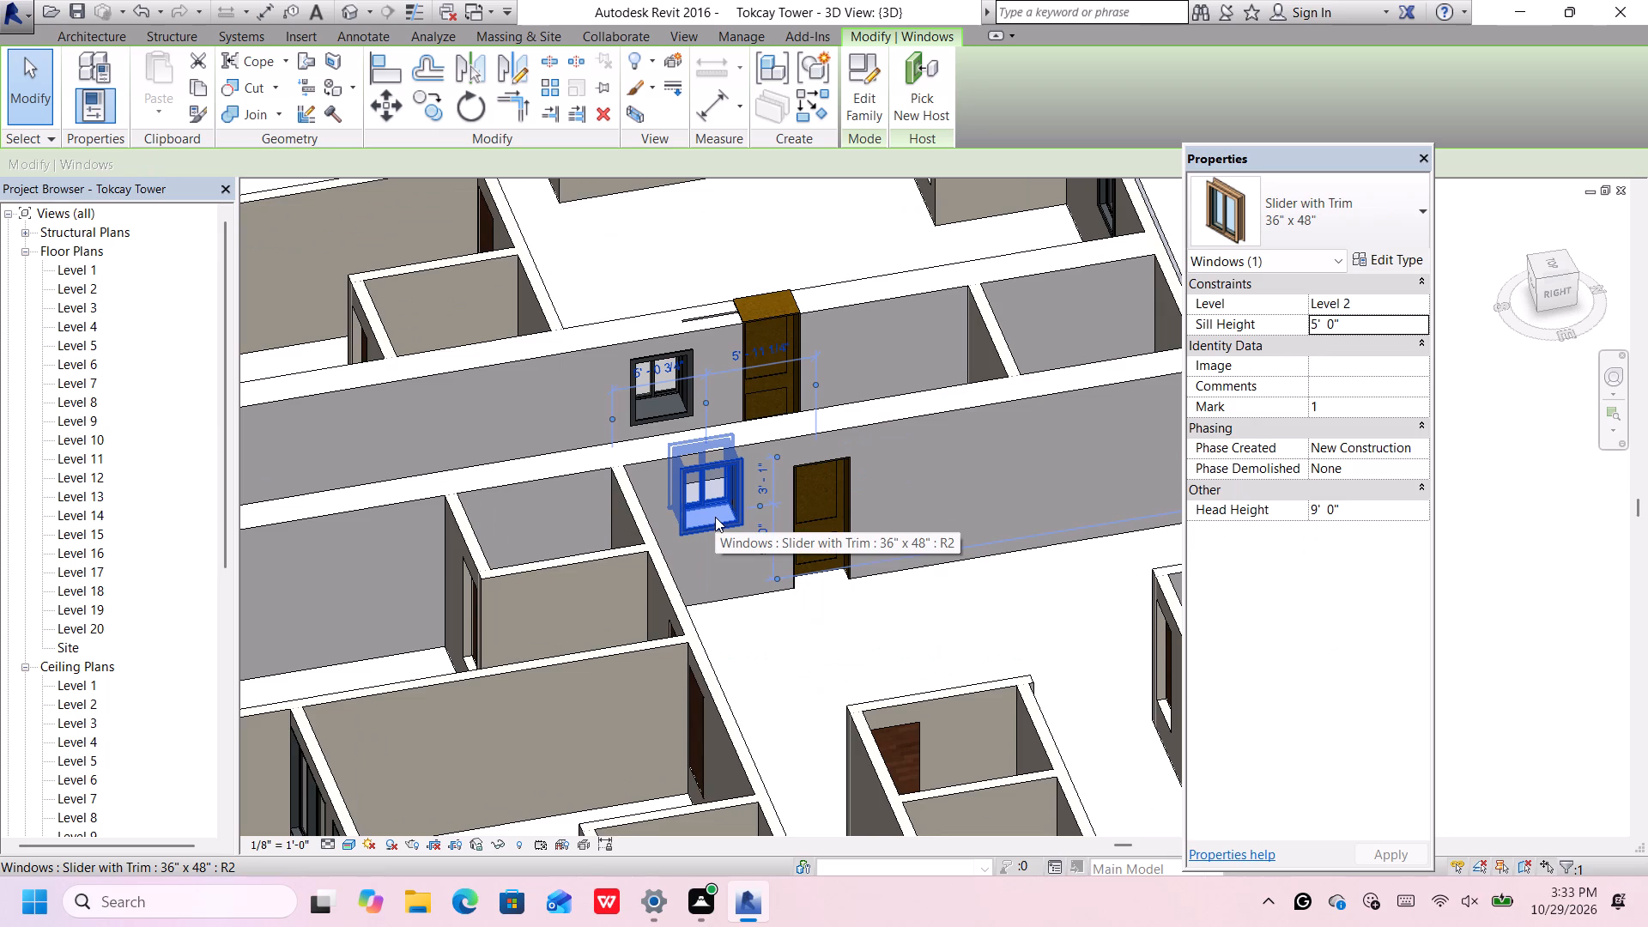
pyautogui.click(1355, 323)
pyautogui.press('BackSpace')
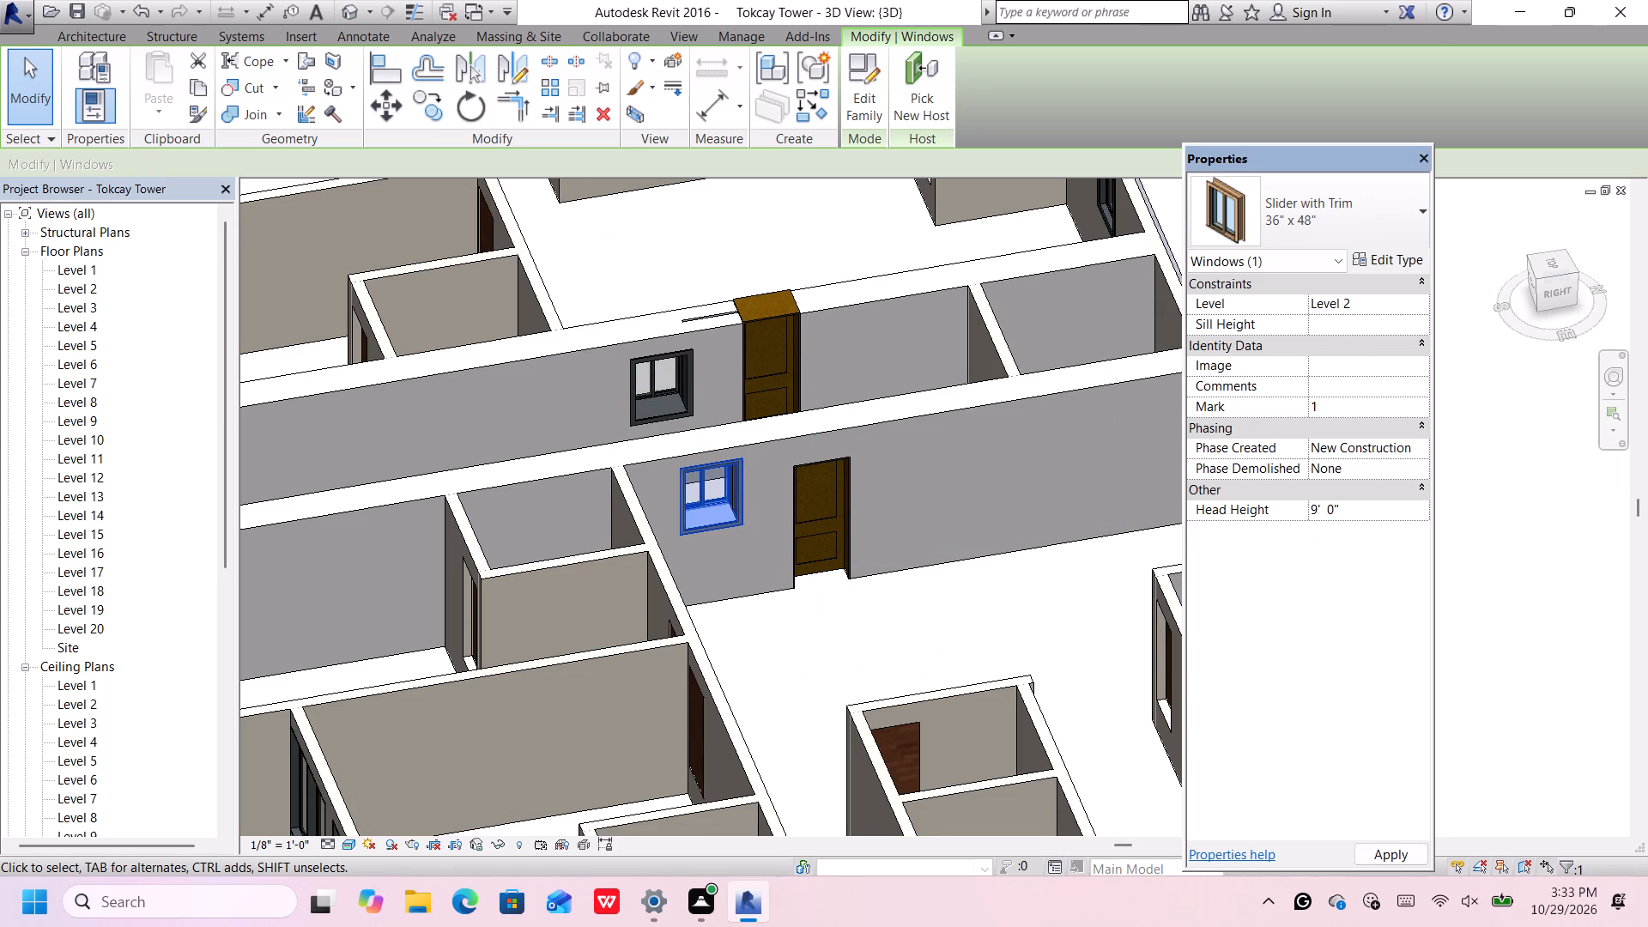
pyautogui.write("4'")
pyautogui.press('Return')
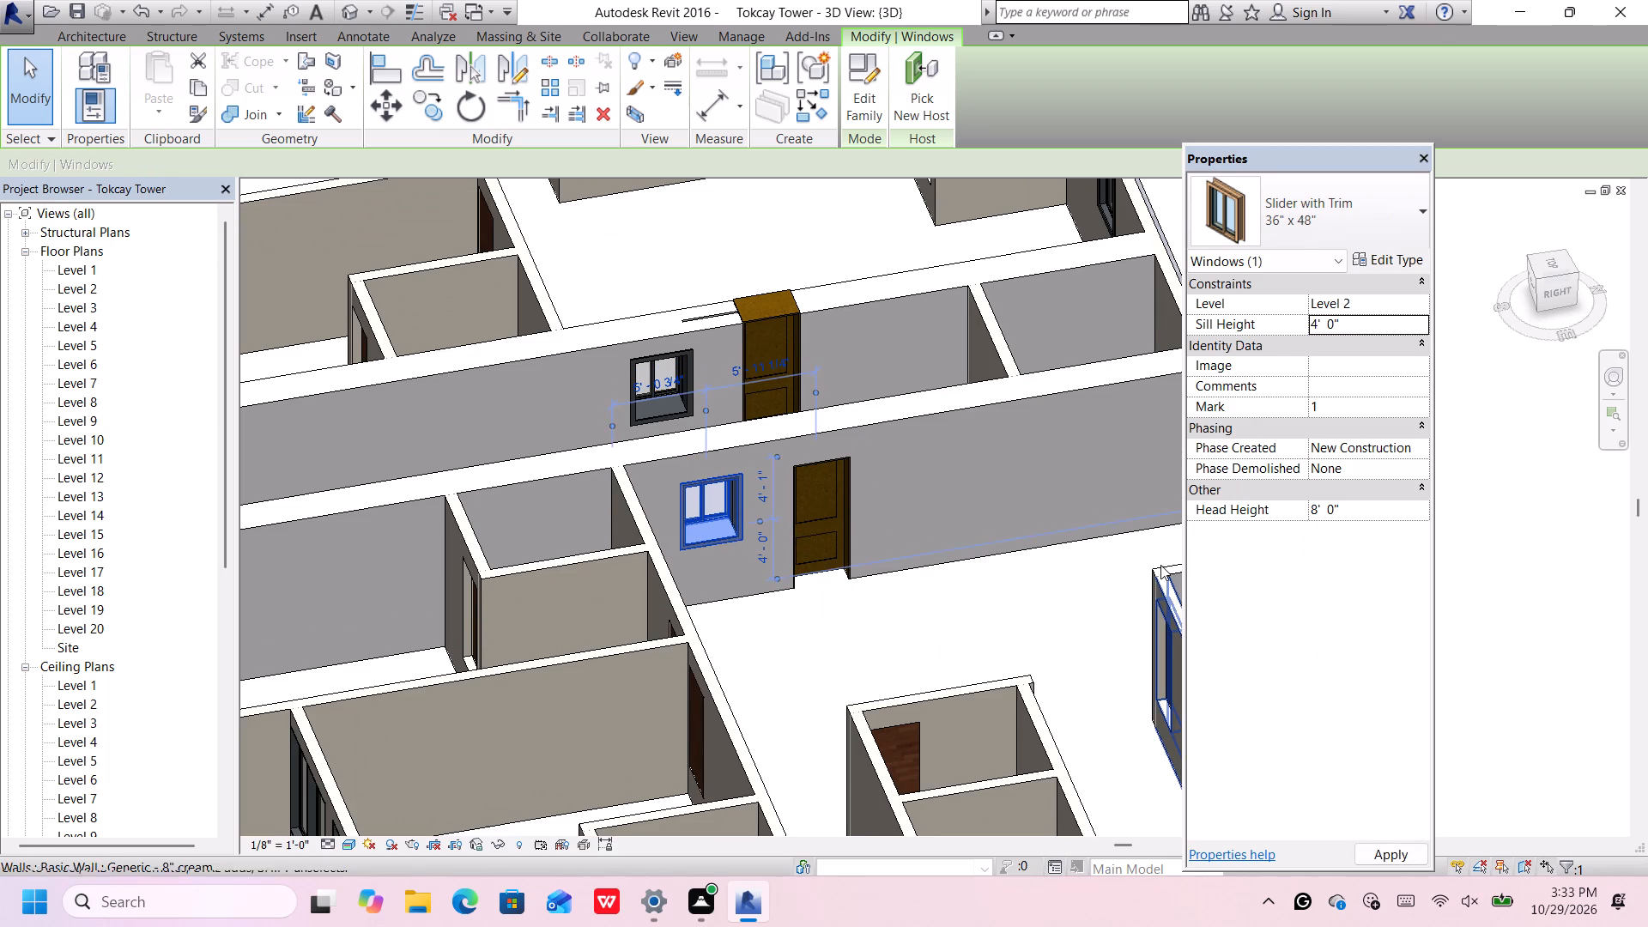
# Set the sill height of the 36" x 48" slider window in the parallel grey wall across the corridor to 4'.
pyautogui.scroll(3, 644, 364)
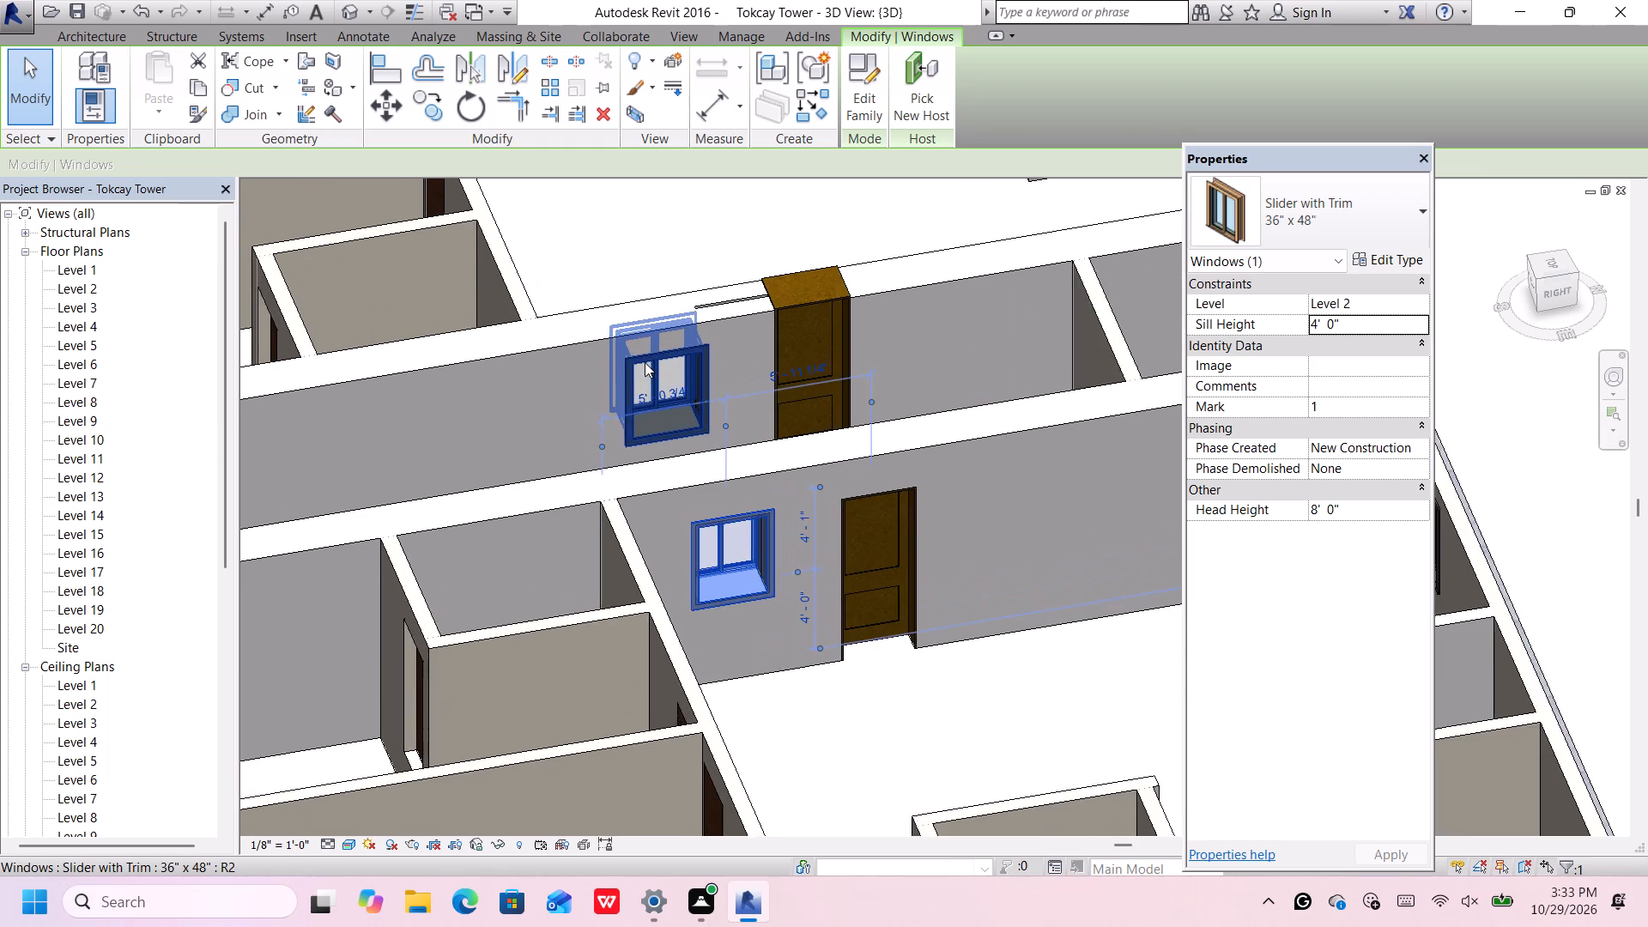
pyautogui.click(645, 361)
pyautogui.click(653, 357)
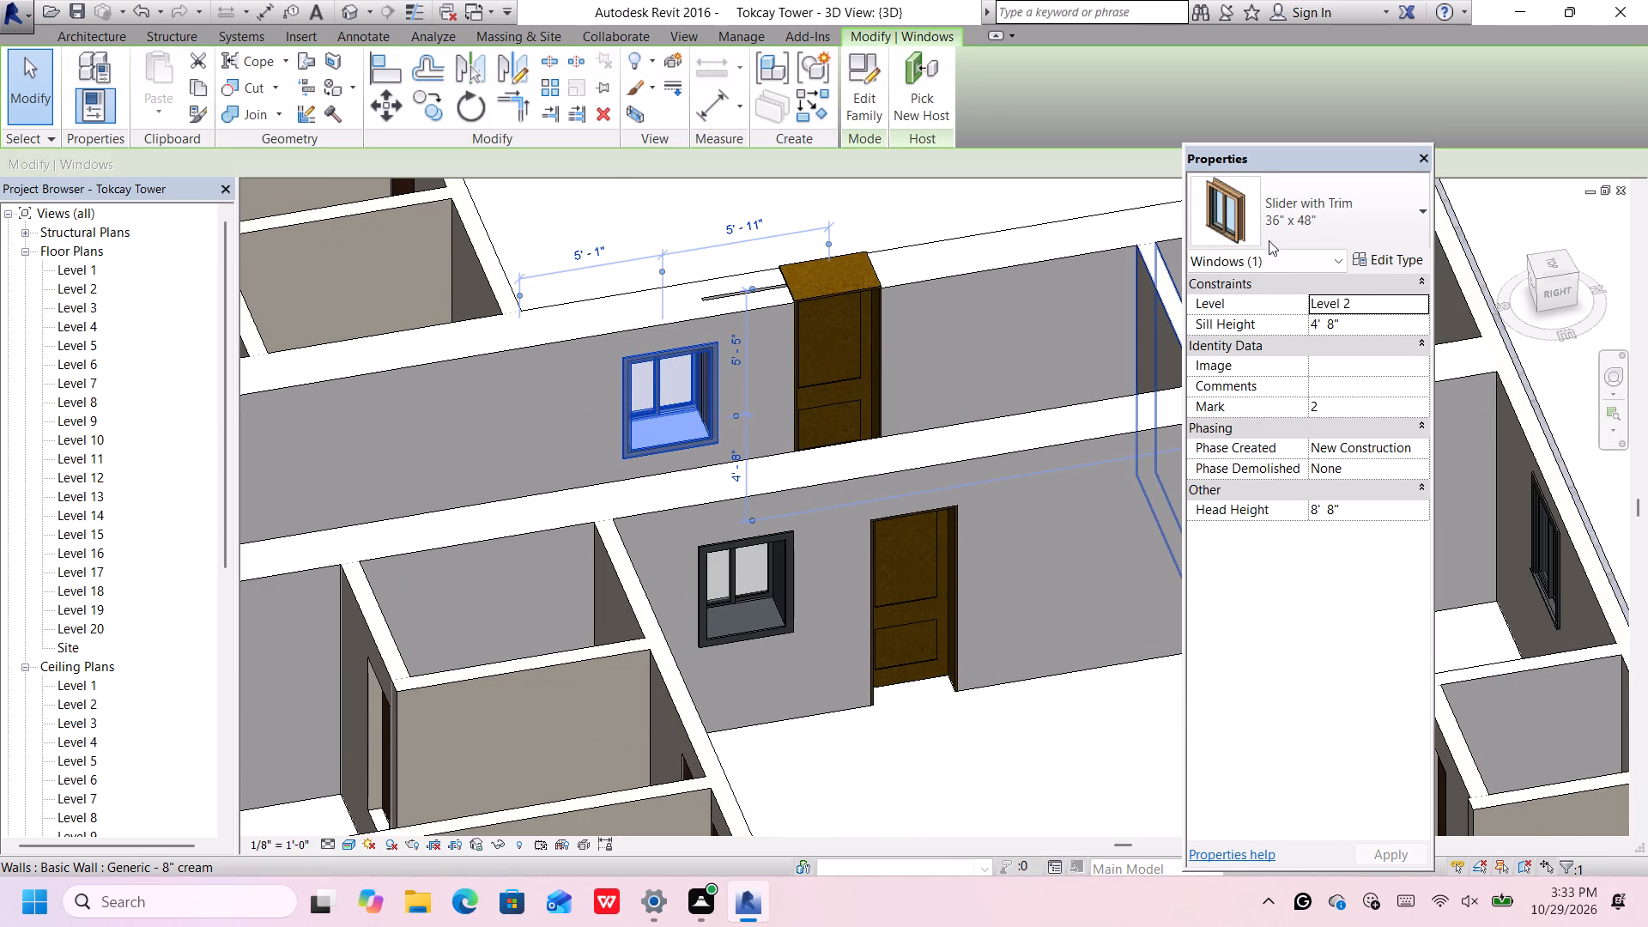
pyautogui.click(1366, 322)
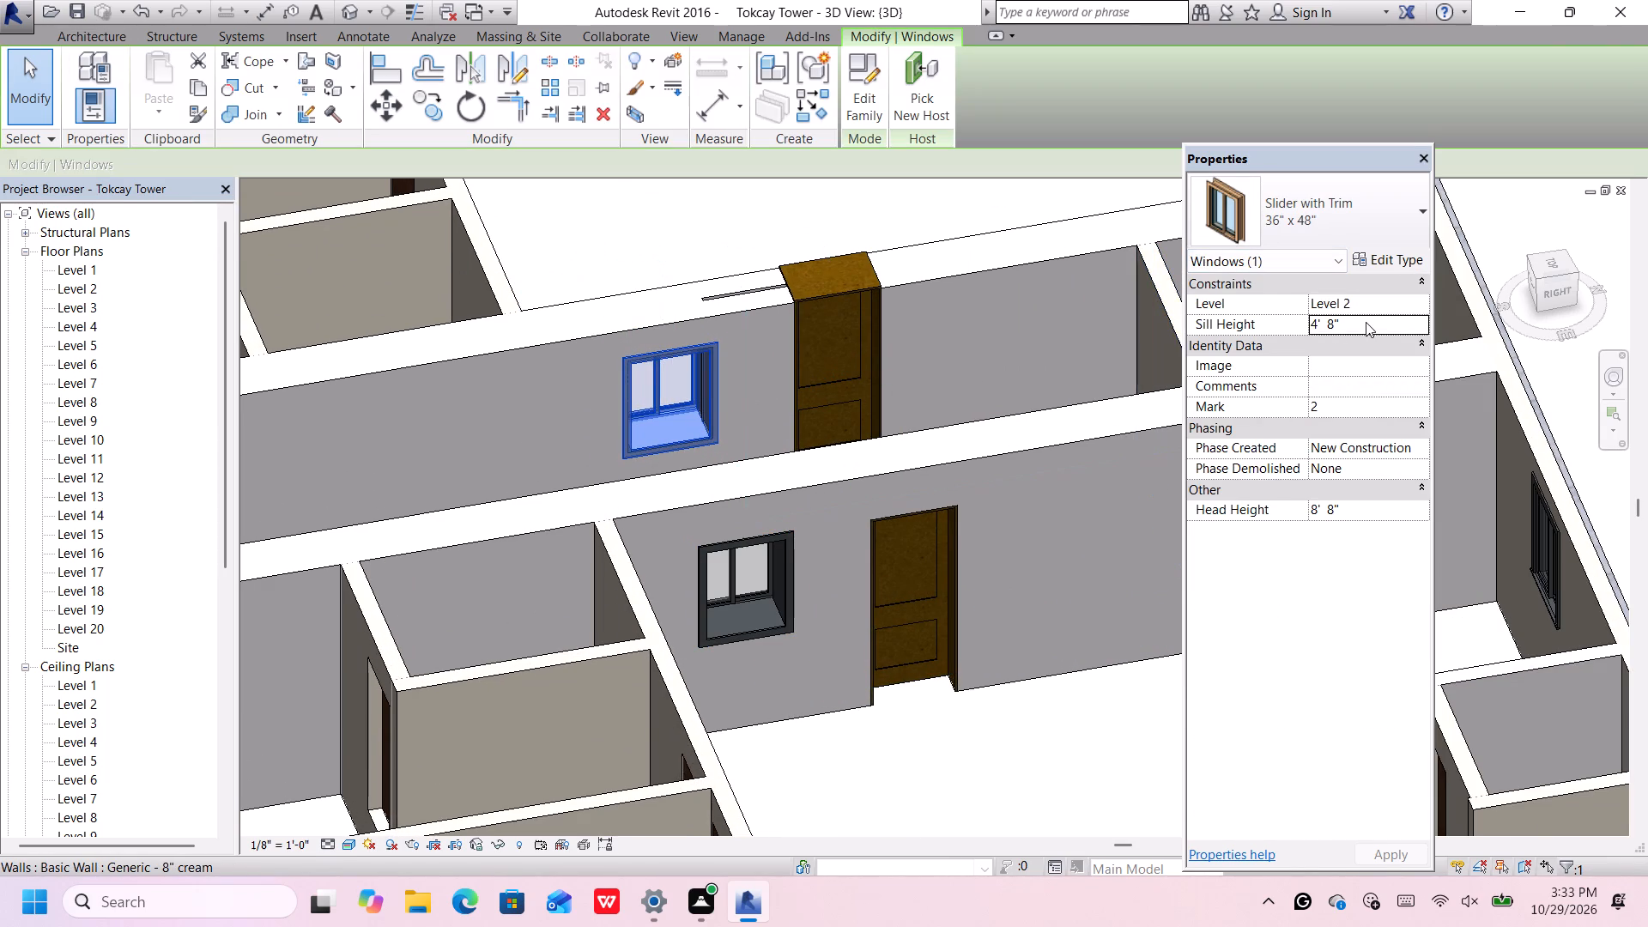
pyautogui.press('BackSpace')
pyautogui.write("4'")
pyautogui.press('Return')
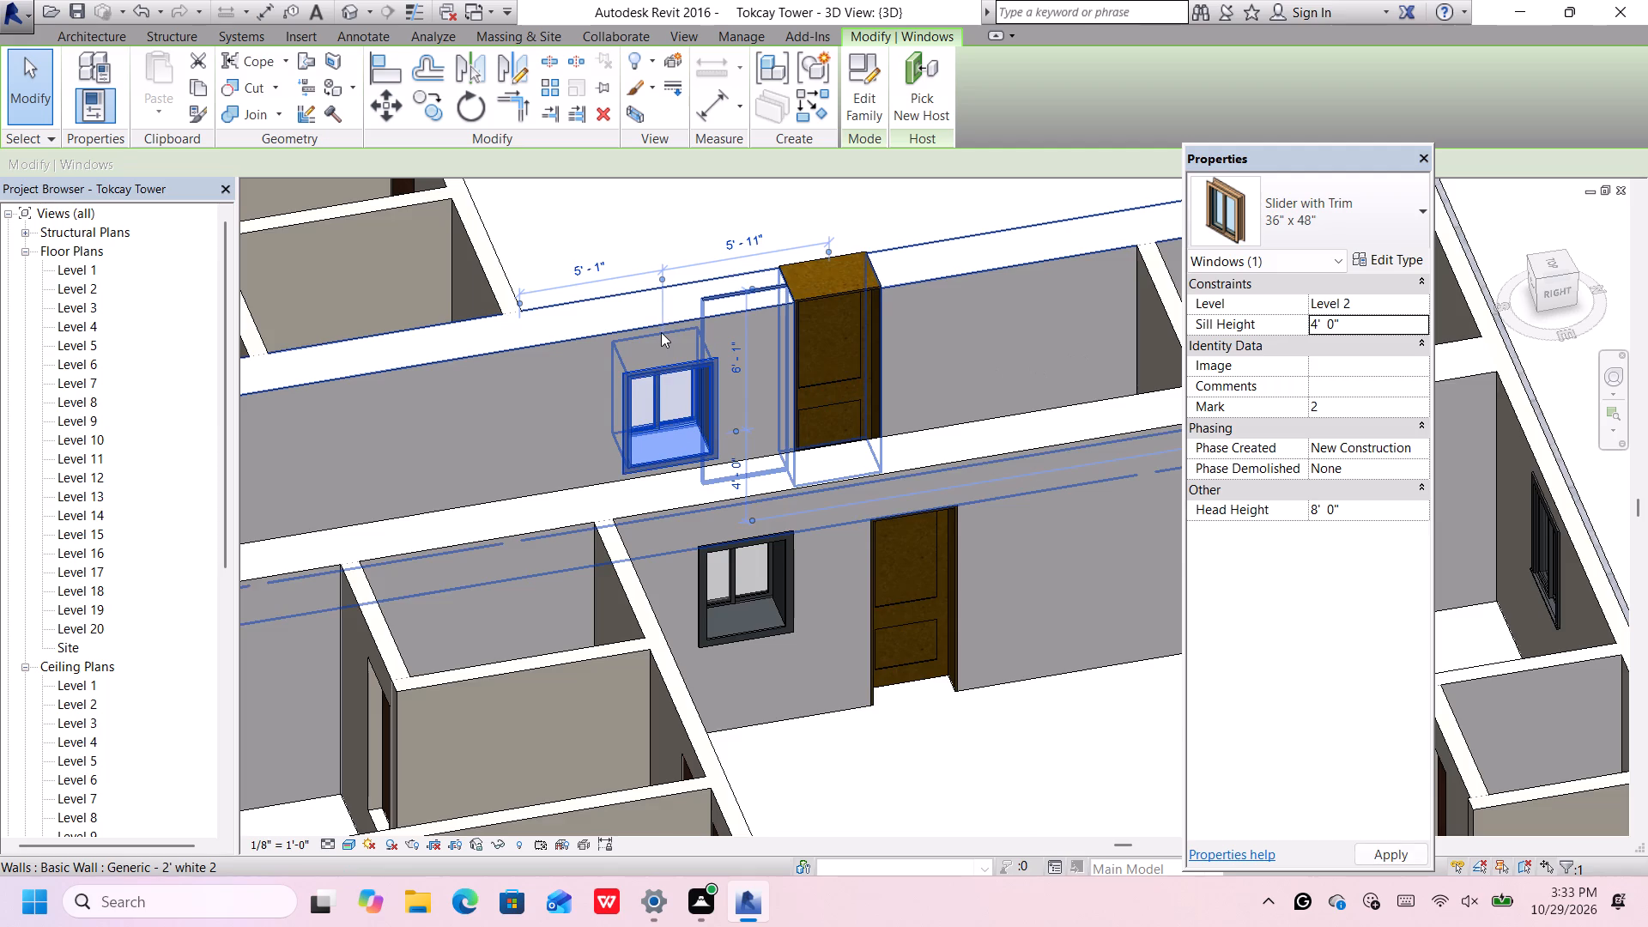
# Set the sill height of the 24" x 24" louver outside the two-room enclosure to 7'.
pyautogui.scroll(-11, 661, 332)
pyautogui.scroll(4, 890, 511)
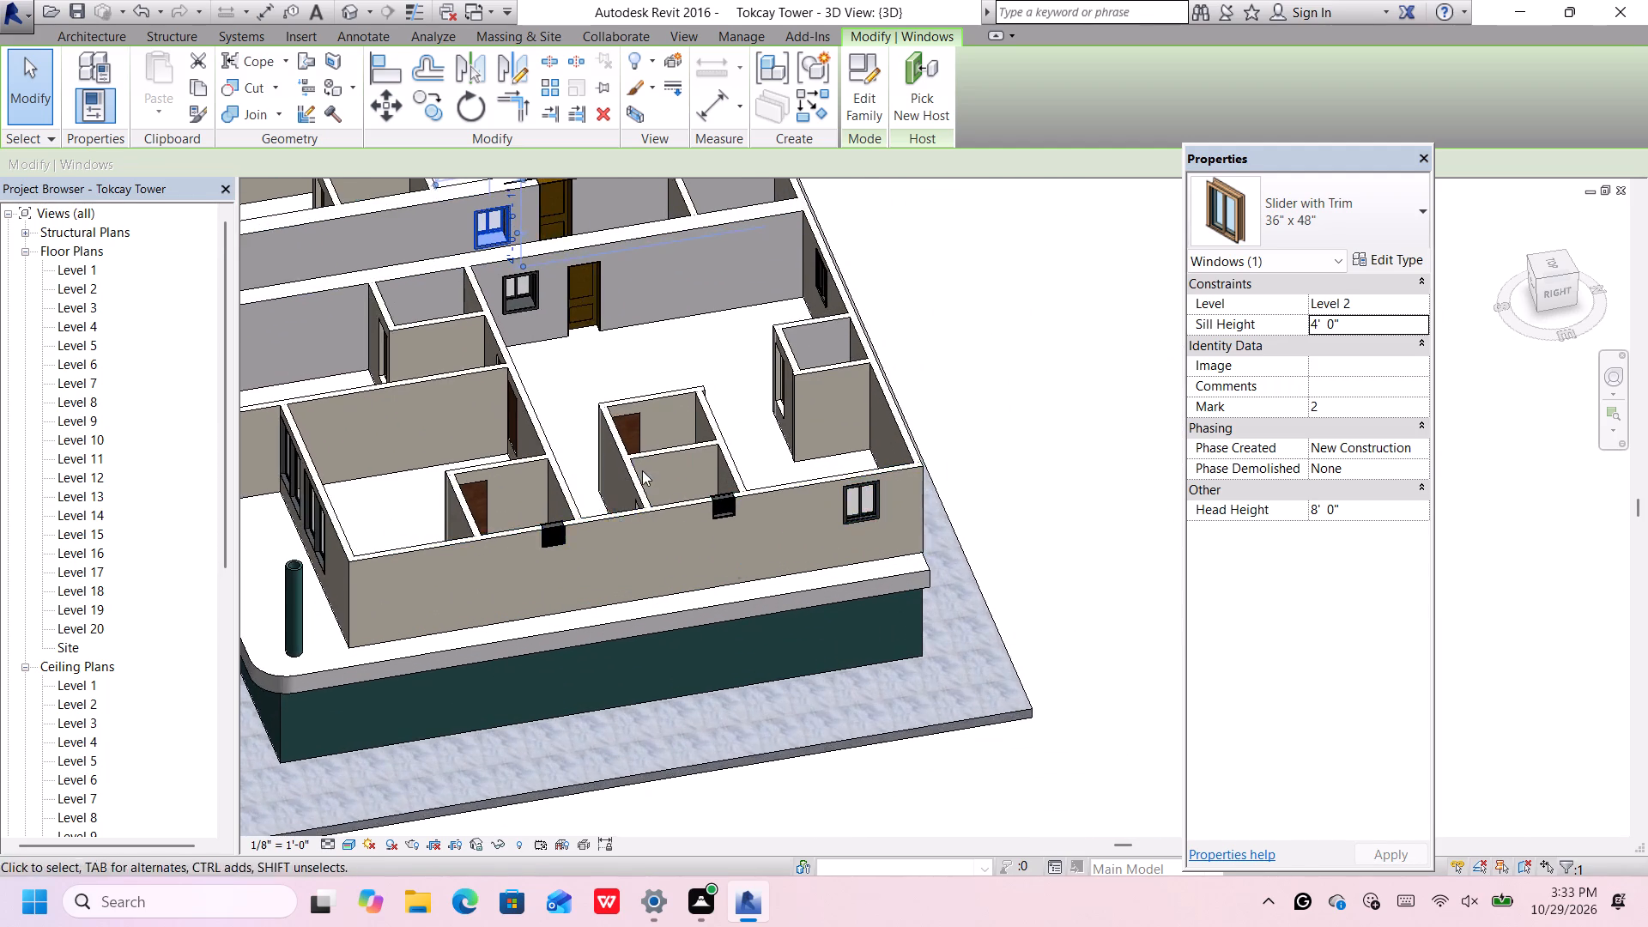
pyautogui.scroll(7, 728, 524)
pyautogui.click(721, 470)
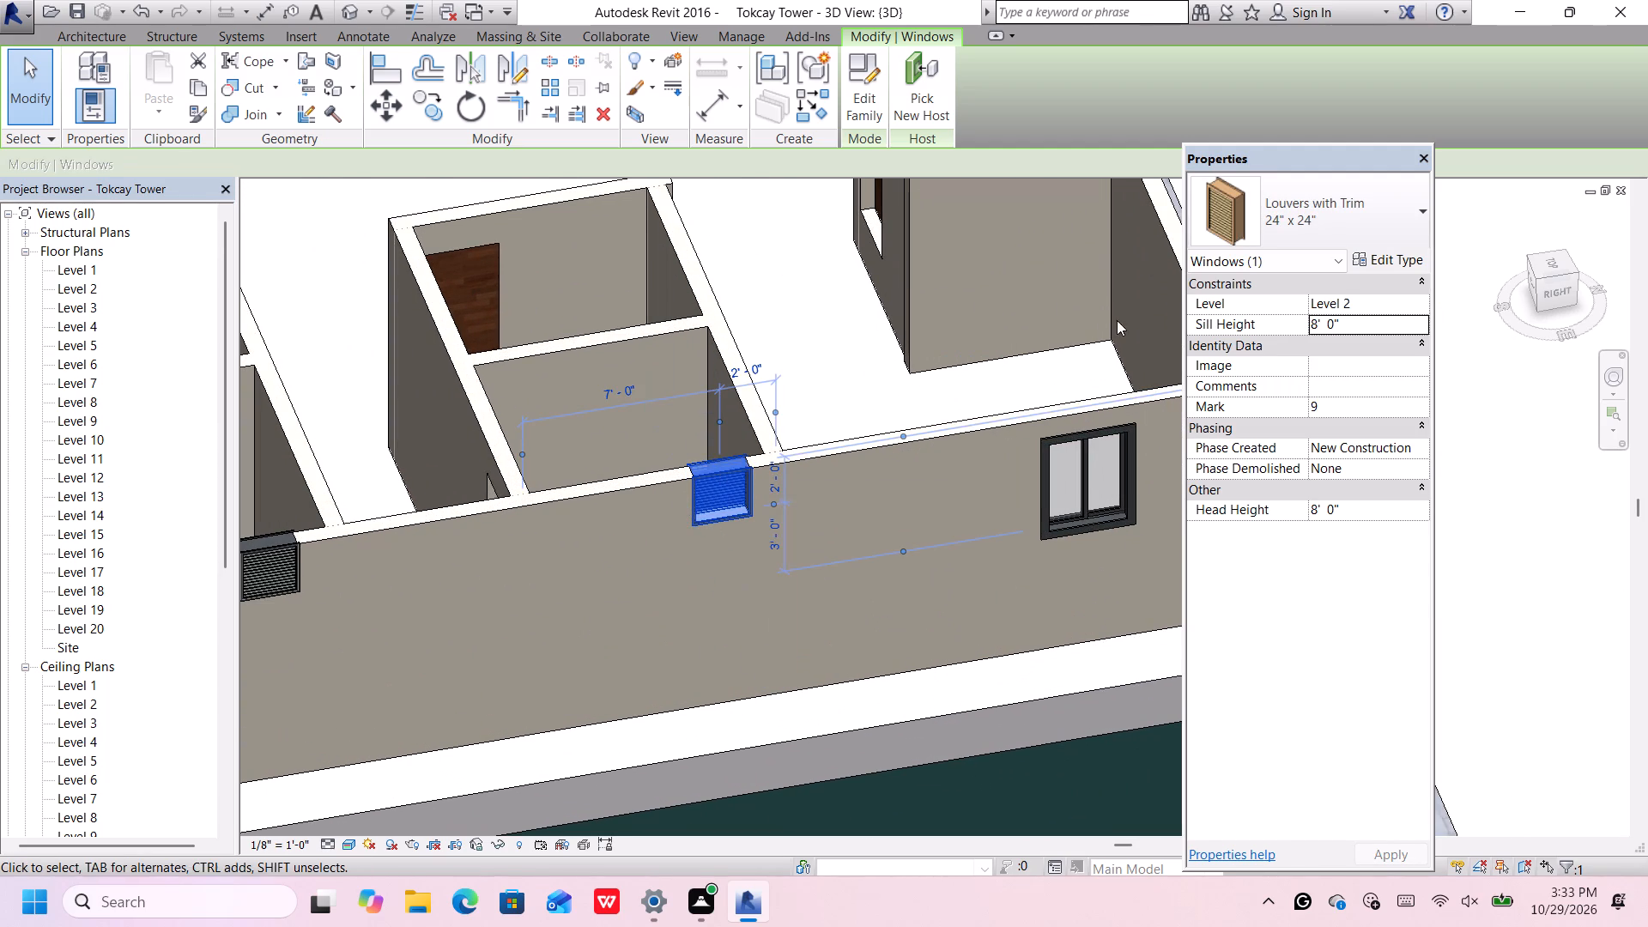
pyautogui.click(1348, 324)
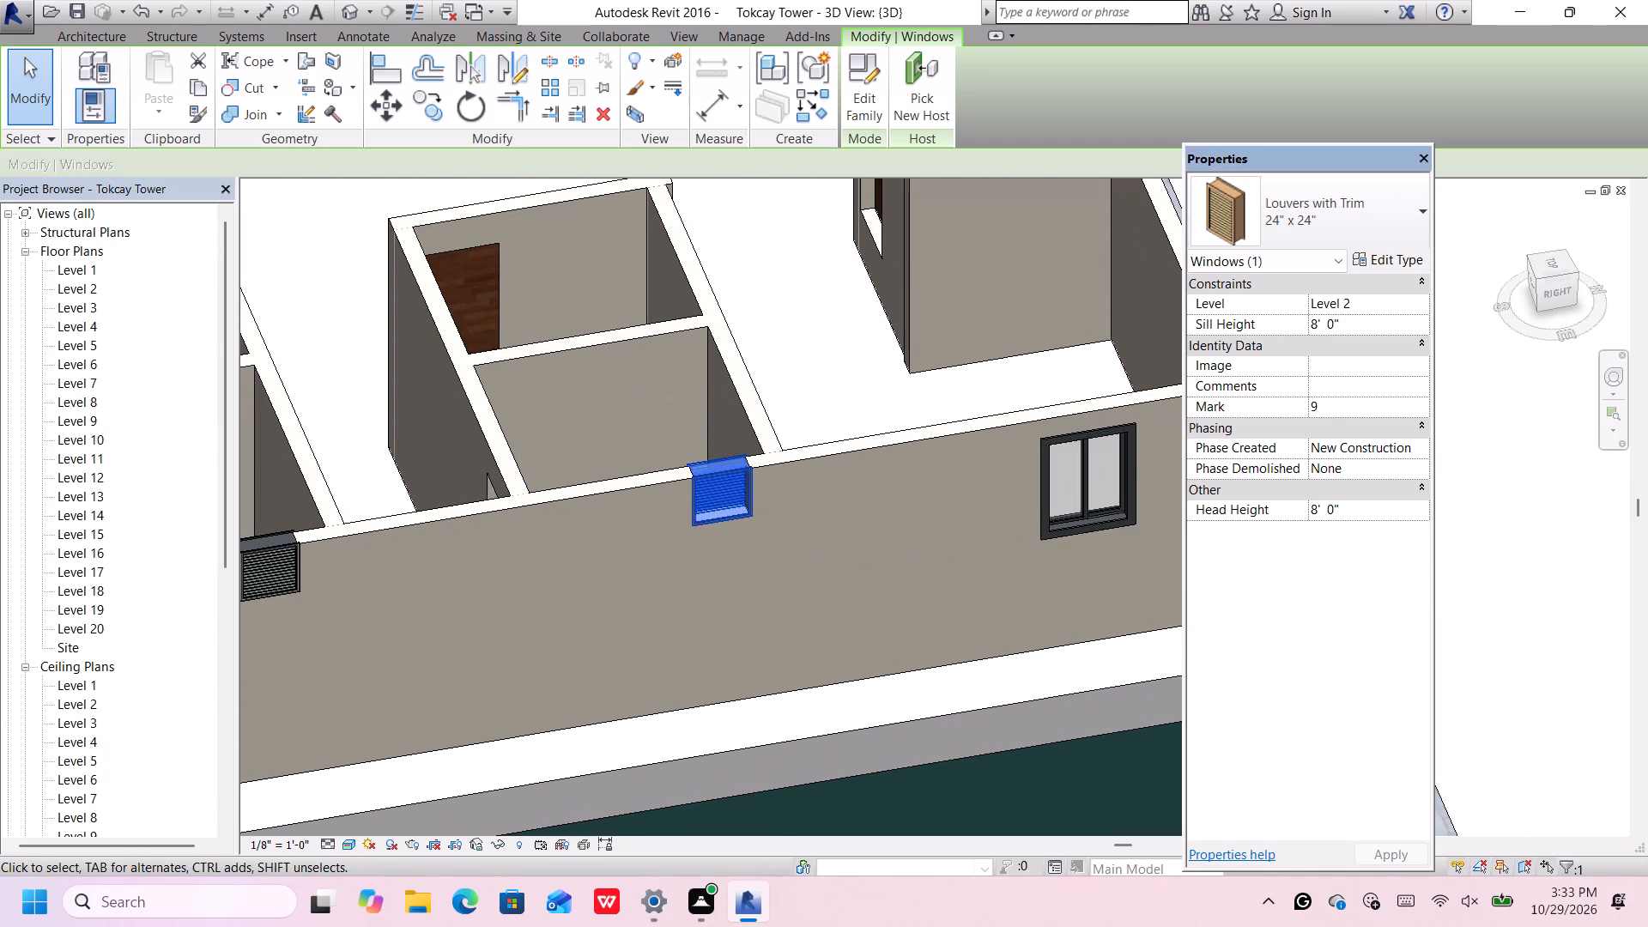
pyautogui.press('Delete')
pyautogui.press('BackSpace')
pyautogui.press('BackSpace')
pyautogui.press('BackSpace')
pyautogui.press('BackSpace')
pyautogui.press('BackSpace')
pyautogui.press('BackSpace')
pyautogui.press('BackSpace')
pyautogui.press('BackSpace')
pyautogui.press('BackSpace')
pyautogui.press('BackSpace')
pyautogui.press('7')
pyautogui.press("'")
pyautogui.press('Return')
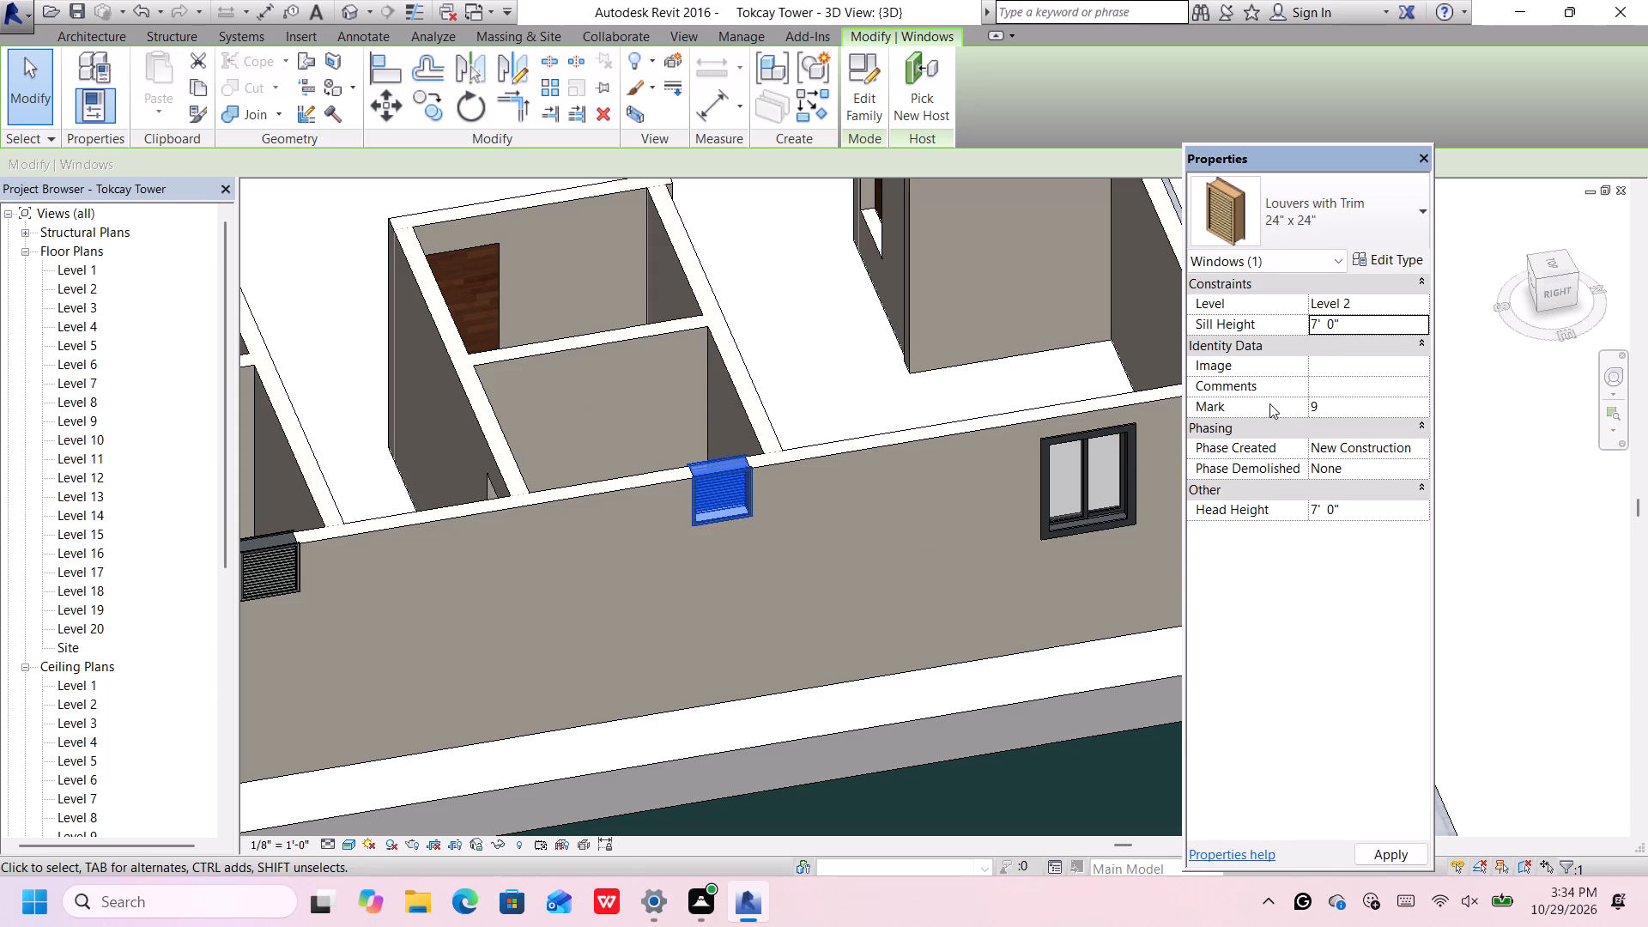
# Set the sill height of the 24" x 24" louver outside the corner room's small enclosure to 7'.
pyautogui.scroll(-5, 876, 526)
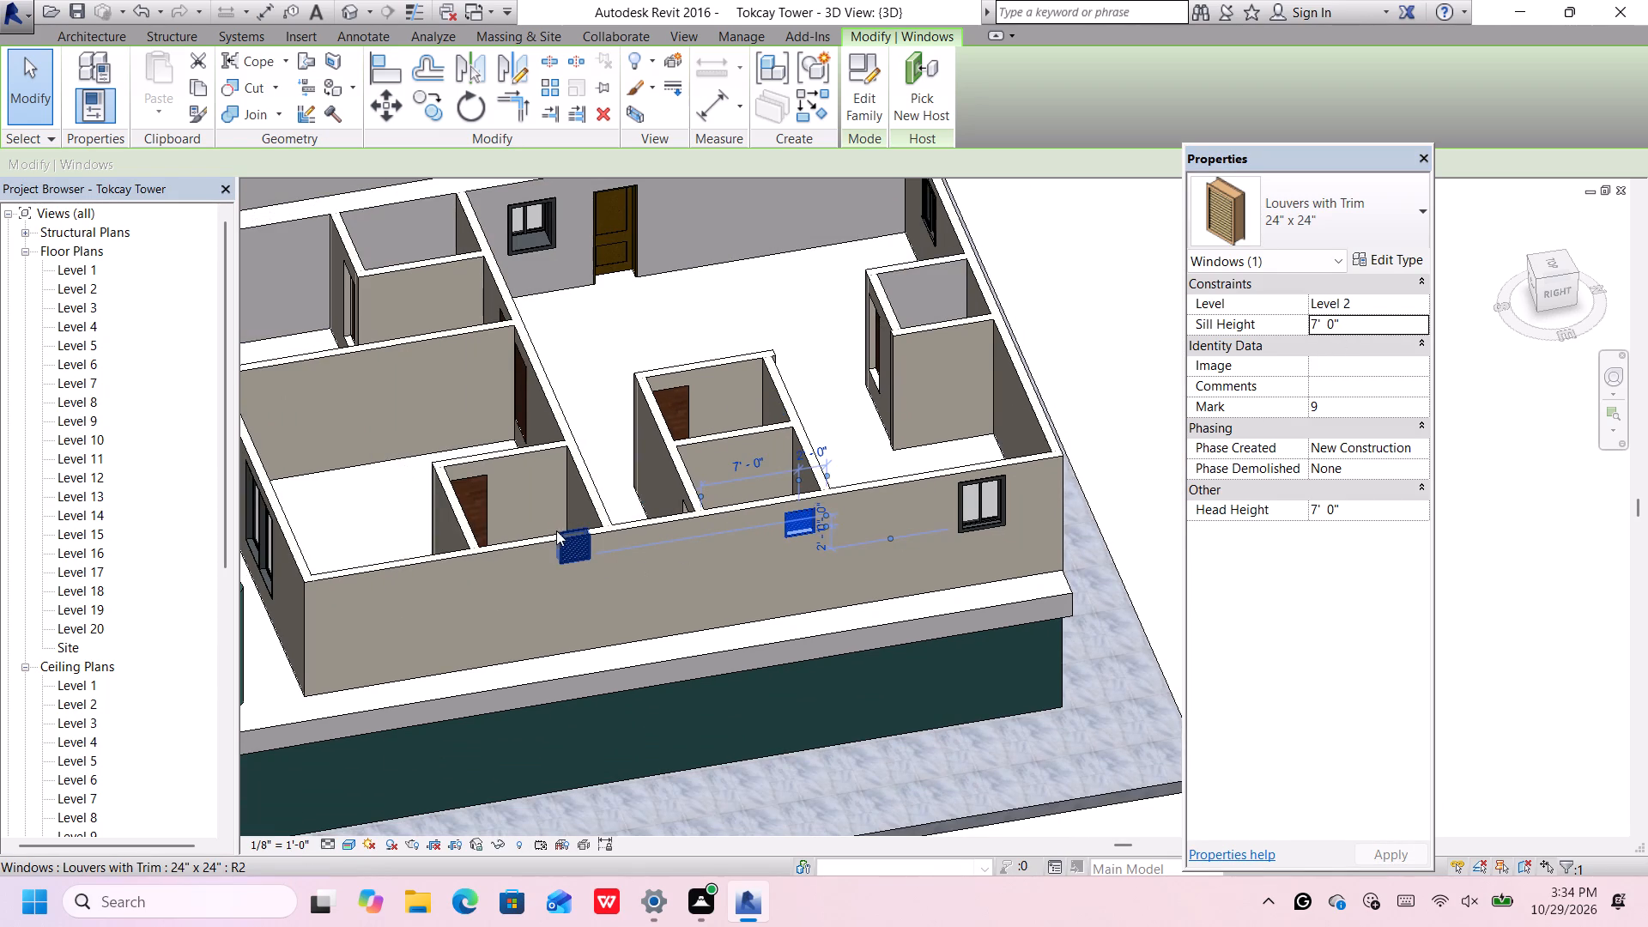
pyautogui.scroll(1, 571, 541)
pyautogui.click(570, 539)
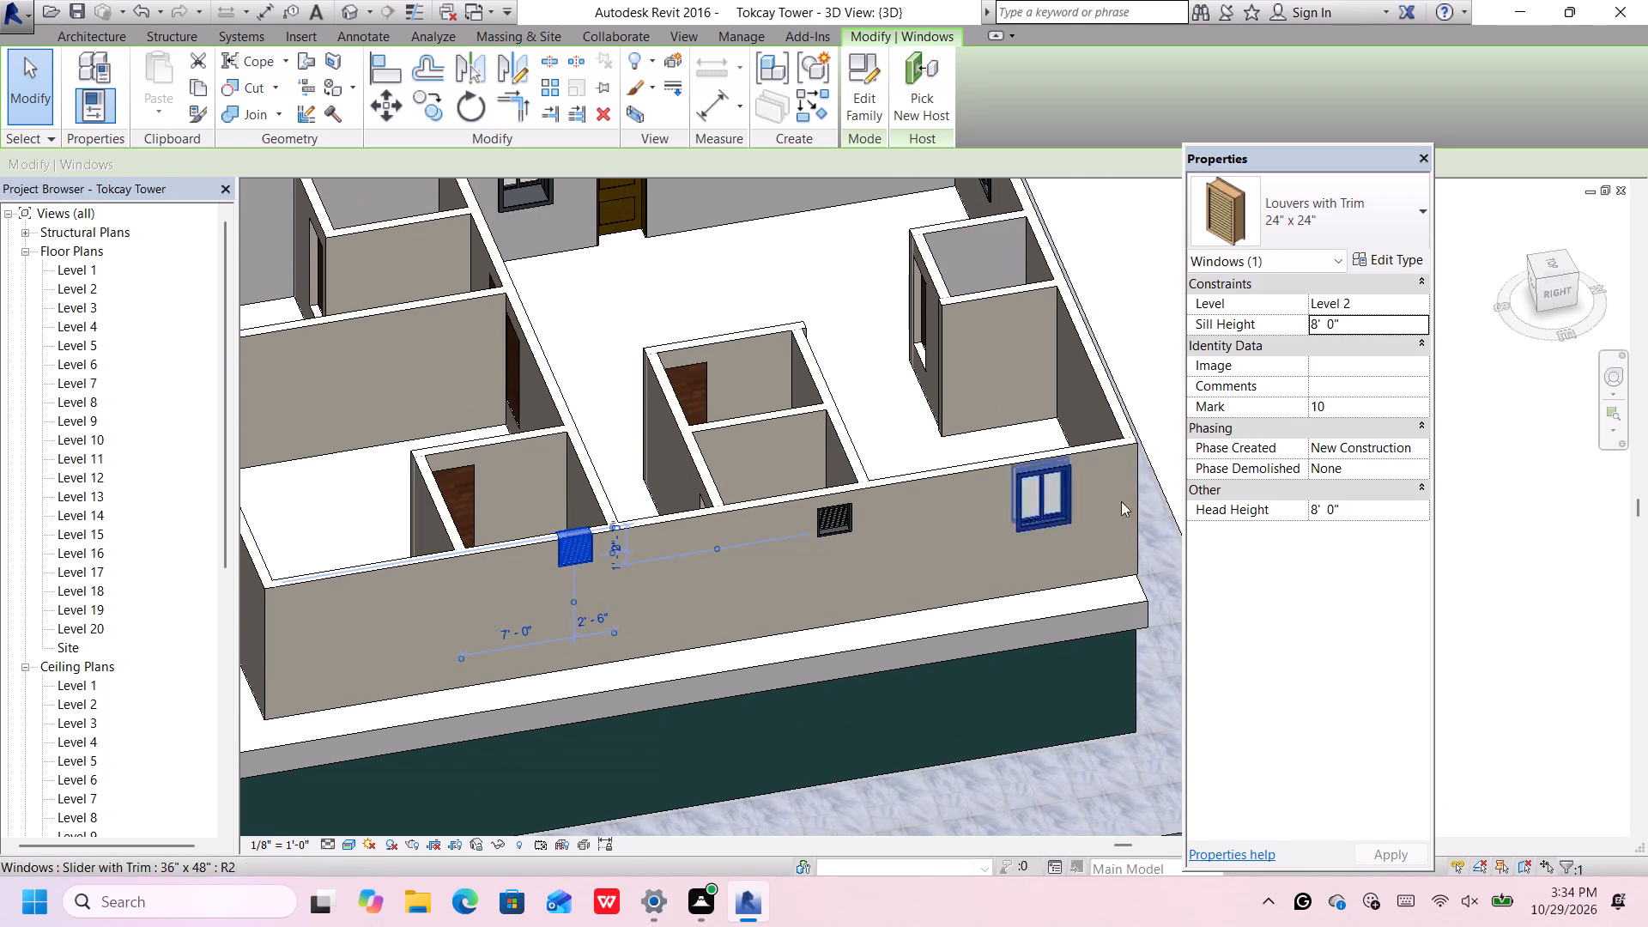
pyautogui.click(1377, 324)
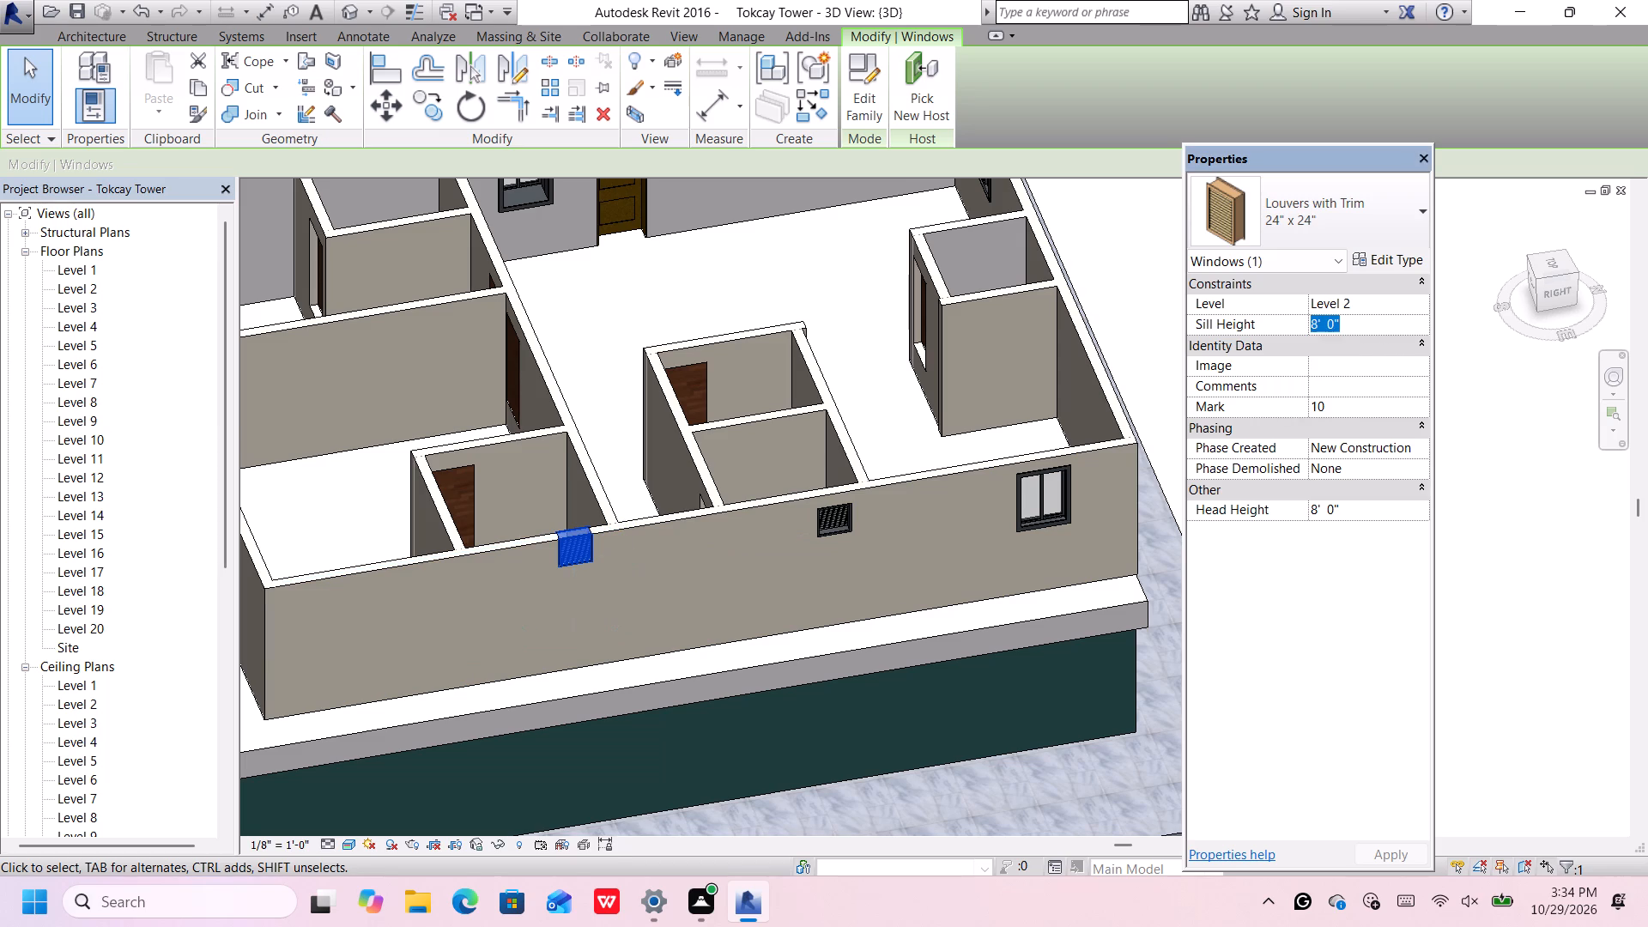
pyautogui.press('BackSpace')
pyautogui.write("7'")
pyautogui.press('Return')
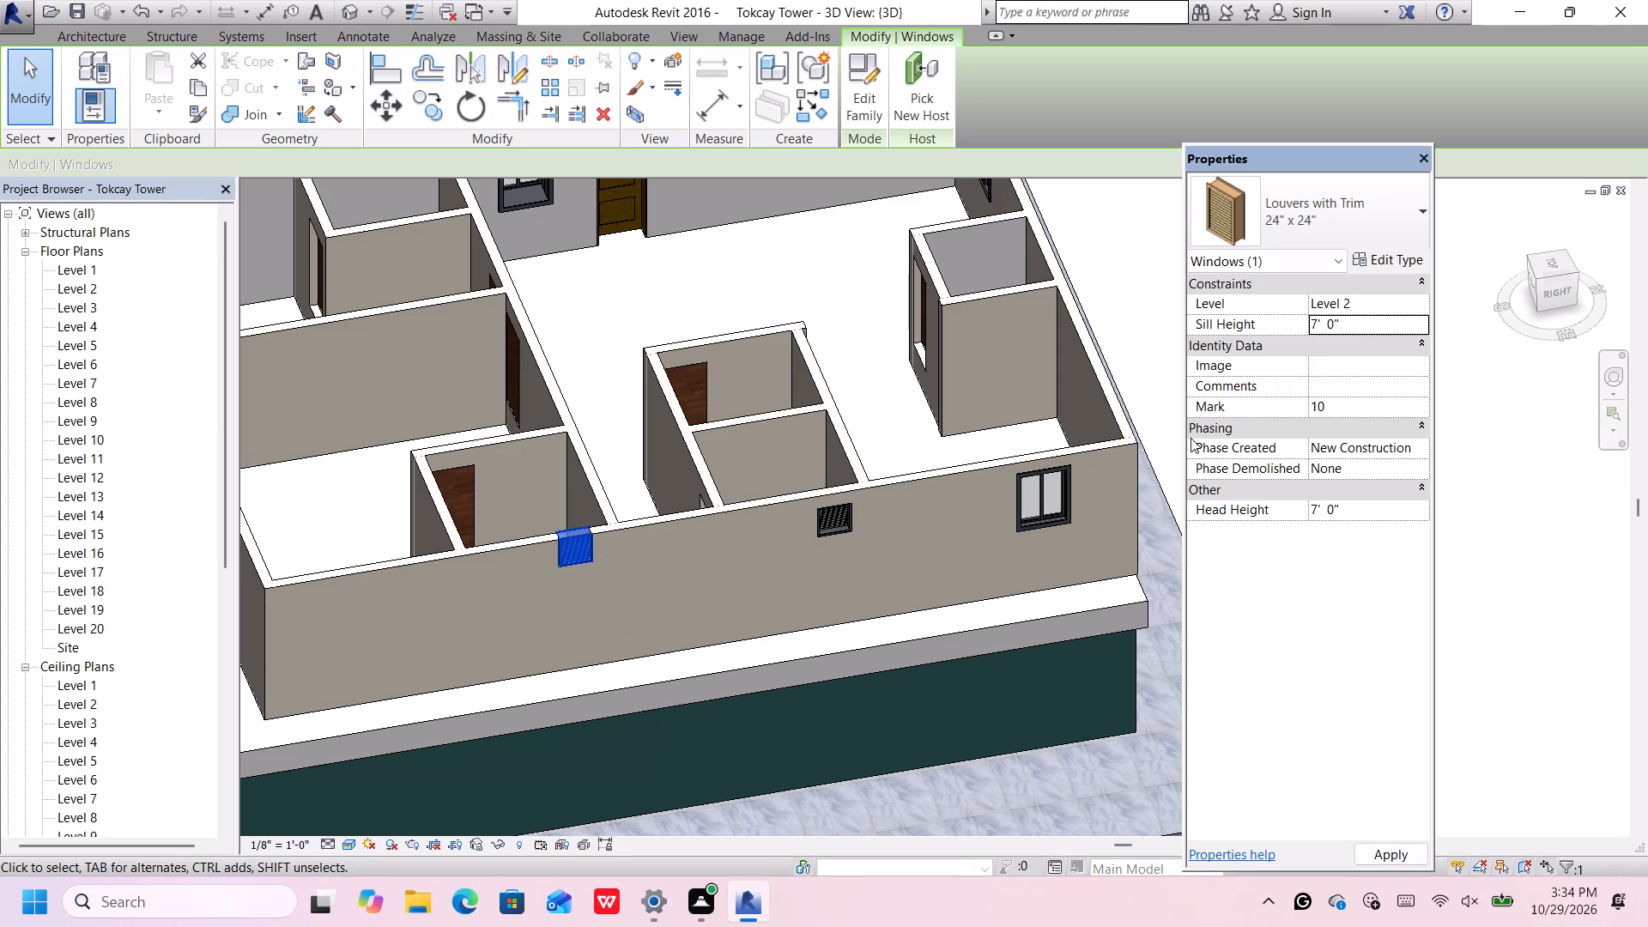
# Set the sill height of the 36" x 48" slider window in the same exterior wall as the louvers to 4'.
pyautogui.click(1042, 494)
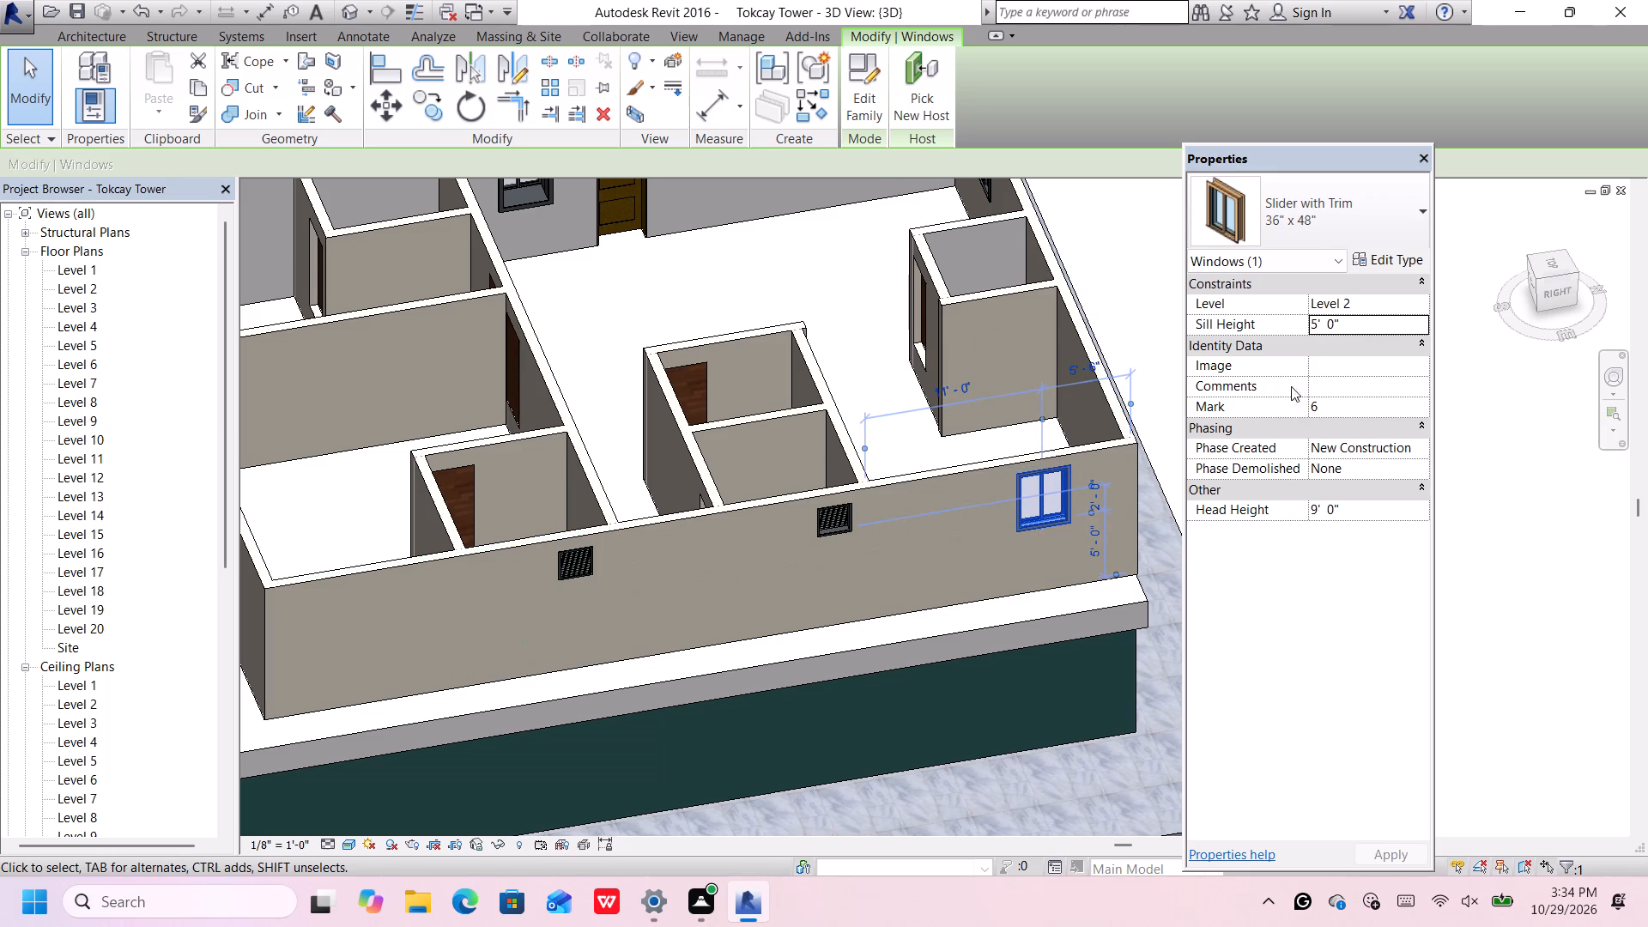
pyautogui.click(1390, 321)
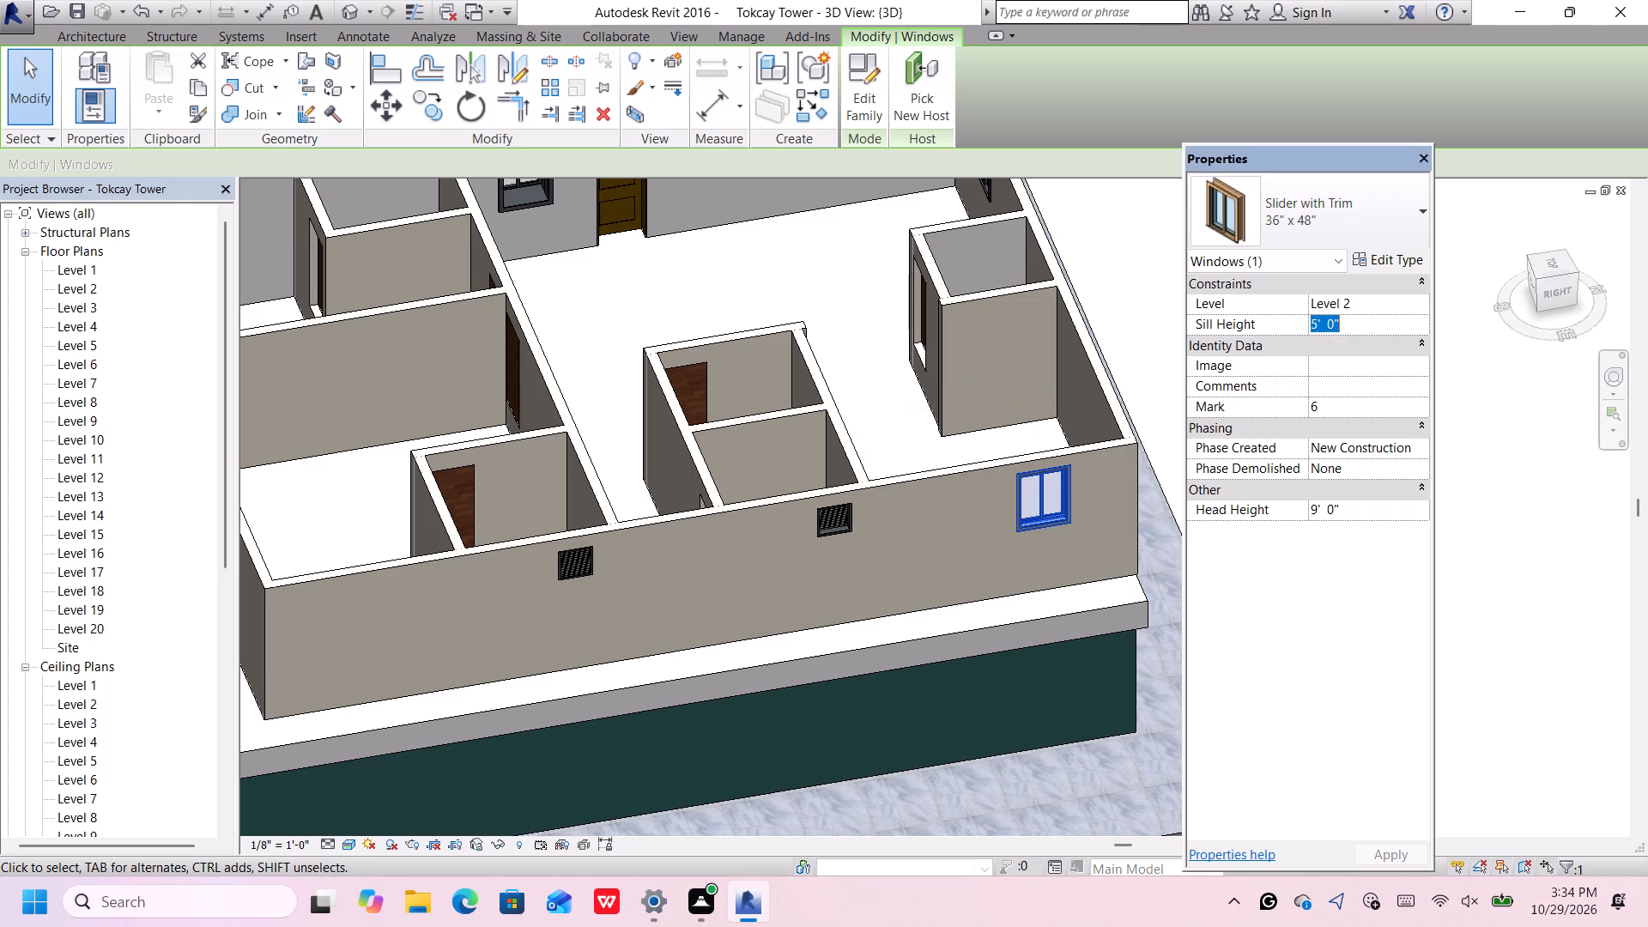
pyautogui.press('BackSpace')
pyautogui.write("4'")
pyautogui.press('Return')
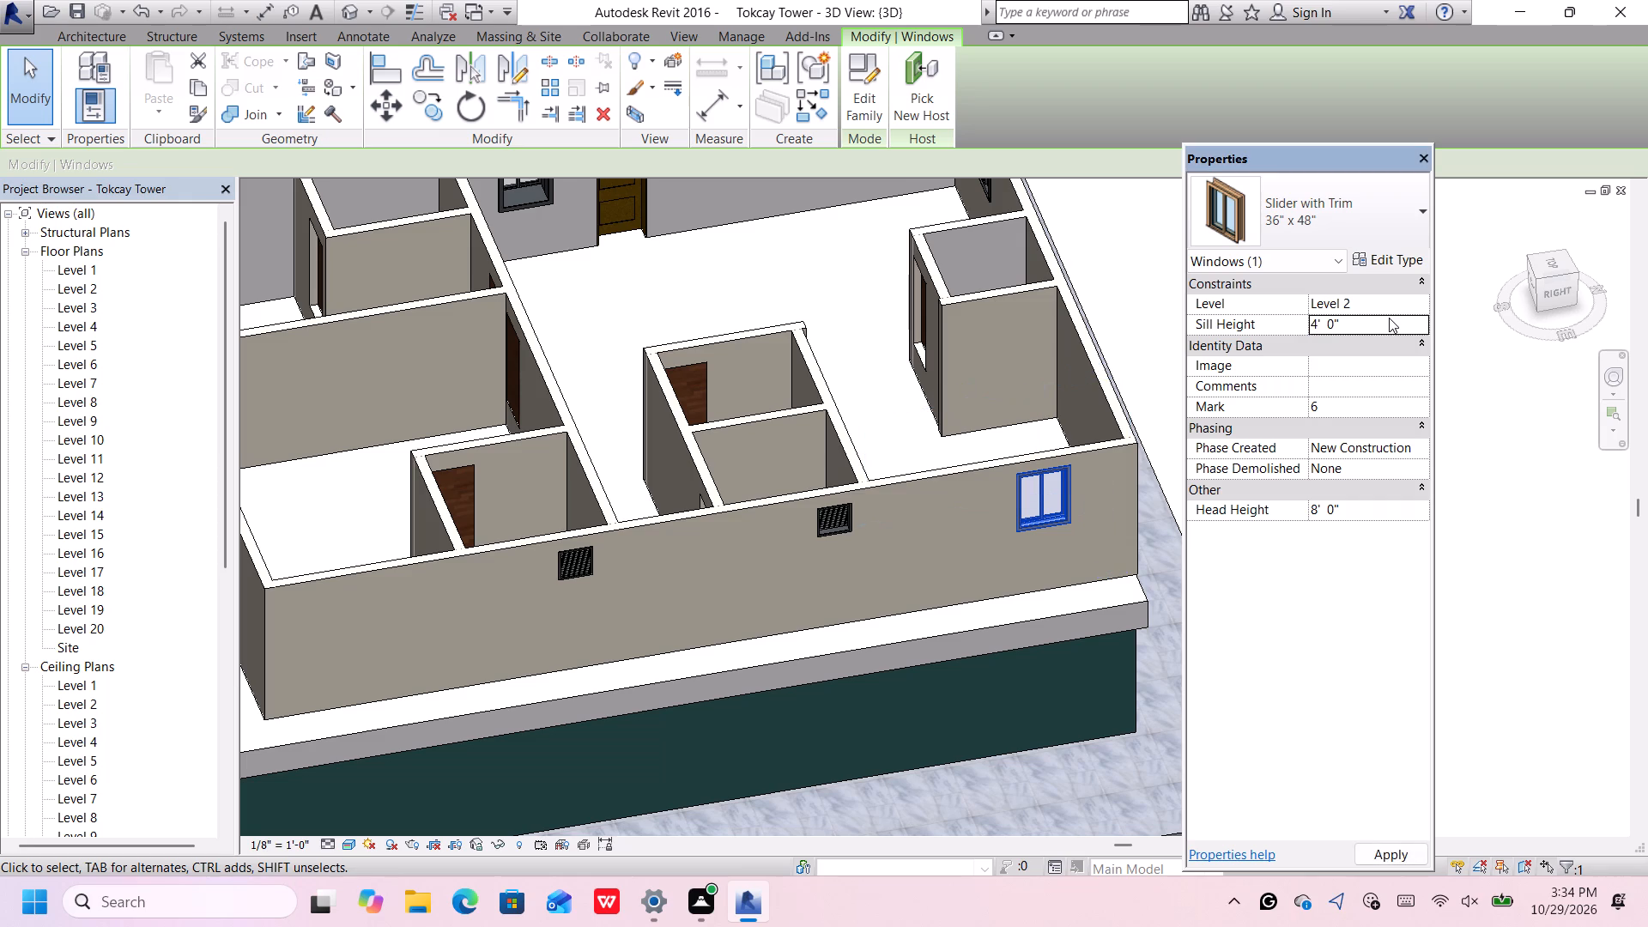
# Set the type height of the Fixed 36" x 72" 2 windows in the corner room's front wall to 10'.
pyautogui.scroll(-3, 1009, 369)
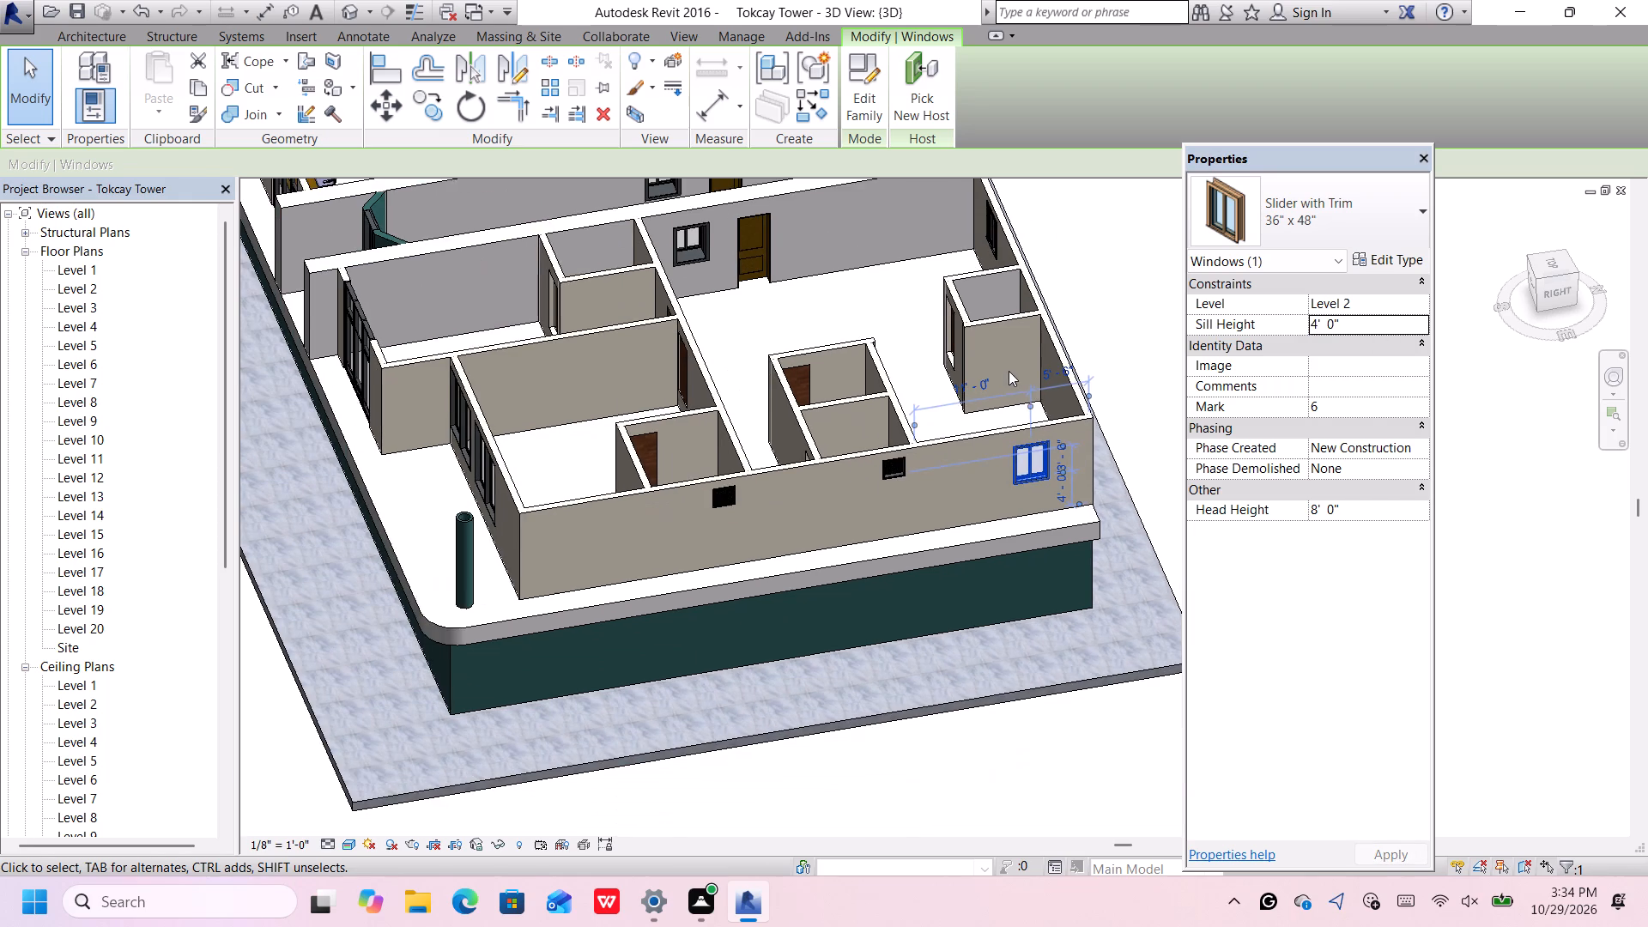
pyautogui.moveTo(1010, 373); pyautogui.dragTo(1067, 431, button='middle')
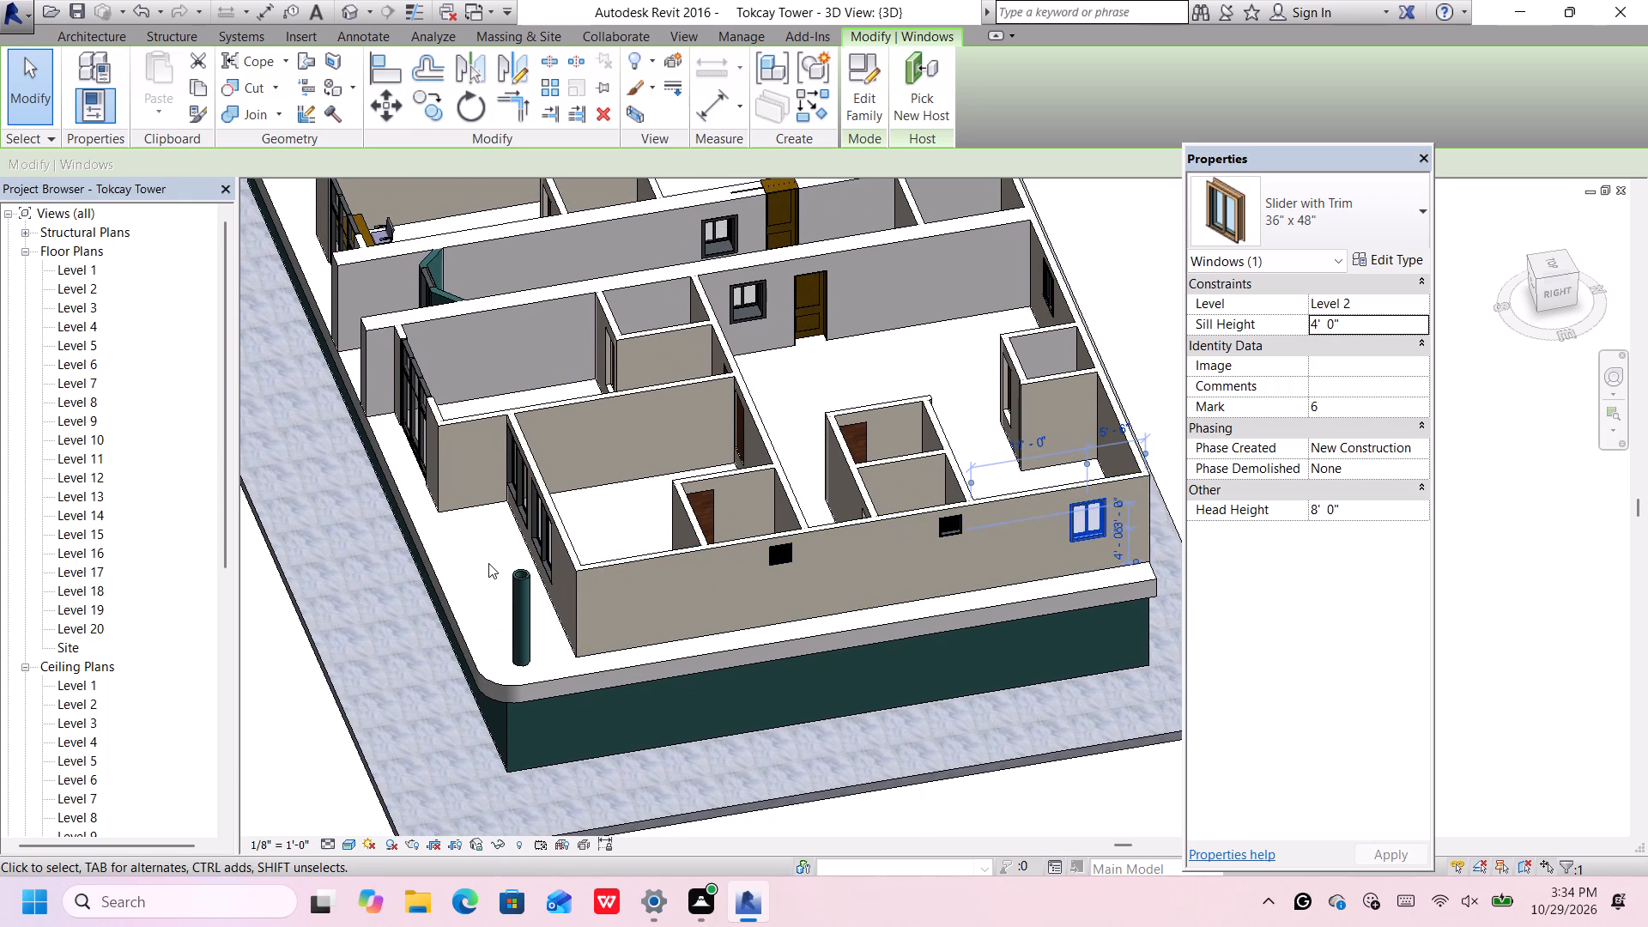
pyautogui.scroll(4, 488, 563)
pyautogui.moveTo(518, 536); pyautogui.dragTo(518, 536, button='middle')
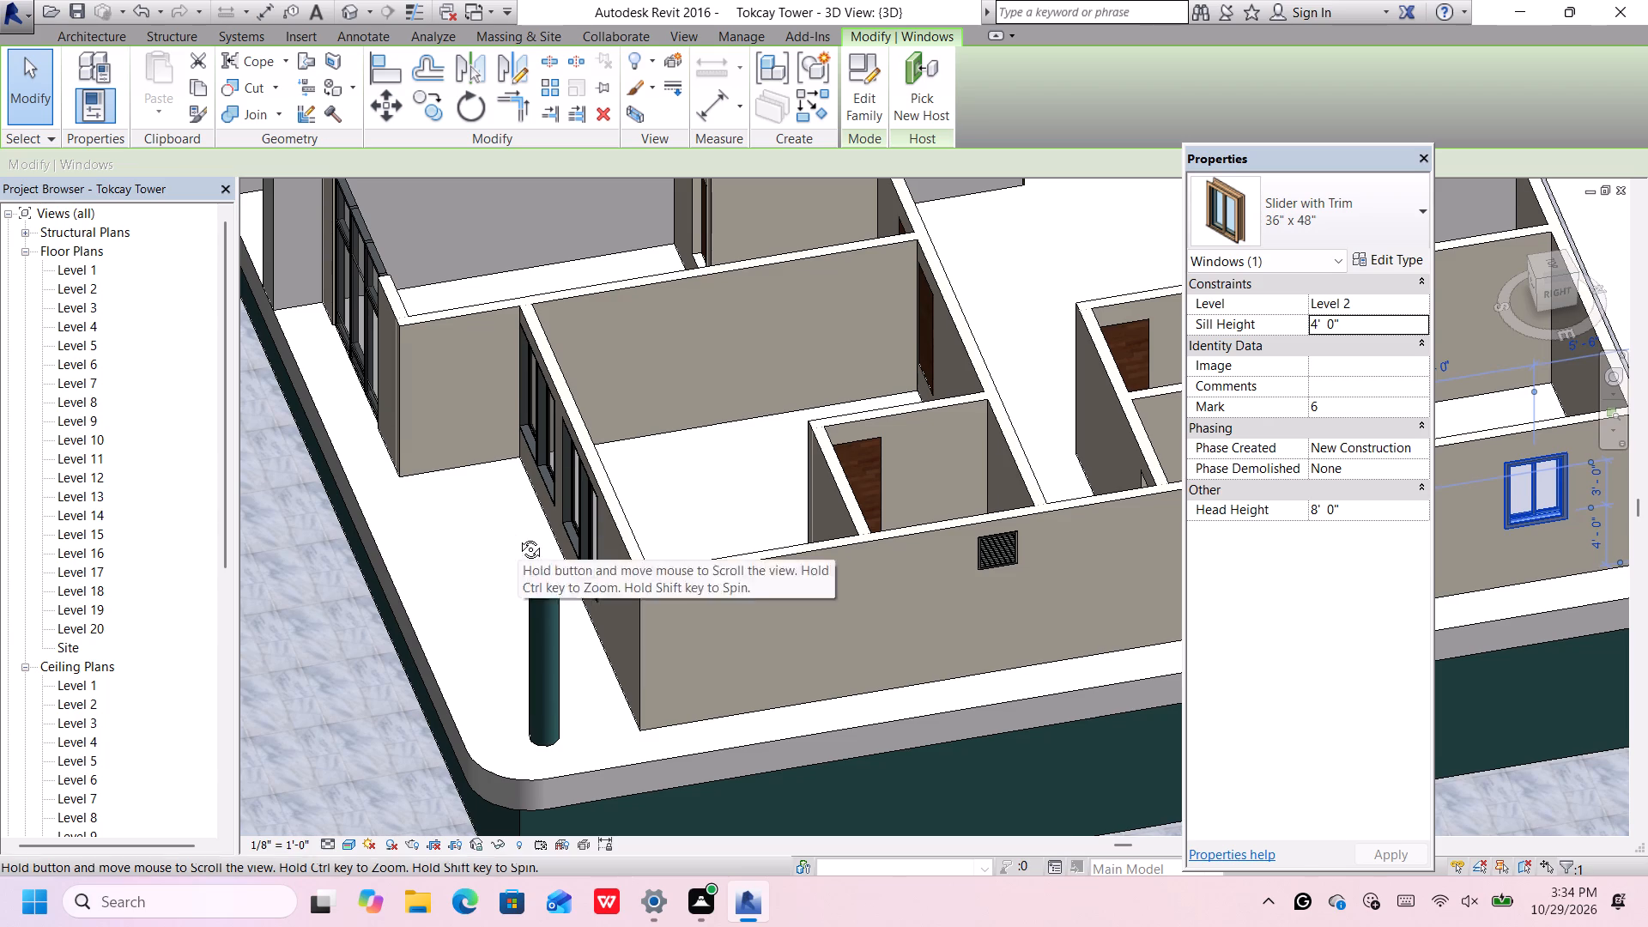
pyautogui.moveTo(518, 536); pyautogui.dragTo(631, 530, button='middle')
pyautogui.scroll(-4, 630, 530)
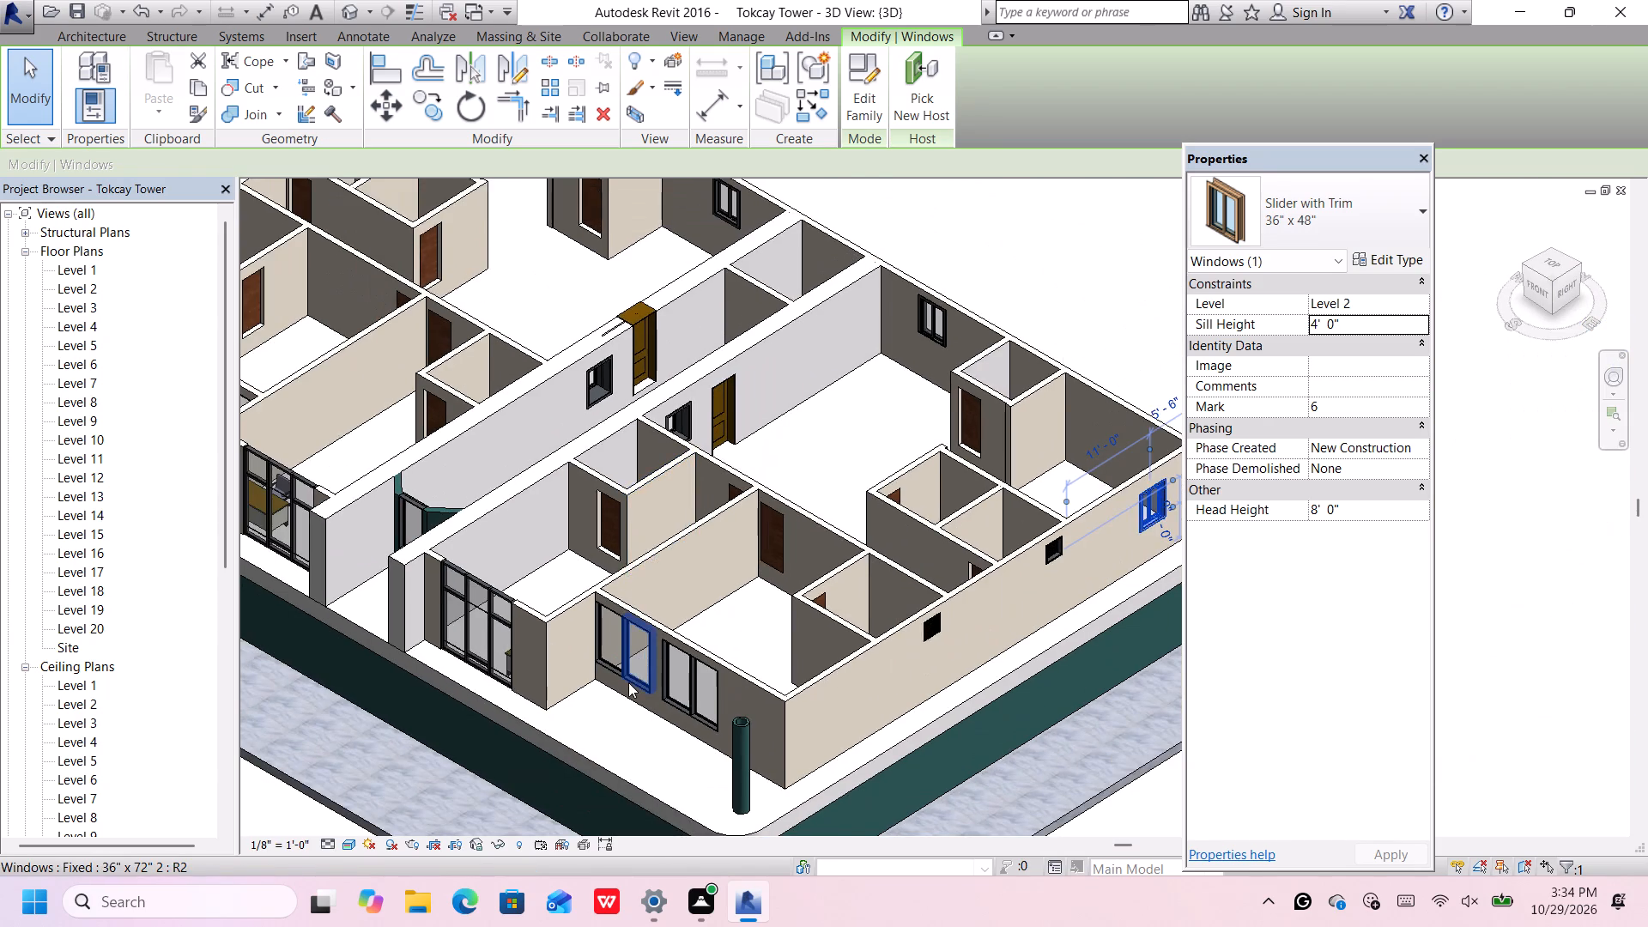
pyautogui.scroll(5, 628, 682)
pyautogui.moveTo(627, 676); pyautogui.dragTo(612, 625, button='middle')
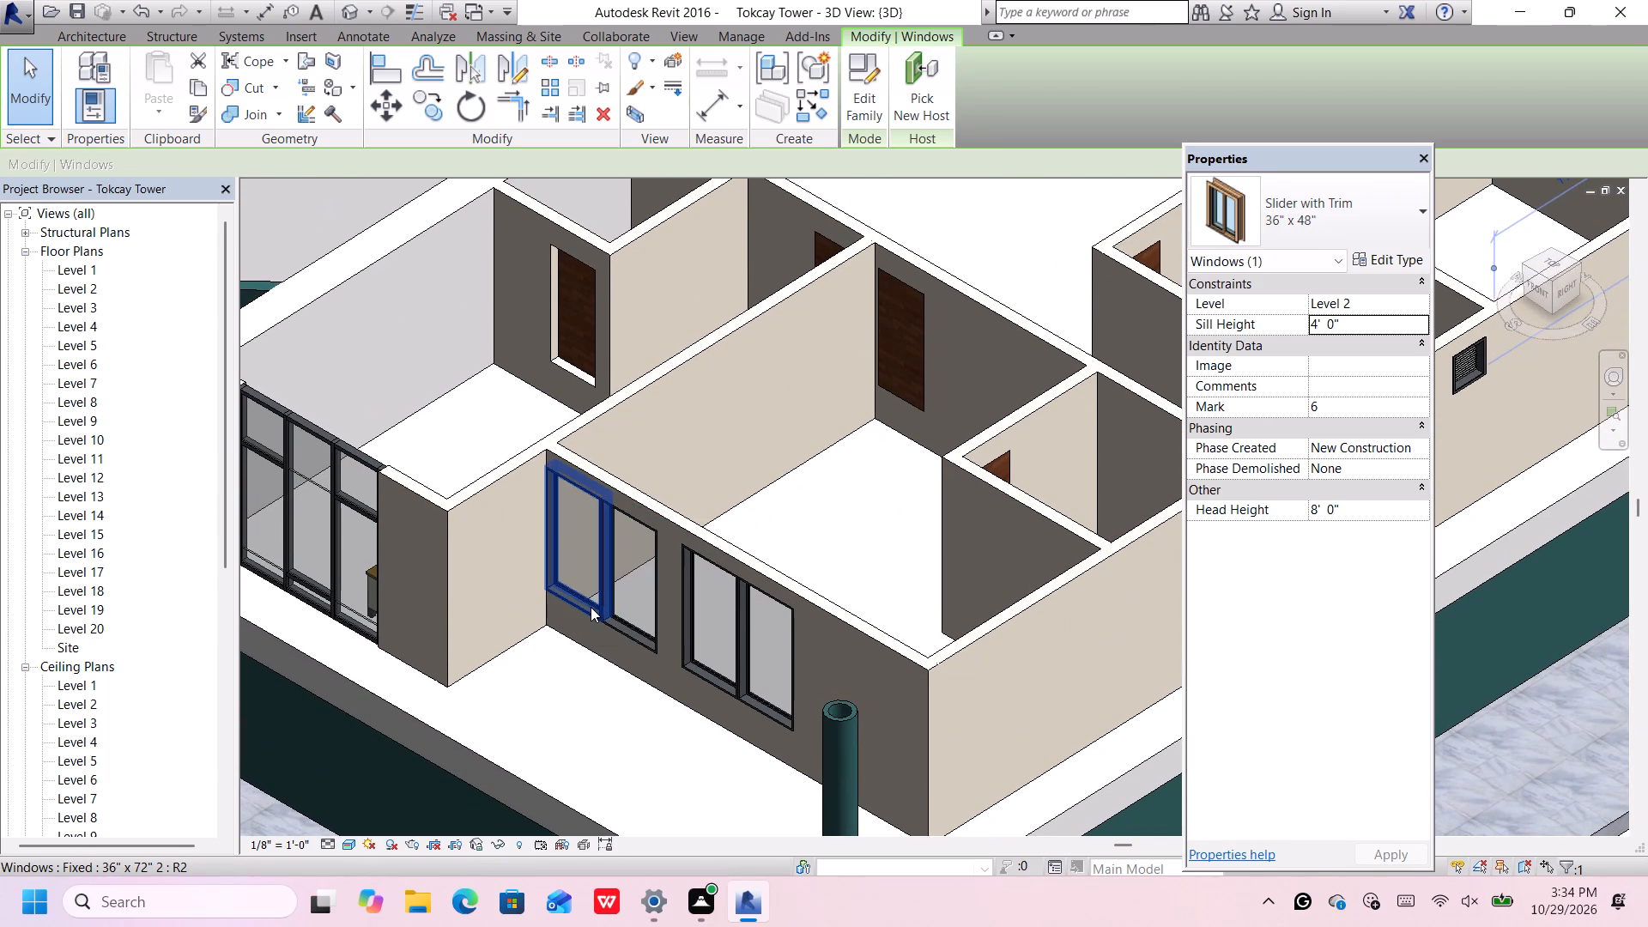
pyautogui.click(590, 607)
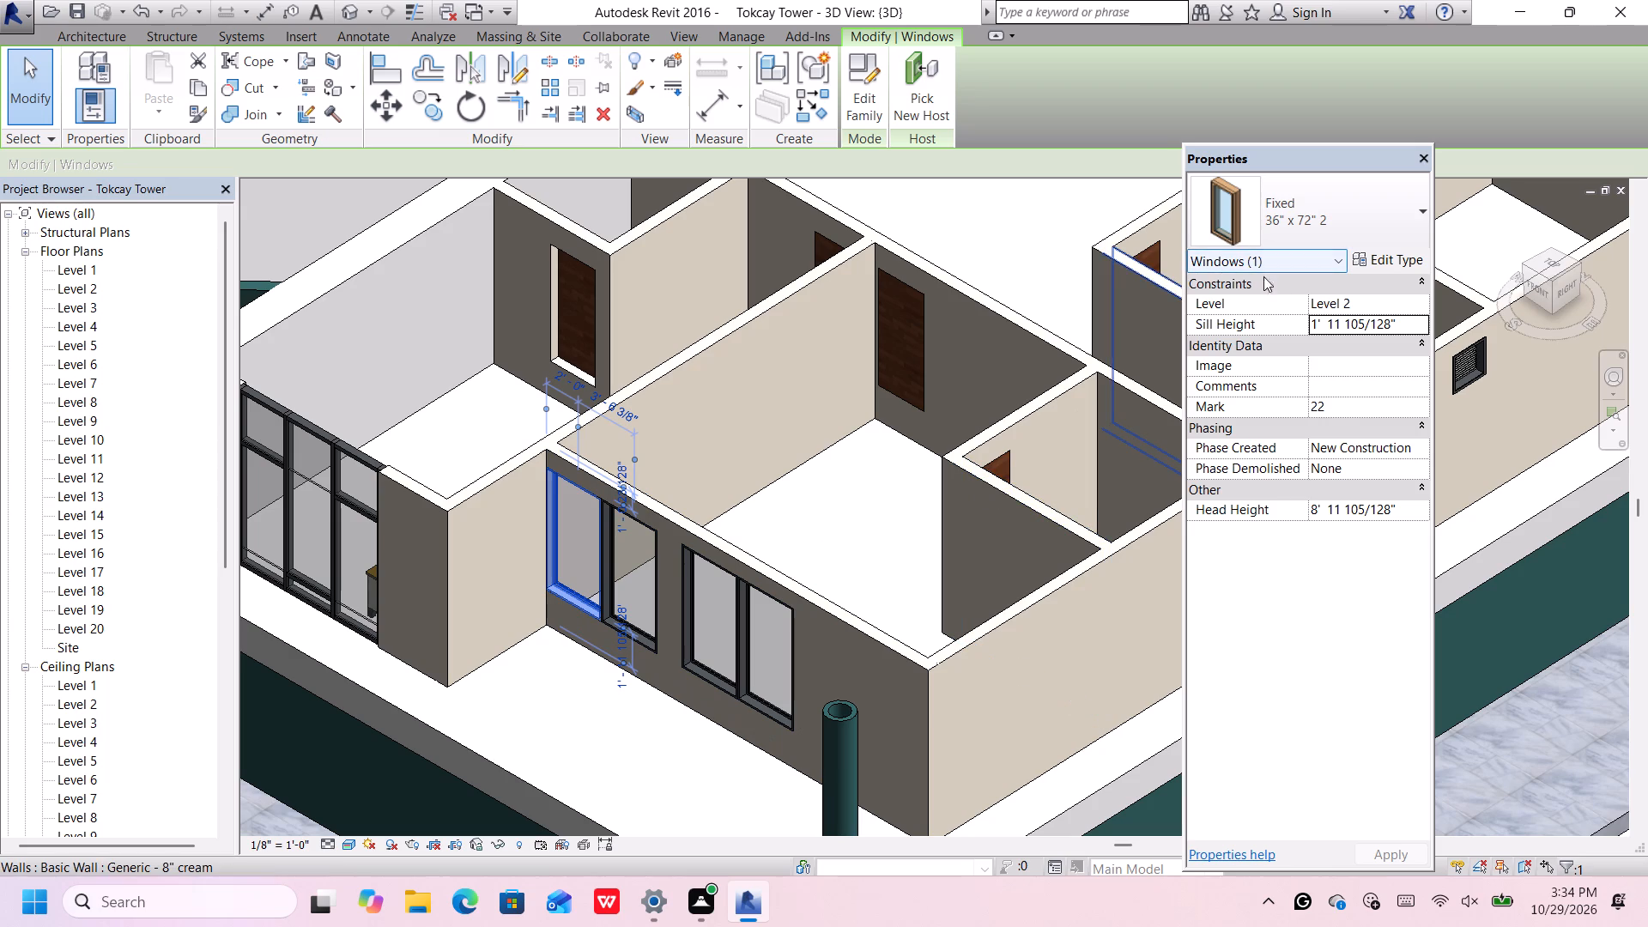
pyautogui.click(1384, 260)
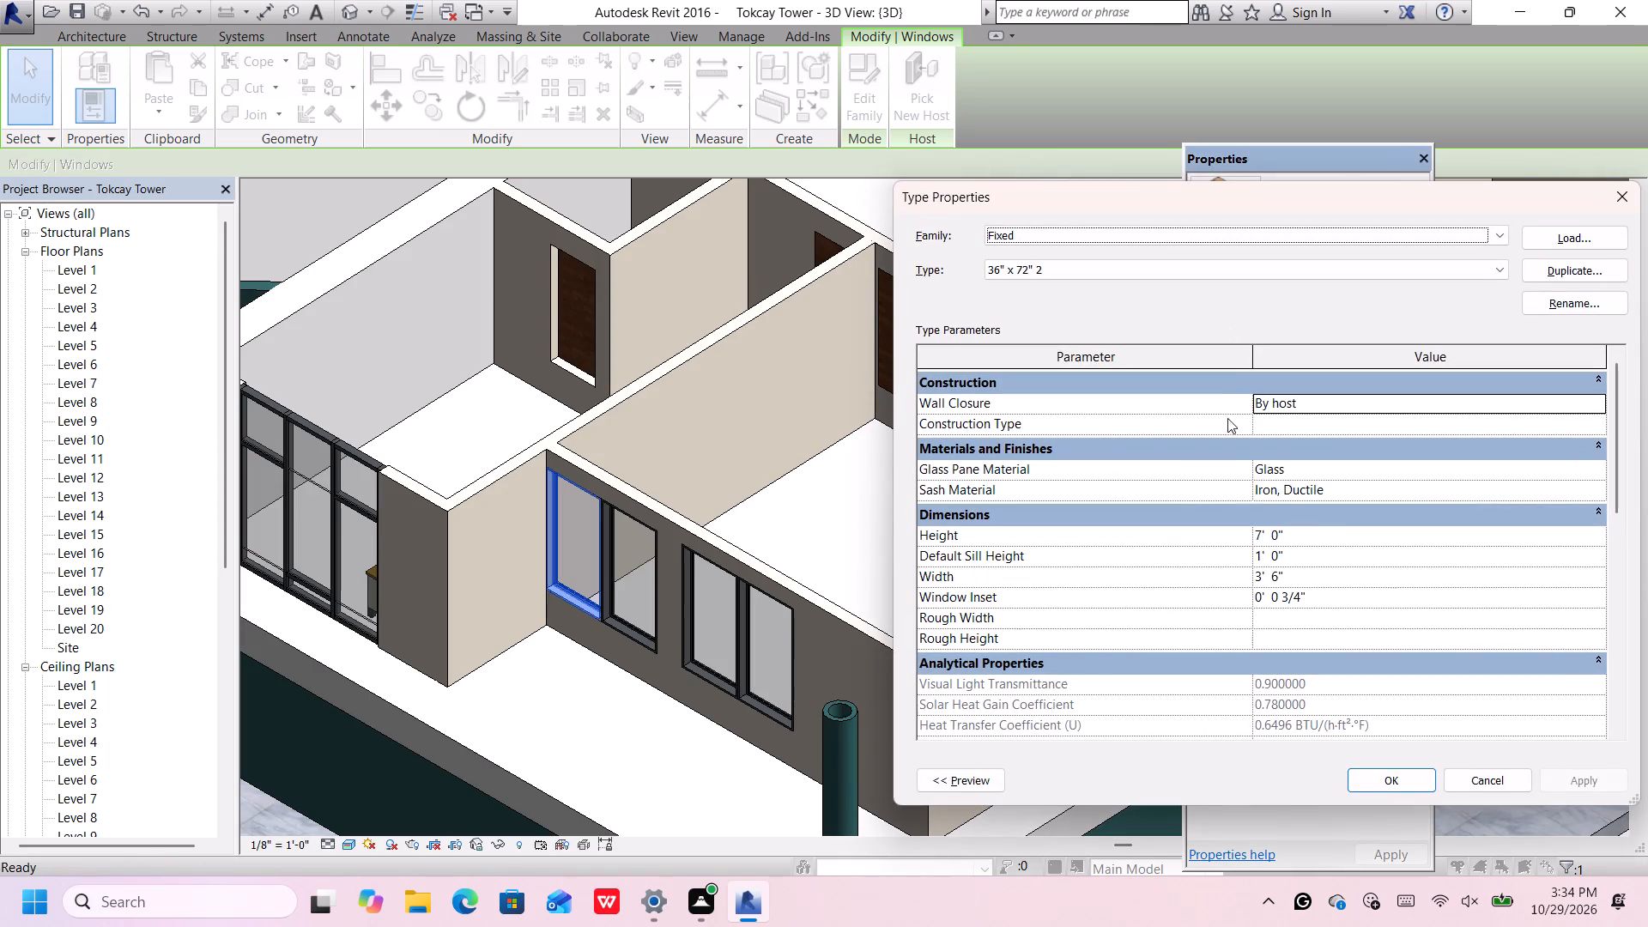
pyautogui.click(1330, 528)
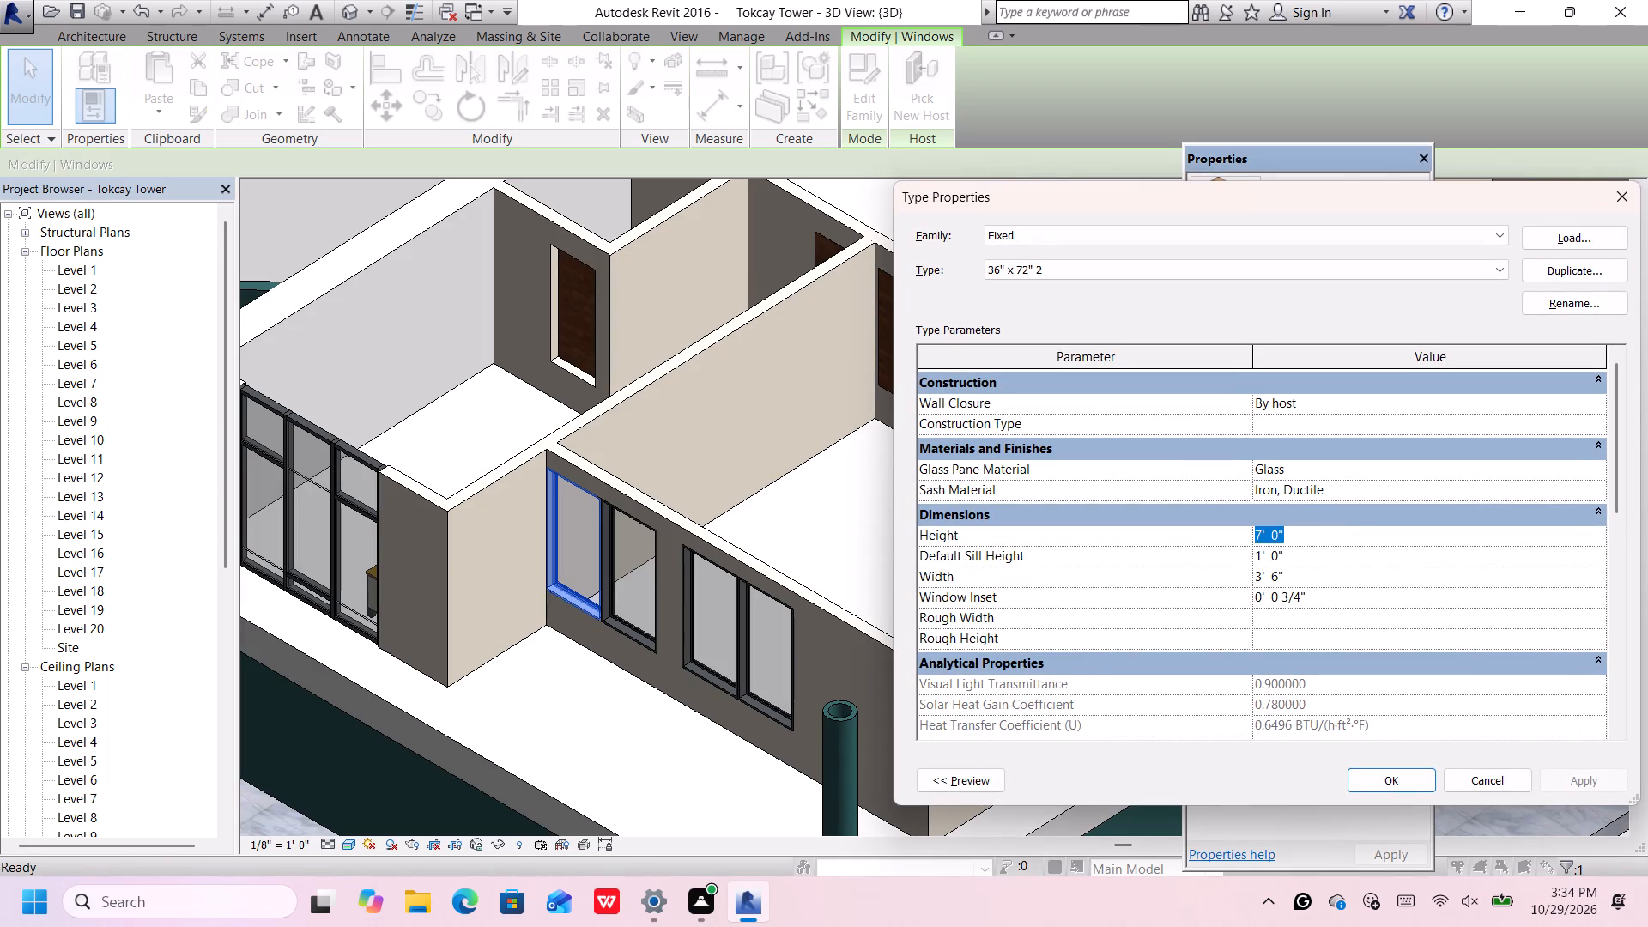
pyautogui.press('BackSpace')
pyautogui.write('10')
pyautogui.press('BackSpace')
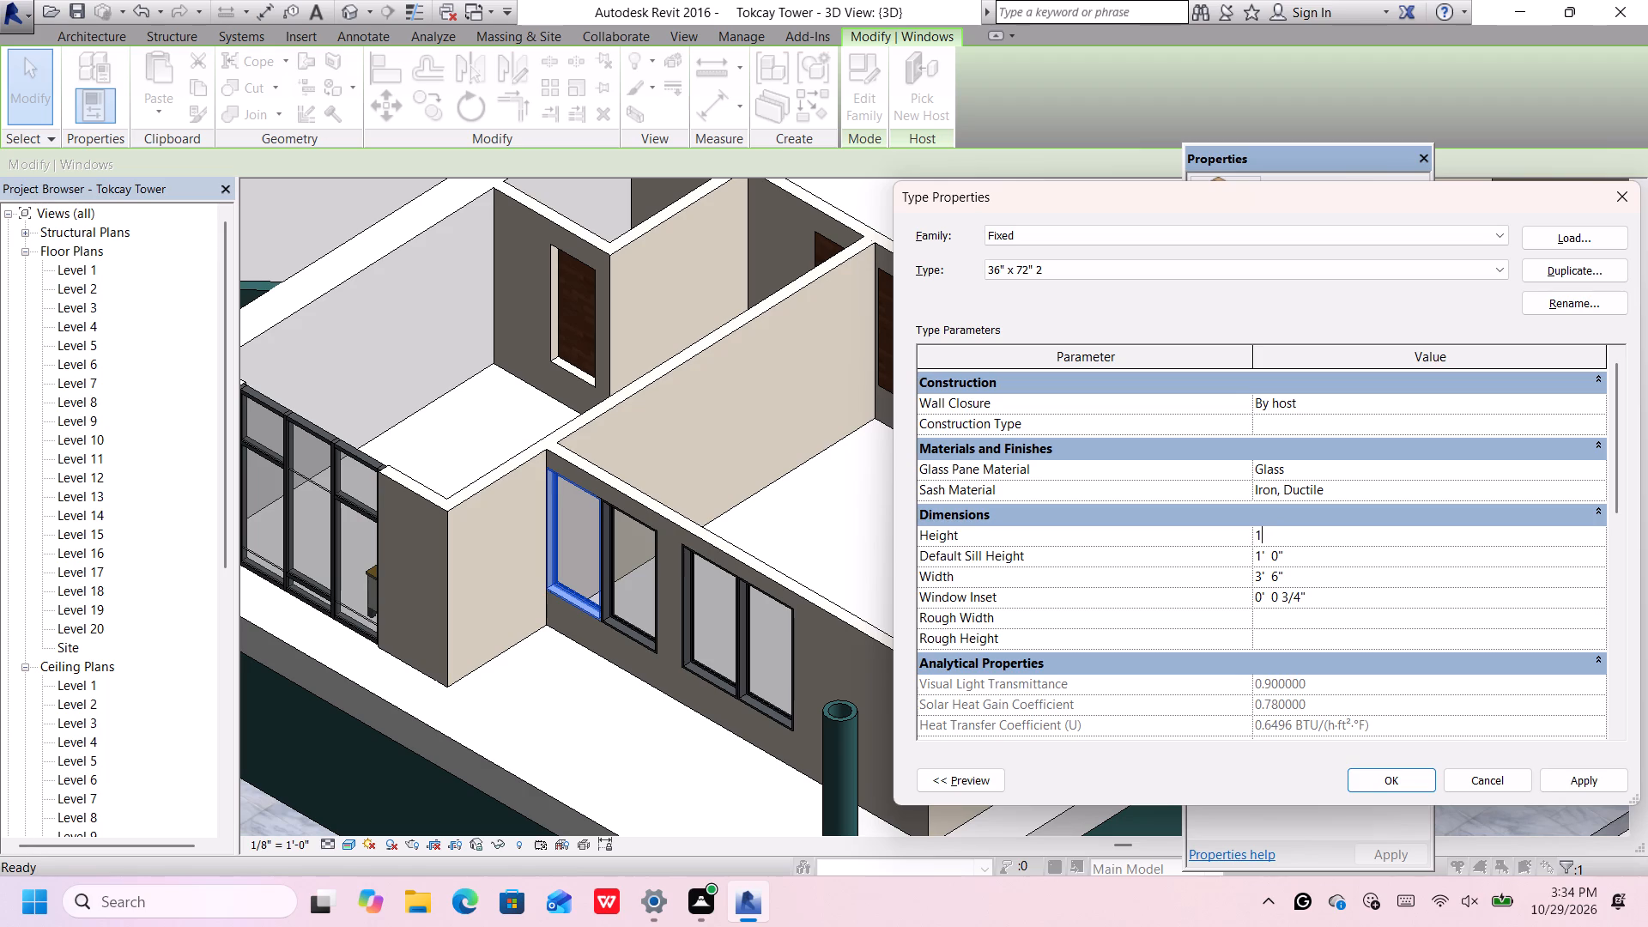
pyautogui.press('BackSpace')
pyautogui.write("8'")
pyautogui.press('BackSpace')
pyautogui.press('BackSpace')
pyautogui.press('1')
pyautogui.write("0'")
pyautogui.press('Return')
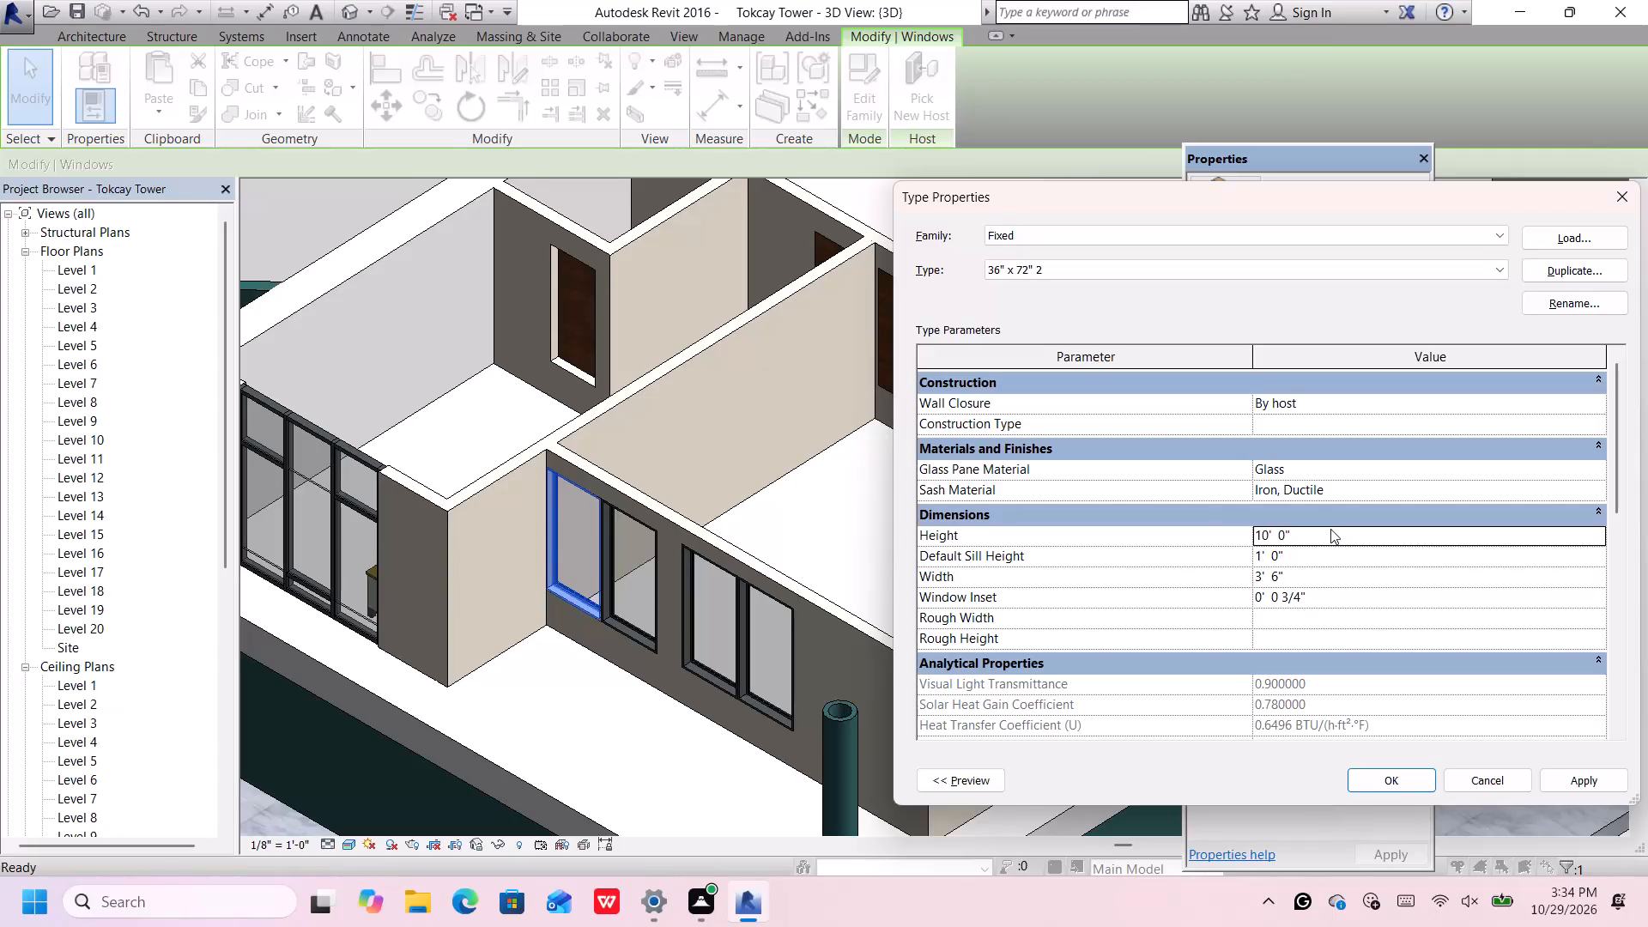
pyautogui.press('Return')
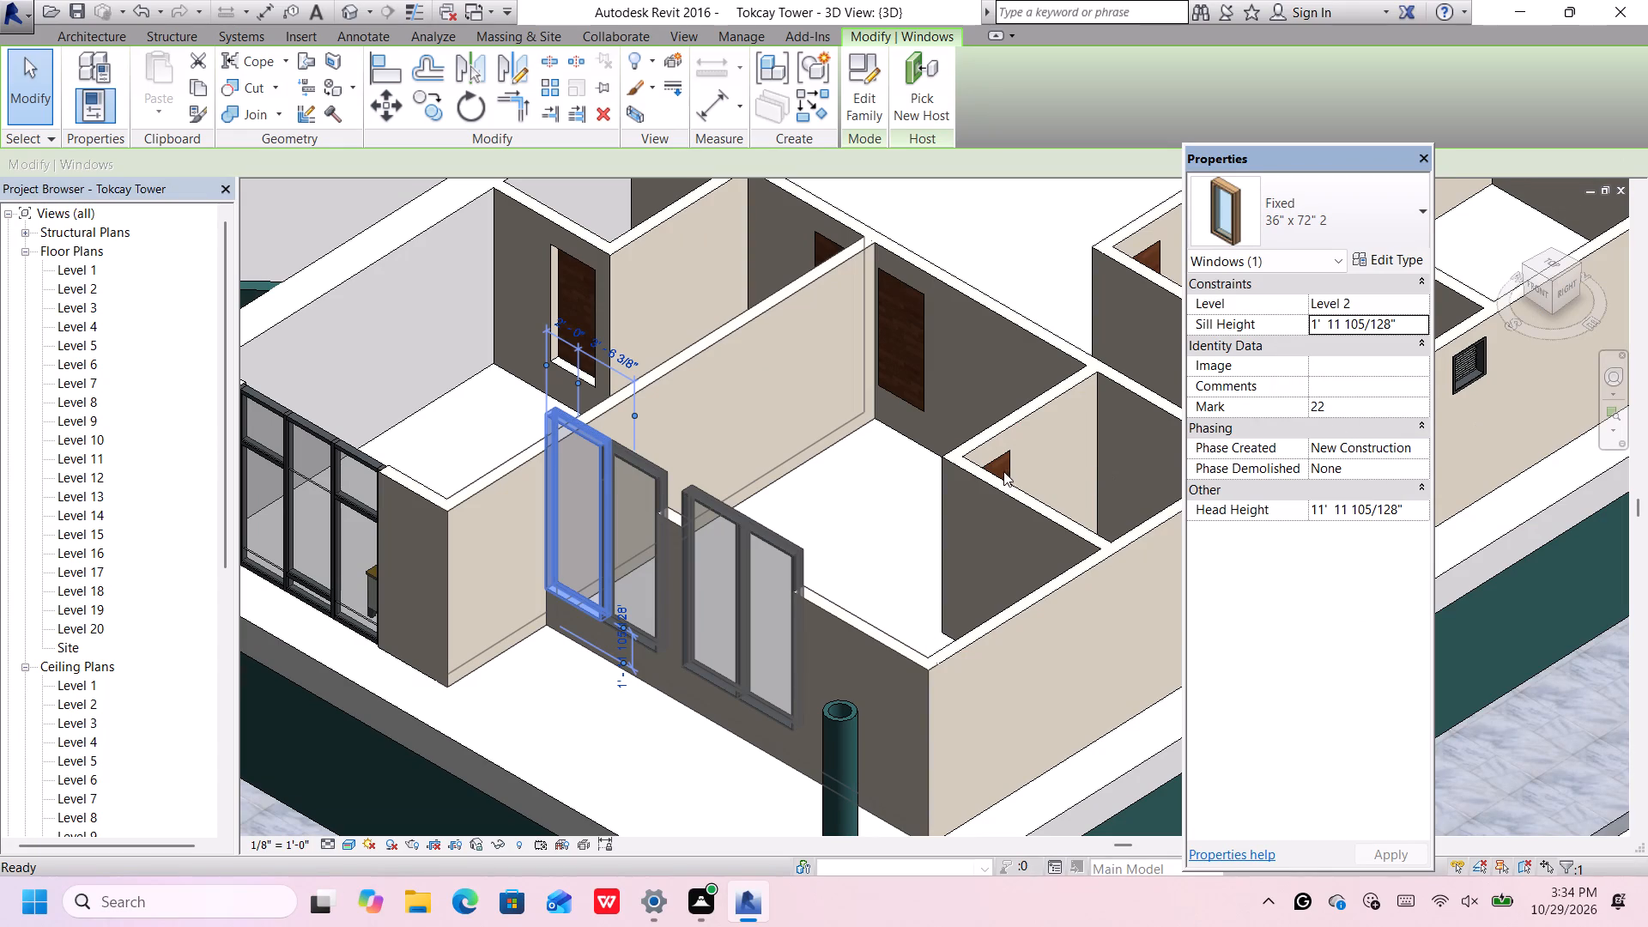
# Set the sill height of the fixed window nearest the wall recess in the corner room's front wall to 0'.
pyautogui.click(1409, 322)
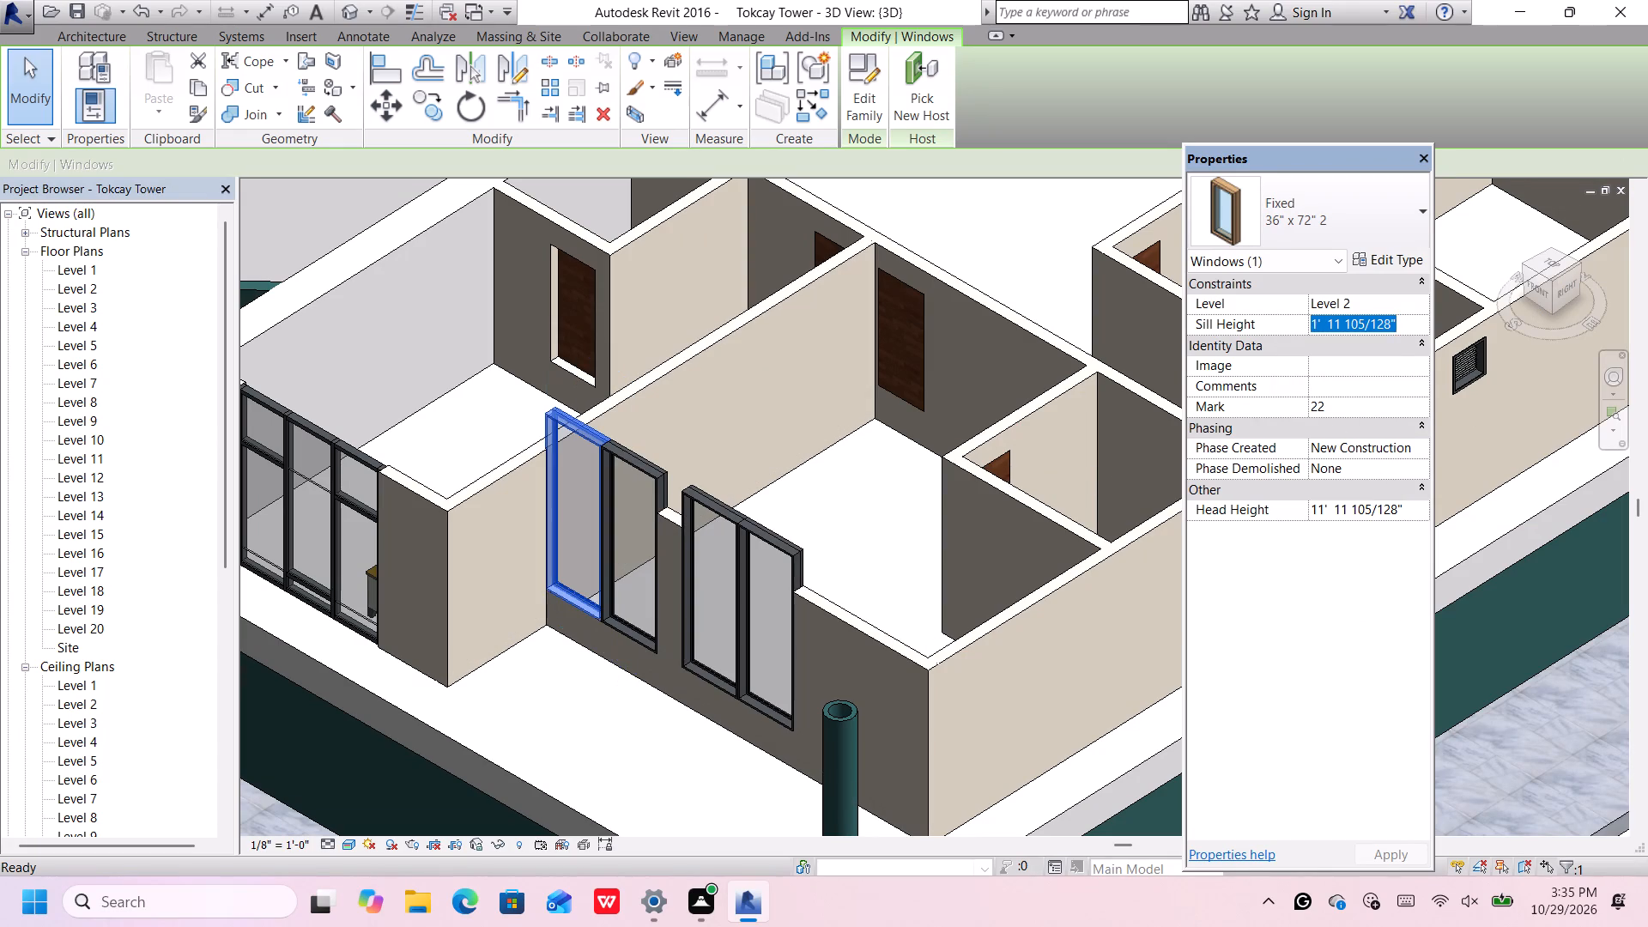
pyautogui.press('BackSpace')
pyautogui.write("0'")
pyautogui.press('Return')
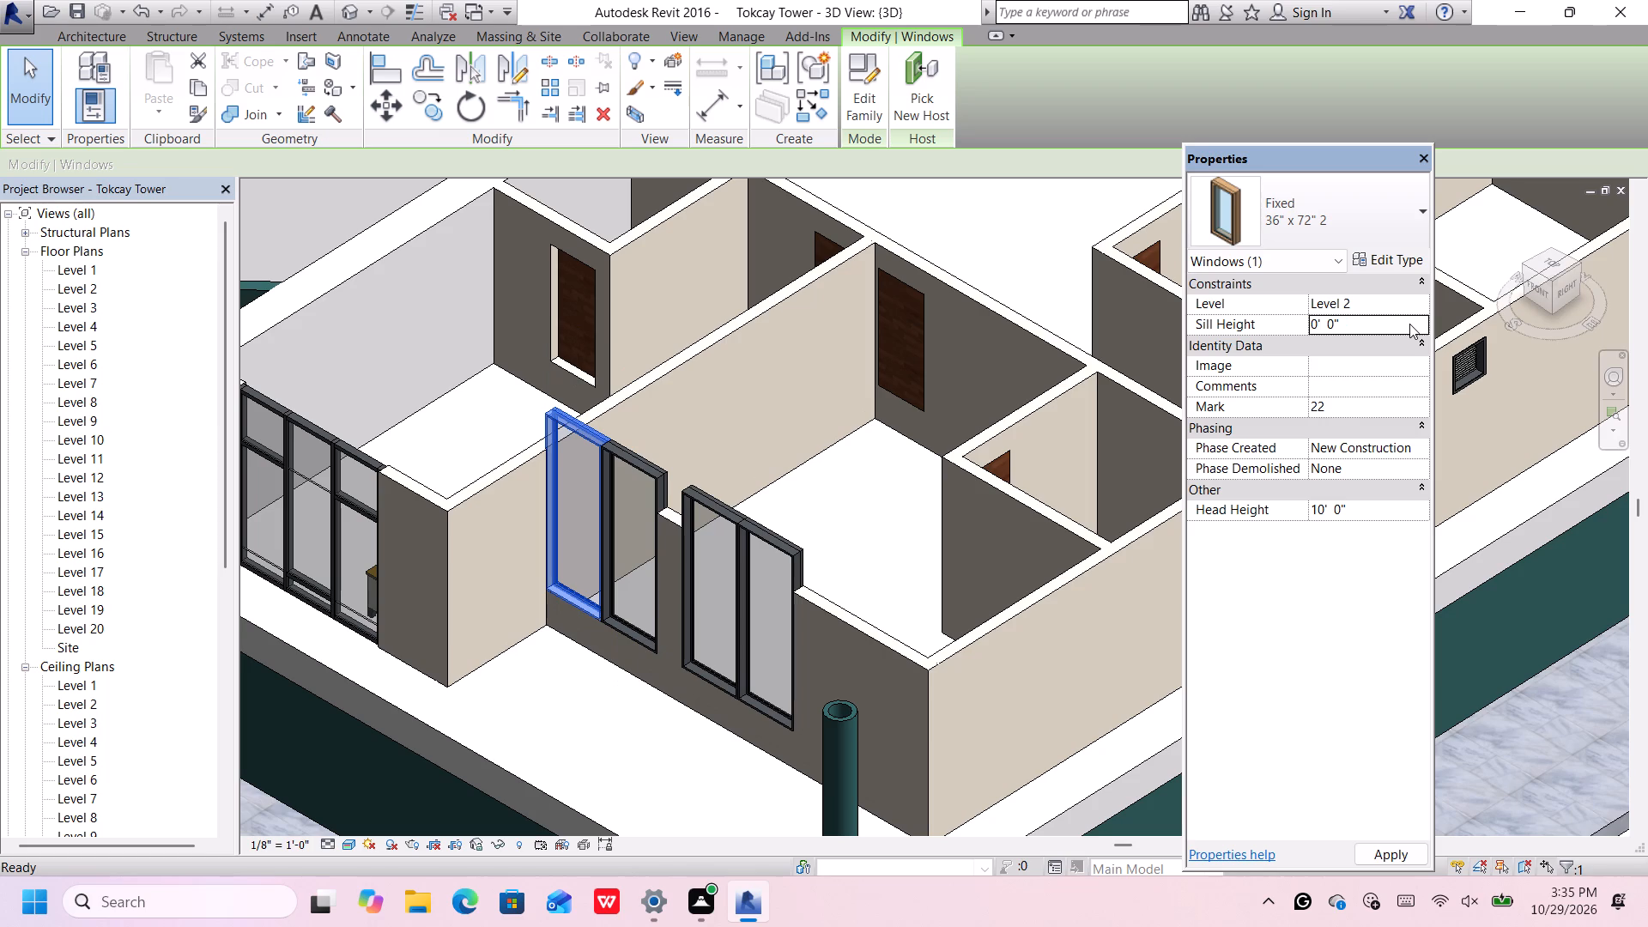
pyautogui.press('Return')
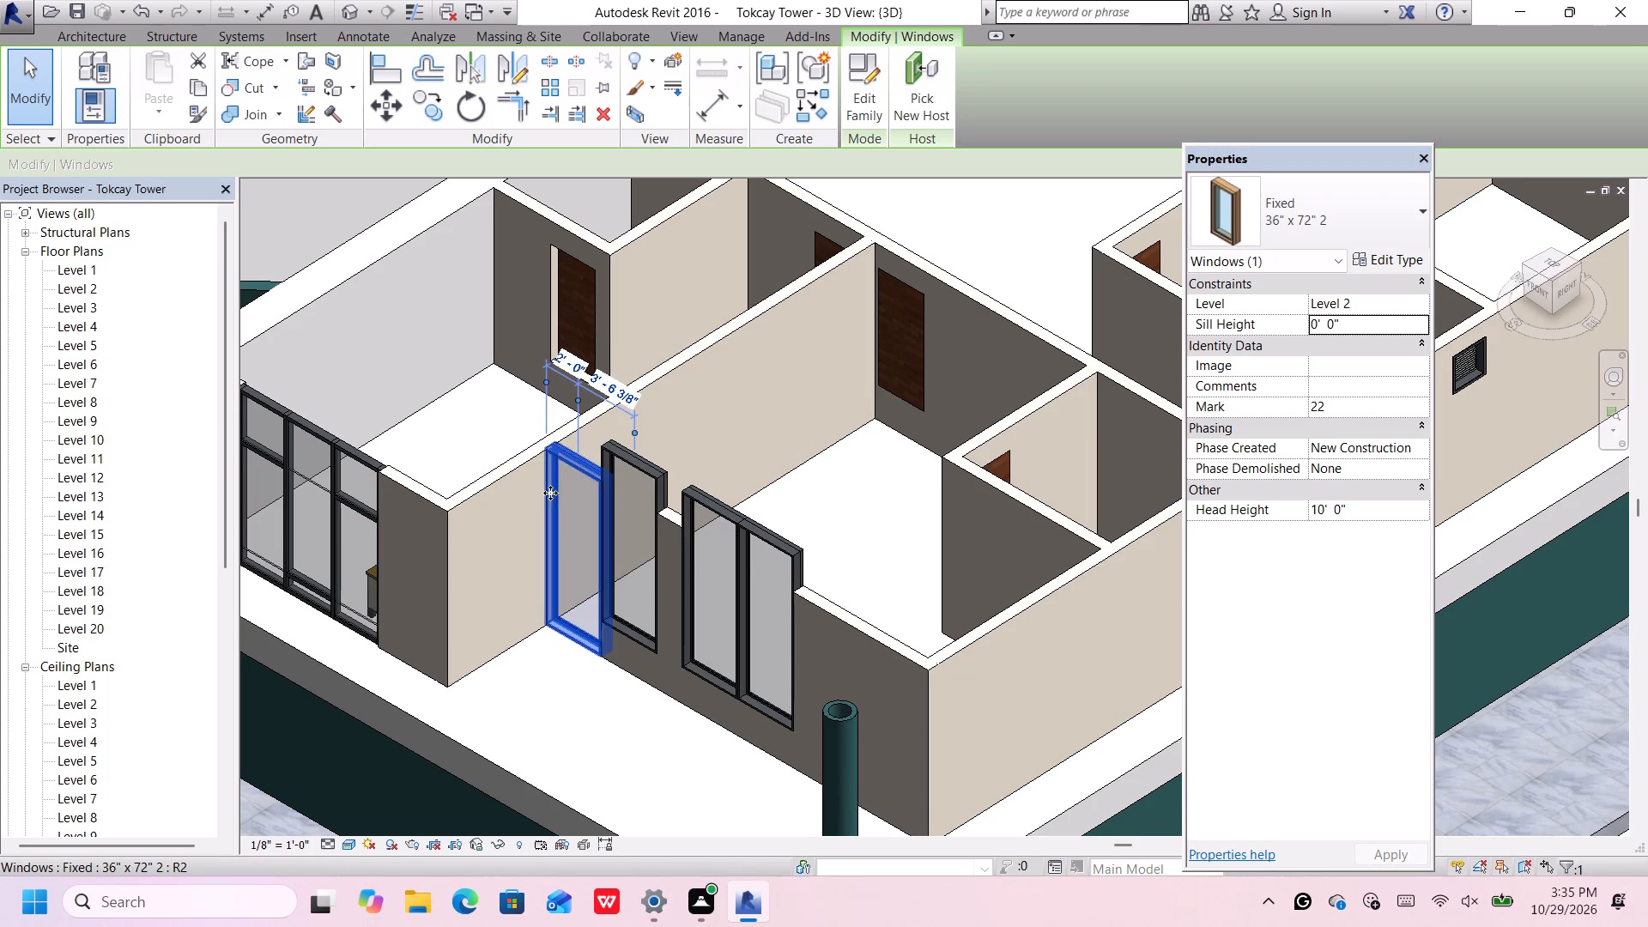
# Set the type height of the Fixed 36" x 72" 2 window to 9'.
pyautogui.click(1401, 260)
pyautogui.click(1342, 535)
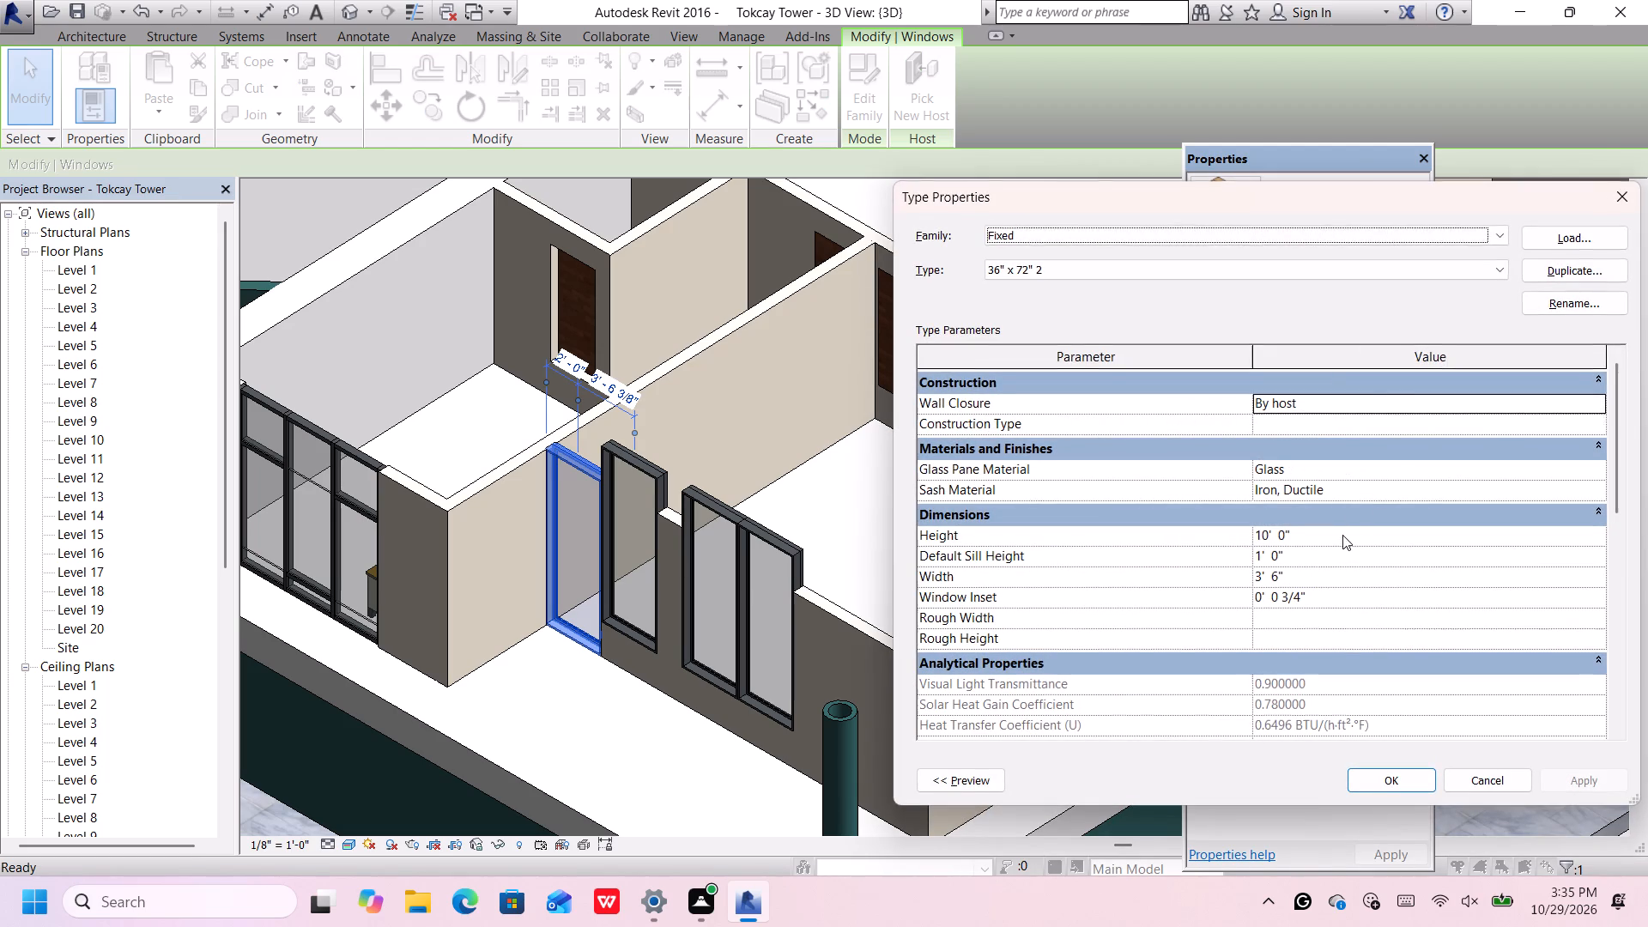
pyautogui.press('BackSpace')
pyautogui.write("9'")
pyautogui.press('Return')
pyautogui.press('Return')
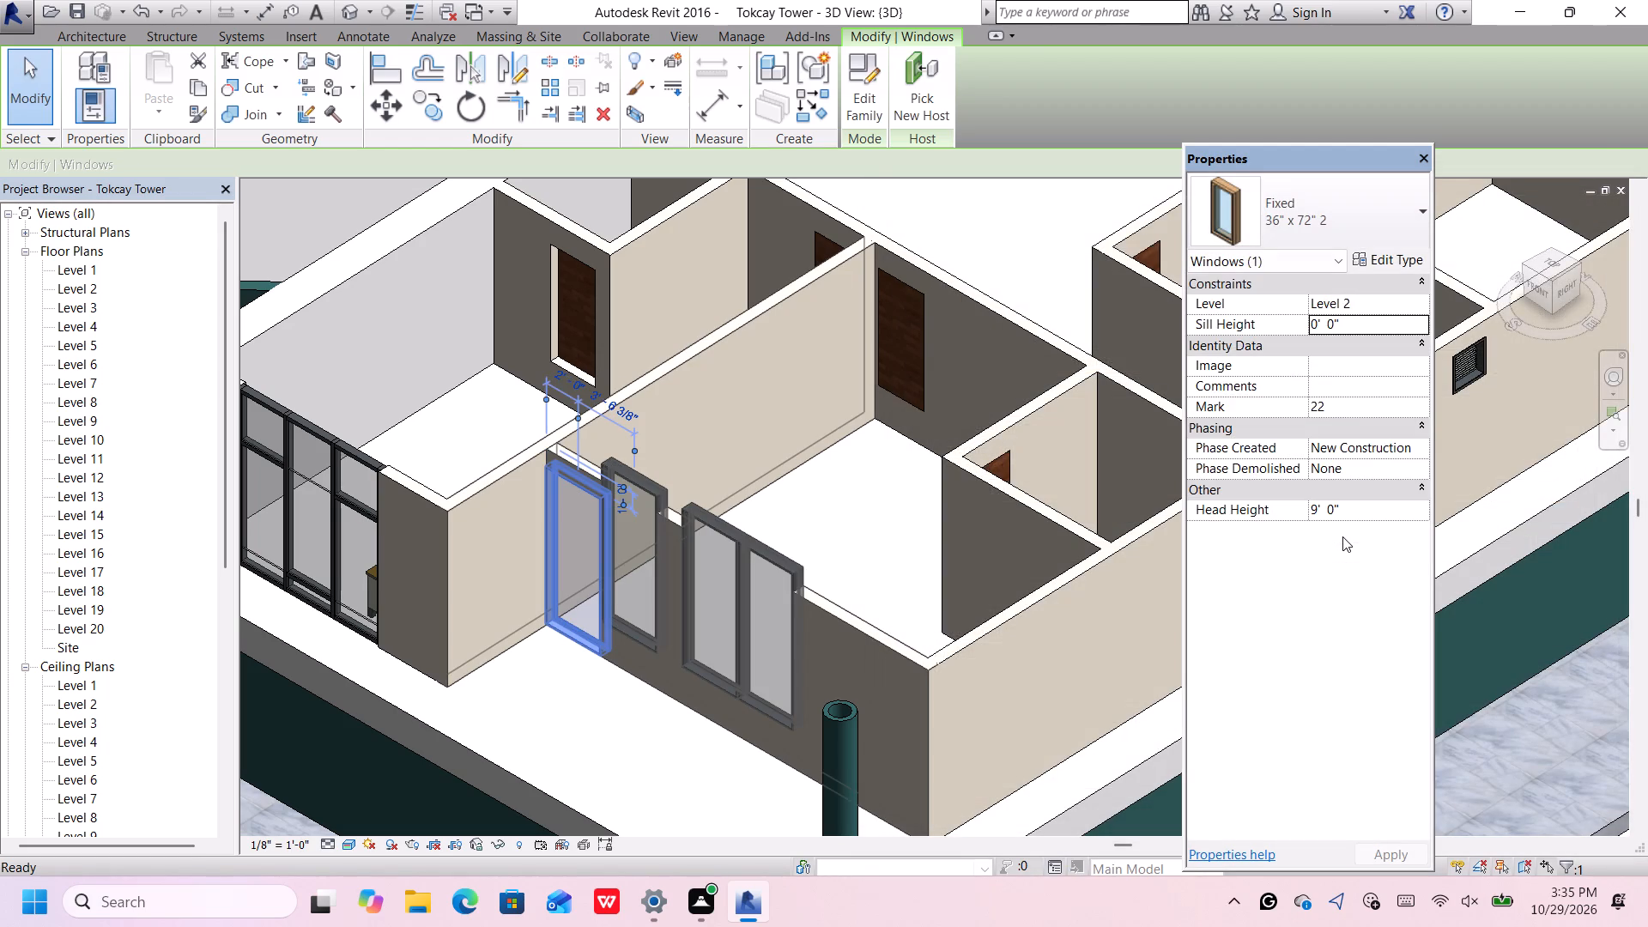
# Set the sill height of the adjoining second fixed window in the same front wall to 0'.
pyautogui.scroll(4, 629, 476)
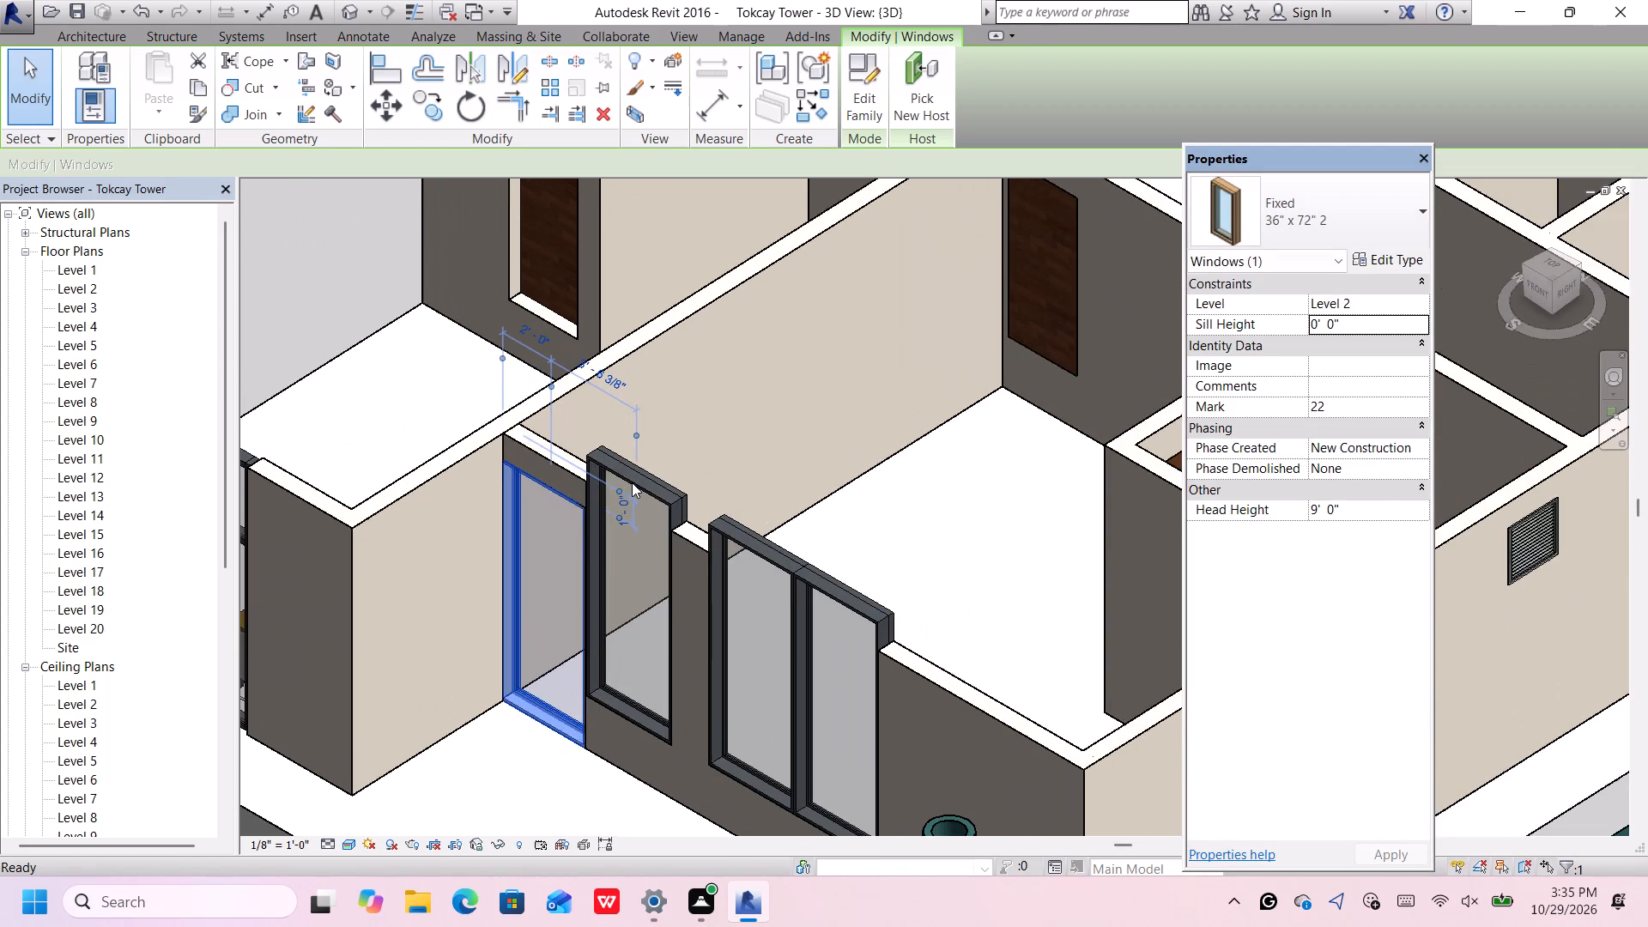
pyautogui.click(632, 482)
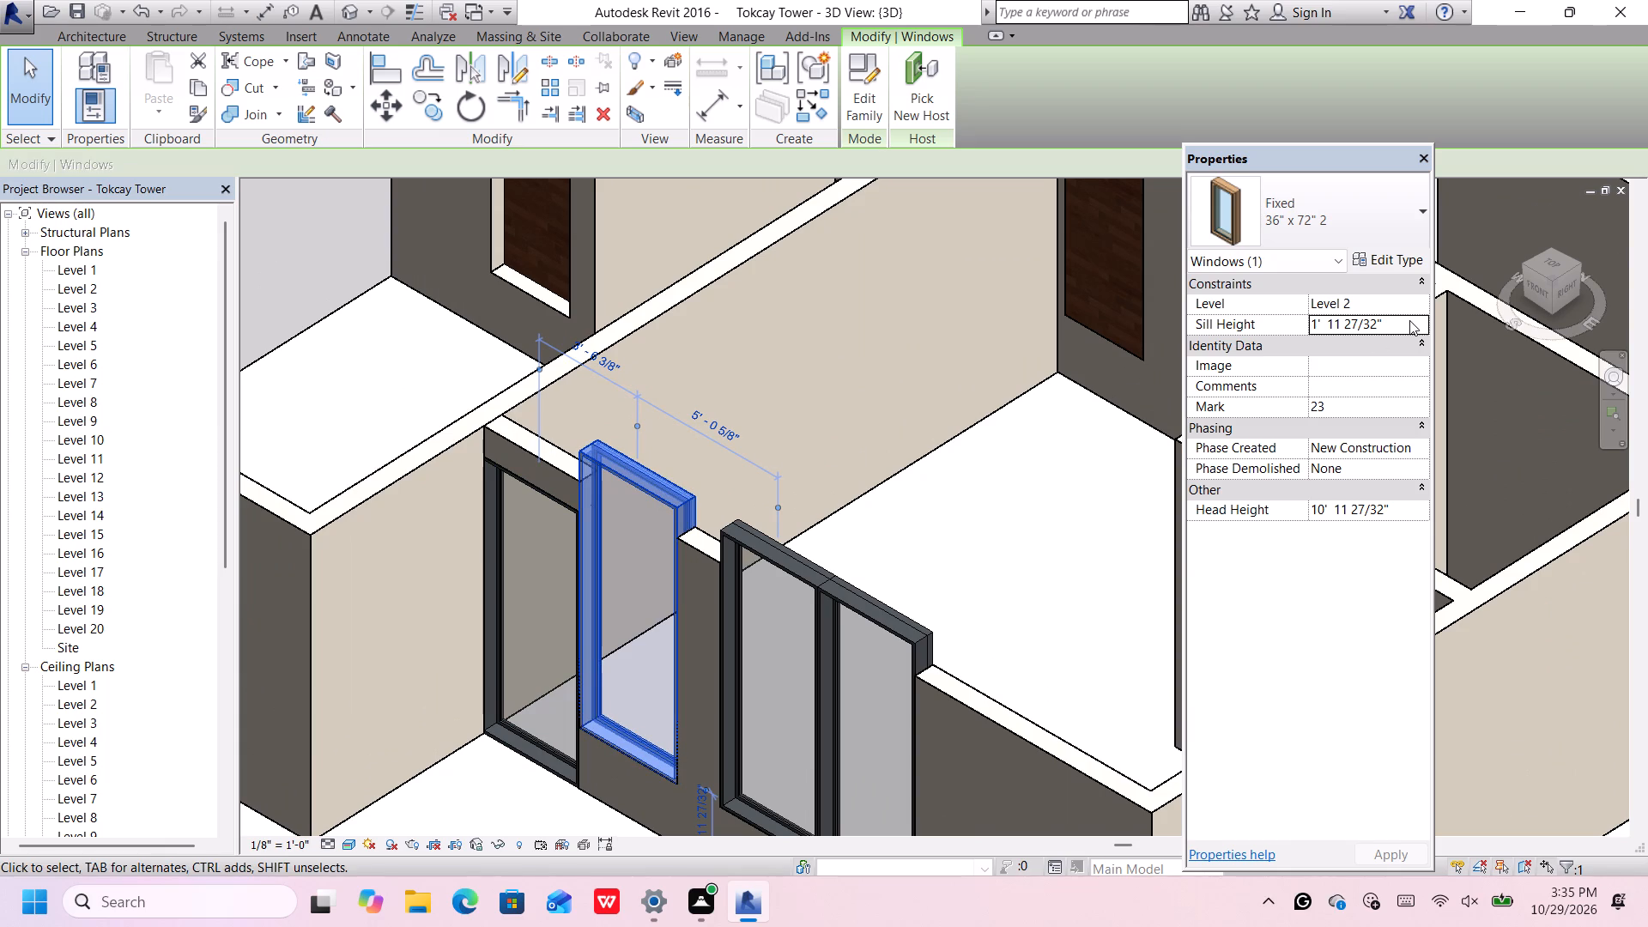
pyautogui.click(1409, 320)
pyautogui.press('BackSpace')
pyautogui.write("0'")
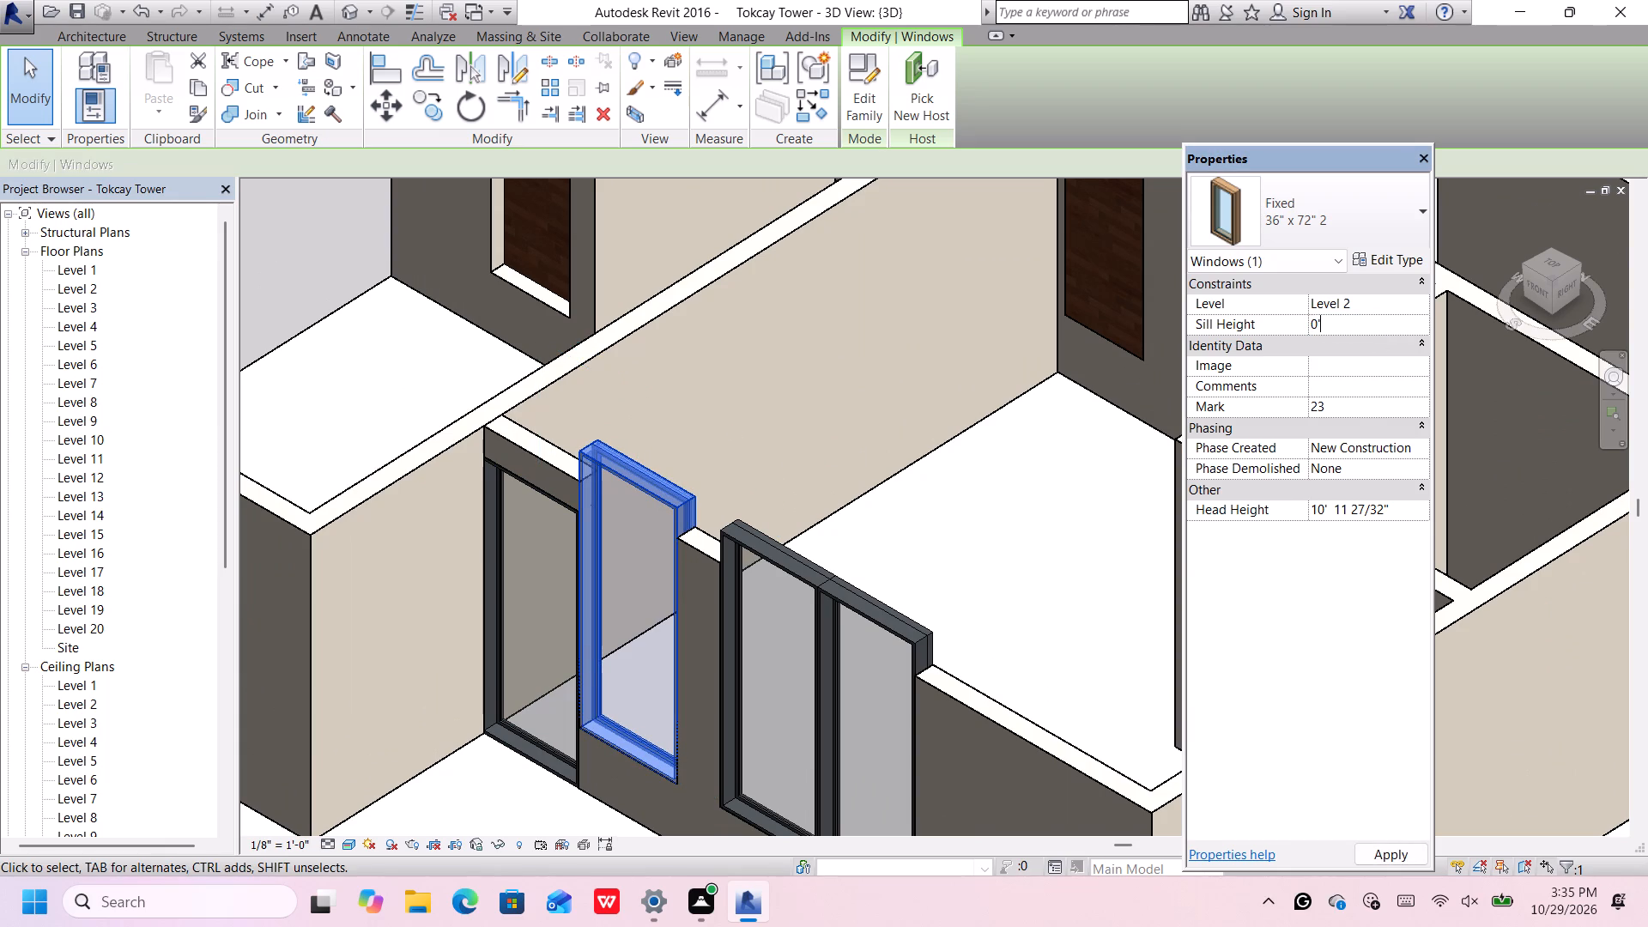
pyautogui.press('Return')
pyautogui.press('Return')
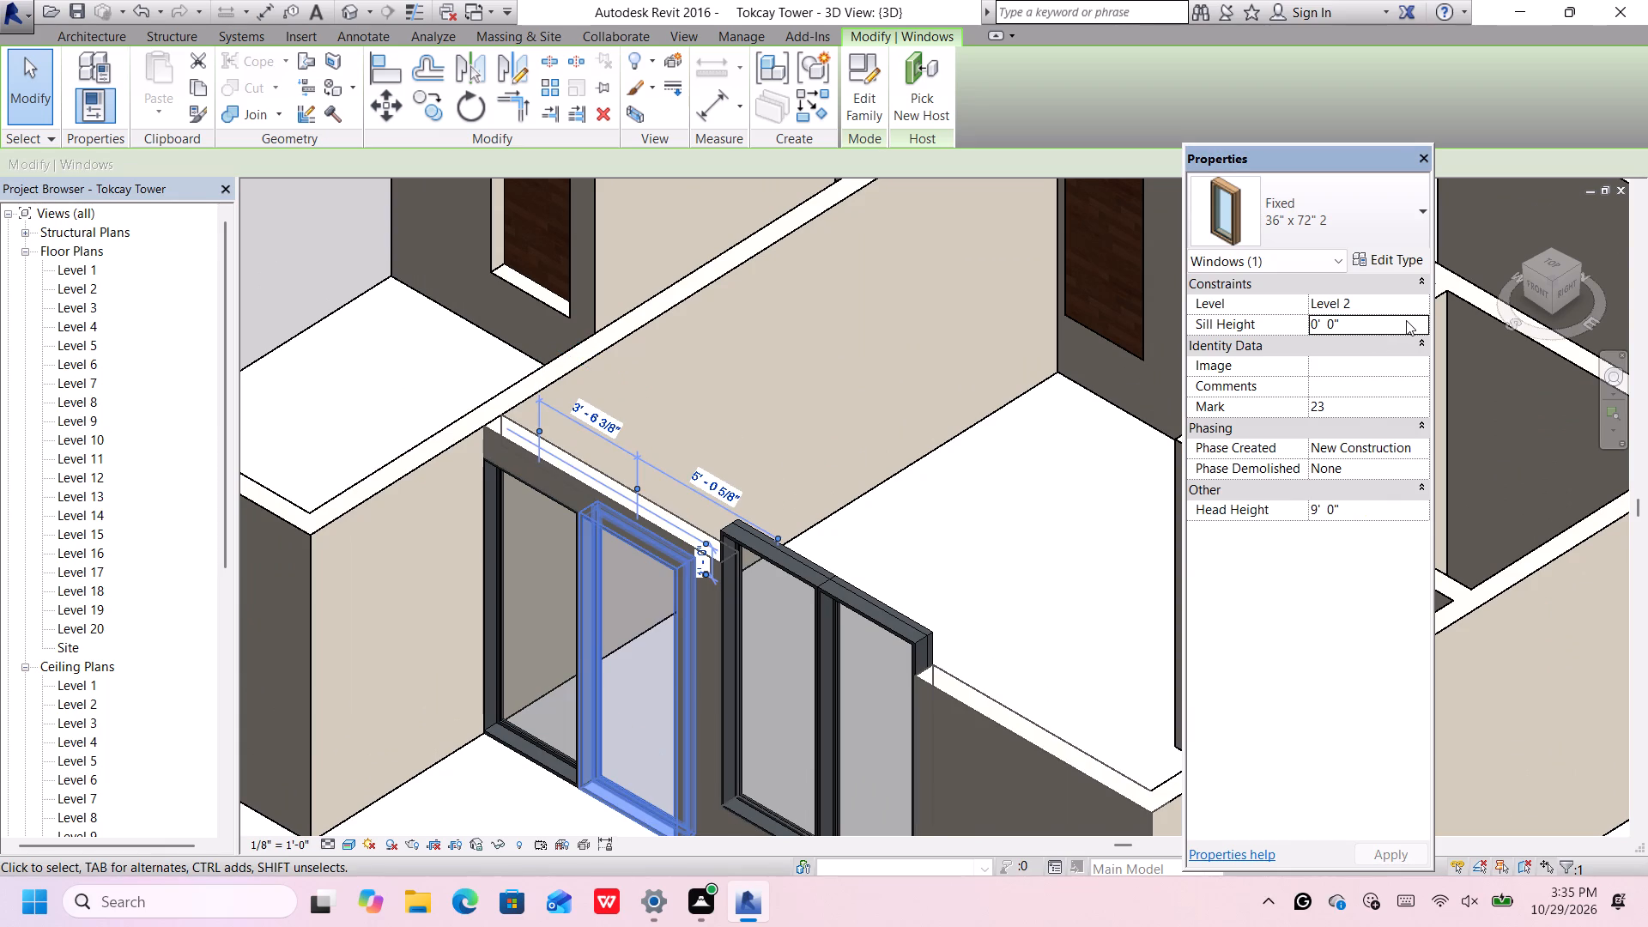
# Set the sill height of the remaining pair of fixed windows in the same front wall, nearer the column, to 0'.
pyautogui.click(798, 570)
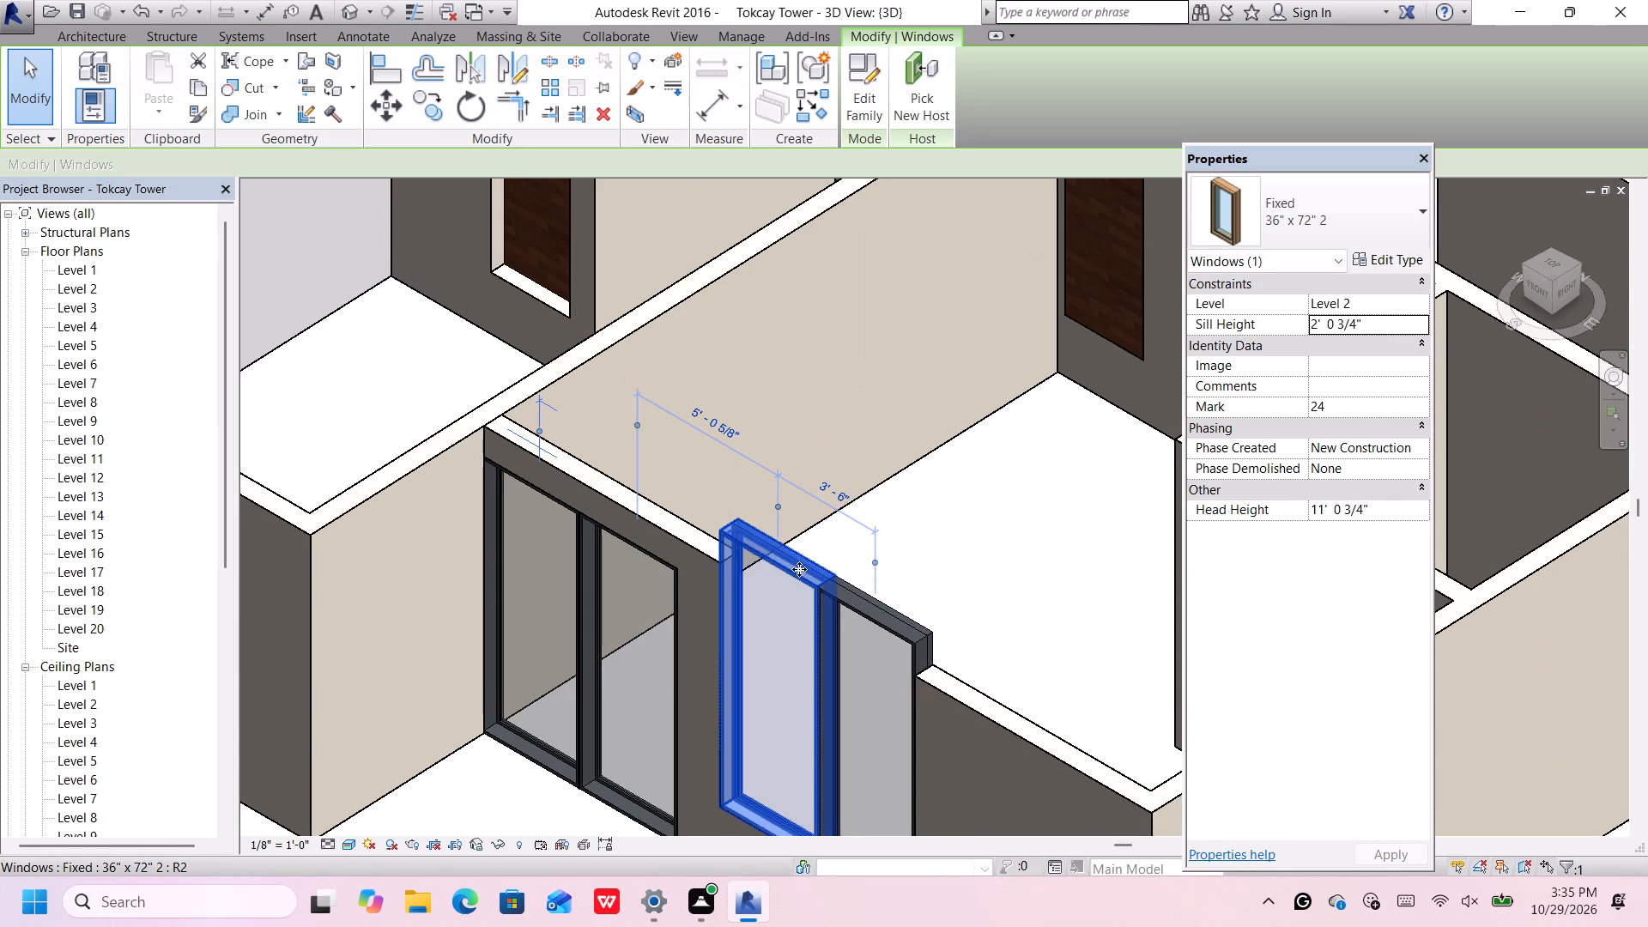
pyautogui.keyDown('ctrl'); pyautogui.click(838, 599); pyautogui.keyUp('ctrl')
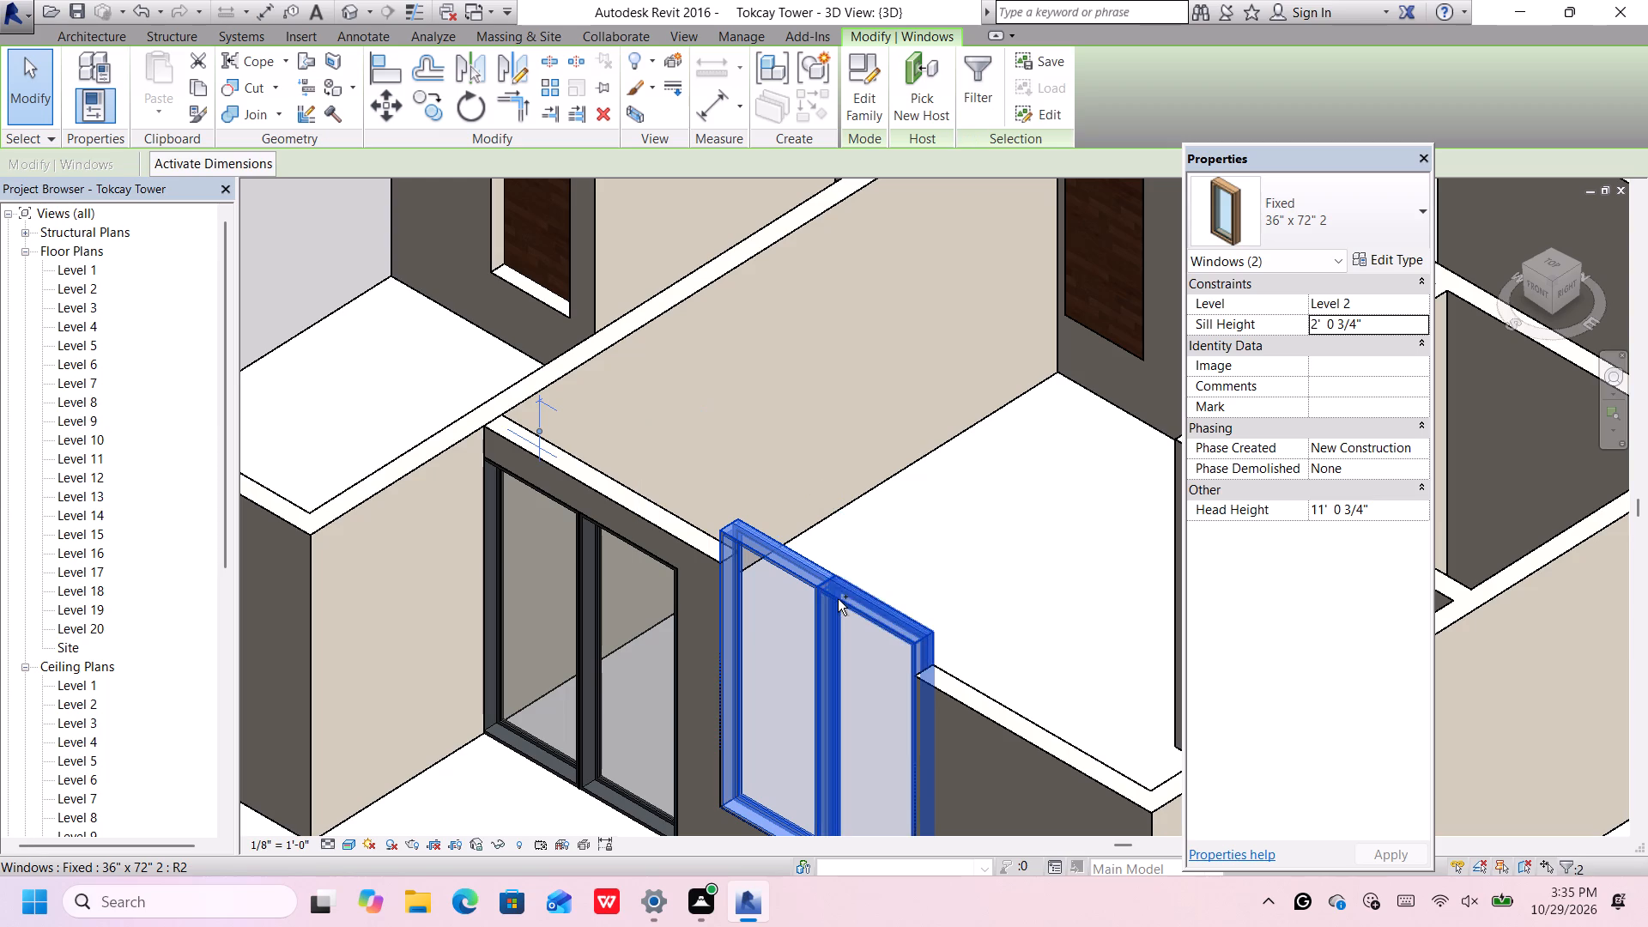
pyautogui.click(1395, 321)
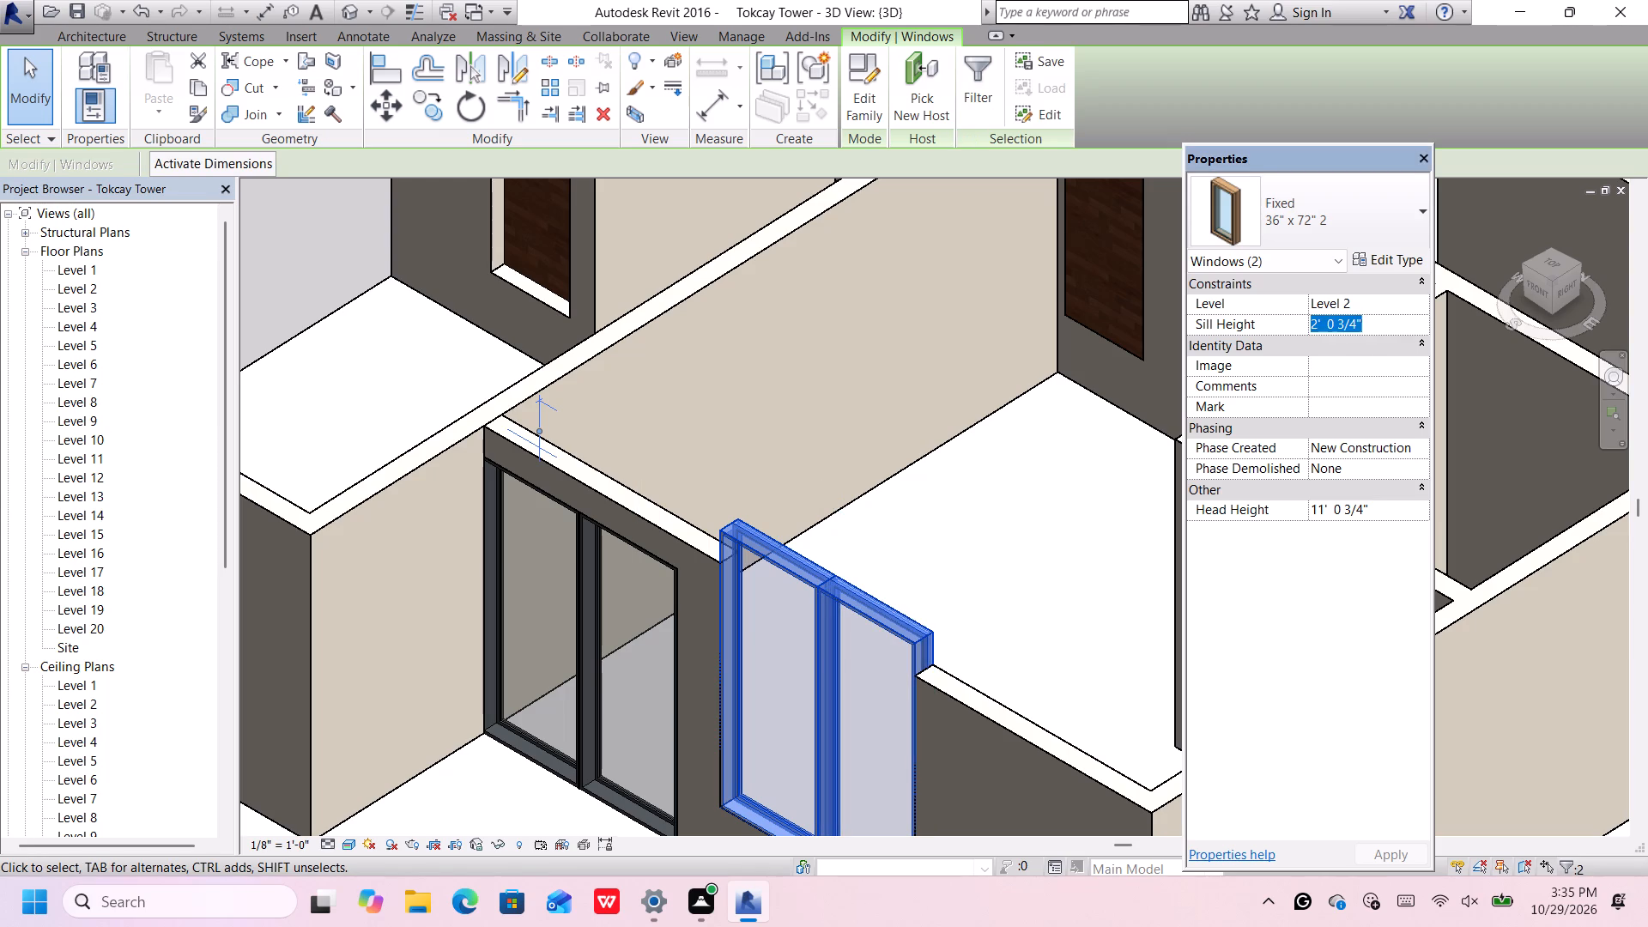
pyautogui.press('BackSpace')
pyautogui.press('0')
pyautogui.press("'")
pyautogui.press('Return')
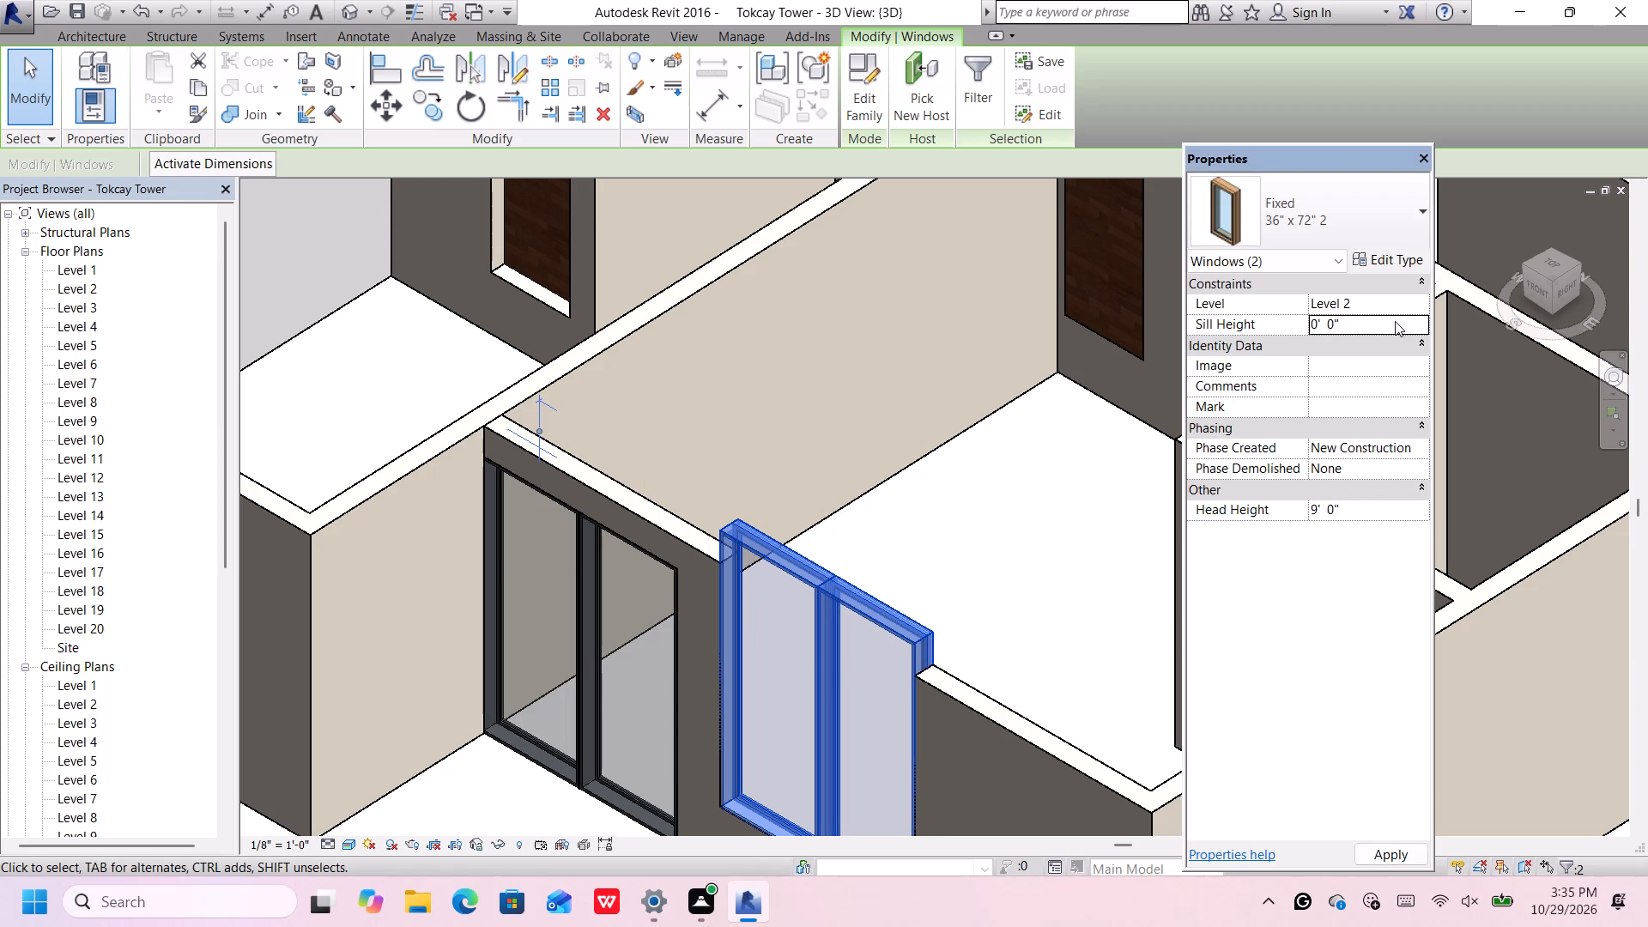
pyautogui.press('Return')
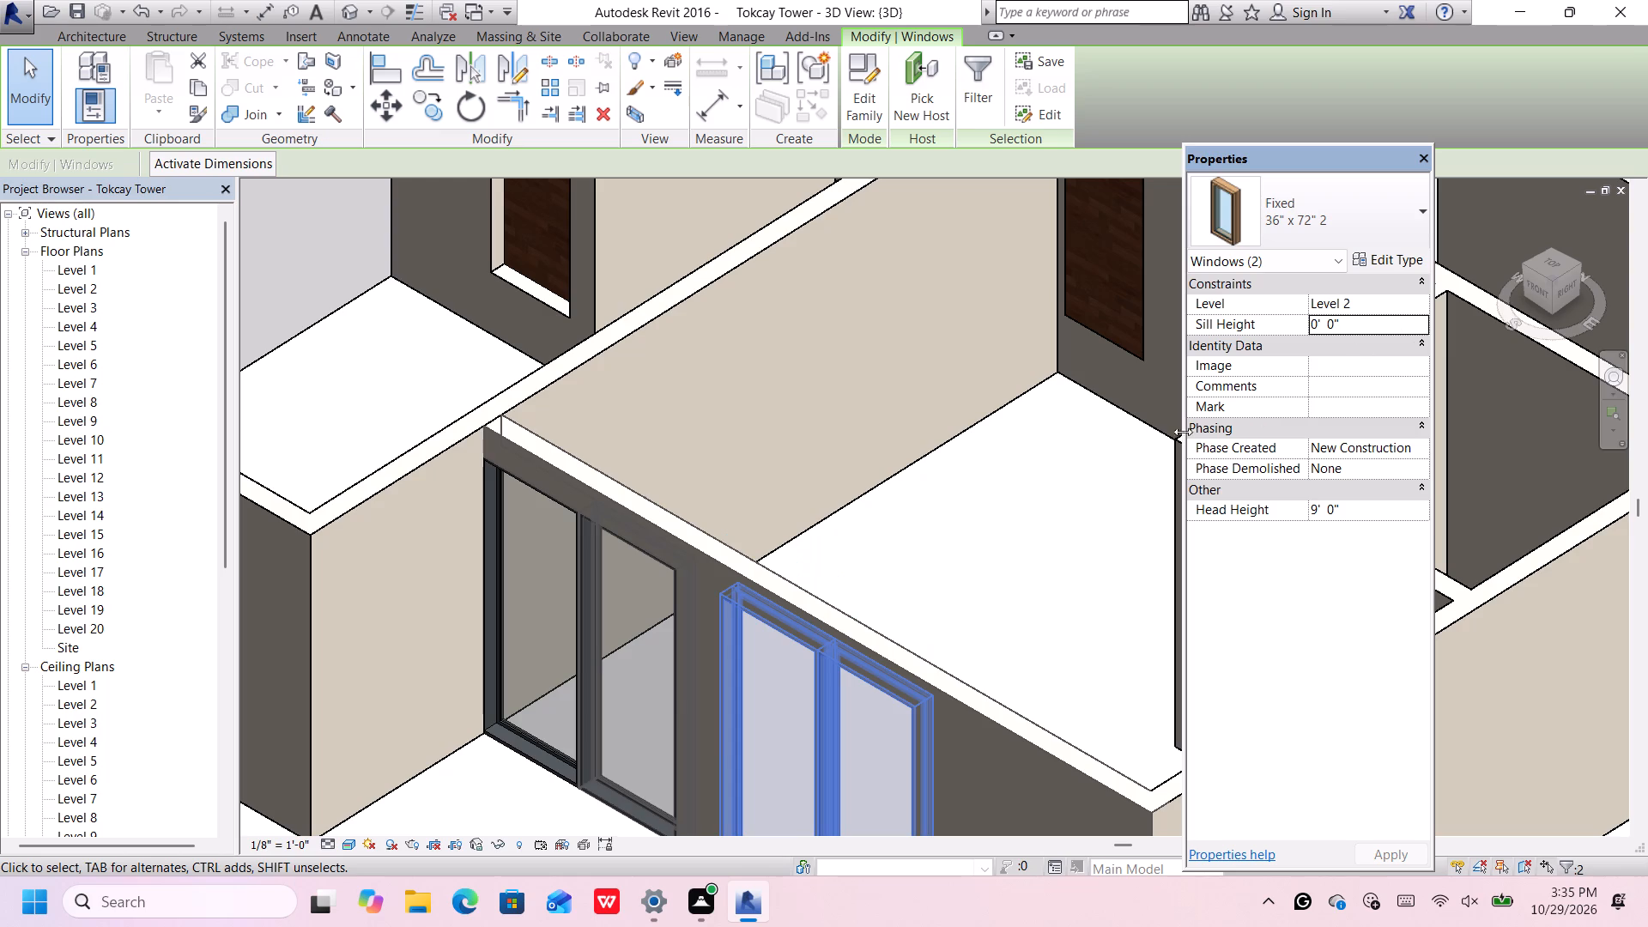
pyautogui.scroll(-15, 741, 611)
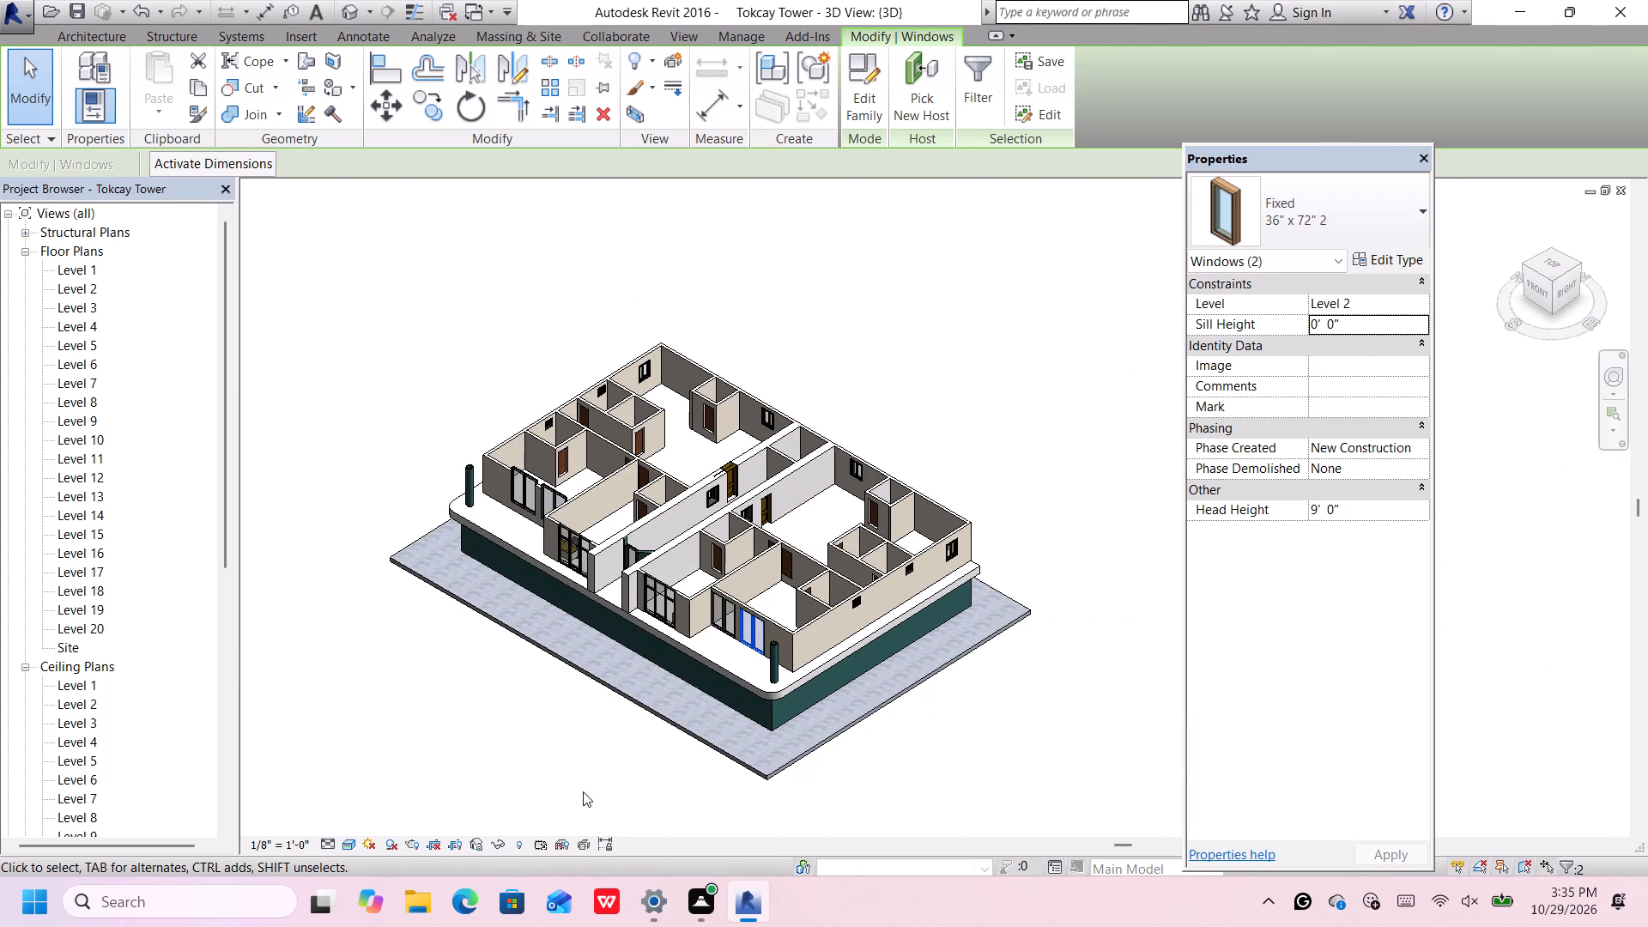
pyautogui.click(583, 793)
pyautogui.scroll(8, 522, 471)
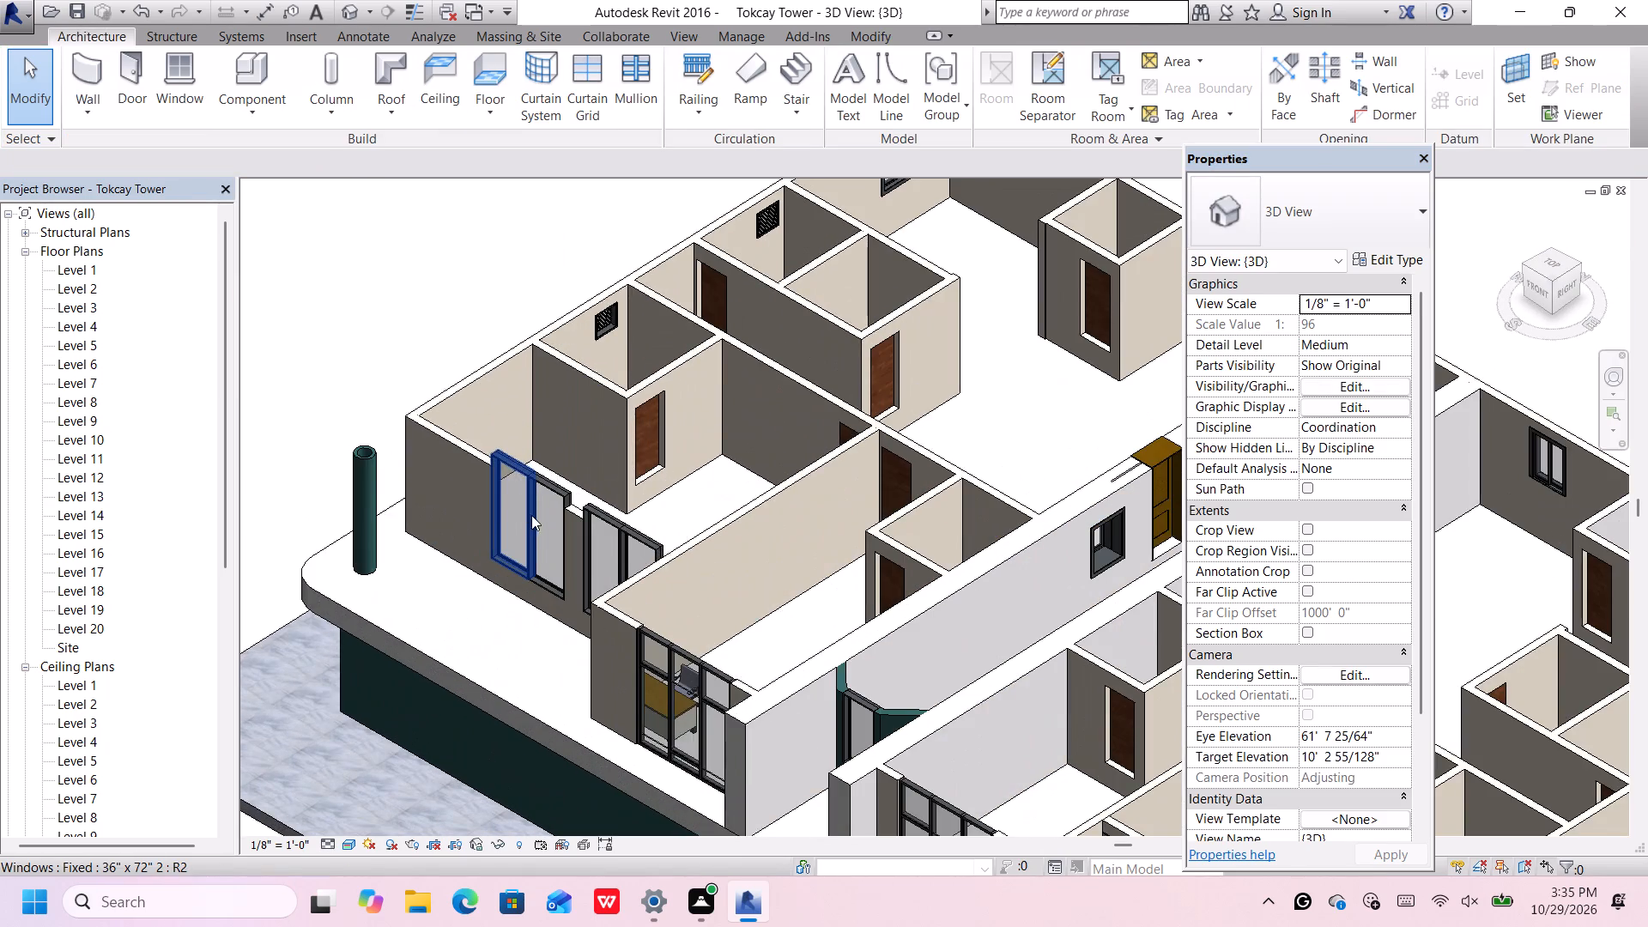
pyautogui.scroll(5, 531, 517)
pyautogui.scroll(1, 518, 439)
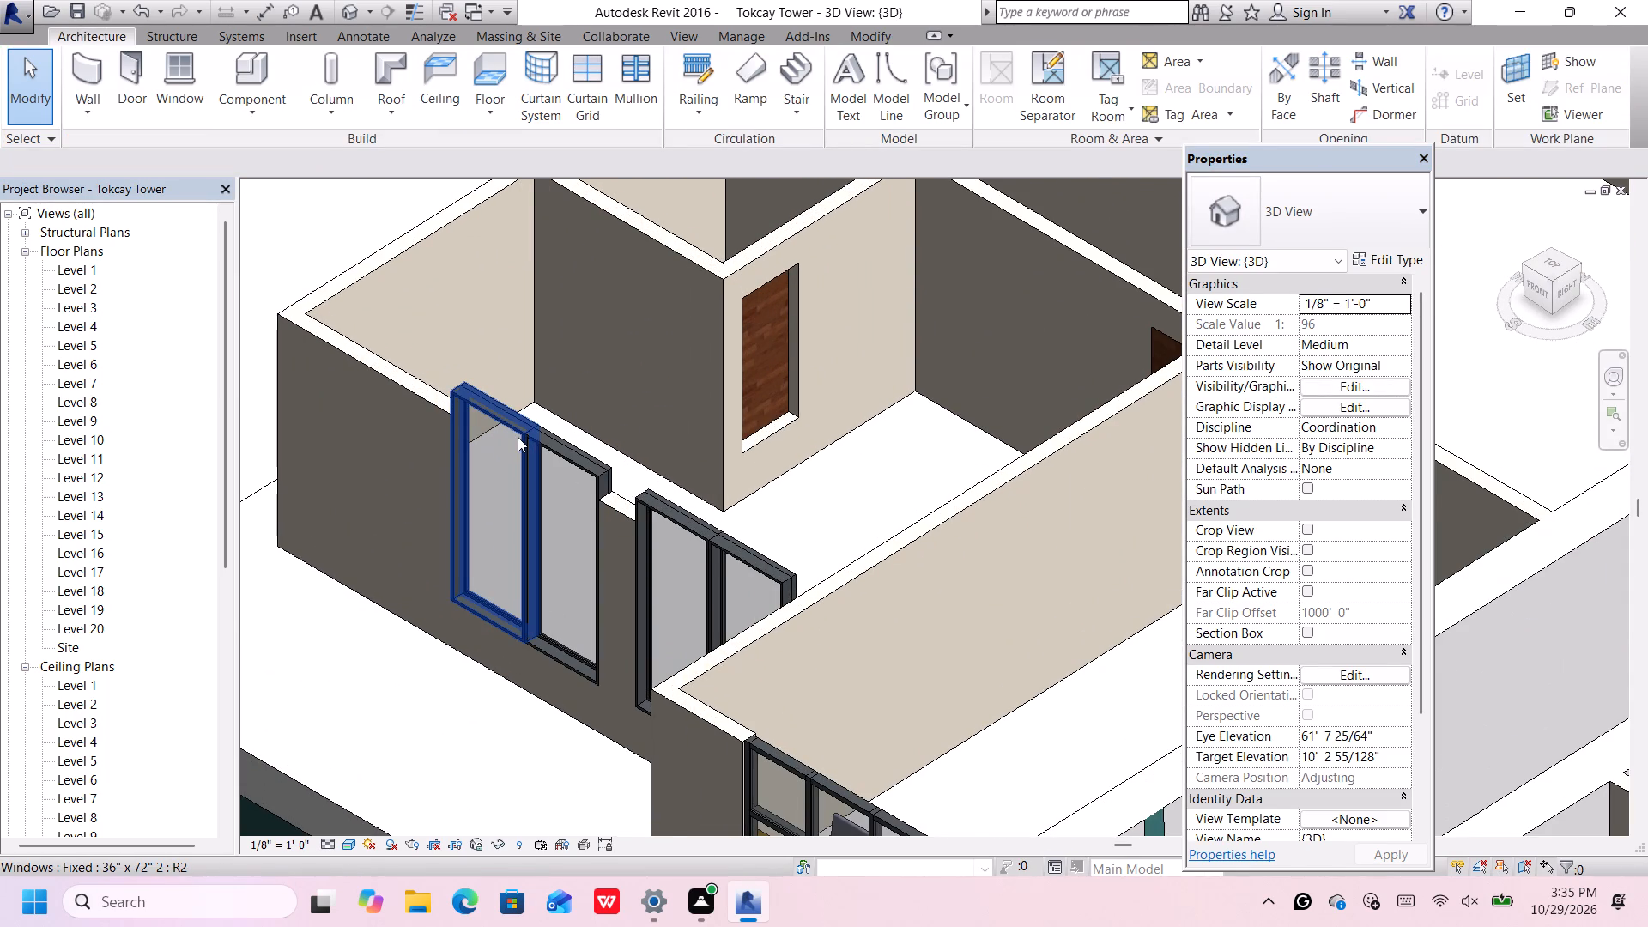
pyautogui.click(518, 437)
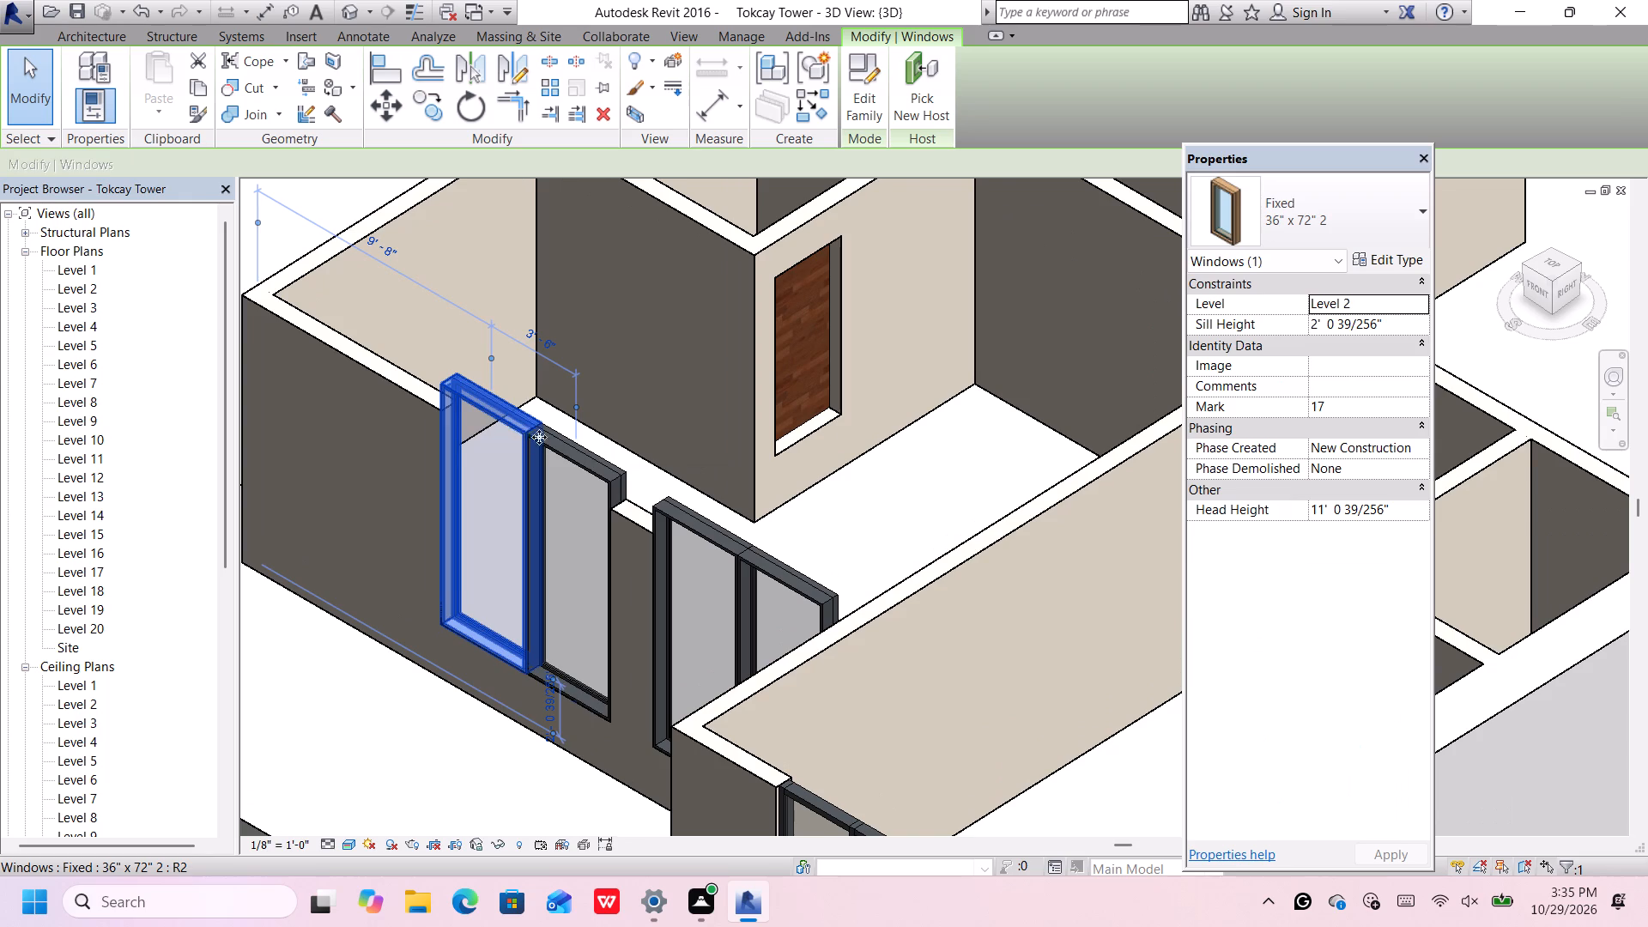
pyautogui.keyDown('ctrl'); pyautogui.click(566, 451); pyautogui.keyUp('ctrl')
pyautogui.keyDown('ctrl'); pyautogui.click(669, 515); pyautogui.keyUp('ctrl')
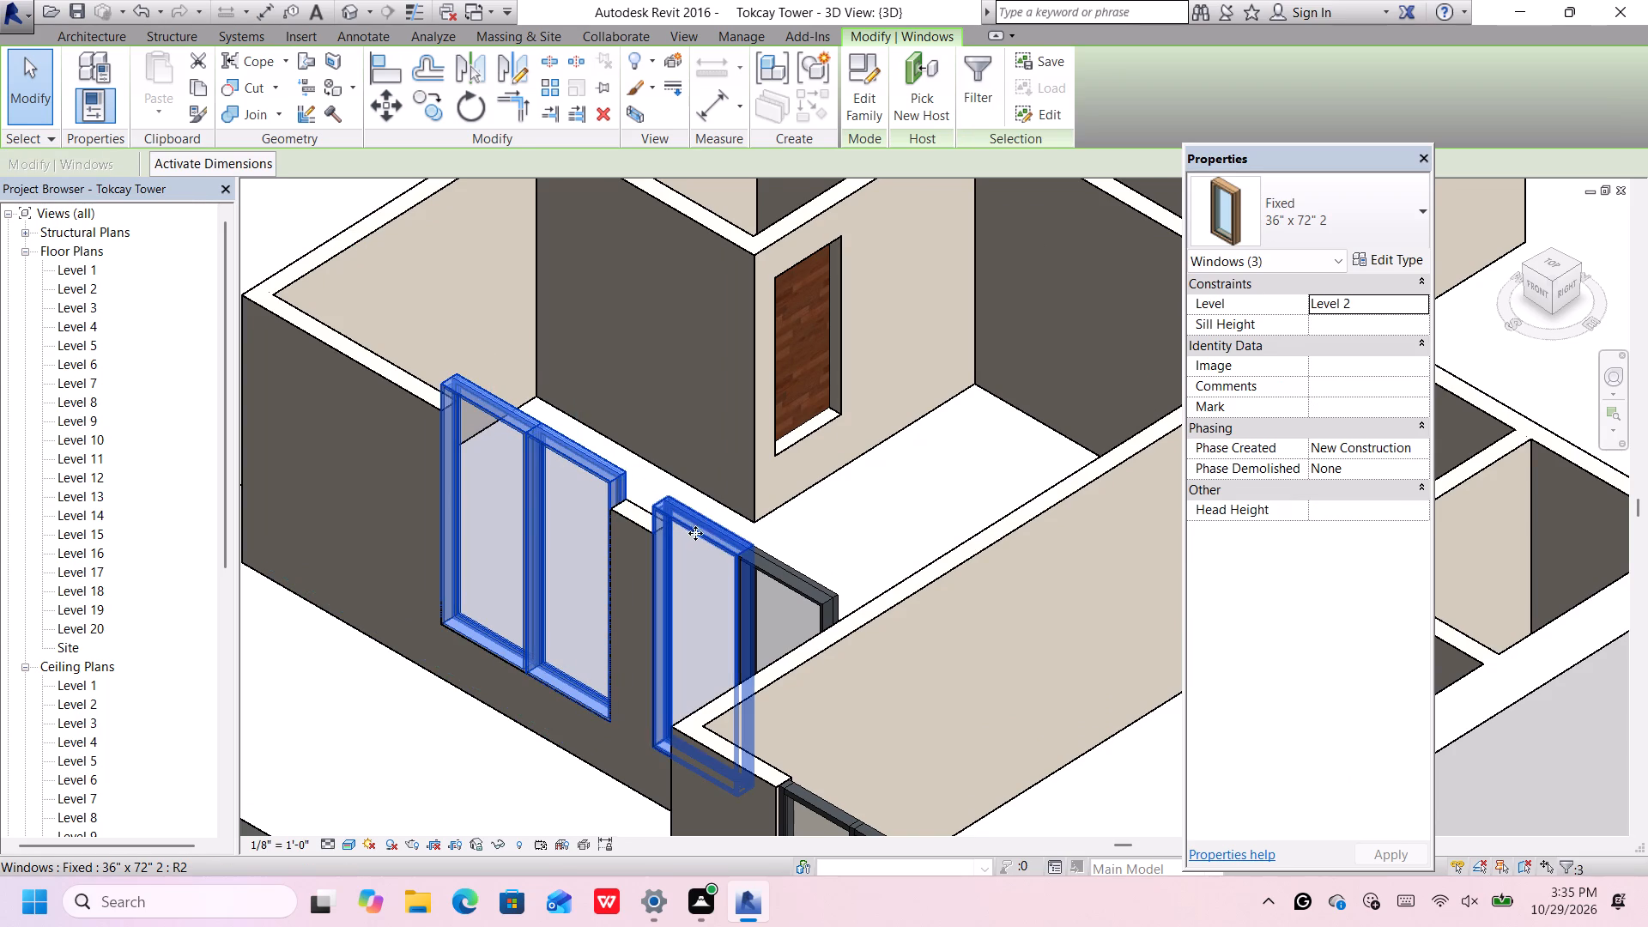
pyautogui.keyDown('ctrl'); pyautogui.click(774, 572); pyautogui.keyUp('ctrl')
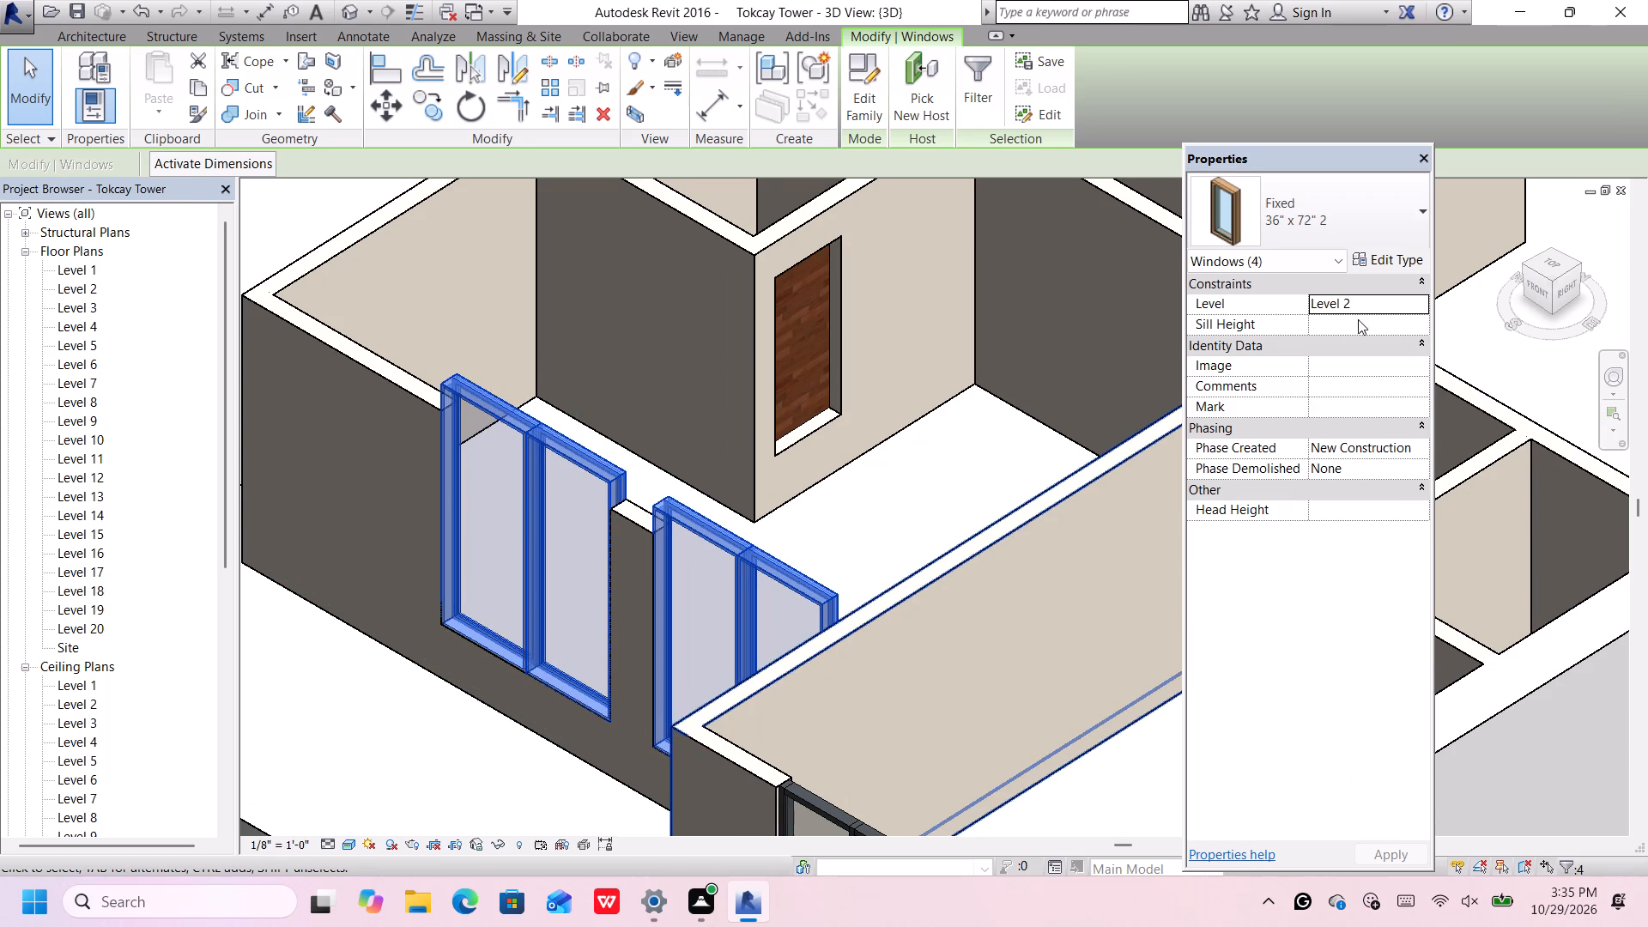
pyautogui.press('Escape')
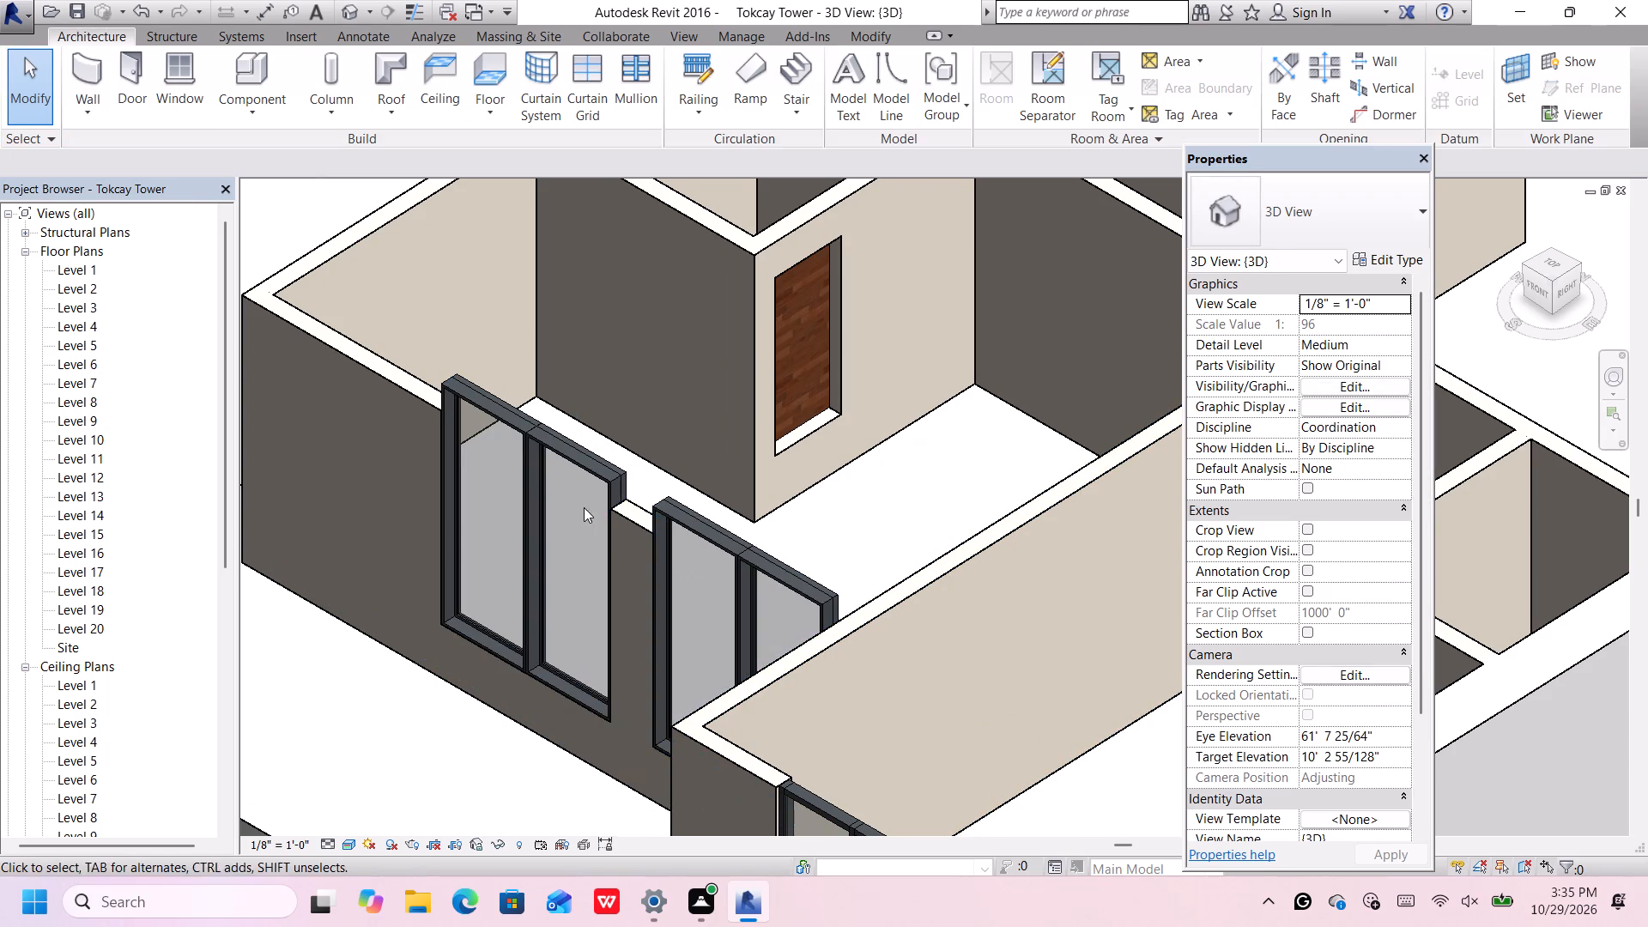
# Set the sill heights of the two fixed windows nearest the outer corner in the opposite corner room's front wall to 0'.
pyautogui.click(483, 416)
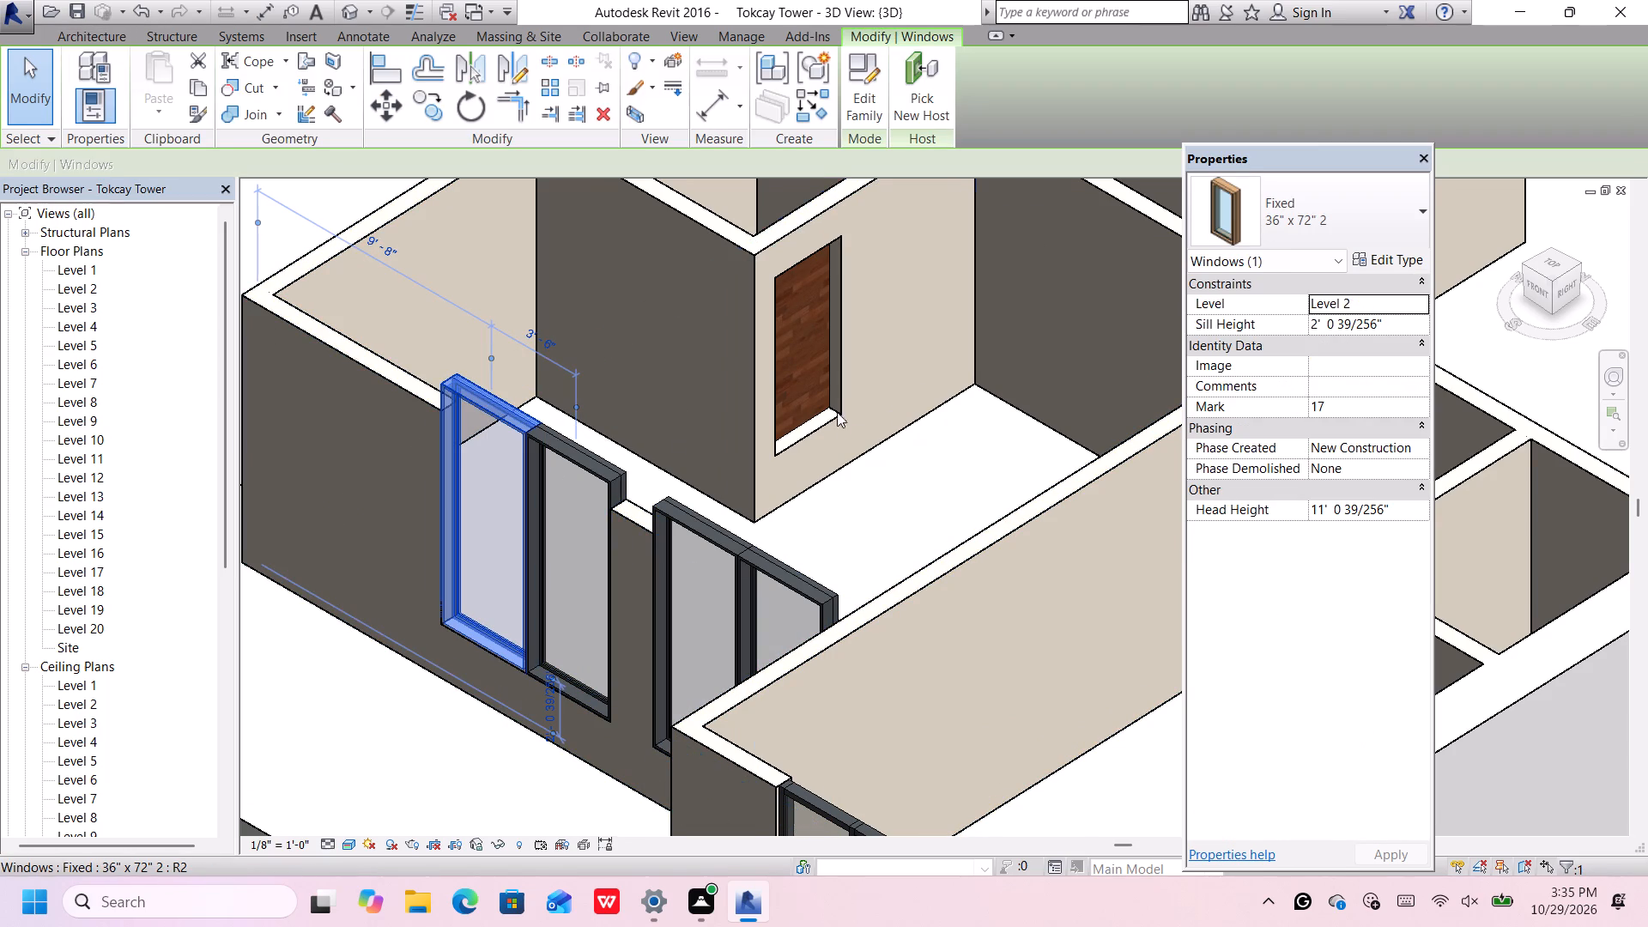
pyautogui.click(1398, 322)
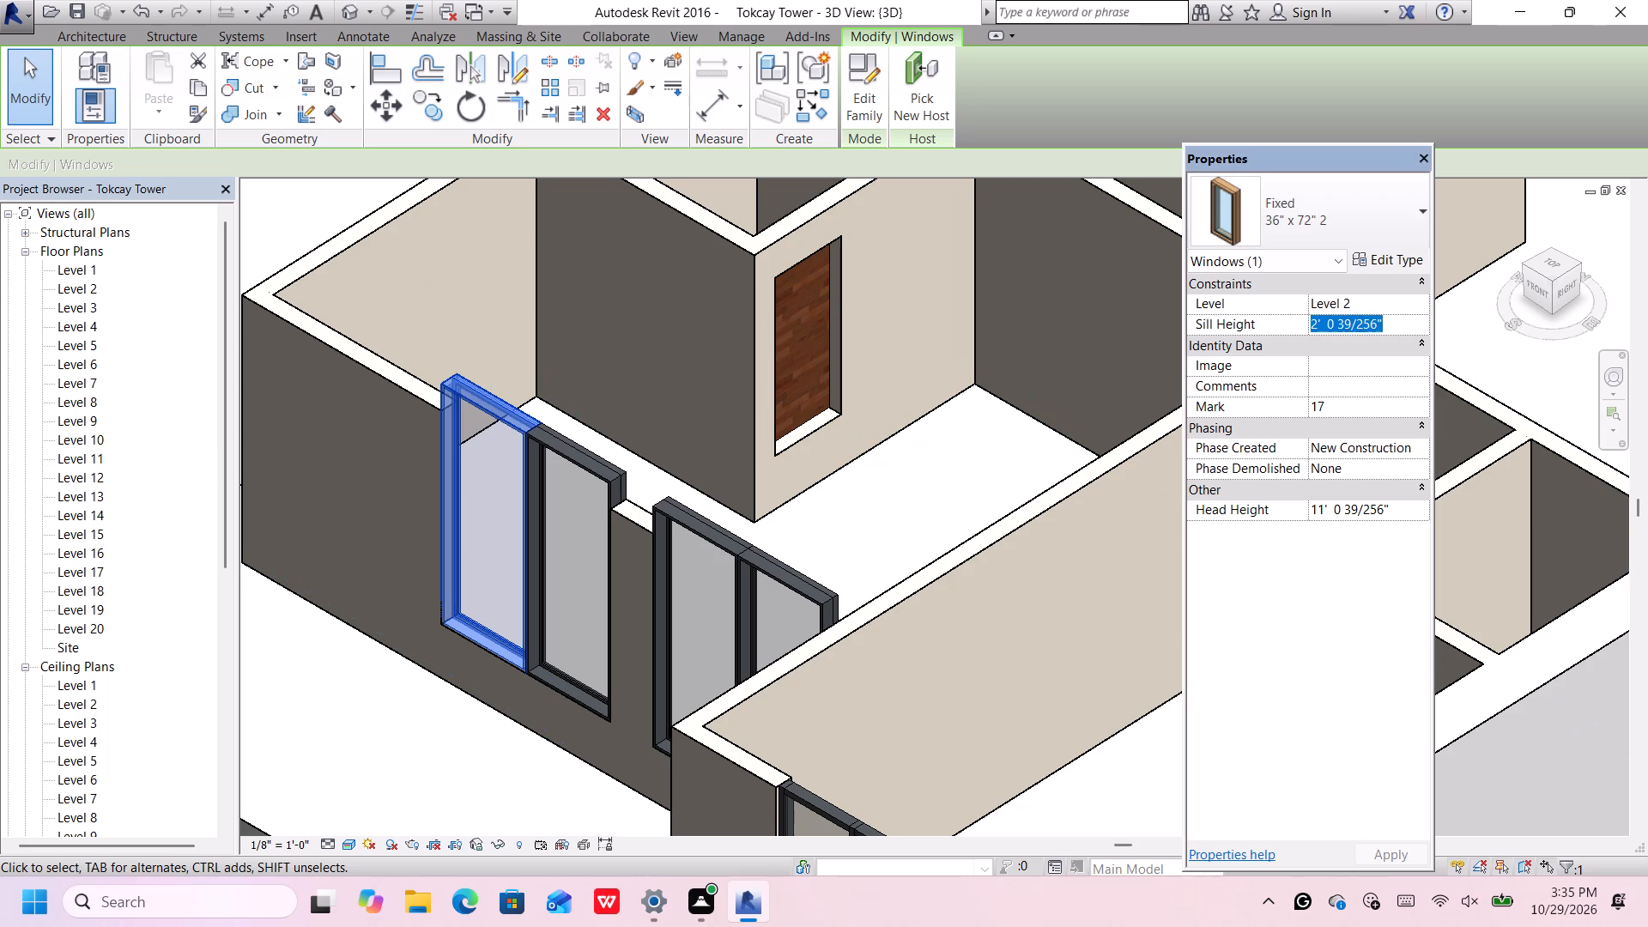
pyautogui.press('BackSpace')
pyautogui.write("0'")
pyautogui.press('Return')
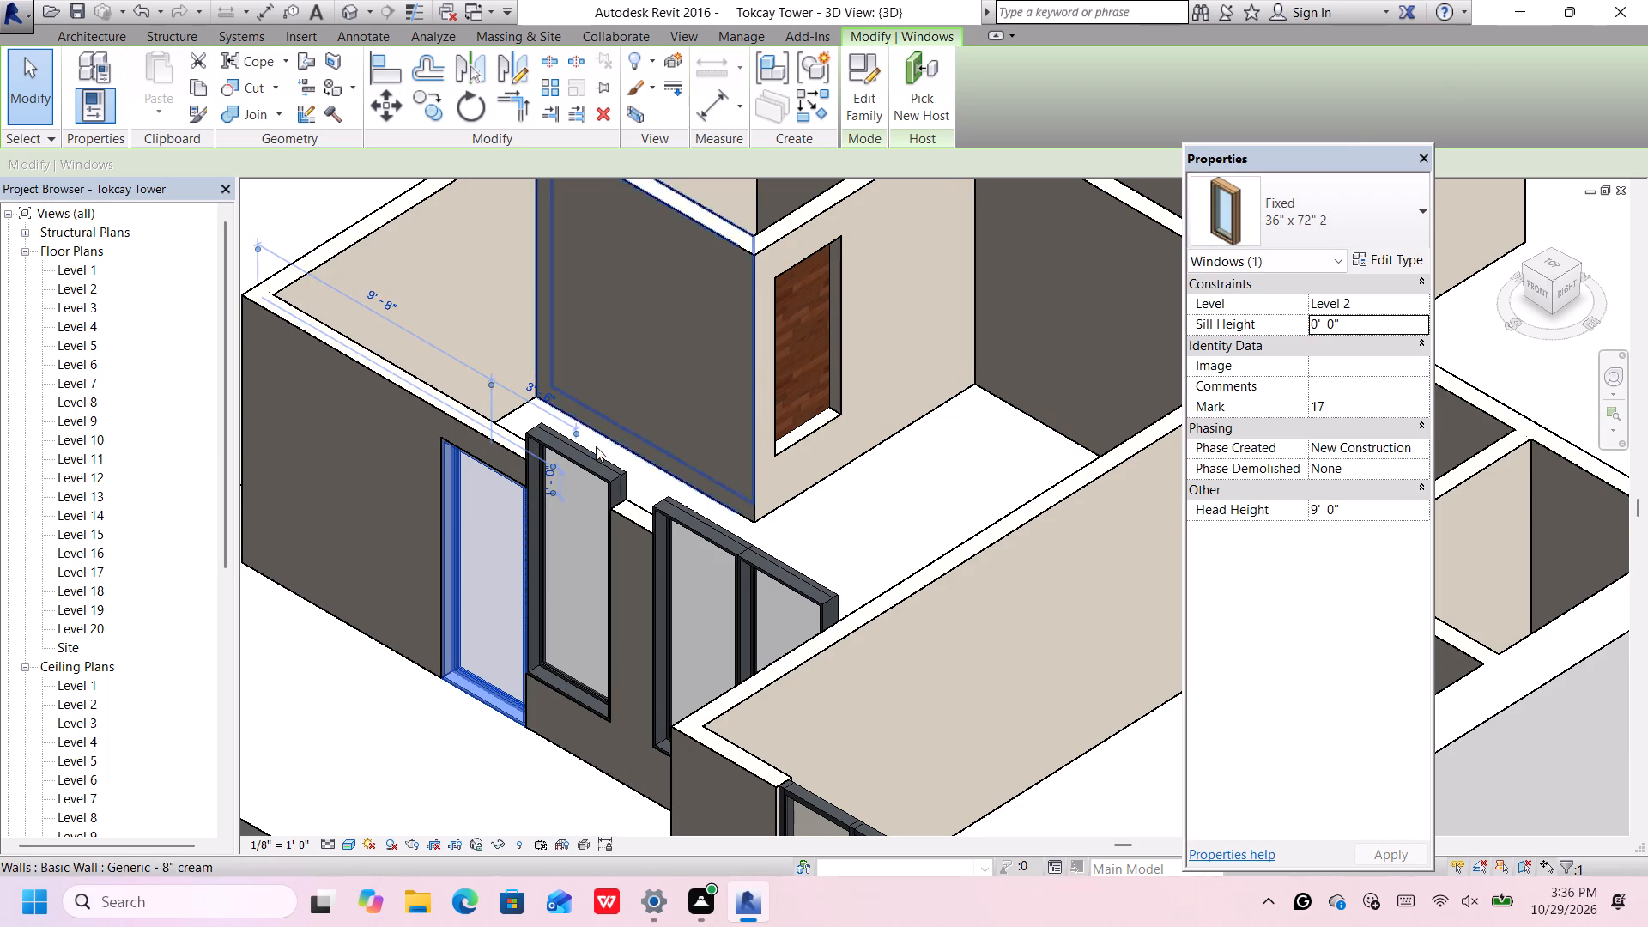
pyautogui.click(585, 475)
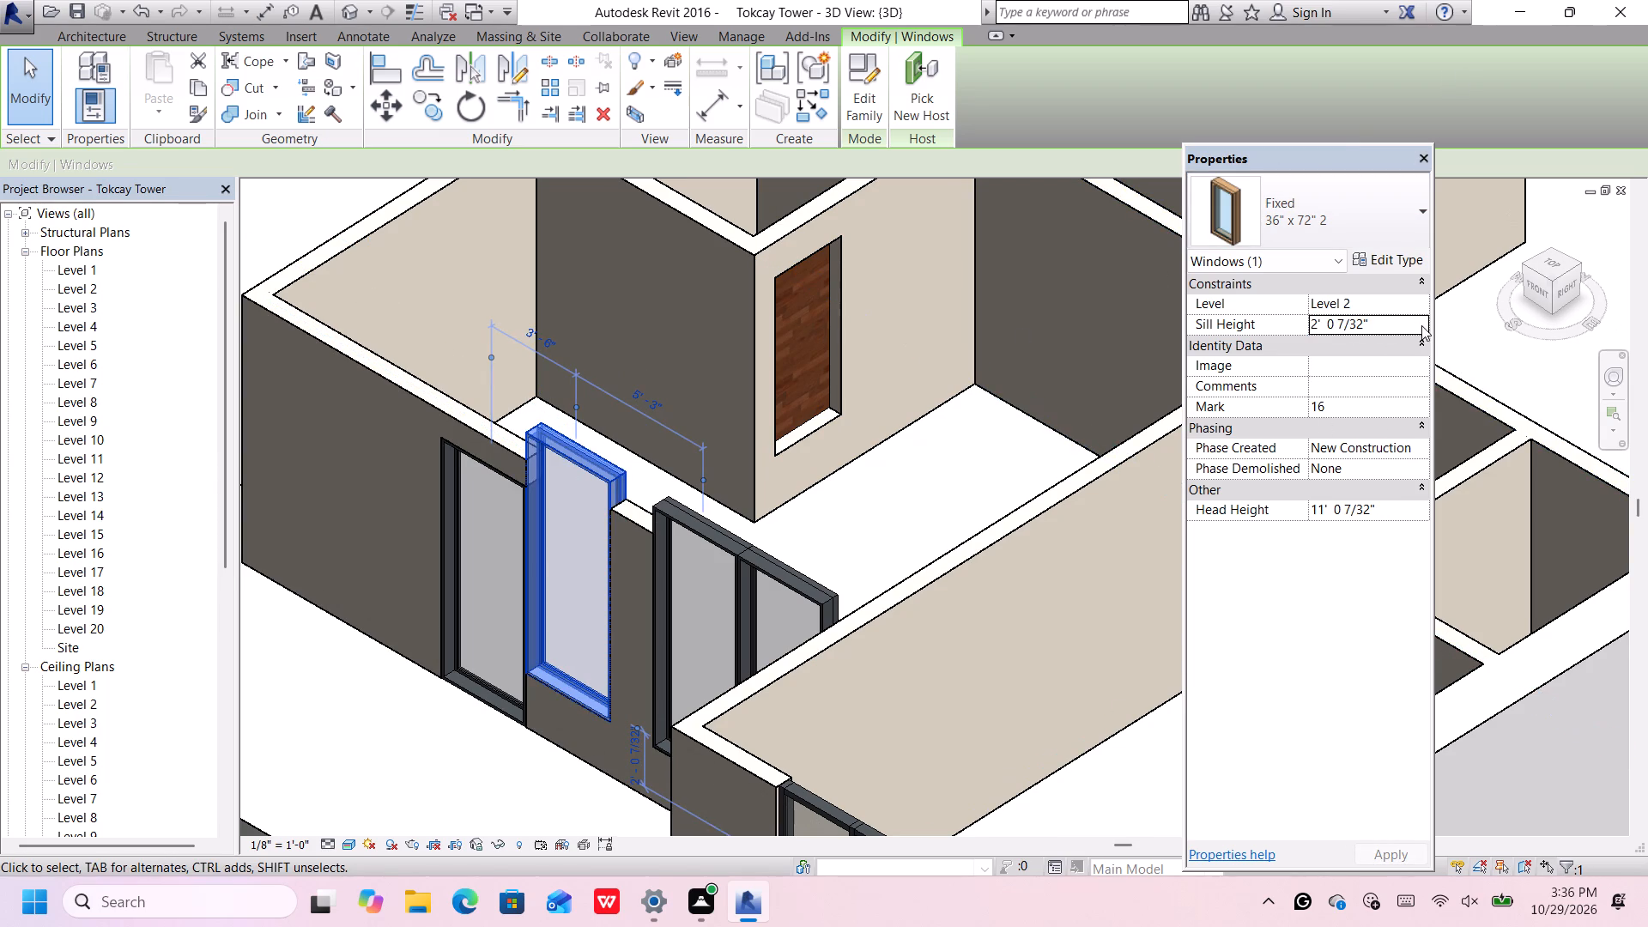
pyautogui.click(1415, 324)
pyautogui.press('BackSpace')
pyautogui.write("0'")
pyautogui.press('Return')
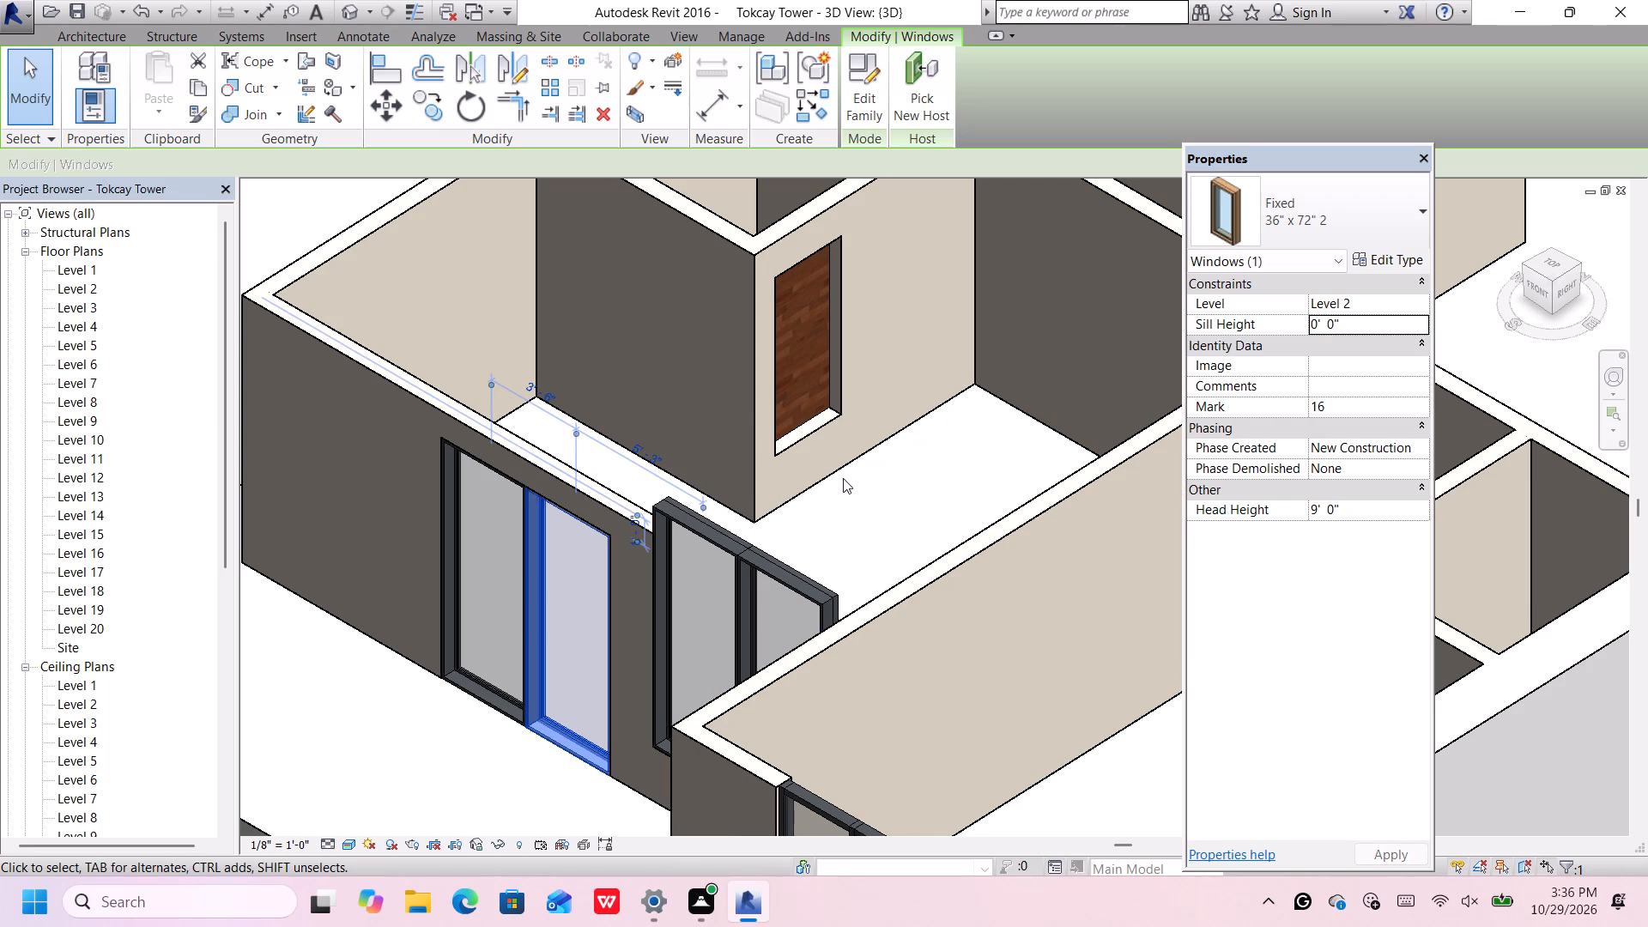
# Set the sill heights of the remaining two fixed windows in that front wall, nearer the recess, to 0'.
pyautogui.click(707, 532)
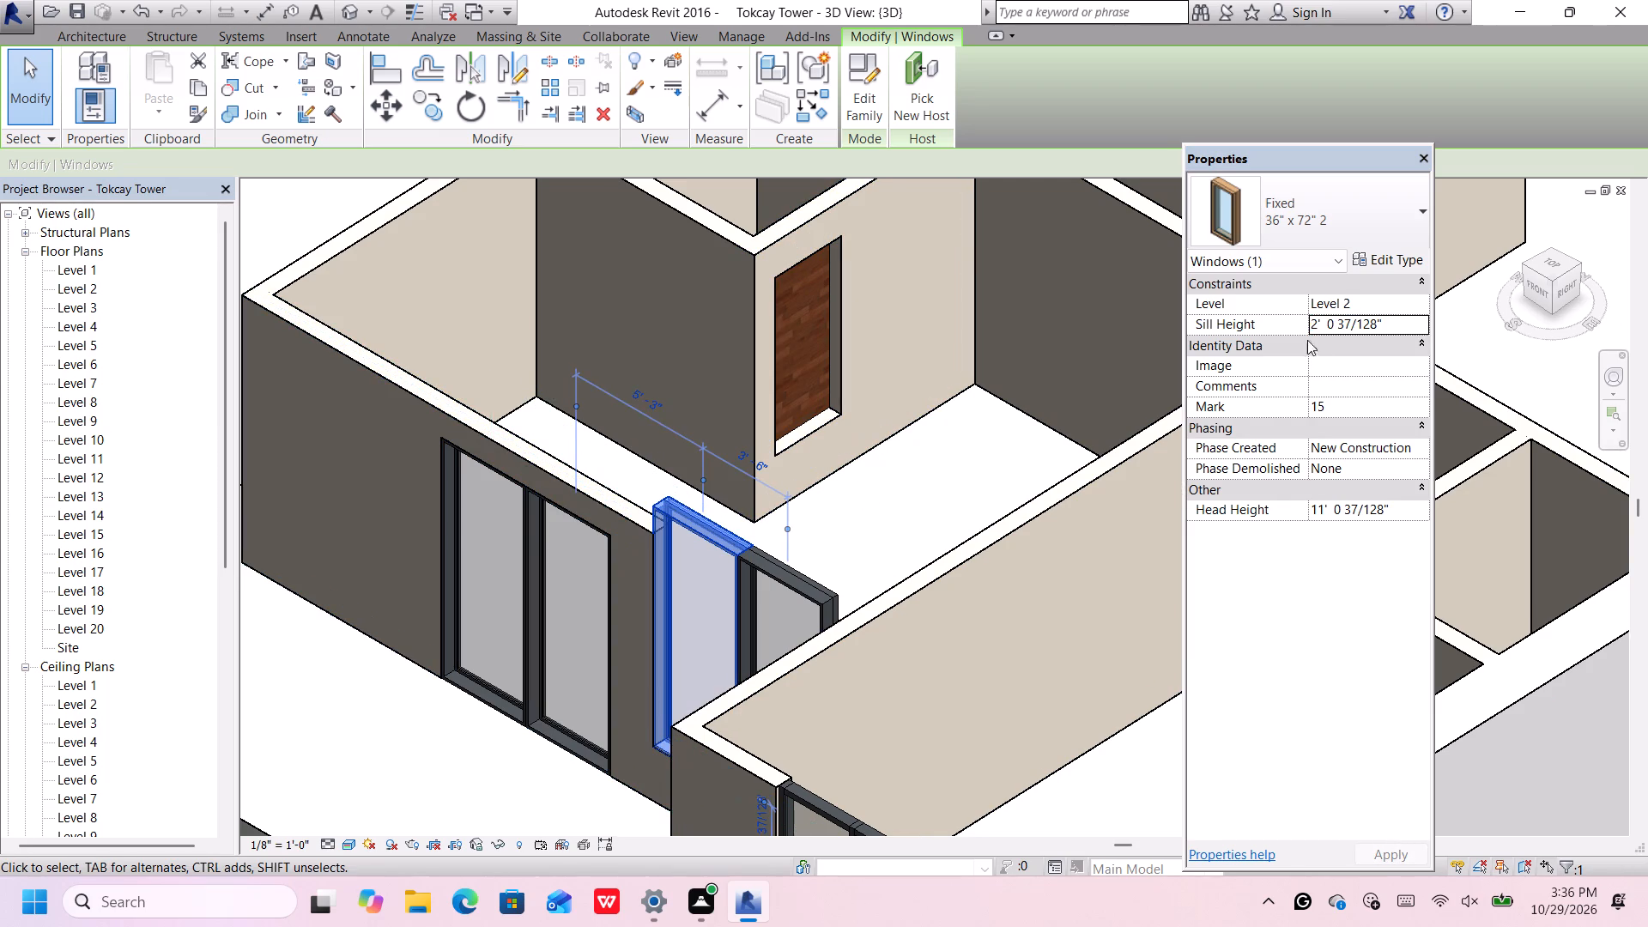
pyautogui.click(1403, 322)
pyautogui.press('BackSpace')
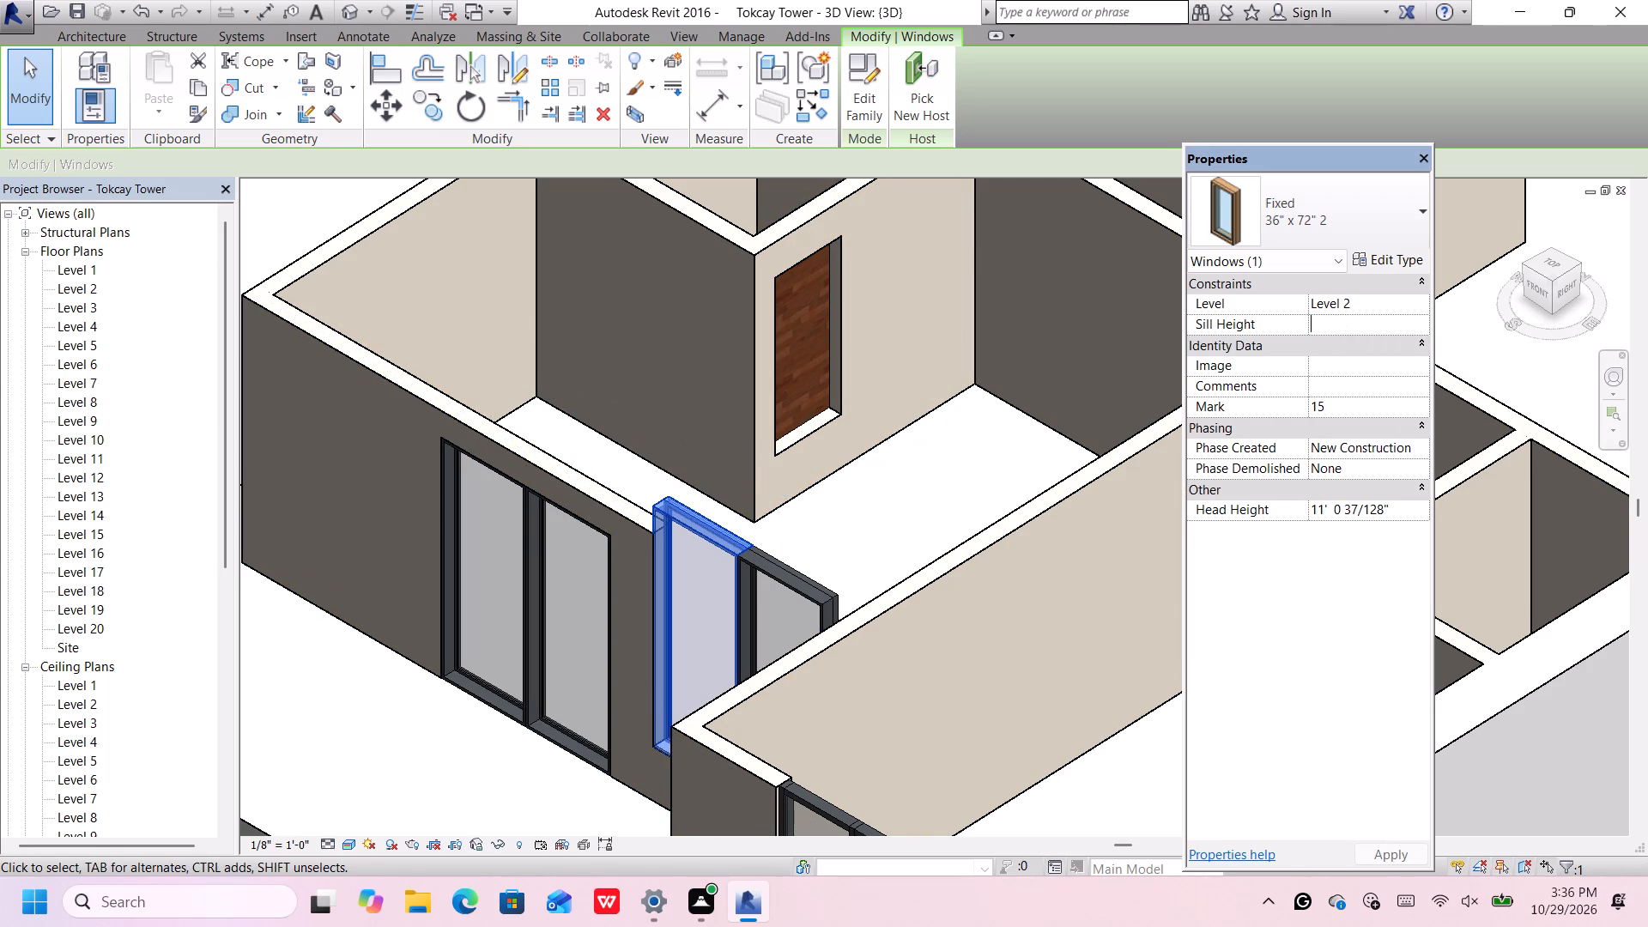
pyautogui.press('0')
pyautogui.press('Return')
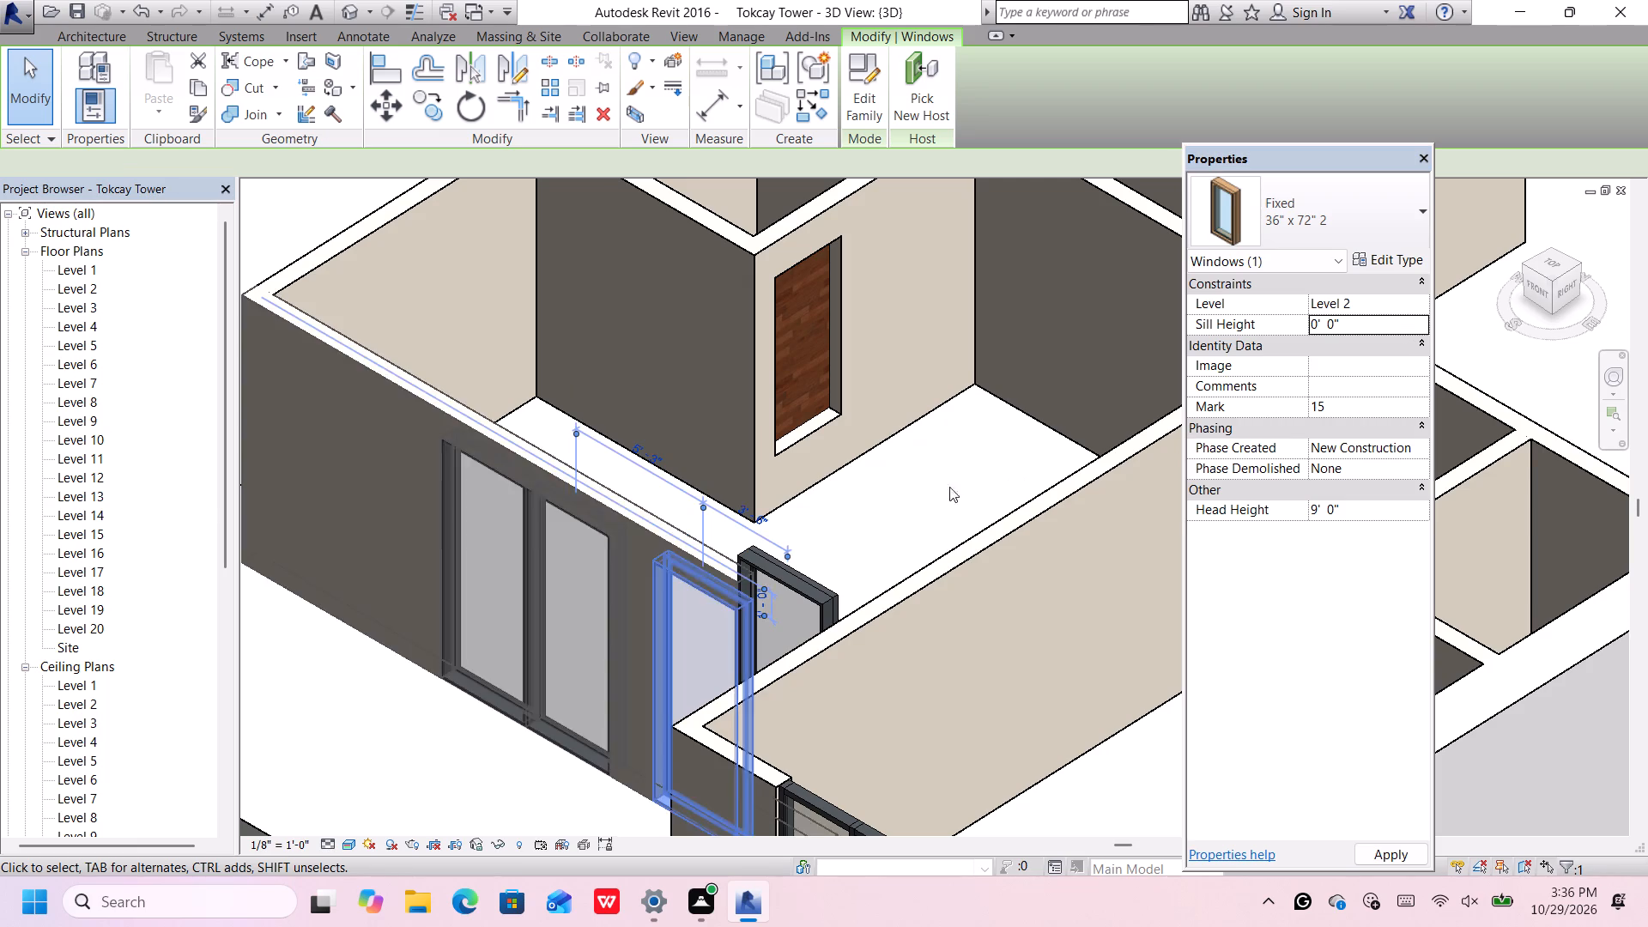
pyautogui.click(786, 586)
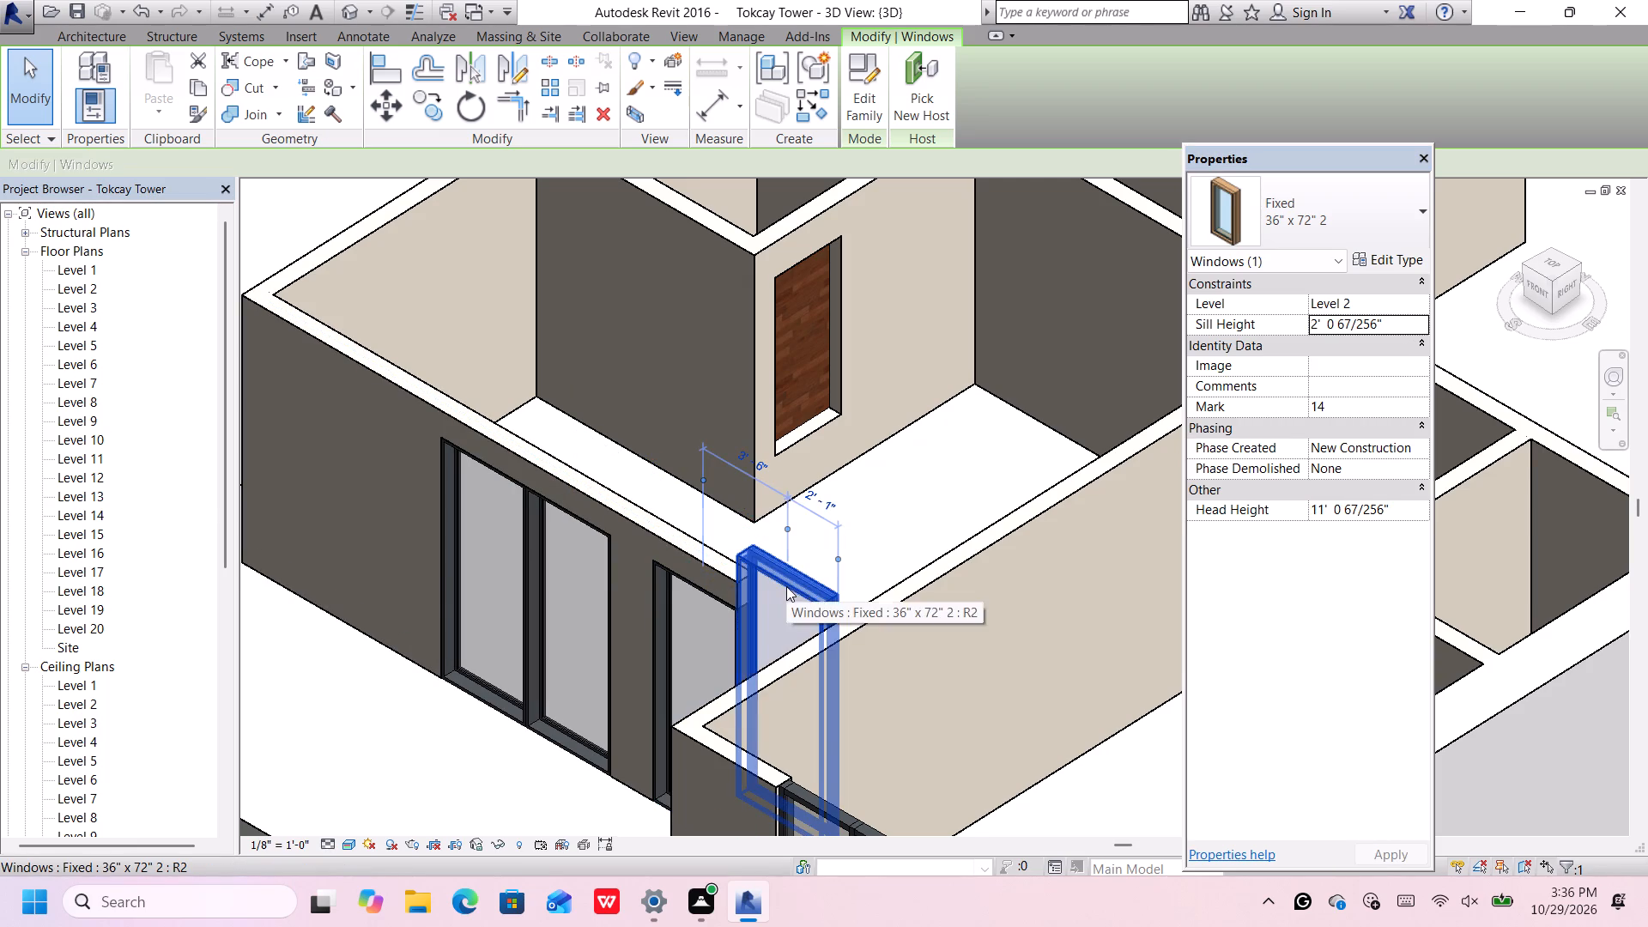
pyautogui.click(1401, 328)
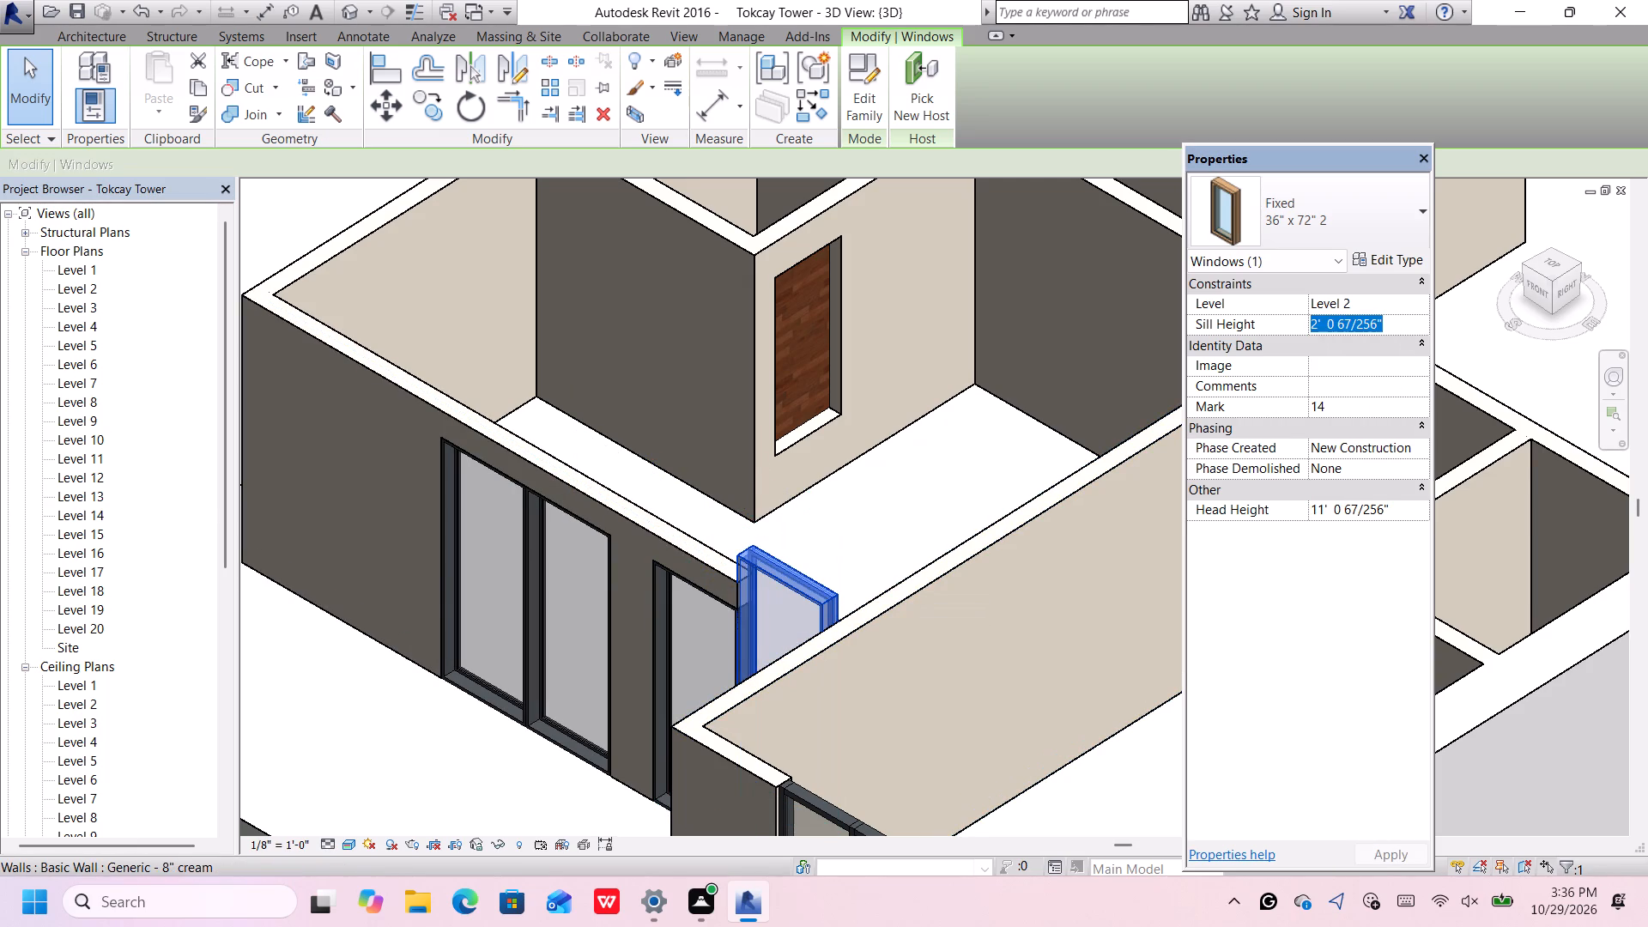
pyautogui.press('BackSpace')
pyautogui.write("0'")
pyautogui.press('Return')
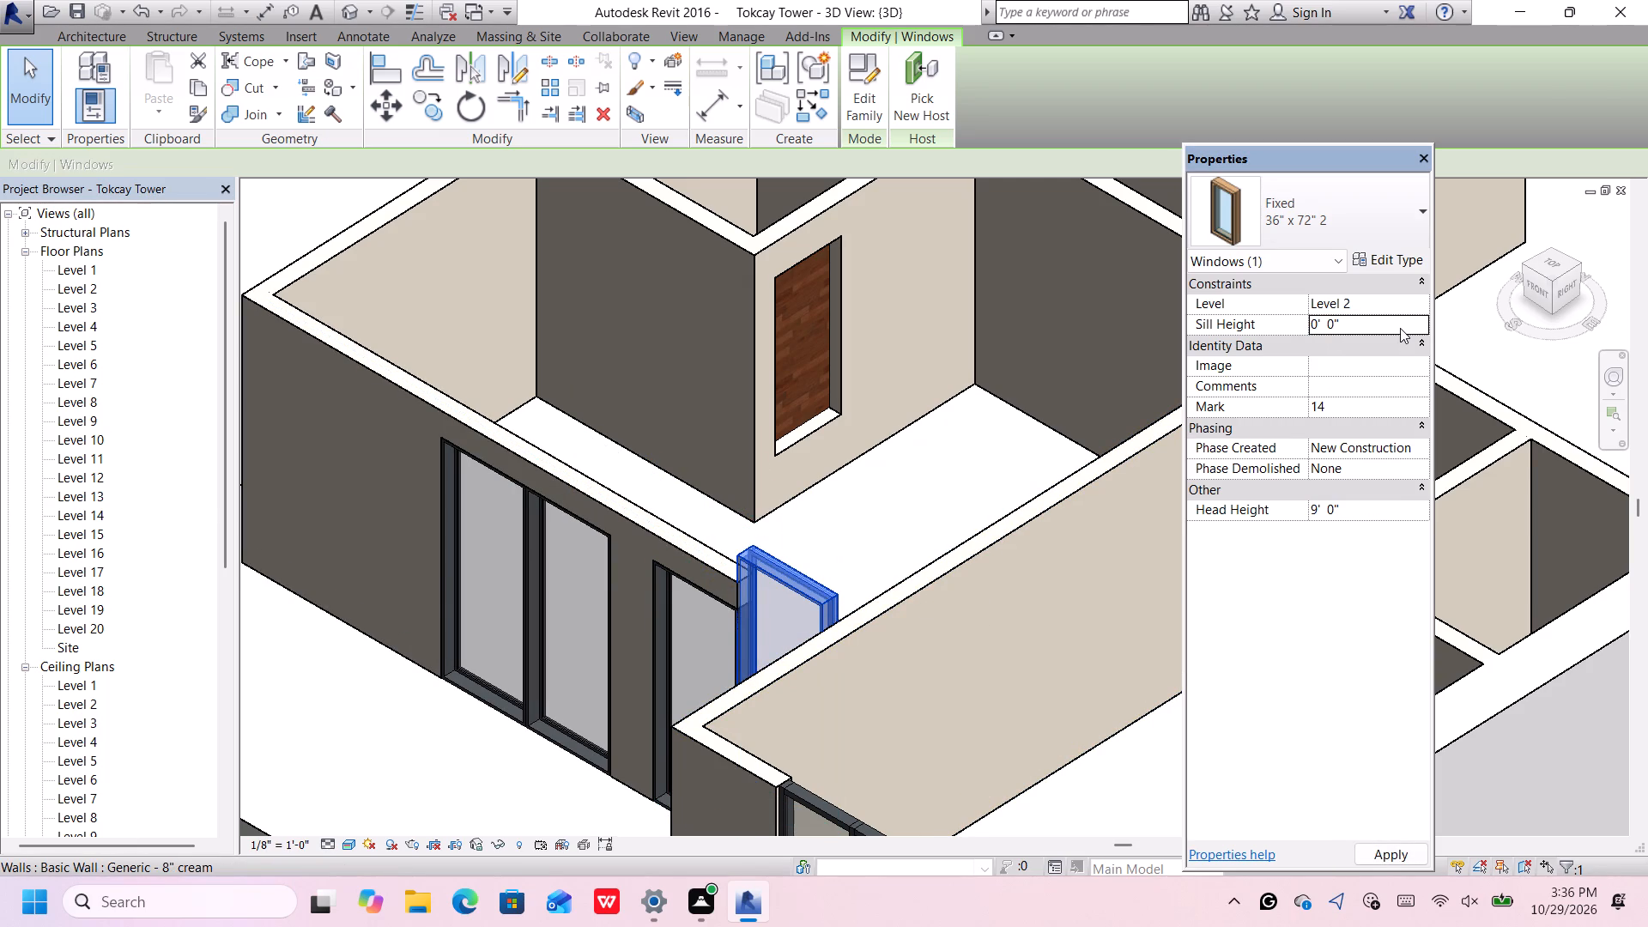
pyautogui.press('Return')
# Set the sill height of the Fixed 36" x 72" window in the green angled wall between the two units to 0'.
pyautogui.scroll(-2, 767, 489)
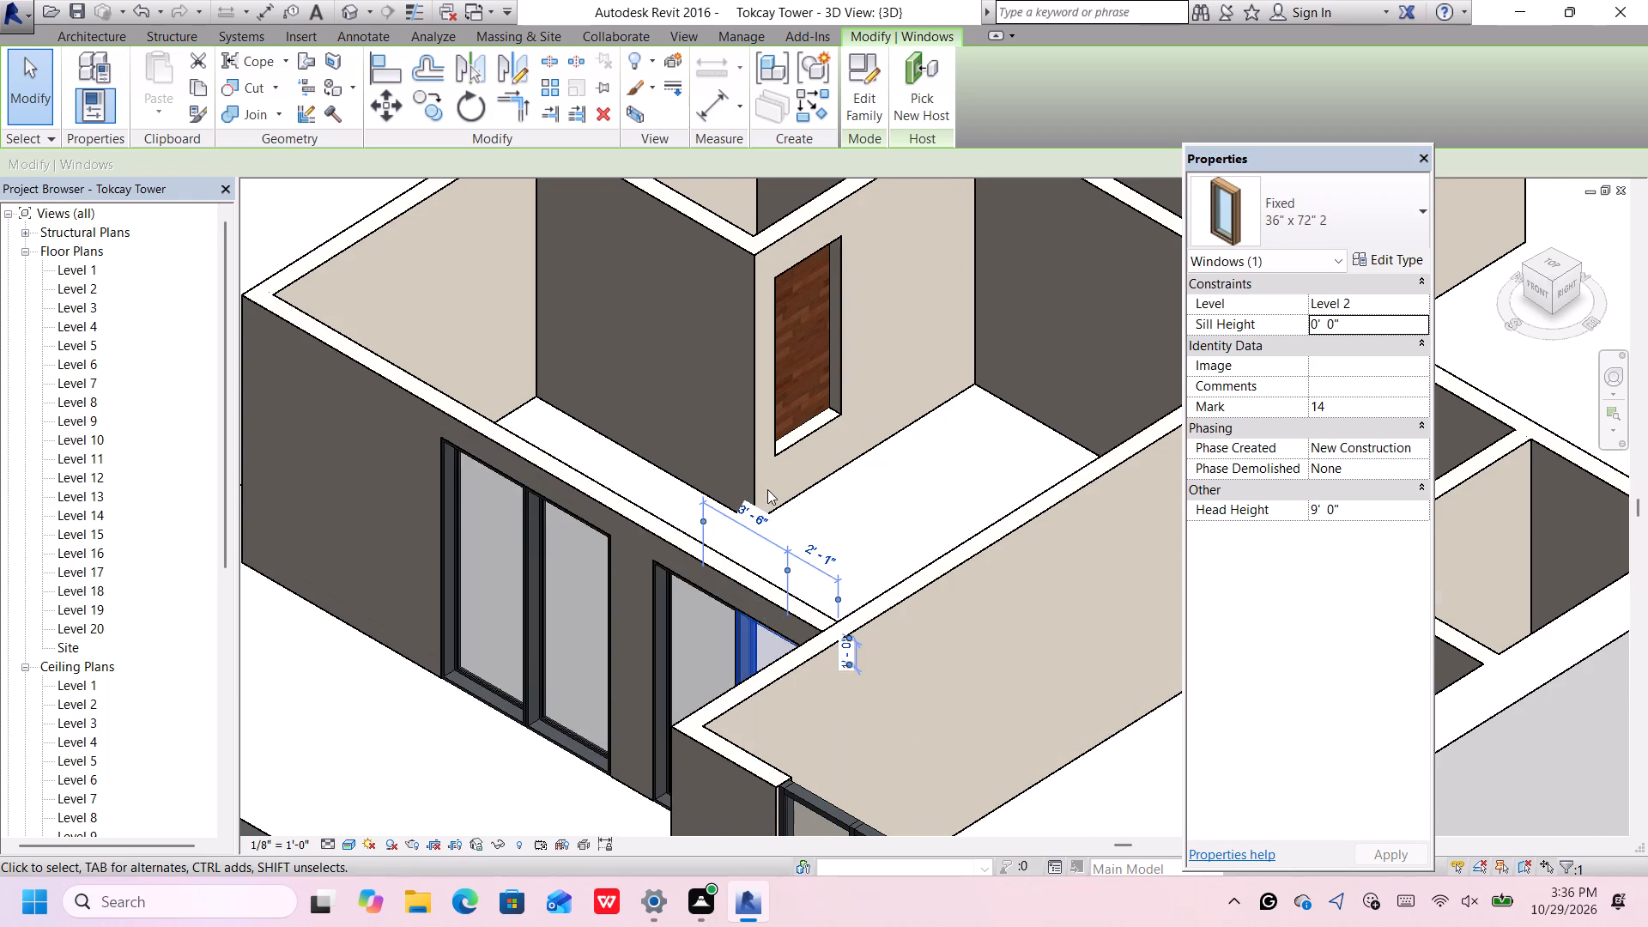
pyautogui.scroll(-4, 767, 489)
pyautogui.scroll(3, 826, 719)
pyautogui.scroll(-3, 827, 718)
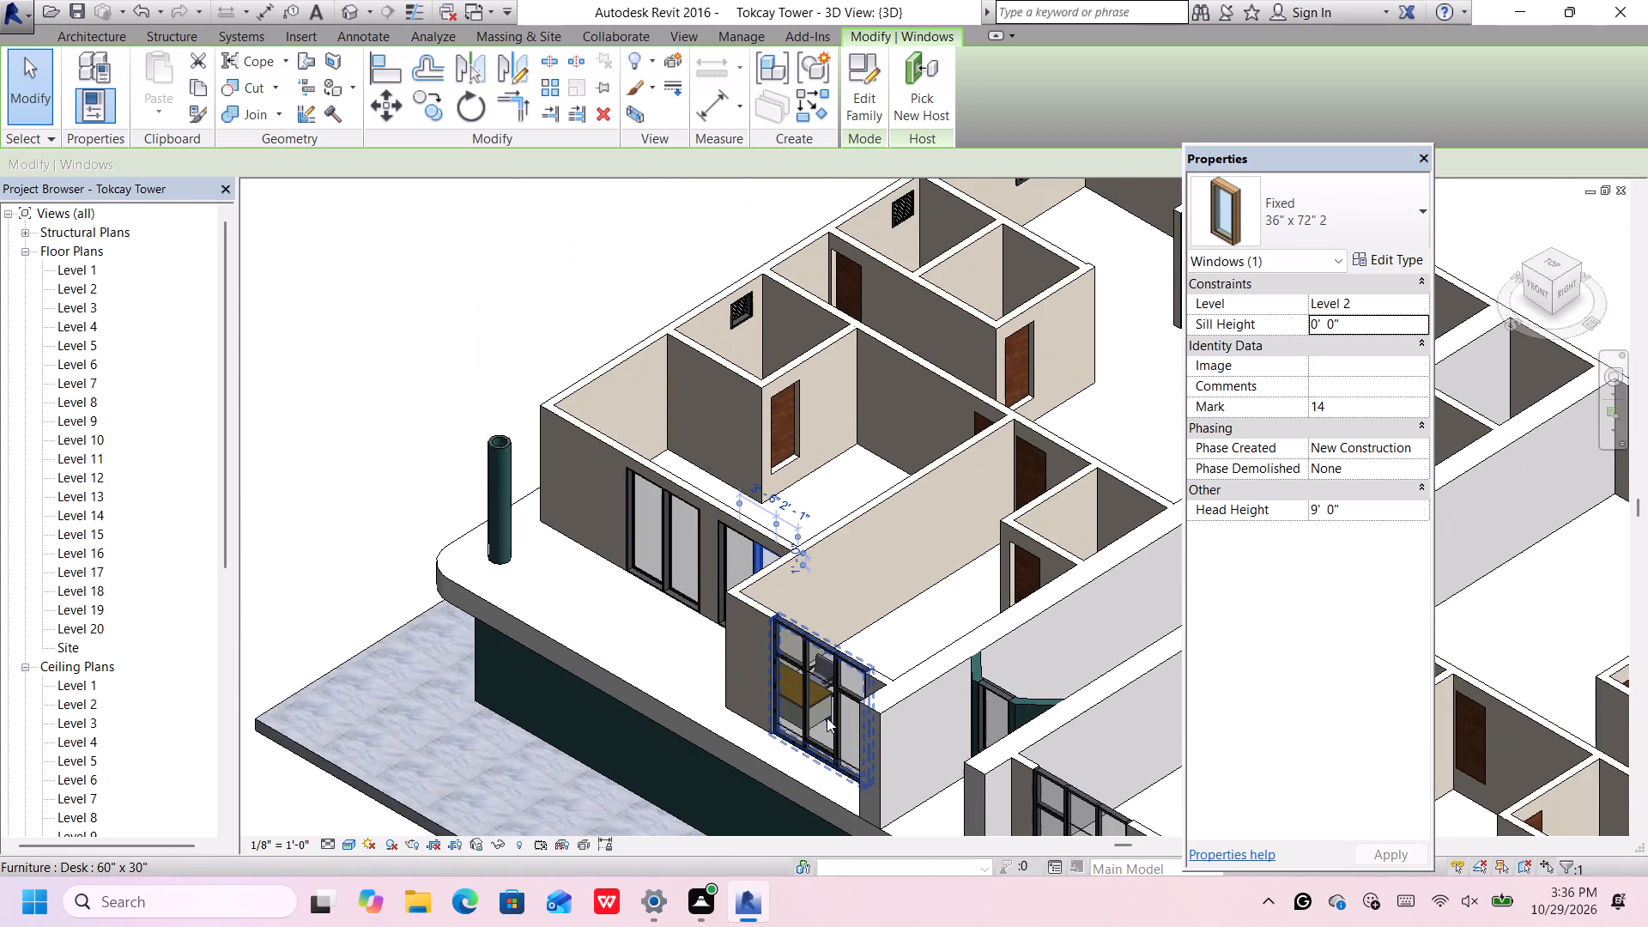
pyautogui.moveTo(824, 713); pyautogui.dragTo(750, 610, button='middle')
pyautogui.scroll(-3, 751, 614)
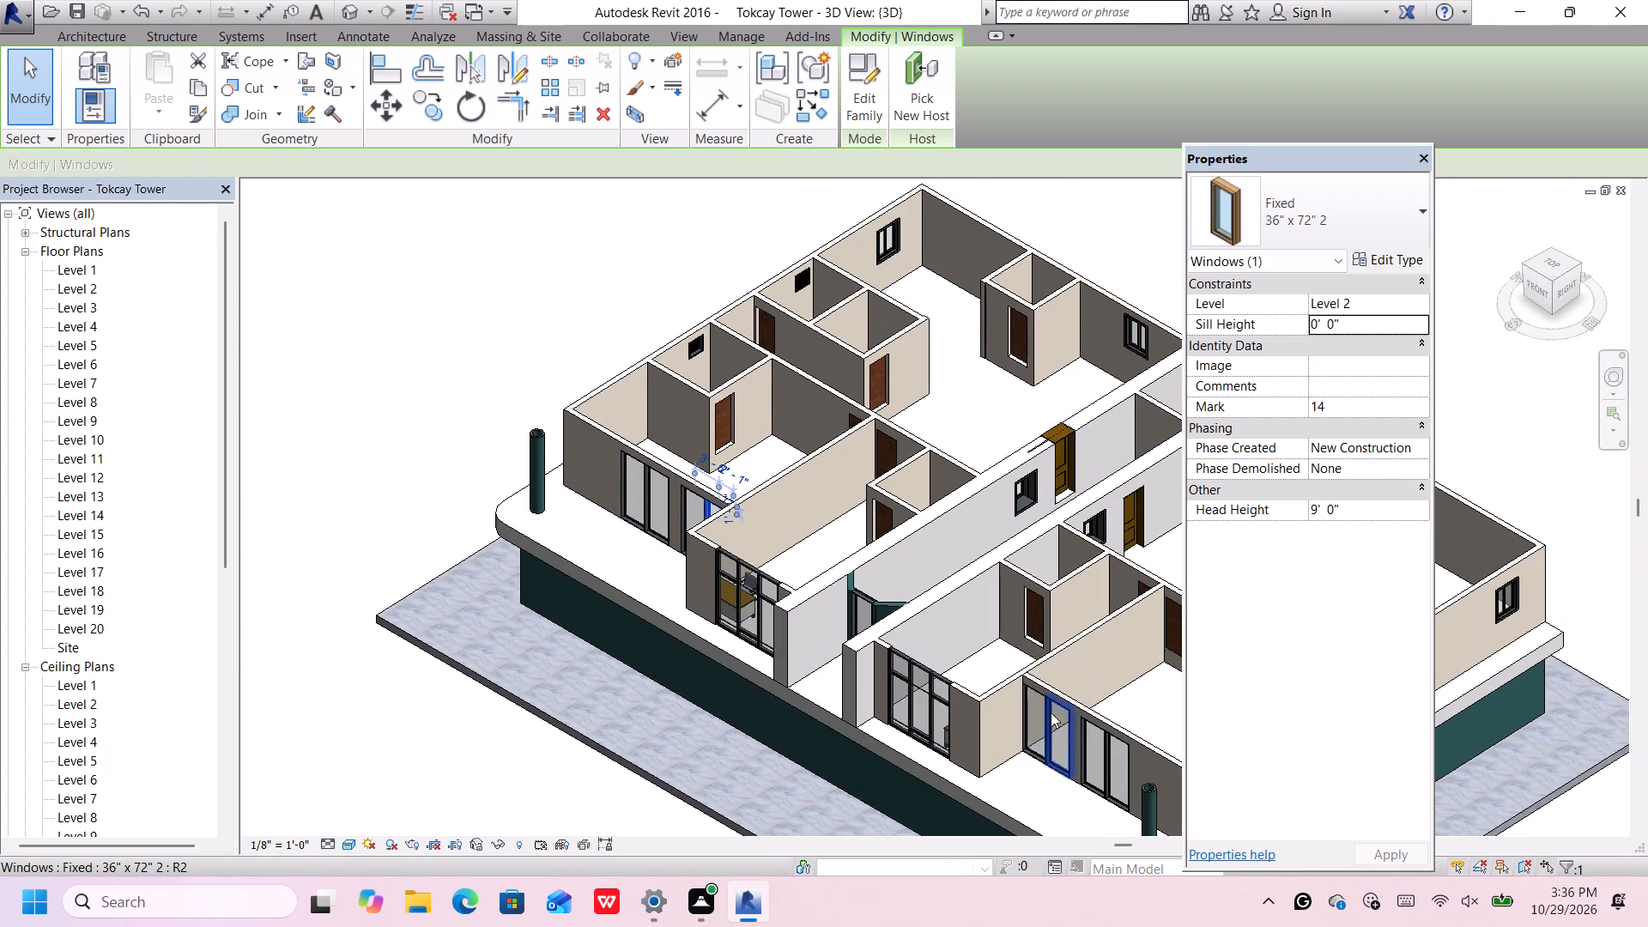
pyautogui.scroll(4, 1044, 705)
pyautogui.scroll(-1, 764, 705)
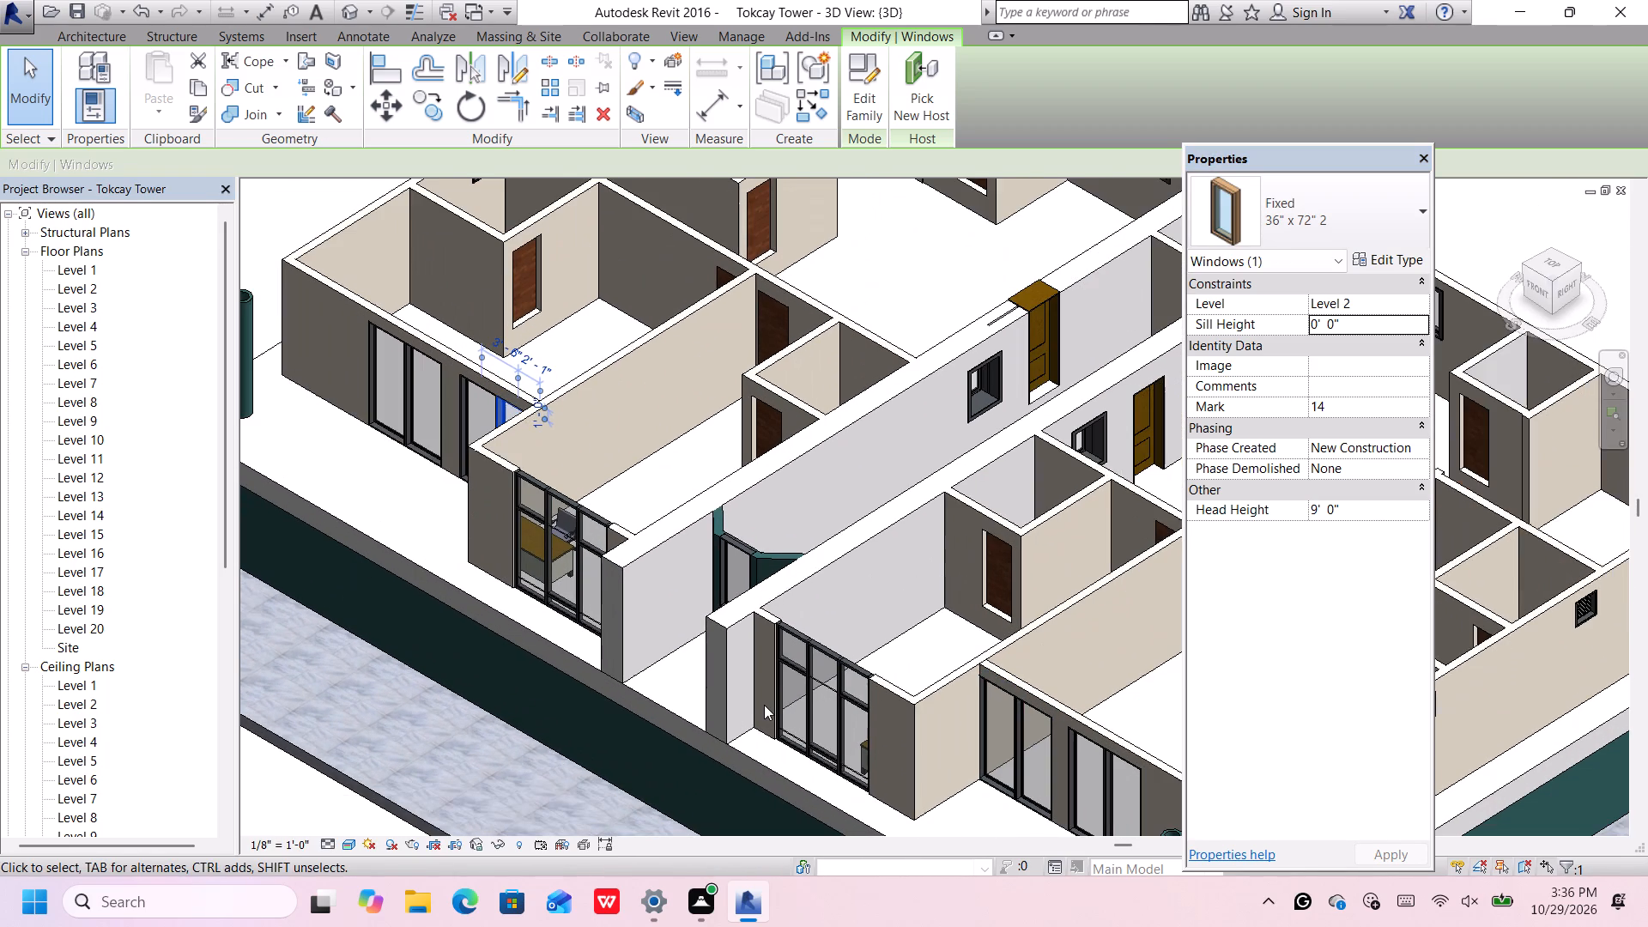
pyautogui.scroll(-1, 764, 705)
pyautogui.scroll(6, 742, 554)
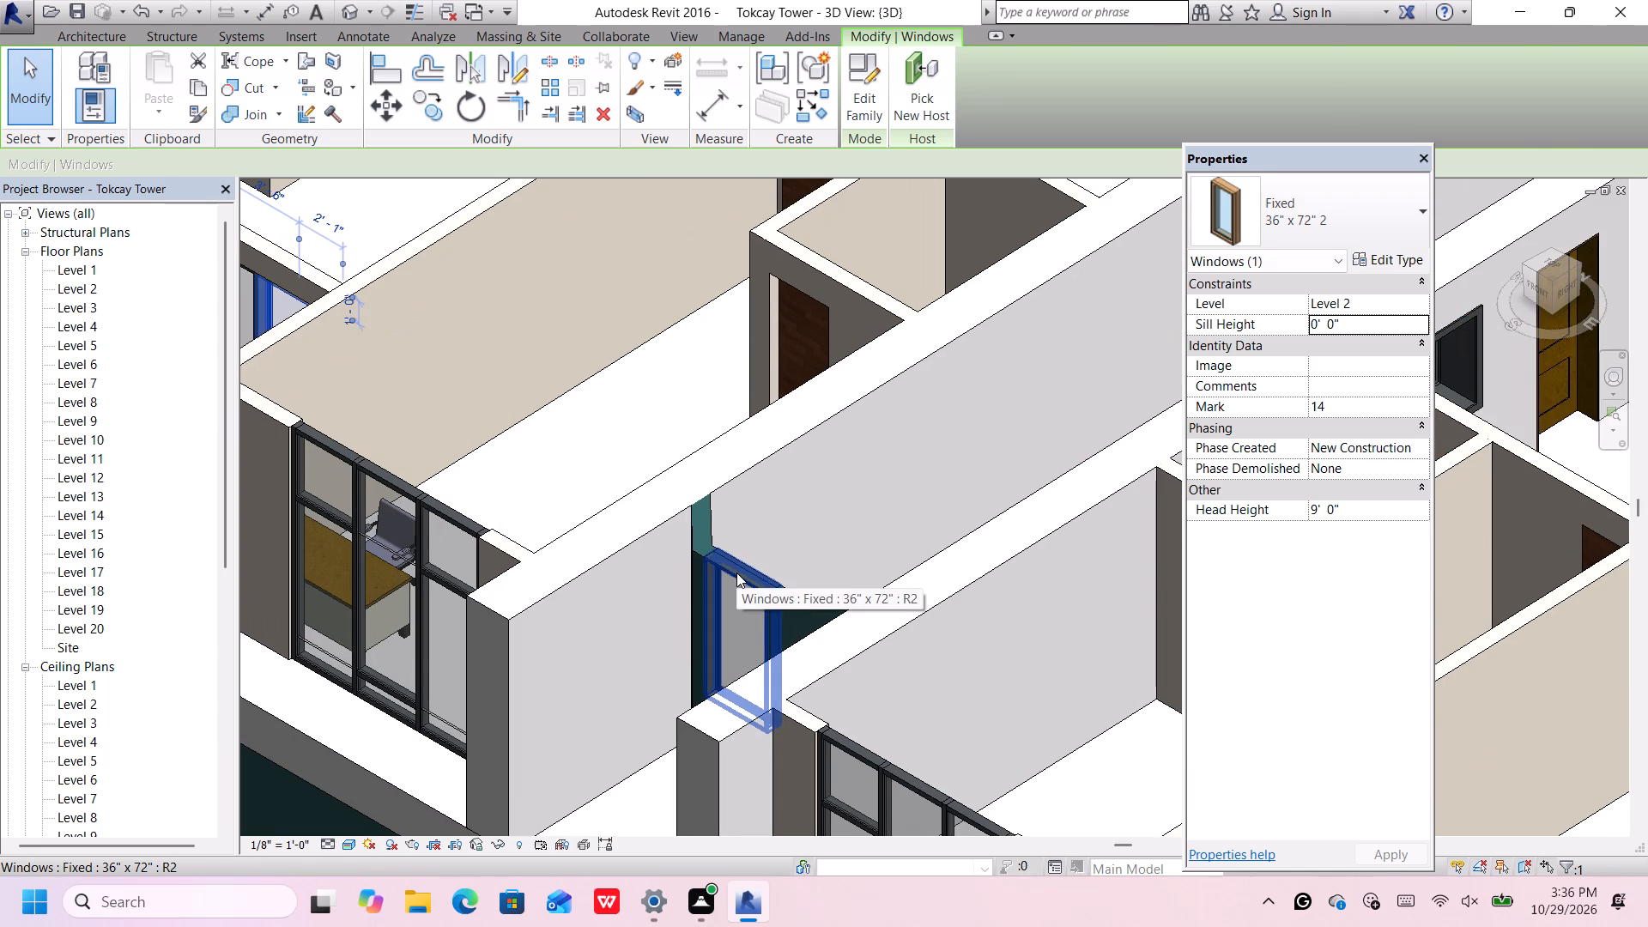
pyautogui.click(736, 573)
pyautogui.scroll(-1, 736, 573)
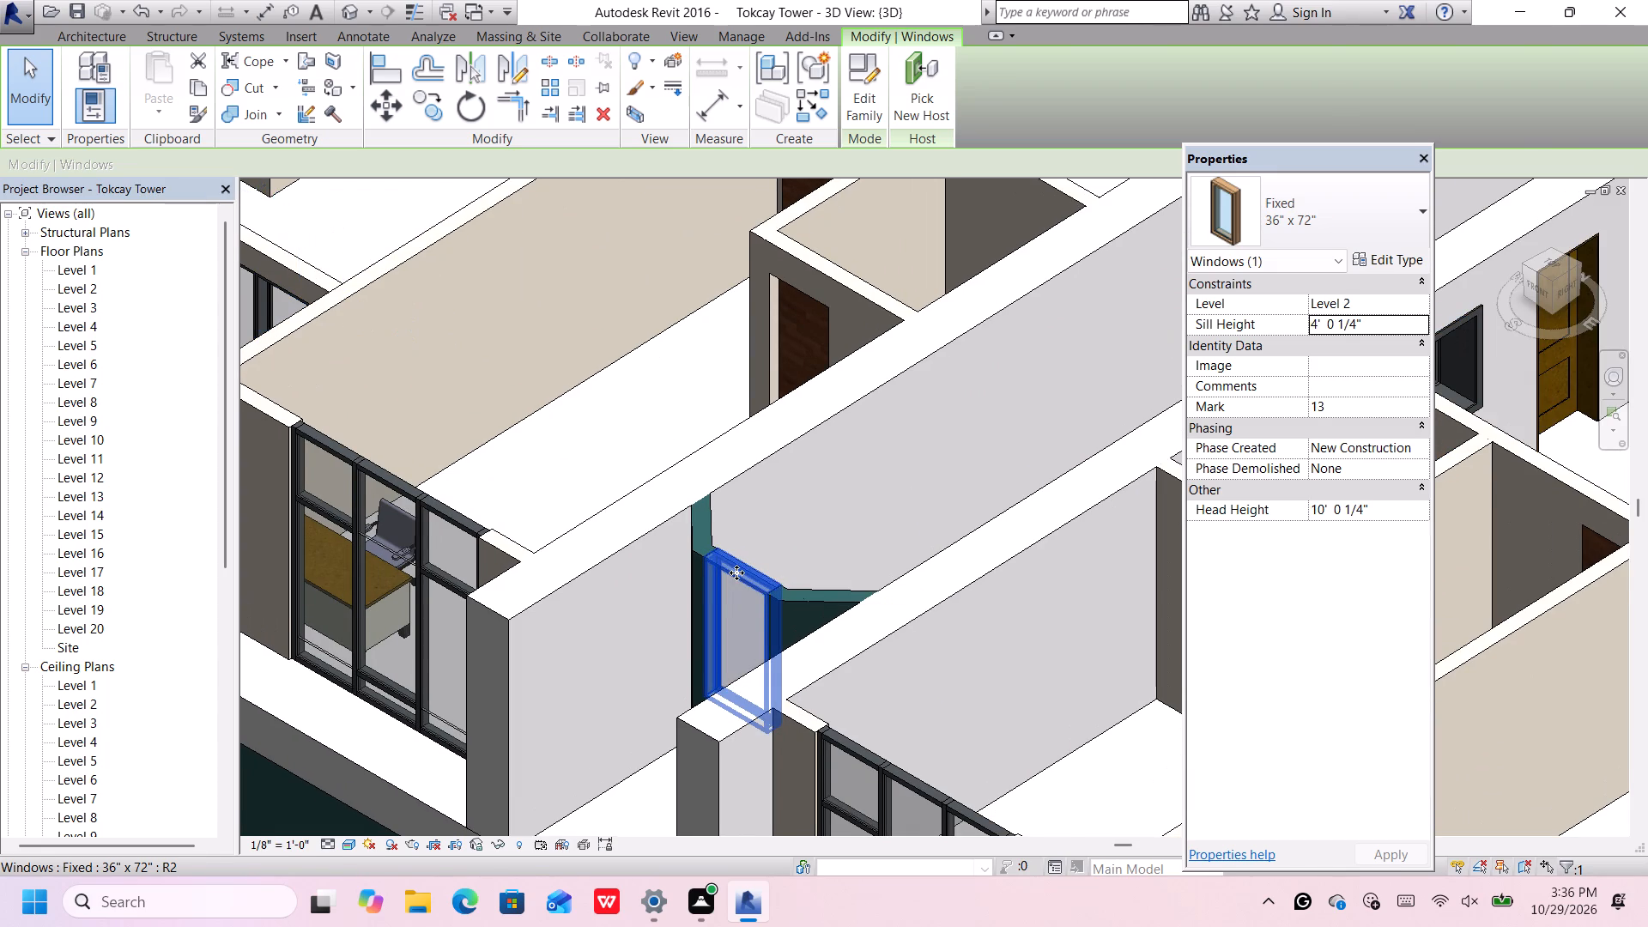
pyautogui.middleClick(736, 573)
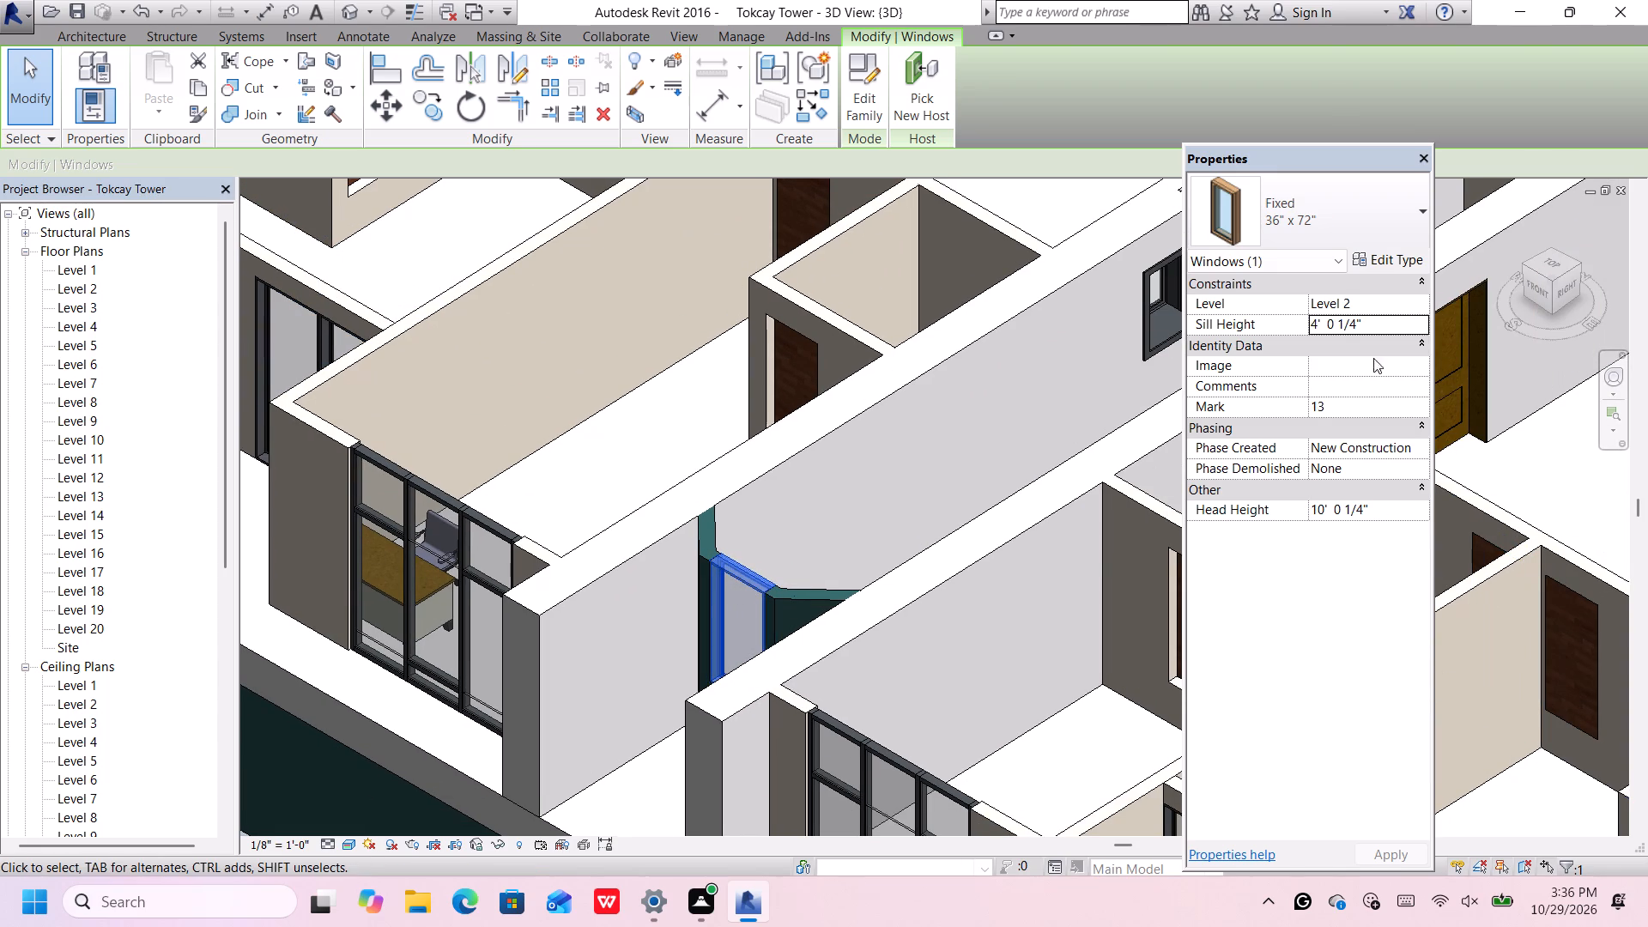
pyautogui.click(1383, 332)
pyautogui.press('BackSpace')
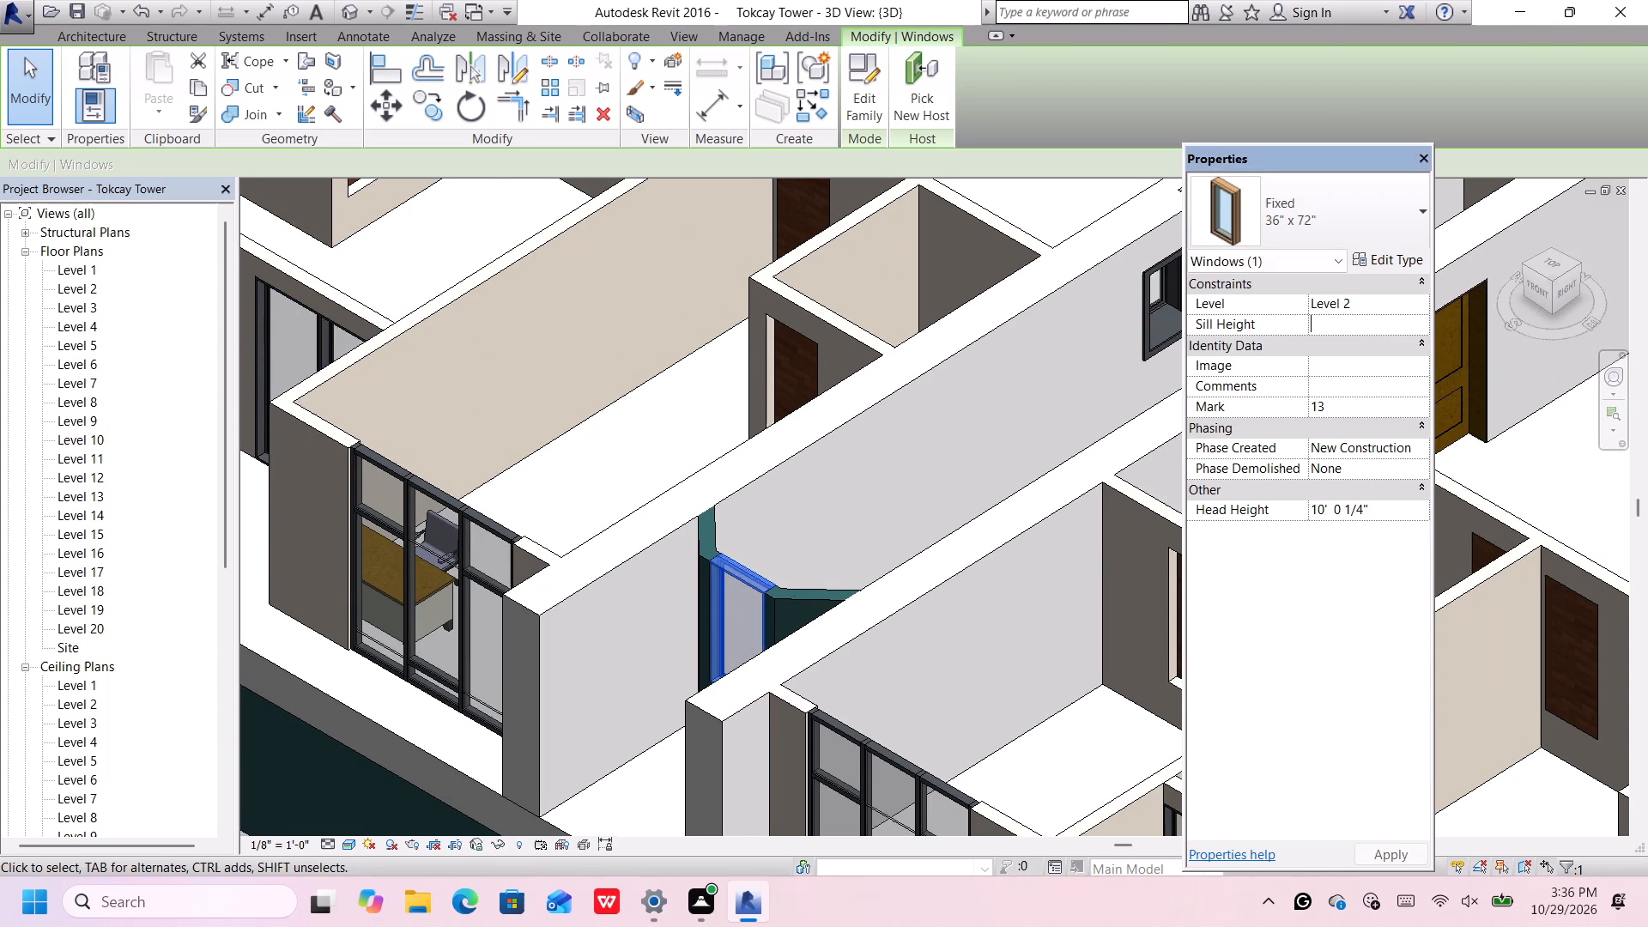
pyautogui.write("0'")
pyautogui.press('Return')
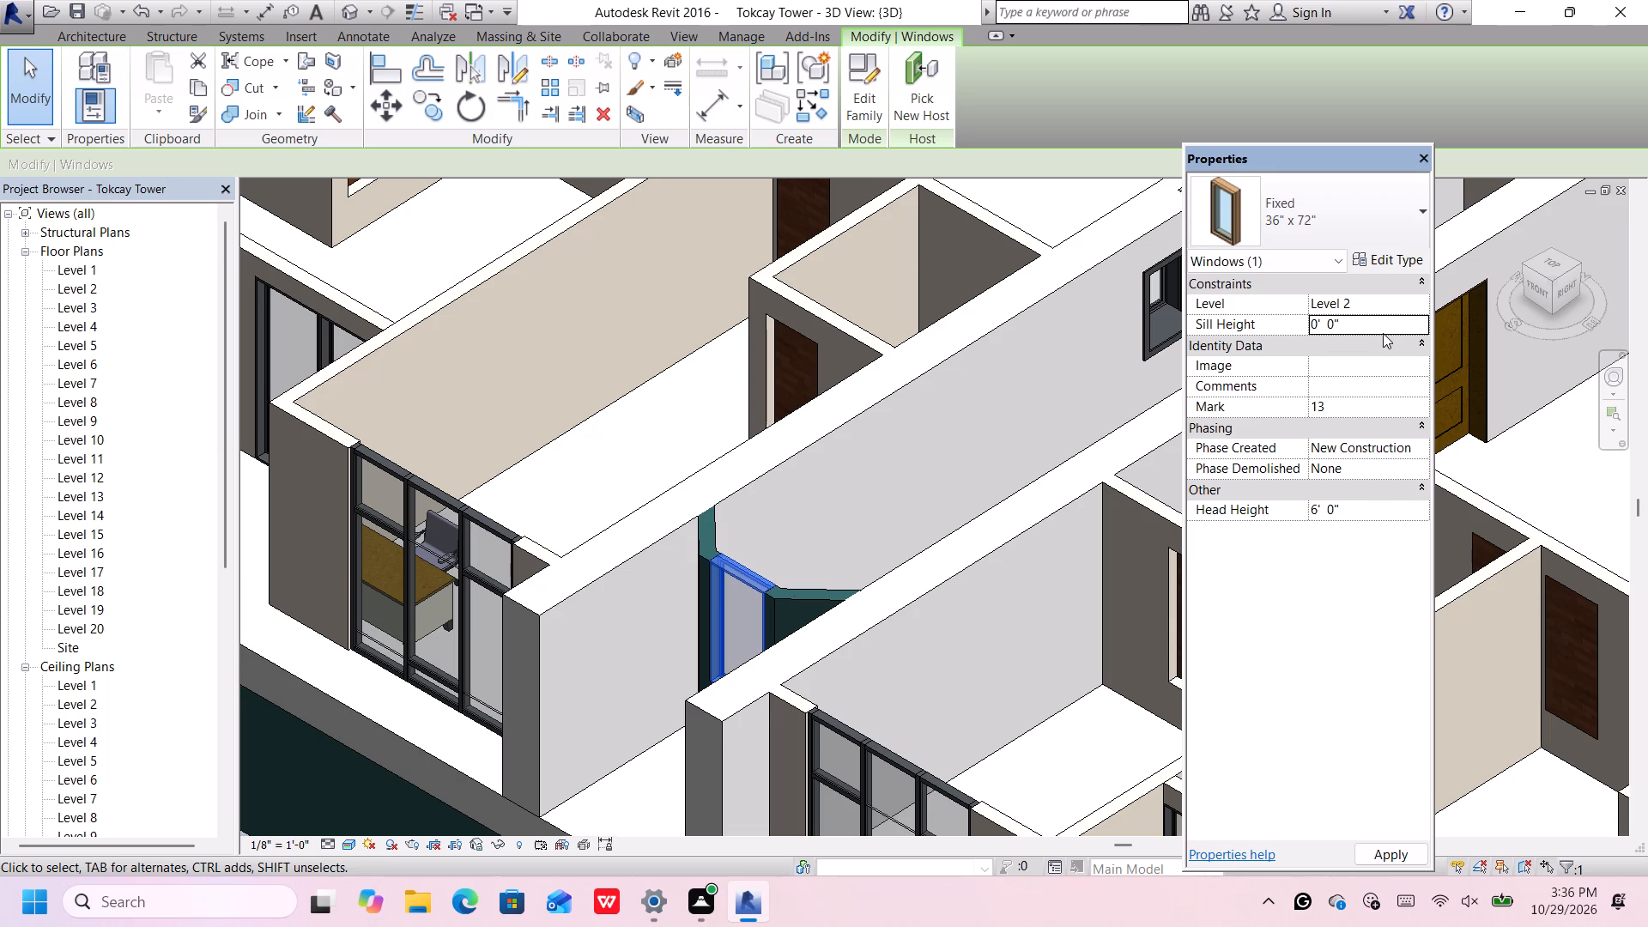
# Nudge the Fixed 36" x 72" window in the green angled wall upward to a sill height of 1' 9".
pyautogui.moveTo(433, 563); pyautogui.dragTo(601, 487, button='middle')
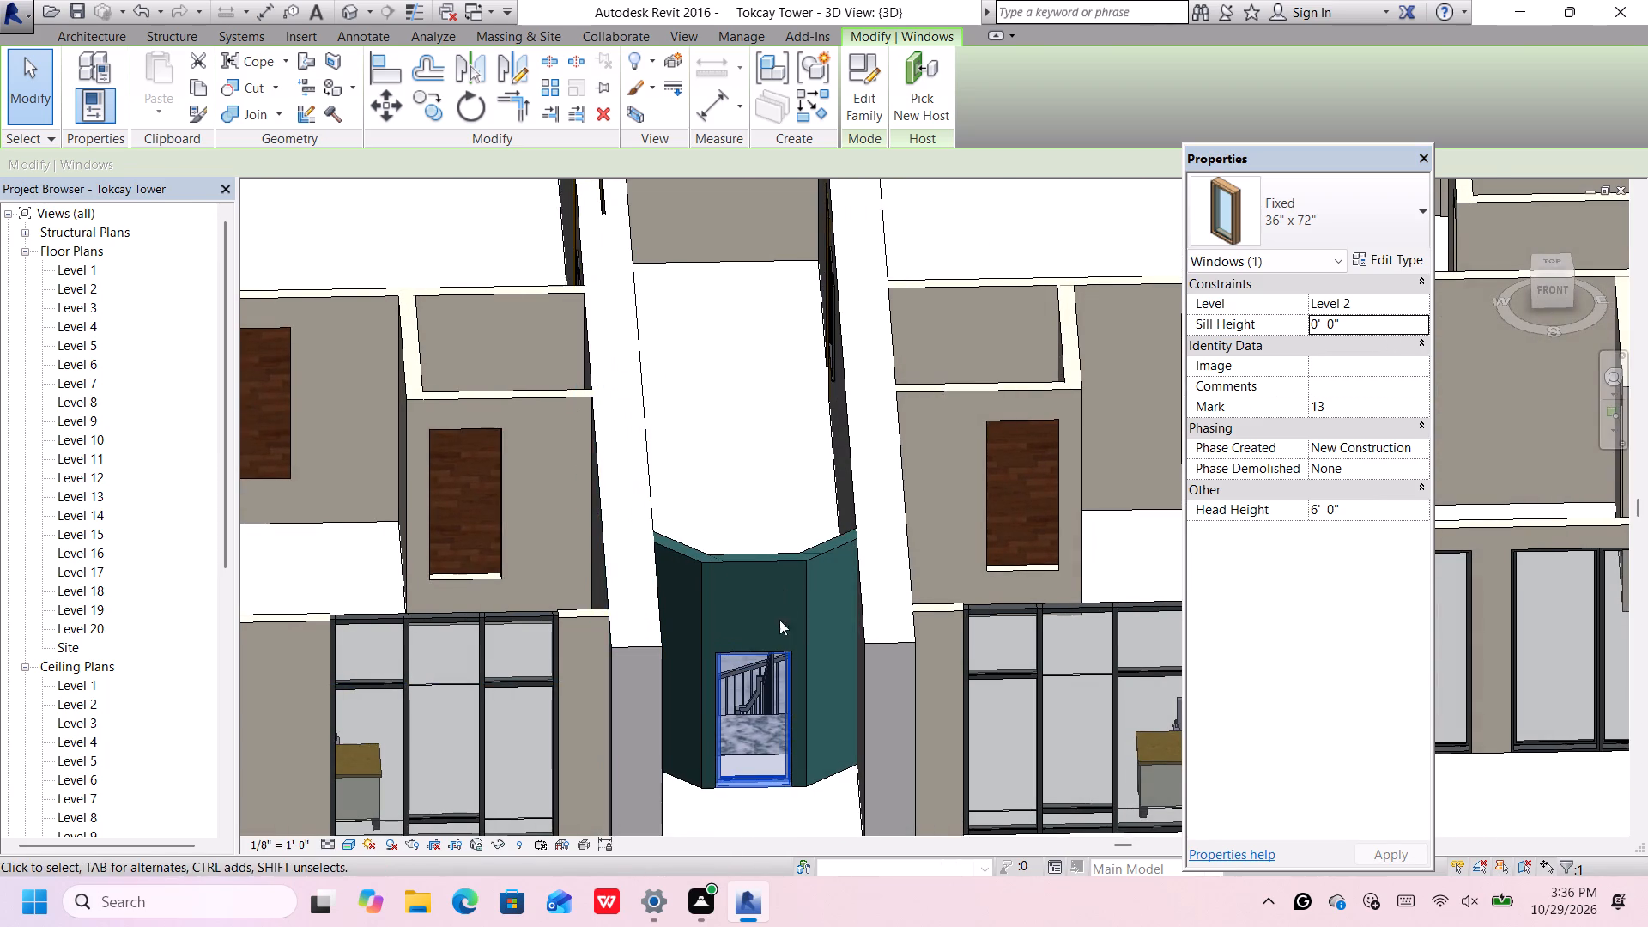
pyautogui.scroll(3, 777, 642)
pyautogui.scroll(-2, 773, 659)
pyautogui.moveTo(773, 658); pyautogui.dragTo(758, 648, button='middle')
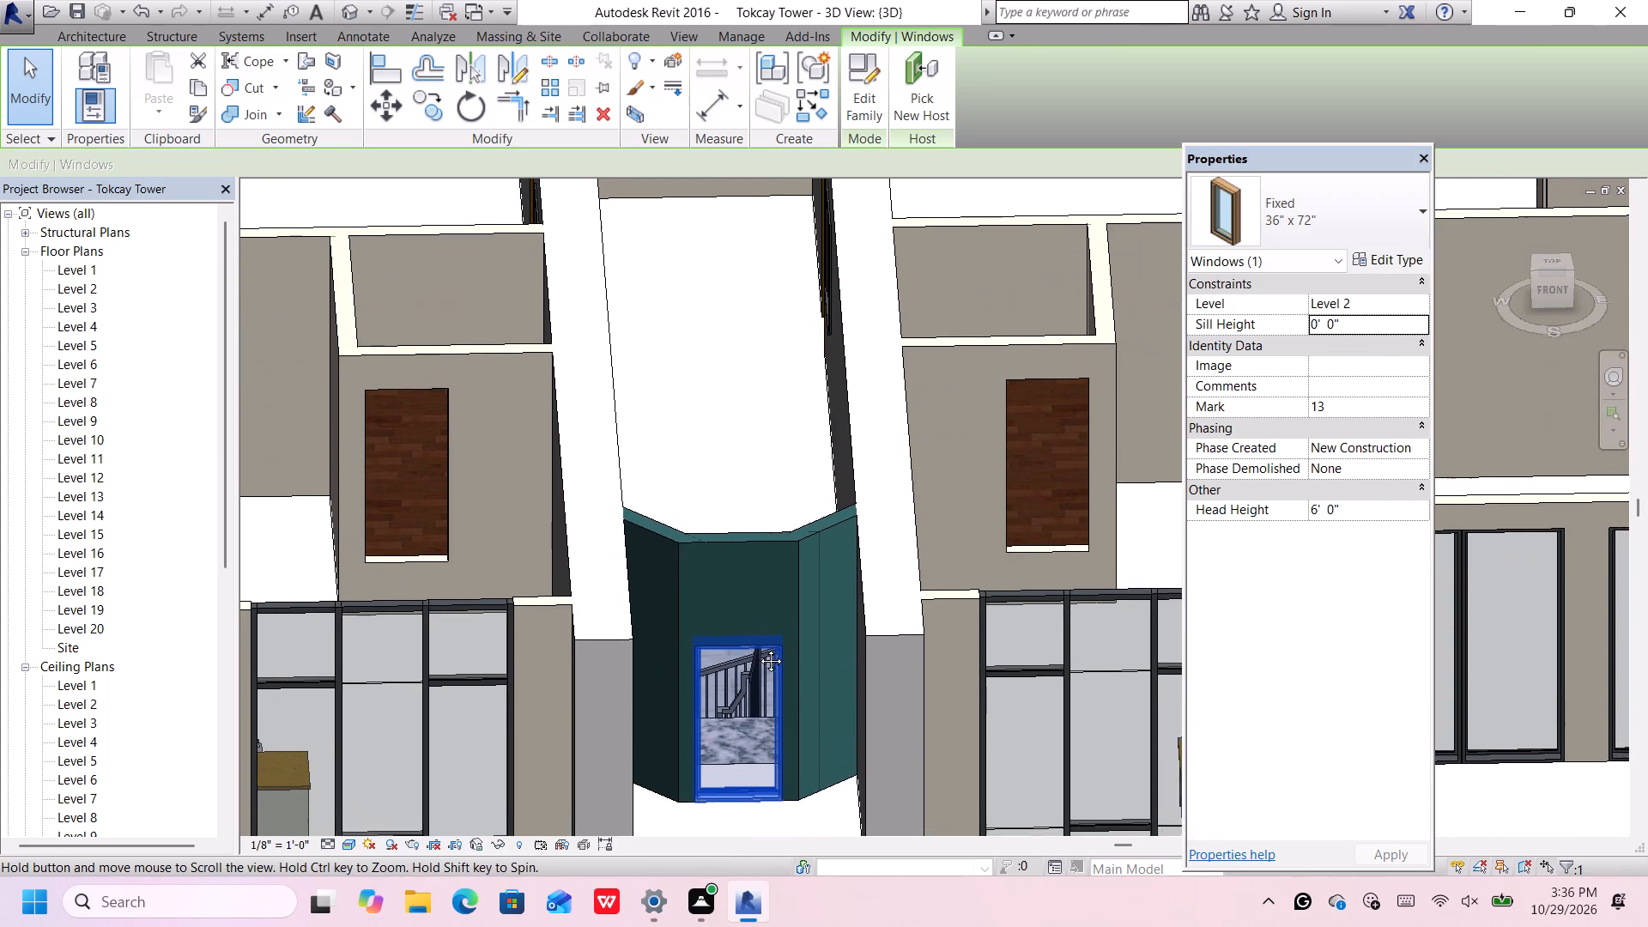
pyautogui.moveTo(758, 648); pyautogui.dragTo(757, 646, button='middle')
pyautogui.scroll(1, 757, 646)
pyautogui.press('Up')
pyautogui.press('Up')
pyautogui.press('Up')
pyautogui.press('Up')
pyautogui.press('Up')
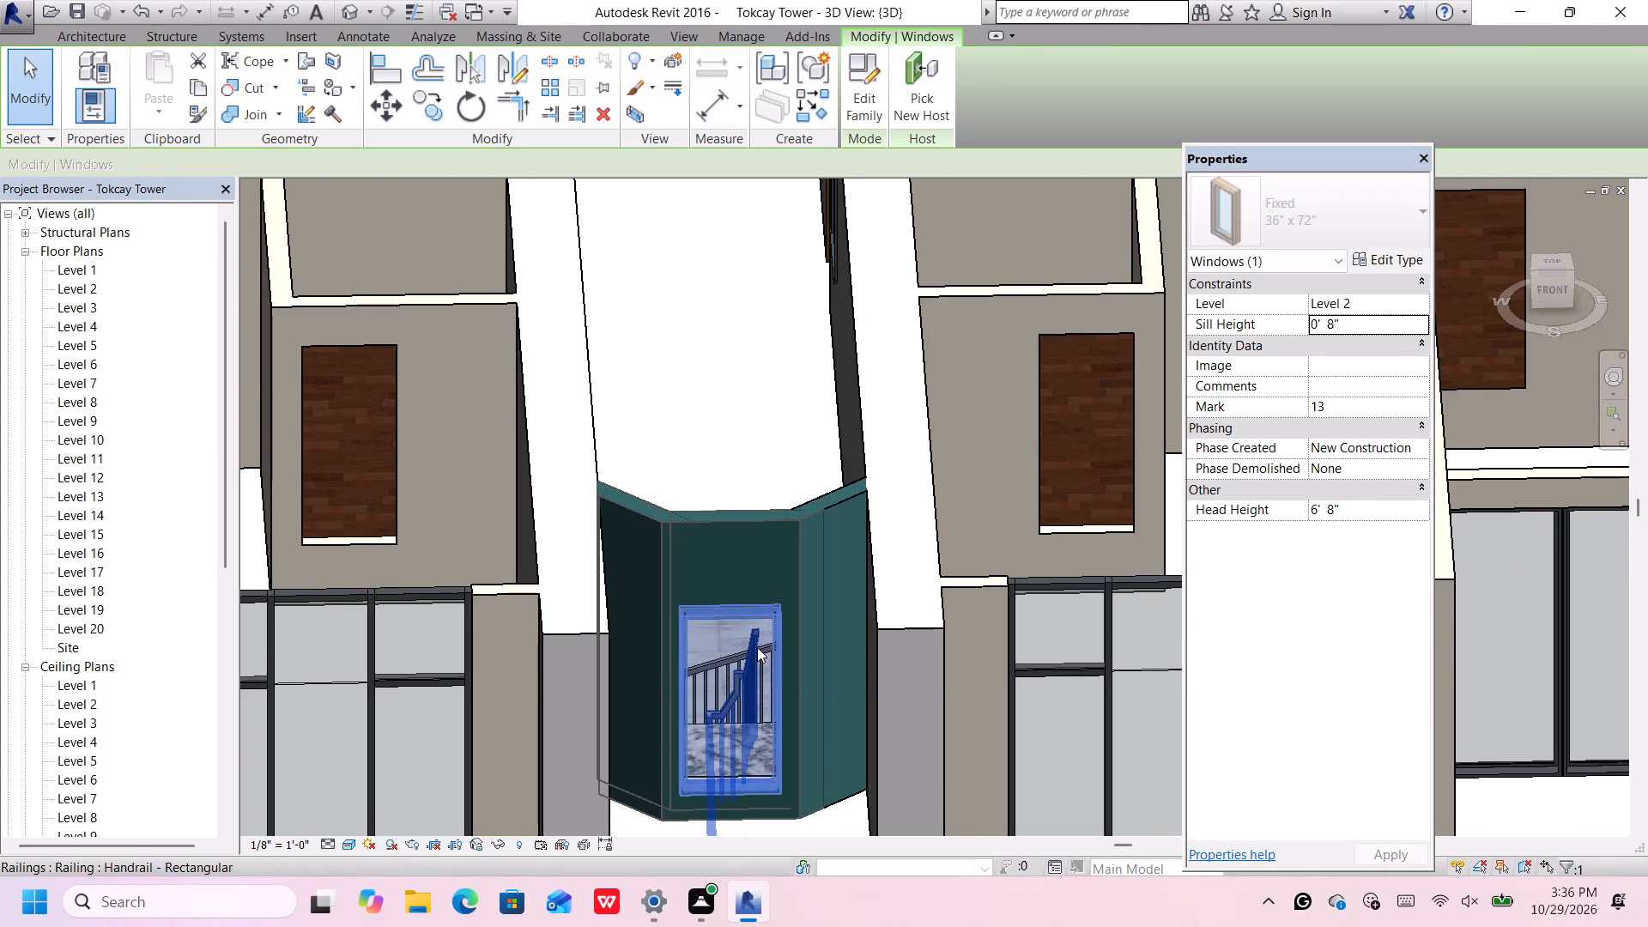
pyautogui.press('Up')
pyautogui.press('Up')
pyautogui.press('Up')
pyautogui.press('Up')
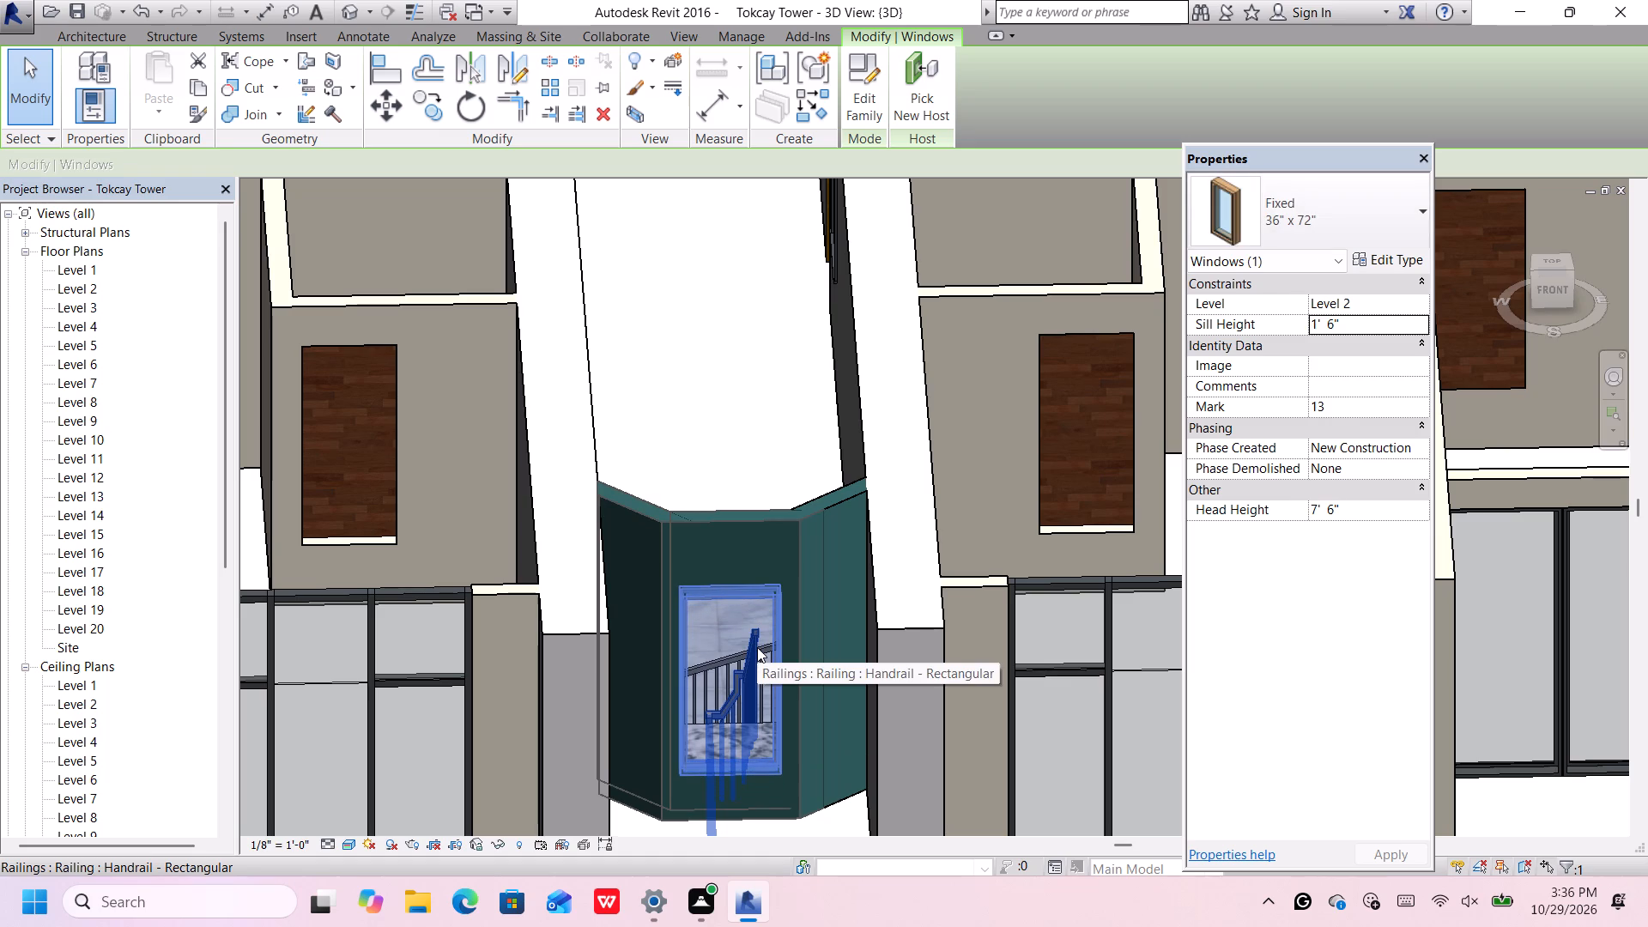
pyautogui.scroll(-4, 755, 685)
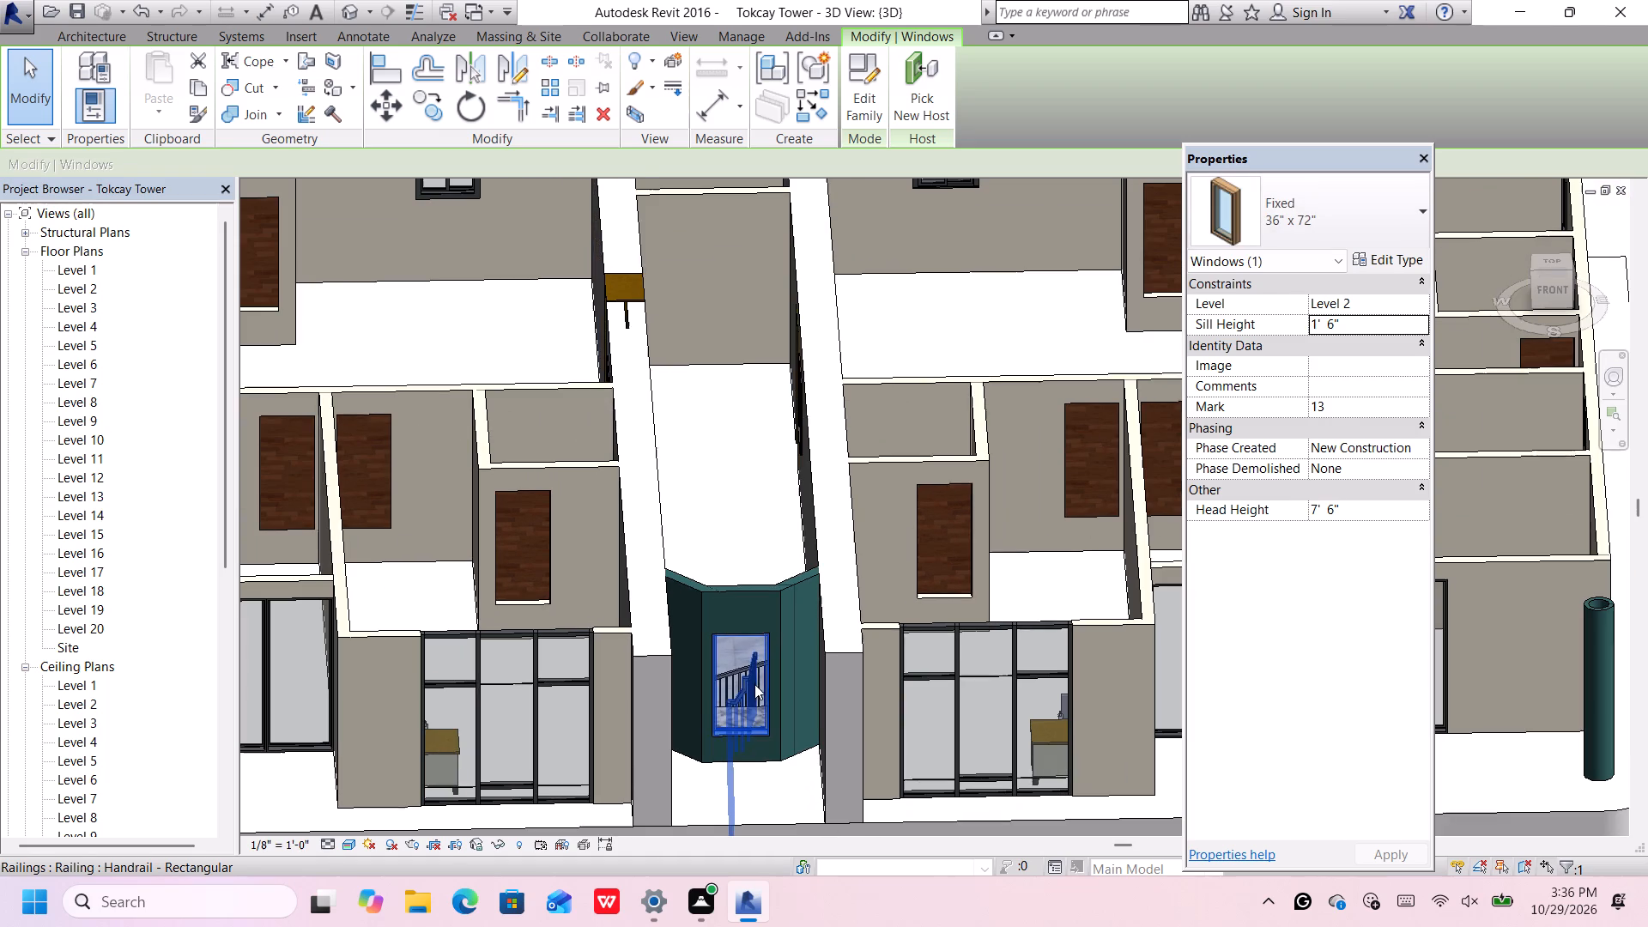
pyautogui.moveTo(769, 707); pyautogui.dragTo(760, 631, button='middle')
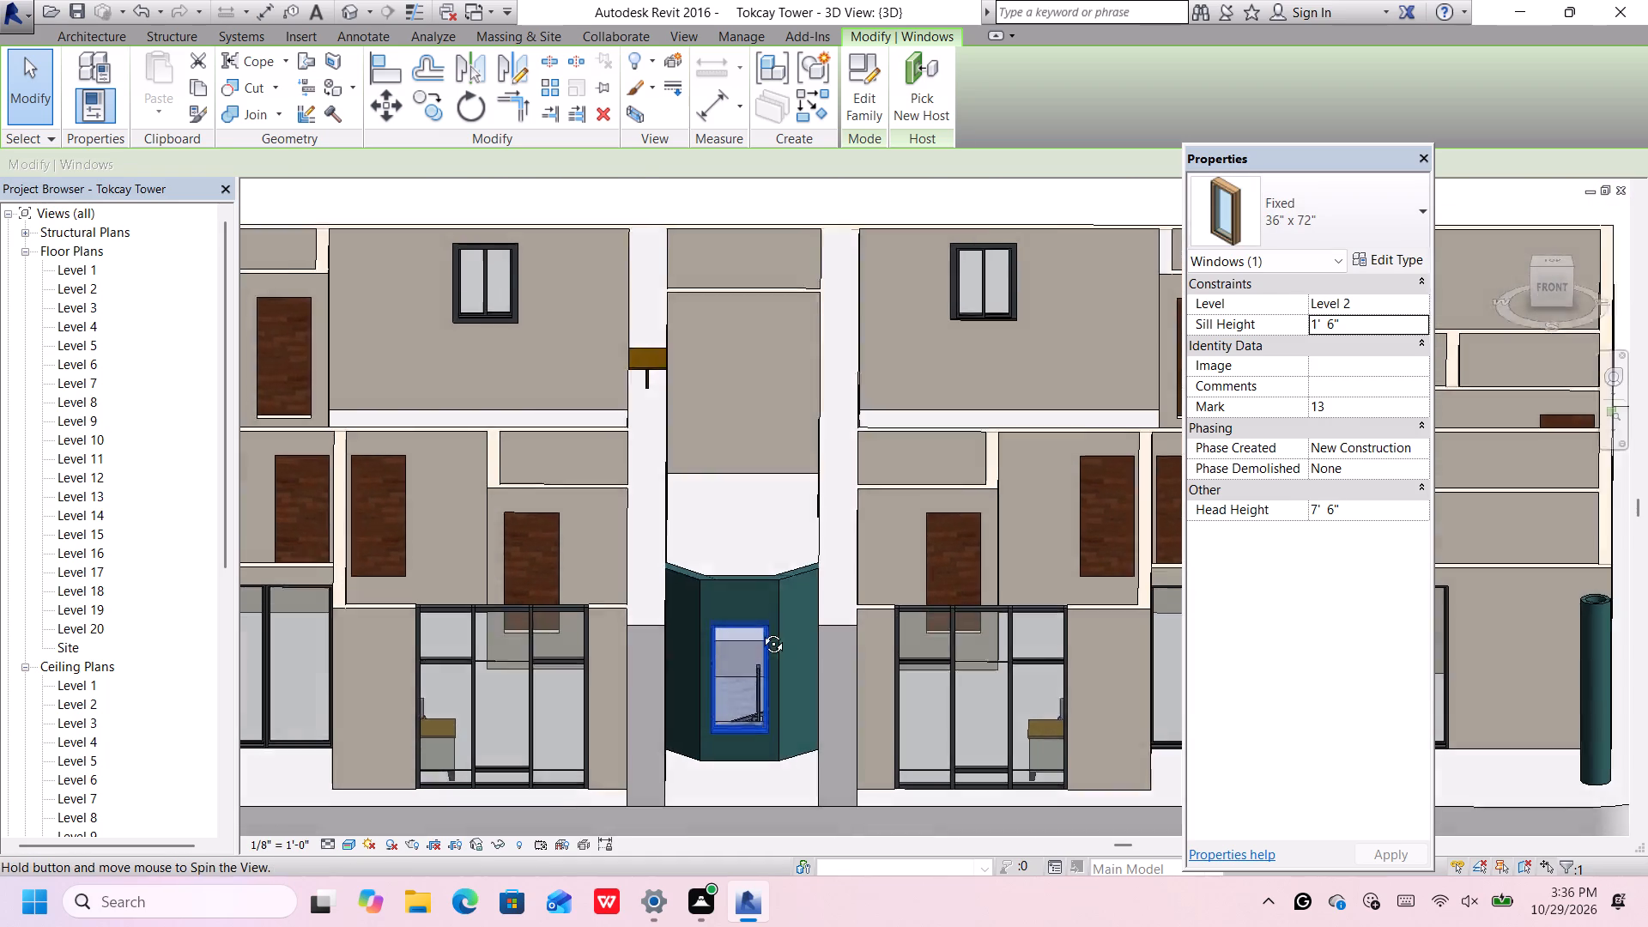
pyautogui.moveTo(760, 631); pyautogui.dragTo(766, 567, button='middle')
pyautogui.keyDown('shift'); pyautogui.moveTo(766, 703); pyautogui.dragTo(749, 662, button='middle'); pyautogui.keyUp('shift')
pyautogui.scroll(1, 750, 665)
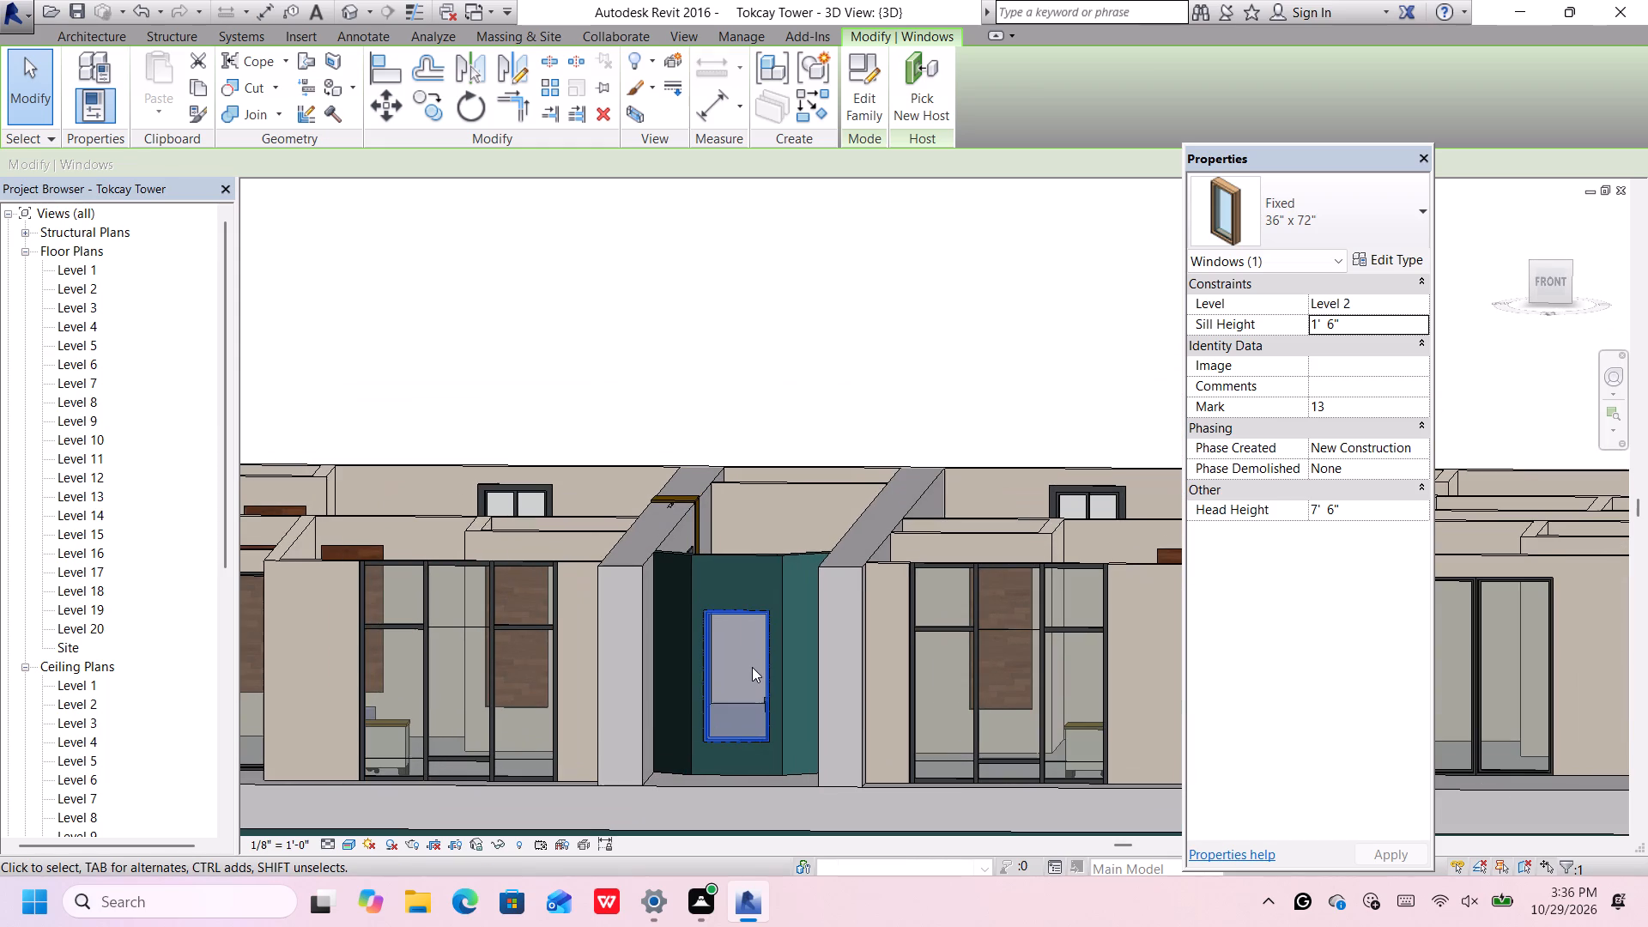
pyautogui.press('Up')
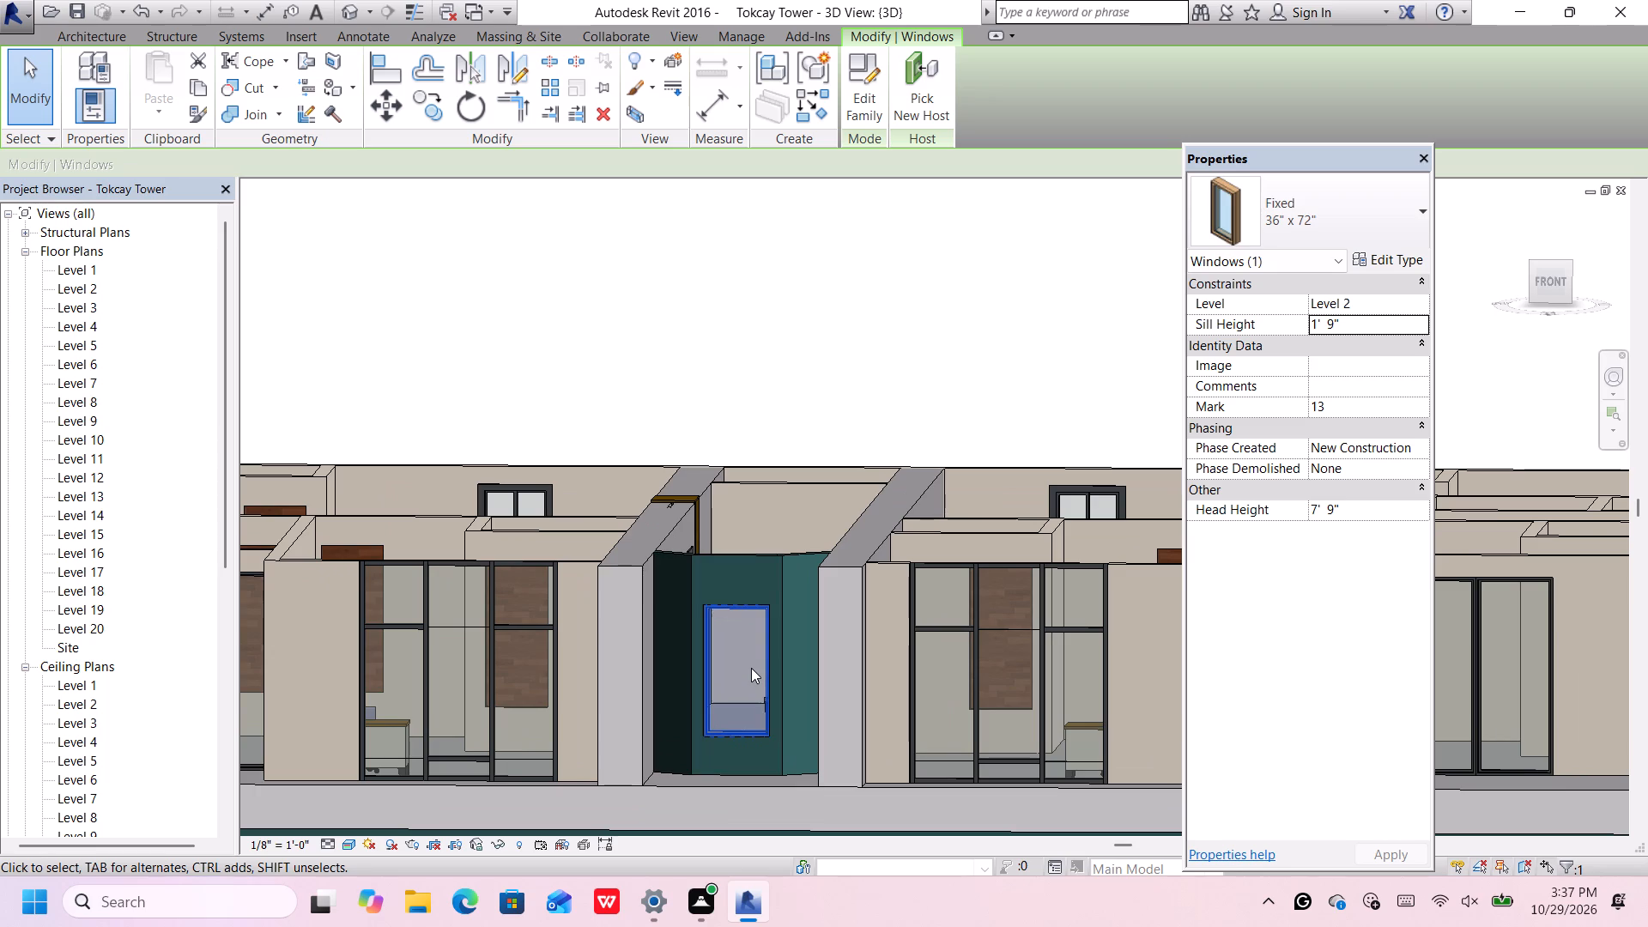
# Examine the Level 2 front facade's windows and storefronts, both near the central recess and across the whole elevation.
pyautogui.scroll(4, 751, 668)
pyautogui.scroll(-3, 751, 668)
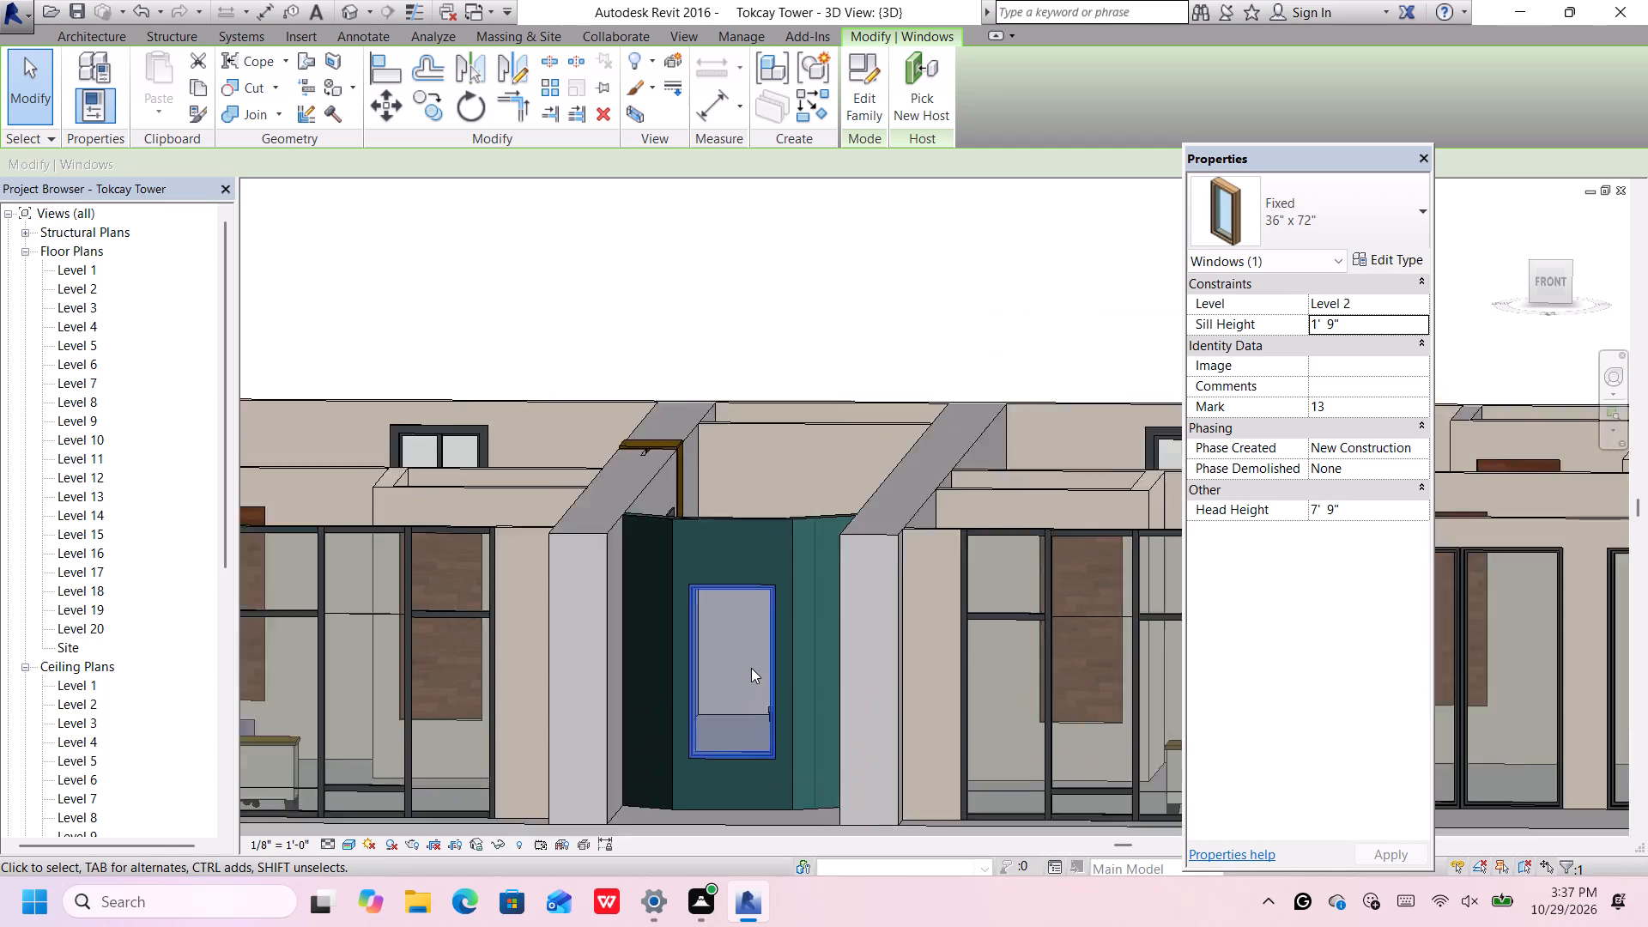
pyautogui.scroll(-9, 751, 668)
pyautogui.click(825, 534)
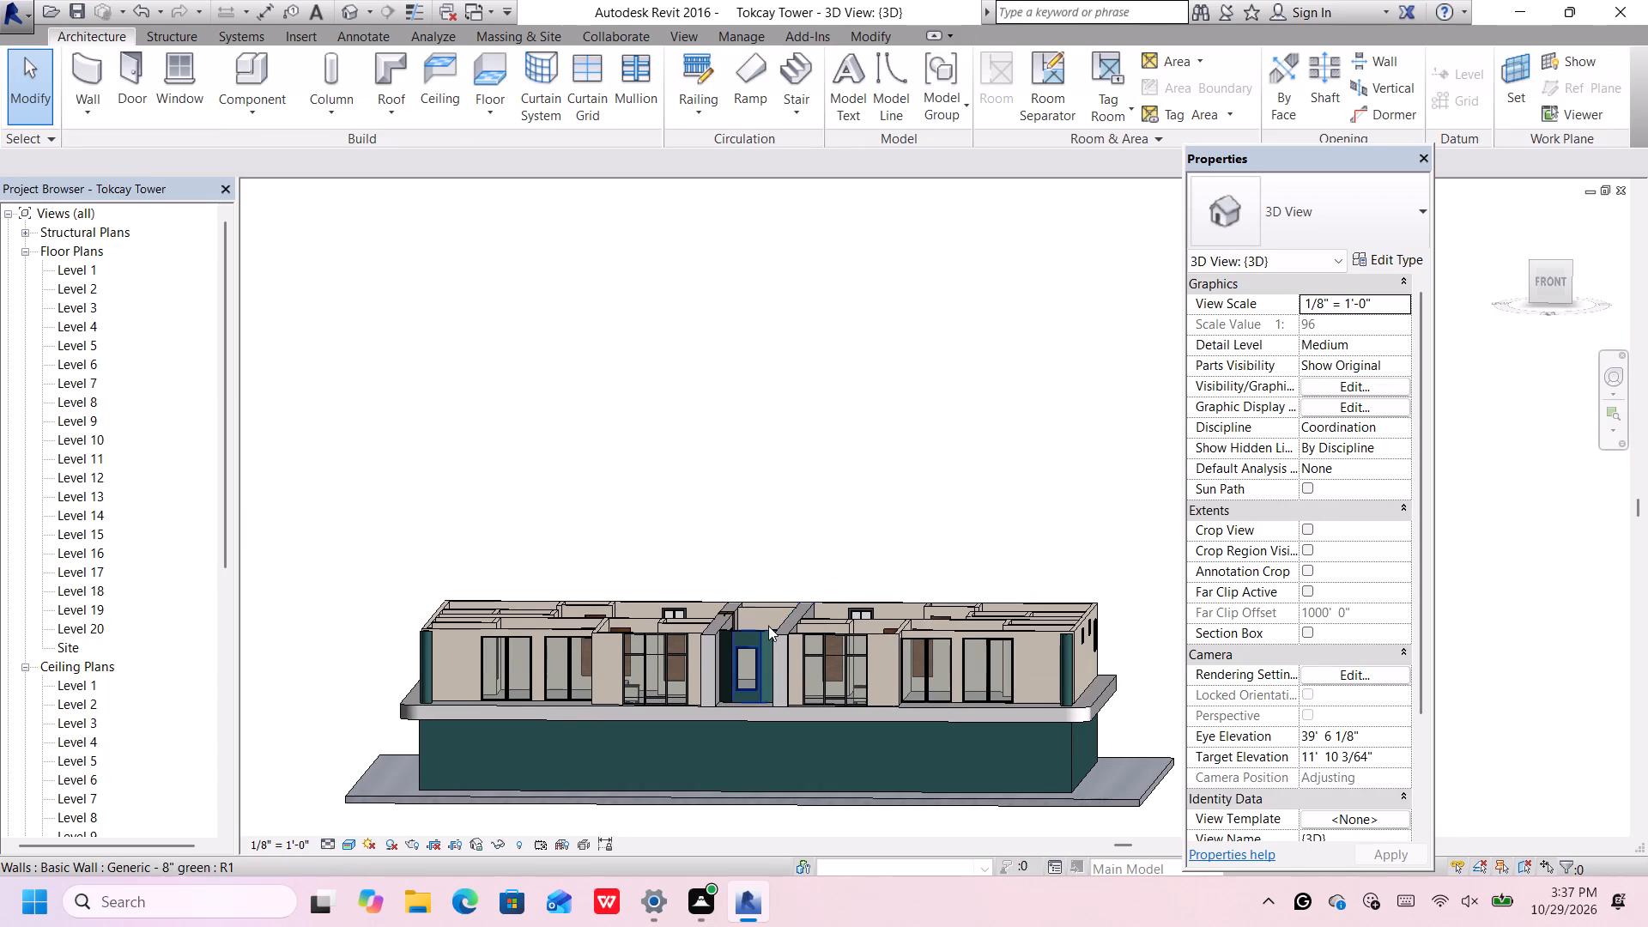
pyautogui.scroll(4, 768, 626)
pyautogui.scroll(-4, 768, 626)
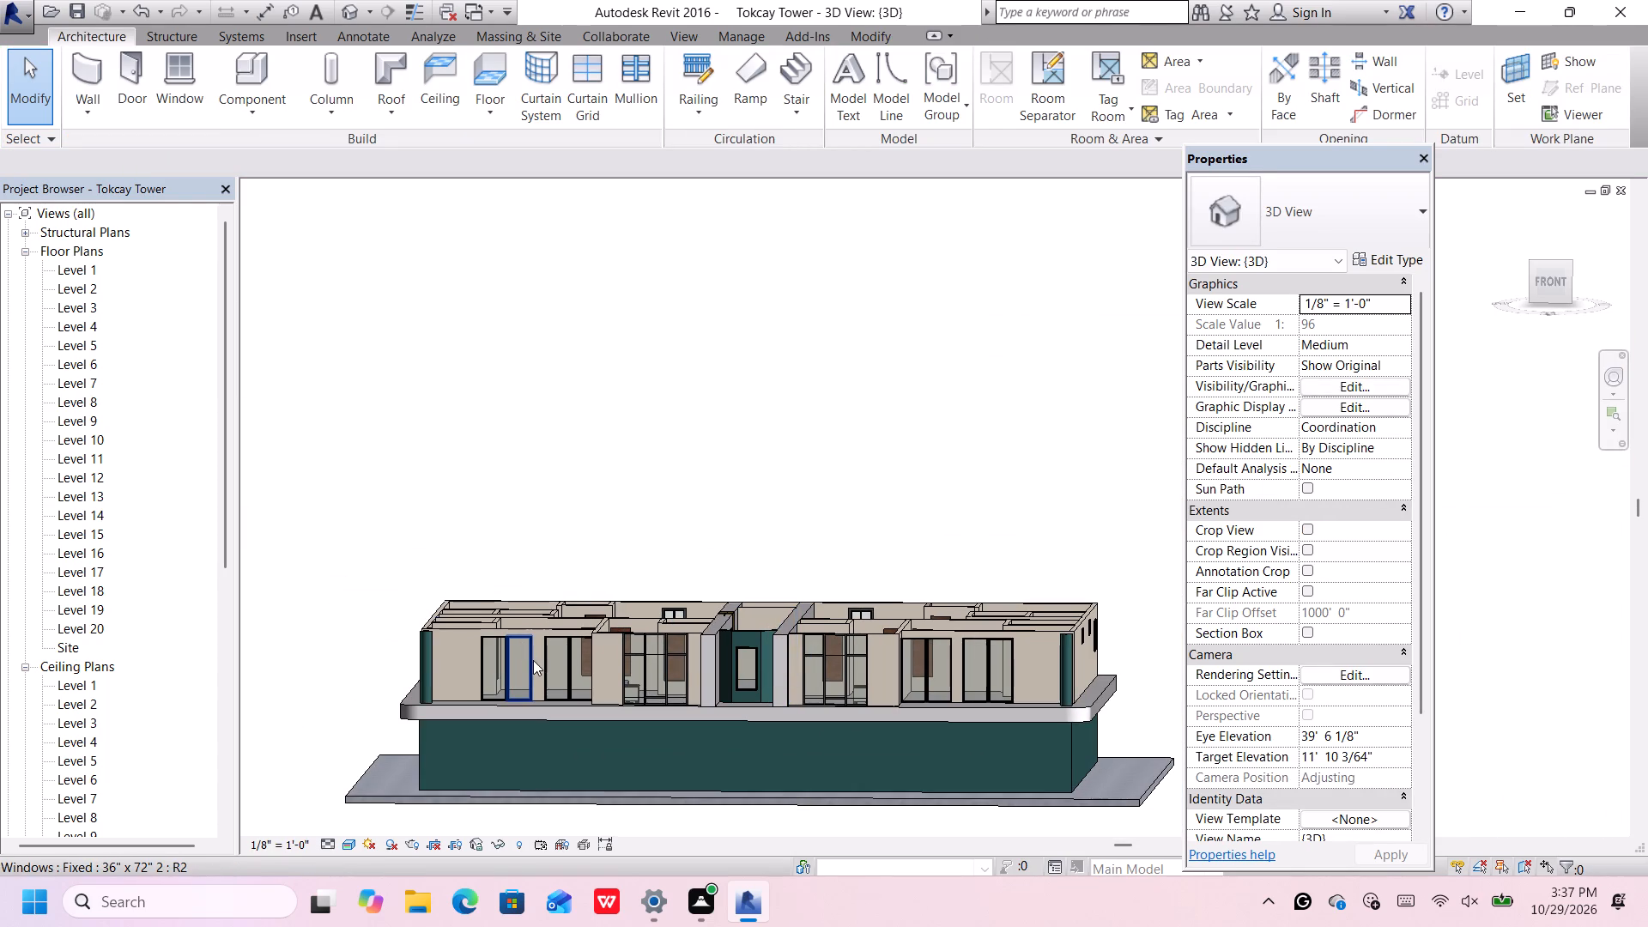
pyautogui.scroll(2, 465, 676)
pyautogui.scroll(-2, 465, 680)
# Set the sill height of the 36" x 96" interior pocket door in the long wall beside the central corridor to 0'.
pyautogui.moveTo(539, 644); pyautogui.dragTo(539, 648, button='middle')
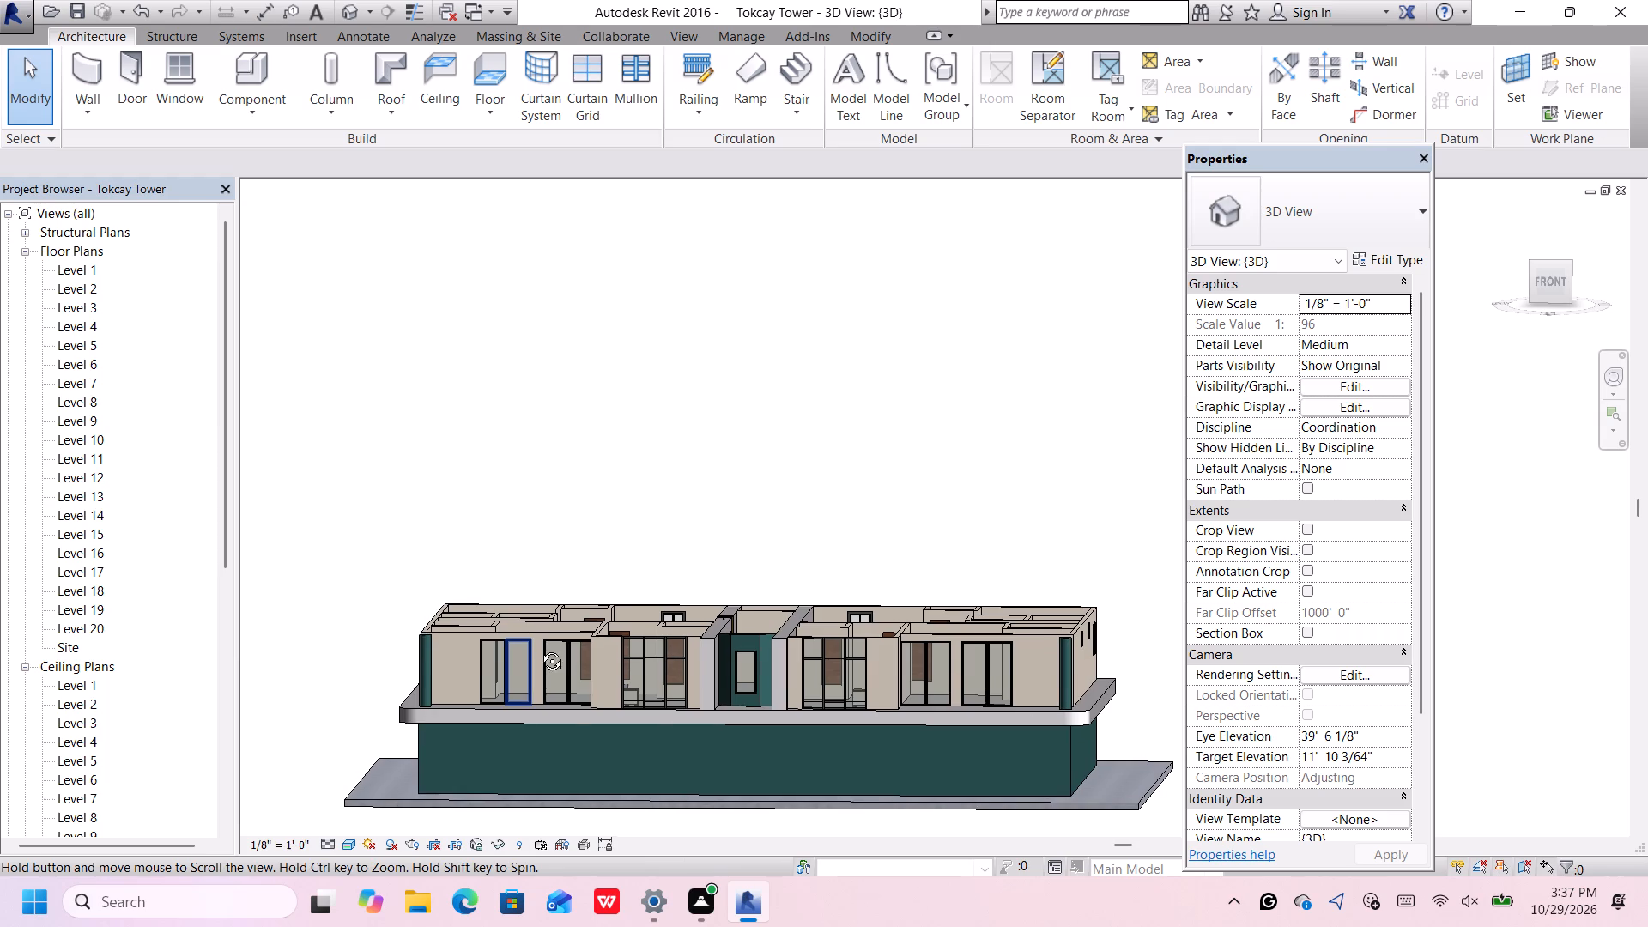
pyautogui.moveTo(539, 648); pyautogui.dragTo(614, 835, button='middle')
pyautogui.scroll(7, 545, 632)
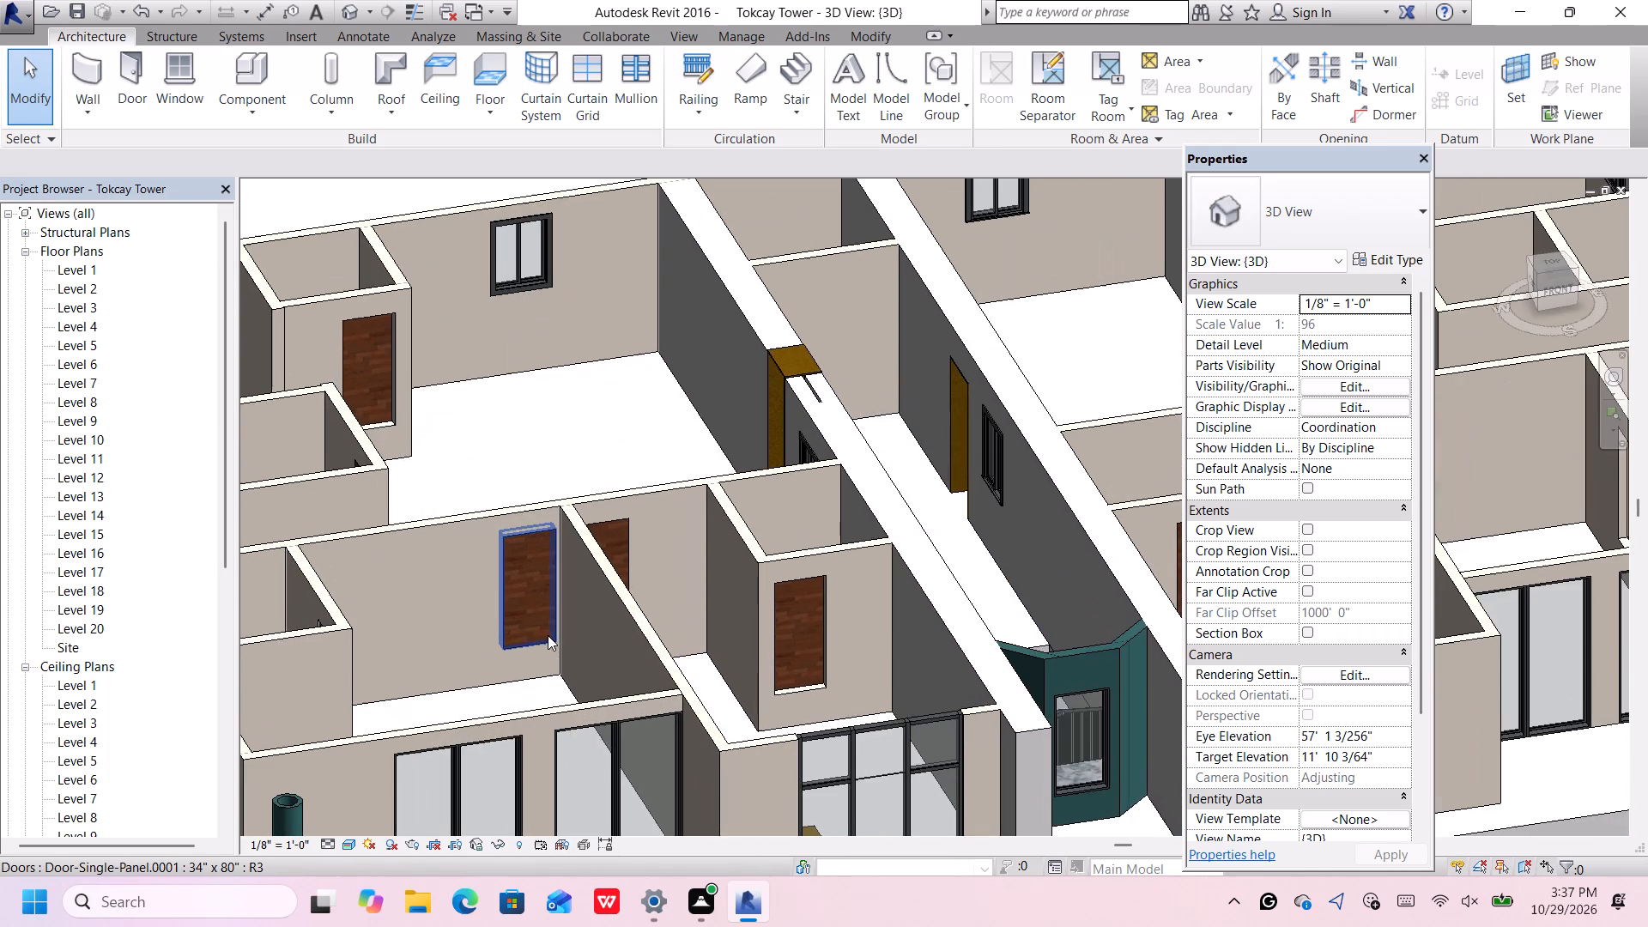
pyautogui.moveTo(550, 633); pyautogui.dragTo(577, 790, button='middle')
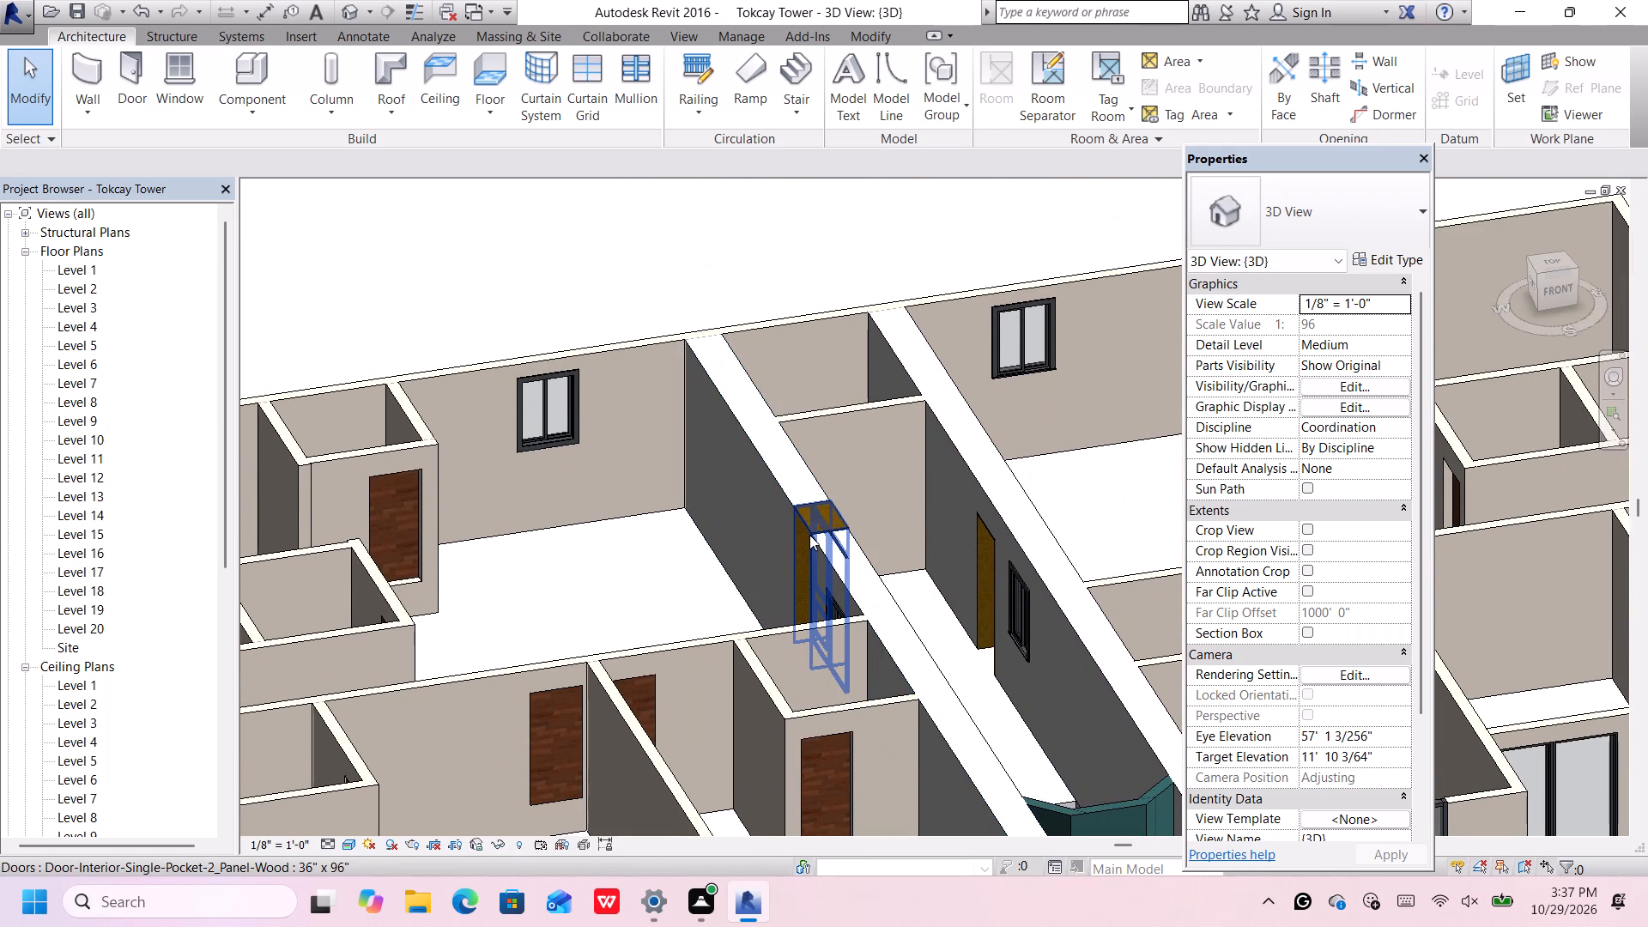
pyautogui.click(808, 531)
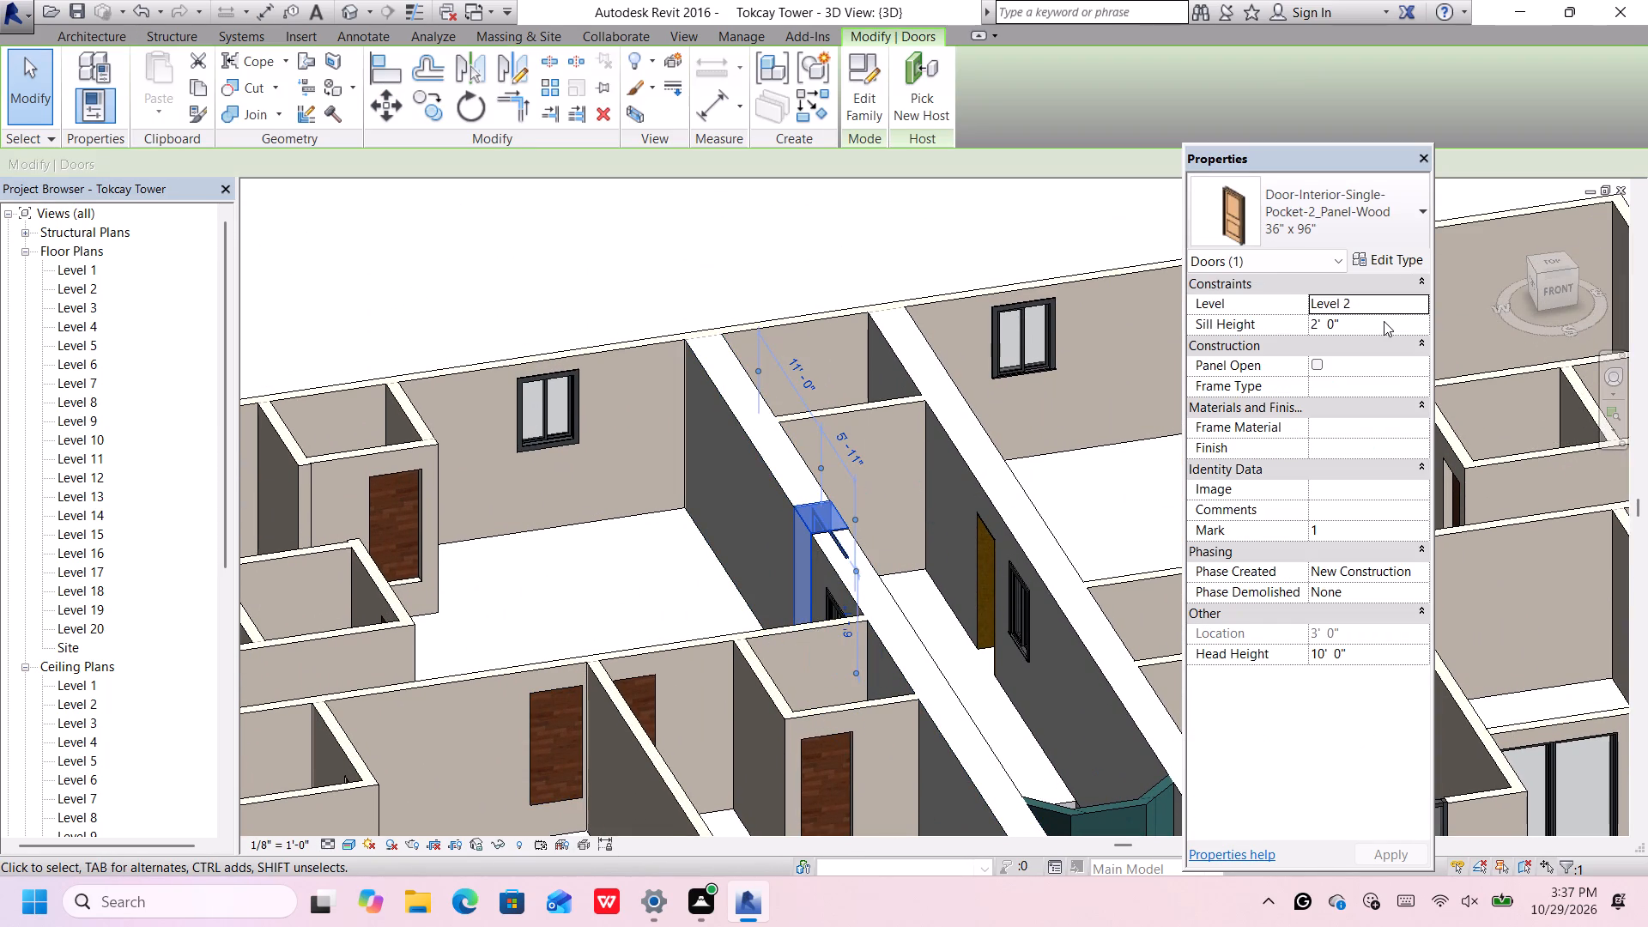
pyautogui.click(1385, 320)
pyautogui.press('BackSpace')
pyautogui.press('0')
pyautogui.press('Return')
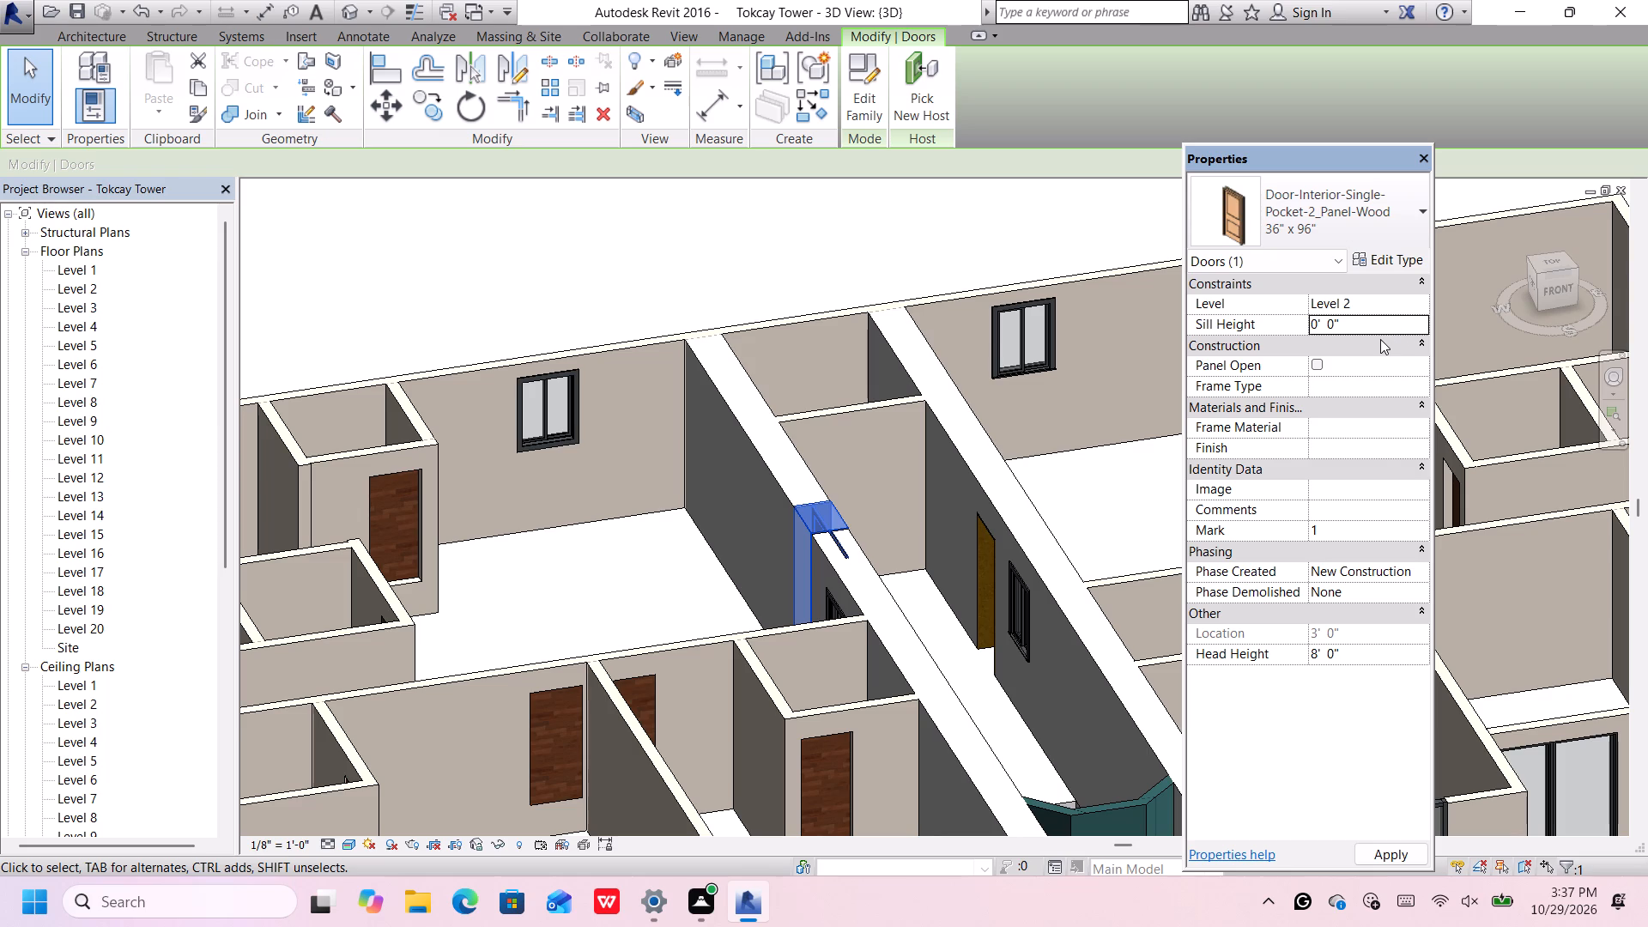
# Set the sill heights of the two Slider with Trim 36" x 48" windows in the rear wall, one per unit, to 4'.
pyautogui.scroll(-4, 923, 510)
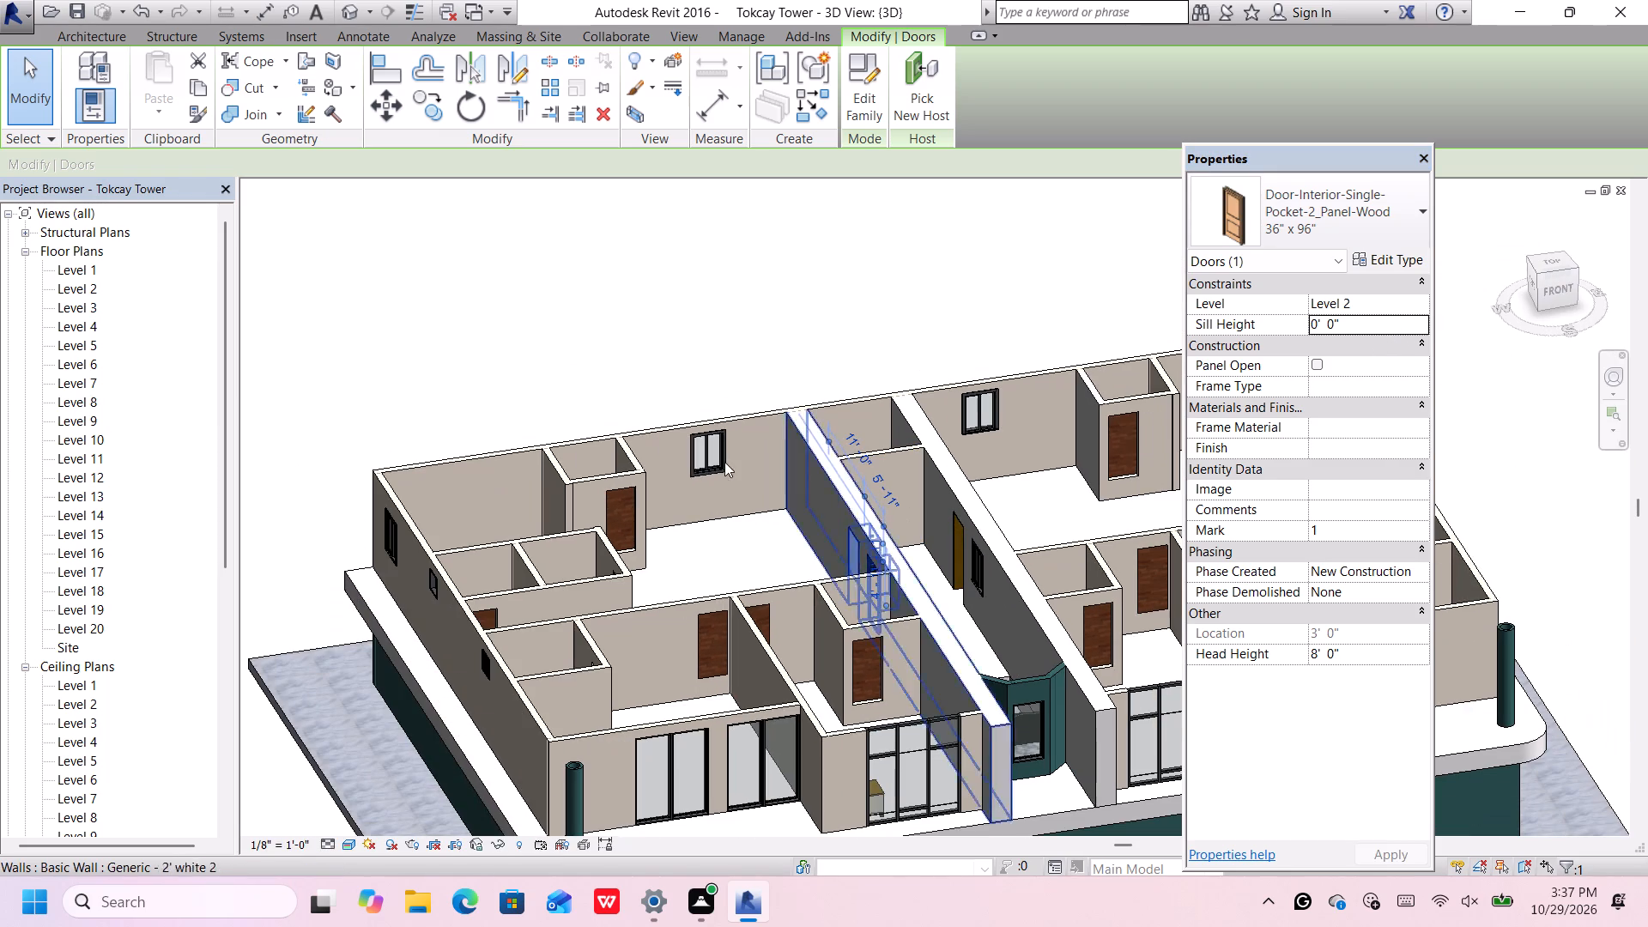
pyautogui.click(696, 453)
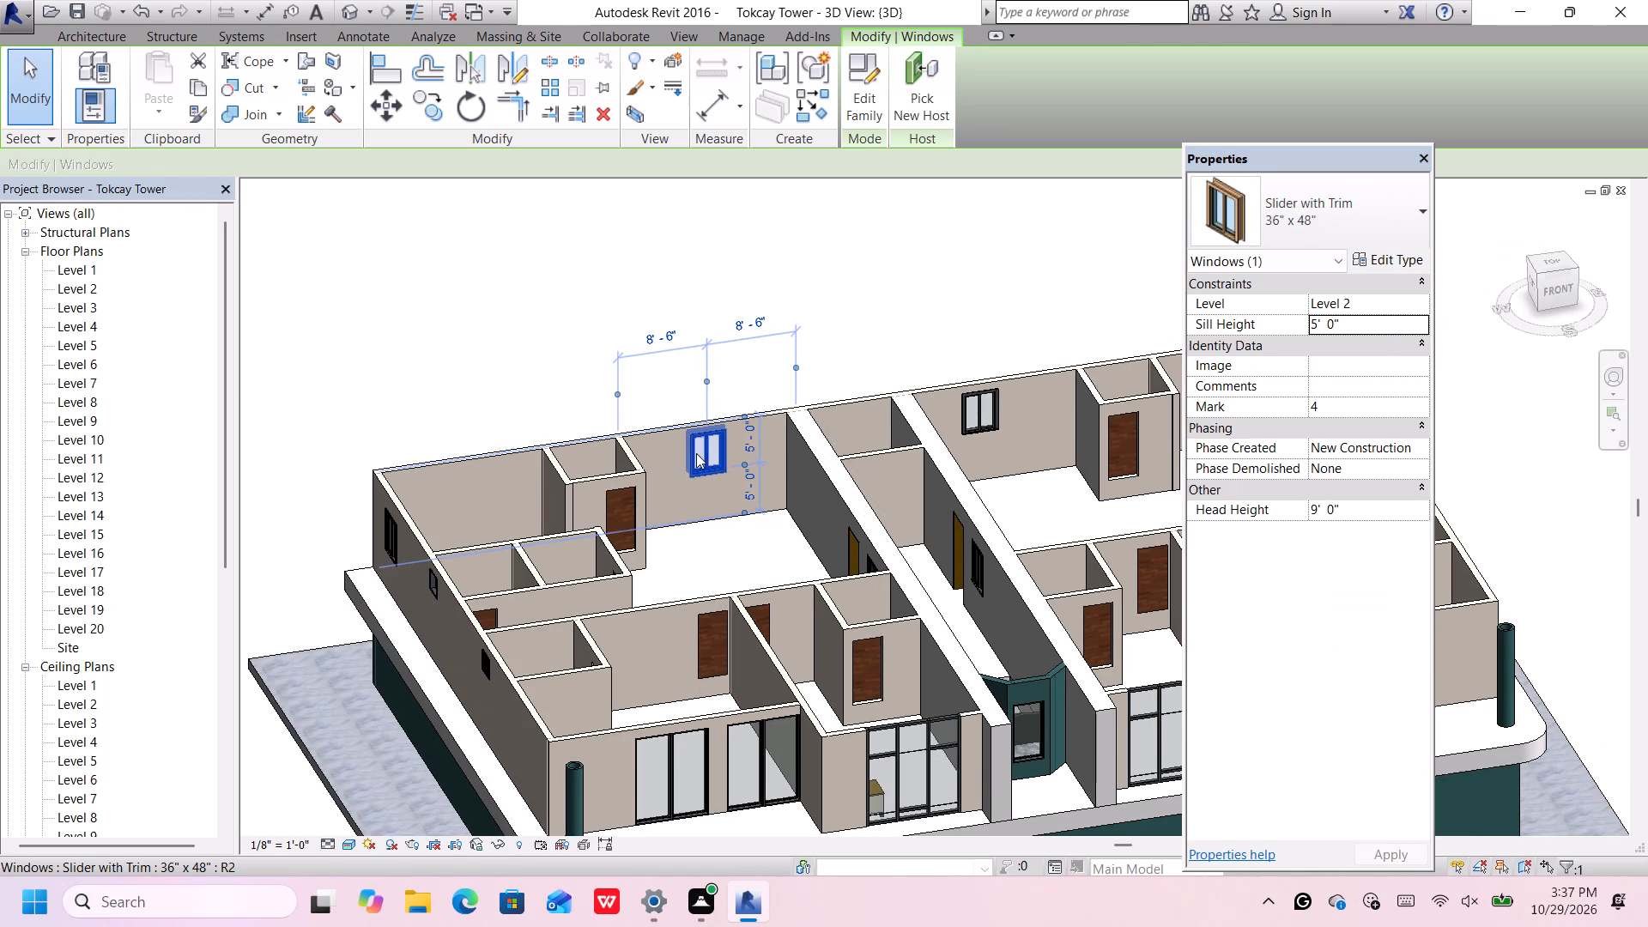
pyautogui.click(1373, 320)
pyautogui.press('BackSpace')
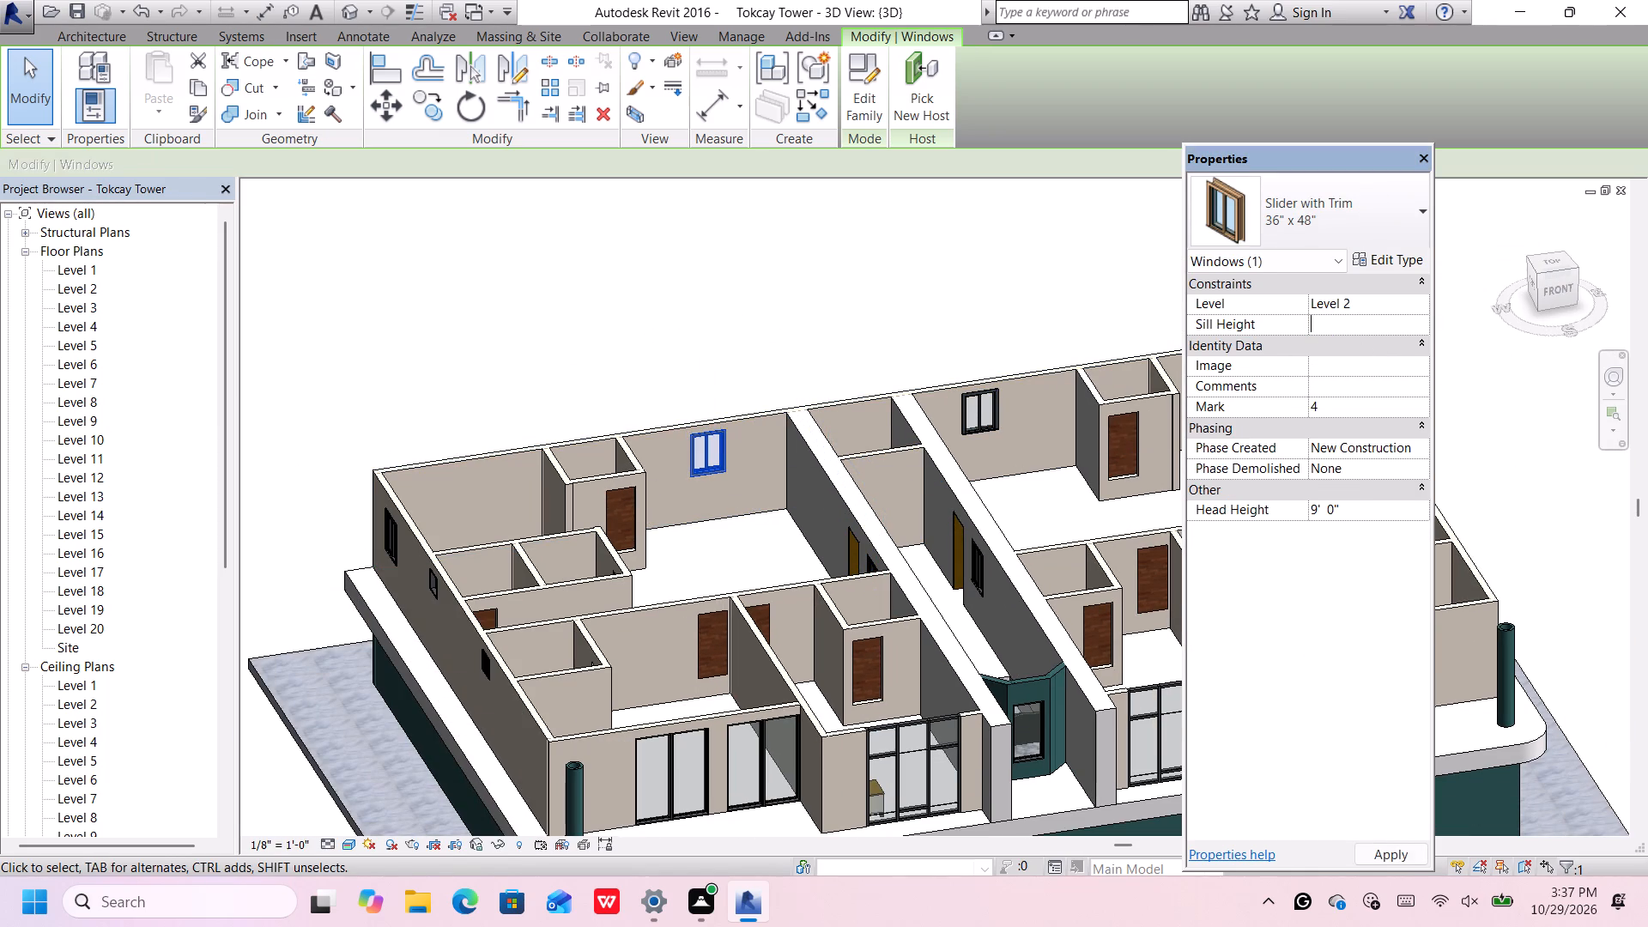
pyautogui.write("4'")
pyautogui.press('Return')
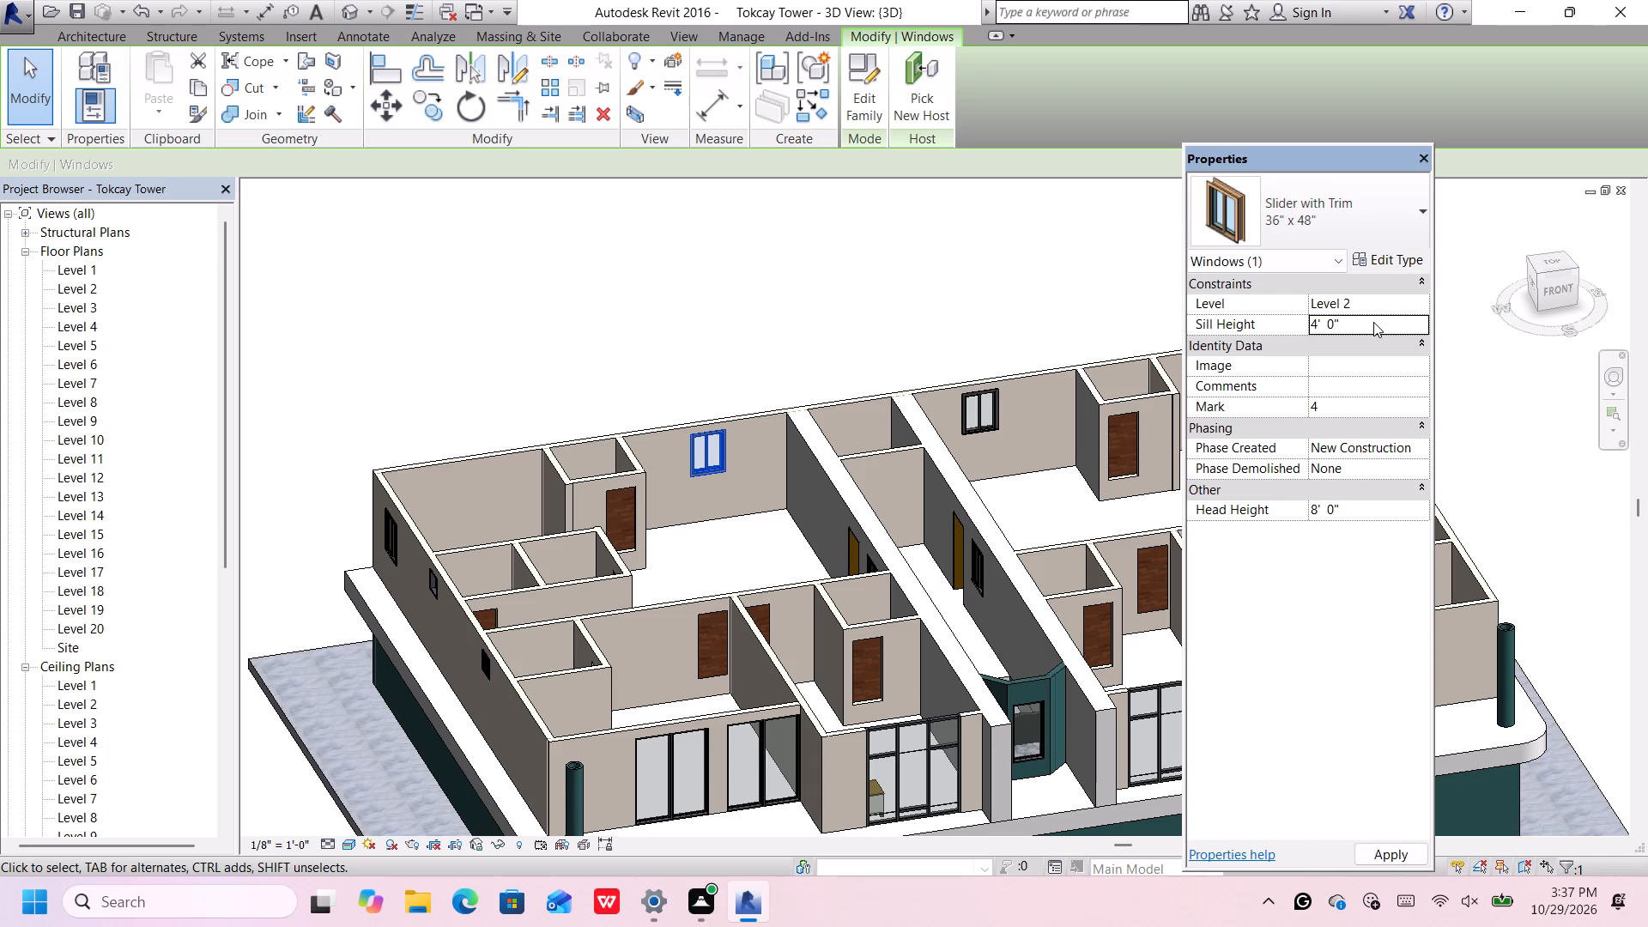
pyautogui.click(964, 405)
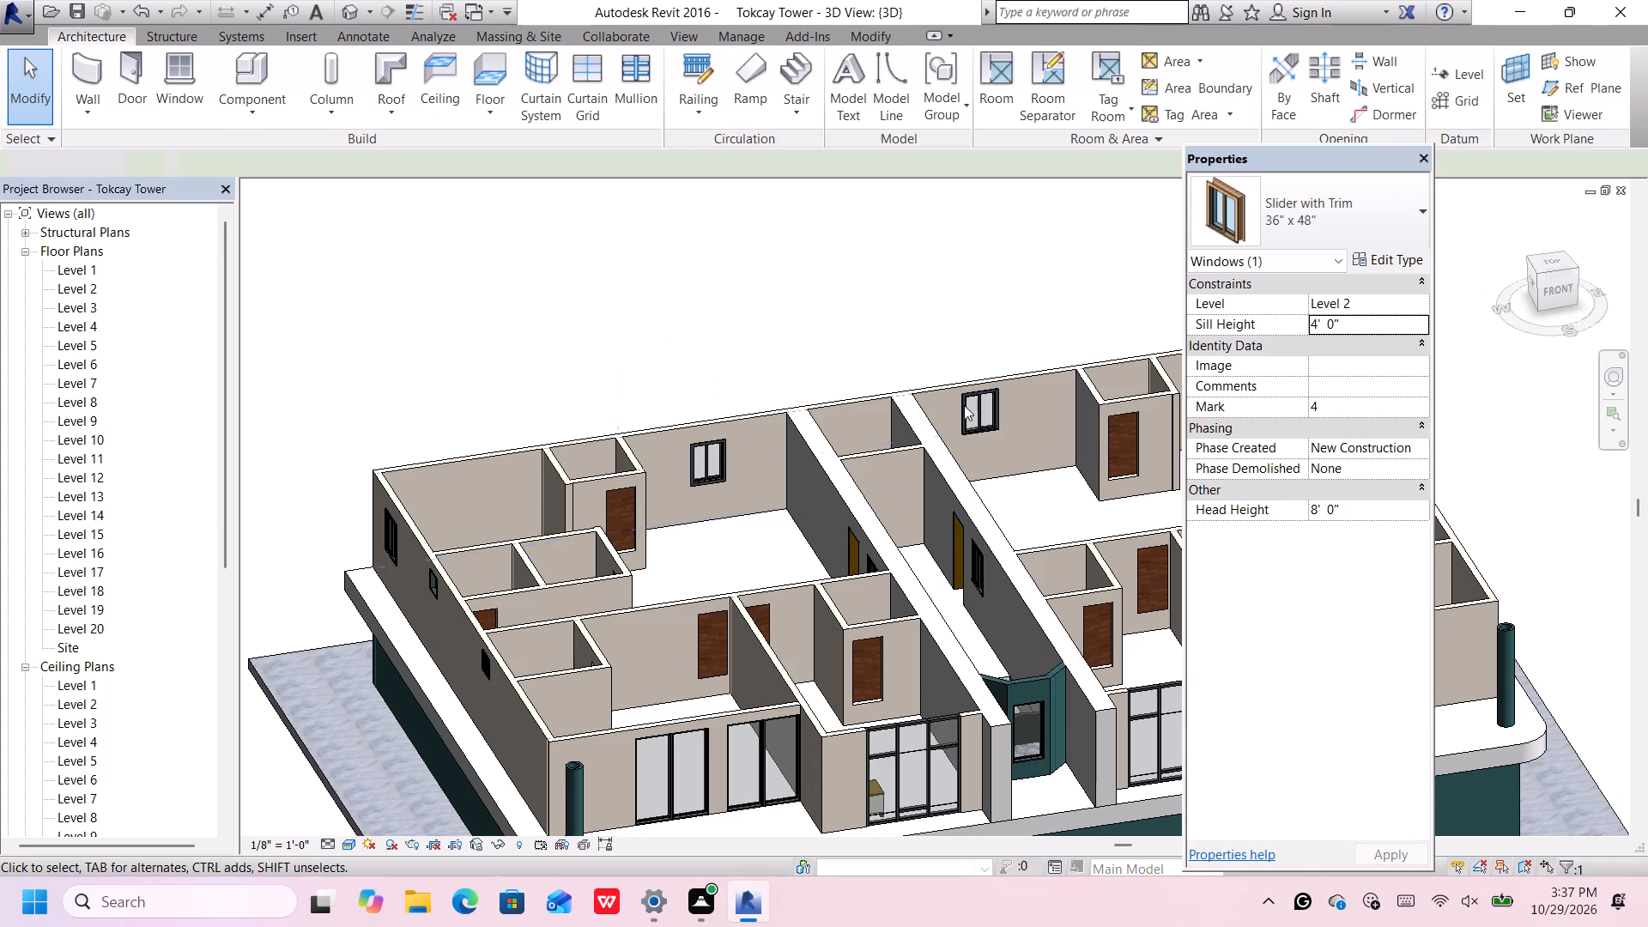
pyautogui.click(974, 398)
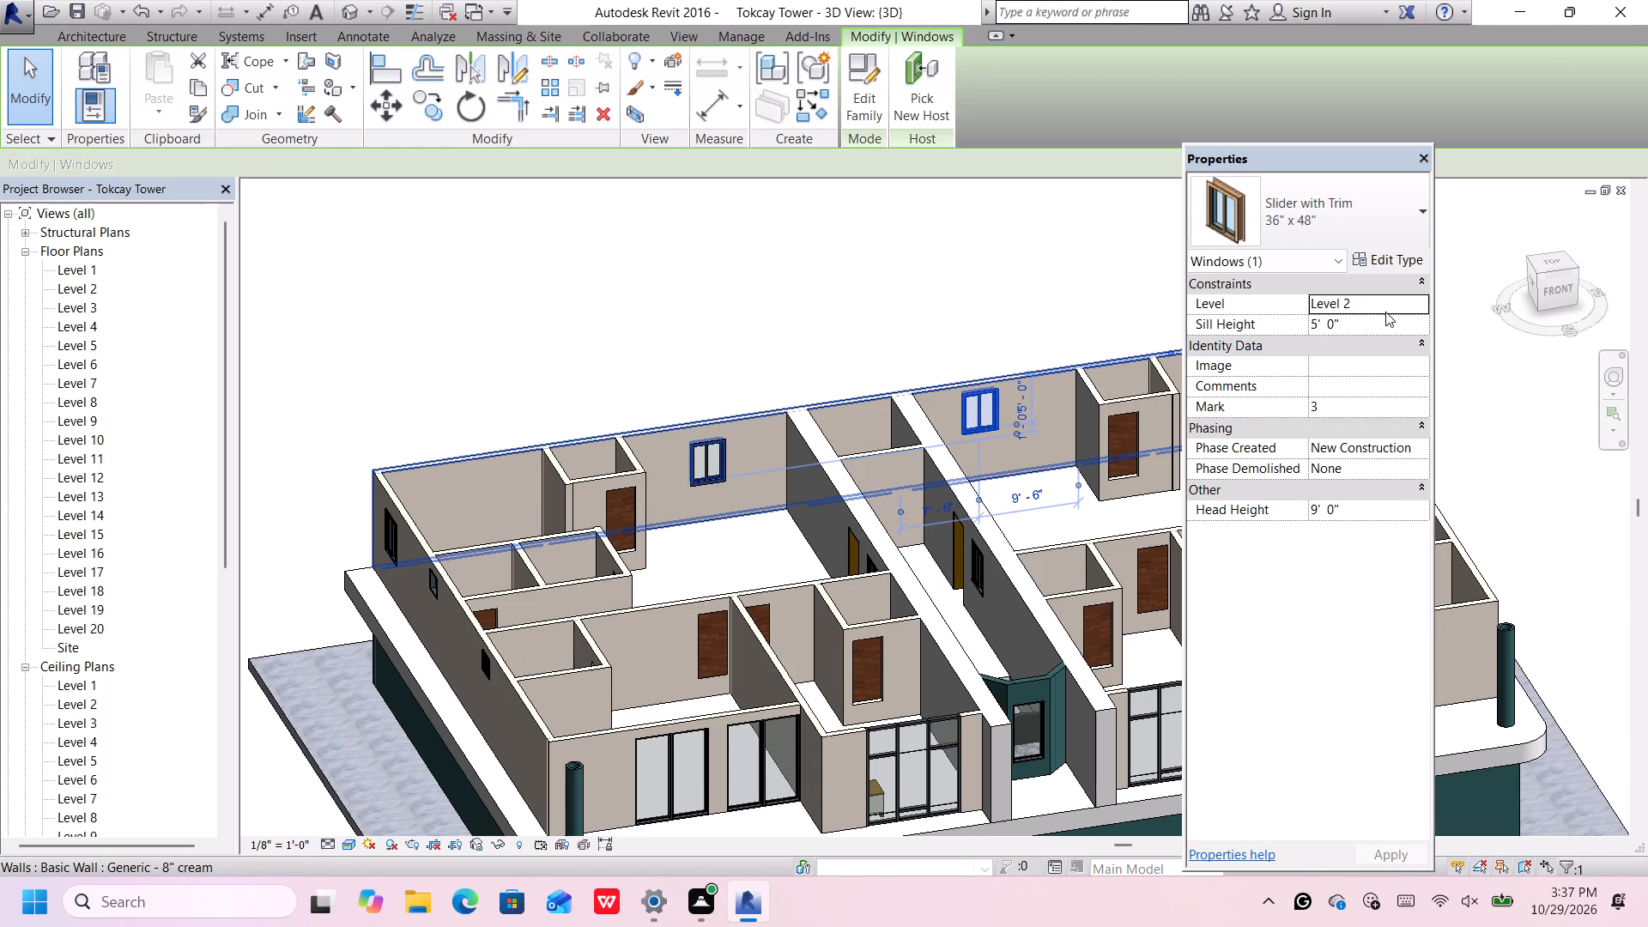
pyautogui.click(1378, 327)
pyautogui.press('BackSpace')
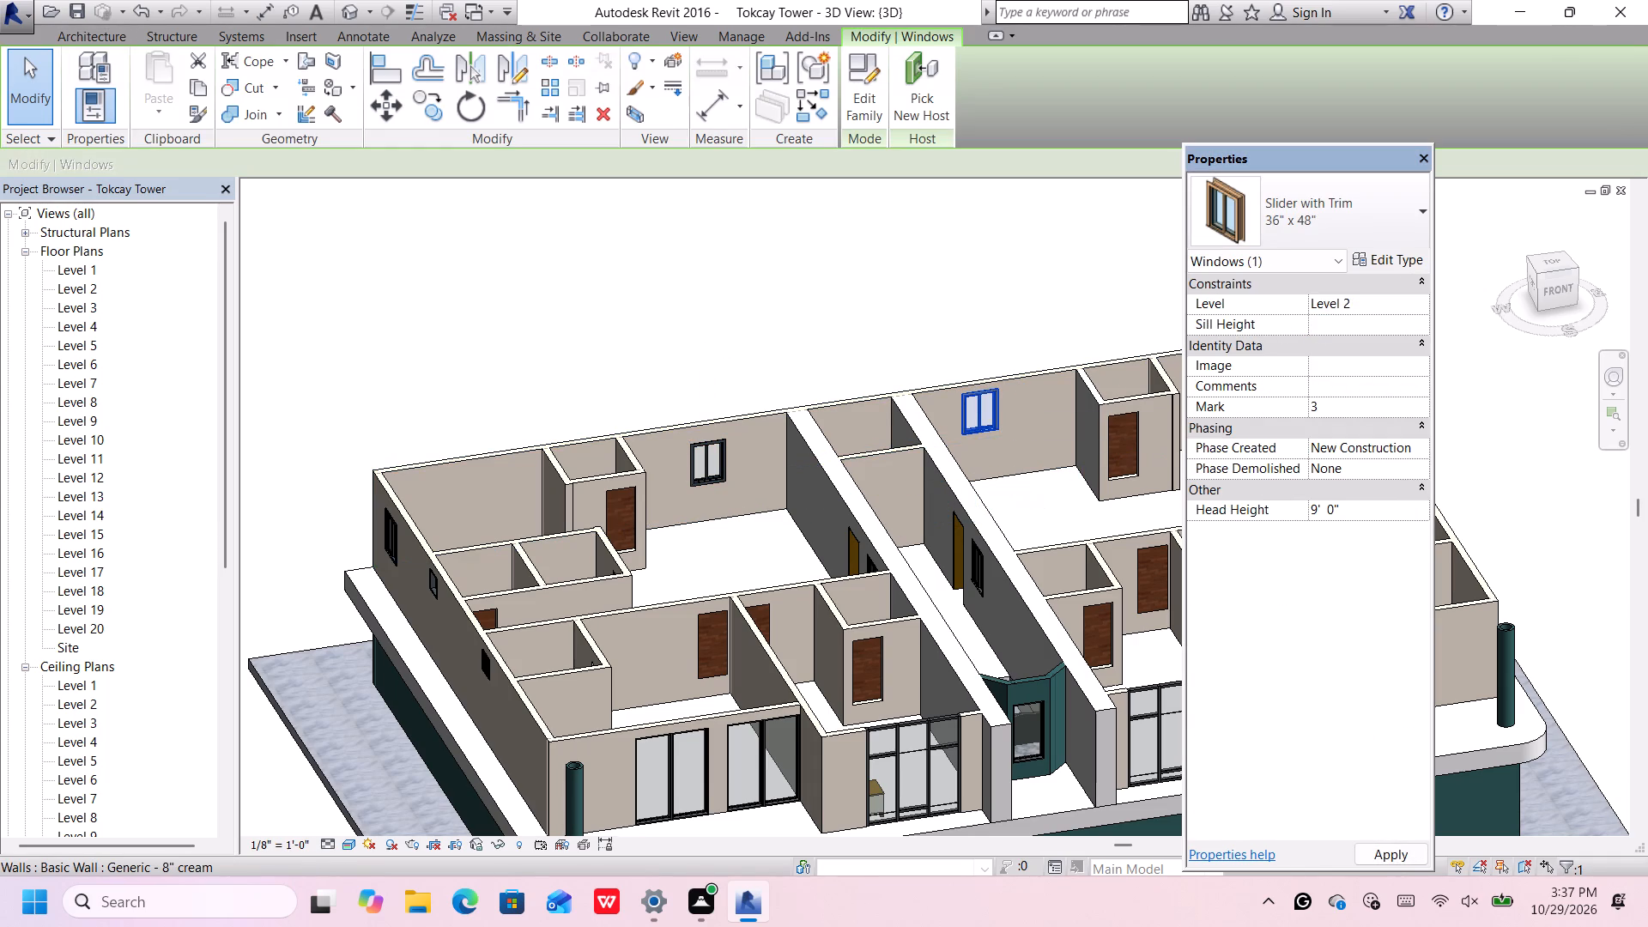
pyautogui.write("4'")
pyautogui.press('Return')
pyautogui.press('Return')
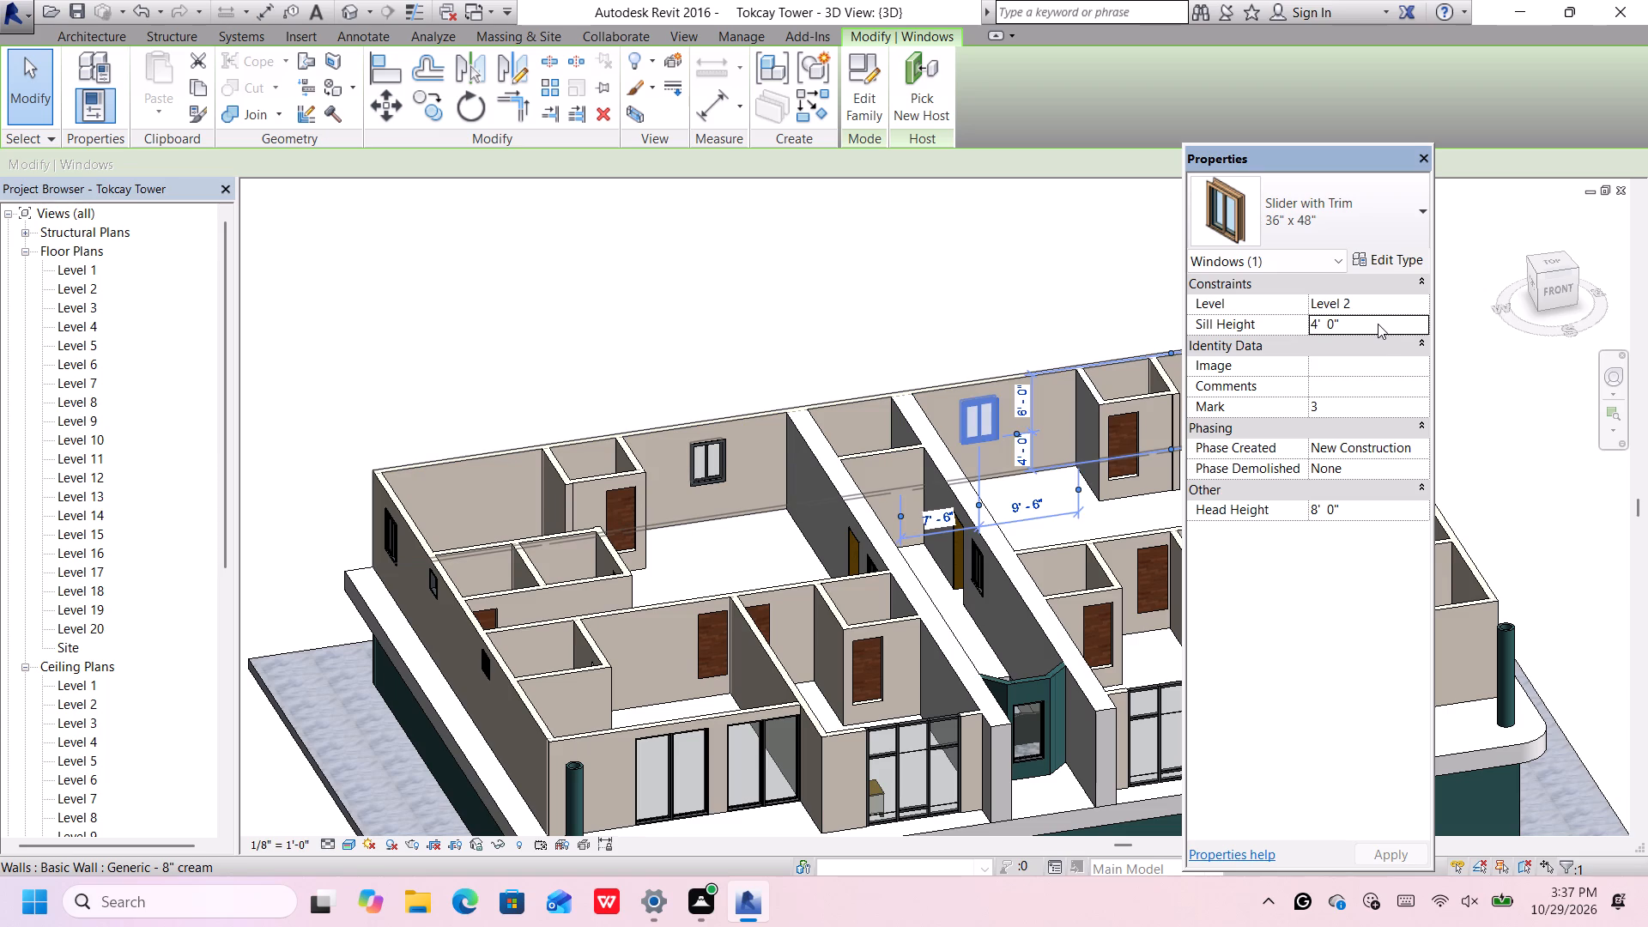
# Check the sill height of the Slider with Trim 36" x 48" window in the outer side wall and examine the nearby louvers.
pyautogui.click(384, 533)
pyautogui.scroll(-4, 383, 535)
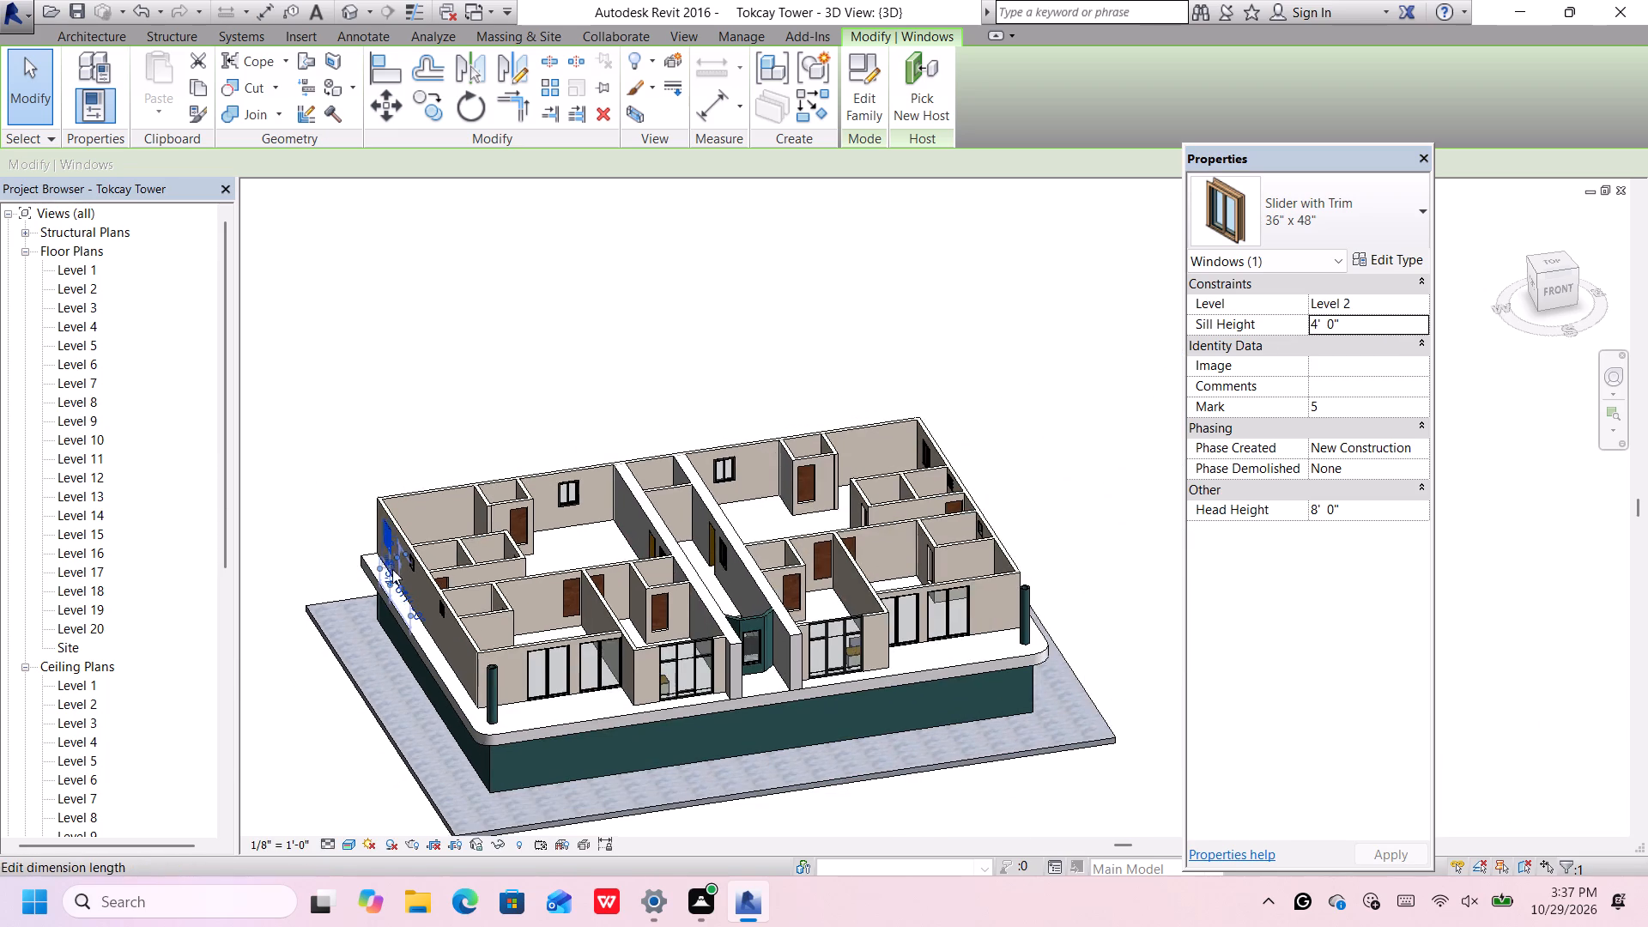
pyautogui.scroll(10, 394, 571)
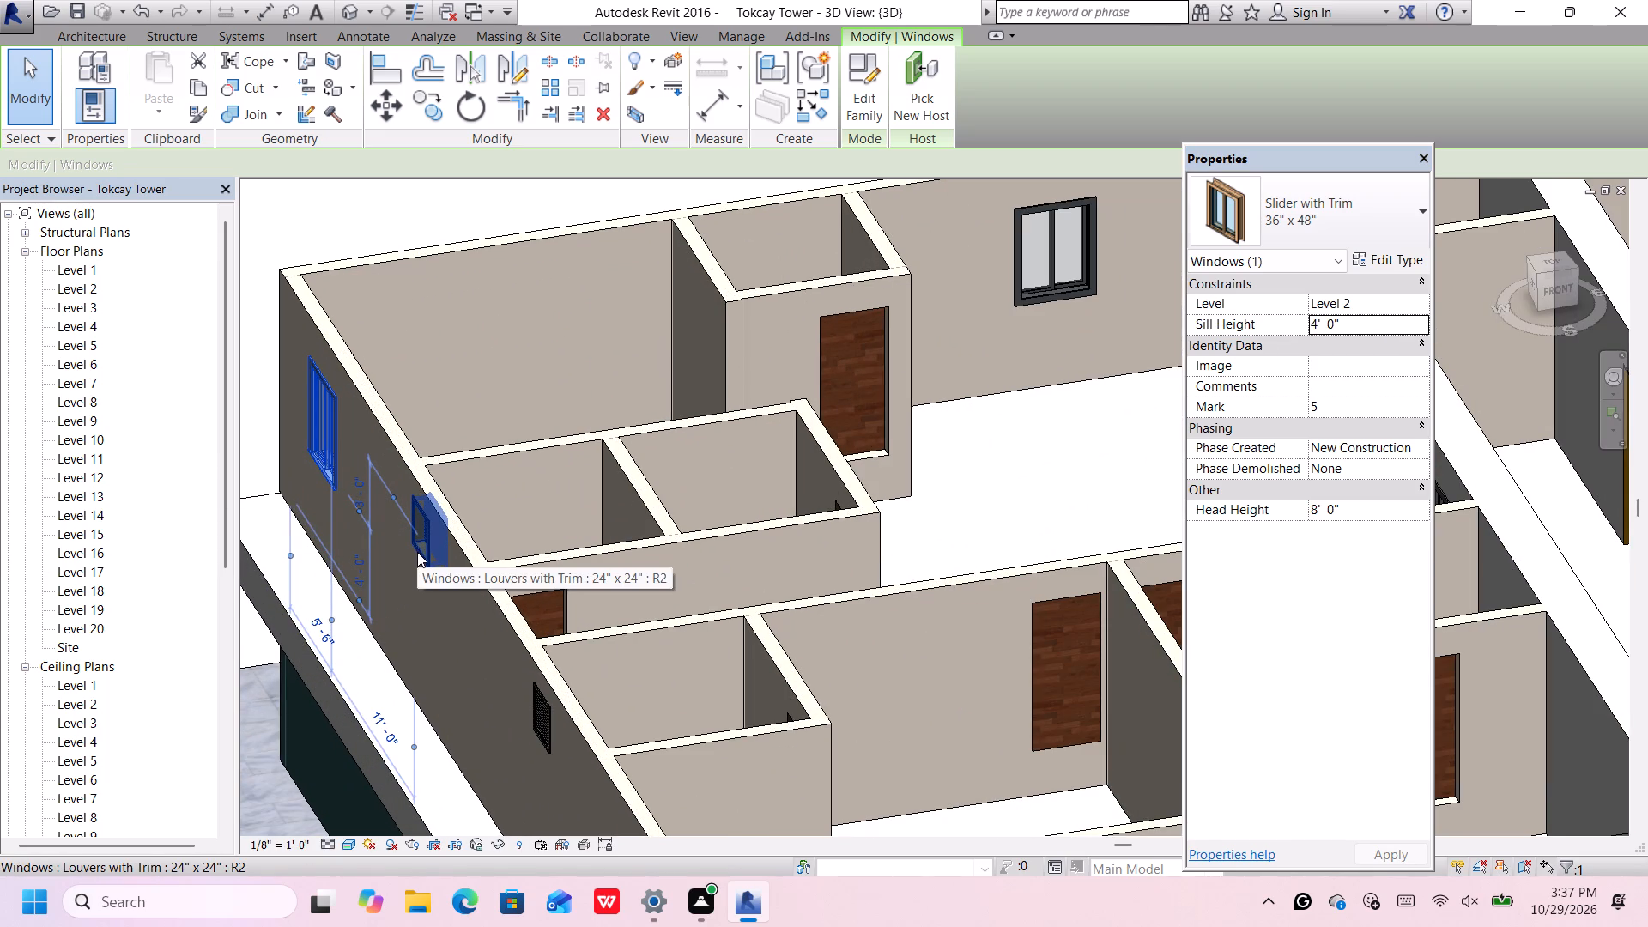
pyautogui.scroll(-5, 417, 552)
pyautogui.scroll(4, 524, 597)
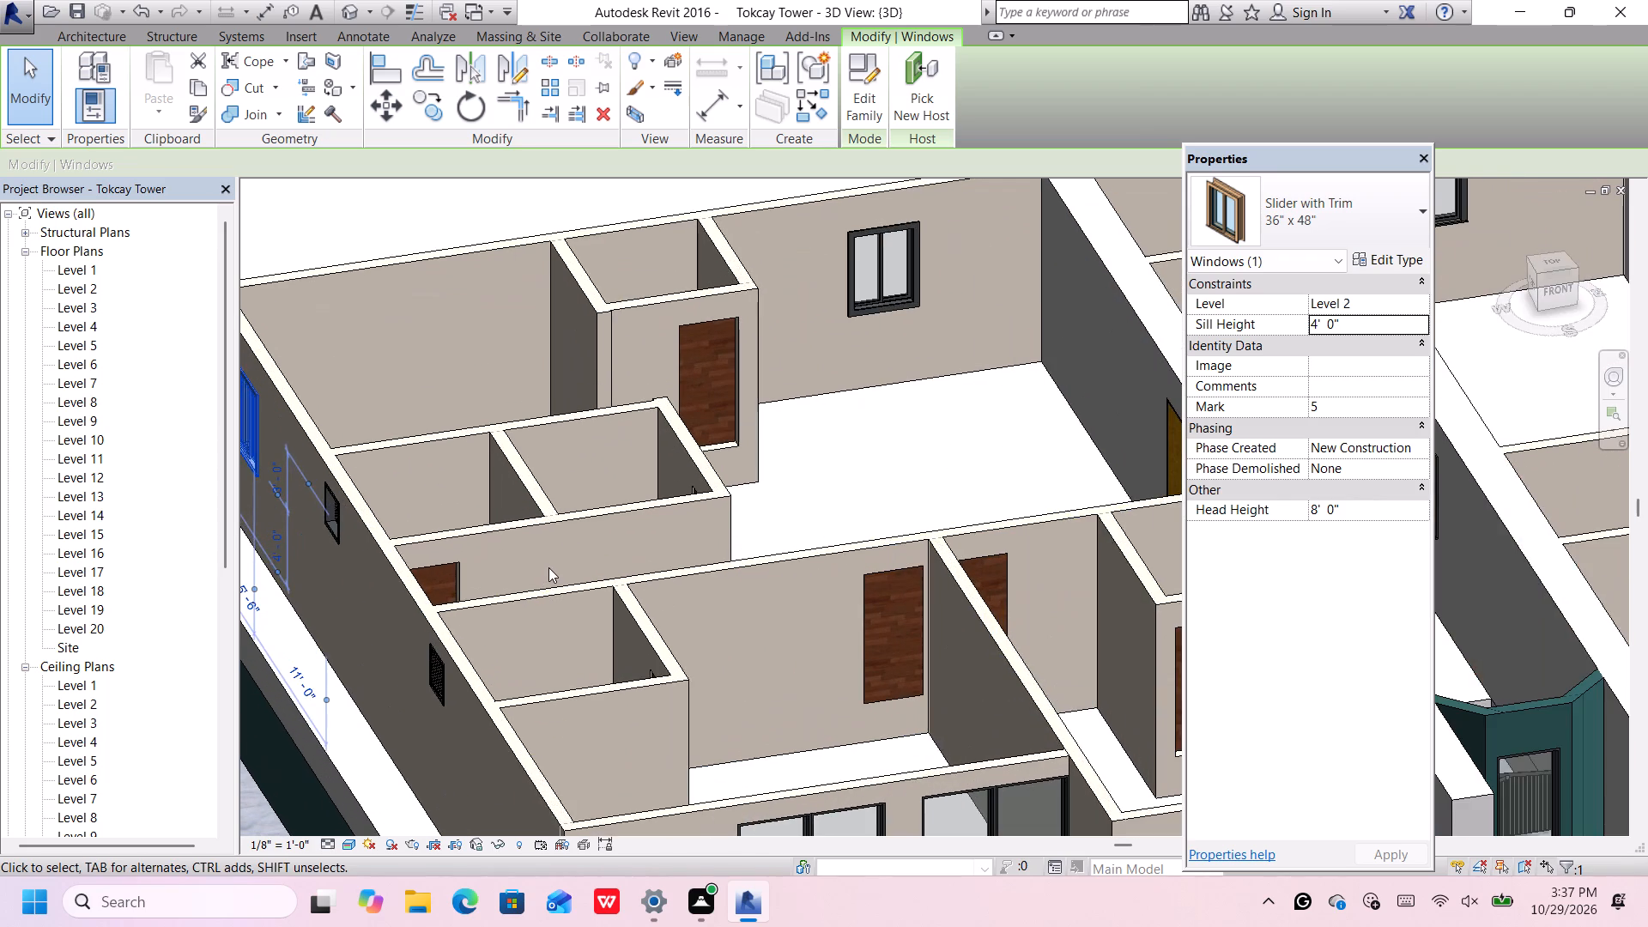
pyautogui.scroll(-2, 549, 569)
# Set the sill height of the 34" x 80" single-panel door in the small room projecting from the rear wall to 0'.
pyautogui.moveTo(552, 564); pyautogui.dragTo(550, 565, button='middle')
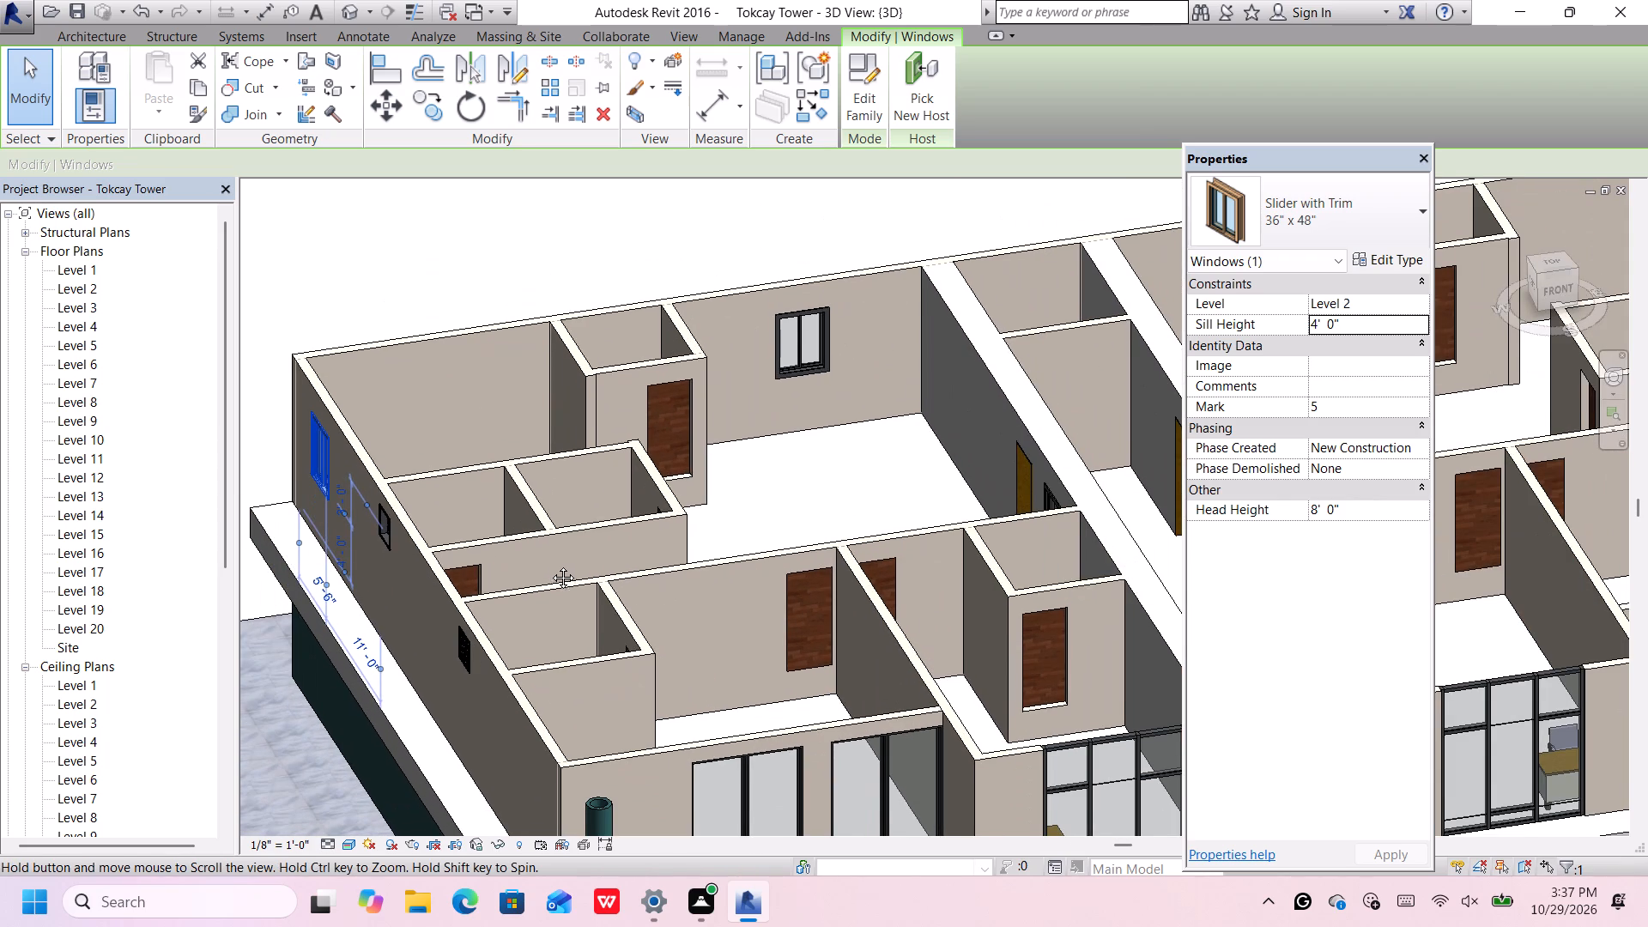
pyautogui.moveTo(550, 565); pyautogui.dragTo(450, 548, button='middle')
pyautogui.scroll(2, 460, 554)
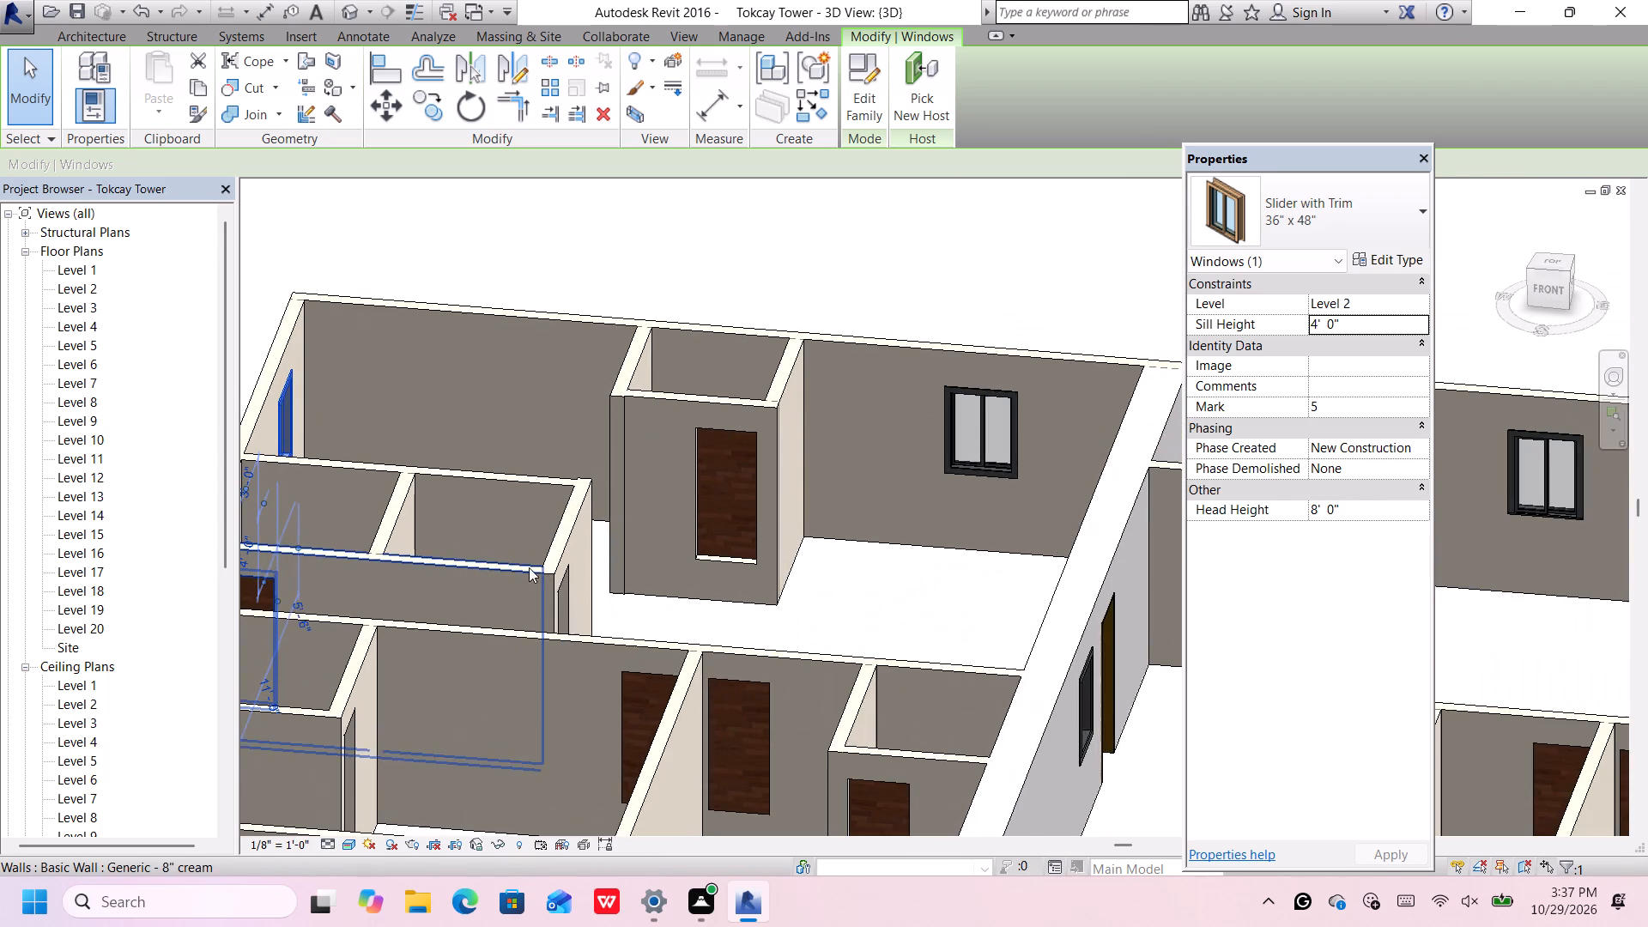
pyautogui.moveTo(554, 648); pyautogui.dragTo(789, 409, button='middle')
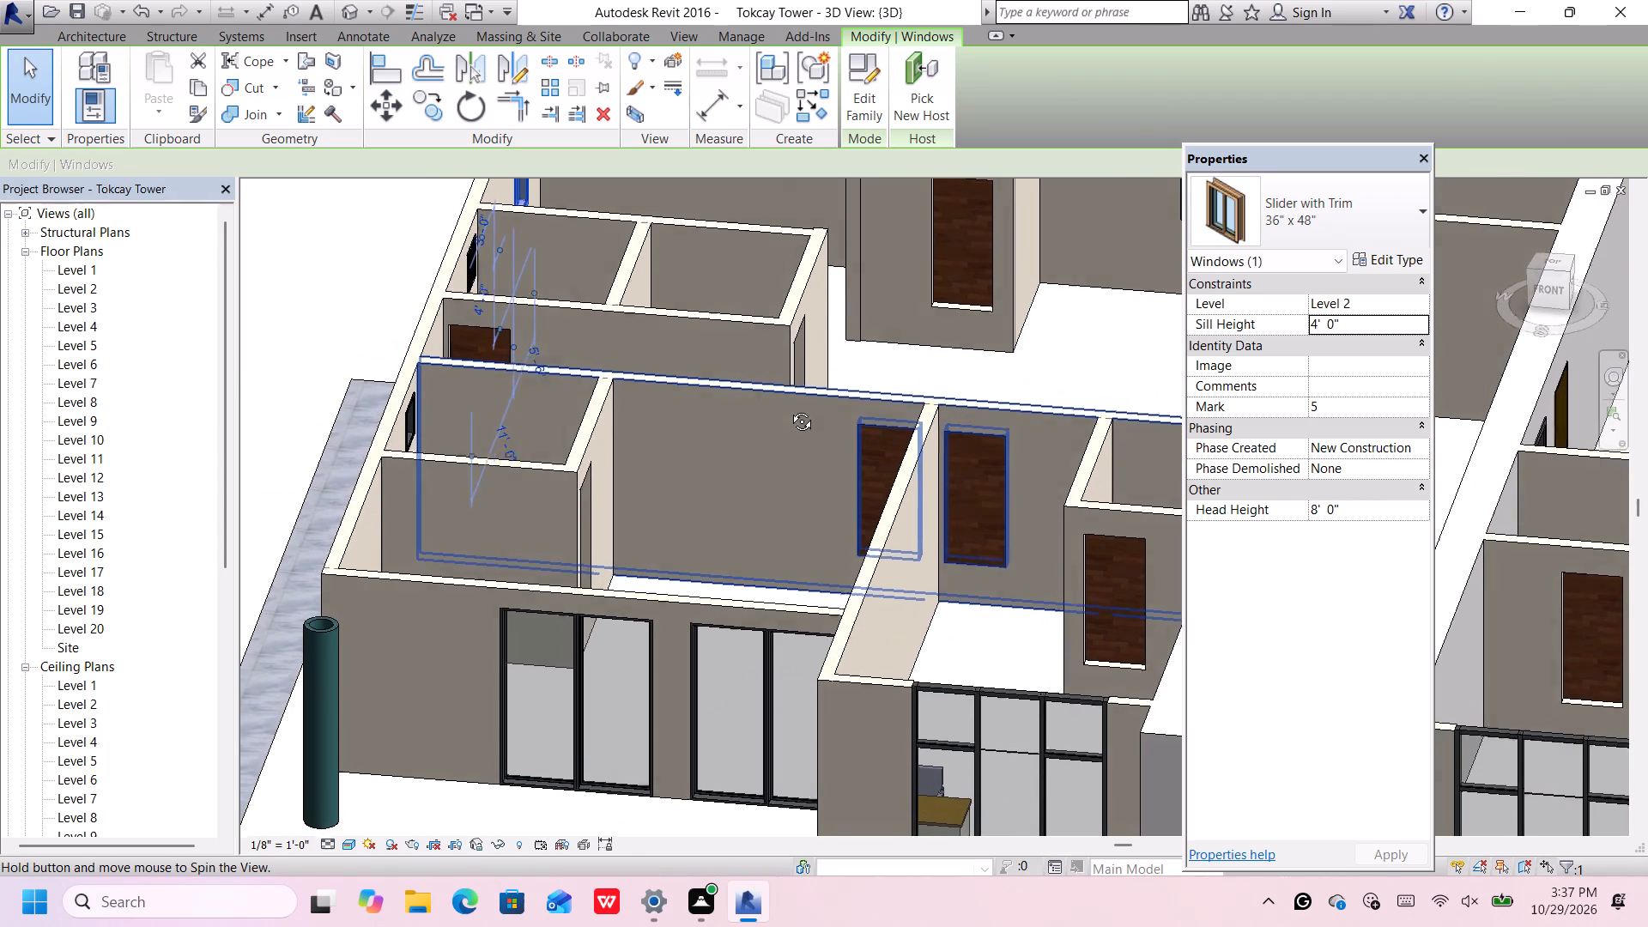
pyautogui.moveTo(789, 409); pyautogui.dragTo(717, 550, button='middle')
pyautogui.scroll(-3, 718, 543)
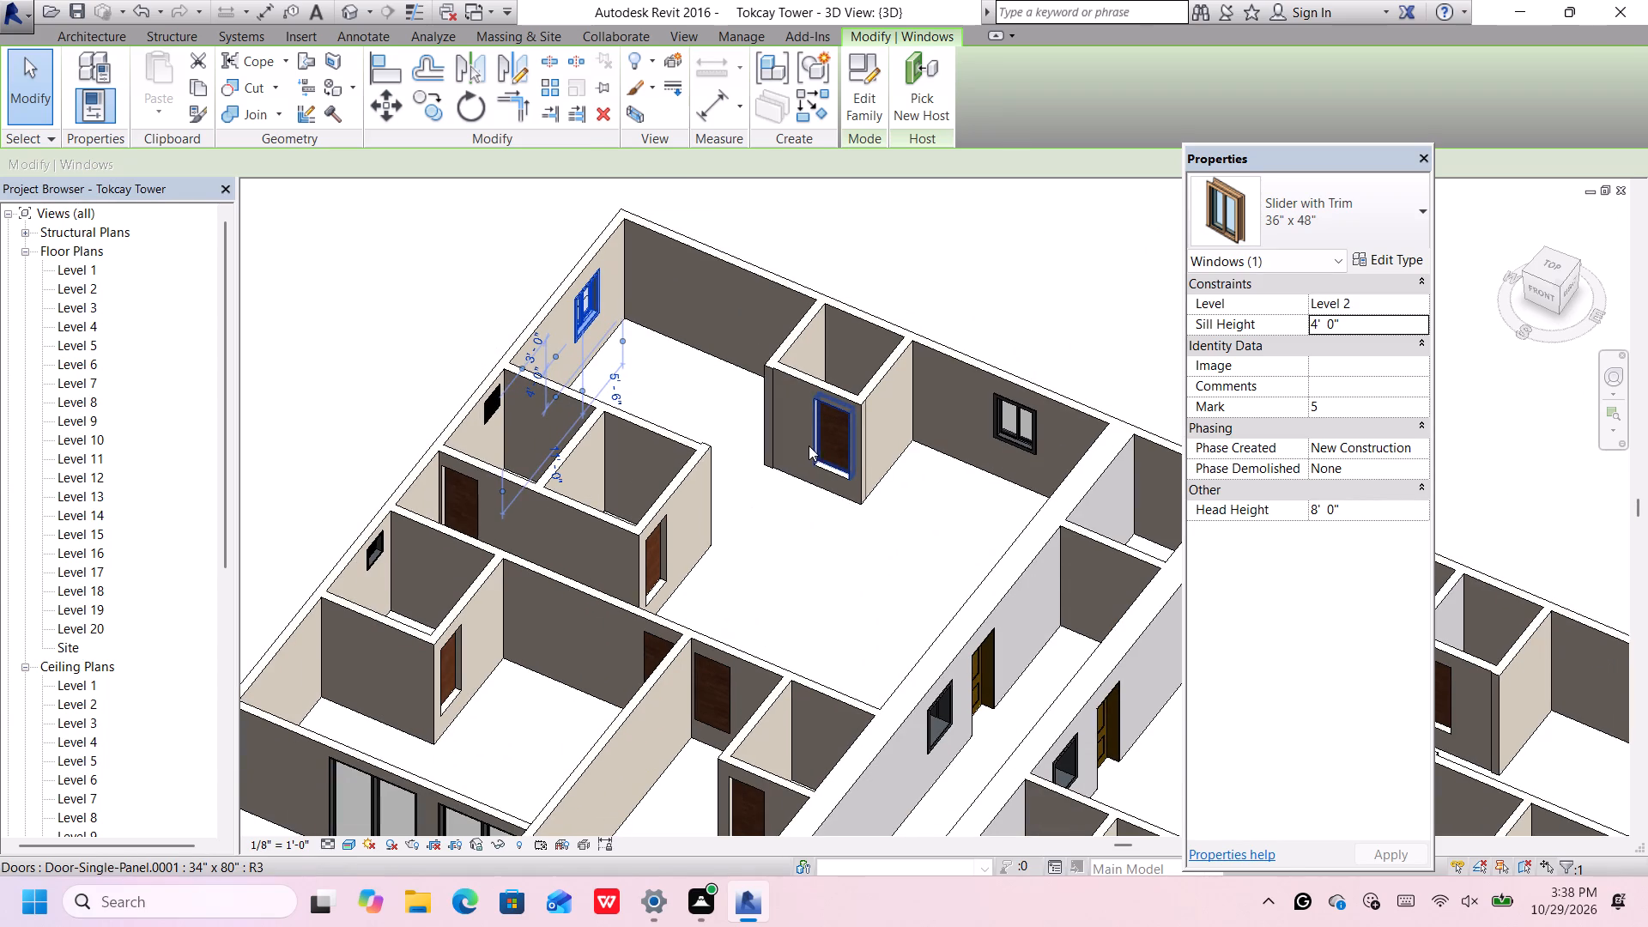
pyautogui.click(823, 438)
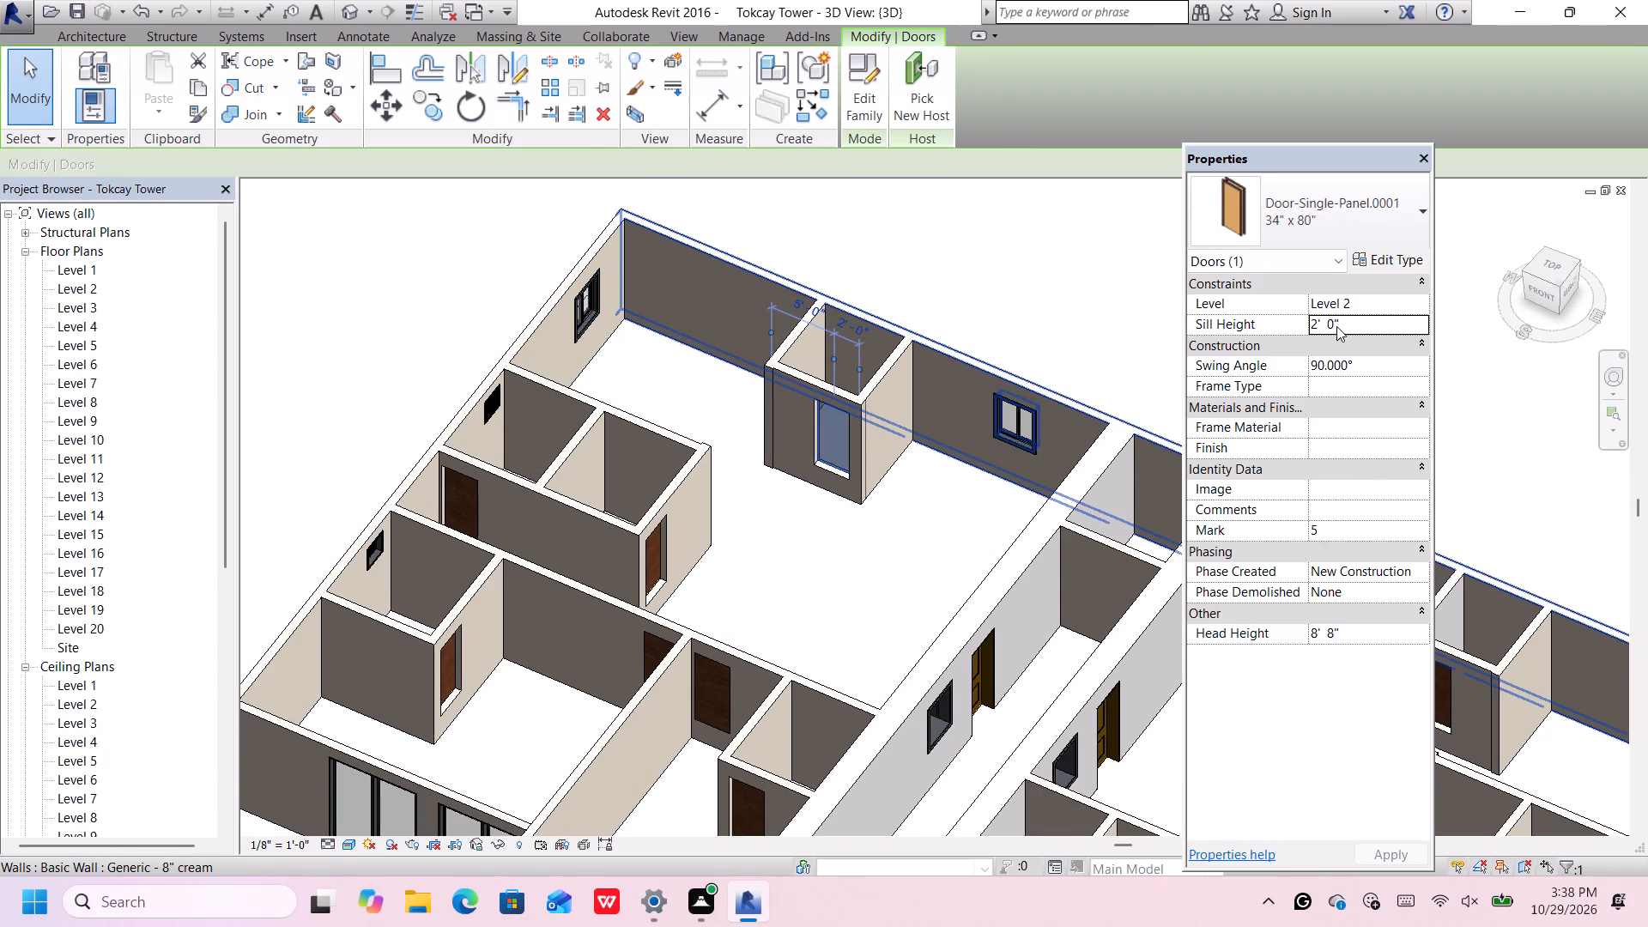
pyautogui.click(1342, 324)
pyautogui.press('BackSpace')
pyautogui.press('BackSpace')
pyautogui.press('BackSpace')
pyautogui.press('BackSpace')
pyautogui.press('BackSpace')
pyautogui.press('BackSpace')
pyautogui.press('BackSpace')
pyautogui.press('BackSpace')
pyautogui.press('BackSpace')
pyautogui.press('BackSpace')
pyautogui.press('BackSpace')
pyautogui.press('BackSpace')
pyautogui.press('BackSpace')
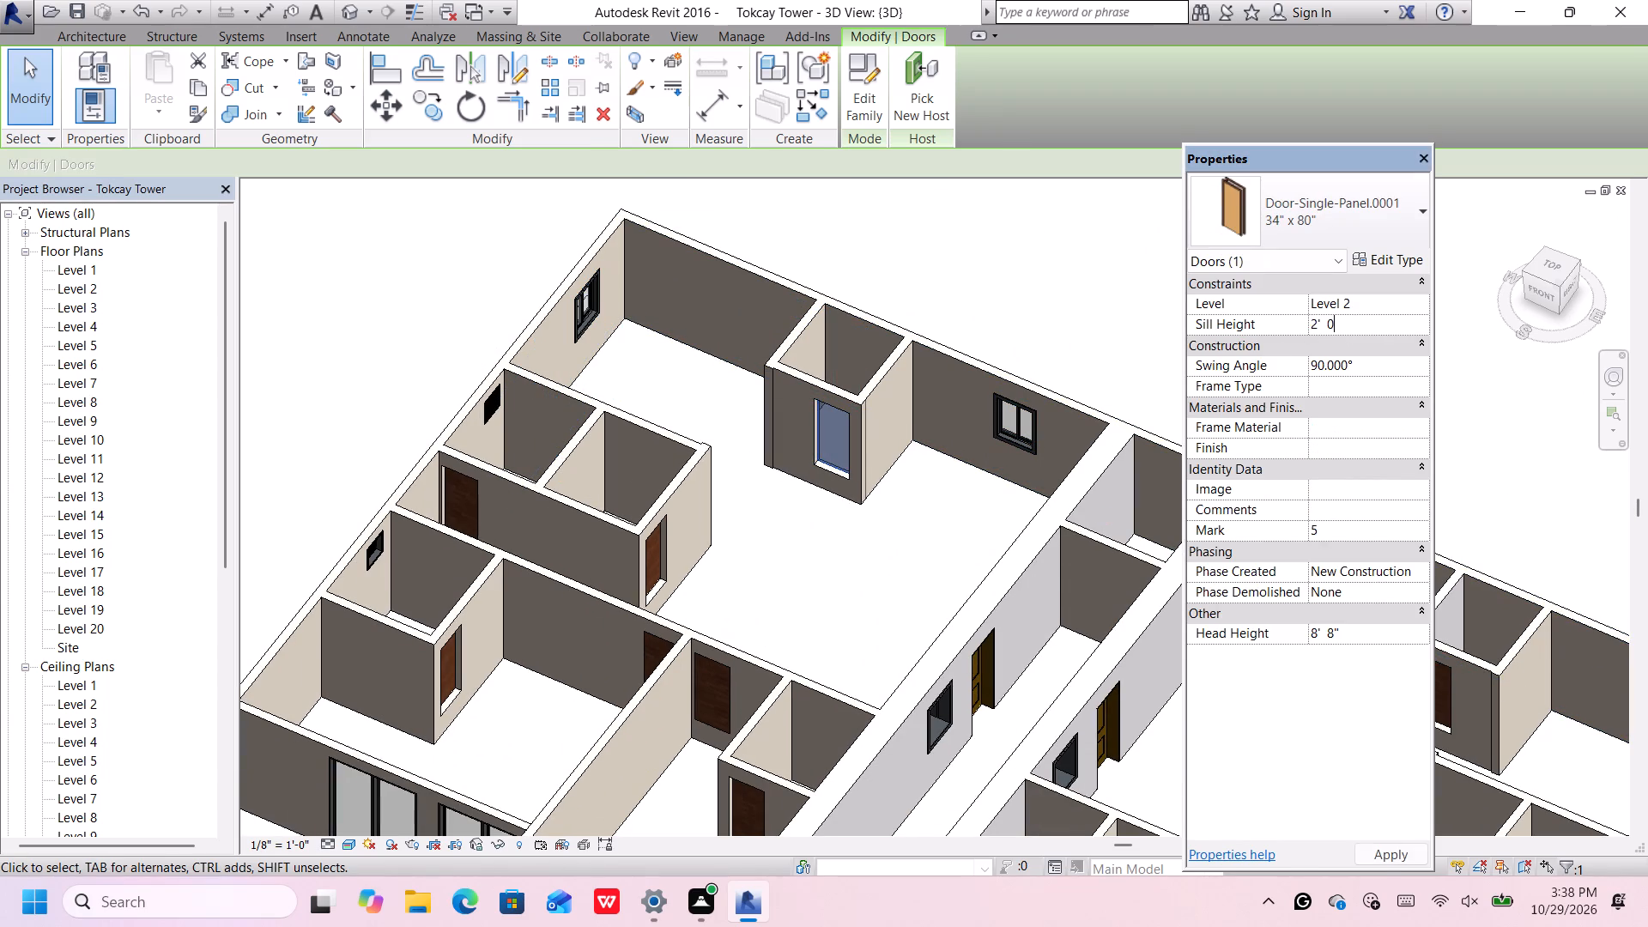
pyautogui.press('0')
pyautogui.press("'")
pyautogui.press('Return')
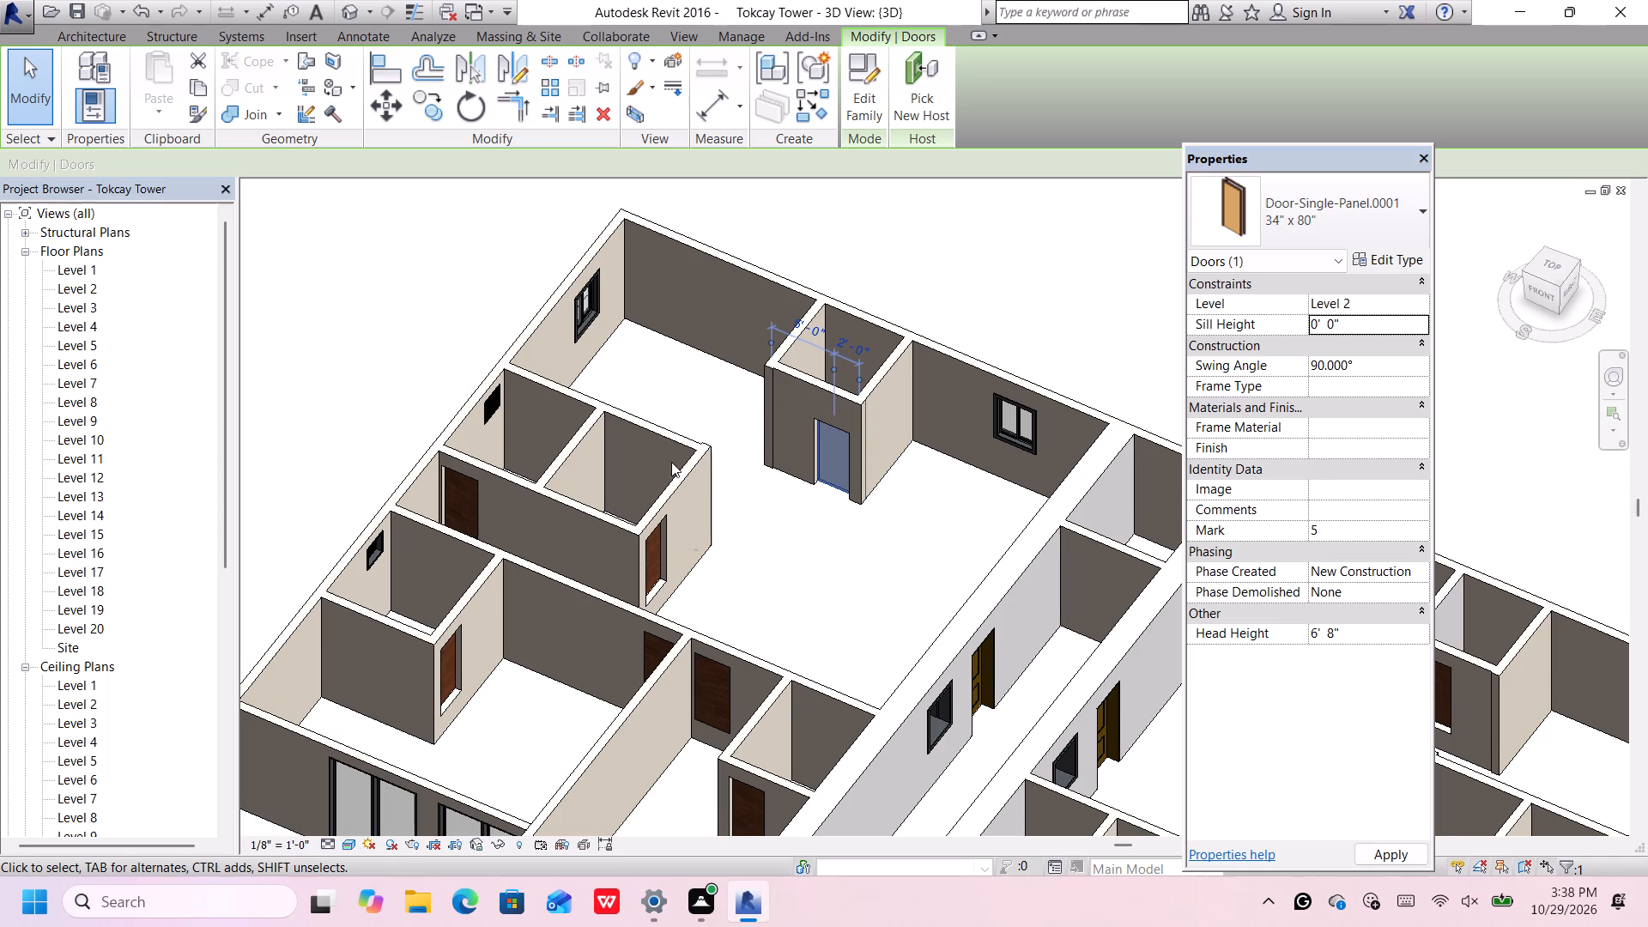
# Set the sill height of the 34" x 80" door in the inner end wall of the paired small rooms to 0'.
pyautogui.click(660, 555)
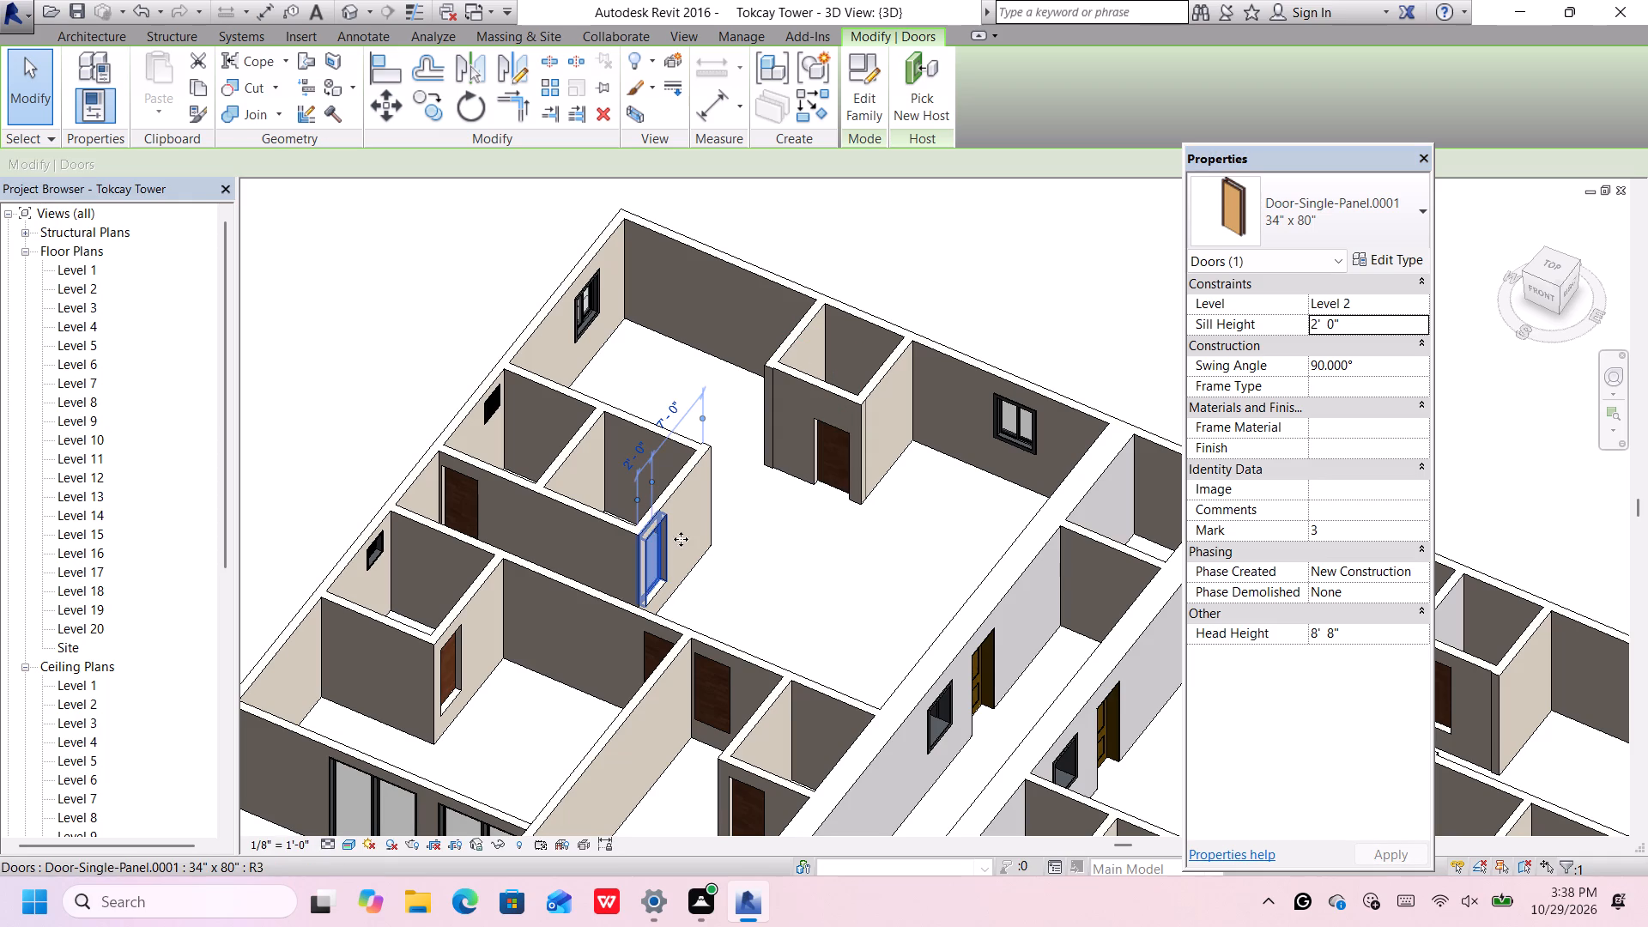
pyautogui.click(1378, 328)
pyautogui.press('BackSpace')
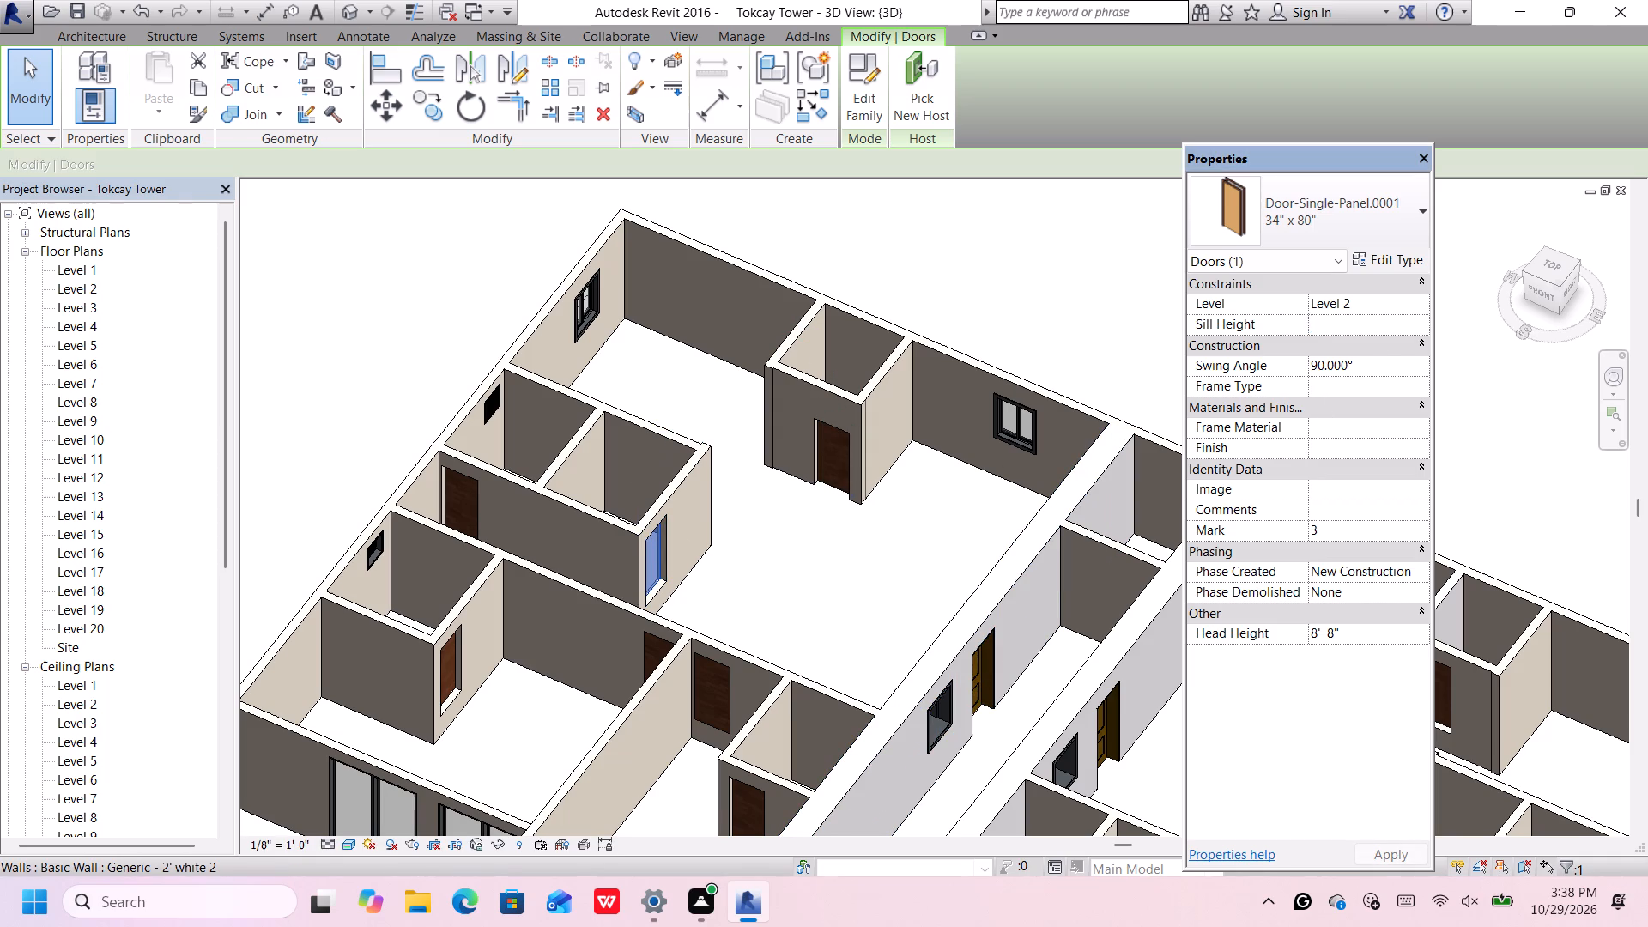
pyautogui.press('0')
pyautogui.press("'")
pyautogui.press('Return')
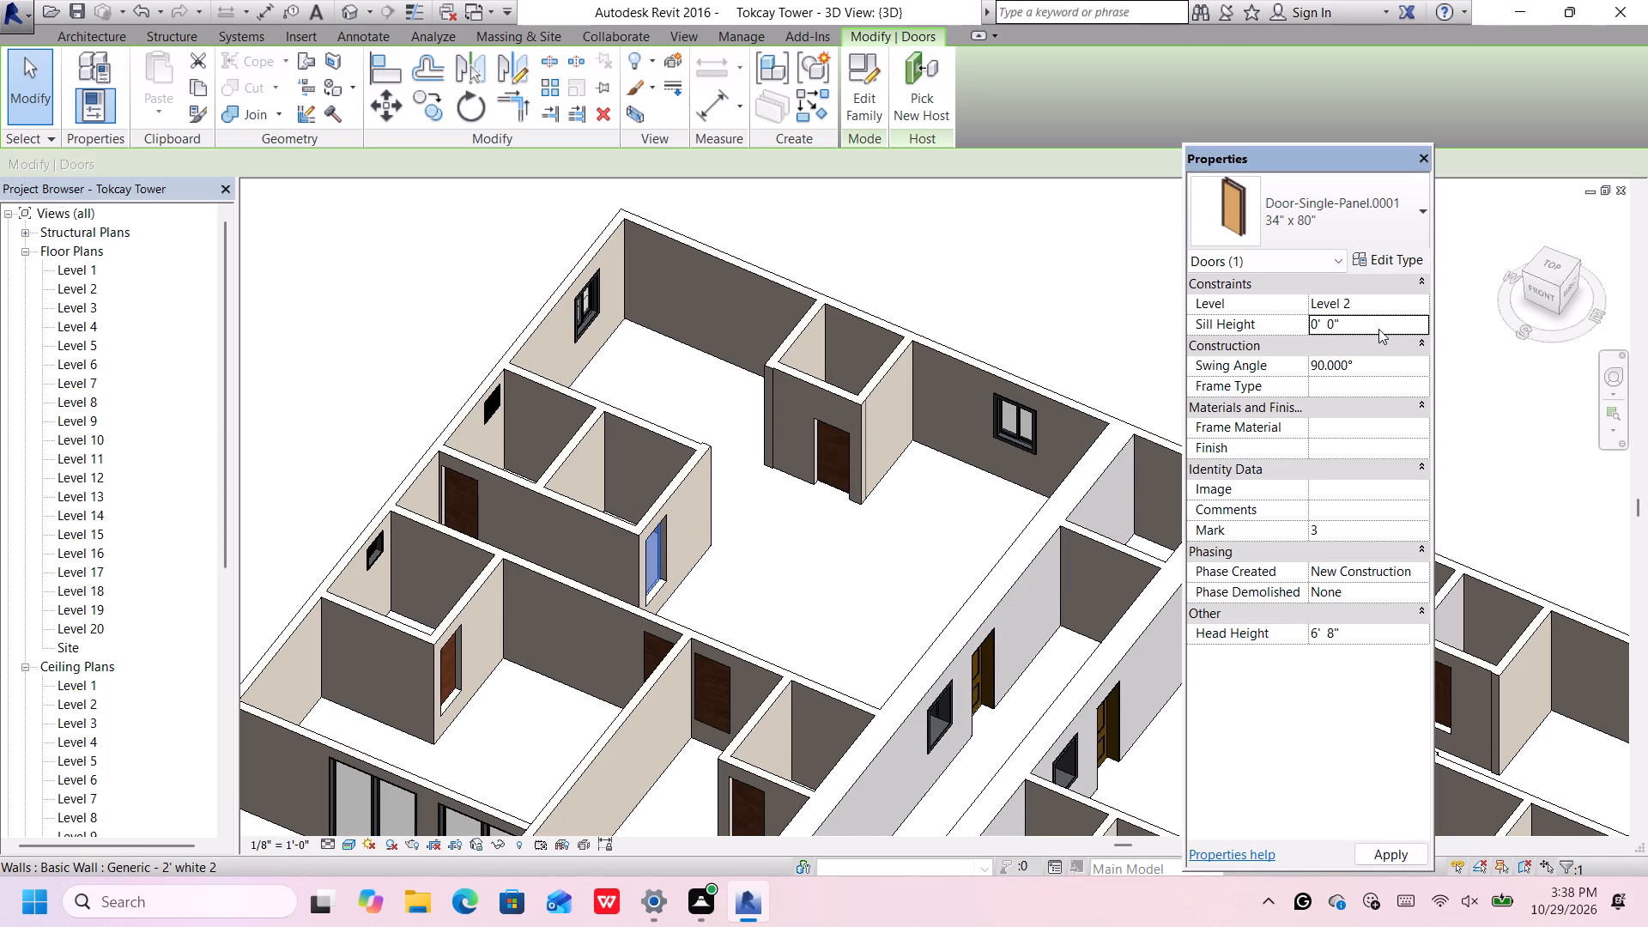
# Set the sill height of the 34" x 80" door in the paired rooms' long wall, near the outer side wall, to 0'.
pyautogui.click(441, 492)
pyautogui.scroll(-2, 447, 492)
pyautogui.moveTo(449, 492); pyautogui.dragTo(451, 494, button='middle')
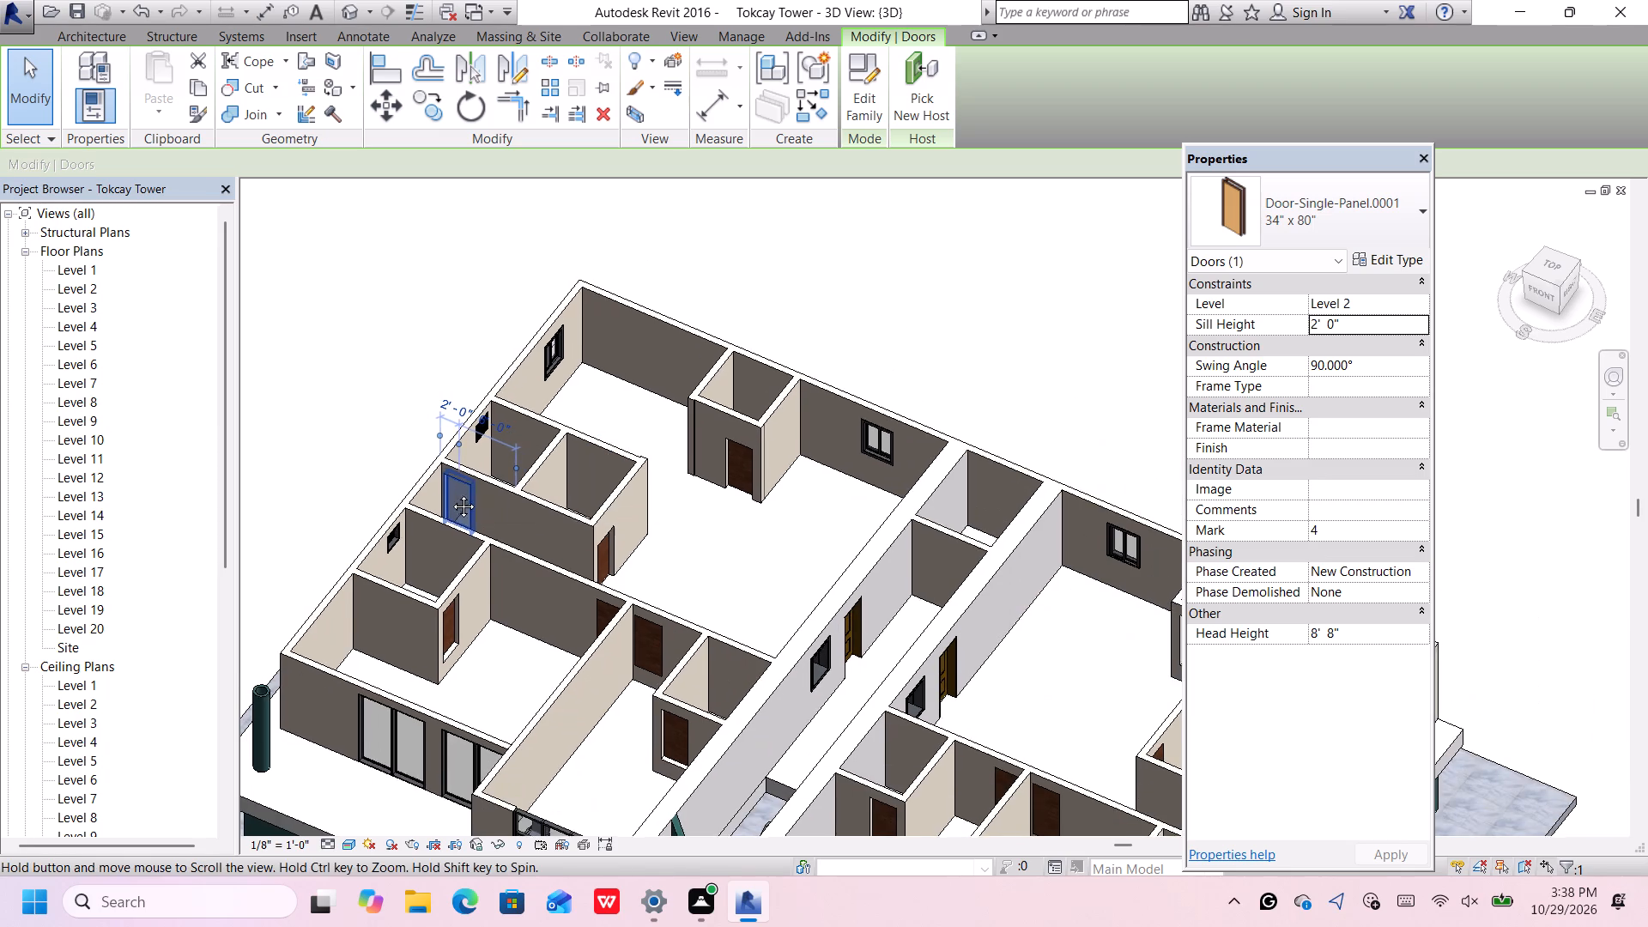
pyautogui.moveTo(451, 494); pyautogui.dragTo(652, 439, button='middle')
pyautogui.click(1355, 325)
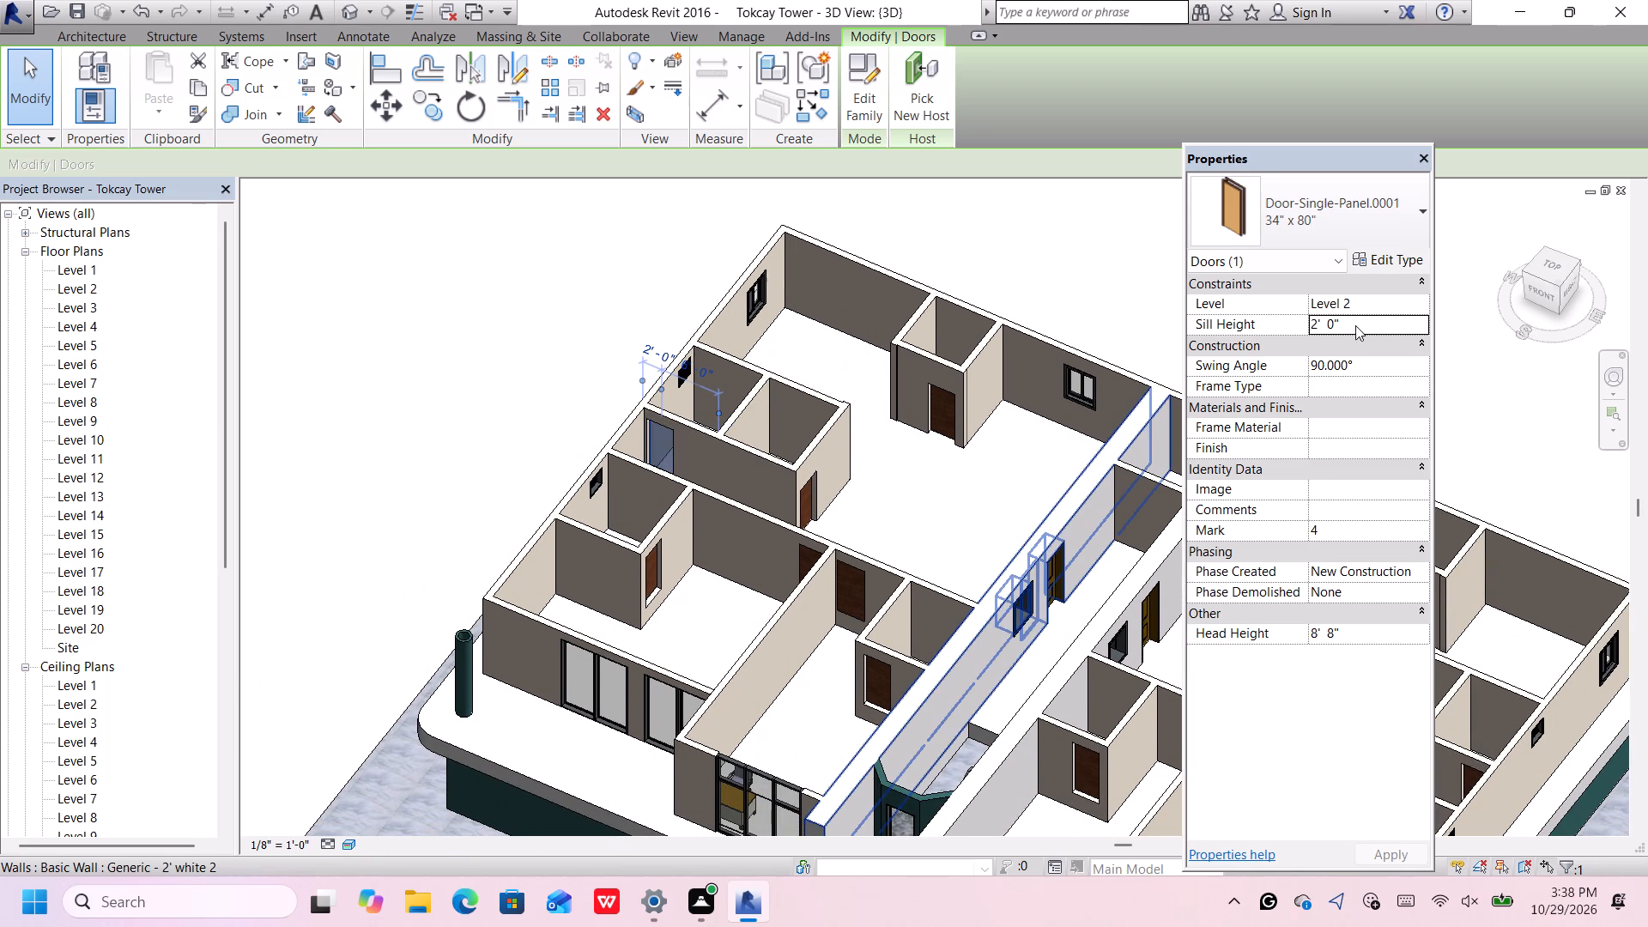
pyautogui.press('BackSpace')
pyautogui.write("0'")
pyautogui.press('Return')
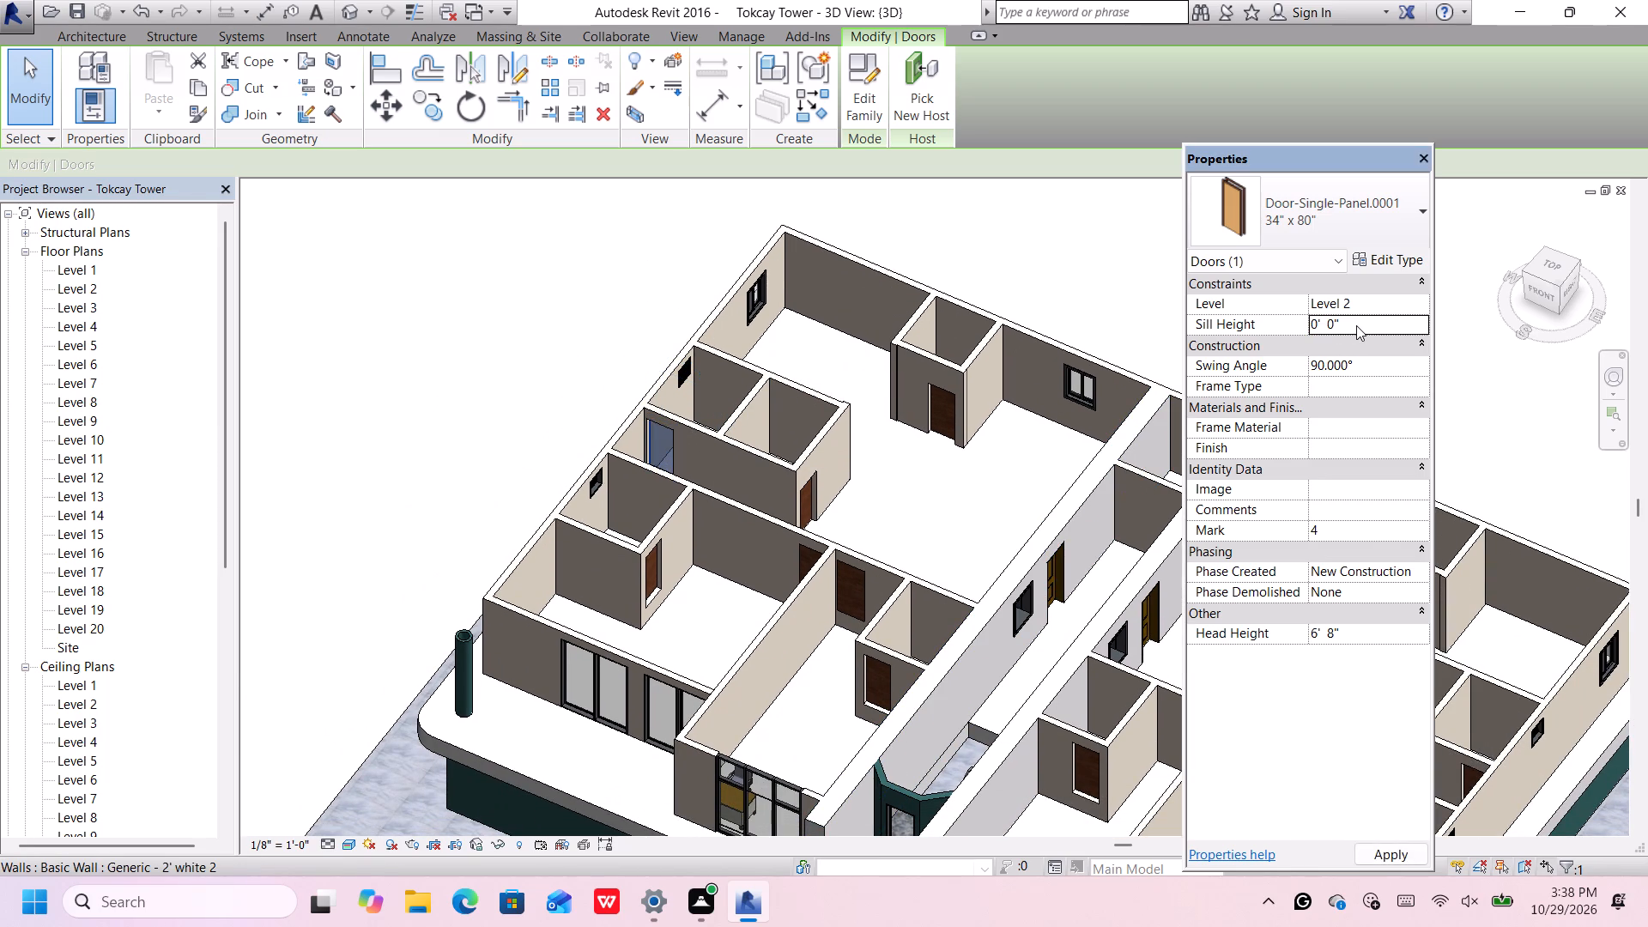
pyautogui.press('Return')
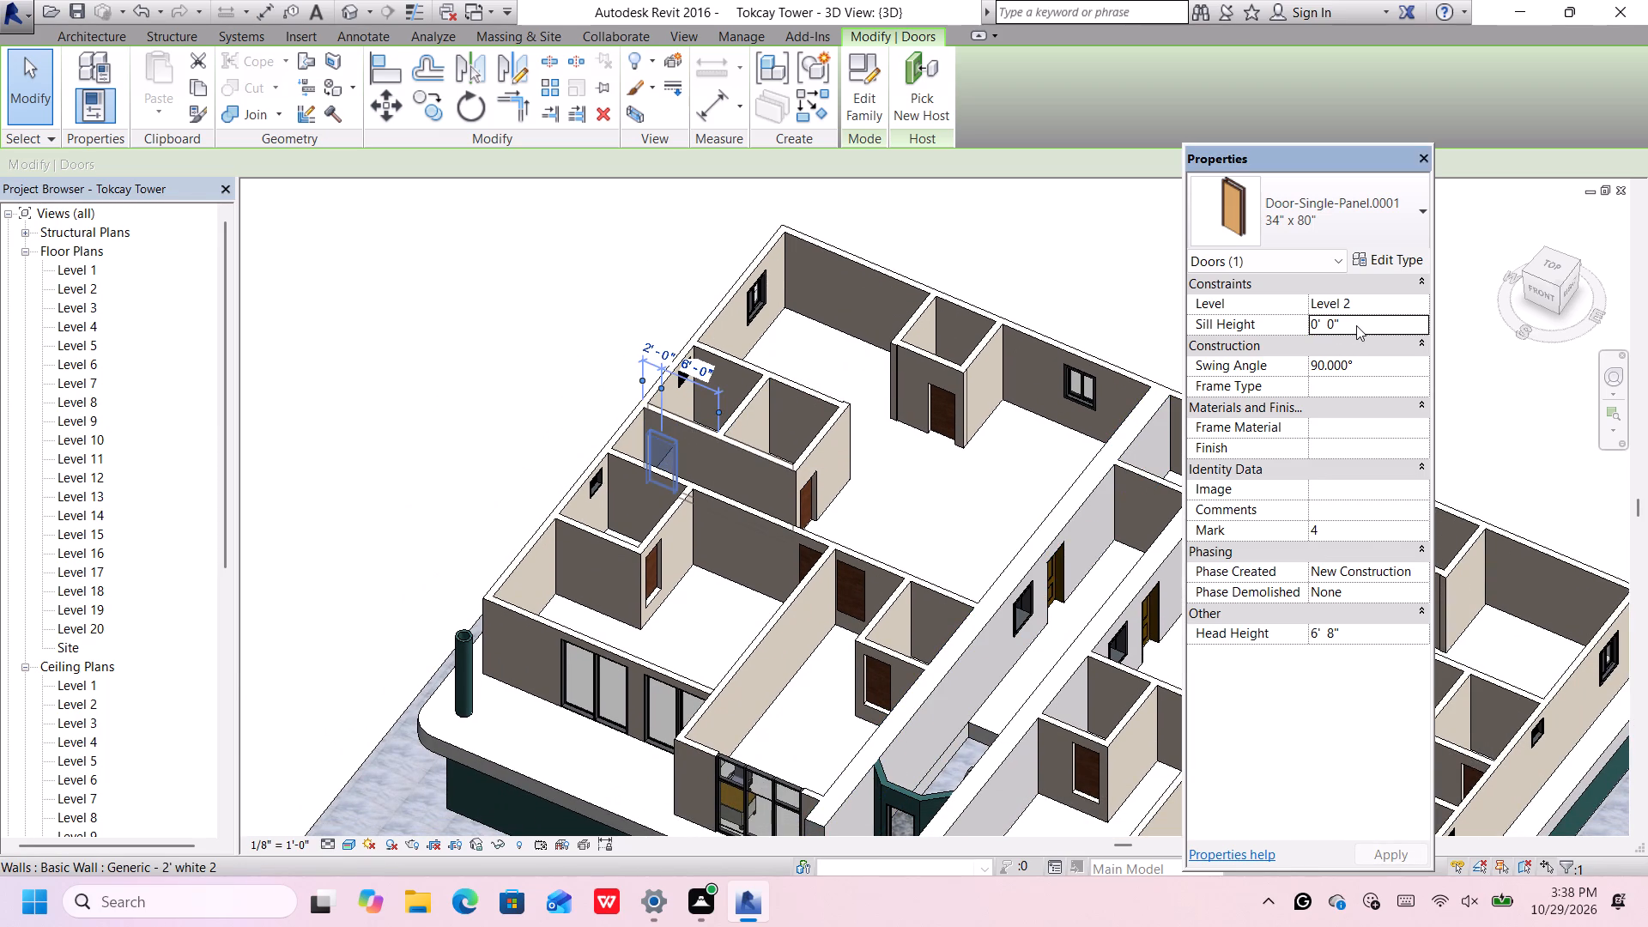
# Set the sill height of the 34" x 80" door in the front corner bedroom's small room, beside the outer side wall, to 0'.
pyautogui.click(656, 573)
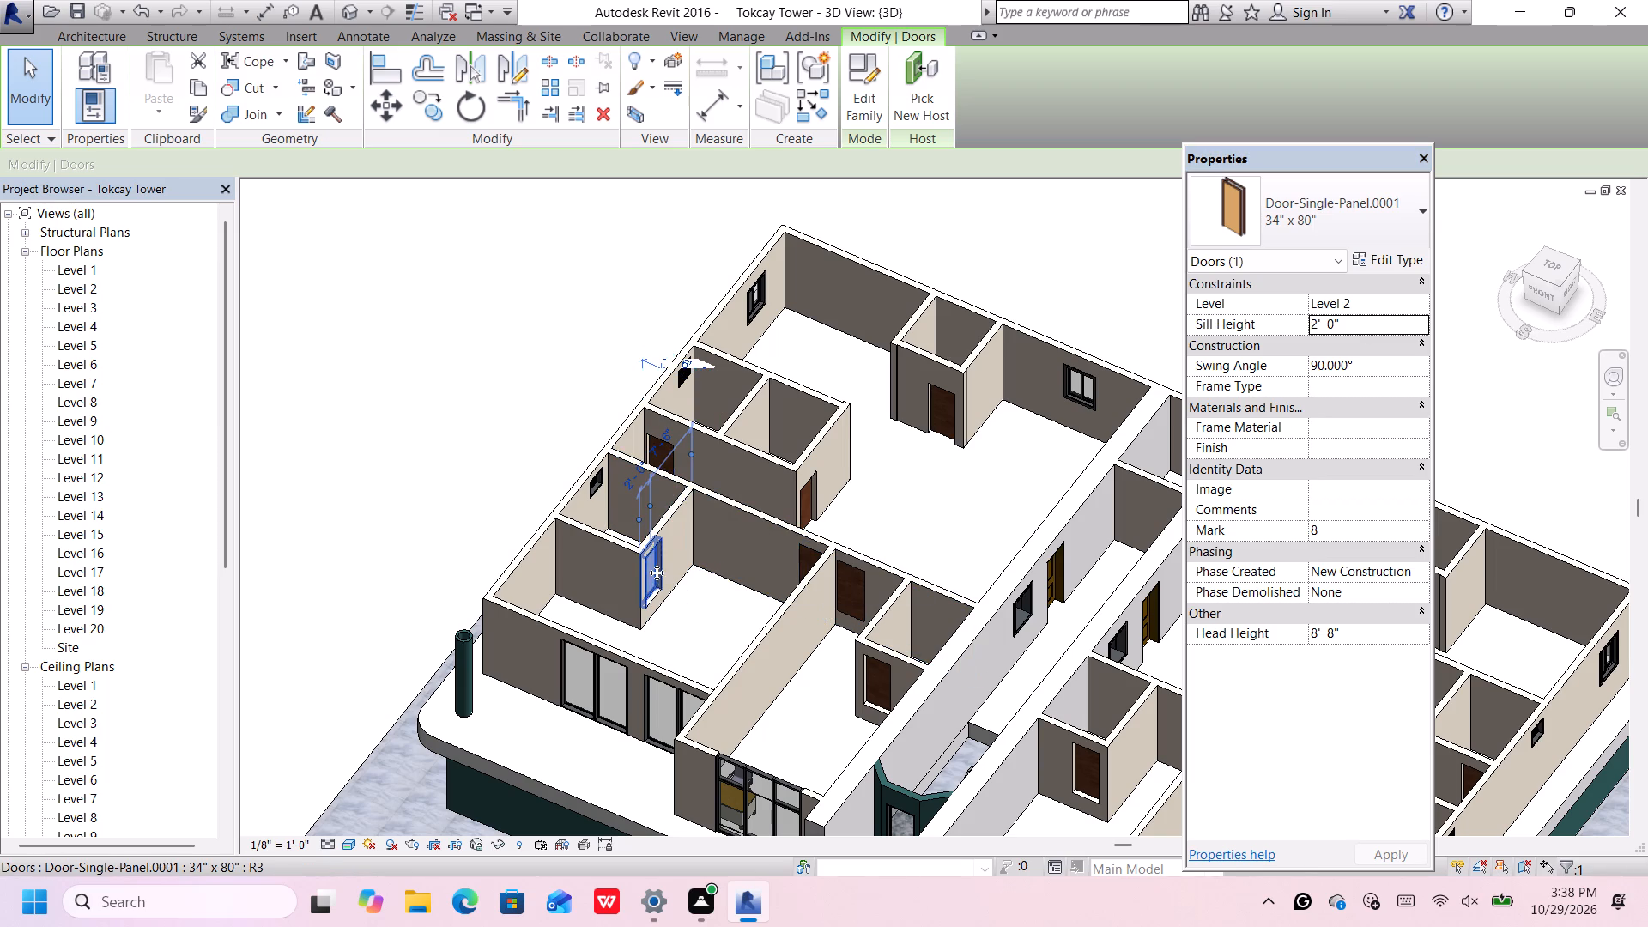
pyautogui.click(1373, 328)
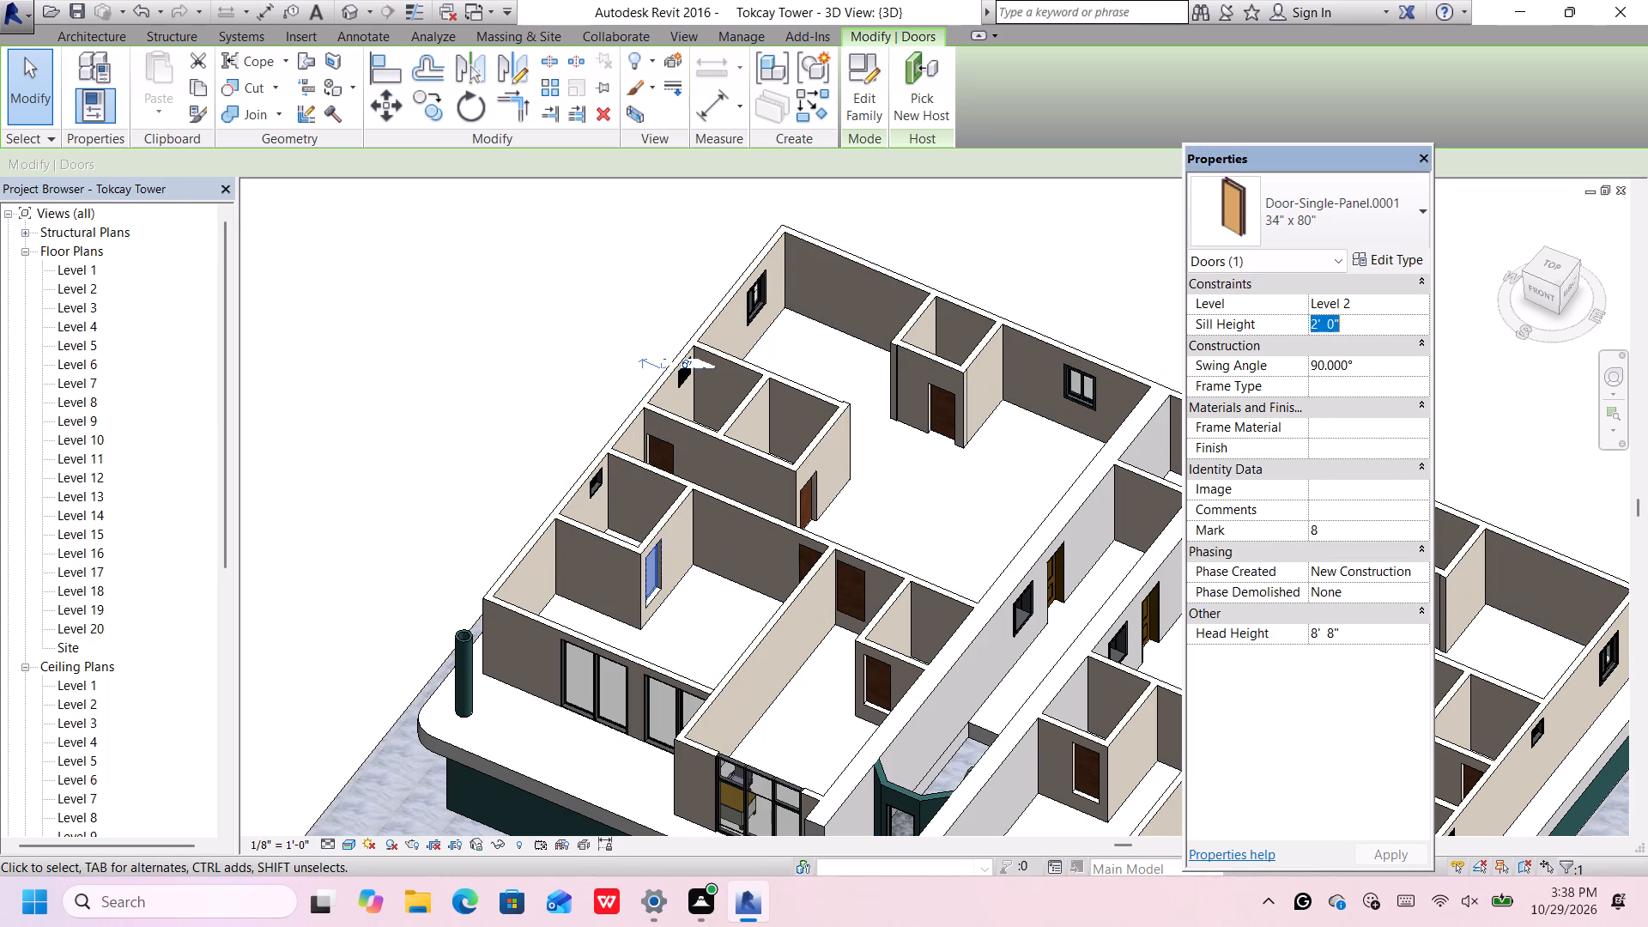
pyautogui.press('BackSpace')
pyautogui.write("0'")
pyautogui.press('Return')
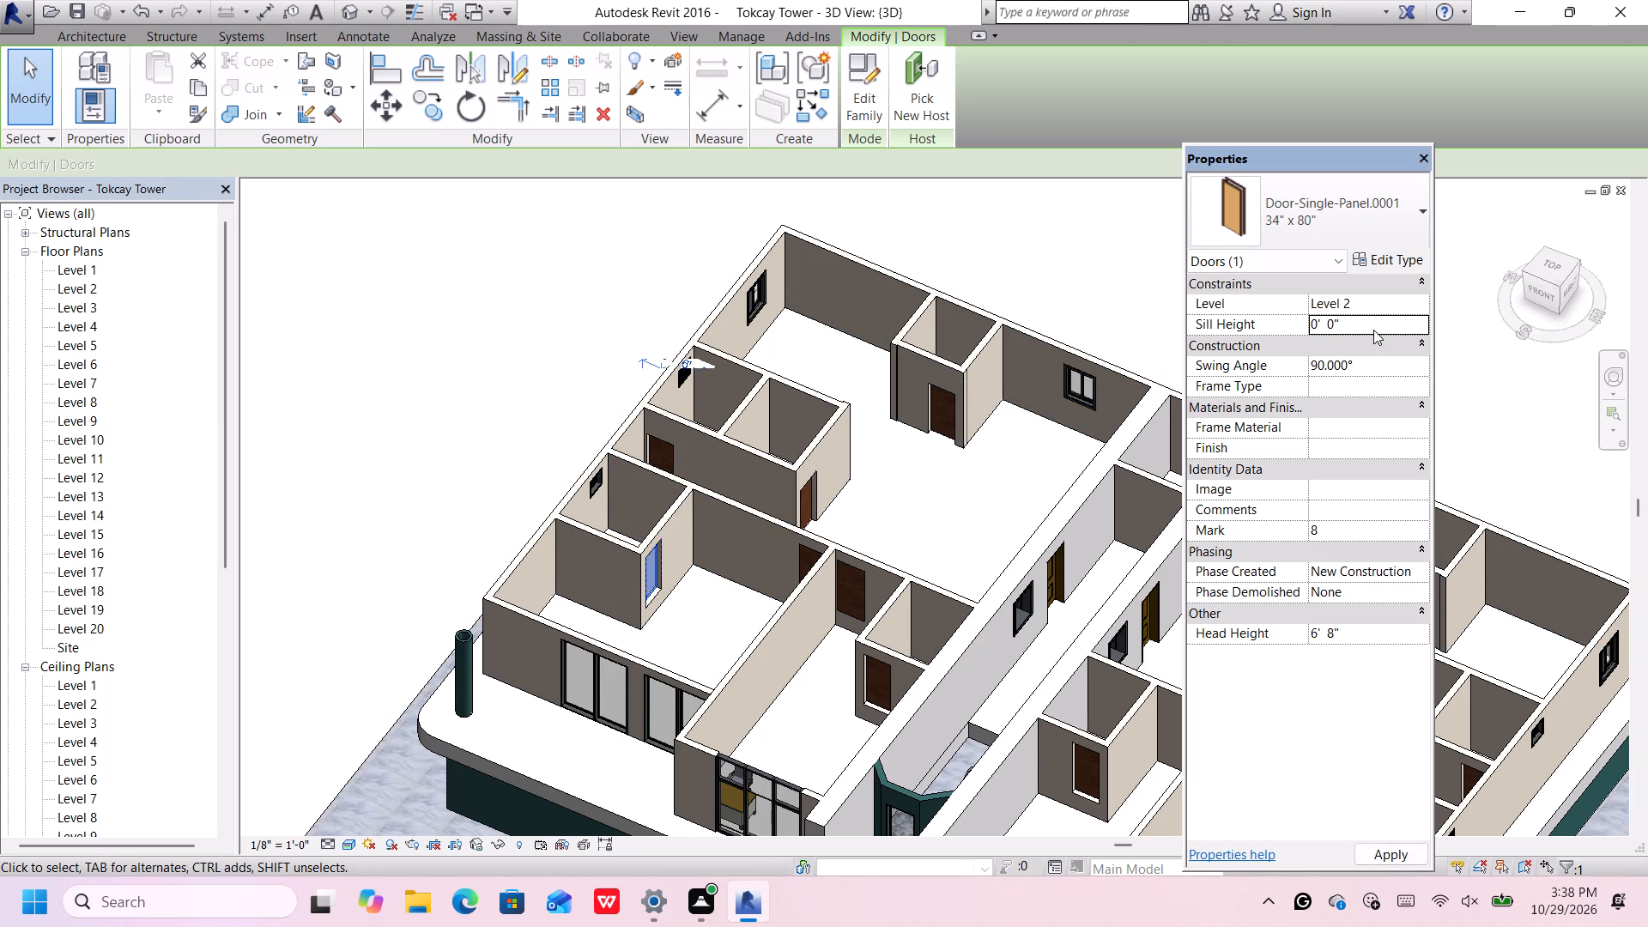
pyautogui.press('Return')
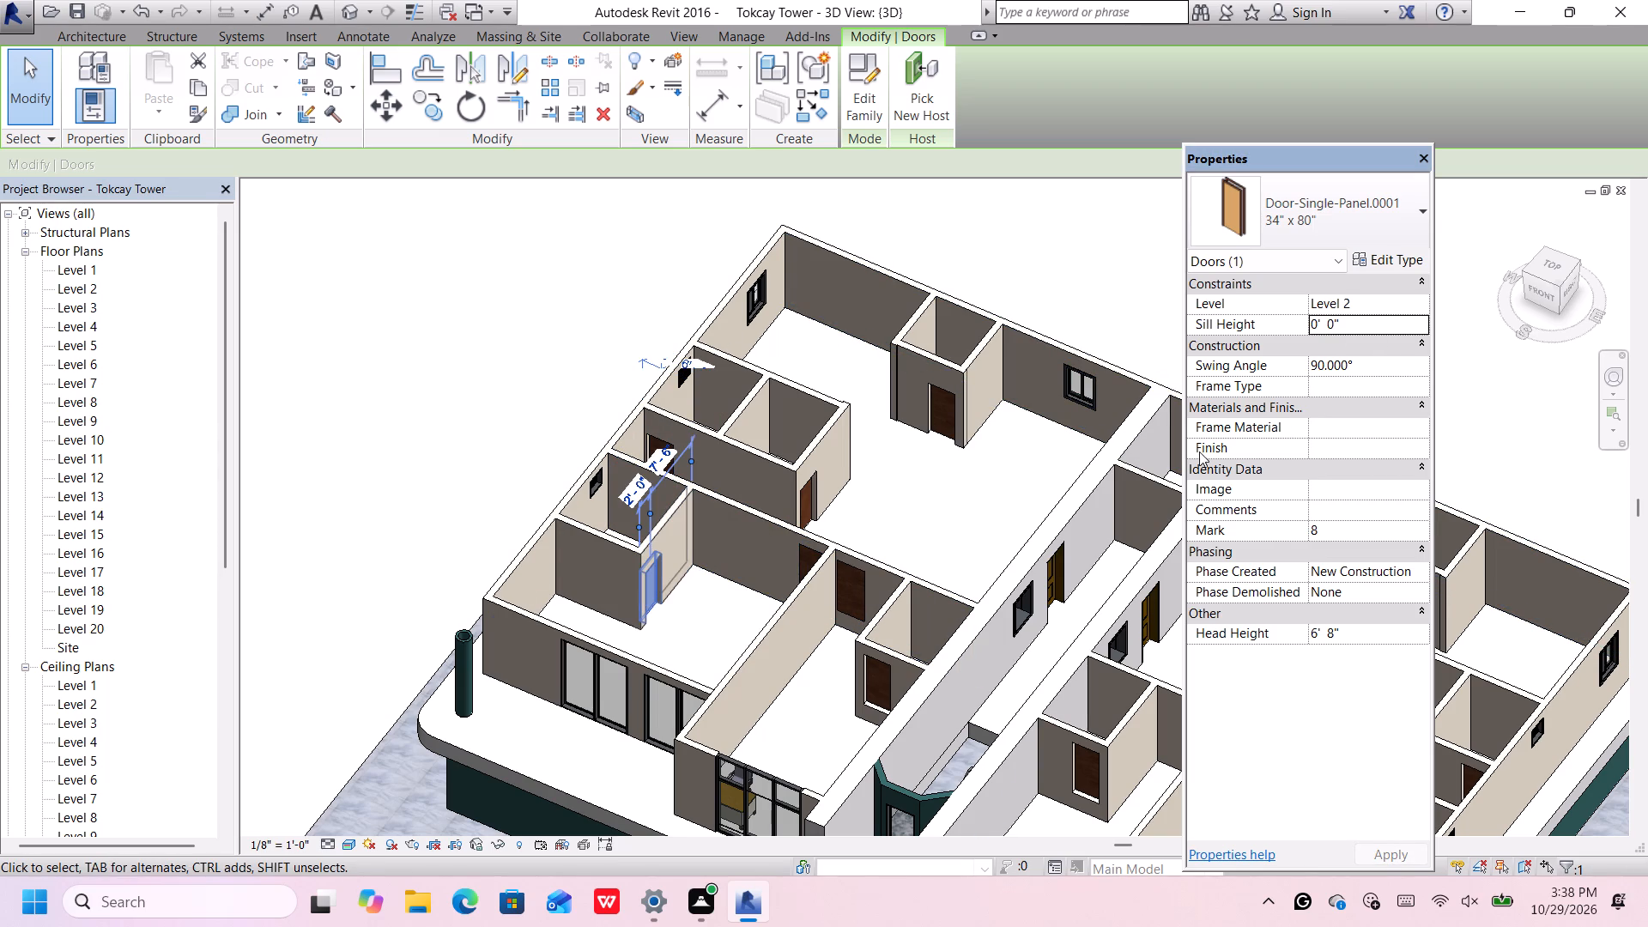
# Set the sill height of the 34" x 80" door in the corner bedroom's rear wall, just beside the bedroom partition, to 0'.
pyautogui.click(810, 550)
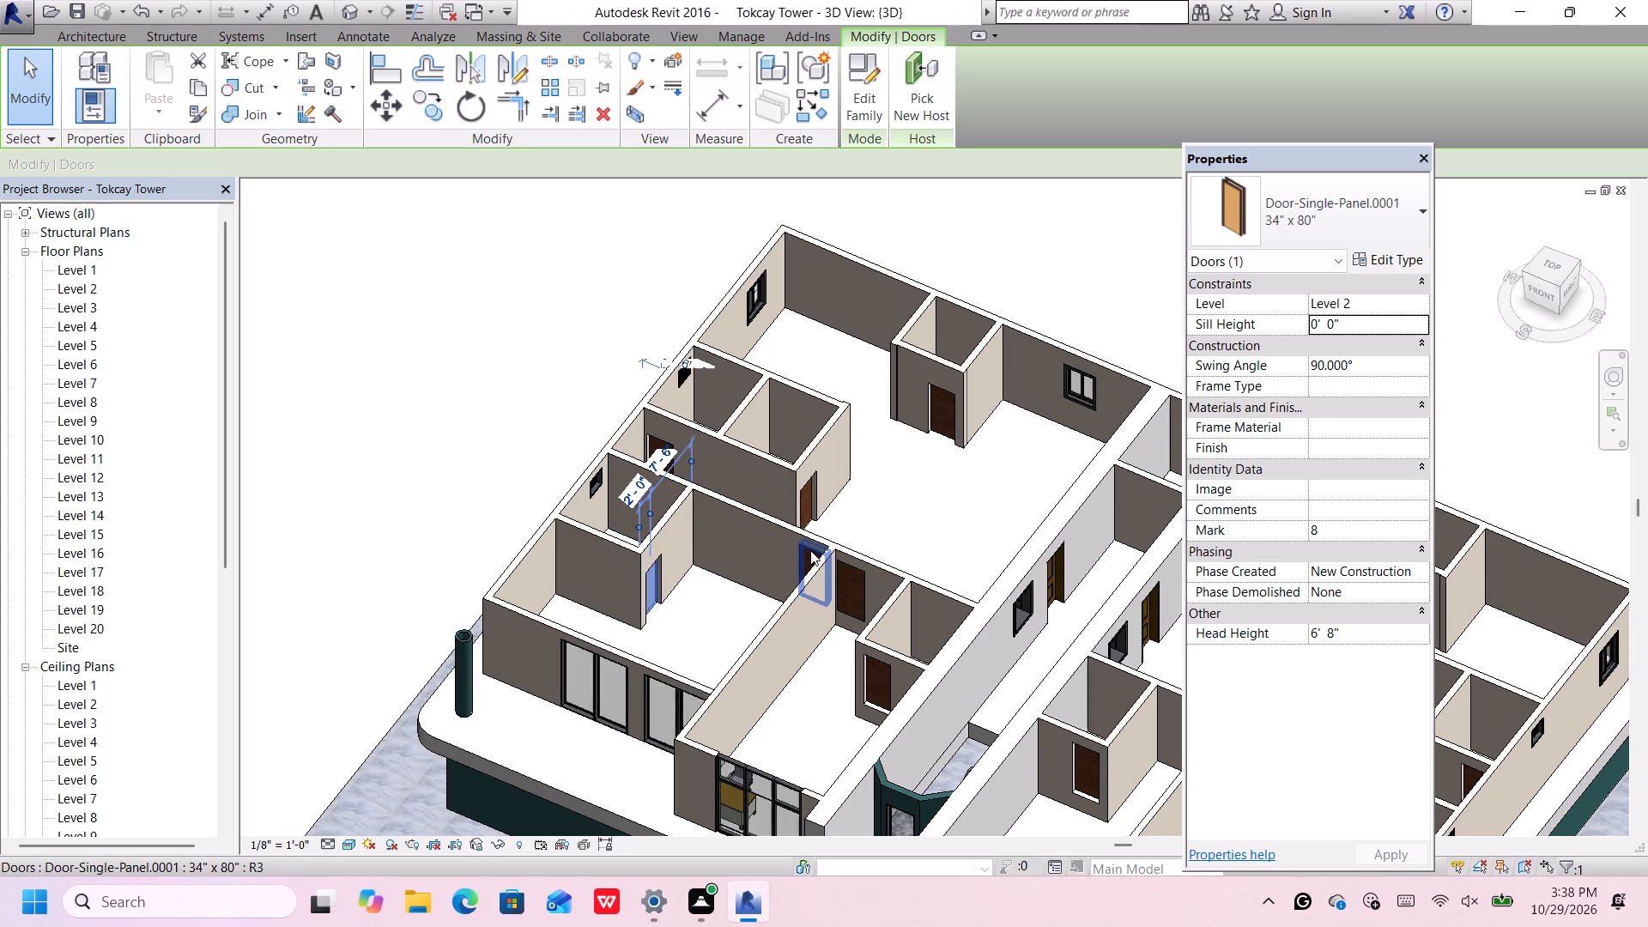
pyautogui.click(1372, 324)
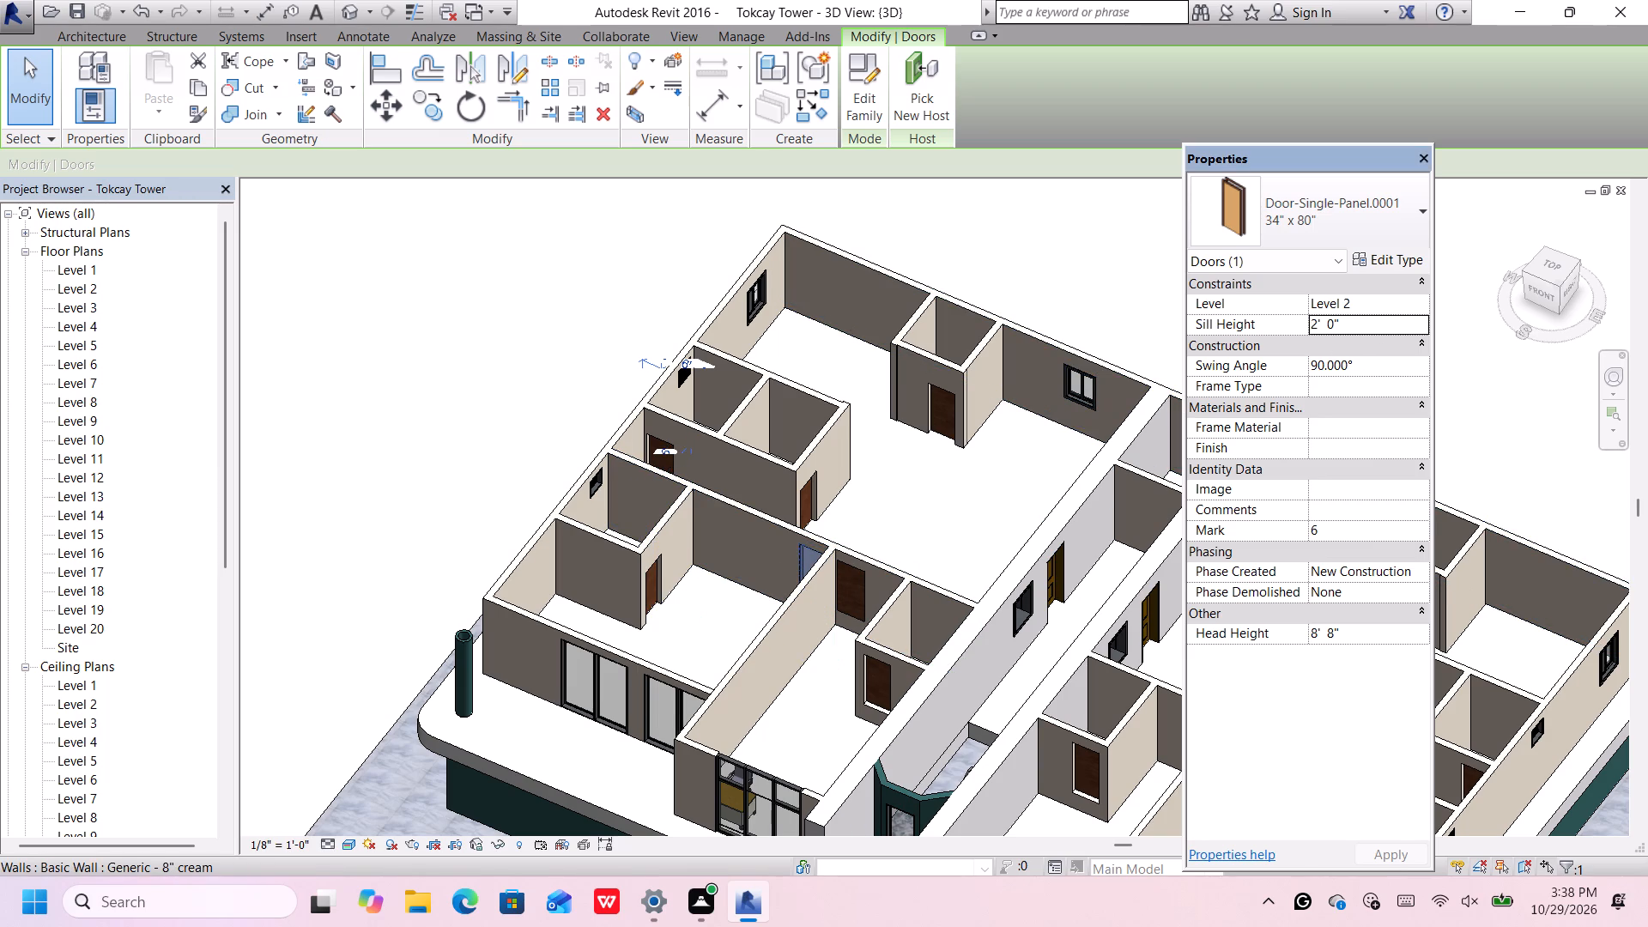
pyautogui.press('BackSpace')
pyautogui.write("0'")
pyautogui.press('Return')
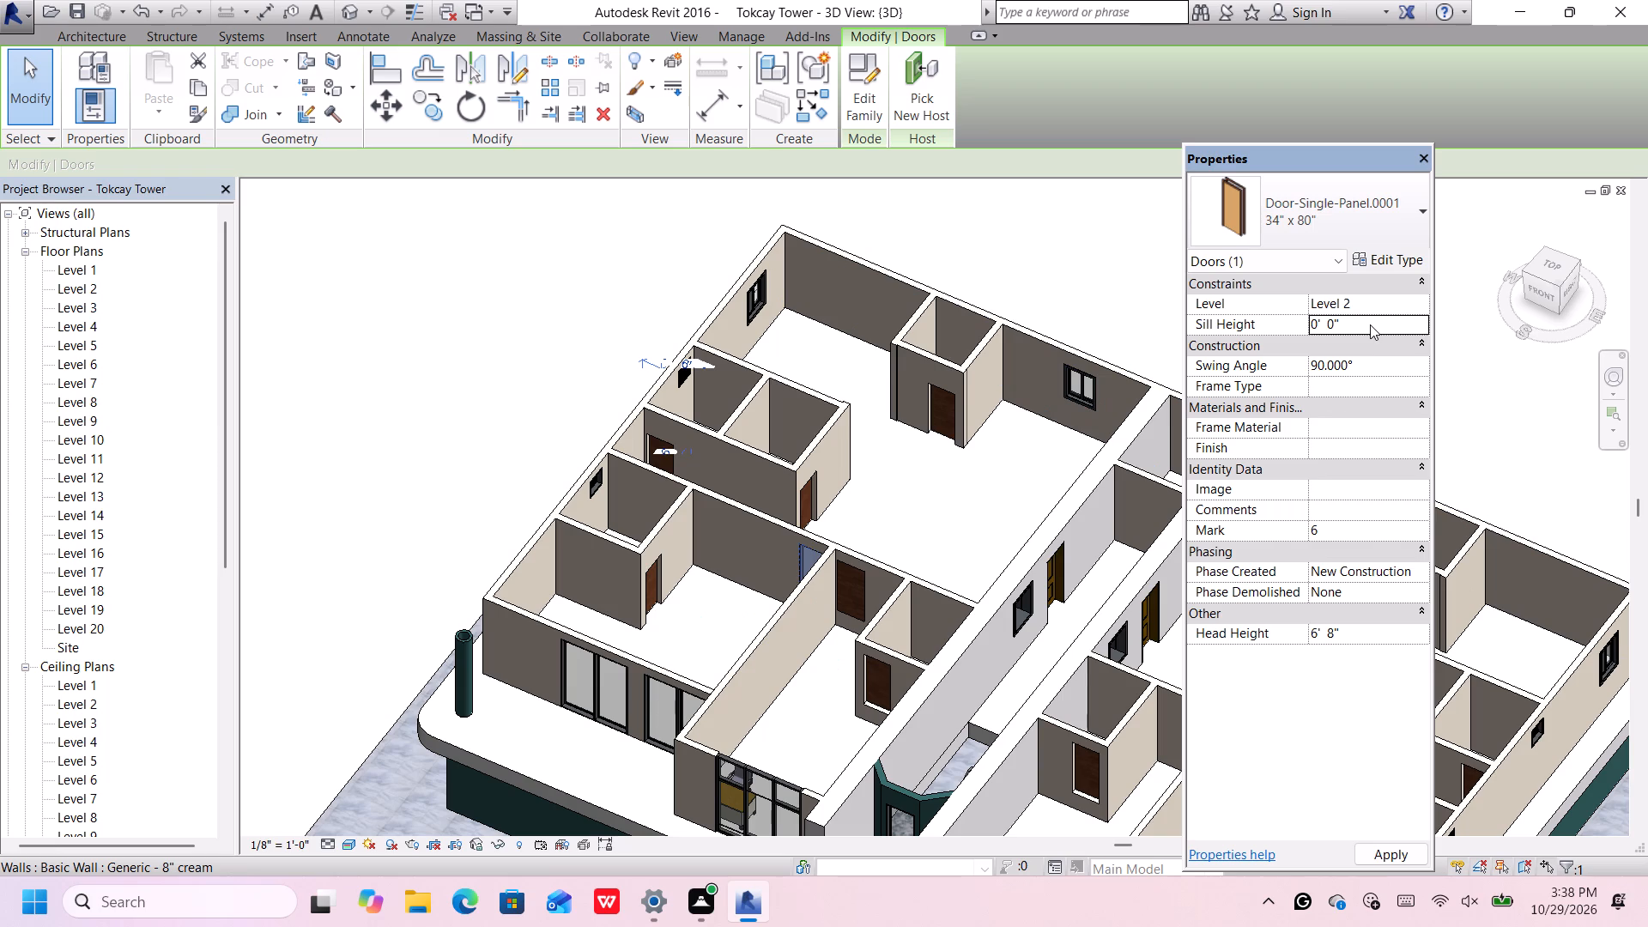
pyautogui.press('Return')
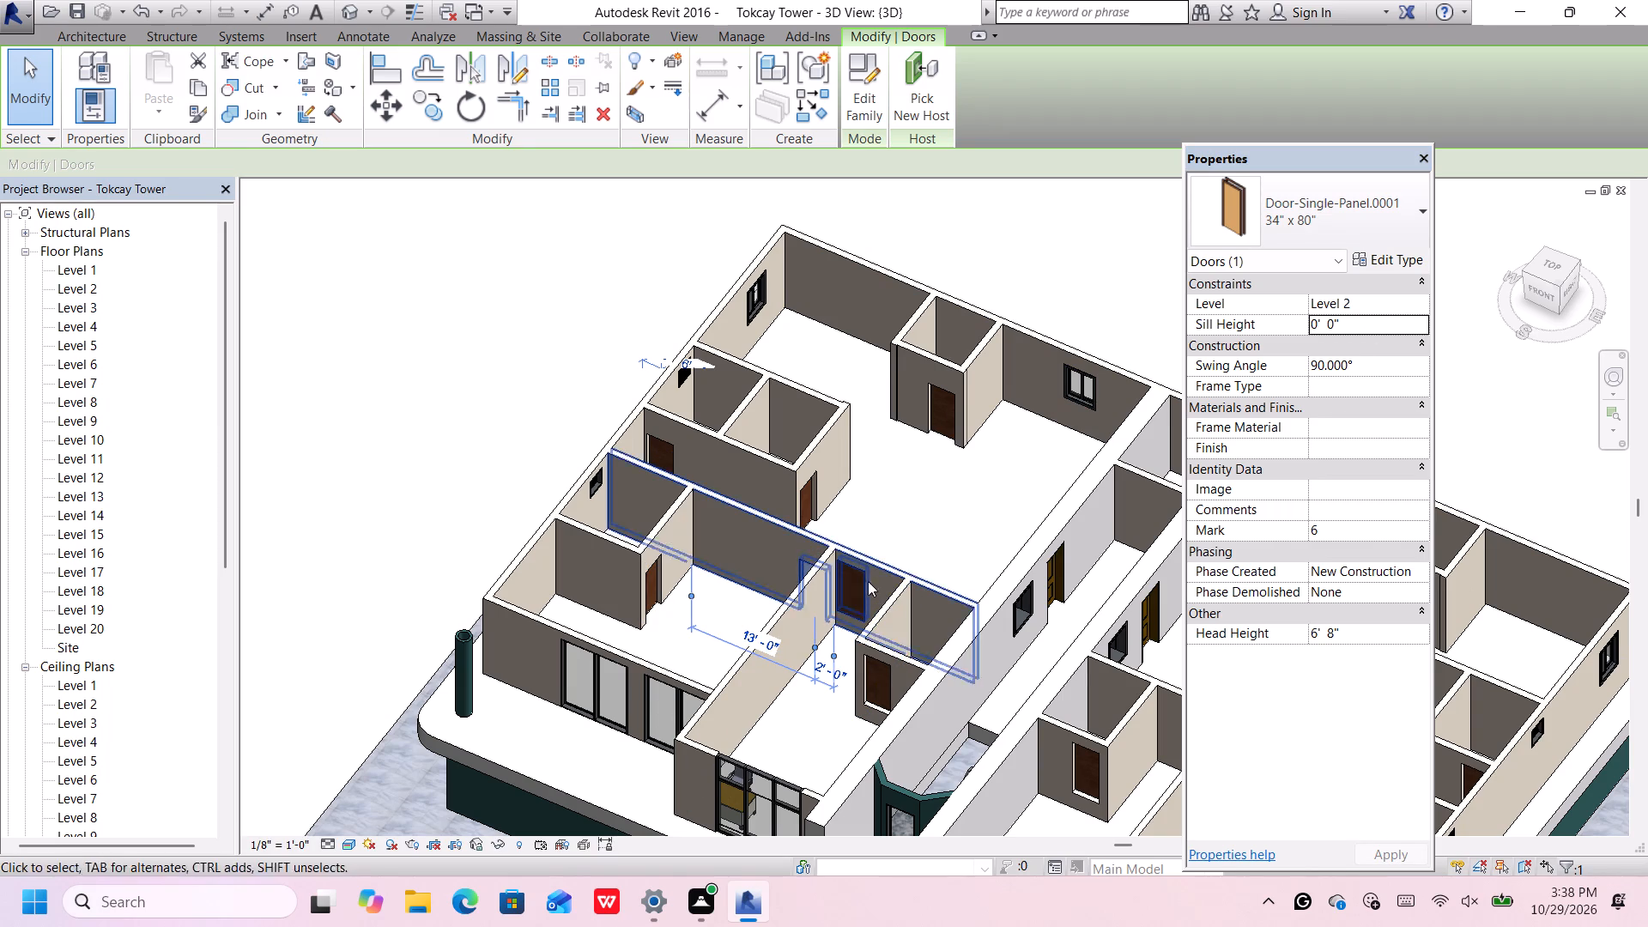
# Set the sill height of the 34" x 80" door in the same rear wall, on the corridor side of the bedroom partition, to 0'.
pyautogui.click(857, 577)
pyautogui.click(1412, 324)
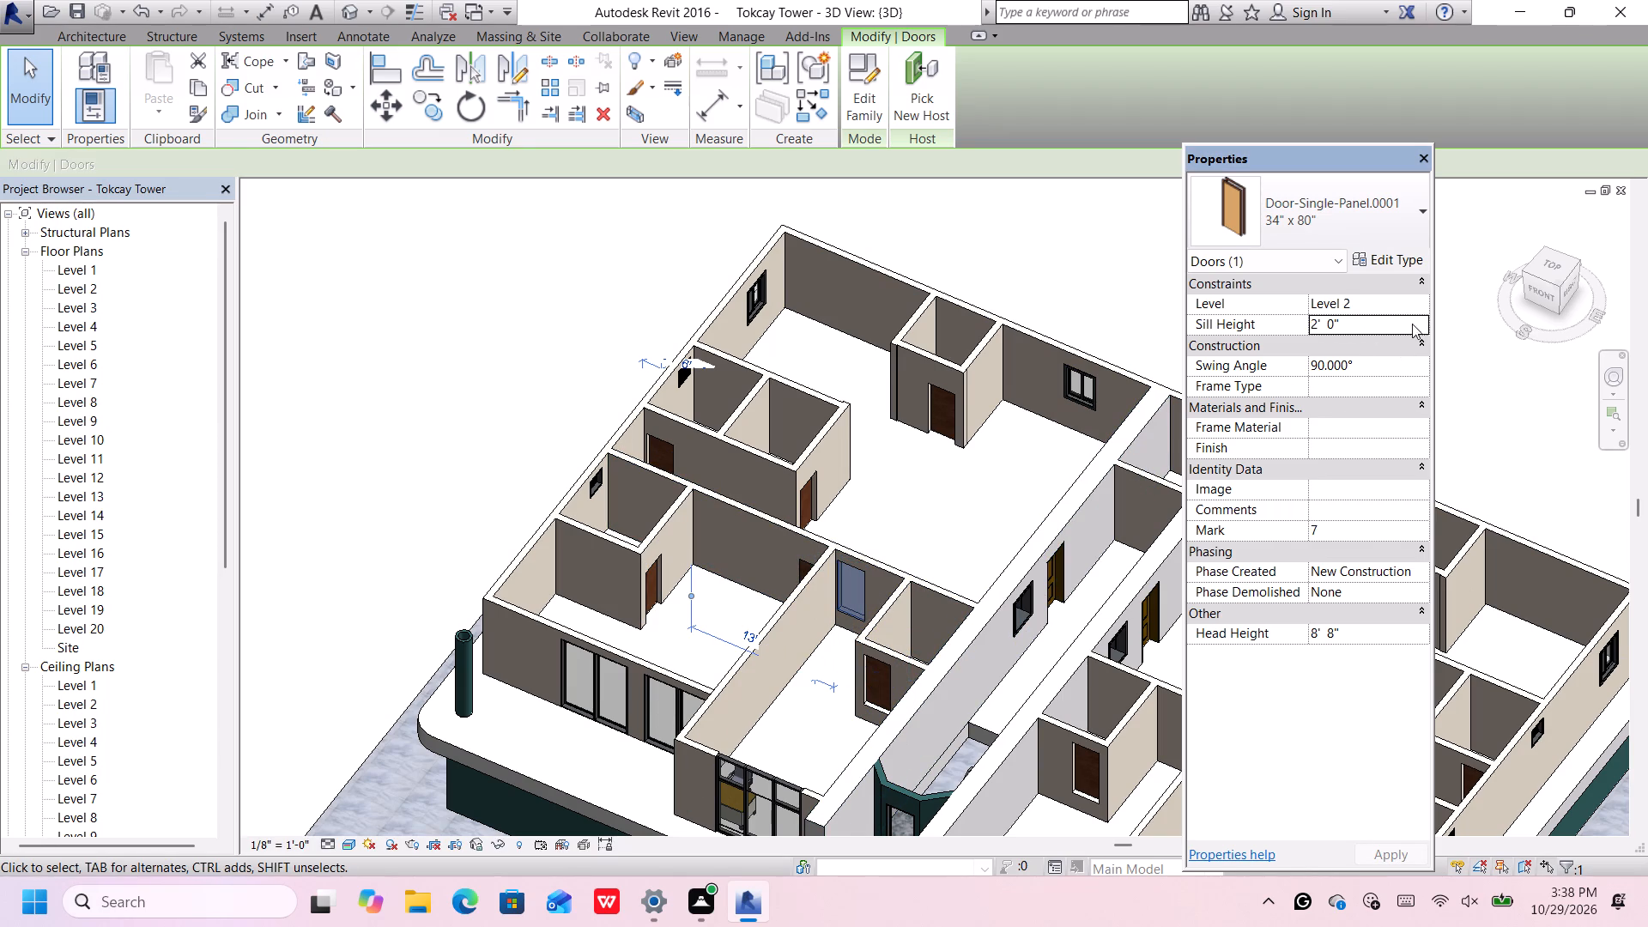
pyautogui.press('BackSpace')
pyautogui.write("0'")
pyautogui.press('Return')
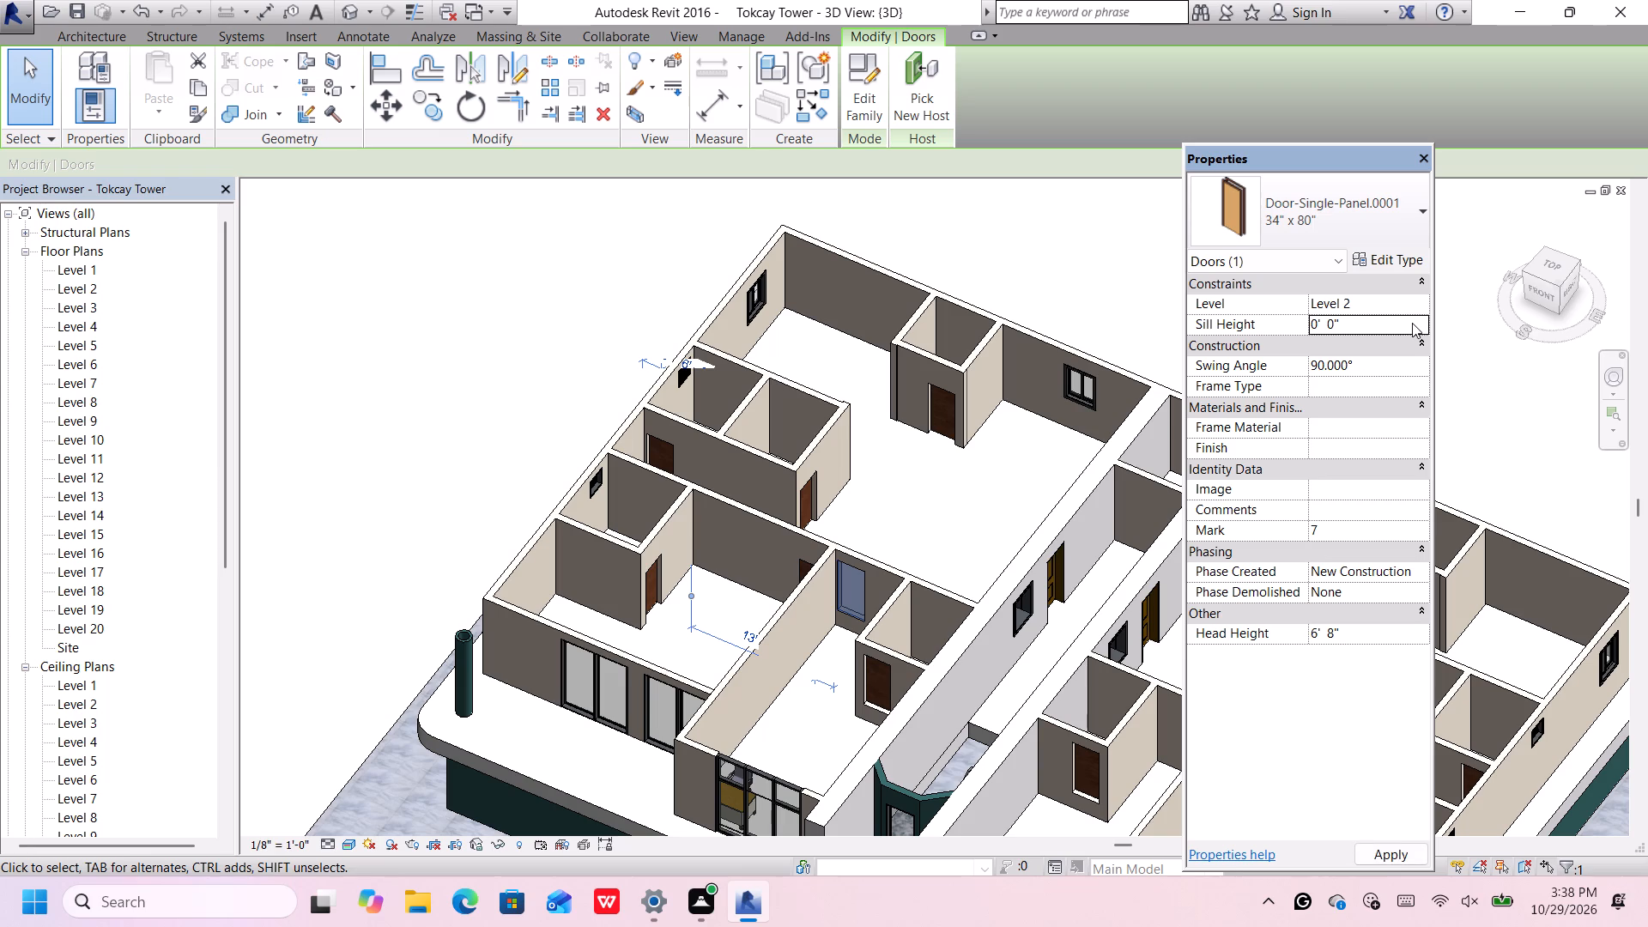
pyautogui.press('Return')
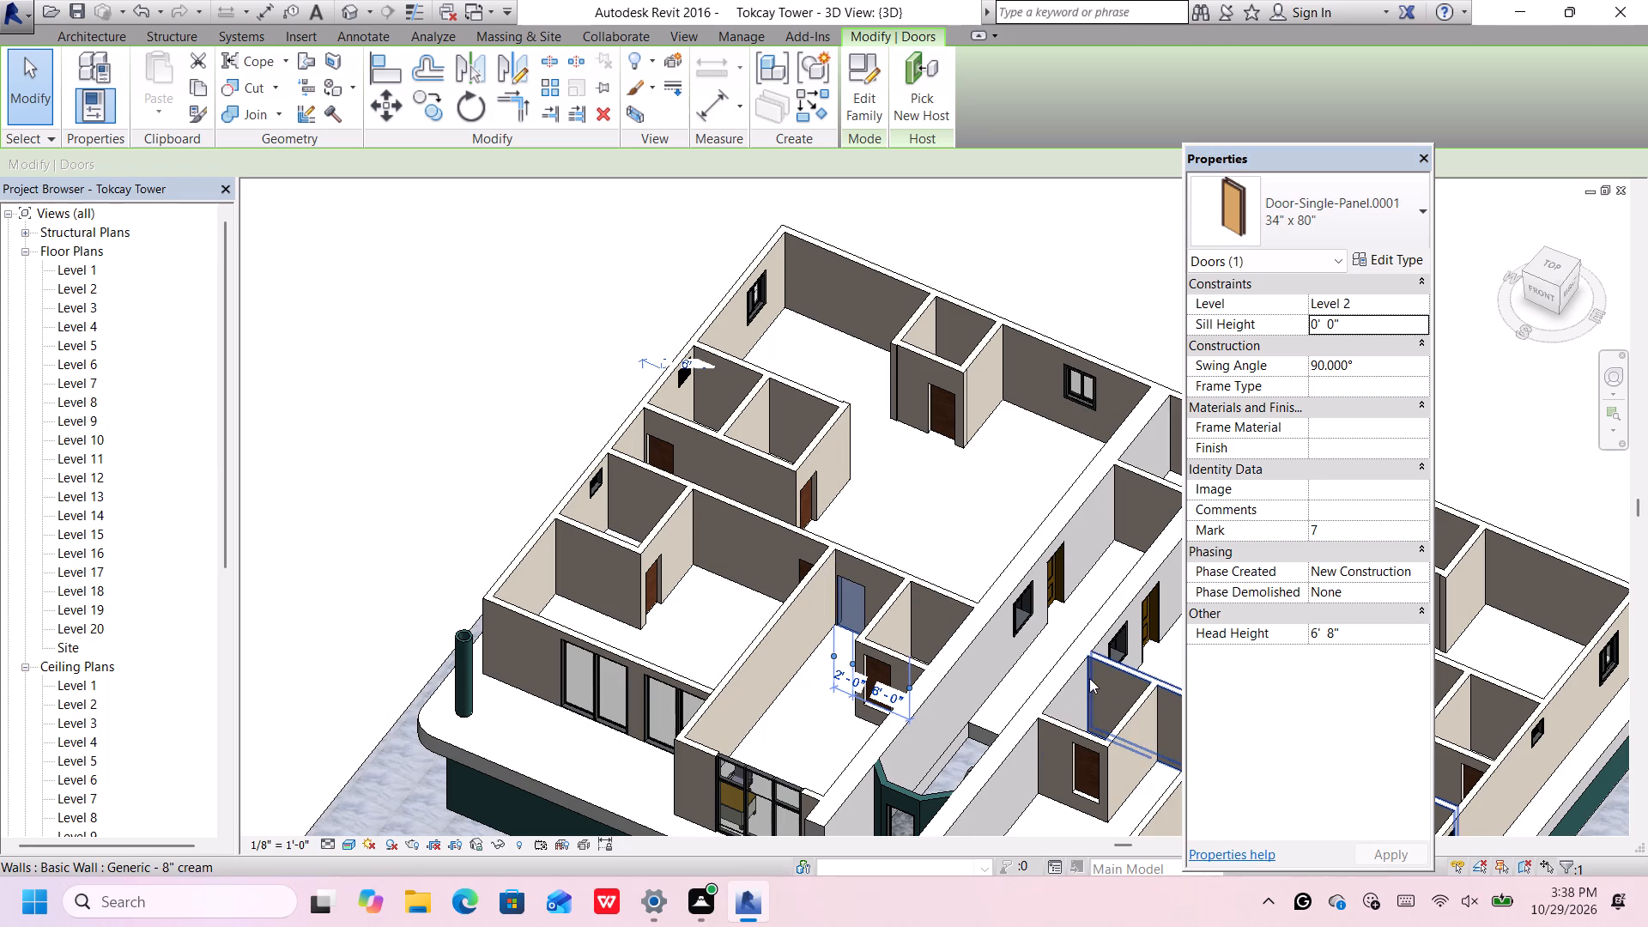
# Set the sill height of the 34" x 80" door in the small room between that bedroom and the central corridor to 0'.
pyautogui.click(877, 669)
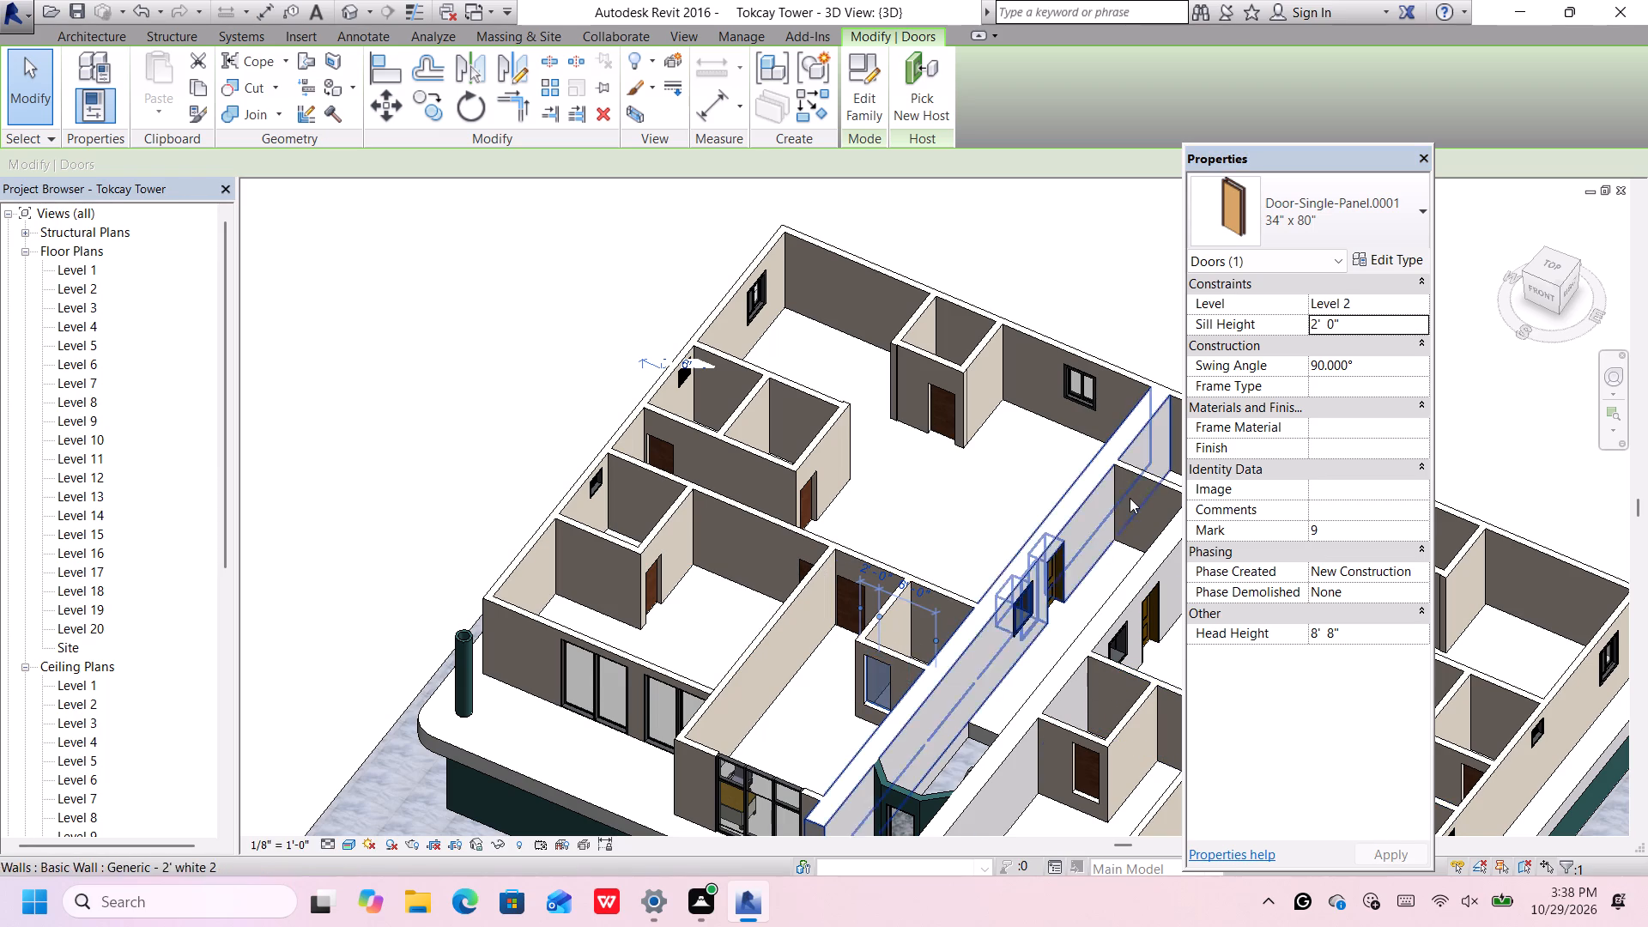
pyautogui.click(1383, 323)
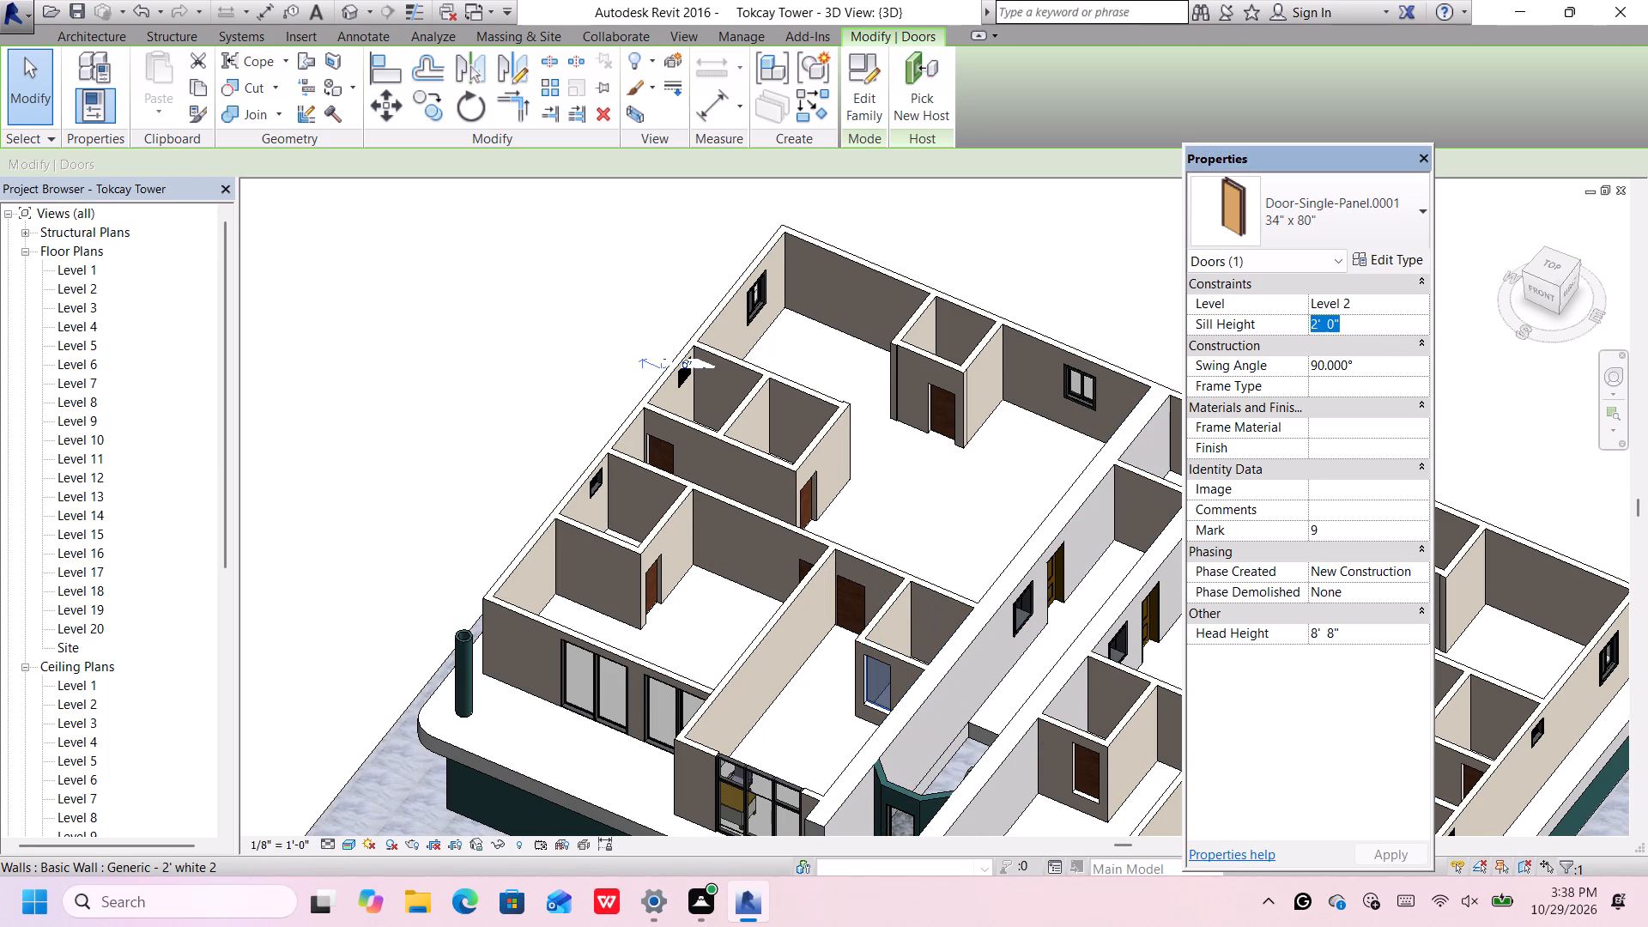
pyautogui.press('BackSpace')
pyautogui.write("0'")
pyautogui.press('Return')
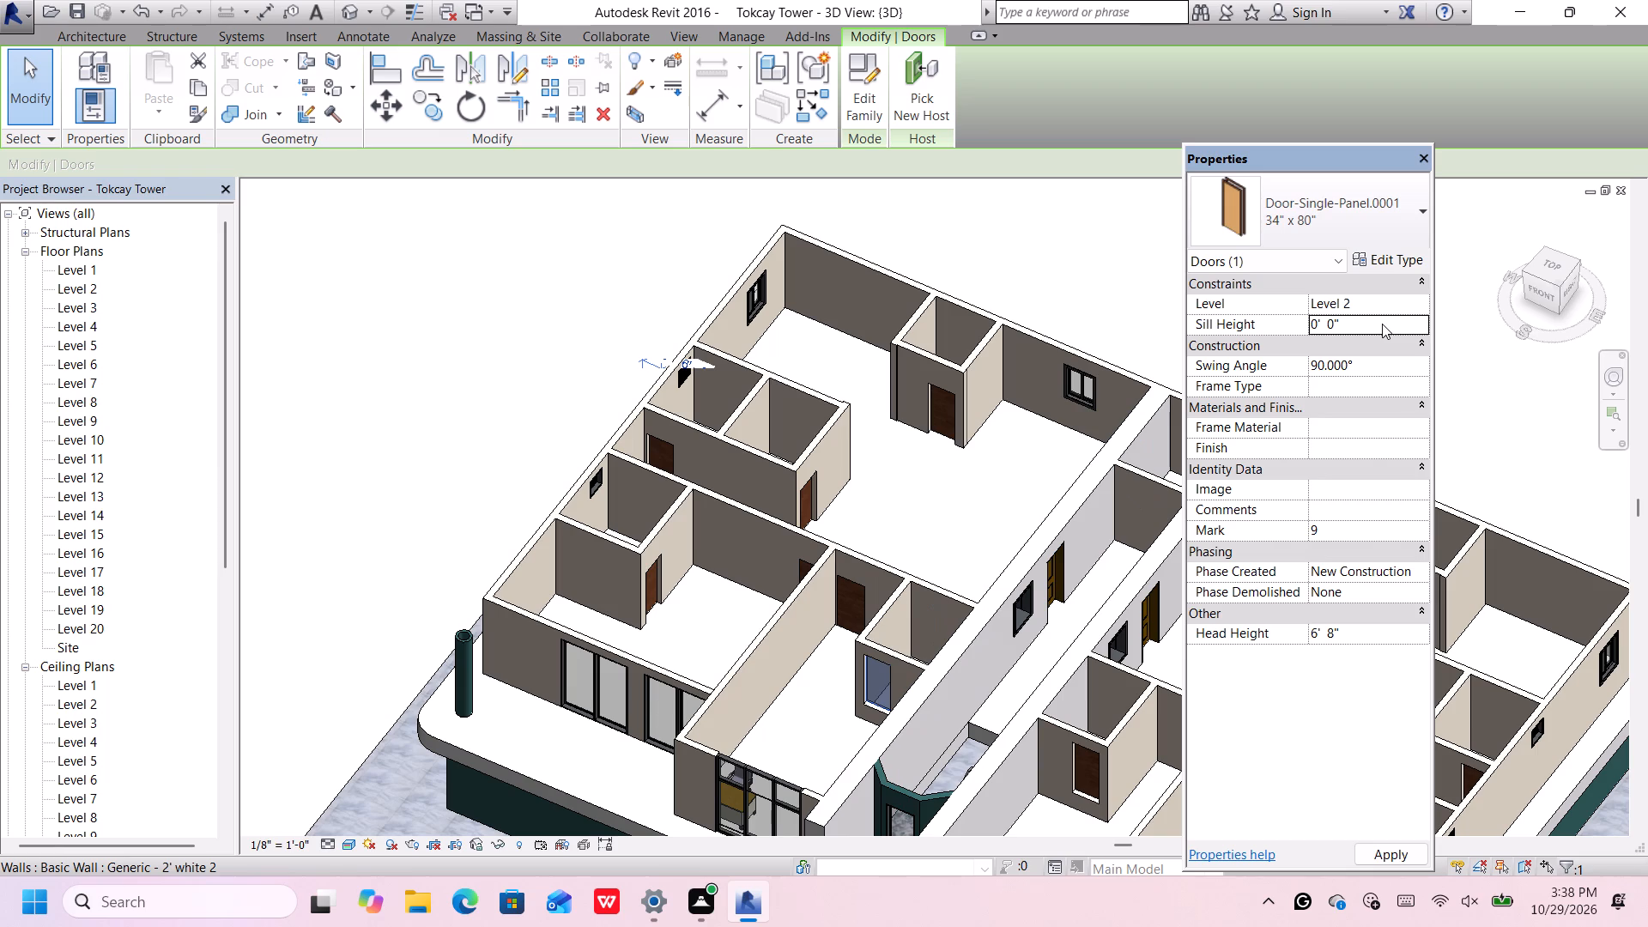
pyautogui.press('Return')
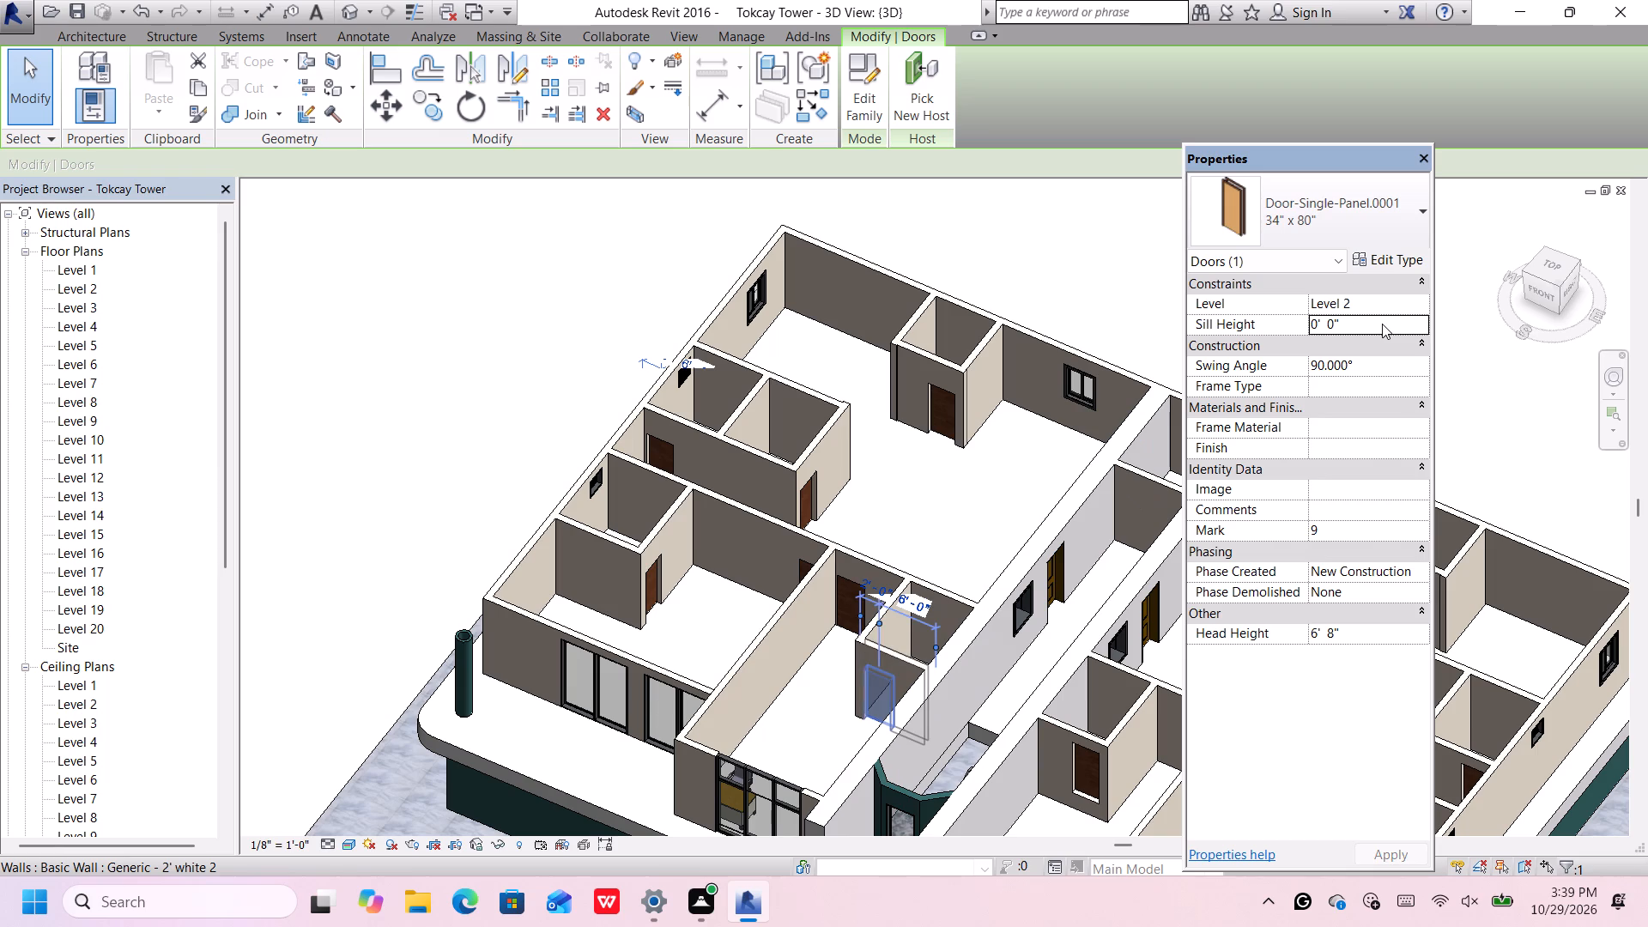
# Set the sill height of the 34" x 80" door in the small room directly across the central corridor to 0'.
pyautogui.scroll(-3, 942, 670)
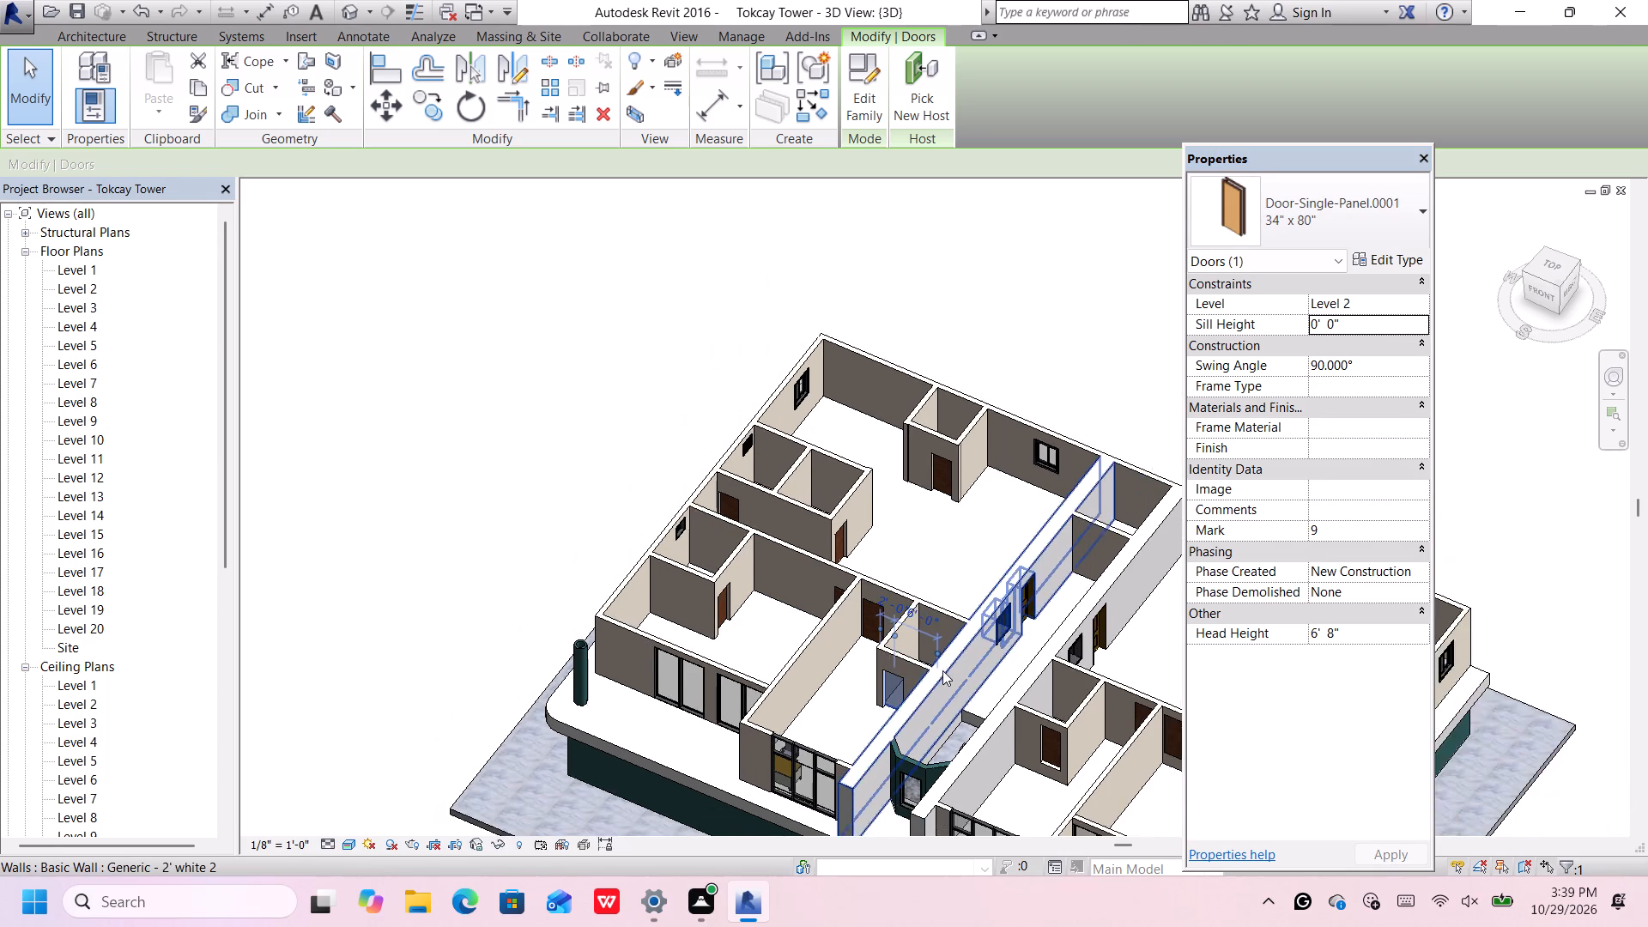
pyautogui.scroll(4, 960, 754)
pyautogui.scroll(-3, 985, 708)
pyautogui.moveTo(985, 715); pyautogui.dragTo(927, 663, button='middle')
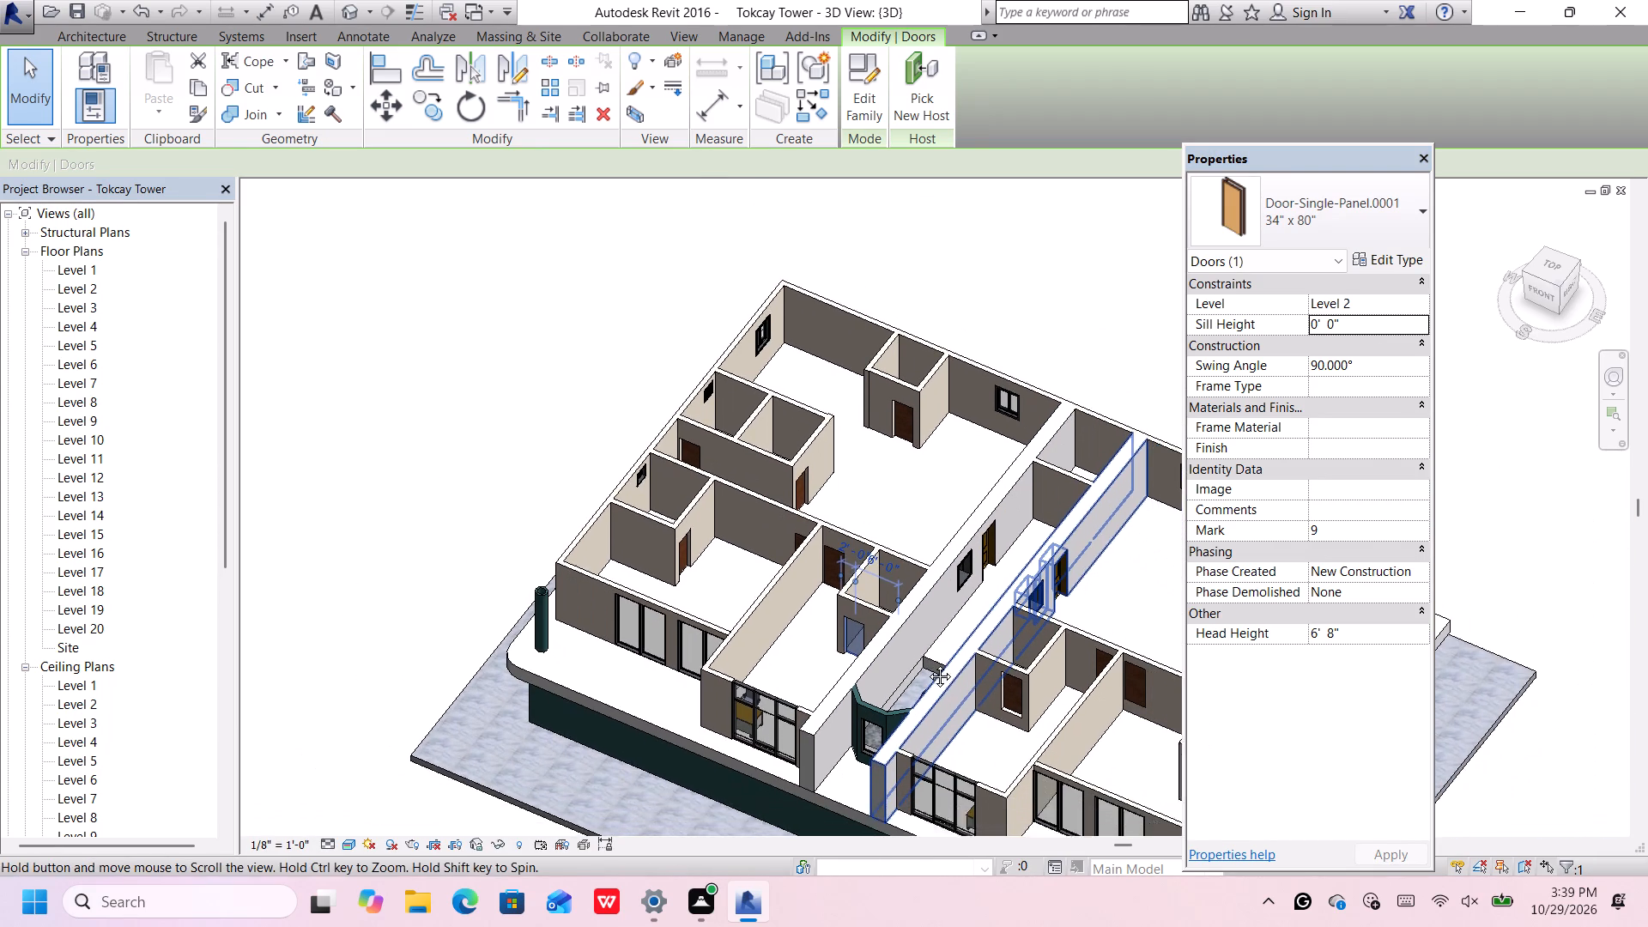
pyautogui.moveTo(927, 663); pyautogui.dragTo(885, 633, button='middle')
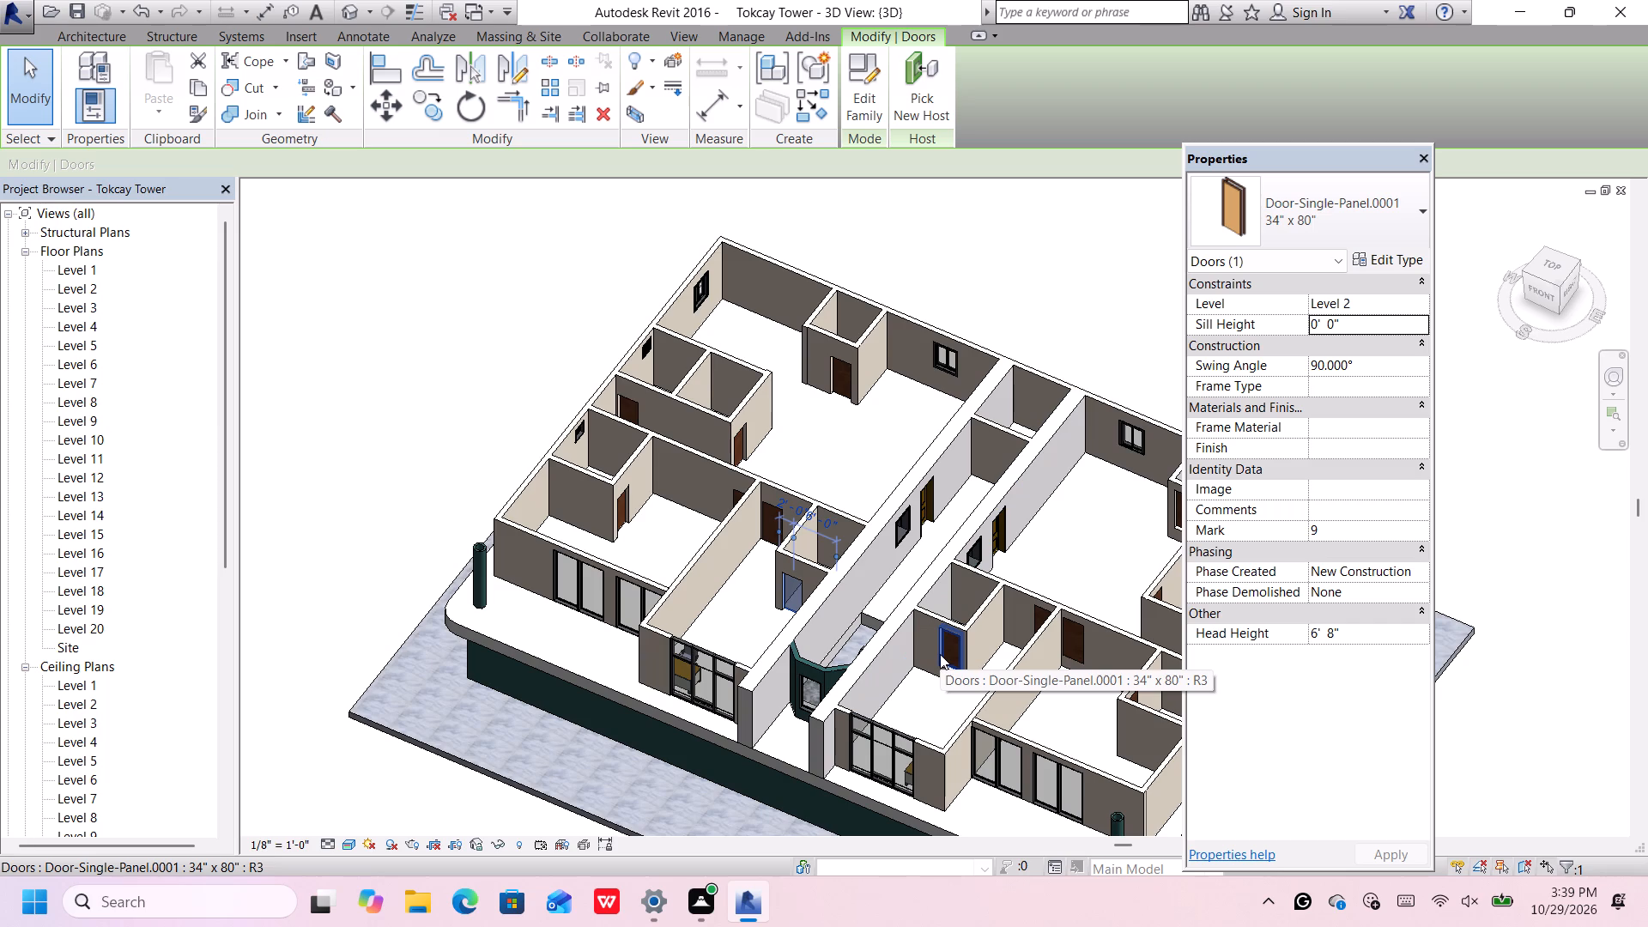
pyautogui.click(940, 654)
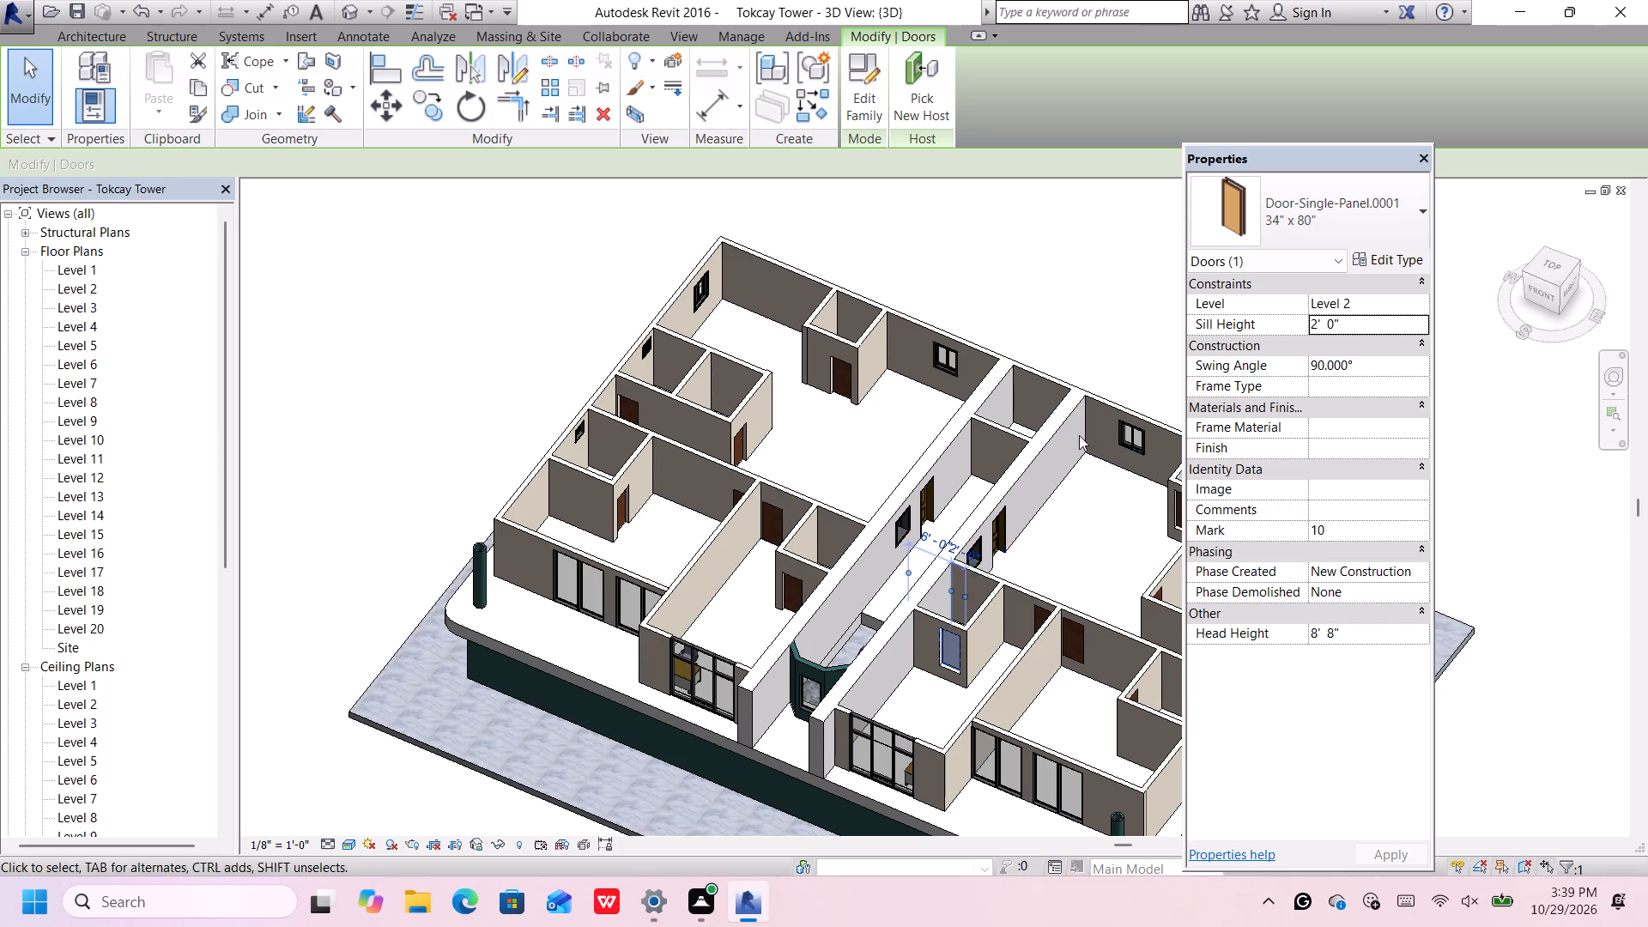
pyautogui.click(1367, 324)
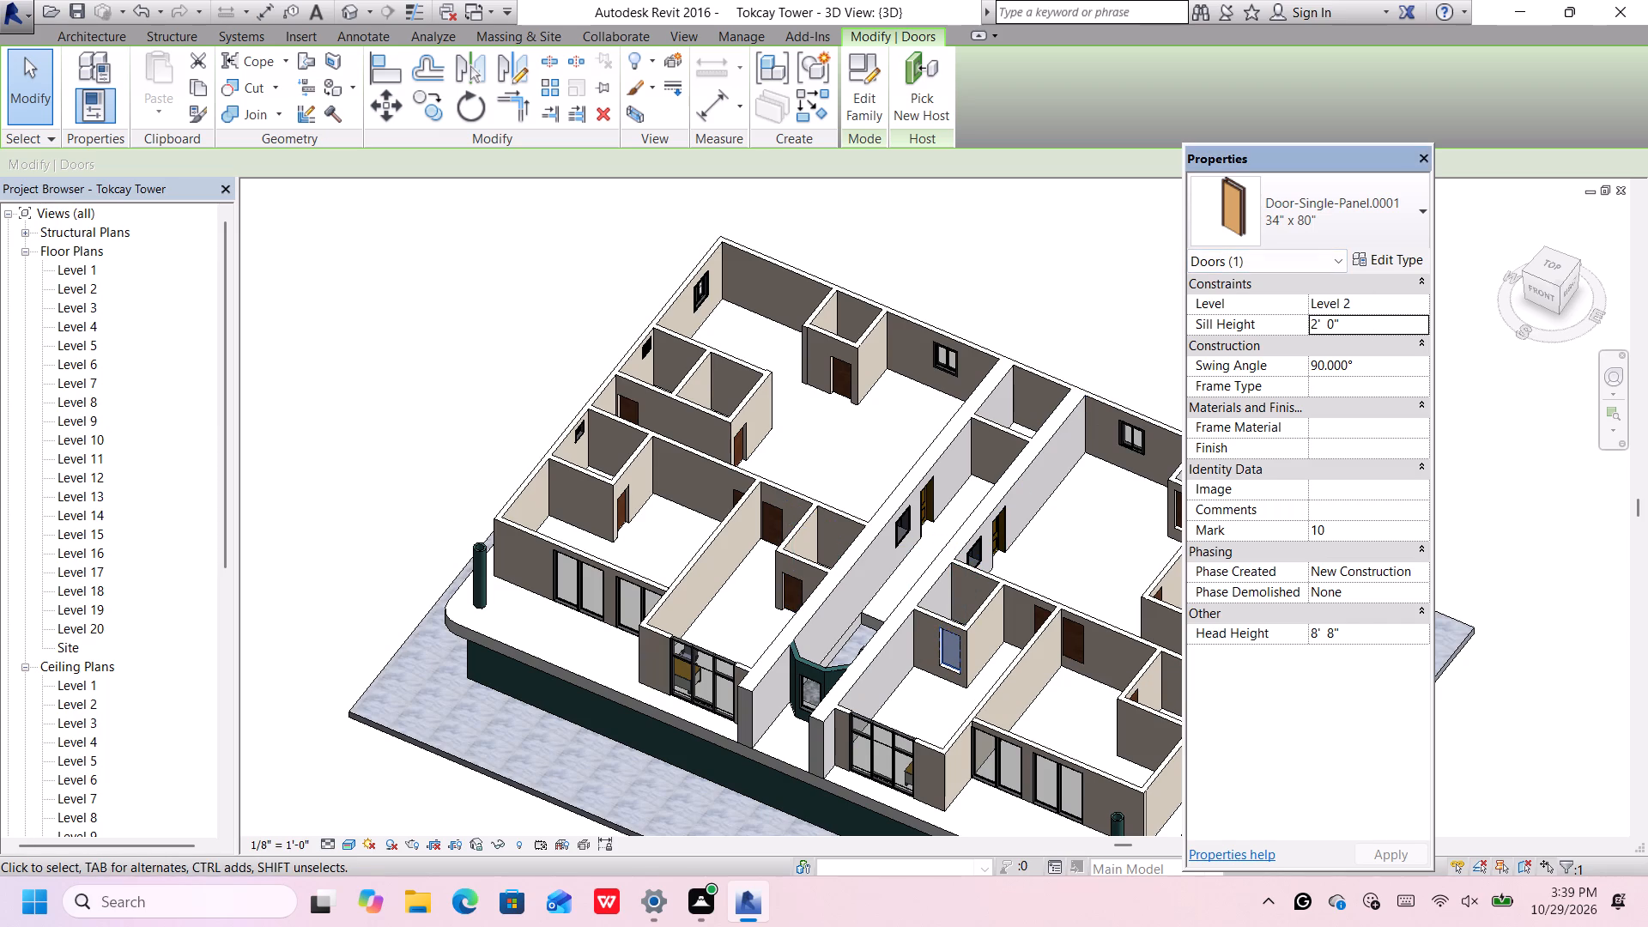
pyautogui.press('BackSpace')
pyautogui.write("0'")
pyautogui.press('Return')
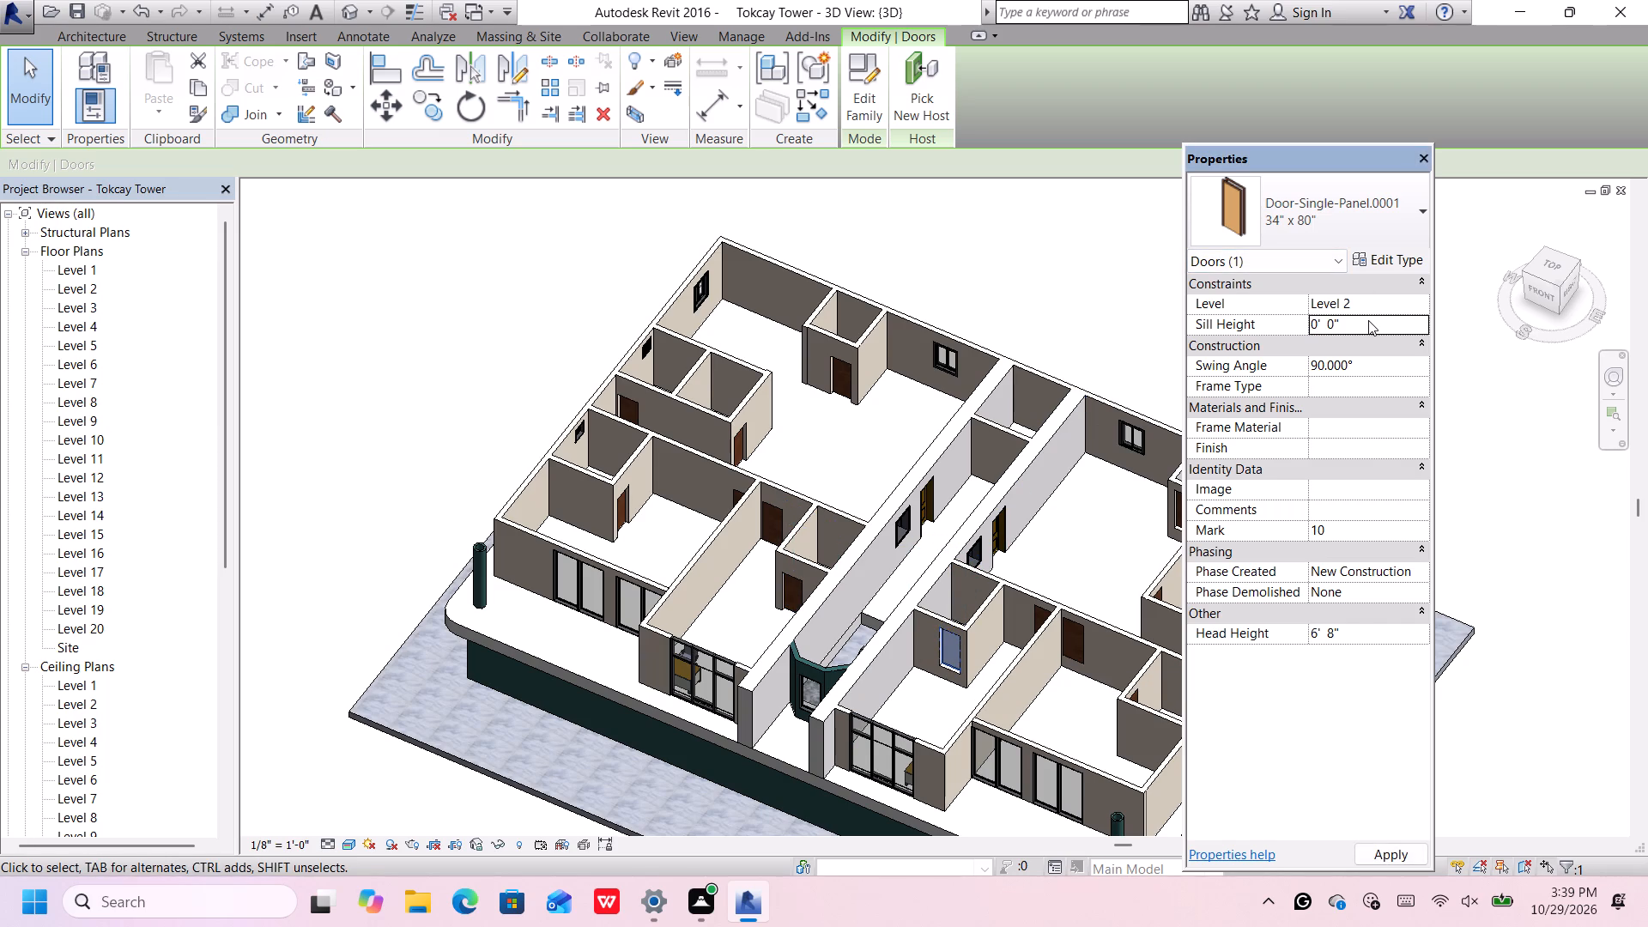
pyautogui.press('Return')
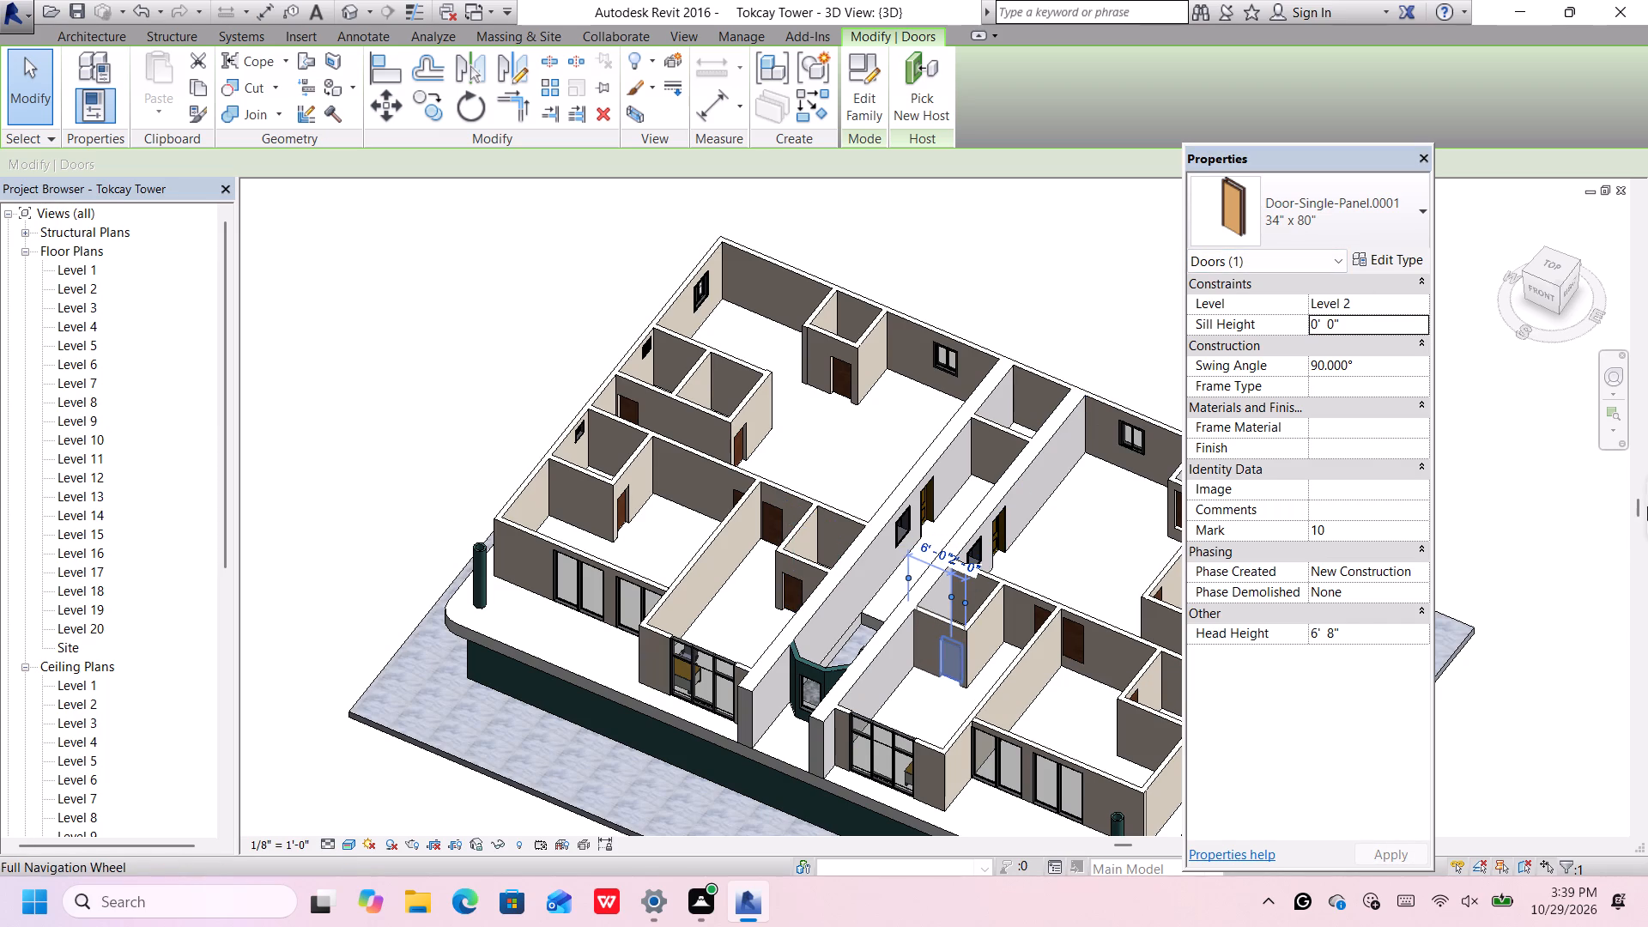
# Set the sill height of the 34" x 80" door in the second unit's bedroom rear wall, on the corridor side of the partition, to 0'.
pyautogui.click(1041, 610)
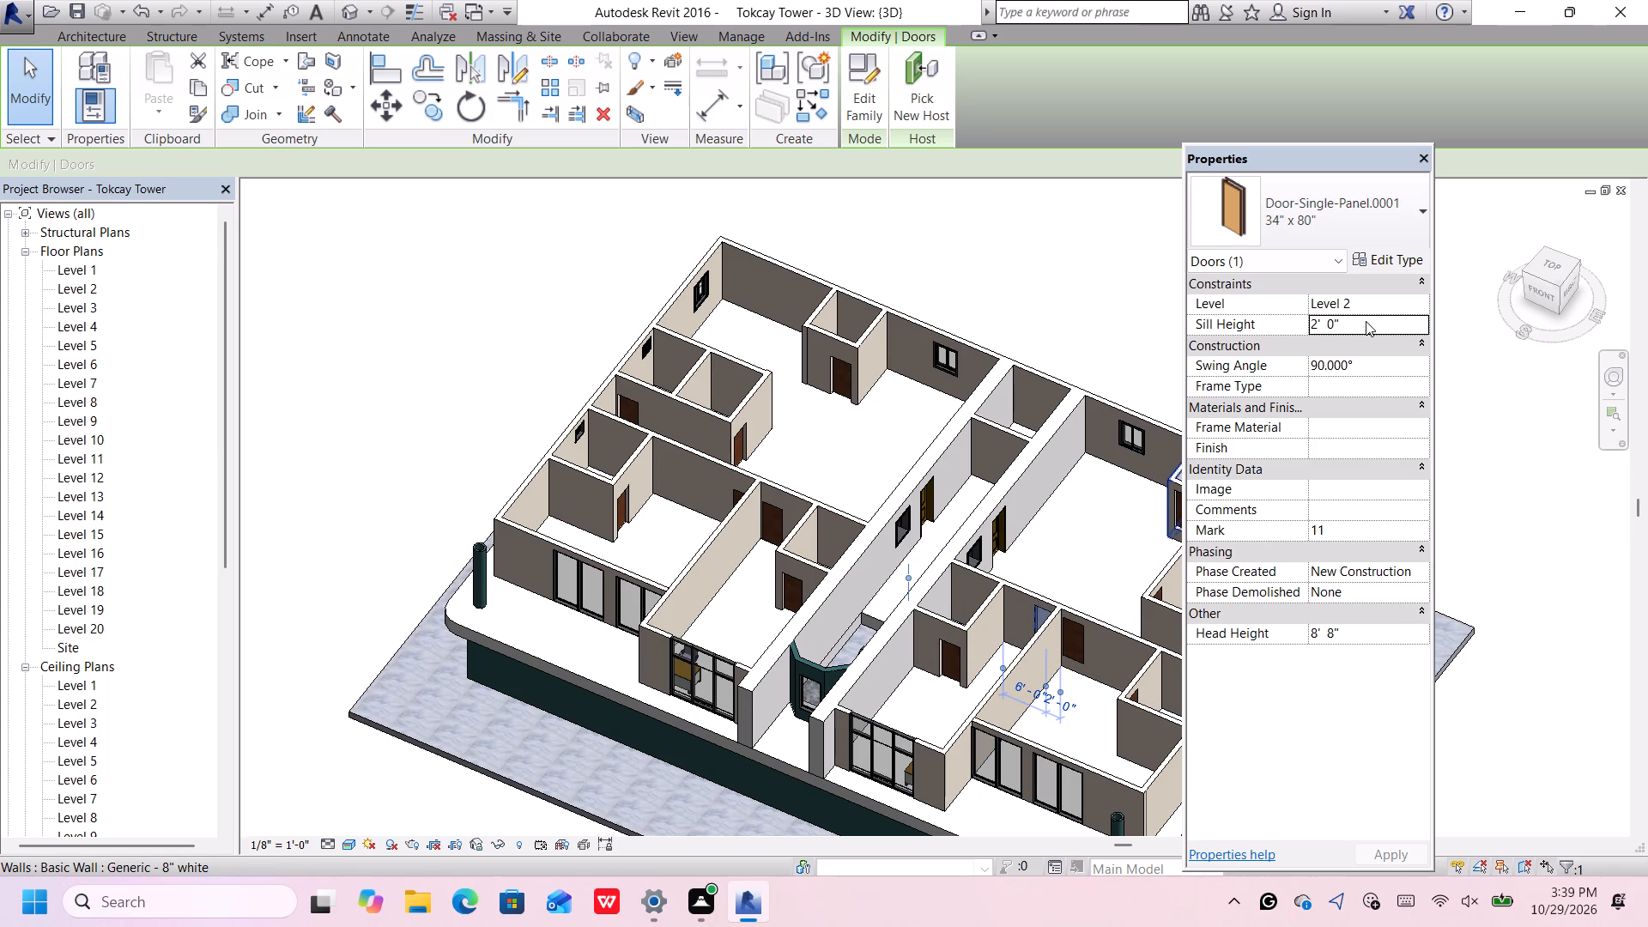
pyautogui.click(1366, 321)
pyautogui.press('BackSpace')
pyautogui.write("0'")
pyautogui.press('Return')
pyautogui.press('Return')
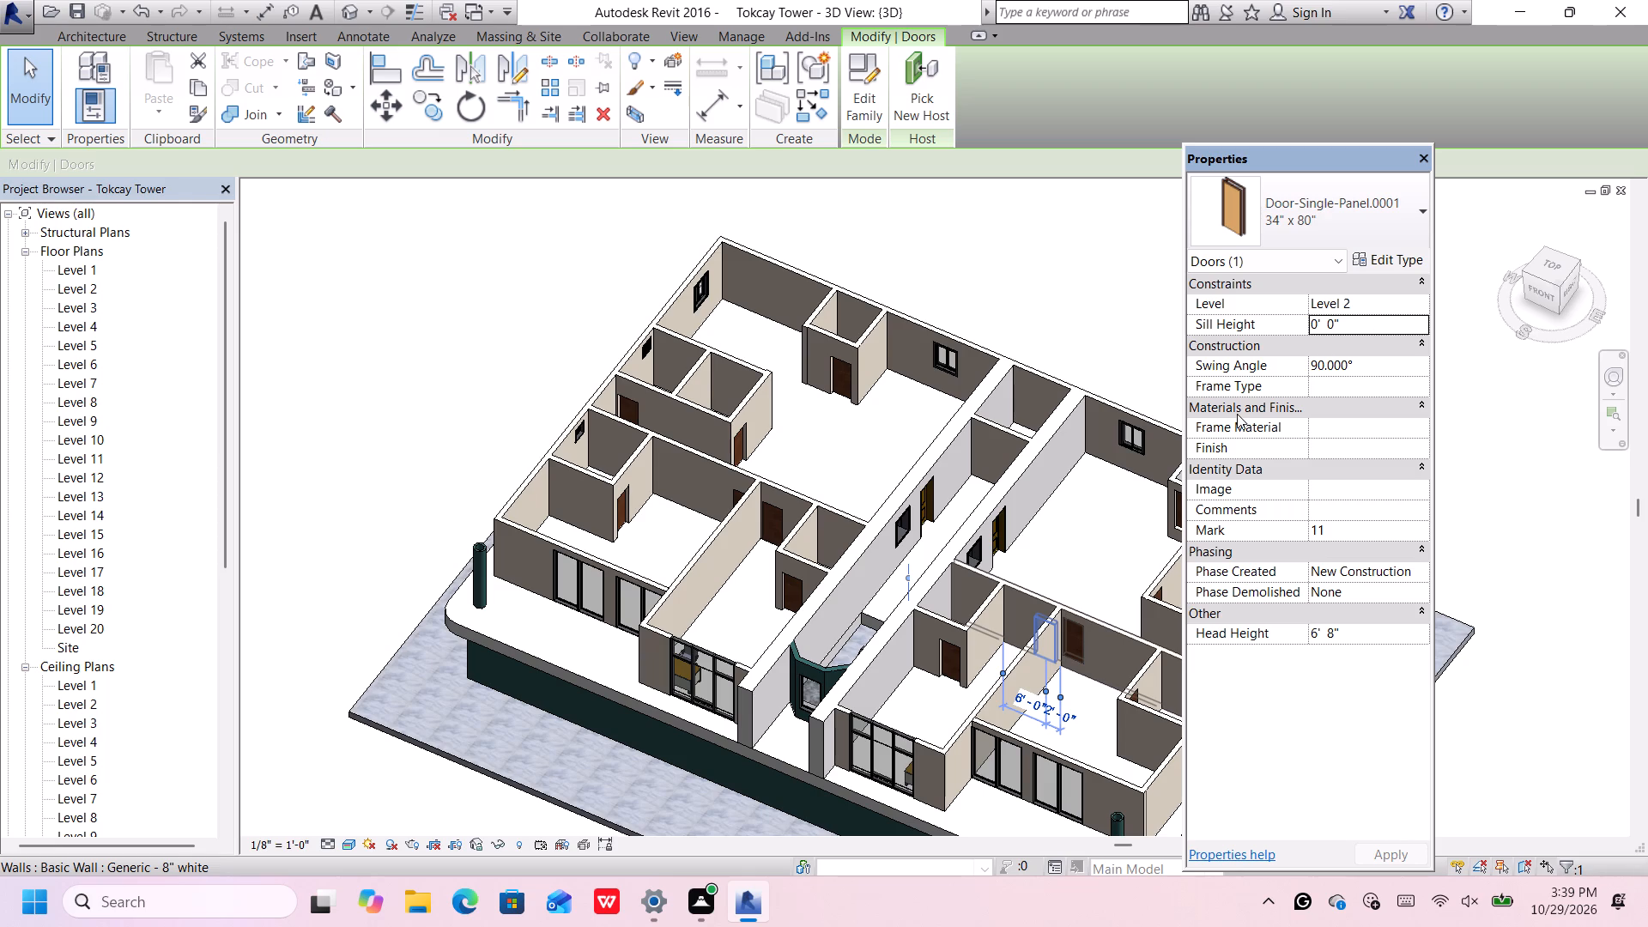
# Set the sill height of the 34" x 80" door in the second unit's front corner bedroom rear wall, beside the partition, to 0'.
pyautogui.click(1069, 641)
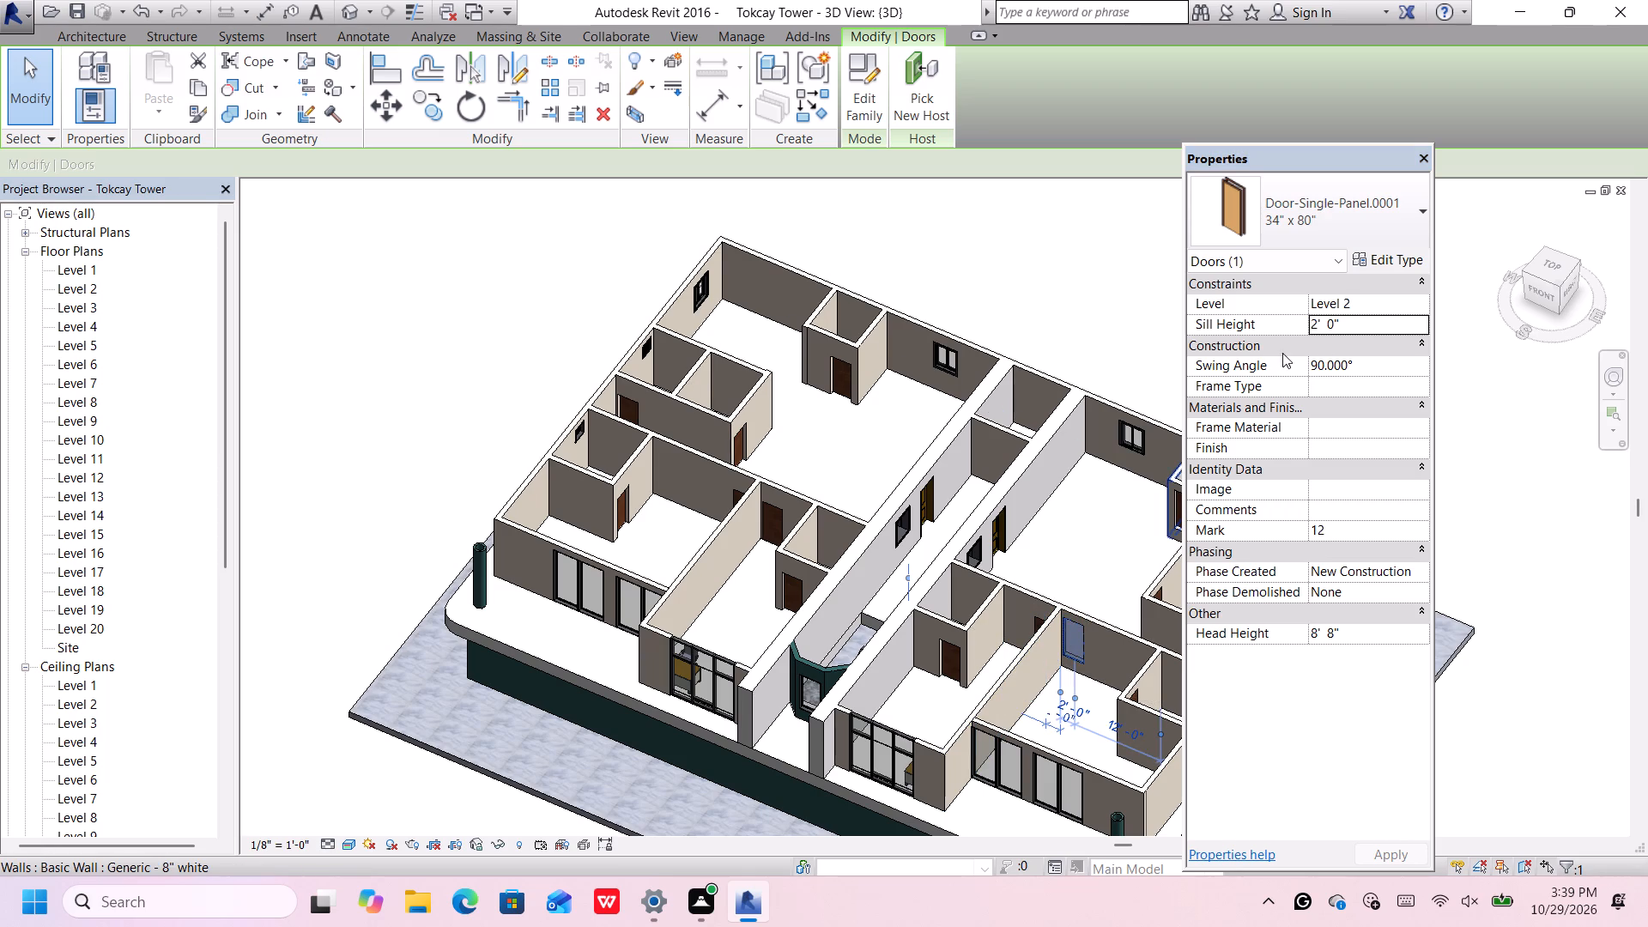
pyautogui.click(1356, 326)
pyautogui.press('BackSpace')
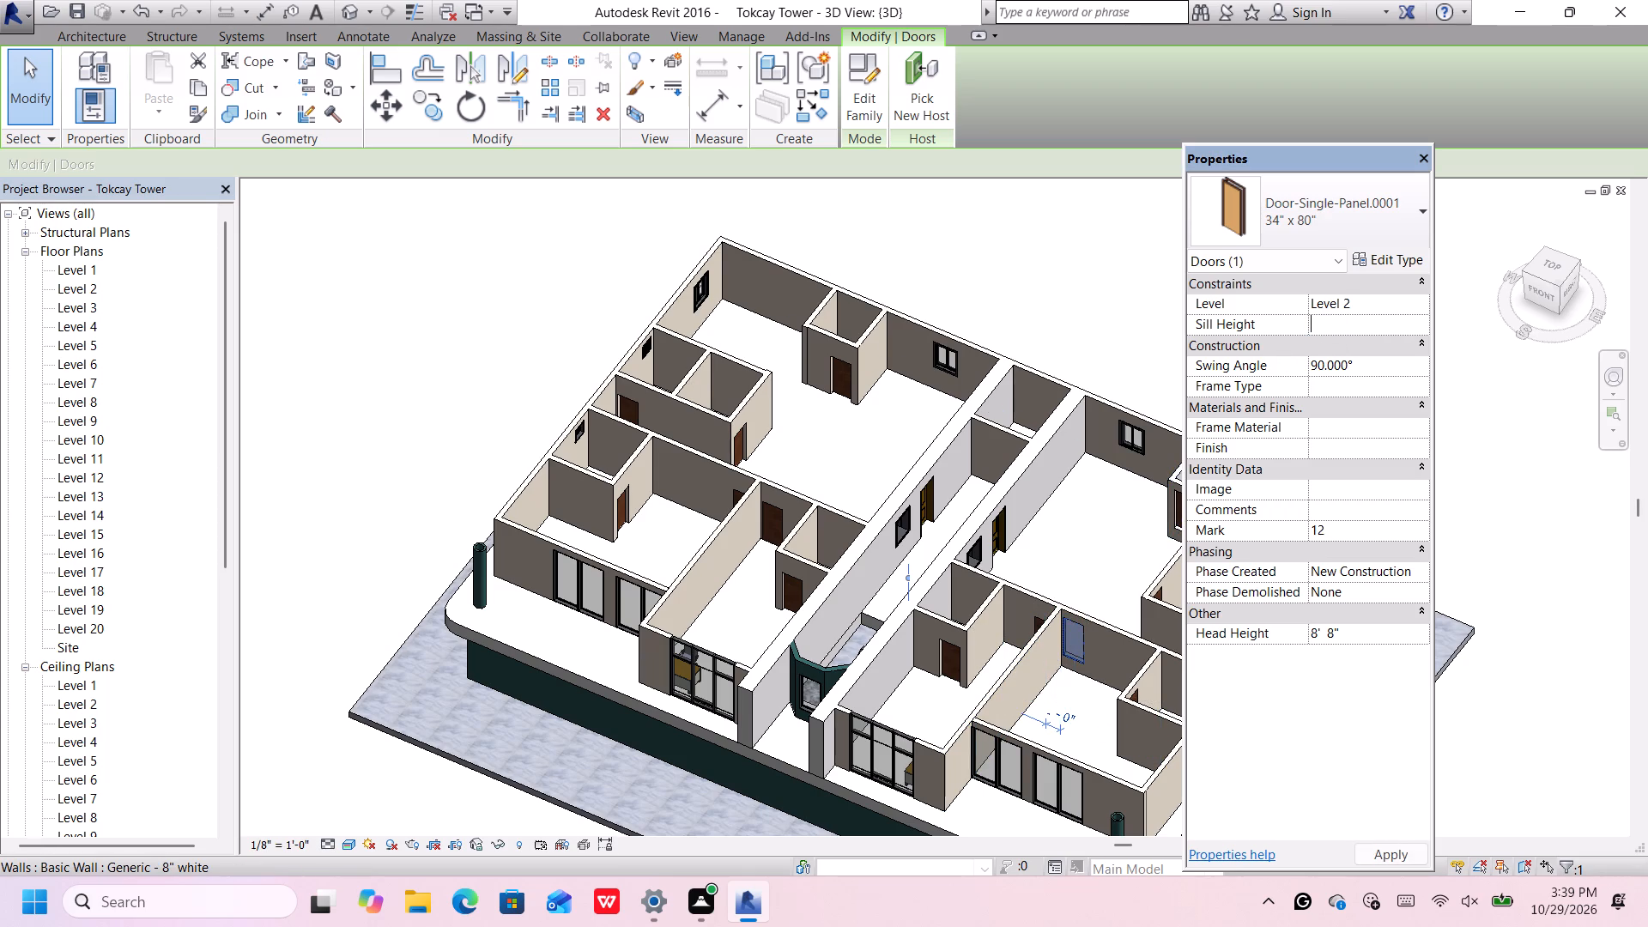
pyautogui.write("0'")
pyautogui.press('Return')
pyautogui.press('Return')
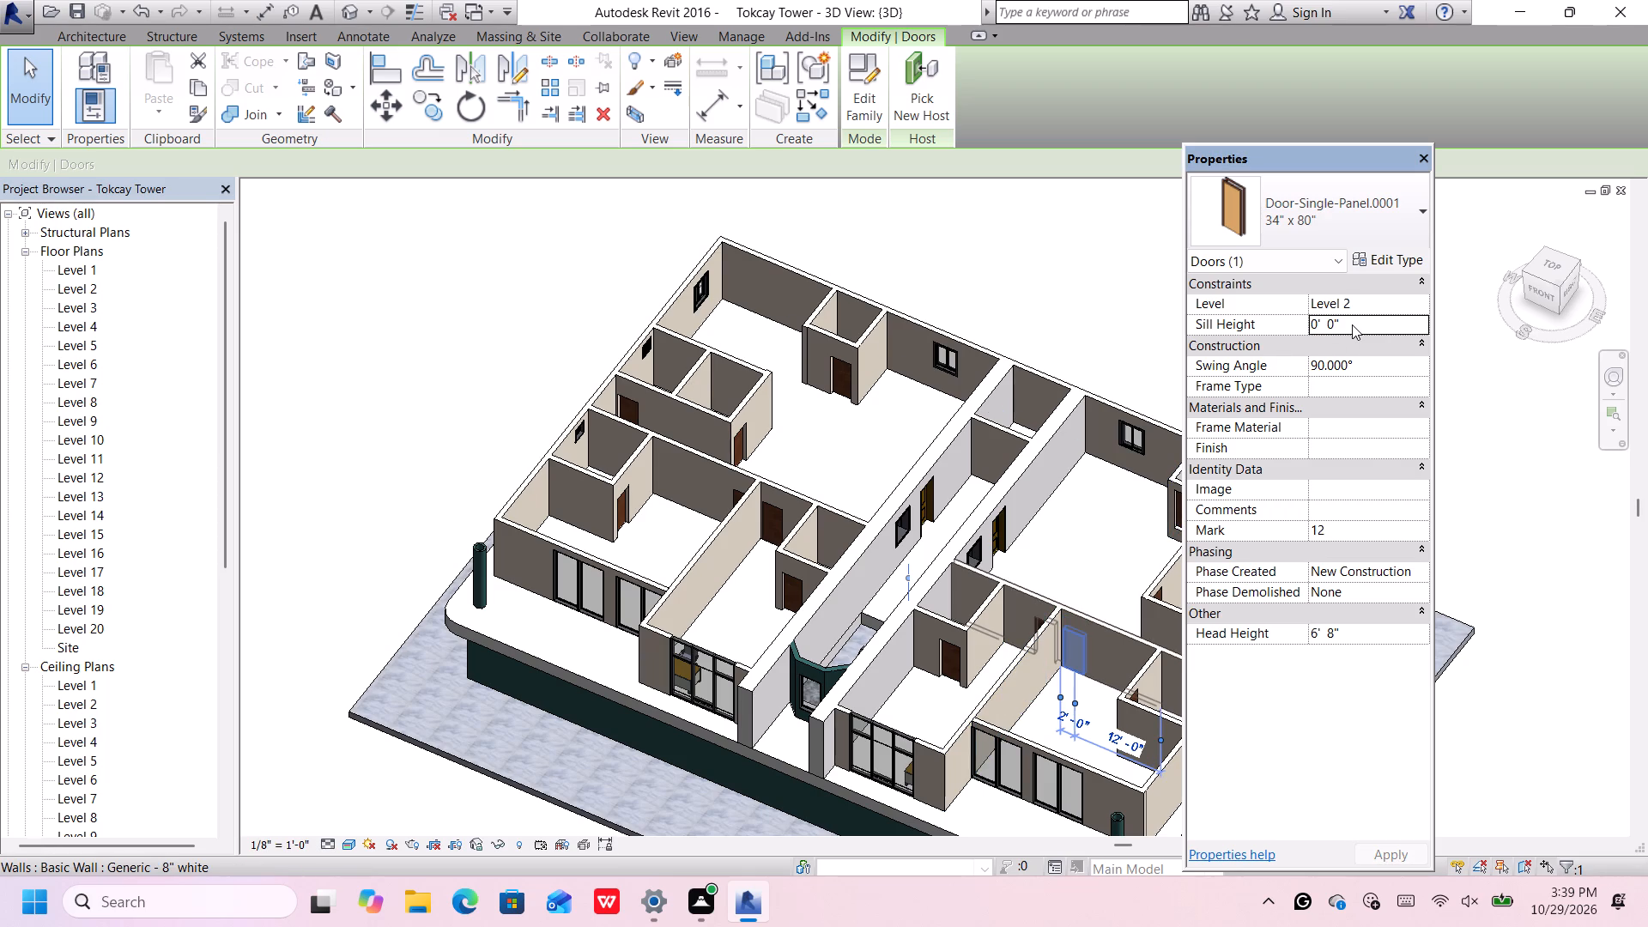
# Set the sill height of the 34" x 80" door in the second corner bedroom's small room, near the outer side wall louver, to 0'.
pyautogui.scroll(-3, 862, 700)
pyautogui.scroll(4, 1110, 697)
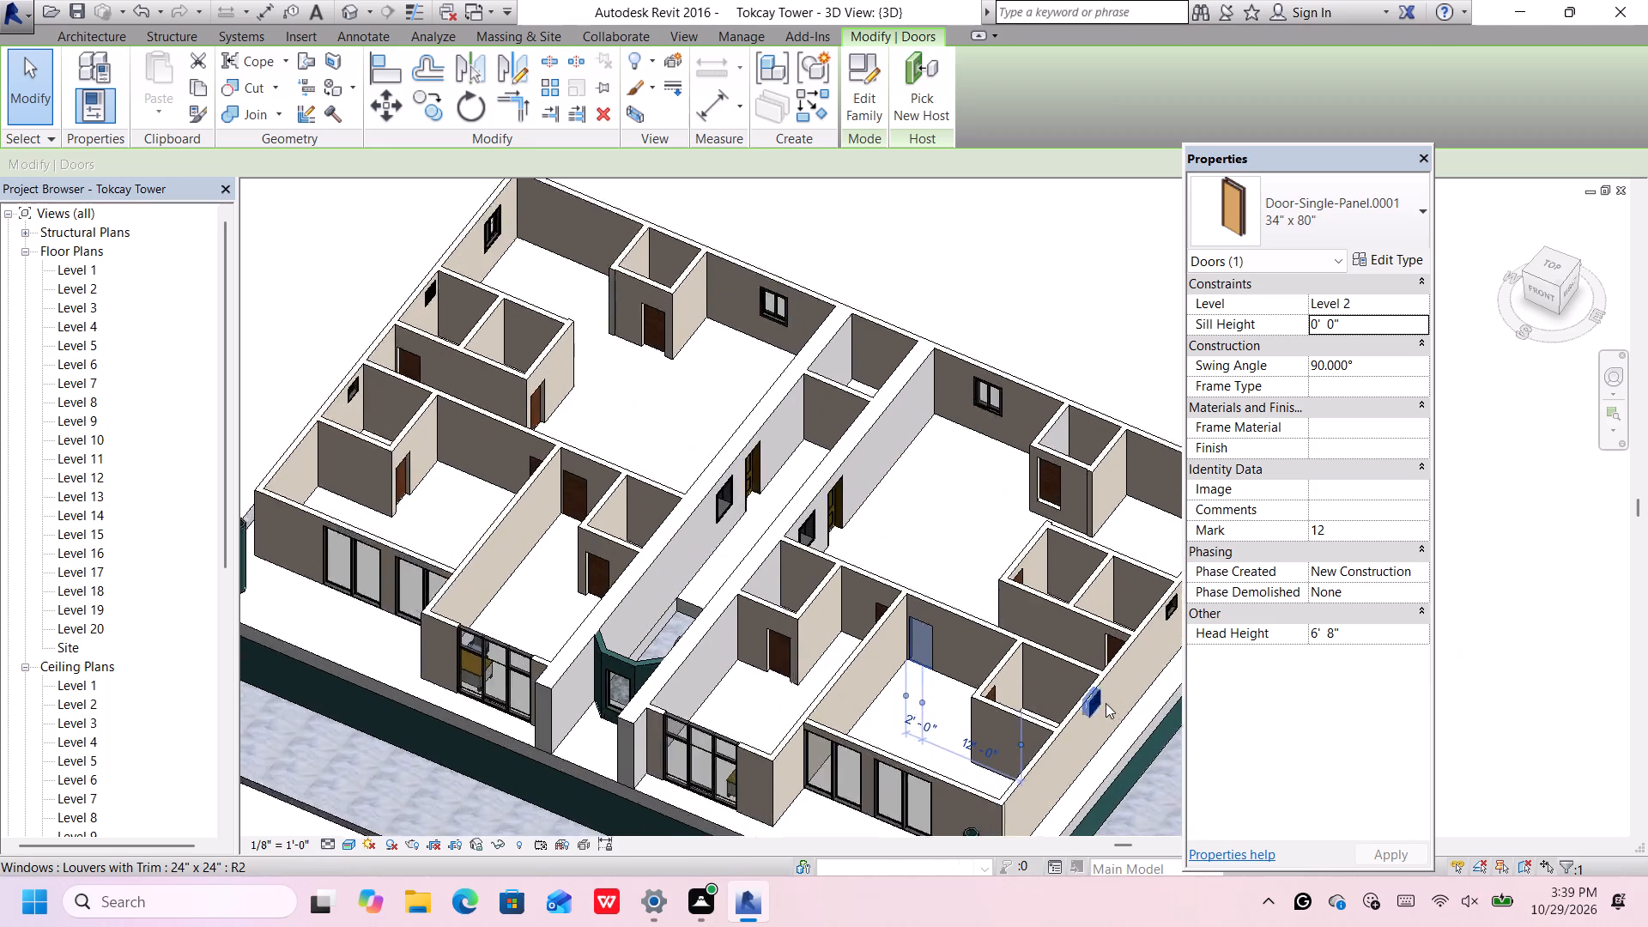
pyautogui.scroll(3, 1106, 703)
pyautogui.scroll(2, 958, 708)
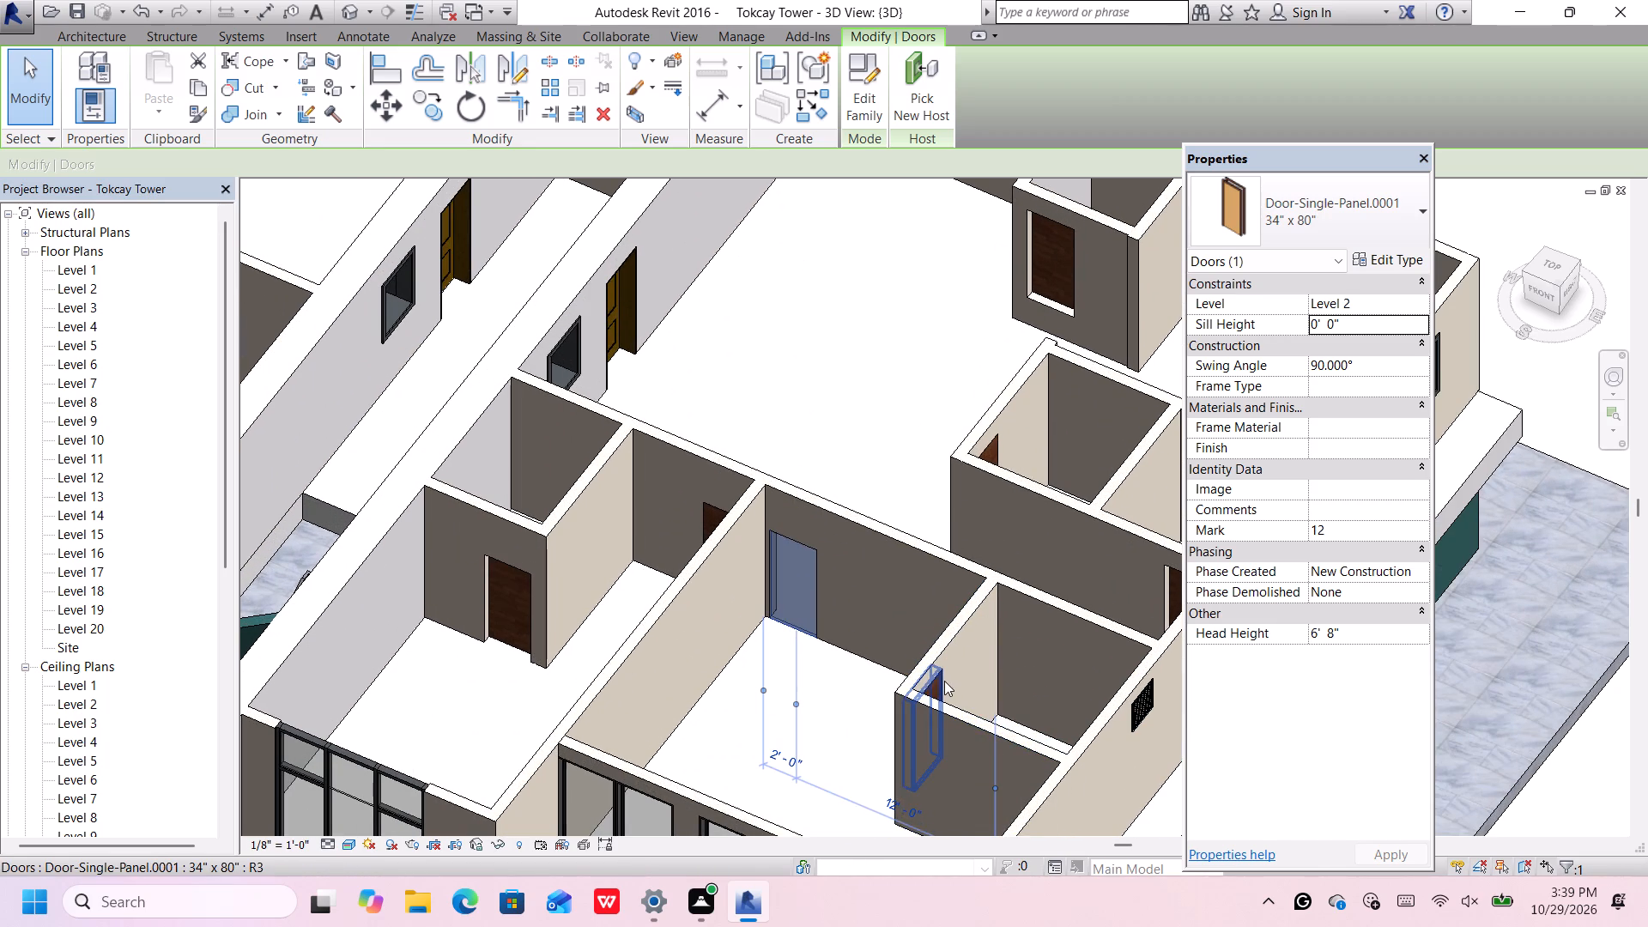
pyautogui.click(944, 681)
pyautogui.click(1383, 325)
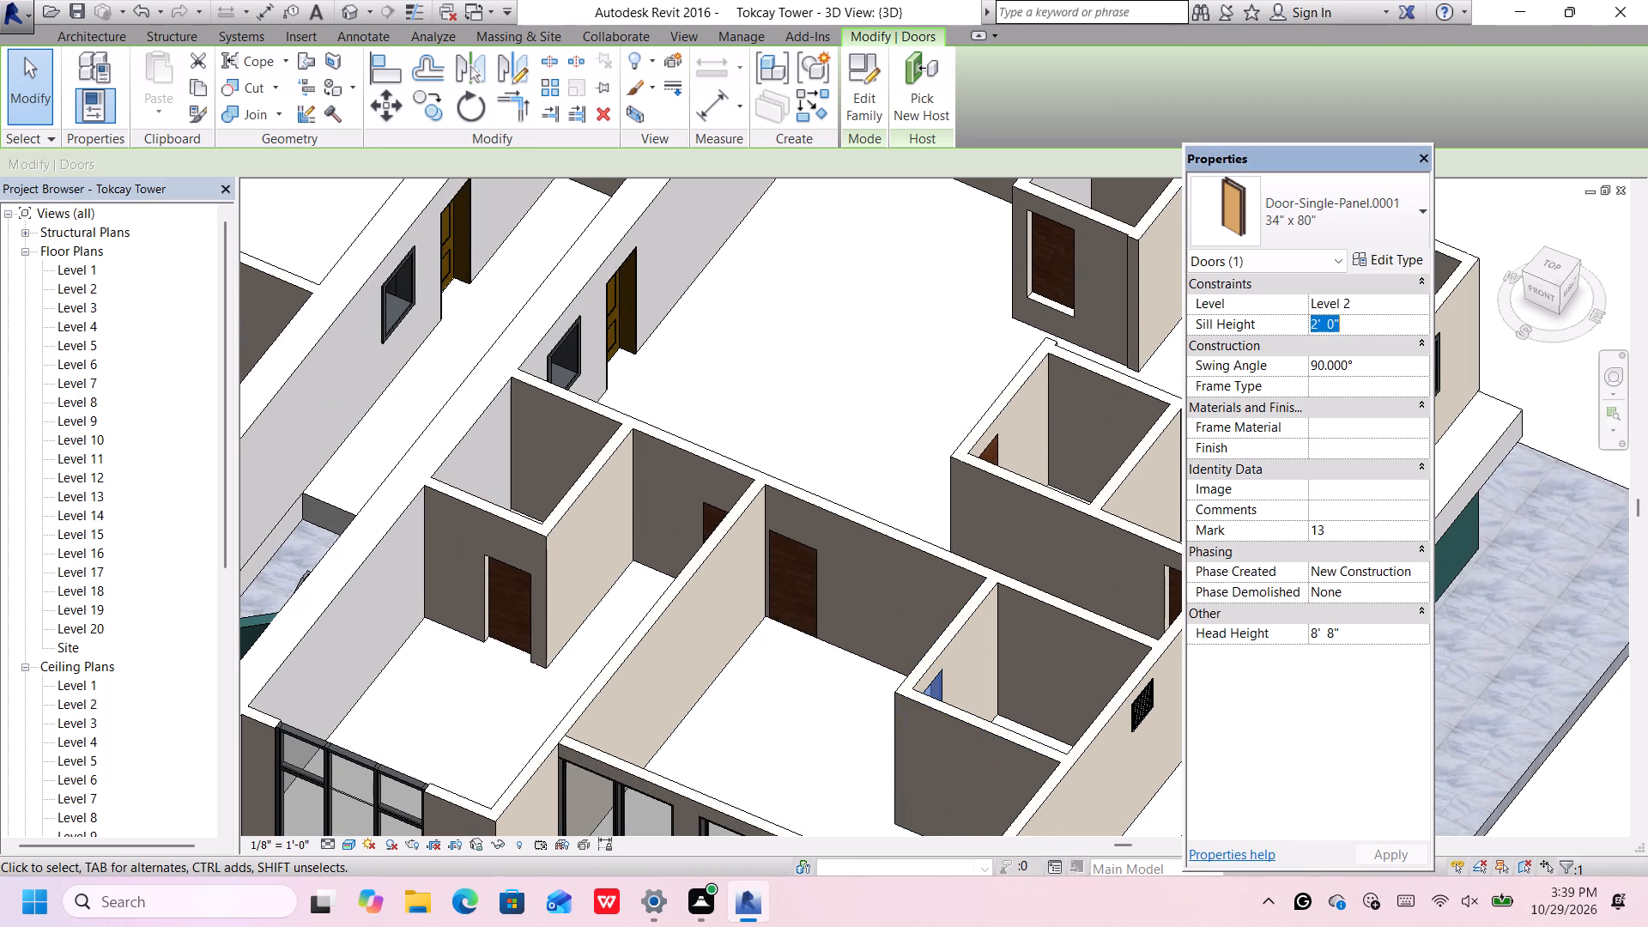
pyautogui.press('BackSpace')
pyautogui.write("0'")
pyautogui.press('Return')
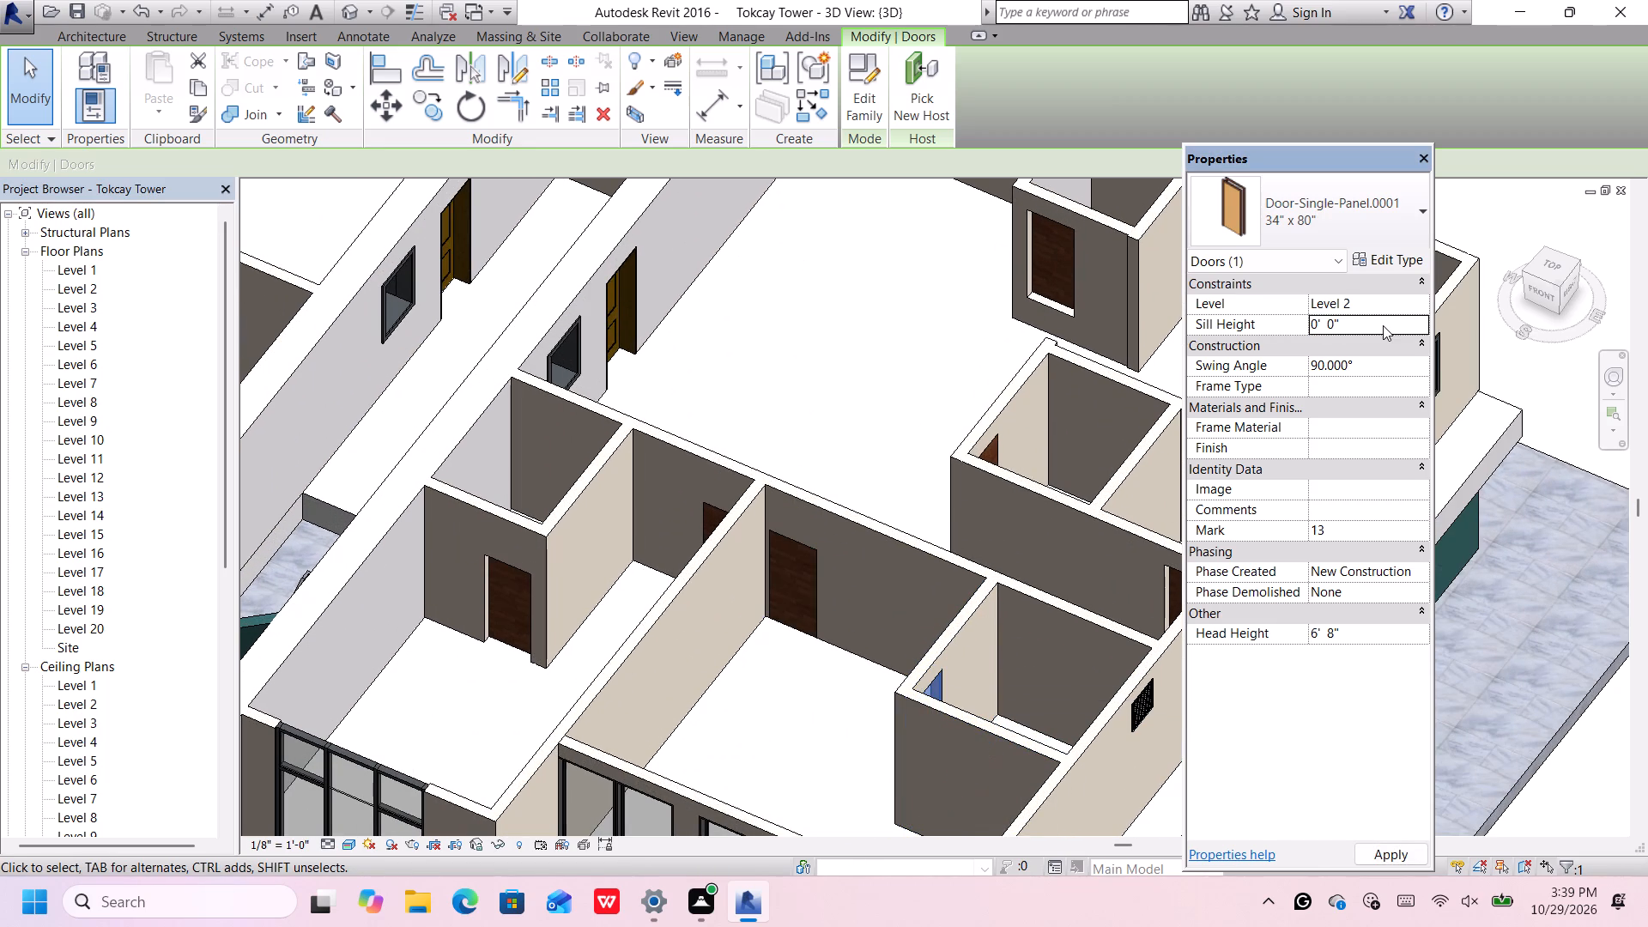
pyautogui.press('Return')
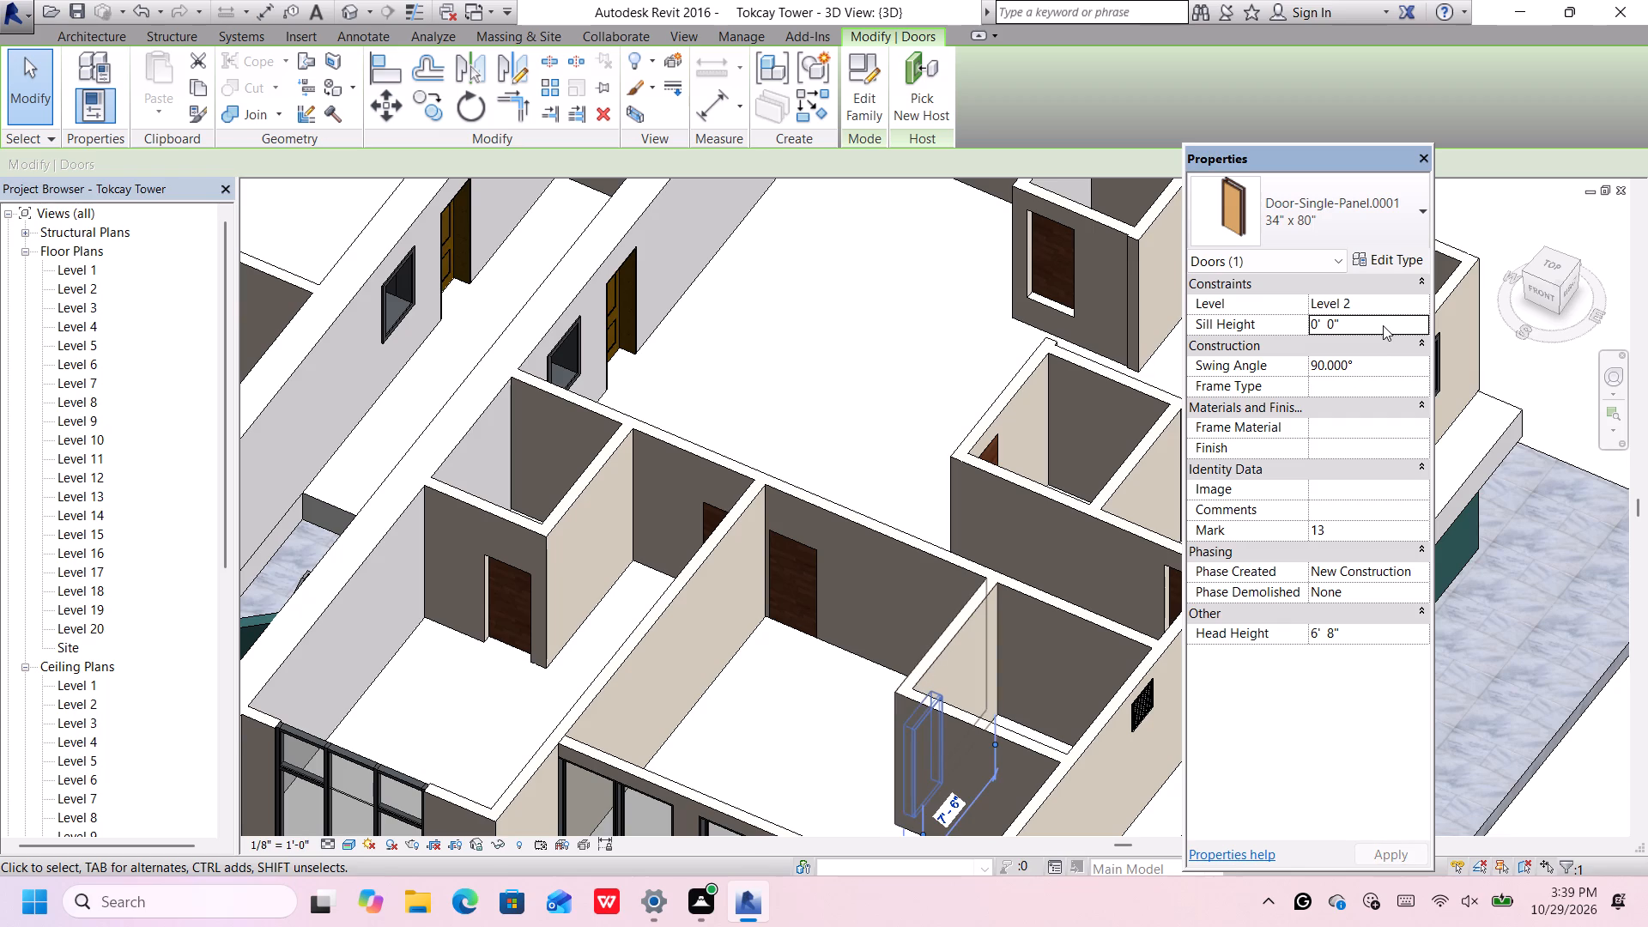
# Select the 34" x 80" door in the long wall of the second unit's paired small rooms, near the outer side wall.
pyautogui.scroll(-4, 994, 488)
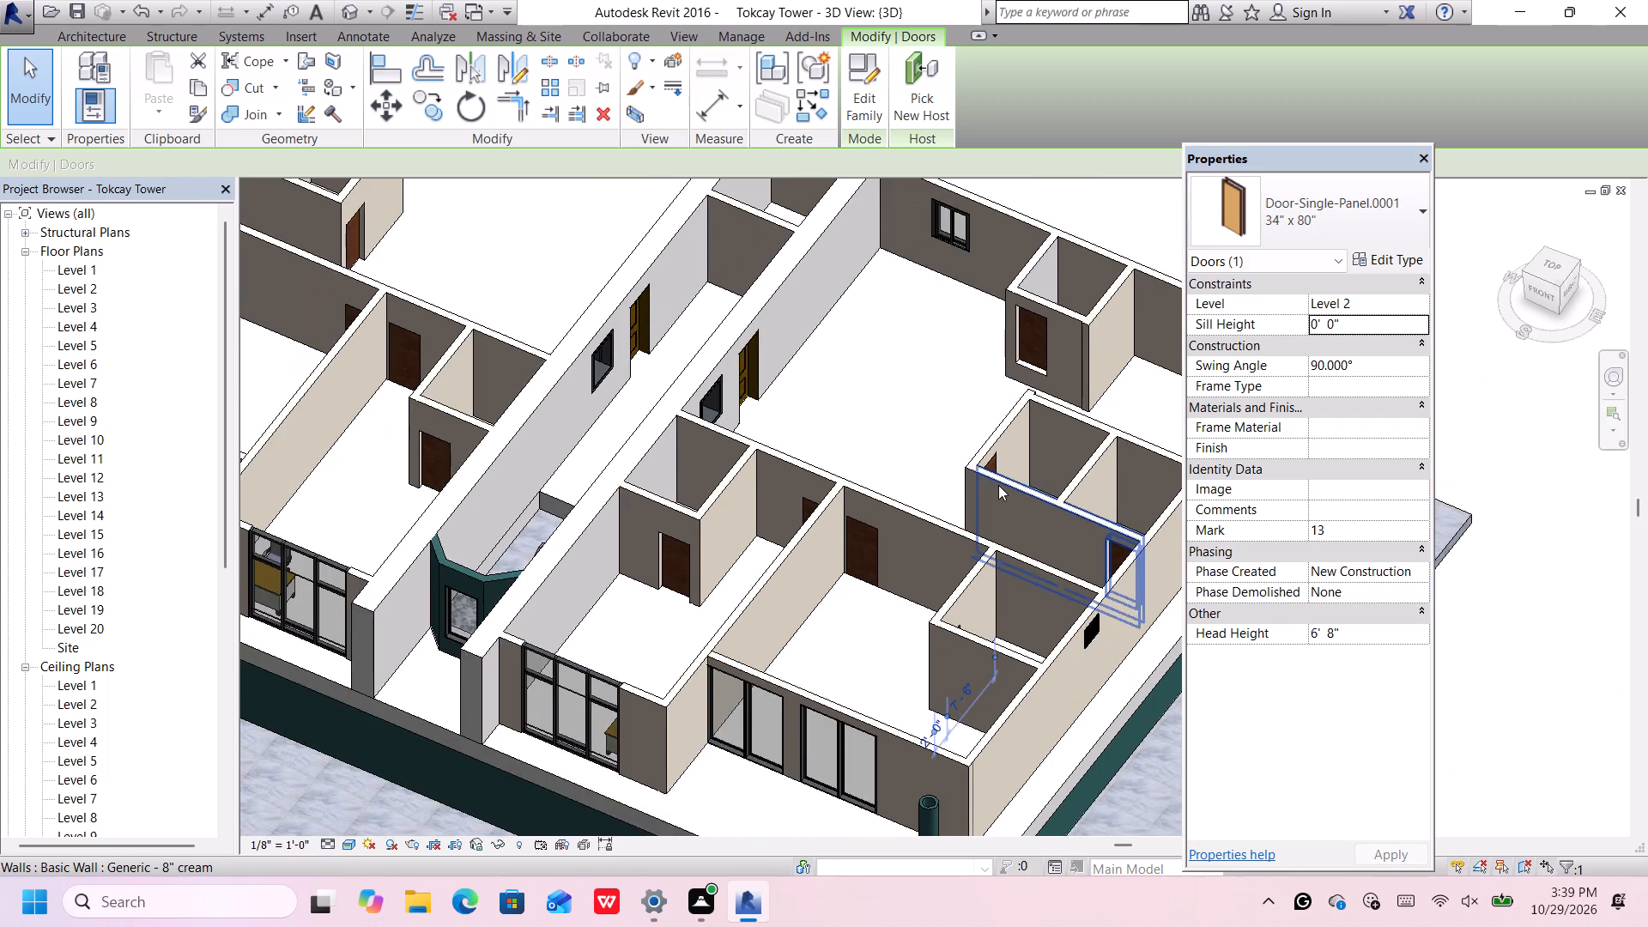
pyautogui.scroll(4, 1158, 558)
pyautogui.click(1067, 524)
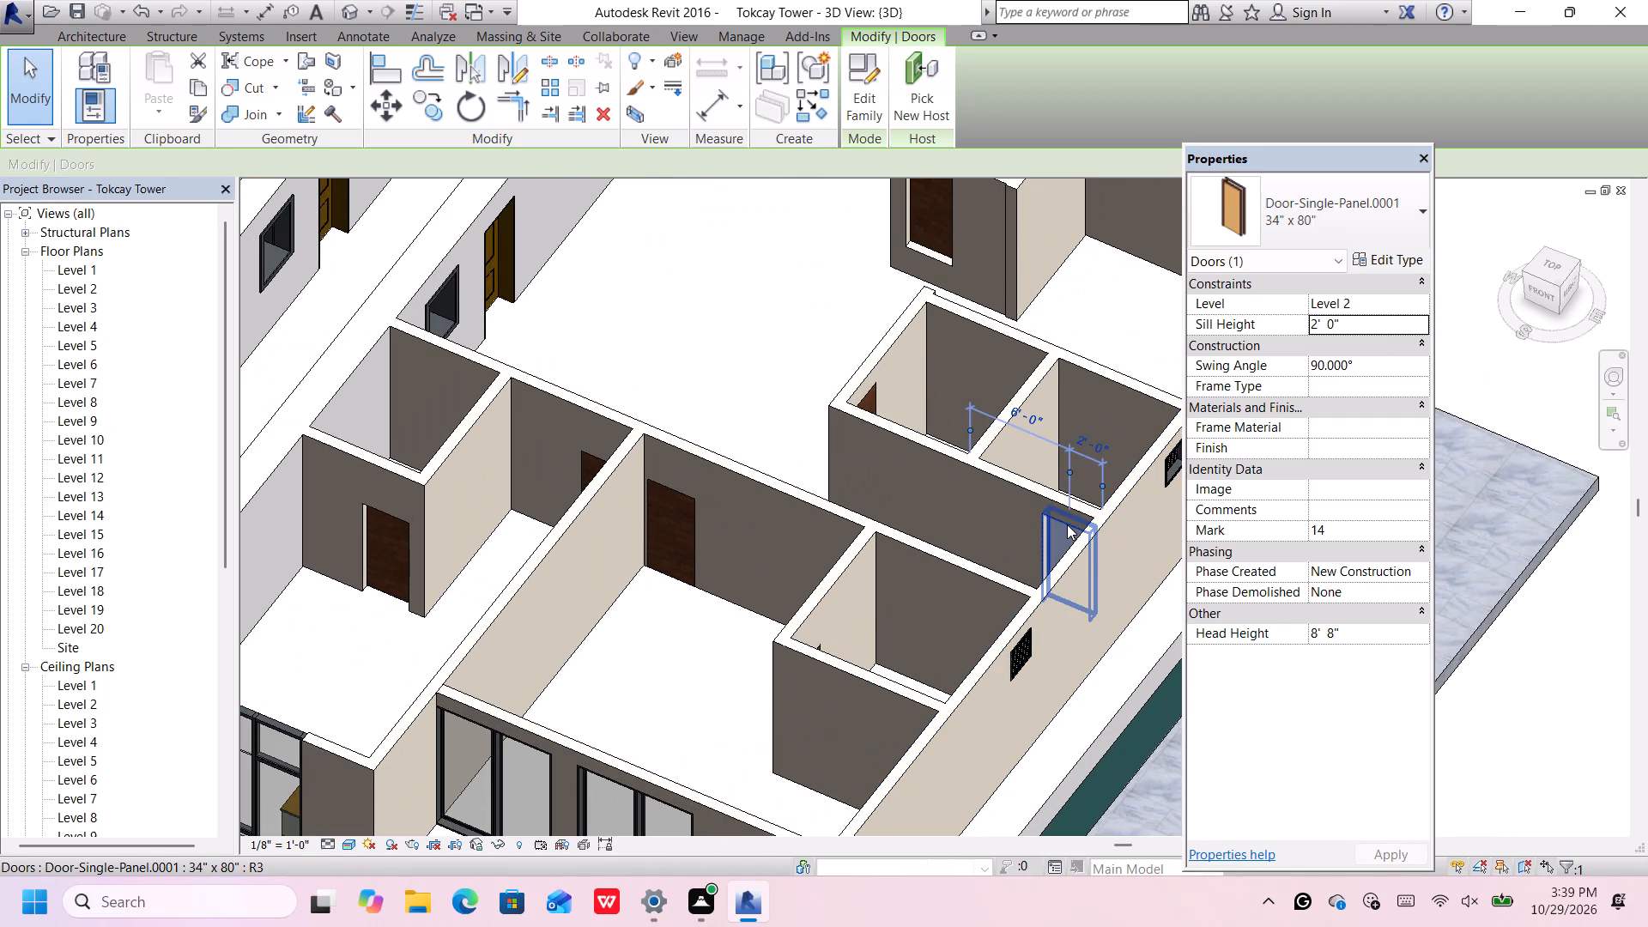
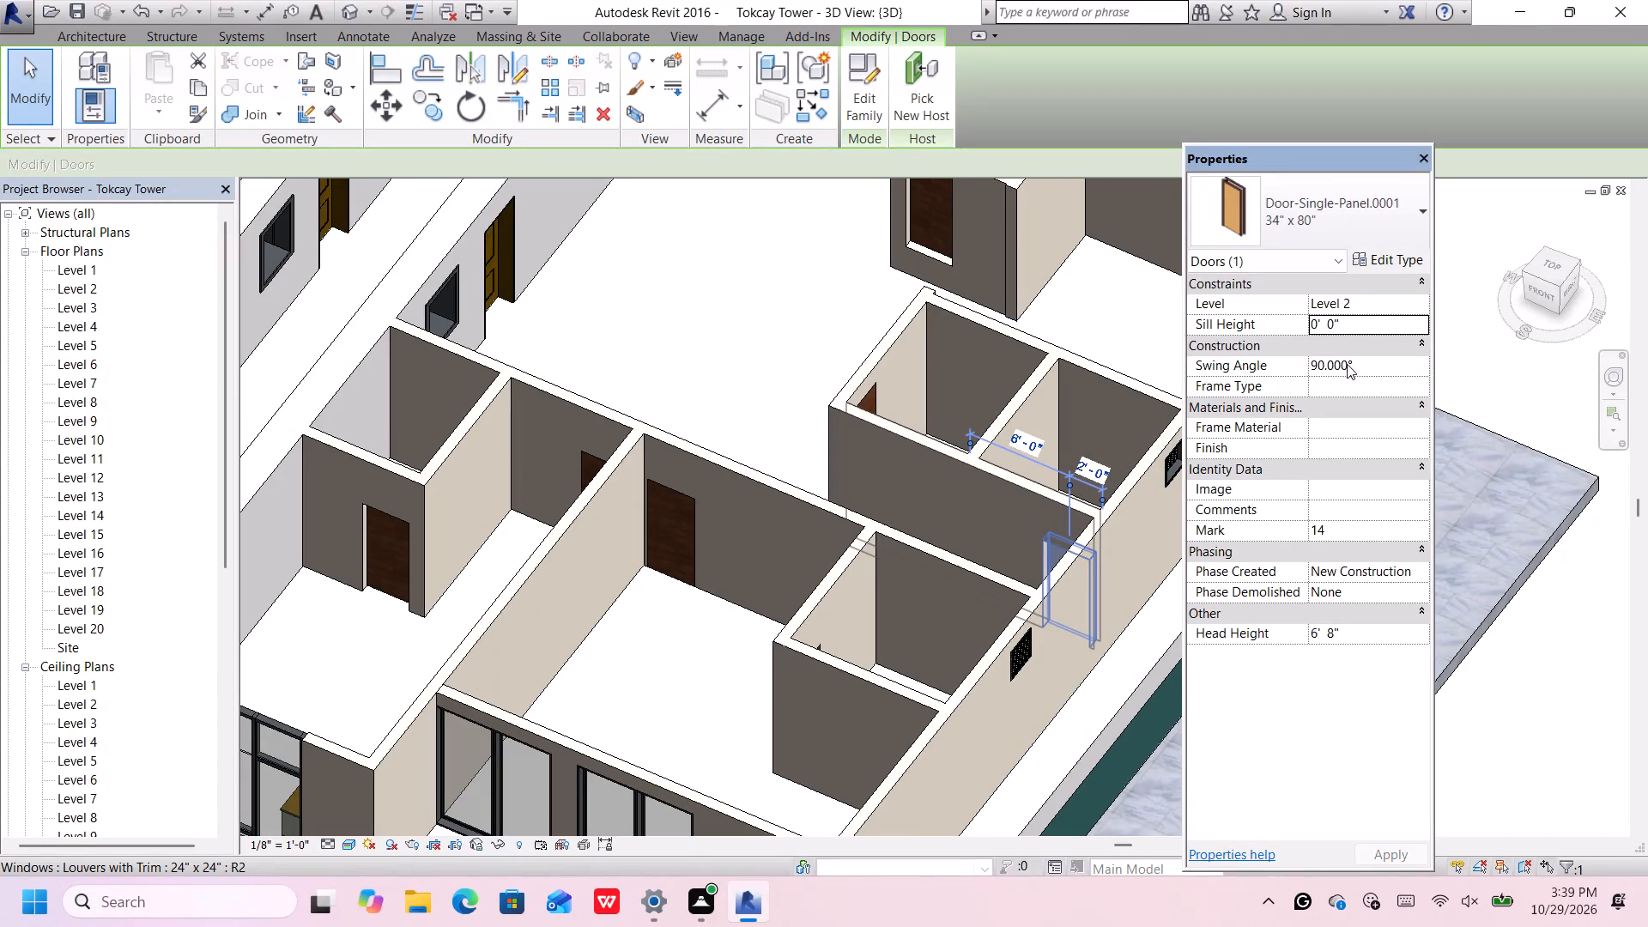
# Set the sill height of the 34" x 80" single-panel door in the end wall of the paired small rooms to 0'.
pyautogui.click(870, 395)
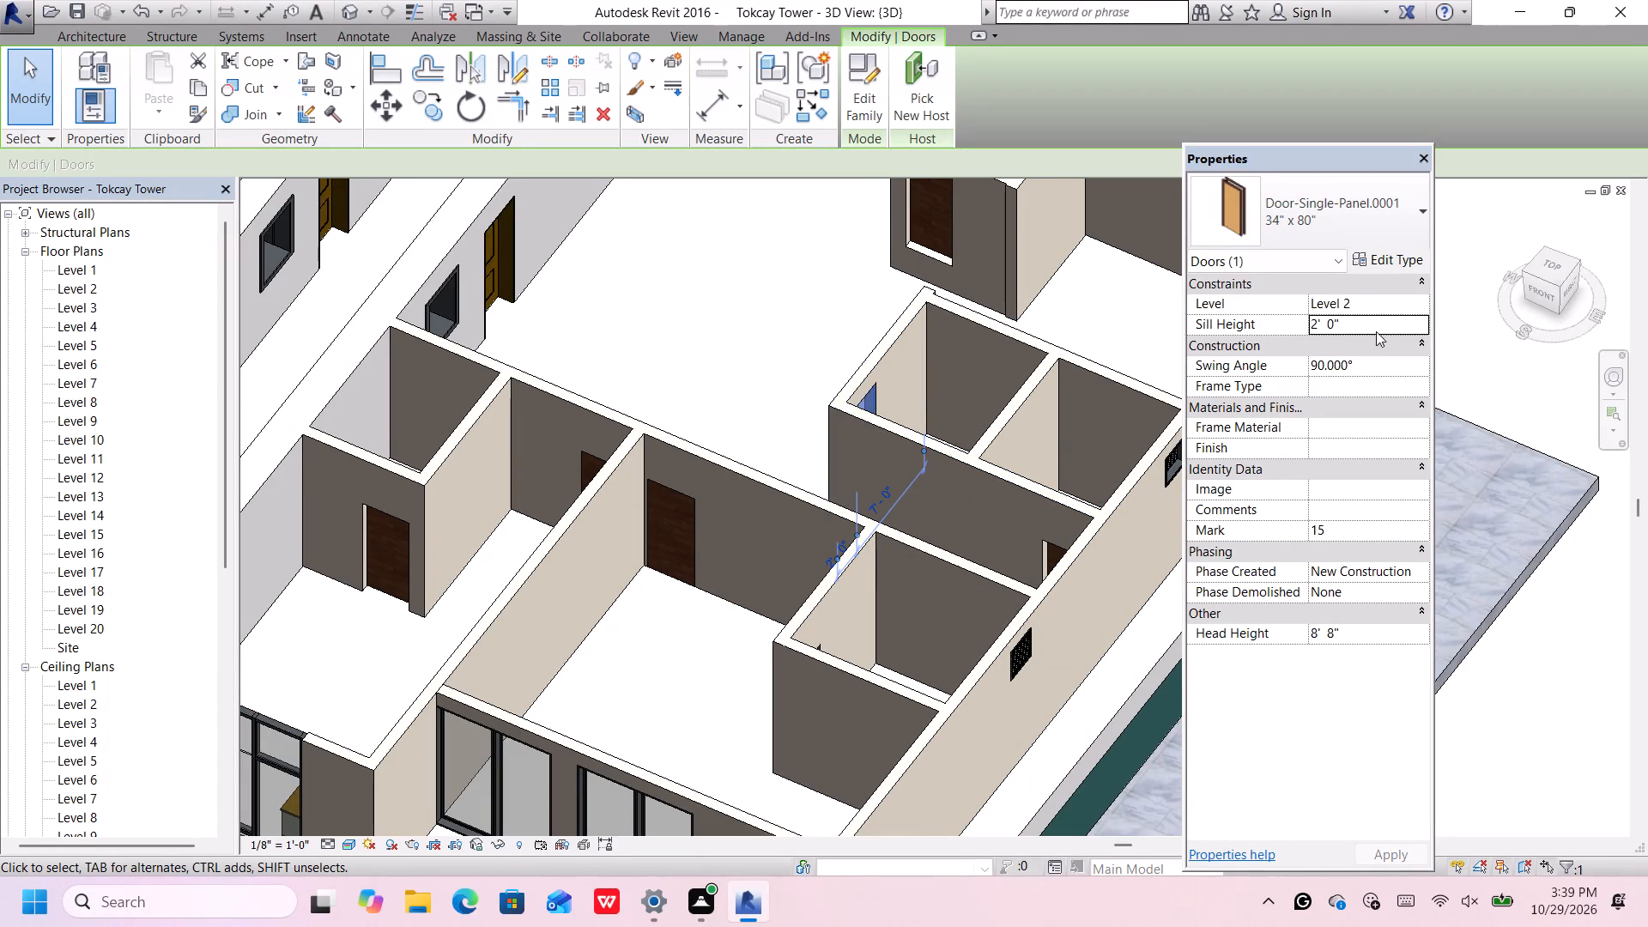
pyautogui.click(1366, 318)
pyautogui.press('BackSpace')
pyautogui.press('0')
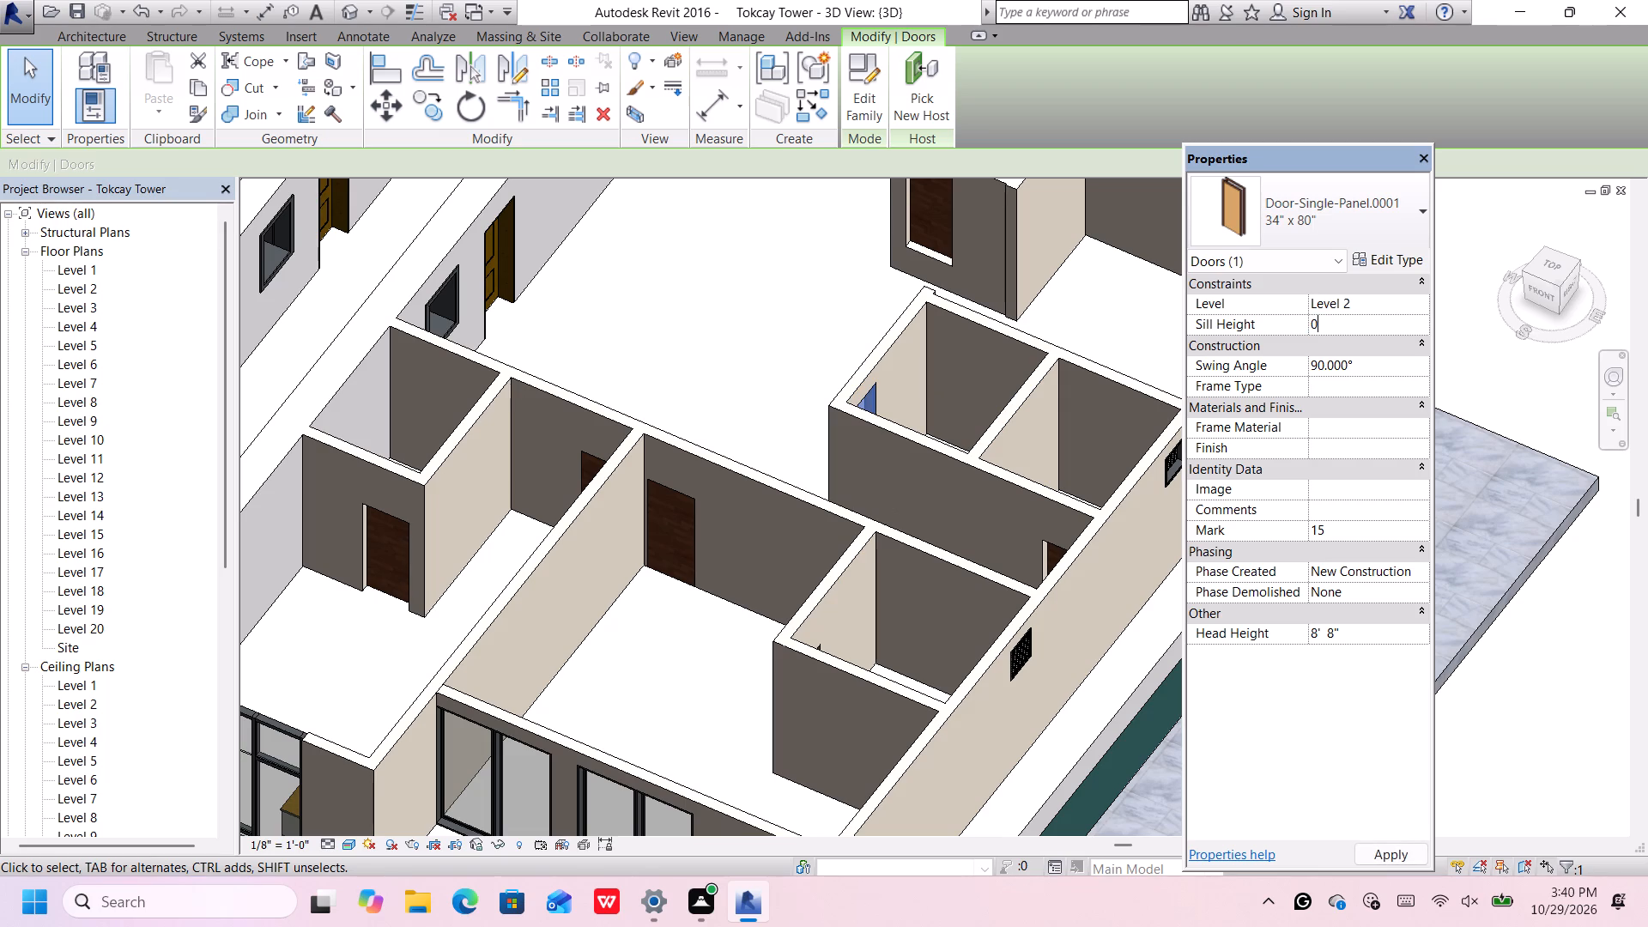
pyautogui.press("'")
pyautogui.press('Return')
pyautogui.press('Return')
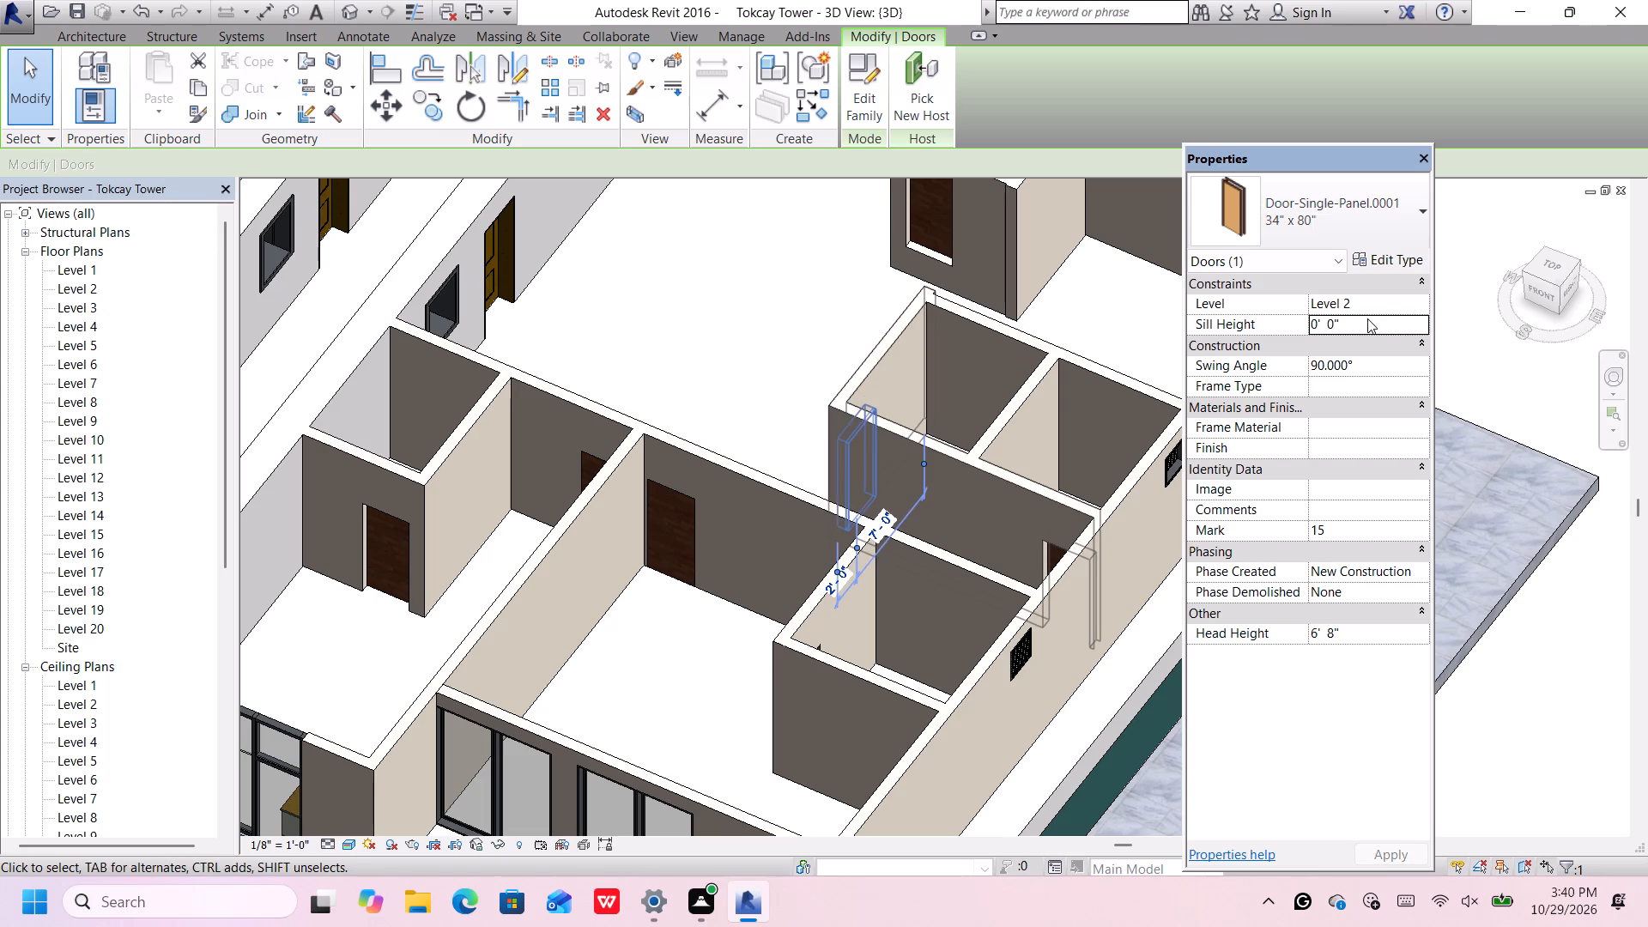
# Set the sill height of the single-panel door into the small room against the rear wall to 0'.
pyautogui.scroll(-4, 772, 447)
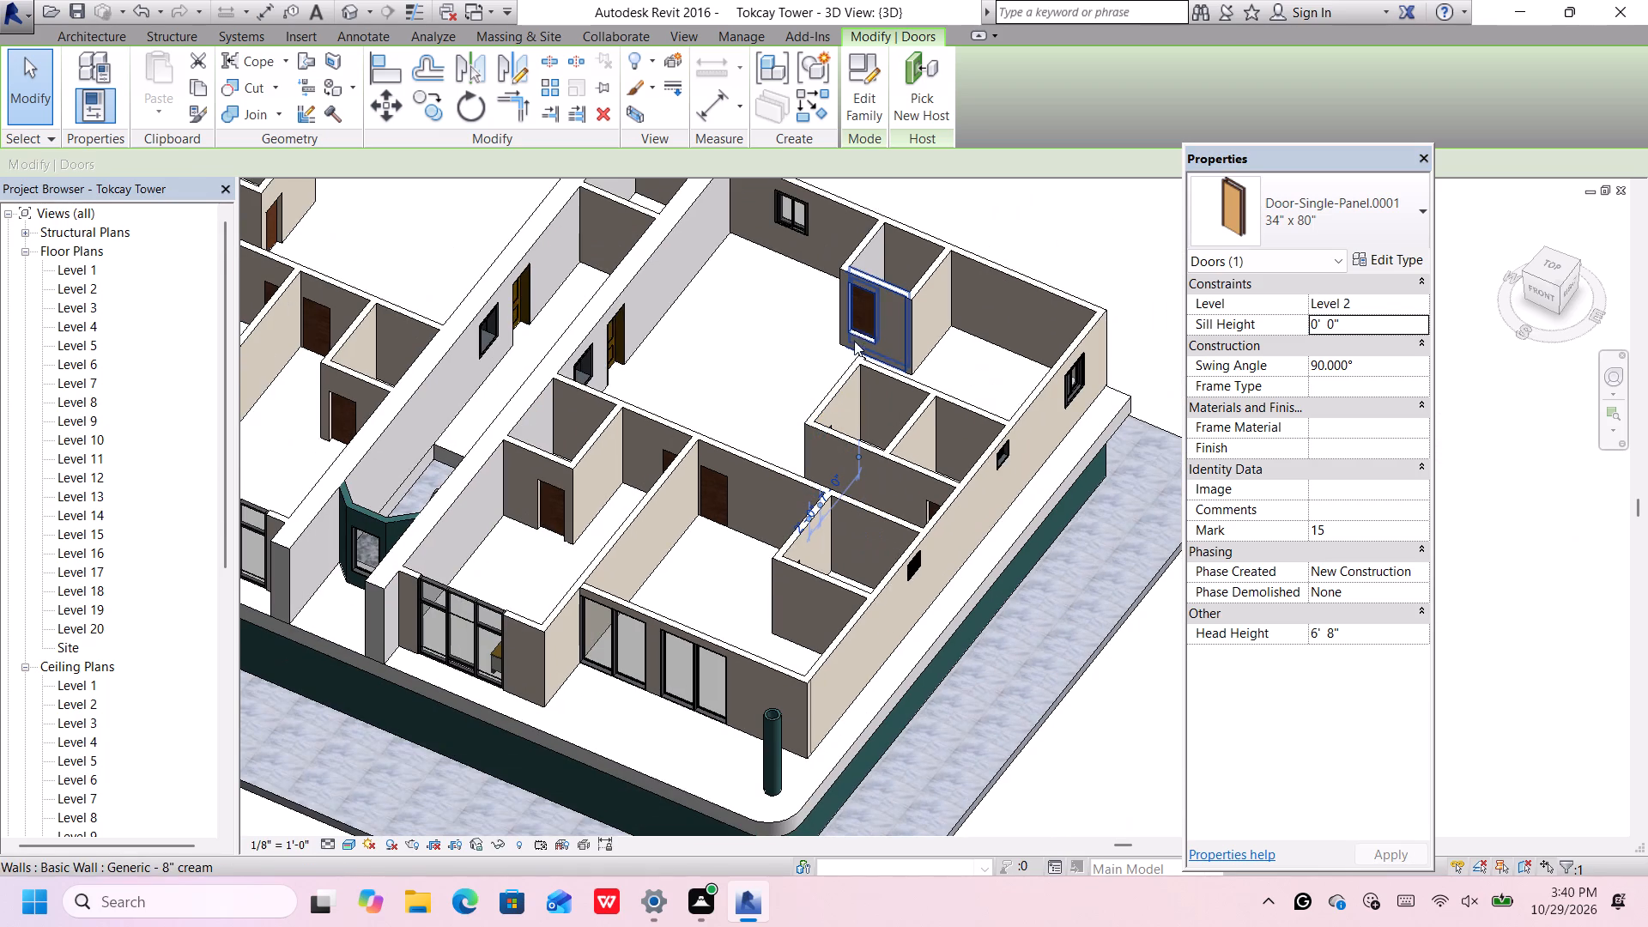
pyautogui.click(857, 308)
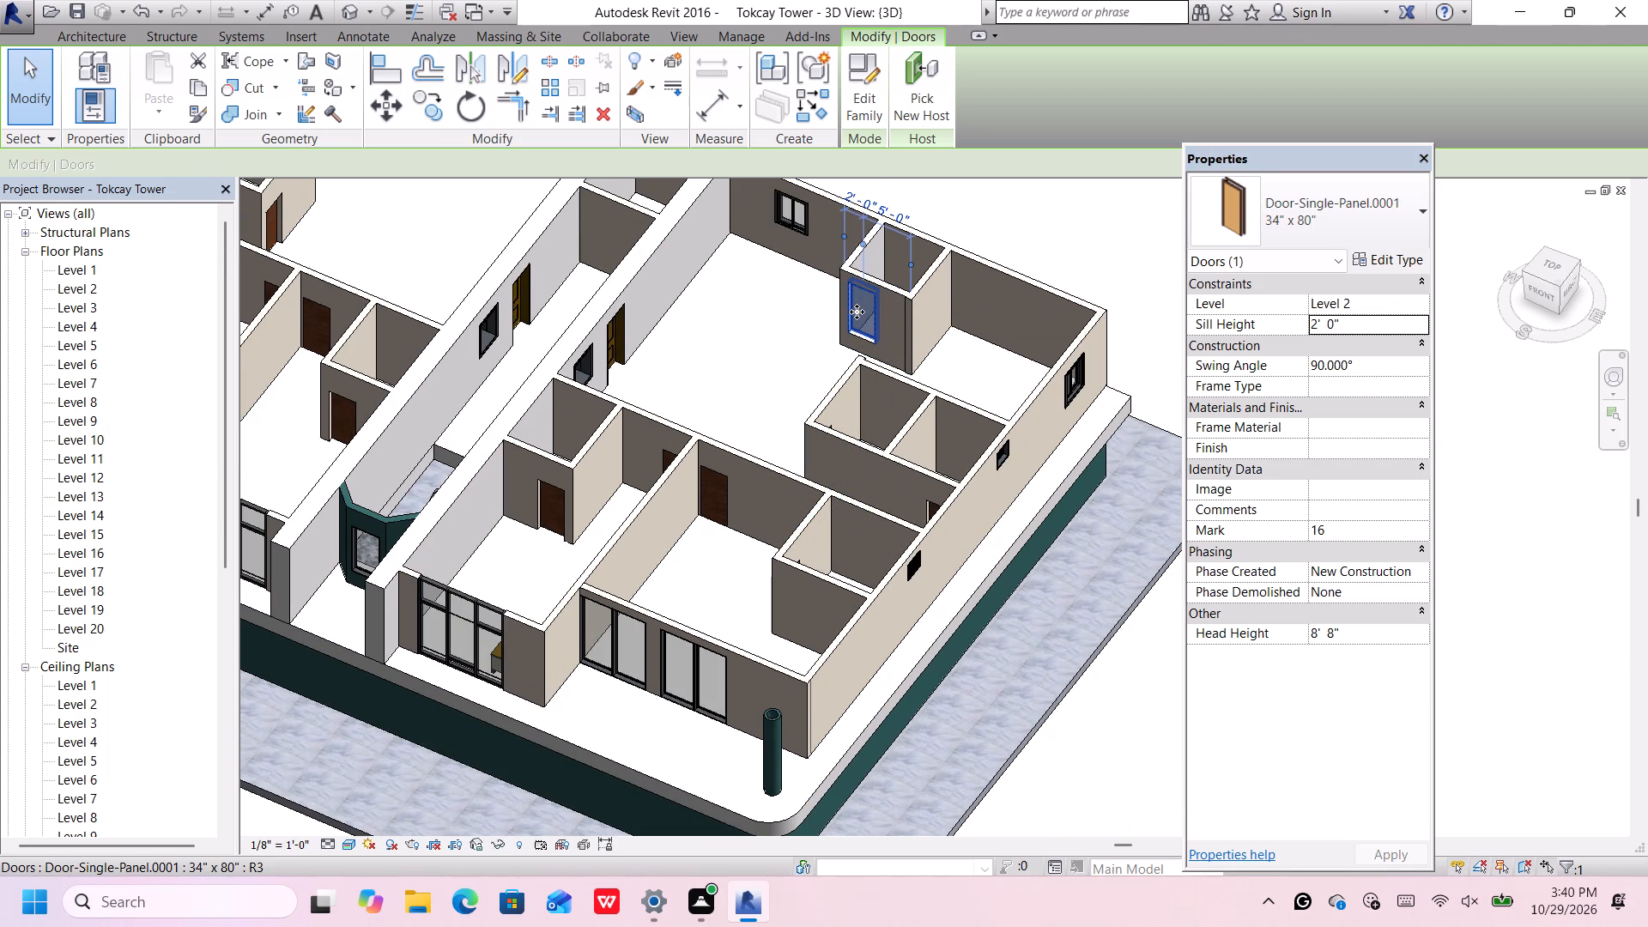
pyautogui.moveTo(896, 314); pyautogui.dragTo(863, 436, button='middle')
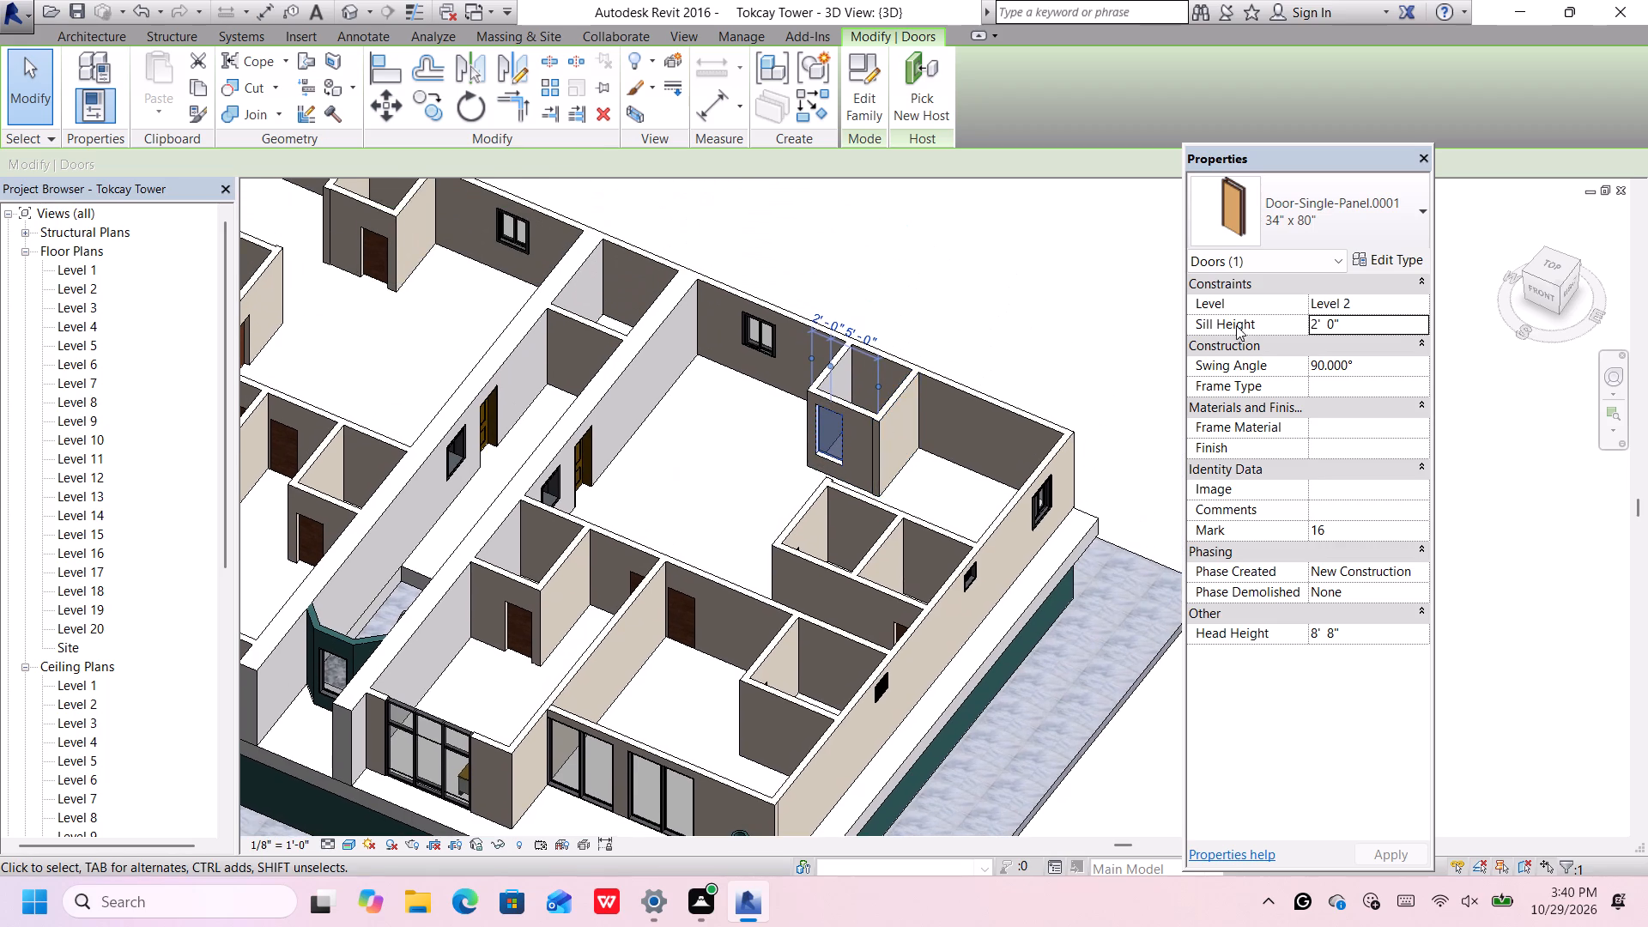
pyautogui.click(1390, 322)
pyautogui.press('BackSpace')
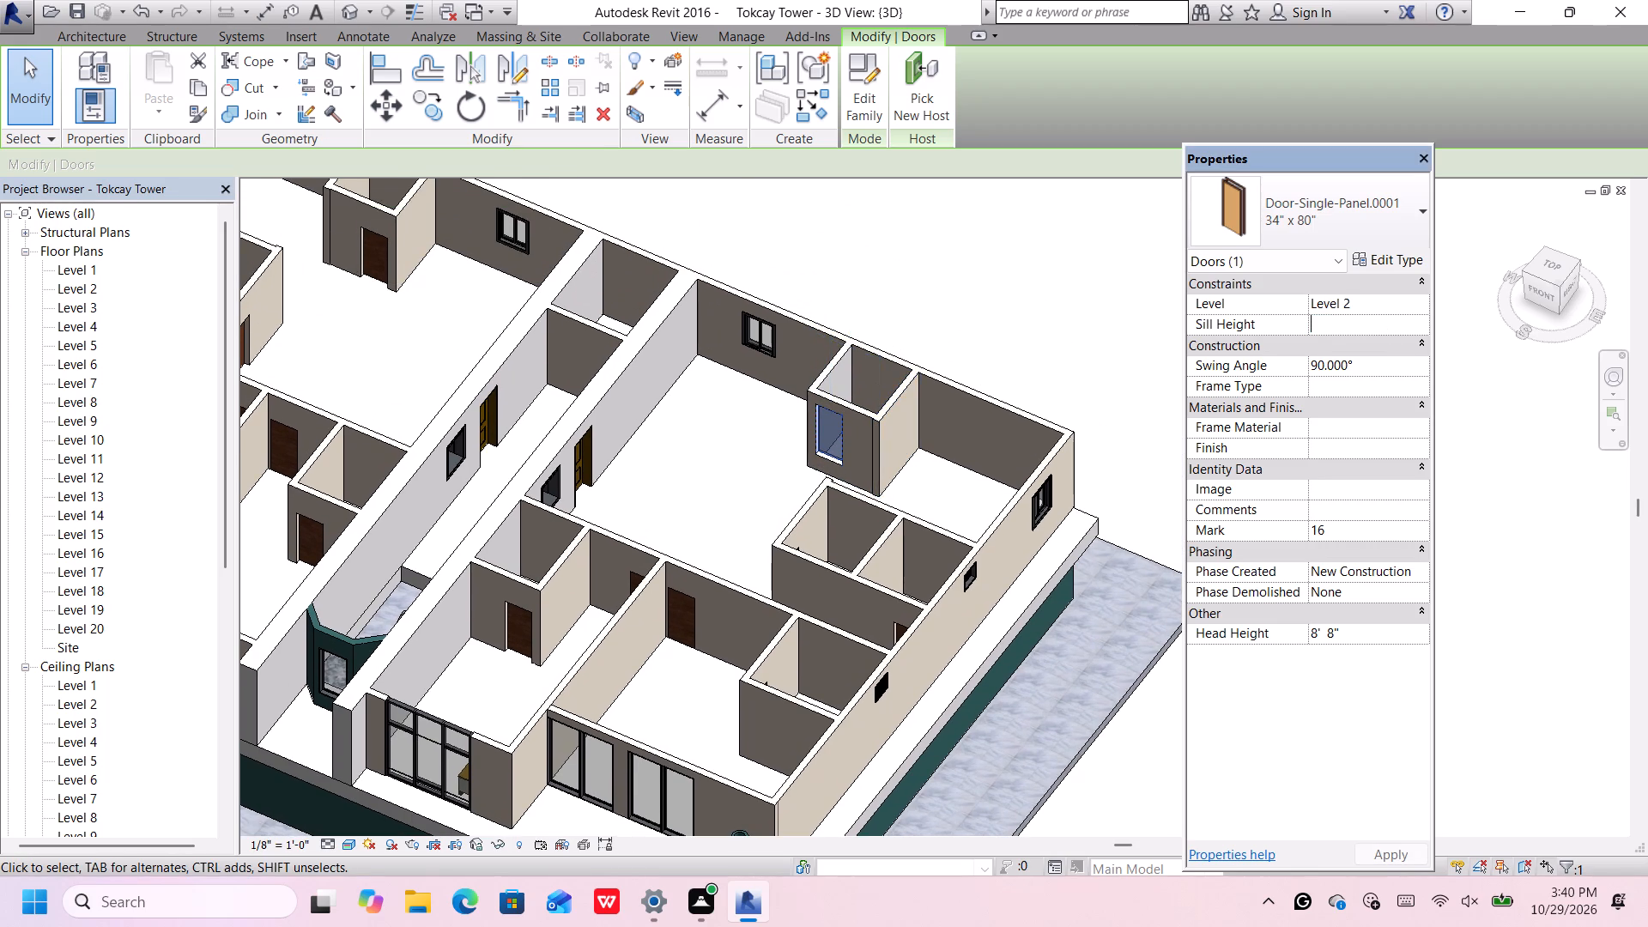
pyautogui.press('0')
pyautogui.press("'")
pyautogui.press('Return')
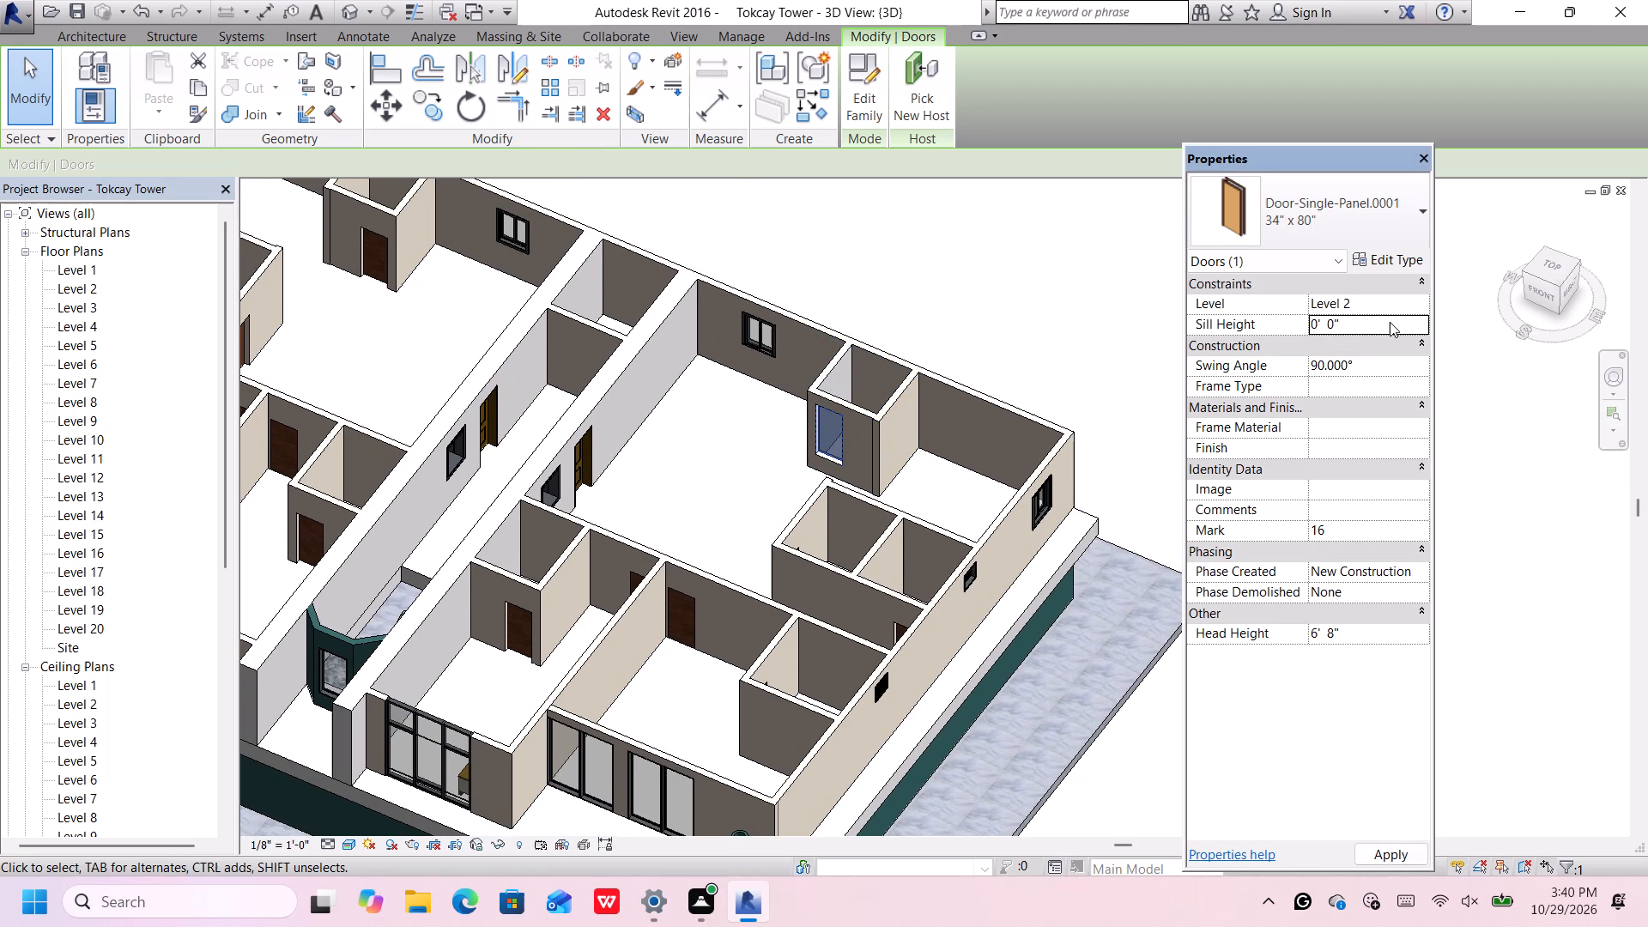
pyautogui.press('Return')
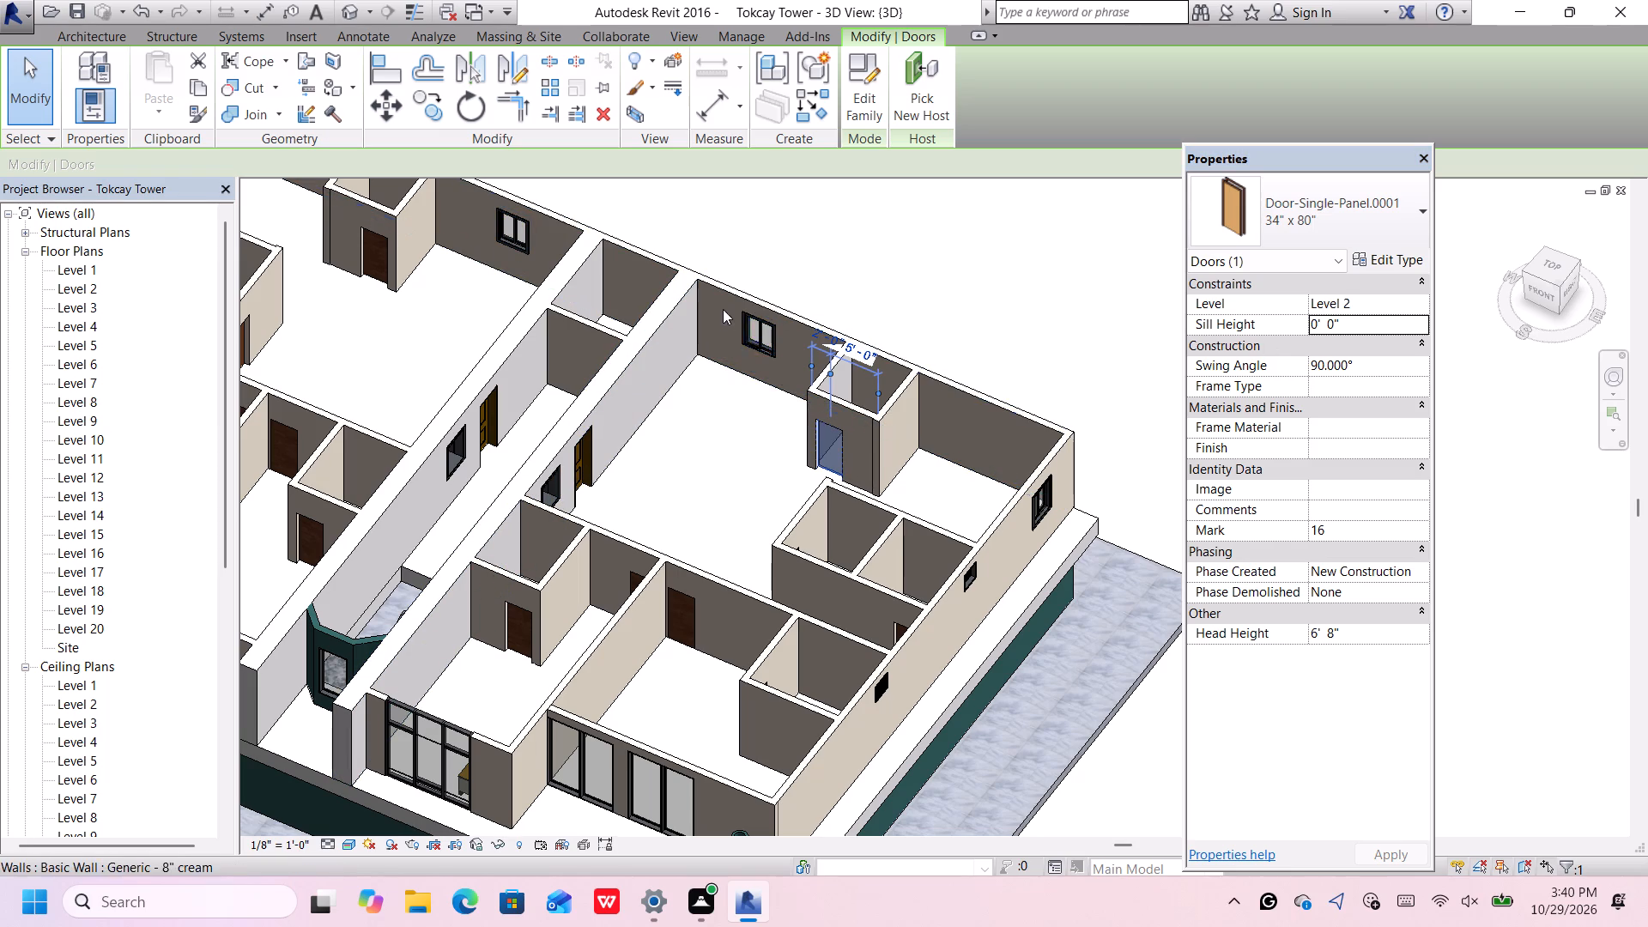
# Check the sill heights of the 36" x 48" slider windows in the rear and side exterior walls on Level 2.
pyautogui.click(758, 330)
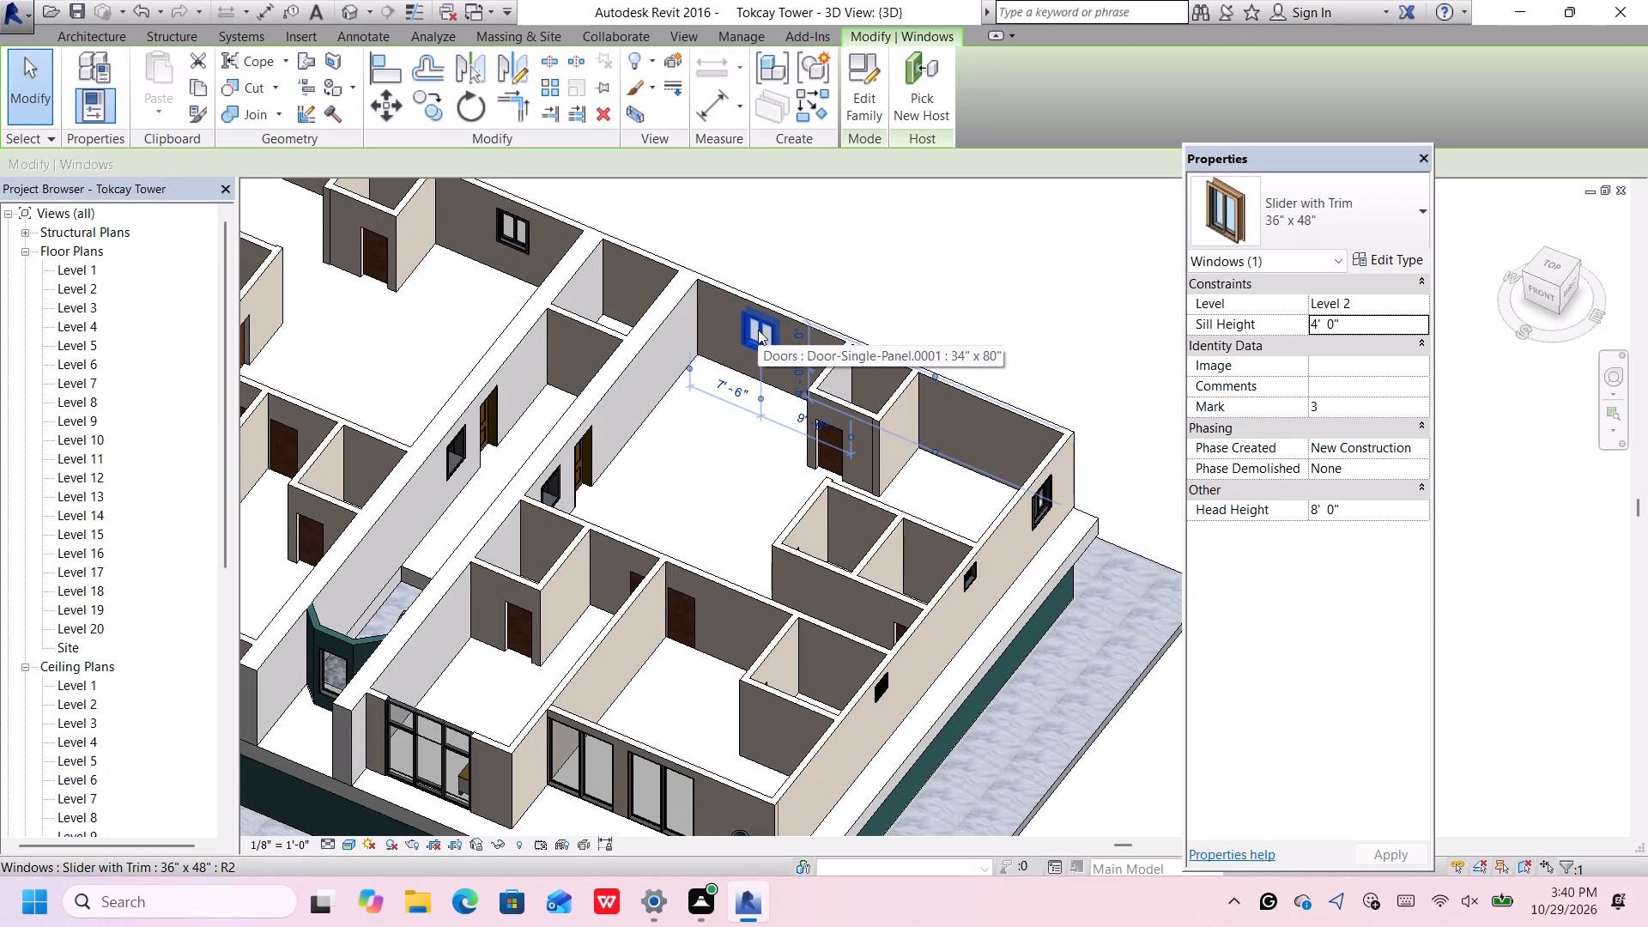
pyautogui.scroll(-4, 758, 330)
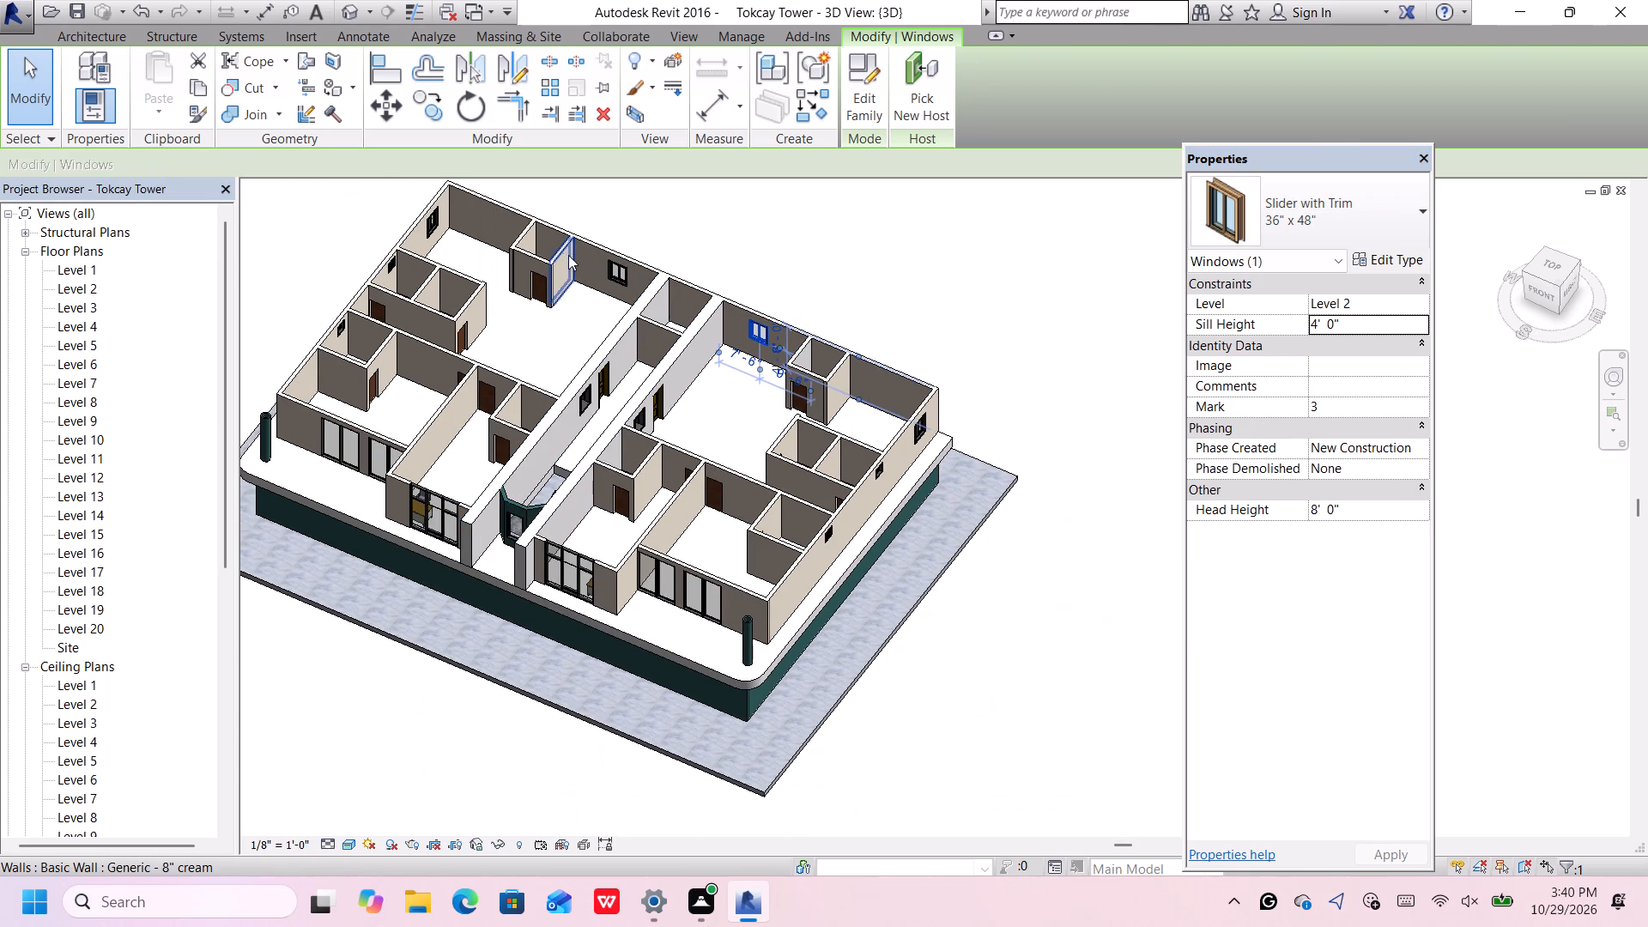
pyautogui.click(609, 266)
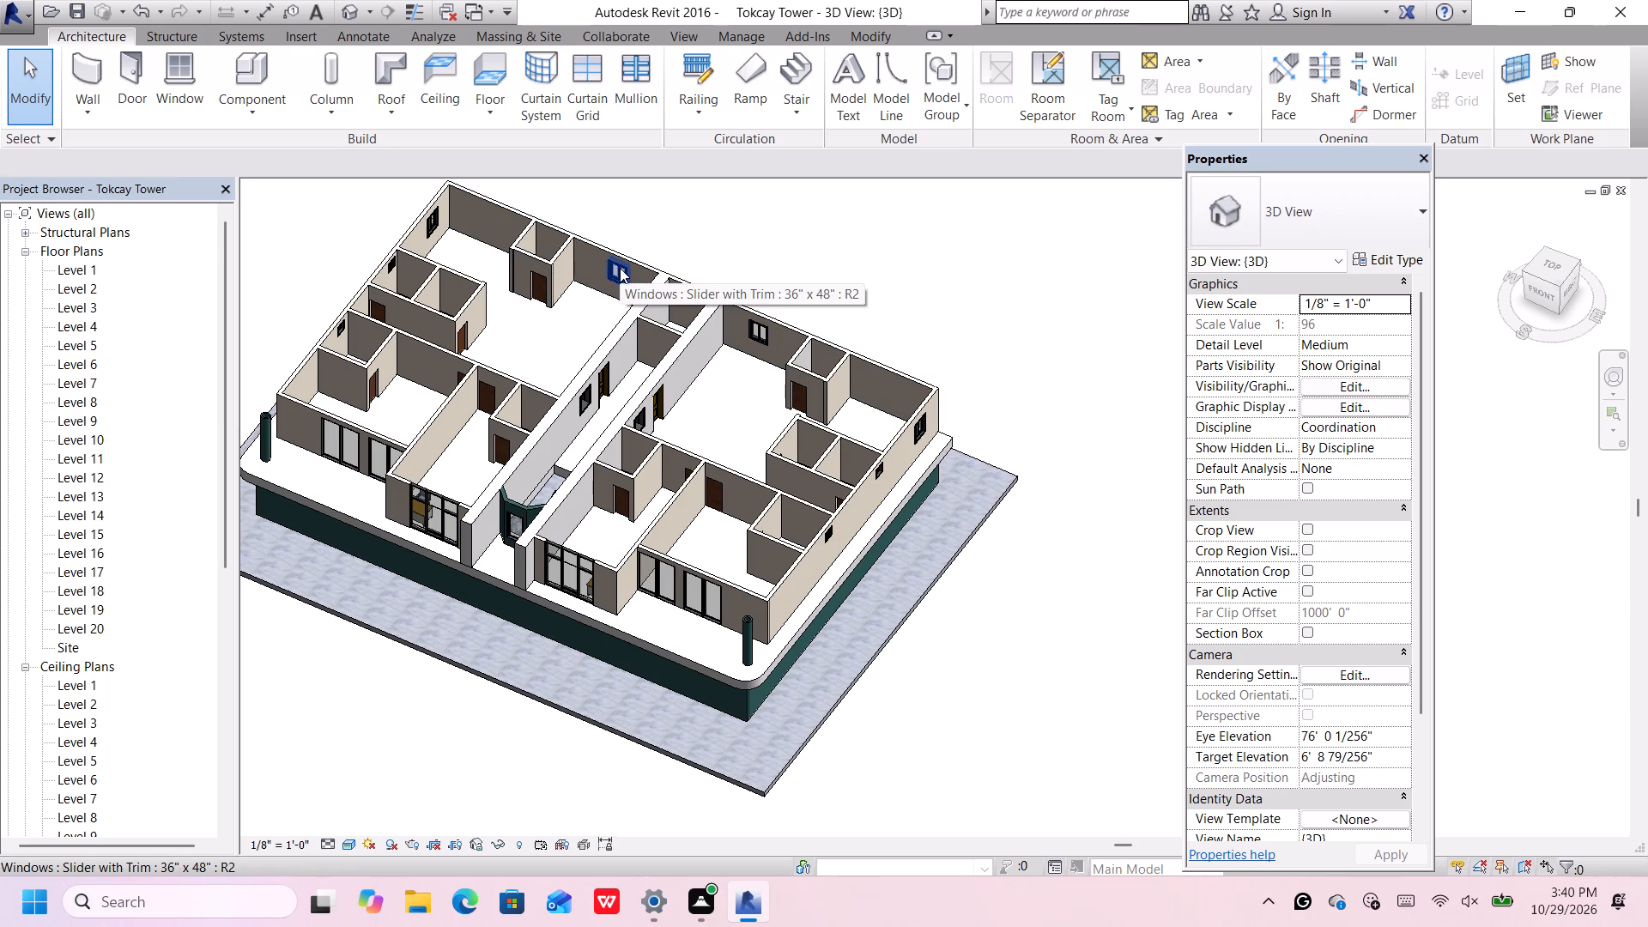
pyautogui.click(618, 271)
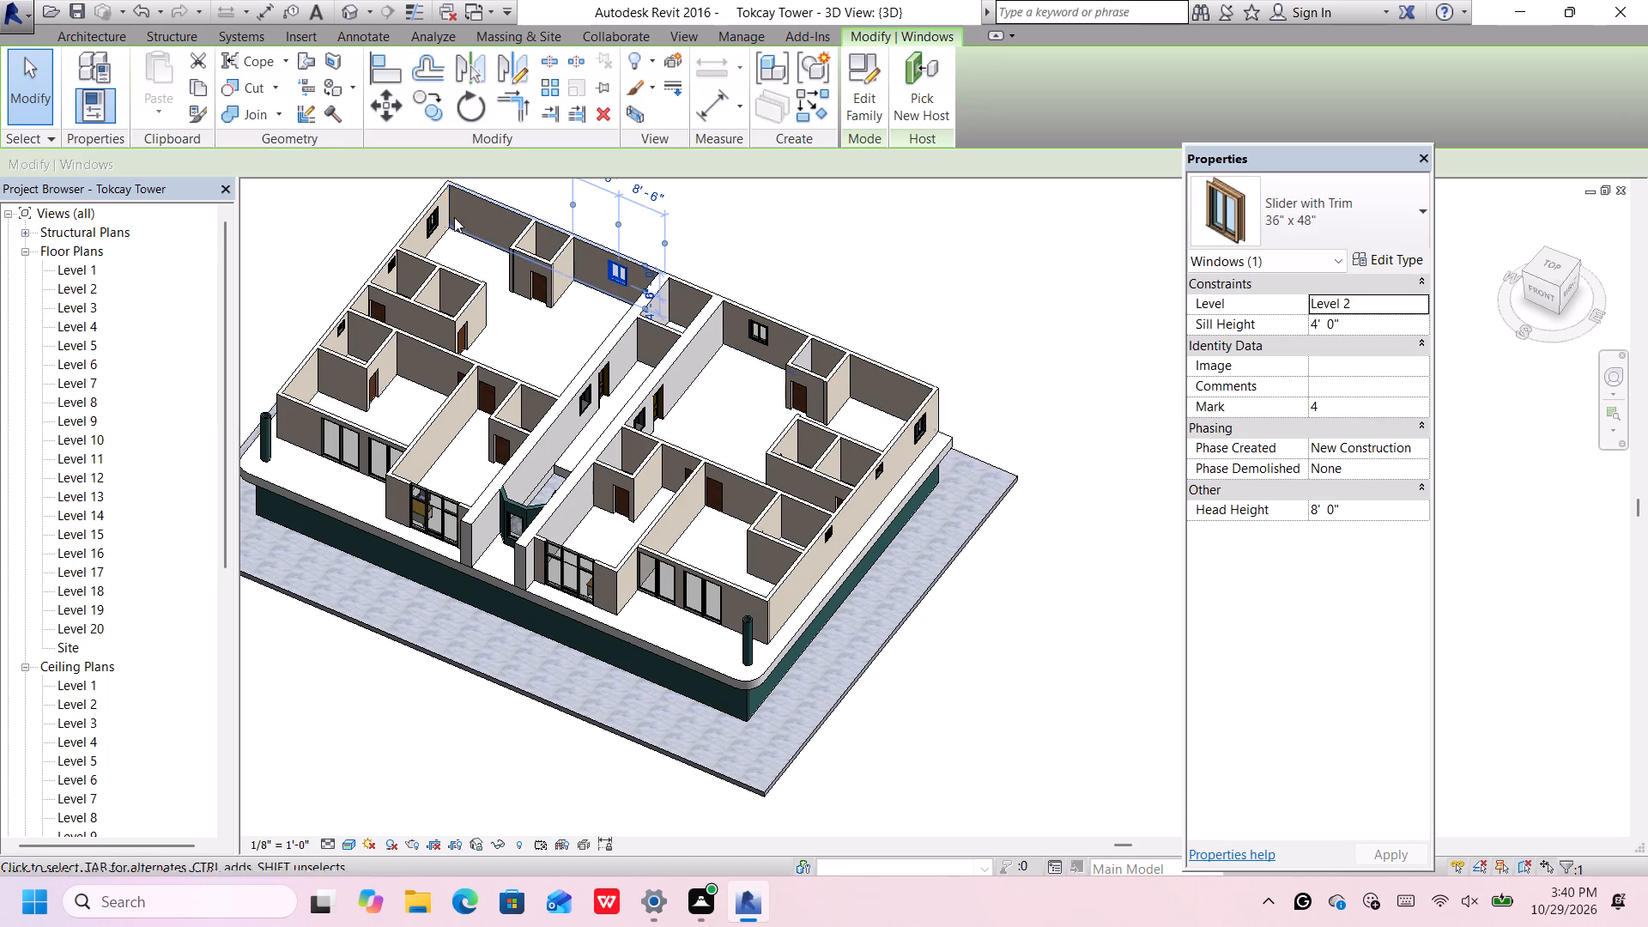
pyautogui.click(433, 214)
# Examine the Level 2 doors, windows and partition walls in 3D from several sides.
pyautogui.moveTo(470, 232); pyautogui.dragTo(500, 245, button='middle')
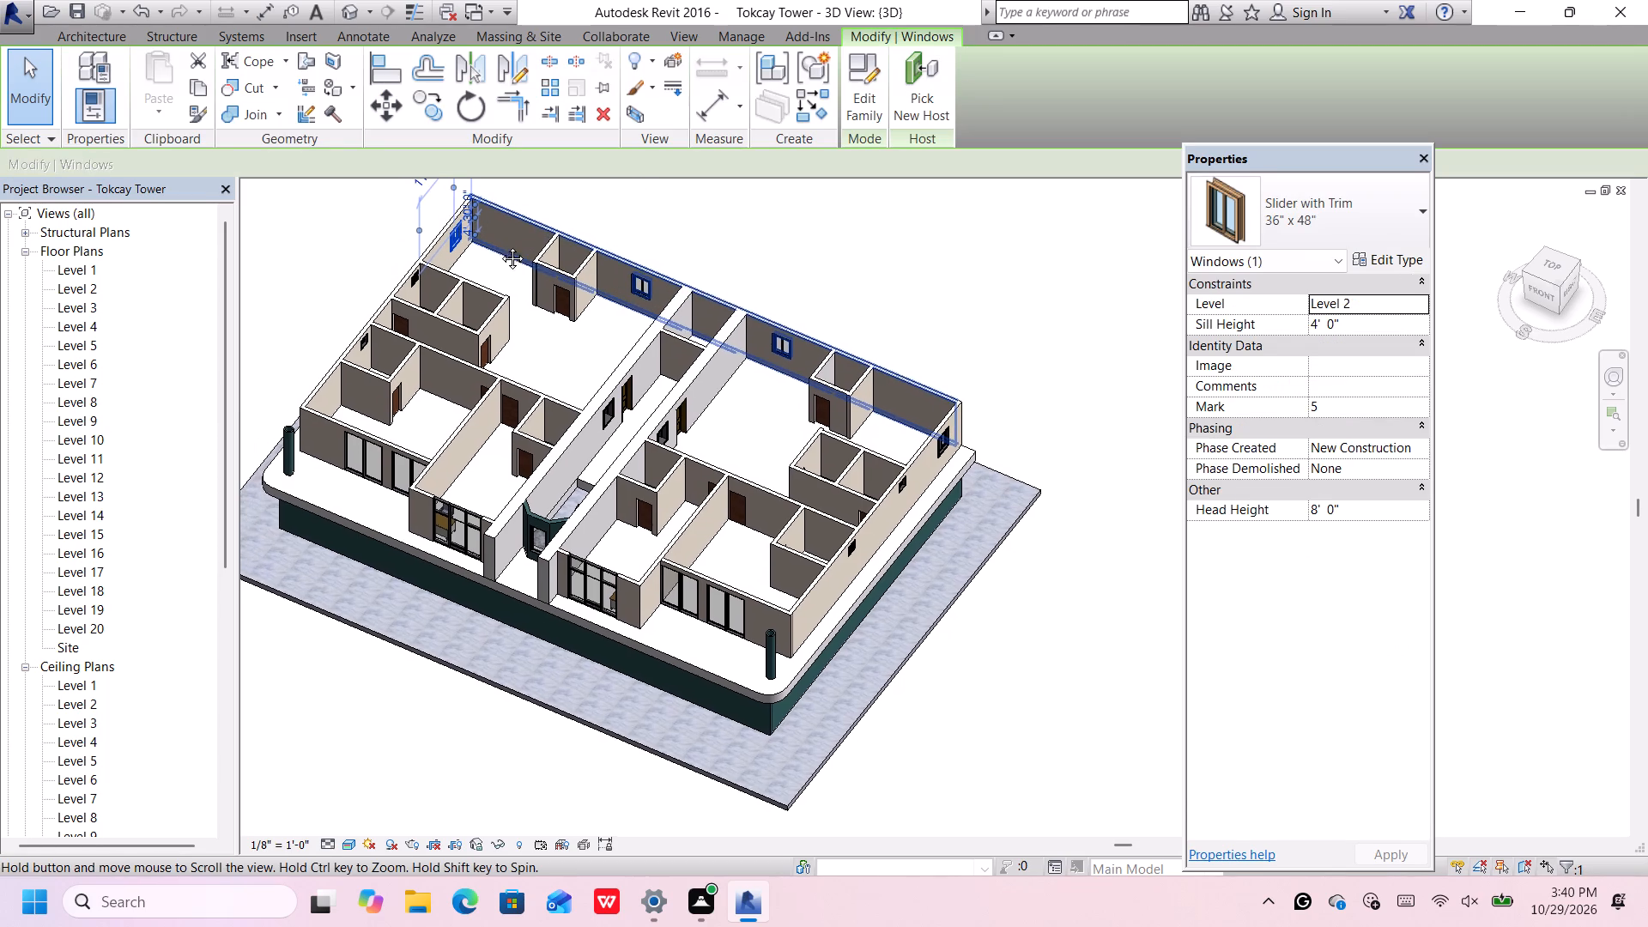
pyautogui.moveTo(500, 245); pyautogui.dragTo(640, 250, button='middle')
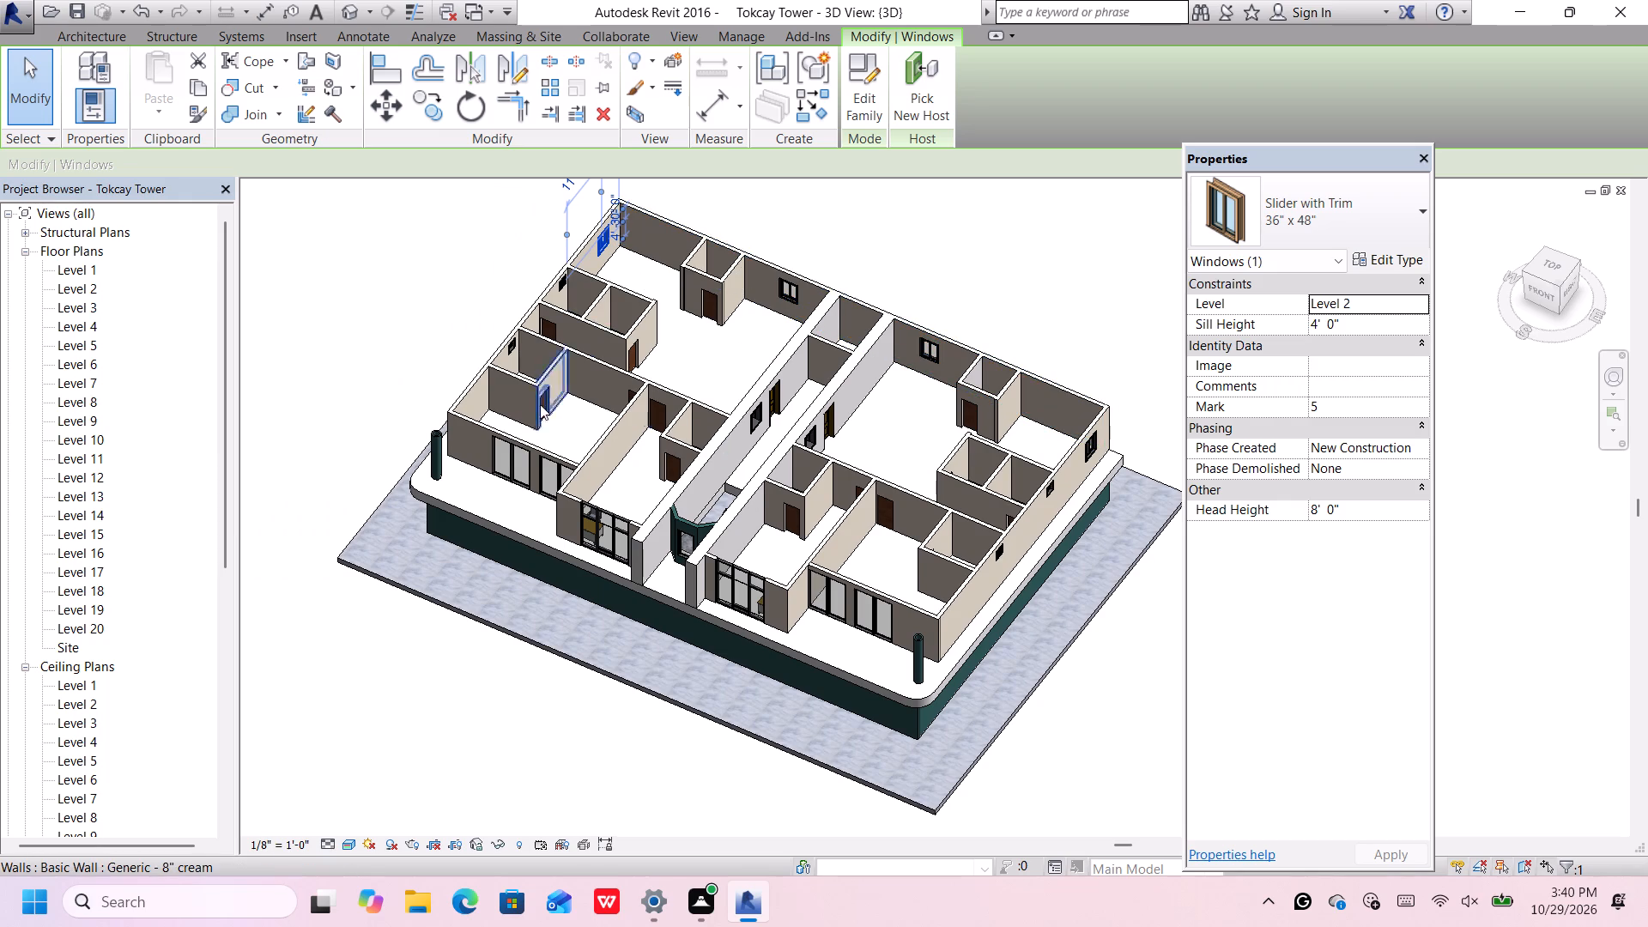
pyautogui.scroll(-1, 506, 378)
pyautogui.scroll(1, 506, 373)
pyautogui.scroll(-1, 506, 374)
pyautogui.moveTo(510, 427); pyautogui.dragTo(526, 364, button='middle')
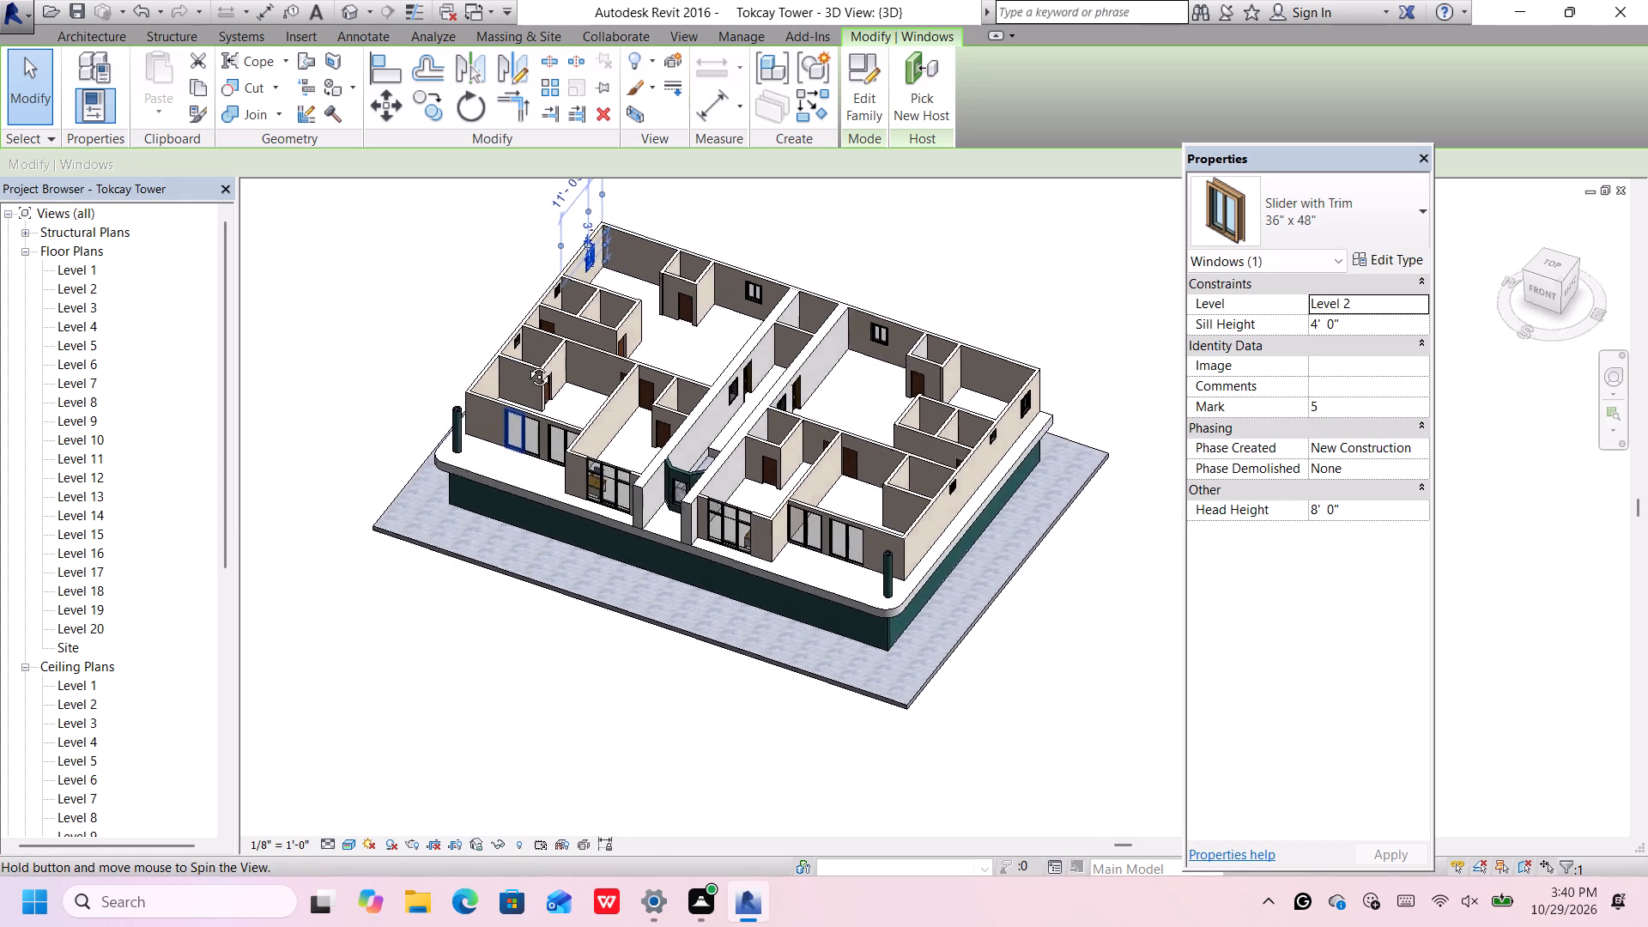
pyautogui.moveTo(526, 364); pyautogui.dragTo(581, 302, button='middle')
pyautogui.moveTo(791, 323); pyautogui.dragTo(662, 489, button='middle')
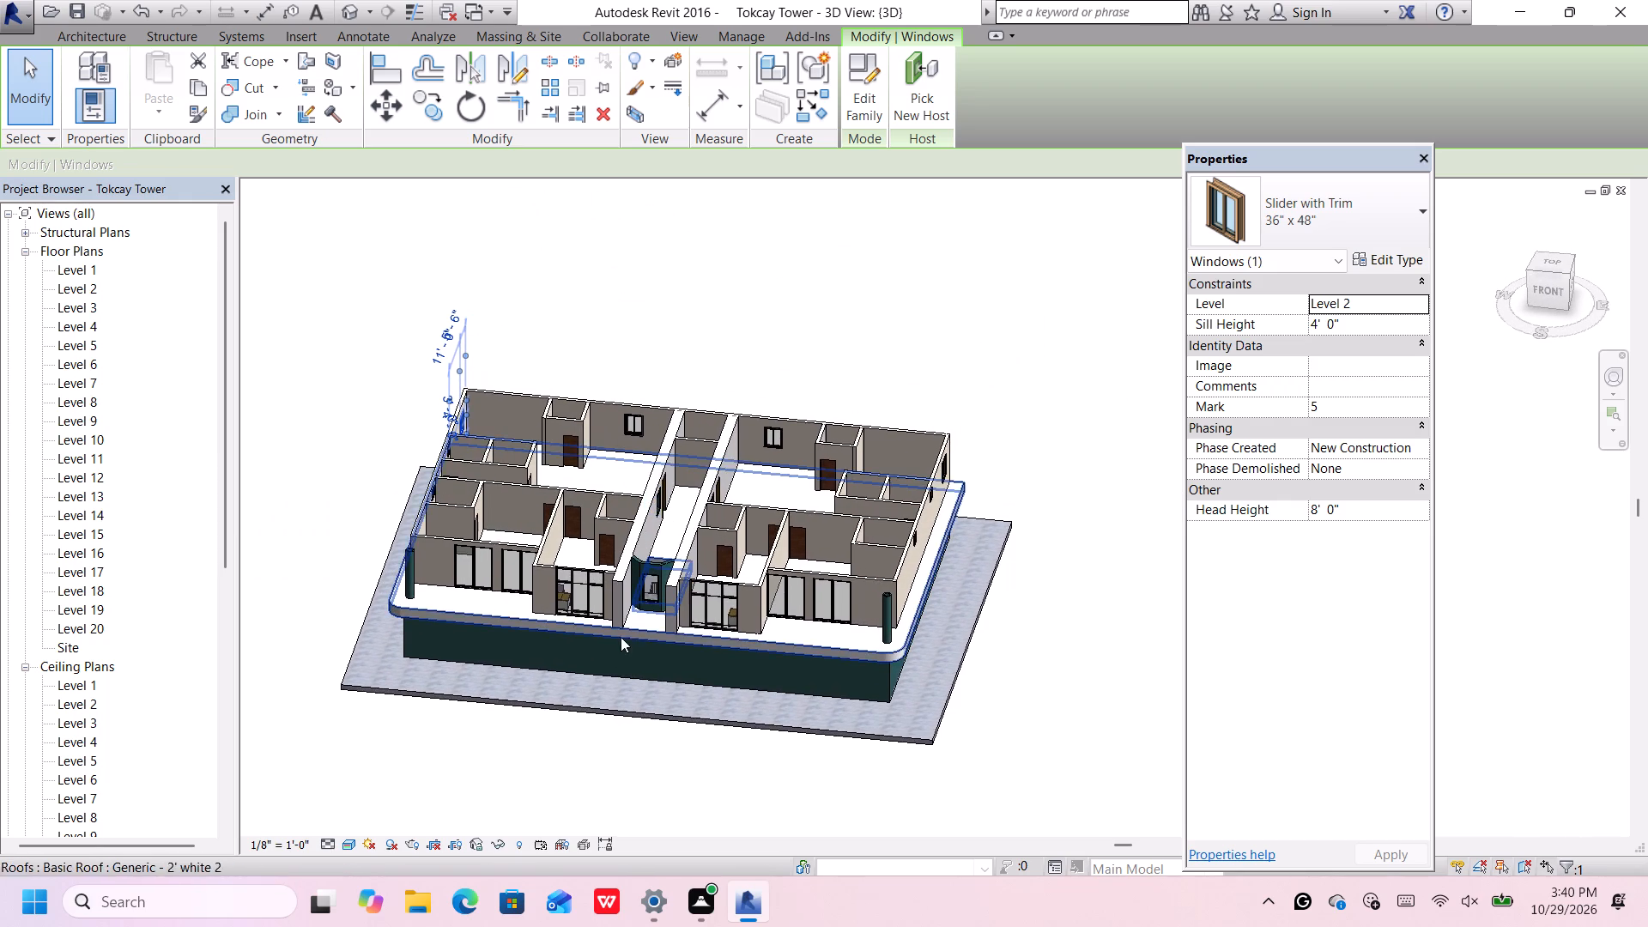
pyautogui.moveTo(621, 636); pyautogui.dragTo(770, 523, button='middle')
pyautogui.click(689, 663)
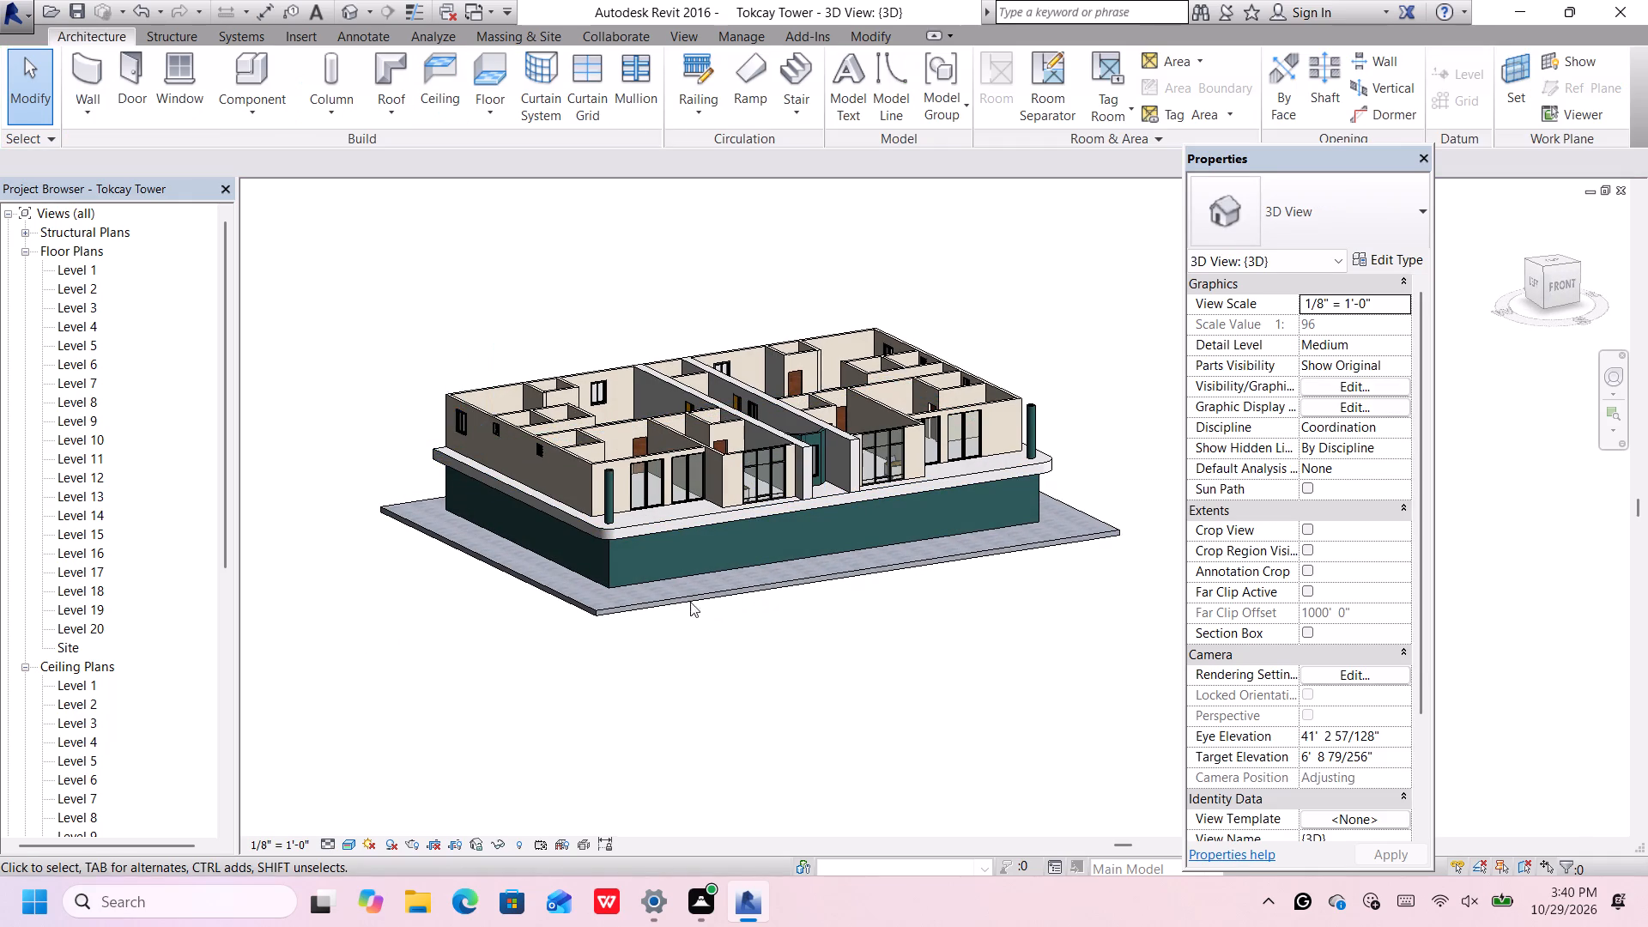
pyautogui.scroll(4, 766, 332)
pyautogui.scroll(1, 422, 464)
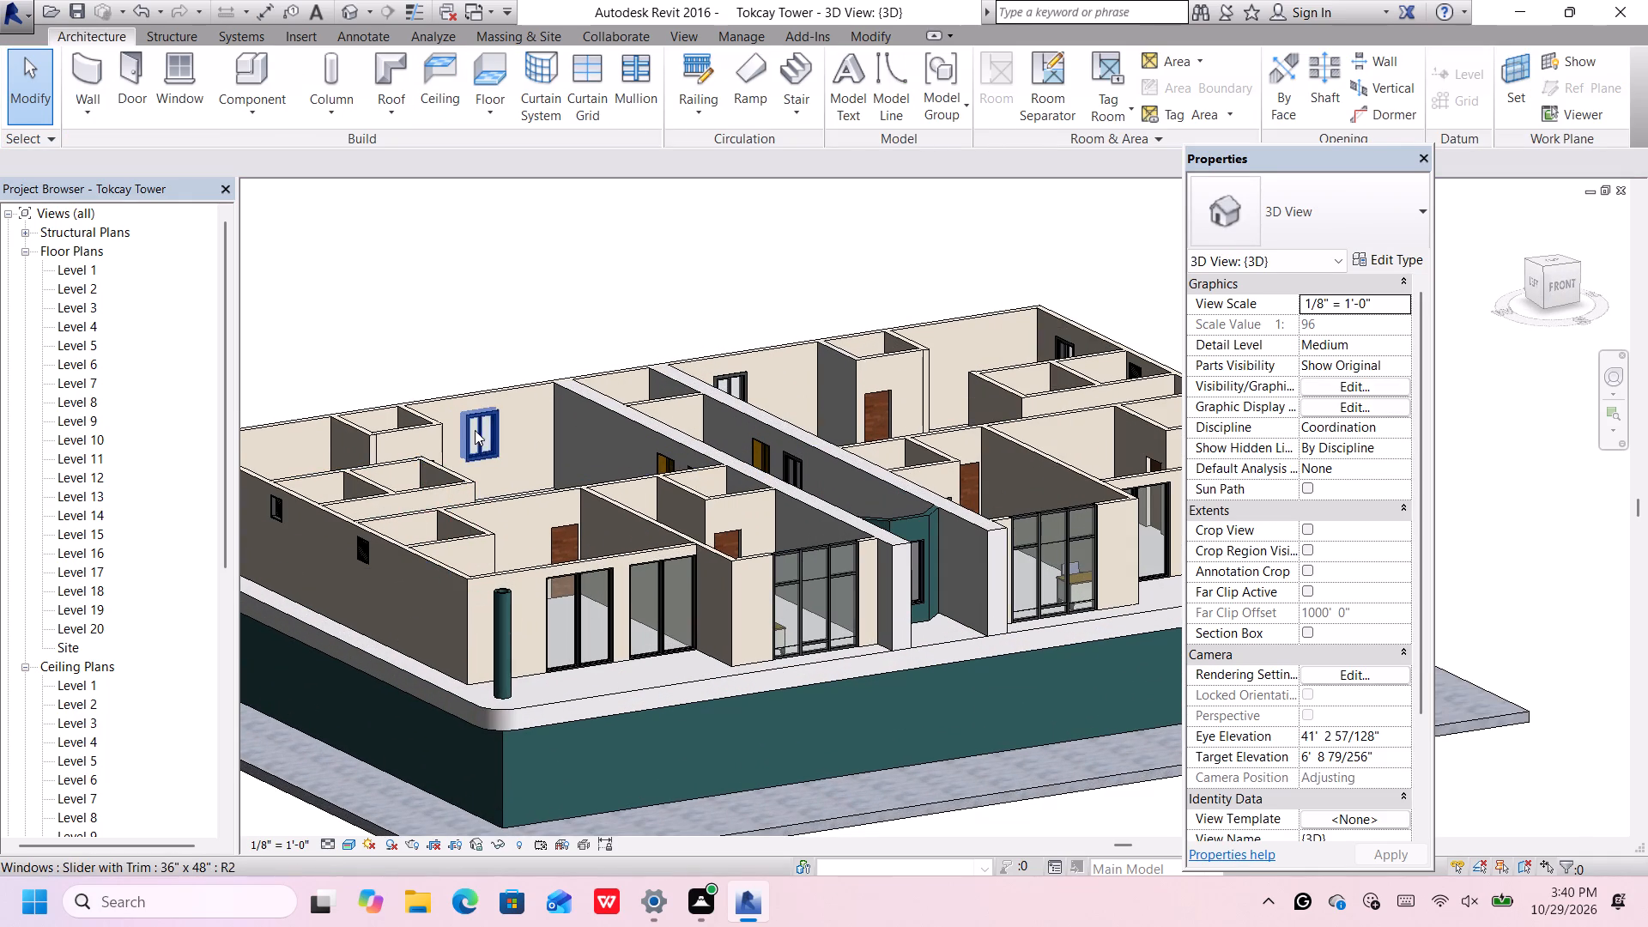
pyautogui.click(367, 437)
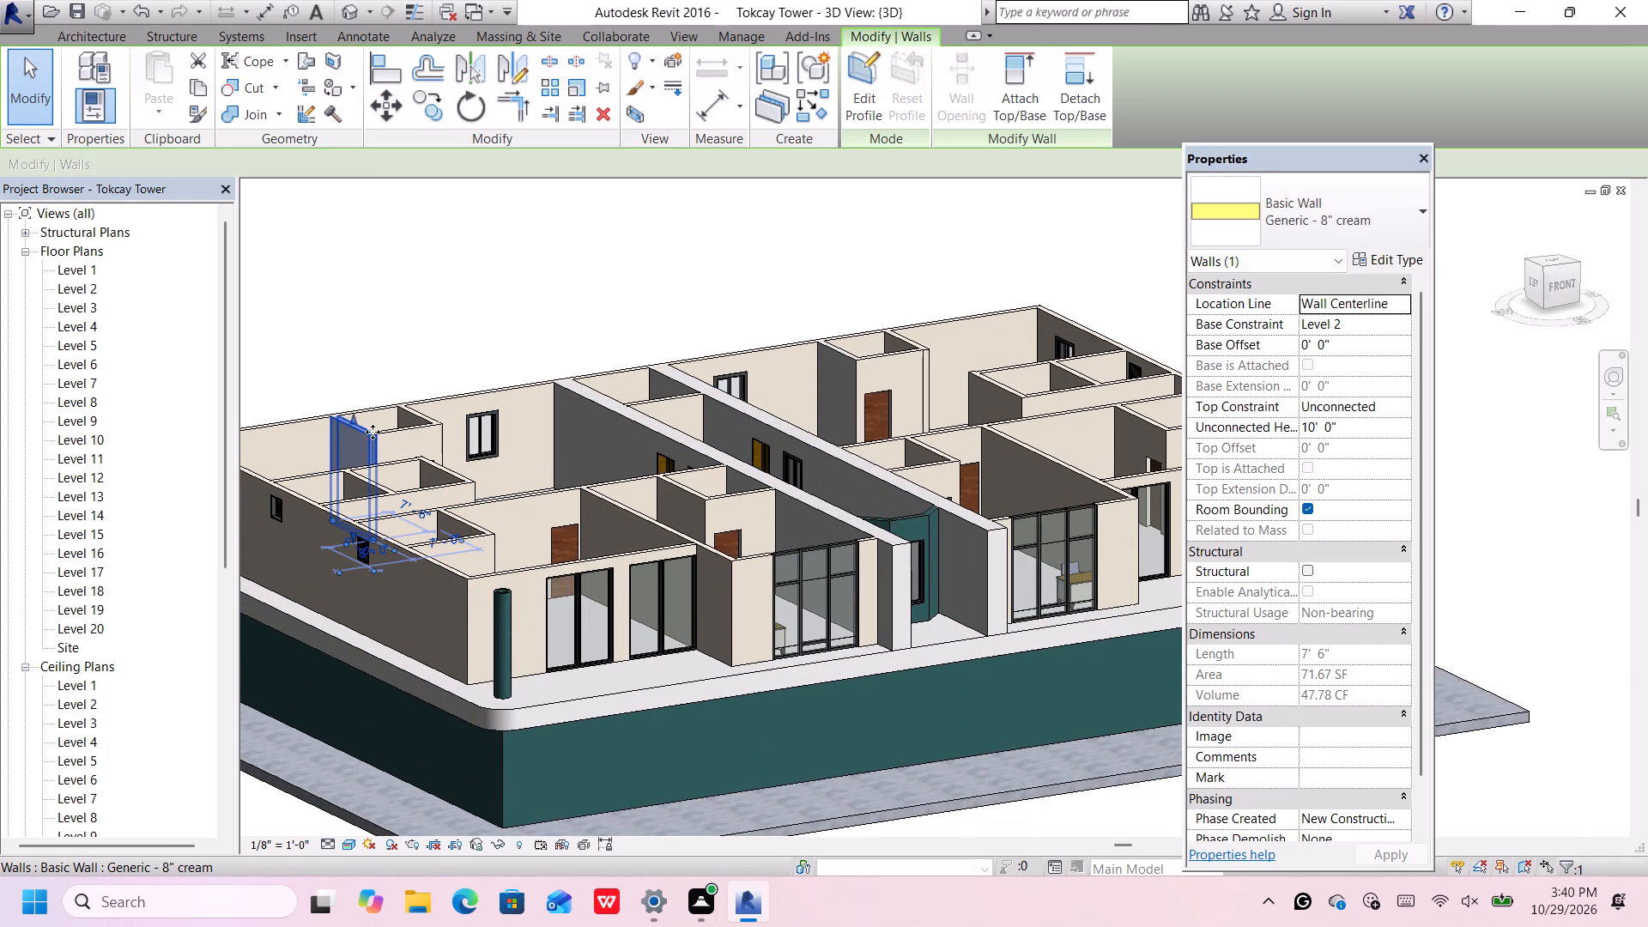
pyautogui.moveTo(373, 435); pyautogui.dragTo(460, 524, button='middle')
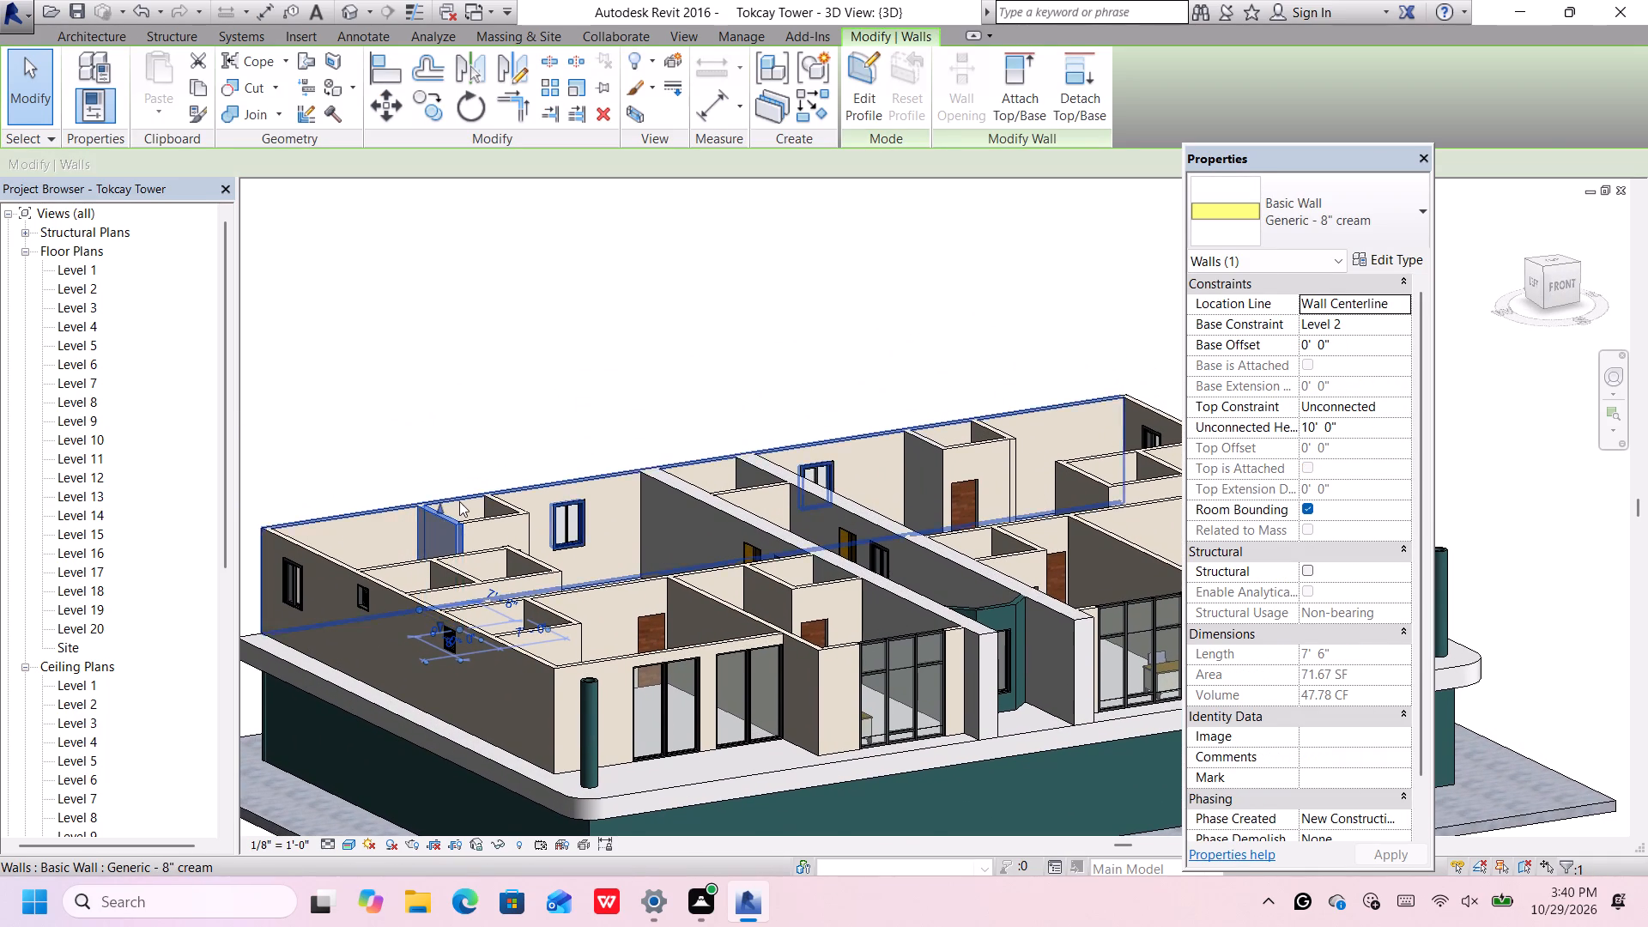
pyautogui.scroll(-1, 459, 501)
pyautogui.moveTo(490, 476); pyautogui.dragTo(485, 476, button='middle')
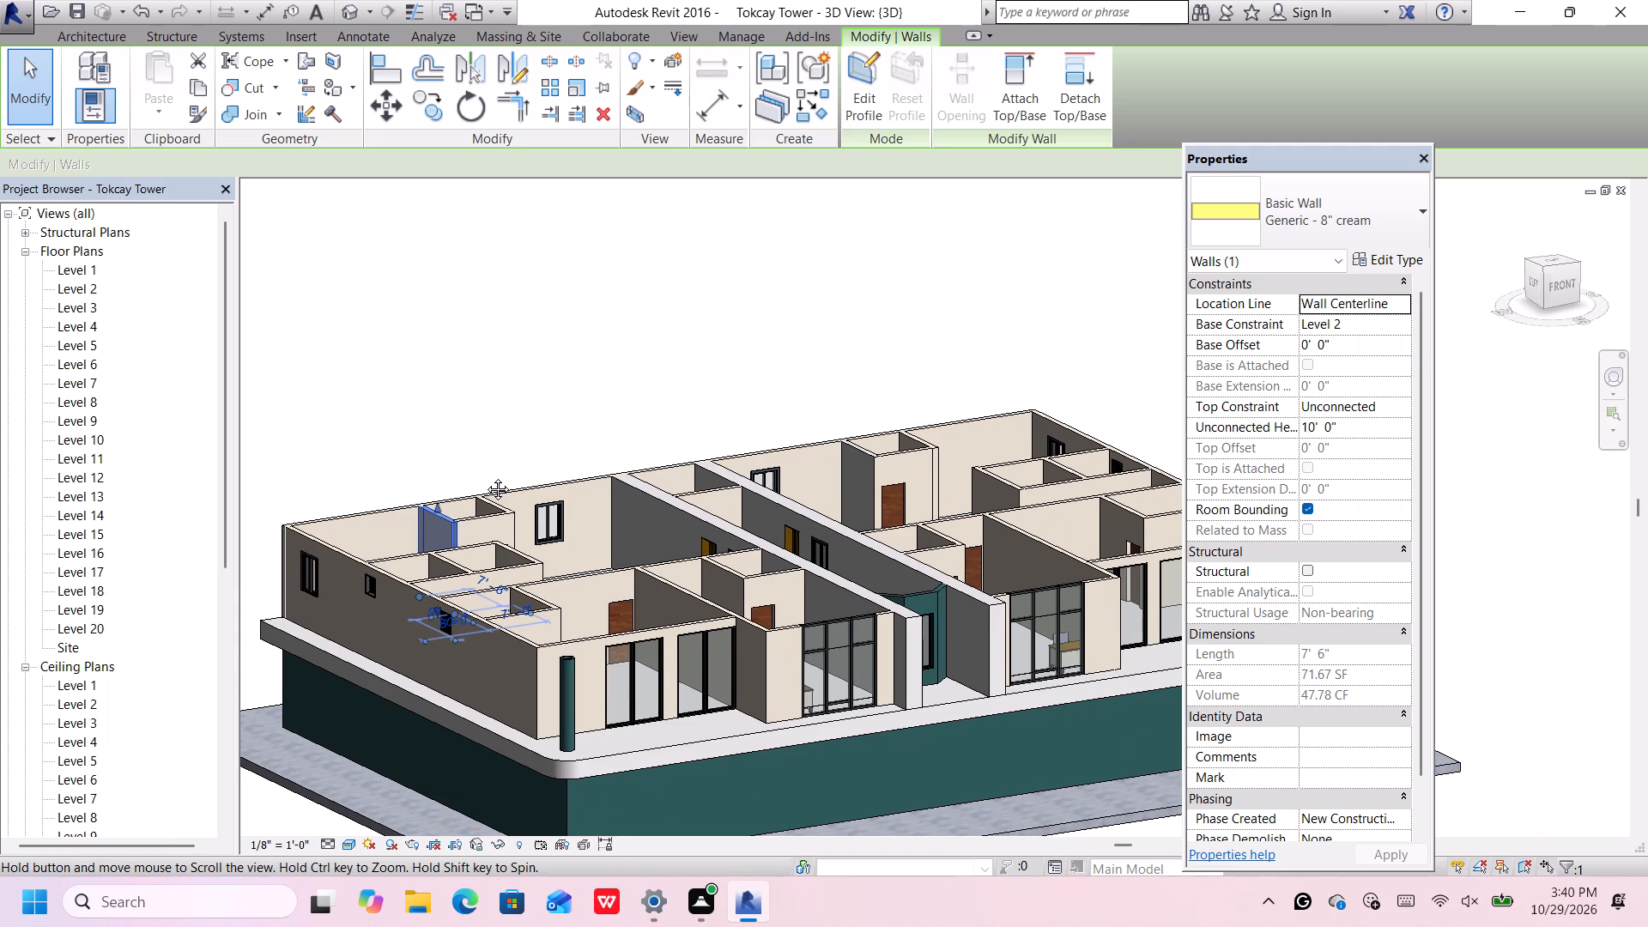
pyautogui.moveTo(485, 476); pyautogui.dragTo(475, 475, button='middle')
pyautogui.scroll(1, 875, 477)
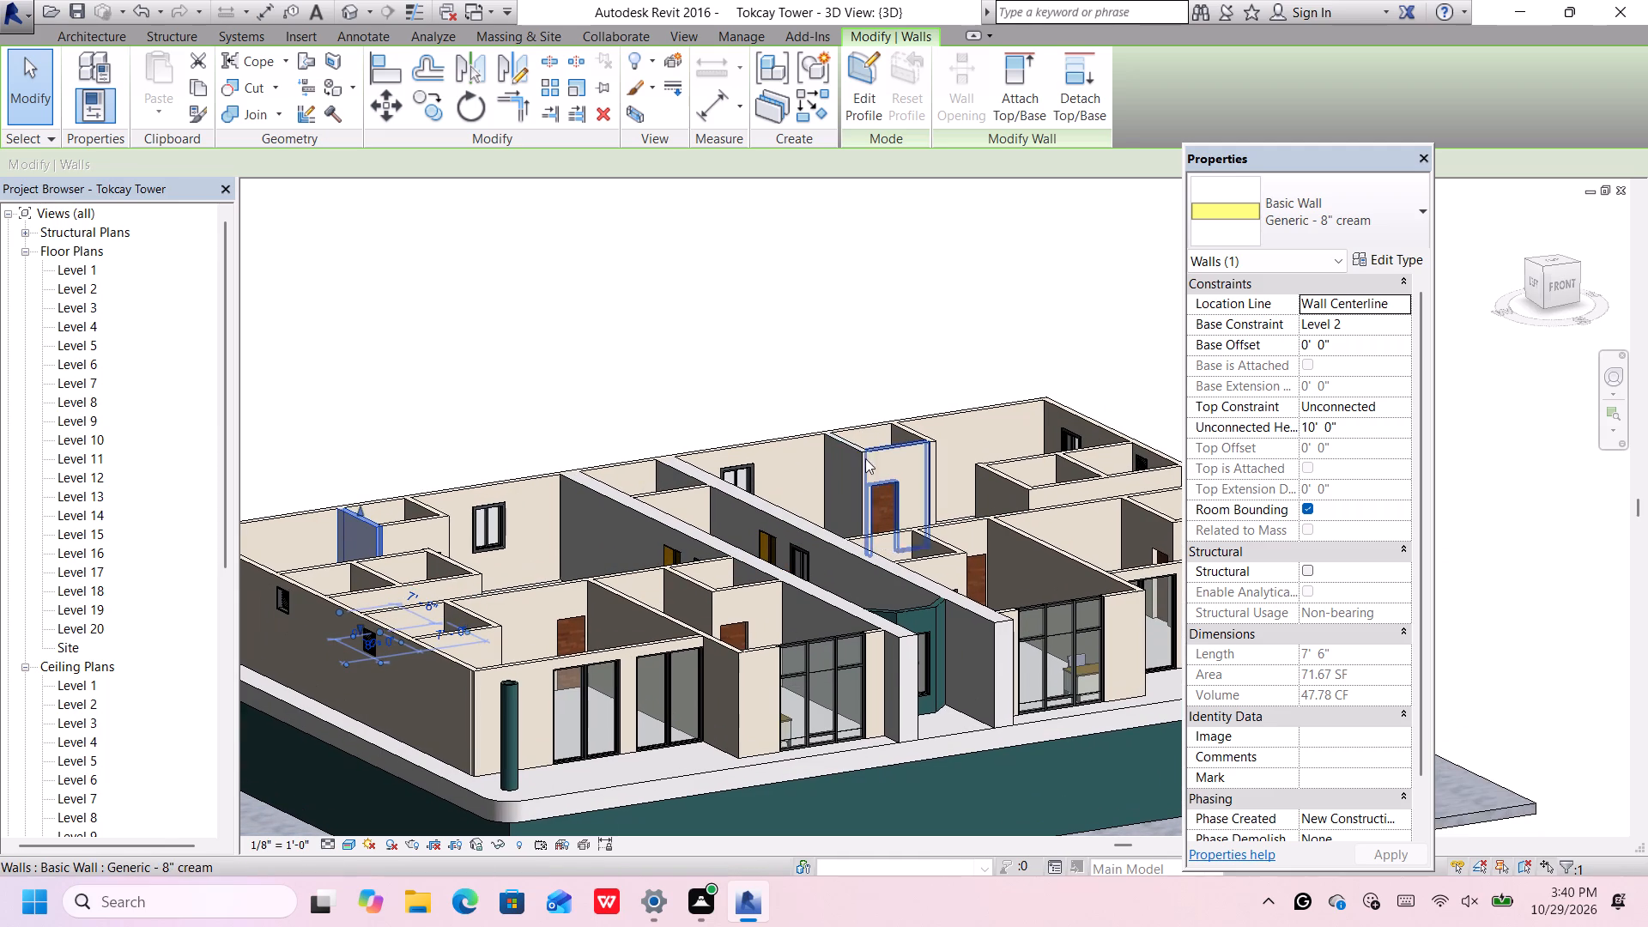
pyautogui.scroll(2, 858, 445)
pyautogui.scroll(-1, 858, 445)
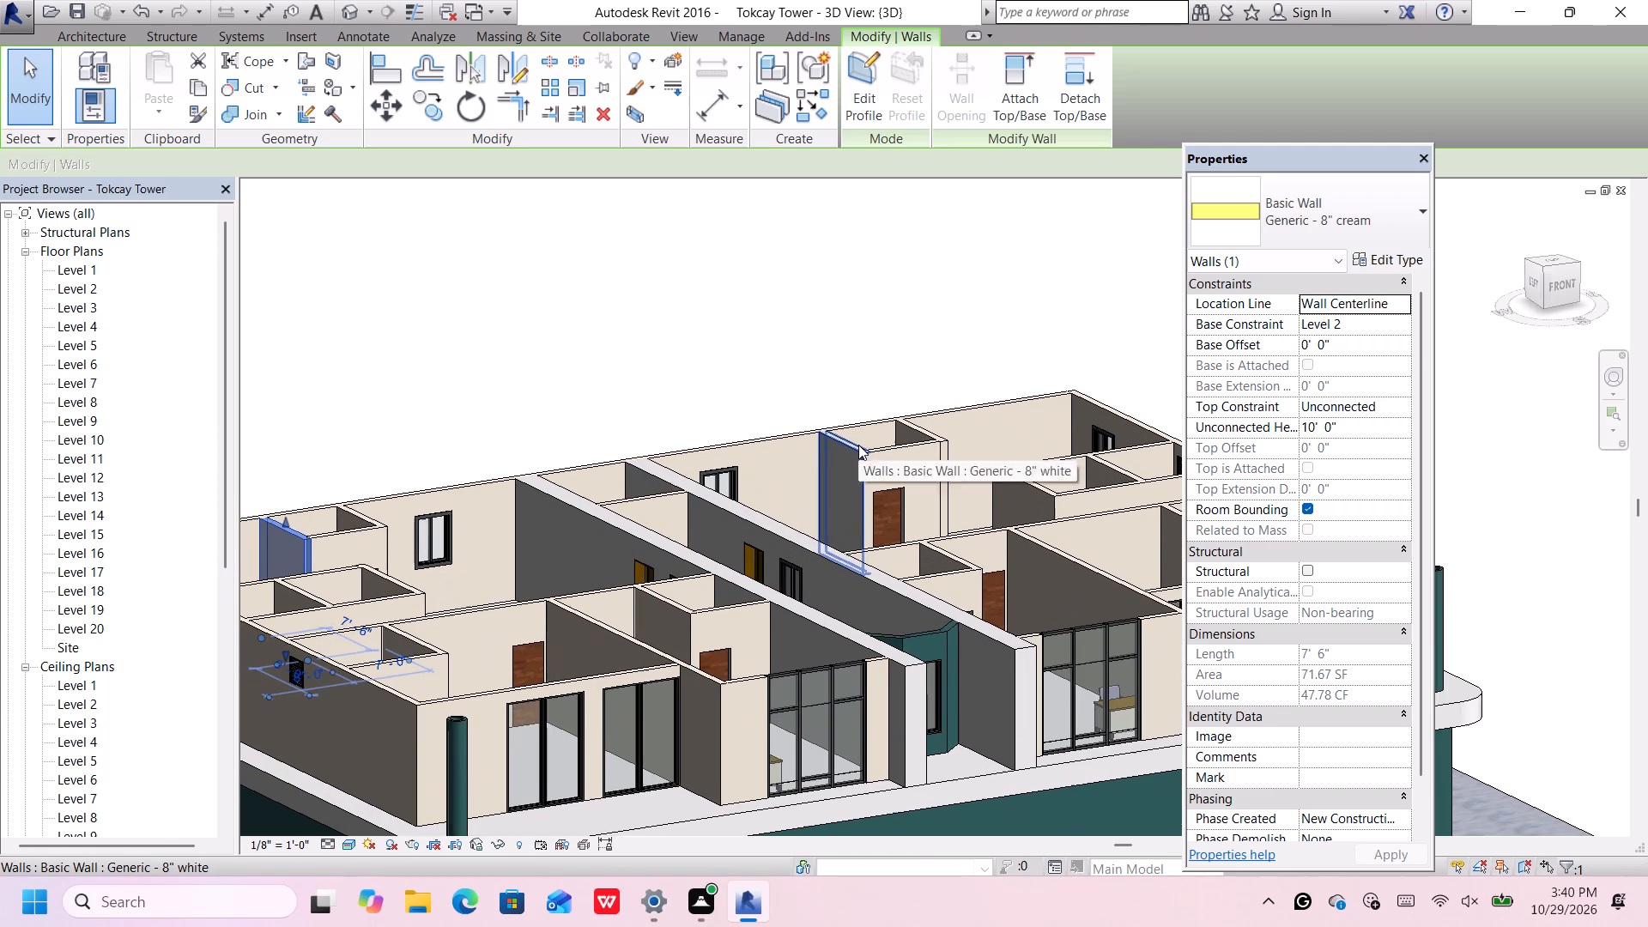
pyautogui.scroll(-5, 858, 445)
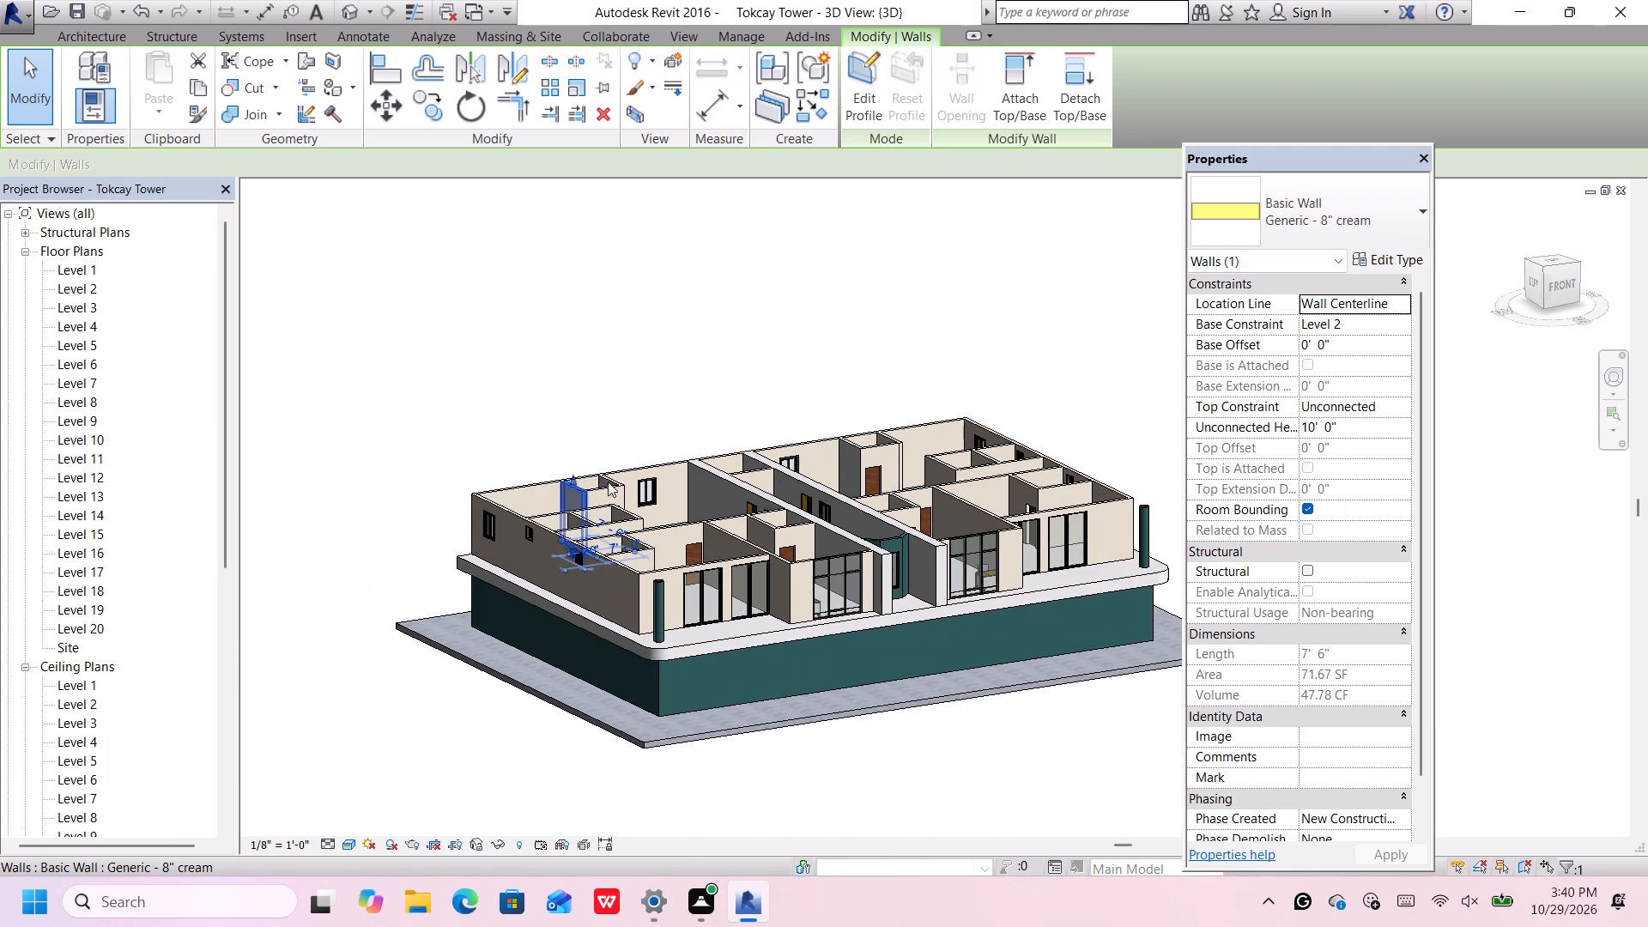
pyautogui.click(693, 375)
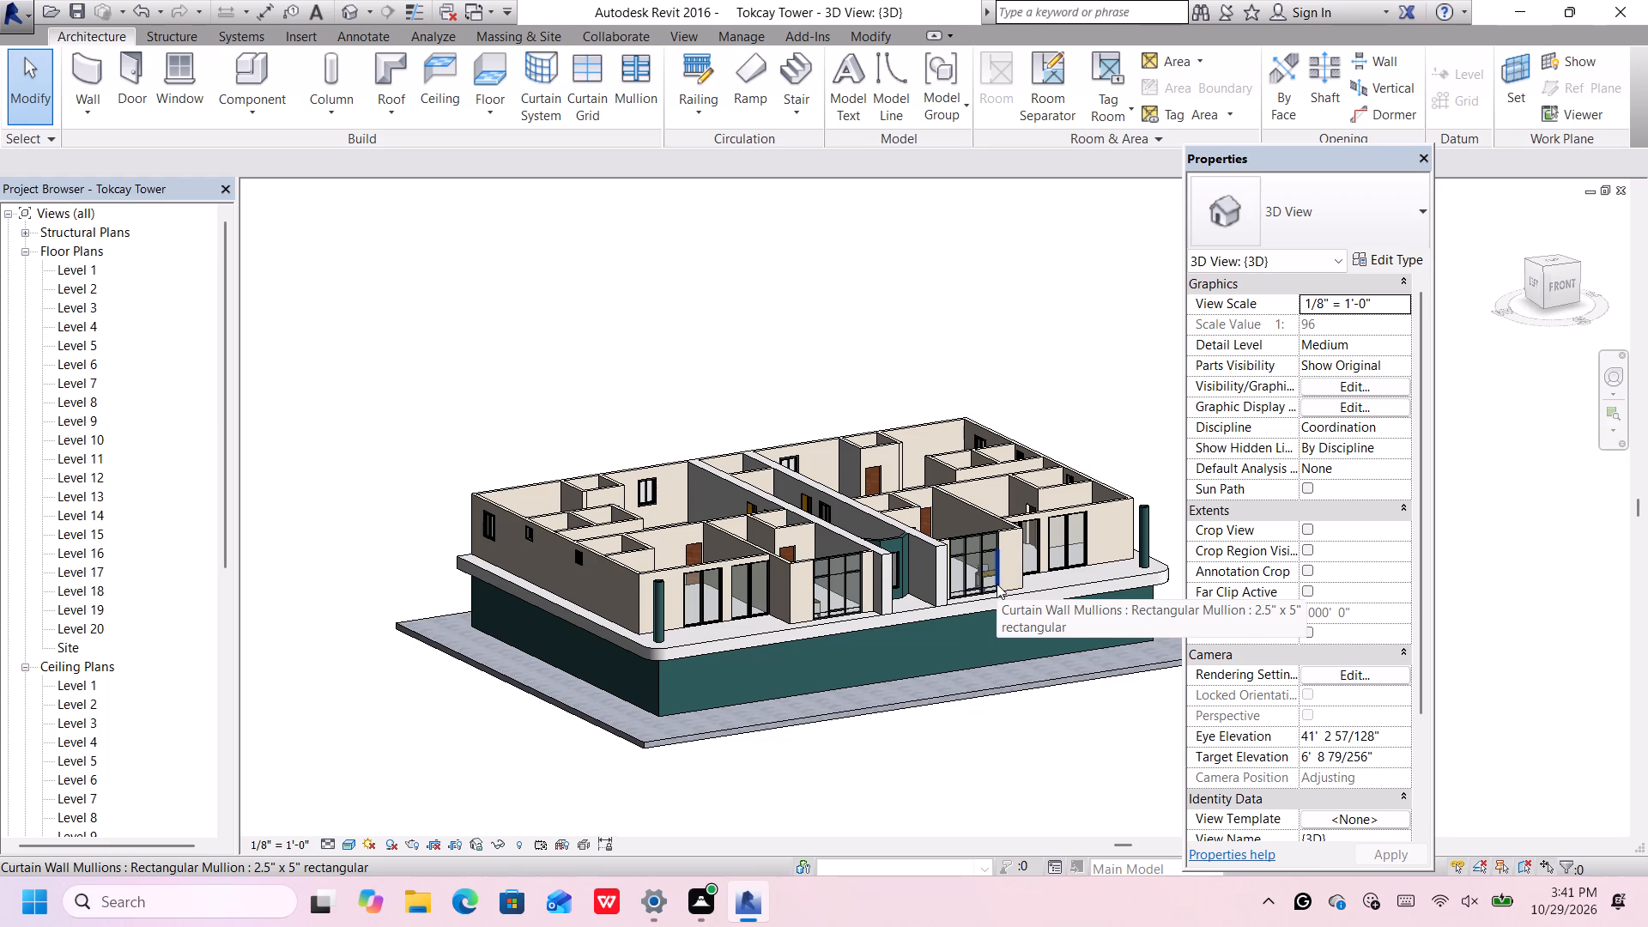
pyautogui.scroll(-1, 992, 589)
pyautogui.scroll(3, 992, 585)
pyautogui.scroll(-3, 1037, 508)
pyautogui.moveTo(1100, 421); pyautogui.dragTo(1099, 421, button='middle')
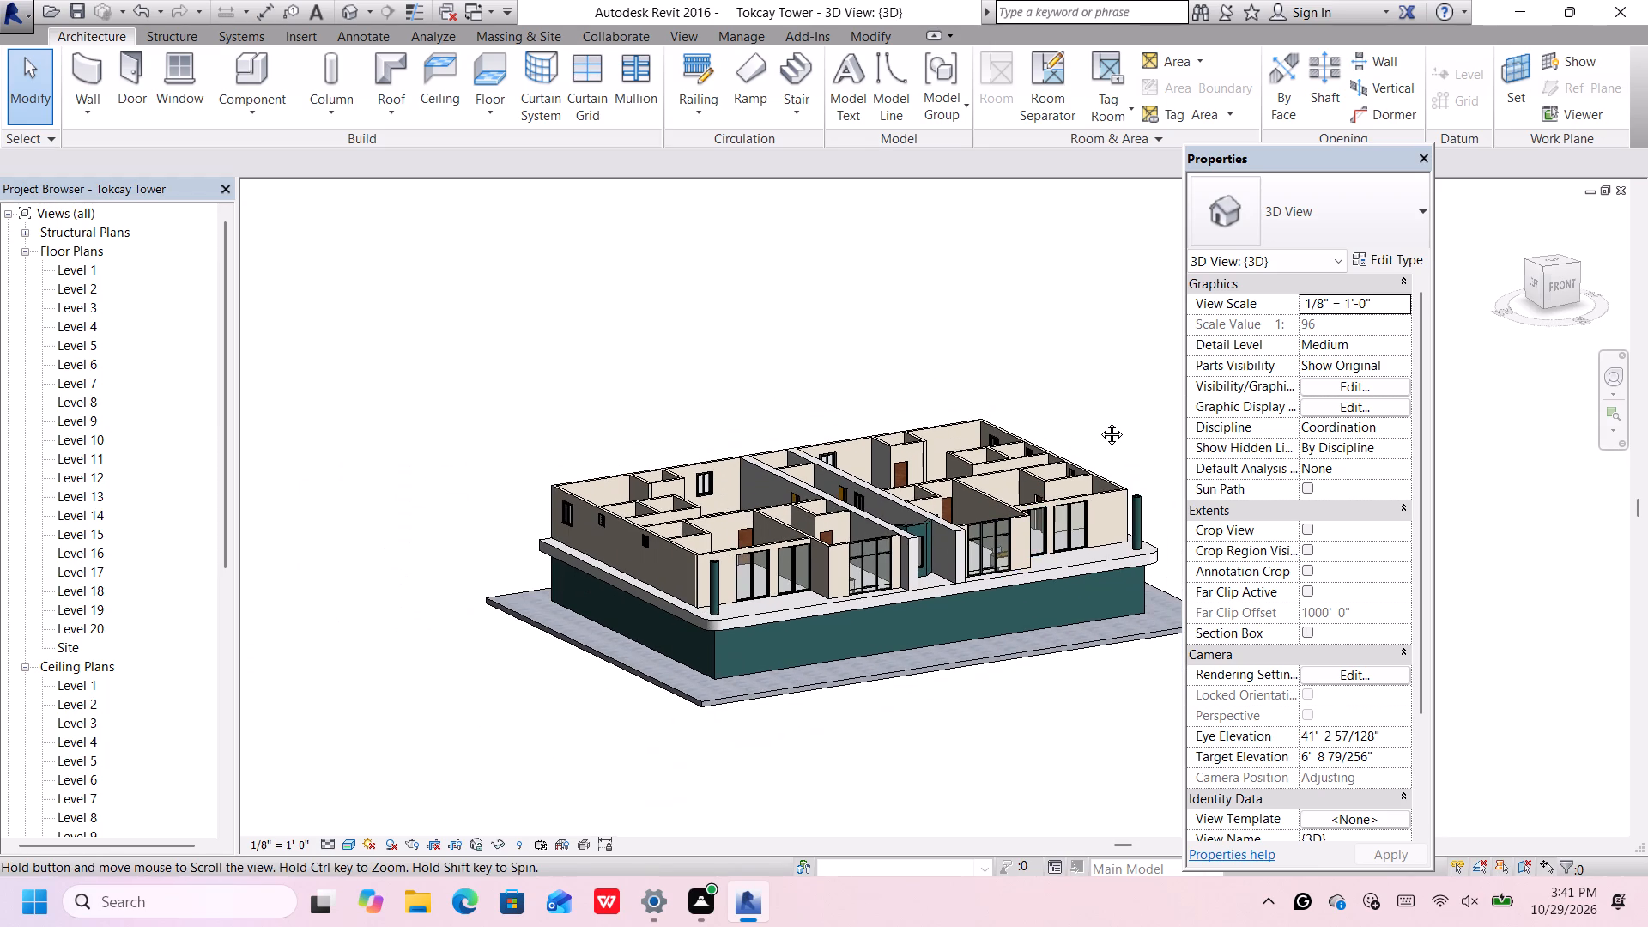
pyautogui.moveTo(1099, 421); pyautogui.dragTo(1085, 415, button='middle')
# Open the Level 2 floor plan and examine the 8" cream cross wall near the rear of the central corridor.
pyautogui.doubleClick(91, 284)
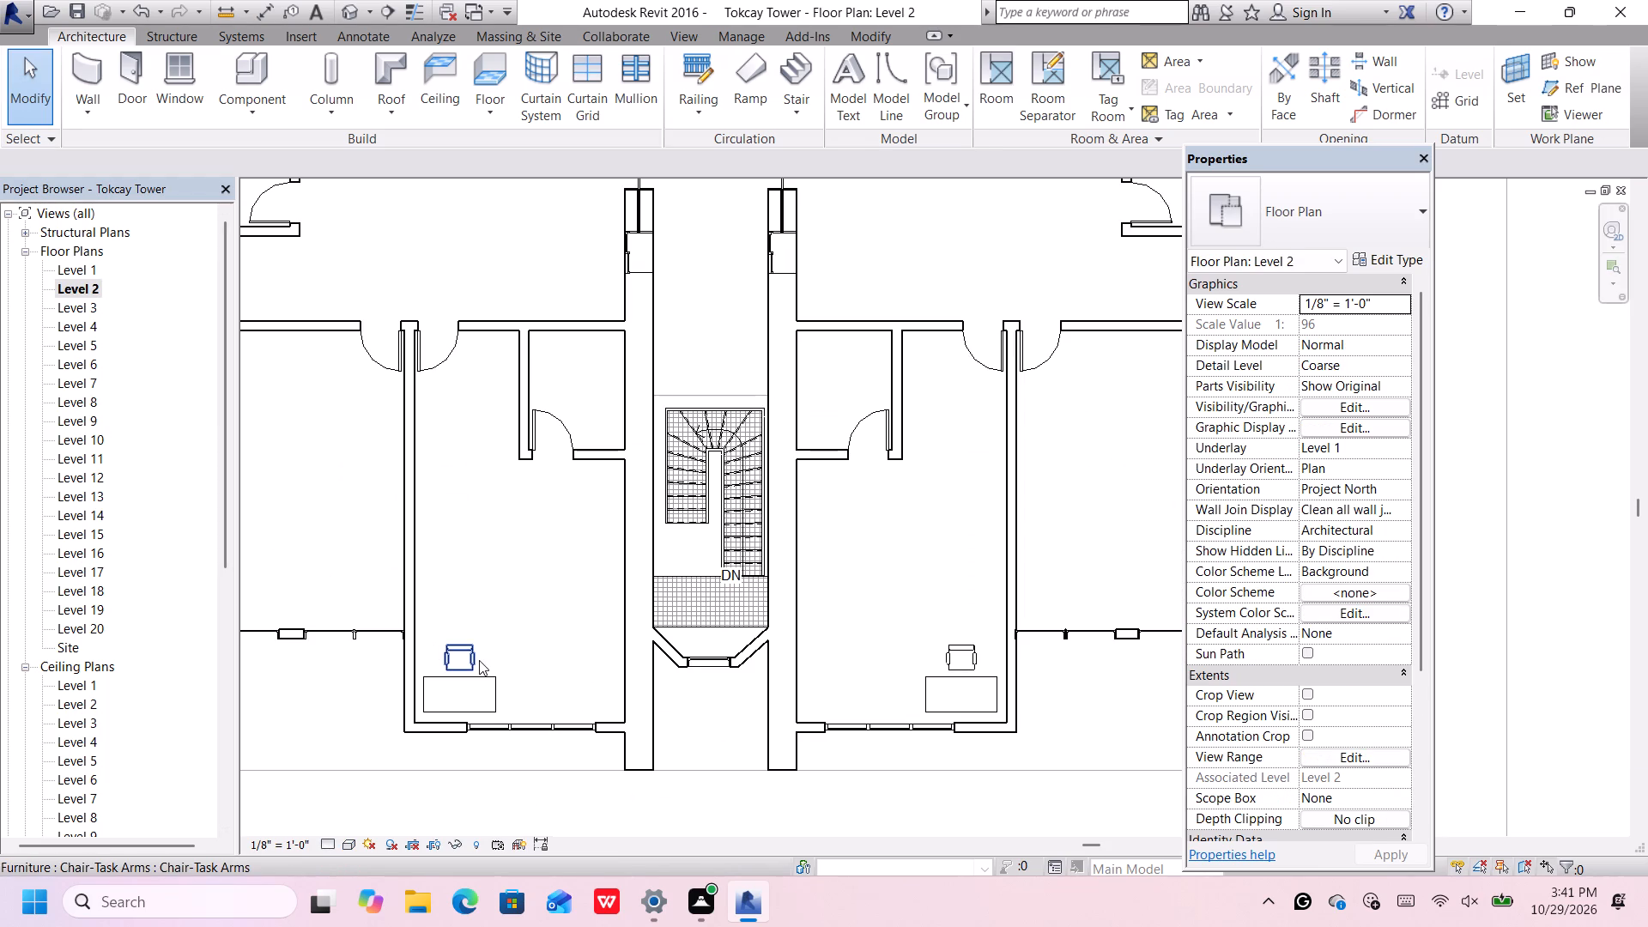
pyautogui.scroll(-6, 579, 587)
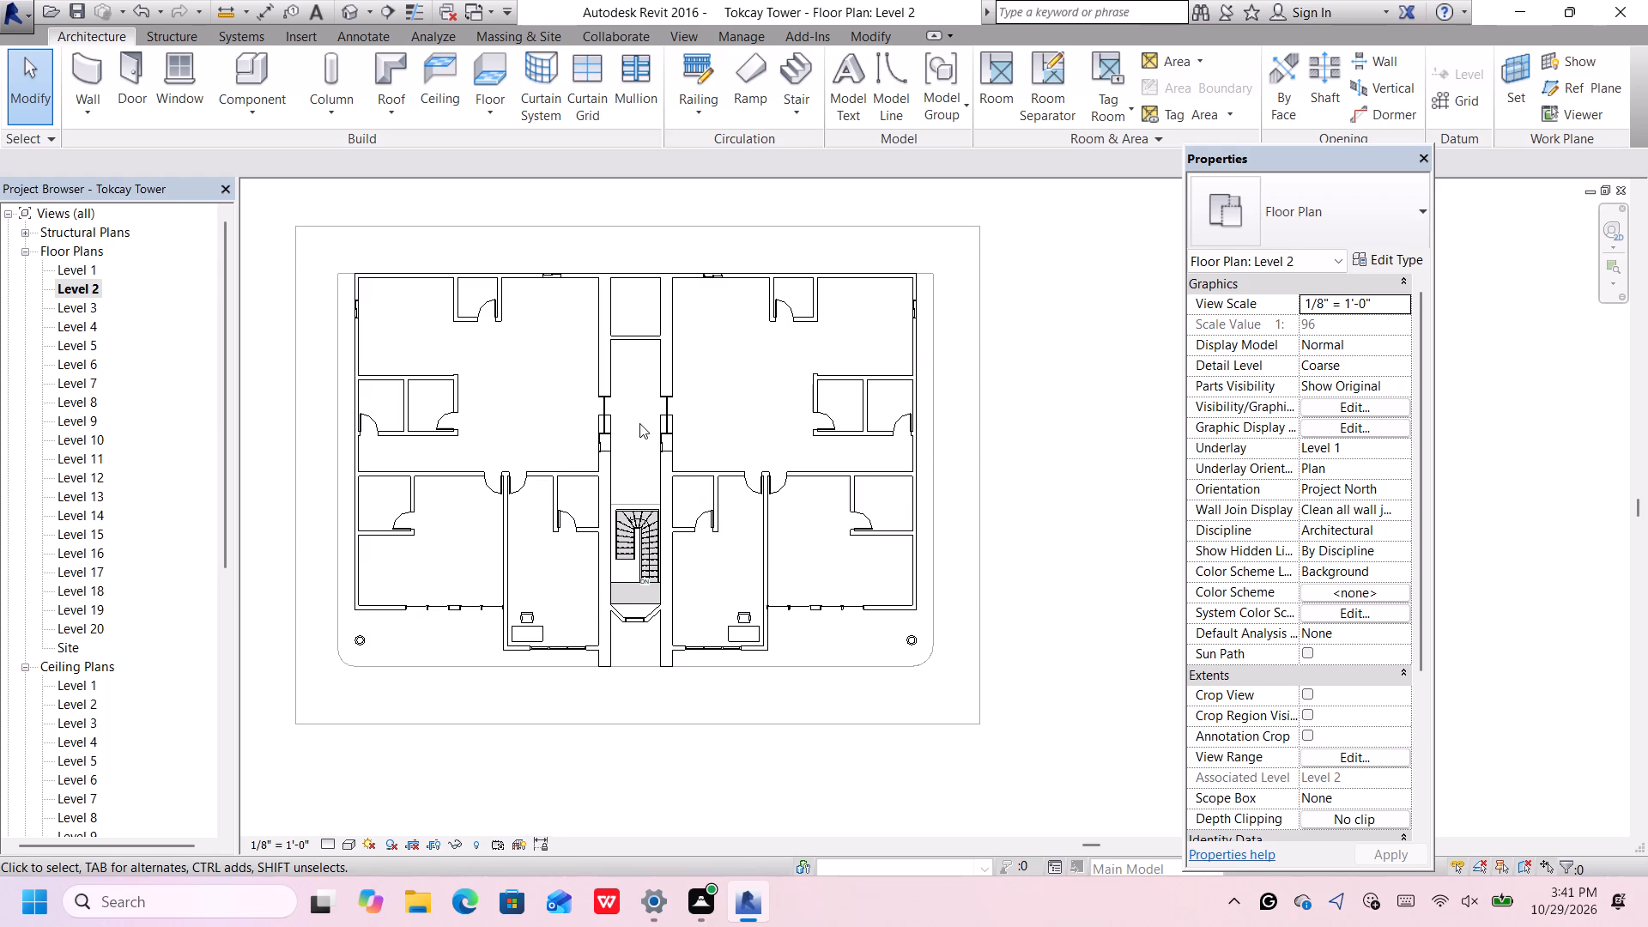
pyautogui.moveTo(638, 340); pyautogui.dragTo(677, 386, button='middle')
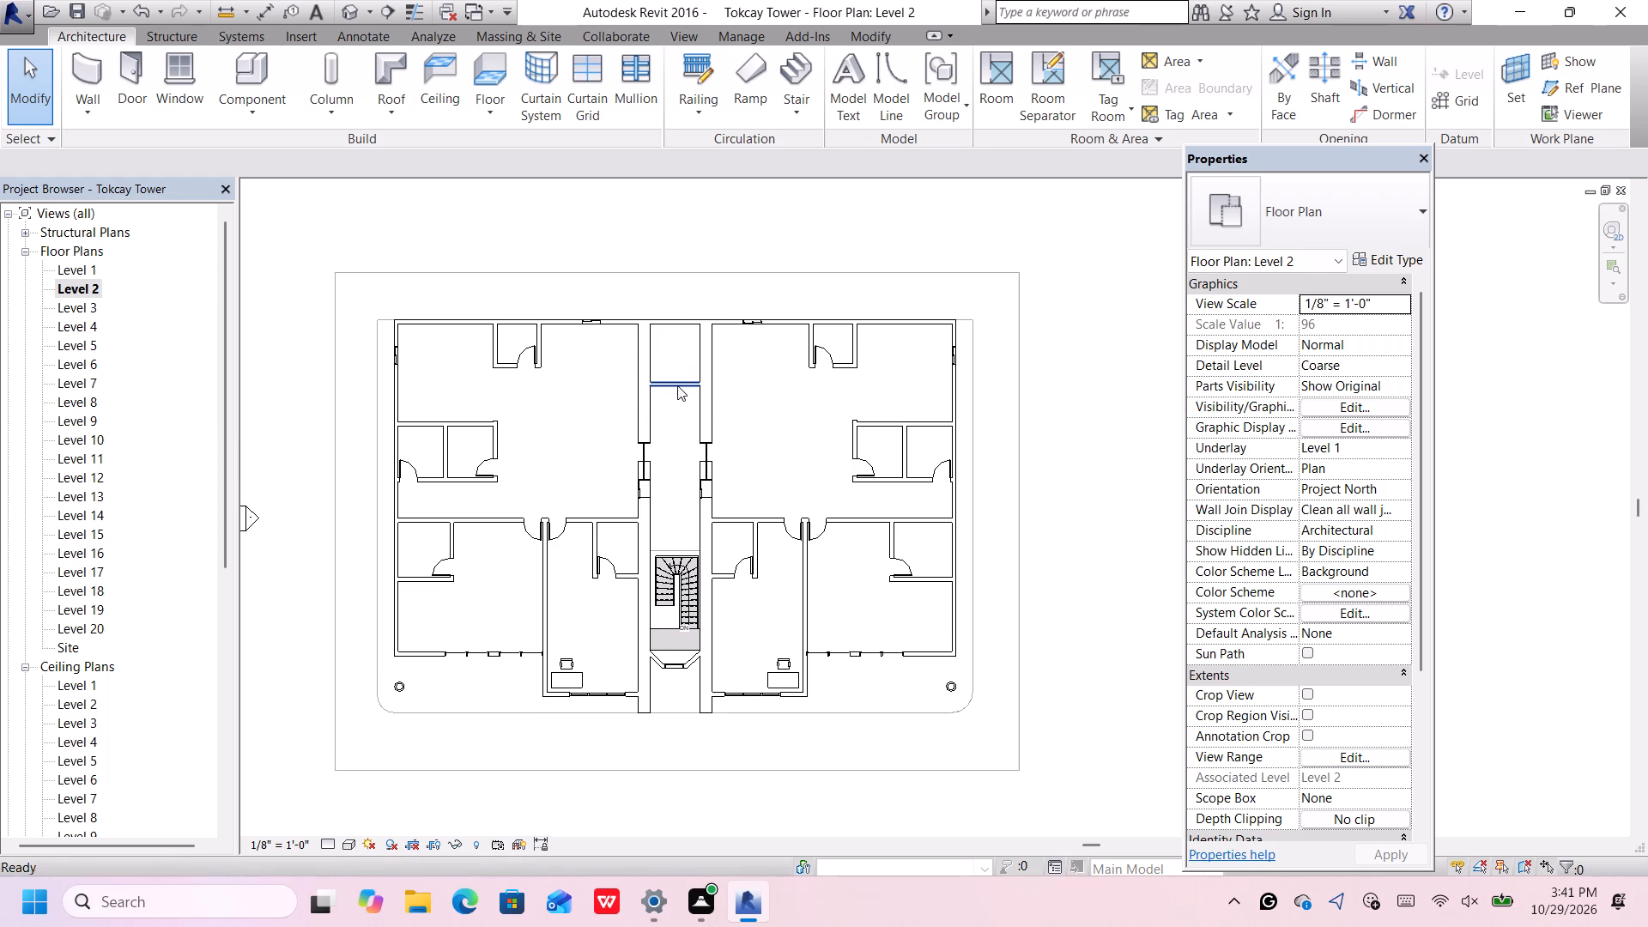
pyautogui.scroll(3, 658, 364)
pyautogui.scroll(-3, 658, 364)
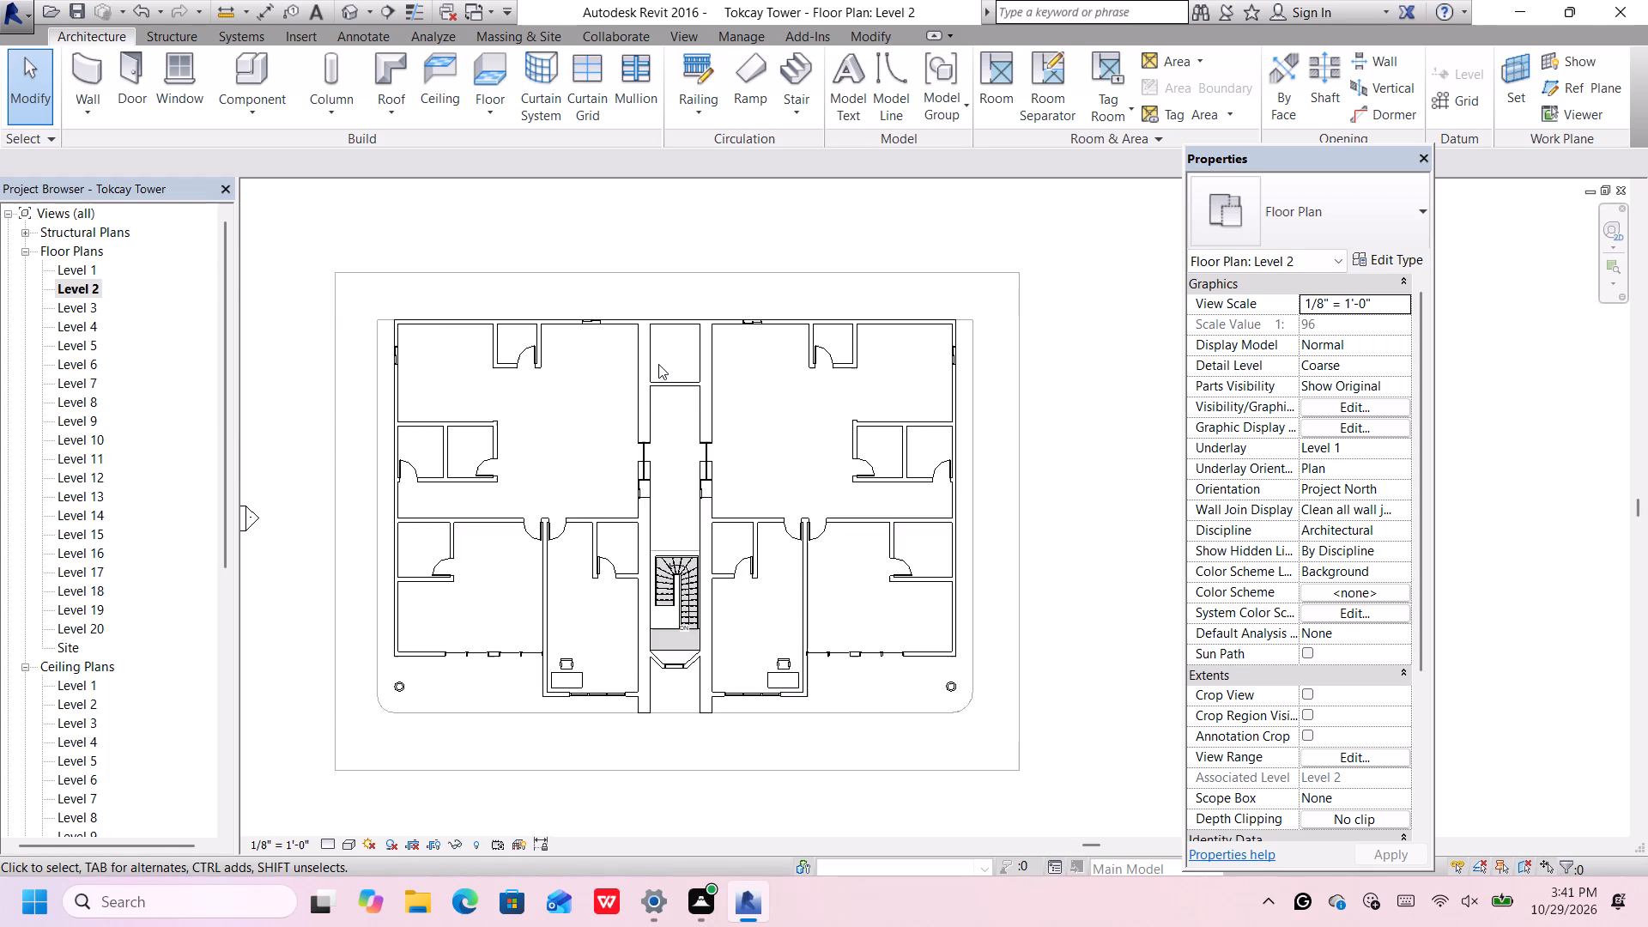
pyautogui.scroll(-1, 658, 364)
pyautogui.scroll(1, 641, 391)
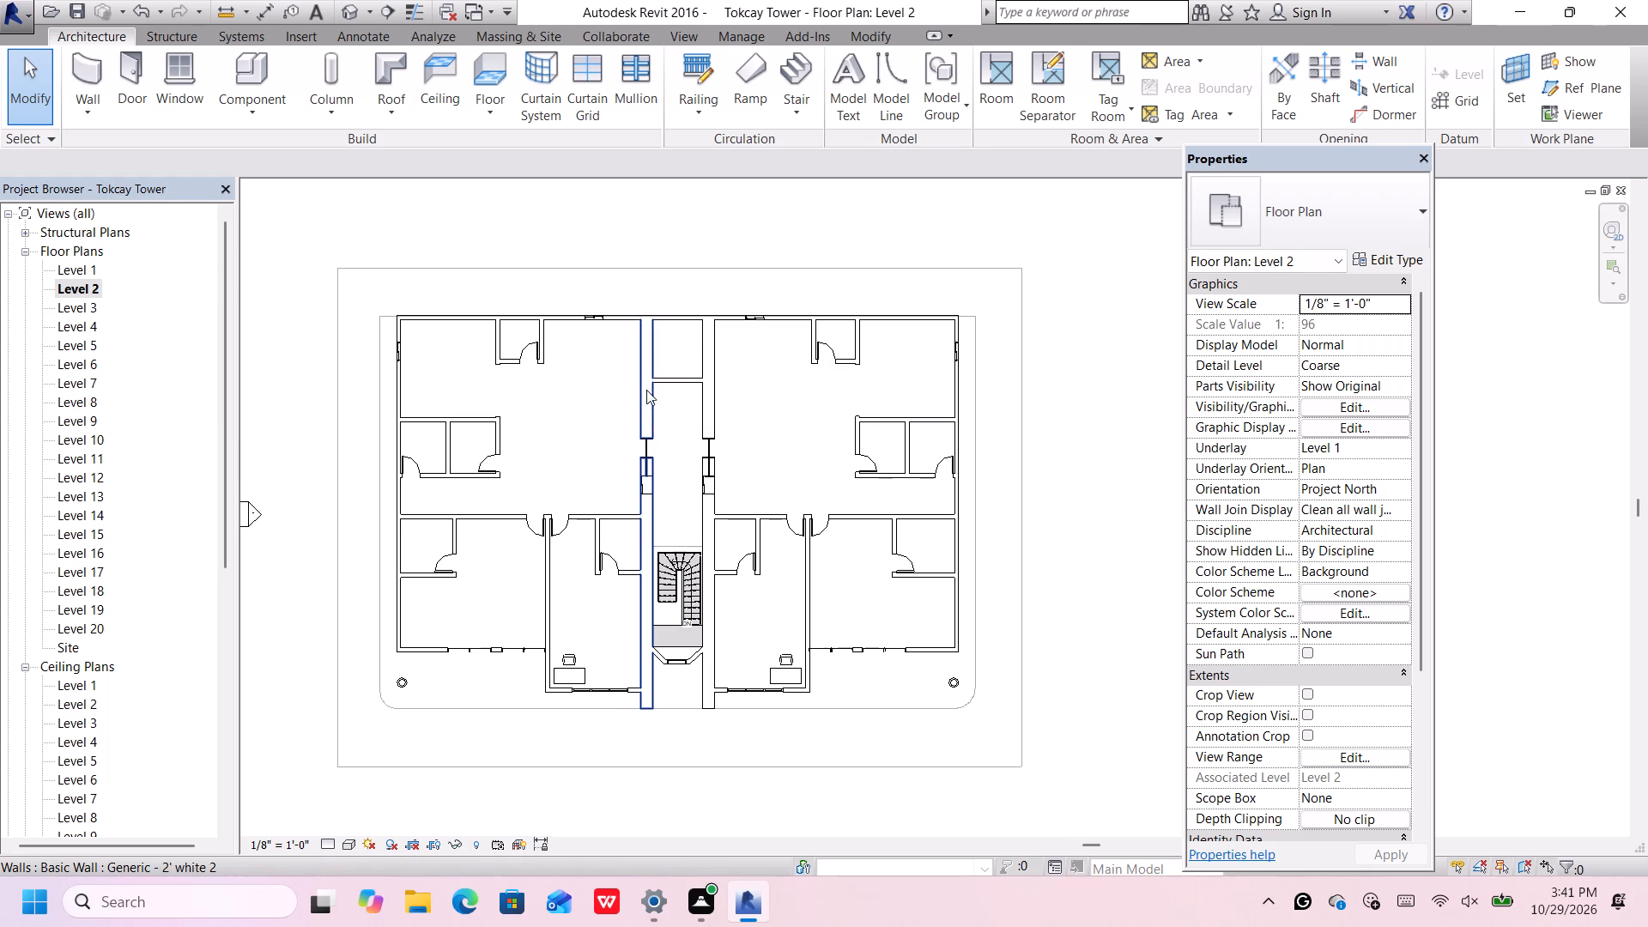
pyautogui.scroll(4, 658, 379)
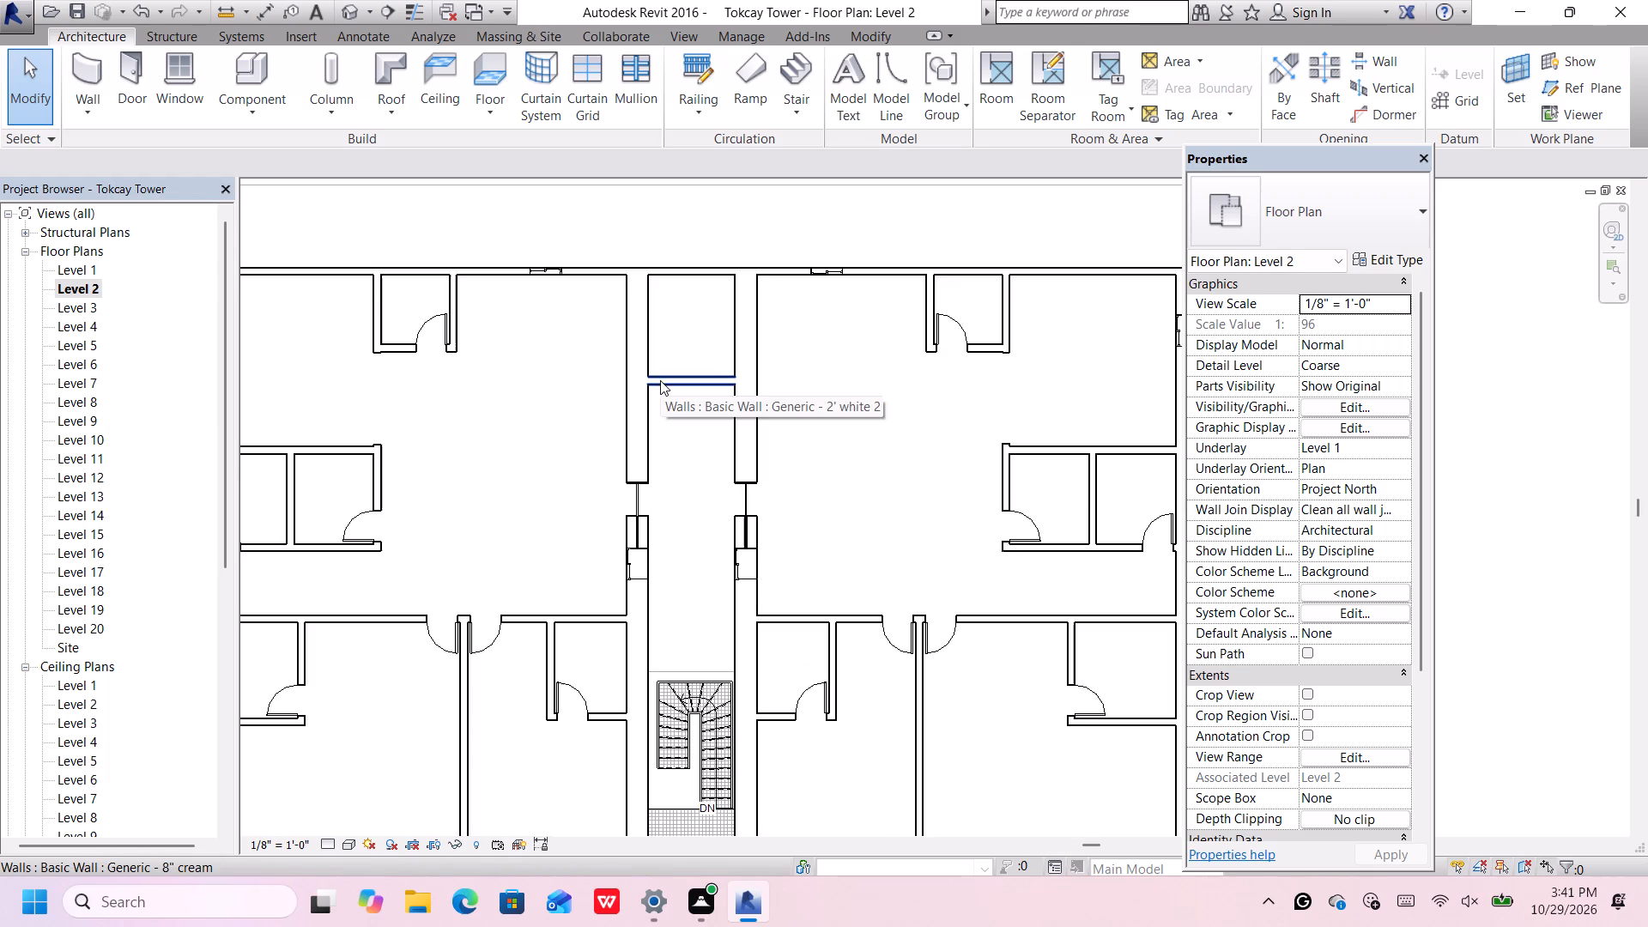
pyautogui.click(660, 380)
pyautogui.scroll(1, 662, 380)
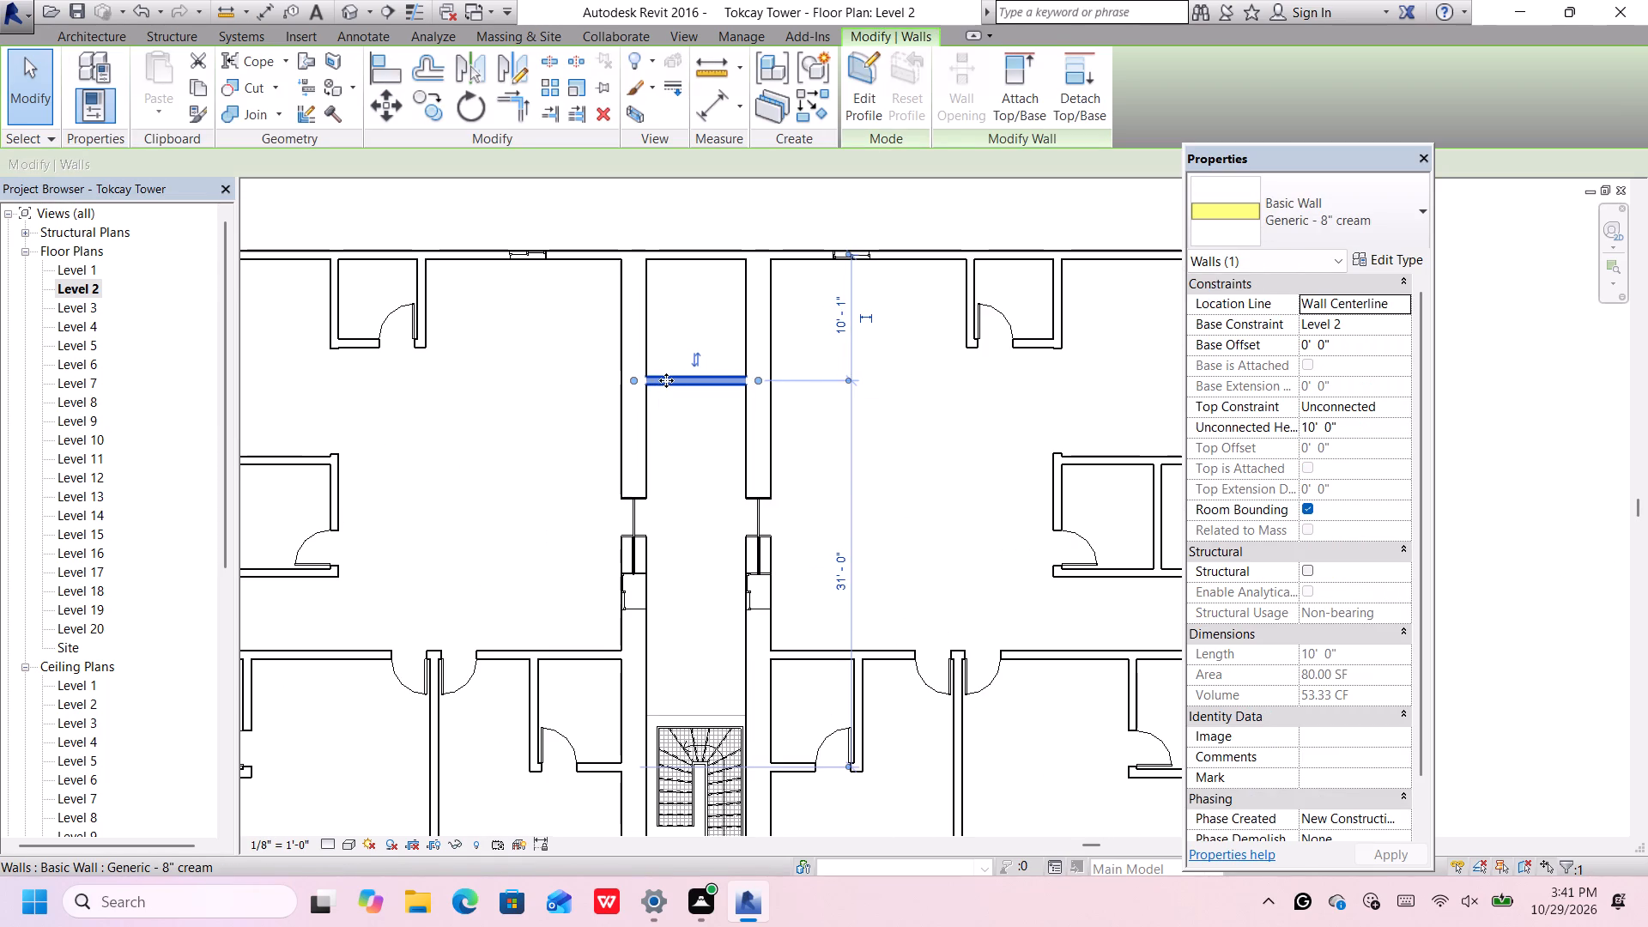
pyautogui.moveTo(666, 380); pyautogui.dragTo(645, 379, button='middle')
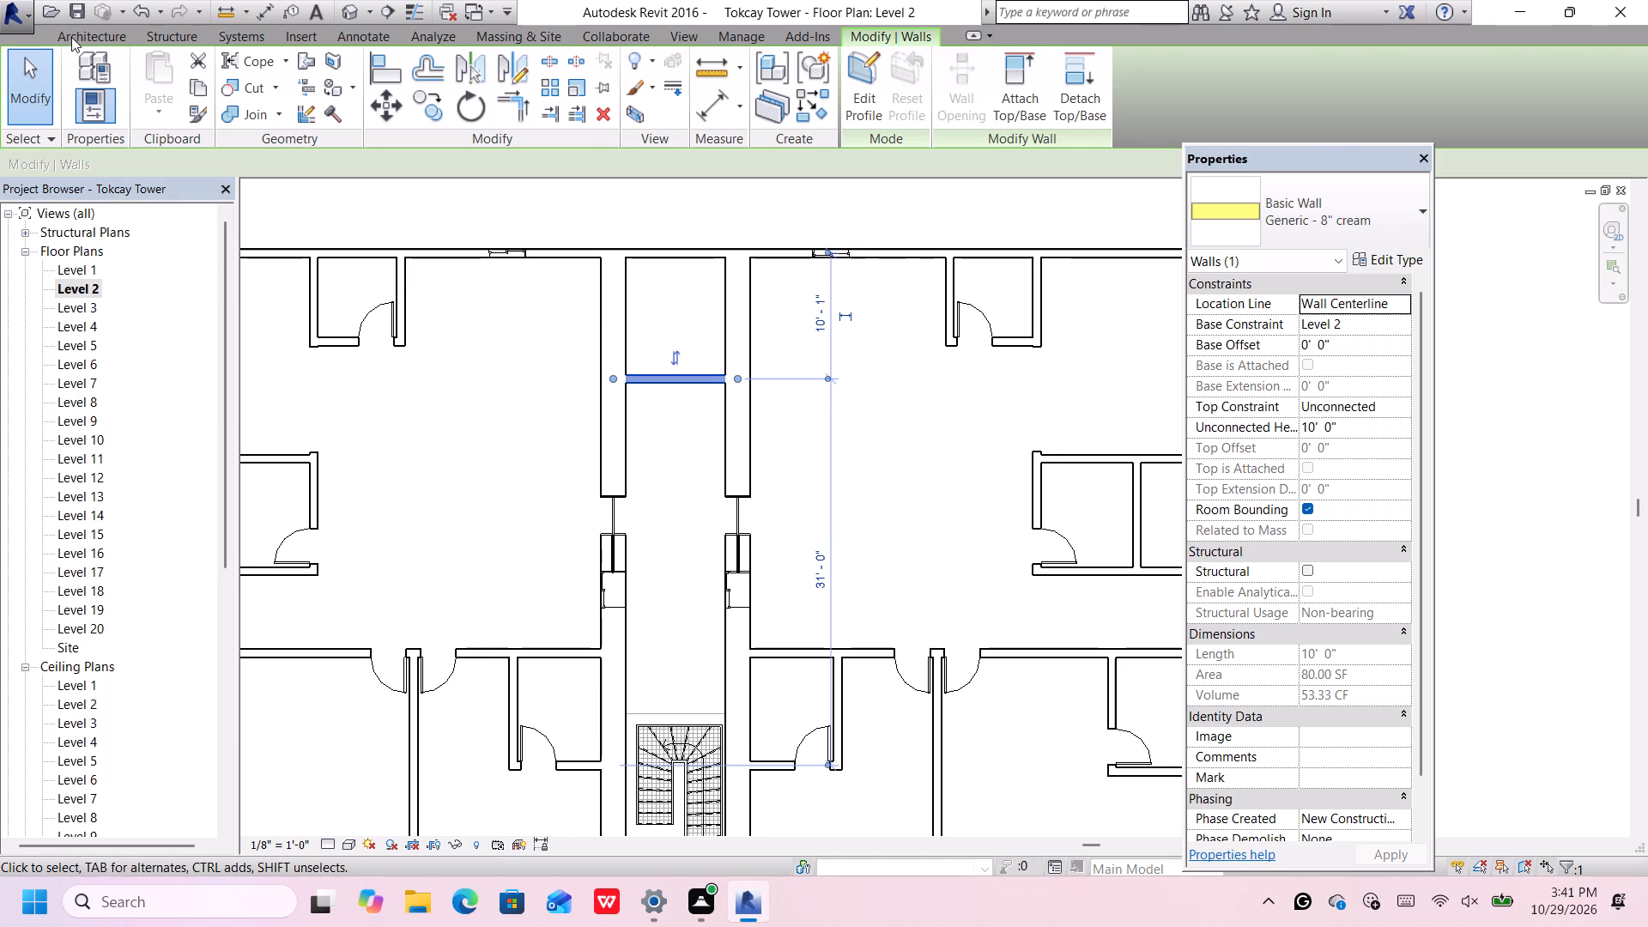
# Save the project when starting the door placement.
pyautogui.click(71, 39)
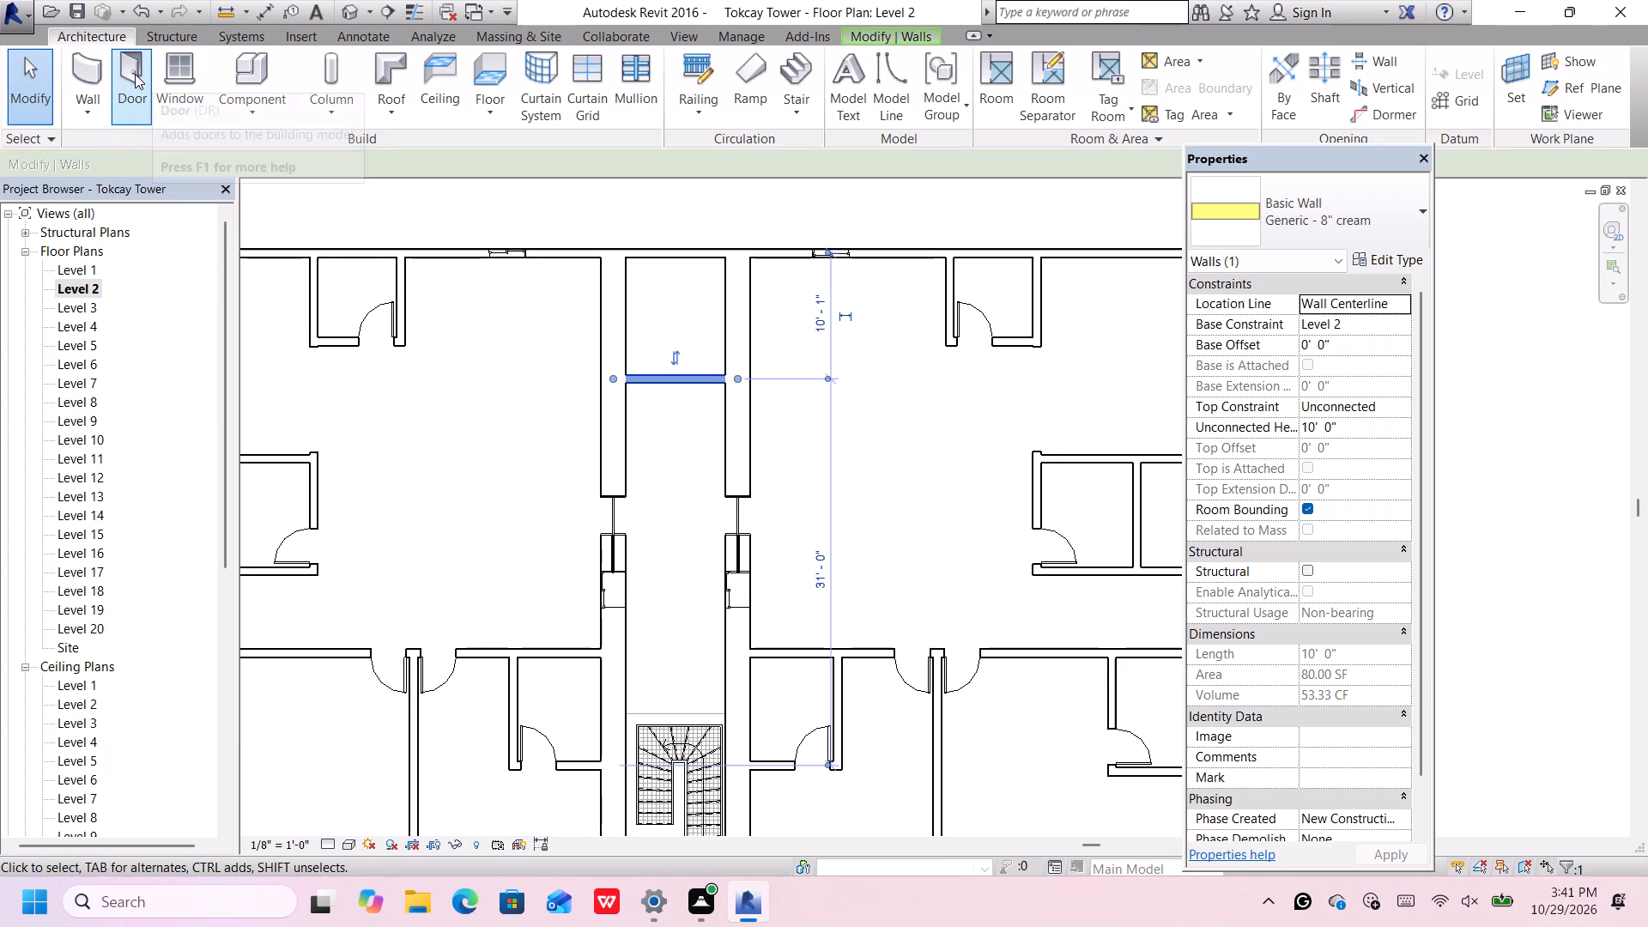
pyautogui.click(135, 74)
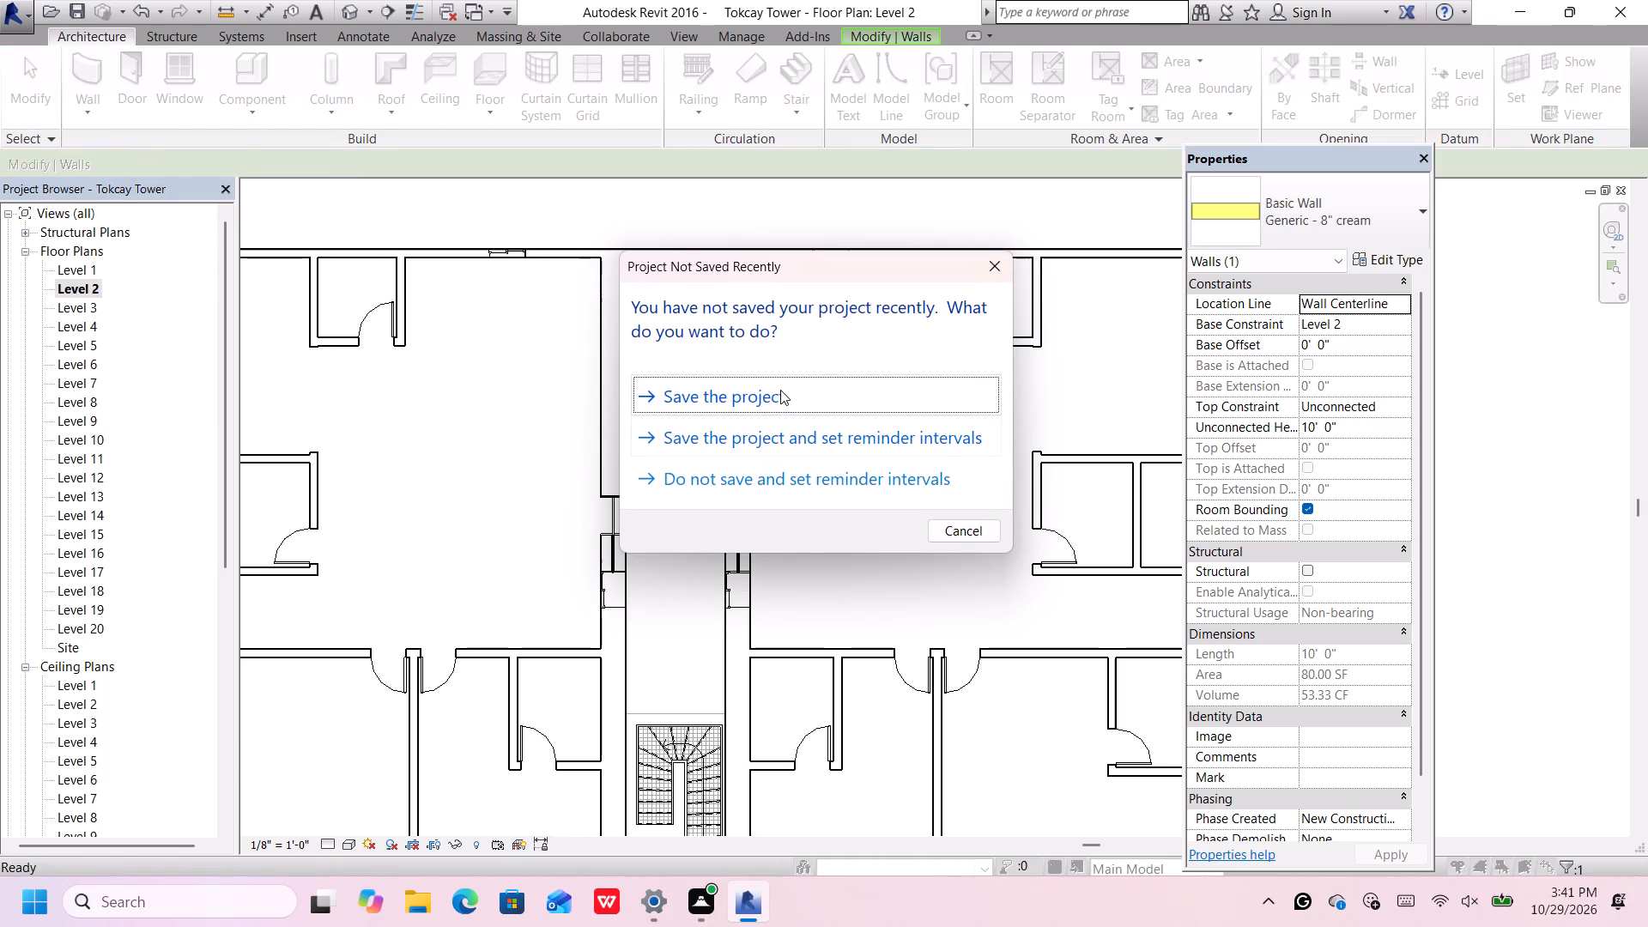
pyautogui.click(780, 390)
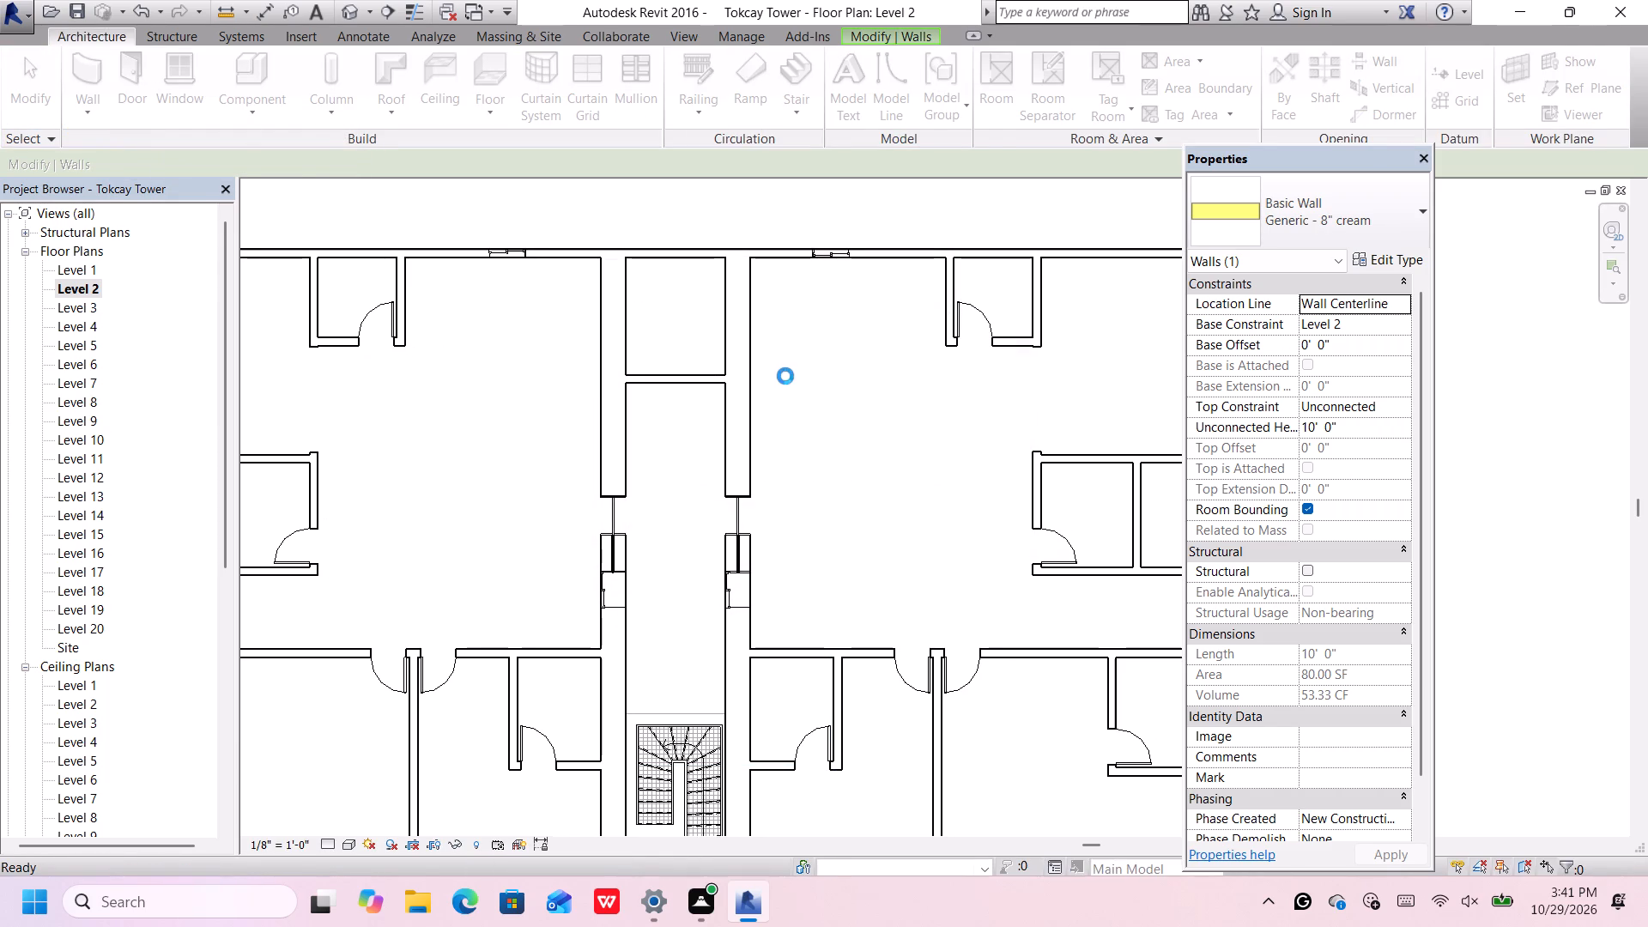
# Load the Door-Double-Flush_Panel-Double-Acting family from the US Imperial Doors library with the 72" x 84" type.
pyautogui.click(863, 95)
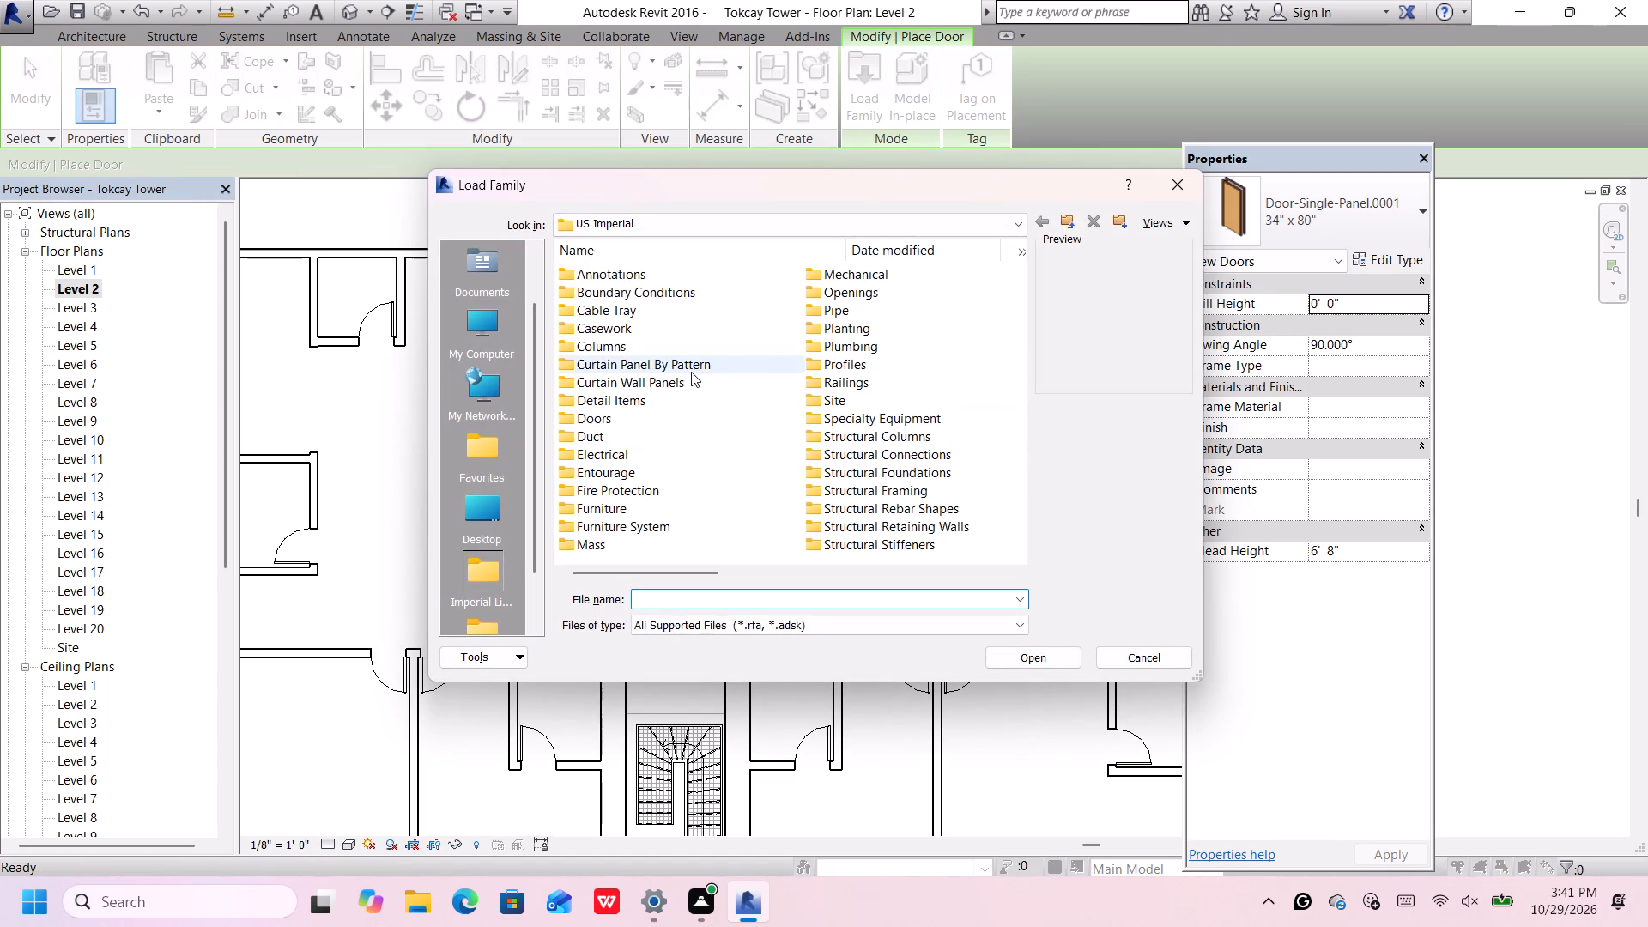
pyautogui.doubleClick(682, 412)
pyautogui.click(707, 315)
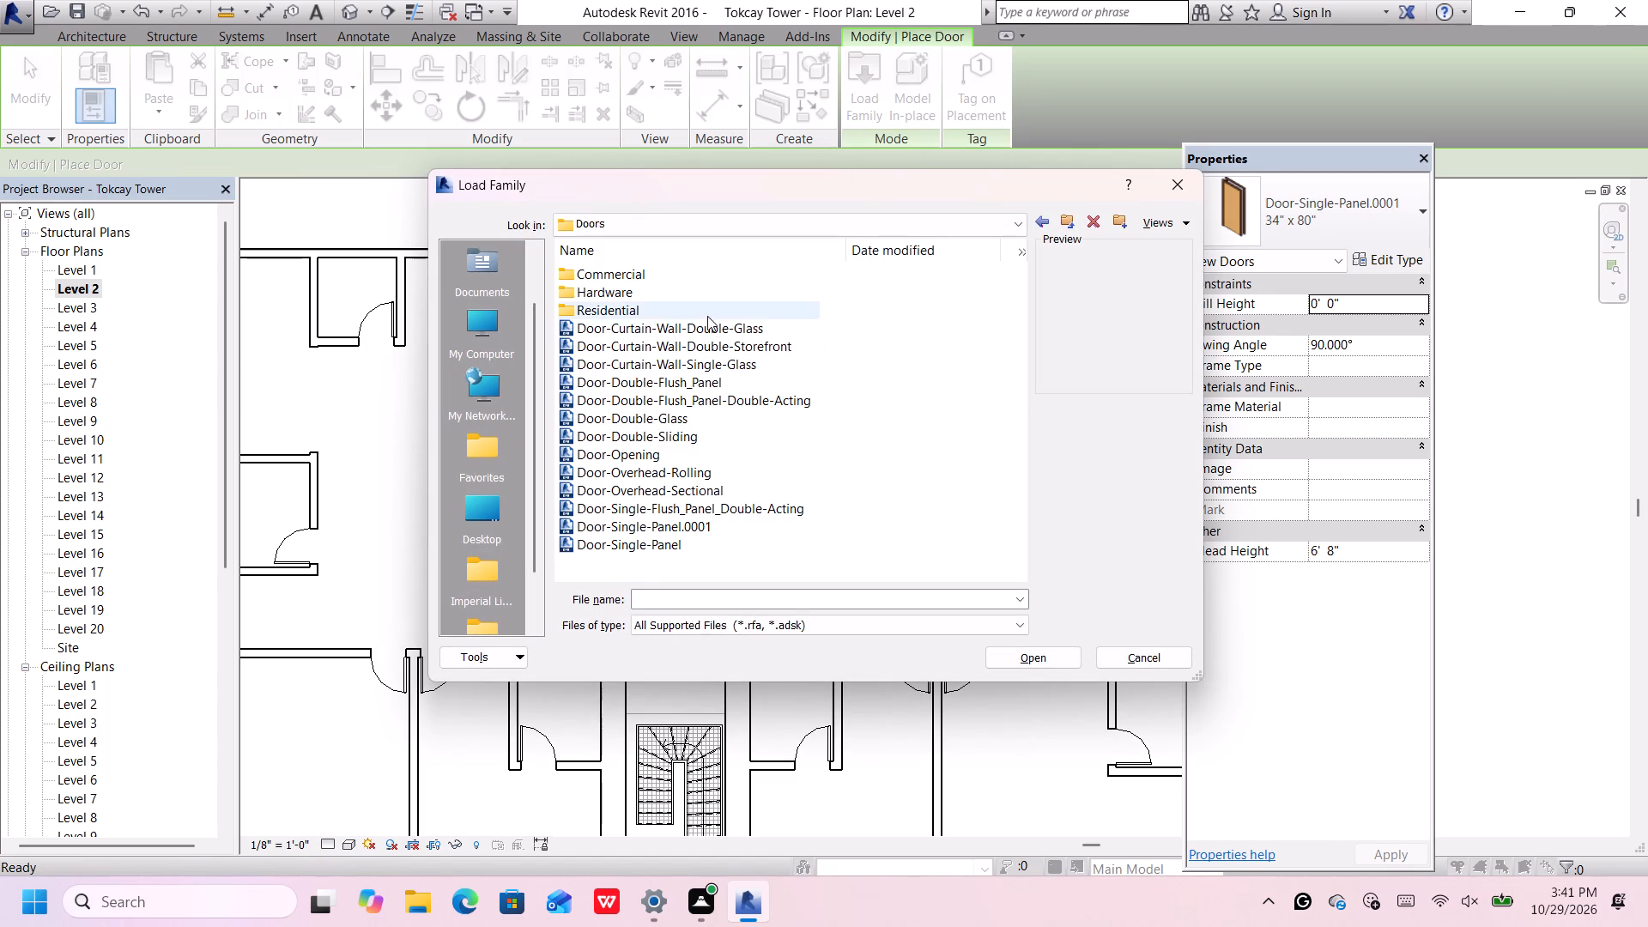
pyautogui.click(706, 332)
pyautogui.doubleClick(712, 325)
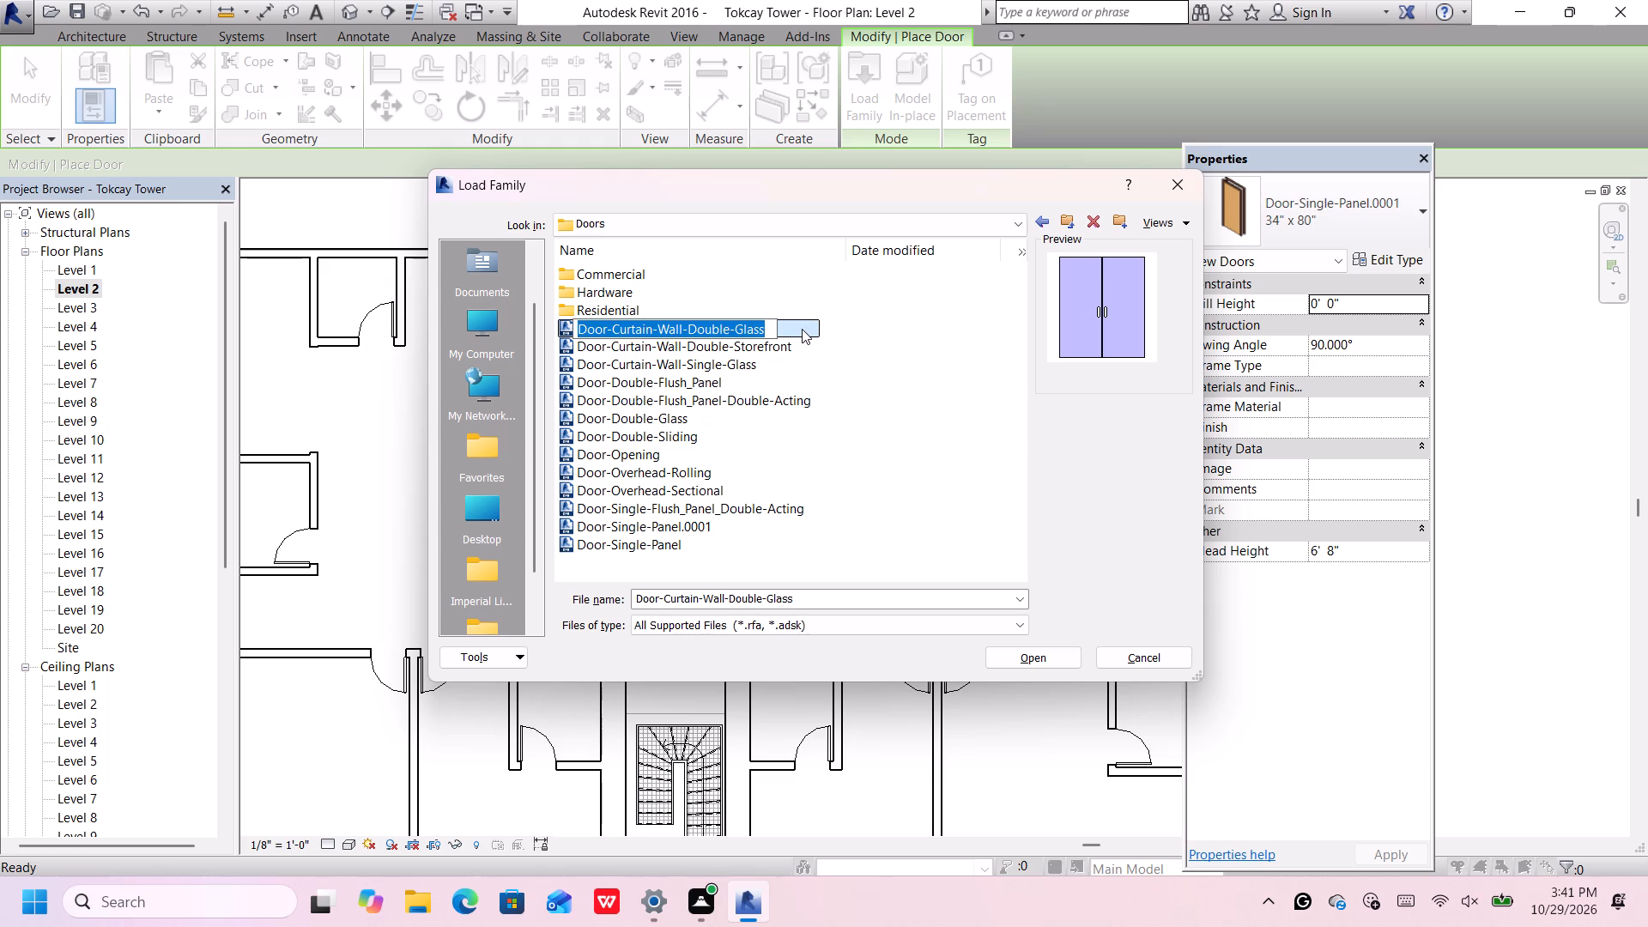
pyautogui.click(802, 329)
pyautogui.click(784, 342)
pyautogui.click(768, 367)
pyautogui.click(763, 383)
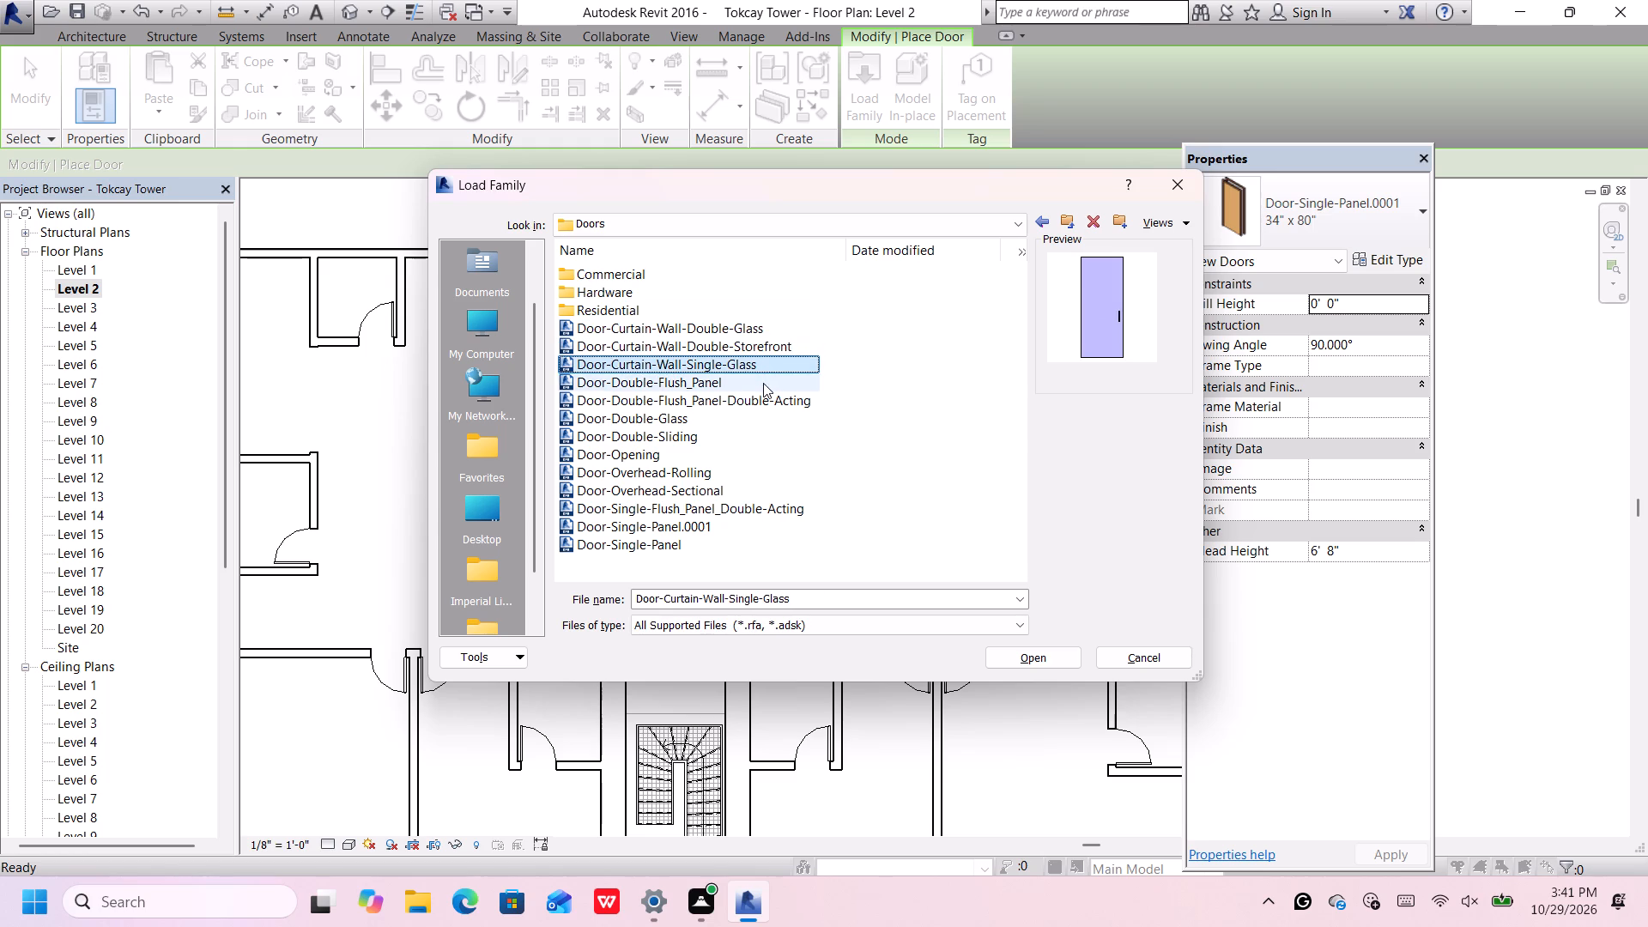
pyautogui.click(762, 409)
pyautogui.click(772, 393)
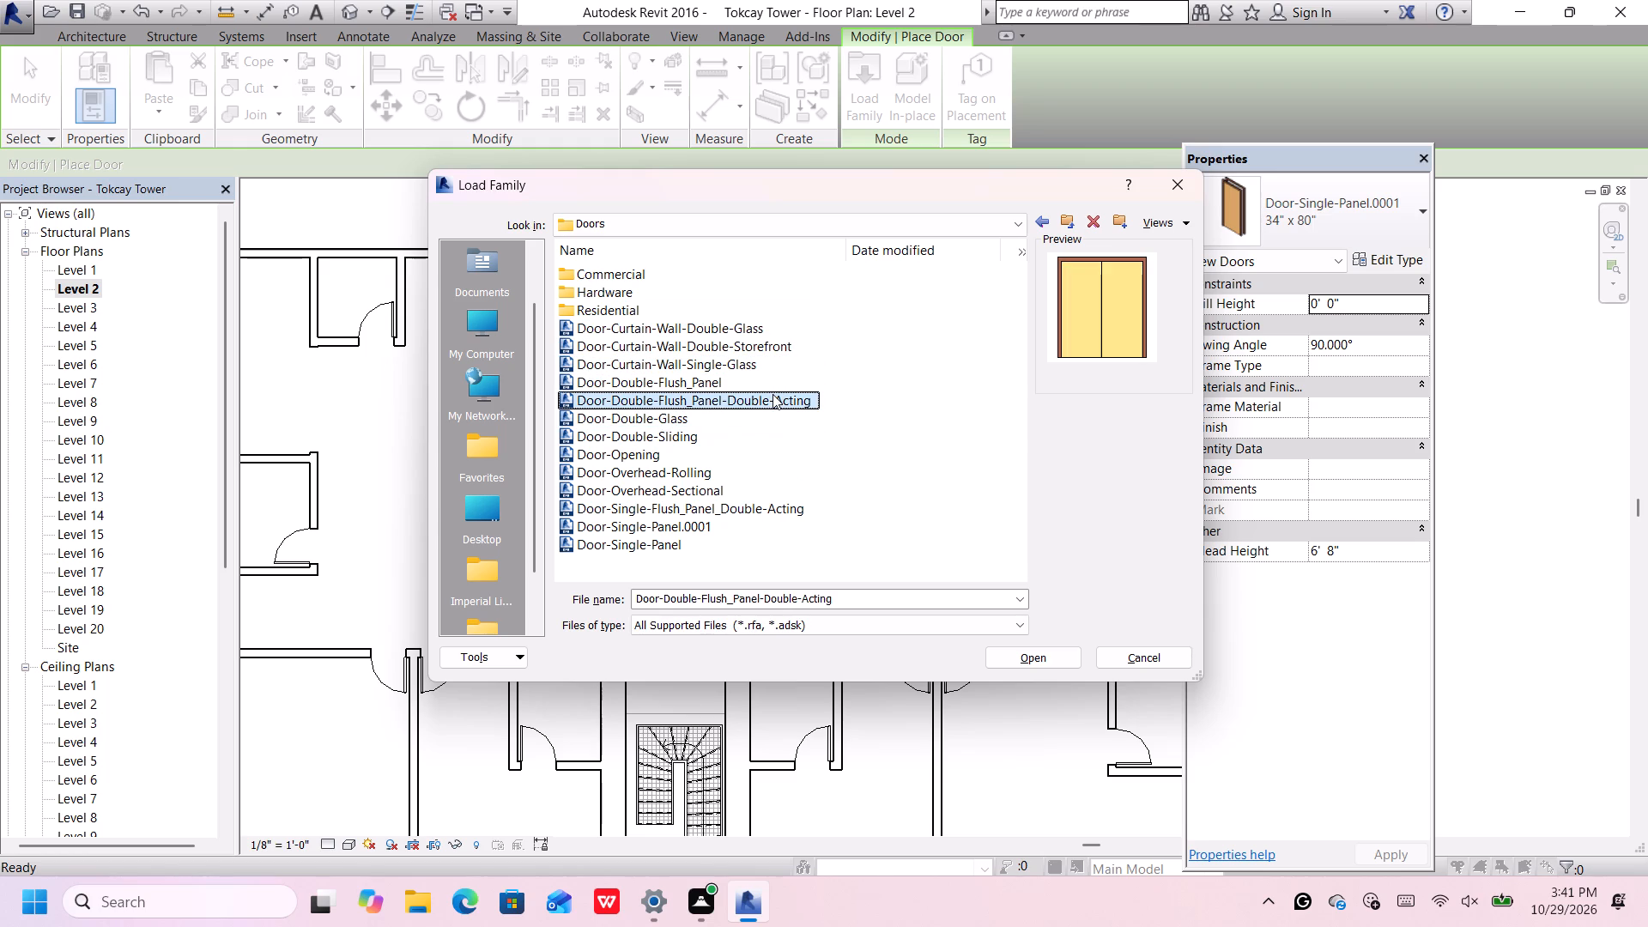
pyautogui.doubleClick(772, 397)
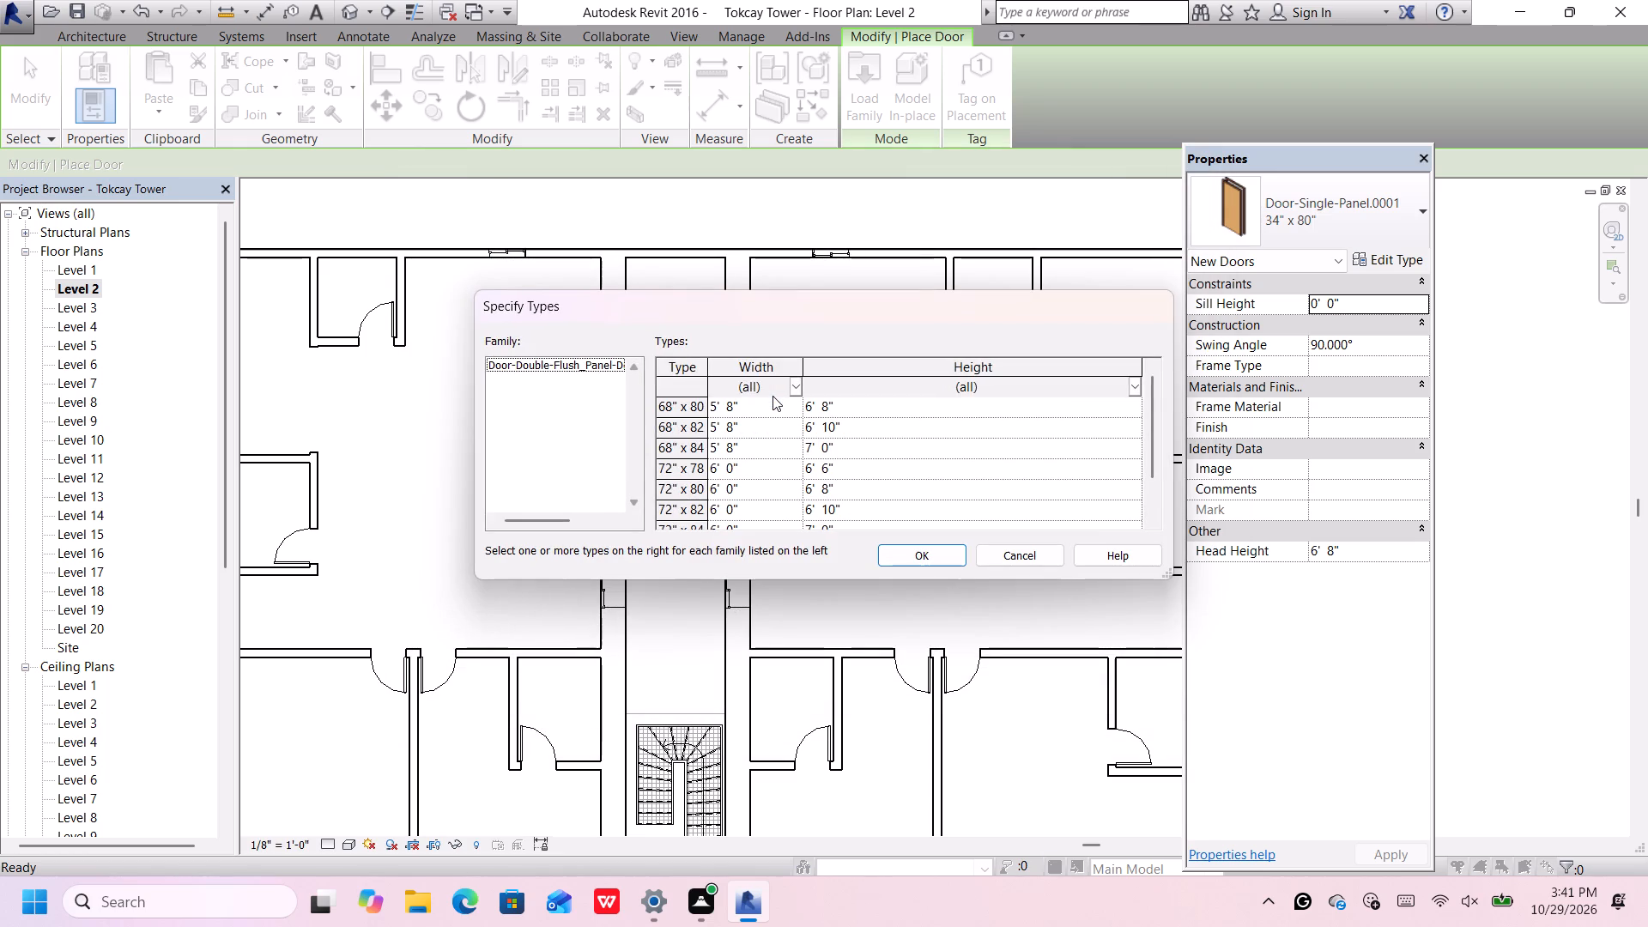
pyautogui.scroll(-1, 772, 421)
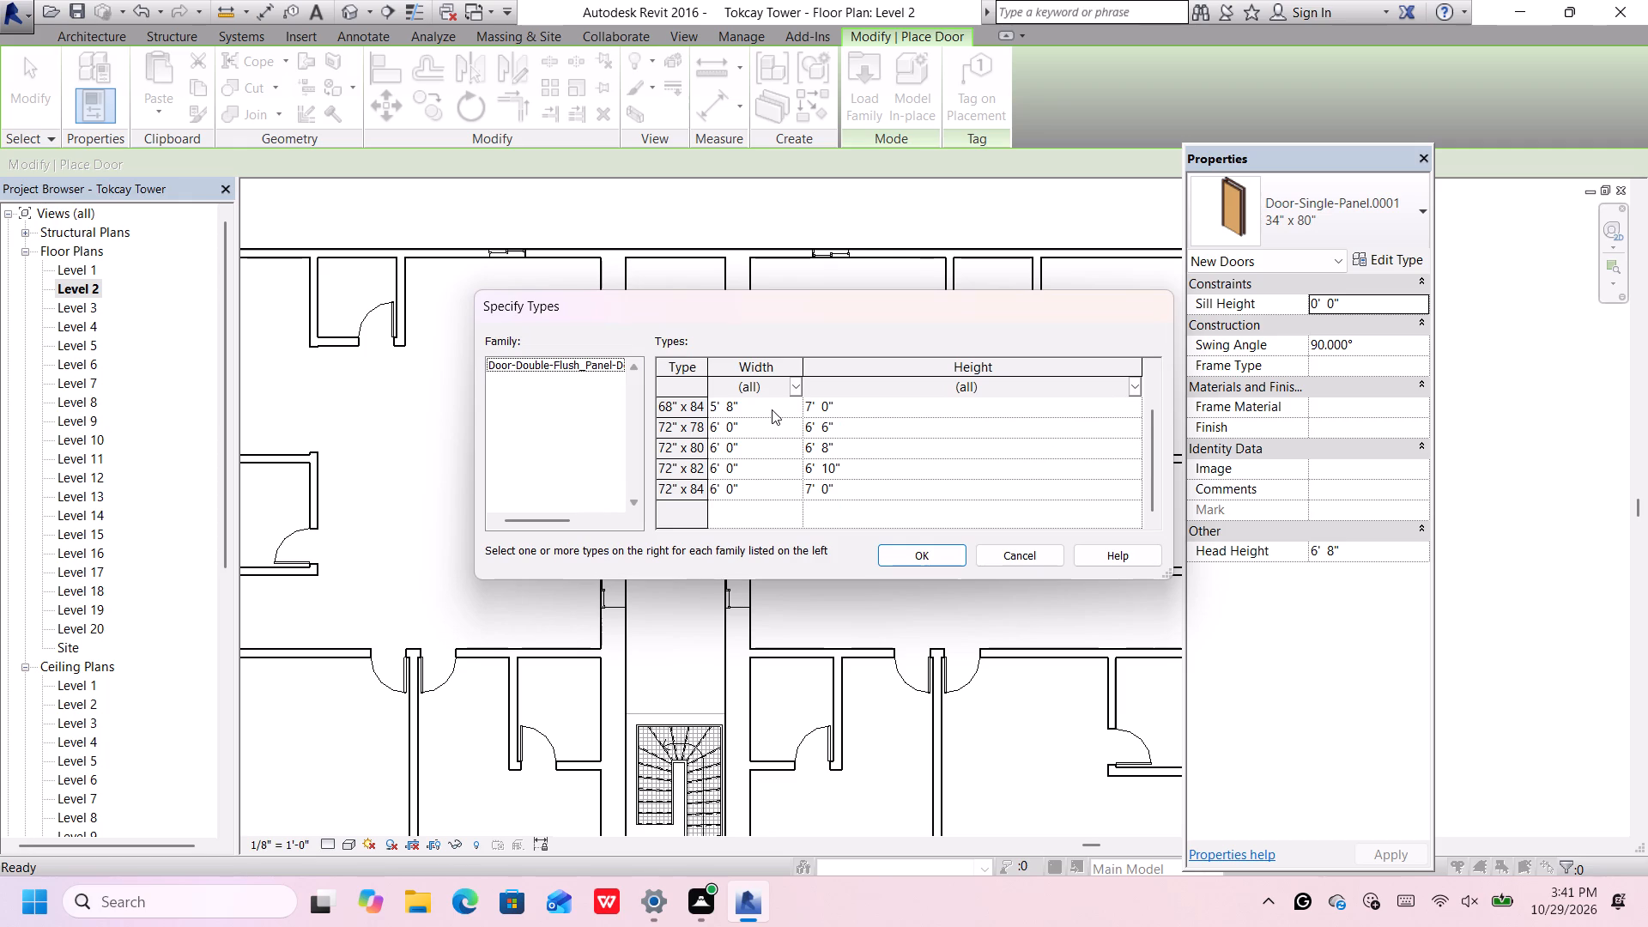
pyautogui.click(763, 491)
pyautogui.click(900, 559)
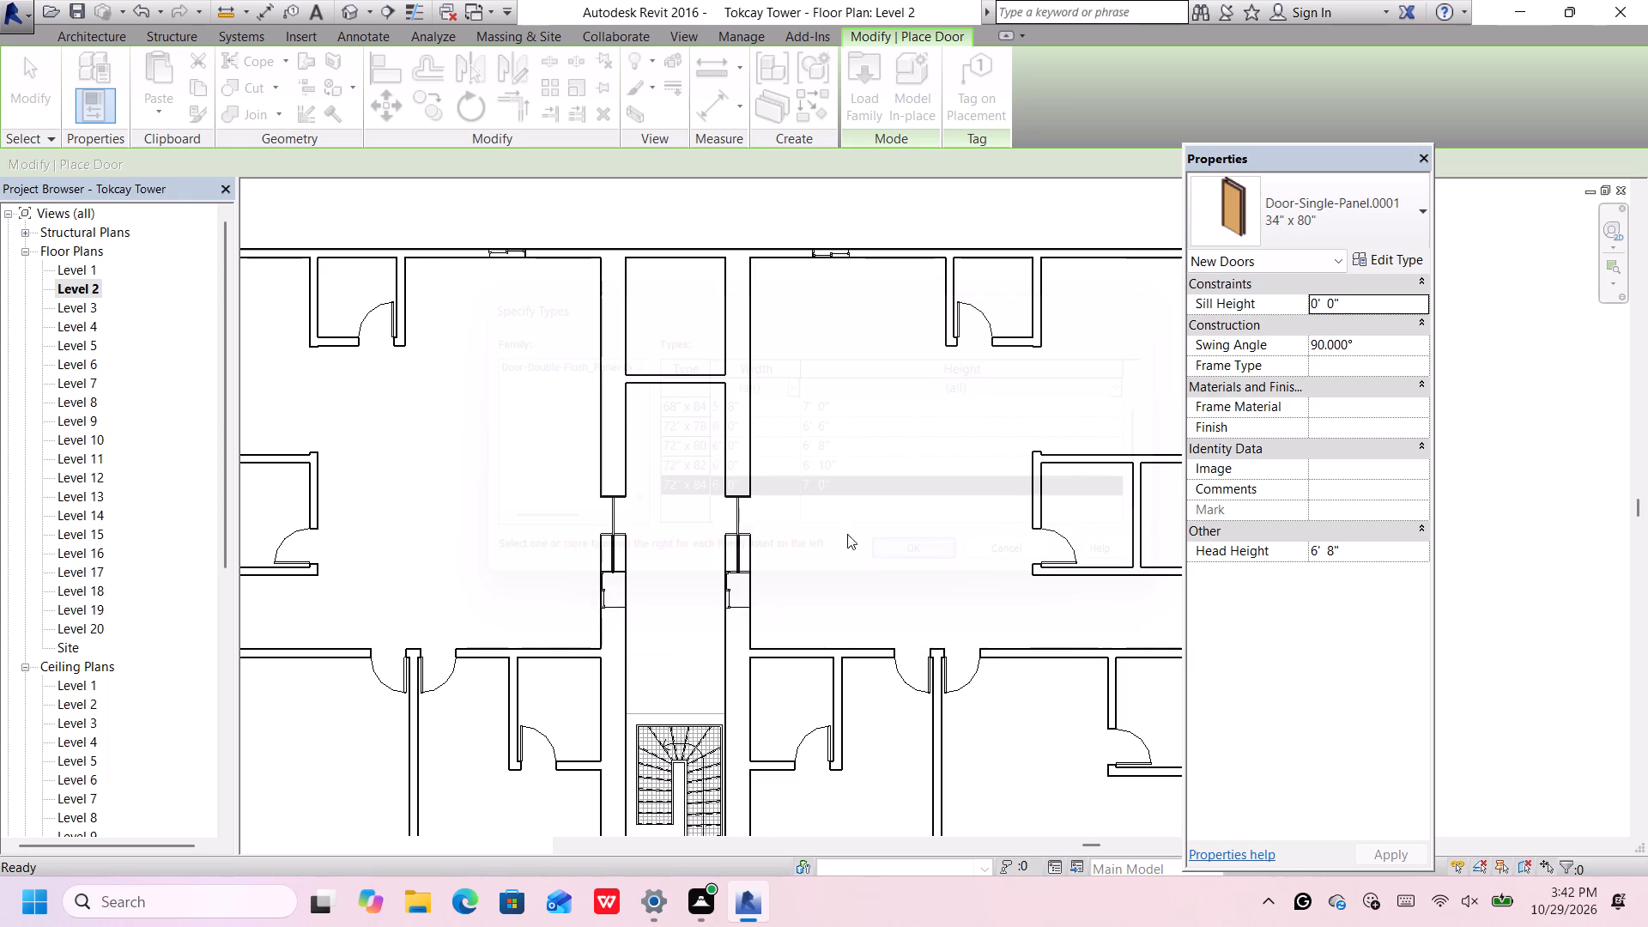
# Place the 72" x 84" double-acting double door at the middle of the cross wall in the central corridor.
pyautogui.click(672, 389)
pyautogui.scroll(-5, 666, 448)
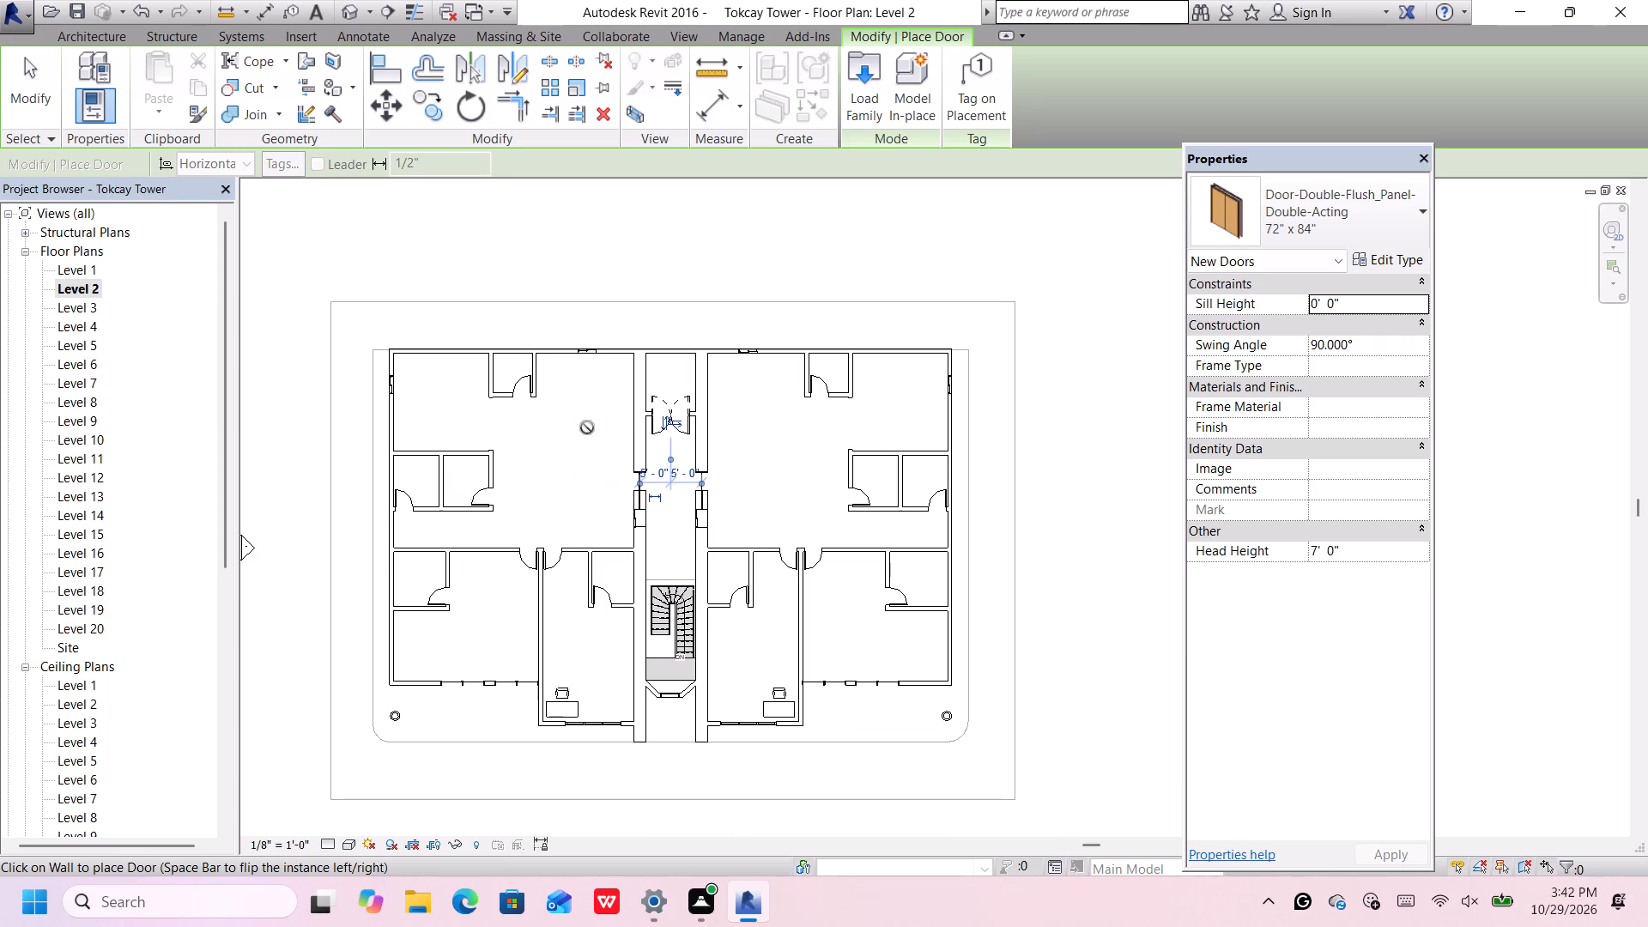
pyautogui.press('Escape')
pyautogui.press('Escape')
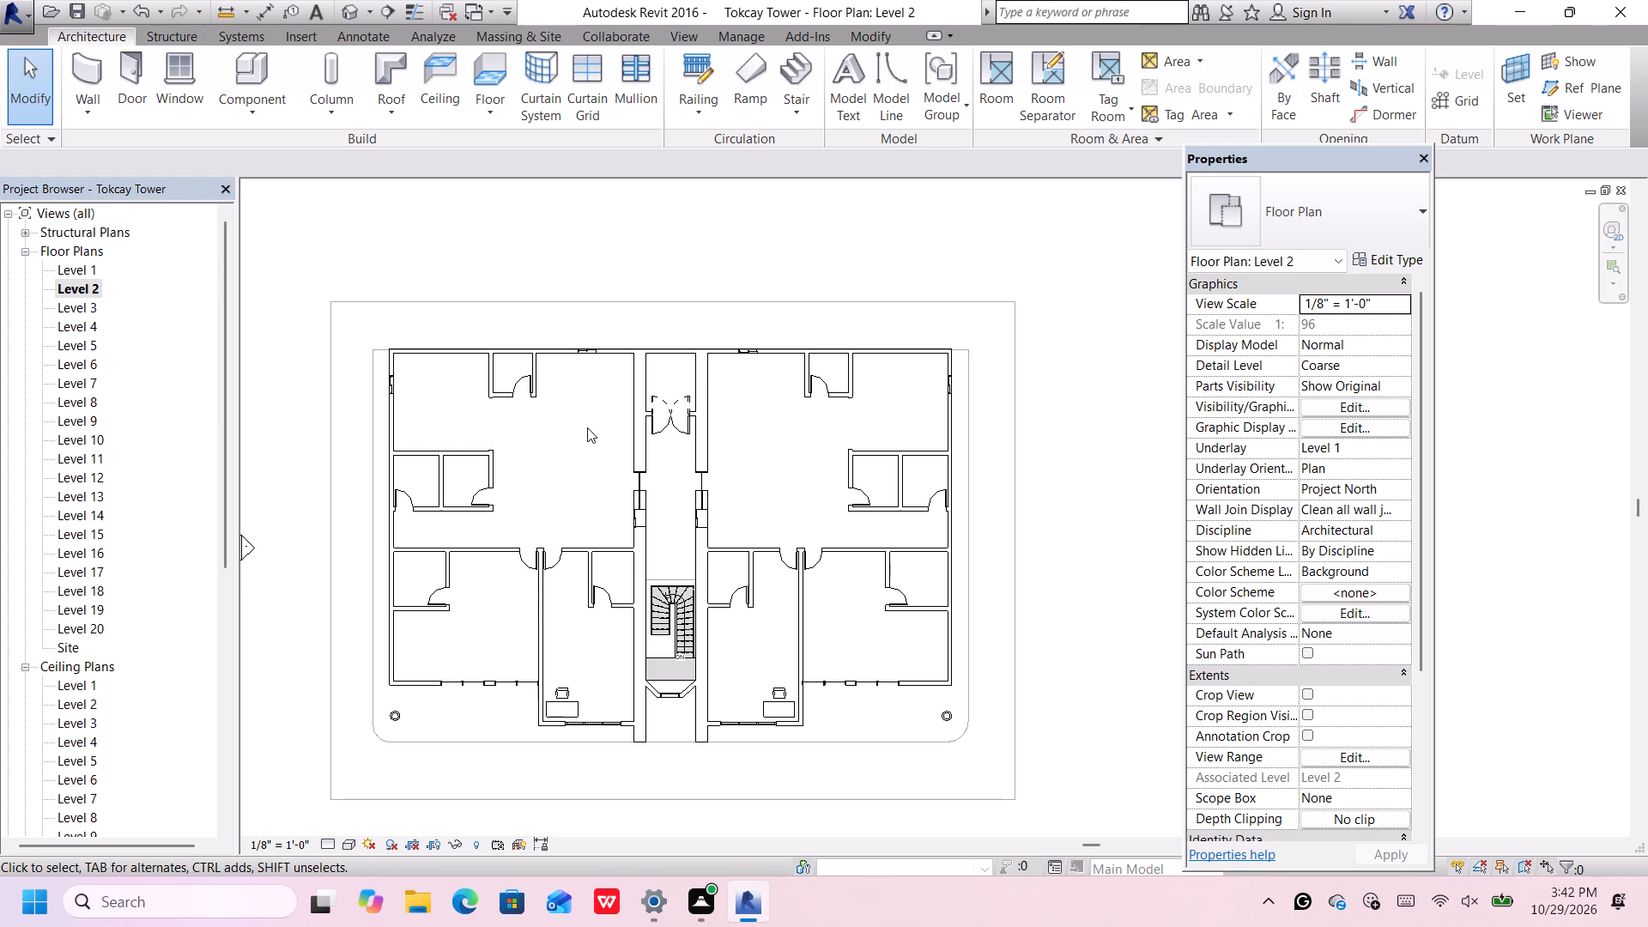
# Load the Bed-Shaker family from the Furniture Beds library as a component for Level 2.
pyautogui.moveTo(593, 457); pyautogui.dragTo(621, 403, button='middle')
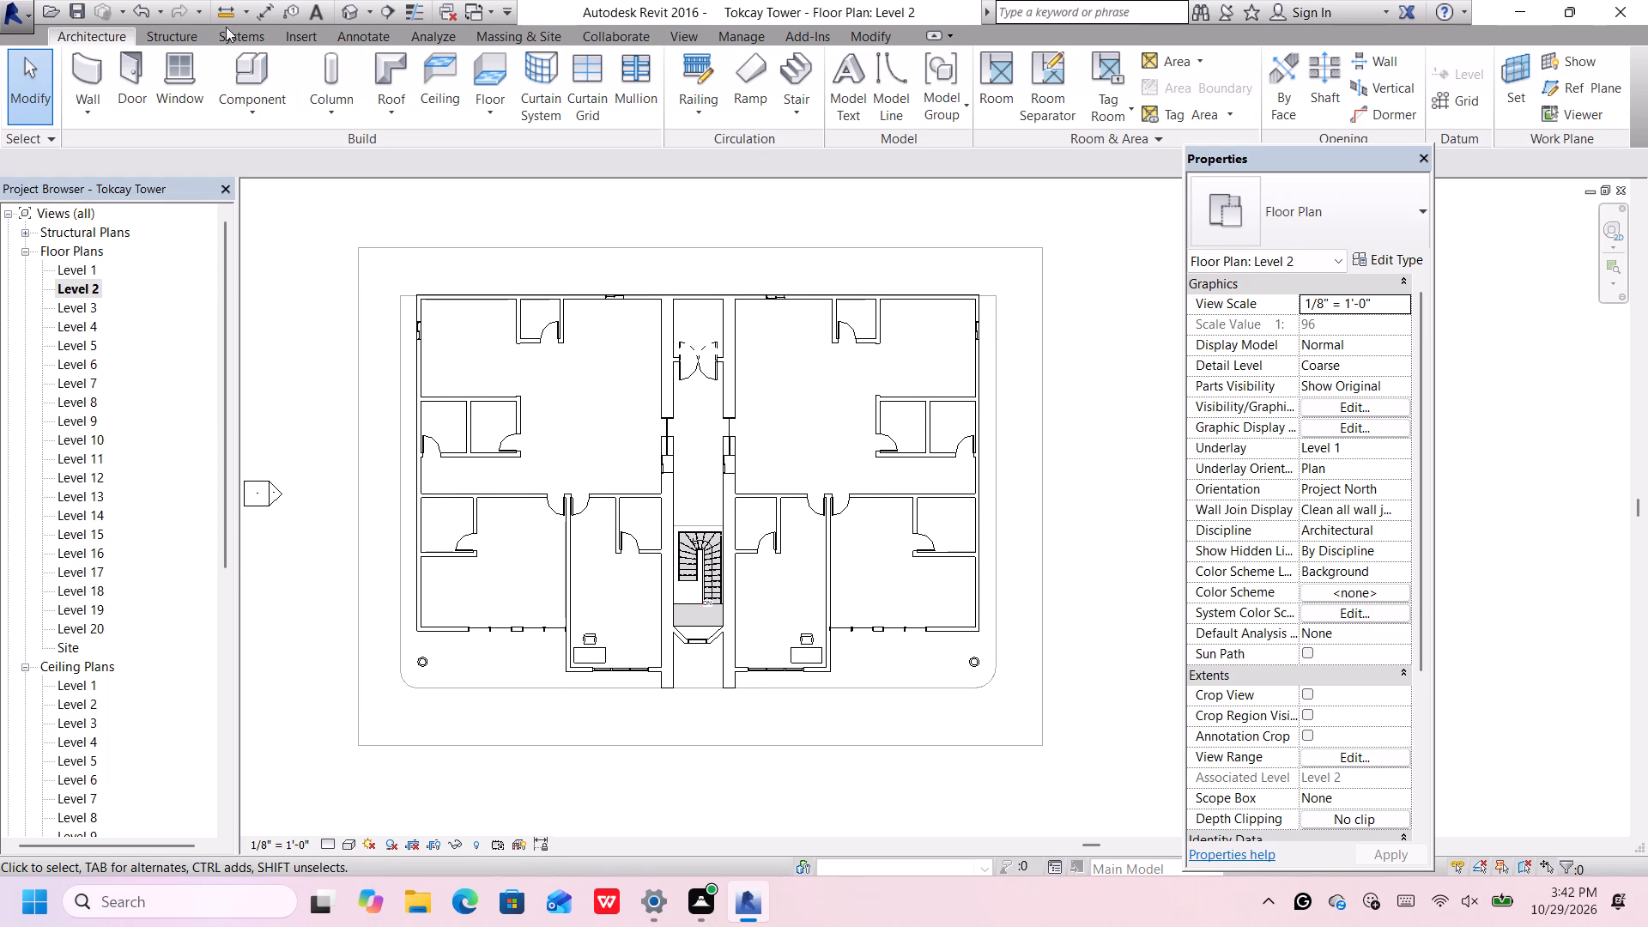
pyautogui.click(239, 56)
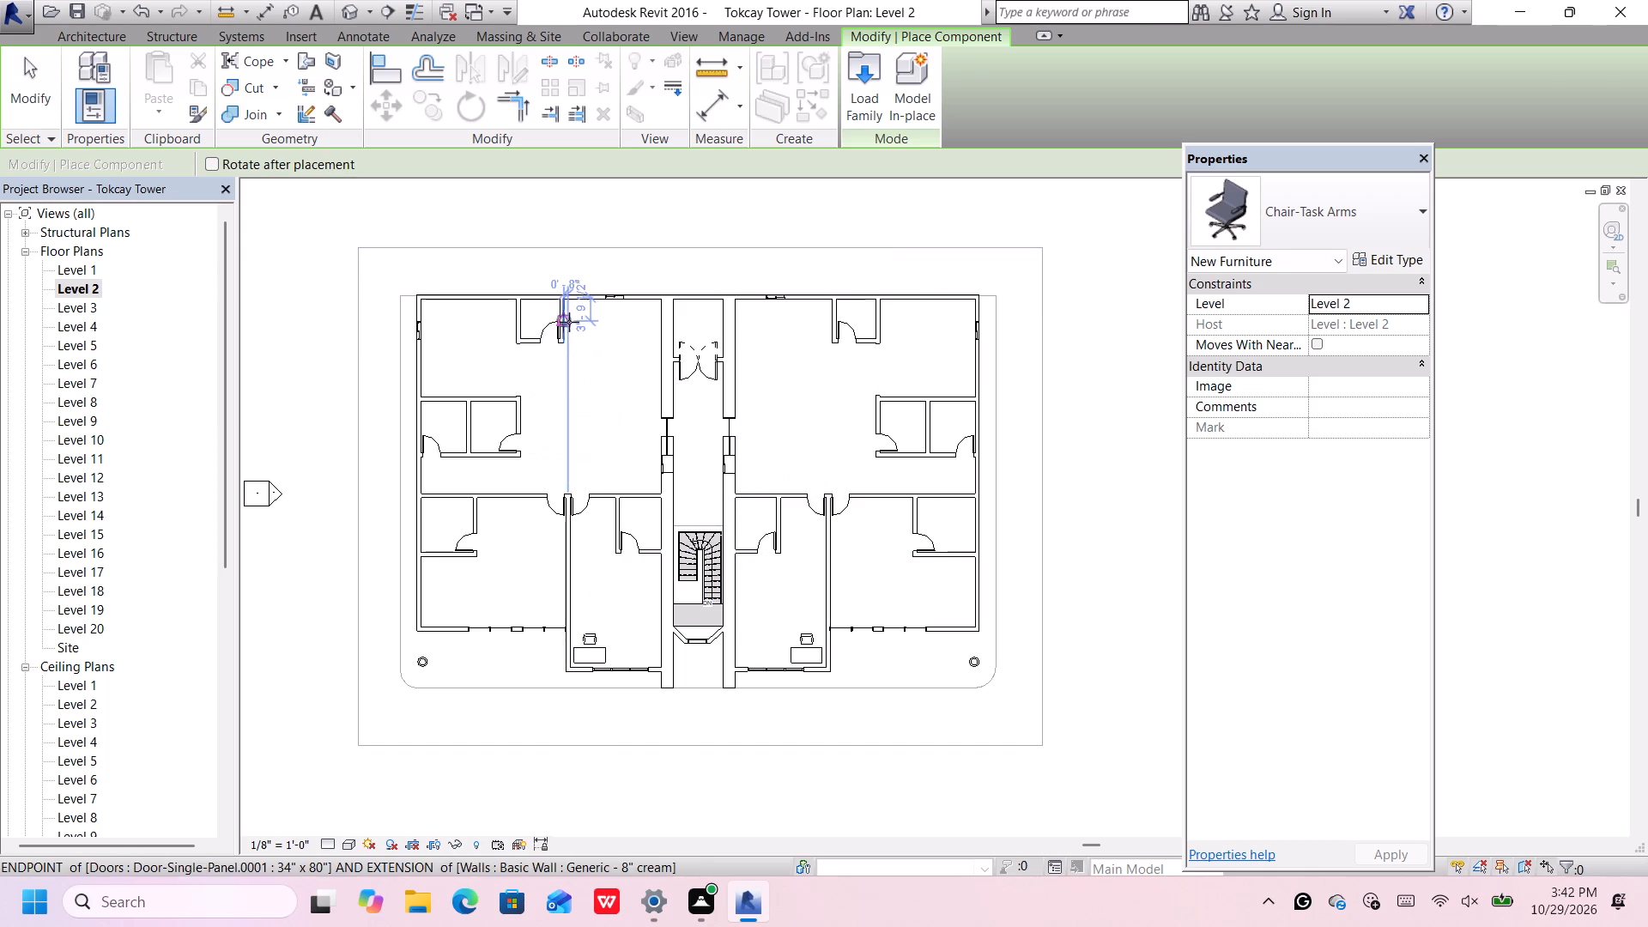
pyautogui.scroll(3, 584, 343)
pyautogui.moveTo(588, 346); pyautogui.dragTo(732, 333, button='middle')
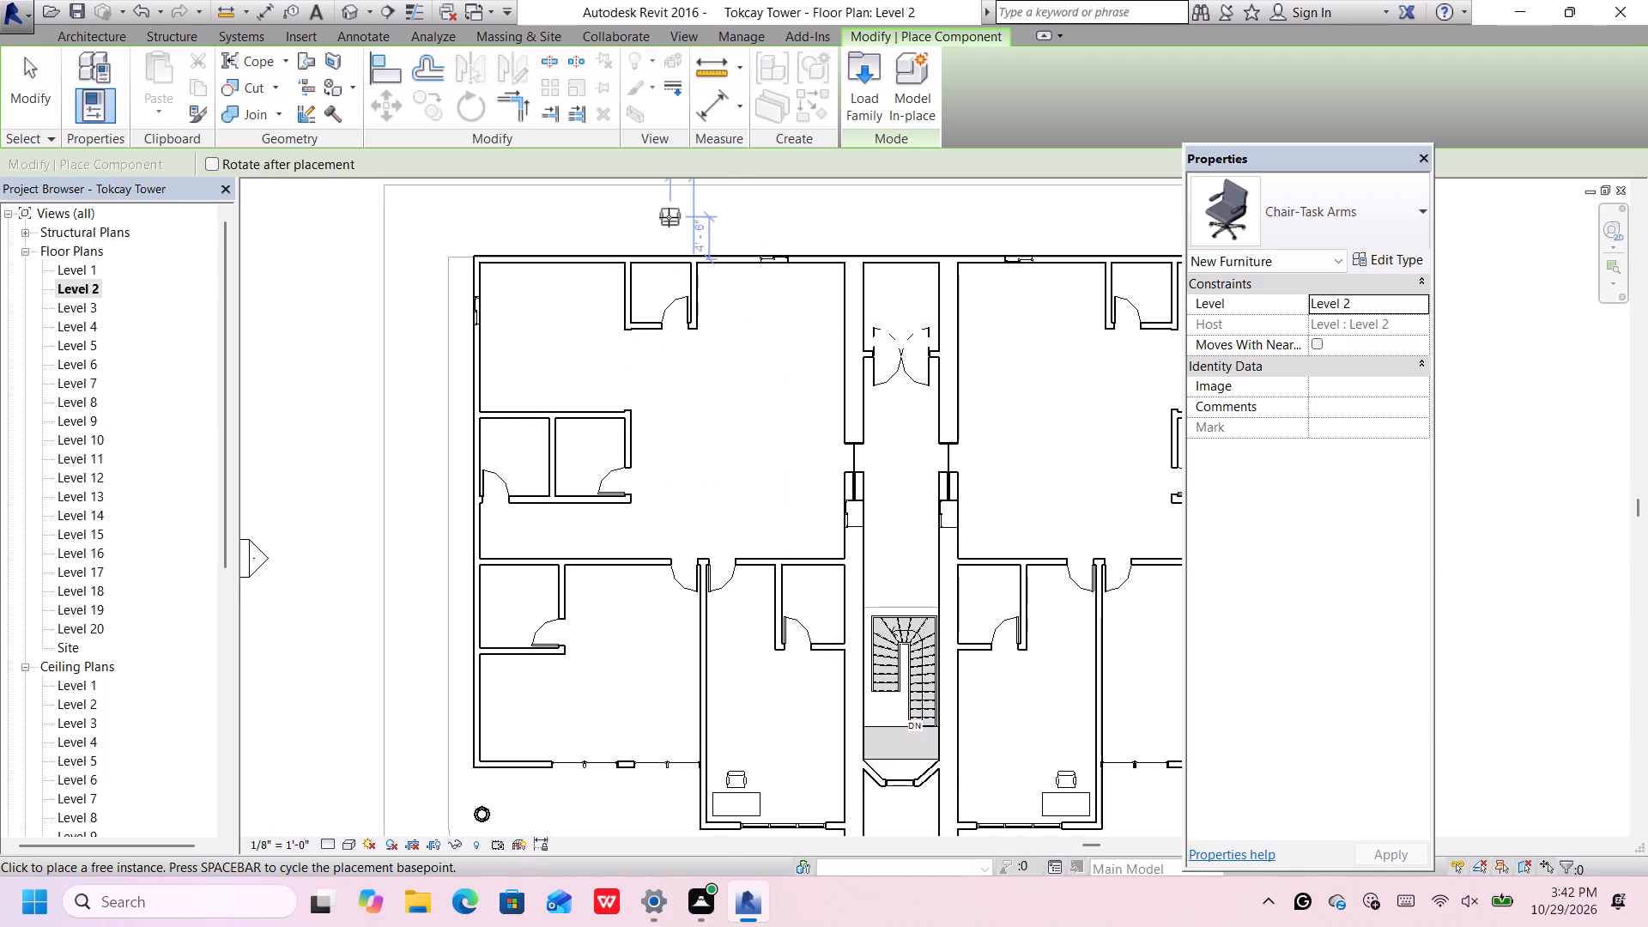
pyautogui.click(851, 82)
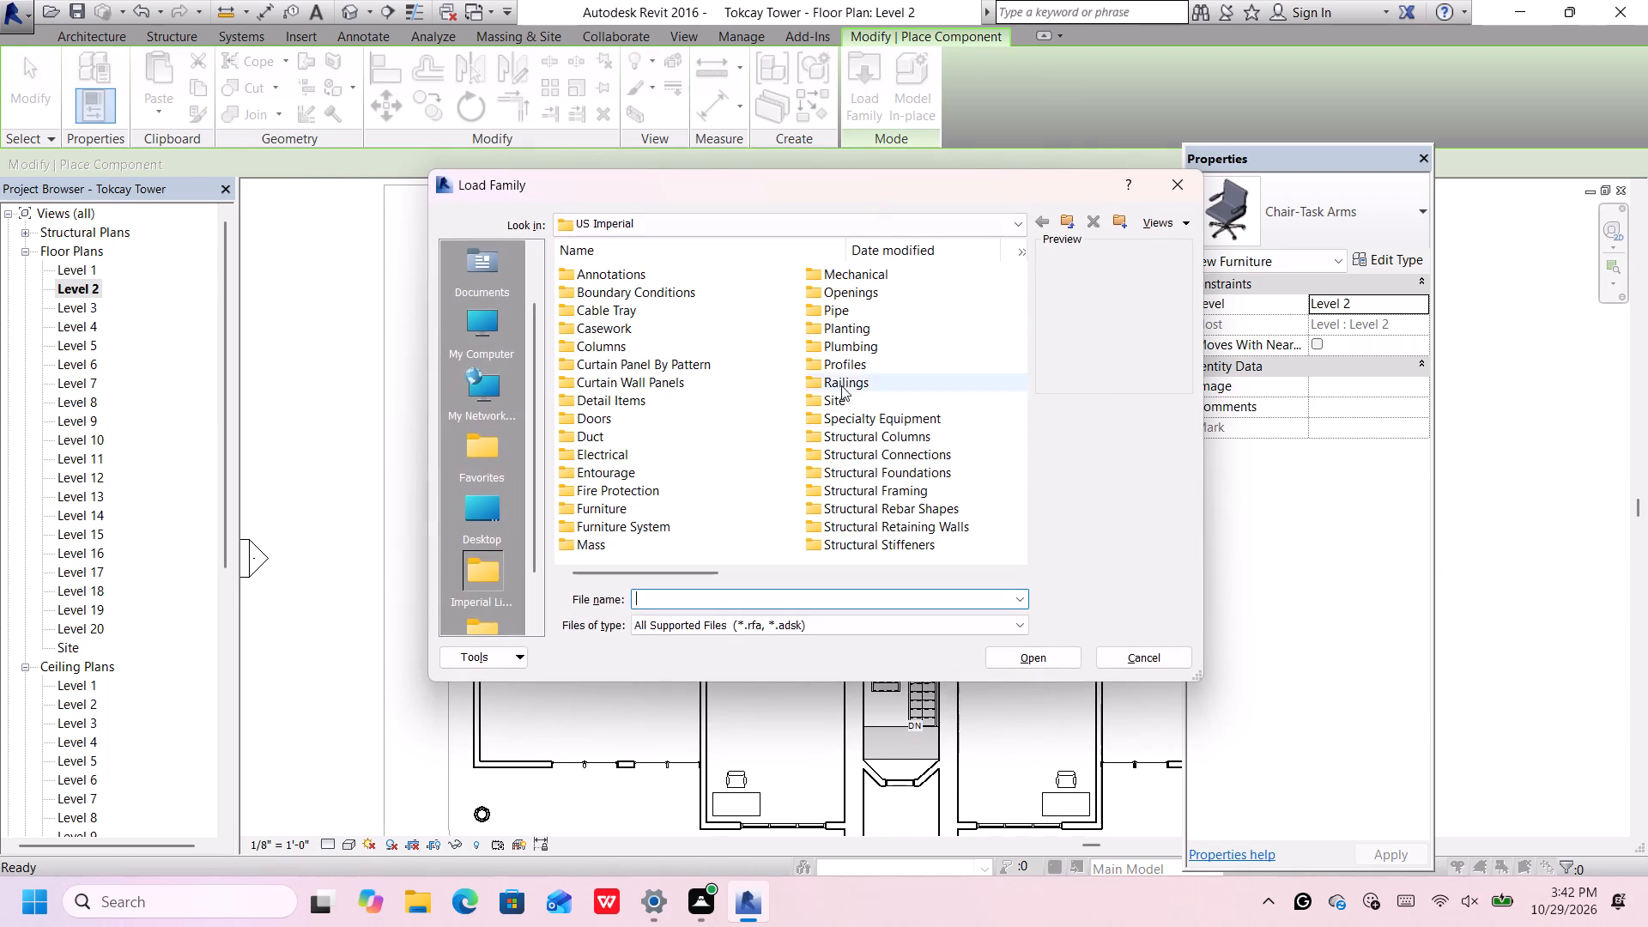
pyautogui.click(633, 511)
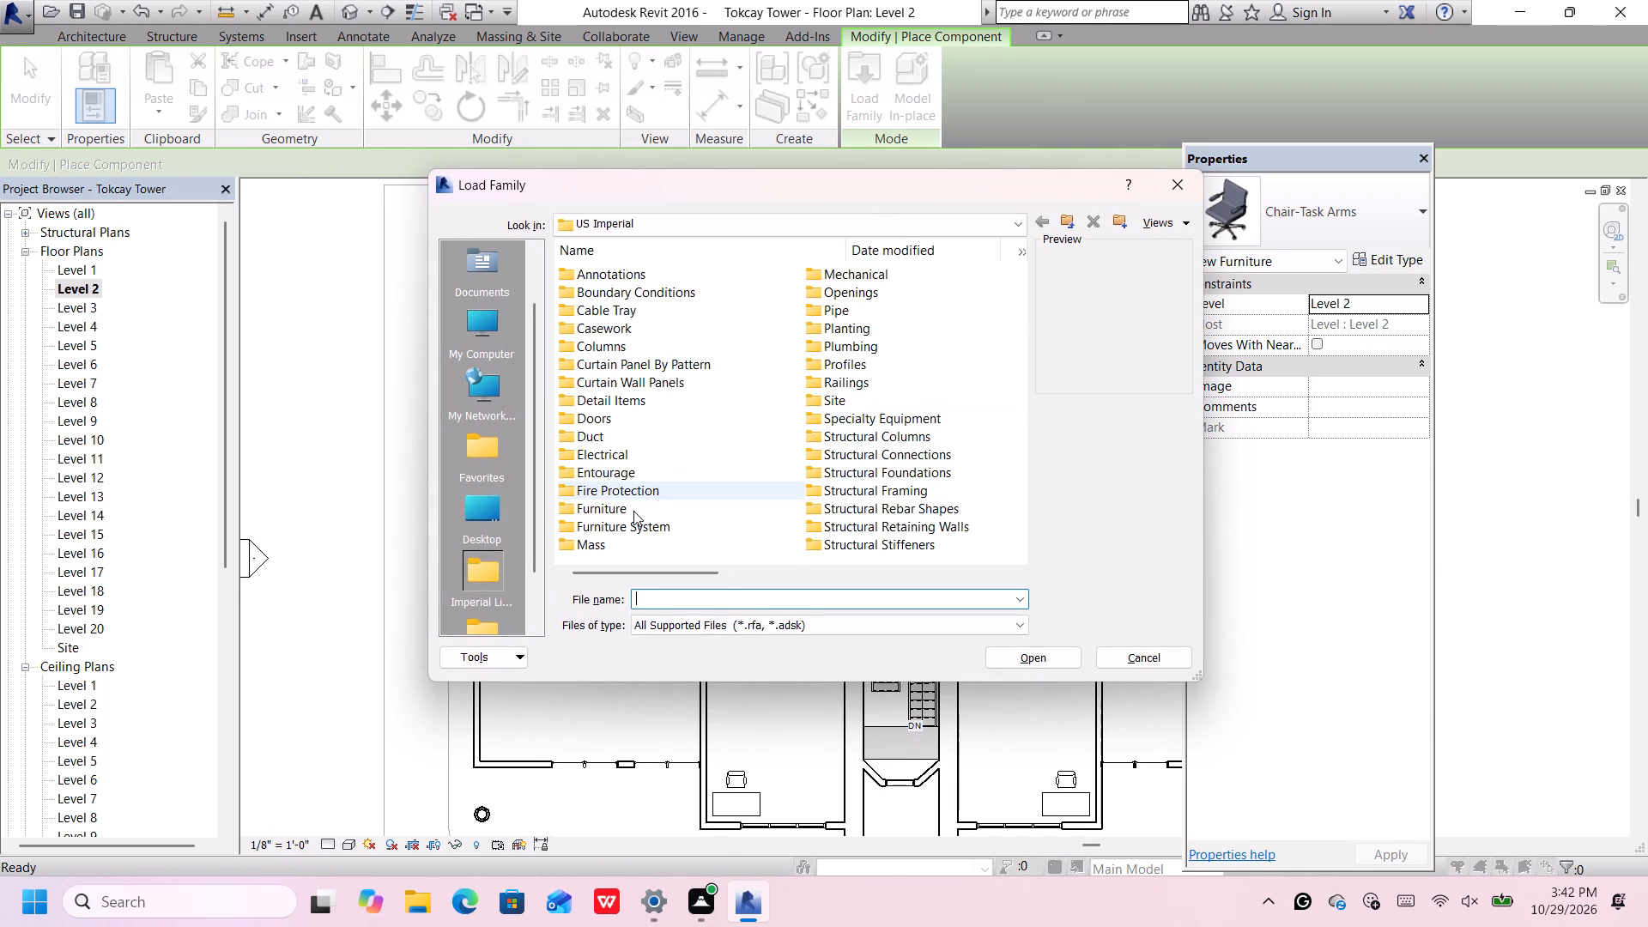
pyautogui.doubleClick(632, 510)
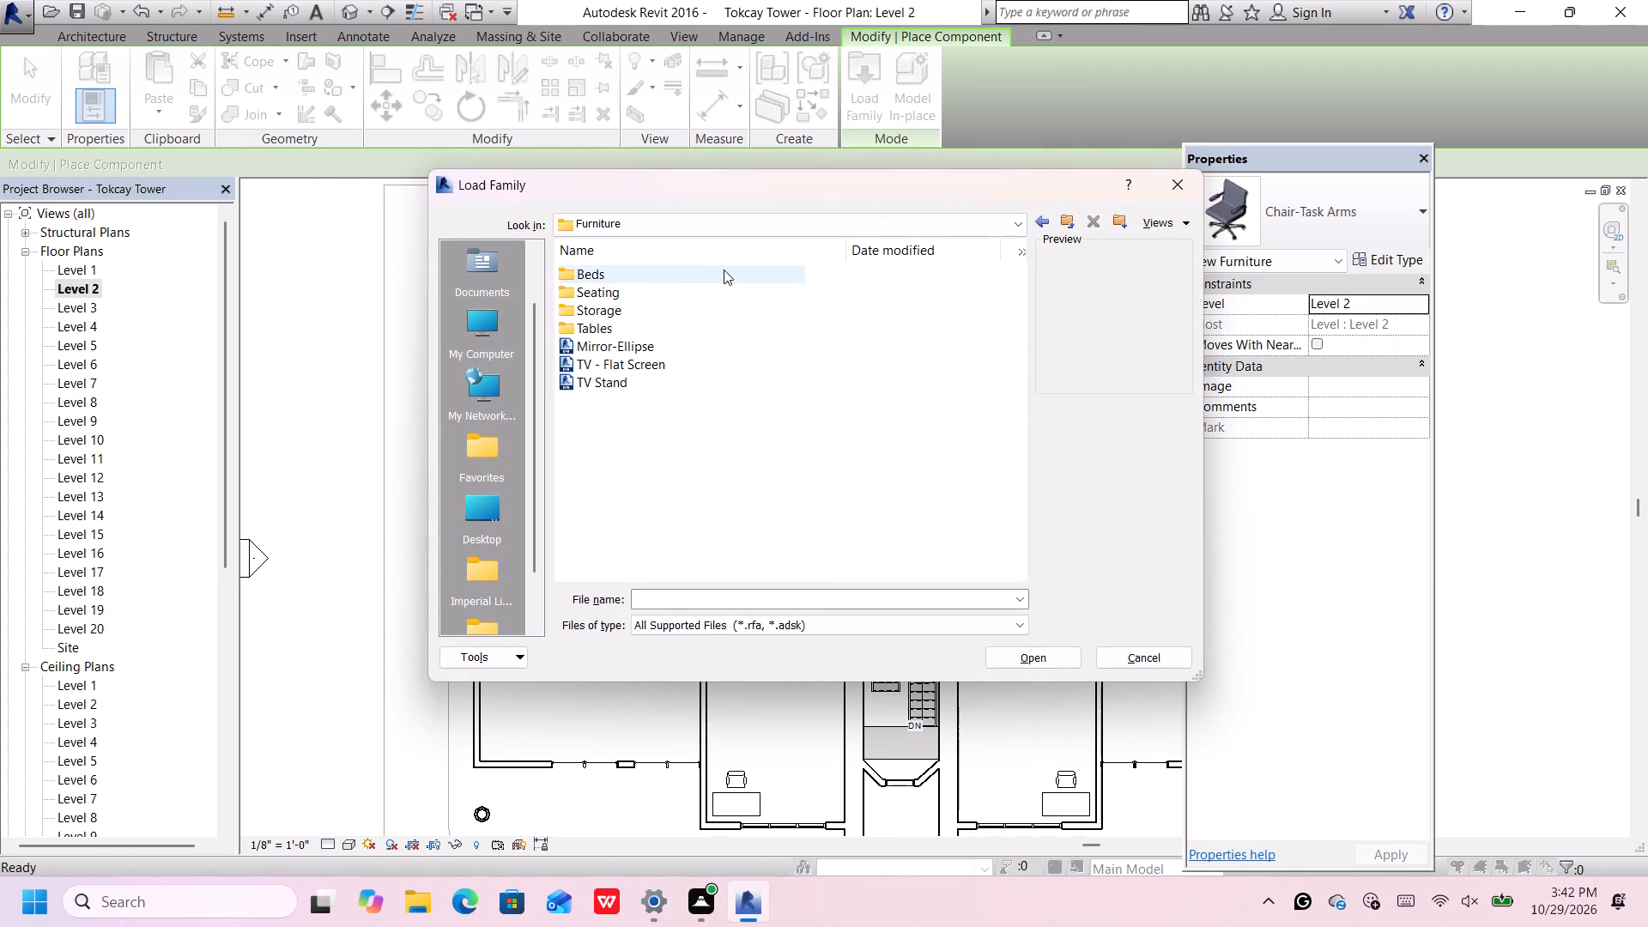
pyautogui.doubleClick(724, 270)
pyautogui.click(727, 264)
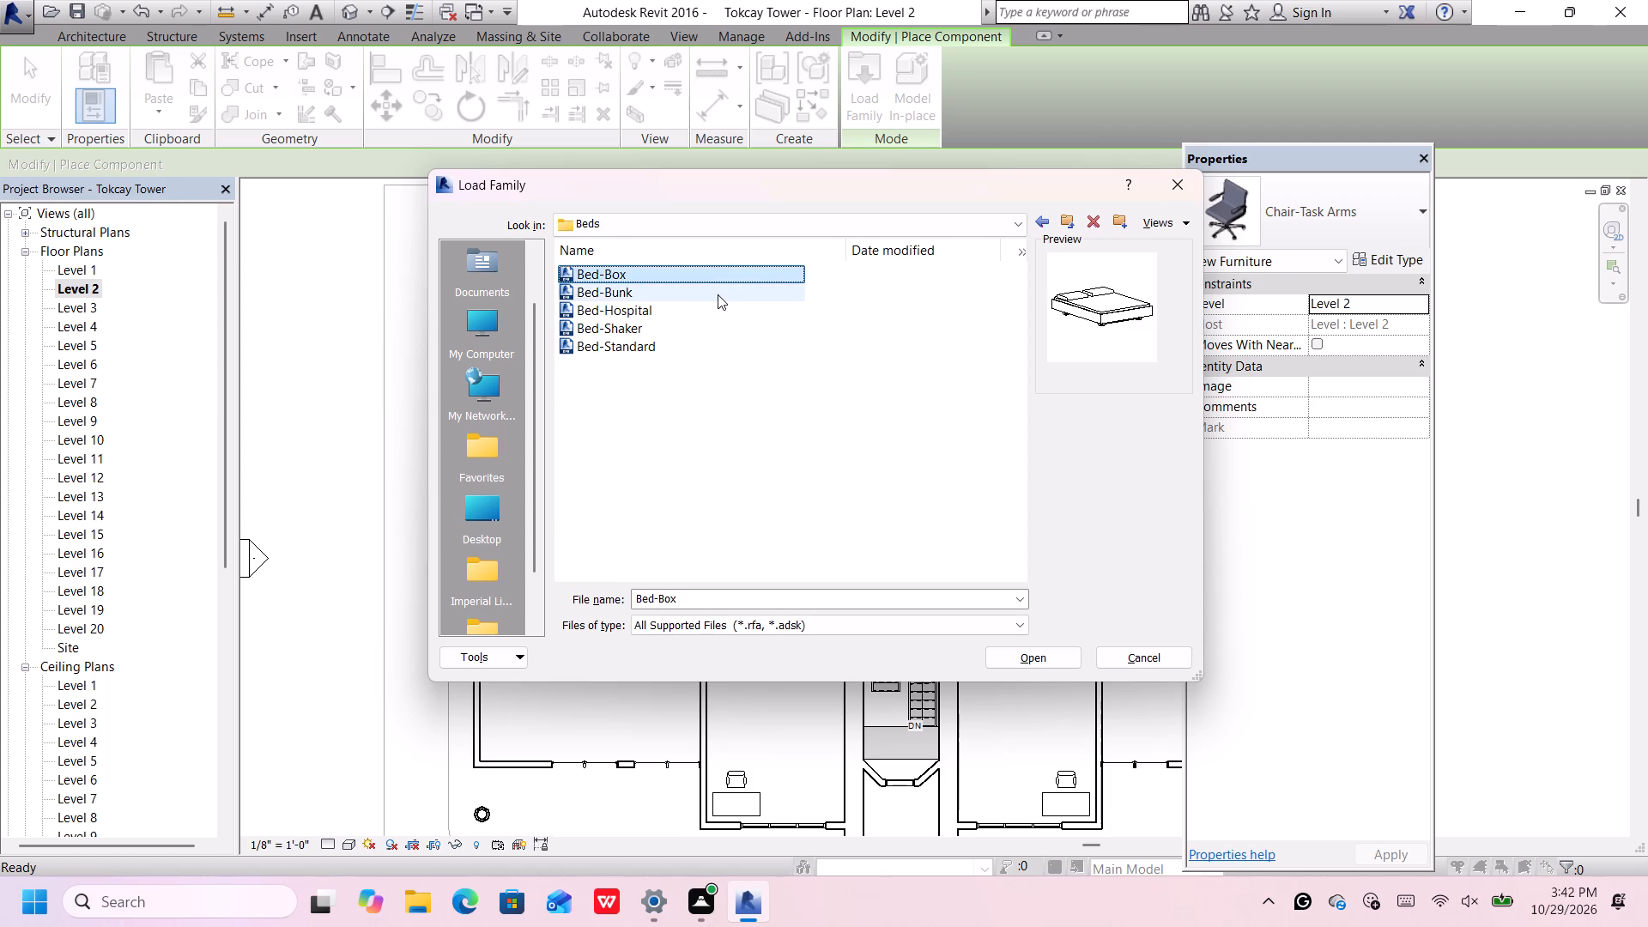
pyautogui.click(718, 294)
pyautogui.click(718, 311)
pyautogui.click(718, 327)
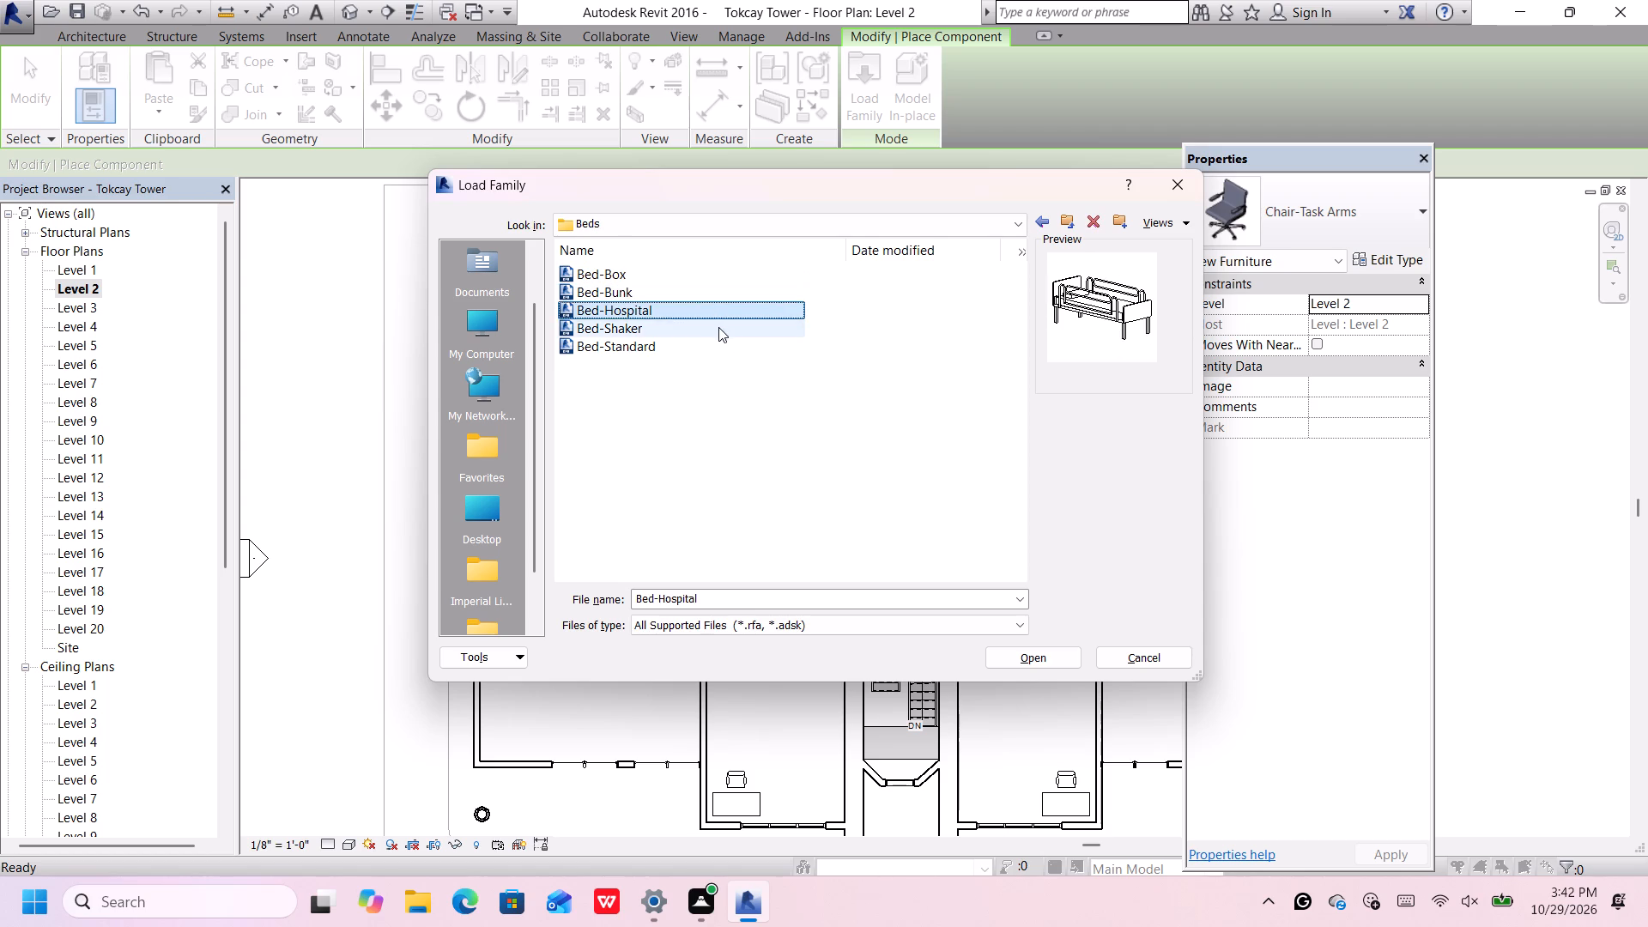
pyautogui.click(722, 345)
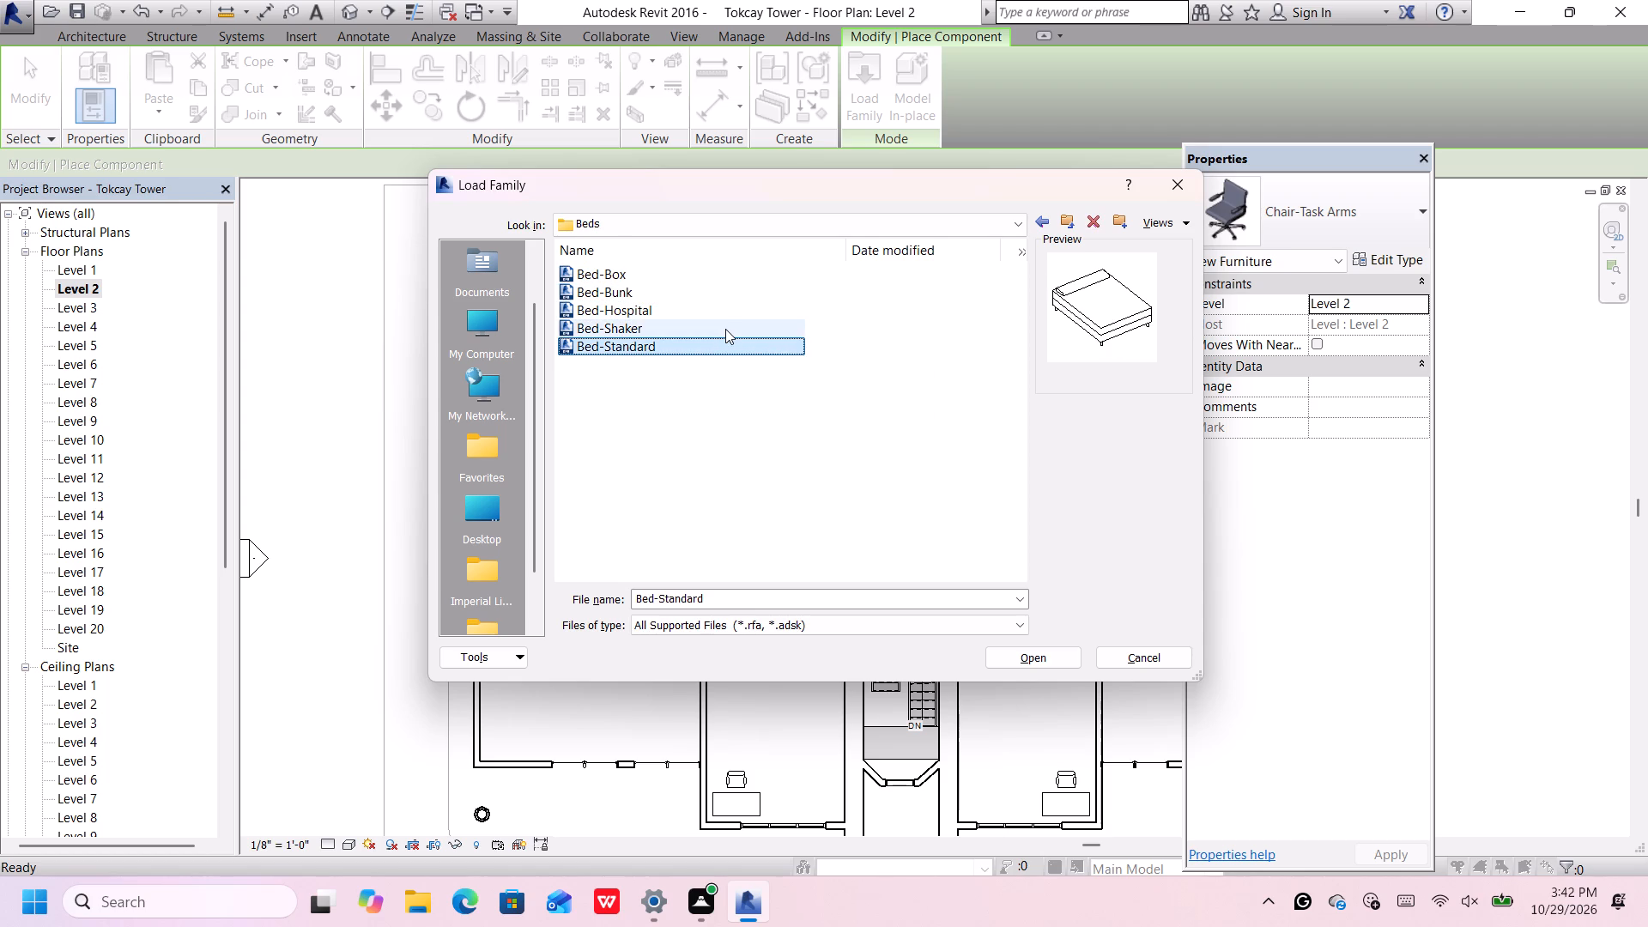
pyautogui.click(725, 329)
pyautogui.doubleClick(725, 330)
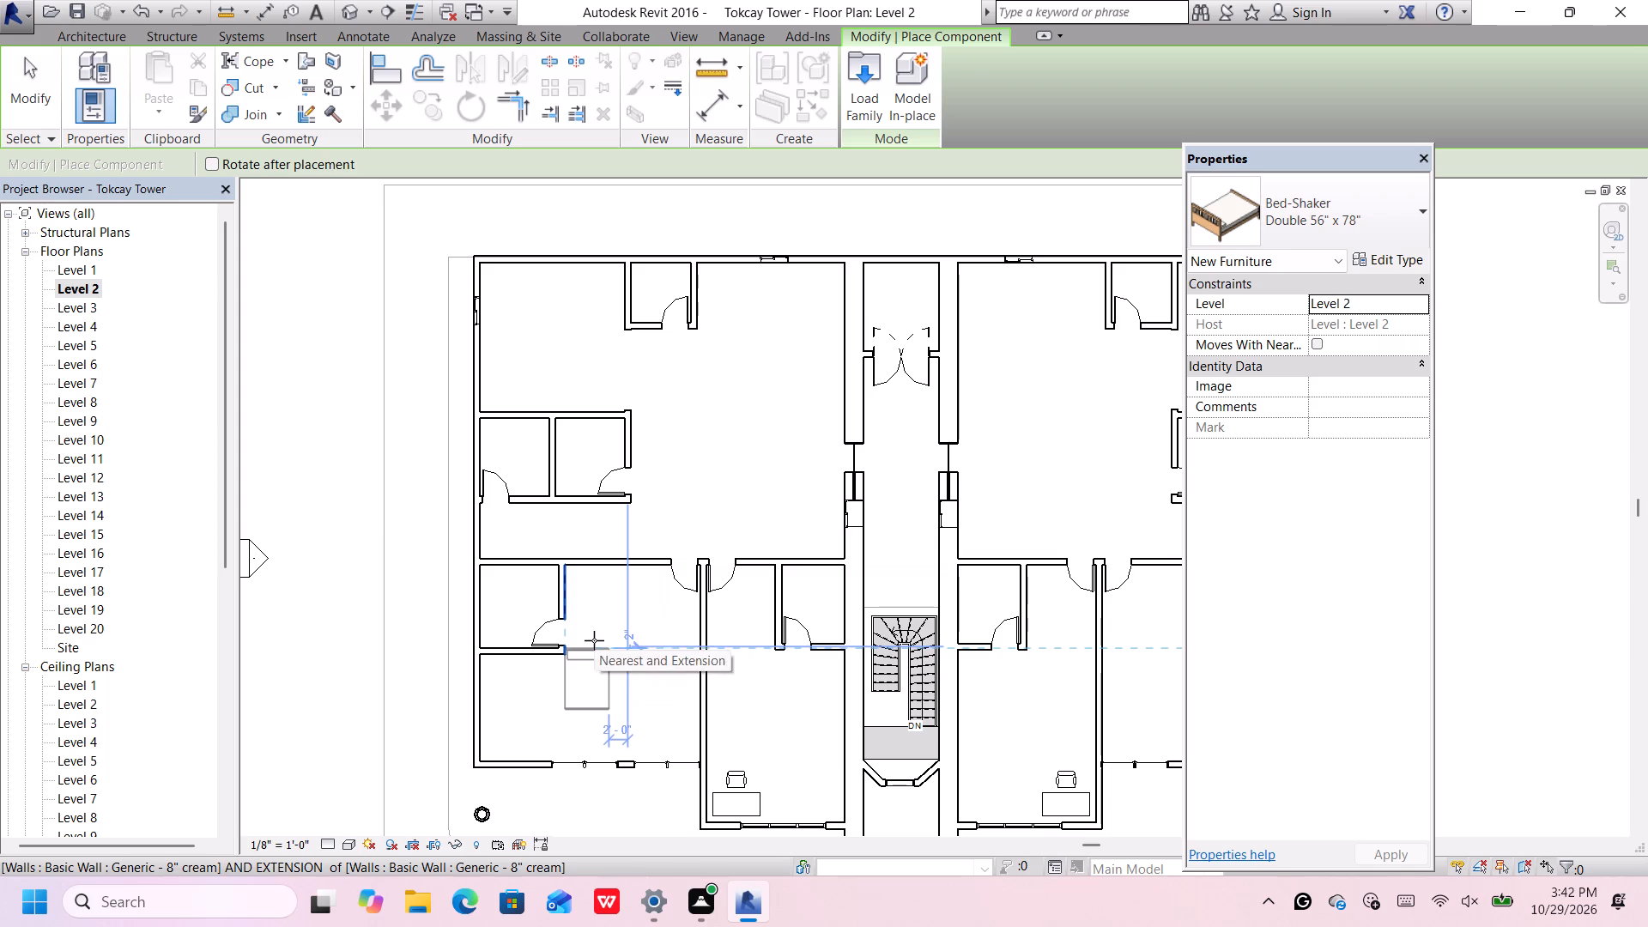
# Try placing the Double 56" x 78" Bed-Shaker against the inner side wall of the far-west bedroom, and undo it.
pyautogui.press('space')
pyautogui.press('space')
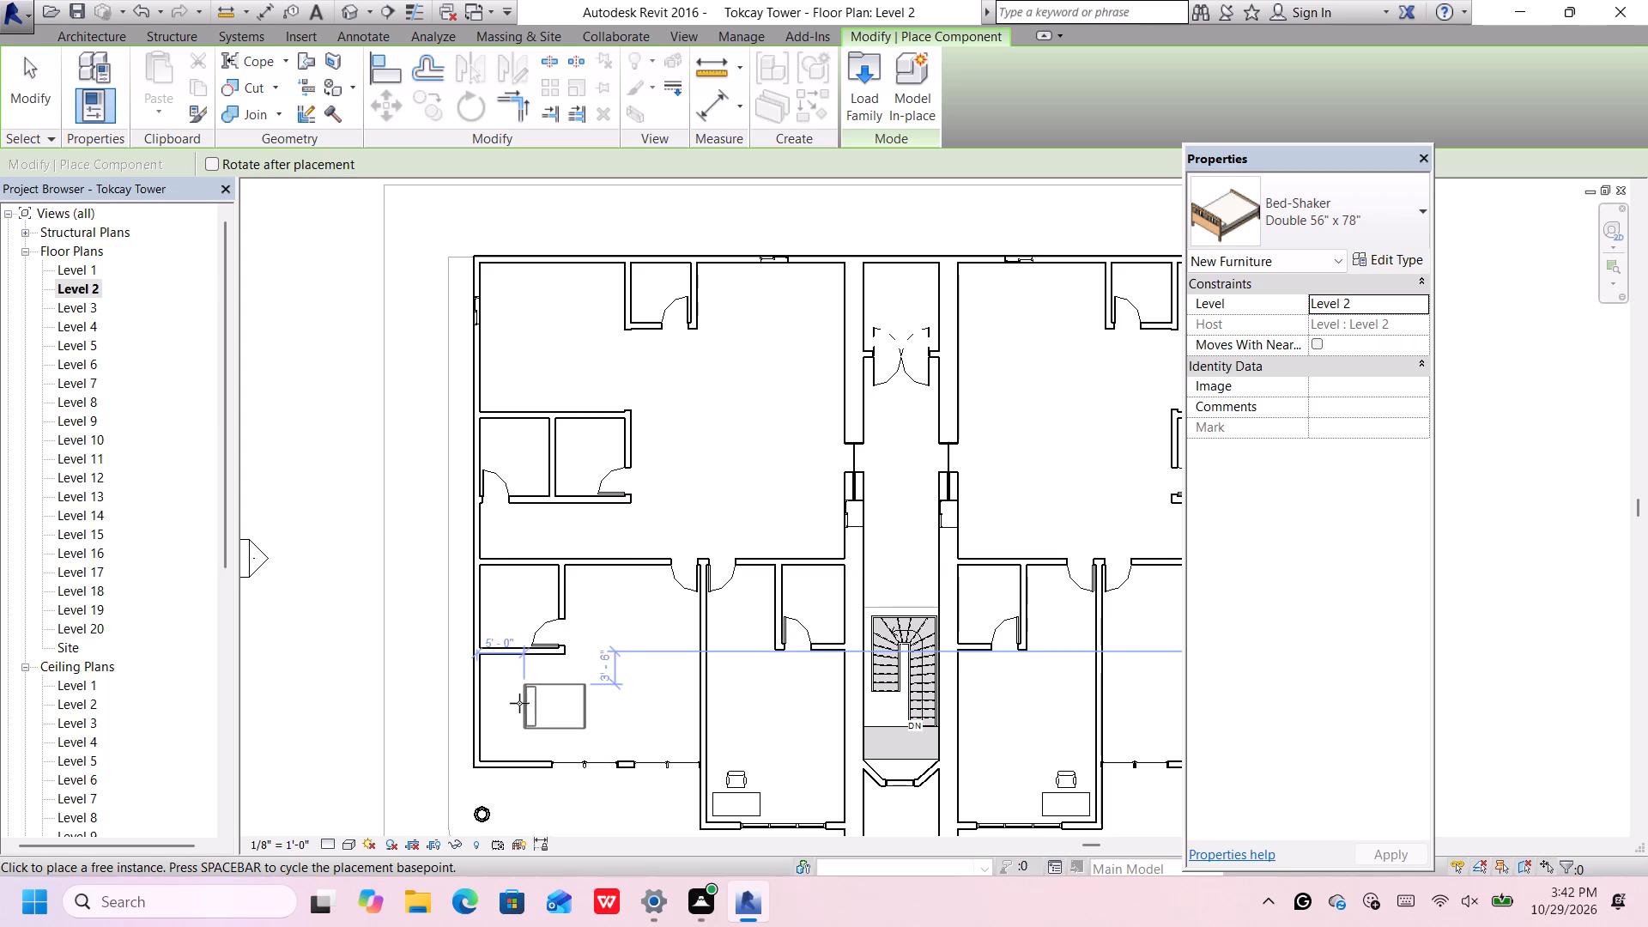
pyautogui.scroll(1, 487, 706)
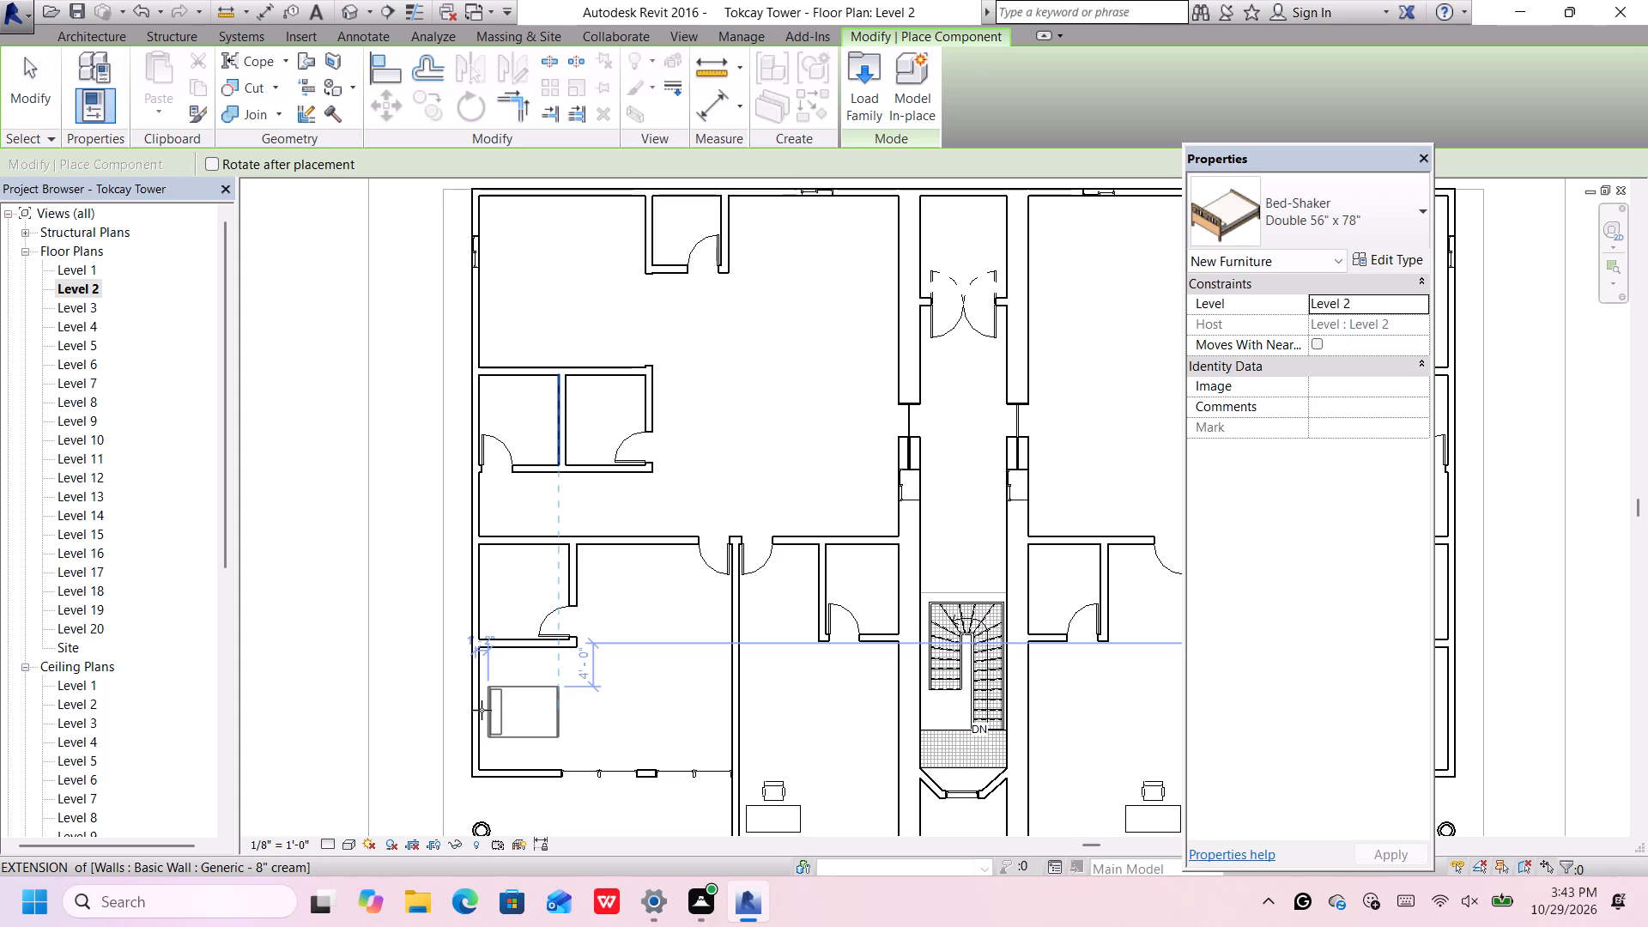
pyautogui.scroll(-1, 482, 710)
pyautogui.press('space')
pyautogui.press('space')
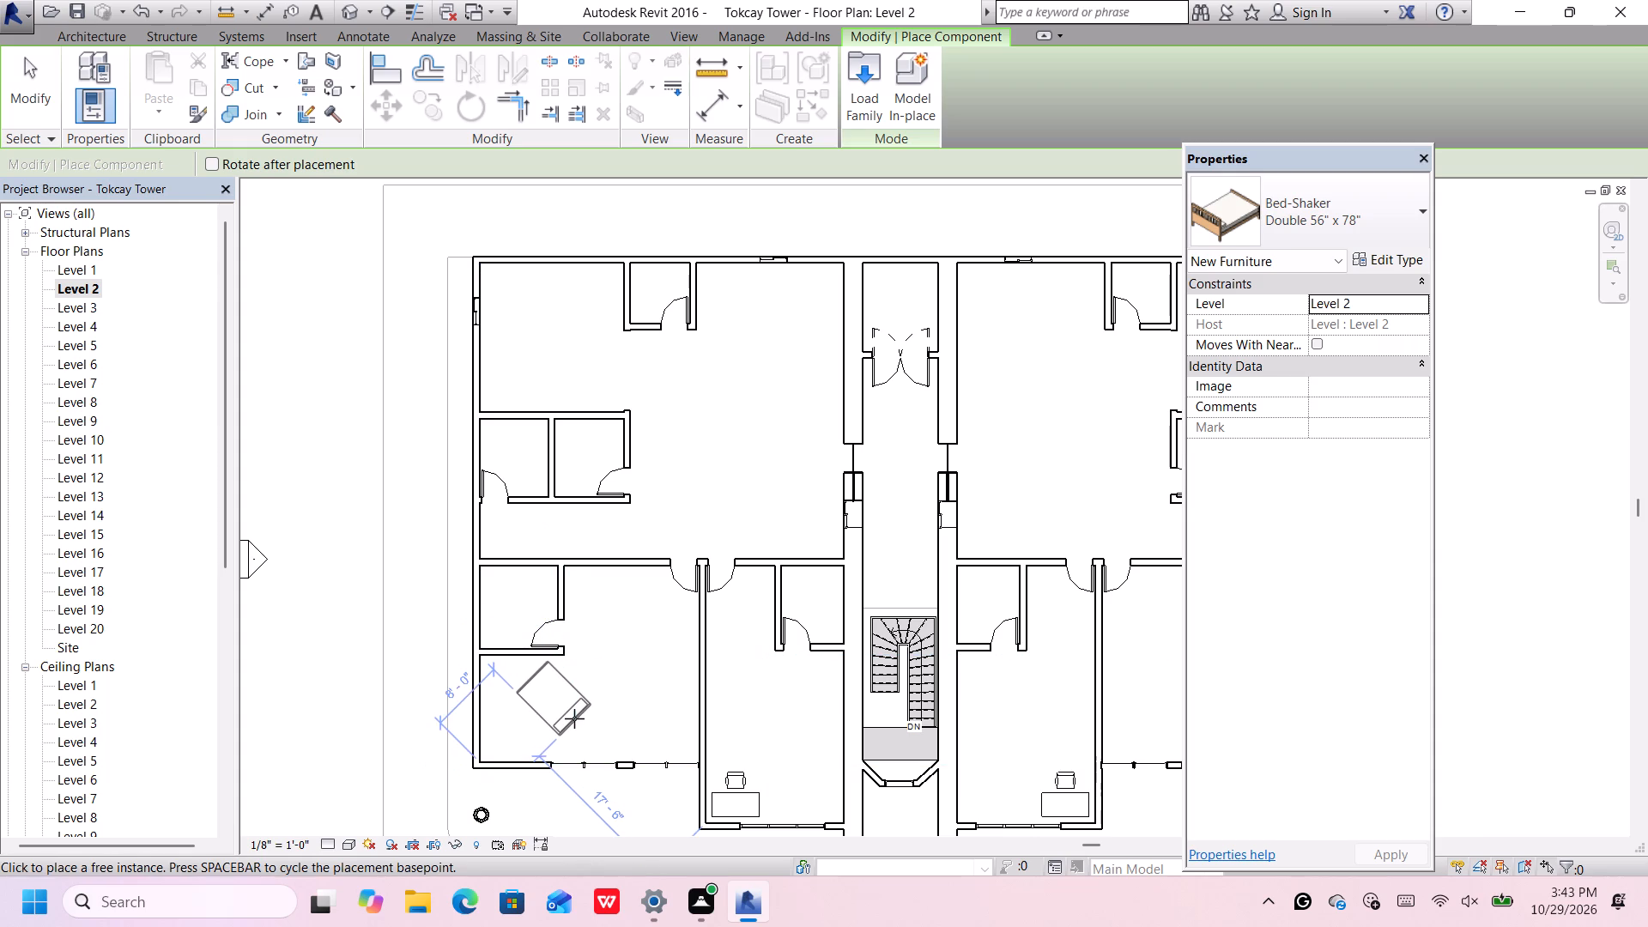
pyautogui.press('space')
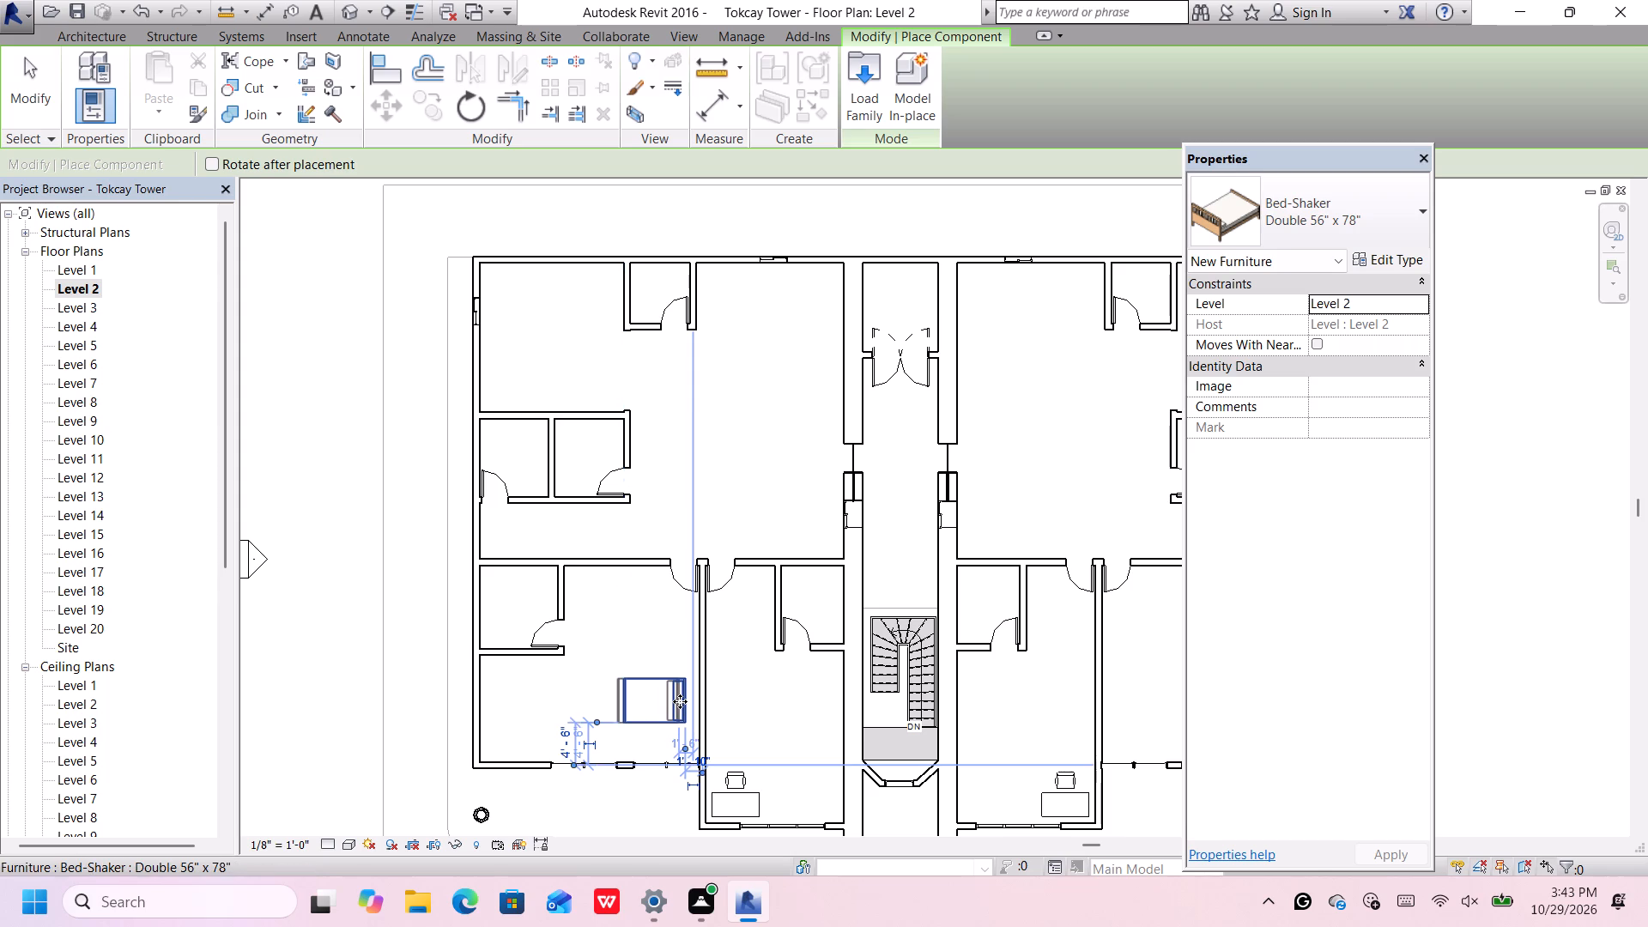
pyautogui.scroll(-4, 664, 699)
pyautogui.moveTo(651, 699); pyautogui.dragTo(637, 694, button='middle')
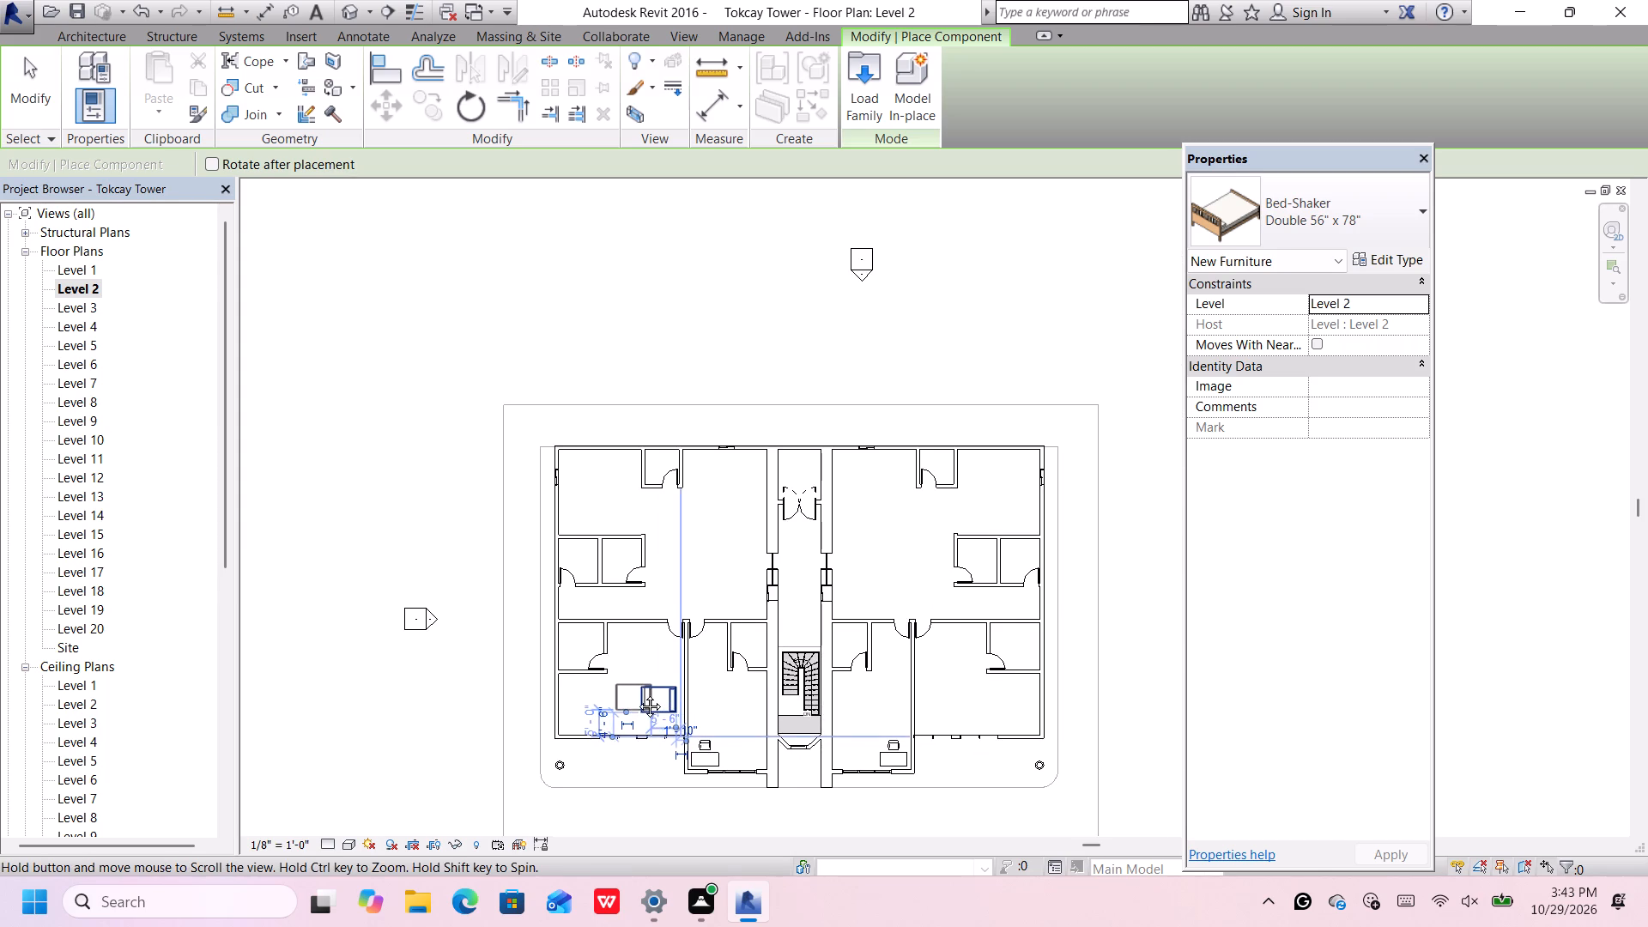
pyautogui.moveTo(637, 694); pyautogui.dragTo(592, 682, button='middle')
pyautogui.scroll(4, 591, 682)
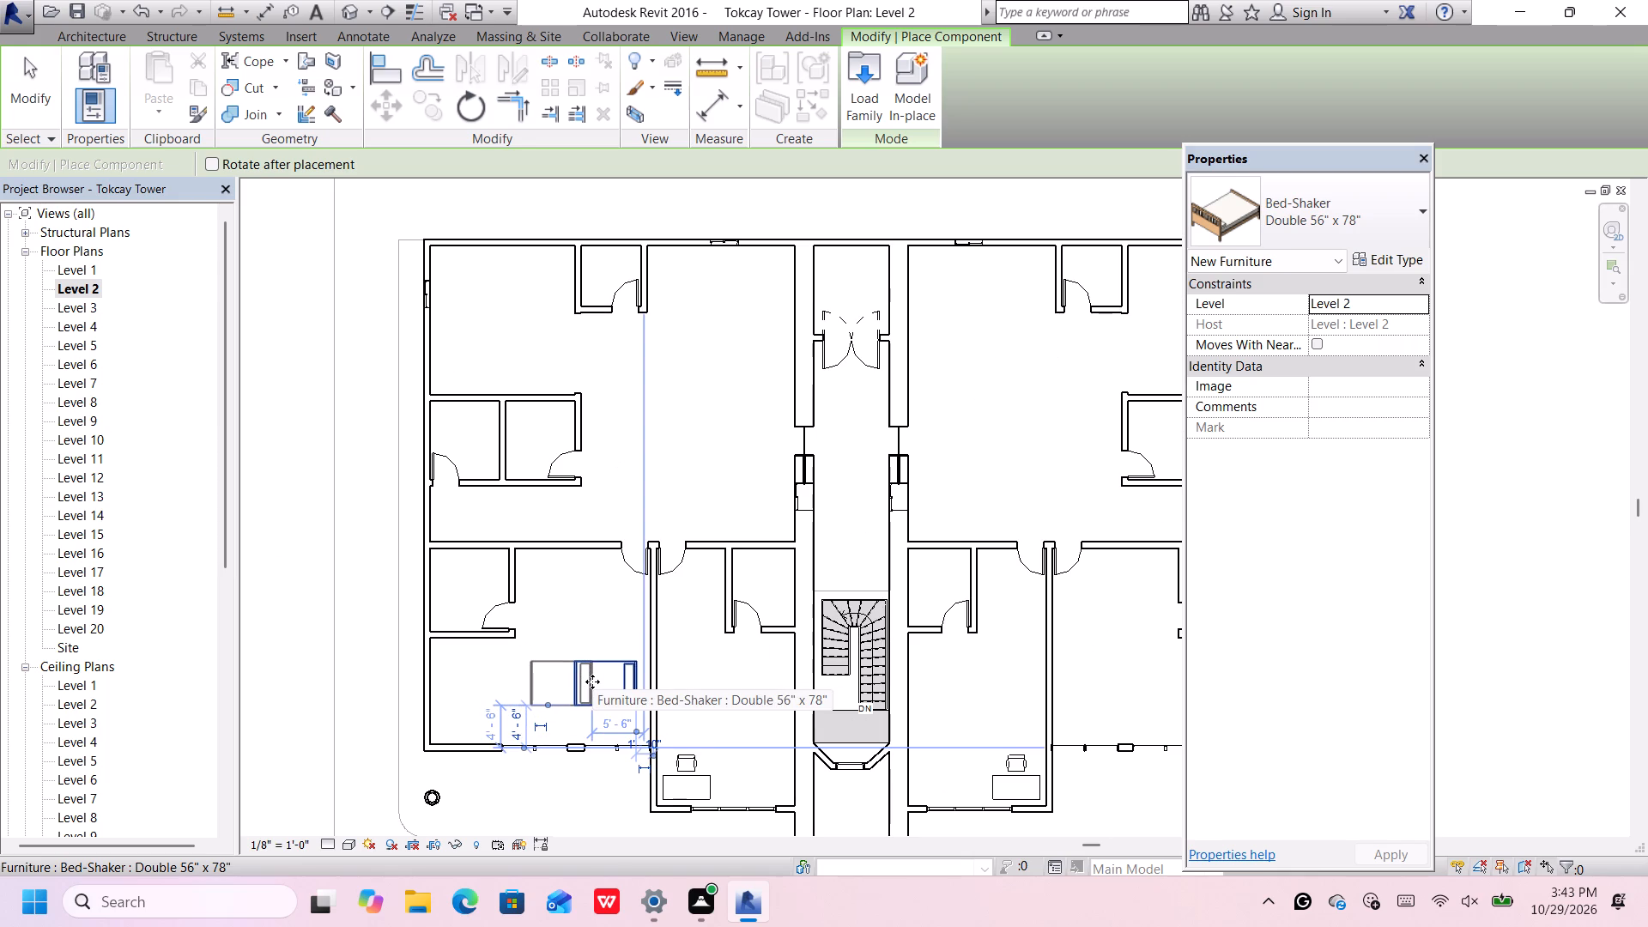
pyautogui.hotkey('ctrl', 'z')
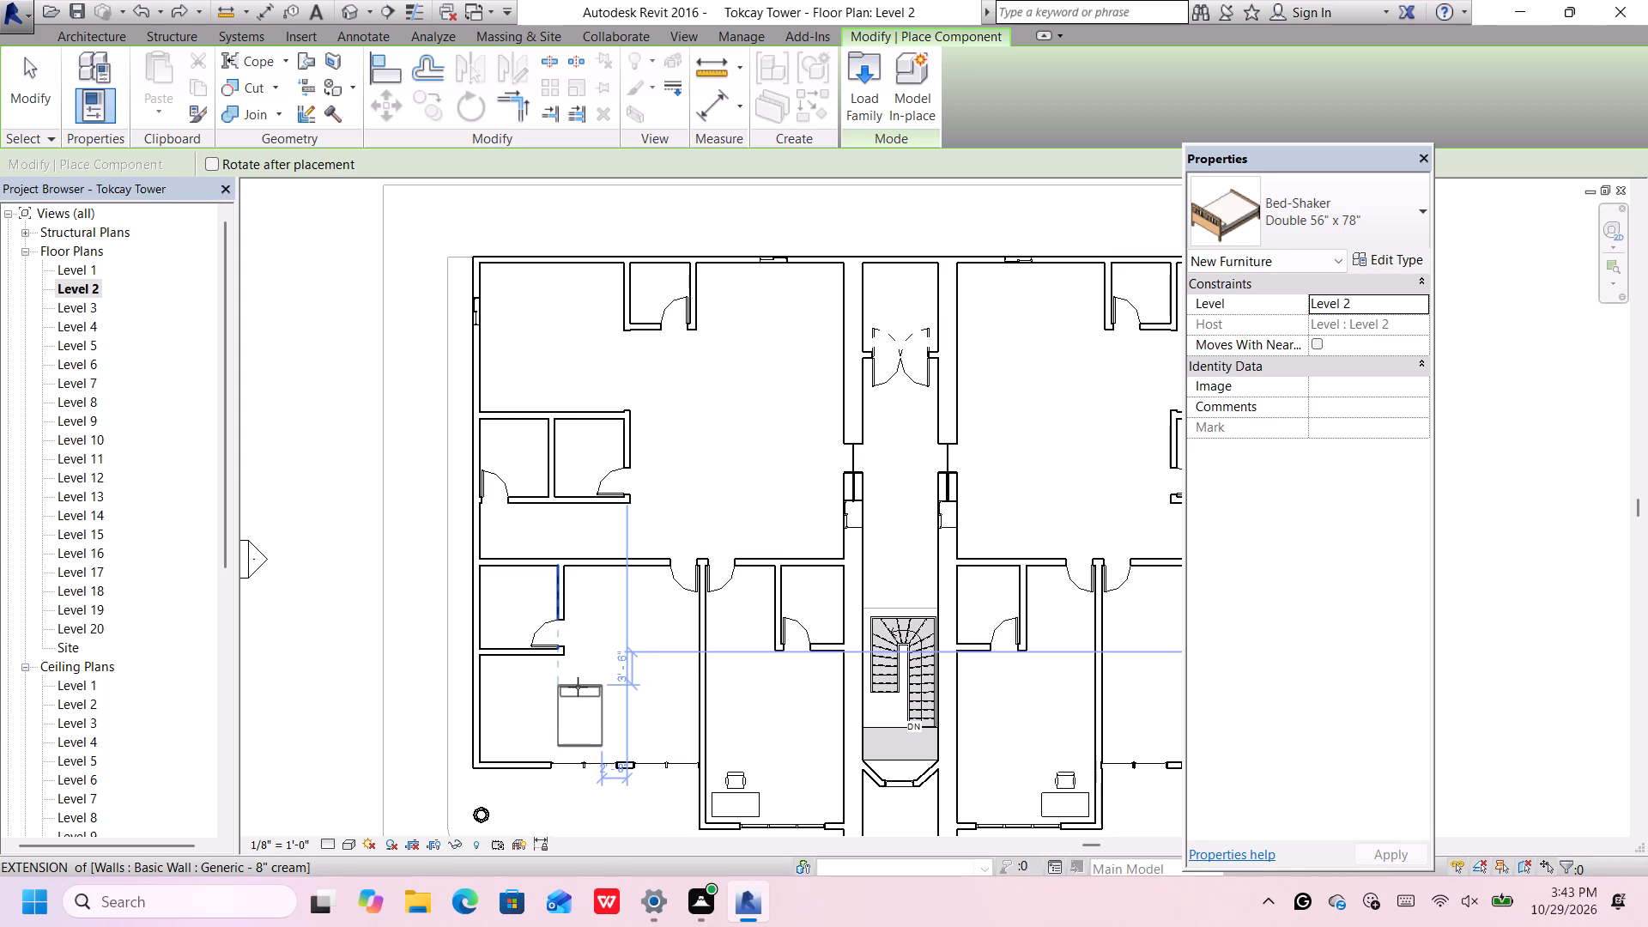
# Place a Double 56" x 78" bed in the far-west bedroom, headboard against the exterior side wall, about 4'-0" from the bathroom wall.
pyautogui.press('space')
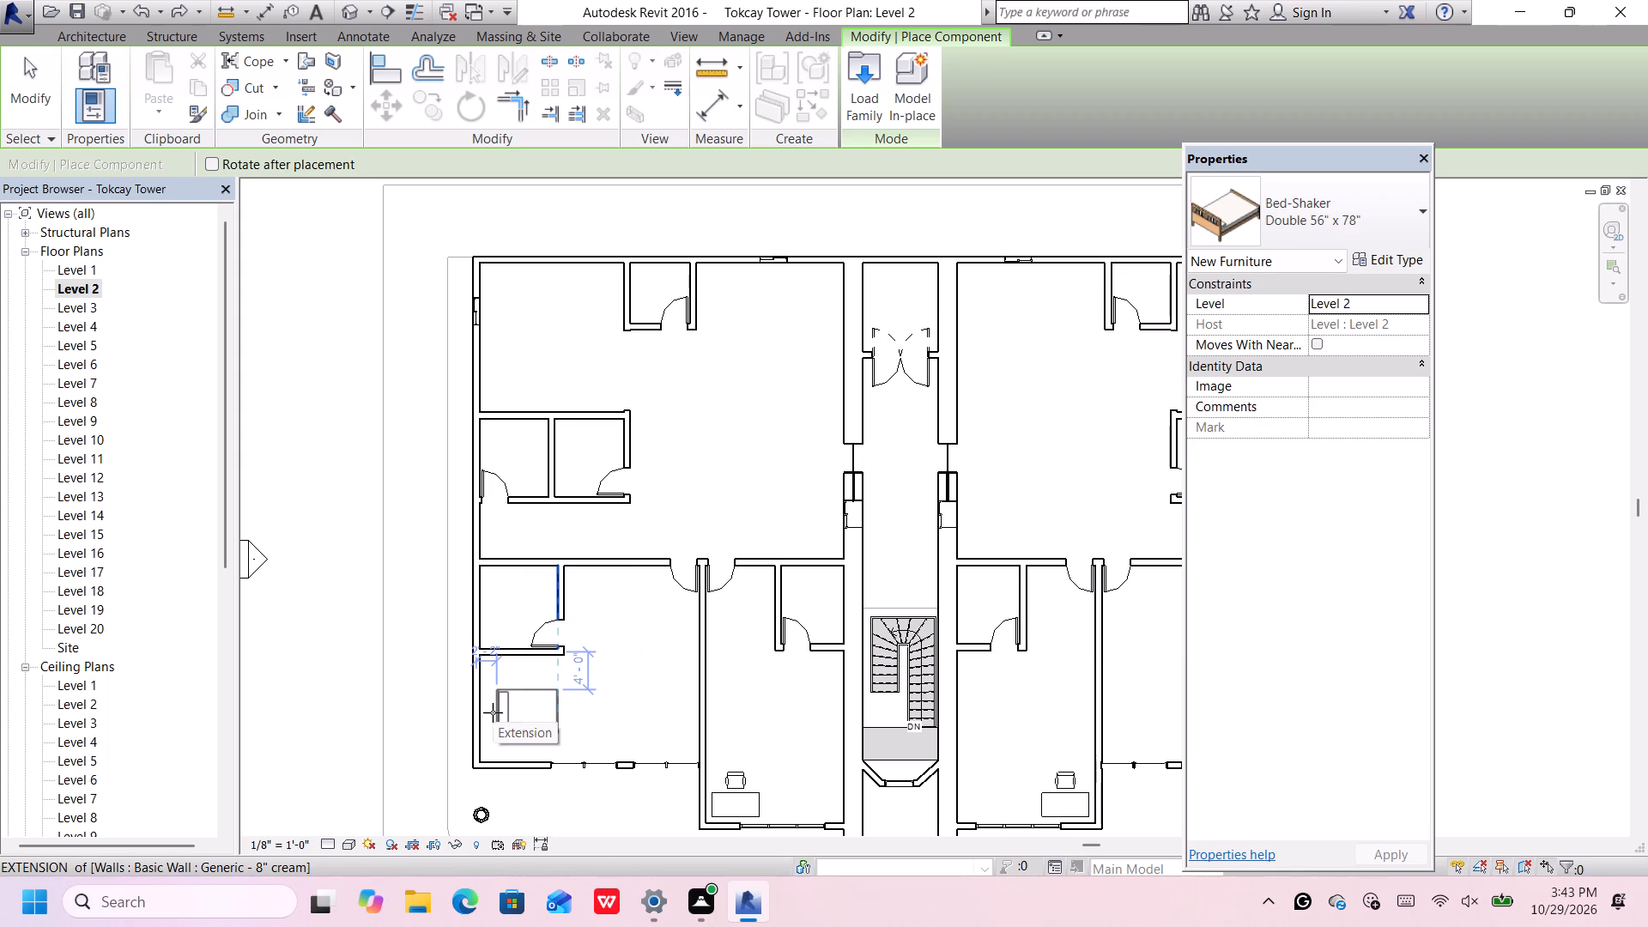
pyautogui.scroll(3, 488, 712)
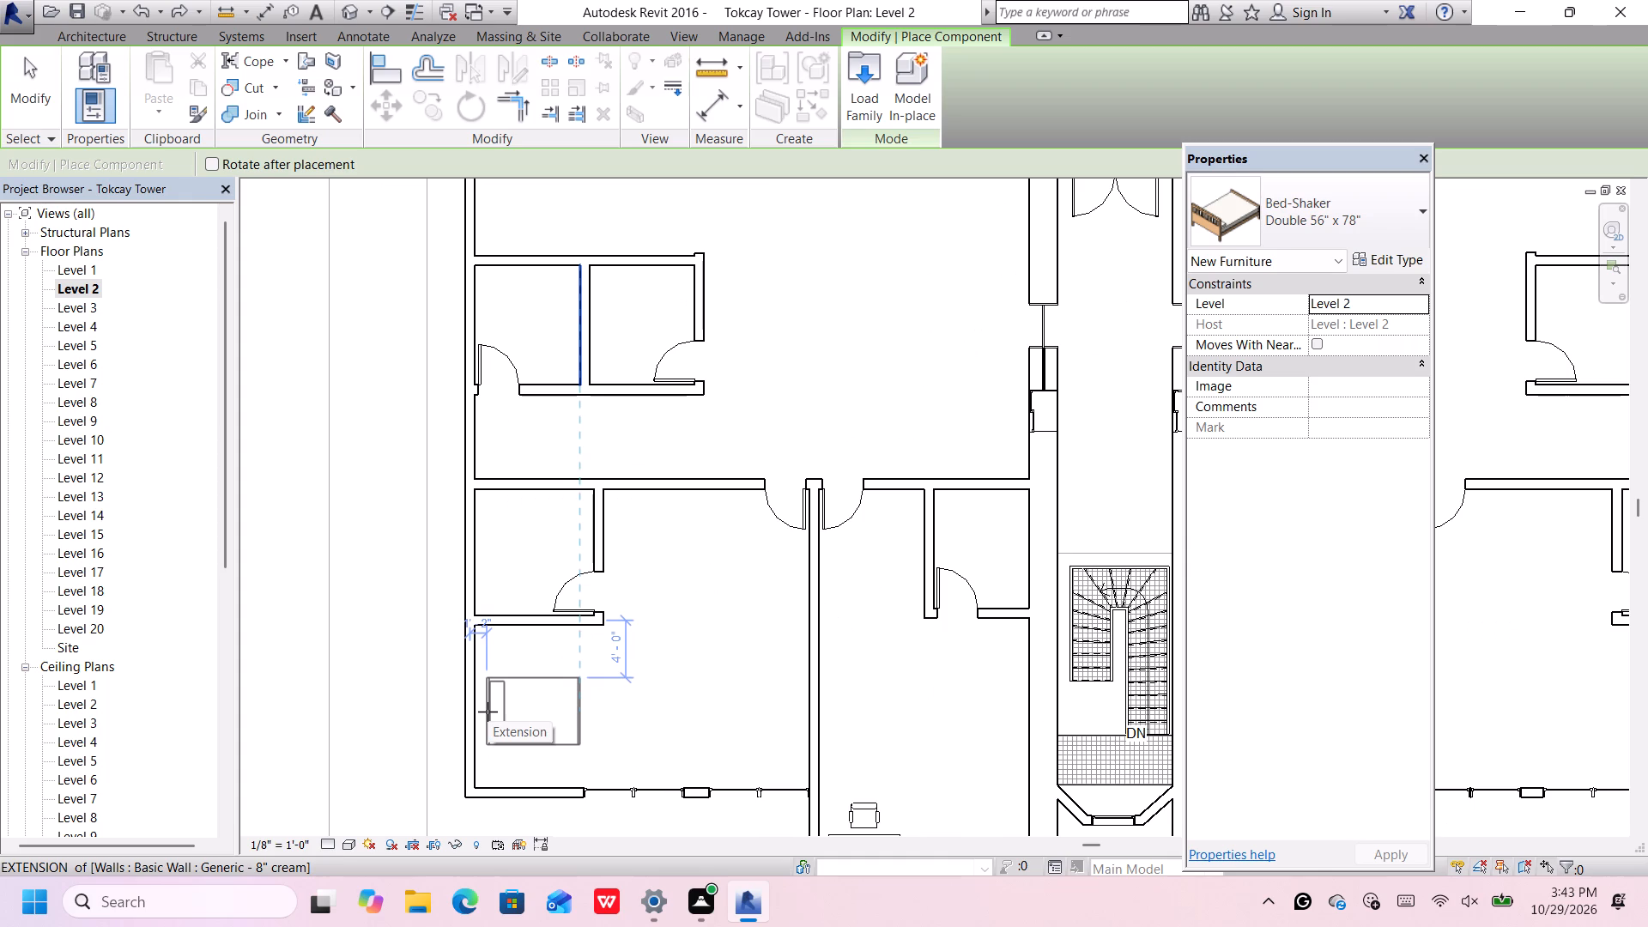
pyautogui.scroll(1, 484, 710)
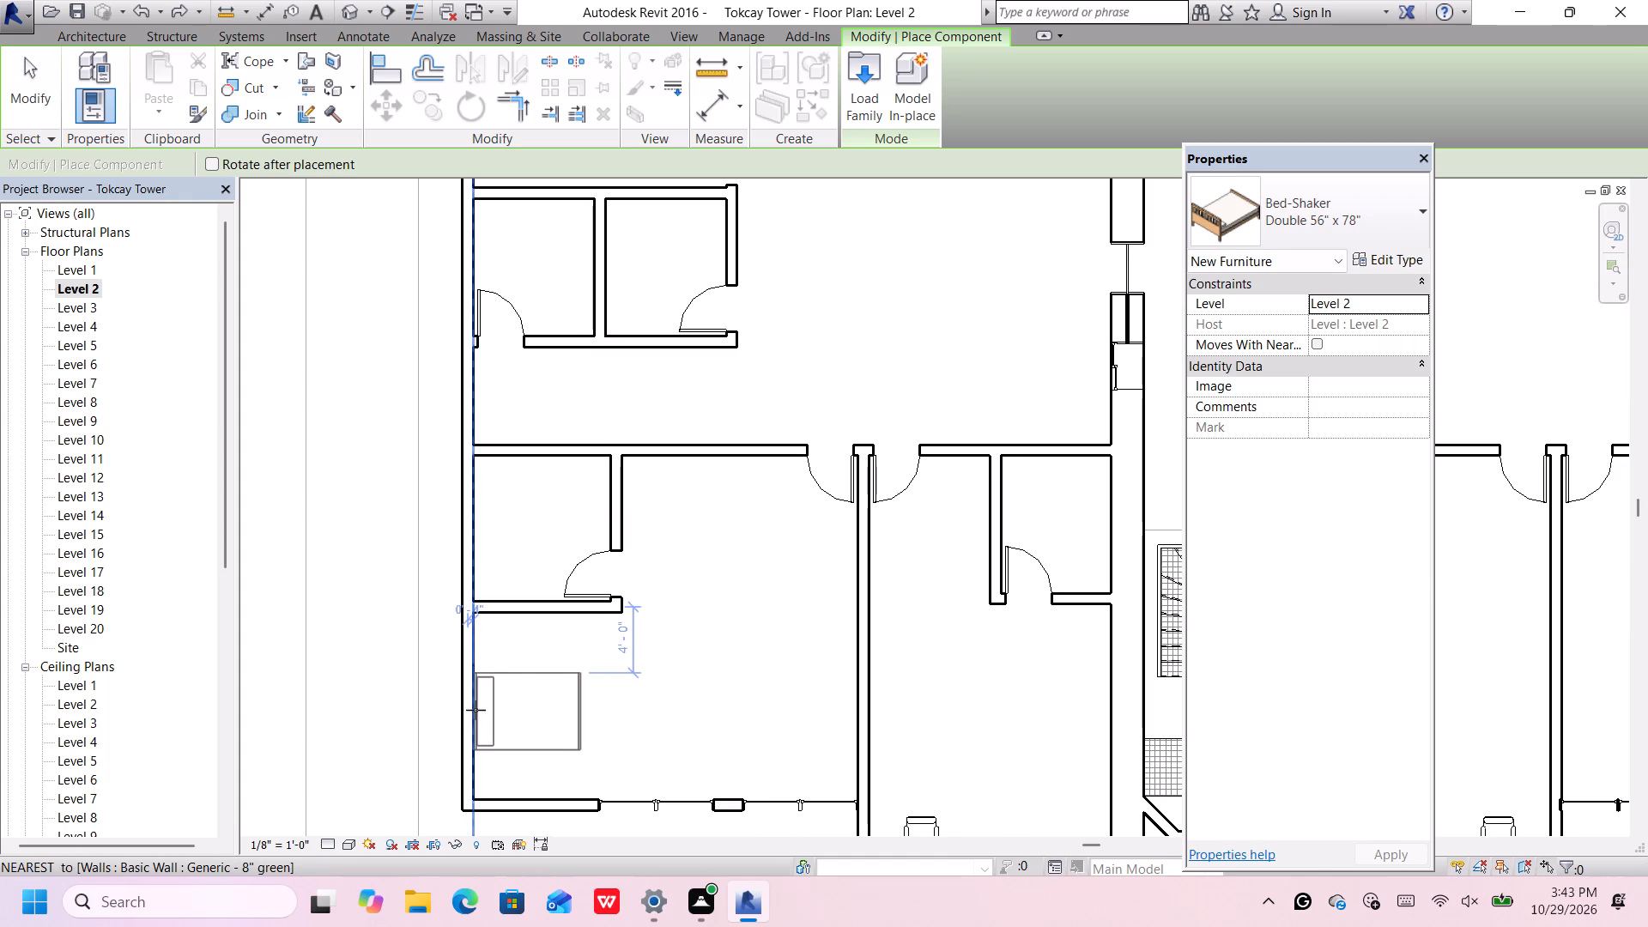
pyautogui.scroll(1, 476, 710)
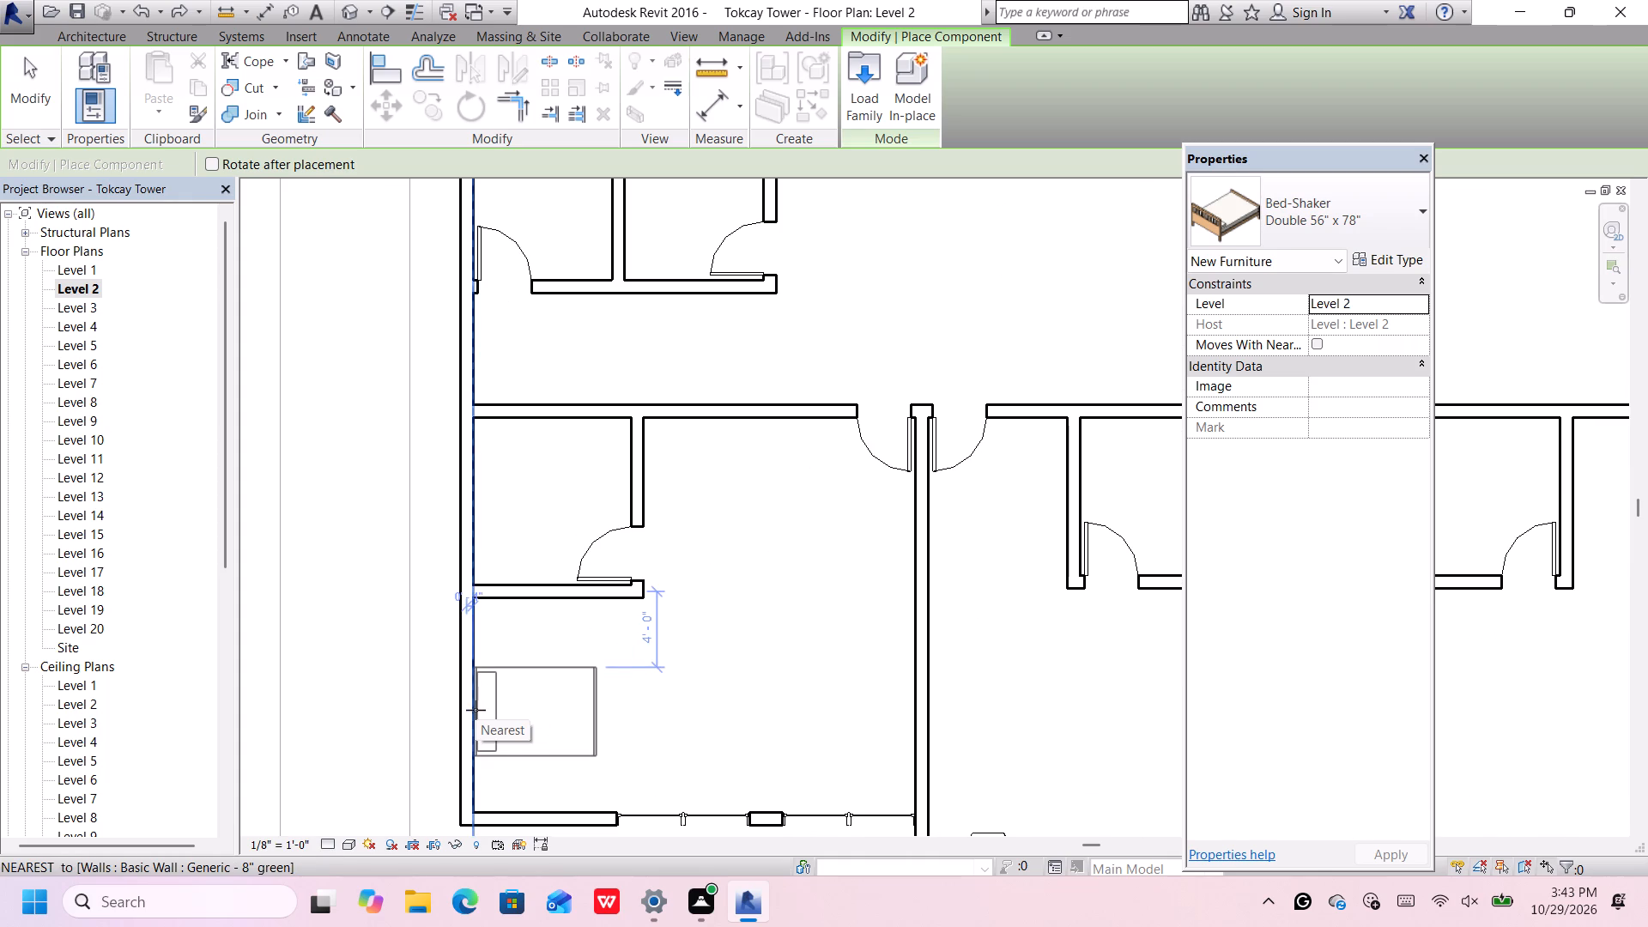
pyautogui.click(476, 710)
# Place a second double bed in the bedroom just west of the staircase, with its headboard against the stair corridor wall.
pyautogui.scroll(-10, 476, 710)
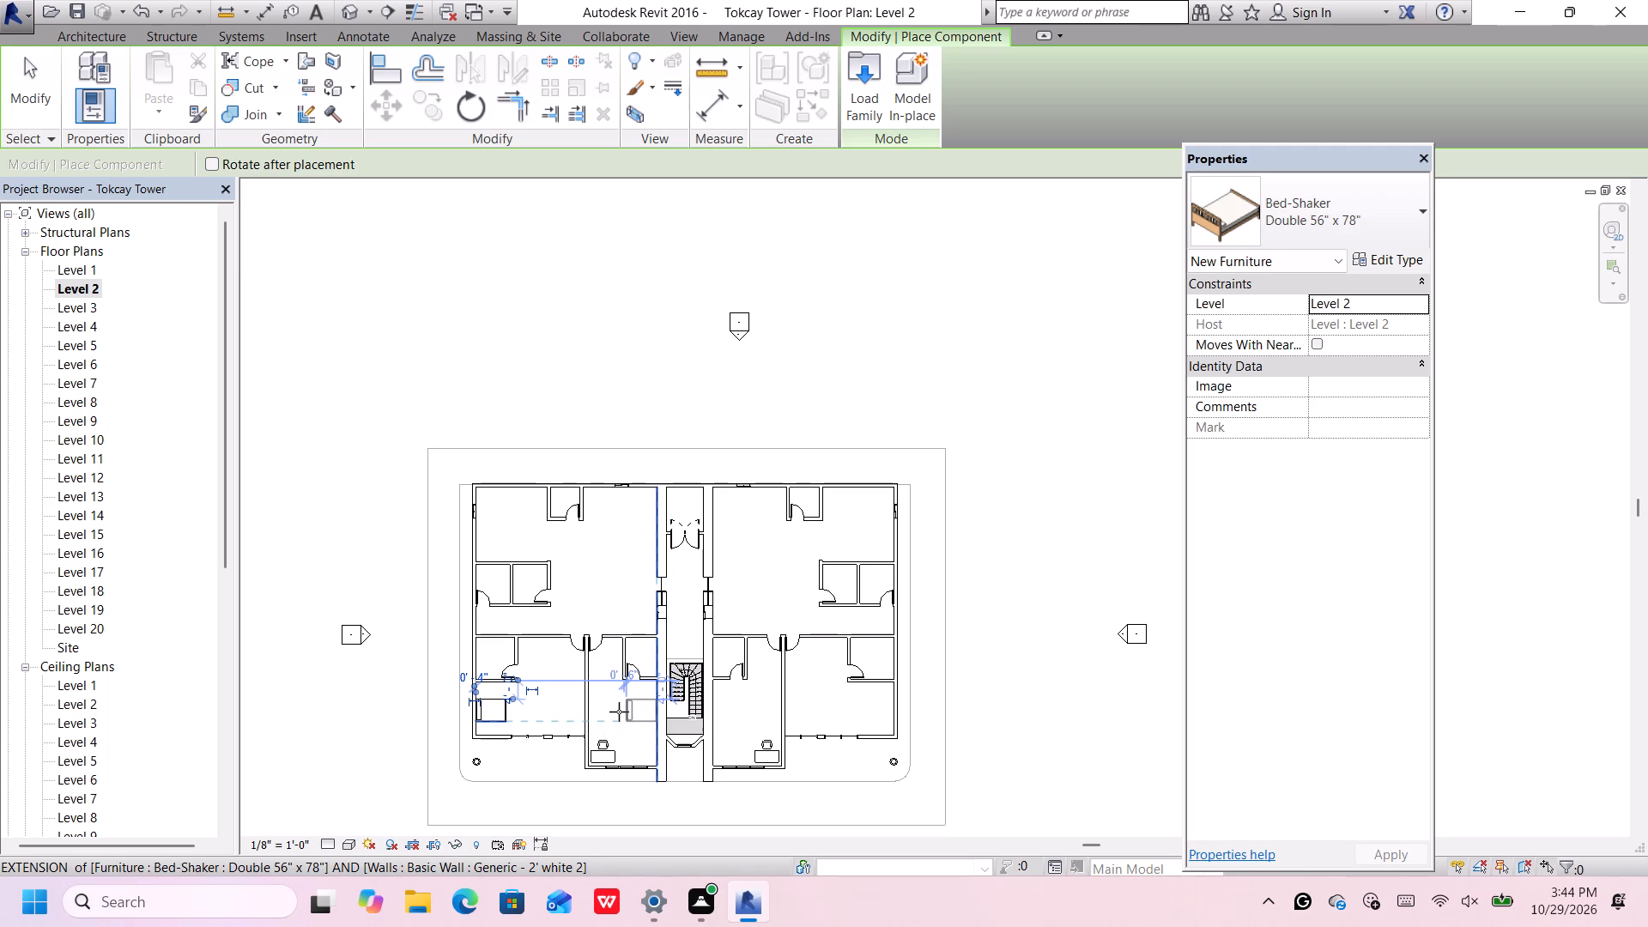
pyautogui.press('space')
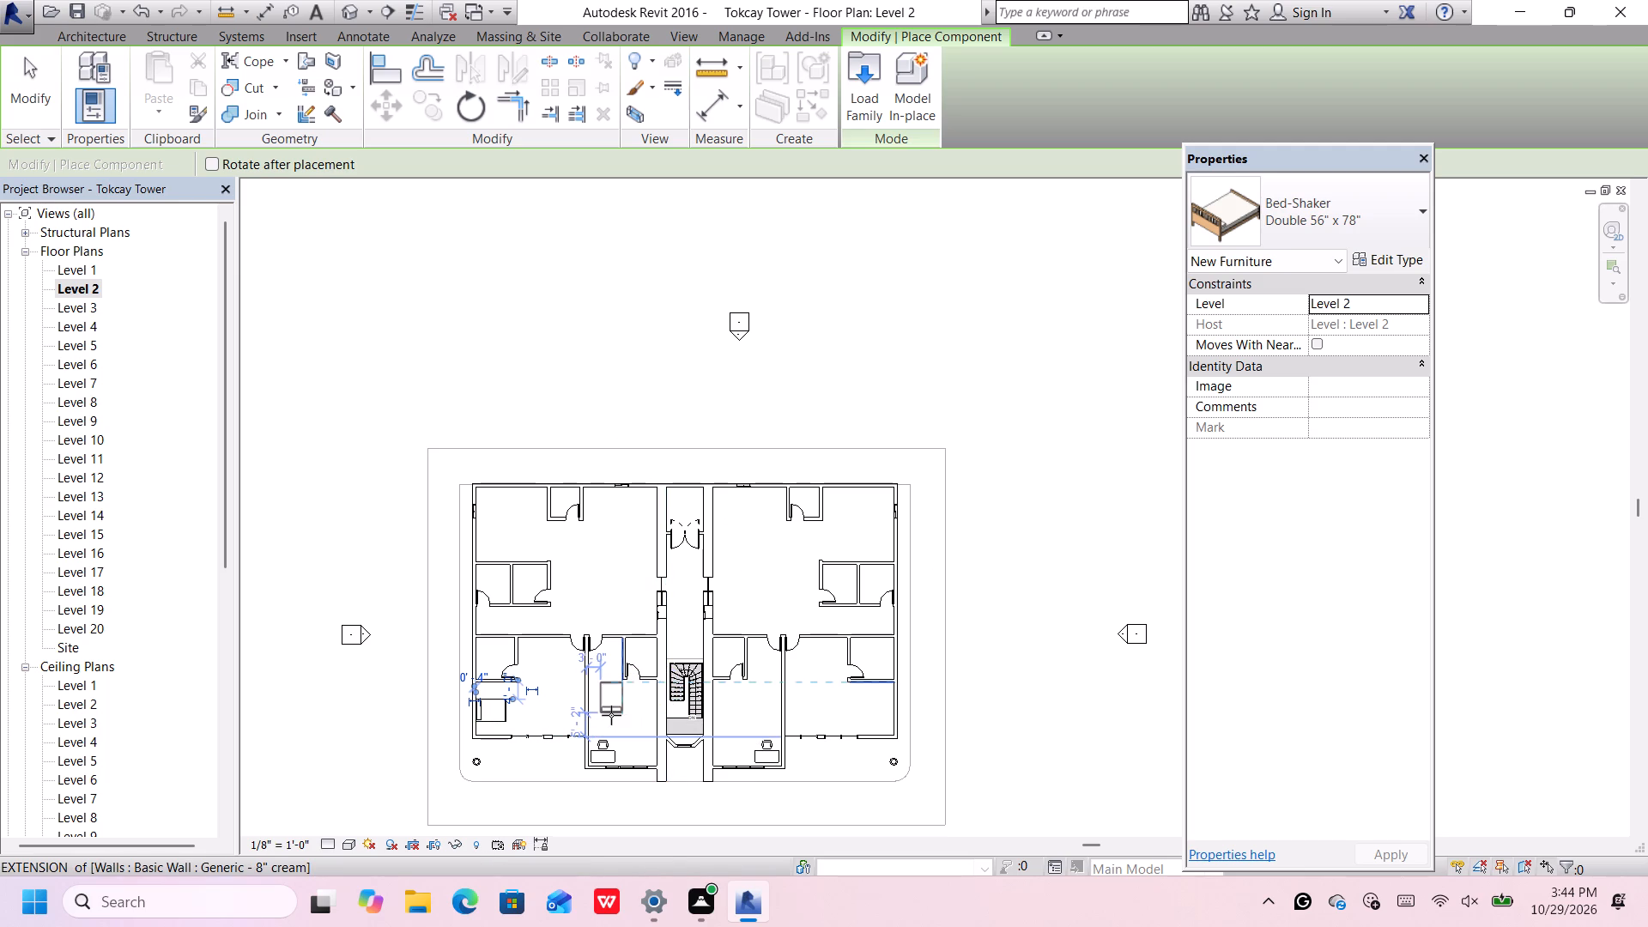
pyautogui.press('space')
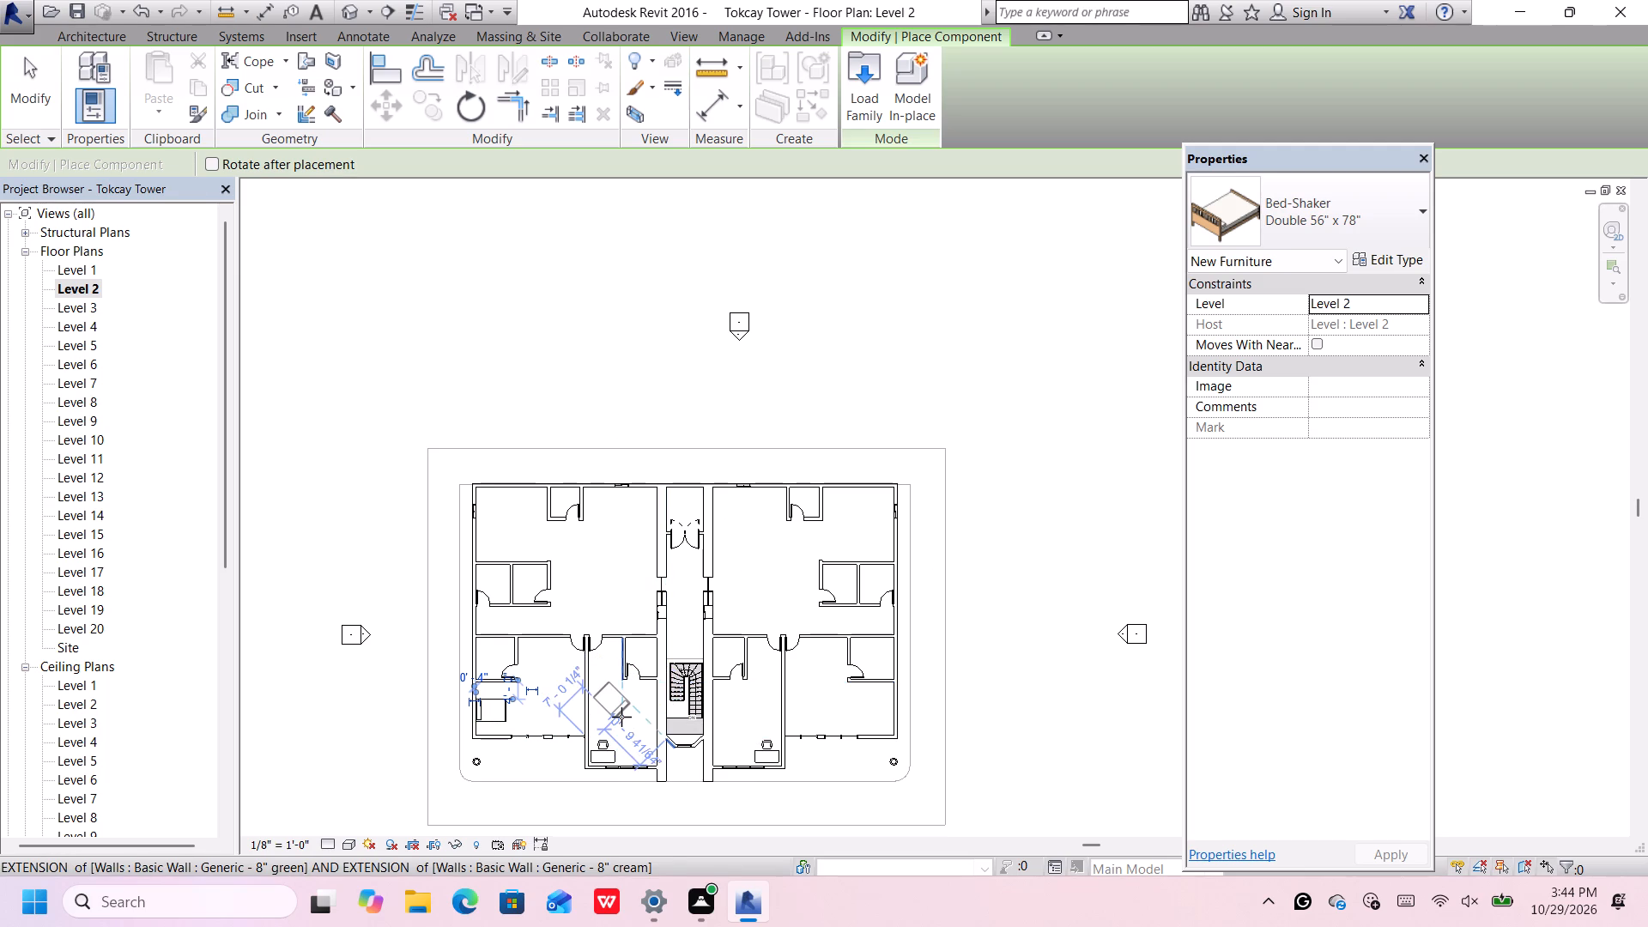
pyautogui.press('space')
pyautogui.scroll(4, 645, 718)
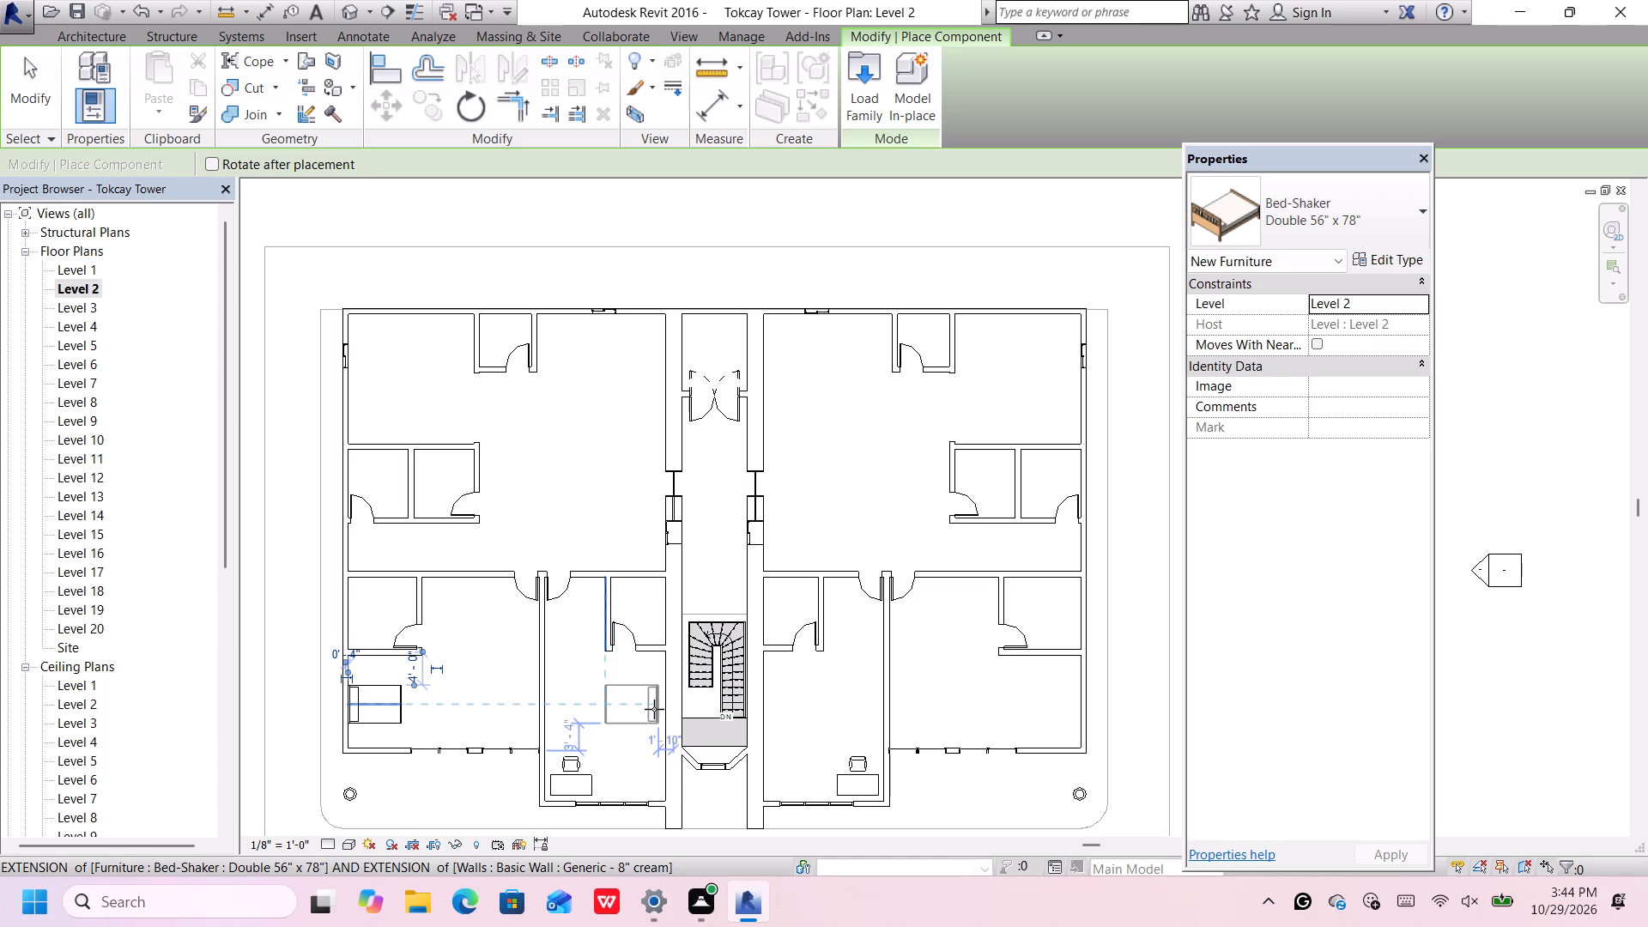
pyautogui.scroll(3, 653, 709)
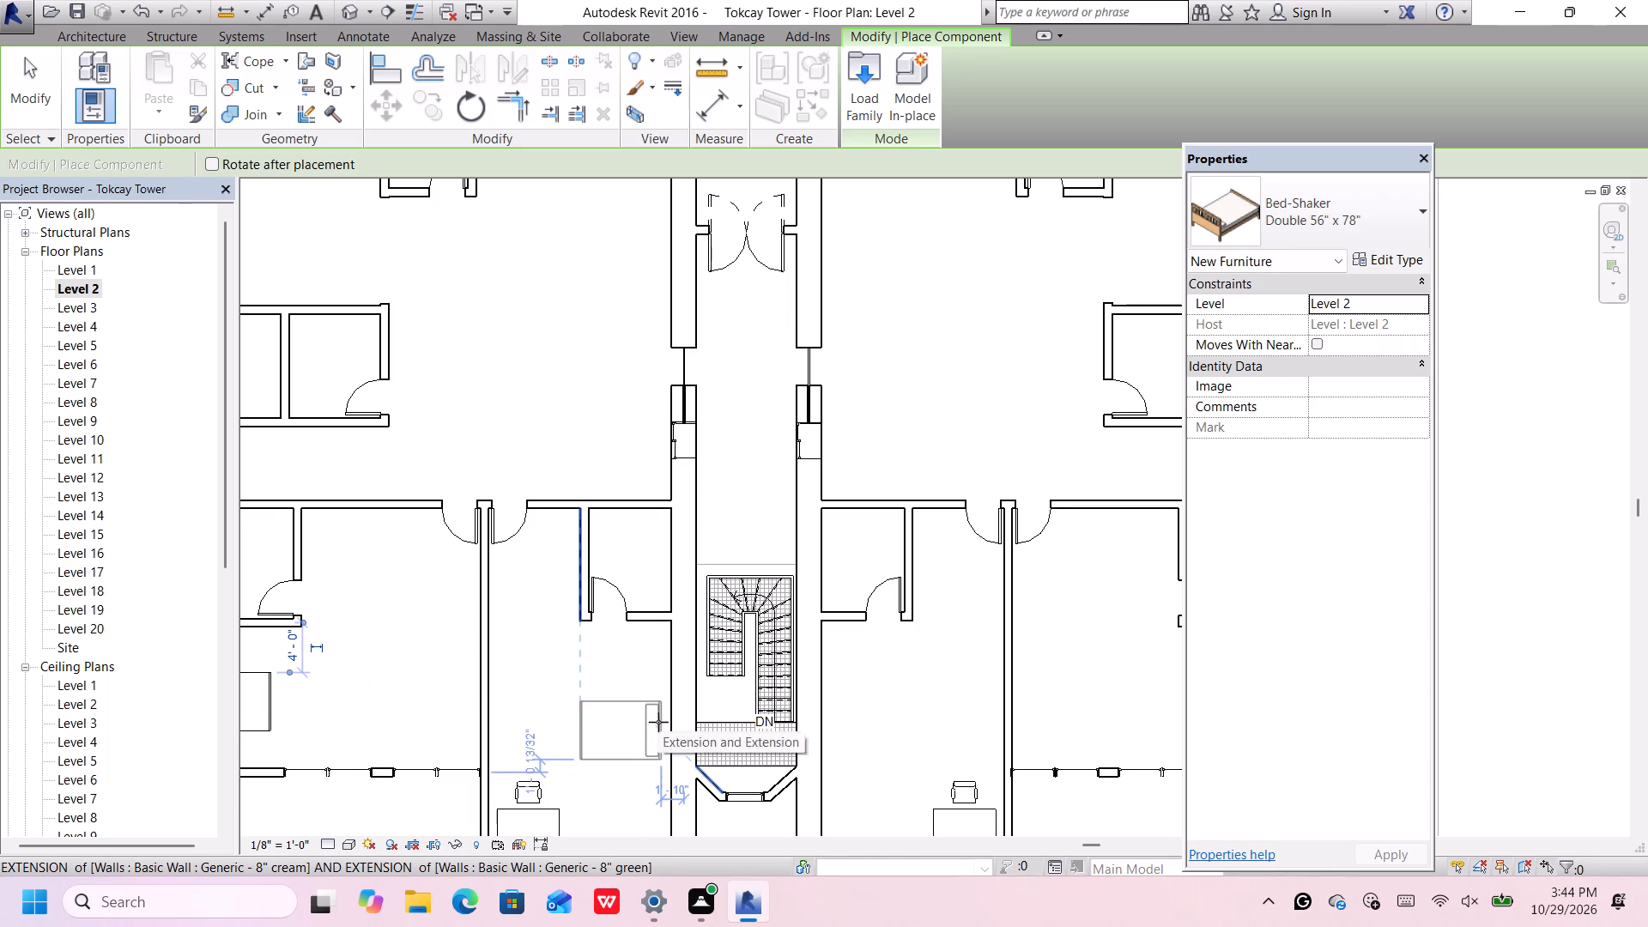
pyautogui.scroll(3, 669, 729)
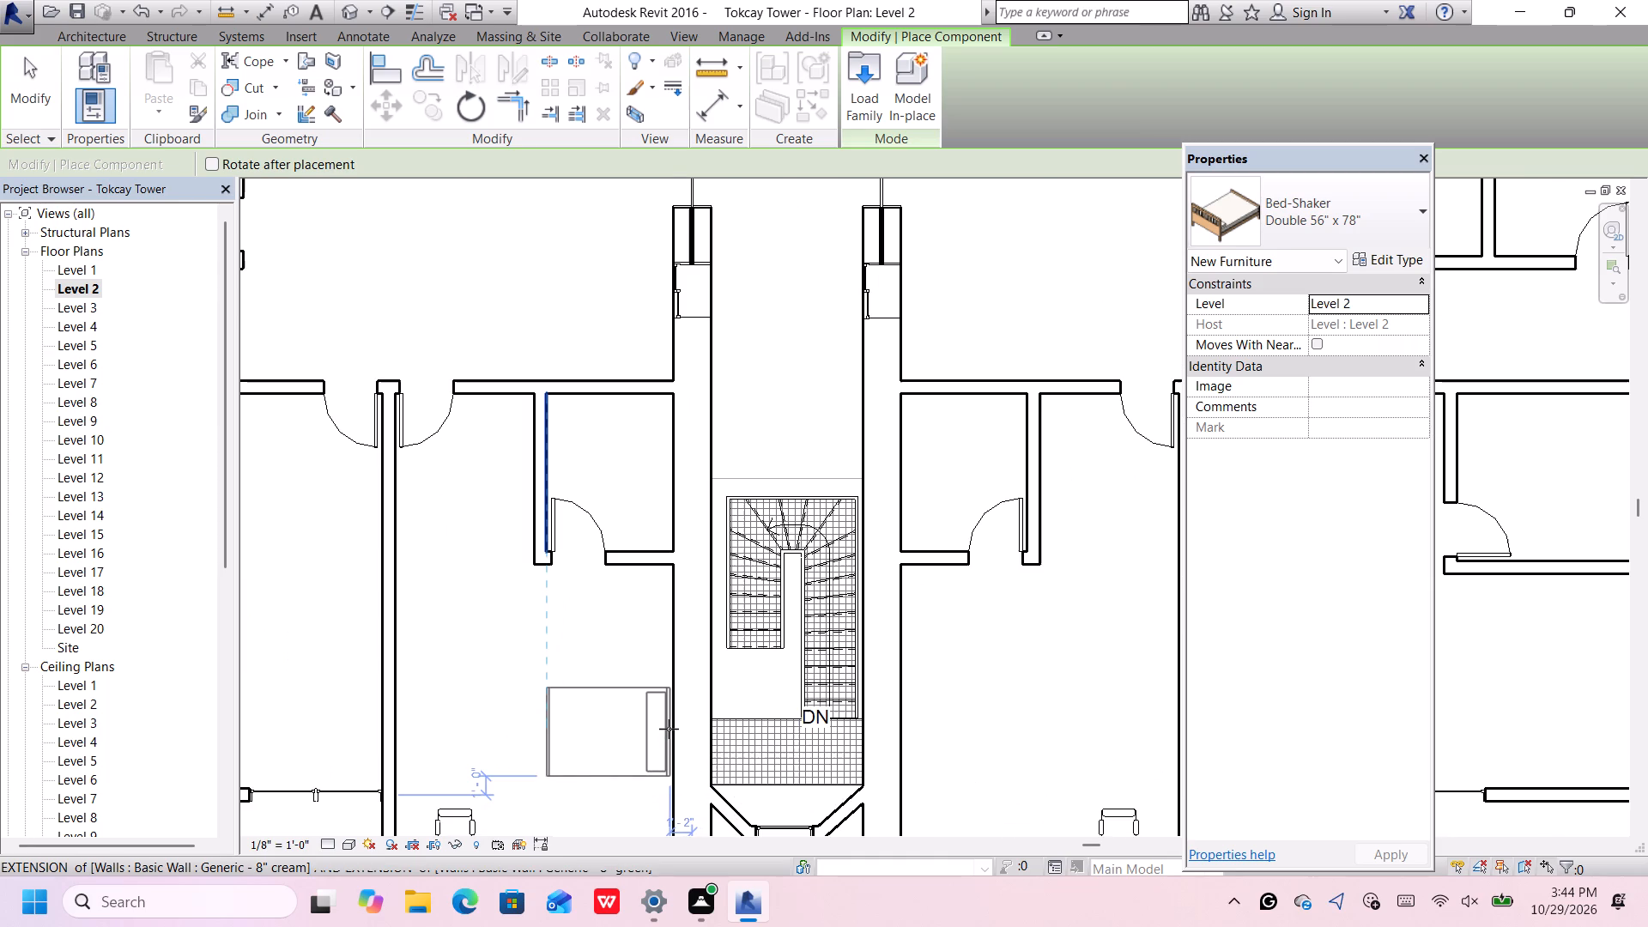
pyautogui.scroll(-2, 669, 729)
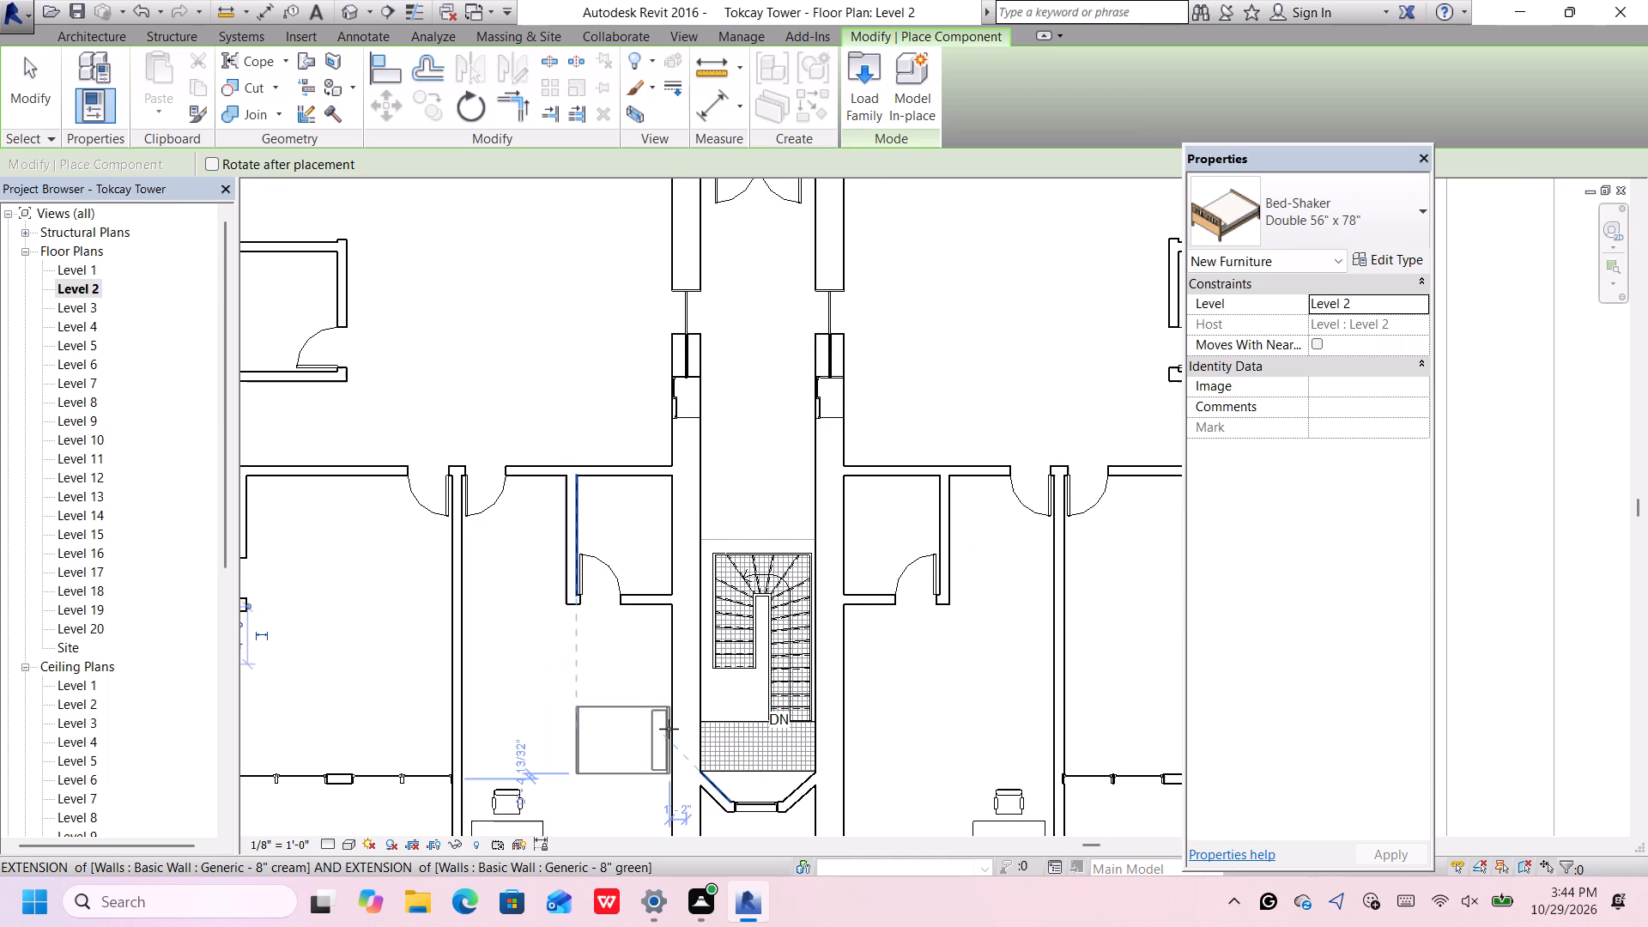
pyautogui.moveTo(669, 729); pyautogui.dragTo(676, 637, button='middle')
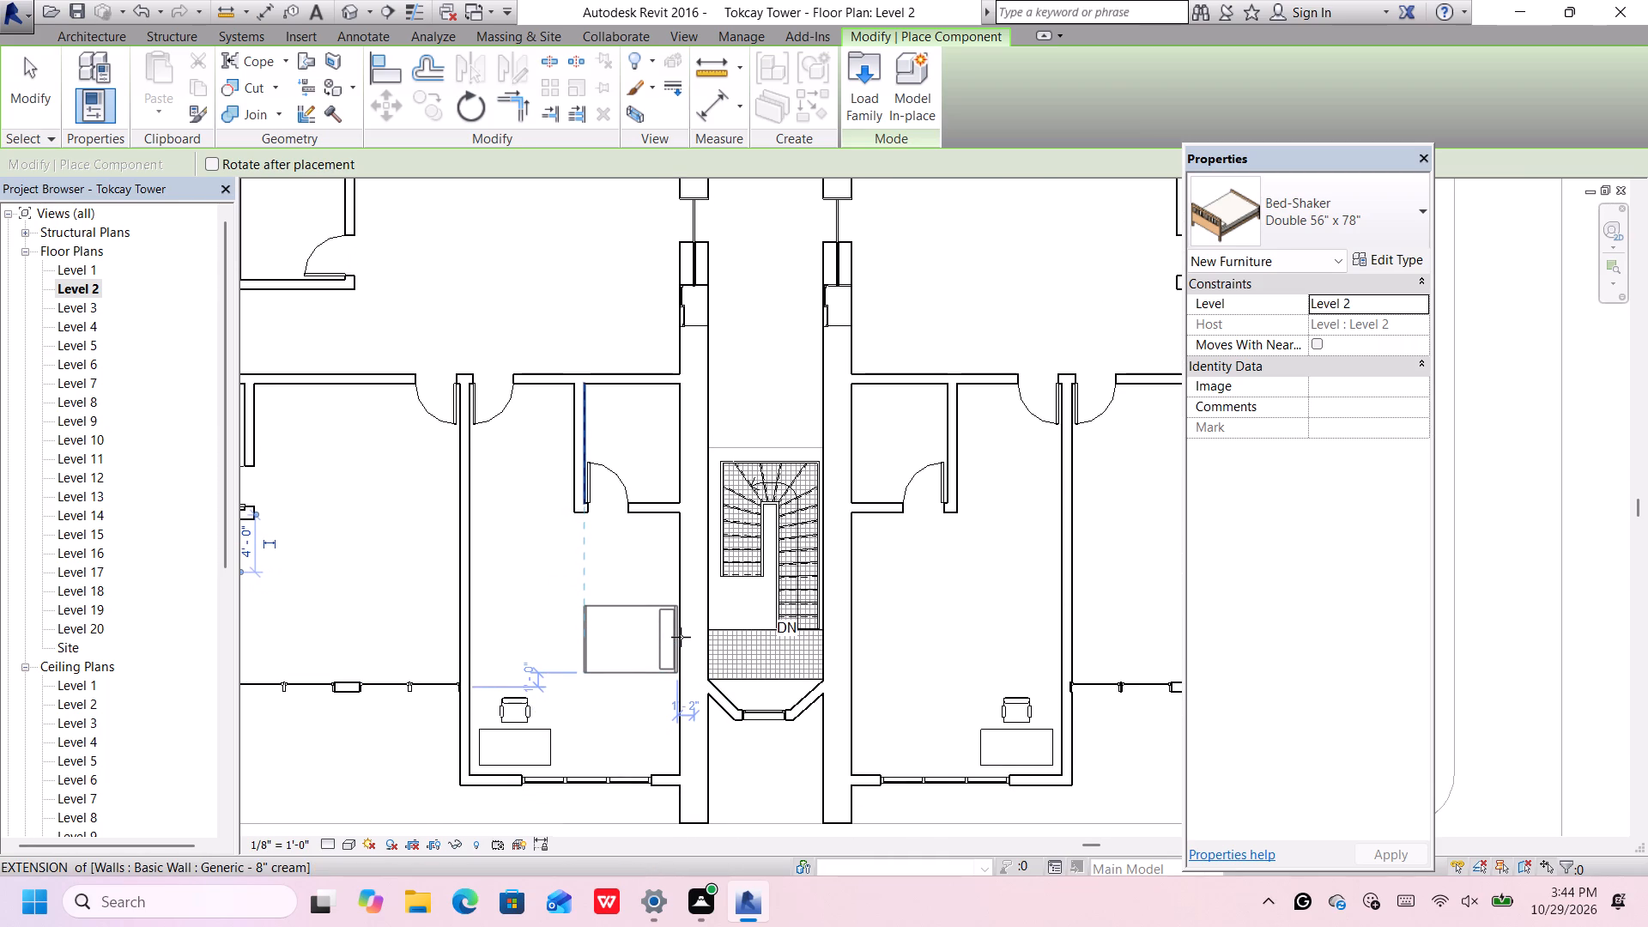
pyautogui.click(682, 637)
# Place a third double bed in the bedroom just east of the staircase, headboard against the corridor wall, about 6'-0" from the bathroom wall.
pyautogui.scroll(-2, 670, 654)
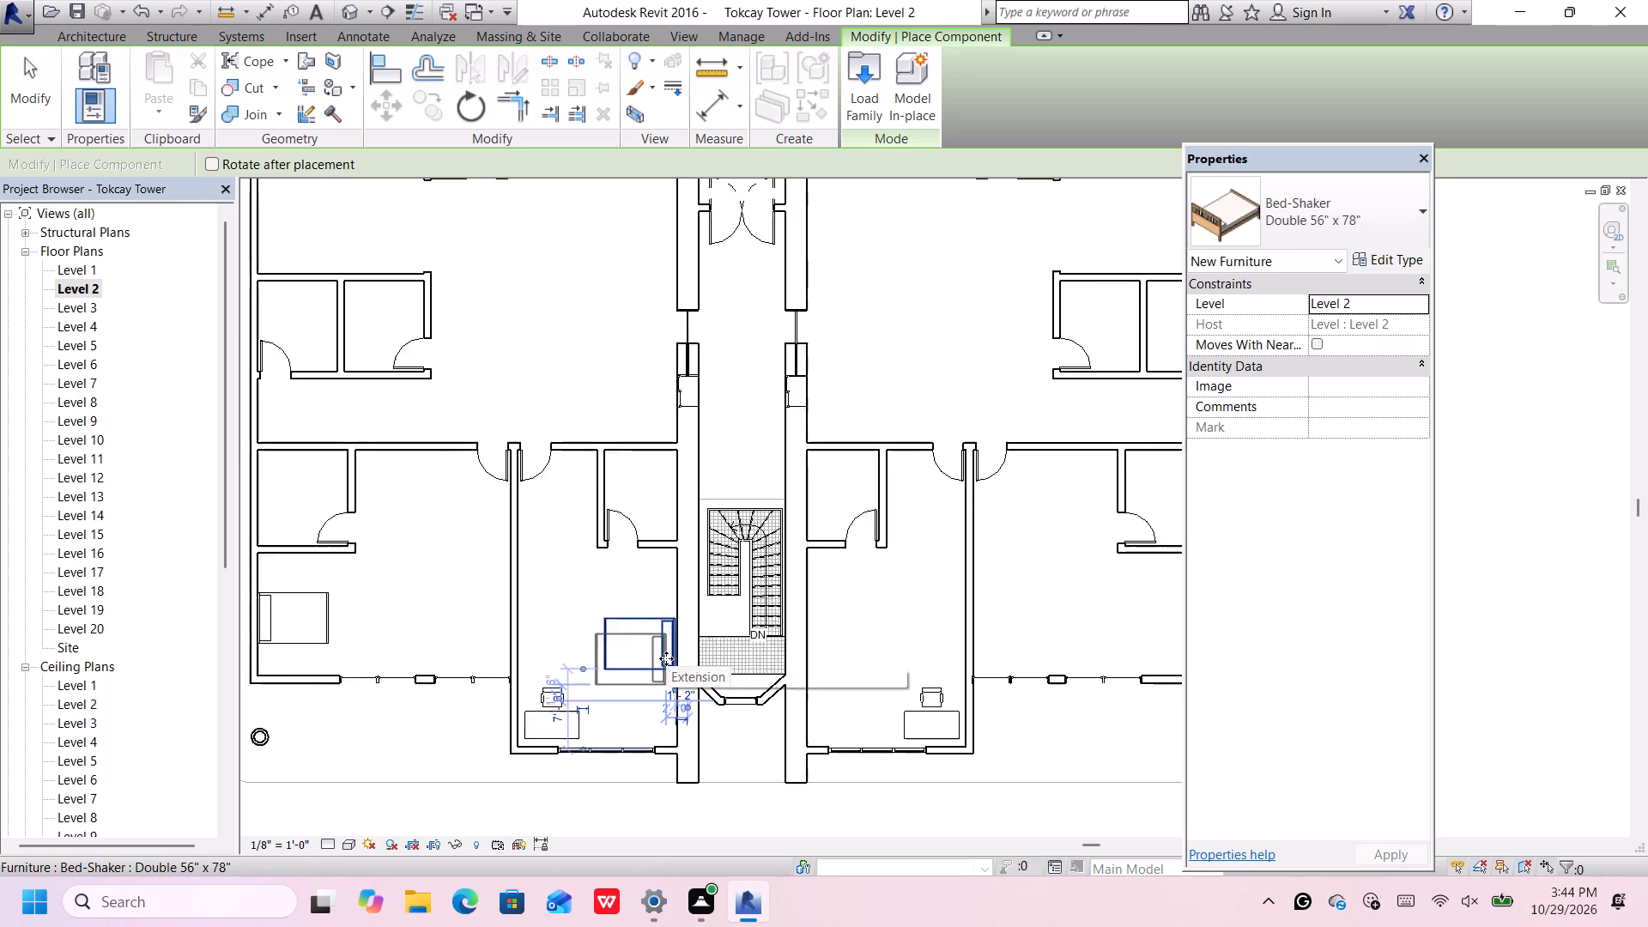
pyautogui.scroll(-5, 666, 658)
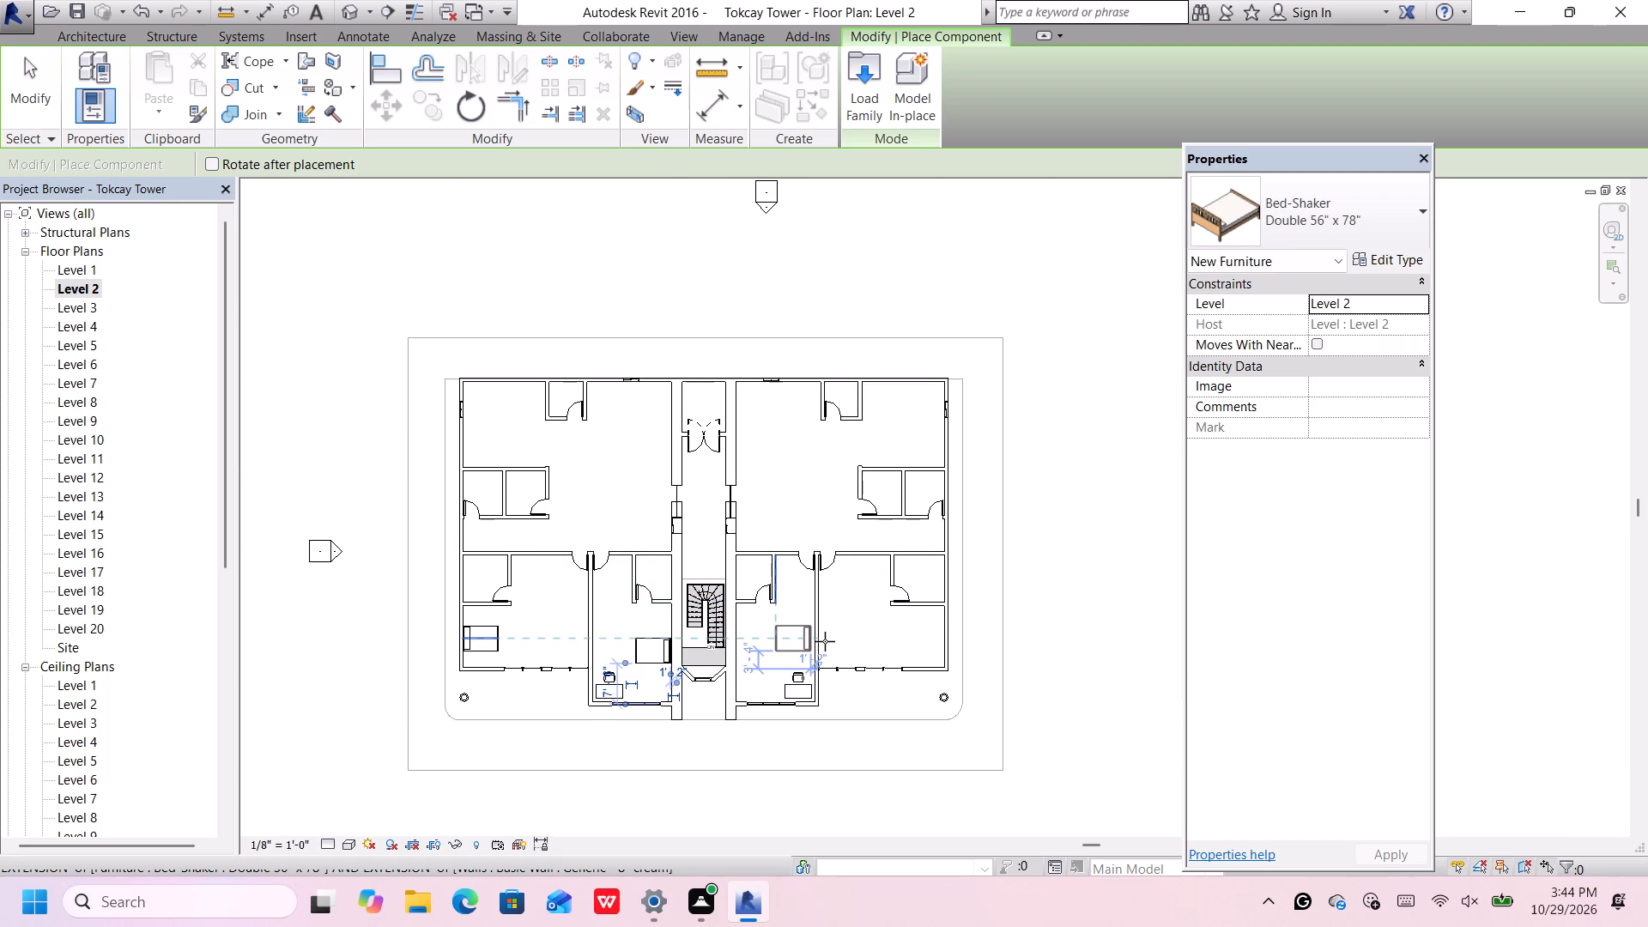
pyautogui.scroll(2, 825, 641)
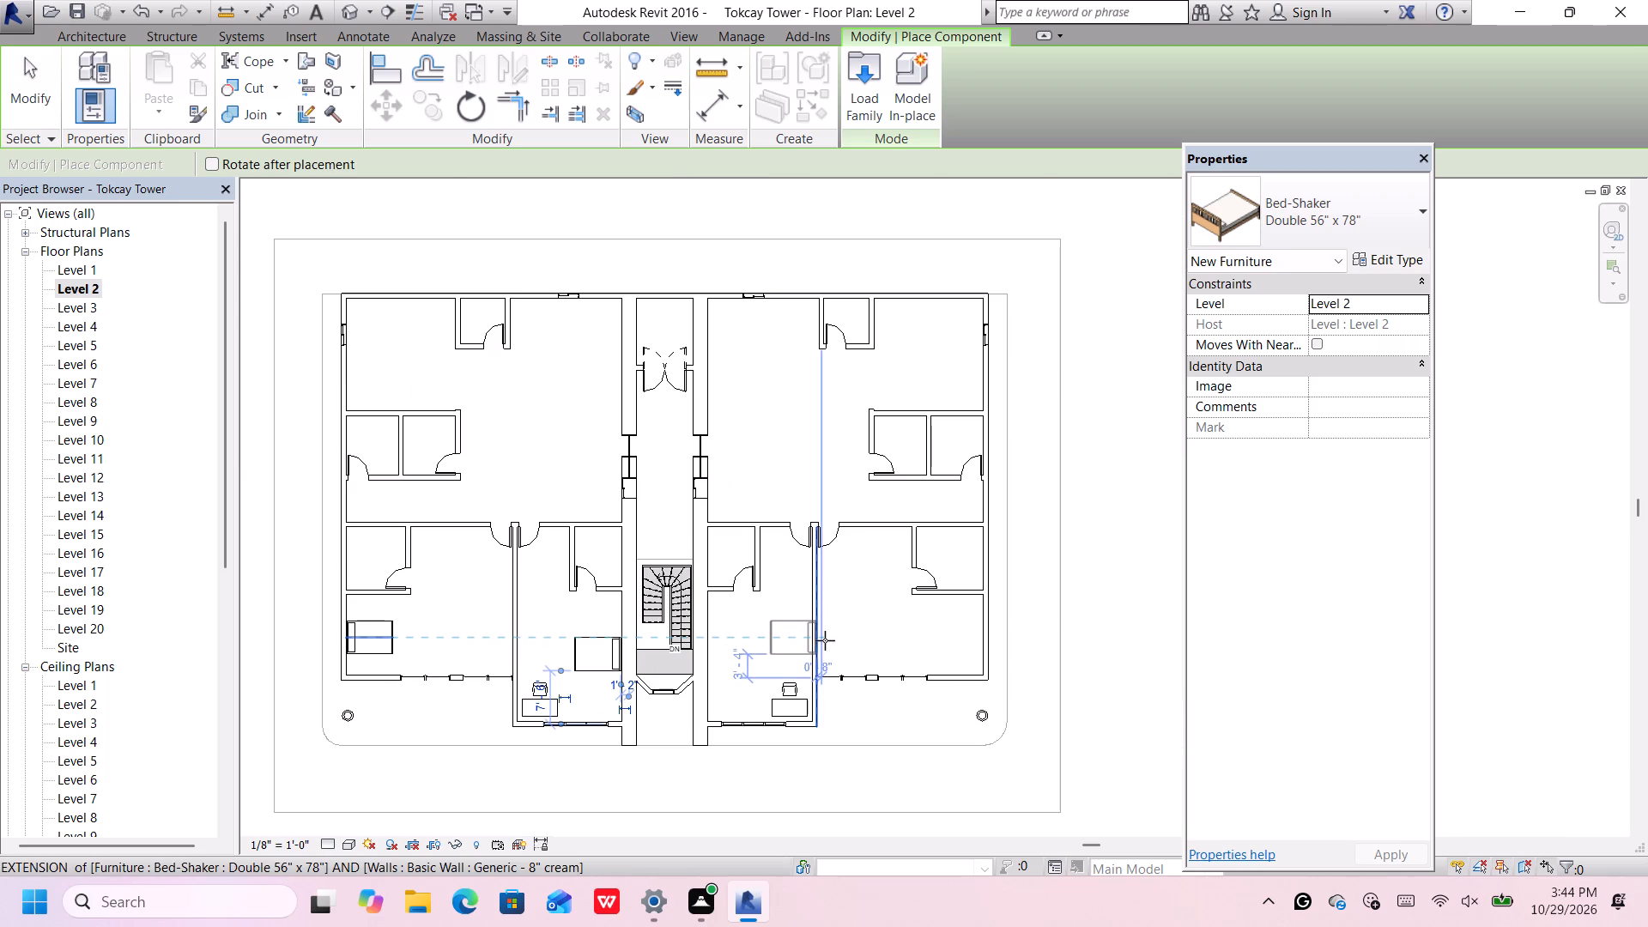
pyautogui.press('space')
pyautogui.press('space')
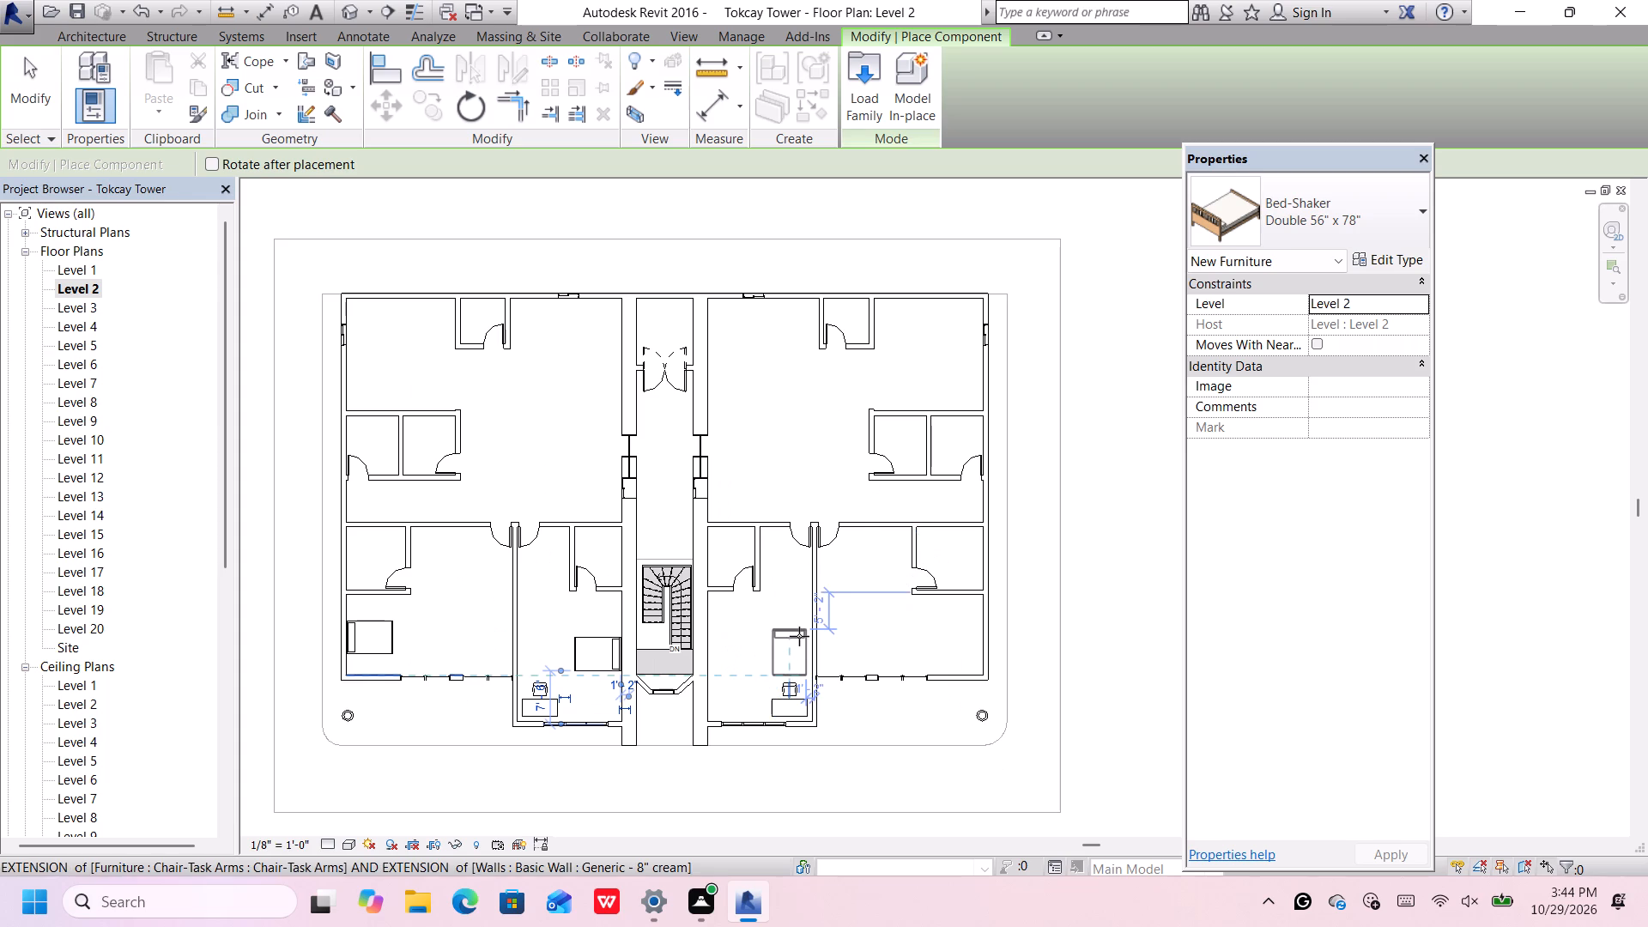
pyautogui.press('space')
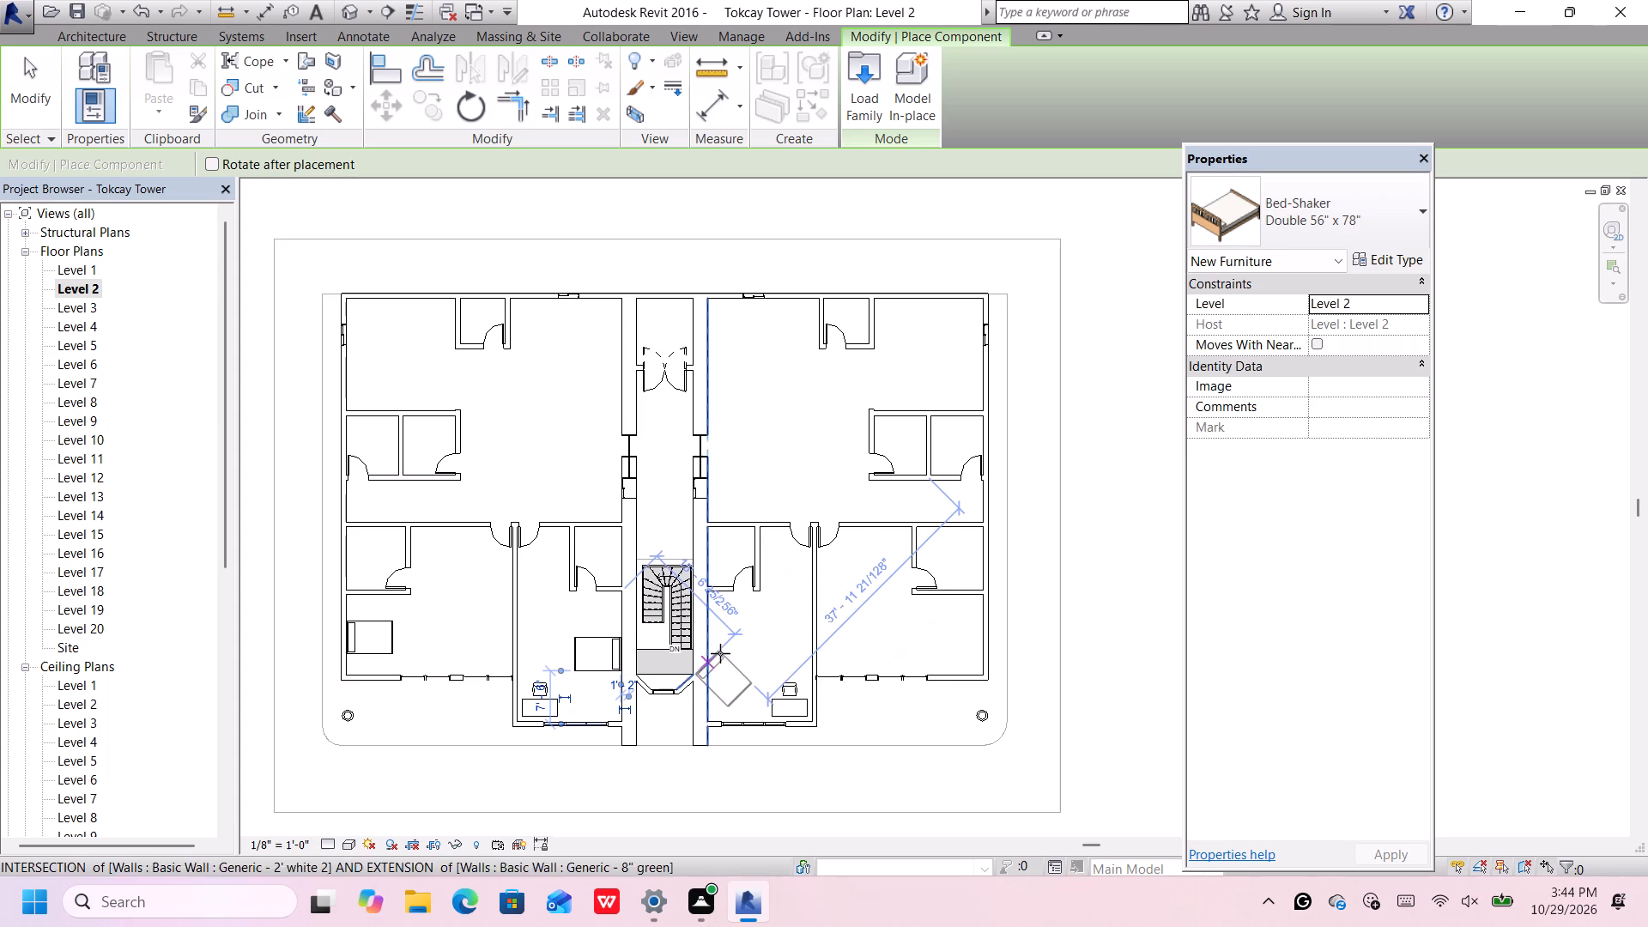
pyautogui.press('space')
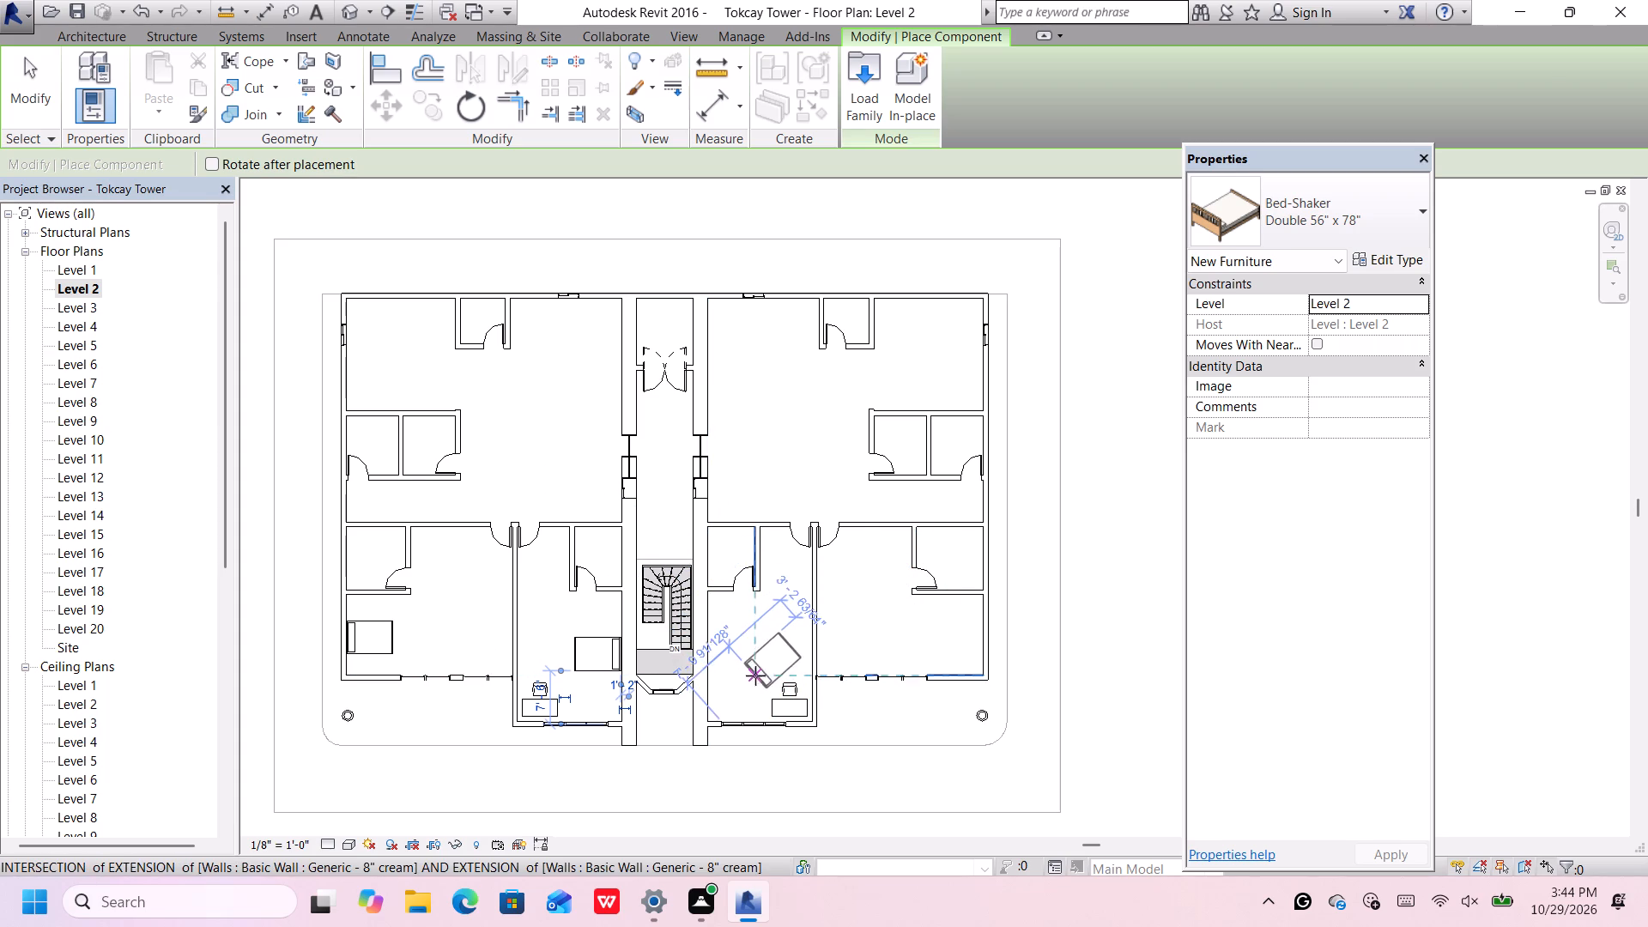
pyautogui.press('space')
pyautogui.press('space')
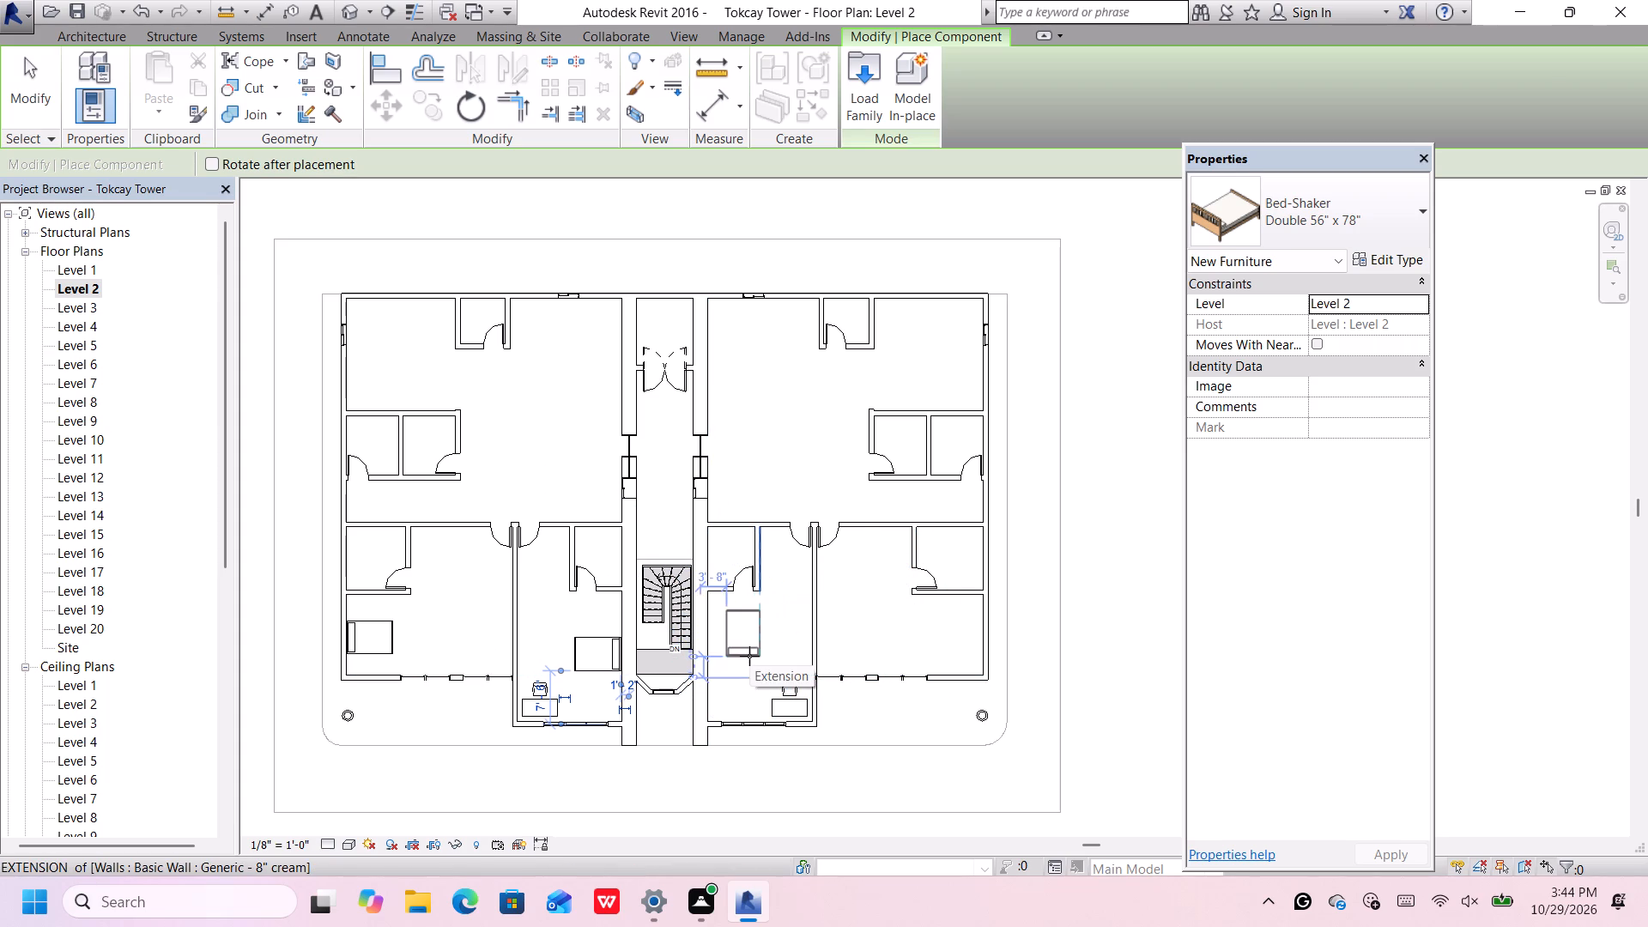
pyautogui.press('space')
pyautogui.press('space')
pyautogui.press('space')
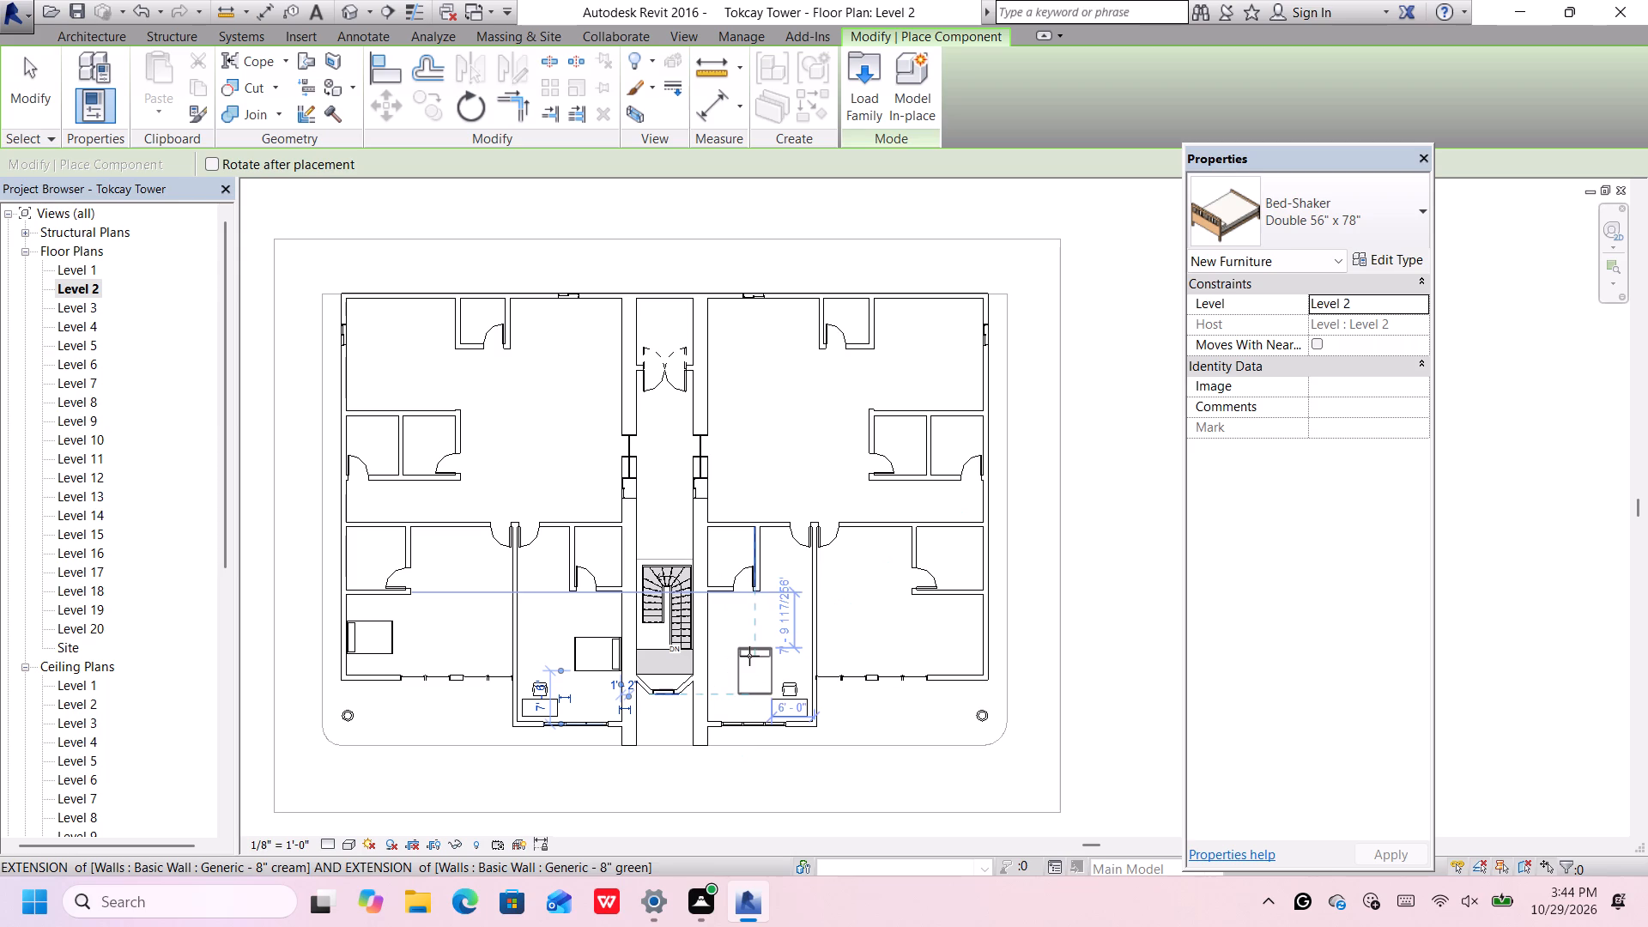
pyautogui.press('space')
pyautogui.press('space')
pyautogui.scroll(4, 729, 660)
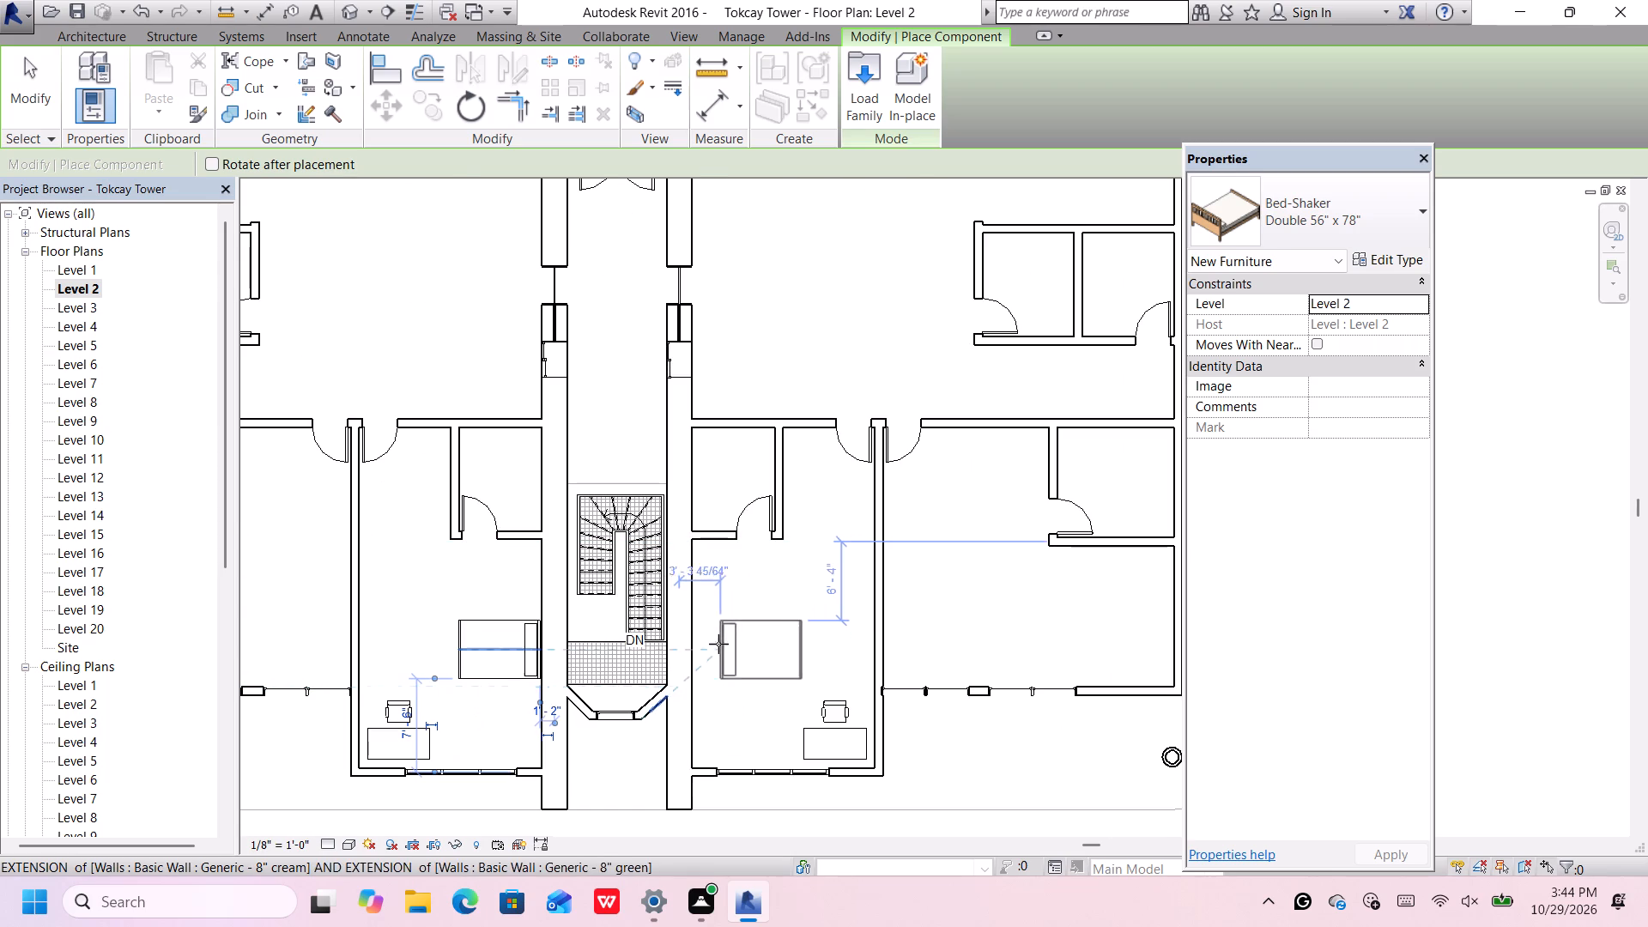
pyautogui.scroll(1, 707, 637)
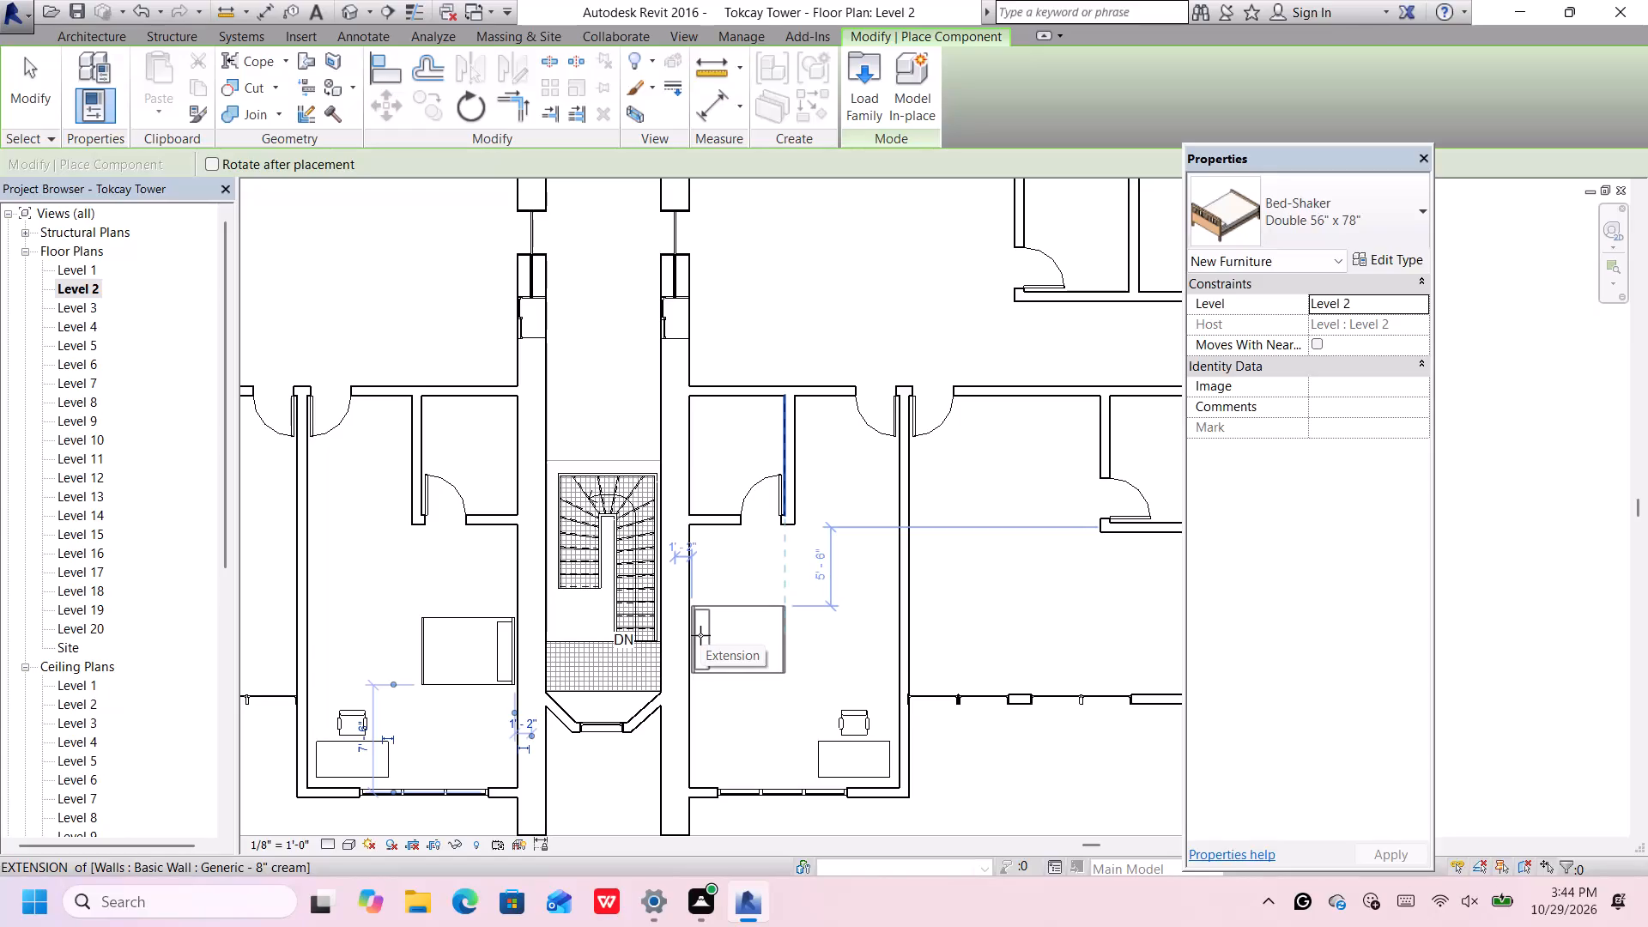
pyautogui.click(700, 635)
# Place a fourth Double 56" x 78" bed in the far-east bedroom, headboard against the exterior side wall, about 3'-6" from the south wall.
pyautogui.scroll(-5, 700, 635)
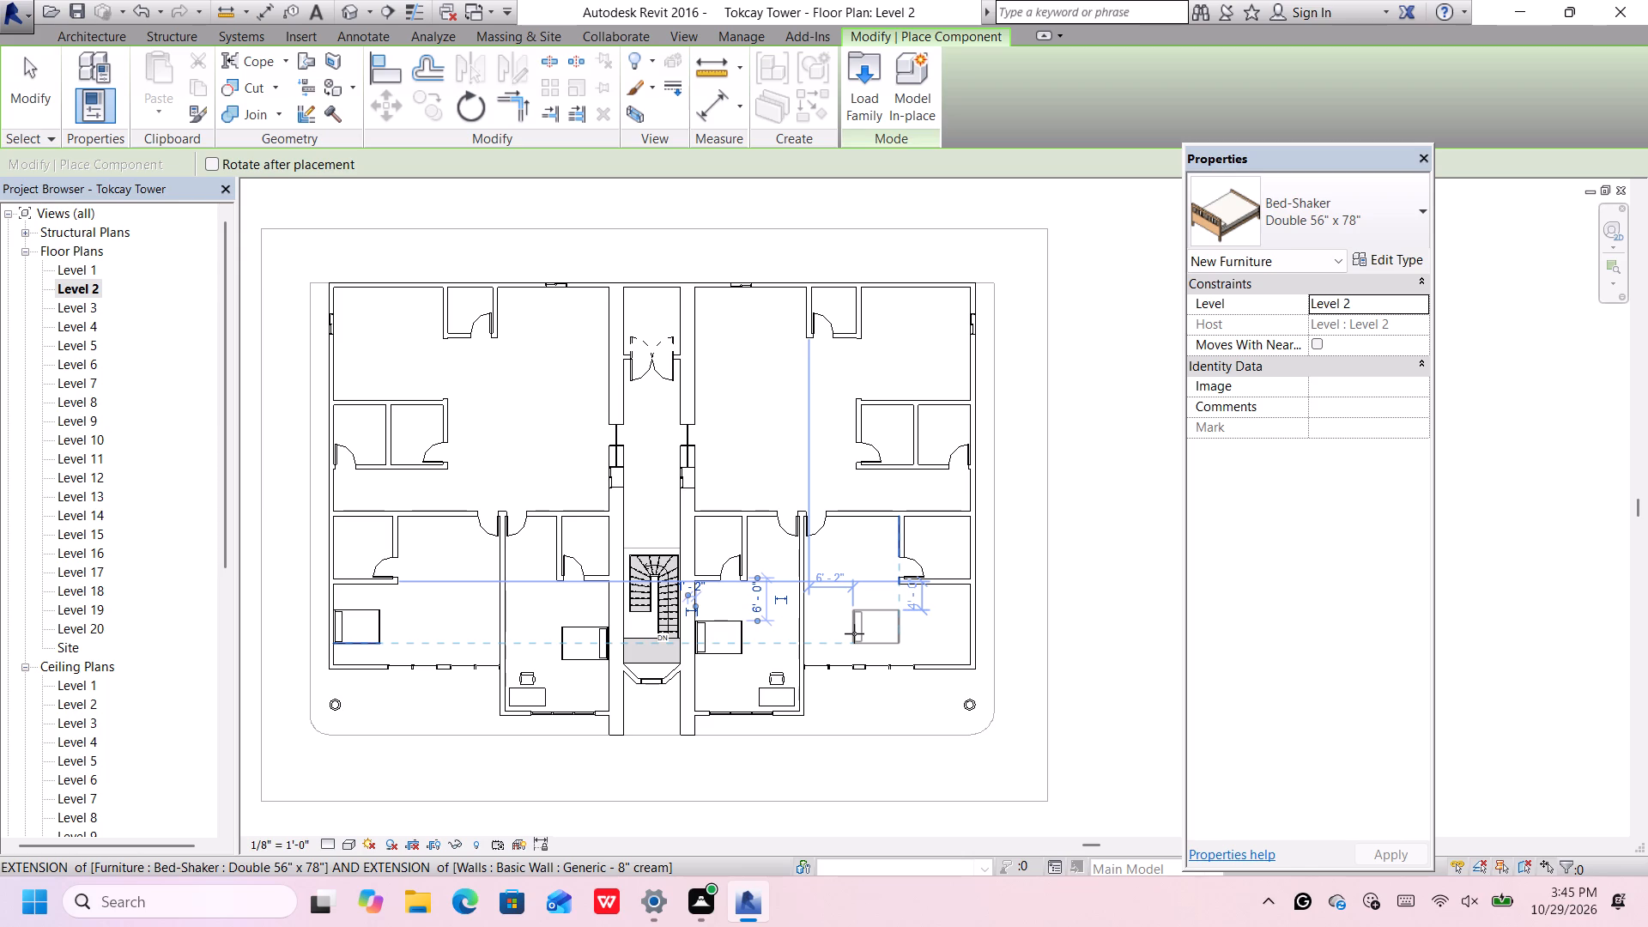
pyautogui.scroll(2, 856, 642)
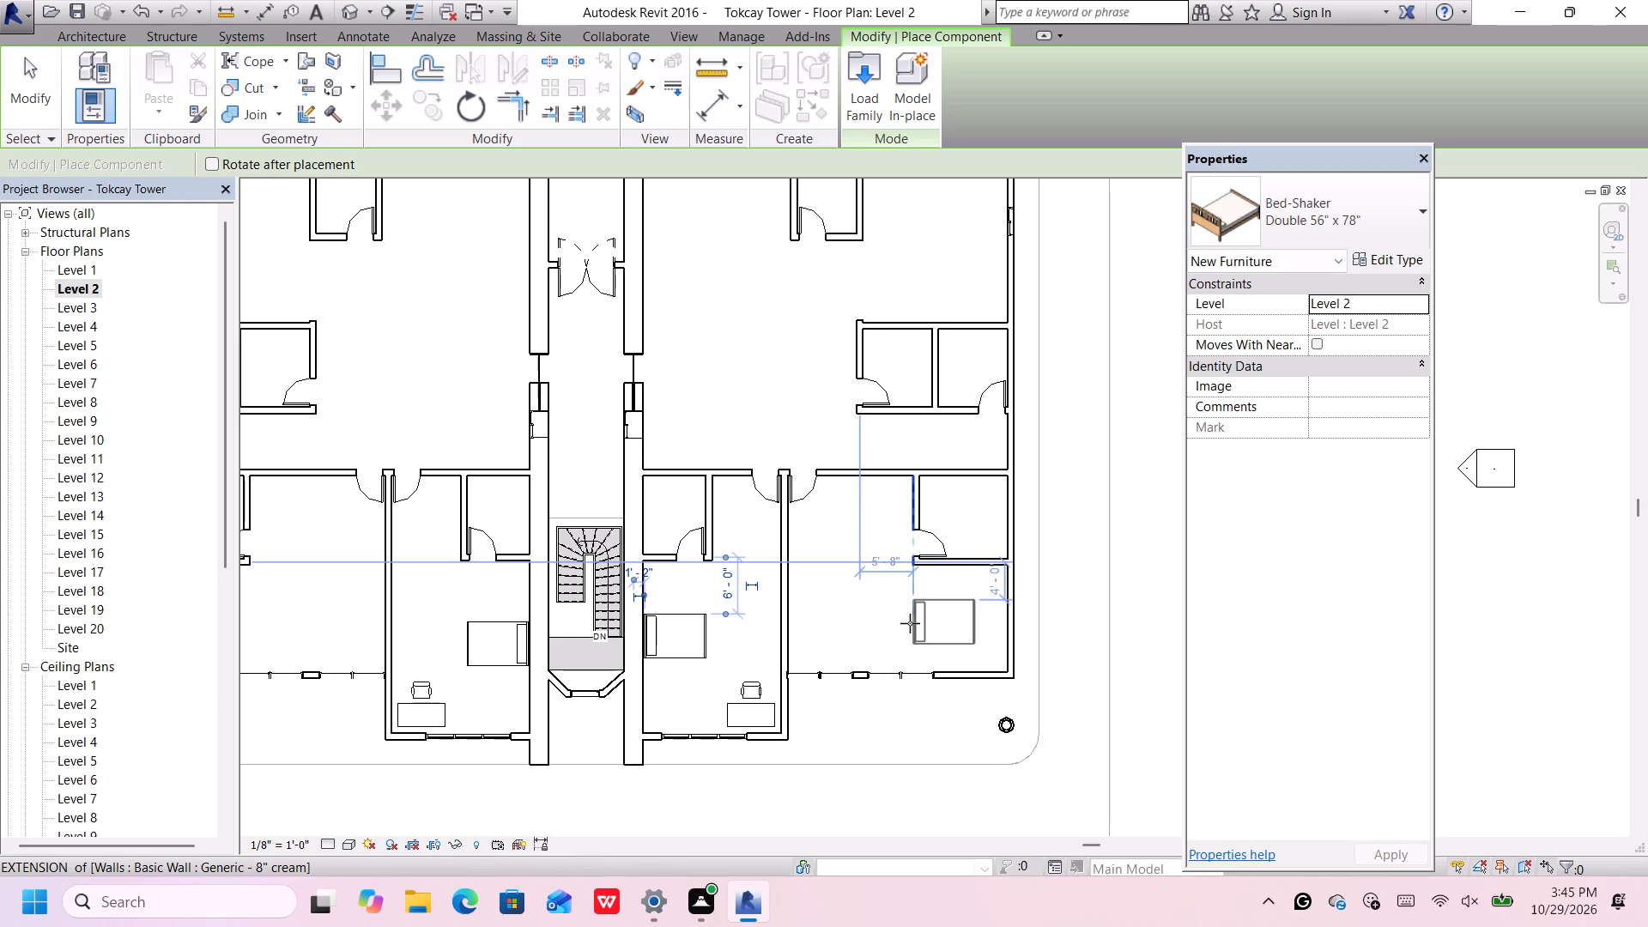
pyautogui.scroll(-2, 908, 624)
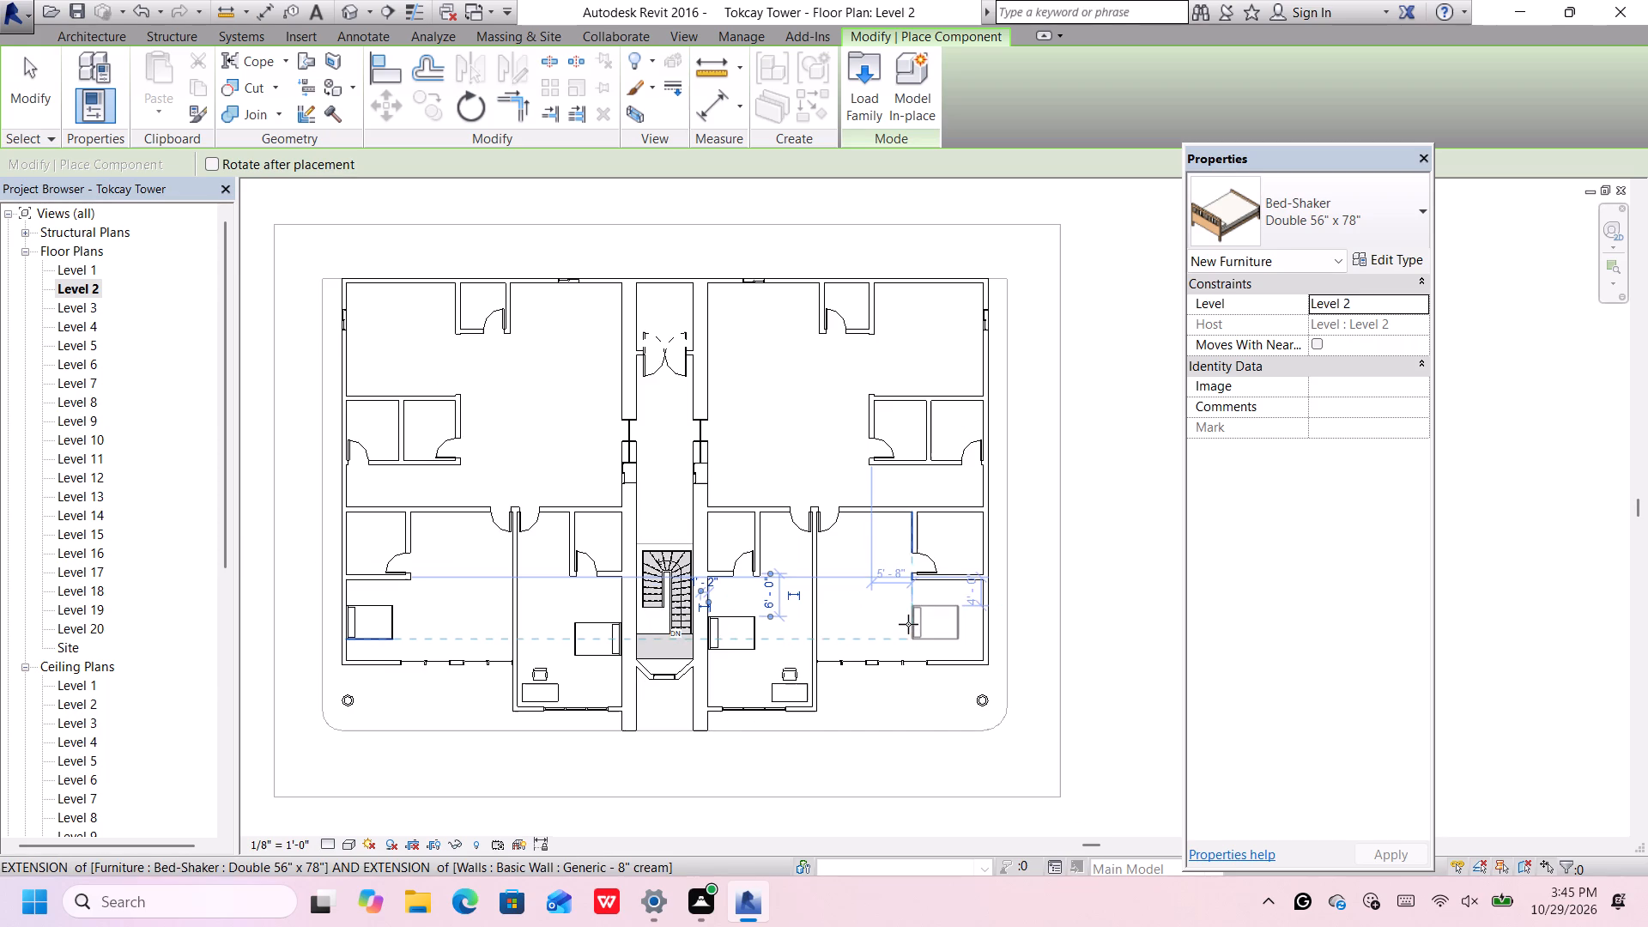
pyautogui.press('space')
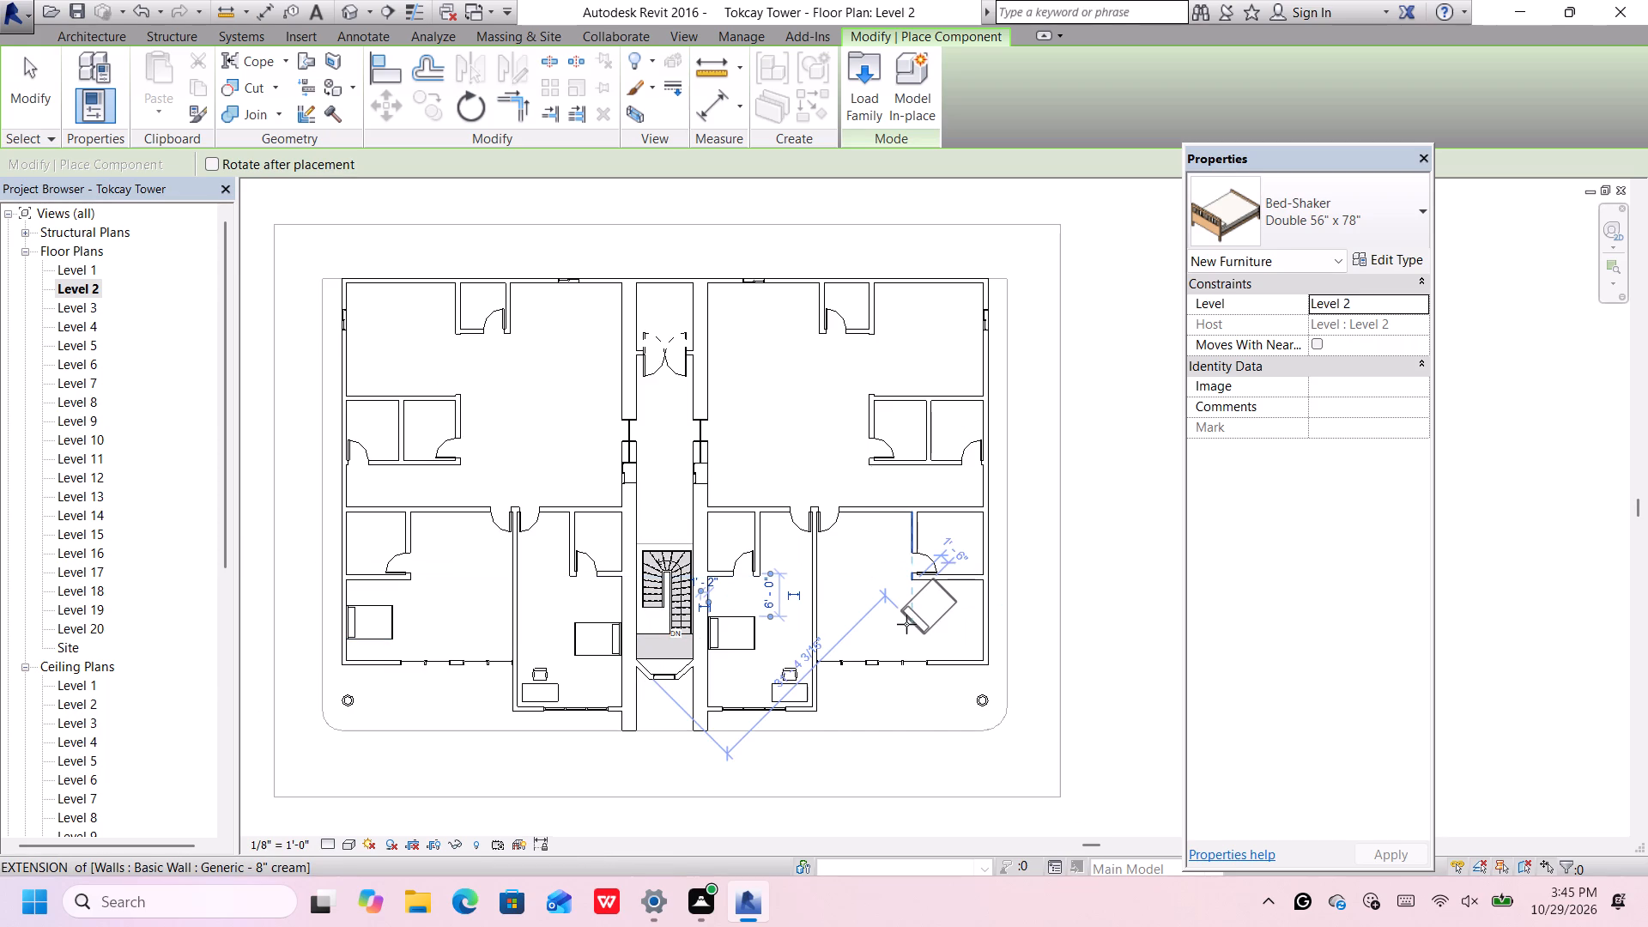
pyautogui.press('space')
pyautogui.press('space')
pyautogui.press('space')
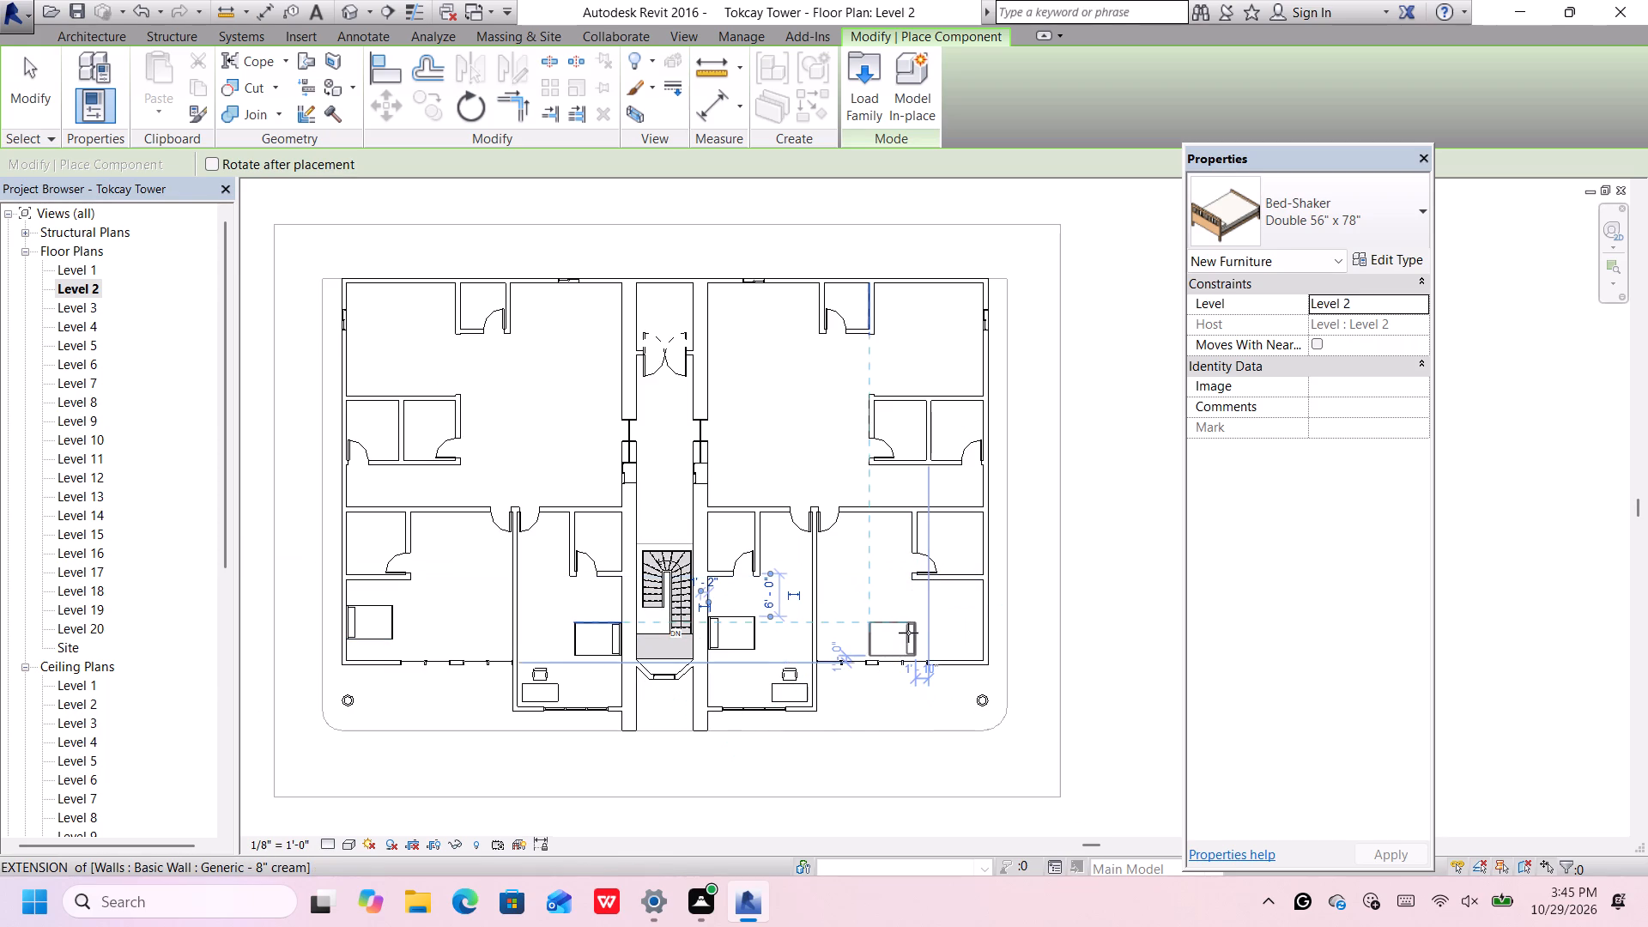
pyautogui.scroll(3, 968, 624)
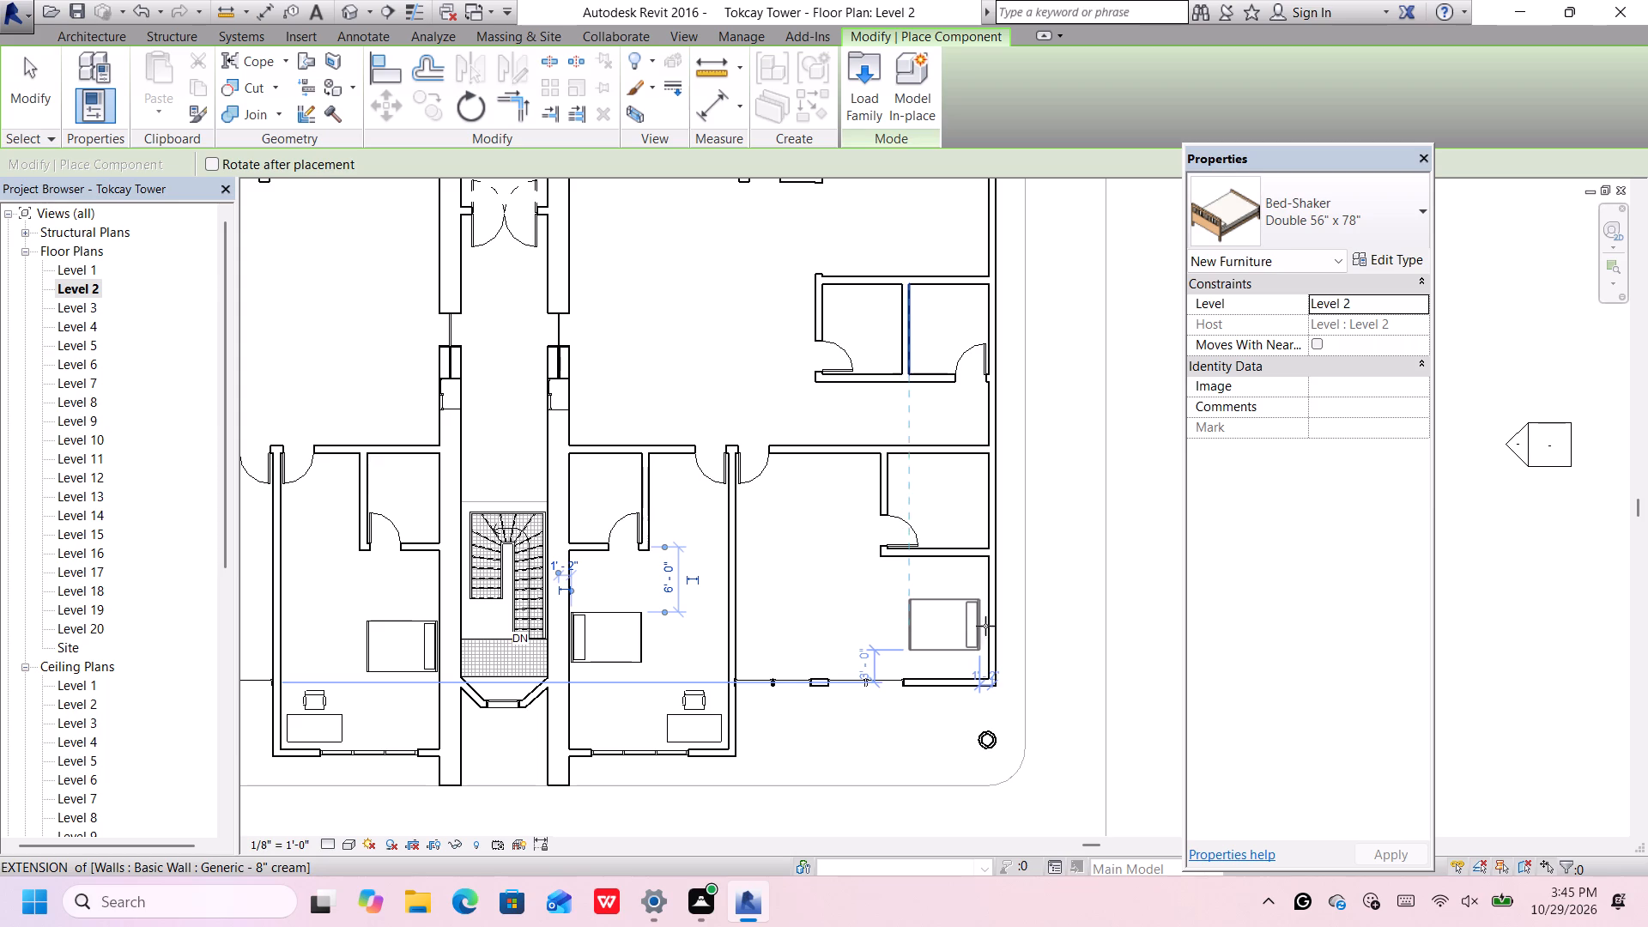
pyautogui.scroll(2, 989, 626)
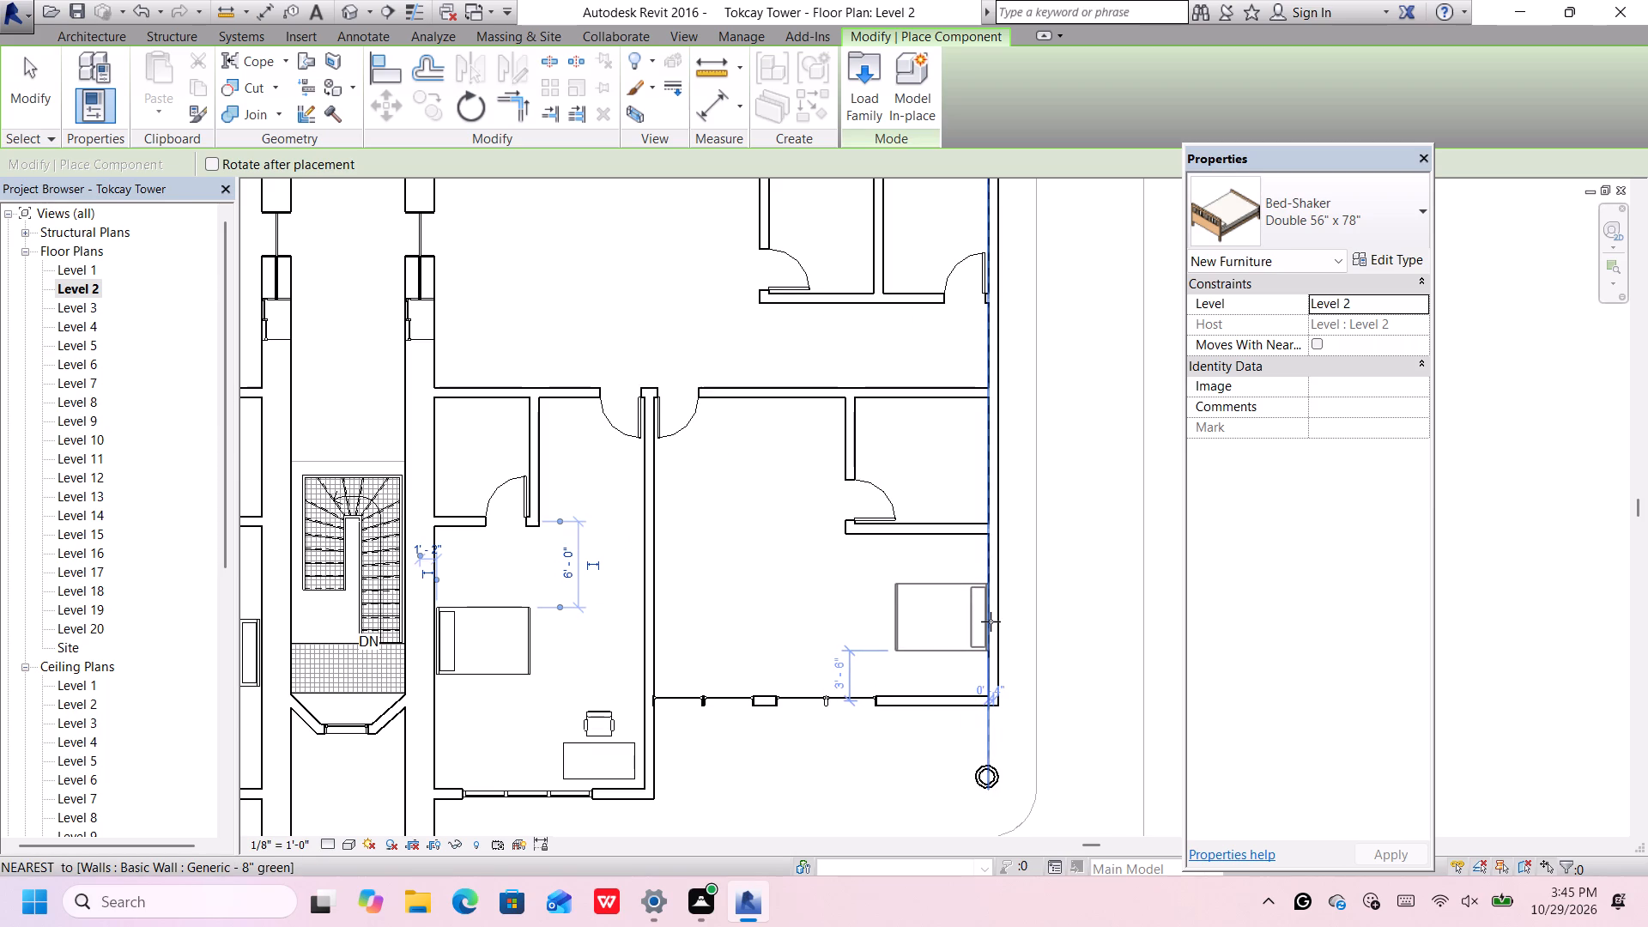
pyautogui.click(991, 621)
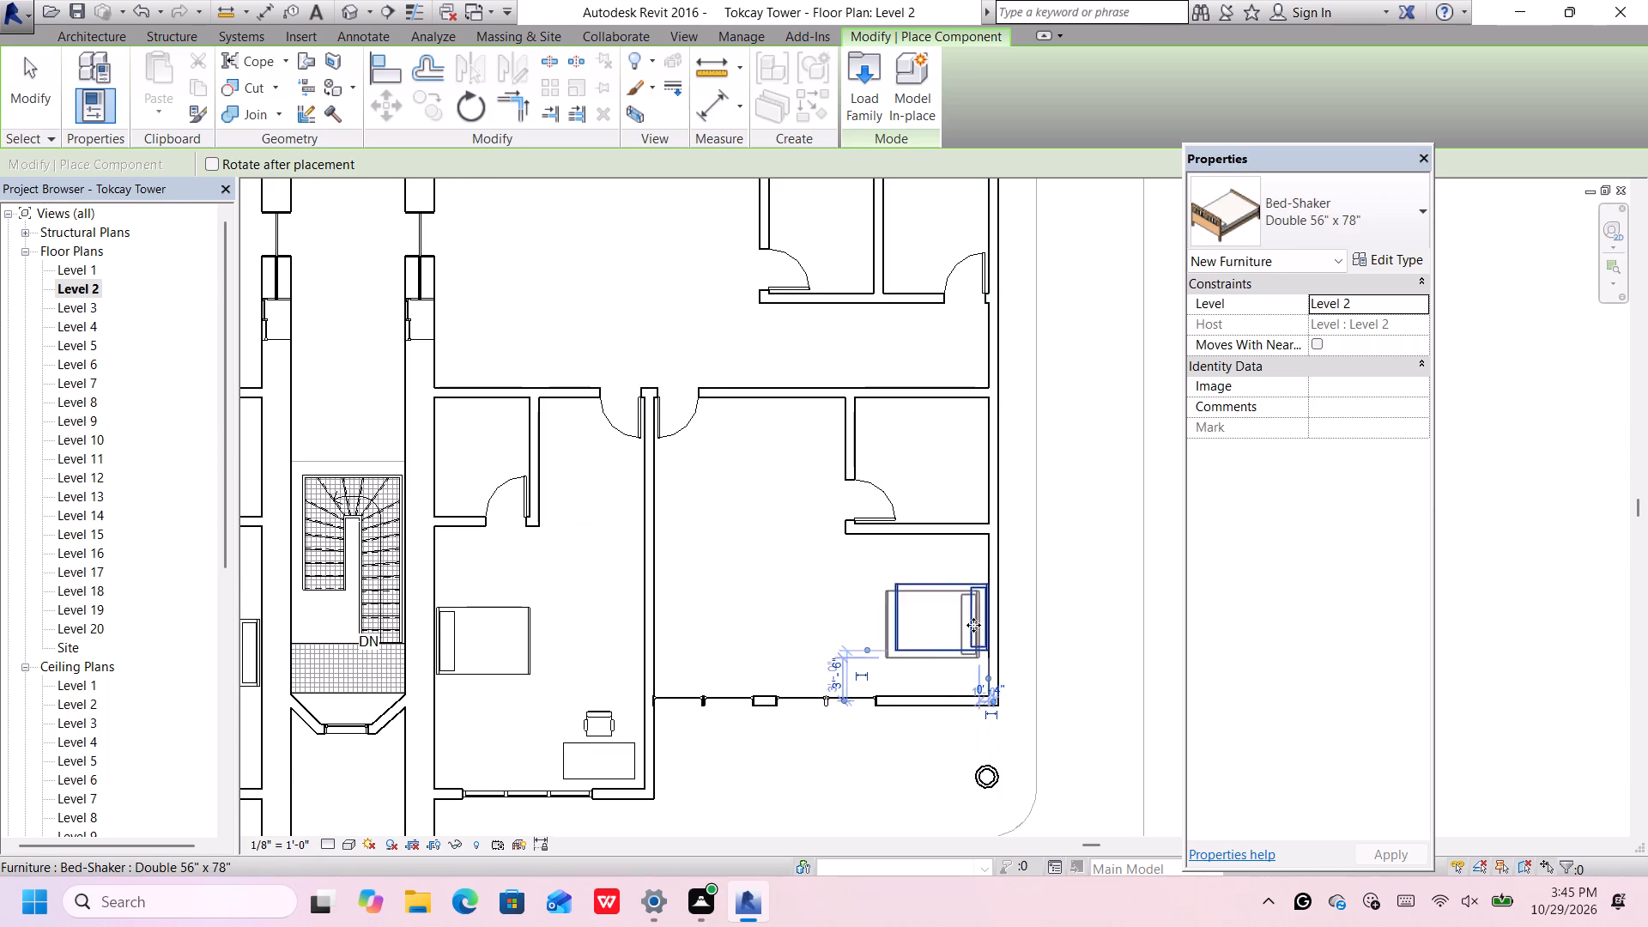
# Examine the previews of the chair and sofa families in the US Imperial library's Furniture > Seating folder.
pyautogui.scroll(-8, 946, 632)
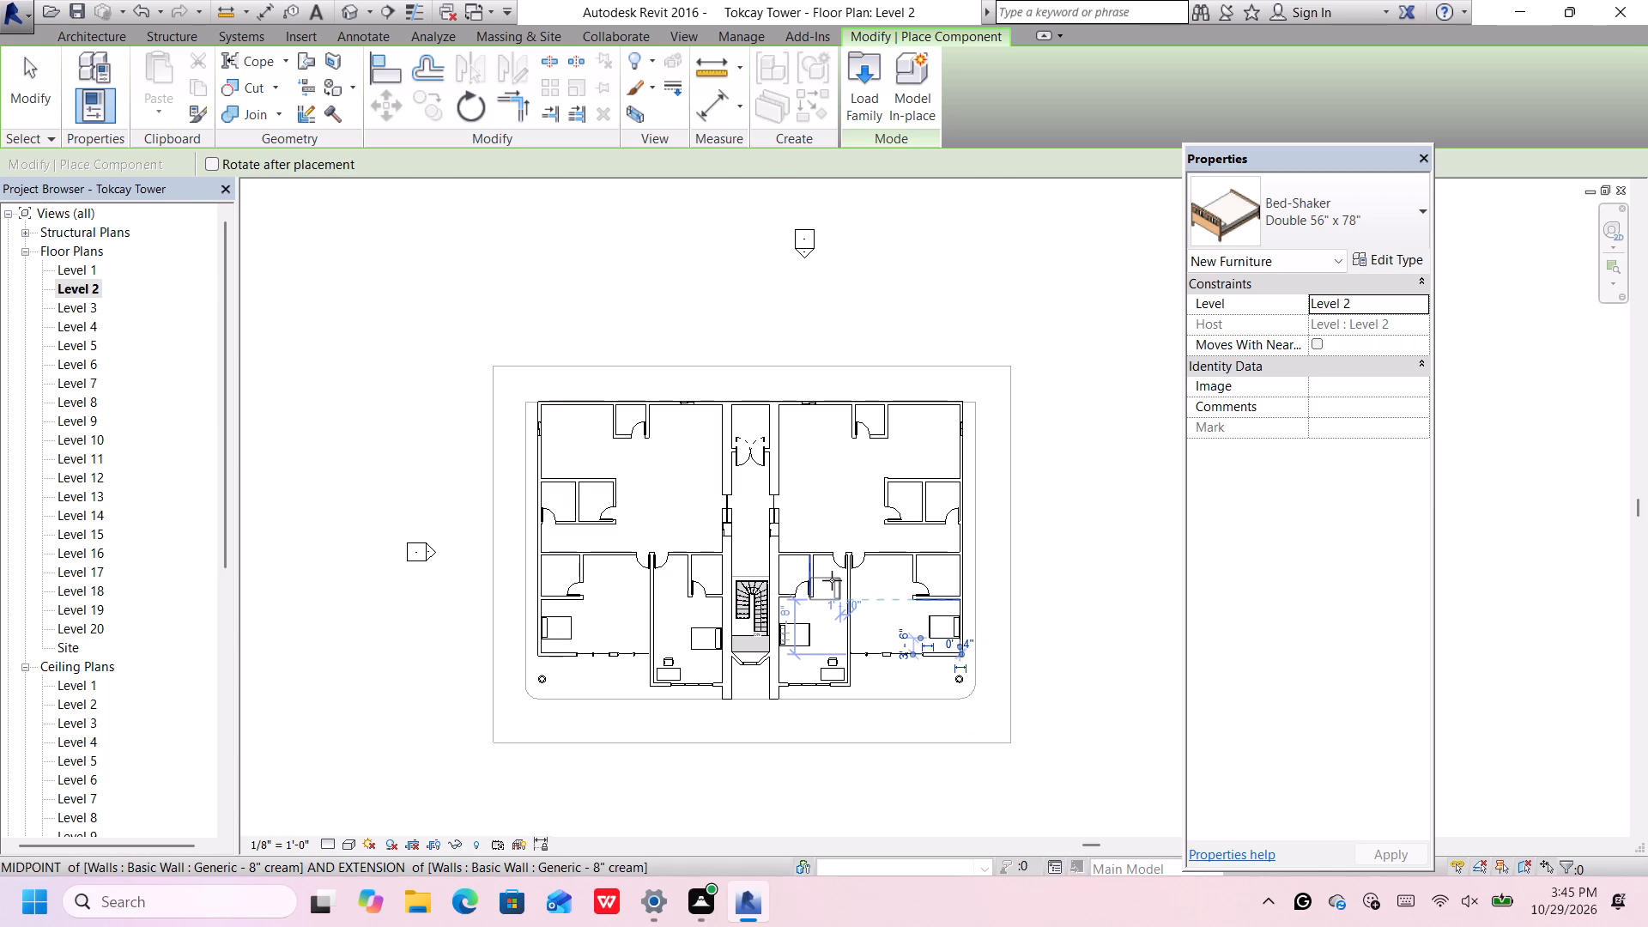
pyautogui.press('space')
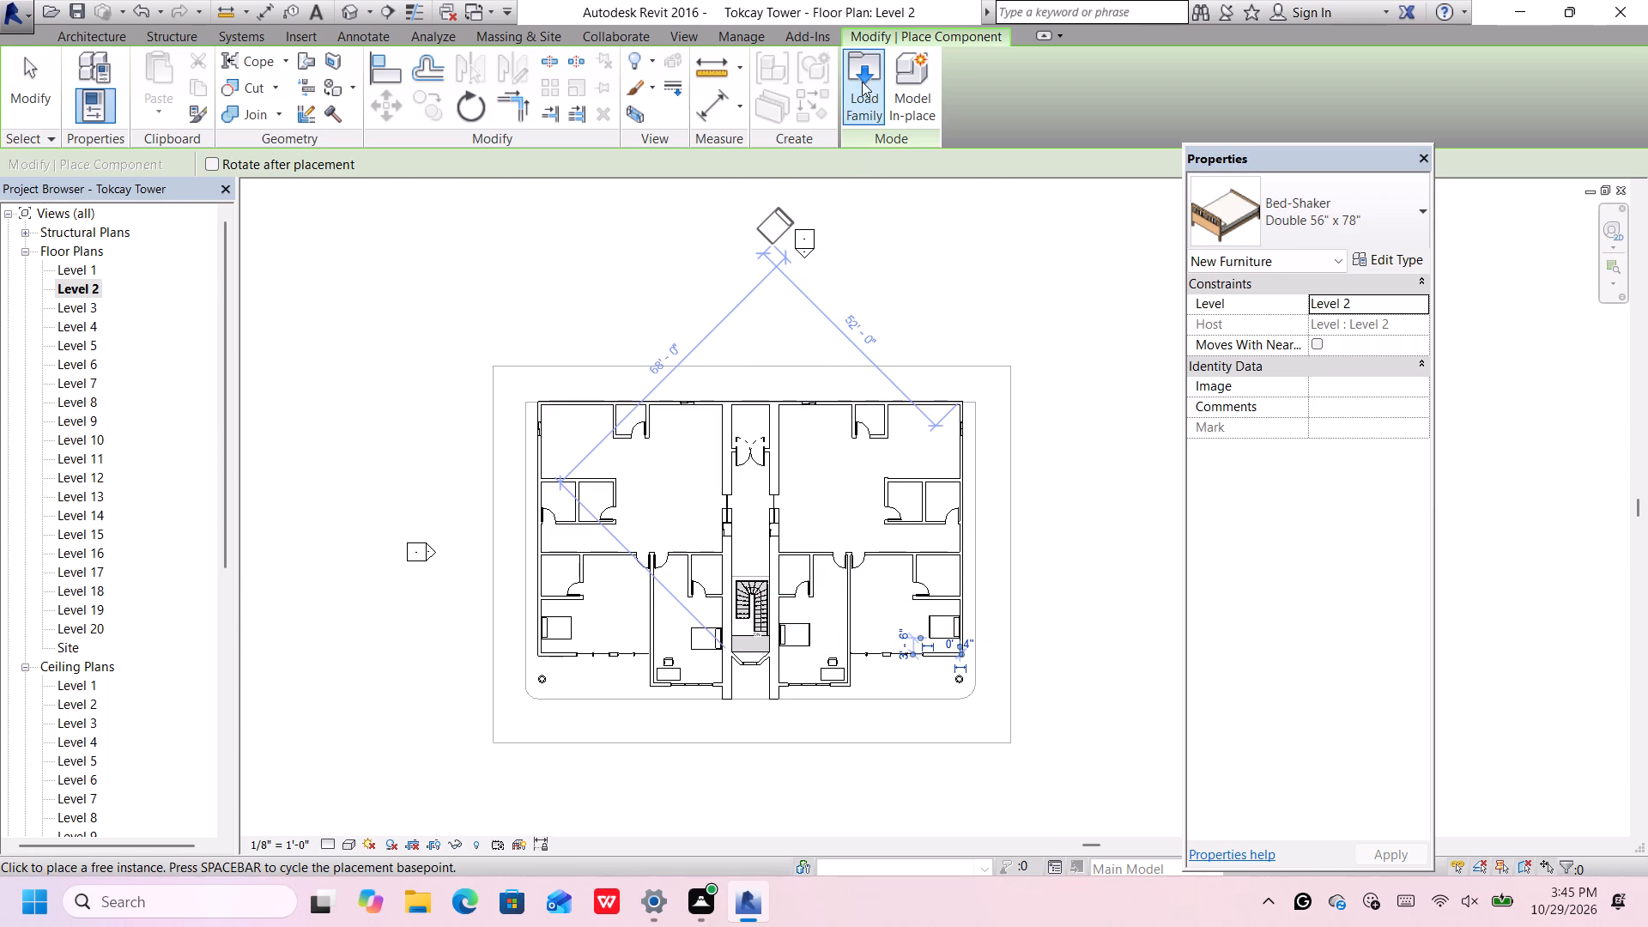
pyautogui.click(862, 82)
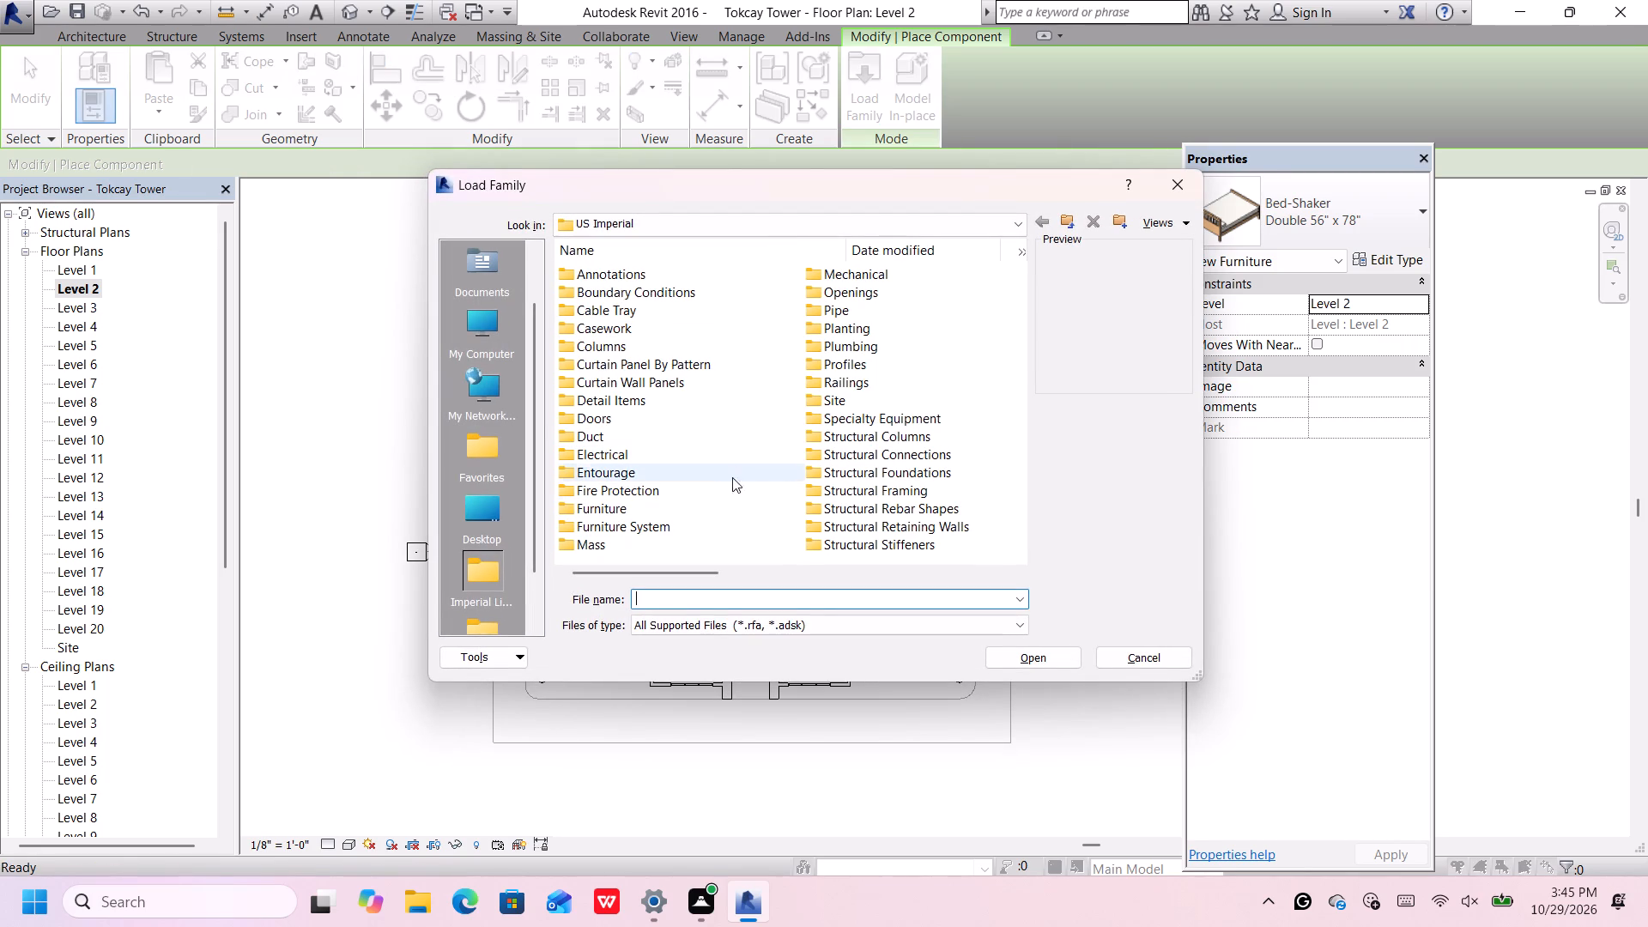
pyautogui.click(719, 502)
pyautogui.click(719, 502)
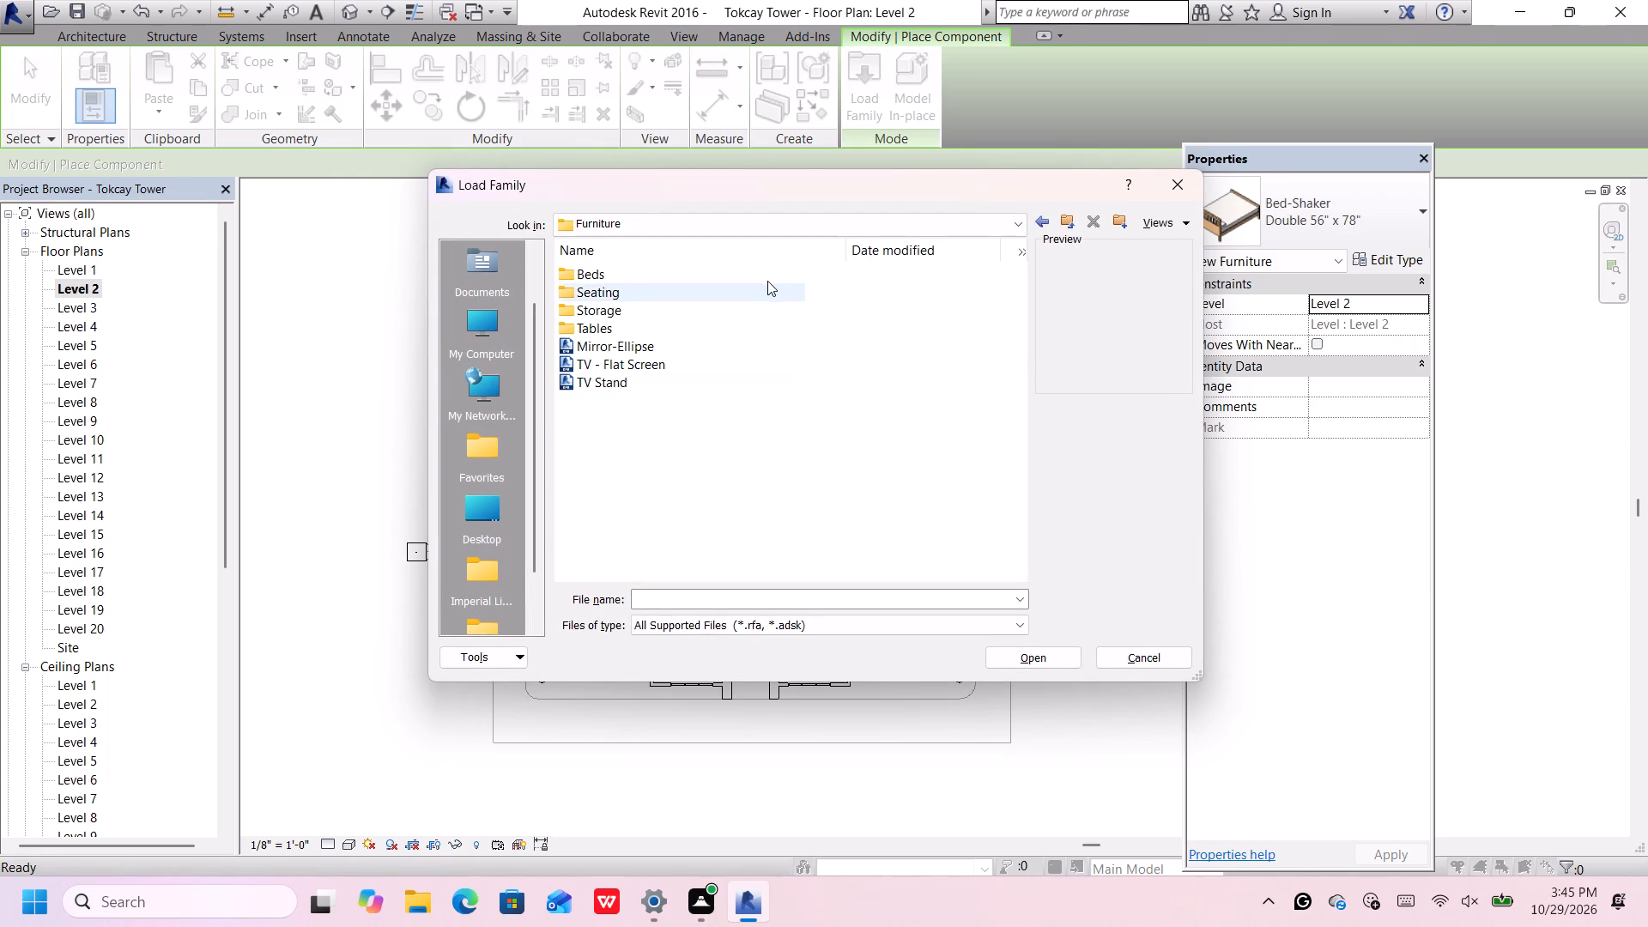
pyautogui.click(754, 276)
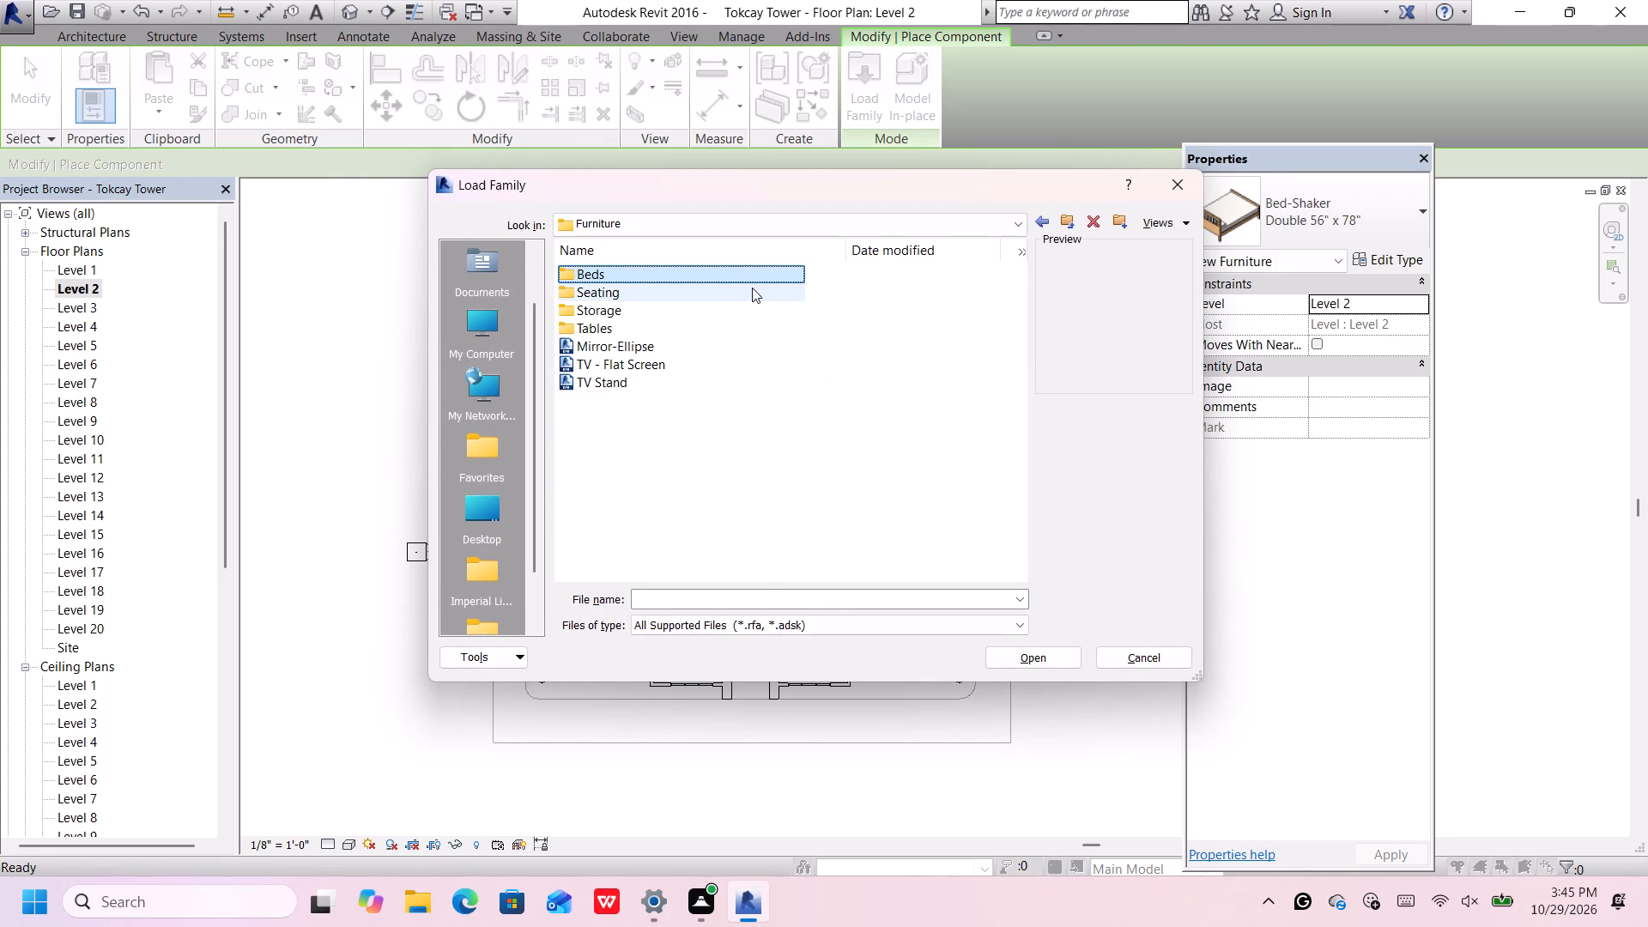
pyautogui.click(752, 288)
pyautogui.click(752, 288)
pyautogui.click(752, 288)
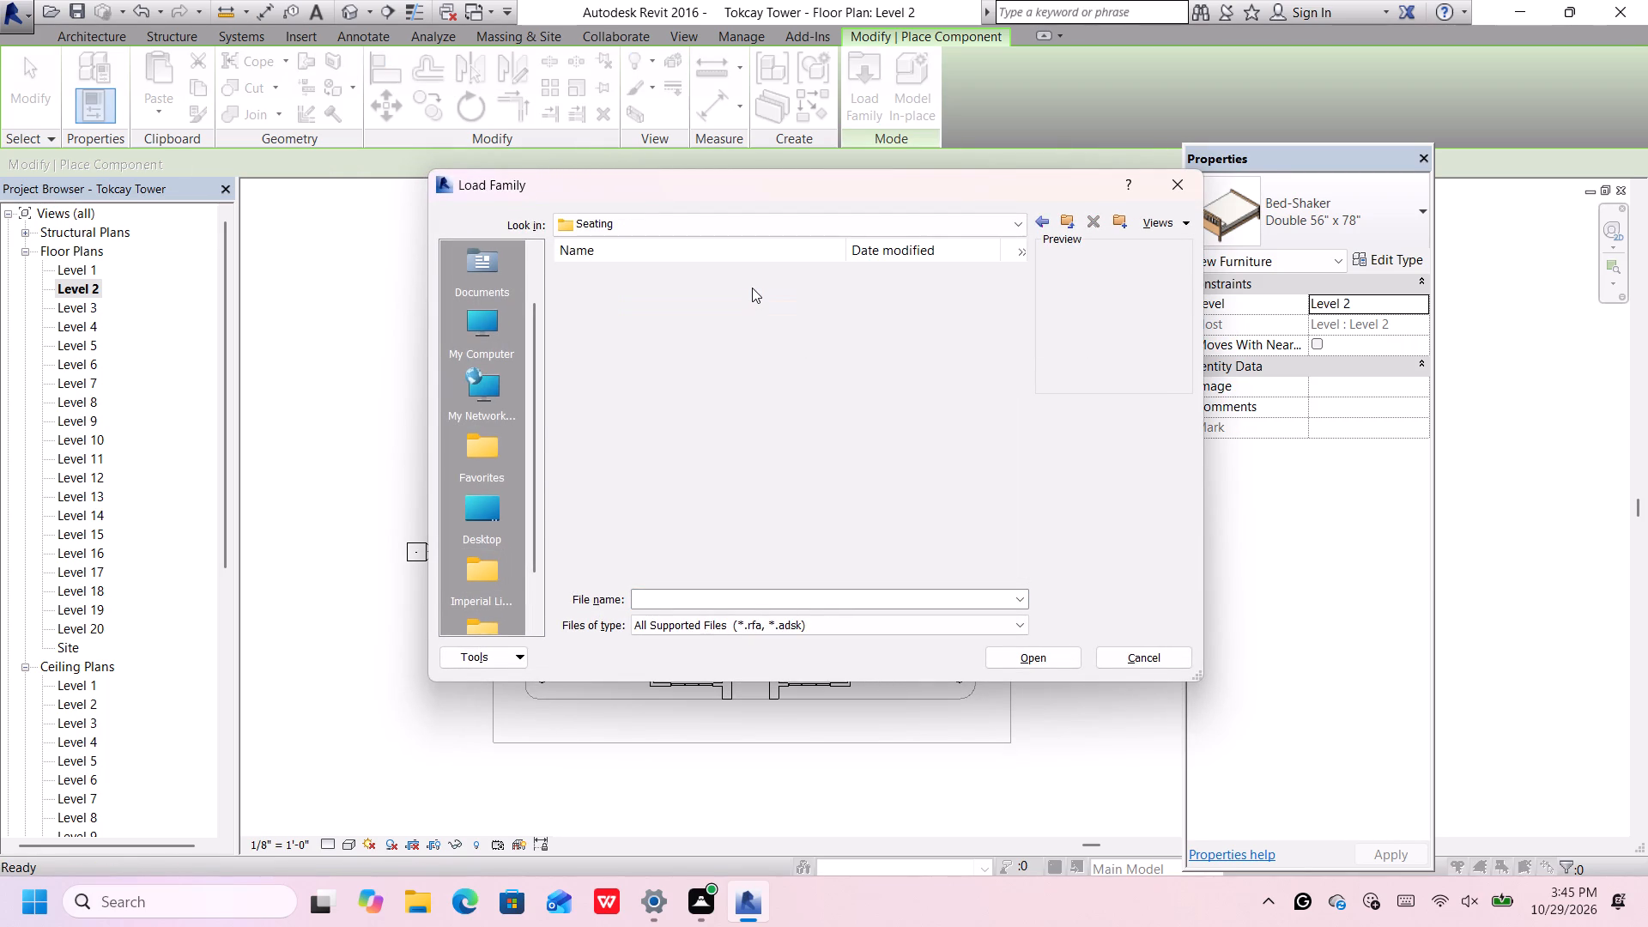
pyautogui.click(753, 282)
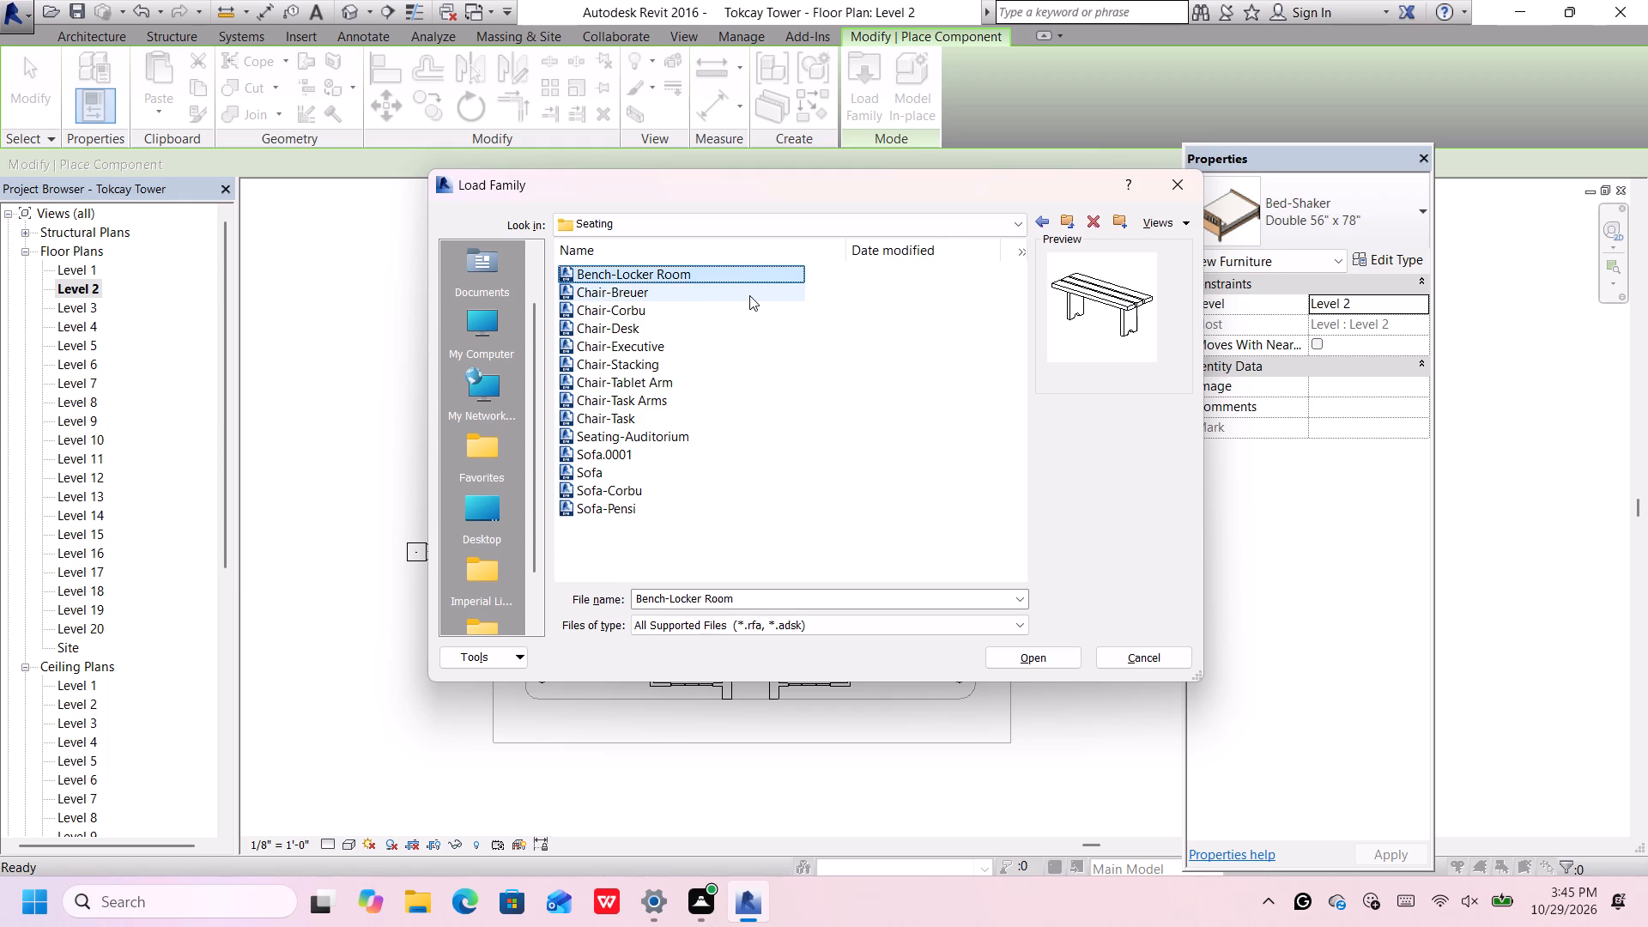
pyautogui.click(748, 300)
pyautogui.click(748, 312)
pyautogui.click(743, 333)
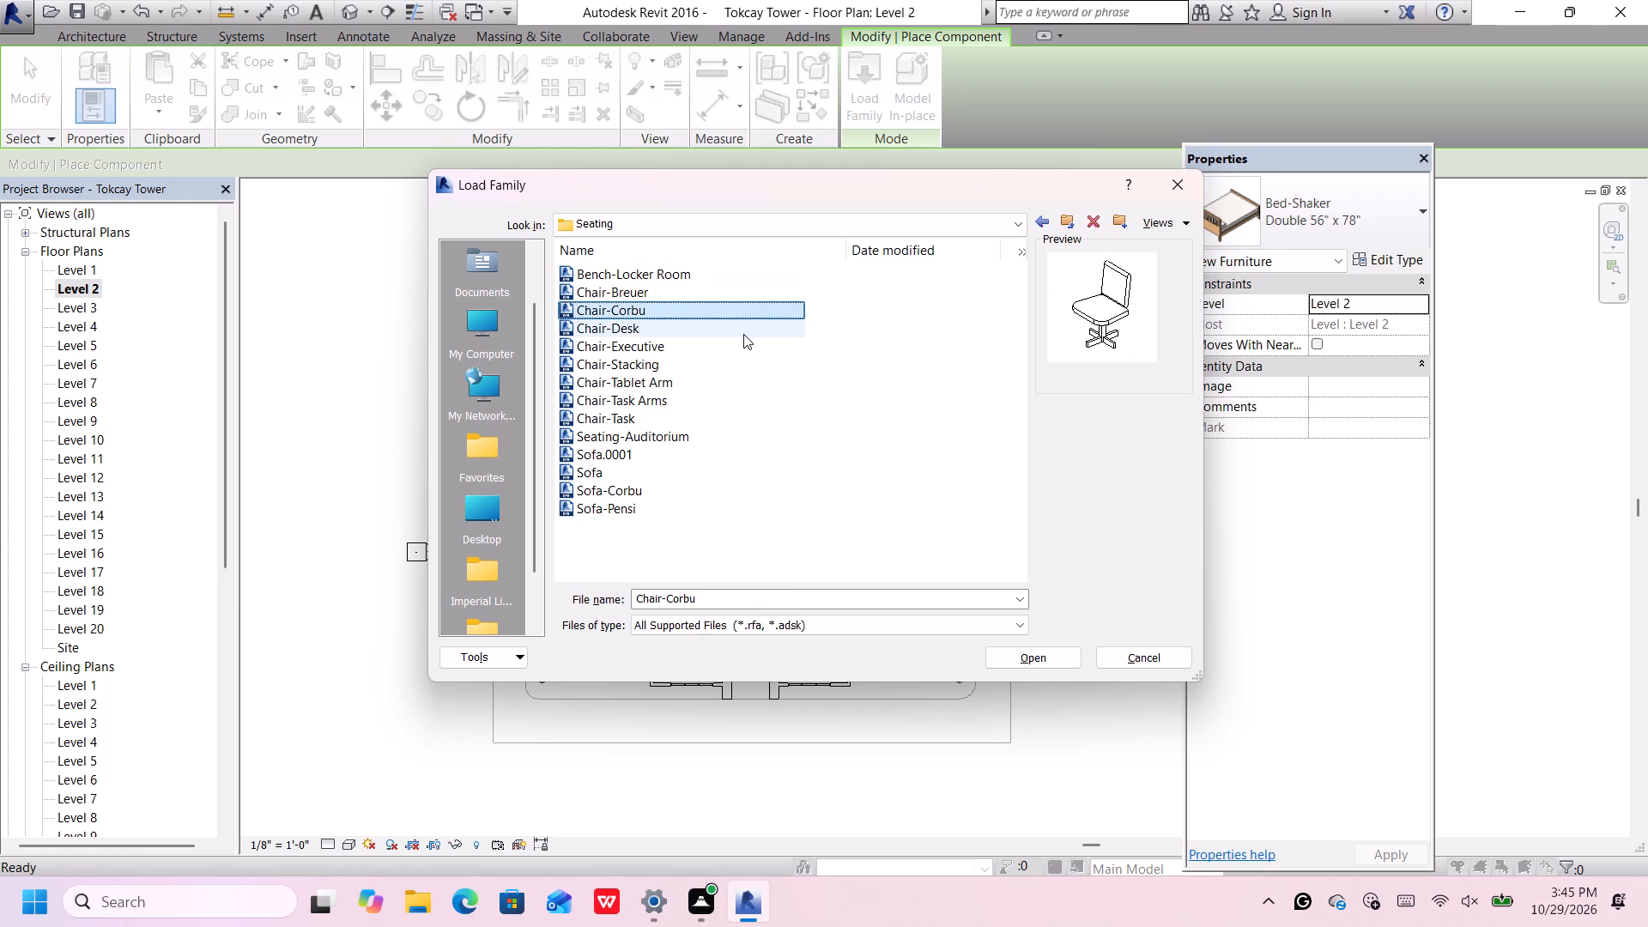
pyautogui.click(748, 309)
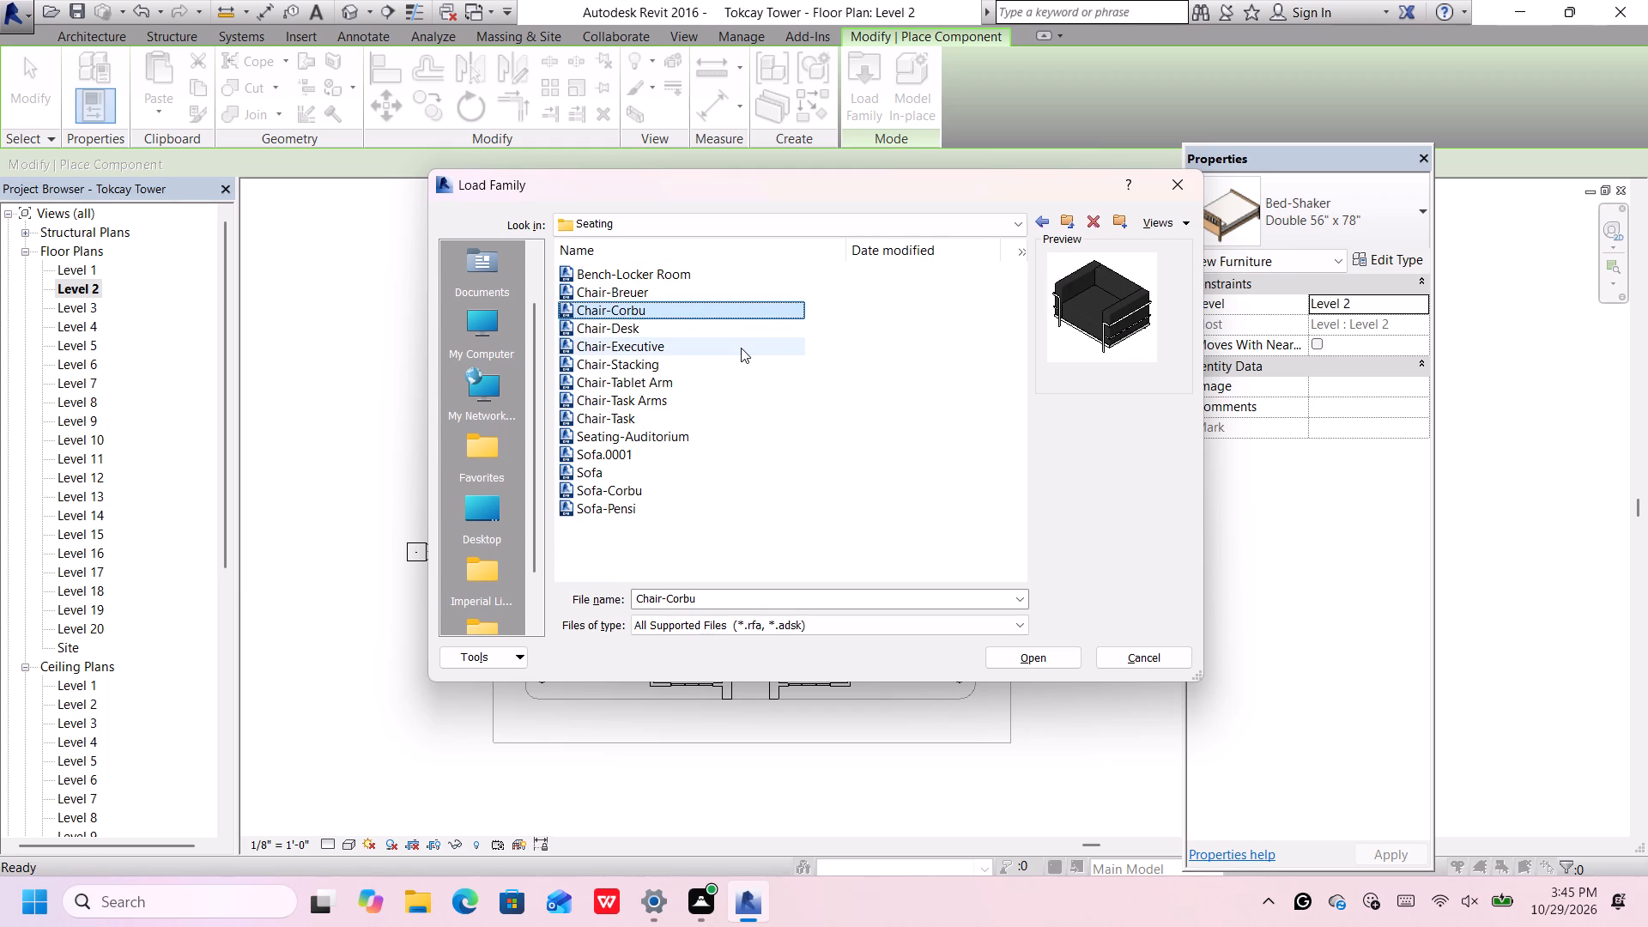
pyautogui.click(741, 349)
pyautogui.click(743, 331)
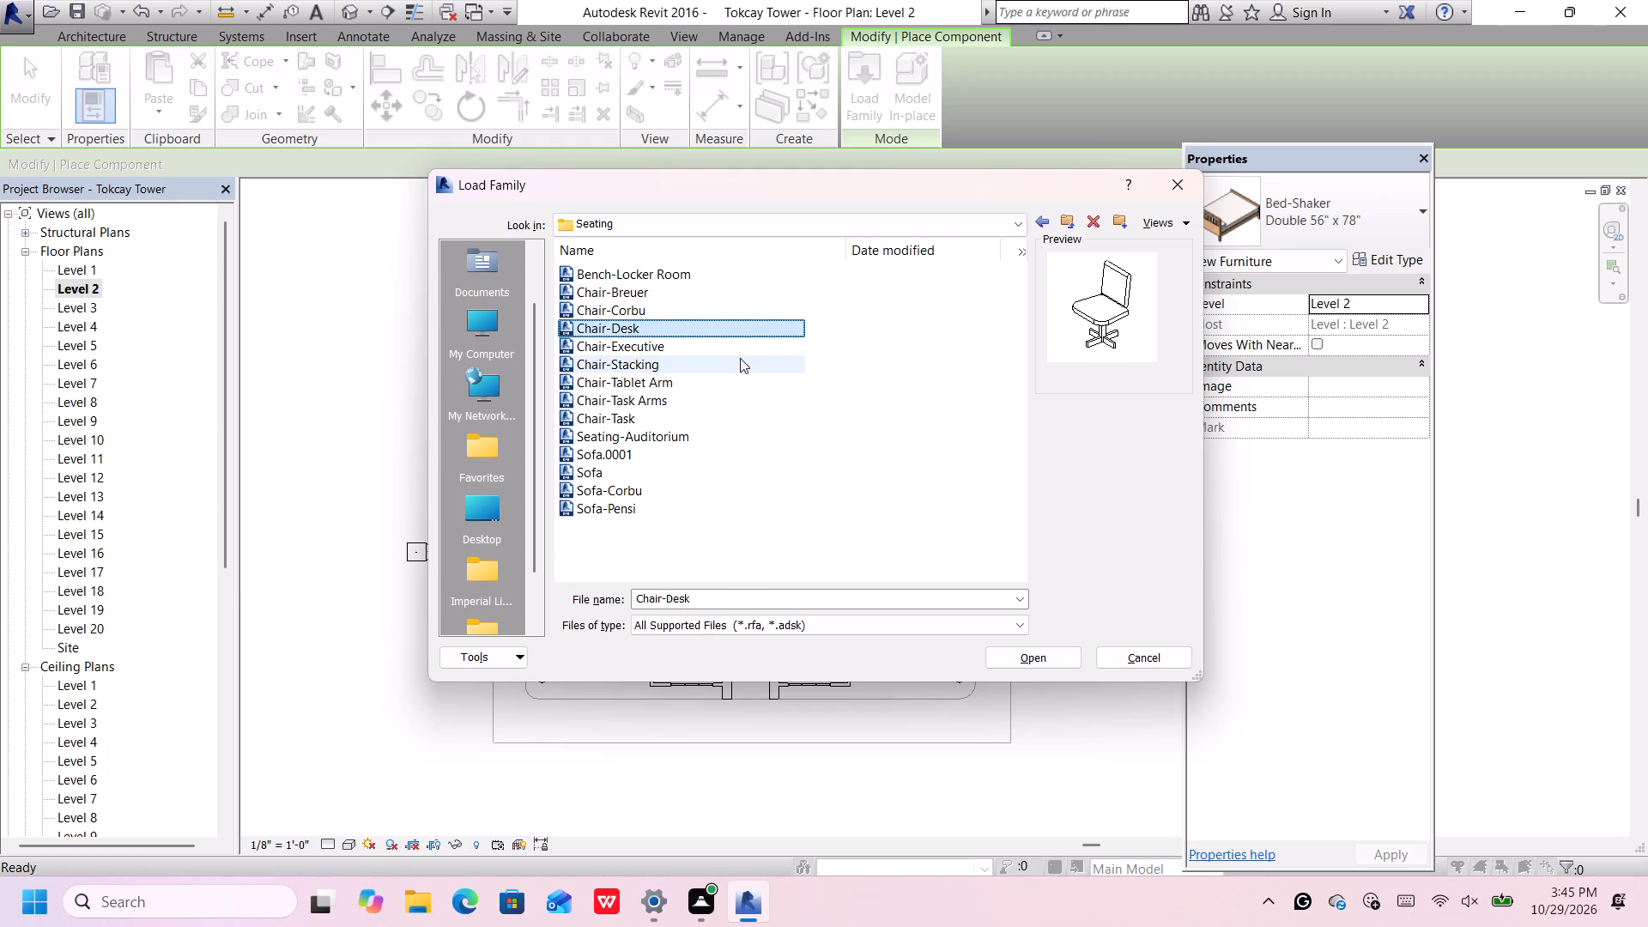
pyautogui.click(740, 358)
pyautogui.click(745, 380)
pyautogui.click(740, 404)
pyautogui.click(740, 407)
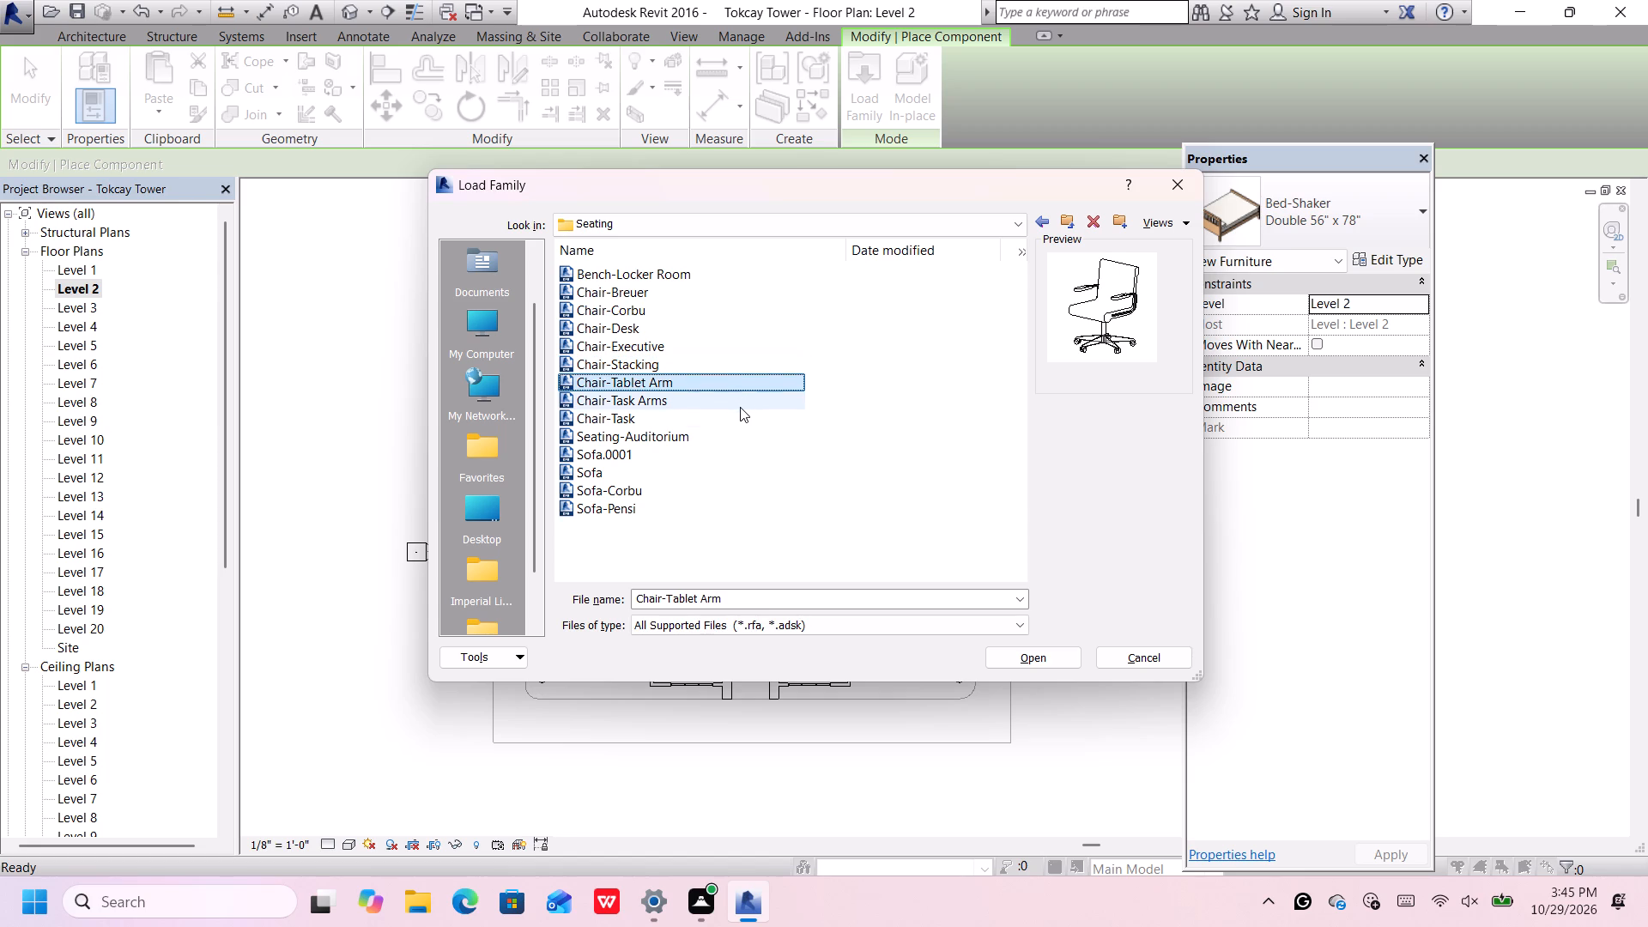
pyautogui.click(740, 426)
pyautogui.click(740, 442)
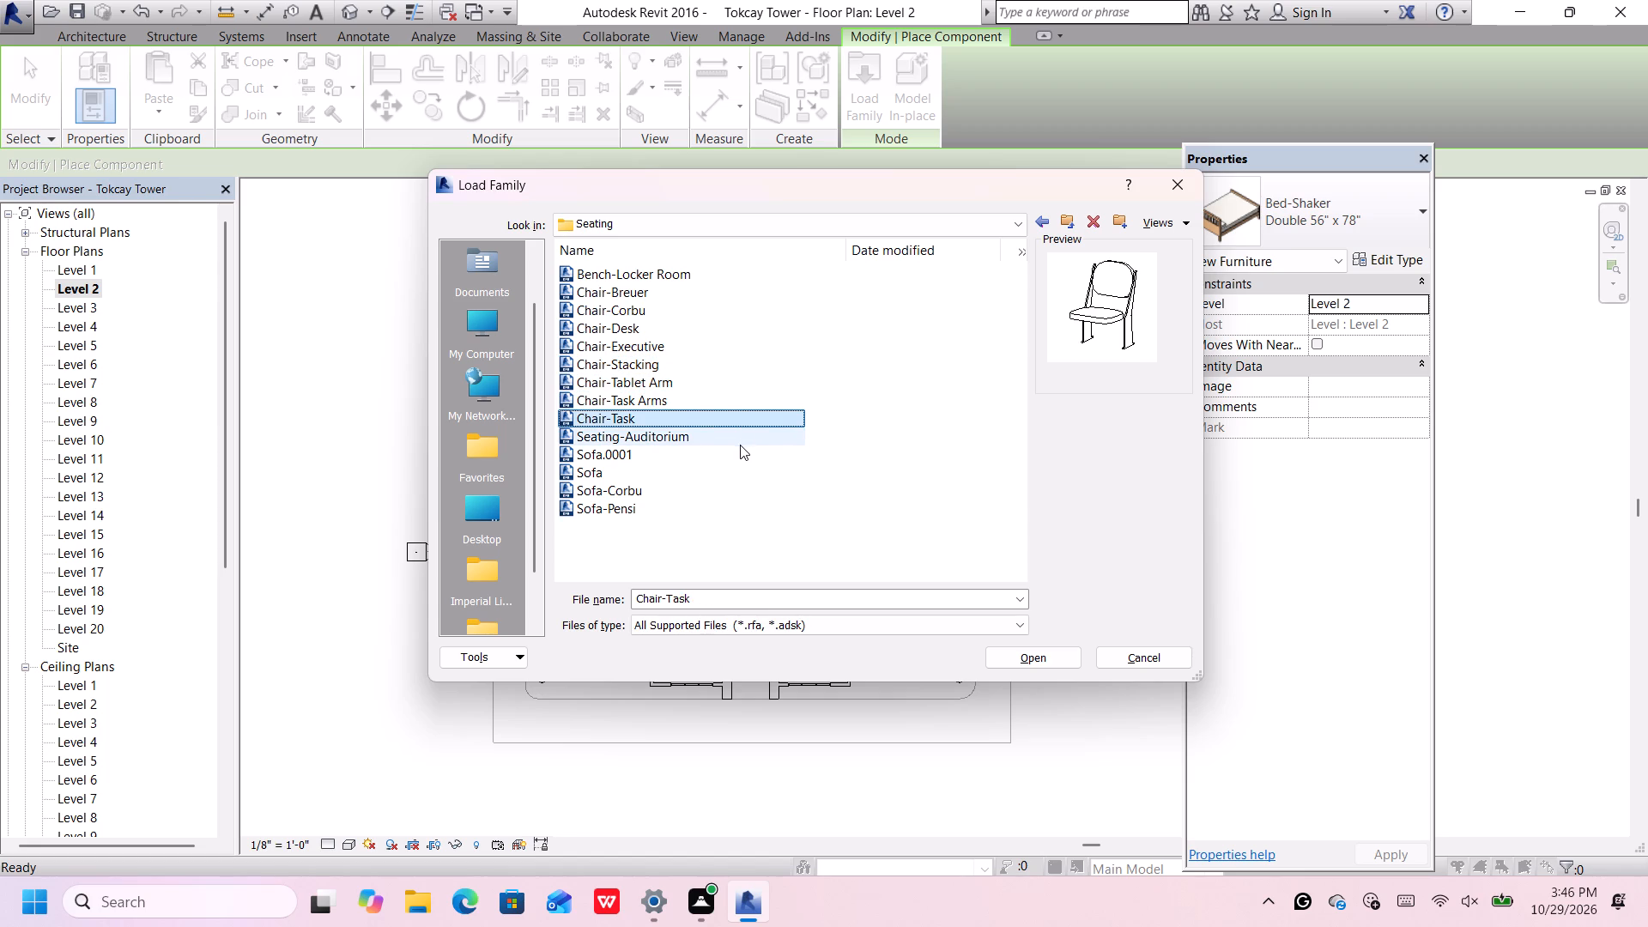
pyautogui.click(740, 462)
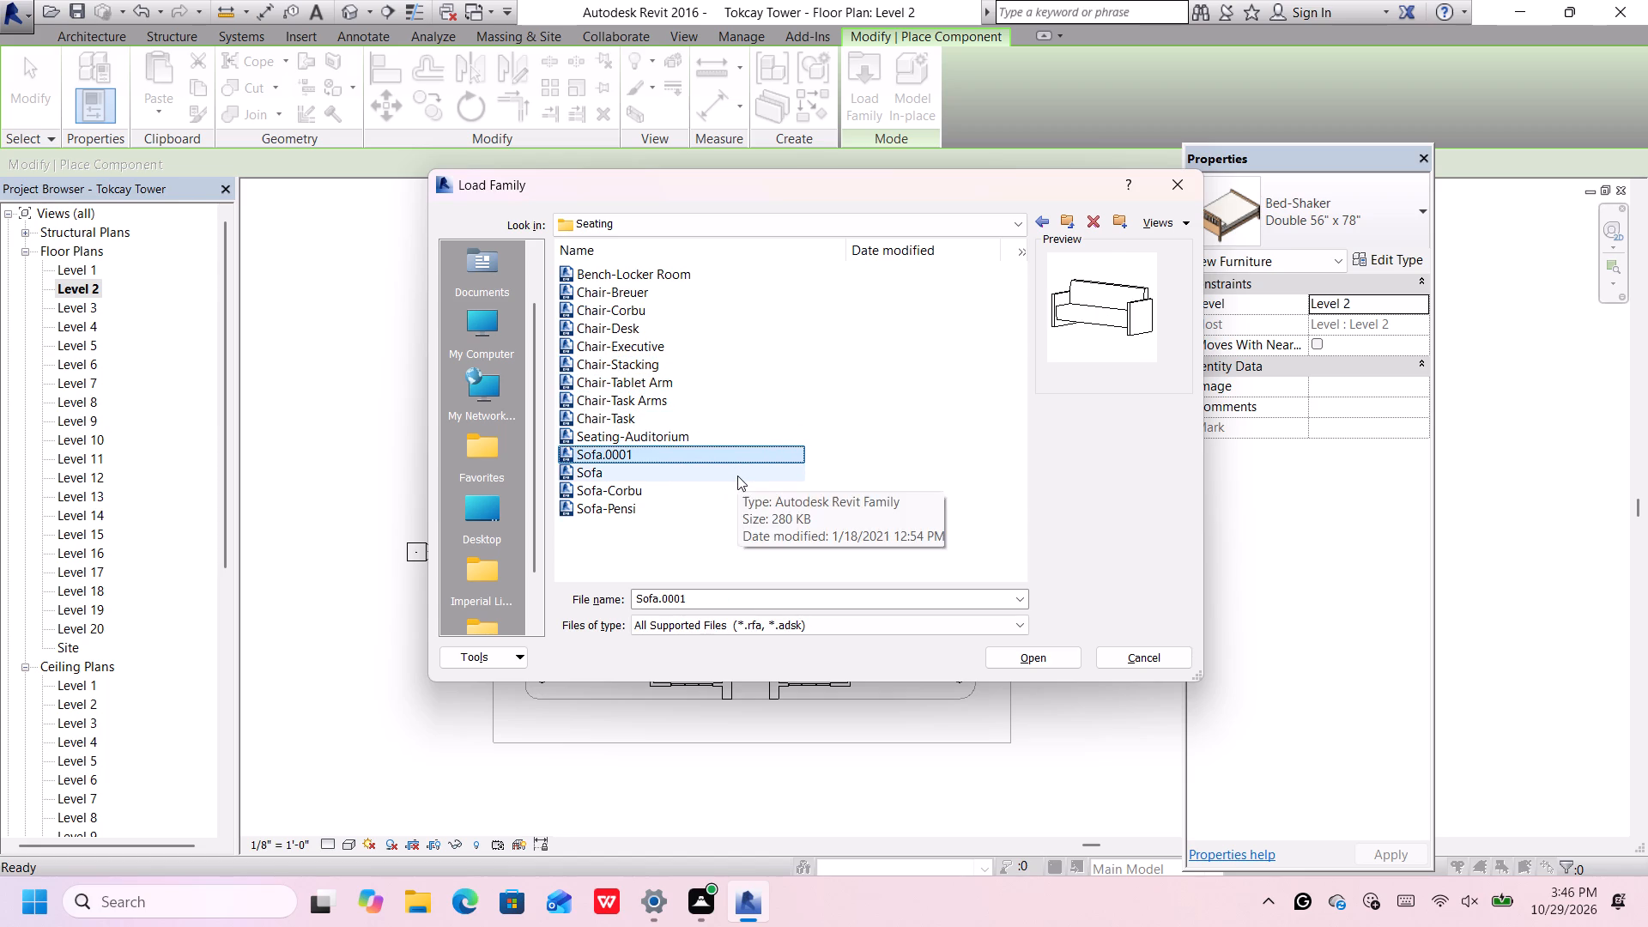
pyautogui.click(737, 476)
pyautogui.click(732, 490)
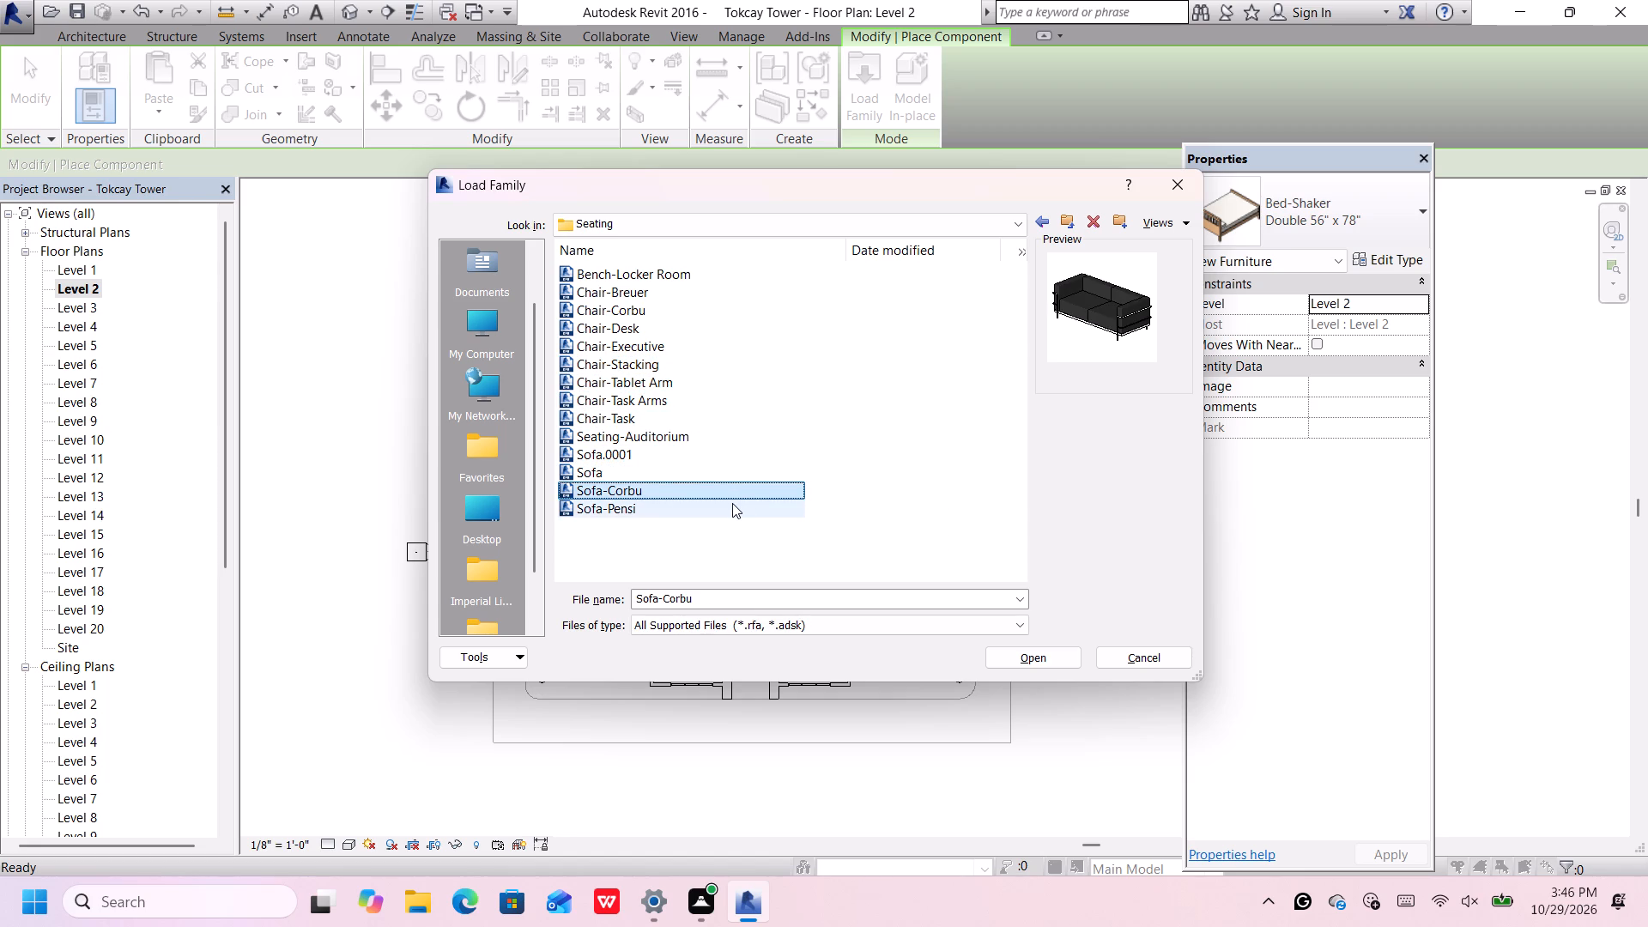
# Load the Sofa-Pensi family from the Seating folder for placement.
pyautogui.click(732, 503)
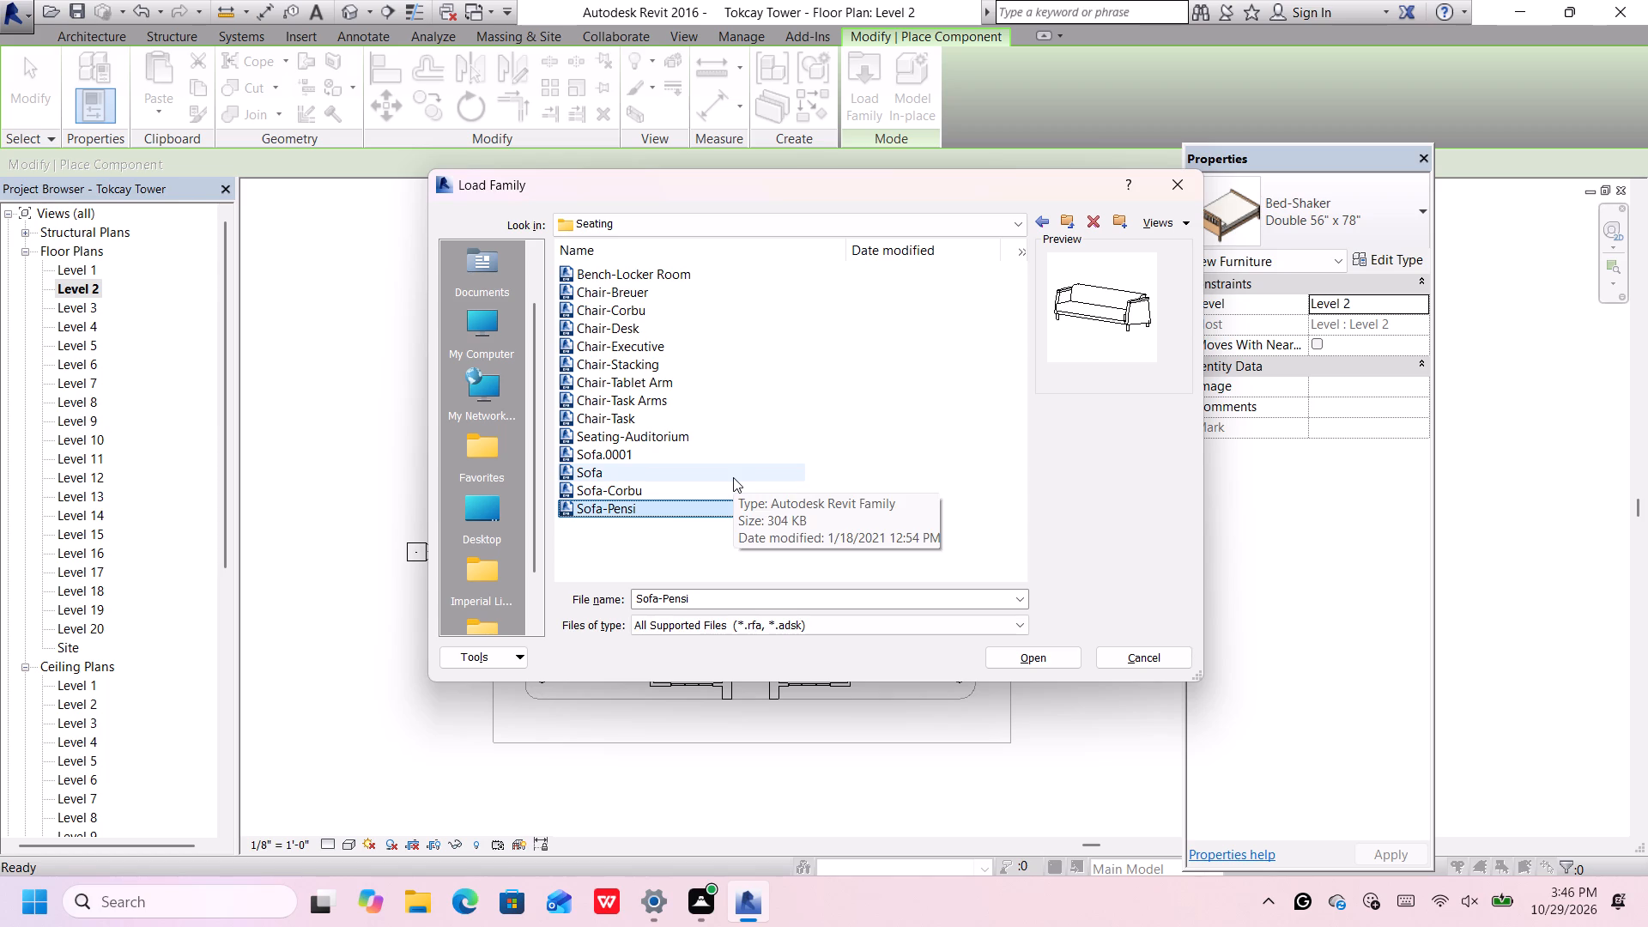
pyautogui.doubleClick(700, 508)
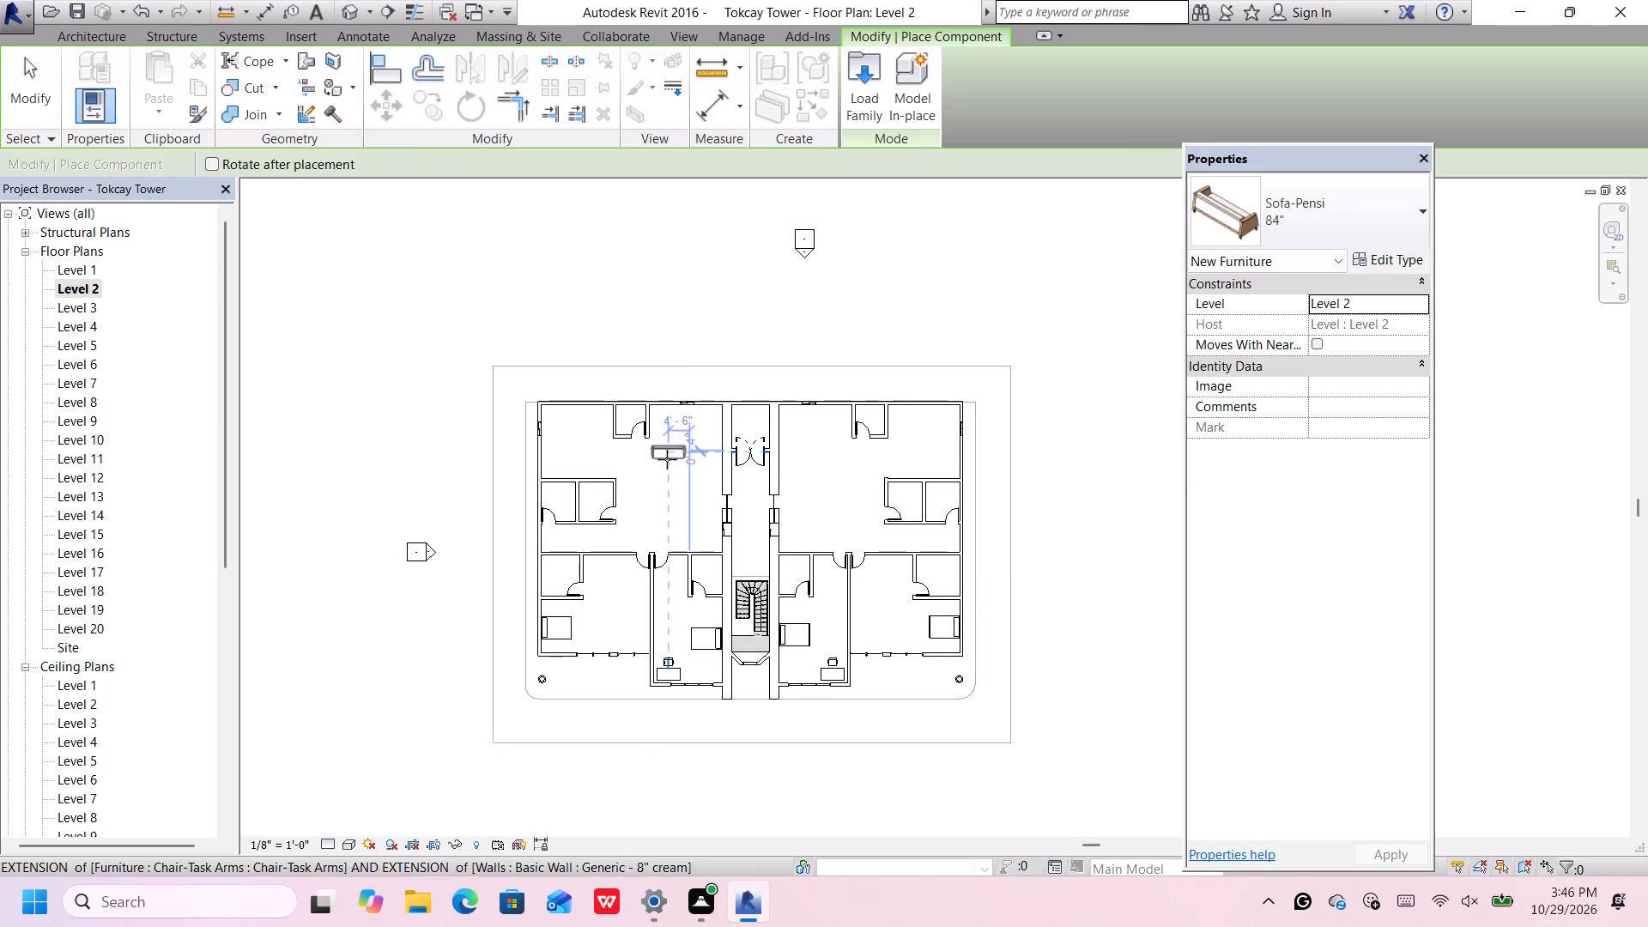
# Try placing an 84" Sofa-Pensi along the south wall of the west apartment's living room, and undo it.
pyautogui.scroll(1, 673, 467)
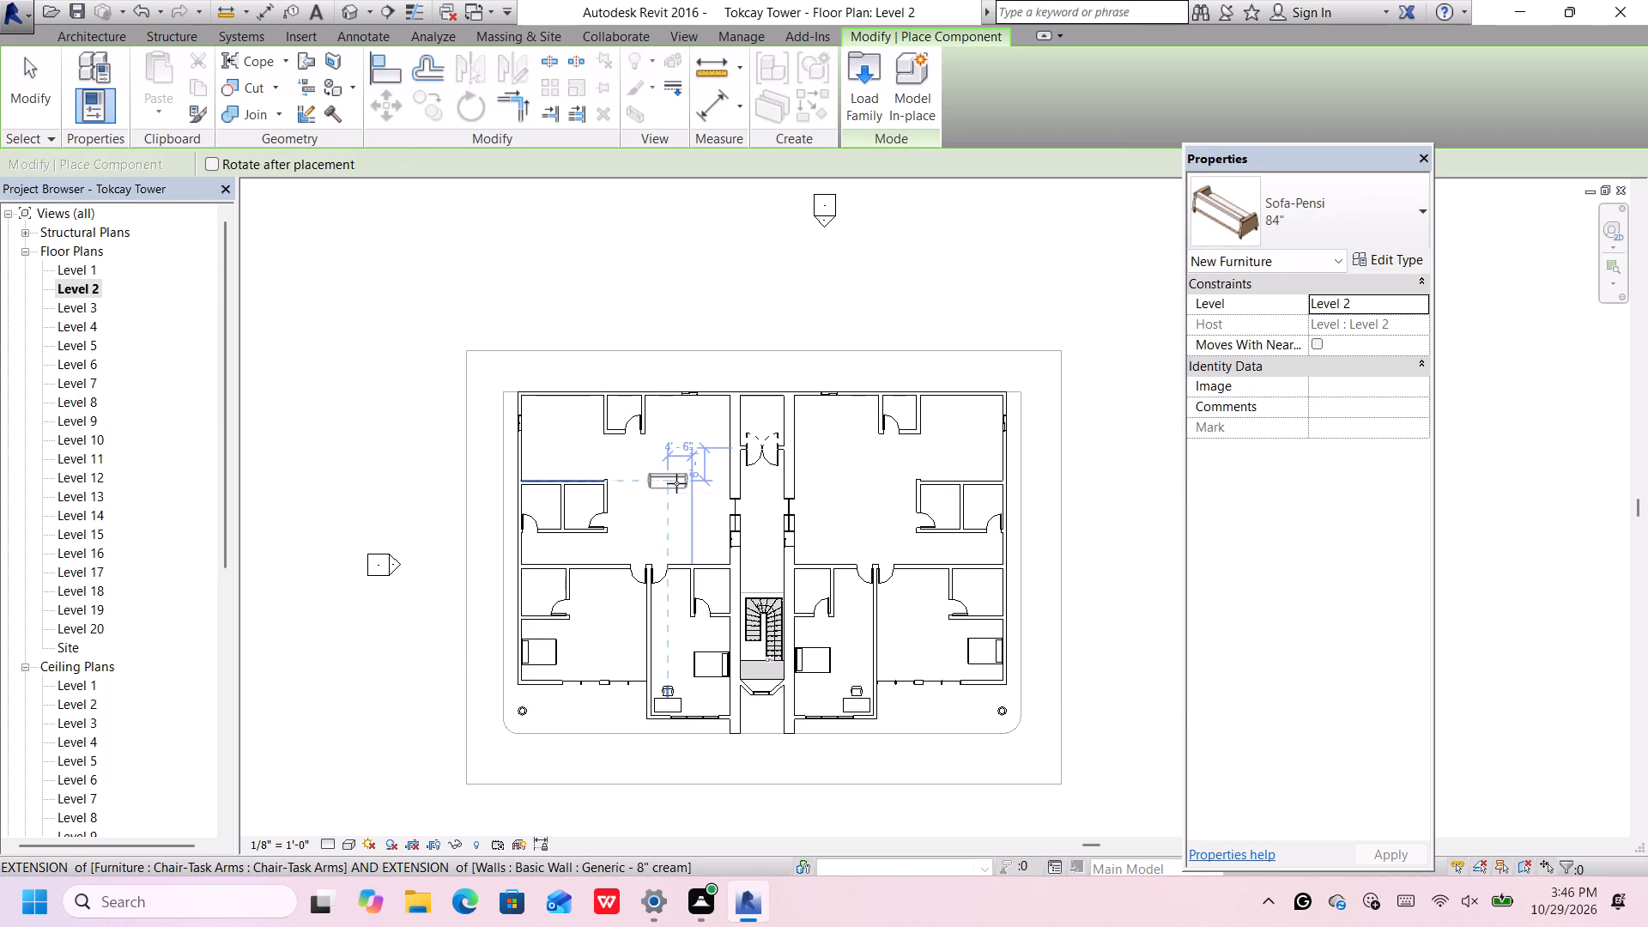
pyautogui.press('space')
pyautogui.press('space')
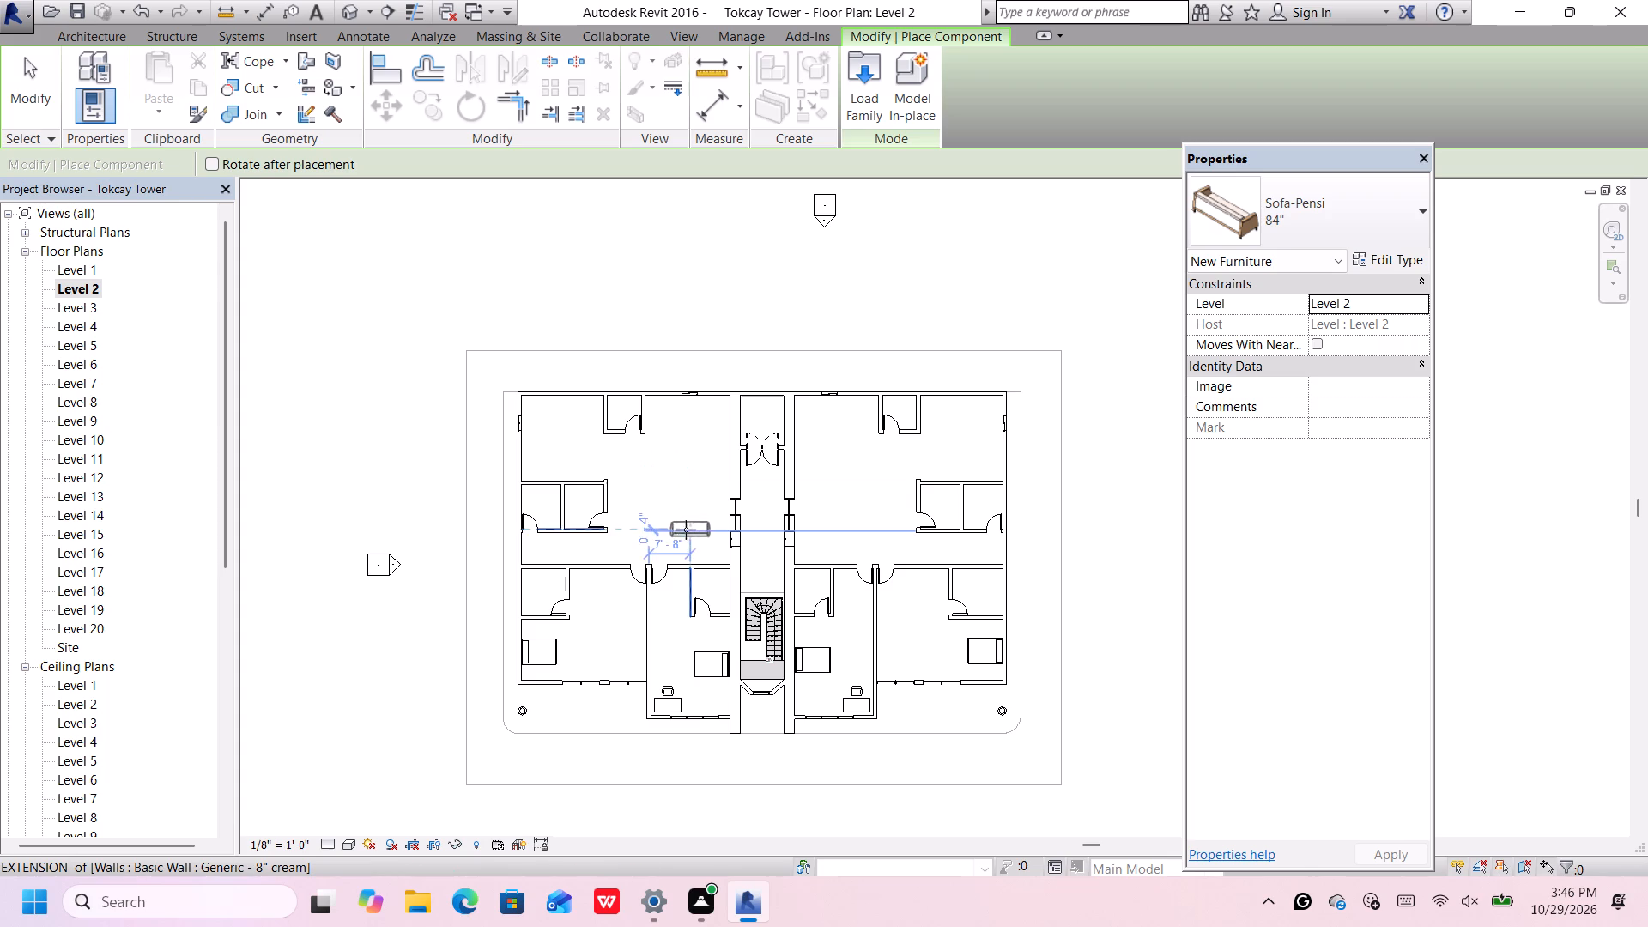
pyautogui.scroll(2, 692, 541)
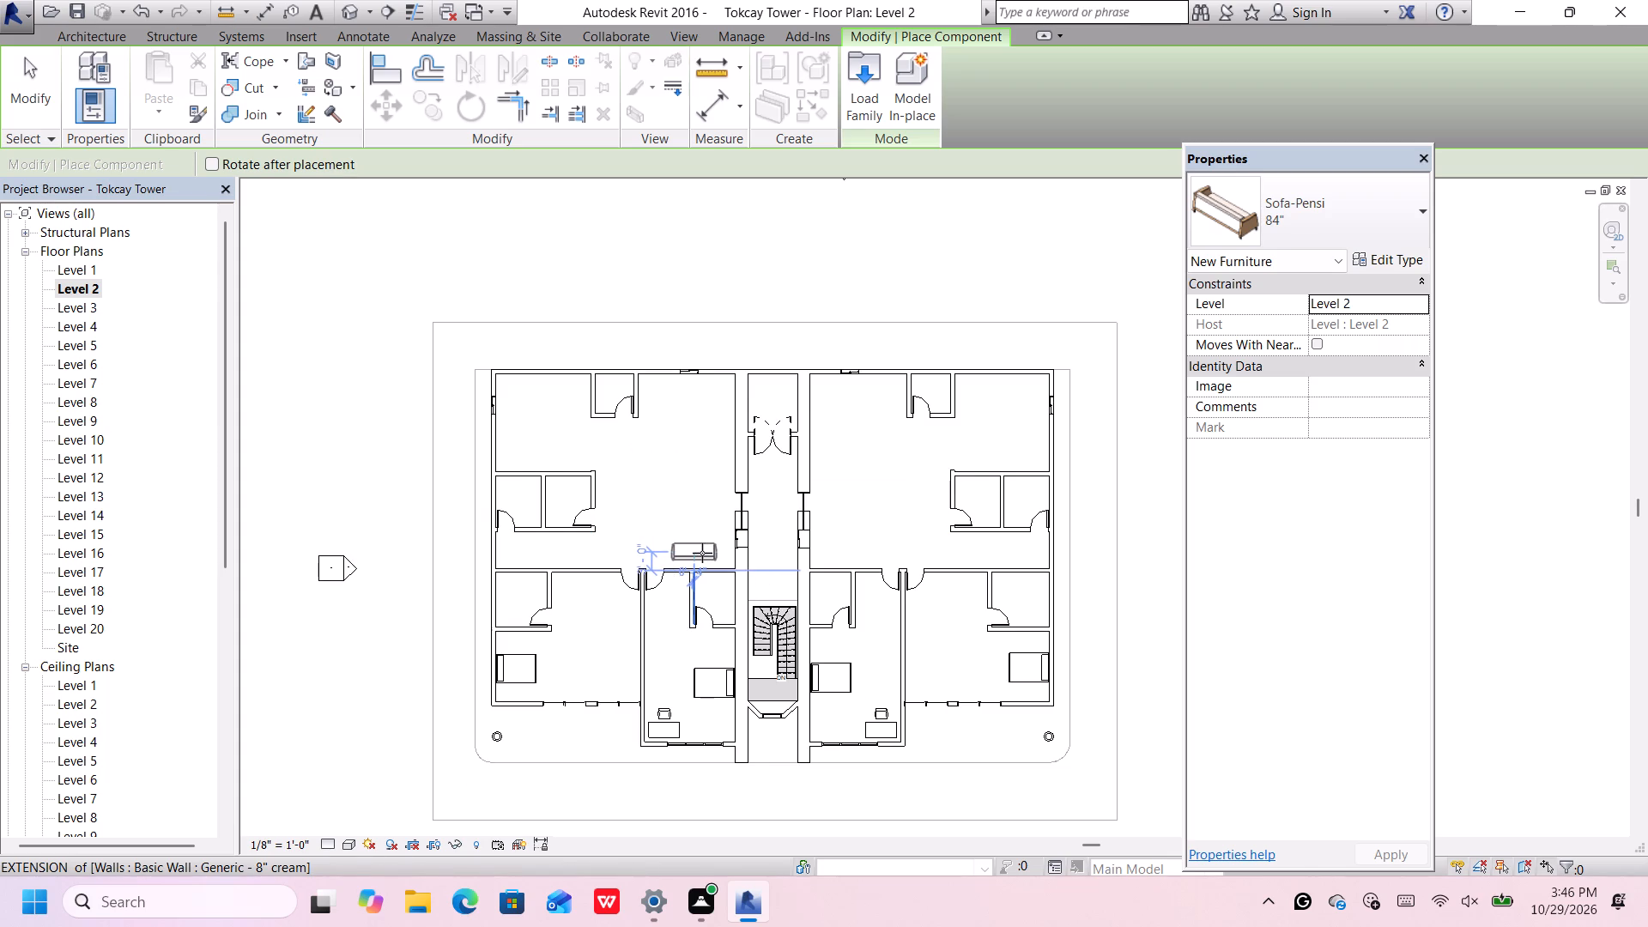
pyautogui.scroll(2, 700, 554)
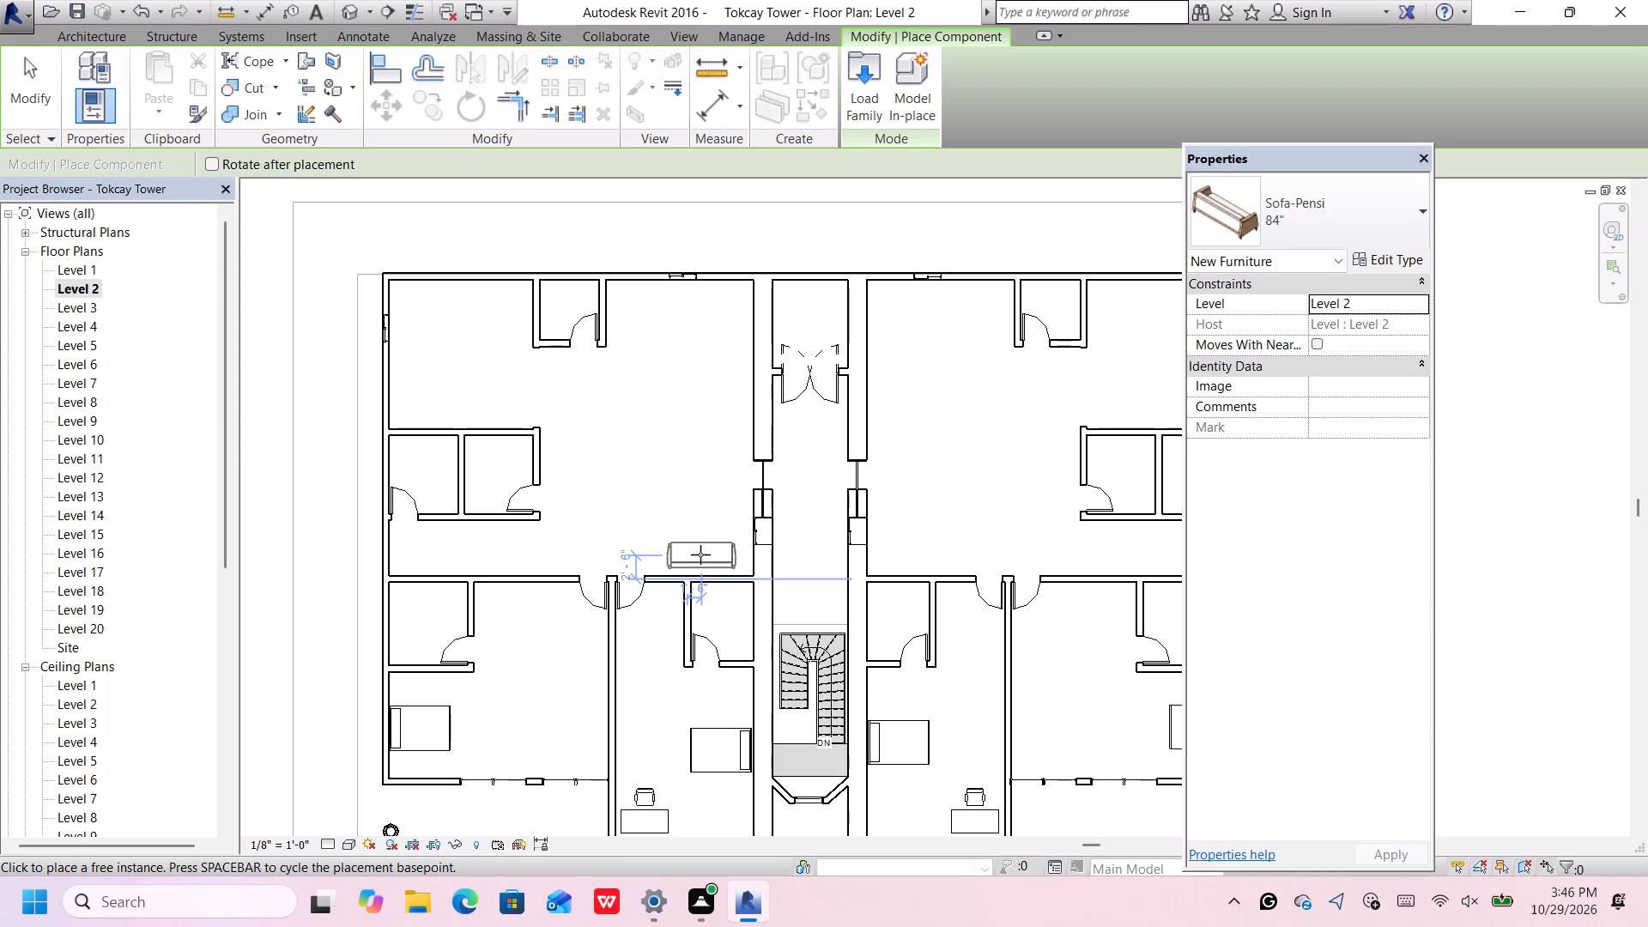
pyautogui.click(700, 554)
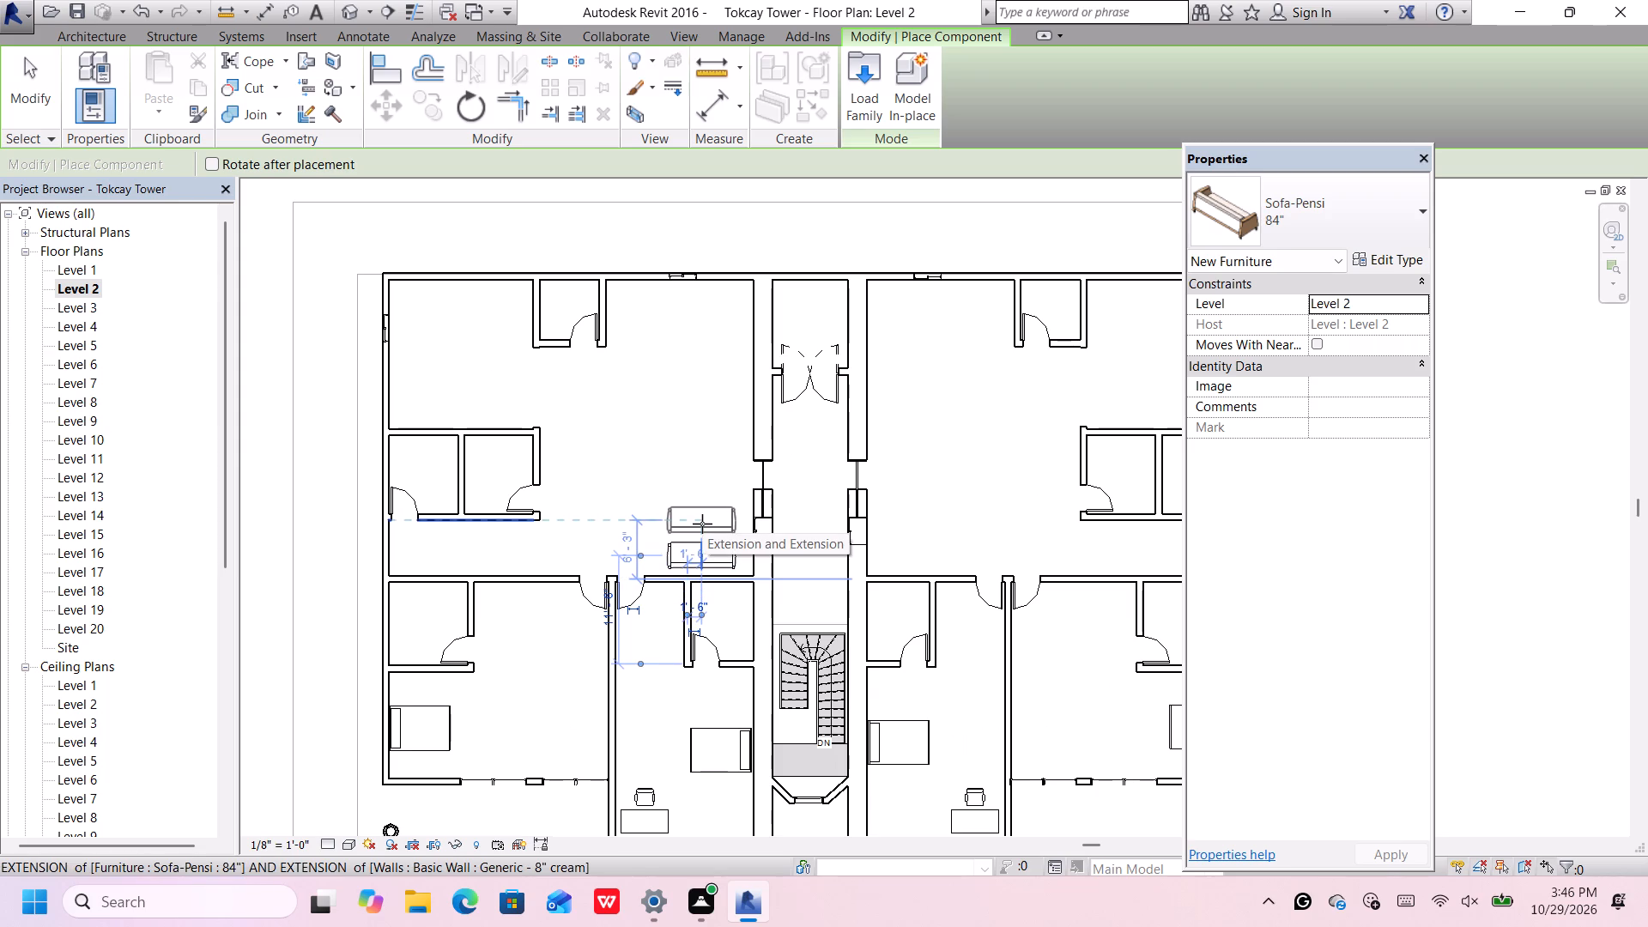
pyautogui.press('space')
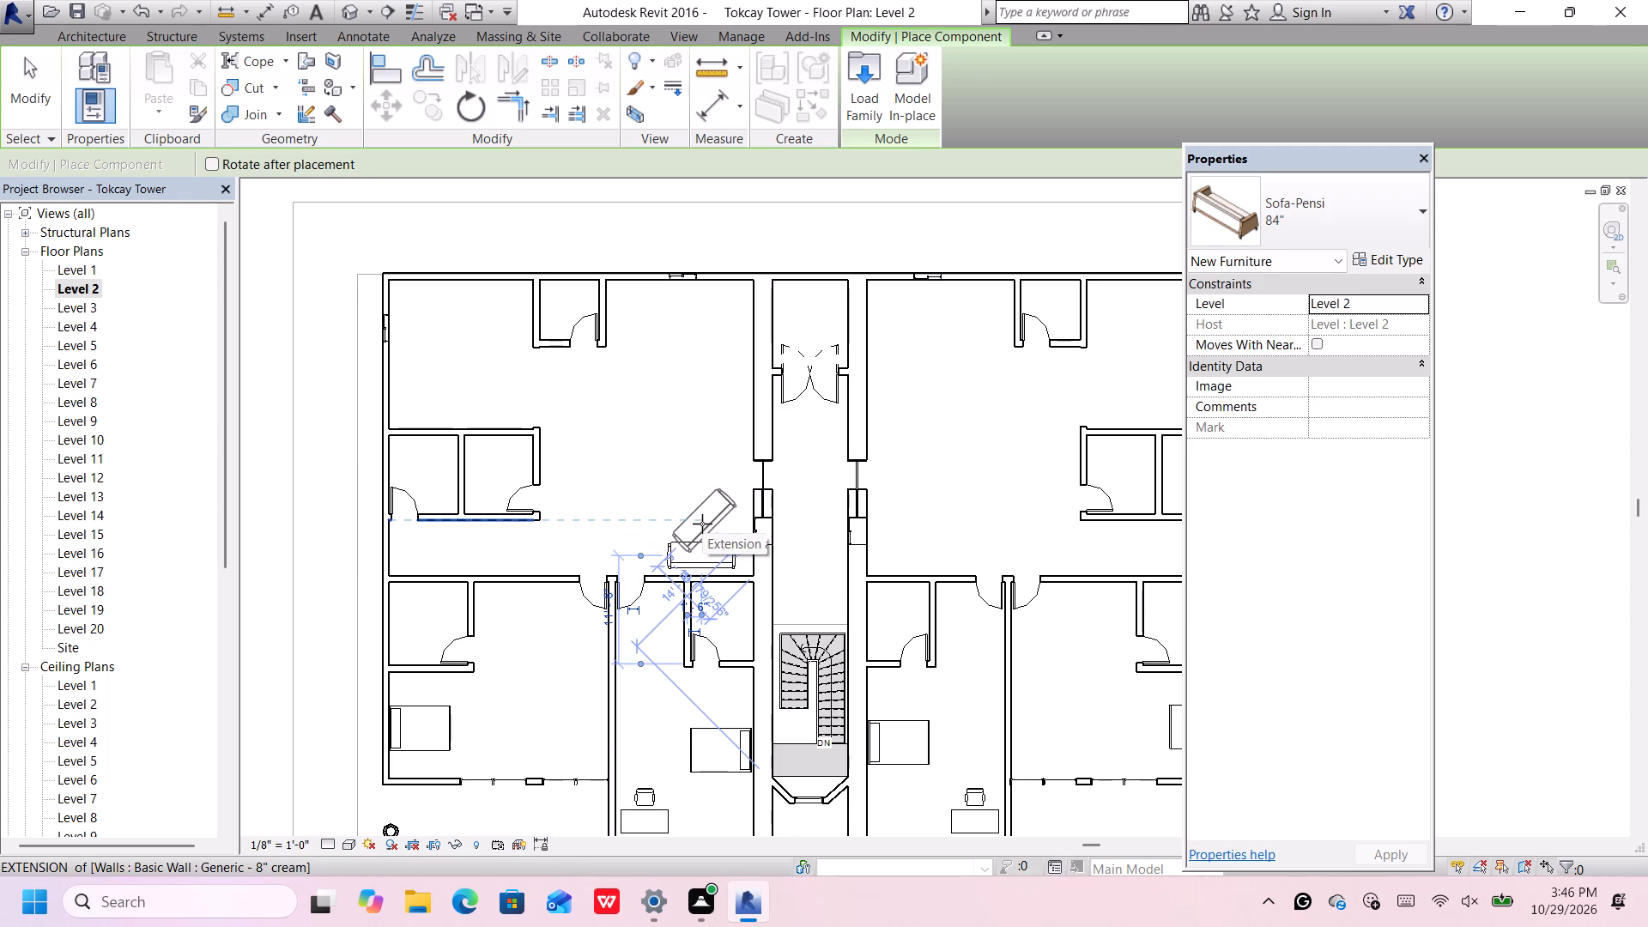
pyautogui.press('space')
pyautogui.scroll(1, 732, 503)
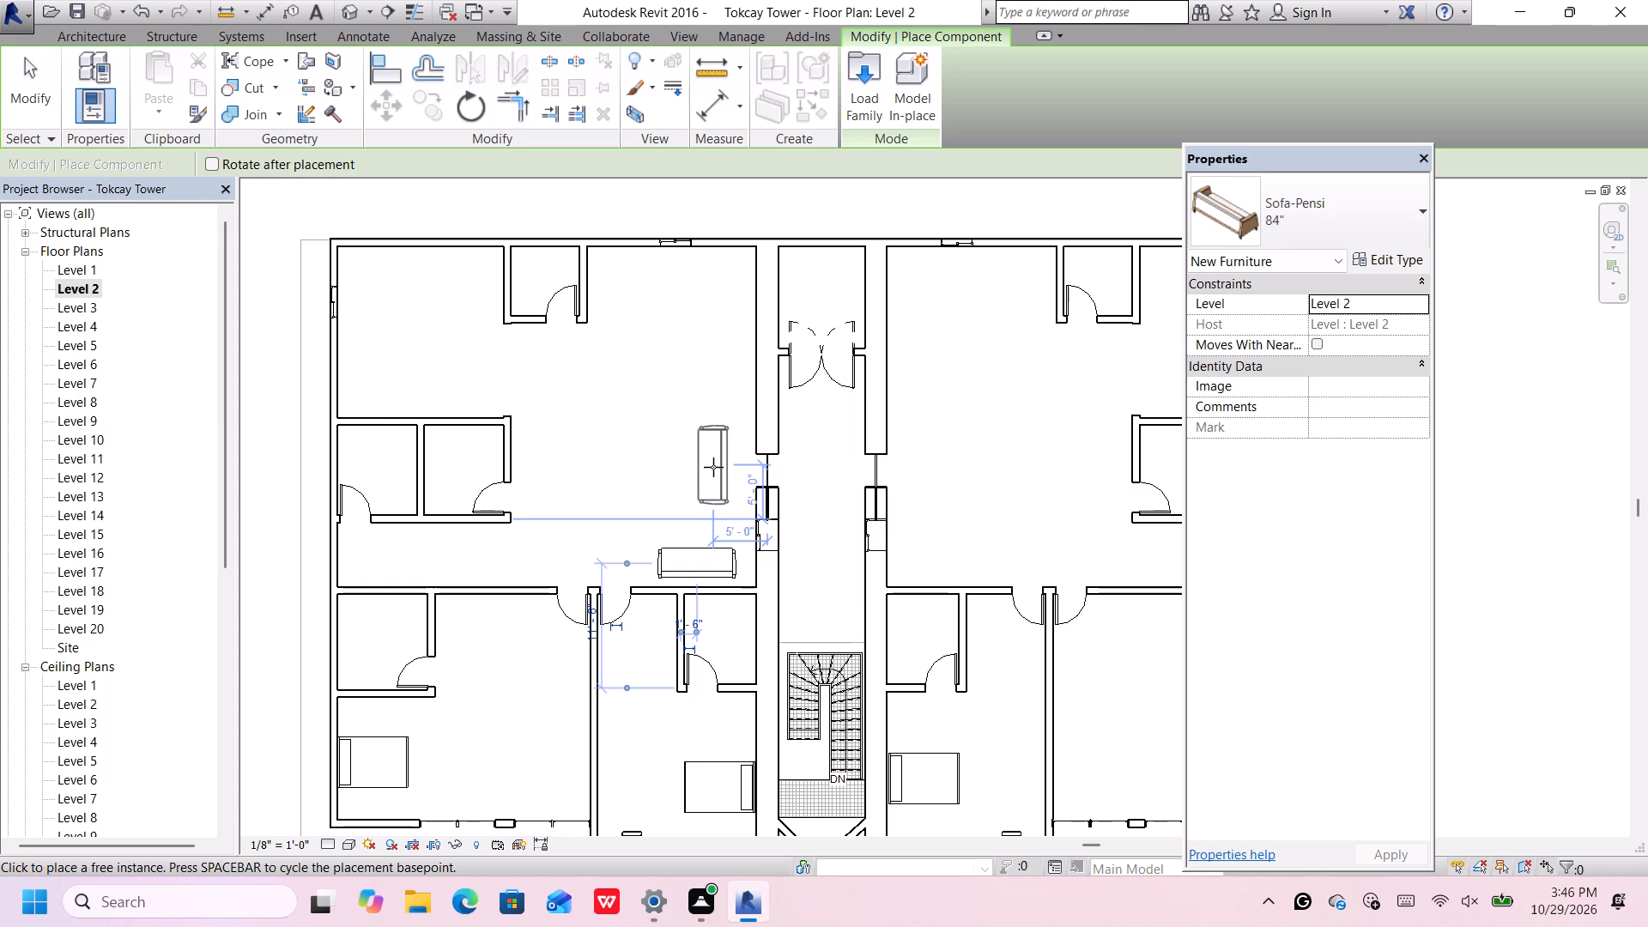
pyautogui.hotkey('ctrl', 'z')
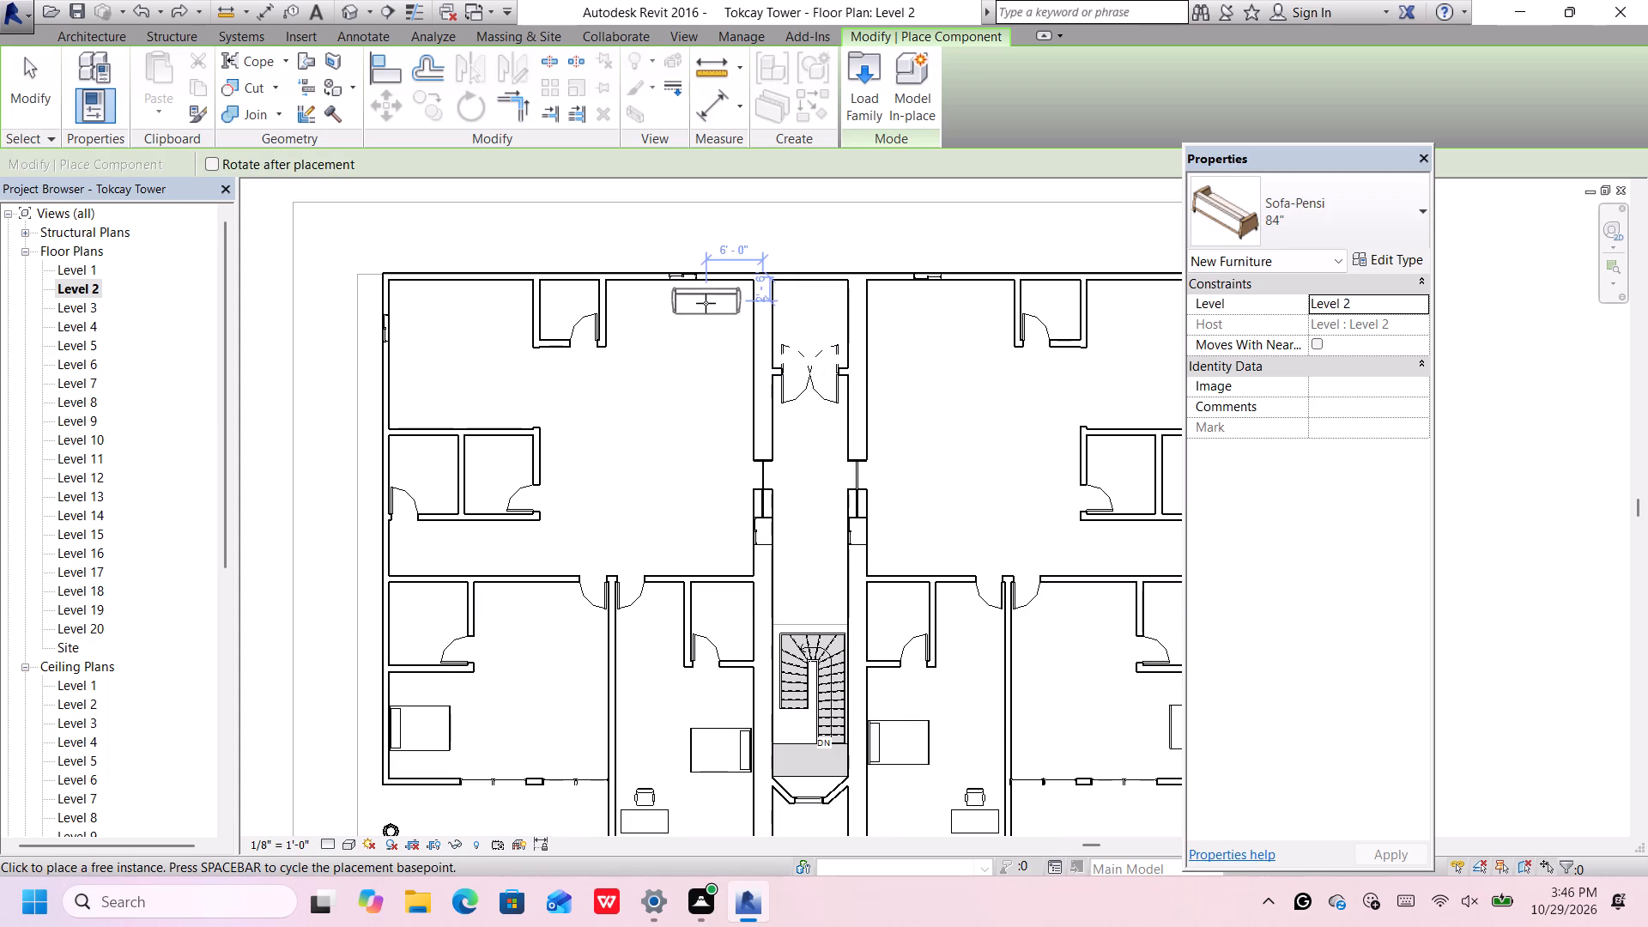
# Place an 84" Sofa-Pensi against the north wall of the west living room at the window, centred about 9'-6" from the corridor wall.
pyautogui.scroll(1, 703, 303)
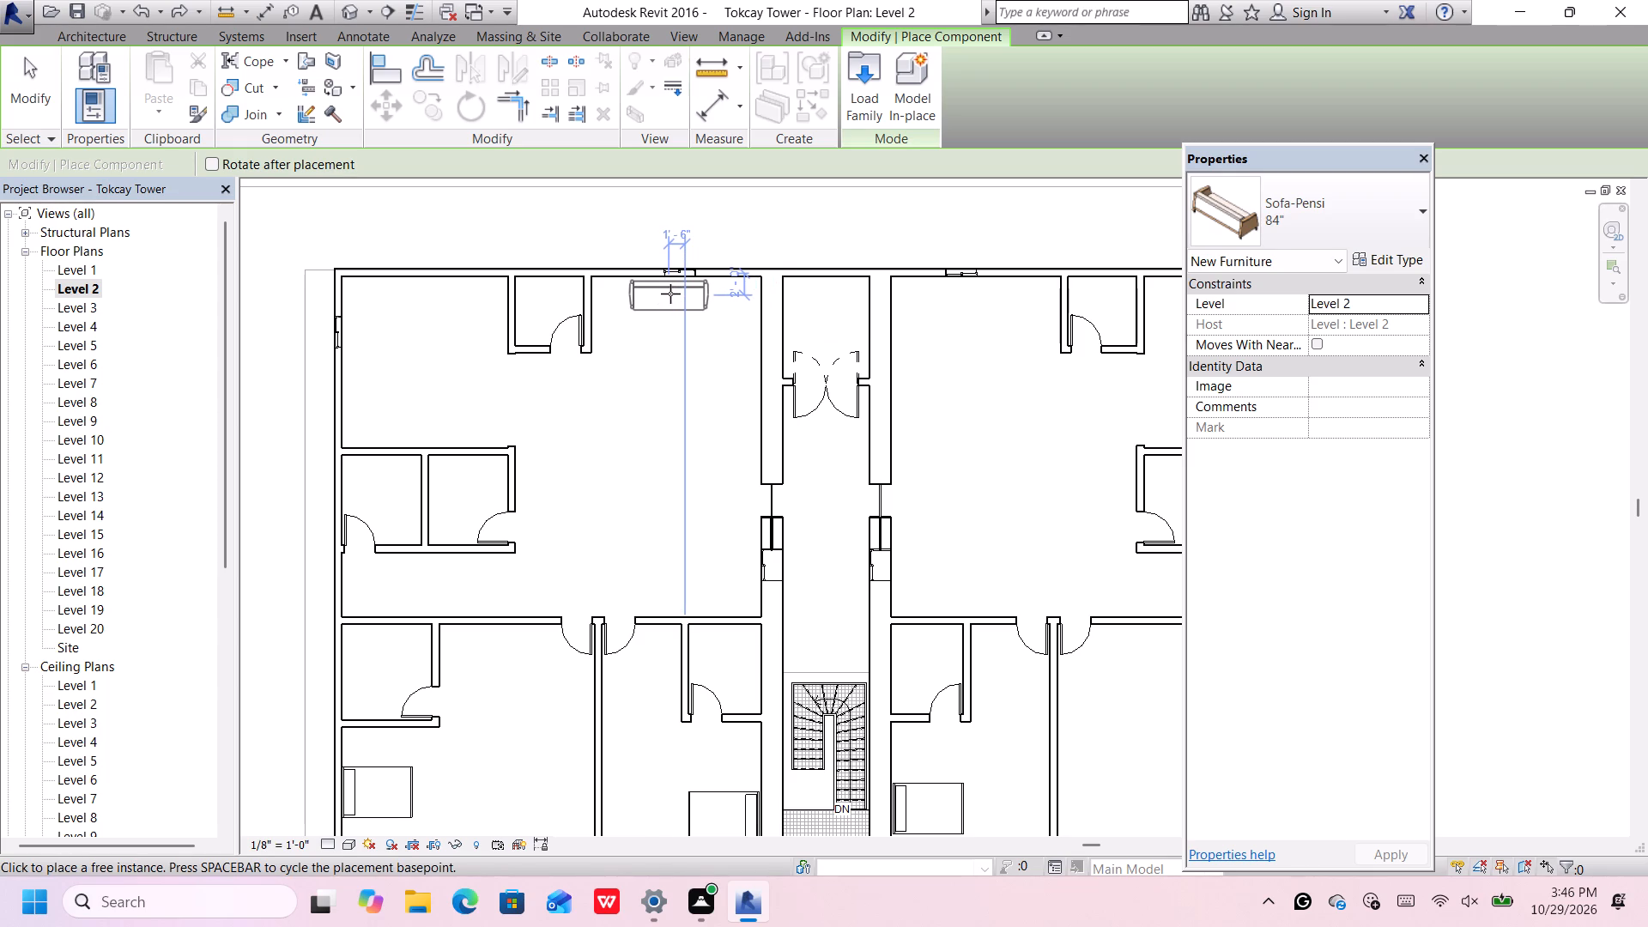
pyautogui.click(670, 294)
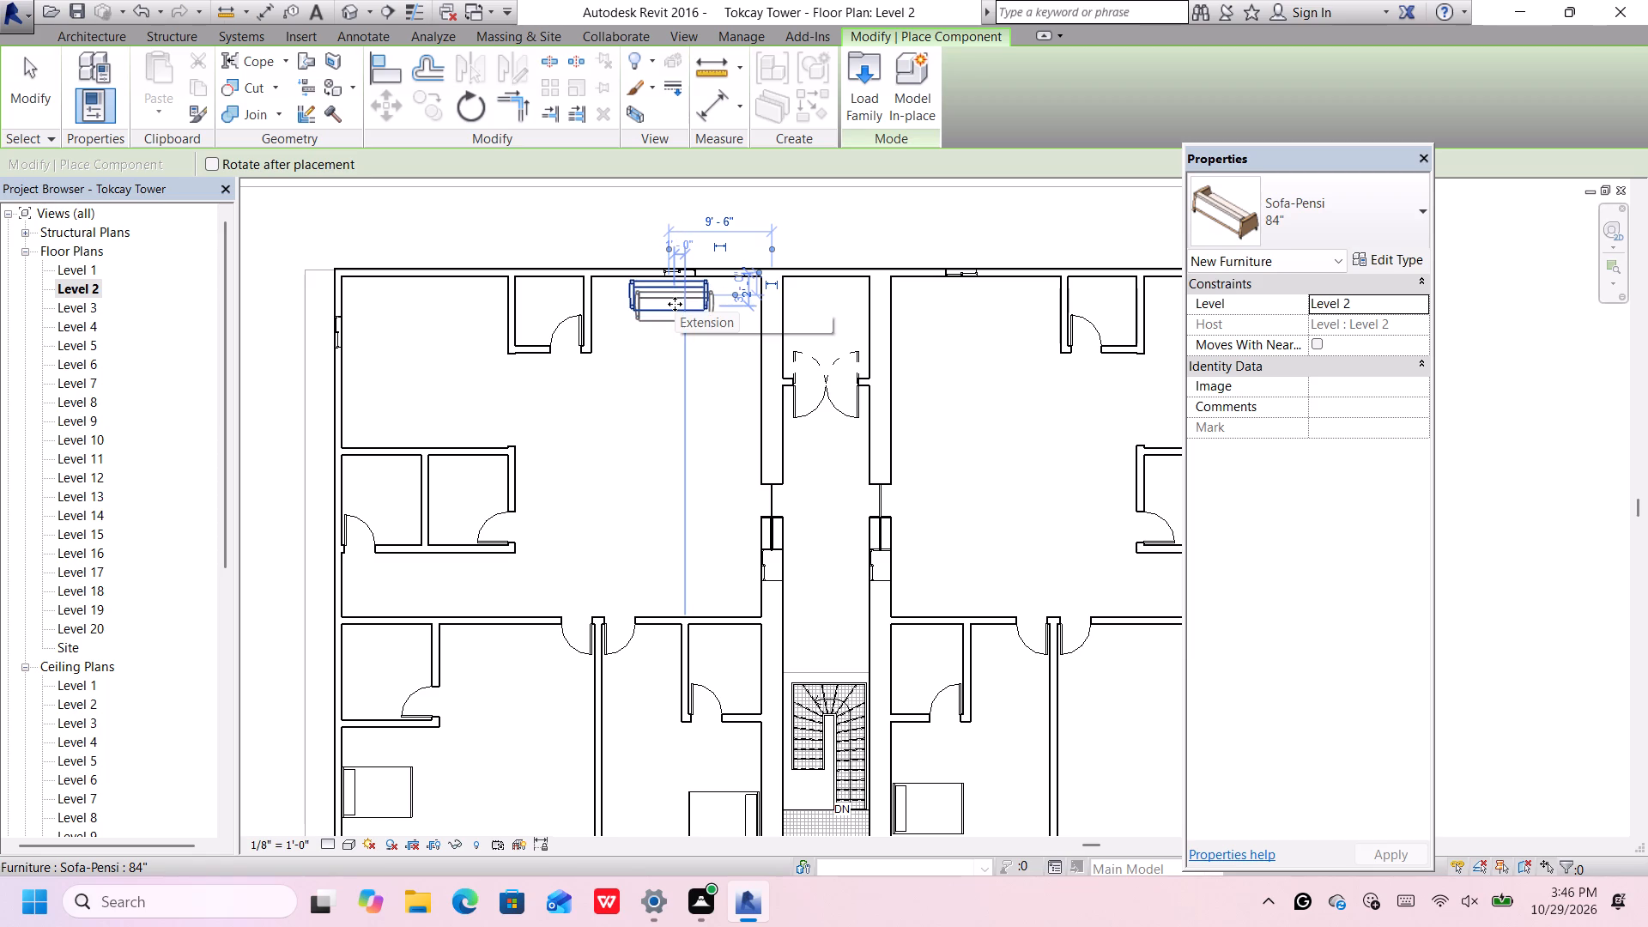
# Place an 84" Sofa-Pensi, turned parallel to the corridor wall, against that wall in the west living room, centred about 2'-6" from it.
pyautogui.press('space')
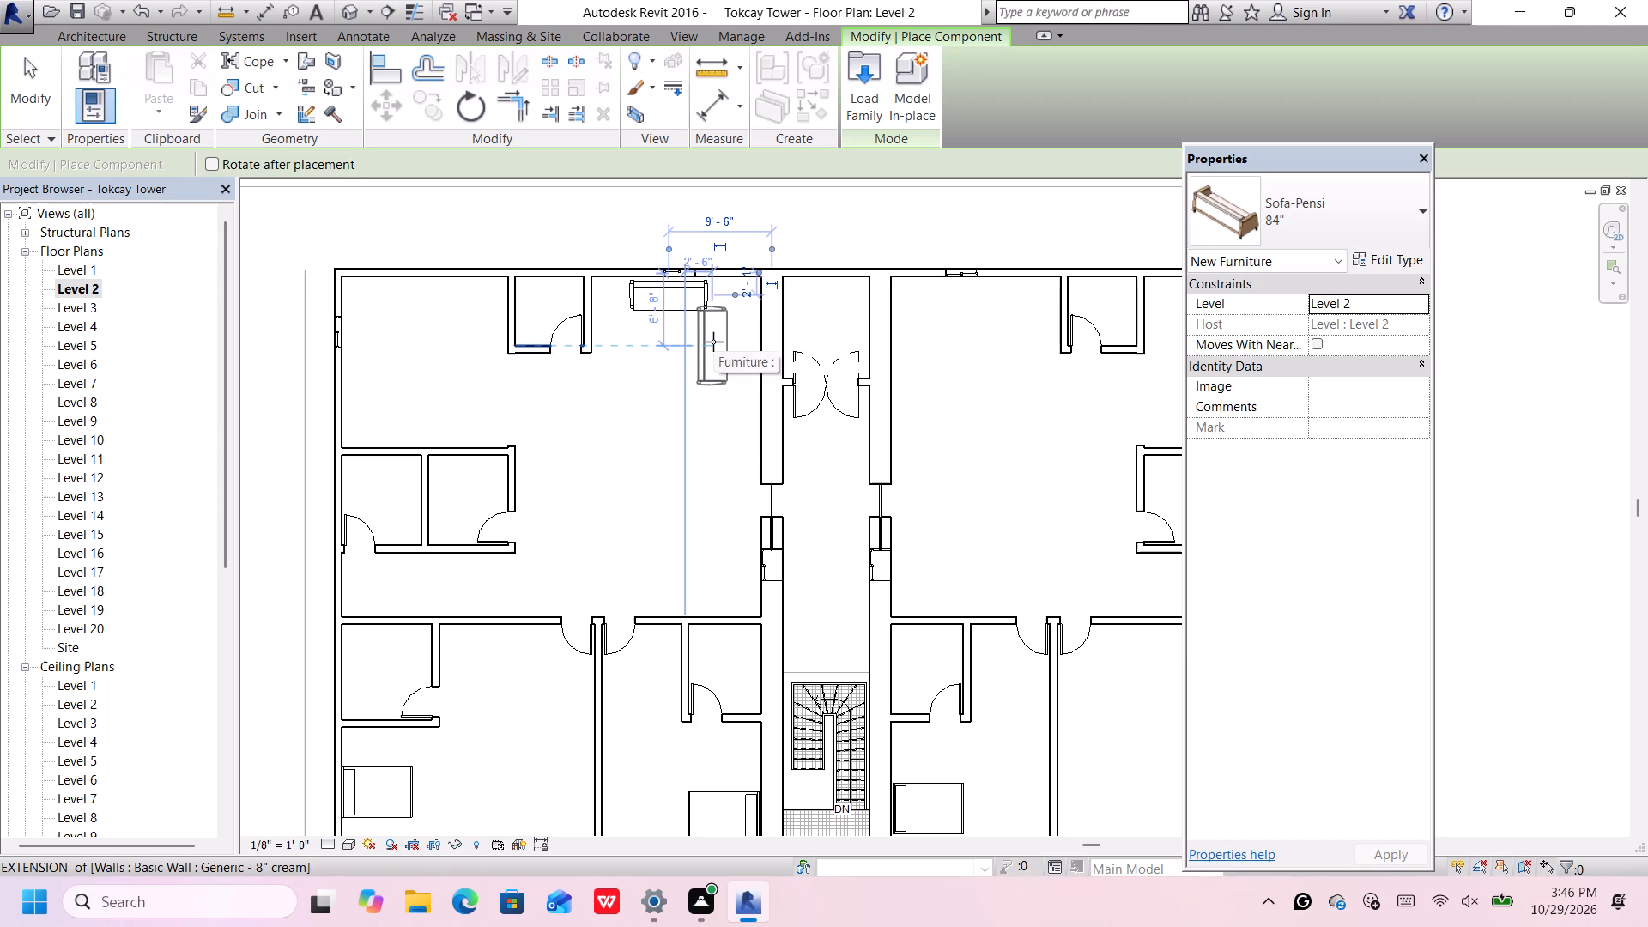
pyautogui.press('space')
pyautogui.press('space')
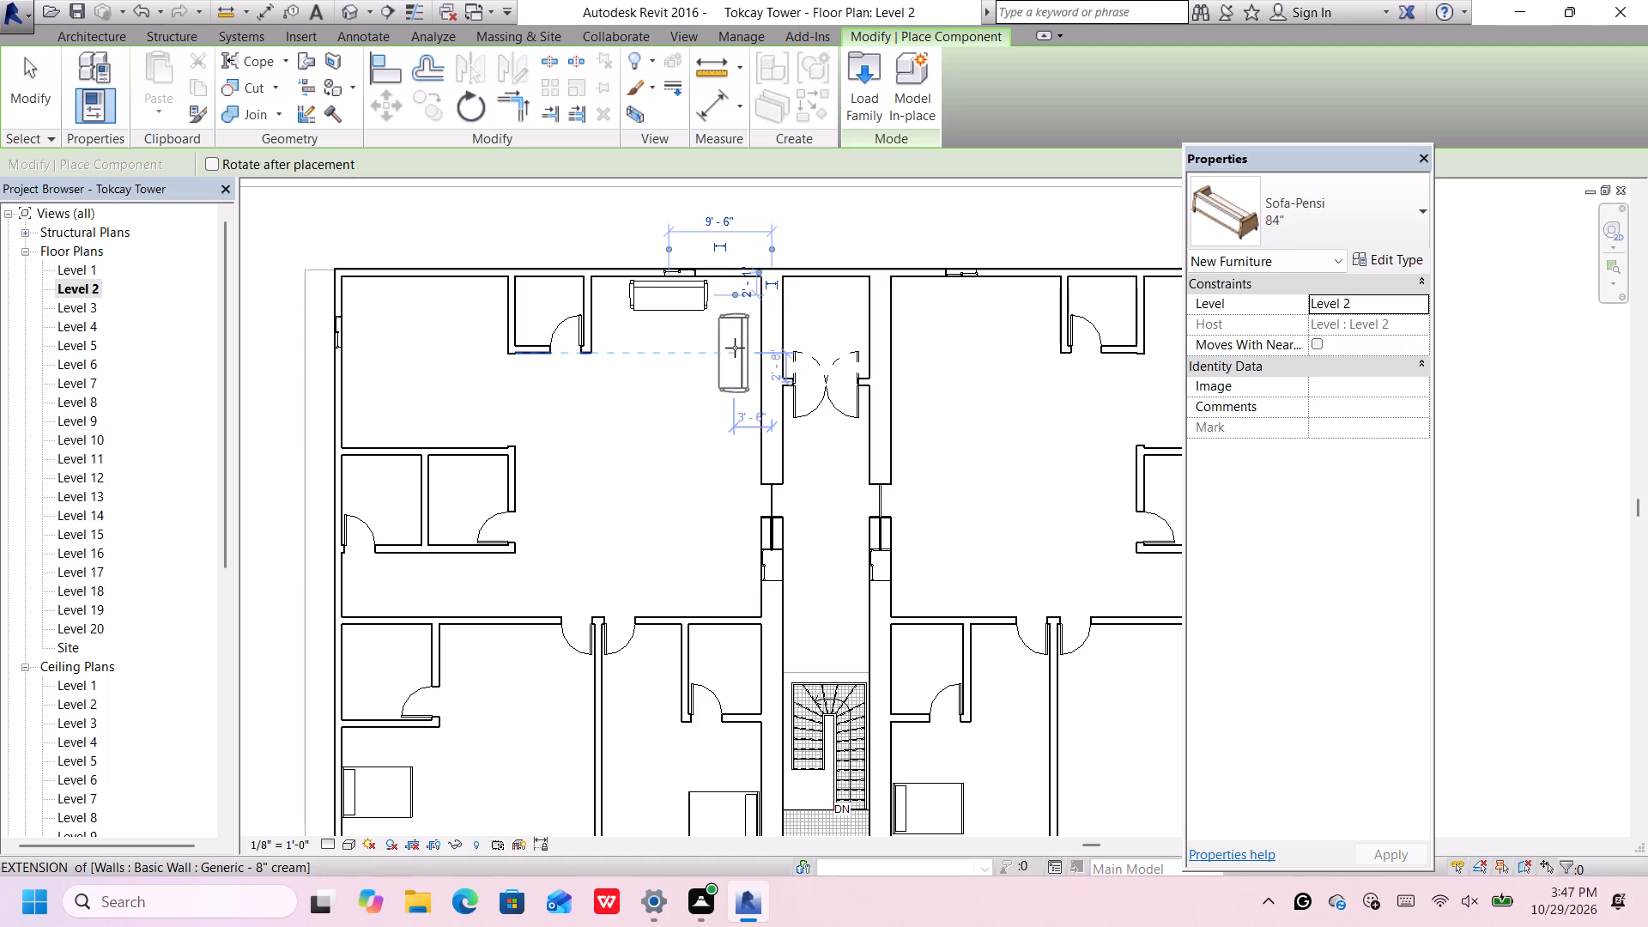
pyautogui.scroll(2, 738, 345)
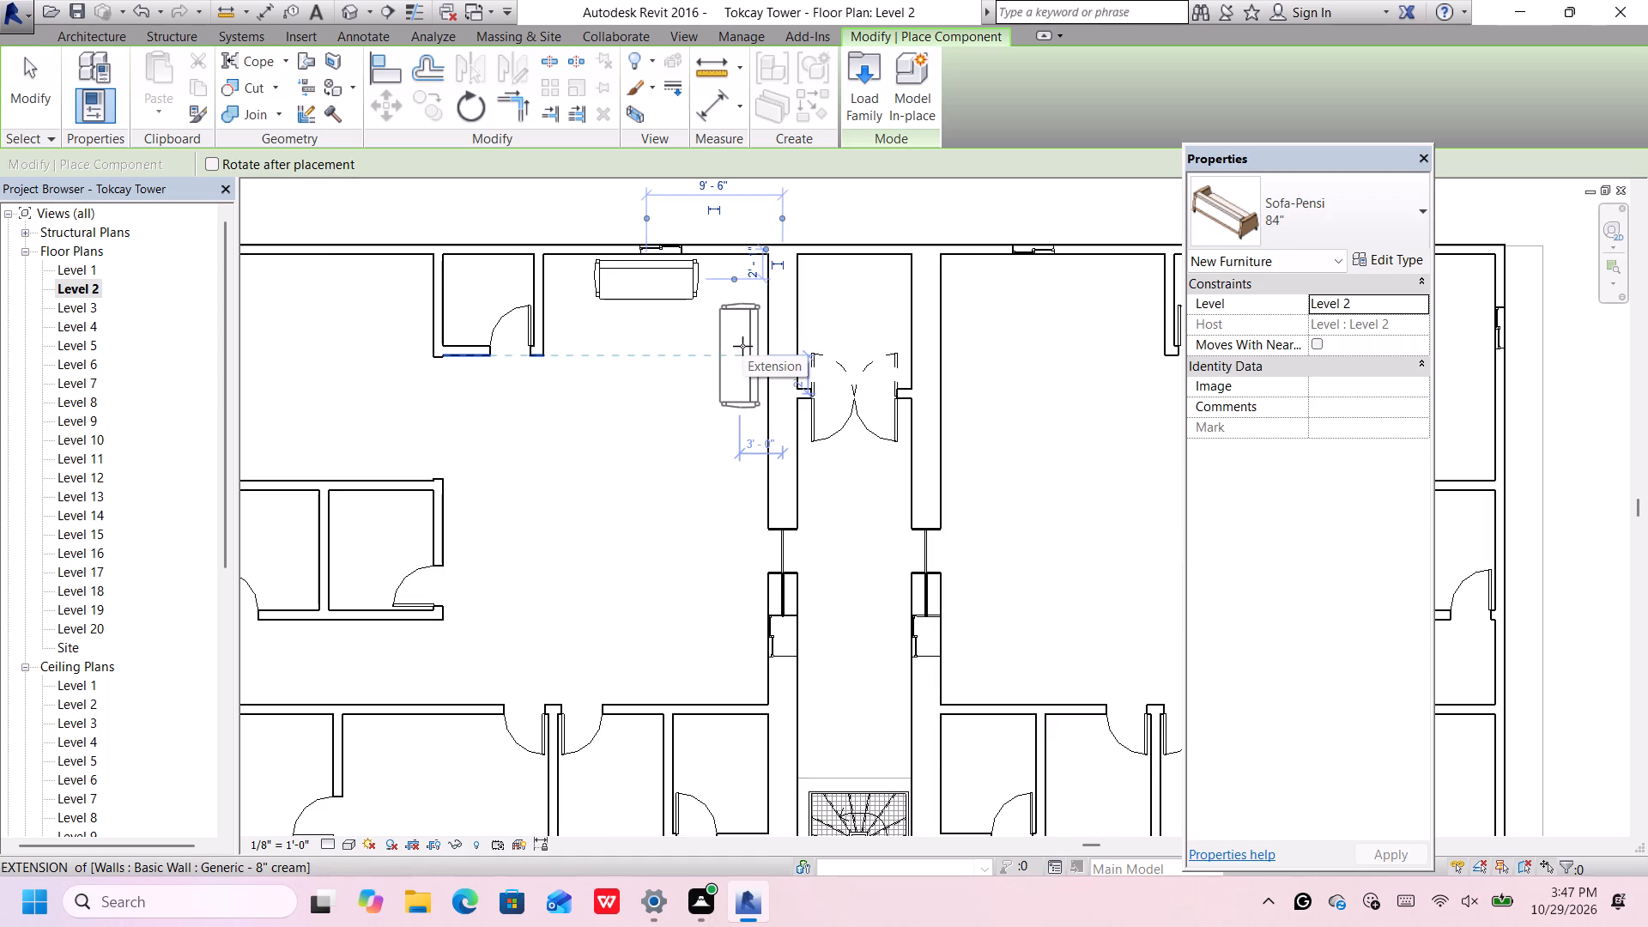
pyautogui.click(743, 346)
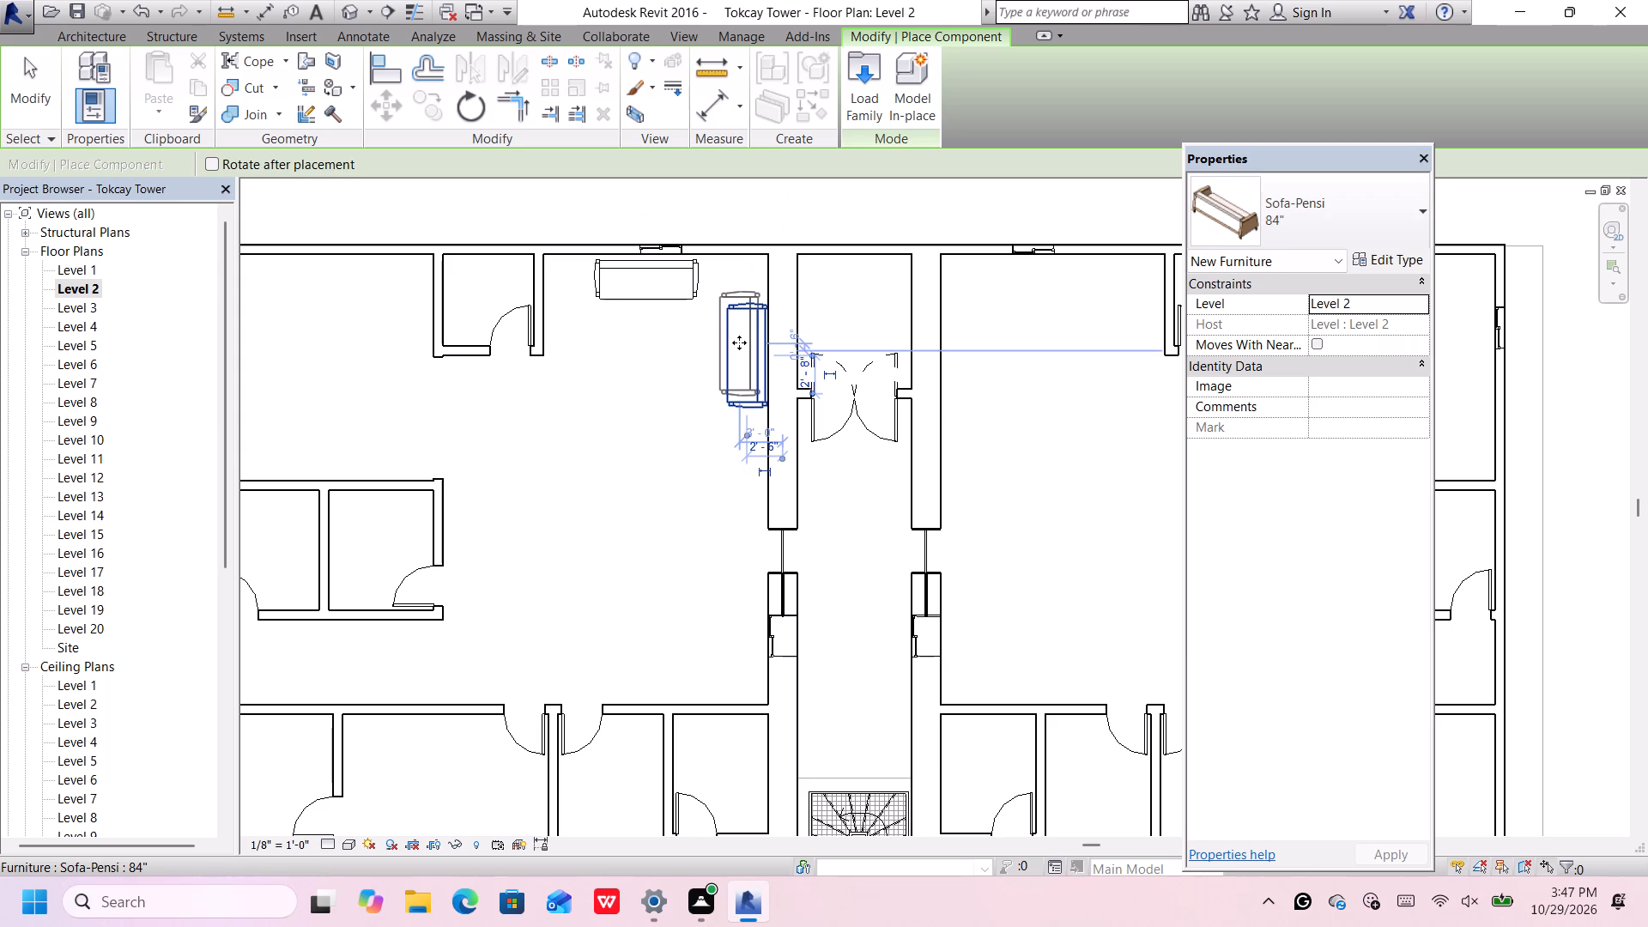
# Place an 84" Sofa-Pensi against the corridor wall of the east living room, facing east, about 2'-6" from the wall reference and 7'-5" from the north wall.
pyautogui.scroll(-4, 737, 342)
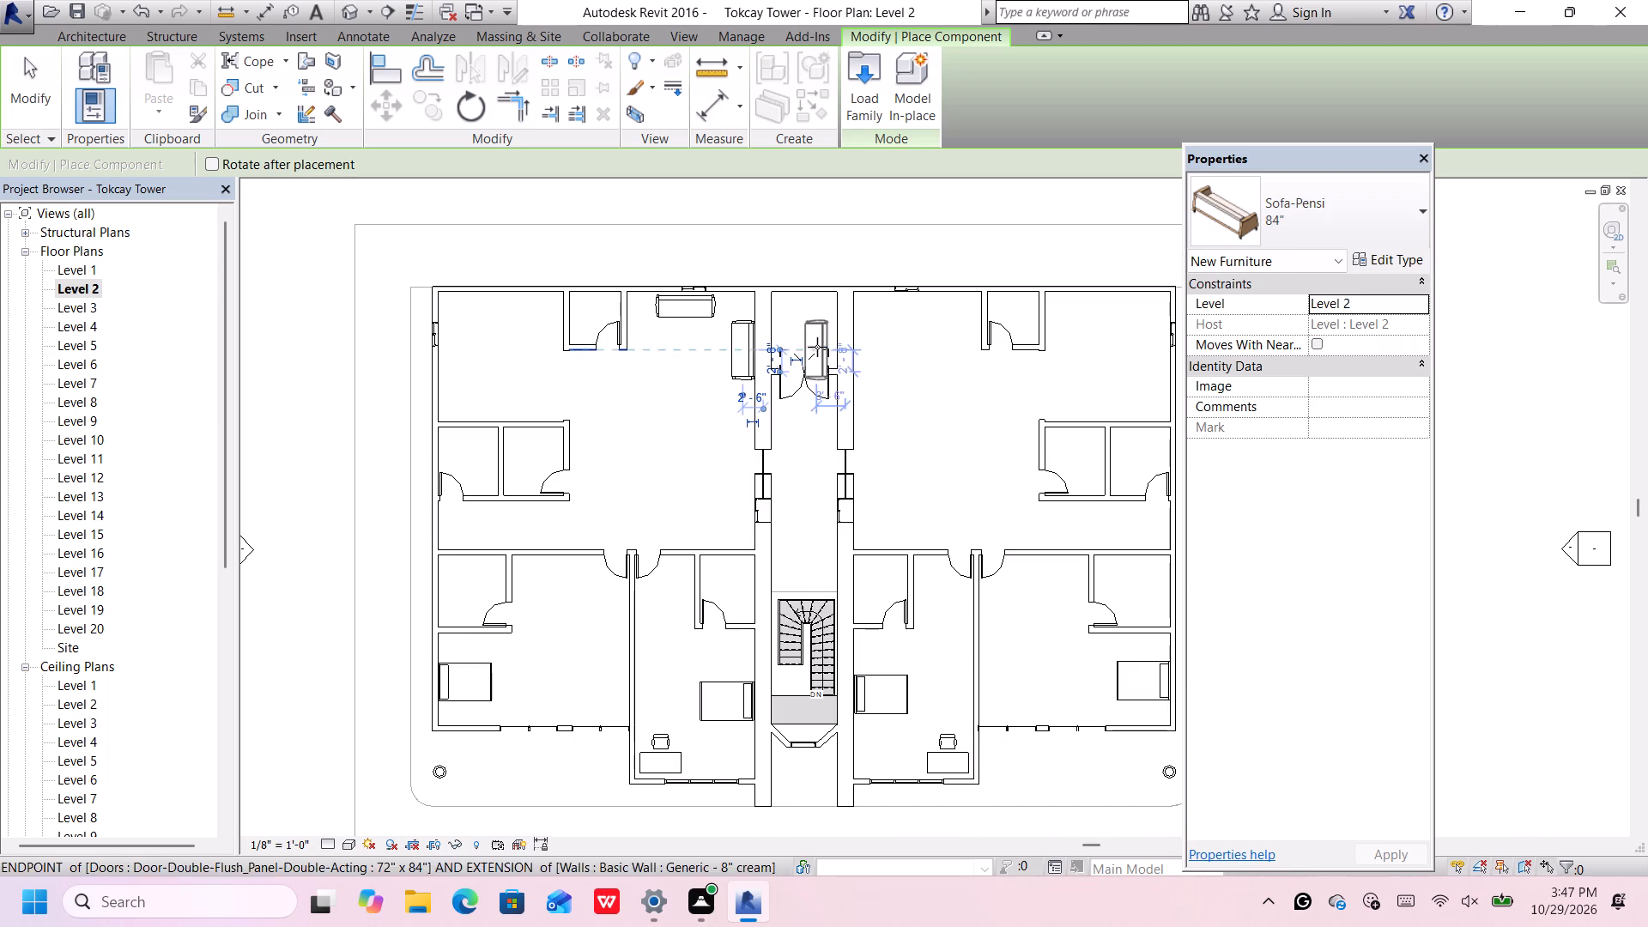
pyautogui.press('space')
pyautogui.press('space')
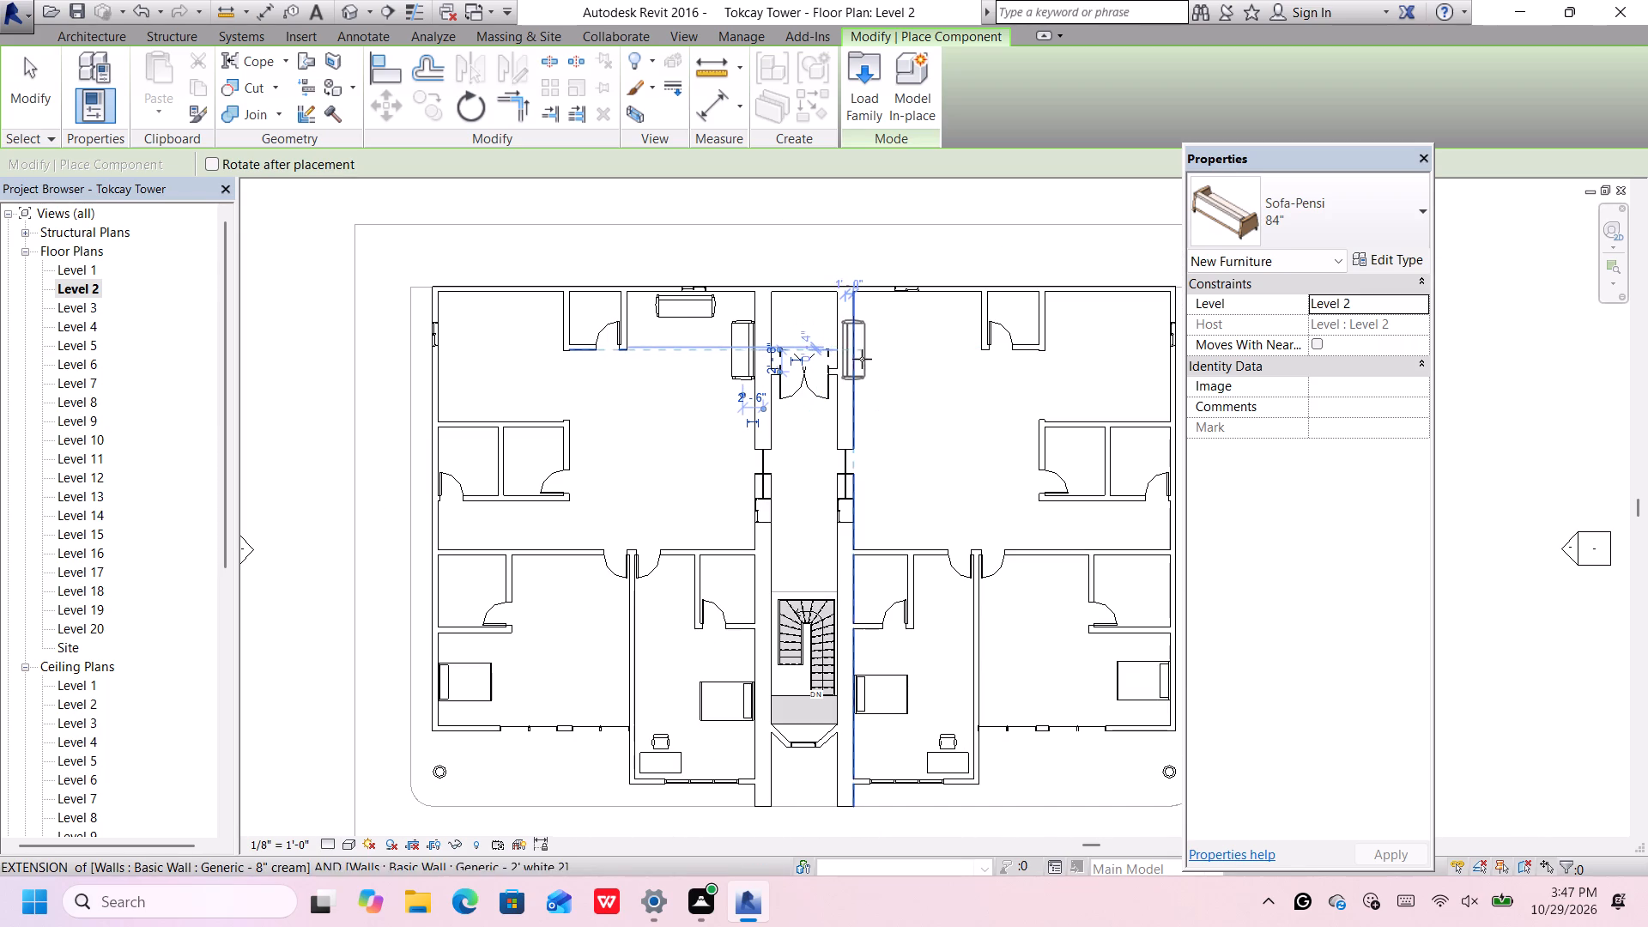
pyautogui.scroll(1, 868, 361)
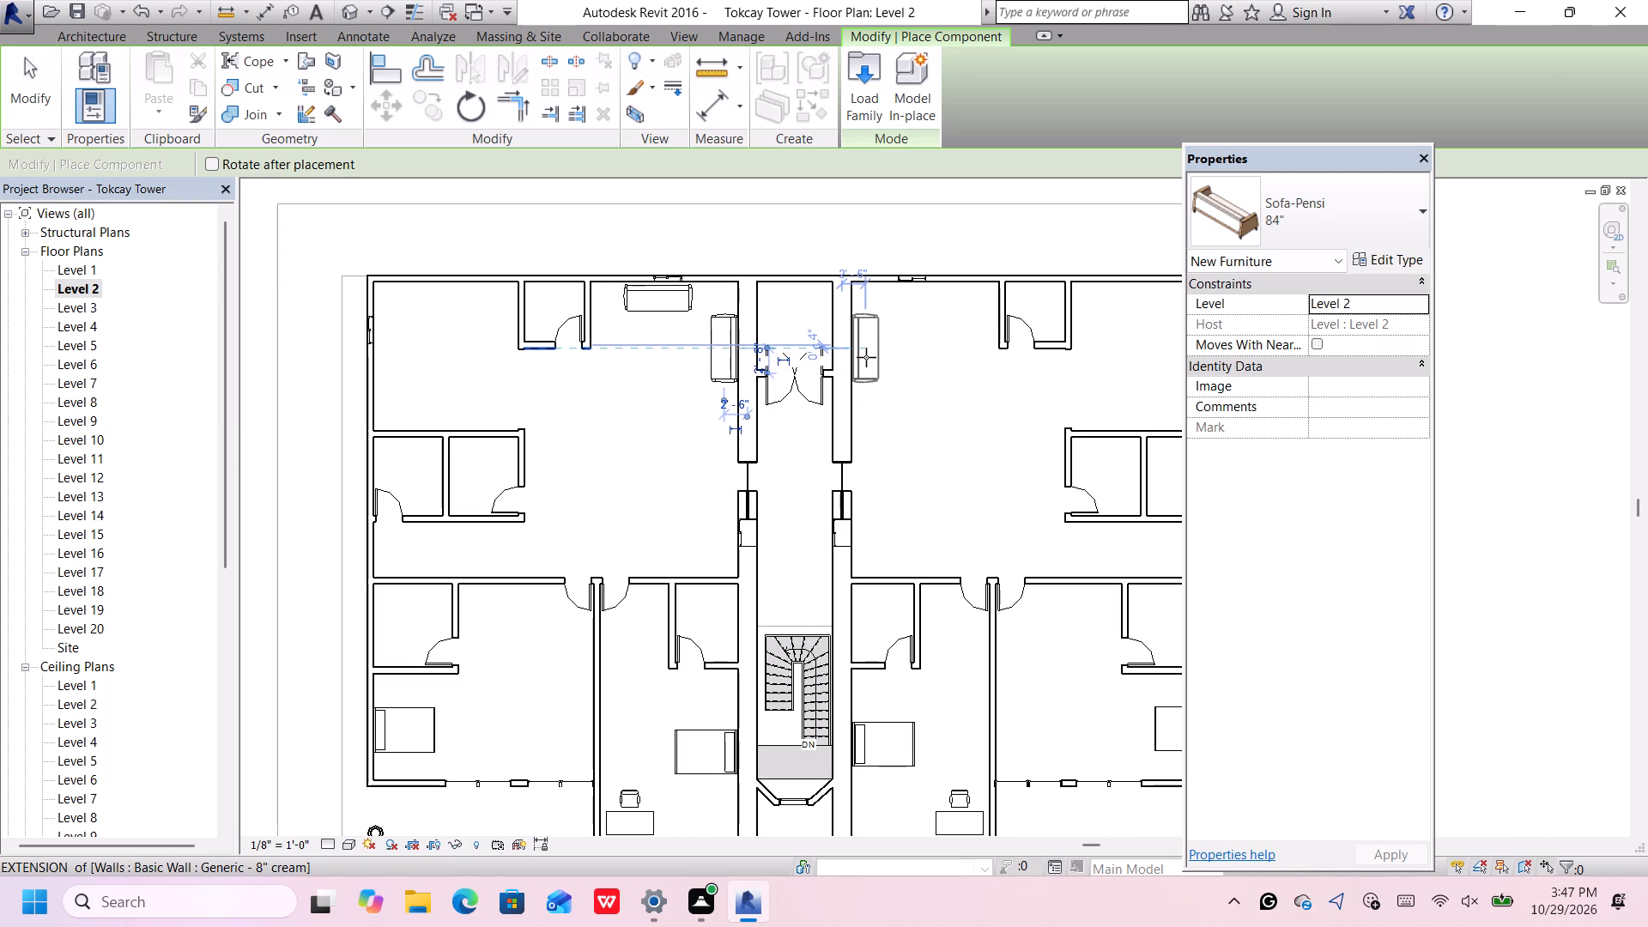
pyautogui.click(866, 357)
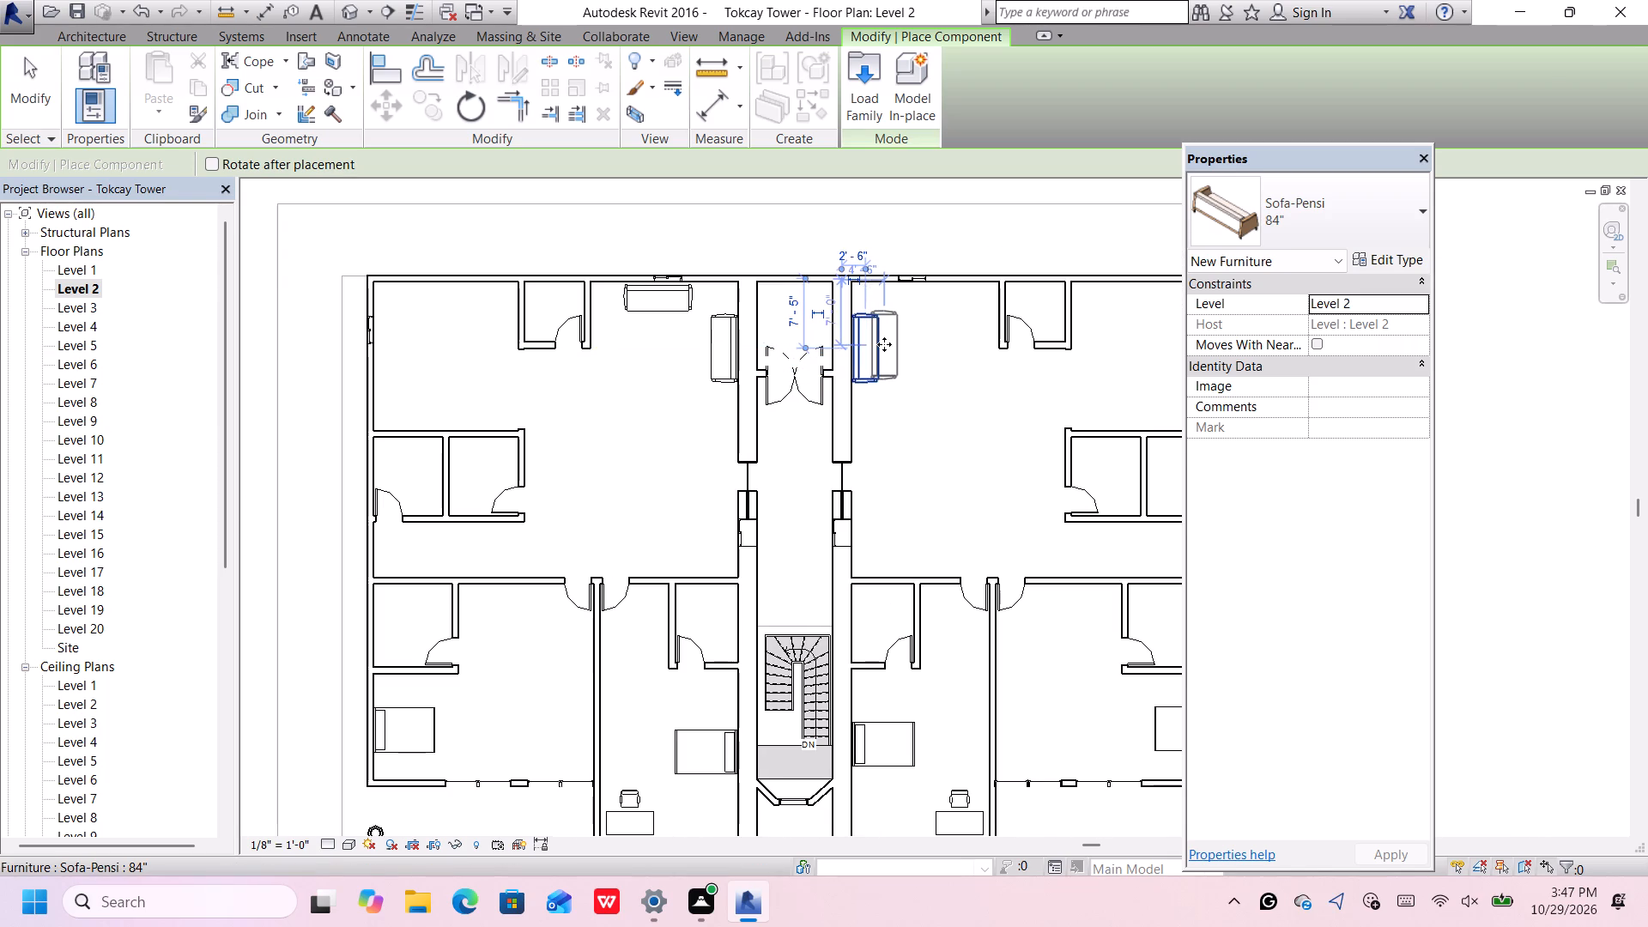
# Place an 84" Sofa-Pensi against the north wall of the east living room at the window, centred about 7'-8" from the corridor wall.
pyautogui.press('space')
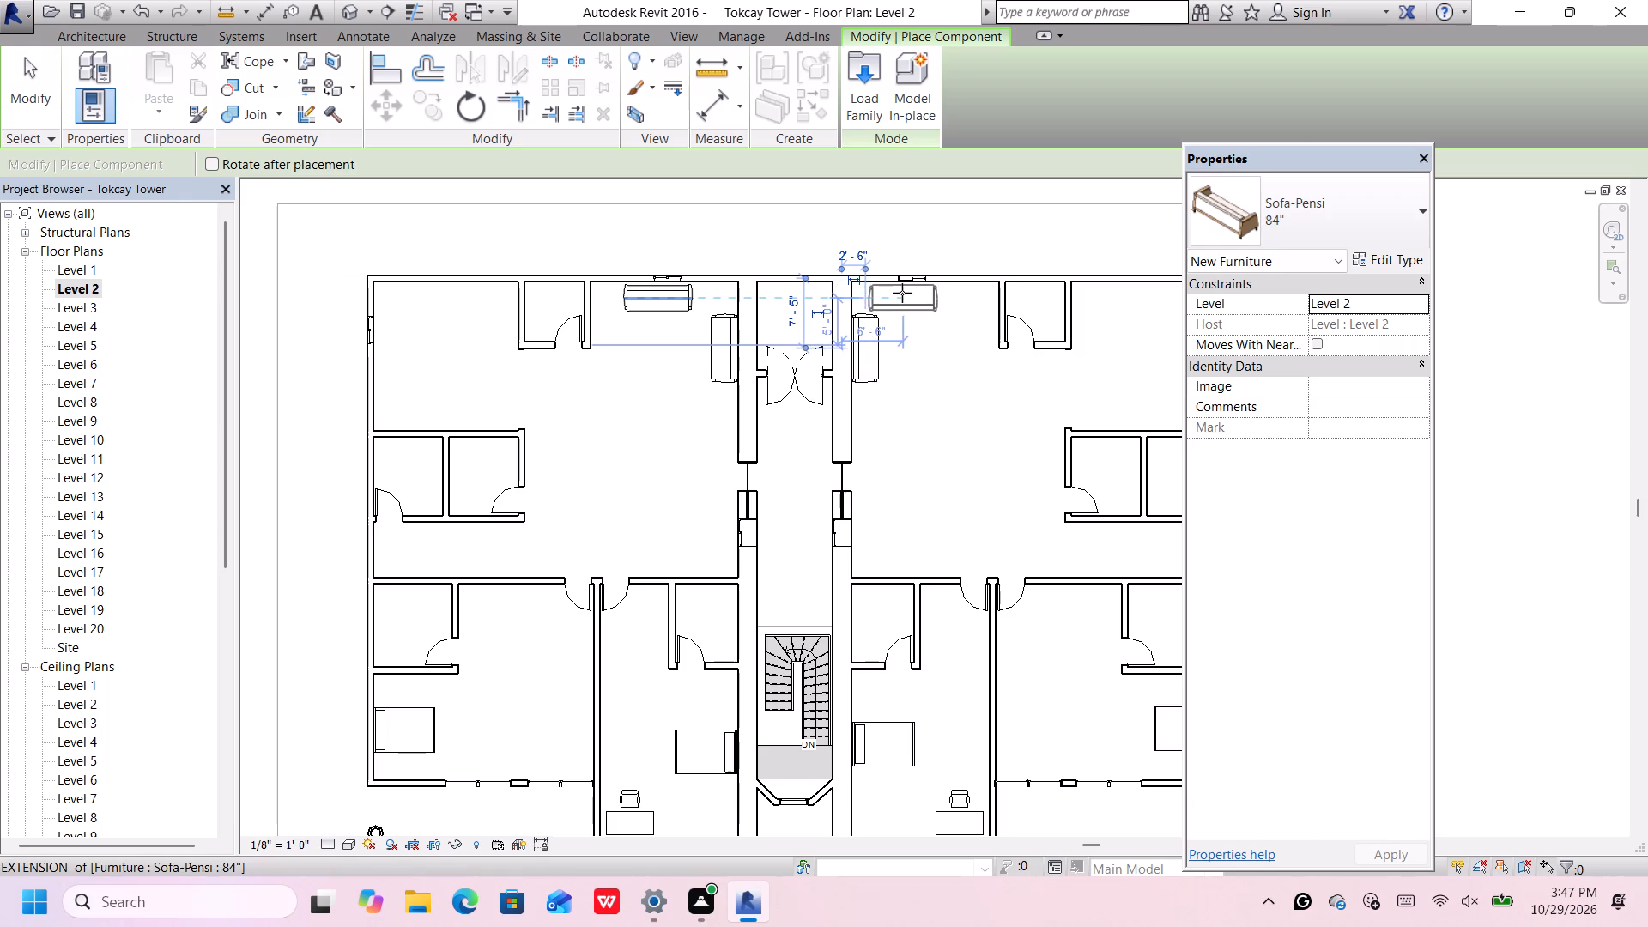
pyautogui.click(906, 293)
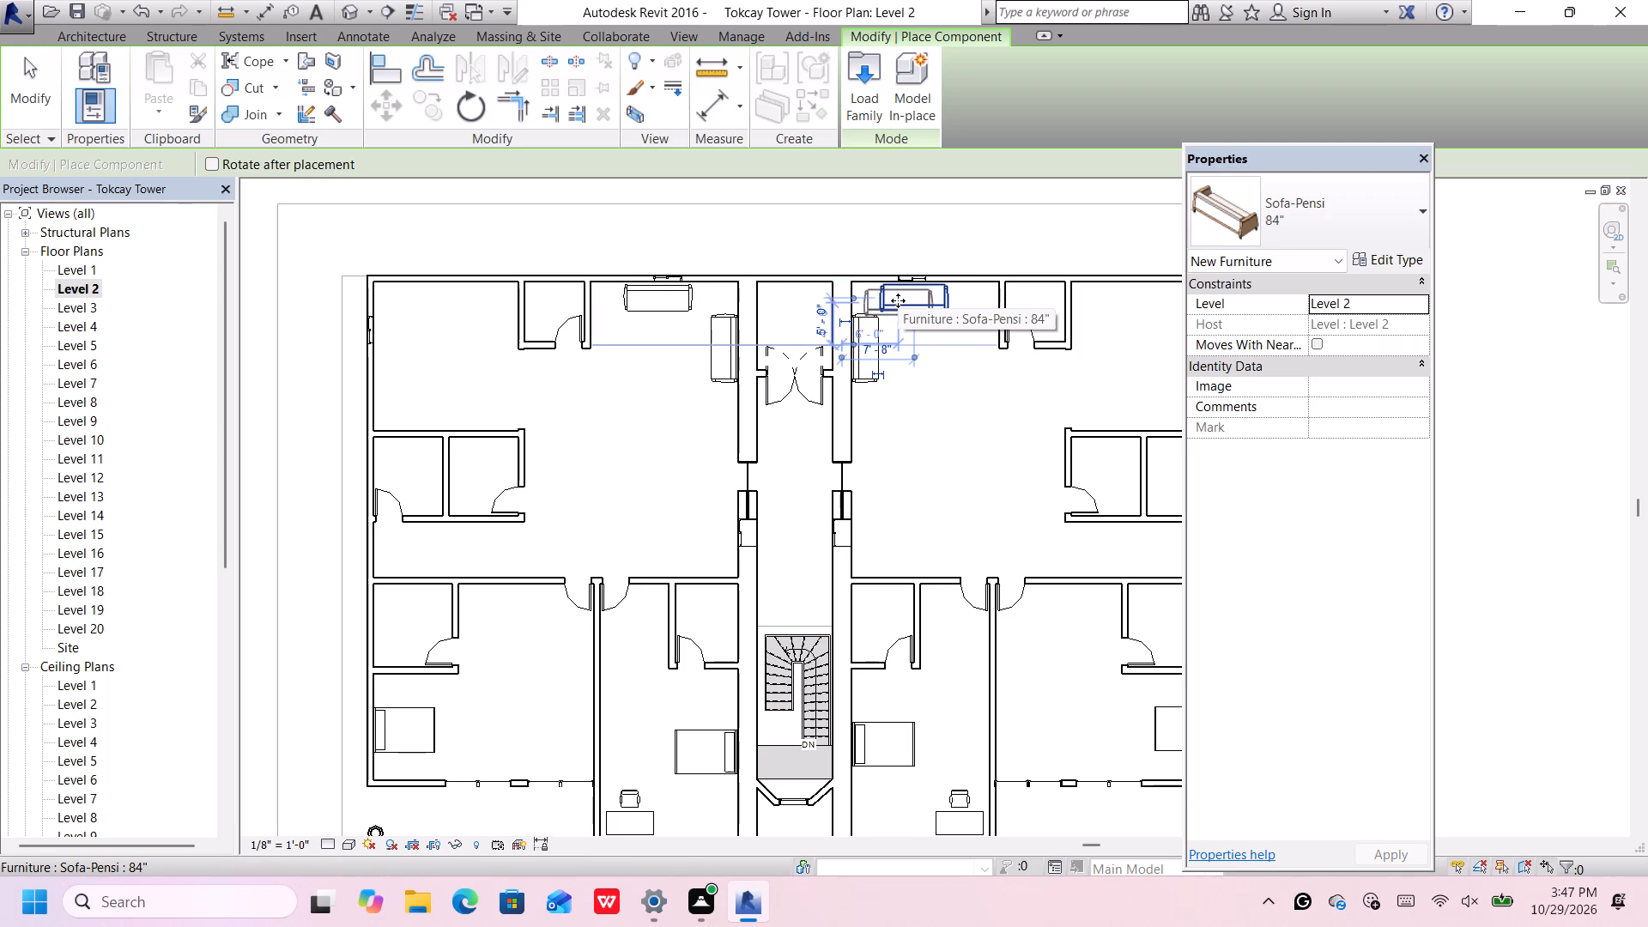
pyautogui.press('Escape')
pyautogui.press('Escape')
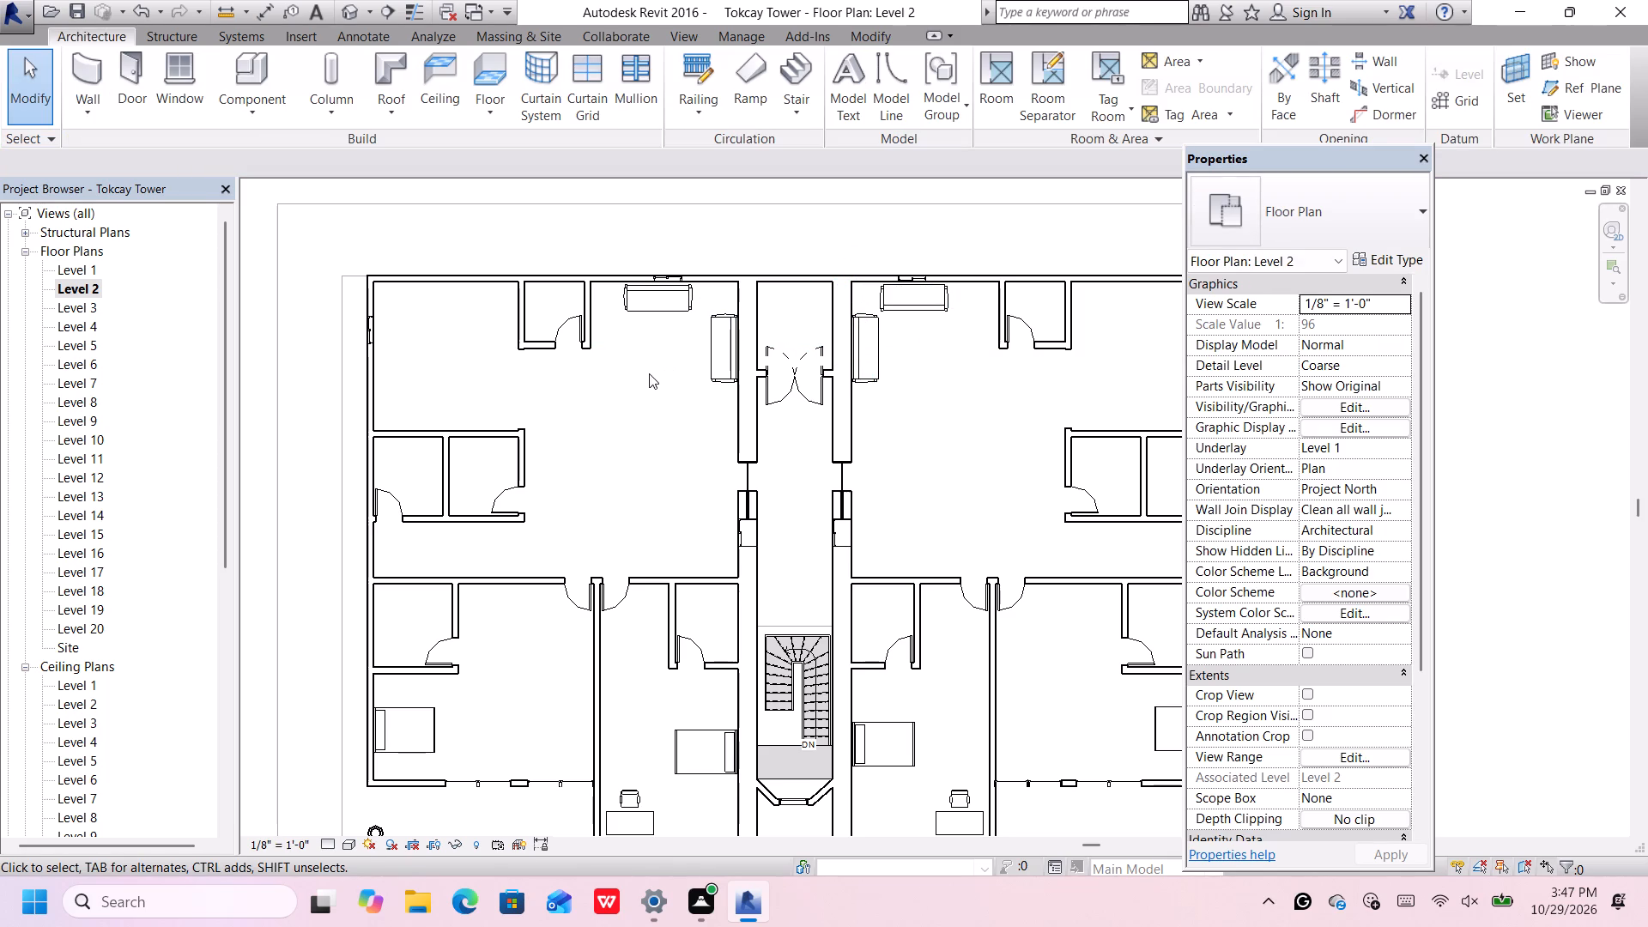
# Nudge the west living room's north-wall sofa east until it is centred 7'-6" from the corridor wall.
pyautogui.click(672, 296)
pyautogui.press('Right')
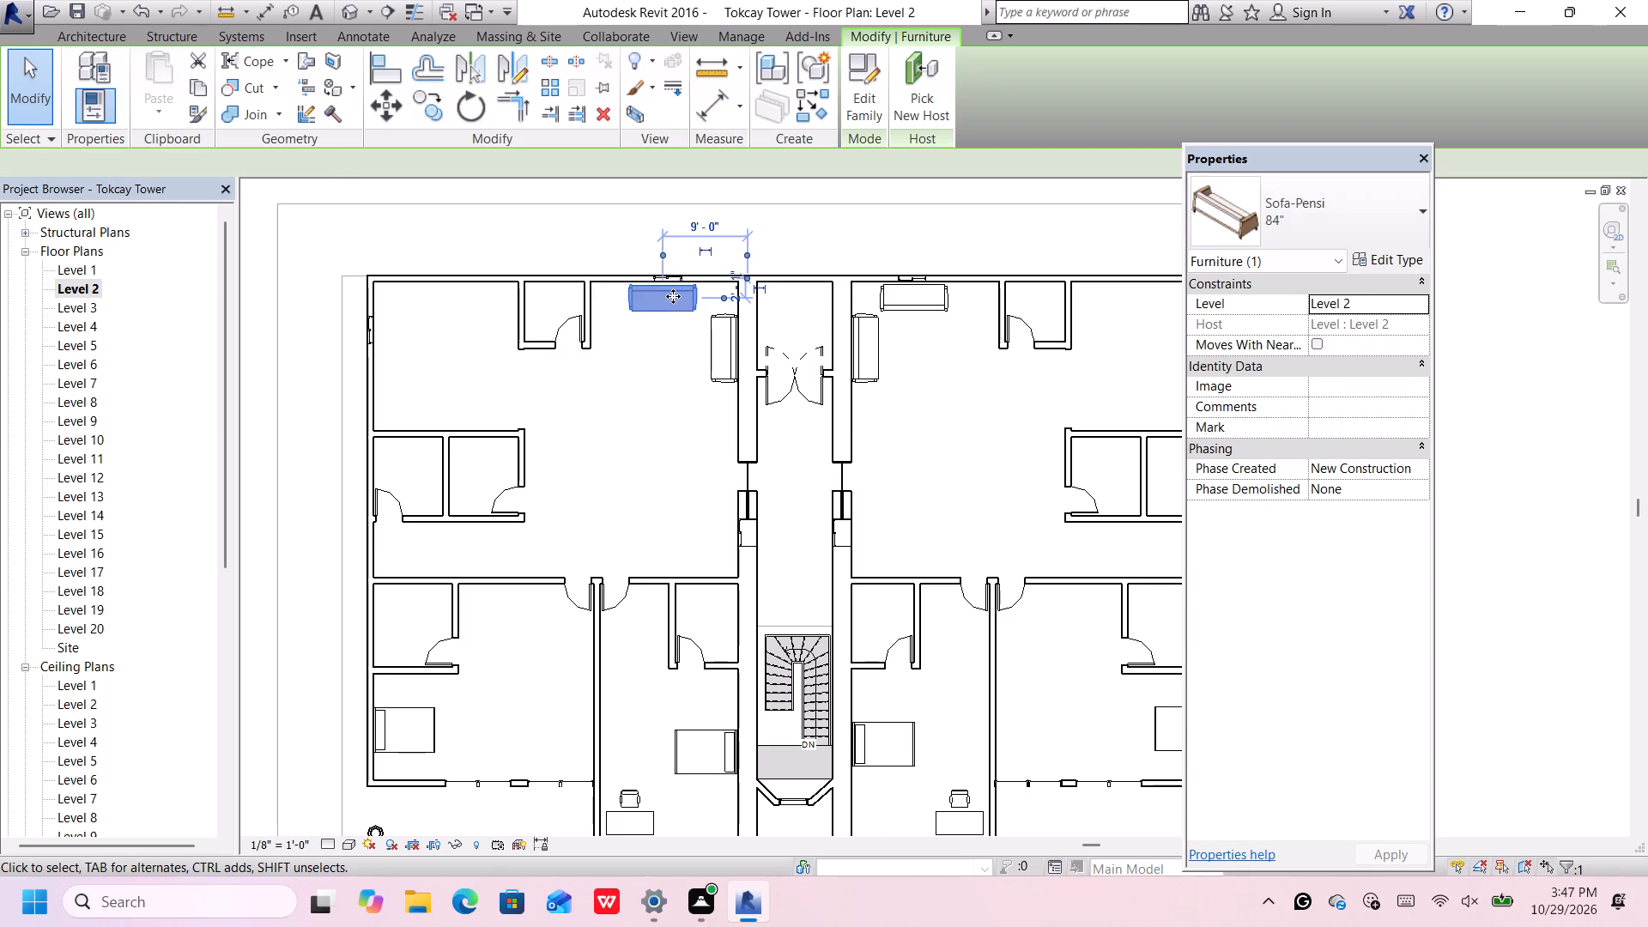
pyautogui.press('Right')
pyautogui.press('Right')
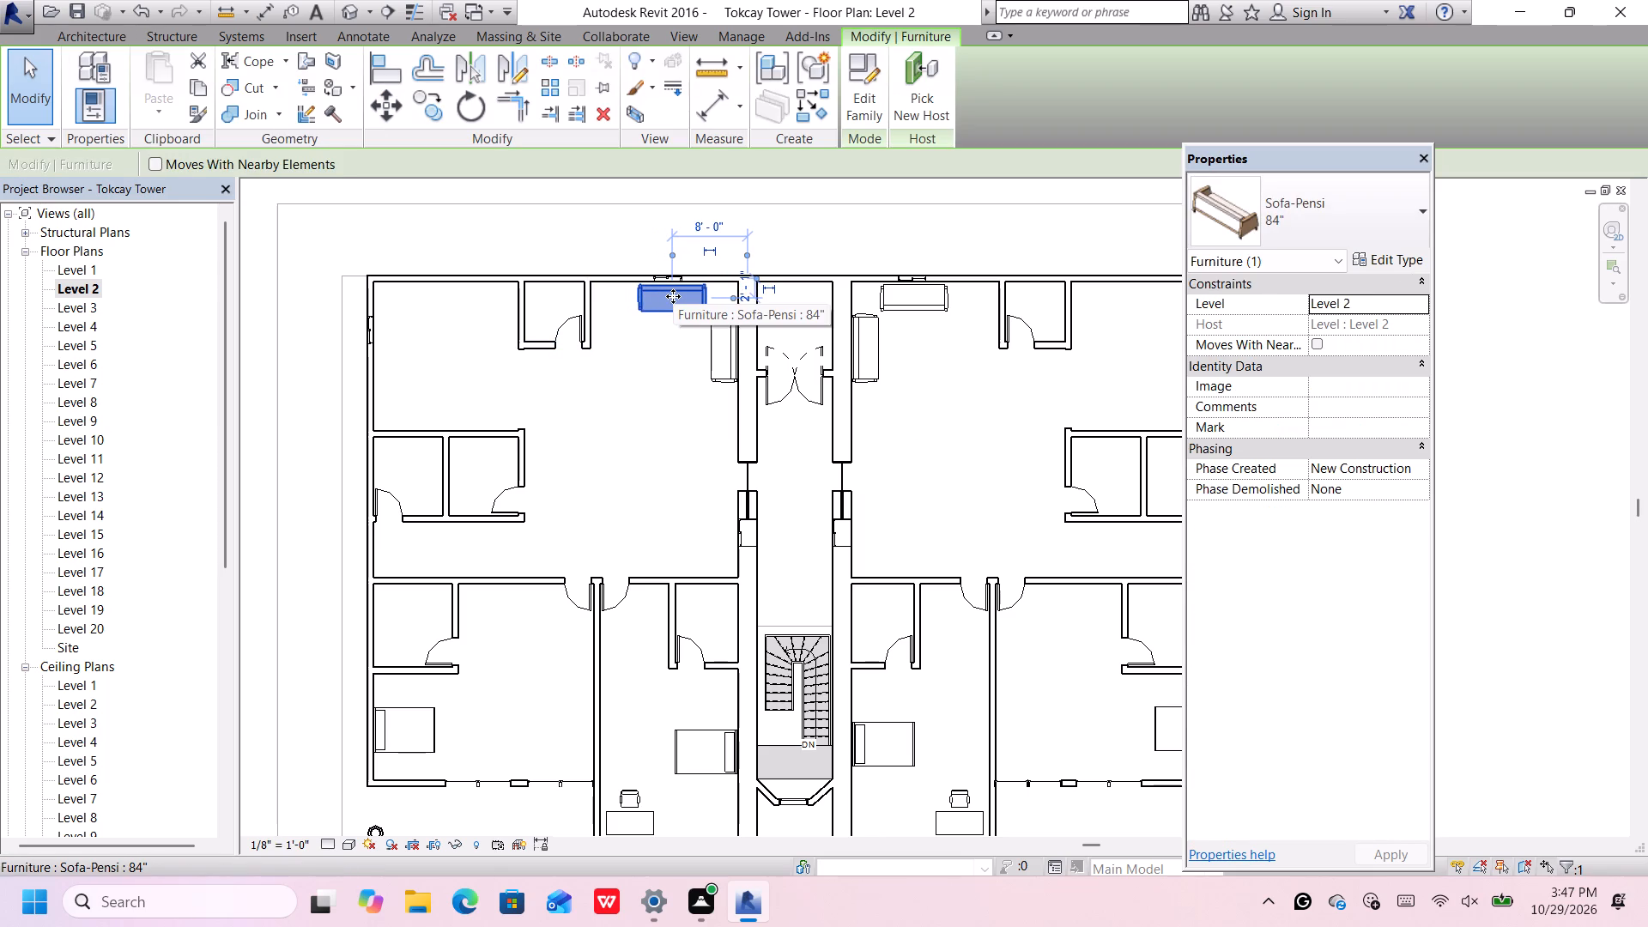
pyautogui.press('Right')
pyautogui.scroll(-2, 690, 445)
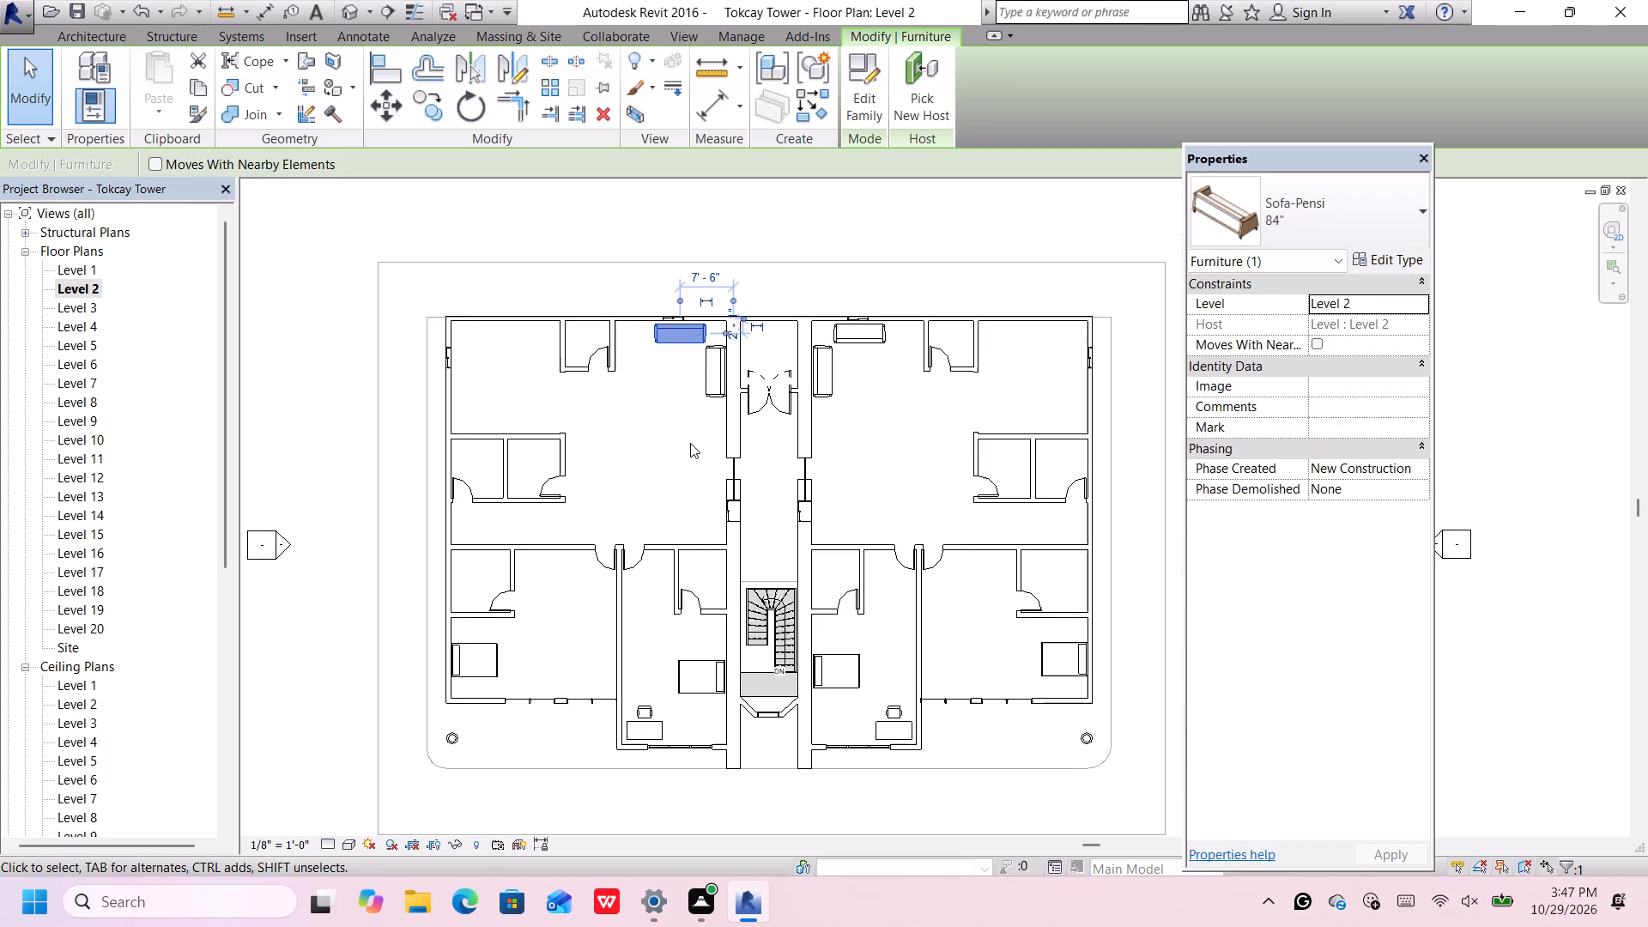
pyautogui.scroll(-1, 690, 443)
pyautogui.moveTo(690, 441); pyautogui.dragTo(675, 385, button='middle')
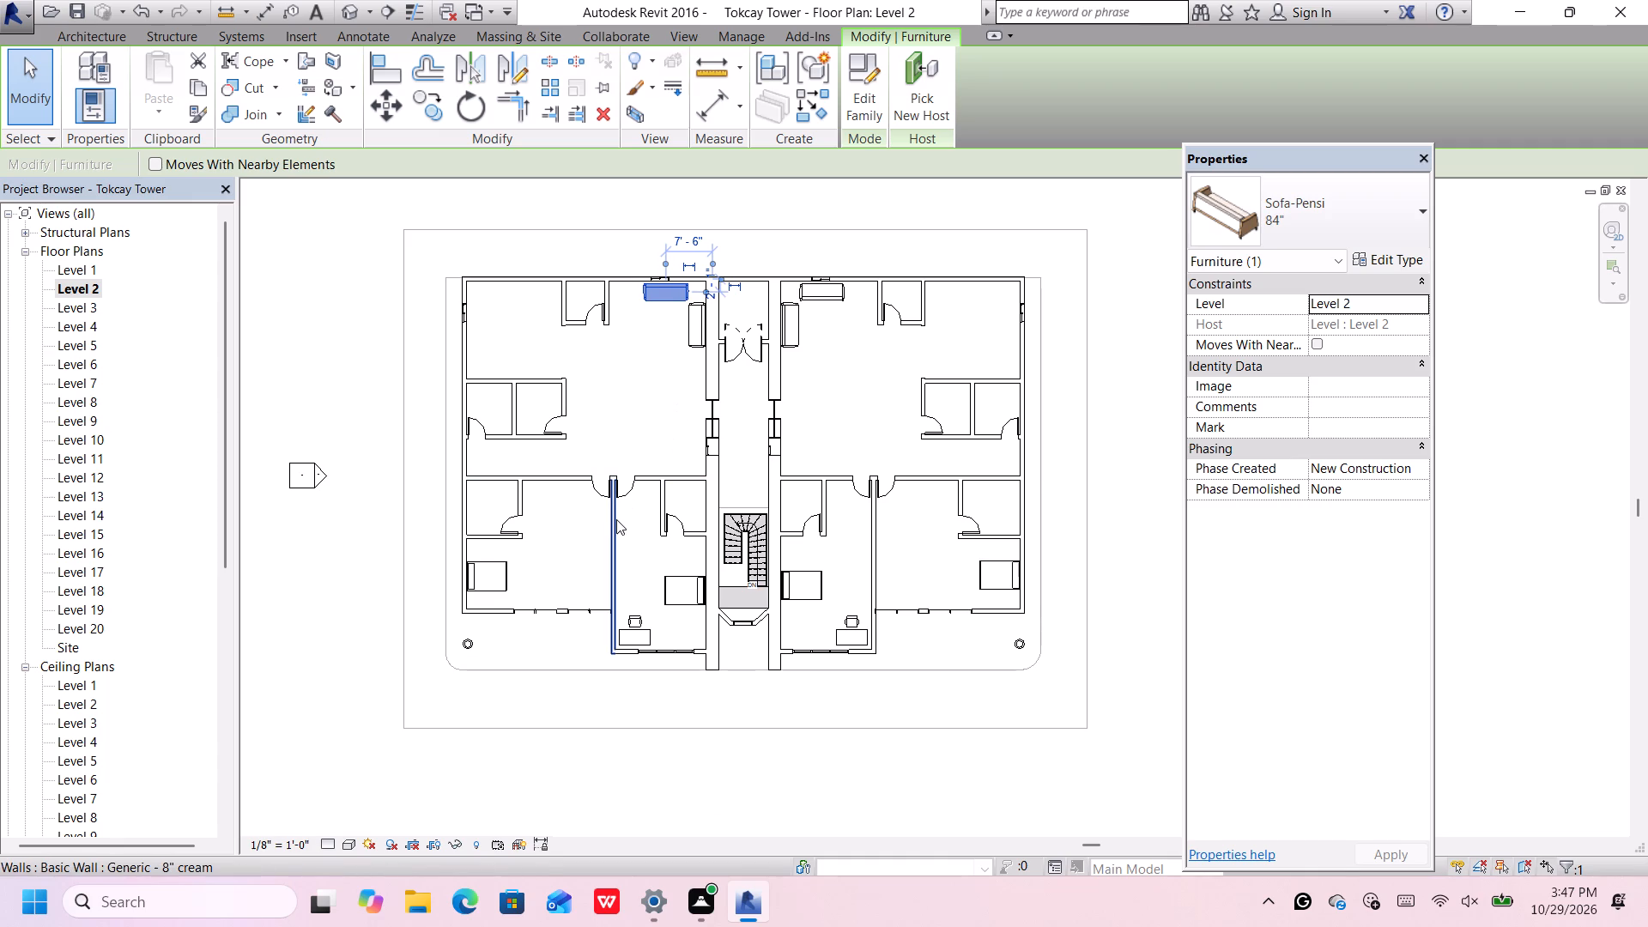
pyautogui.click(363, 284)
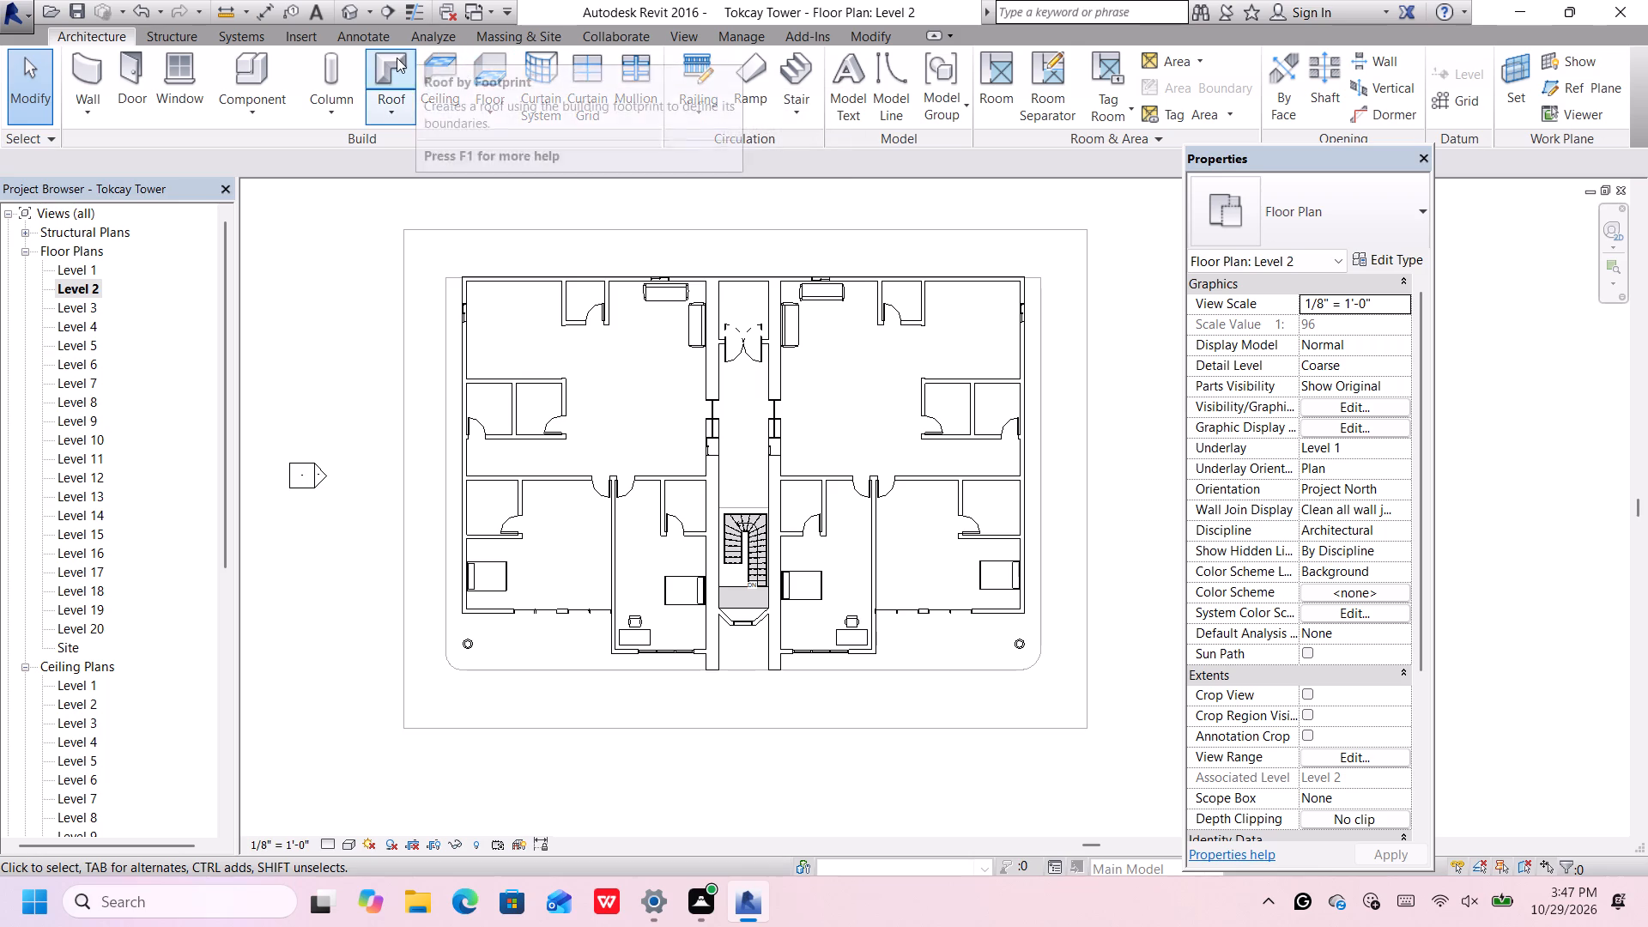
# Examine the previews of the cabinet, dresser and shelving families in the US Imperial library's Furniture > Storage folder.
pyautogui.click(250, 76)
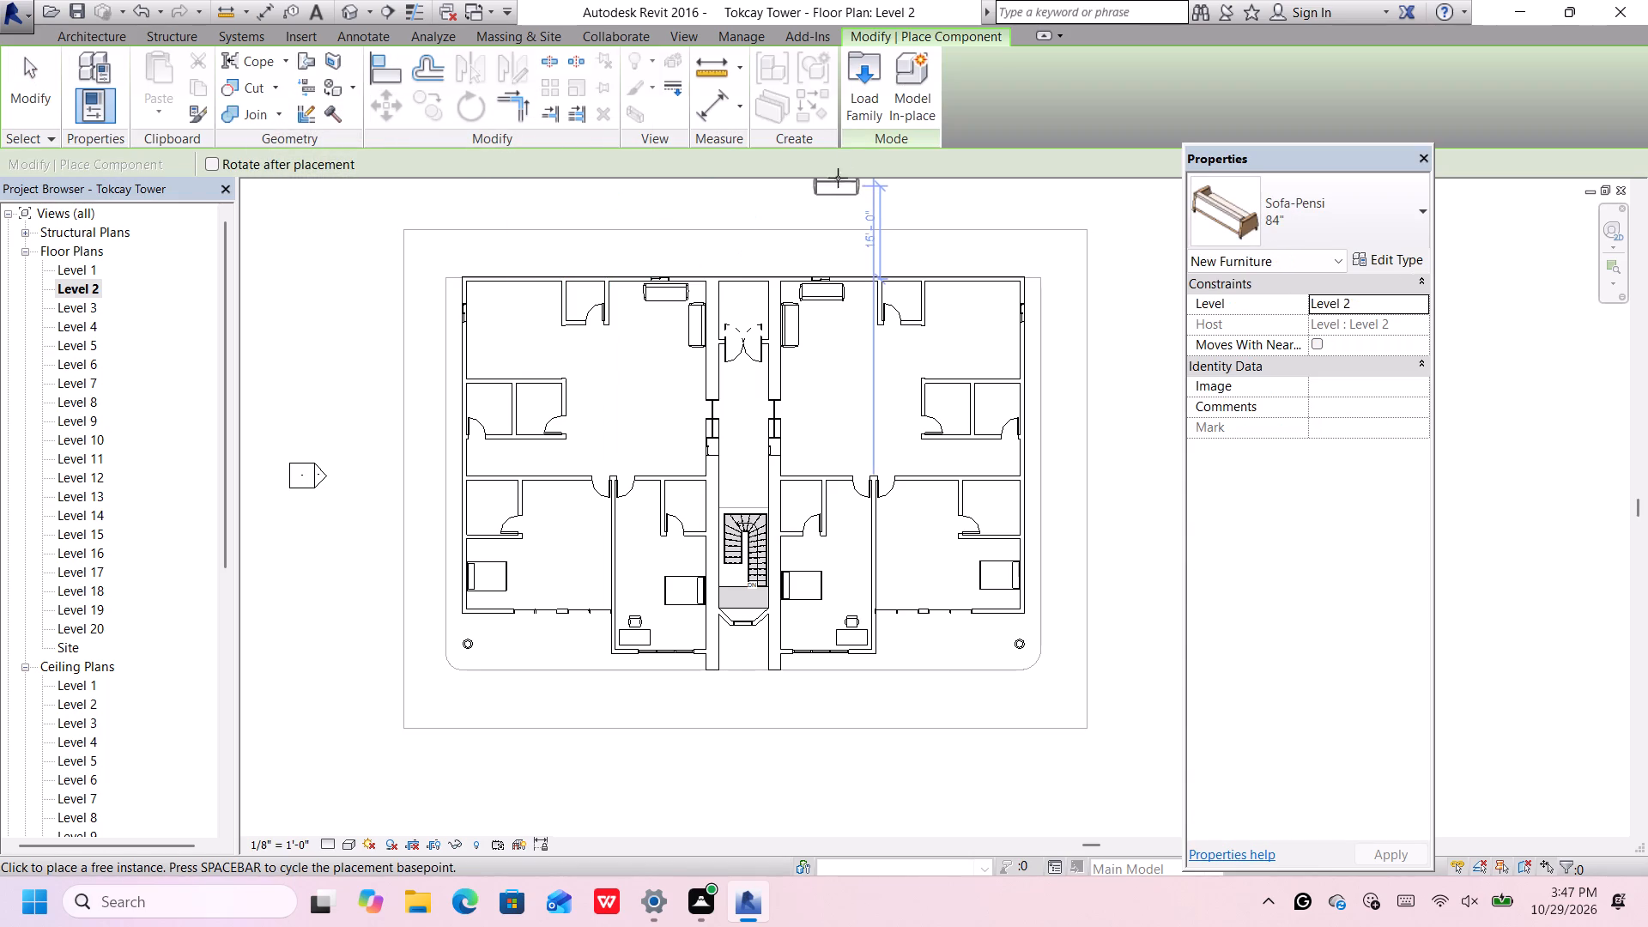
pyautogui.click(851, 113)
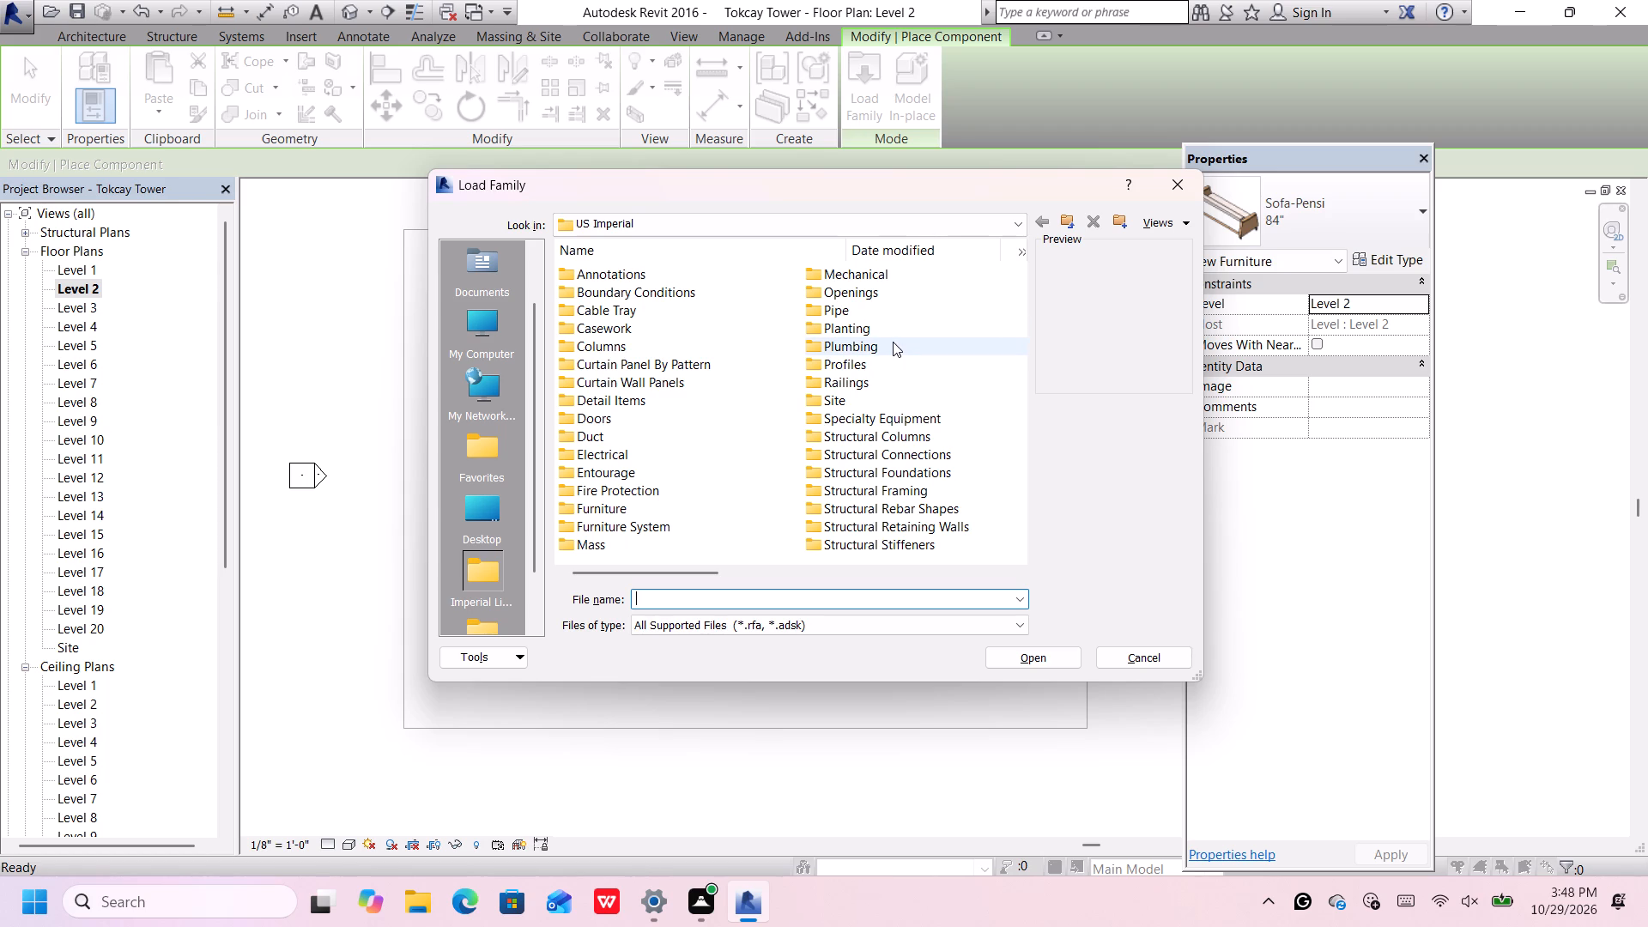
pyautogui.scroll(-2, 893, 353)
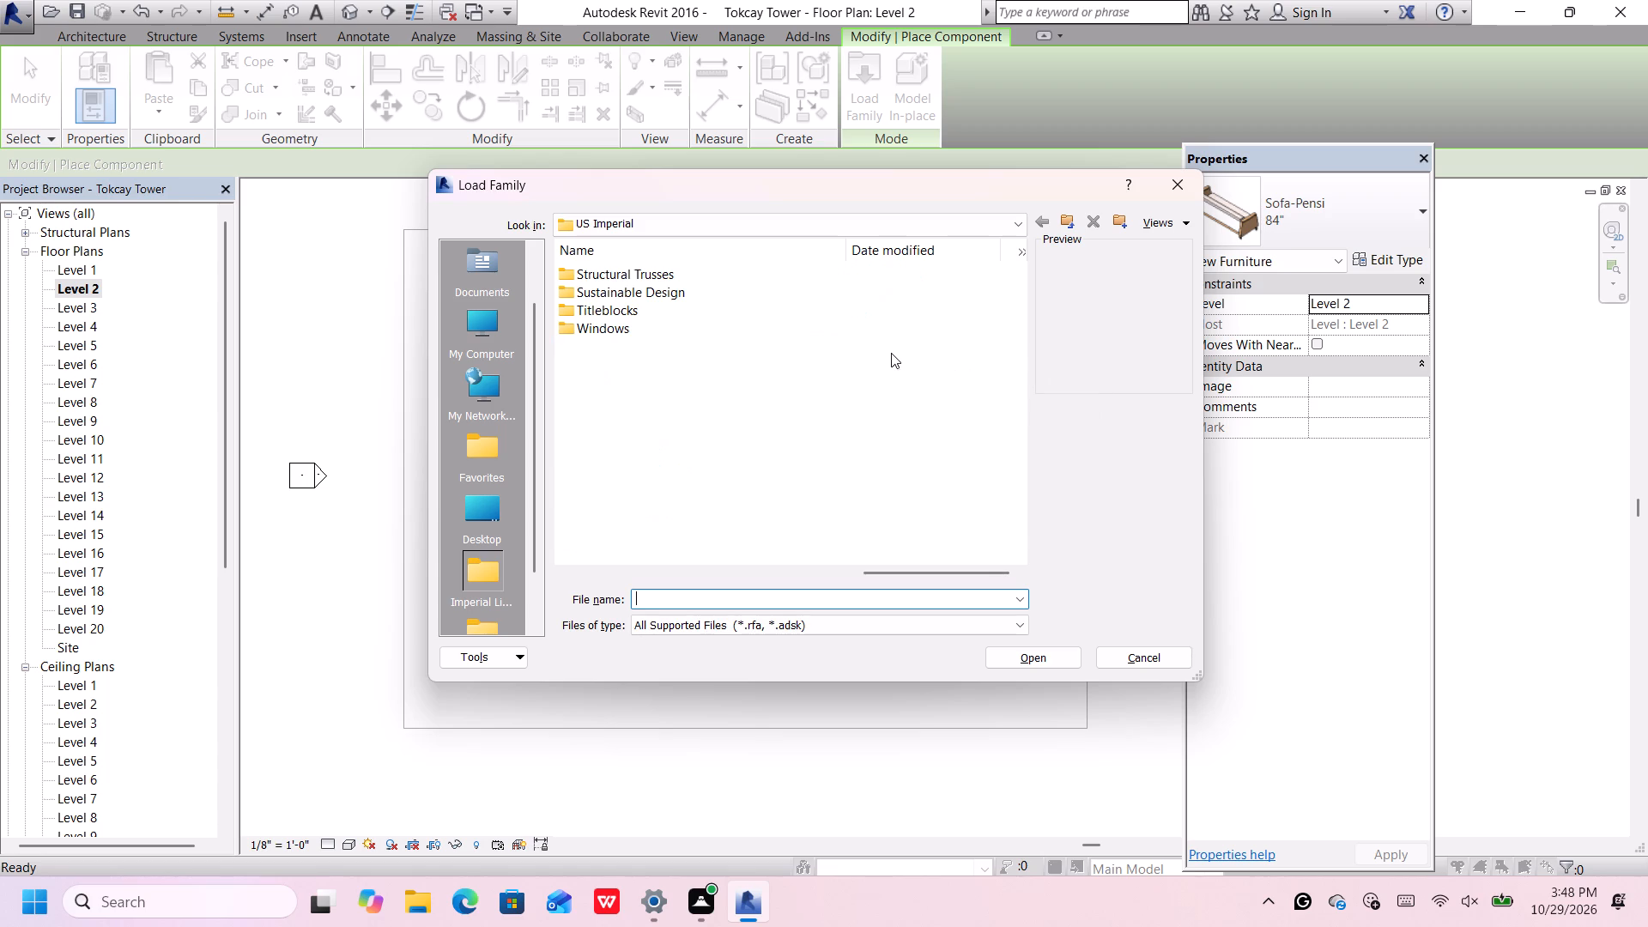
pyautogui.scroll(2, 891, 353)
pyautogui.doubleClick(677, 512)
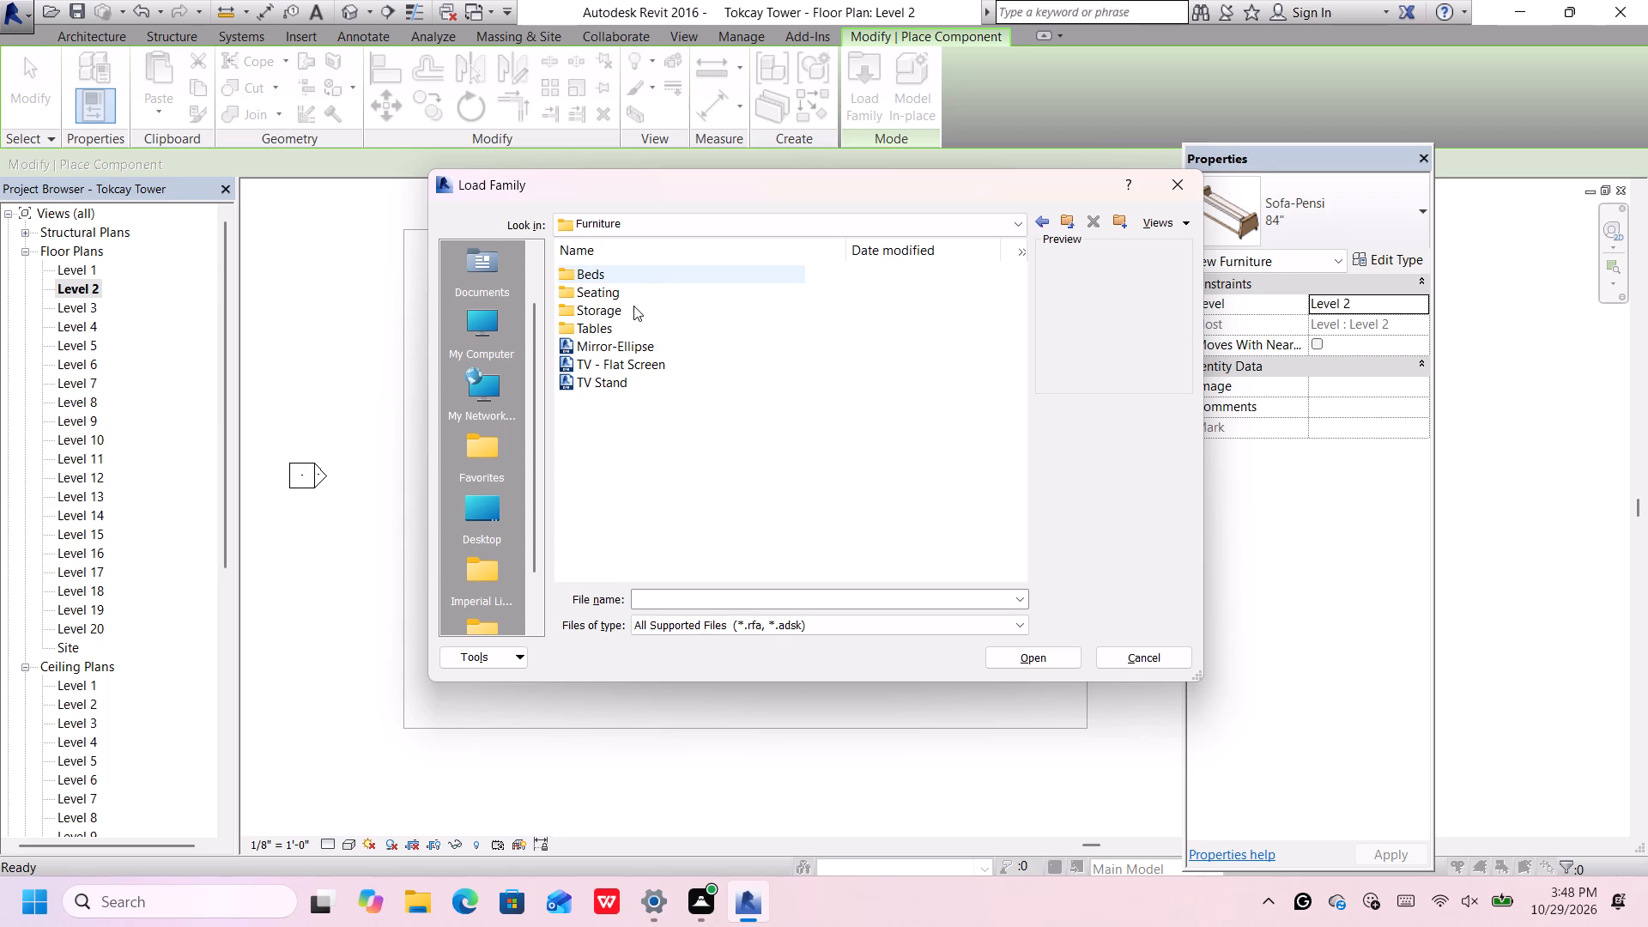
pyautogui.click(633, 306)
pyautogui.doubleClick(633, 307)
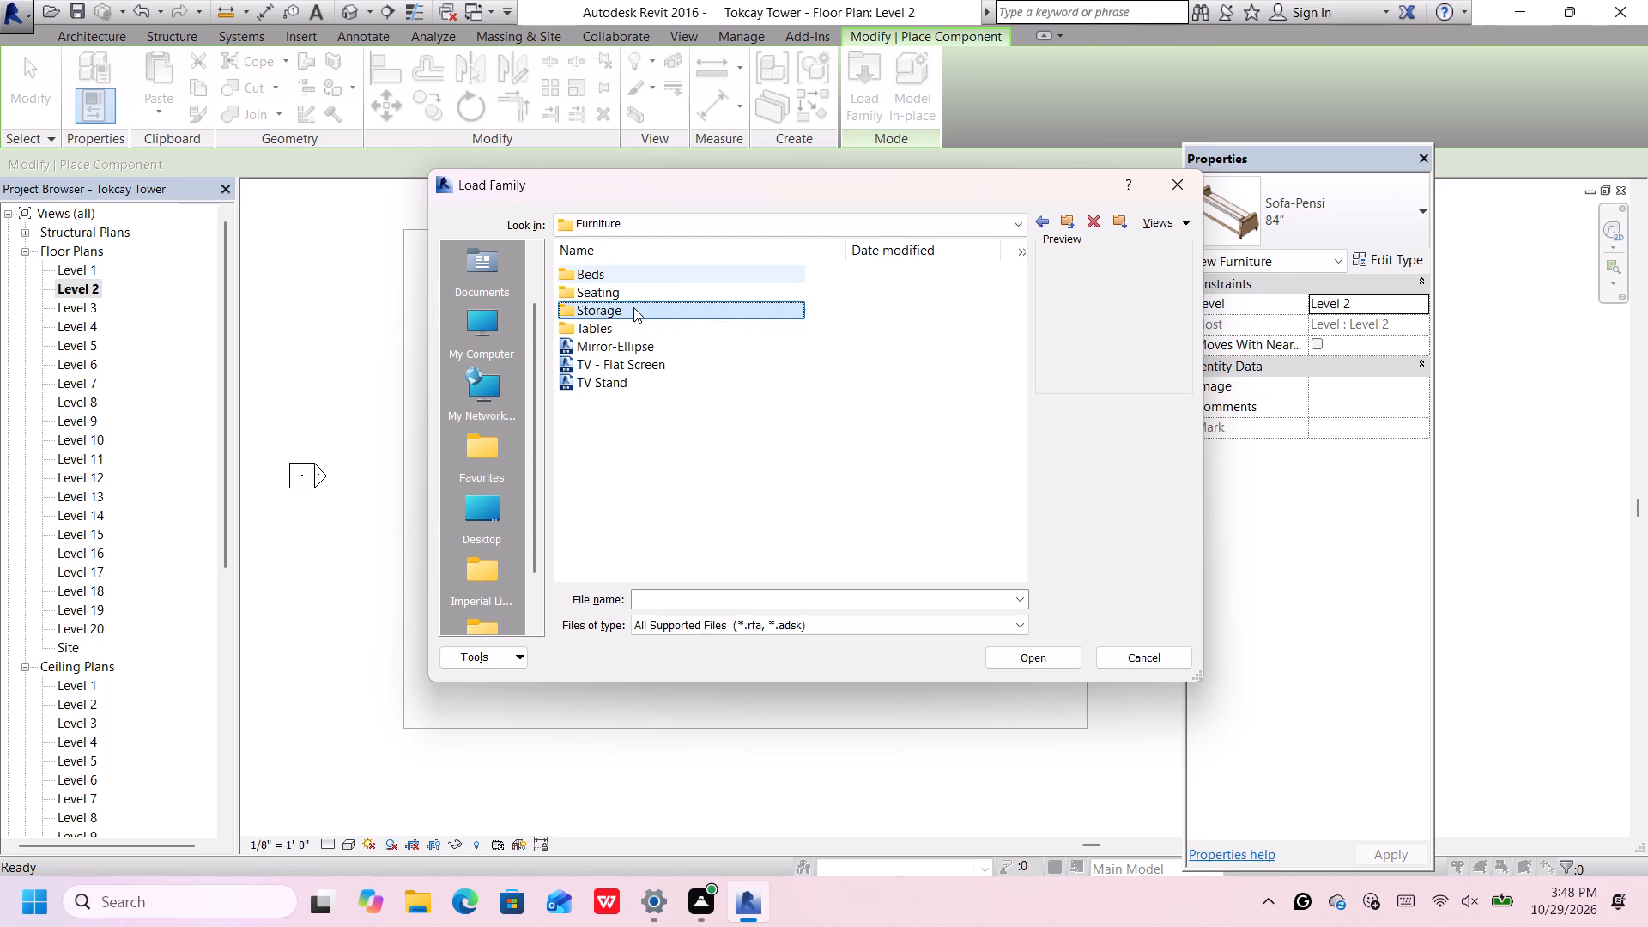
pyautogui.click(649, 276)
pyautogui.click(653, 300)
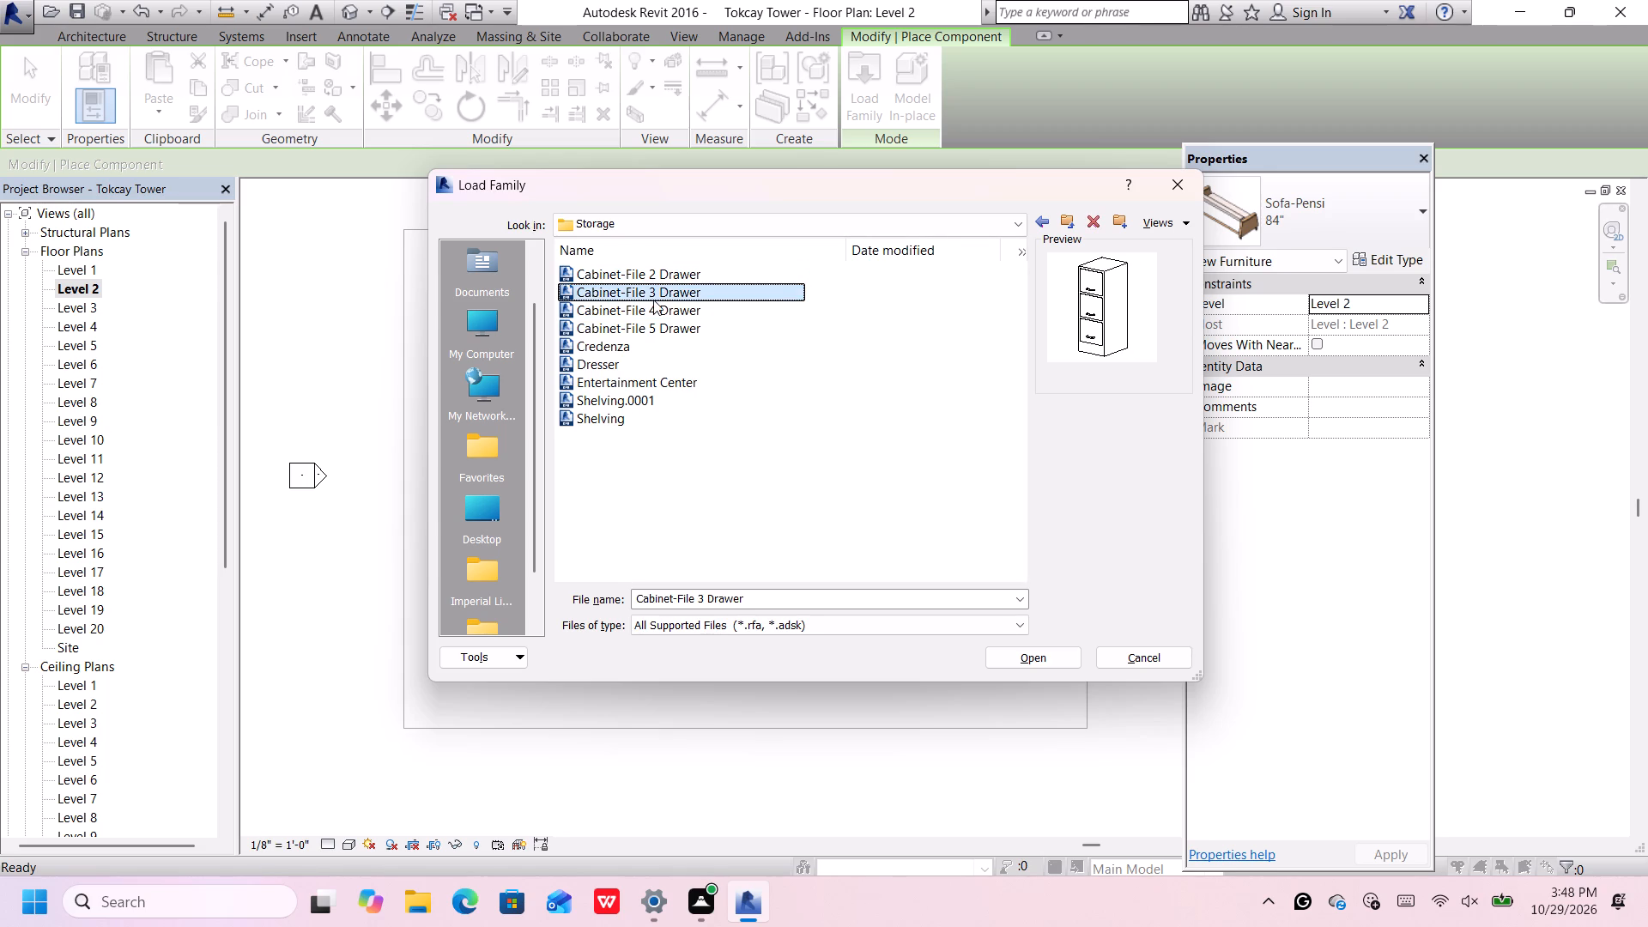
pyautogui.click(654, 306)
pyautogui.click(657, 330)
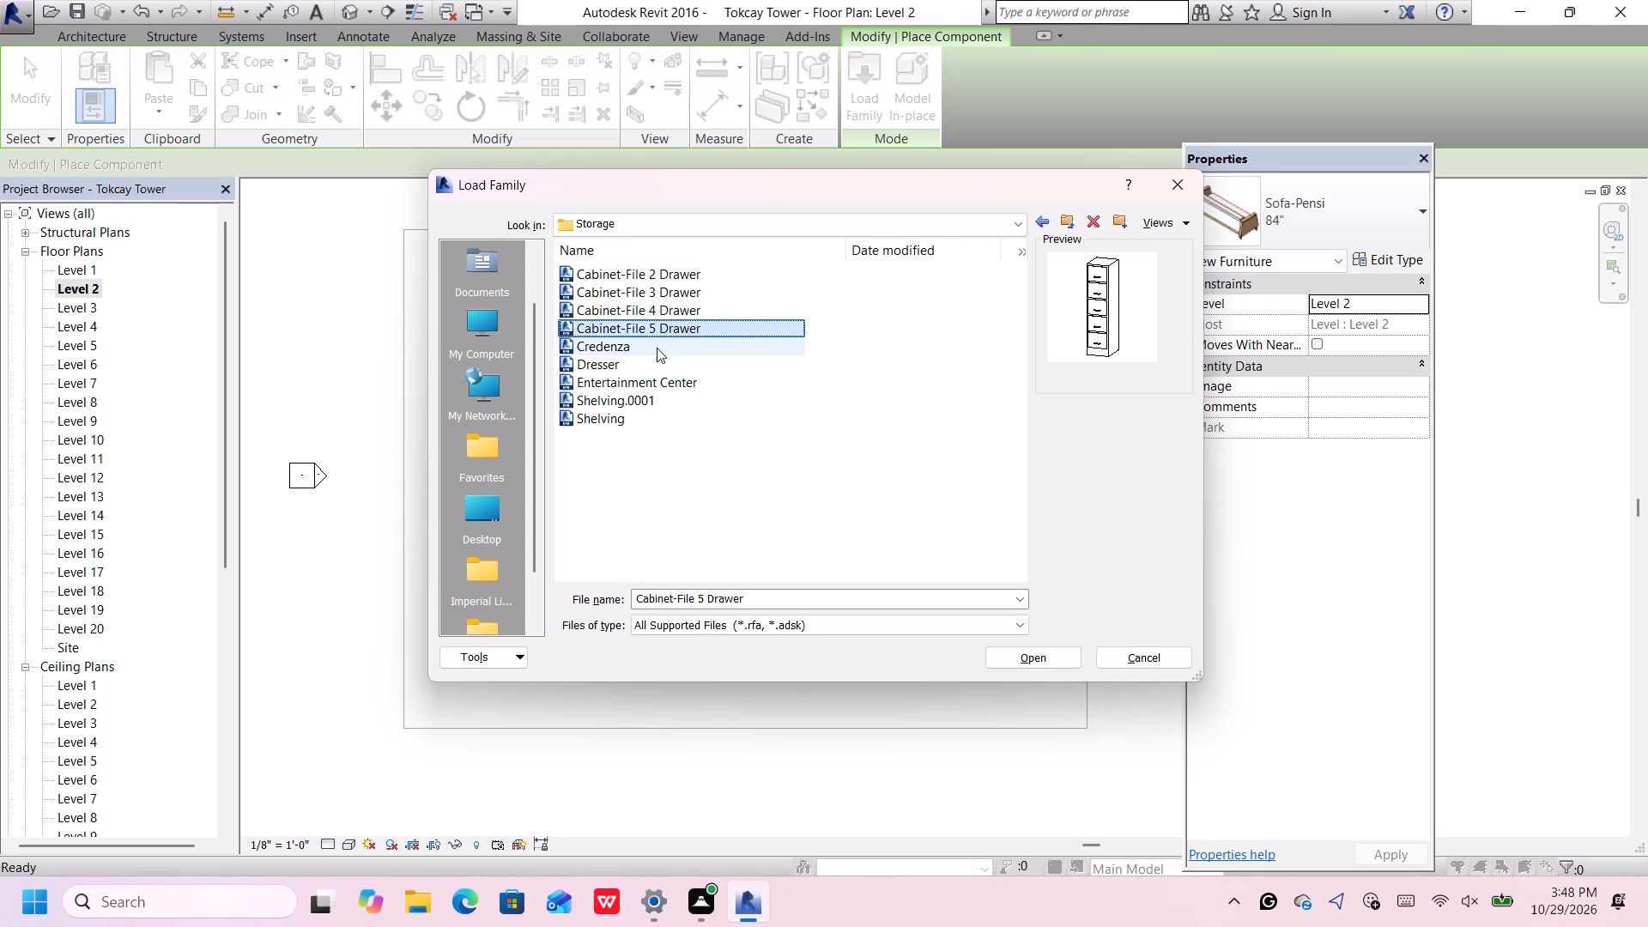
pyautogui.click(657, 348)
pyautogui.click(654, 369)
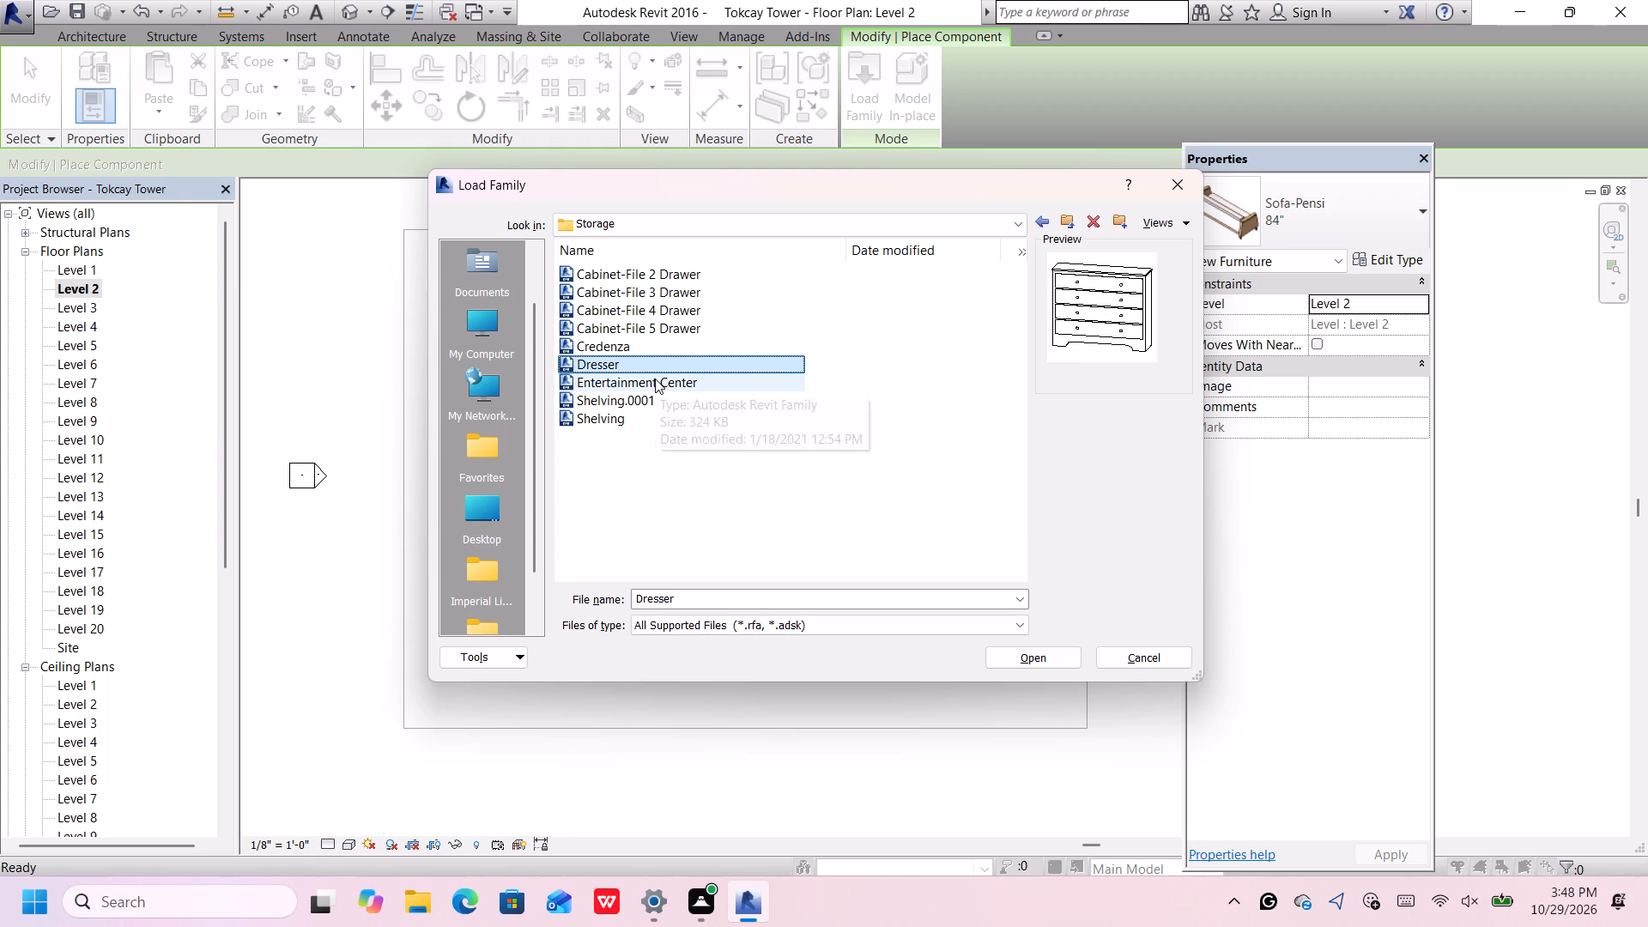
pyautogui.click(655, 379)
pyautogui.click(651, 394)
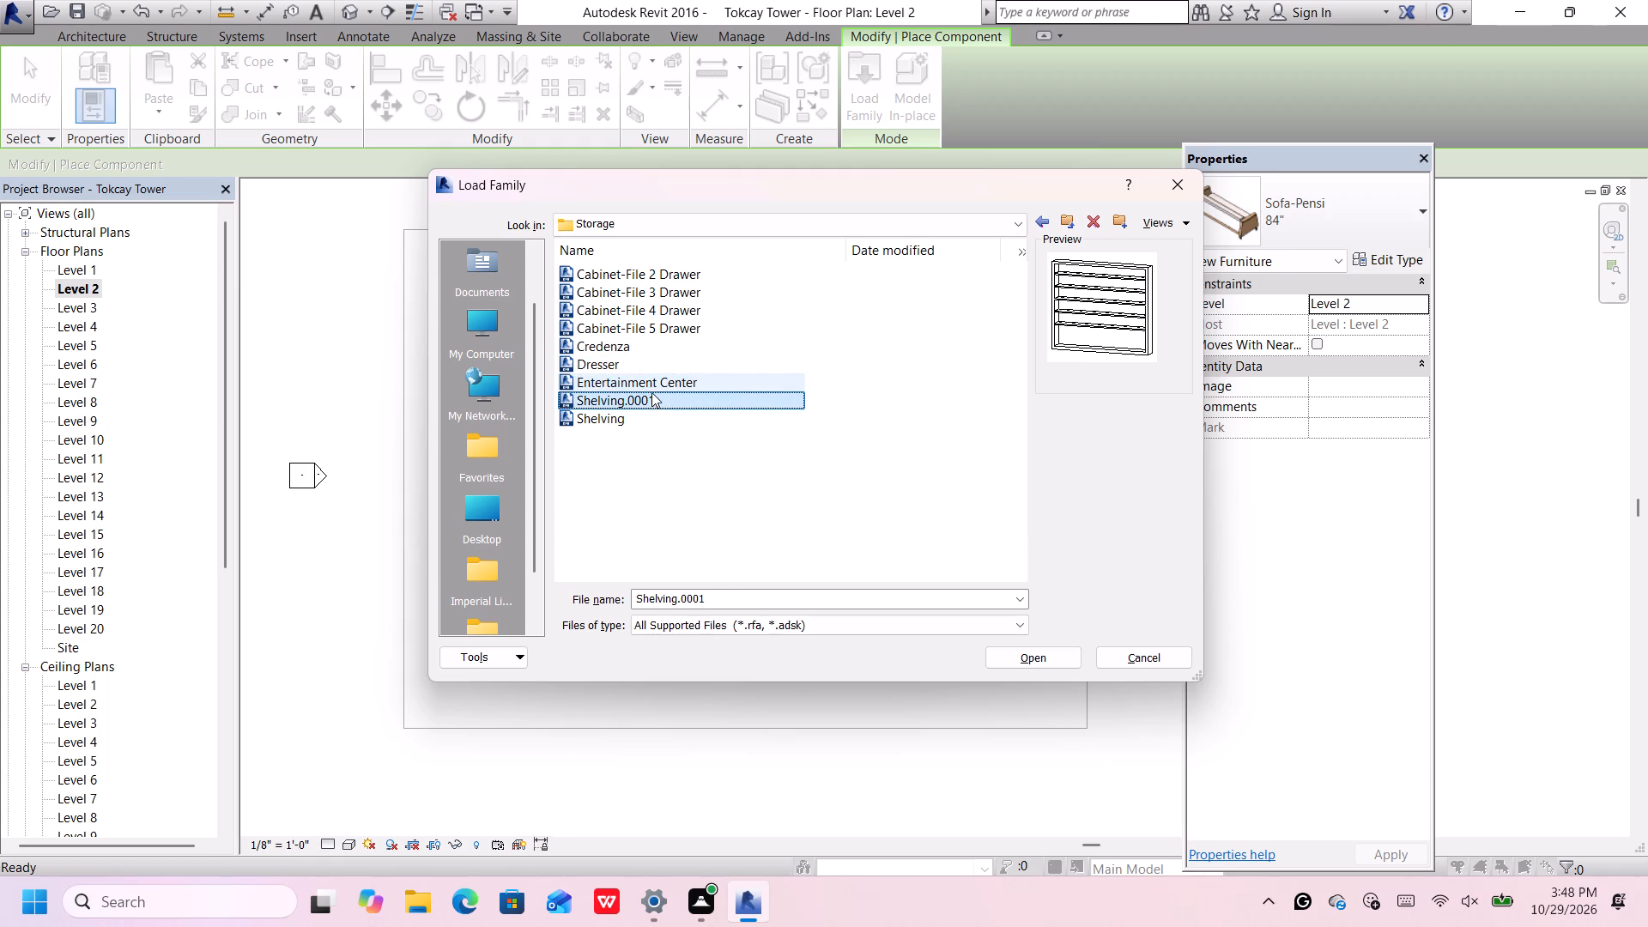
pyautogui.click(650, 380)
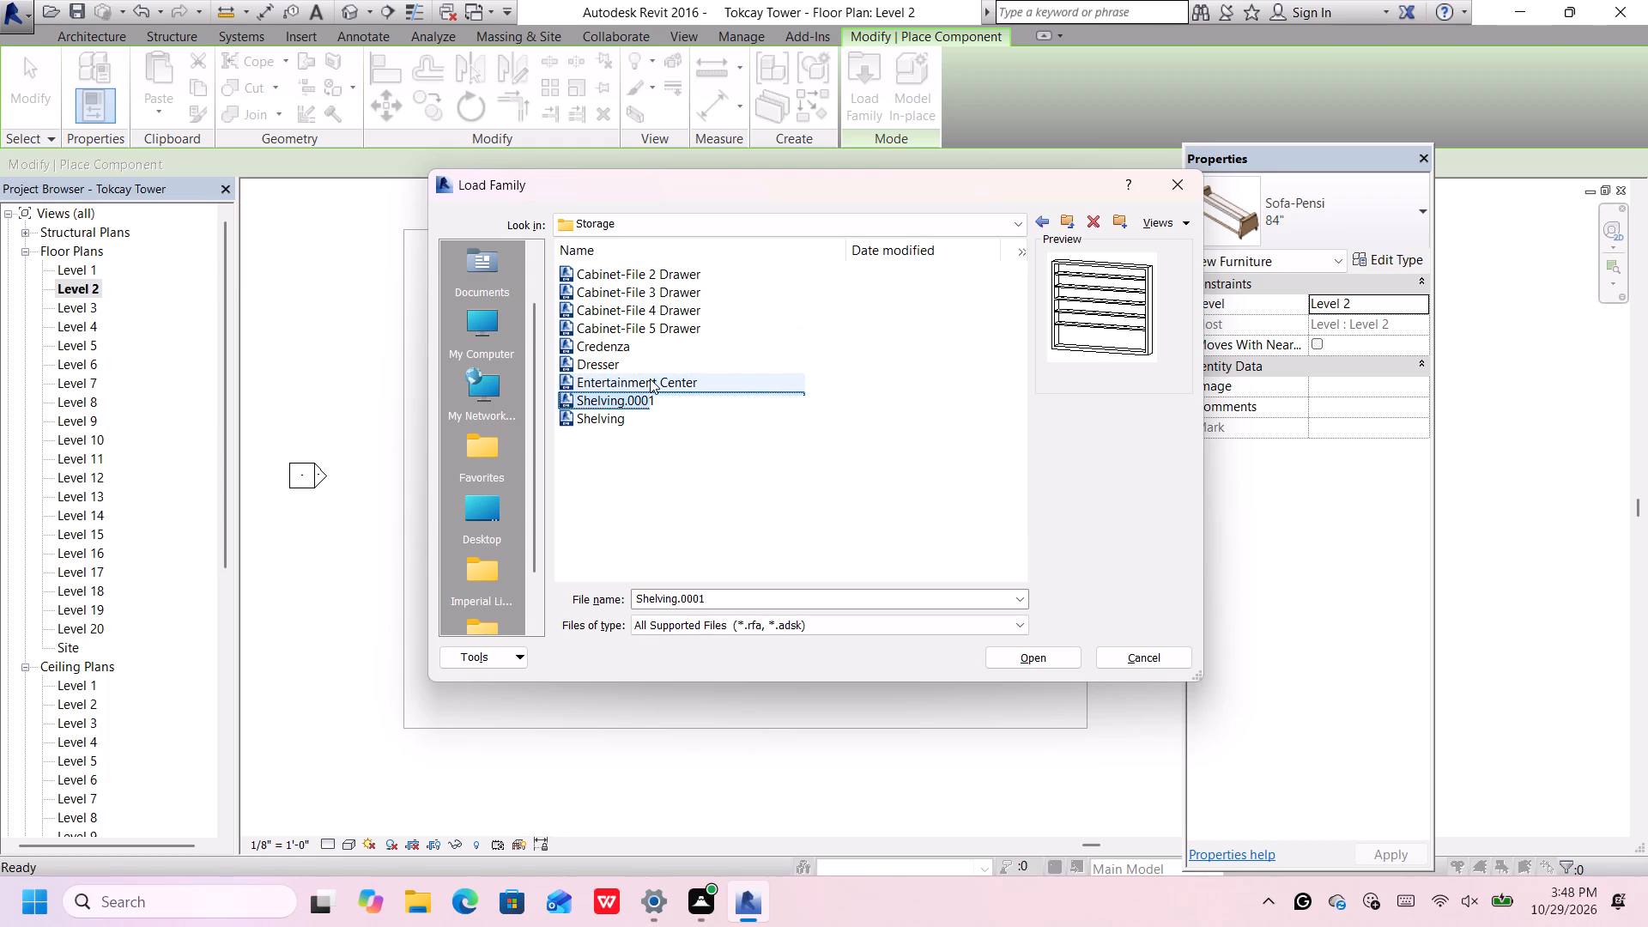
pyautogui.click(646, 395)
pyautogui.click(637, 417)
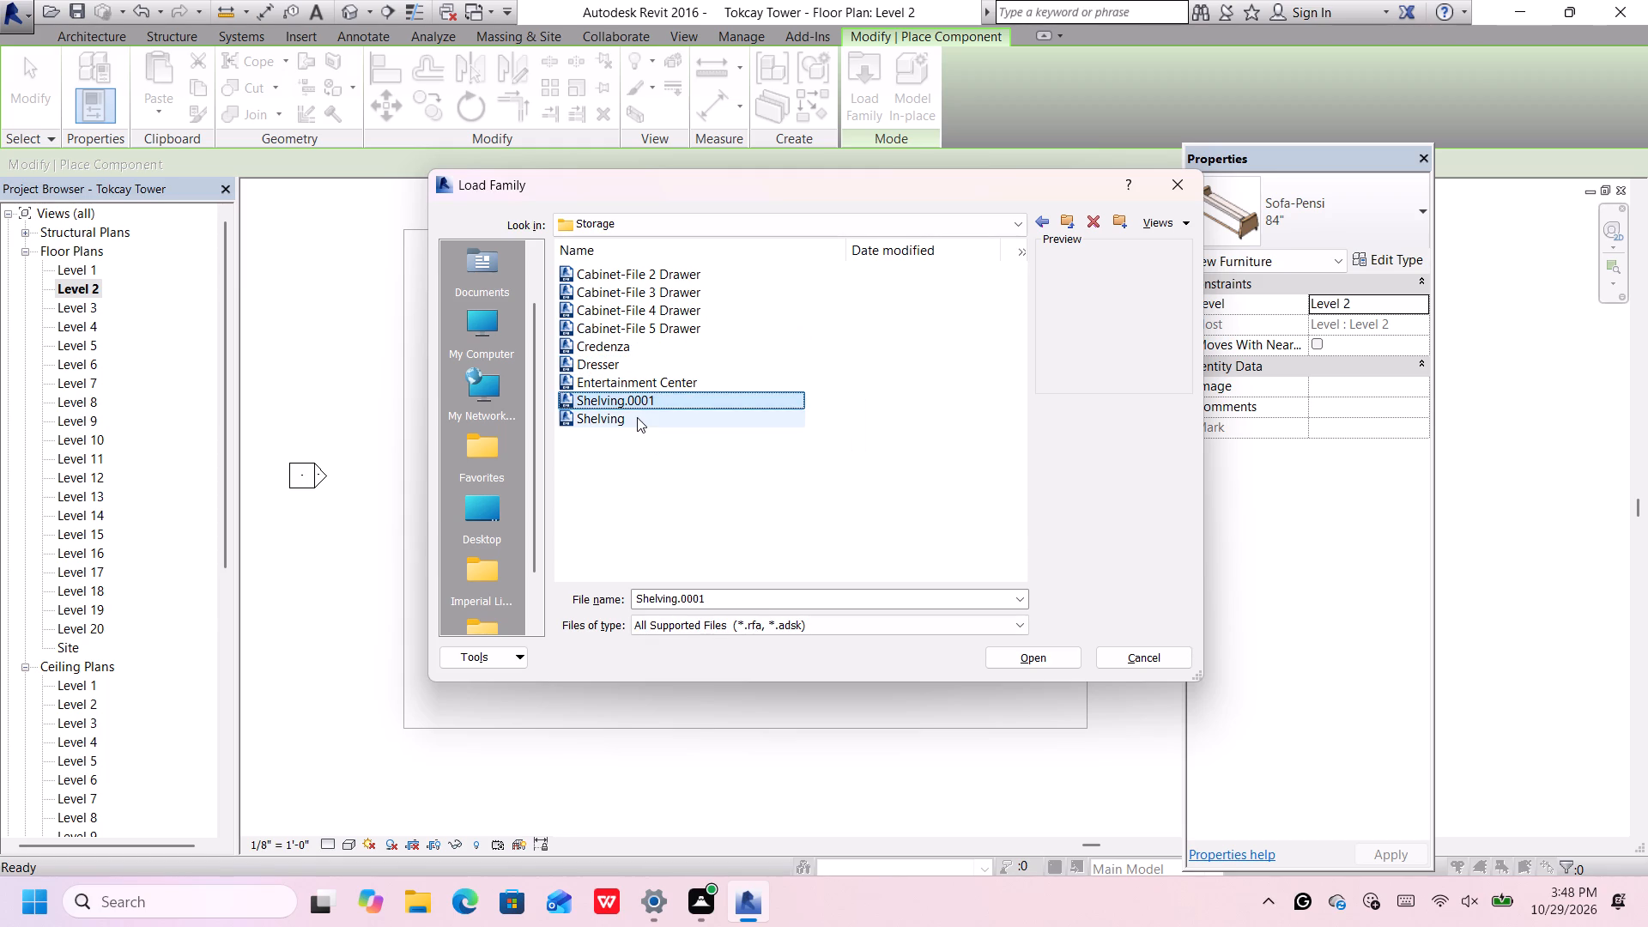
pyautogui.click(639, 420)
pyautogui.click(643, 393)
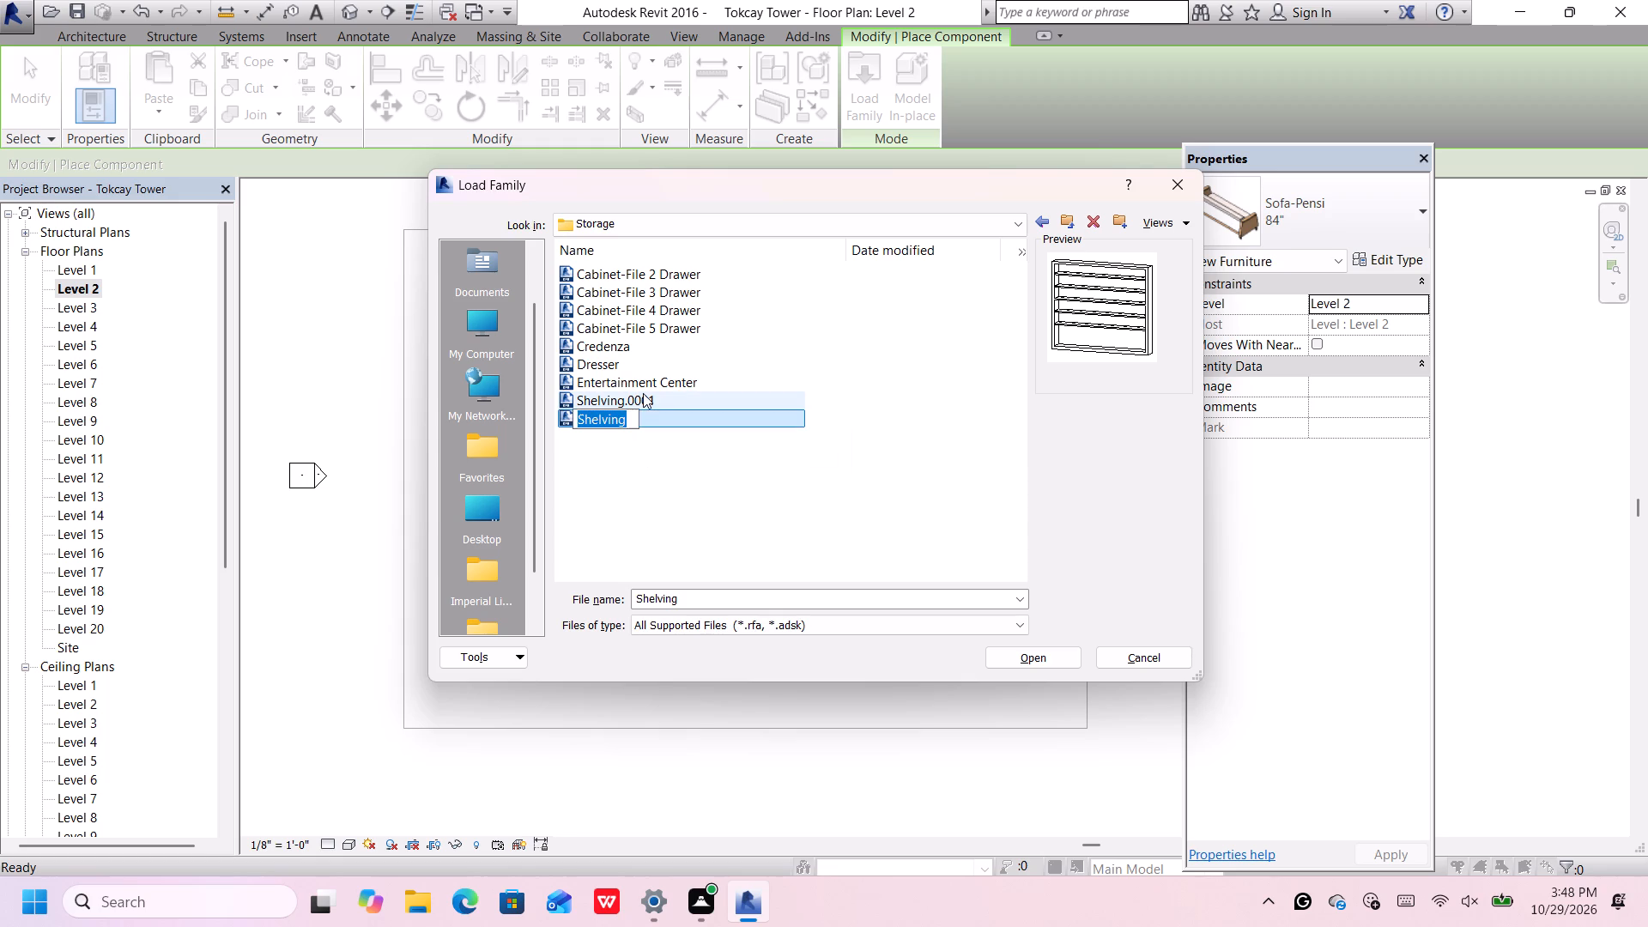
pyautogui.doubleClick(645, 395)
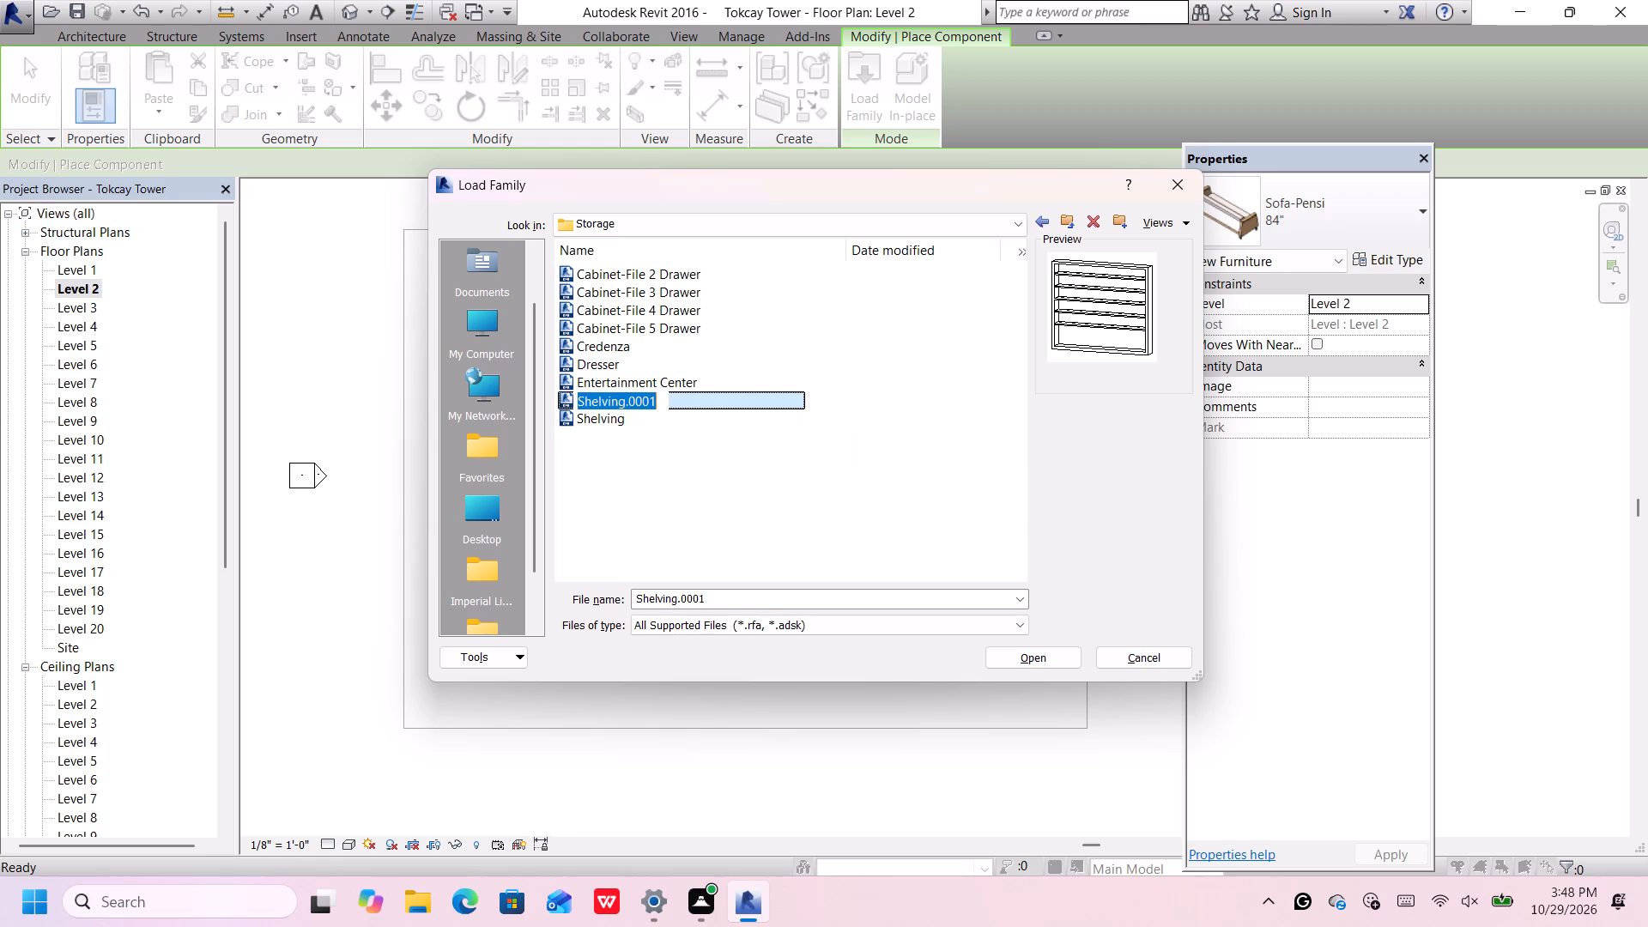
pyautogui.click(705, 399)
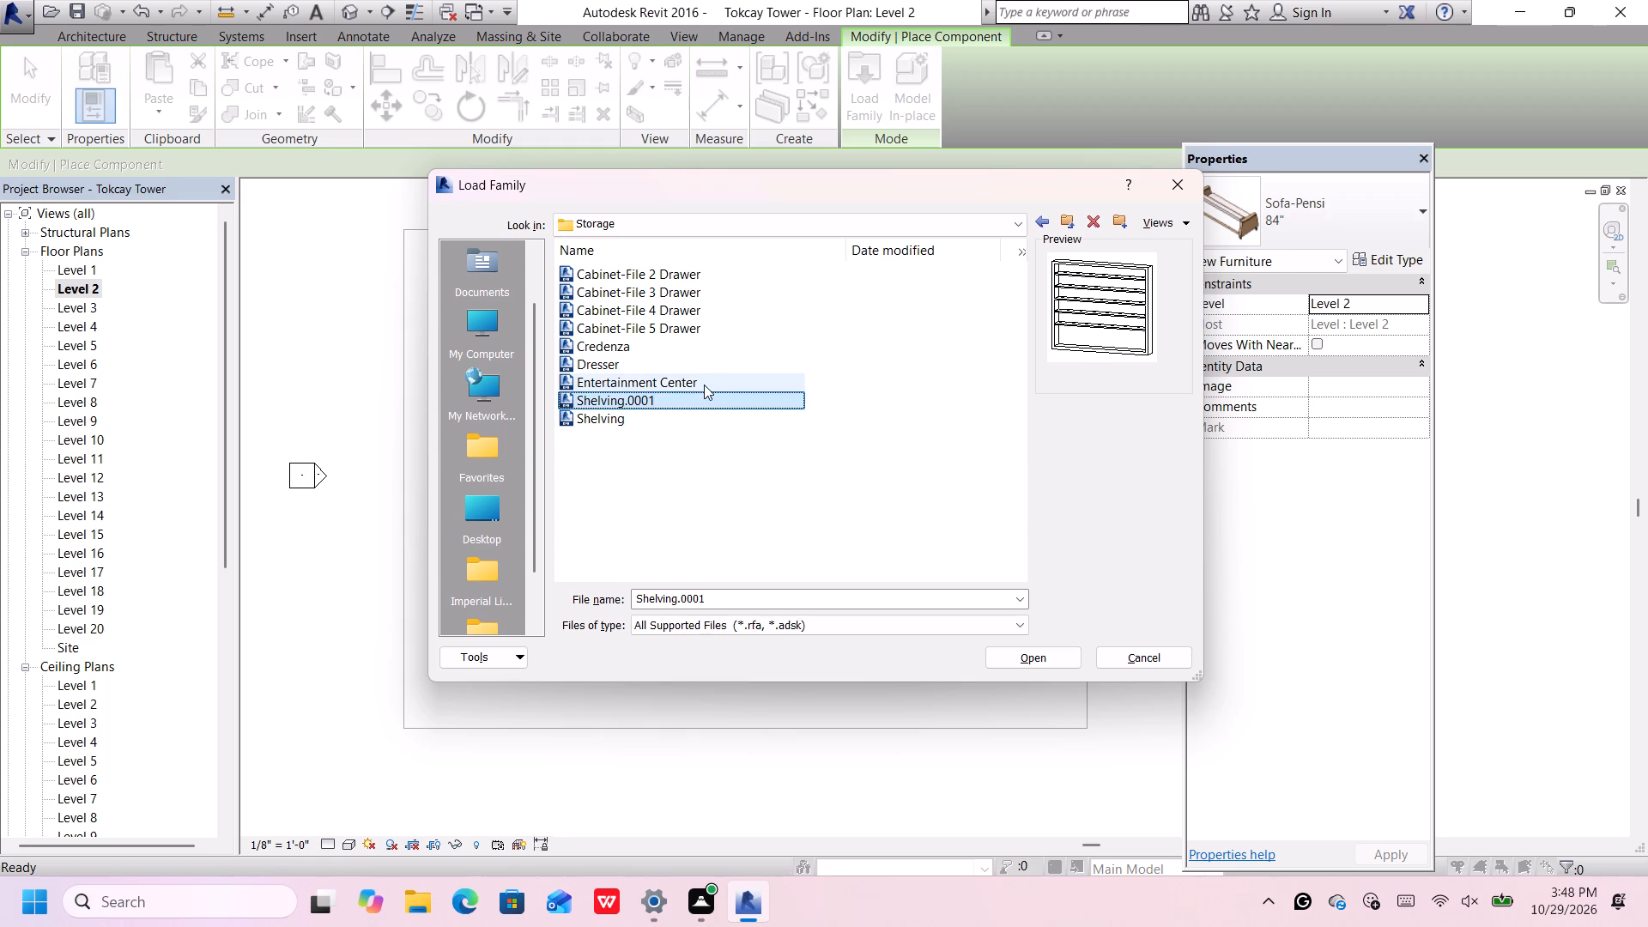
# Load the Entertainment Center family from the Storage folder for placement.
pyautogui.click(704, 385)
pyautogui.doubleClick(704, 385)
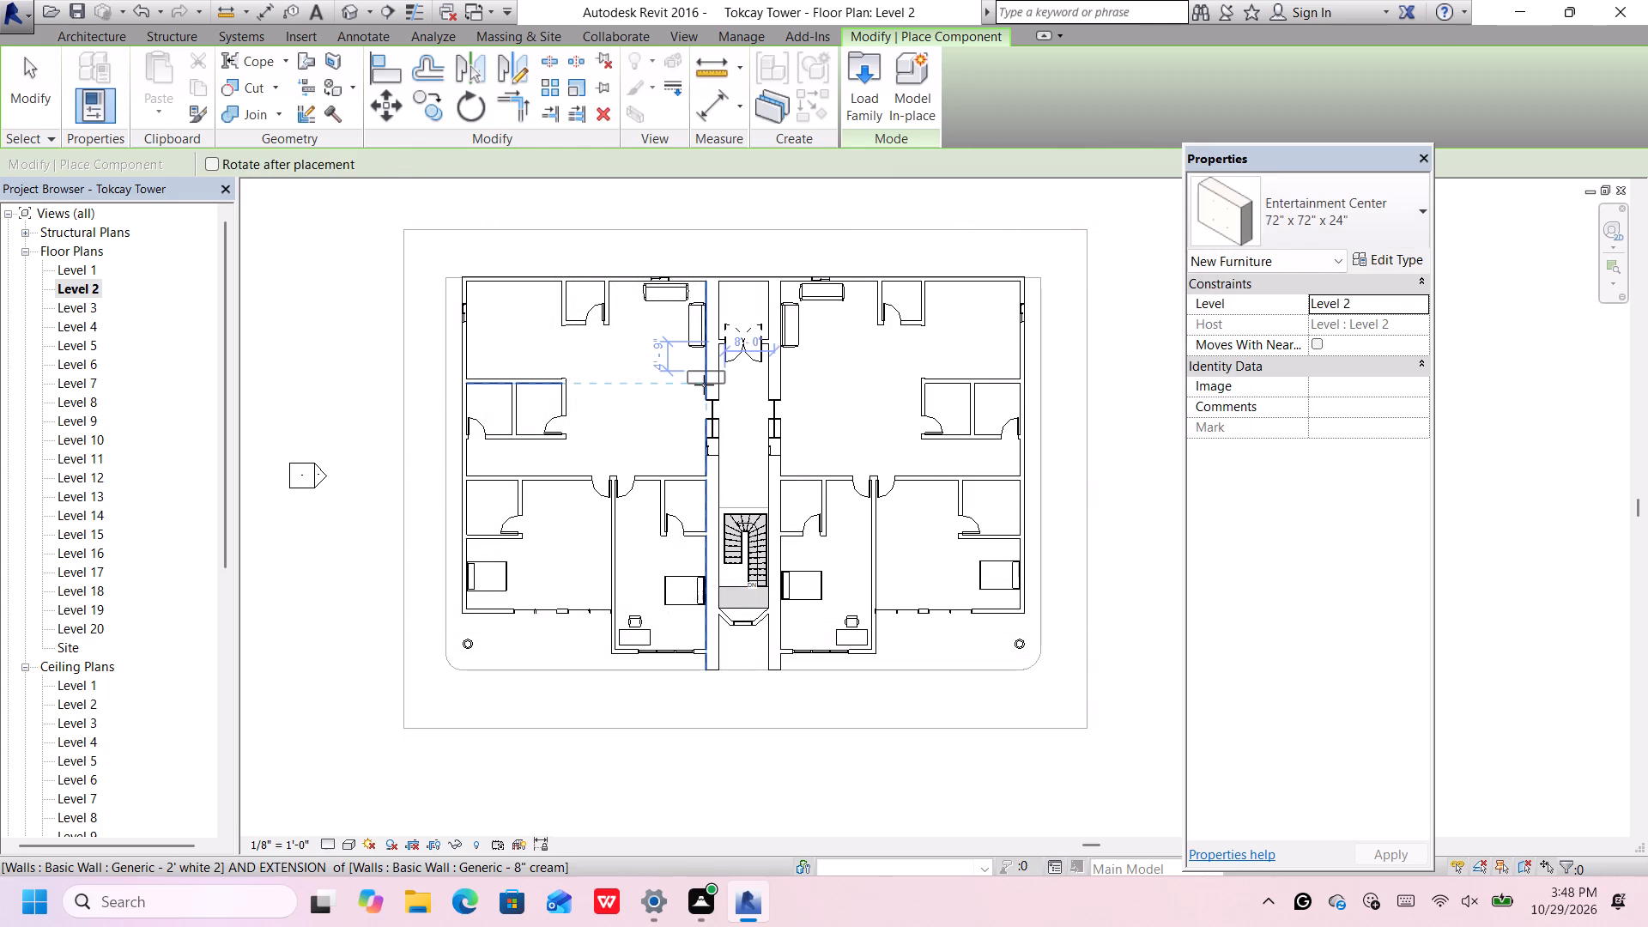
# Place a 72" x 72" x 24" Entertainment Center against the south wall of each living room, west unit first, facing the north-wall sofas.
pyautogui.press('space')
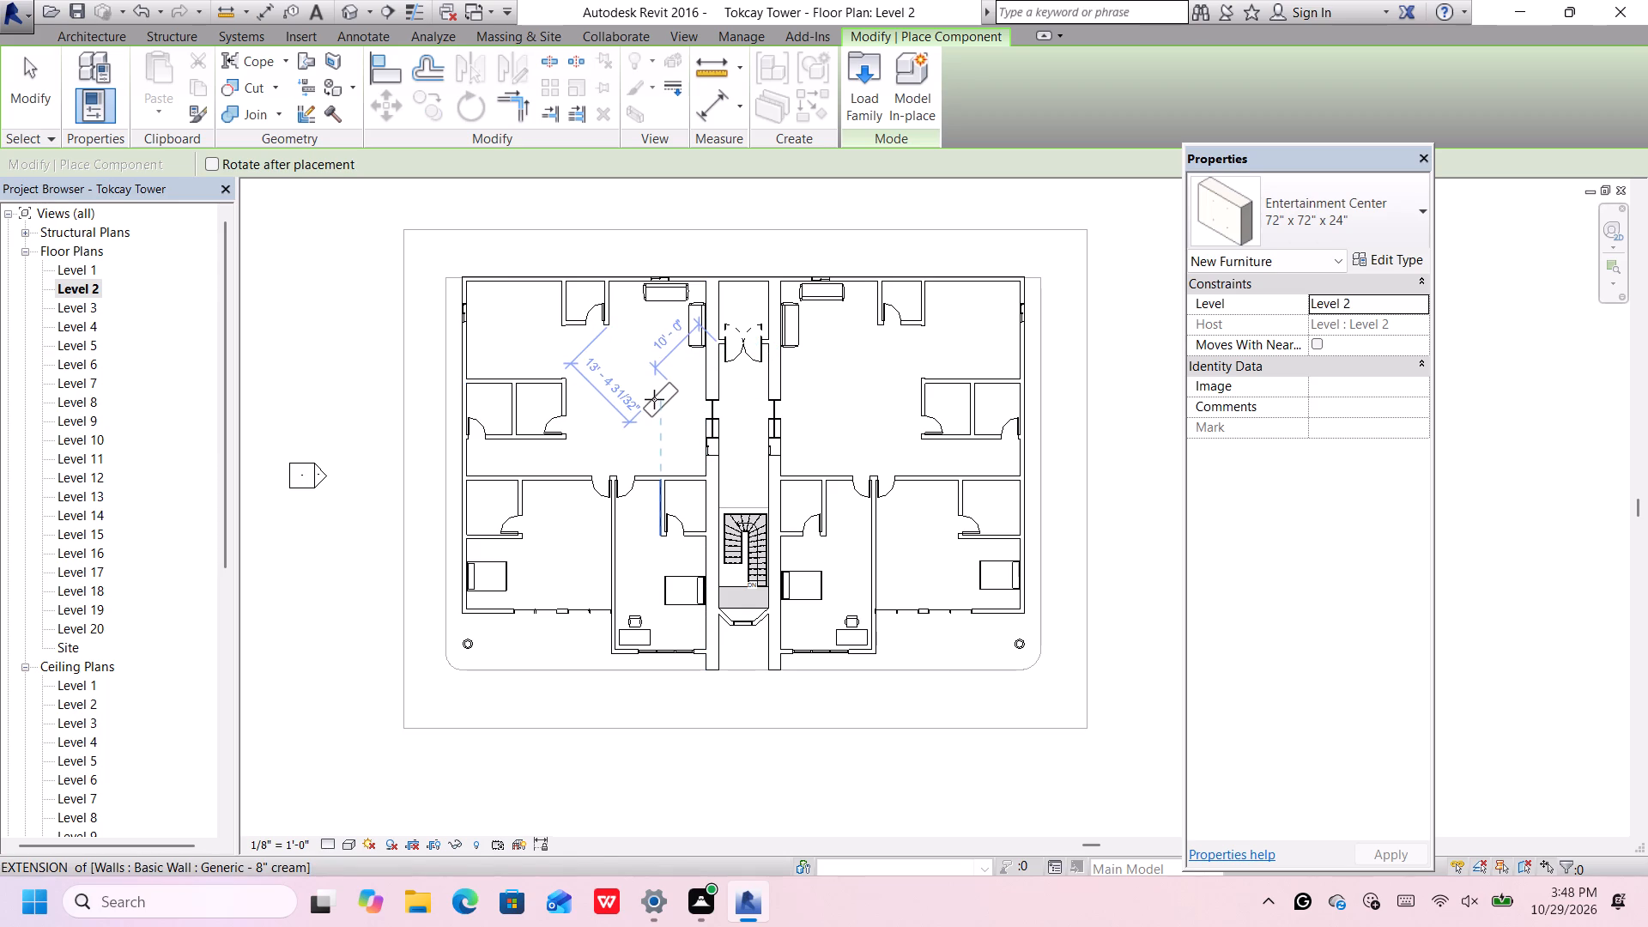
pyautogui.press('space')
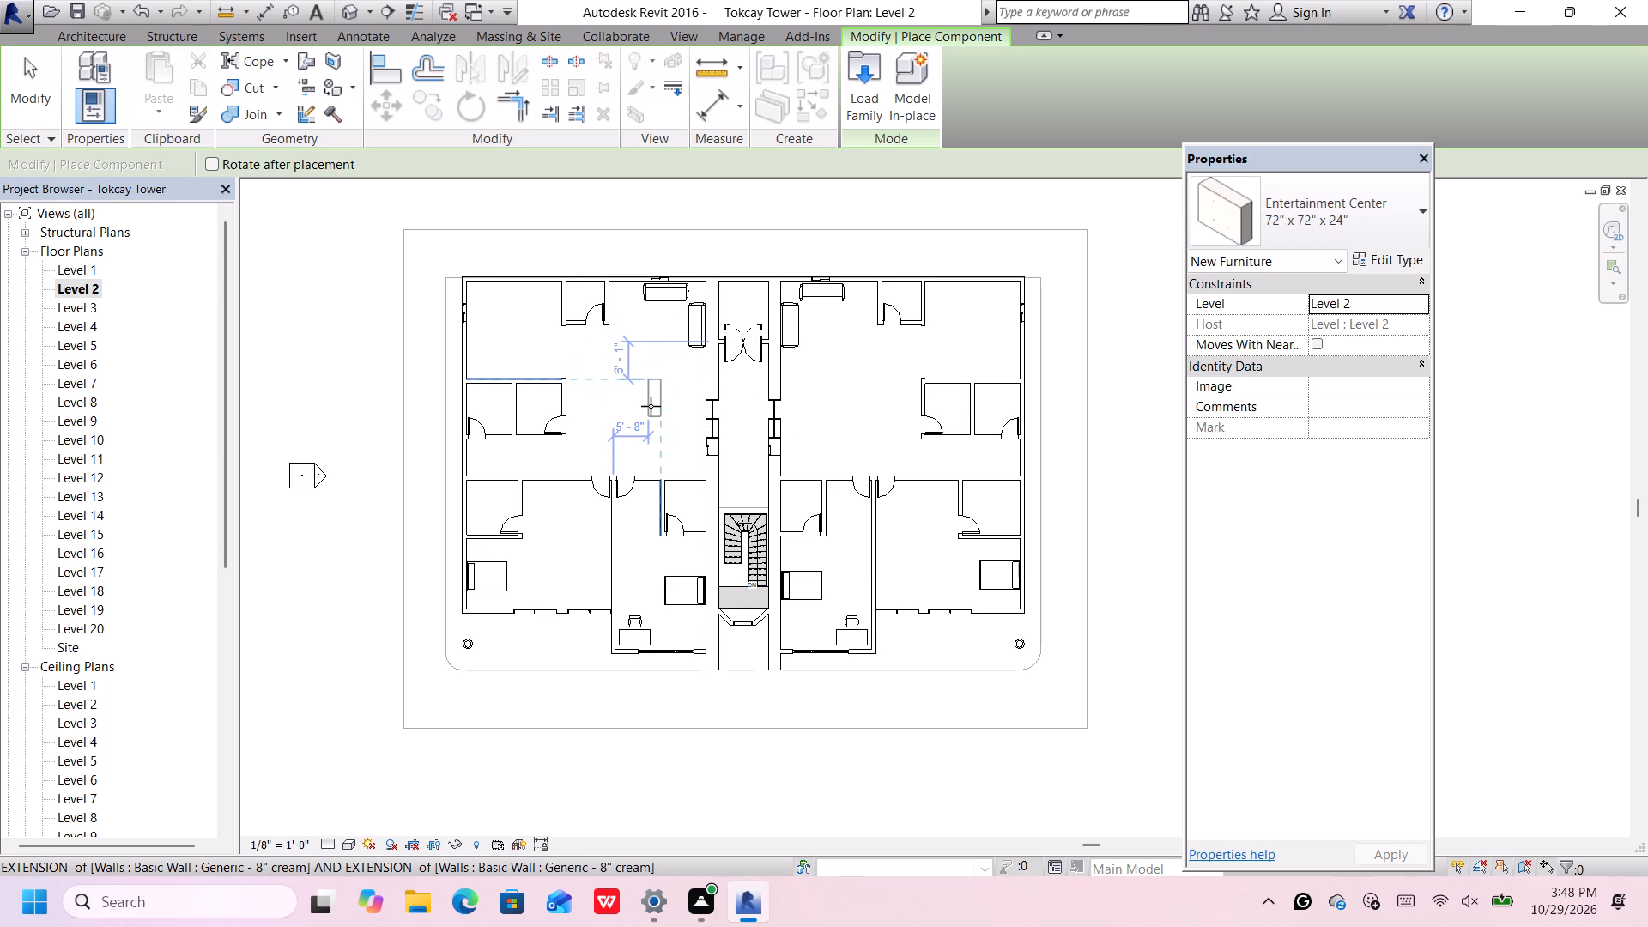
pyautogui.press('space')
pyautogui.press('space')
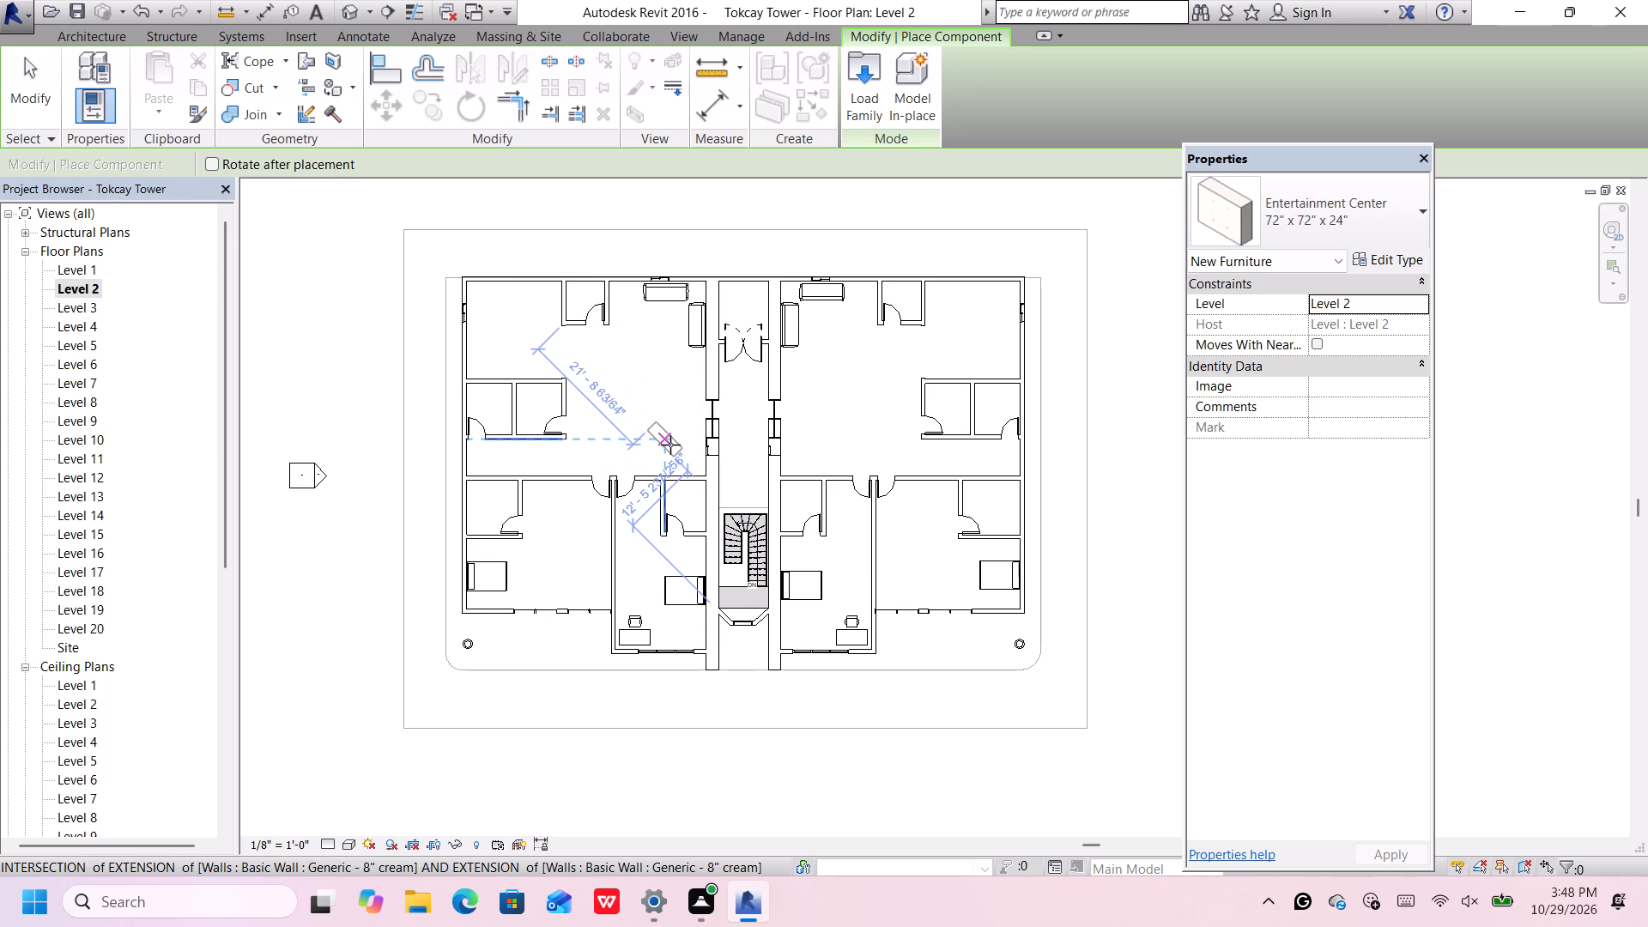
pyautogui.scroll(1, 681, 460)
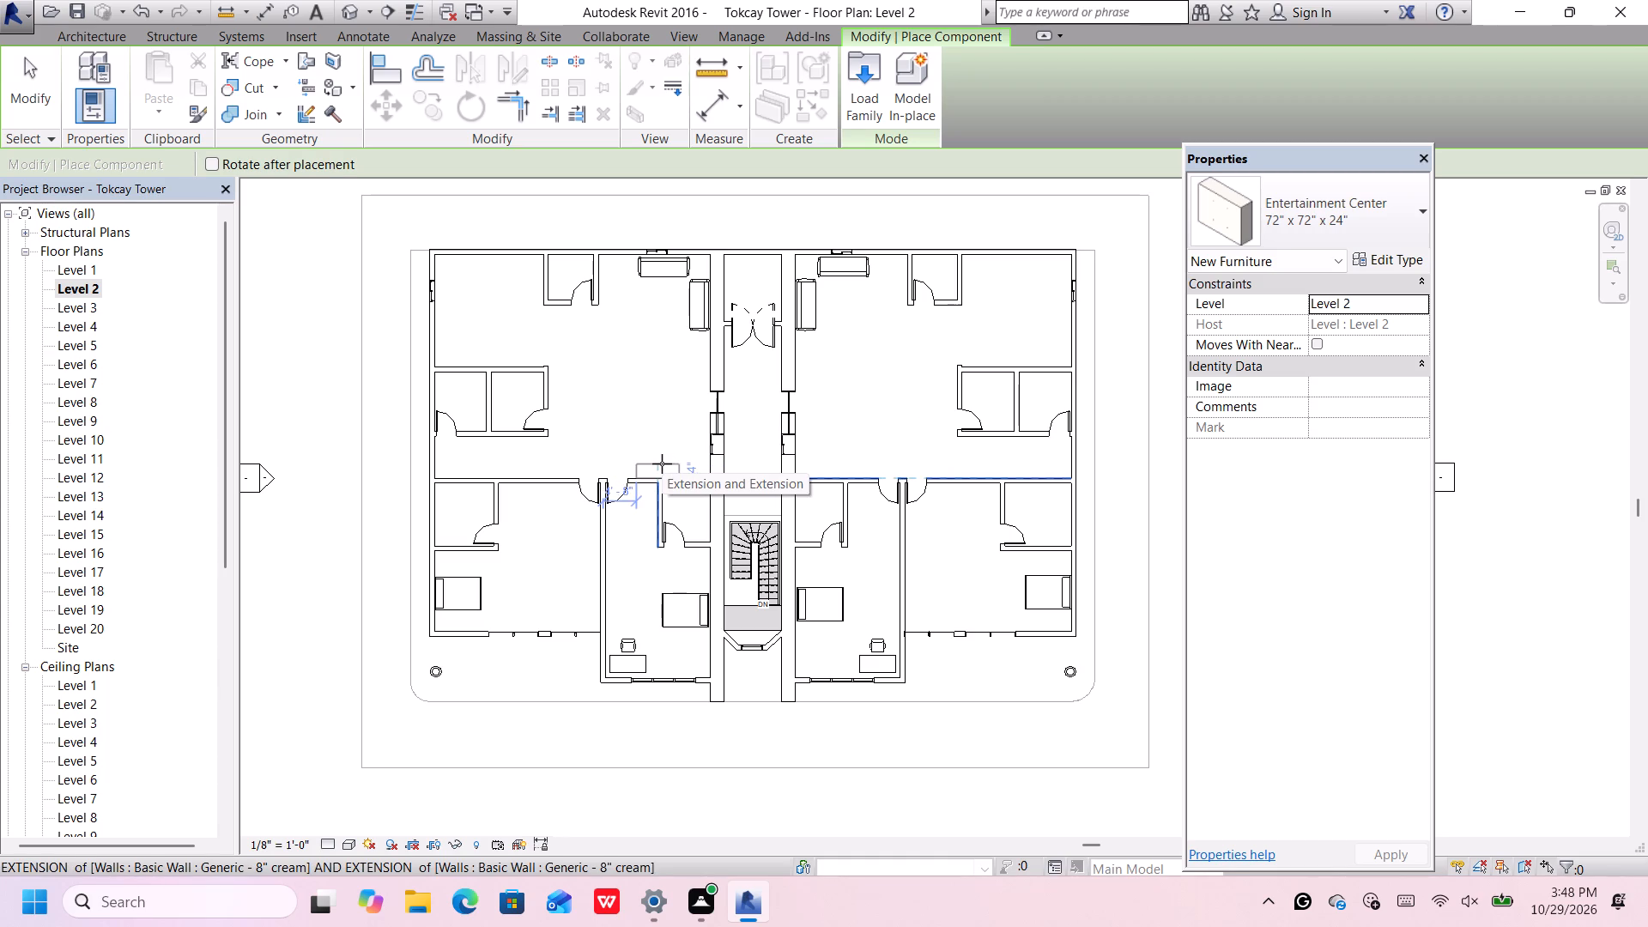
pyautogui.click(662, 463)
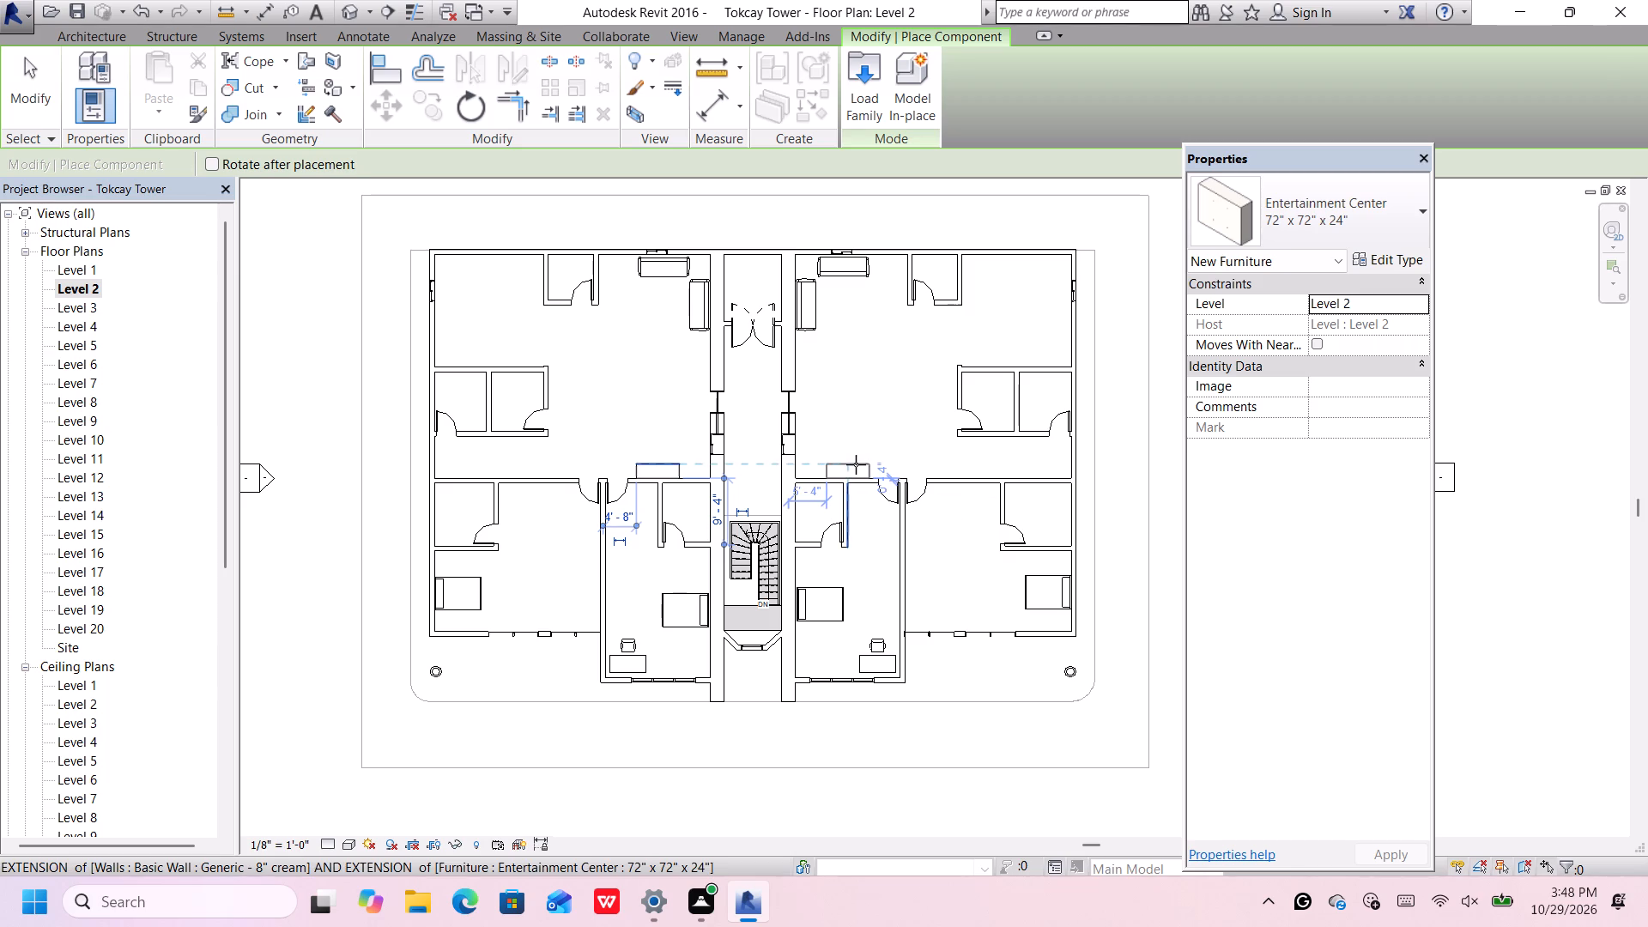
pyautogui.click(857, 465)
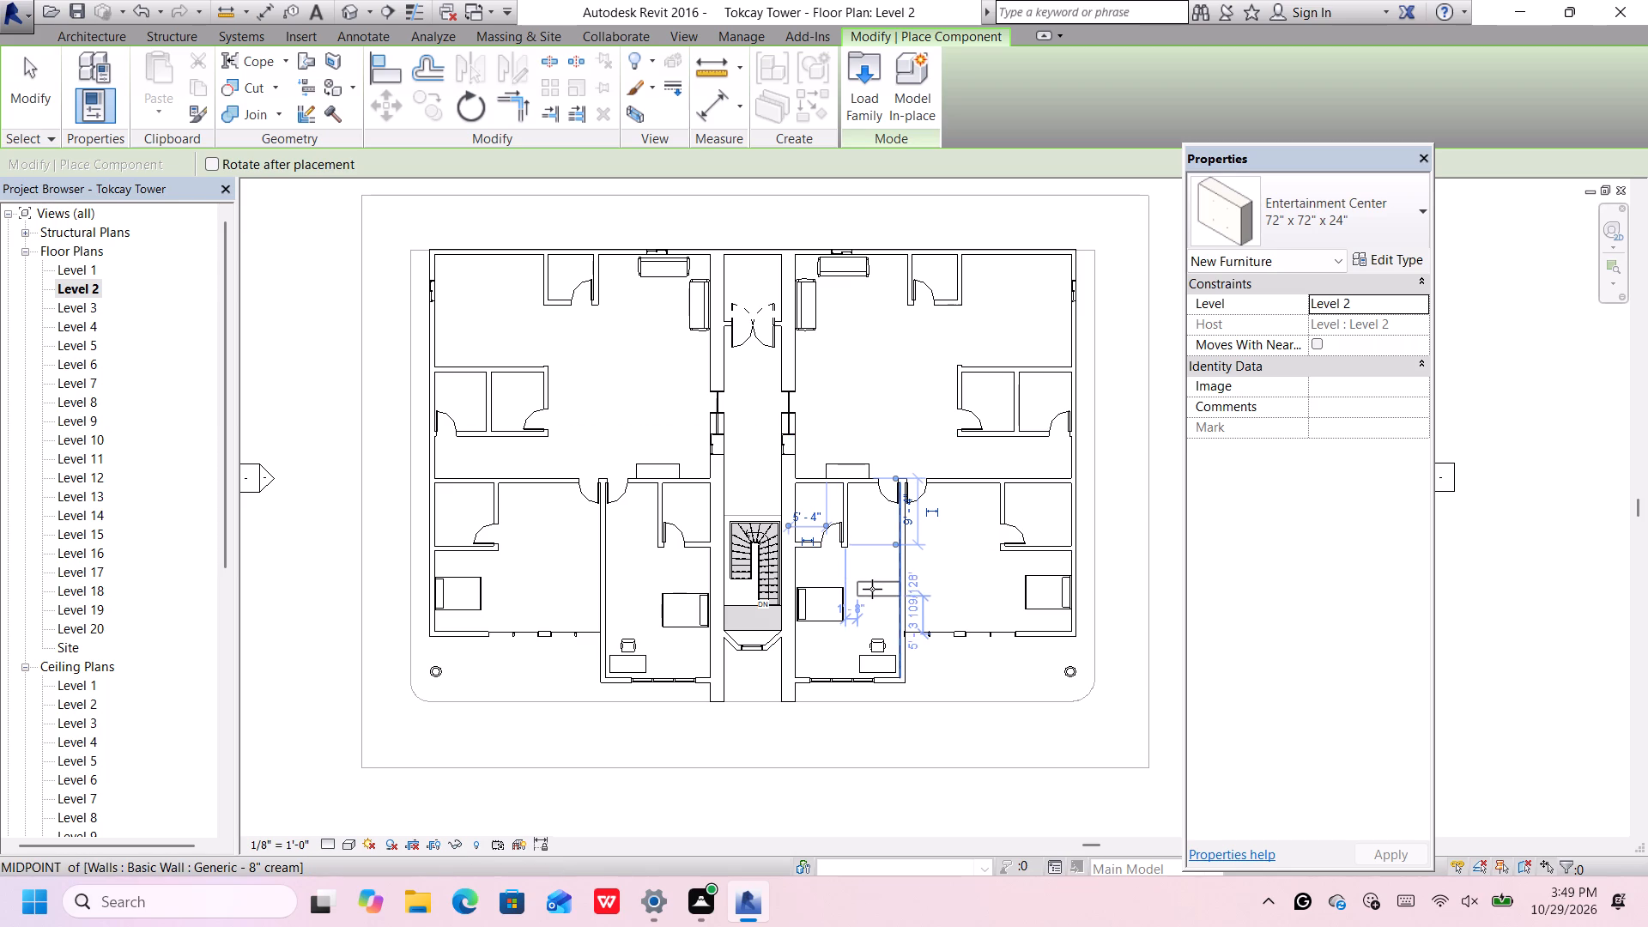
# Place an Entertainment Center, turned lengthwise, against the east wall of the inner east bedroom opposite the double bed.
pyautogui.press('space')
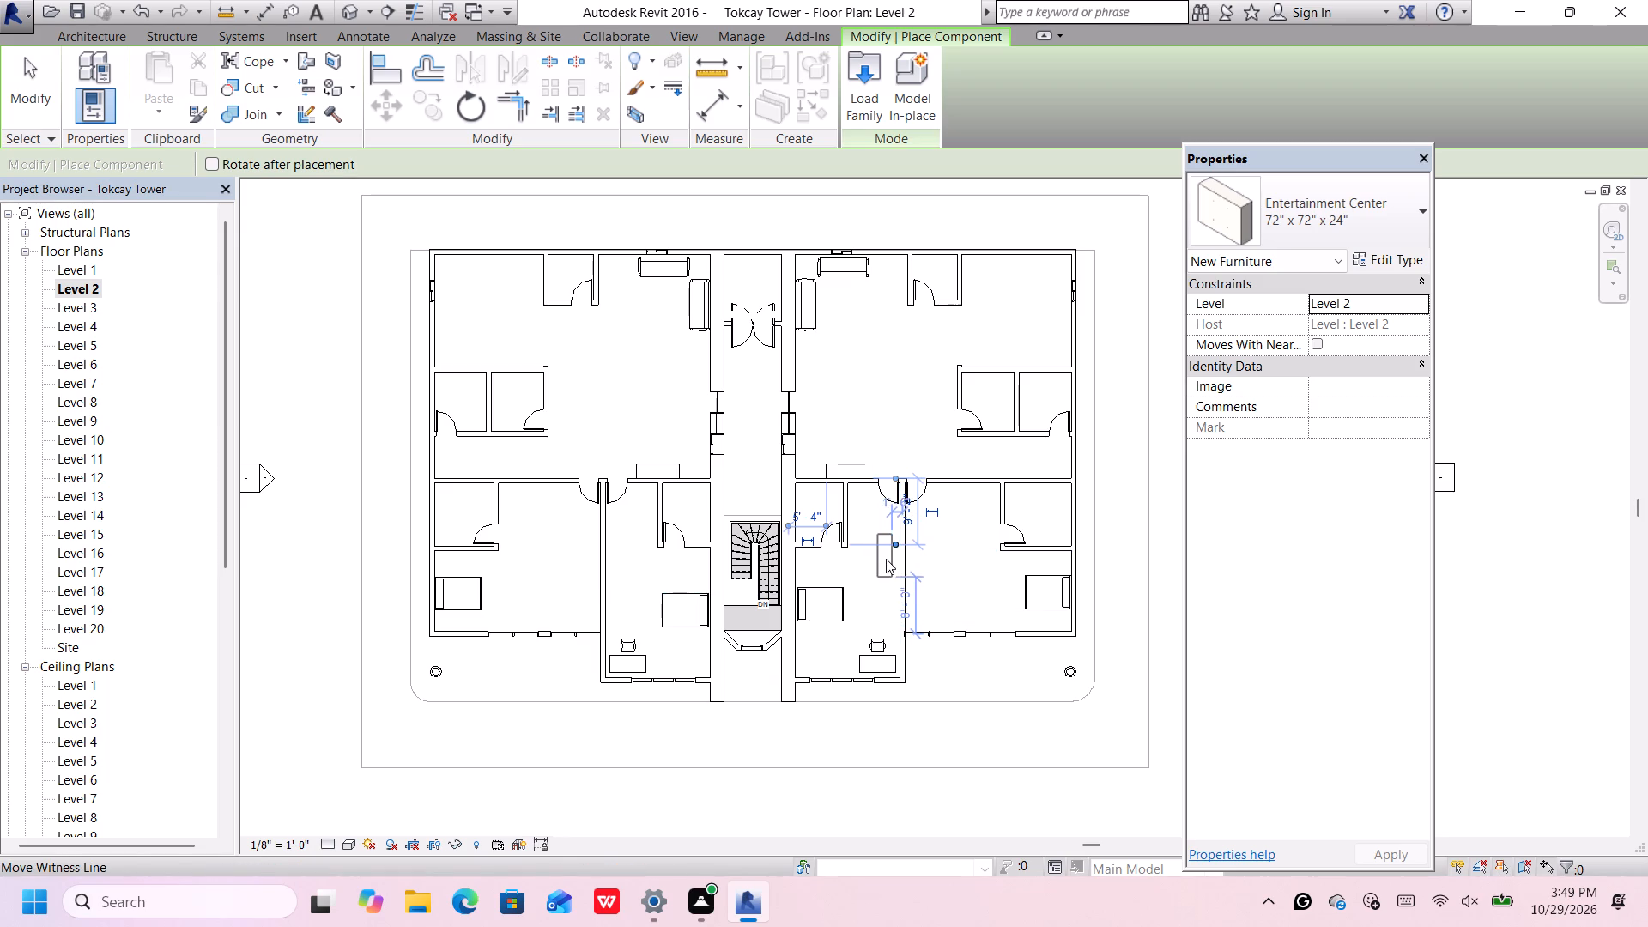
pyautogui.click(887, 605)
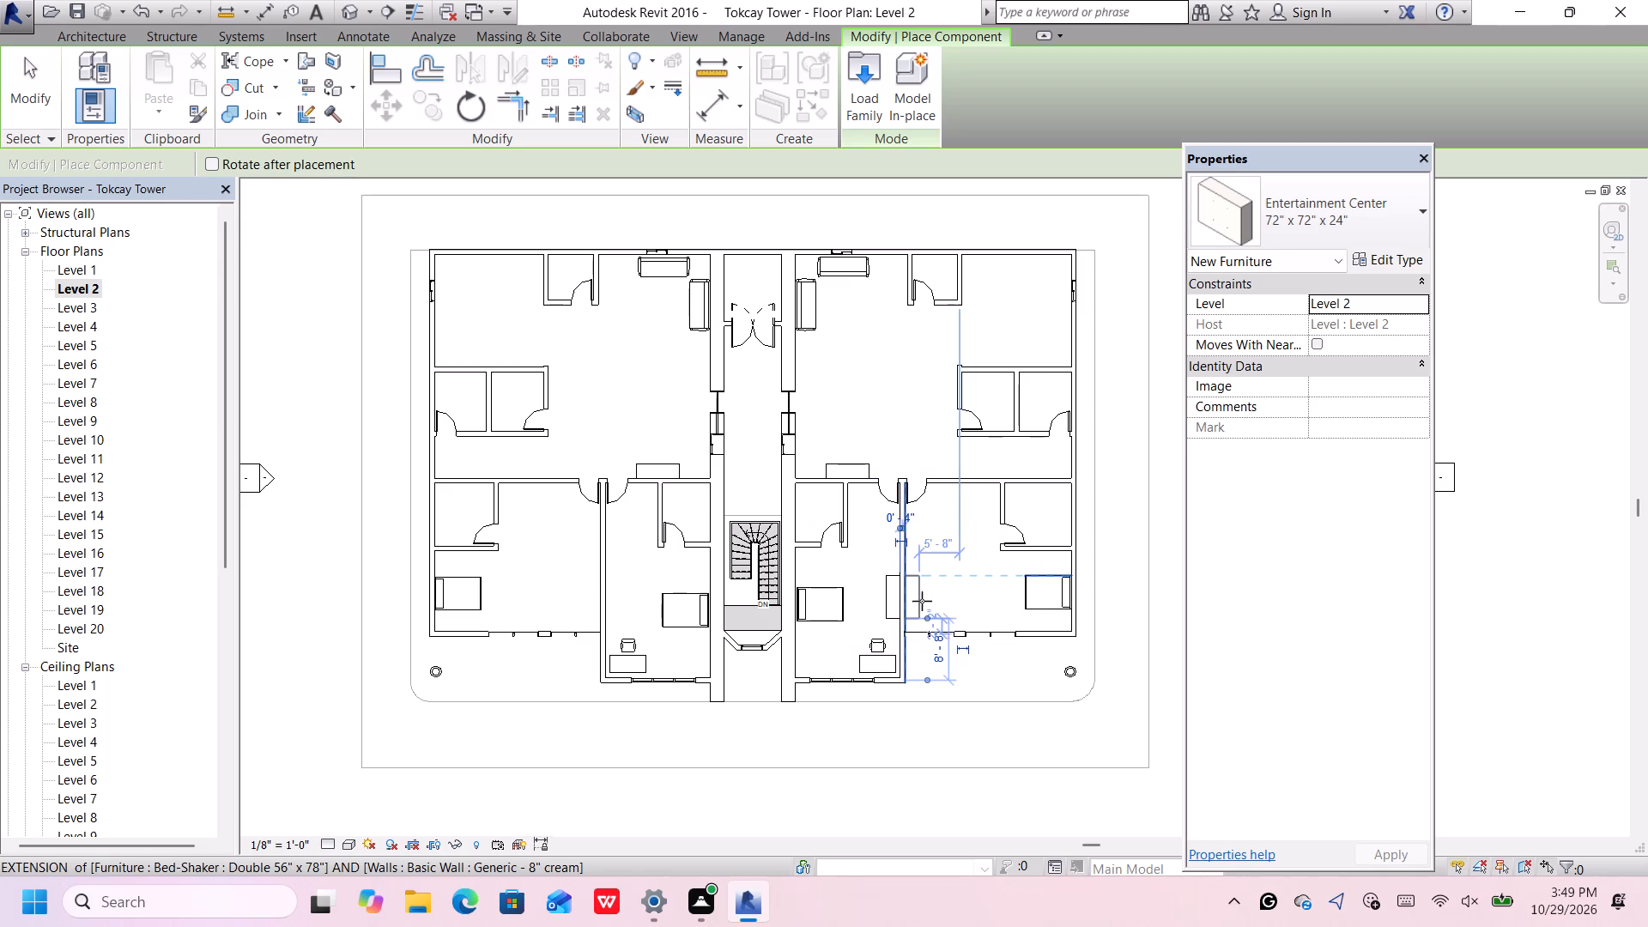
# Place two Entertainment Centers end to end along the west wall of the outer east bedroom, starting at the south window wall.
pyautogui.scroll(2, 921, 601)
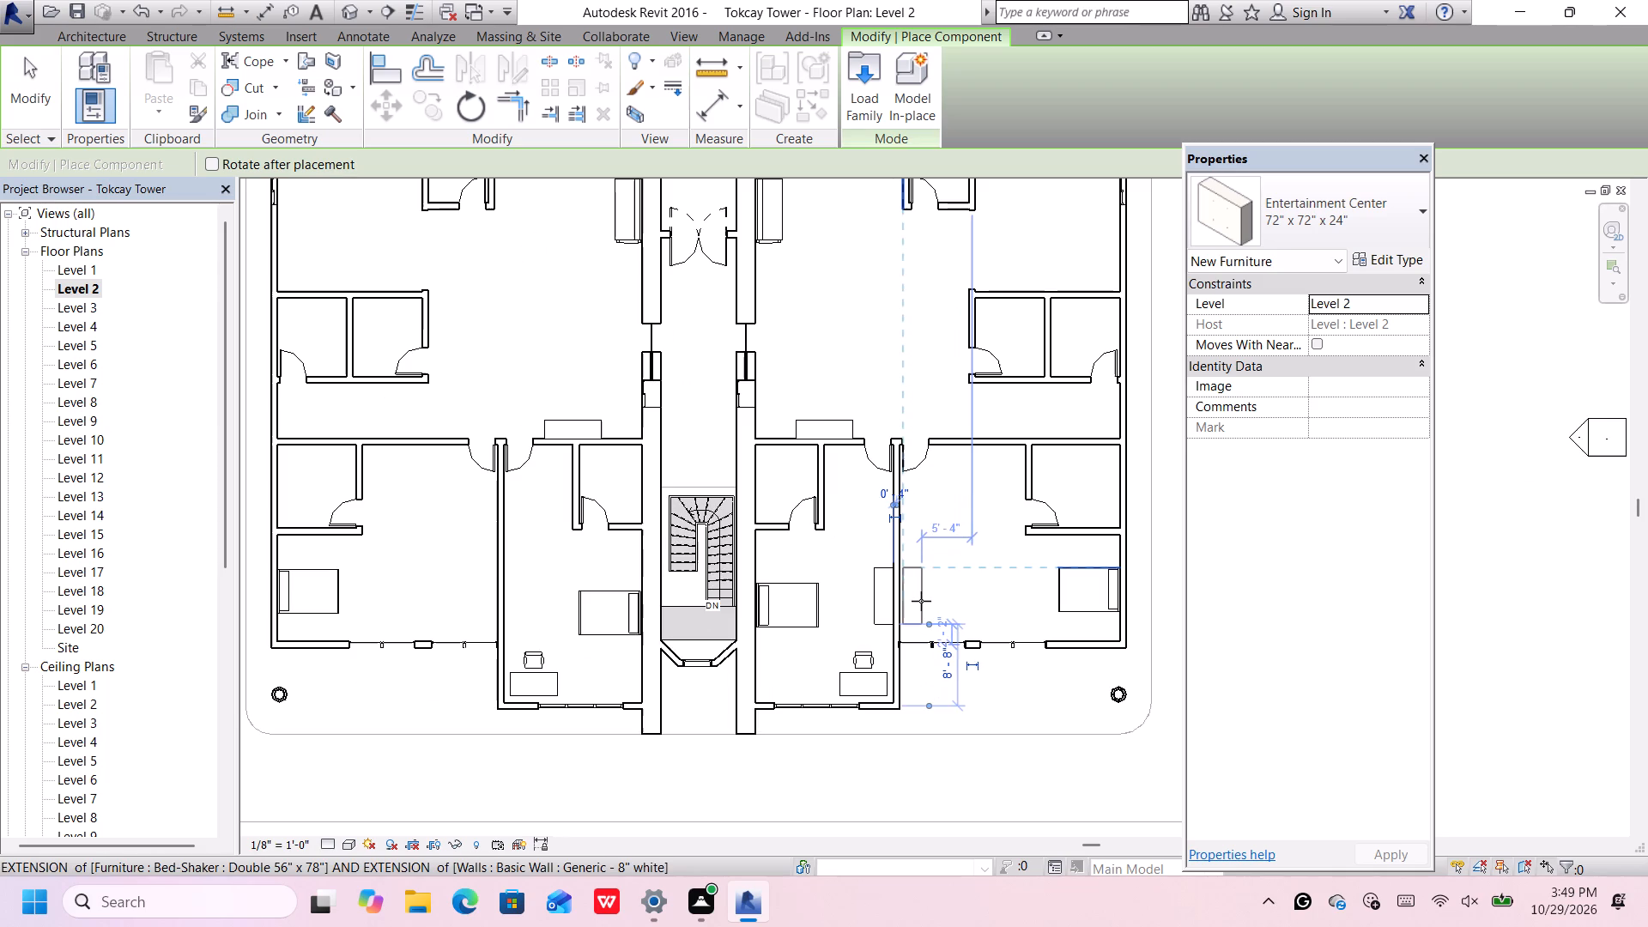
pyautogui.press('space')
pyautogui.press('space')
pyautogui.press('space')
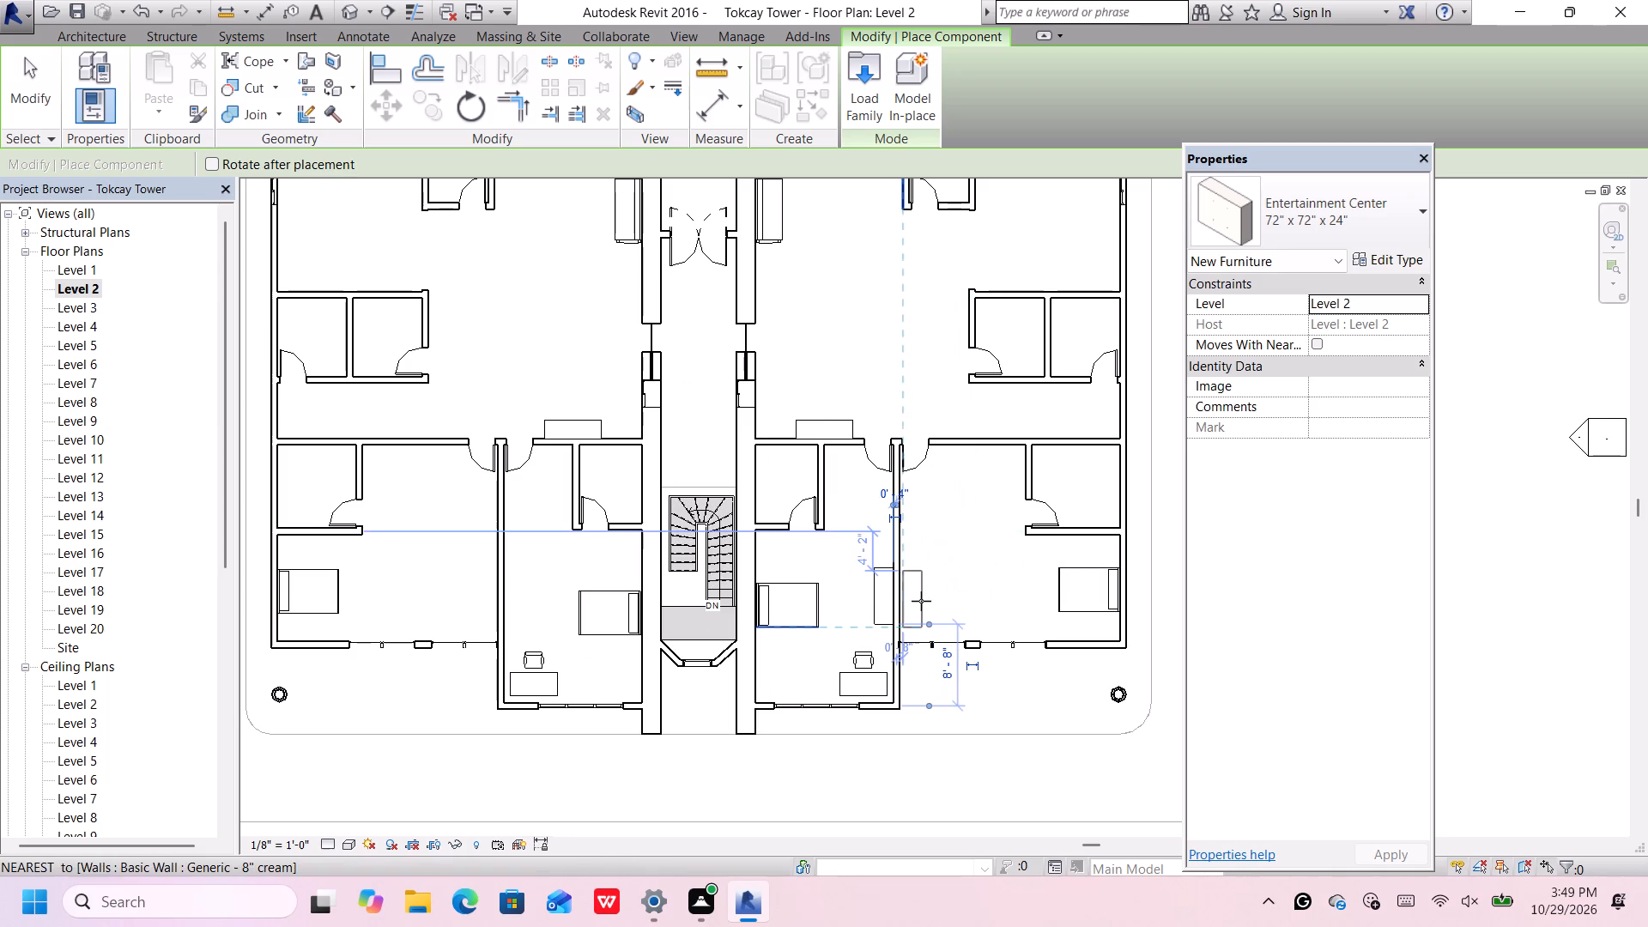
pyautogui.press('space')
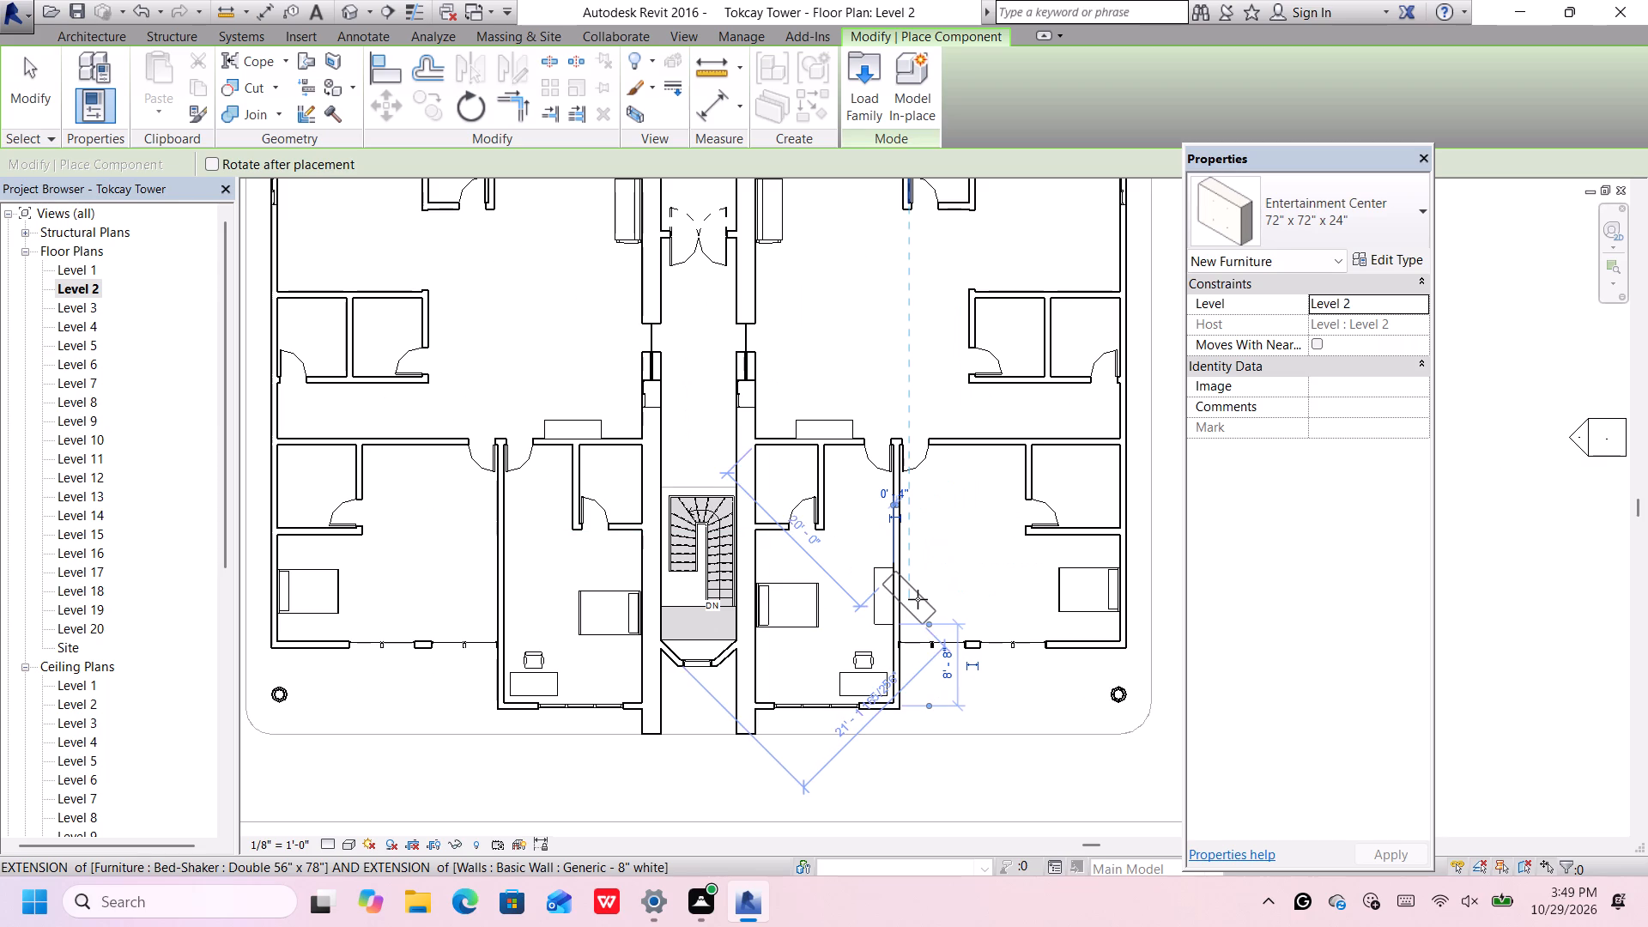
pyautogui.press('space')
pyautogui.press('space')
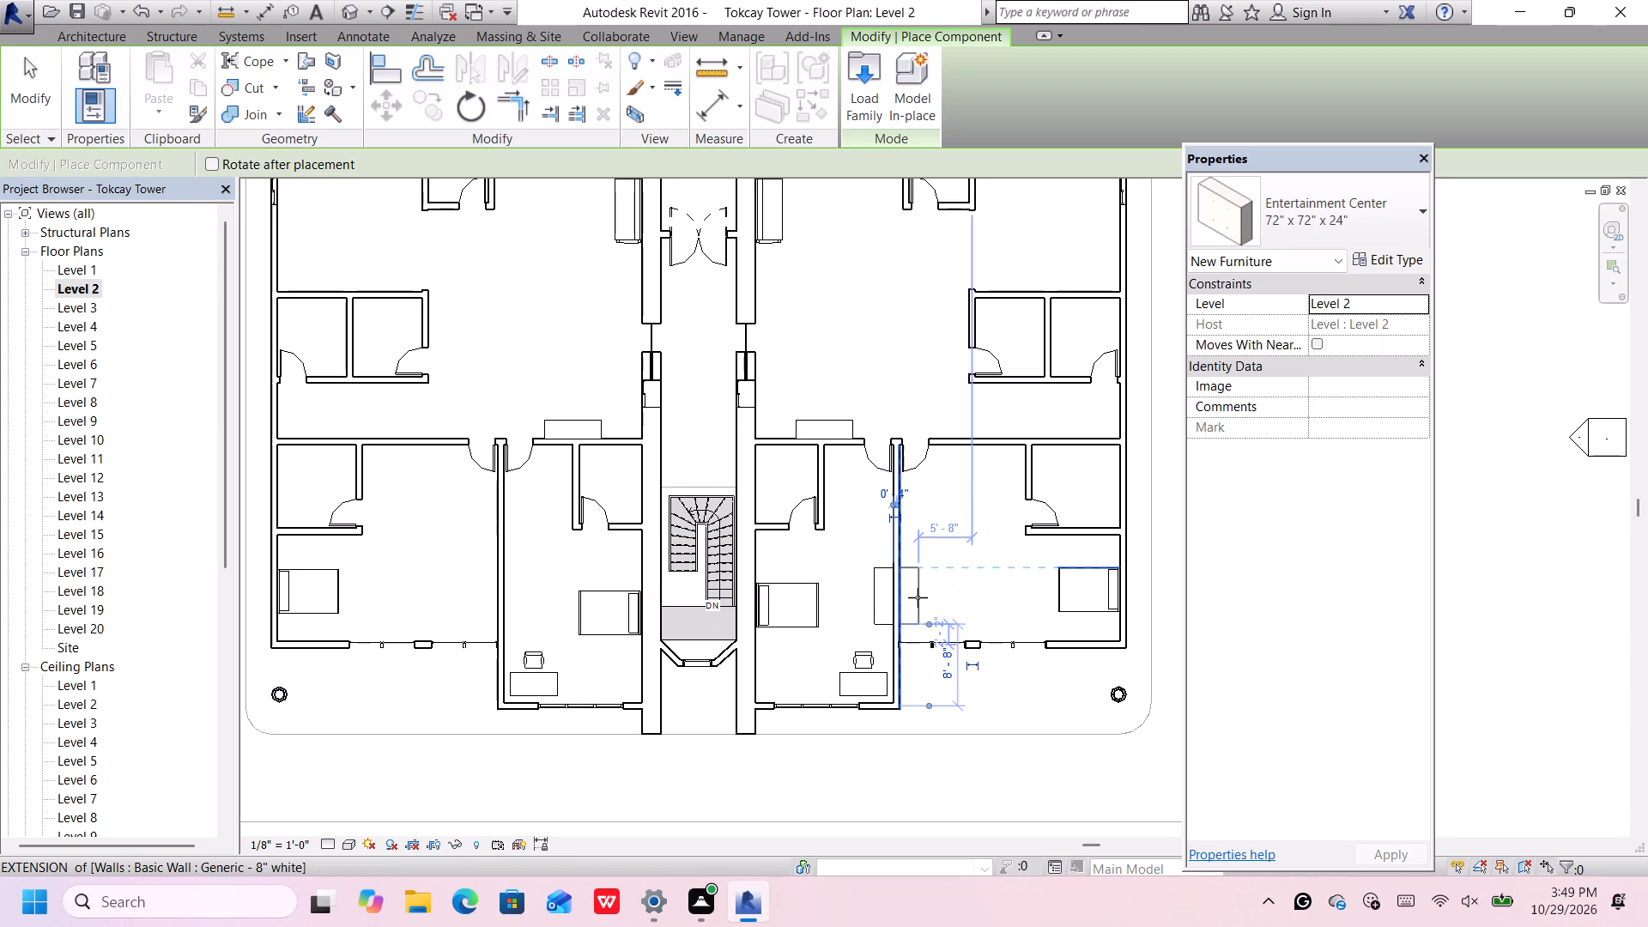
pyautogui.scroll(3, 918, 597)
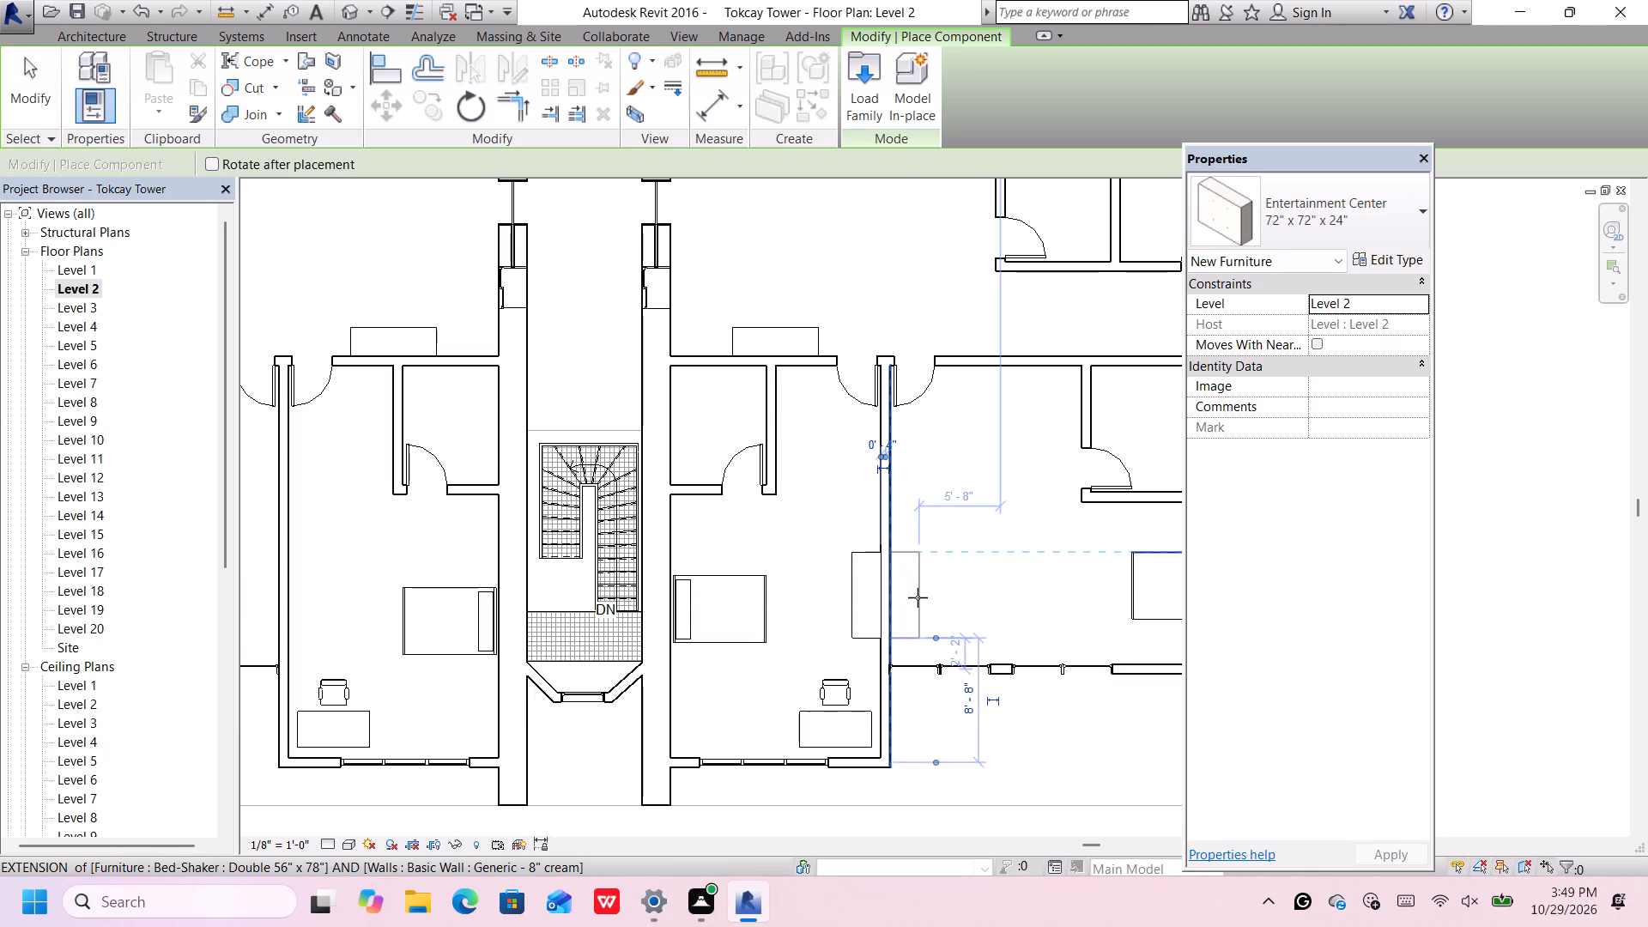
pyautogui.scroll(-2, 918, 597)
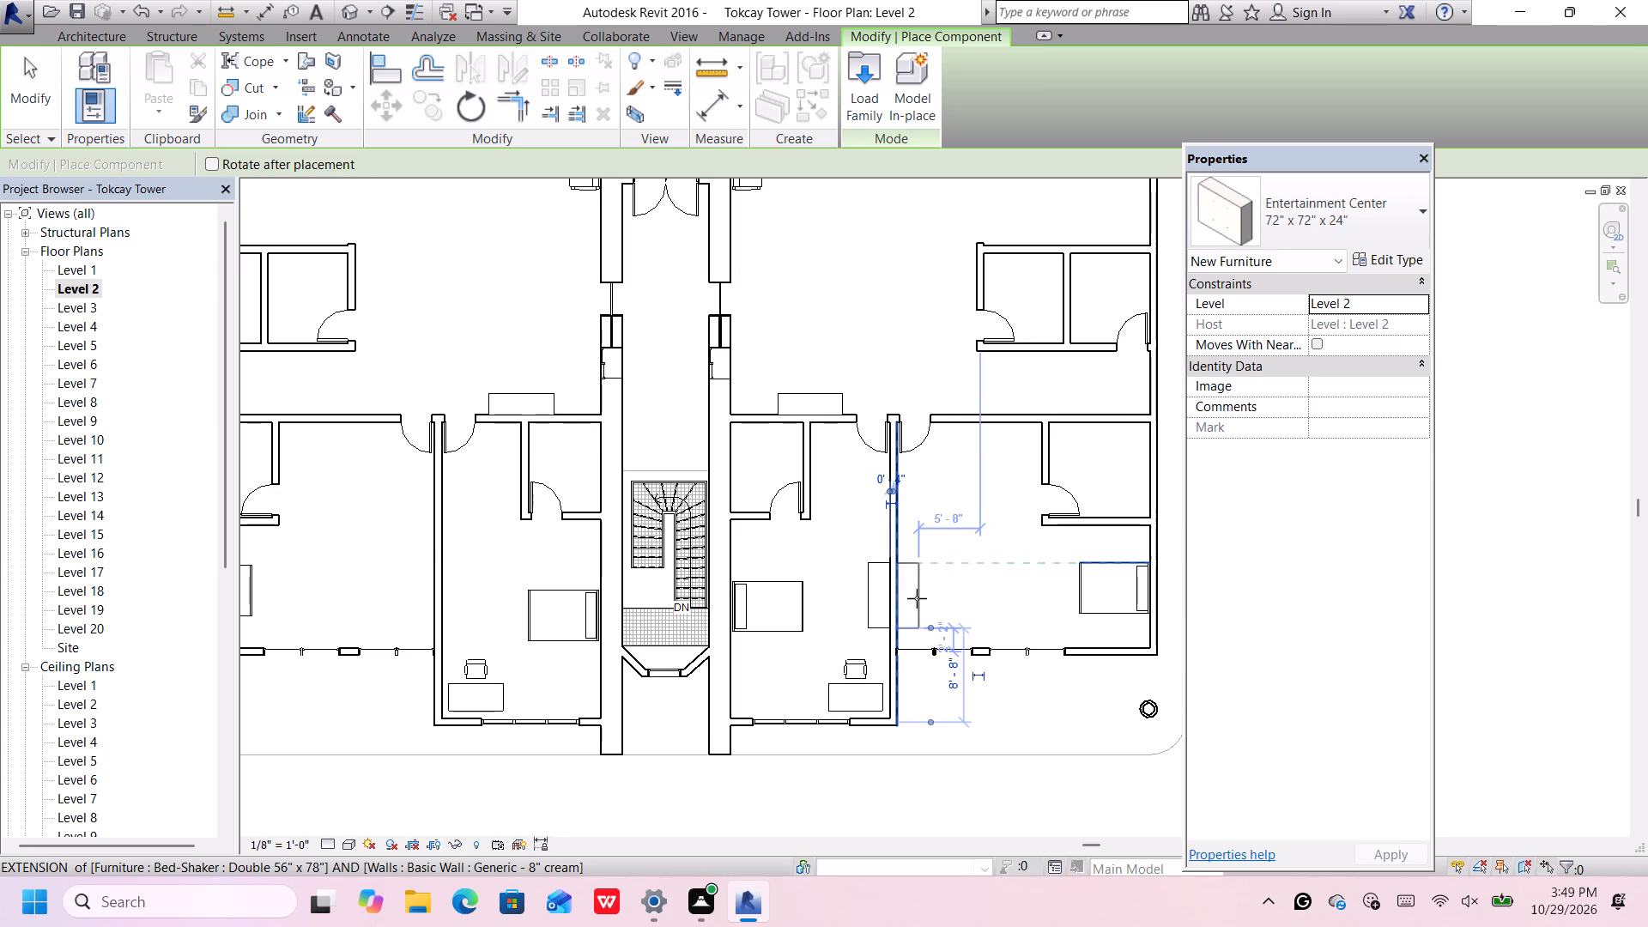
pyautogui.scroll(-1, 917, 598)
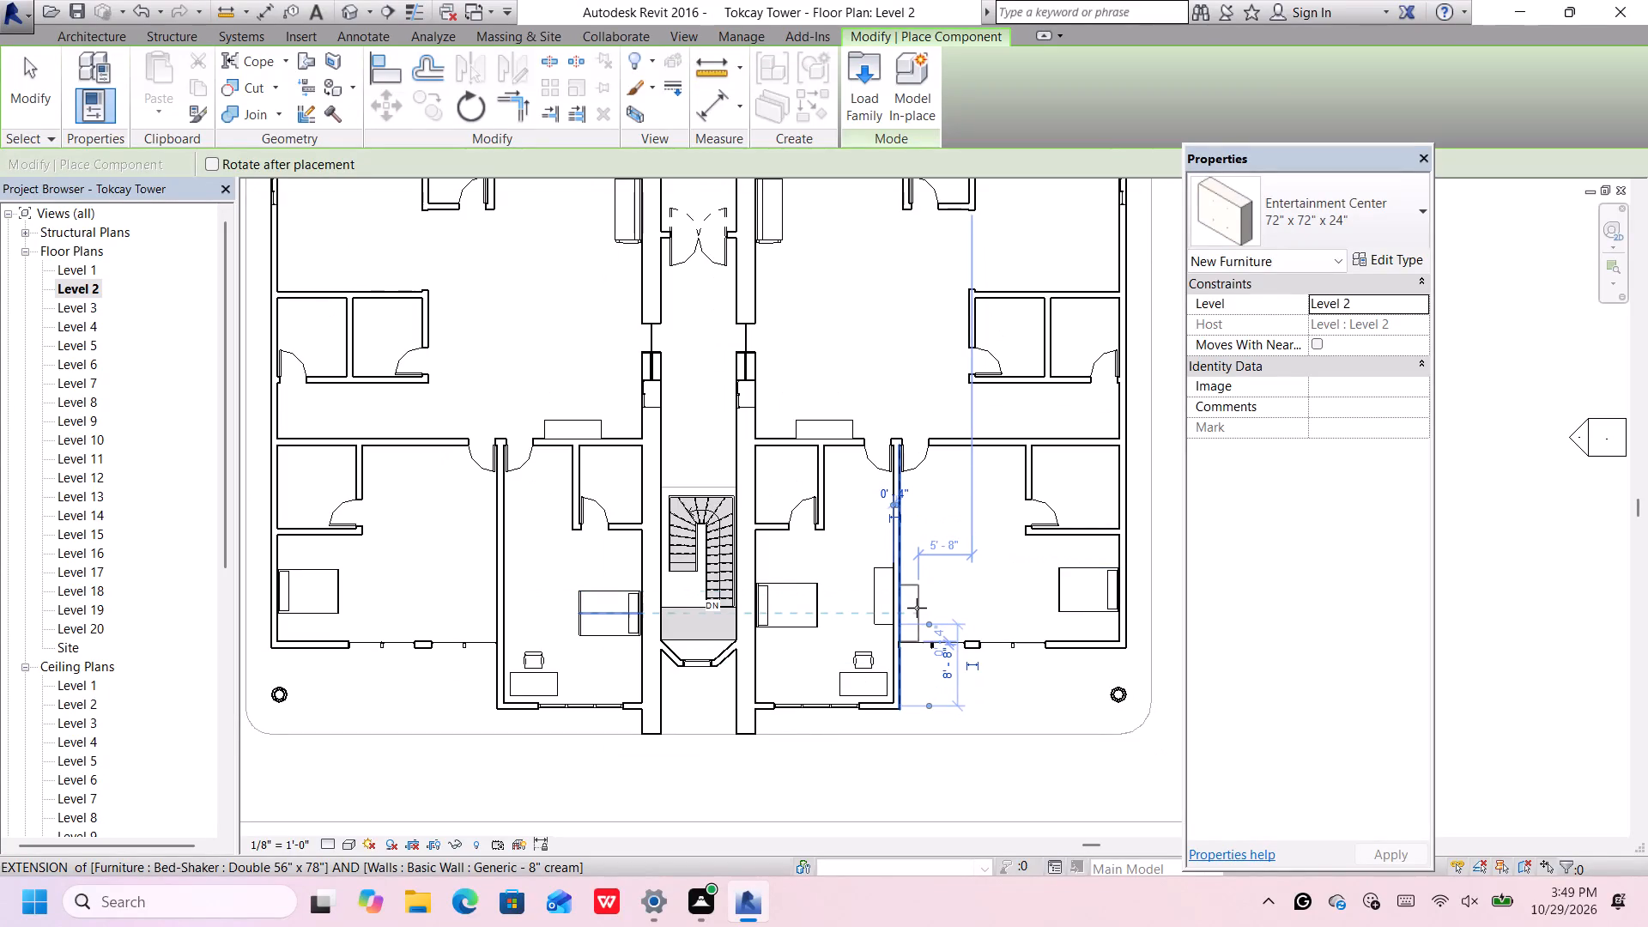
pyautogui.click(917, 606)
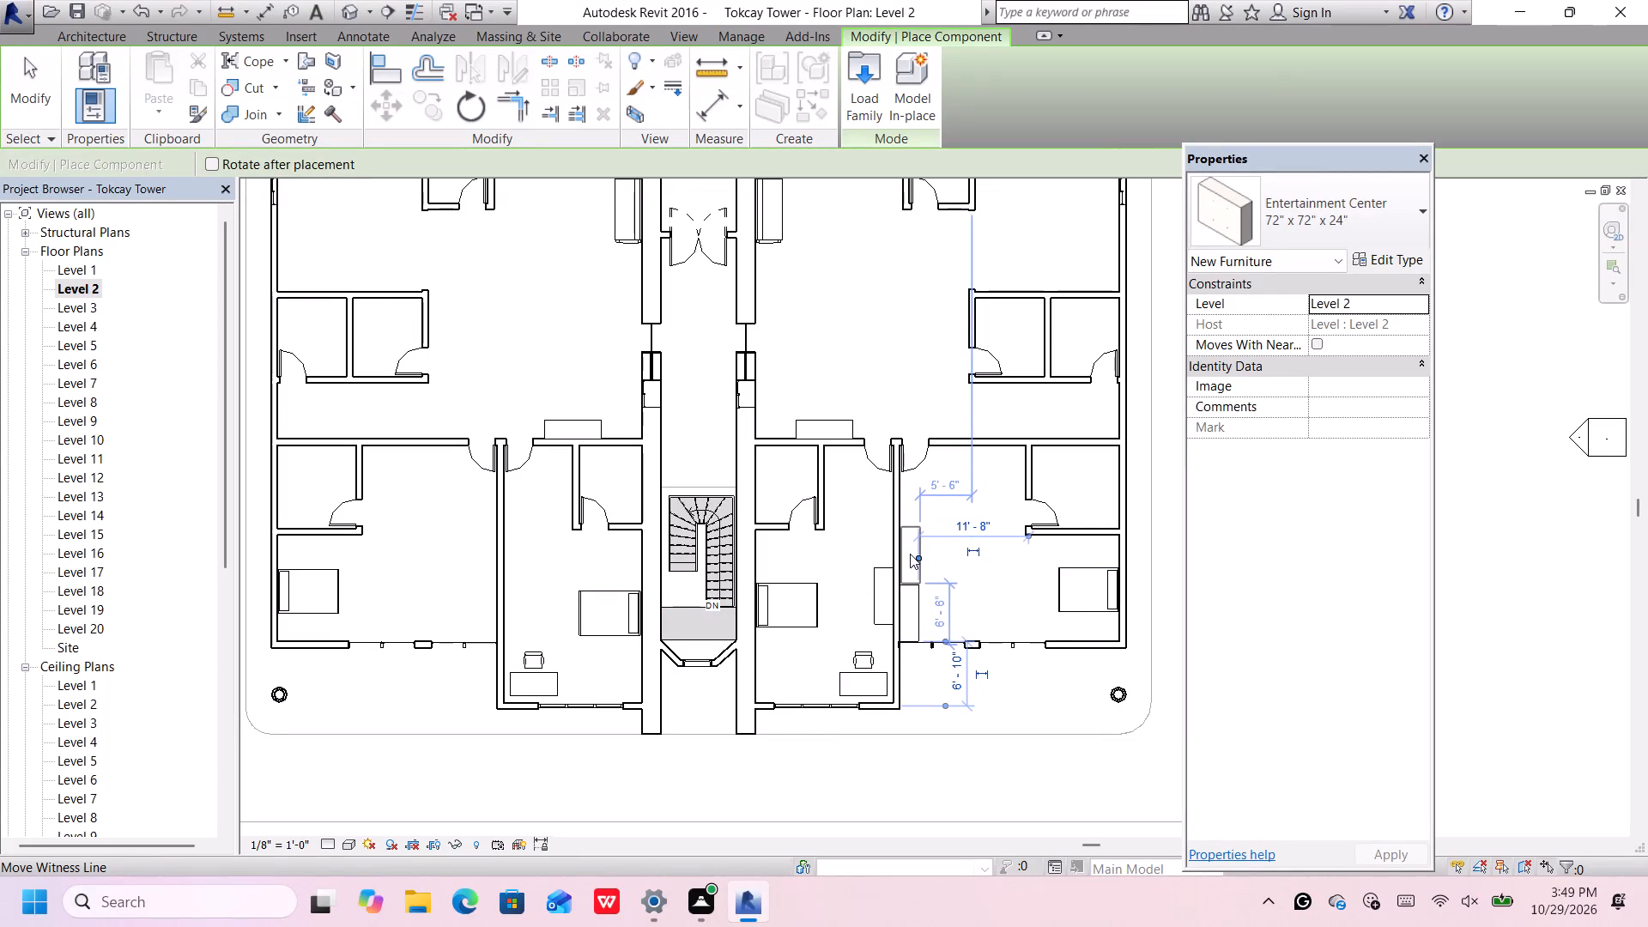
pyautogui.scroll(4, 910, 554)
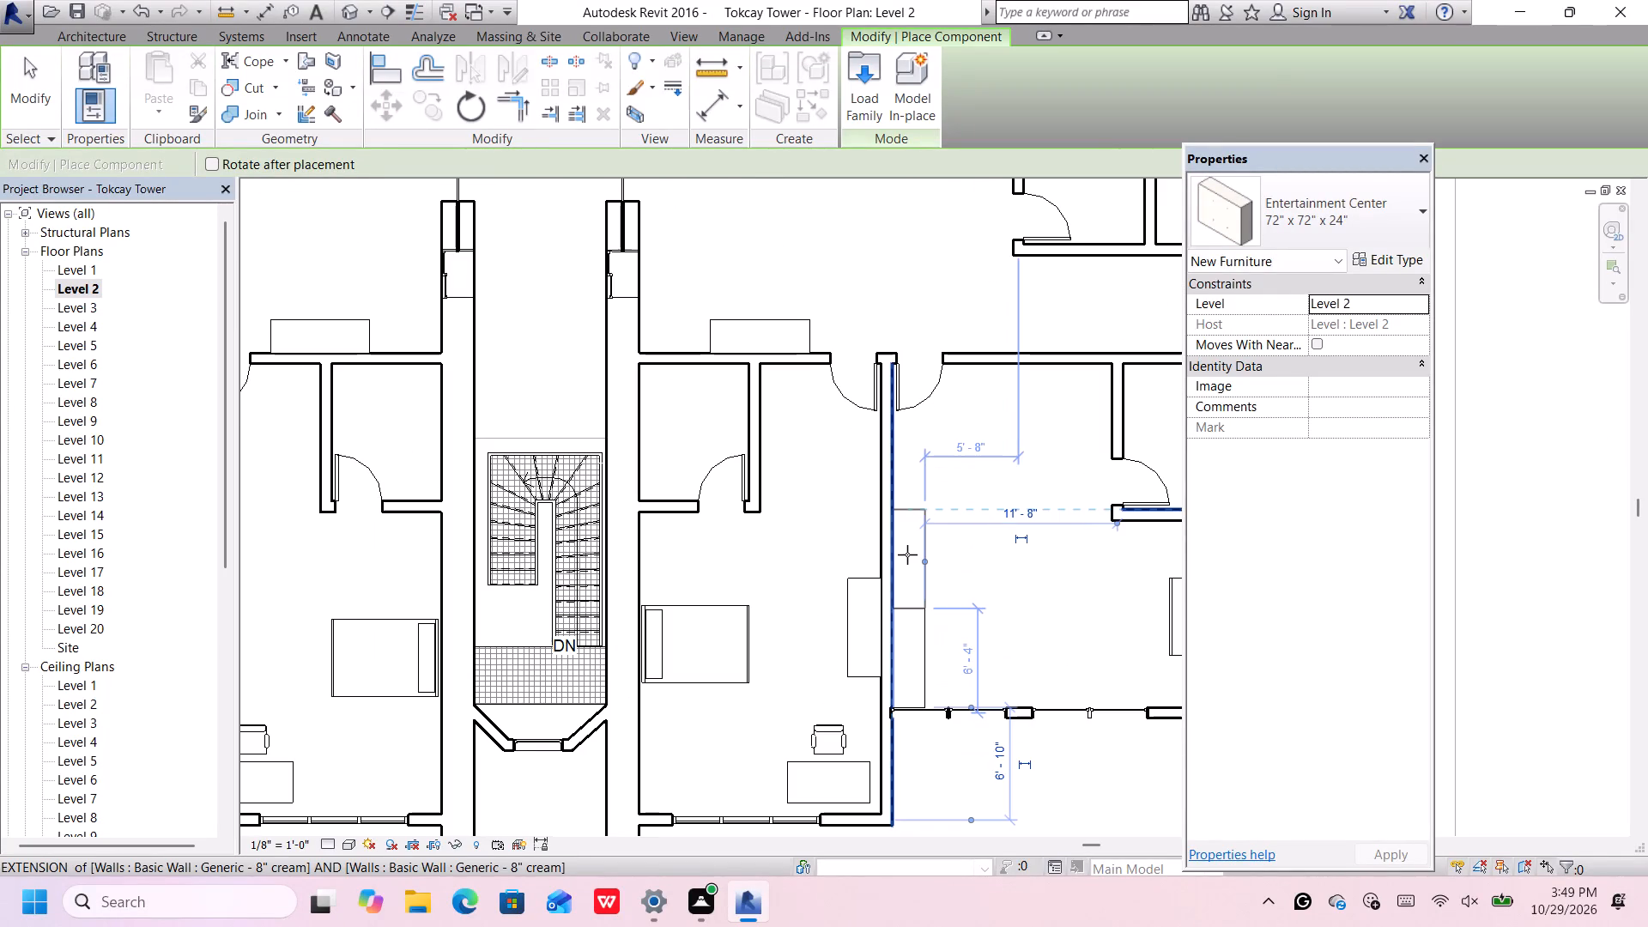
pyautogui.click(907, 554)
# Place two Entertainment Centers end to end along the east wall of the outer west bedroom, starting at the south window wall.
pyautogui.scroll(-6, 907, 554)
pyautogui.press('space')
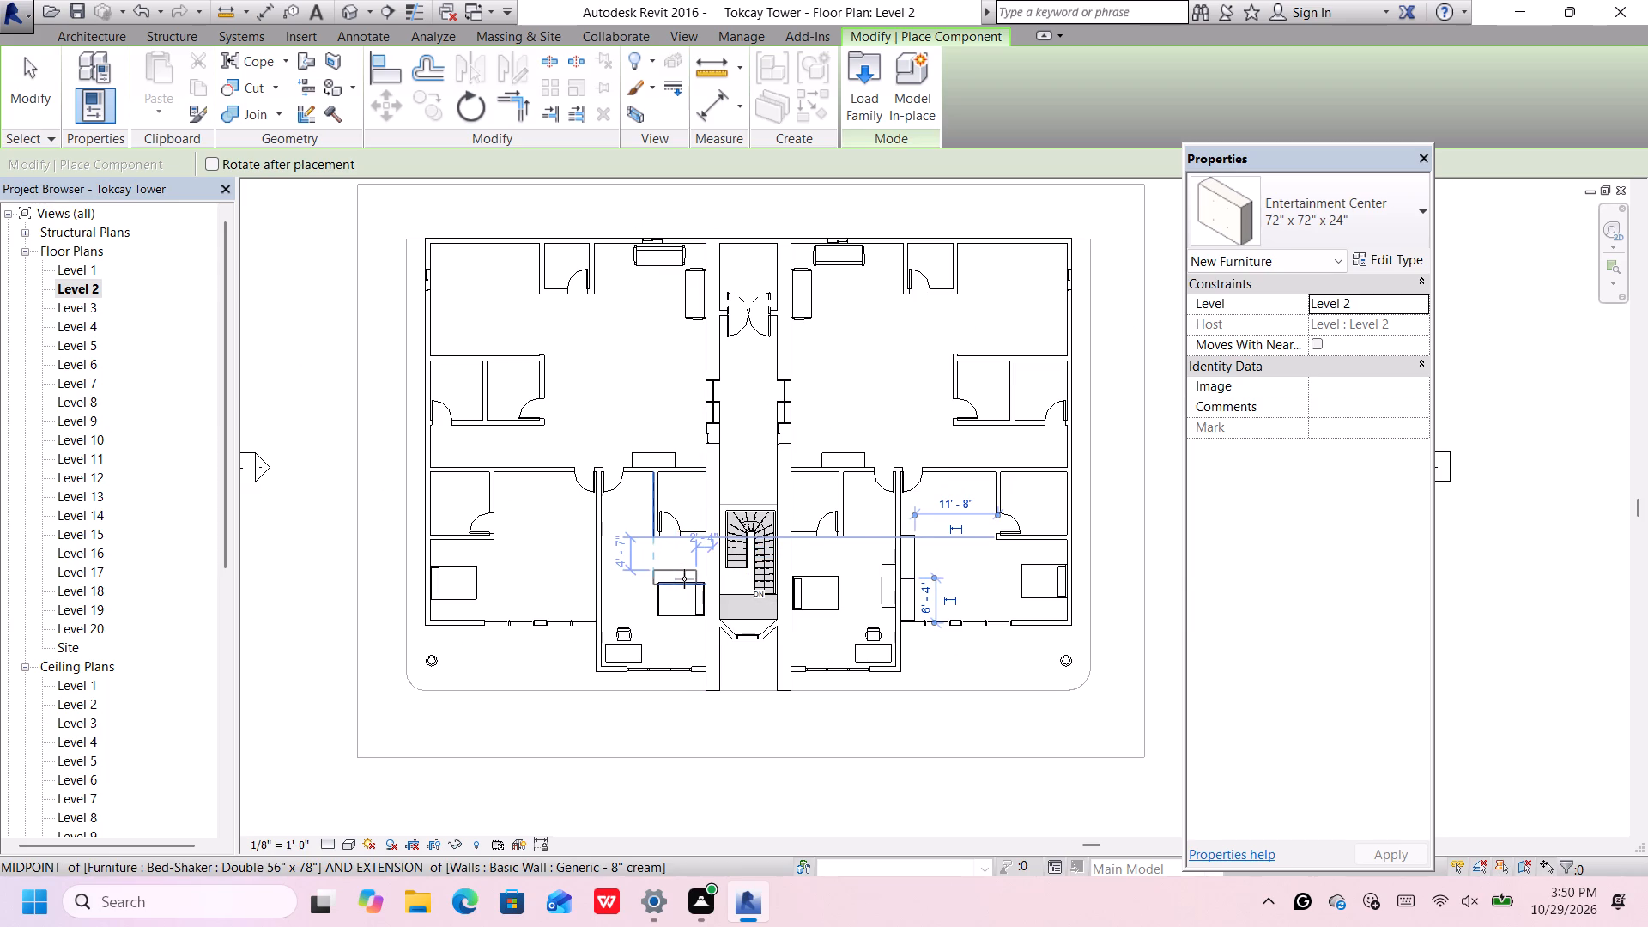
pyautogui.press('space')
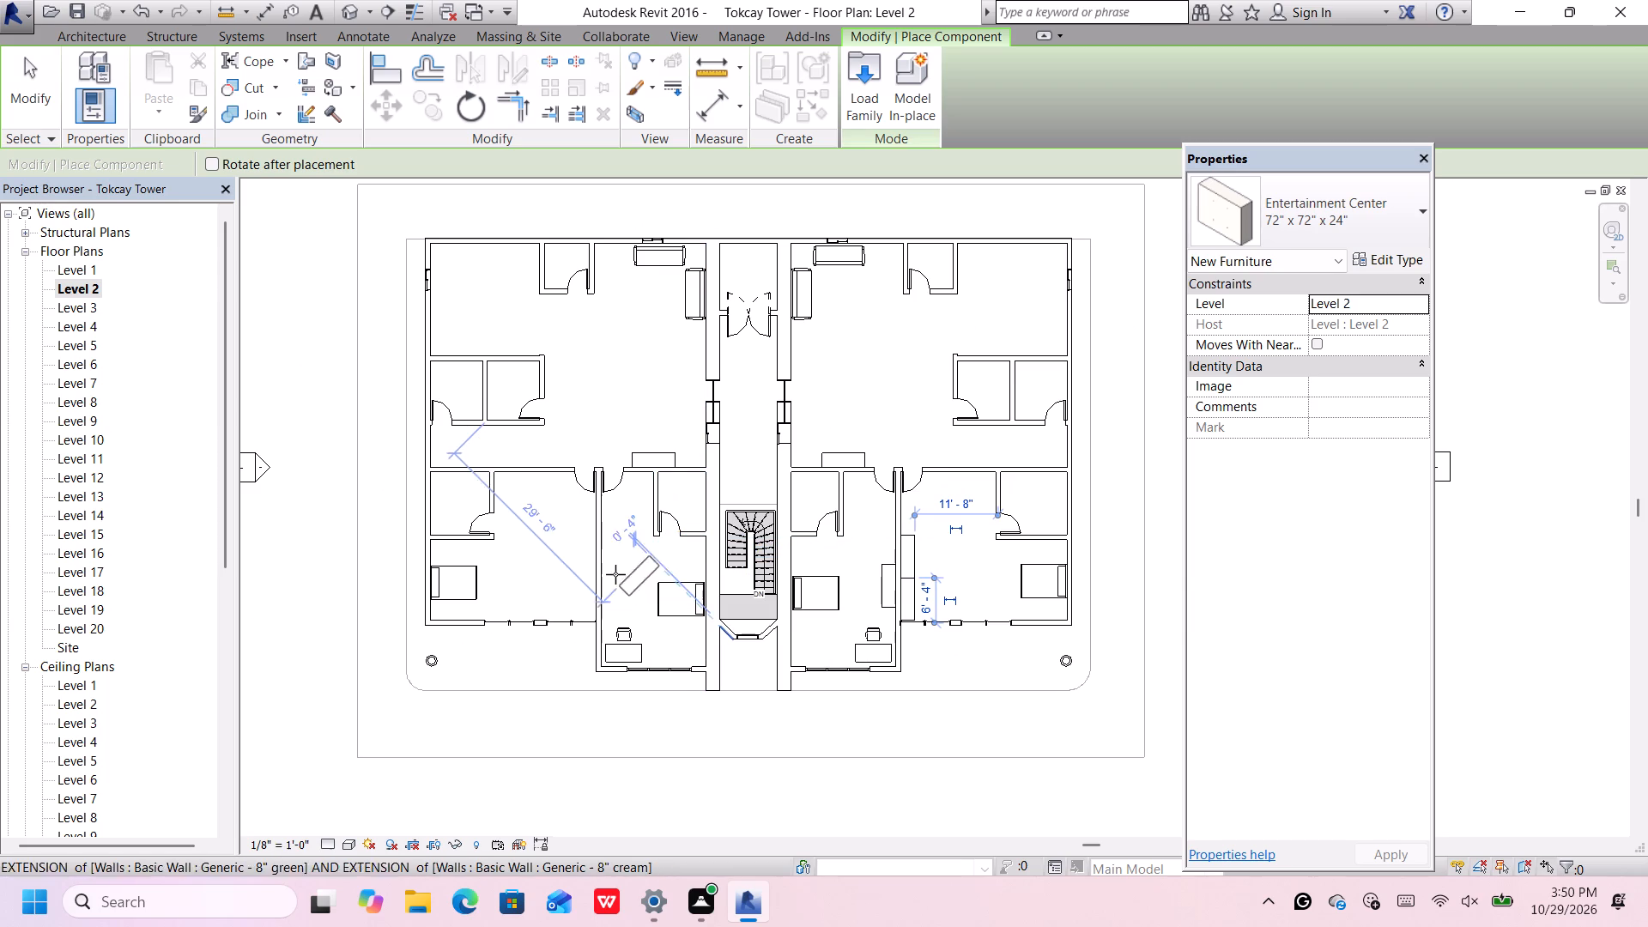
pyautogui.press('space')
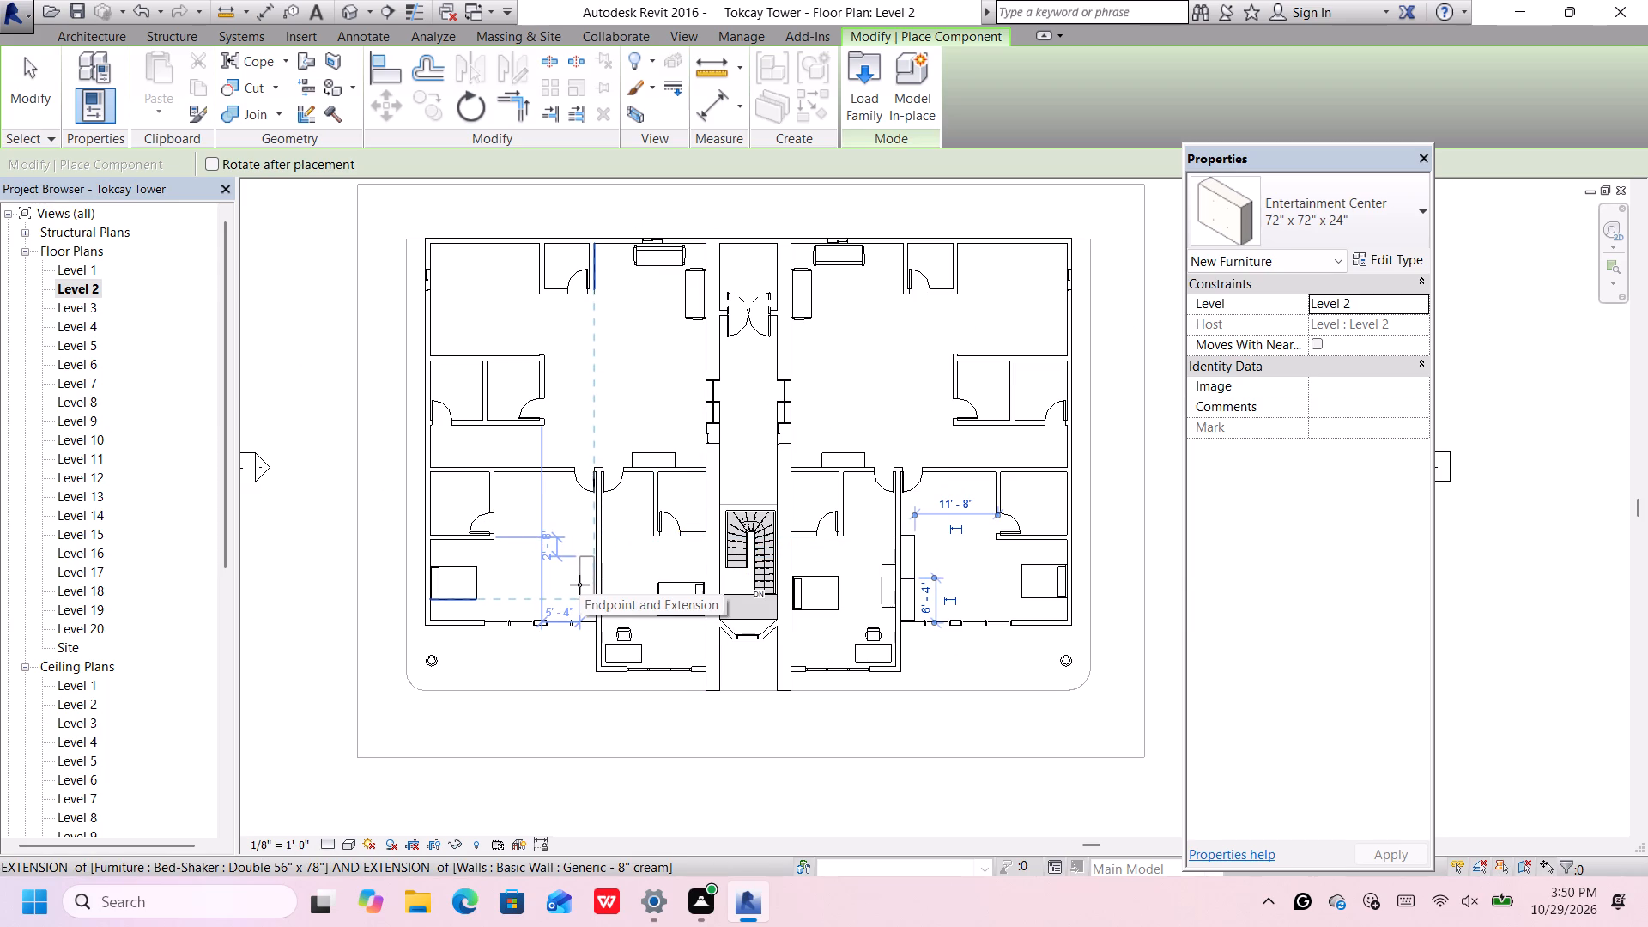
pyautogui.scroll(2, 579, 584)
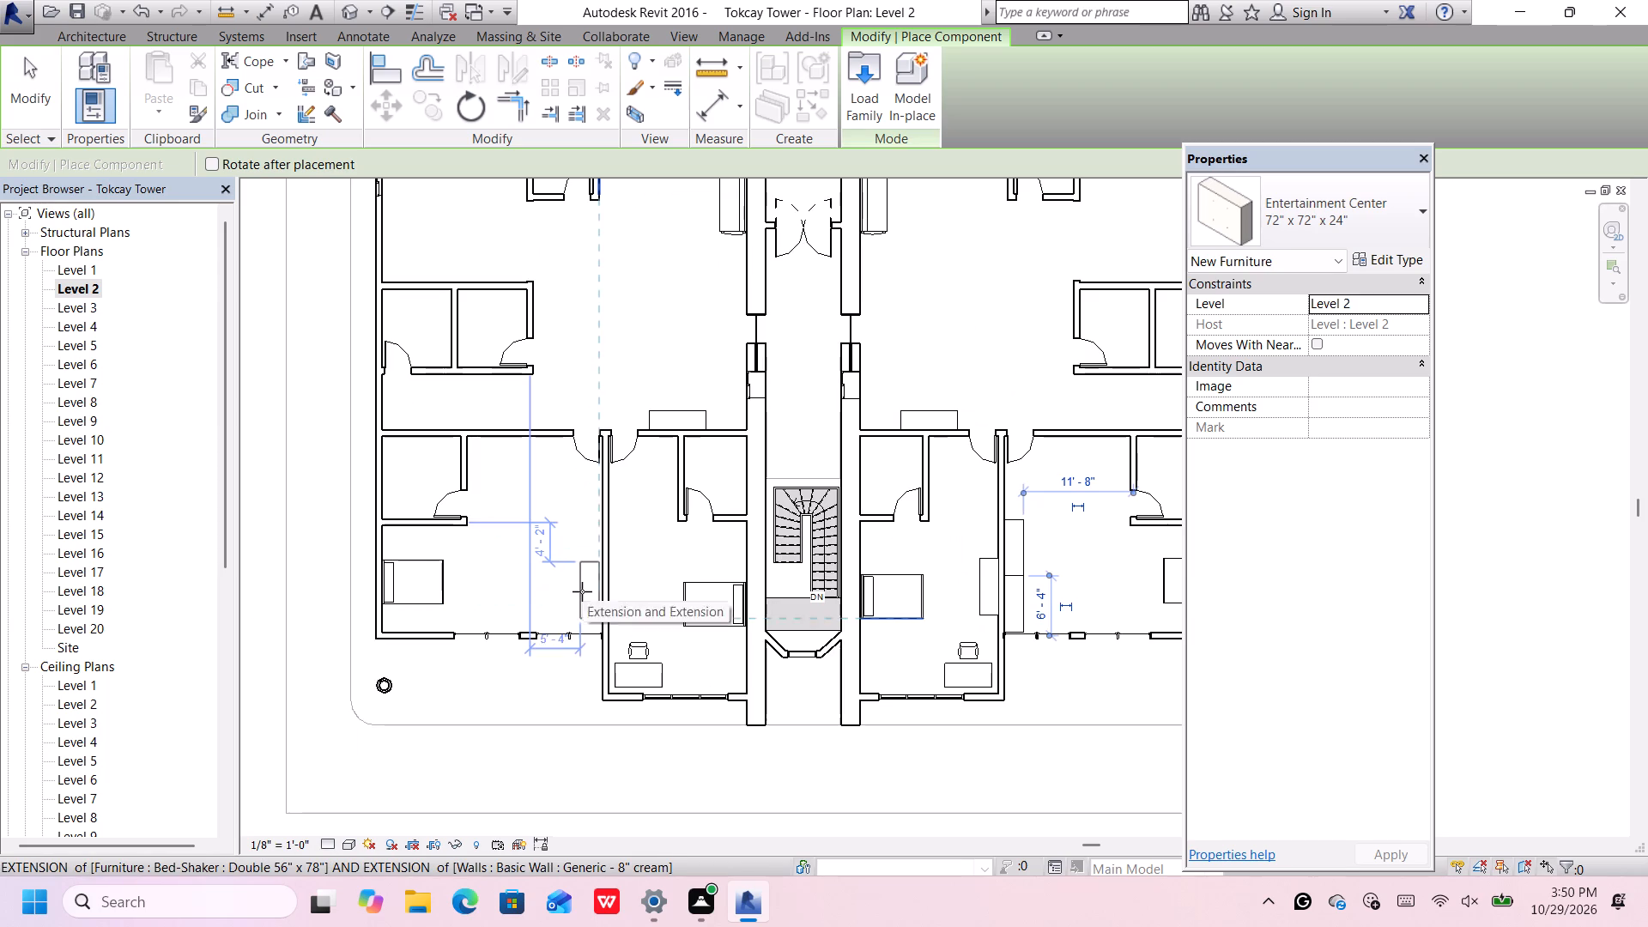
pyautogui.click(587, 596)
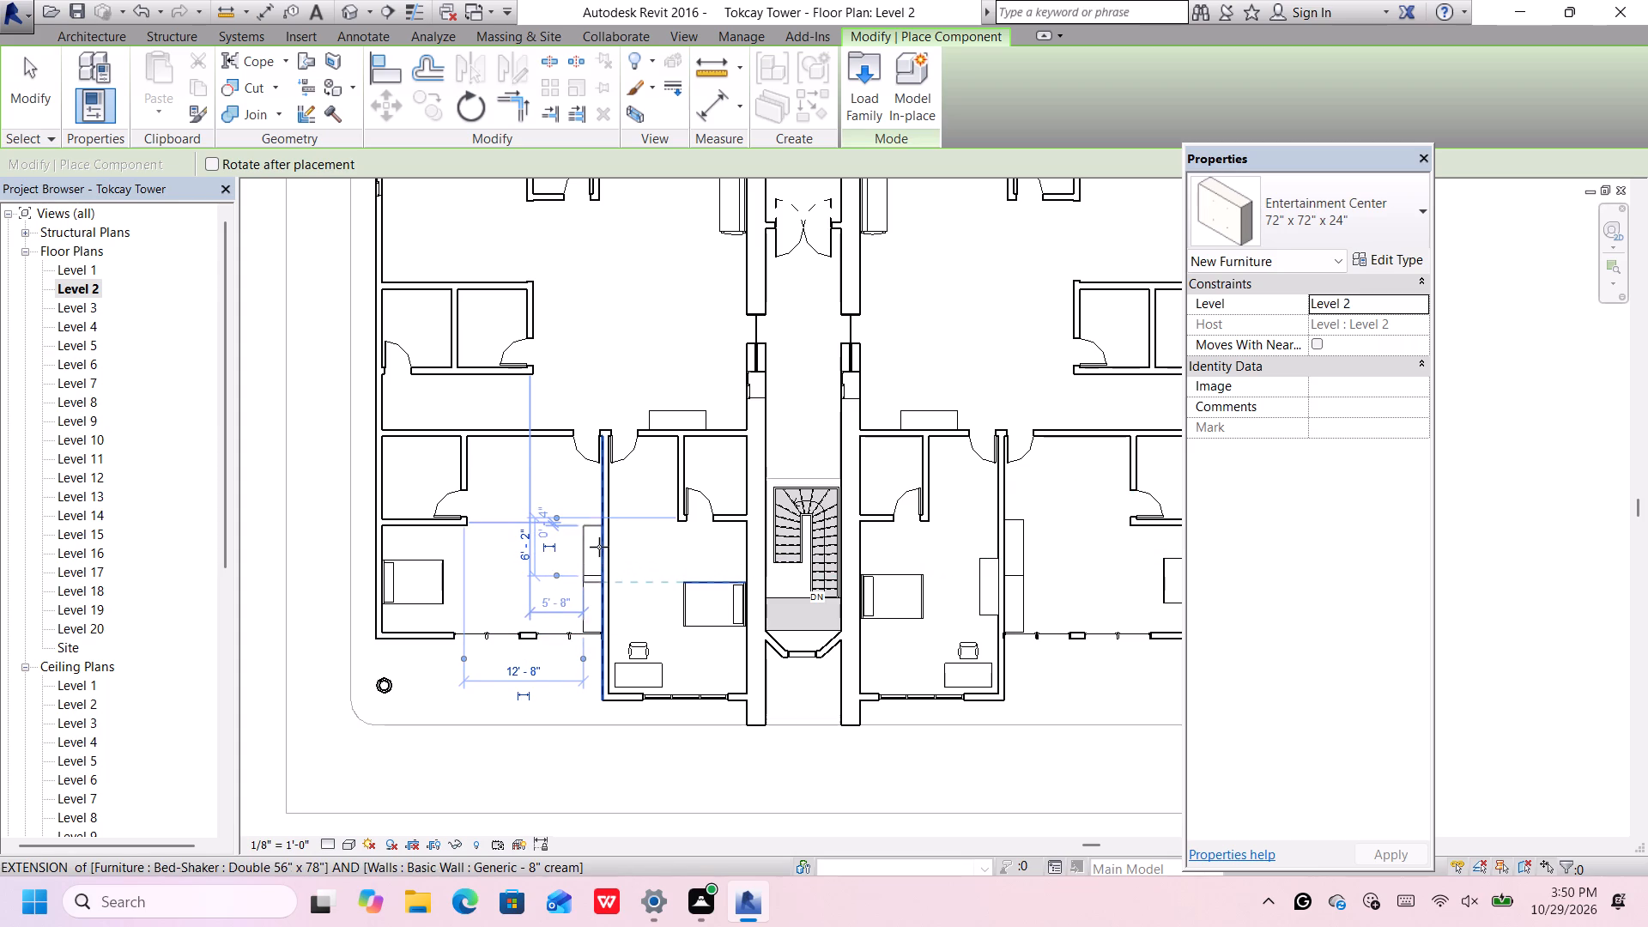
pyautogui.click(599, 542)
# Place an Entertainment Center against the west wall of the inner west bedroom opposite the bed, and finish placing components.
pyautogui.scroll(-5, 599, 542)
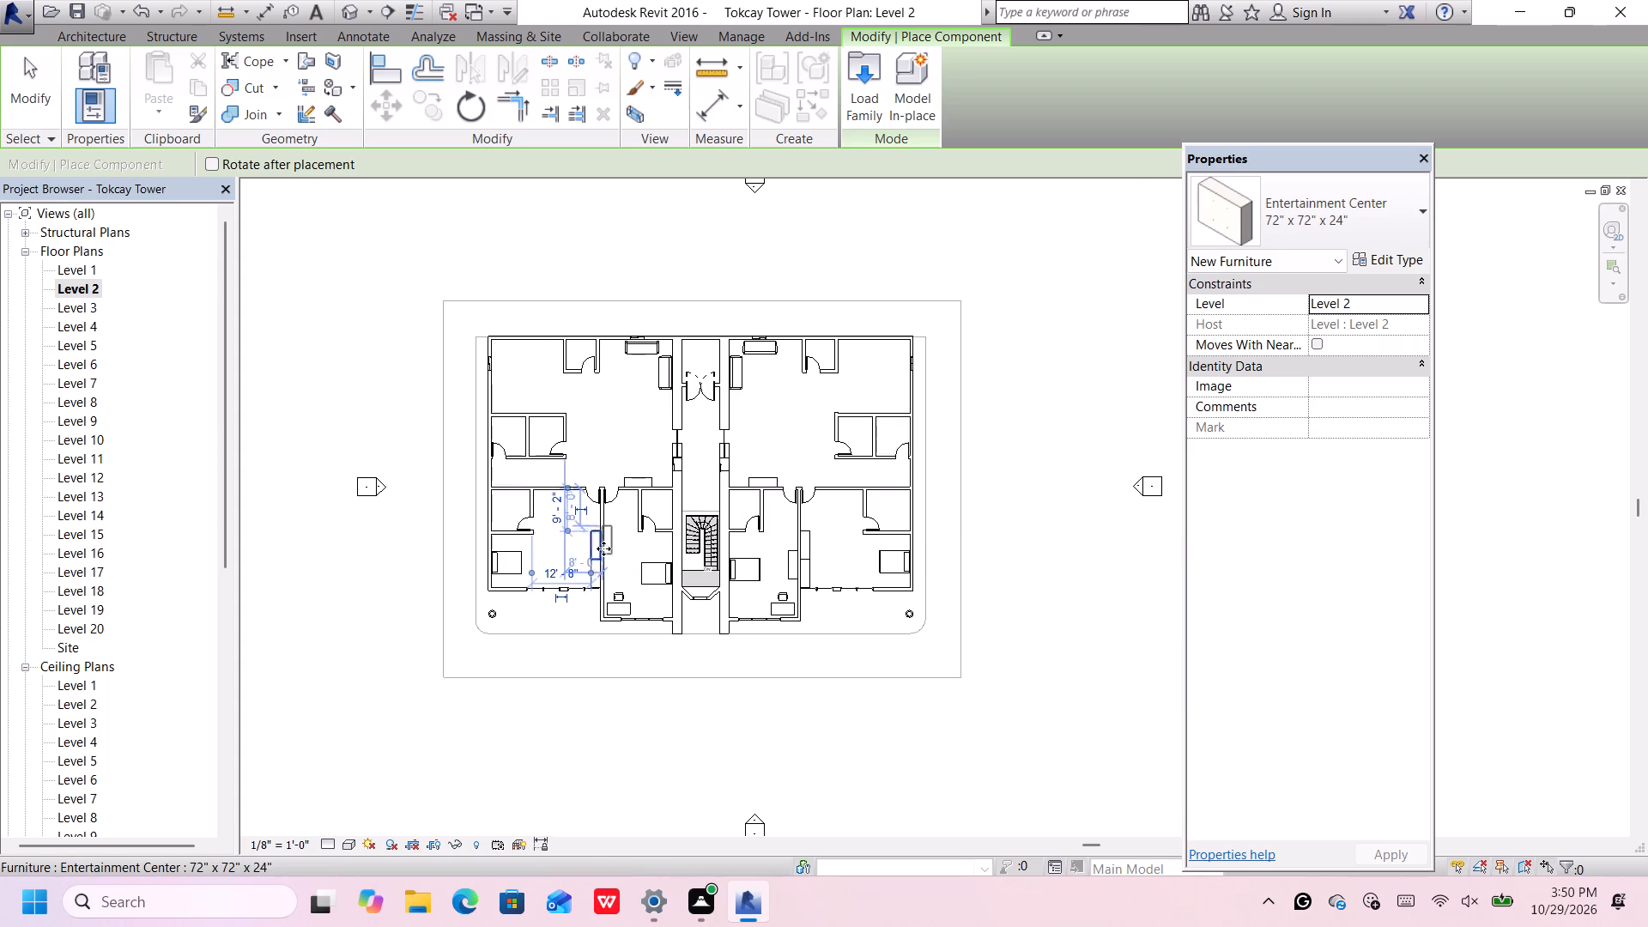
pyautogui.scroll(3, 620, 568)
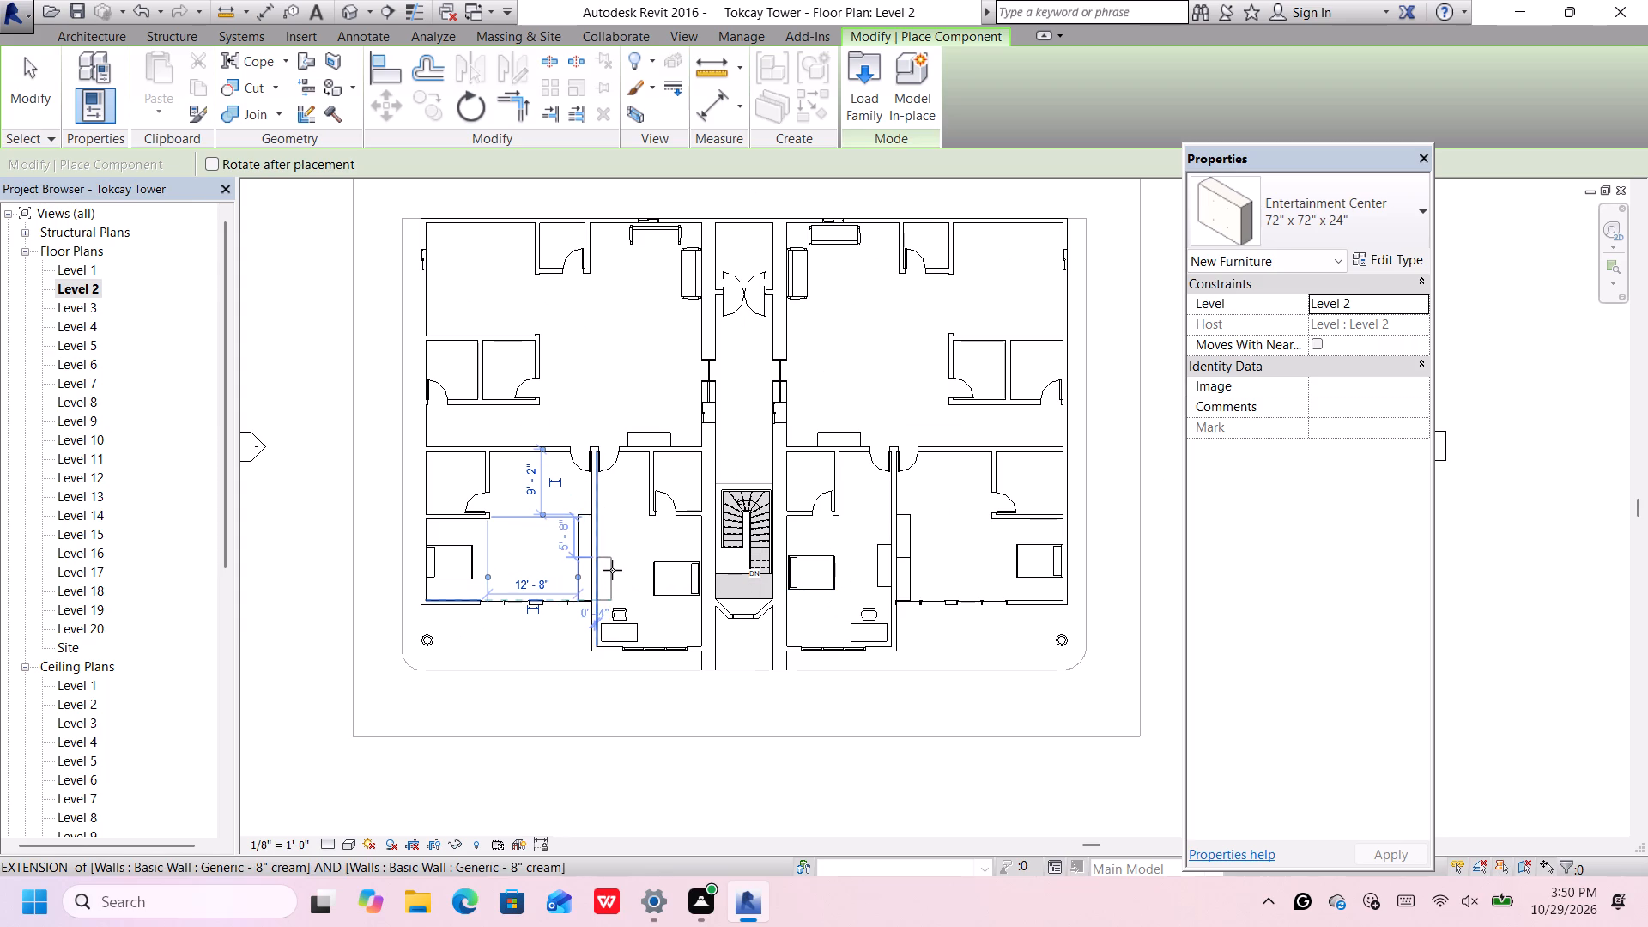
pyautogui.click(613, 573)
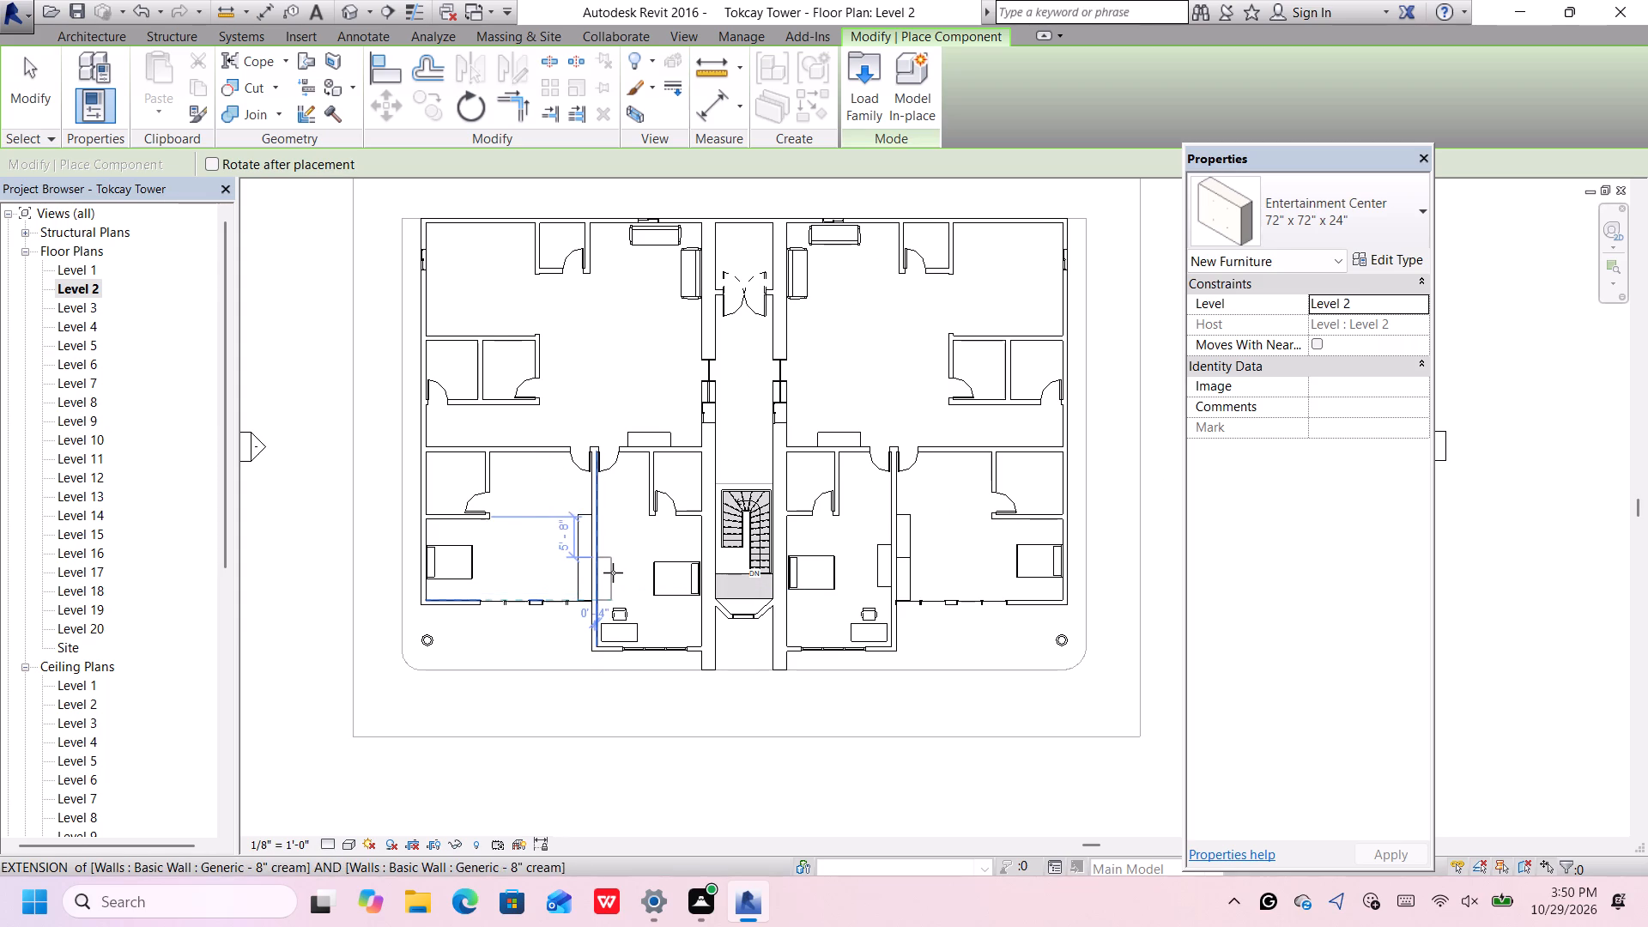
pyautogui.scroll(-6, 615, 572)
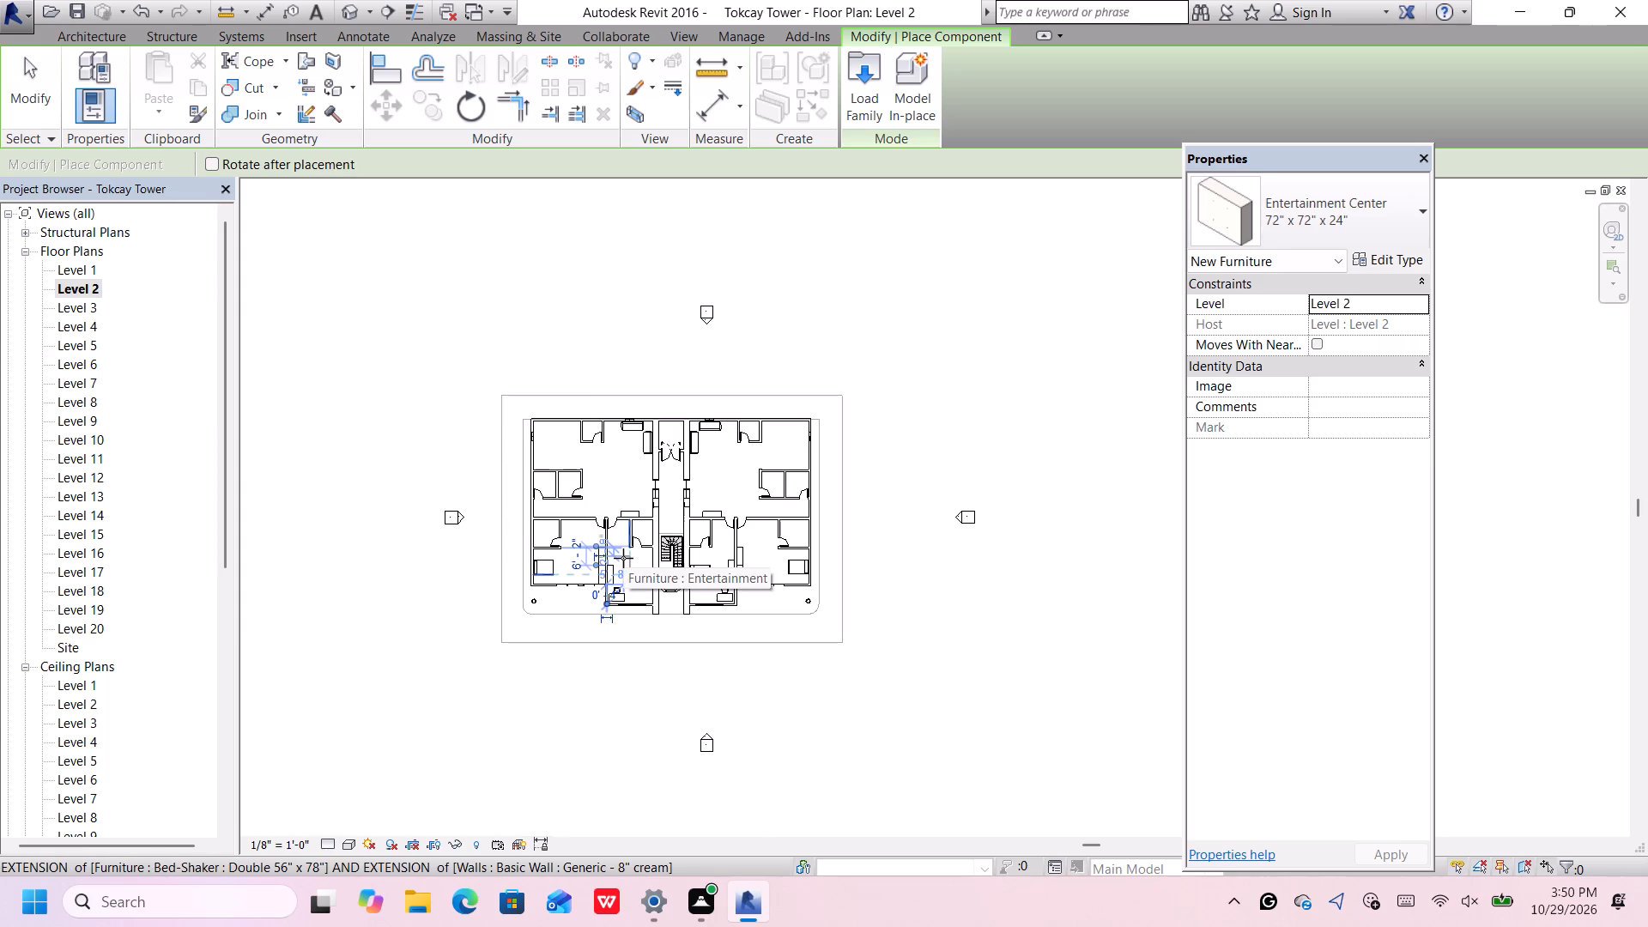
pyautogui.scroll(1, 626, 555)
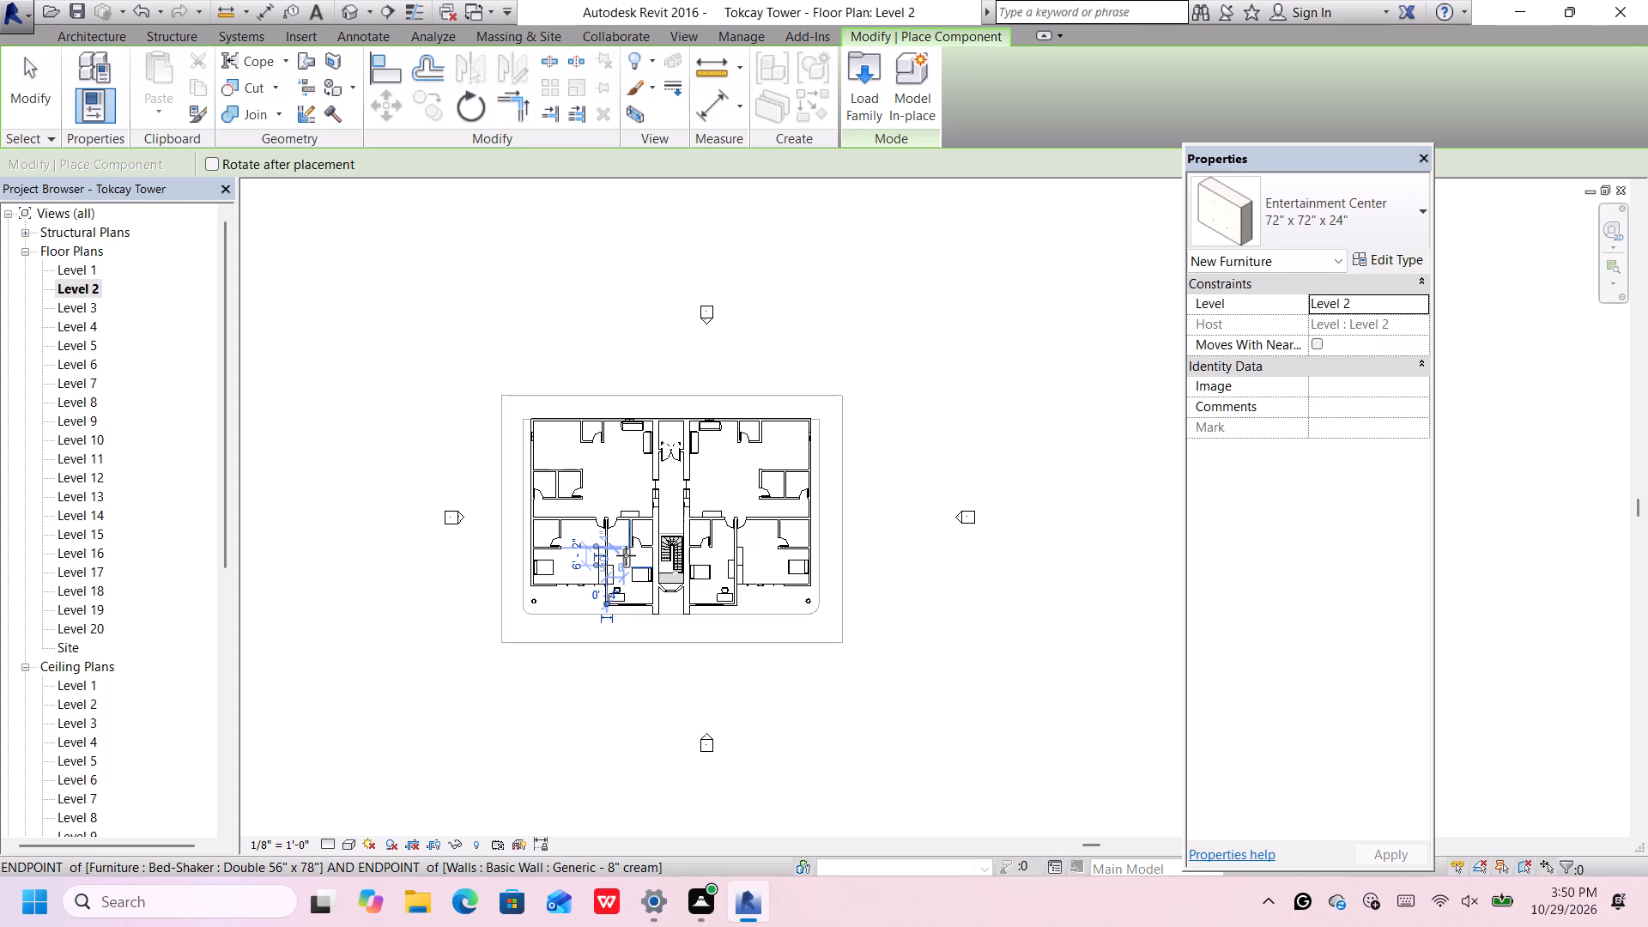
pyautogui.scroll(5, 602, 477)
pyautogui.middleClick(620, 468)
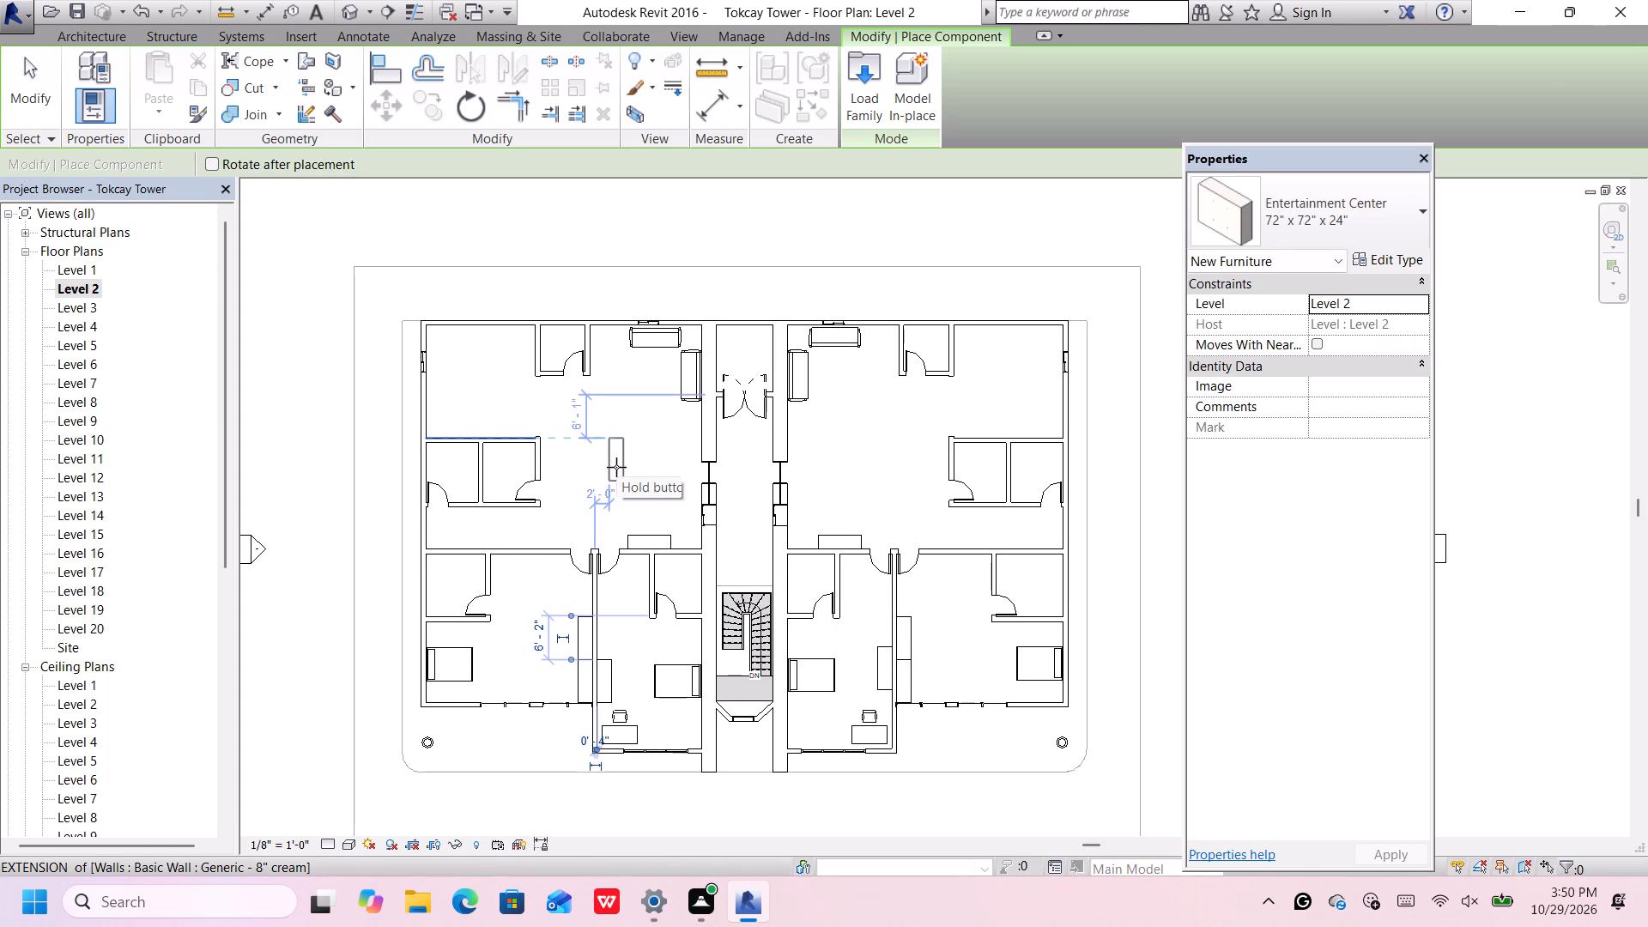
pyautogui.press('space')
pyautogui.press('Escape')
pyautogui.press('Escape')
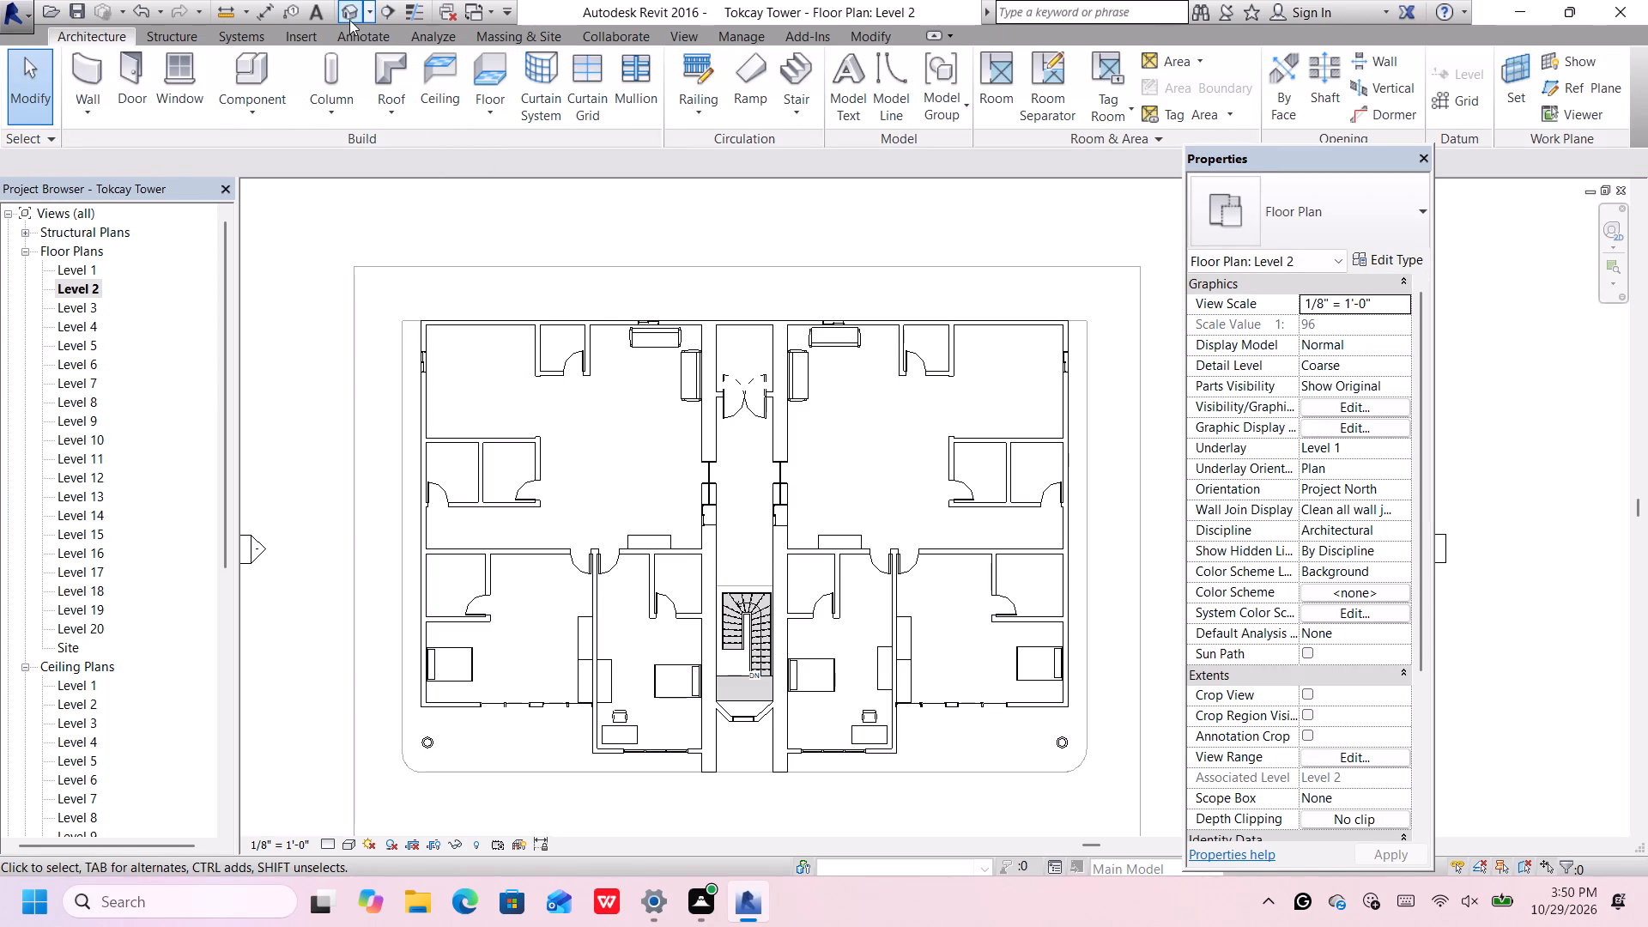
# In the 3D view, rotate the outer west bedroom's Entertainment Center nearest the windows by 180 degrees so its shelves face the room.
pyautogui.click(349, 19)
pyautogui.scroll(2, 785, 508)
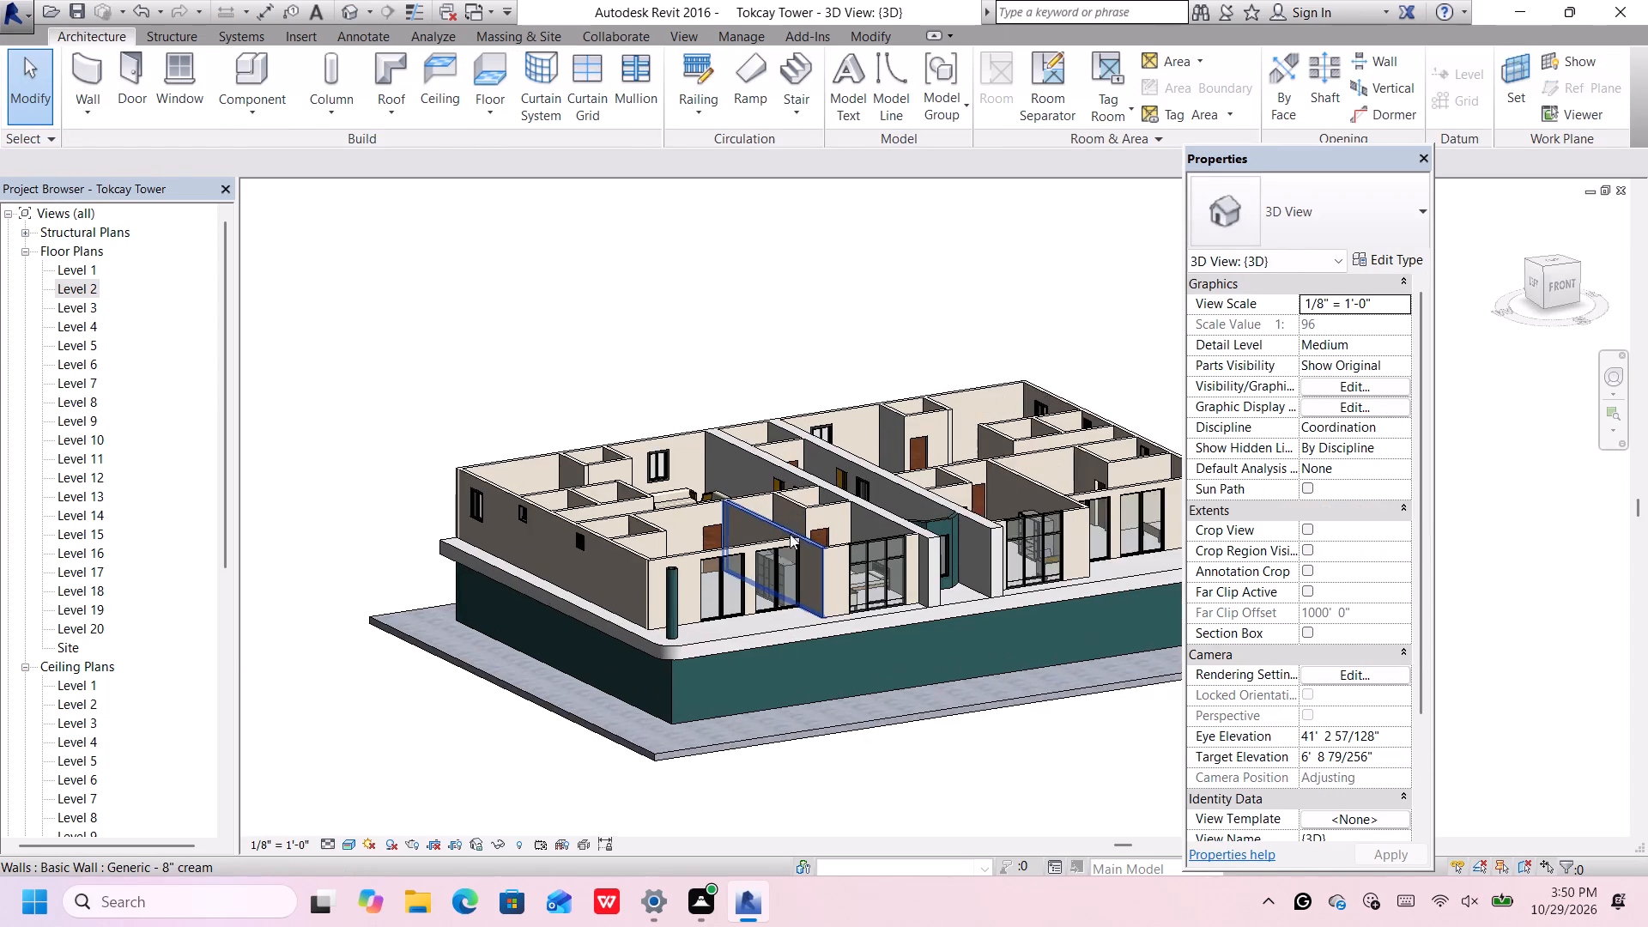
pyautogui.scroll(7, 790, 534)
pyautogui.scroll(4, 771, 601)
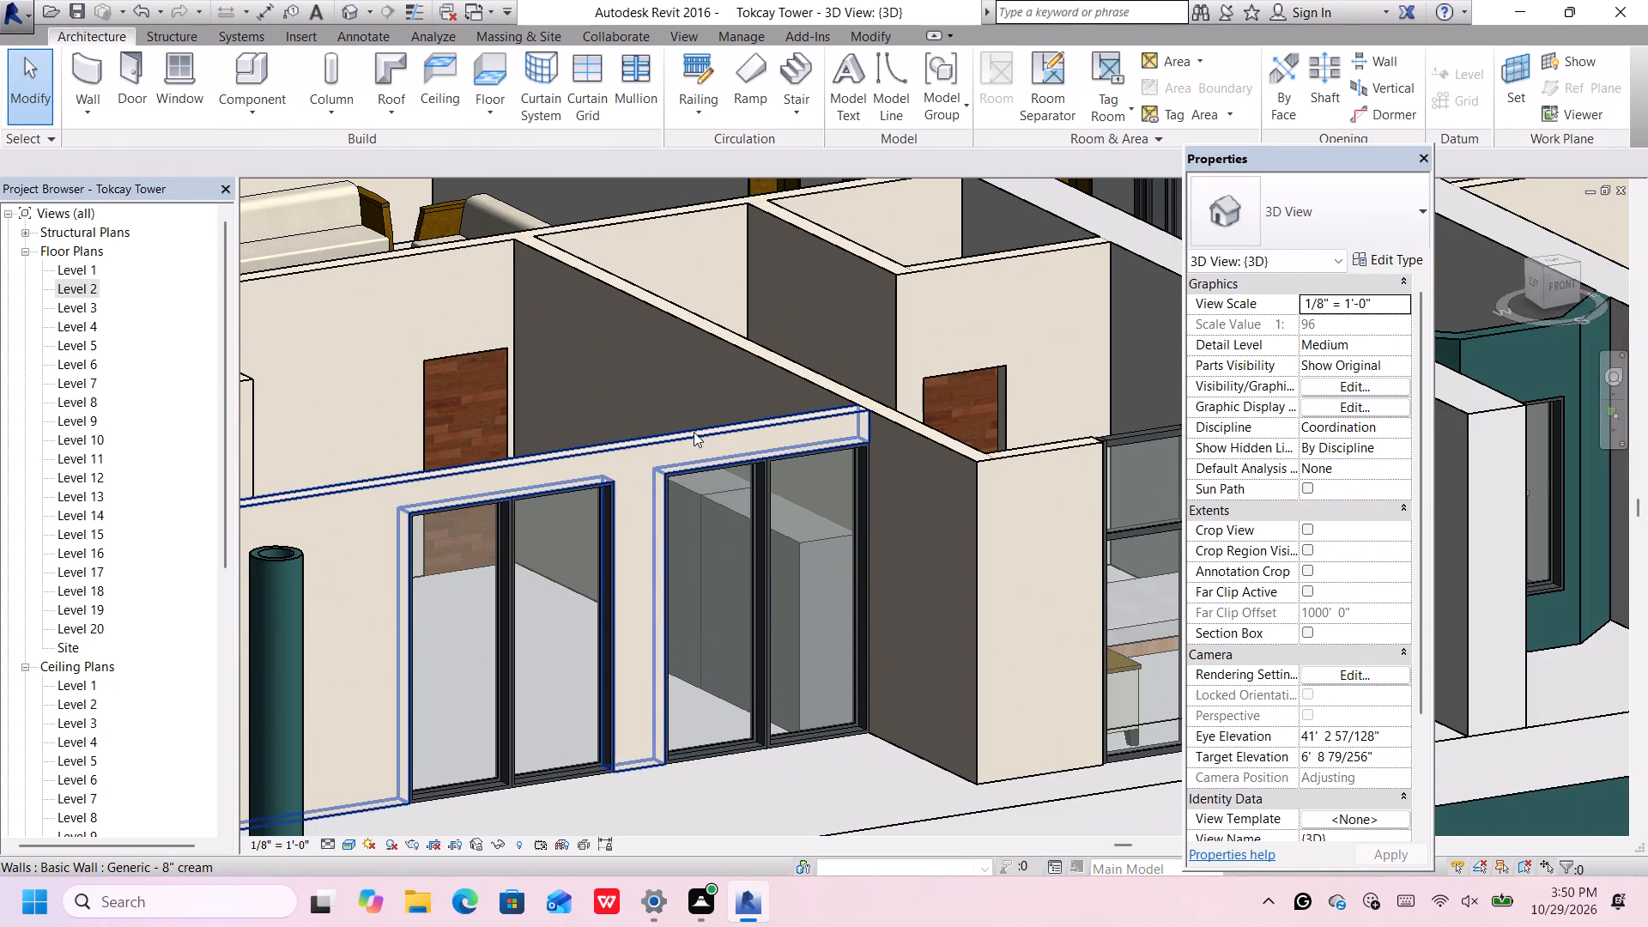
pyautogui.scroll(1, 689, 426)
pyautogui.click(737, 524)
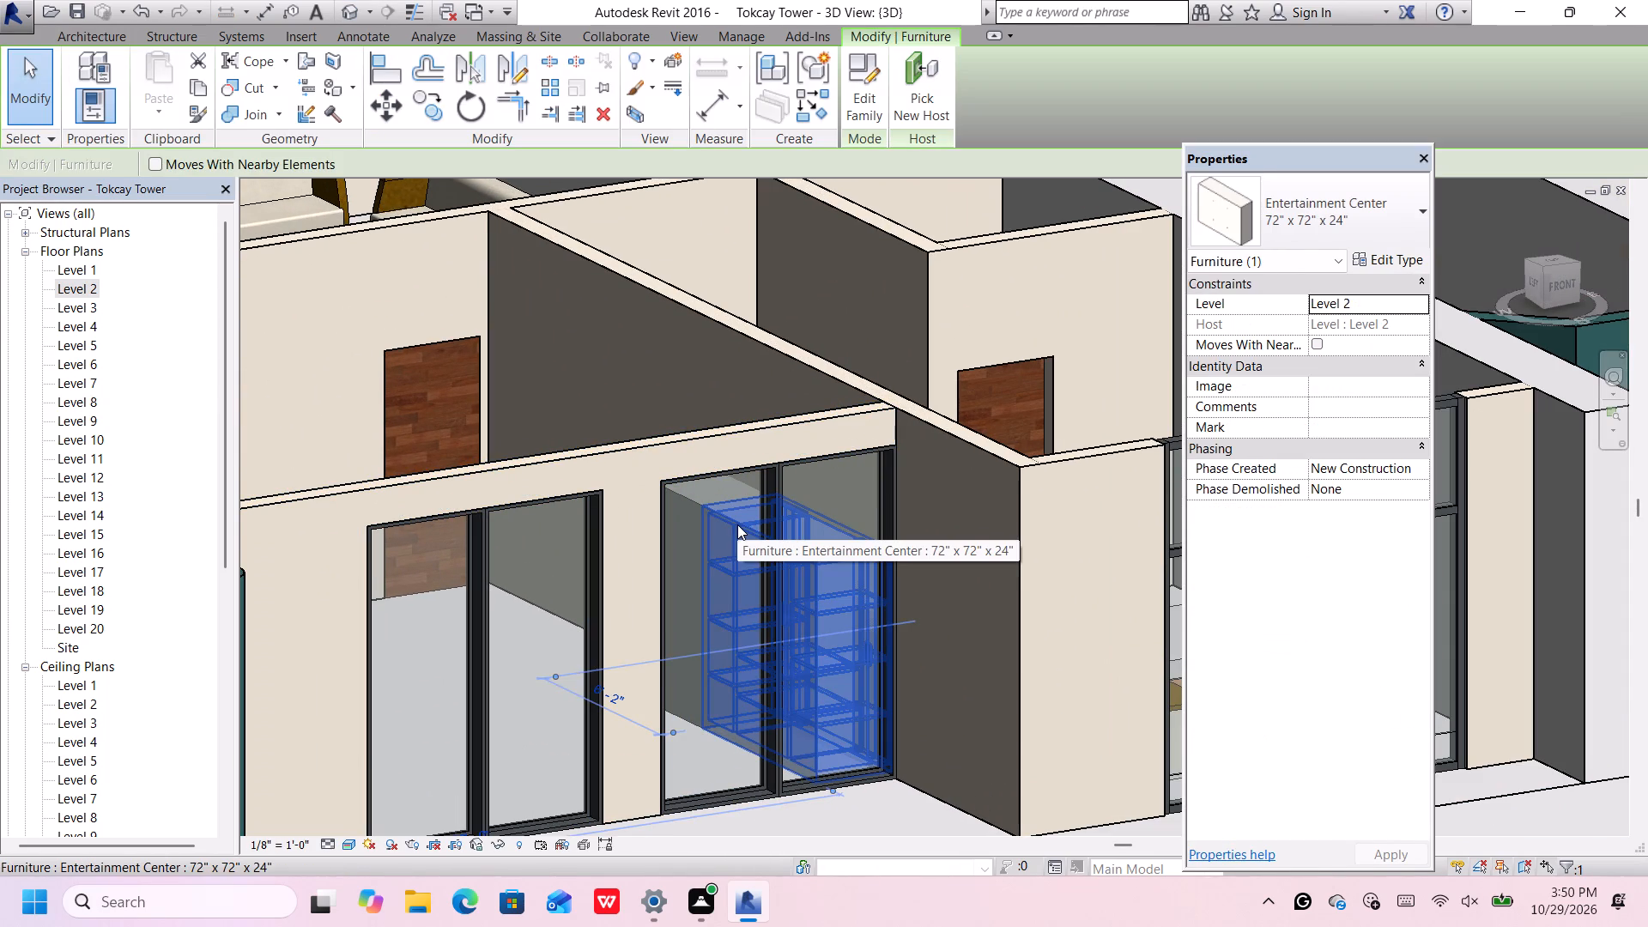
pyautogui.press('space')
pyautogui.press('space')
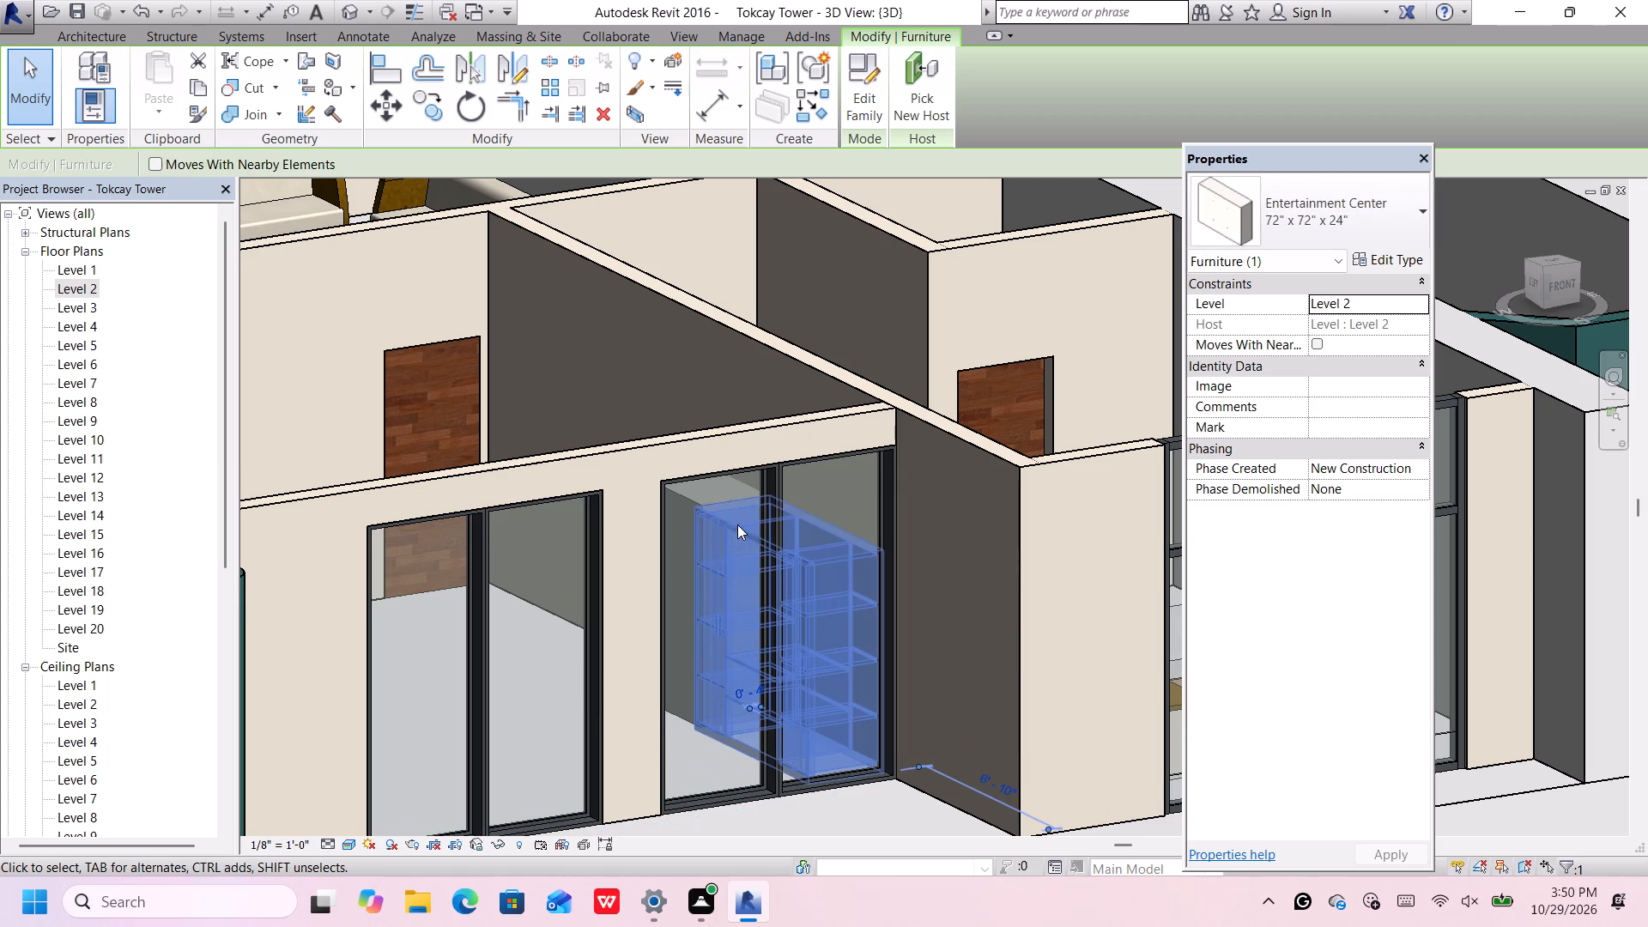
pyautogui.scroll(-4, 726, 533)
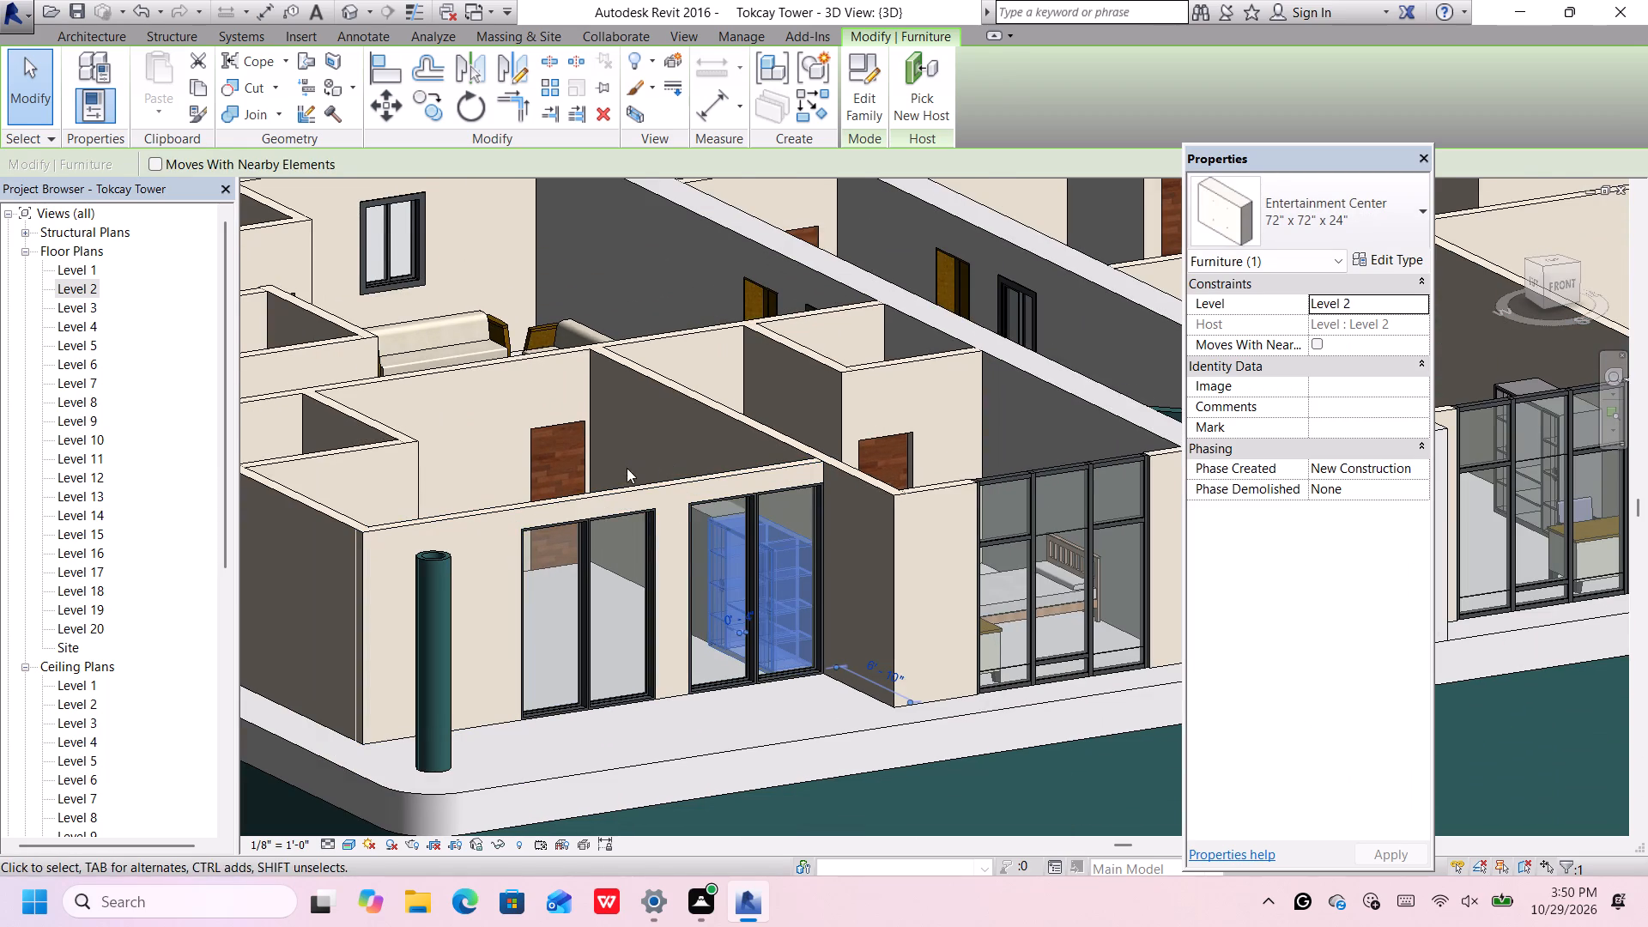
pyautogui.scroll(3, 697, 540)
pyautogui.scroll(-1, 694, 480)
pyautogui.moveTo(693, 477); pyautogui.dragTo(688, 470, button='middle')
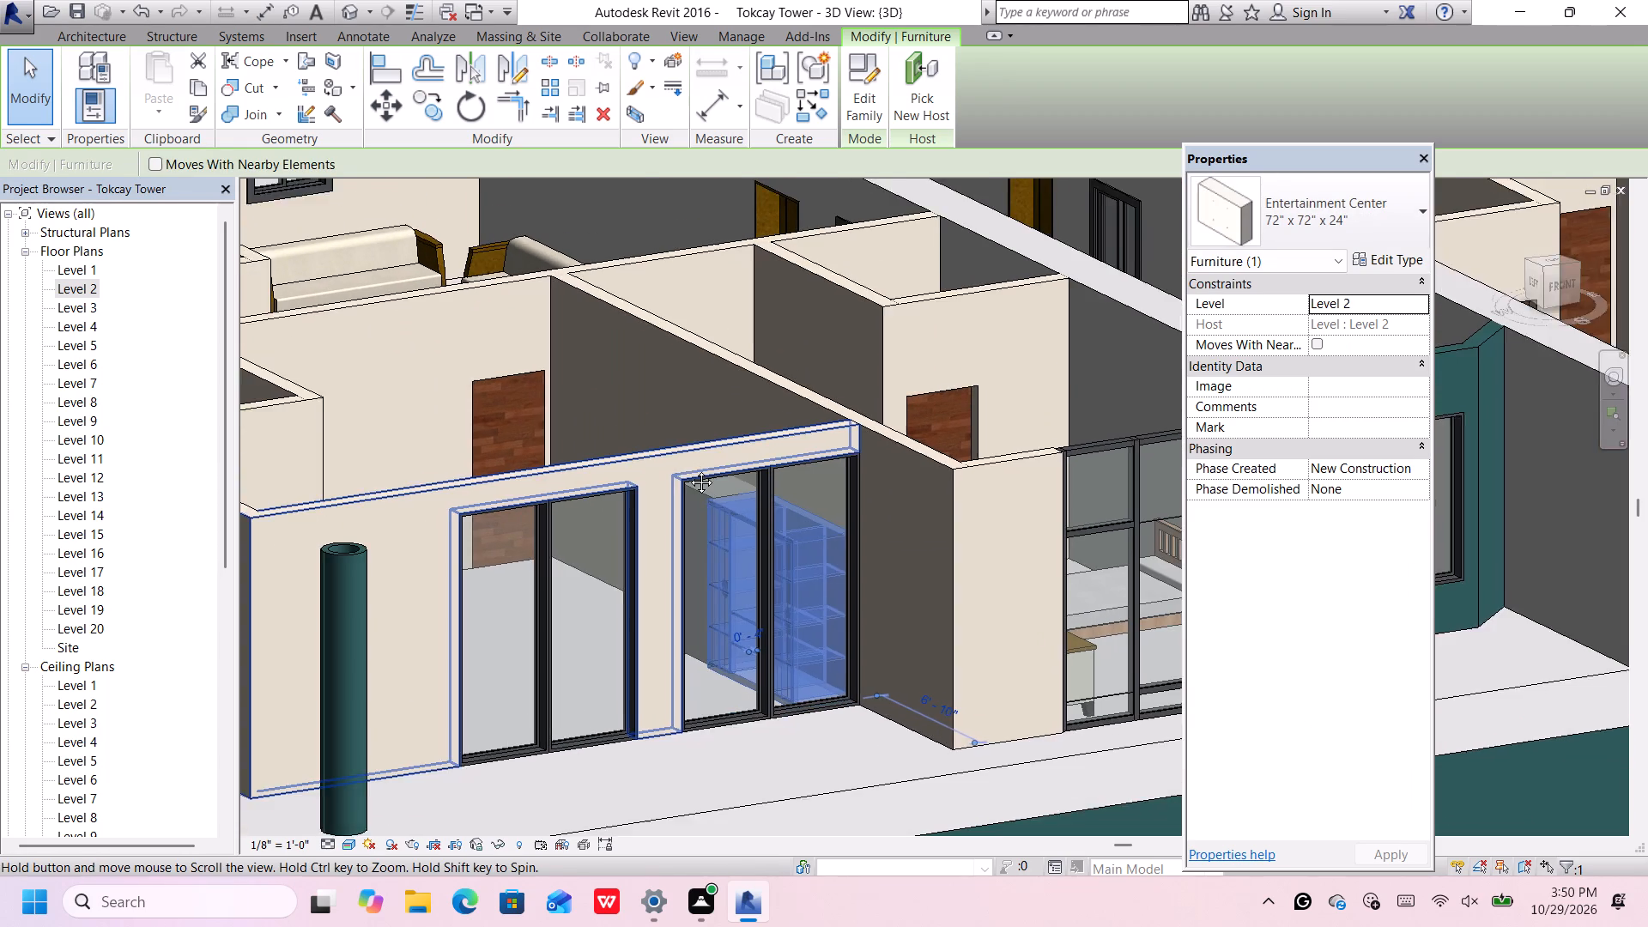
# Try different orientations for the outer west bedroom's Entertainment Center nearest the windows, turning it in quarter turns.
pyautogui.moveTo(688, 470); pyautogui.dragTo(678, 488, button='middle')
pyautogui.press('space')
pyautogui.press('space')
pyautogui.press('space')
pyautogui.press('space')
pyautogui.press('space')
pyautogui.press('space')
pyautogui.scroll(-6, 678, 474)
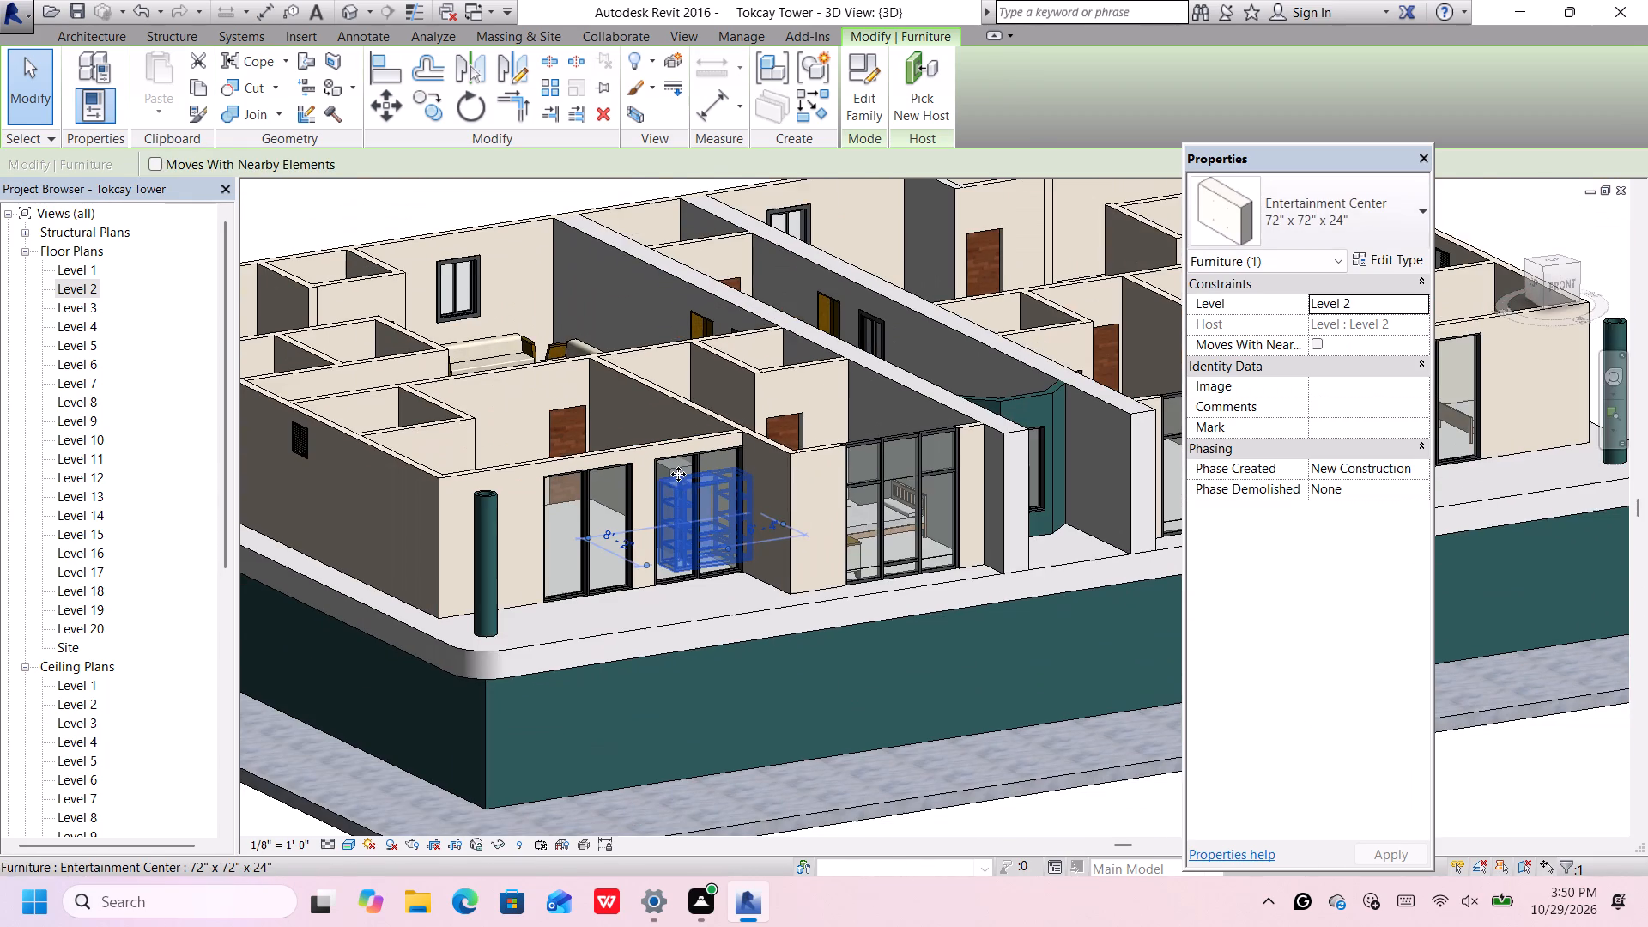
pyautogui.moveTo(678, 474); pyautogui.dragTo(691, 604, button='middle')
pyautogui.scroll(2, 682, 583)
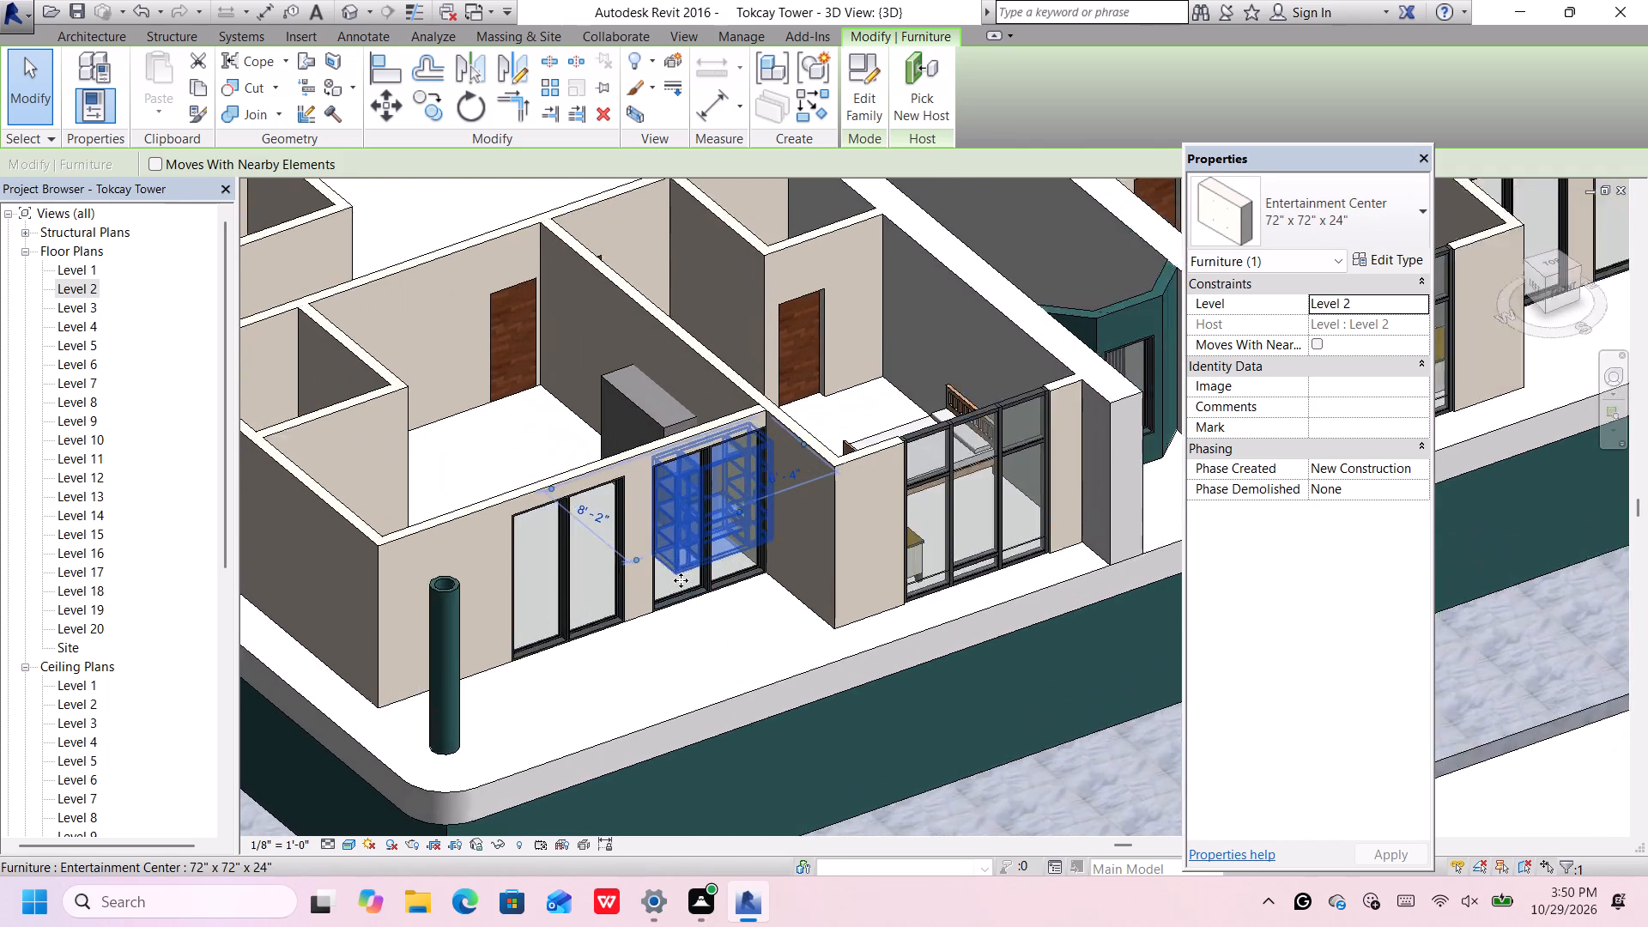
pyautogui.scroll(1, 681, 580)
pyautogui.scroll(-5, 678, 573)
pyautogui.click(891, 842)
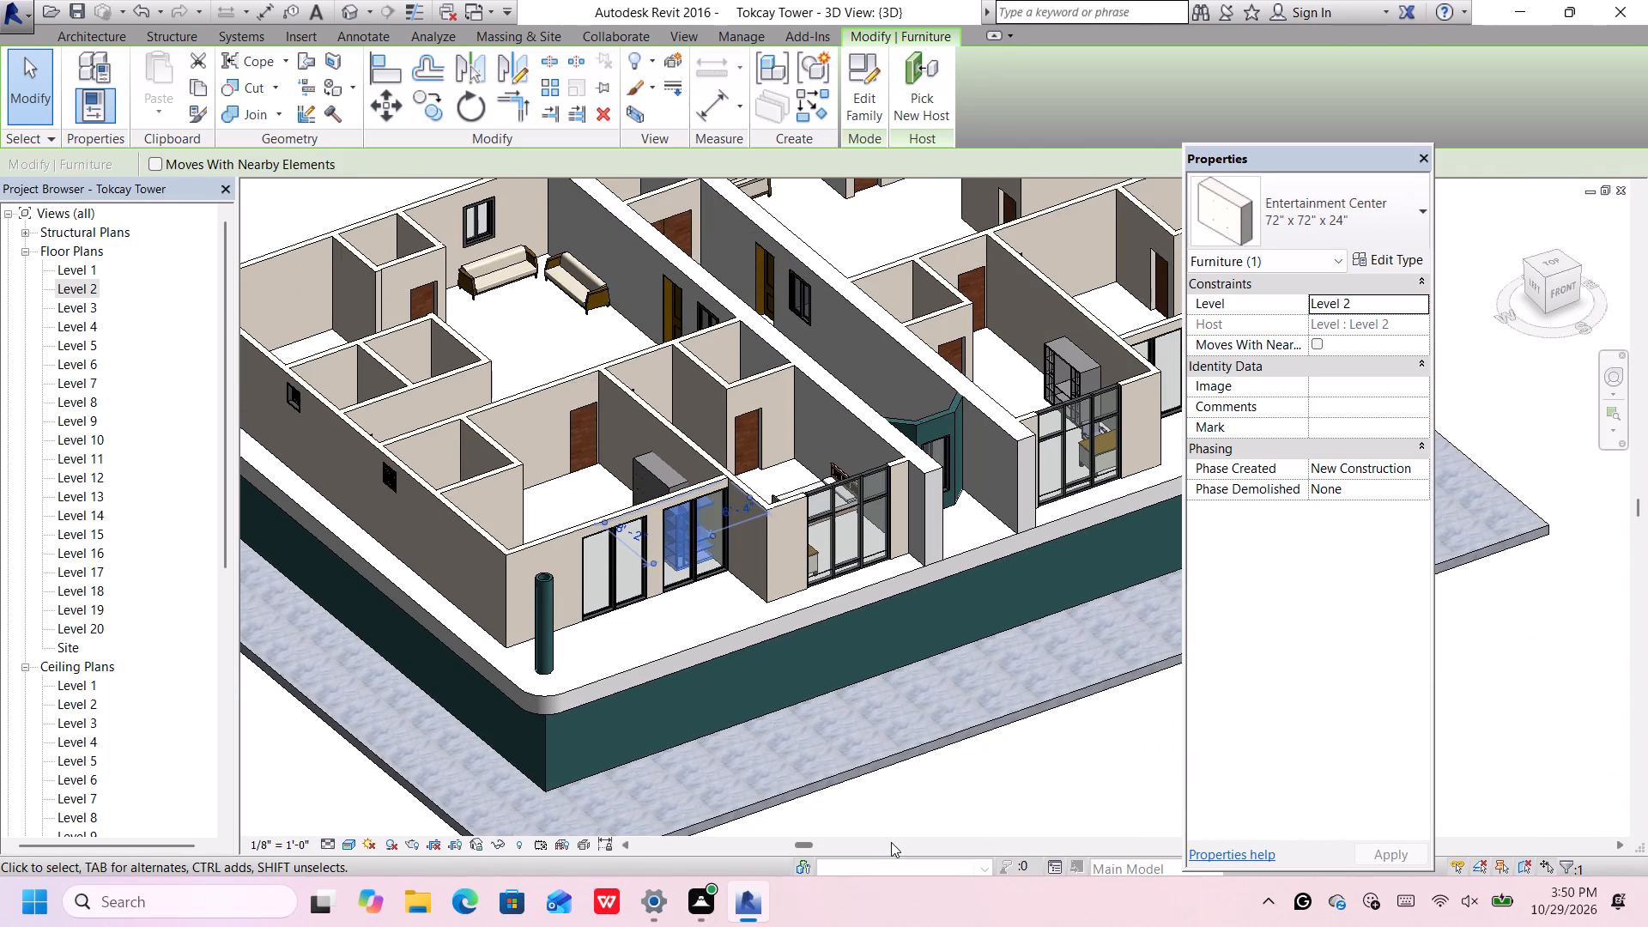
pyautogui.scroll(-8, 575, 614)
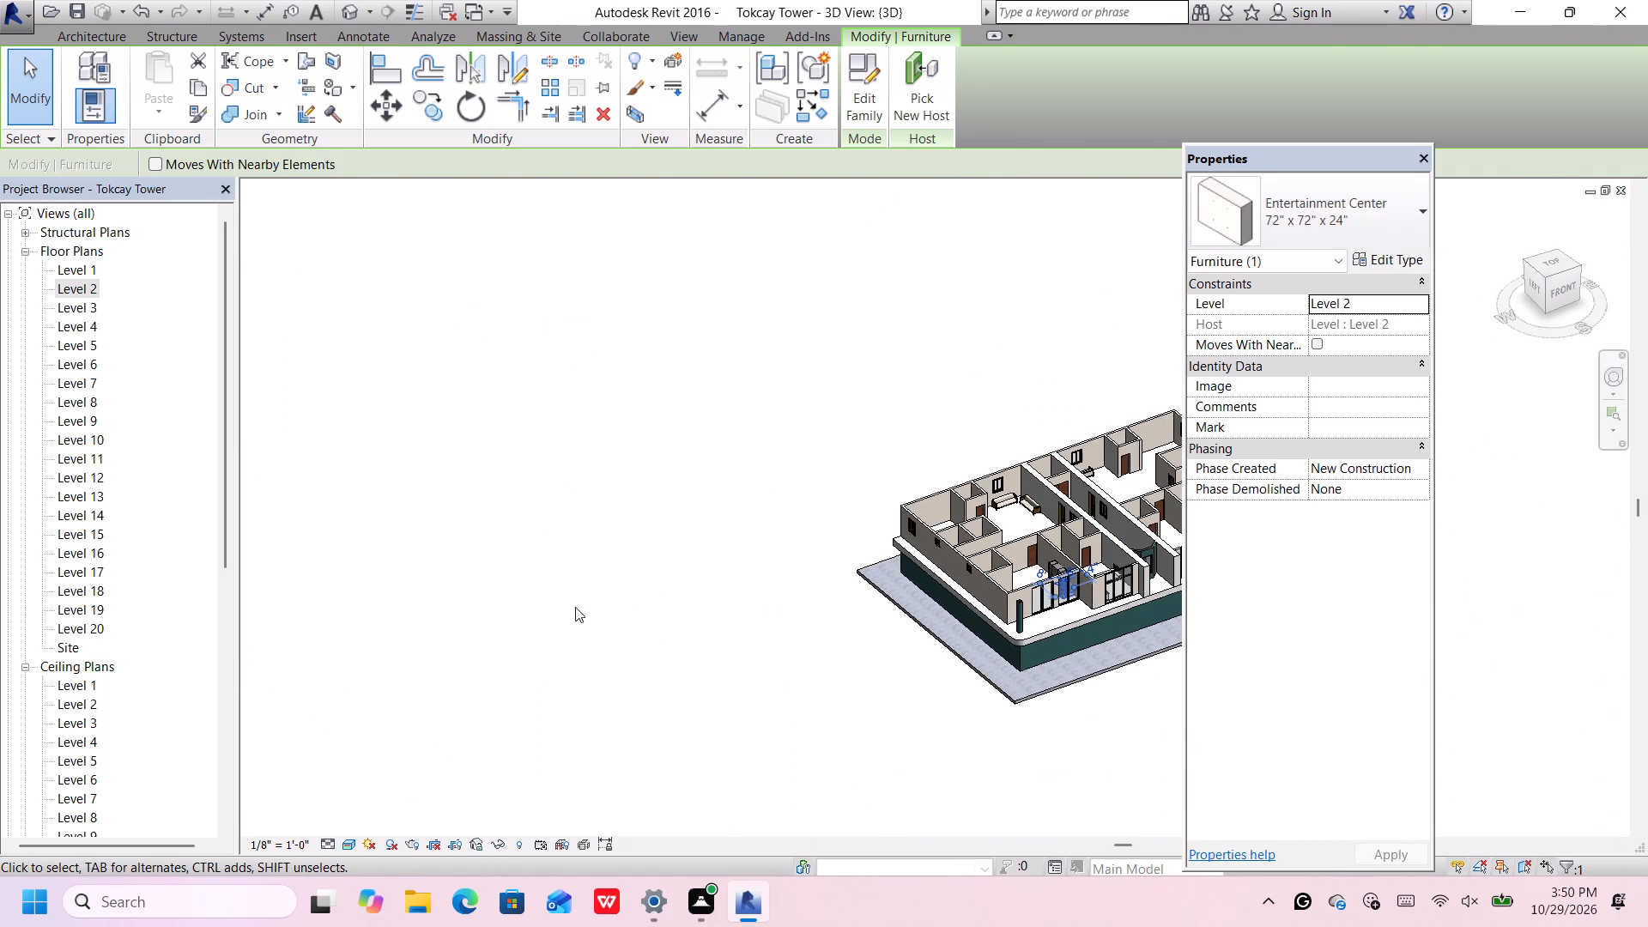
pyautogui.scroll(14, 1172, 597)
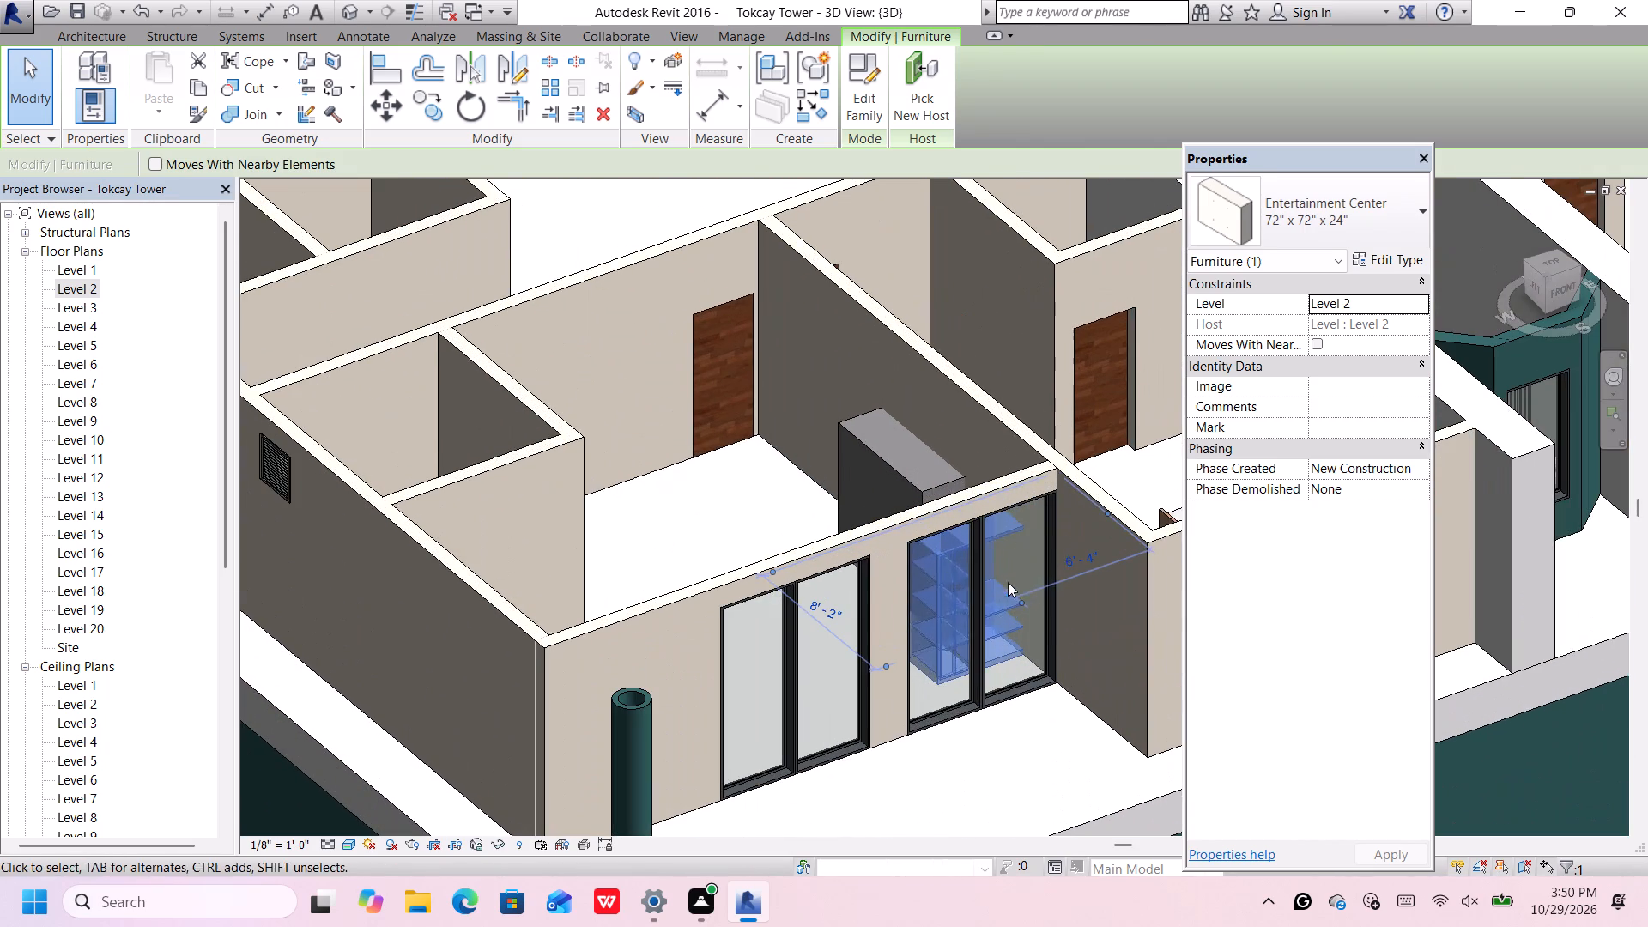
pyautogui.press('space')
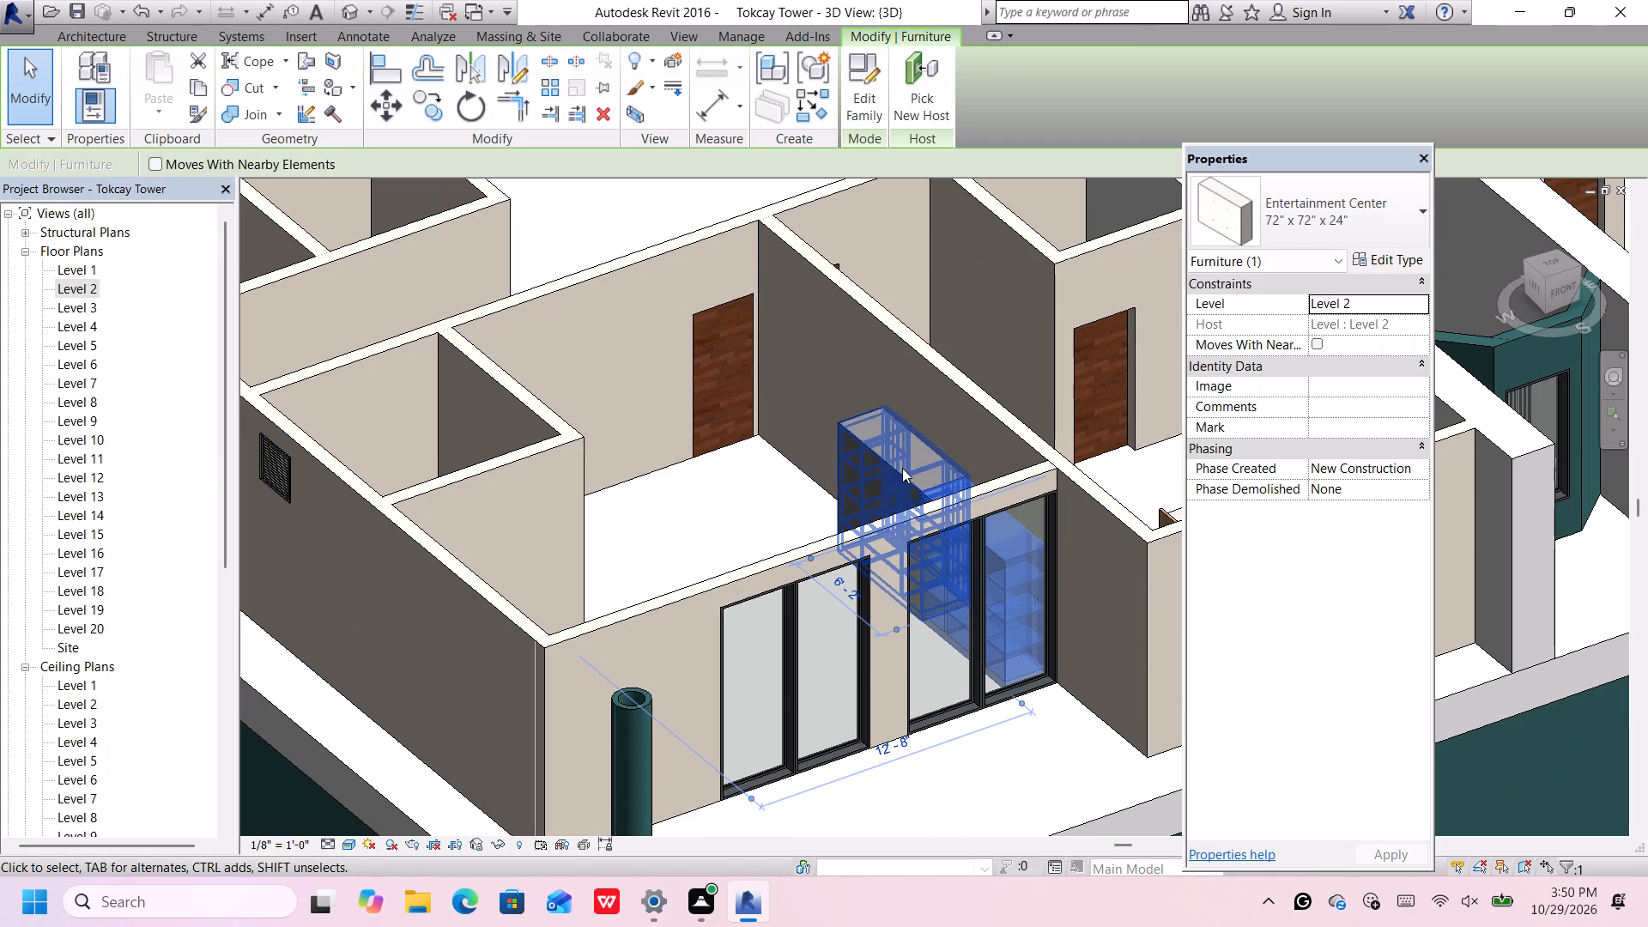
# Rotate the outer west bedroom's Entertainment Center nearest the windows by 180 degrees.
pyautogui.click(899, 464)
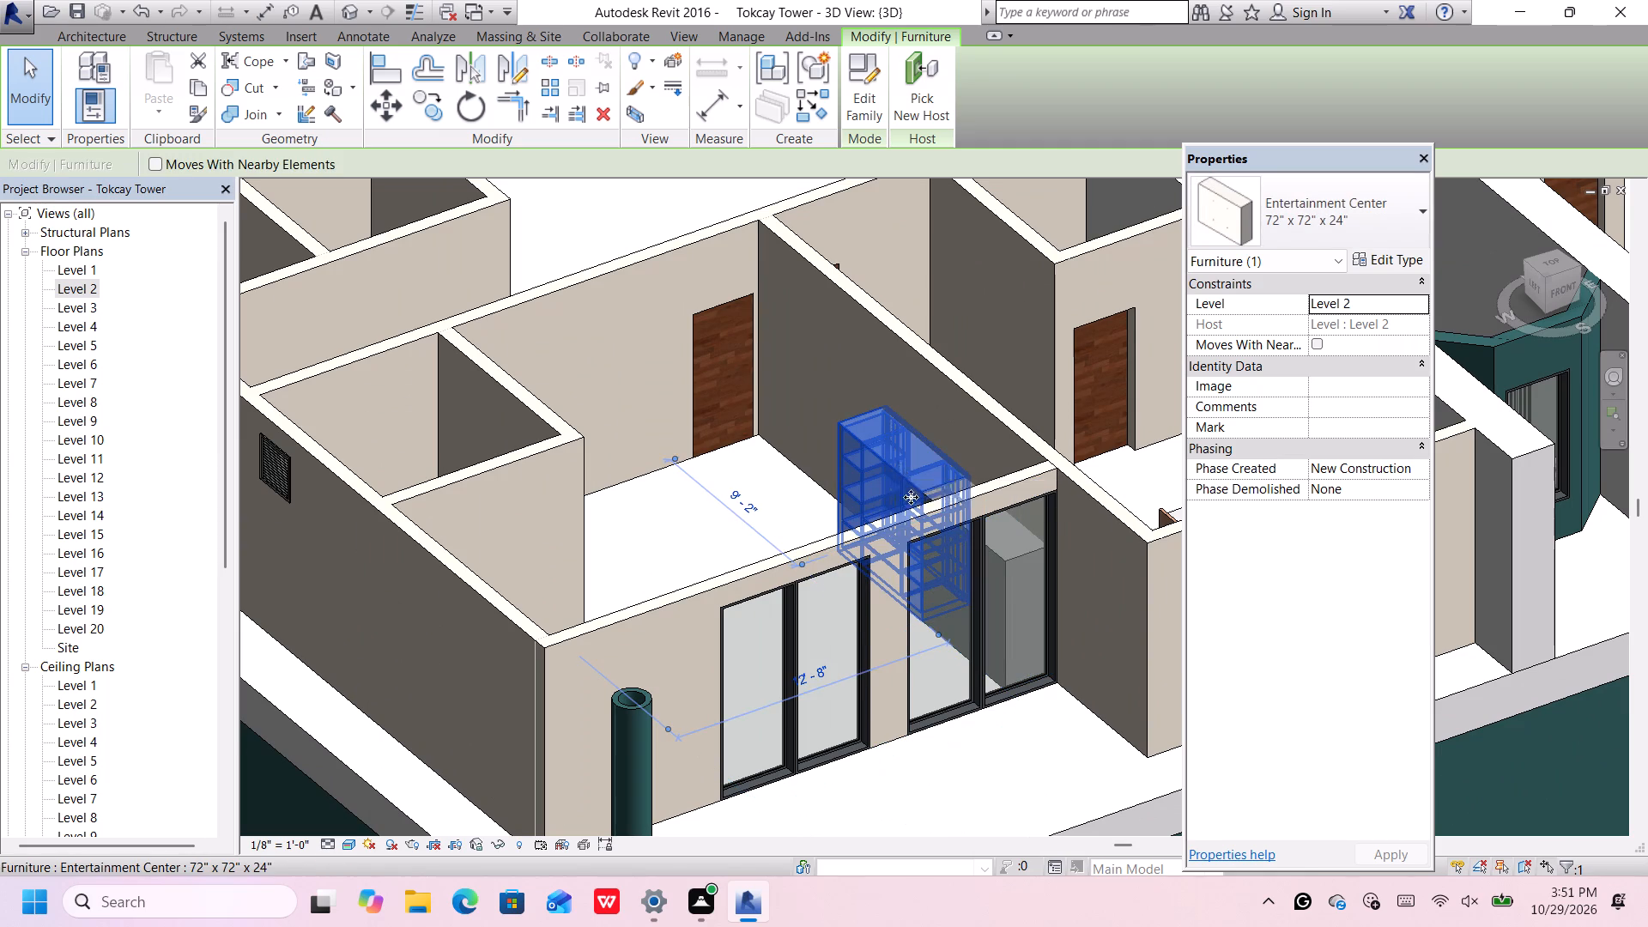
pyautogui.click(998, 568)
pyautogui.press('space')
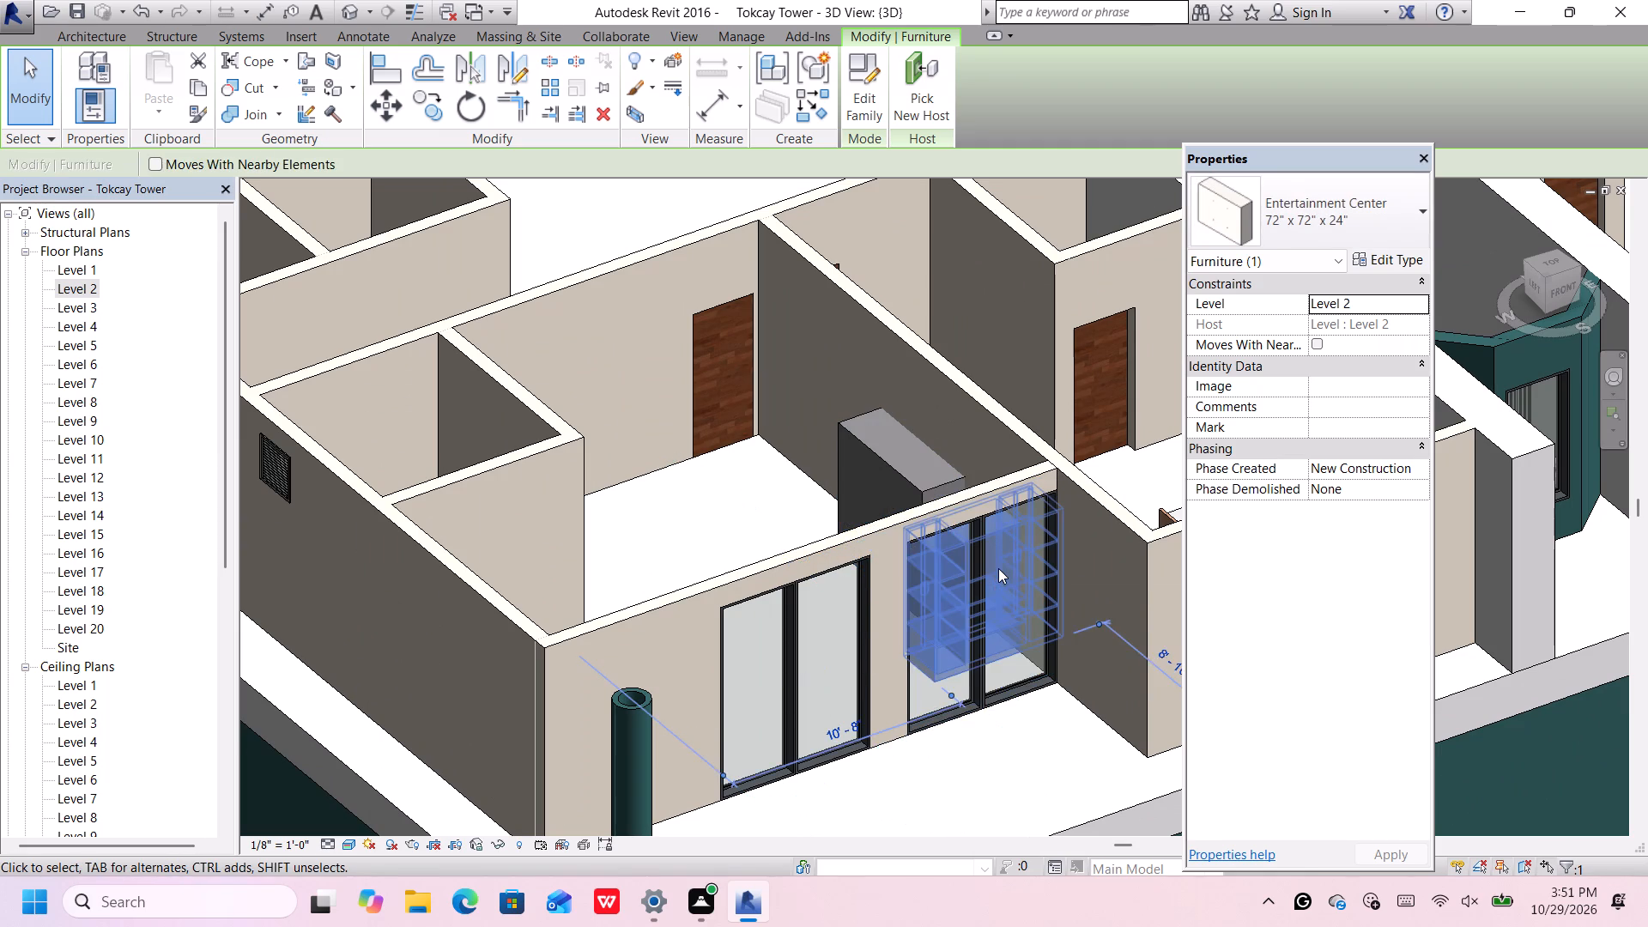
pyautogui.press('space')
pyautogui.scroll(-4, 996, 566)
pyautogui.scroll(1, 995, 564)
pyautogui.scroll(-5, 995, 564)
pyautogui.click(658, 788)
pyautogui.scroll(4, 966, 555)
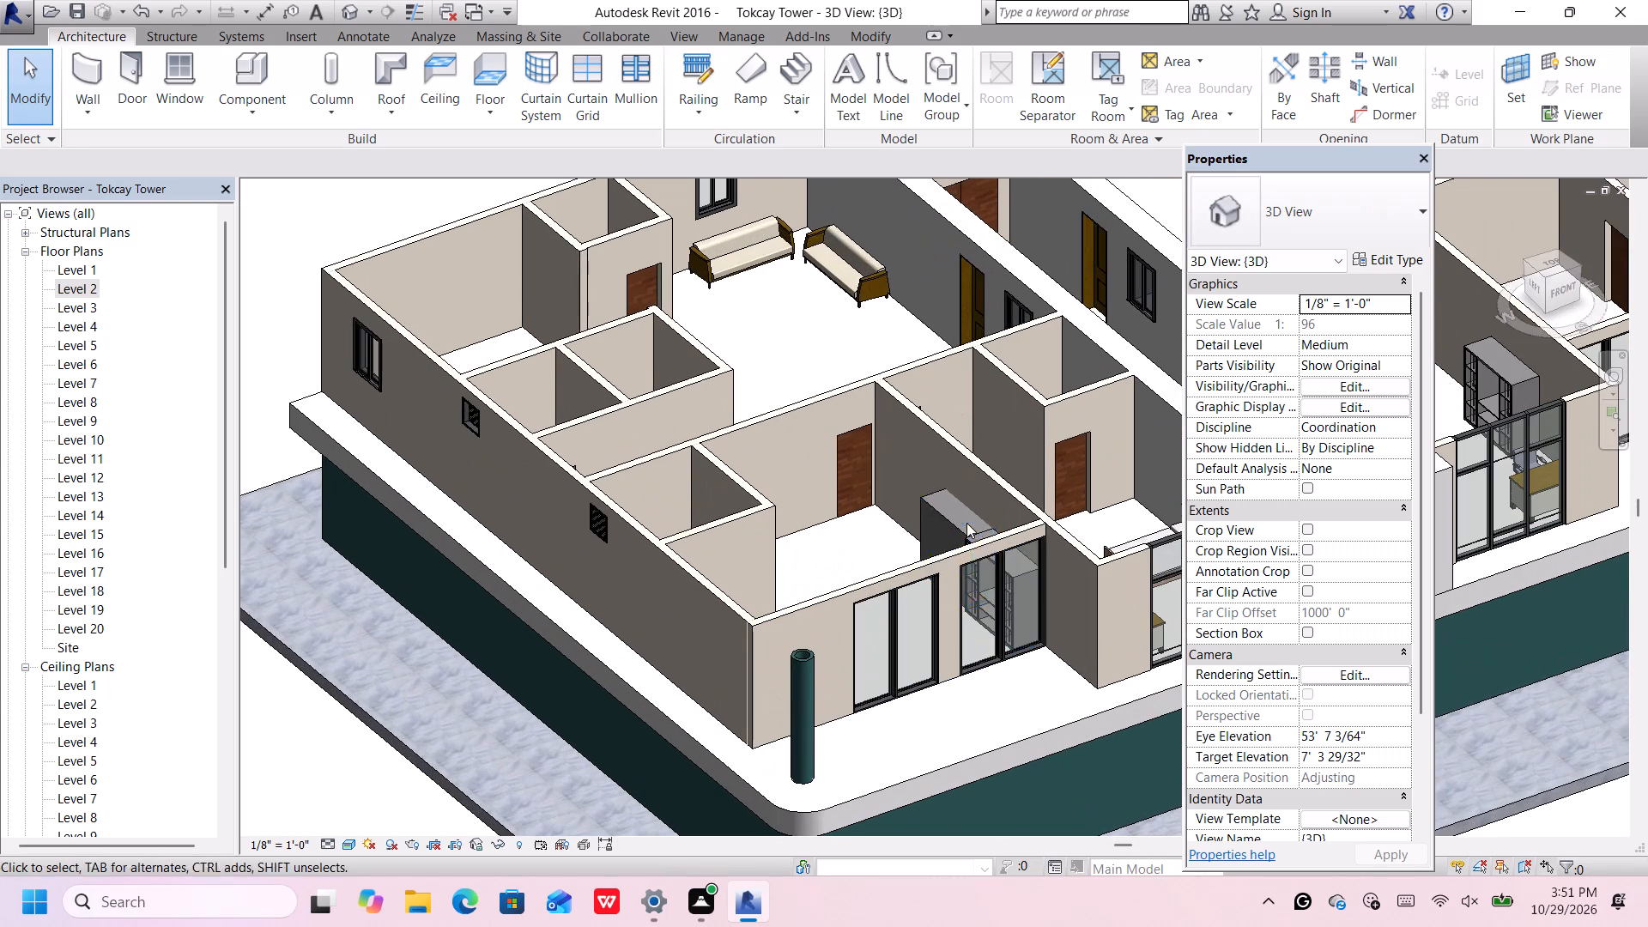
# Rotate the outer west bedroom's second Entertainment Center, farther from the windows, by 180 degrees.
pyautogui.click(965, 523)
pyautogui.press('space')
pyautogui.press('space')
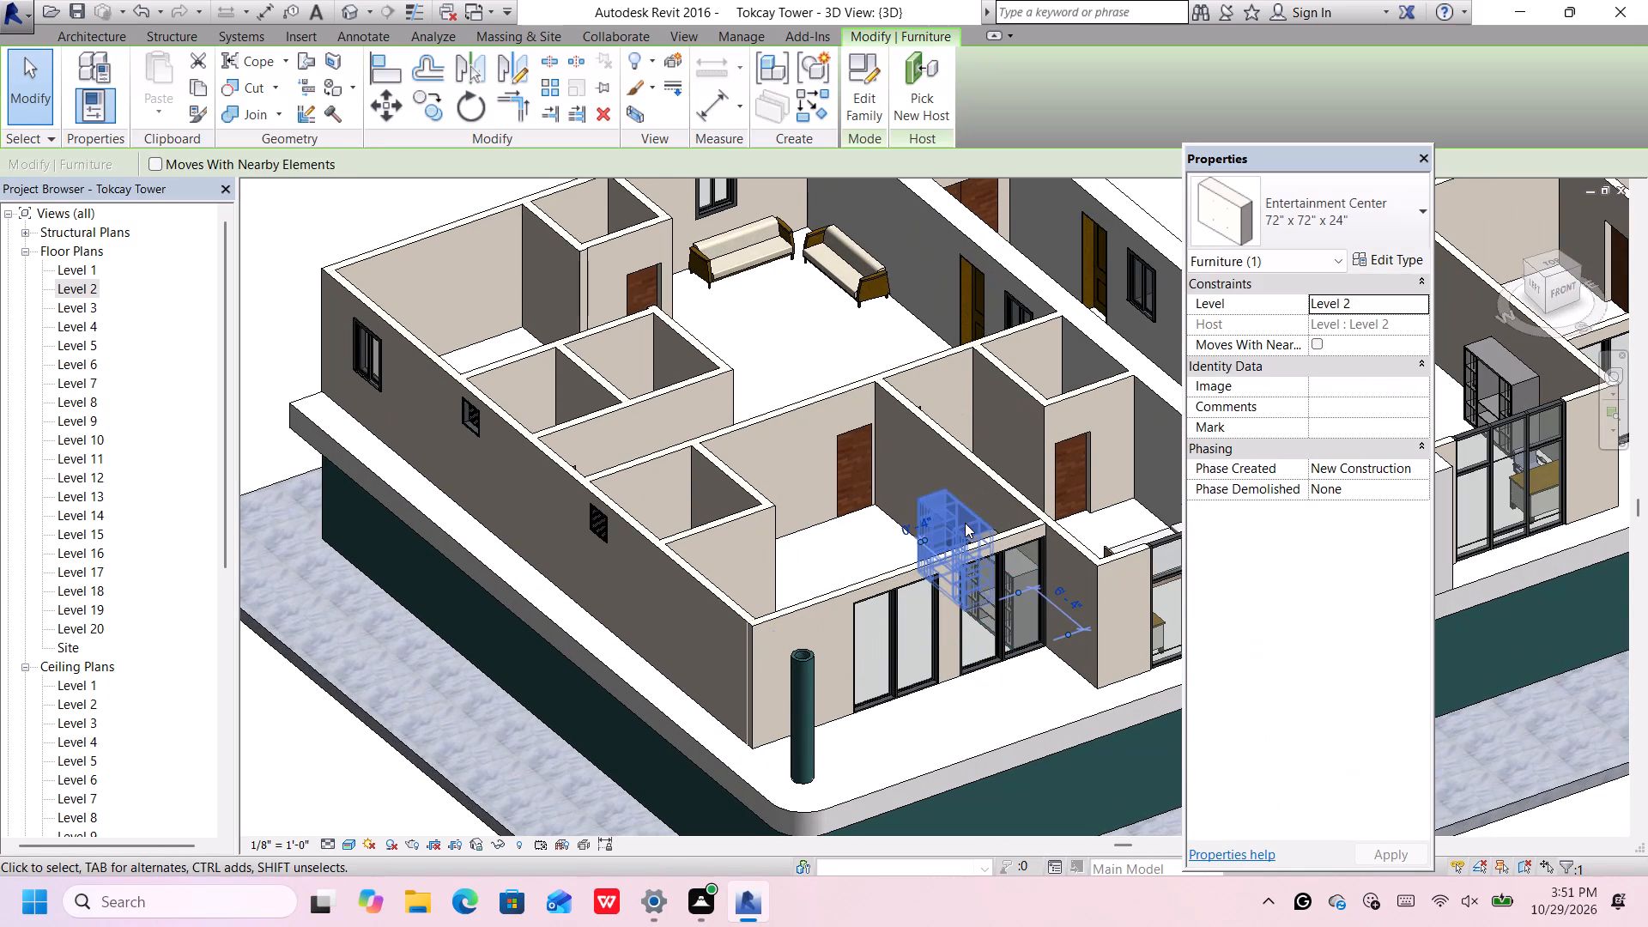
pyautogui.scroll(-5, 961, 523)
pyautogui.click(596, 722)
# From the west side of the 3D model, rotate the outer west bedroom's Entertainment Center nearest the windows by 180 degrees so its shelves face the room.
pyautogui.moveTo(665, 592); pyautogui.dragTo(660, 587, button='middle')
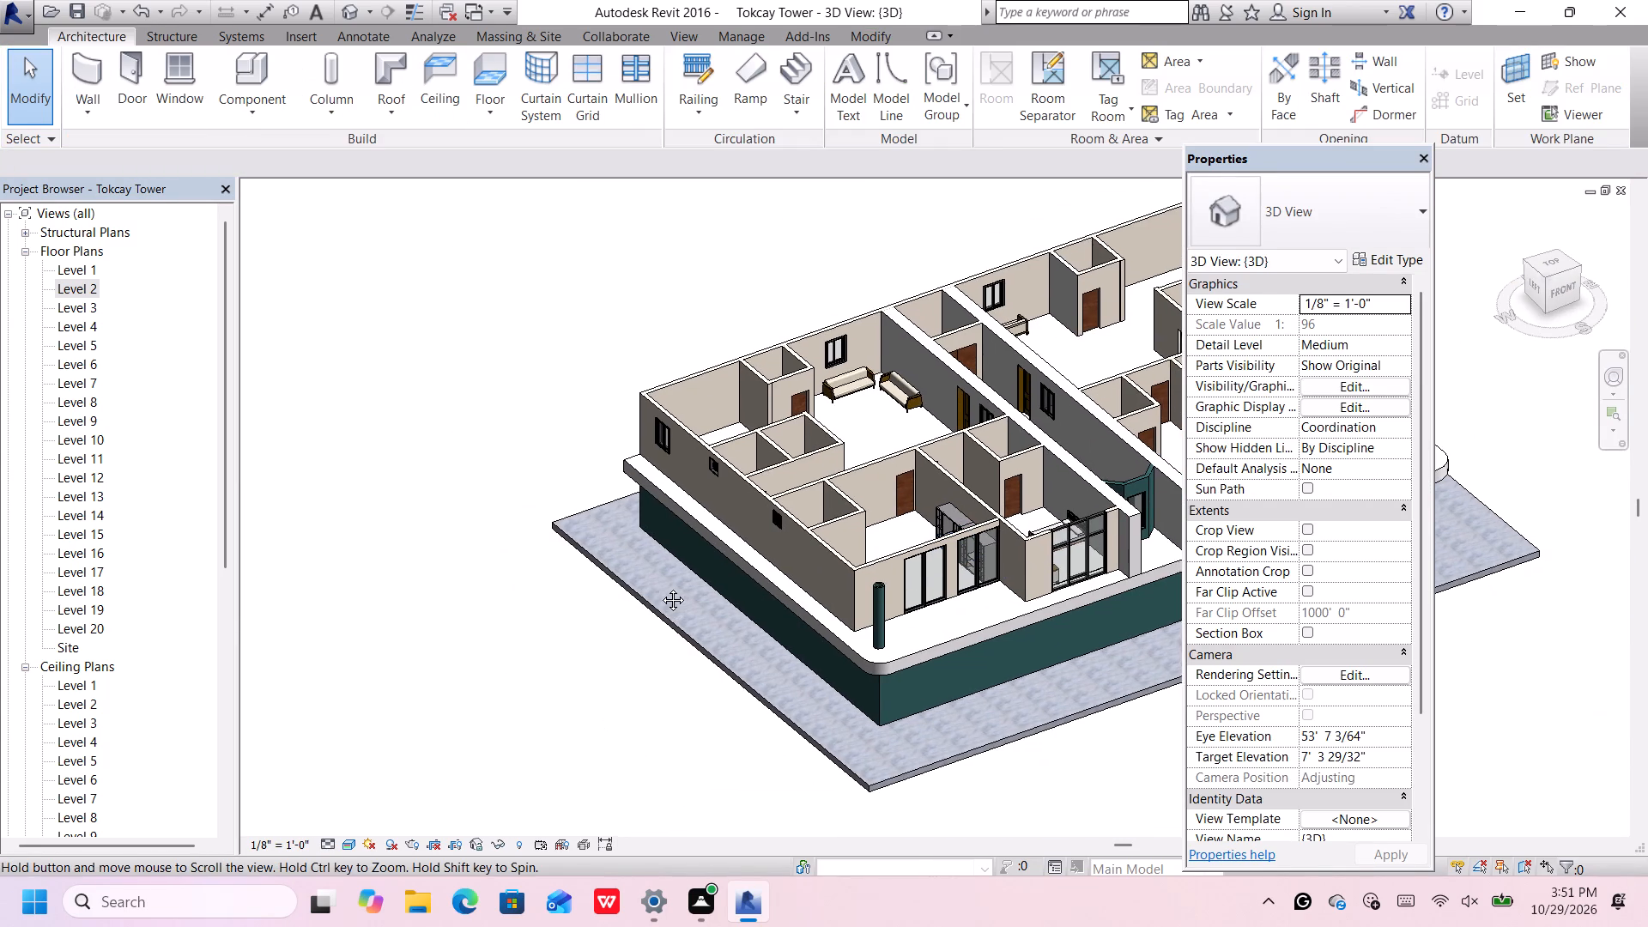
pyautogui.moveTo(660, 587); pyautogui.dragTo(554, 549, button='middle')
pyautogui.moveTo(980, 644); pyautogui.dragTo(846, 619, button='middle')
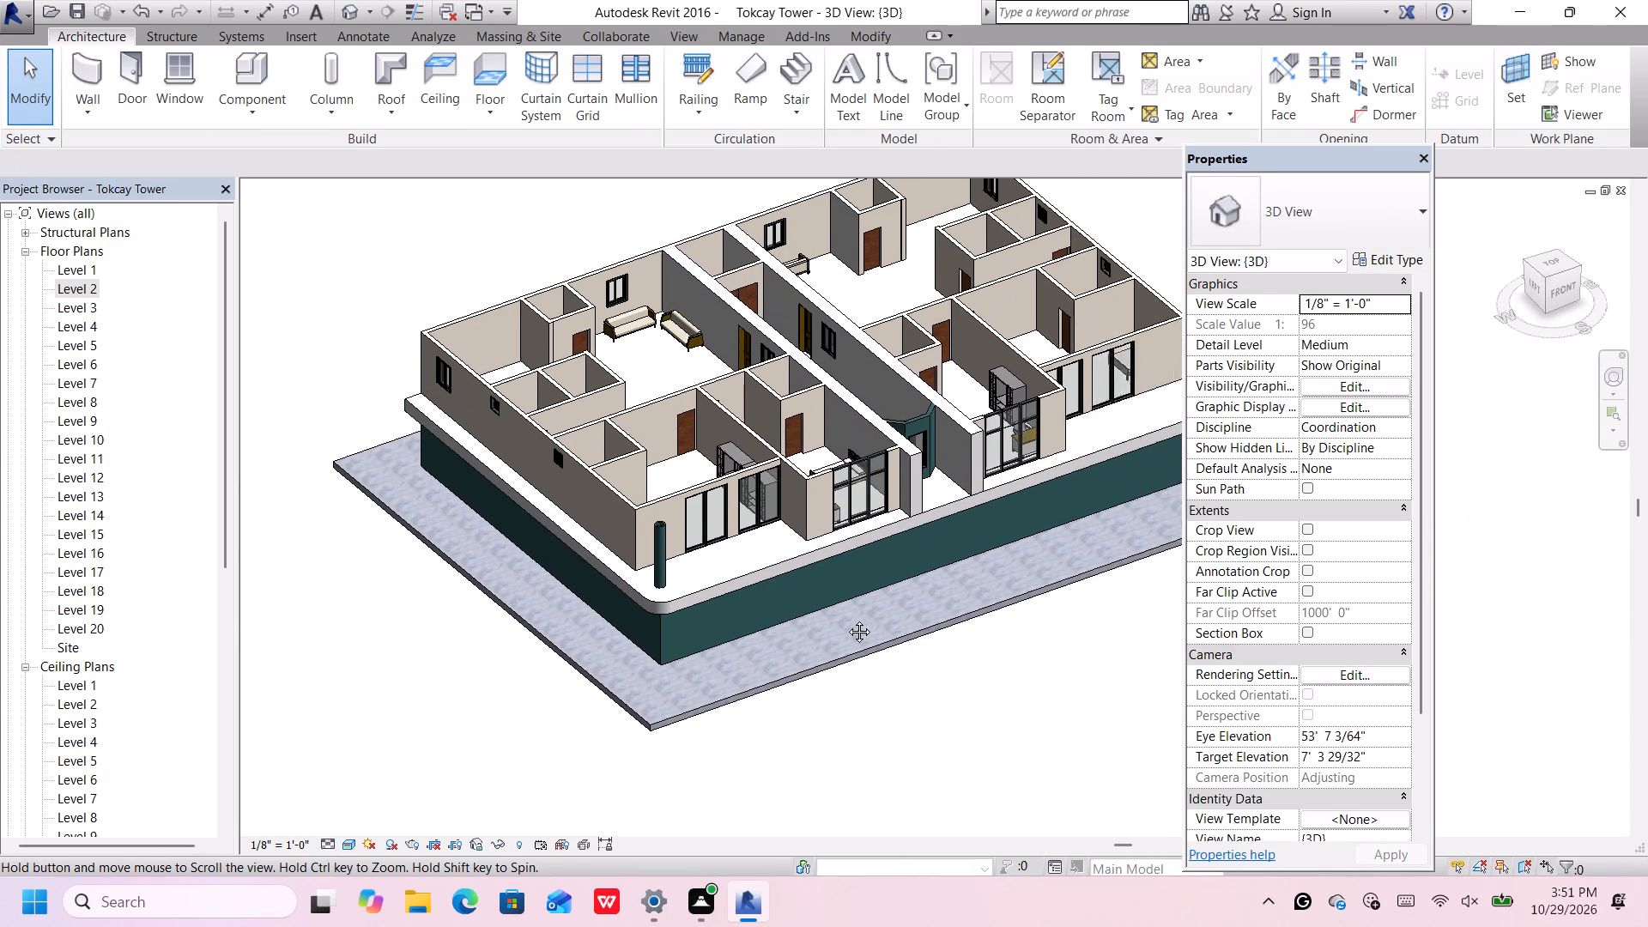
pyautogui.moveTo(846, 619); pyautogui.dragTo(828, 617, button='middle')
pyautogui.moveTo(906, 440); pyautogui.dragTo(820, 460, button='middle')
pyautogui.press('space')
pyautogui.press('space')
pyautogui.press('space')
pyautogui.press('space')
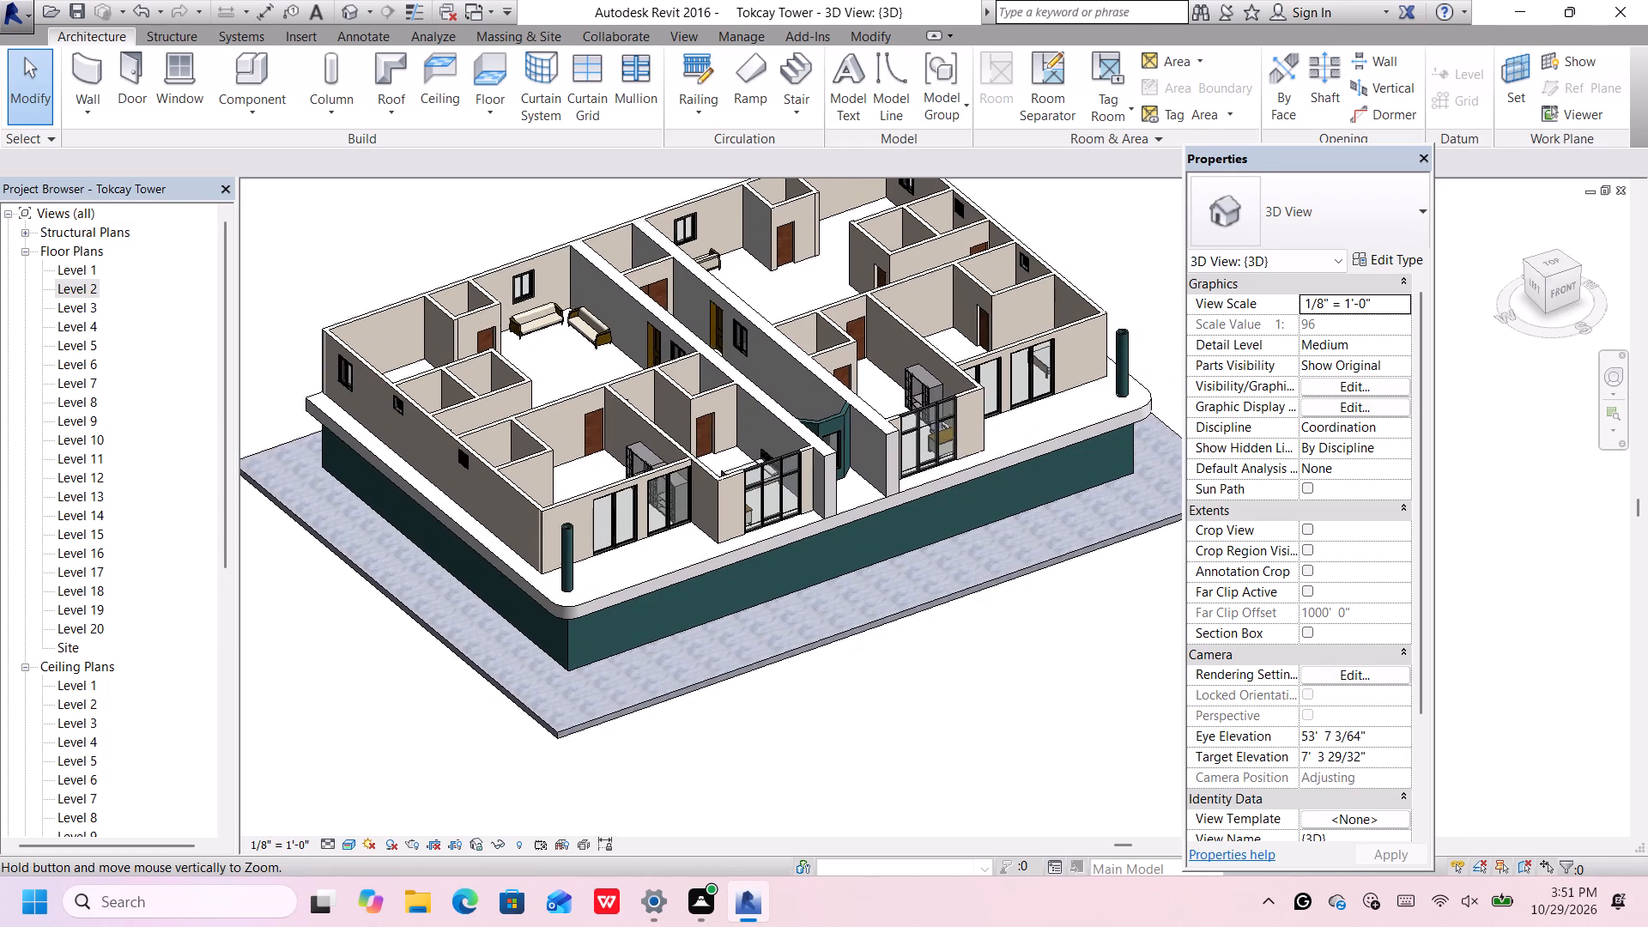
pyautogui.moveTo(820, 460); pyautogui.dragTo(767, 486, button='middle')
pyautogui.scroll(-3, 767, 491)
pyautogui.moveTo(771, 500); pyautogui.dragTo(253, 662, button='middle')
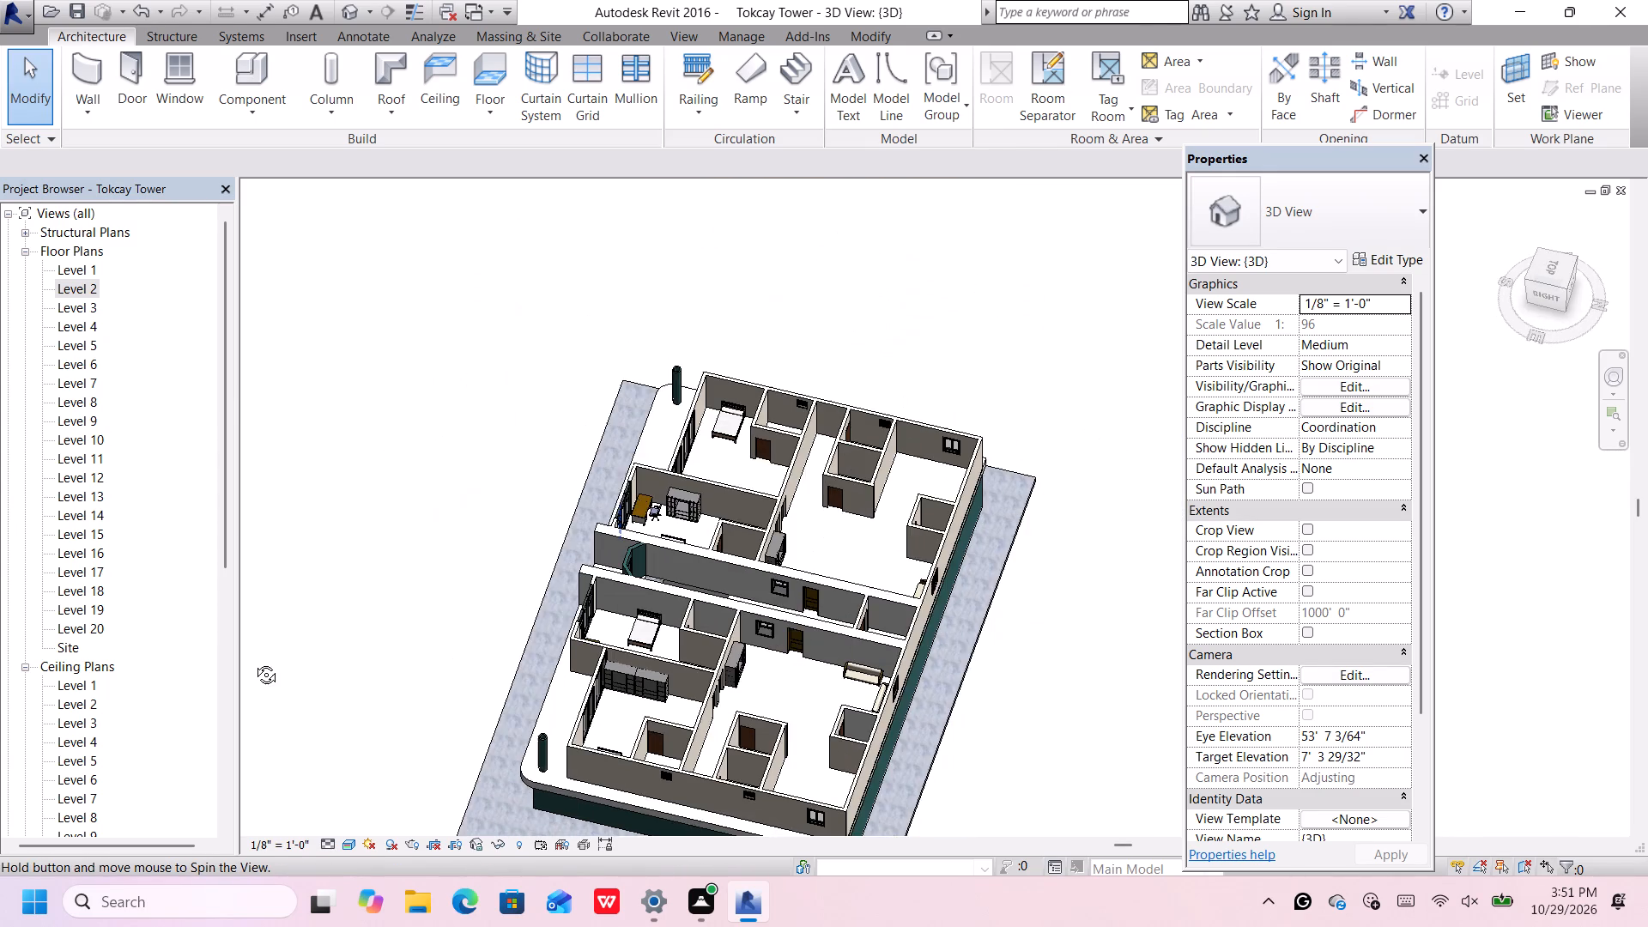
pyautogui.moveTo(253, 662); pyautogui.dragTo(257, 662, button='middle')
pyautogui.scroll(3, 543, 608)
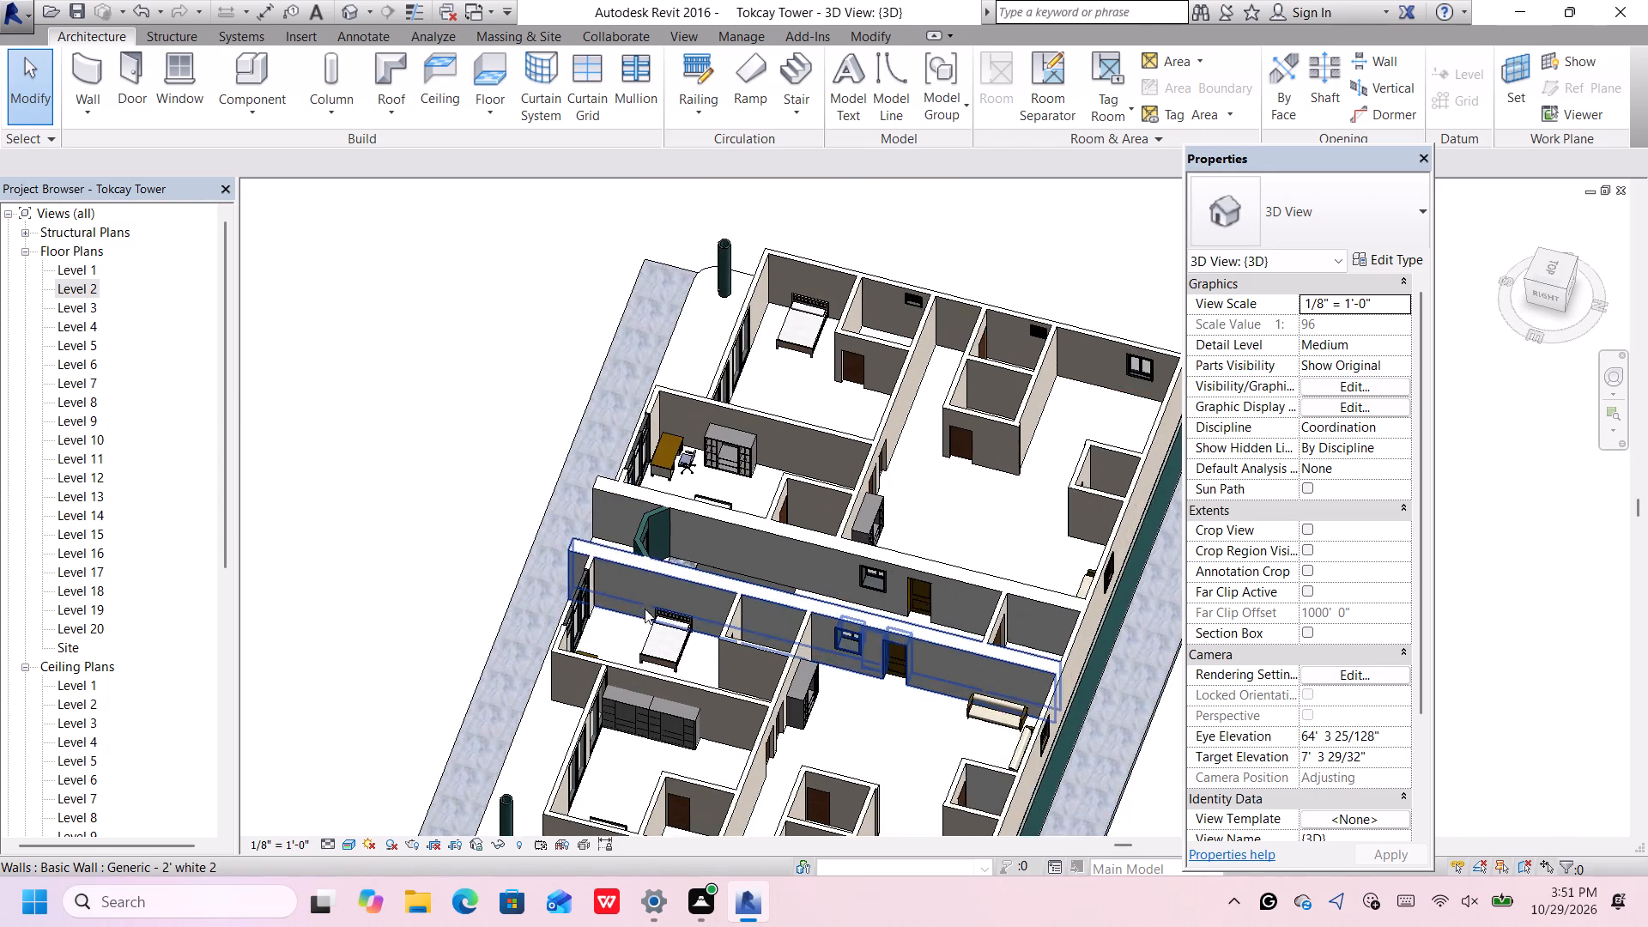
pyautogui.scroll(-1, 676, 640)
pyautogui.moveTo(676, 643); pyautogui.dragTo(676, 552, button='middle')
pyautogui.scroll(8, 660, 610)
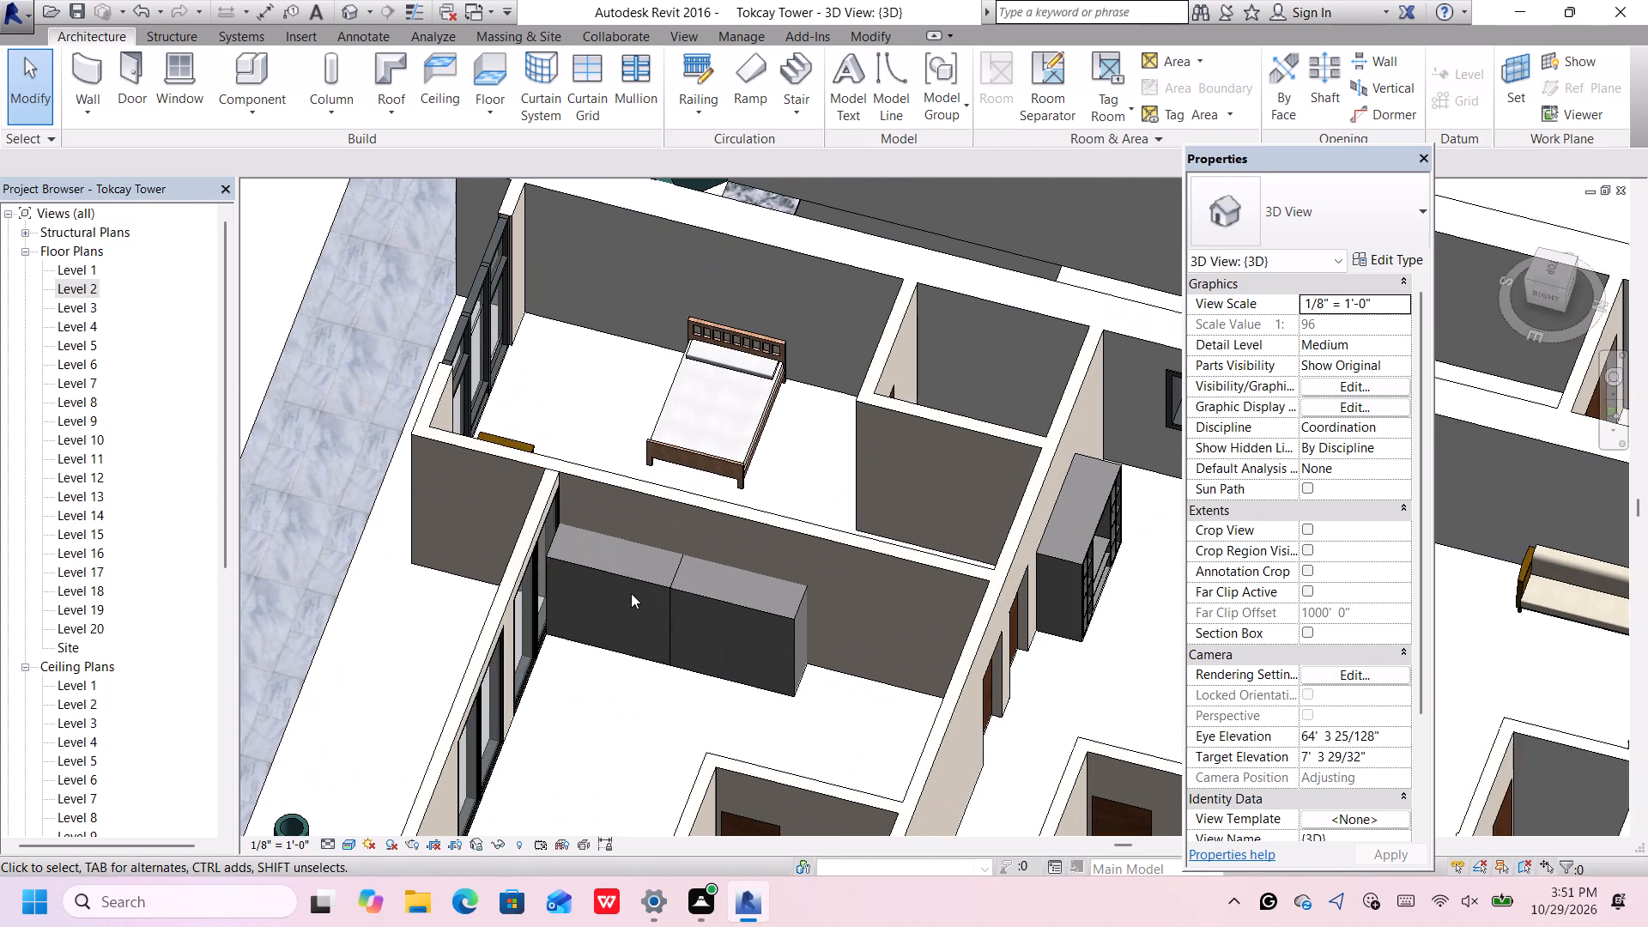
pyautogui.click(633, 583)
pyautogui.press('space')
pyautogui.press('space')
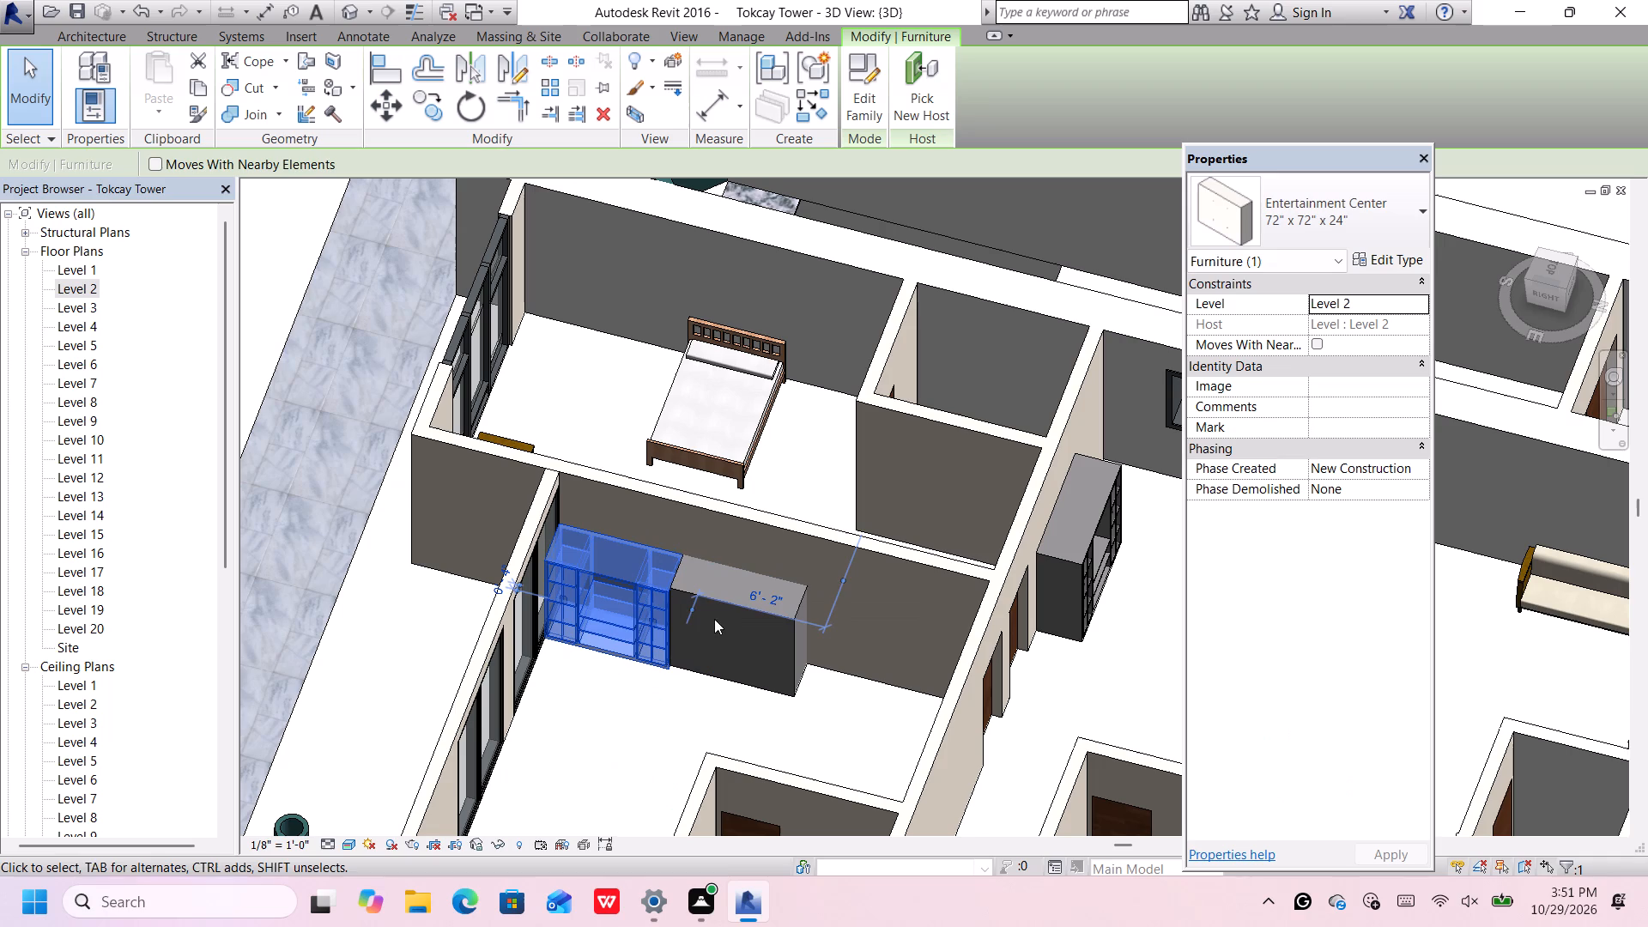
# Rotate the adjoining Entertainment Center, farther from the windows, by 180 degrees so its shelves also face the room.
pyautogui.click(745, 611)
pyautogui.press('space')
pyautogui.press('space')
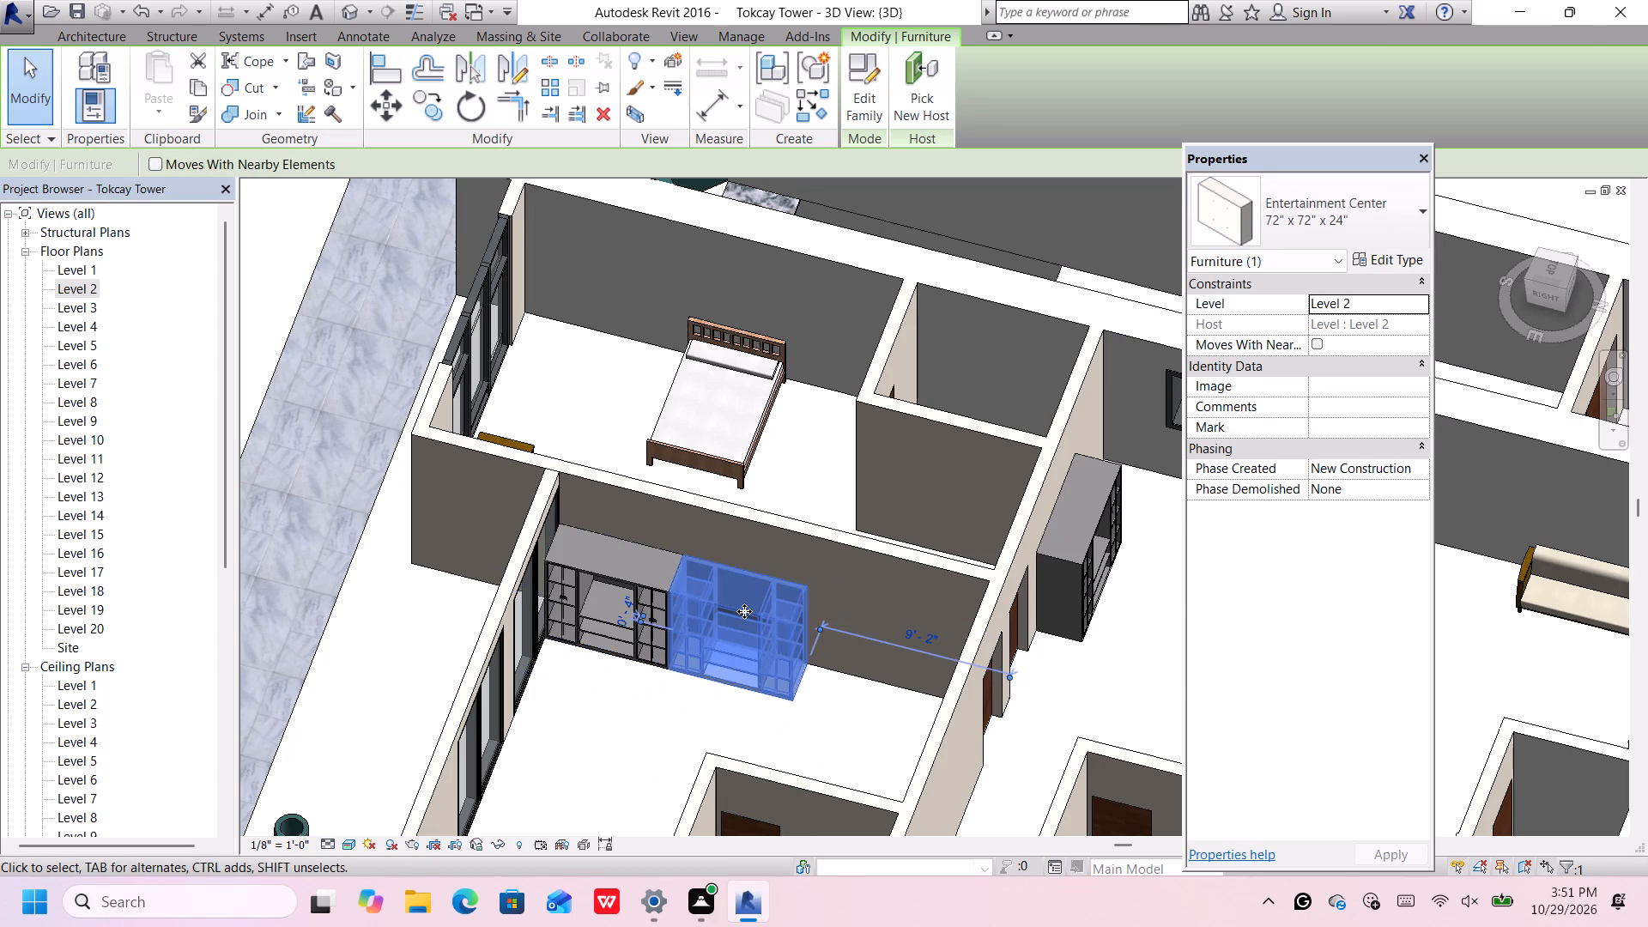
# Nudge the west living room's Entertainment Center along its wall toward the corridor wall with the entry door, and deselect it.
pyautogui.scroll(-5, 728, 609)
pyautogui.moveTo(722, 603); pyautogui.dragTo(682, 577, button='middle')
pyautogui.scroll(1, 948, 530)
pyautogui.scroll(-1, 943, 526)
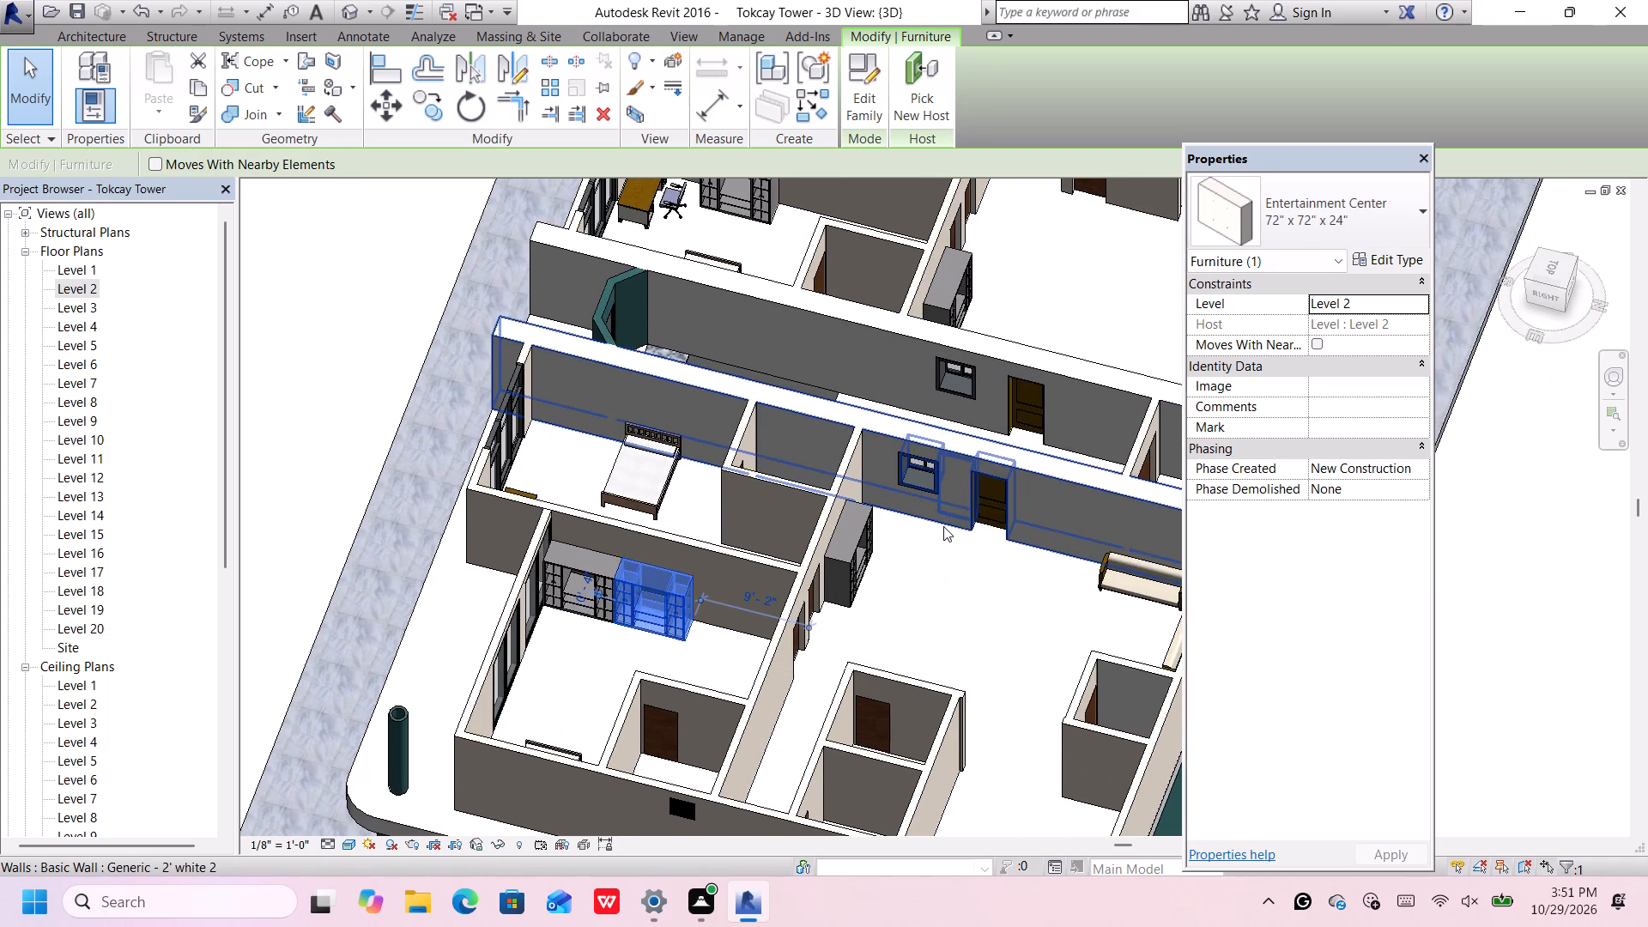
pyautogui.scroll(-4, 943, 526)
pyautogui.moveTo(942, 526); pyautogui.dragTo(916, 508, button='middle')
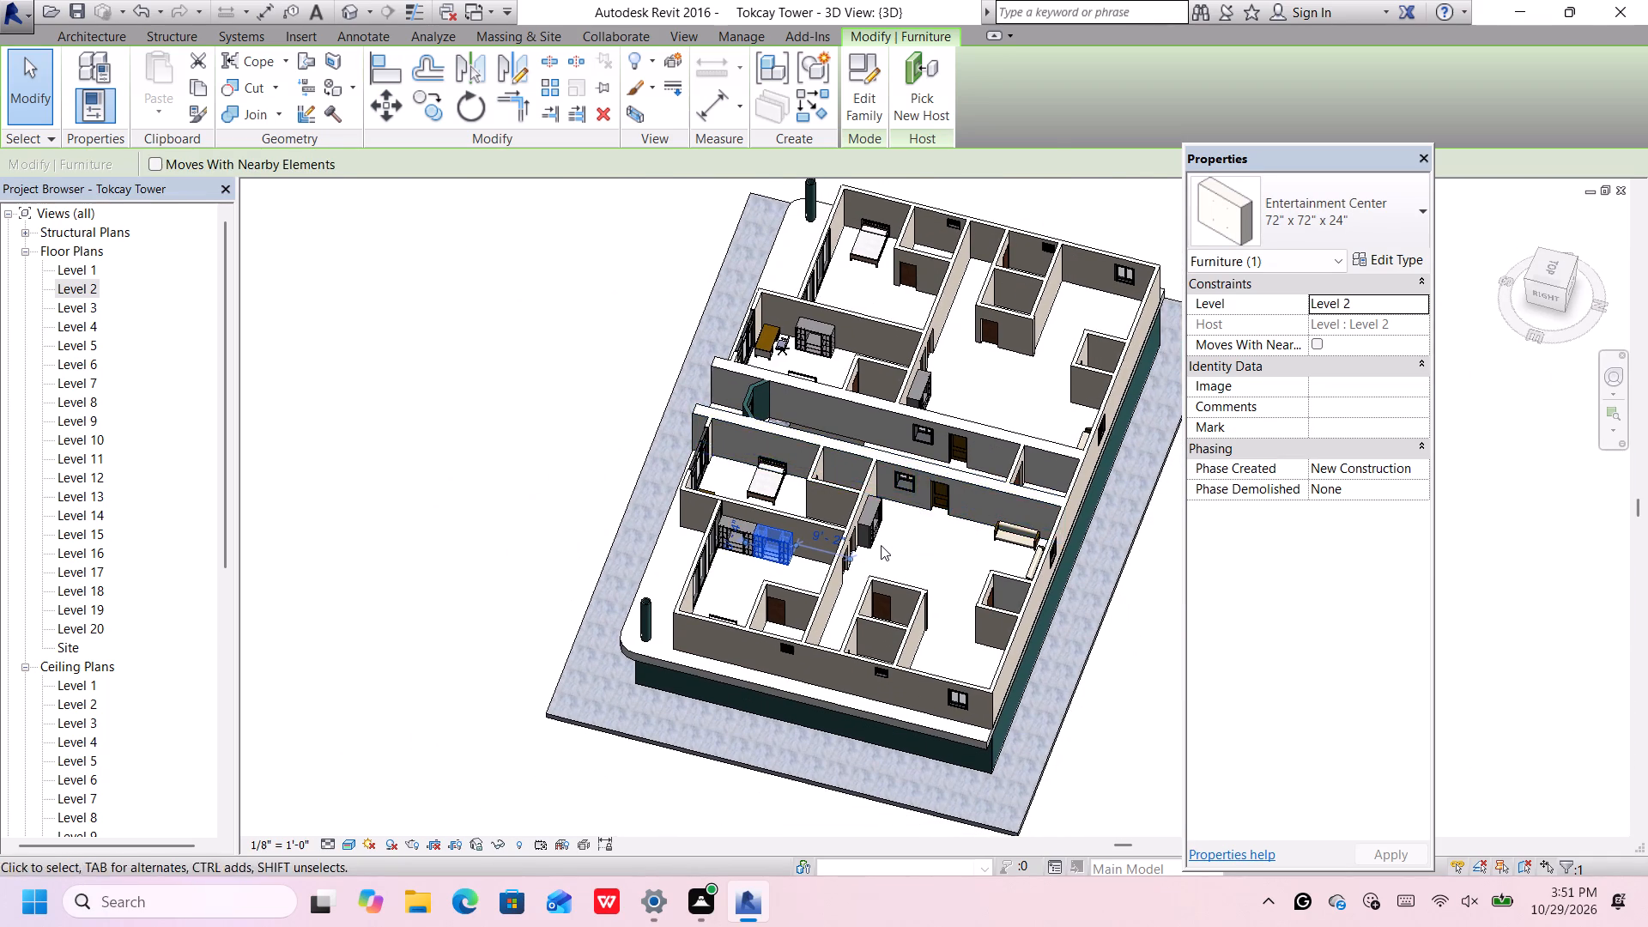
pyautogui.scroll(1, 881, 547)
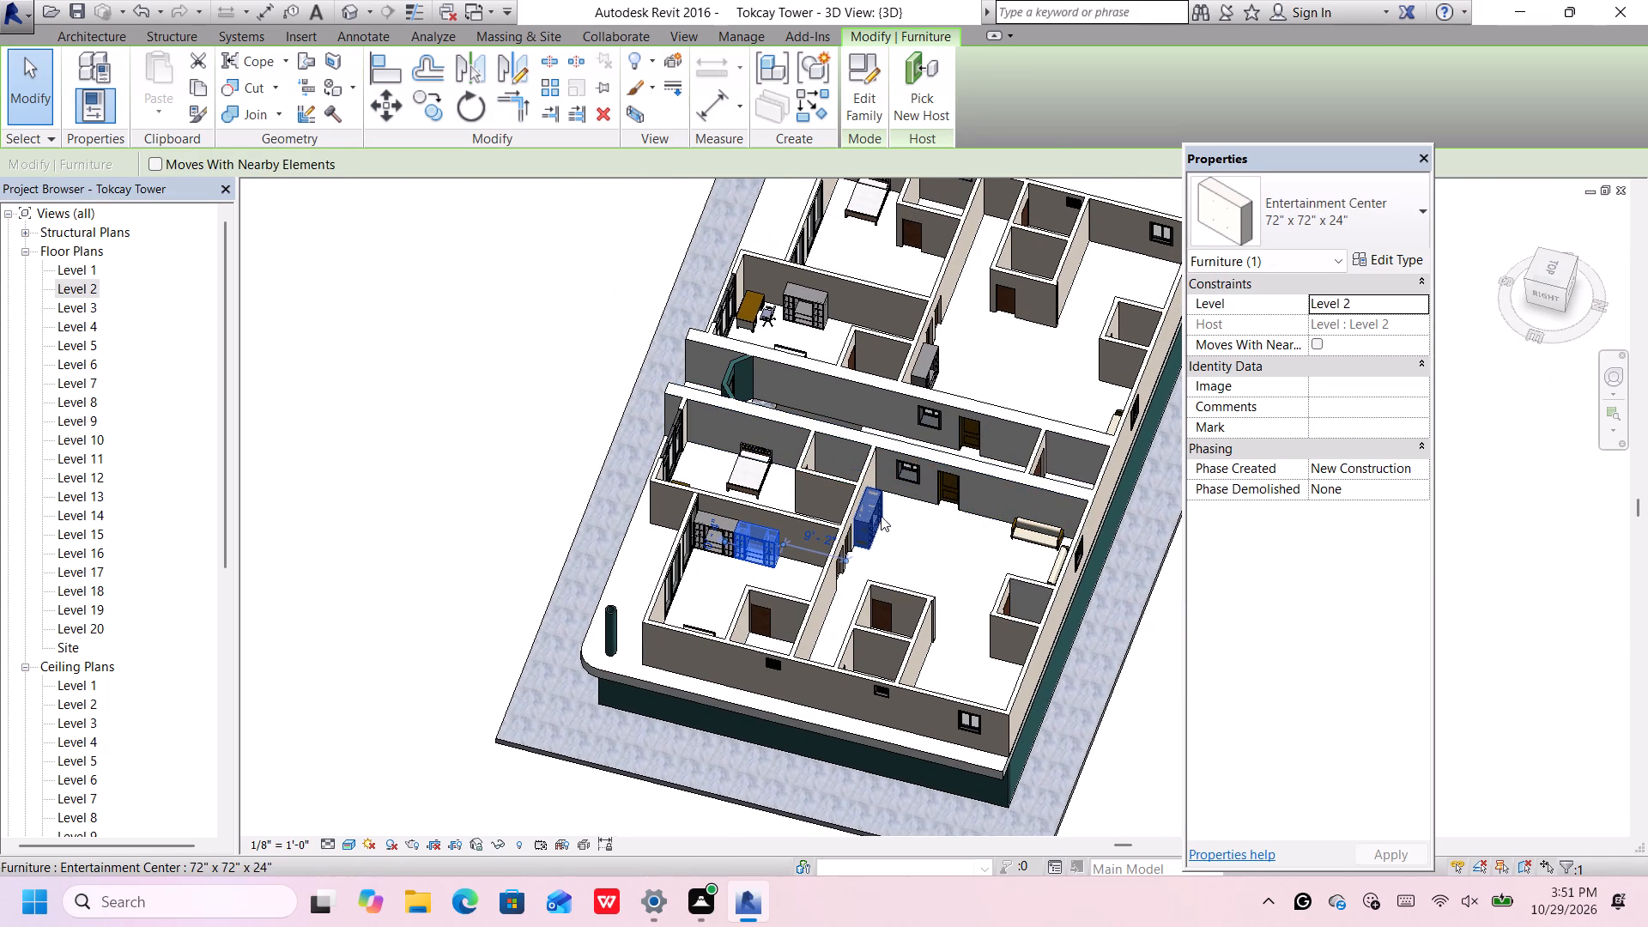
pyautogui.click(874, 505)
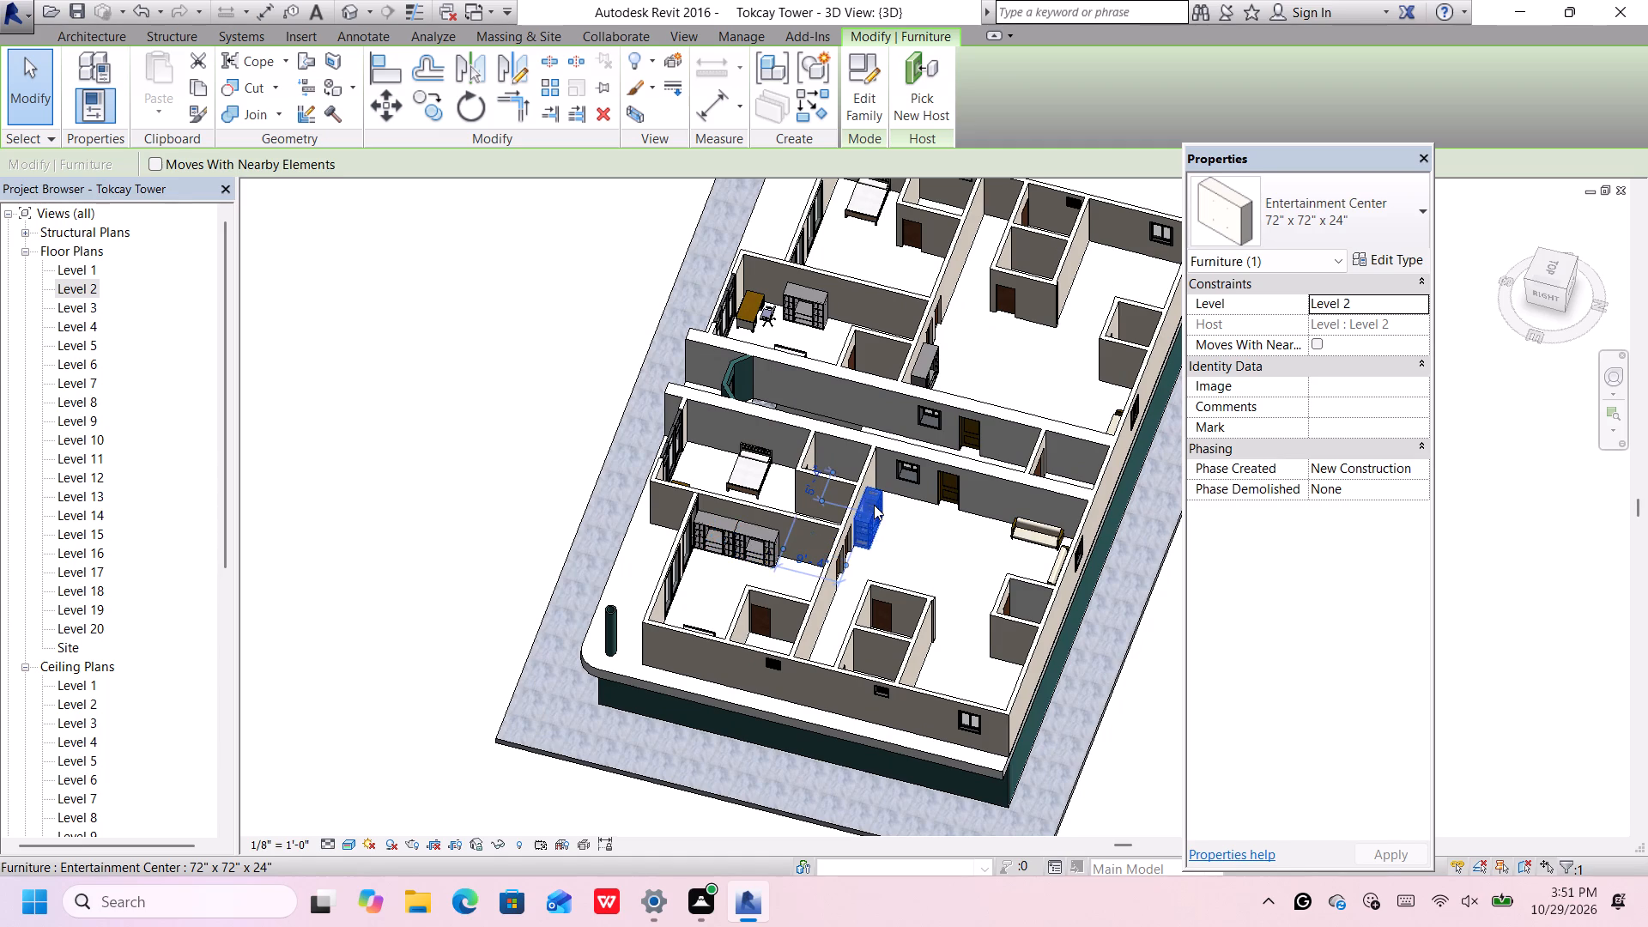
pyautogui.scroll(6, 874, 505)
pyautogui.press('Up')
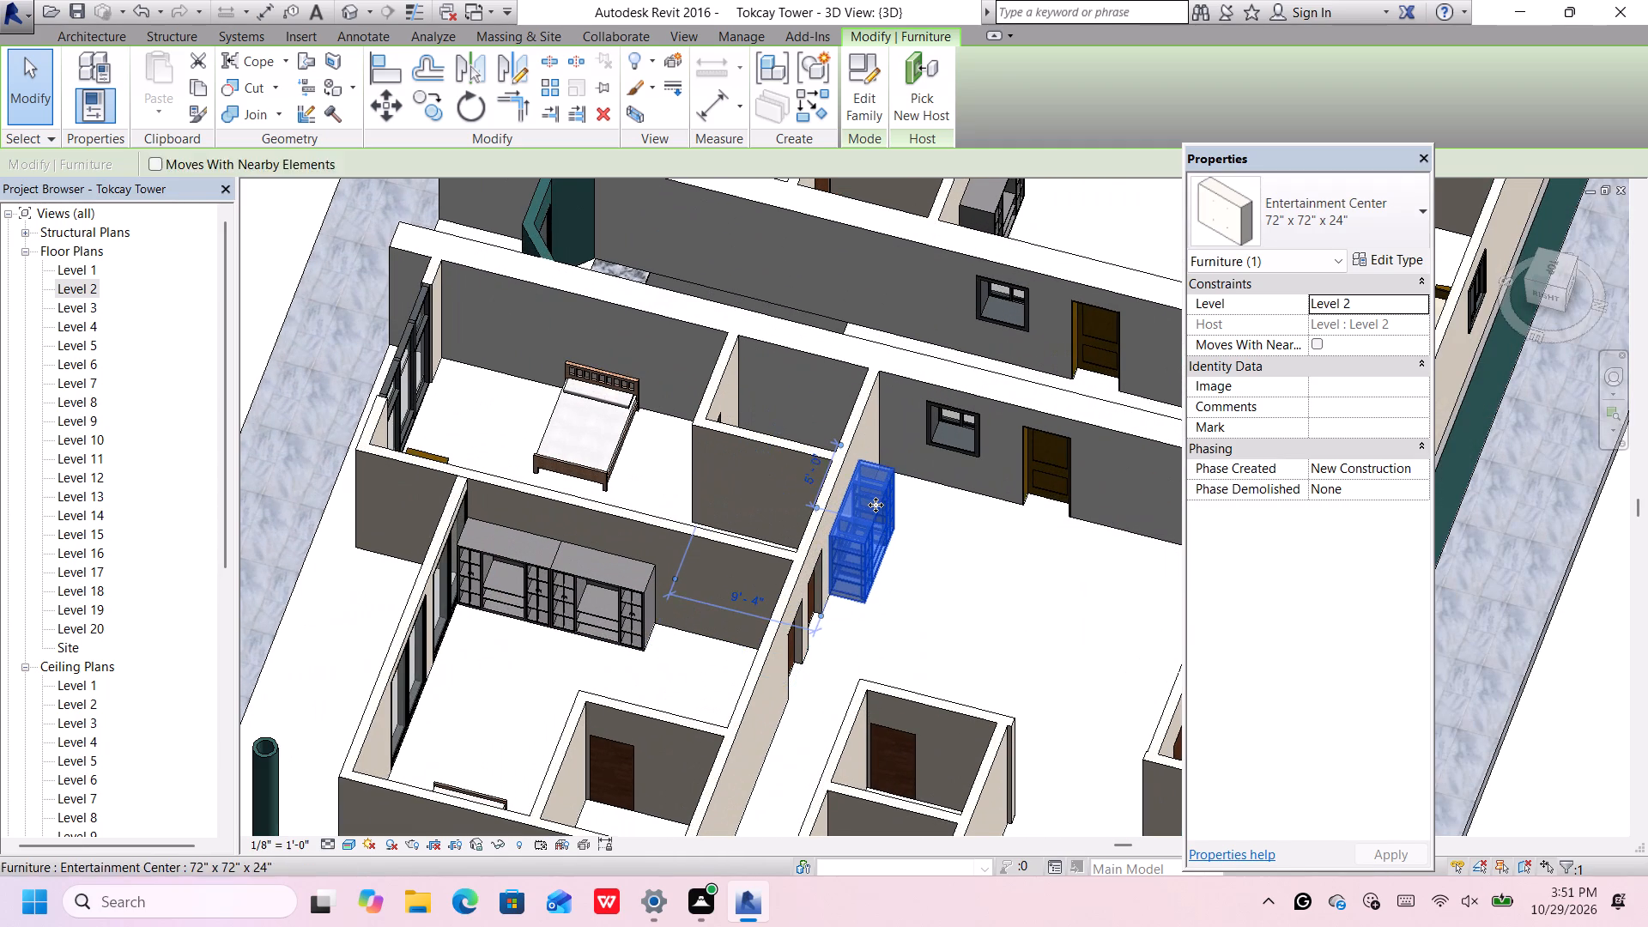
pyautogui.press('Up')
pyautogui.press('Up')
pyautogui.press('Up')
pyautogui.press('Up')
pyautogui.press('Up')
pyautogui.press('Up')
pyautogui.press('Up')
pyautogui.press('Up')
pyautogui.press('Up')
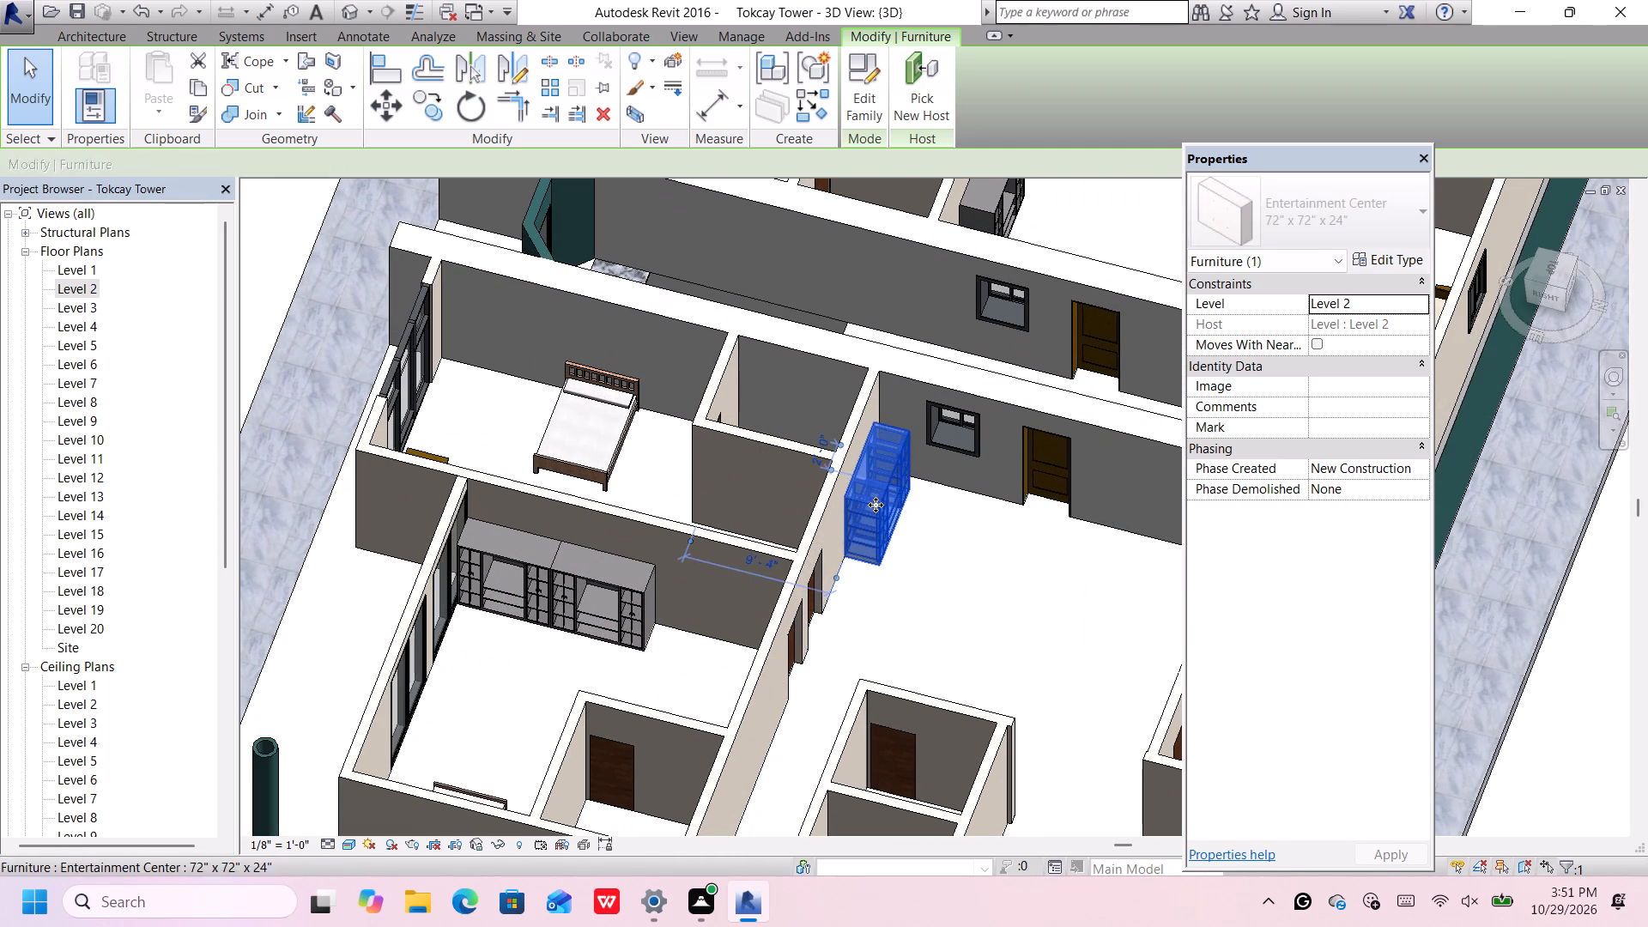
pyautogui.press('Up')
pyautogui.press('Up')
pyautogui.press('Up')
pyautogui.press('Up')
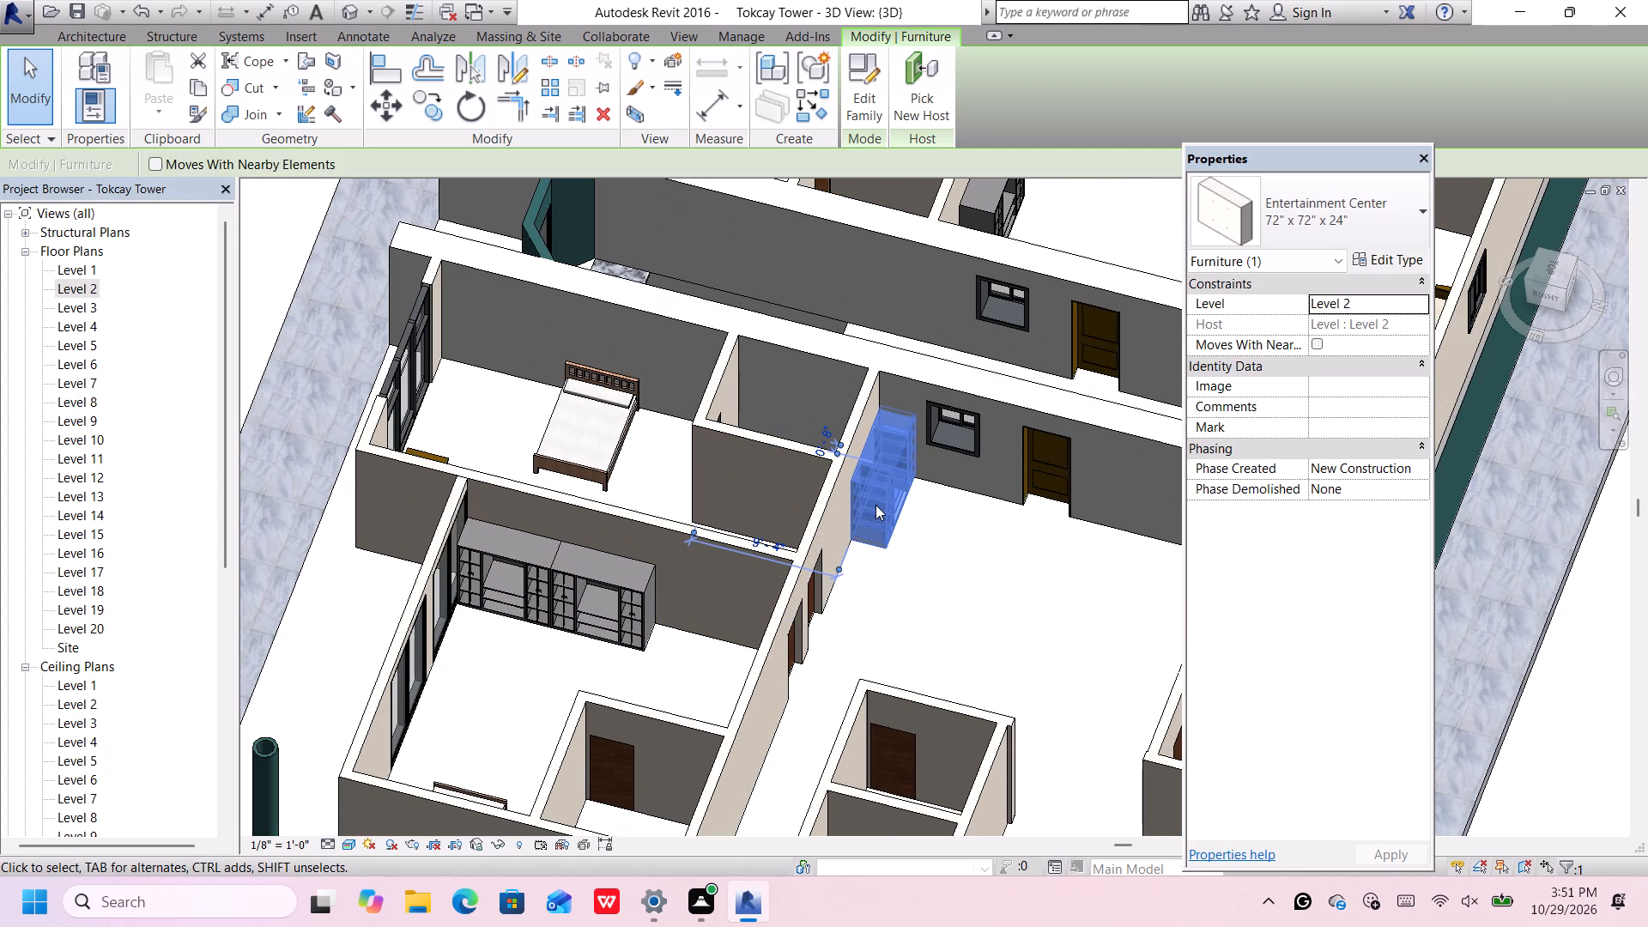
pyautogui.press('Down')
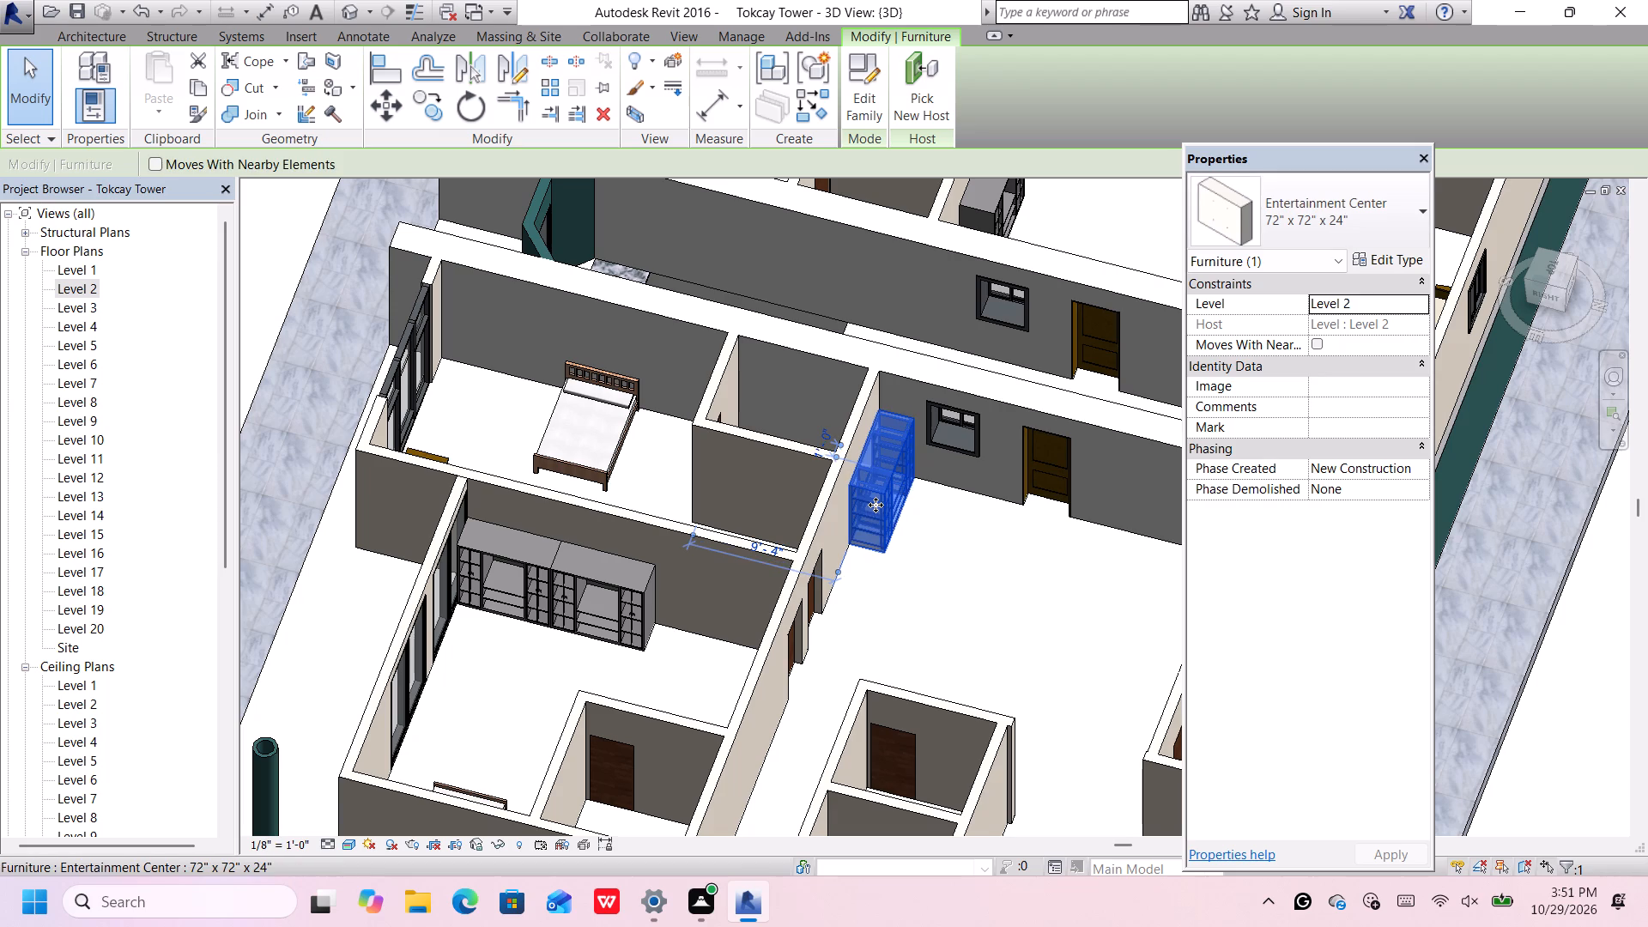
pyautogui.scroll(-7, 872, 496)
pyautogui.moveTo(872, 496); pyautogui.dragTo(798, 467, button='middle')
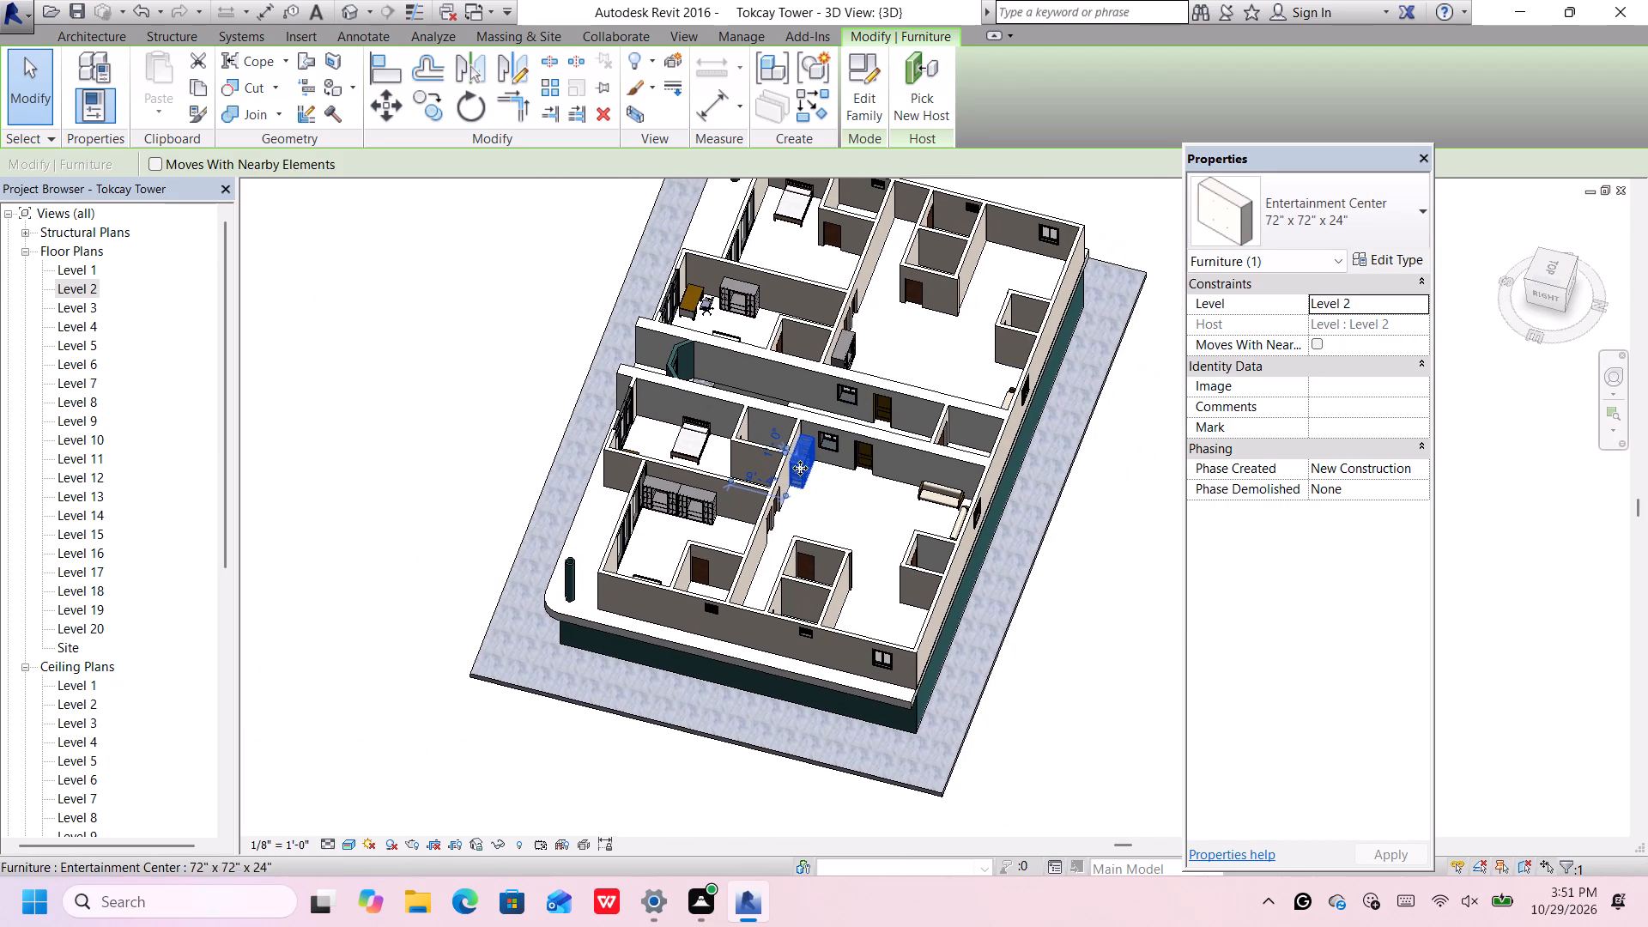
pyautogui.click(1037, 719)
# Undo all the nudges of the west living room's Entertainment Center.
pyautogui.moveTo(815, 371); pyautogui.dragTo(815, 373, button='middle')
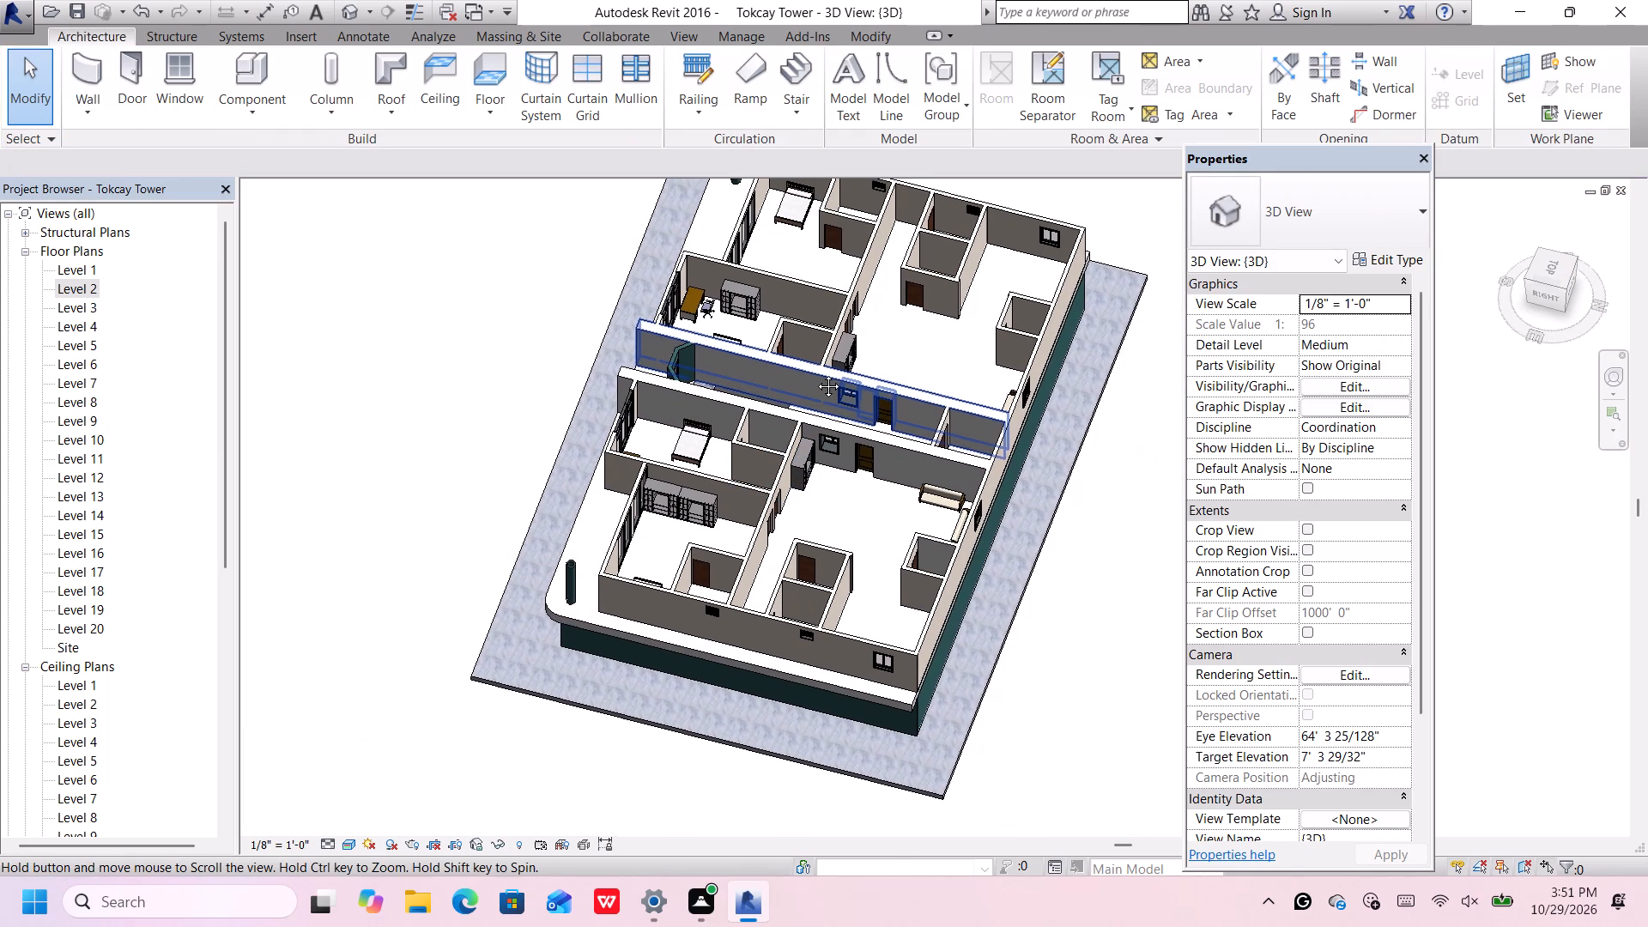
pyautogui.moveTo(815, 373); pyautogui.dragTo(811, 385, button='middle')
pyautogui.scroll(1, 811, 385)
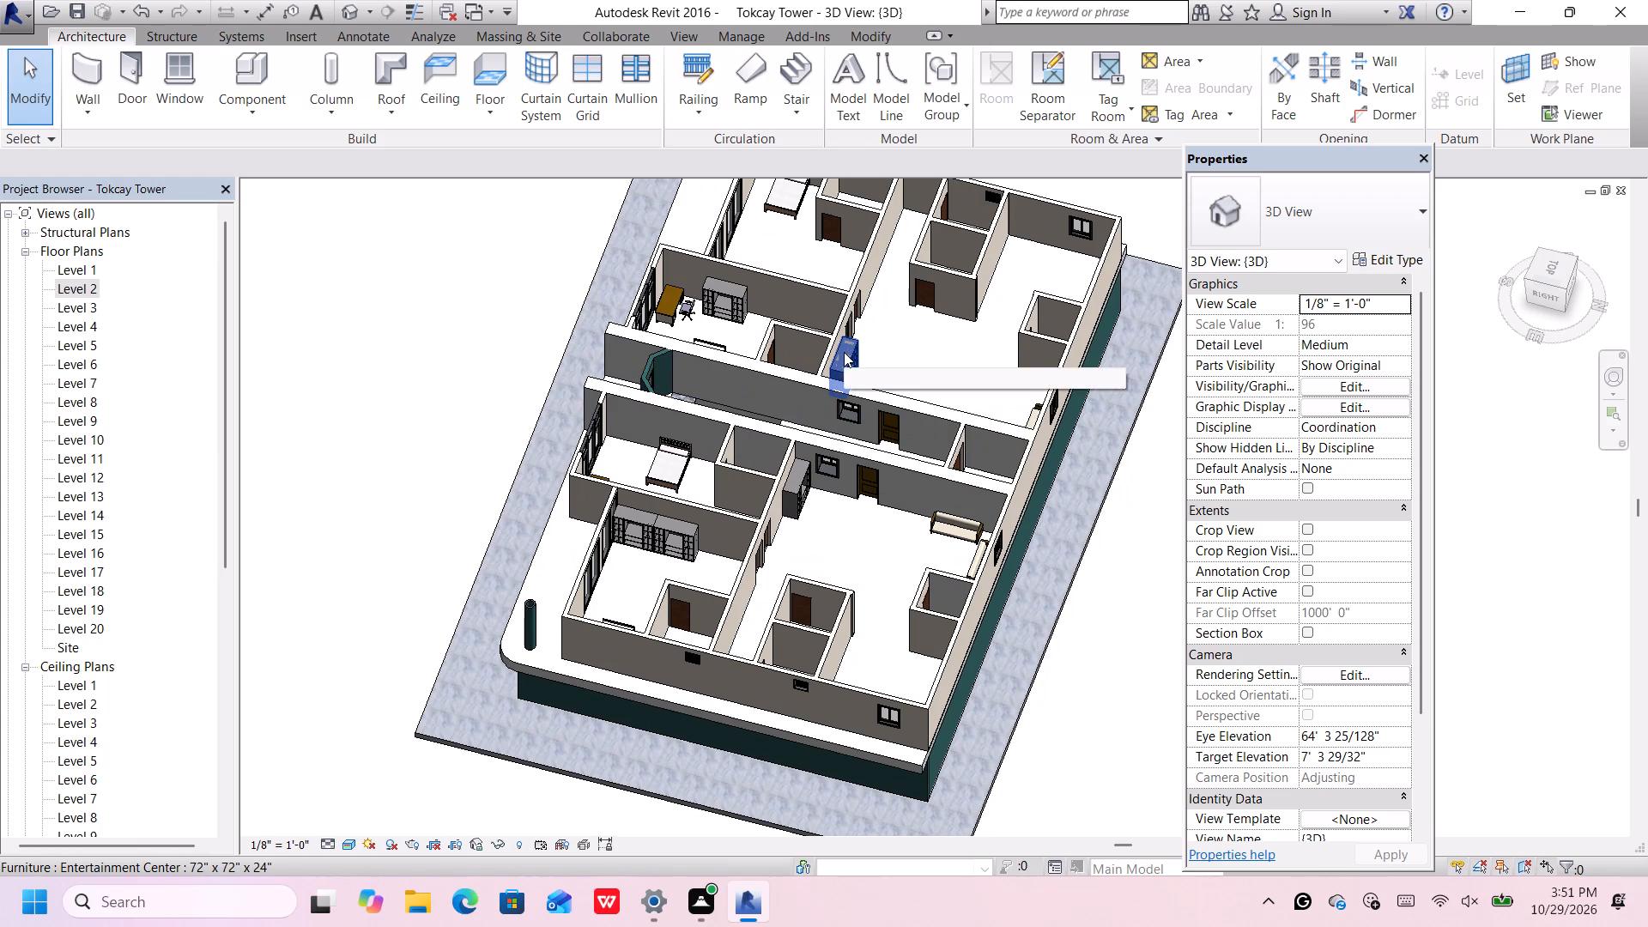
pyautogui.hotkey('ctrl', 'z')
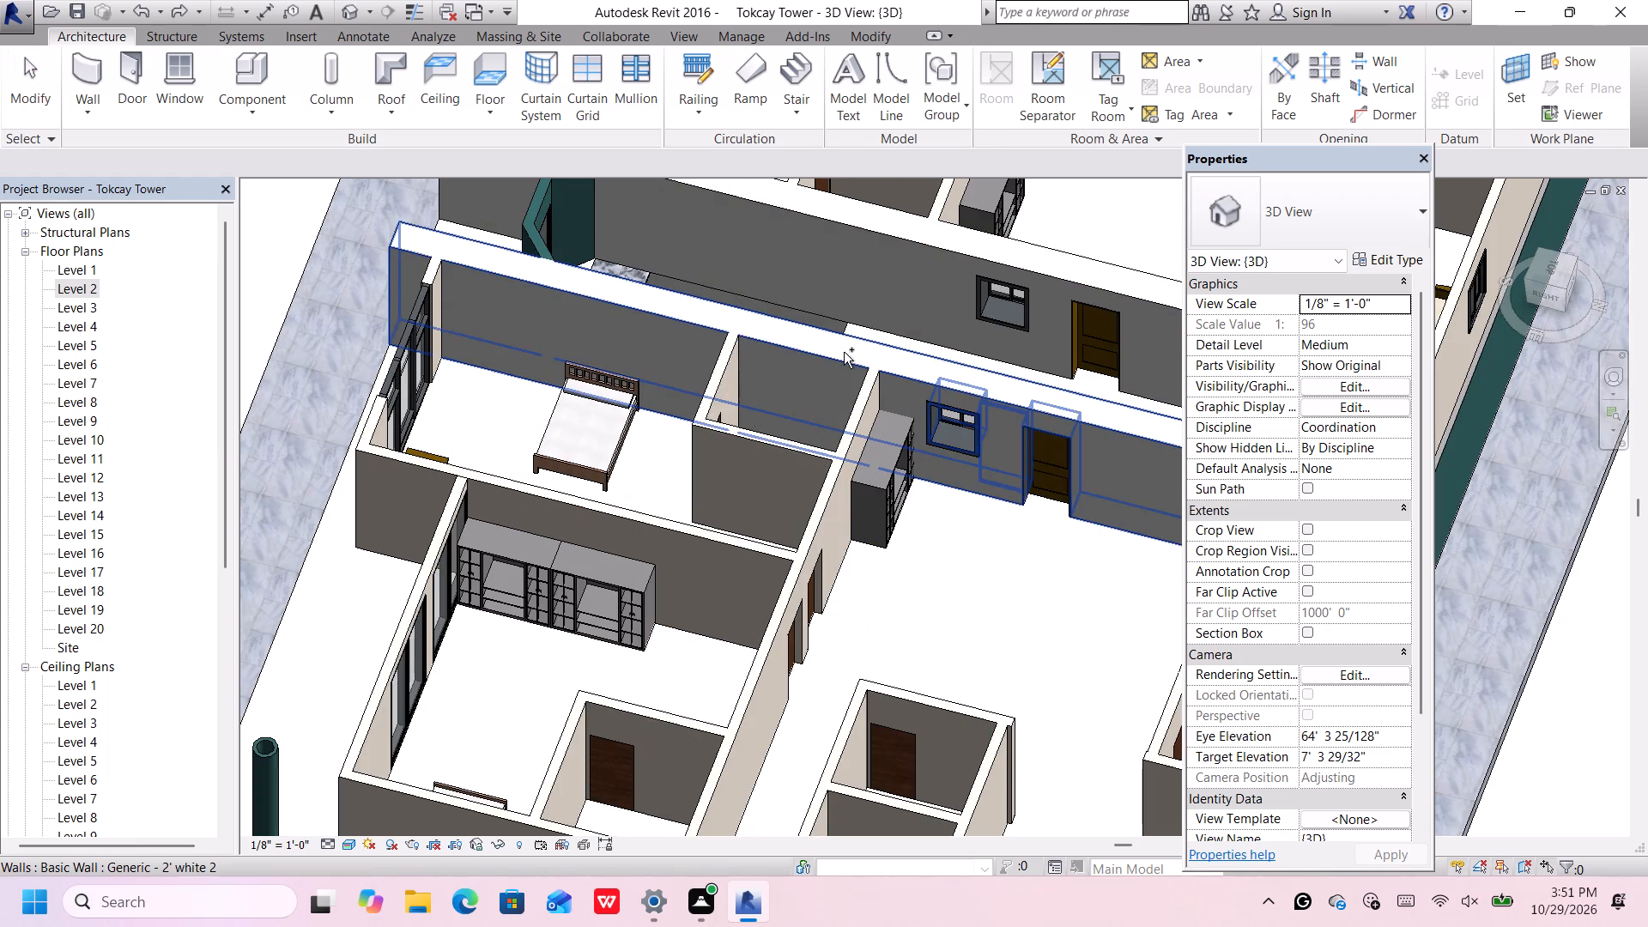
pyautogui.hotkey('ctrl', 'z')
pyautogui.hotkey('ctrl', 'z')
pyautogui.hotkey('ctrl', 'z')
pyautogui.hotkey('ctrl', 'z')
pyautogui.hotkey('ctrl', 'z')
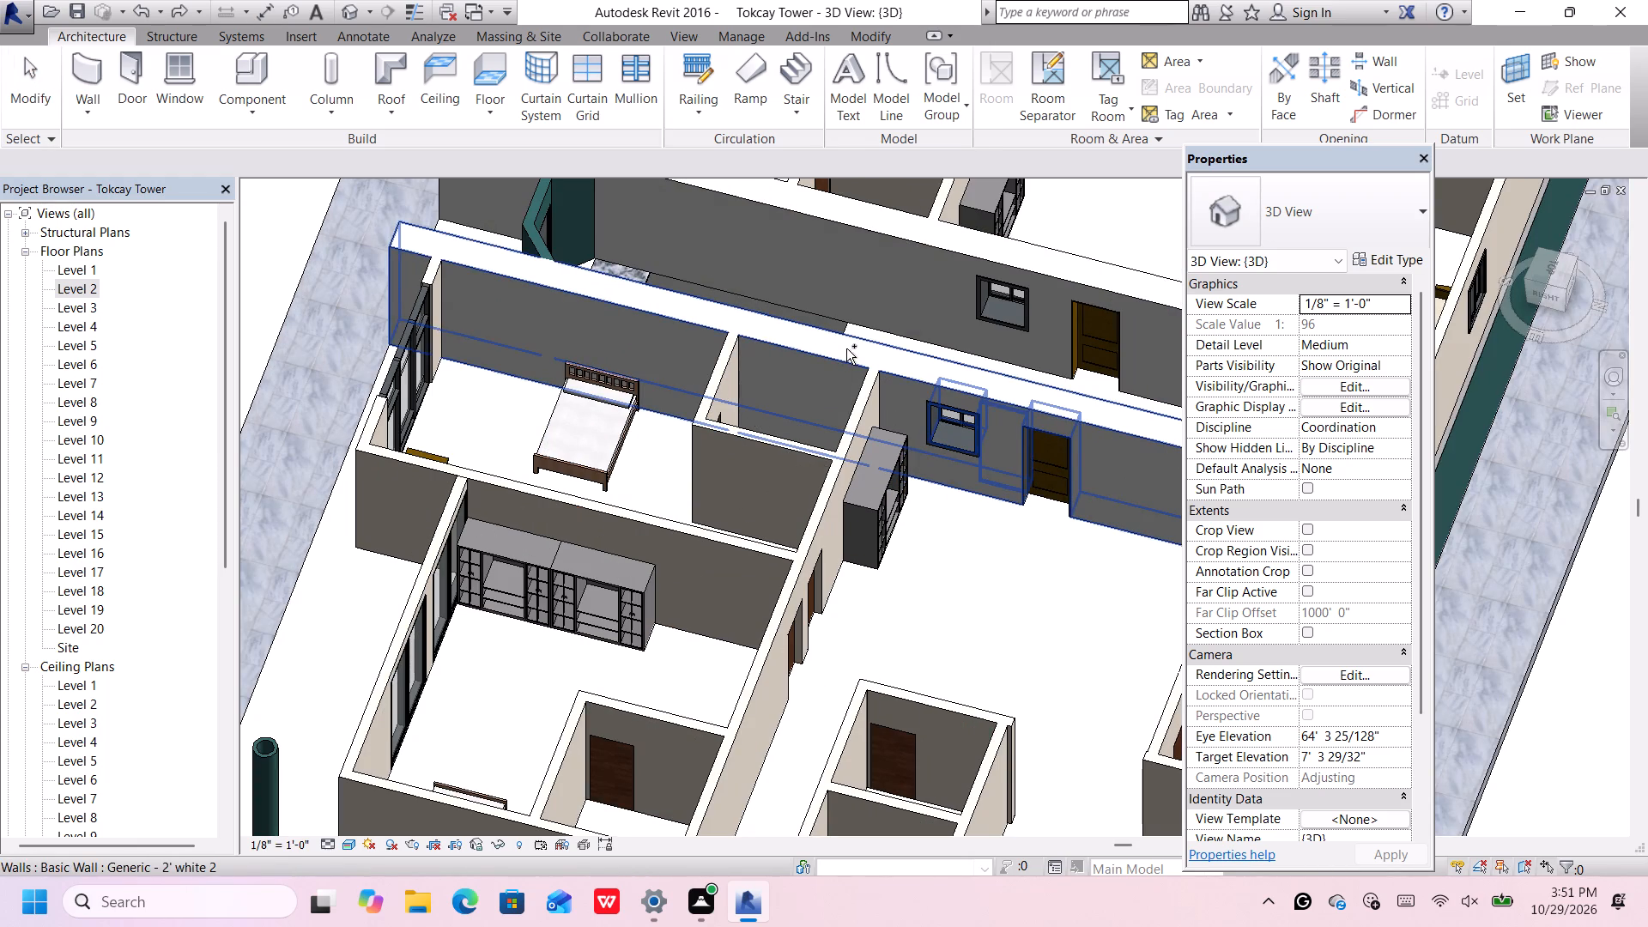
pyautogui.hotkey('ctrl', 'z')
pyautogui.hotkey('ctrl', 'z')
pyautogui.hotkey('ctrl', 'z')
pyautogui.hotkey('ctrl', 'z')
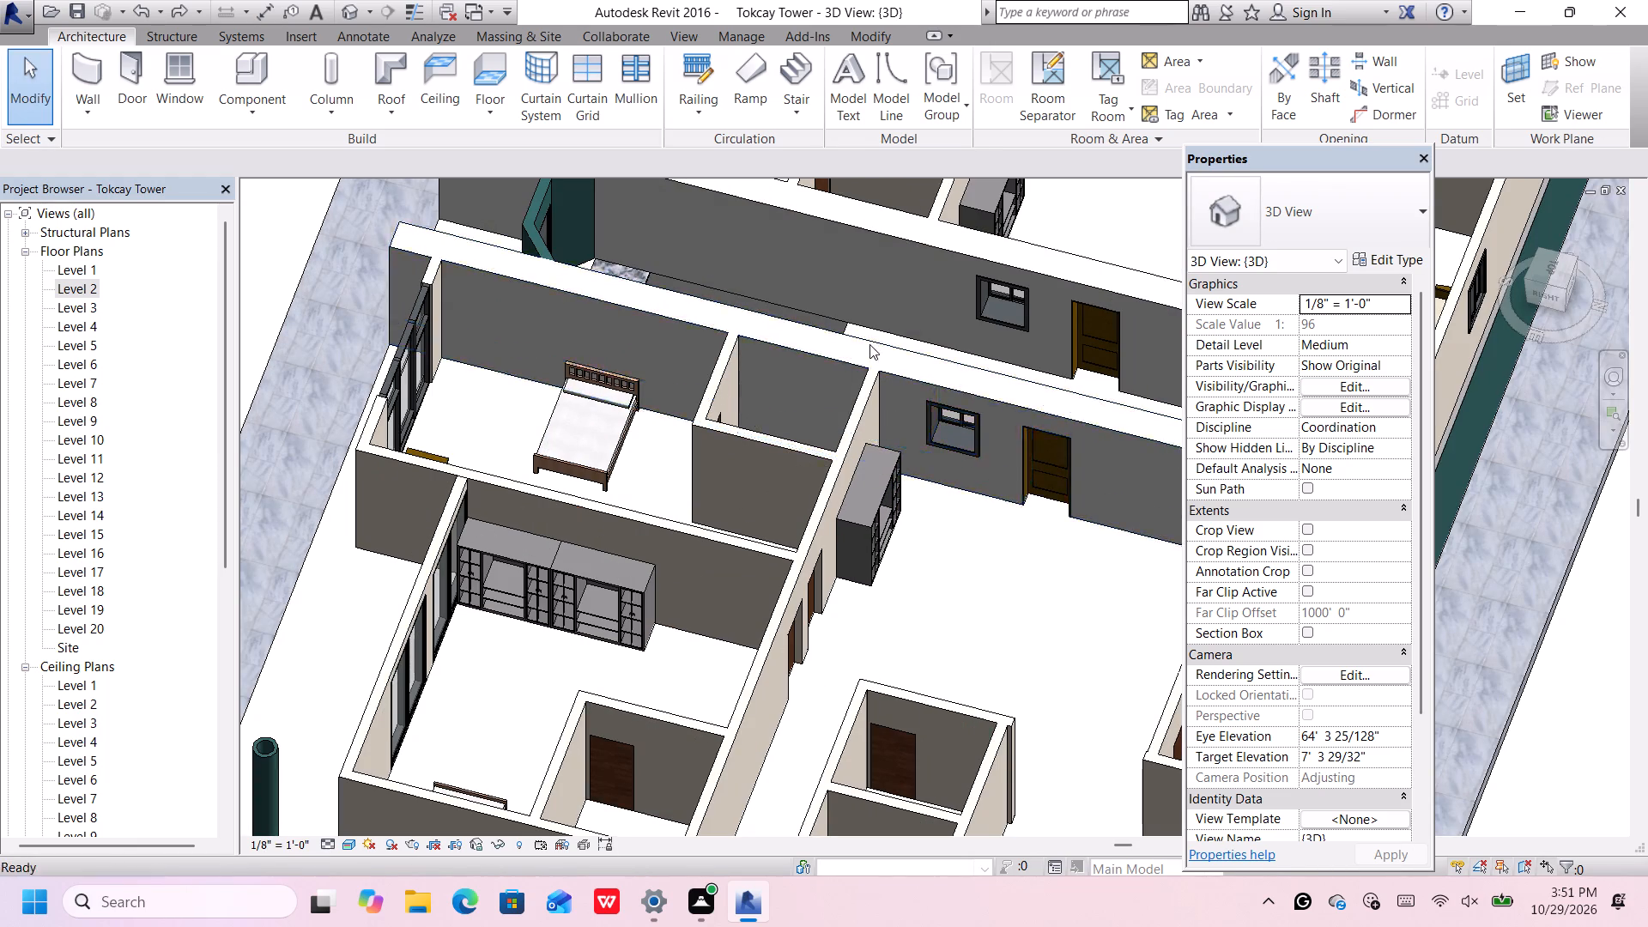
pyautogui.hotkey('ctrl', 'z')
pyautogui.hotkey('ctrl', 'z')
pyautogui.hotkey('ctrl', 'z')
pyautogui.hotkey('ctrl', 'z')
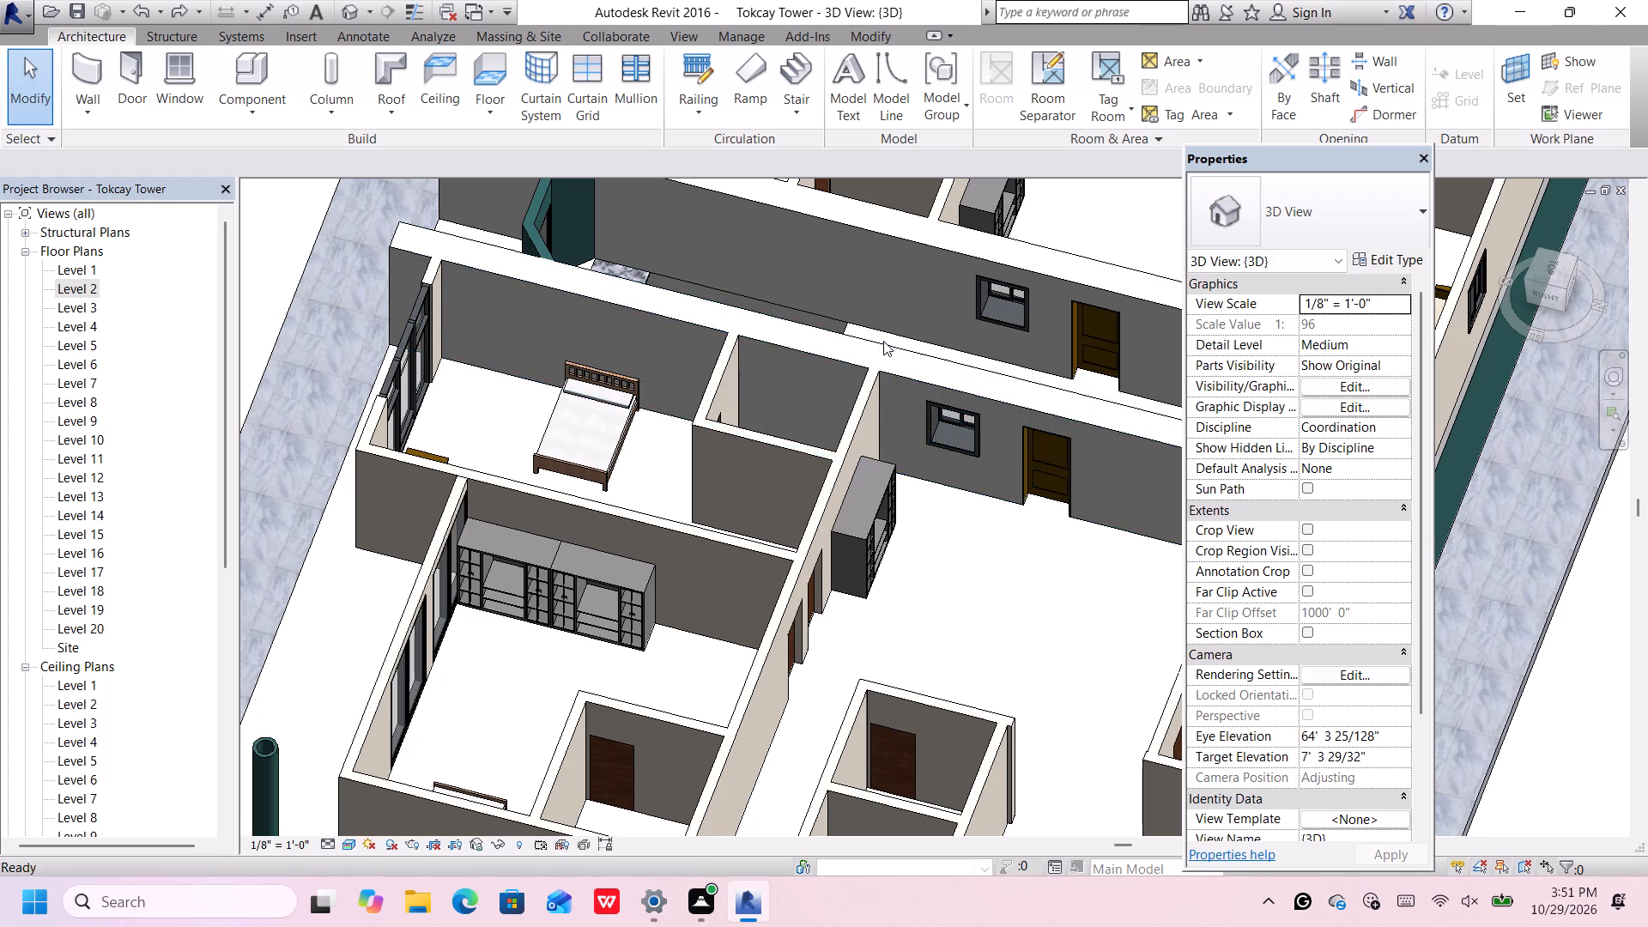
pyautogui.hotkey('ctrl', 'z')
# Undo the last quarter turn of the outer west bedroom's Entertainment Center farther from the windows.
pyautogui.hotkey('ctrl', 'z')
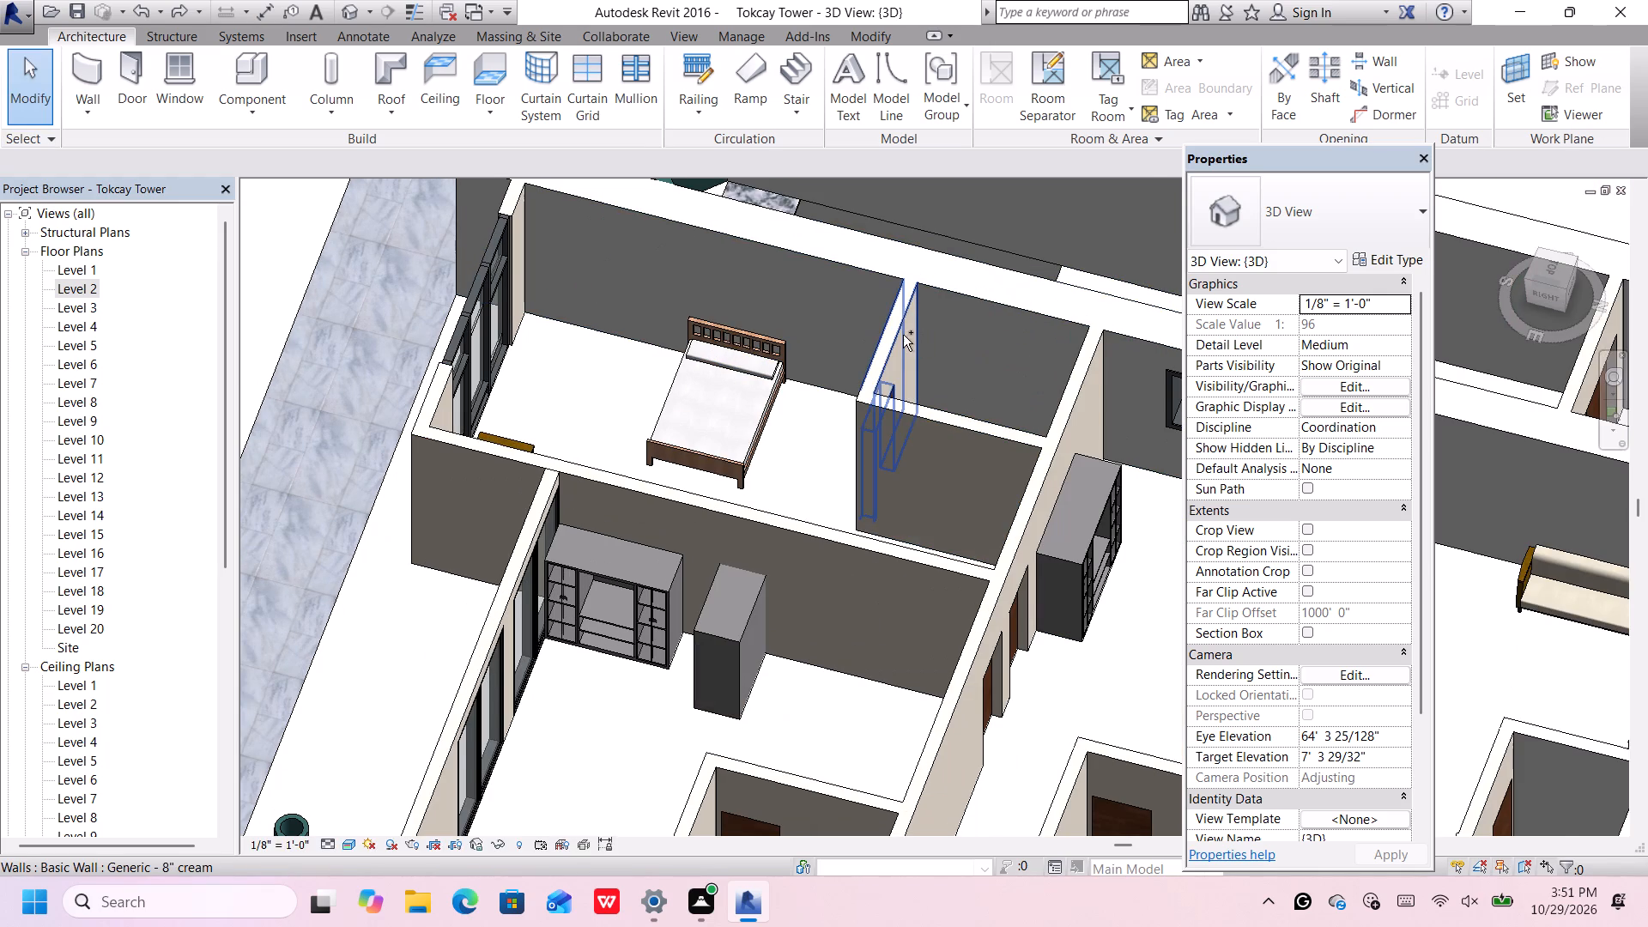
pyautogui.scroll(-1, 903, 335)
pyautogui.scroll(-2, 815, 360)
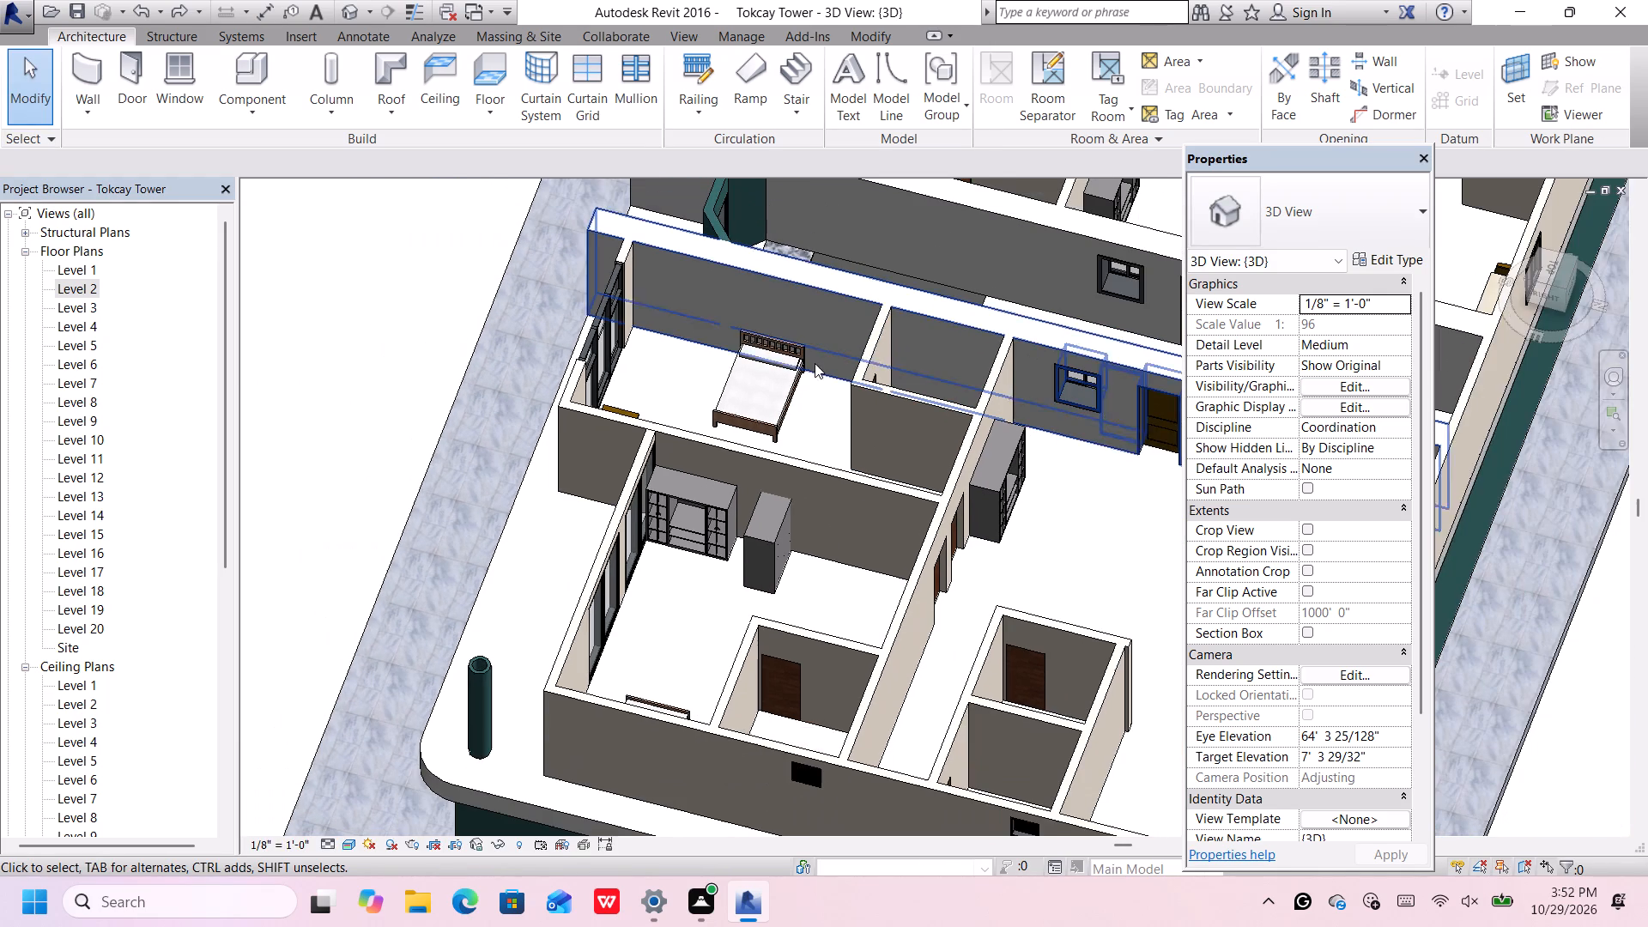
# Rotate the outer west bedroom's Entertainment Center farther from the windows a quarter turn, lining it up with its neighbour, and deselect it.
pyautogui.click(754, 531)
pyautogui.press('space')
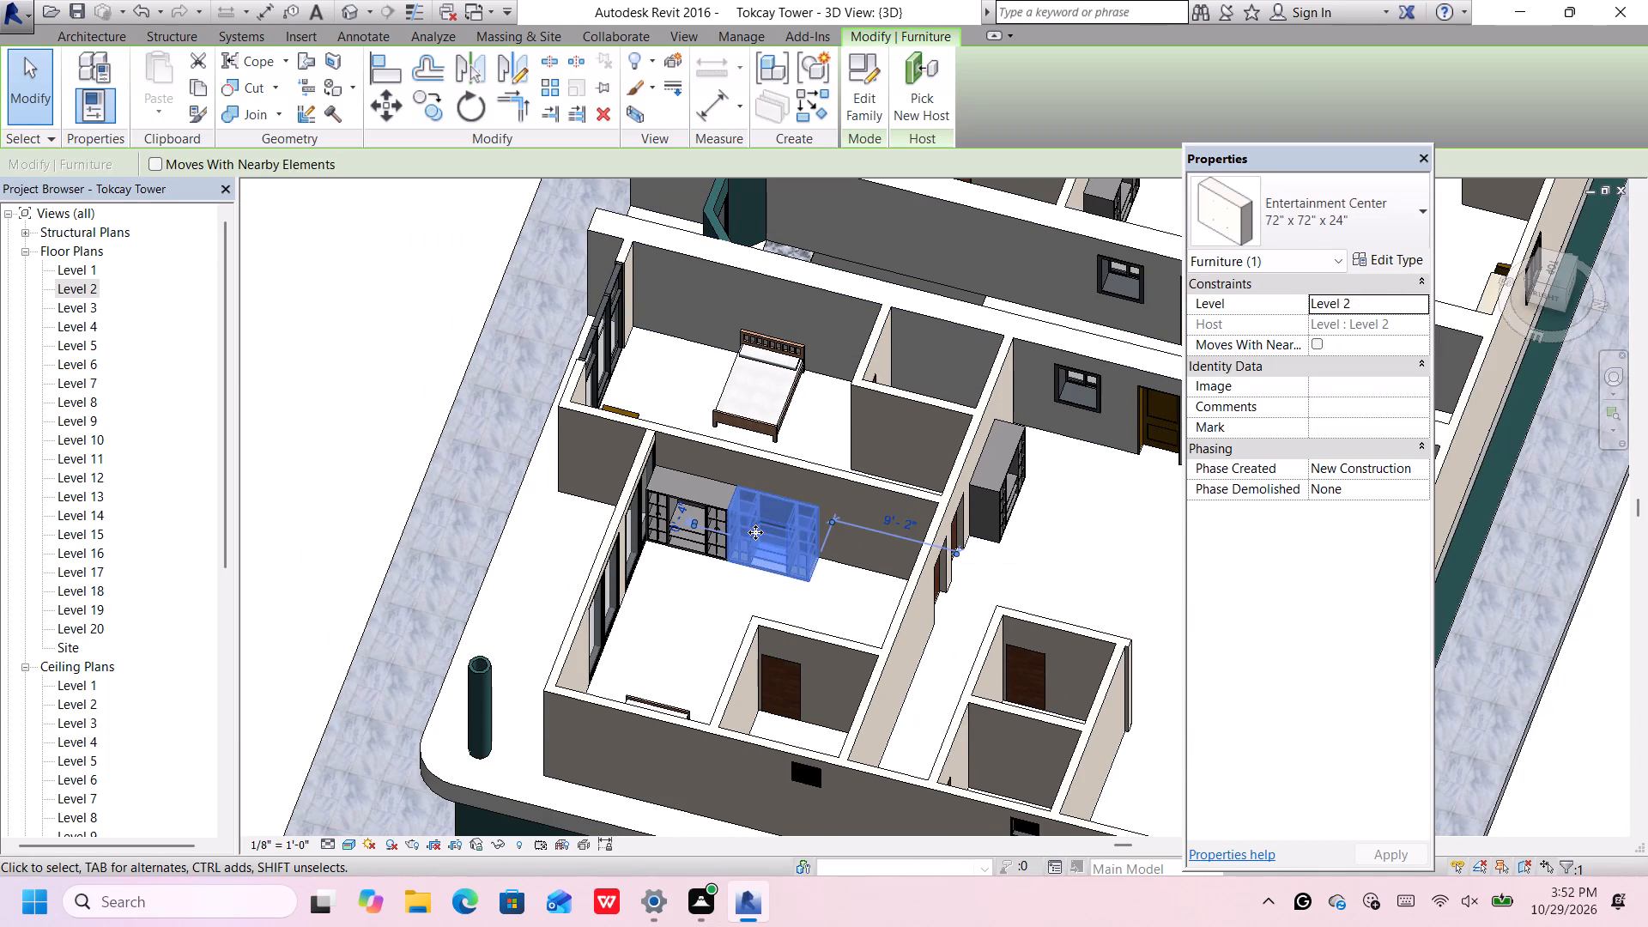
pyautogui.scroll(-6, 746, 513)
pyautogui.click(425, 609)
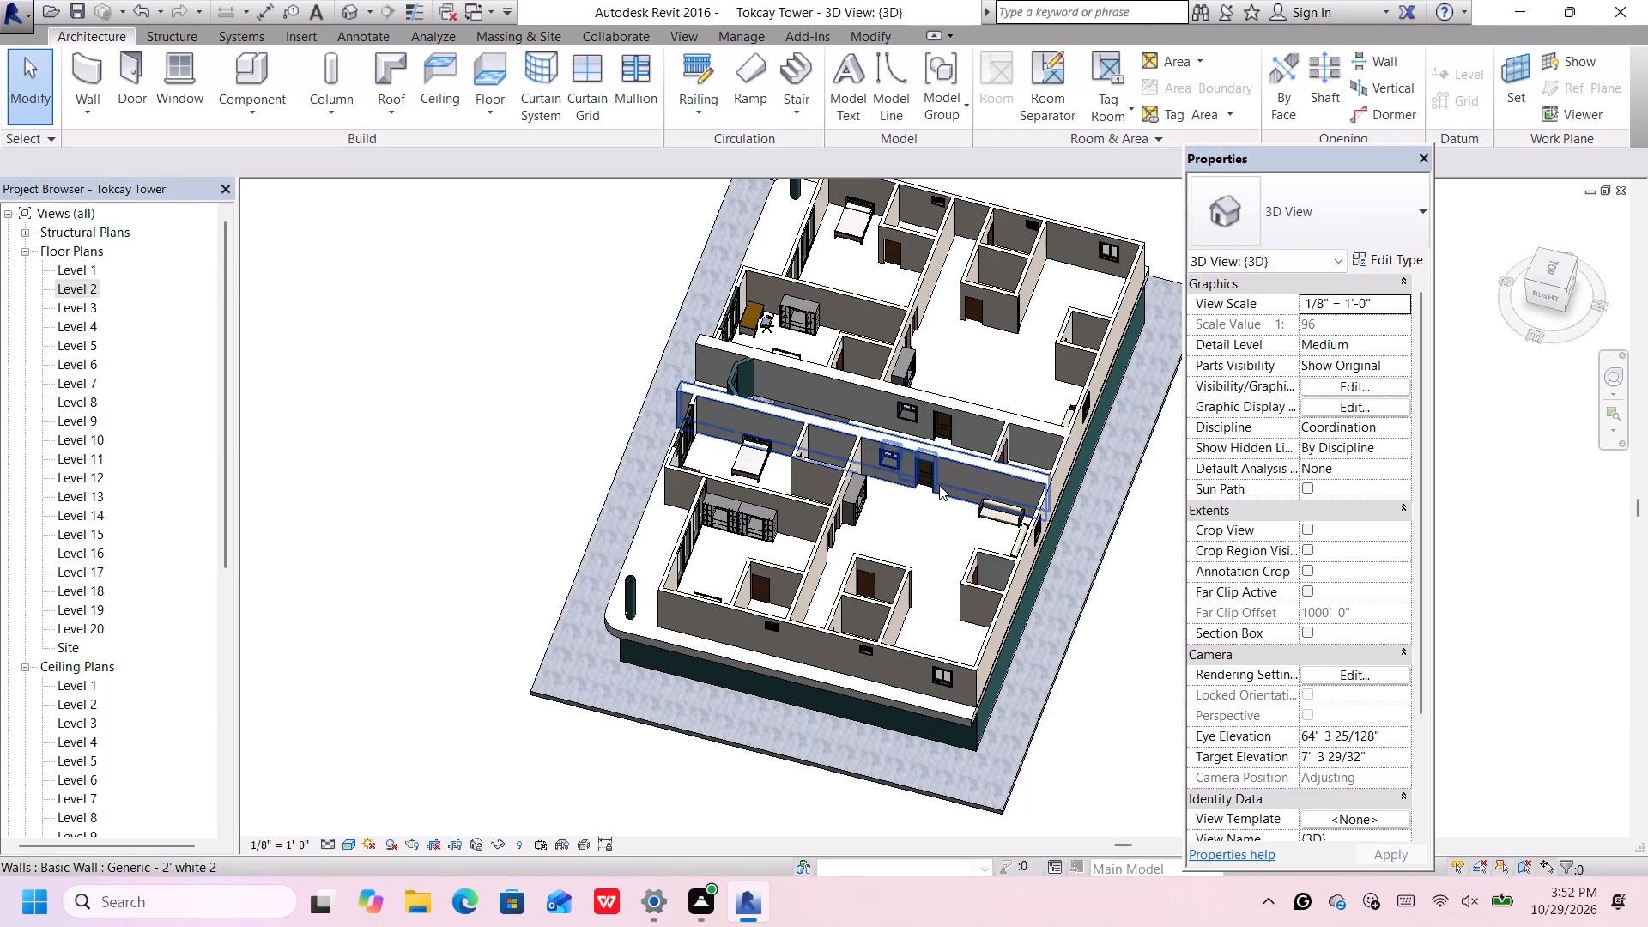
# Examine the furniture placement and Entertainment Center orientation across all Level 2 bedrooms and living rooms in 3D.
pyautogui.moveTo(939, 485); pyautogui.dragTo(899, 459, button='middle')
pyautogui.scroll(4, 779, 339)
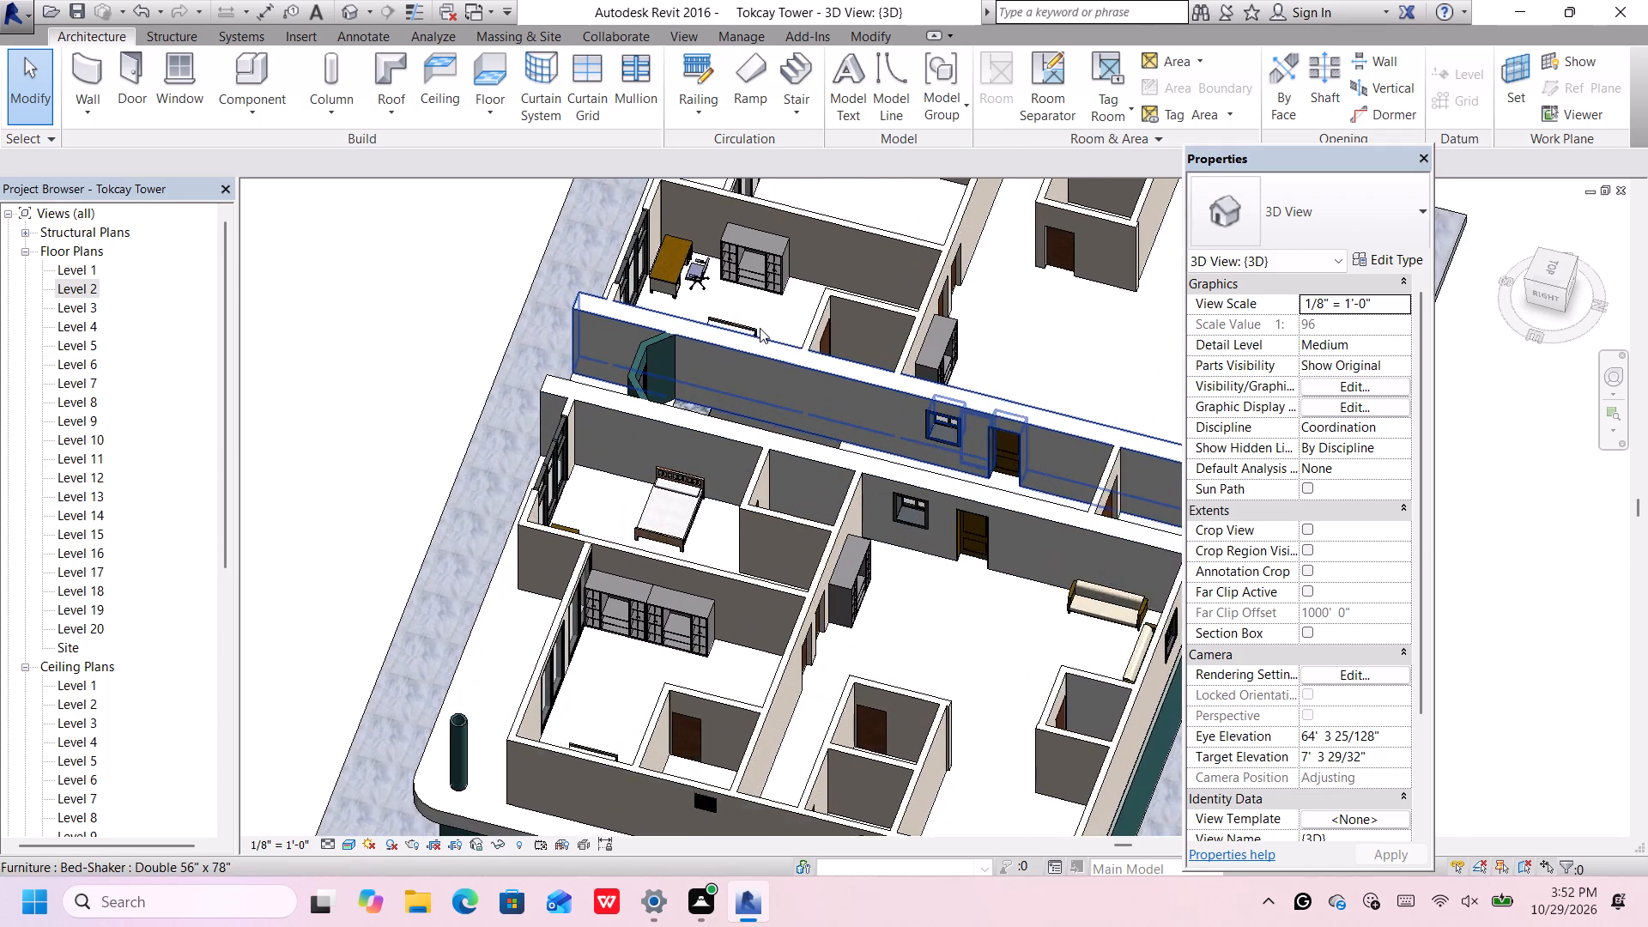
pyautogui.scroll(2, 760, 328)
pyautogui.scroll(-1, 760, 328)
pyautogui.moveTo(787, 506); pyautogui.dragTo(764, 518, button='middle')
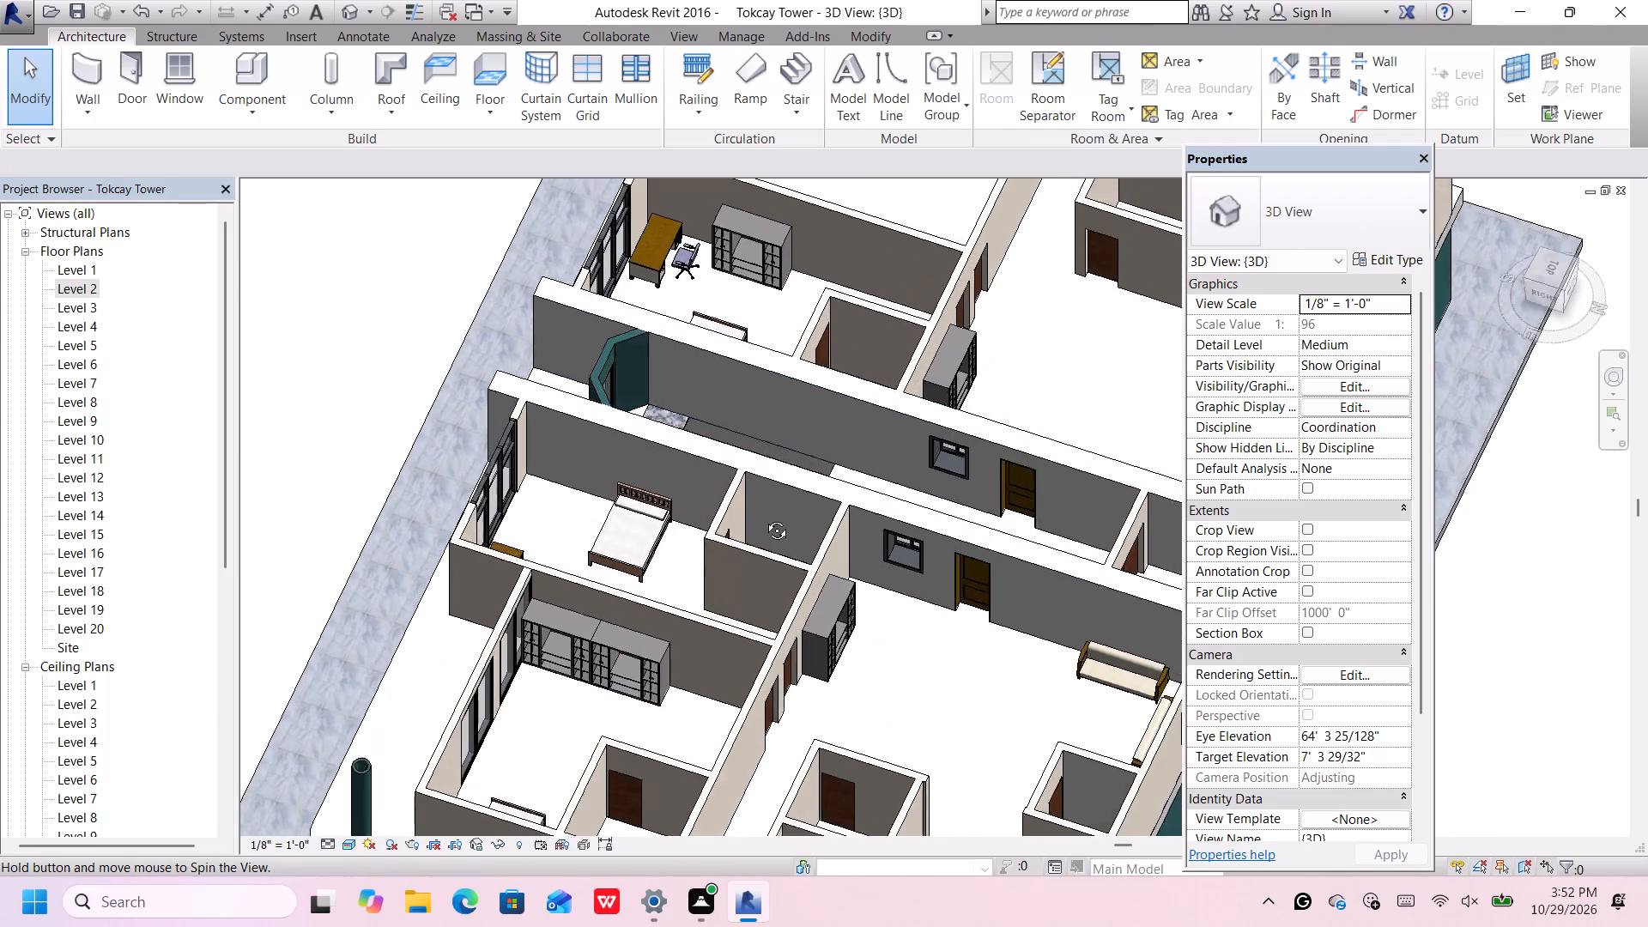
pyautogui.moveTo(764, 518); pyautogui.dragTo(471, 626, button='middle')
pyautogui.scroll(-6, 498, 587)
pyautogui.scroll(3, 427, 366)
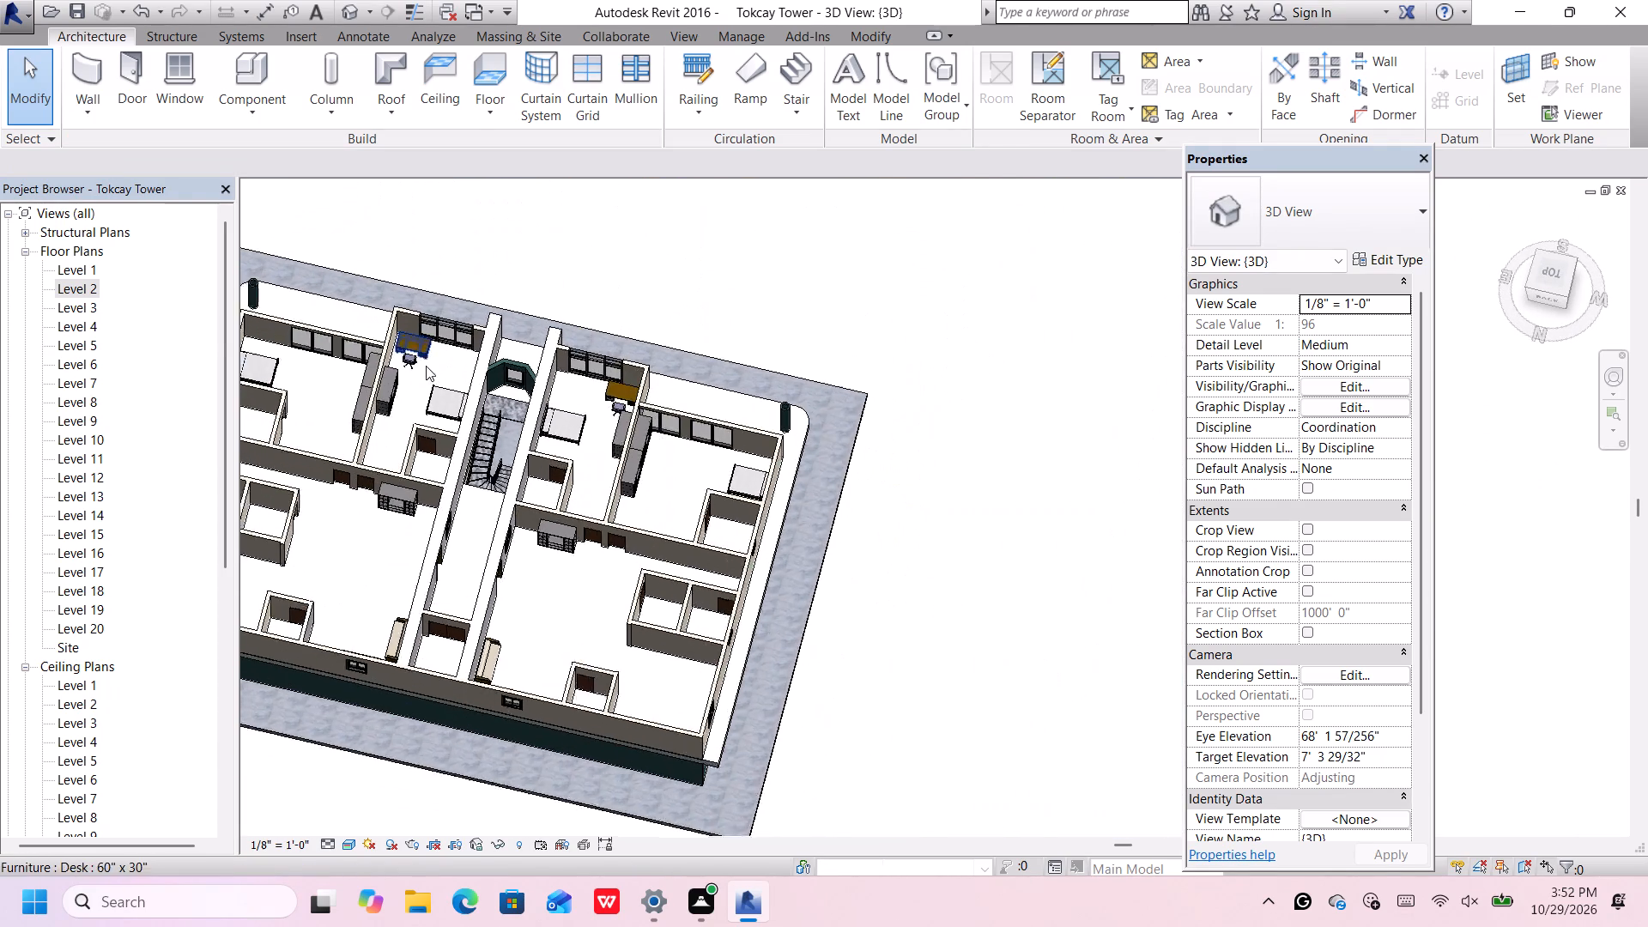
pyautogui.scroll(3, 426, 366)
pyautogui.scroll(6, 362, 407)
pyautogui.scroll(-5, 367, 430)
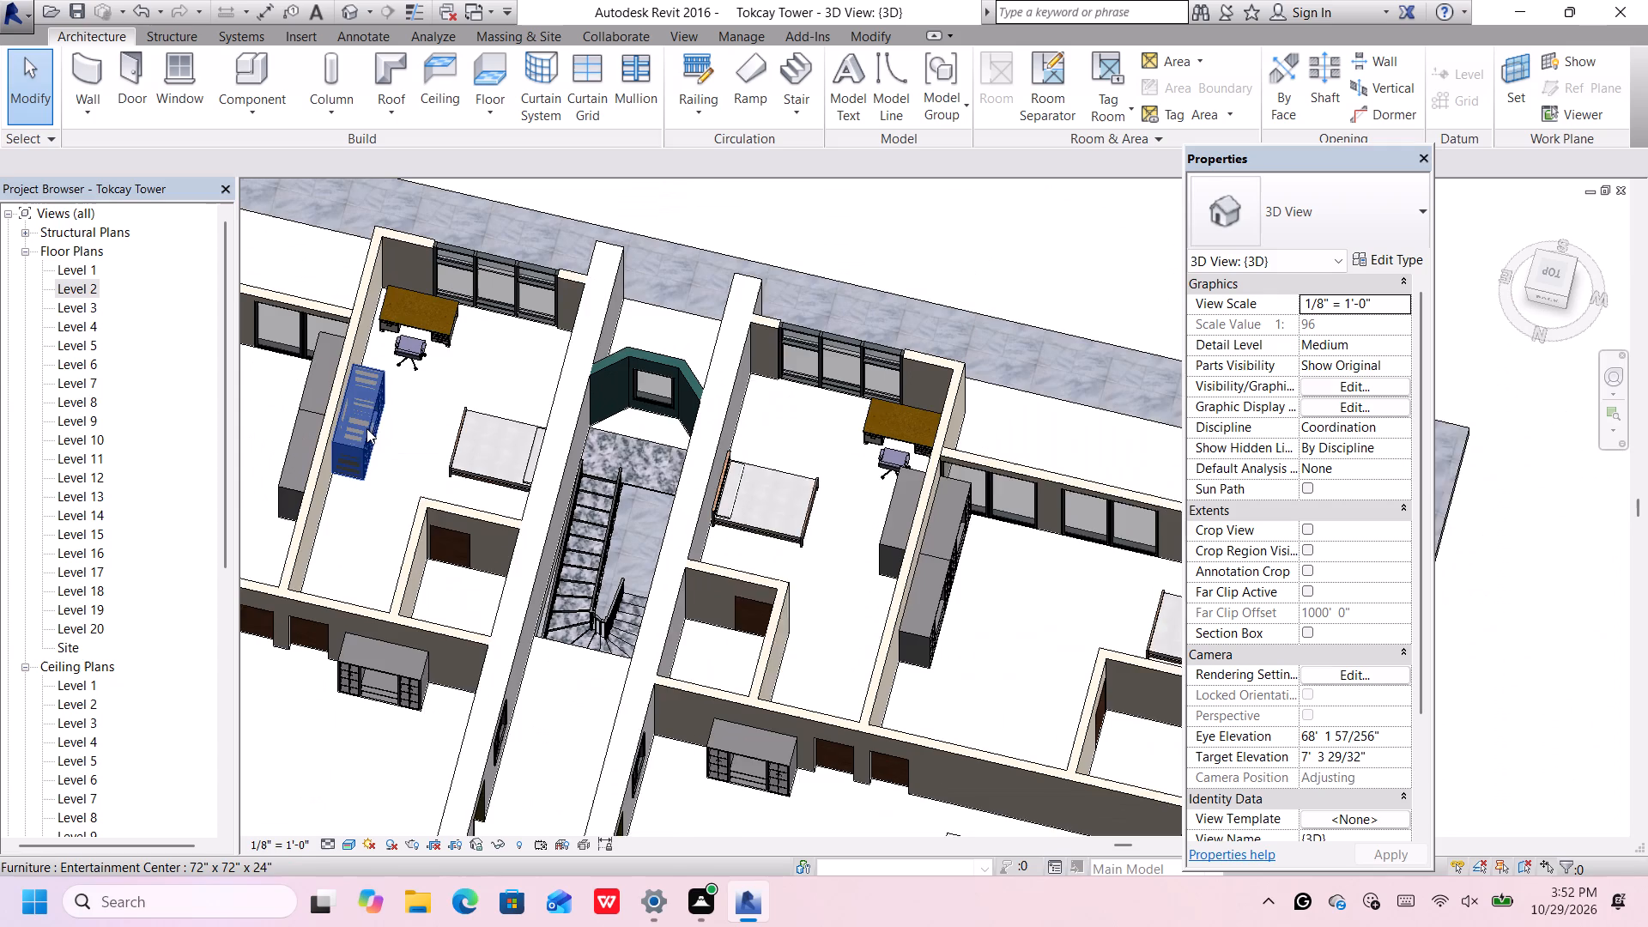
pyautogui.scroll(-1, 367, 428)
pyautogui.moveTo(371, 431); pyautogui.dragTo(411, 431, button='middle')
pyautogui.scroll(-1, 421, 422)
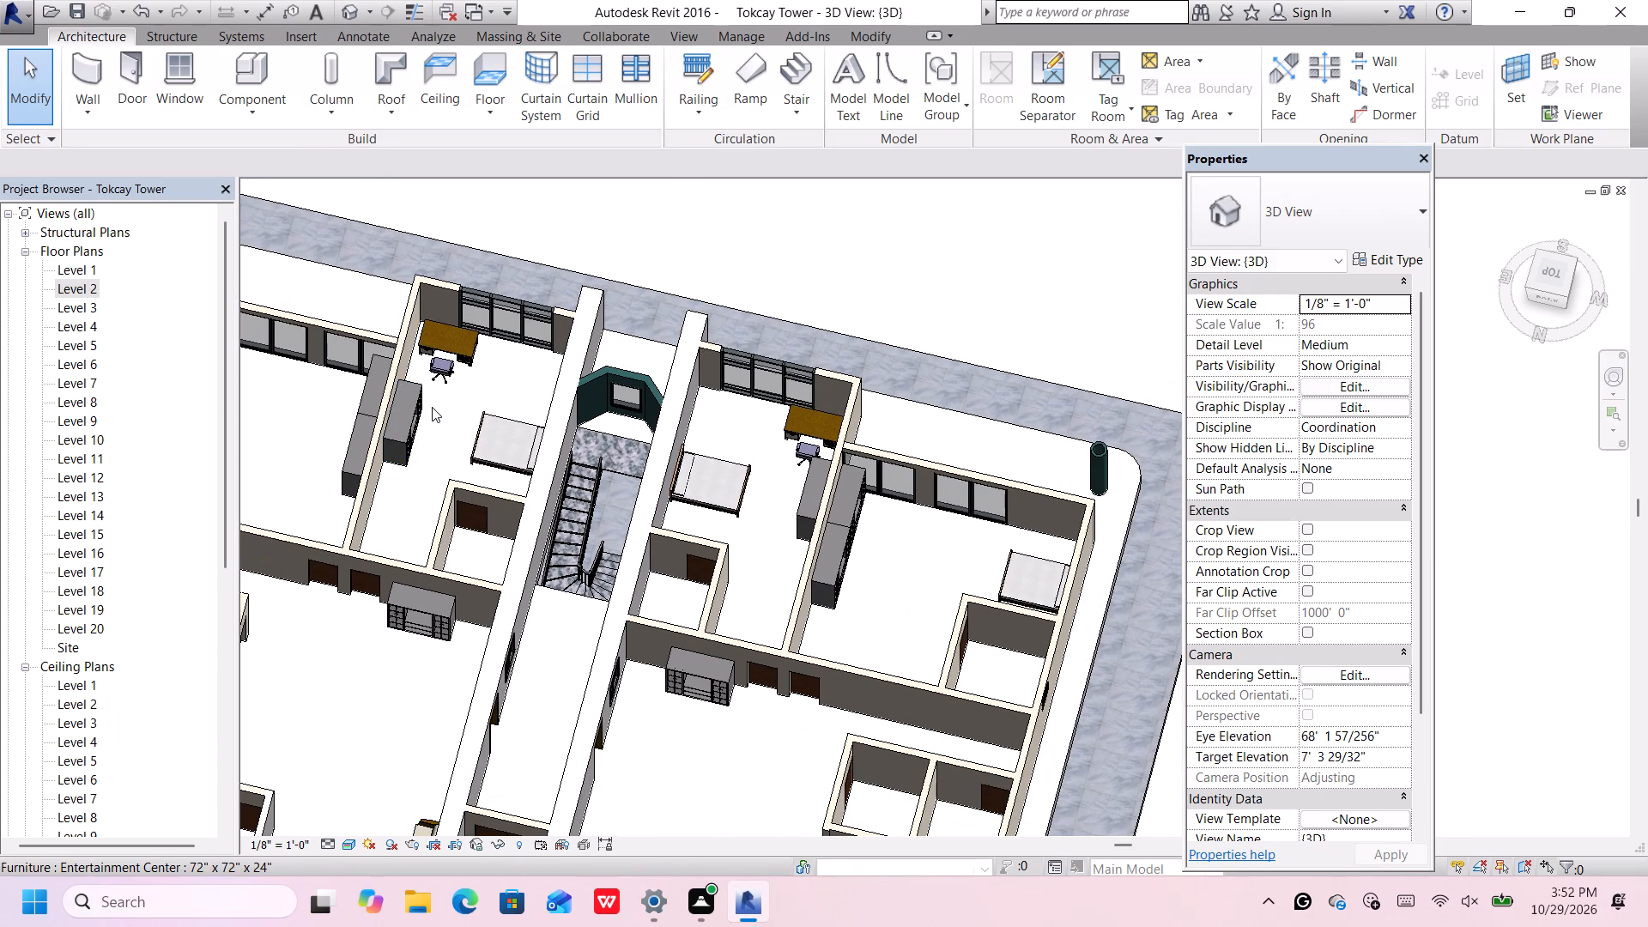
pyautogui.moveTo(512, 302); pyautogui.dragTo(530, 323, button='middle')
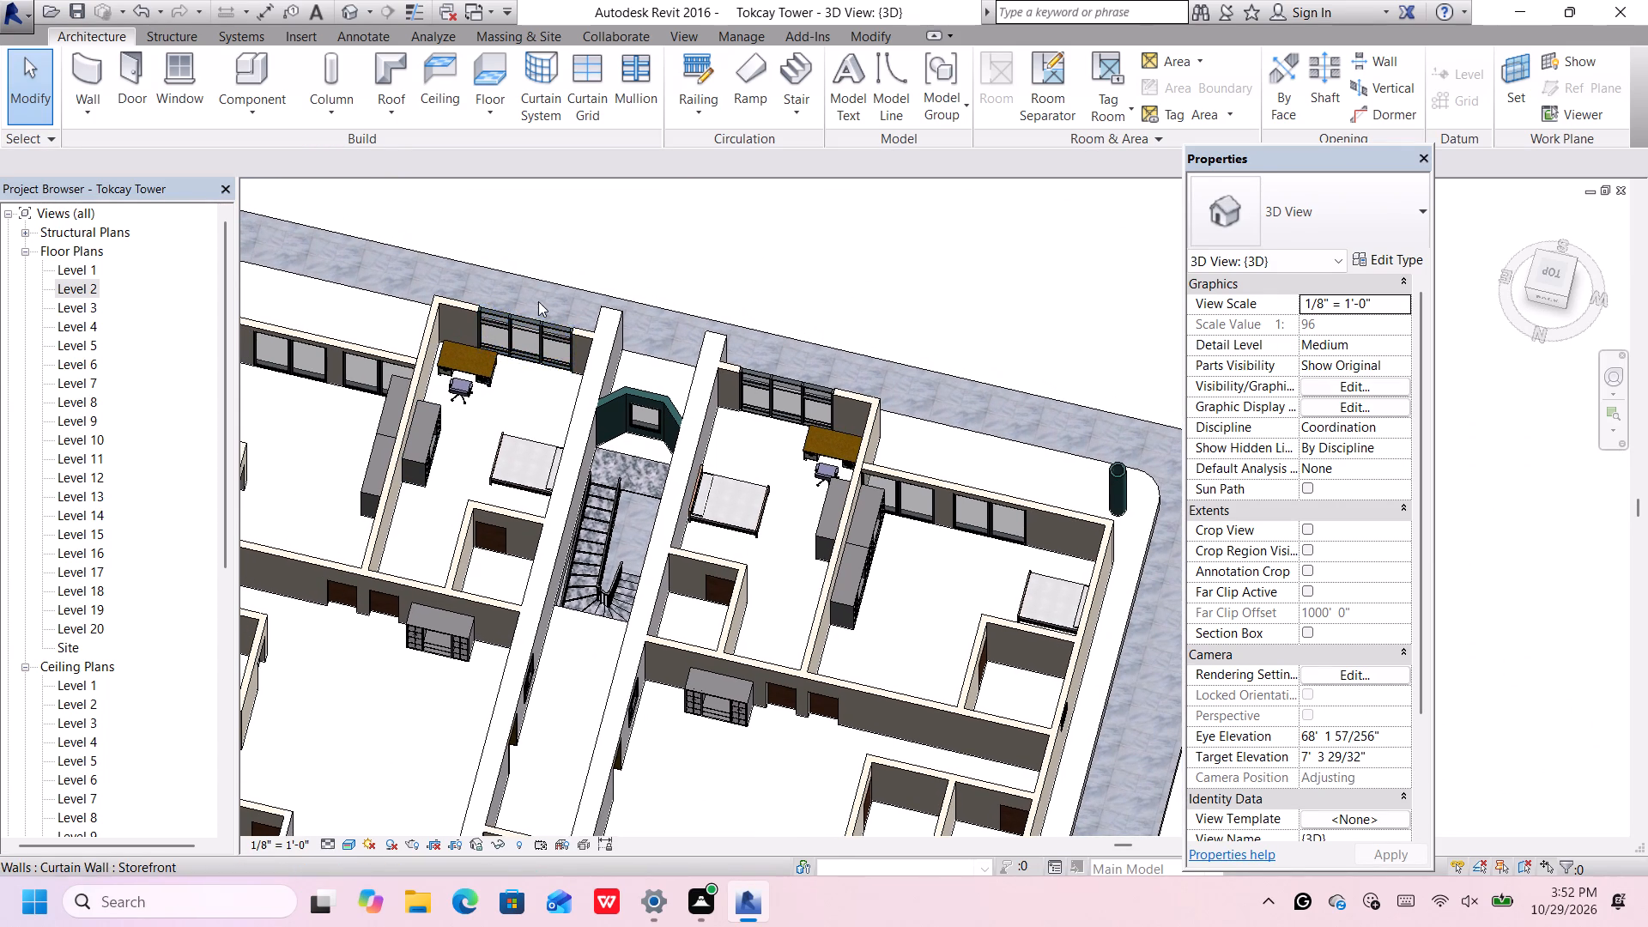
pyautogui.moveTo(538, 442); pyautogui.dragTo(700, 372, button='middle')
pyautogui.scroll(-1, 700, 369)
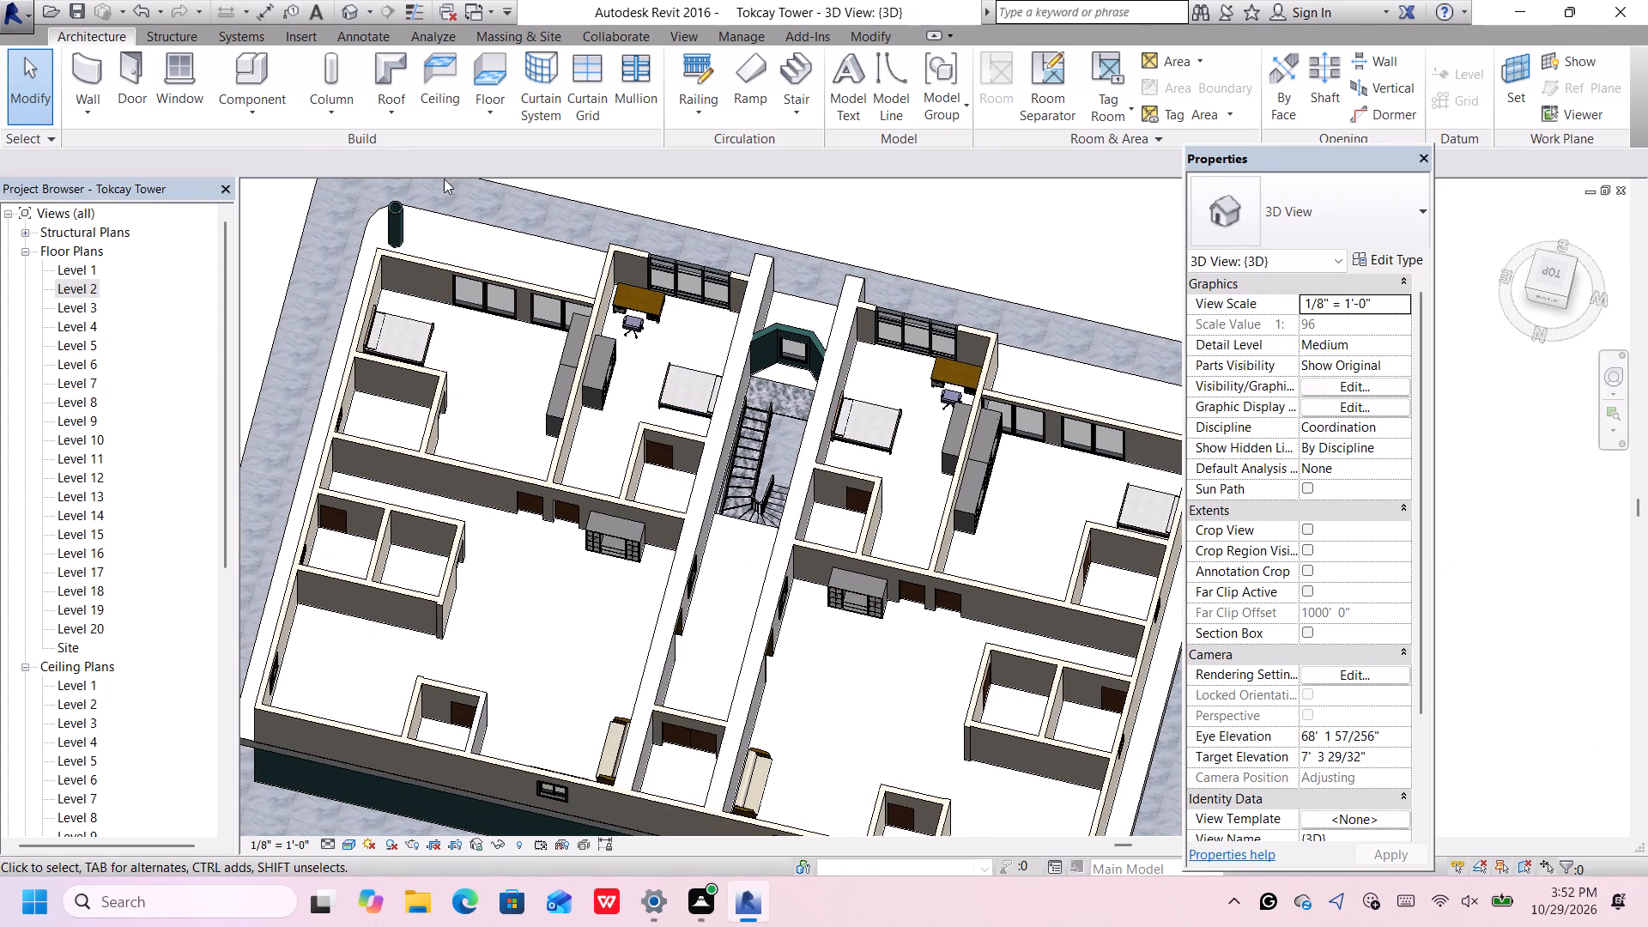
# In the Level 2 floor plan, start placing a component and open the Furniture library's Tables folder for loading a family.
pyautogui.doubleClick(82, 284)
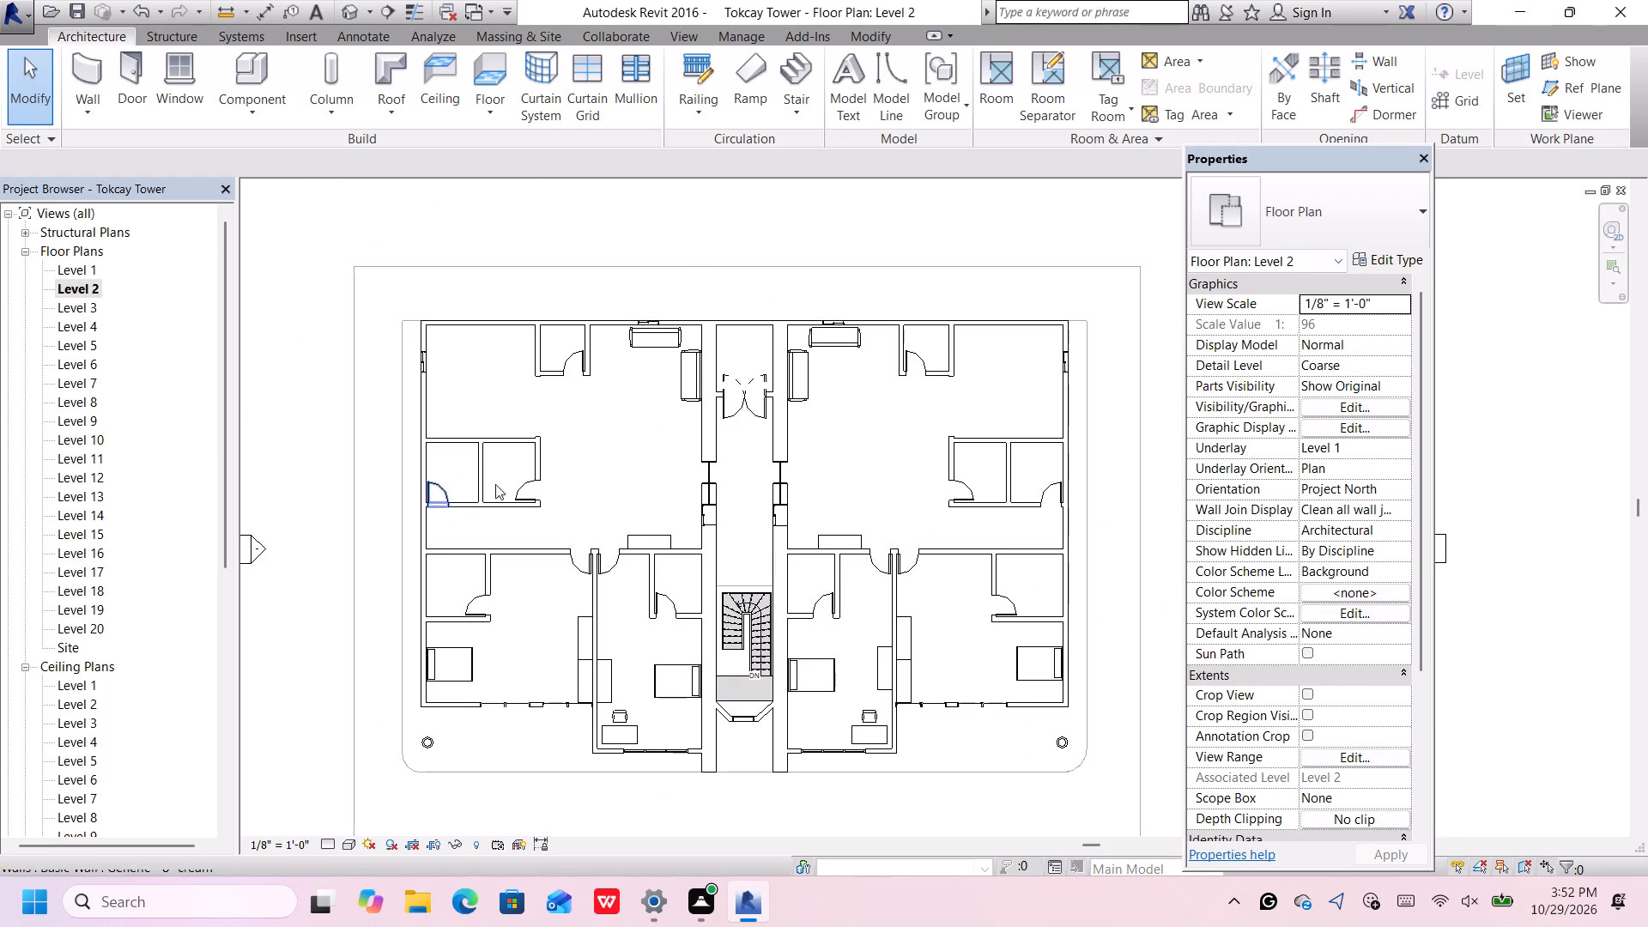
pyautogui.moveTo(754, 585); pyautogui.dragTo(721, 534, button='middle')
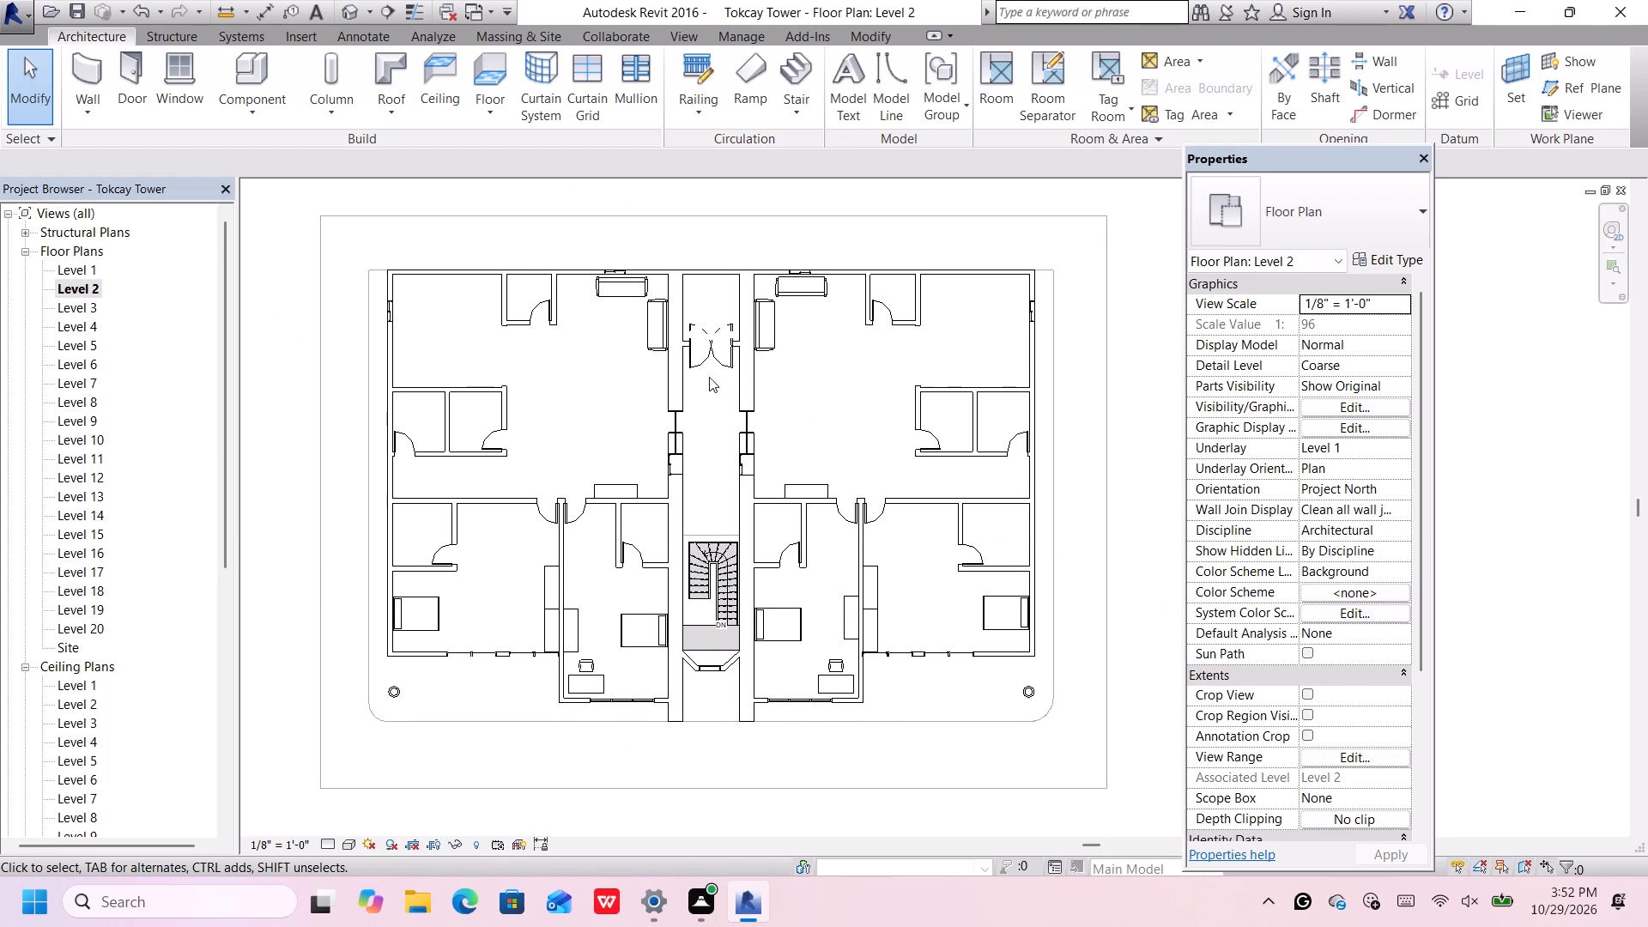
pyautogui.click(267, 81)
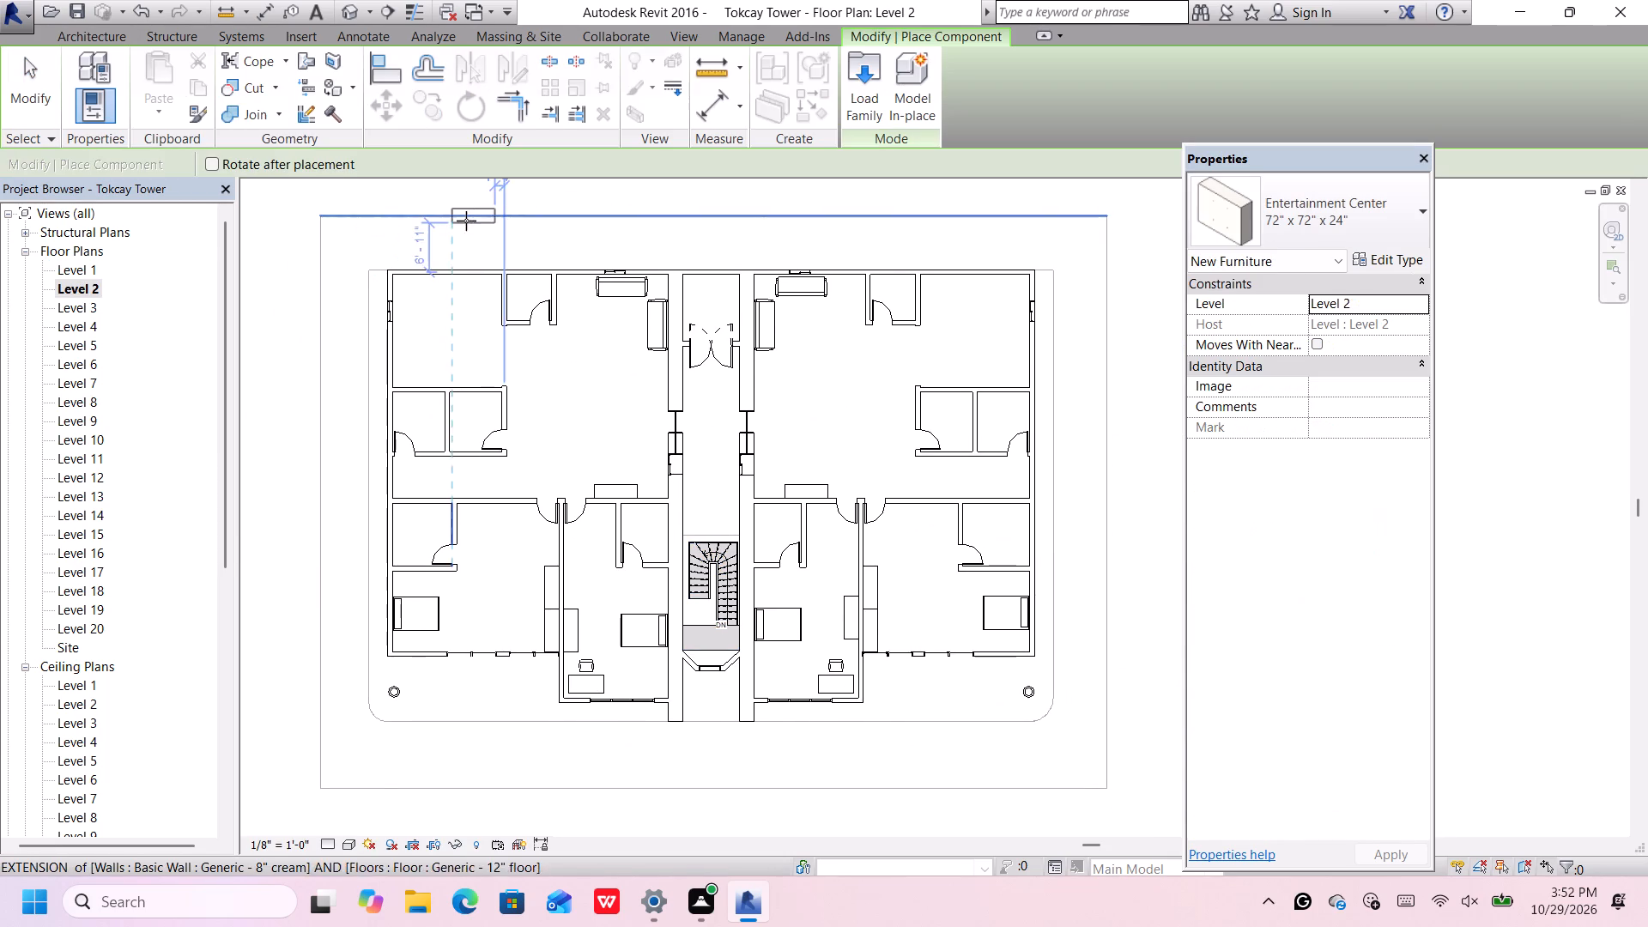
pyautogui.click(869, 91)
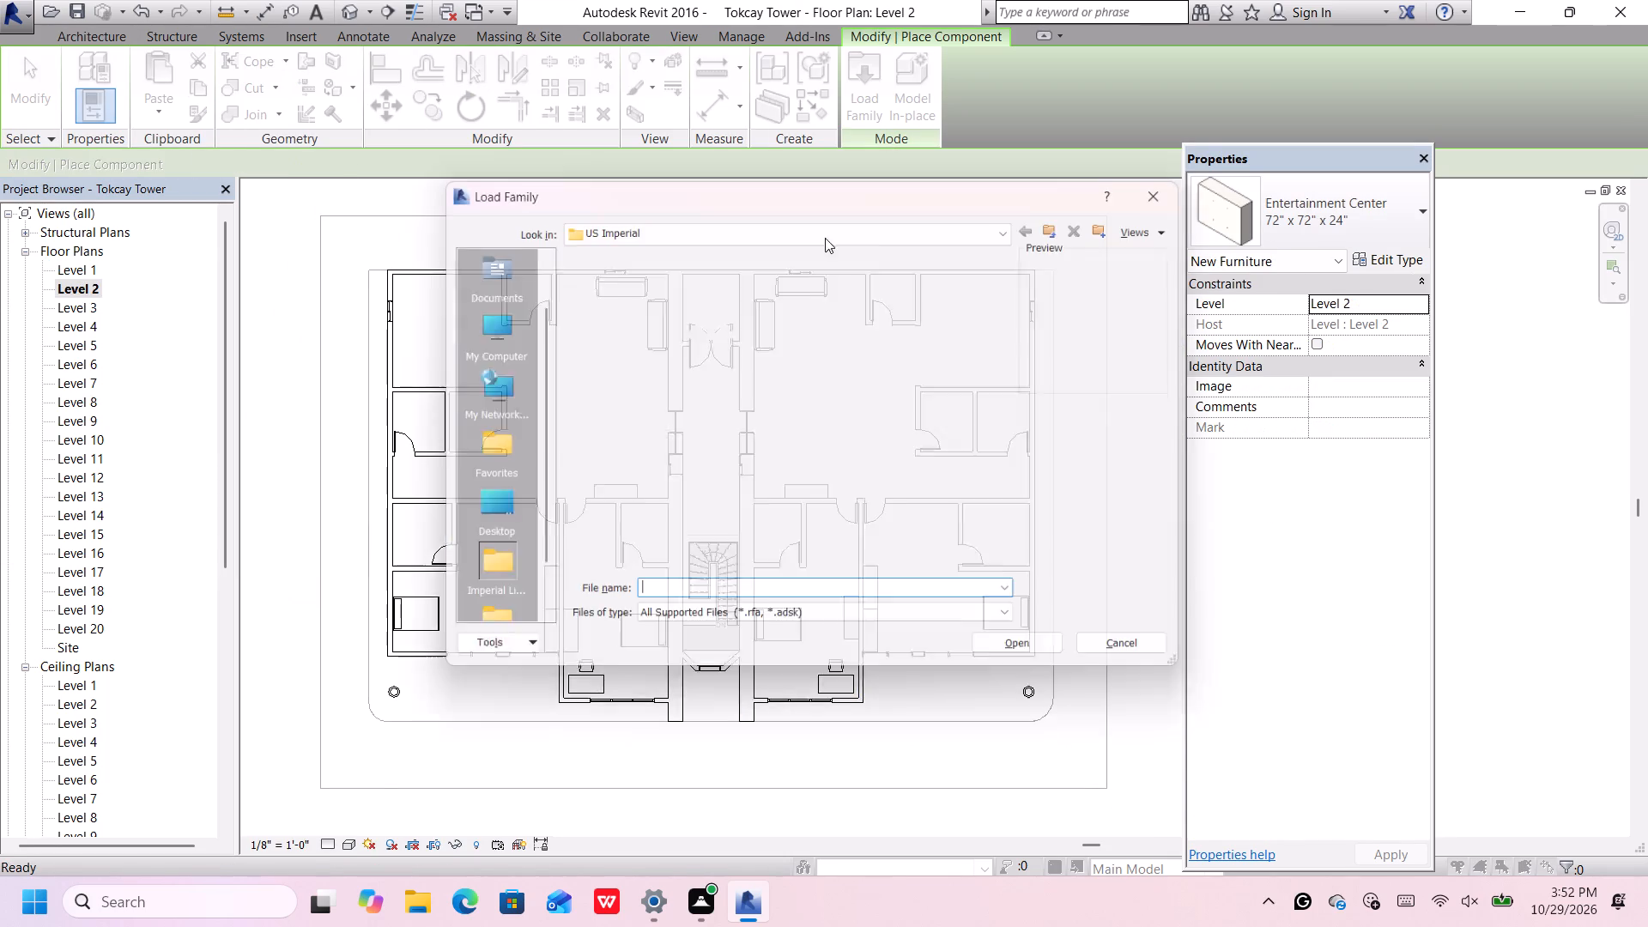
pyautogui.doubleClick(660, 506)
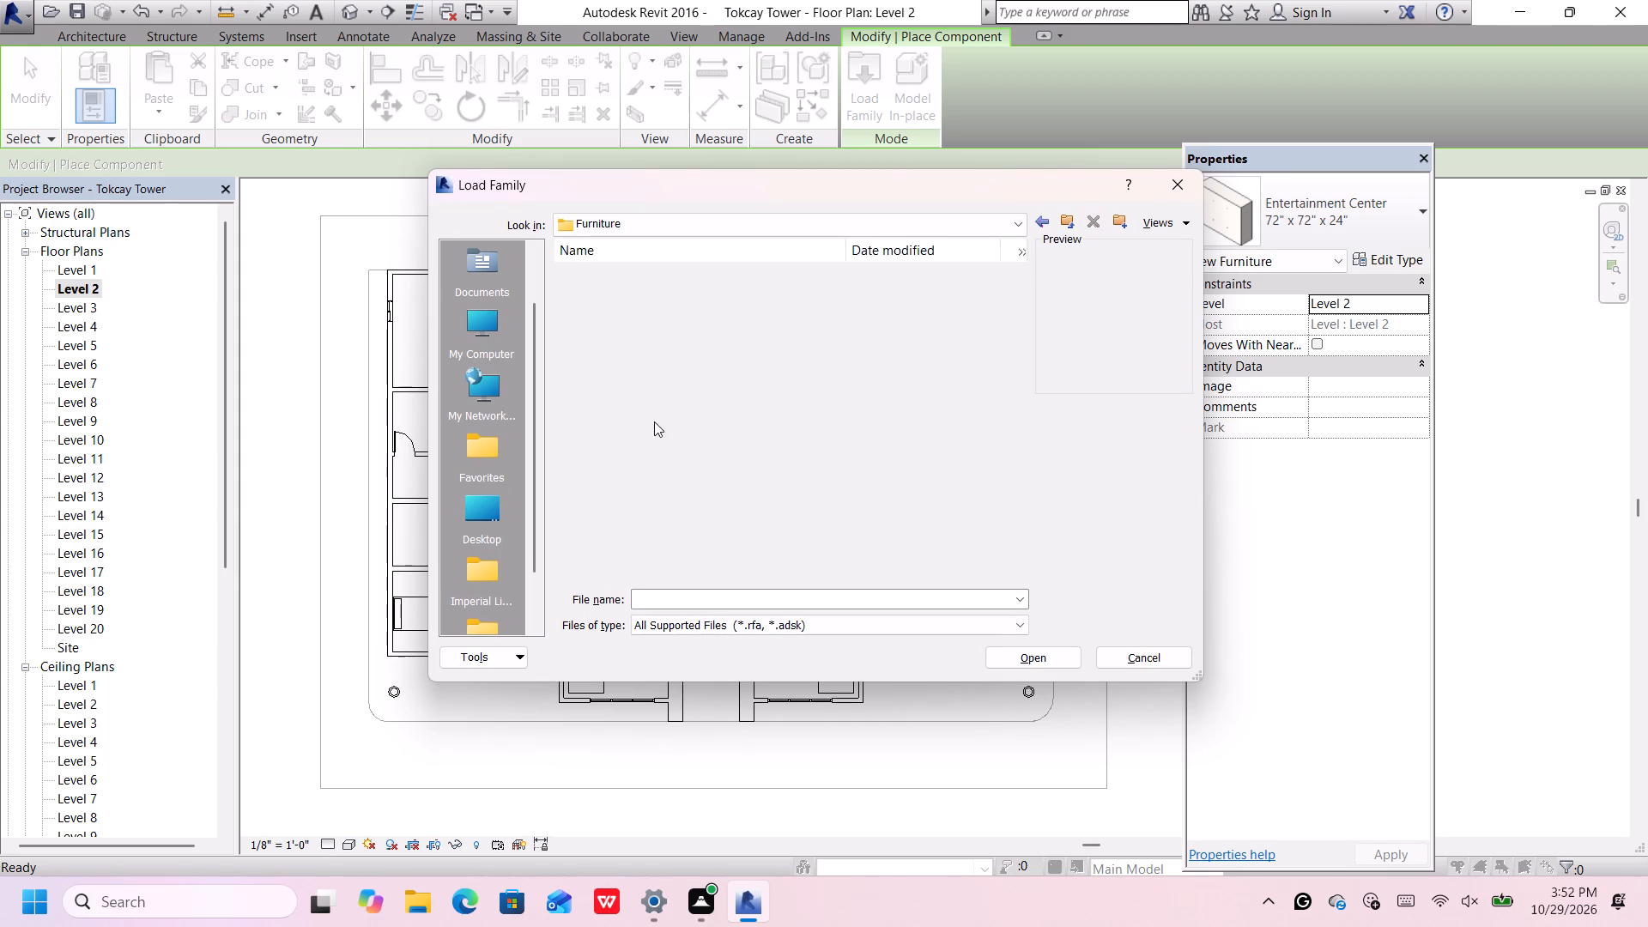
pyautogui.click(669, 325)
pyautogui.doubleClick(663, 325)
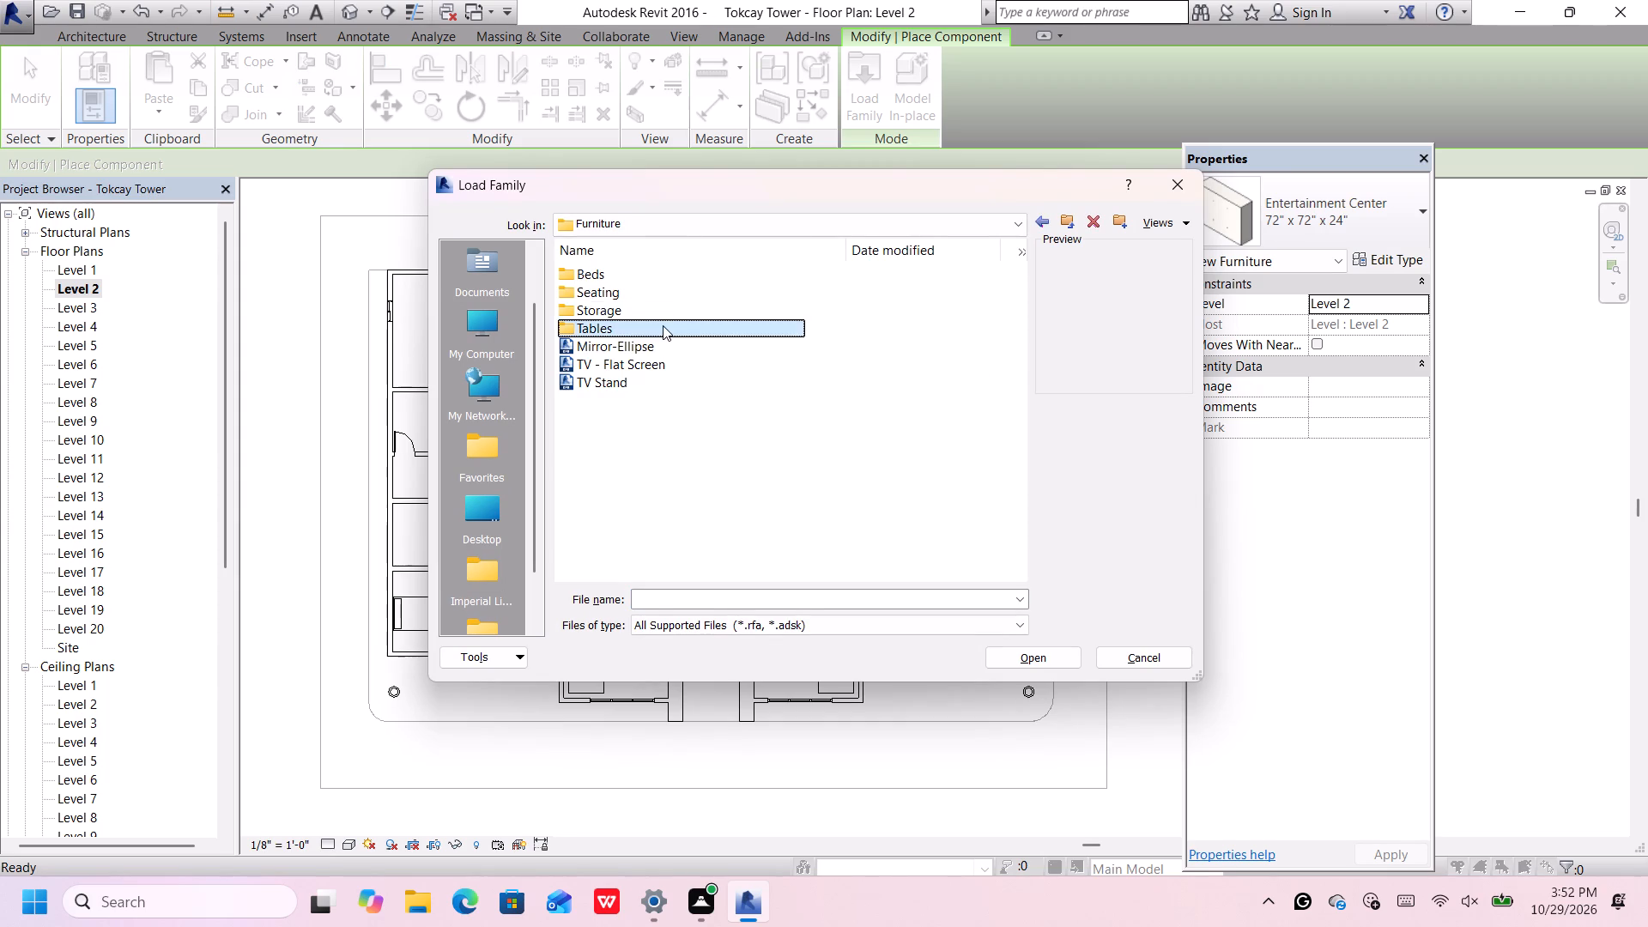
# Compare the previews of the available table families, including the rectangular, elliptical, dining and coffee tables.
pyautogui.click(662, 427)
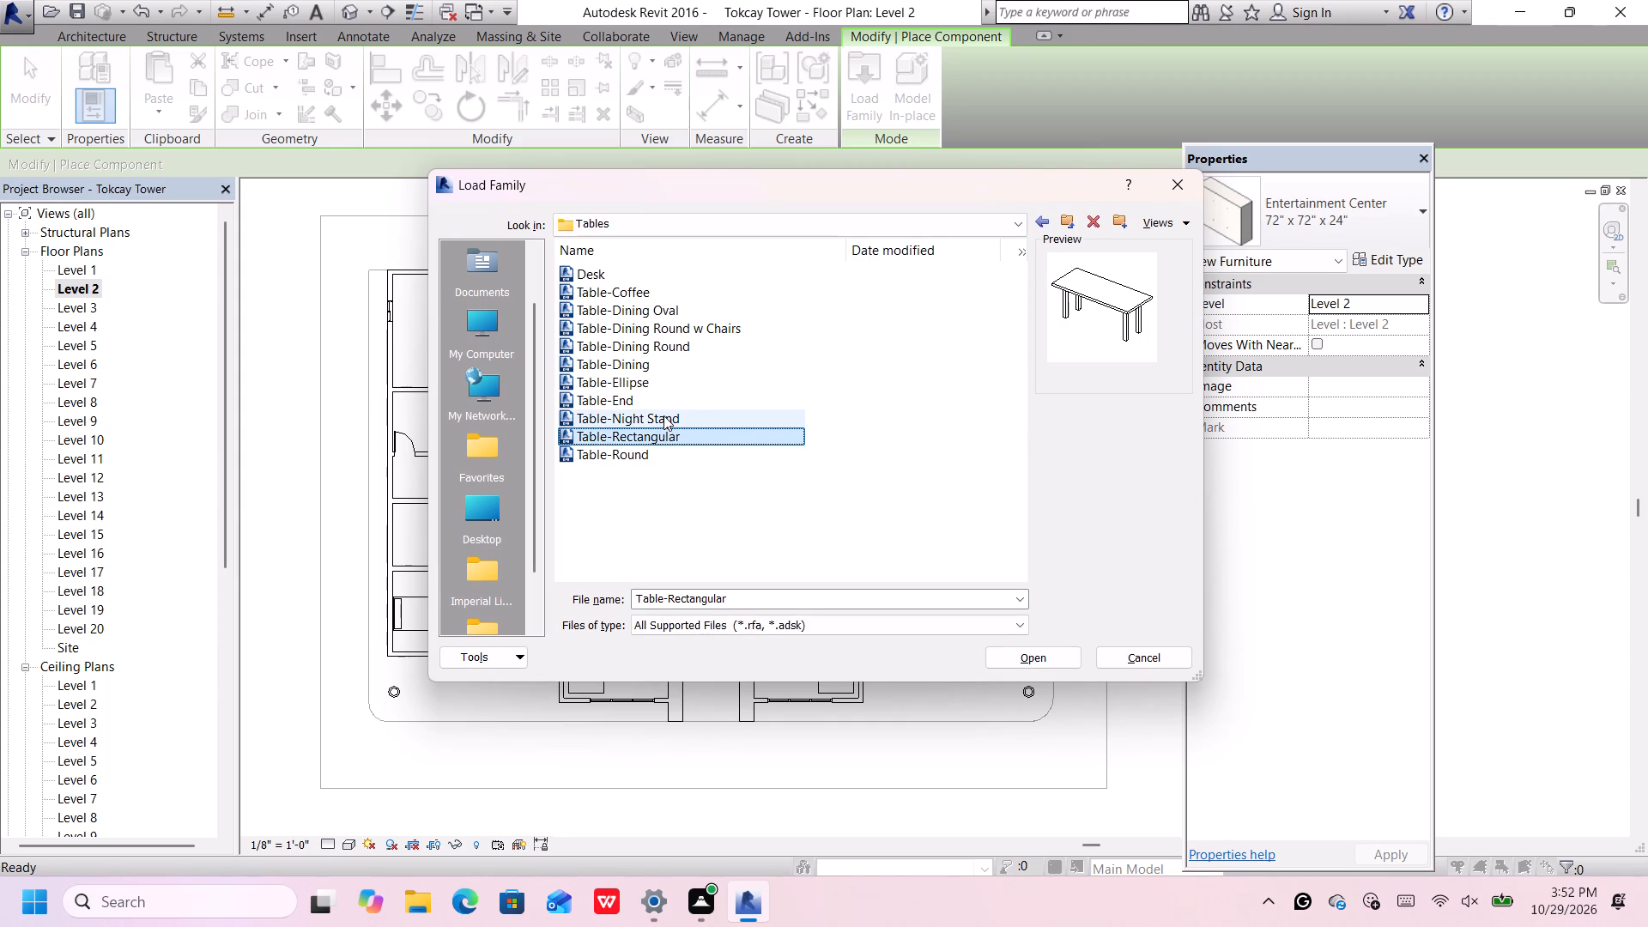
pyautogui.click(663, 415)
pyautogui.click(654, 446)
pyautogui.click(658, 438)
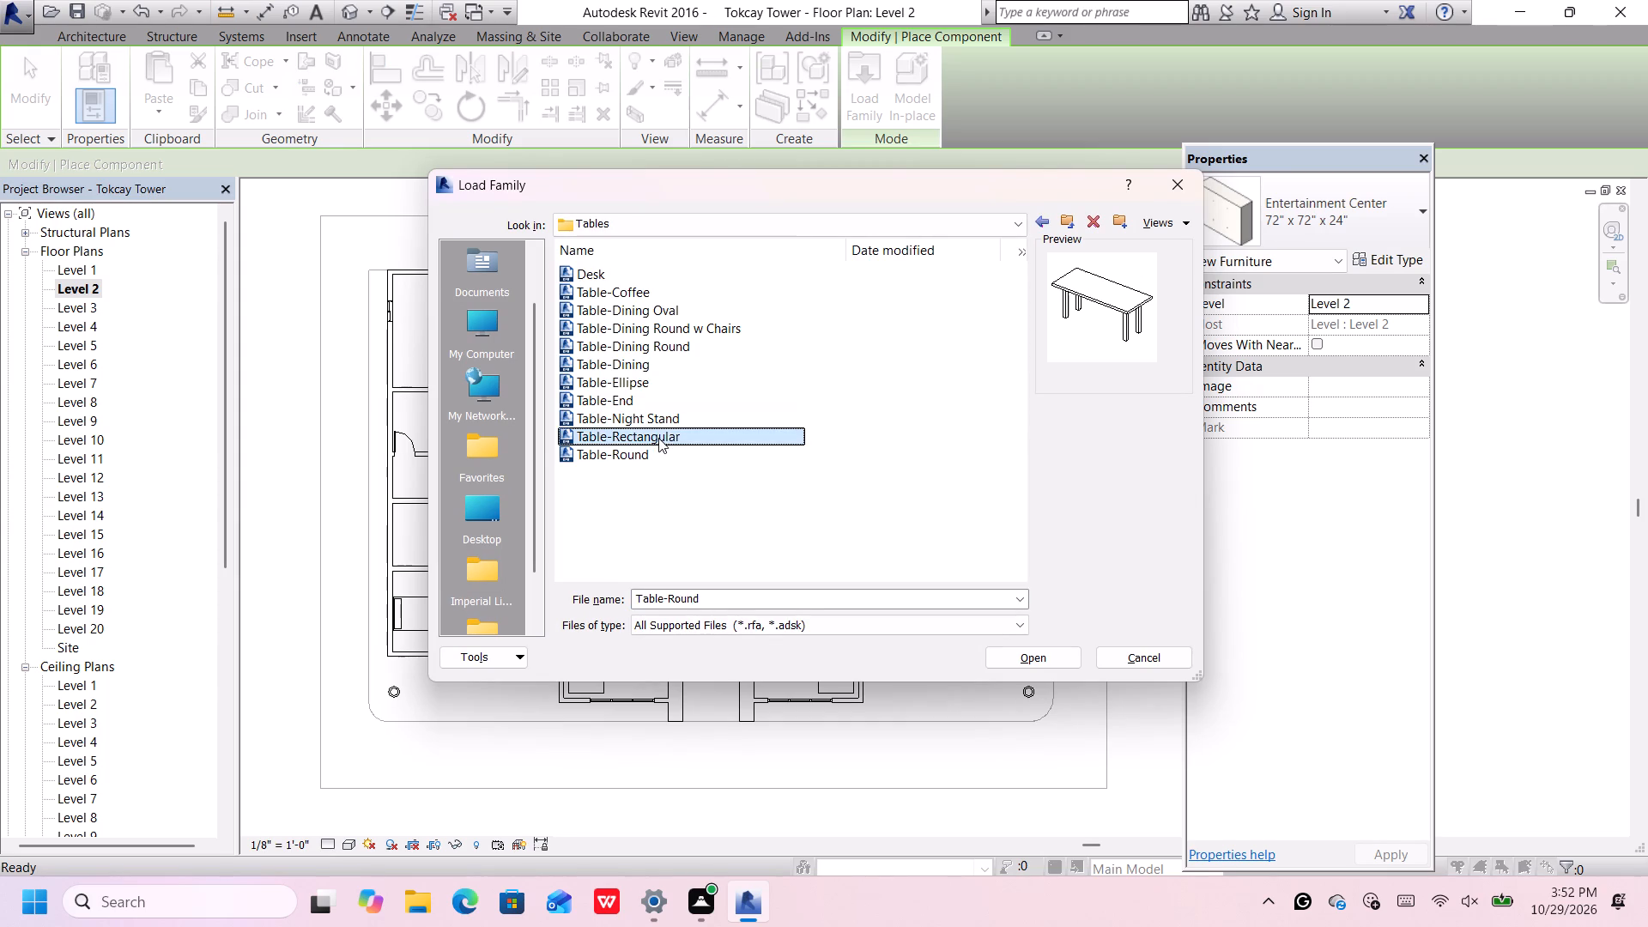
pyautogui.click(673, 400)
pyautogui.click(676, 384)
pyautogui.click(682, 364)
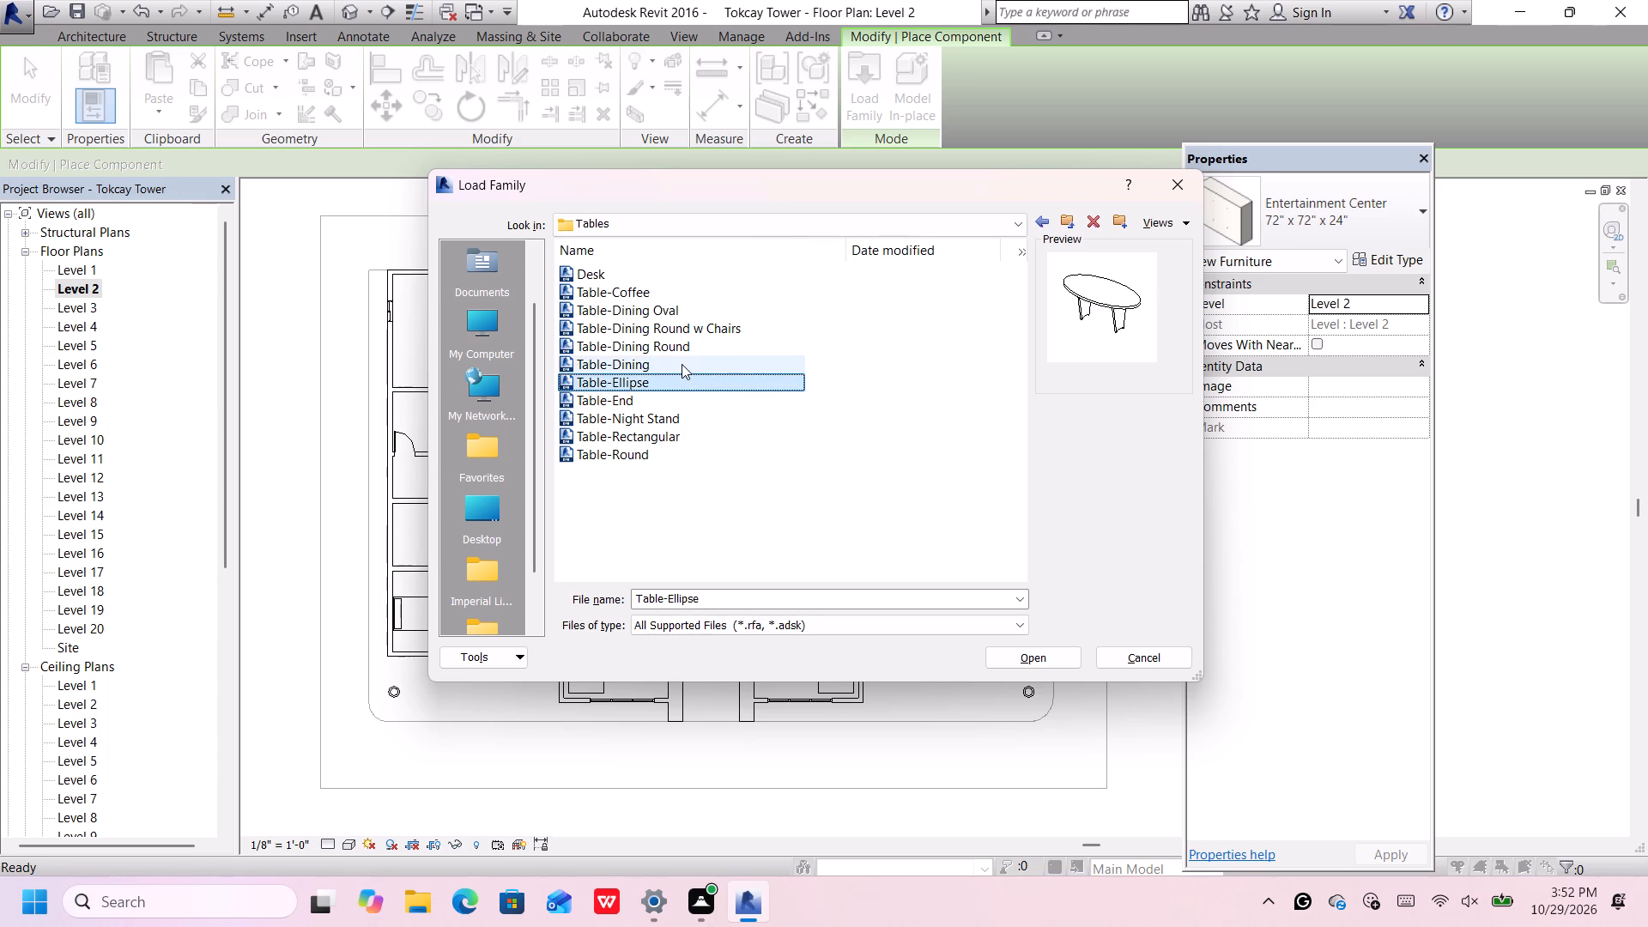
pyautogui.click(682, 348)
pyautogui.click(688, 332)
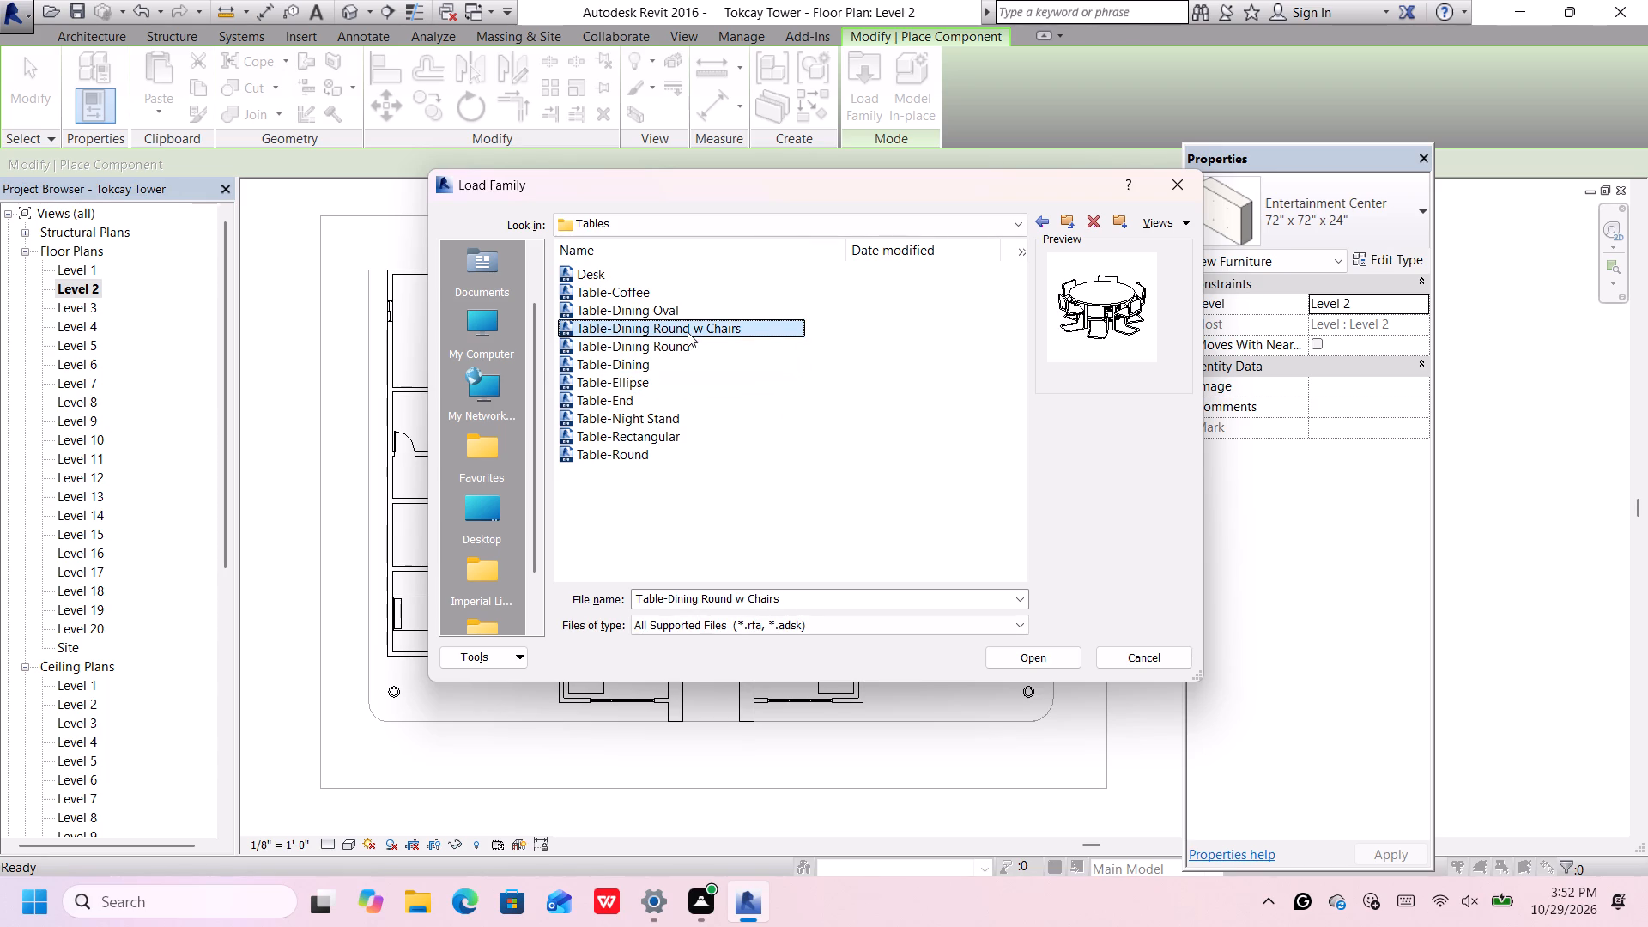
pyautogui.click(688, 305)
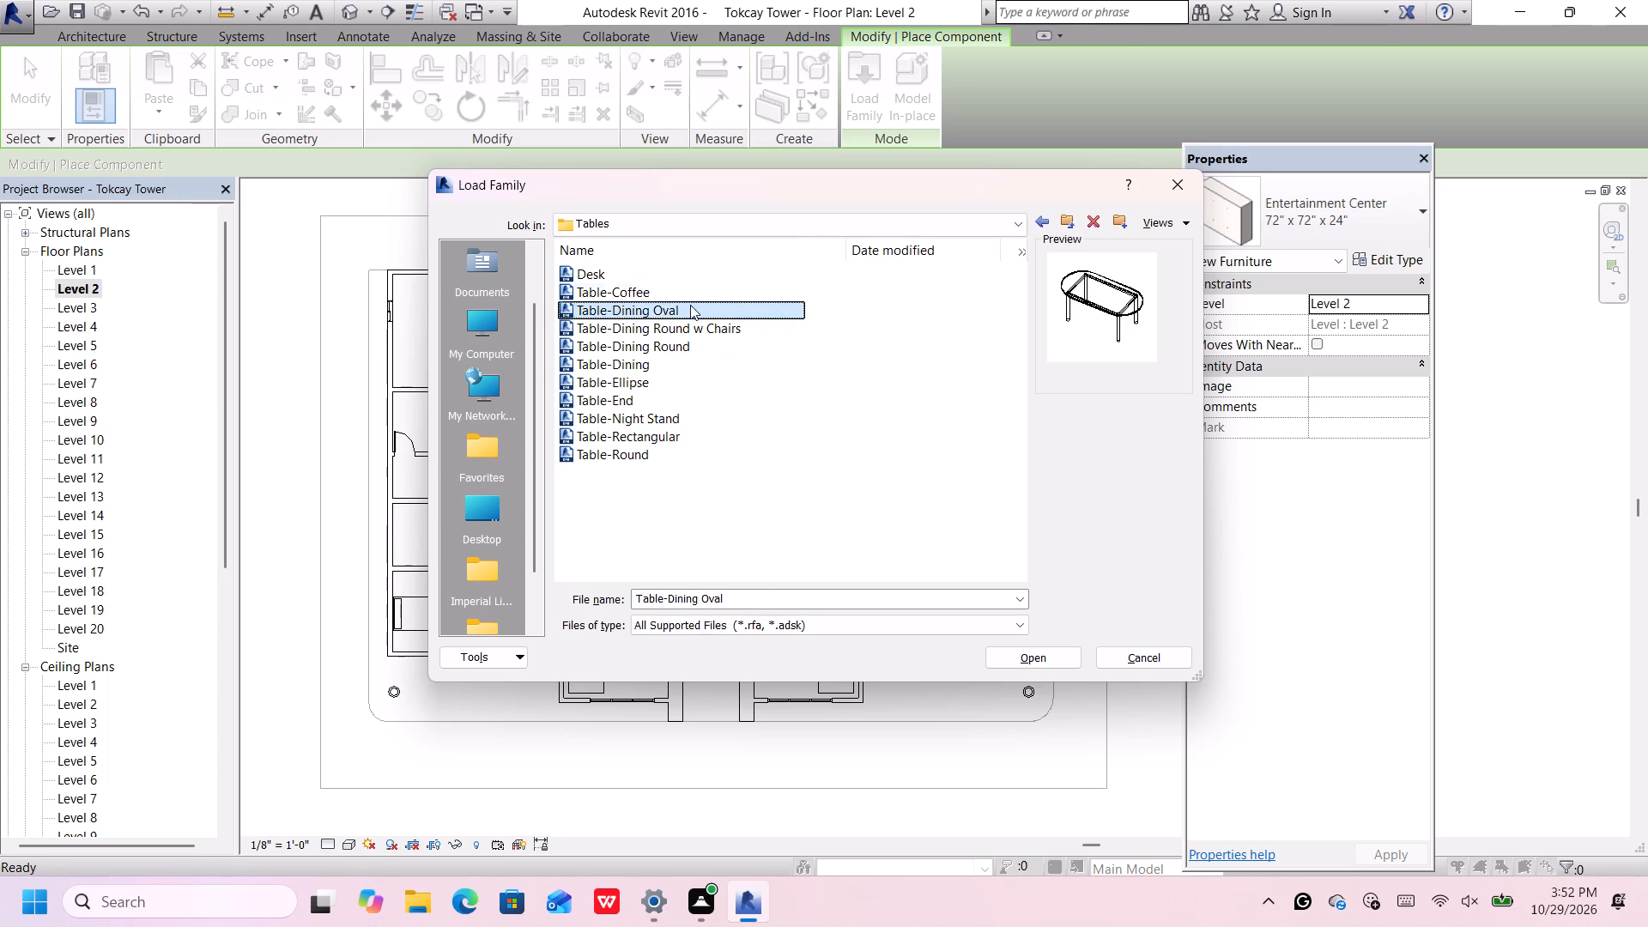
pyautogui.click(689, 289)
pyautogui.click(692, 278)
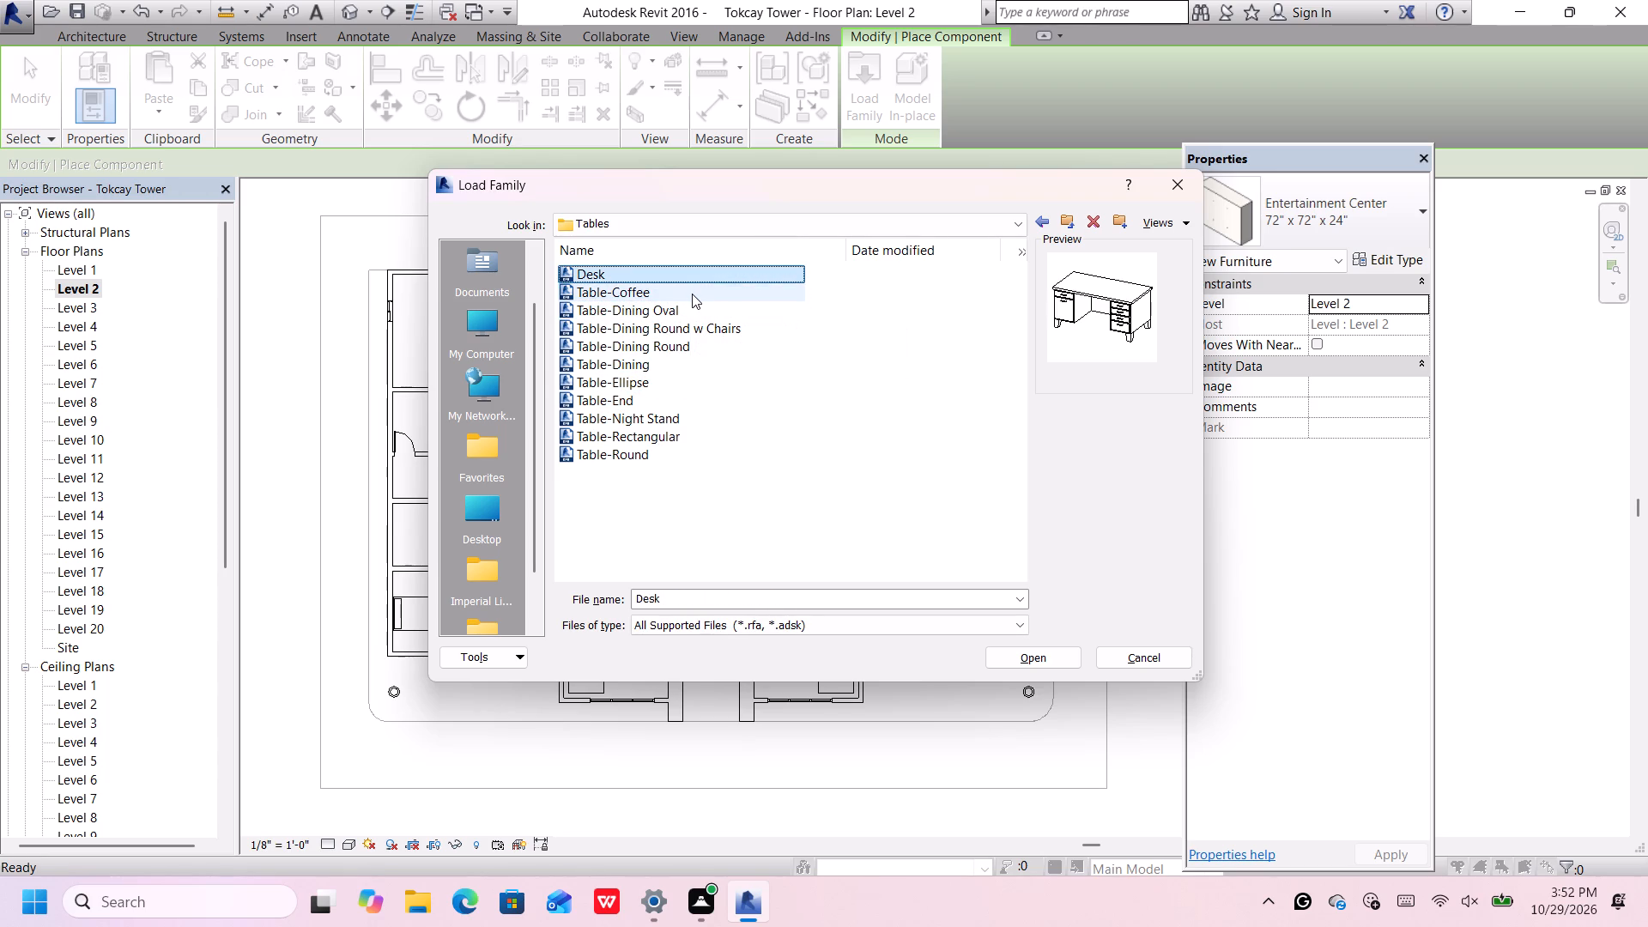
pyautogui.click(692, 294)
pyautogui.click(689, 313)
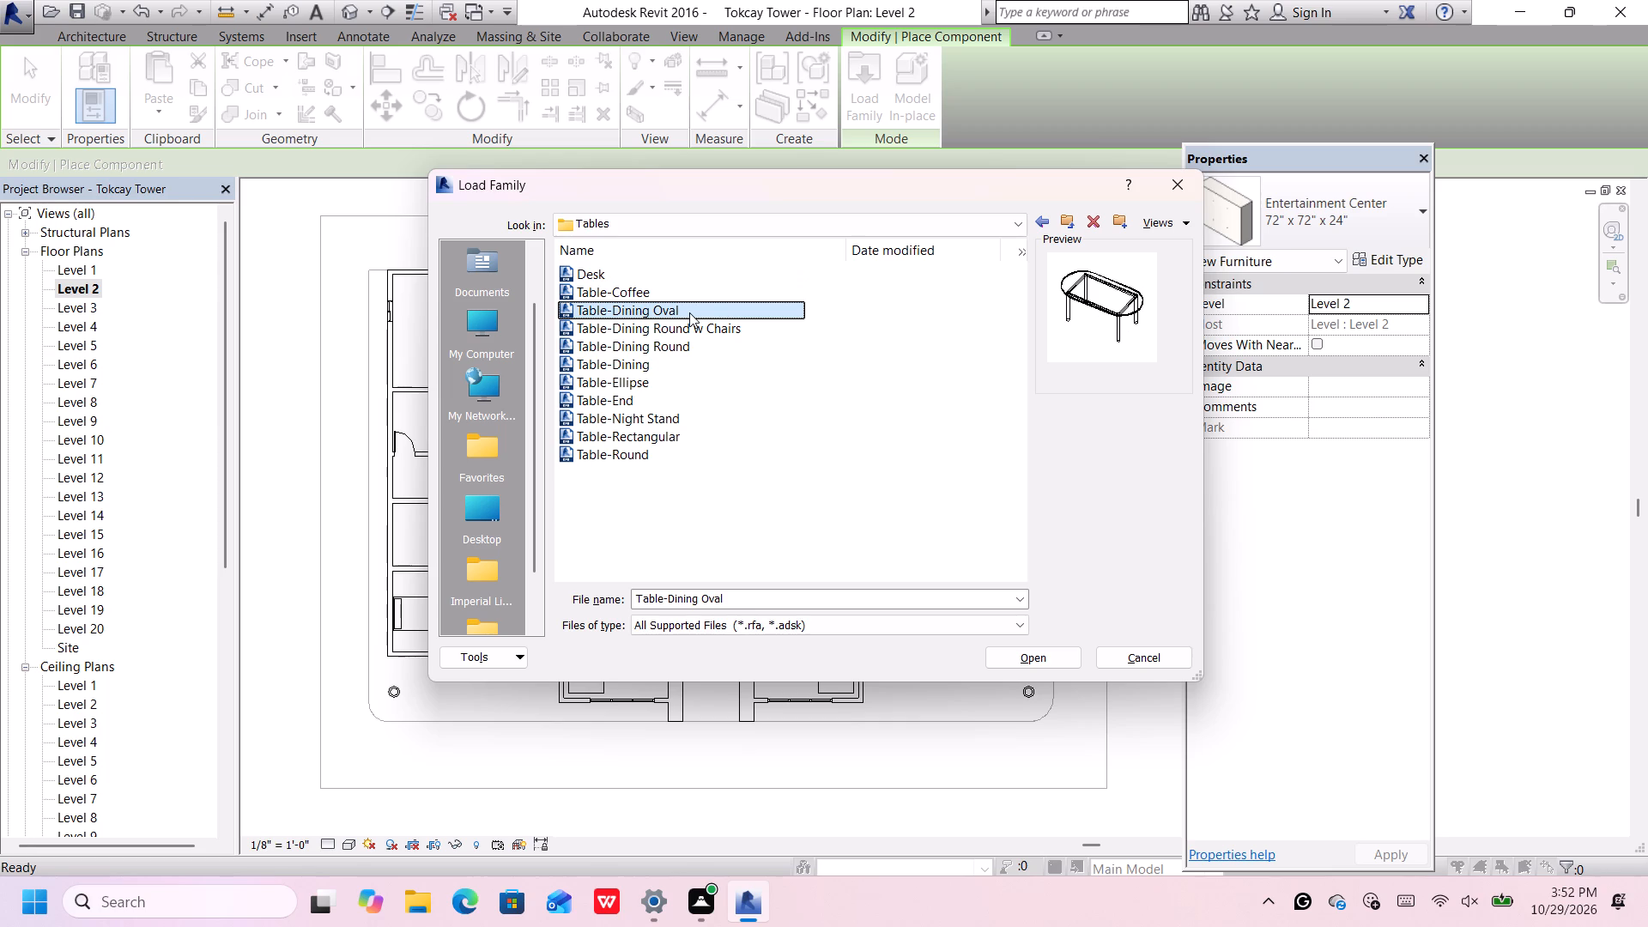
# Load the Table-Coffee family into the project.
pyautogui.click(682, 292)
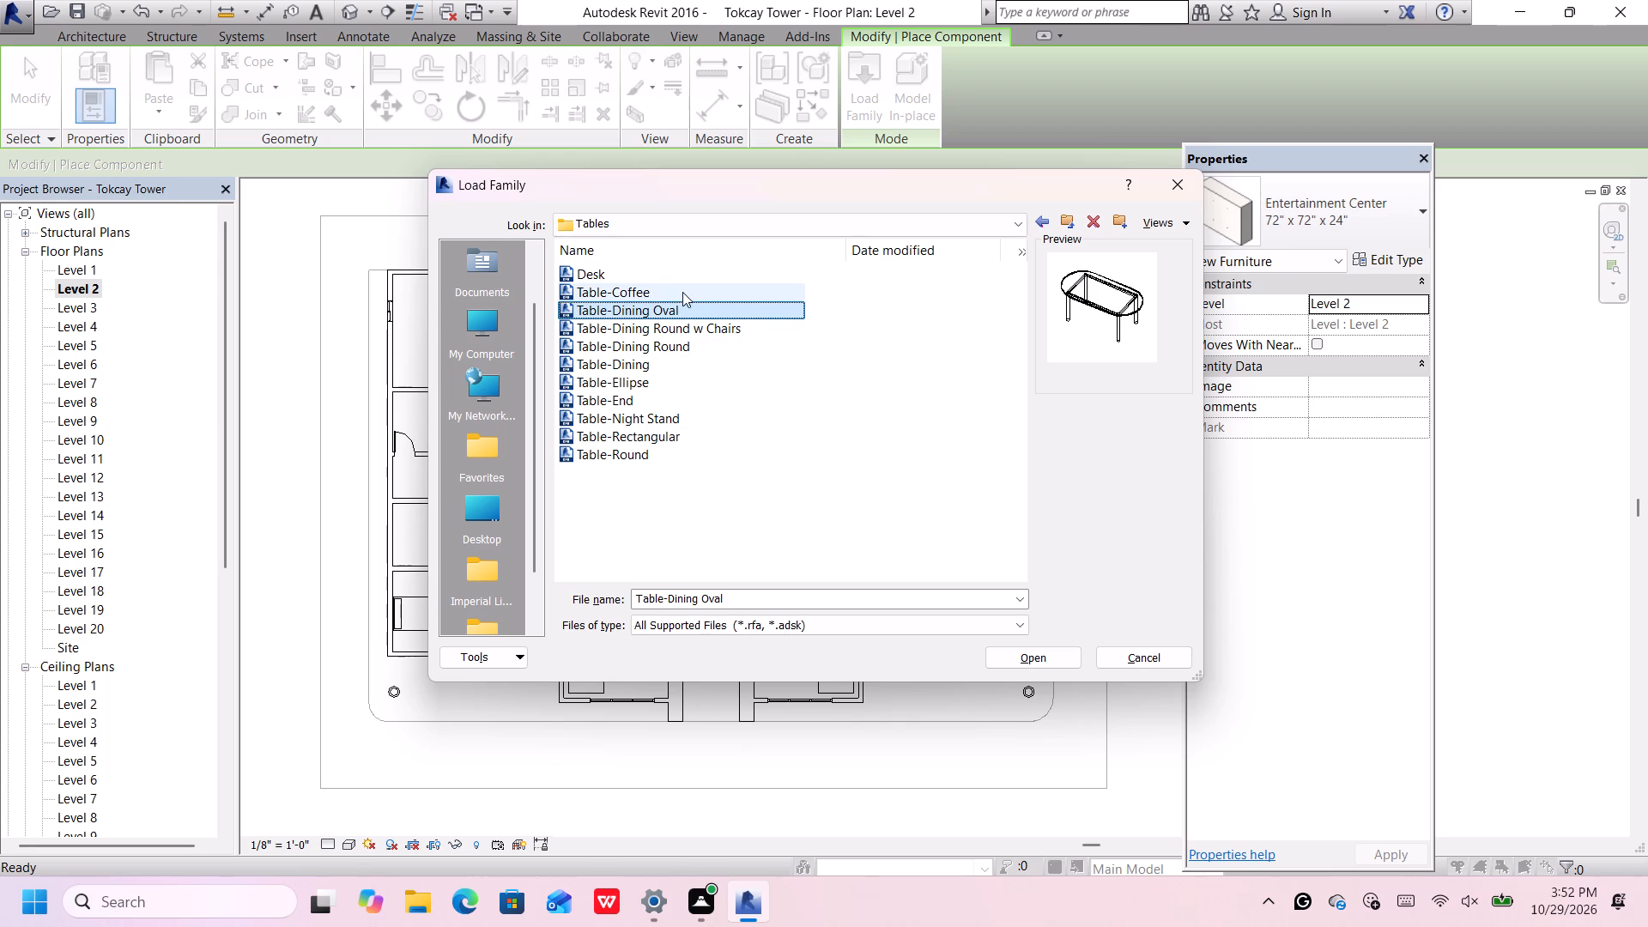
pyautogui.doubleClick(694, 293)
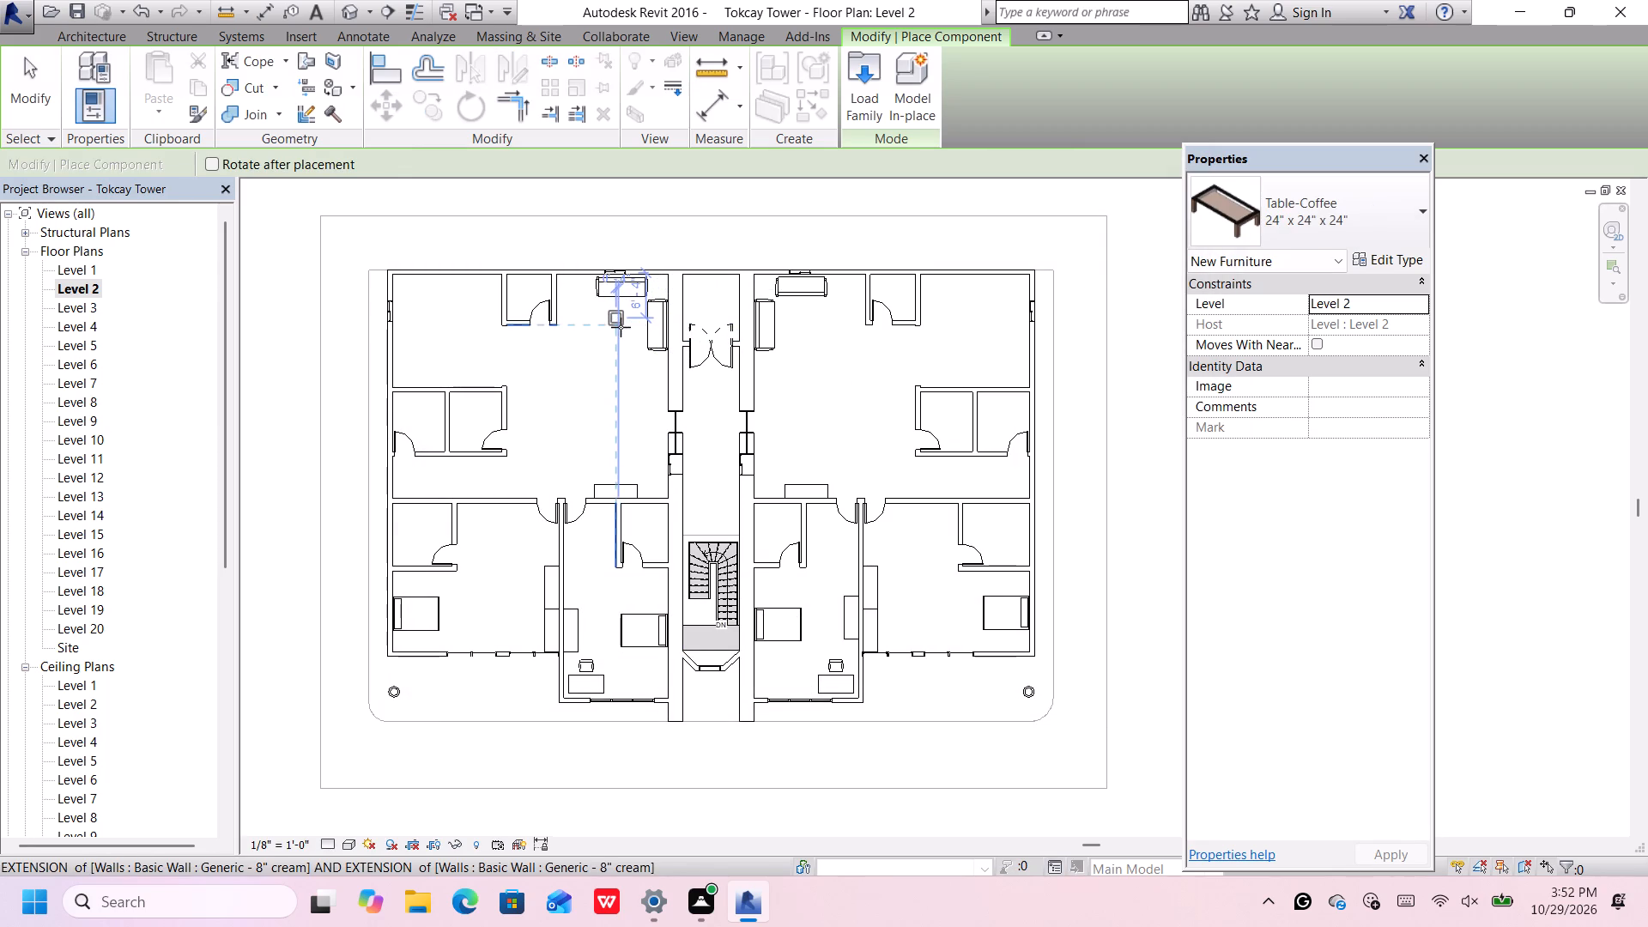
# Place a 24" x 24" x 24" Table-Coffee in the corner between the two sofas of each living room, west and east.
pyautogui.scroll(7, 621, 327)
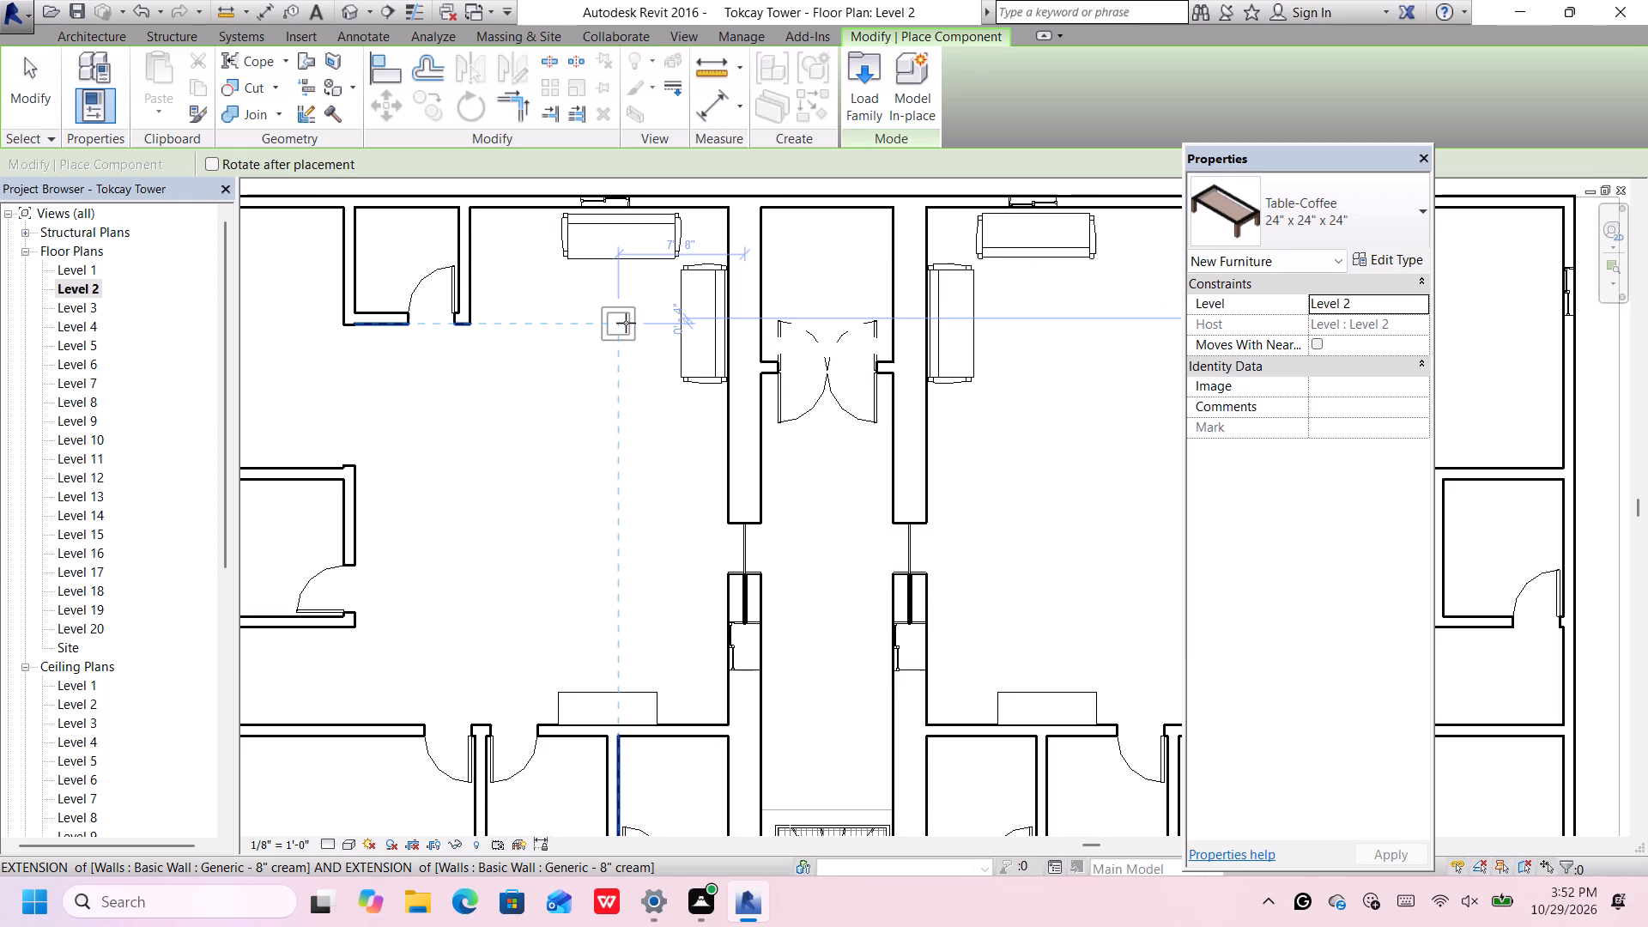
pyautogui.scroll(-4, 626, 323)
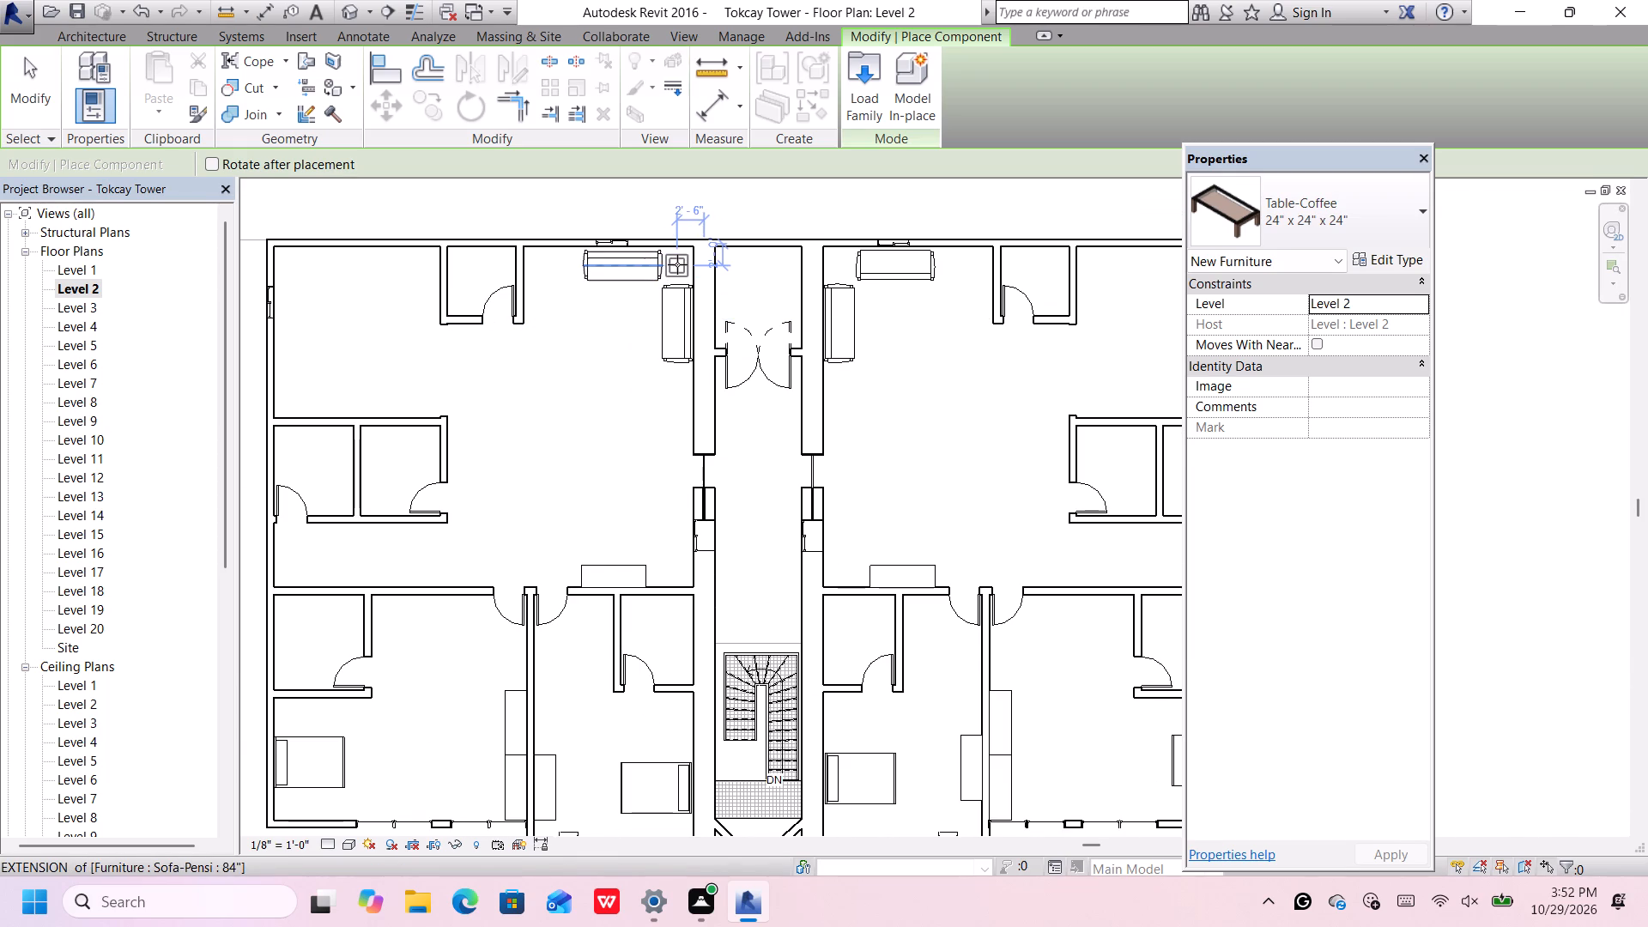
pyautogui.click(677, 264)
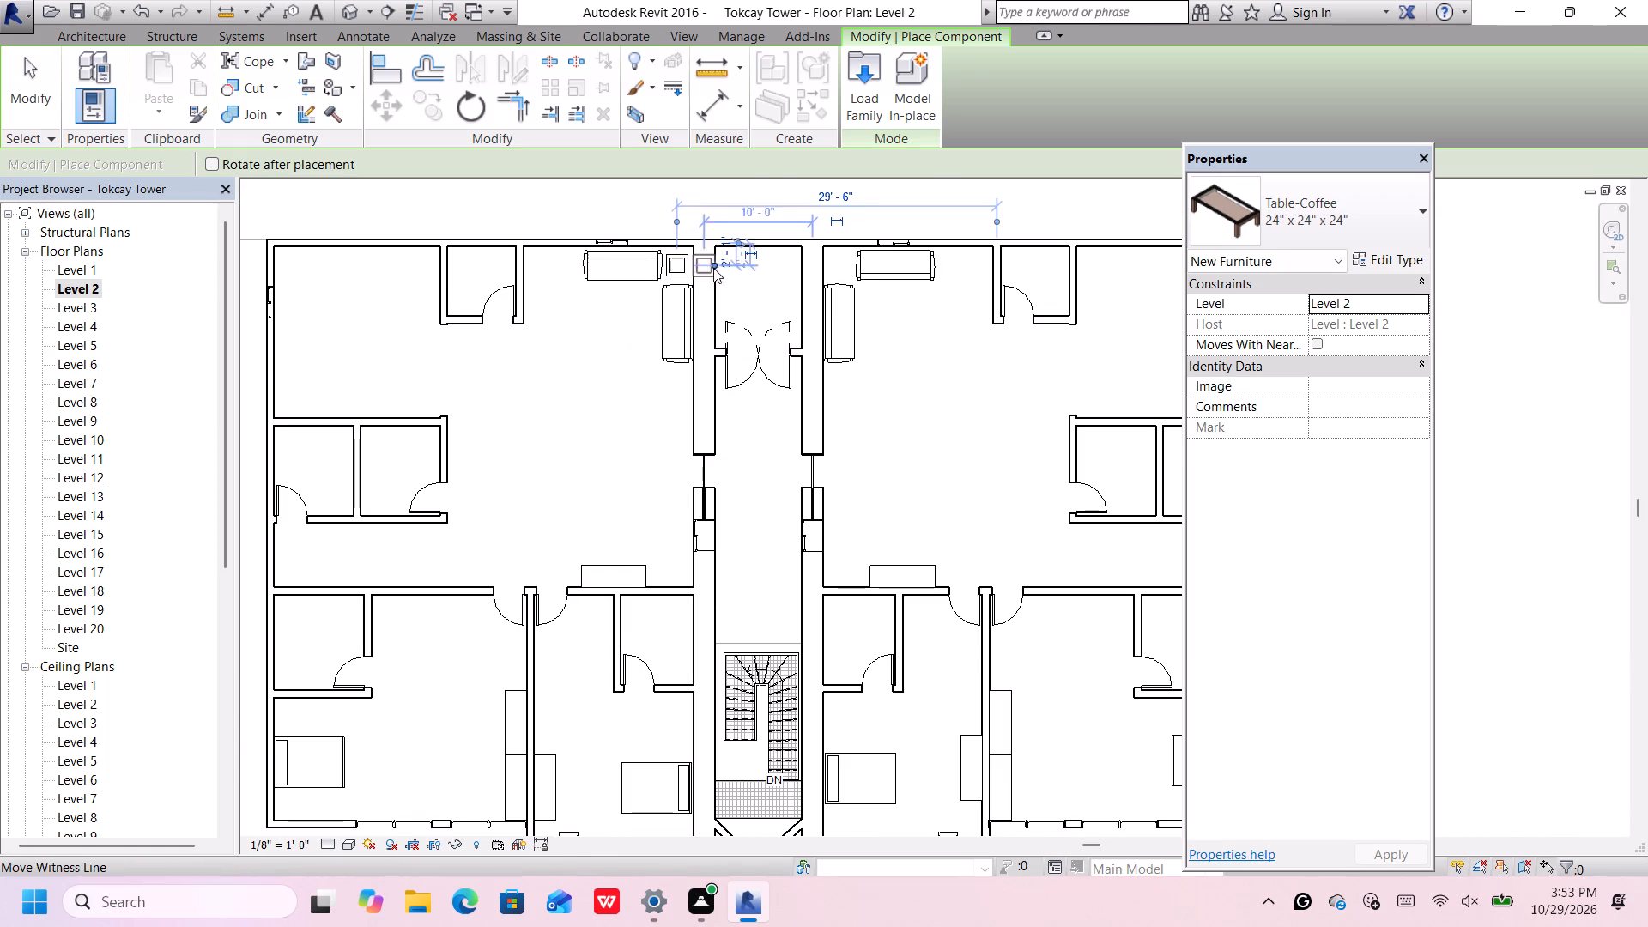
pyautogui.scroll(2, 839, 272)
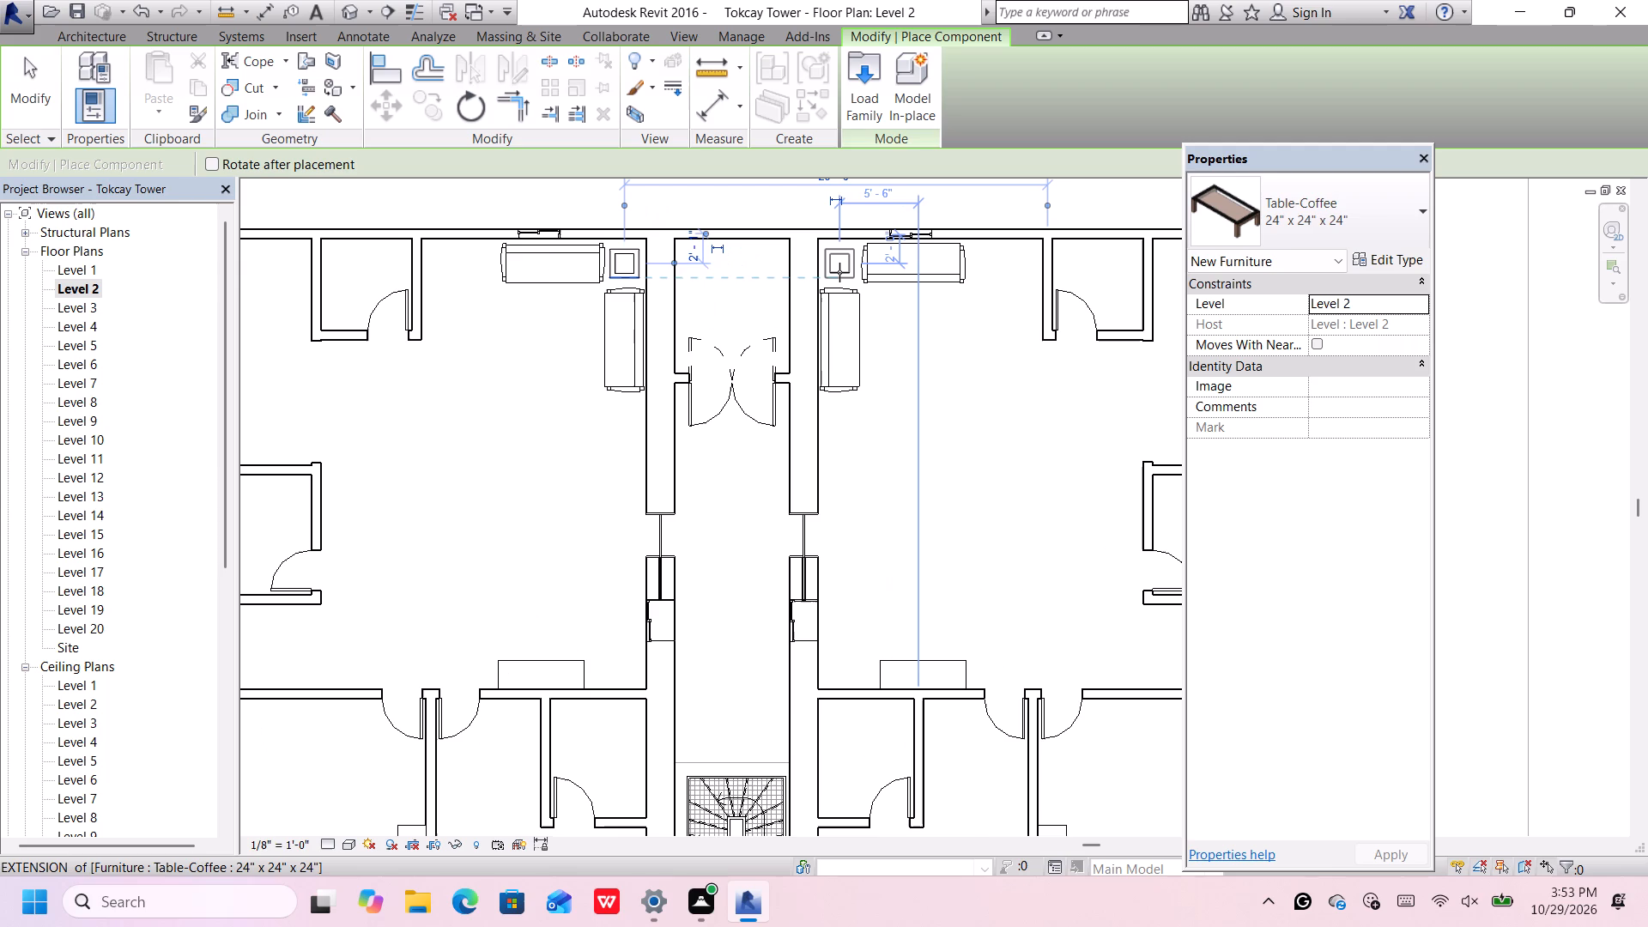
pyautogui.click(839, 272)
# Place a 24" x 24" x 24" Table-Coffee beside each living room's Entertainment Center, on the side toward the central stair corridor.
pyautogui.scroll(-5, 839, 272)
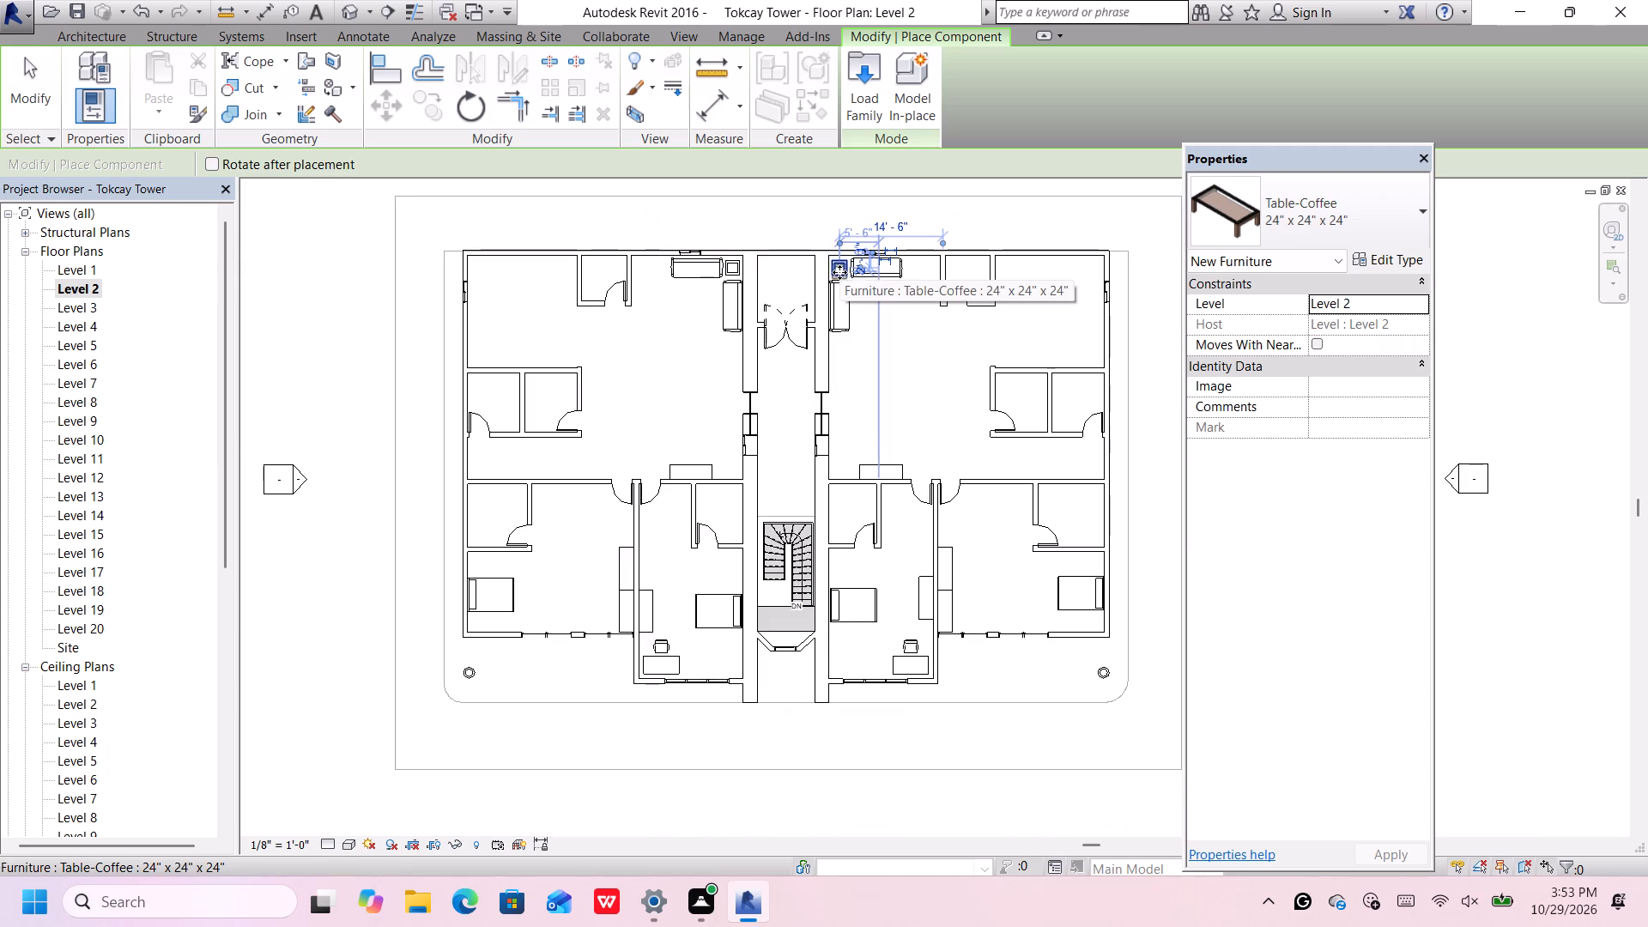
pyautogui.scroll(4, 726, 451)
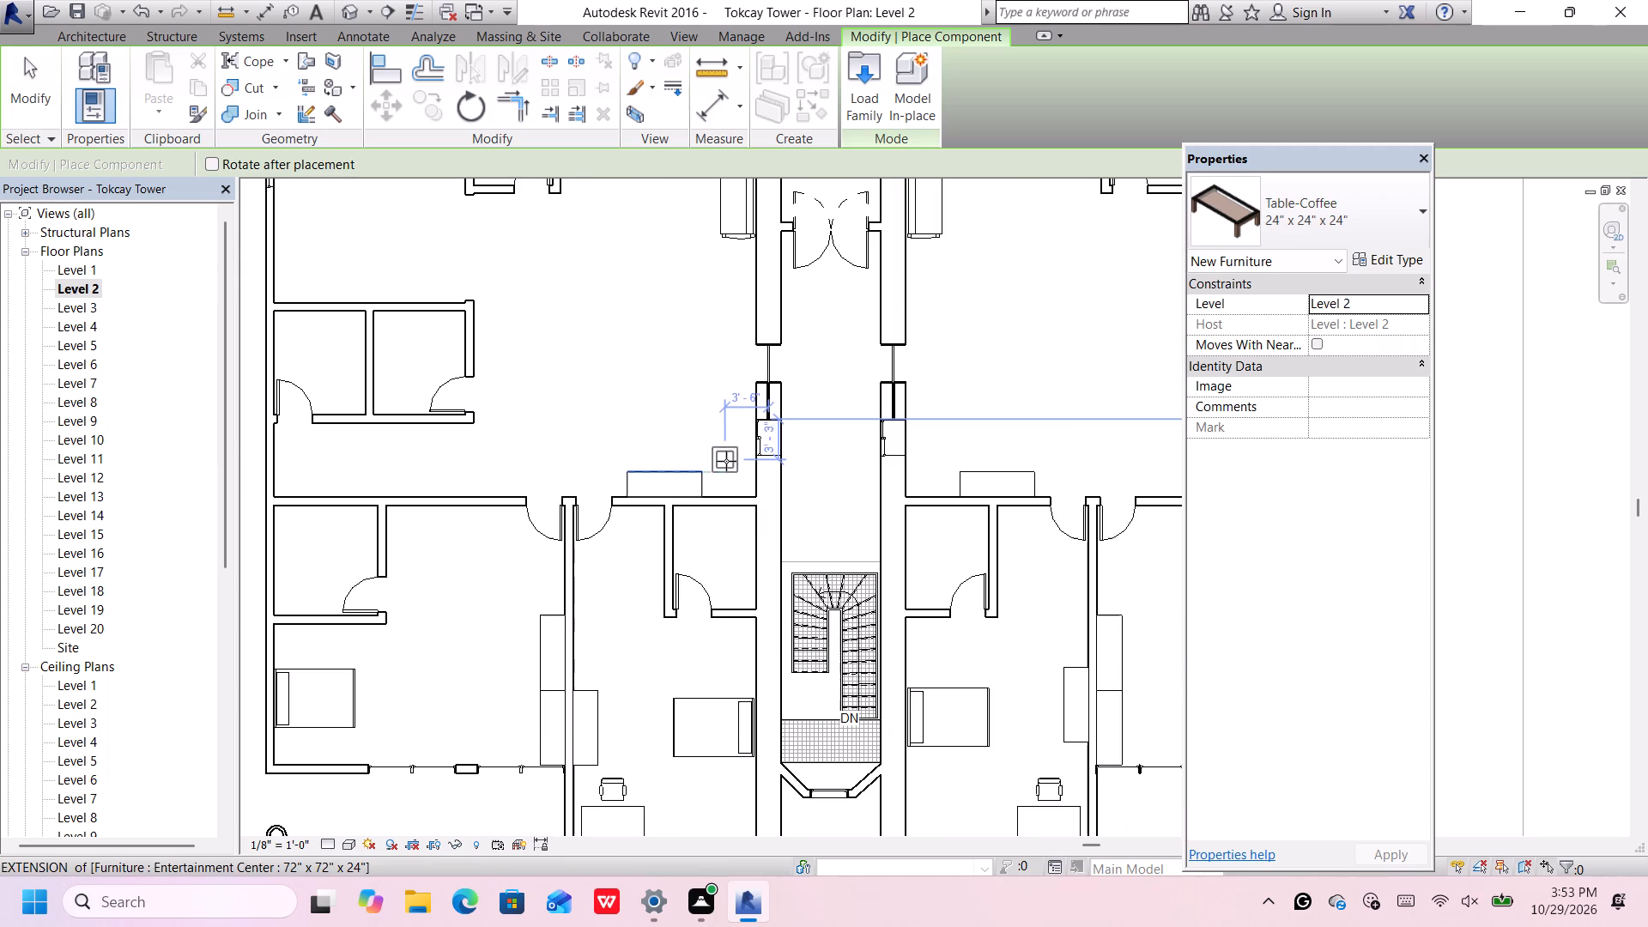
pyautogui.scroll(2, 726, 475)
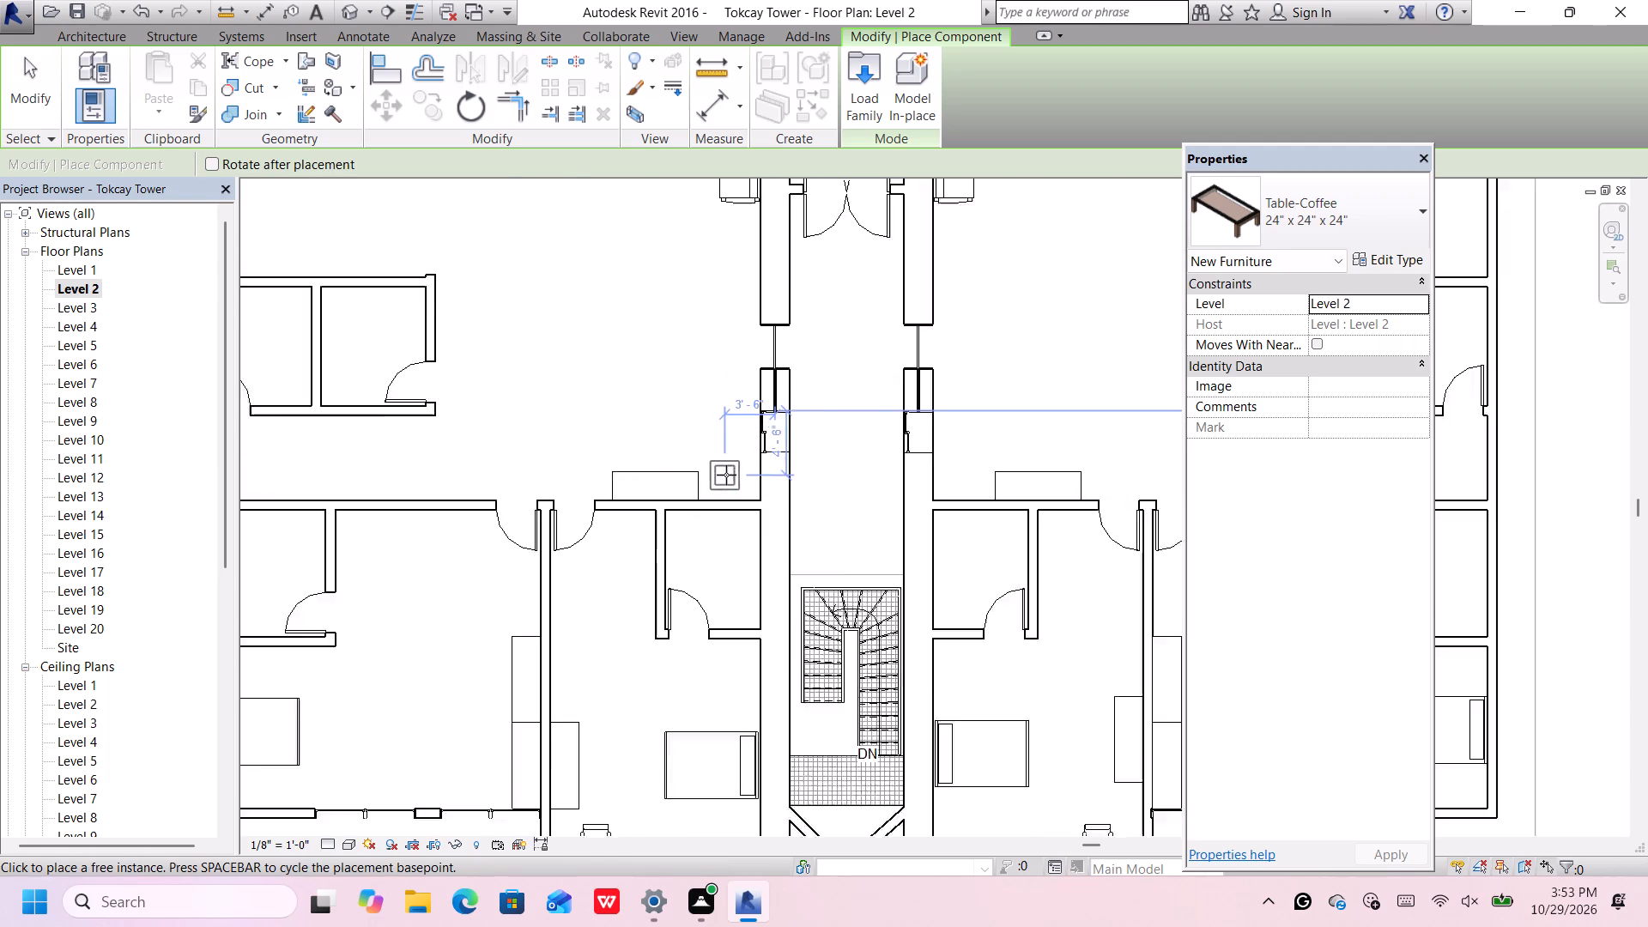
pyautogui.click(727, 479)
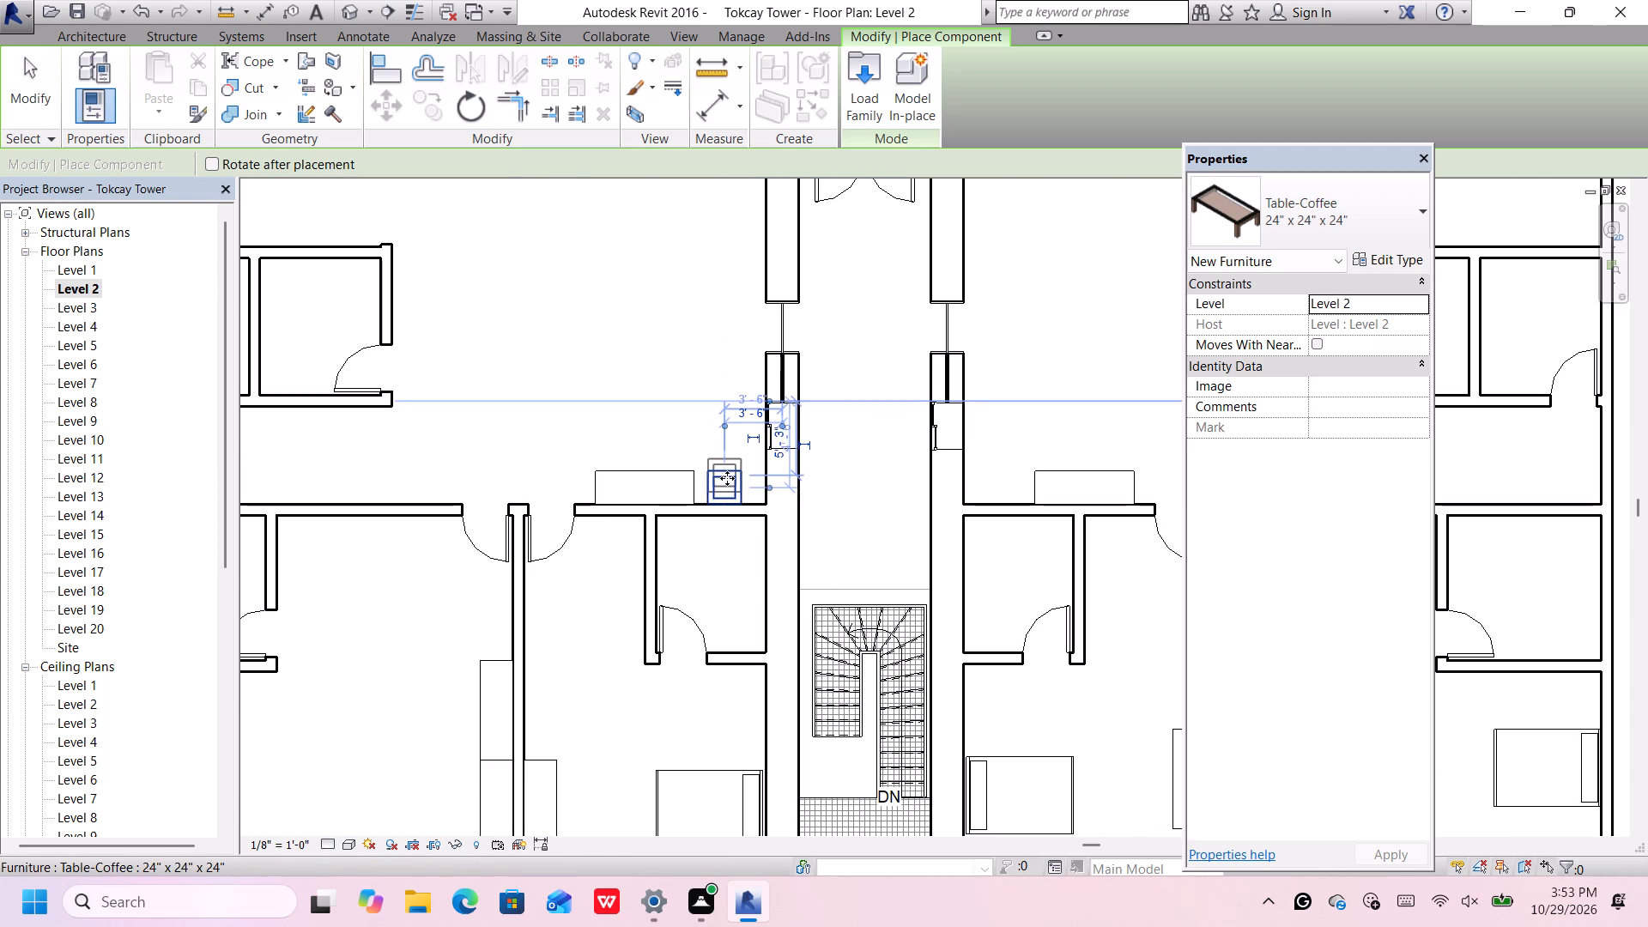
pyautogui.scroll(-4, 727, 478)
pyautogui.scroll(1, 877, 495)
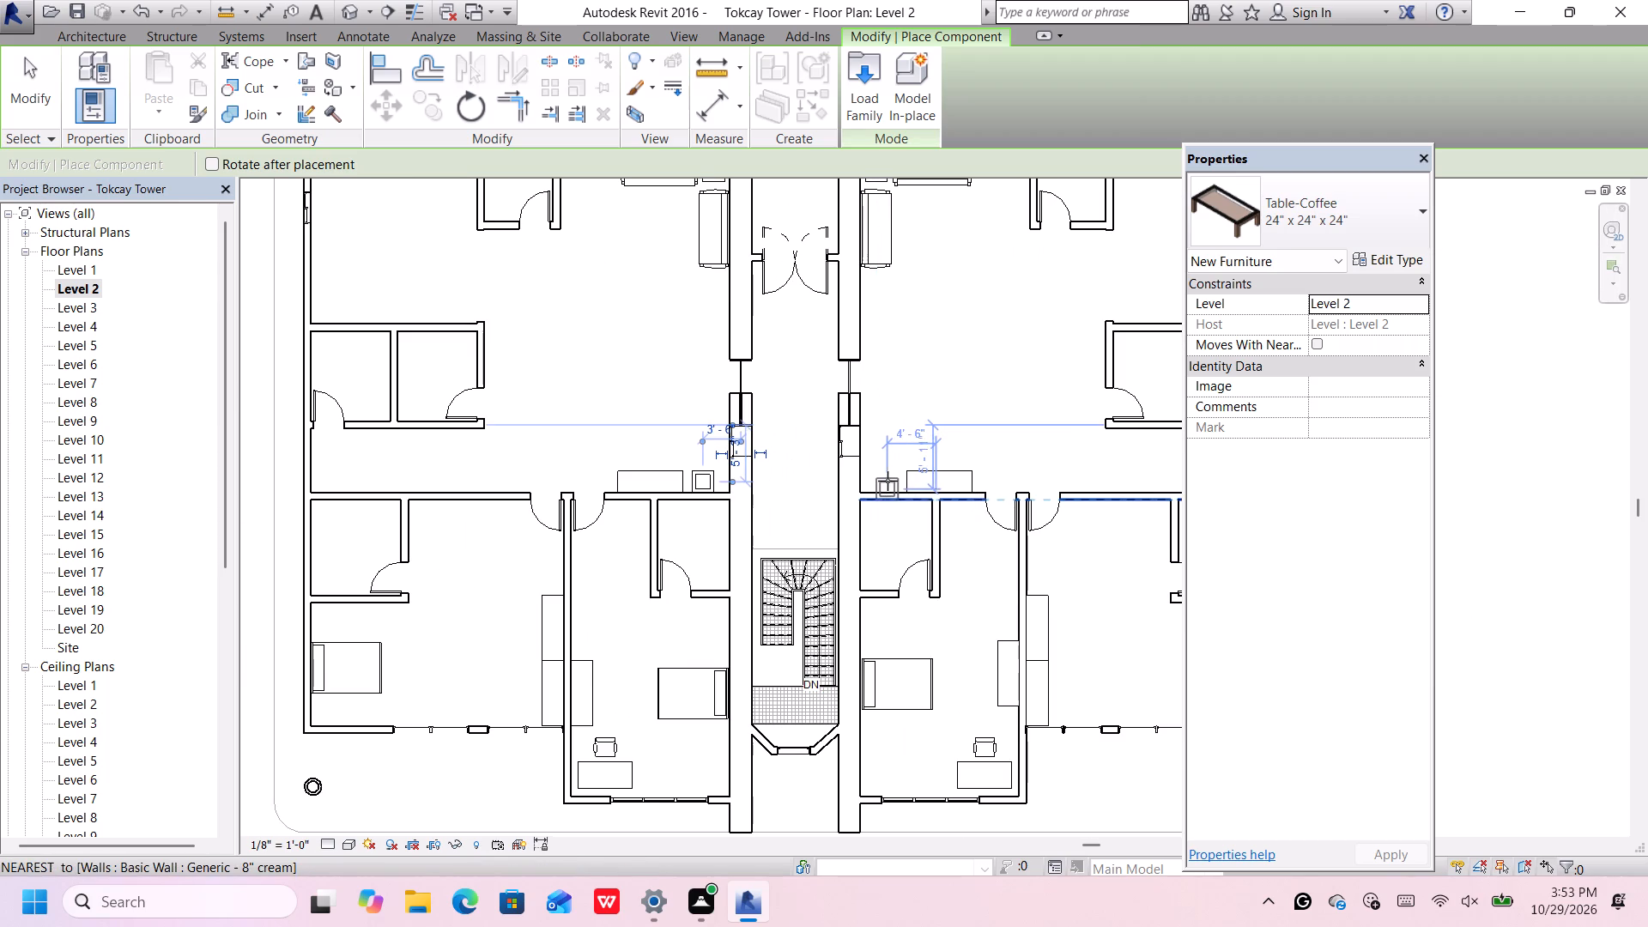
pyautogui.click(887, 477)
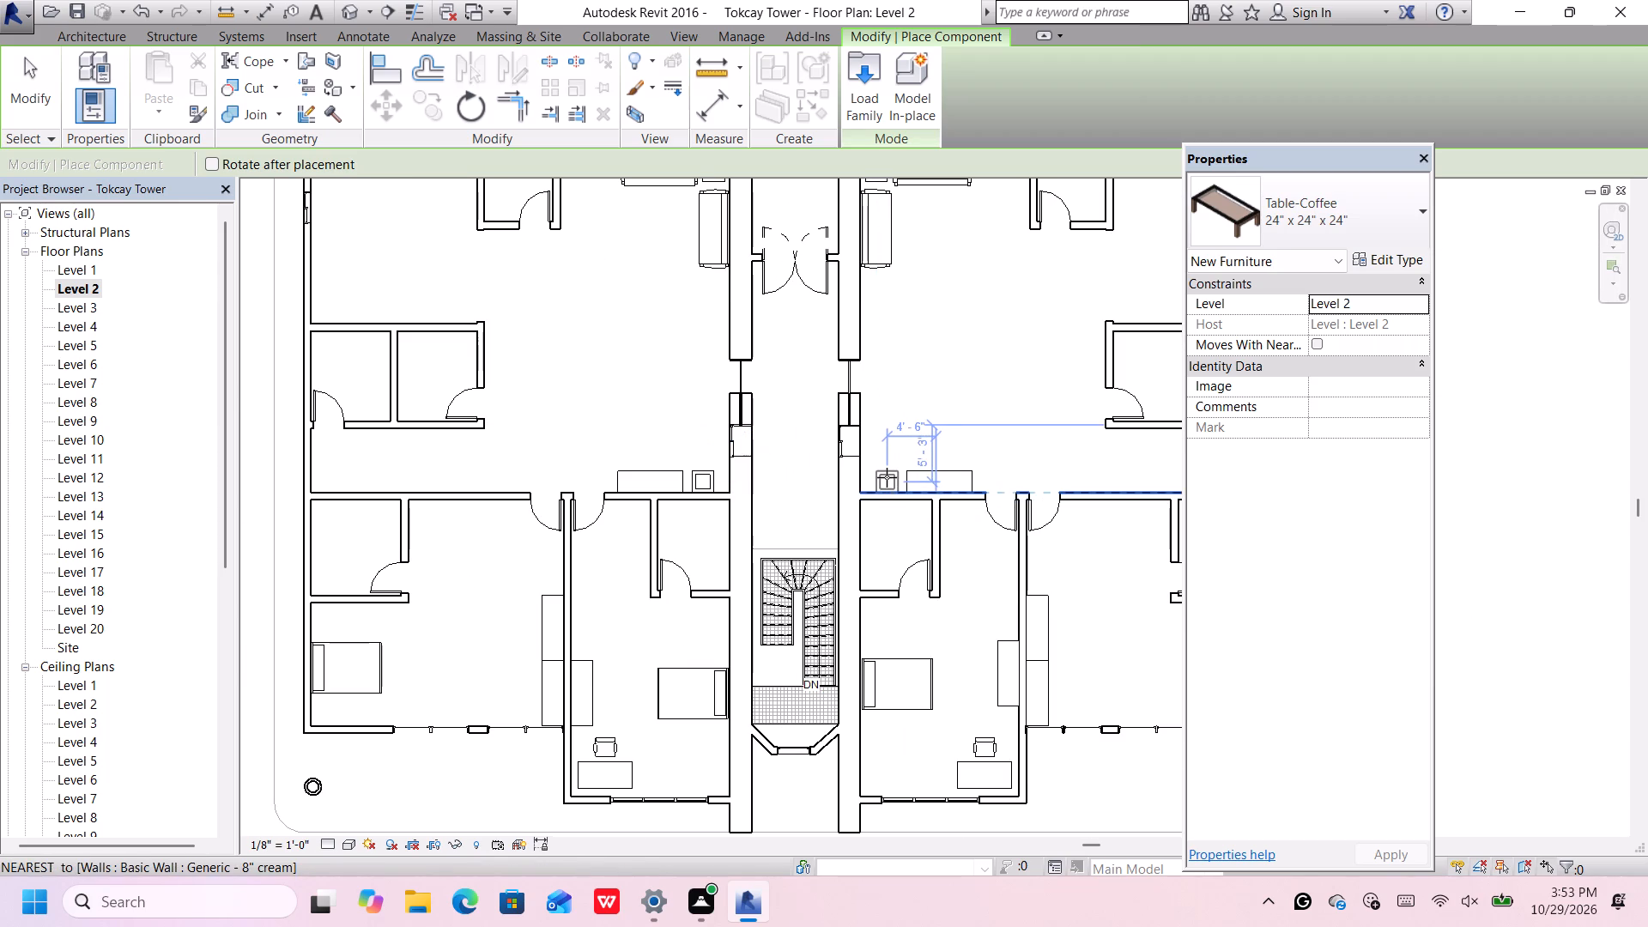
pyautogui.scroll(-5, 885, 477)
pyautogui.scroll(1, 885, 477)
pyautogui.moveTo(914, 458); pyautogui.dragTo(913, 458, button='middle')
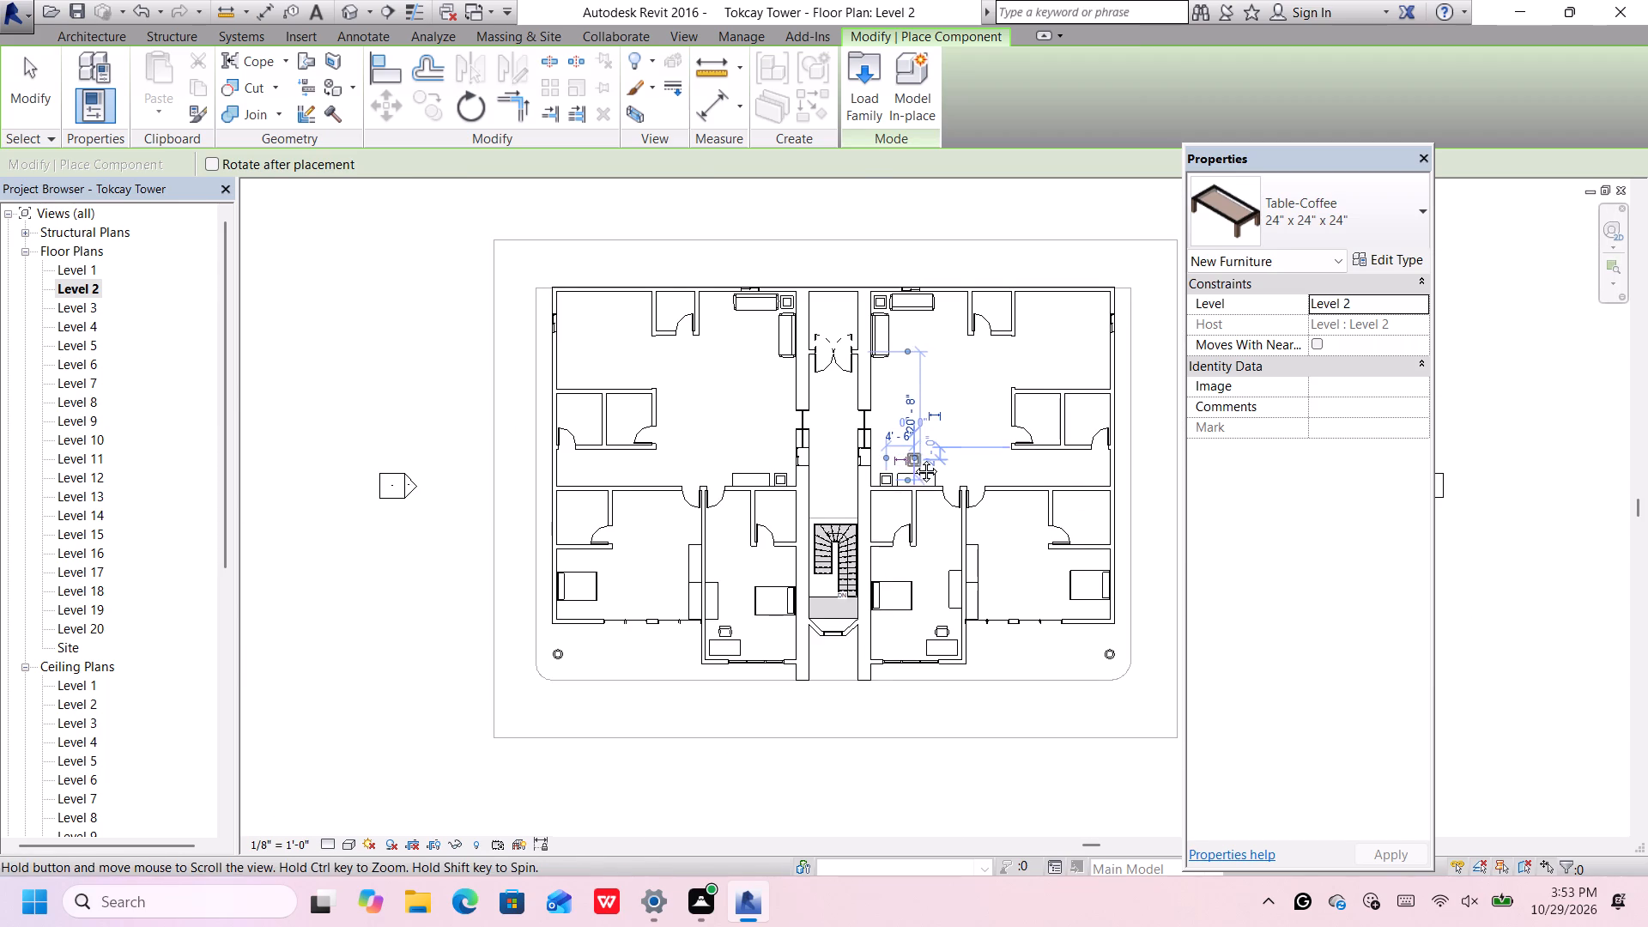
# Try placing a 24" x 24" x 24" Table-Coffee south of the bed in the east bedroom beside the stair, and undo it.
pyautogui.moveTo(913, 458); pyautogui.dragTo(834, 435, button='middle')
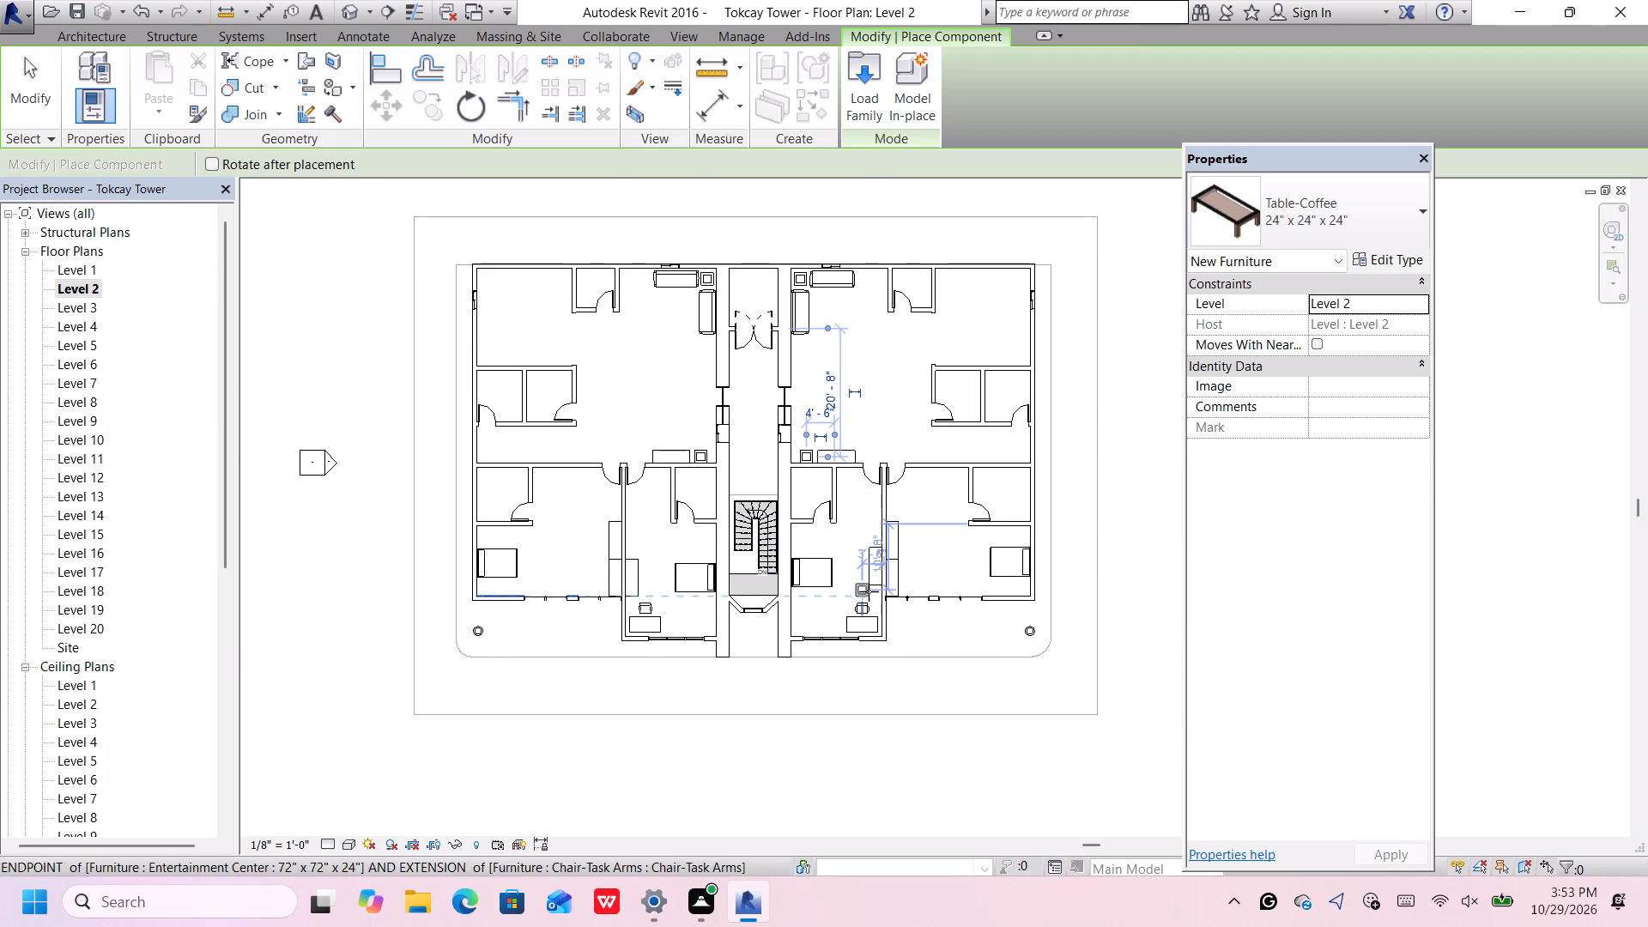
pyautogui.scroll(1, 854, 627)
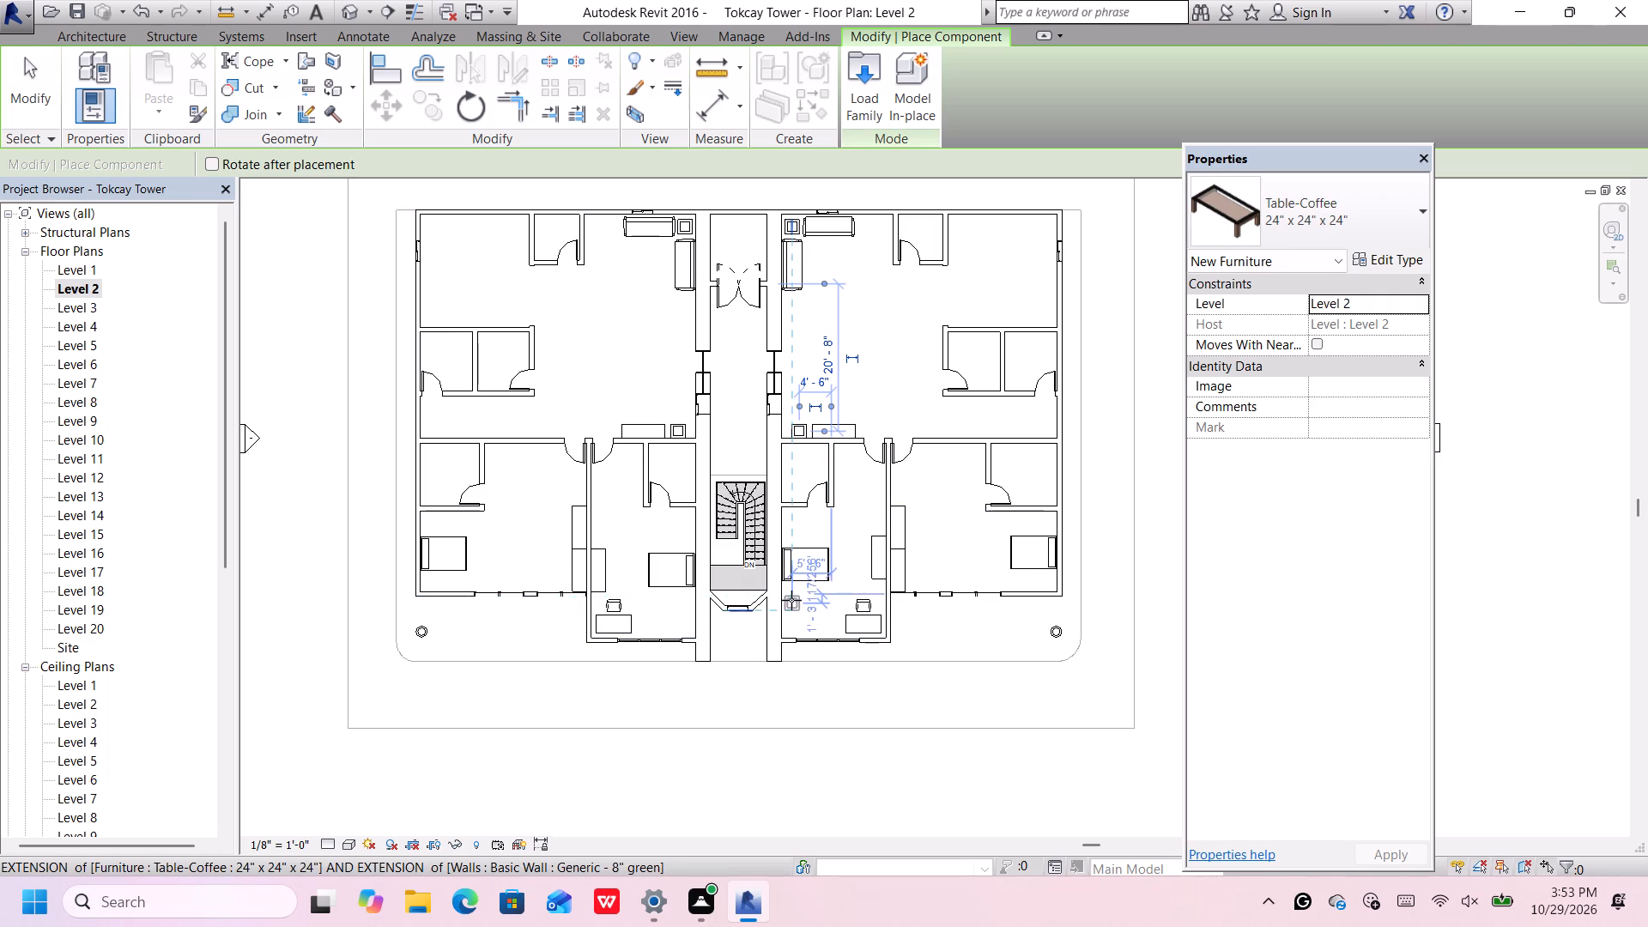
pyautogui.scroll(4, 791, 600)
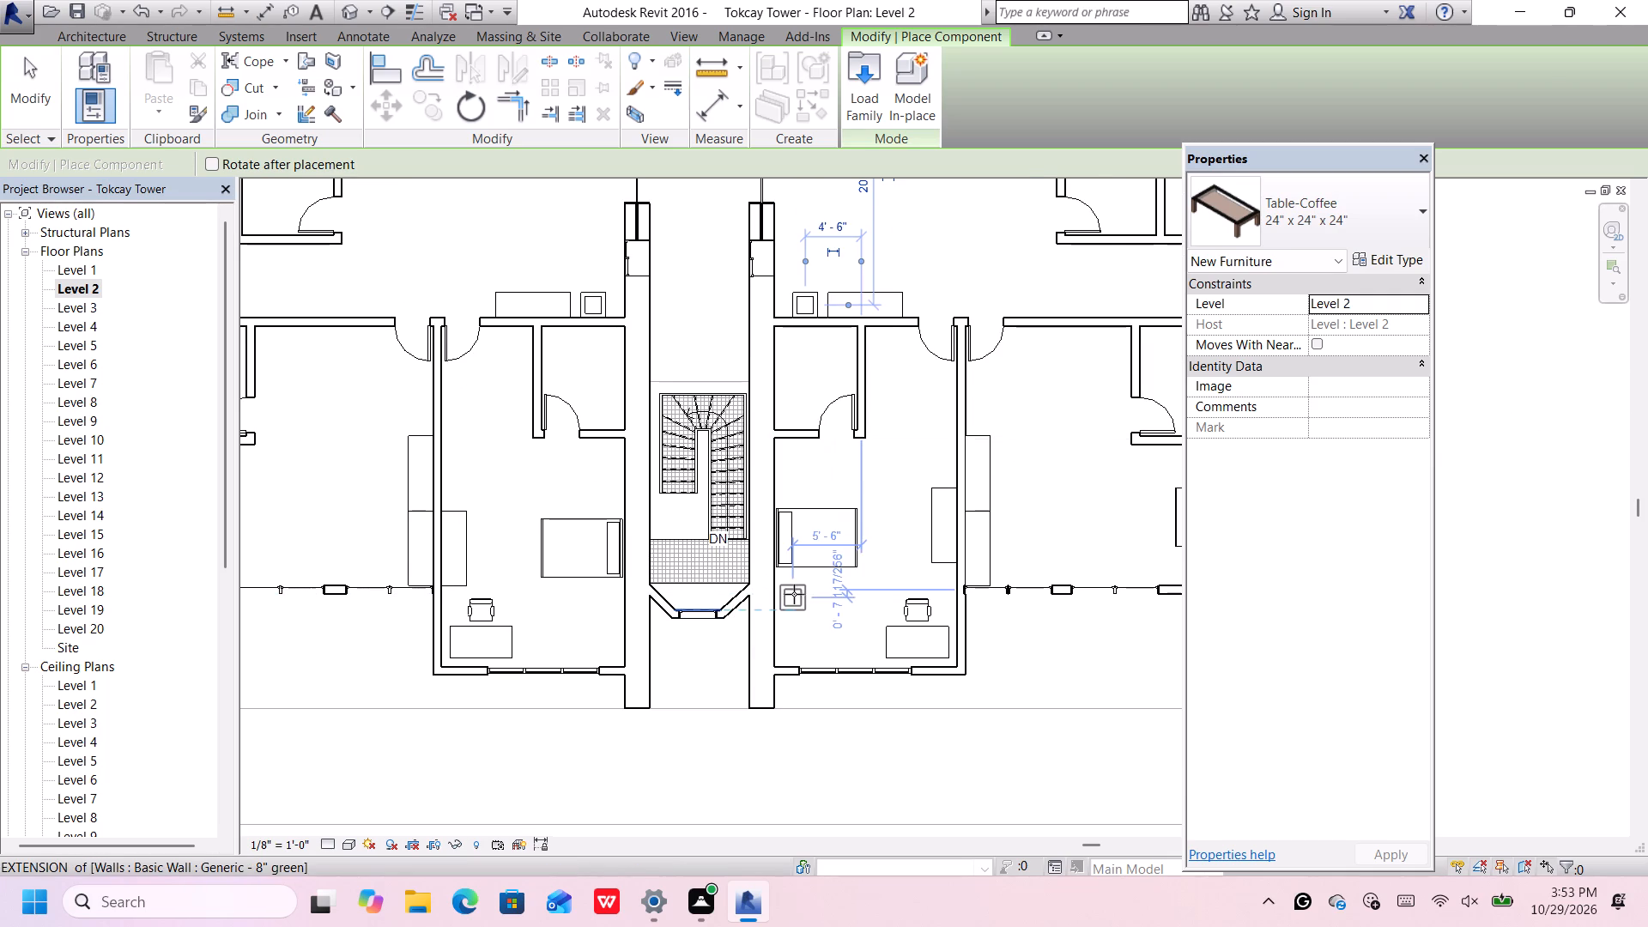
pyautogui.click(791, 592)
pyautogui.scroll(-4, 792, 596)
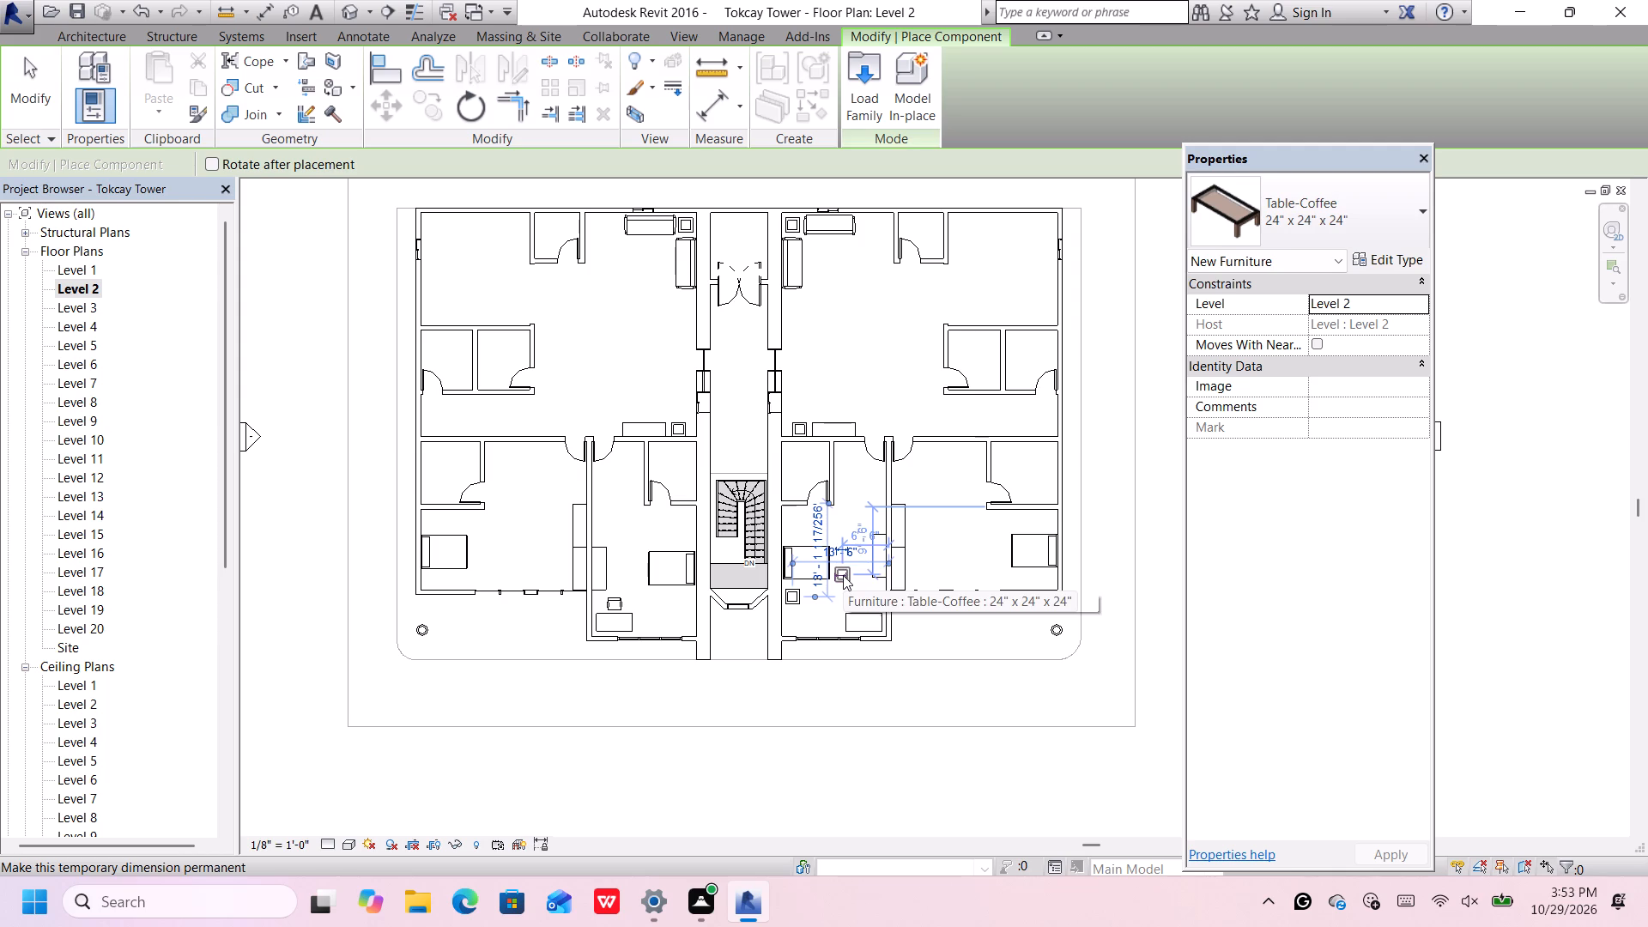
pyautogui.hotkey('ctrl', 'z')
# Place a 24" x 24" x 24" Table-Coffee against the south side of the bed head in the east bedroom beside the stair.
pyautogui.scroll(5, 805, 588)
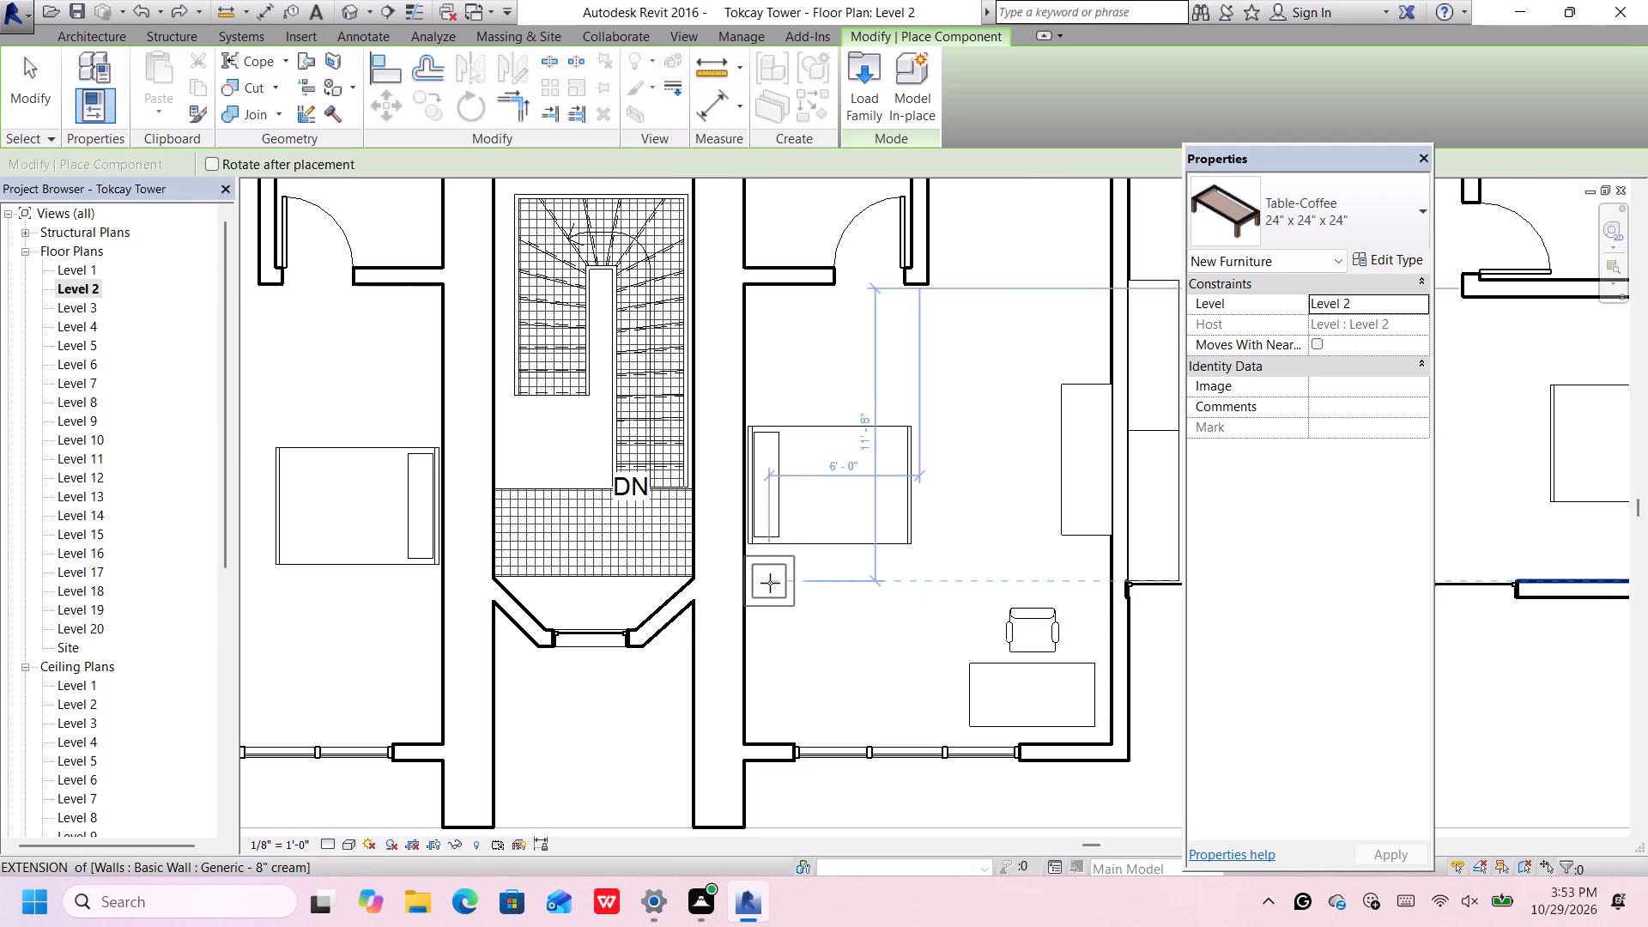
pyautogui.scroll(-6, 770, 583)
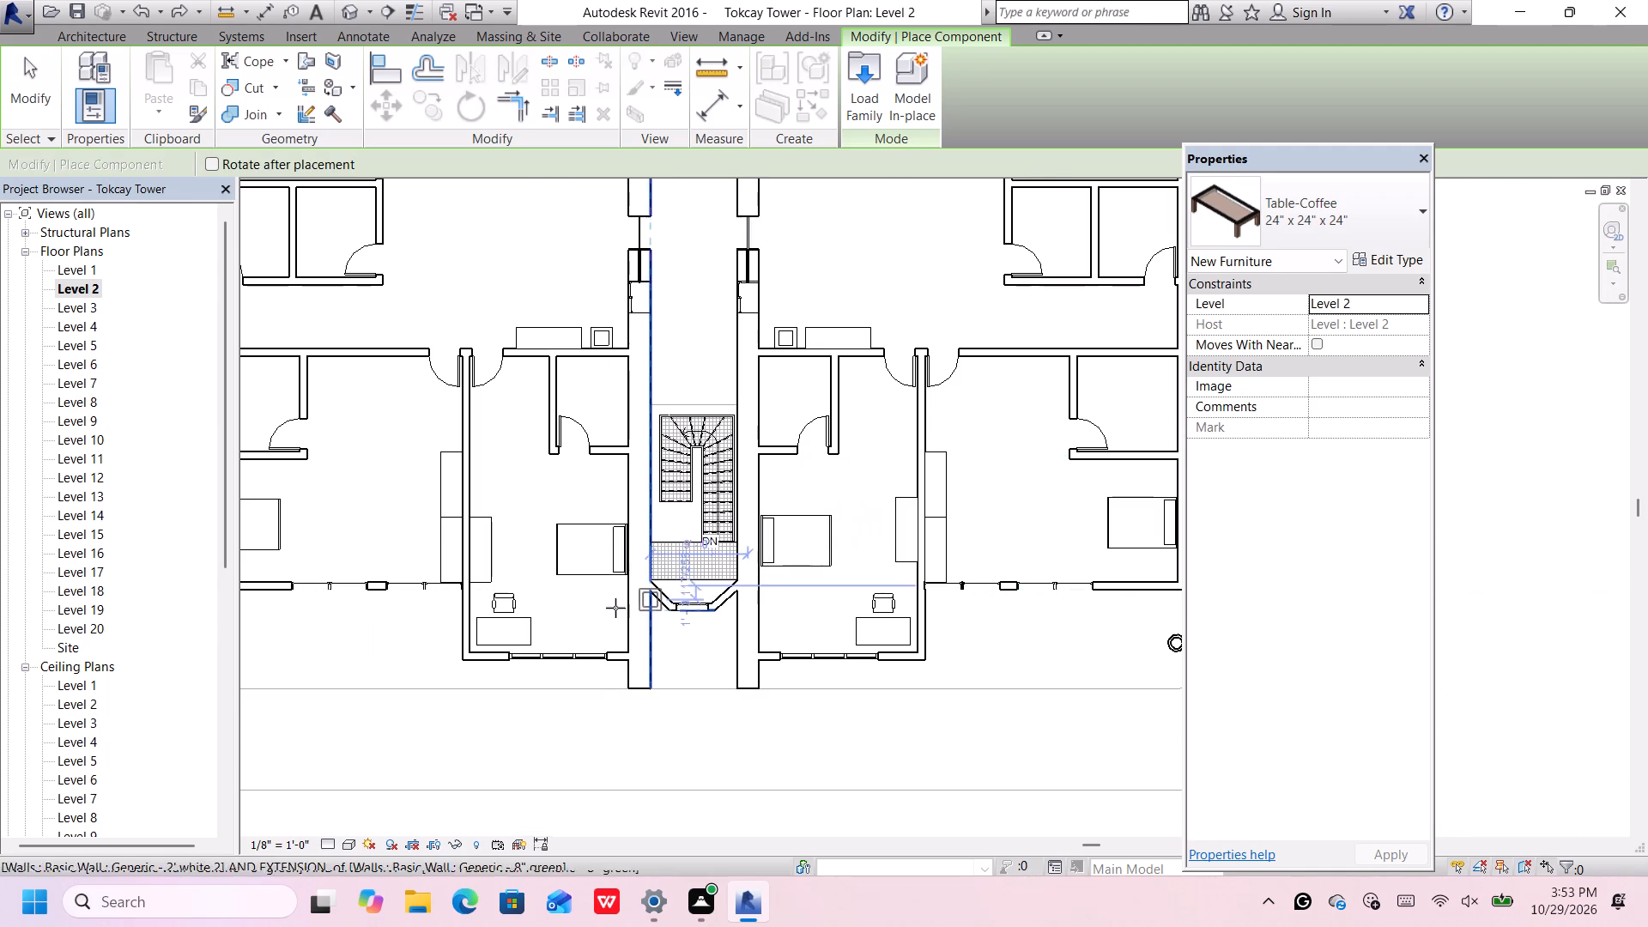
pyautogui.scroll(4, 758, 585)
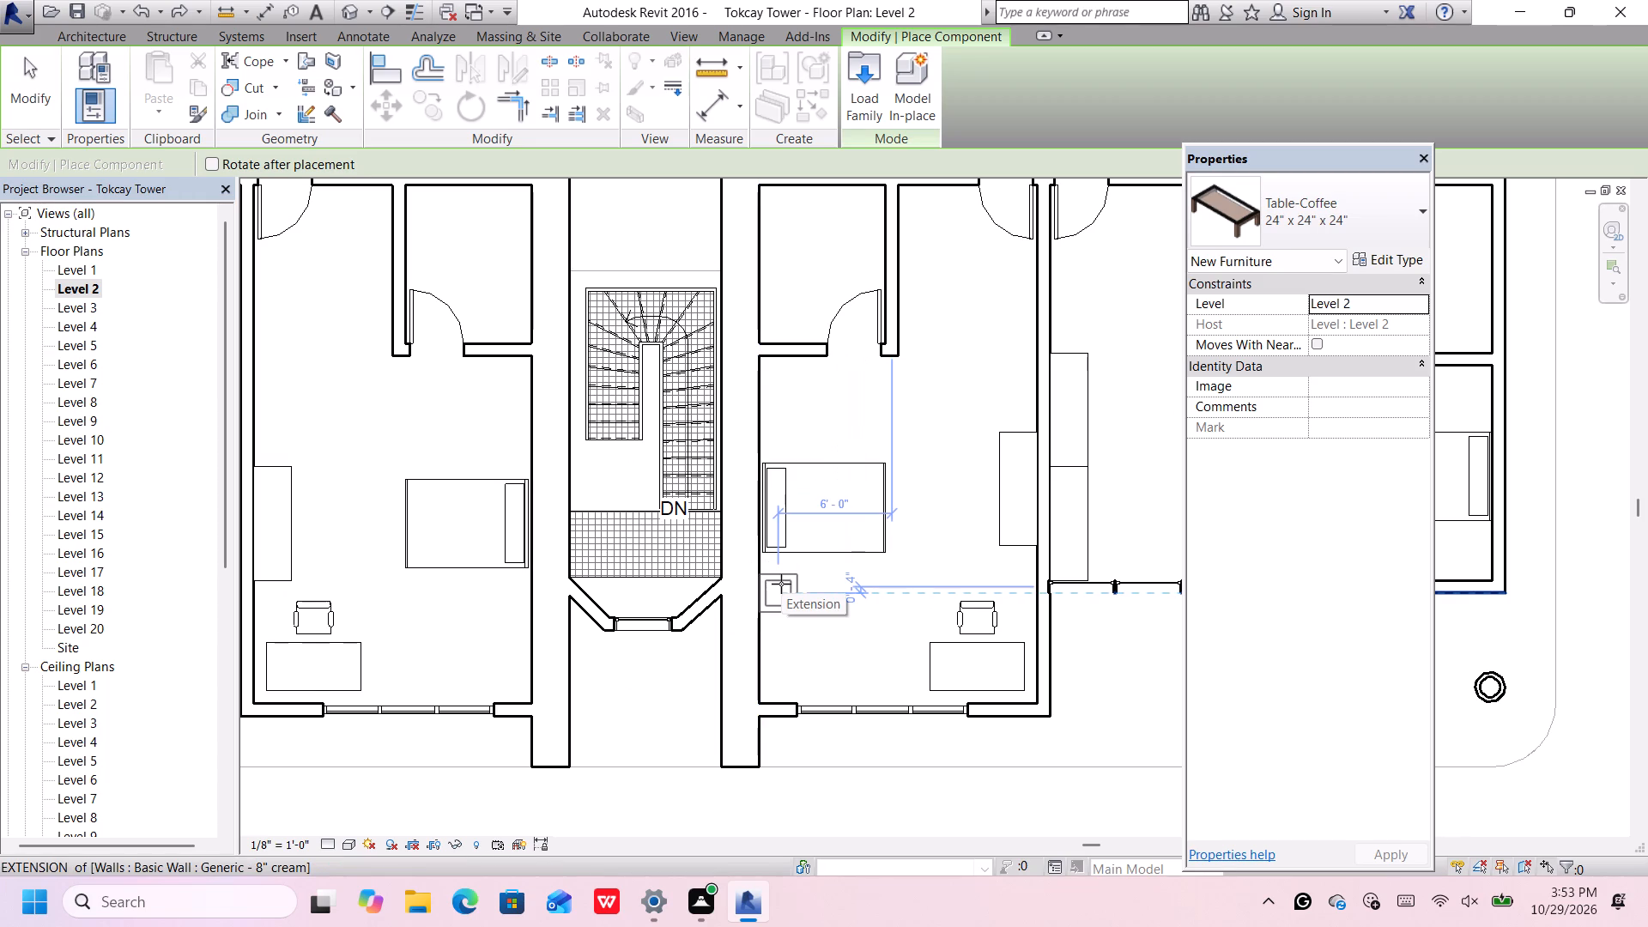
pyautogui.click(781, 582)
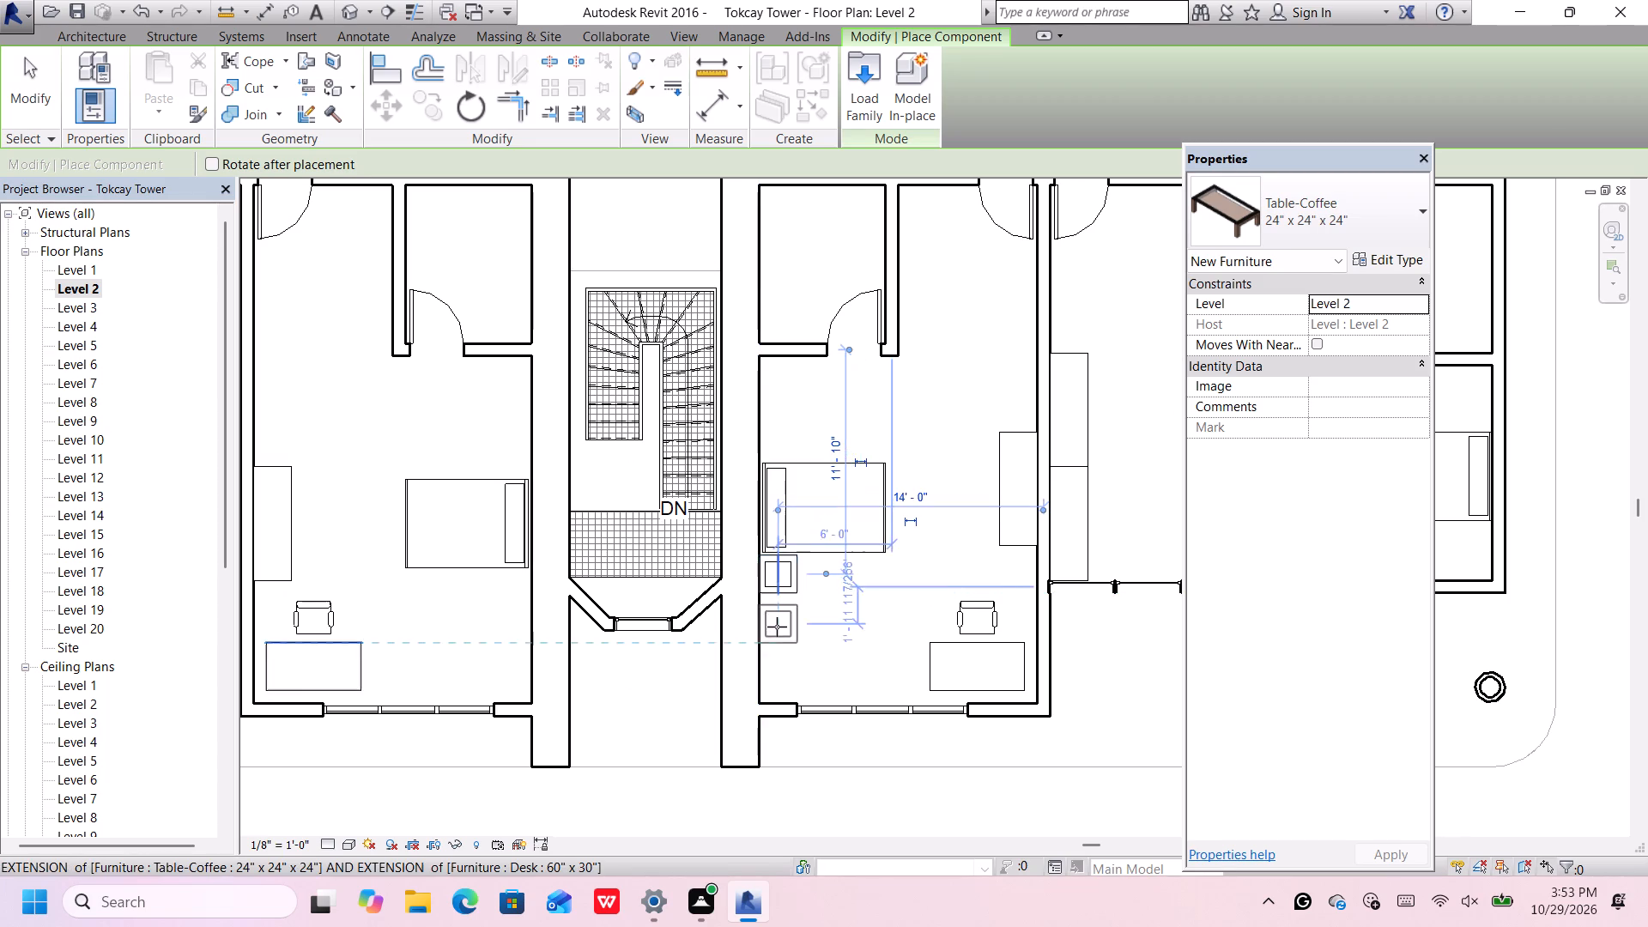
# Place a 24" x 24" x 24" Table-Coffee on both the south and north sides of the bed head in the outer west bedroom.
pyautogui.scroll(-3, 777, 627)
pyautogui.scroll(-2, 567, 585)
pyautogui.moveTo(570, 585); pyautogui.dragTo(736, 571, button='middle')
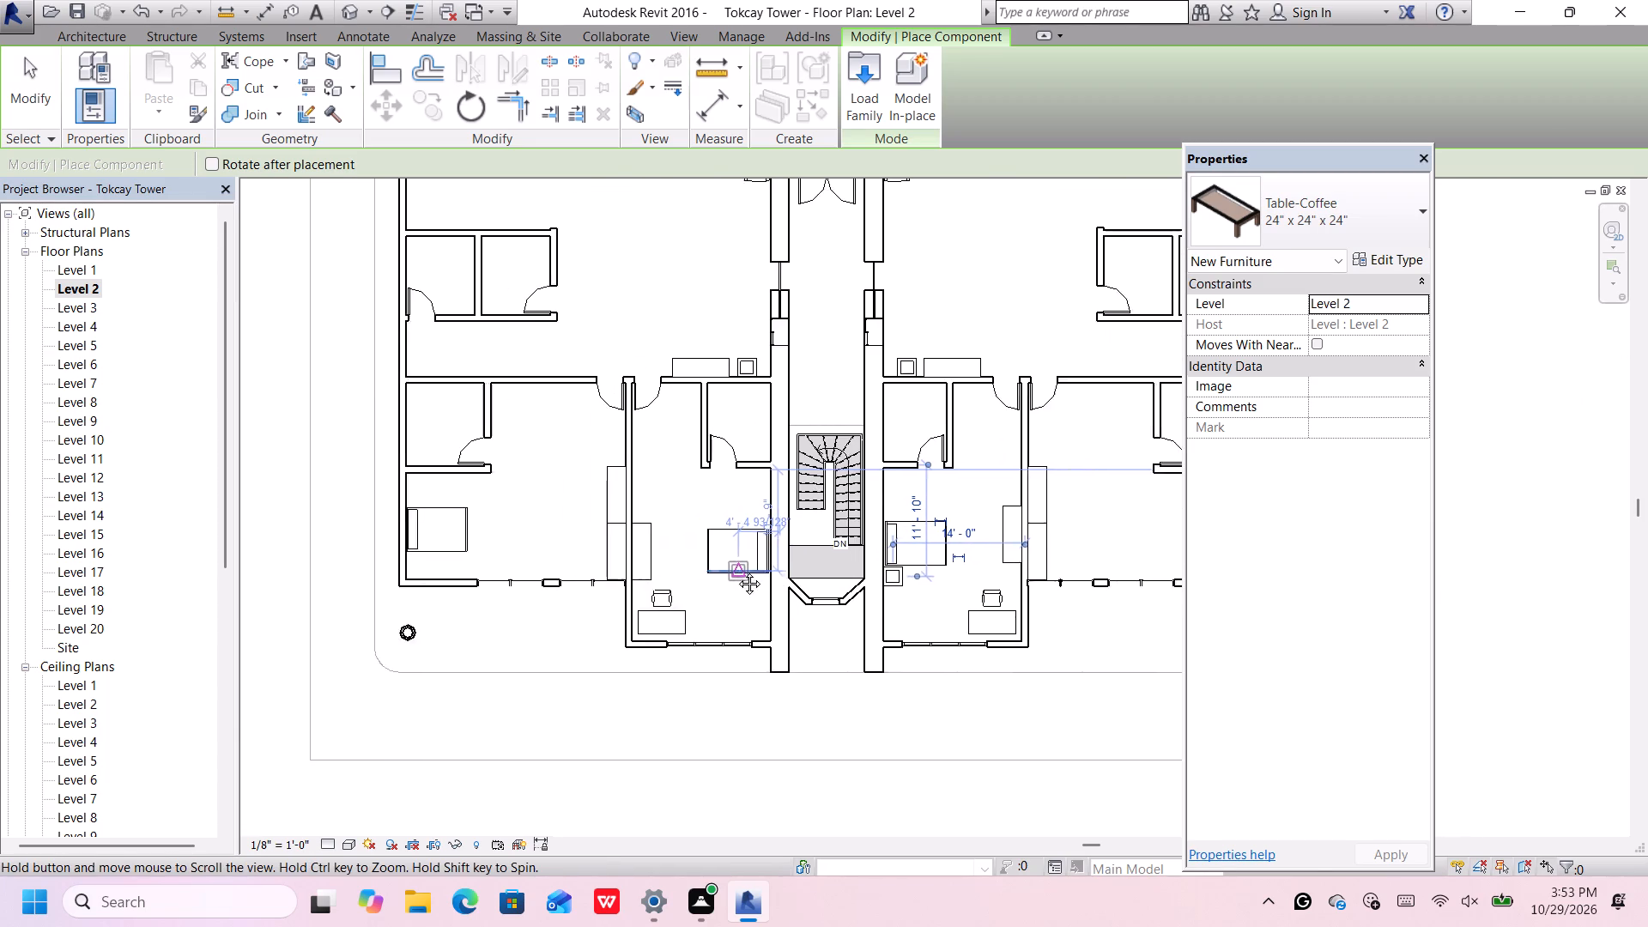
pyautogui.moveTo(736, 571); pyautogui.dragTo(771, 560, button='middle')
pyautogui.scroll(8, 421, 514)
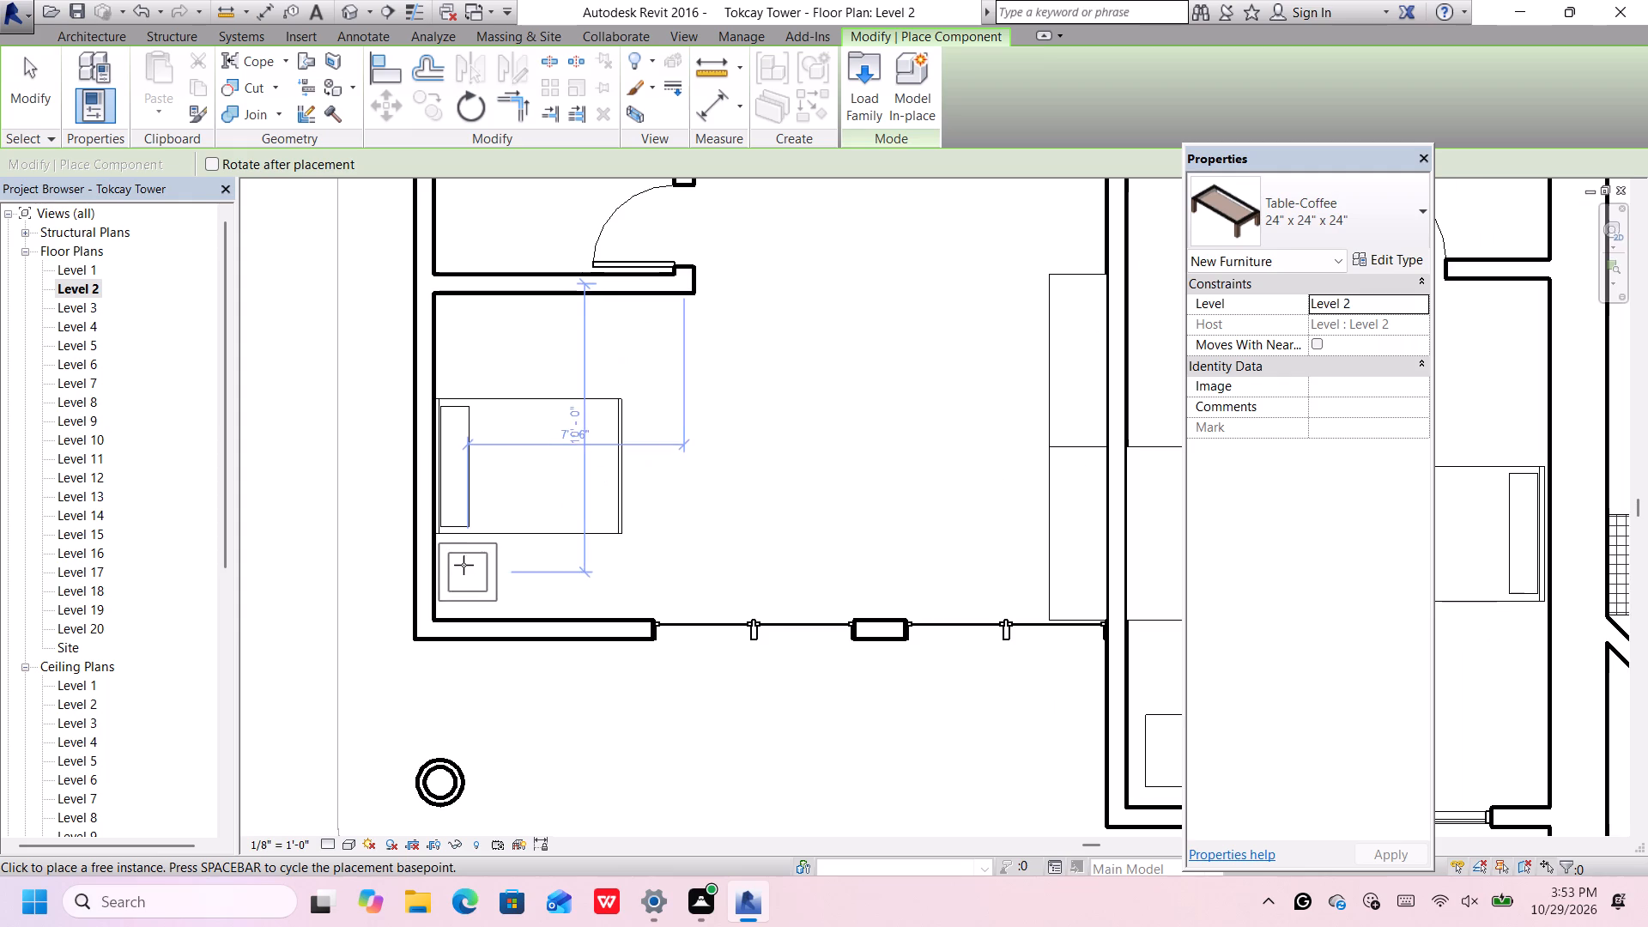
pyautogui.scroll(2, 458, 566)
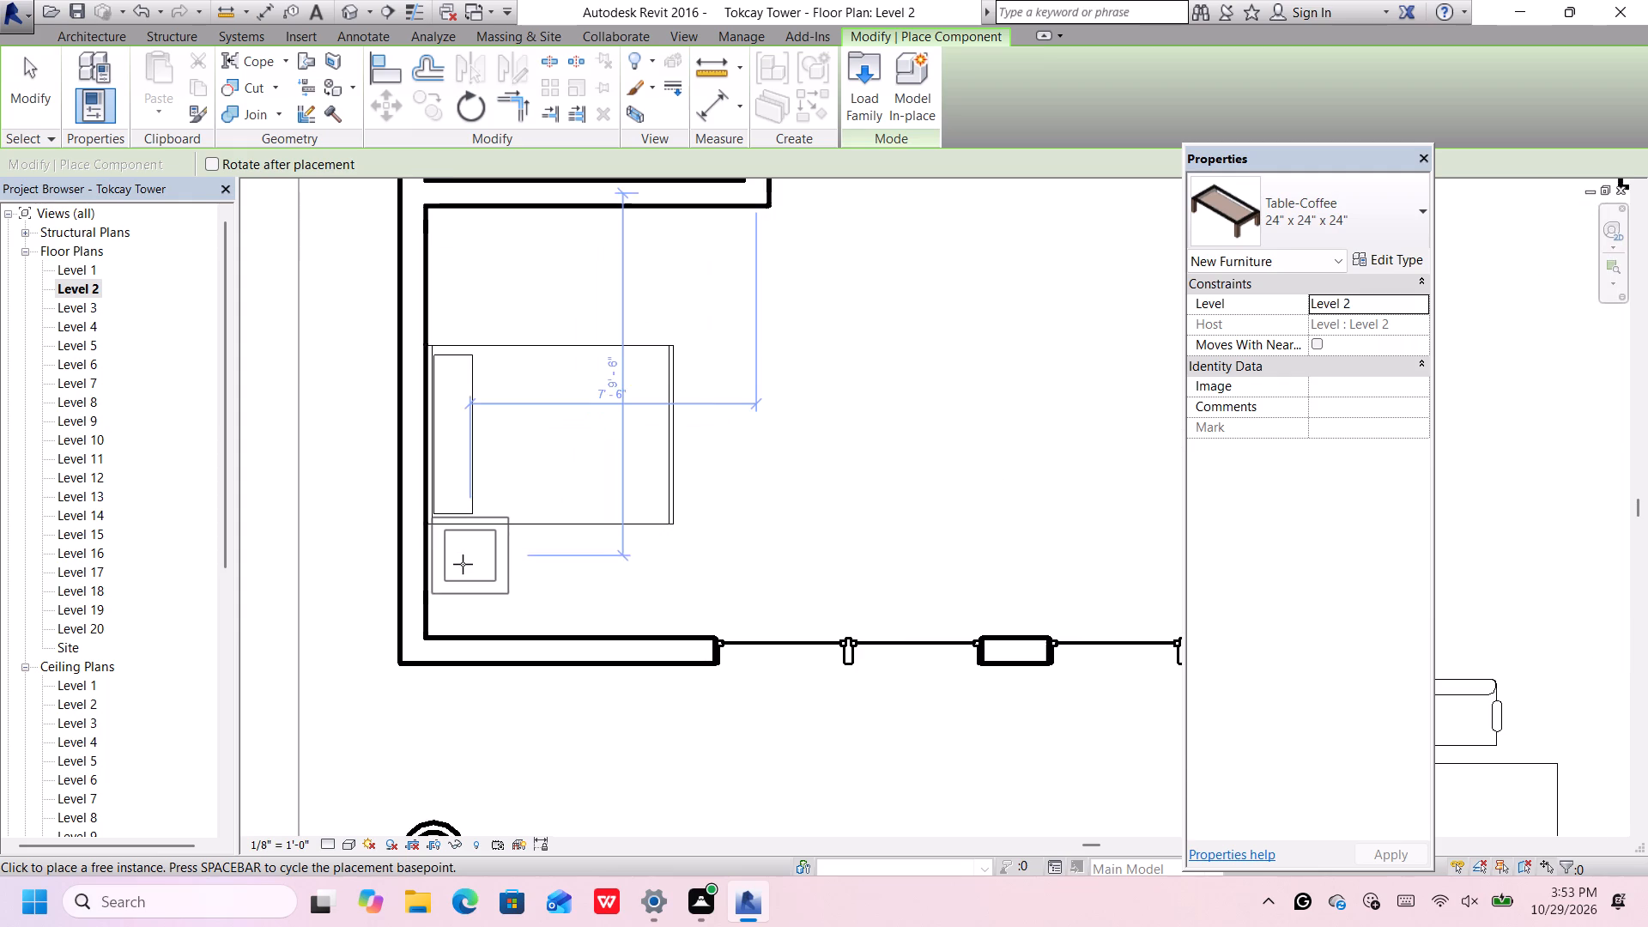
pyautogui.scroll(1, 462, 568)
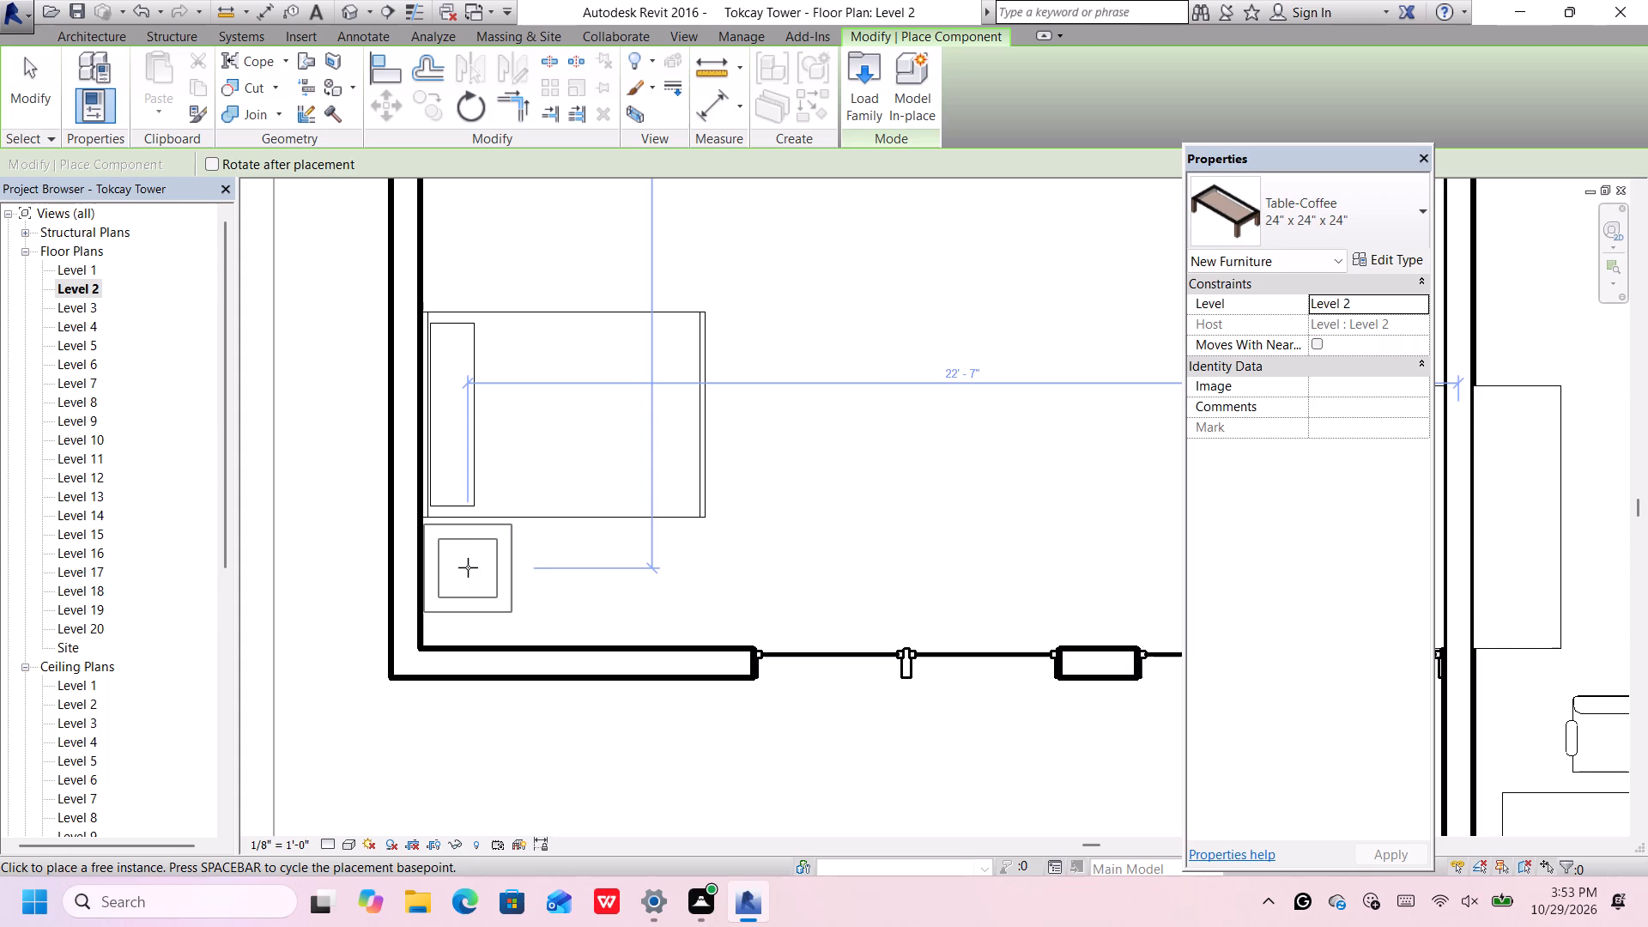
pyautogui.click(468, 567)
pyautogui.scroll(-6, 468, 567)
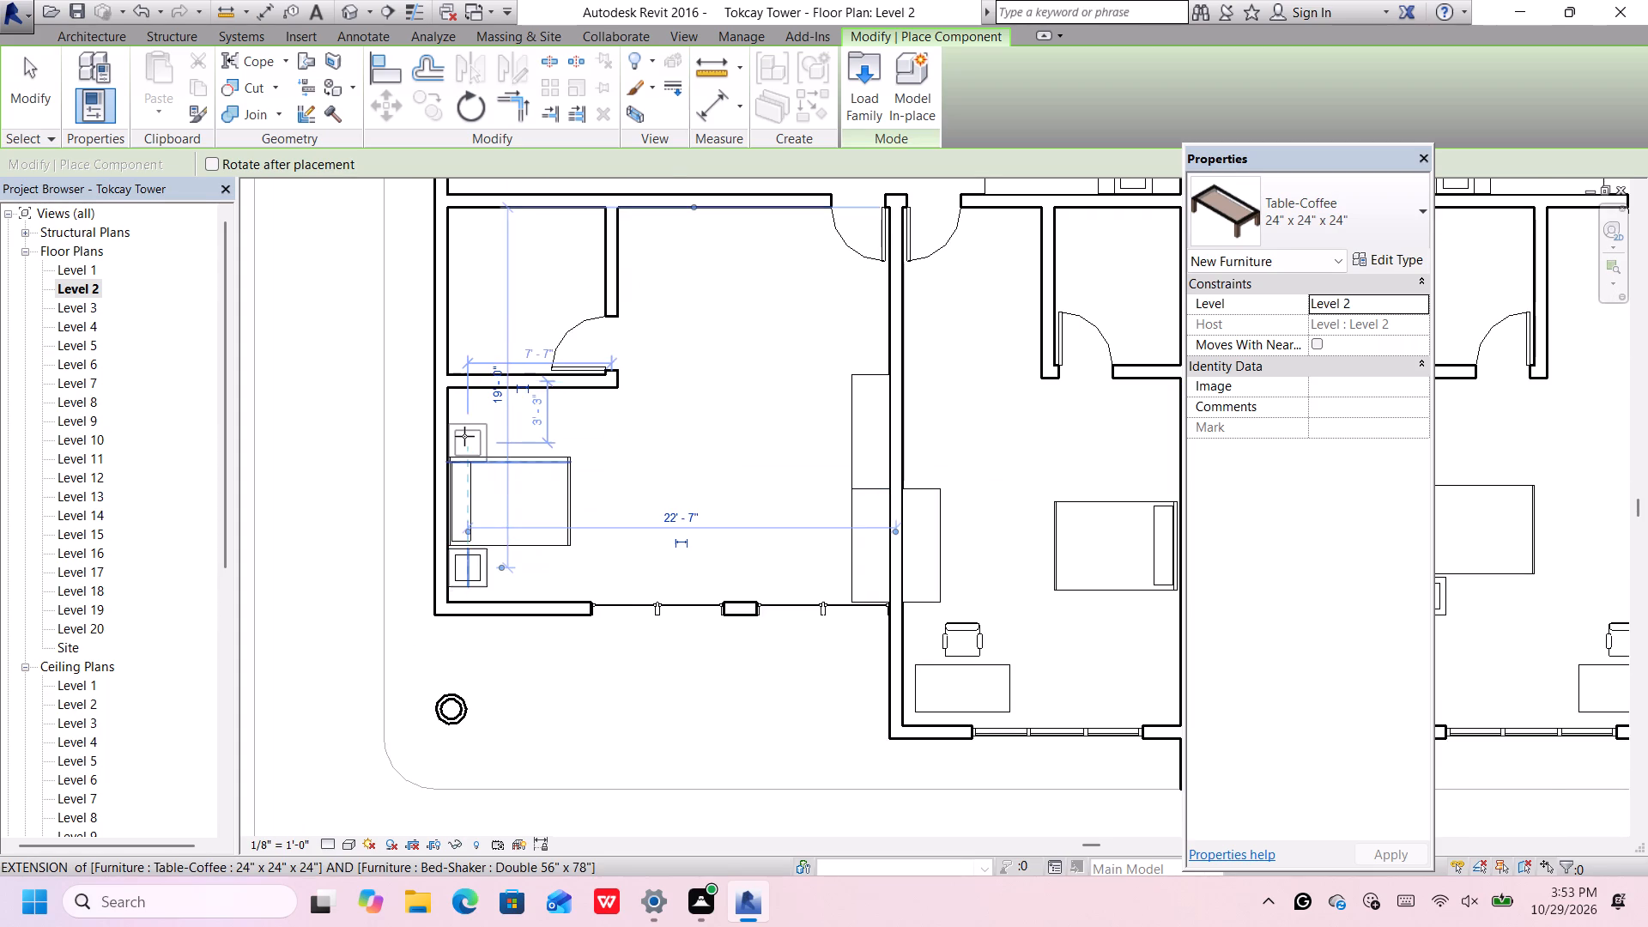
pyautogui.scroll(4, 467, 435)
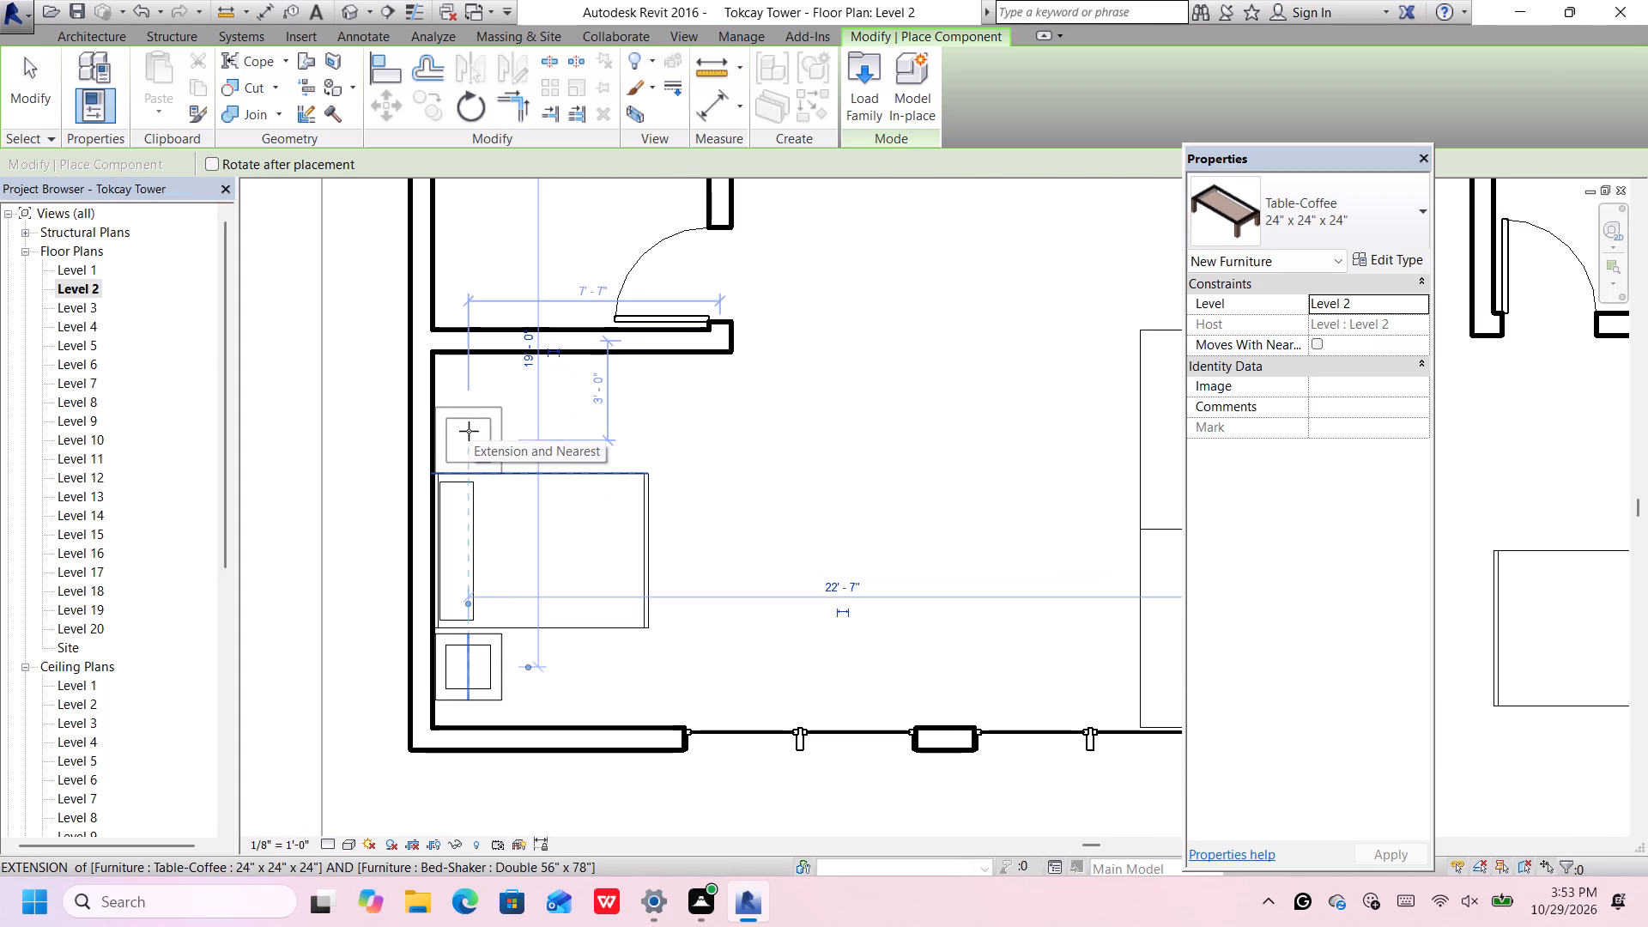
pyautogui.scroll(2, 470, 429)
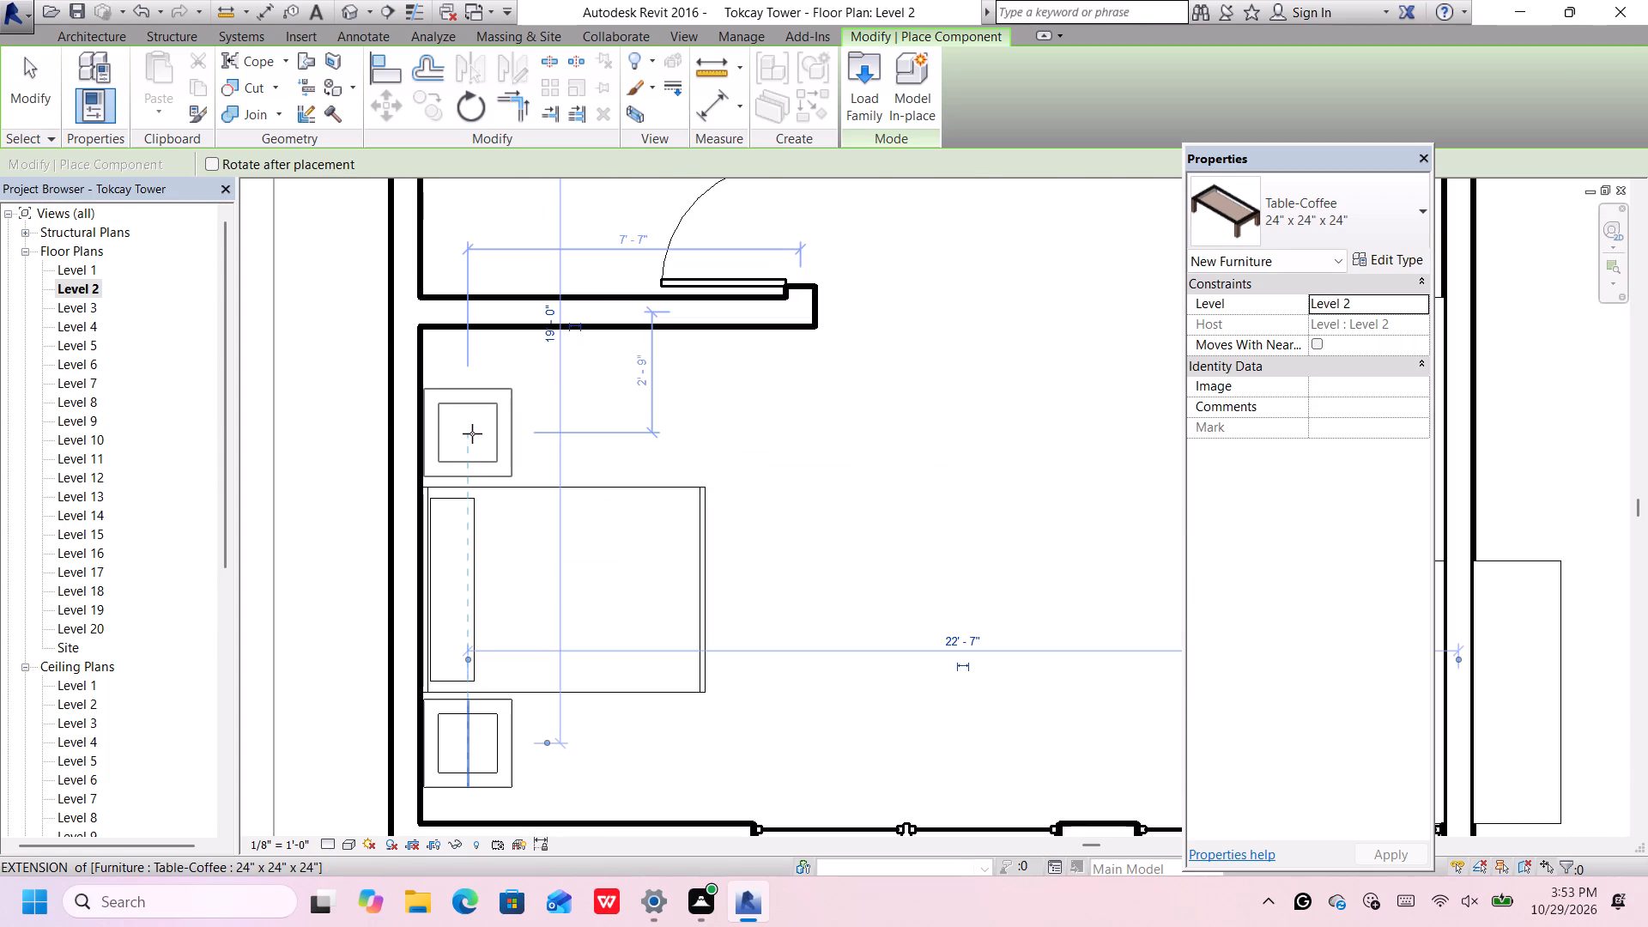
pyautogui.click(472, 433)
# Place a Table-Coffee north of the bed head in the east bedroom beside the stair, aligned with the table south of the bed.
pyautogui.scroll(-7, 472, 433)
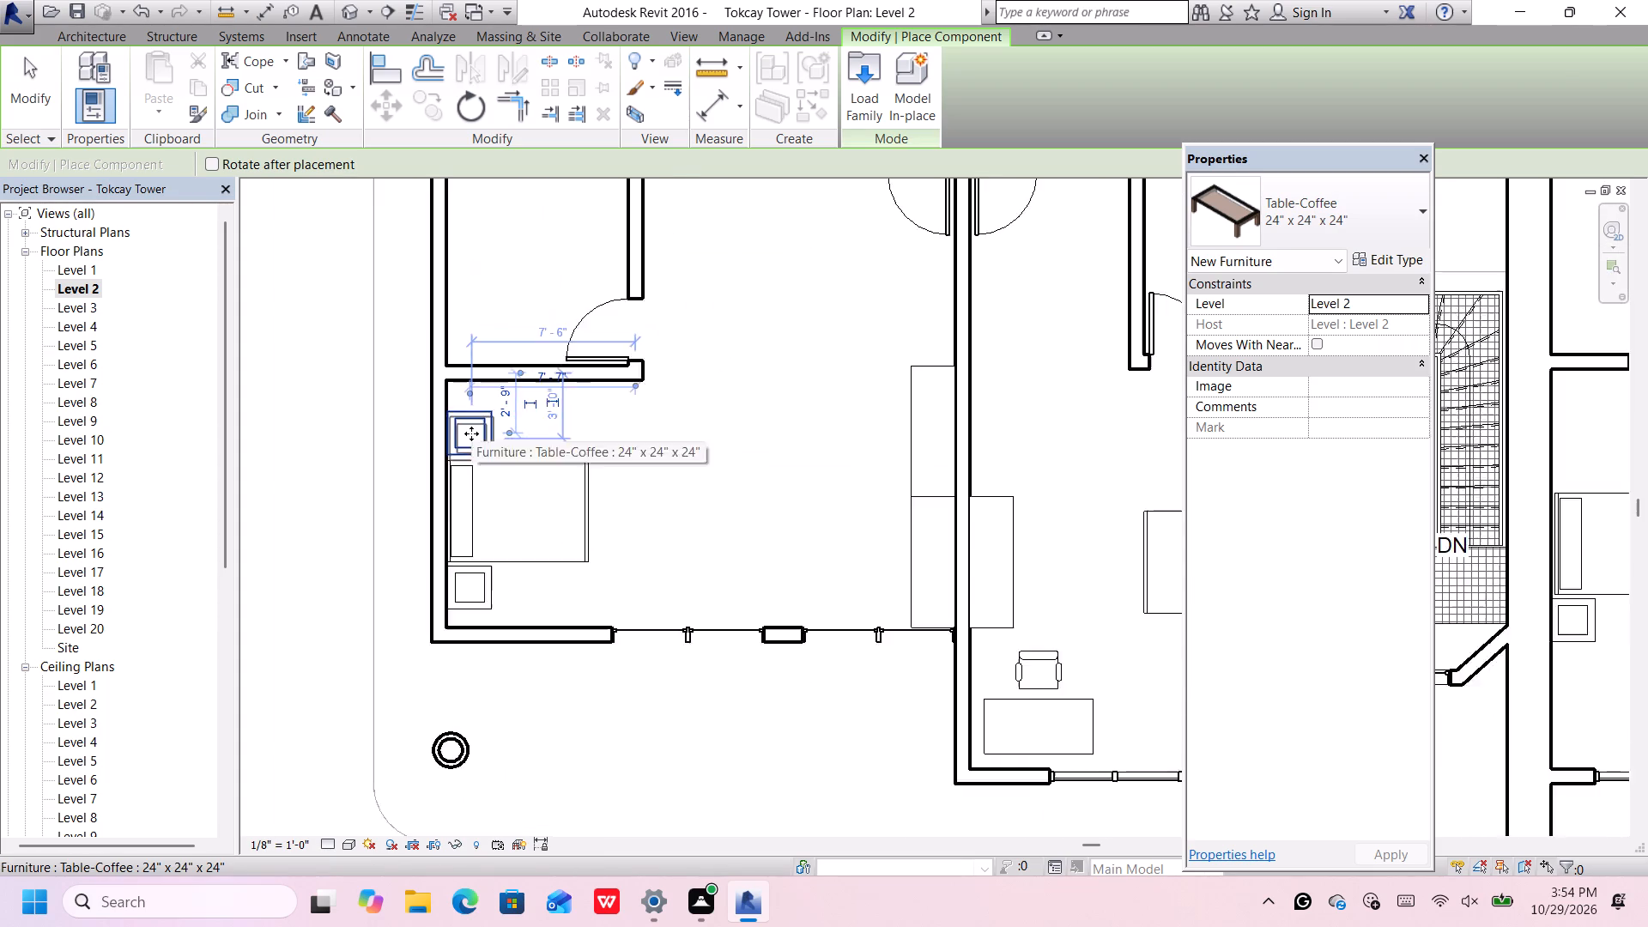
pyautogui.scroll(-4, 471, 433)
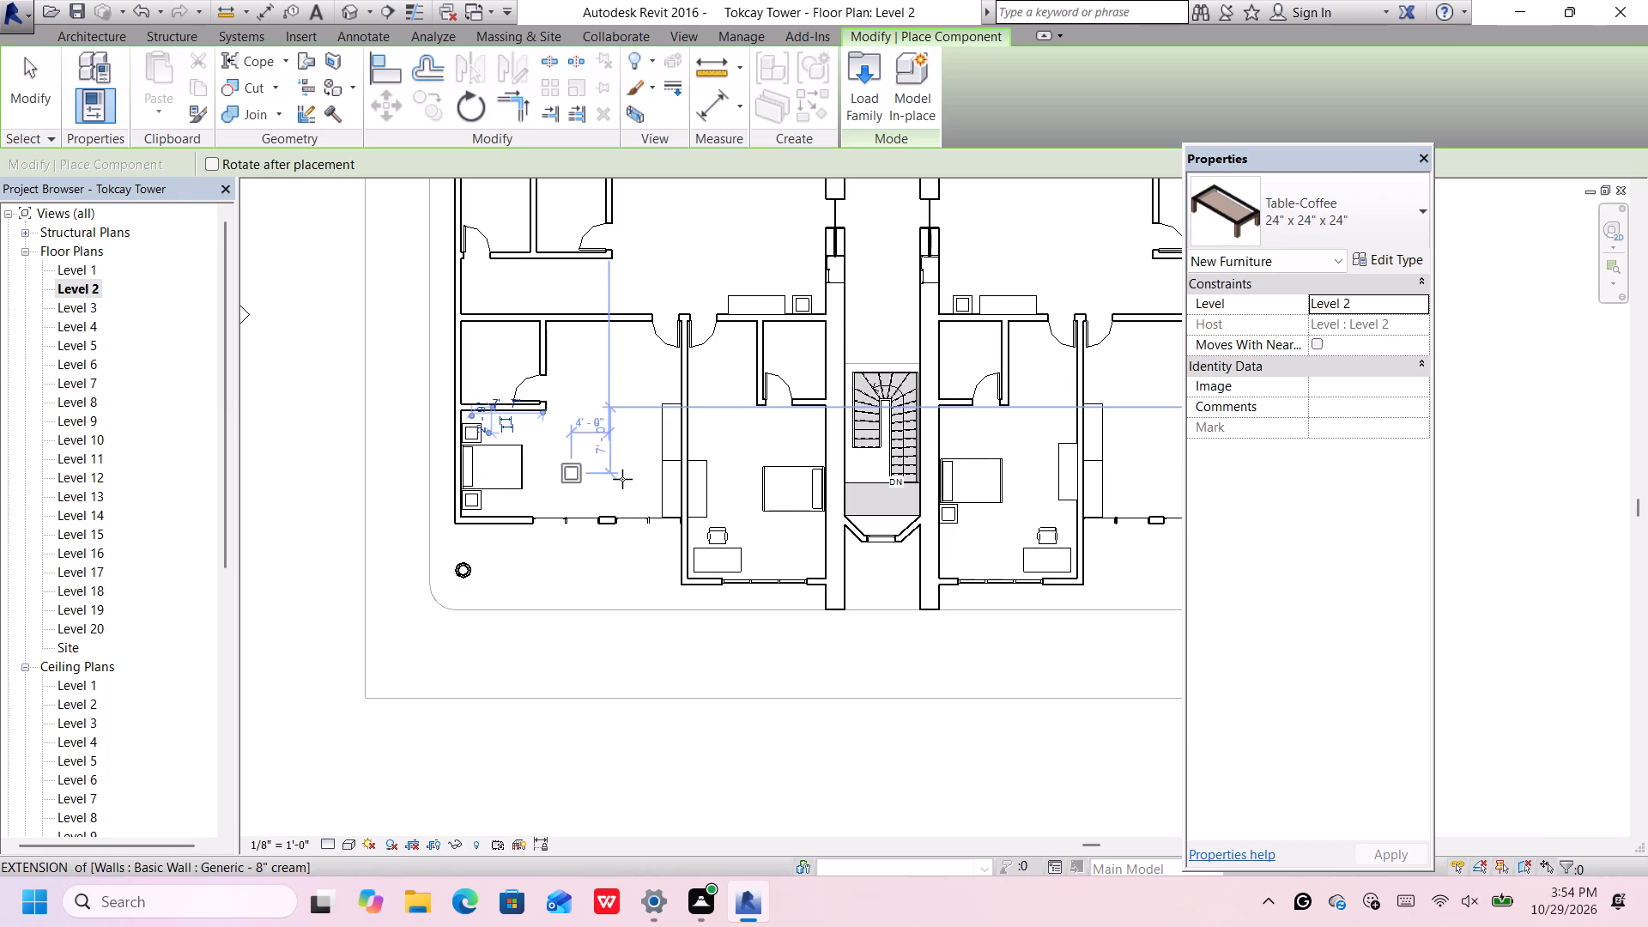
pyautogui.moveTo(996, 533); pyautogui.dragTo(827, 498, button='middle')
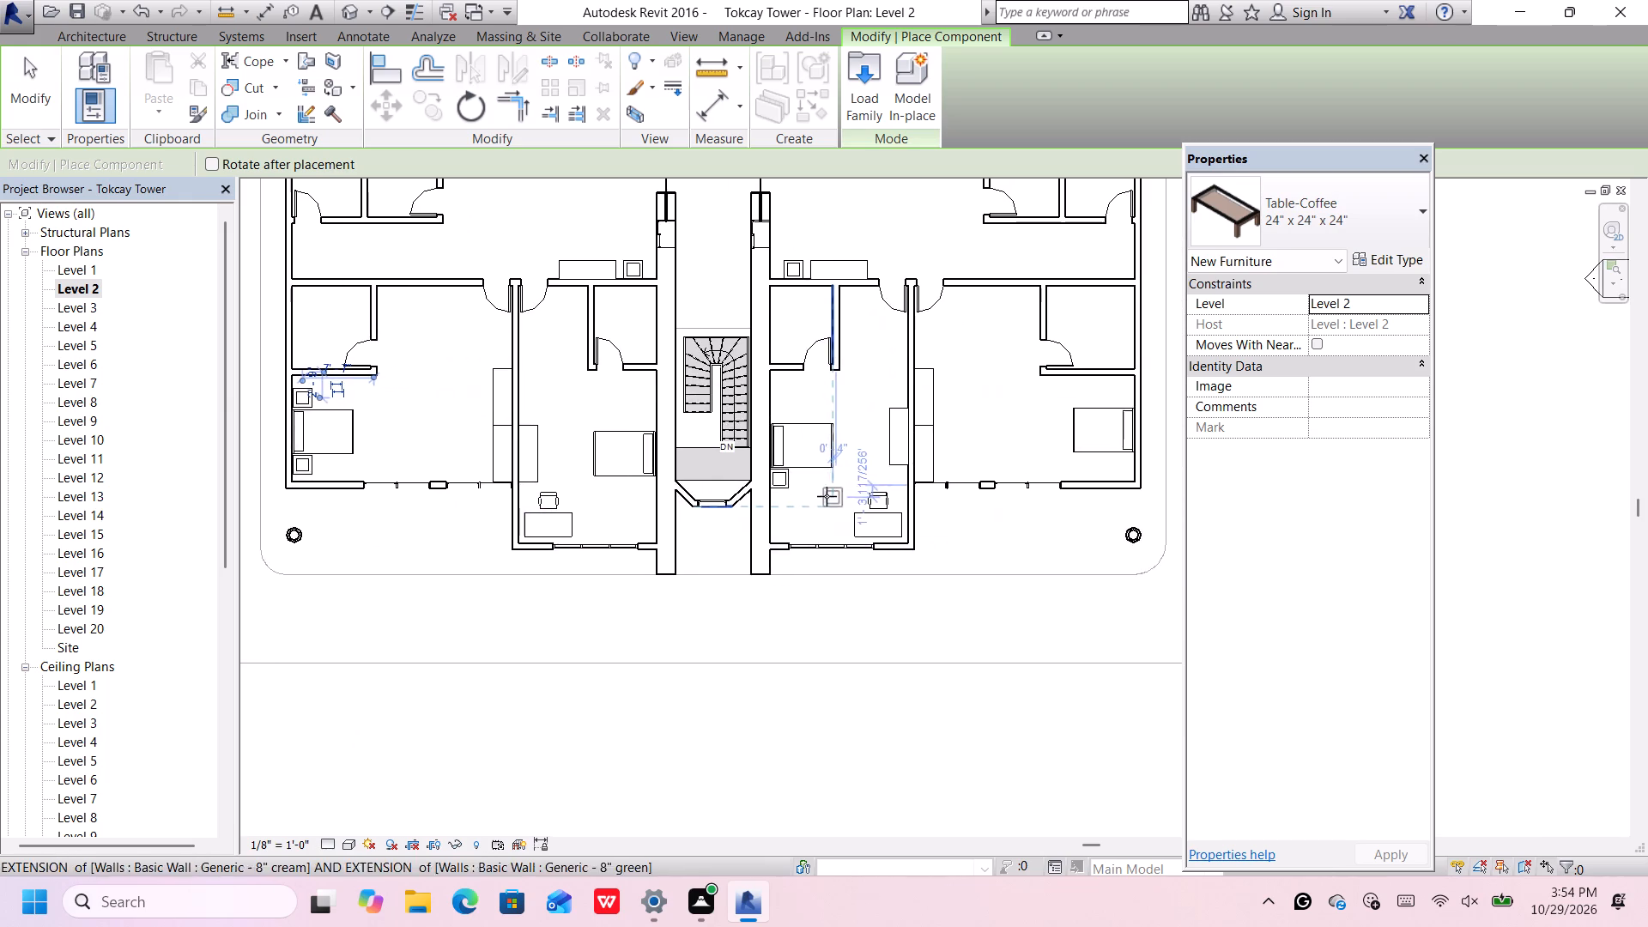
pyautogui.scroll(6, 777, 430)
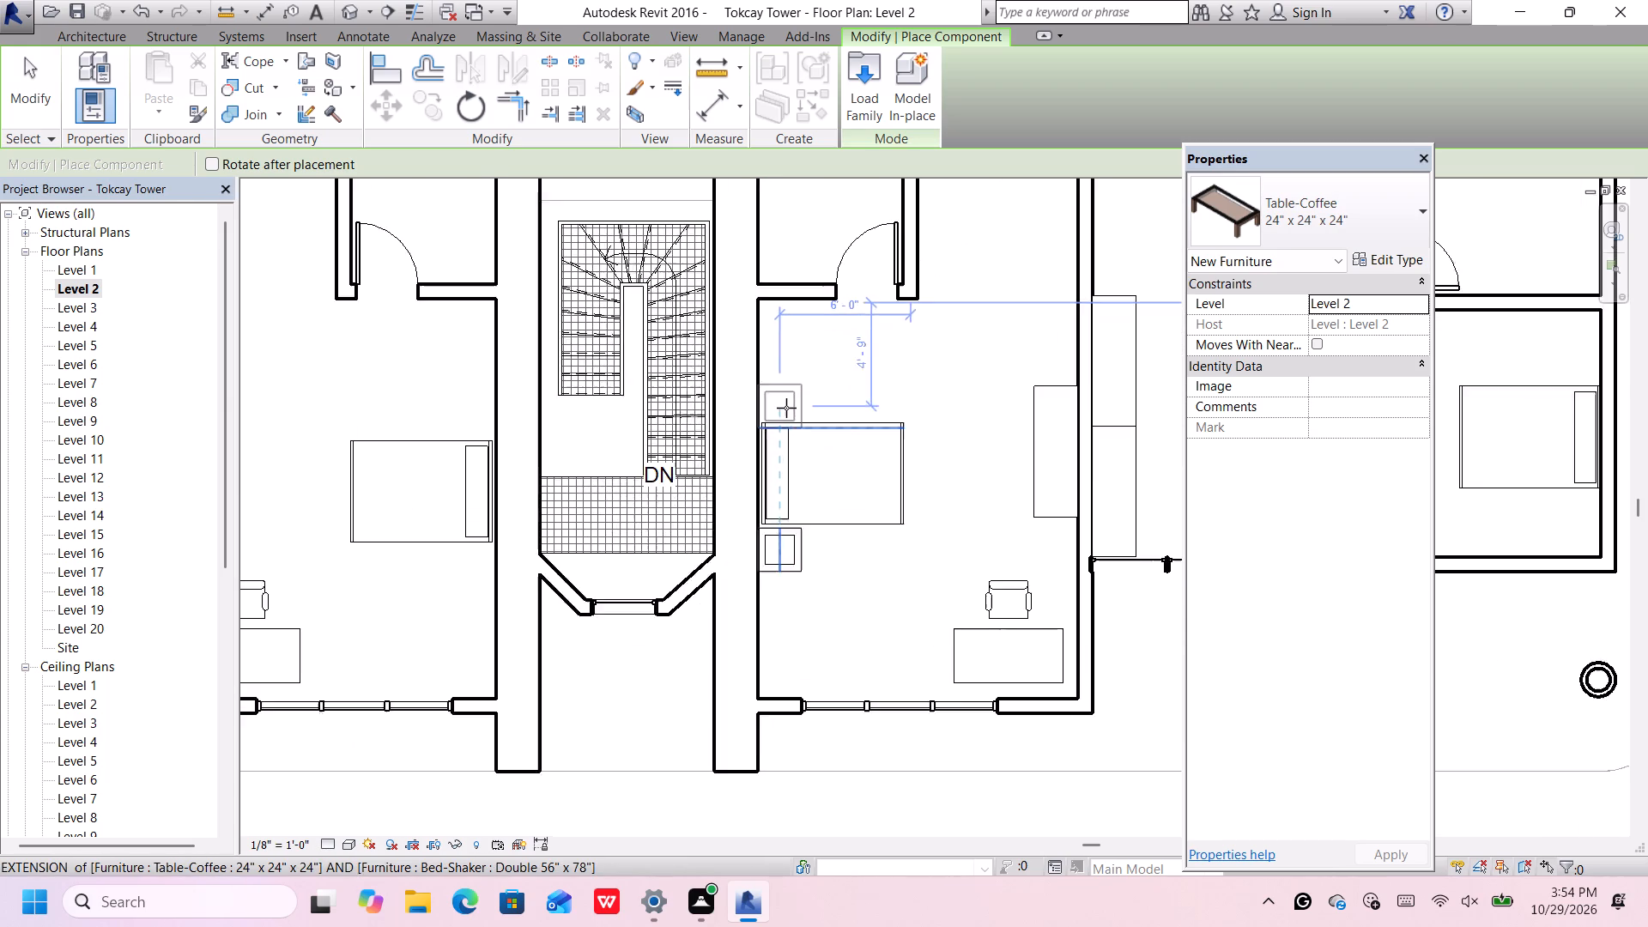
pyautogui.scroll(1, 786, 408)
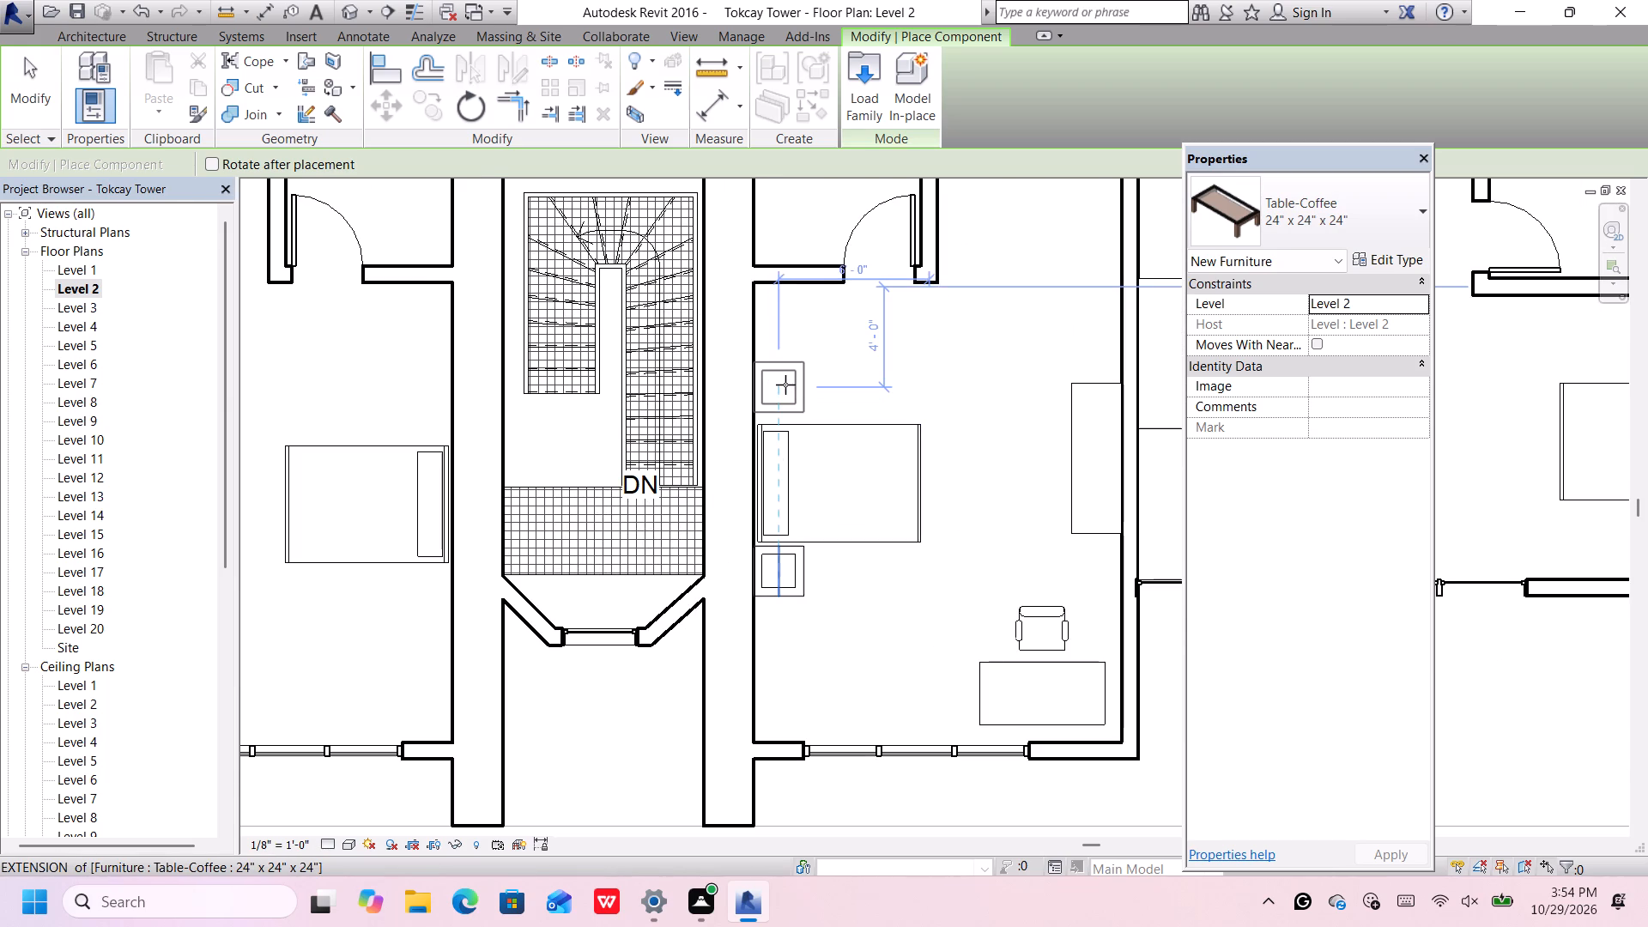
pyautogui.scroll(5, 783, 386)
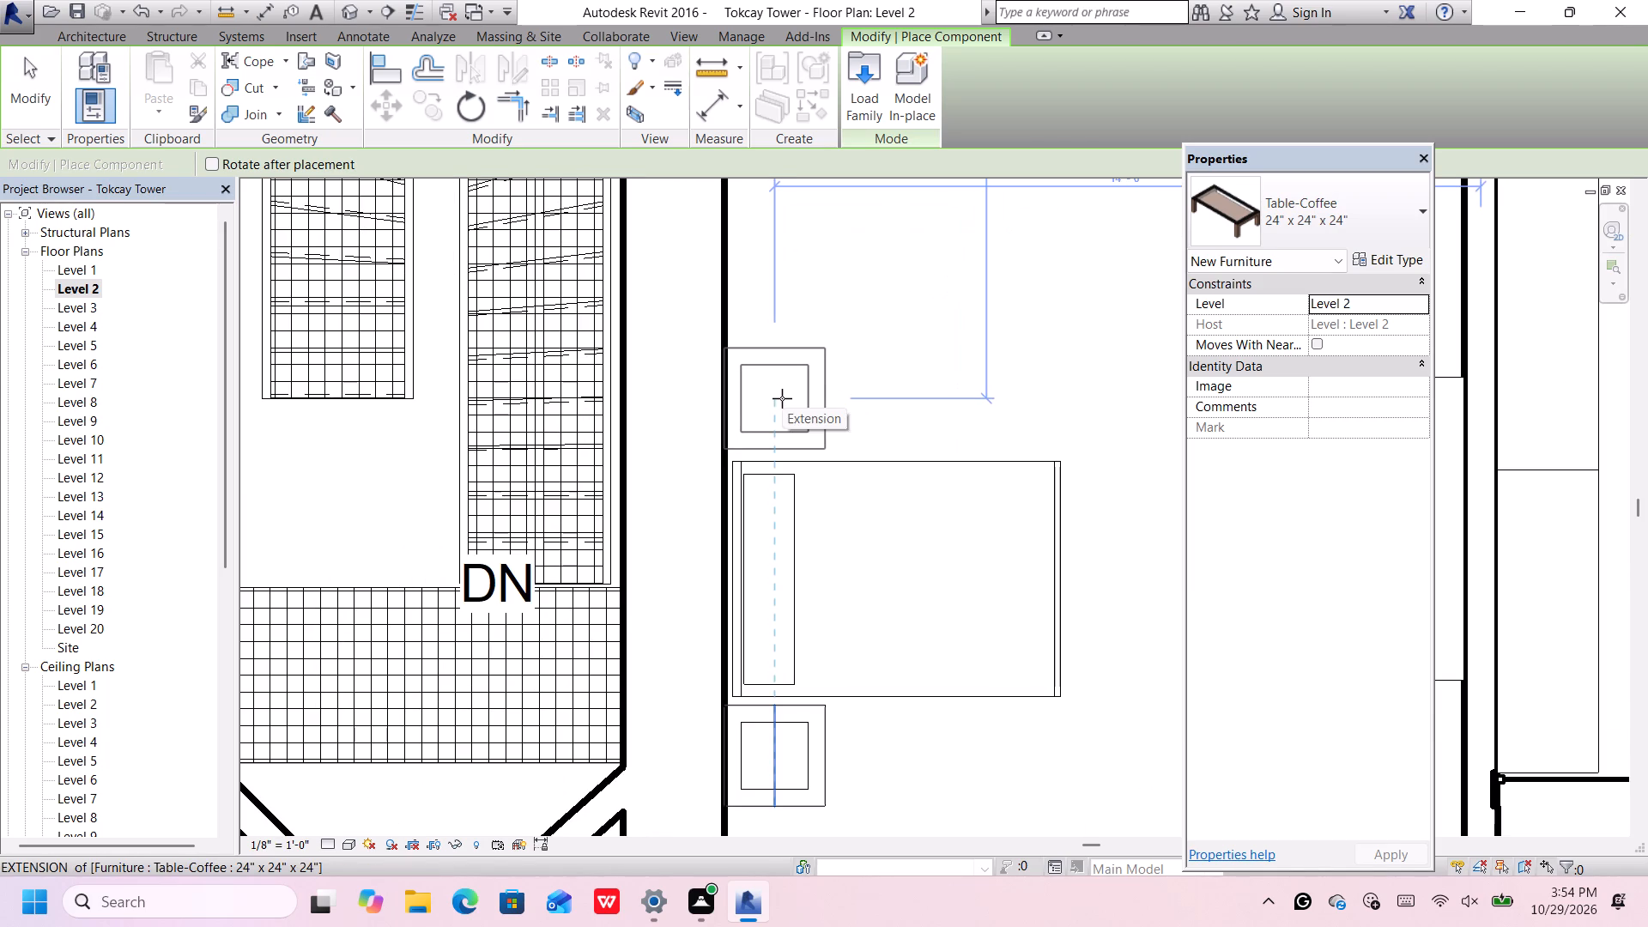
pyautogui.click(782, 397)
# Place a 24" x 24" x 24" Table-Coffee on both the south and north sides of the bed head in the outer east bedroom.
pyautogui.scroll(-6, 784, 394)
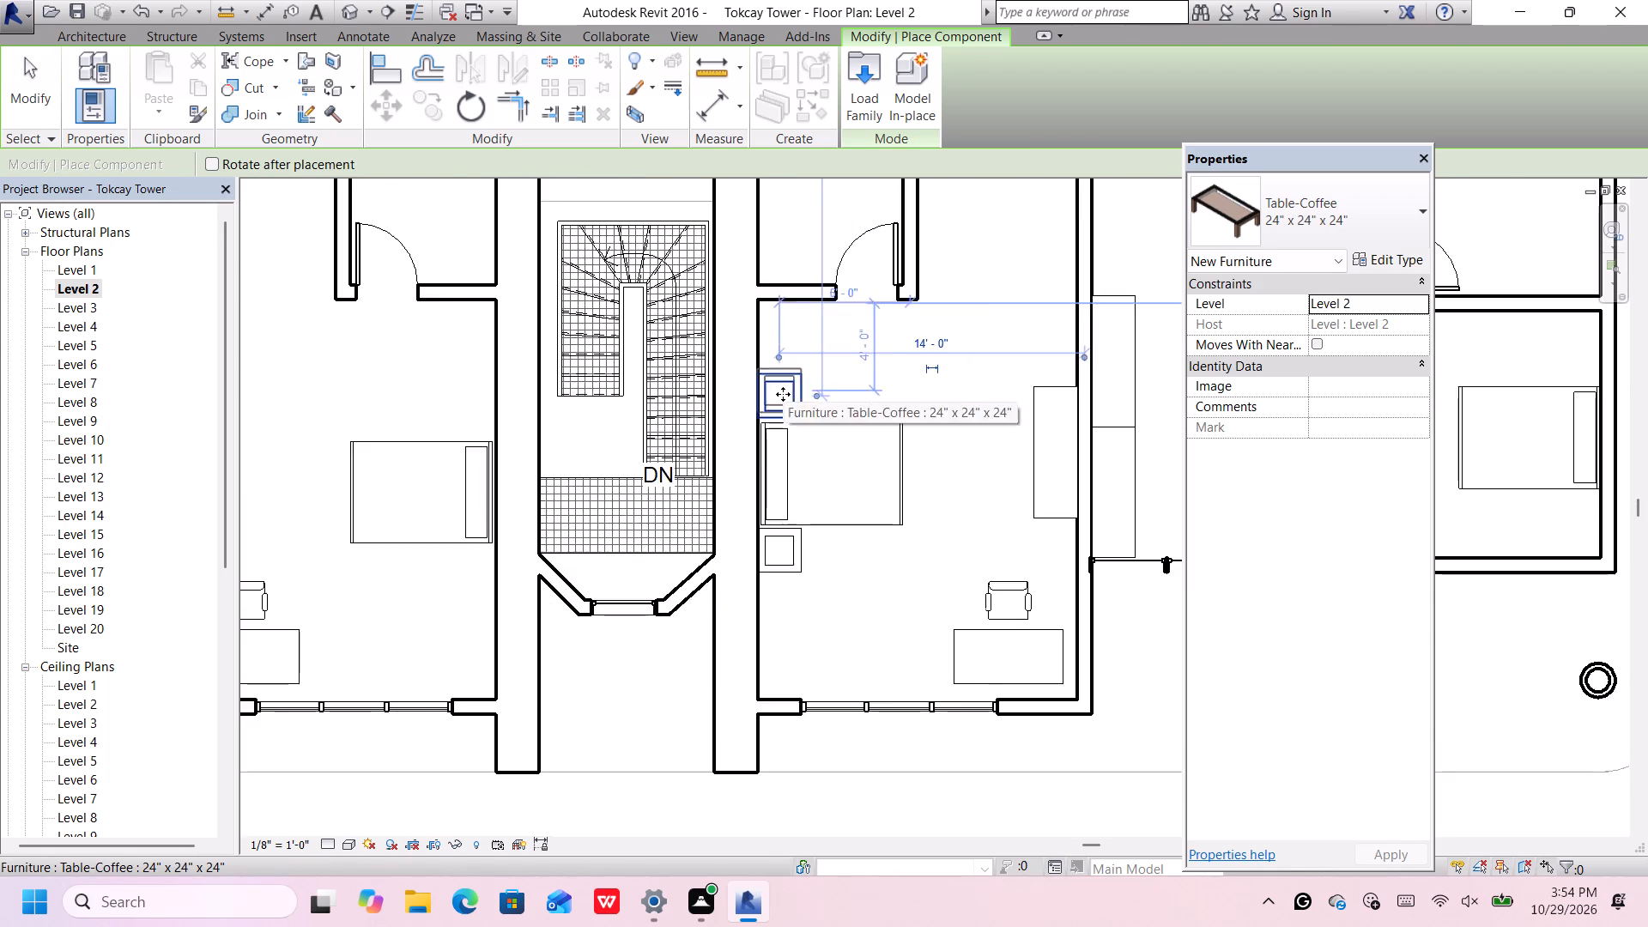
pyautogui.scroll(-3, 783, 394)
pyautogui.moveTo(780, 398); pyautogui.dragTo(682, 397, button='middle')
pyautogui.moveTo(902, 434); pyautogui.dragTo(890, 435, button='middle')
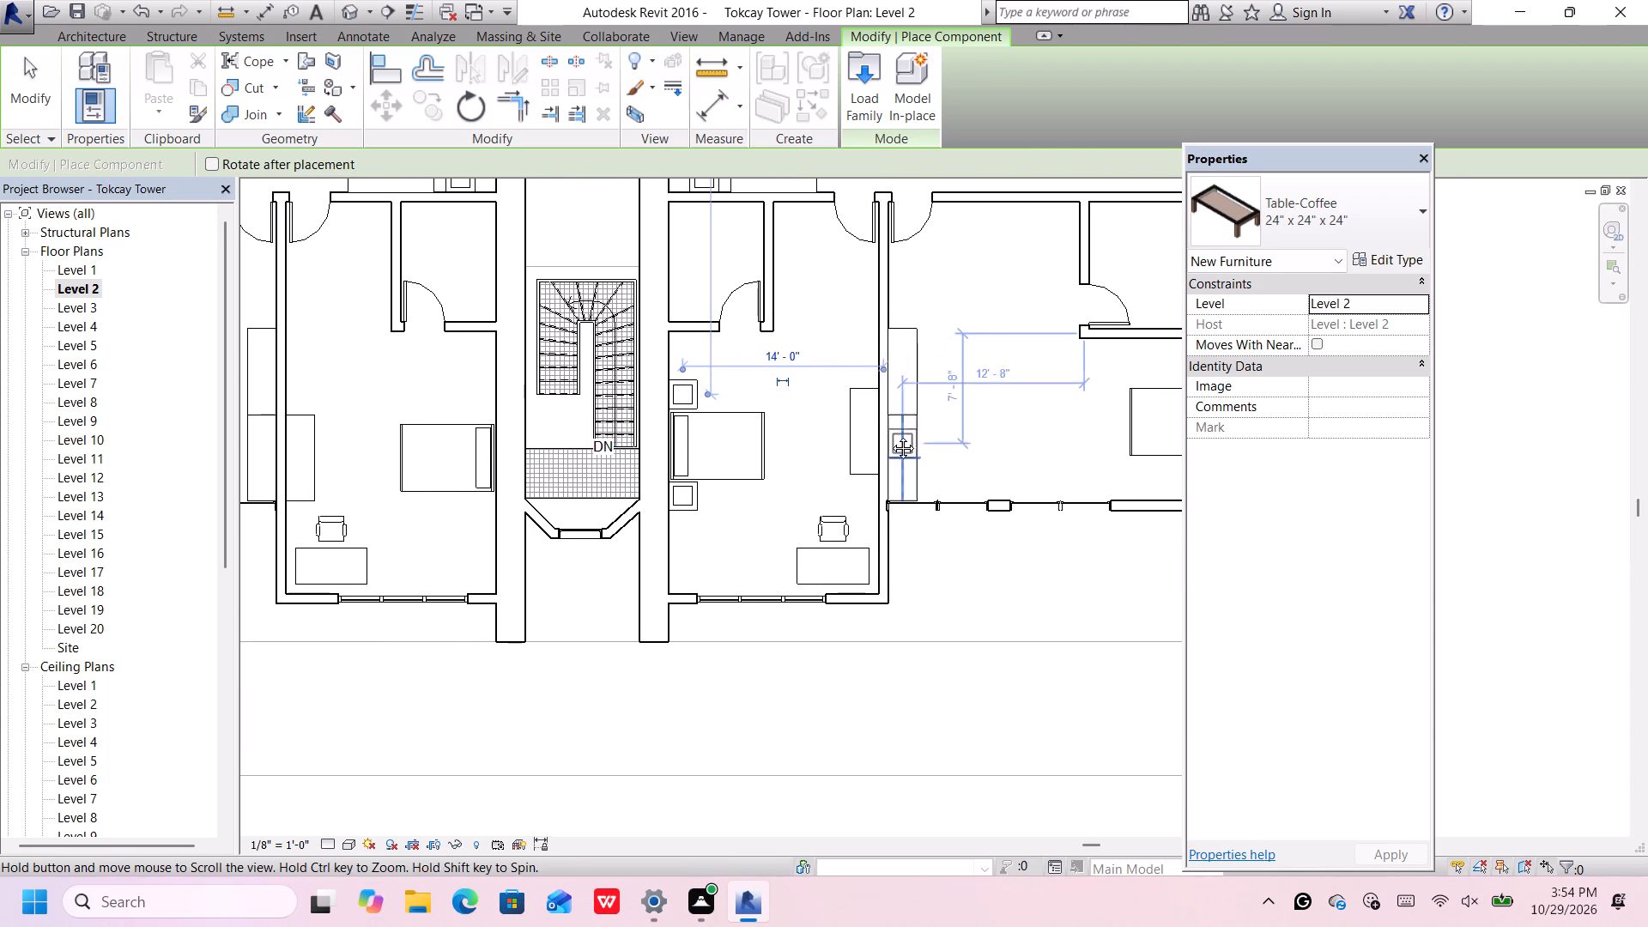
pyautogui.moveTo(890, 435); pyautogui.dragTo(704, 476, button='middle')
pyautogui.scroll(4, 1035, 517)
pyautogui.scroll(2, 949, 519)
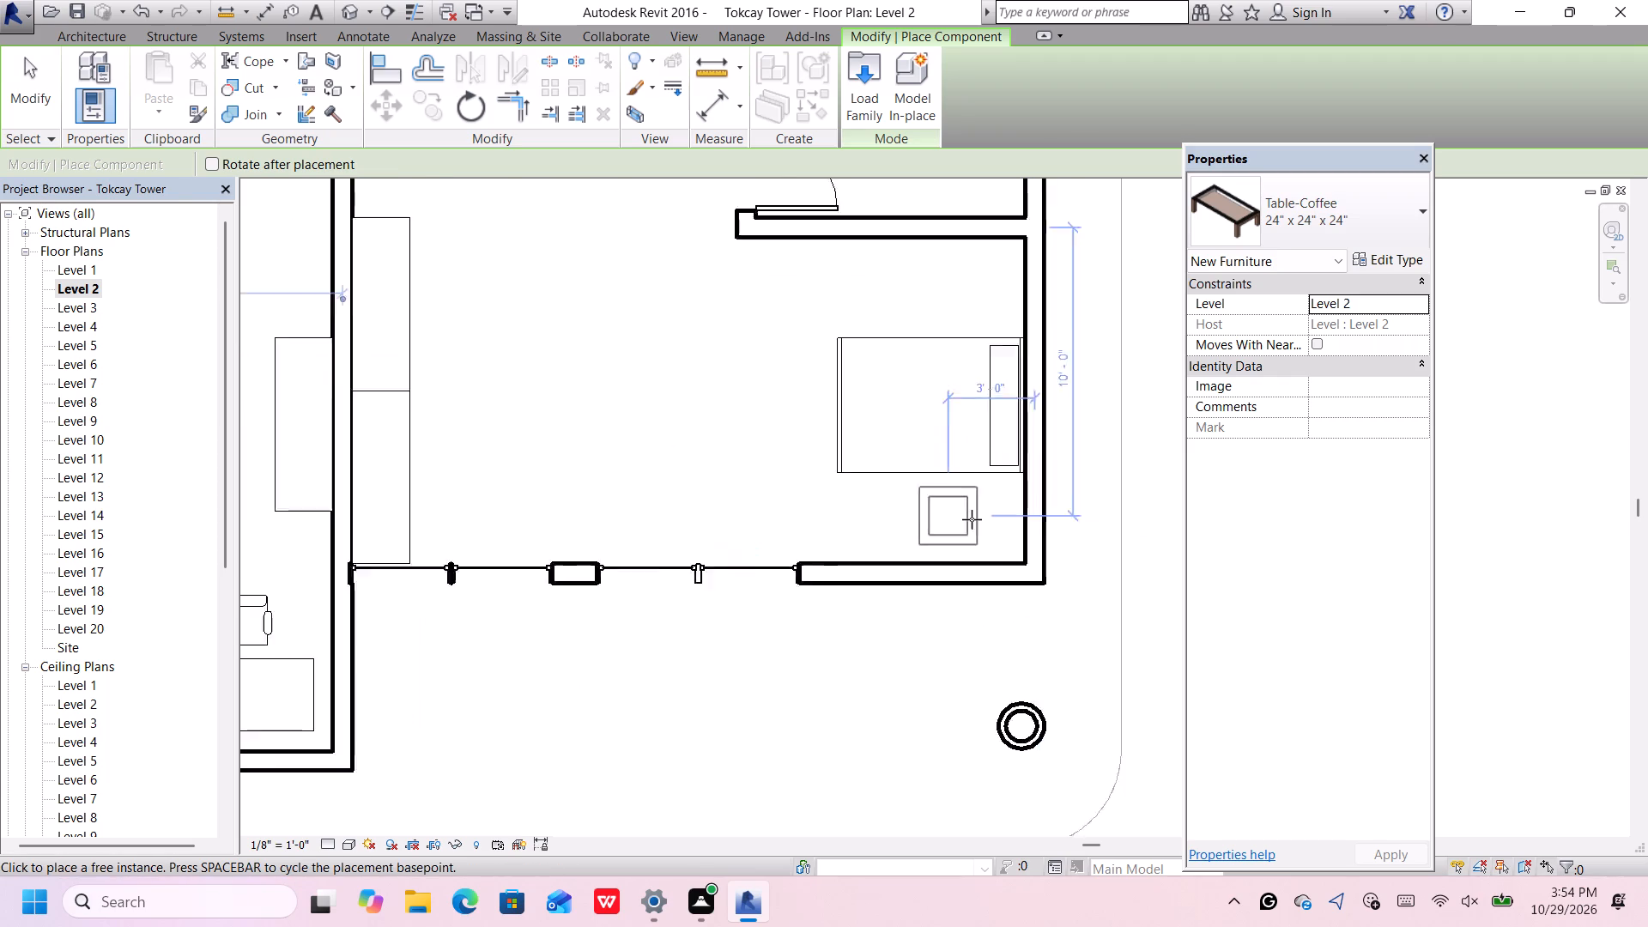
pyautogui.scroll(2, 972, 519)
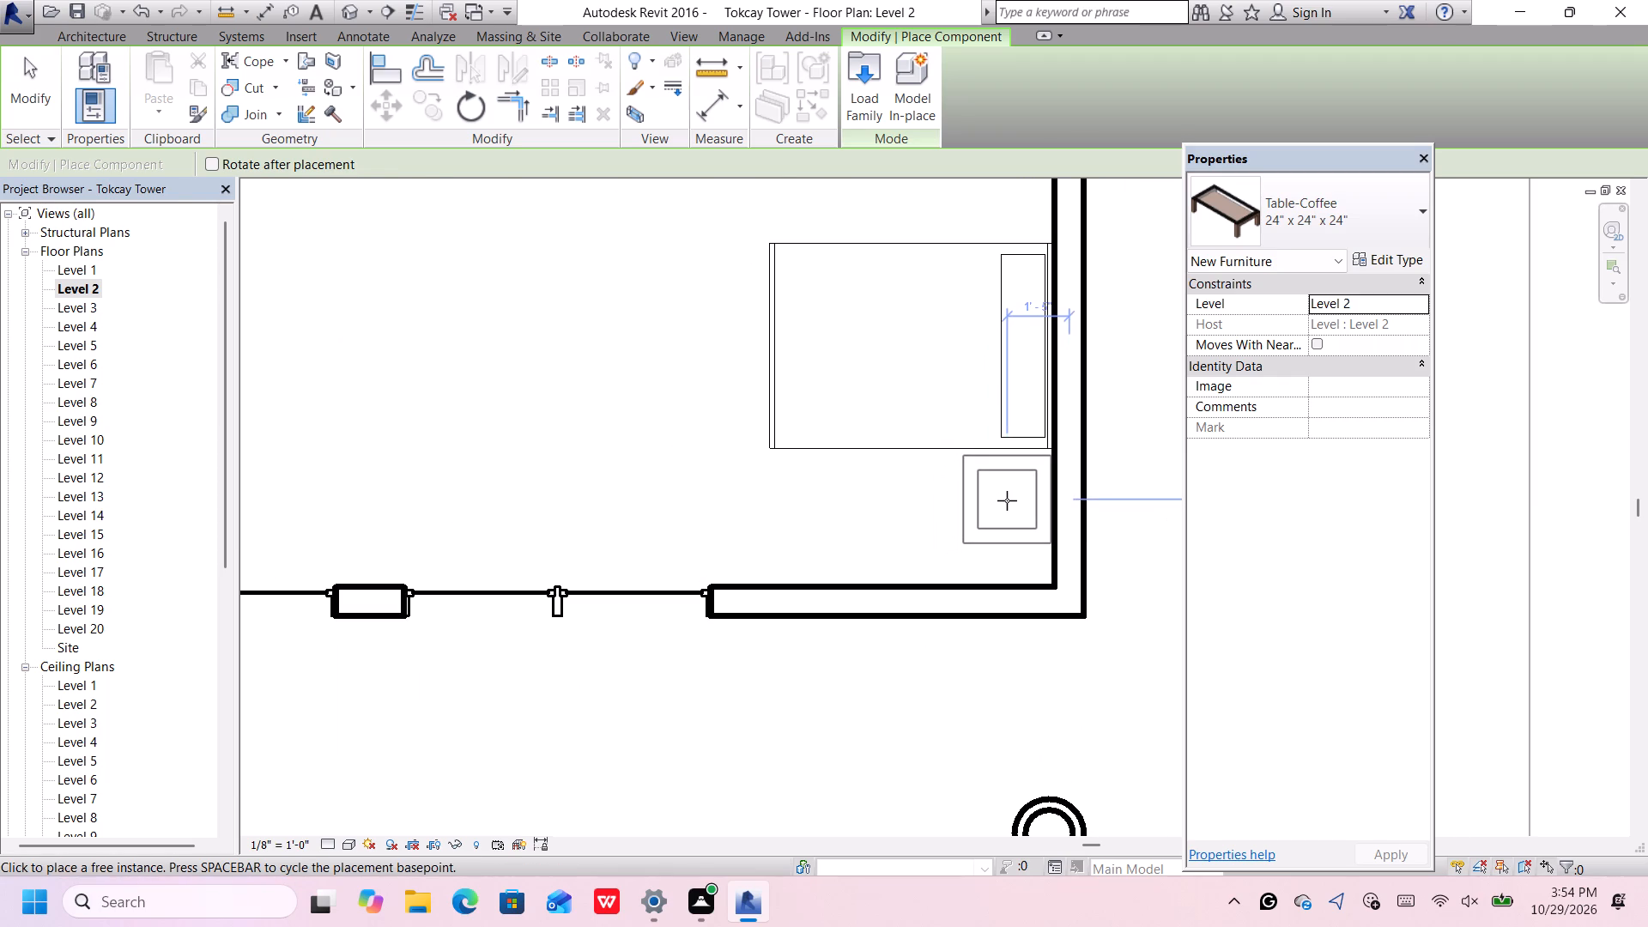
pyautogui.click(1006, 500)
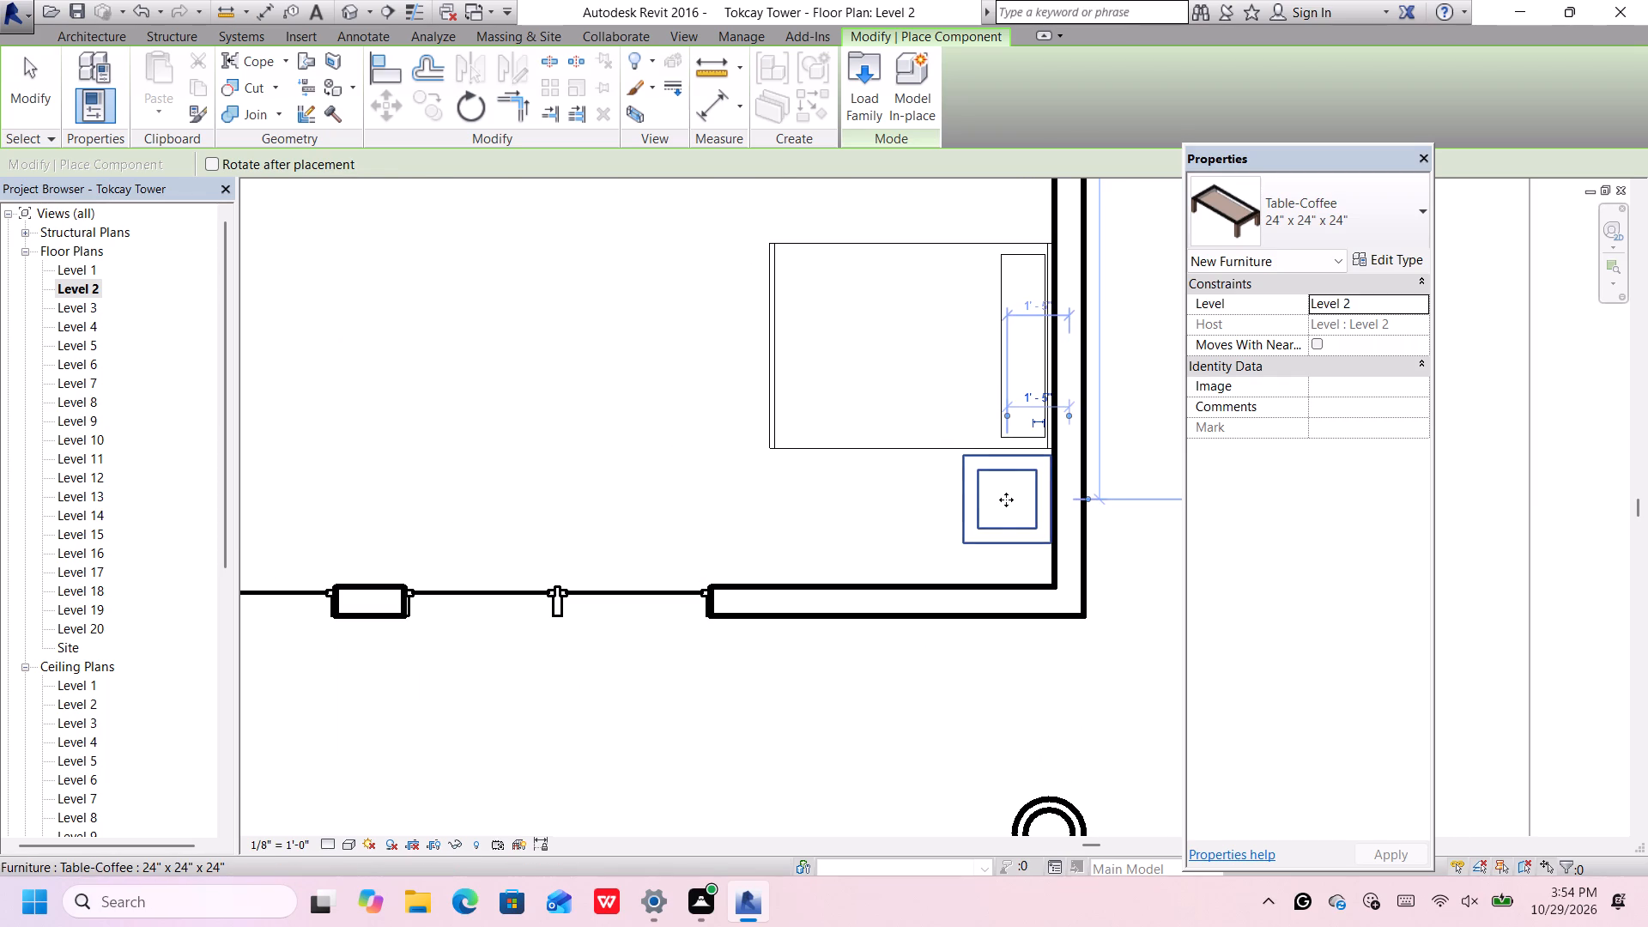
pyautogui.scroll(-4, 1009, 502)
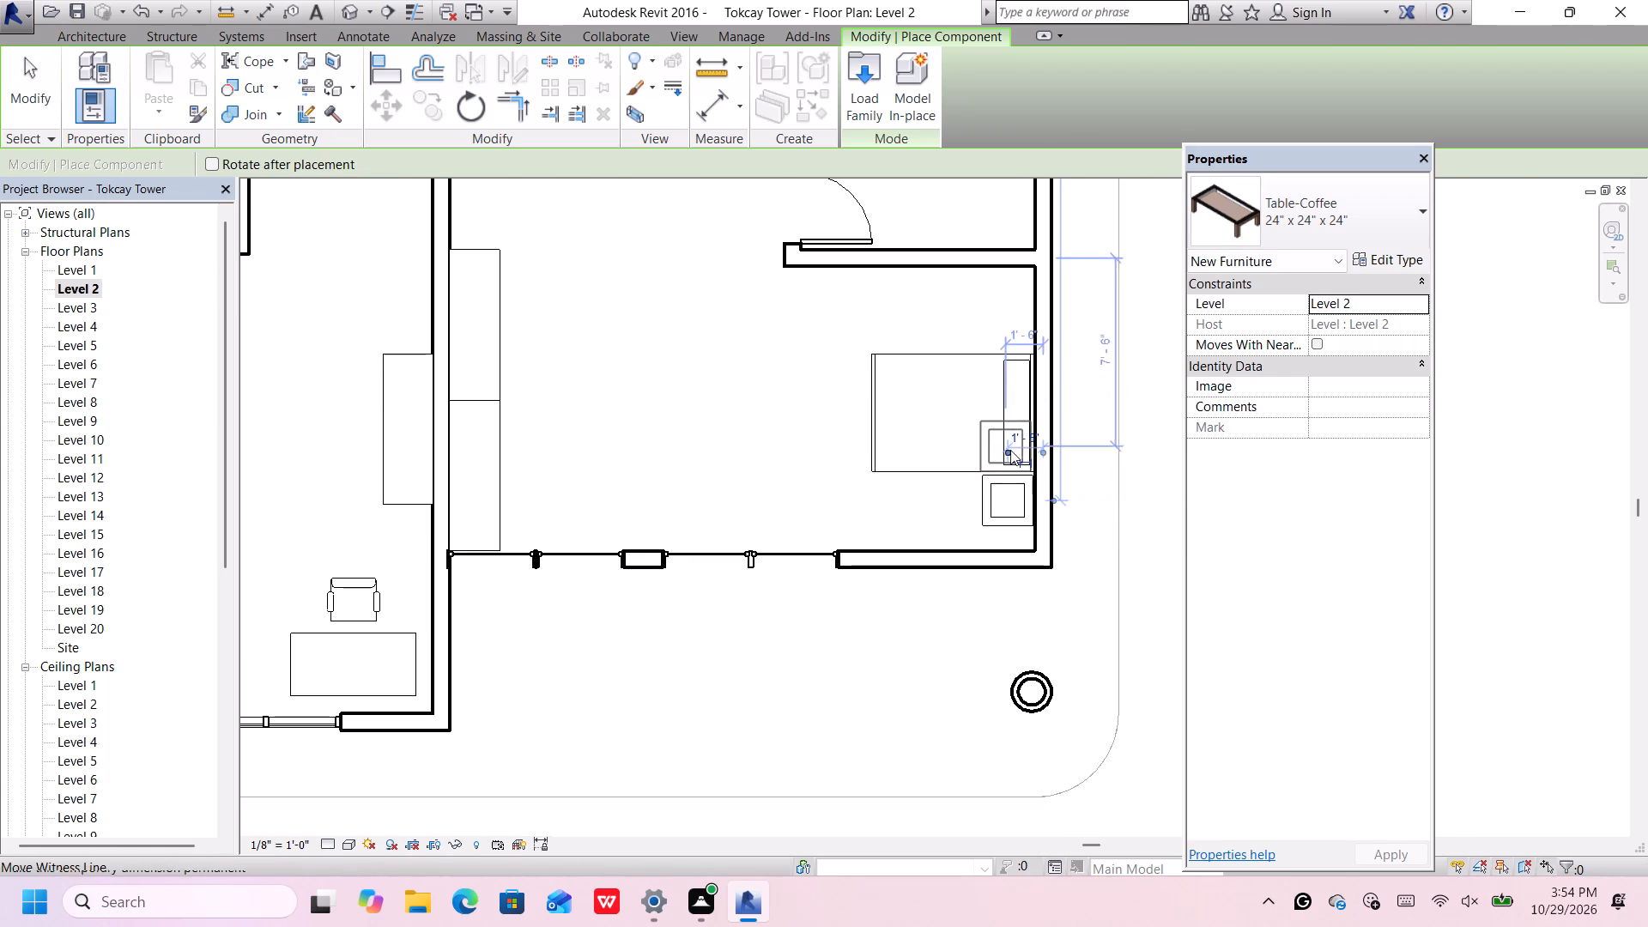
pyautogui.scroll(5, 1040, 375)
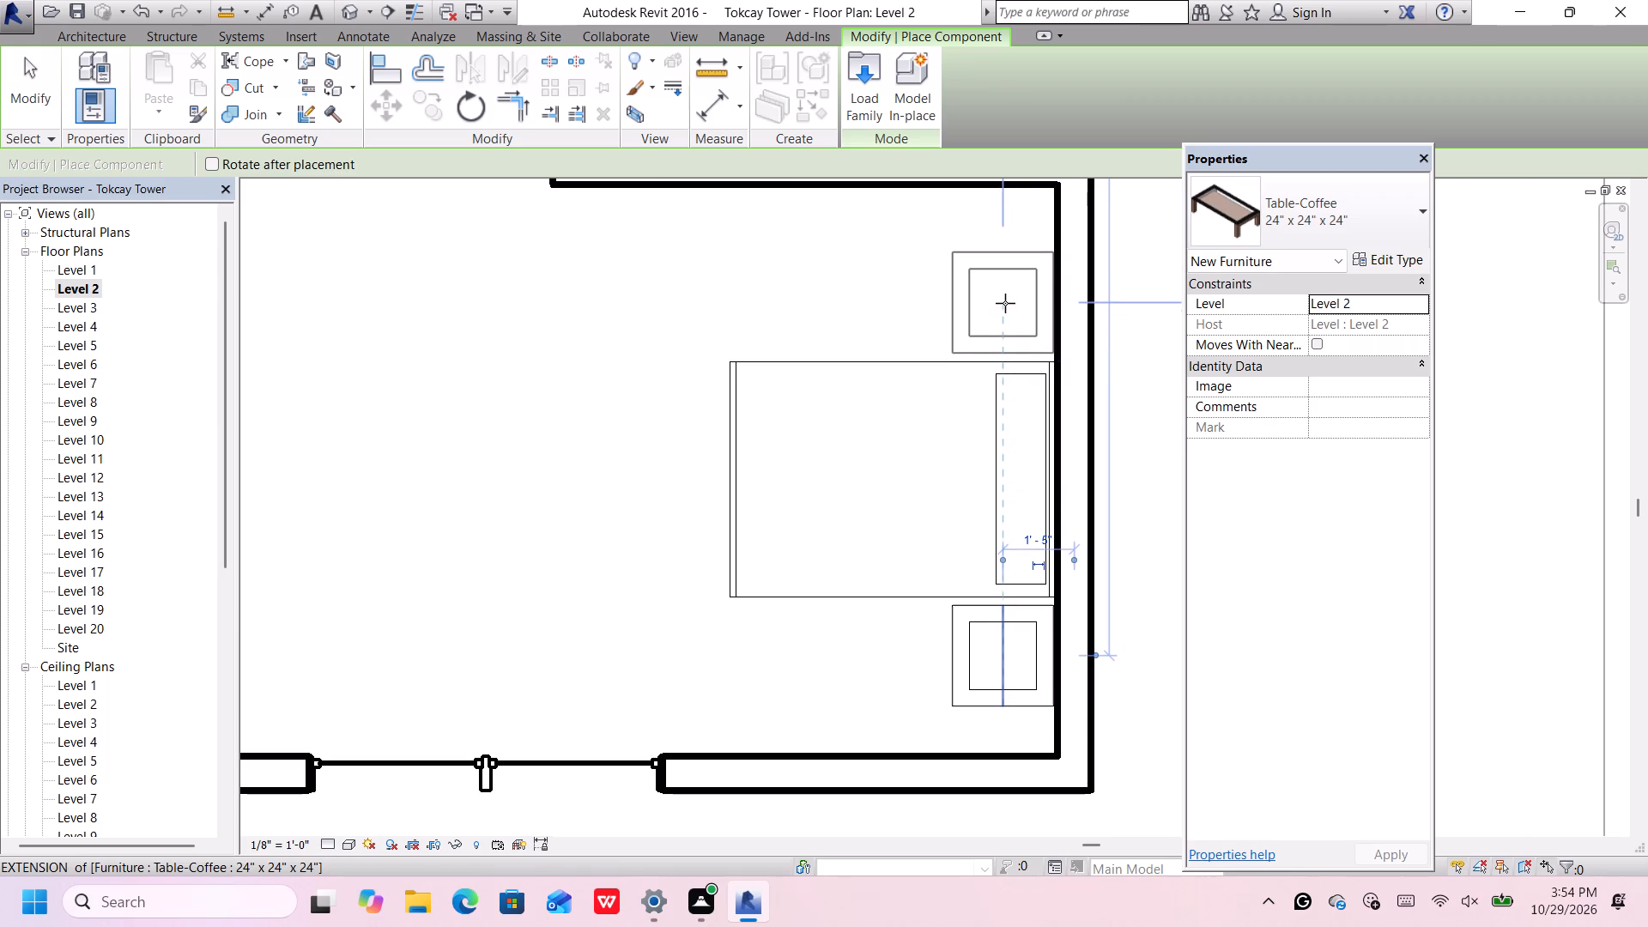
pyautogui.click(1003, 305)
# Place a 24" x 24" x 24" Table-Coffee against the south side of the bed head in the west bedroom beside the stair.
pyautogui.scroll(-5, 1004, 305)
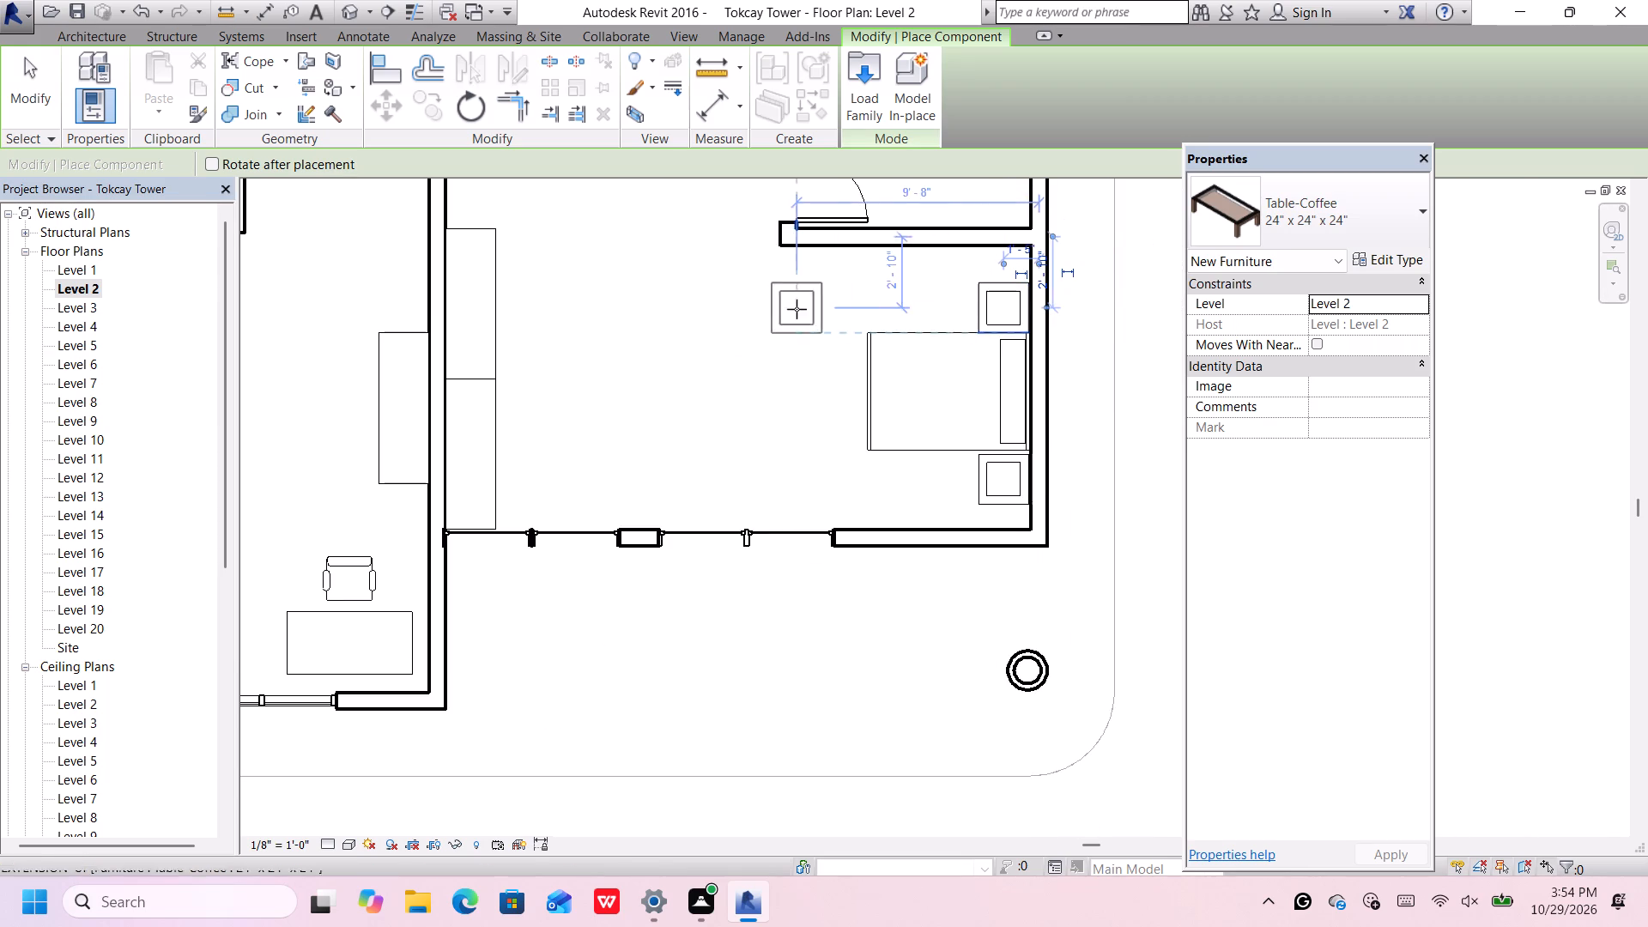
pyautogui.moveTo(803, 327); pyautogui.dragTo(860, 391, button='middle')
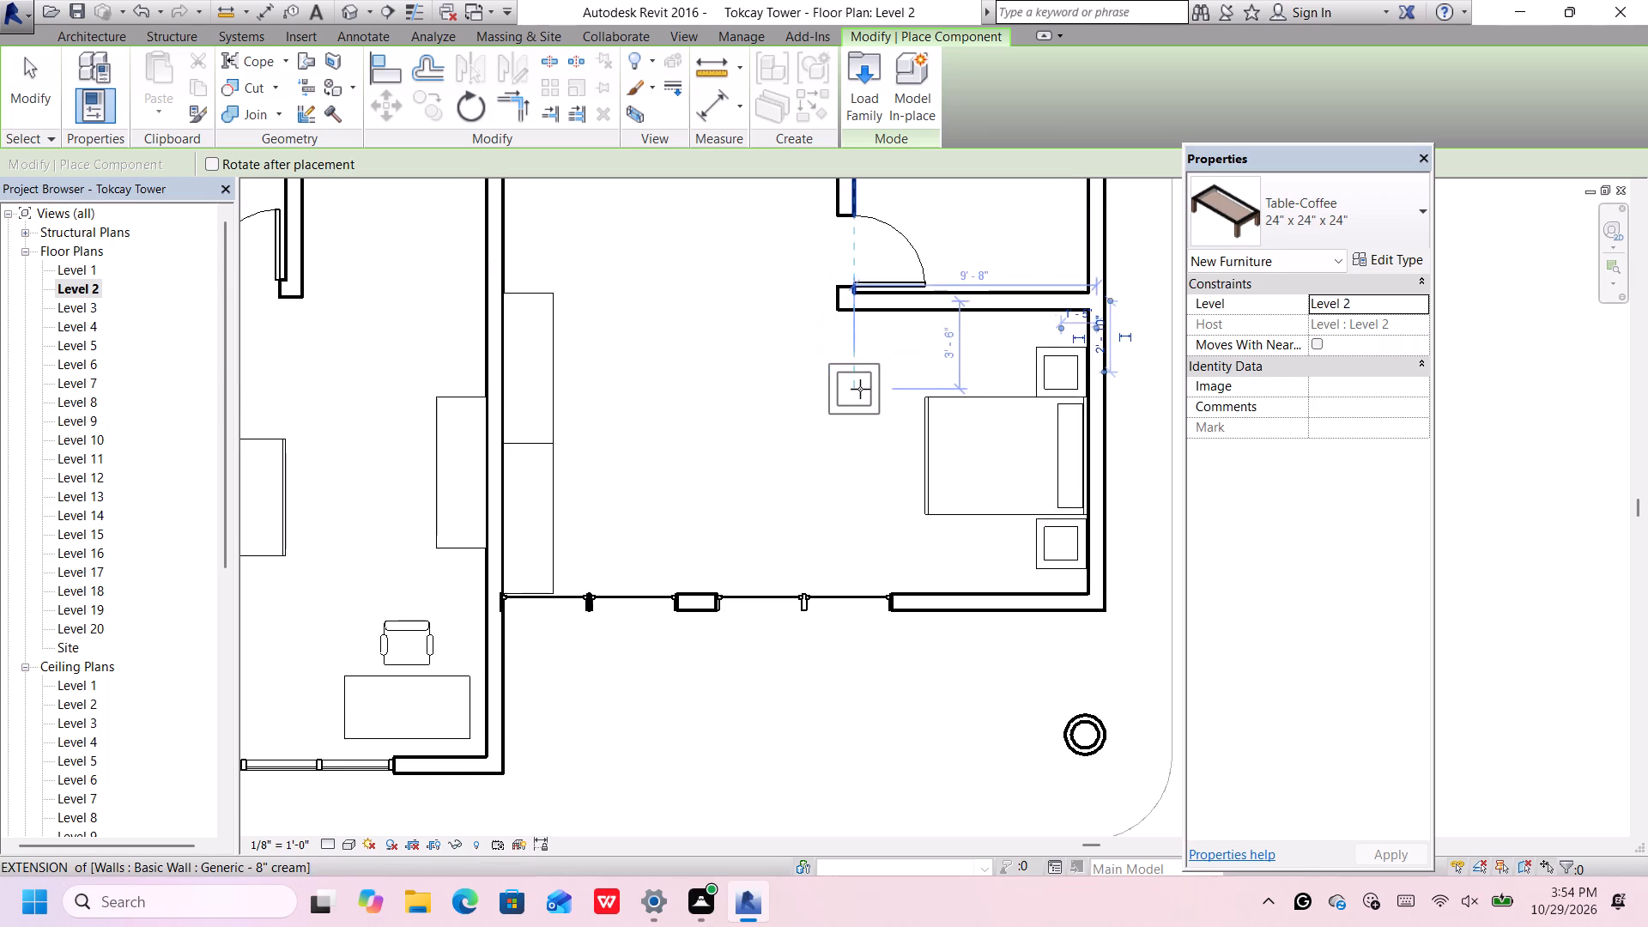
pyautogui.scroll(-3, 861, 389)
pyautogui.scroll(-7, 688, 439)
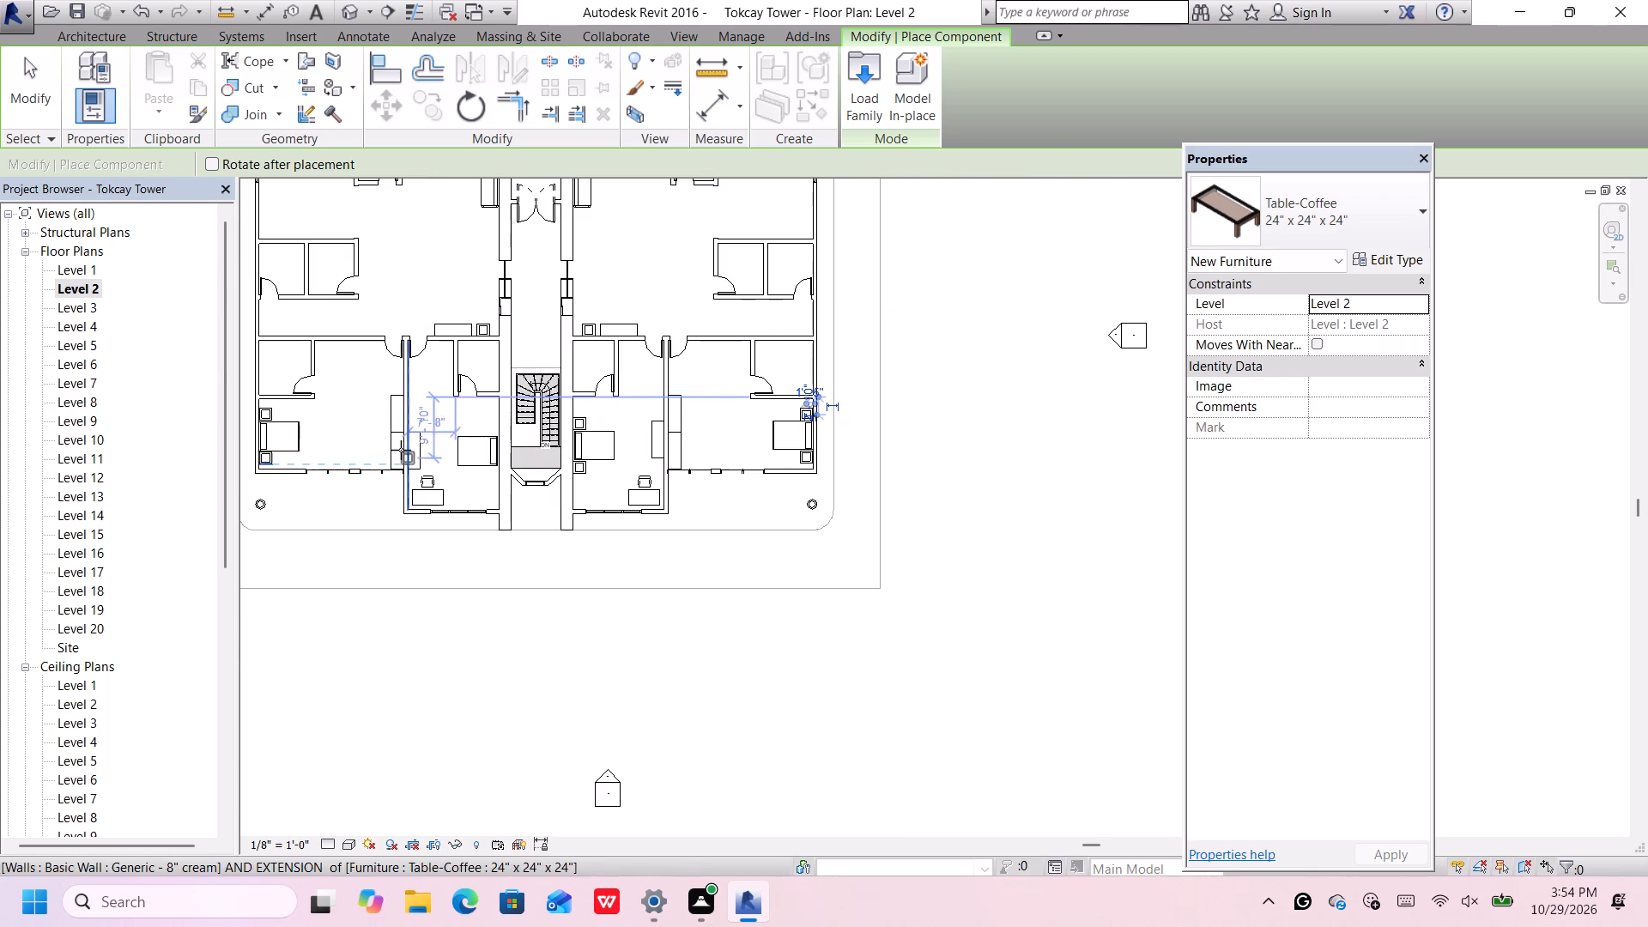
pyautogui.scroll(10, 439, 472)
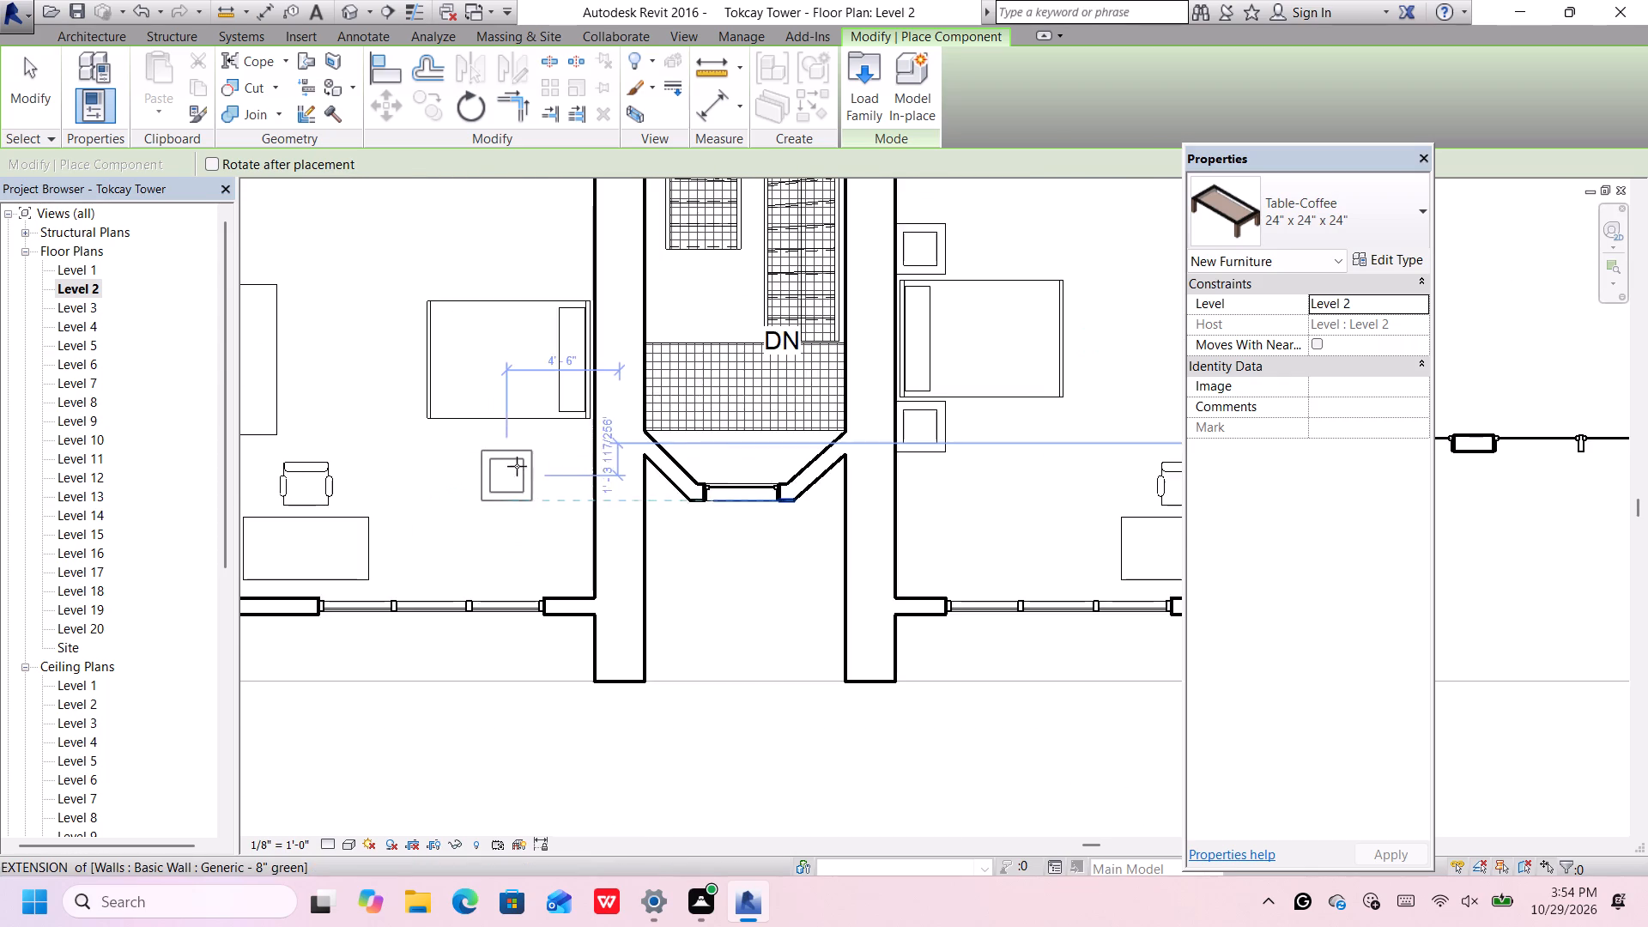
pyautogui.scroll(4, 518, 466)
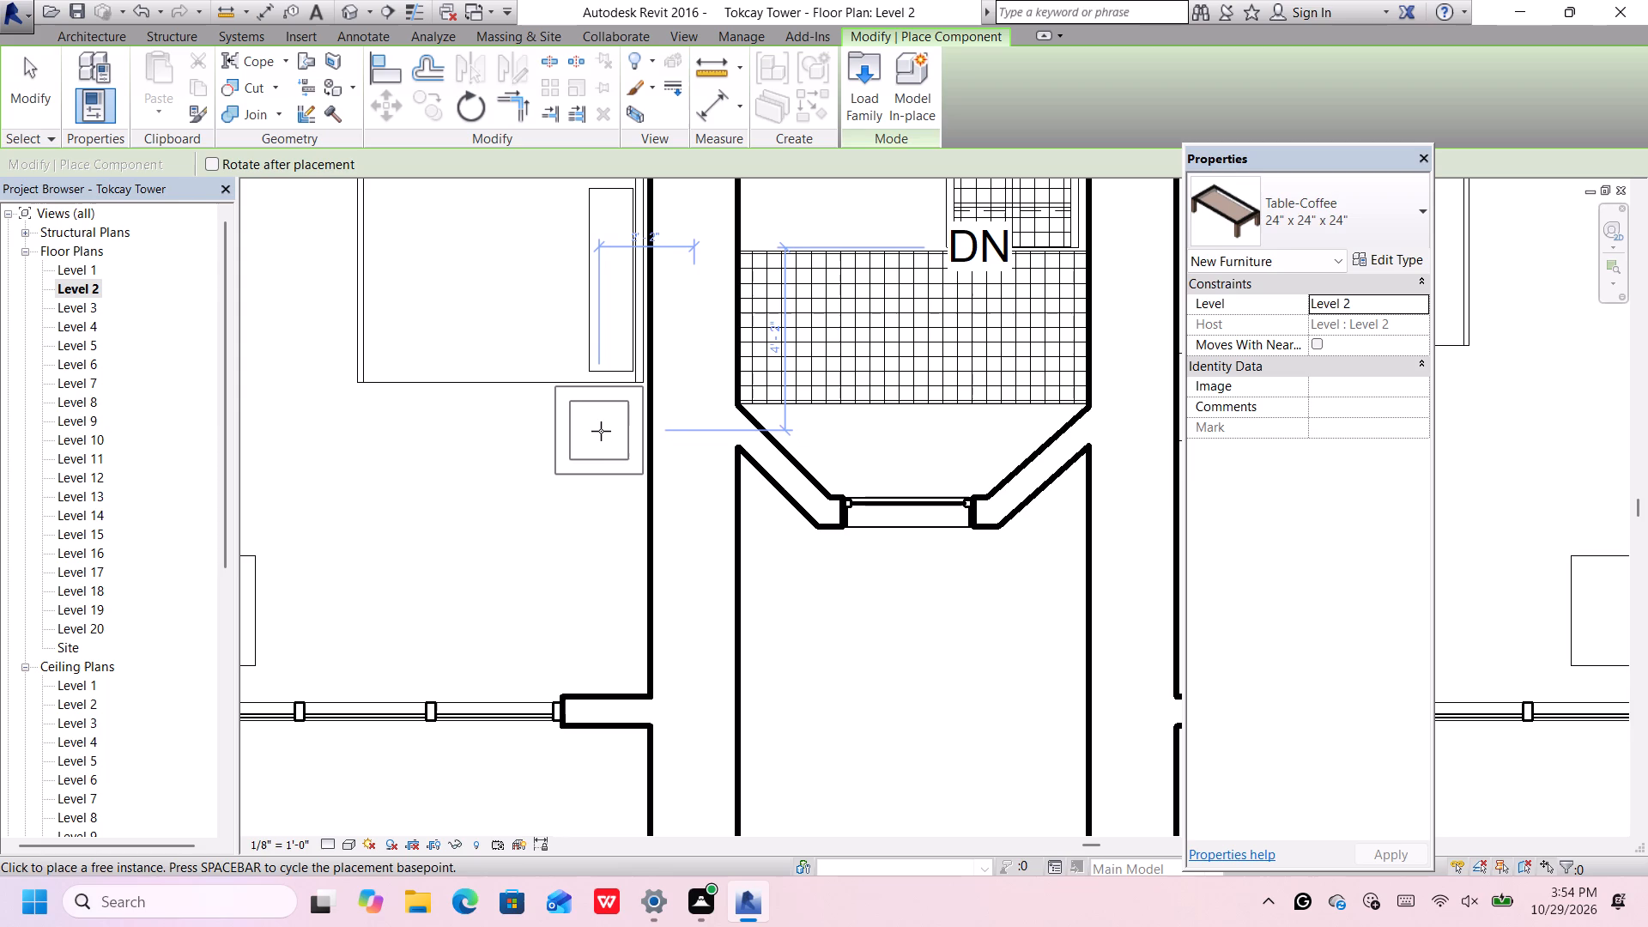
pyautogui.click(601, 431)
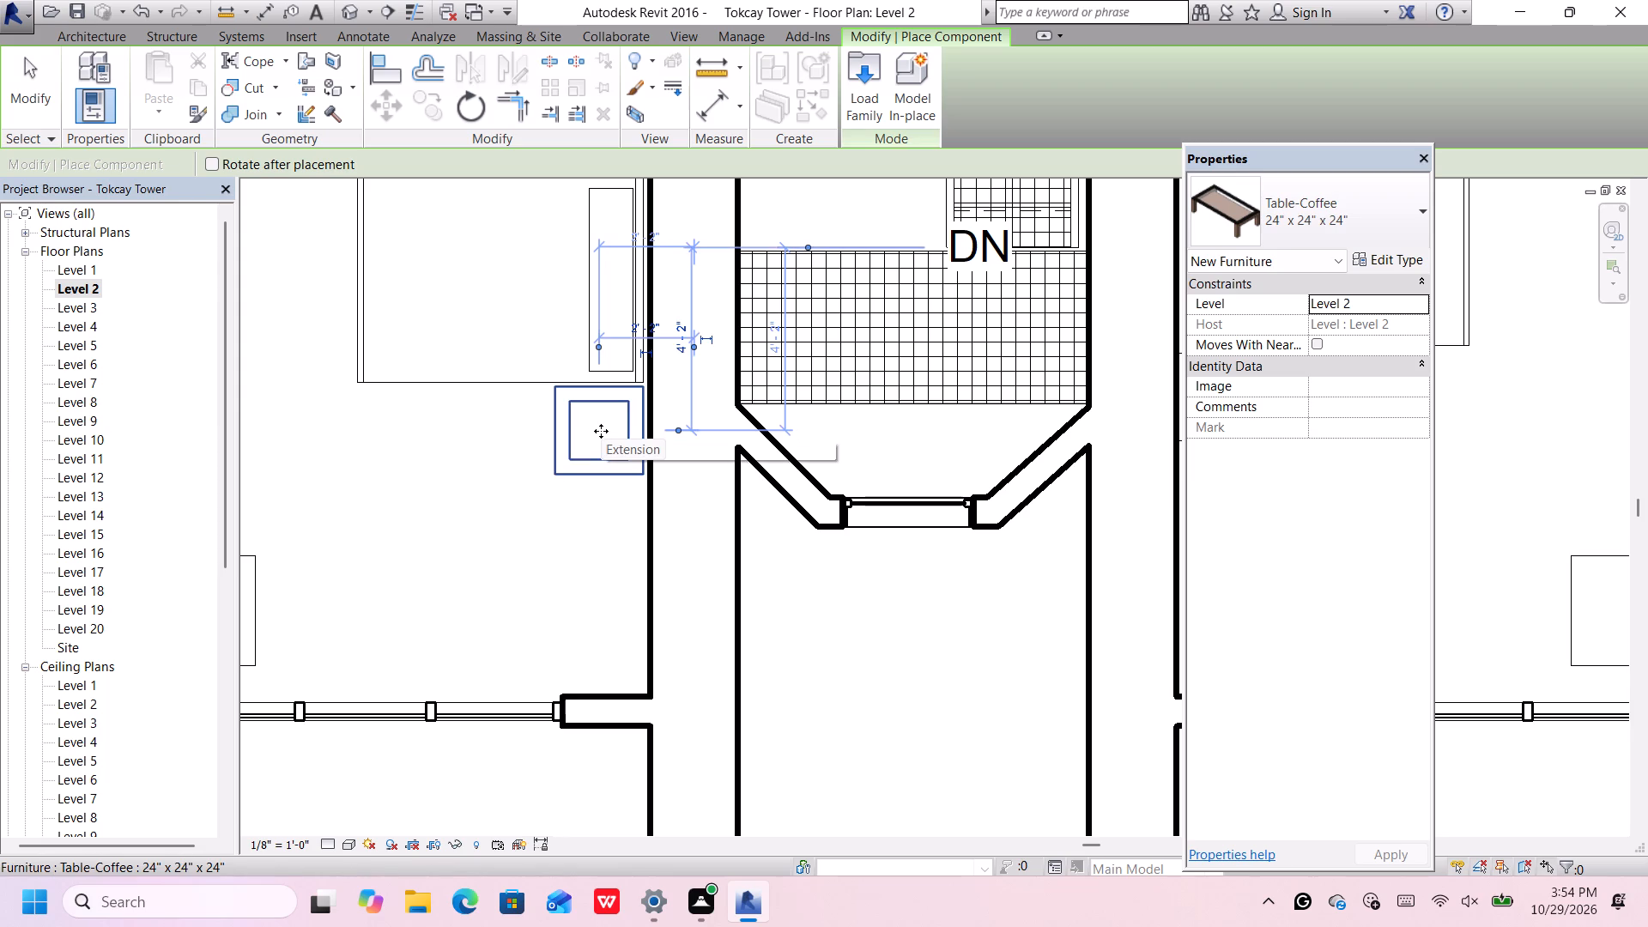
pyautogui.scroll(-4, 602, 431)
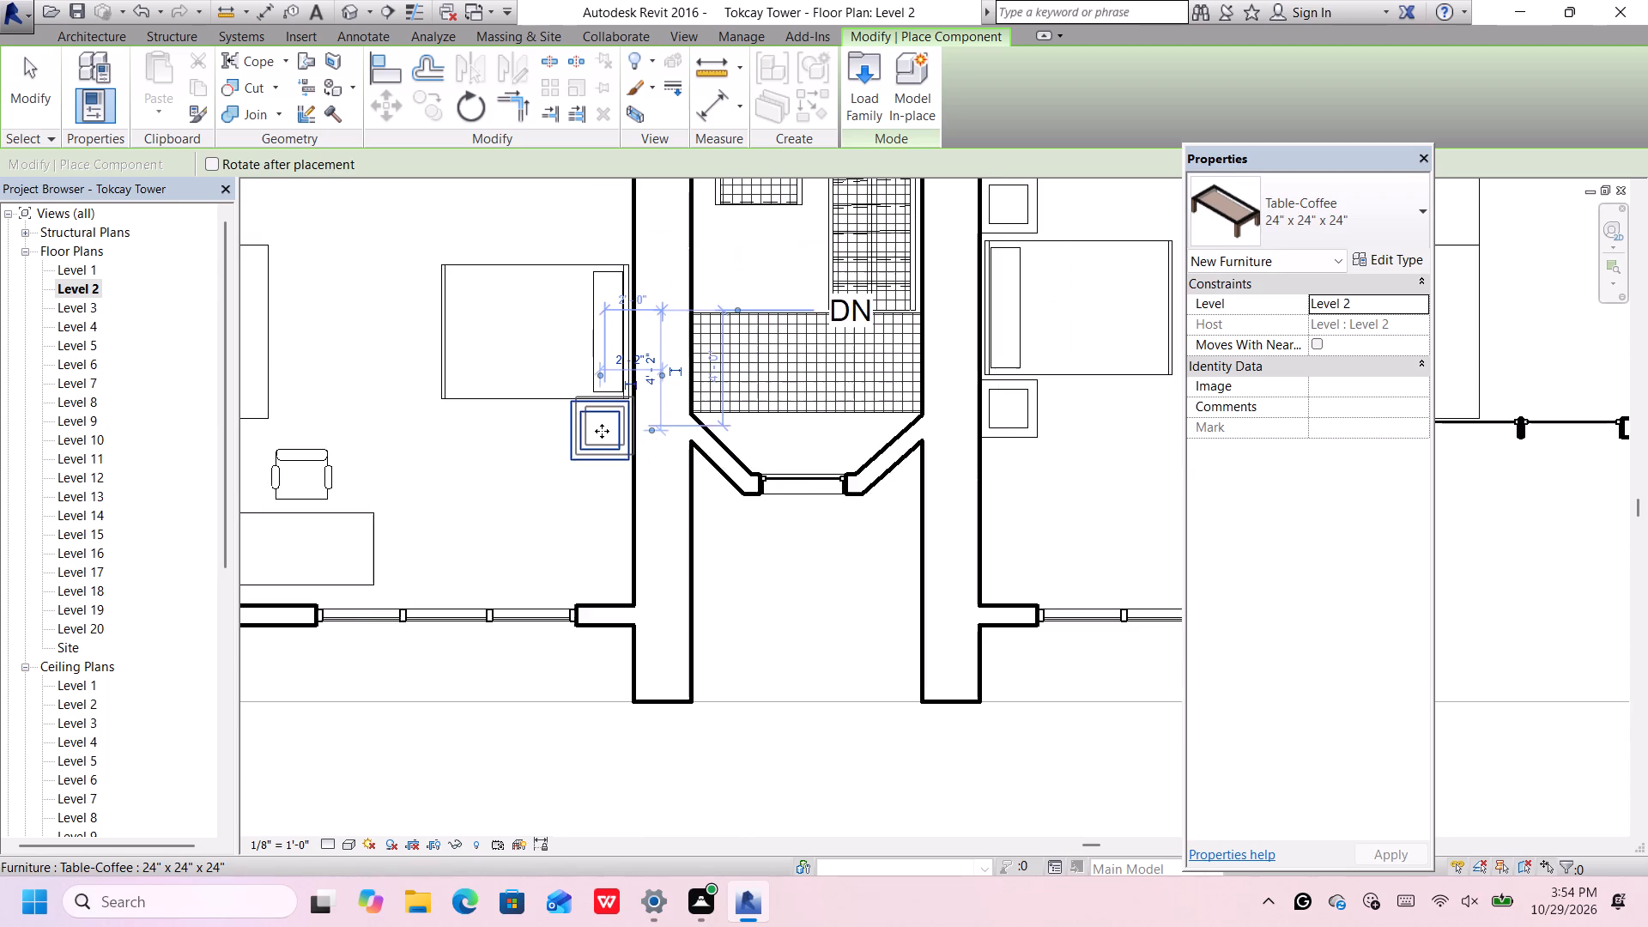
# Place a 24" x 24" x 24" Table-Coffee north of the bed head in the west bedroom beside the stair, aligned with the table south of it.
pyautogui.moveTo(602, 433); pyautogui.dragTo(649, 603, button='middle')
pyautogui.scroll(1, 649, 603)
pyautogui.scroll(2, 662, 396)
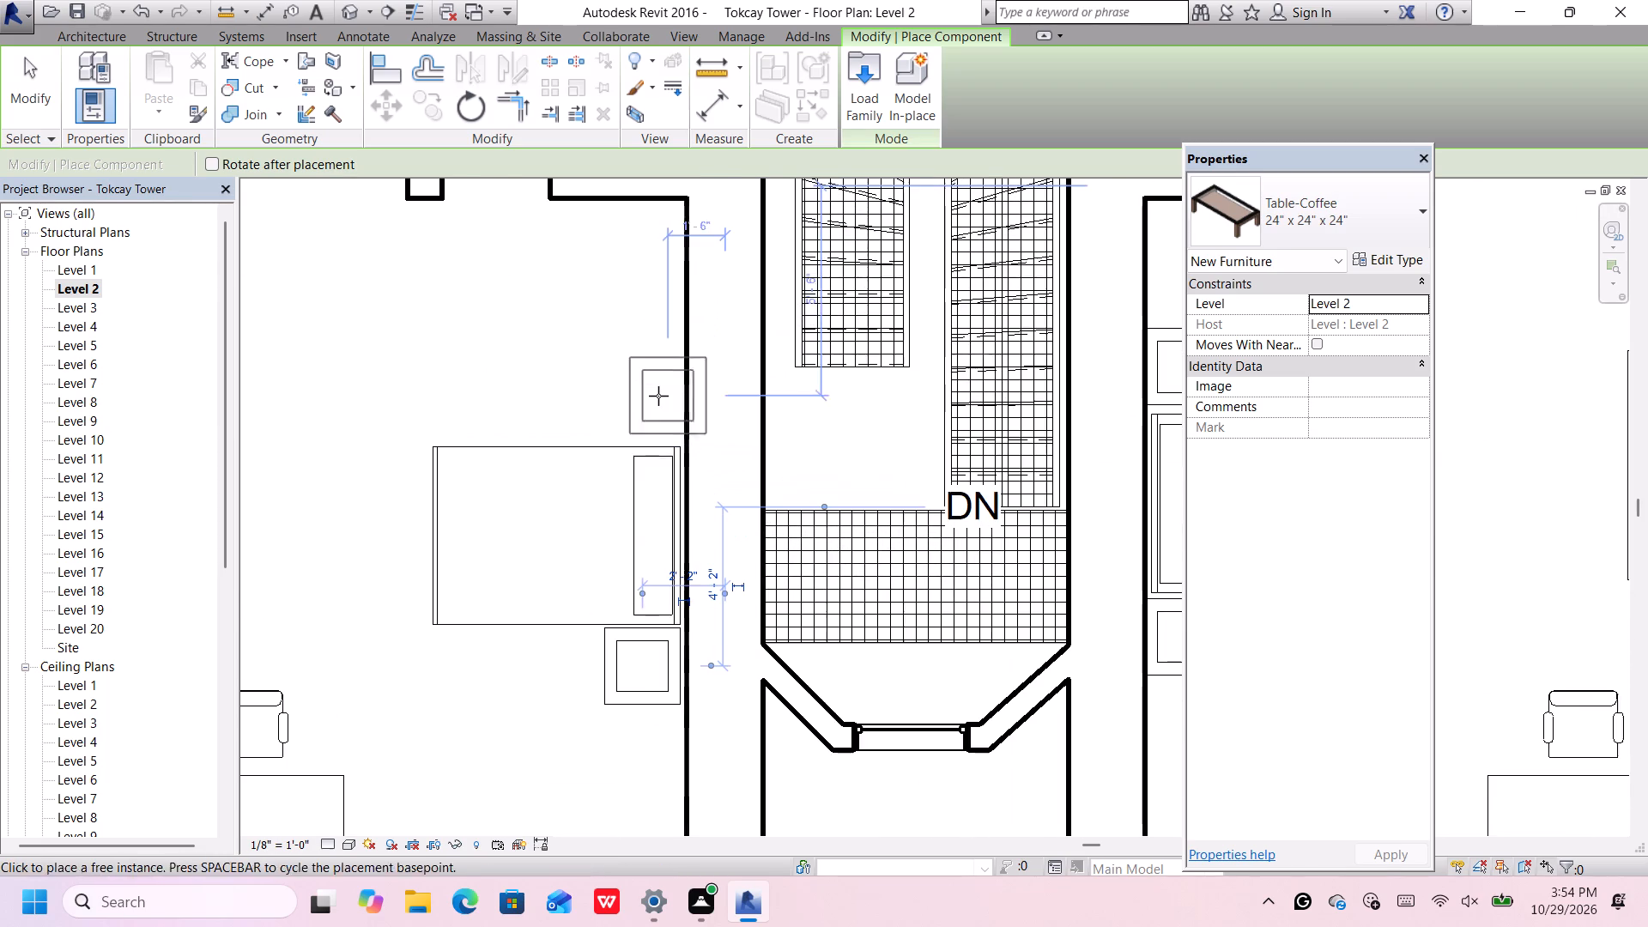
pyautogui.scroll(1, 646, 399)
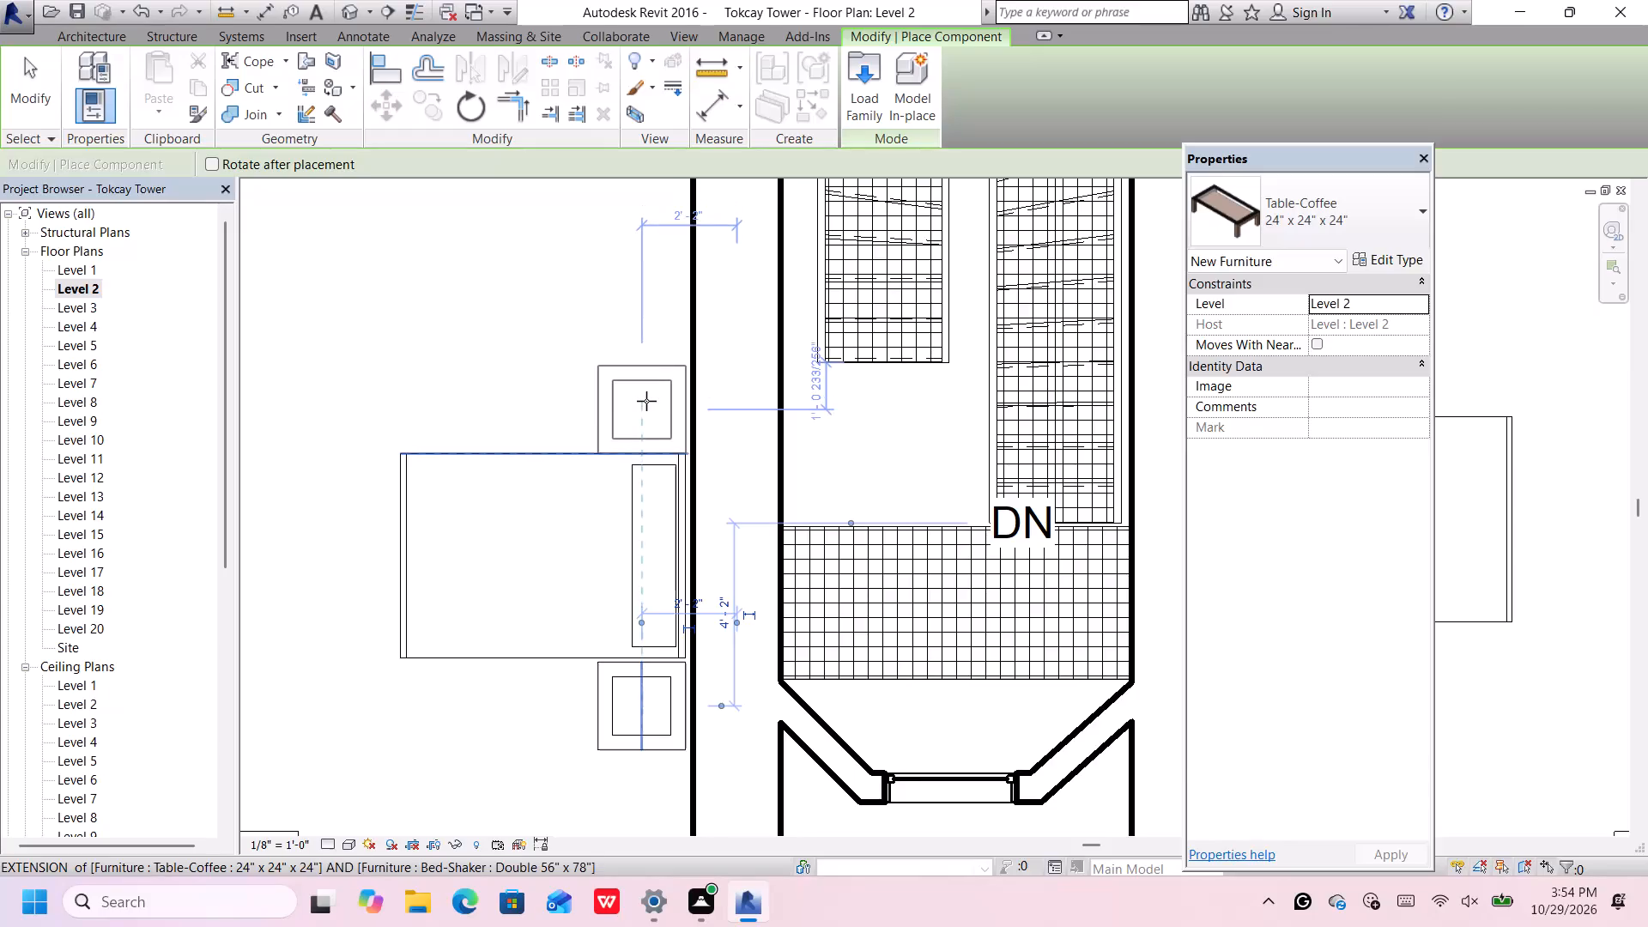
pyautogui.scroll(3, 646, 401)
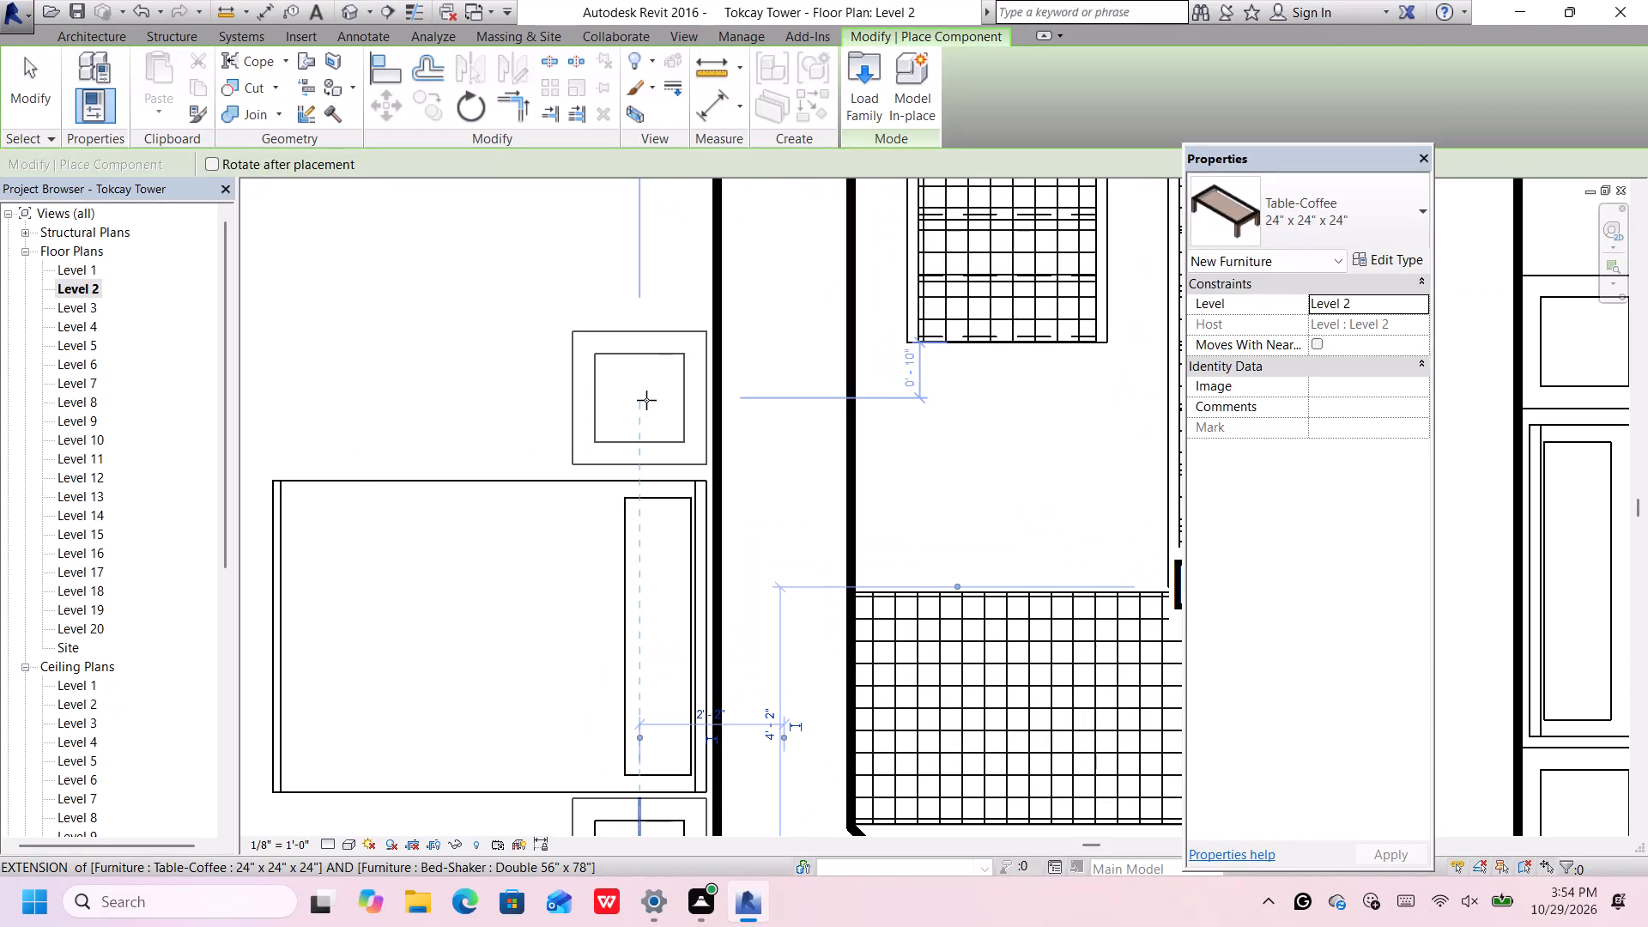
pyautogui.scroll(1, 641, 401)
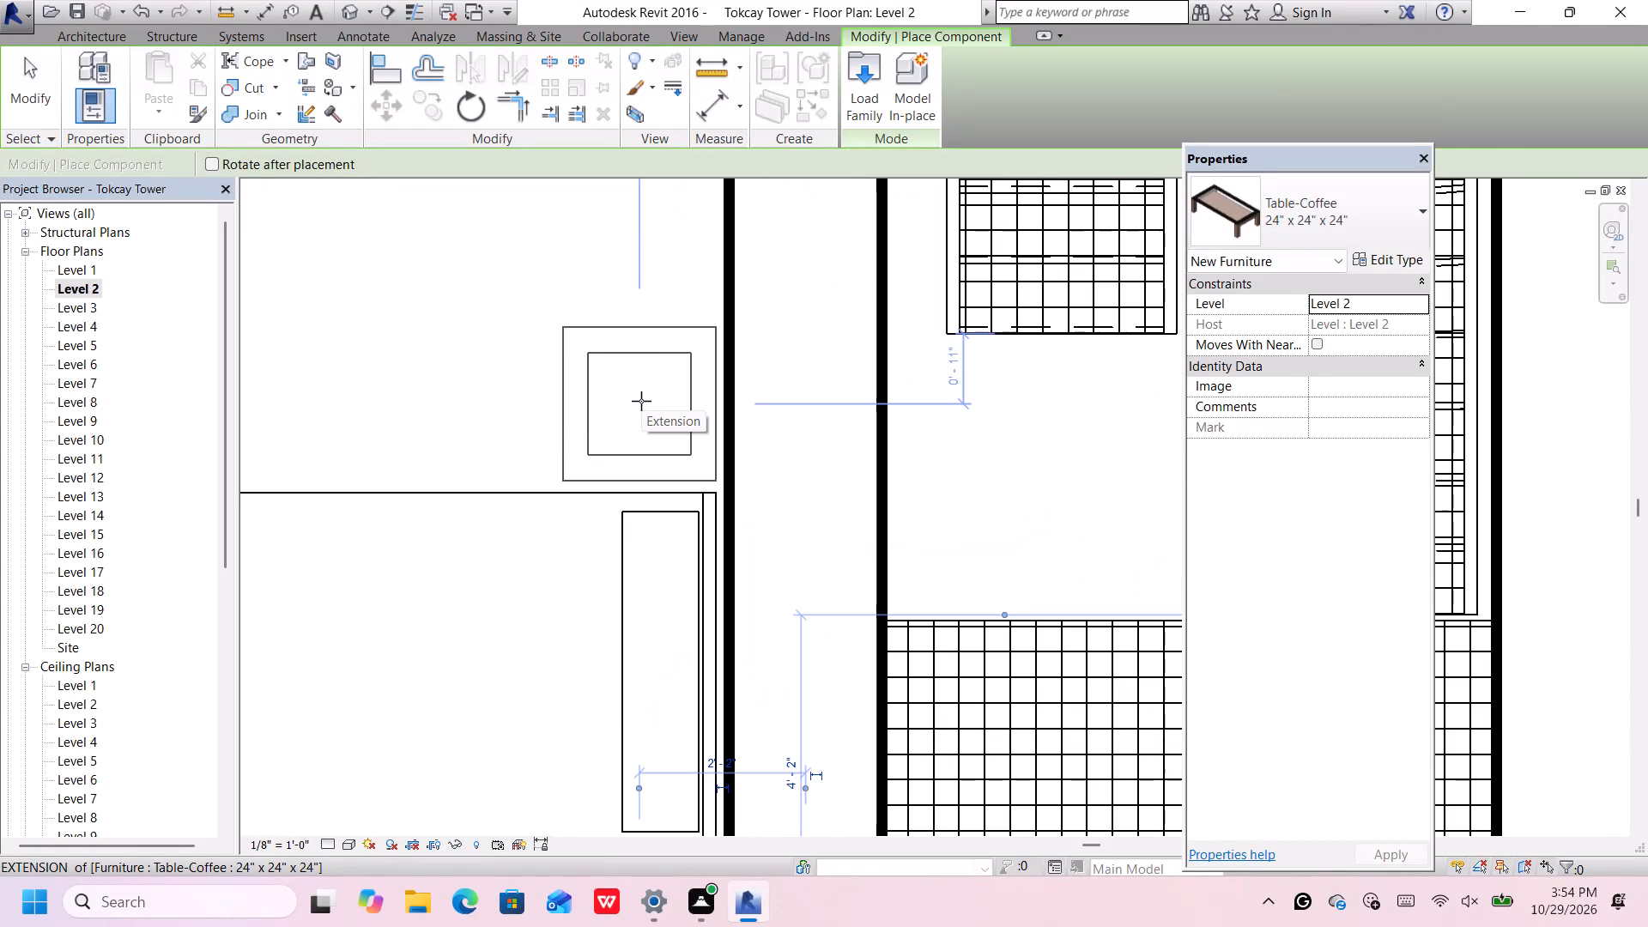
pyautogui.click(641, 401)
# Load the Table-Dining Oval family from the Tables folder of the US Imperial Furniture library.
pyautogui.scroll(-15, 641, 401)
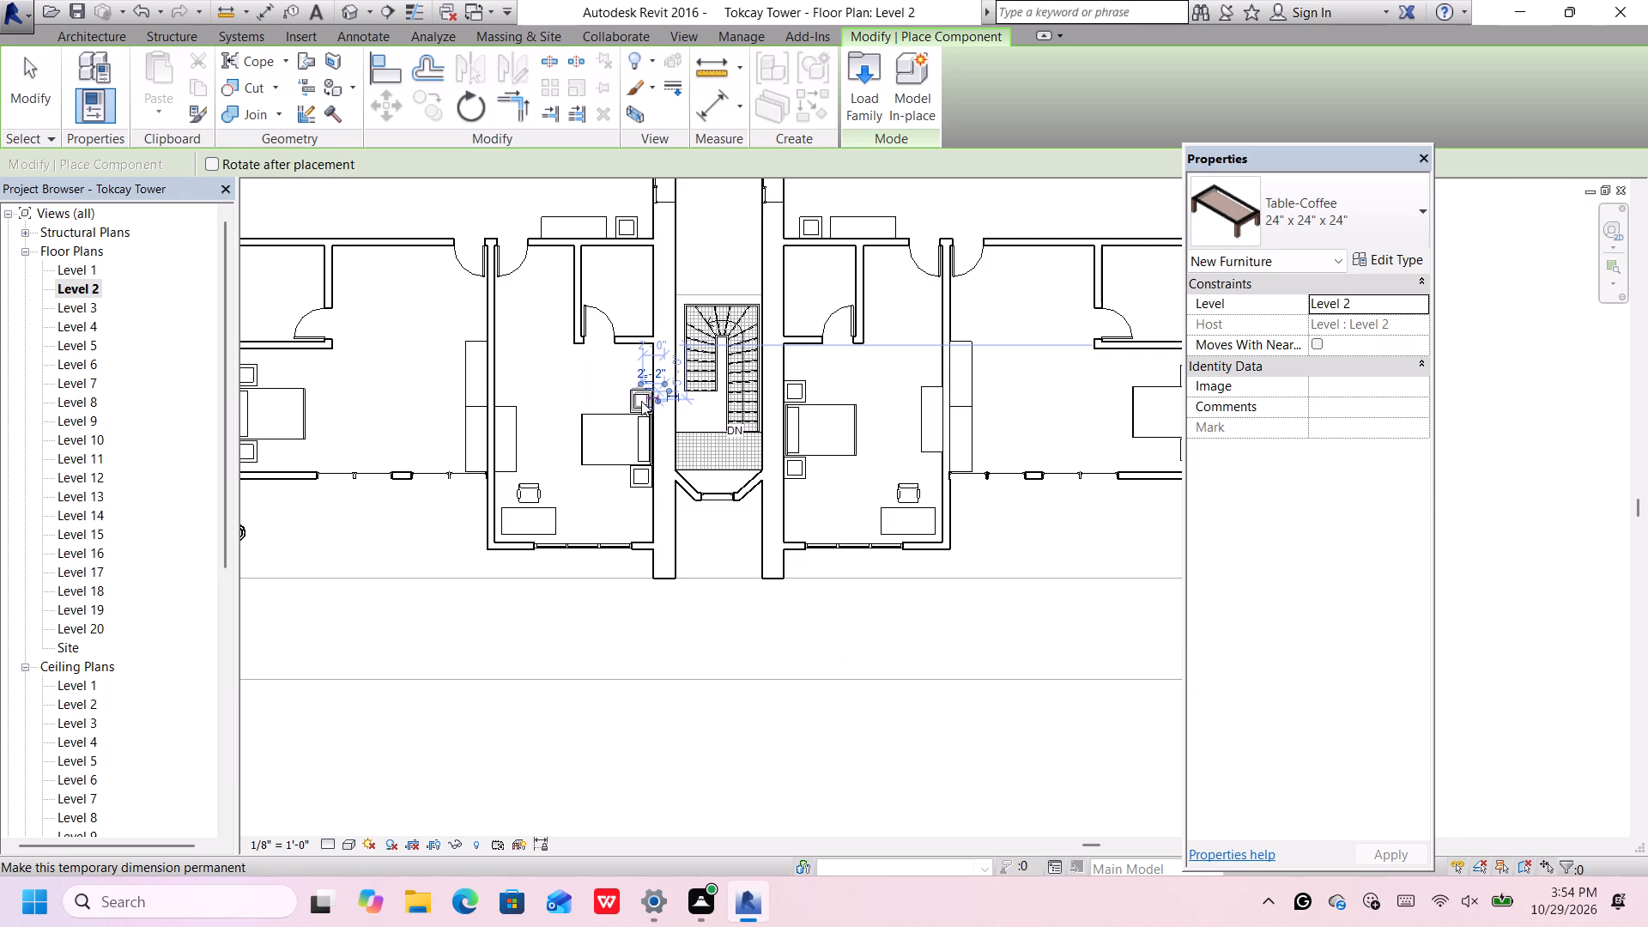
pyautogui.scroll(-1, 640, 400)
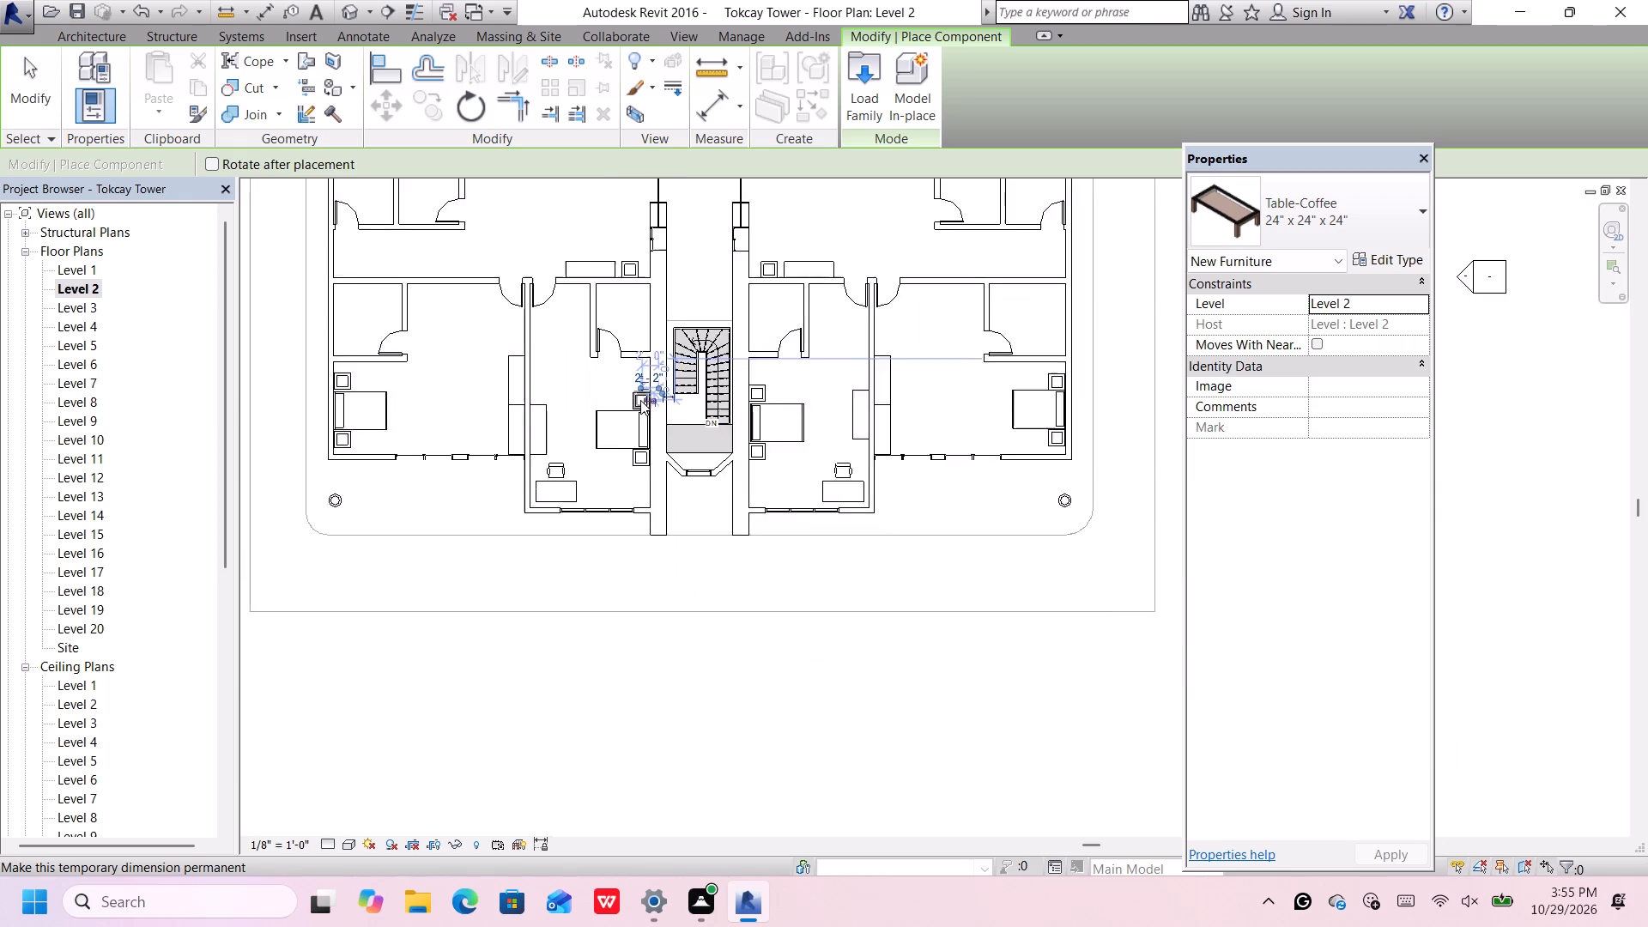
pyautogui.scroll(-2, 640, 400)
pyautogui.moveTo(639, 400); pyautogui.dragTo(557, 523, button='middle')
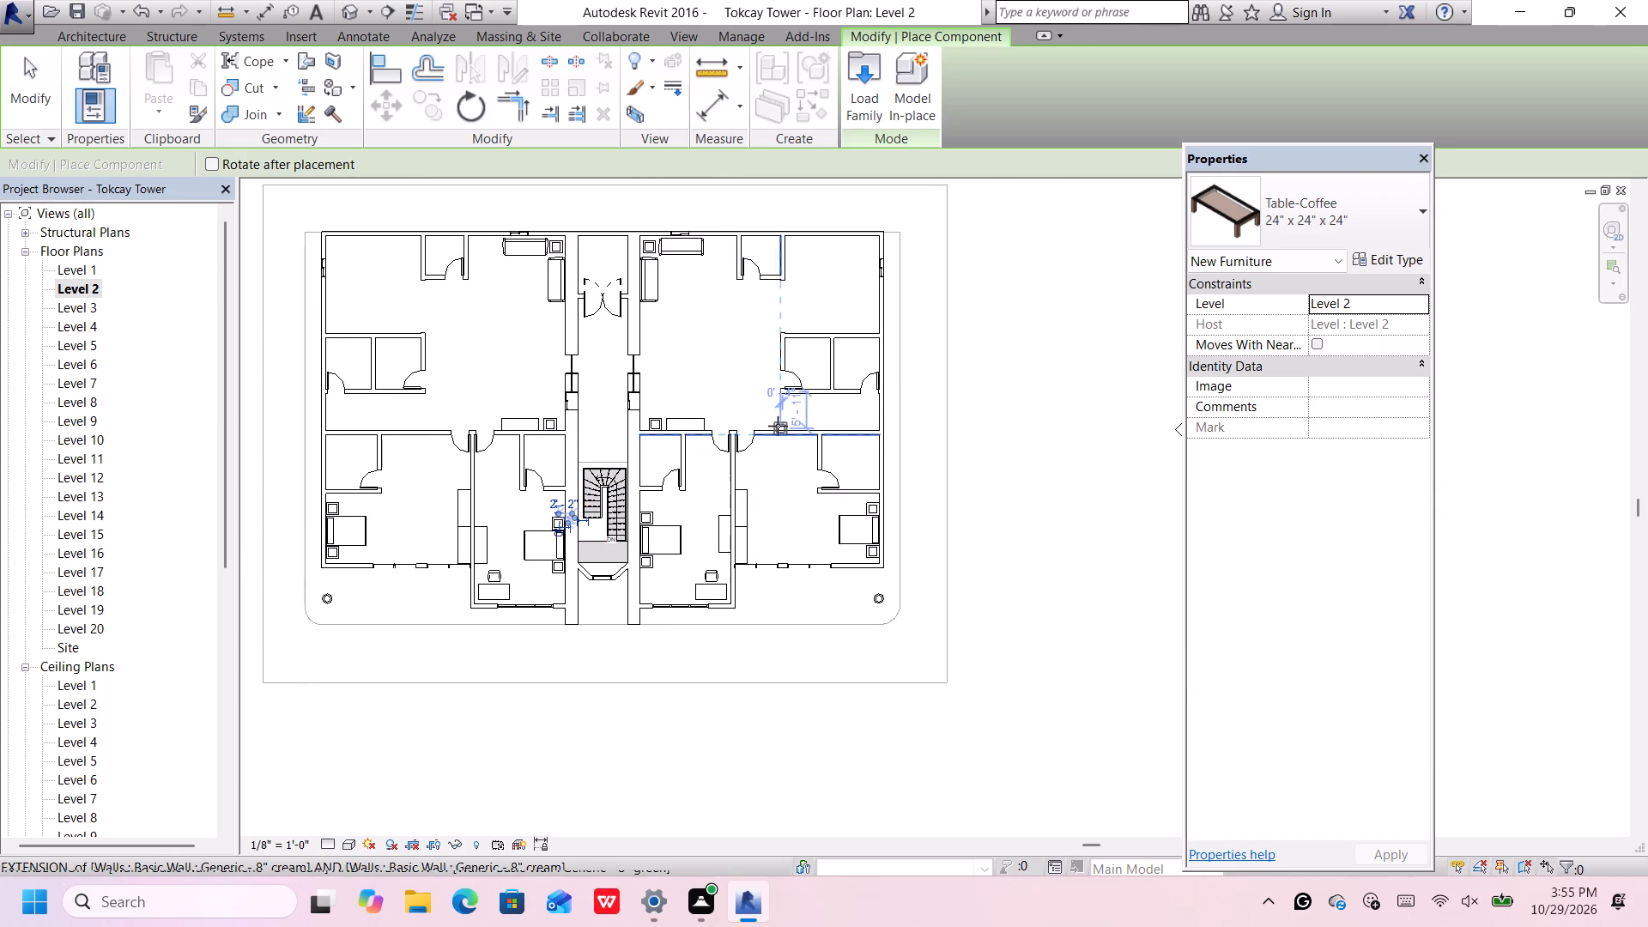
pyautogui.moveTo(725, 388); pyautogui.dragTo(716, 400, button='middle')
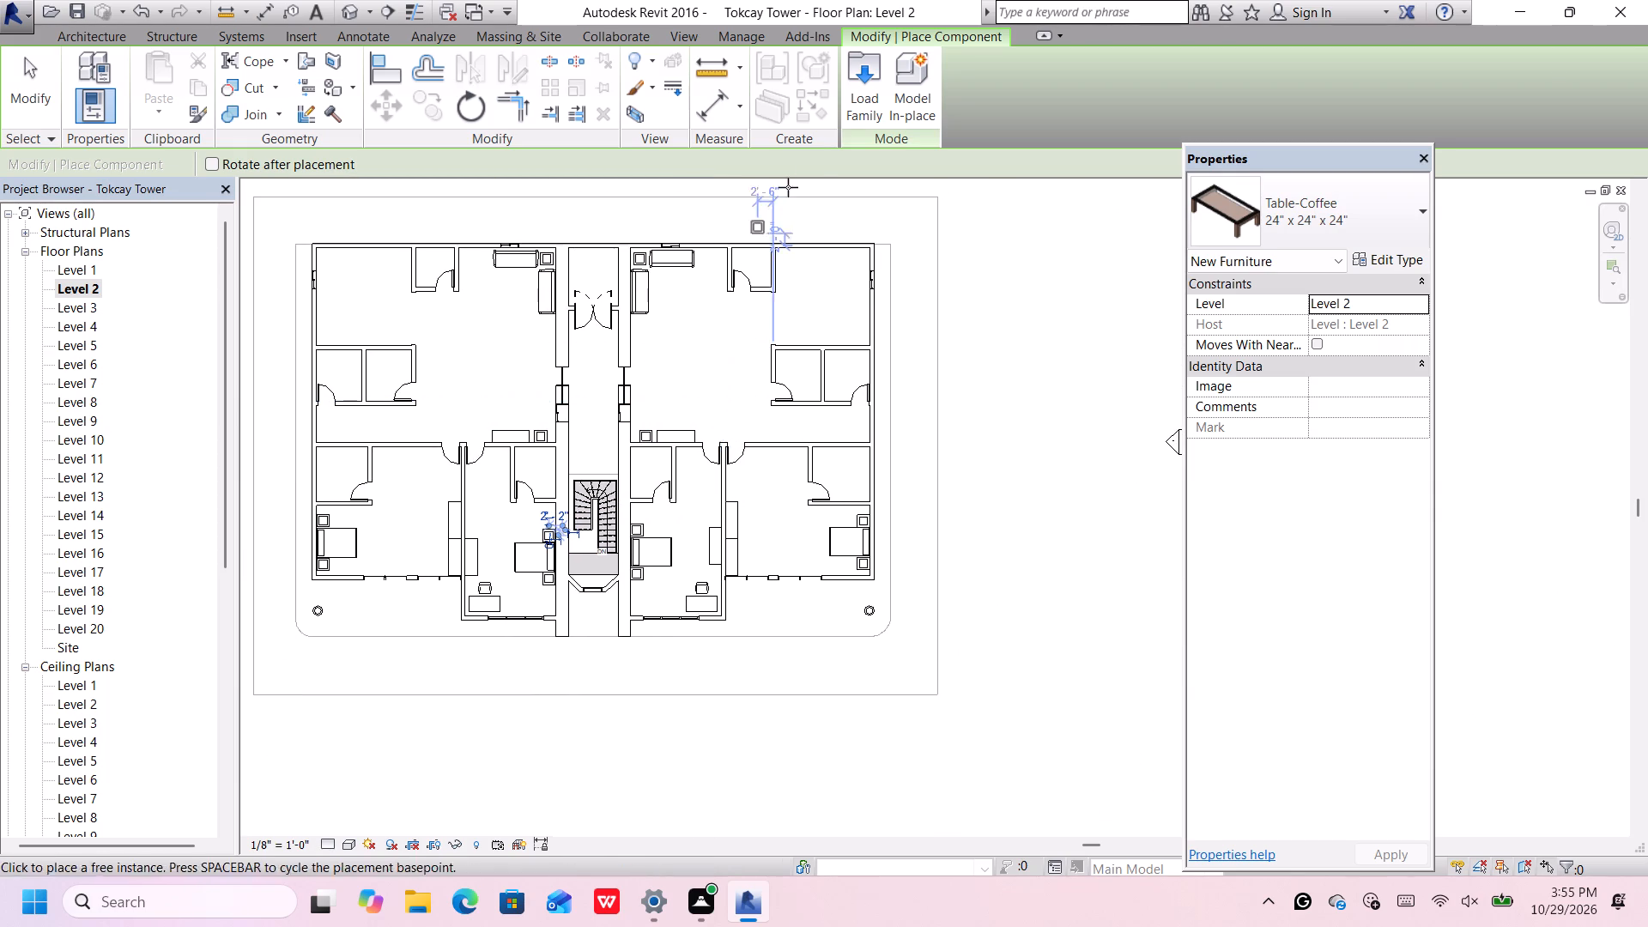
pyautogui.click(851, 111)
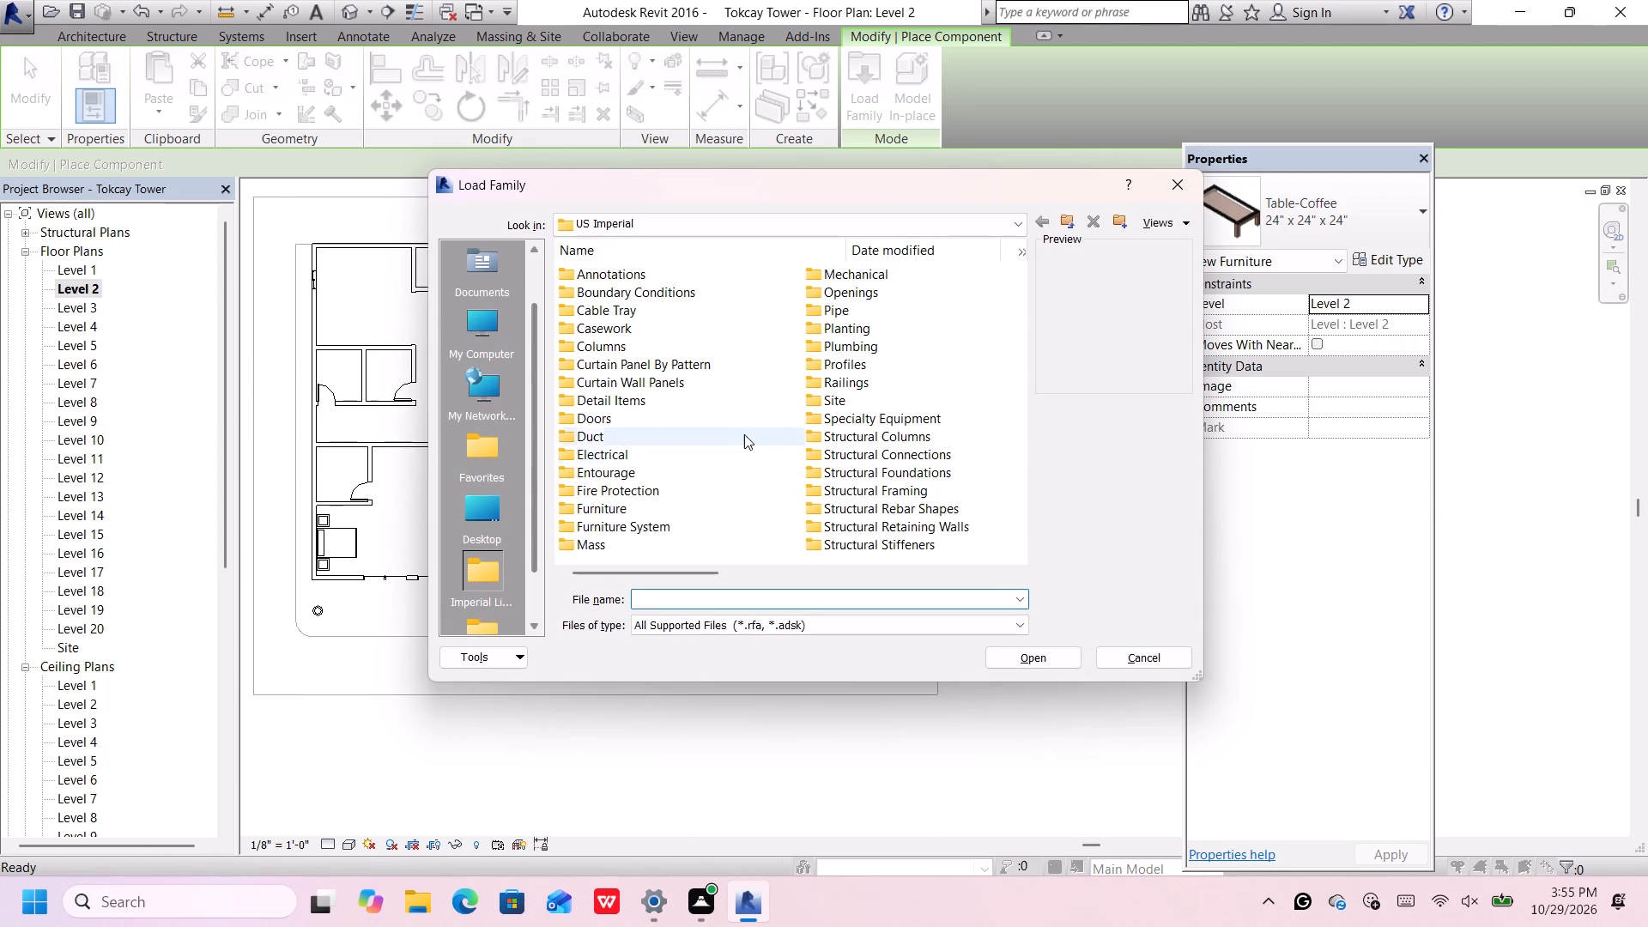
pyautogui.doubleClick(634, 510)
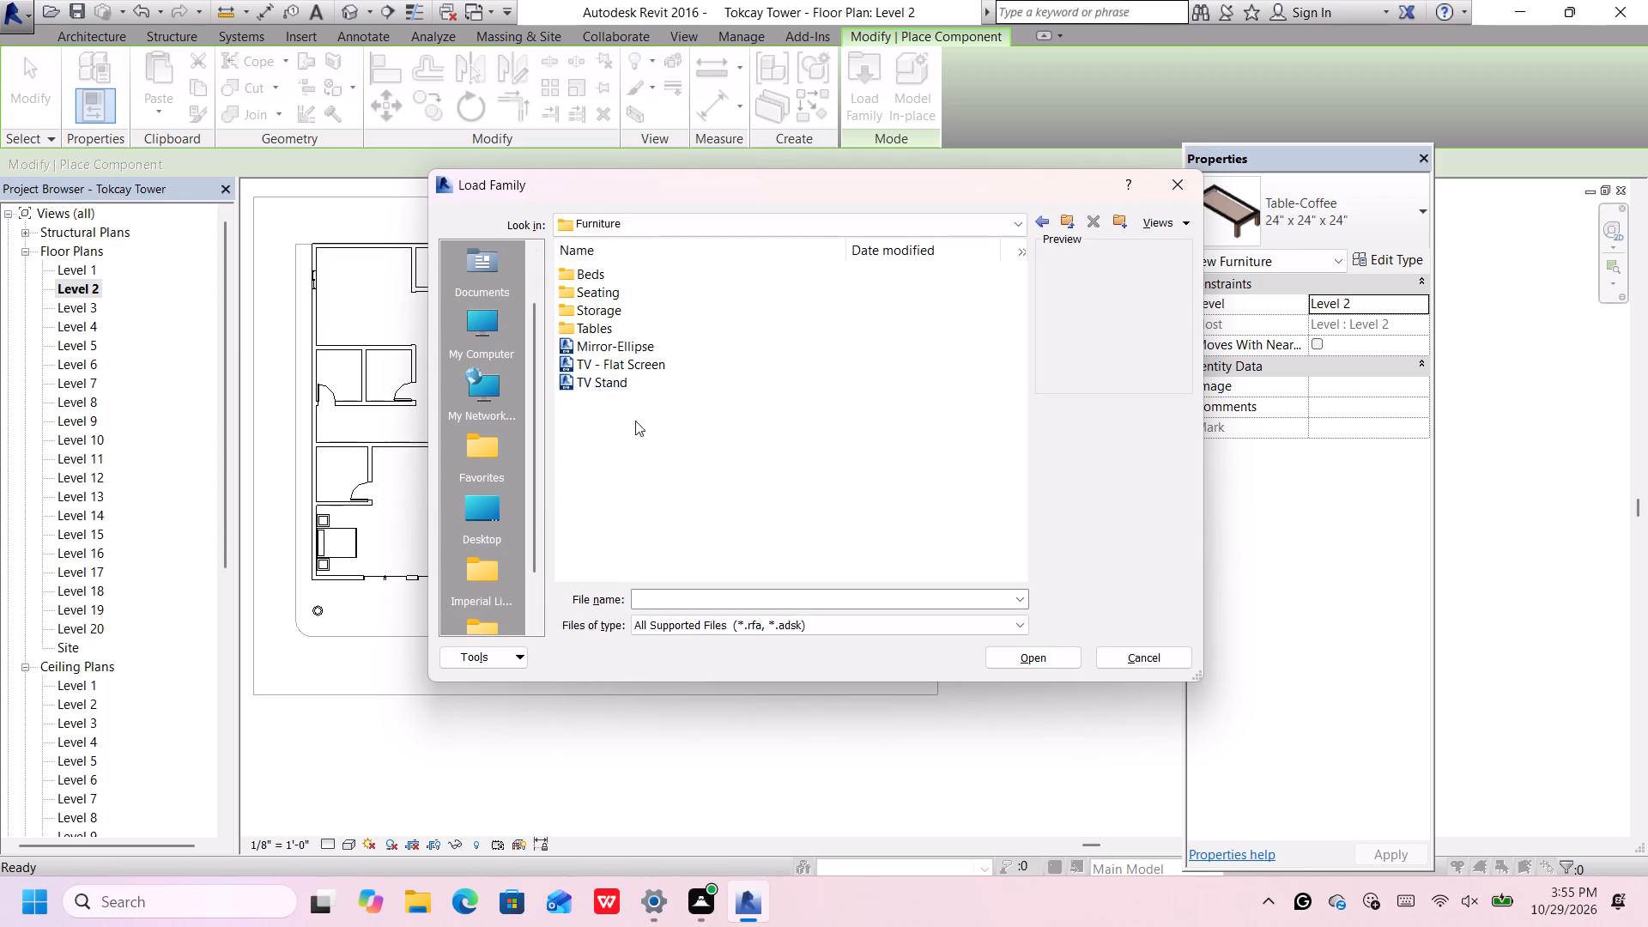
pyautogui.doubleClick(644, 325)
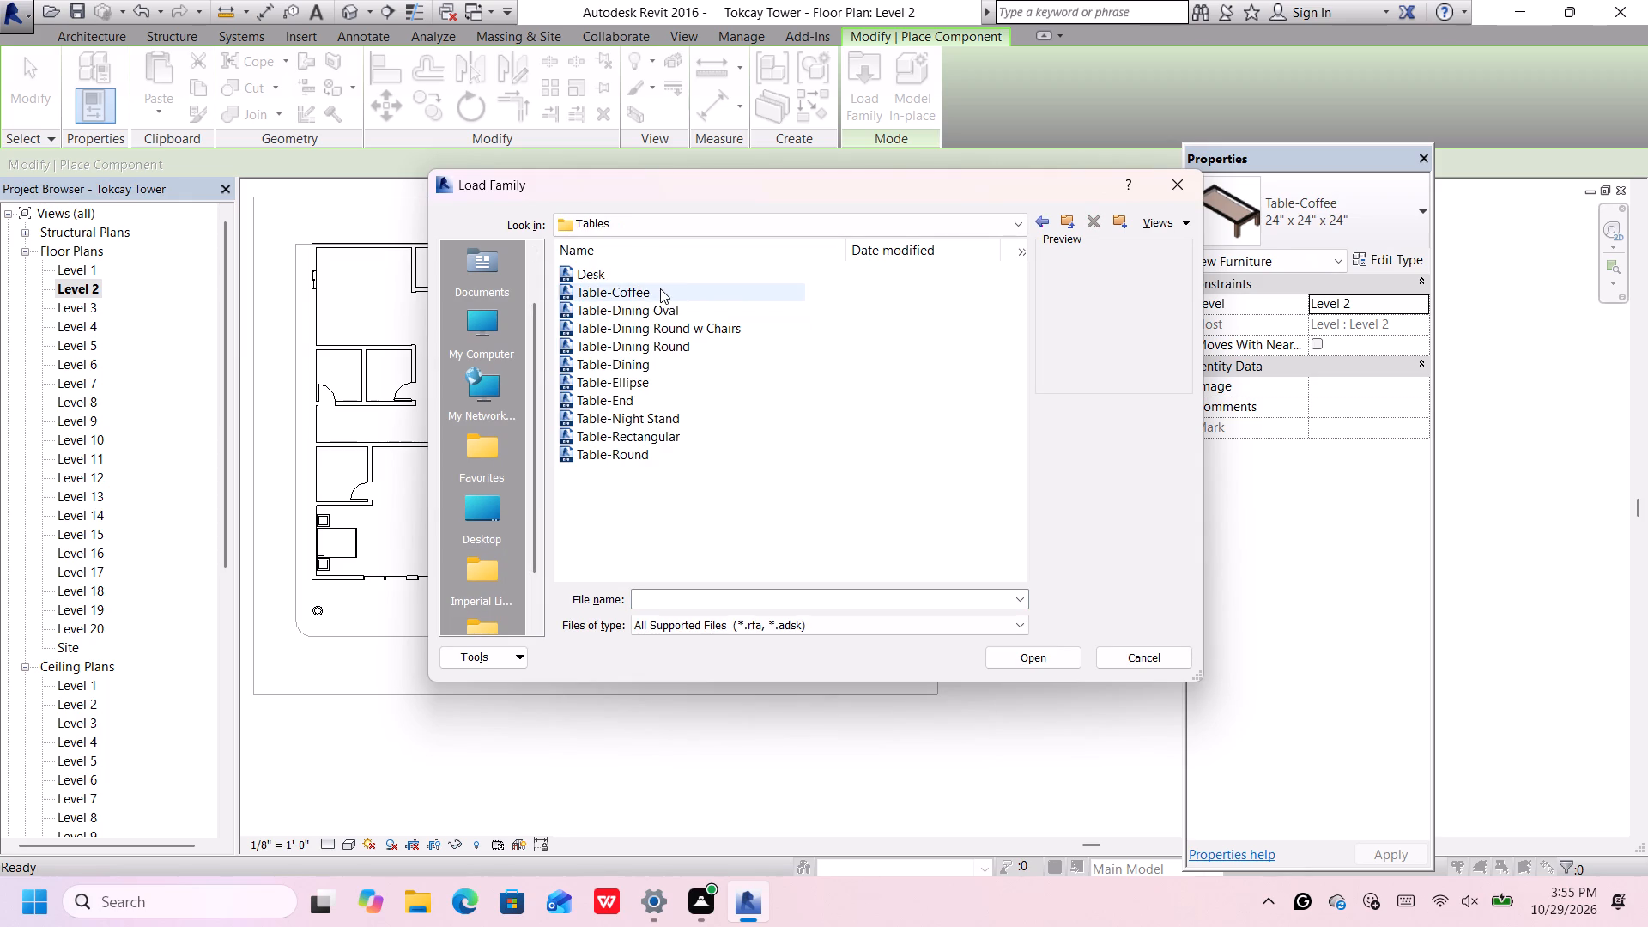
pyautogui.click(660, 288)
pyautogui.click(649, 309)
pyautogui.click(659, 279)
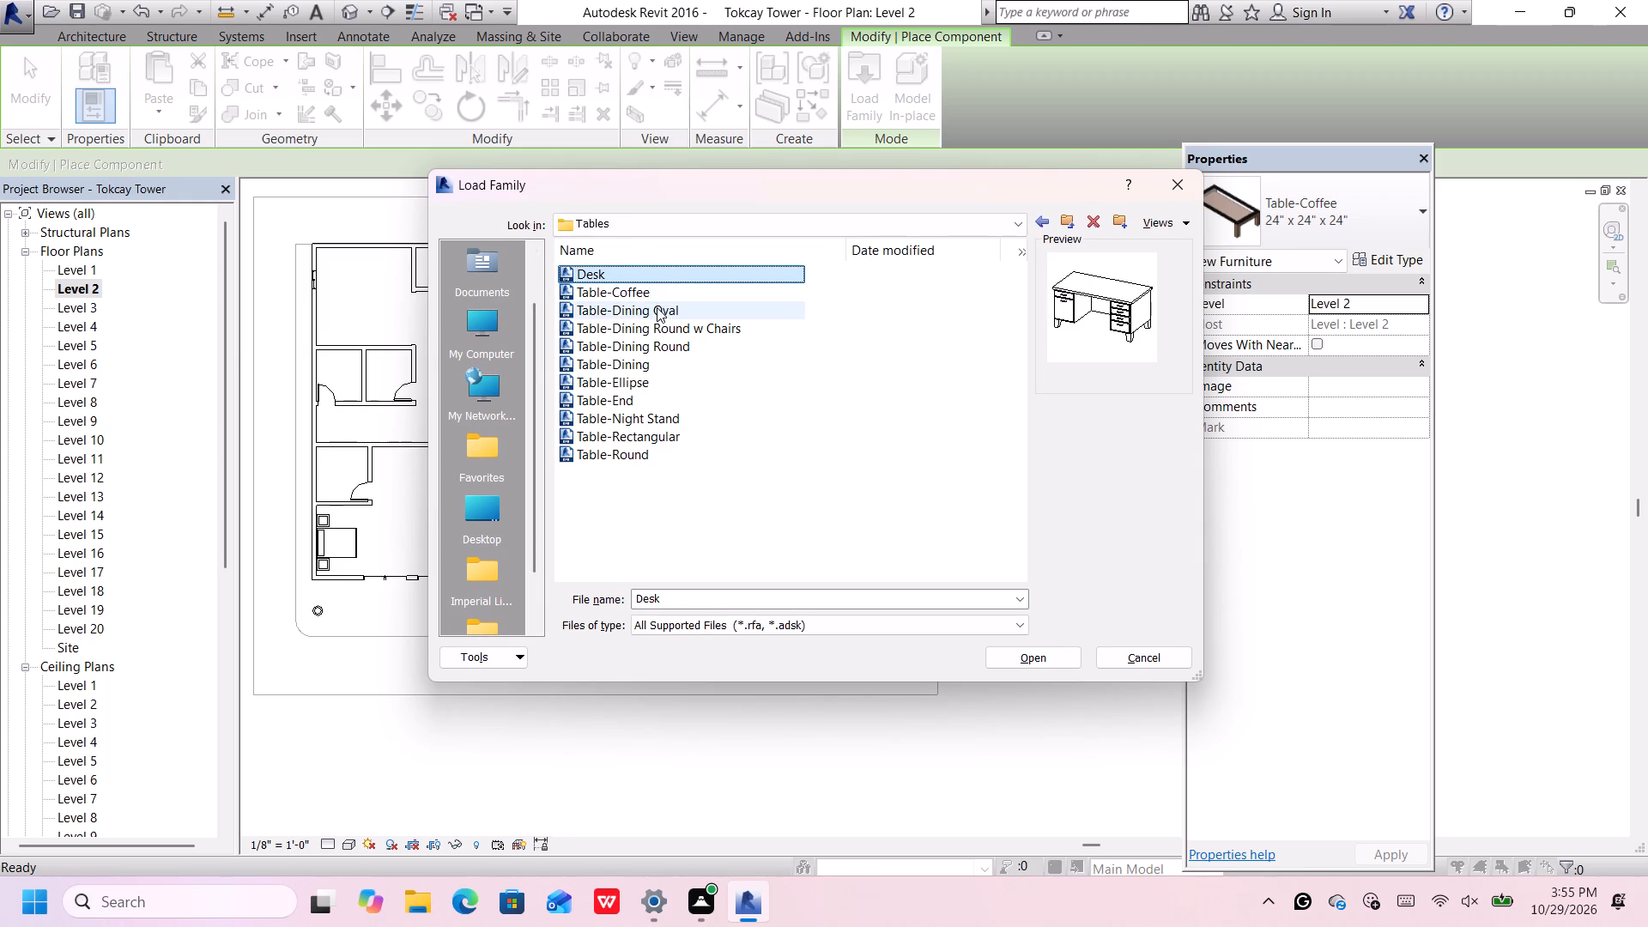
pyautogui.click(655, 311)
pyautogui.doubleClick(655, 311)
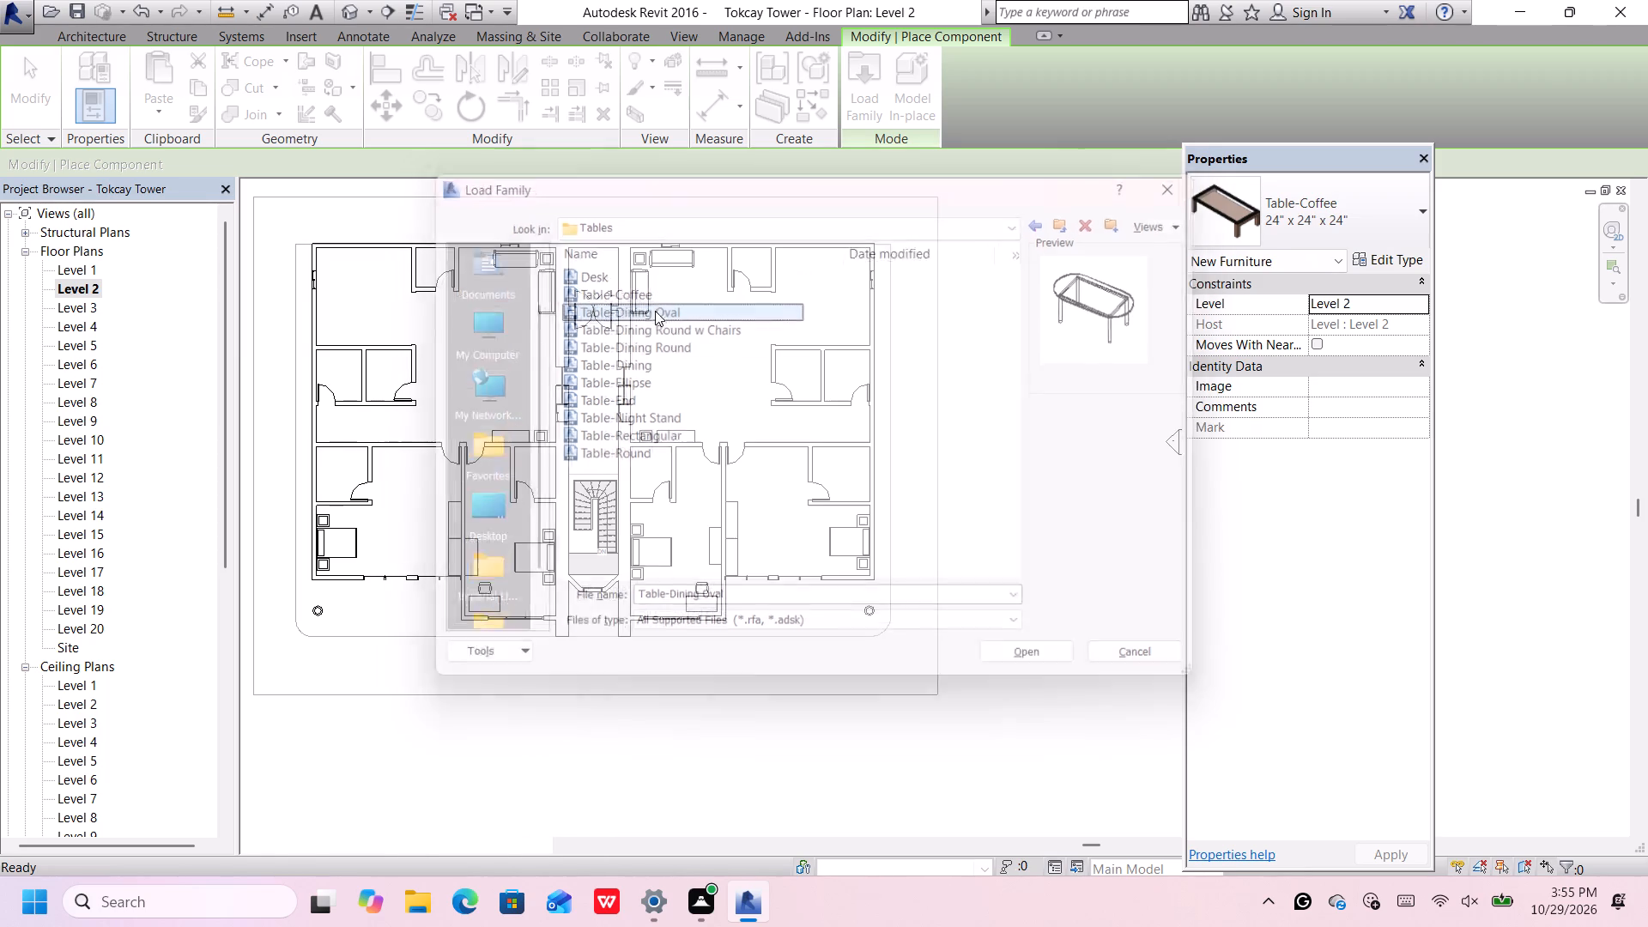
# Place a 36" x 72" Table-Dining Oval in front of the sofas in both the west and east living rooms.
pyautogui.scroll(2, 504, 291)
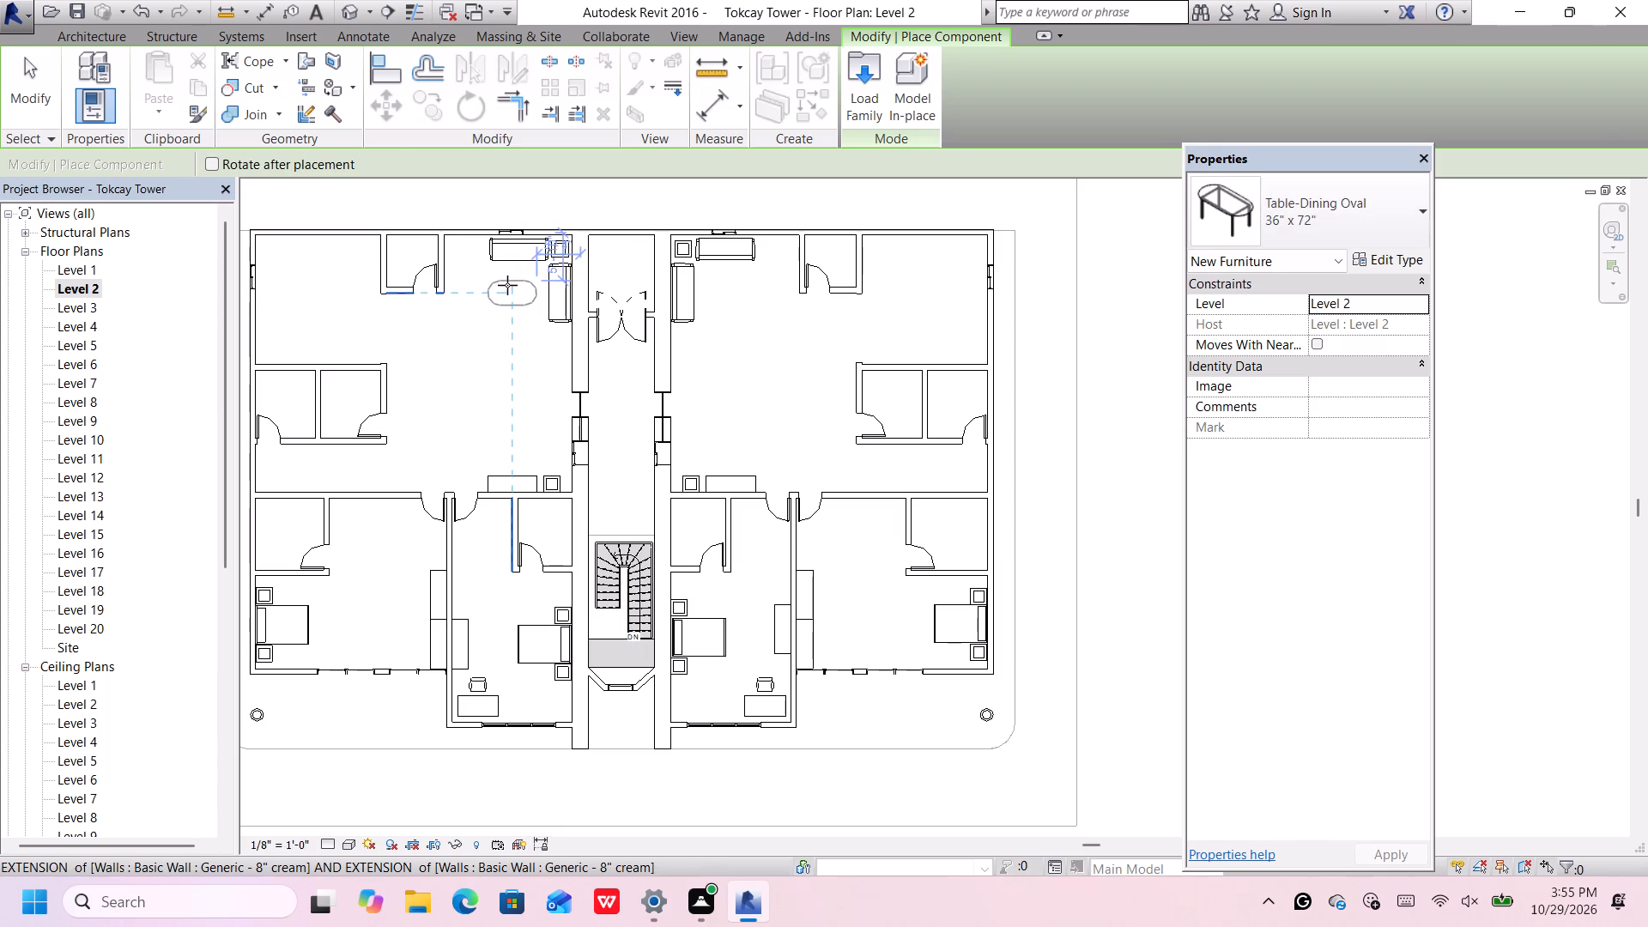
pyautogui.click(507, 285)
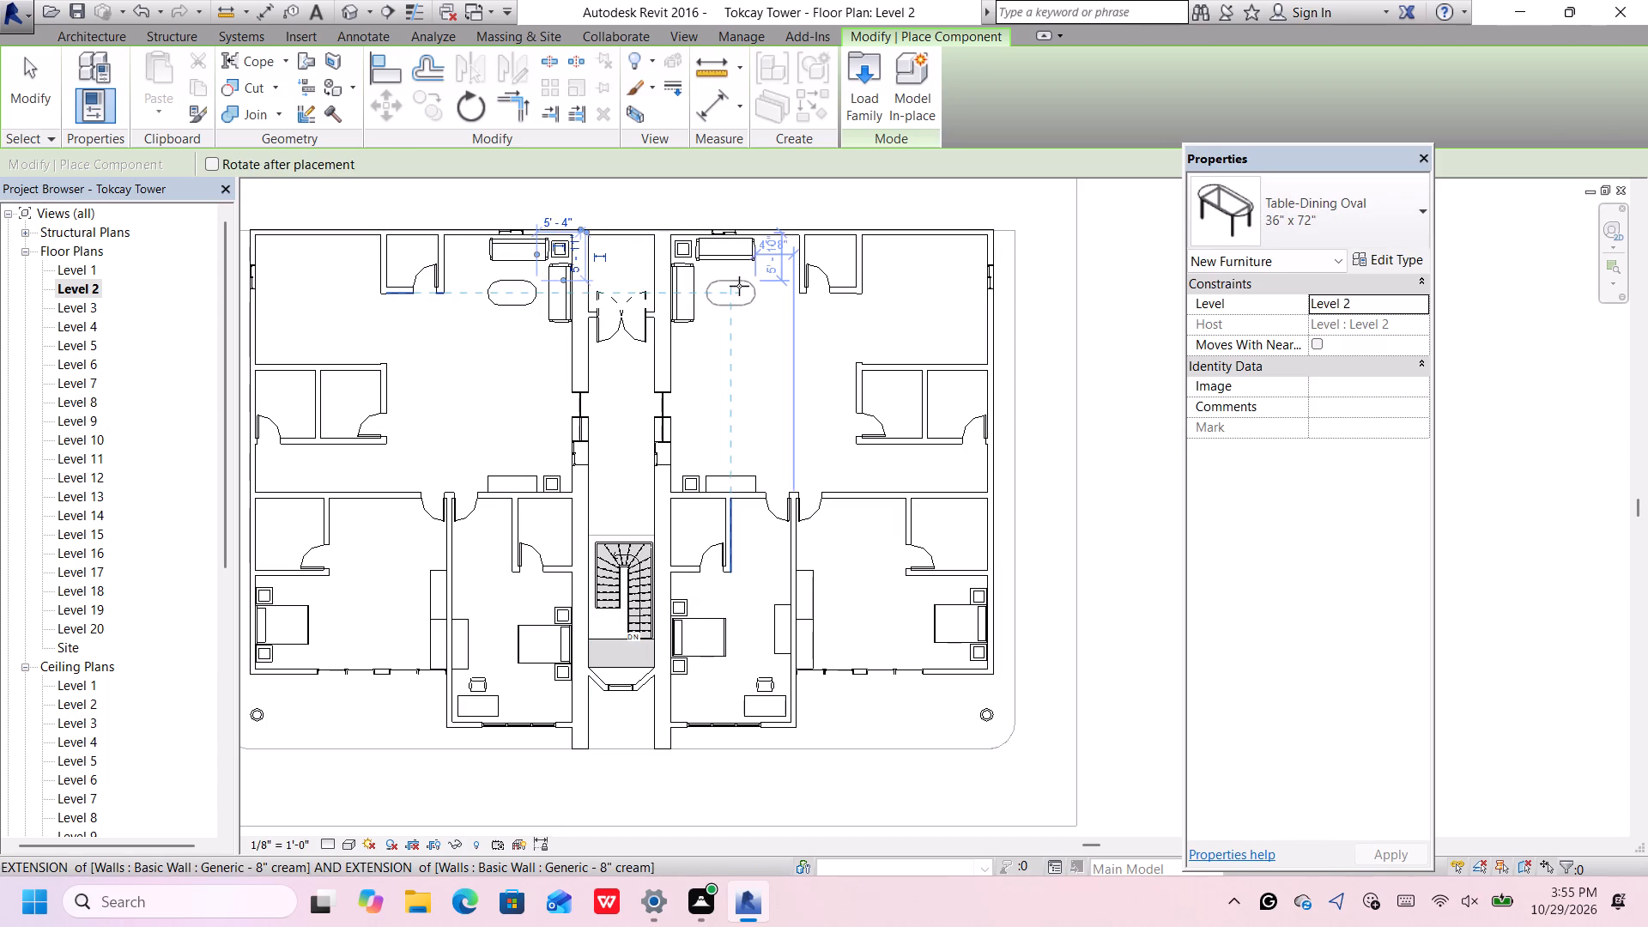
pyautogui.click(739, 286)
# Load the Mirror-Ellipse family from the US Imperial Furniture library.
pyautogui.scroll(-1, 741, 294)
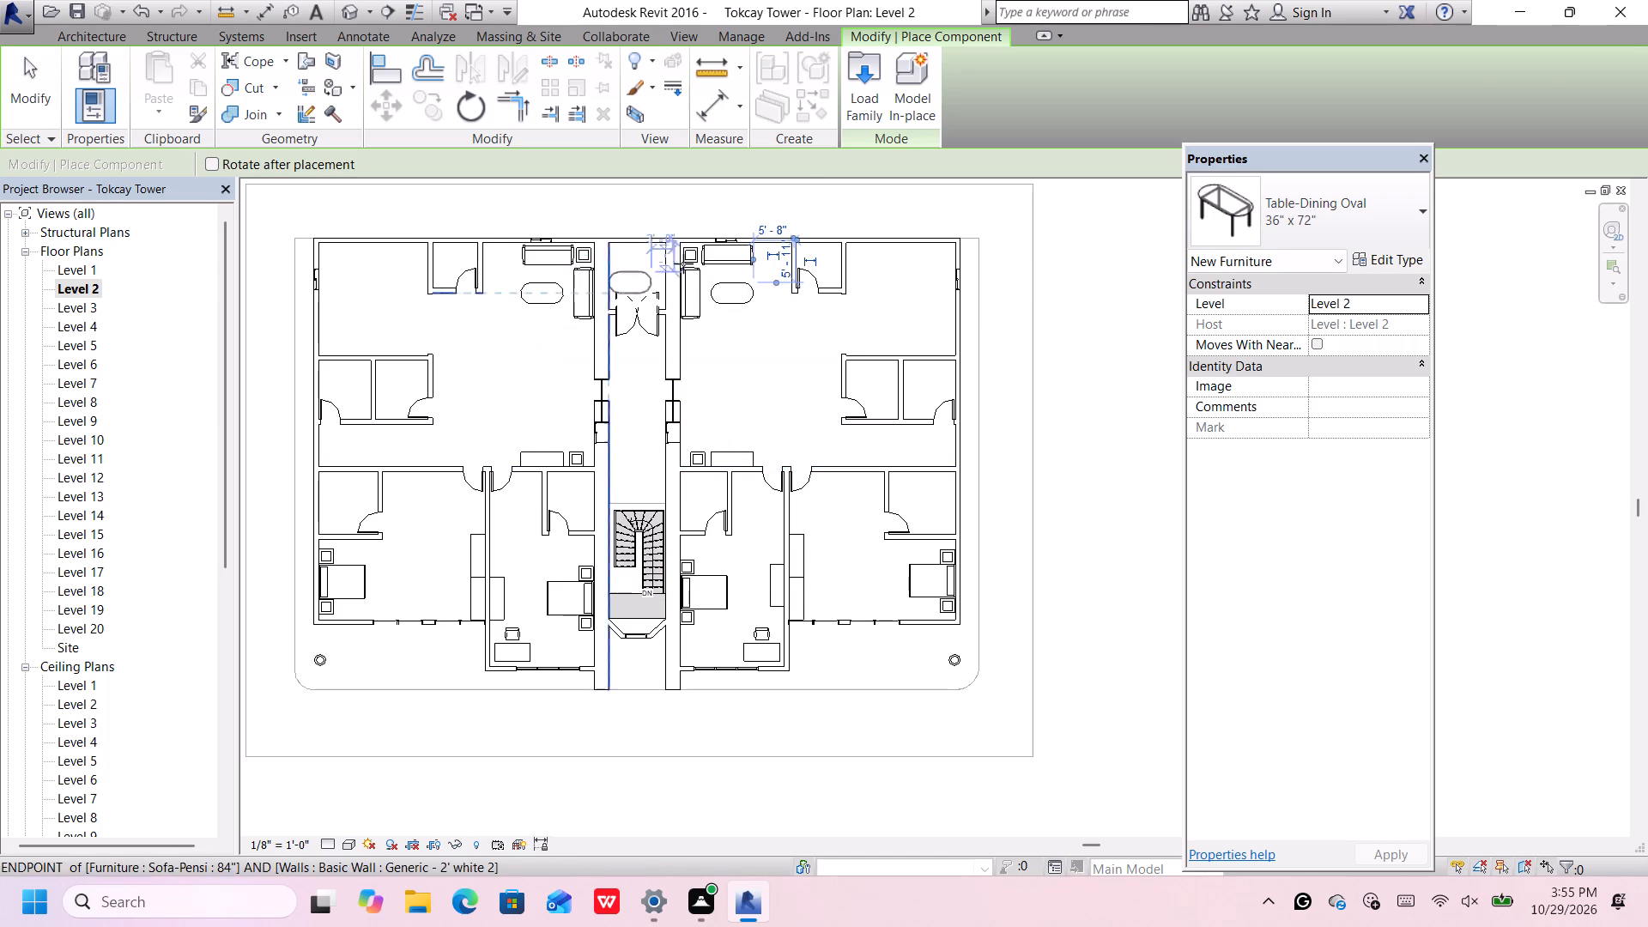
pyautogui.click(856, 96)
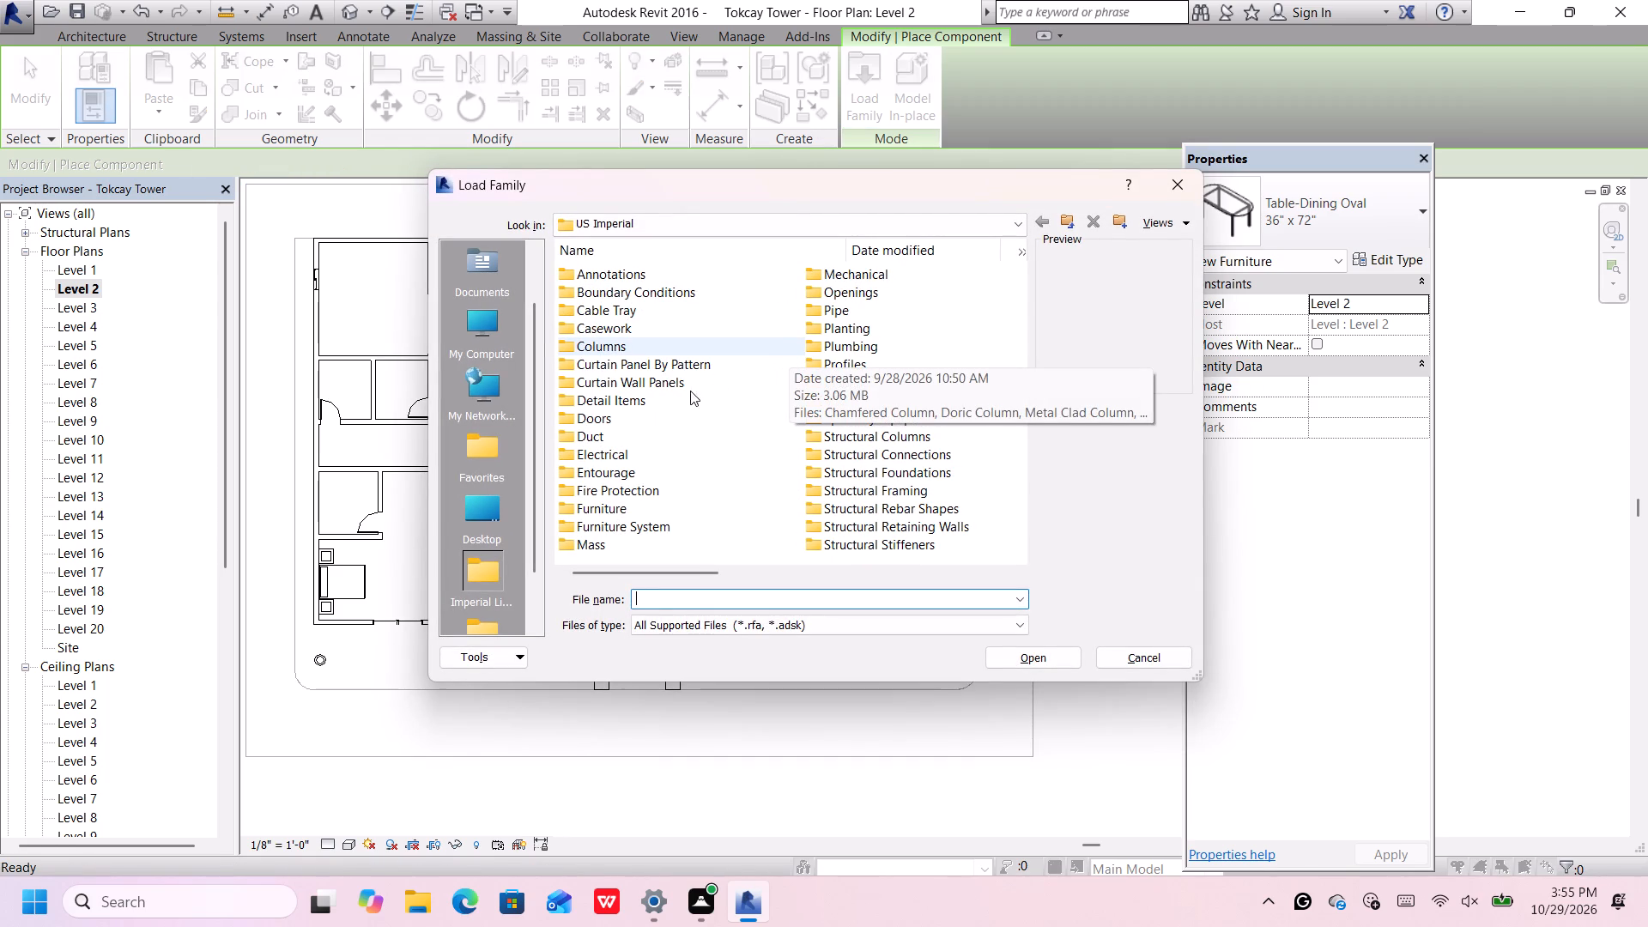
pyautogui.click(636, 508)
pyautogui.doubleClick(630, 508)
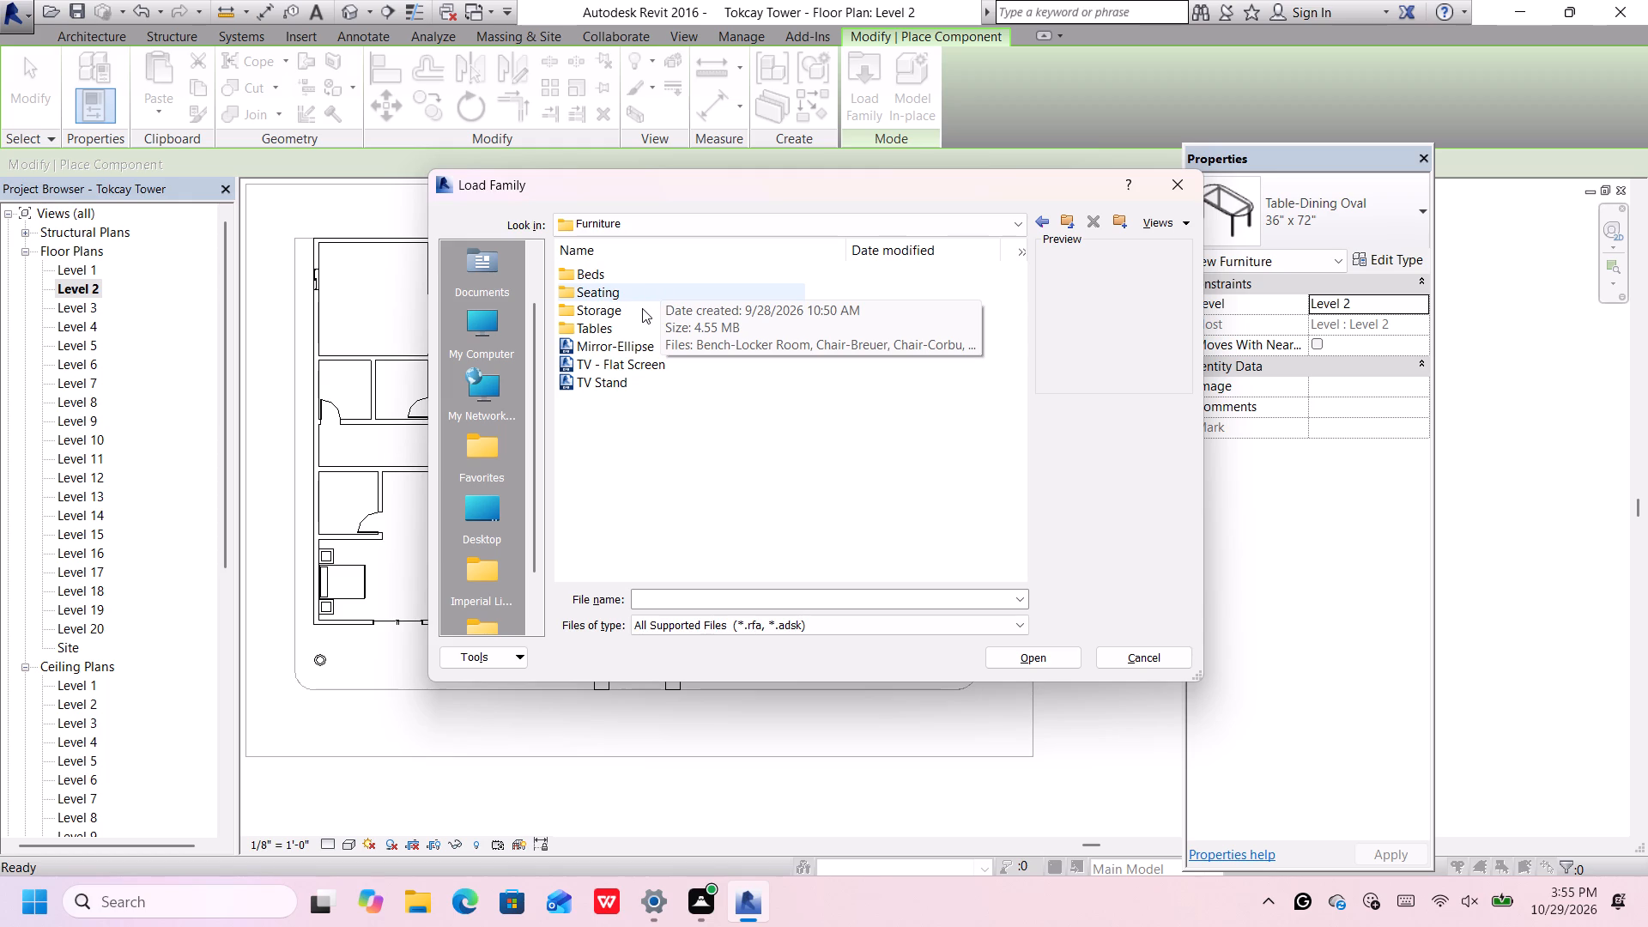
pyautogui.click(622, 326)
pyautogui.doubleClick(625, 313)
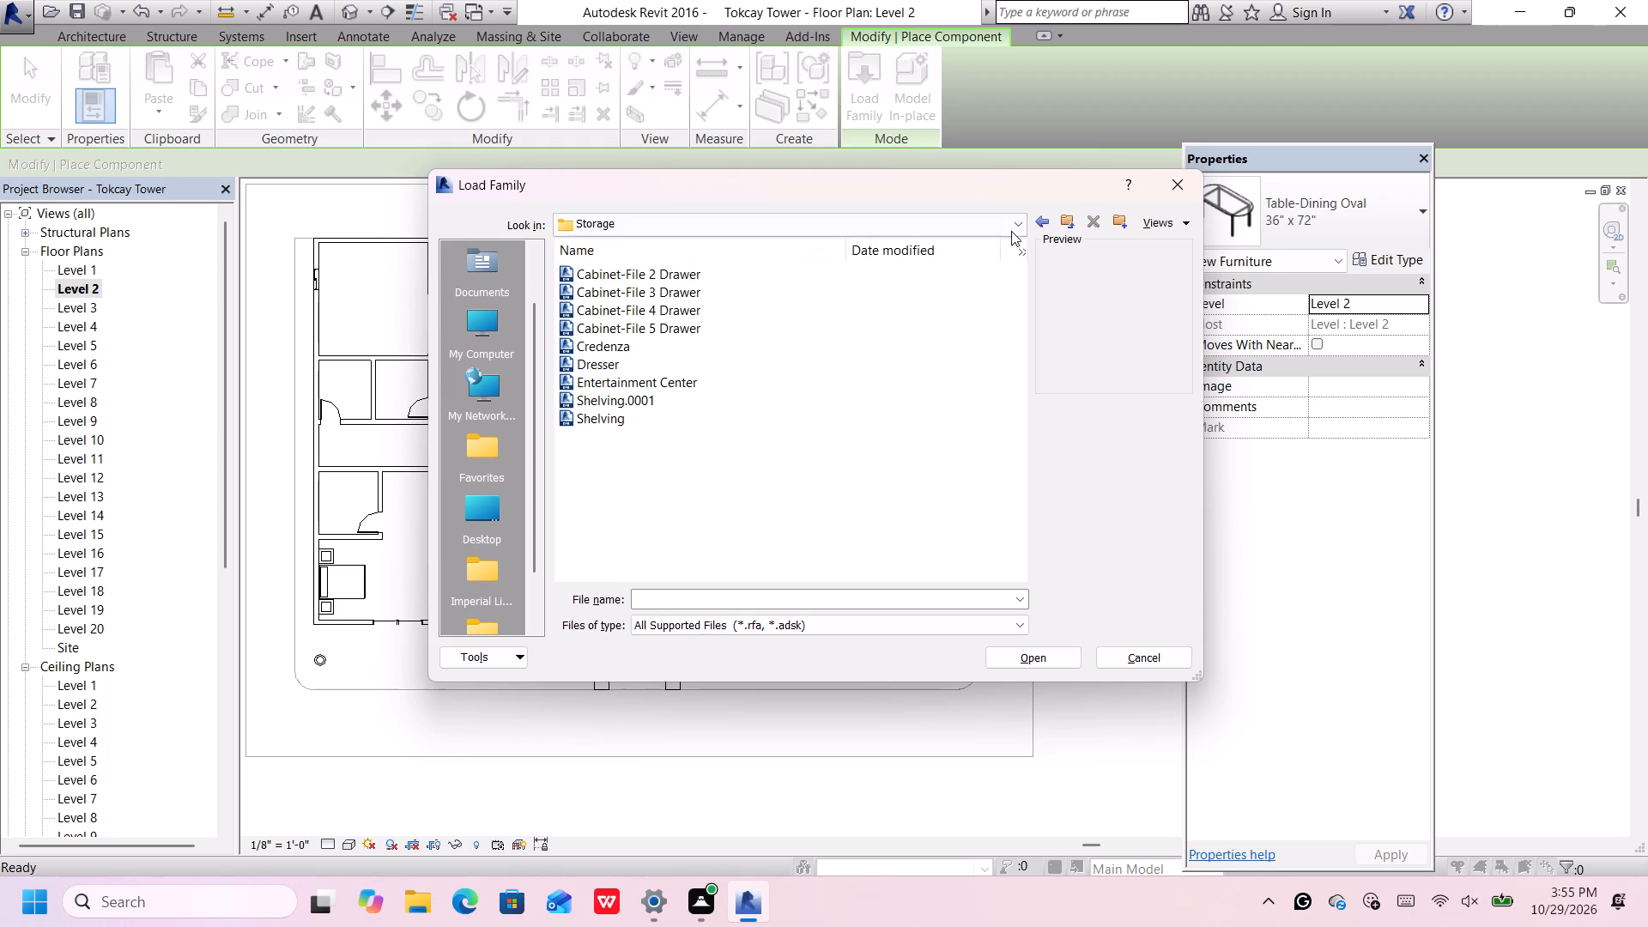
pyautogui.click(1037, 222)
pyautogui.click(659, 352)
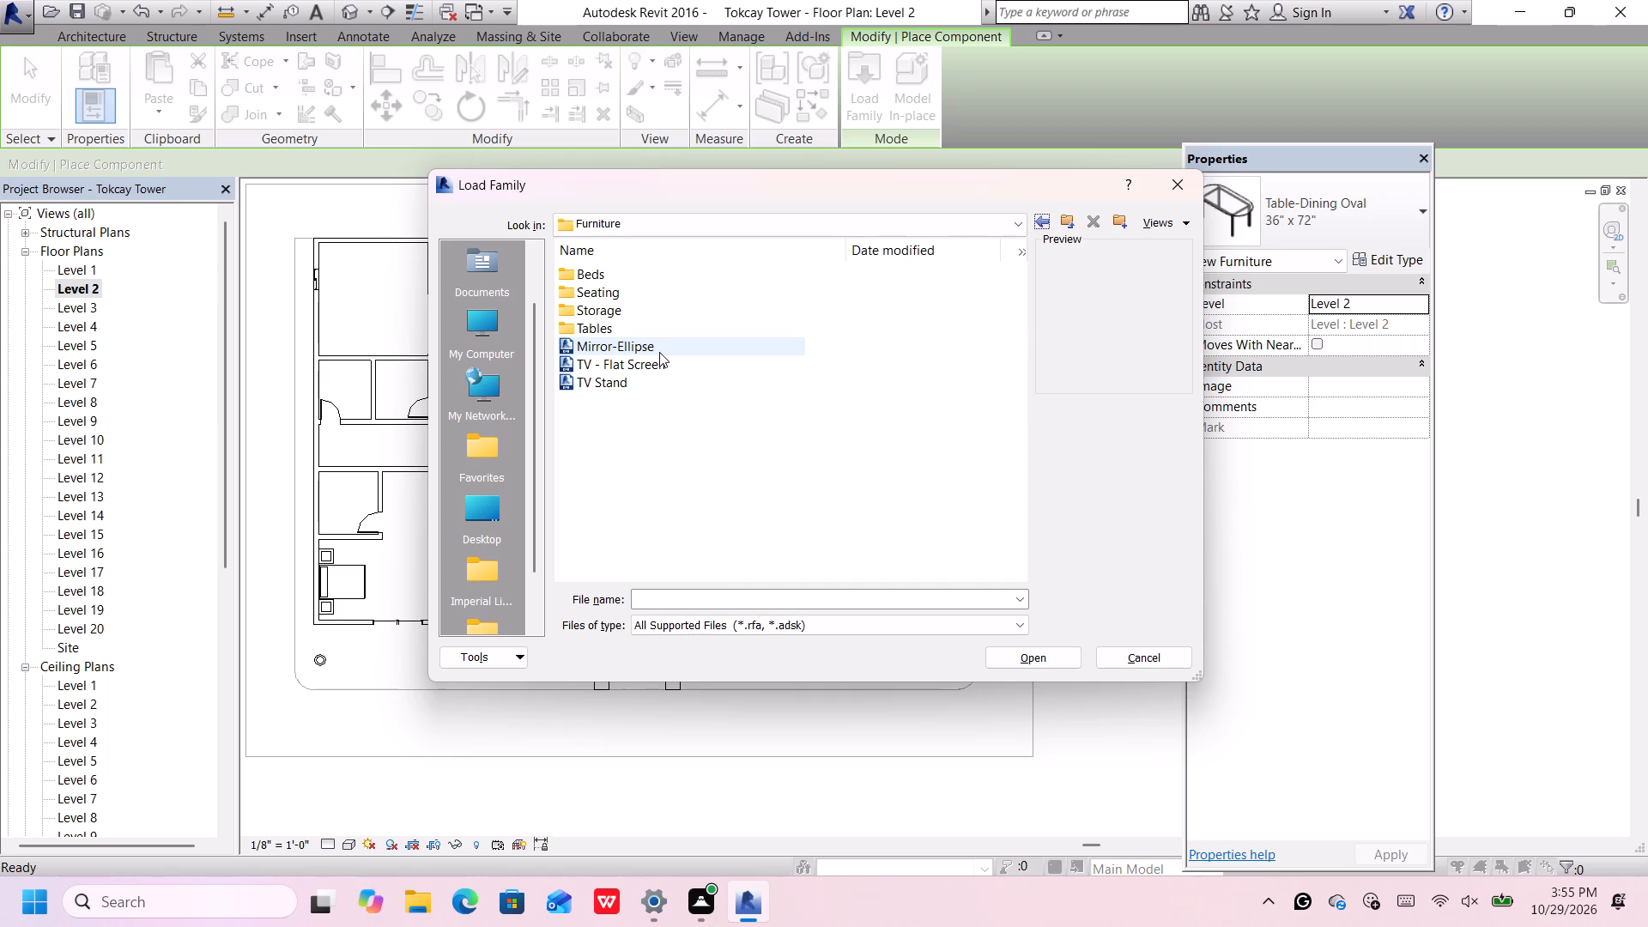
pyautogui.click(659, 352)
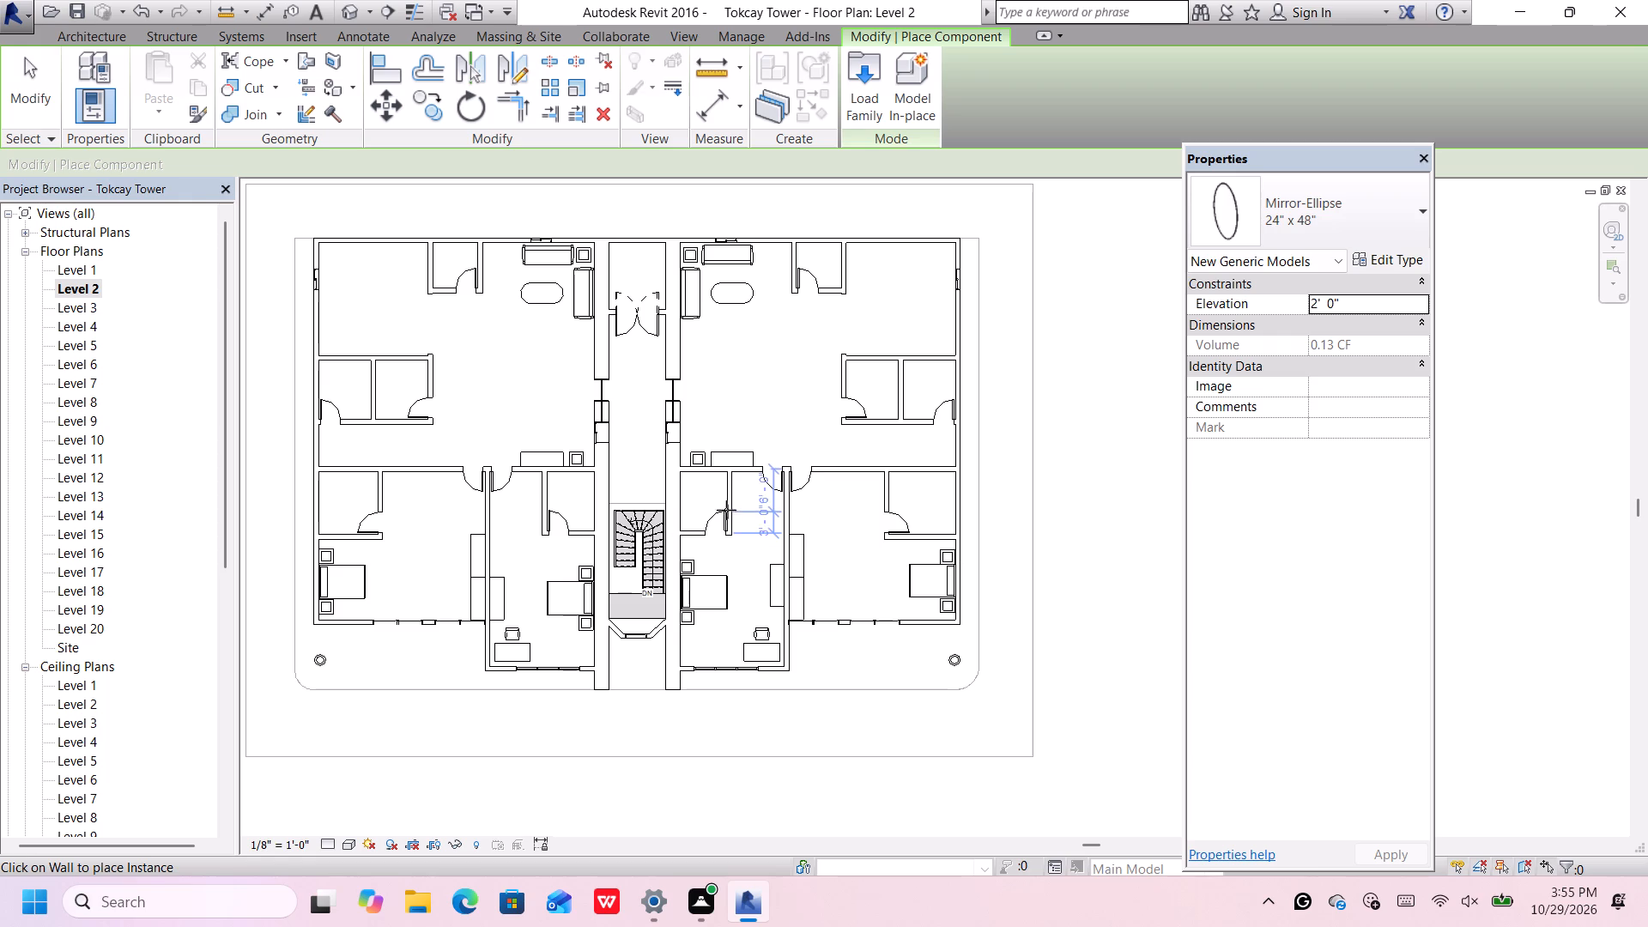
# Place 24" x 48" Mirror-Ellipses on the south walls of the small rooms adjoining the inner east, outer west and inner west bedrooms.
pyautogui.scroll(3, 721, 500)
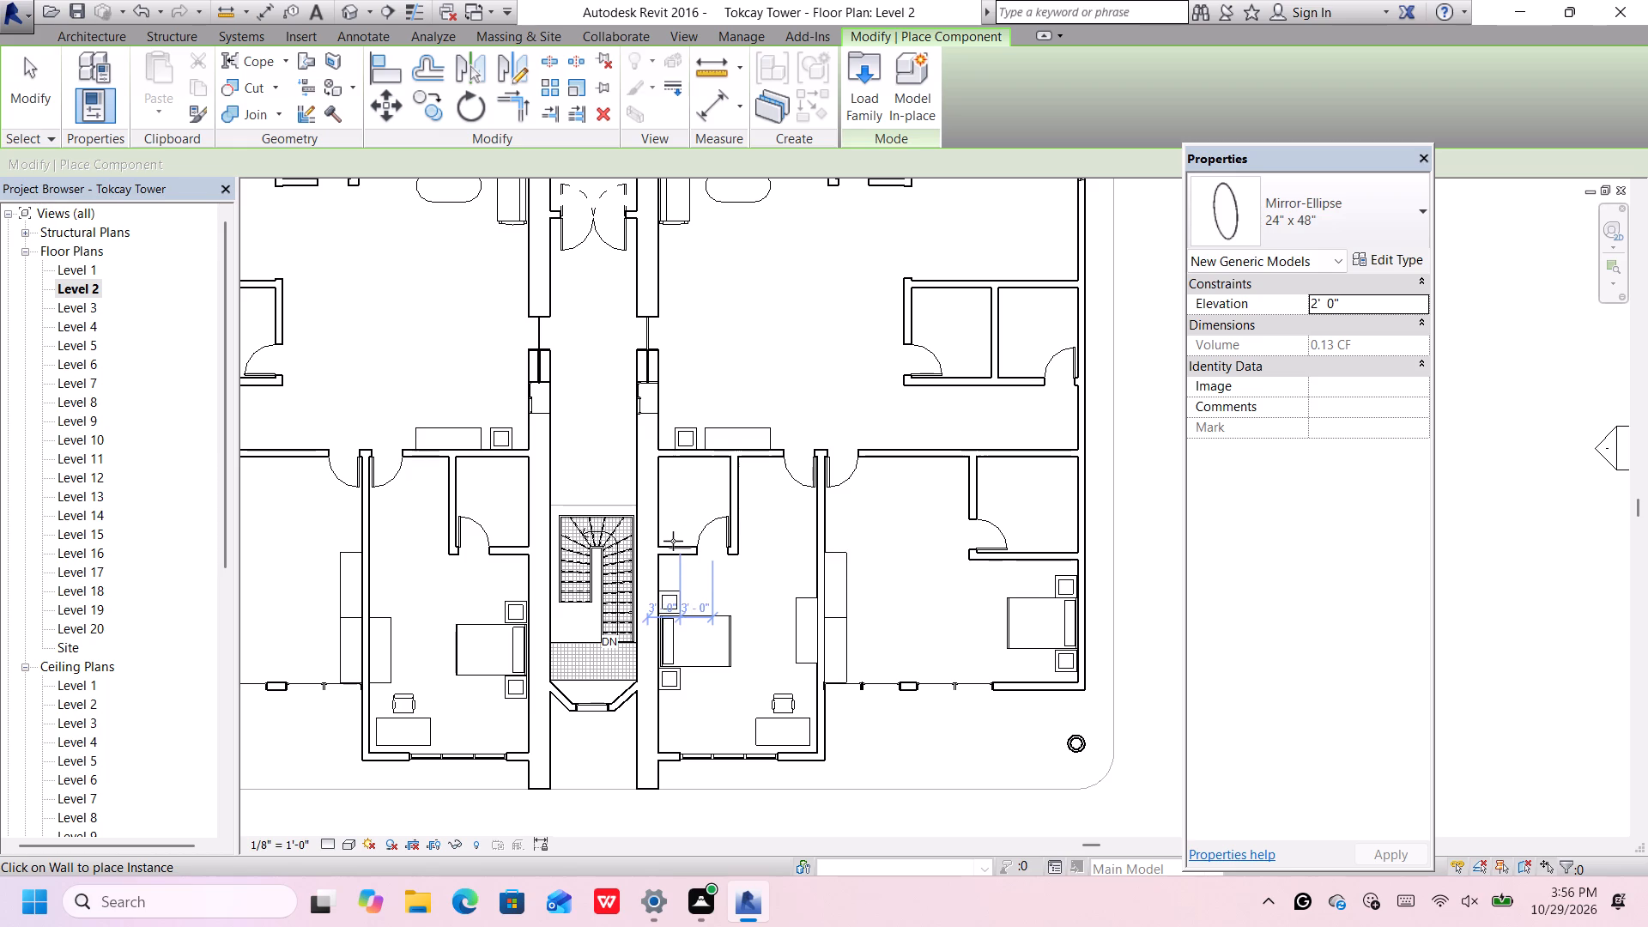
pyautogui.click(673, 541)
pyautogui.scroll(-3, 651, 512)
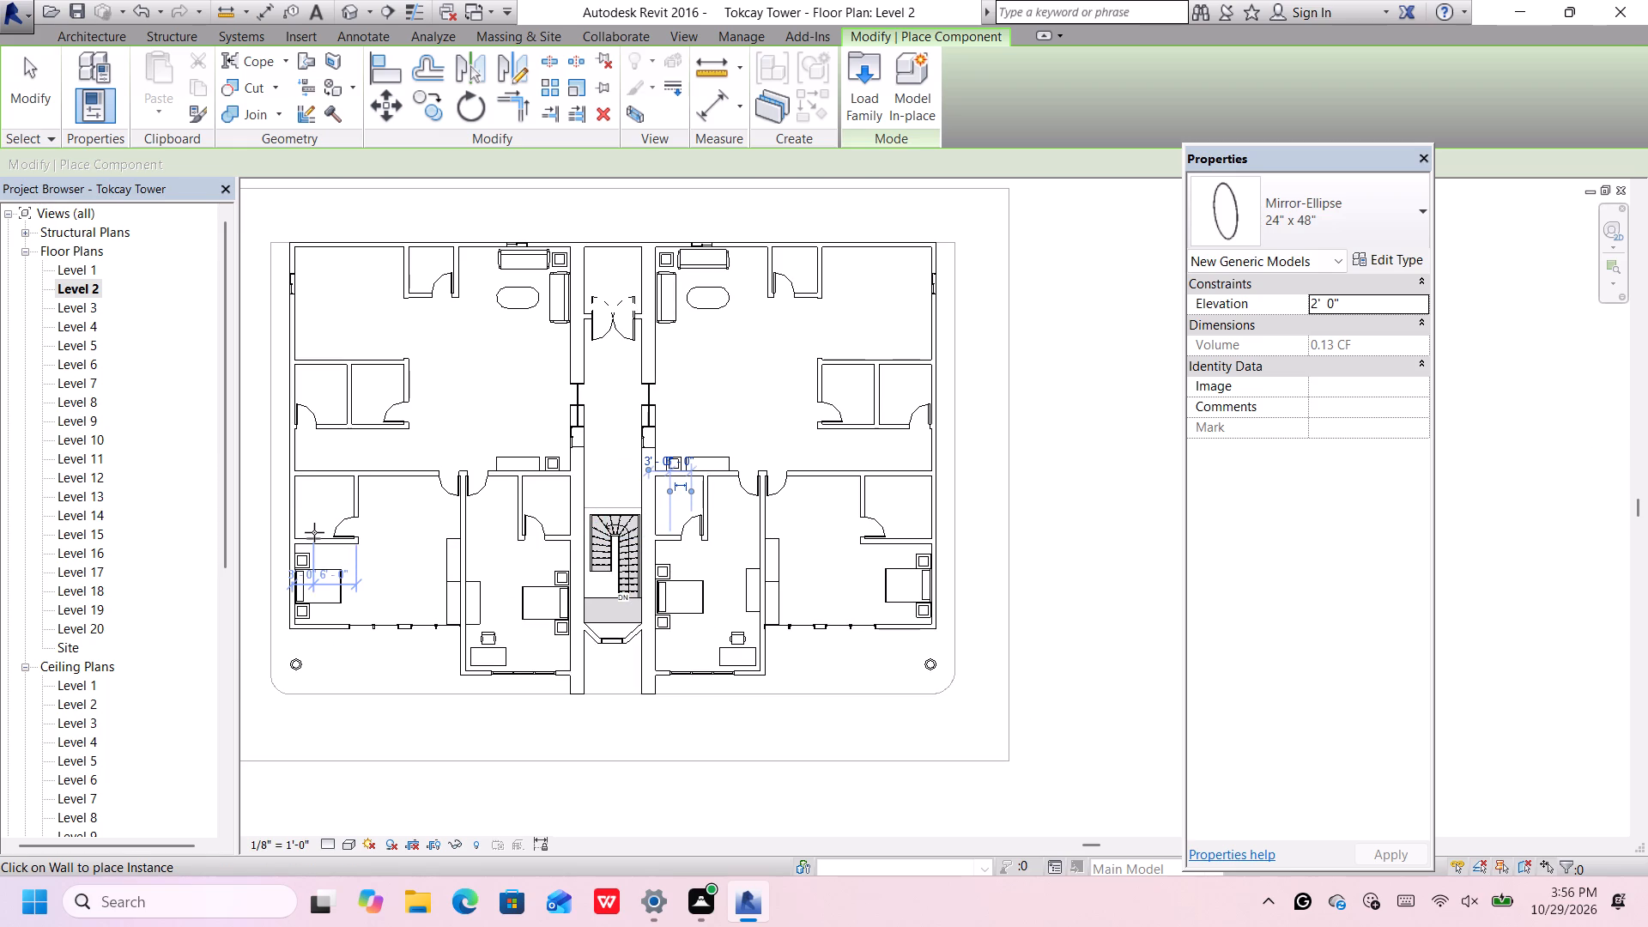
pyautogui.scroll(1, 314, 532)
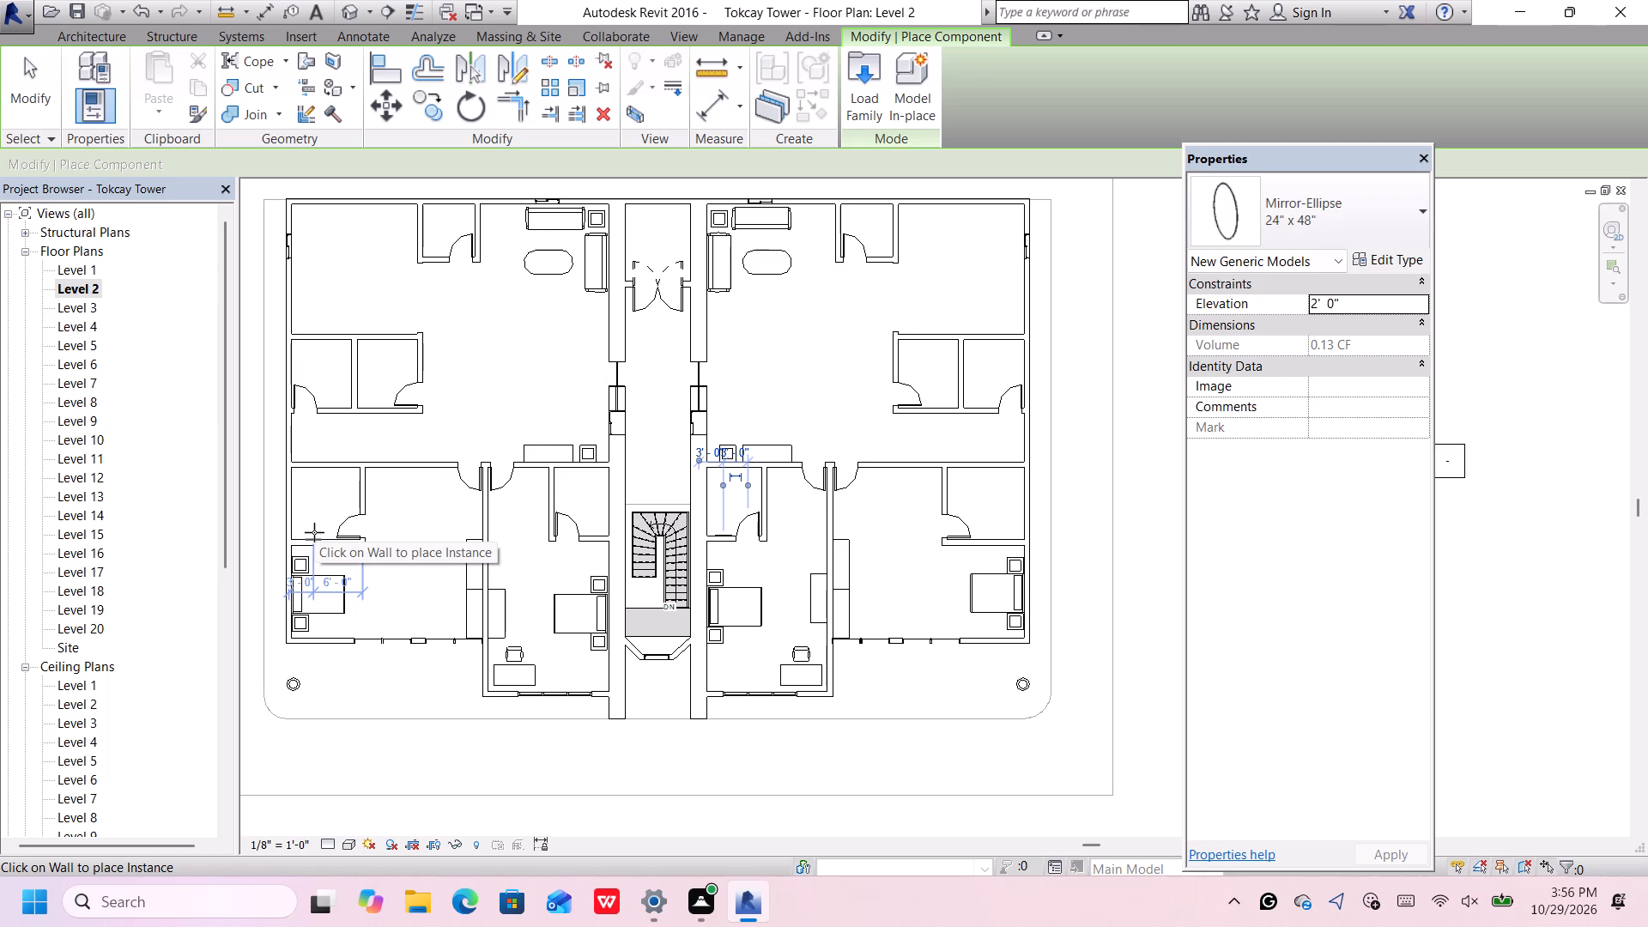
pyautogui.click(314, 532)
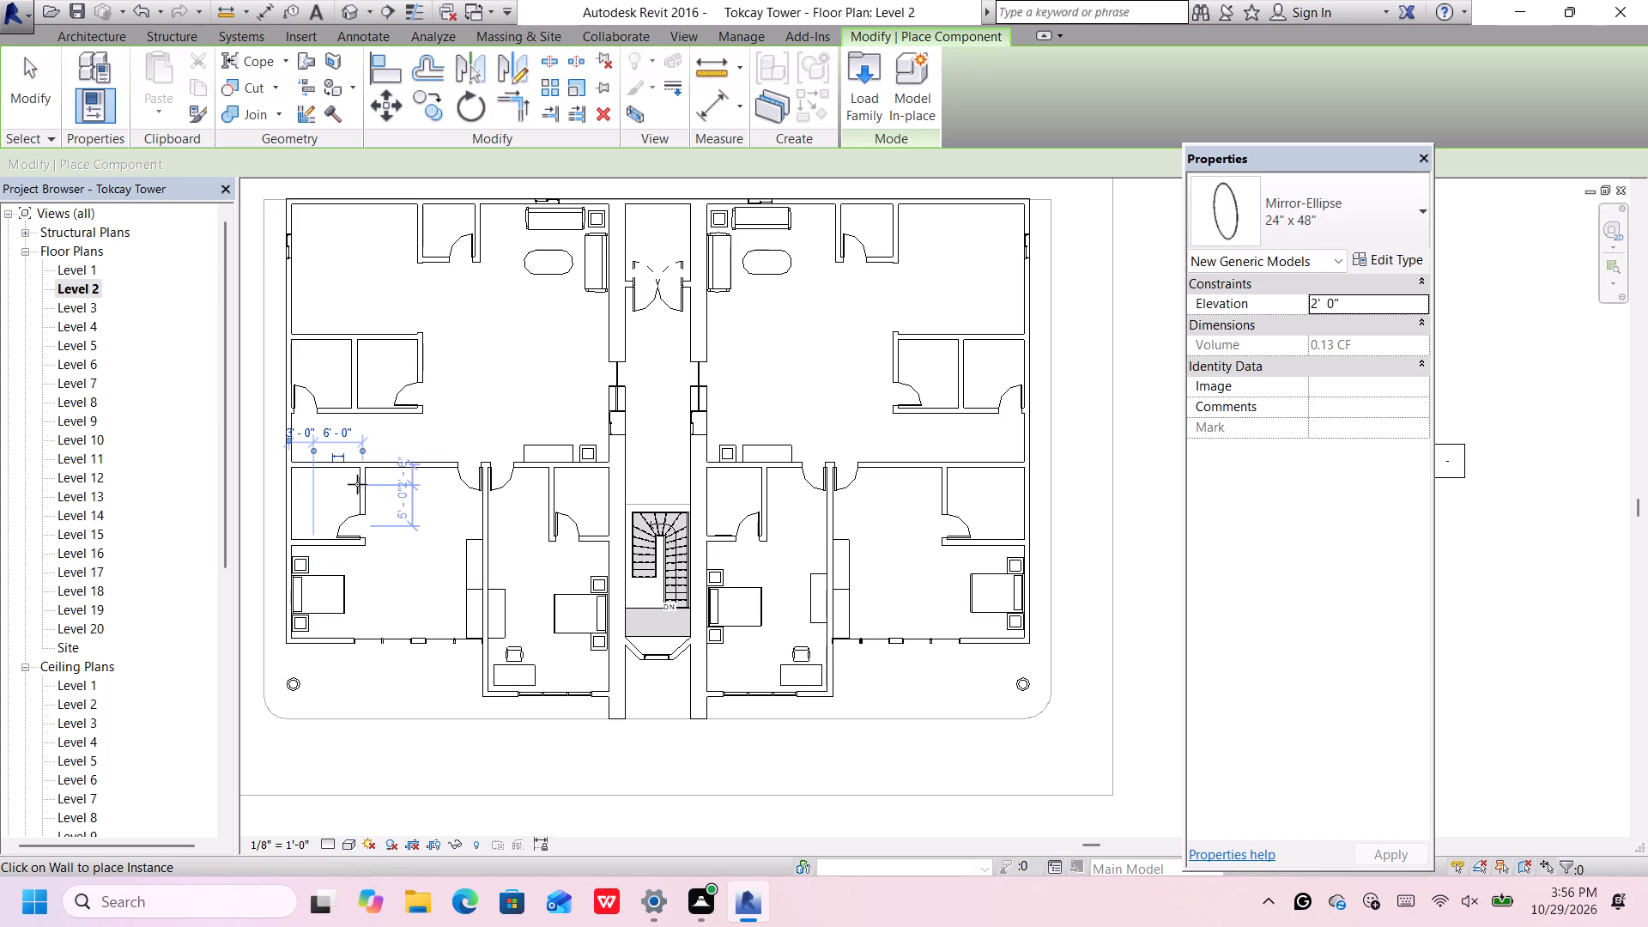
pyautogui.click(596, 531)
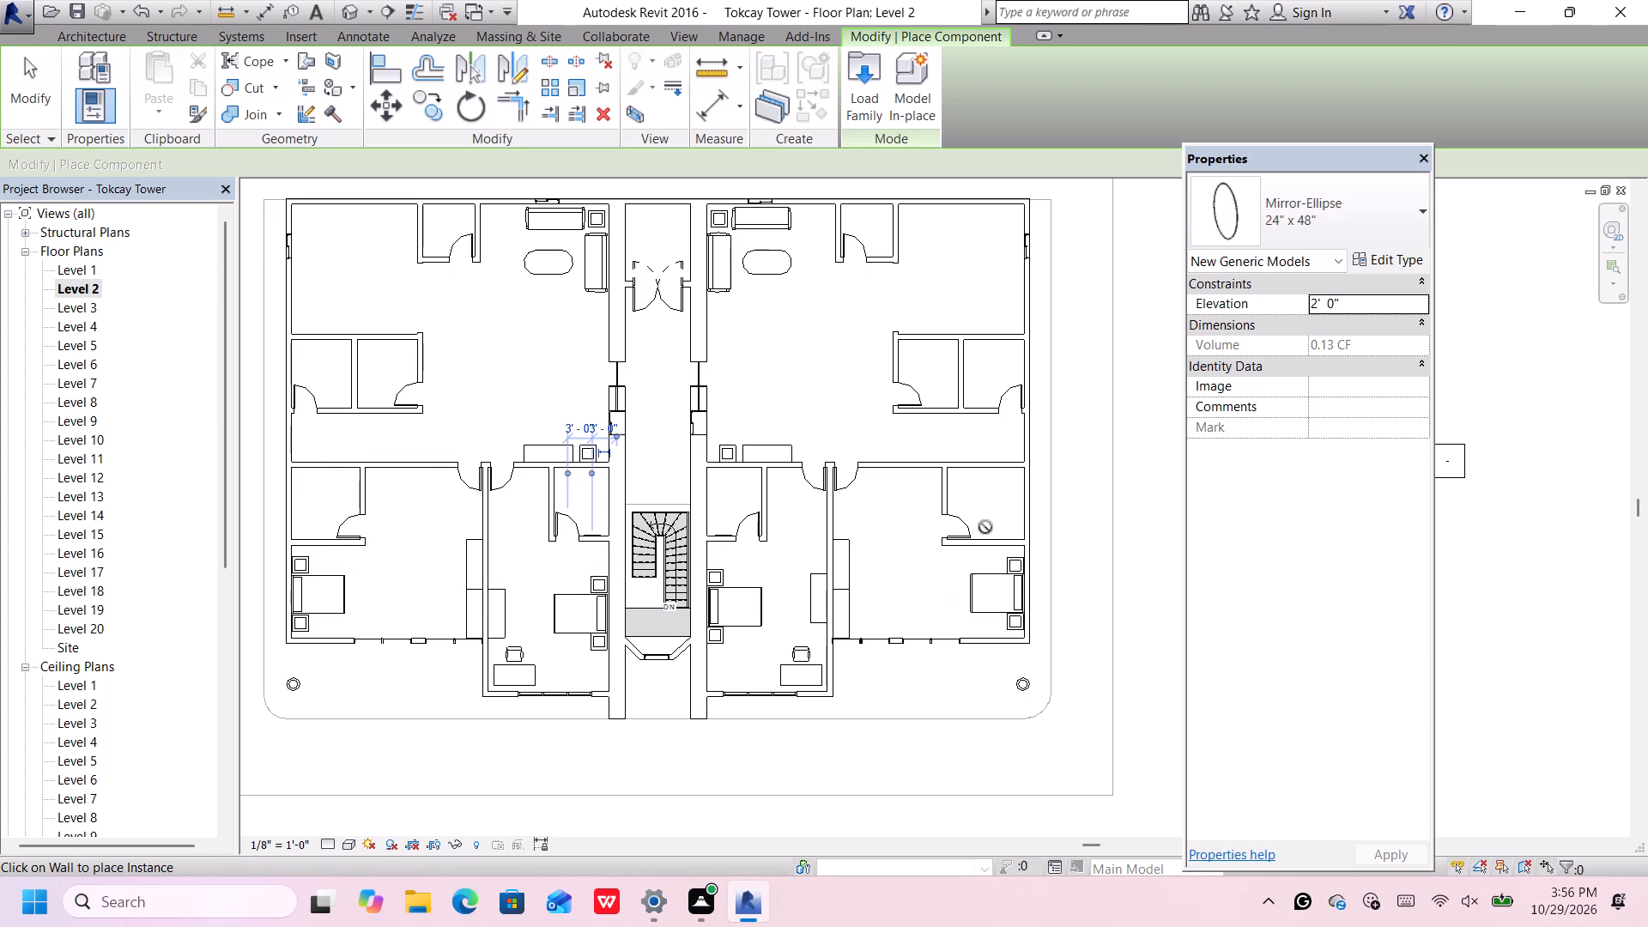
# Place a 24" x 48" Mirror-Ellipse on the west wall of the small room adjoining the outer east bedroom.
pyautogui.scroll(11, 601, 530)
pyautogui.scroll(-5, 579, 548)
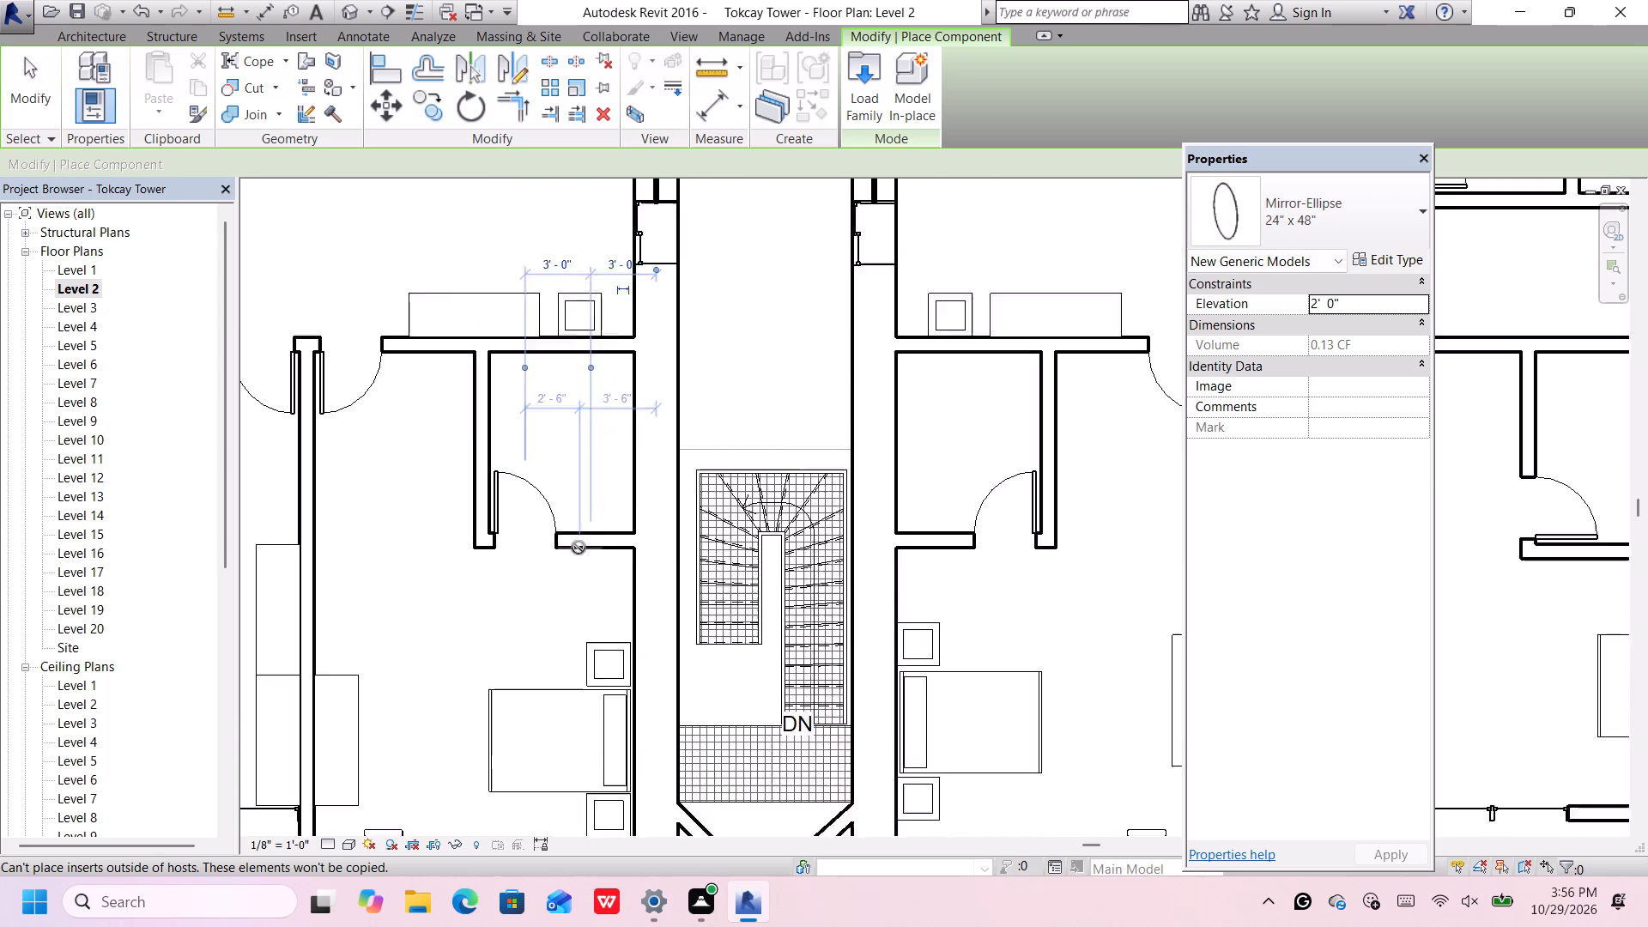
pyautogui.scroll(-7, 579, 548)
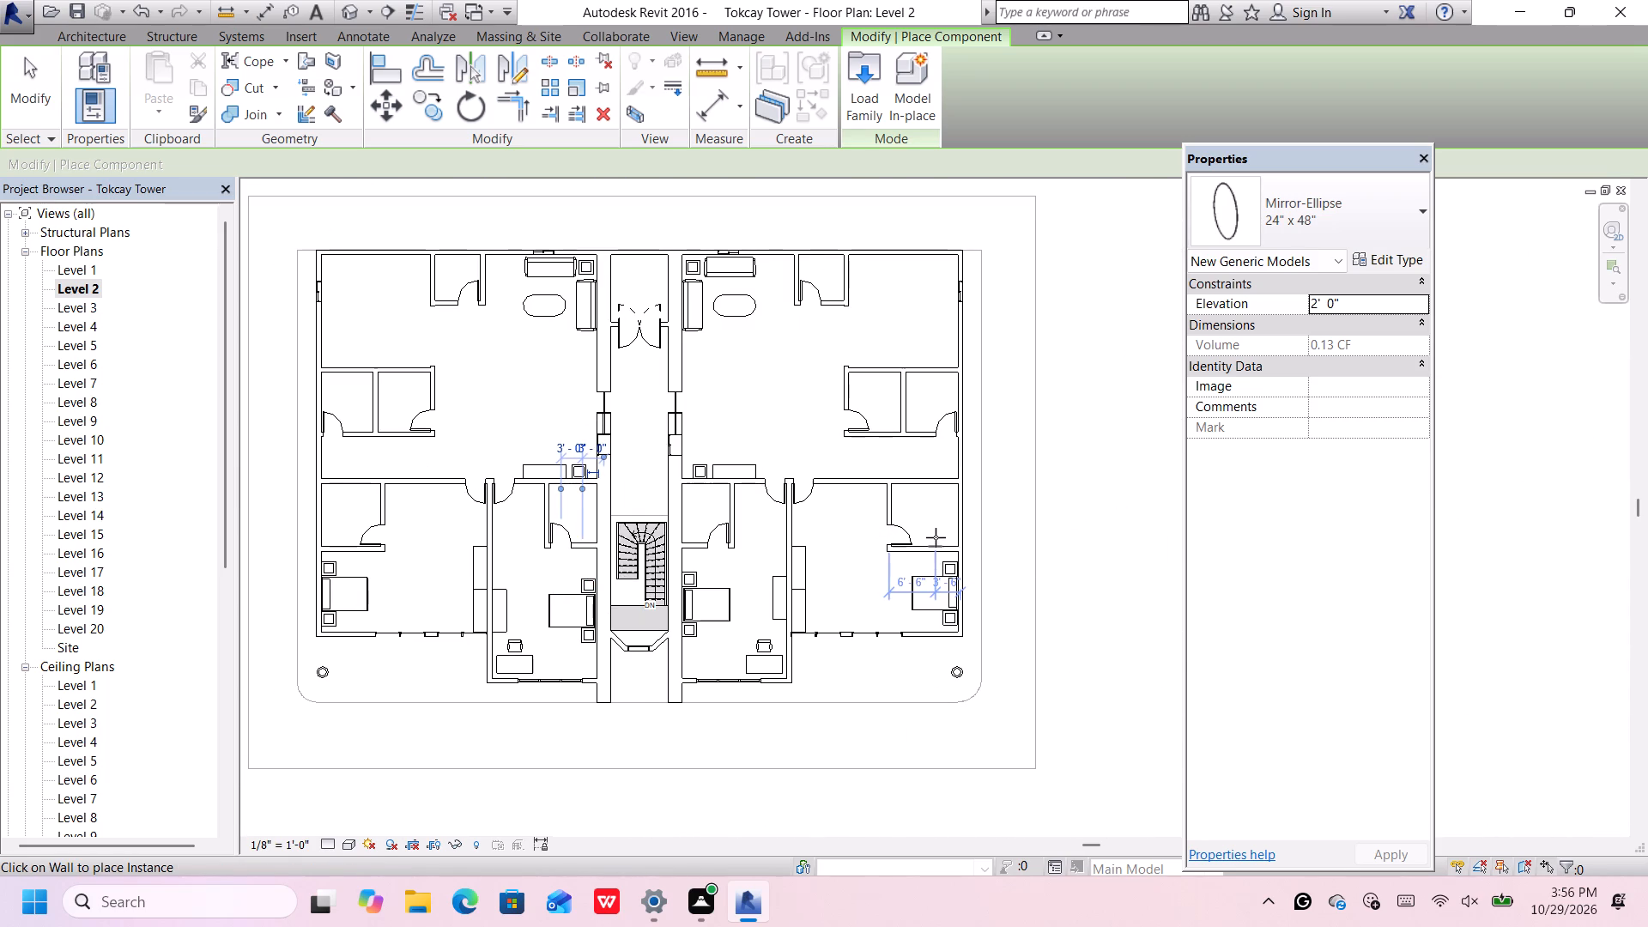
pyautogui.click(900, 506)
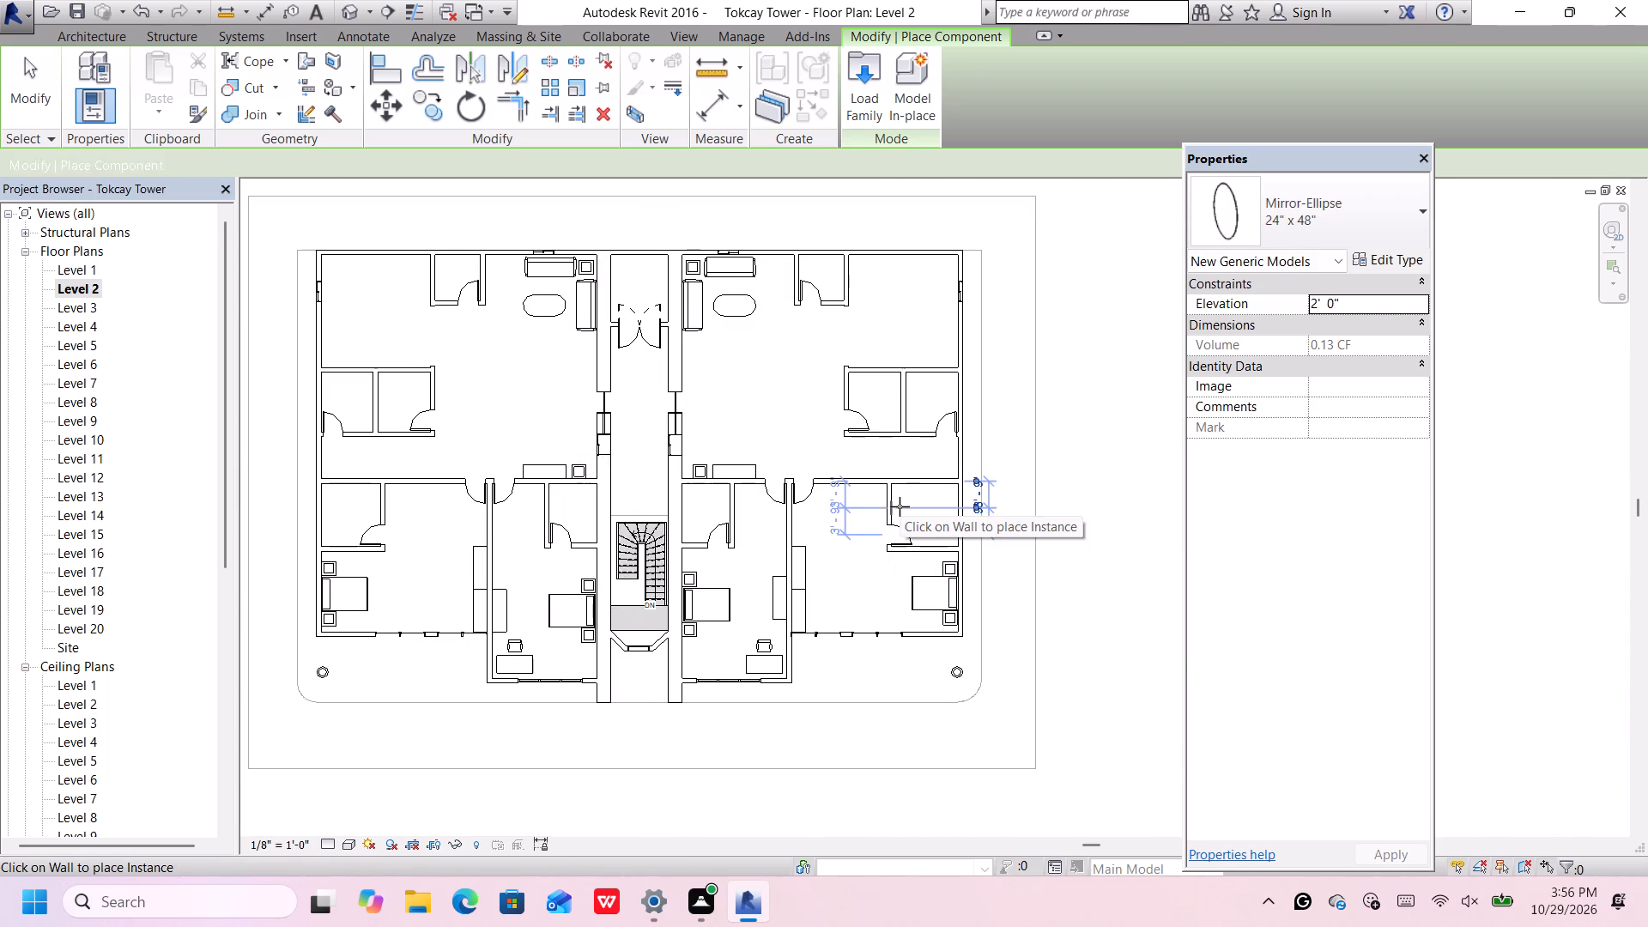
# Place a 24" x 48" Mirror-Ellipse on the north wall of the outer east and outer west bedrooms, about 6' from the small-room partitions.
pyautogui.scroll(-5, 900, 509)
pyautogui.scroll(3, 892, 516)
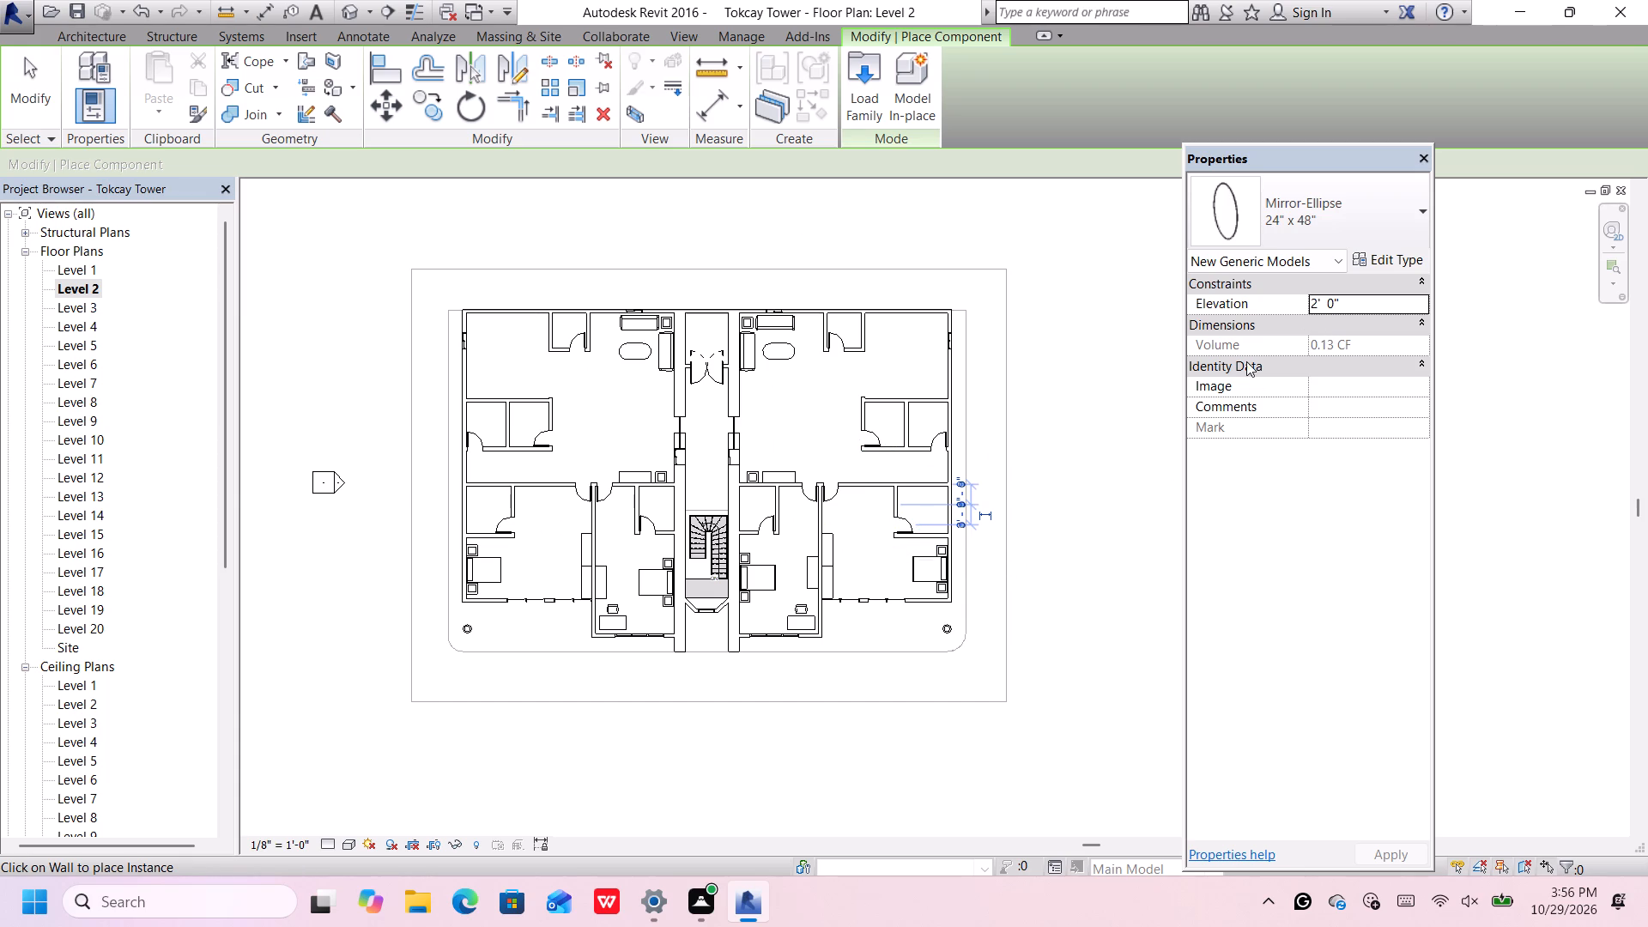
pyautogui.scroll(1, 861, 493)
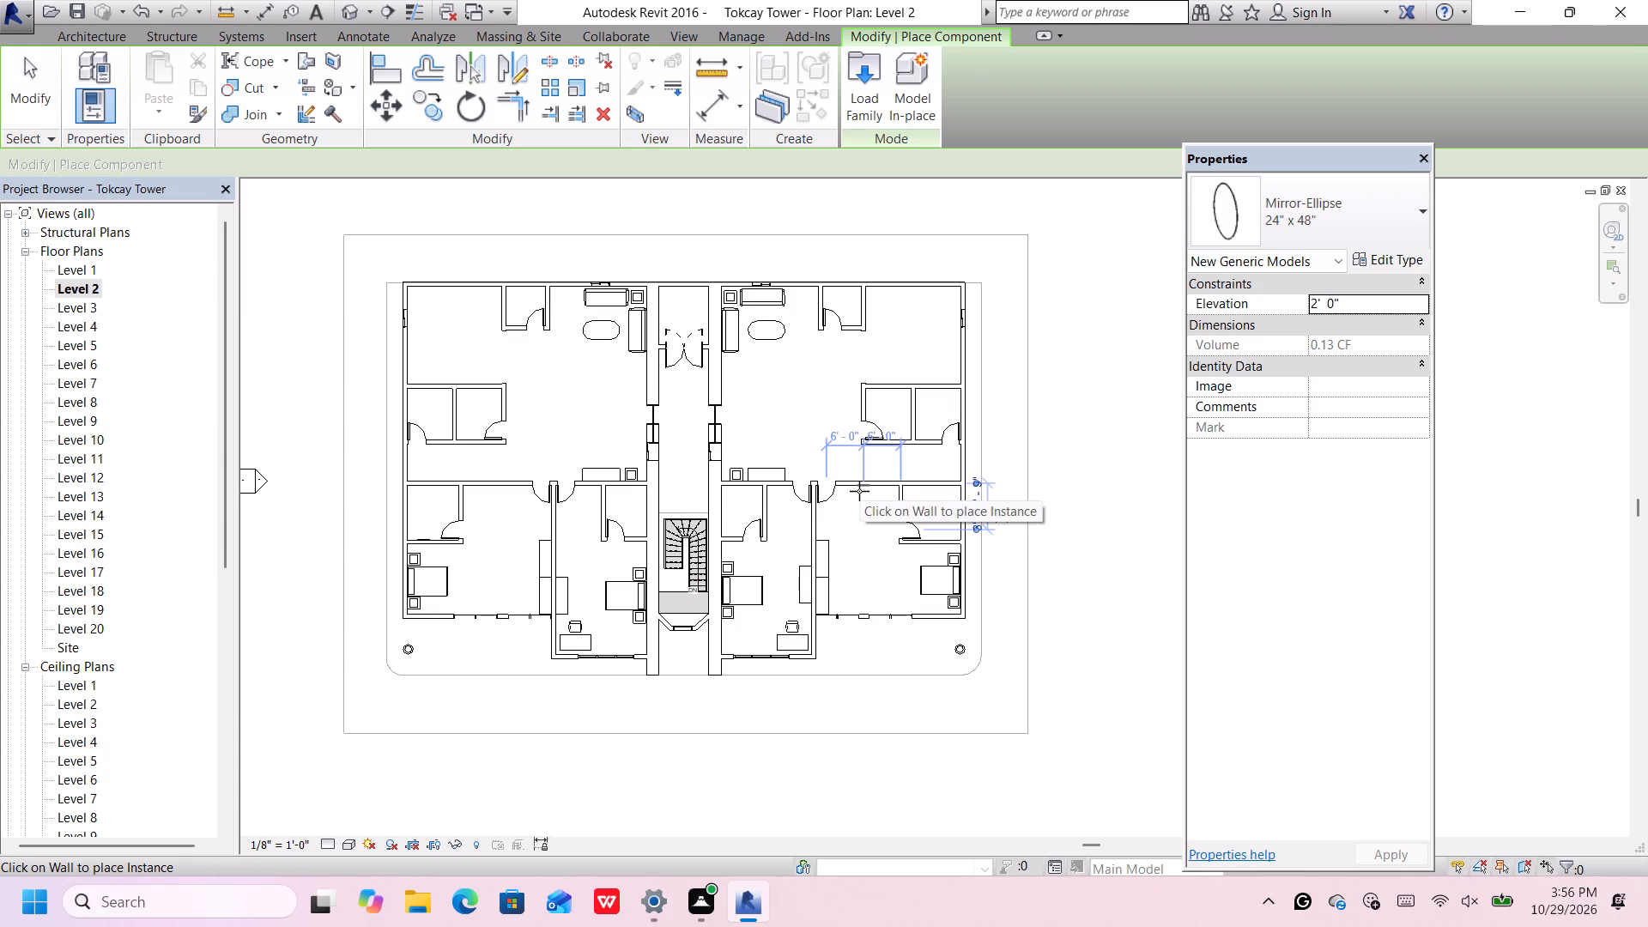
pyautogui.click(1332, 217)
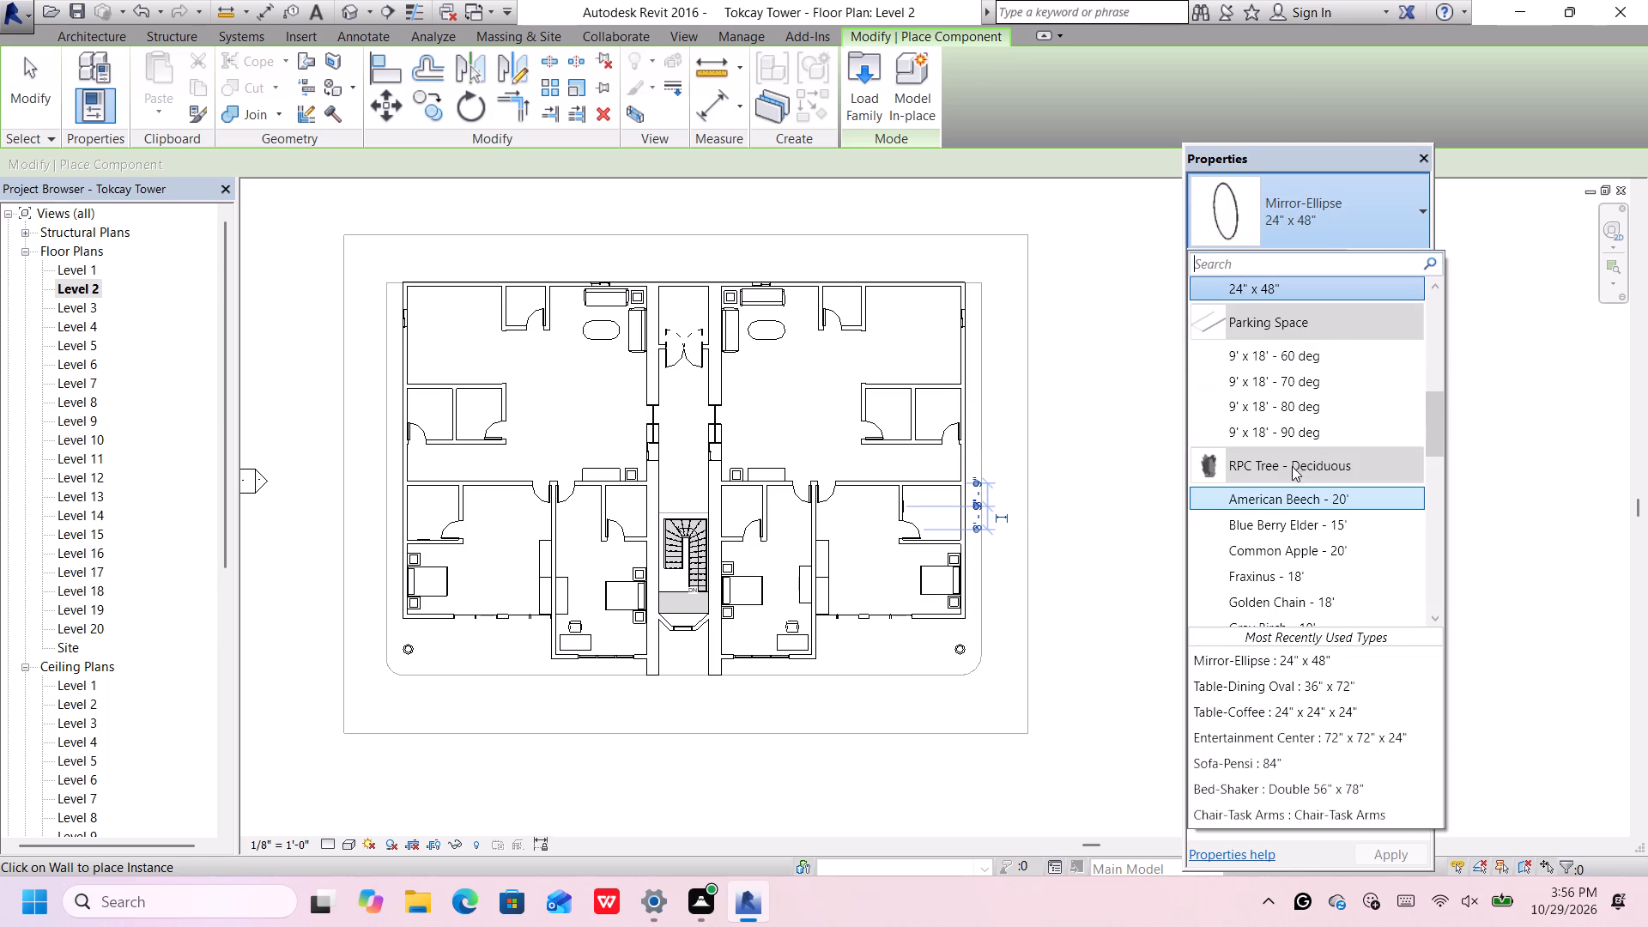
pyautogui.scroll(-7, 1296, 460)
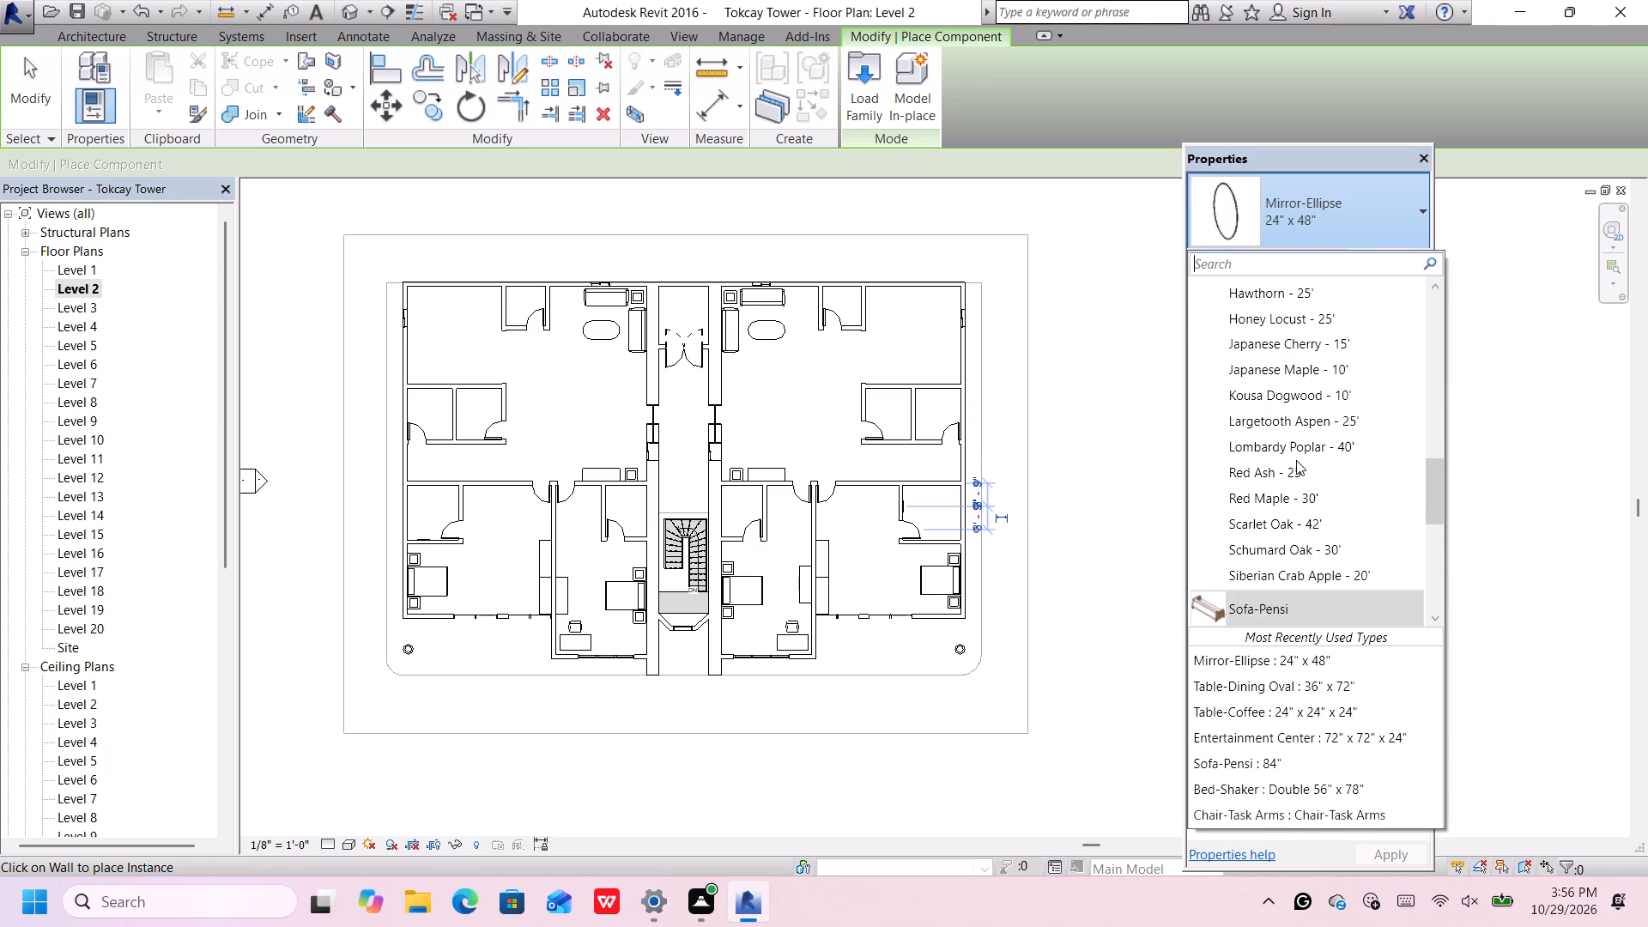
pyautogui.scroll(-10, 1296, 460)
pyautogui.scroll(-11, 1296, 460)
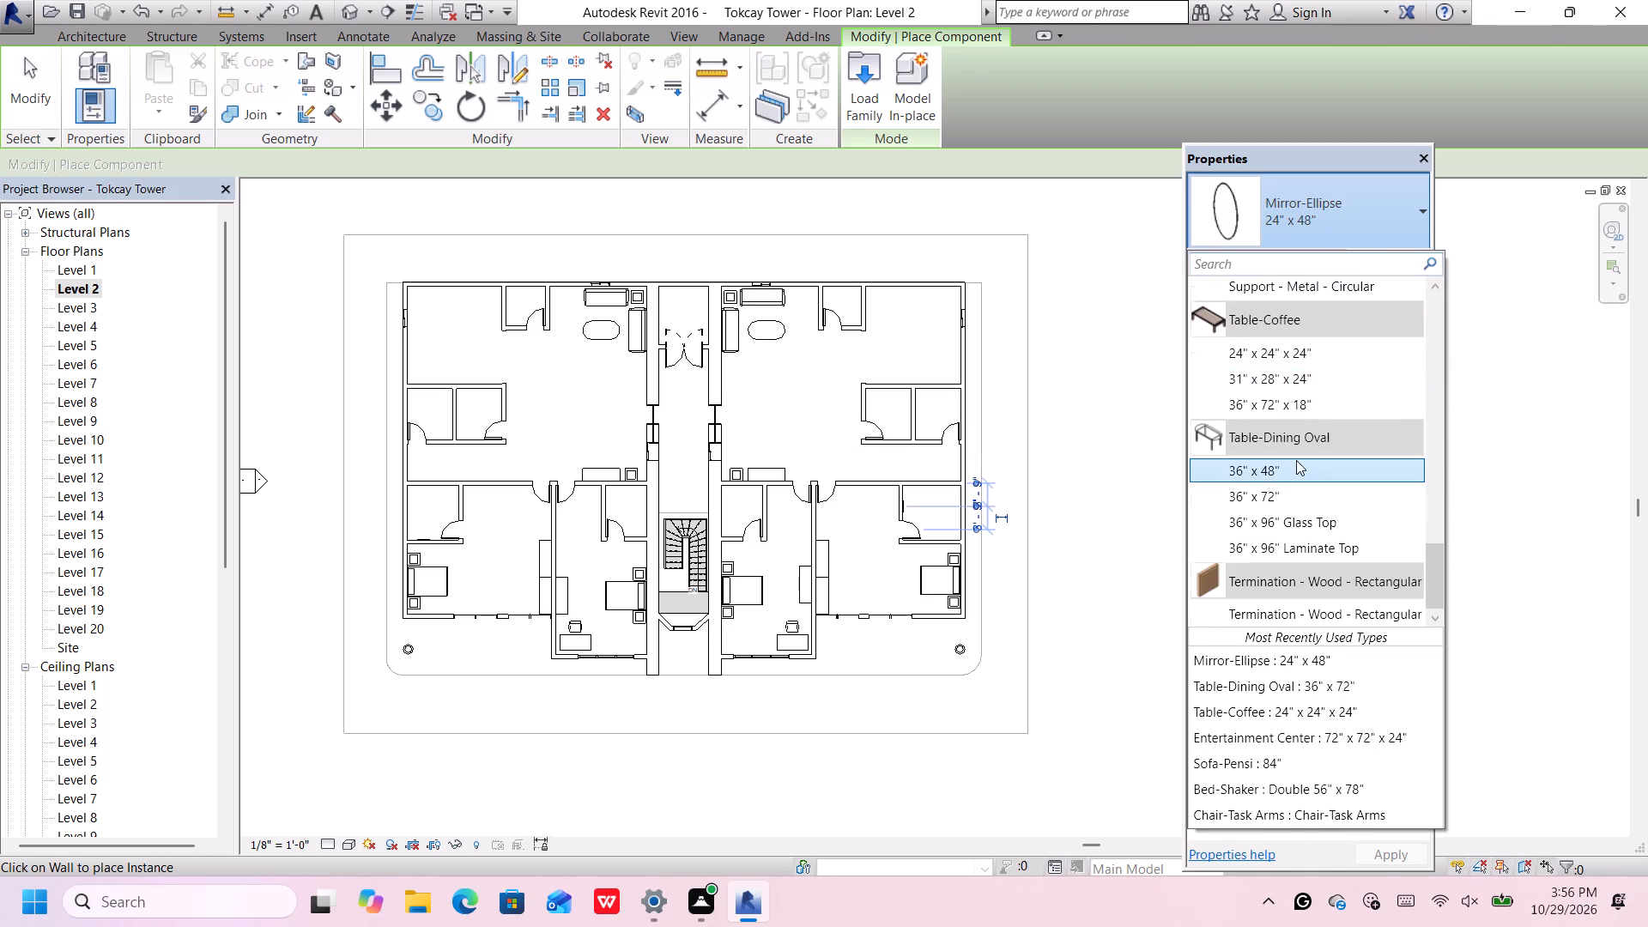
pyautogui.scroll(20, 1296, 460)
pyautogui.scroll(17, 1296, 460)
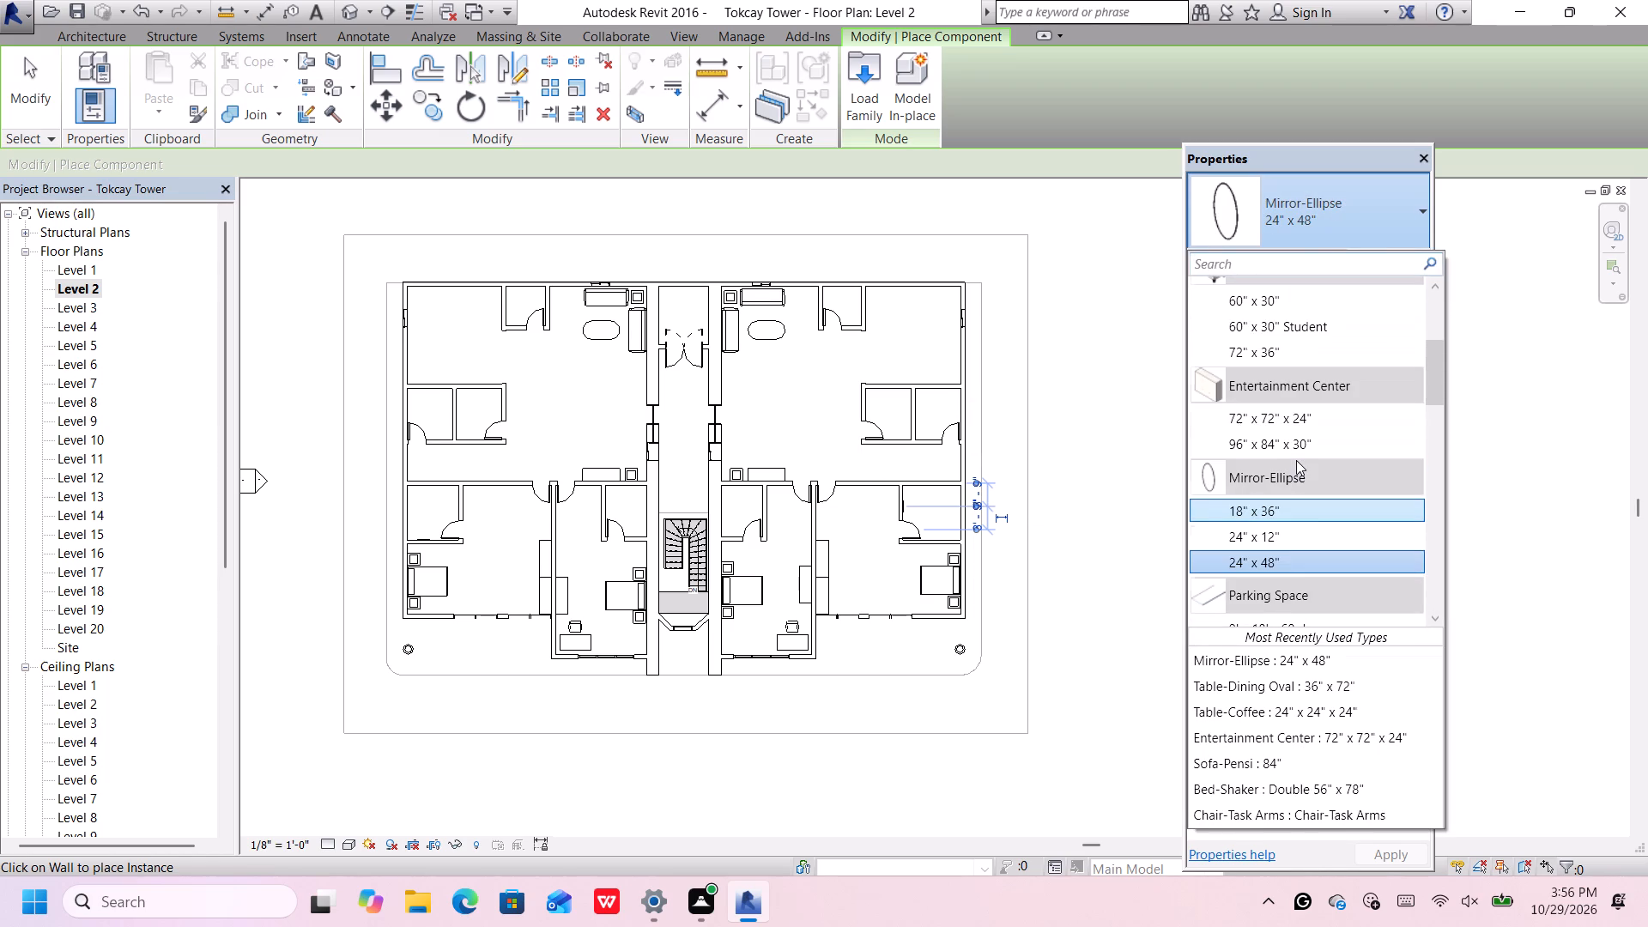
pyautogui.click(1283, 565)
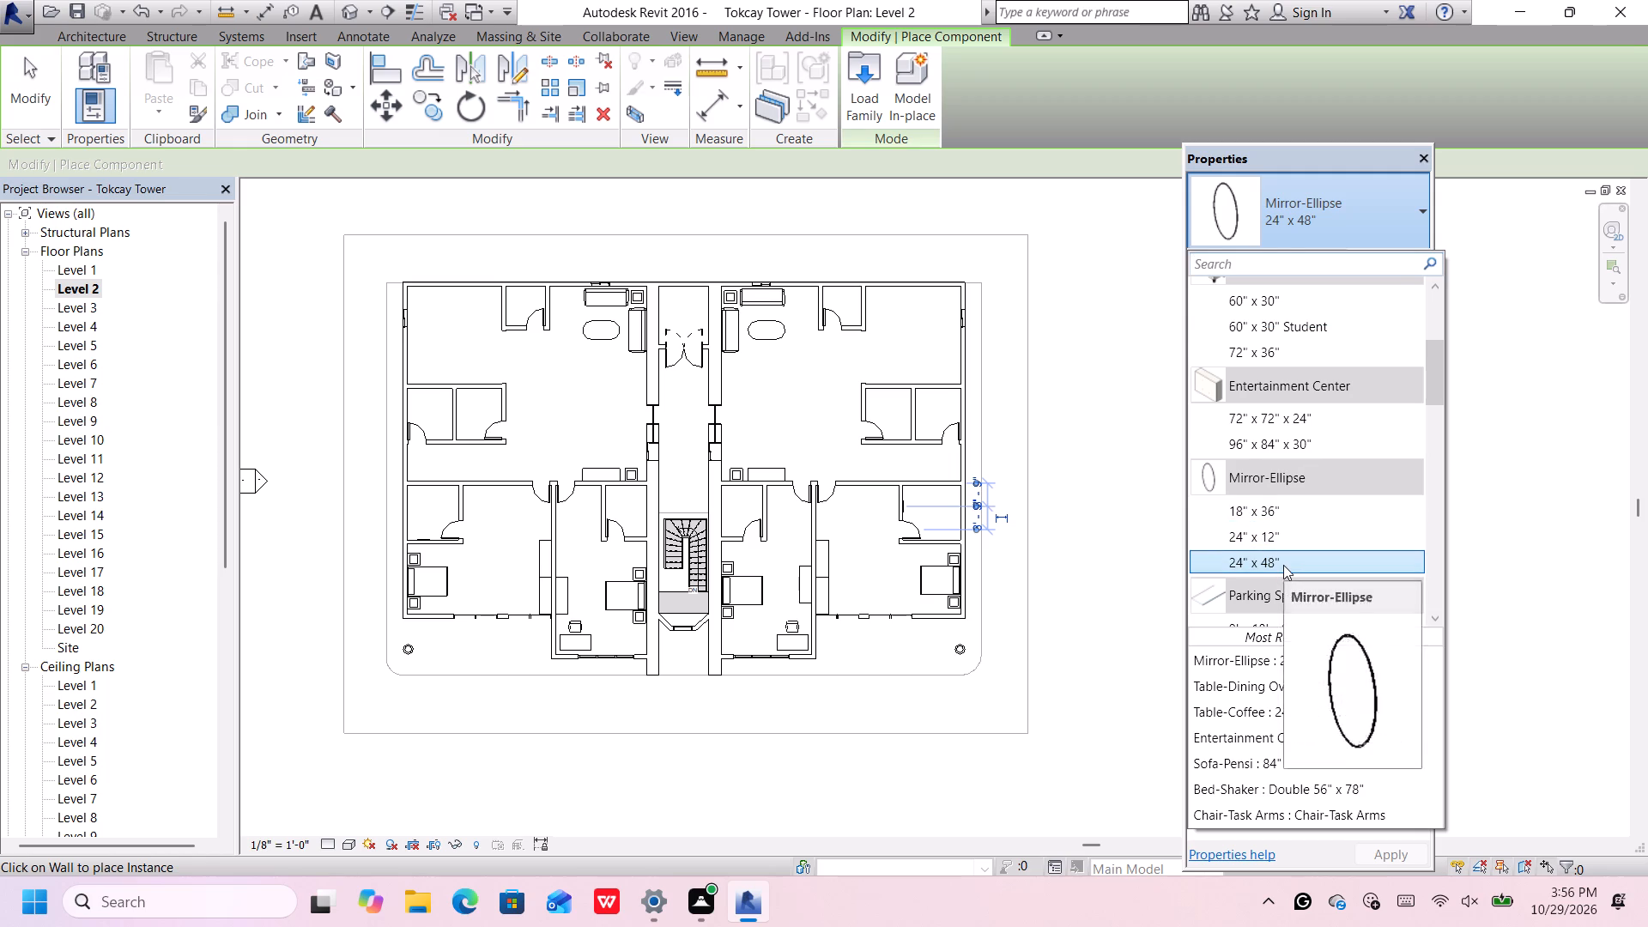
pyautogui.click(858, 491)
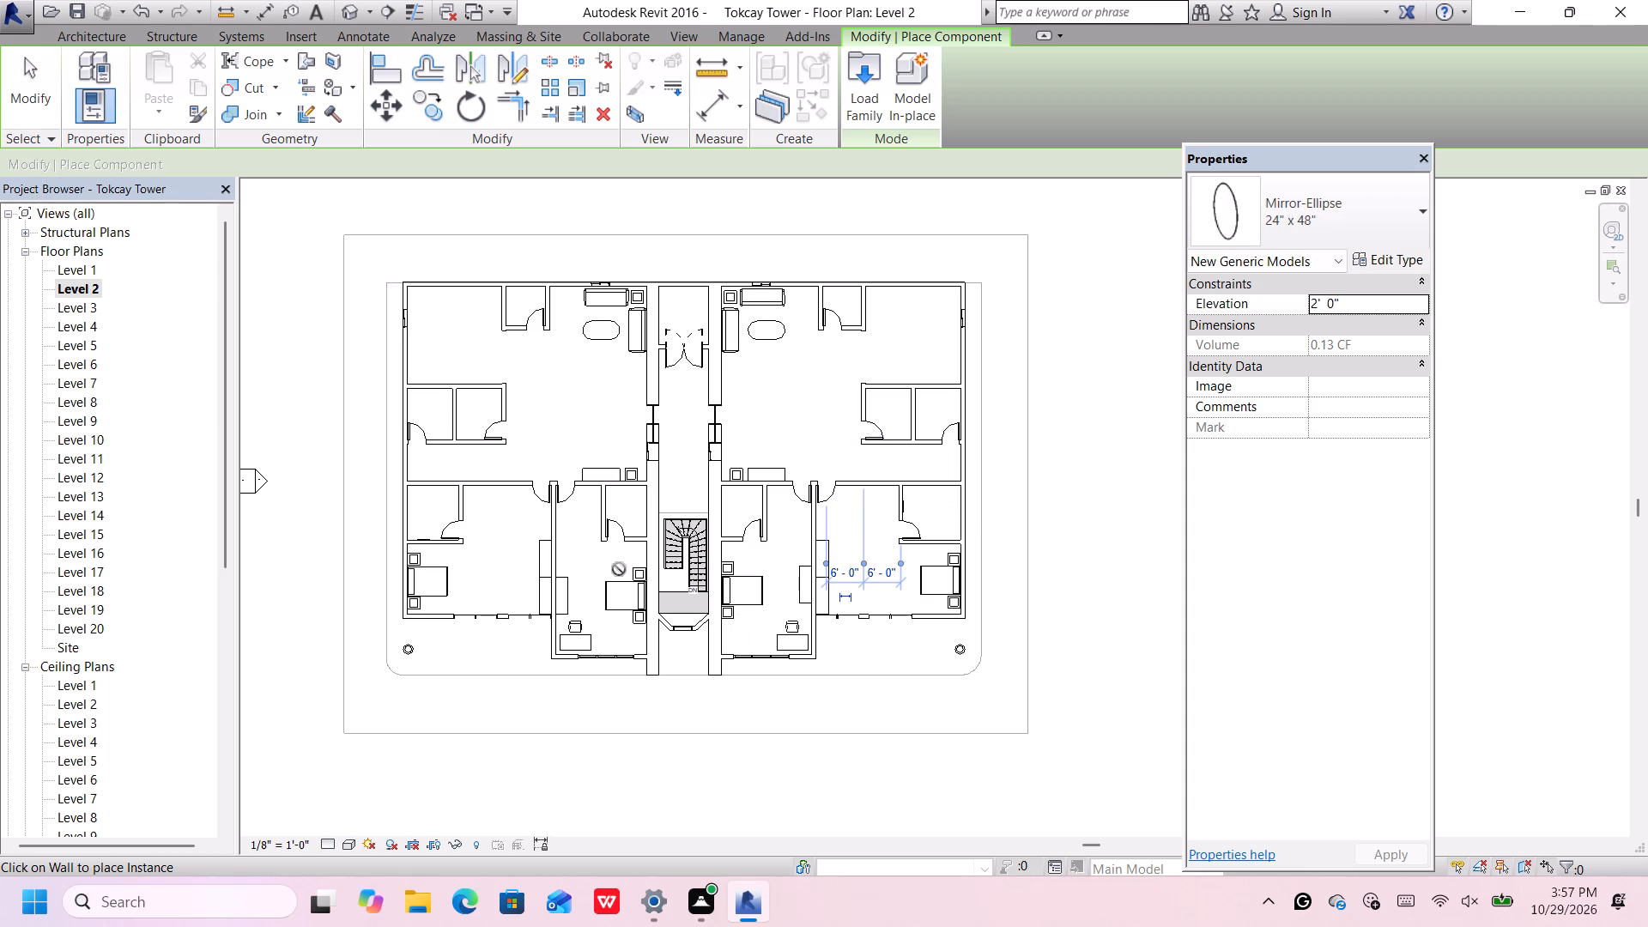
pyautogui.click(500, 490)
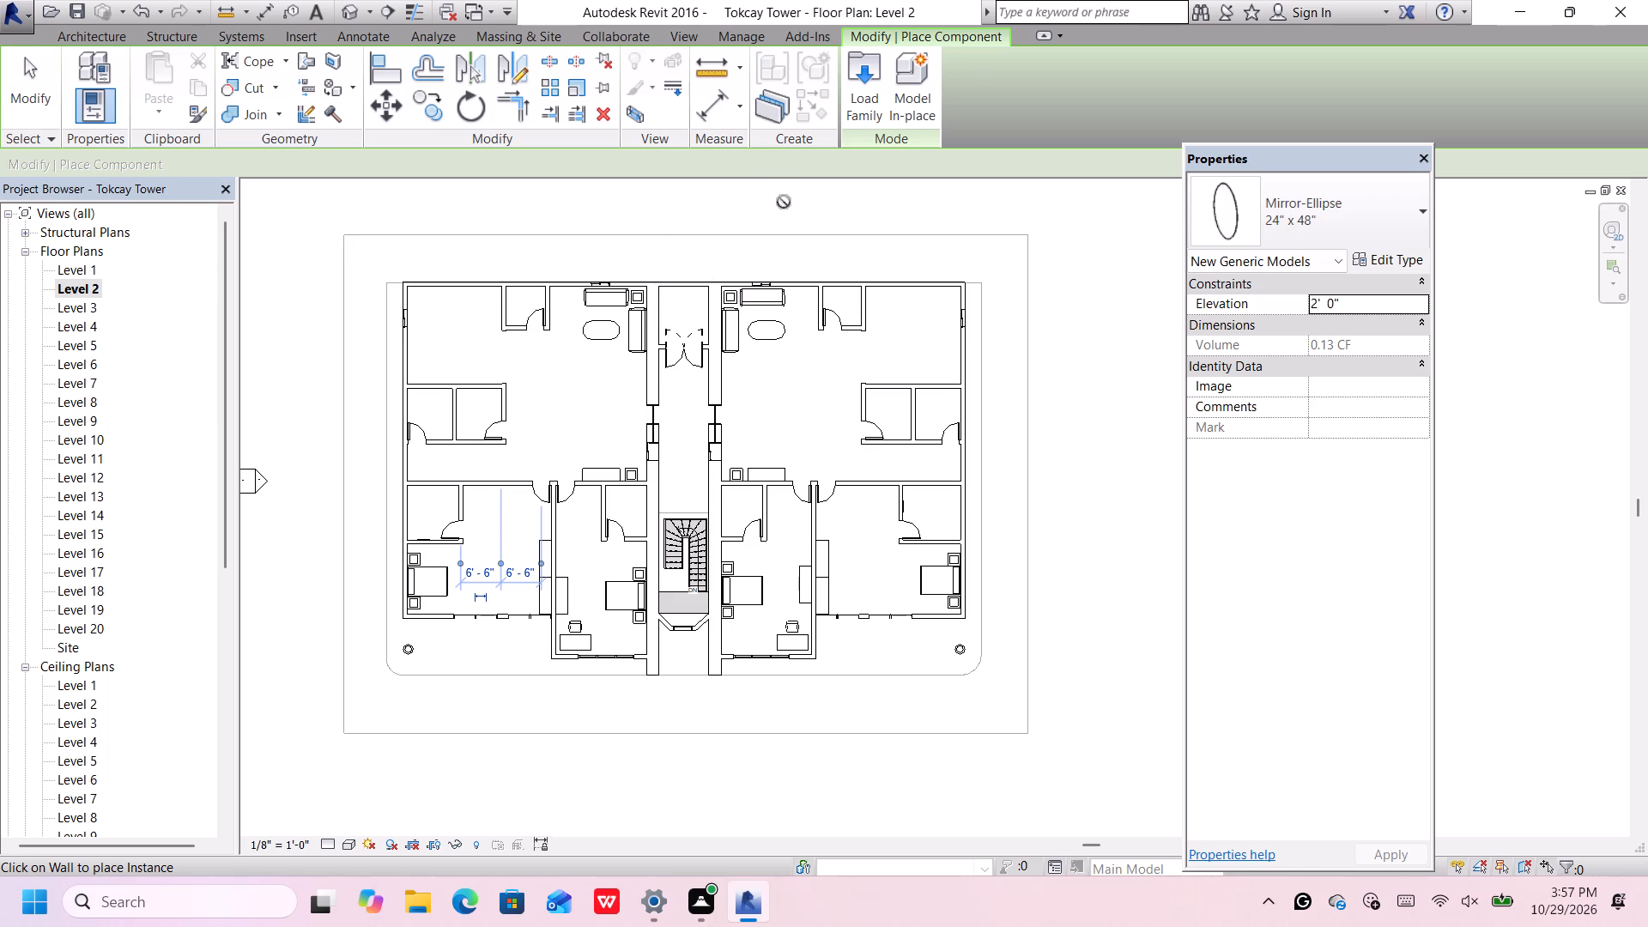
# Preview the storage families in the US Imperial Furniture library and load the Dresser family.
pyautogui.click(870, 91)
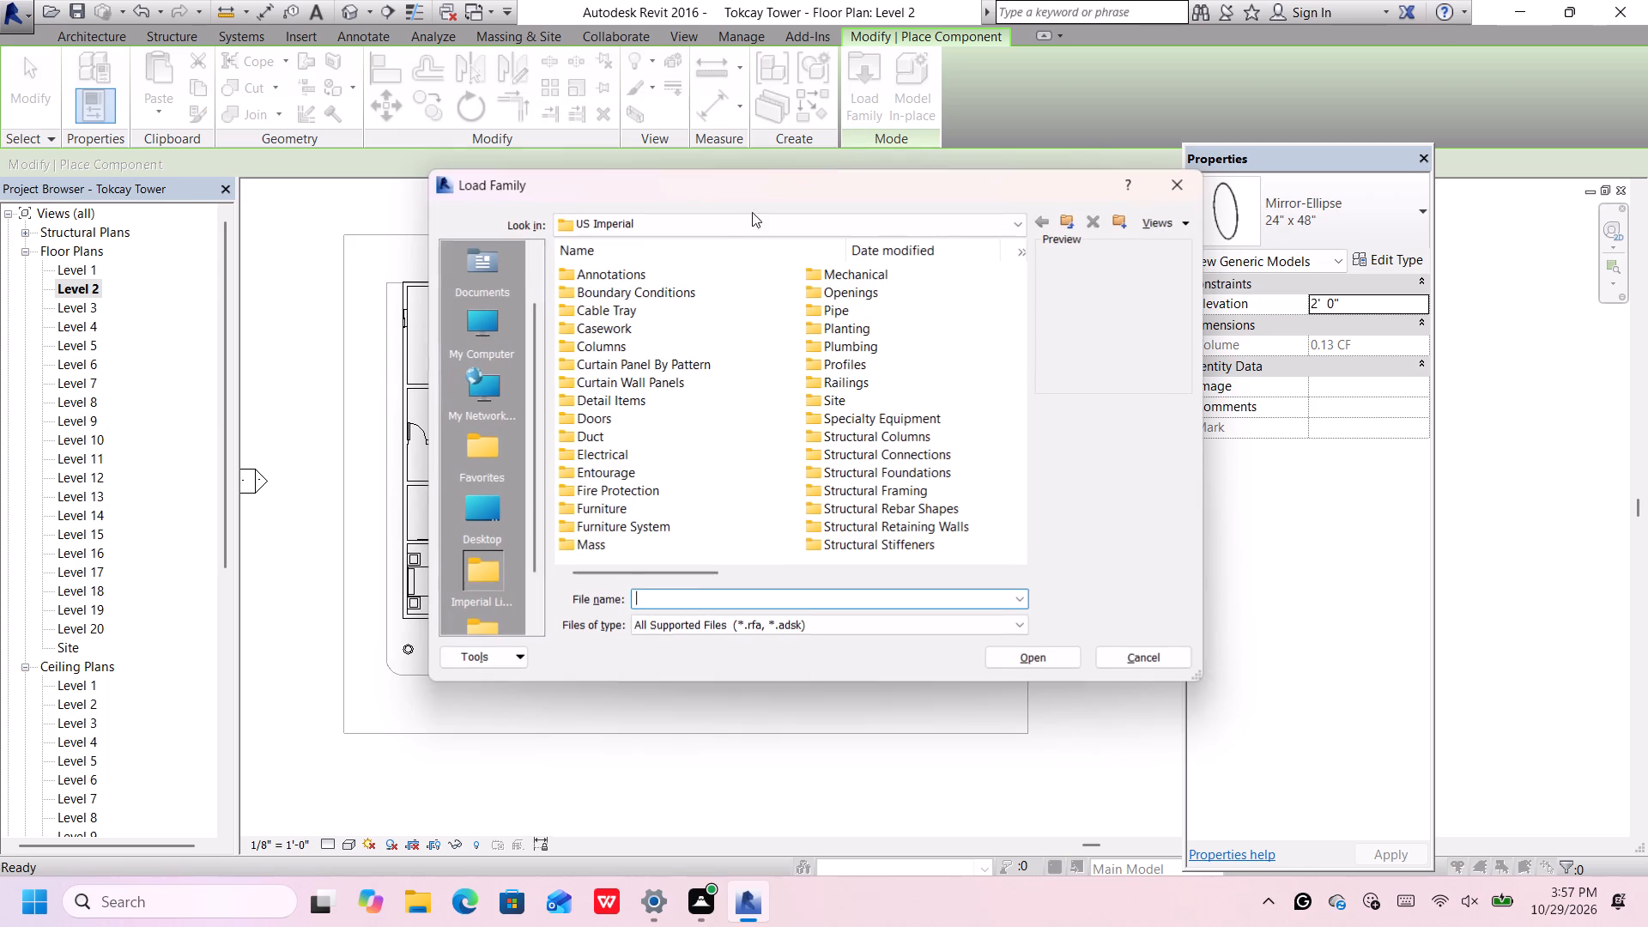
pyautogui.doubleClick(622, 504)
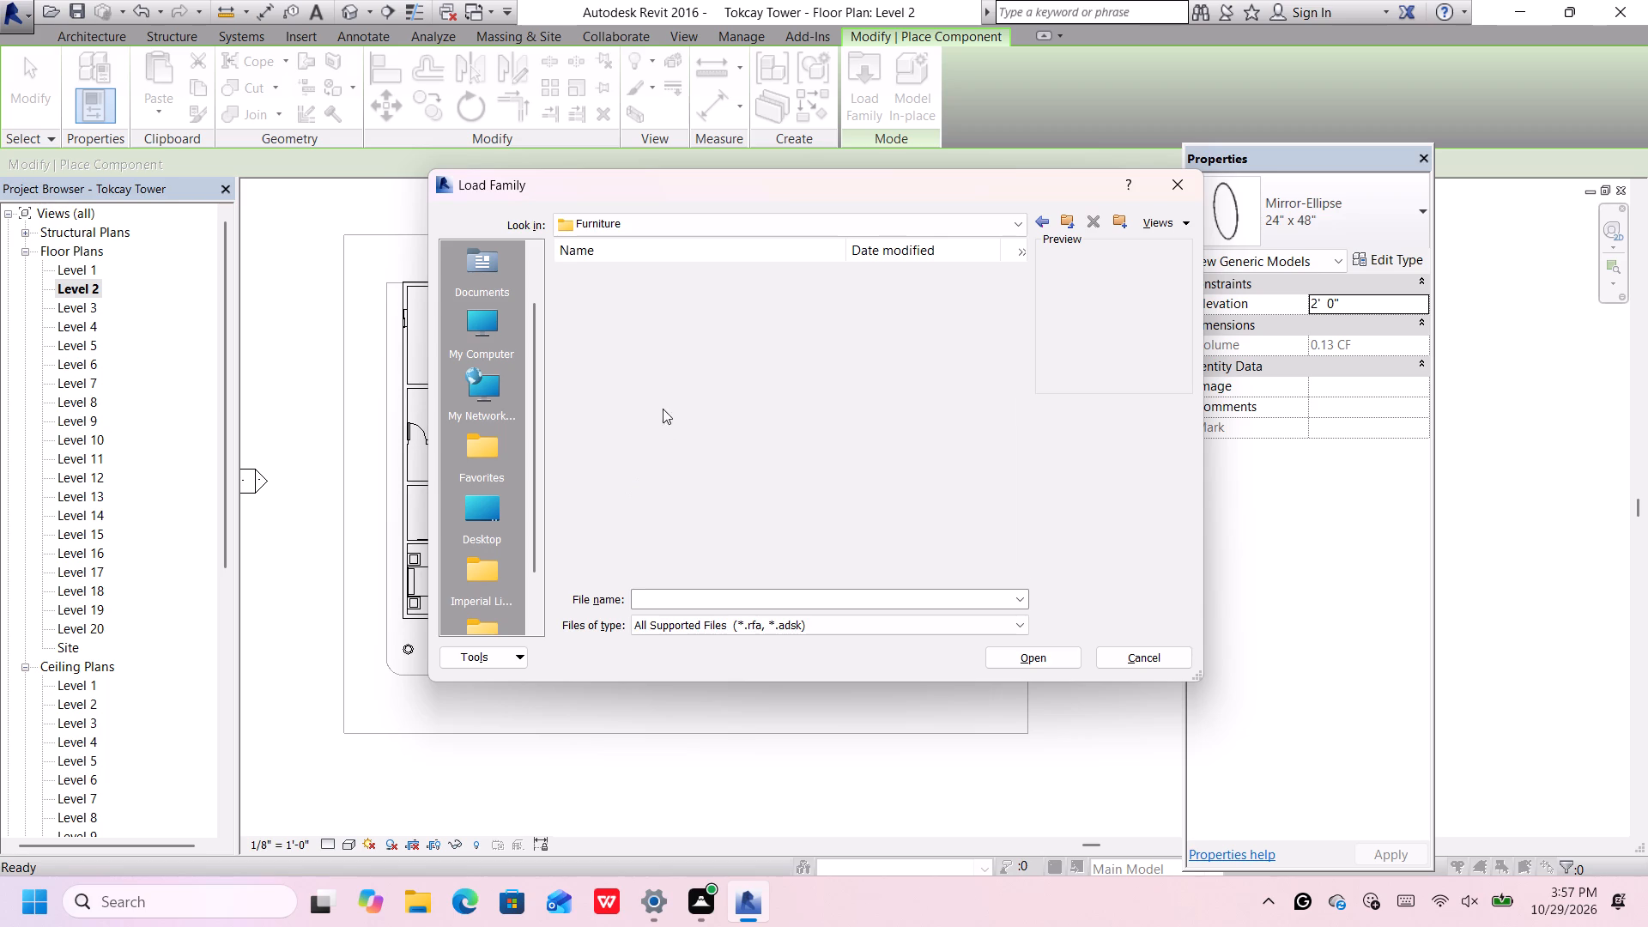
pyautogui.doubleClick(641, 312)
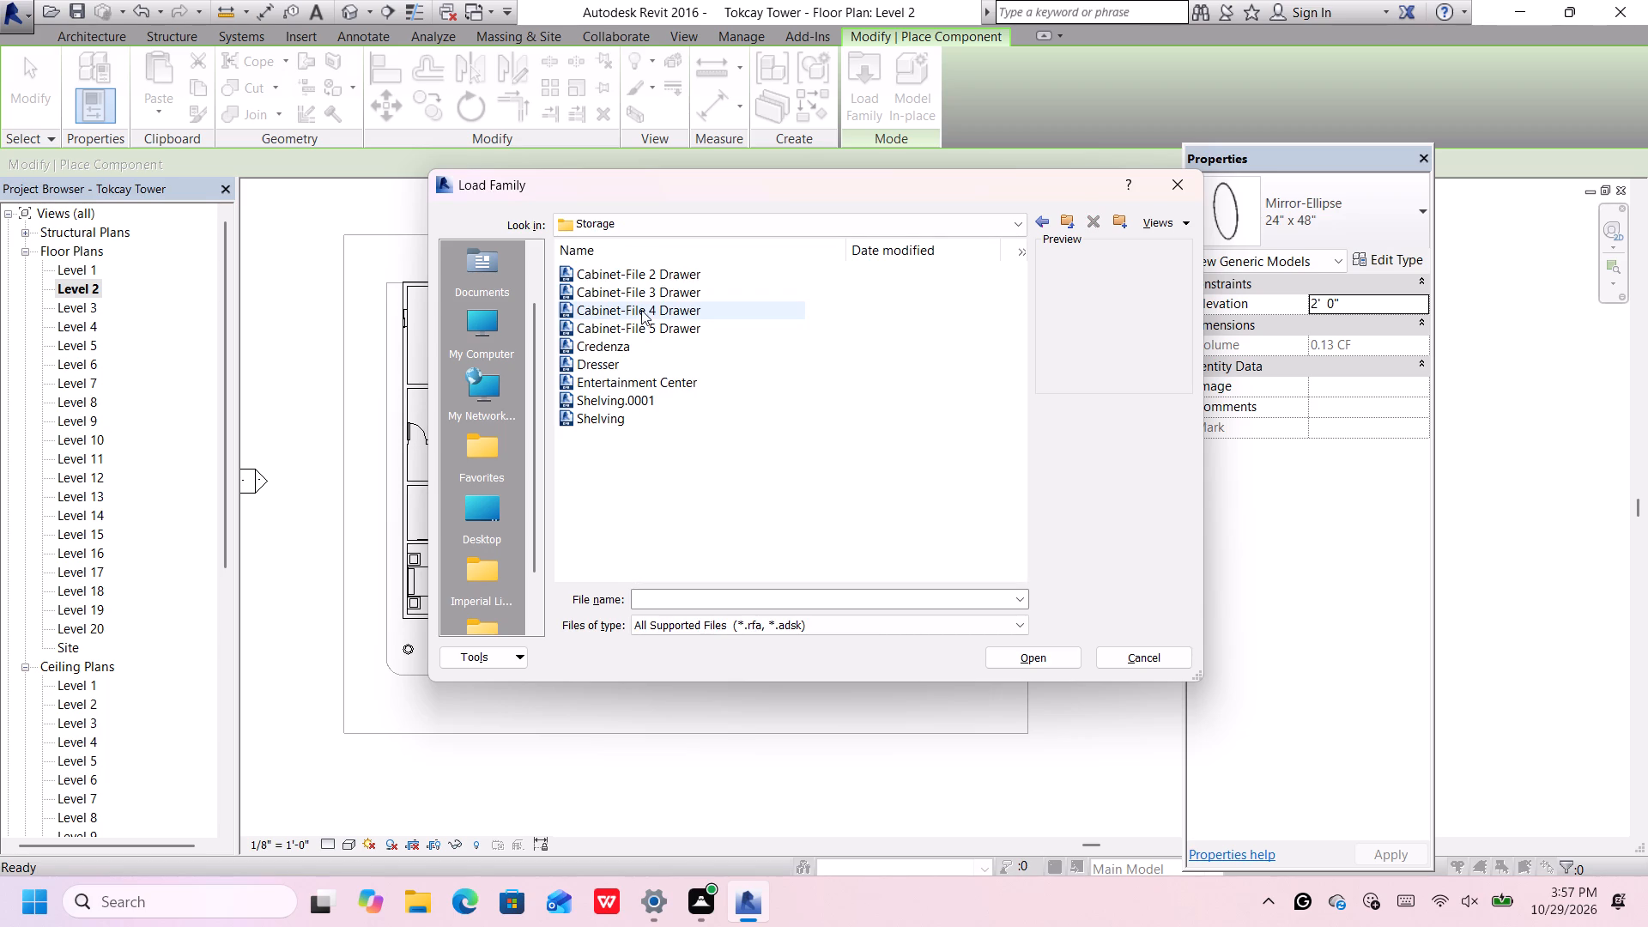
pyautogui.click(656, 282)
pyautogui.click(657, 294)
pyautogui.click(655, 319)
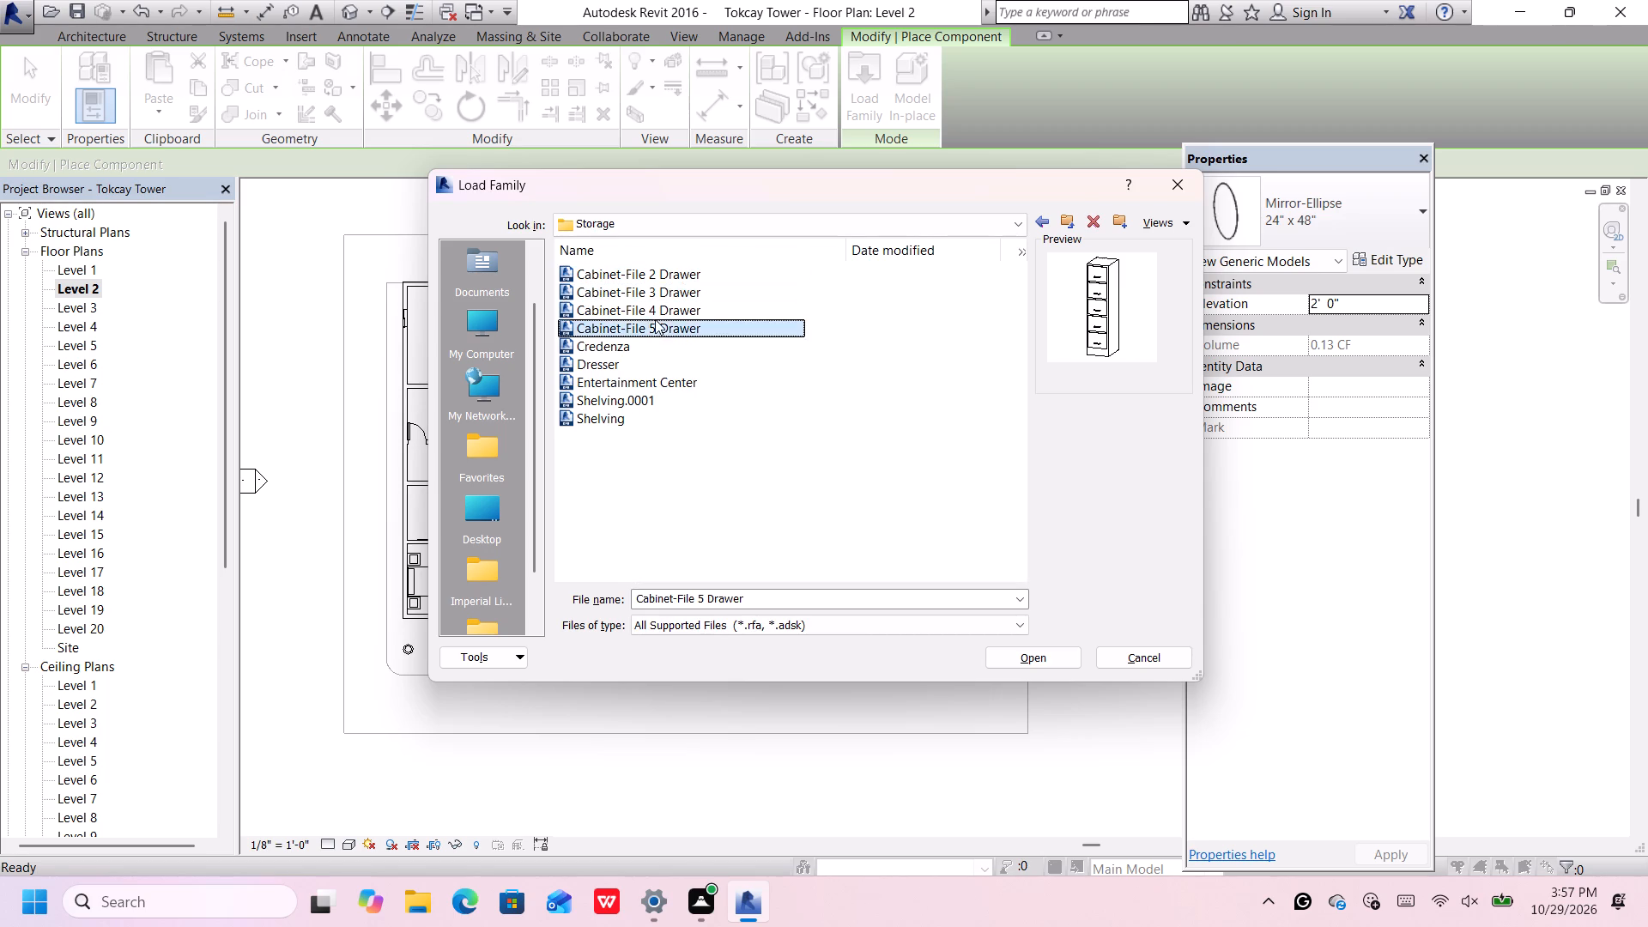
pyautogui.click(661, 298)
pyautogui.click(651, 328)
pyautogui.click(648, 346)
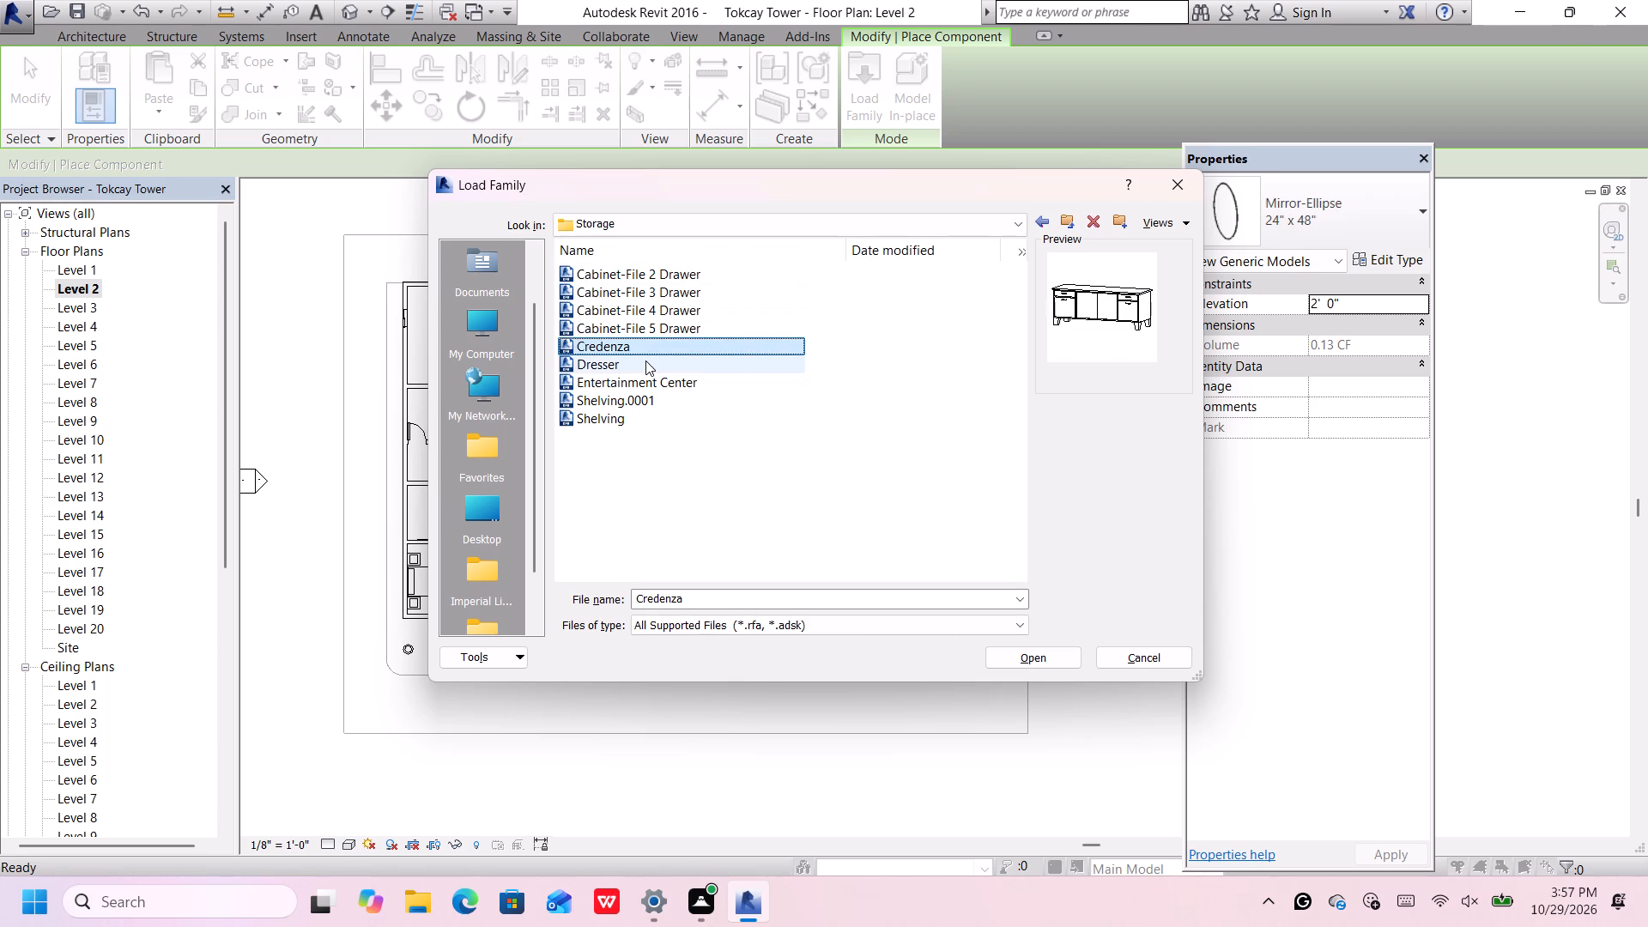
pyautogui.click(645, 363)
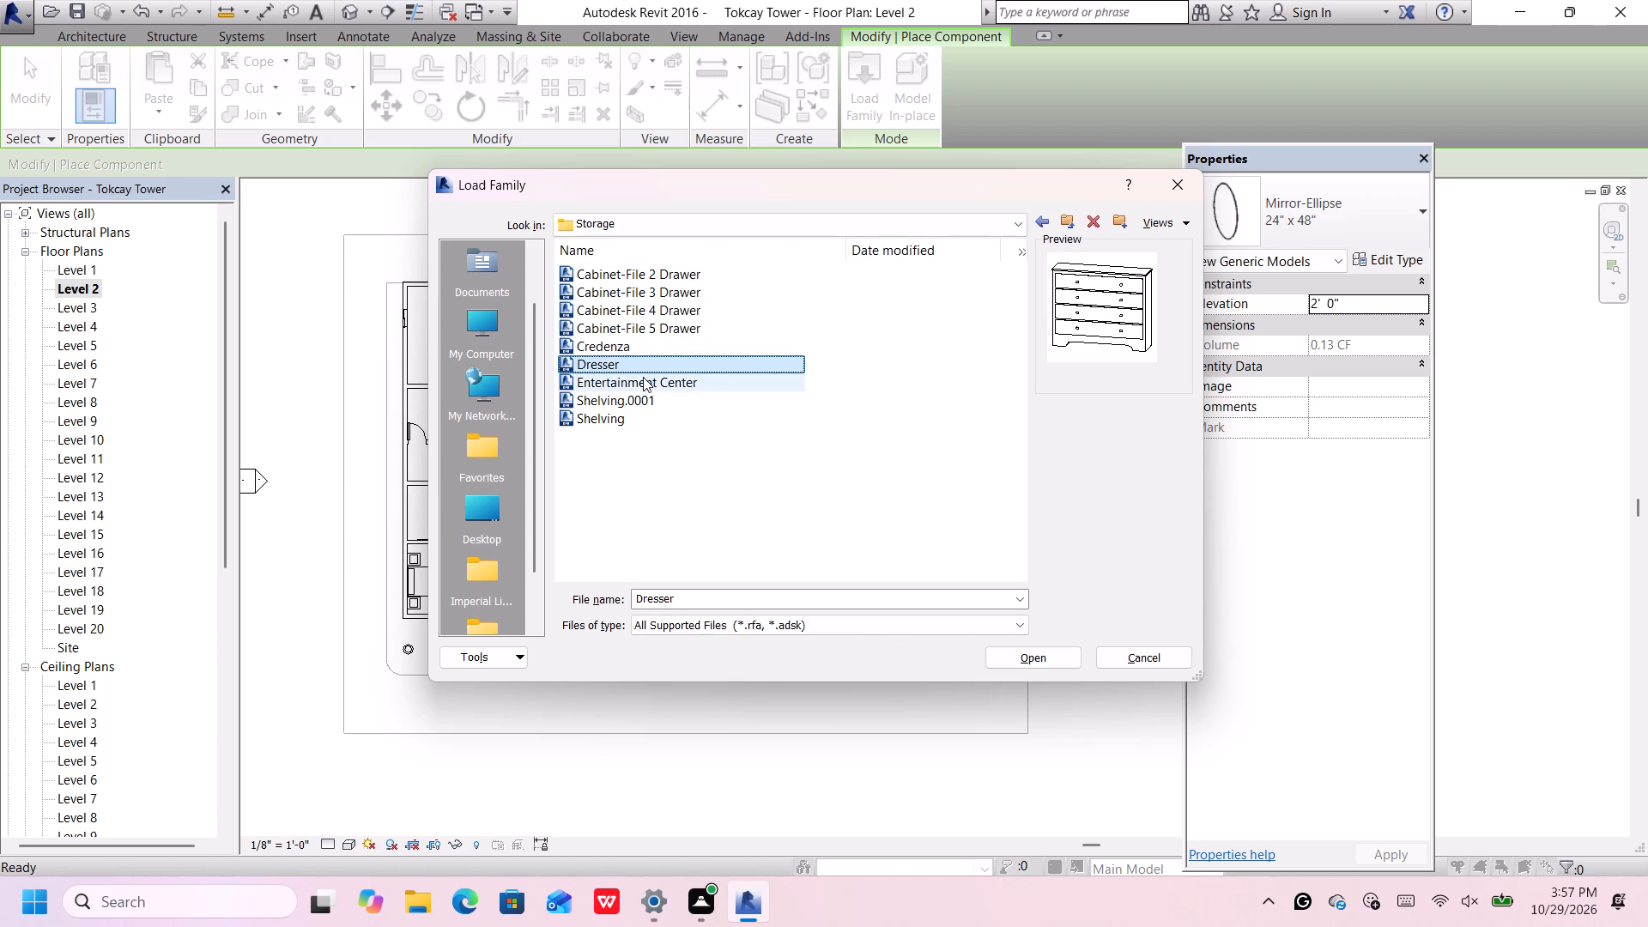
pyautogui.click(646, 381)
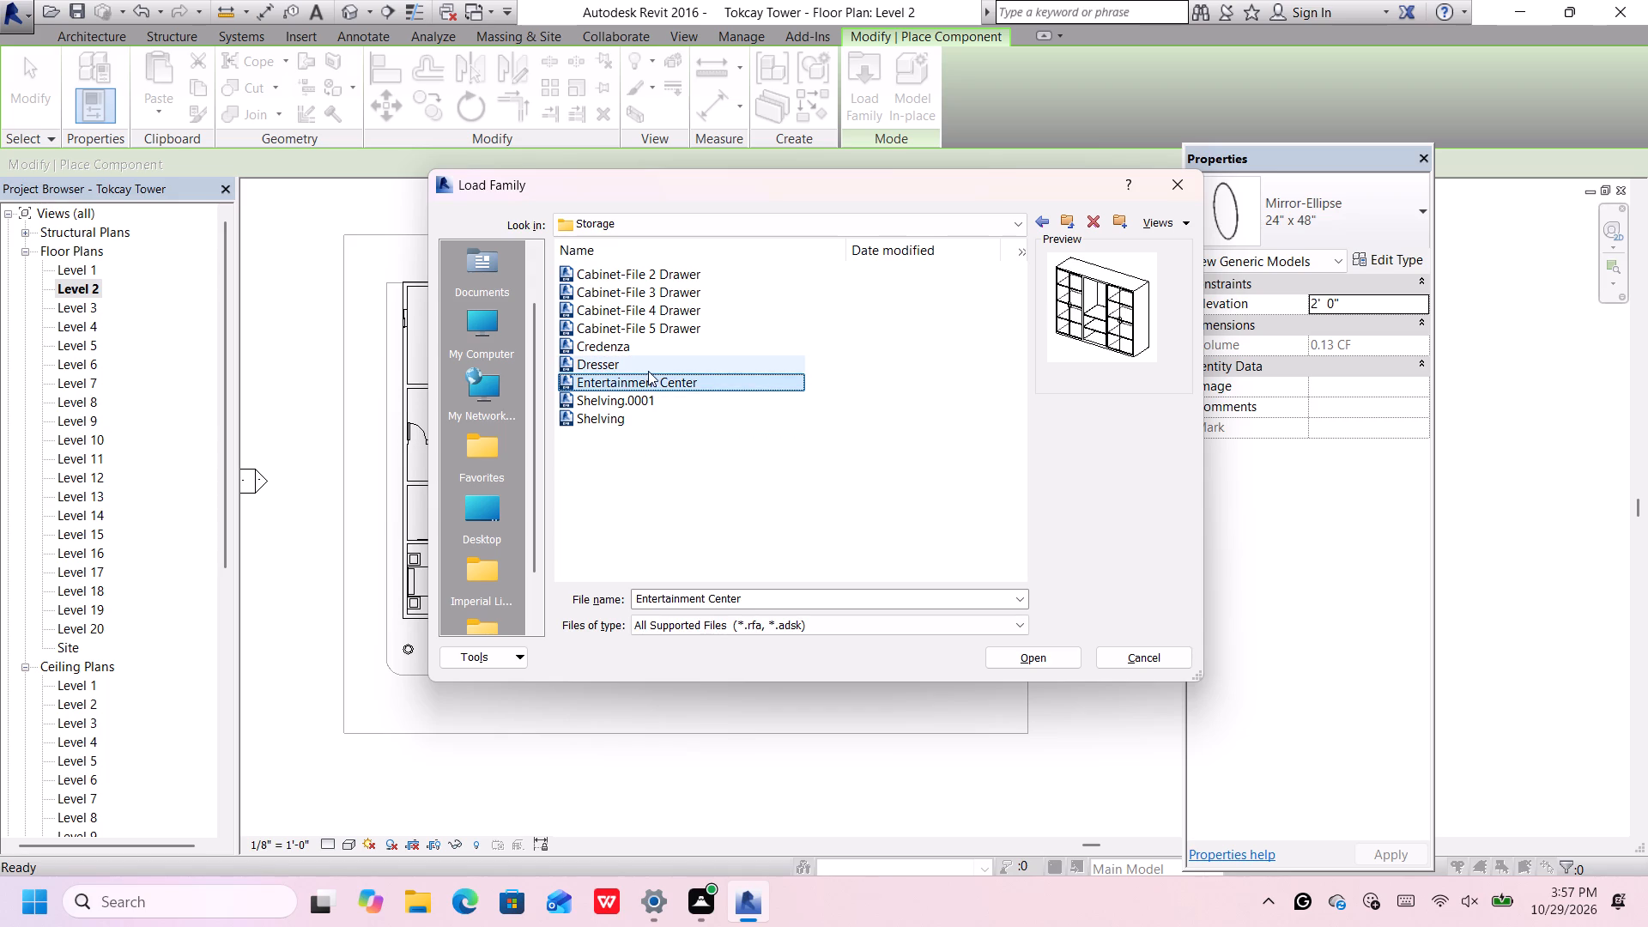
pyautogui.click(644, 395)
pyautogui.click(627, 414)
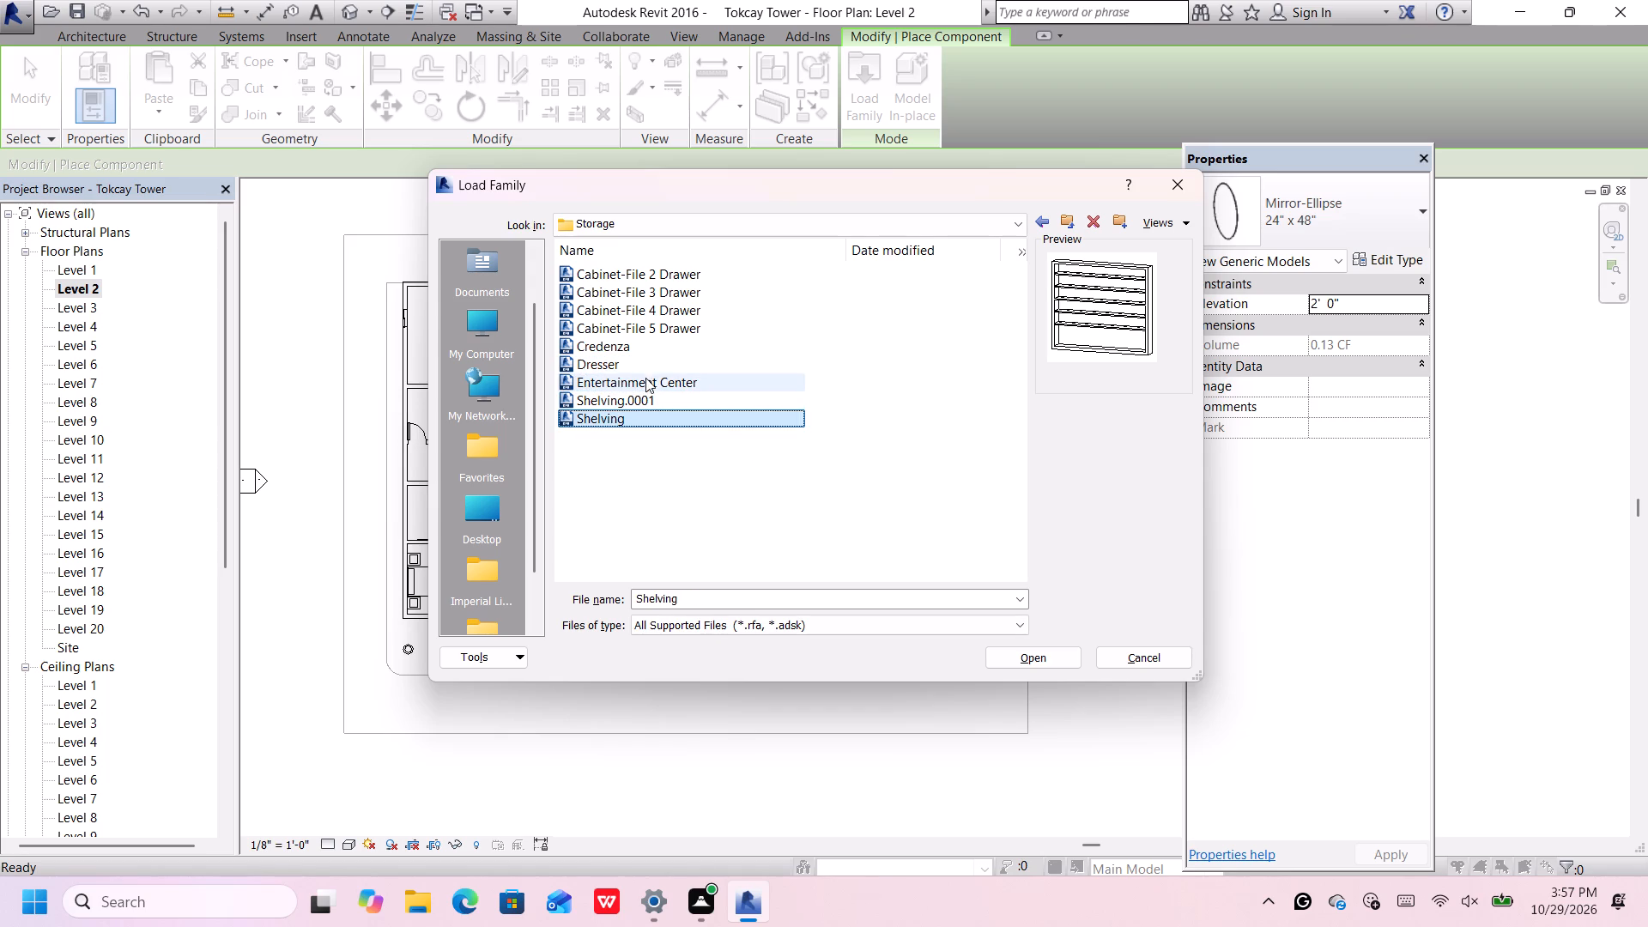
pyautogui.click(650, 372)
pyautogui.click(651, 365)
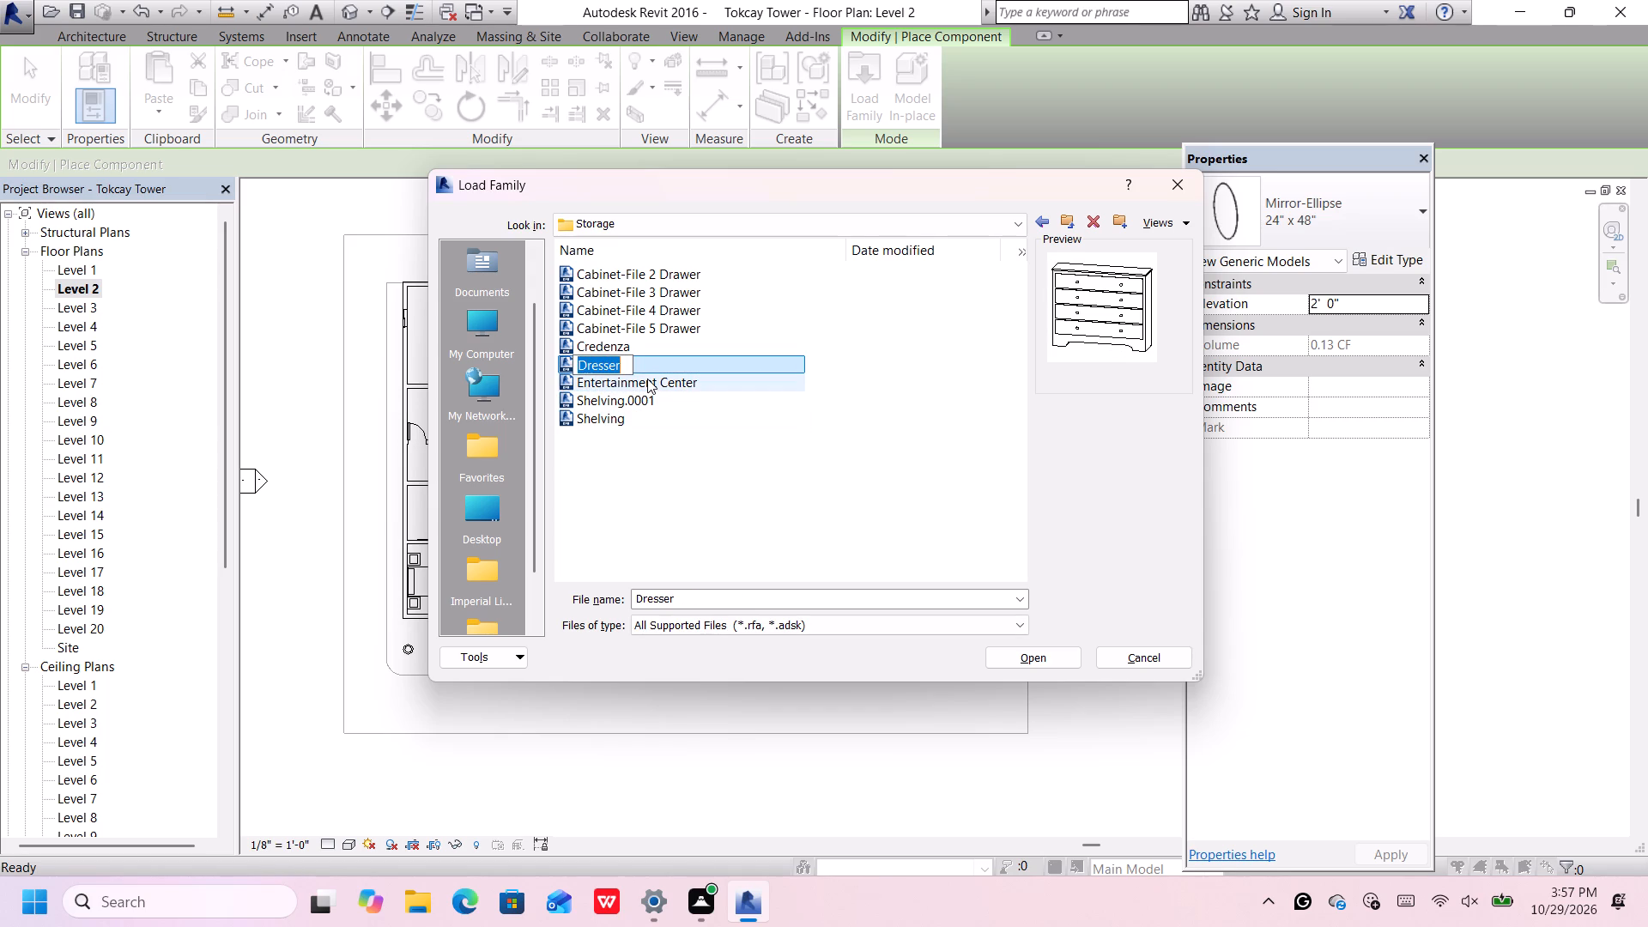
pyautogui.click(647, 379)
pyautogui.click(648, 368)
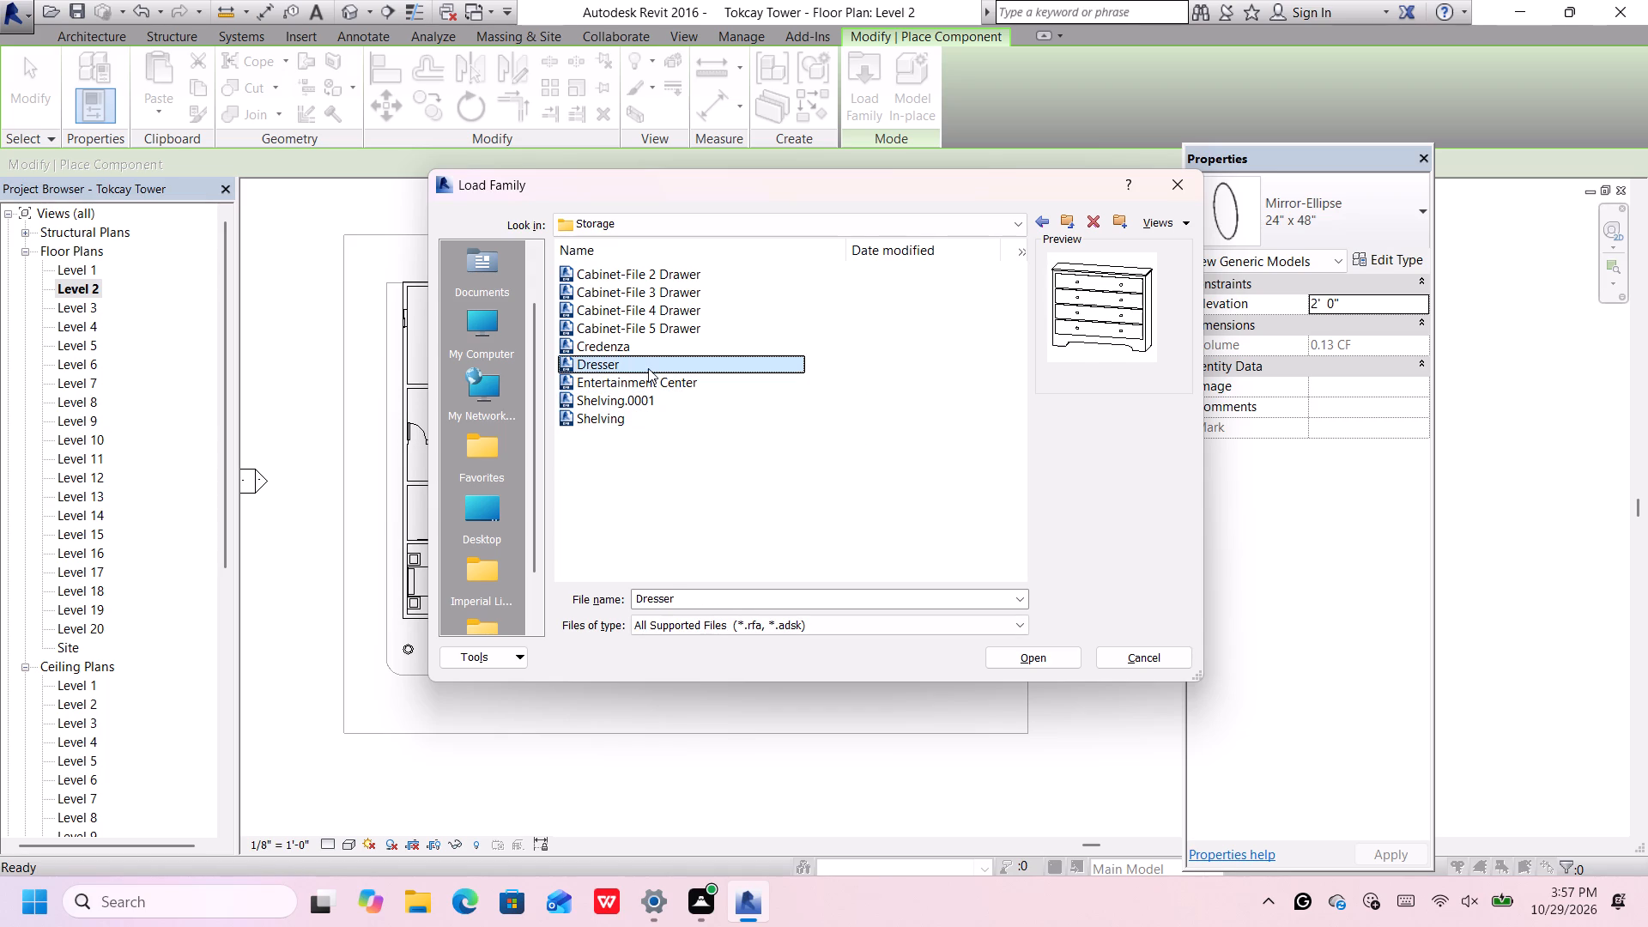
pyautogui.doubleClick(648, 368)
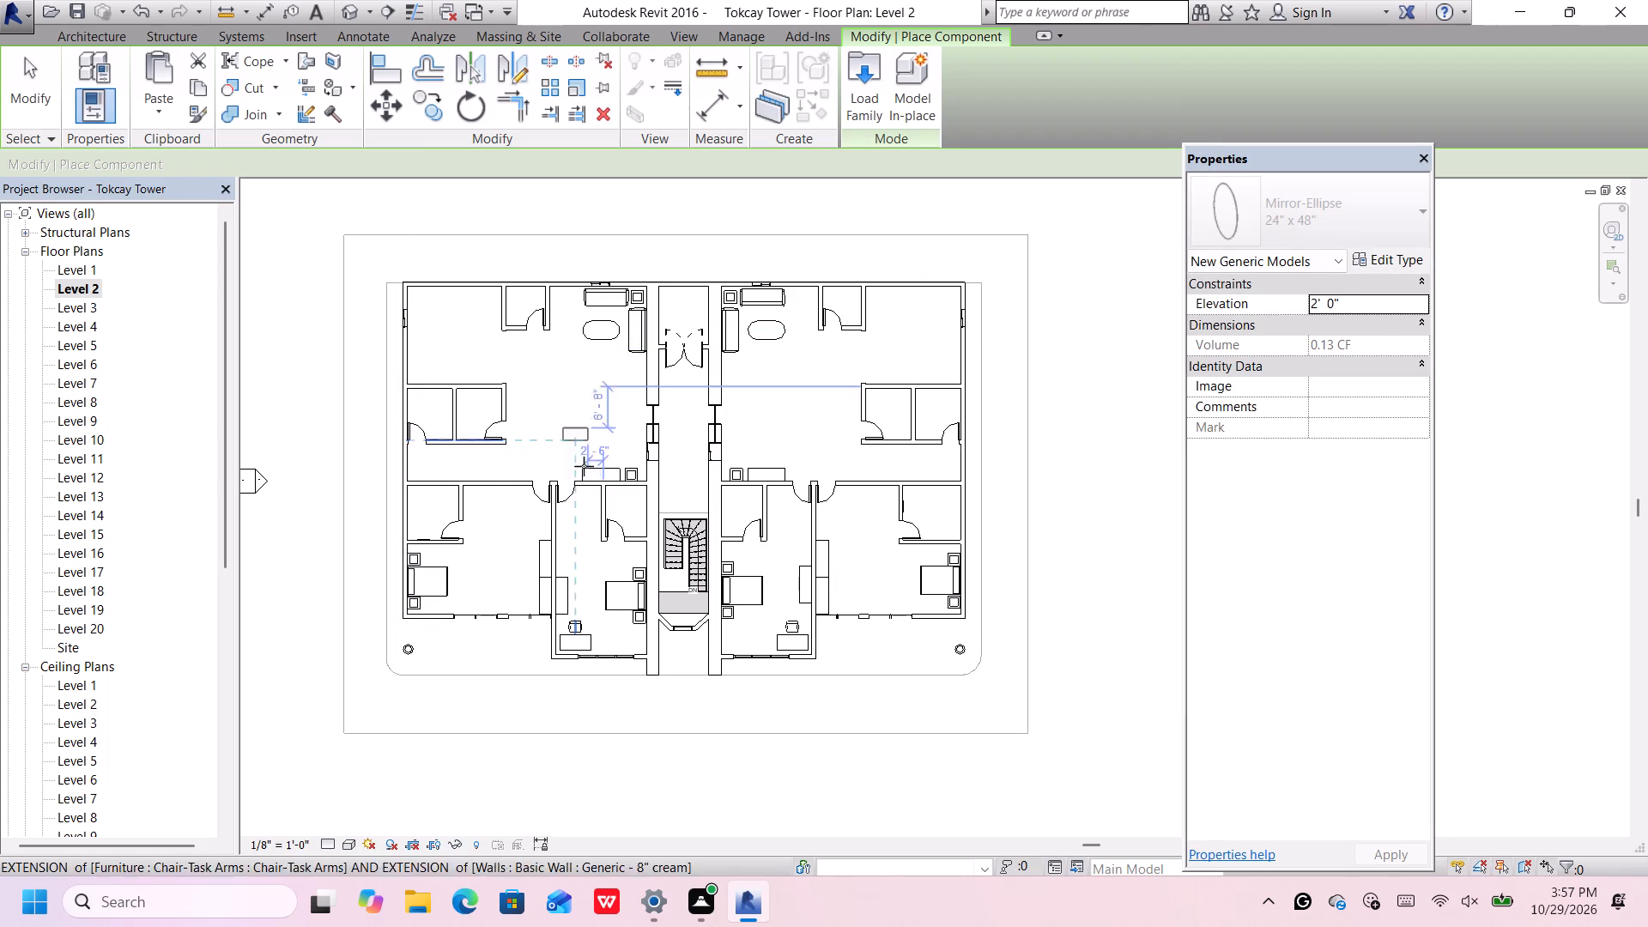
# Place a 48" x 72" x 24" Dresser against the north wall of the outer west and outer east bedrooms, at the mirrors.
pyautogui.scroll(1, 599, 510)
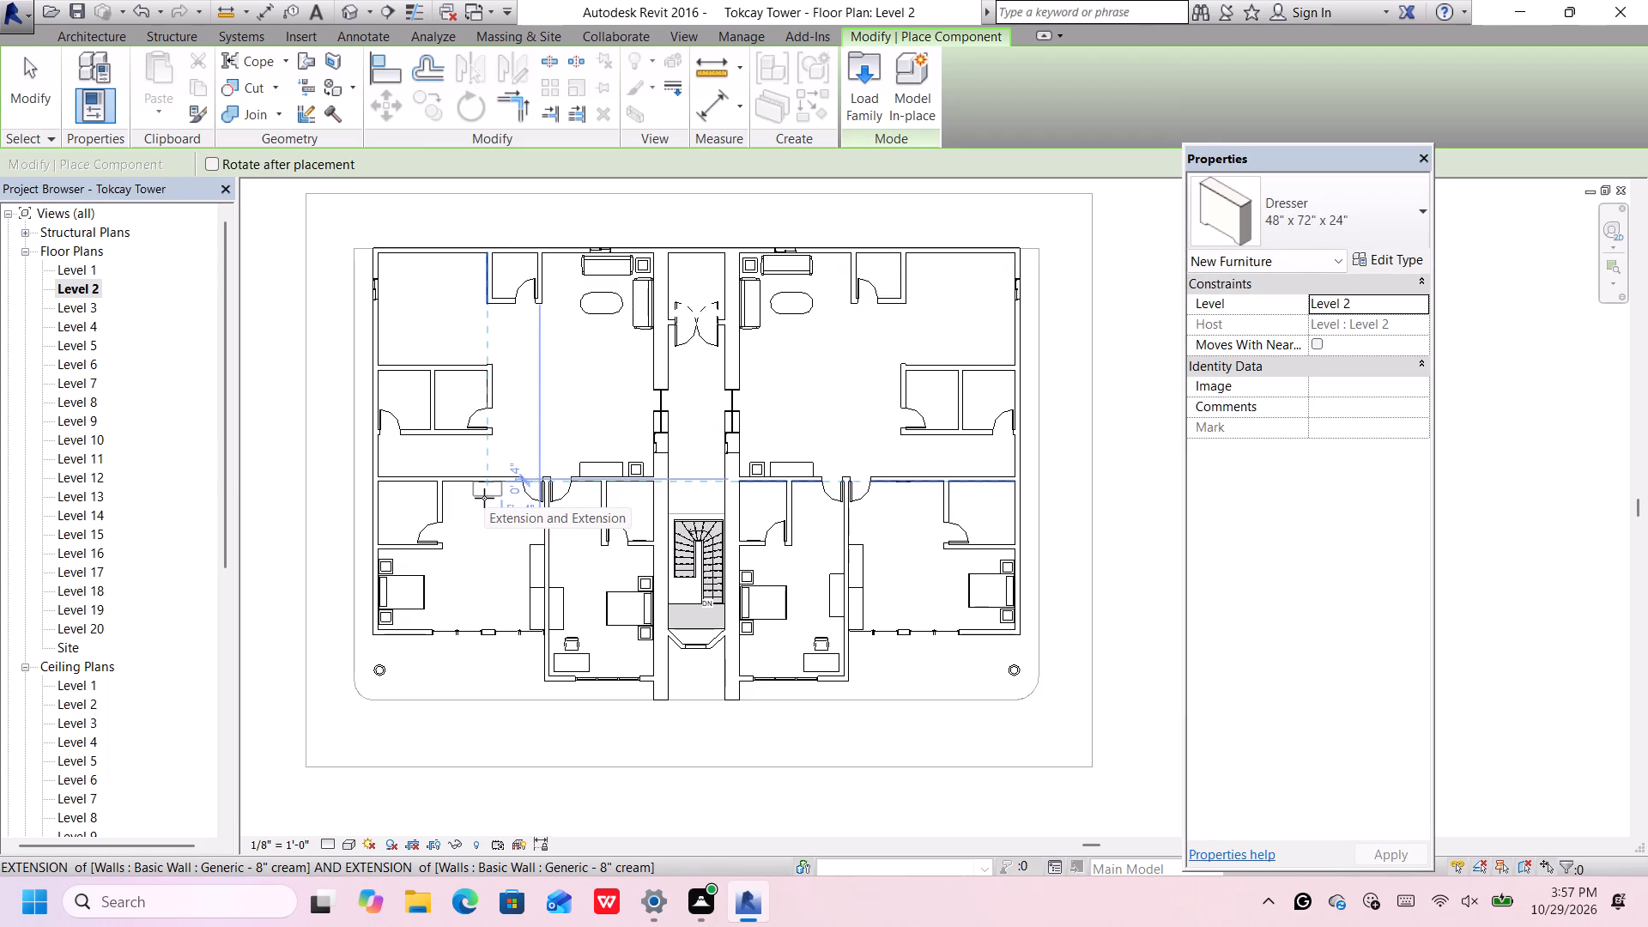
pyautogui.click(479, 498)
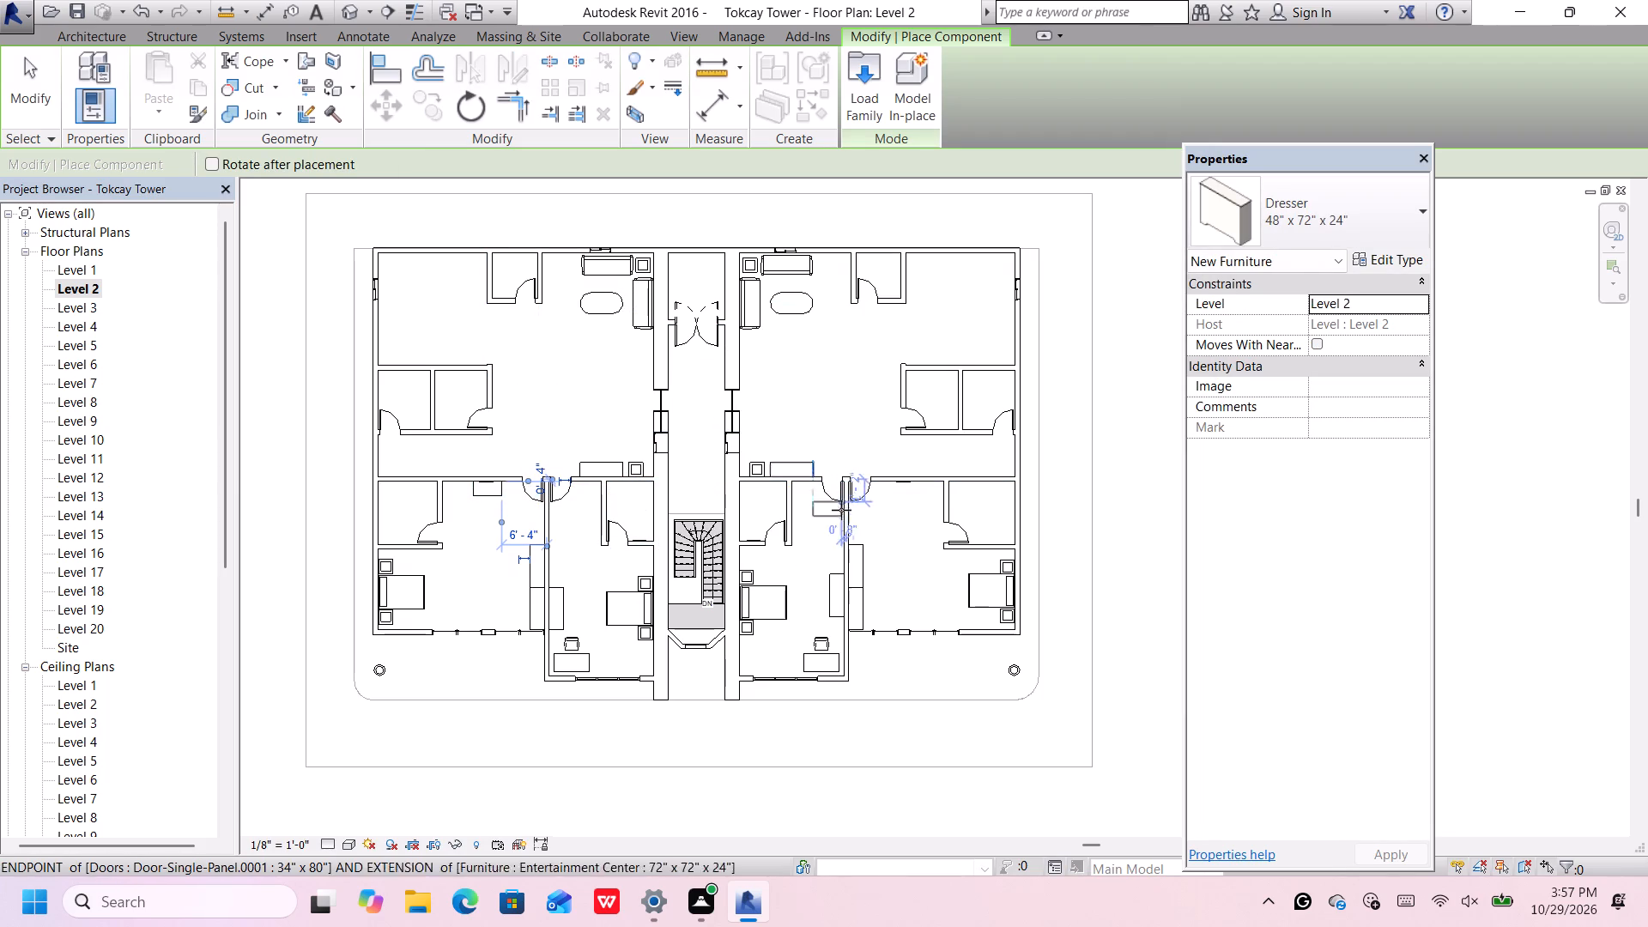
pyautogui.click(902, 490)
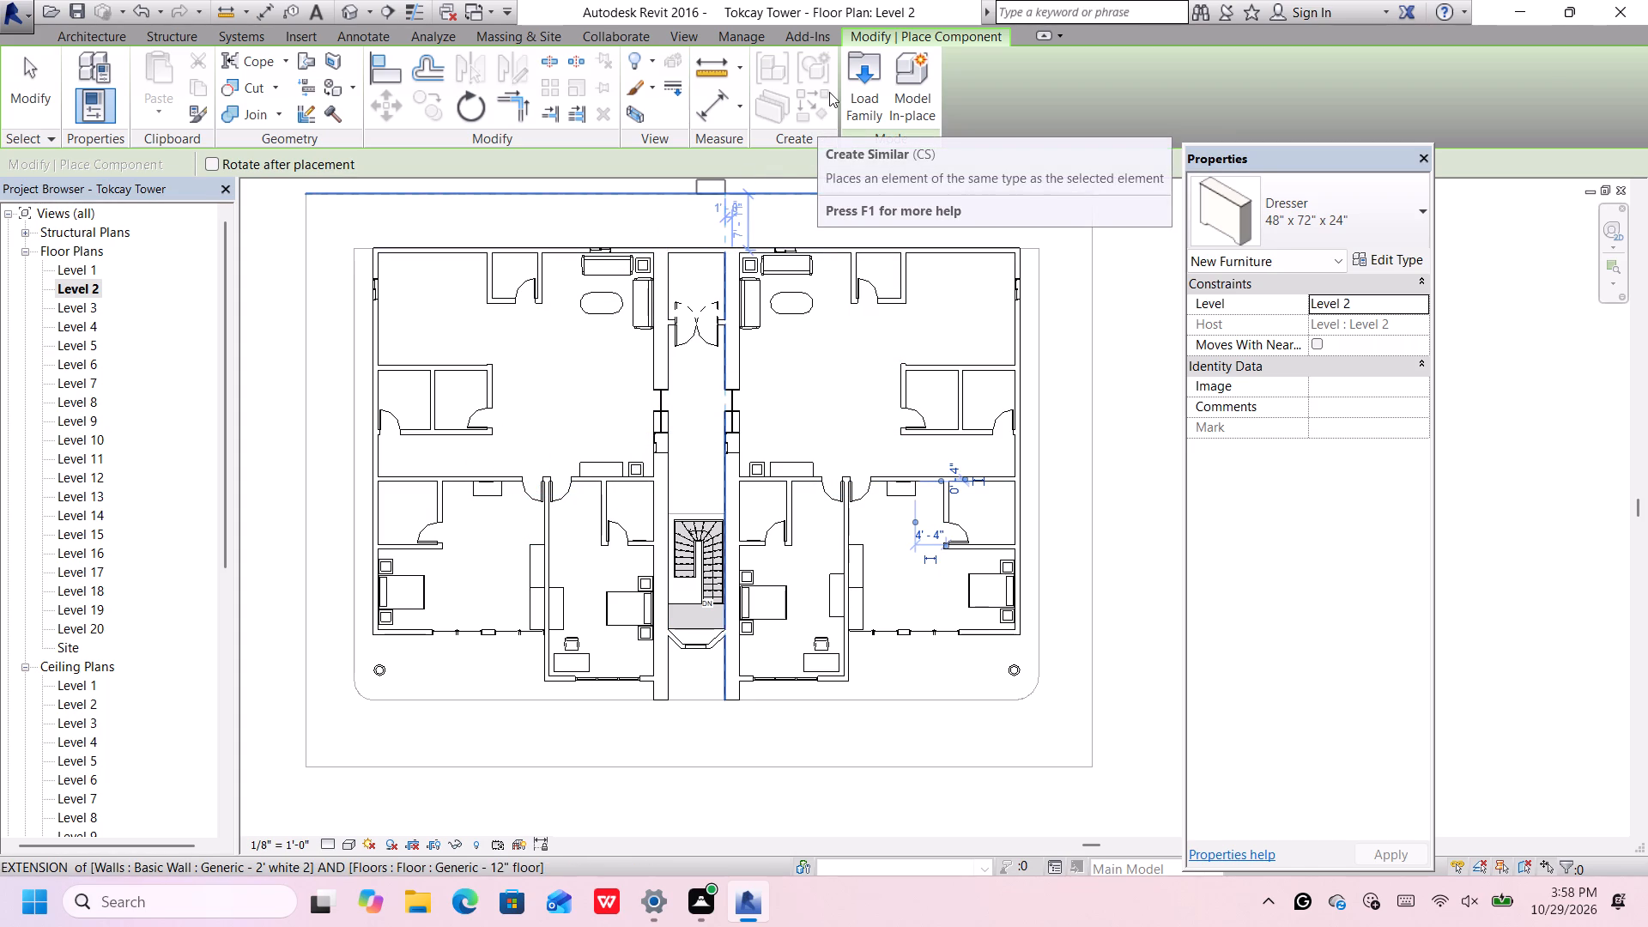
# Examine the chair and sofa families in the Seating folder of the US Imperial Furniture library.
pyautogui.click(863, 92)
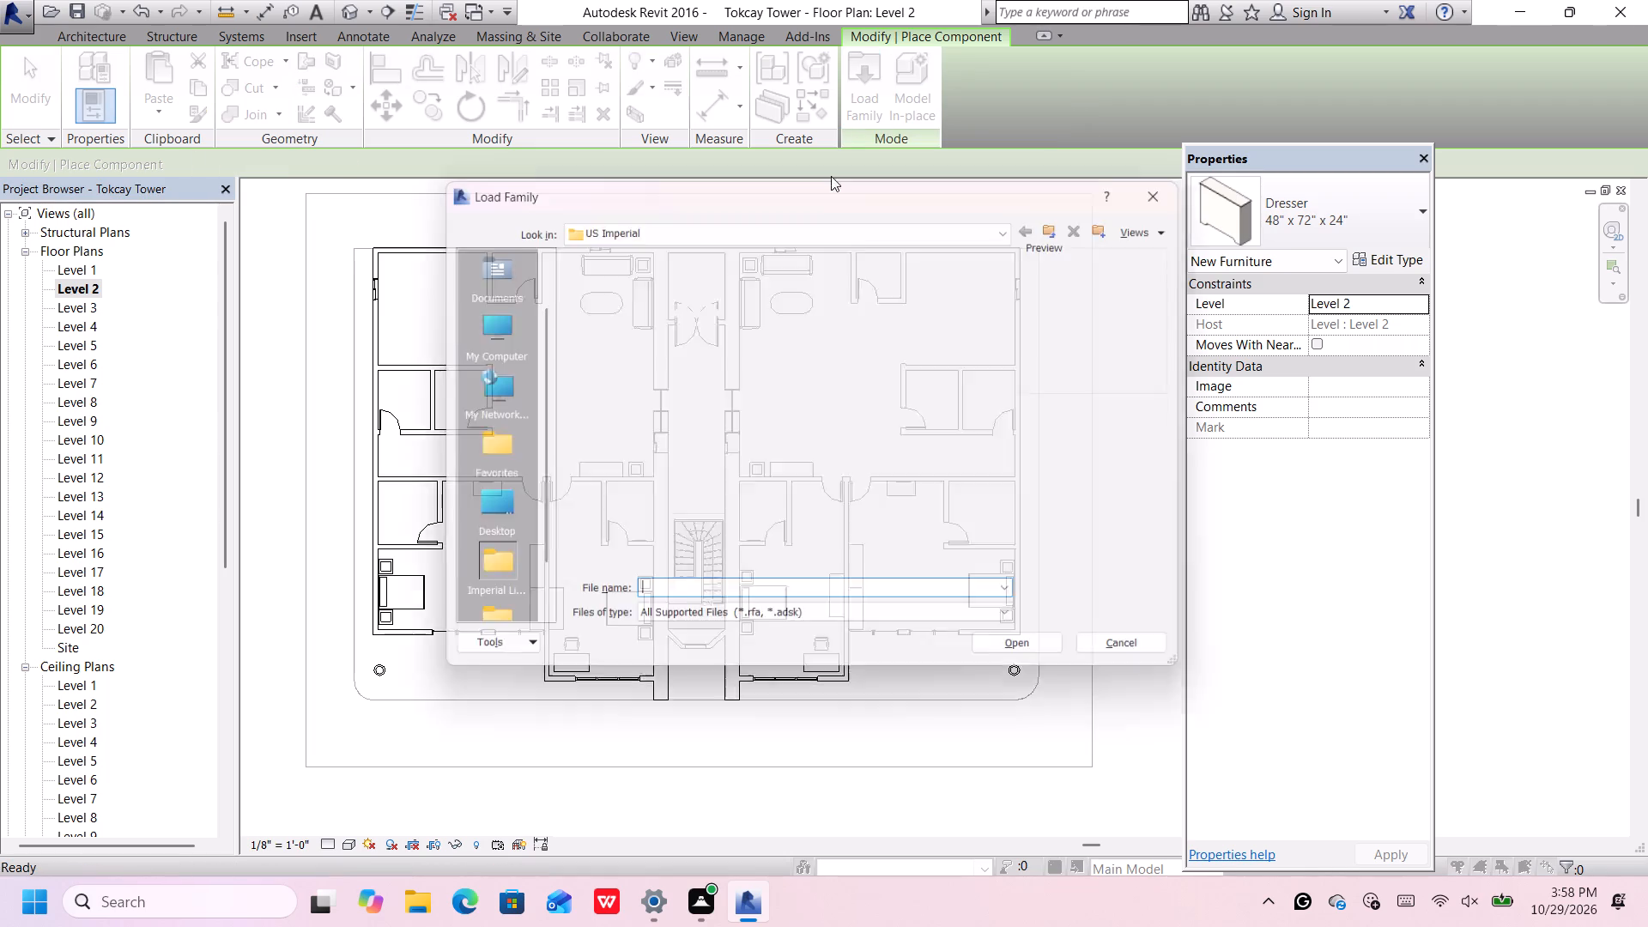
pyautogui.doubleClick(612, 509)
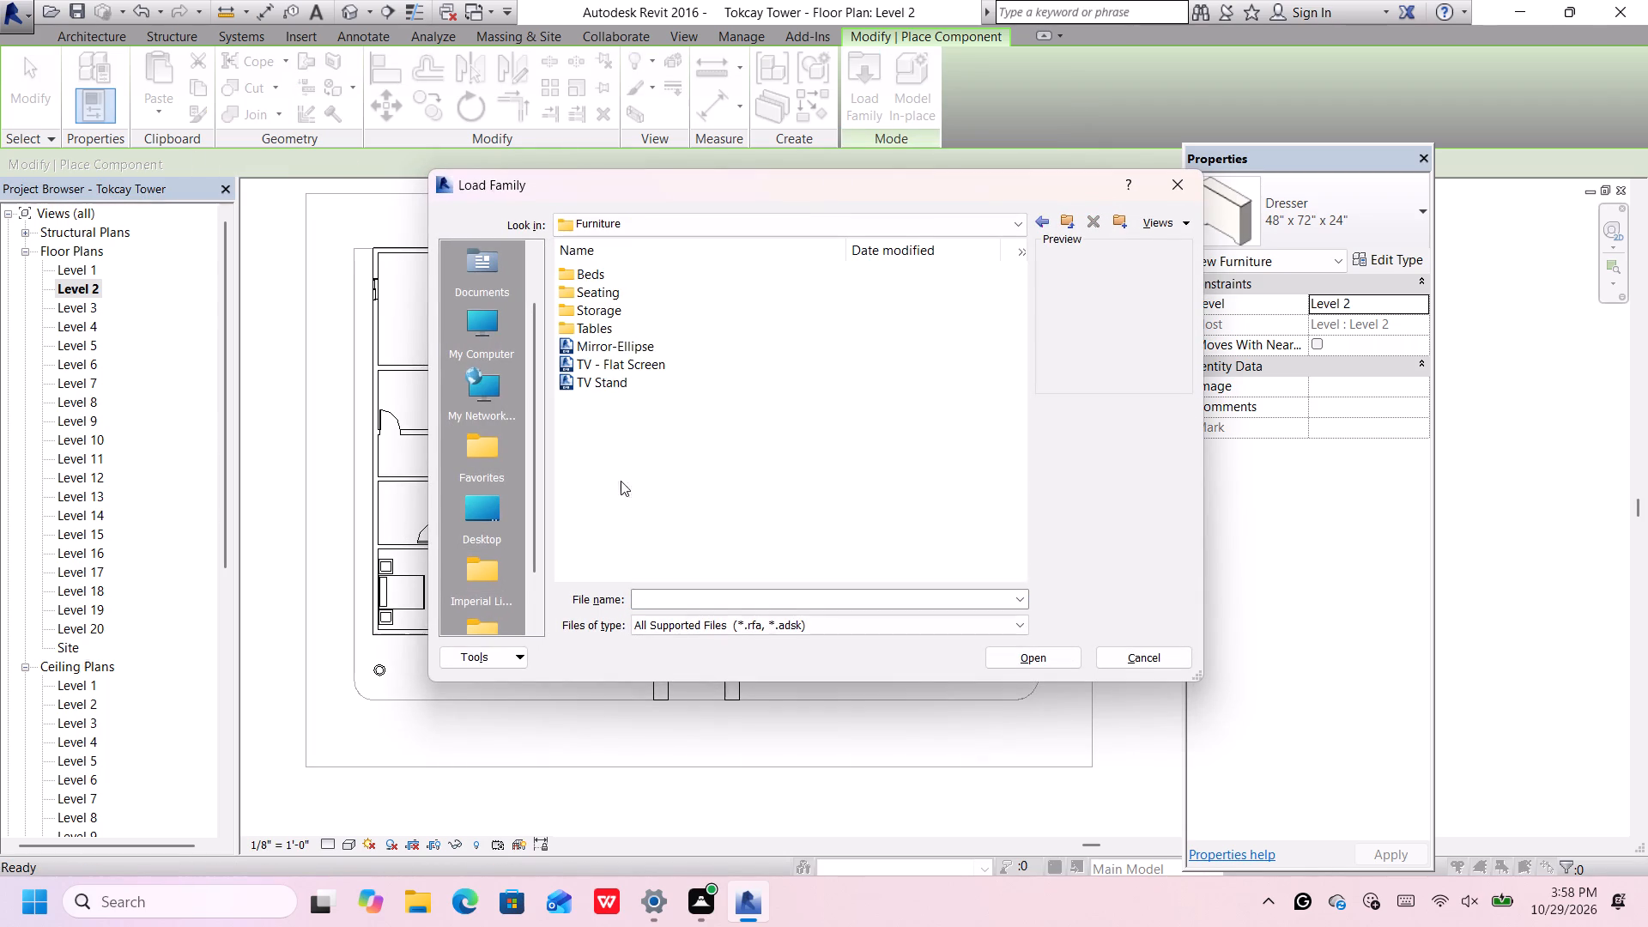
pyautogui.doubleClick(633, 285)
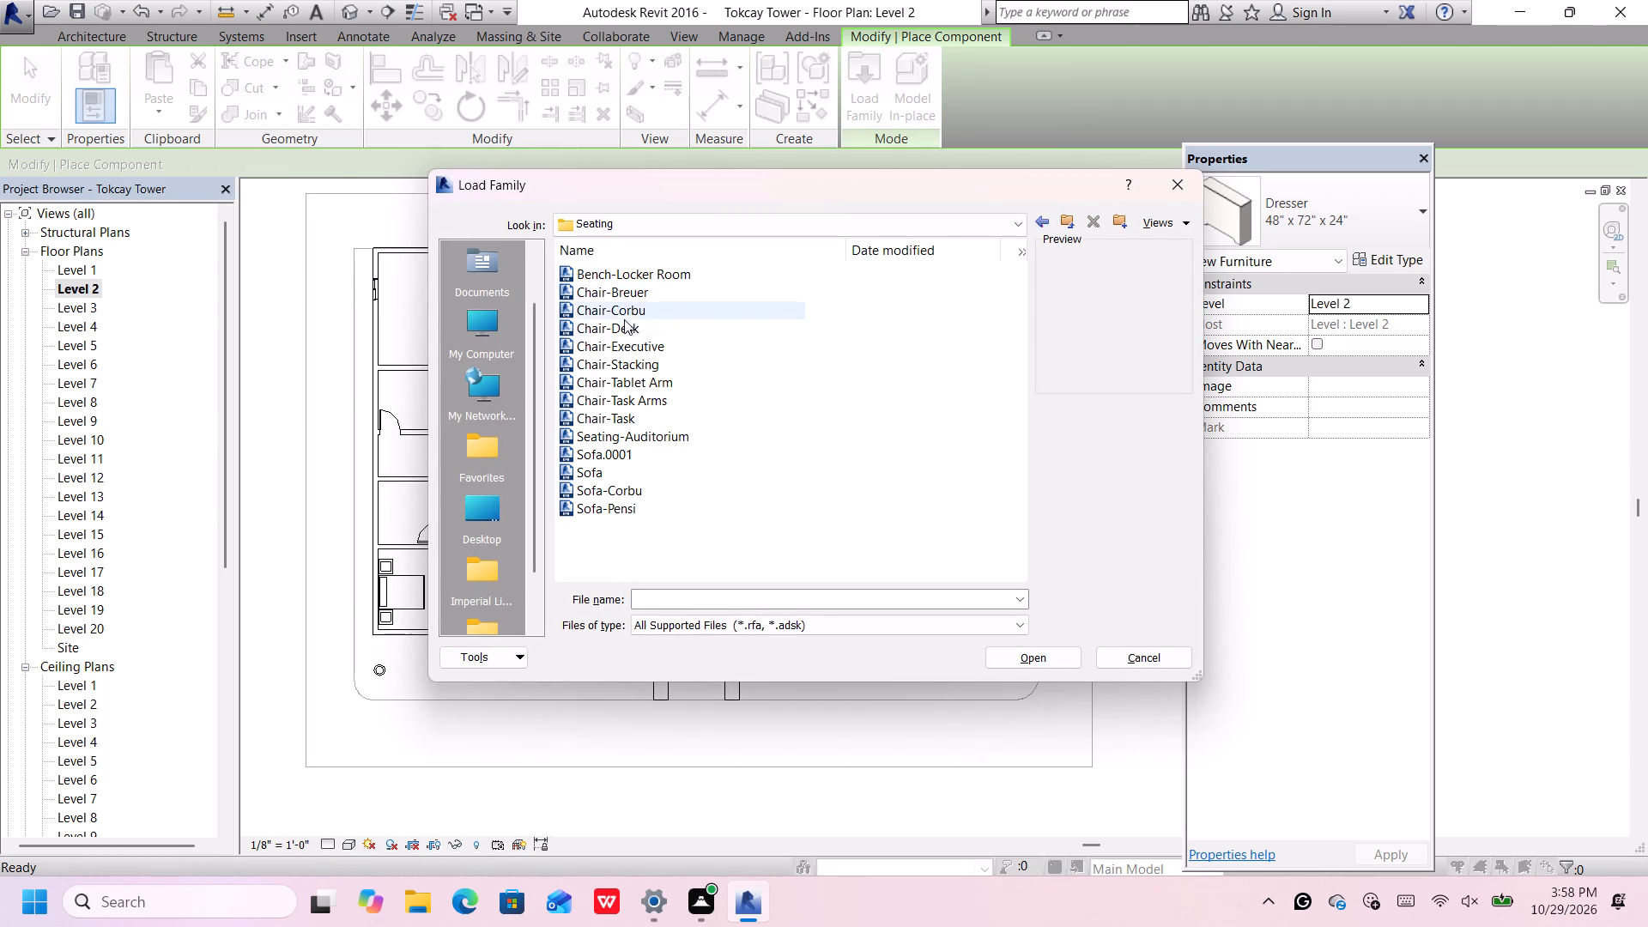
pyautogui.click(653, 270)
pyautogui.click(645, 288)
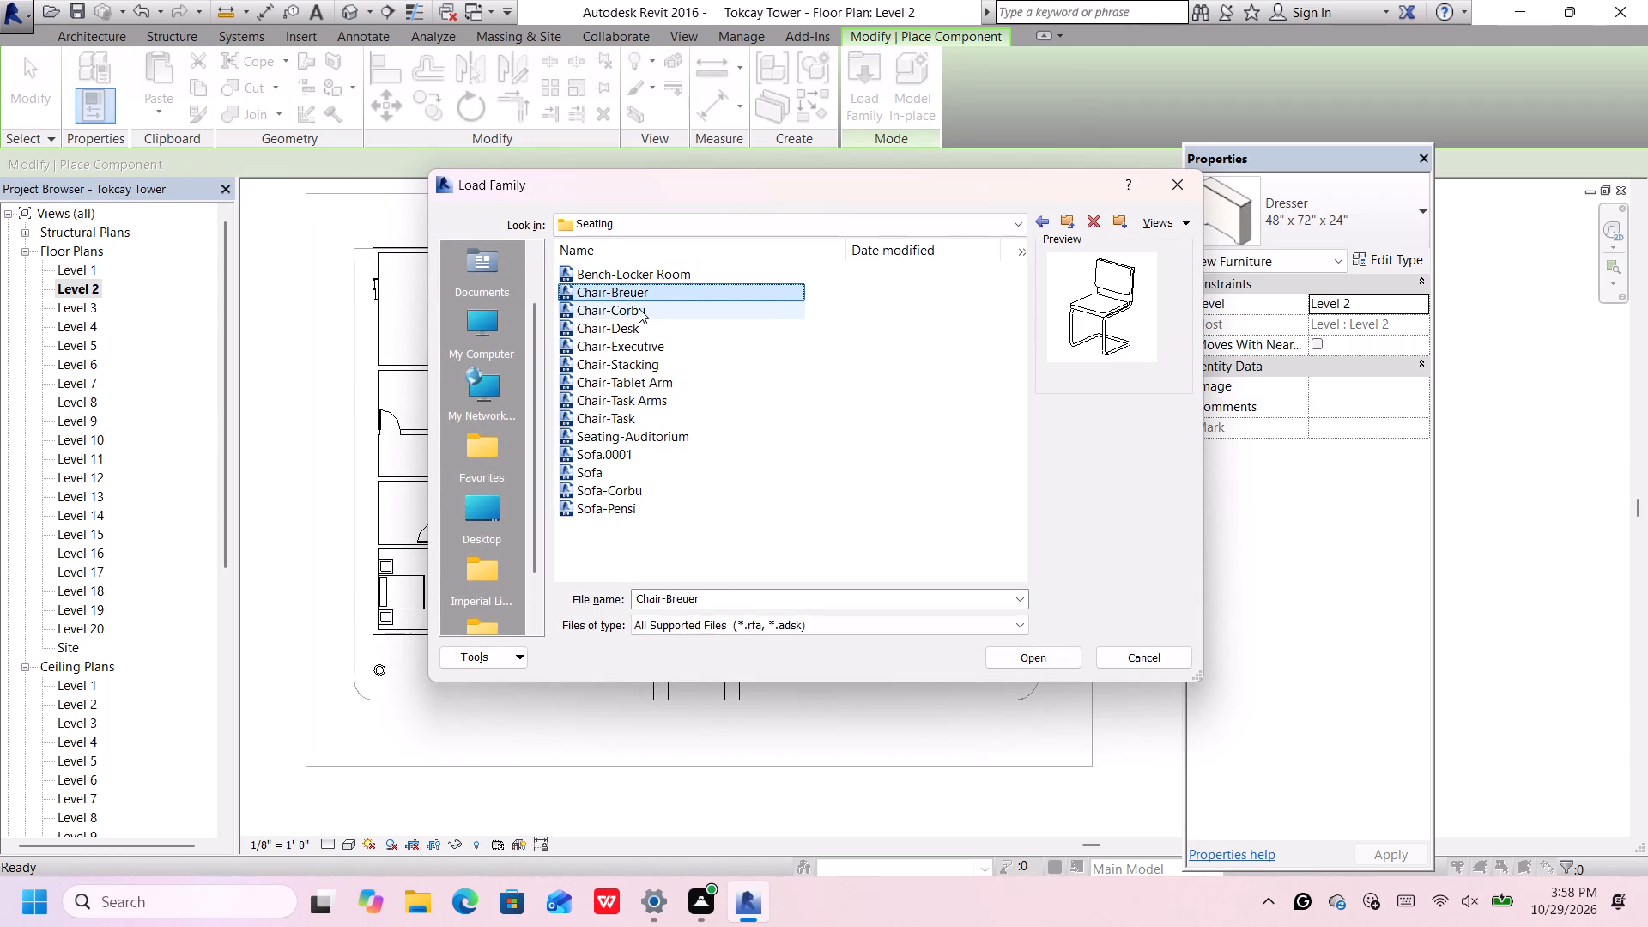
pyautogui.click(639, 310)
pyautogui.click(636, 327)
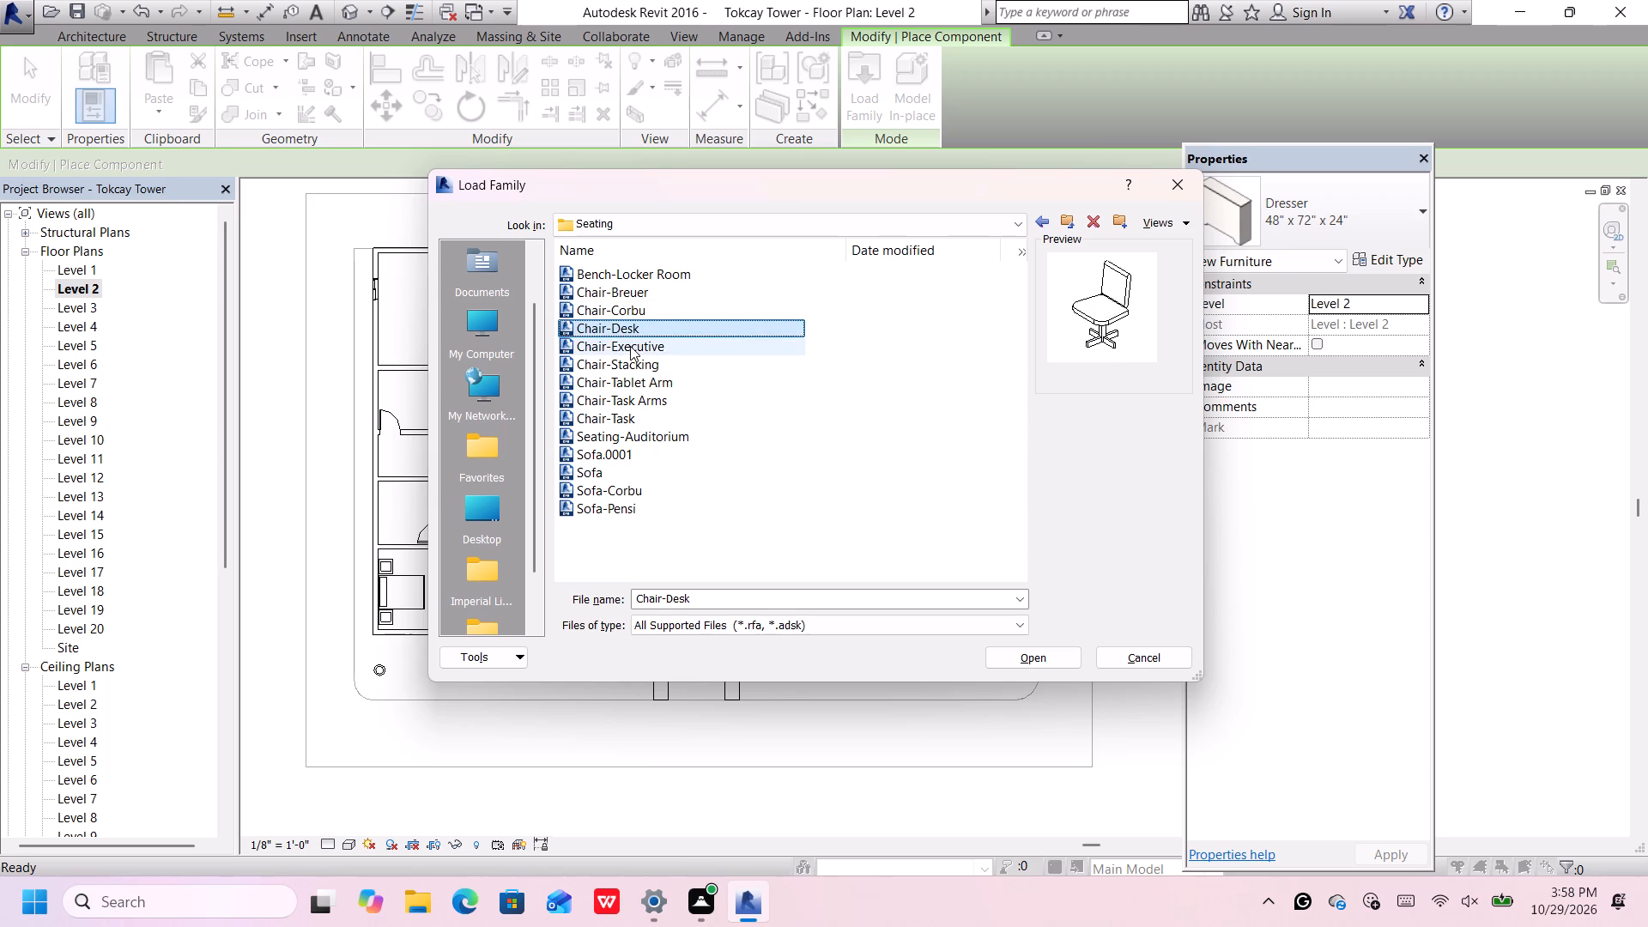
pyautogui.click(630, 346)
pyautogui.click(627, 369)
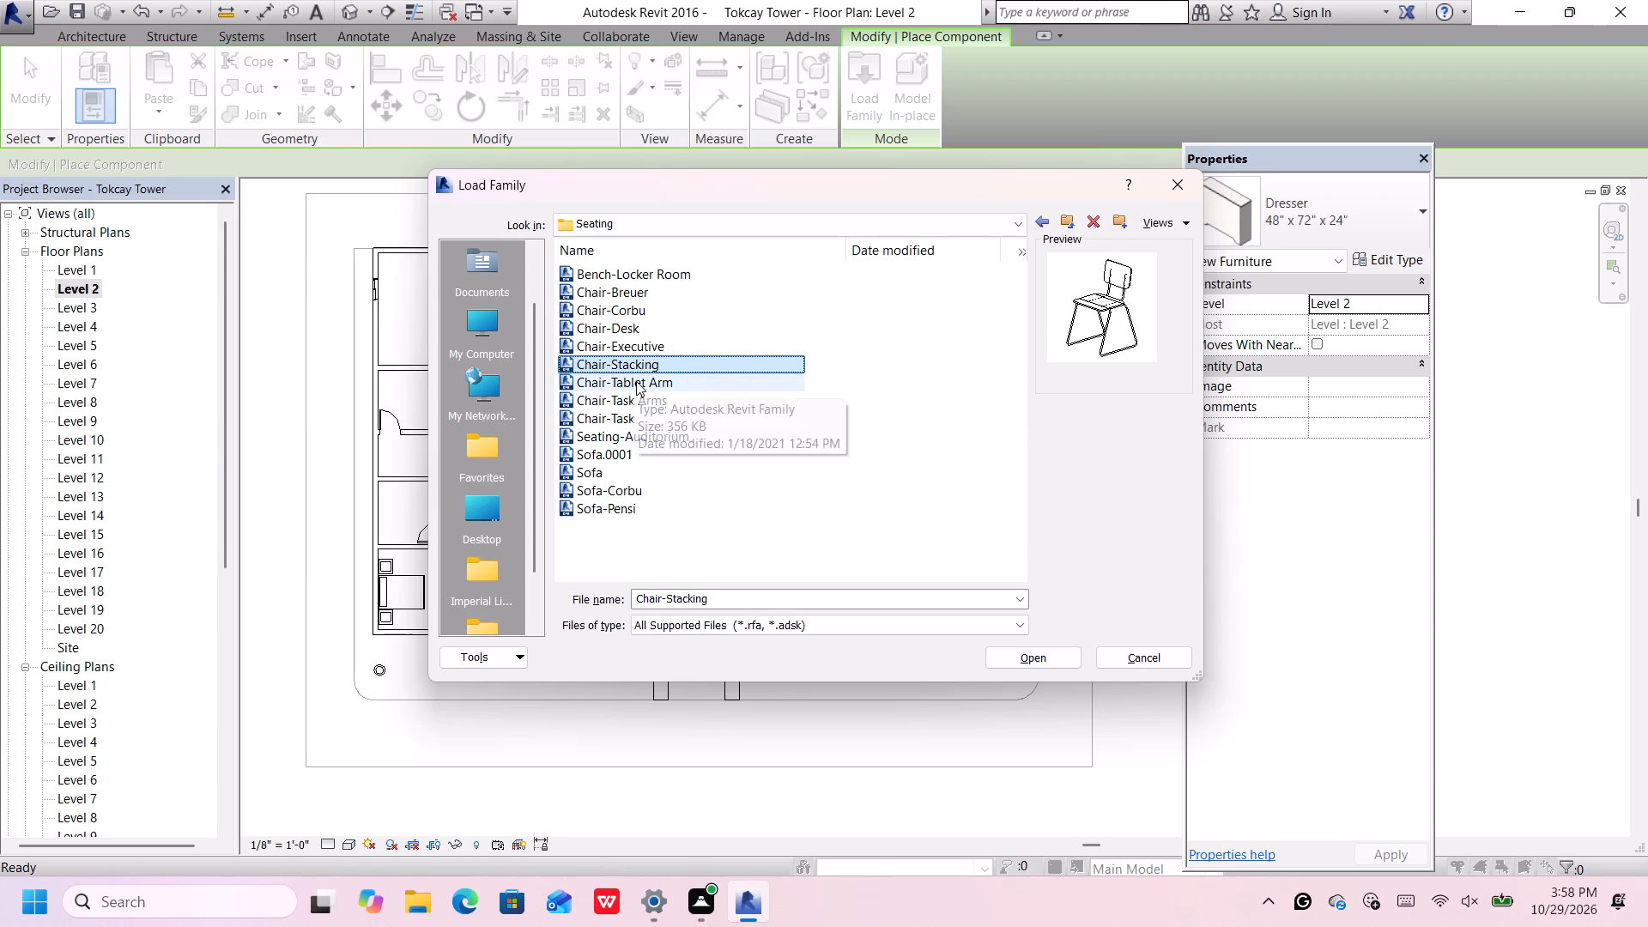
pyautogui.click(636, 381)
pyautogui.click(637, 389)
pyautogui.click(637, 397)
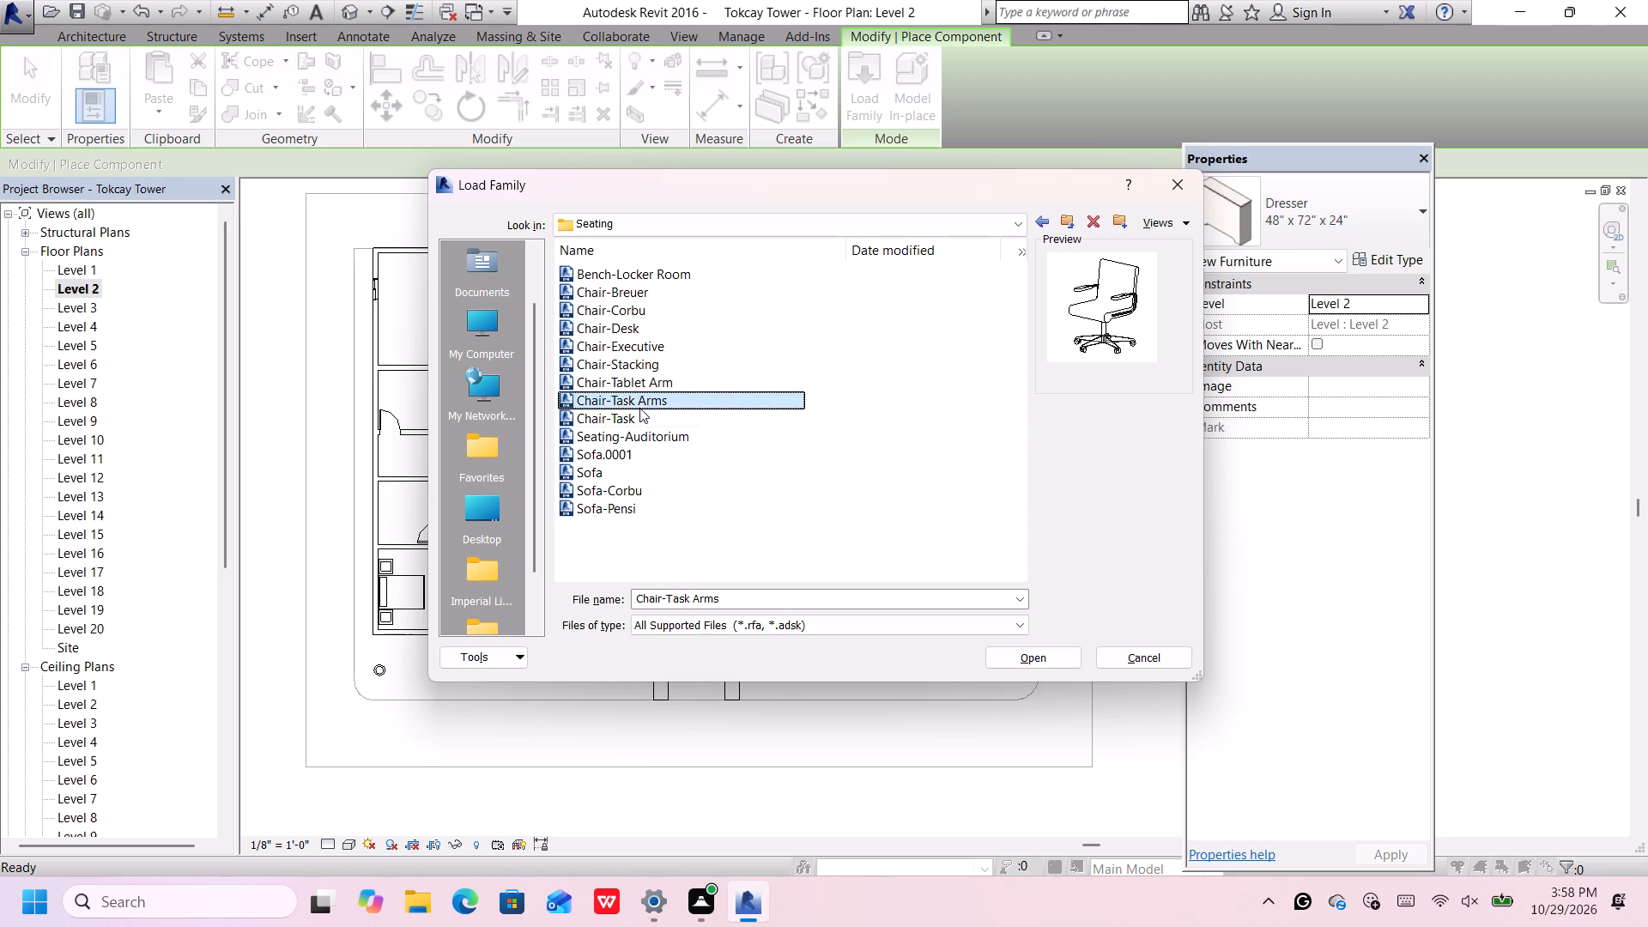
pyautogui.click(643, 415)
pyautogui.click(639, 427)
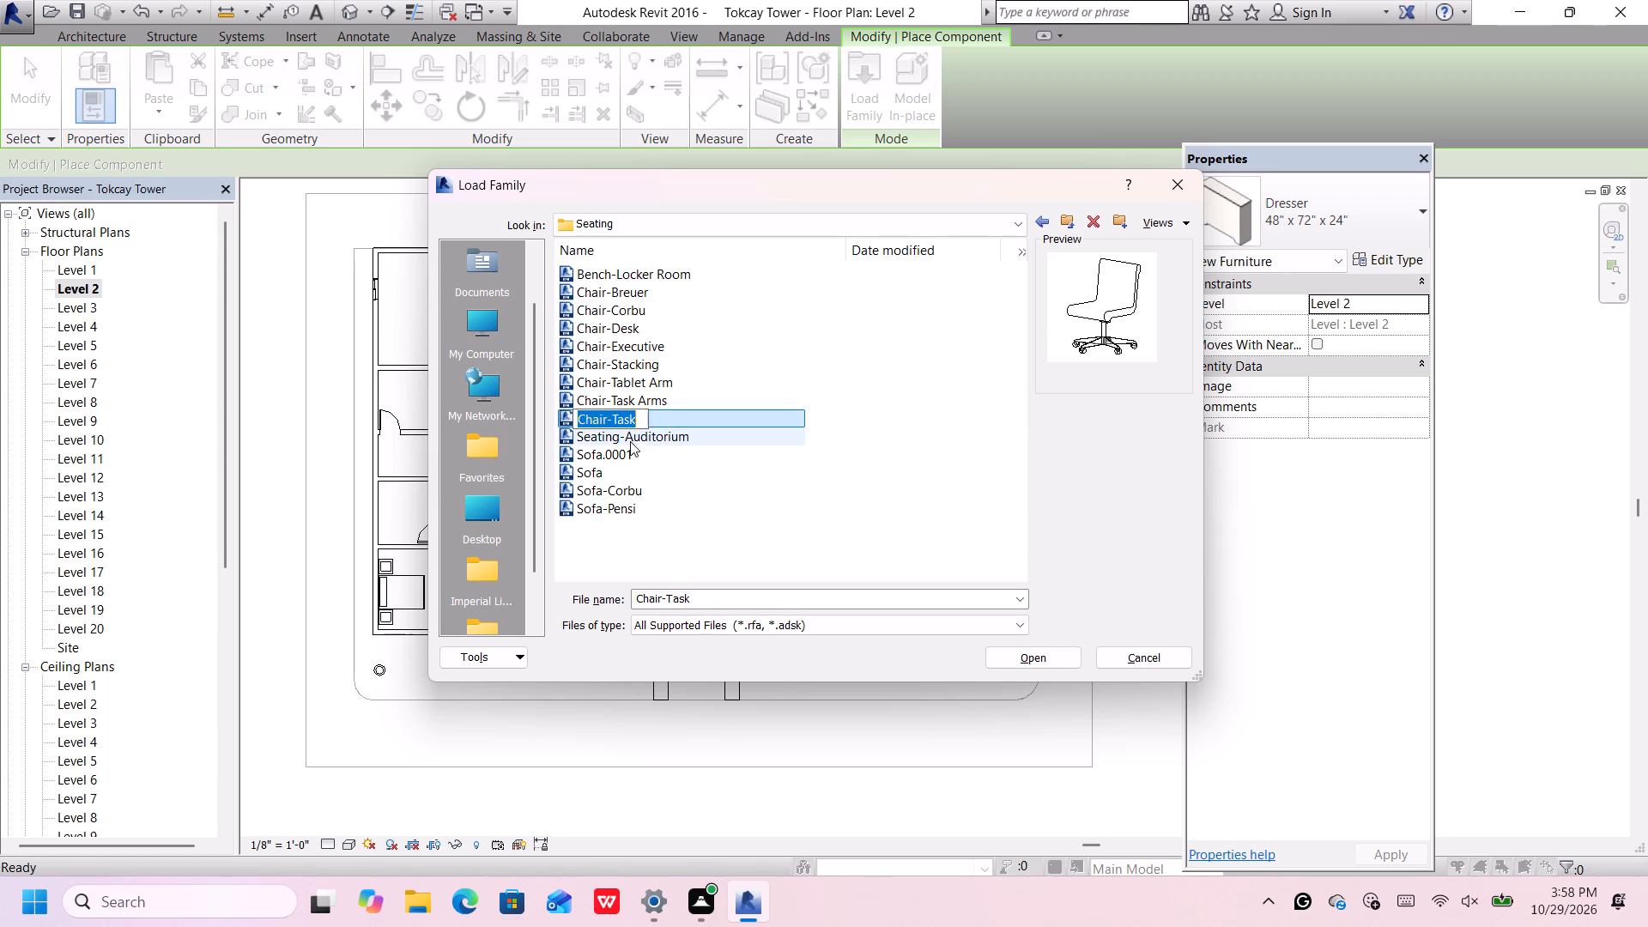
pyautogui.click(644, 438)
pyautogui.click(633, 450)
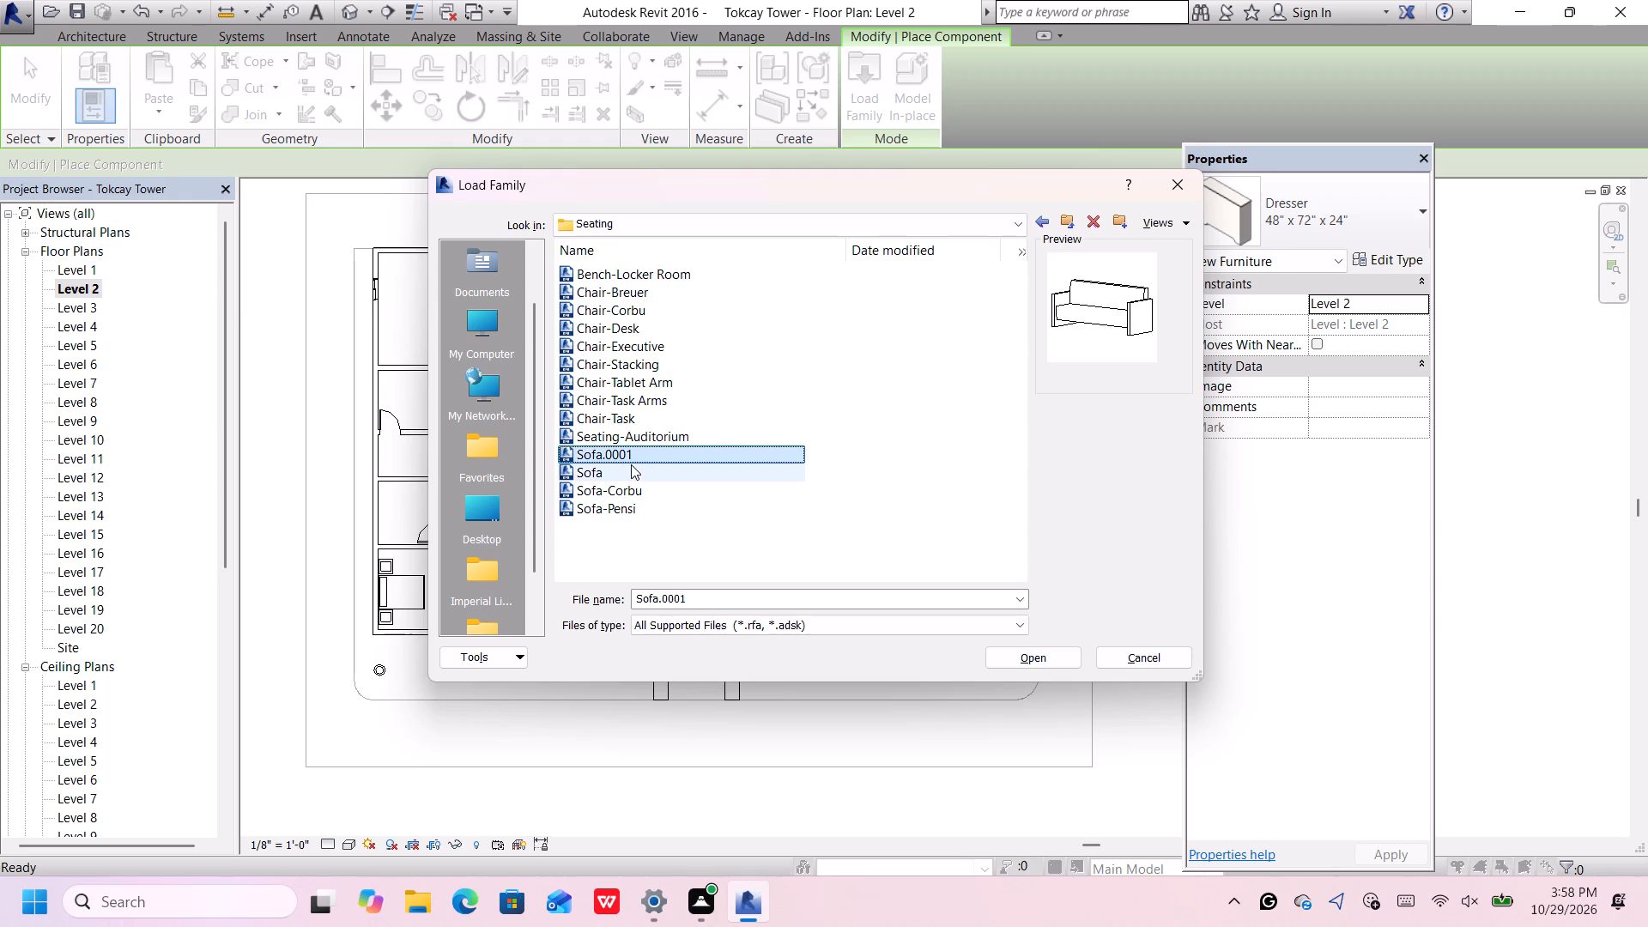
pyautogui.click(631, 464)
pyautogui.click(631, 488)
pyautogui.click(637, 511)
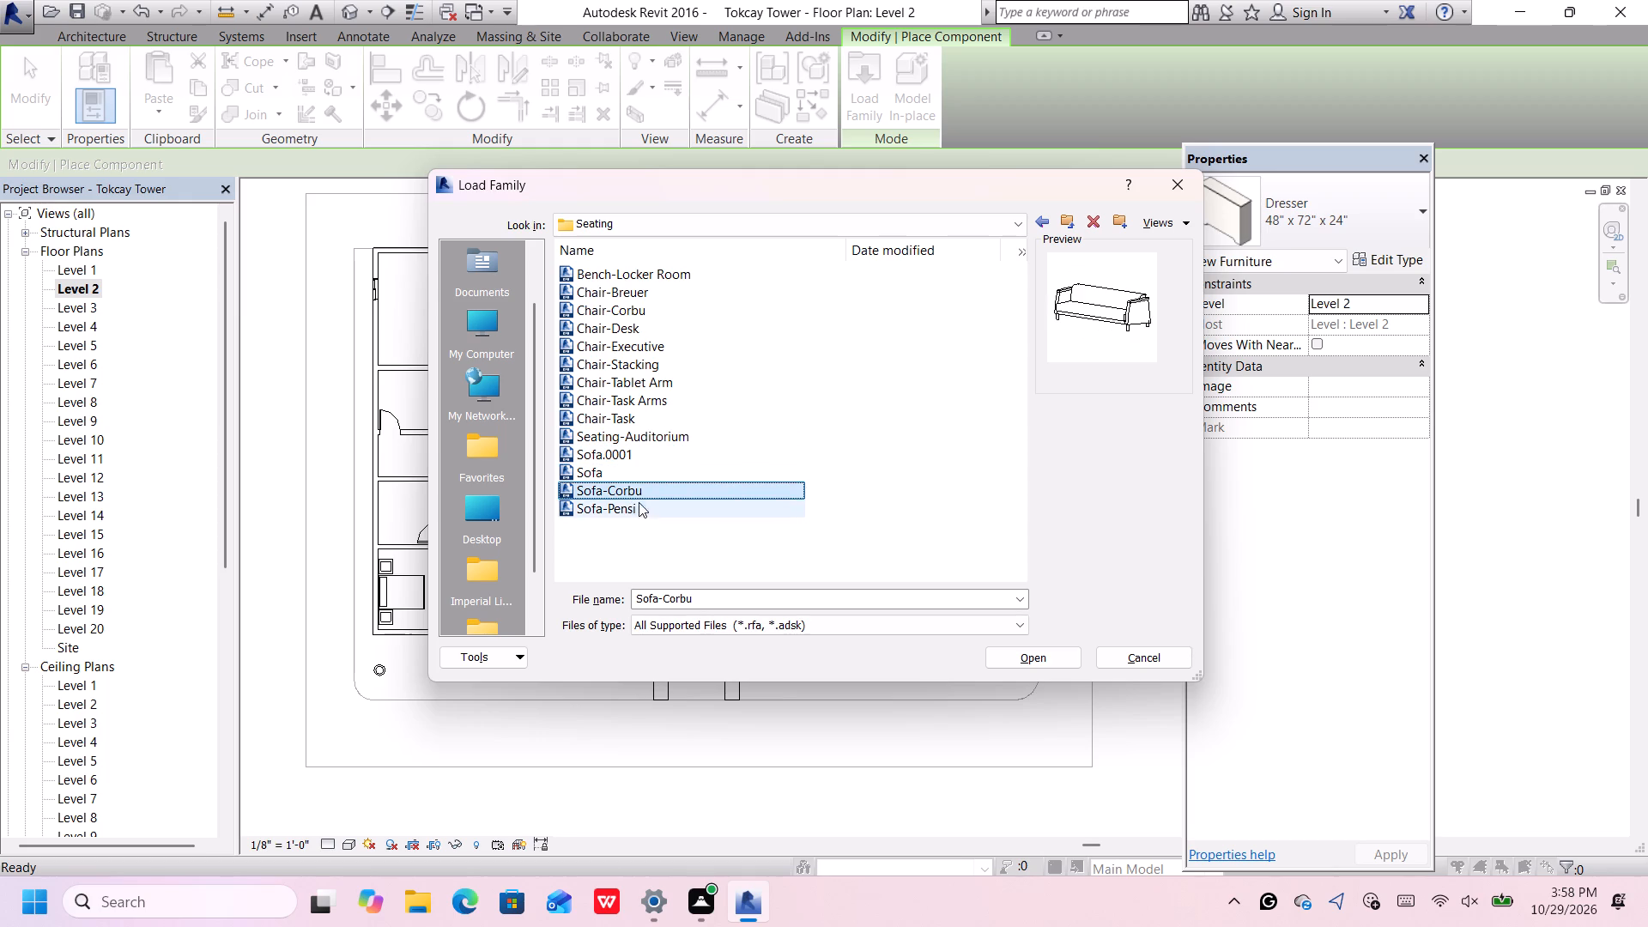
pyautogui.click(645, 471)
pyautogui.click(650, 453)
pyautogui.click(653, 440)
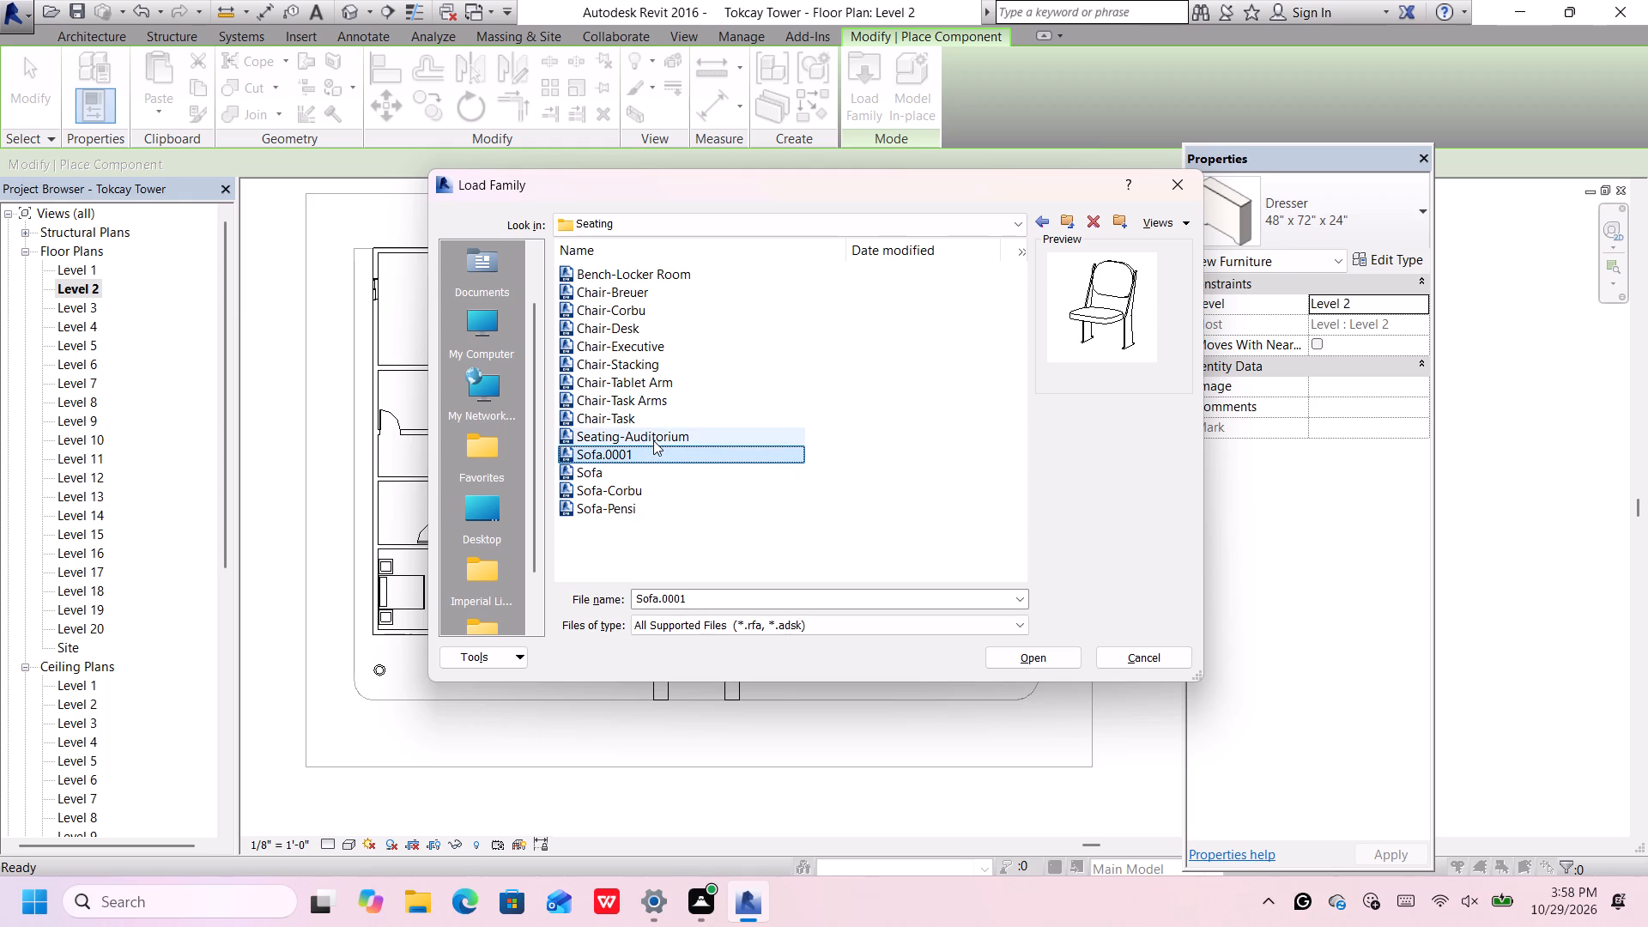
pyautogui.click(658, 427)
pyautogui.click(665, 413)
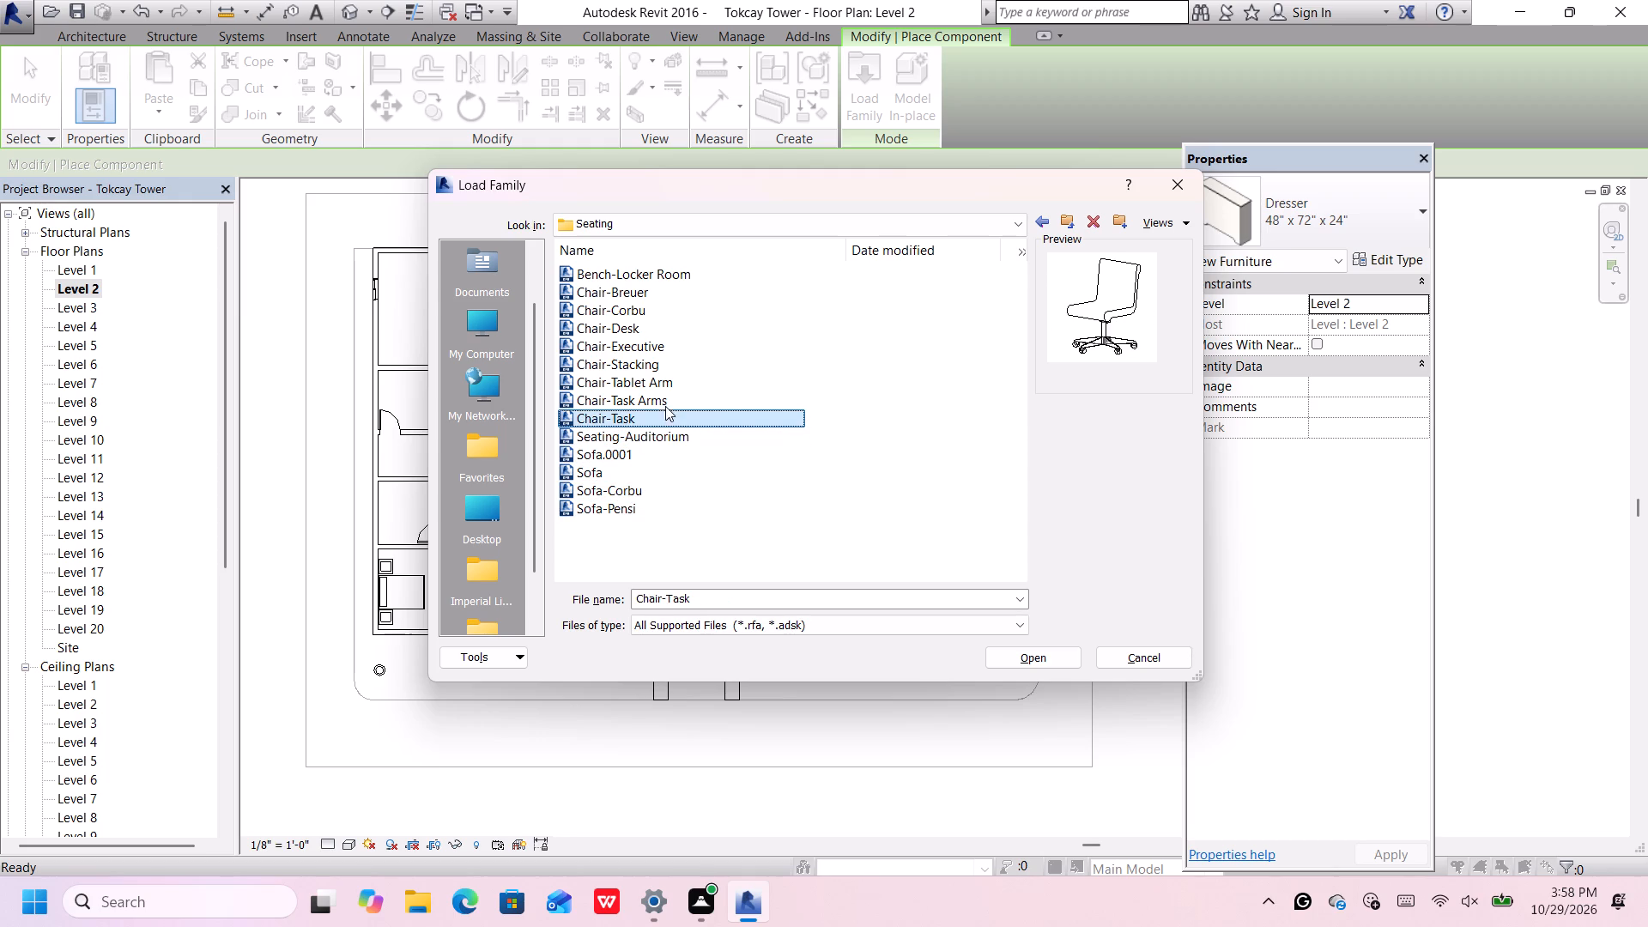
pyautogui.click(669, 389)
pyautogui.click(667, 403)
pyautogui.click(672, 389)
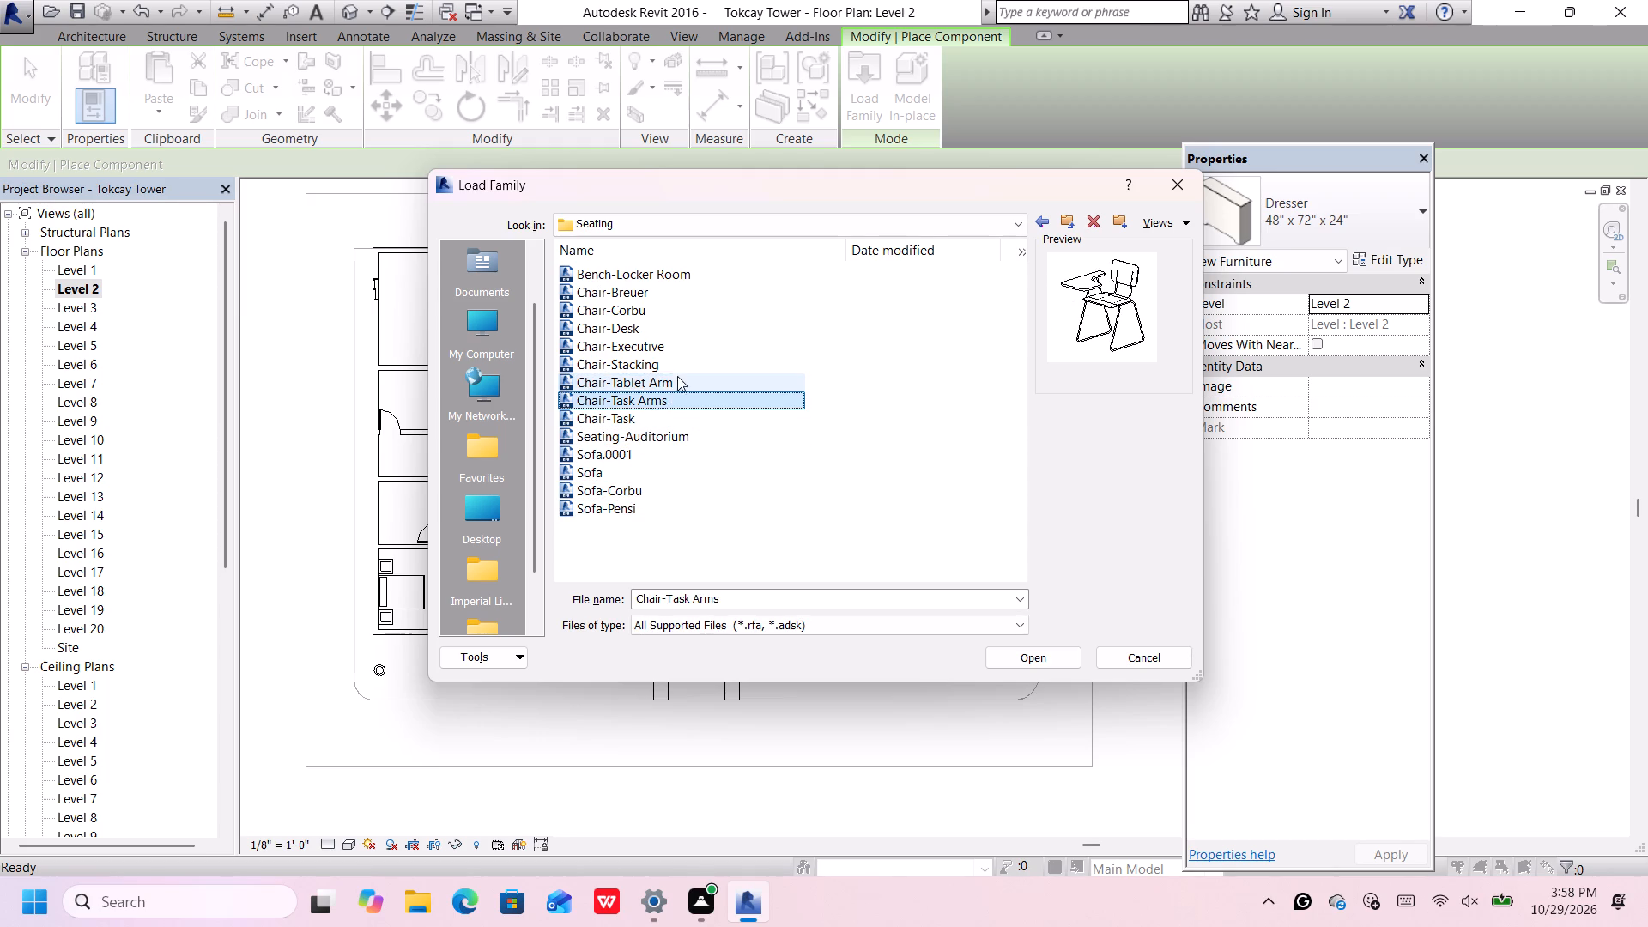
pyautogui.click(679, 368)
pyautogui.click(683, 352)
pyautogui.click(684, 339)
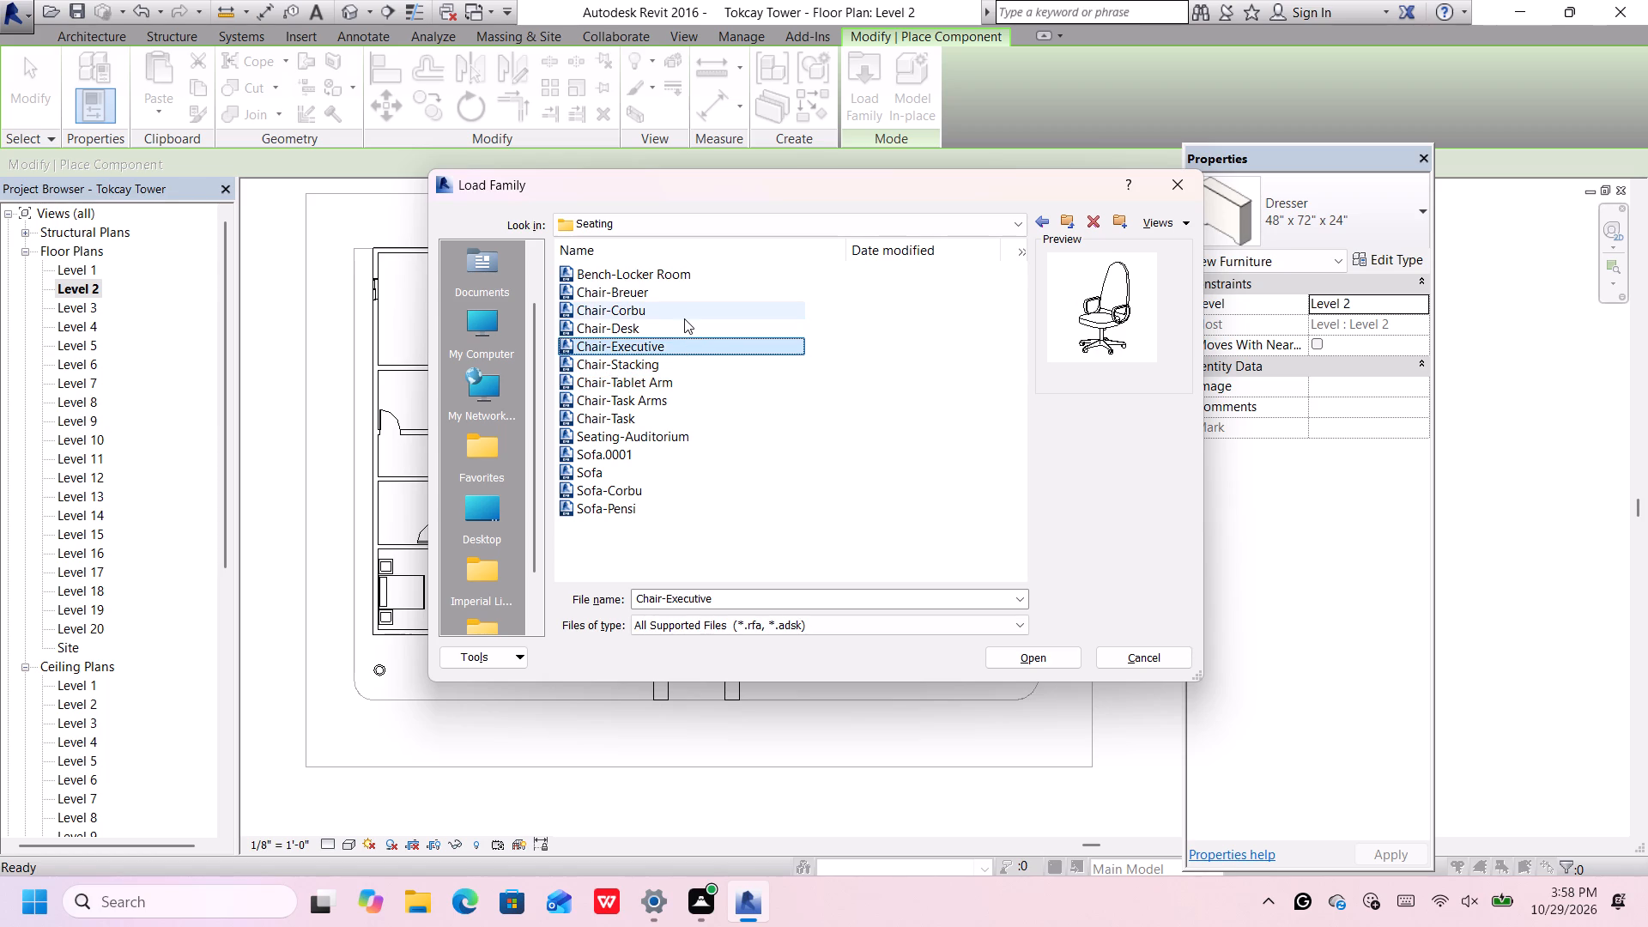
pyautogui.click(684, 318)
pyautogui.click(668, 333)
pyautogui.click(674, 301)
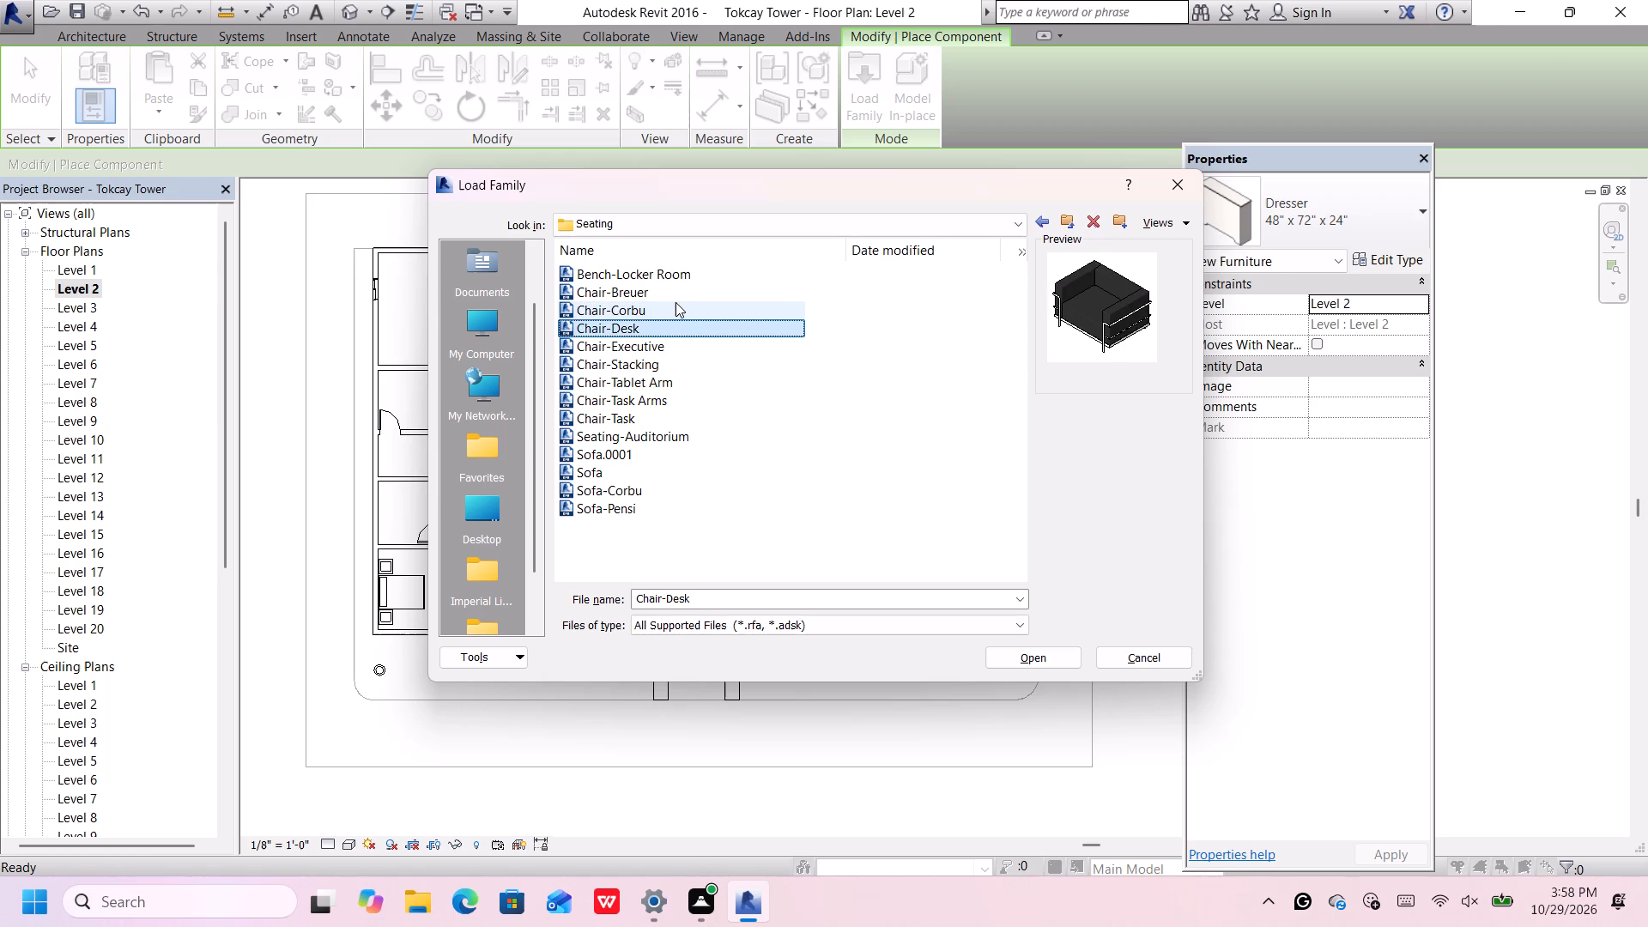
pyautogui.click(676, 289)
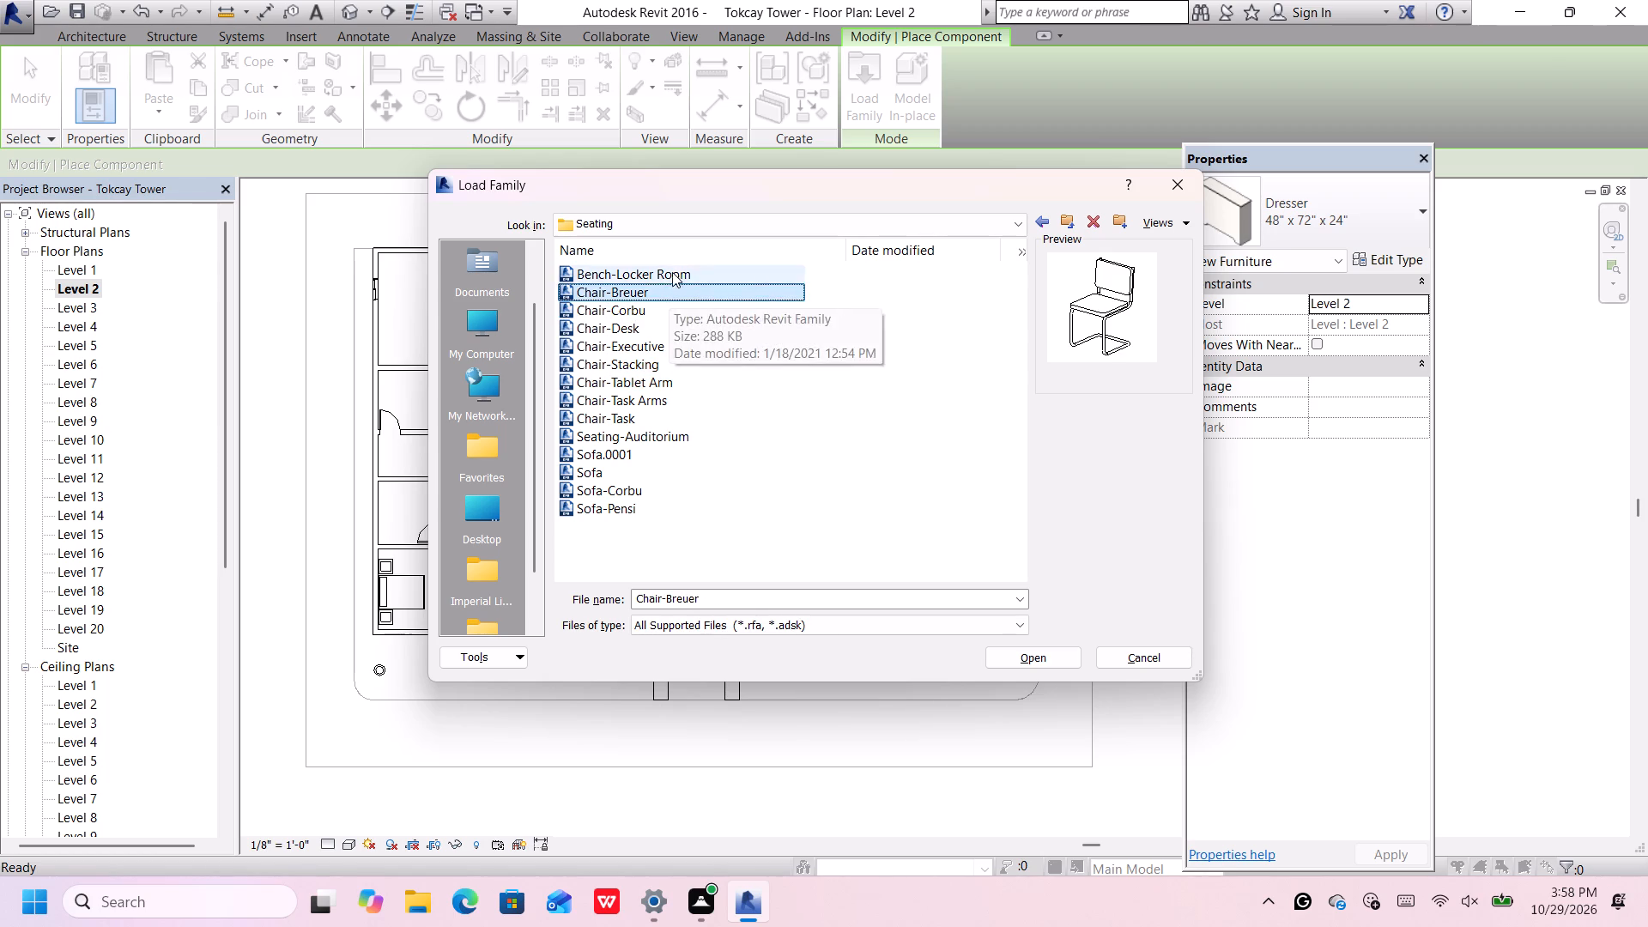
pyautogui.click(674, 269)
# Load the Chair-Breuer family and place one chair in front of the dresser in the outer west and outer east bedrooms.
pyautogui.click(670, 291)
pyautogui.doubleClick(670, 291)
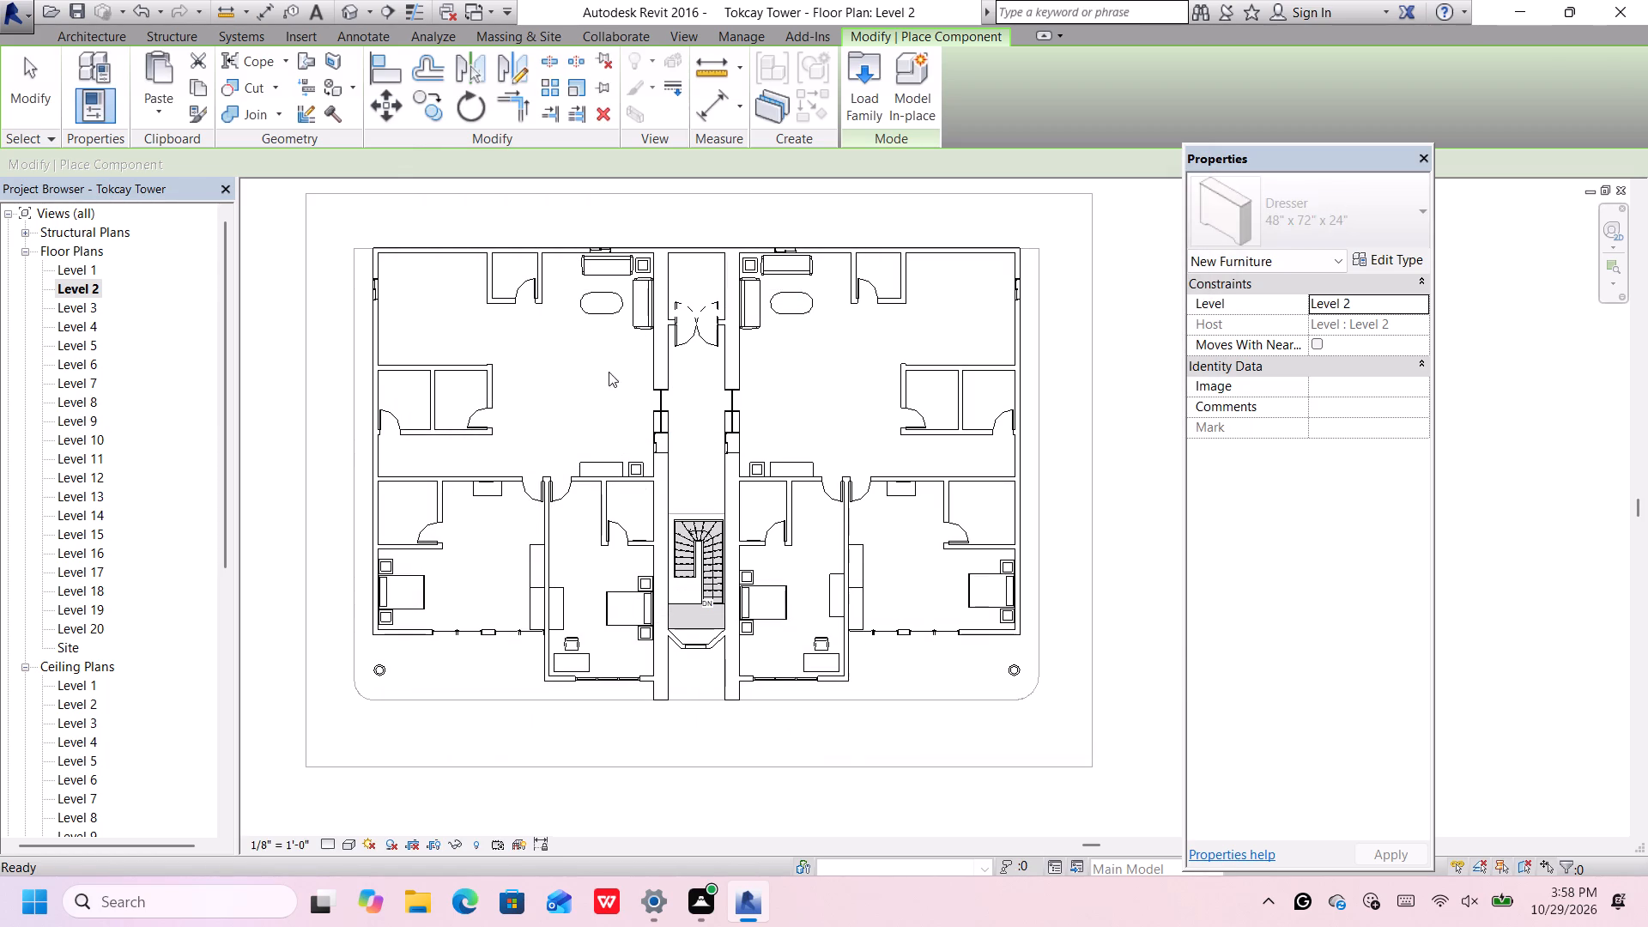
pyautogui.scroll(1, 487, 509)
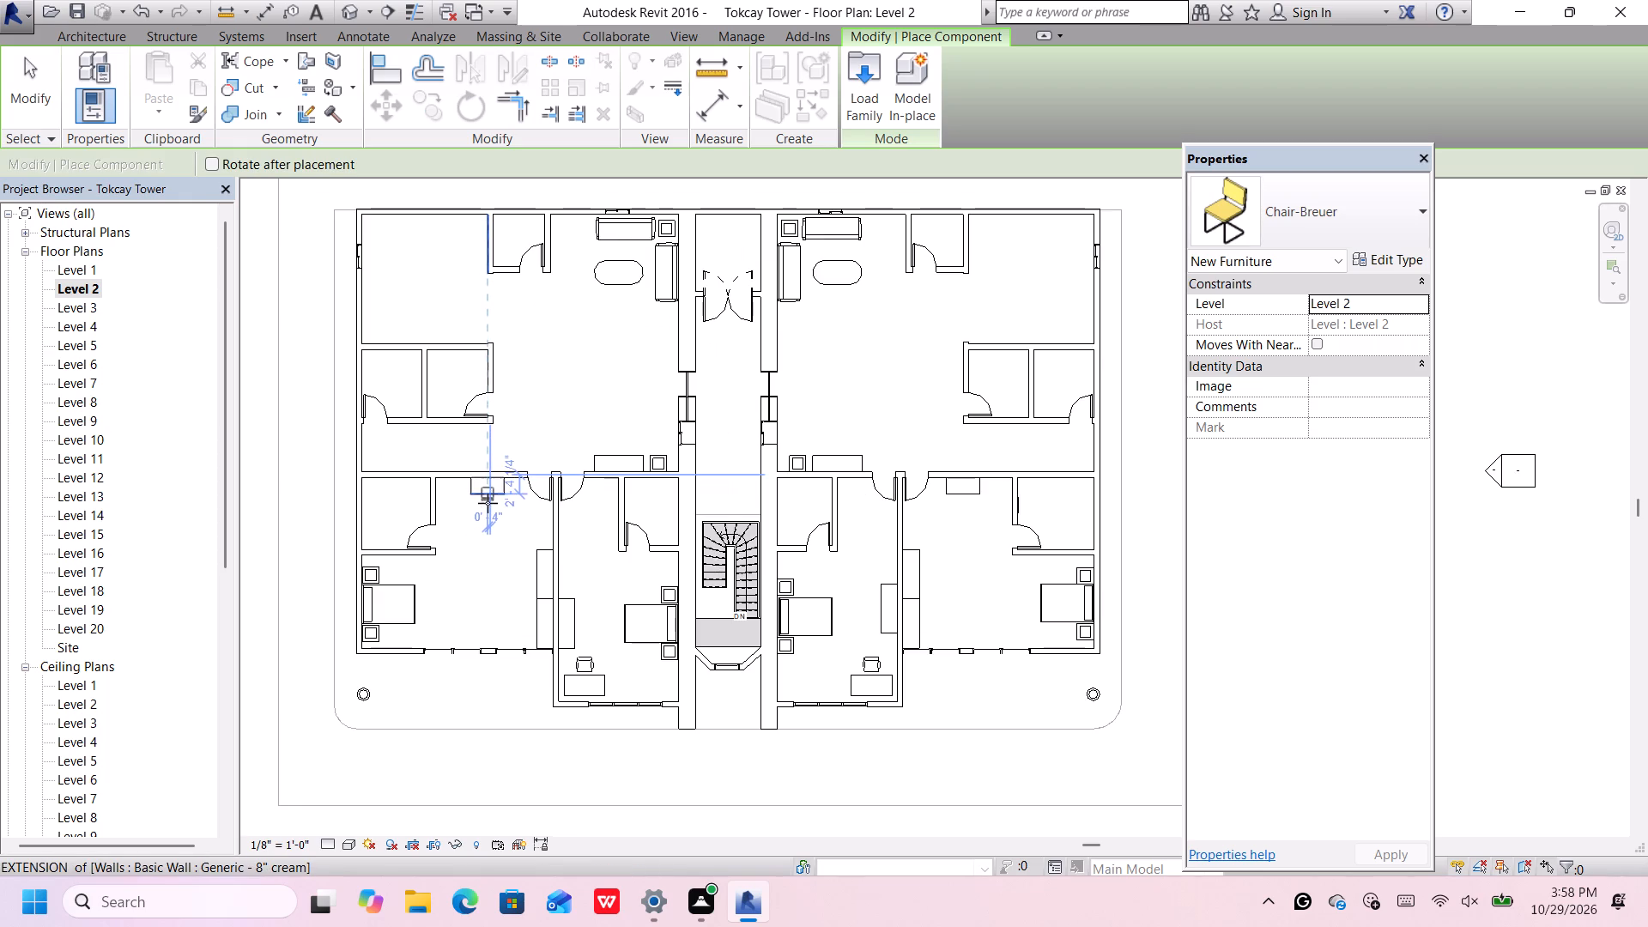
pyautogui.scroll(1, 488, 506)
pyautogui.click(486, 505)
pyautogui.scroll(-5, 487, 505)
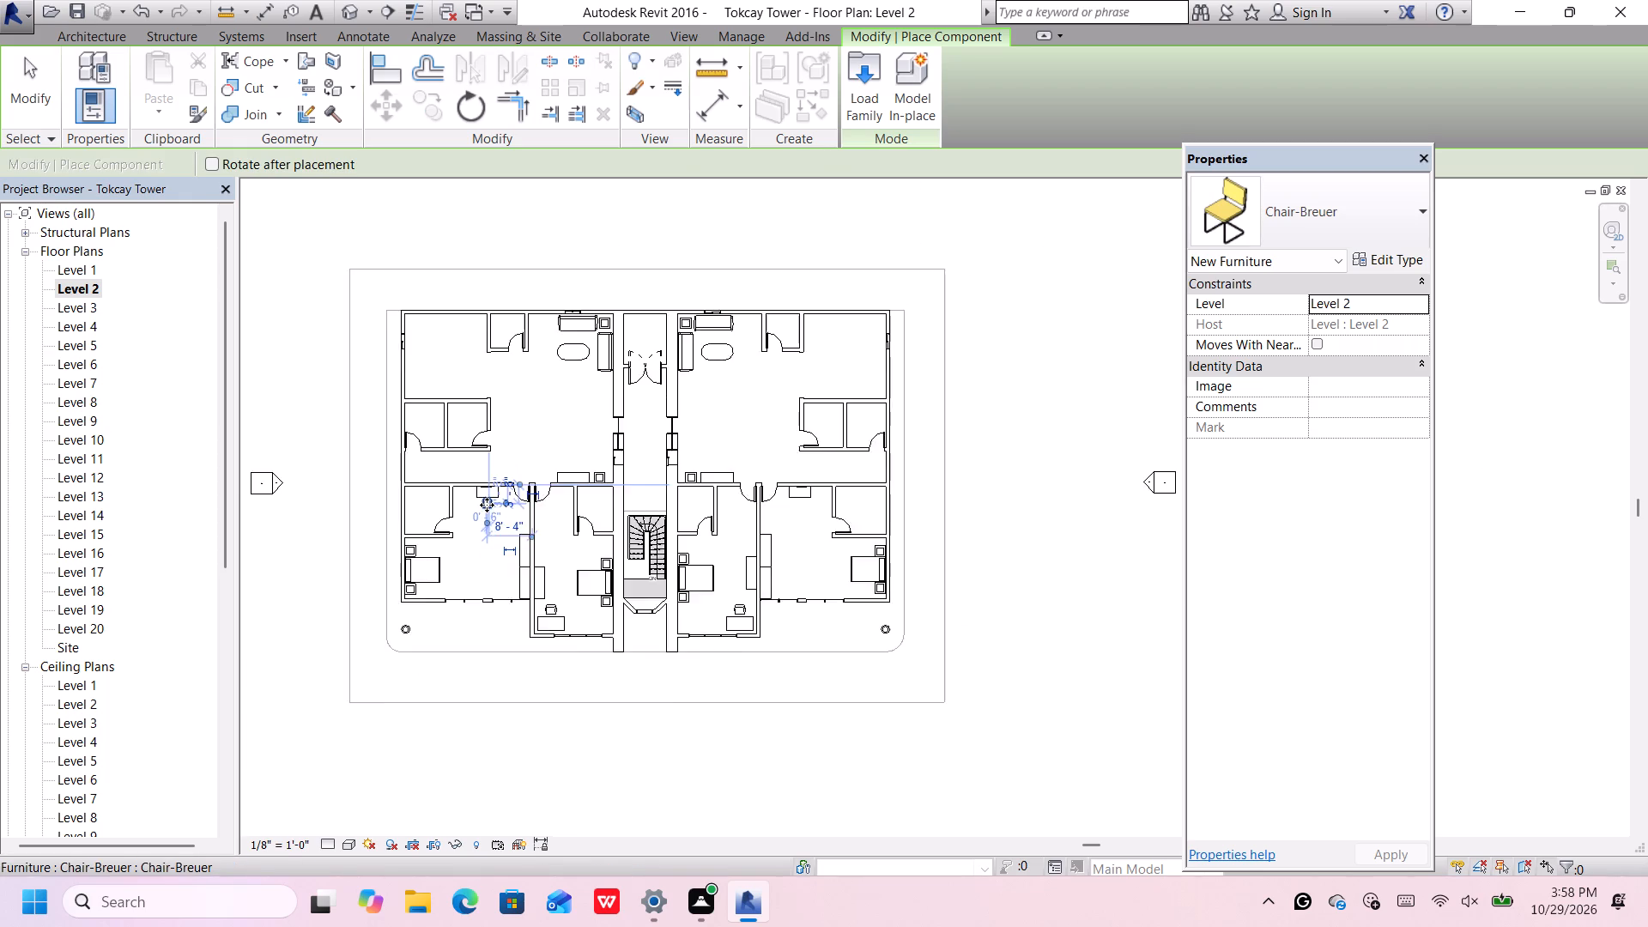
pyautogui.scroll(4, 720, 512)
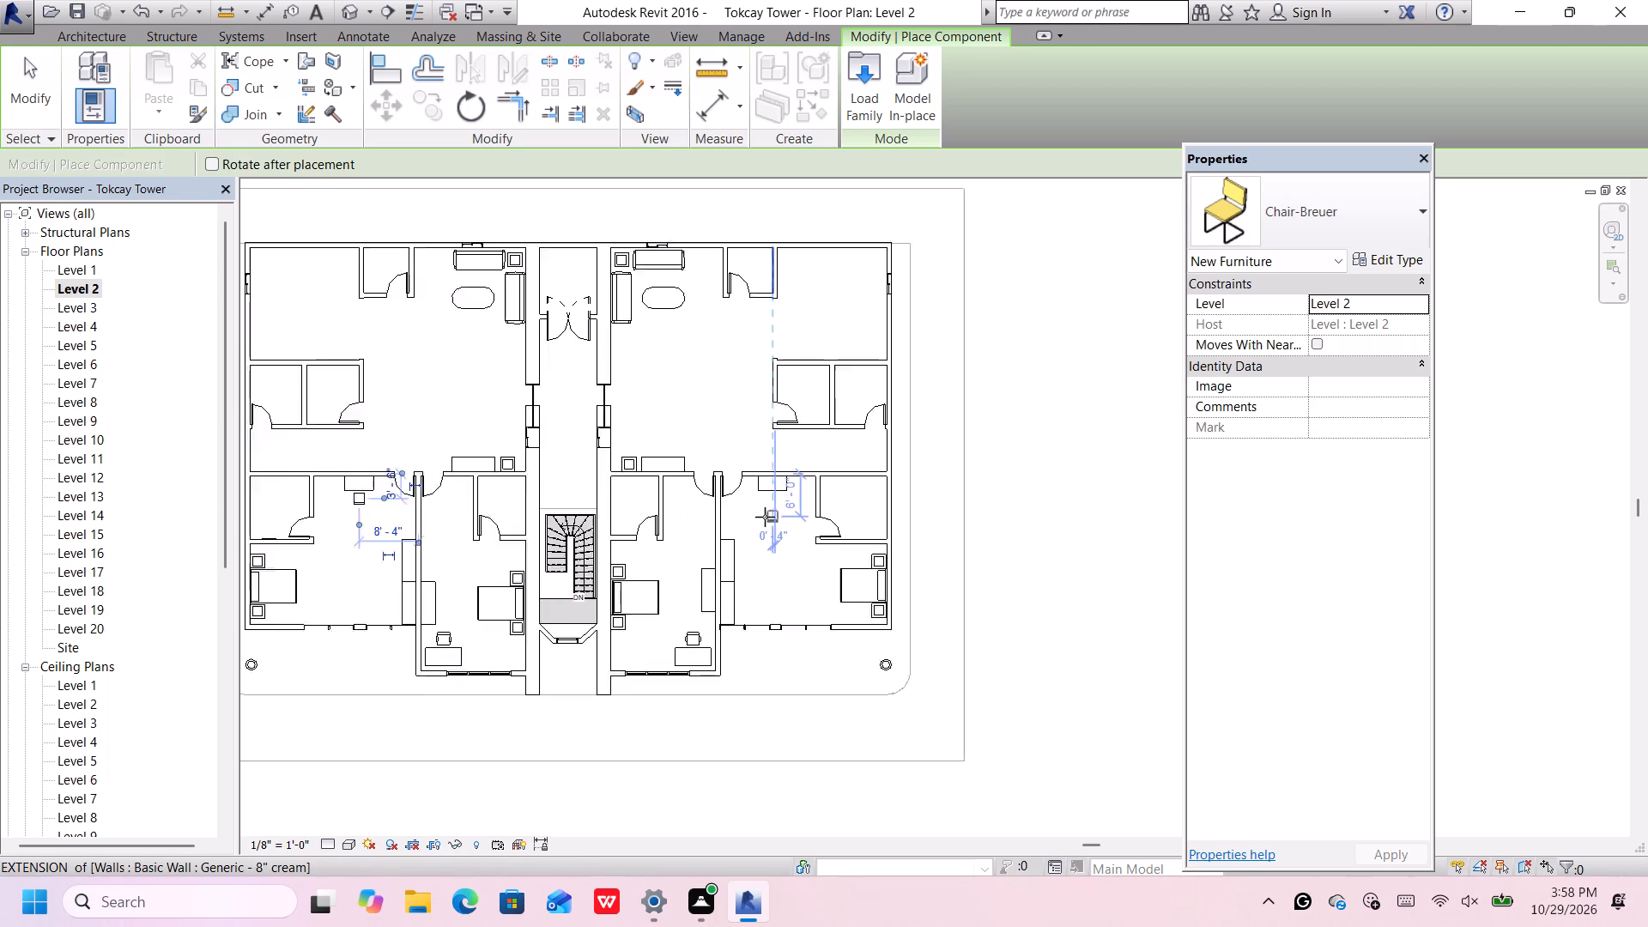
pyautogui.click(772, 500)
pyautogui.scroll(-6, 771, 500)
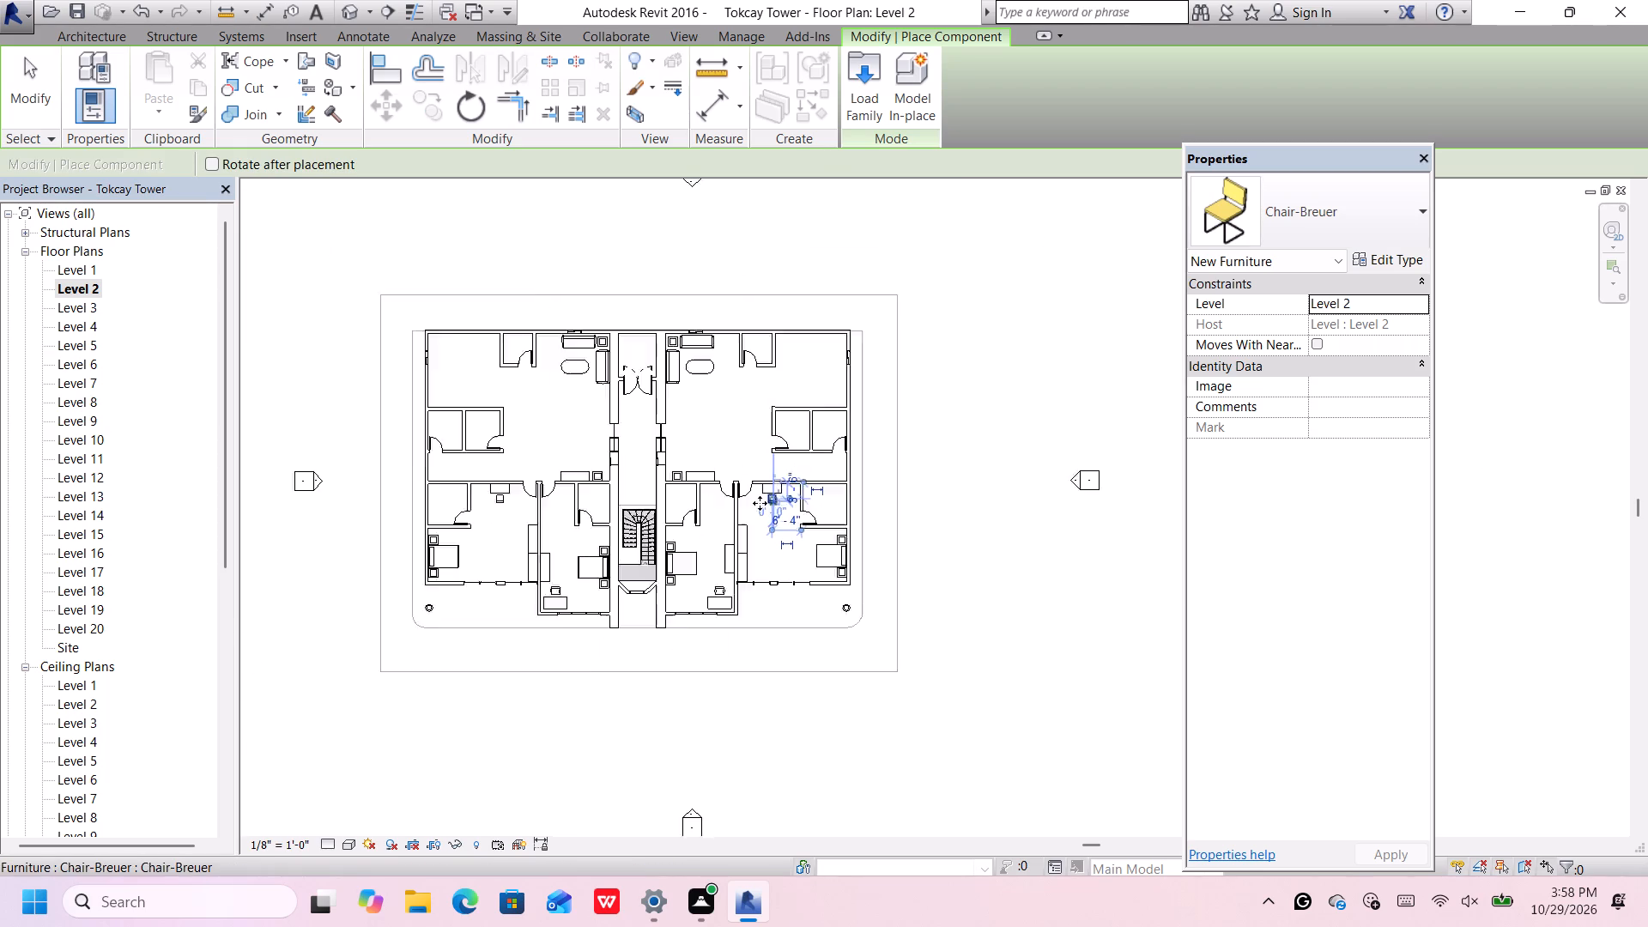
pyautogui.scroll(1, 658, 500)
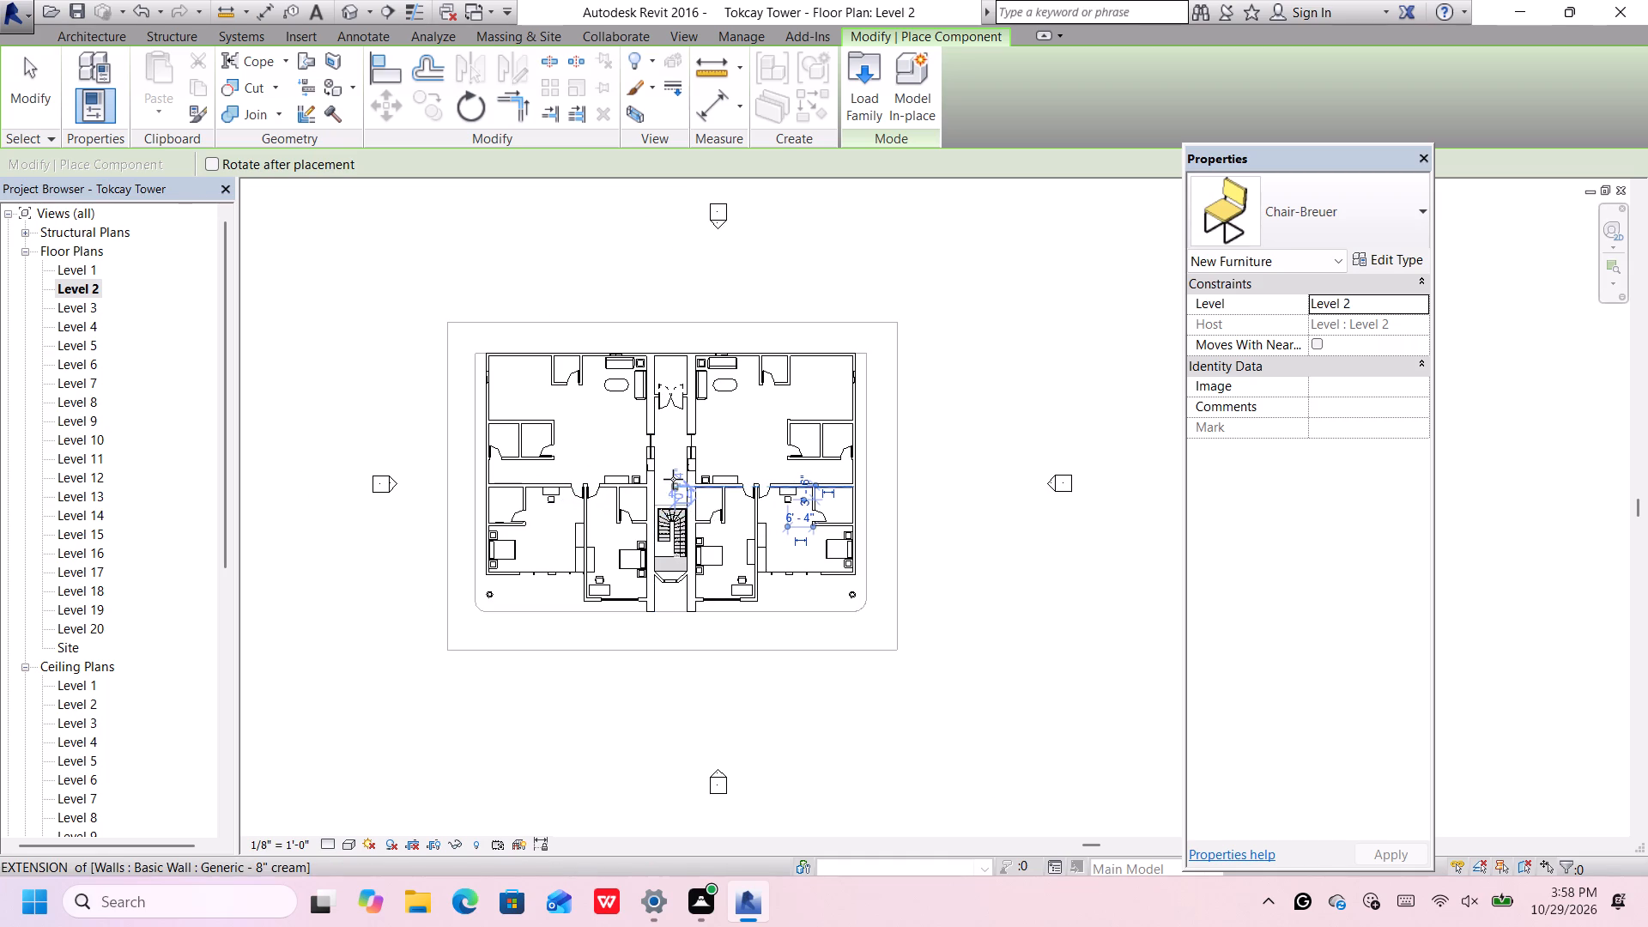
# Preview the families in the US Imperial Furniture System library and load the Work Station Cubicle family.
pyautogui.click(860, 91)
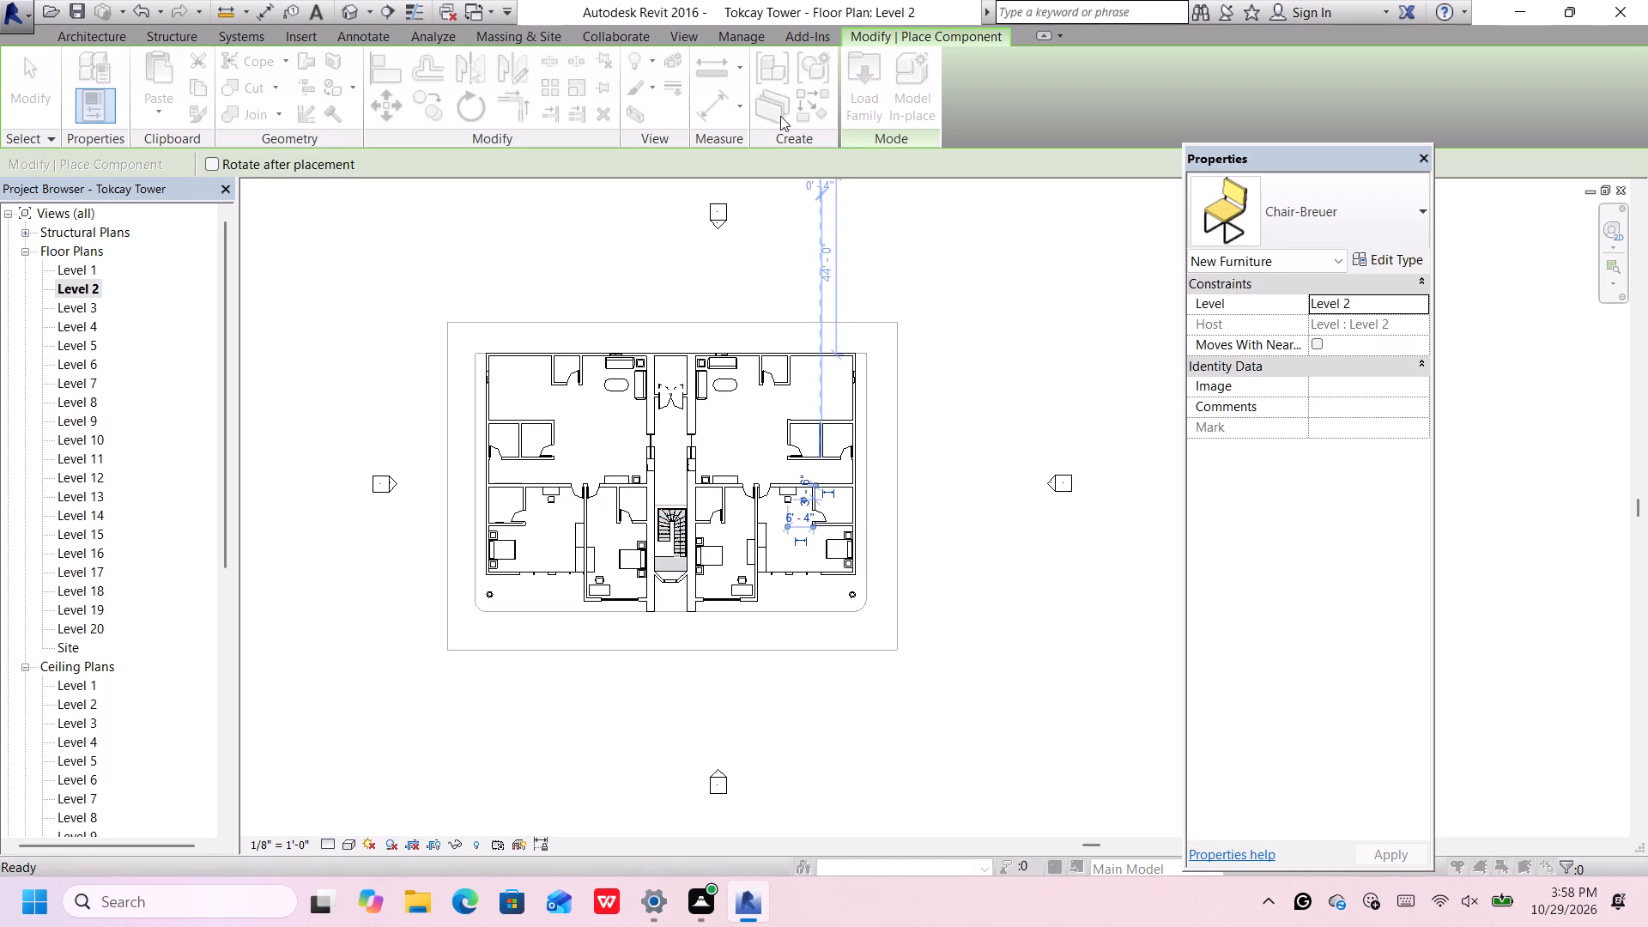
pyautogui.doubleClick(641, 528)
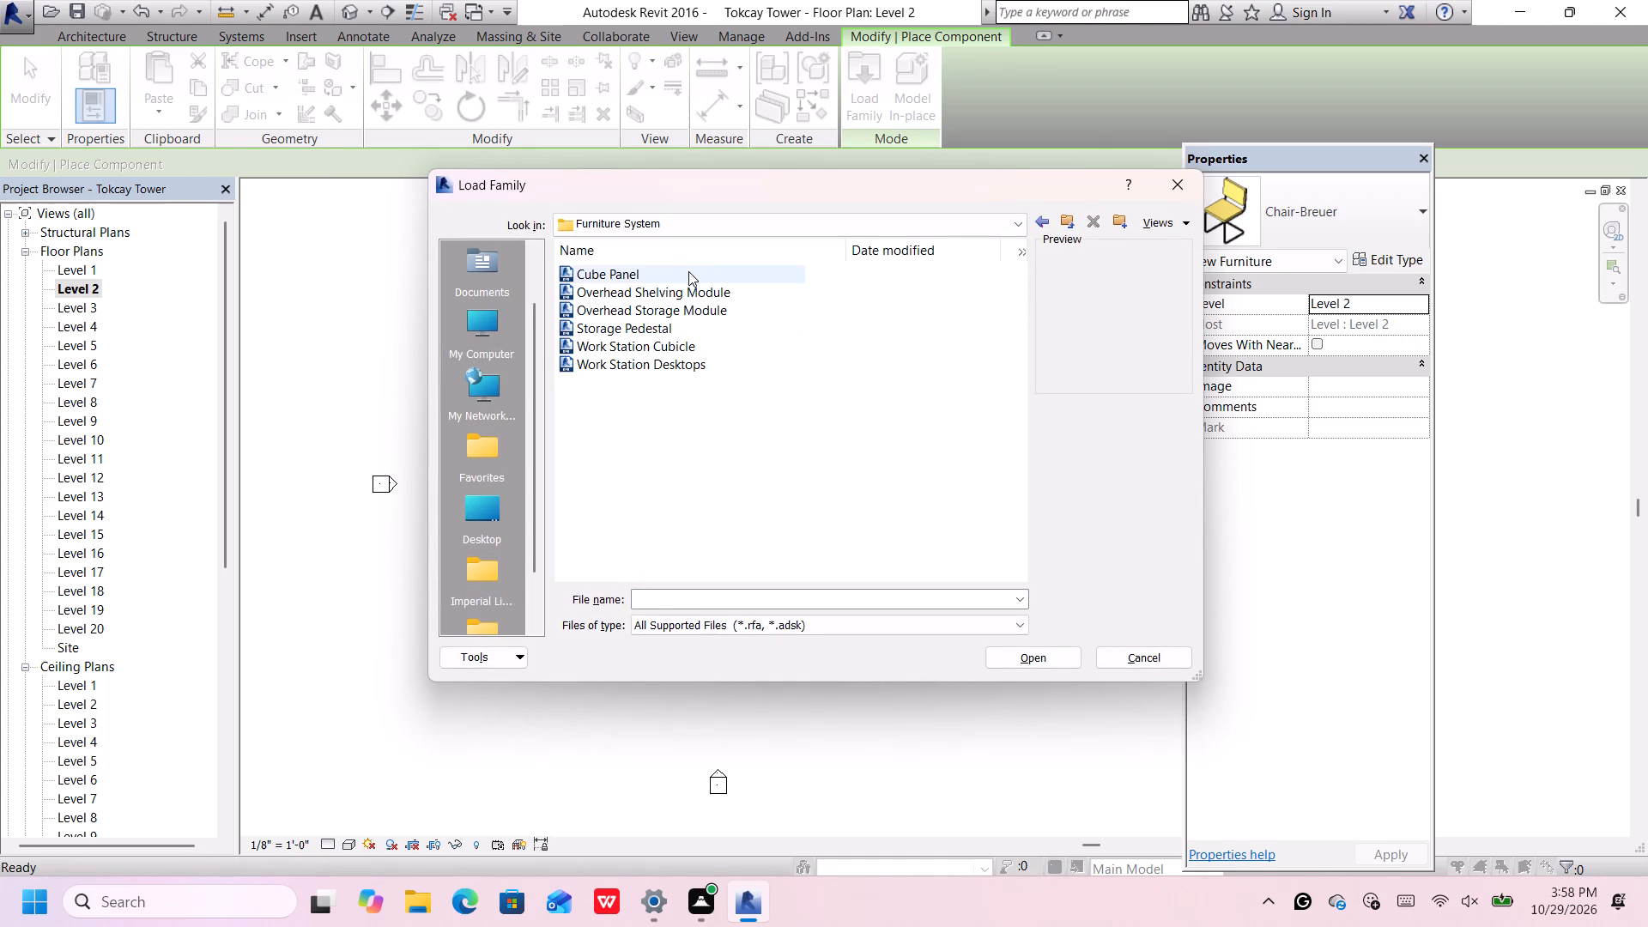
pyautogui.click(688, 270)
pyautogui.click(684, 289)
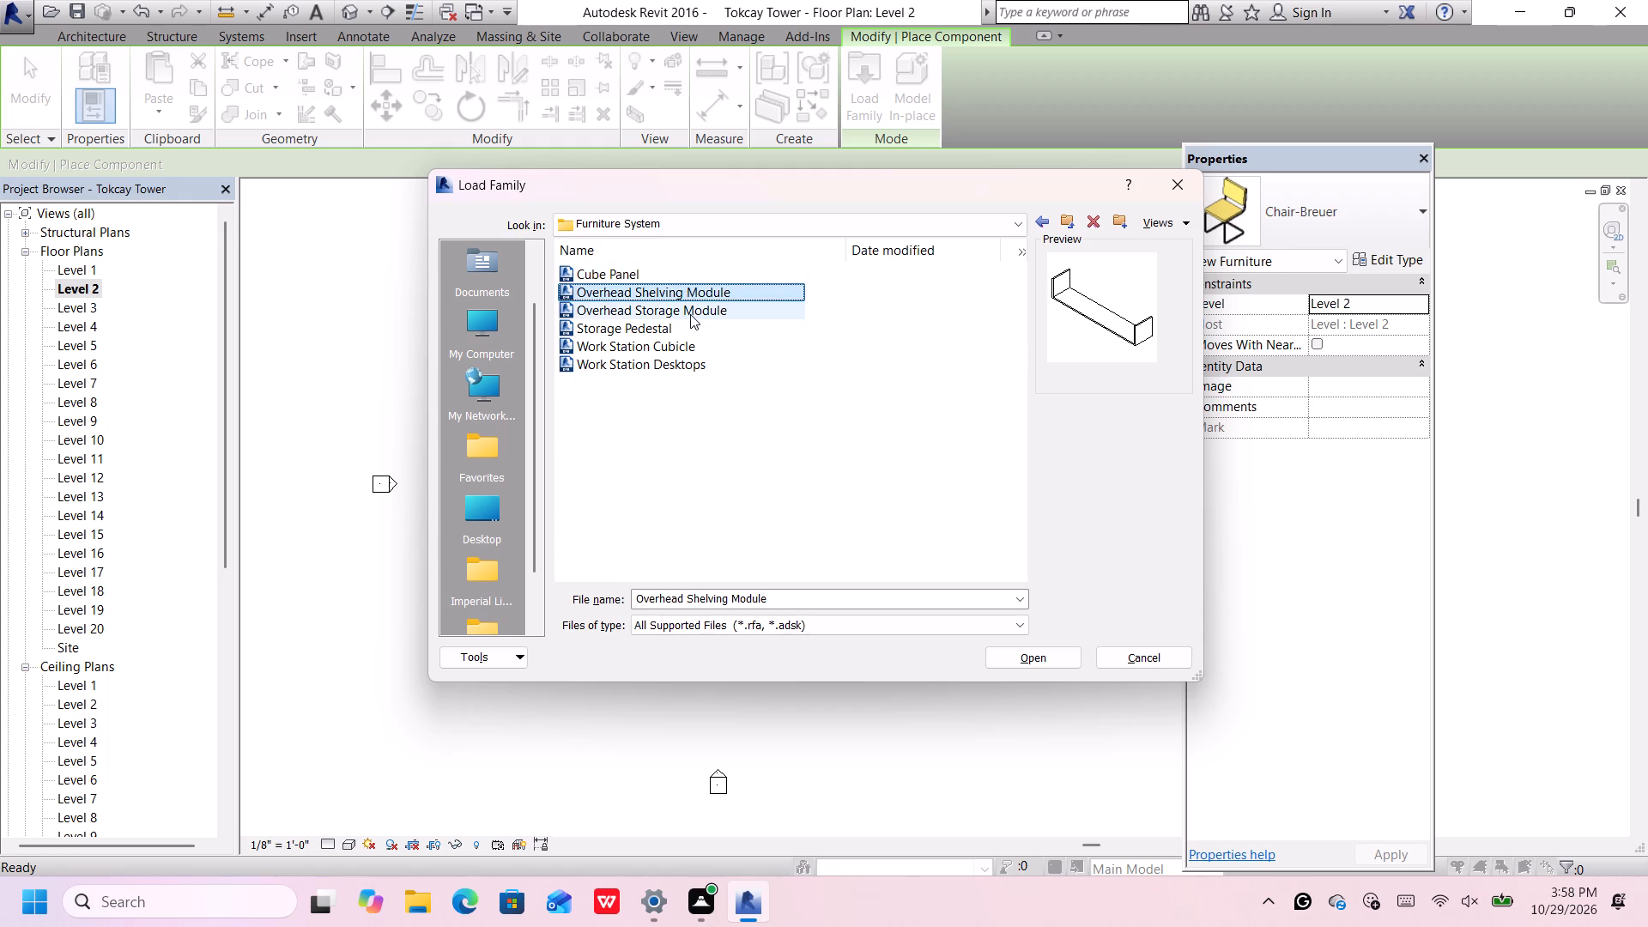
pyautogui.click(690, 314)
pyautogui.click(688, 322)
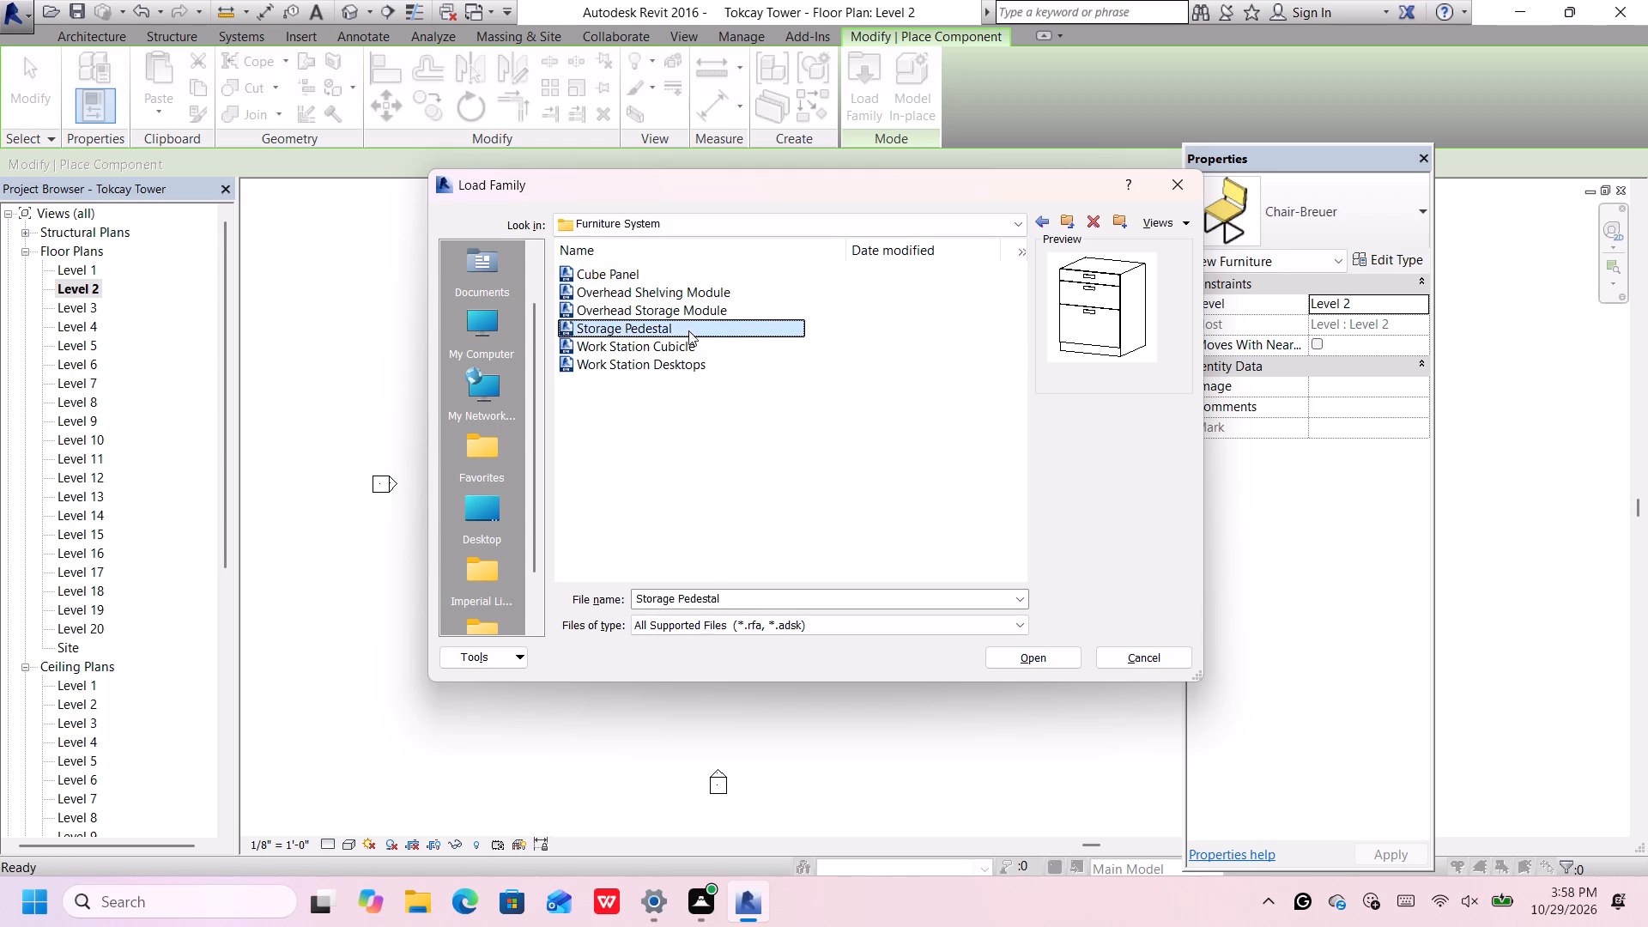
pyautogui.click(687, 348)
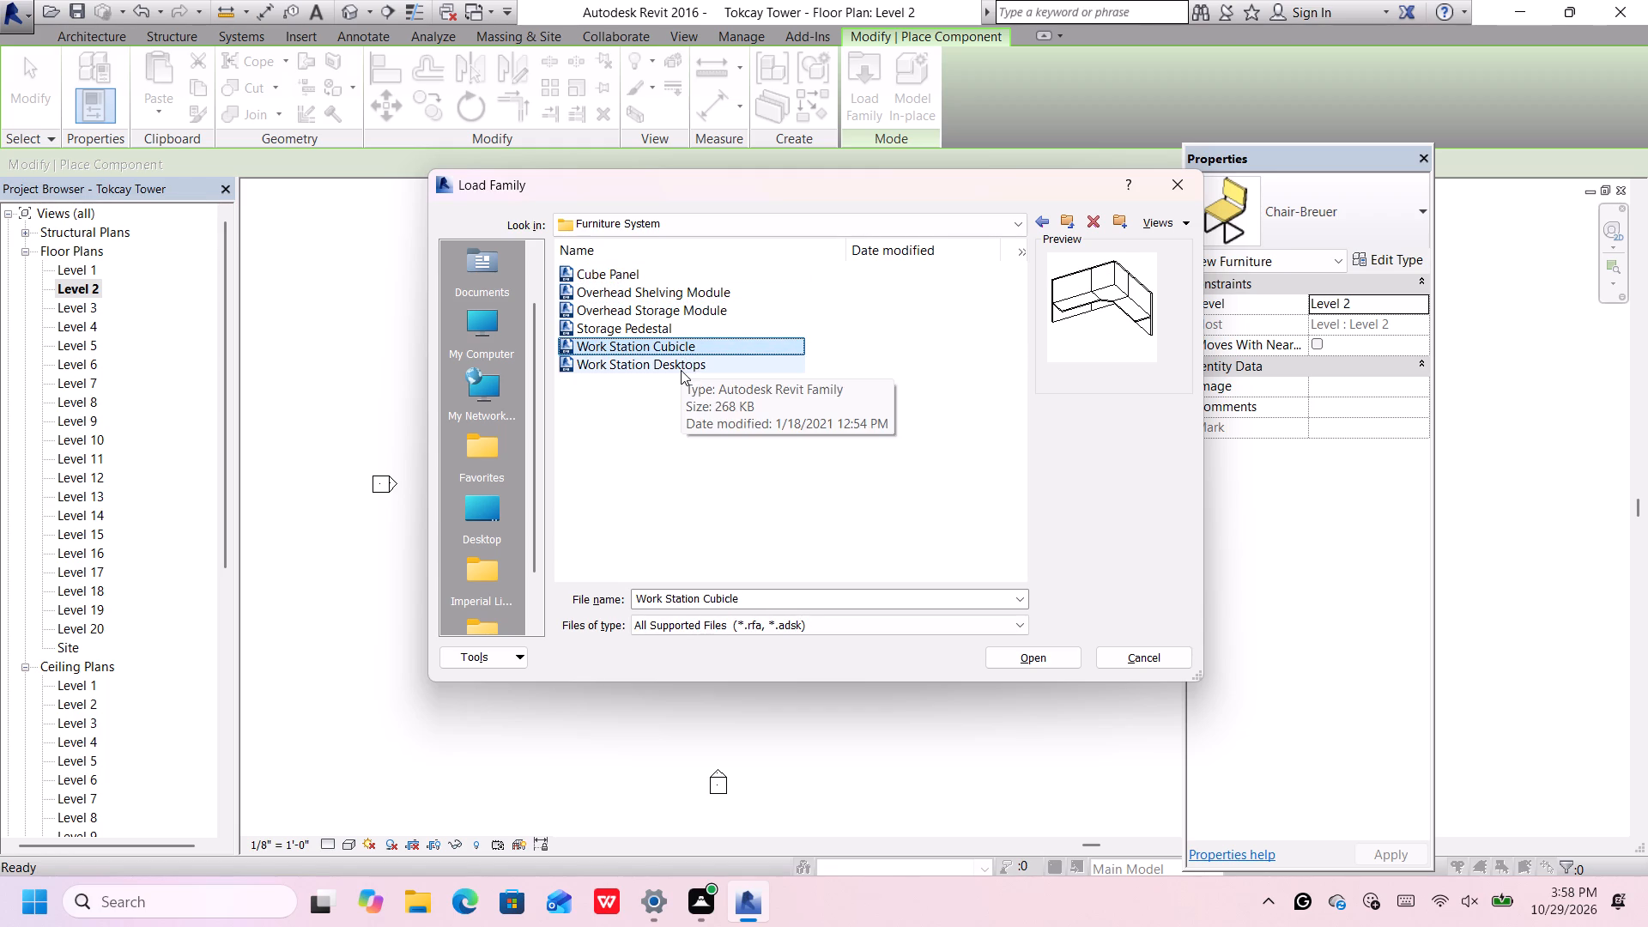
pyautogui.click(681, 363)
pyautogui.click(682, 348)
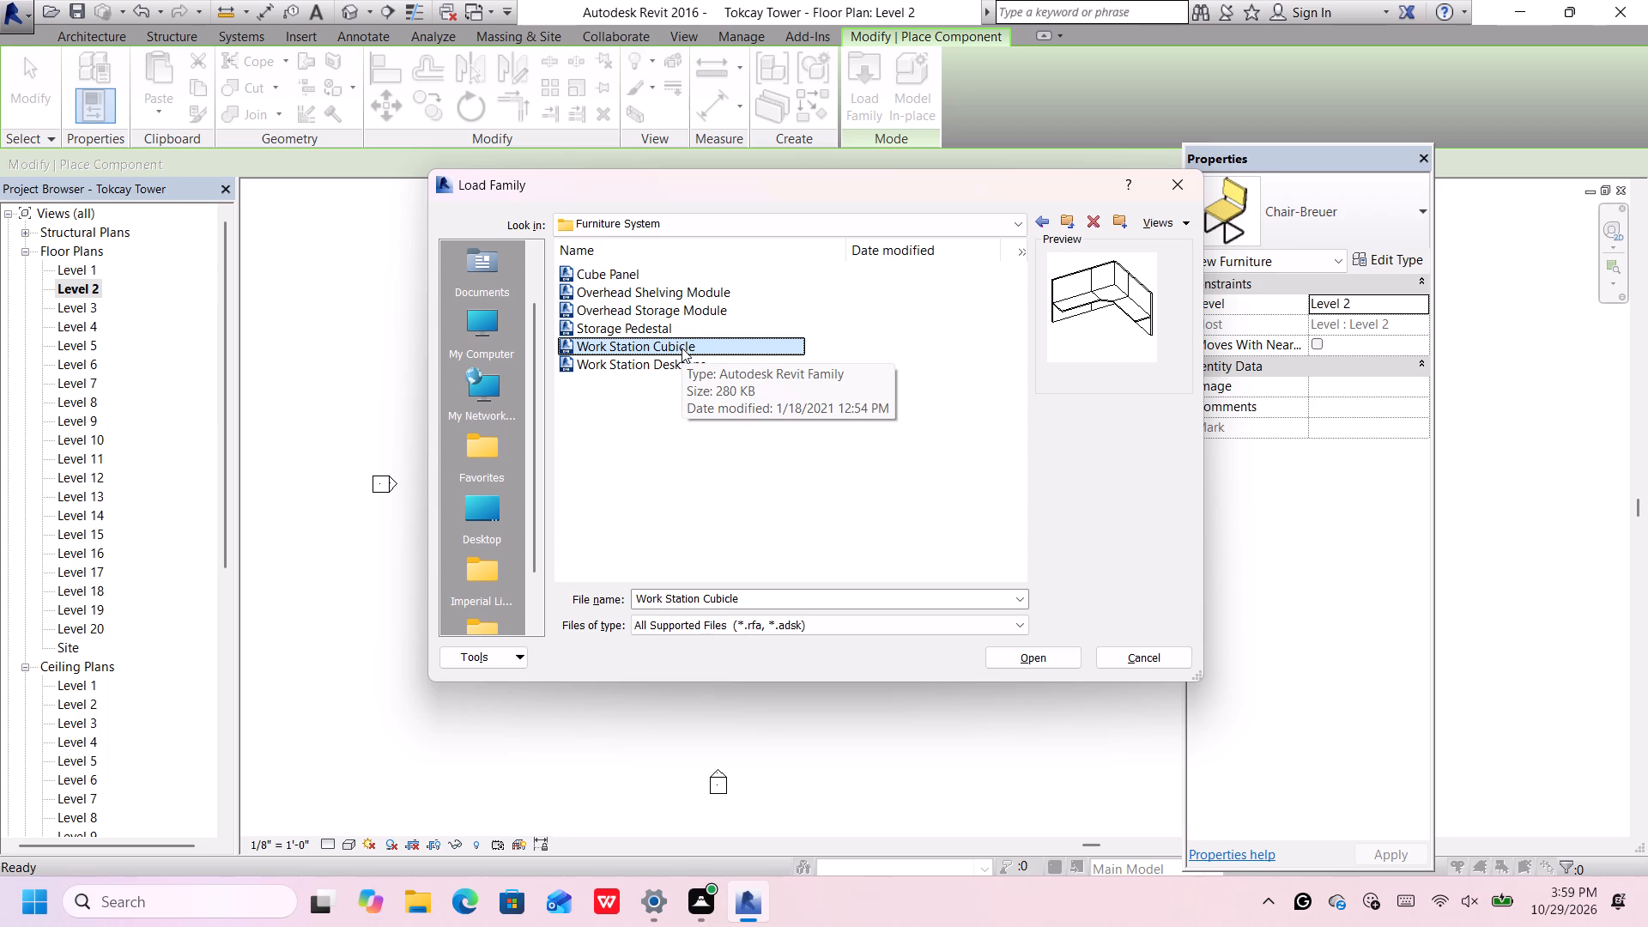
pyautogui.doubleClick(682, 348)
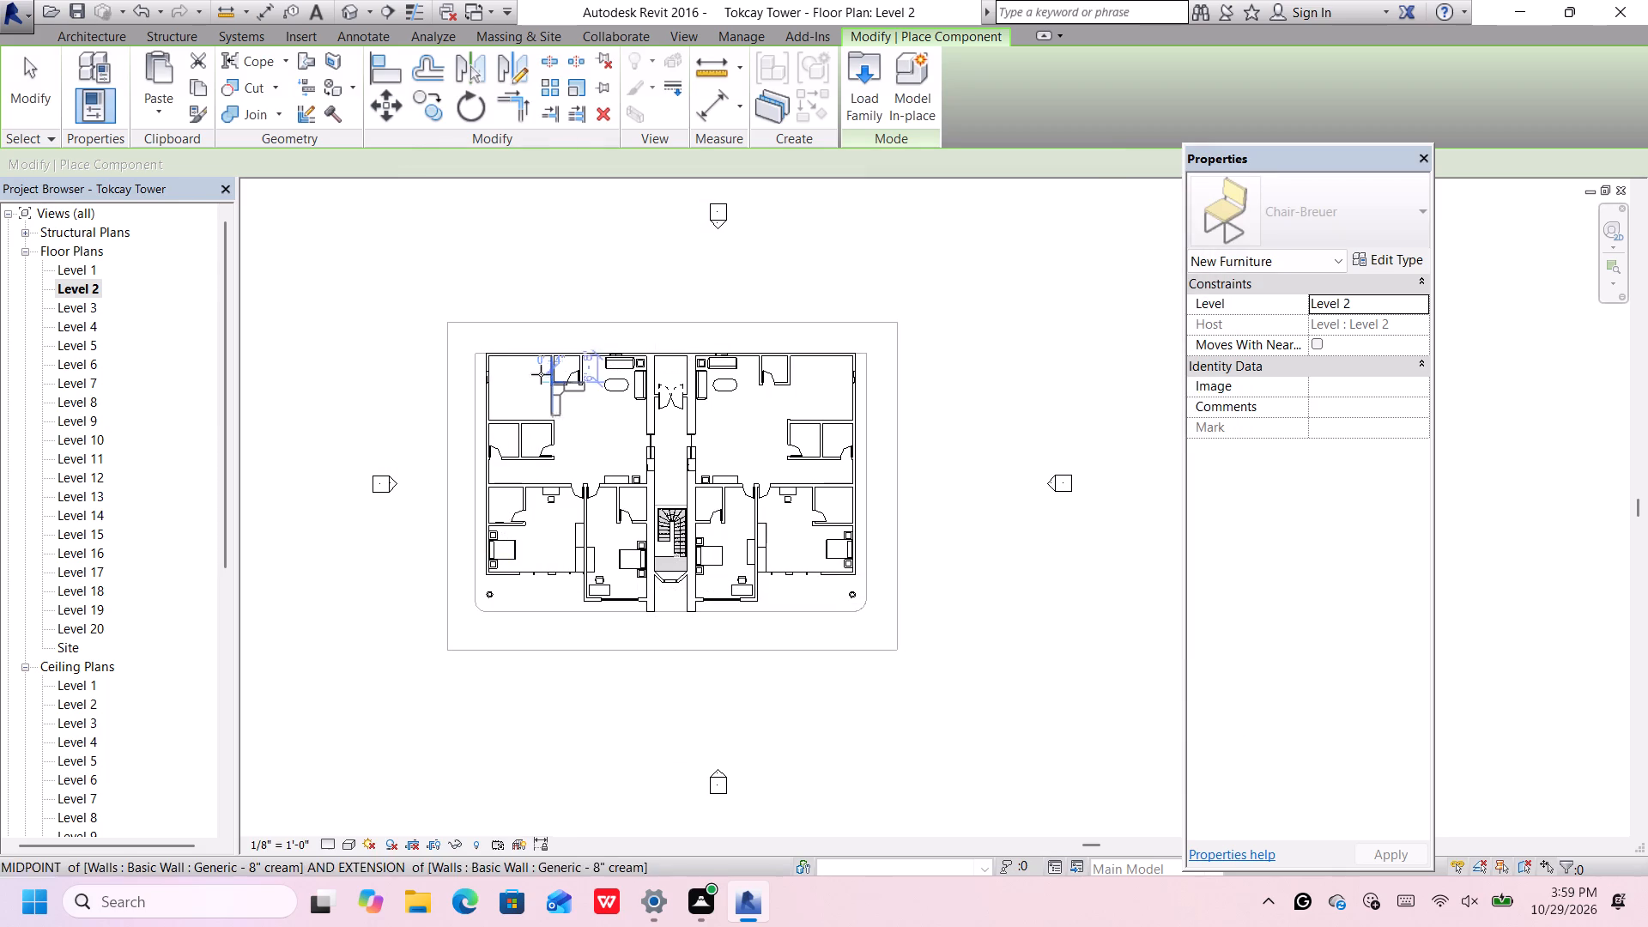
# Place a 96" x 96" Work Station Cubicle in the building's northwest corner and another, rotated to fit, in its northeast corner.
pyautogui.scroll(1, 491, 363)
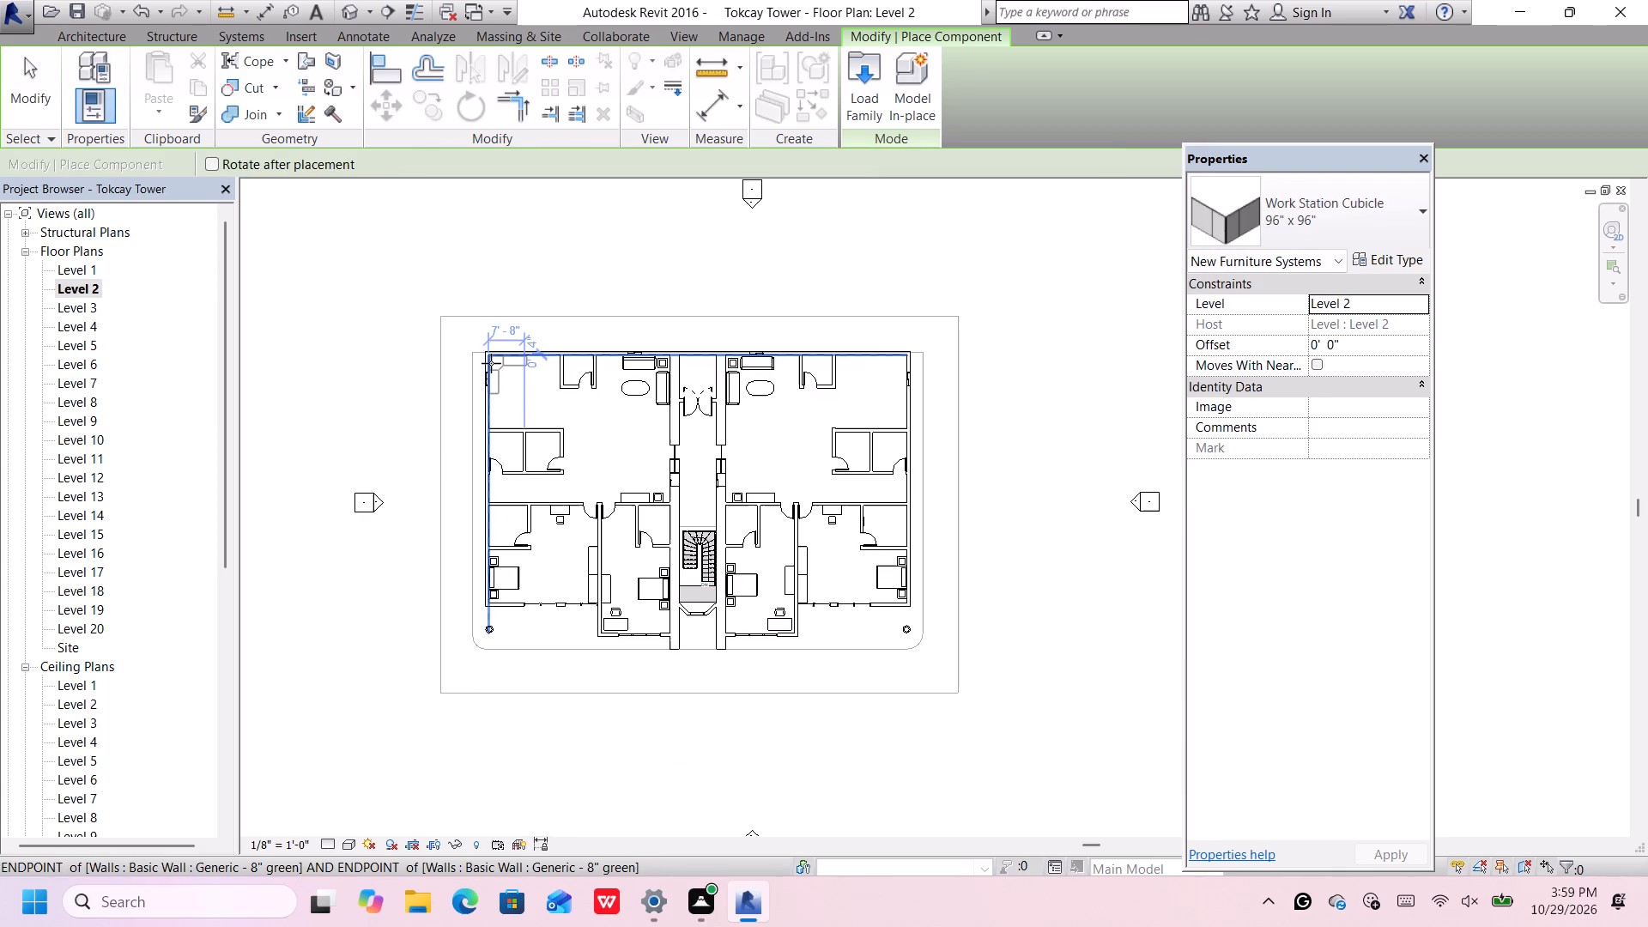
pyautogui.scroll(1, 491, 363)
pyautogui.click(491, 363)
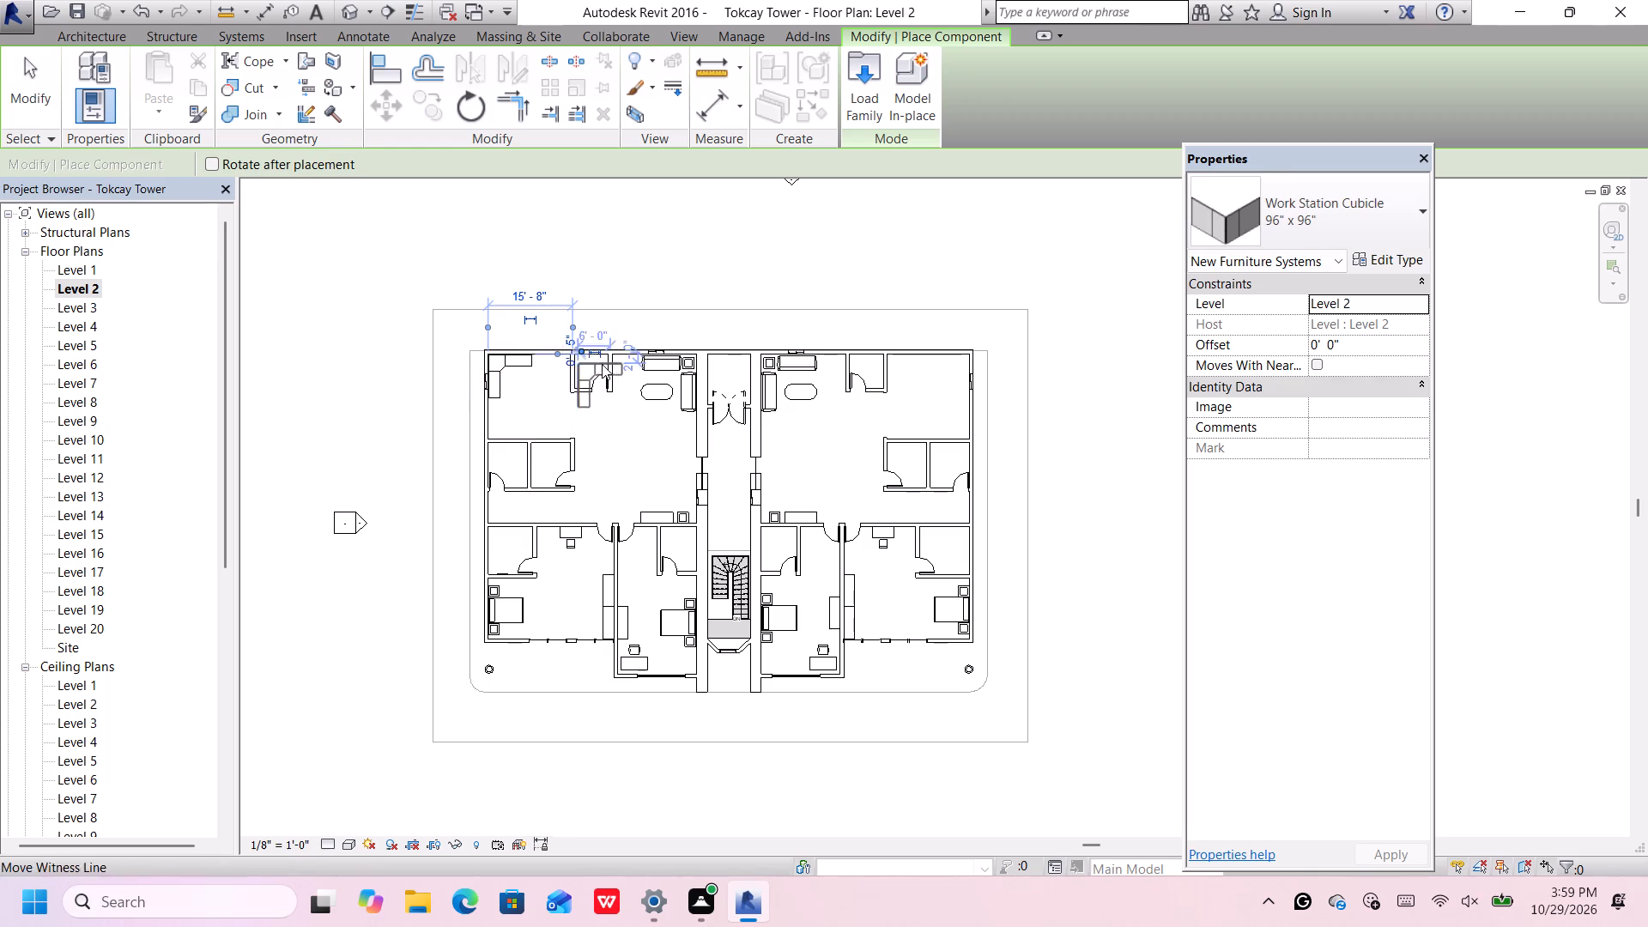
pyautogui.press('space')
pyautogui.press('space')
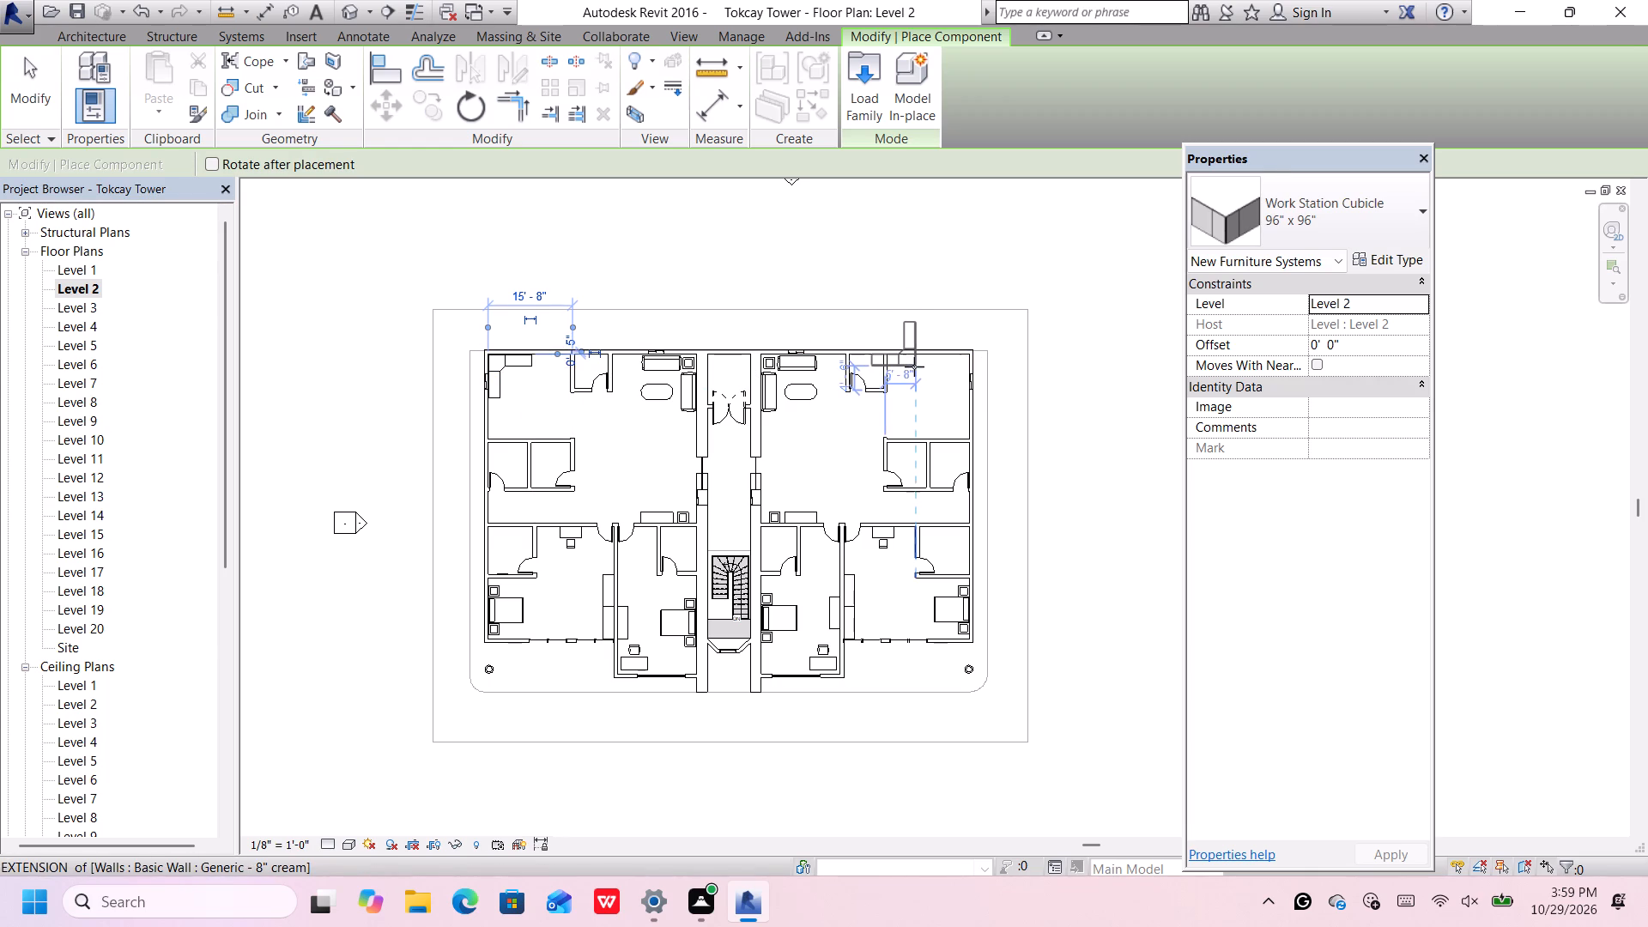
pyautogui.press('space')
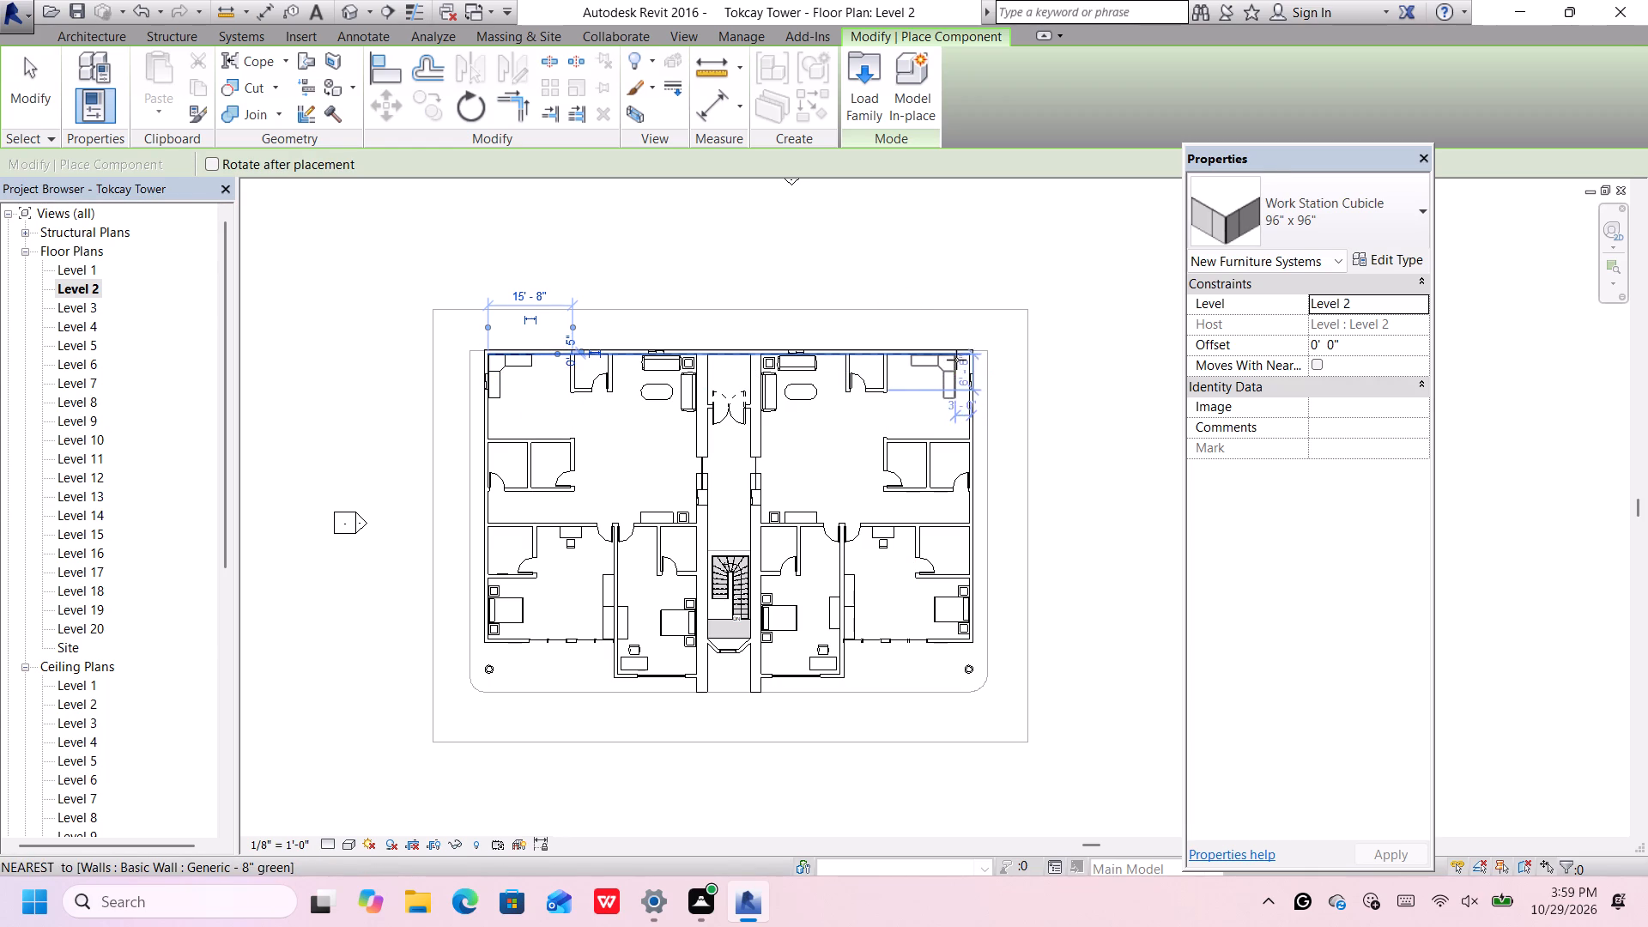
pyautogui.click(963, 358)
pyautogui.scroll(-2, 898, 370)
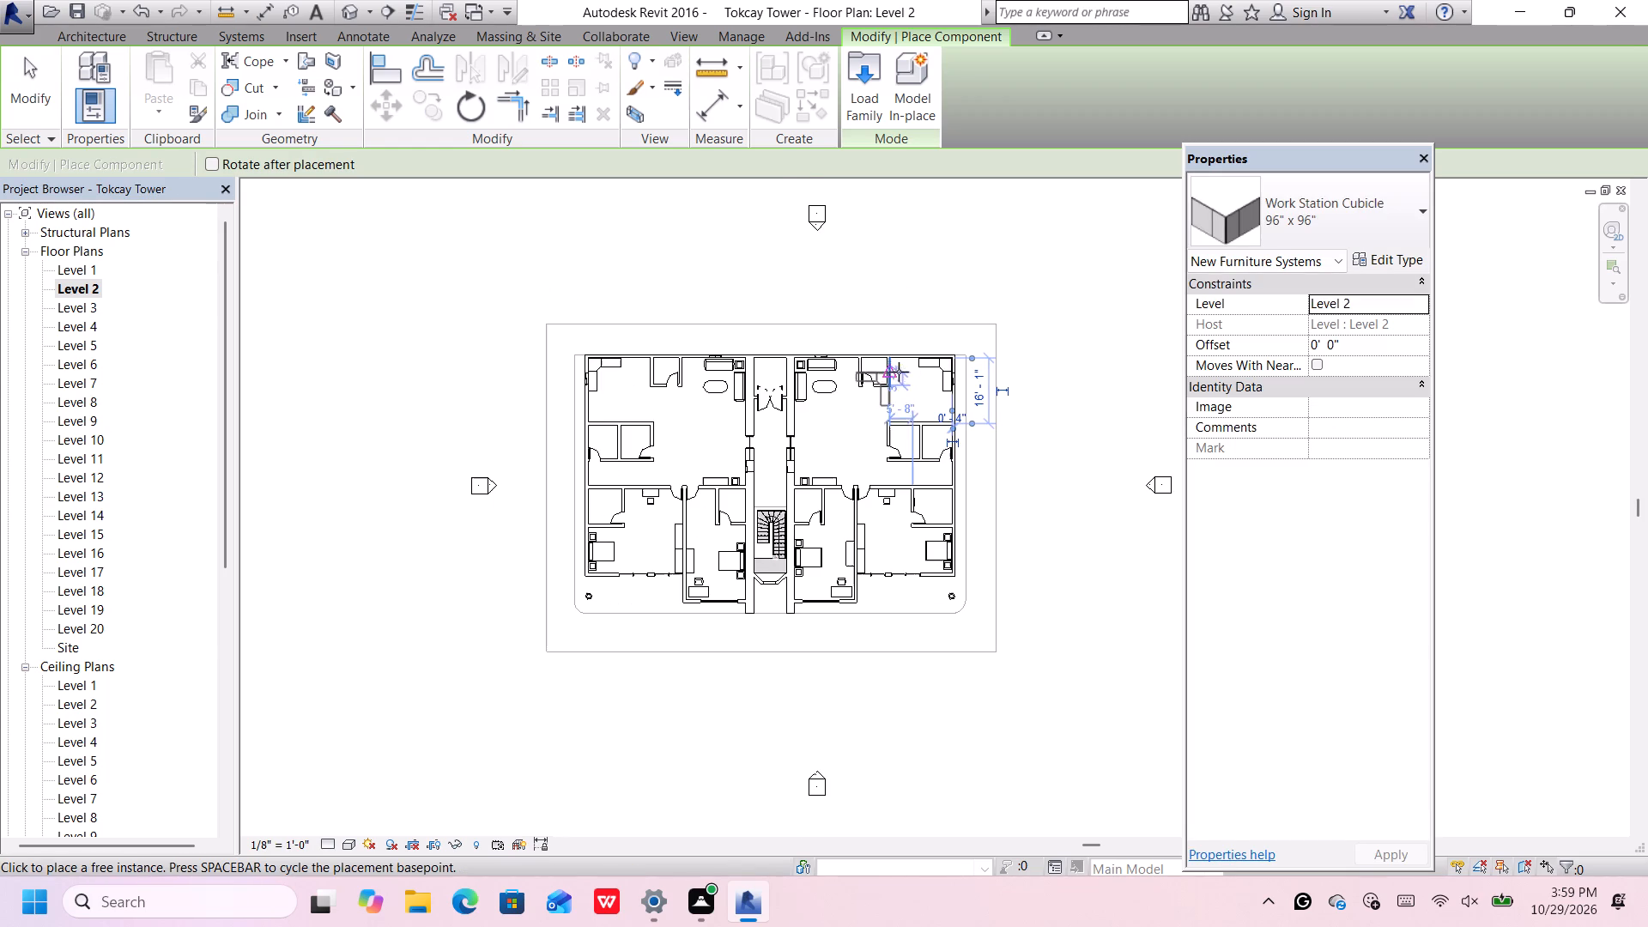
pyautogui.scroll(1, 913, 372)
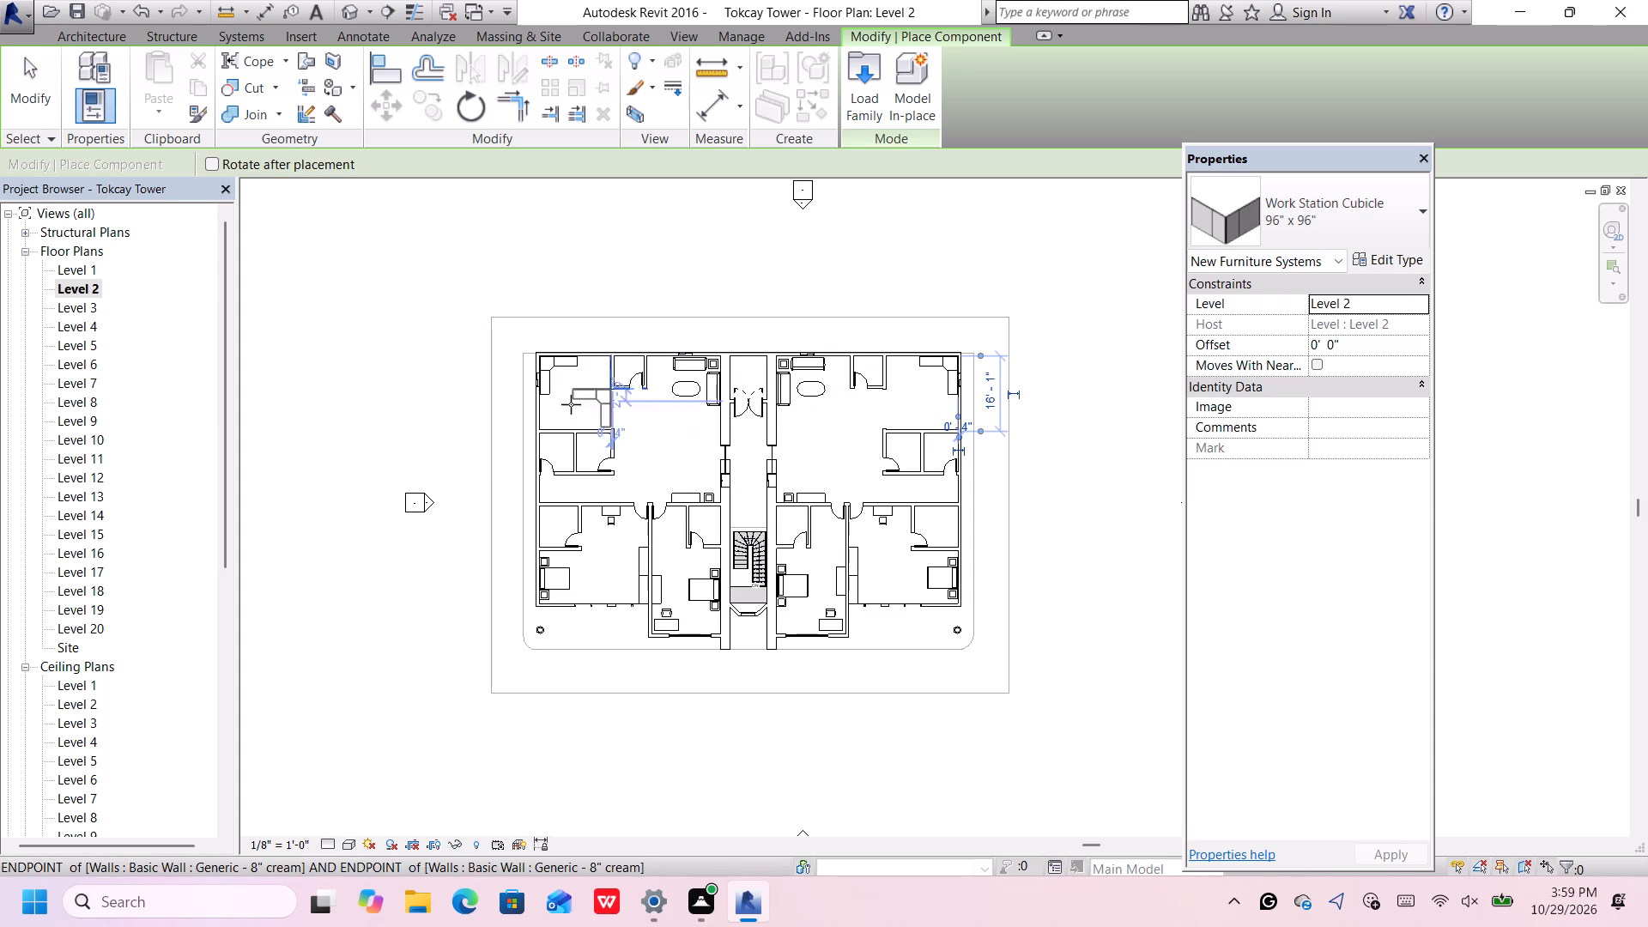
# Place a second 96" x 96" Work Station Cubicle, rotated to fit, in the outer south corner of the northwest and northeast corner rooms.
pyautogui.press('space')
pyautogui.press('space')
pyautogui.press('space')
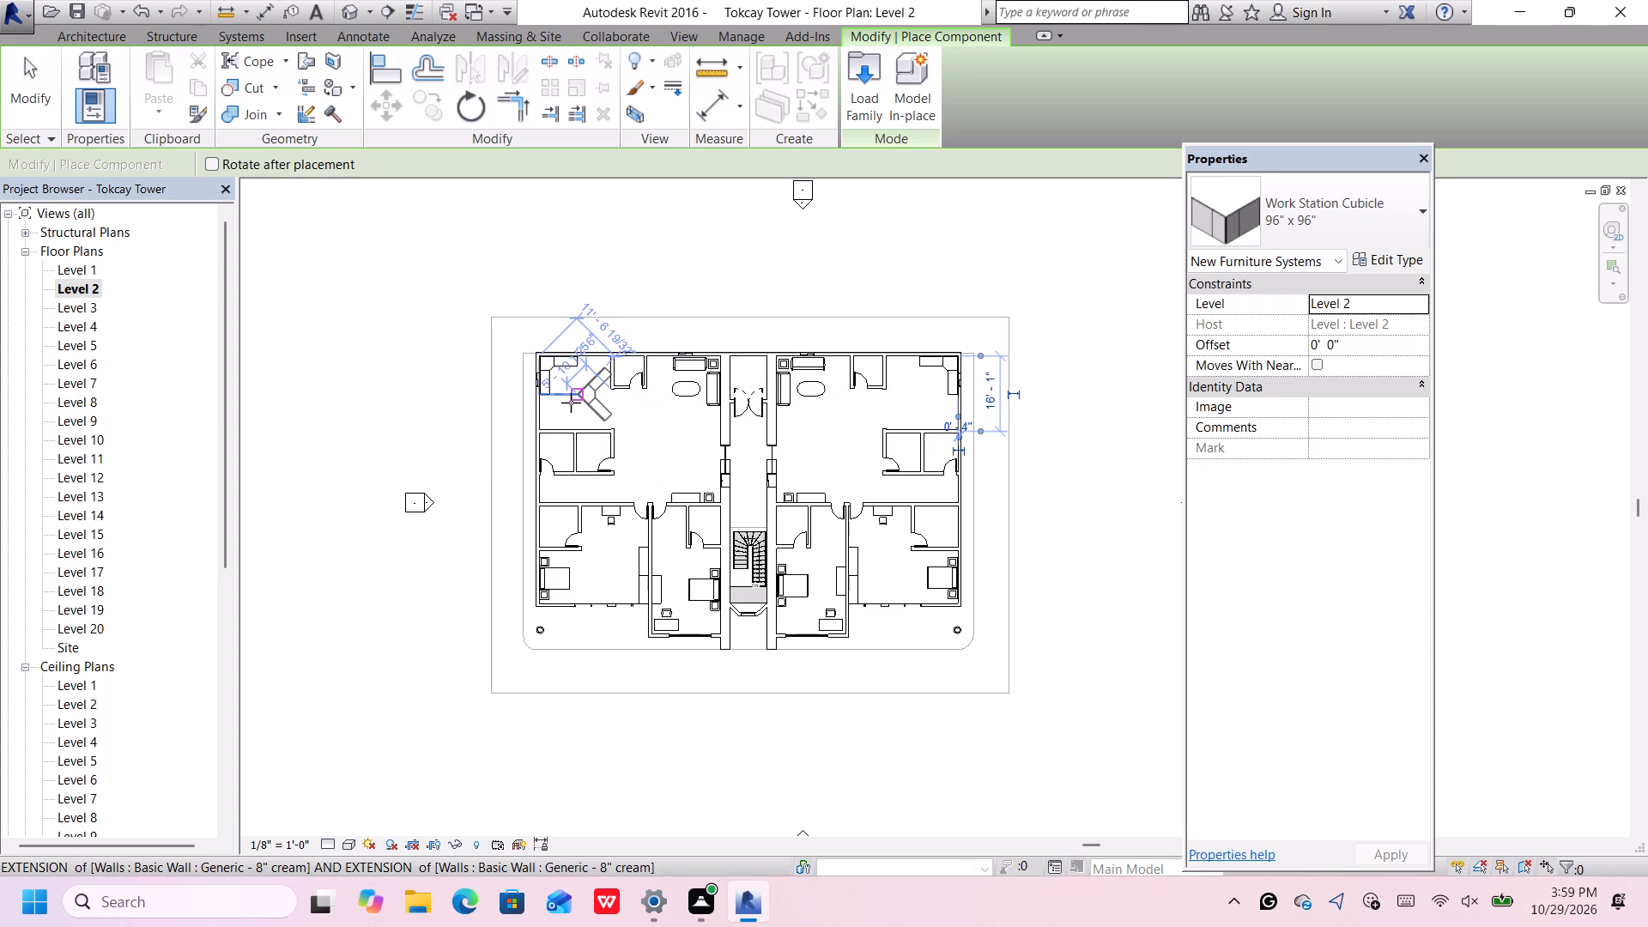
pyautogui.press('space')
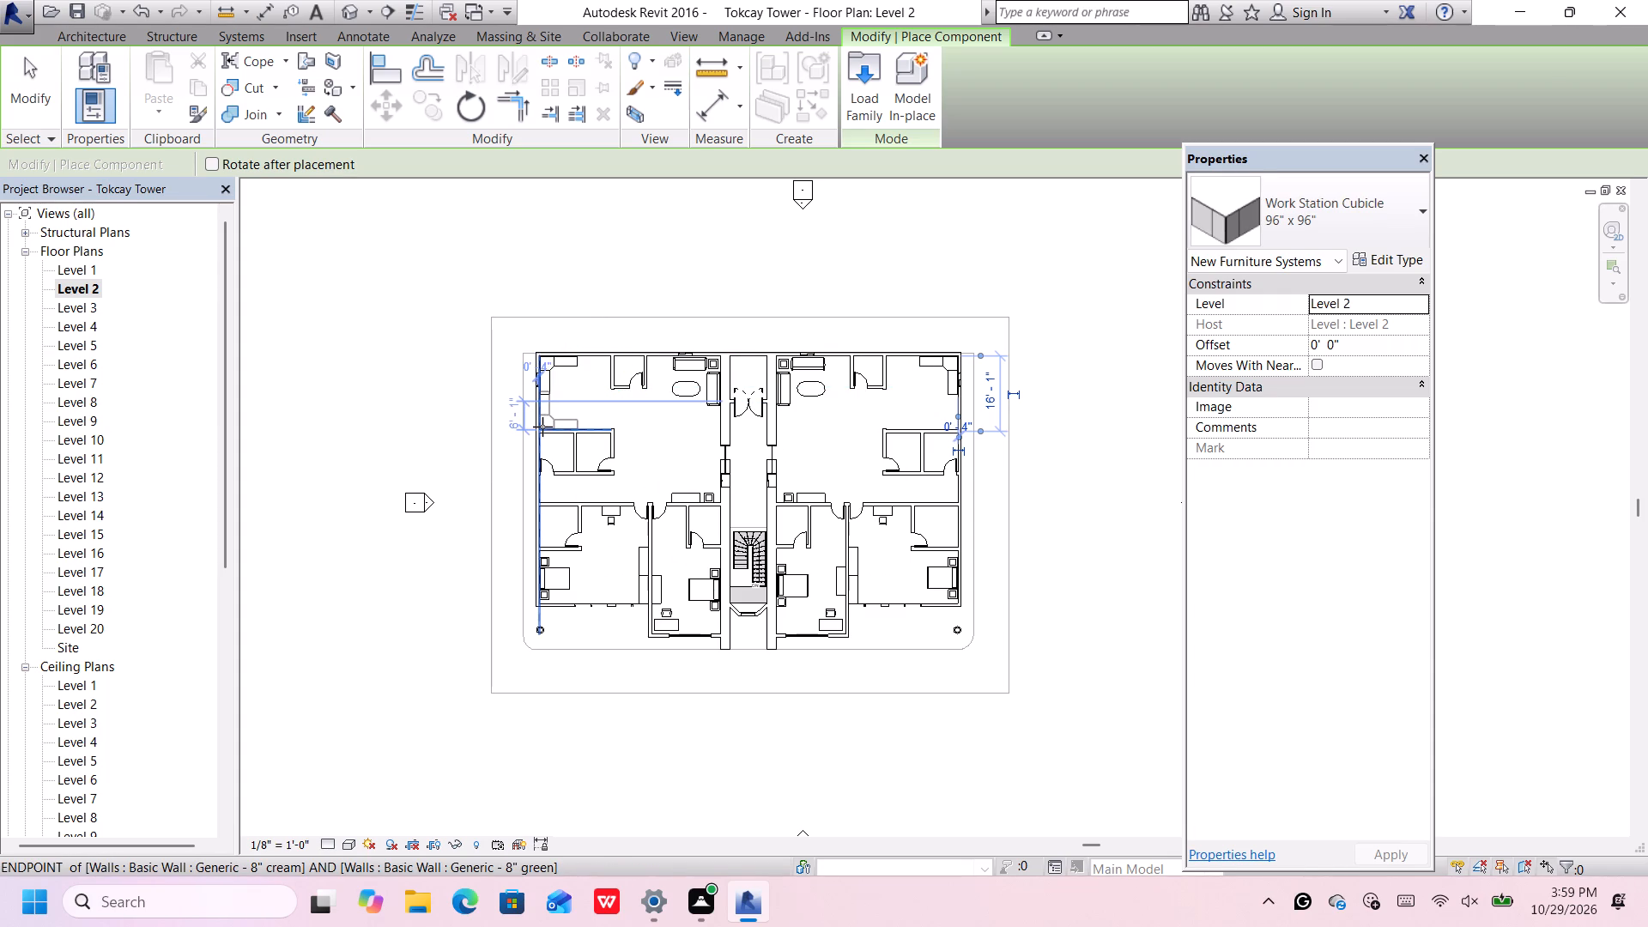
pyautogui.click(542, 427)
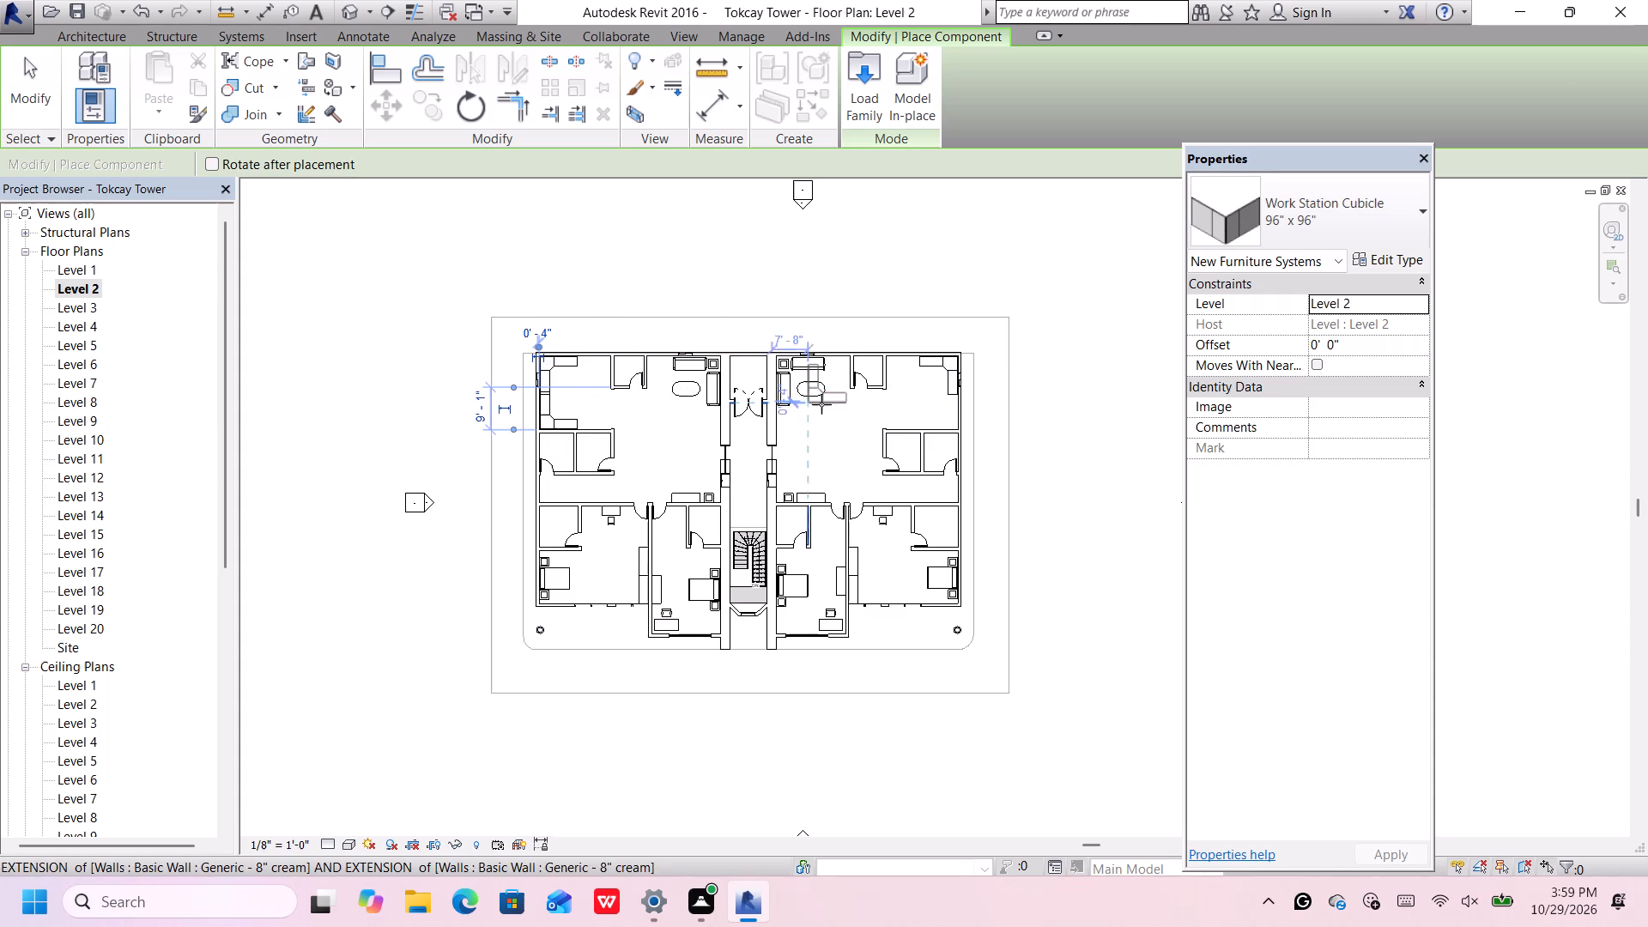
pyautogui.press('space')
pyautogui.press('space')
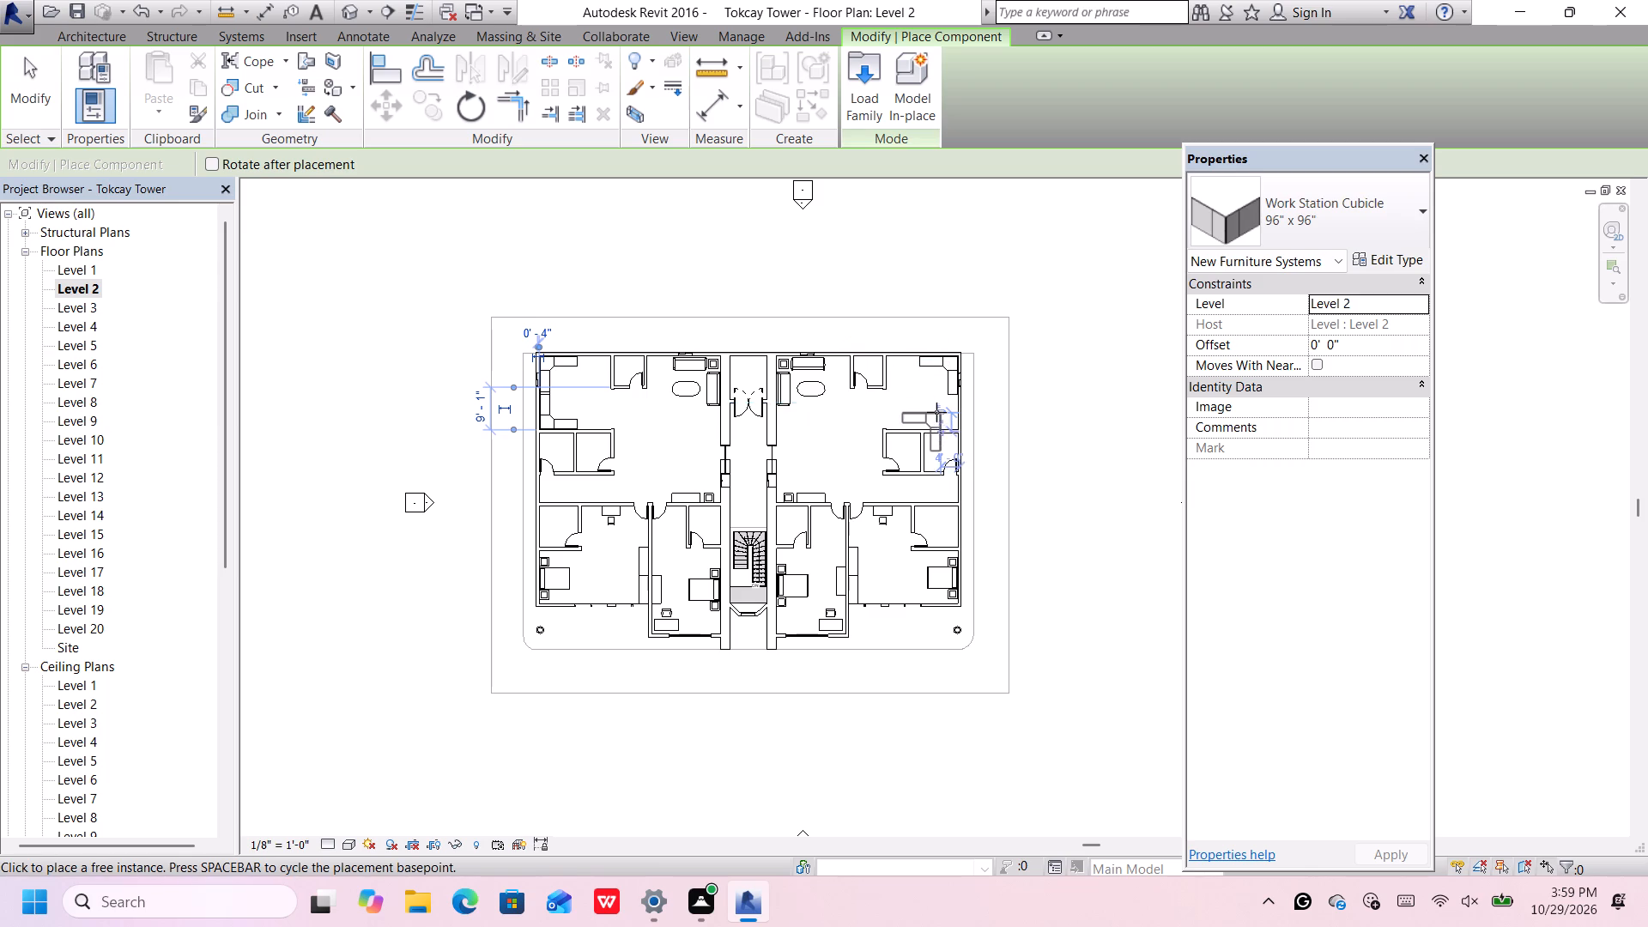
pyautogui.press('space')
pyautogui.press('space')
pyautogui.press('space')
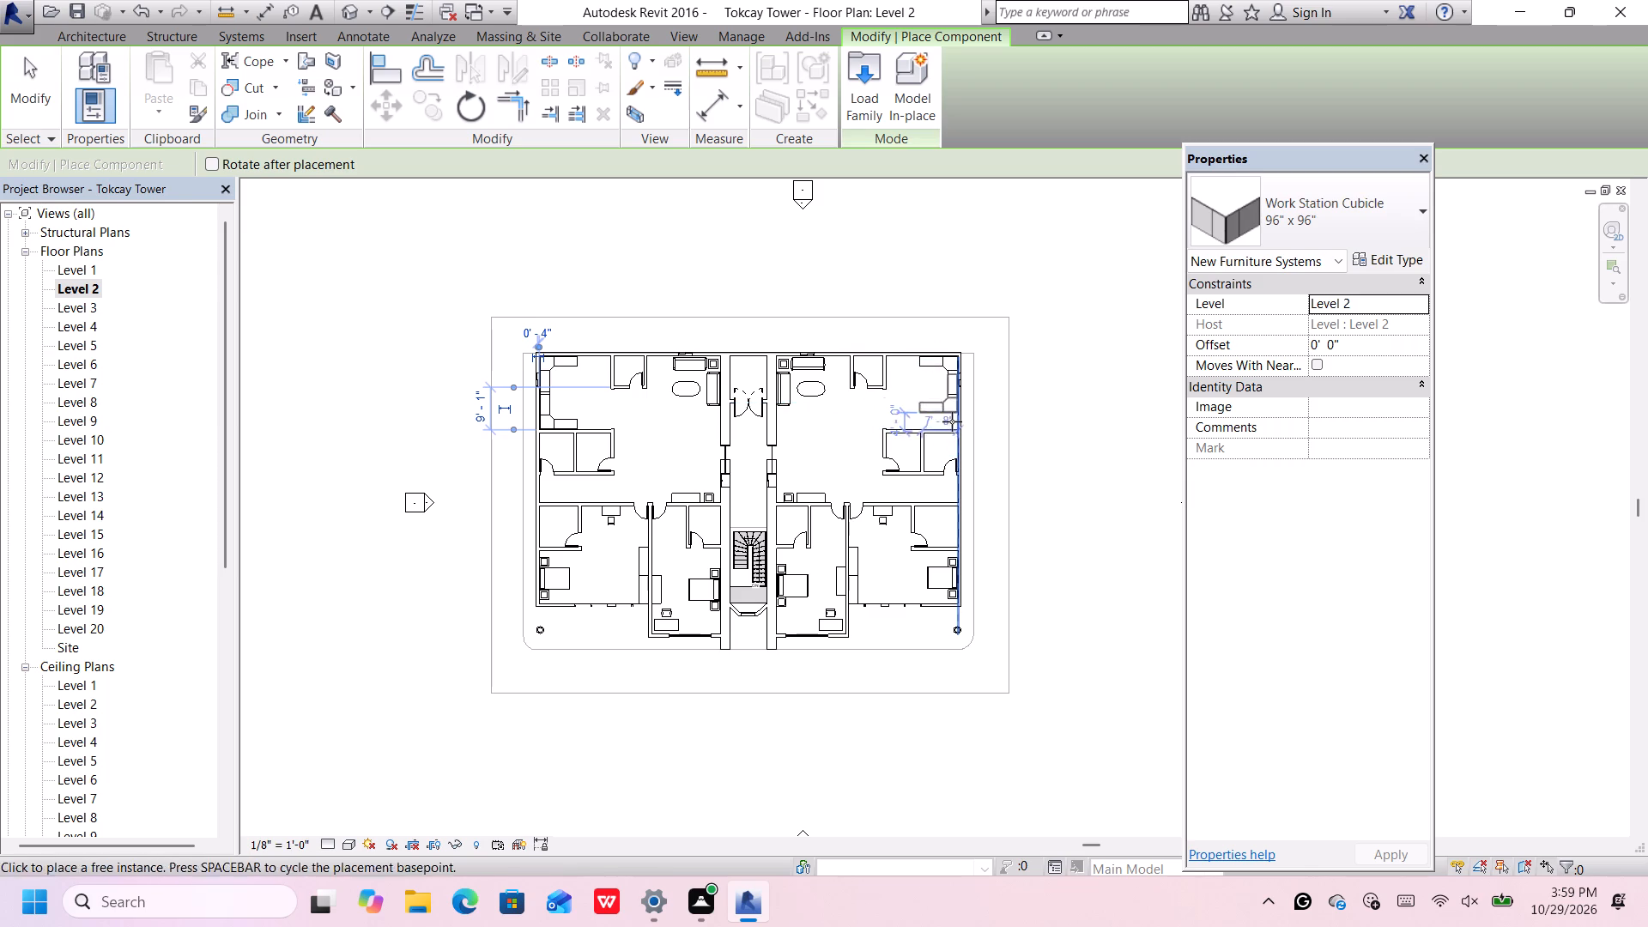
pyautogui.click(954, 427)
# Preview the families in the US Imperial Furniture System and Furniture folders and load the TV Stand family.
pyautogui.scroll(-2, 942, 405)
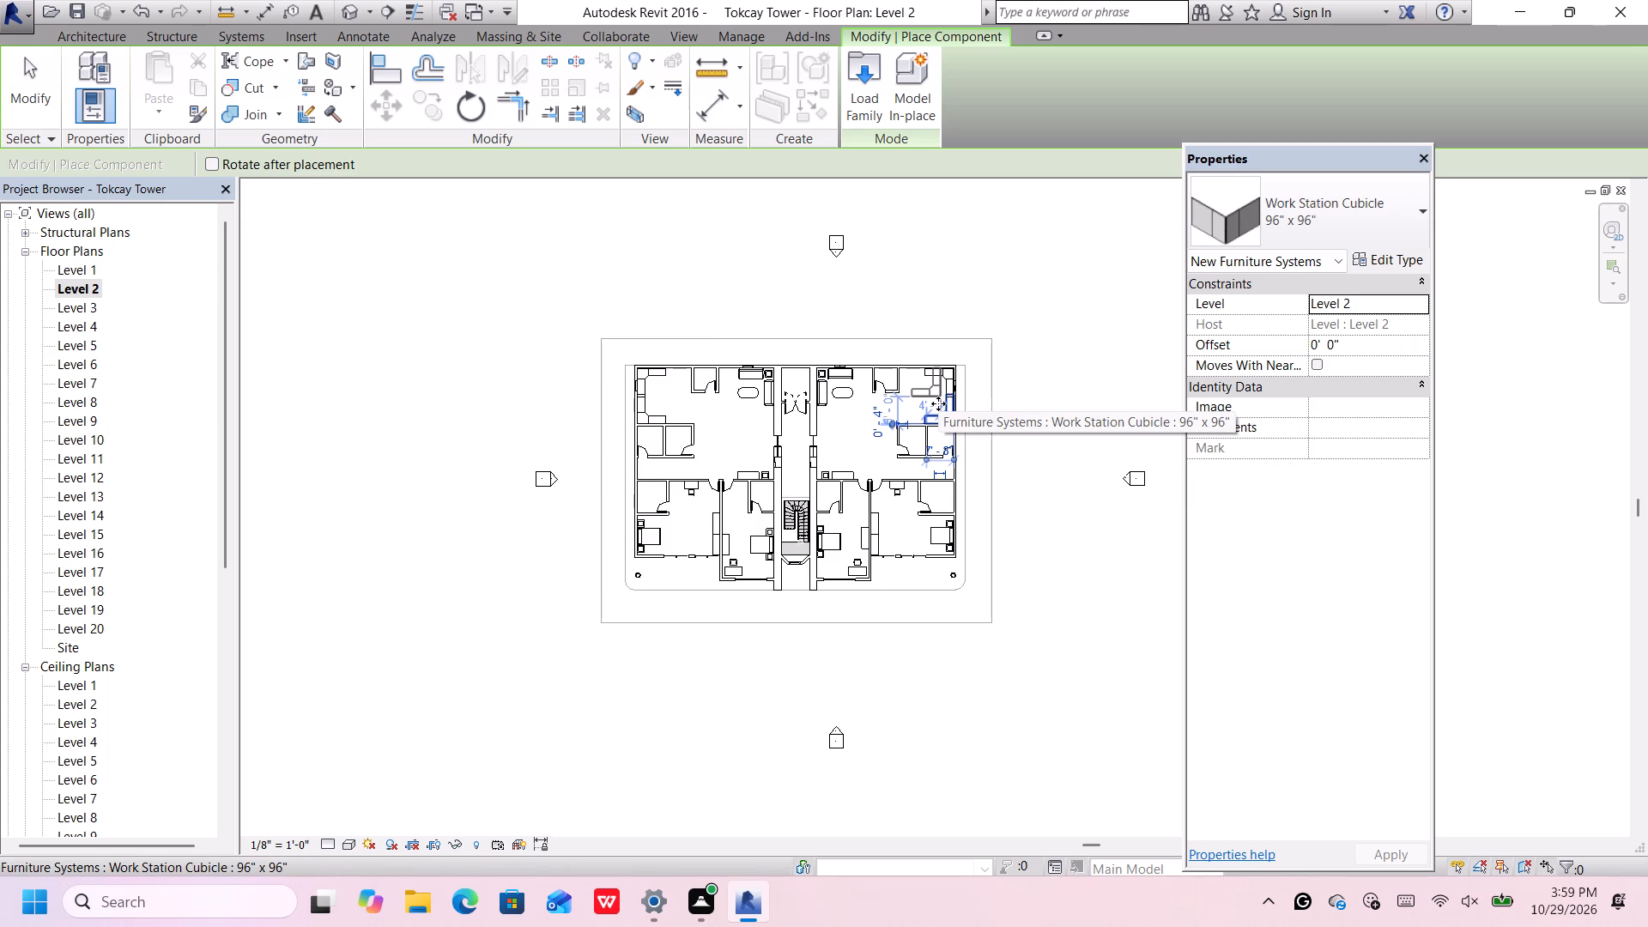
pyautogui.moveTo(938, 403); pyautogui.dragTo(893, 395, button='middle')
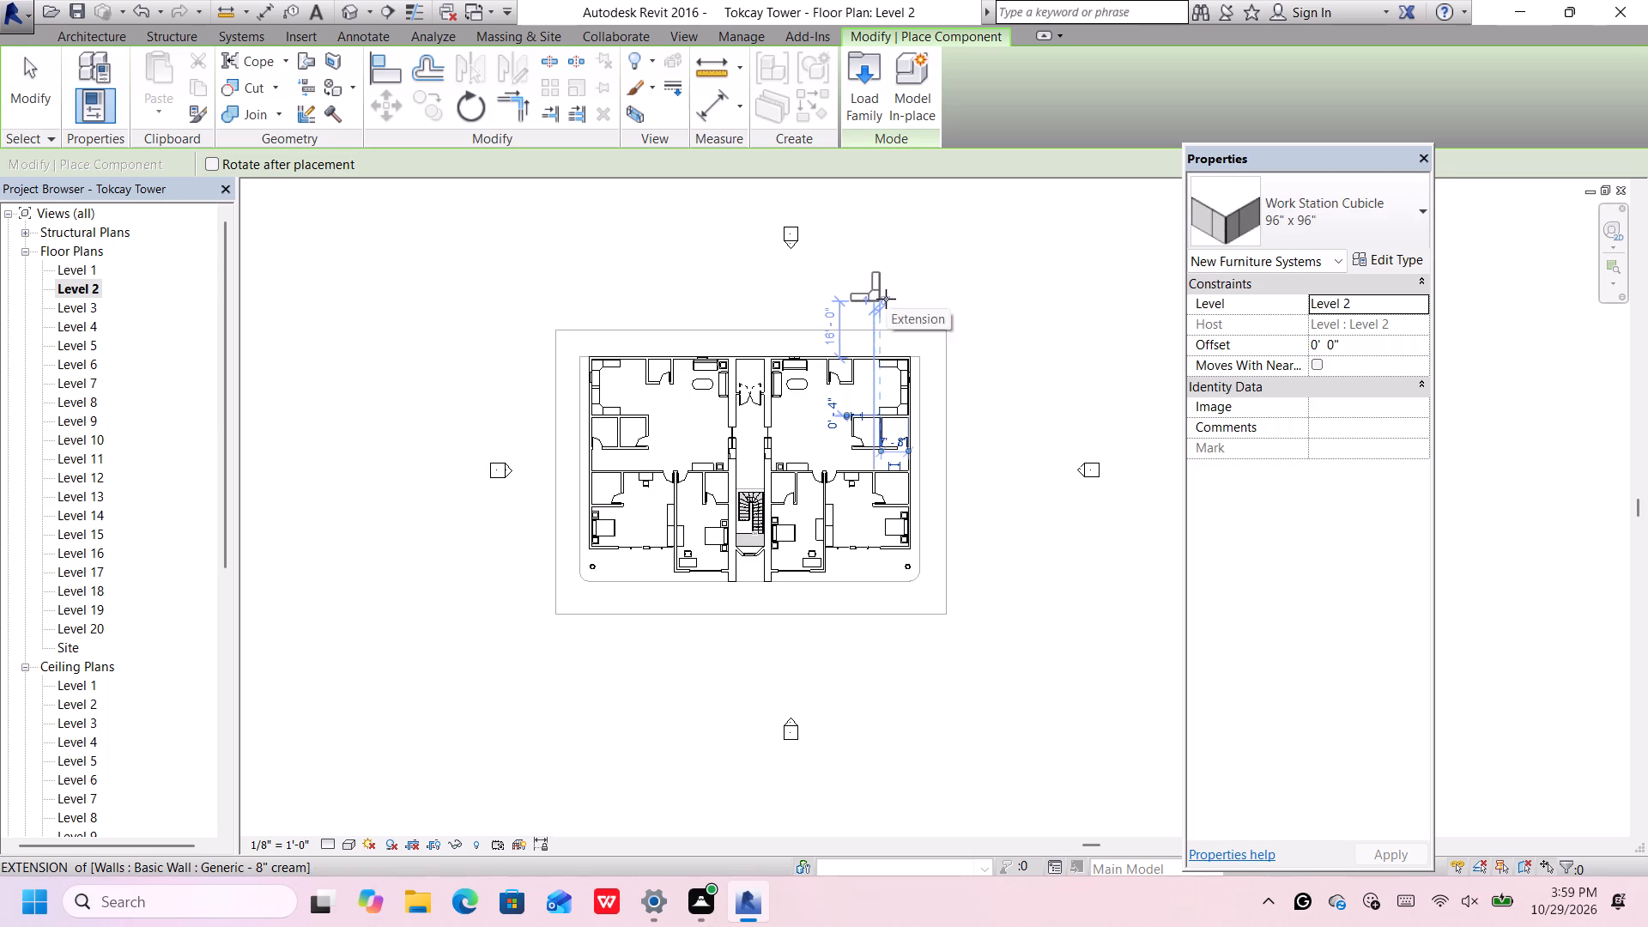
pyautogui.click(866, 94)
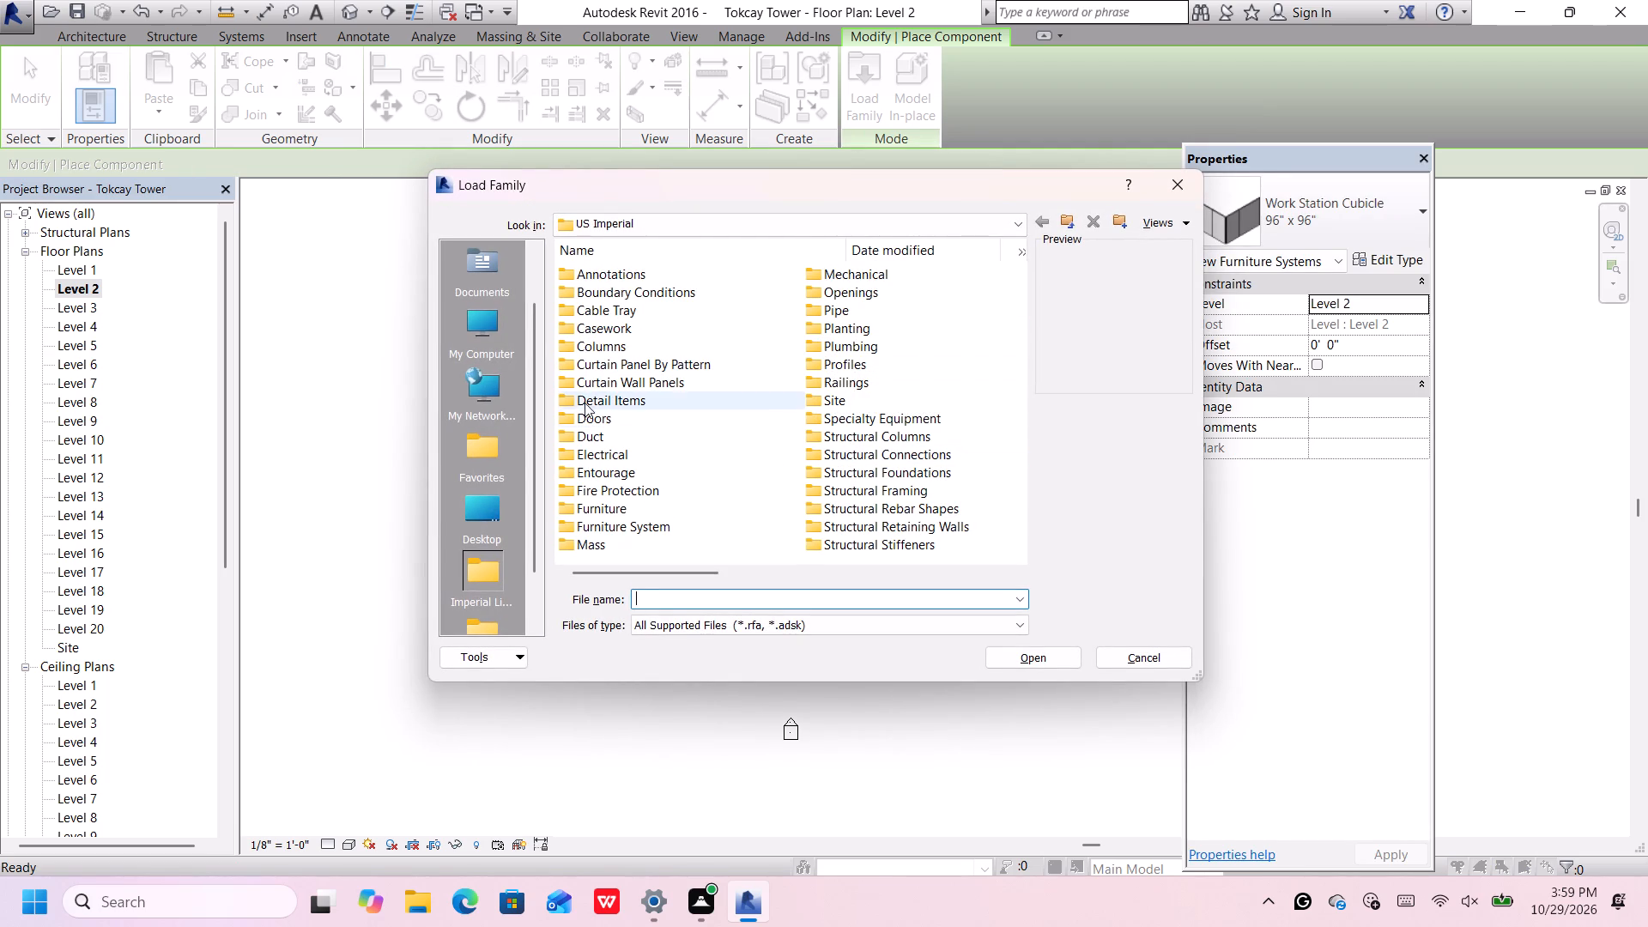
pyautogui.doubleClick(632, 524)
pyautogui.click(640, 342)
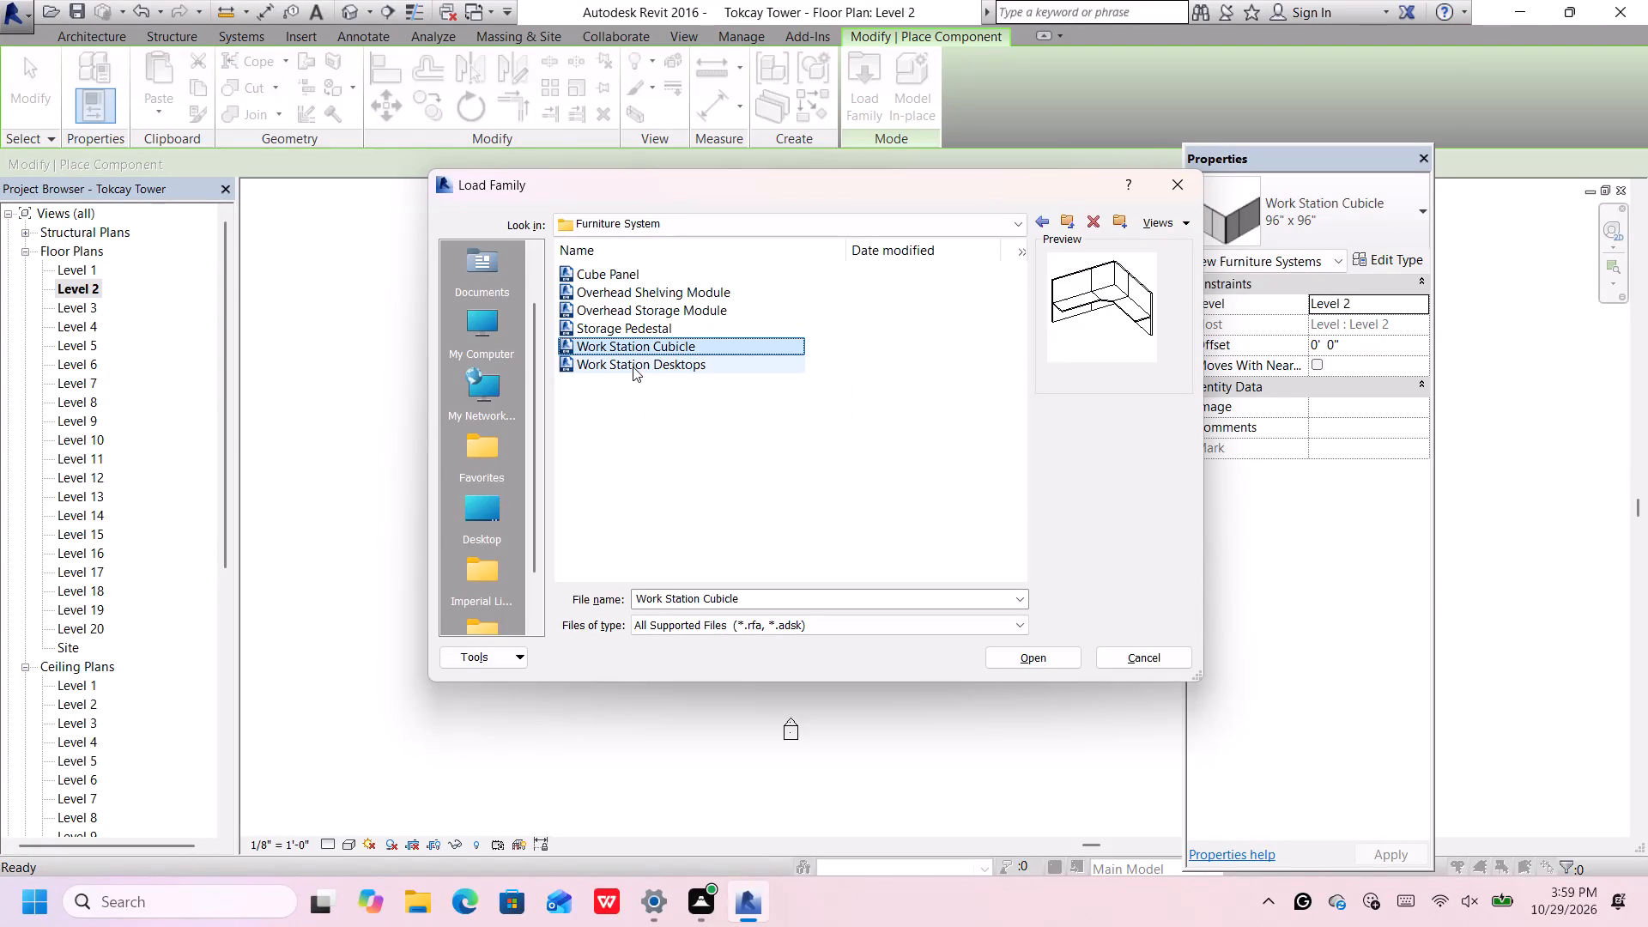
pyautogui.click(1046, 221)
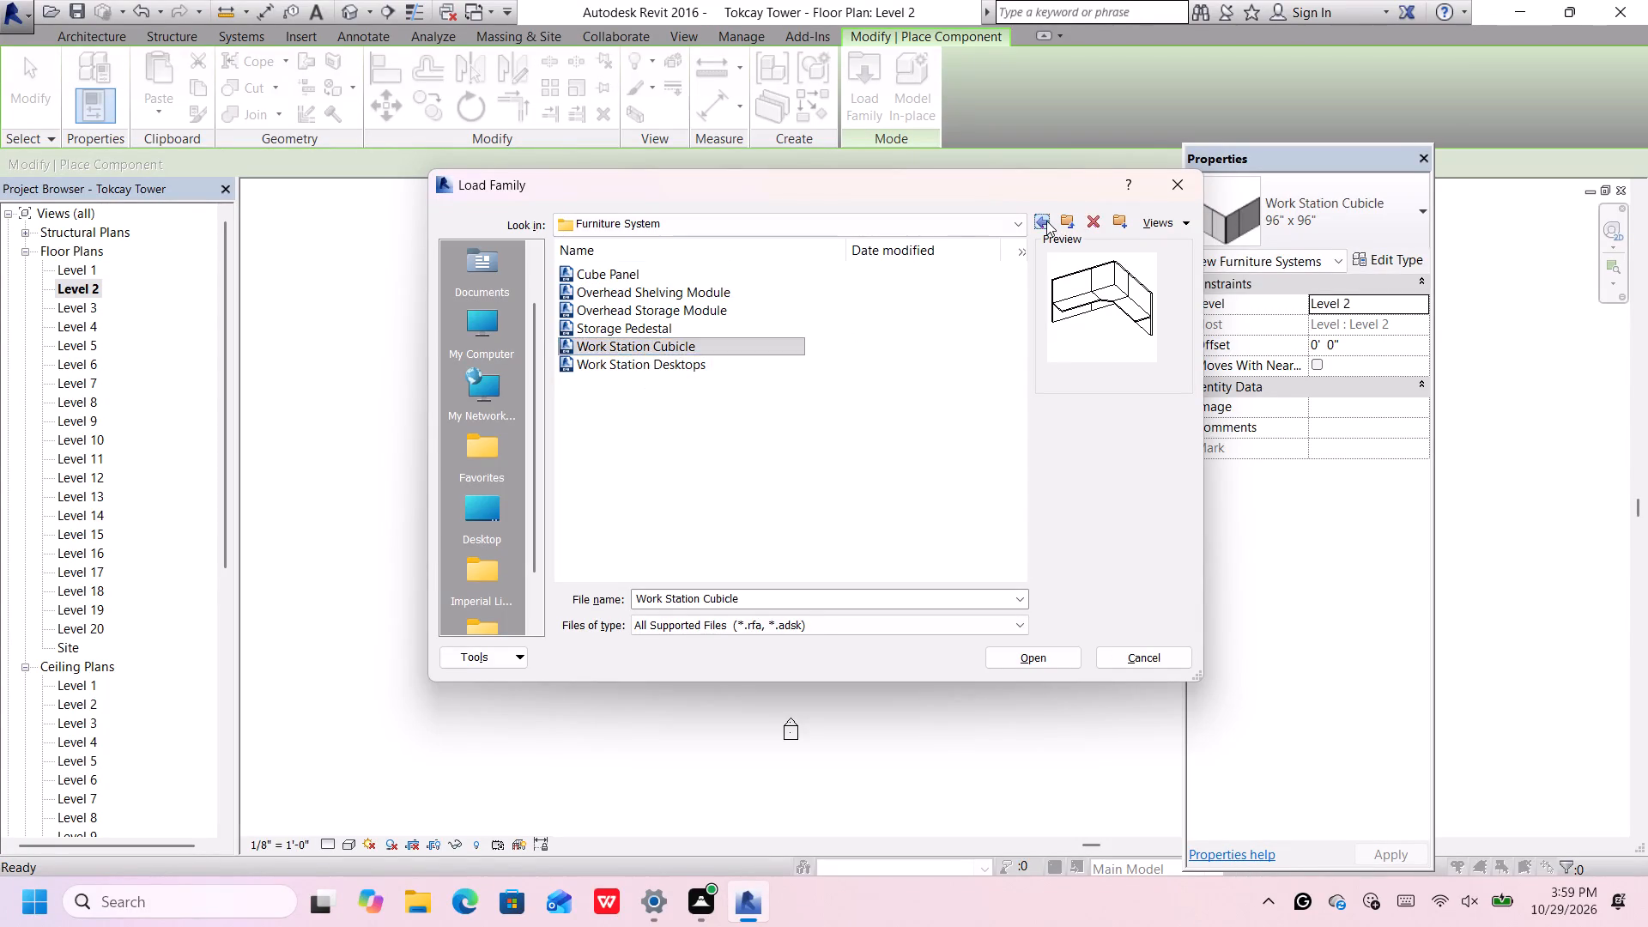
pyautogui.doubleClick(655, 507)
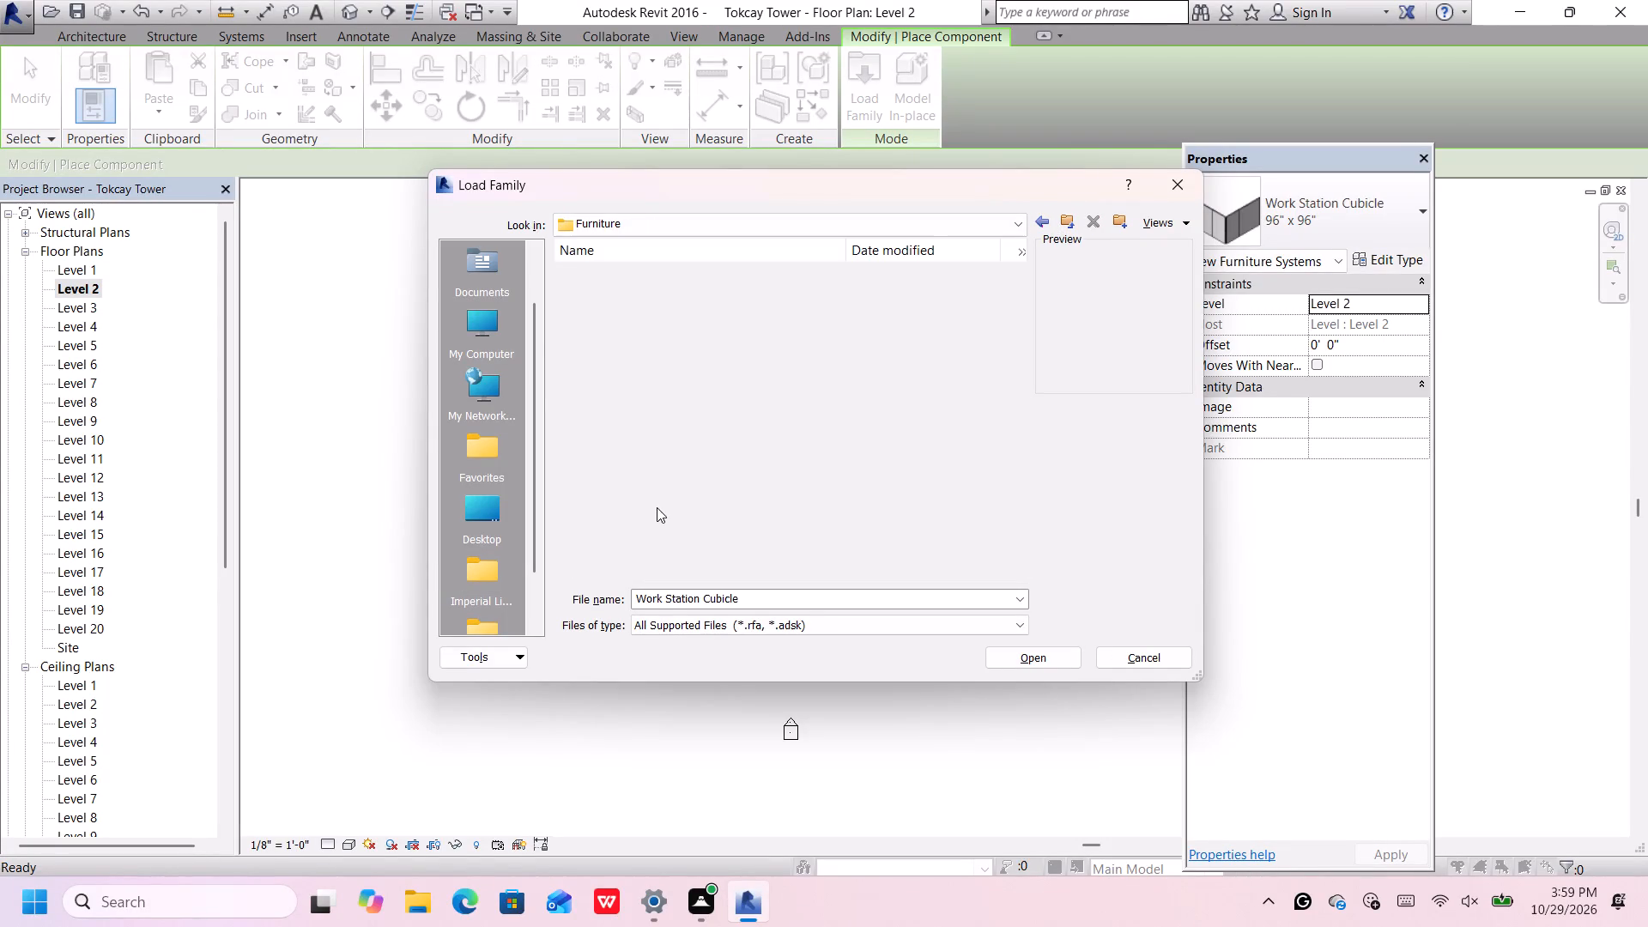
pyautogui.click(648, 358)
pyautogui.click(639, 382)
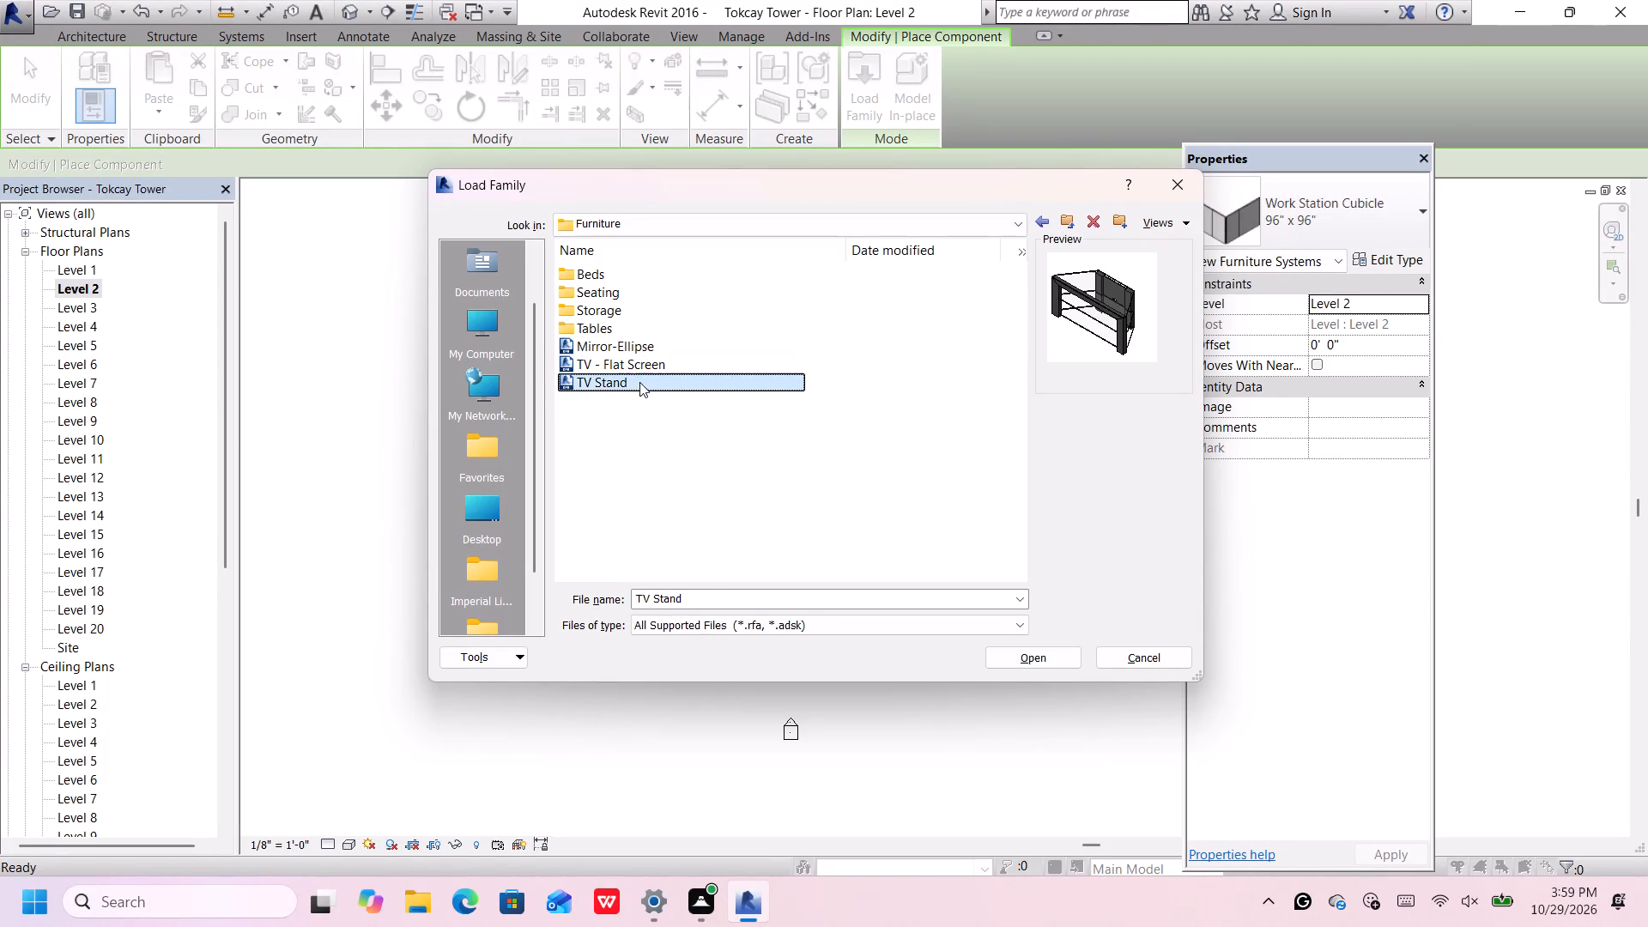
pyautogui.click(645, 368)
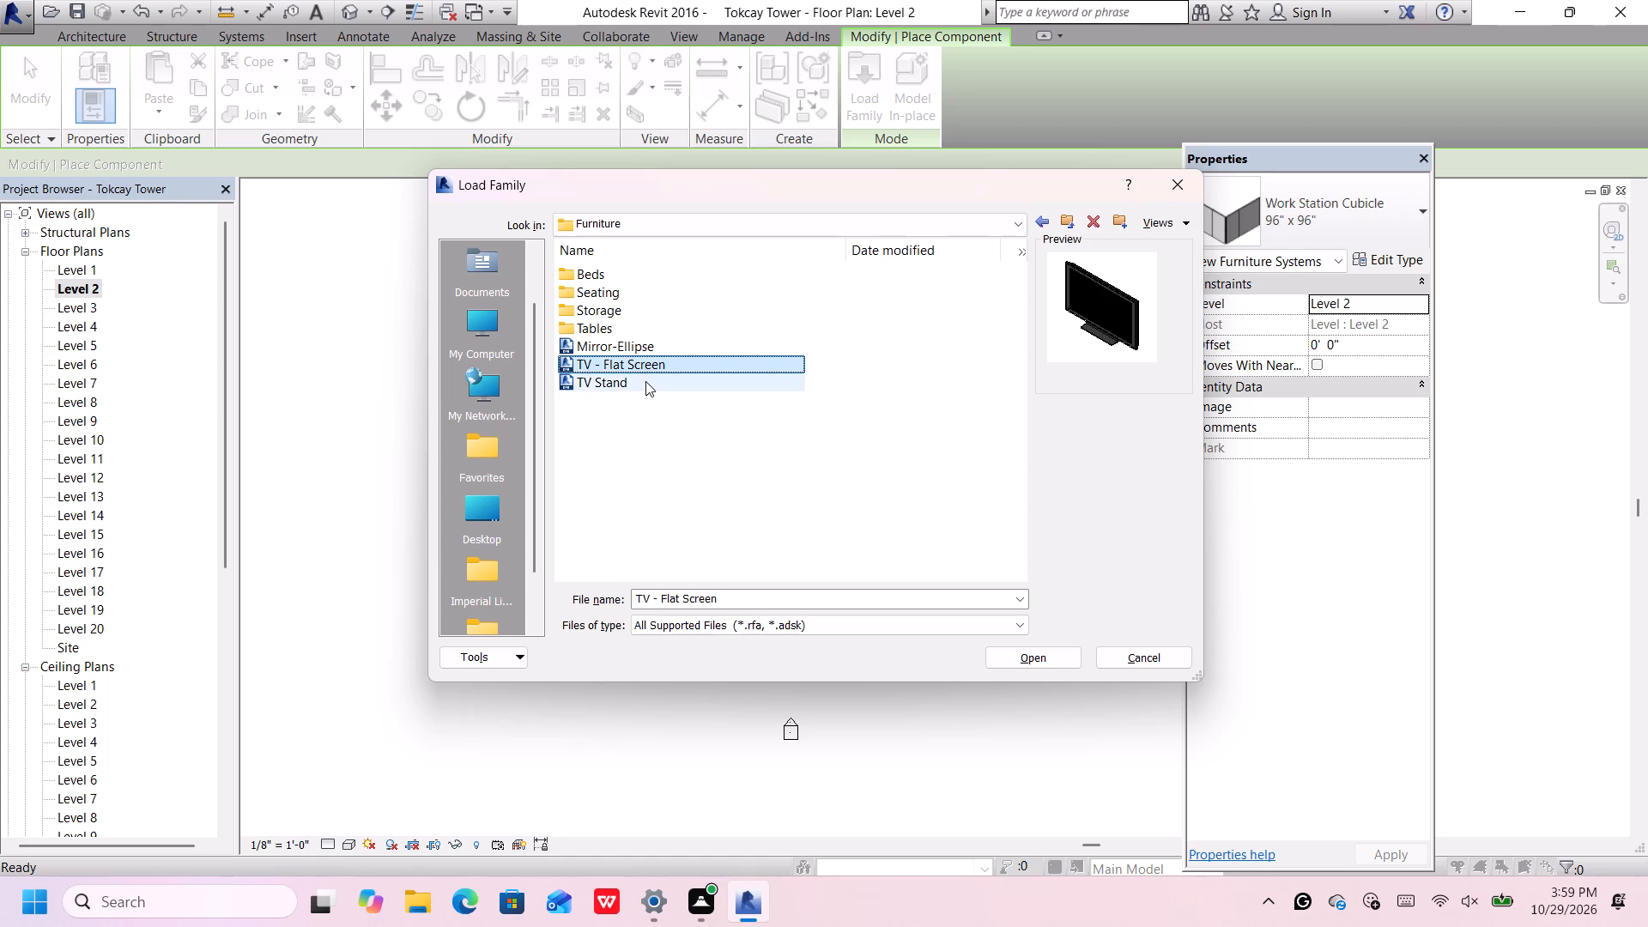
pyautogui.doubleClick(645, 381)
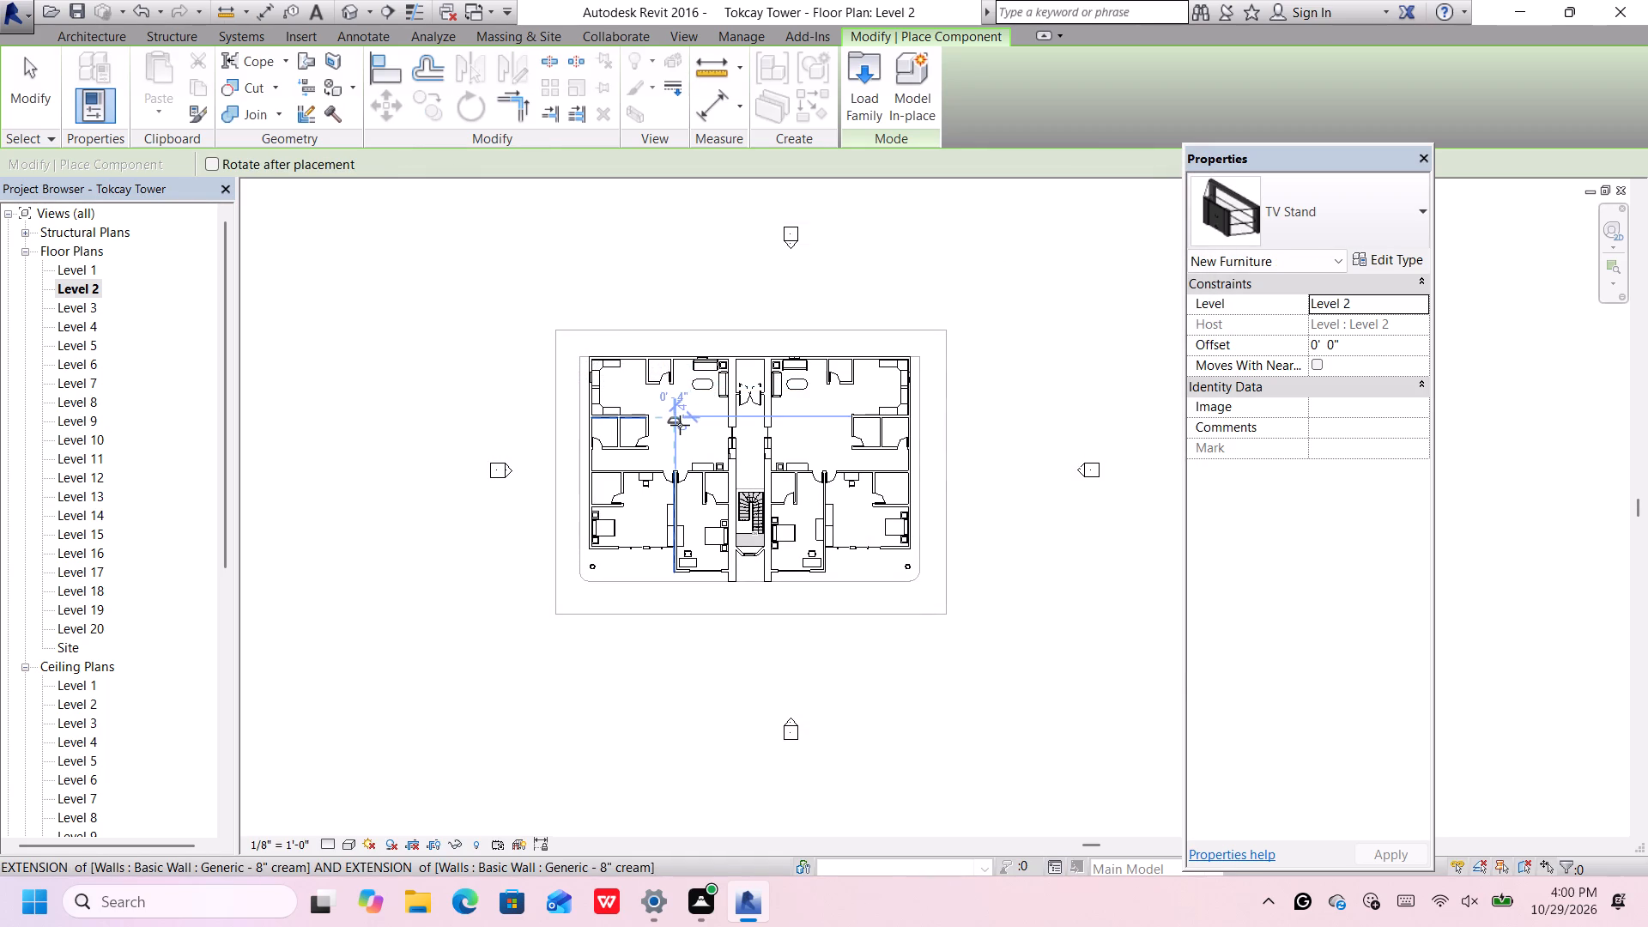
# Delete the long rectangular furniture piece beside the small square table on the south wall of both living rooms.
pyautogui.scroll(4, 680, 425)
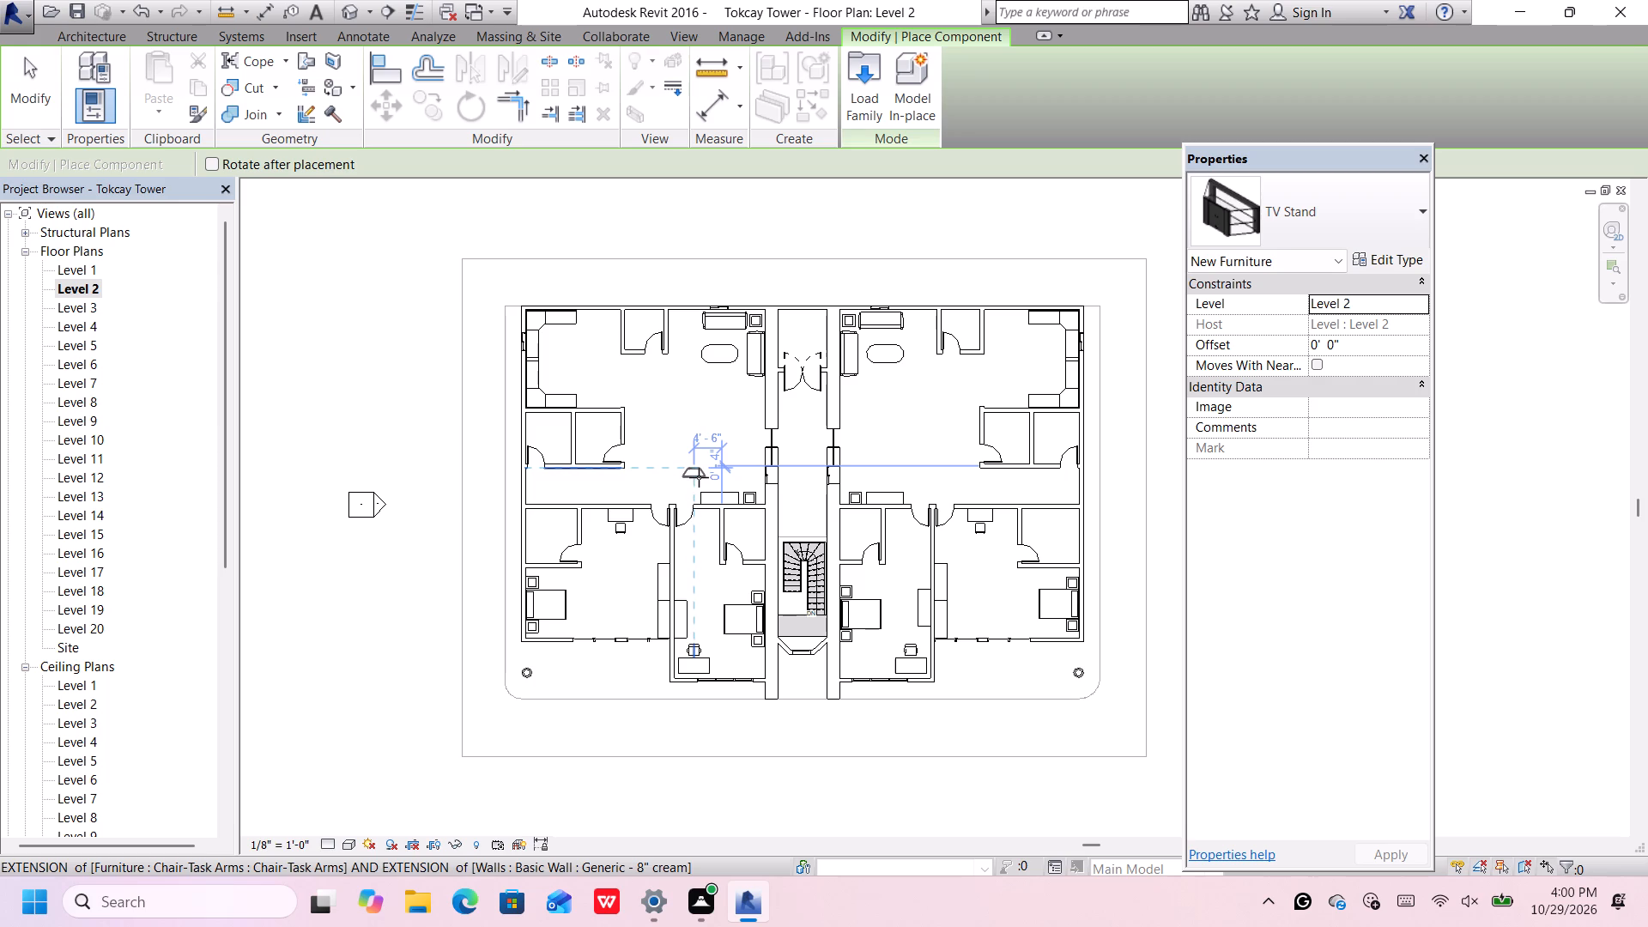
pyautogui.scroll(1, 723, 473)
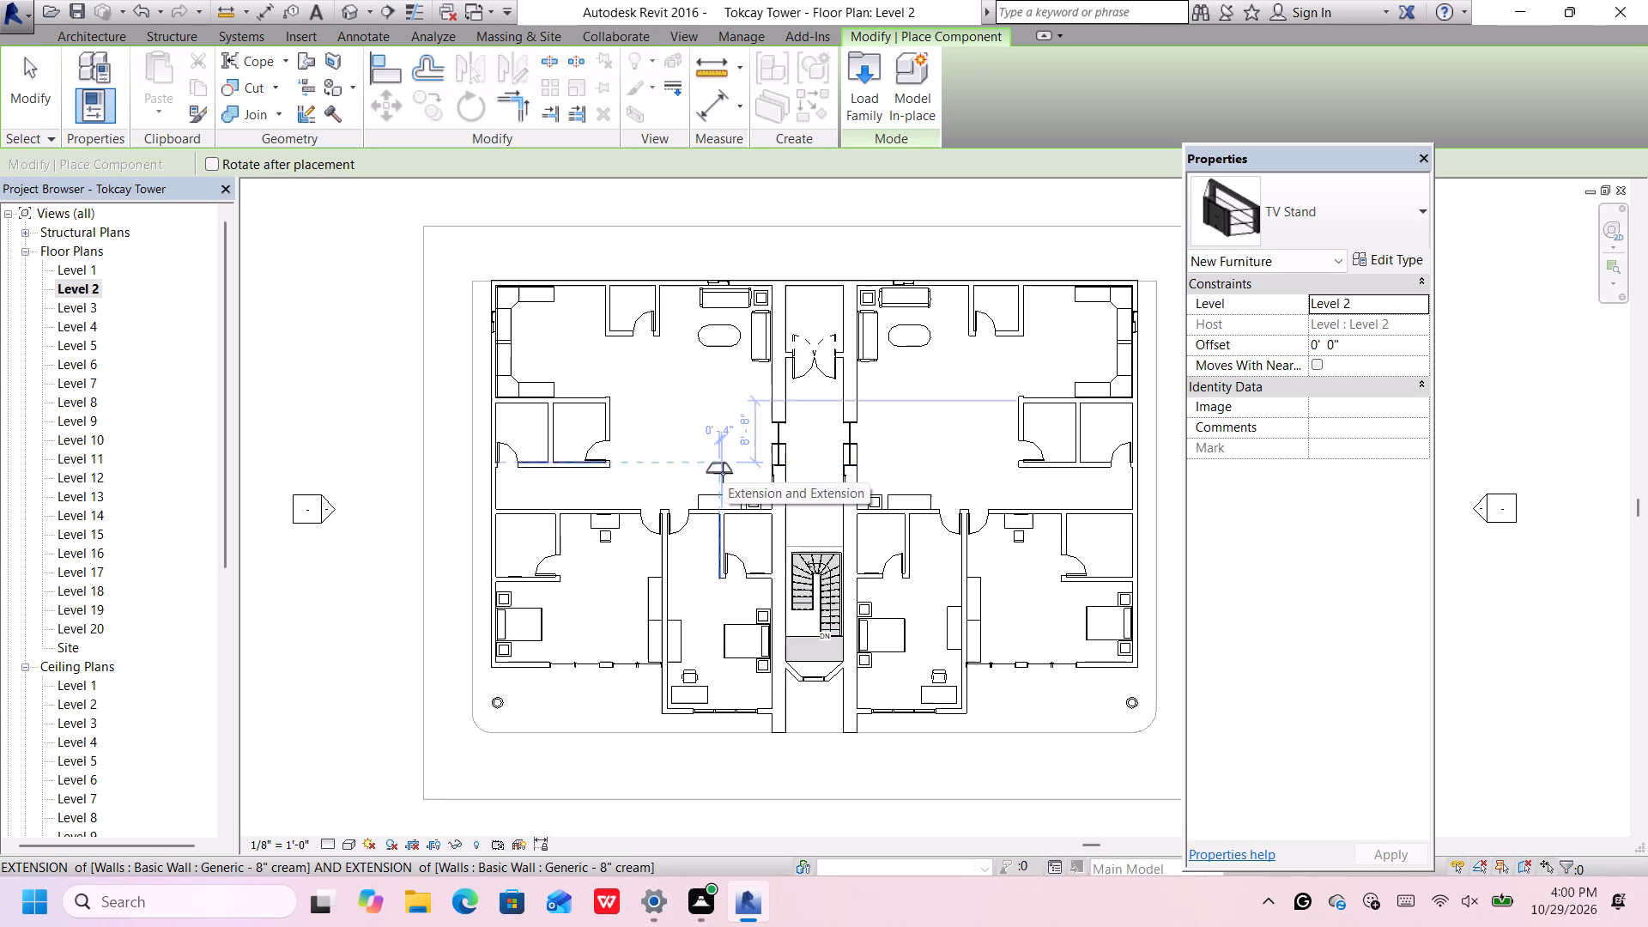
pyautogui.moveTo(723, 473); pyautogui.dragTo(702, 464, button='middle')
pyautogui.scroll(2, 705, 464)
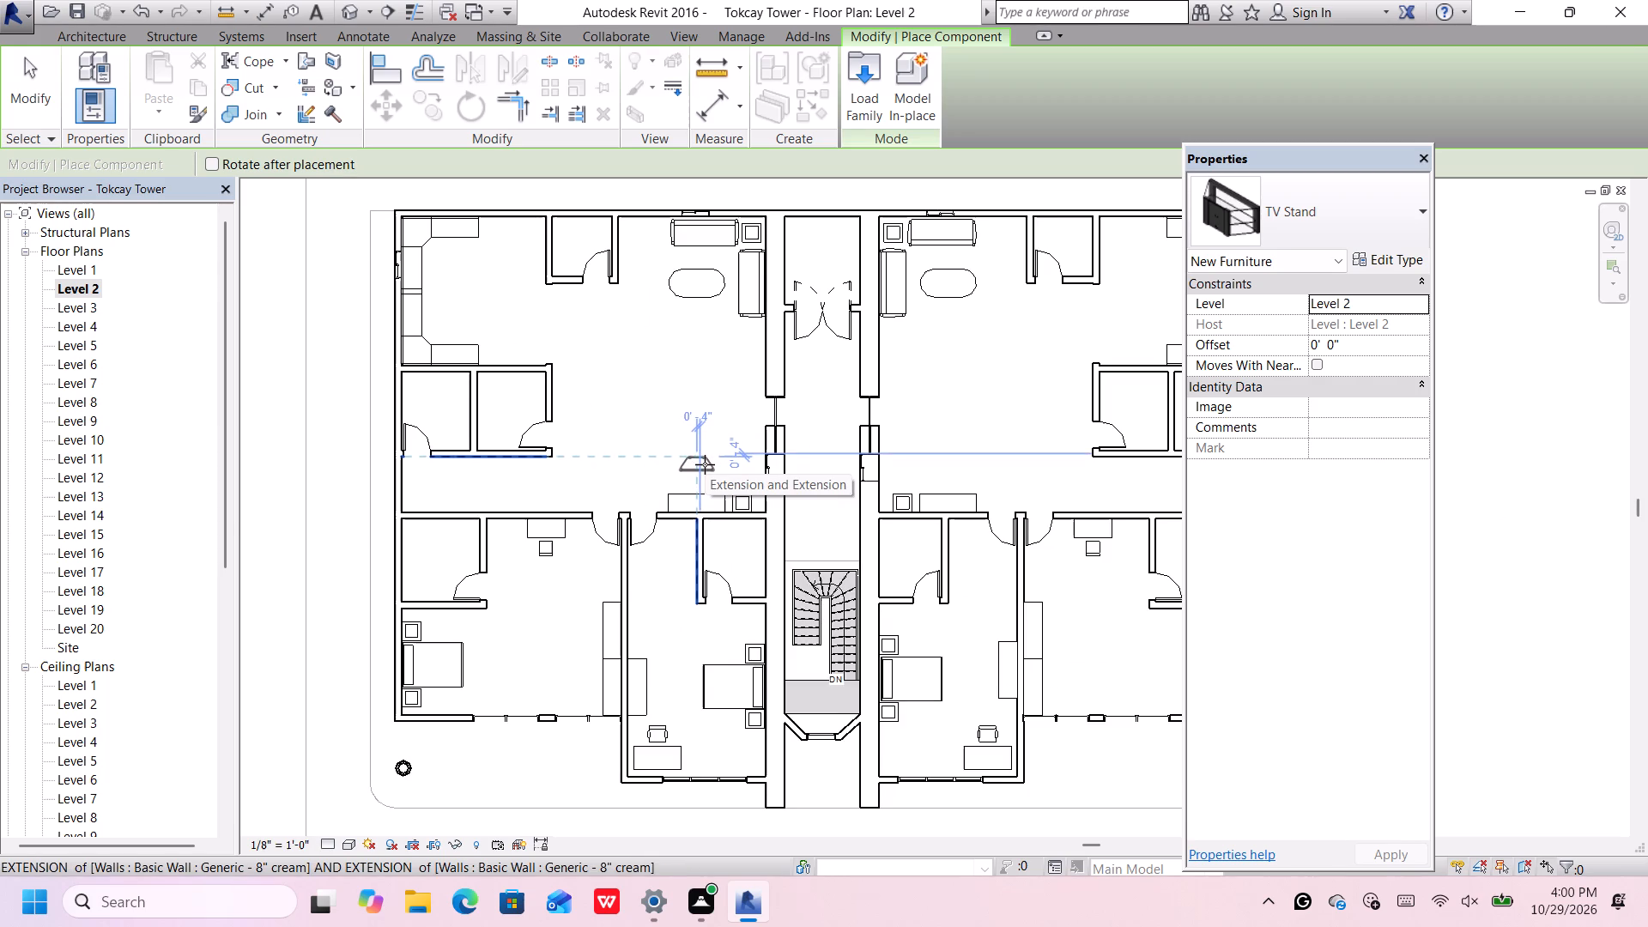
pyautogui.press('Escape')
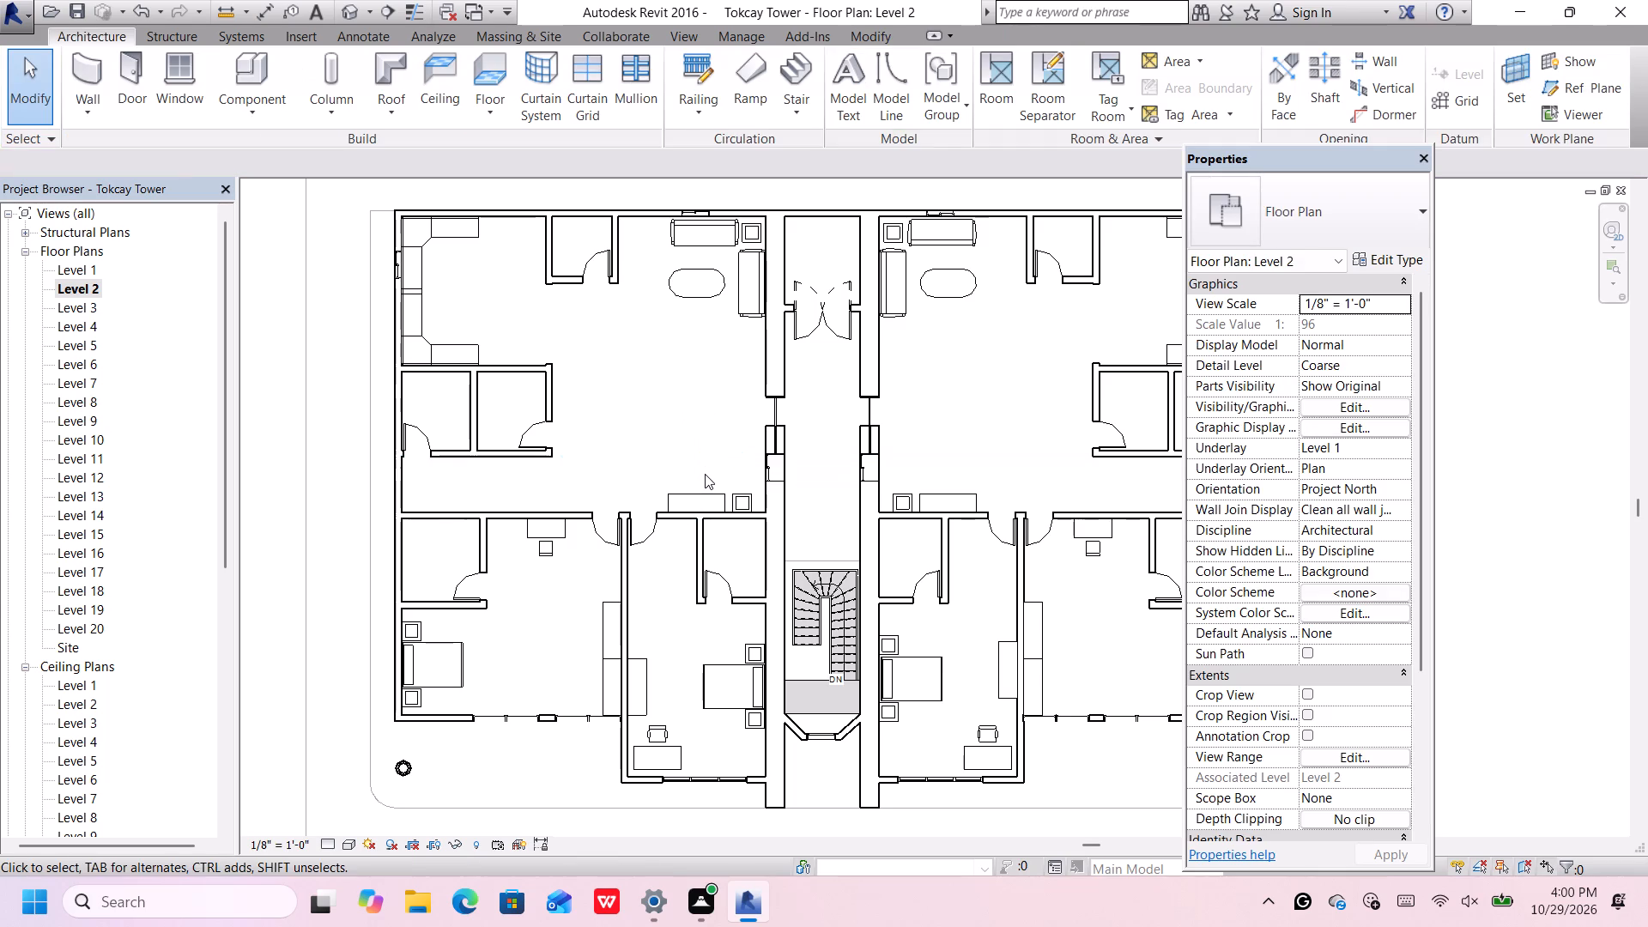
pyautogui.click(704, 494)
pyautogui.press('Delete')
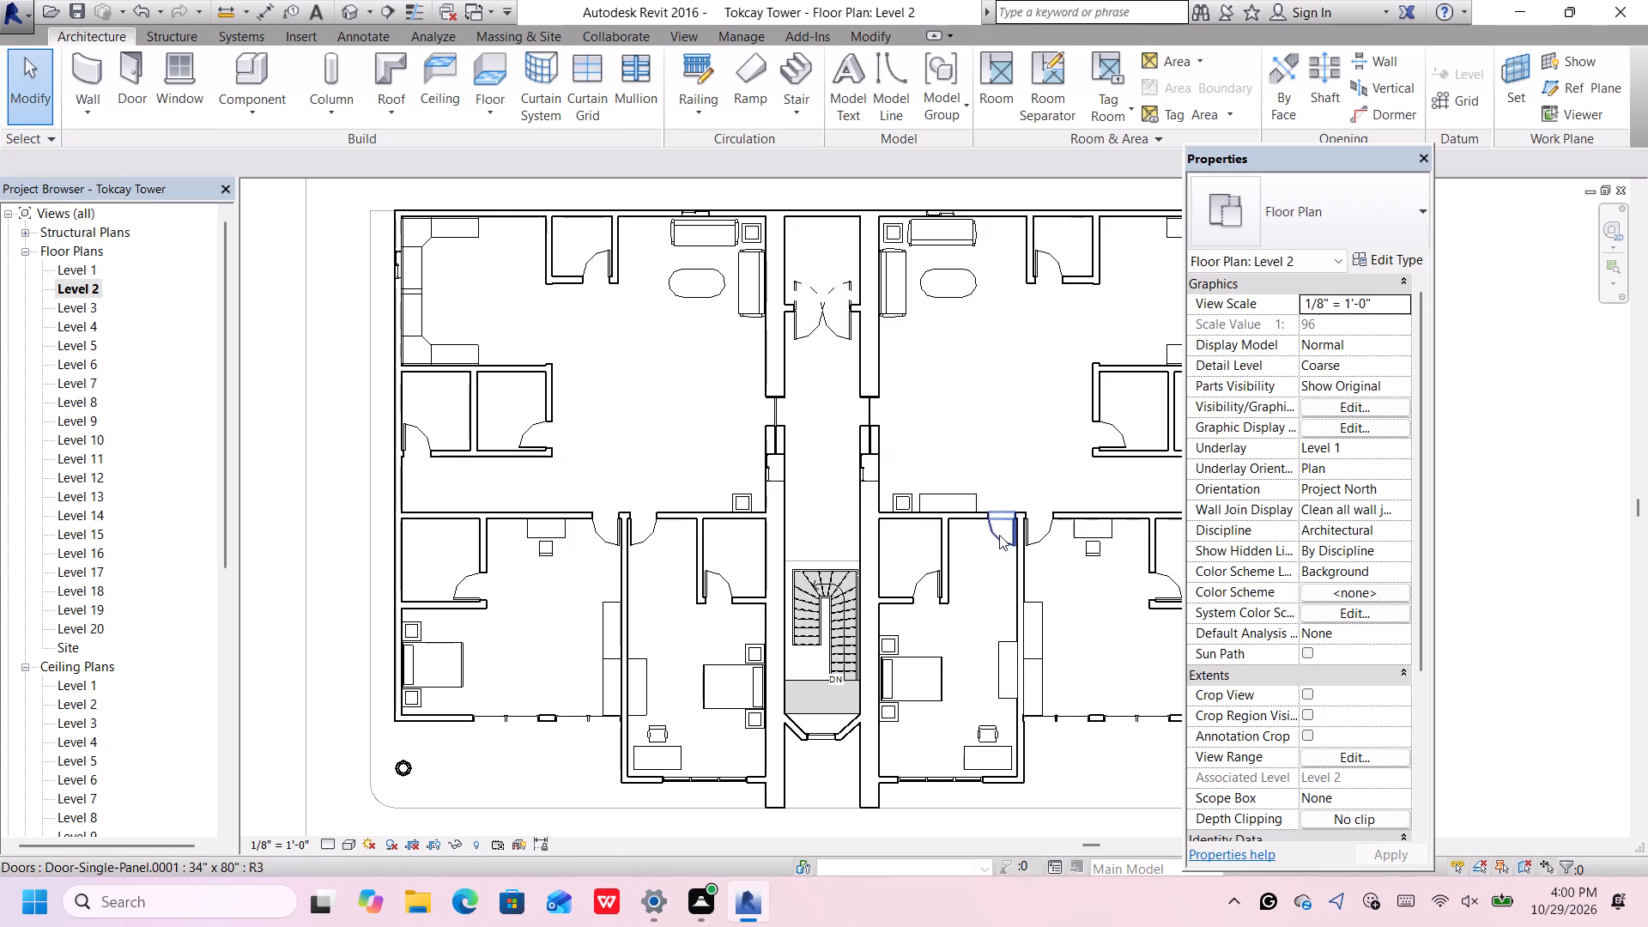
pyautogui.click(964, 494)
pyautogui.press('Delete')
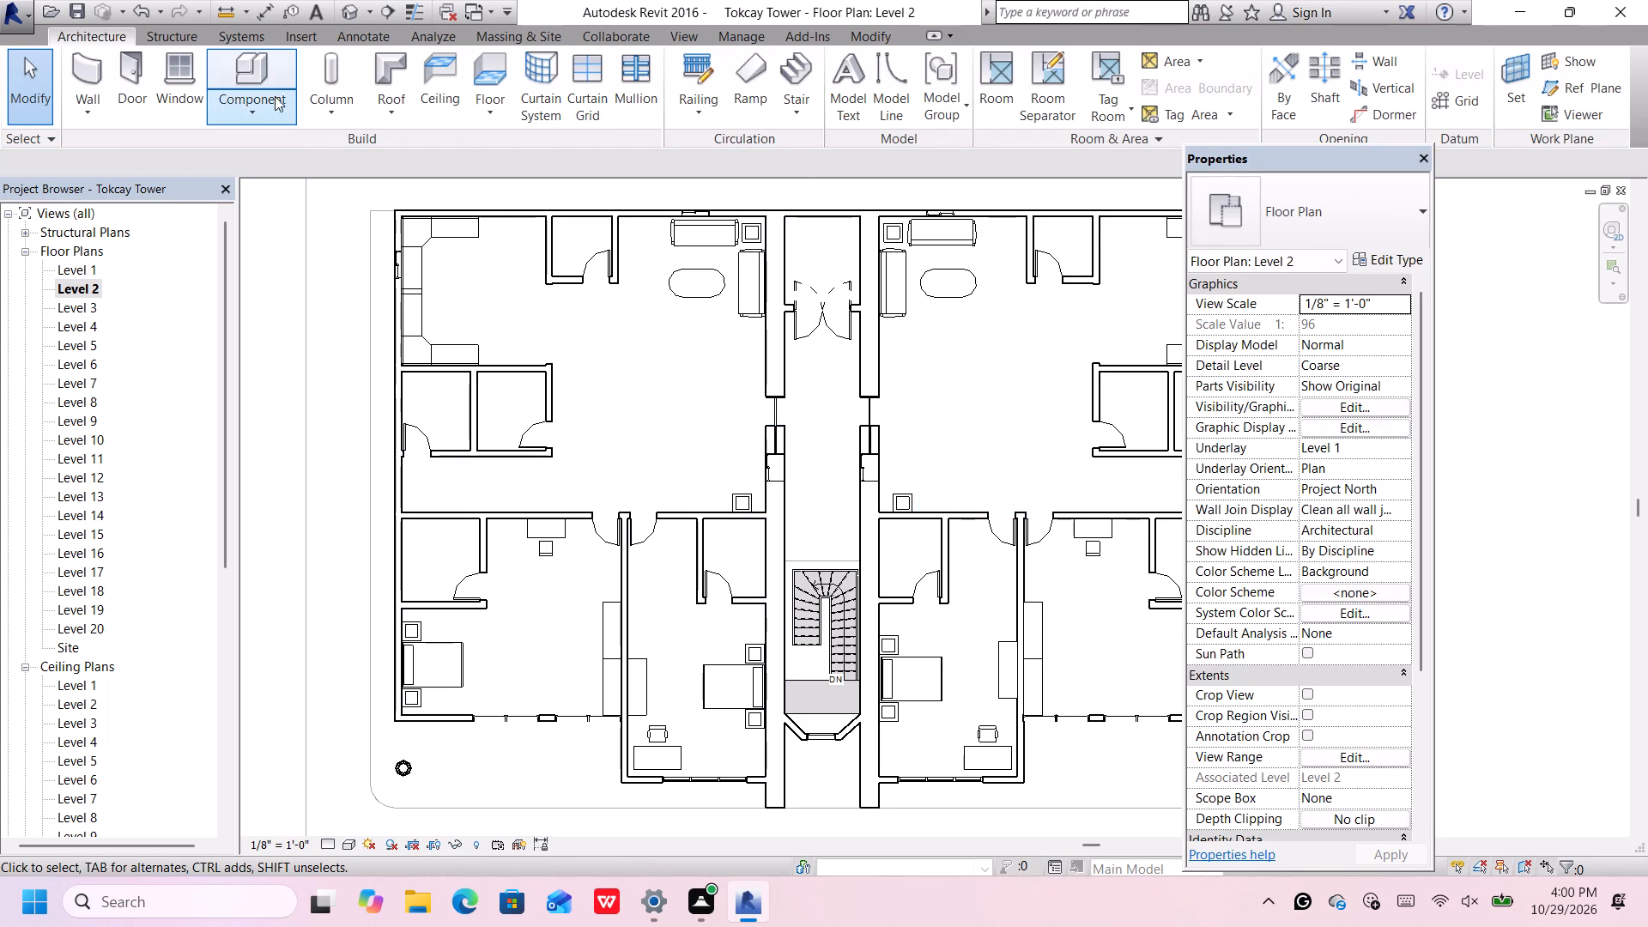
# Place a TV Stand, rotated to face into the room, against the south wall of the west and east living rooms.
pyautogui.click(250, 69)
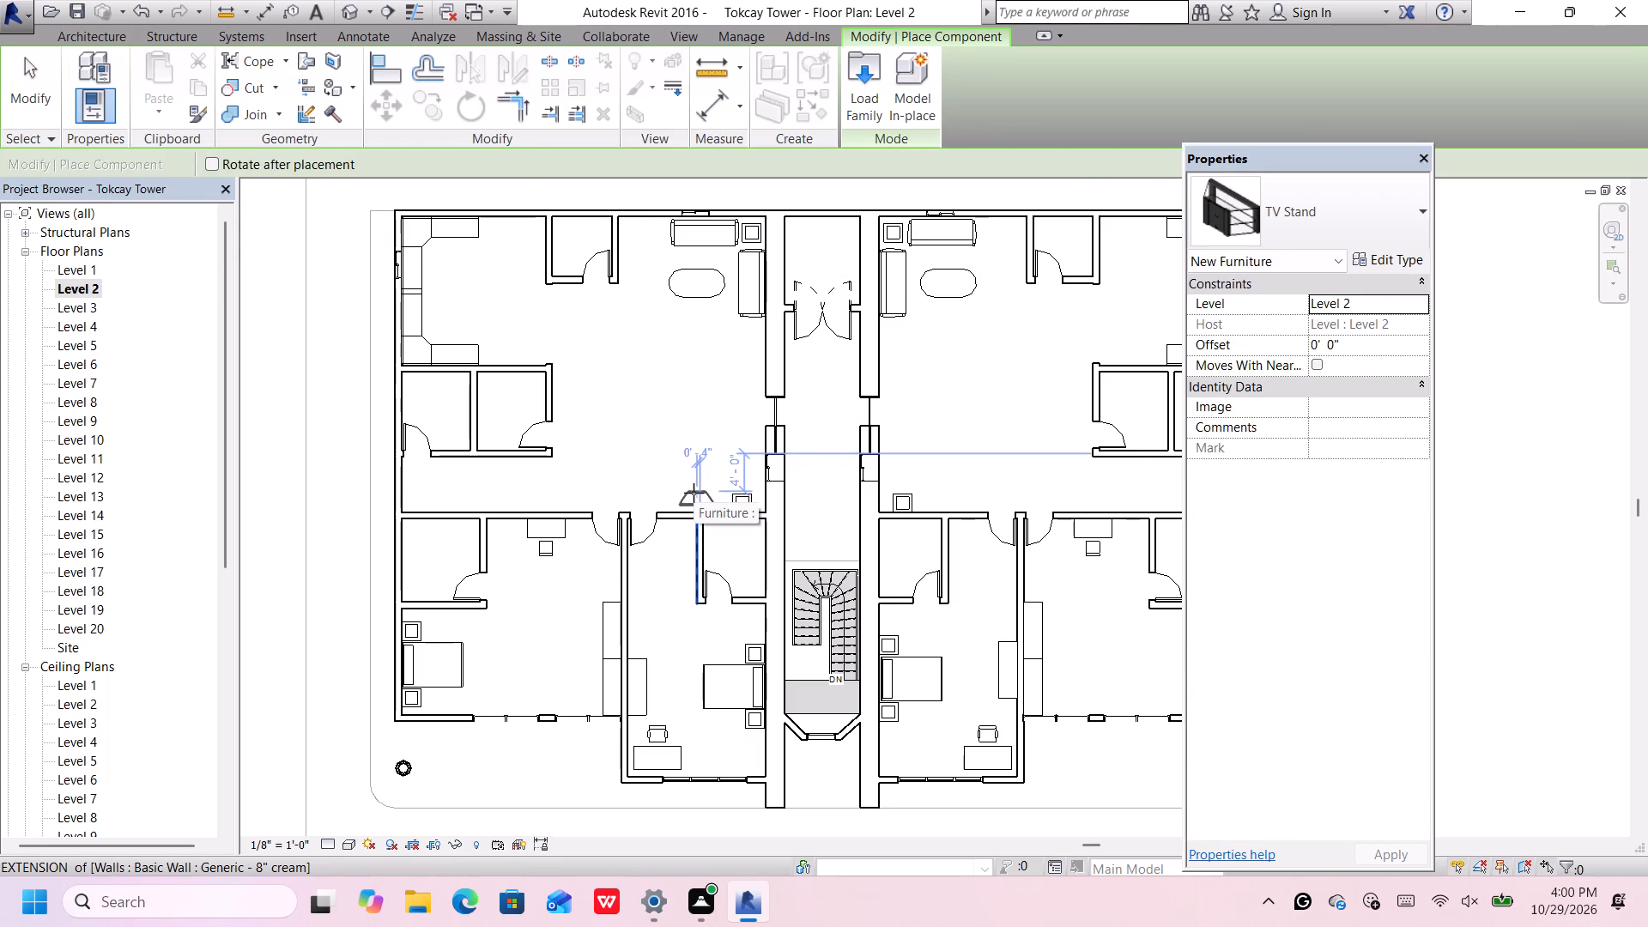
pyautogui.press('space')
pyautogui.press('space')
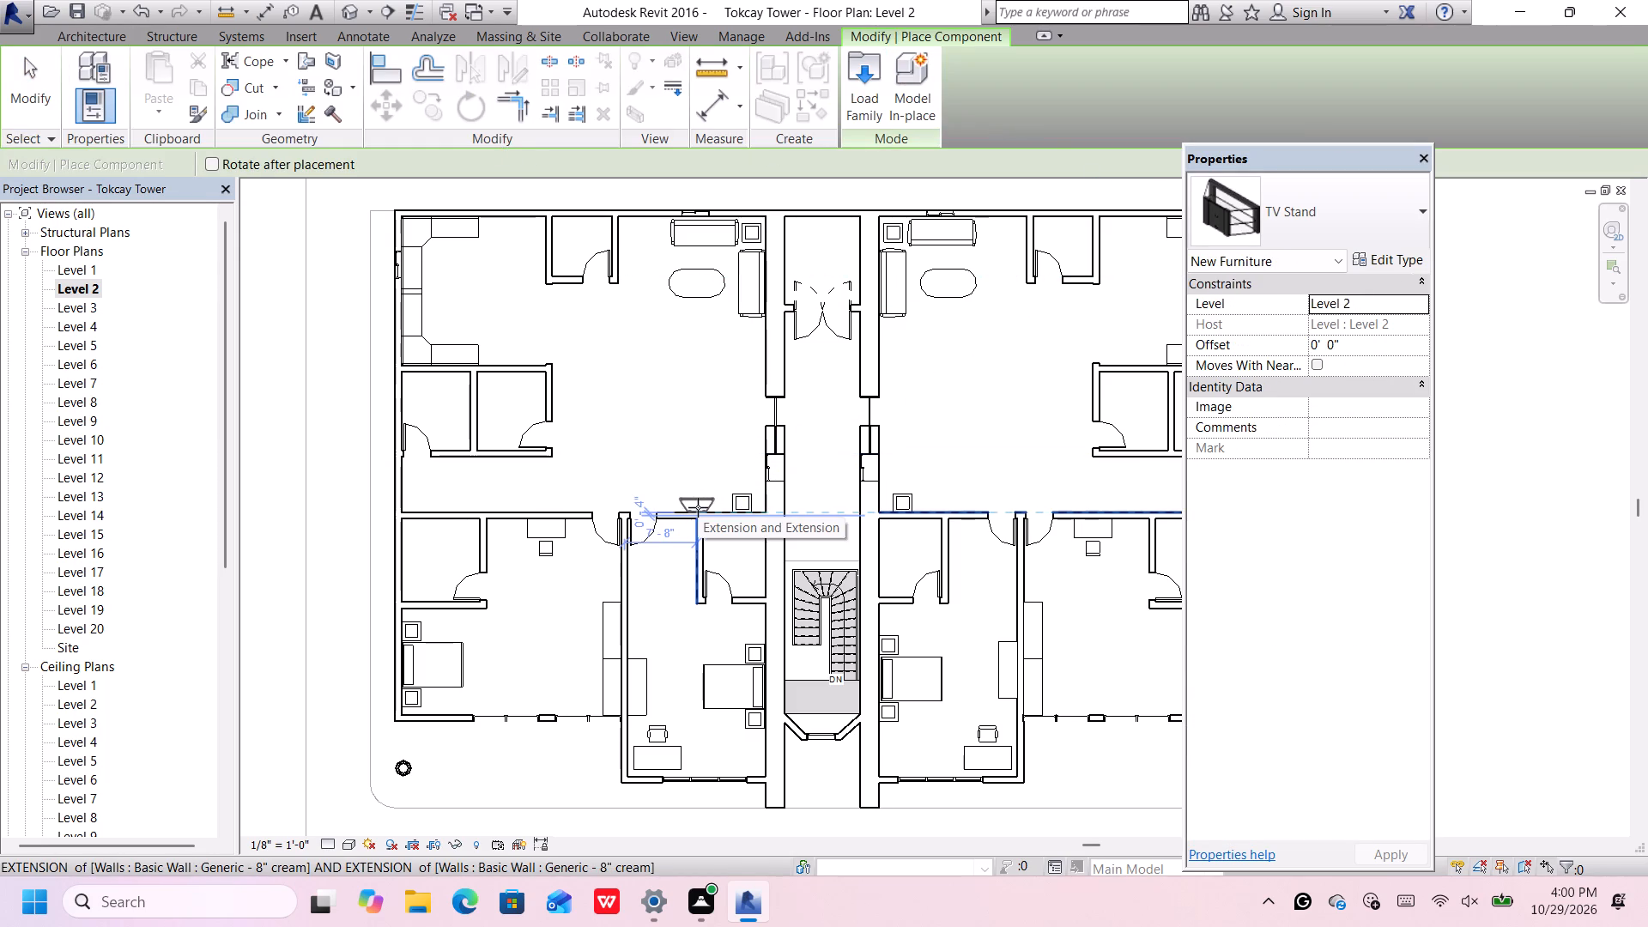
pyautogui.click(698, 507)
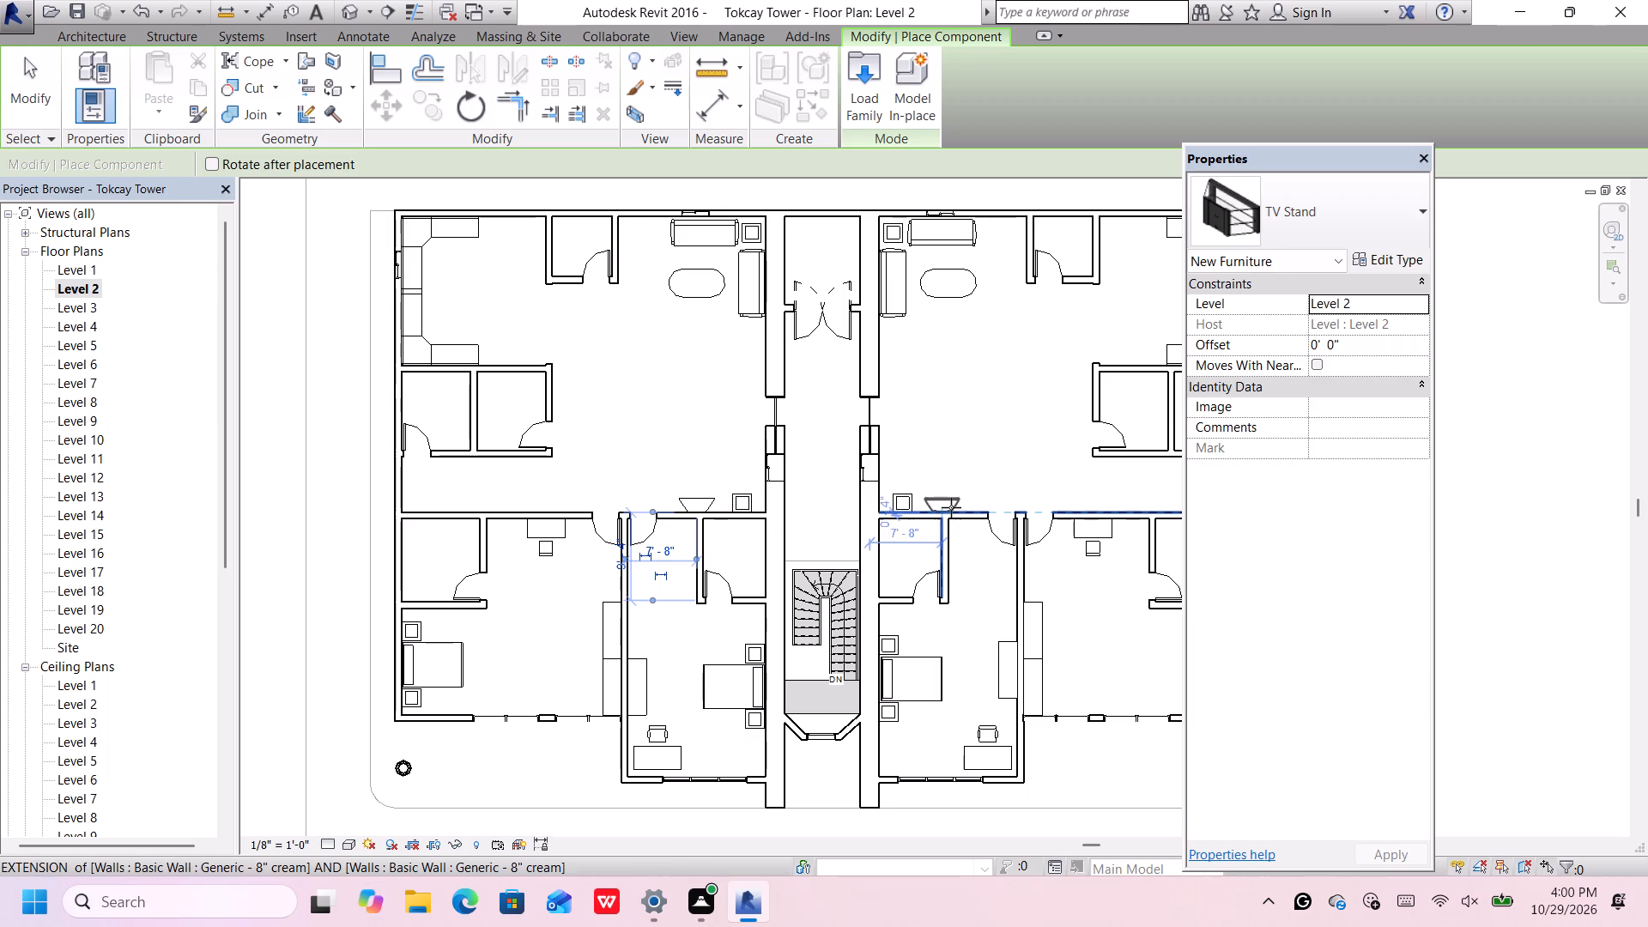
pyautogui.click(956, 505)
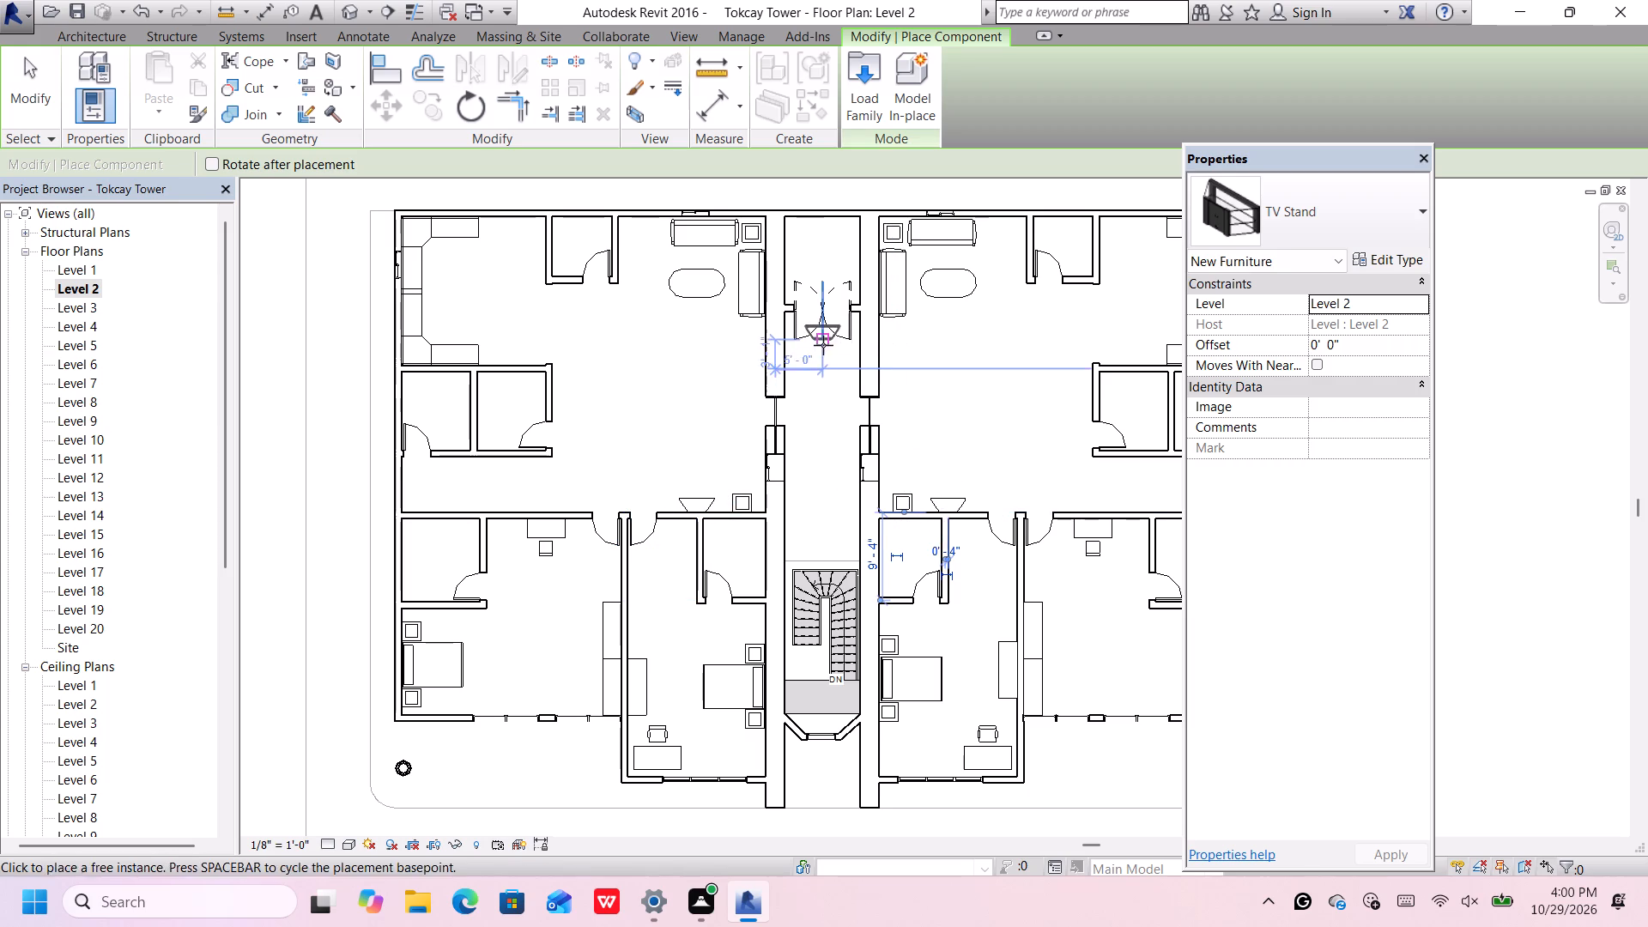
# Load the TV - Flat Screen family from the US Imperial Furniture library.
pyautogui.click(870, 100)
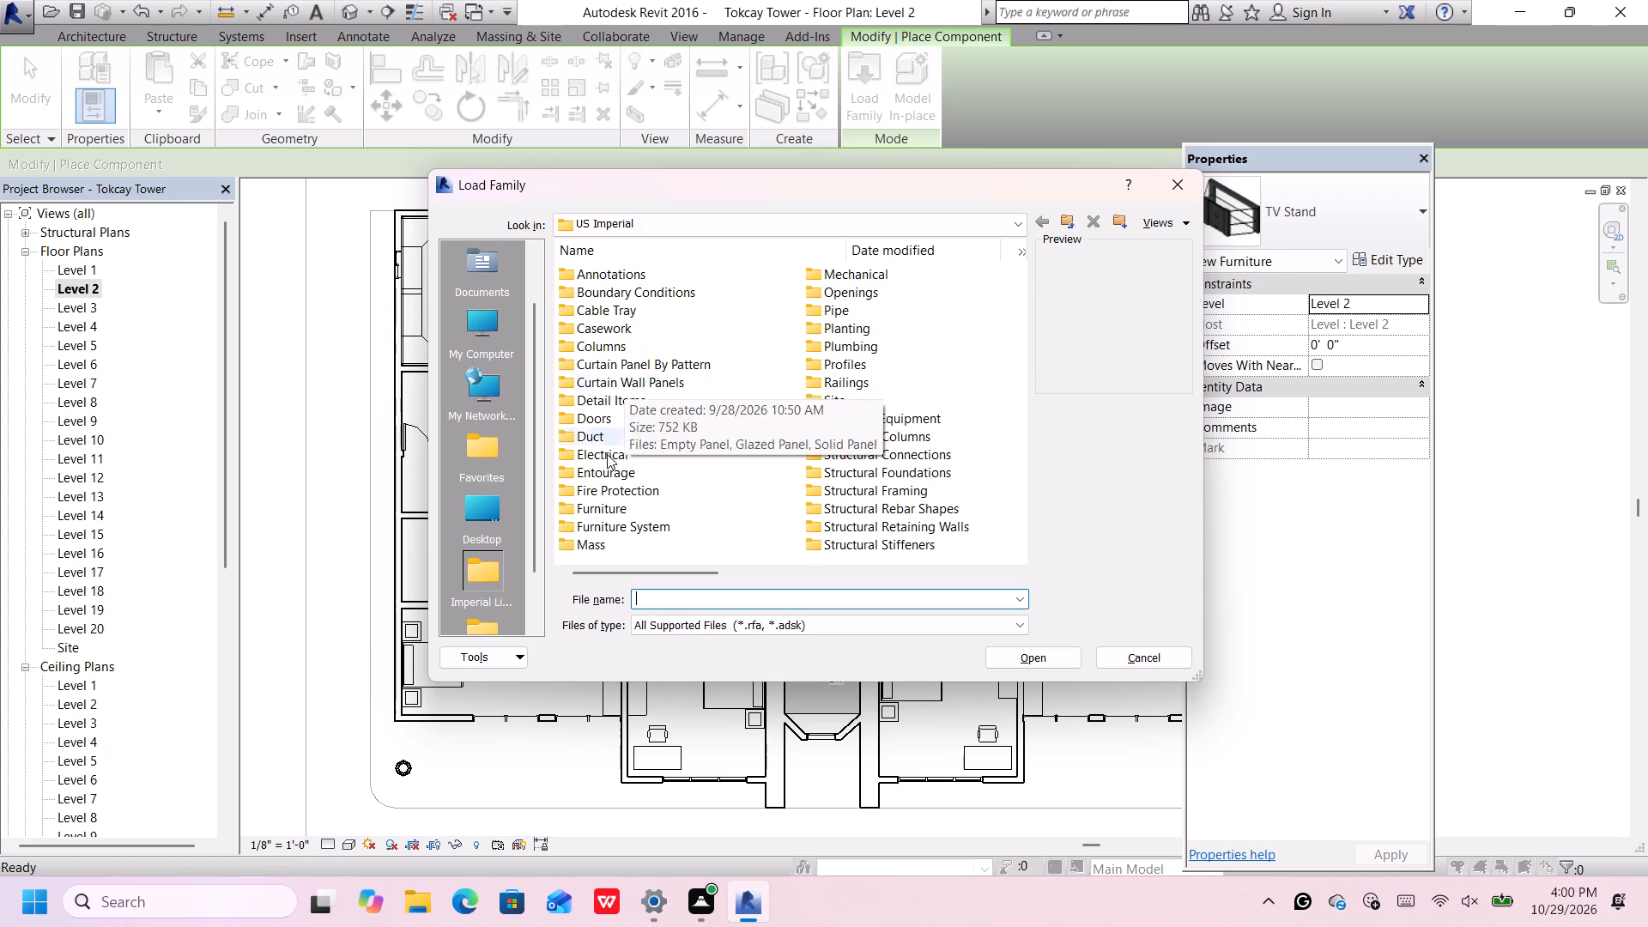
pyautogui.doubleClick(617, 502)
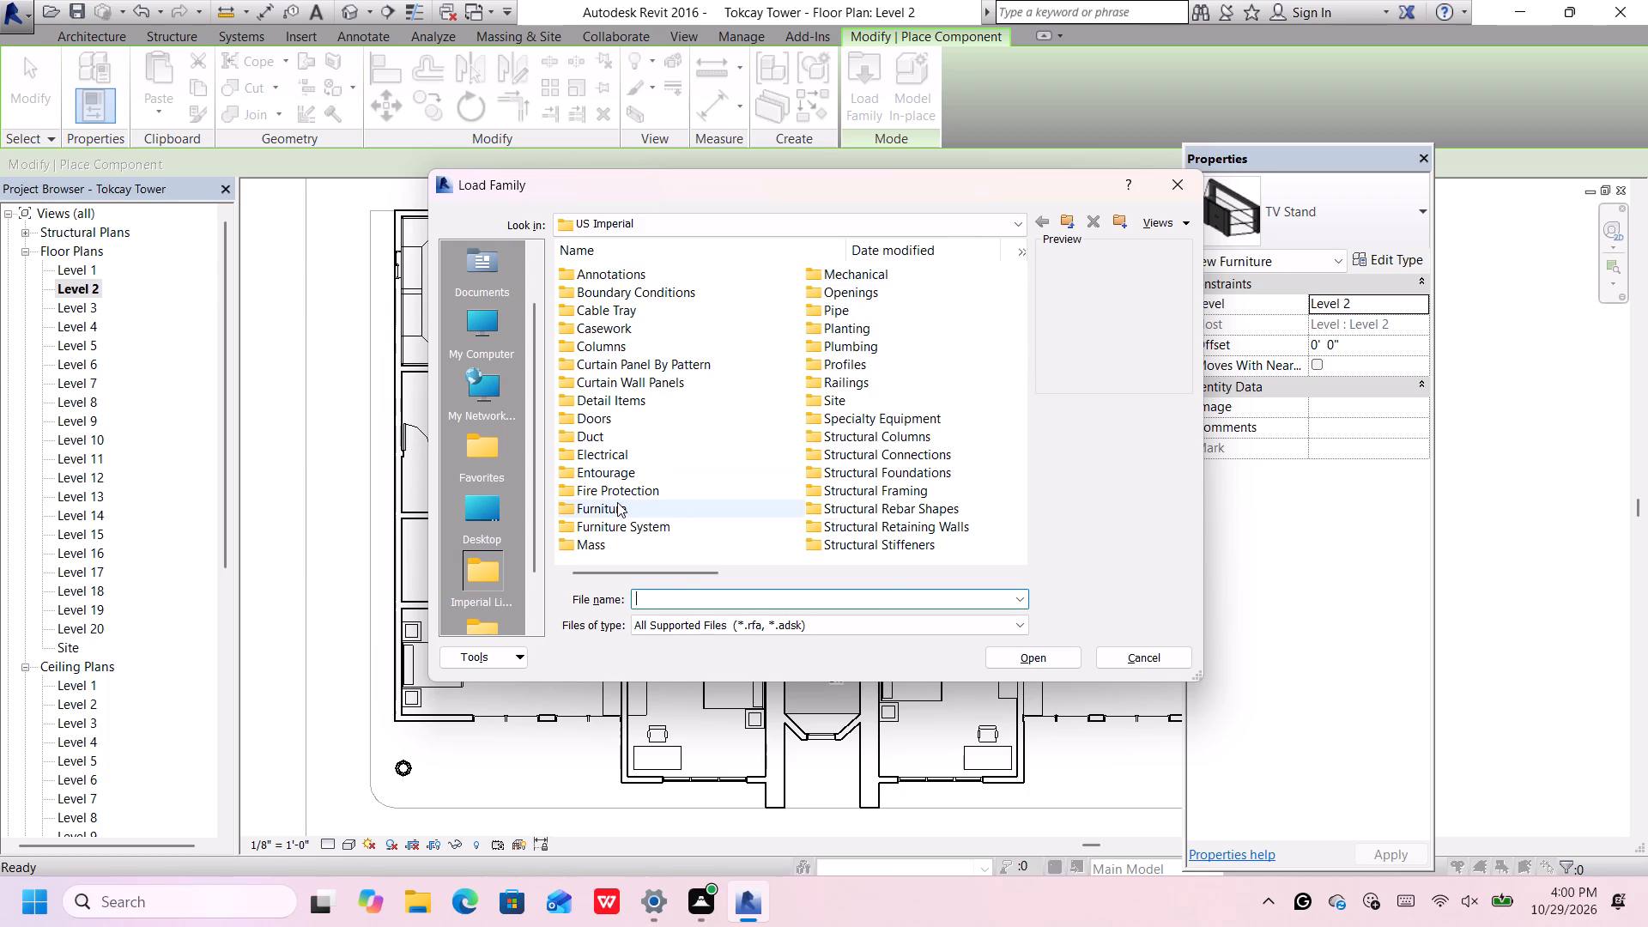
pyautogui.click(642, 368)
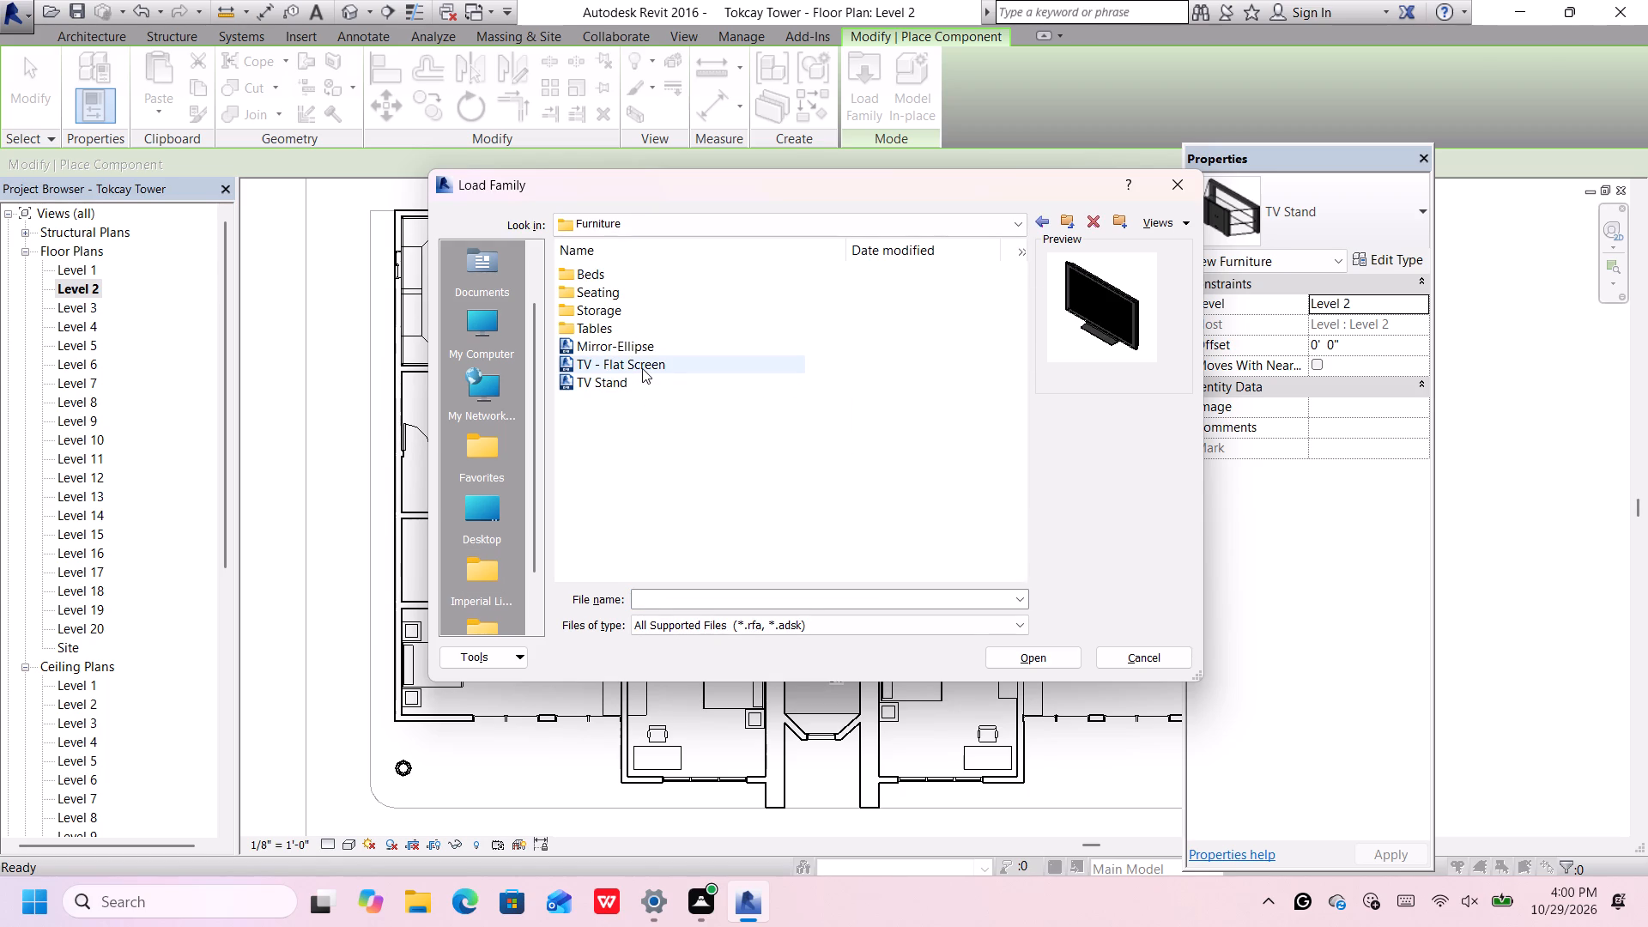
pyautogui.doubleClick(642, 368)
pyautogui.click(681, 367)
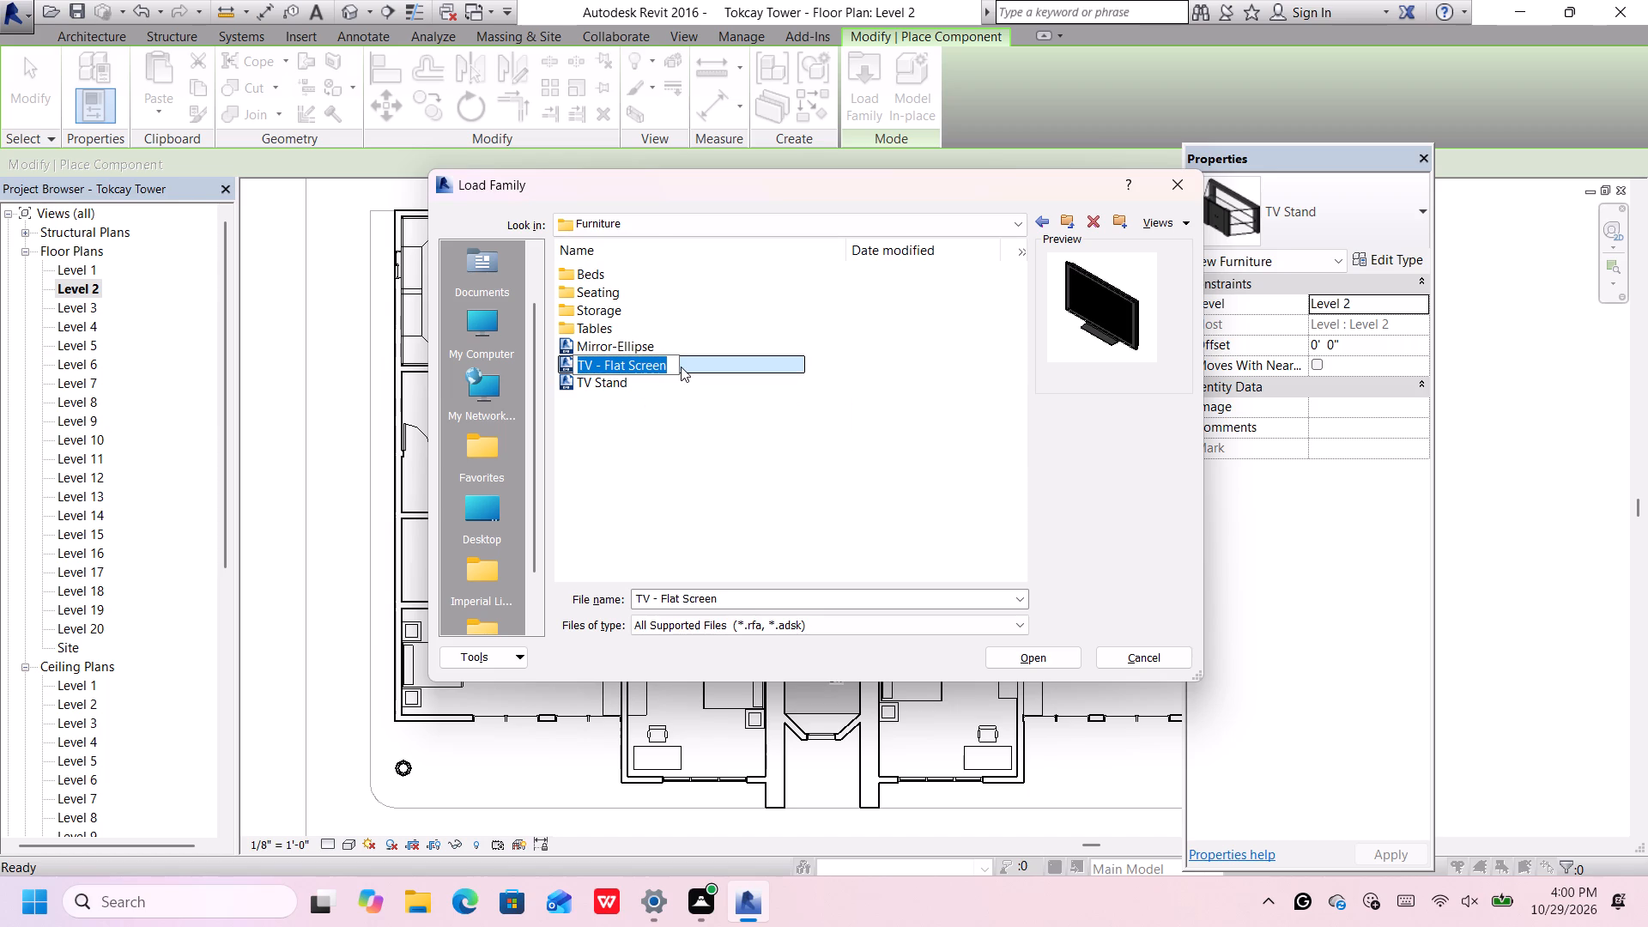
pyautogui.doubleClick(685, 366)
pyautogui.click(685, 364)
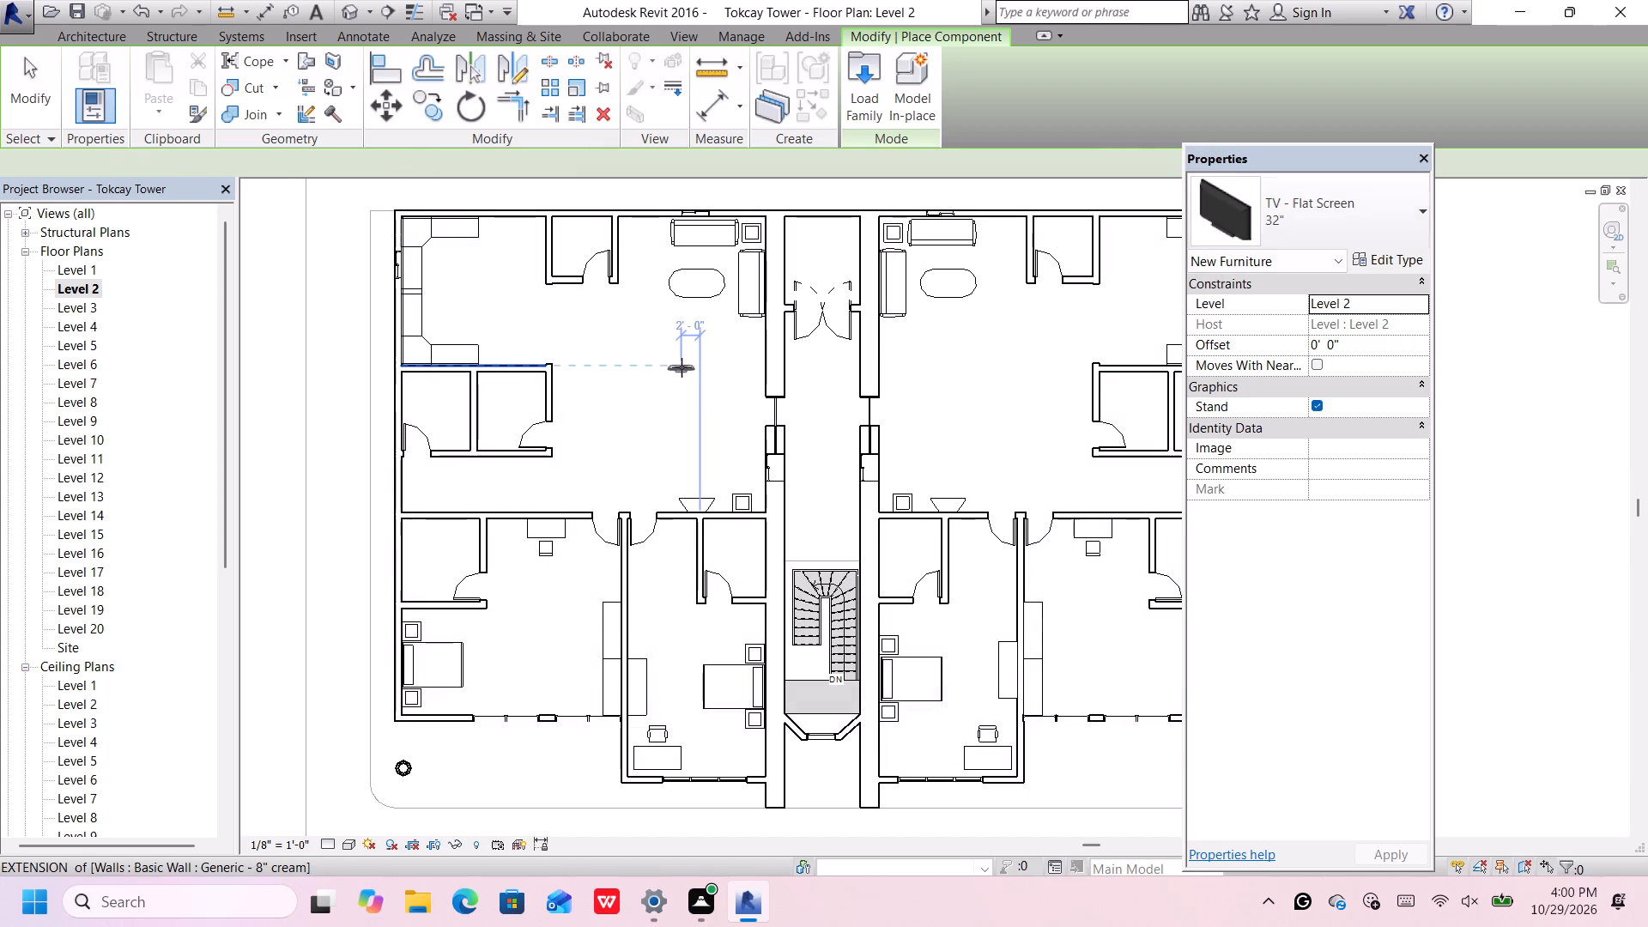
# Place a 32" TV - Flat Screen with a 3' offset on the west living room's TV stand, rotated parallel to the south wall.
pyautogui.scroll(2, 694, 480)
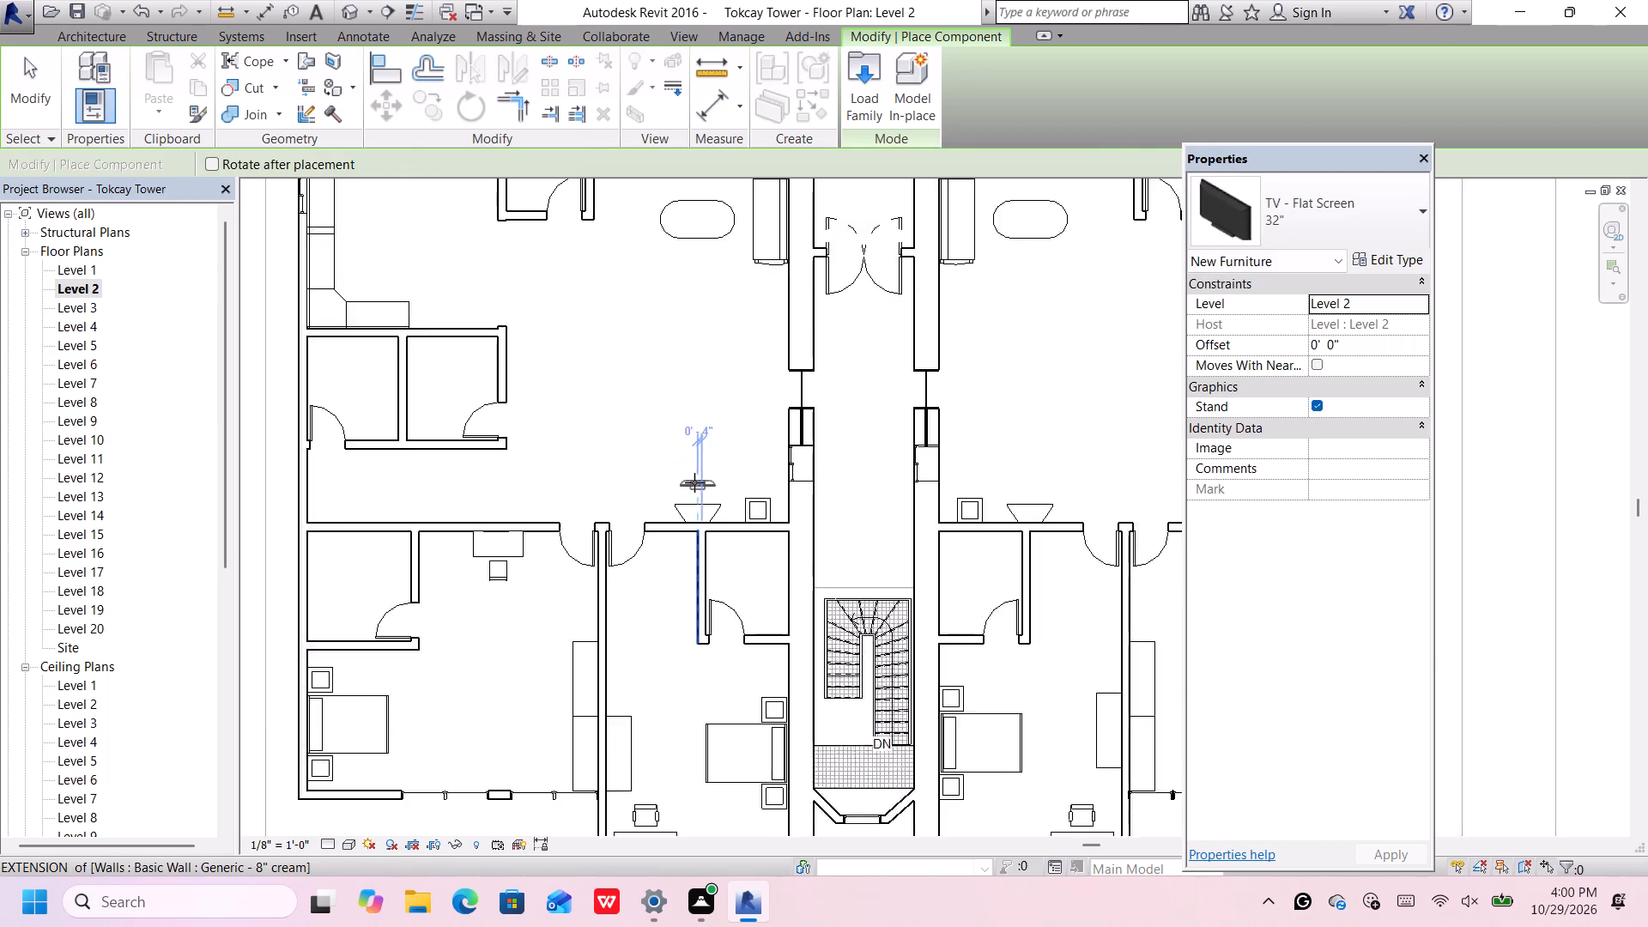
pyautogui.scroll(8, 694, 482)
pyautogui.press('space')
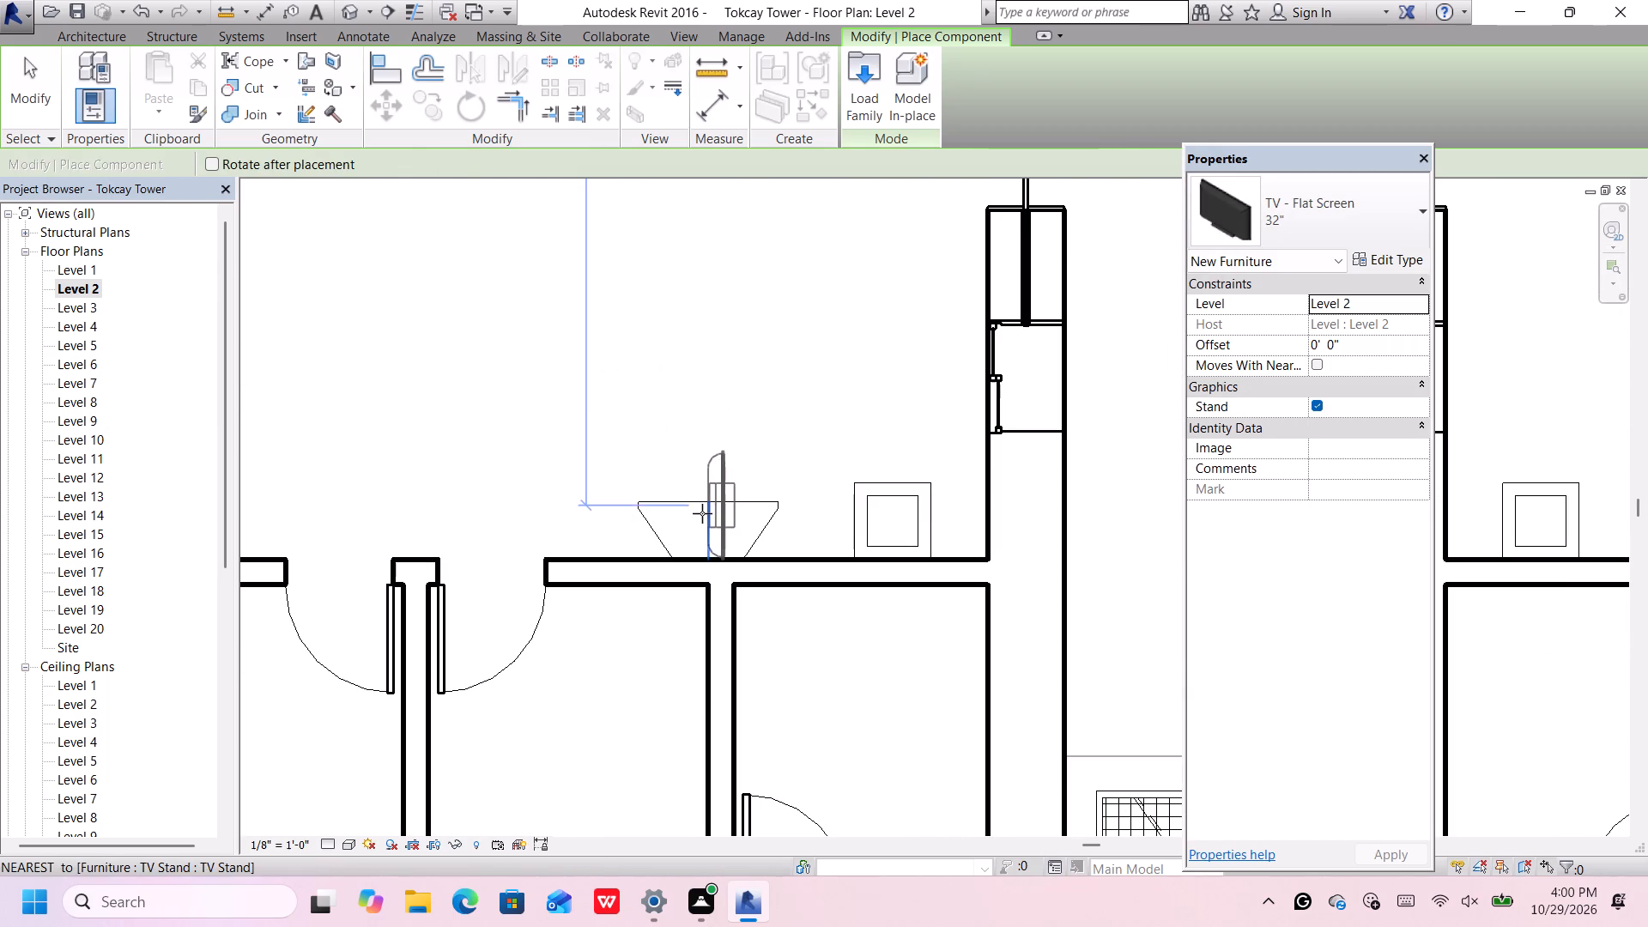
pyautogui.press('space')
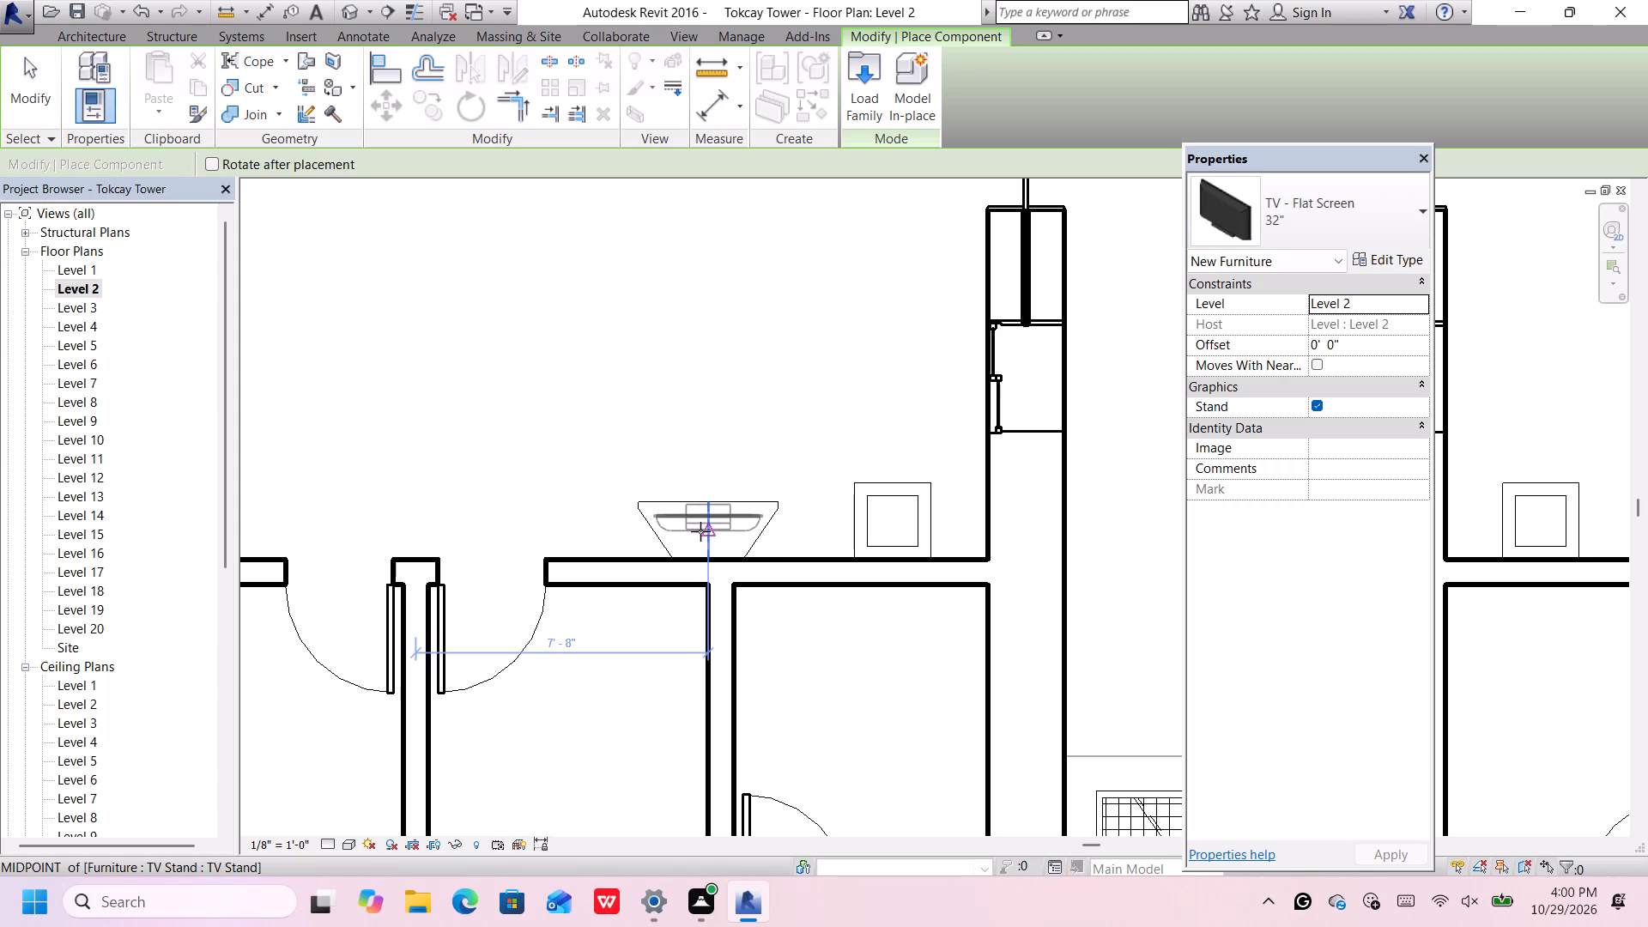
pyautogui.click(1361, 344)
pyautogui.press('BackSpace')
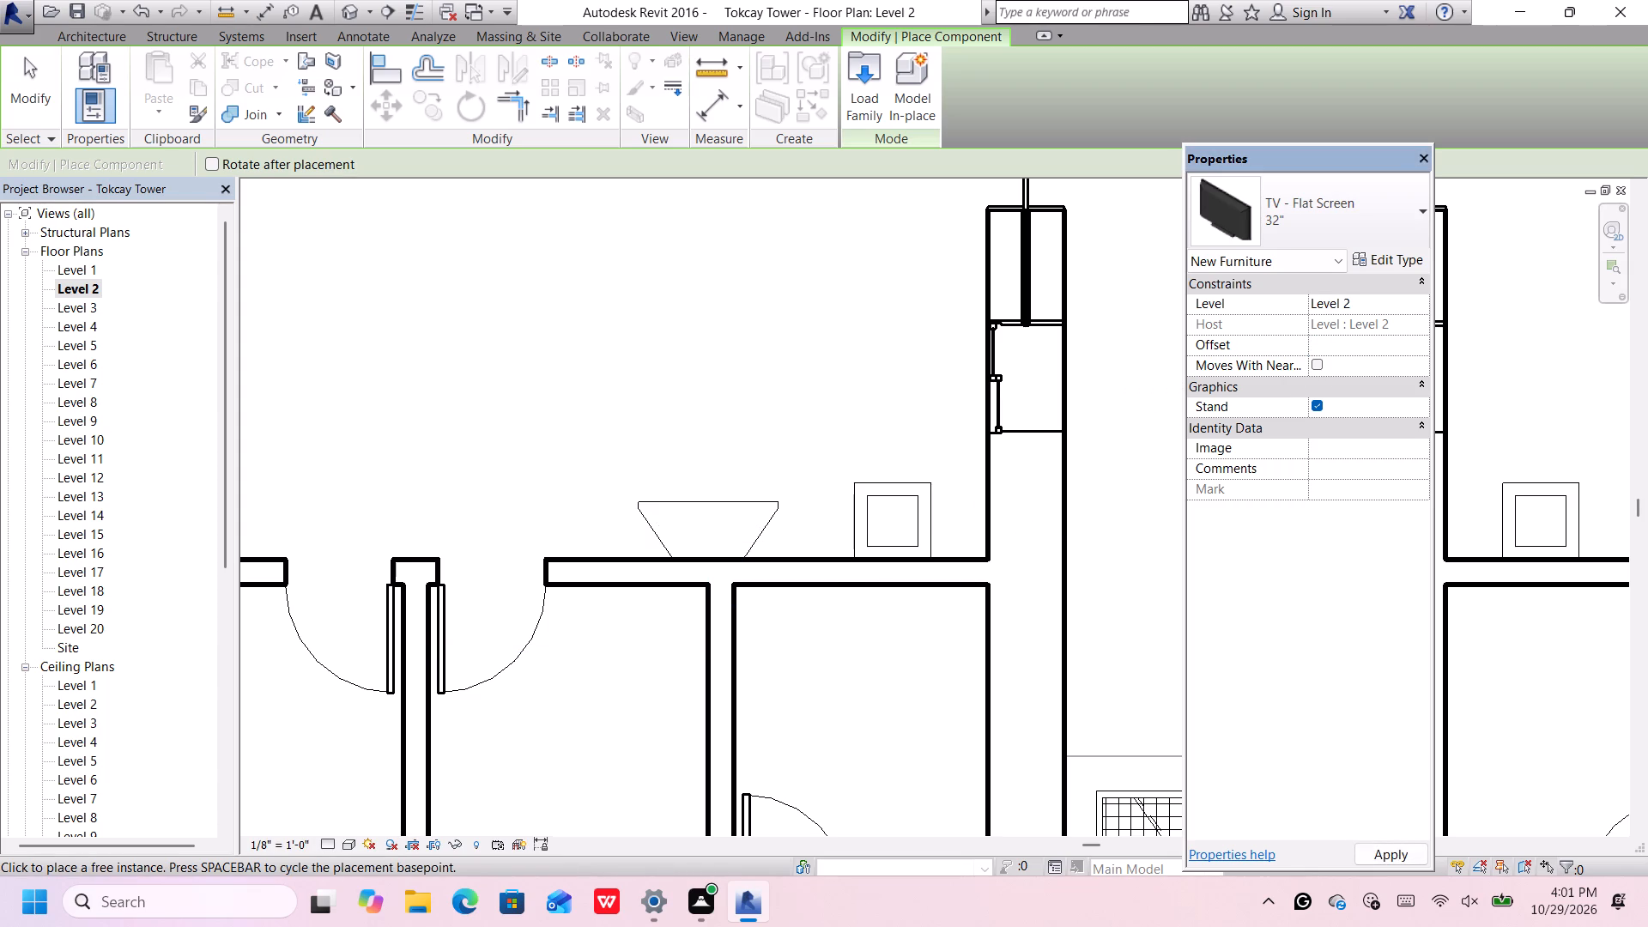
pyautogui.write("3'")
pyautogui.press('Return')
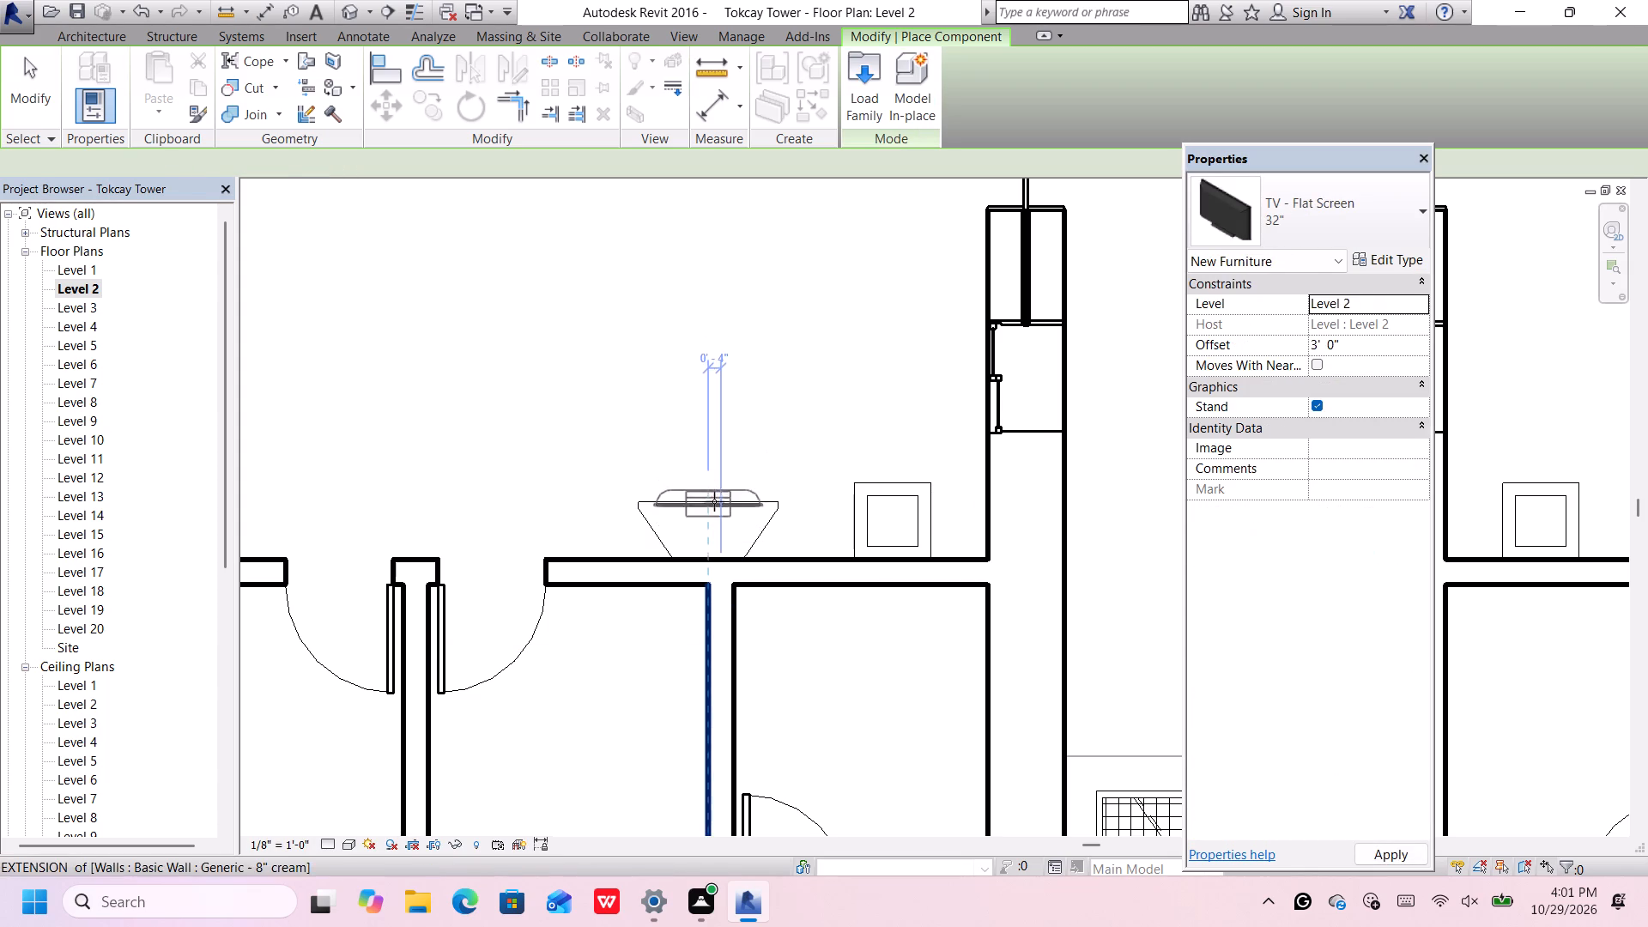
pyautogui.press('space')
pyautogui.press('space')
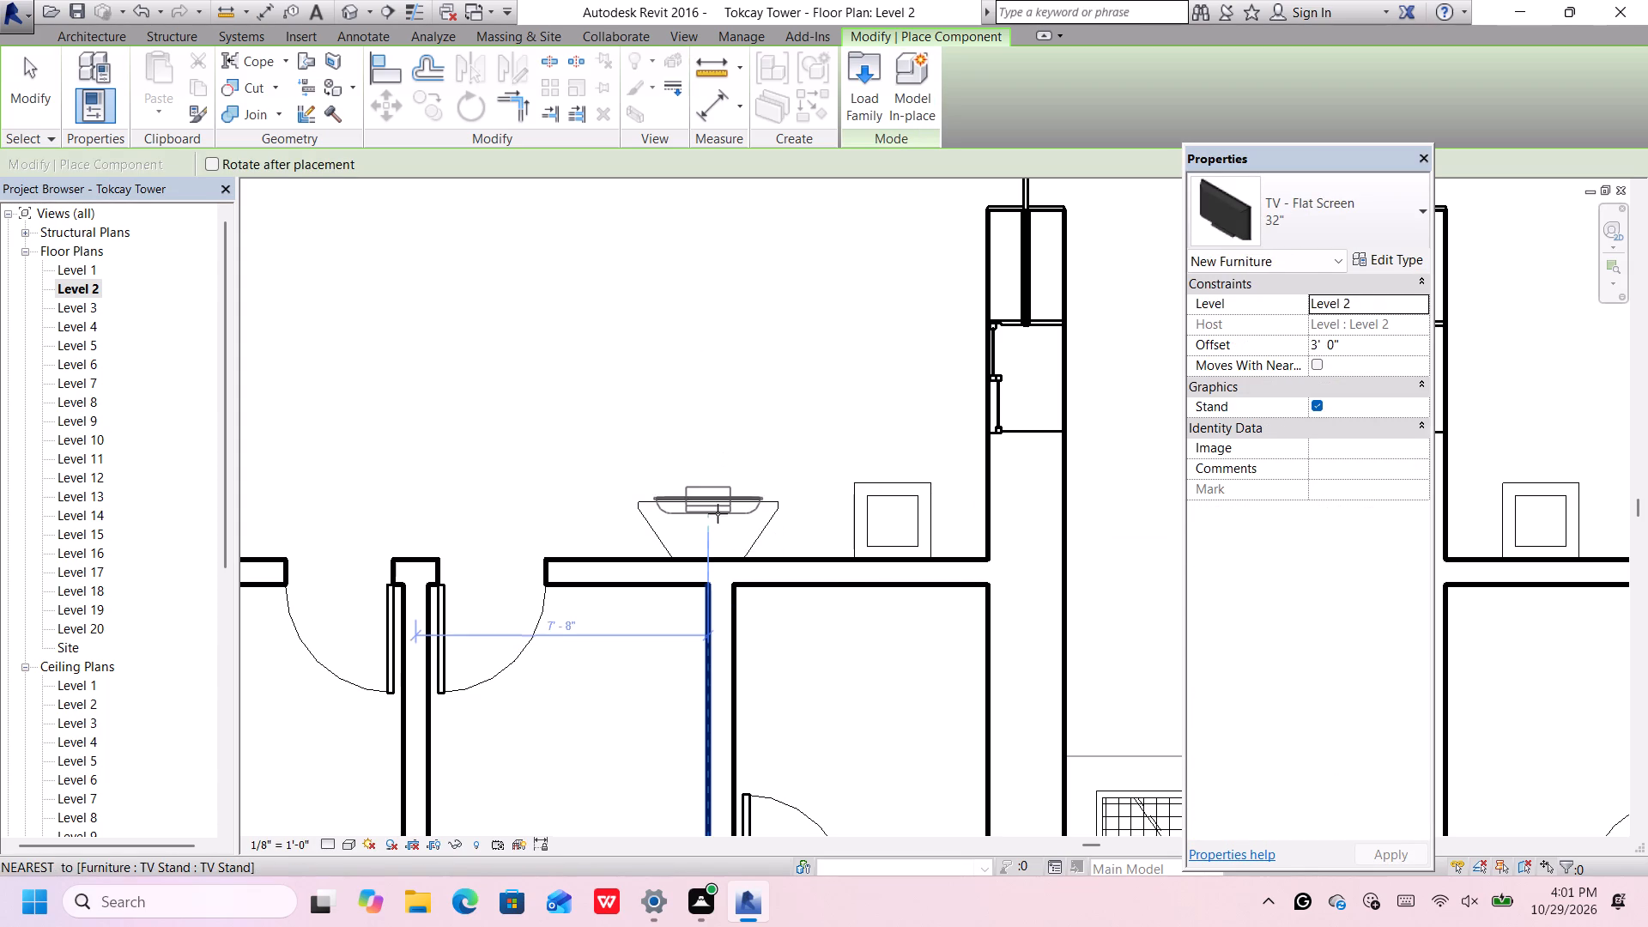
pyautogui.click(715, 536)
# Place a matching 32" flat-screen TV at the same 3' offset on the east living room's TV stand and finish placing.
pyautogui.scroll(-9, 715, 536)
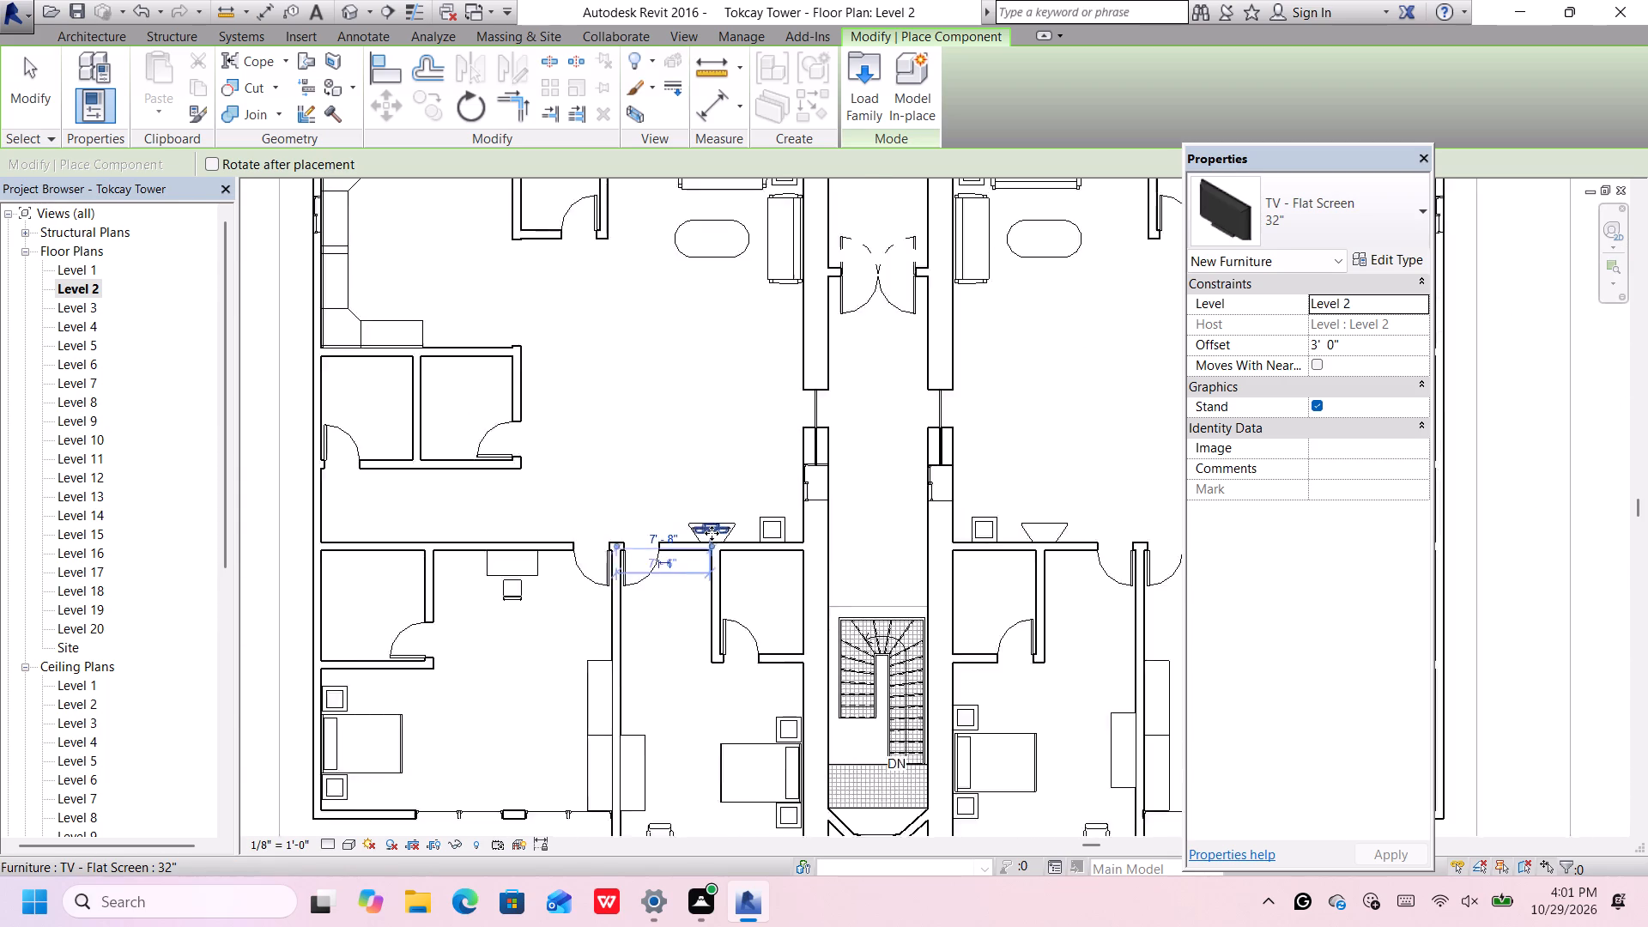
pyautogui.scroll(-1, 712, 533)
pyautogui.scroll(5, 985, 555)
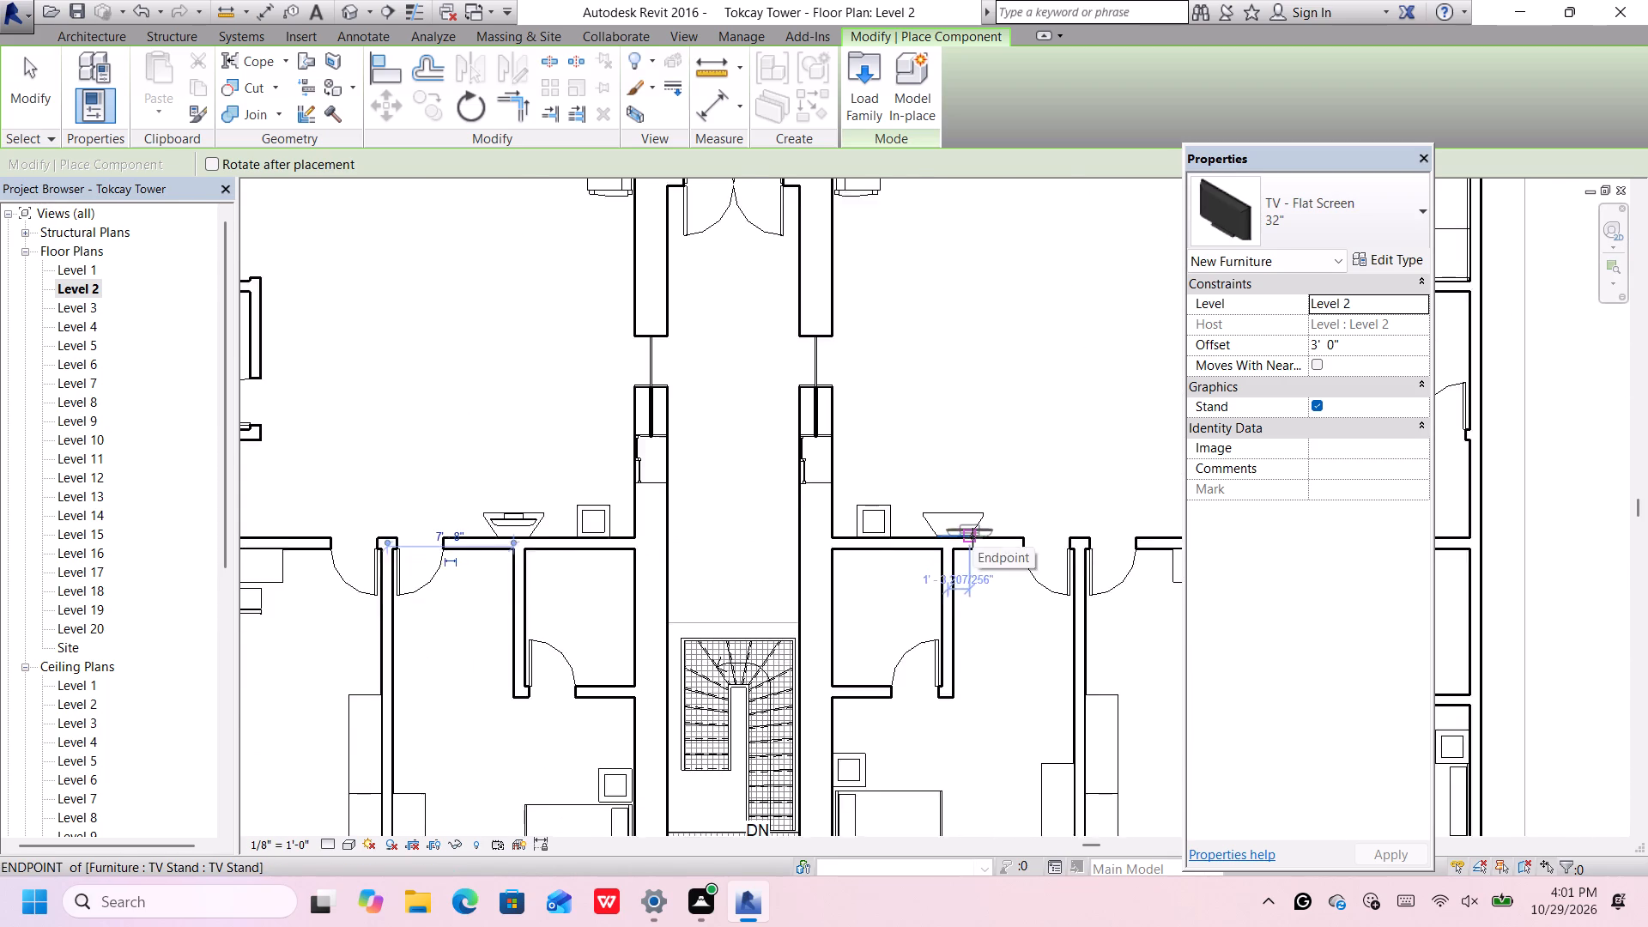
pyautogui.click(956, 523)
pyautogui.scroll(-5, 956, 524)
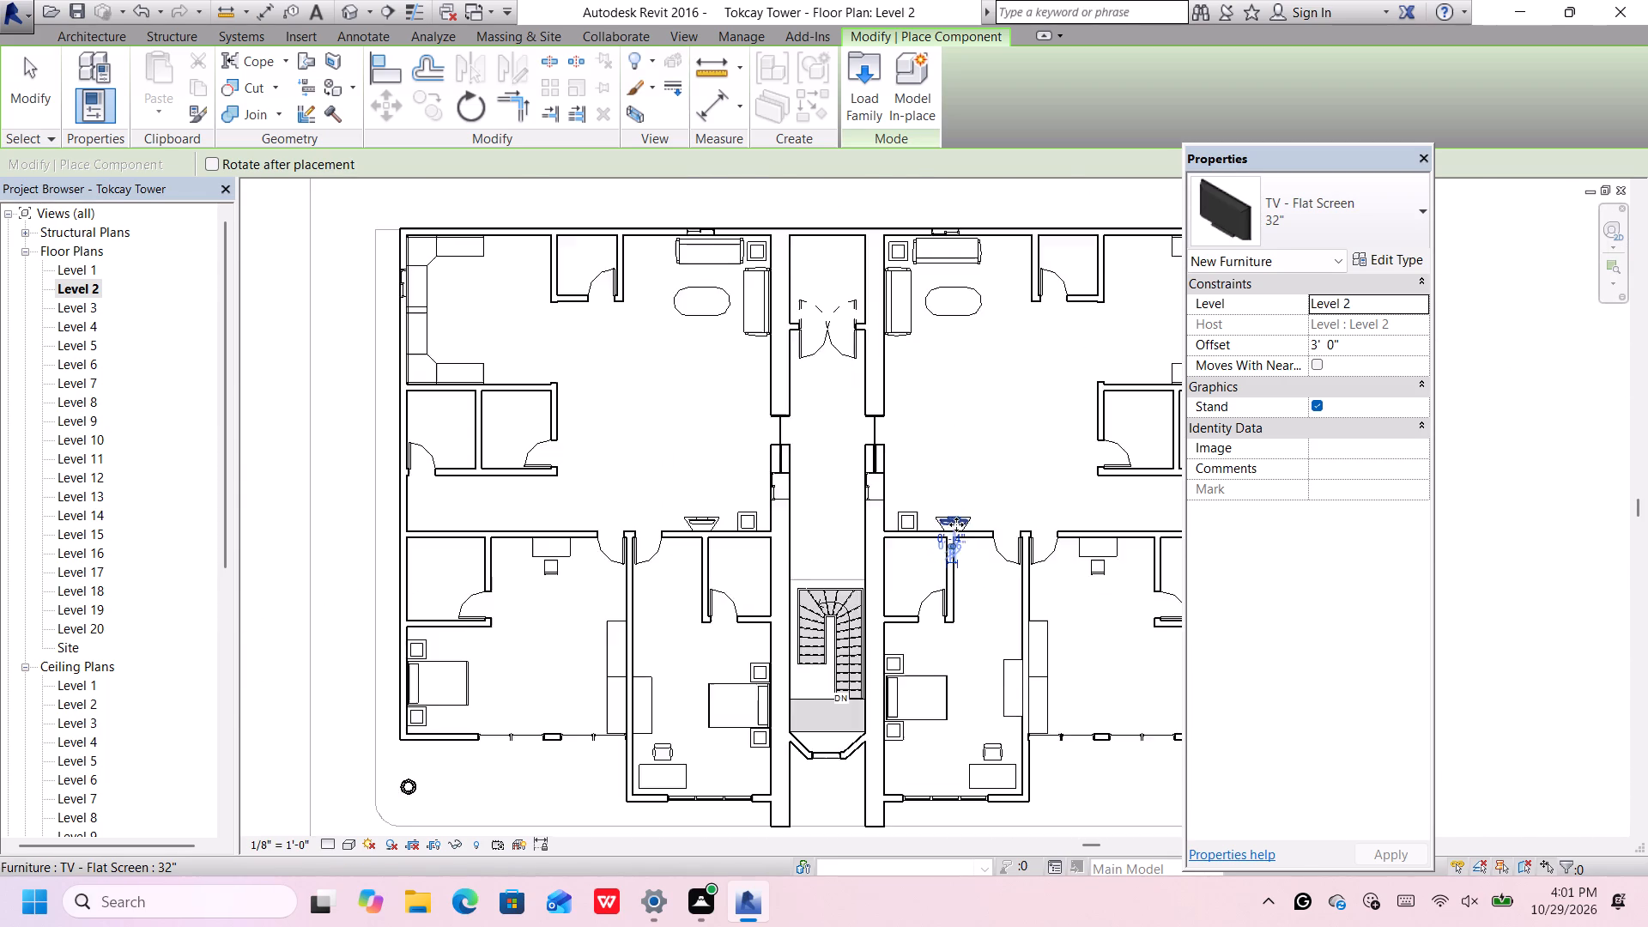
pyautogui.scroll(-6, 956, 524)
pyautogui.scroll(1, 985, 461)
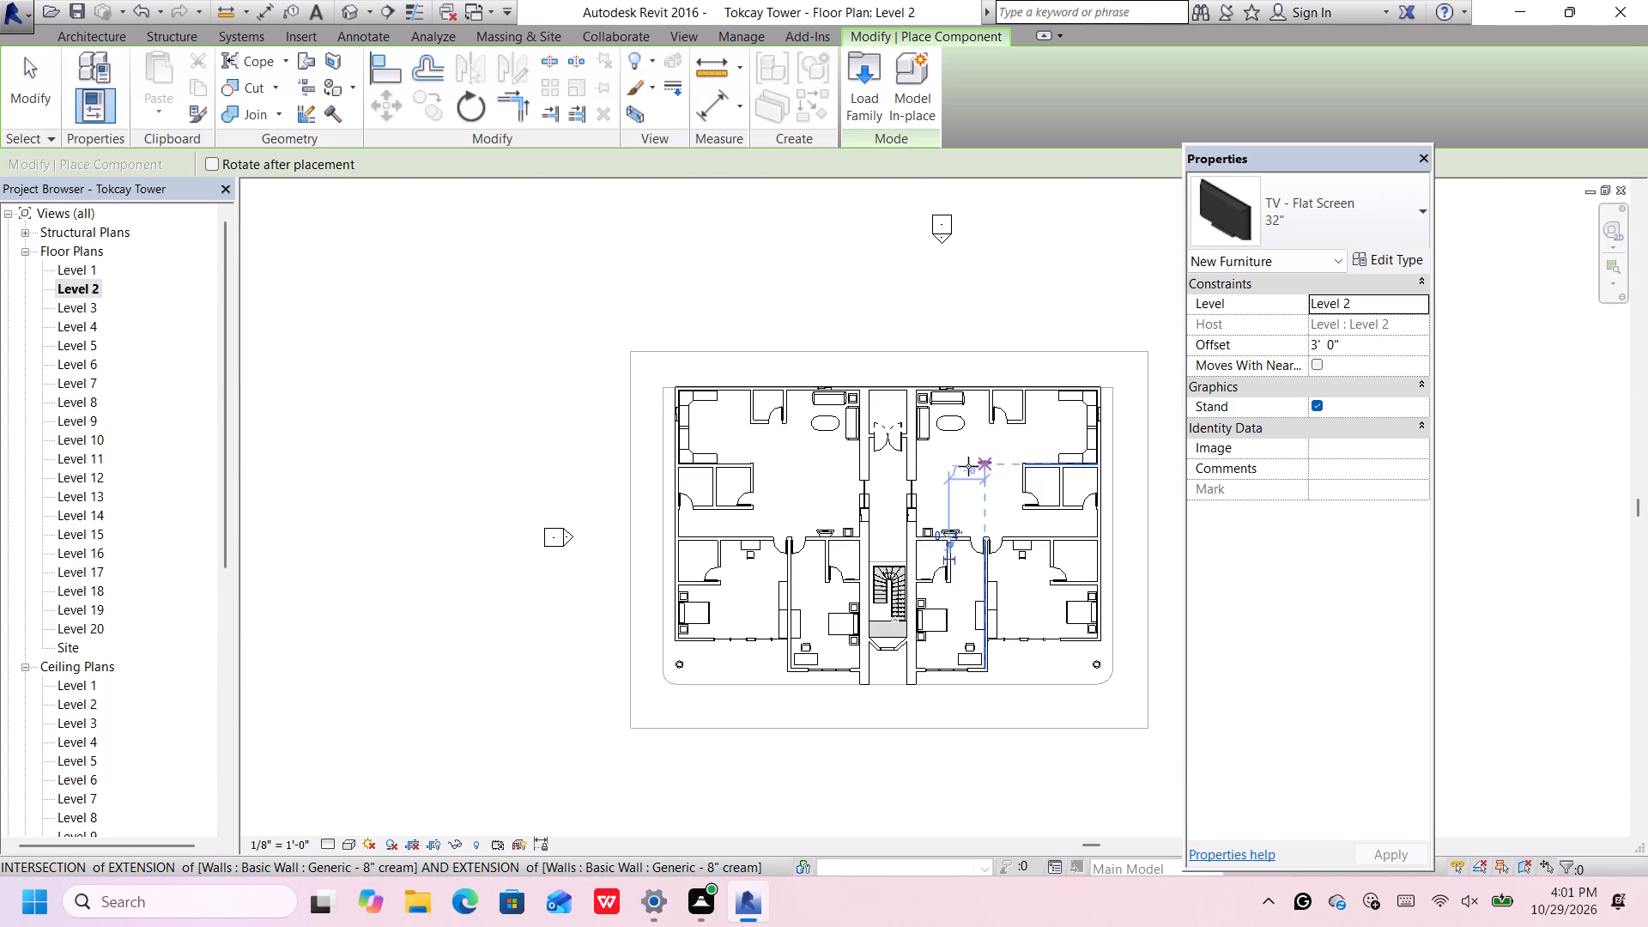
pyautogui.moveTo(963, 468); pyautogui.dragTo(909, 435, button='middle')
pyautogui.press('space')
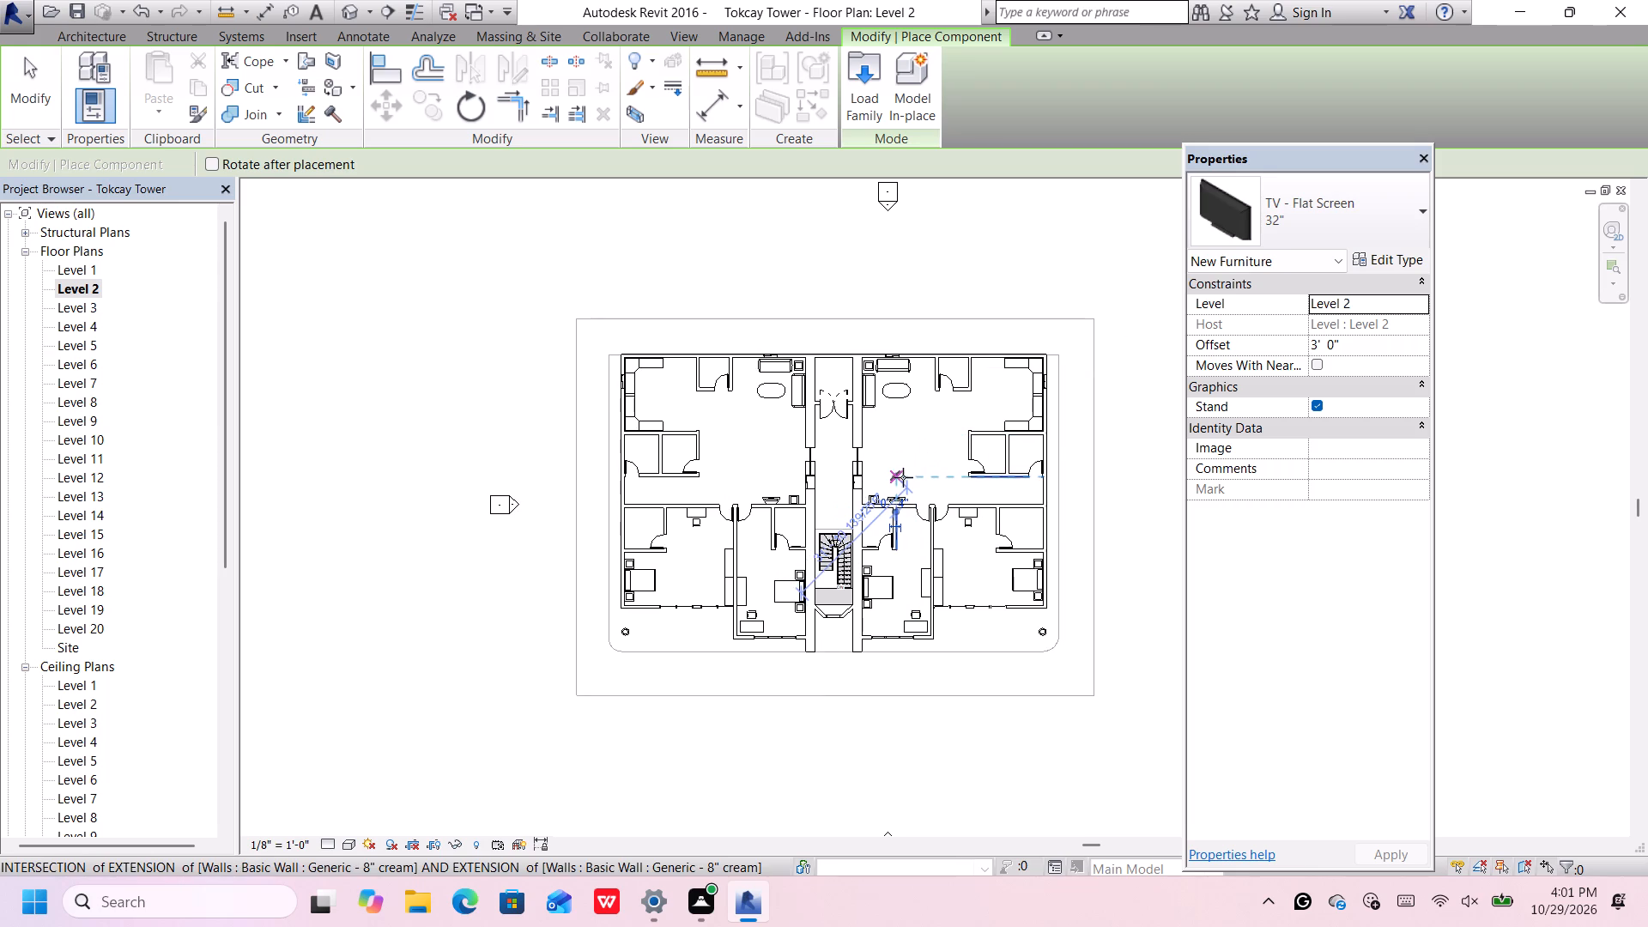
pyautogui.press('Escape')
pyautogui.press('Escape')
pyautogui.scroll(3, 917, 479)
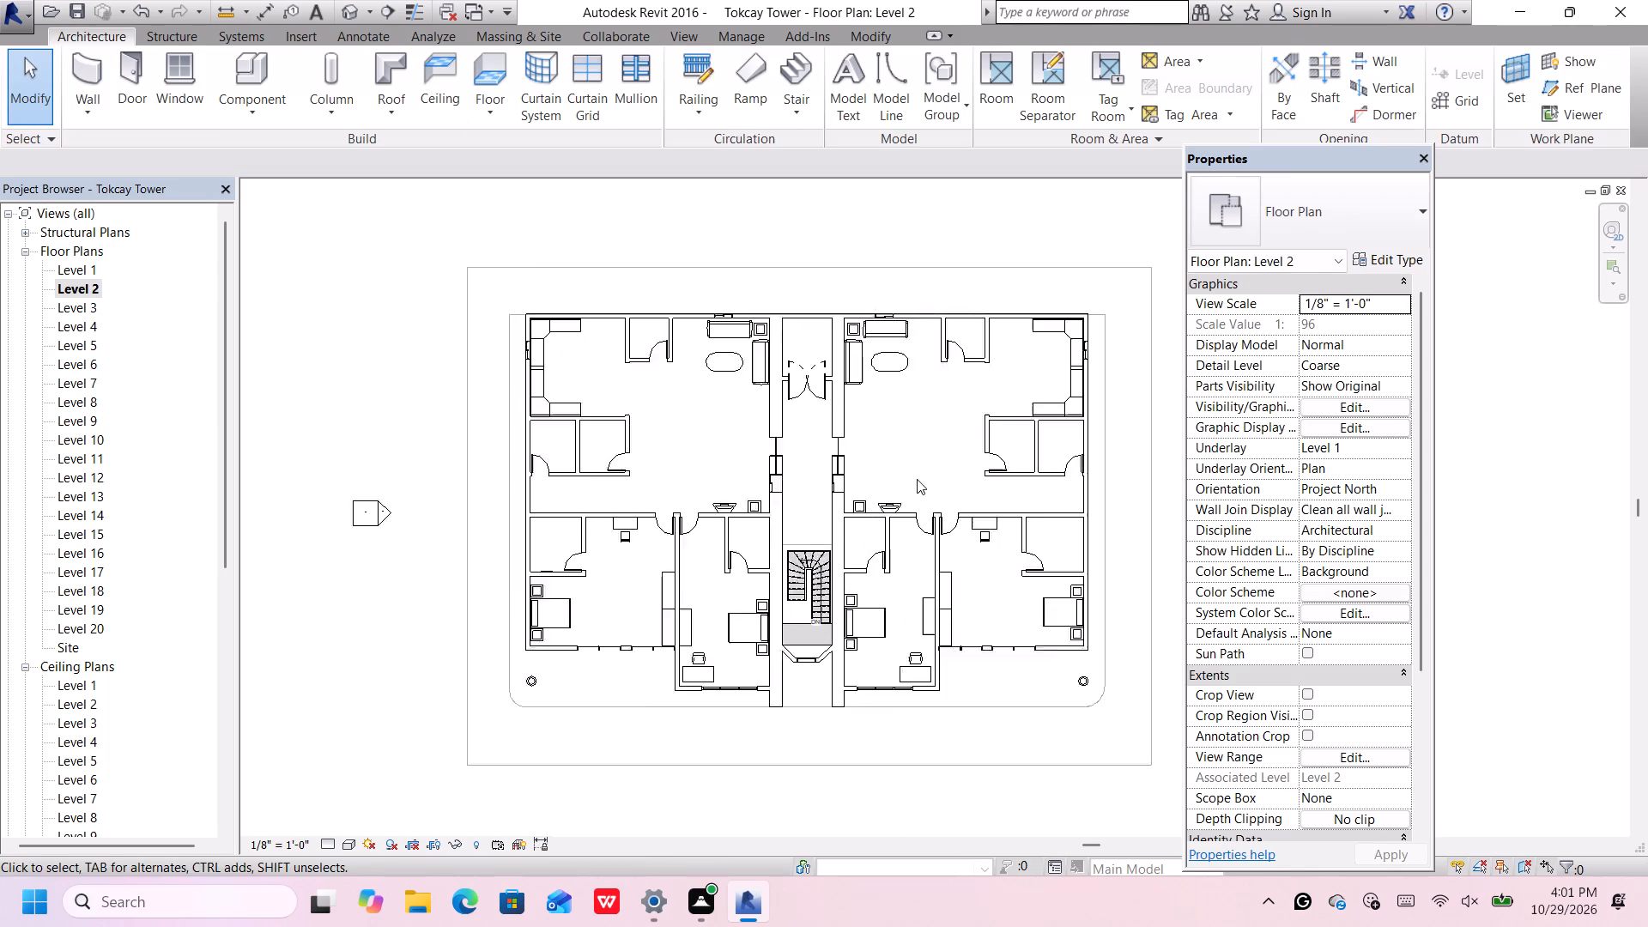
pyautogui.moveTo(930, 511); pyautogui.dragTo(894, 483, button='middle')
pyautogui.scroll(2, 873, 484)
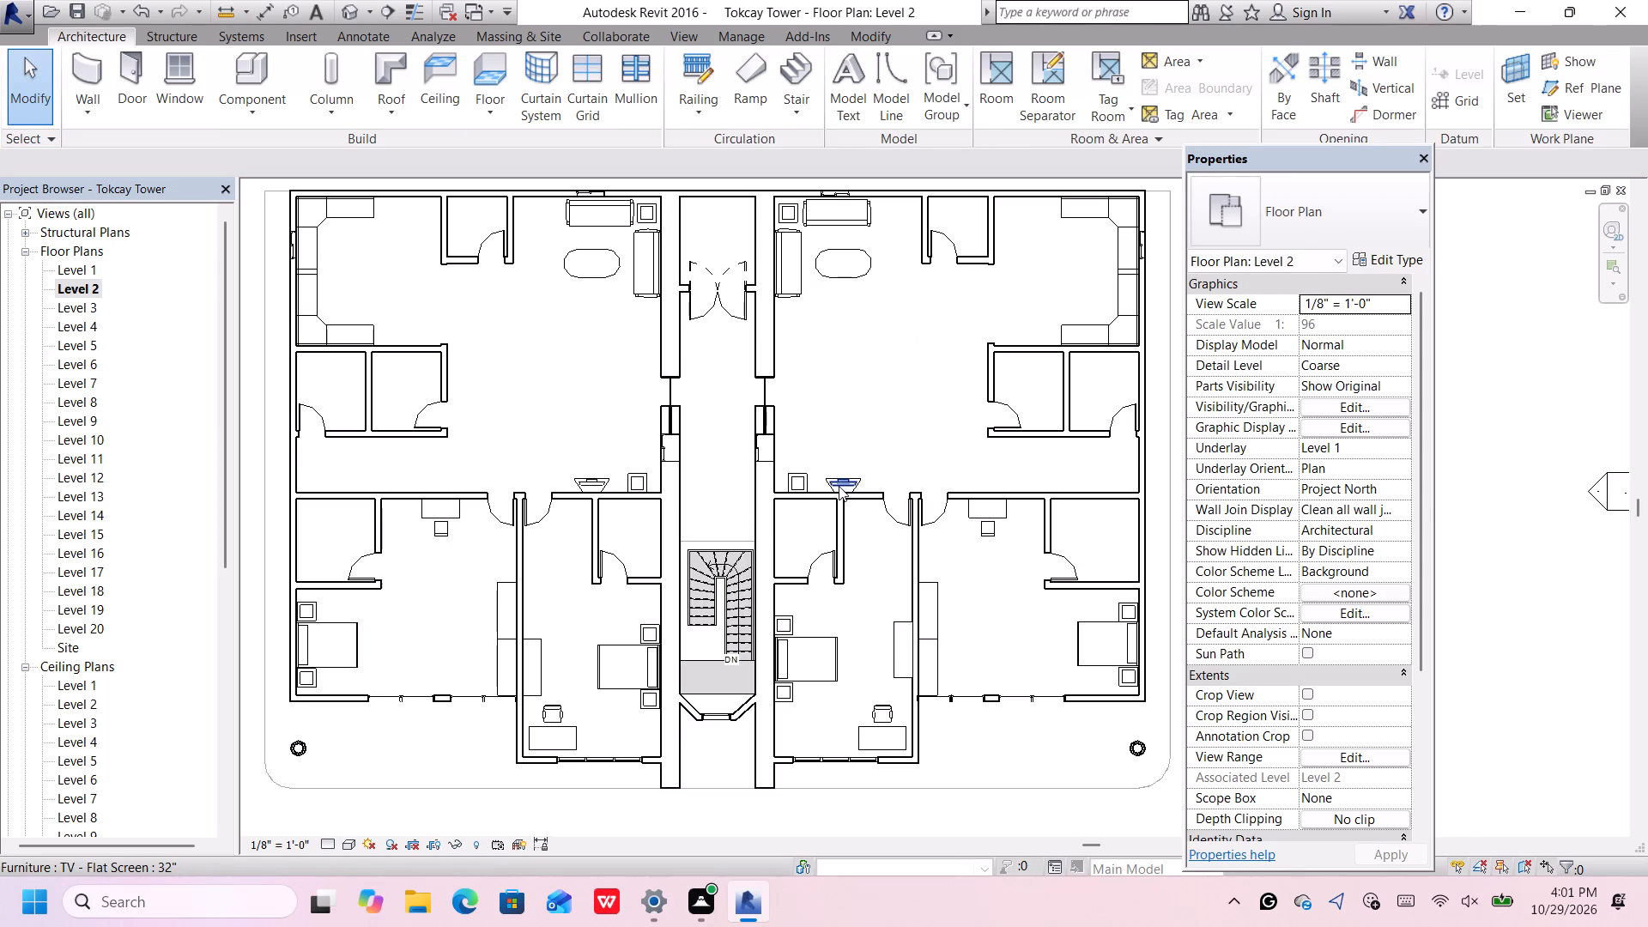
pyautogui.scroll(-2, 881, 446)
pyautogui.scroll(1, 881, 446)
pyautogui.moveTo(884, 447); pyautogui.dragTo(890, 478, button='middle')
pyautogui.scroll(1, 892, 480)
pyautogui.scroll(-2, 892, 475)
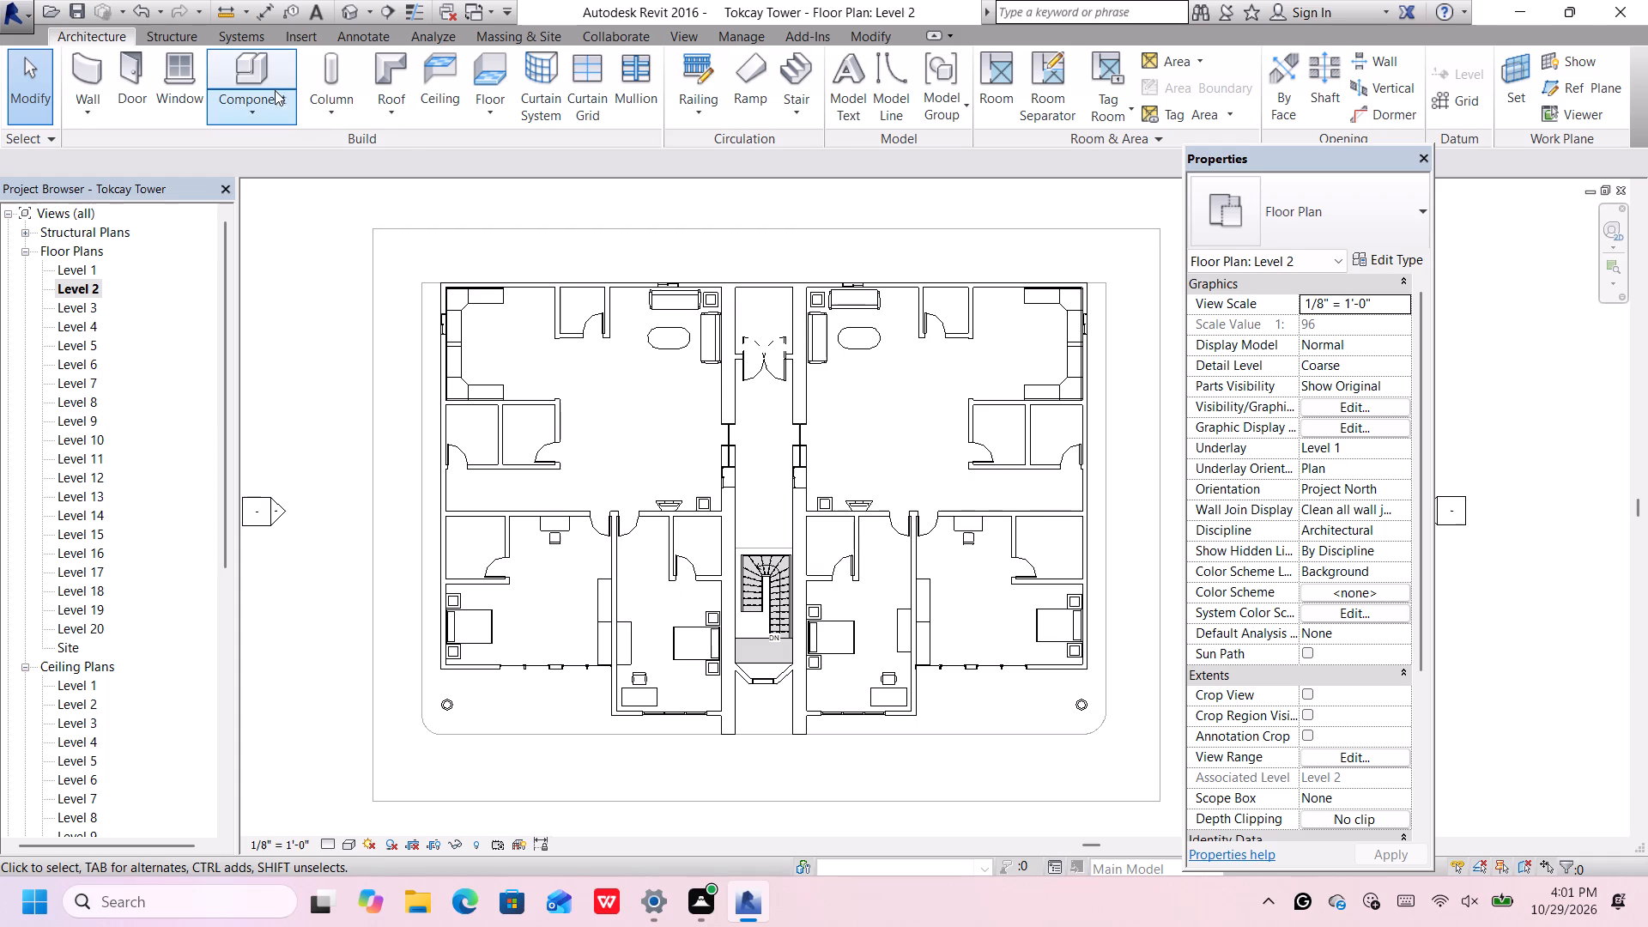
# Examine the previews of the panel, overhead, storage pedestal and workstation families in the US Imperial Furniture System folder.
pyautogui.click(271, 83)
pyautogui.click(850, 98)
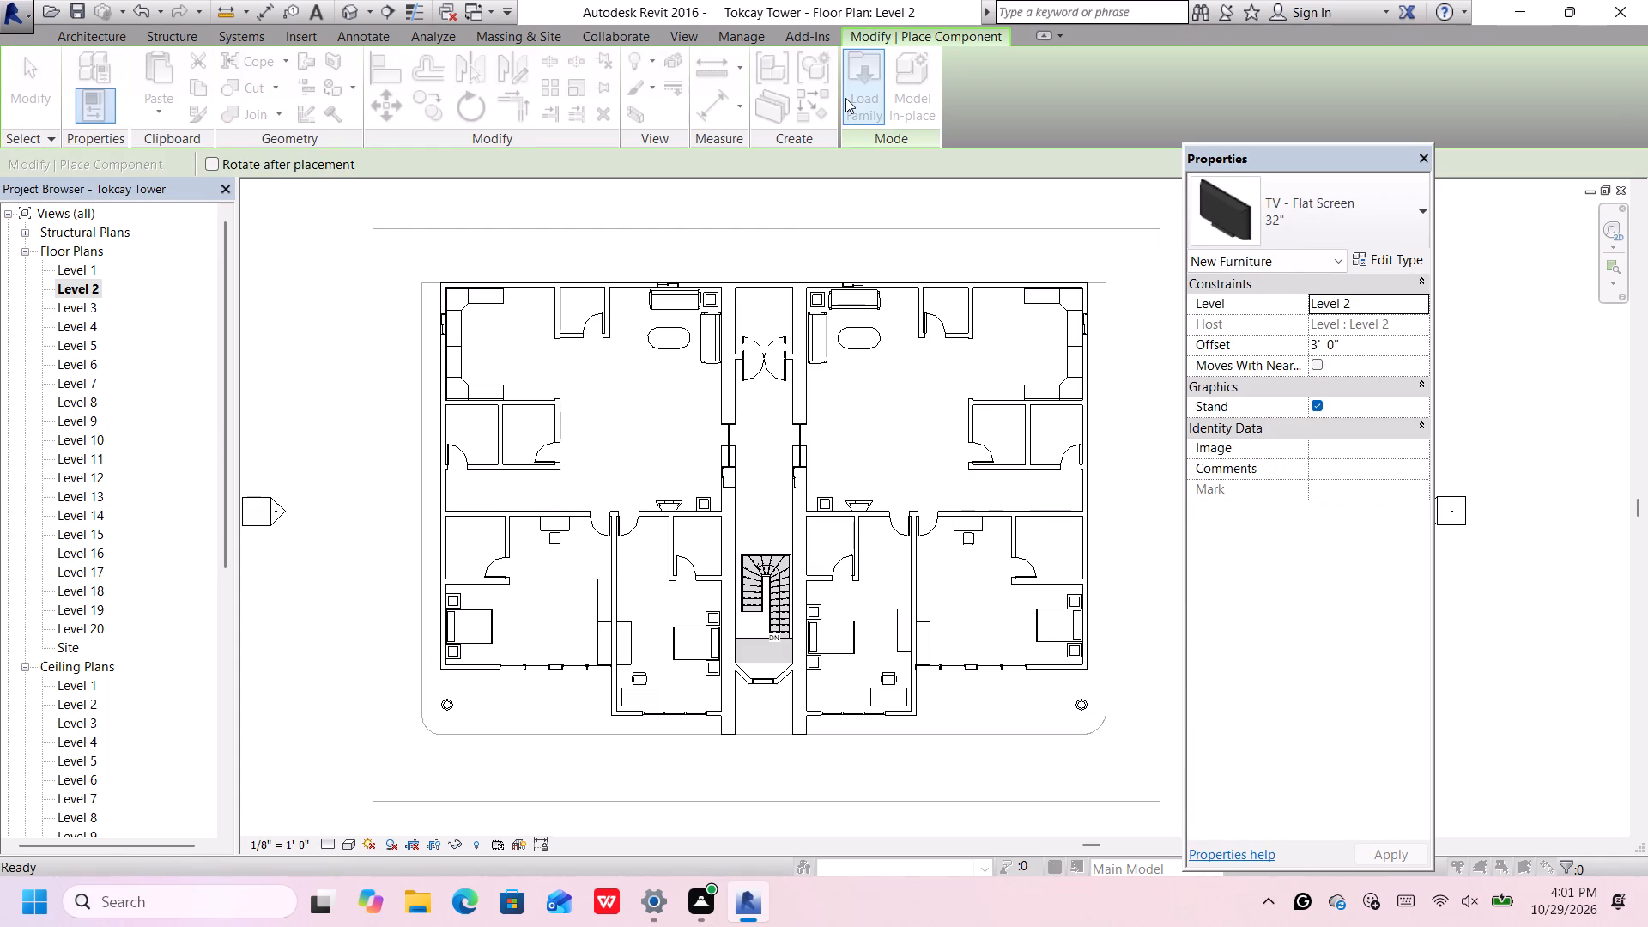
pyautogui.doubleClick(676, 524)
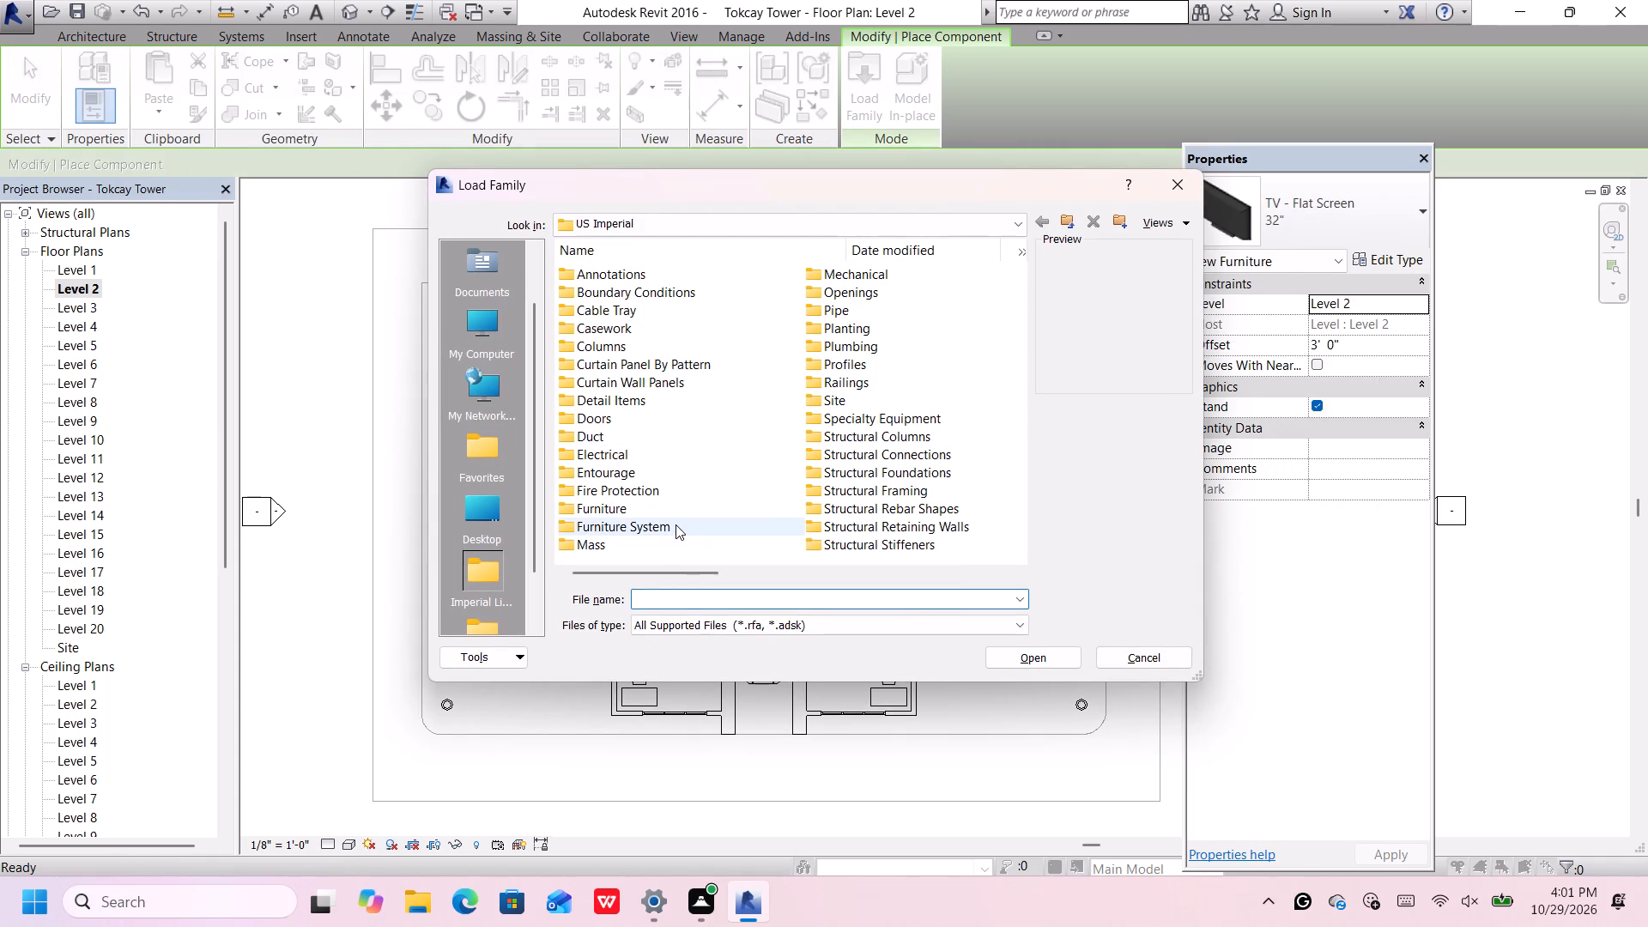
pyautogui.click(725, 272)
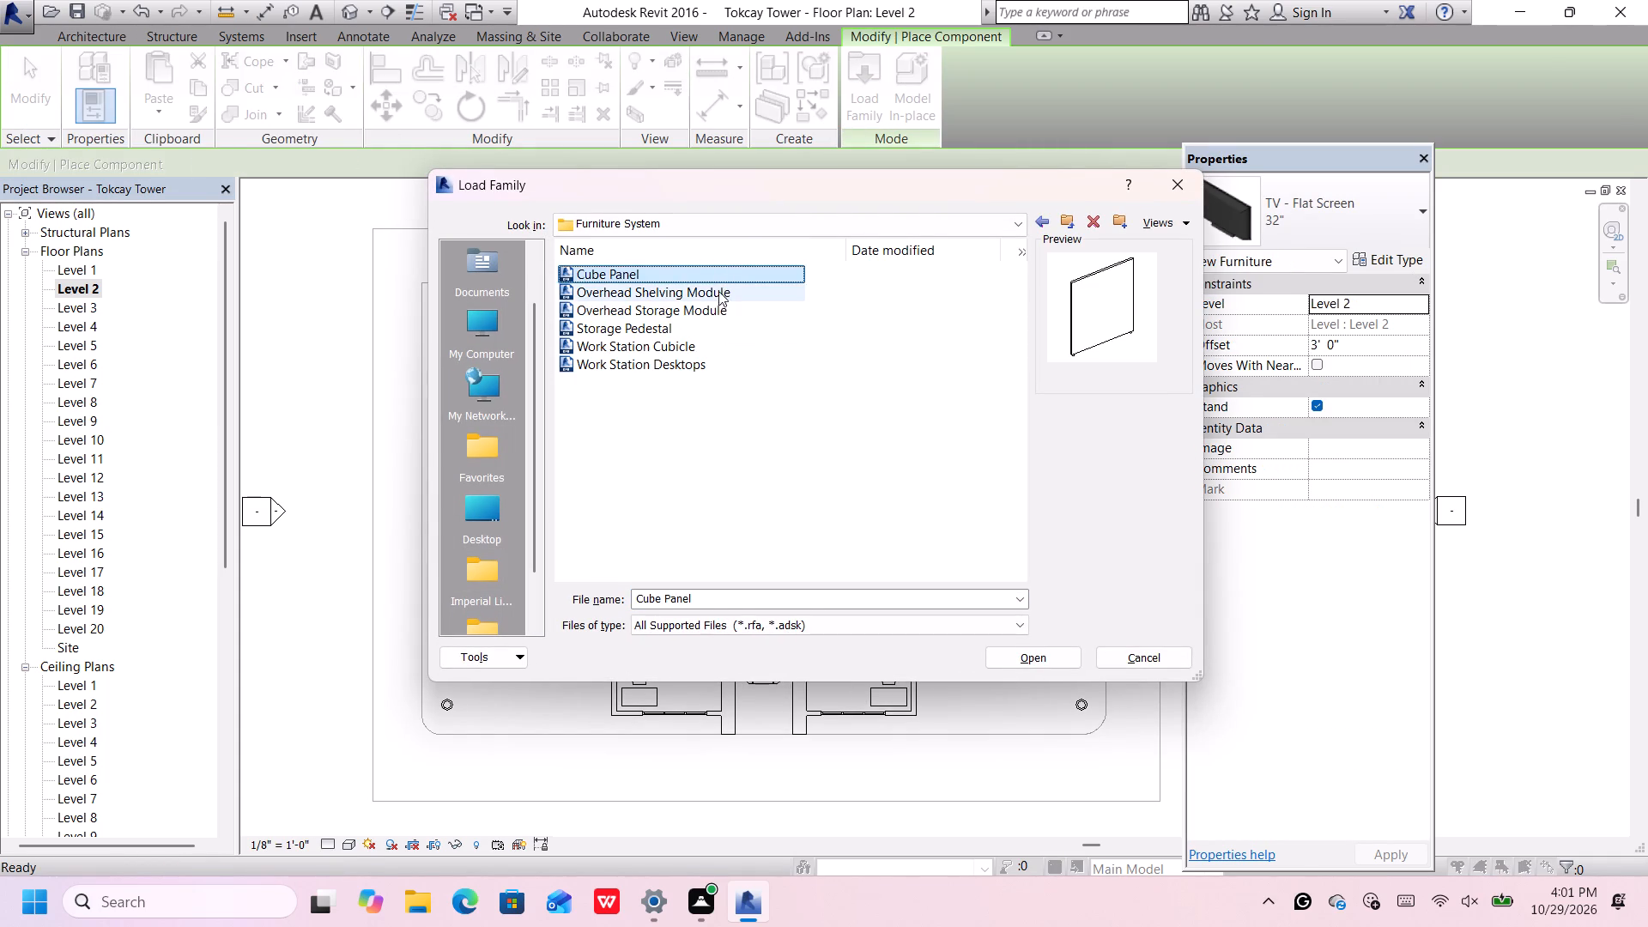
pyautogui.click(718, 292)
pyautogui.click(709, 314)
pyautogui.click(694, 359)
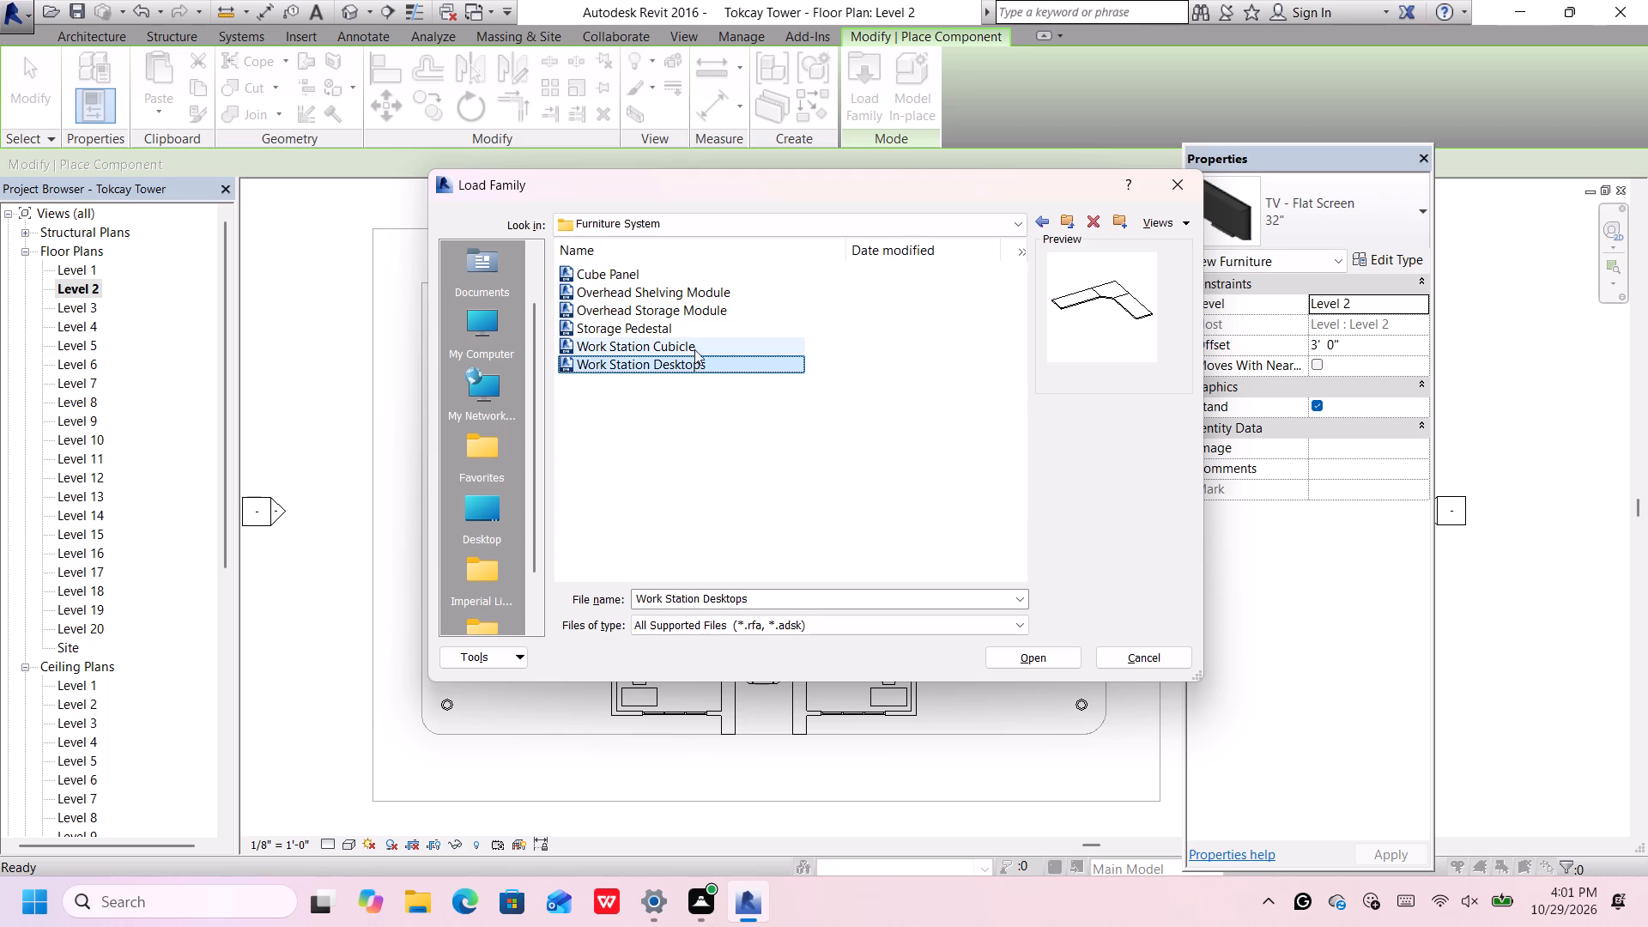
pyautogui.click(698, 341)
pyautogui.click(700, 330)
pyautogui.click(1046, 218)
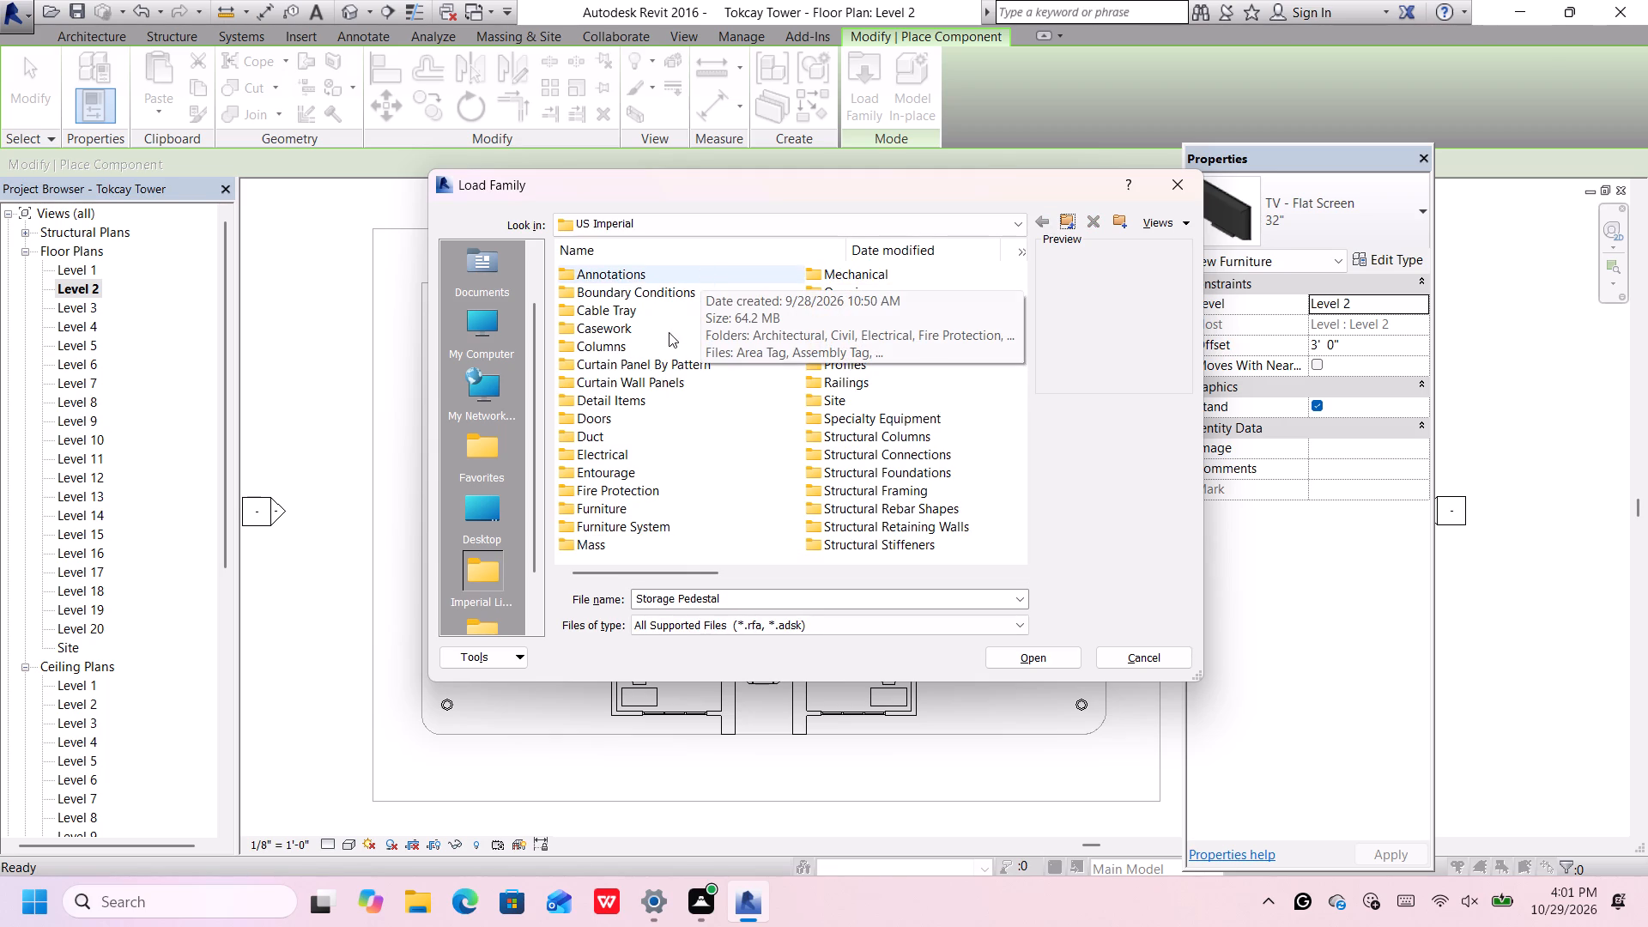
# Examine the cabinet and countertop section families in the Casework subfolders of Detail Items, Div 12-Furnishings.
pyautogui.doubleClick(669, 403)
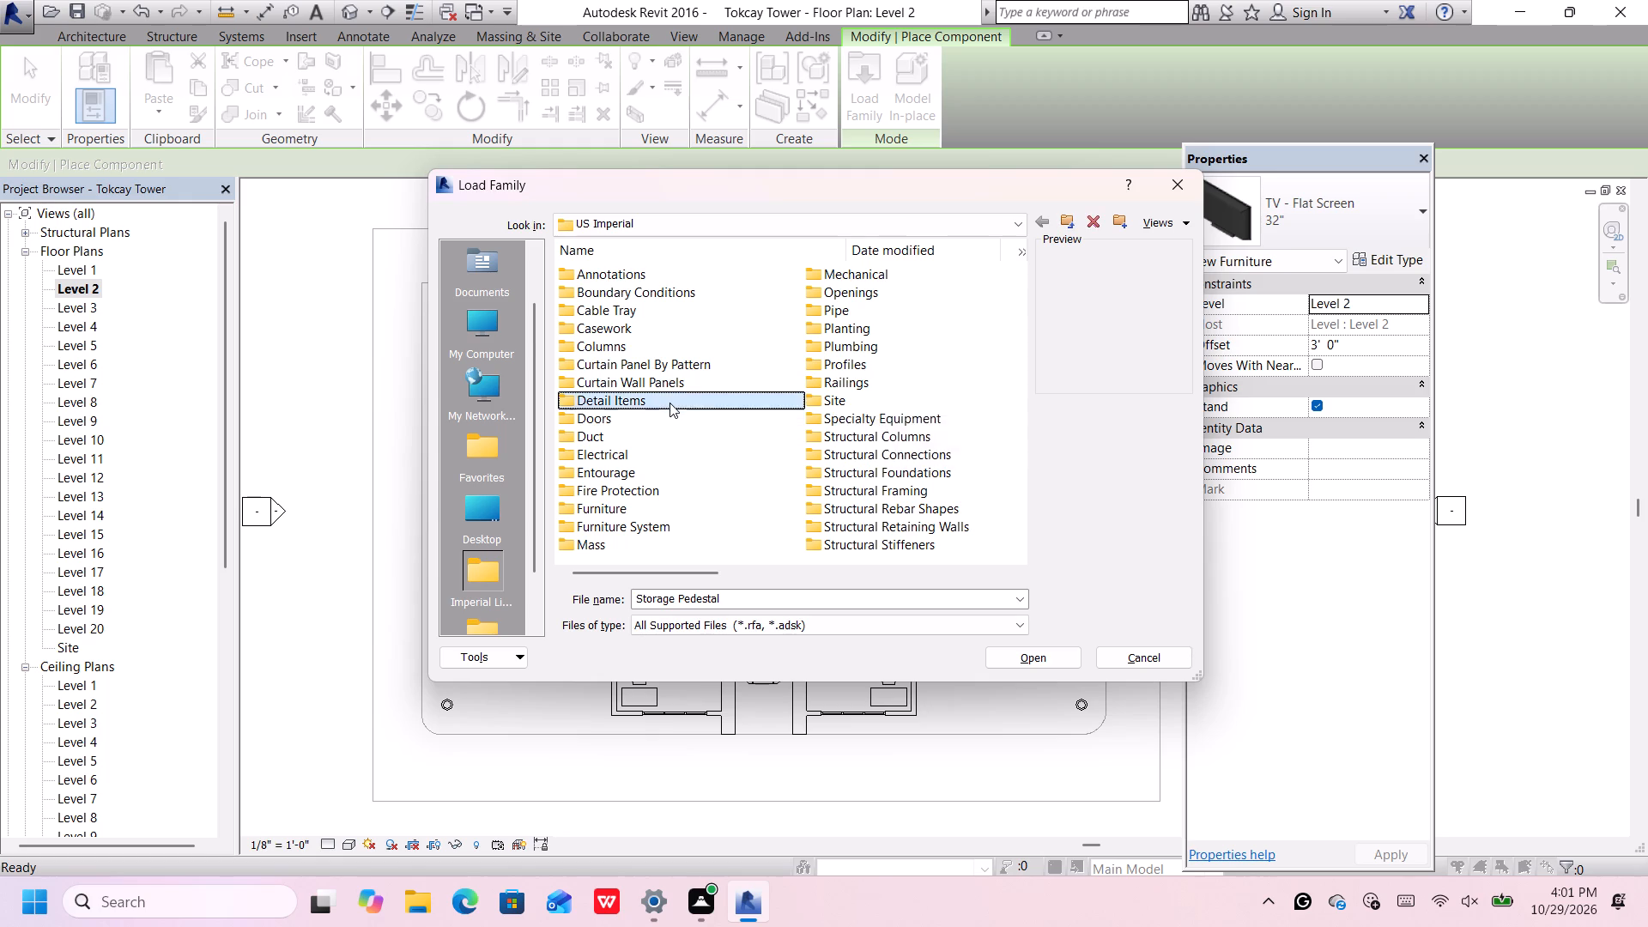
pyautogui.click(653, 281)
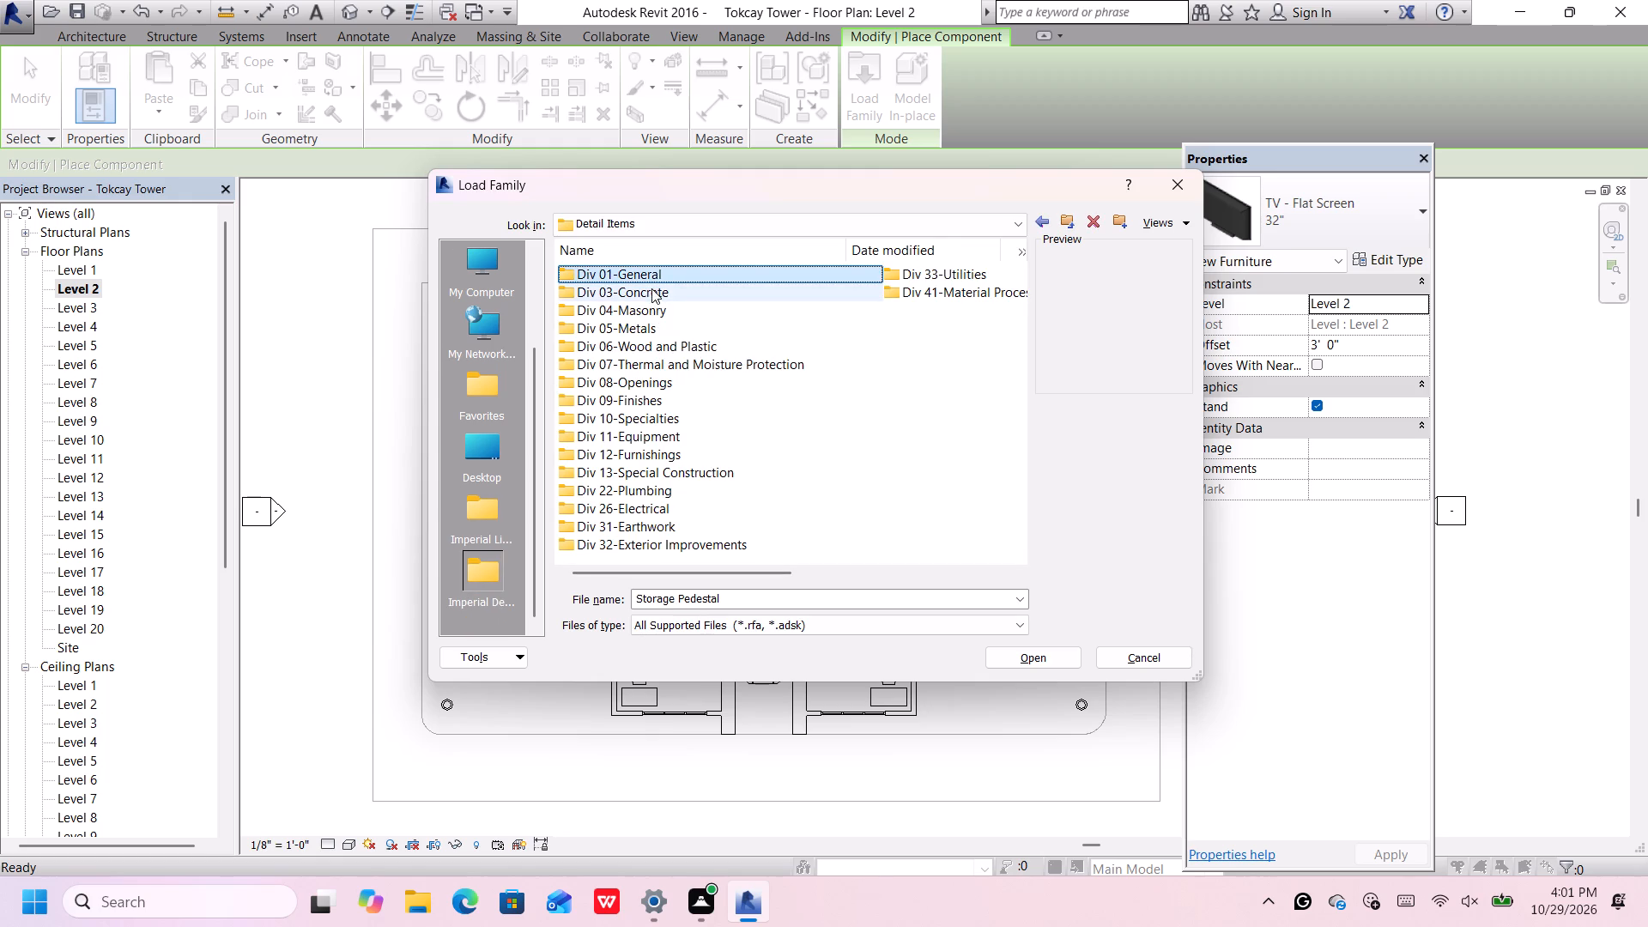
pyautogui.click(653, 275)
pyautogui.click(644, 296)
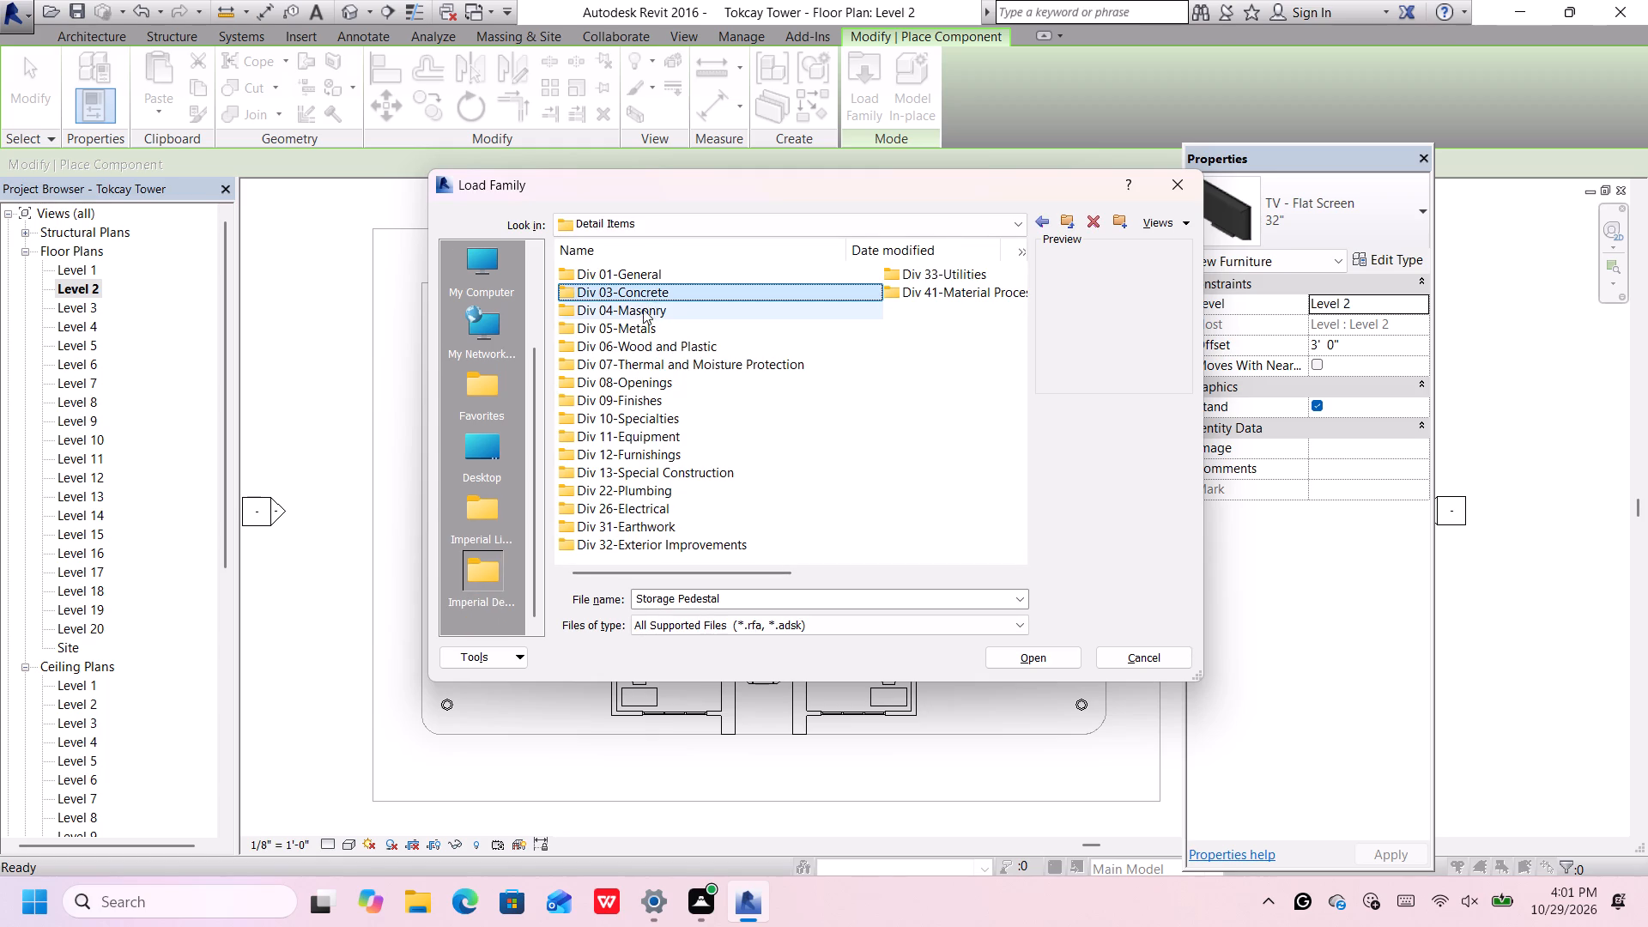
pyautogui.click(646, 306)
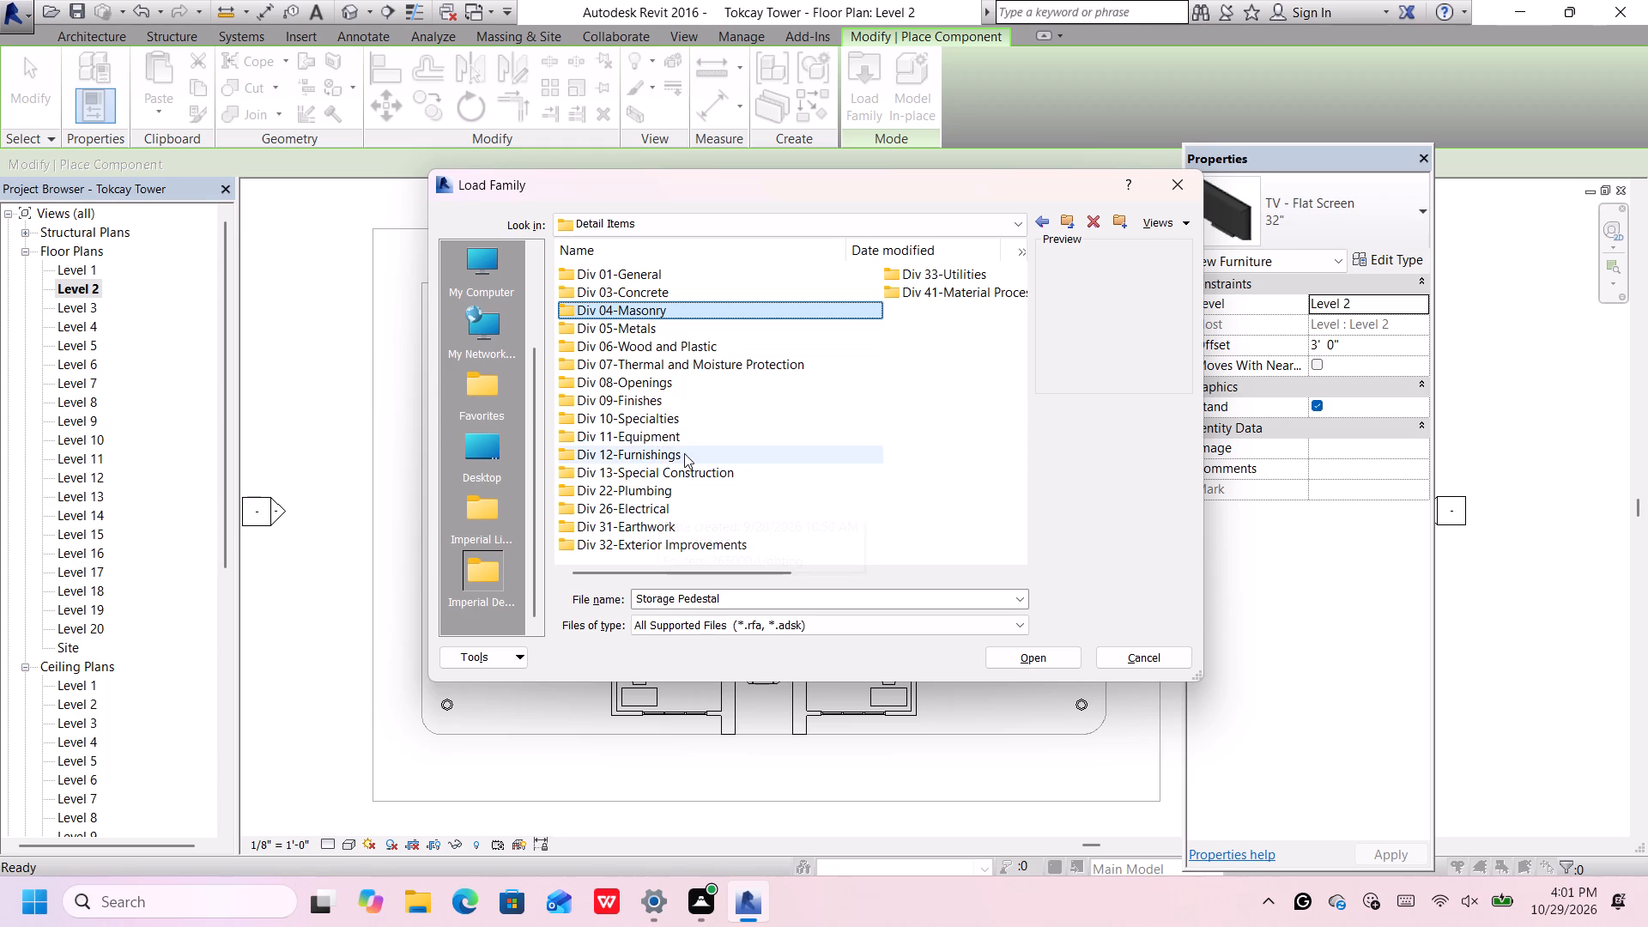
pyautogui.doubleClick(684, 453)
pyautogui.click(692, 279)
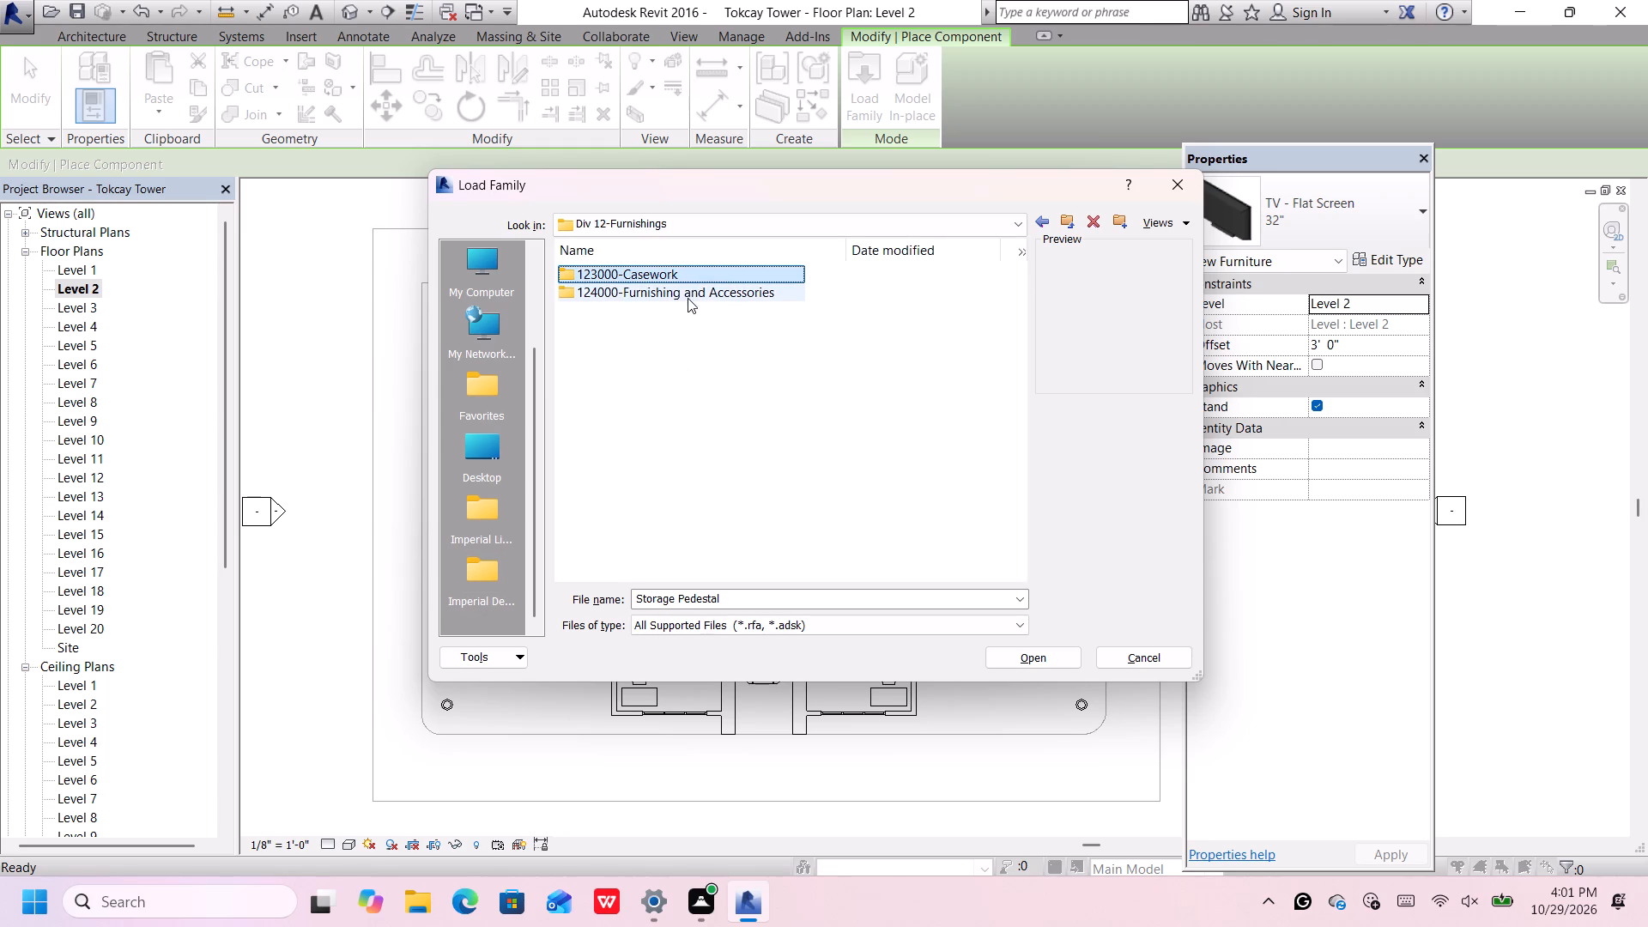
pyautogui.doubleClick(707, 270)
pyautogui.click(704, 275)
pyautogui.doubleClick(704, 275)
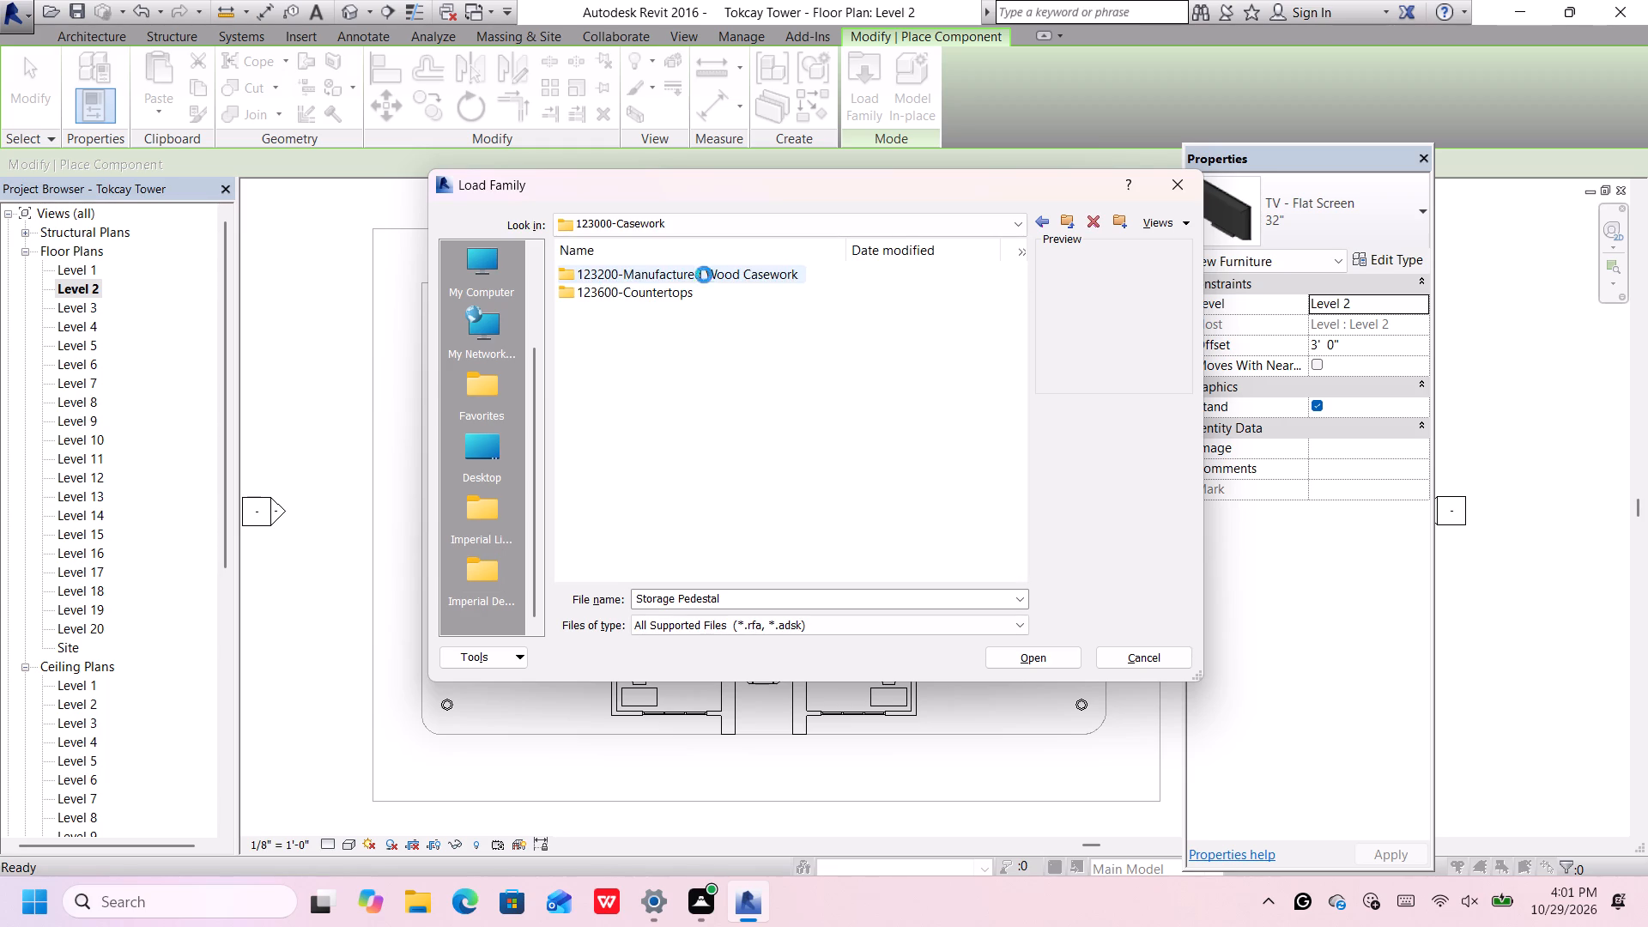
pyautogui.click(704, 275)
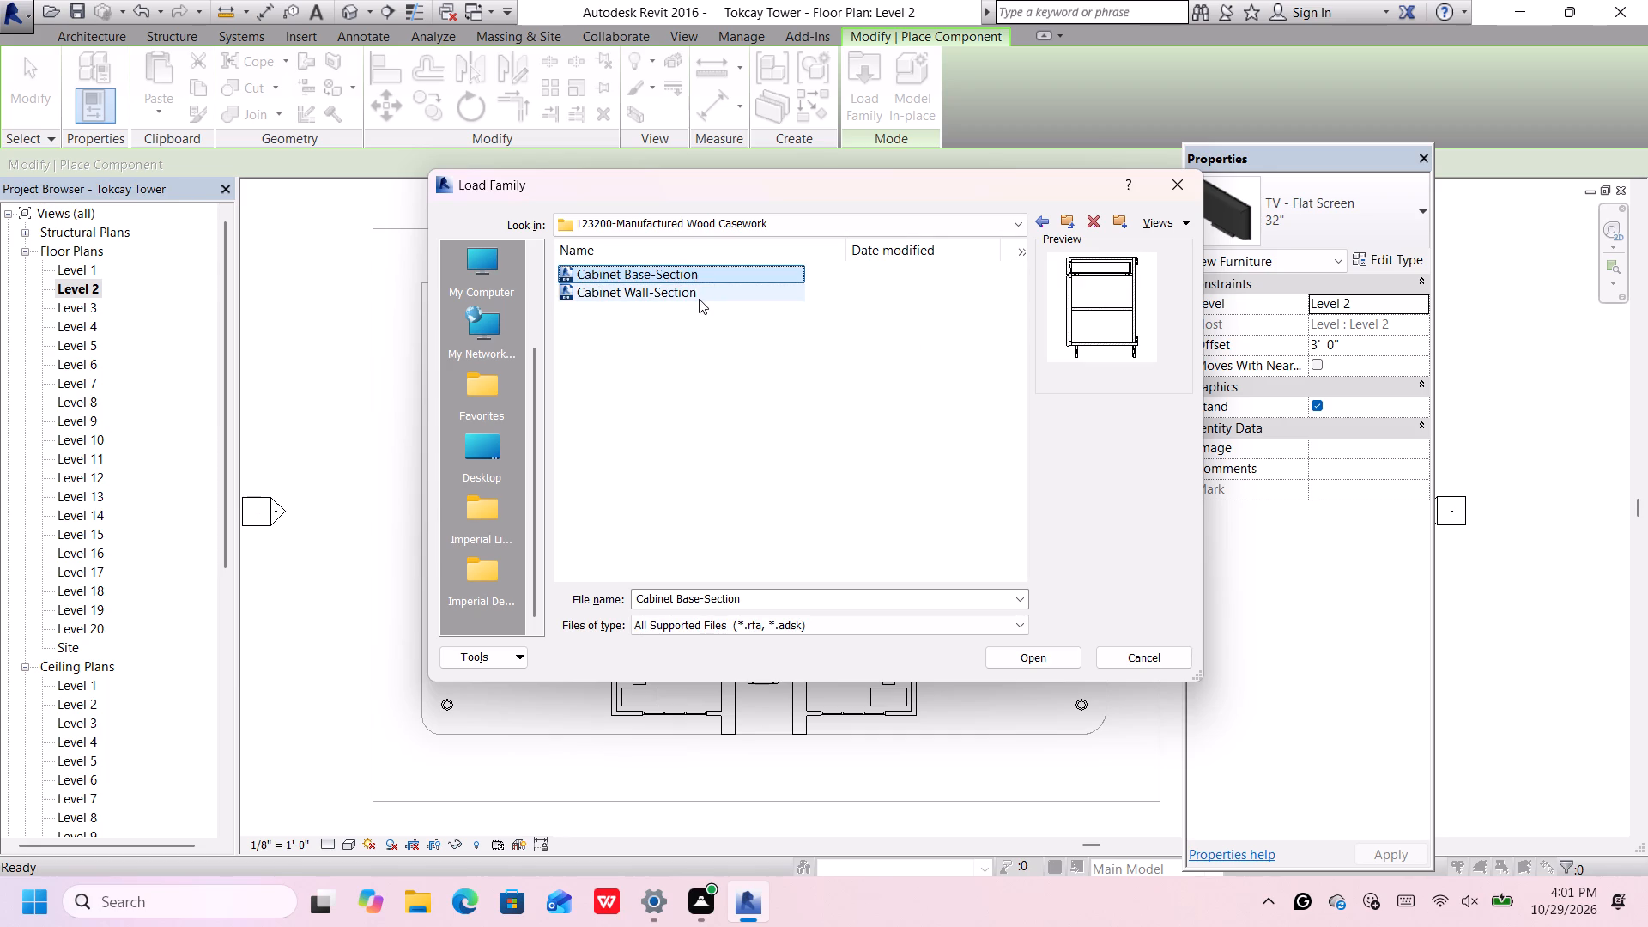
pyautogui.click(698, 294)
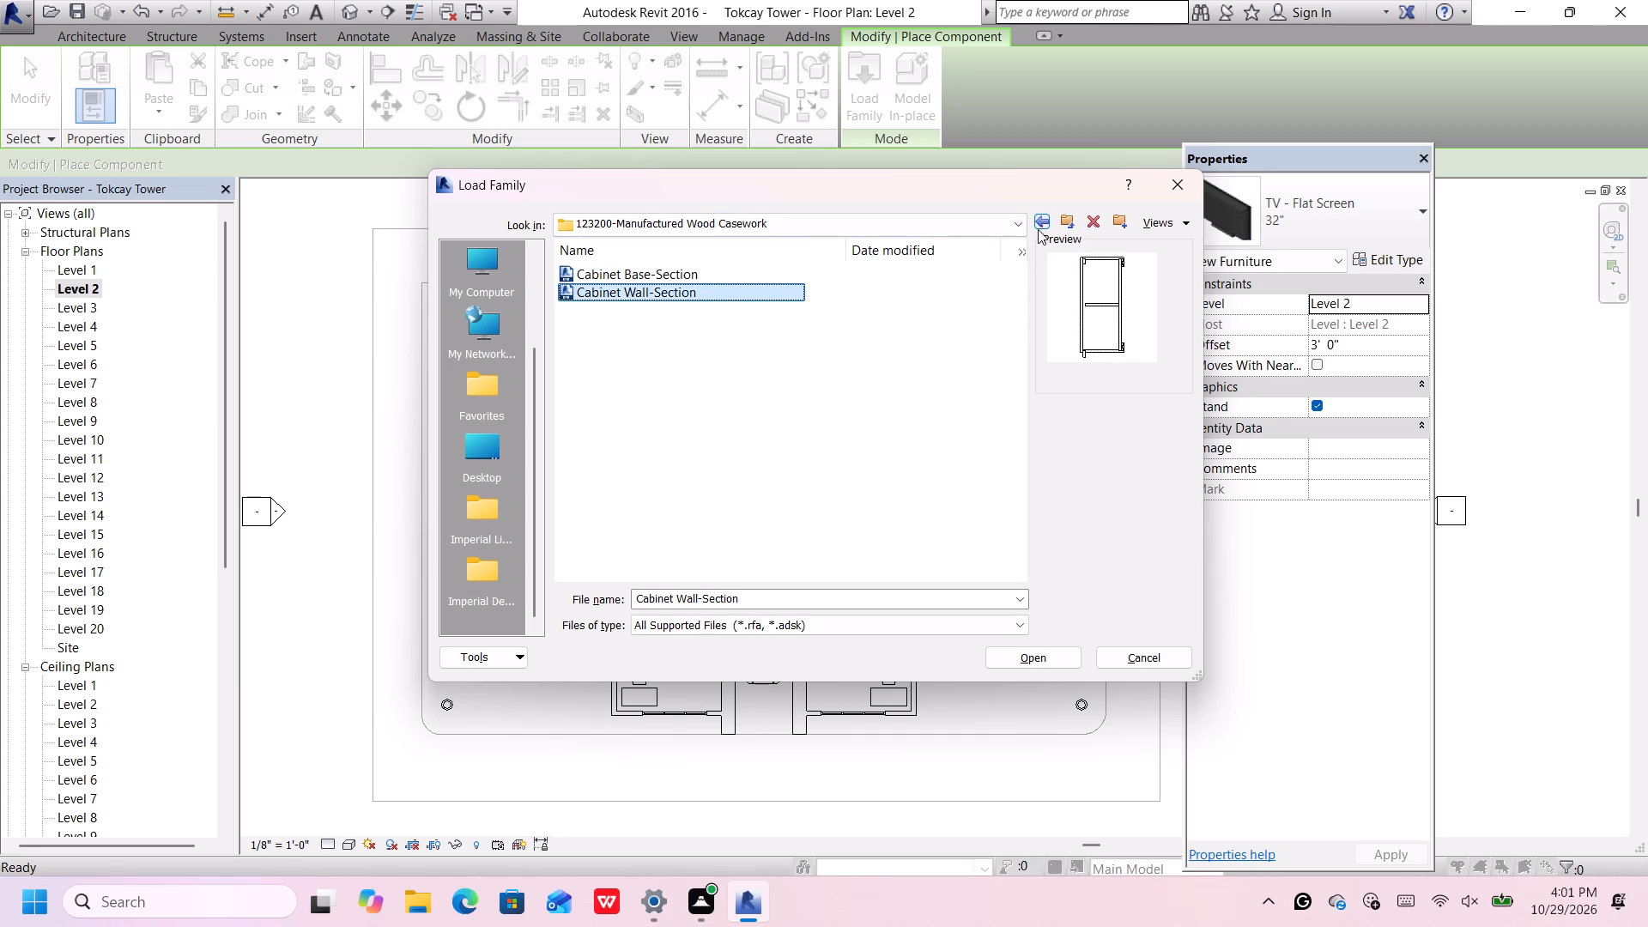
pyautogui.click(1038, 229)
pyautogui.doubleClick(719, 294)
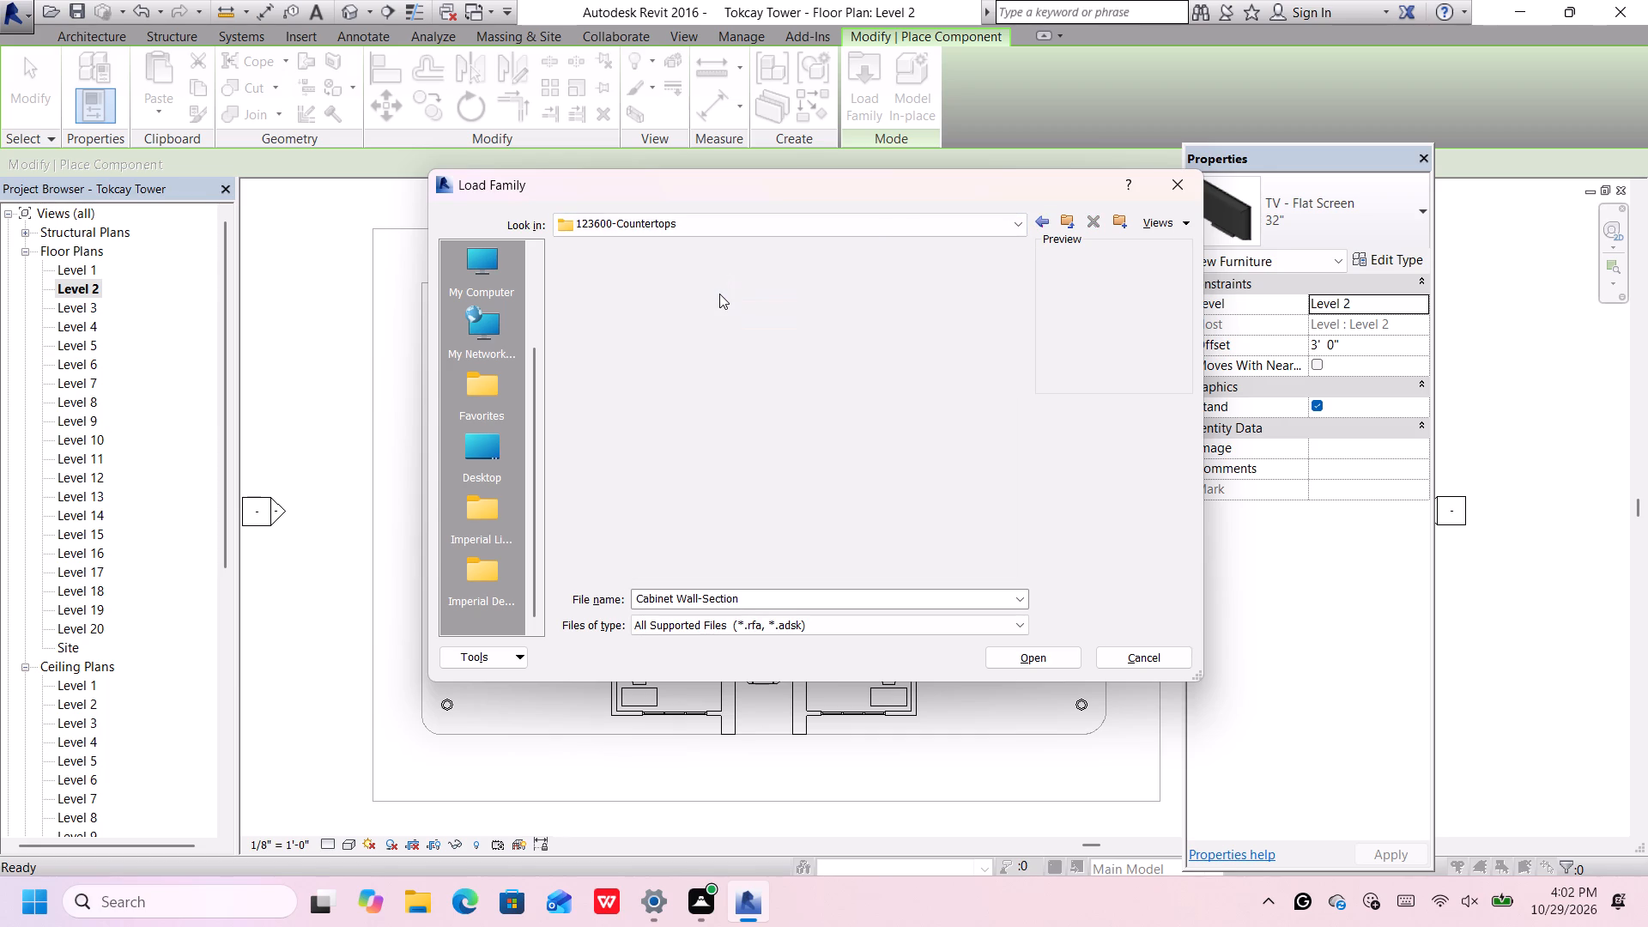
pyautogui.click(717, 271)
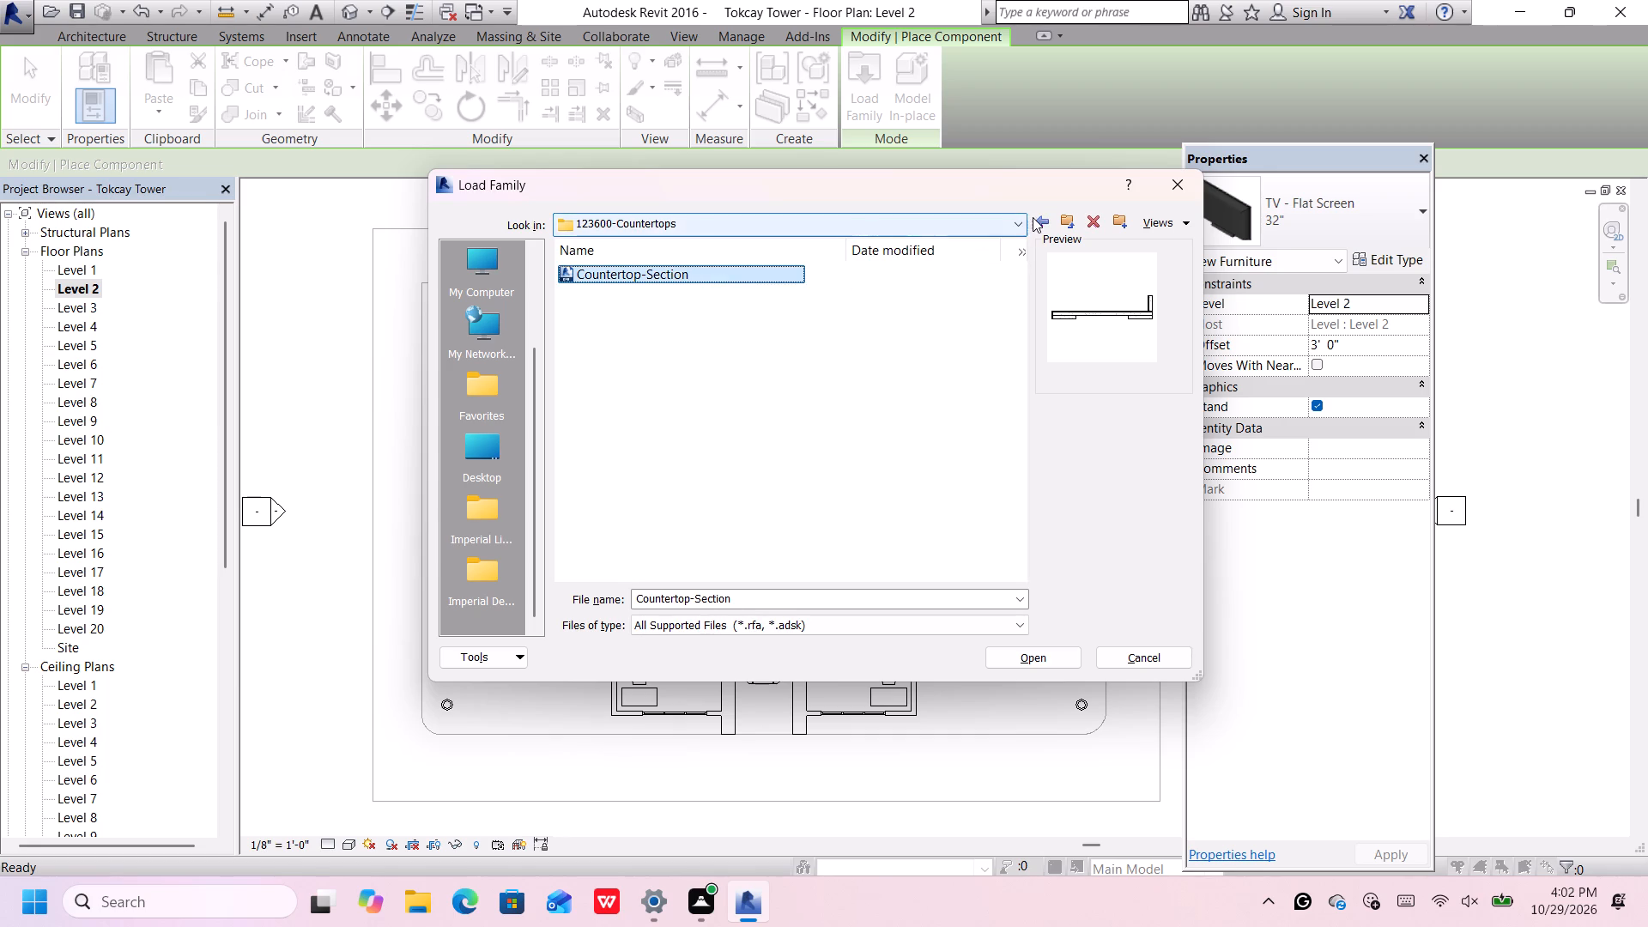
pyautogui.click(1036, 217)
pyautogui.click(1036, 217)
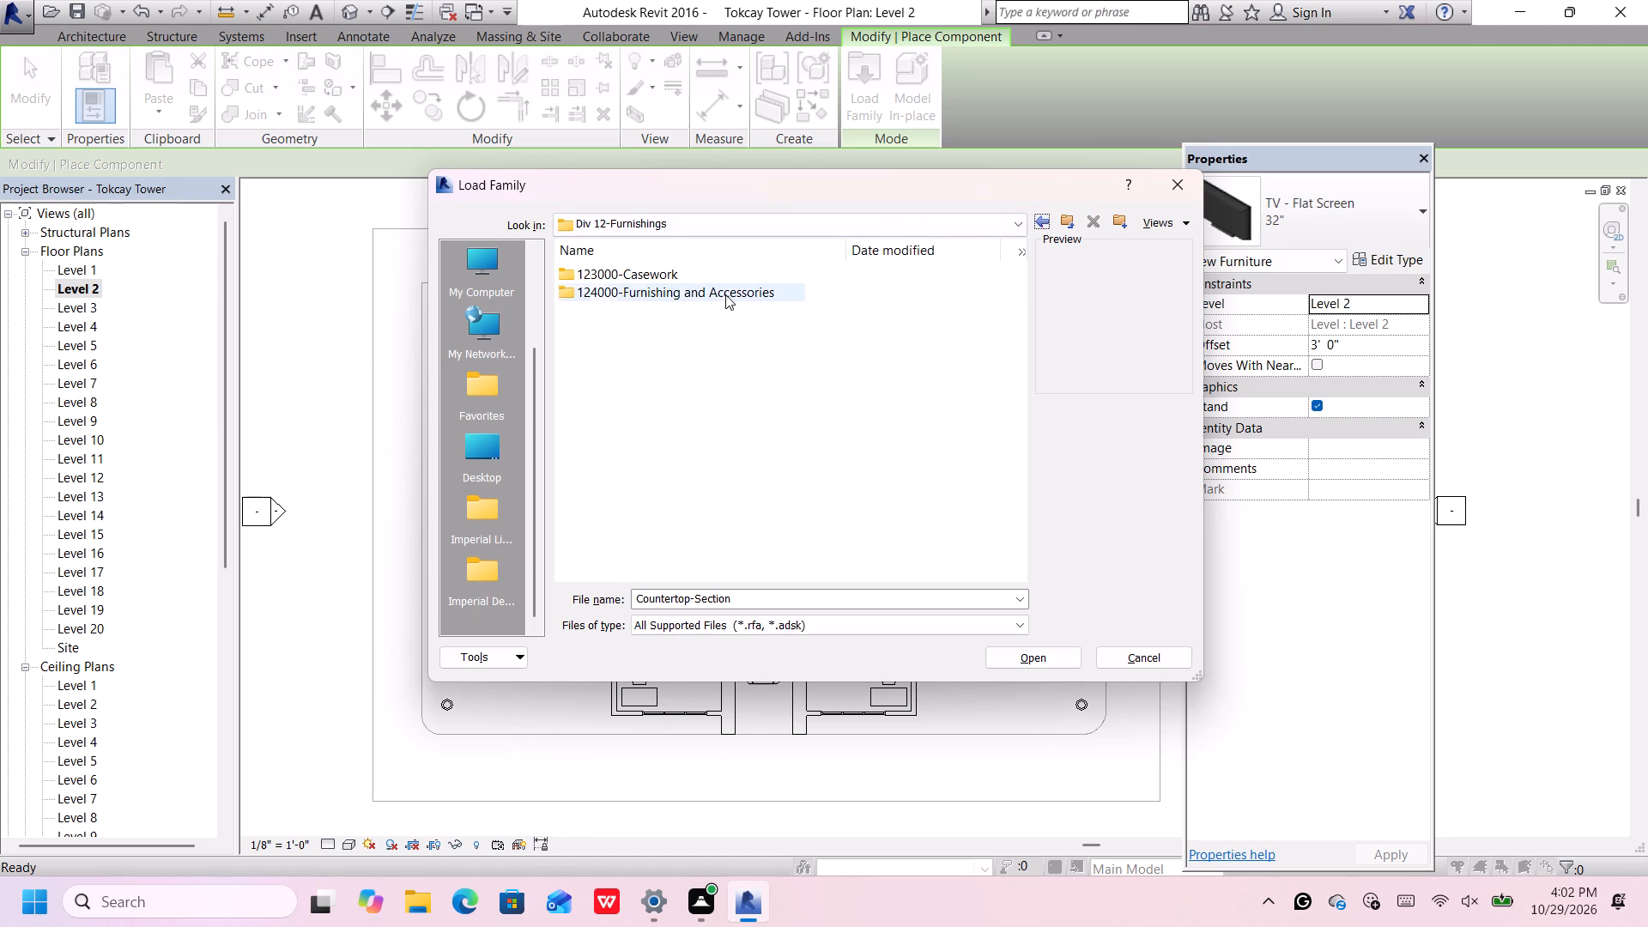
# Examine the families in the 124800-Rug and Mats folder under Furnishing and Accessories, and return to the Detail Items folder.
pyautogui.doubleClick(726, 294)
pyautogui.click(763, 267)
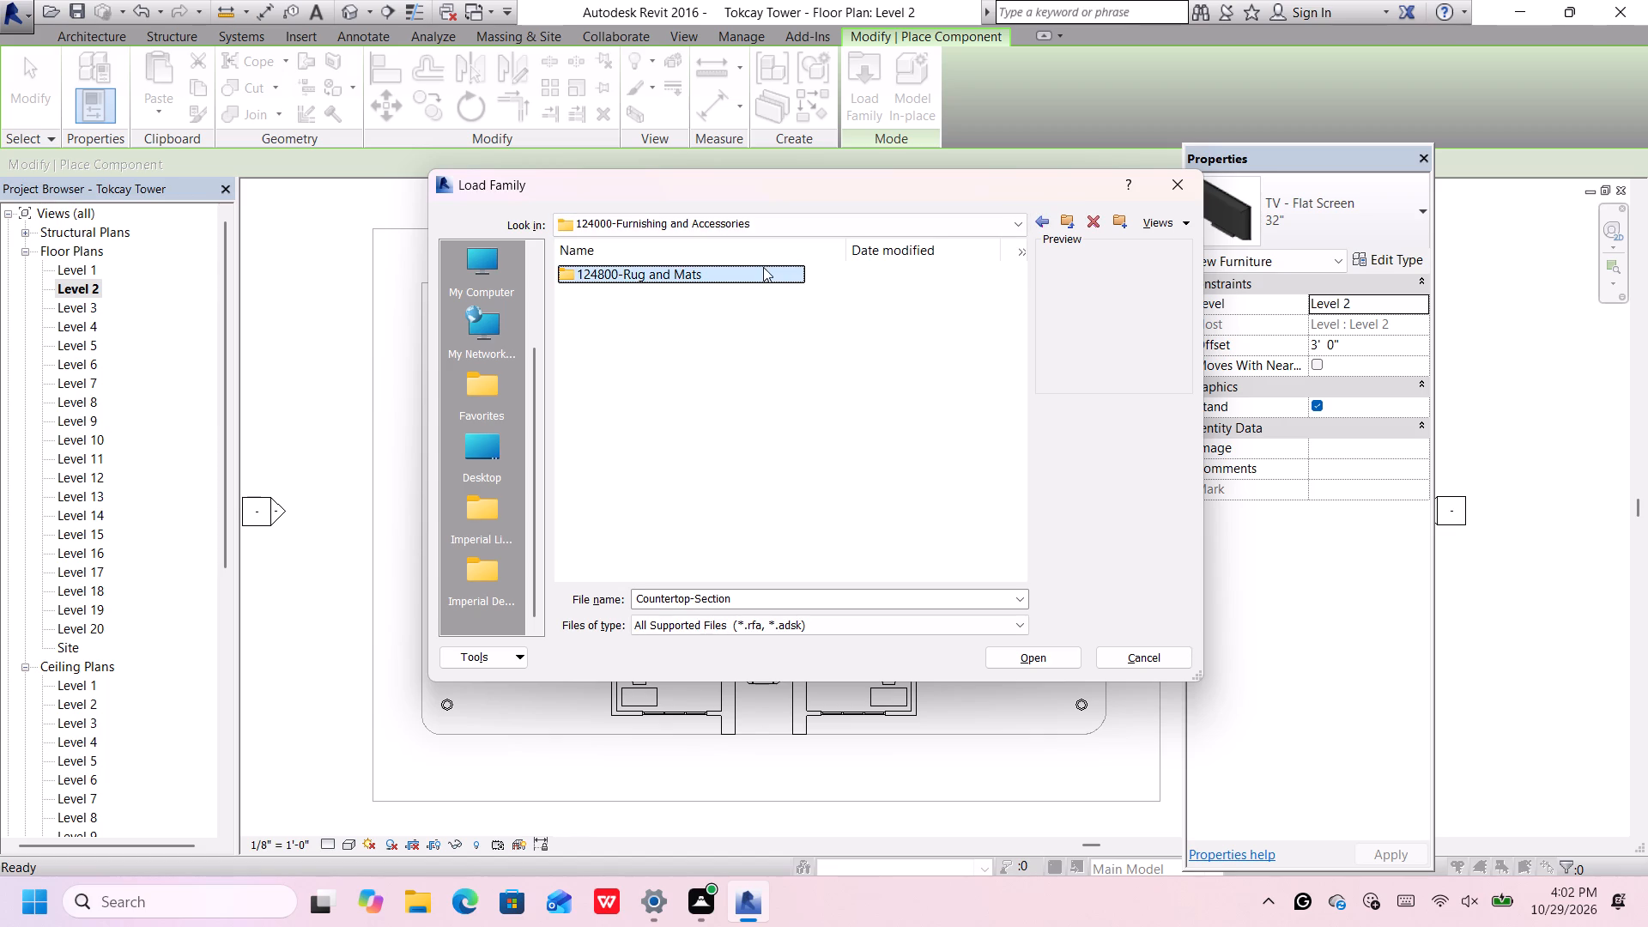
pyautogui.doubleClick(763, 267)
pyautogui.click(763, 267)
pyautogui.click(763, 298)
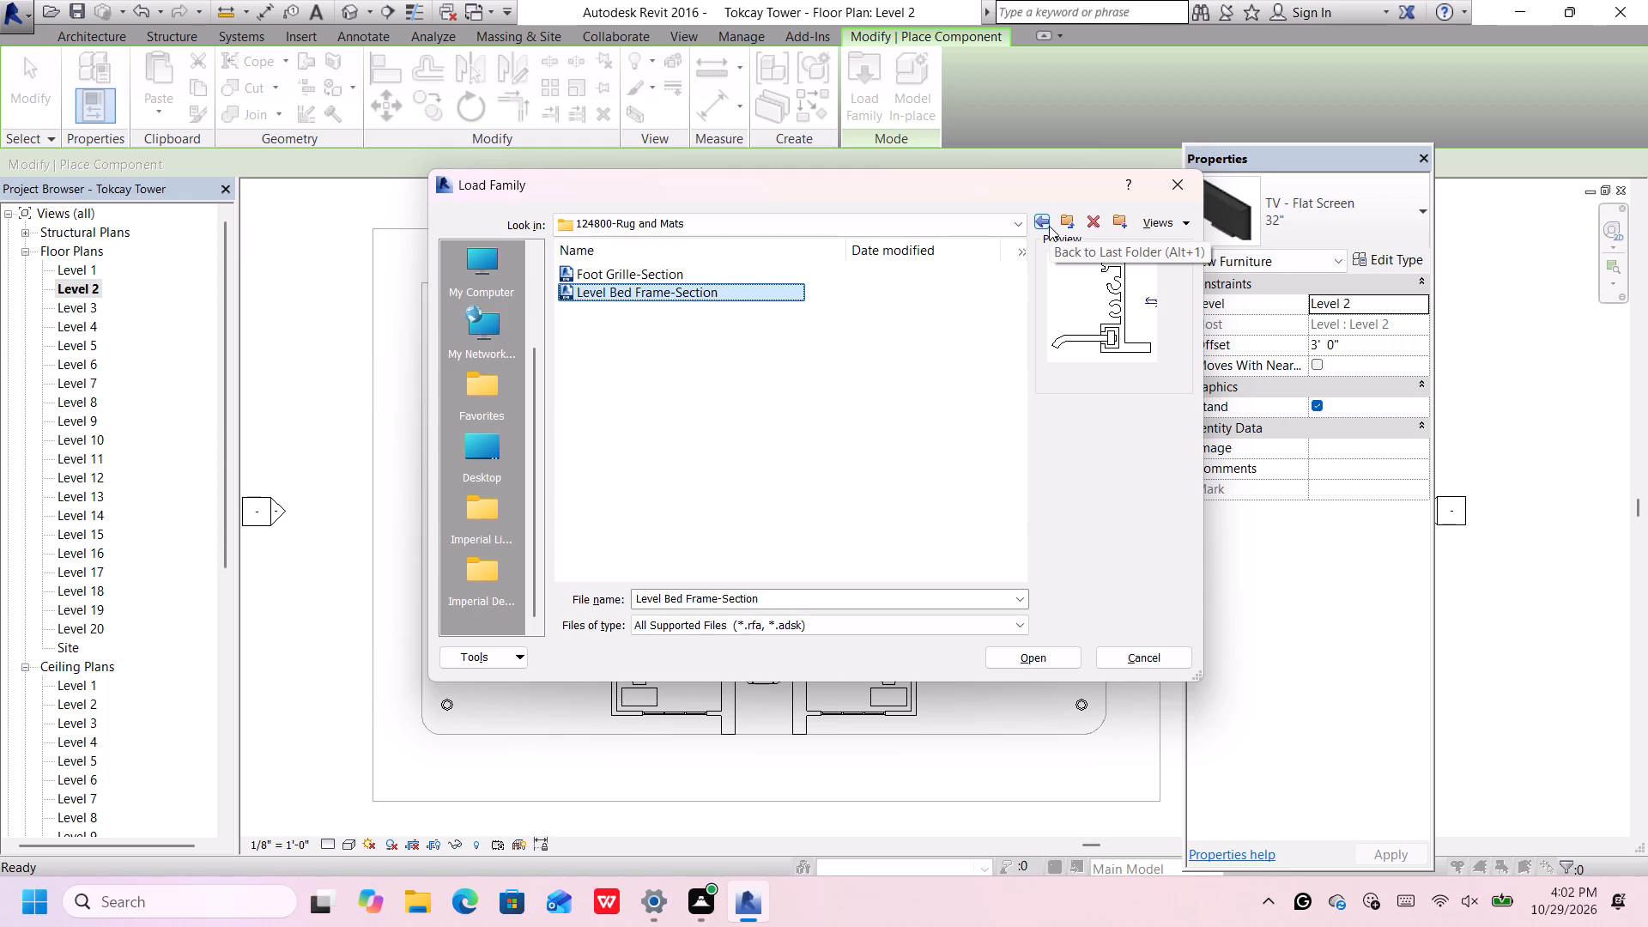
pyautogui.click(768, 277)
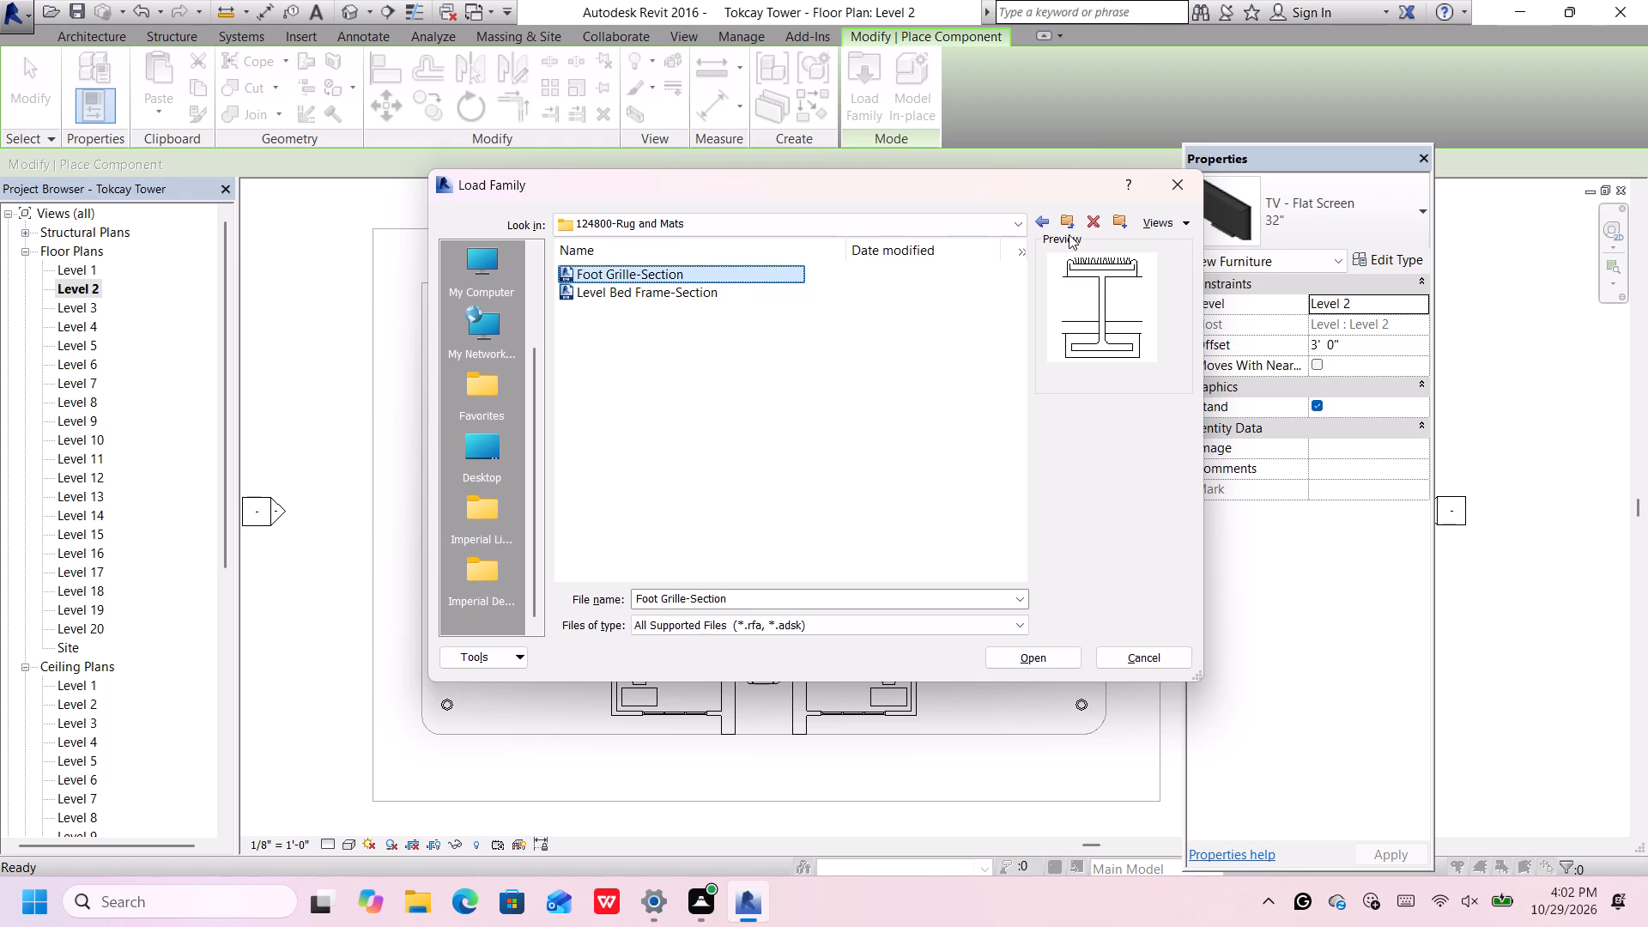
pyautogui.click(1045, 225)
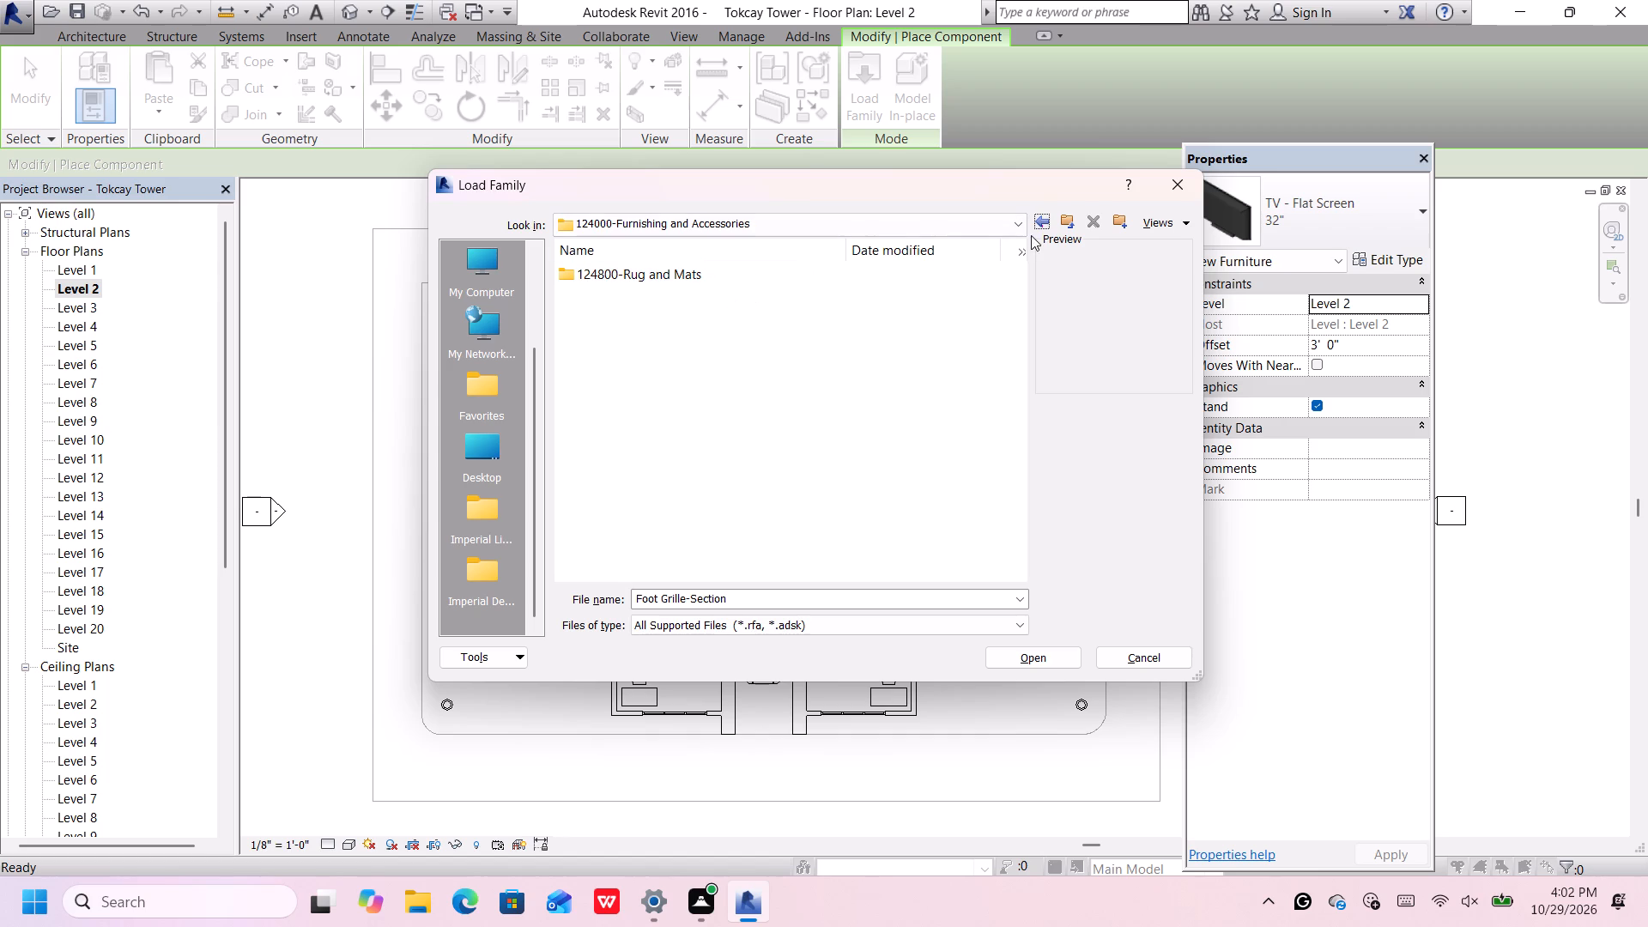
pyautogui.click(1039, 221)
pyautogui.click(1033, 224)
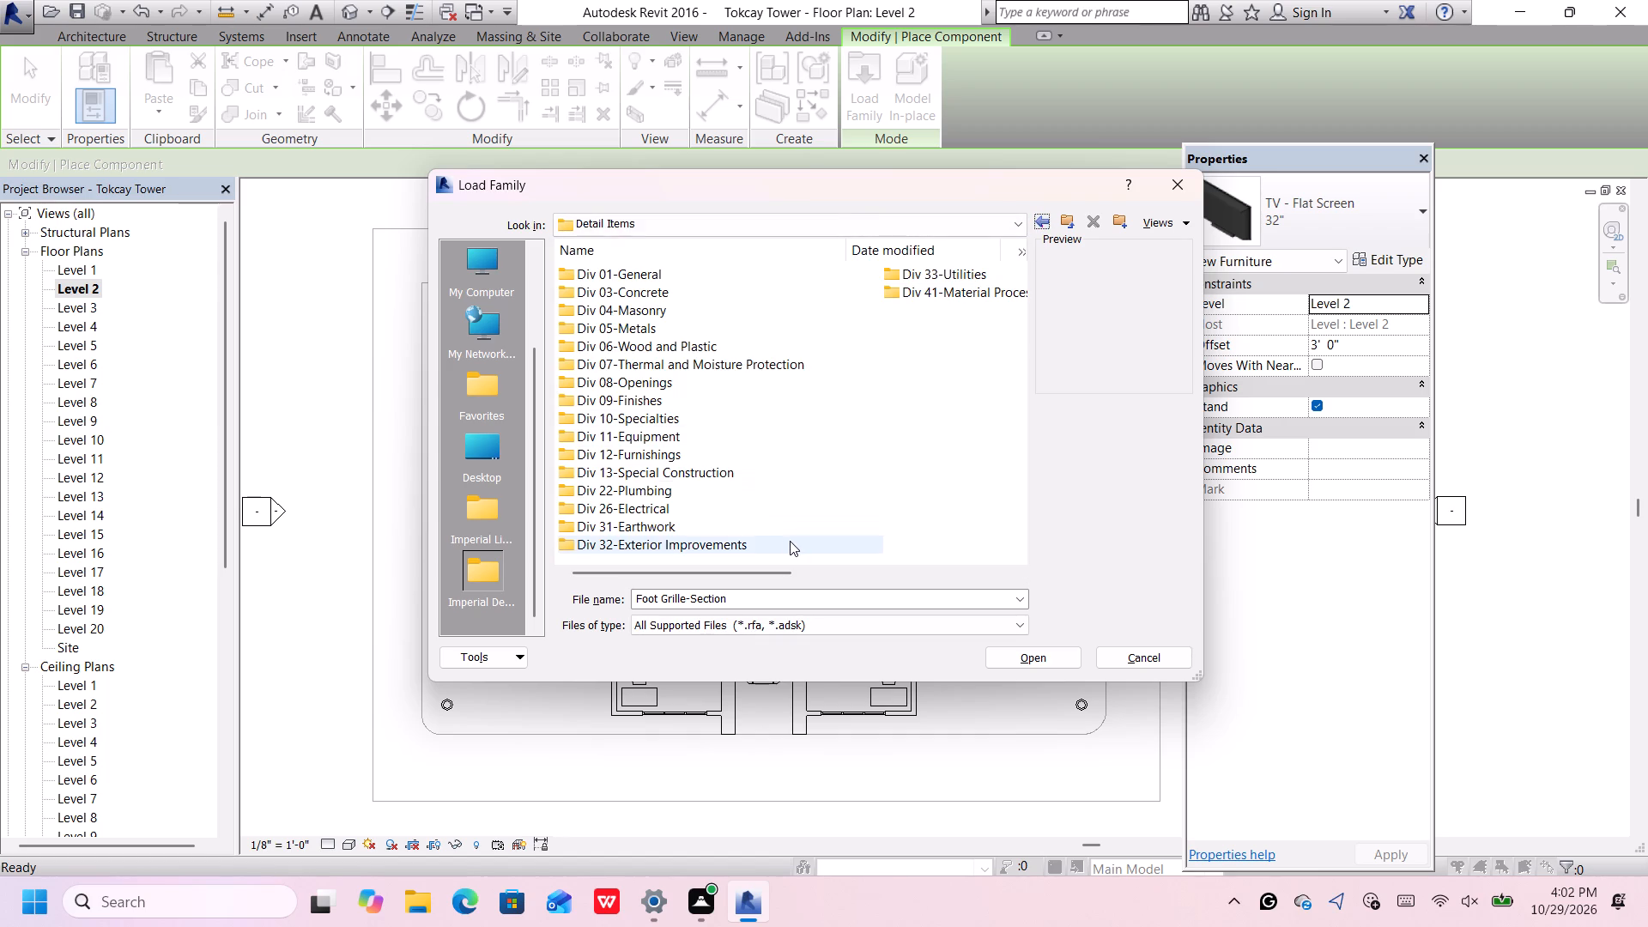
# Examine the previews of the RPC, truck and van families in the US Imperial Entourage folder.
pyautogui.scroll(-1, 790, 533)
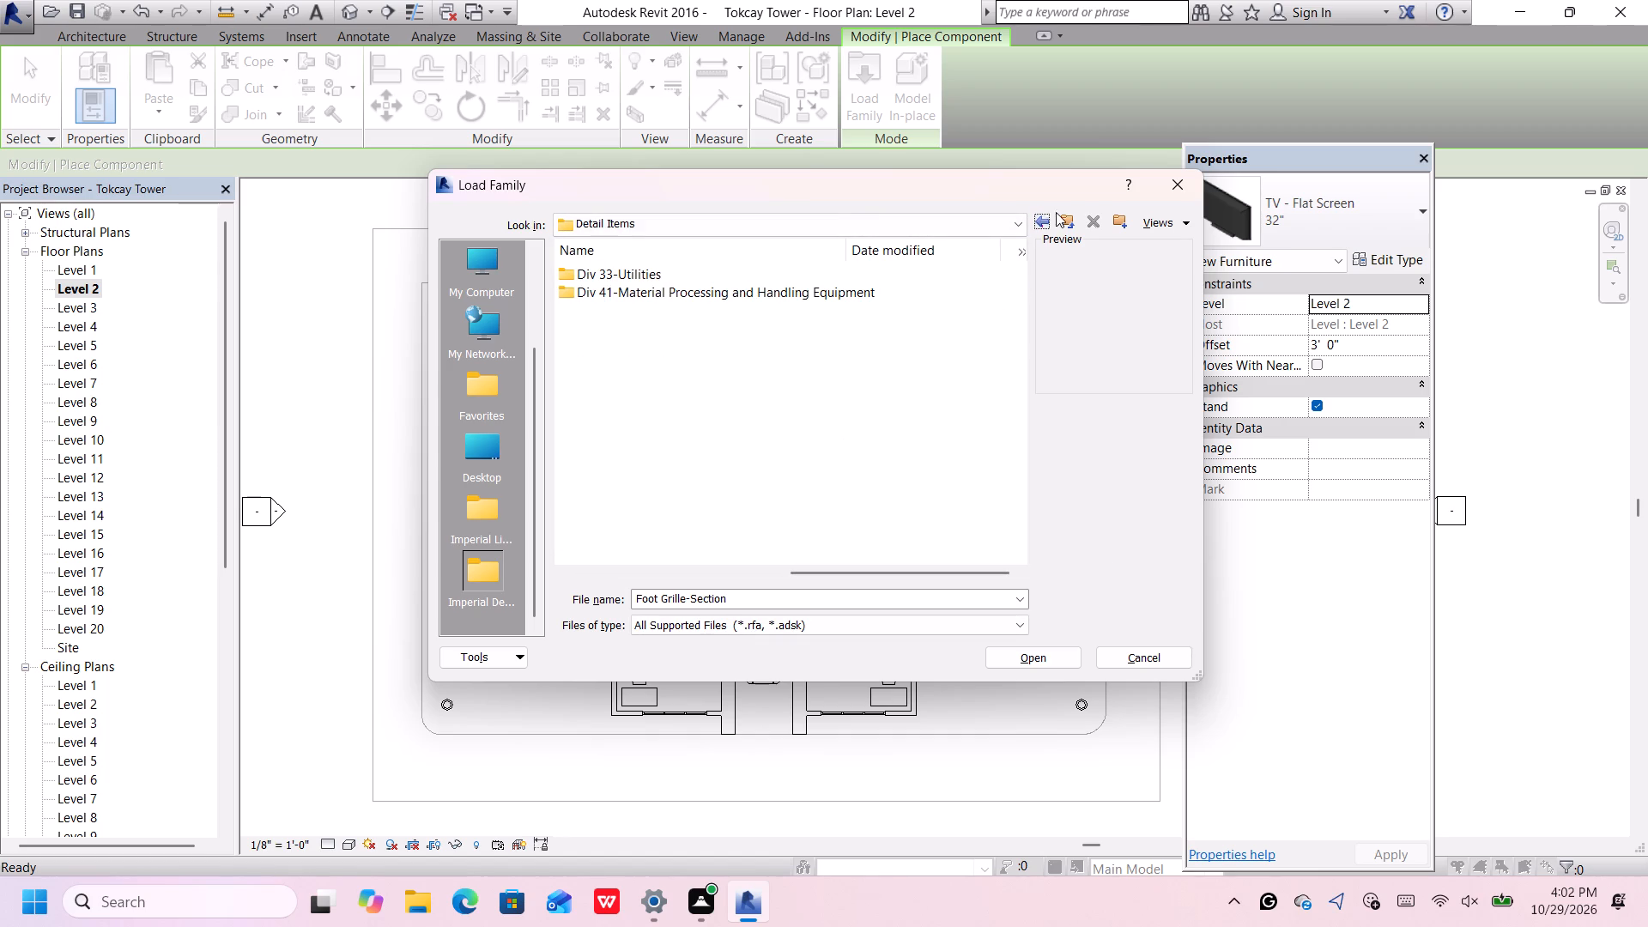
pyautogui.click(1039, 215)
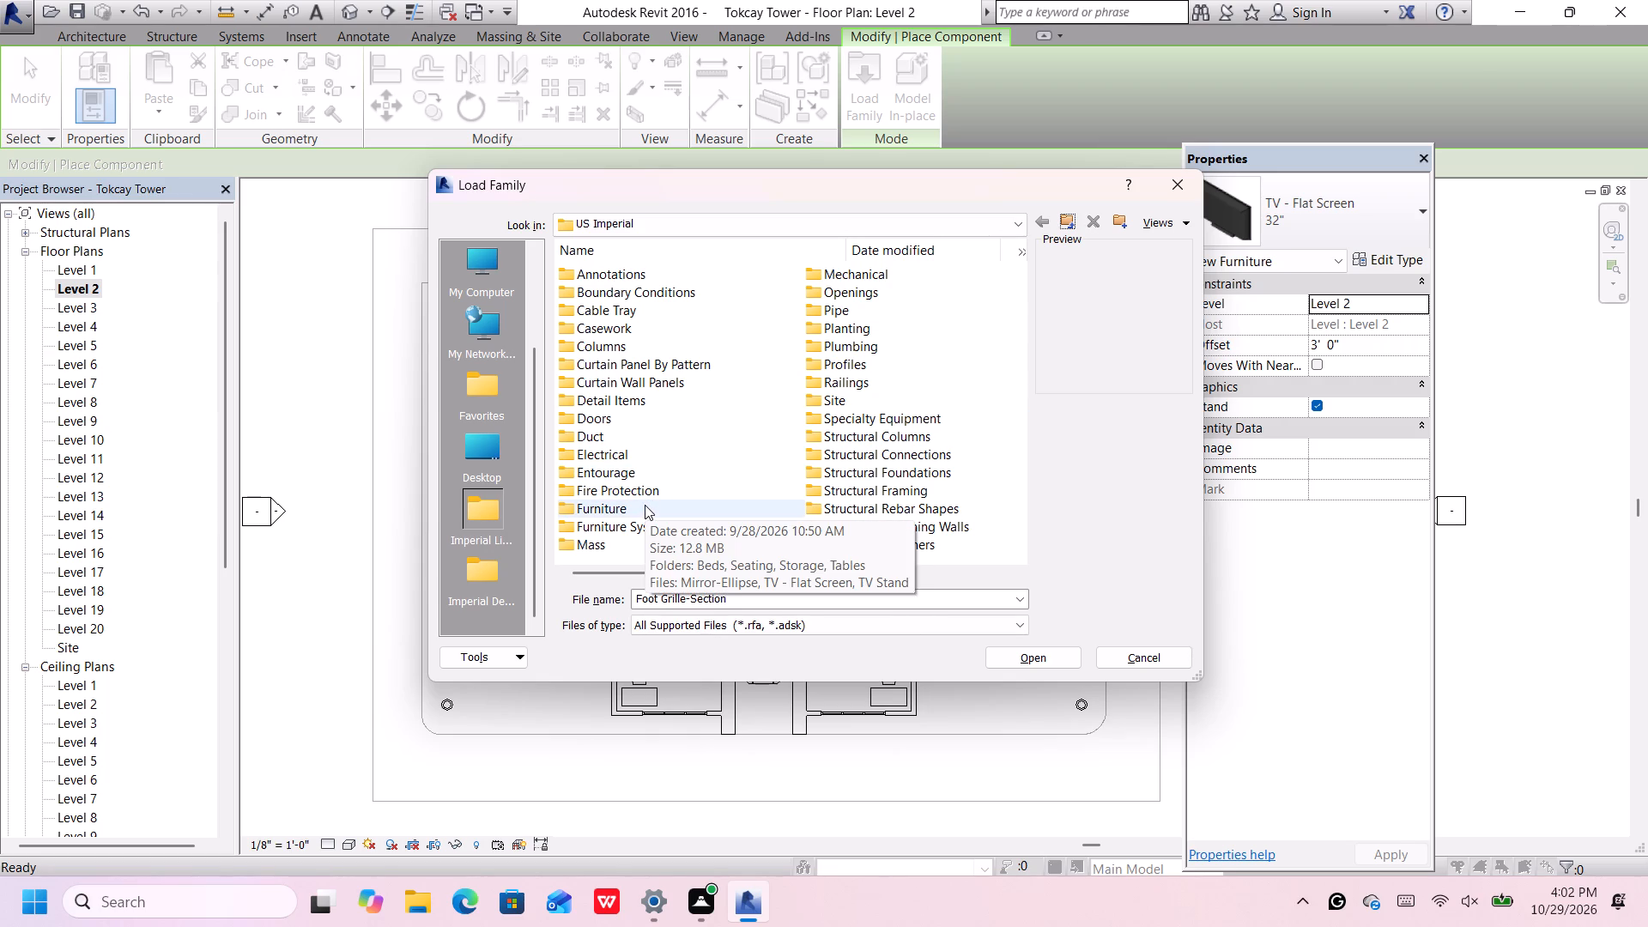
pyautogui.doubleClick(645, 478)
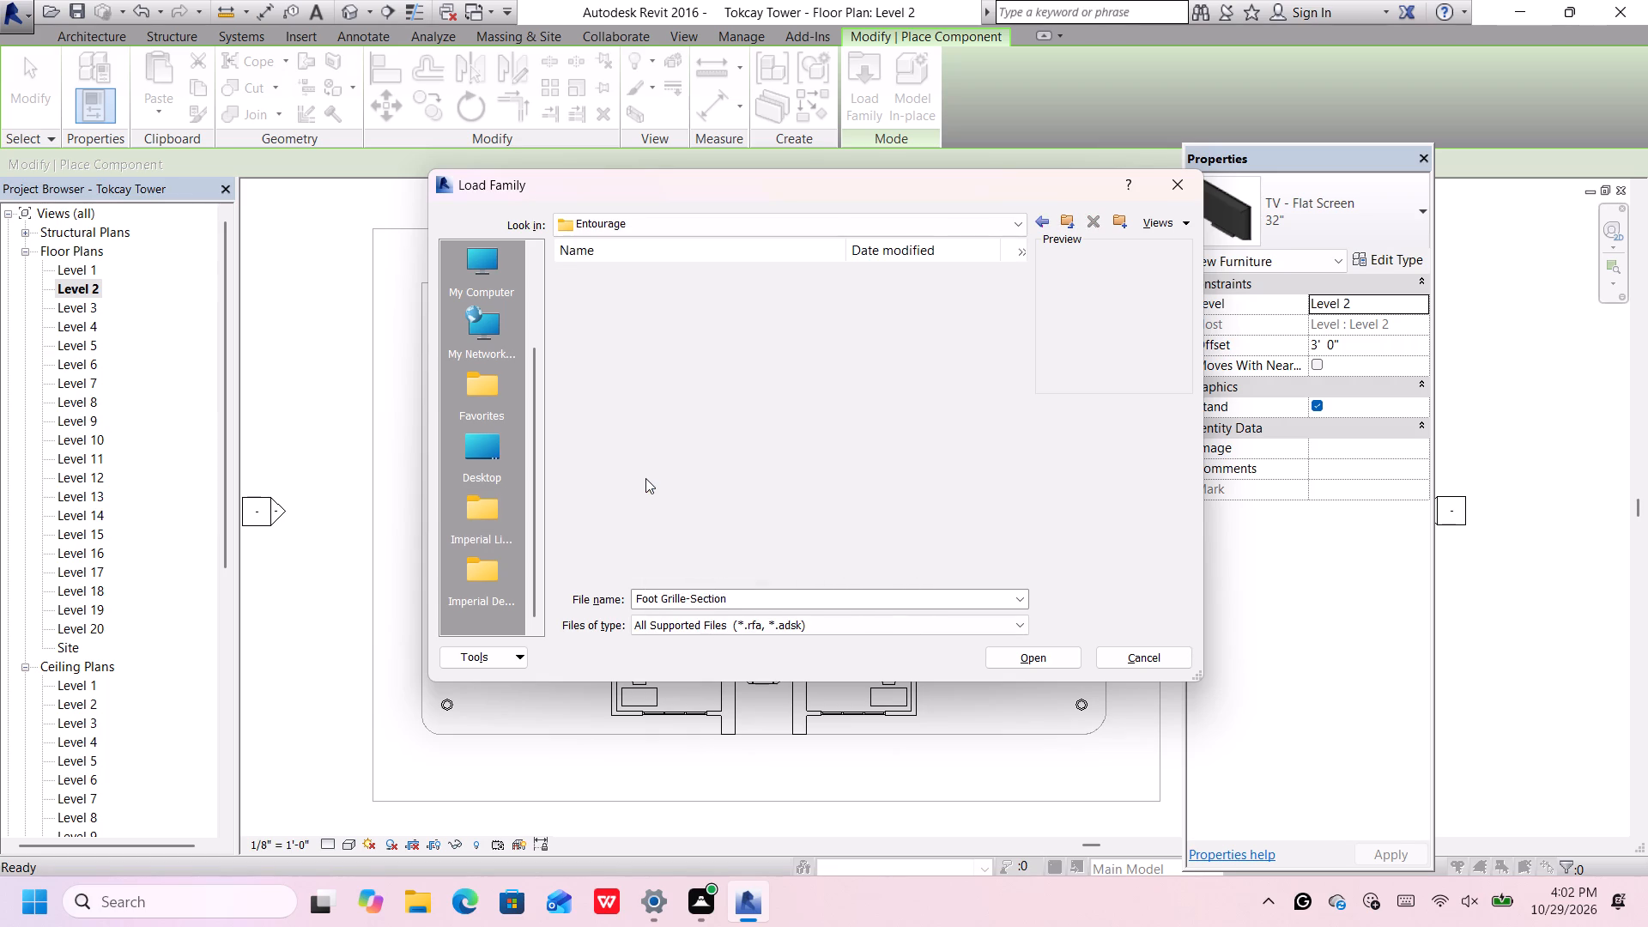
pyautogui.click(706, 275)
pyautogui.click(702, 296)
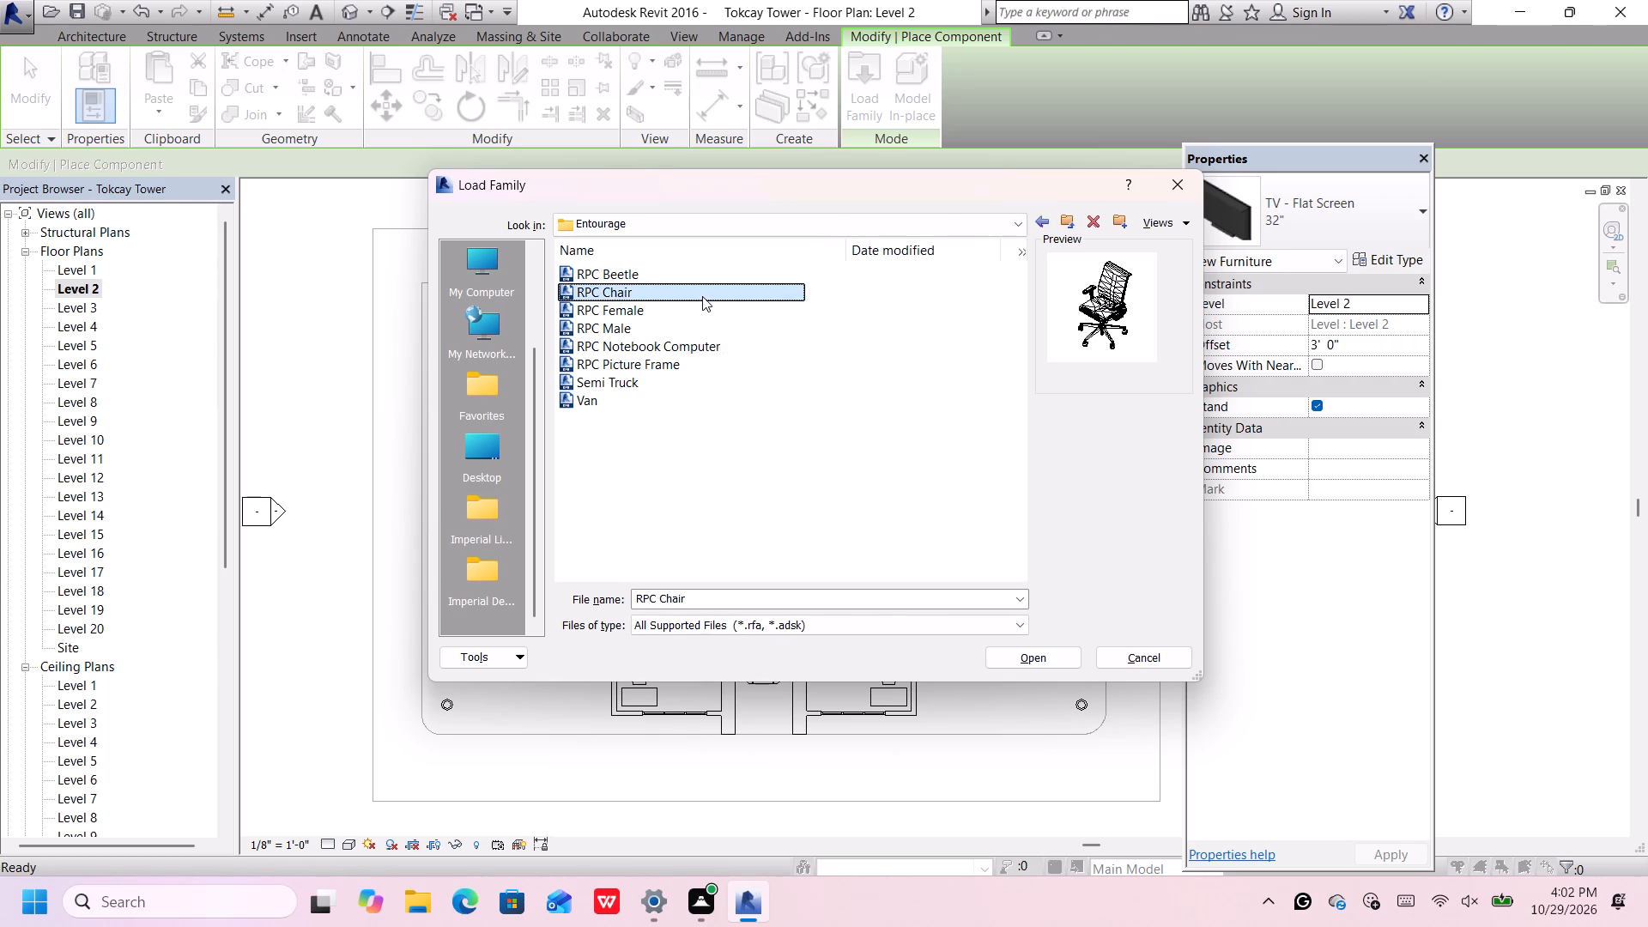
pyautogui.click(699, 322)
pyautogui.click(694, 343)
pyautogui.click(694, 362)
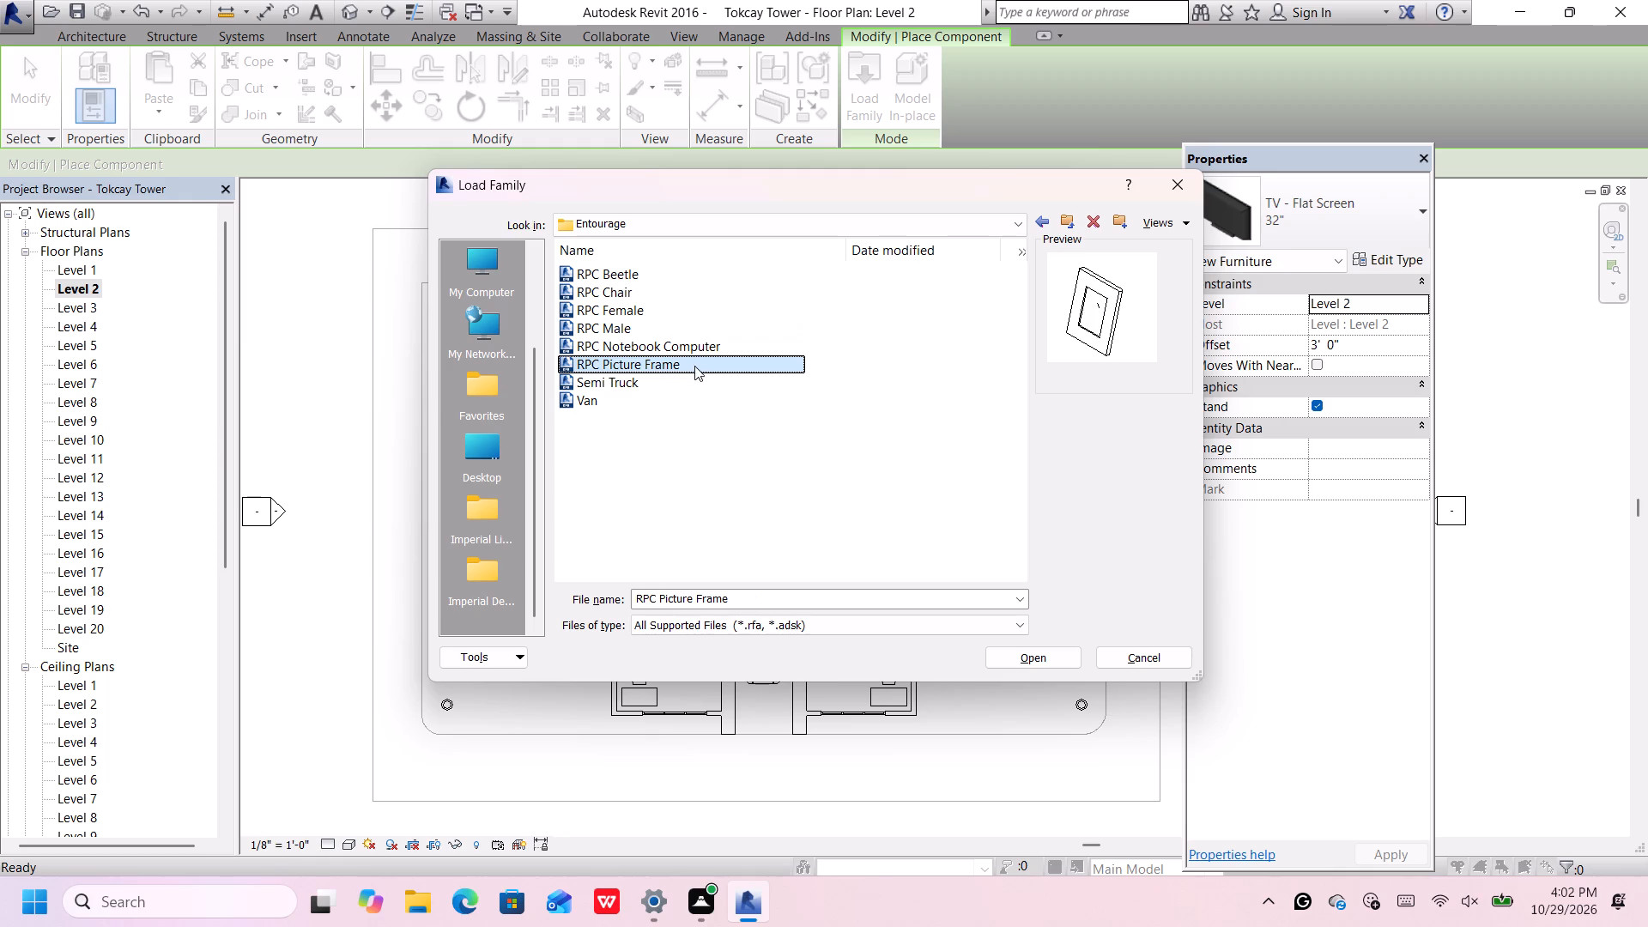
pyautogui.click(692, 378)
pyautogui.click(683, 389)
pyautogui.click(681, 403)
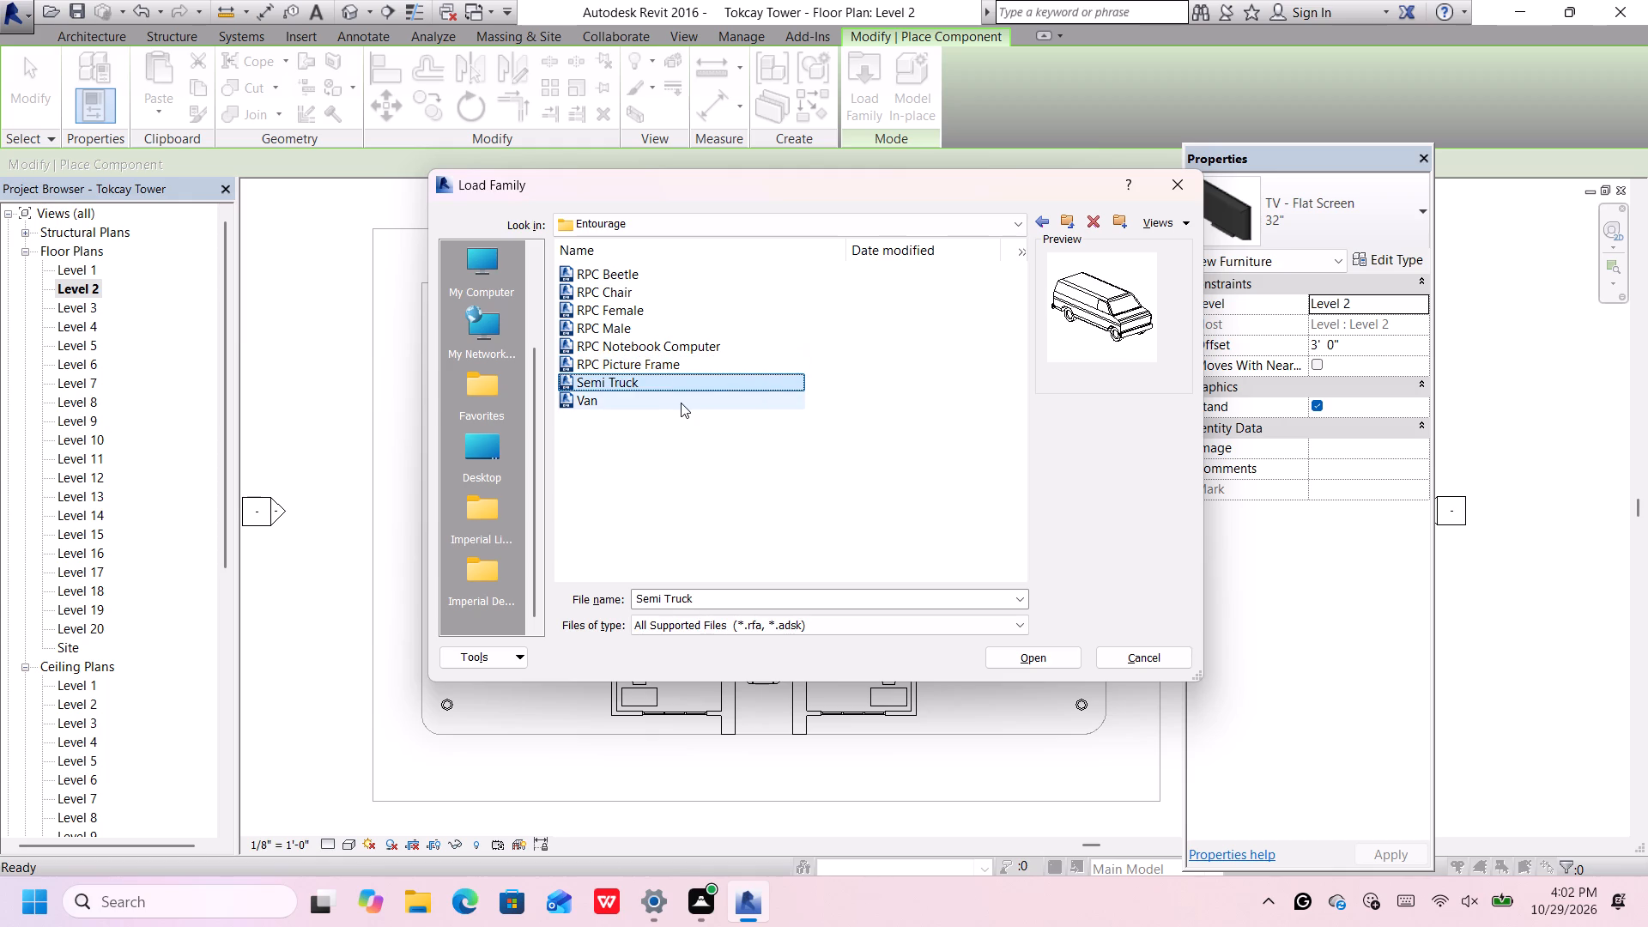
pyautogui.click(706, 372)
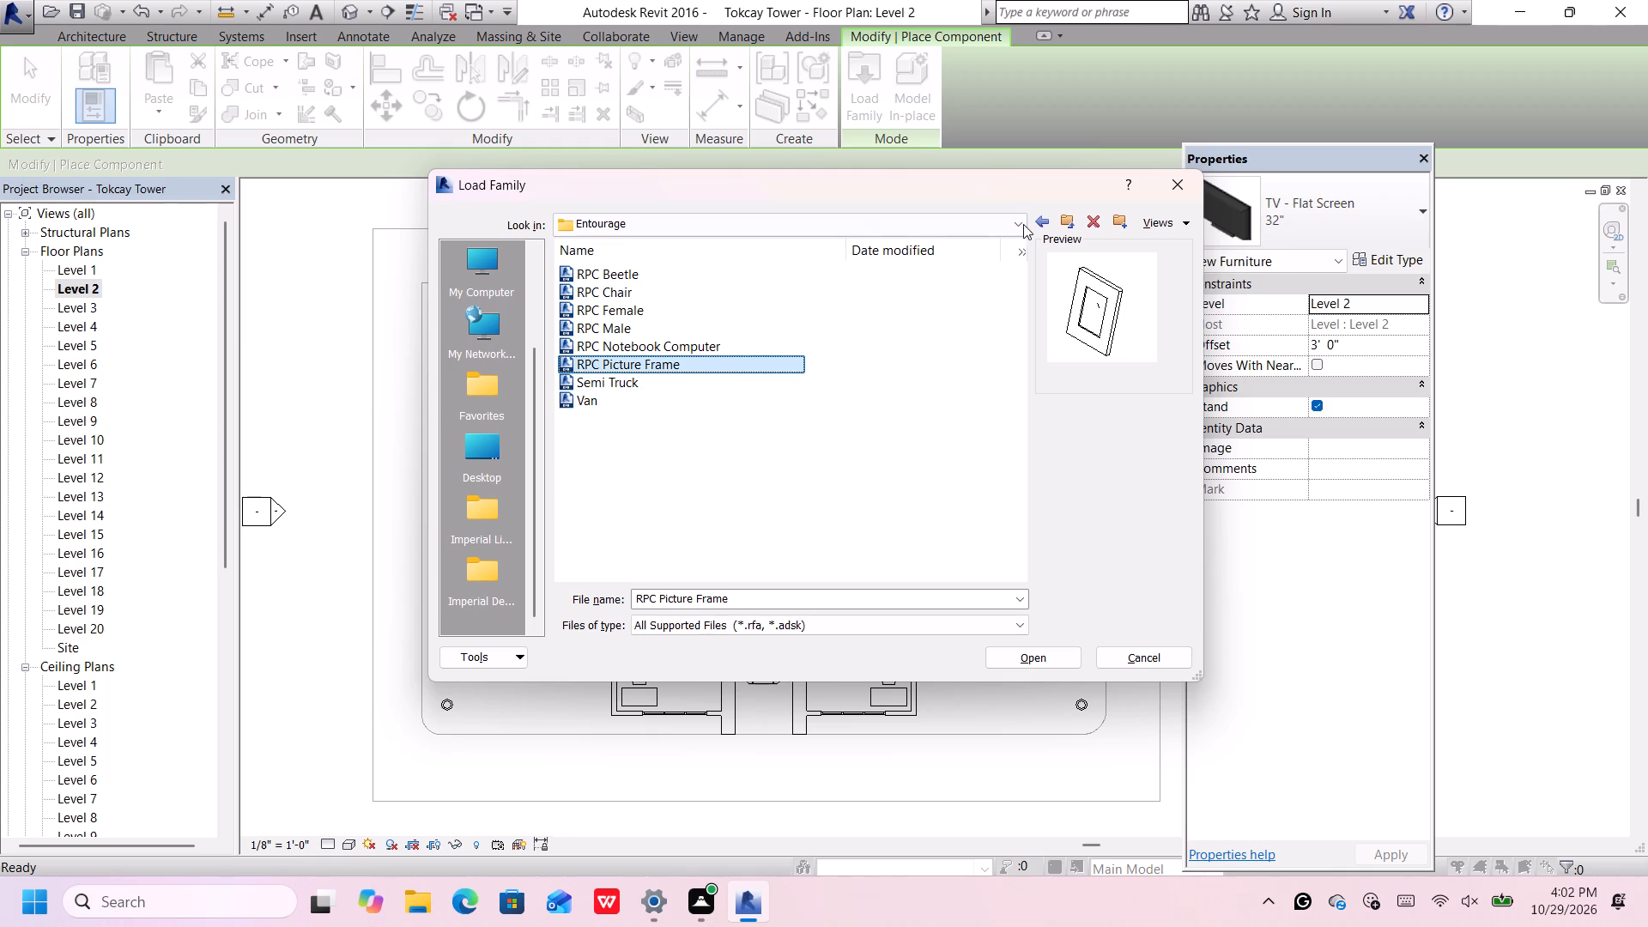
pyautogui.click(1040, 213)
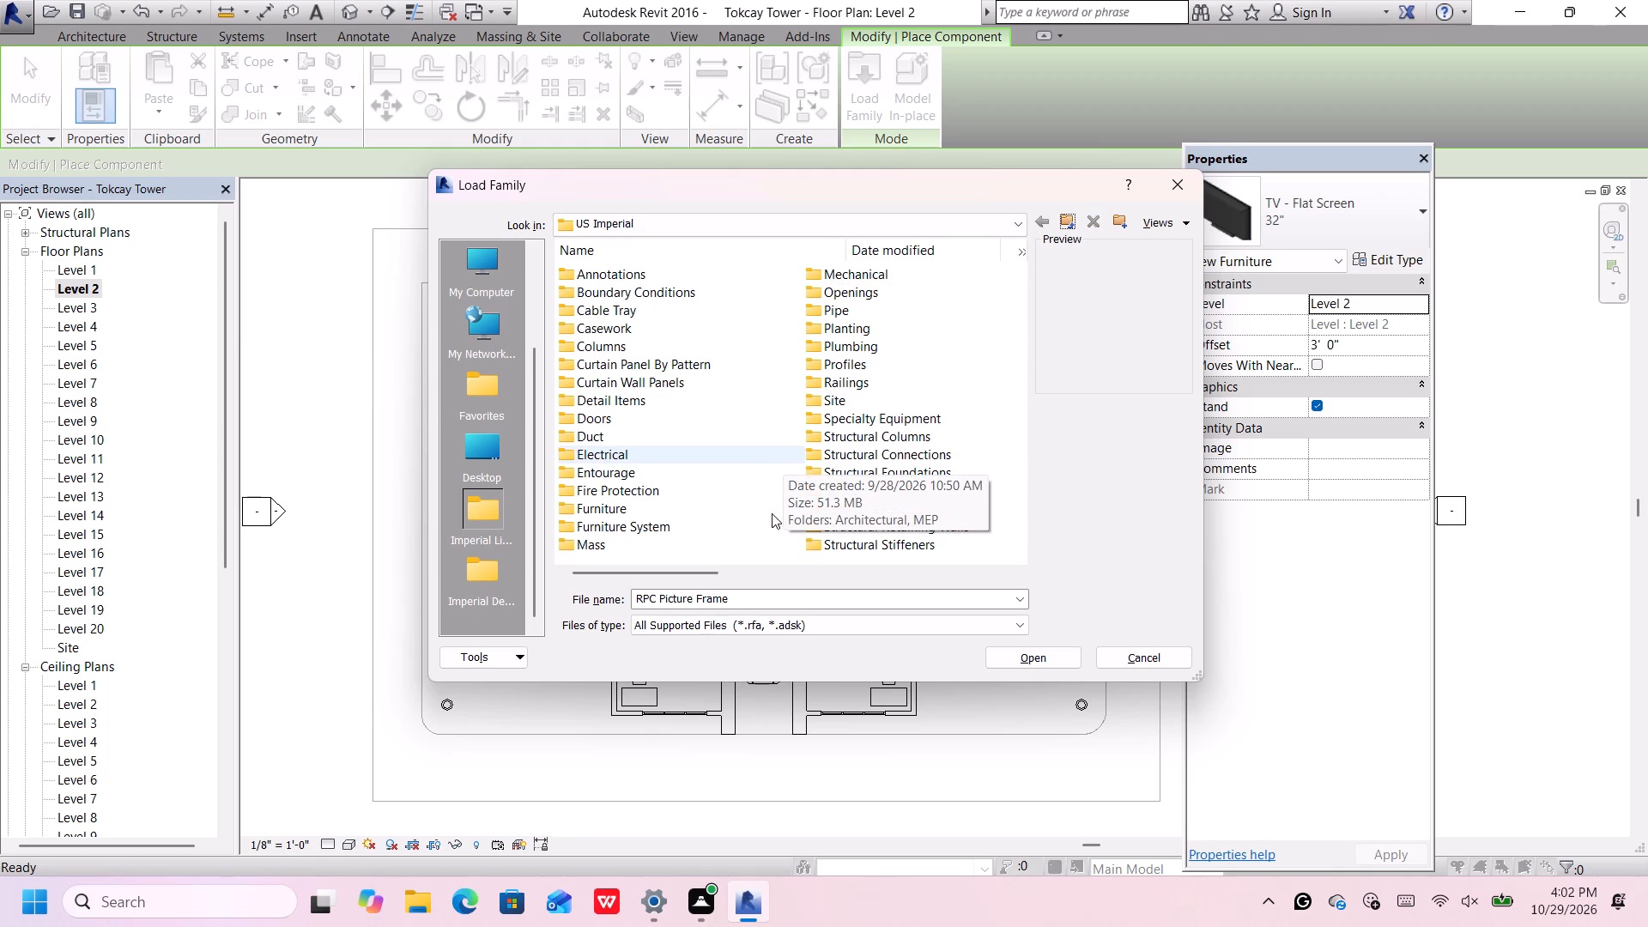
# Examine the previews of the geometric massing families, from Arch to Sphere, in the Mass folder.
pyautogui.doubleClick(743, 549)
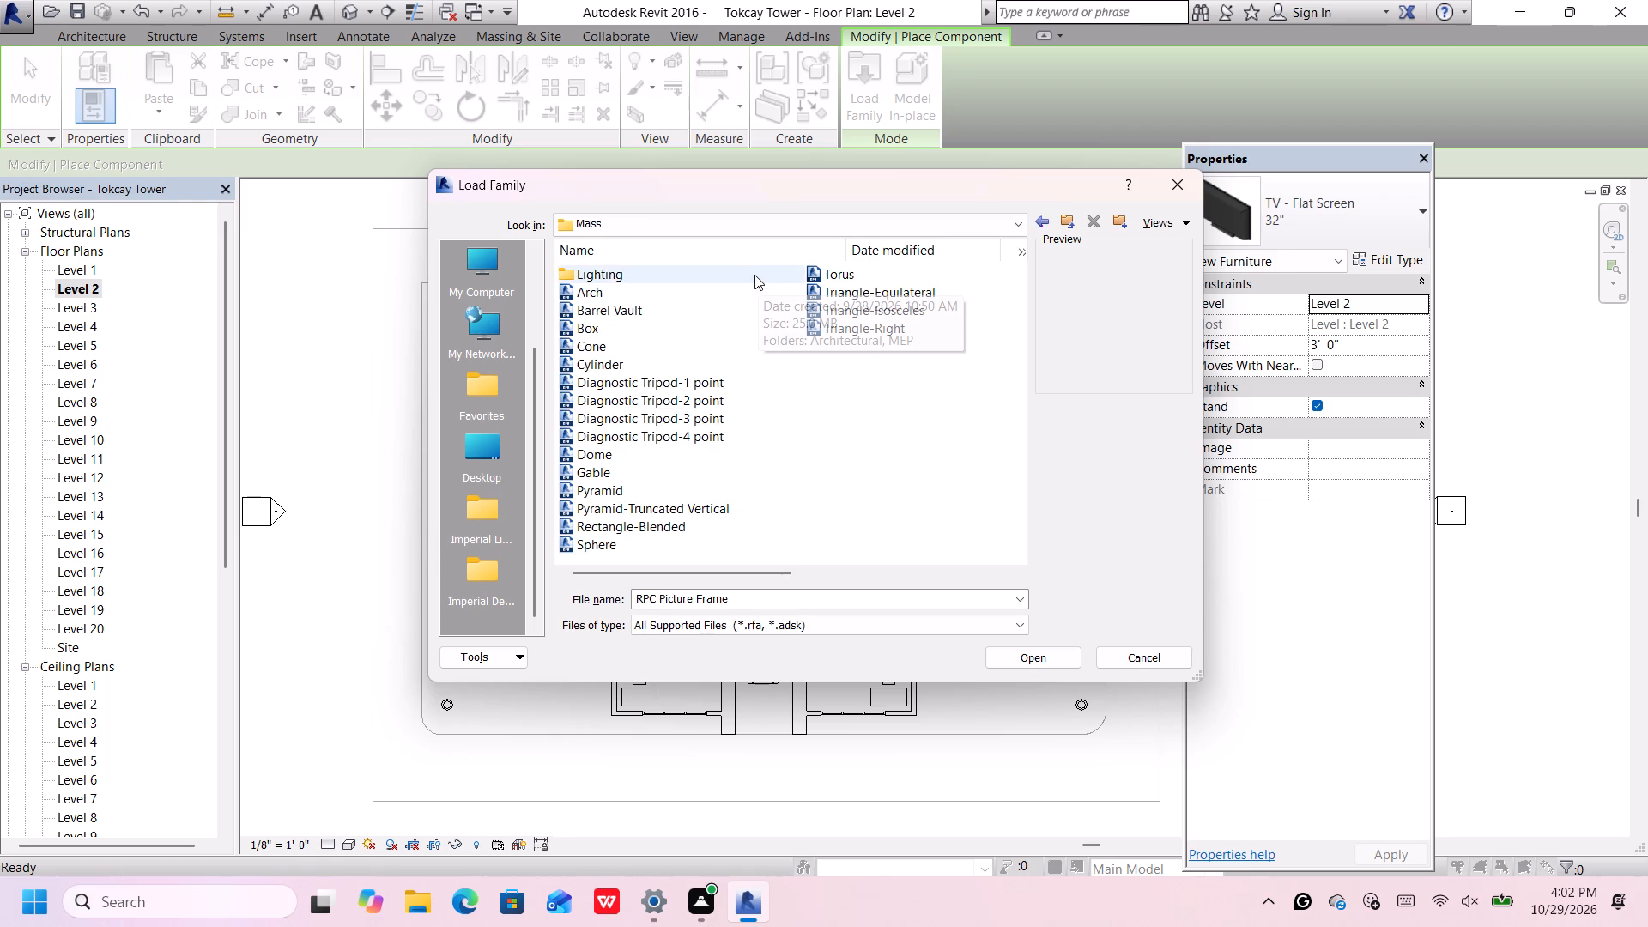
pyautogui.click(740, 292)
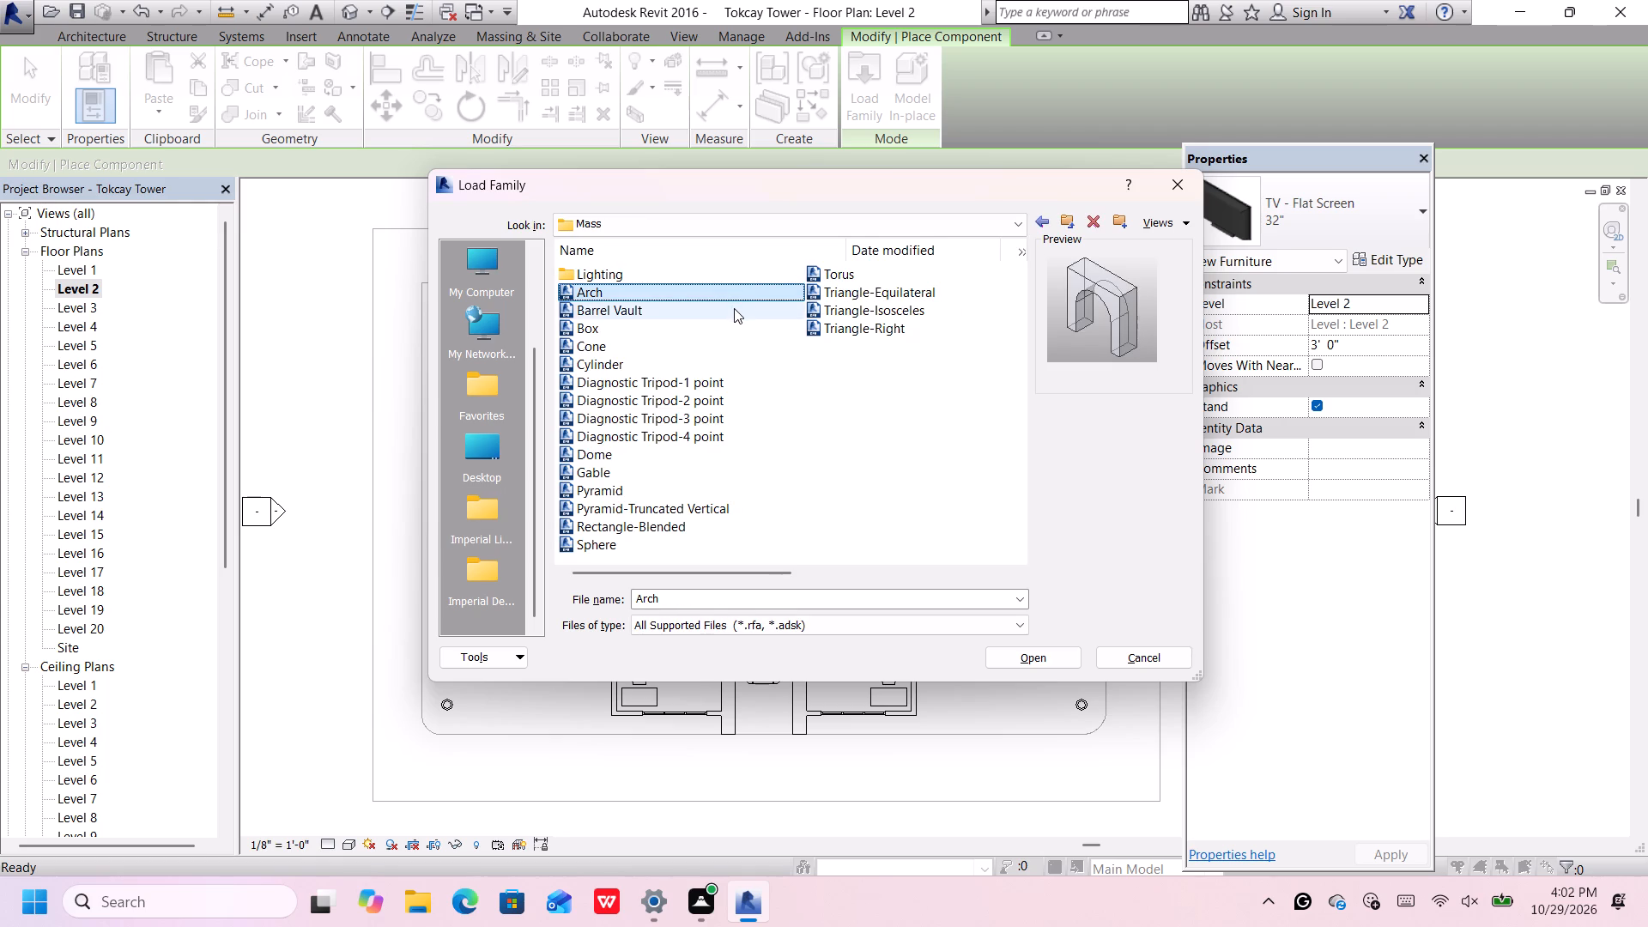
pyautogui.click(734, 308)
pyautogui.click(726, 340)
pyautogui.click(724, 370)
pyautogui.click(717, 405)
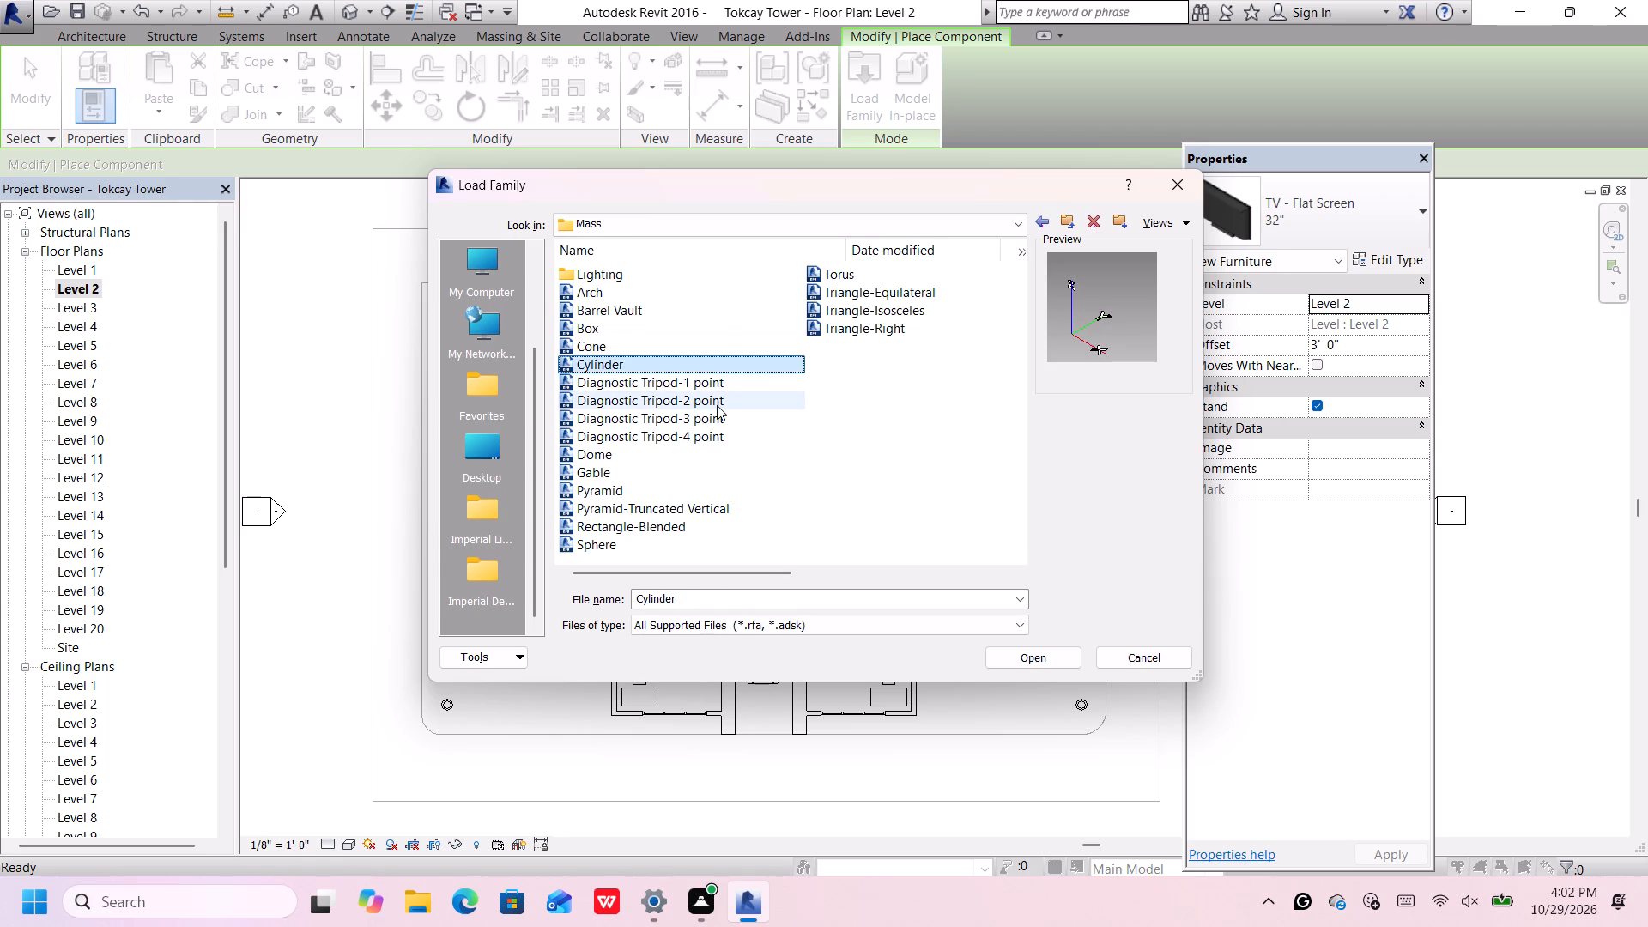
pyautogui.click(713, 457)
pyautogui.click(704, 514)
pyautogui.click(700, 541)
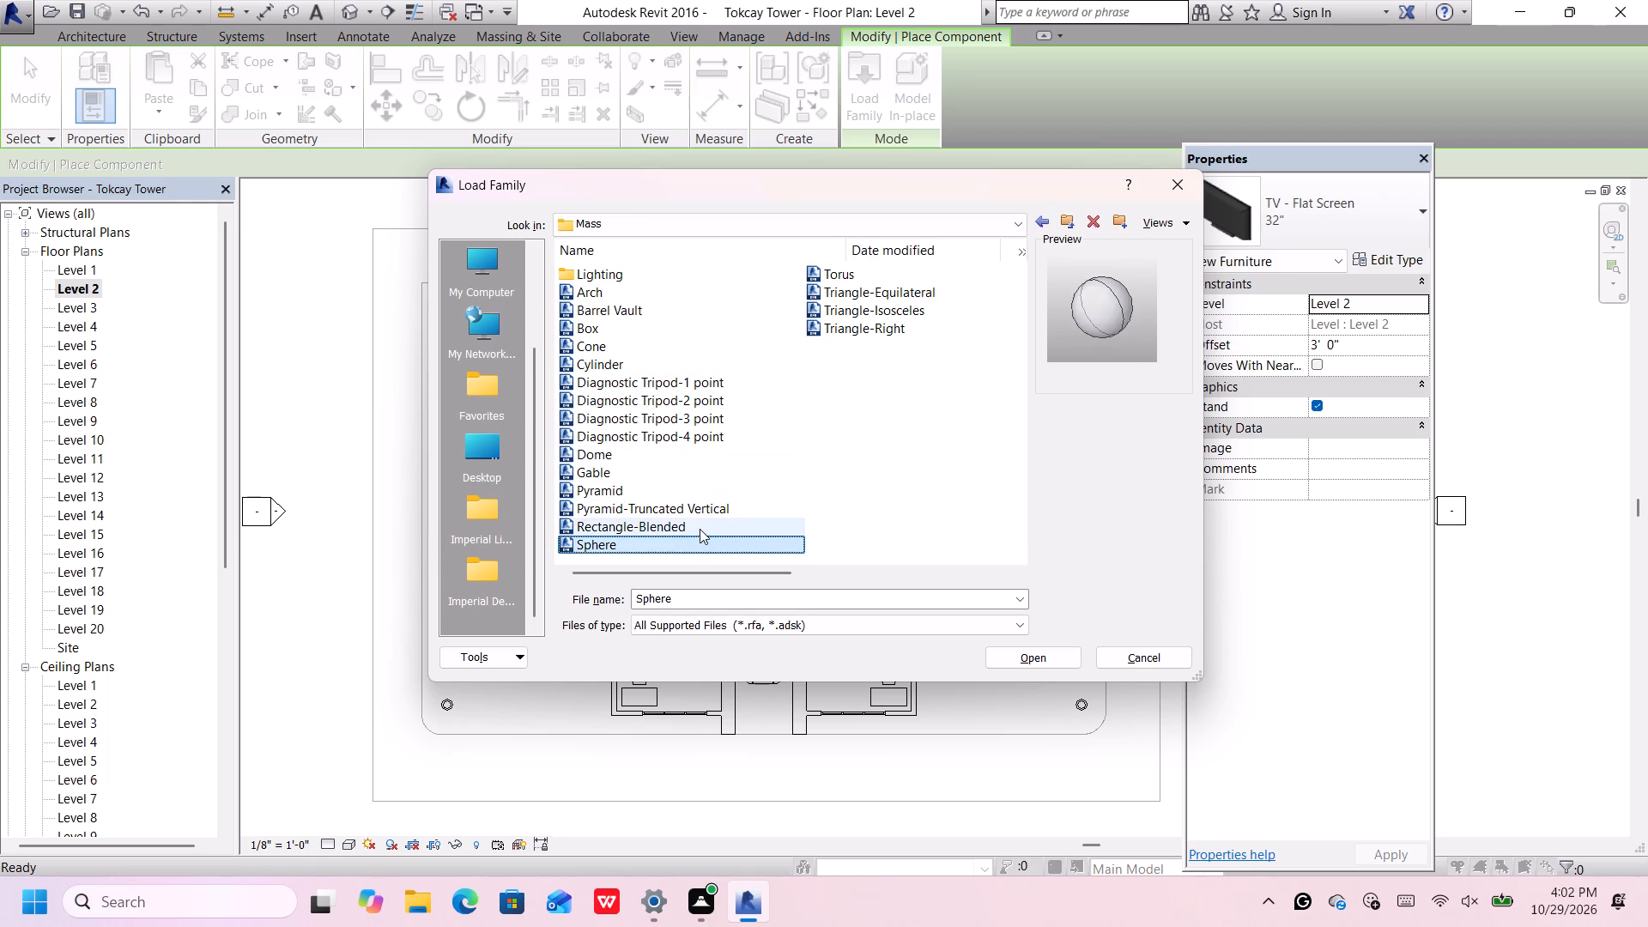
pyautogui.click(700, 528)
# Load the Floor Lamp - Standup family from the Internal subfolder of Lighting, Architectural, after comparing the ceiling, downlight and floor lamp previews.
pyautogui.click(671, 271)
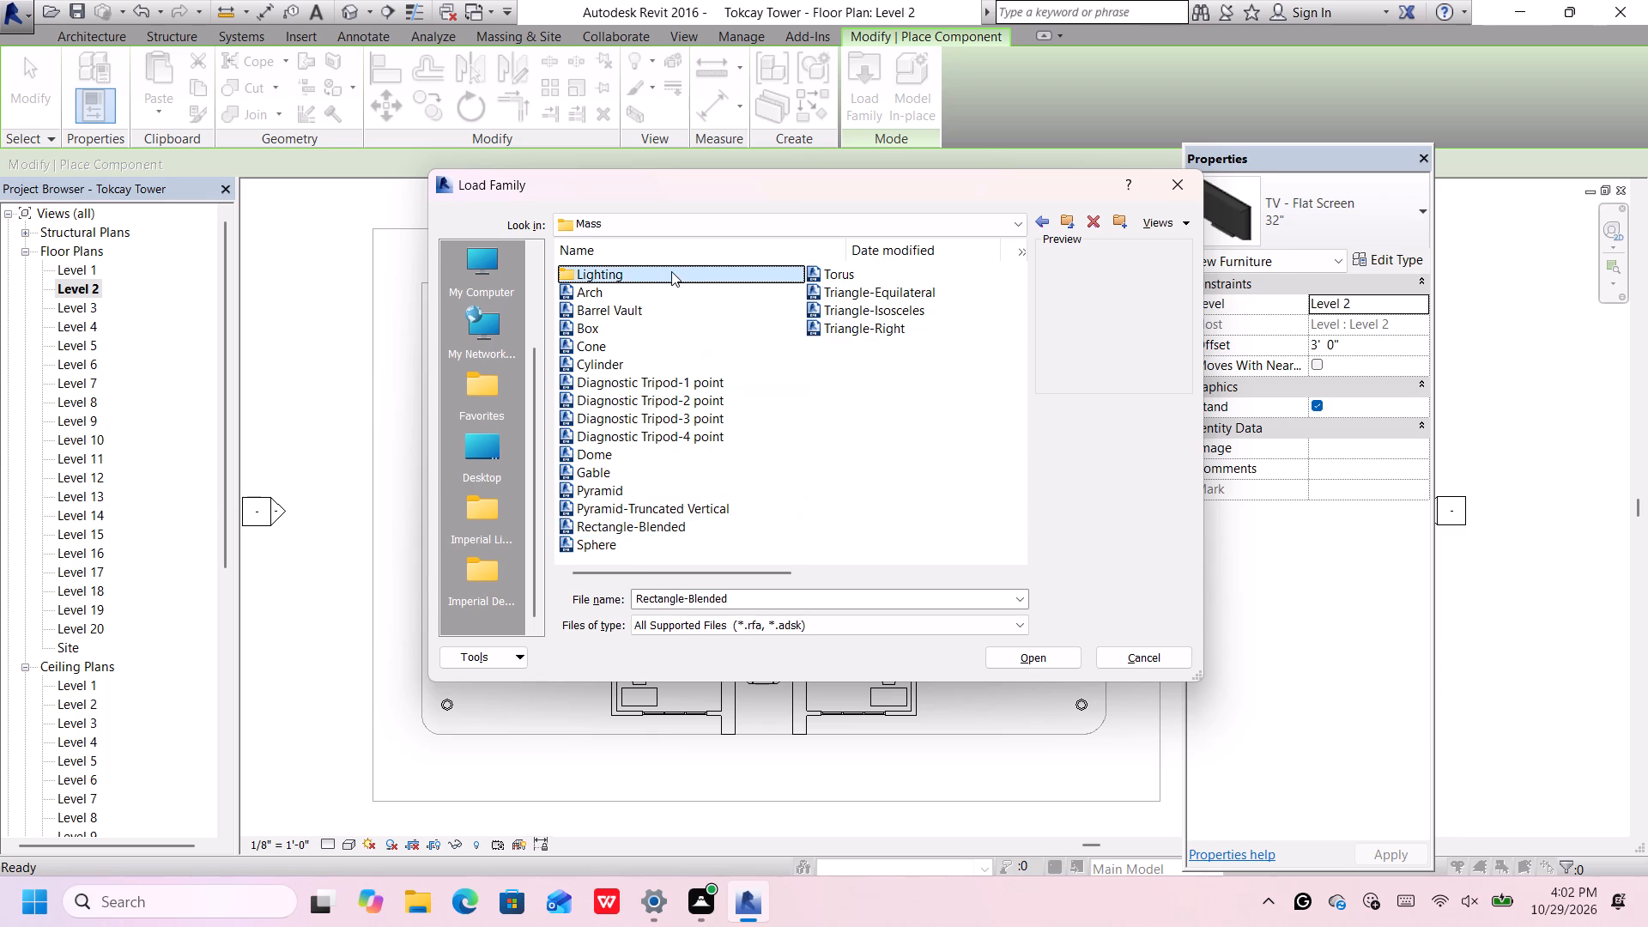
pyautogui.doubleClick(680, 274)
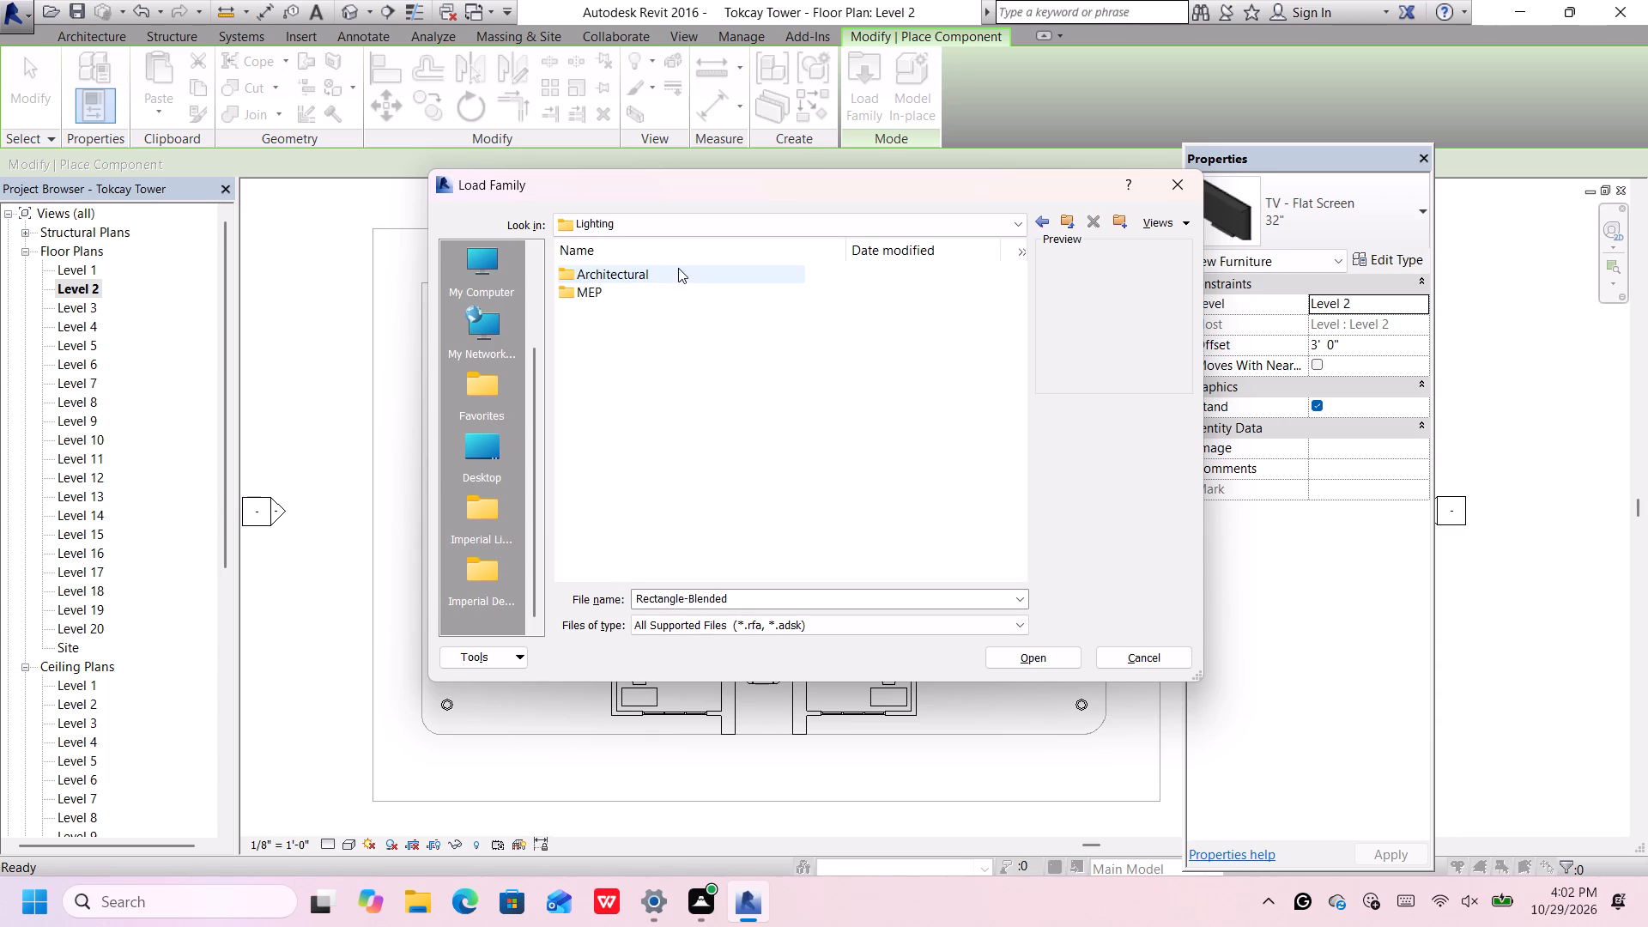
pyautogui.click(678, 264)
pyautogui.doubleClick(676, 266)
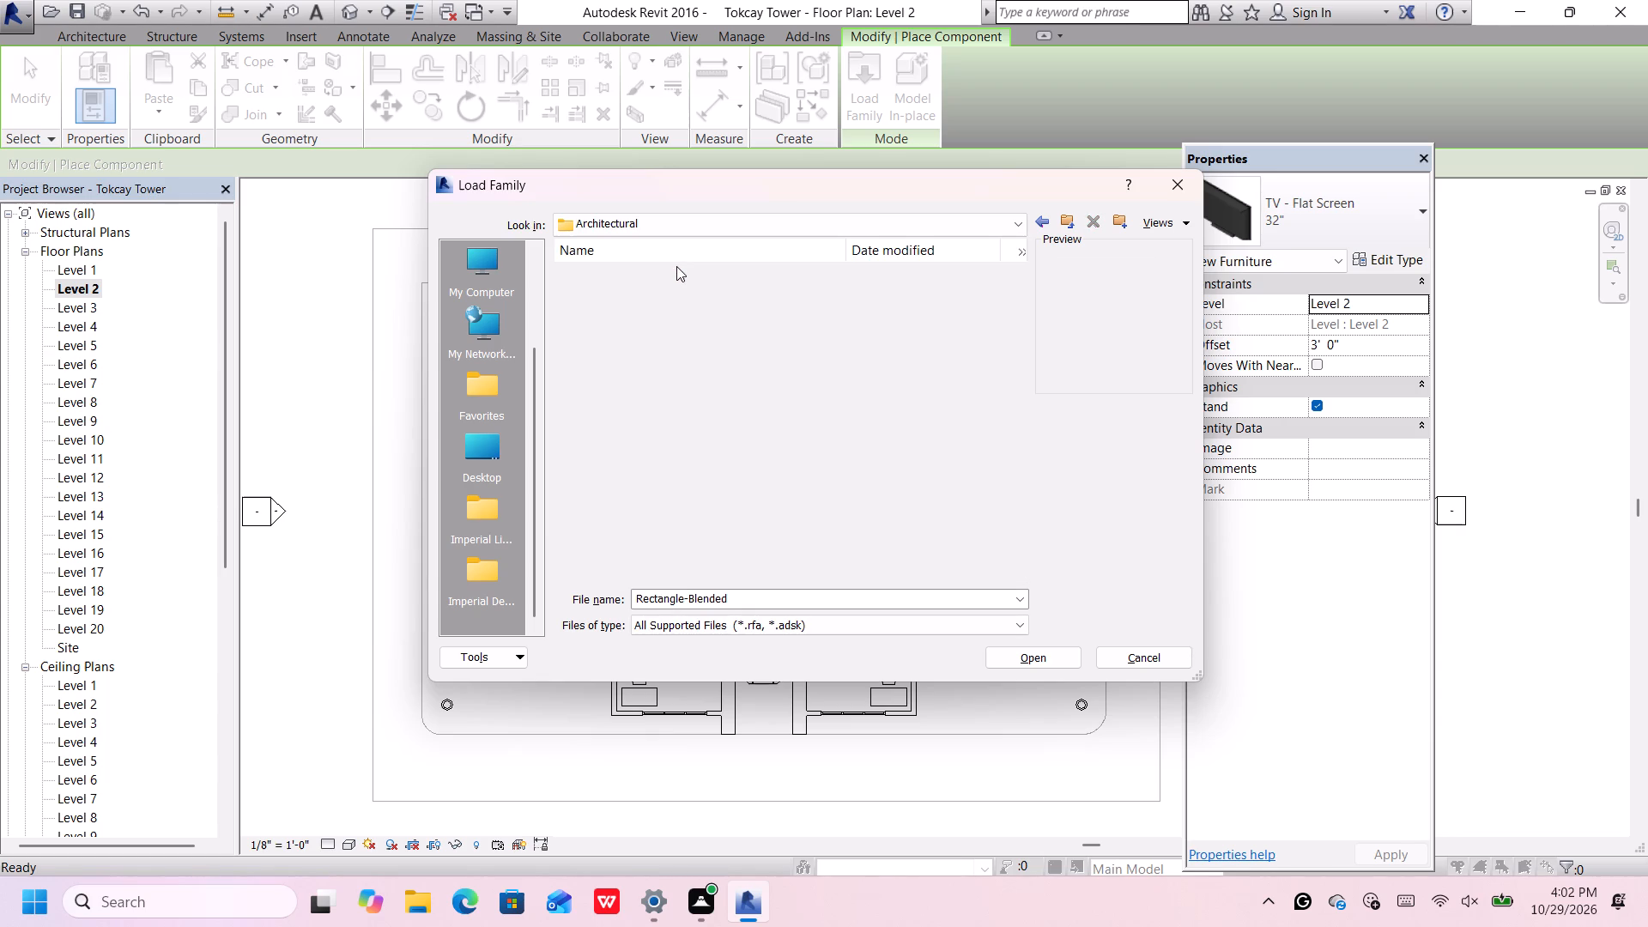
pyautogui.click(676, 266)
pyautogui.click(674, 294)
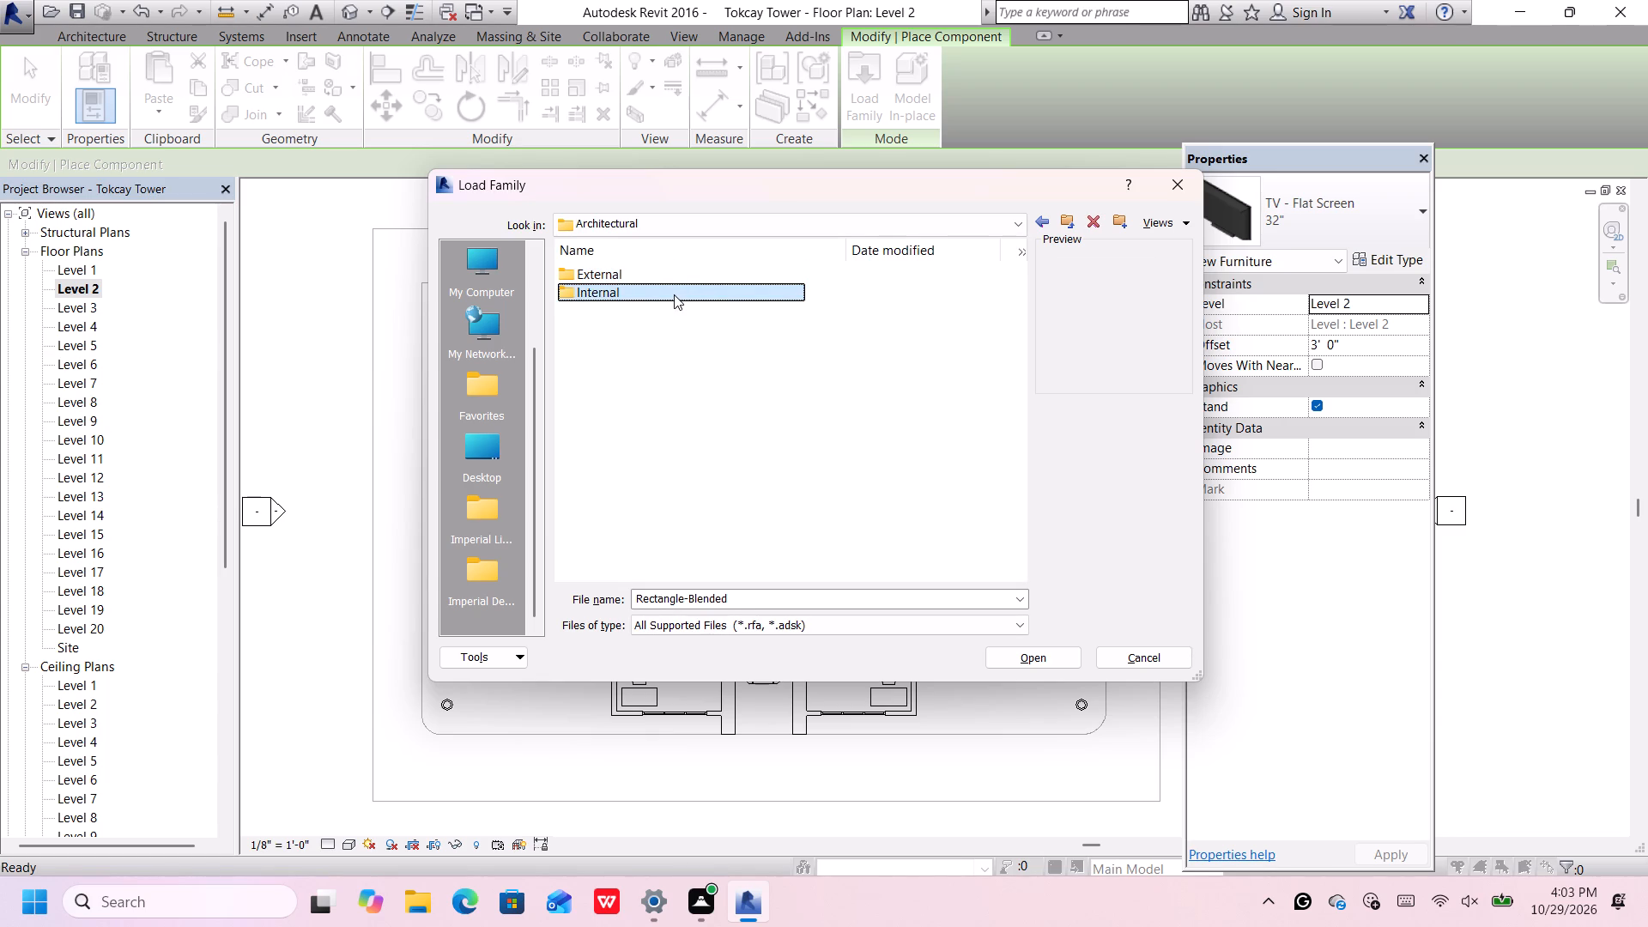
pyautogui.doubleClick(674, 294)
pyautogui.click(684, 270)
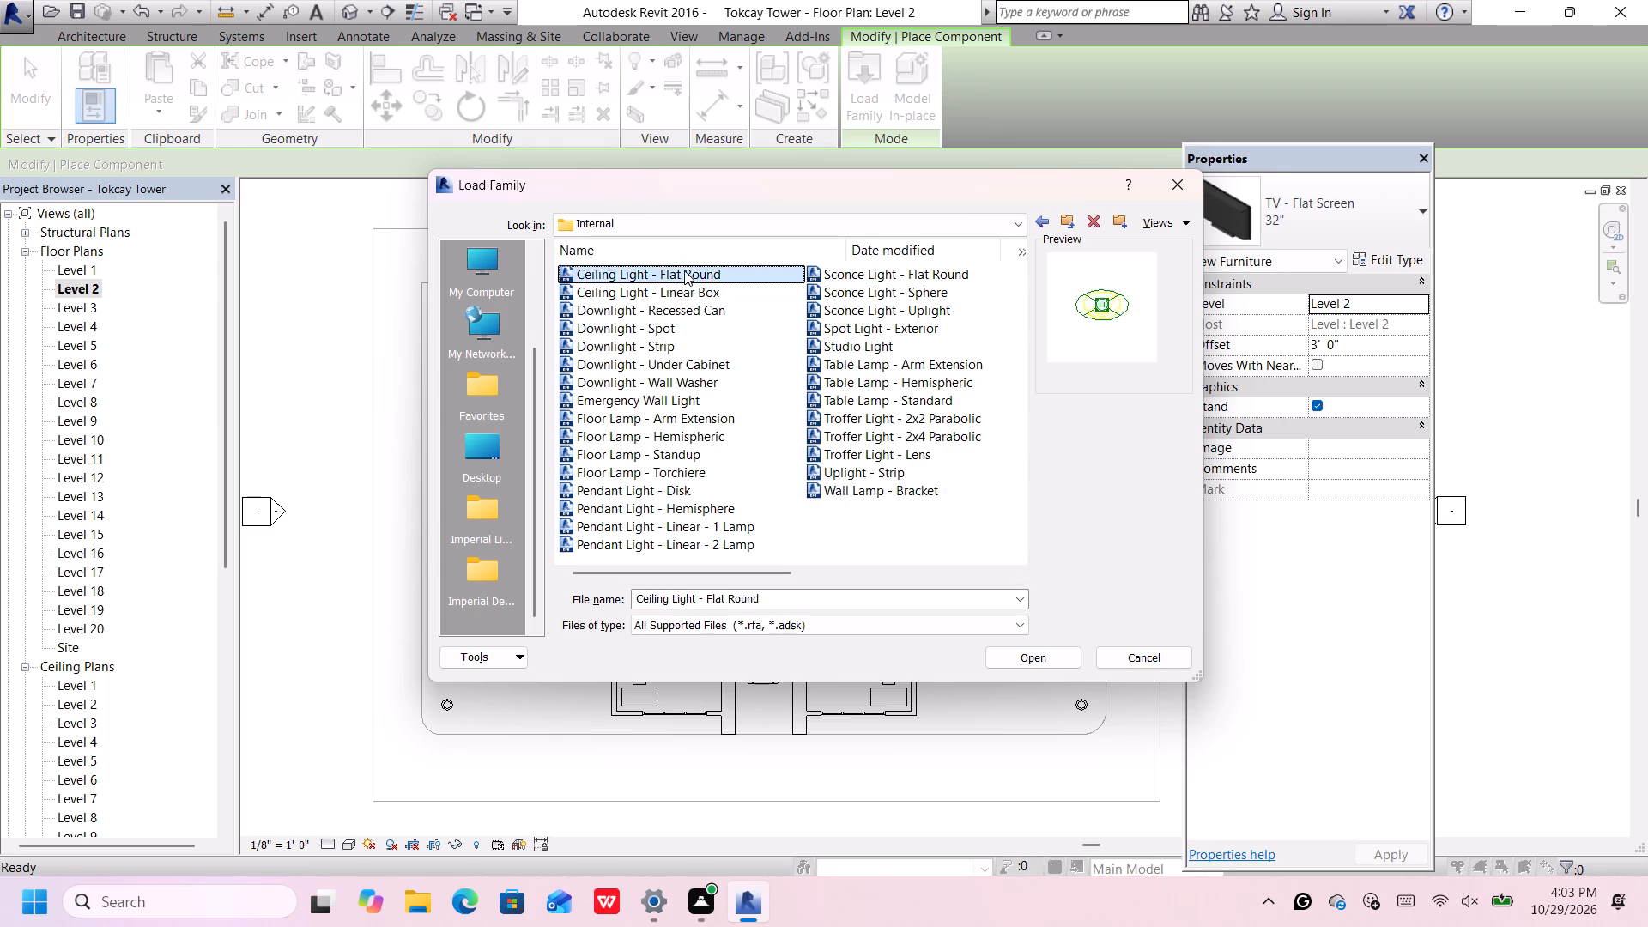
pyautogui.click(681, 300)
pyautogui.click(681, 324)
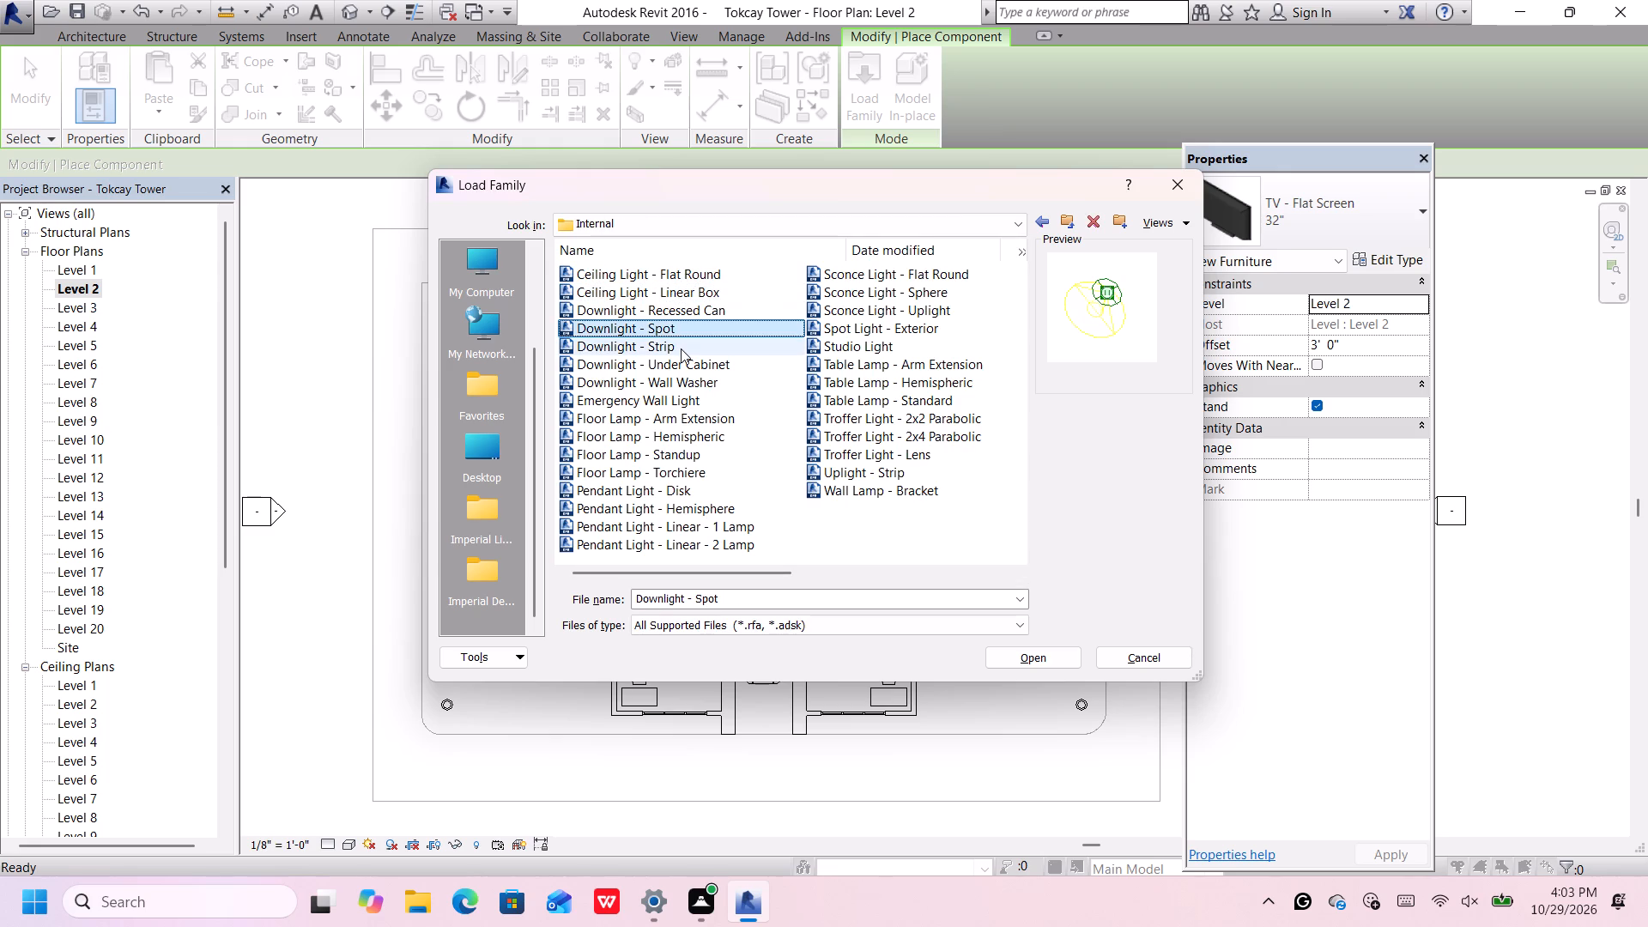
pyautogui.click(681, 342)
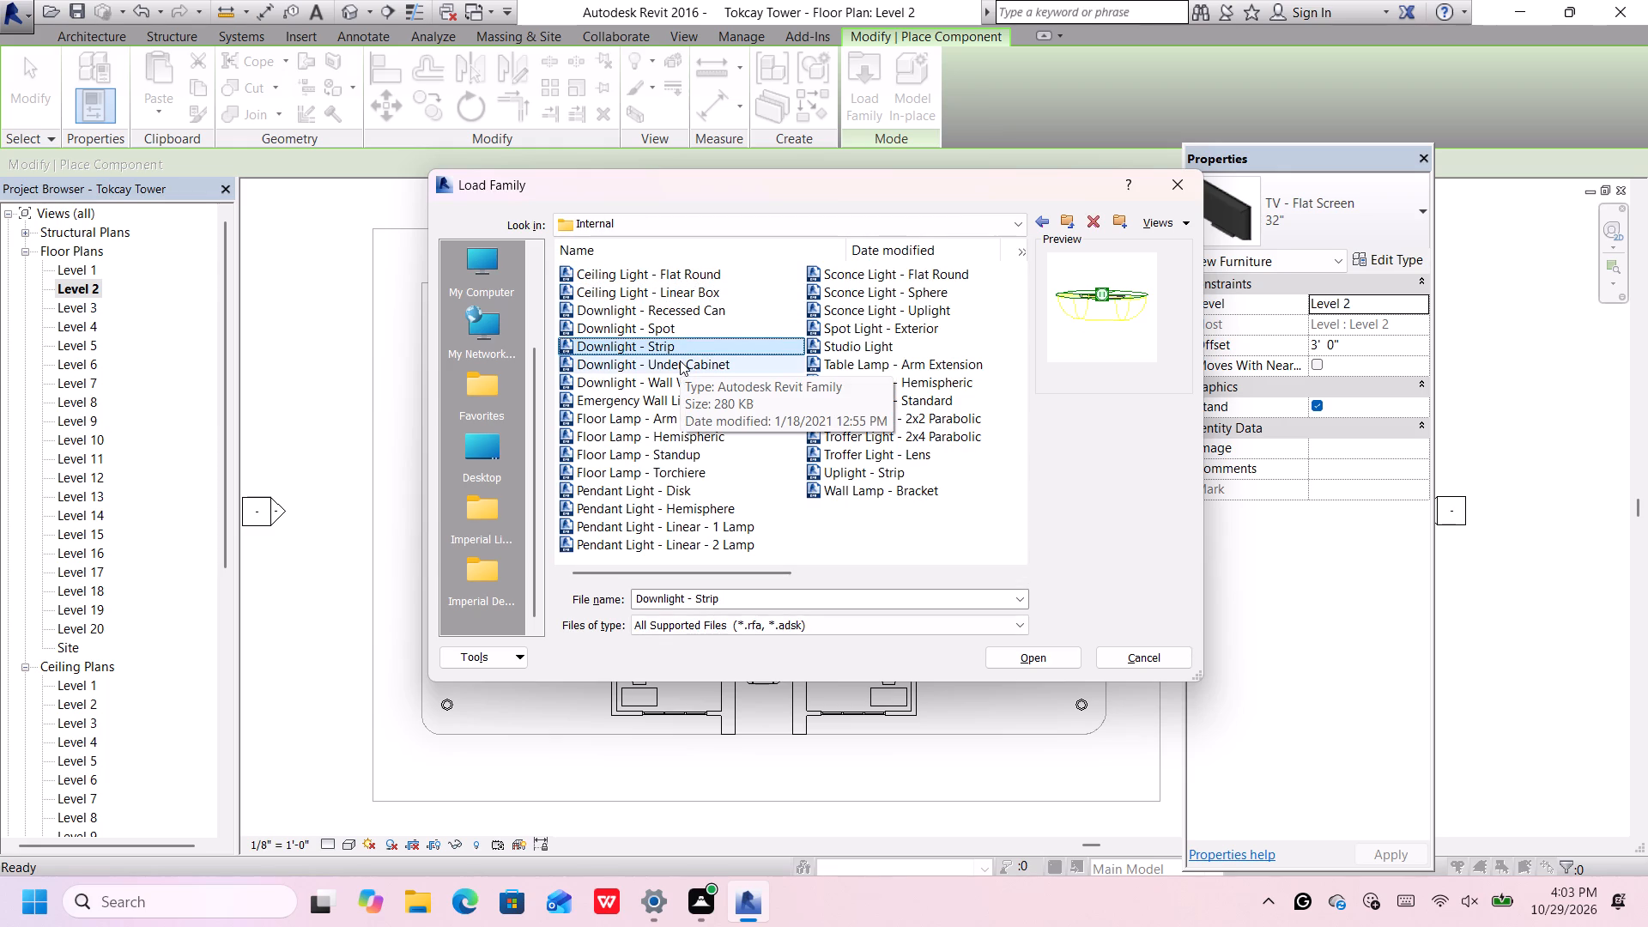
pyautogui.click(680, 360)
pyautogui.click(675, 395)
pyautogui.click(676, 421)
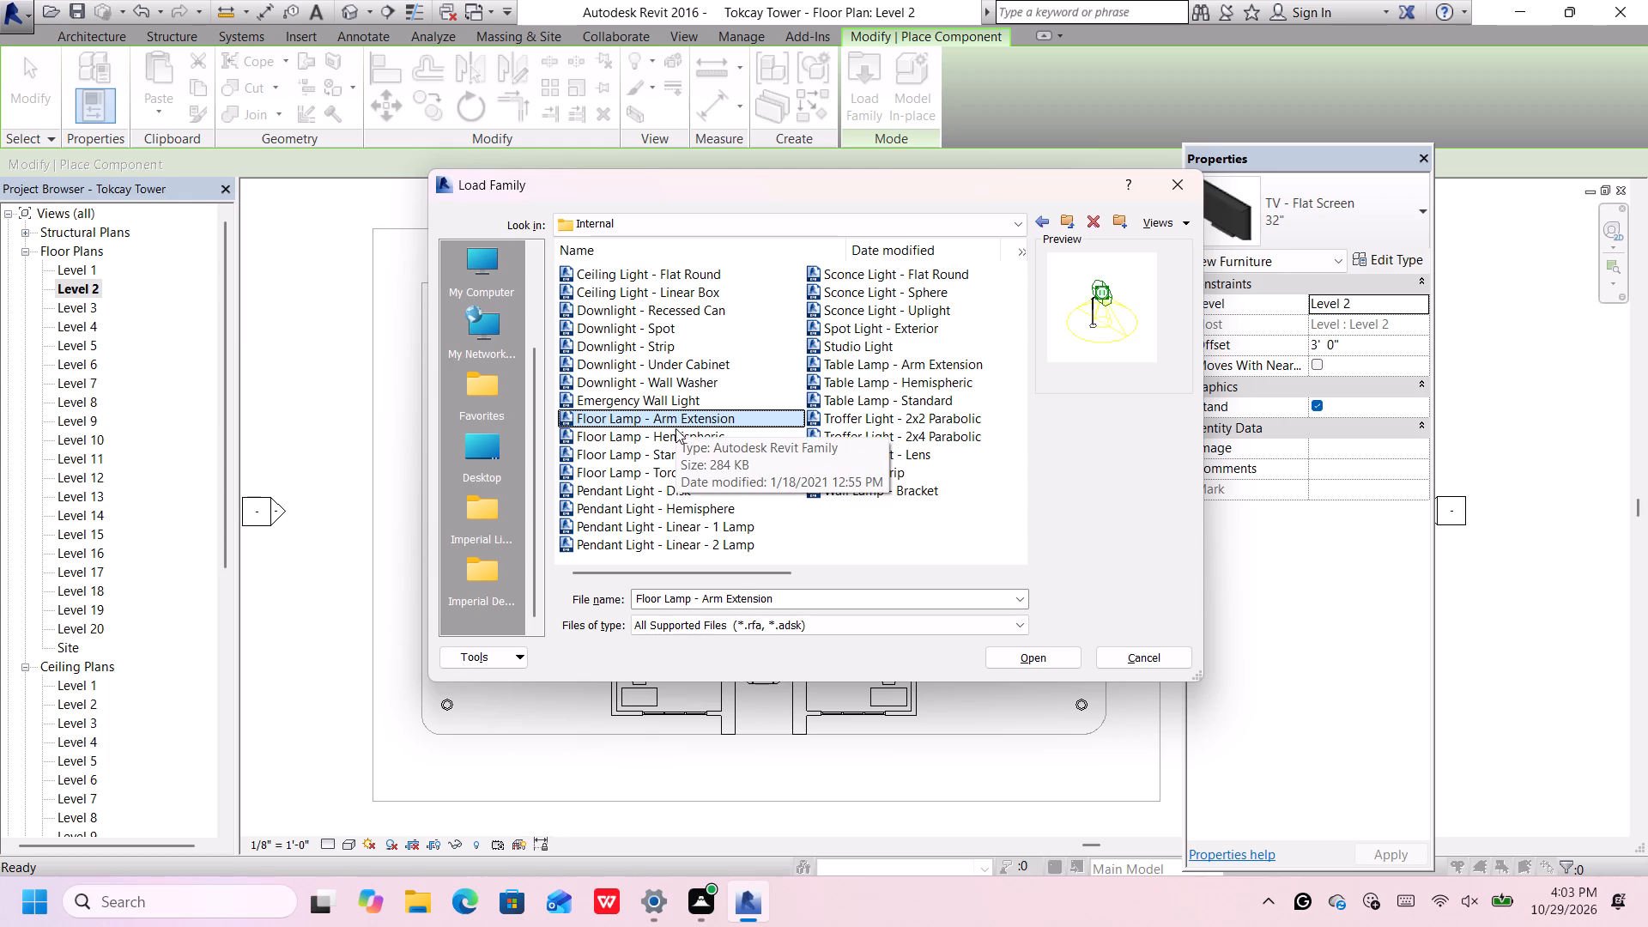
pyautogui.click(678, 445)
pyautogui.doubleClick(680, 454)
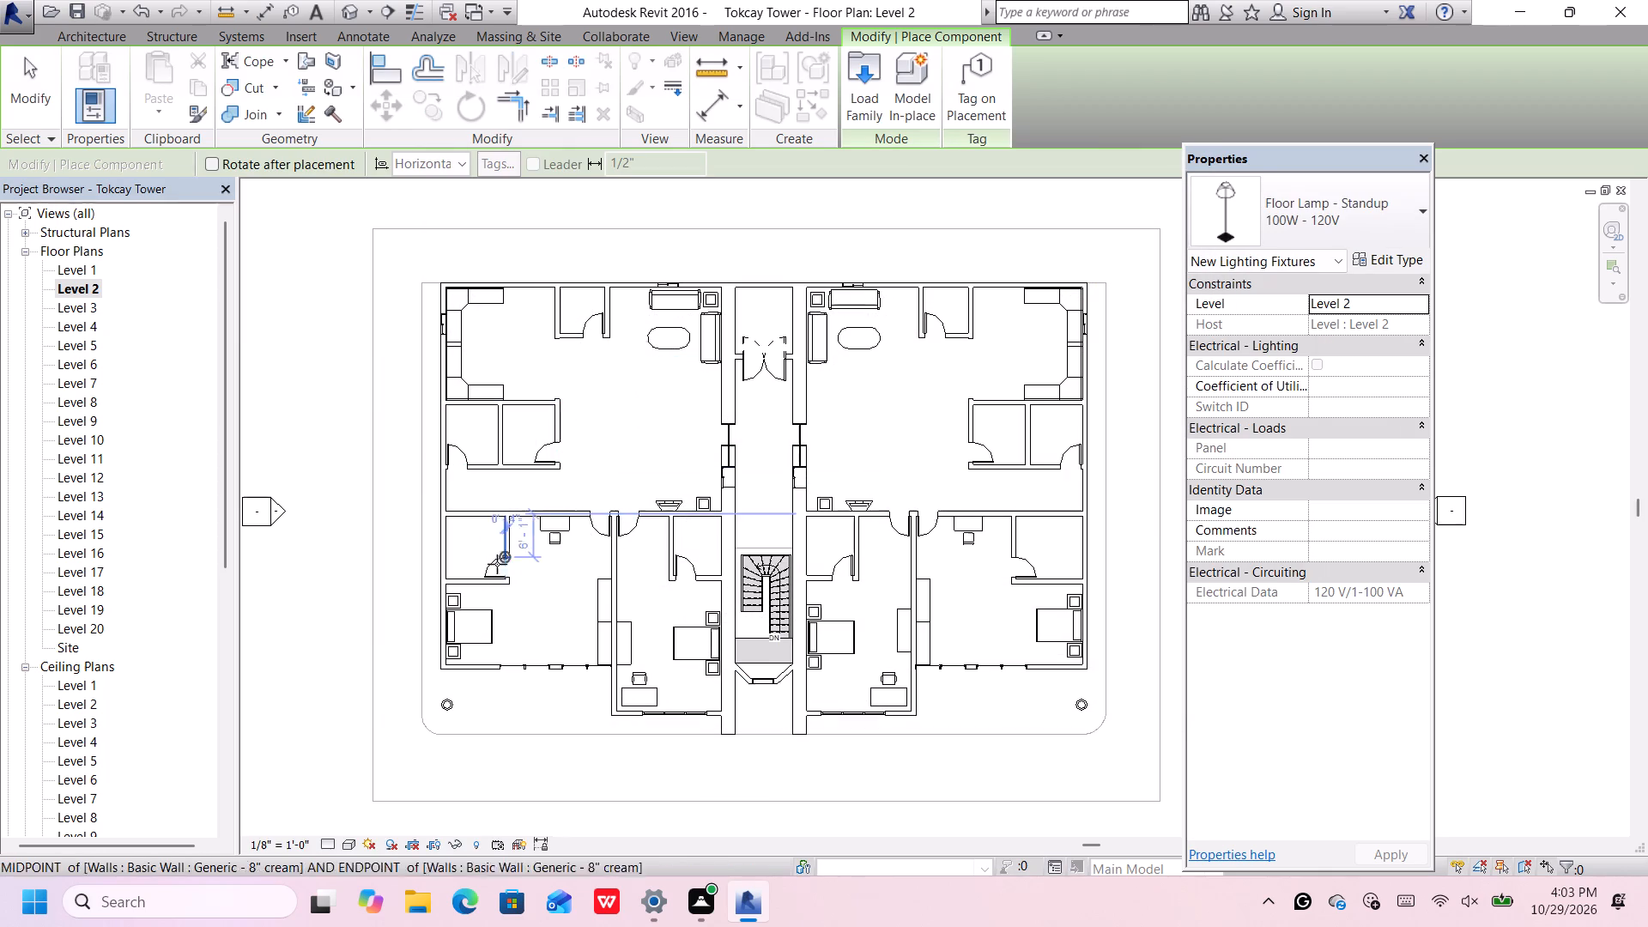
# Place a 100W - 120V standup floor lamp beside the west living room's north-wall sofa, about 12'-6" from the room's east wall.
pyautogui.scroll(1, 461, 606)
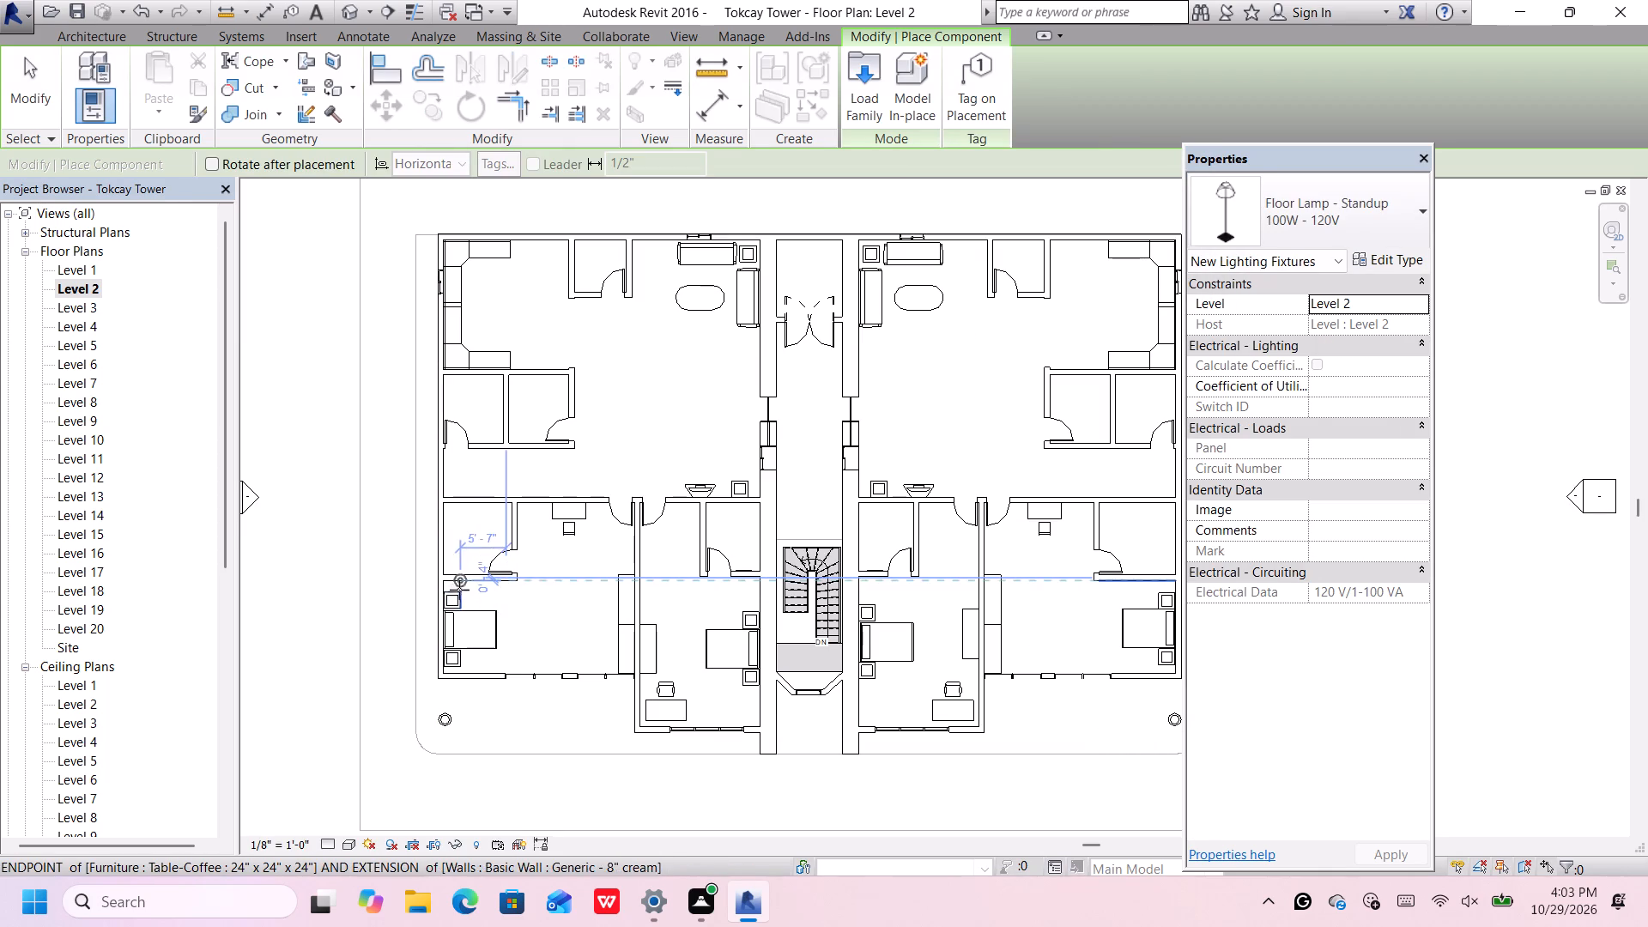
pyautogui.scroll(2, 452, 592)
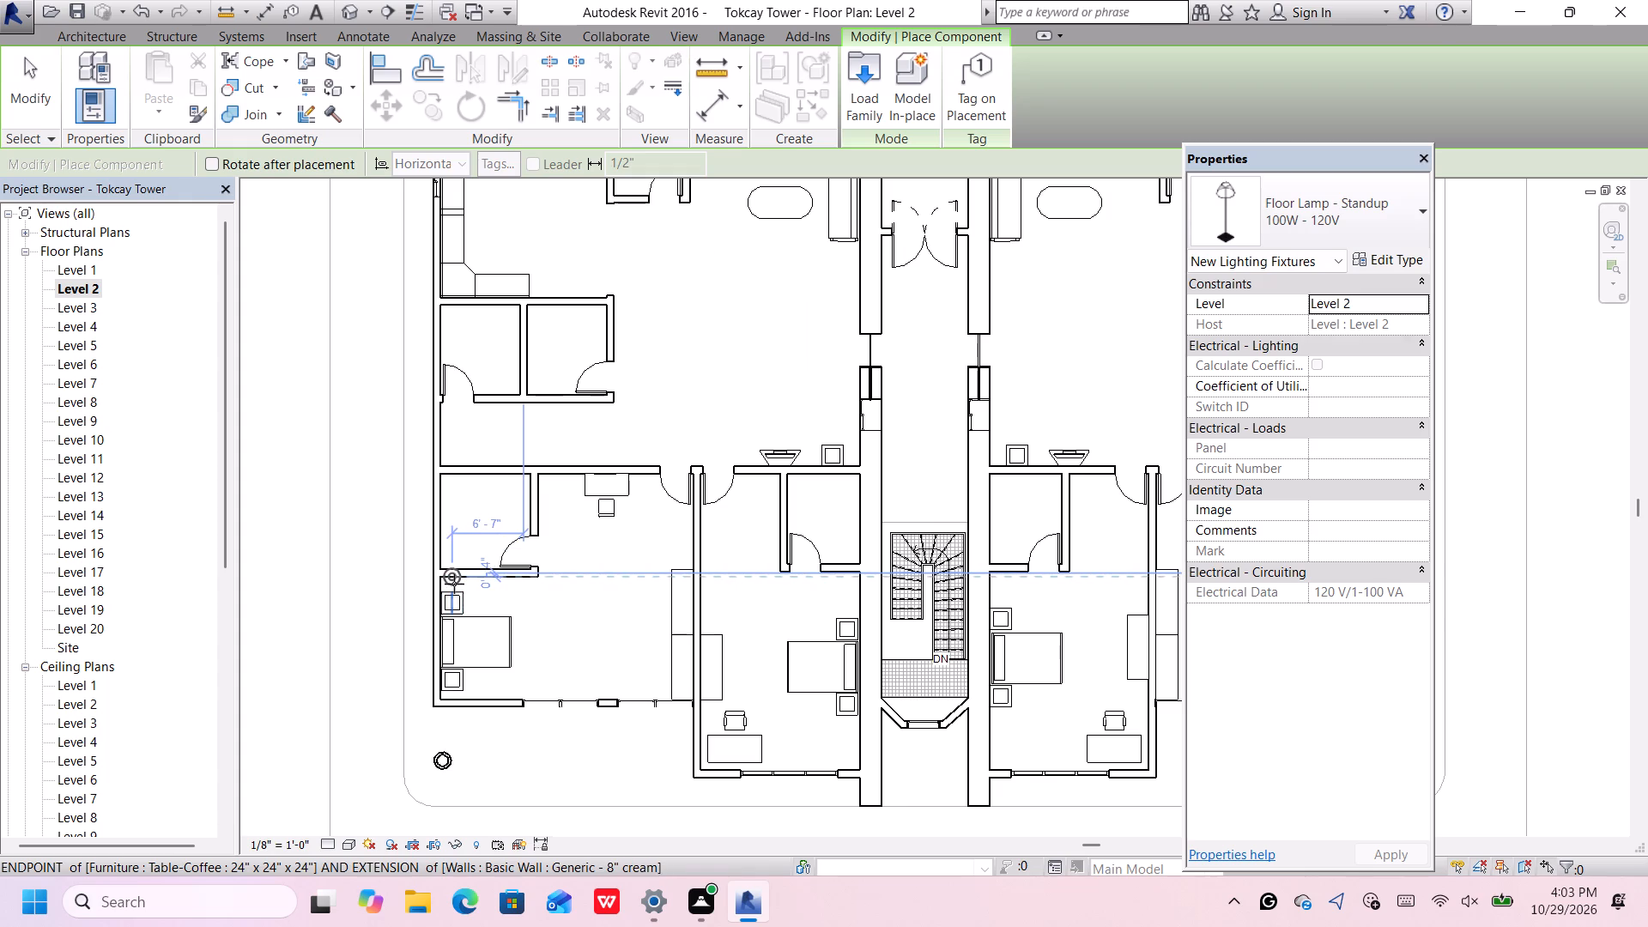
pyautogui.scroll(1, 452, 587)
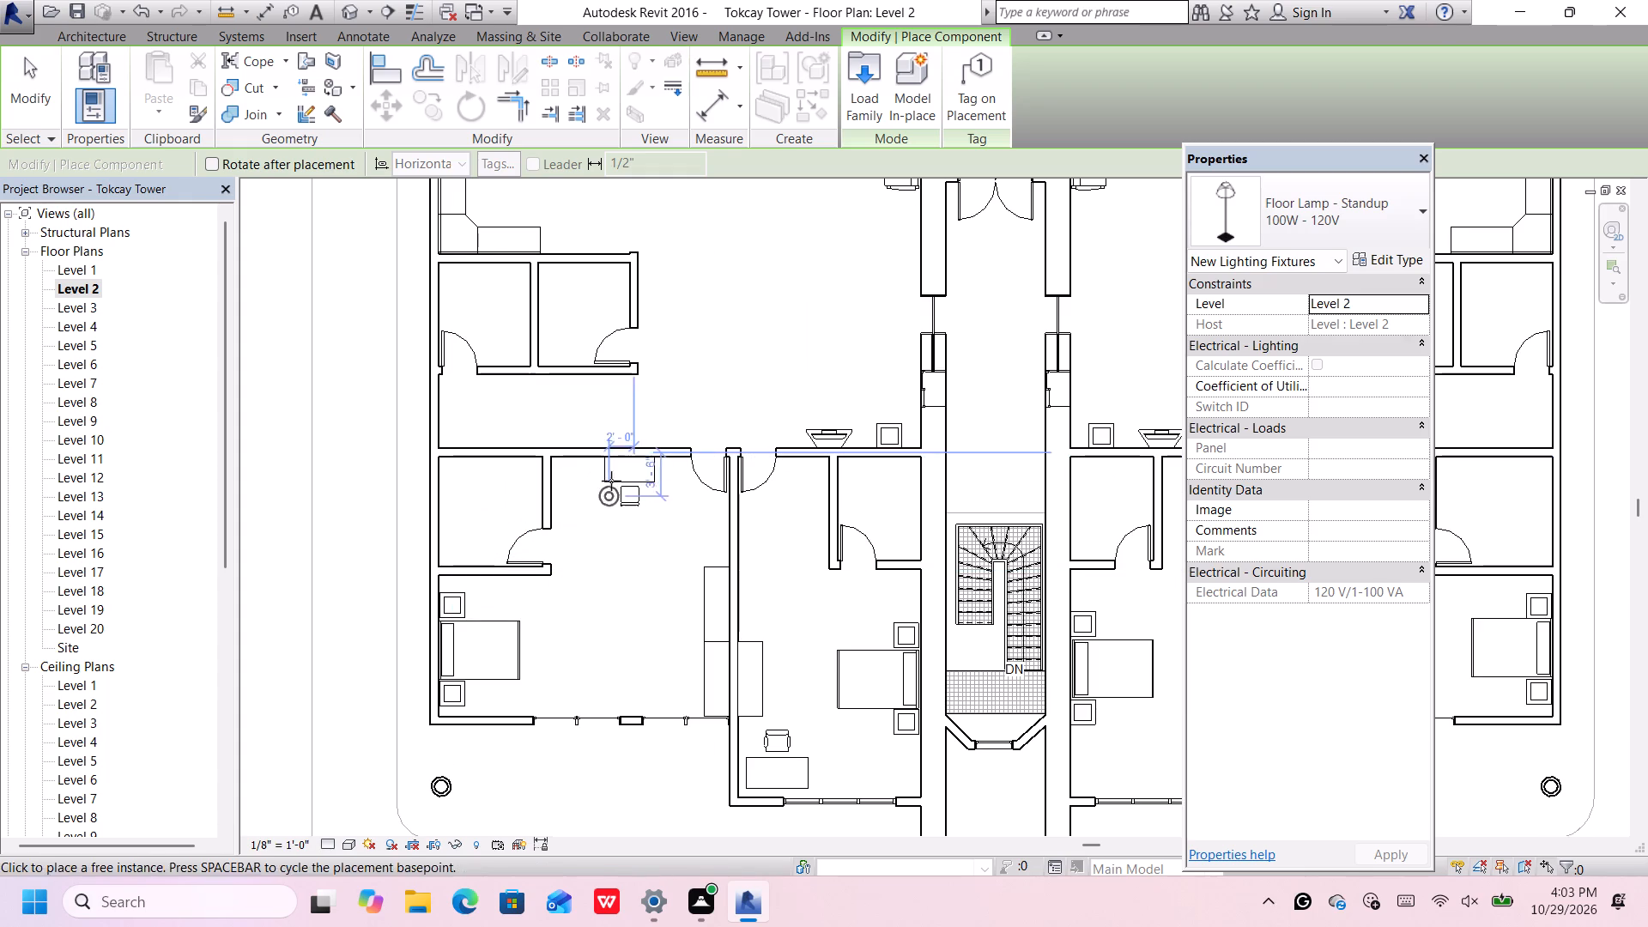
pyautogui.scroll(-3, 615, 469)
pyautogui.moveTo(689, 364); pyautogui.dragTo(689, 368, button='middle')
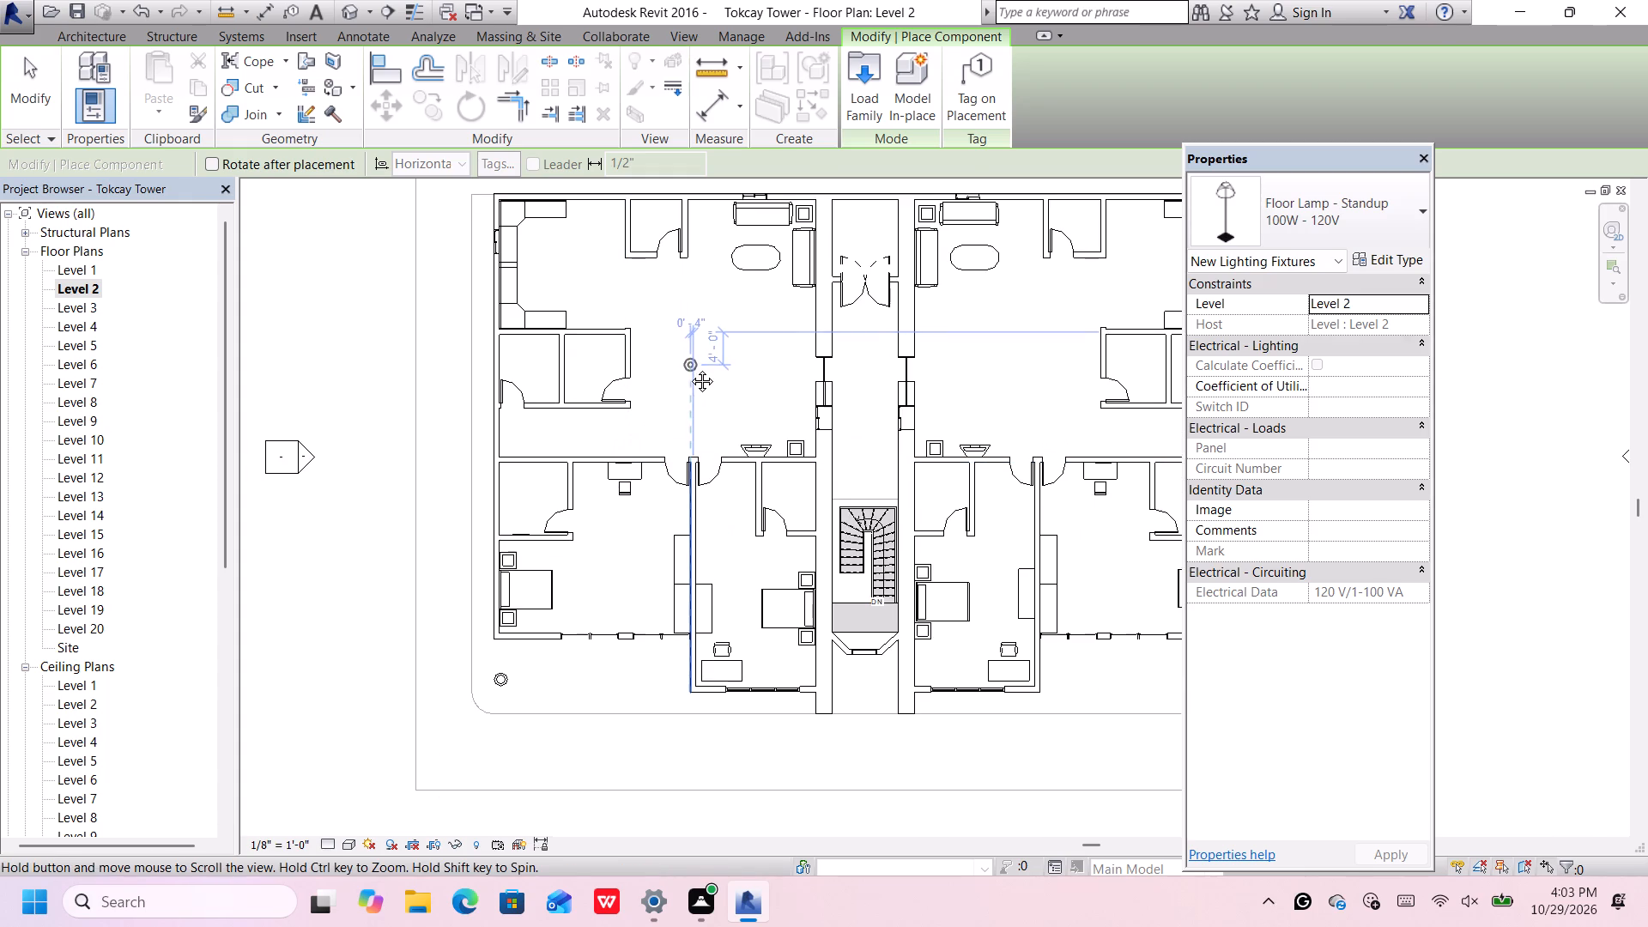
pyautogui.moveTo(689, 368); pyautogui.dragTo(645, 471, button='middle')
pyautogui.scroll(2, 663, 335)
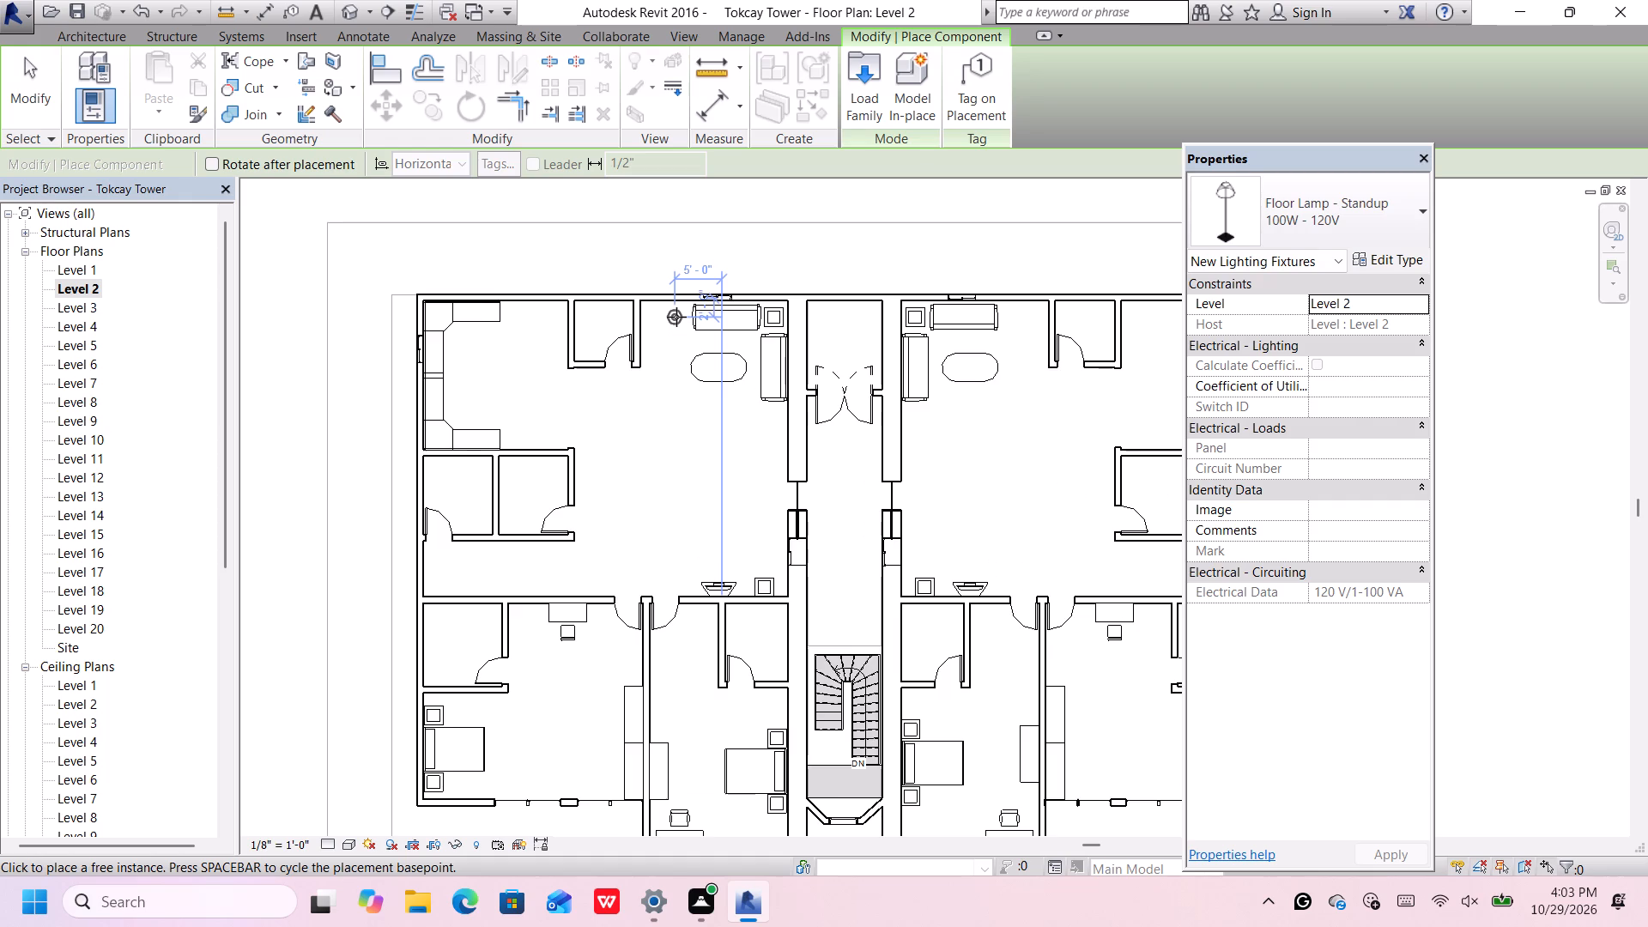
pyautogui.click(678, 313)
# Place a matching standup floor lamp beside the east living room's north-wall sofa, about 4'-0" from the adjoining small room's wall.
pyautogui.scroll(-4, 672, 325)
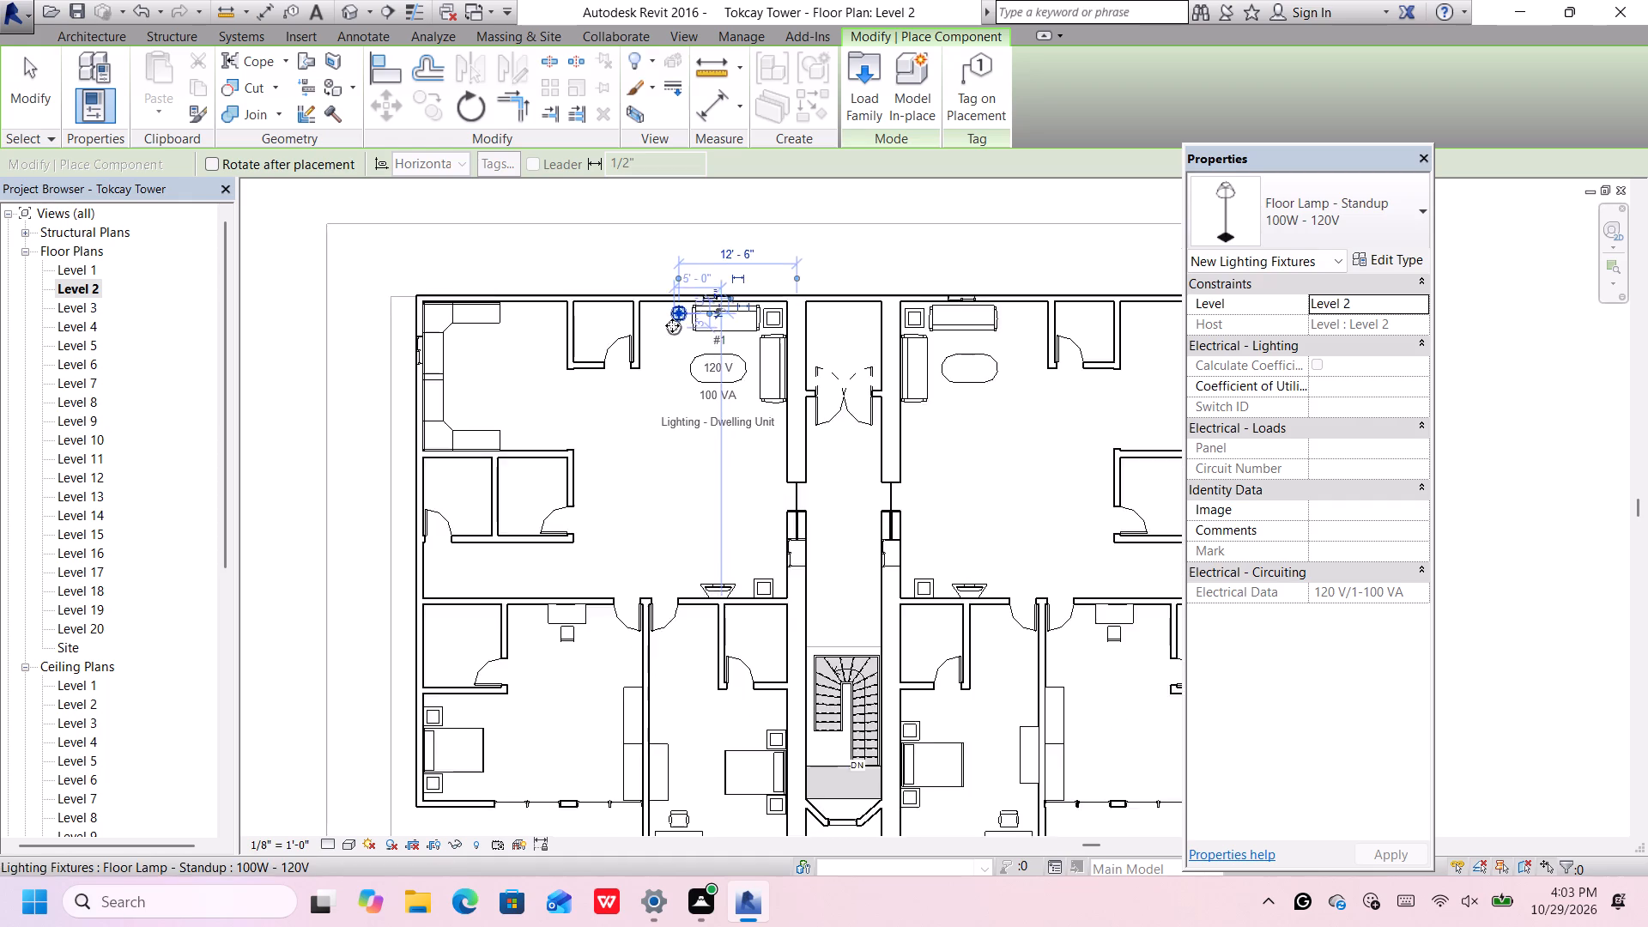
pyautogui.scroll(1, 871, 324)
pyautogui.scroll(-1, 903, 327)
pyautogui.scroll(2, 903, 327)
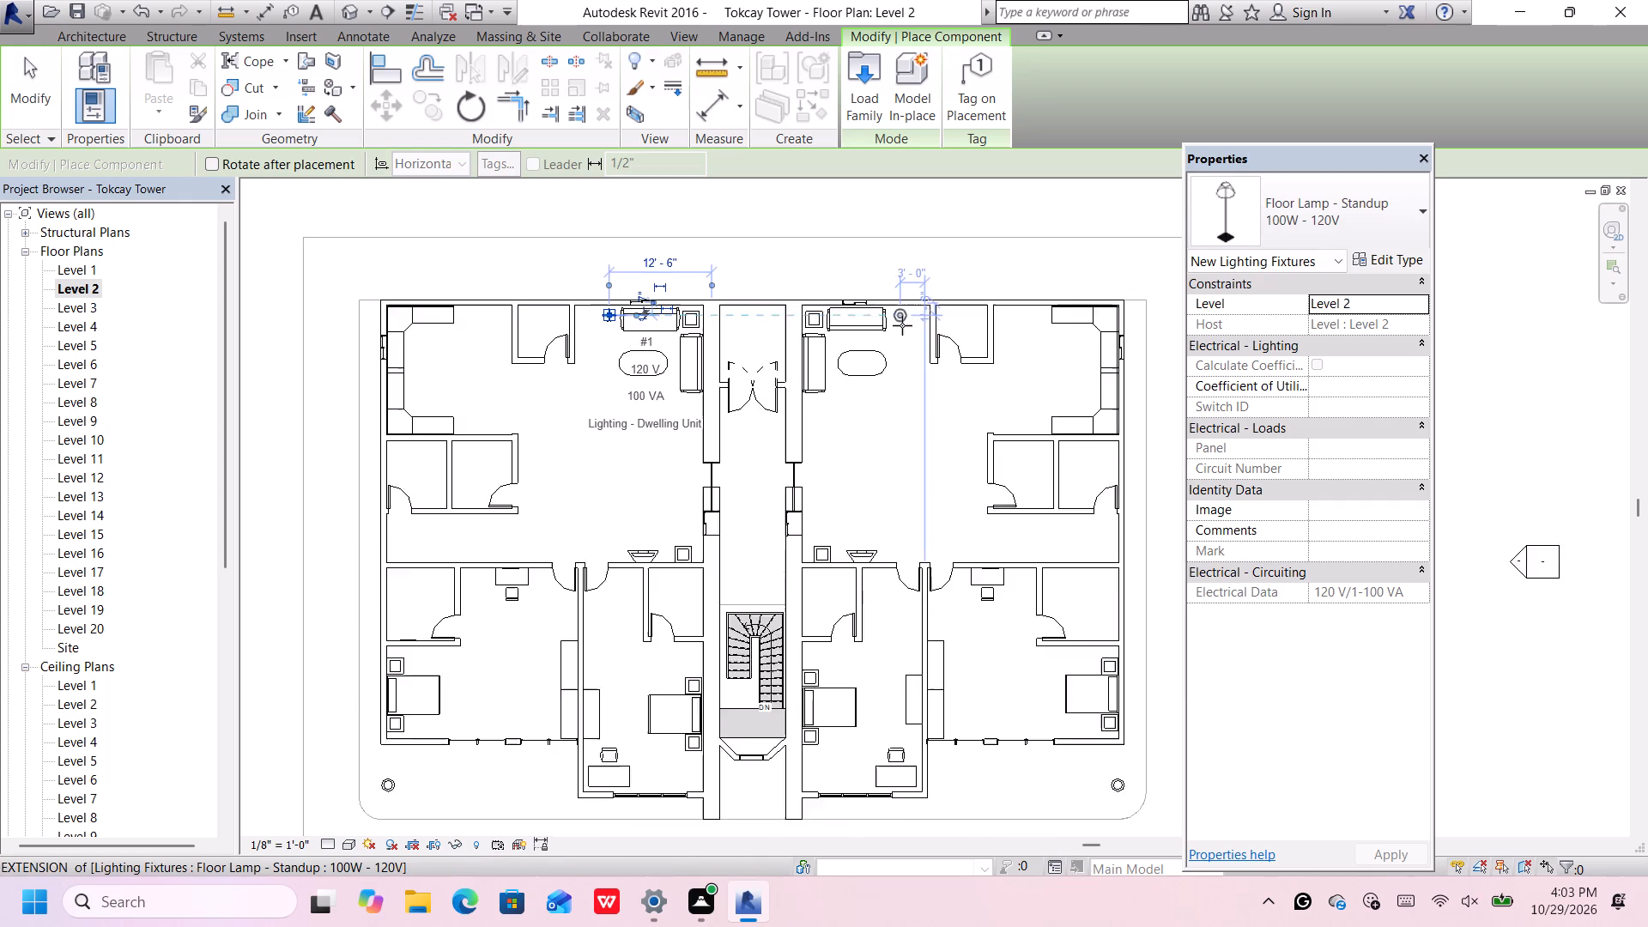
pyautogui.scroll(1, 902, 325)
pyautogui.click(901, 321)
pyautogui.scroll(-2, 900, 322)
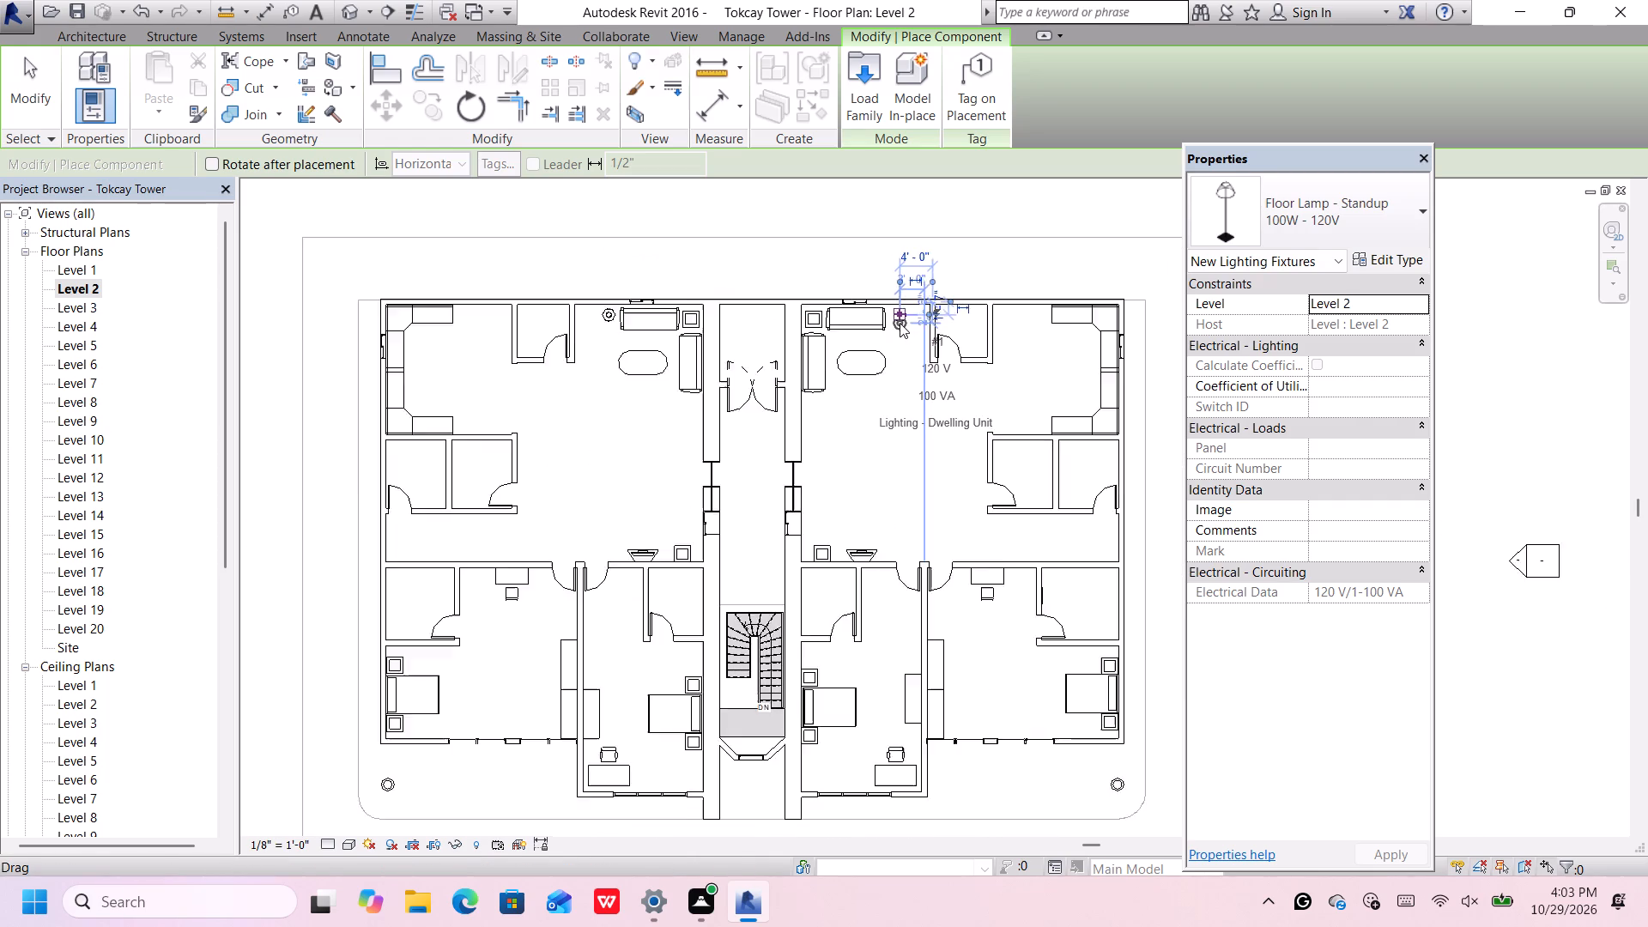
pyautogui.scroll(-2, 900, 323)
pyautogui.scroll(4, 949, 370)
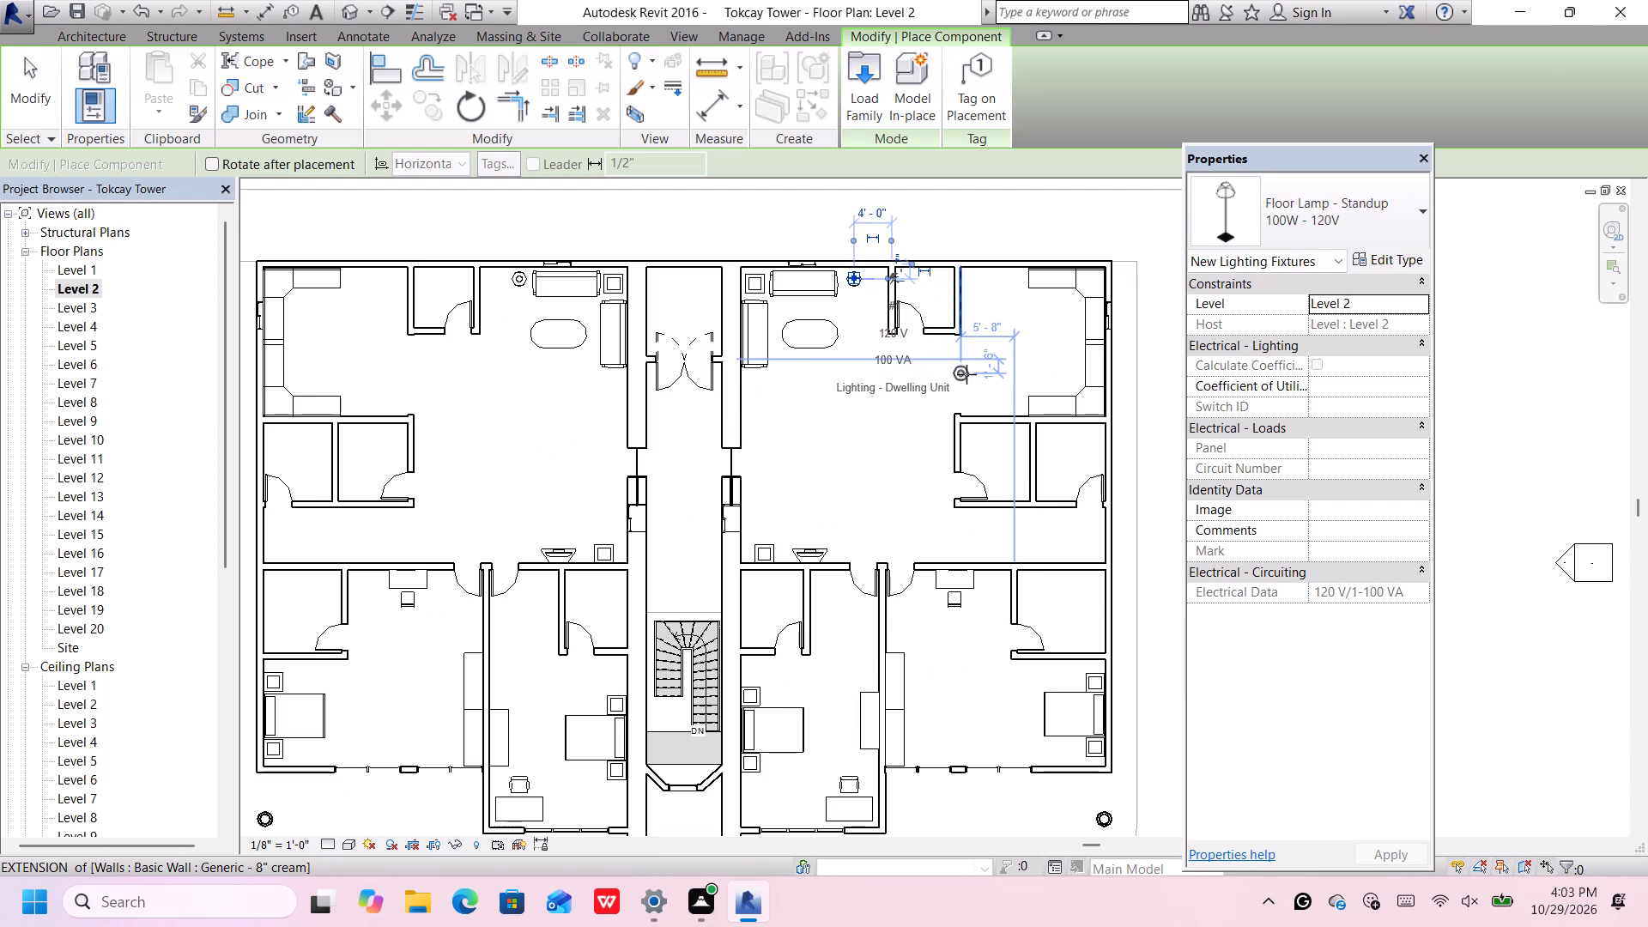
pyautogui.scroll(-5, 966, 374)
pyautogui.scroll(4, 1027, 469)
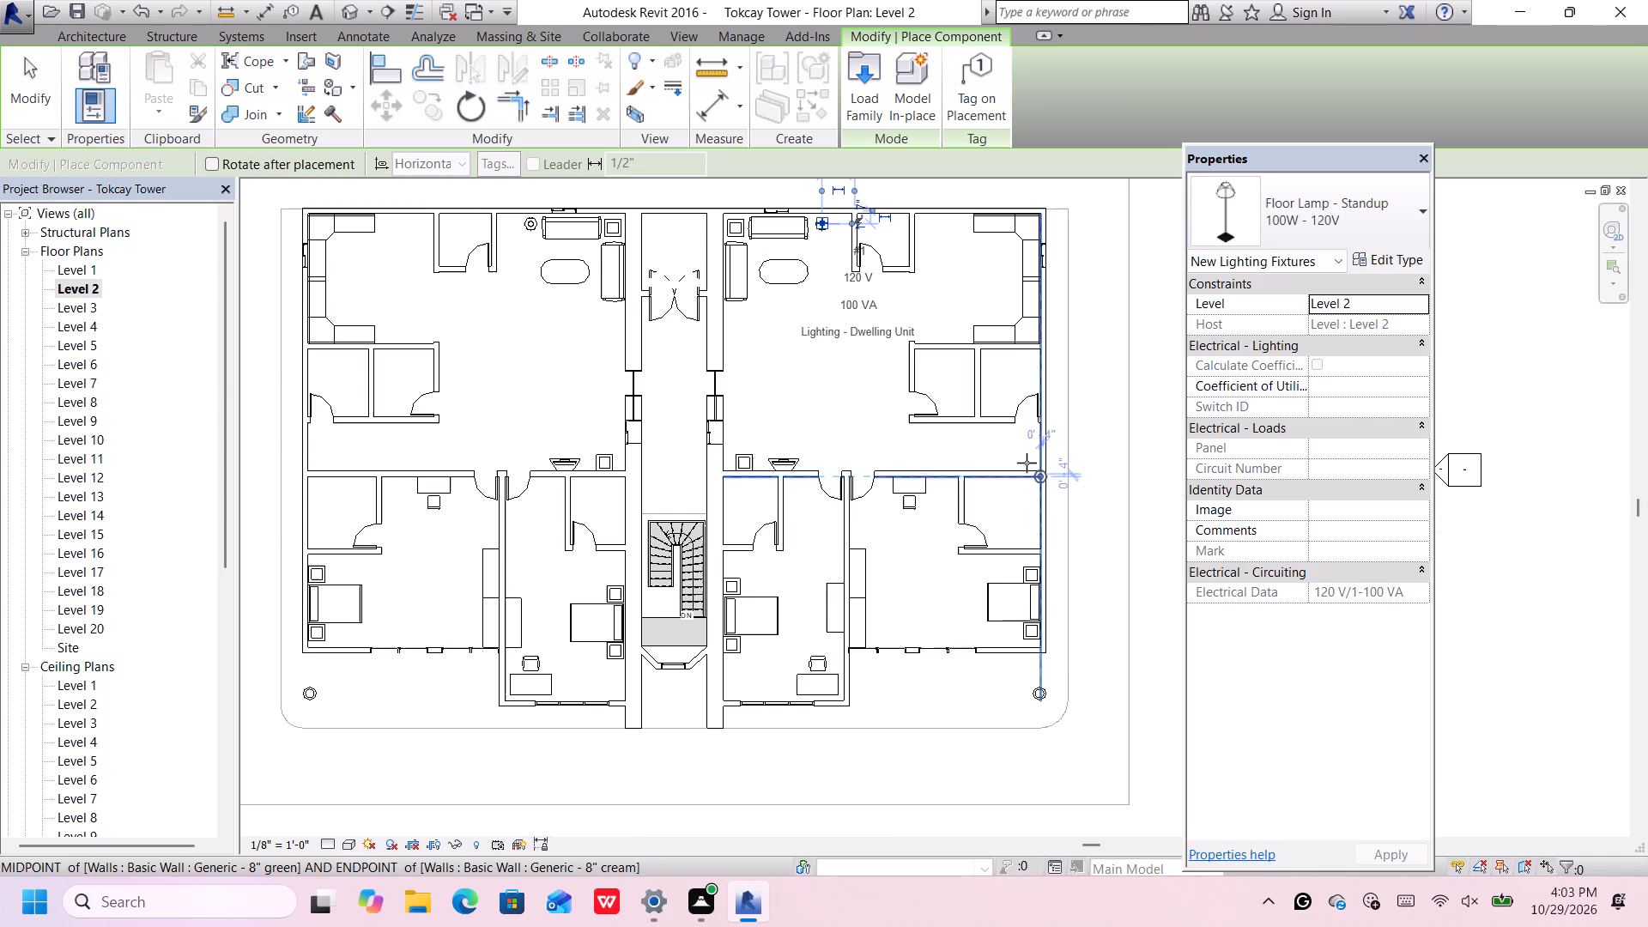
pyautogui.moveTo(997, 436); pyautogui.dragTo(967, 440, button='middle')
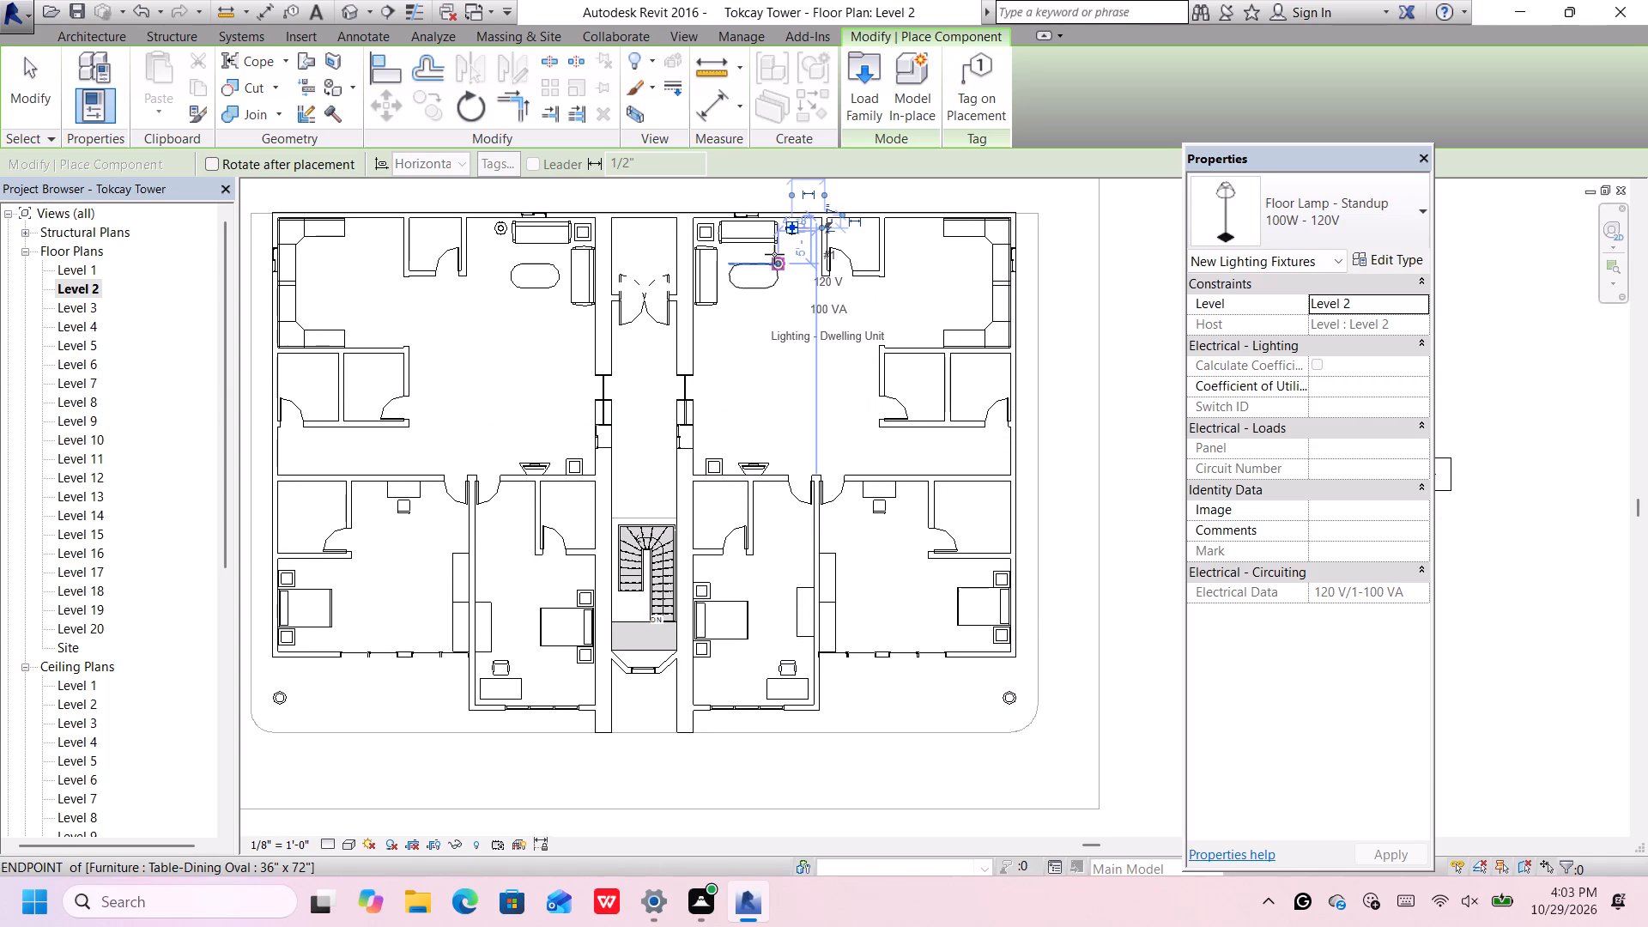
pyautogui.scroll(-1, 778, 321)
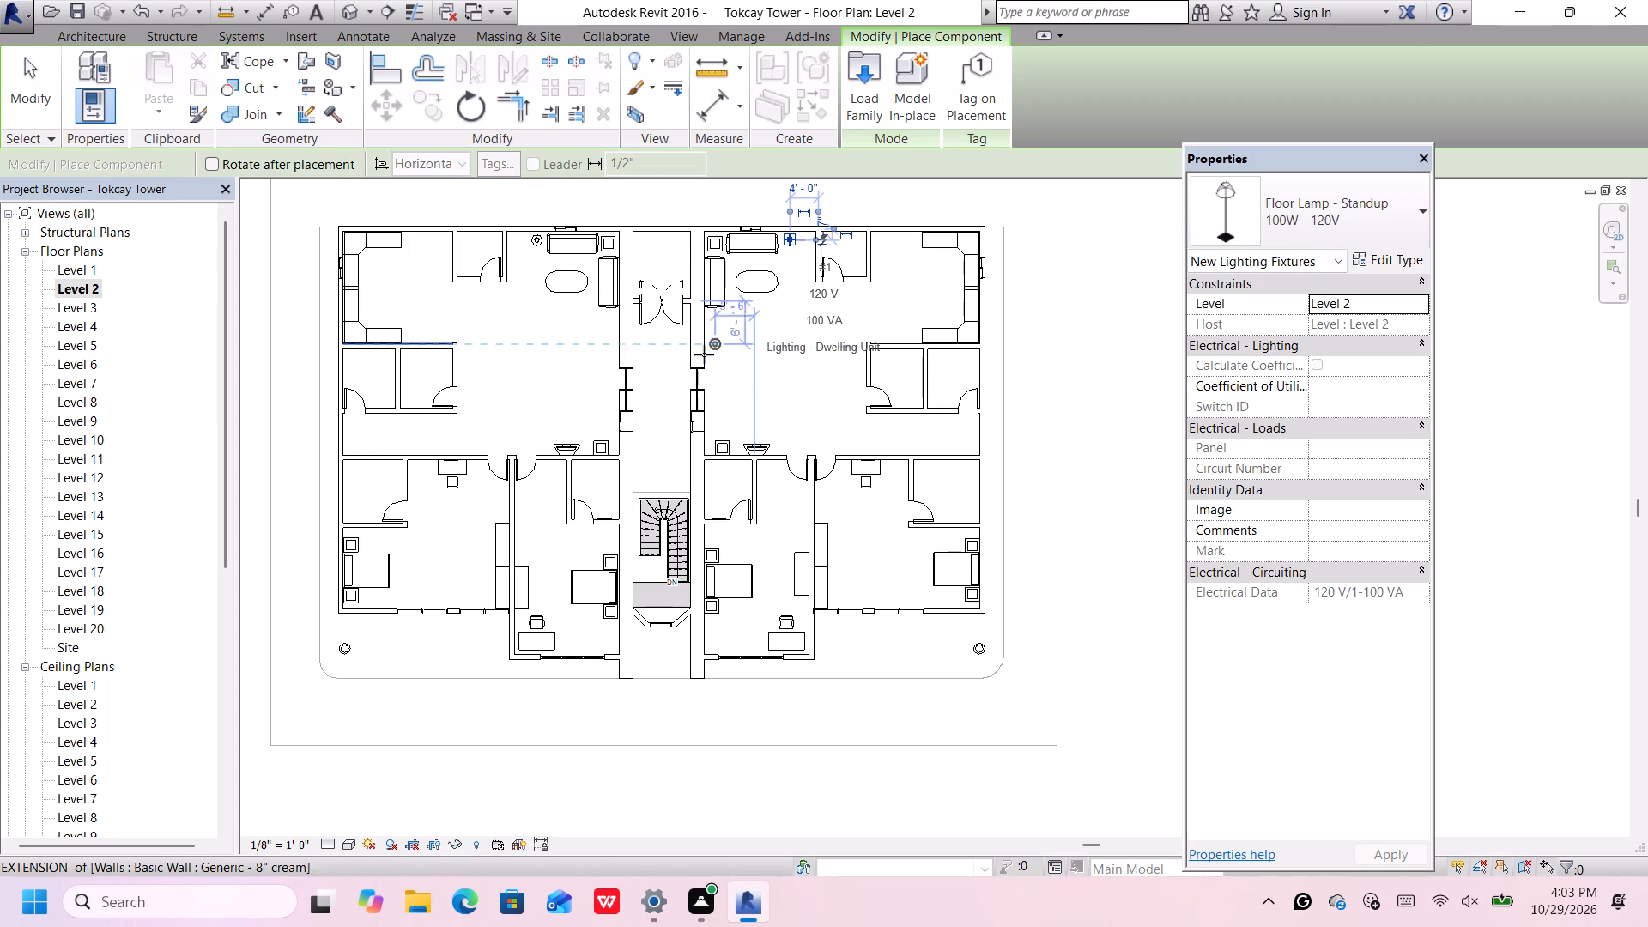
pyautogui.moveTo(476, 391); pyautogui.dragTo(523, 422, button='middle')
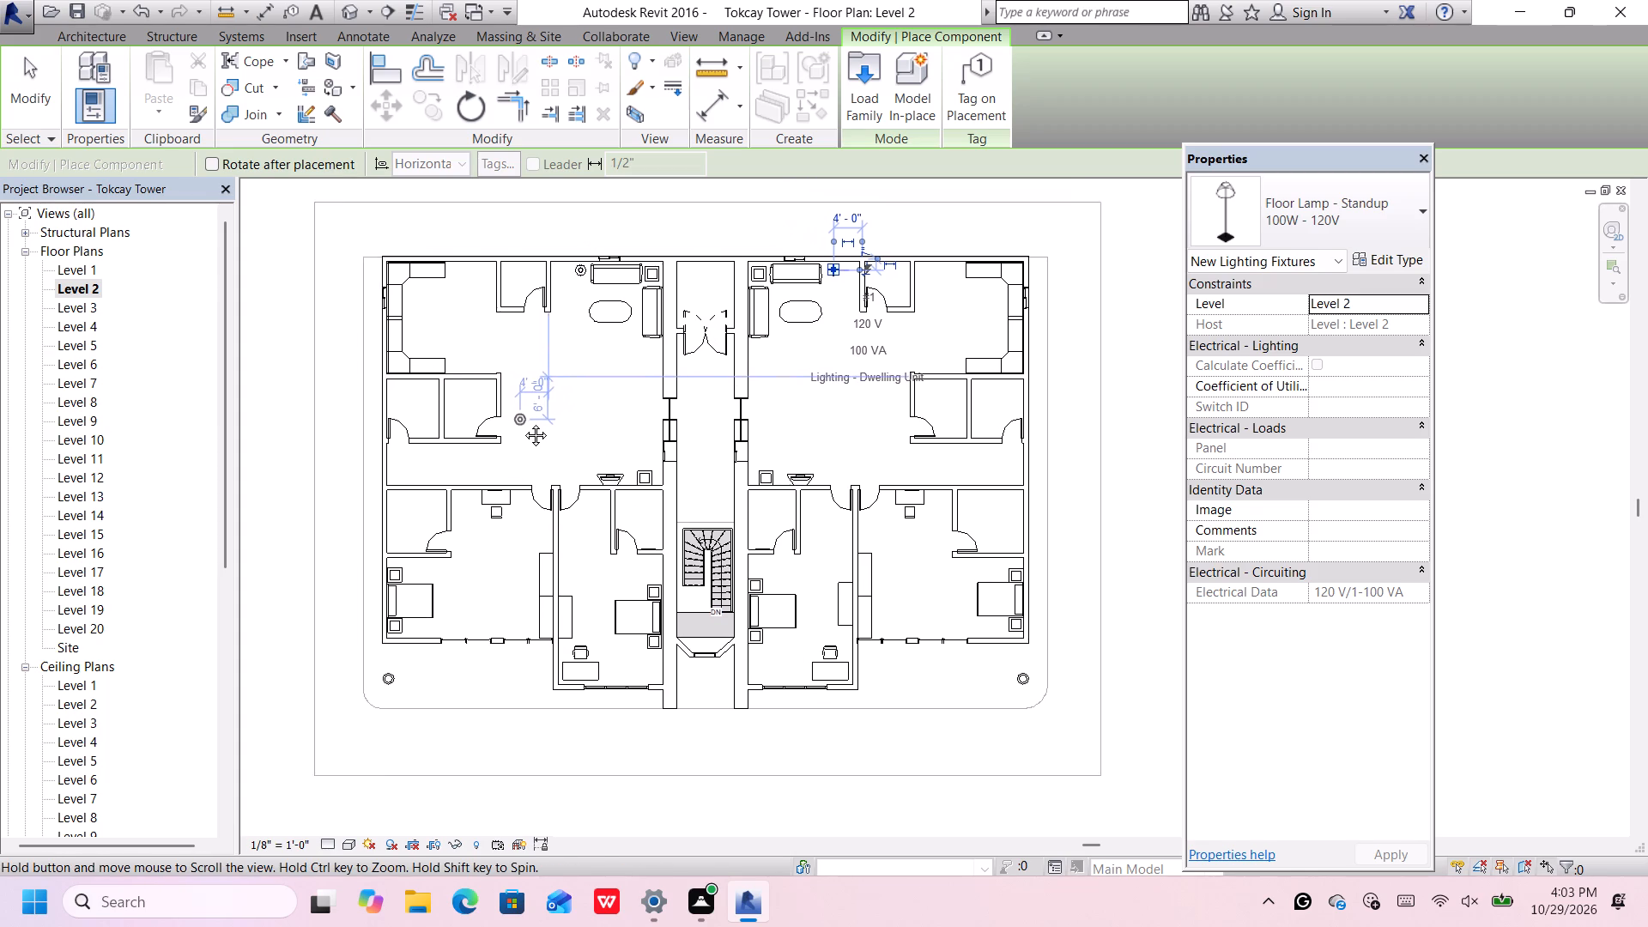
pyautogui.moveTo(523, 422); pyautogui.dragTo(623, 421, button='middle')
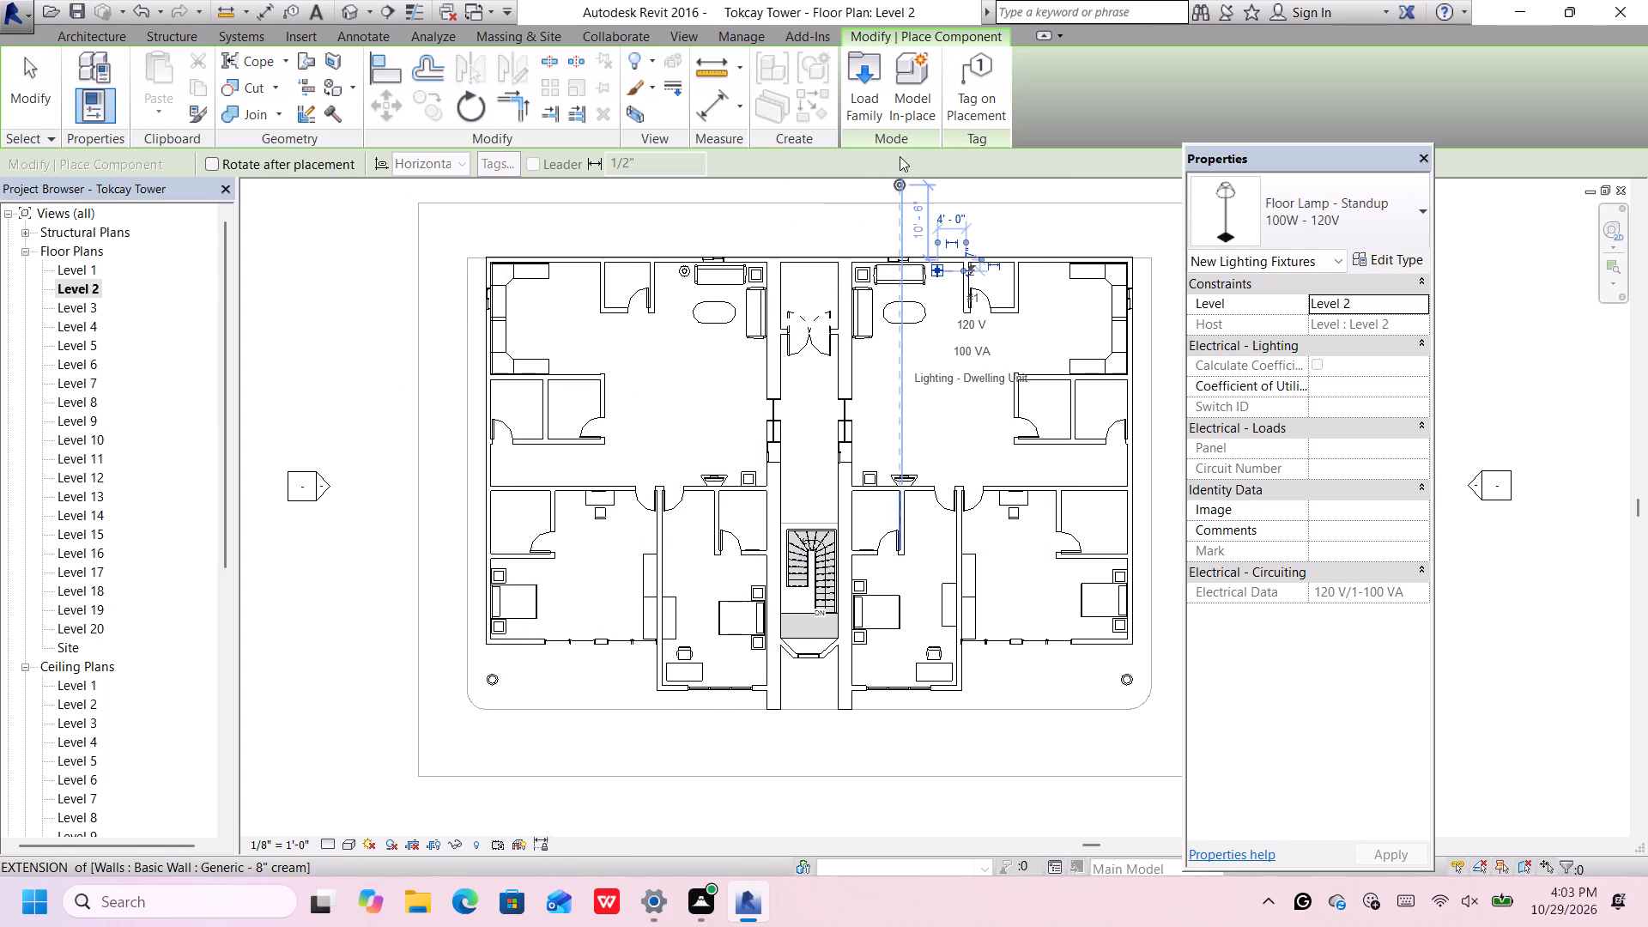
# Load the Table Lamp - Hemispheric family from the Mass, Lighting, Architectural, Internal folder after comparing floor lamp, pendant, sconce and studio light previews.
pyautogui.click(868, 85)
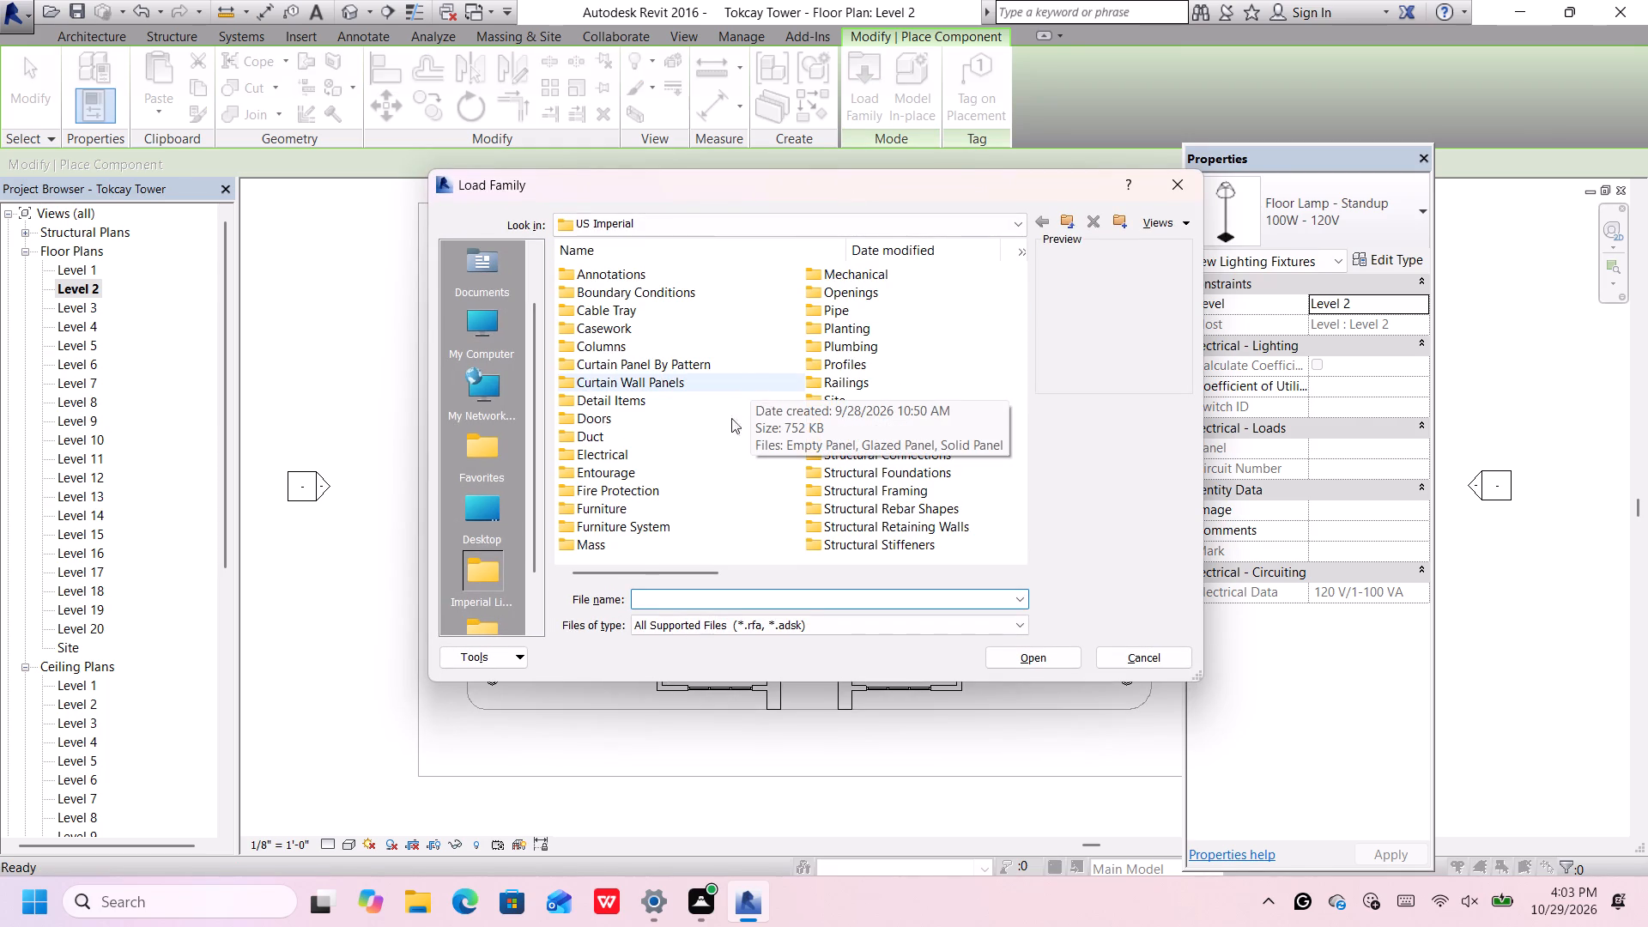
pyautogui.doubleClick(640, 553)
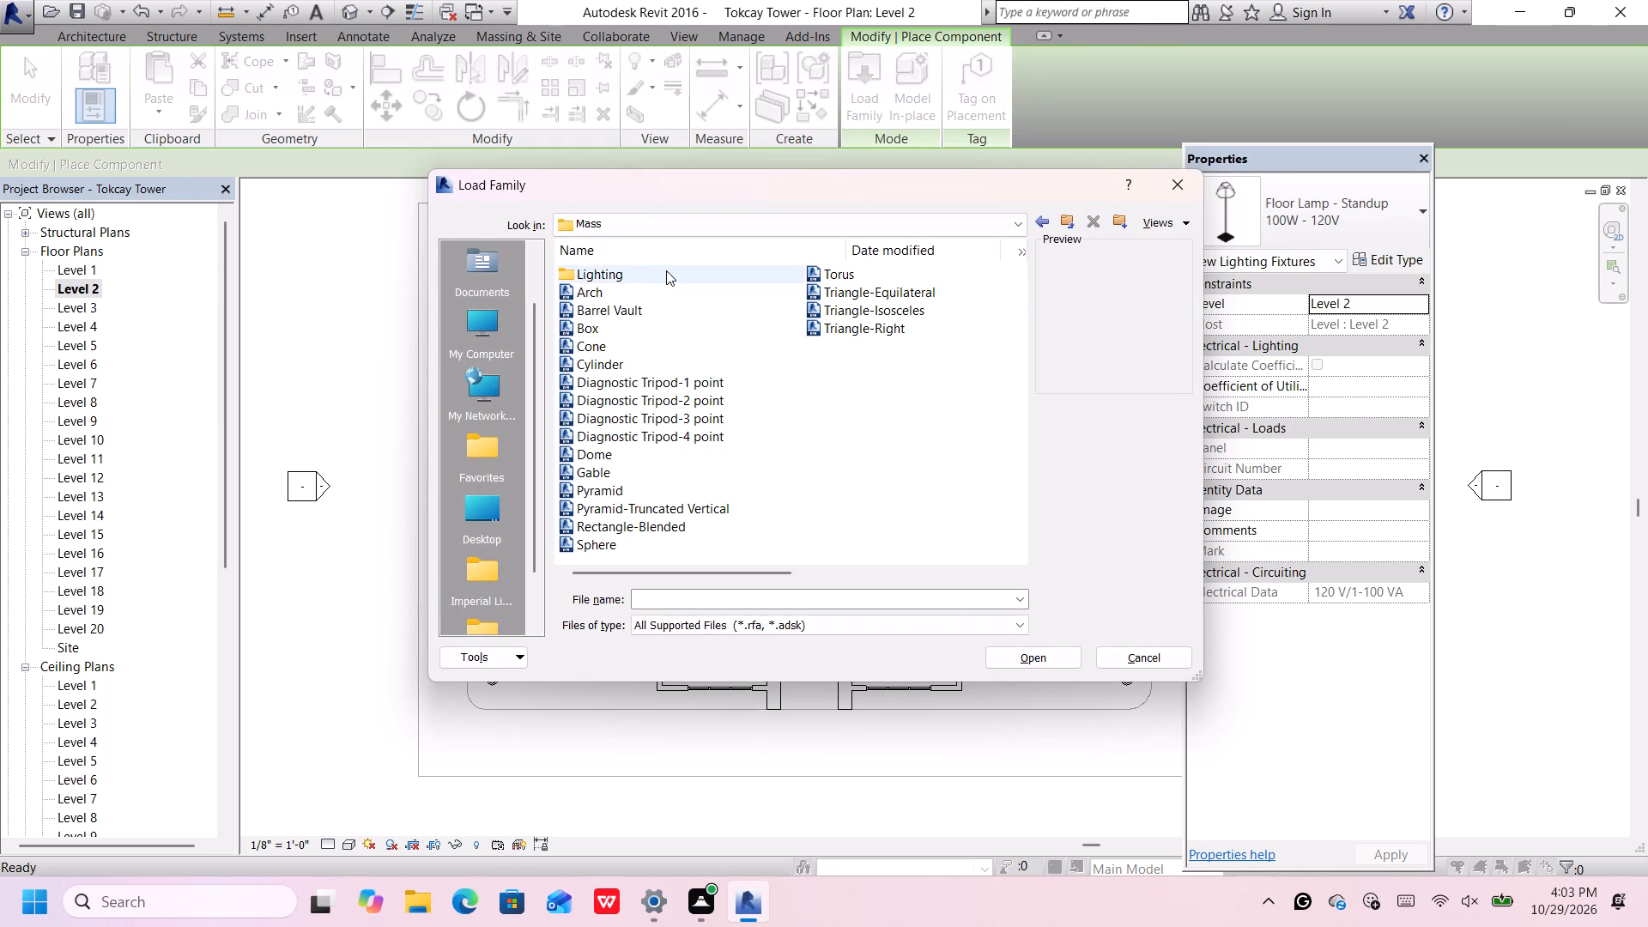
pyautogui.doubleClick(668, 270)
pyautogui.doubleClick(662, 271)
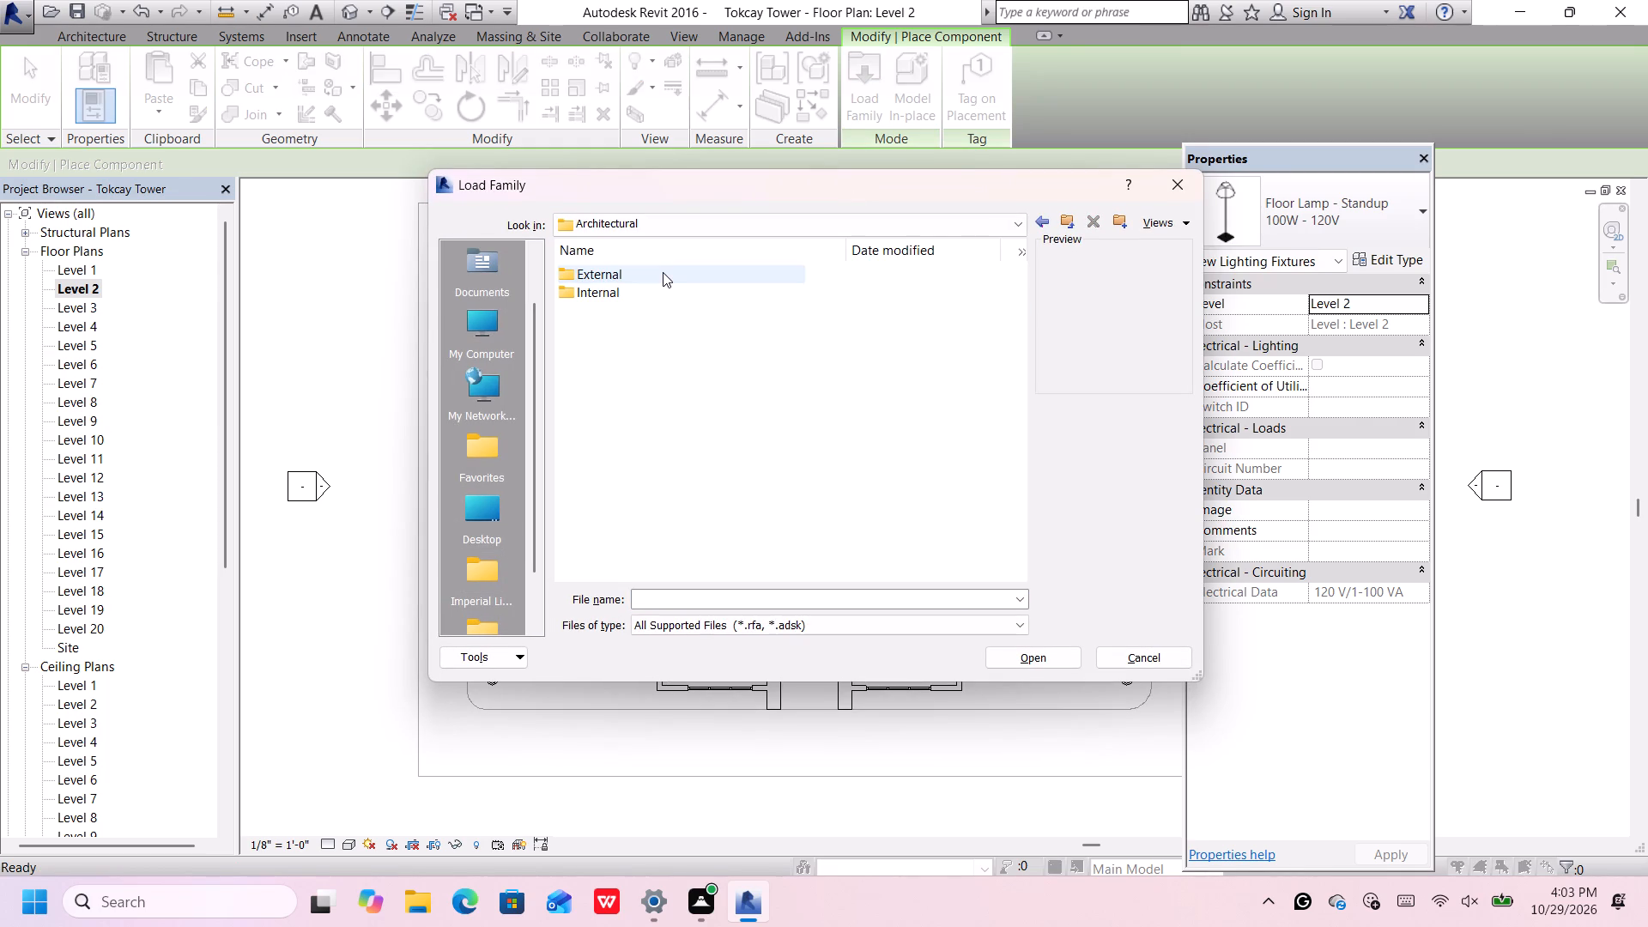
pyautogui.click(663, 272)
pyautogui.doubleClick(658, 295)
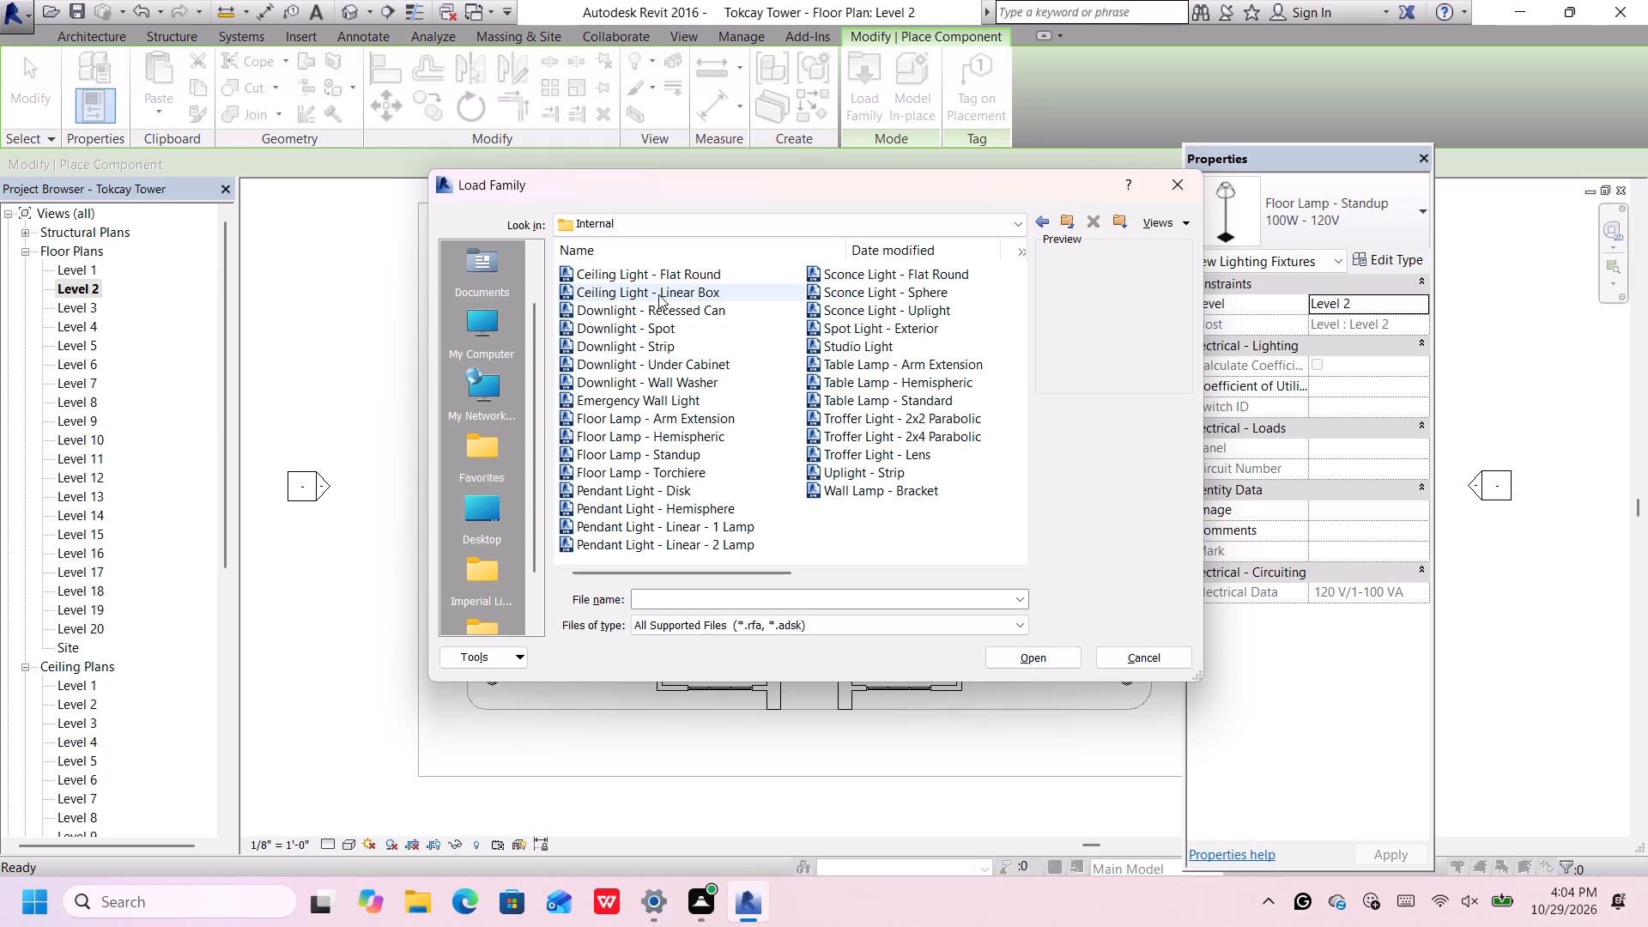
pyautogui.click(669, 457)
pyautogui.click(674, 442)
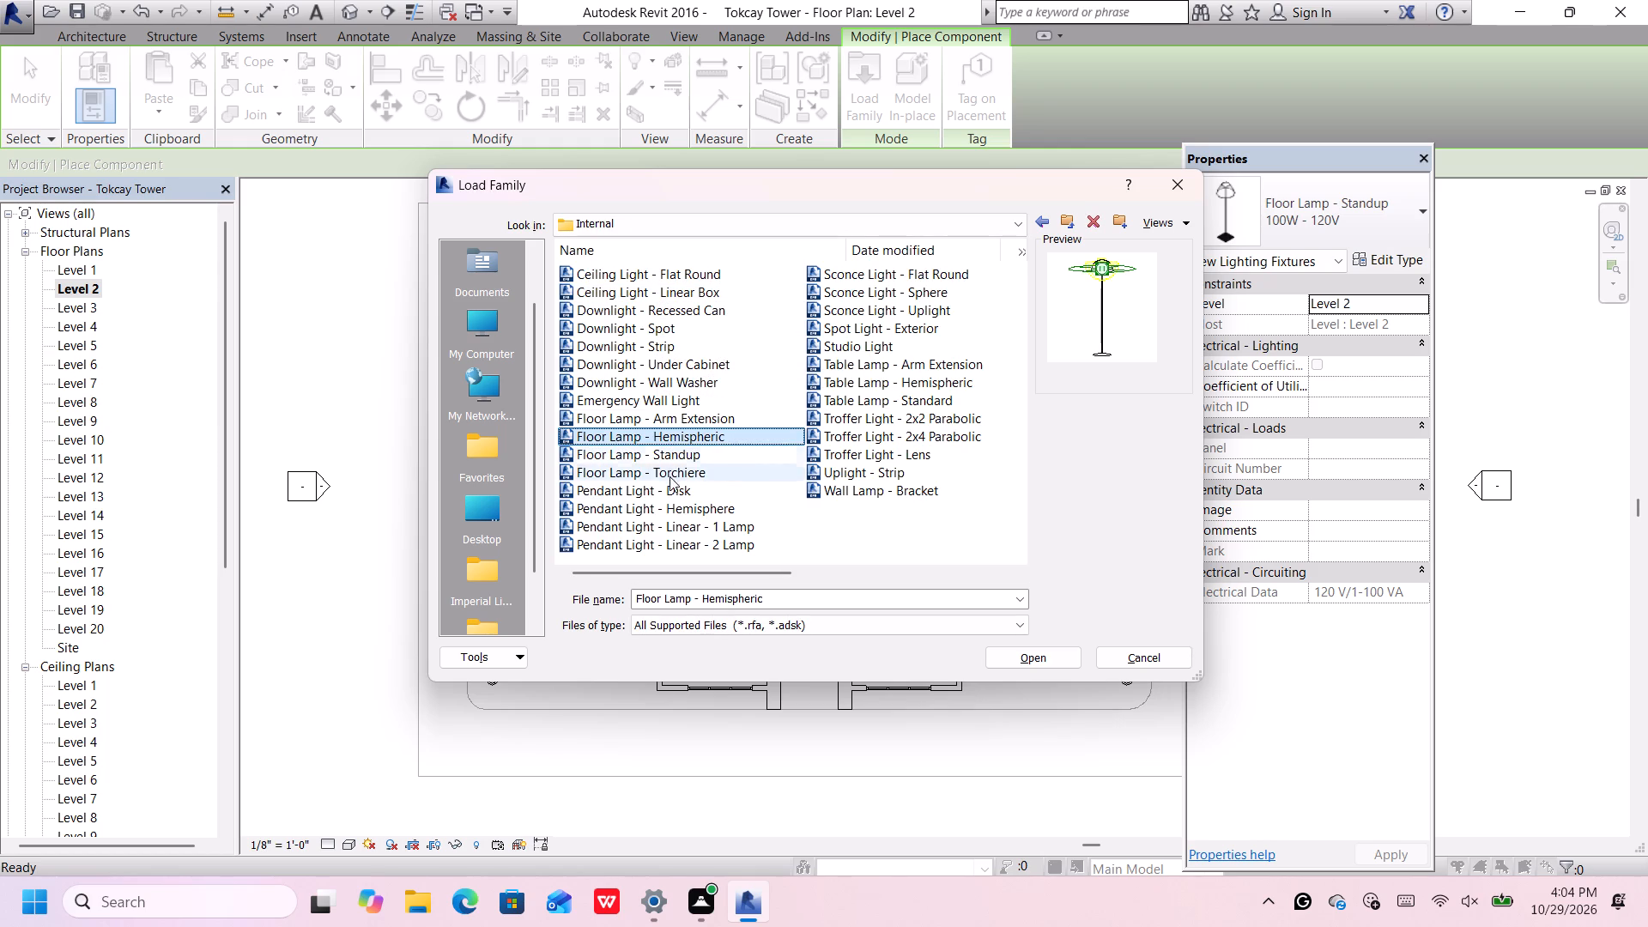
pyautogui.click(669, 484)
pyautogui.click(670, 508)
pyautogui.click(664, 527)
pyautogui.click(664, 548)
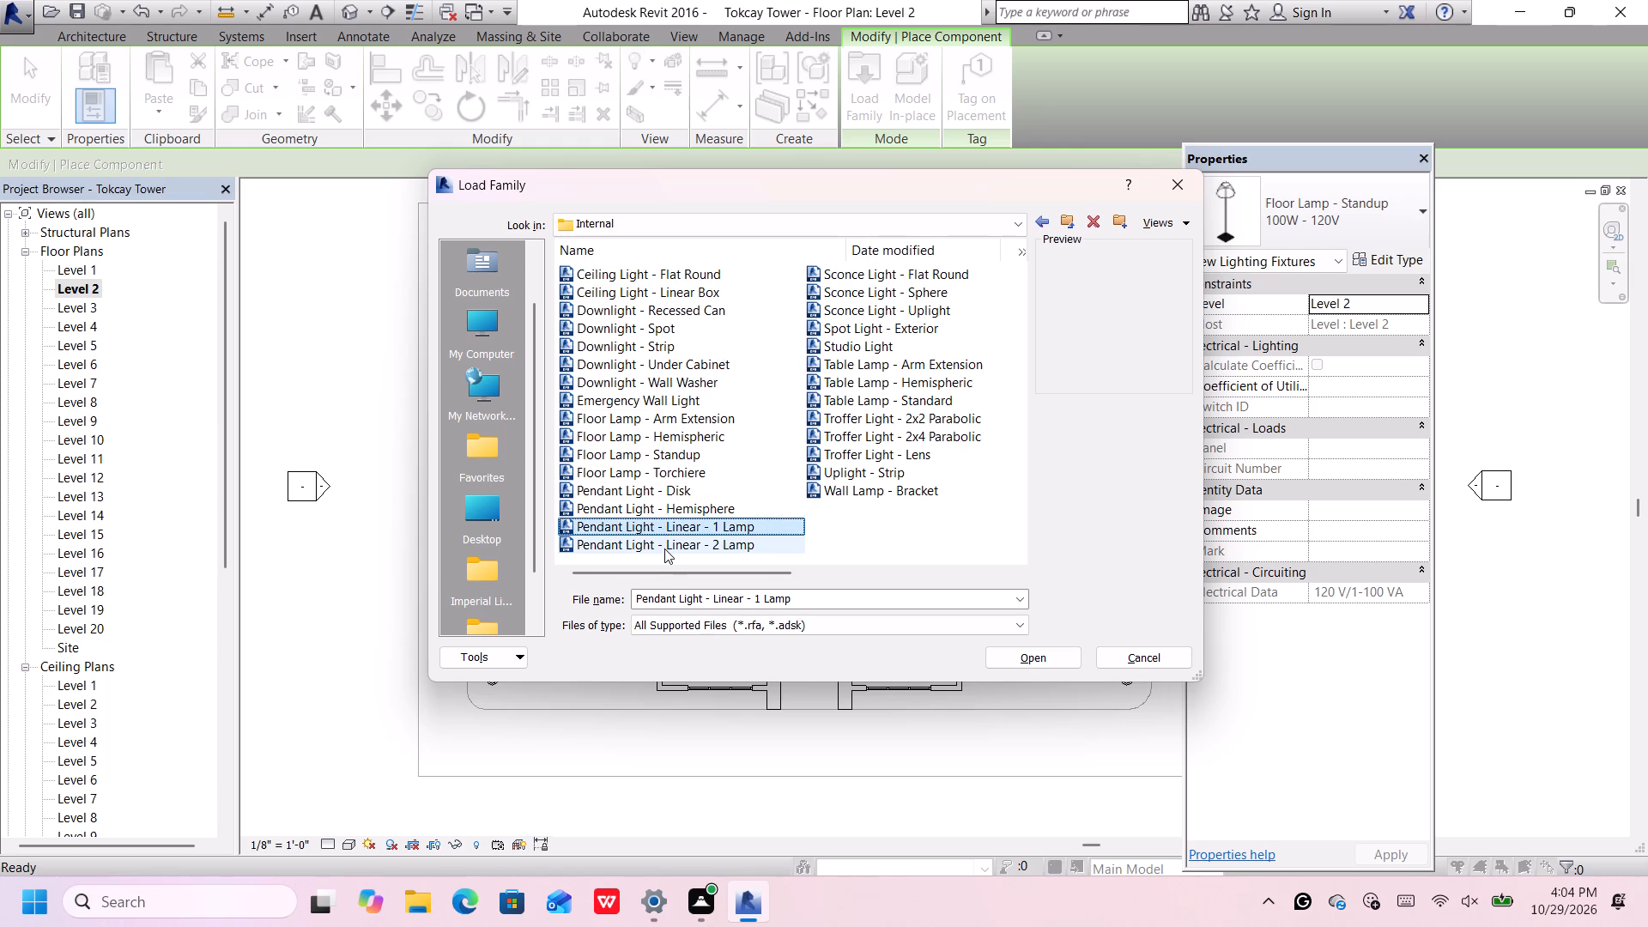
pyautogui.click(875, 275)
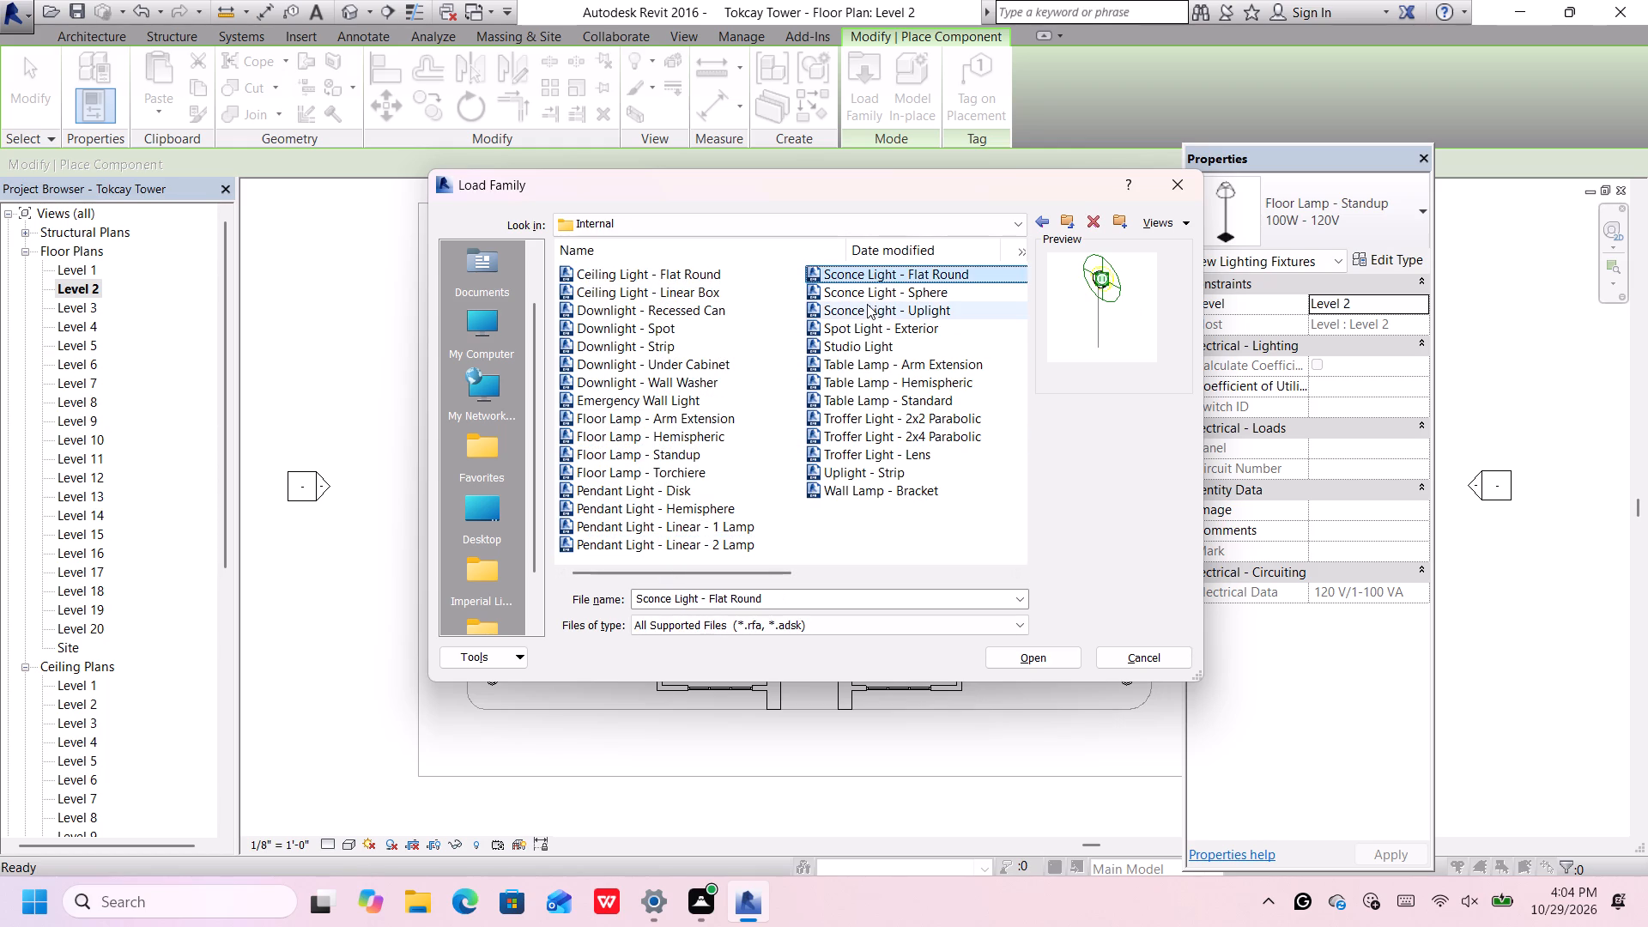
pyautogui.click(868, 295)
pyautogui.click(868, 302)
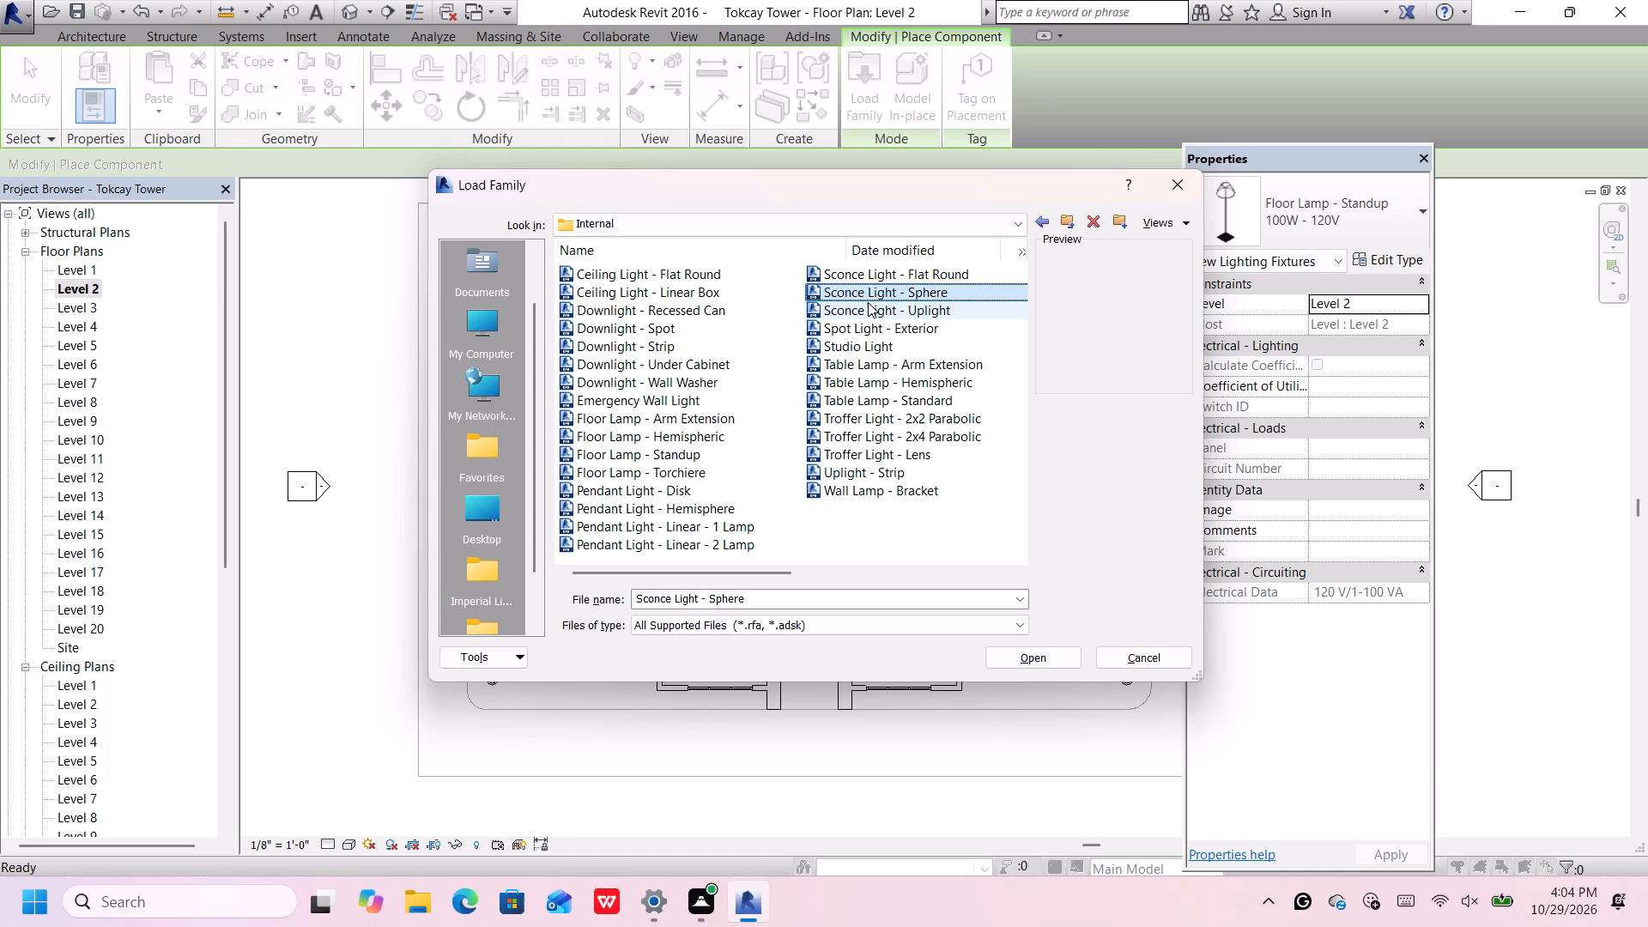
pyautogui.click(868, 295)
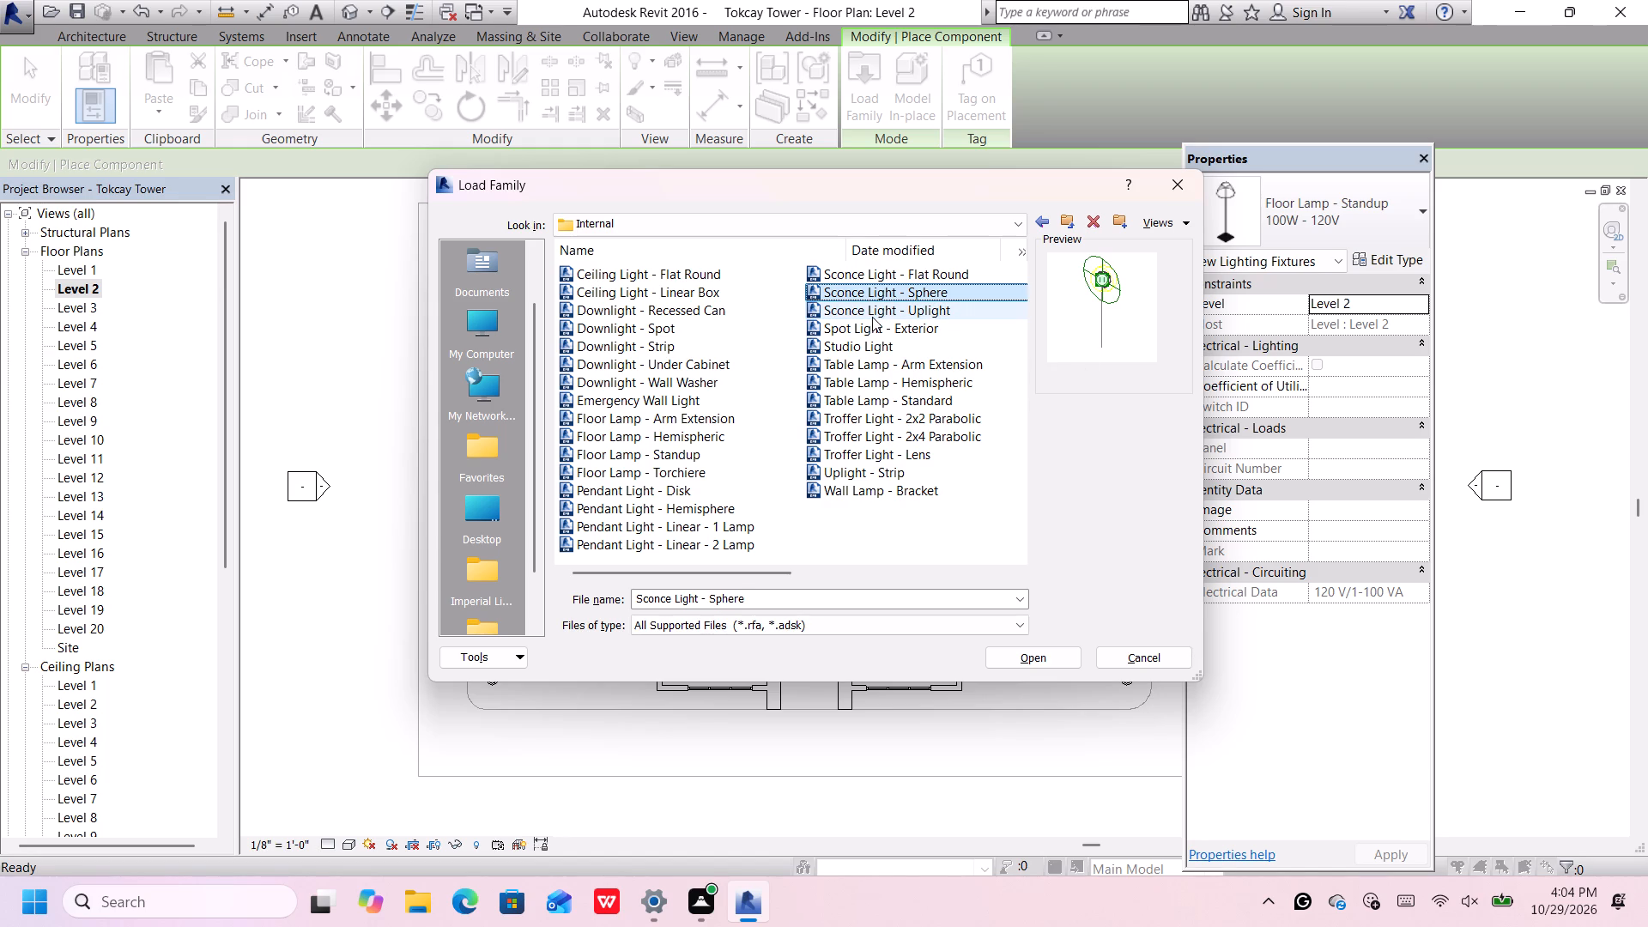
pyautogui.click(872, 317)
pyautogui.click(872, 329)
pyautogui.click(872, 345)
pyautogui.click(871, 361)
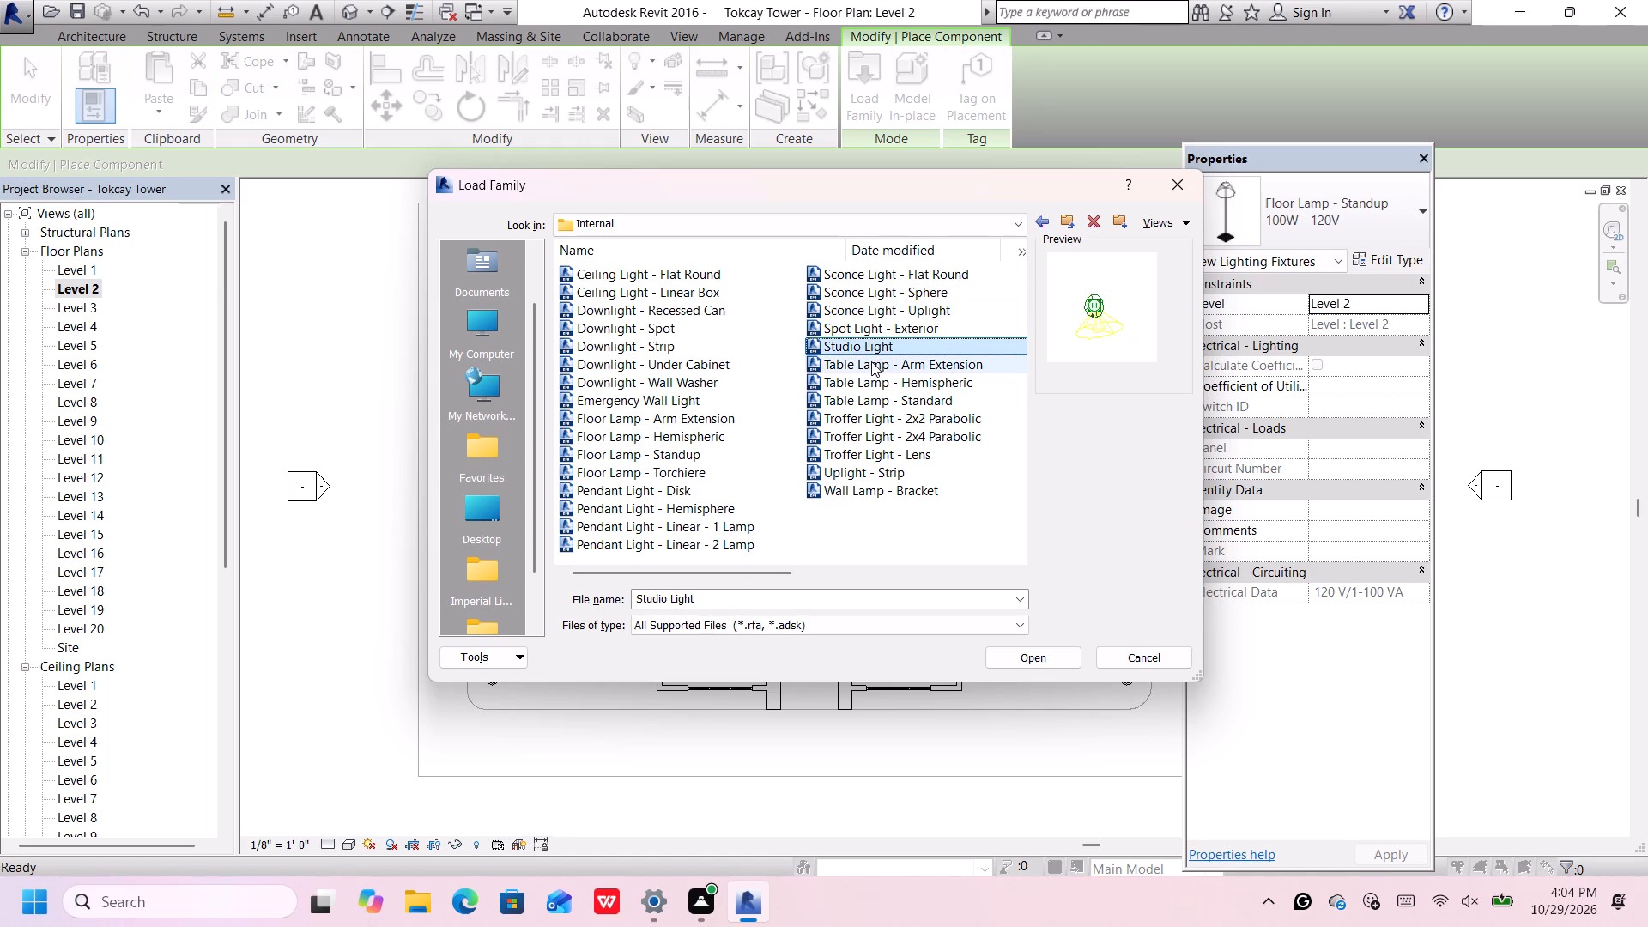
pyautogui.click(871, 377)
pyautogui.doubleClick(874, 382)
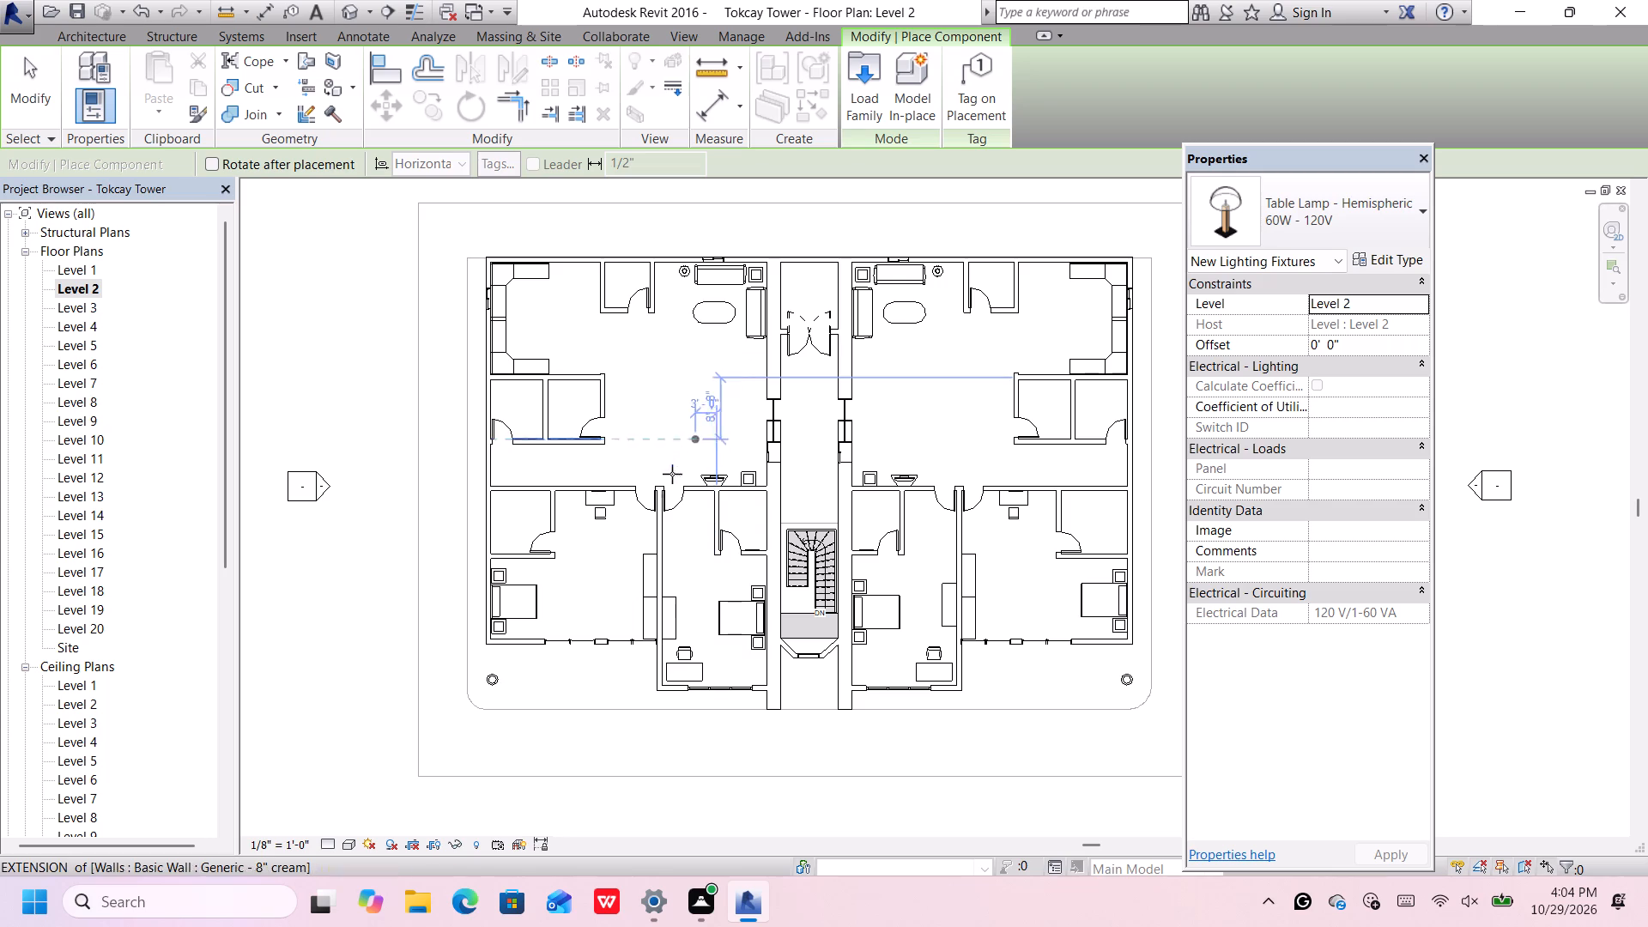
# Place 60W - 120V hemispheric table lamps at a 3'-0" offset on both bedside tables in the far-west bedroom.
pyautogui.scroll(9, 497, 591)
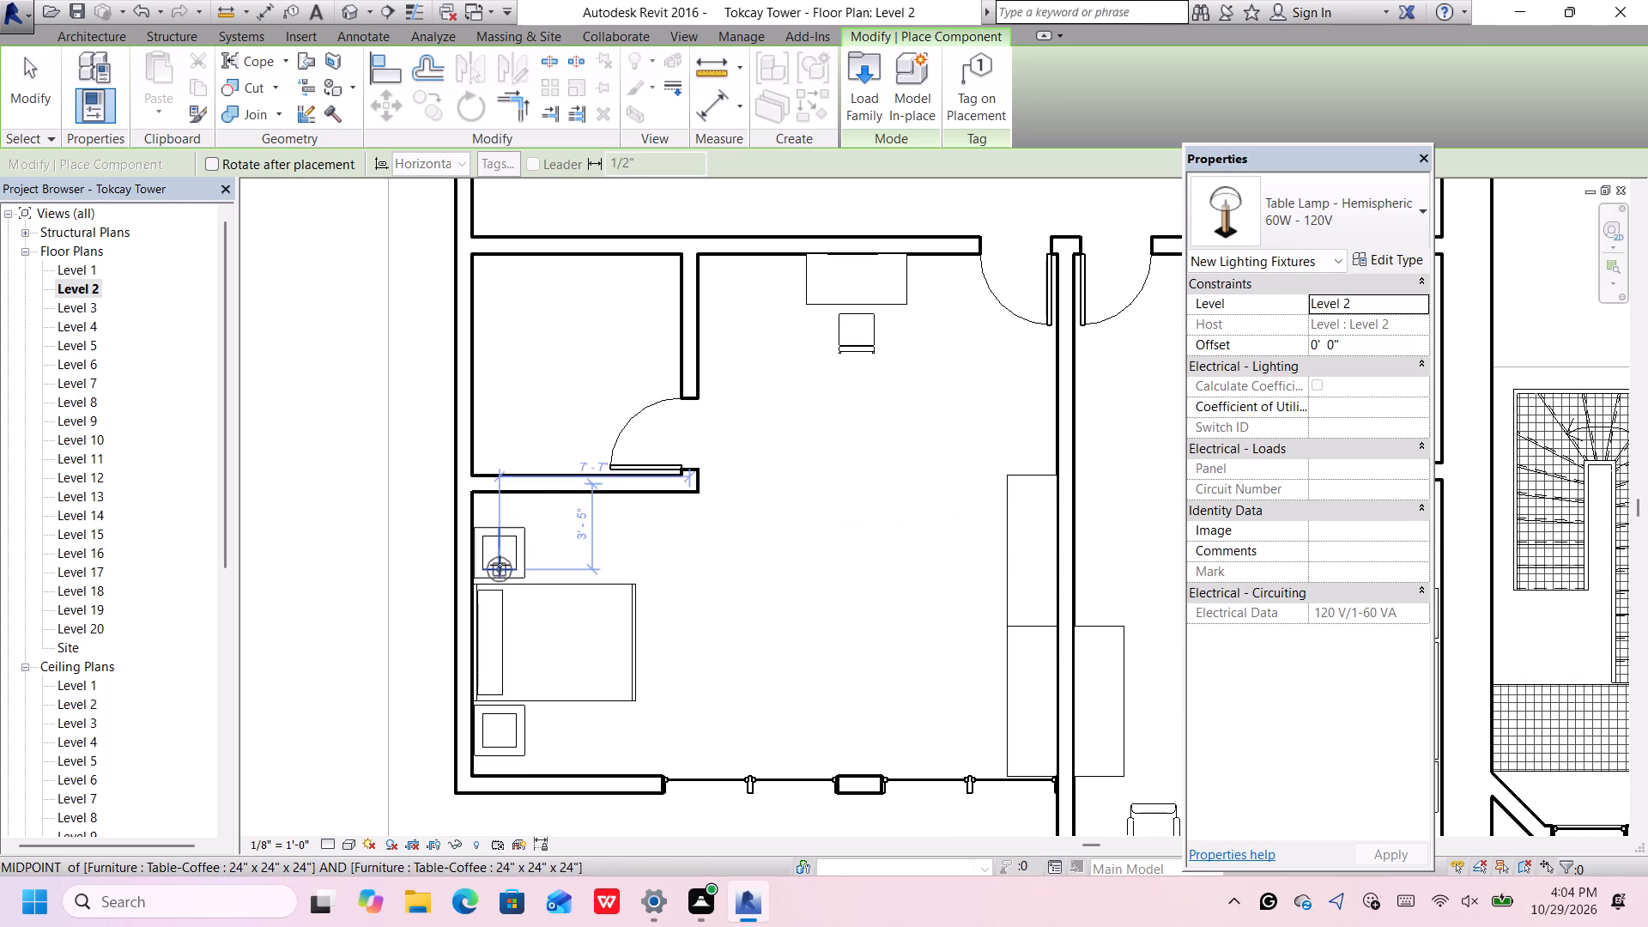
pyautogui.moveTo(1366, 342); pyautogui.dragTo(1338, 342)
pyautogui.moveTo(1354, 343); pyautogui.dragTo(1293, 356)
pyautogui.press('BackSpace')
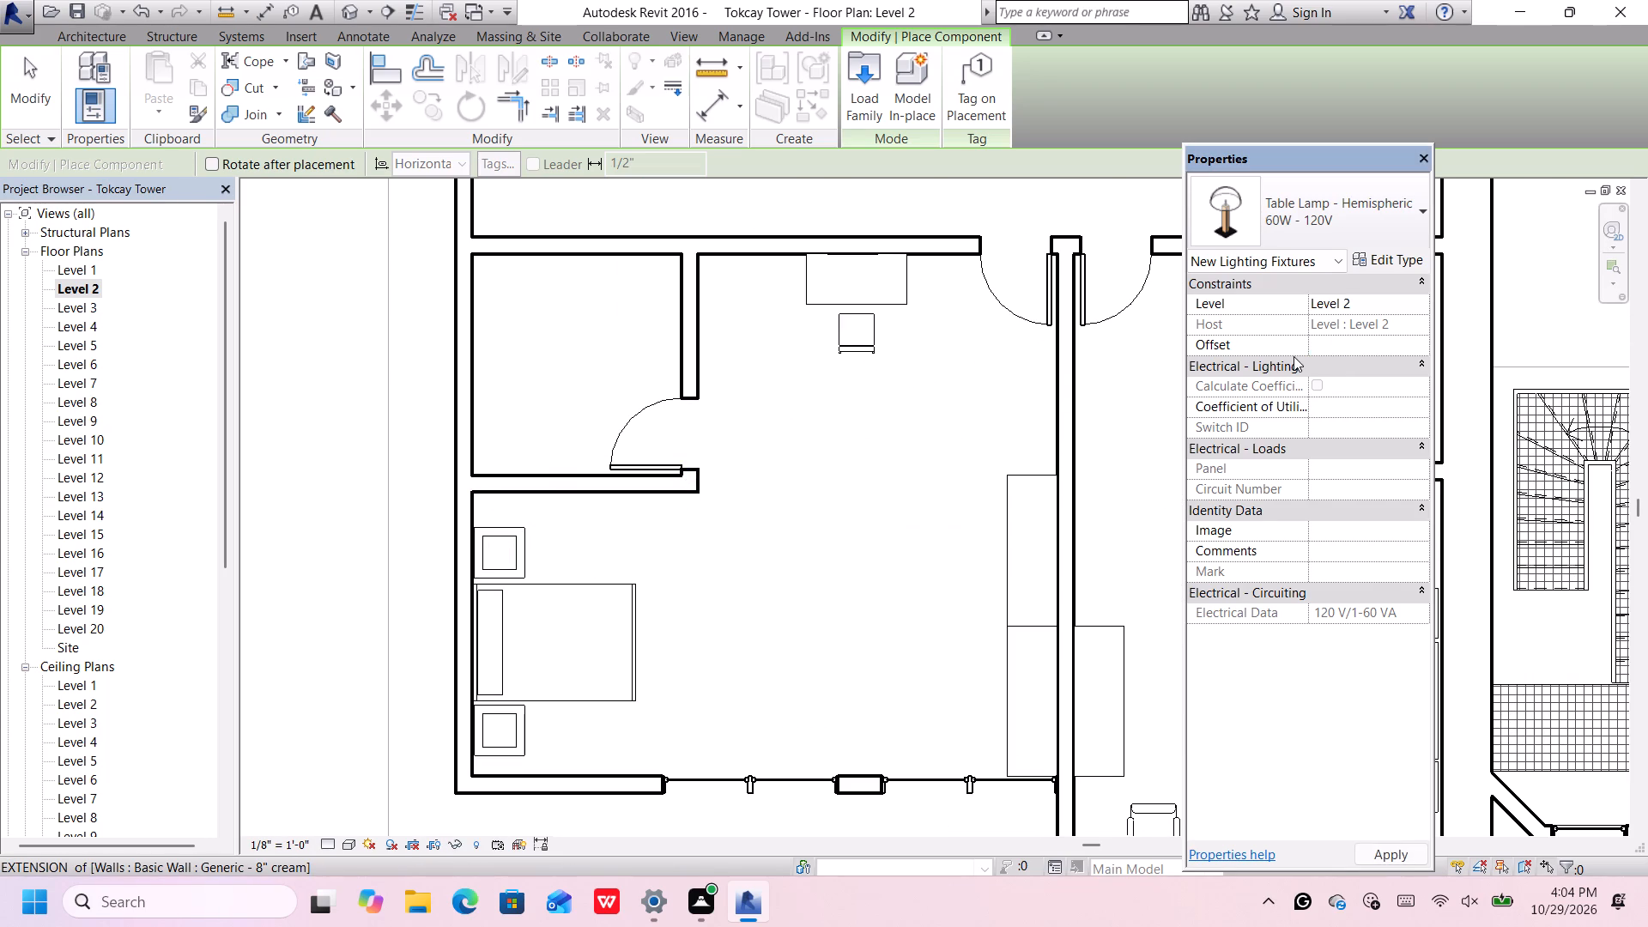
pyautogui.write("3'")
pyautogui.press('Return')
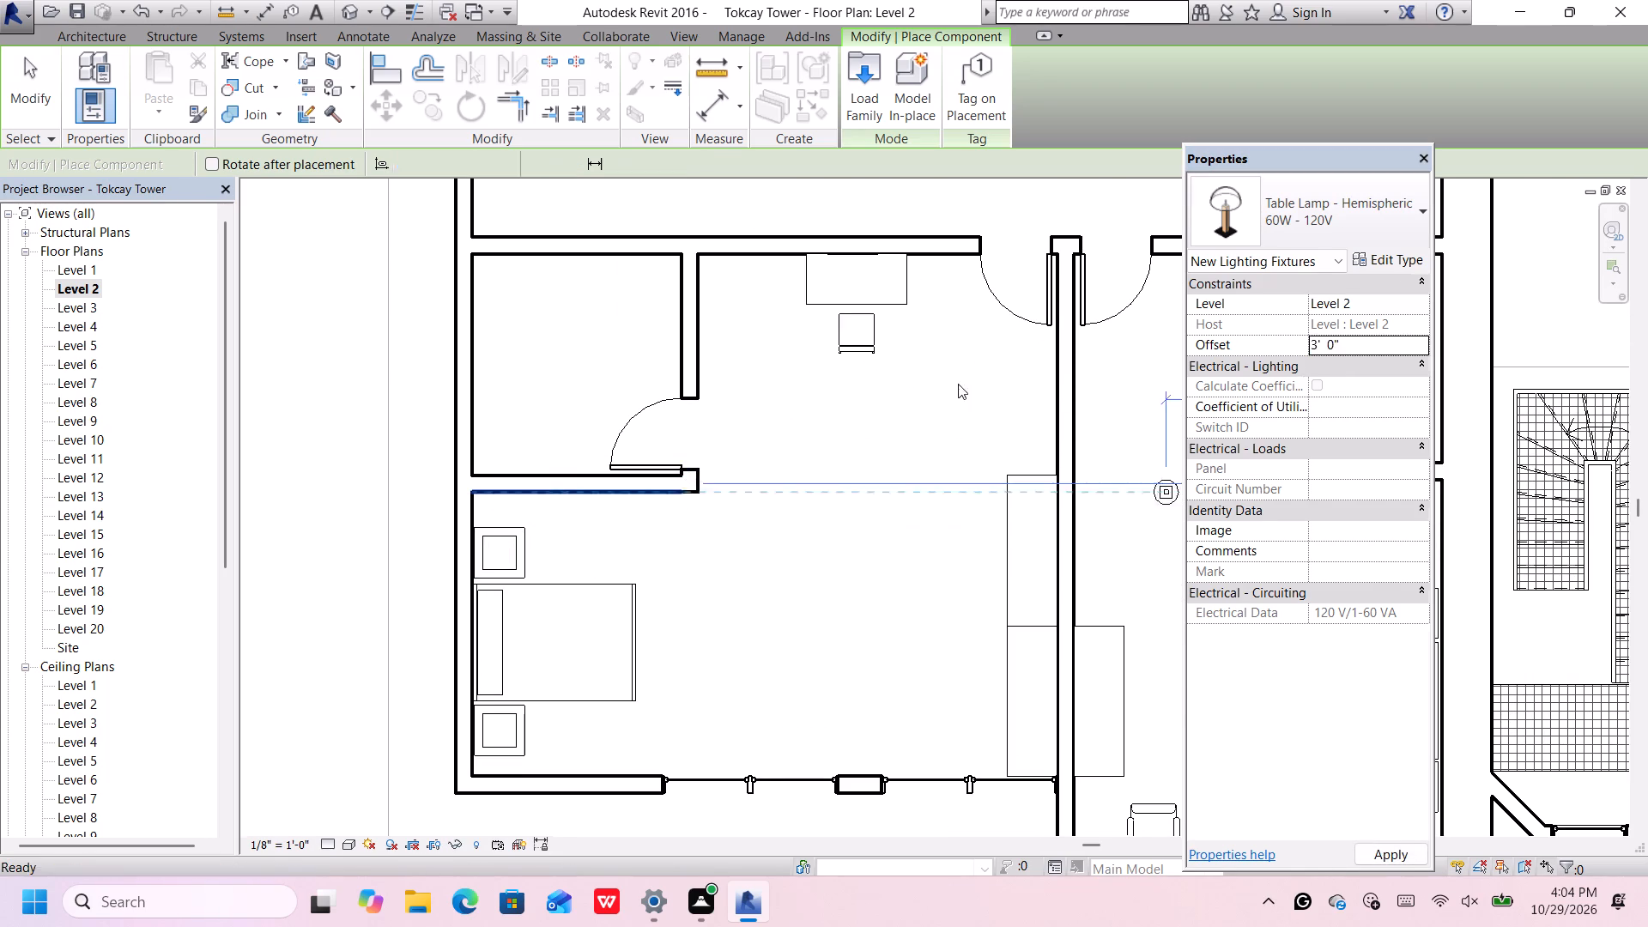
pyautogui.scroll(1, 505, 551)
pyautogui.click(502, 549)
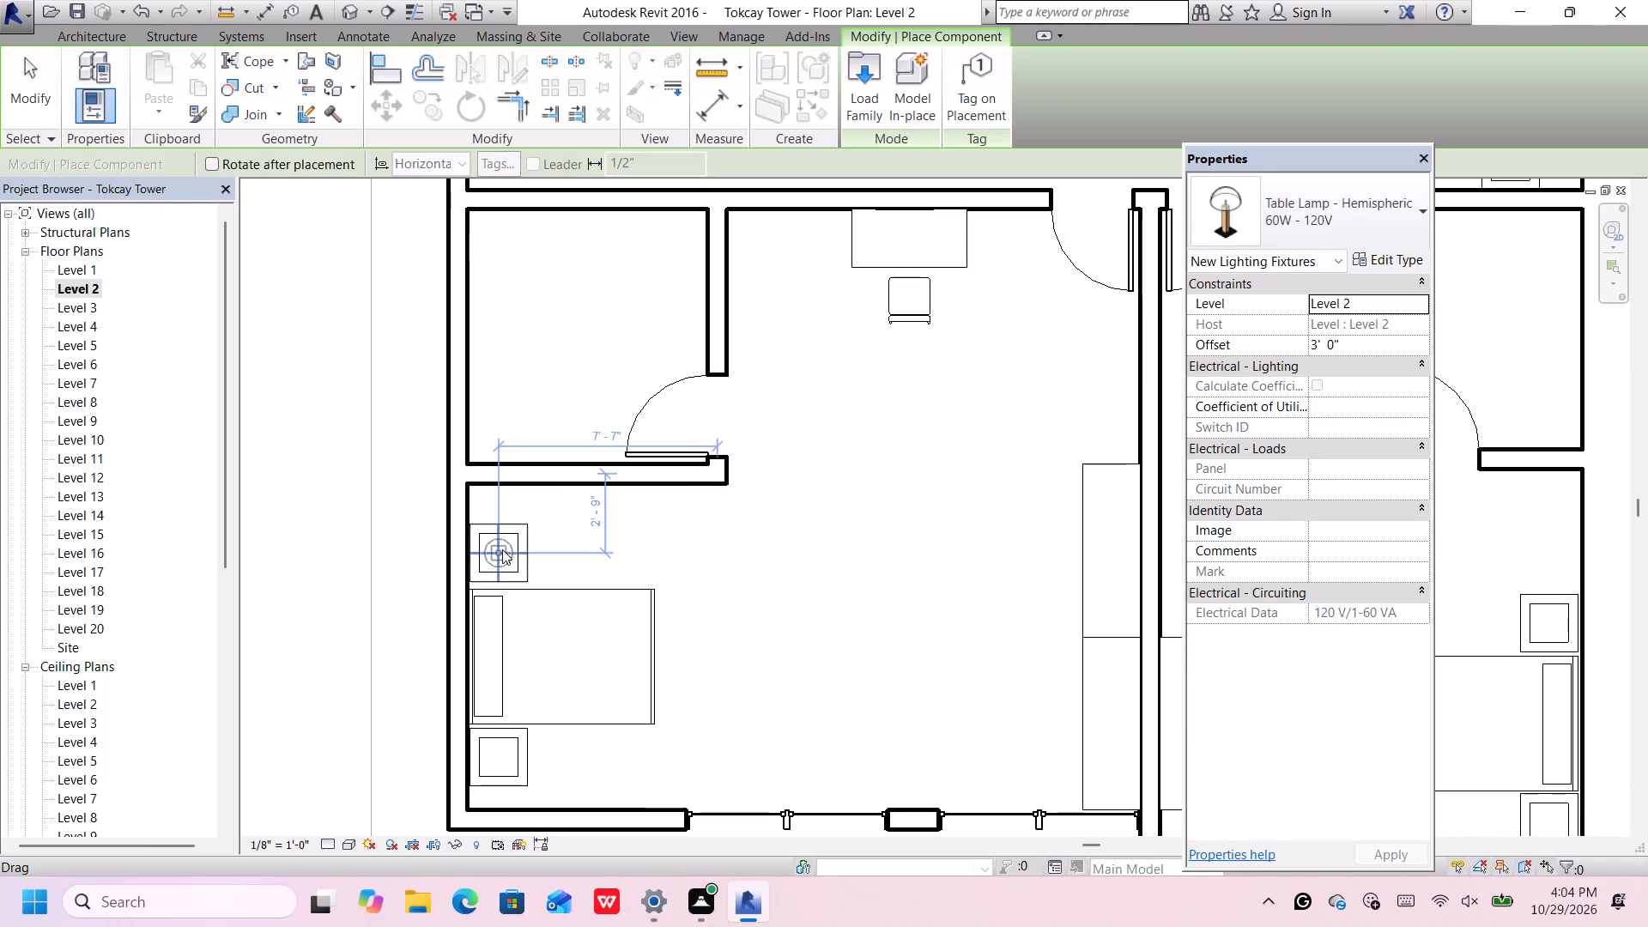
pyautogui.scroll(-3, 502, 688)
pyautogui.click(504, 736)
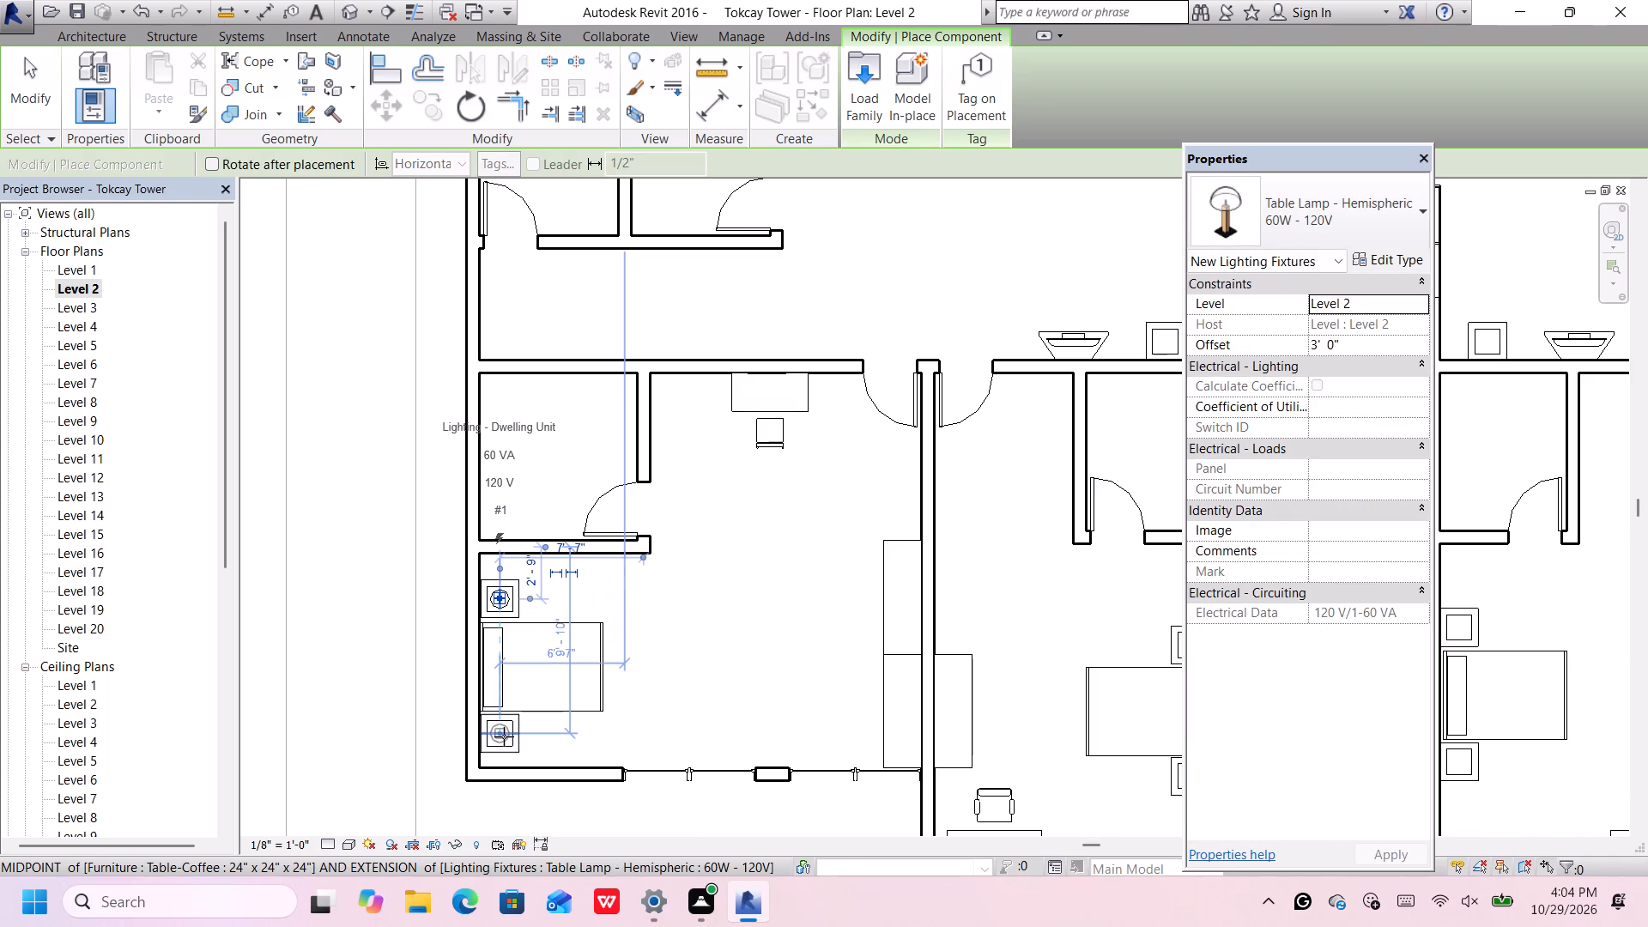
# Place a hemispheric table lamp on the side table beside the TV in the west living room, centred on the table.
pyautogui.scroll(-6, 504, 732)
pyautogui.scroll(1, 772, 476)
pyautogui.scroll(2, 783, 563)
pyautogui.scroll(-5, 775, 524)
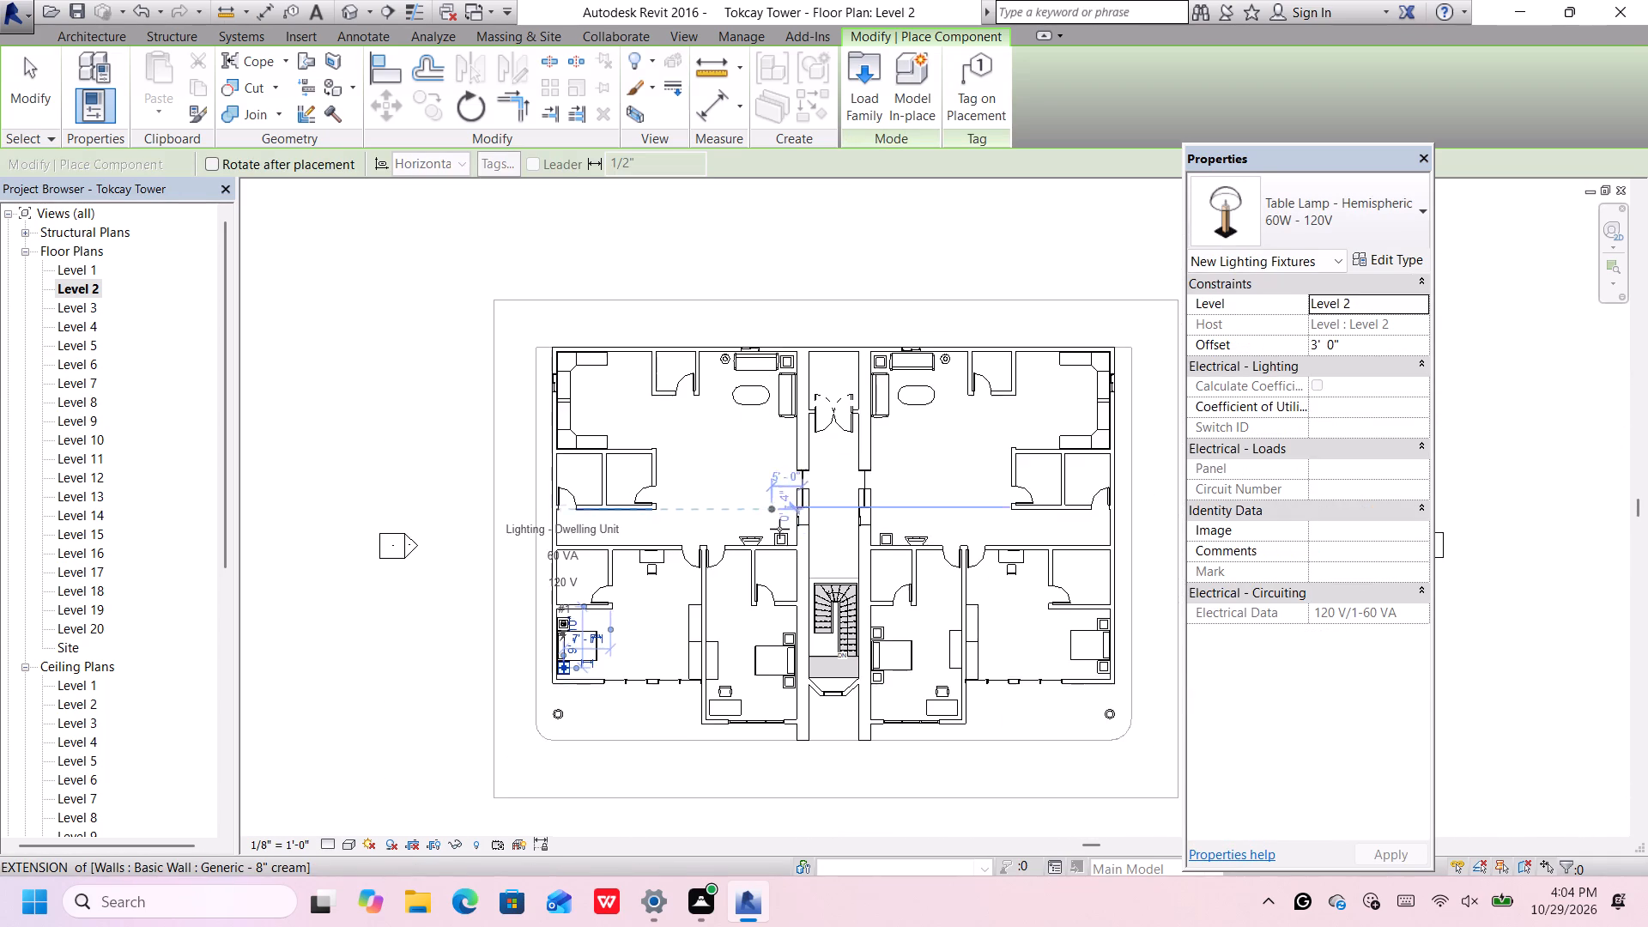
pyautogui.moveTo(785, 535); pyautogui.dragTo(748, 467, button='middle')
pyautogui.scroll(3, 766, 336)
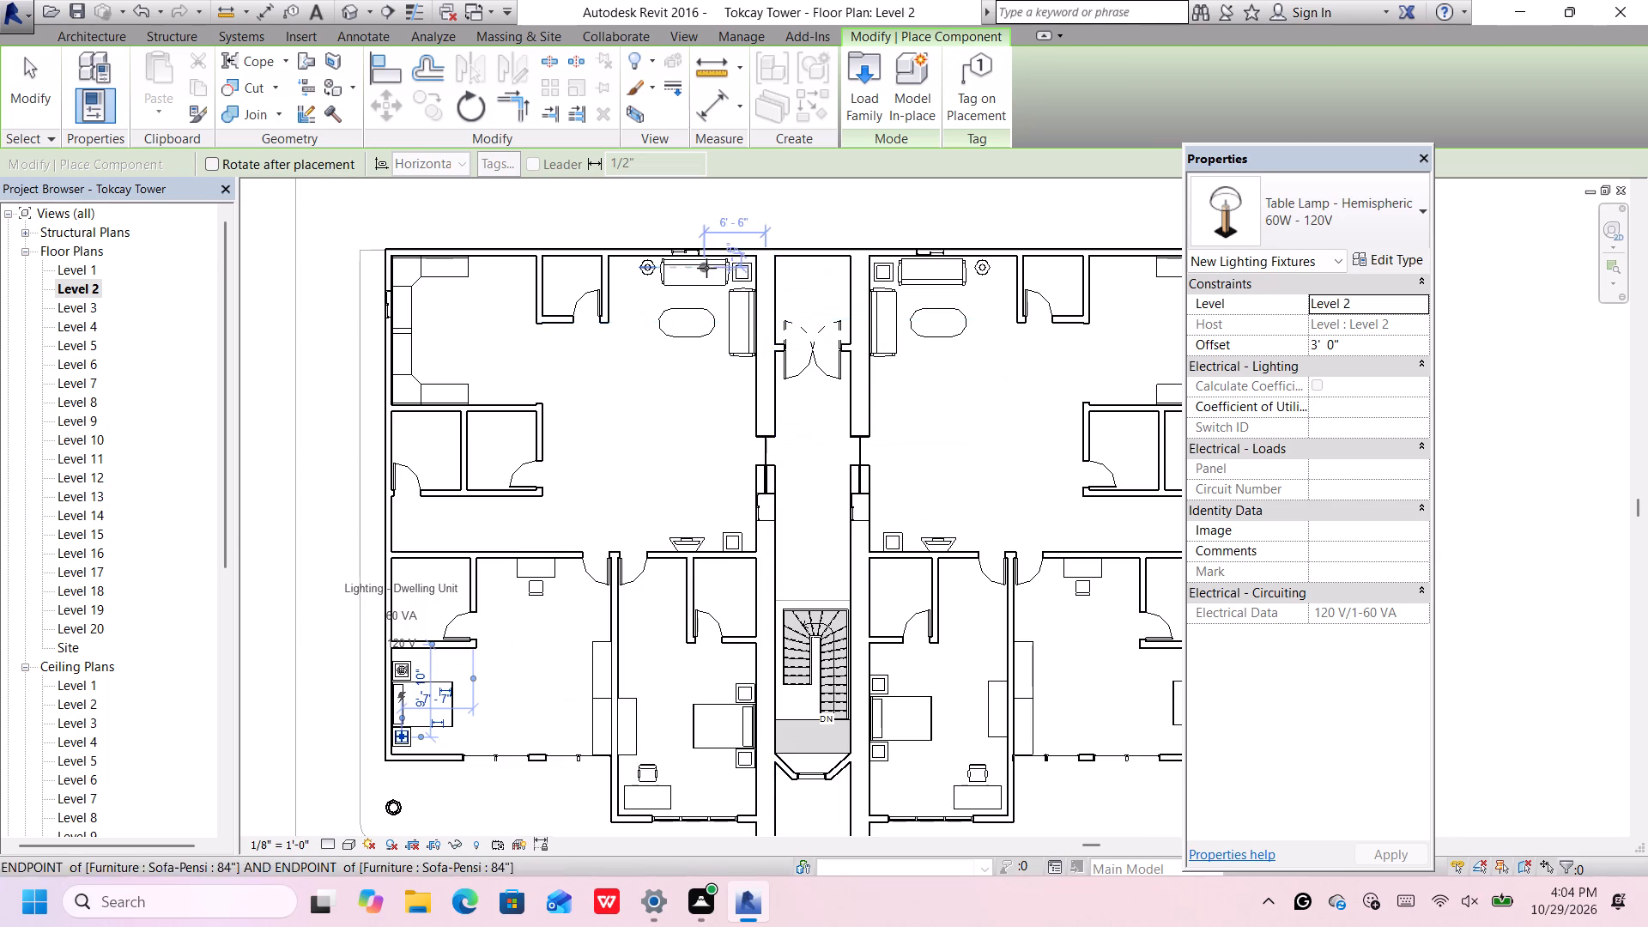
pyautogui.scroll(6, 725, 266)
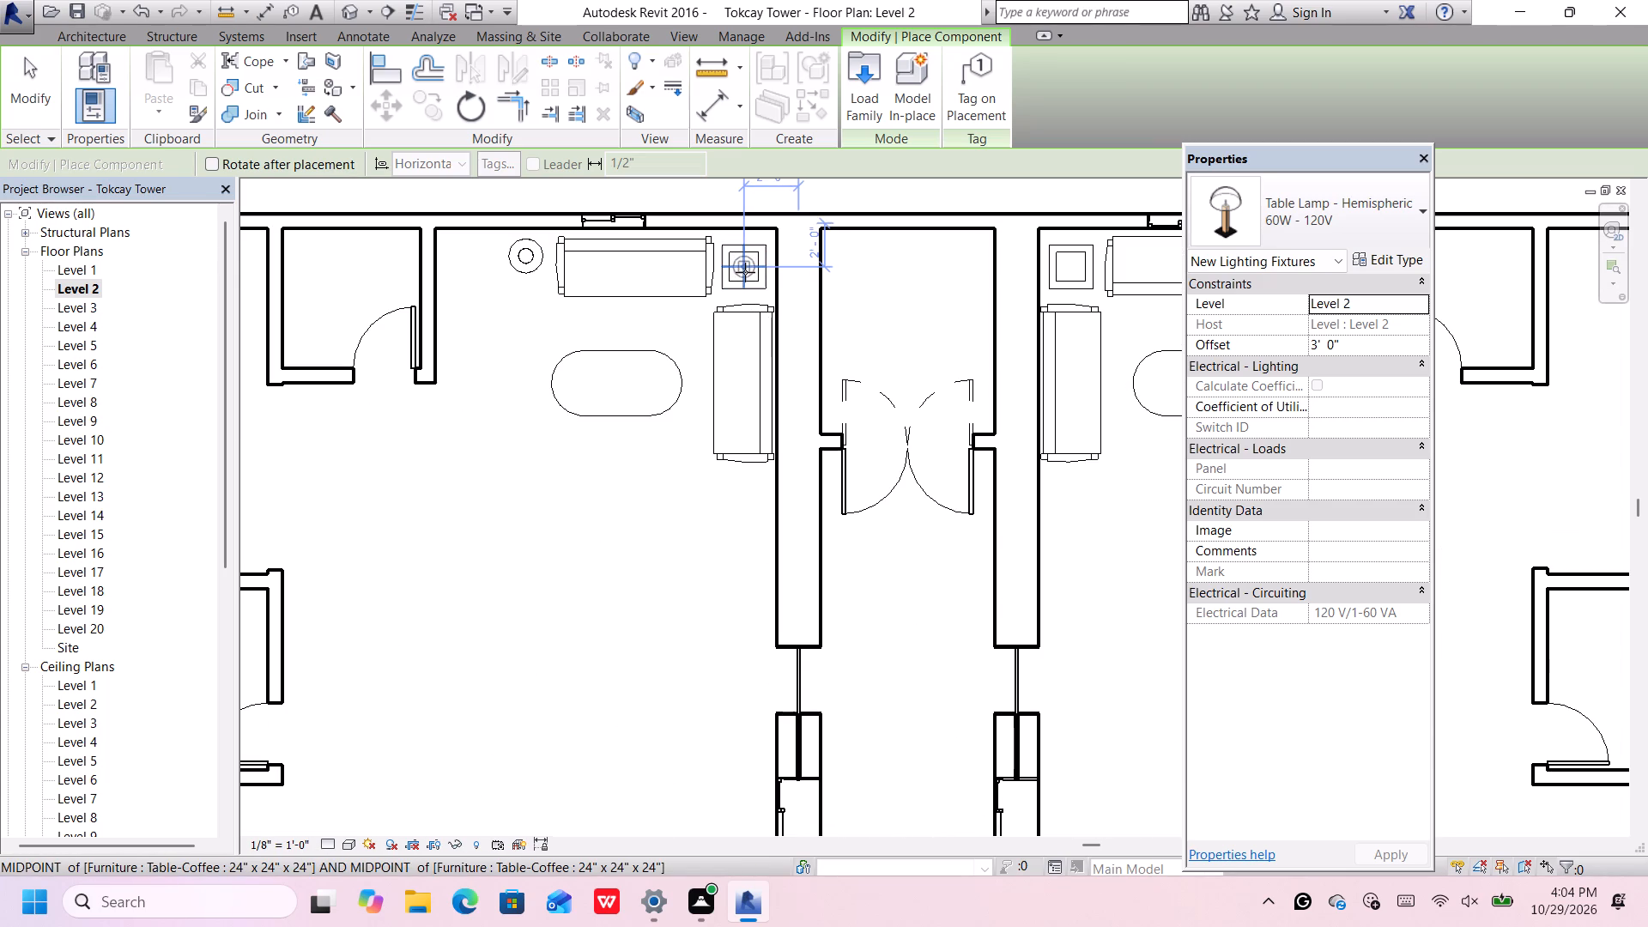
pyautogui.scroll(-4, 745, 271)
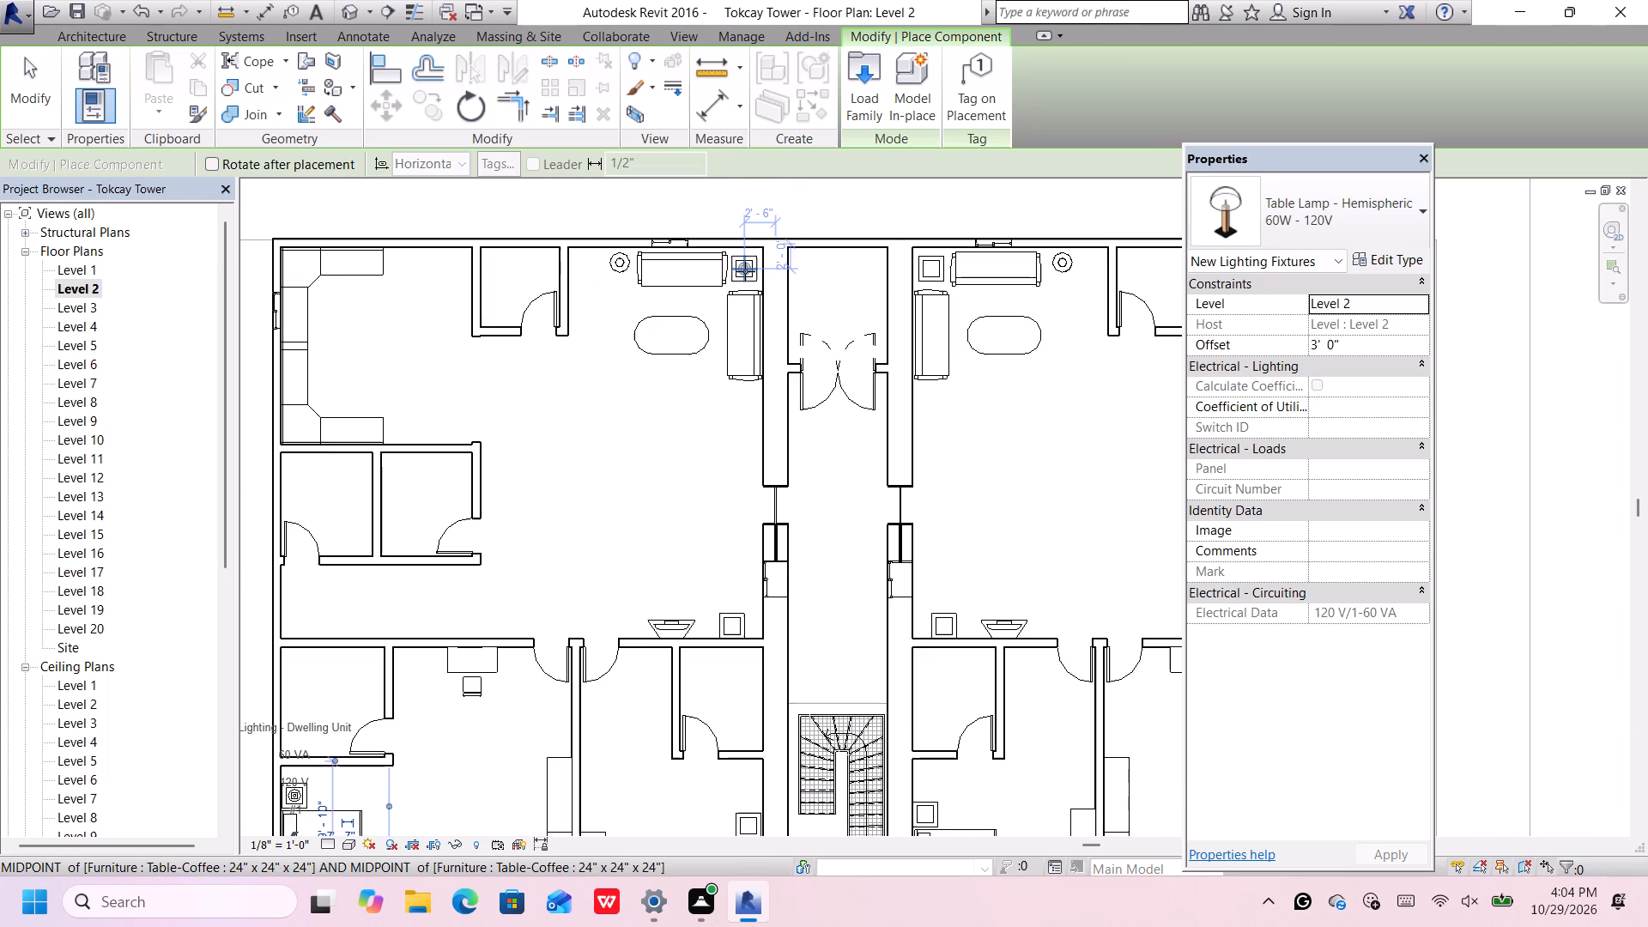
pyautogui.scroll(-2, 745, 271)
pyautogui.scroll(5, 748, 517)
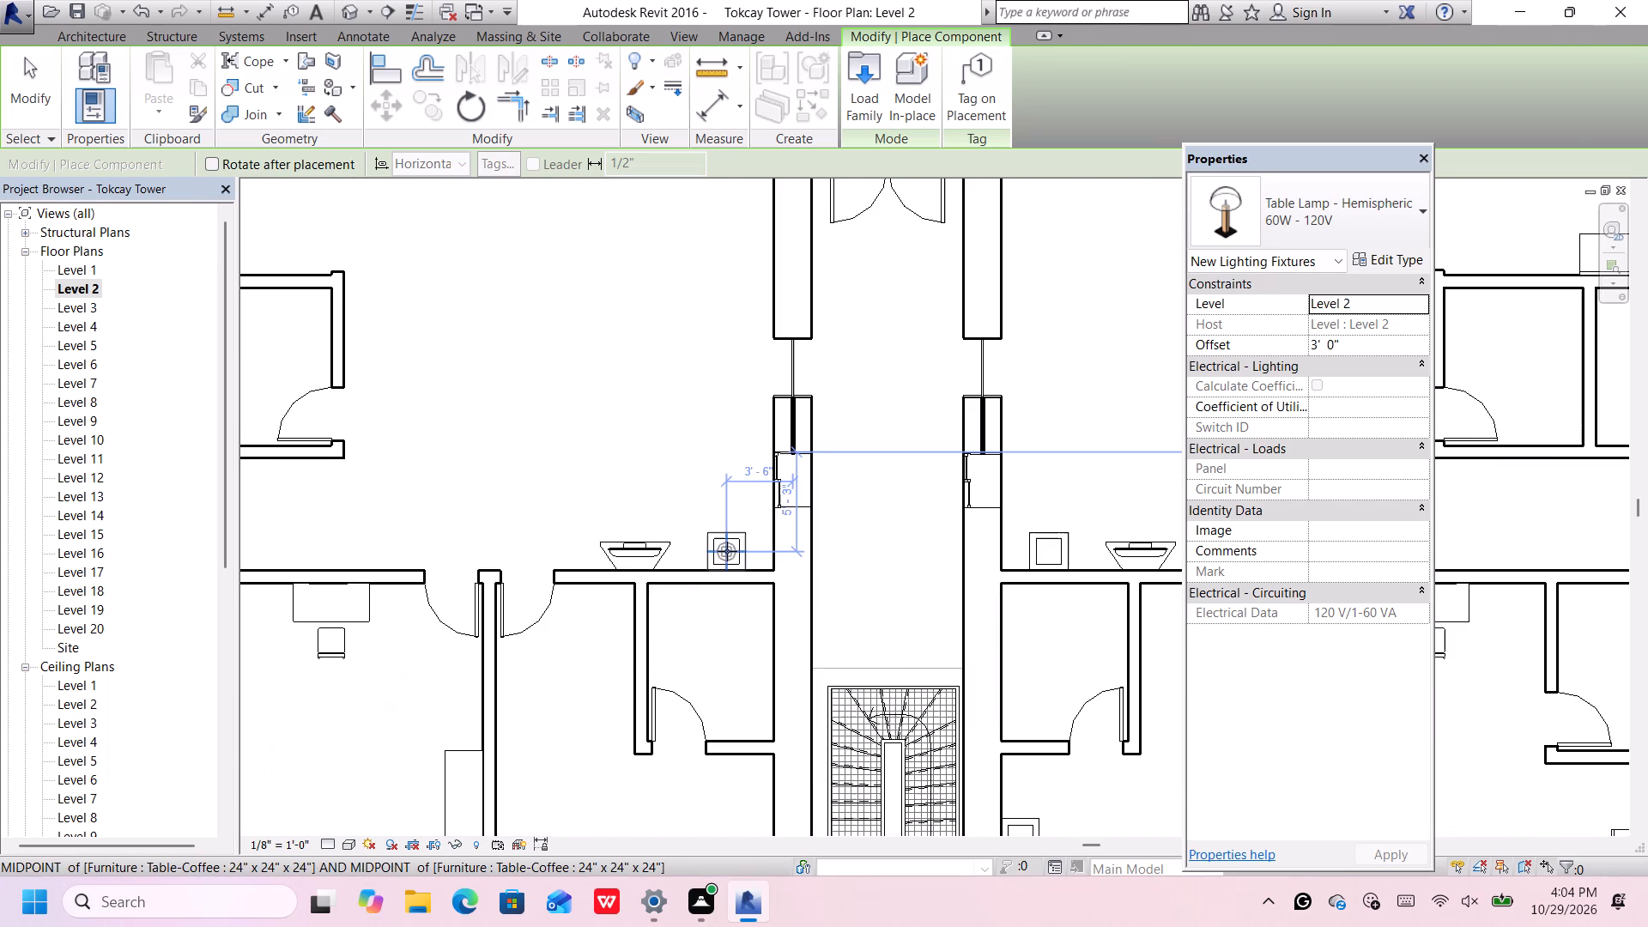
pyautogui.click(727, 551)
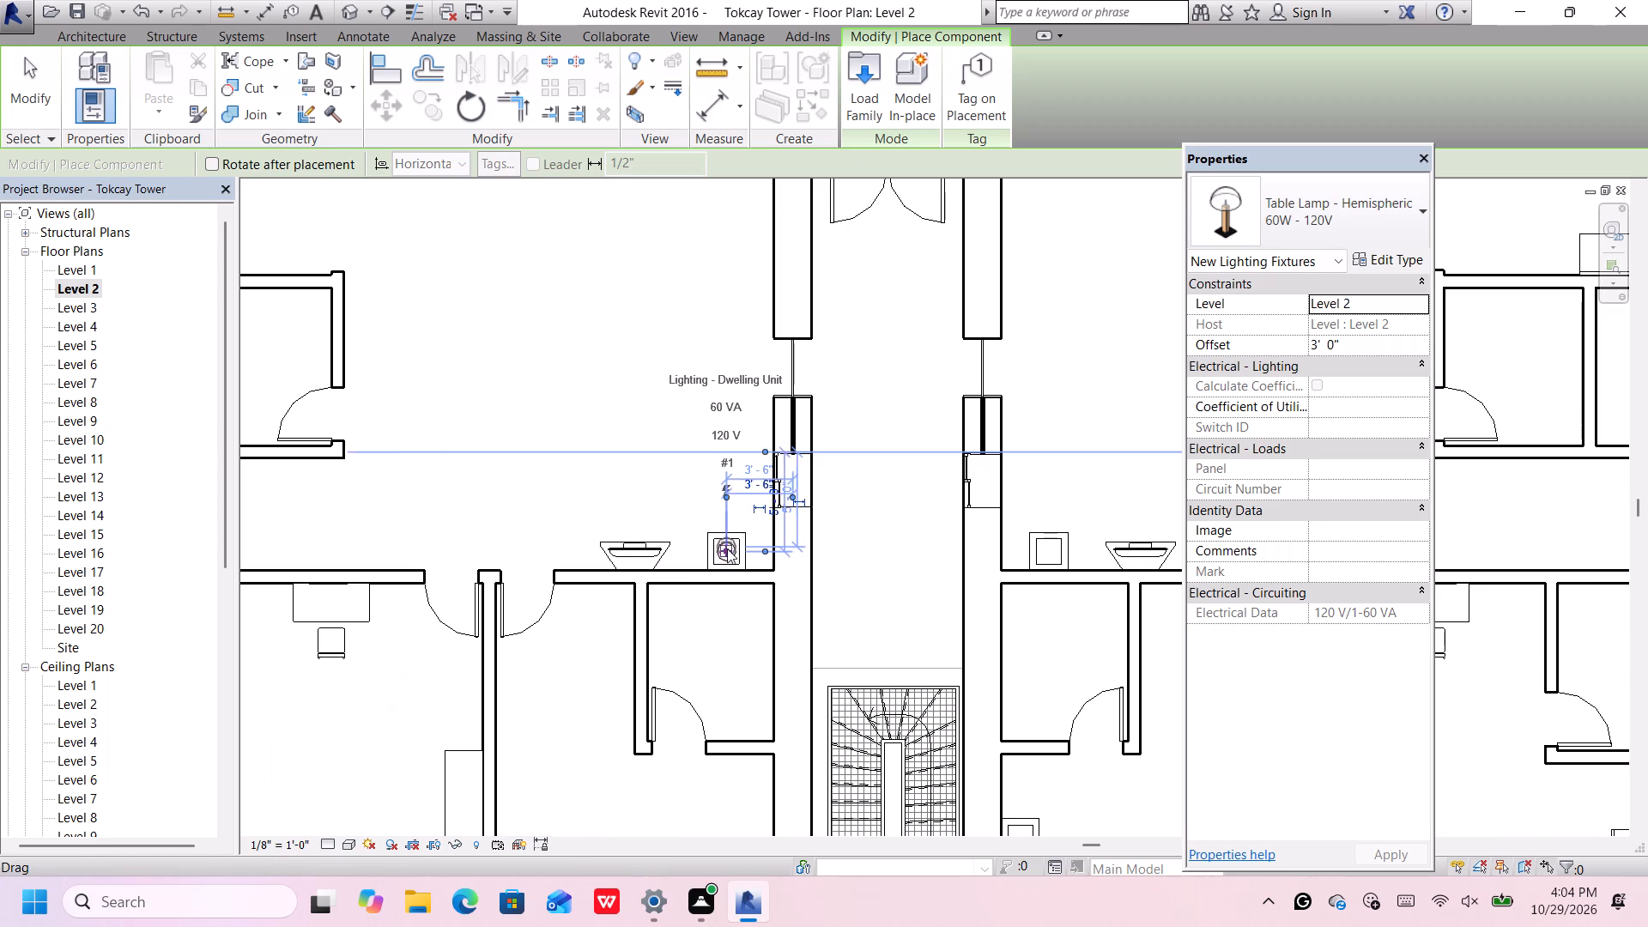
# Place hemispheric table lamps on both bedside tables in the bedroom just west of the staircase.
pyautogui.scroll(-8, 727, 548)
pyautogui.scroll(7, 728, 660)
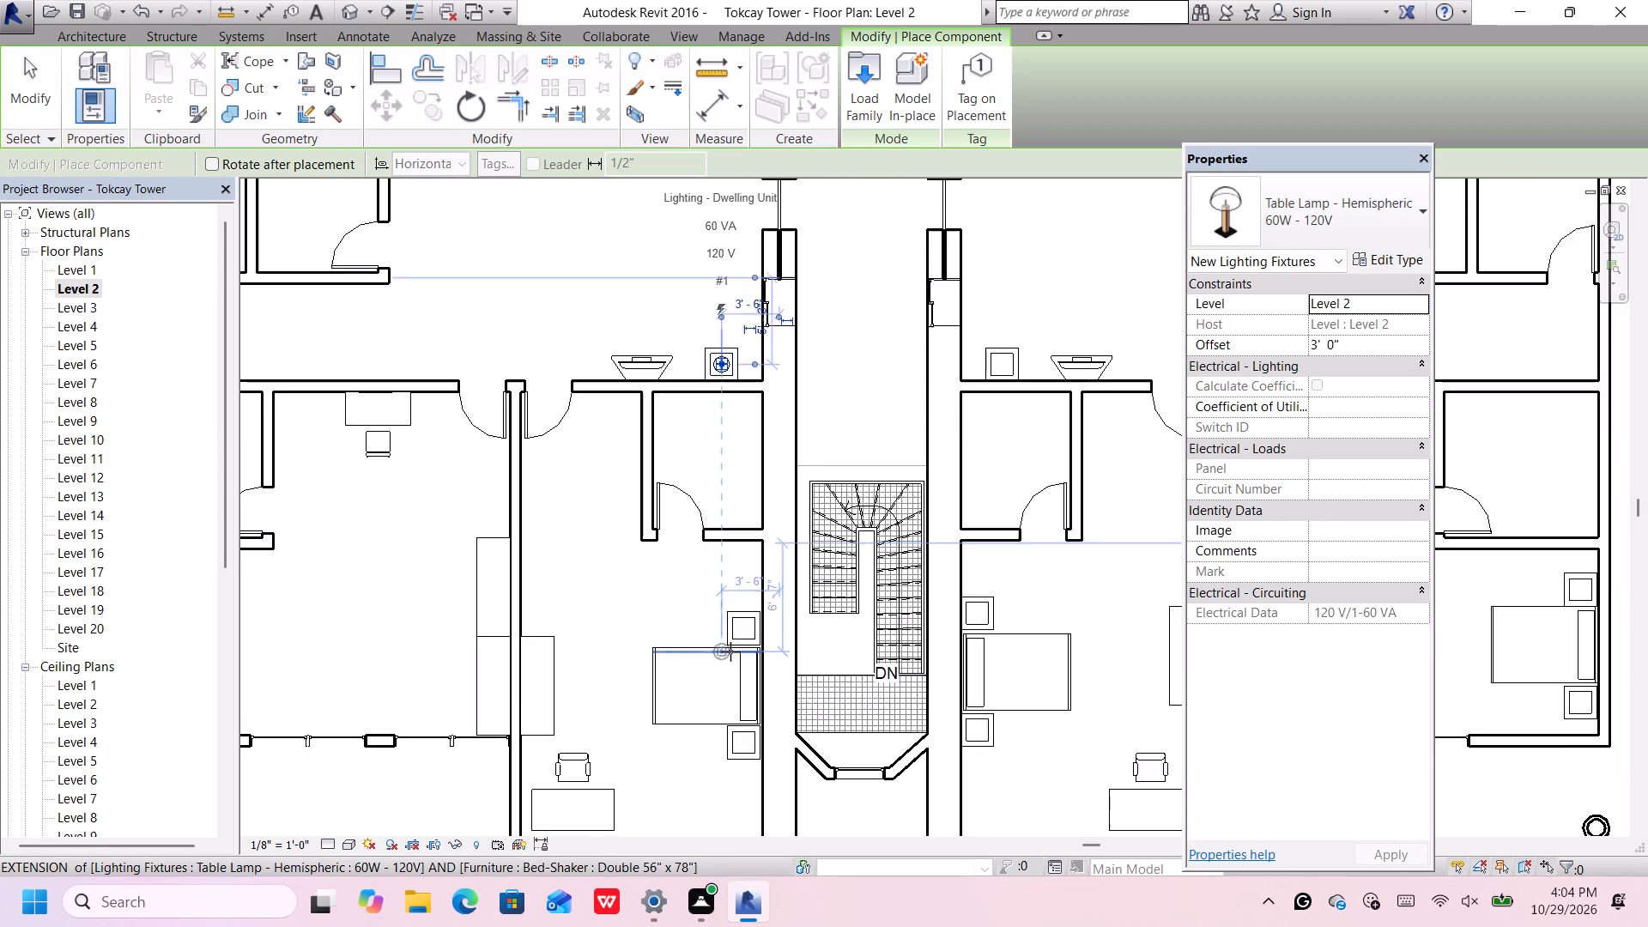
pyautogui.scroll(3, 730, 651)
pyautogui.click(746, 619)
pyautogui.scroll(-7, 746, 611)
pyautogui.scroll(1, 742, 660)
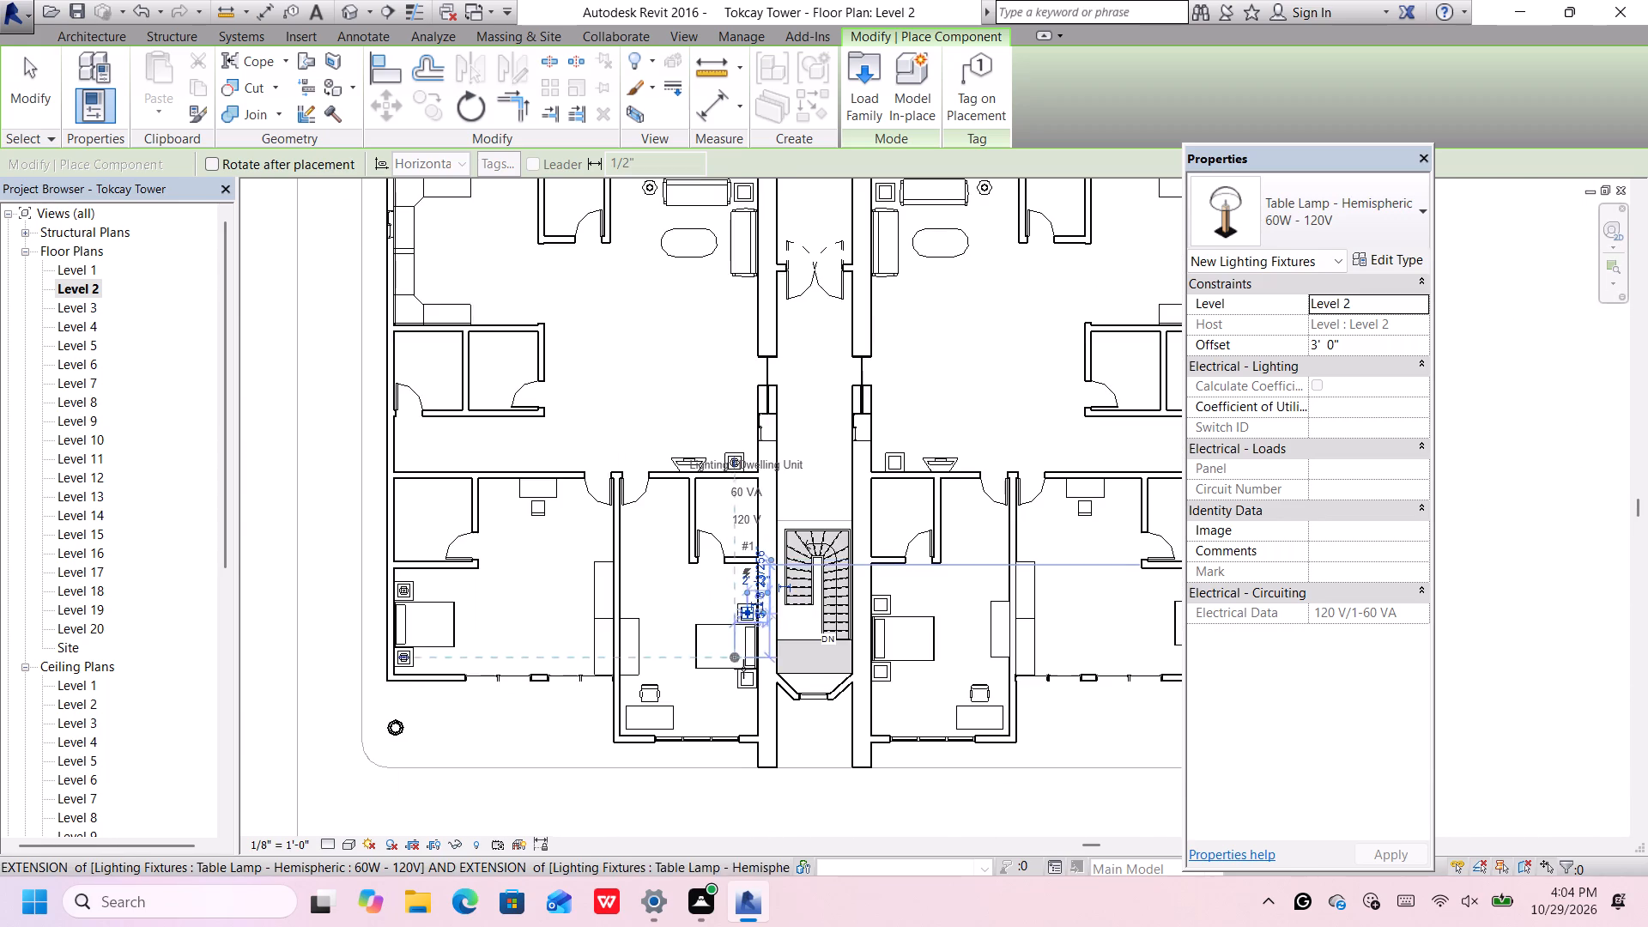
pyautogui.scroll(8, 743, 669)
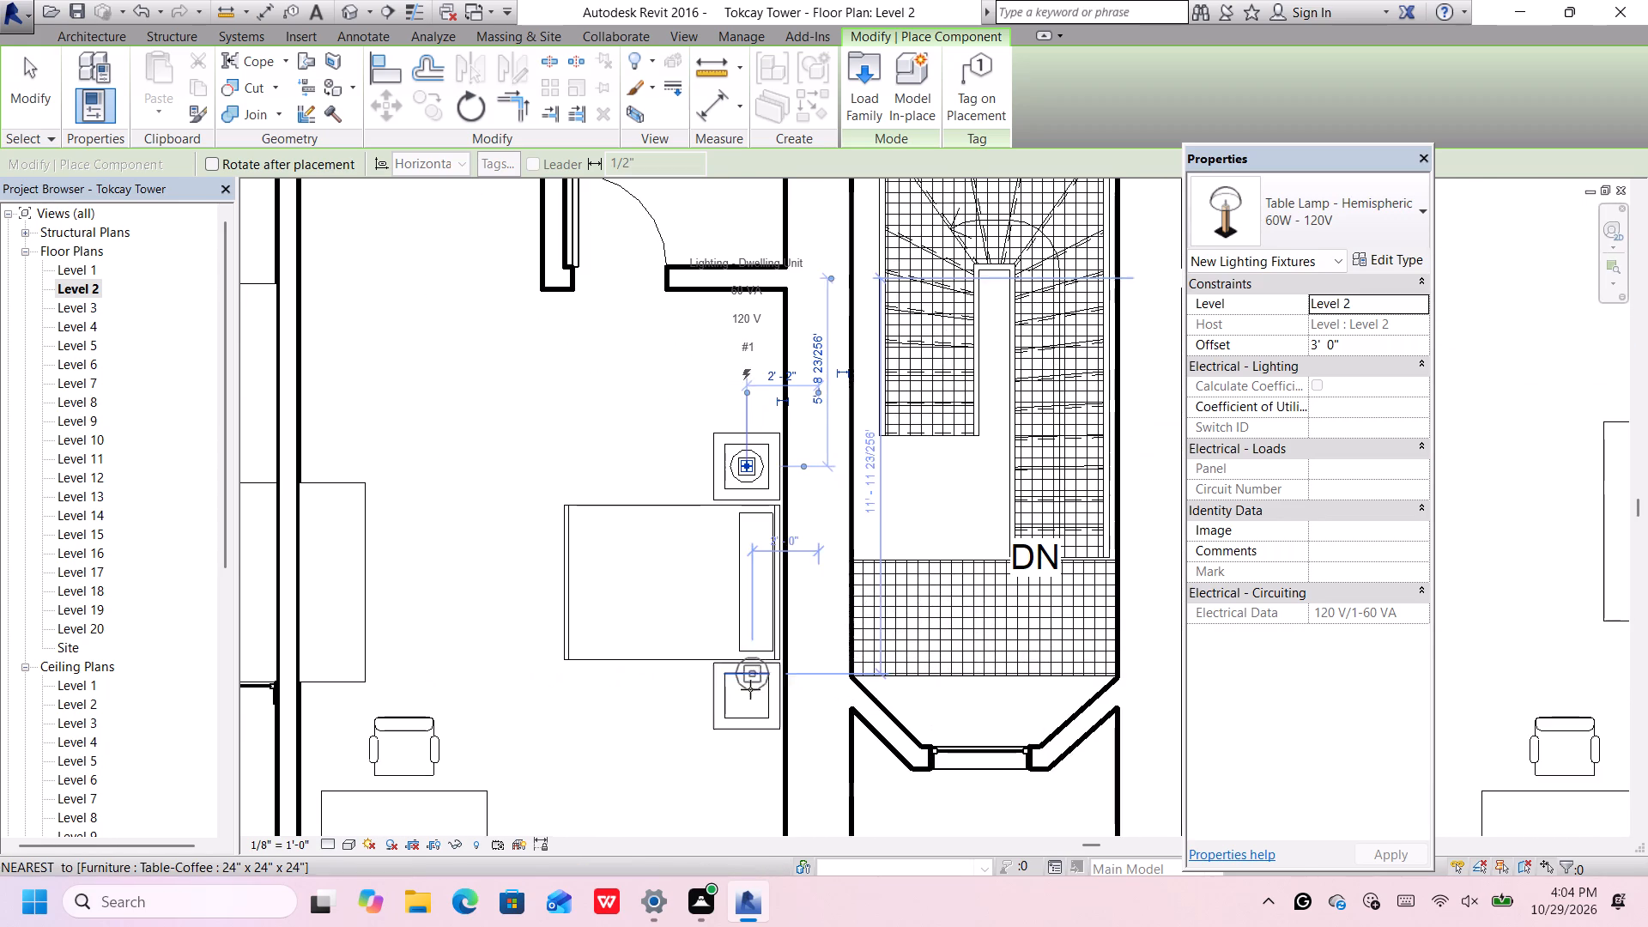
pyautogui.click(750, 694)
# Place a hemispheric table lamp on the north bedside table in the bedroom just east of the staircase.
pyautogui.scroll(-11, 745, 673)
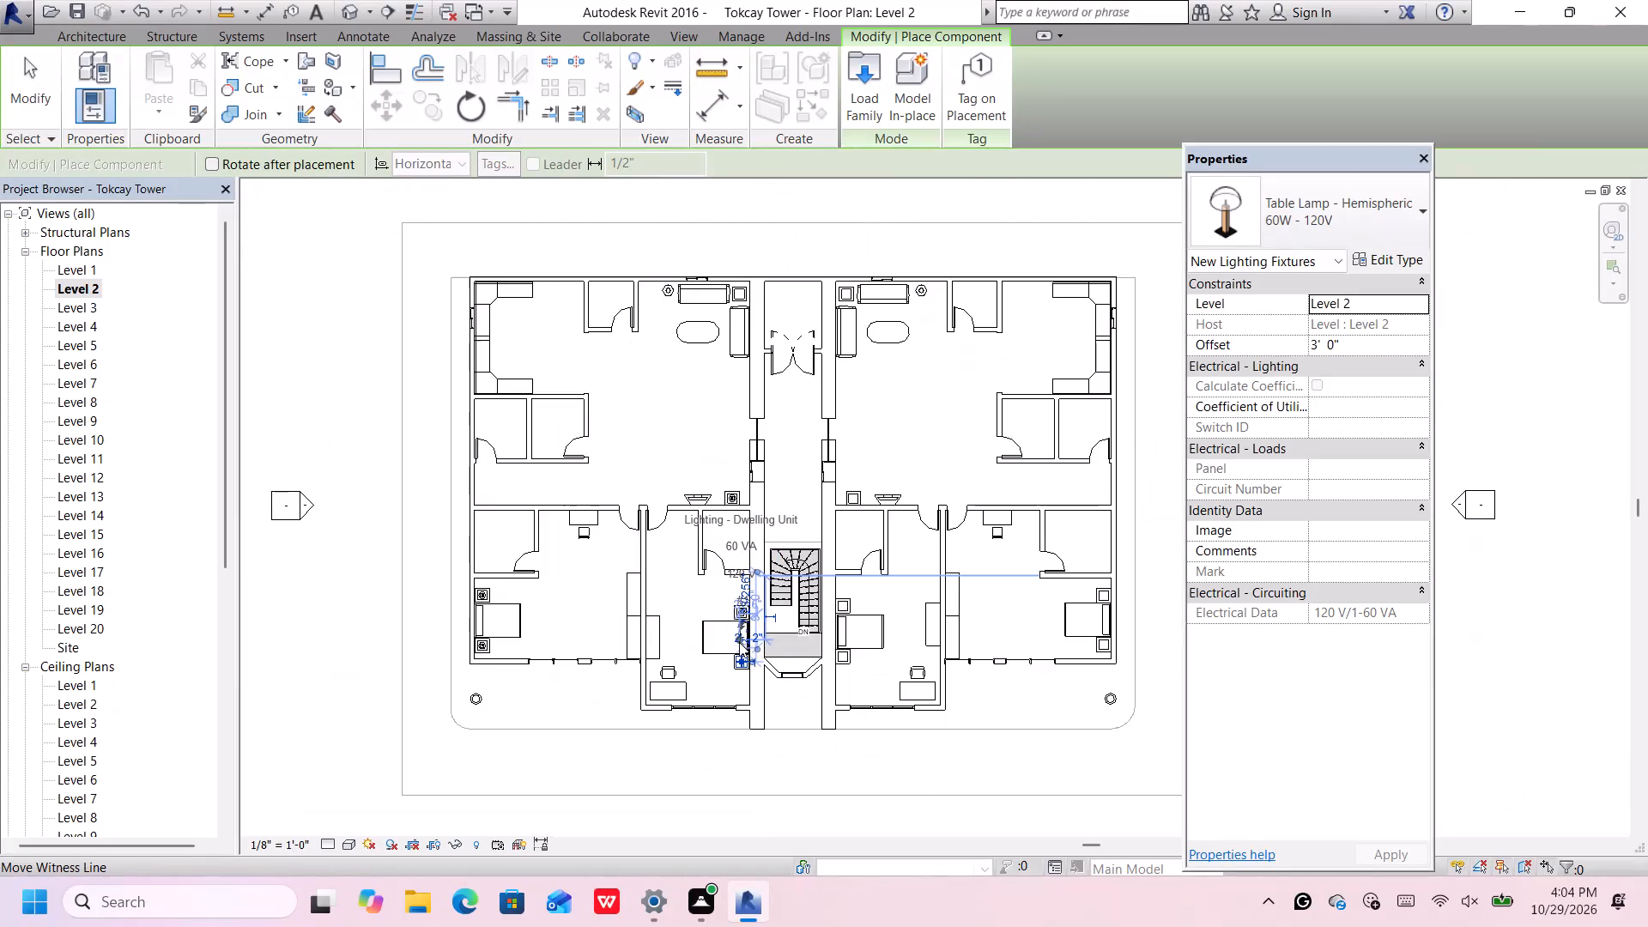
pyautogui.scroll(1, 821, 640)
pyautogui.moveTo(873, 663); pyautogui.dragTo(845, 593, button='middle')
pyautogui.scroll(2, 800, 503)
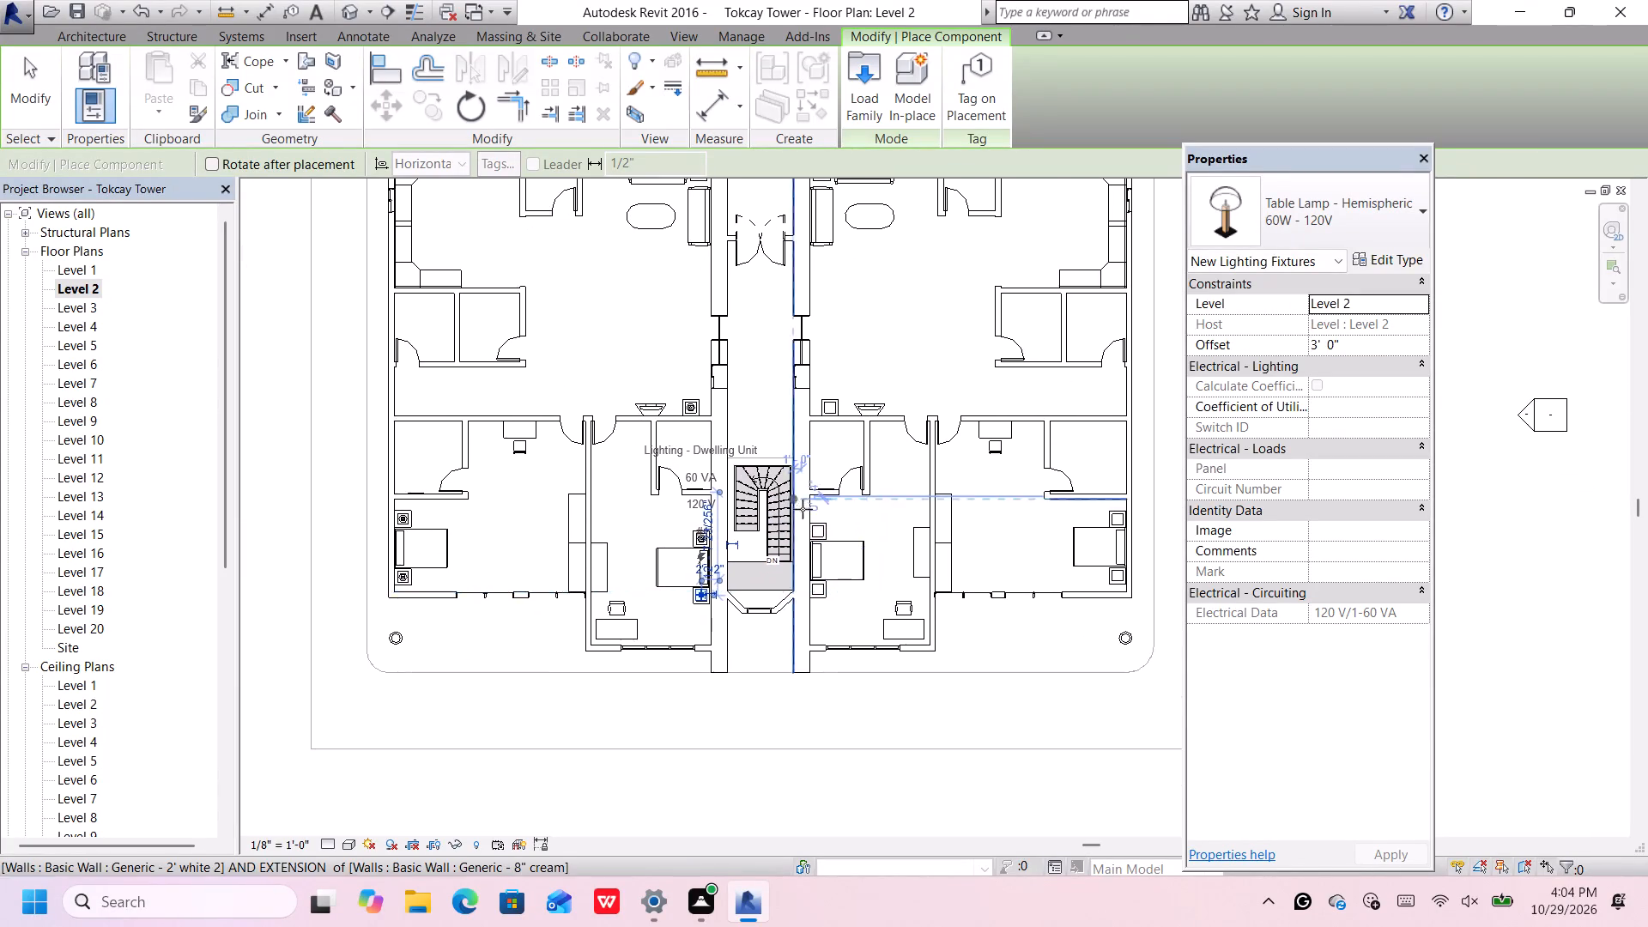
pyautogui.scroll(7, 803, 509)
pyautogui.click(815, 525)
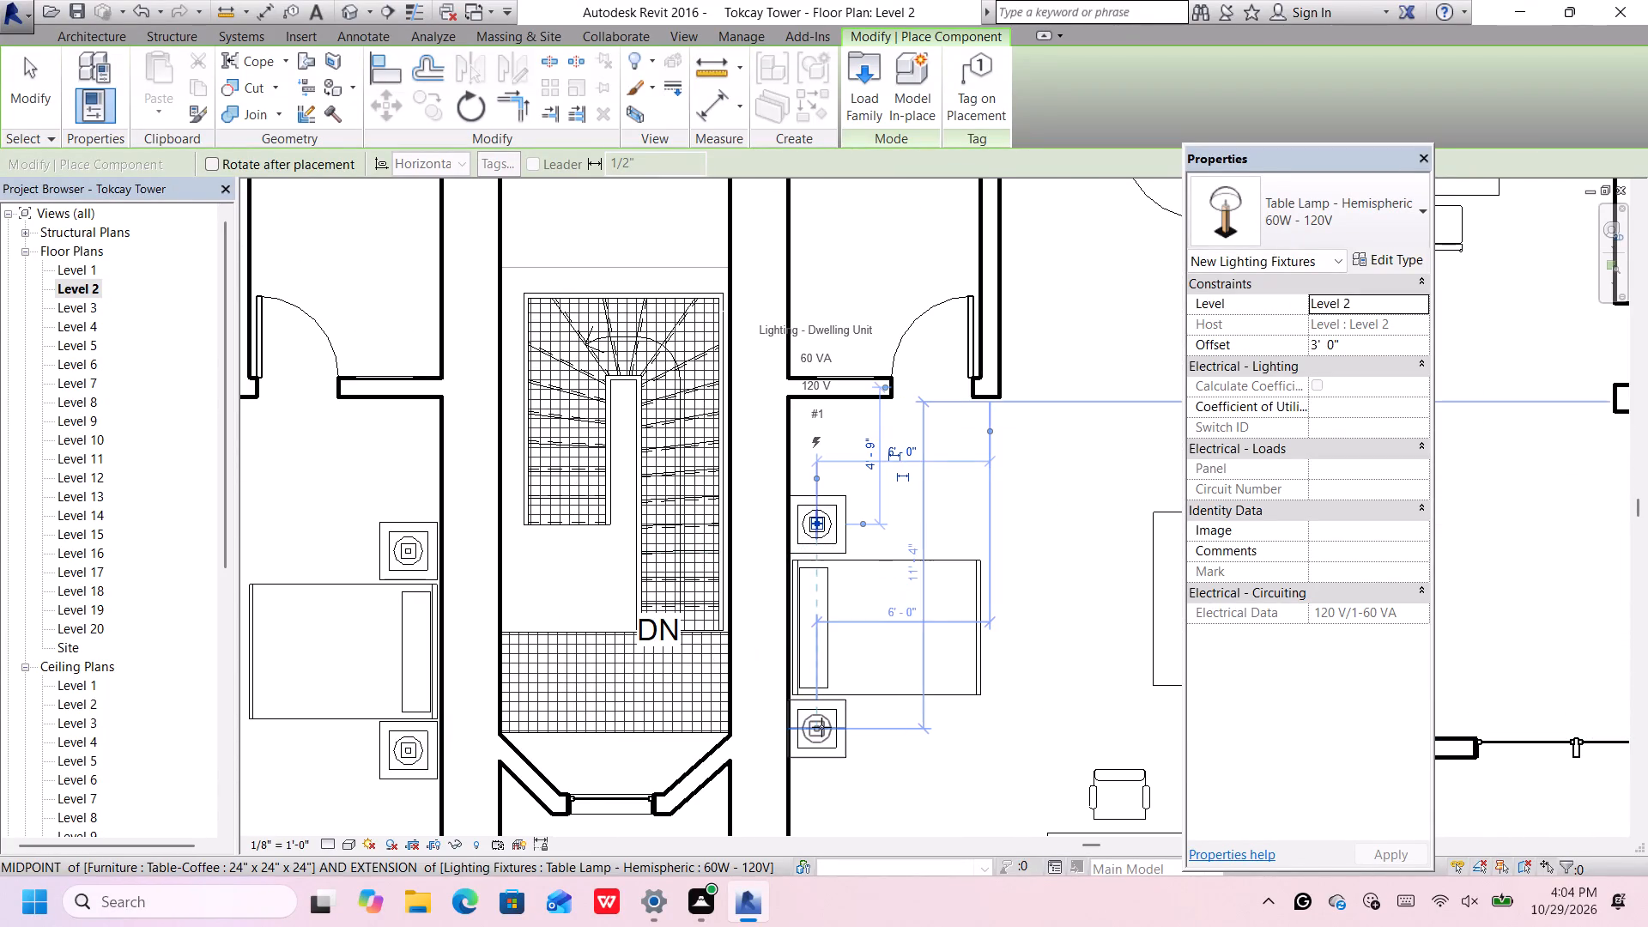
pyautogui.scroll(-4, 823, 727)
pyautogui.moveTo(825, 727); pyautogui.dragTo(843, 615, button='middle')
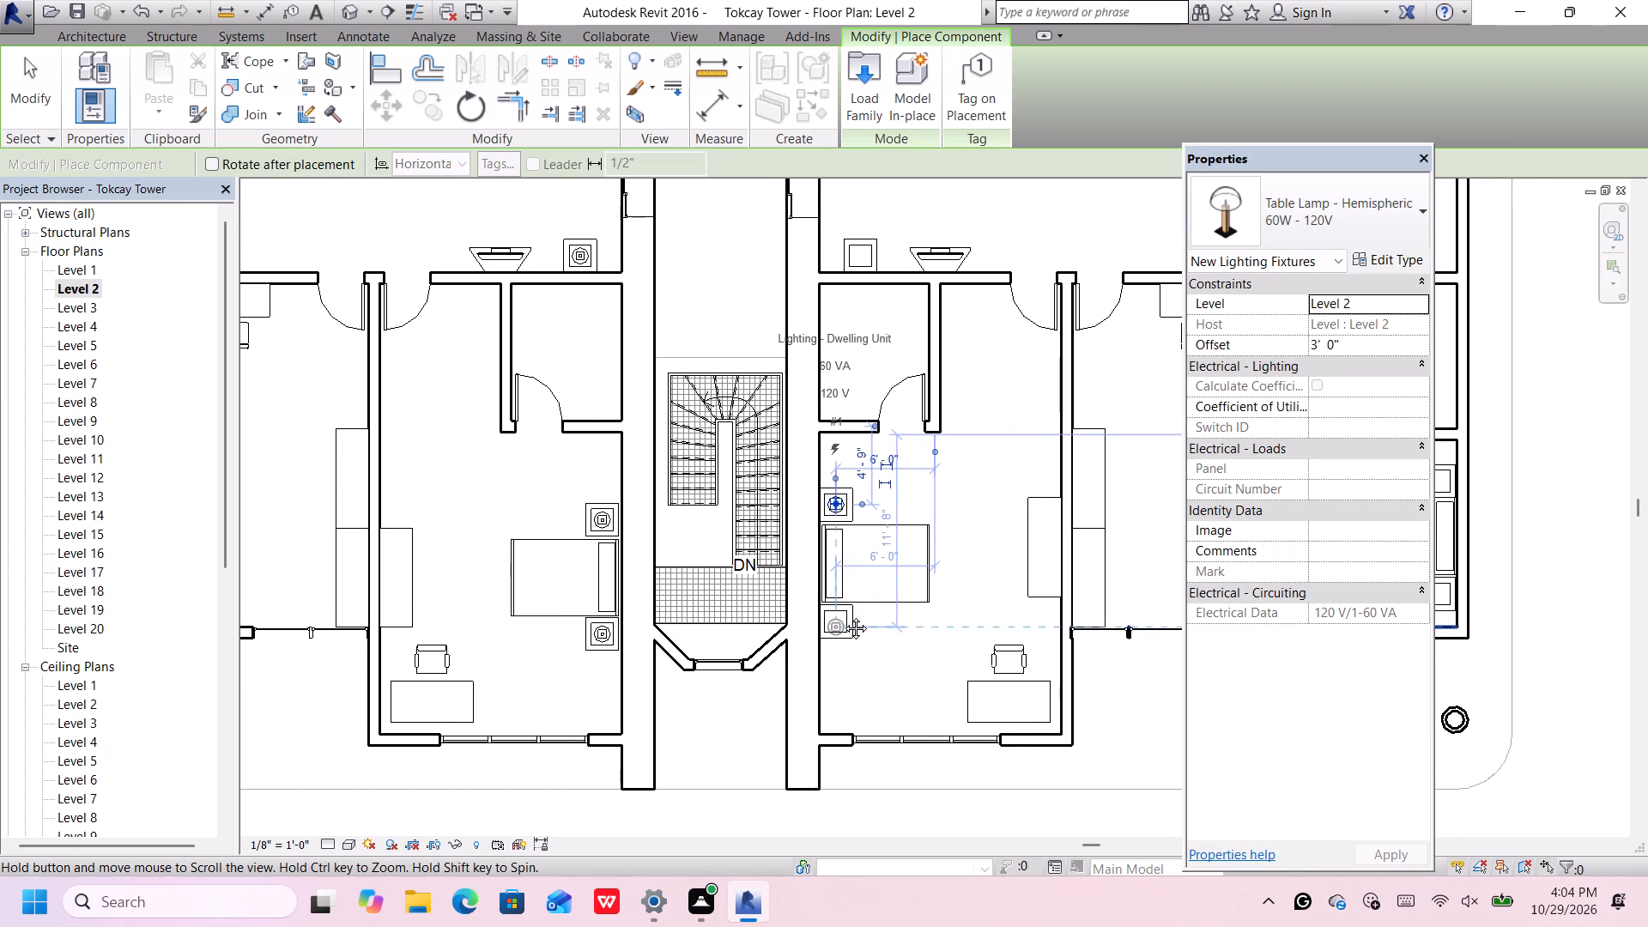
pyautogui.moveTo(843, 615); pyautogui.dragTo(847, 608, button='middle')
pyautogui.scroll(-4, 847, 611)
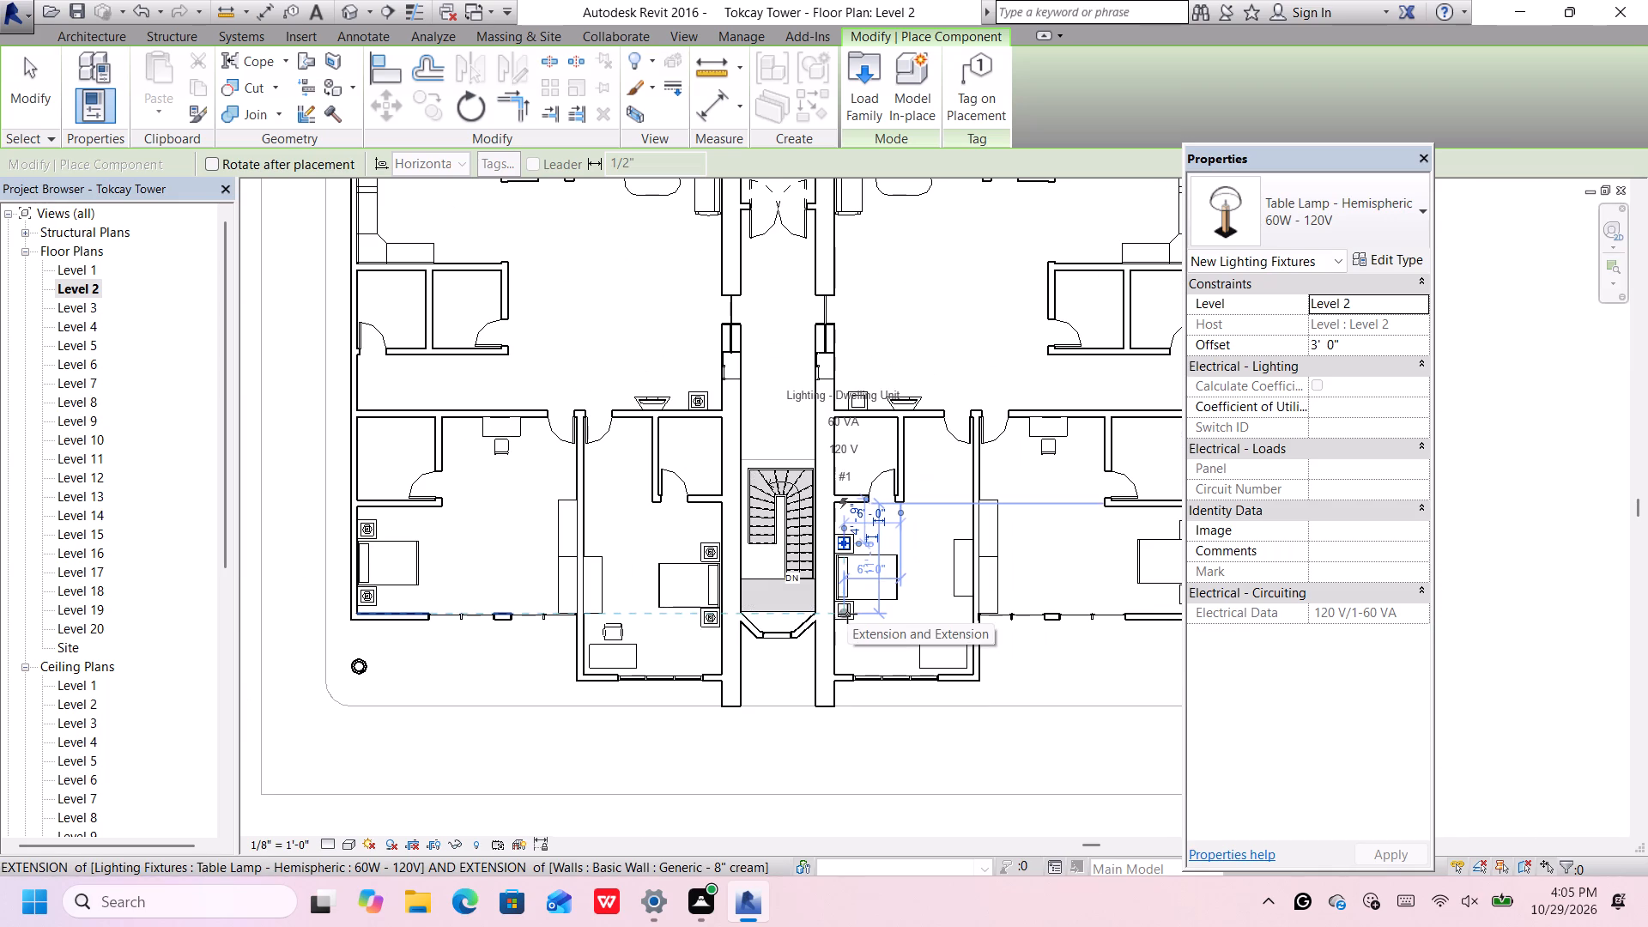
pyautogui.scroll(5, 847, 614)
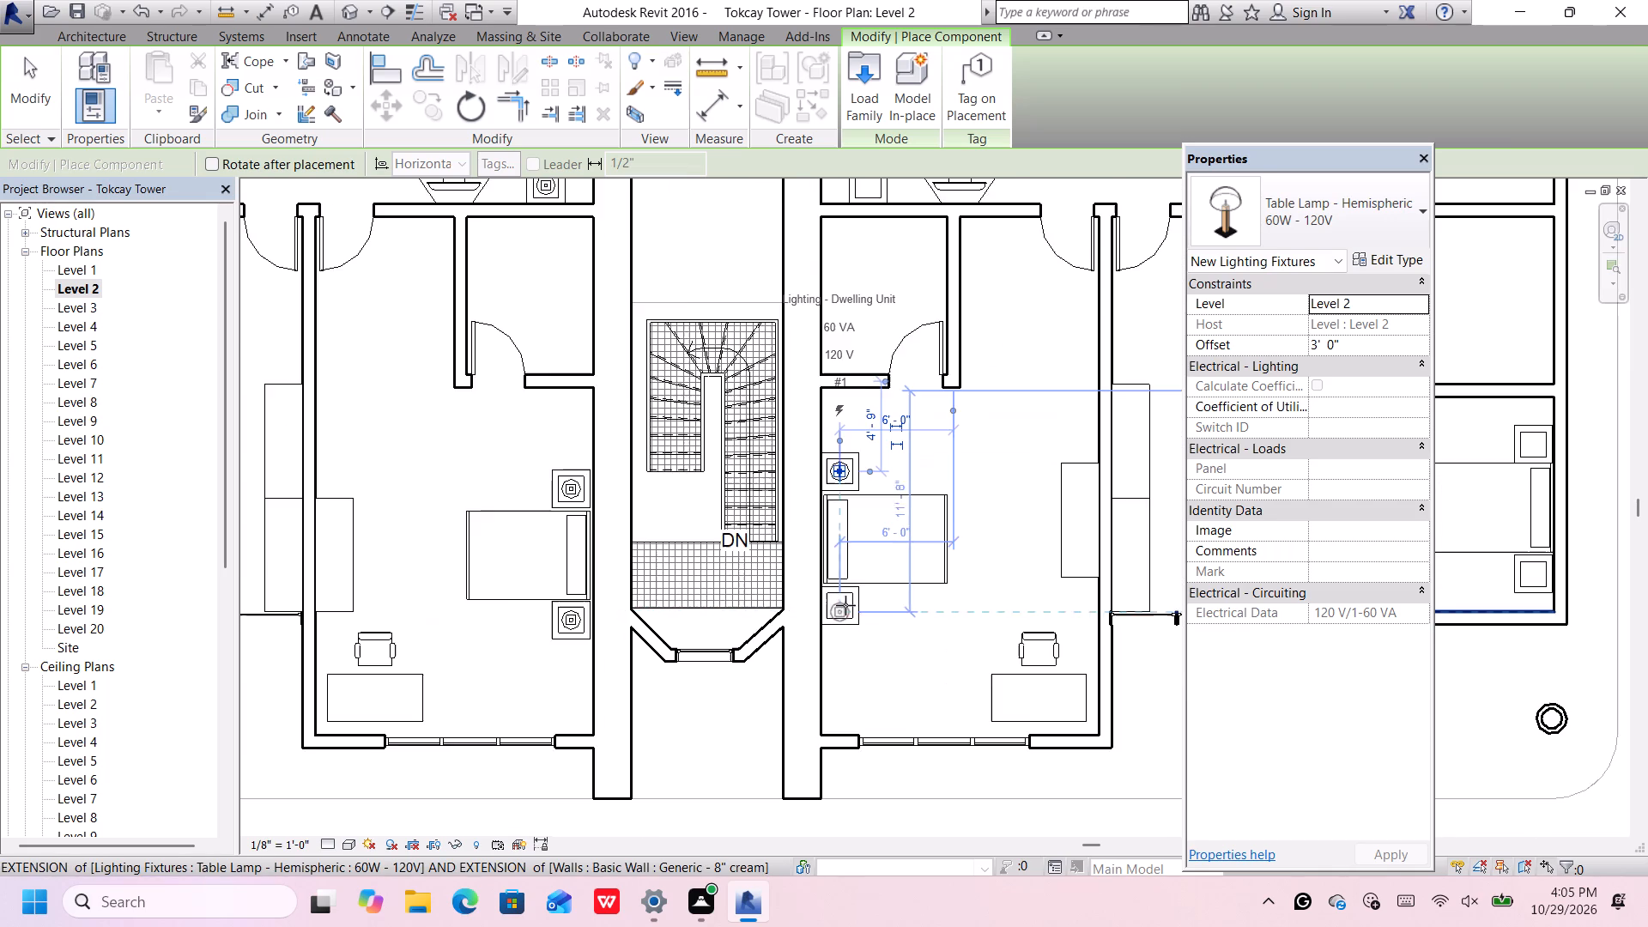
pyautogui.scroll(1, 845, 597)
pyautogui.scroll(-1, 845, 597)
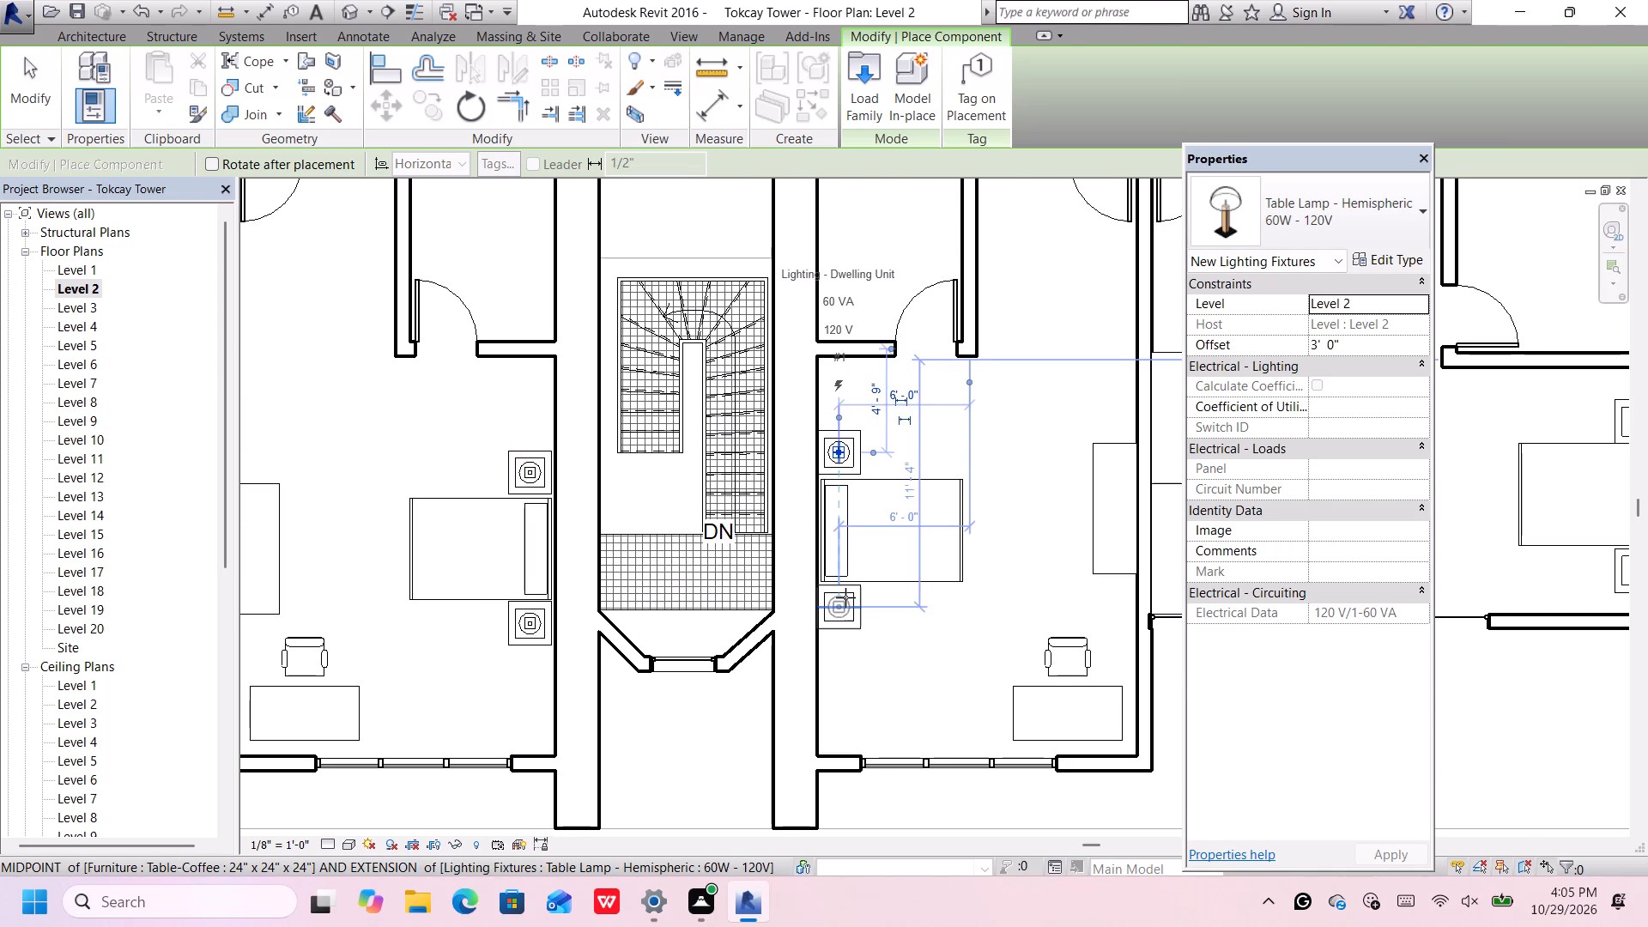
# Place a hemispheric table lamp on the south bedside table in the far-east bedroom.
pyautogui.scroll(-7, 845, 597)
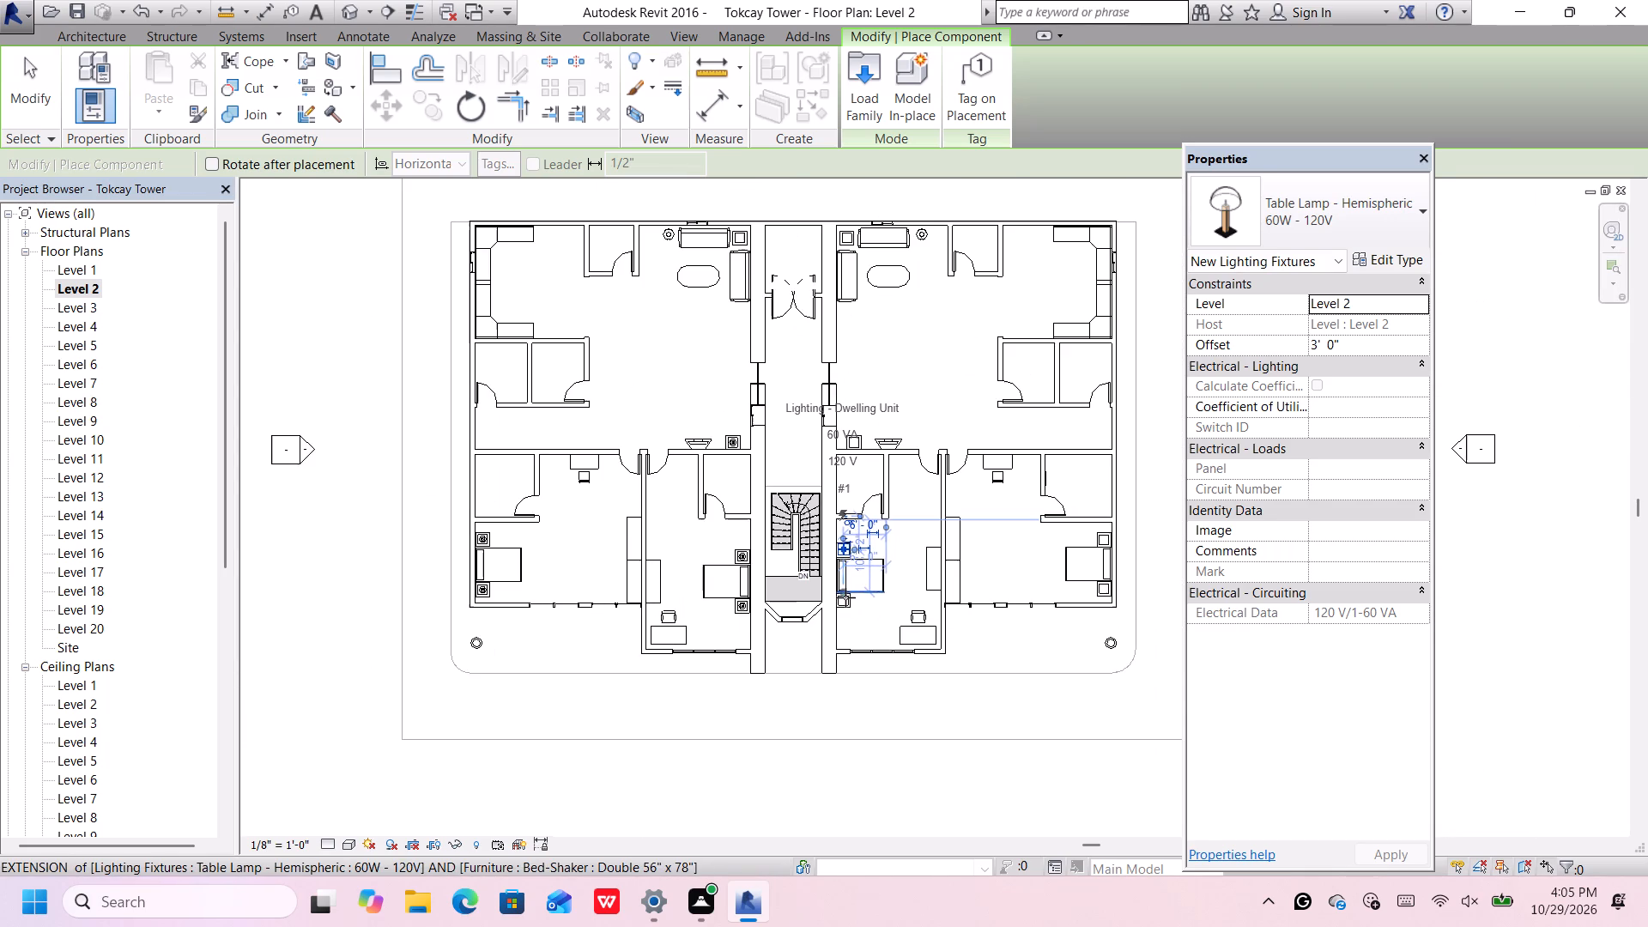
pyautogui.scroll(-2, 845, 597)
pyautogui.scroll(5, 1090, 581)
pyautogui.scroll(3, 1013, 553)
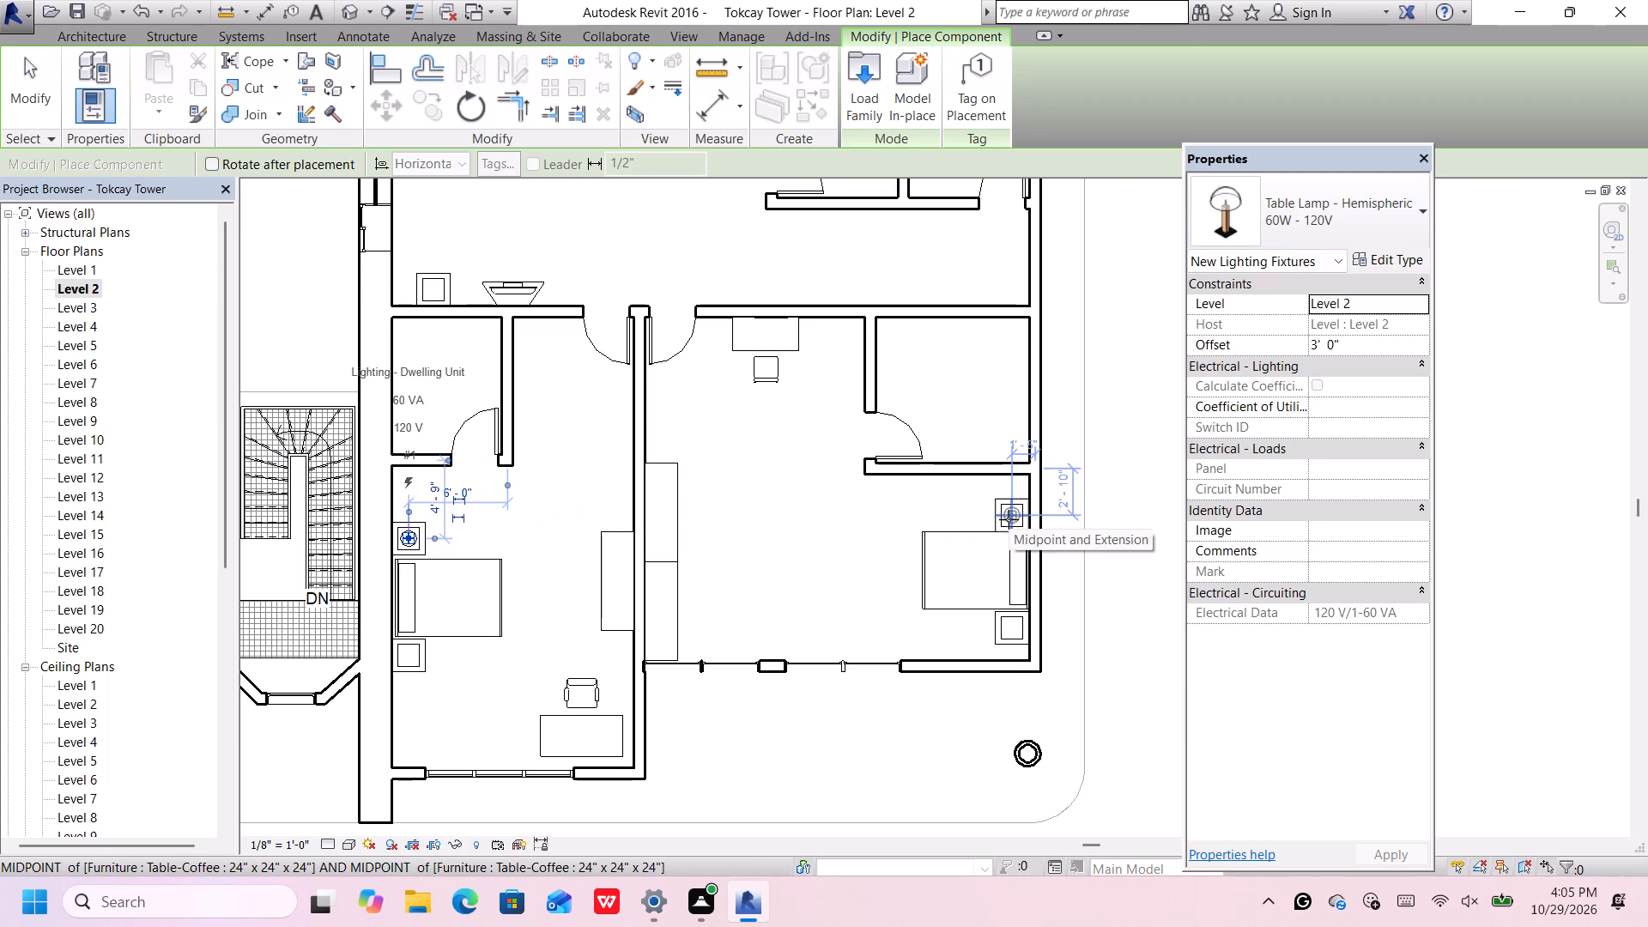
pyautogui.click(1012, 631)
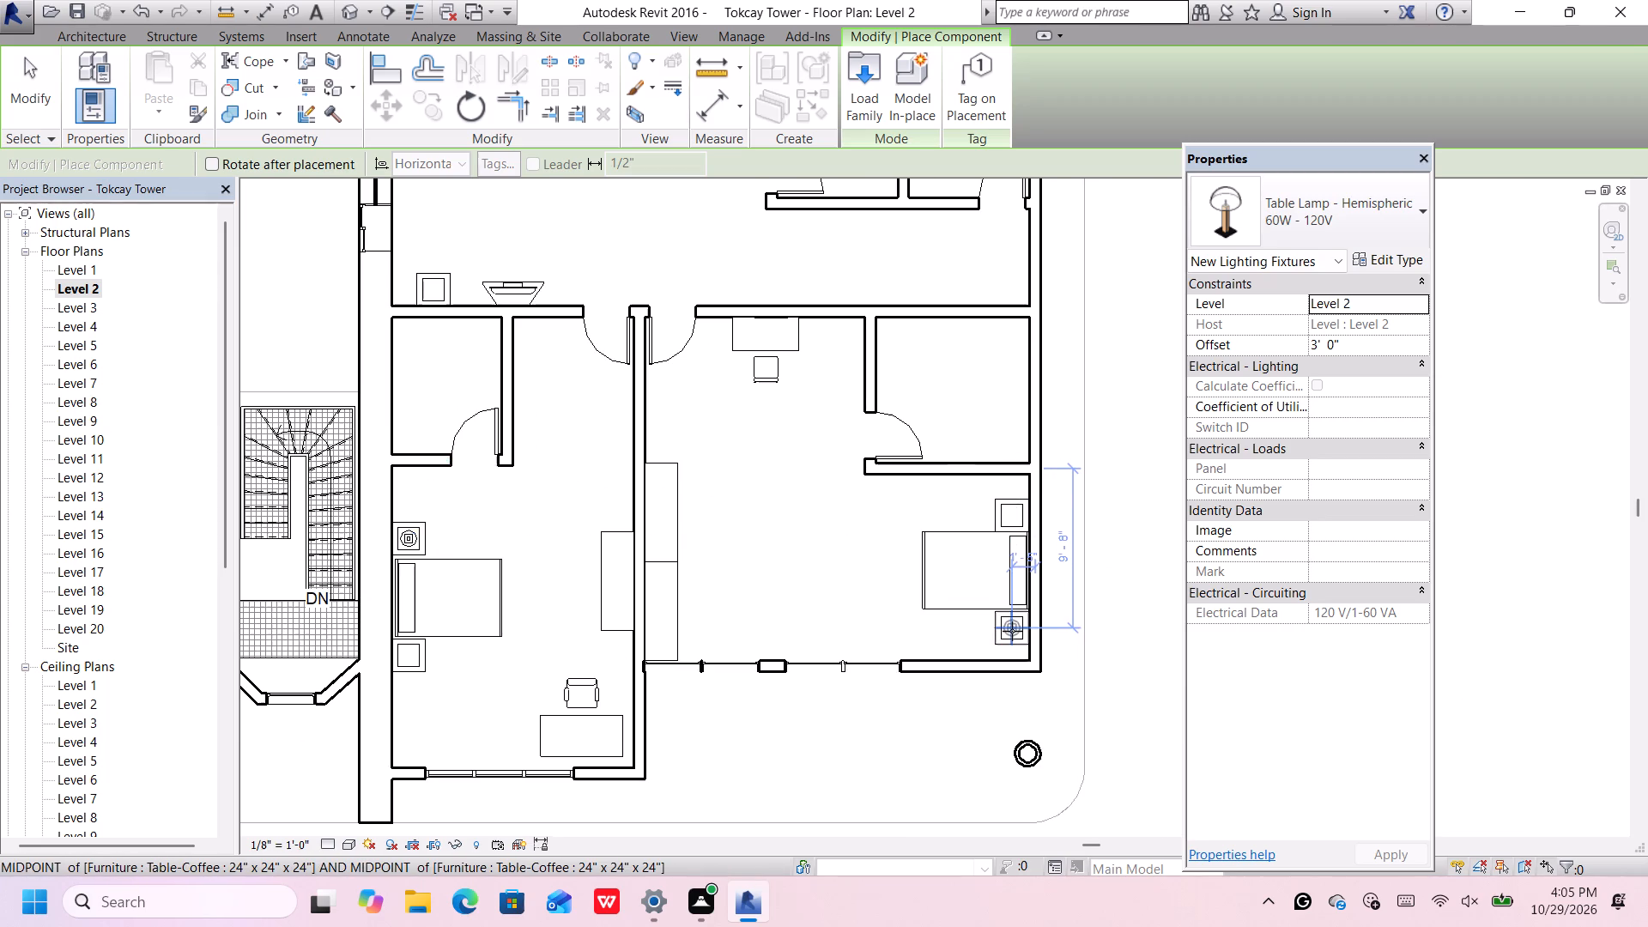
# Delete the hemispheric table lamp from the side table beside the TV in the west living room.
pyautogui.scroll(-9, 1010, 630)
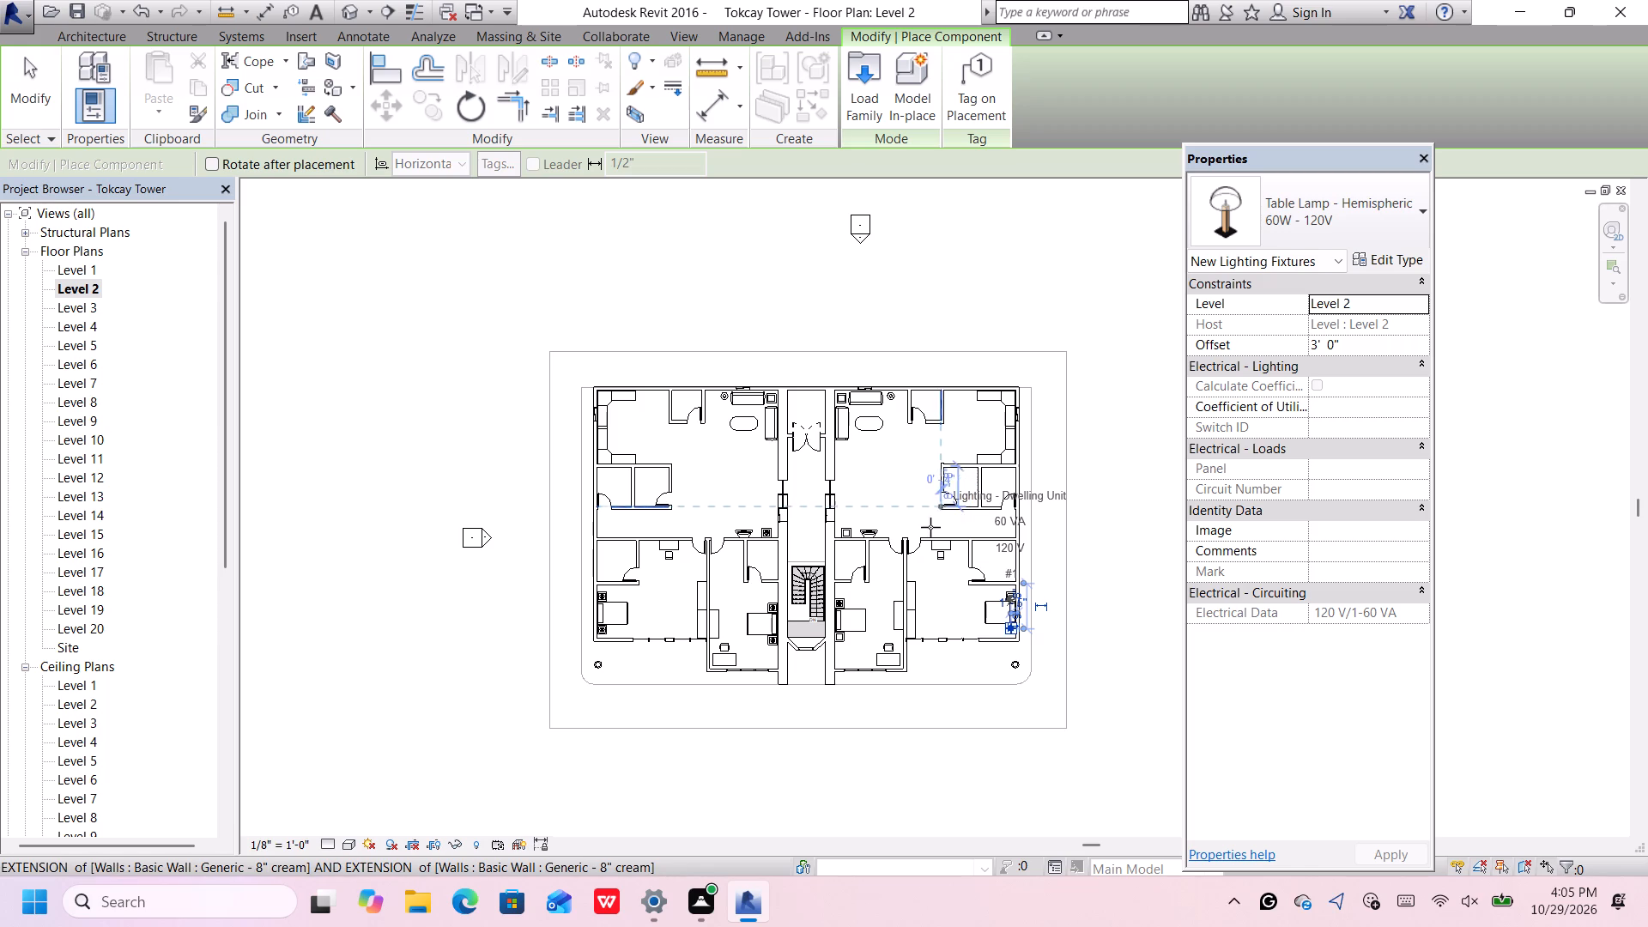
pyautogui.scroll(4, 862, 529)
pyautogui.press('space')
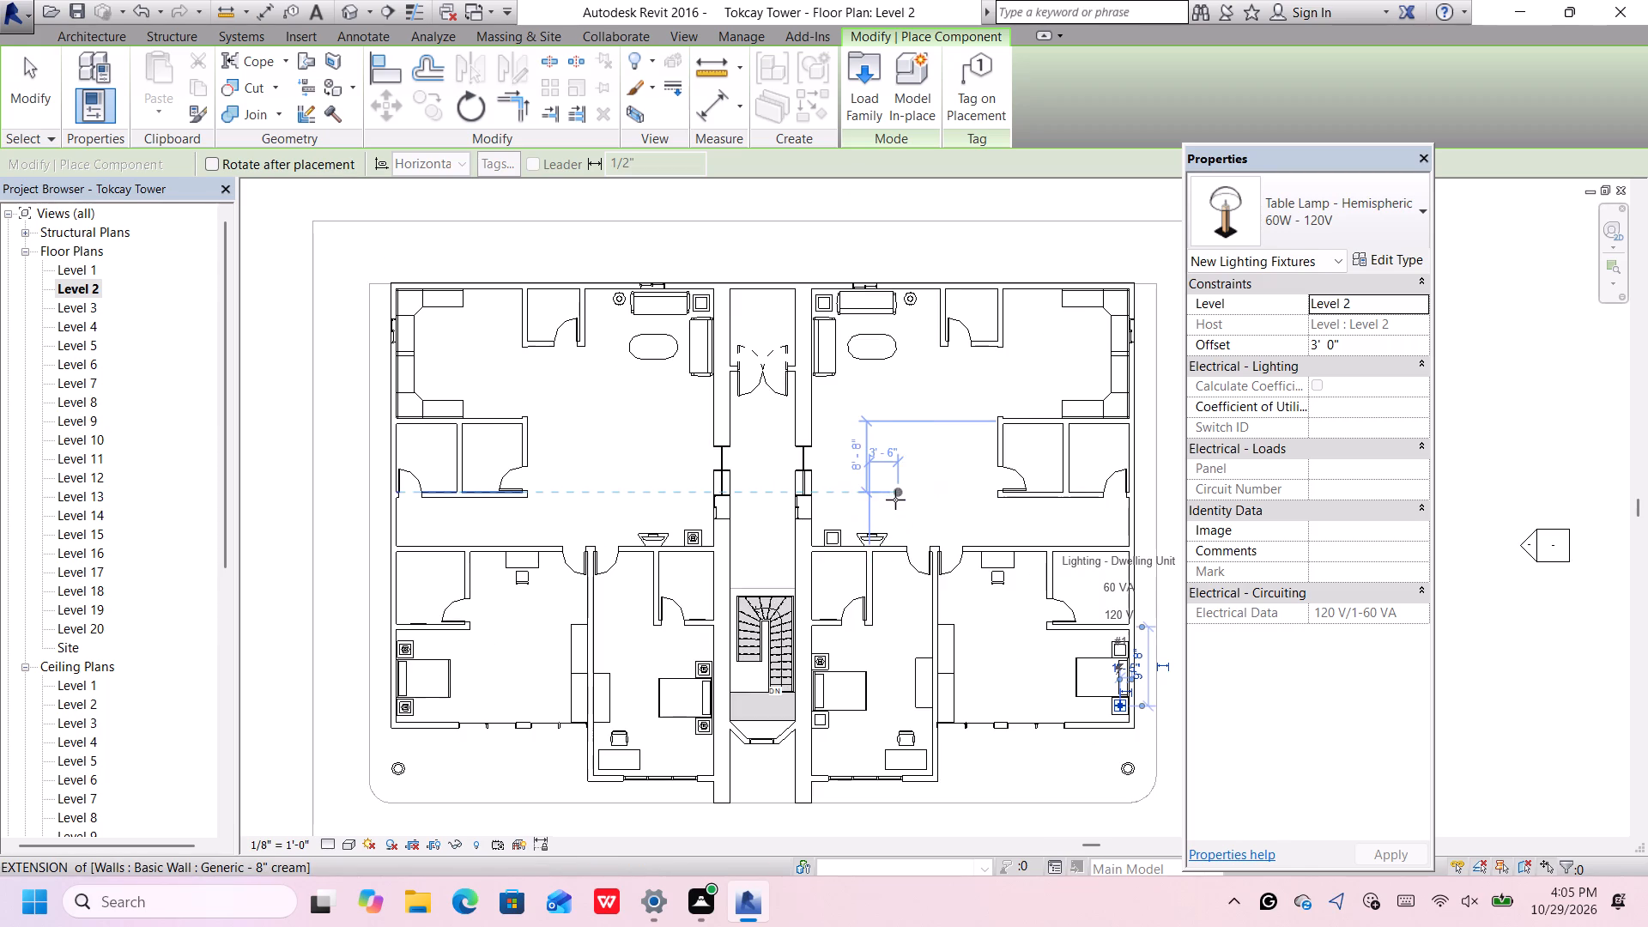
pyautogui.press('Escape')
pyautogui.press('Escape')
pyautogui.scroll(2, 681, 543)
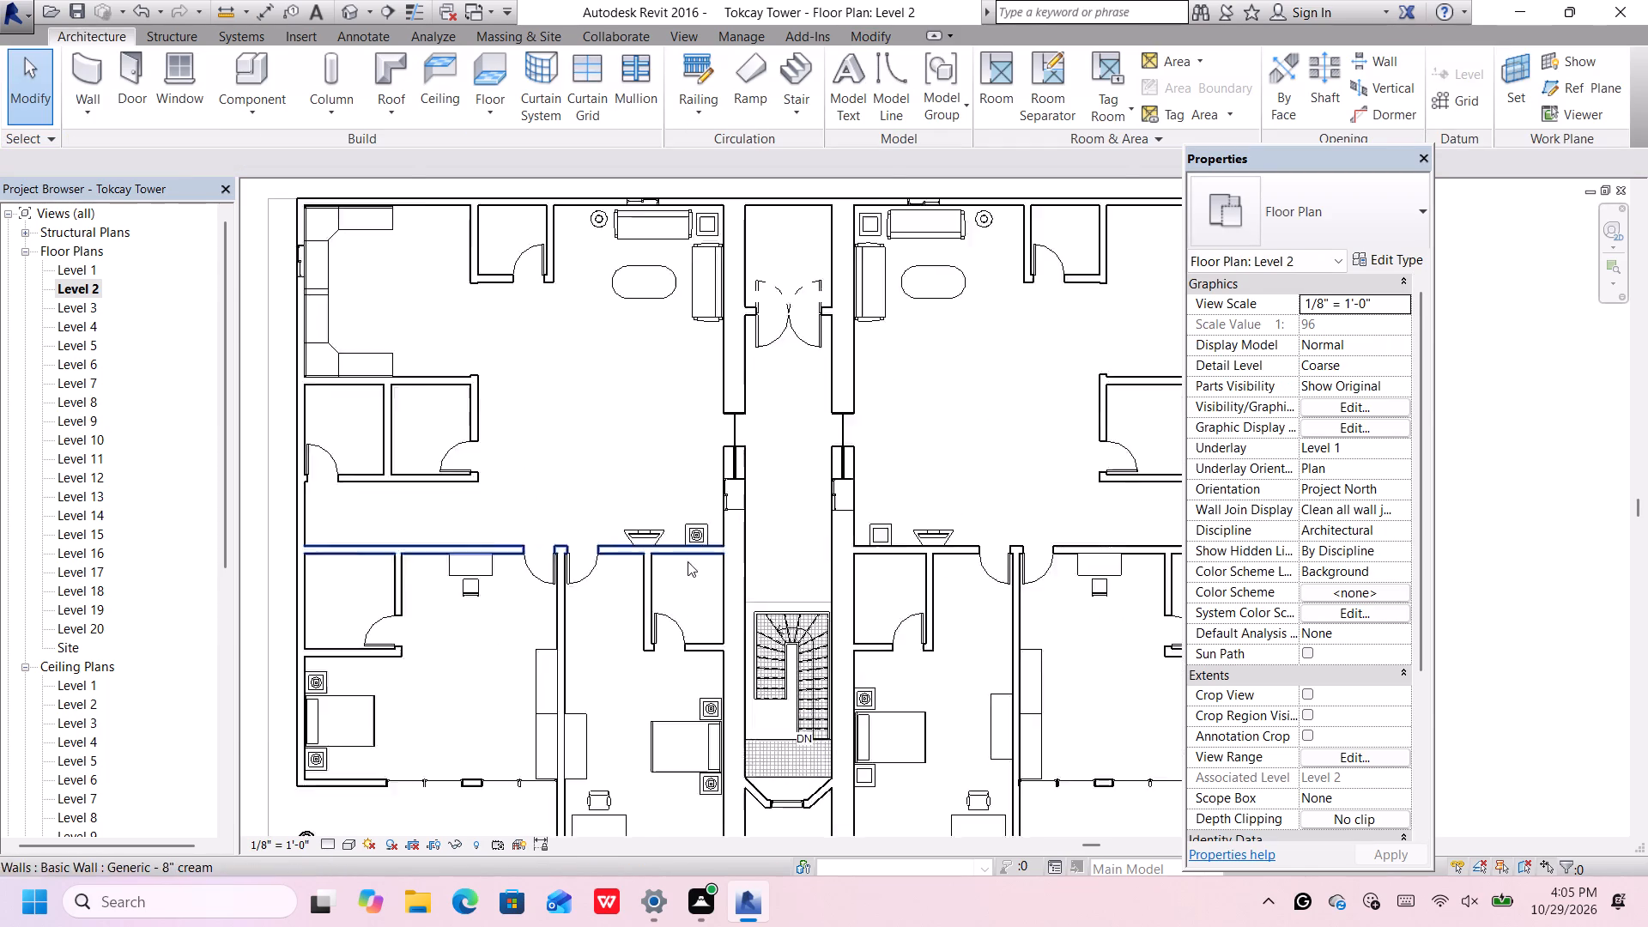
pyautogui.scroll(8, 688, 561)
pyautogui.scroll(-5, 699, 519)
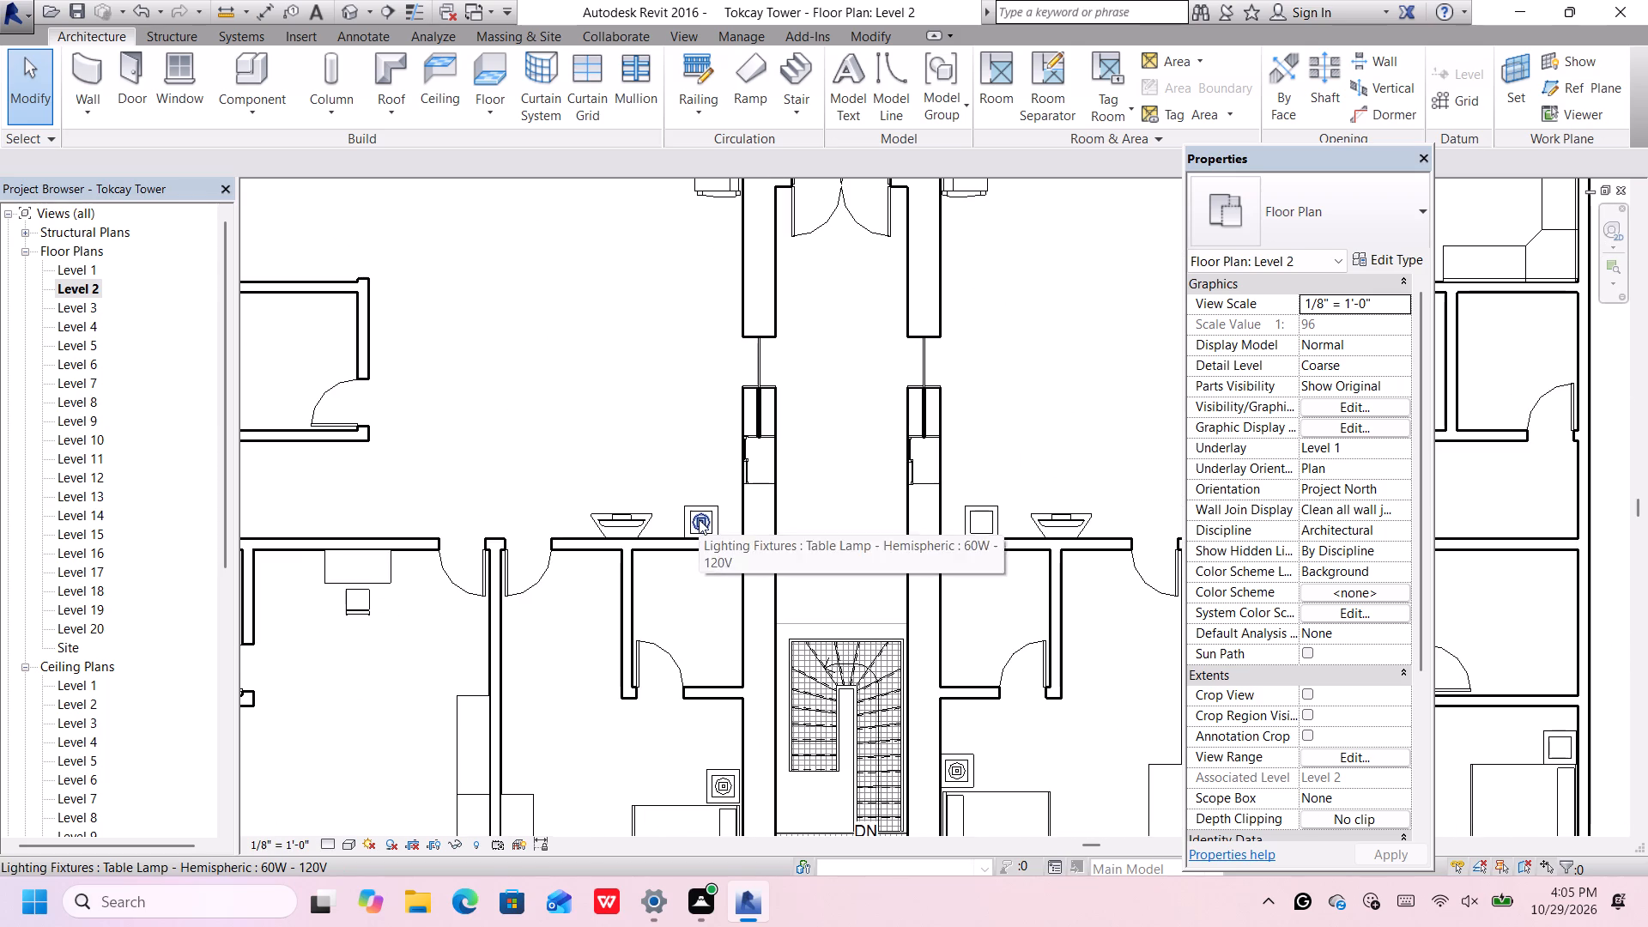
pyautogui.click(700, 519)
pyautogui.press('Delete')
# Delete the hemispheric table lamps from the south bedside tables in the two bedrooms west of the staircase.
pyautogui.scroll(-5, 700, 522)
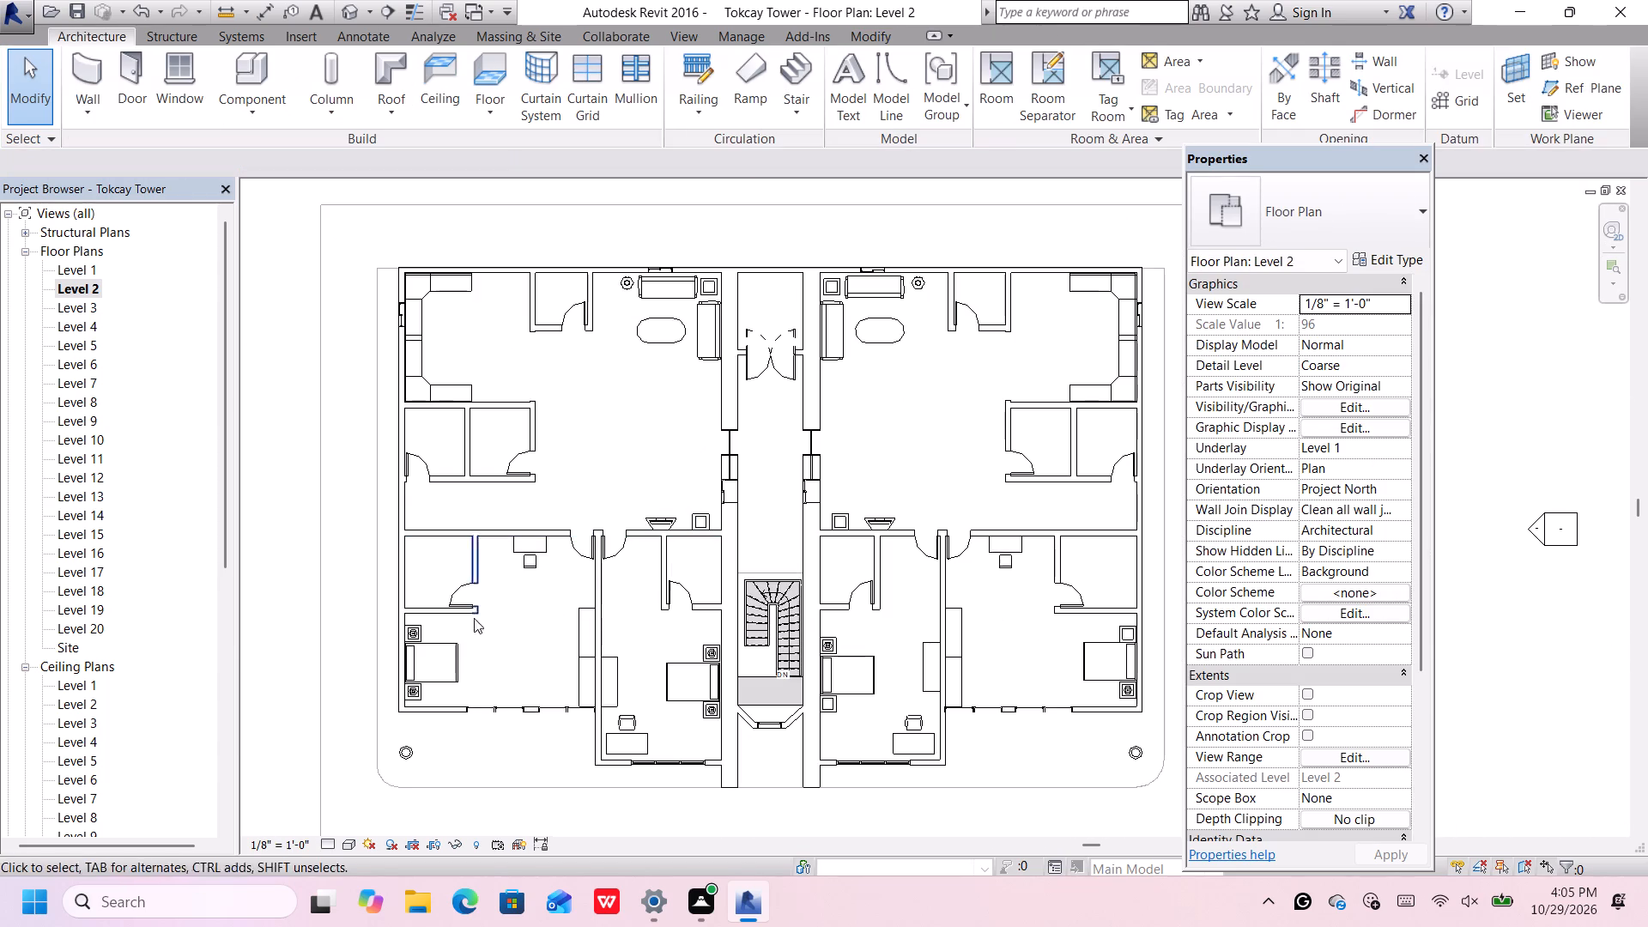
pyautogui.scroll(4, 397, 641)
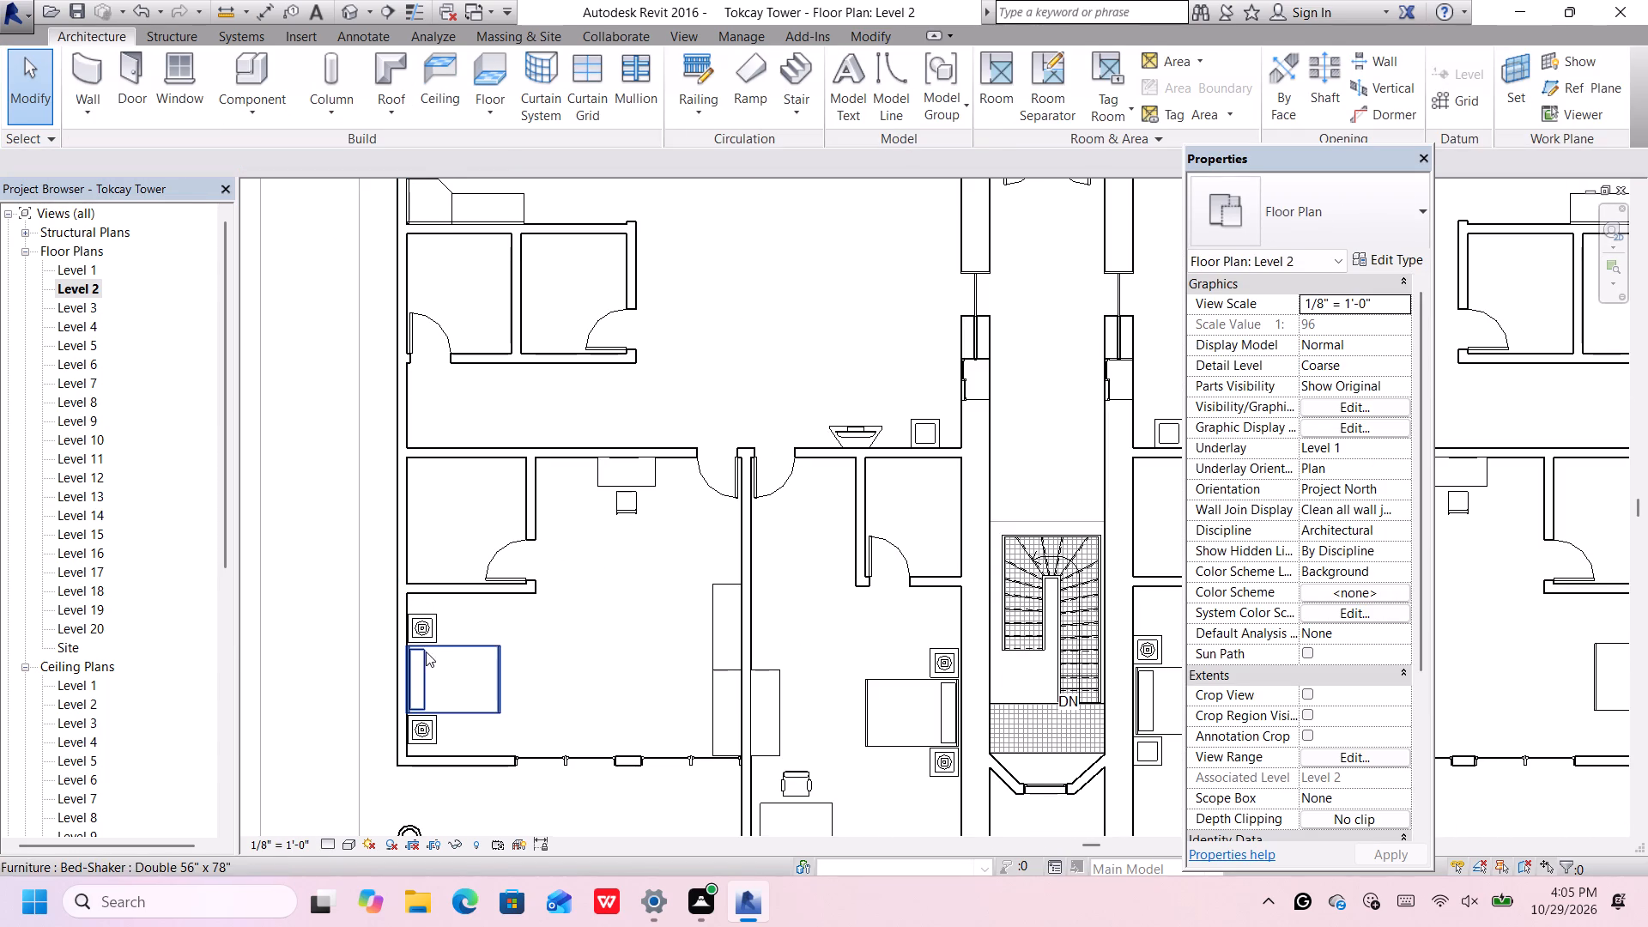
pyautogui.click(433, 733)
pyautogui.press('Delete')
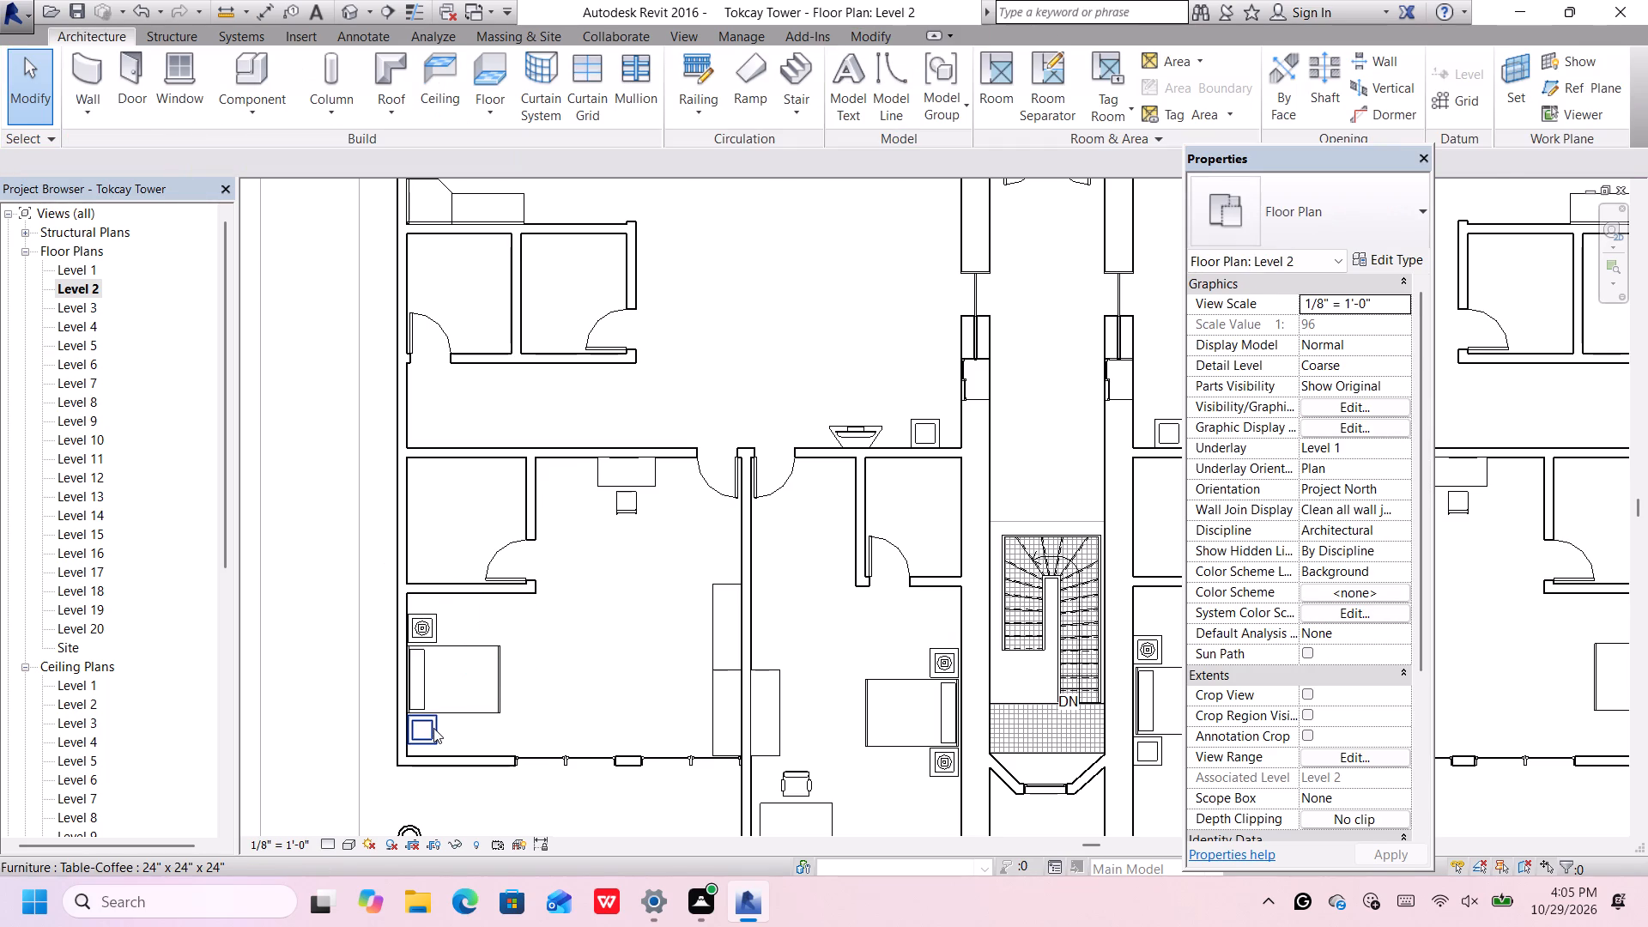
pyautogui.scroll(-2, 433, 728)
pyautogui.scroll(4, 843, 770)
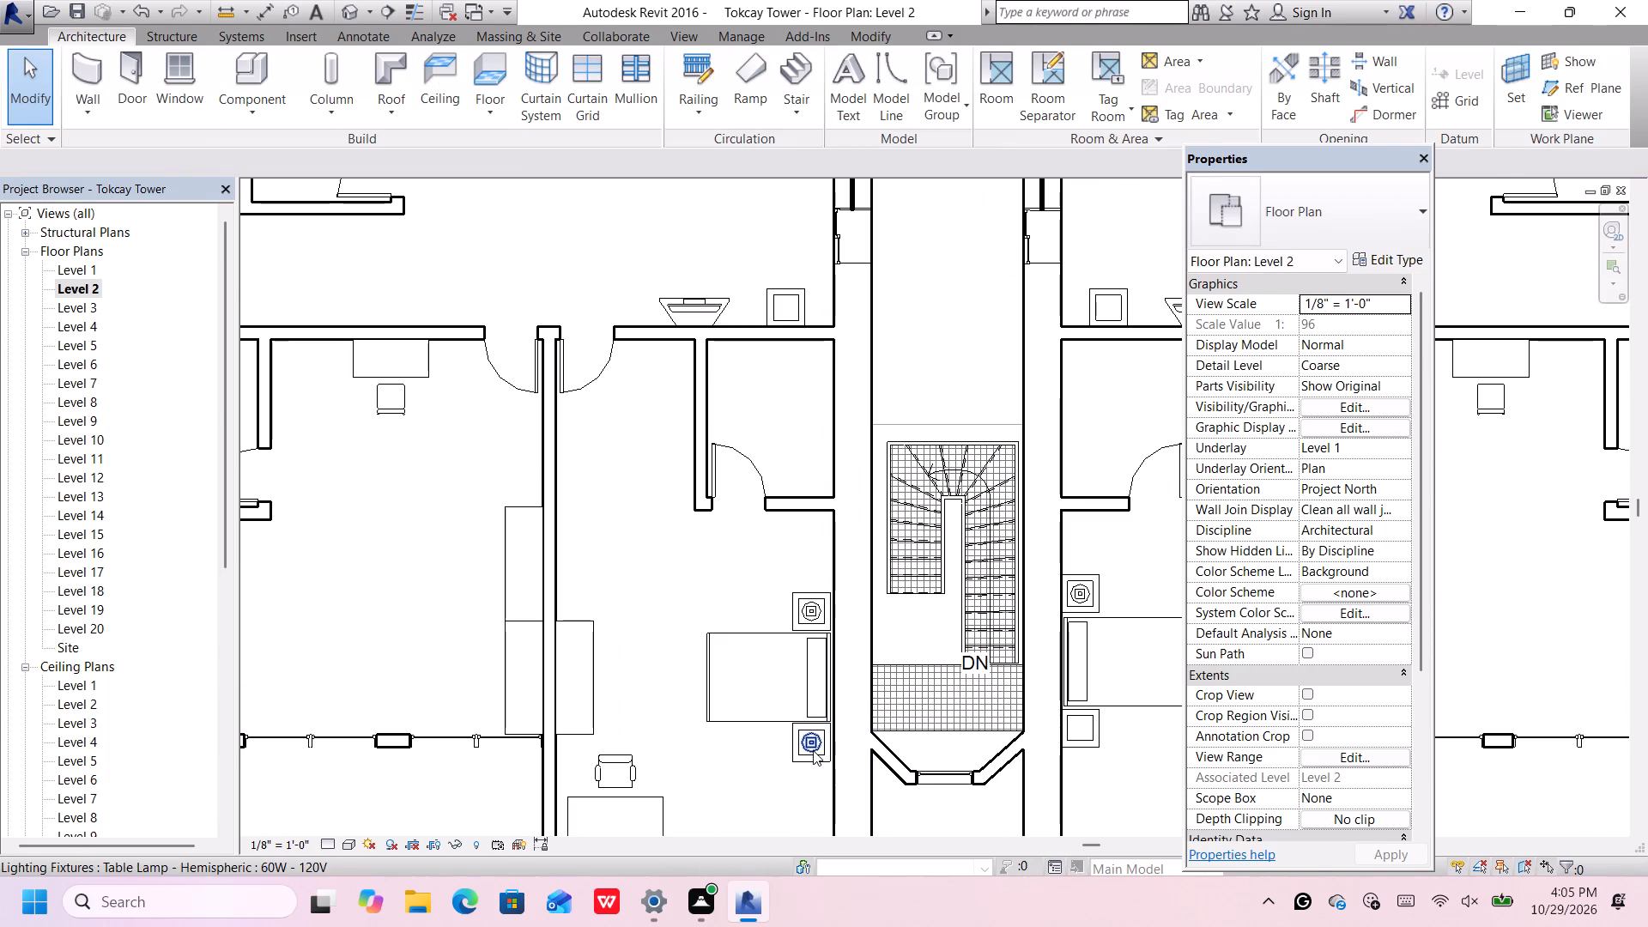
pyautogui.click(813, 749)
pyautogui.press('BackSpace')
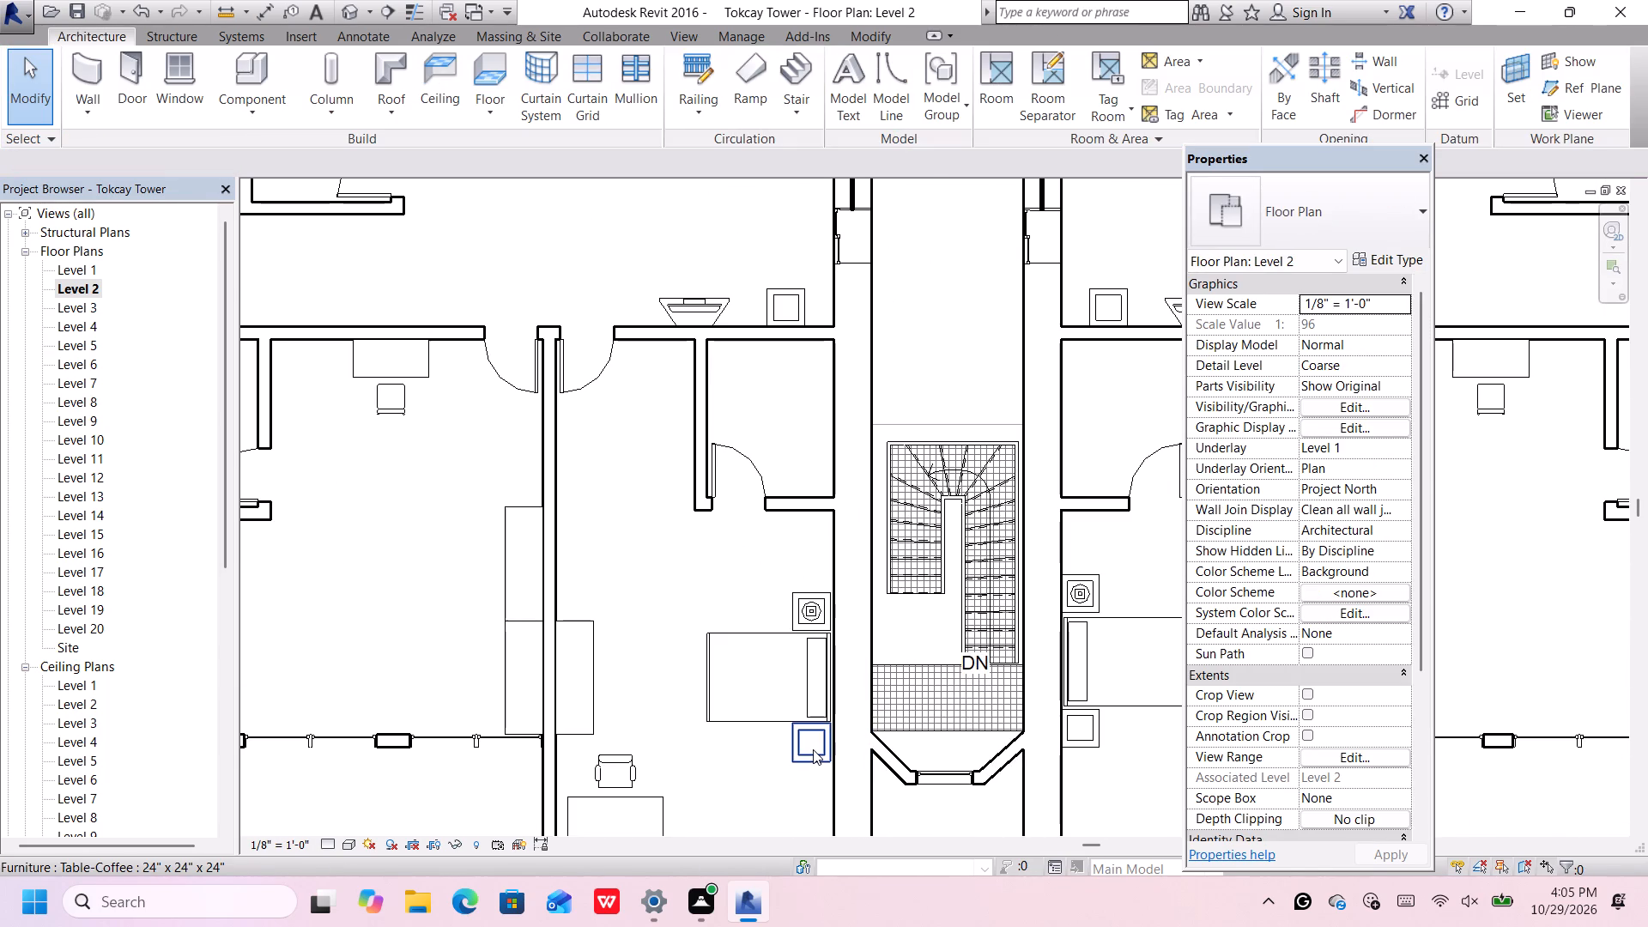
# Review the furniture and lamp layout across both apartments on the Level 2 plan.
pyautogui.scroll(-8, 813, 749)
pyautogui.moveTo(842, 804); pyautogui.dragTo(802, 744, button='middle')
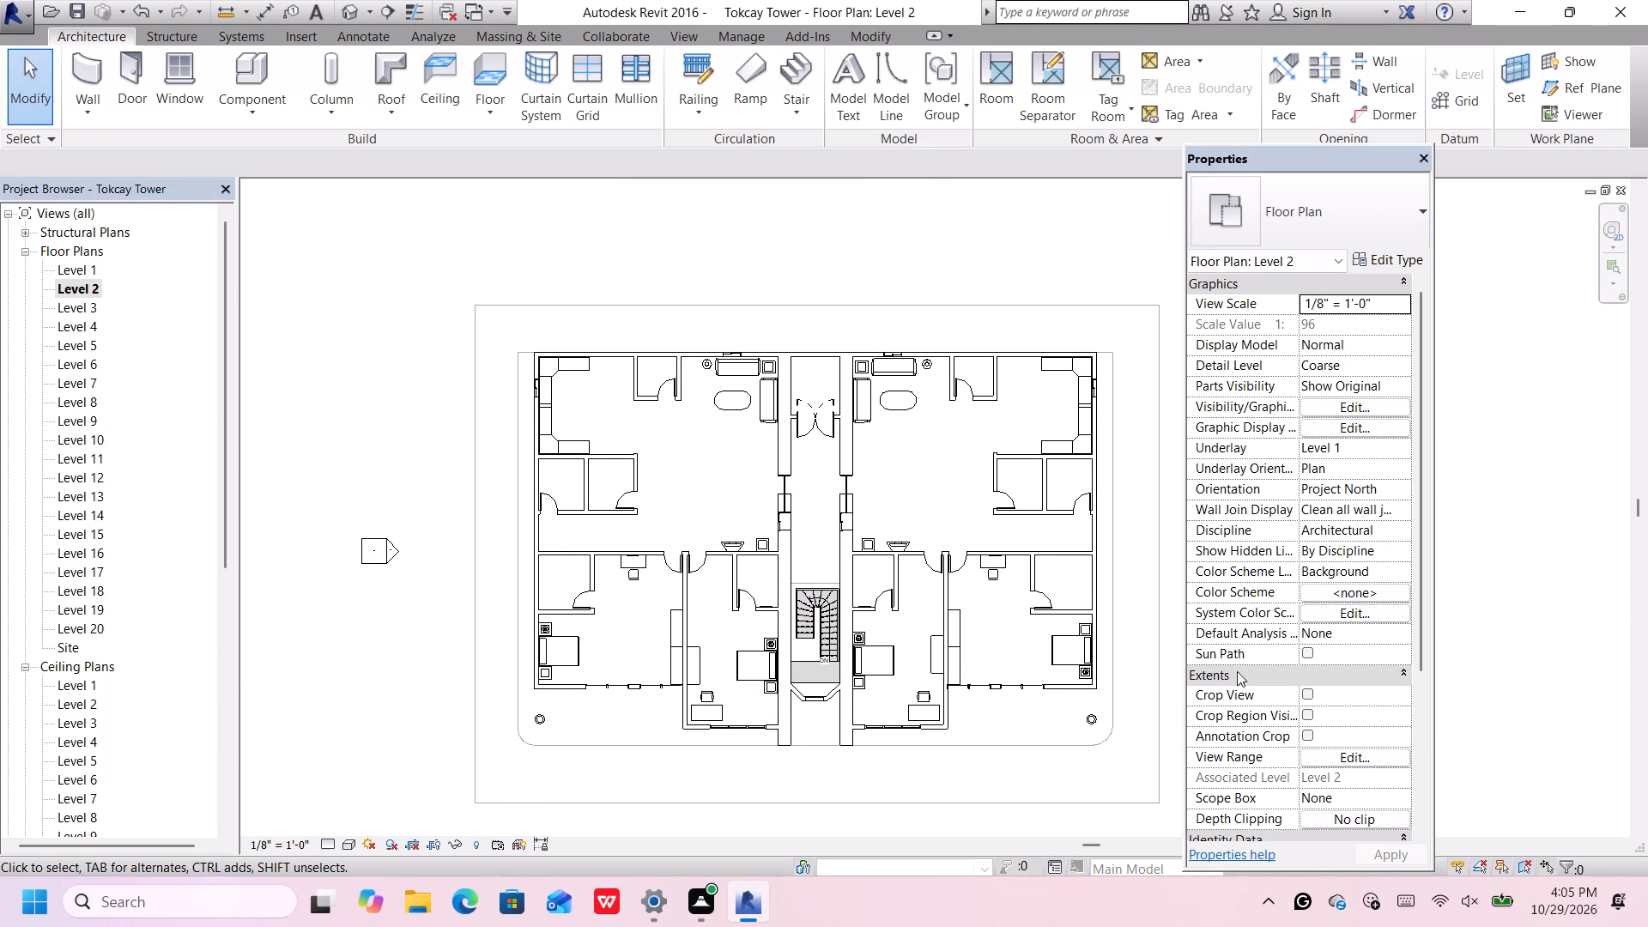
pyautogui.scroll(3, 1094, 665)
pyautogui.moveTo(1095, 572); pyautogui.dragTo(1099, 656, button='middle')
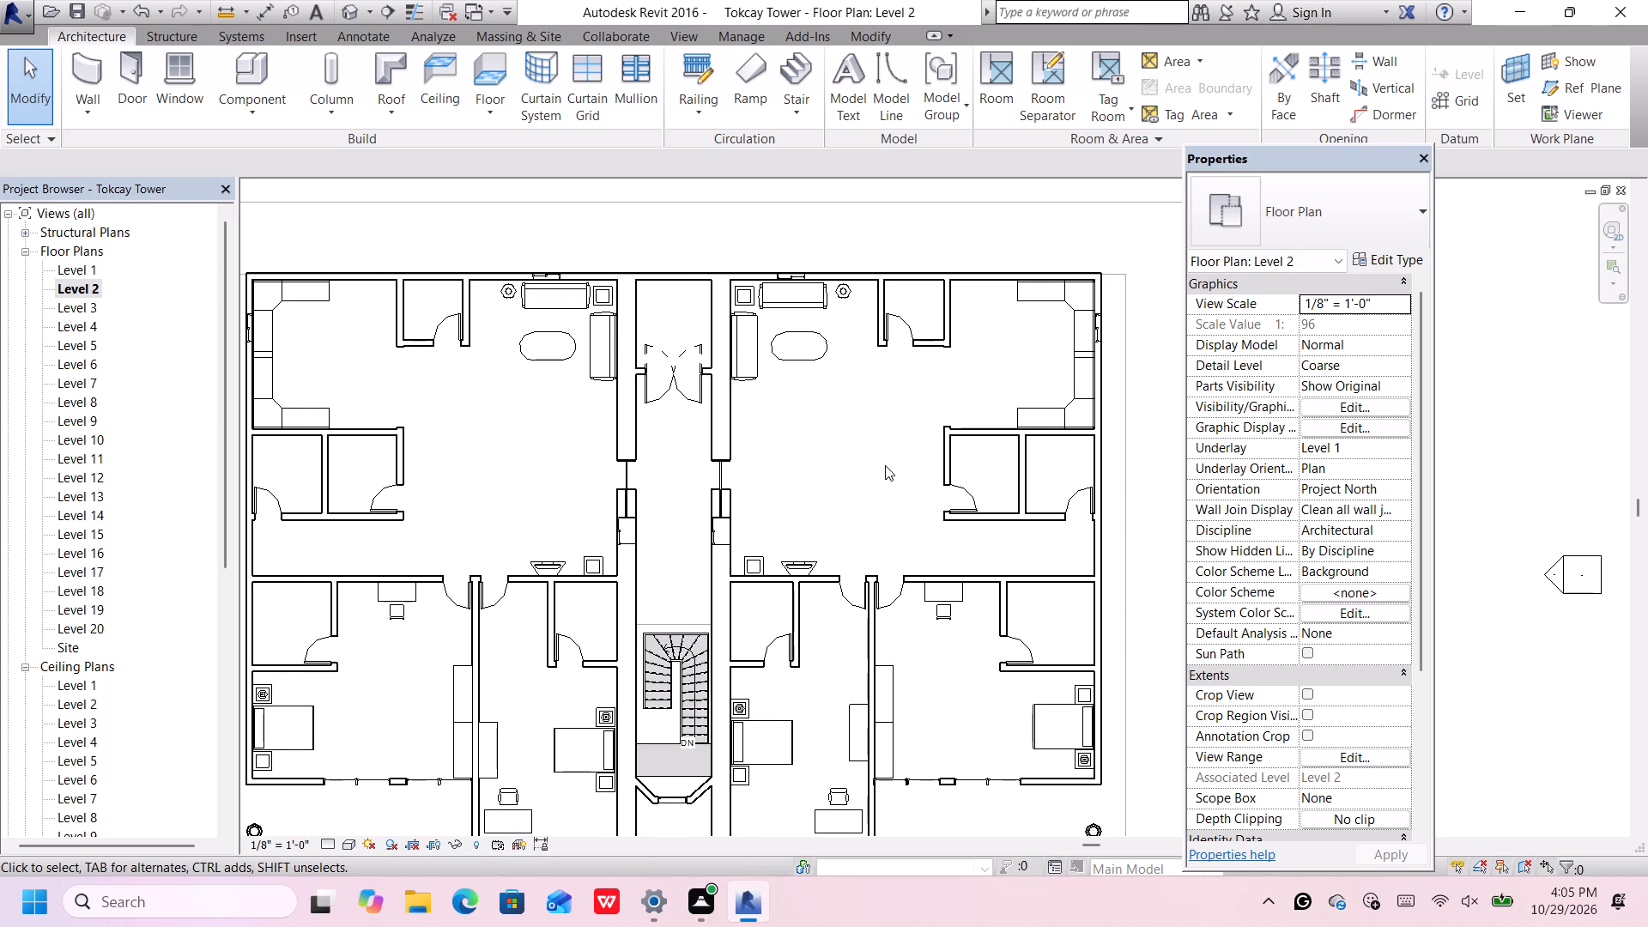
pyautogui.scroll(-2, 901, 470)
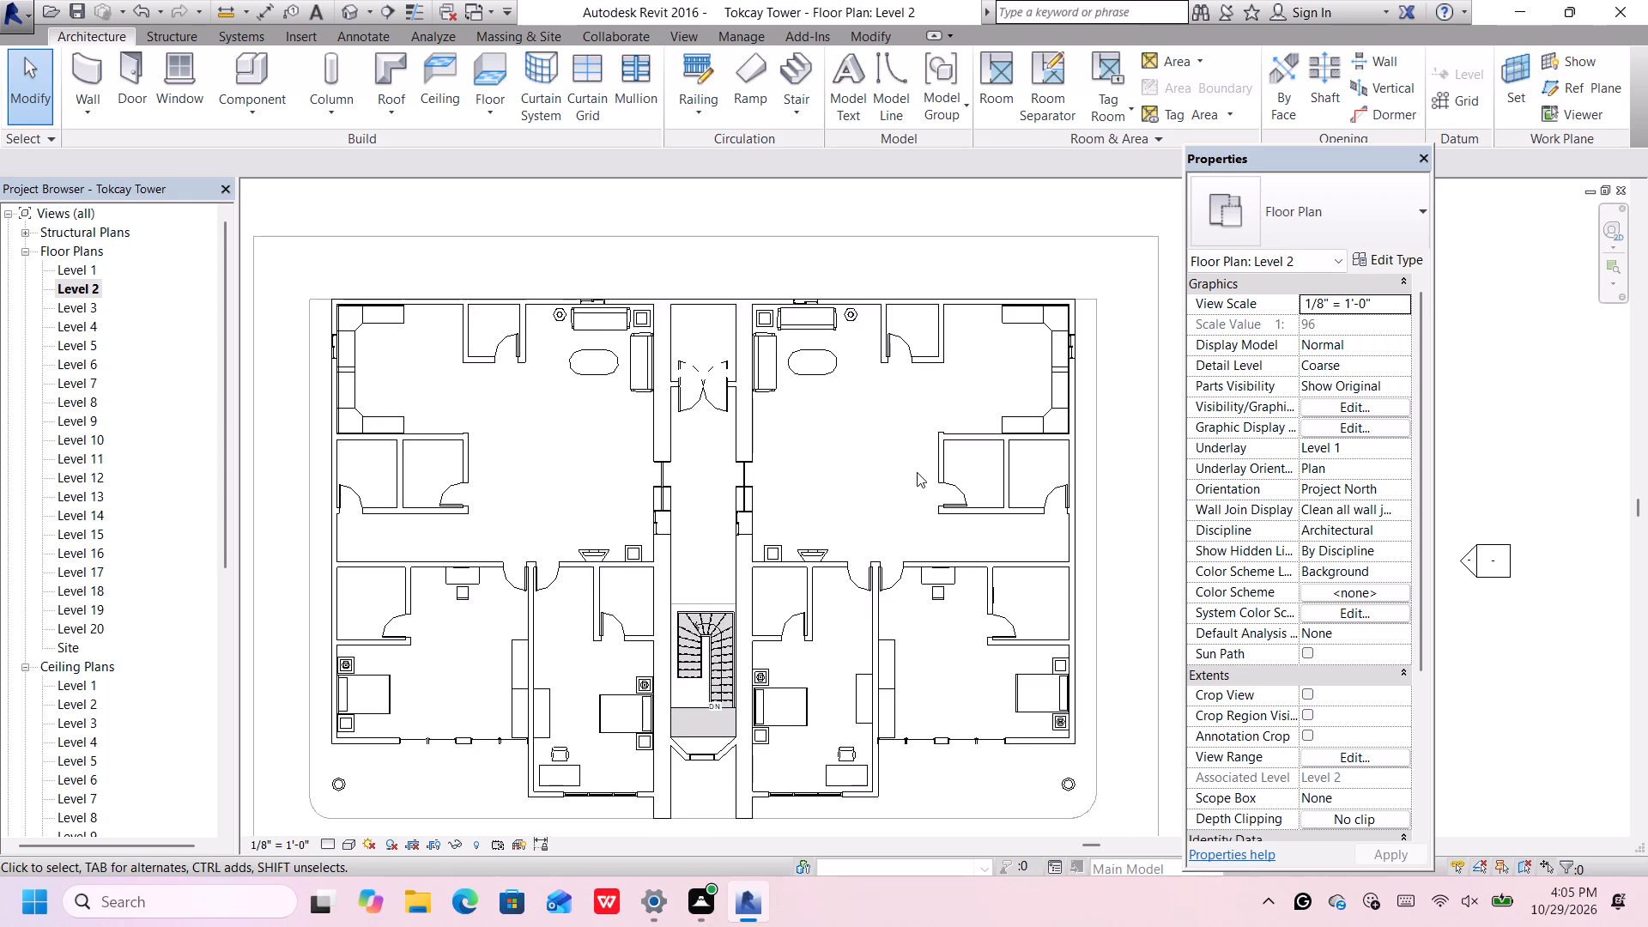
pyautogui.moveTo(969, 481); pyautogui.dragTo(985, 500, button='middle')
pyautogui.moveTo(842, 422); pyautogui.dragTo(845, 407, button='middle')
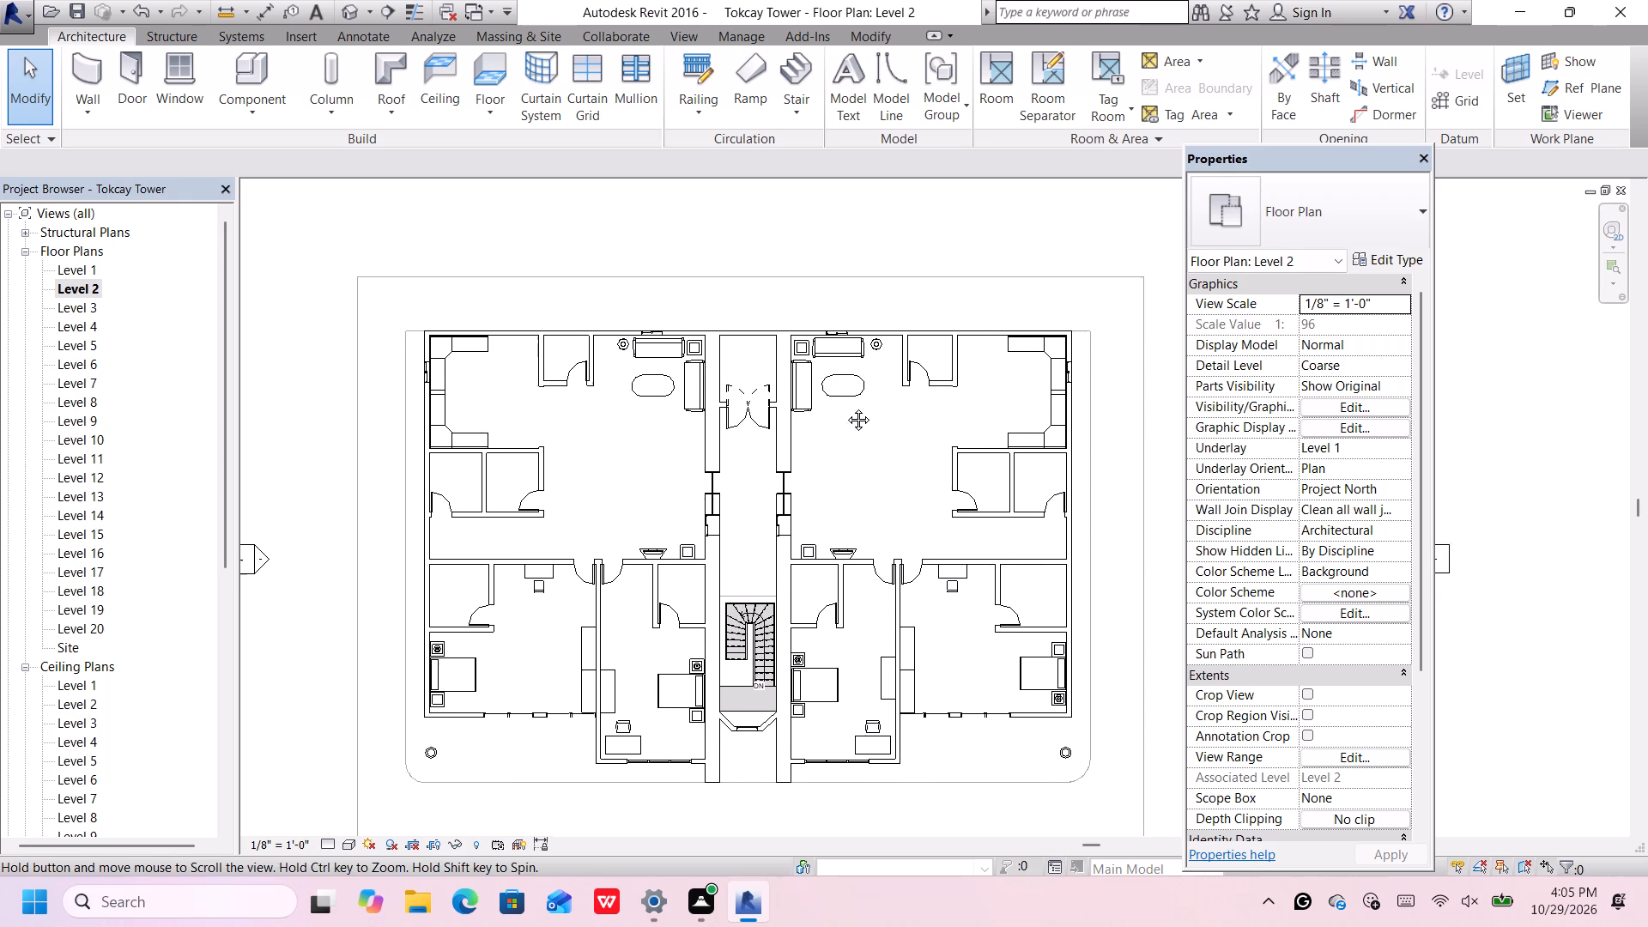
pyautogui.moveTo(845, 407); pyautogui.dragTo(853, 382, button='middle')
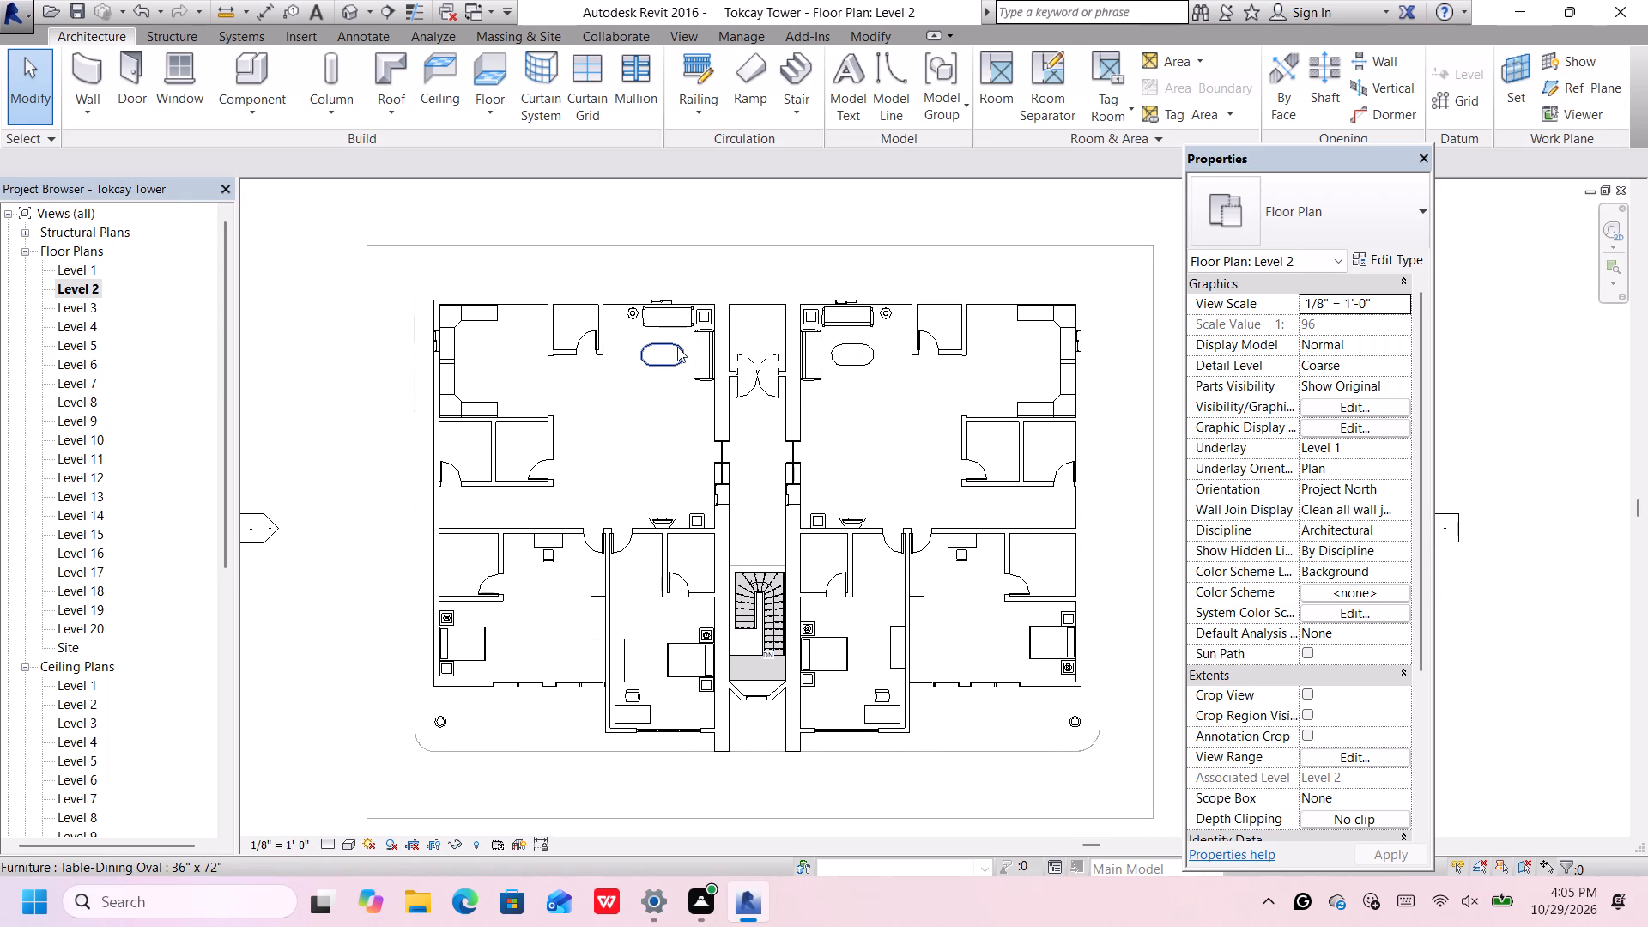
# Nudge the oval dining tables in both living rooms about 1' north toward the sofas.
pyautogui.scroll(-1, 677, 347)
pyautogui.scroll(2, 677, 347)
pyautogui.click(677, 347)
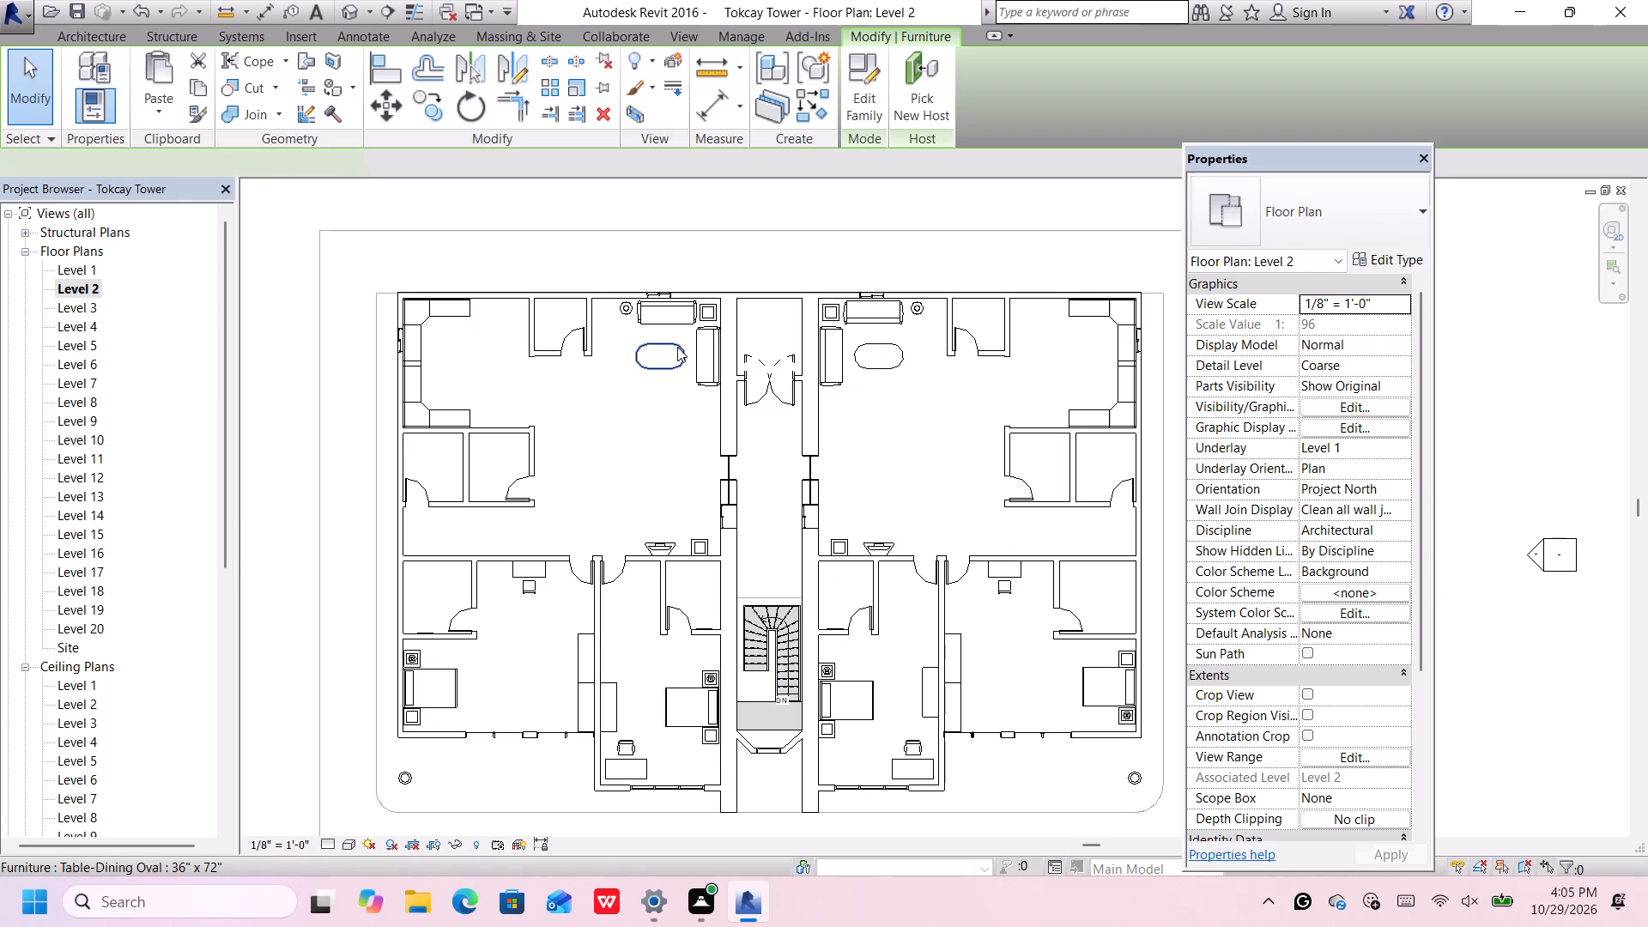
pyautogui.press('Up')
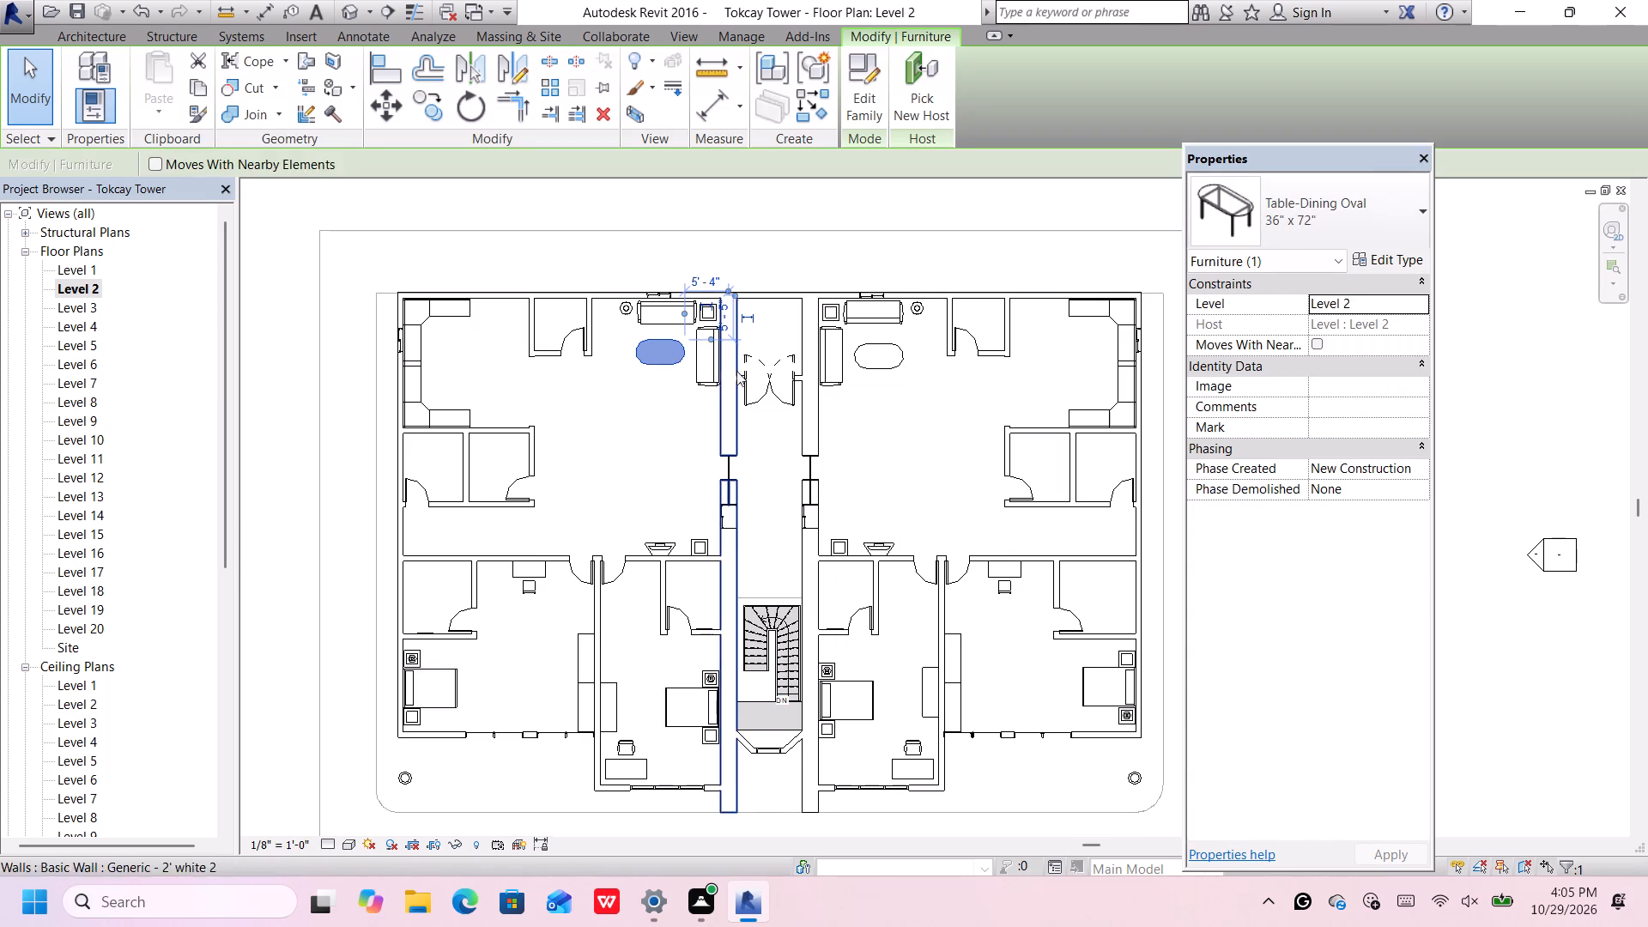
pyautogui.press('Up')
pyautogui.click(882, 367)
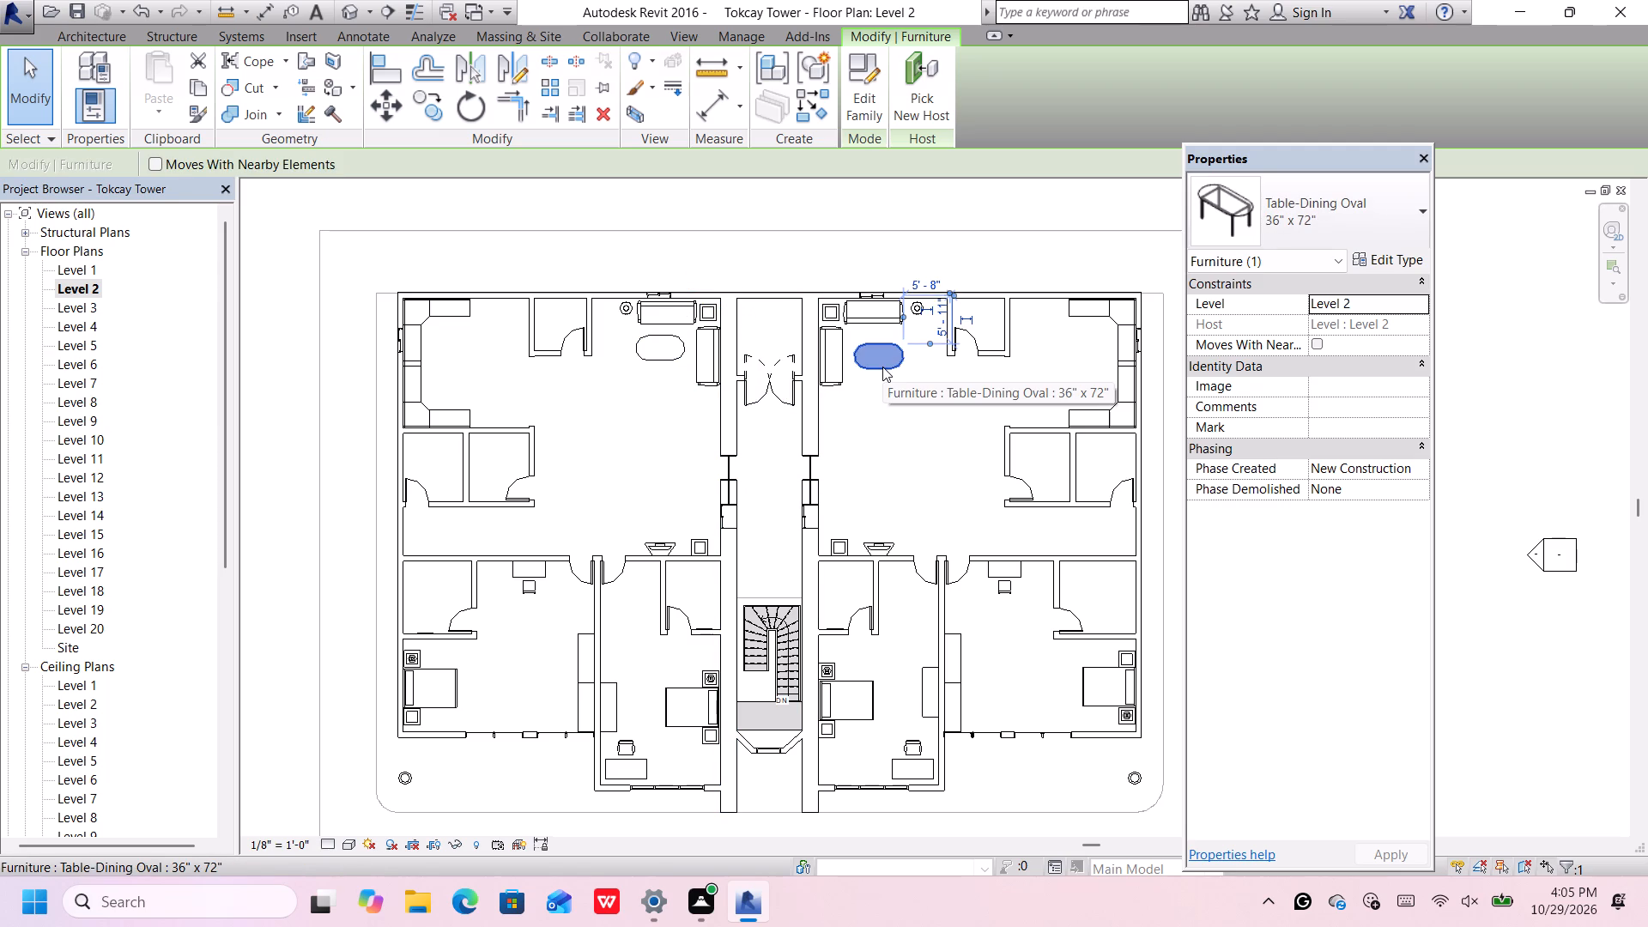
pyautogui.press('Up')
pyautogui.press('Up')
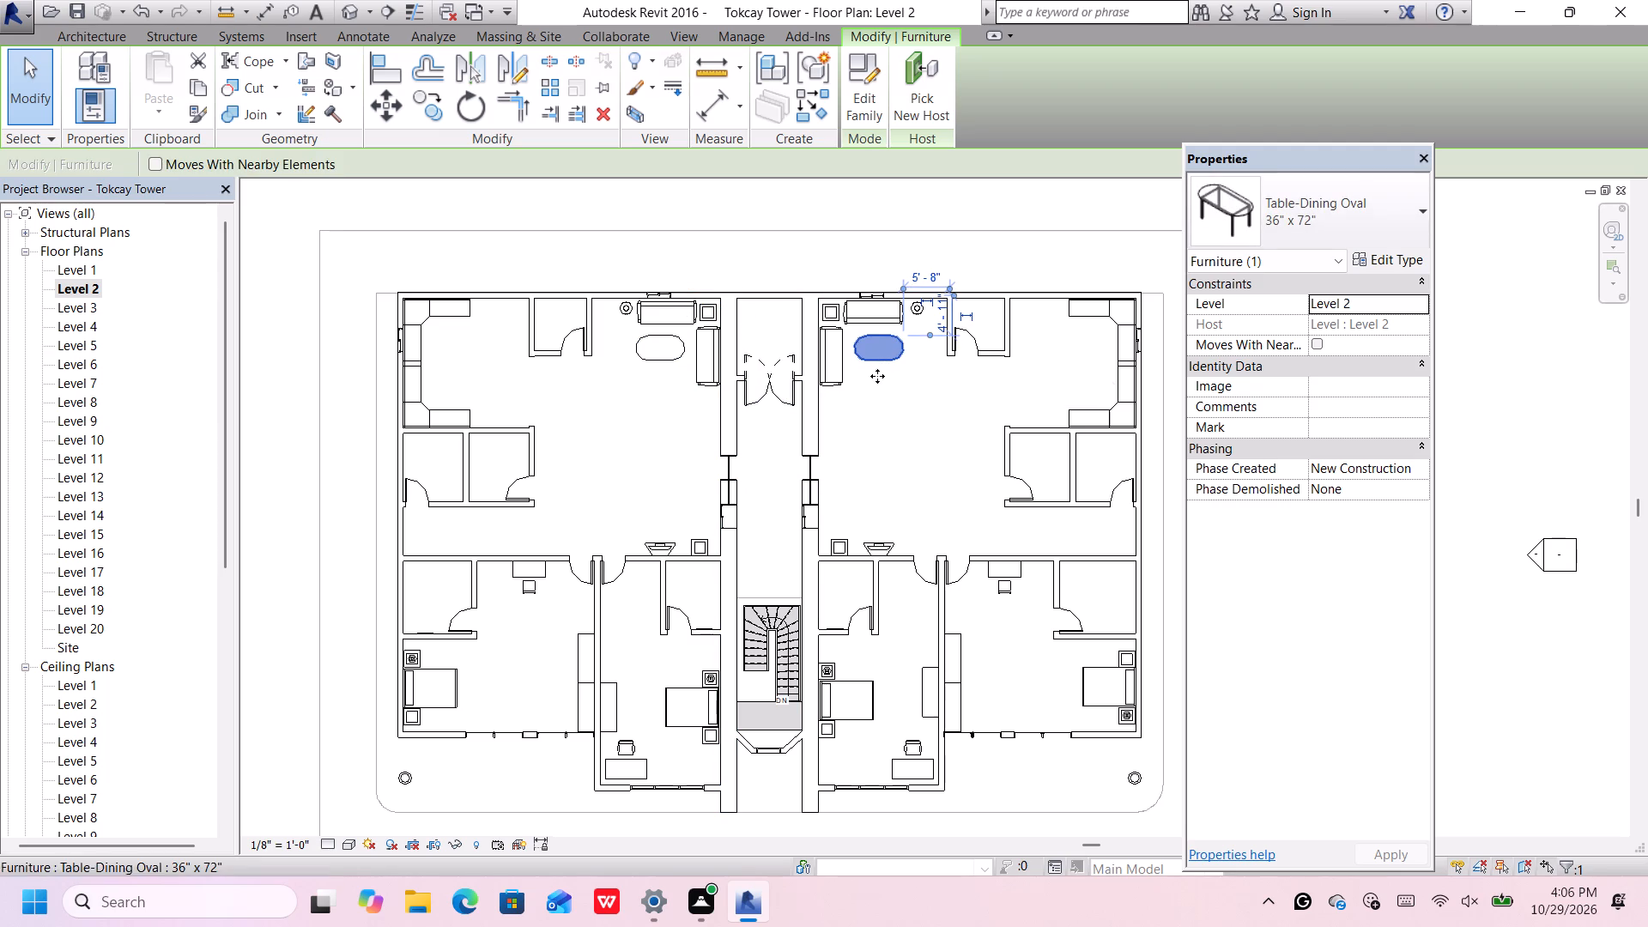
pyautogui.moveTo(858, 457); pyautogui.dragTo(821, 436, button='middle')
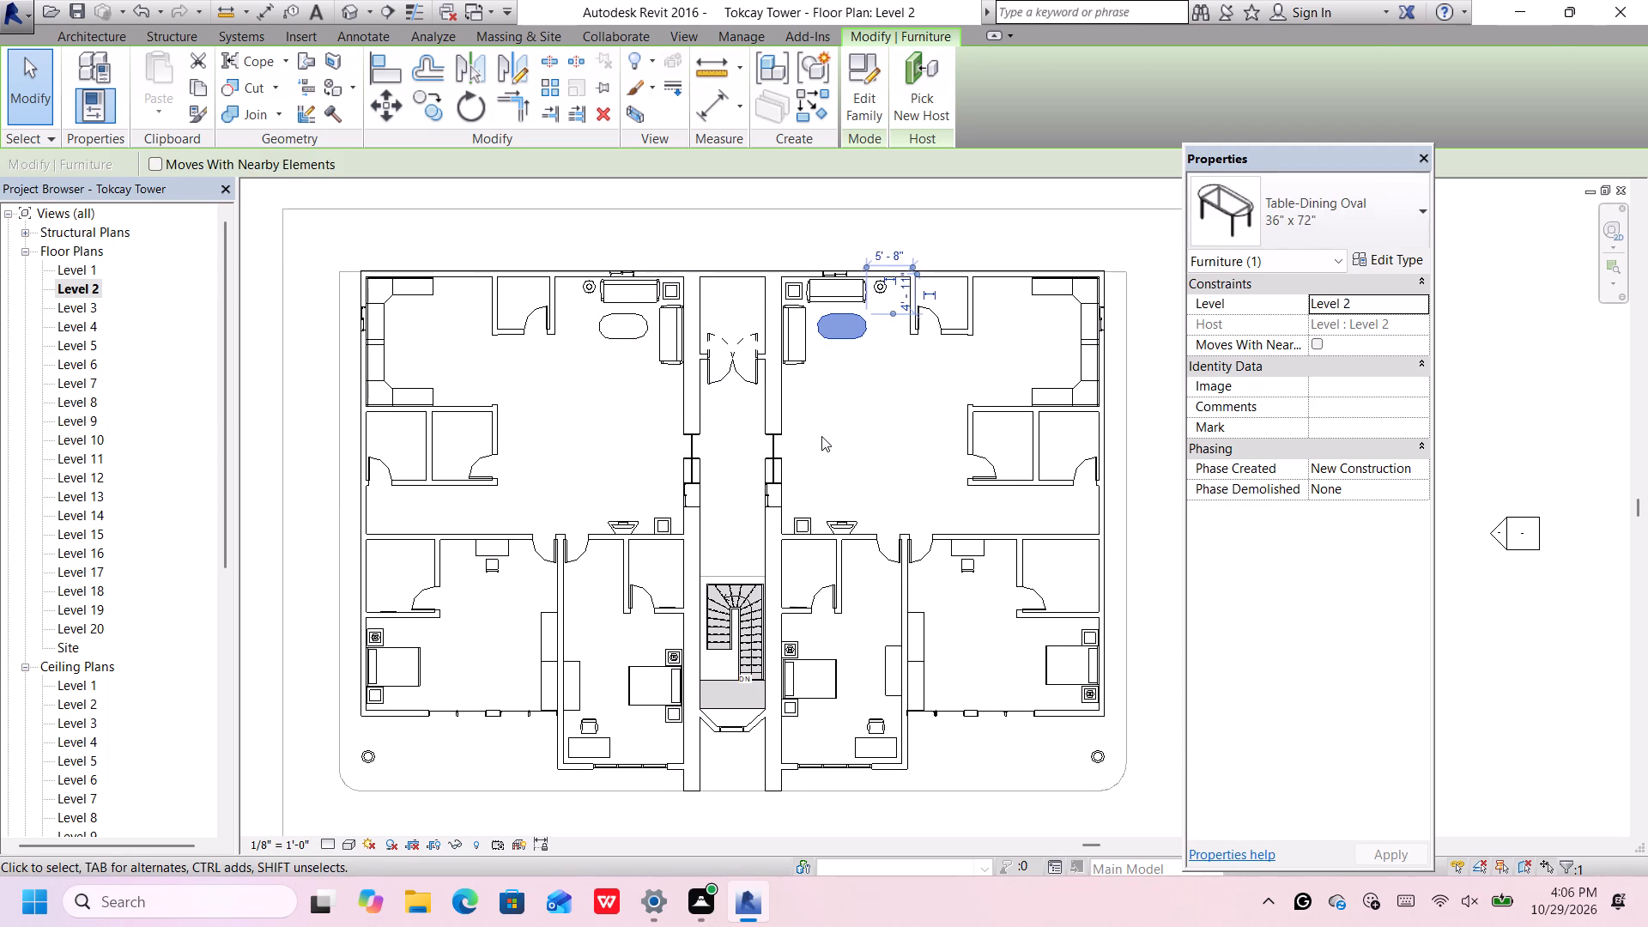
pyautogui.click(821, 436)
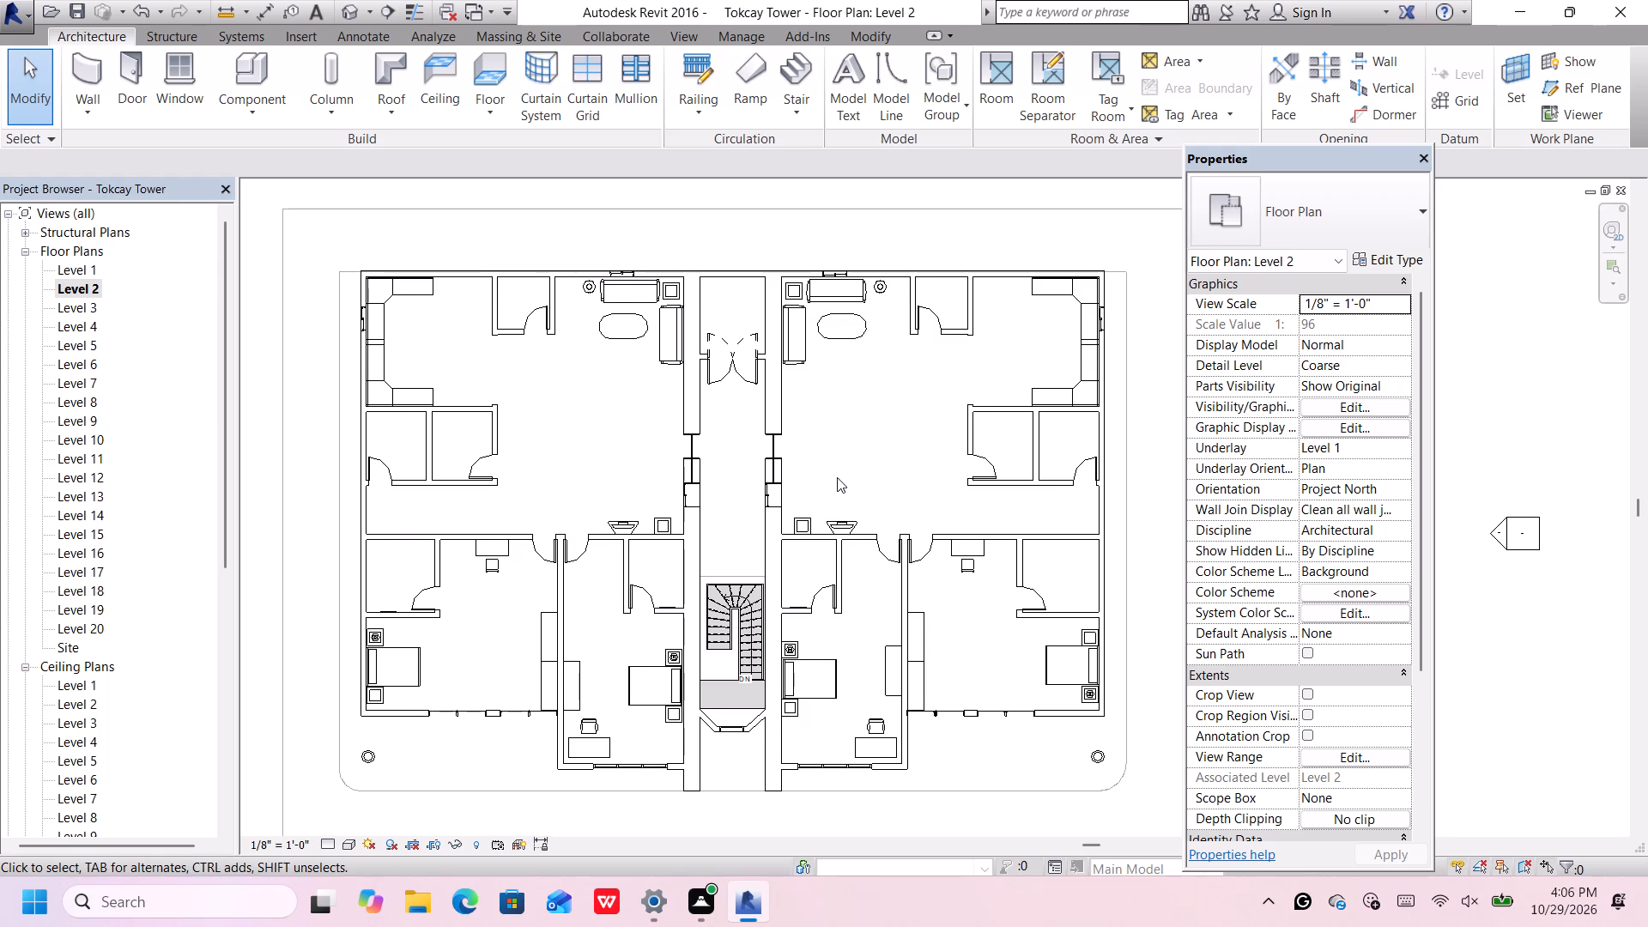
# Load the RPC Shrub family from the Planting folder of the US Imperial library for component placement.
pyautogui.moveTo(837, 477); pyautogui.dragTo(816, 451, button='middle')
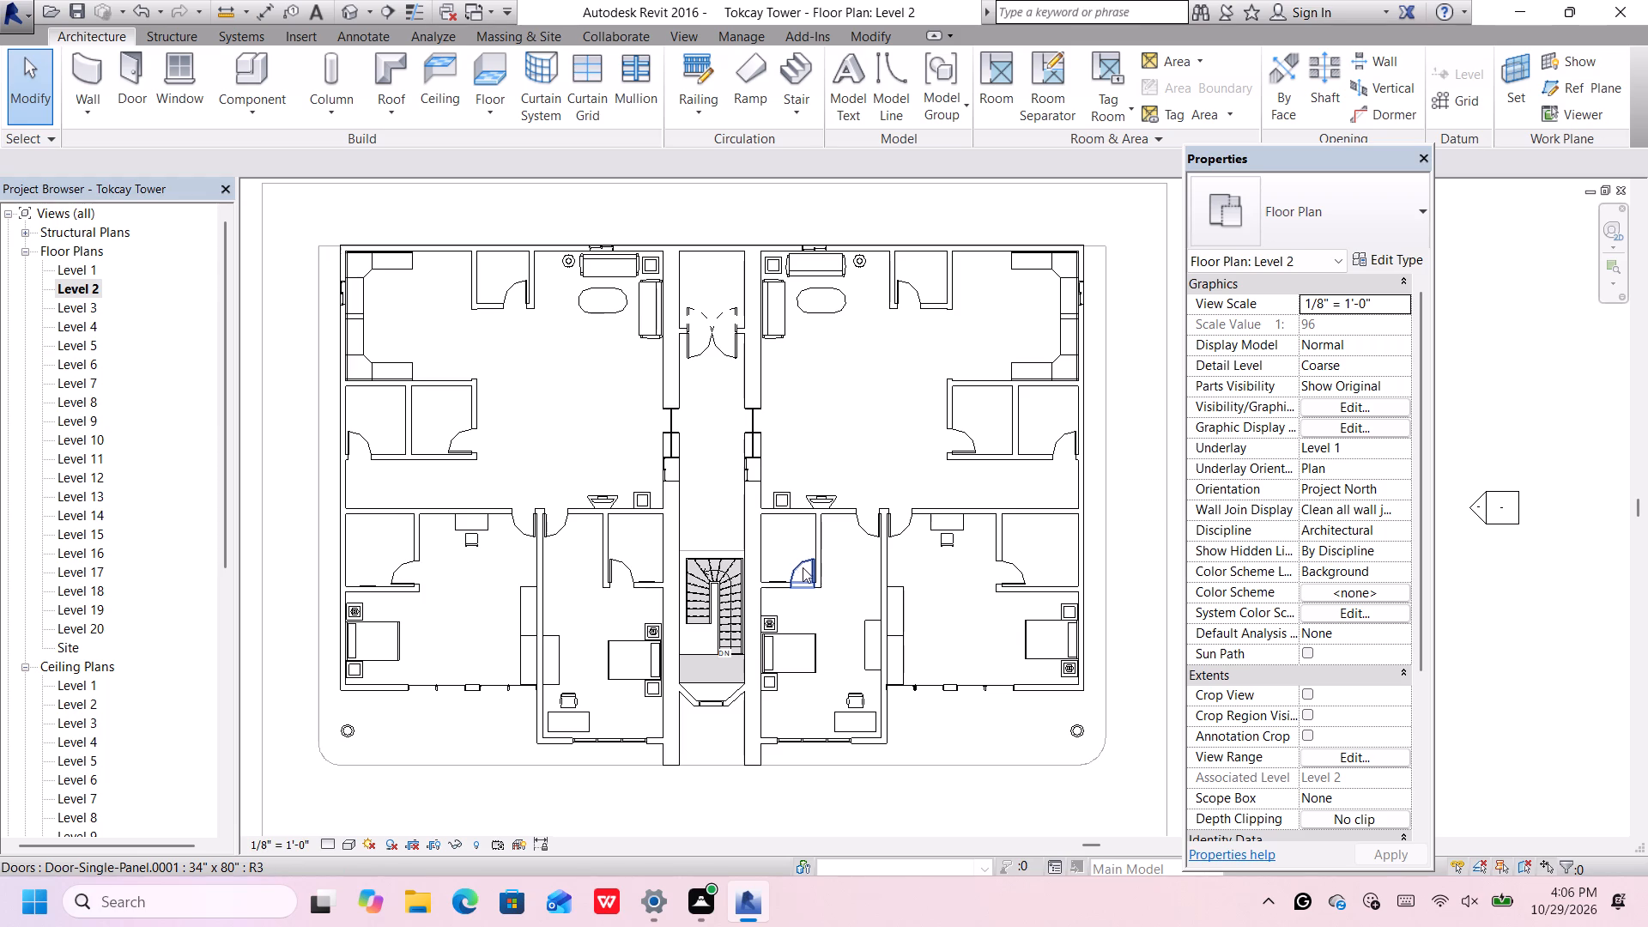
pyautogui.moveTo(852, 676); pyautogui.dragTo(802, 636, button='middle')
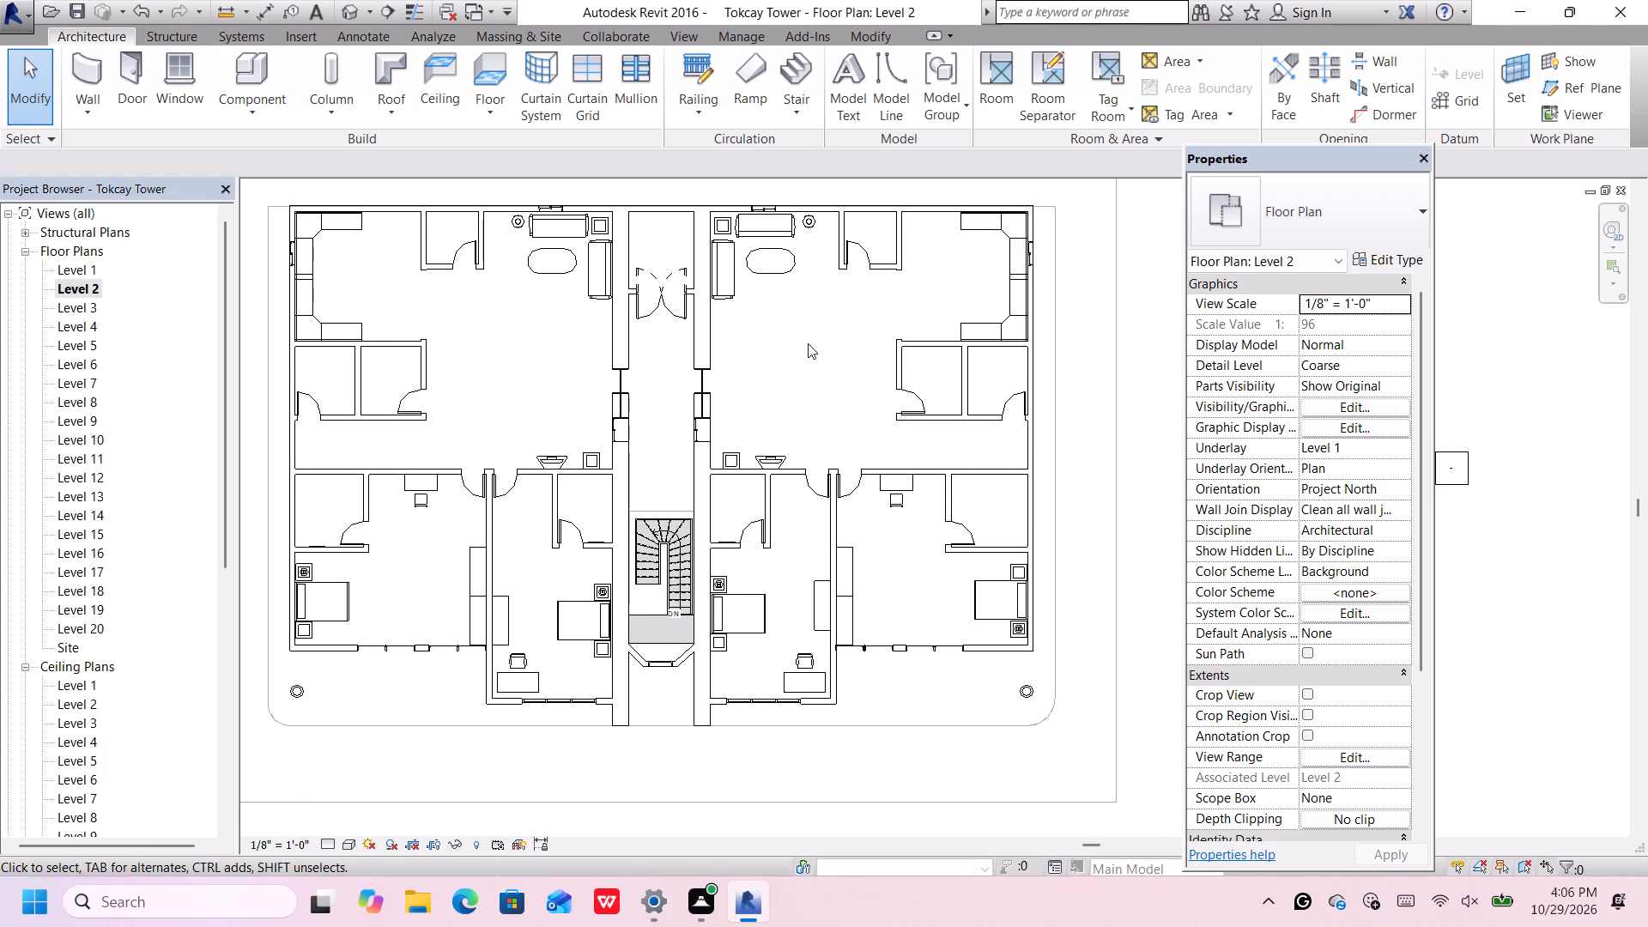
pyautogui.click(273, 72)
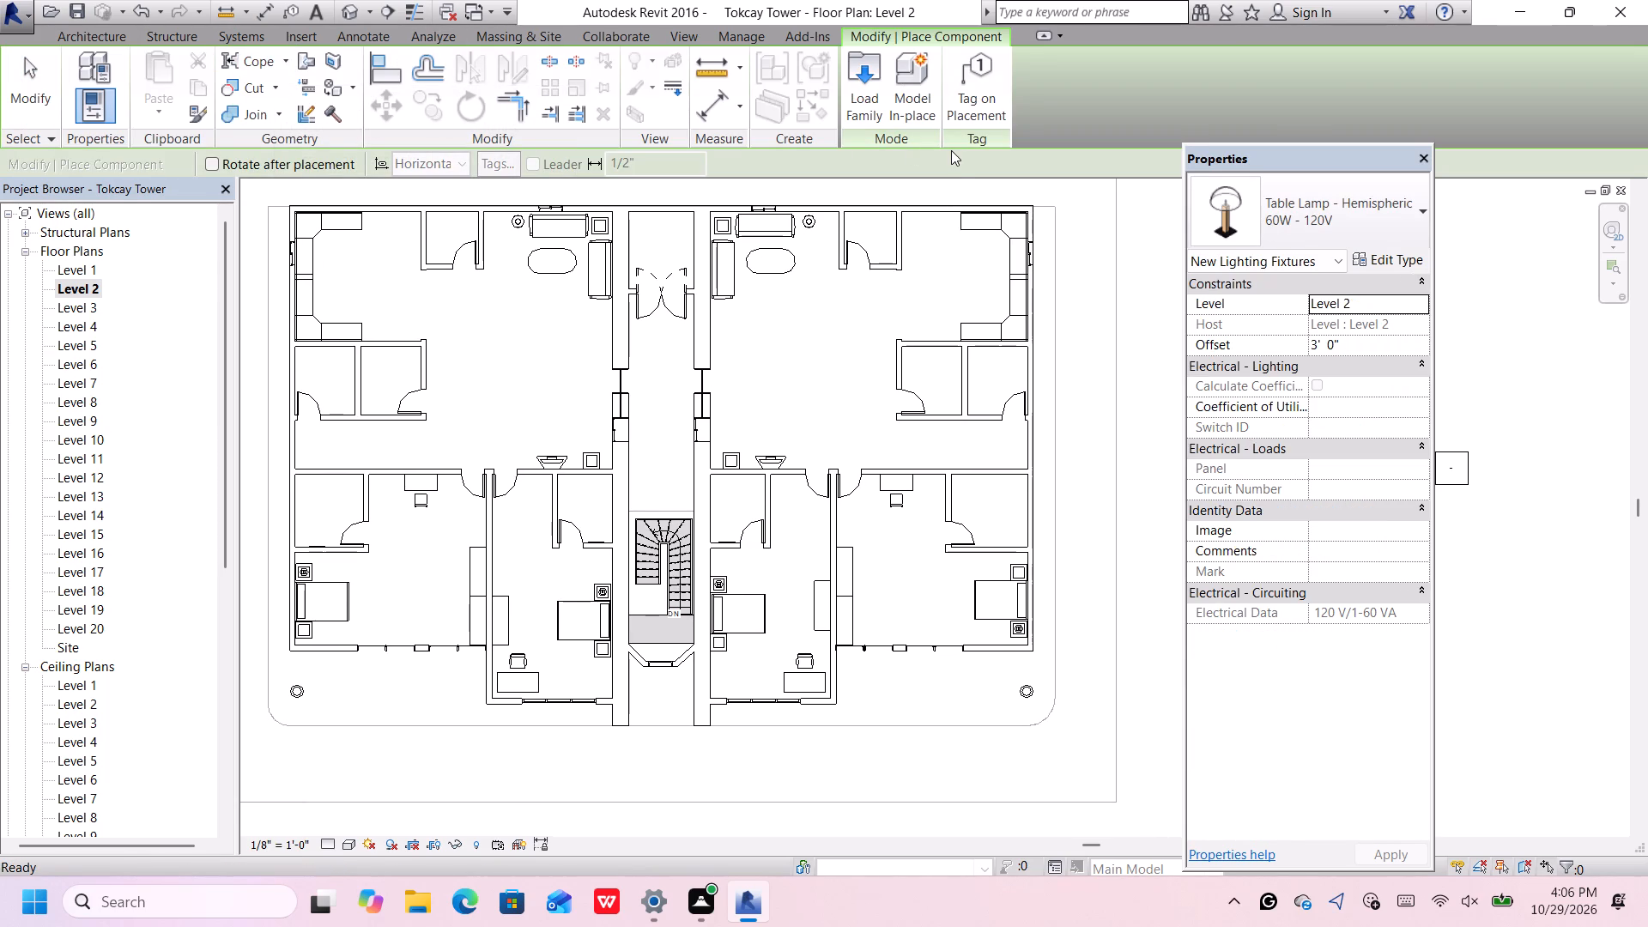
pyautogui.click(870, 96)
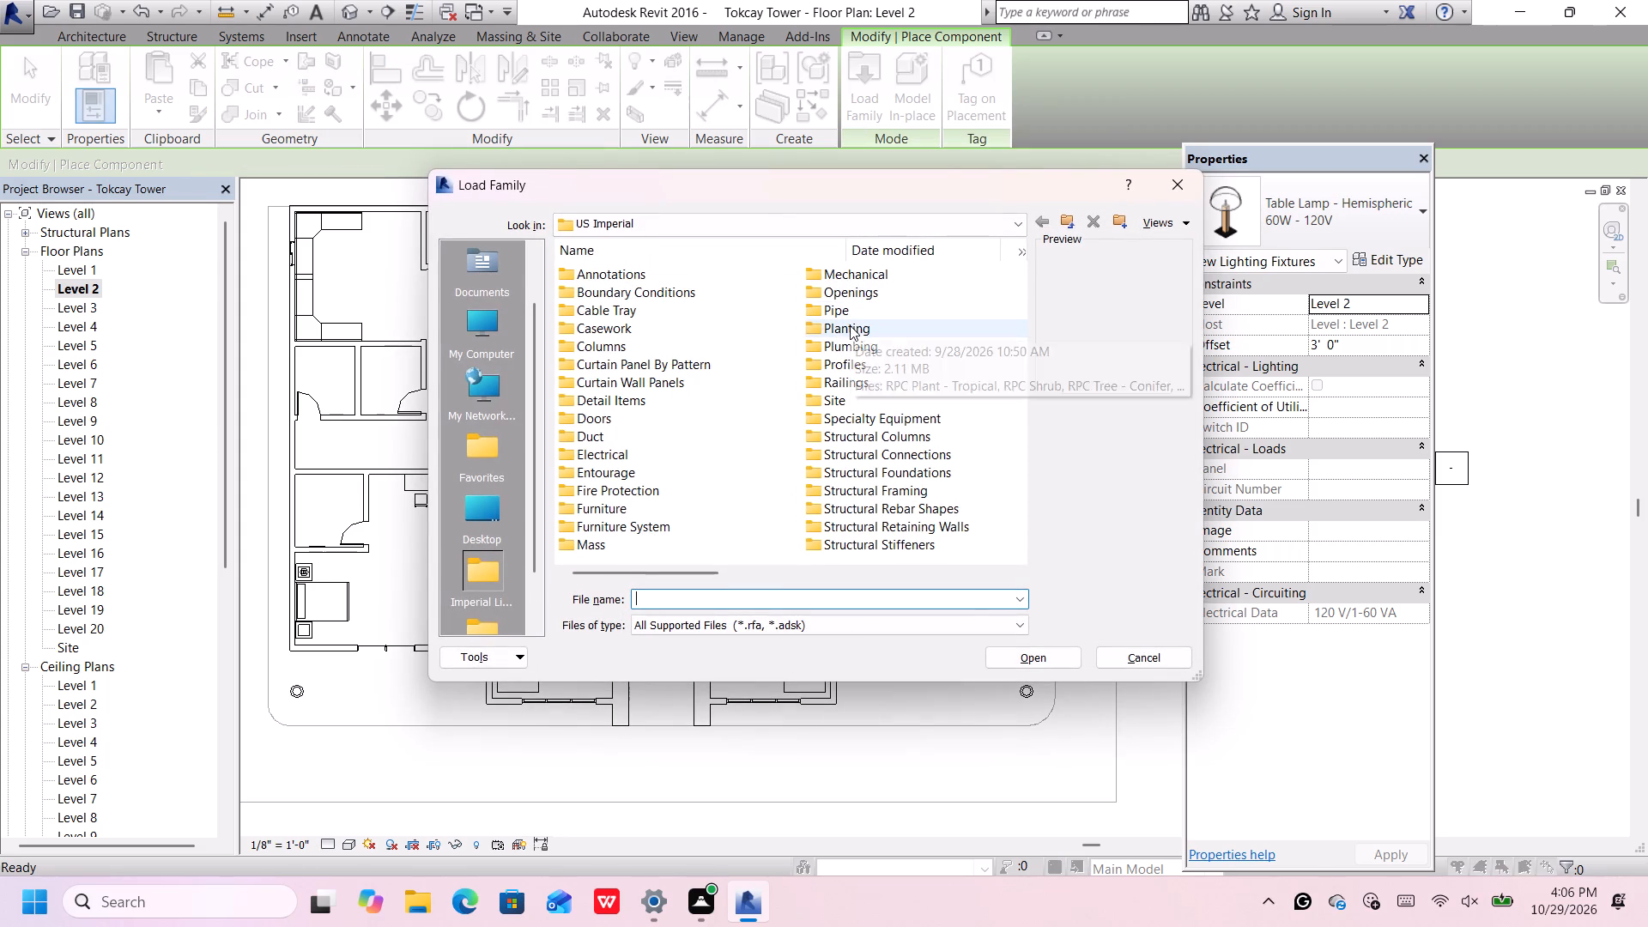
pyautogui.doubleClick(850, 325)
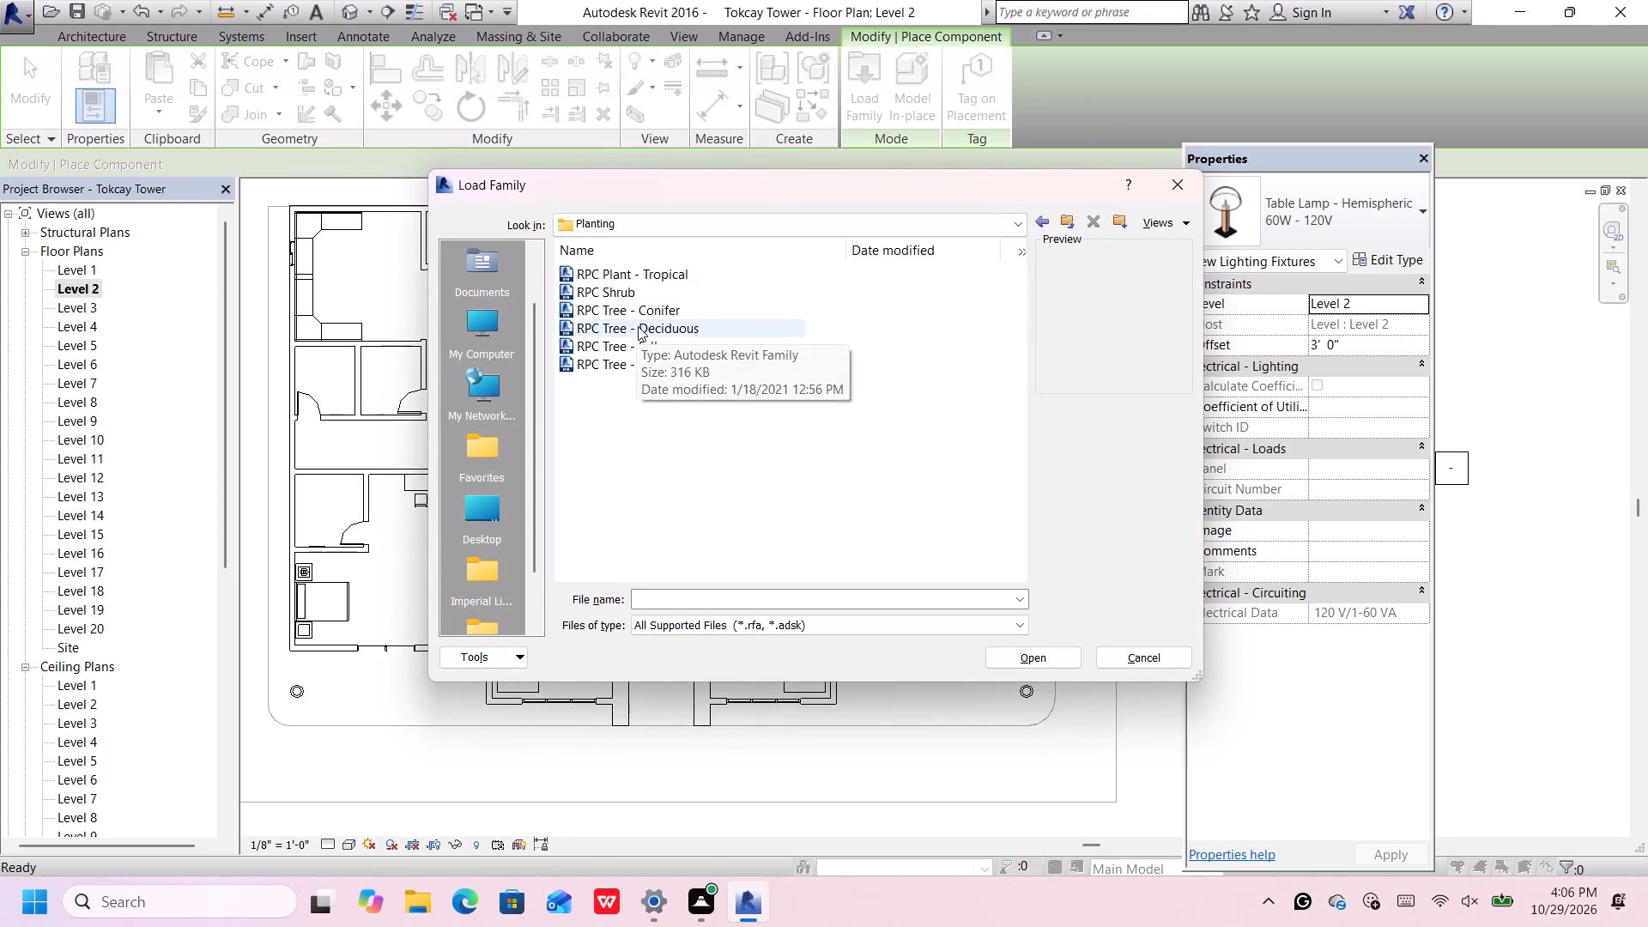
pyautogui.click(638, 326)
pyautogui.click(648, 312)
pyautogui.click(659, 289)
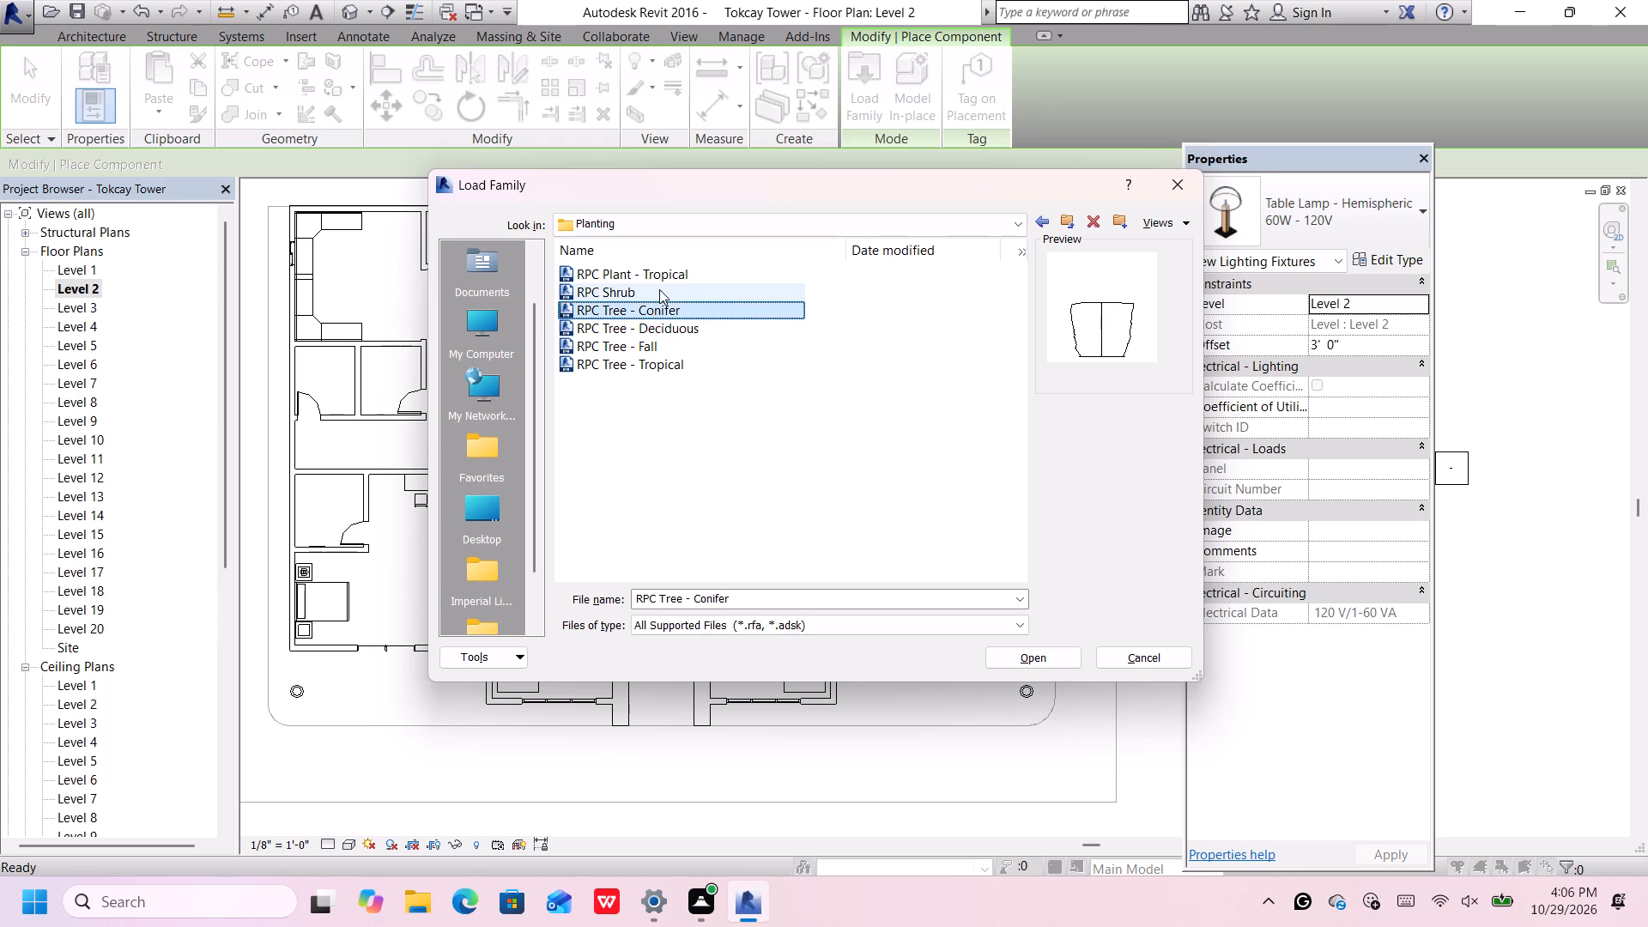
pyautogui.doubleClick(659, 291)
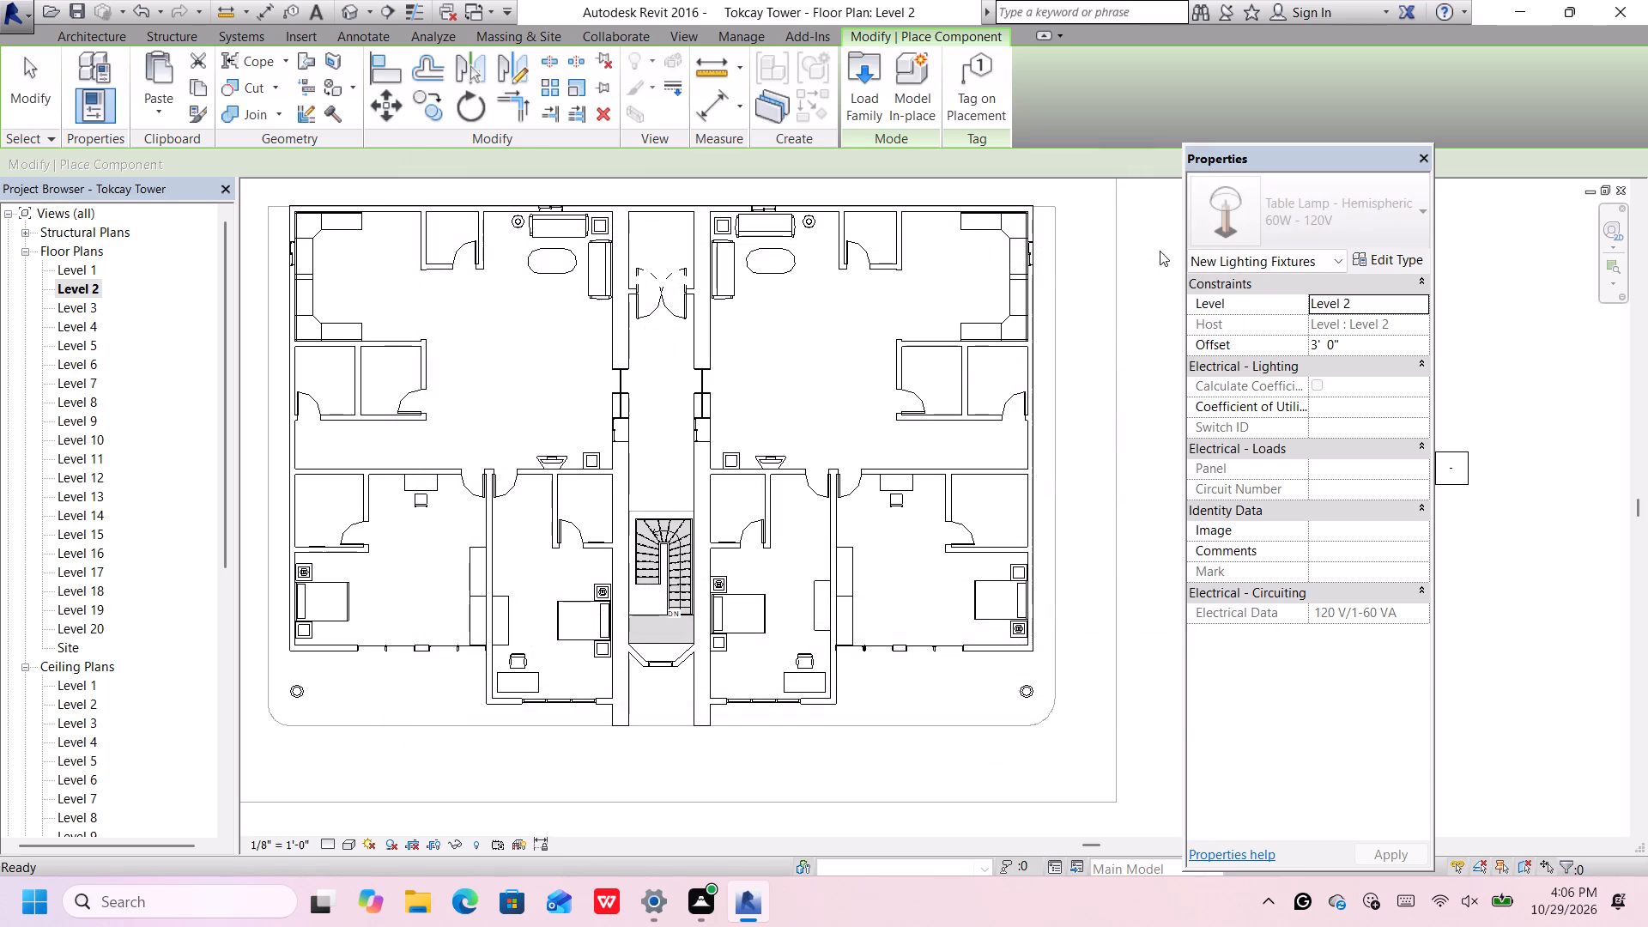
# Choose the Rhododendron 4'-0" type of RPC Shrub as the component for placement.
pyautogui.click(1365, 229)
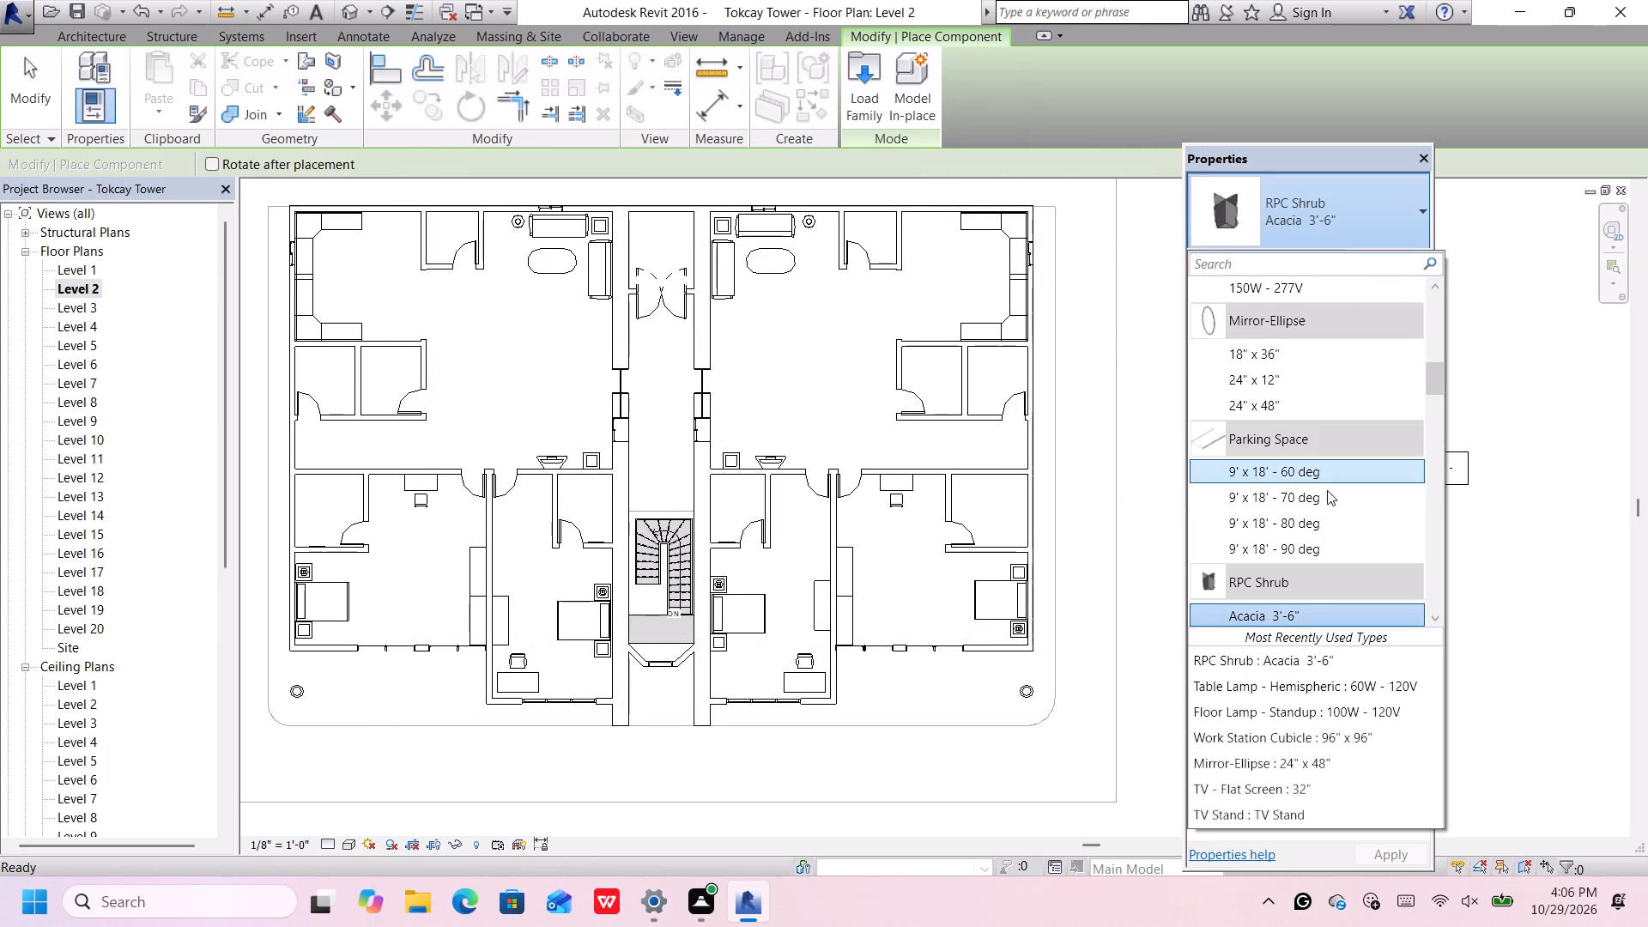
pyautogui.scroll(-7, 1327, 491)
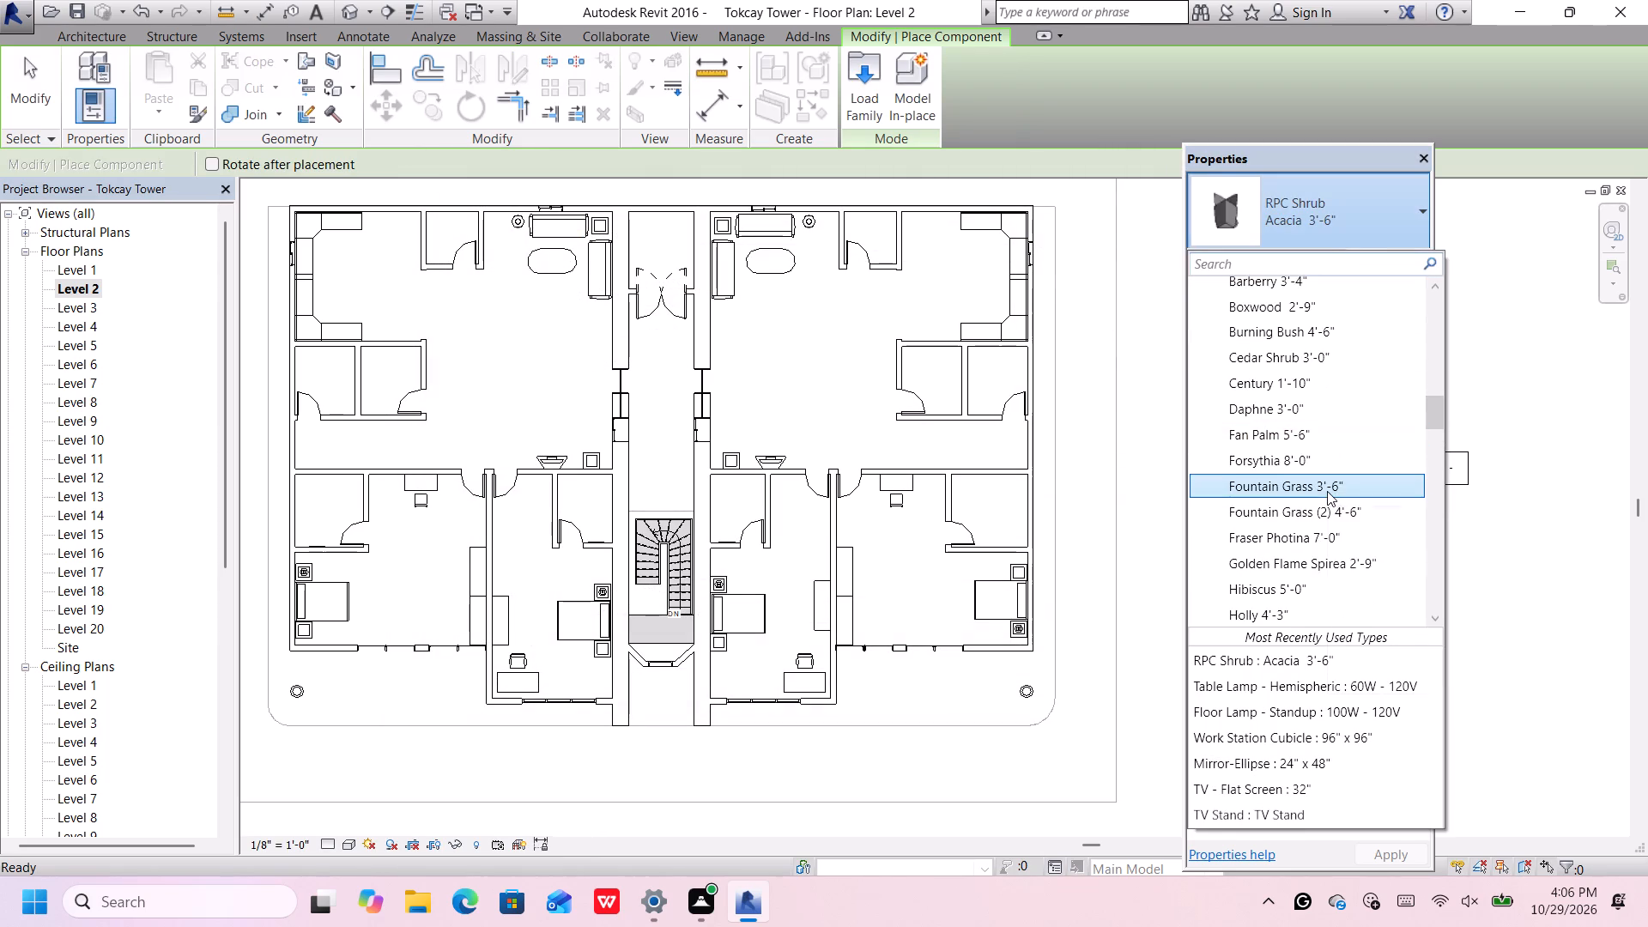
pyautogui.scroll(-4, 1327, 491)
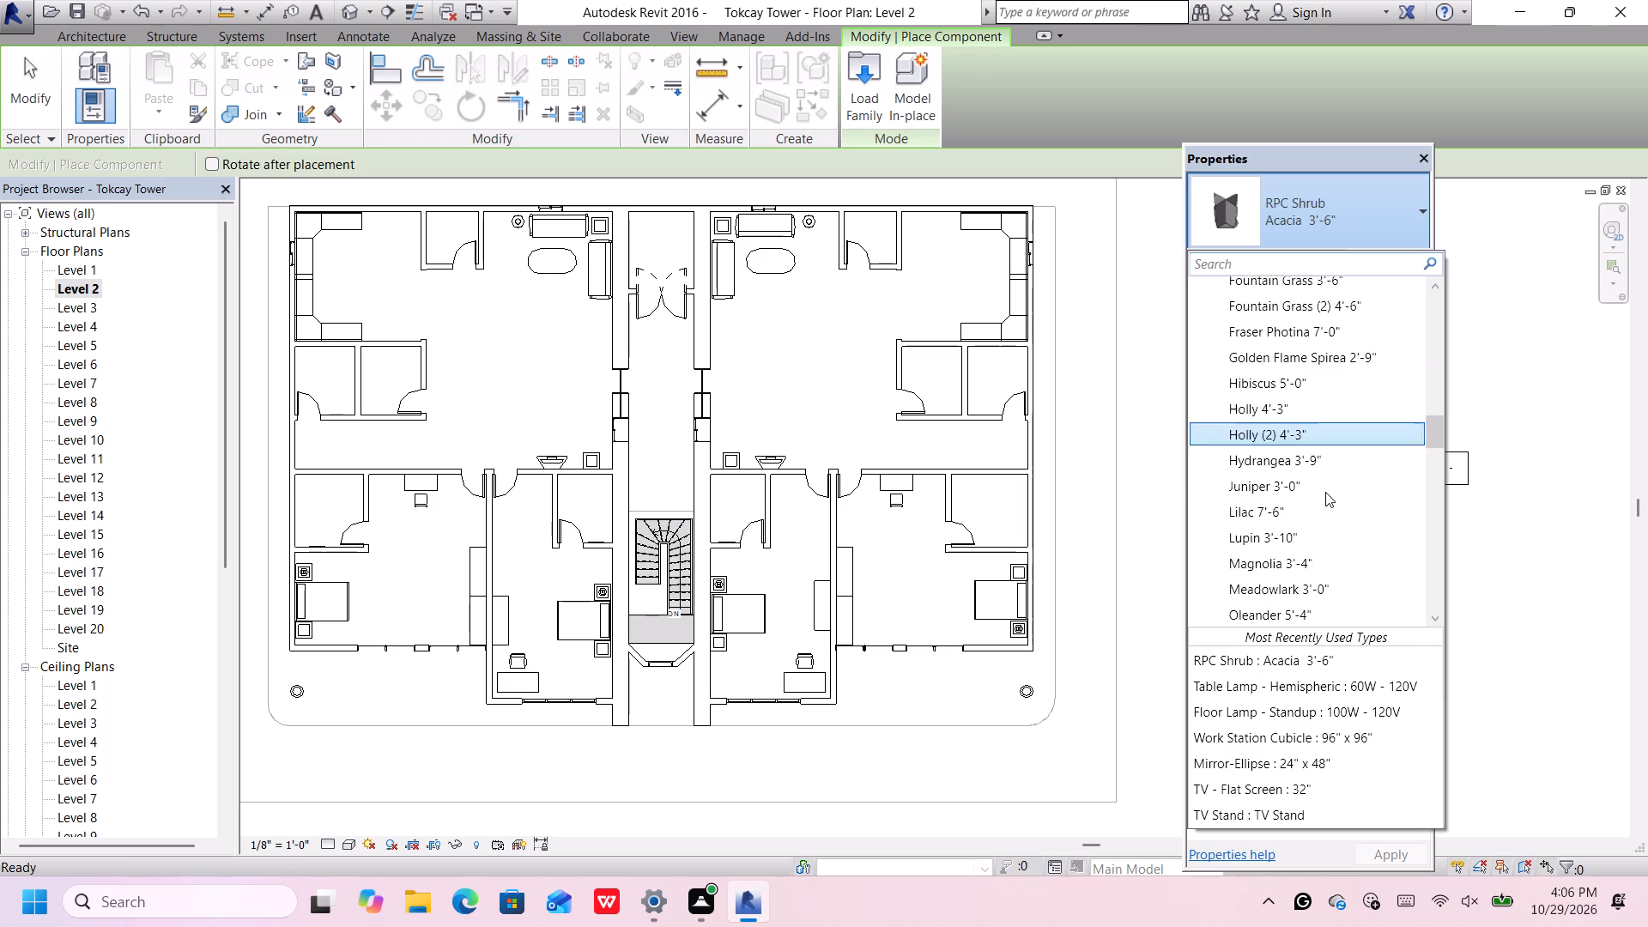
pyautogui.scroll(-4, 1325, 492)
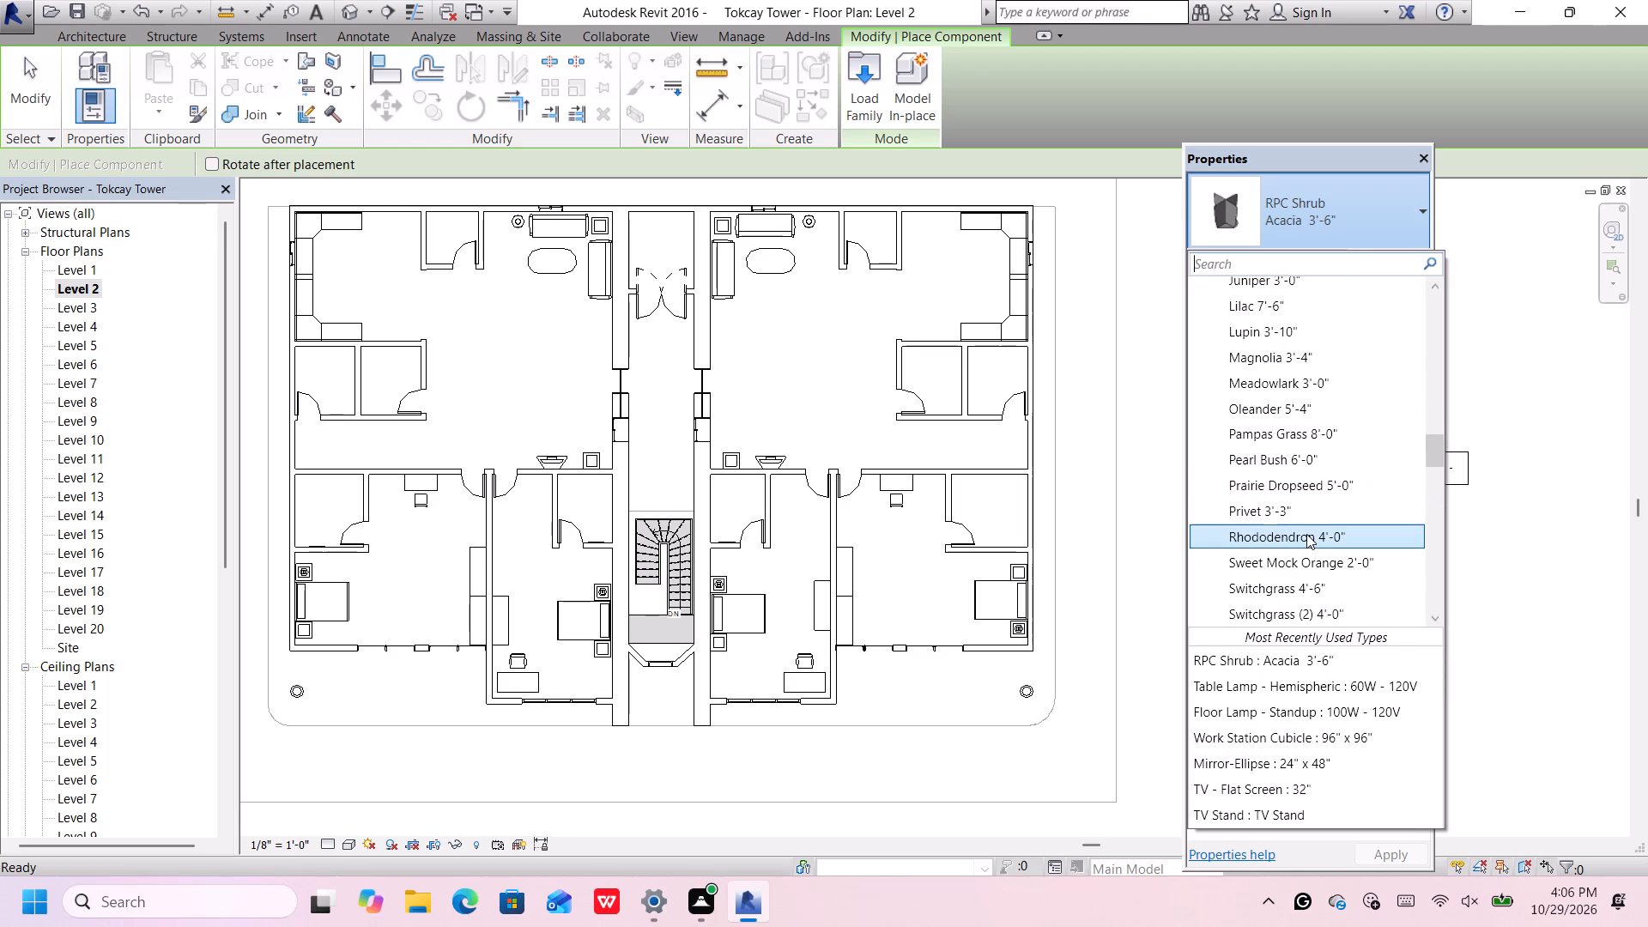
pyautogui.click(1309, 534)
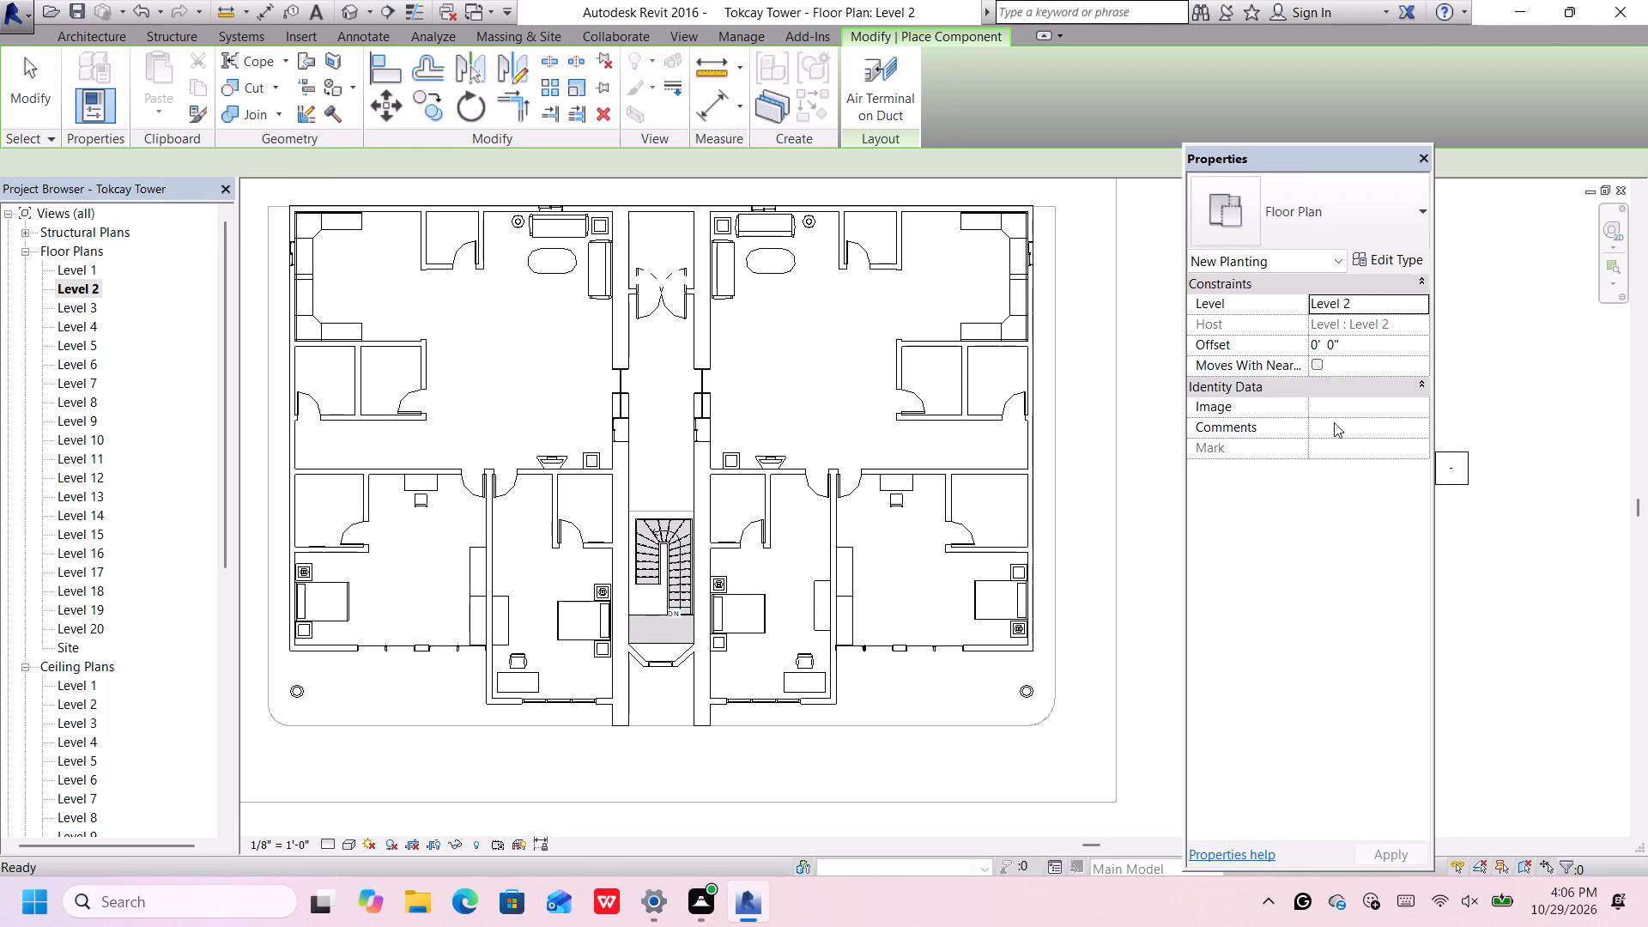
# Set the new shrub's offset from Level 2 to 3' for placement in the living rooms.
pyautogui.click(1366, 343)
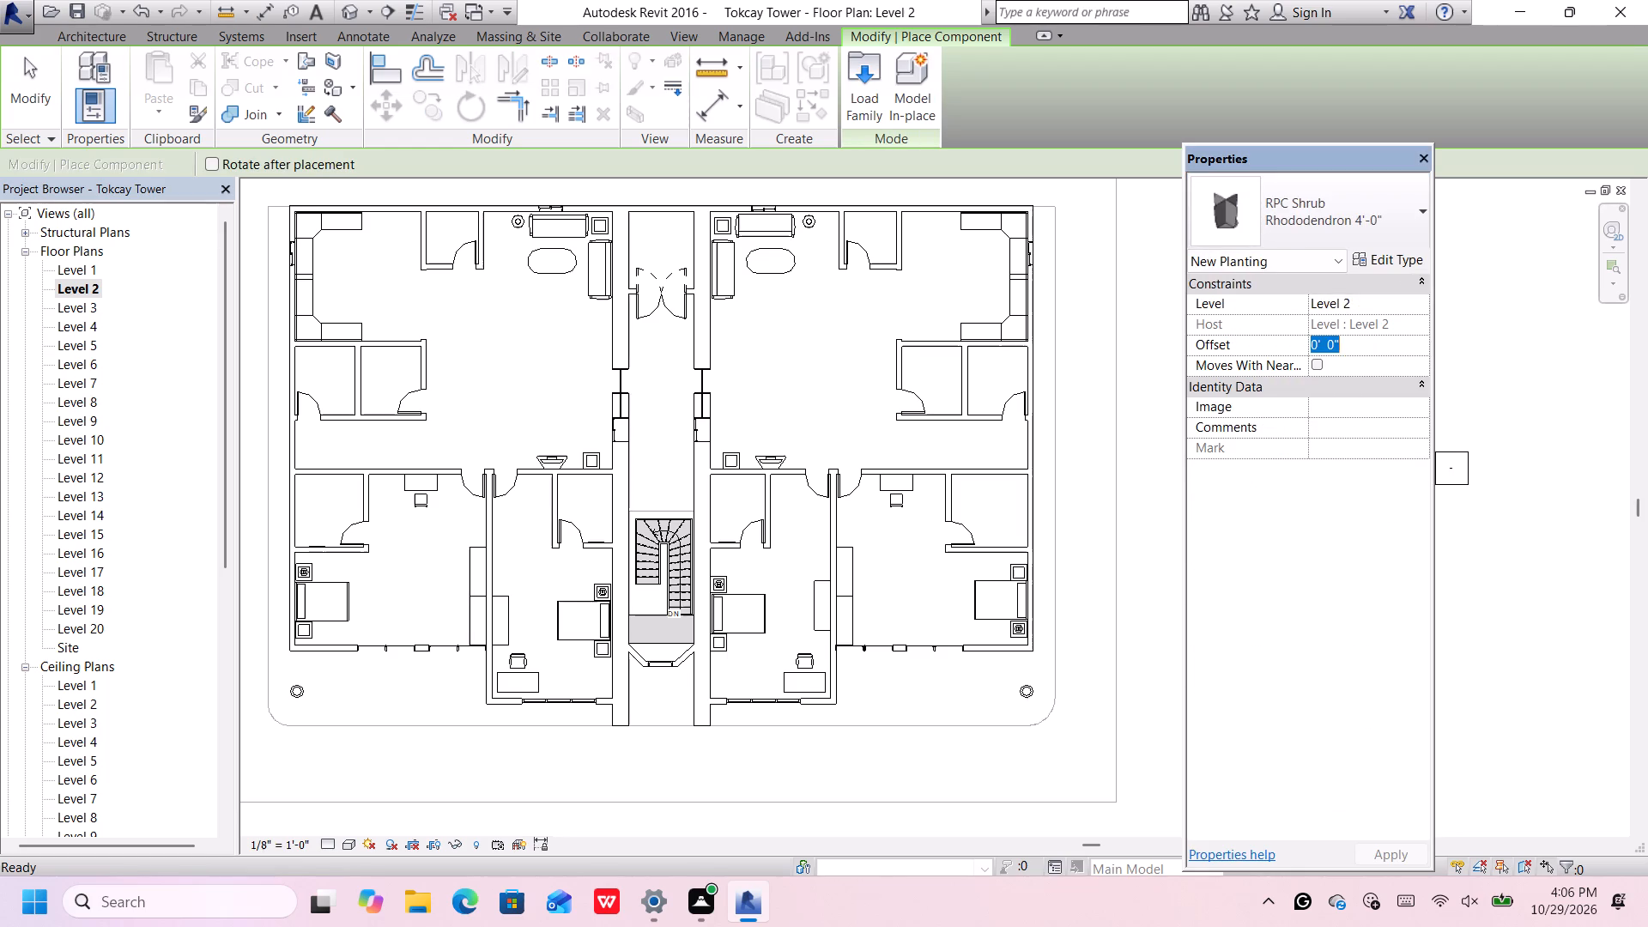
pyautogui.press('BackSpace')
pyautogui.write("3'")
pyautogui.press('Return')
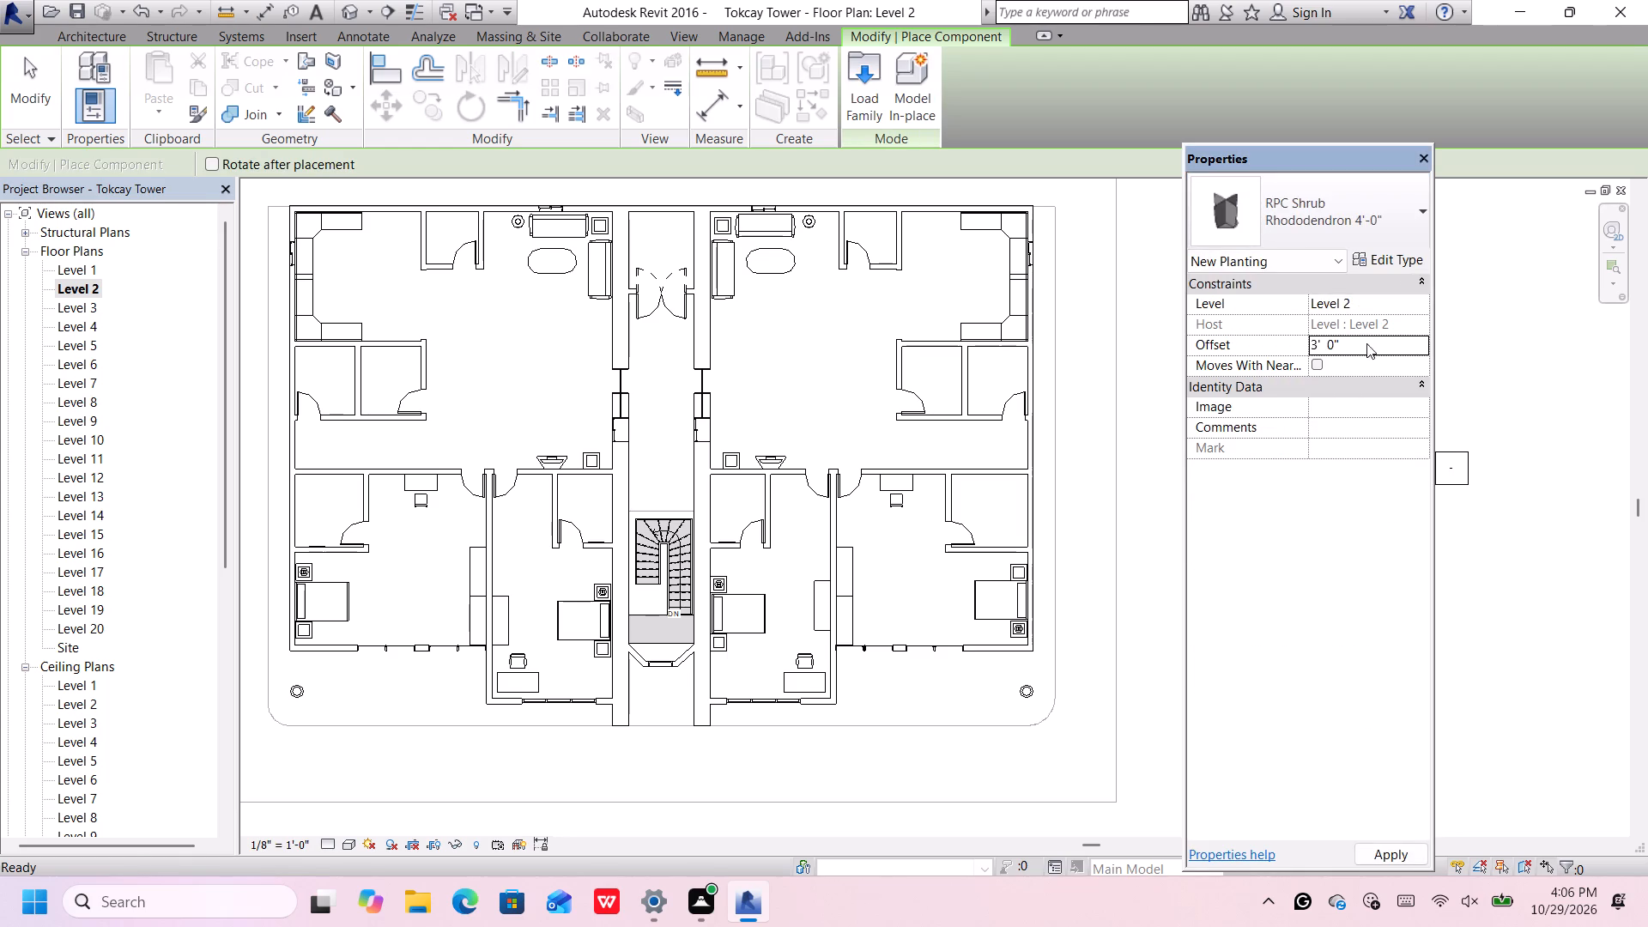
pyautogui.scroll(2, 546, 256)
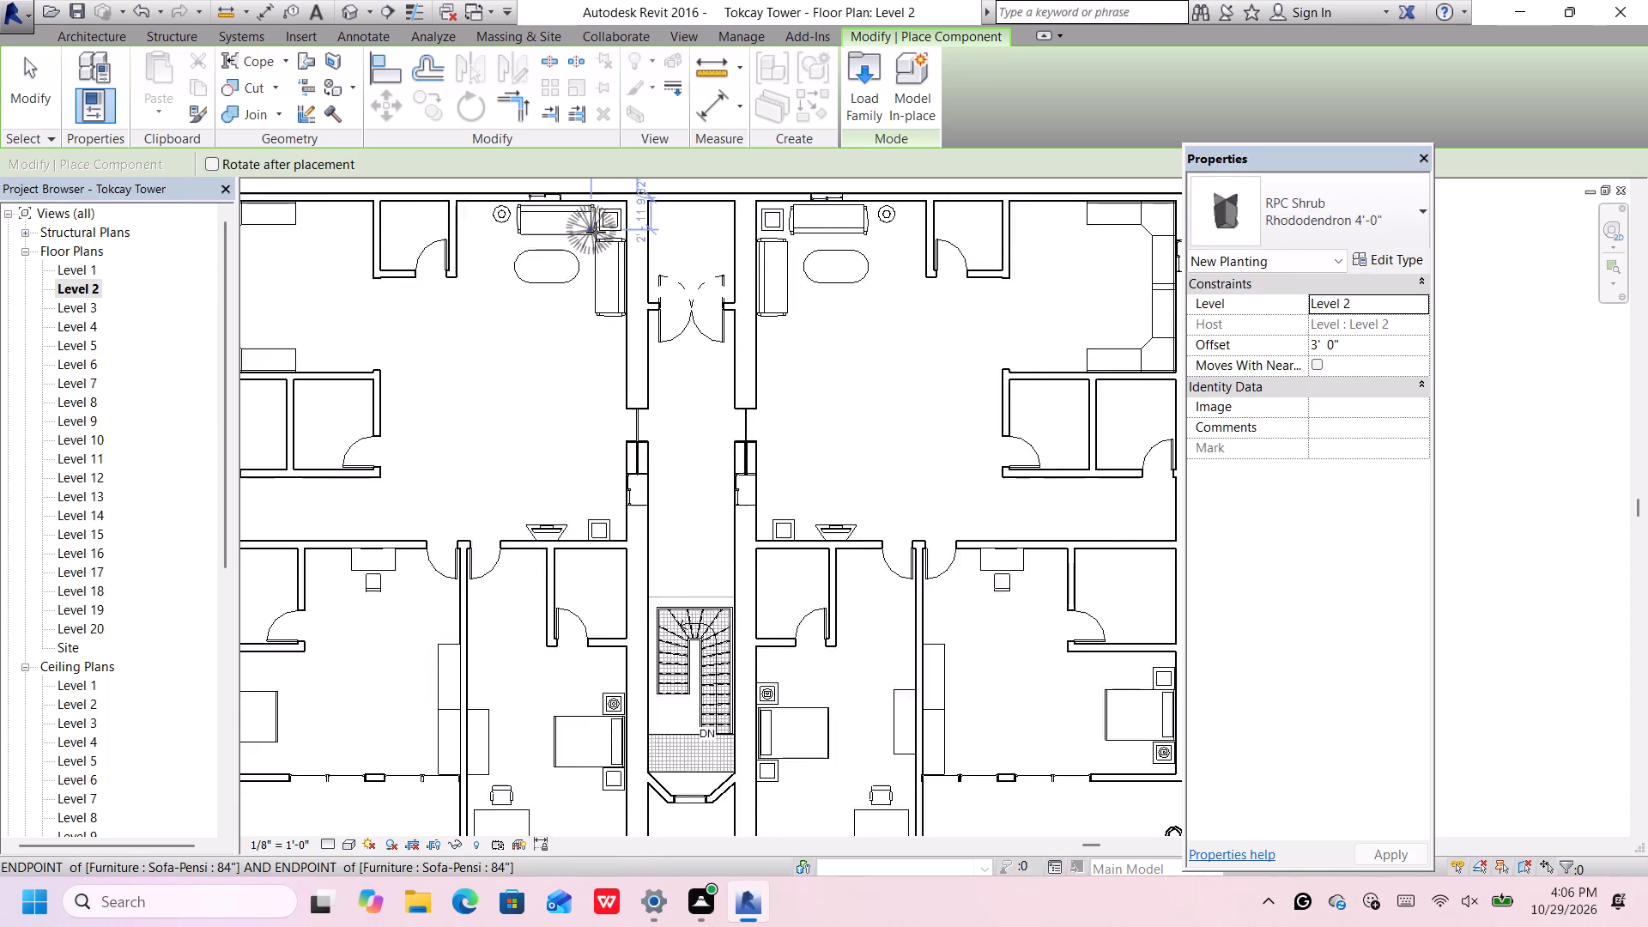
# Place Rhododendron 4'-0" shrubs on the west living room's two 24" coffee tables, between the sofas and beside the TV.
pyautogui.scroll(2, 596, 232)
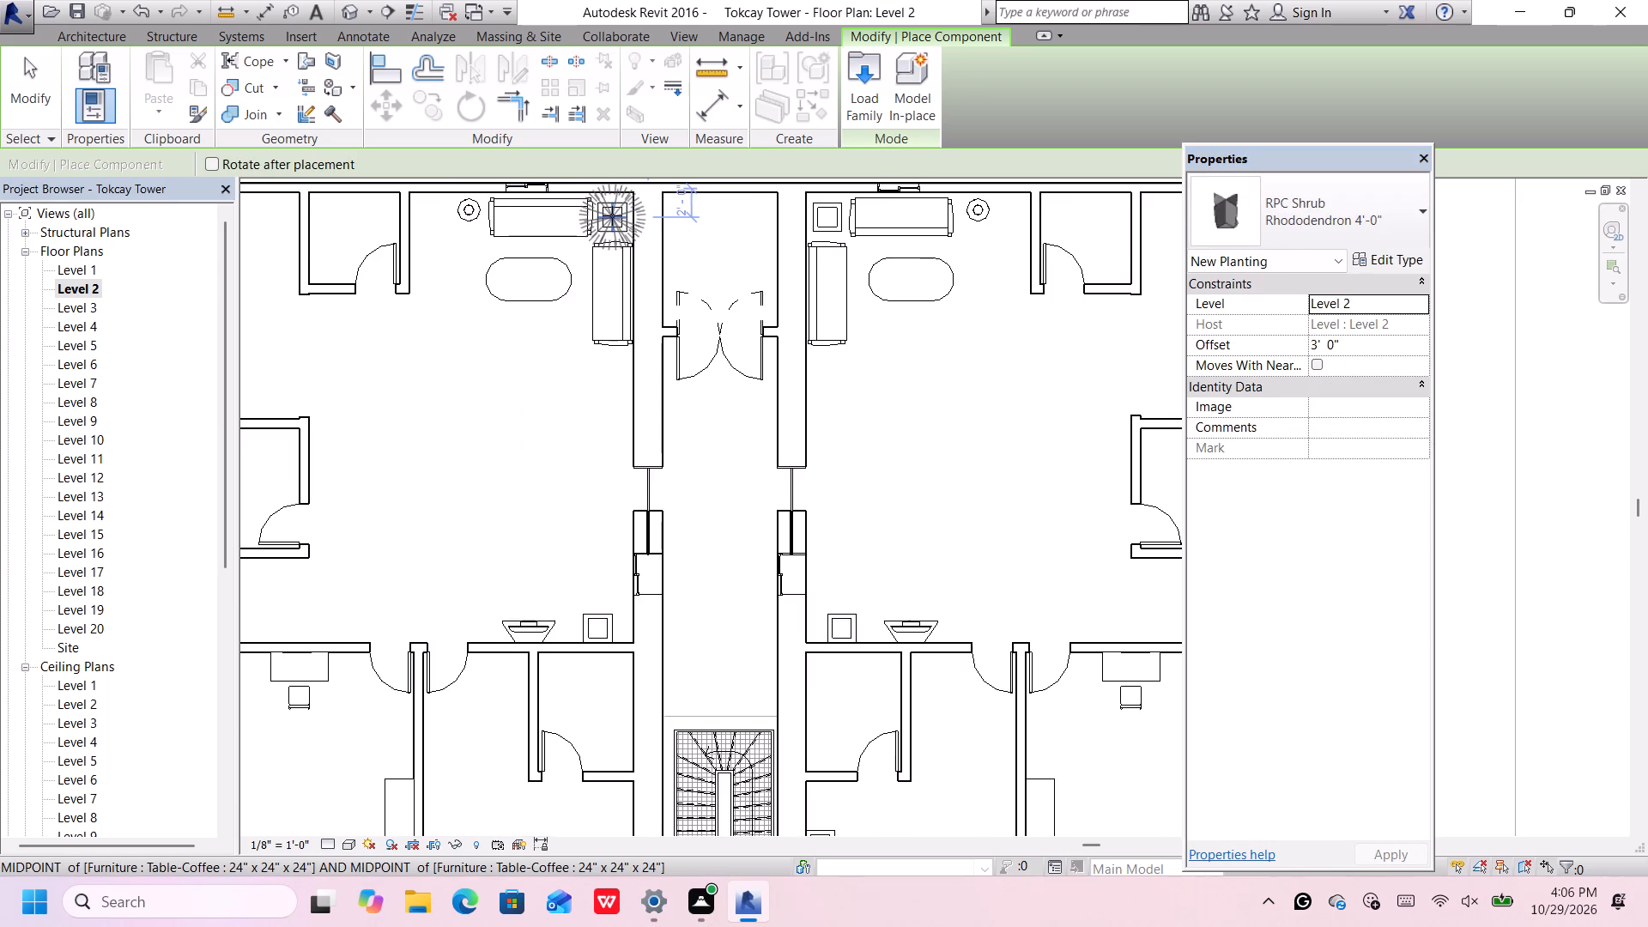
pyautogui.moveTo(612, 217); pyautogui.dragTo(607, 382, button='middle')
pyautogui.click(607, 379)
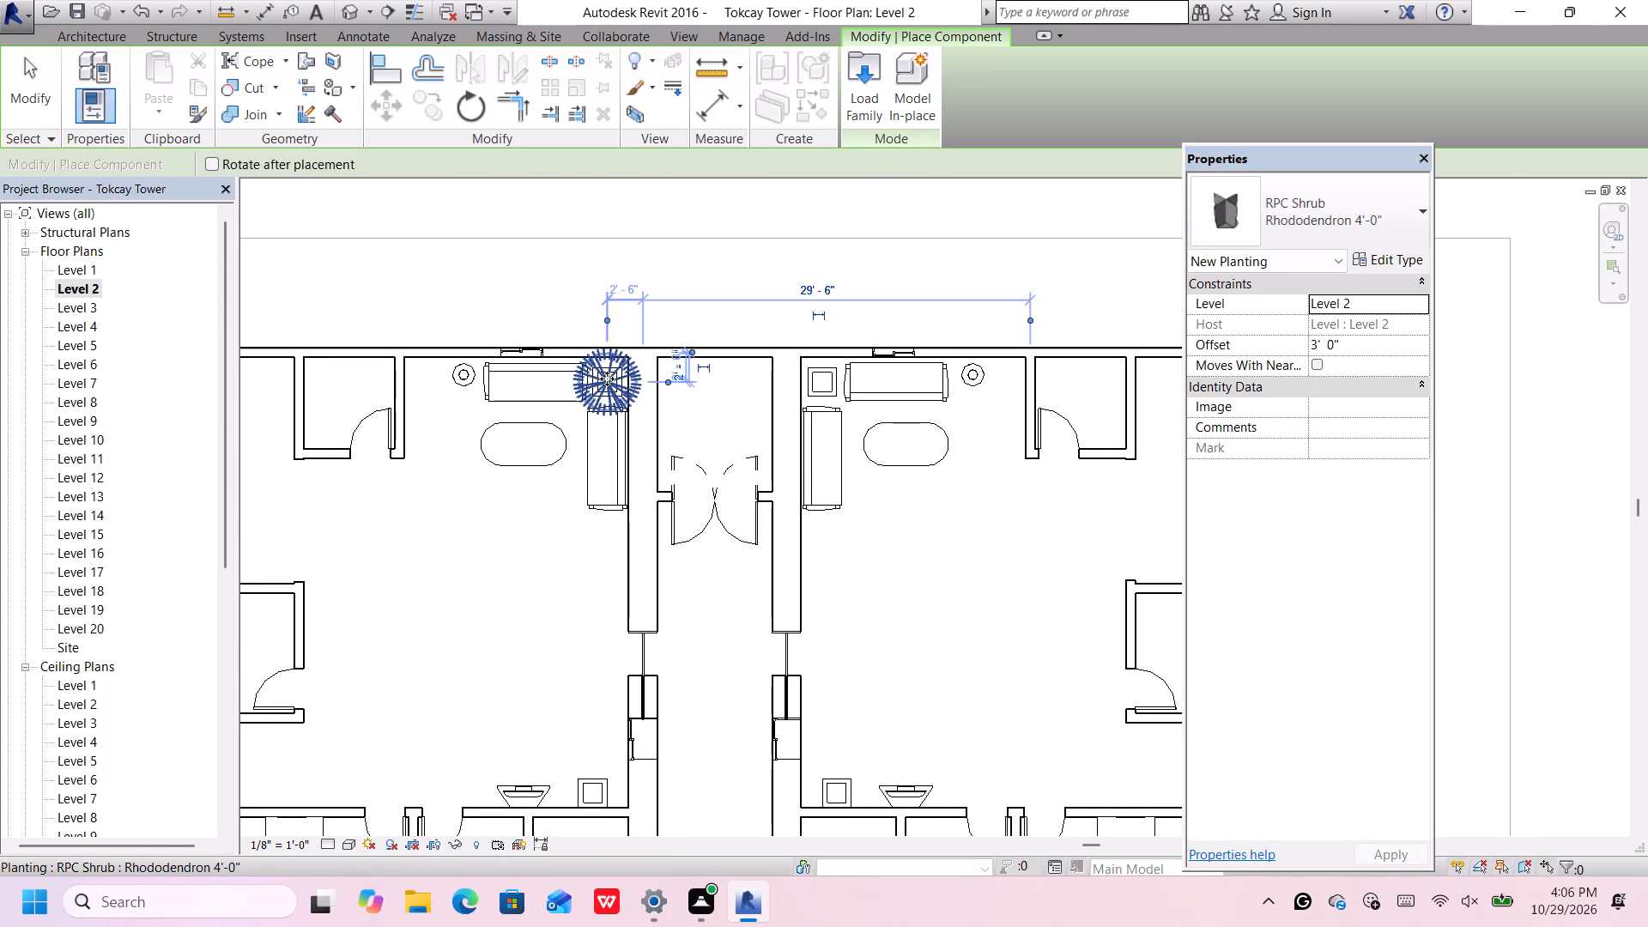
pyautogui.scroll(-8, 607, 379)
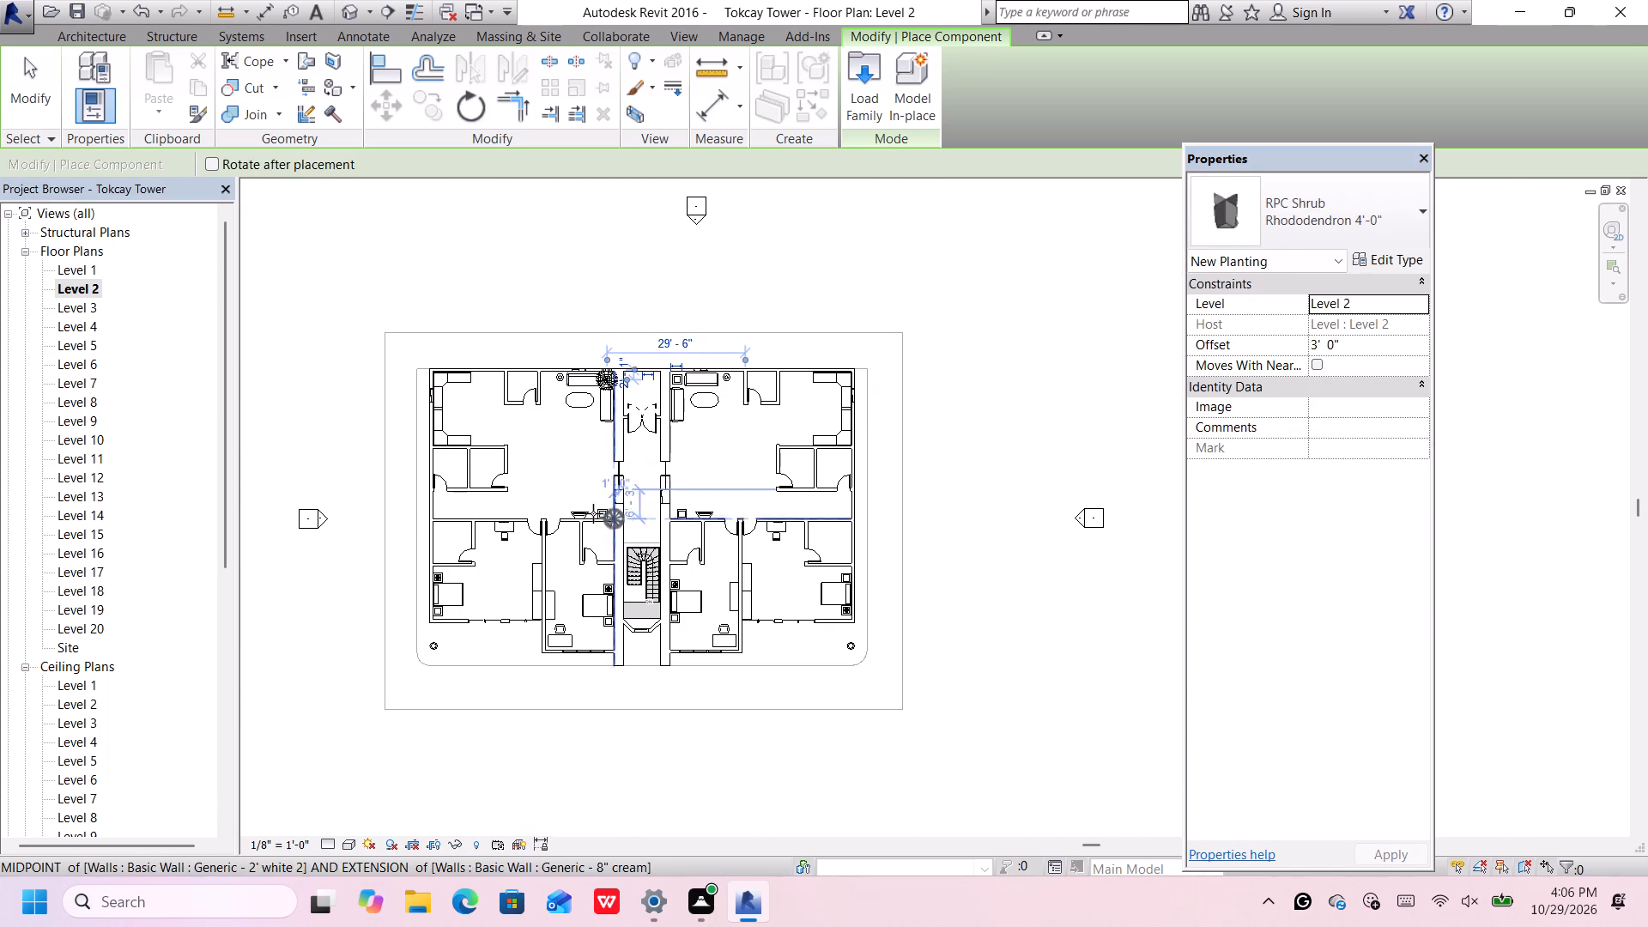
pyautogui.scroll(6, 578, 524)
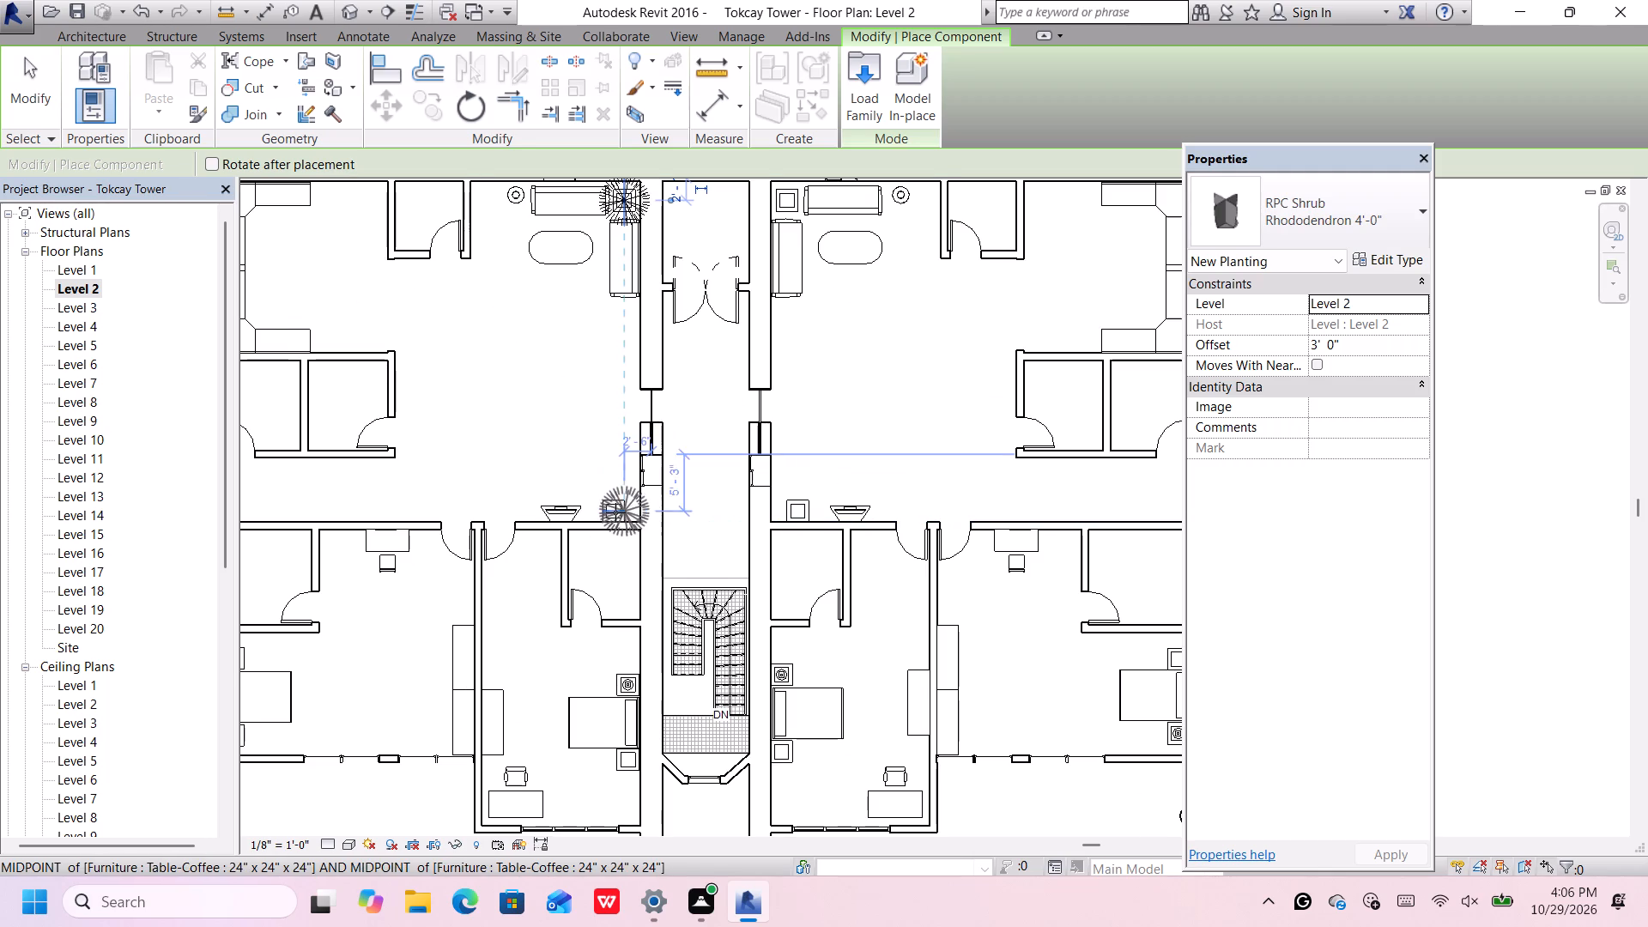
pyautogui.click(614, 511)
# Place Rhododendron 4'-0" shrubs on the south bedside tables of the two west apartment bedrooms.
pyautogui.scroll(-4, 614, 510)
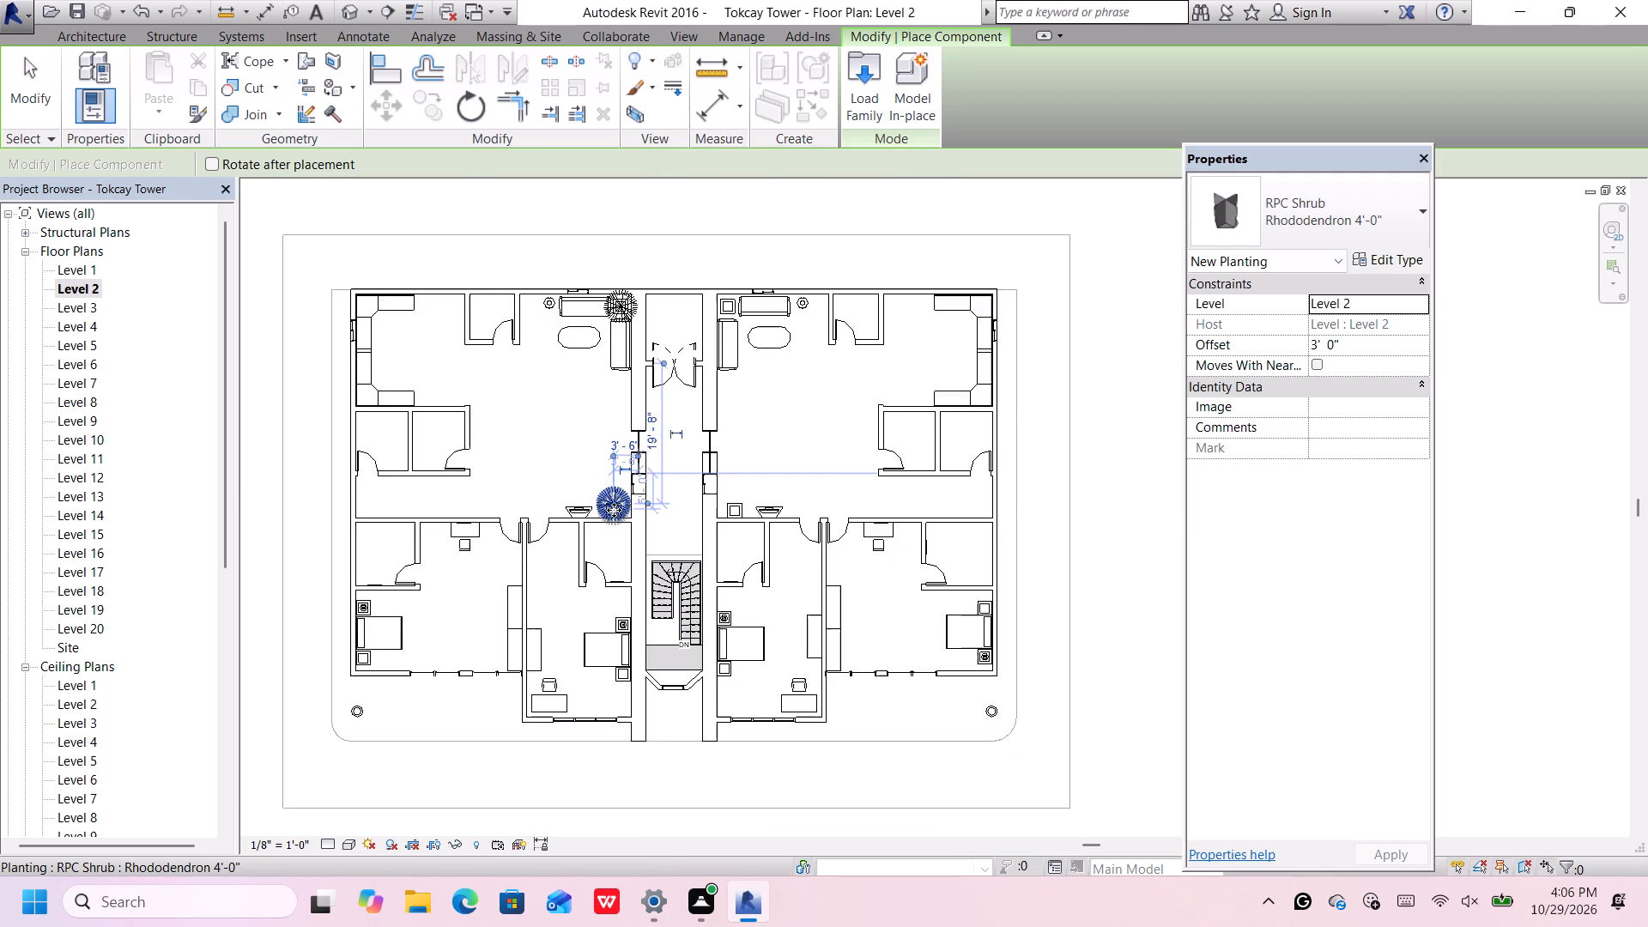
pyautogui.scroll(3, 614, 645)
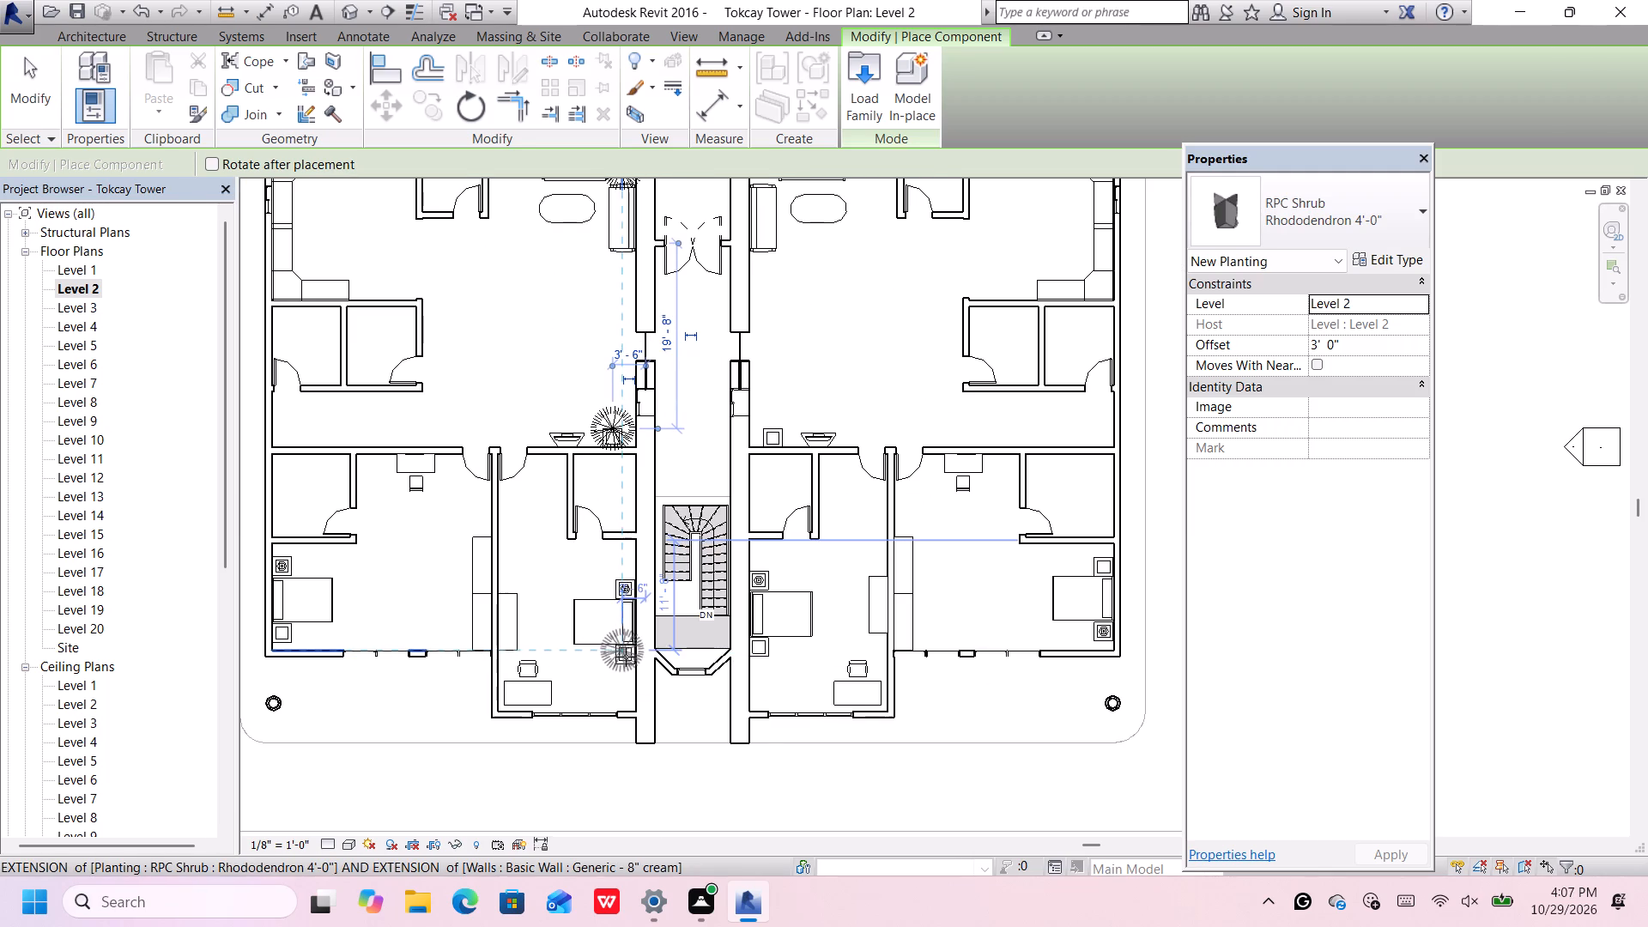
pyautogui.scroll(5, 627, 661)
pyautogui.click(631, 658)
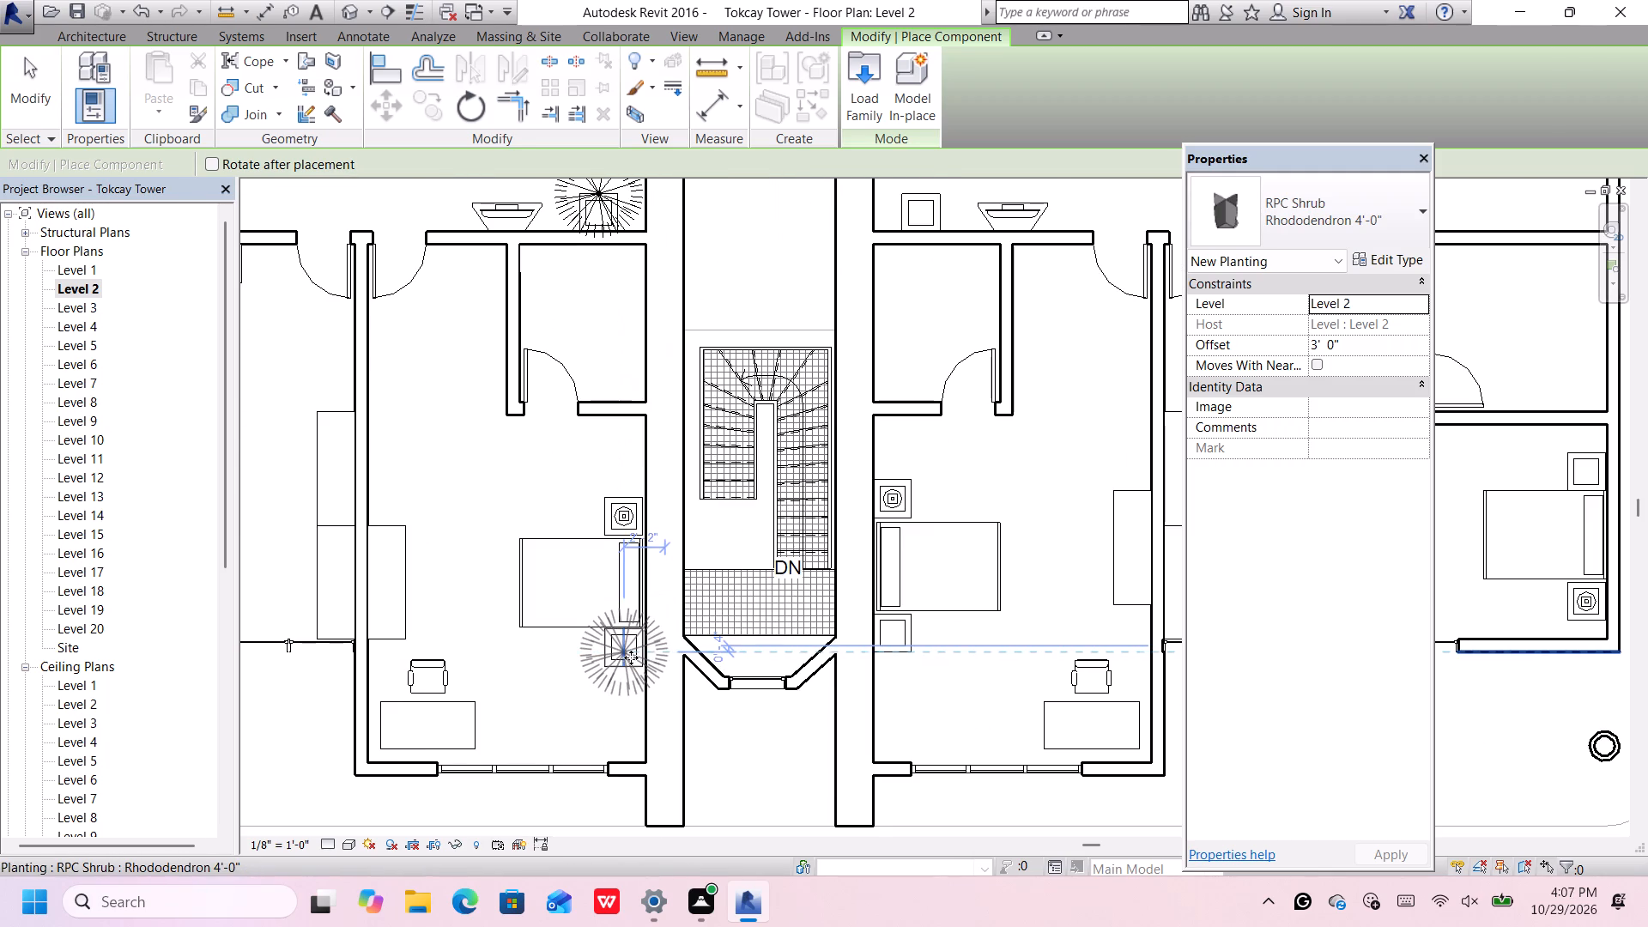
pyautogui.scroll(-10, 630, 657)
pyautogui.scroll(6, 439, 636)
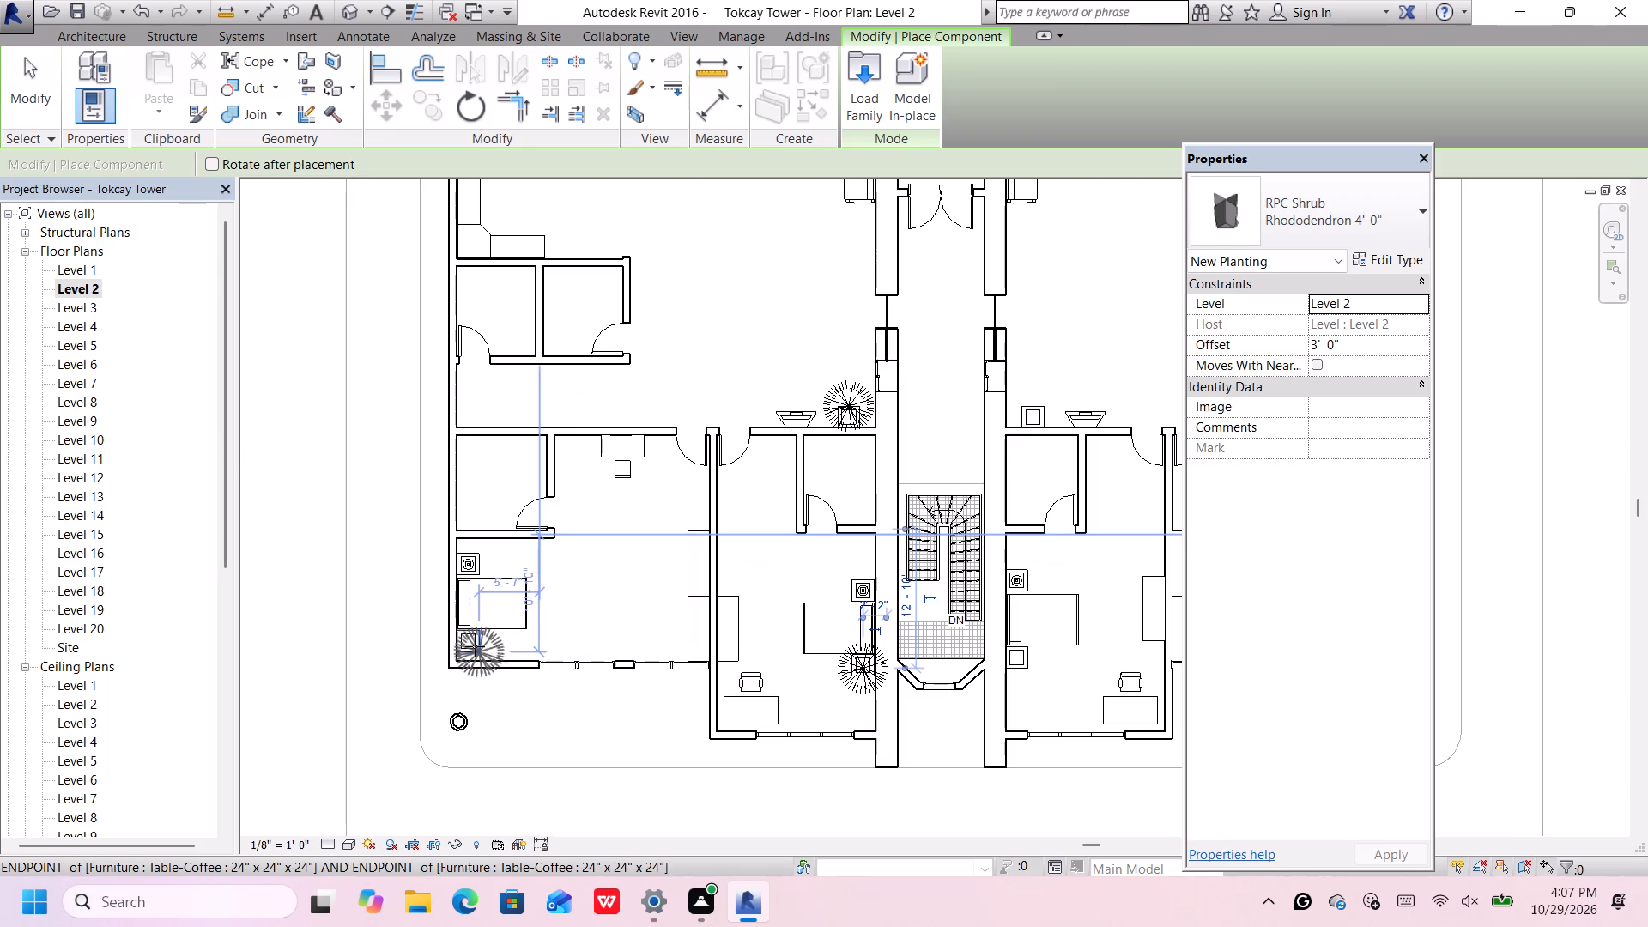
pyautogui.scroll(4, 472, 645)
pyautogui.click(467, 641)
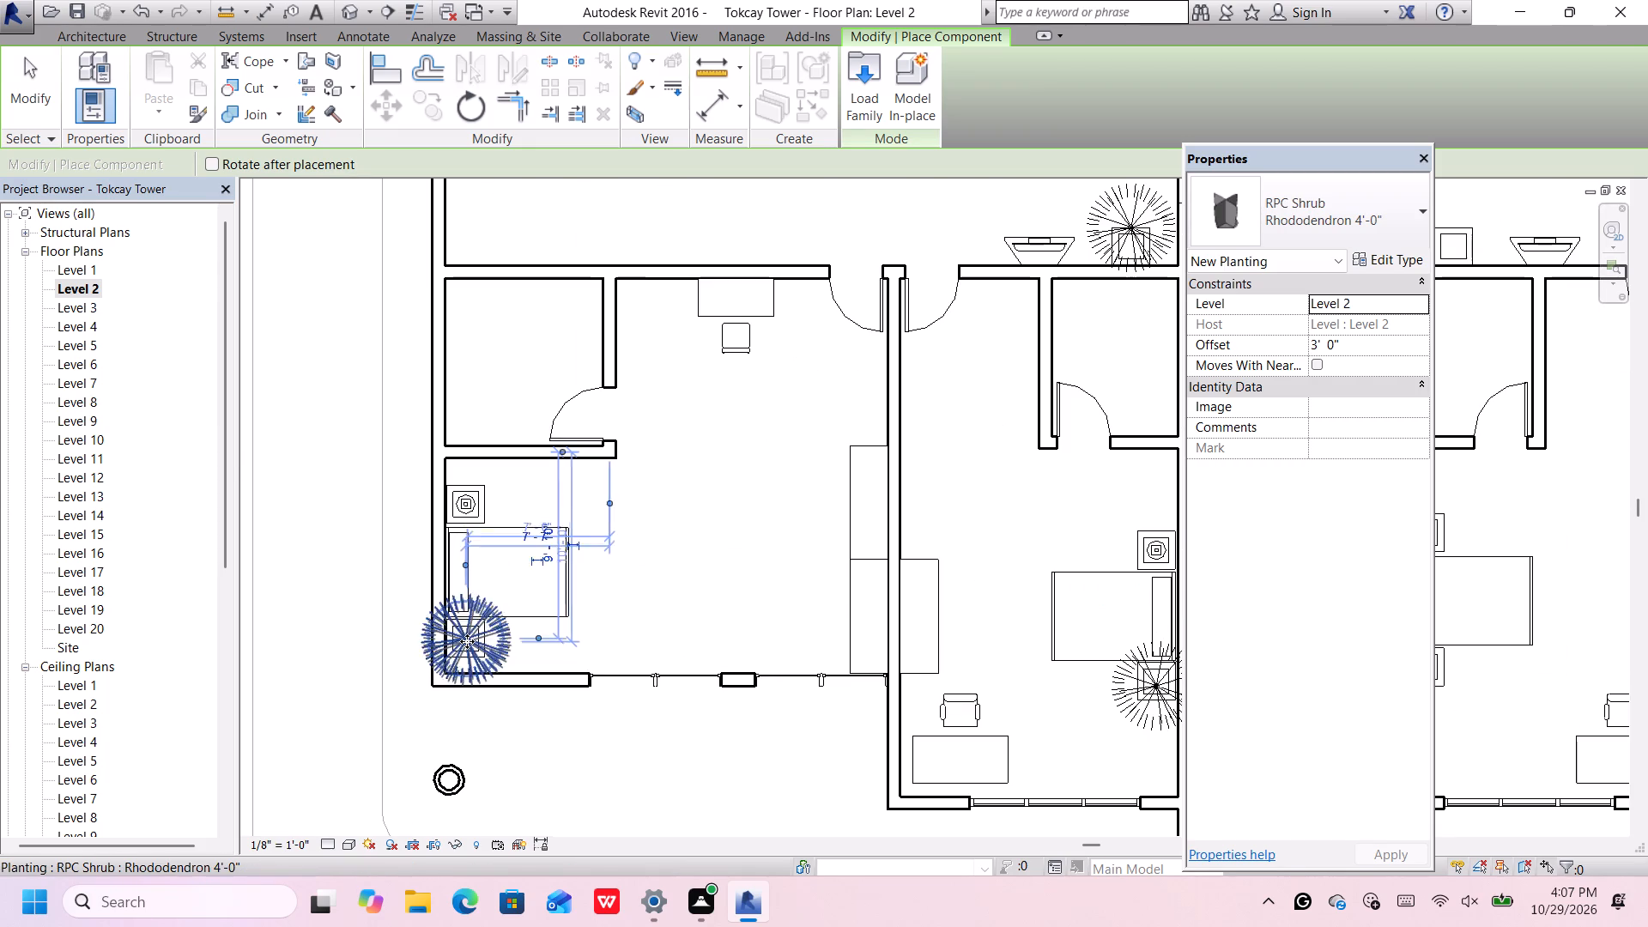
# Place a Rhododendron 4'-0" shrub on the north bedside table in the far east bedroom.
pyautogui.scroll(-11, 467, 641)
pyautogui.scroll(5, 792, 616)
pyautogui.scroll(-1, 831, 621)
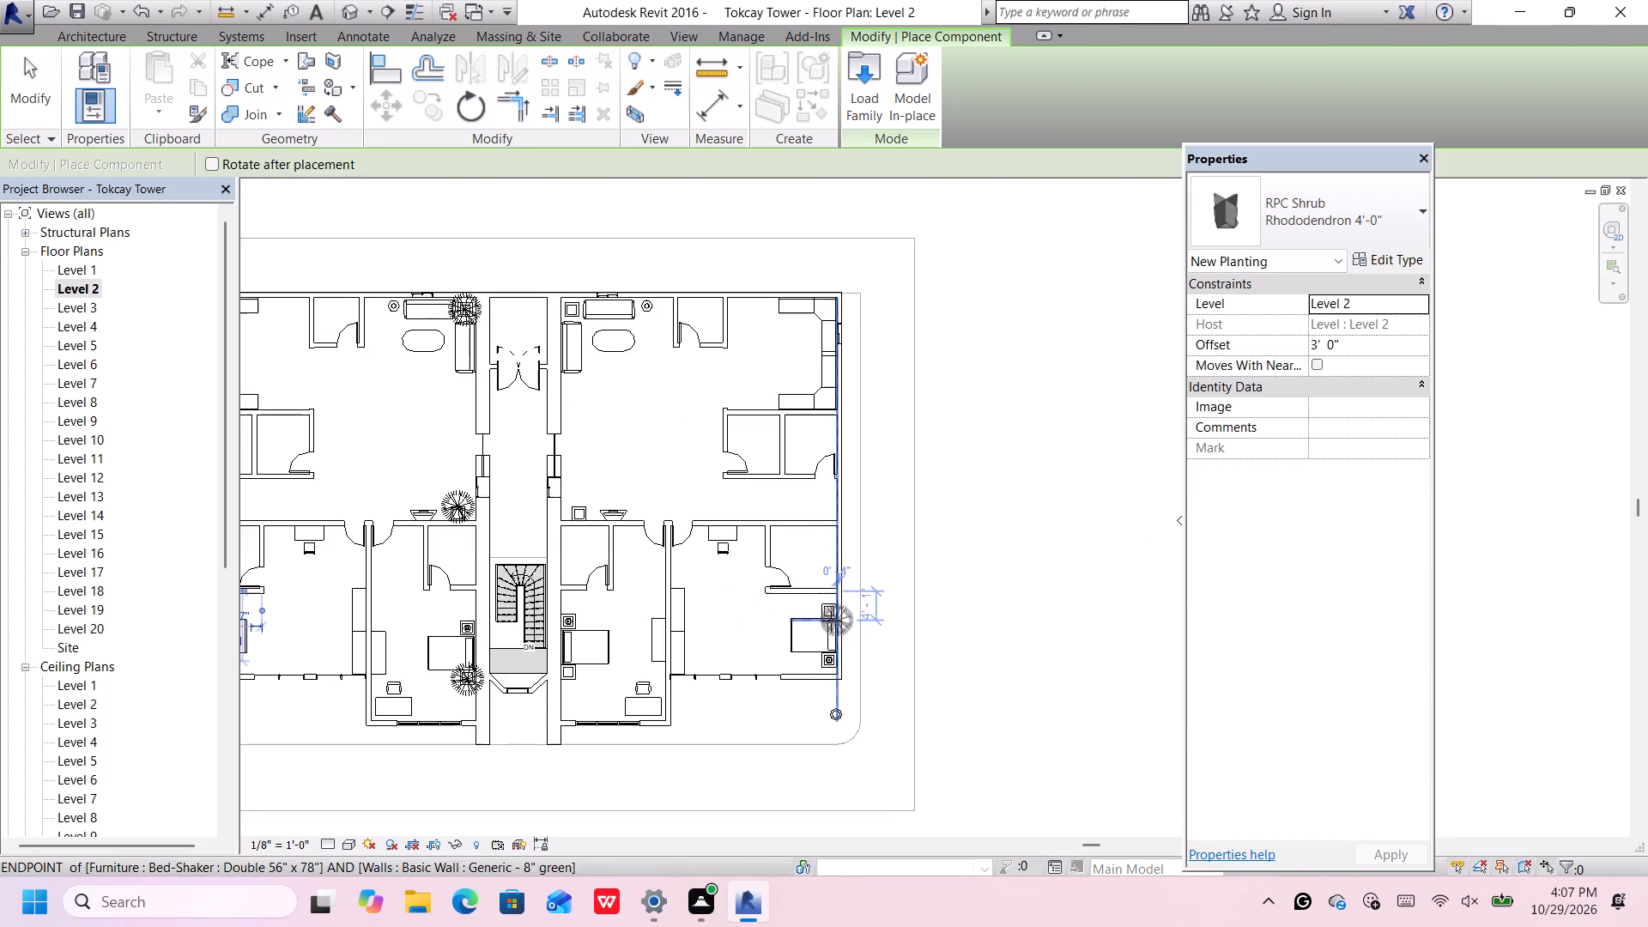
pyautogui.scroll(6, 826, 611)
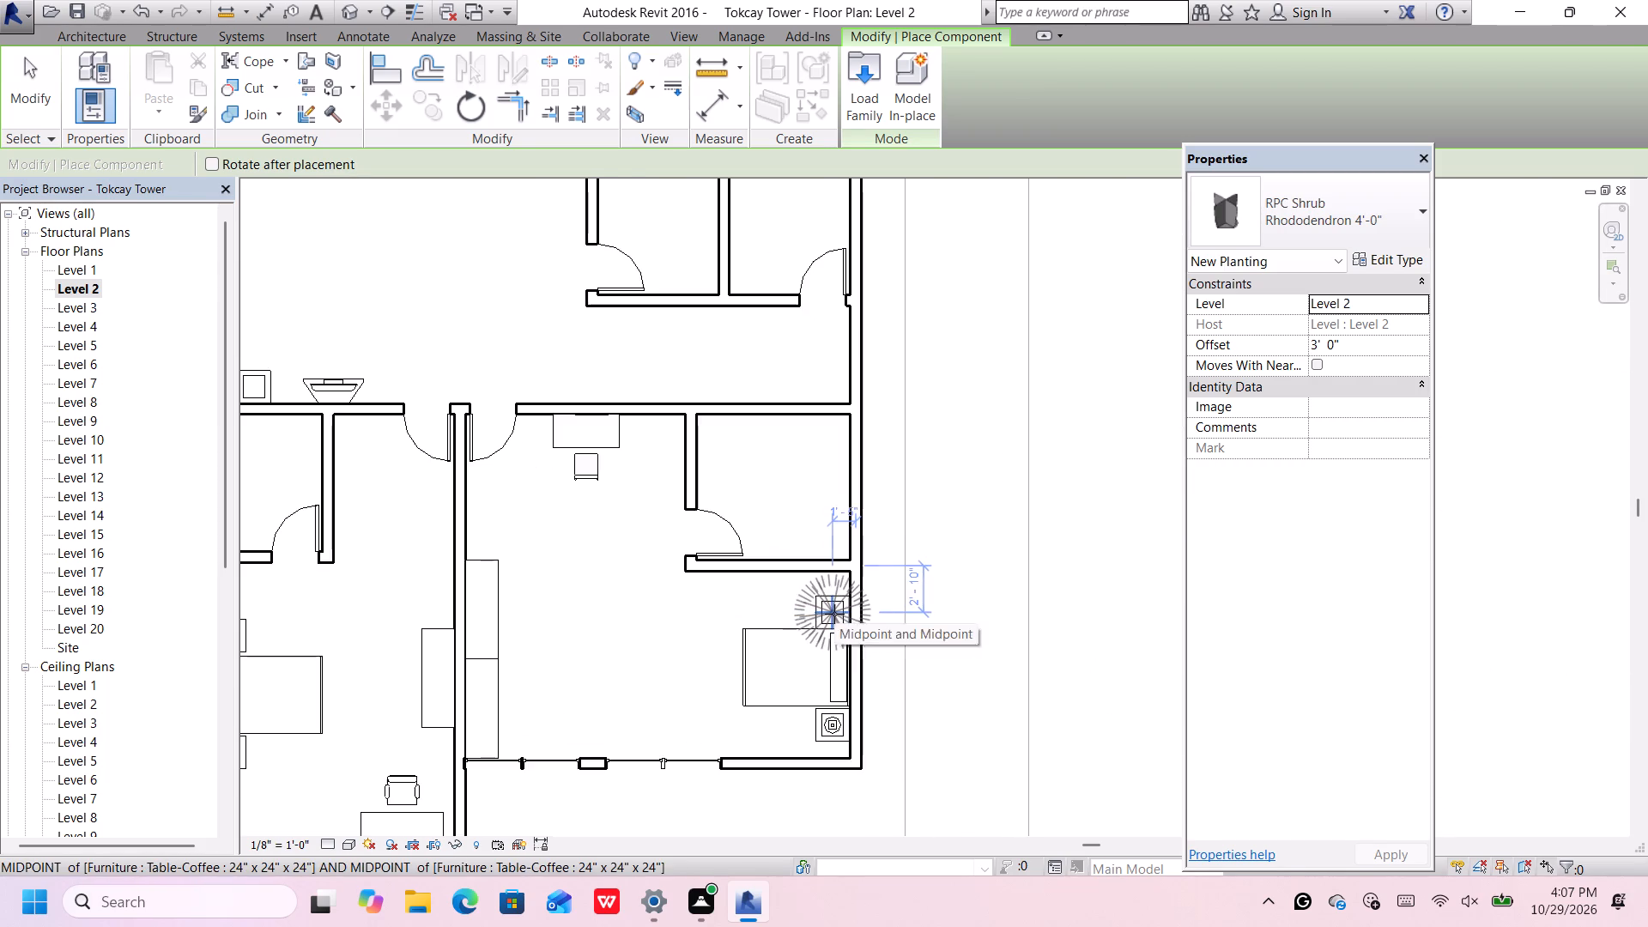
pyautogui.click(834, 614)
# Place a Rhododendron 4'-0" shrub on the corner coffee table between the east living room's sofas.
pyautogui.scroll(-6, 834, 614)
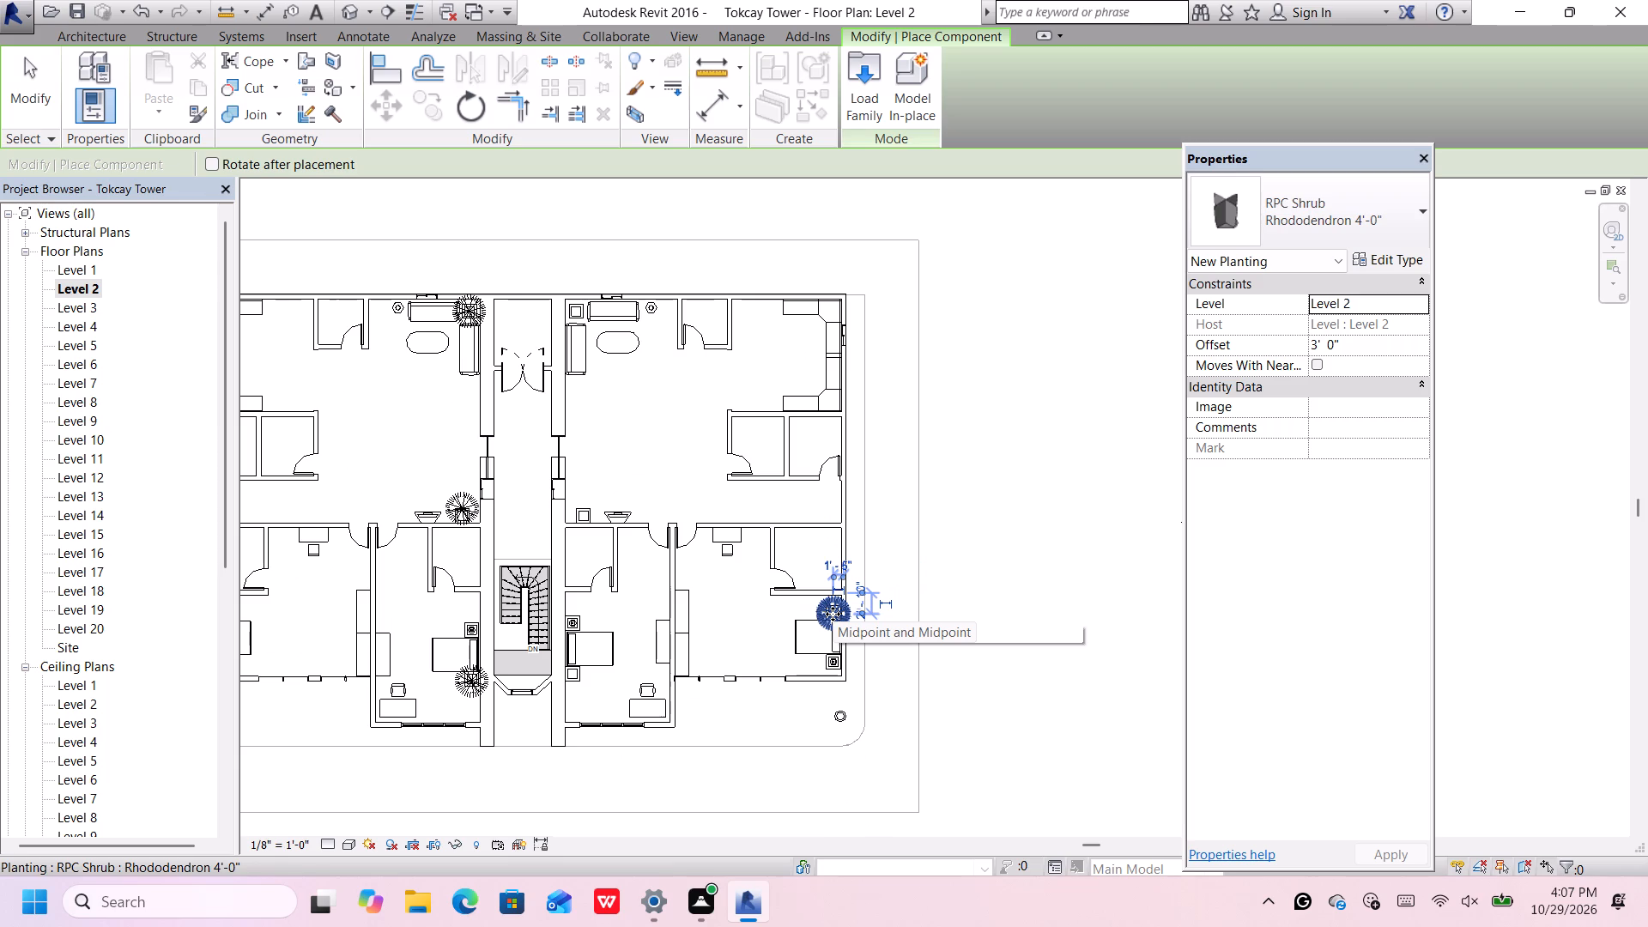
pyautogui.scroll(-1, 833, 614)
pyautogui.scroll(4, 600, 336)
pyautogui.scroll(-1, 601, 349)
pyautogui.scroll(4, 601, 352)
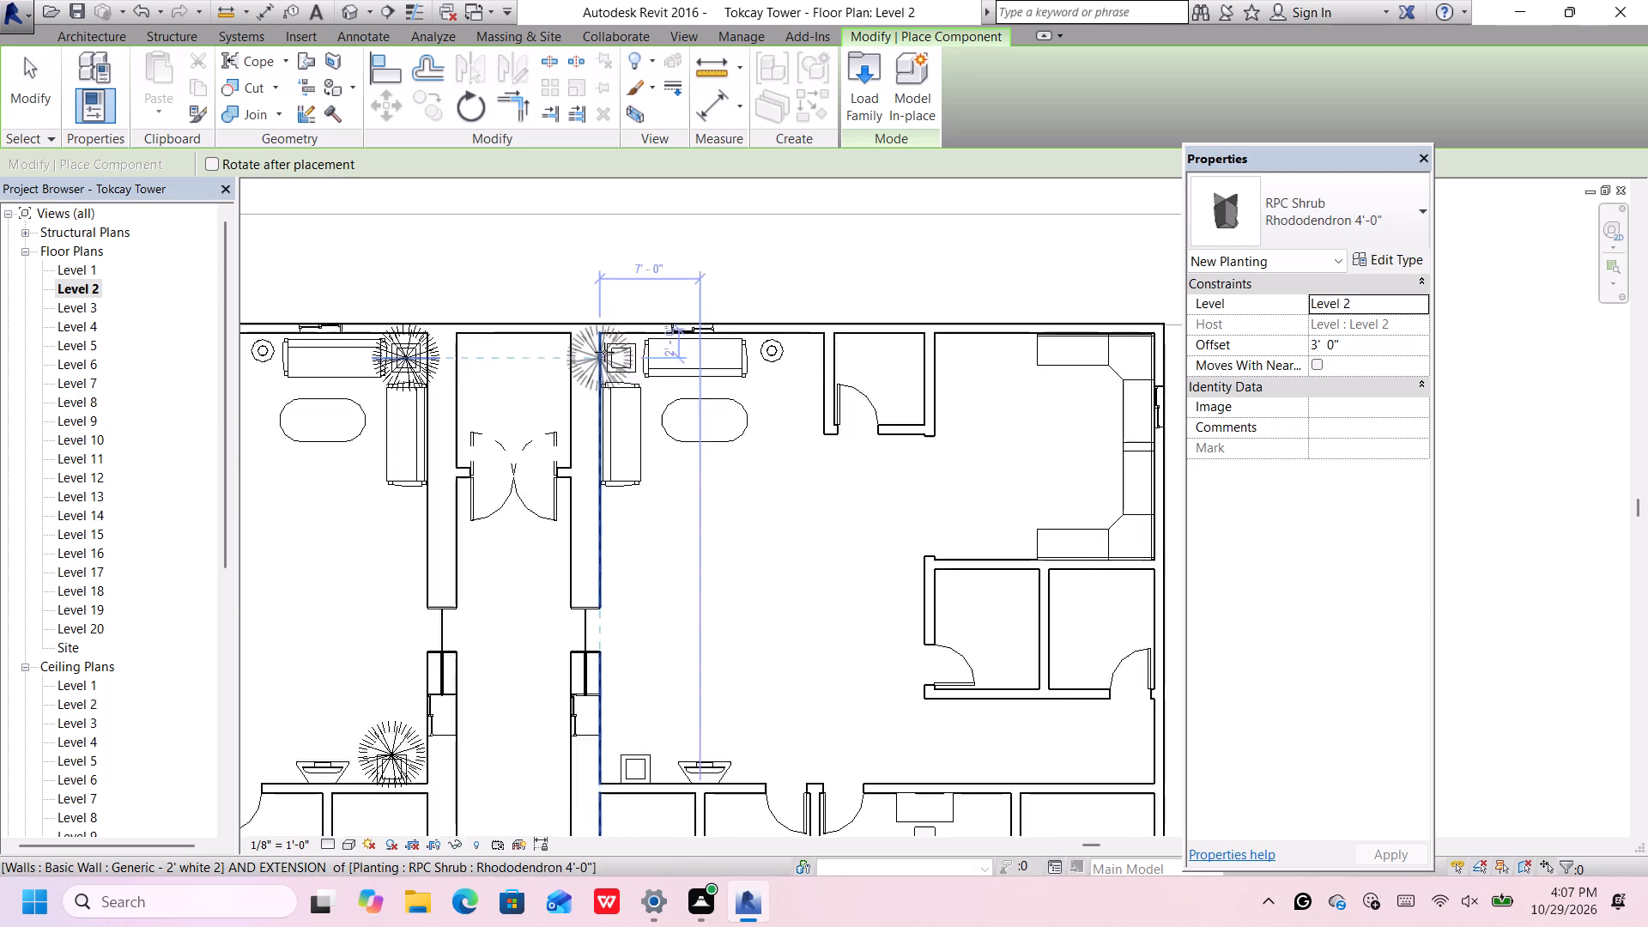
pyautogui.click(623, 352)
# Look through the US Imperial family library's folders for the category of the next component to load.
pyautogui.scroll(-7, 622, 354)
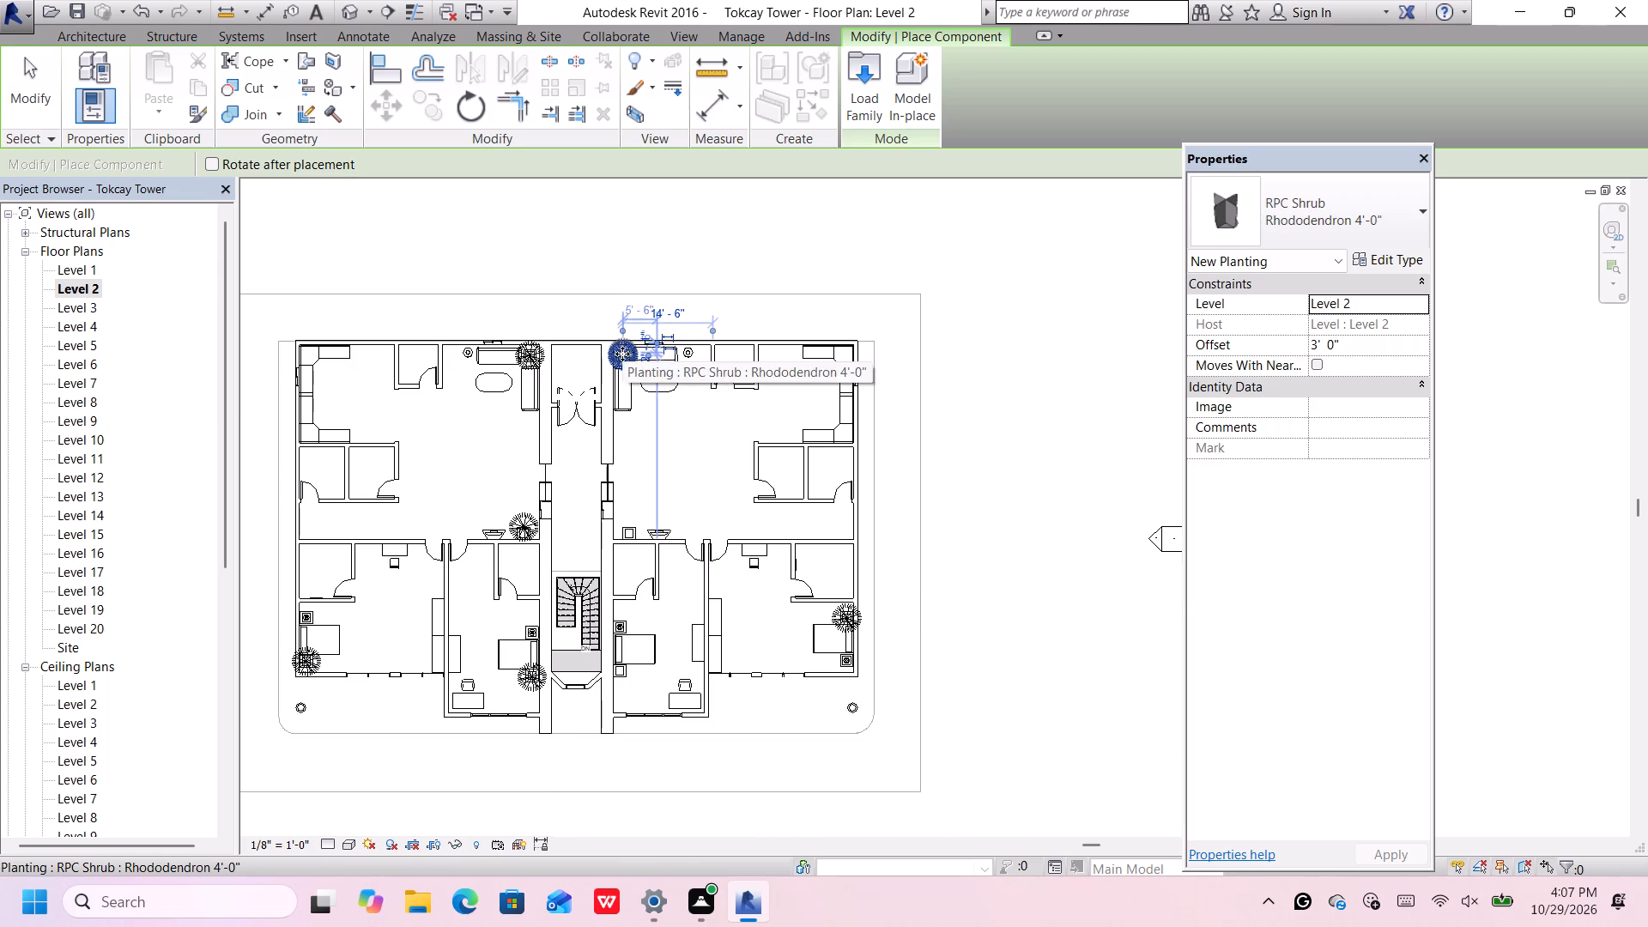
pyautogui.scroll(1, 786, 482)
pyautogui.moveTo(787, 481); pyautogui.dragTo(772, 439, button='middle')
pyautogui.scroll(-3, 774, 447)
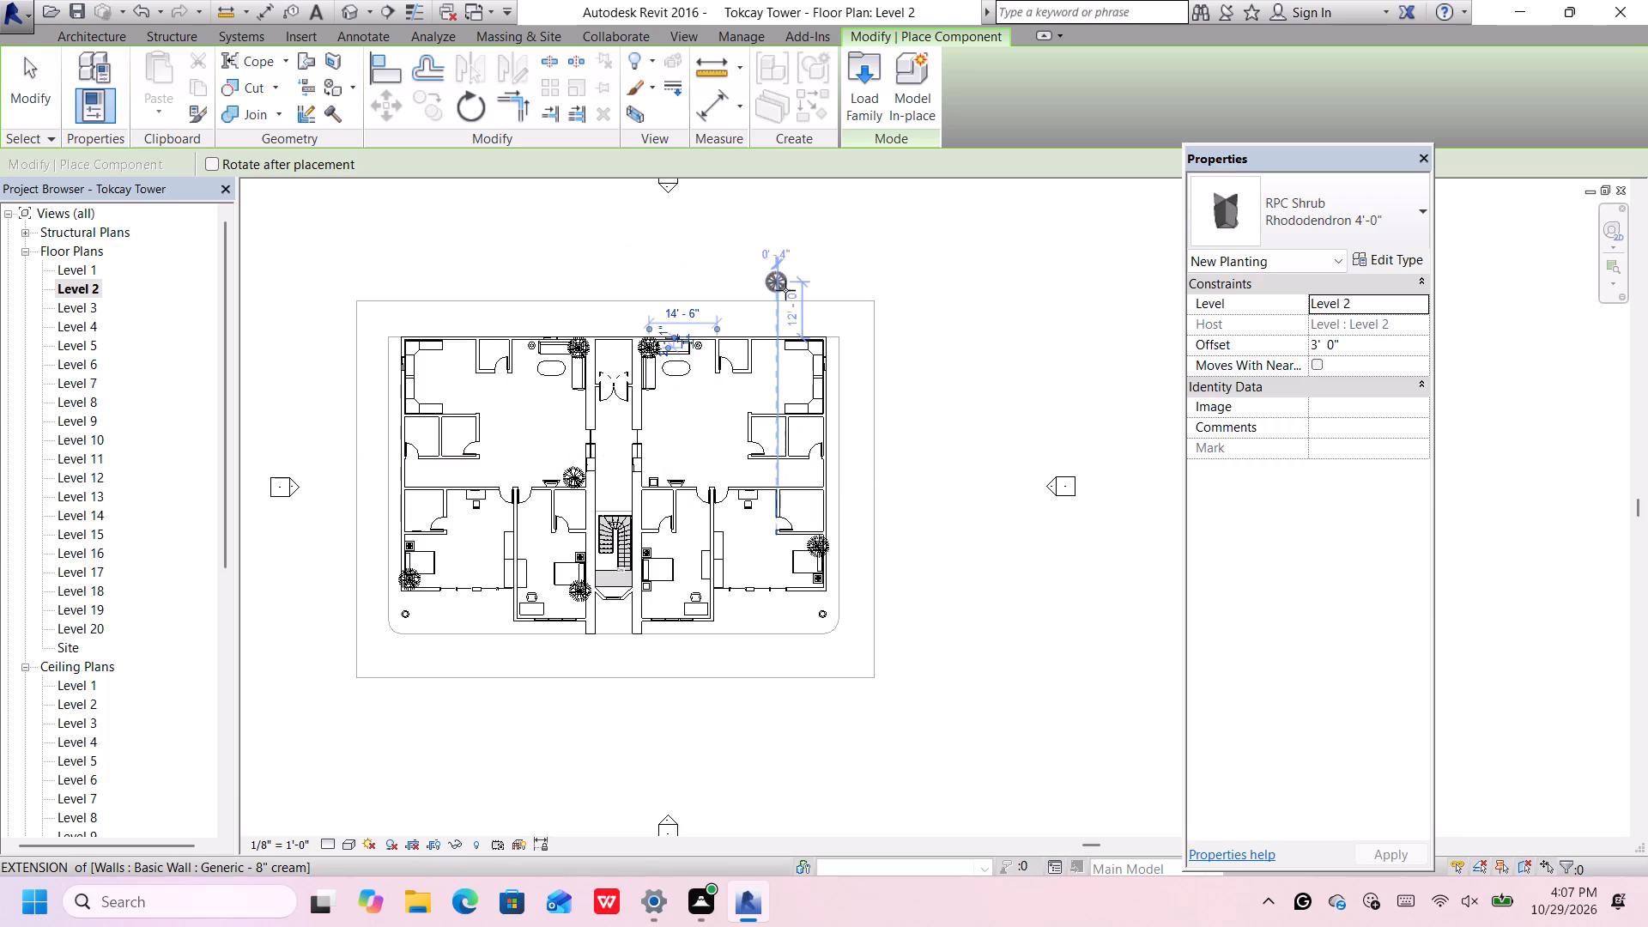
pyautogui.click(869, 93)
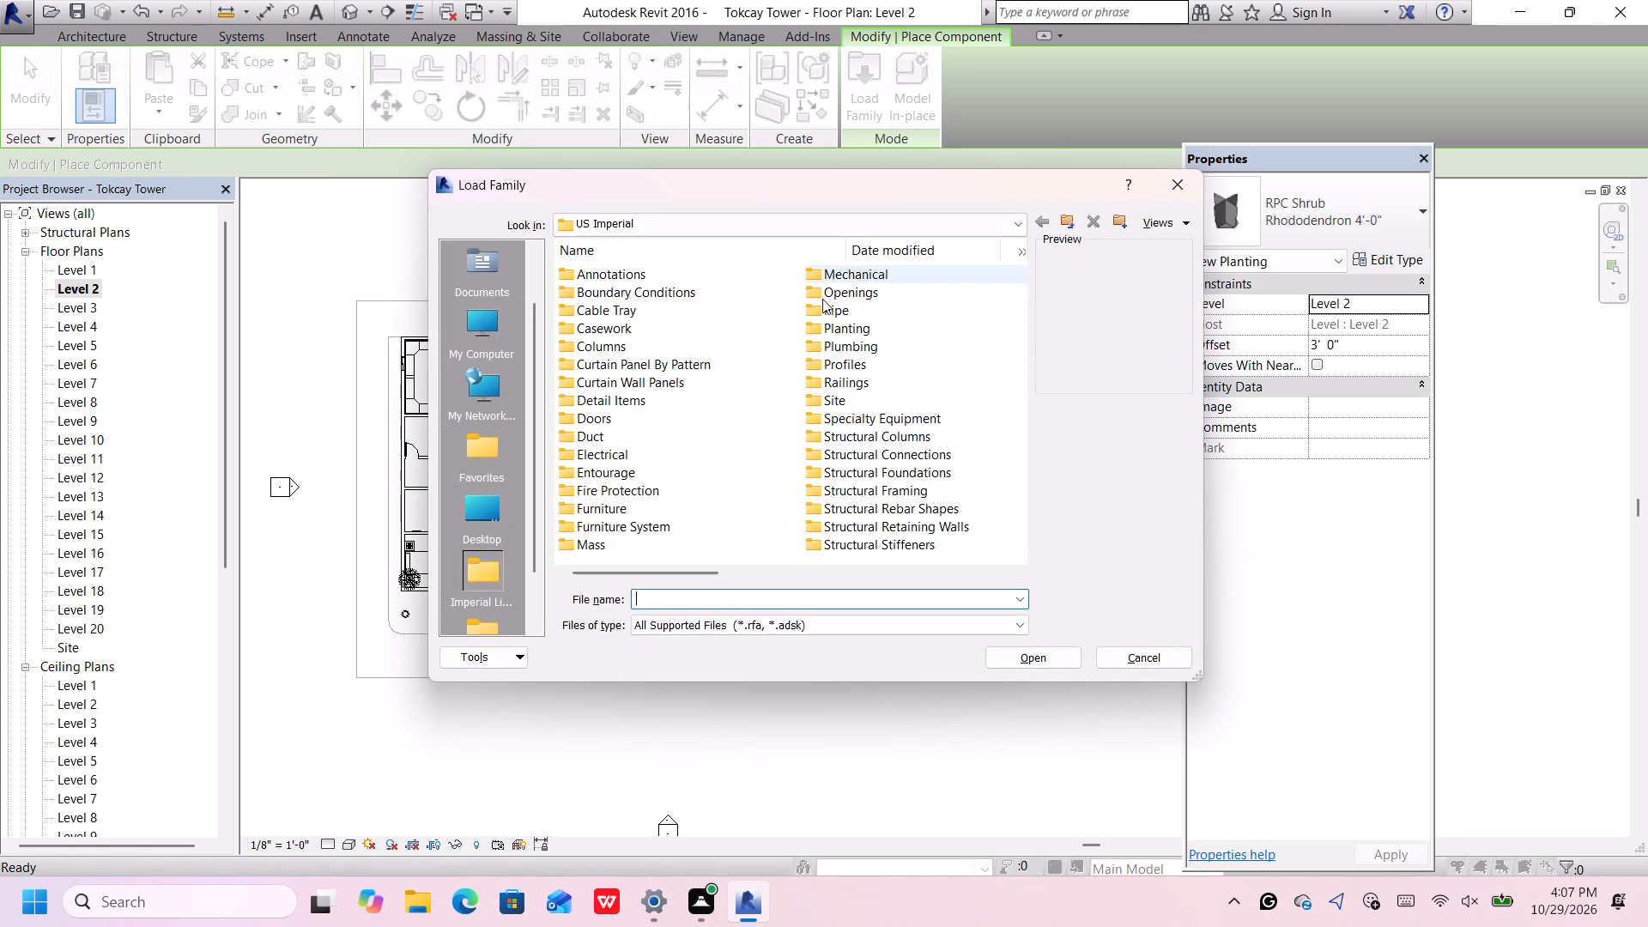
pyautogui.click(861, 324)
pyautogui.click(858, 347)
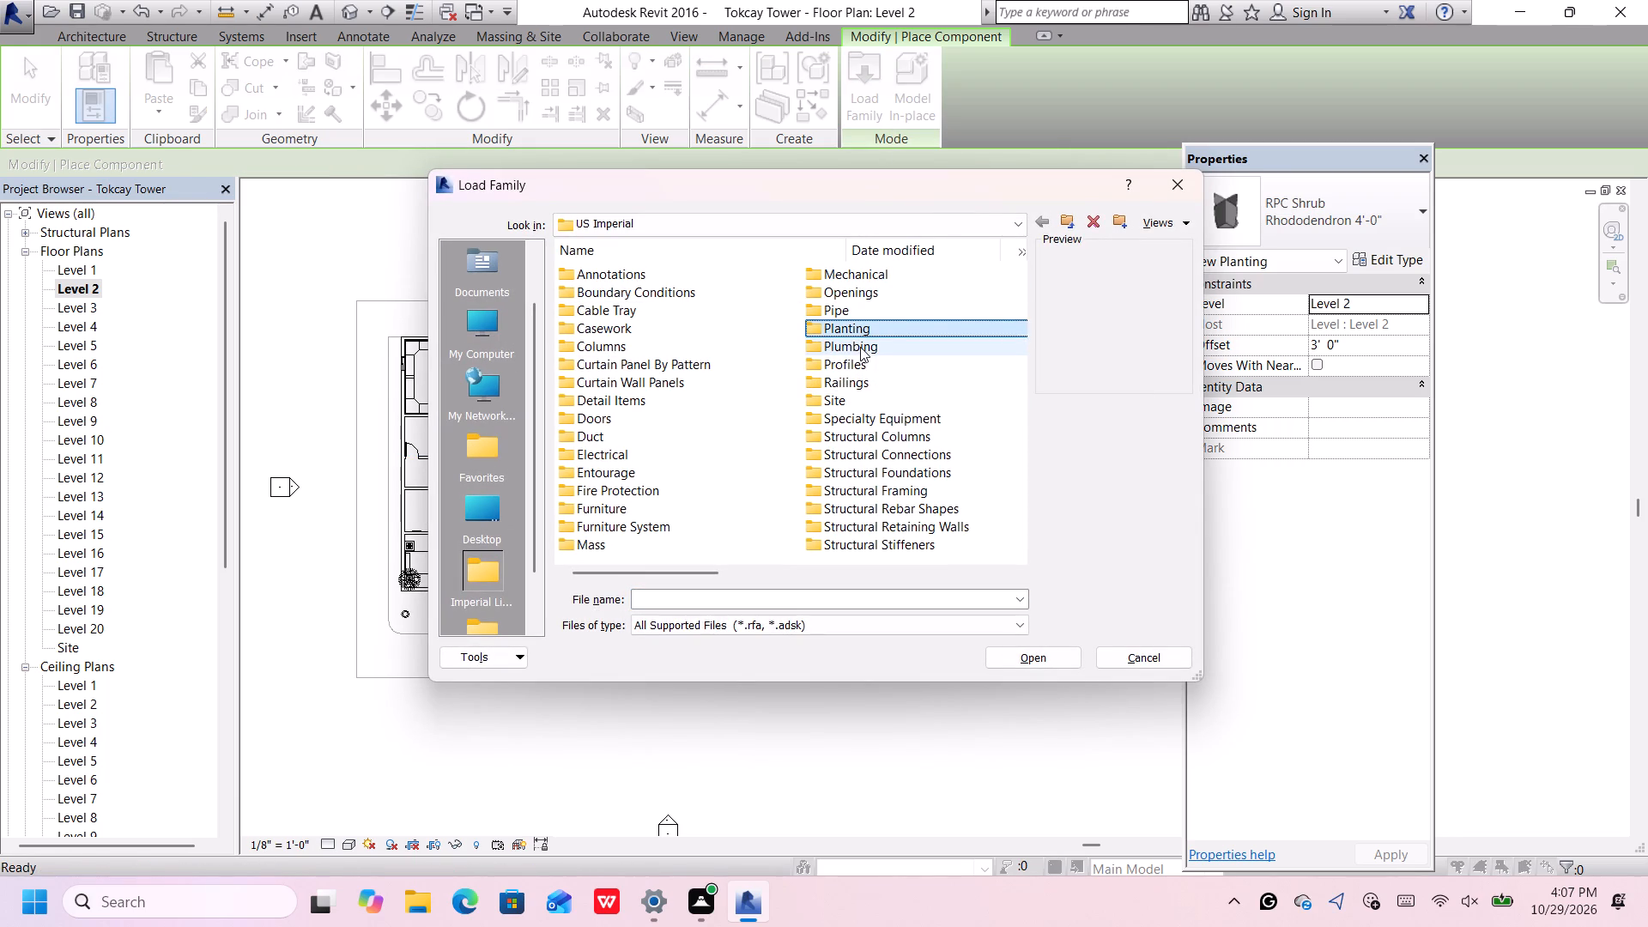
pyautogui.click(859, 360)
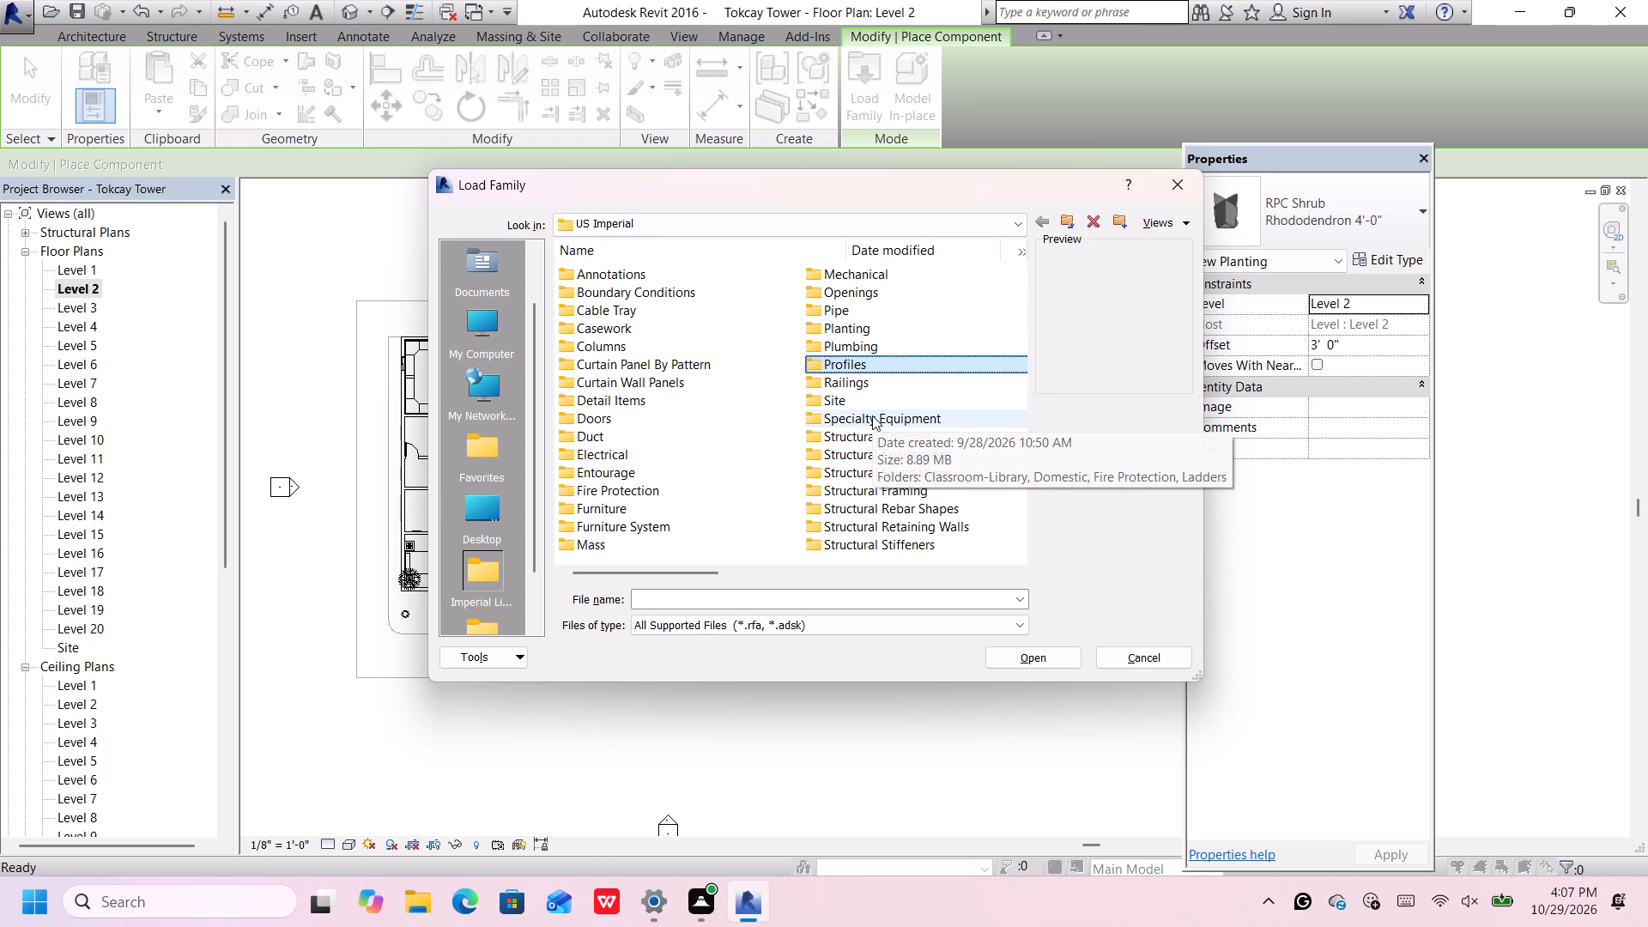
pyautogui.scroll(-1, 872, 416)
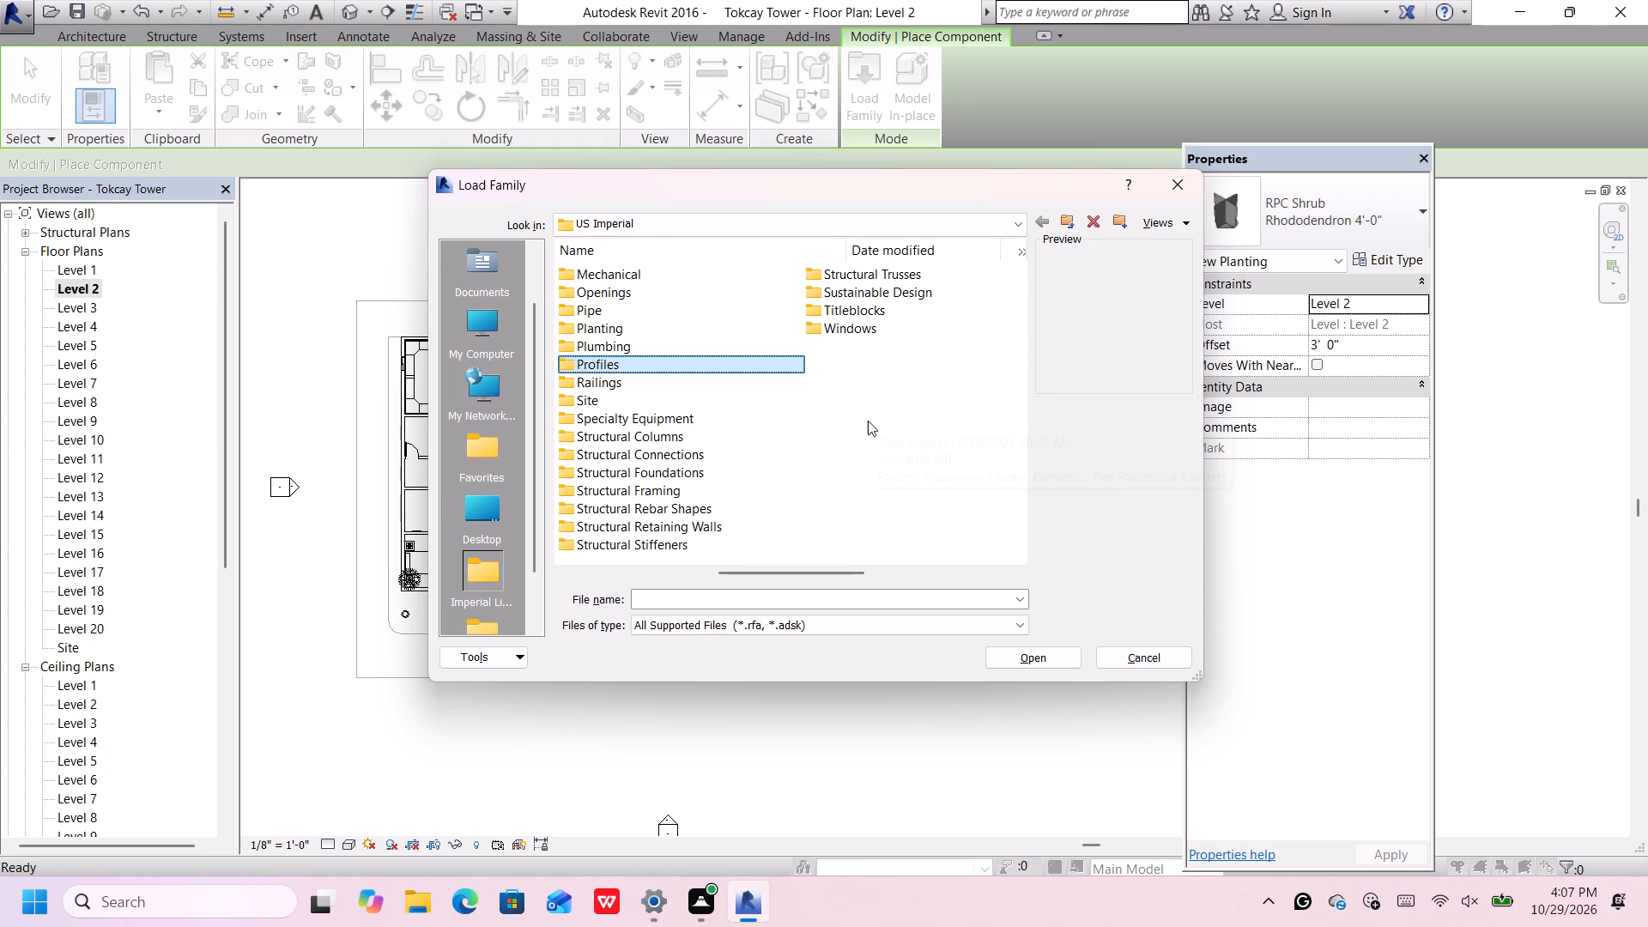
pyautogui.click(884, 274)
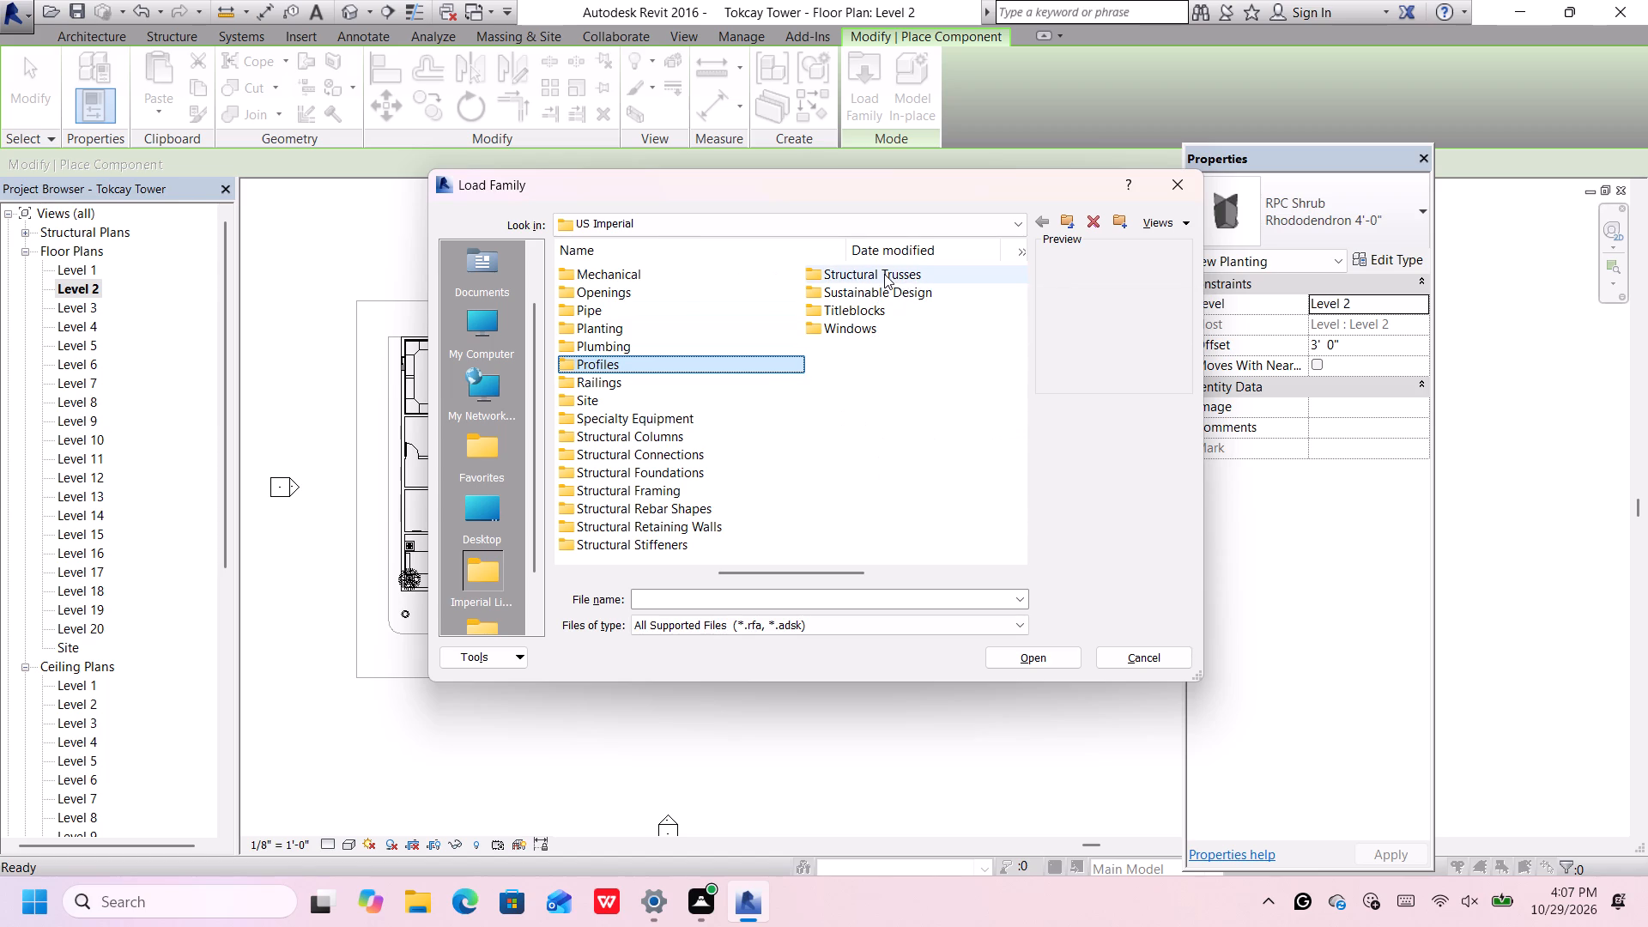
pyautogui.click(874, 288)
pyautogui.click(863, 307)
pyautogui.click(857, 324)
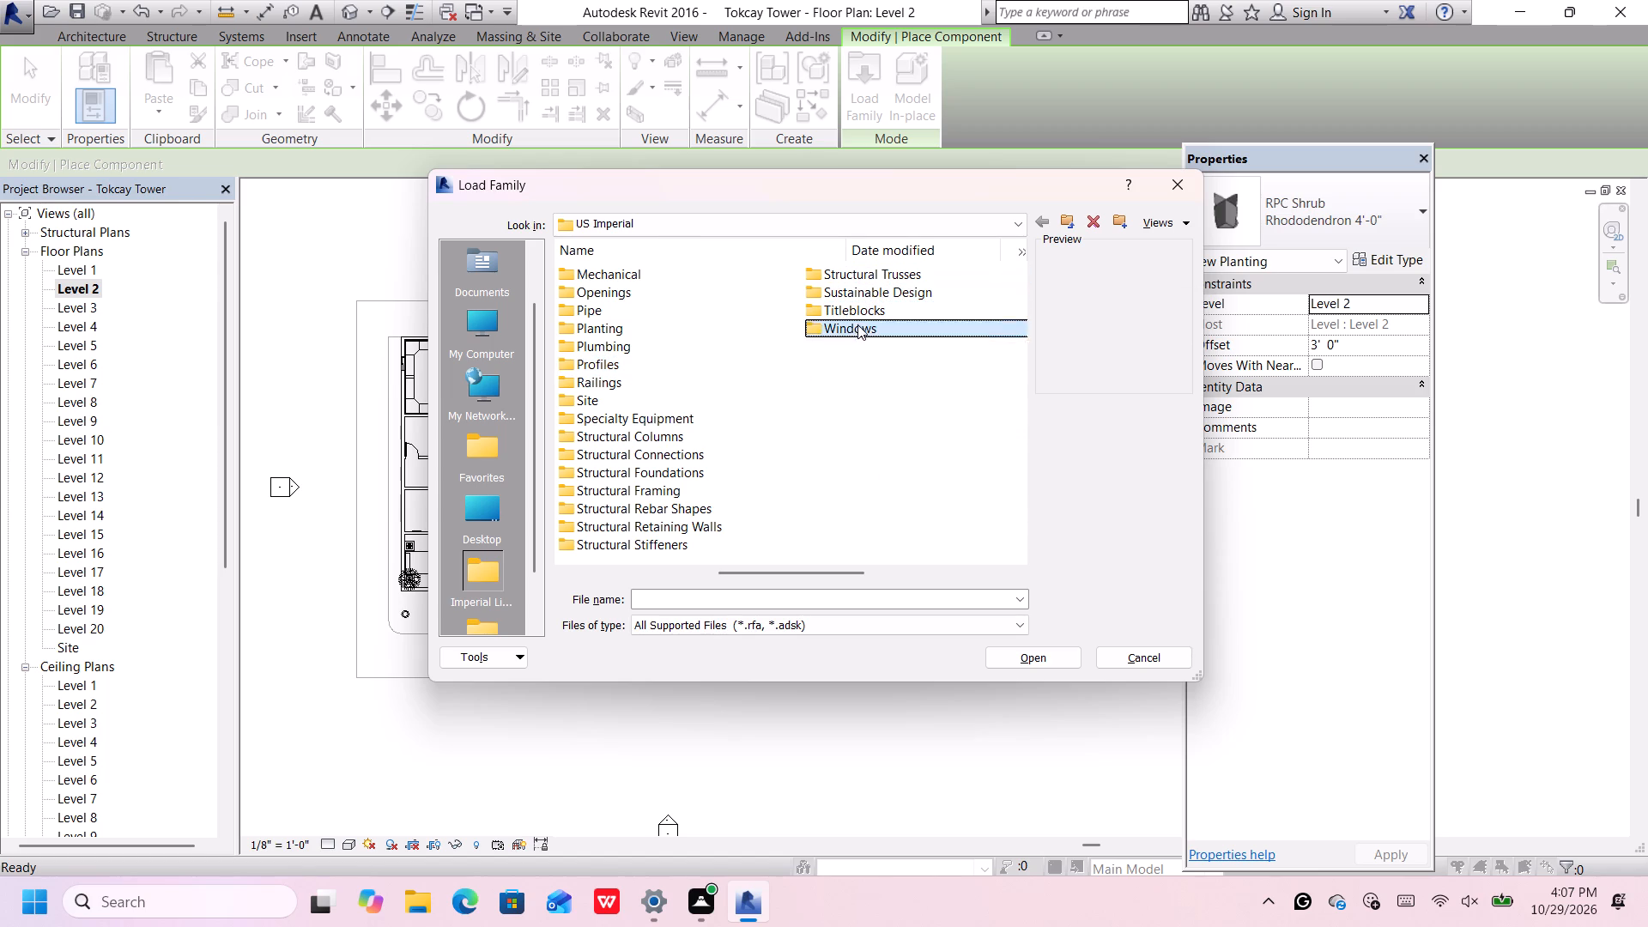
pyautogui.click(600, 425)
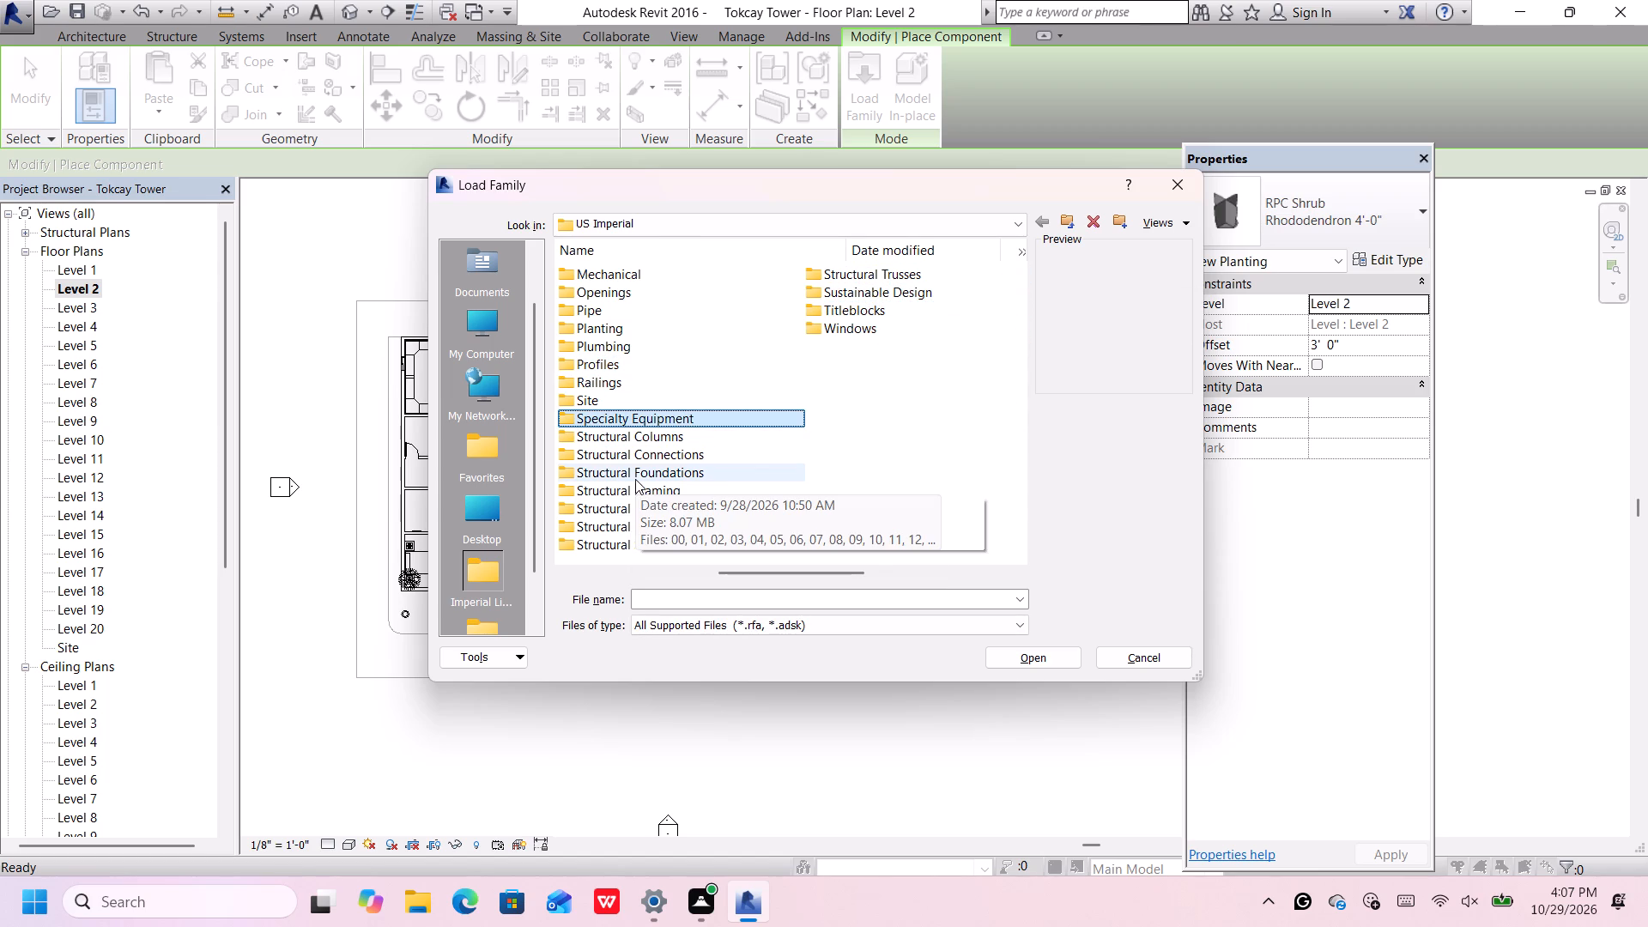
# Load the Tub-Free Standing-3D family from the Plumbing library's Architectural fixtures, in the Bathtubs folder.
pyautogui.doubleClick(615, 351)
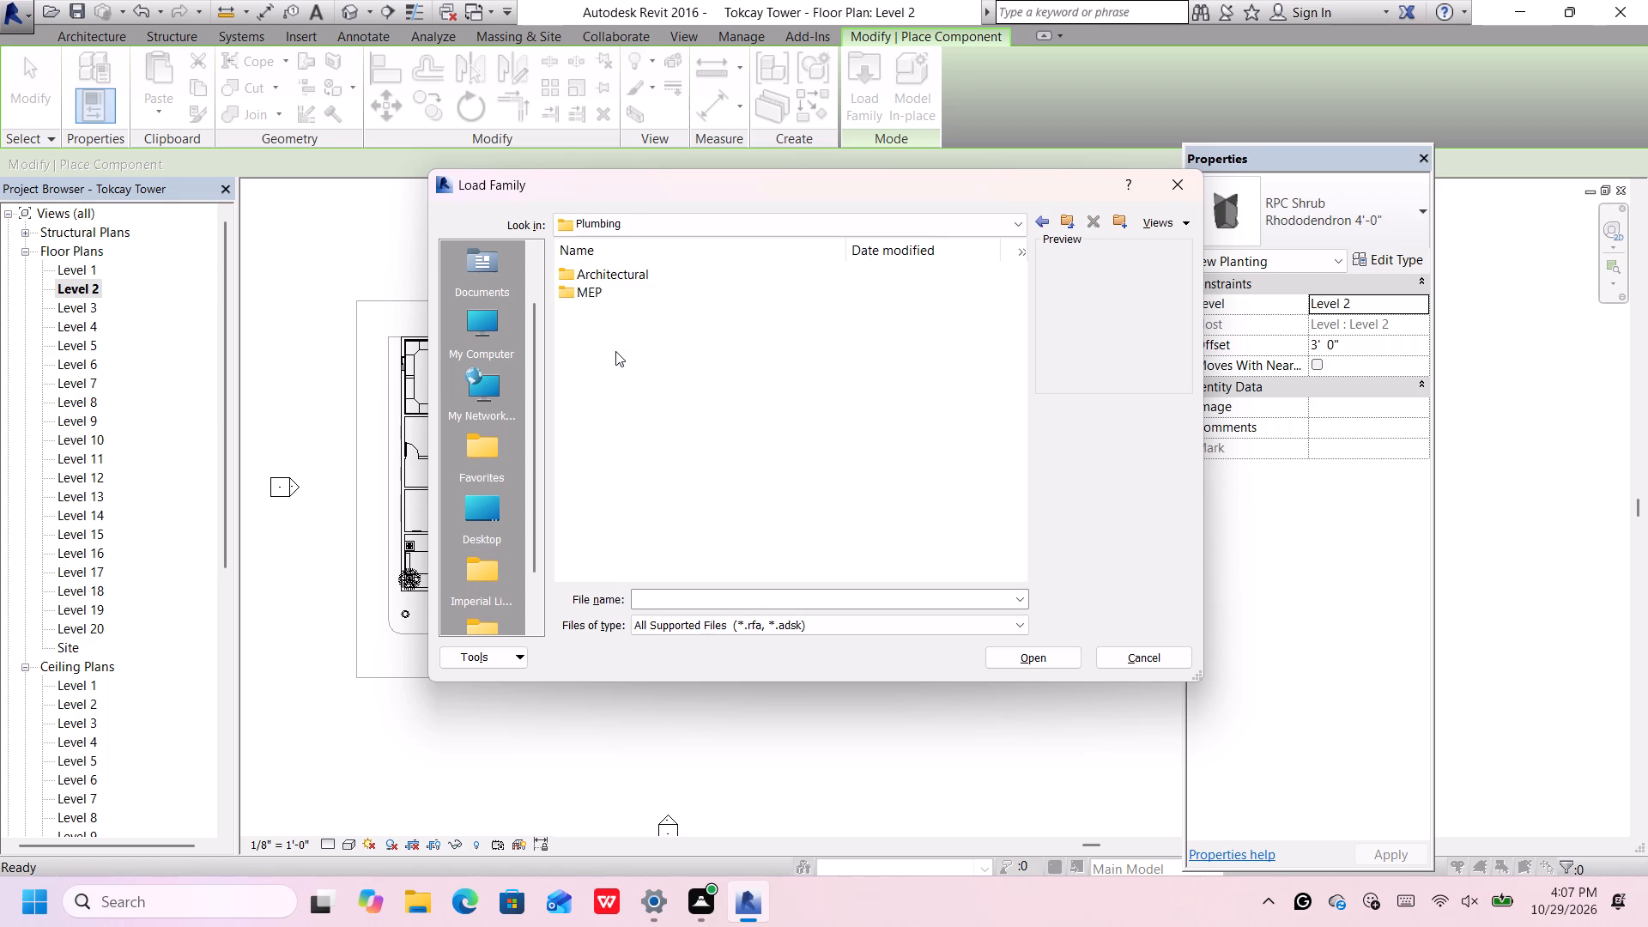
pyautogui.doubleClick(632, 277)
pyautogui.doubleClick(632, 277)
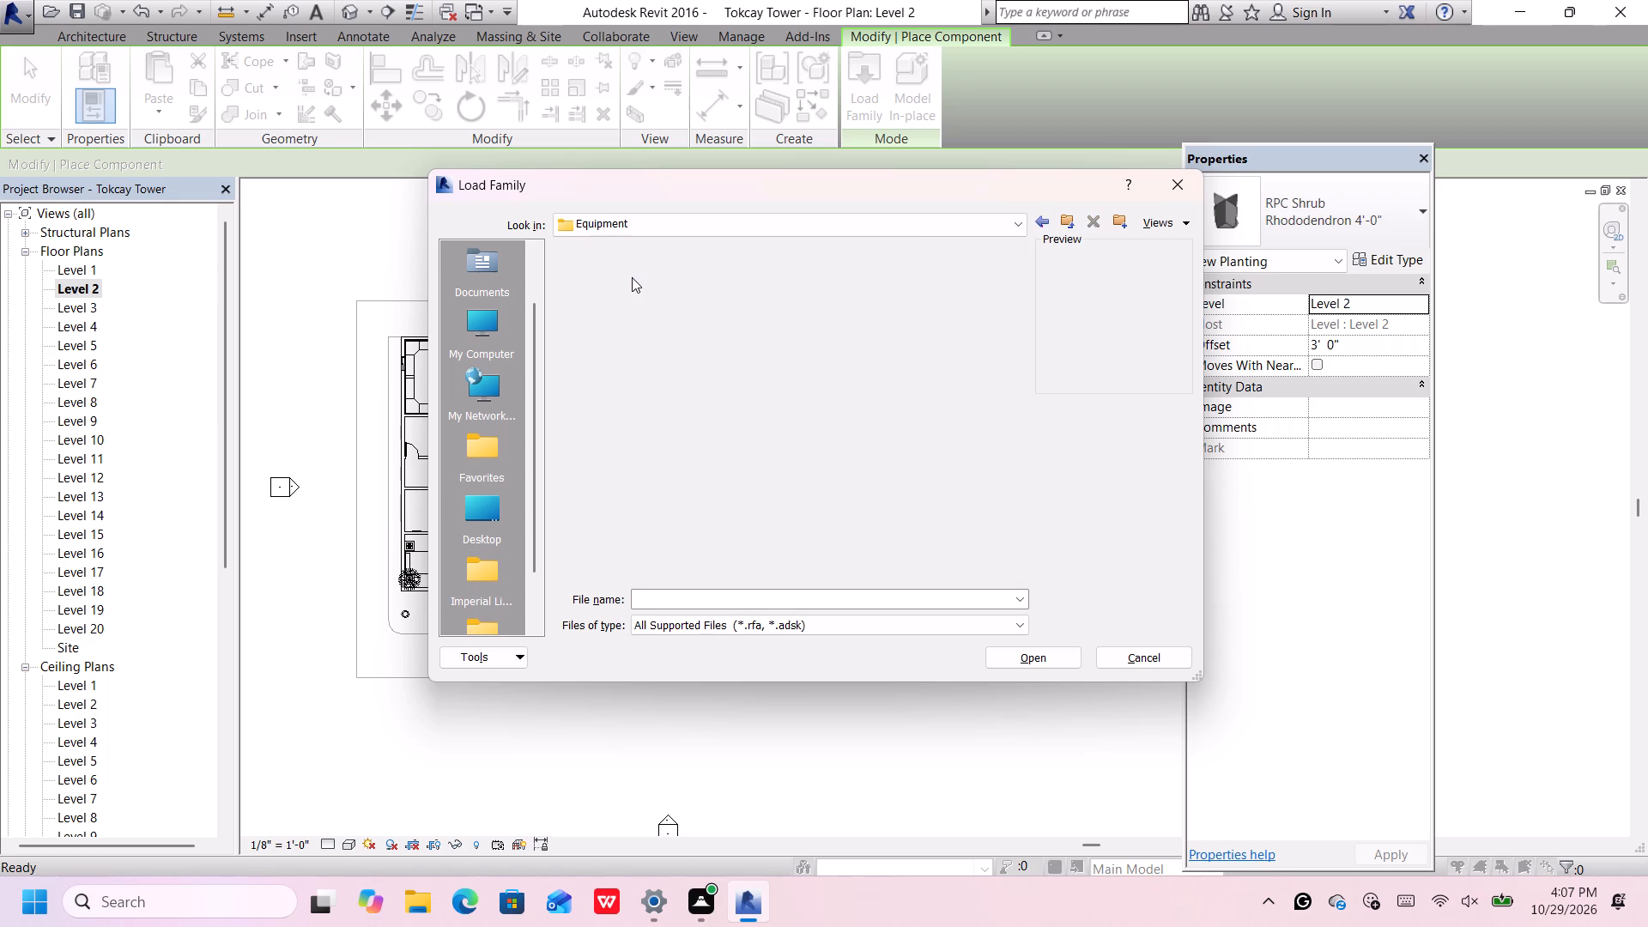
pyautogui.doubleClick(632, 277)
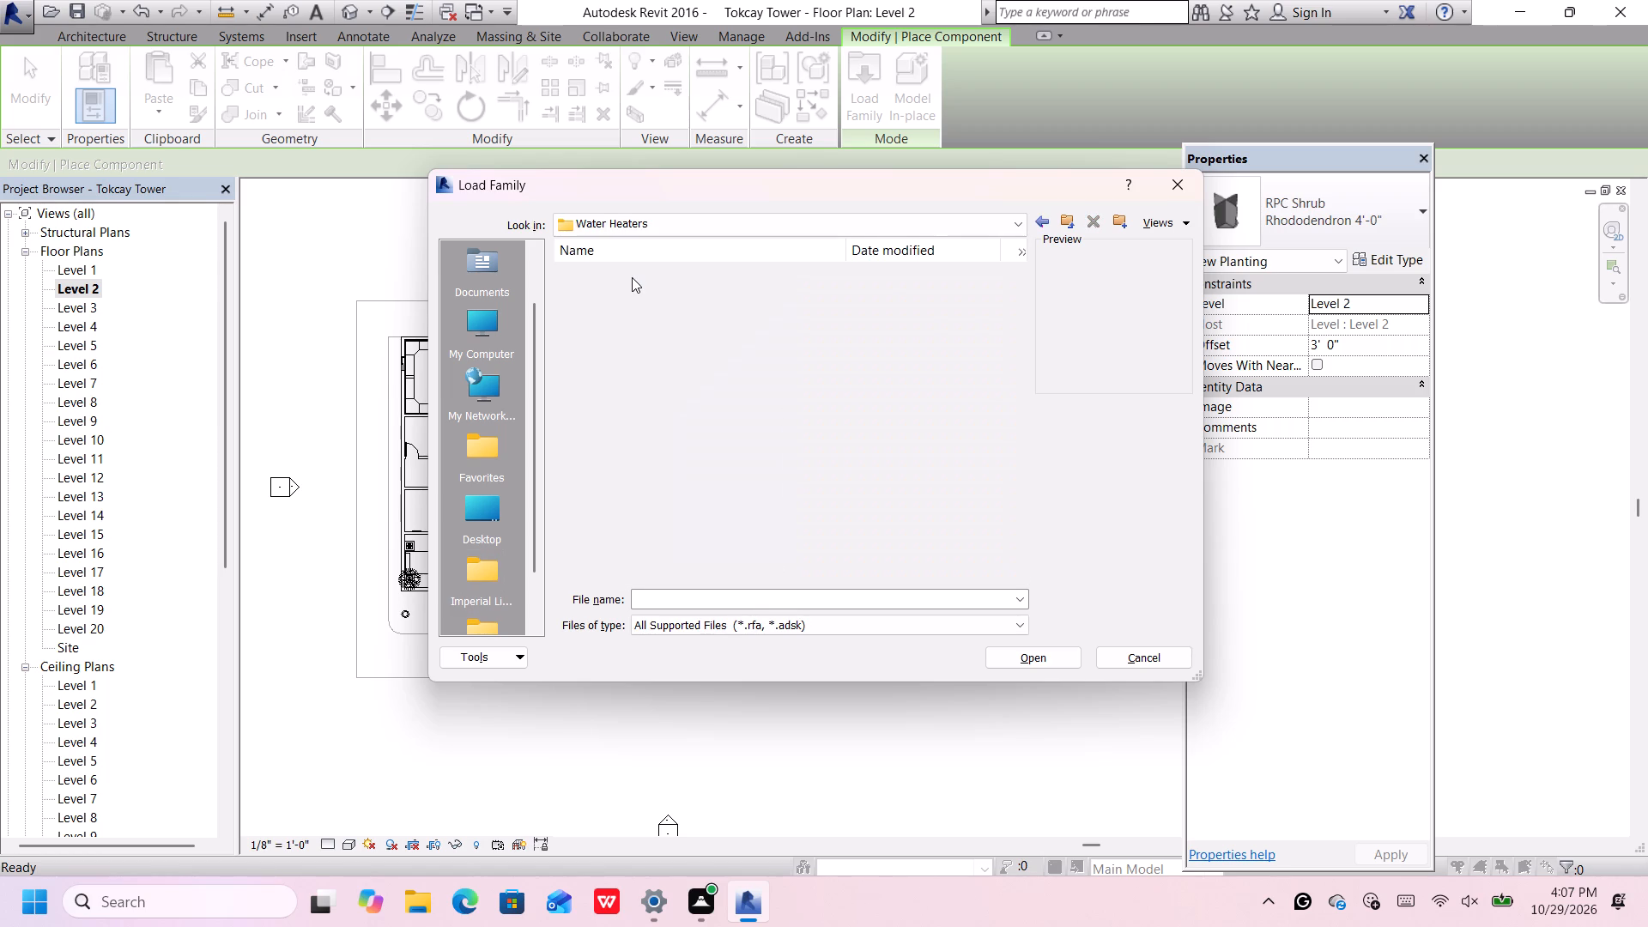
pyautogui.click(632, 277)
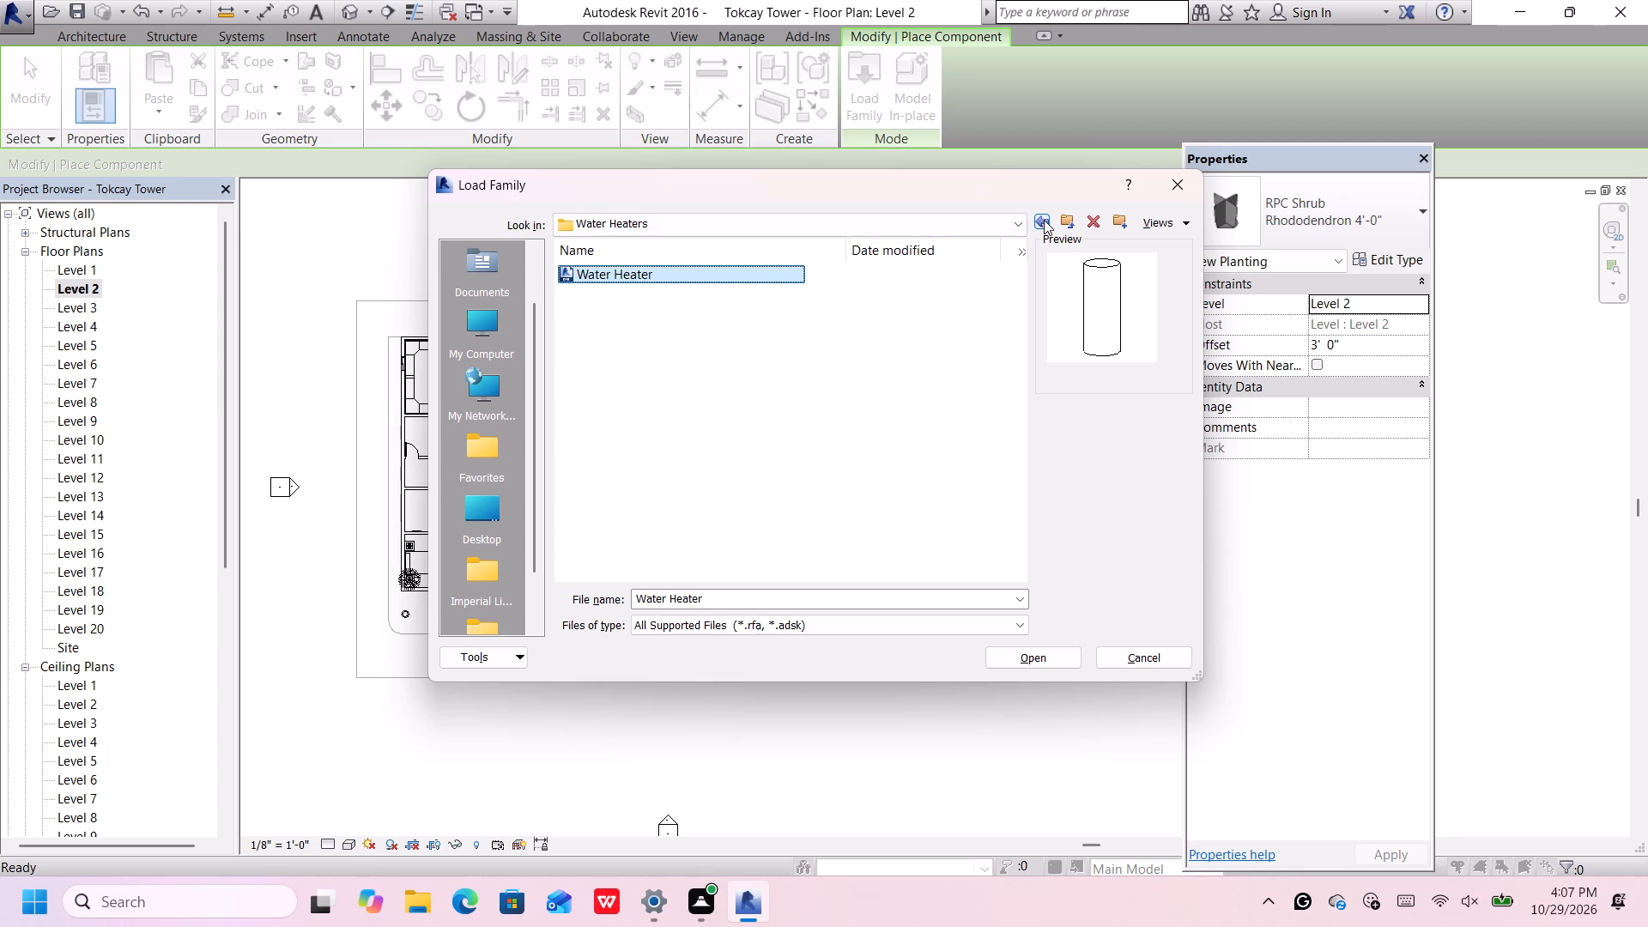
pyautogui.click(1043, 219)
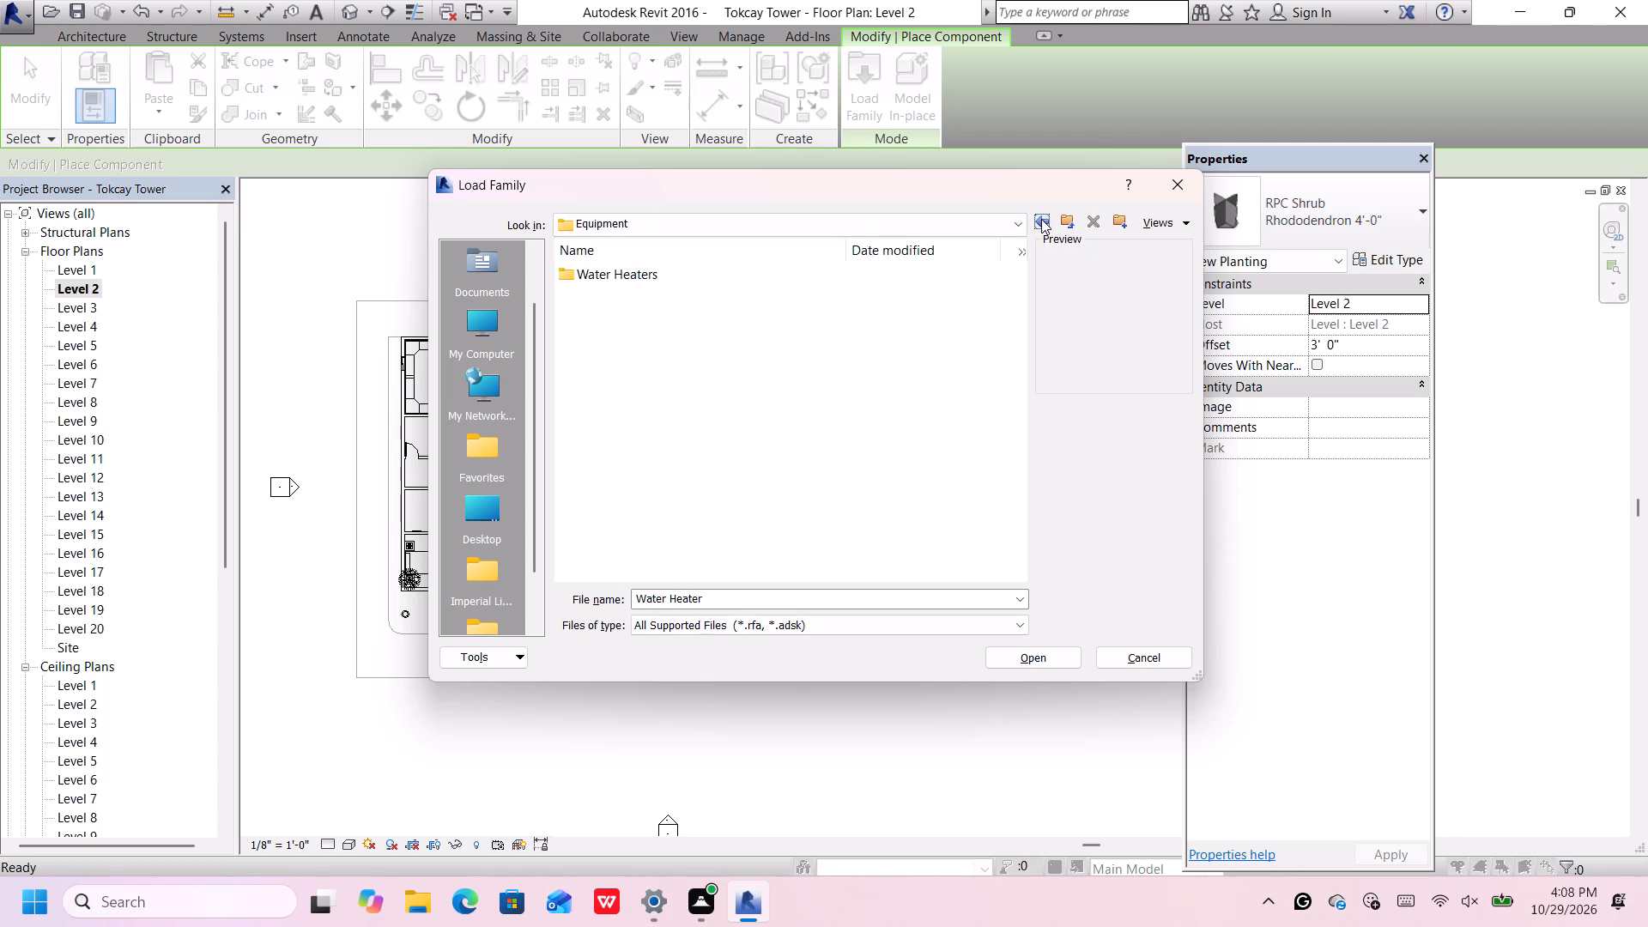
pyautogui.click(1035, 224)
pyautogui.doubleClick(724, 292)
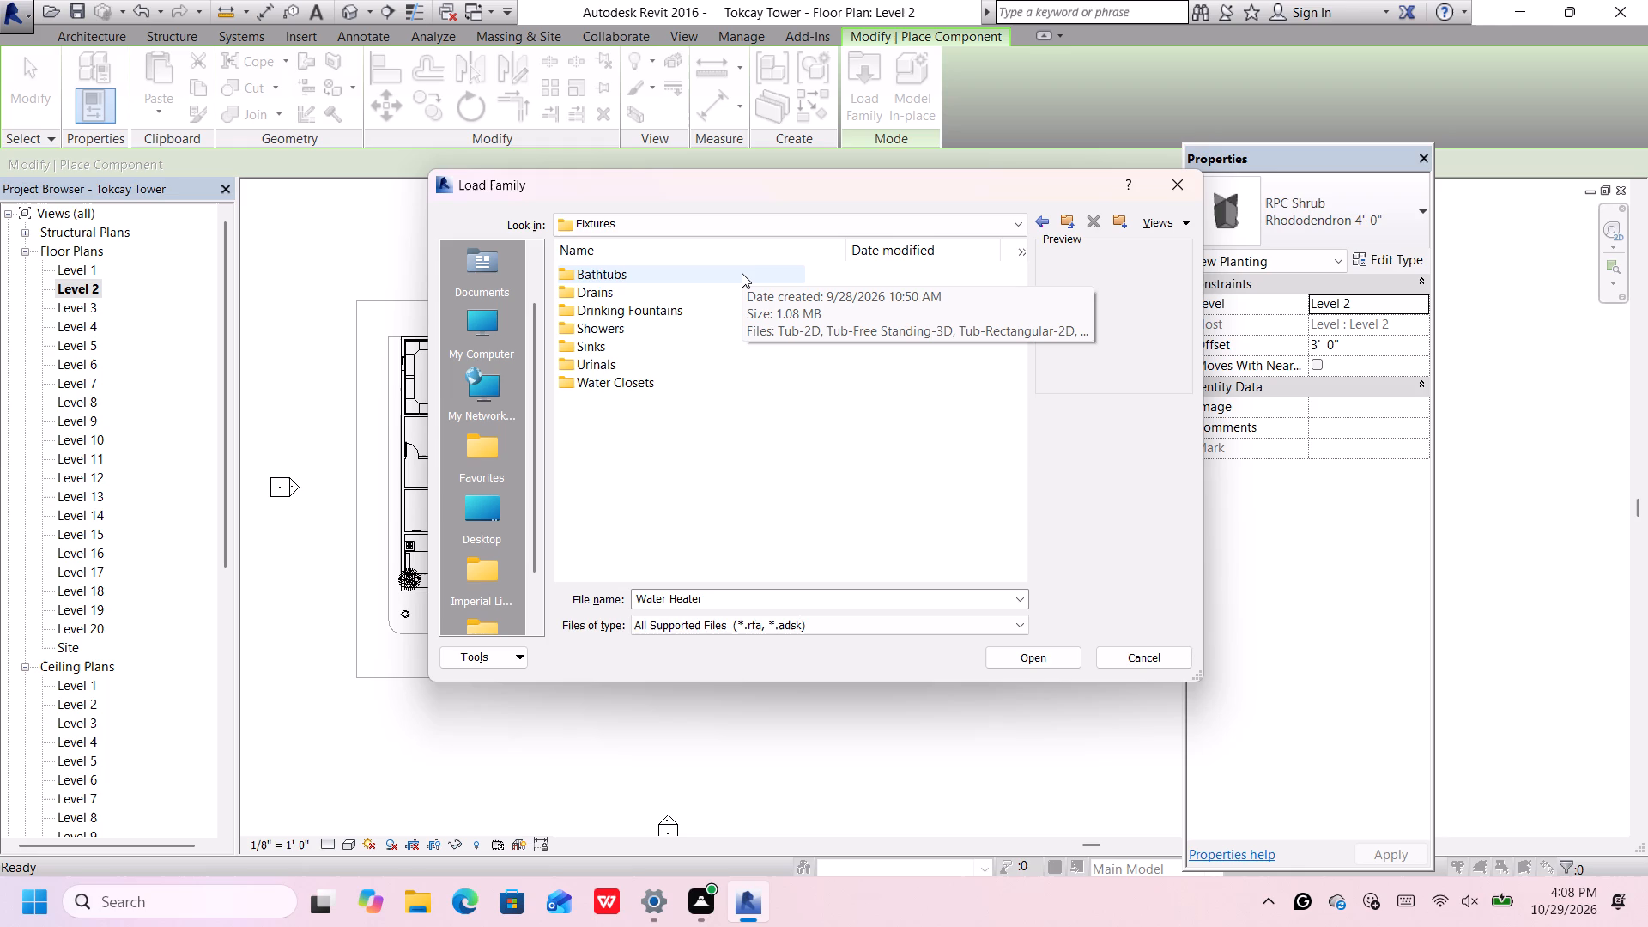
pyautogui.doubleClick(742, 273)
pyautogui.click(742, 273)
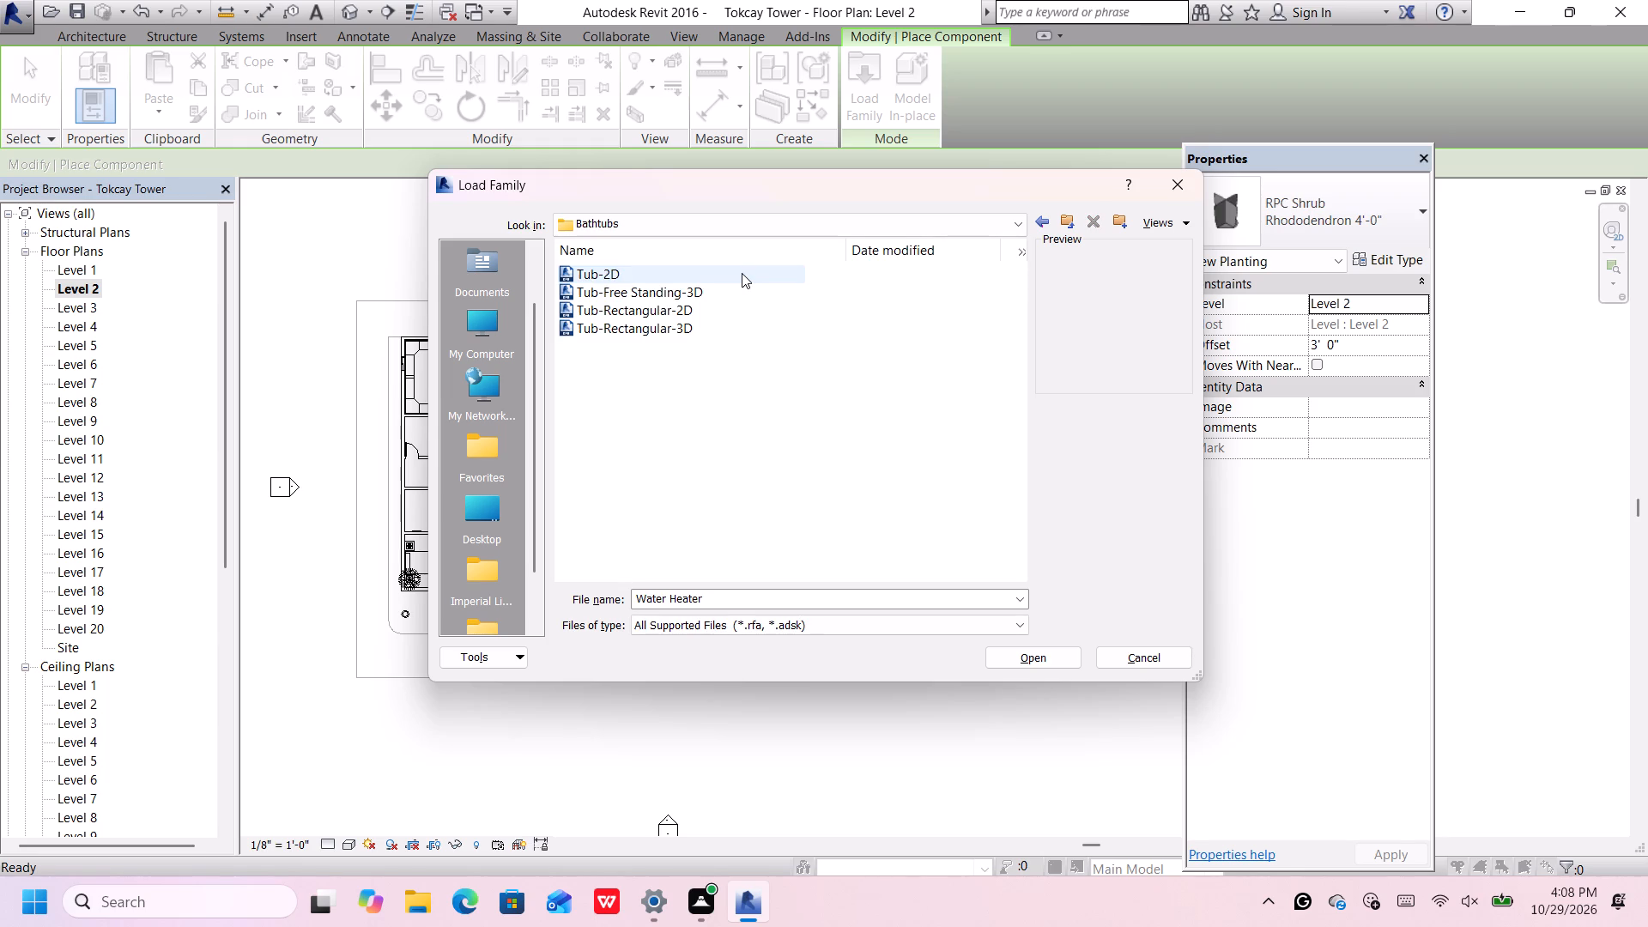
pyautogui.click(748, 300)
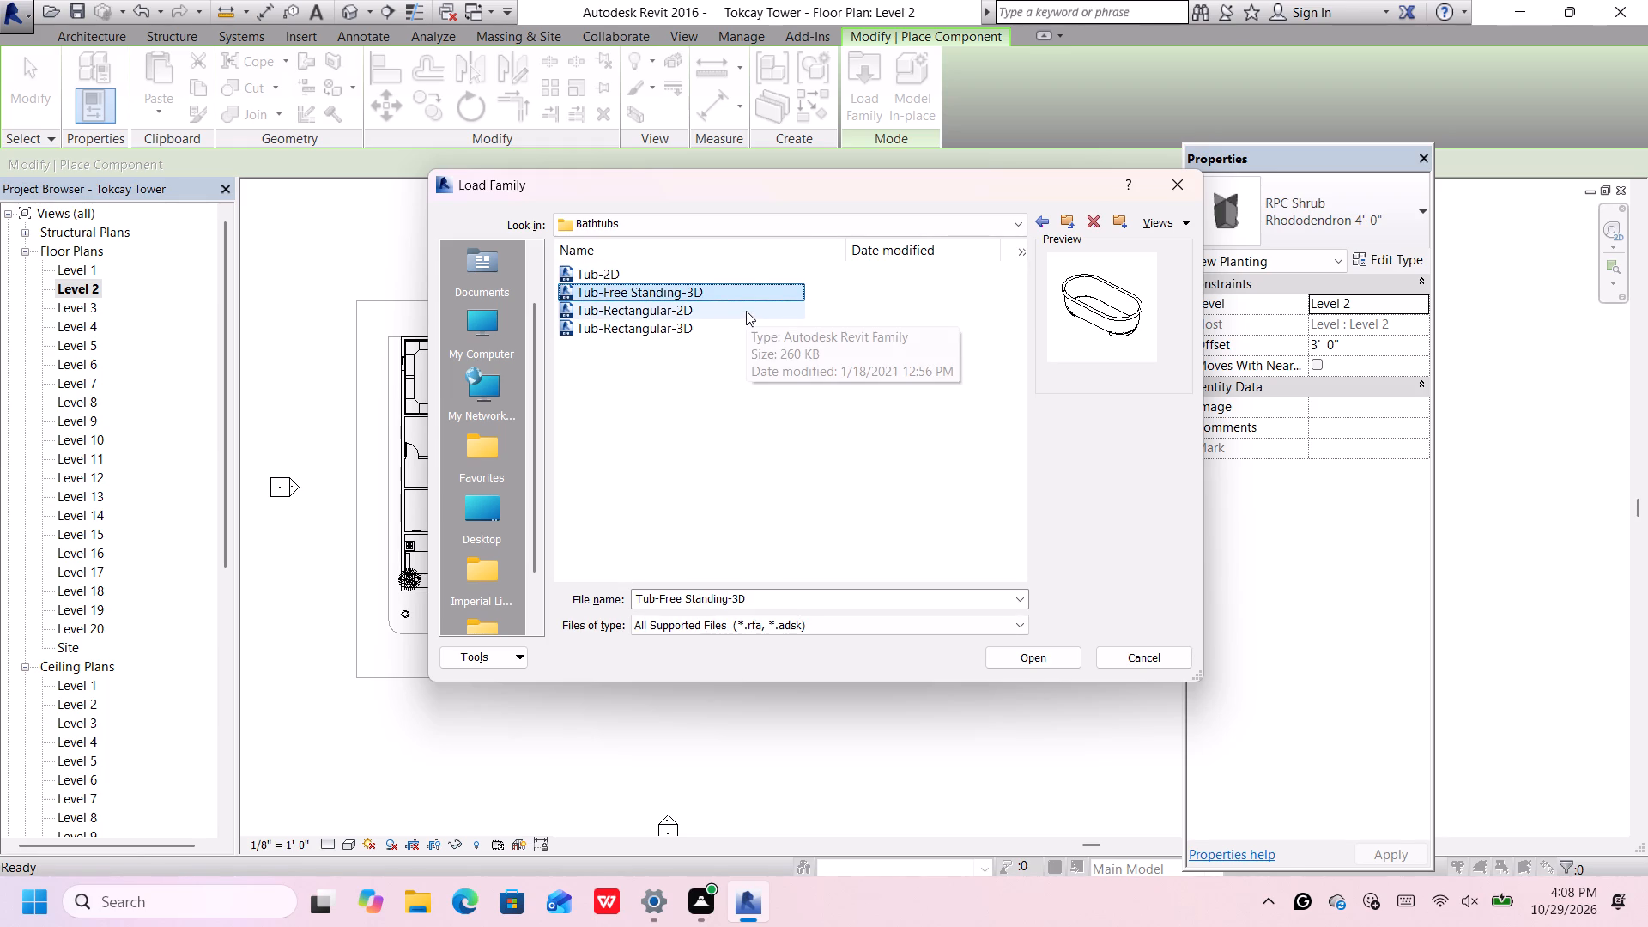
pyautogui.click(743, 308)
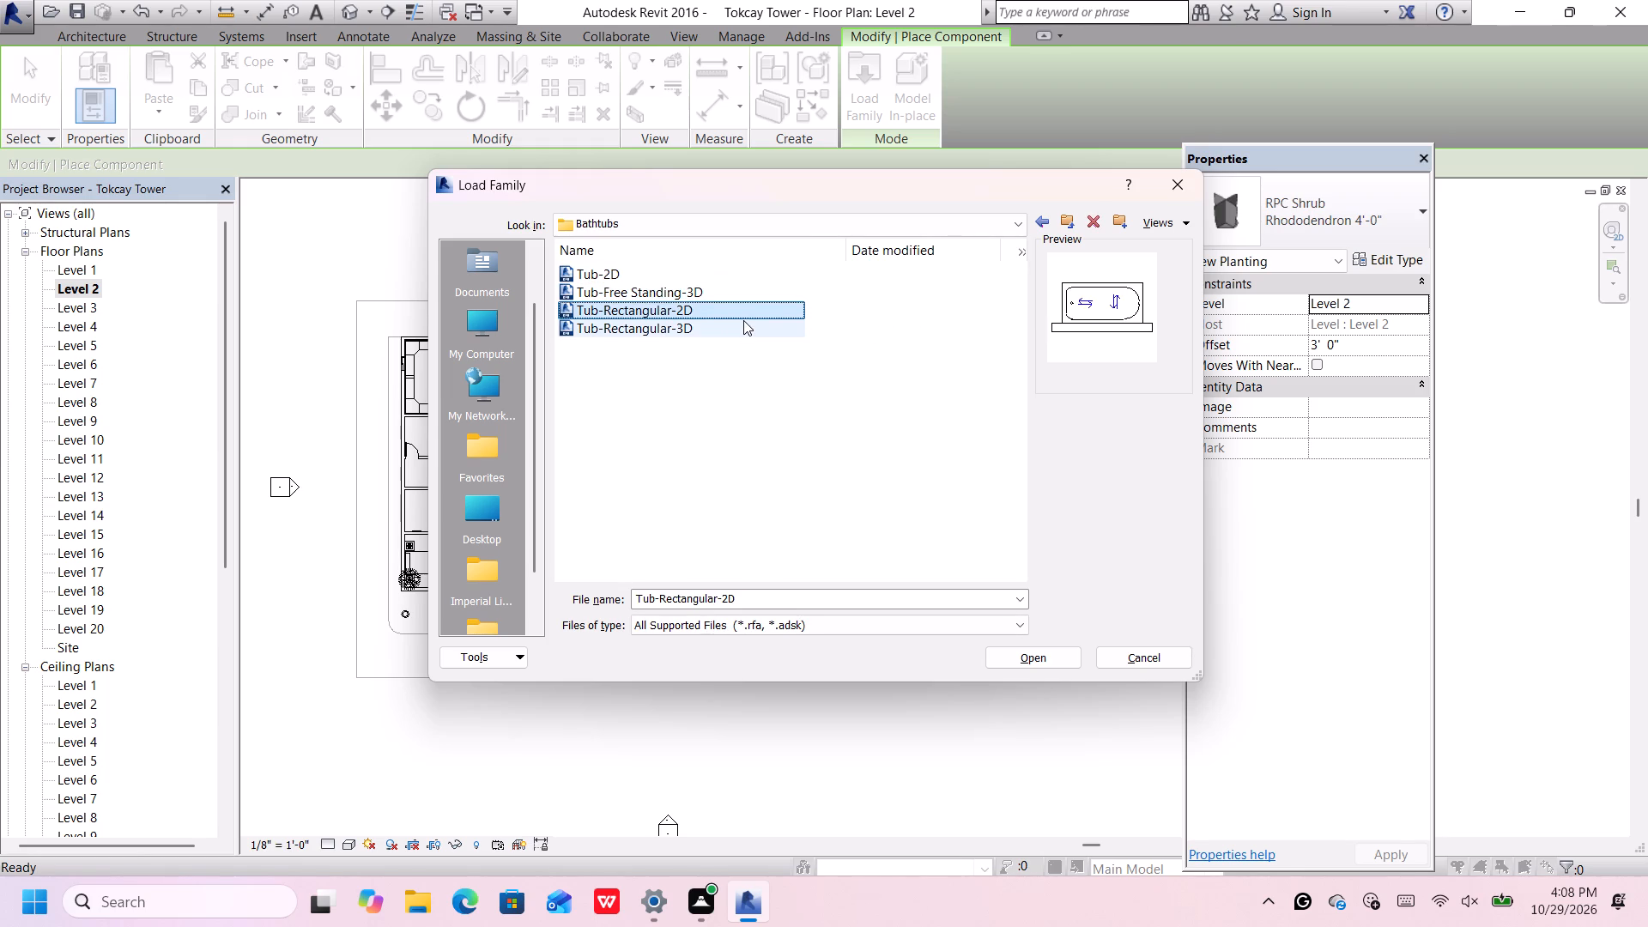
pyautogui.click(743, 320)
pyautogui.click(747, 298)
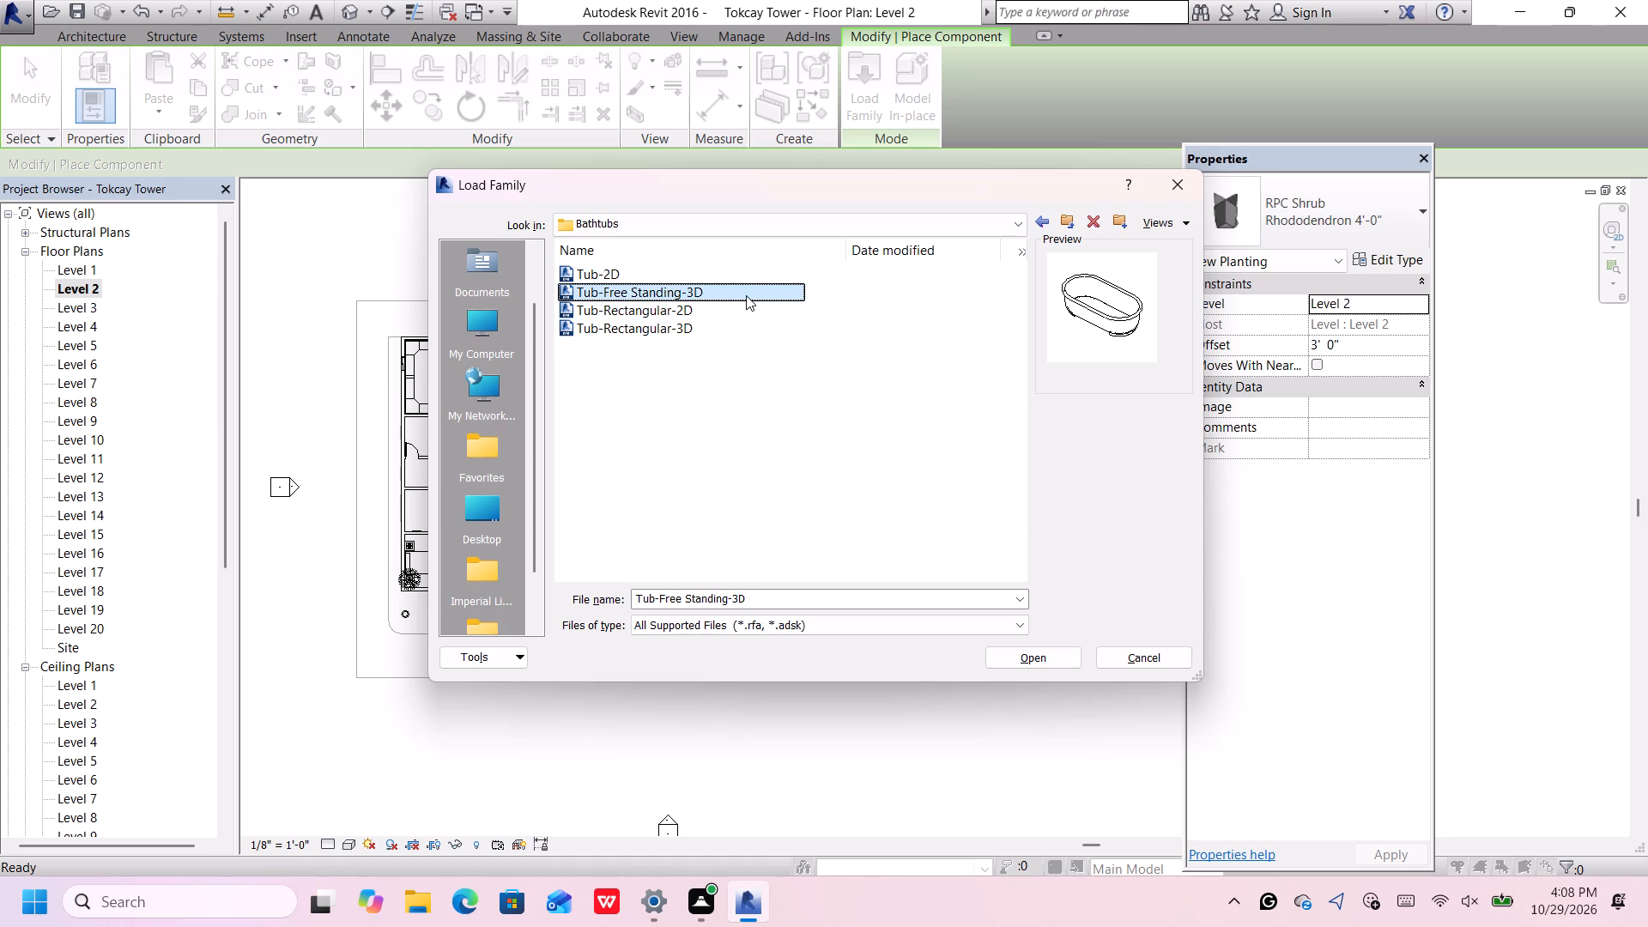
pyautogui.doubleClick(746, 295)
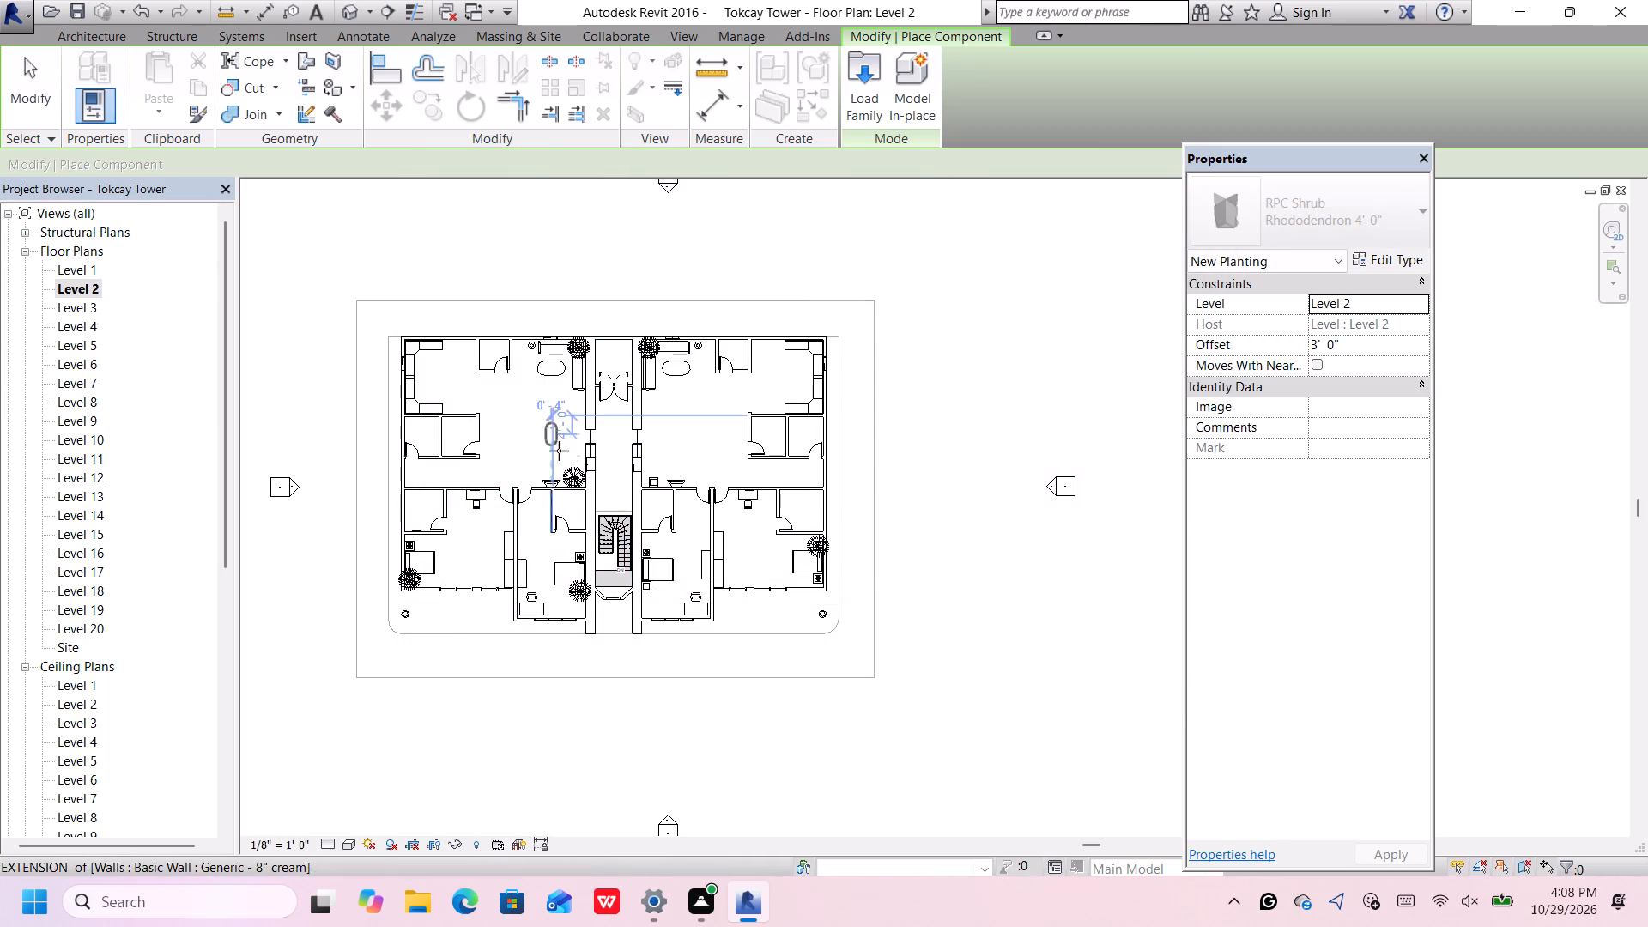
# Place a Tub-Free Standing-3D 30" x 60" along the west side of the far west bedroom's bathroom.
pyautogui.scroll(5, 566, 492)
pyautogui.scroll(-3, 569, 500)
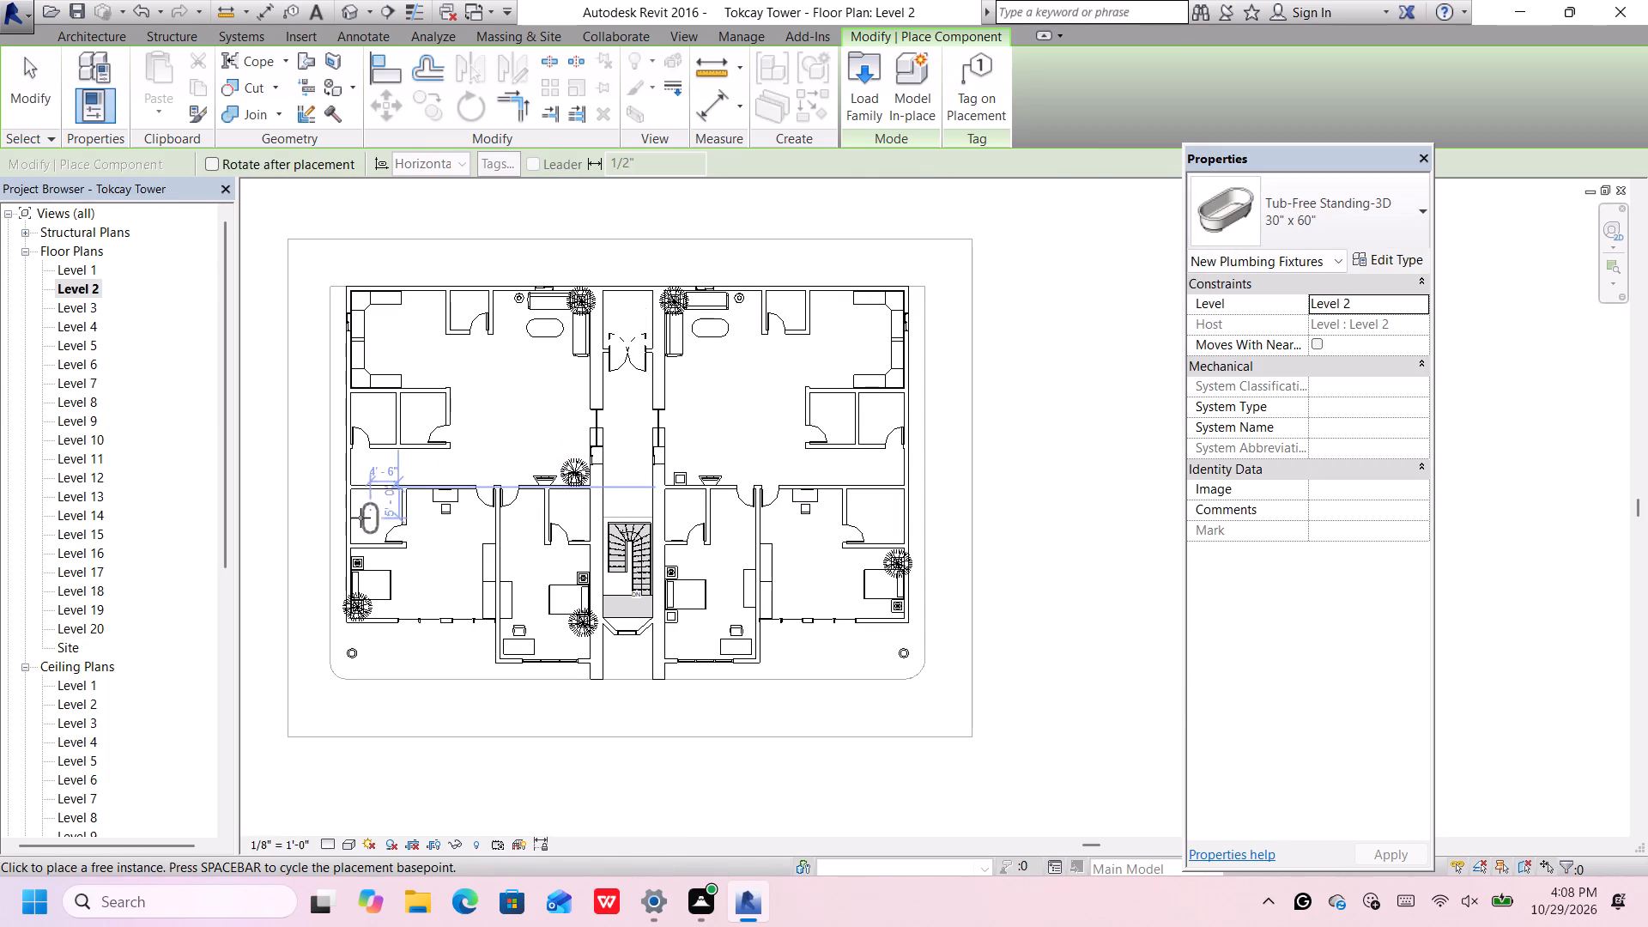
pyautogui.scroll(2, 364, 512)
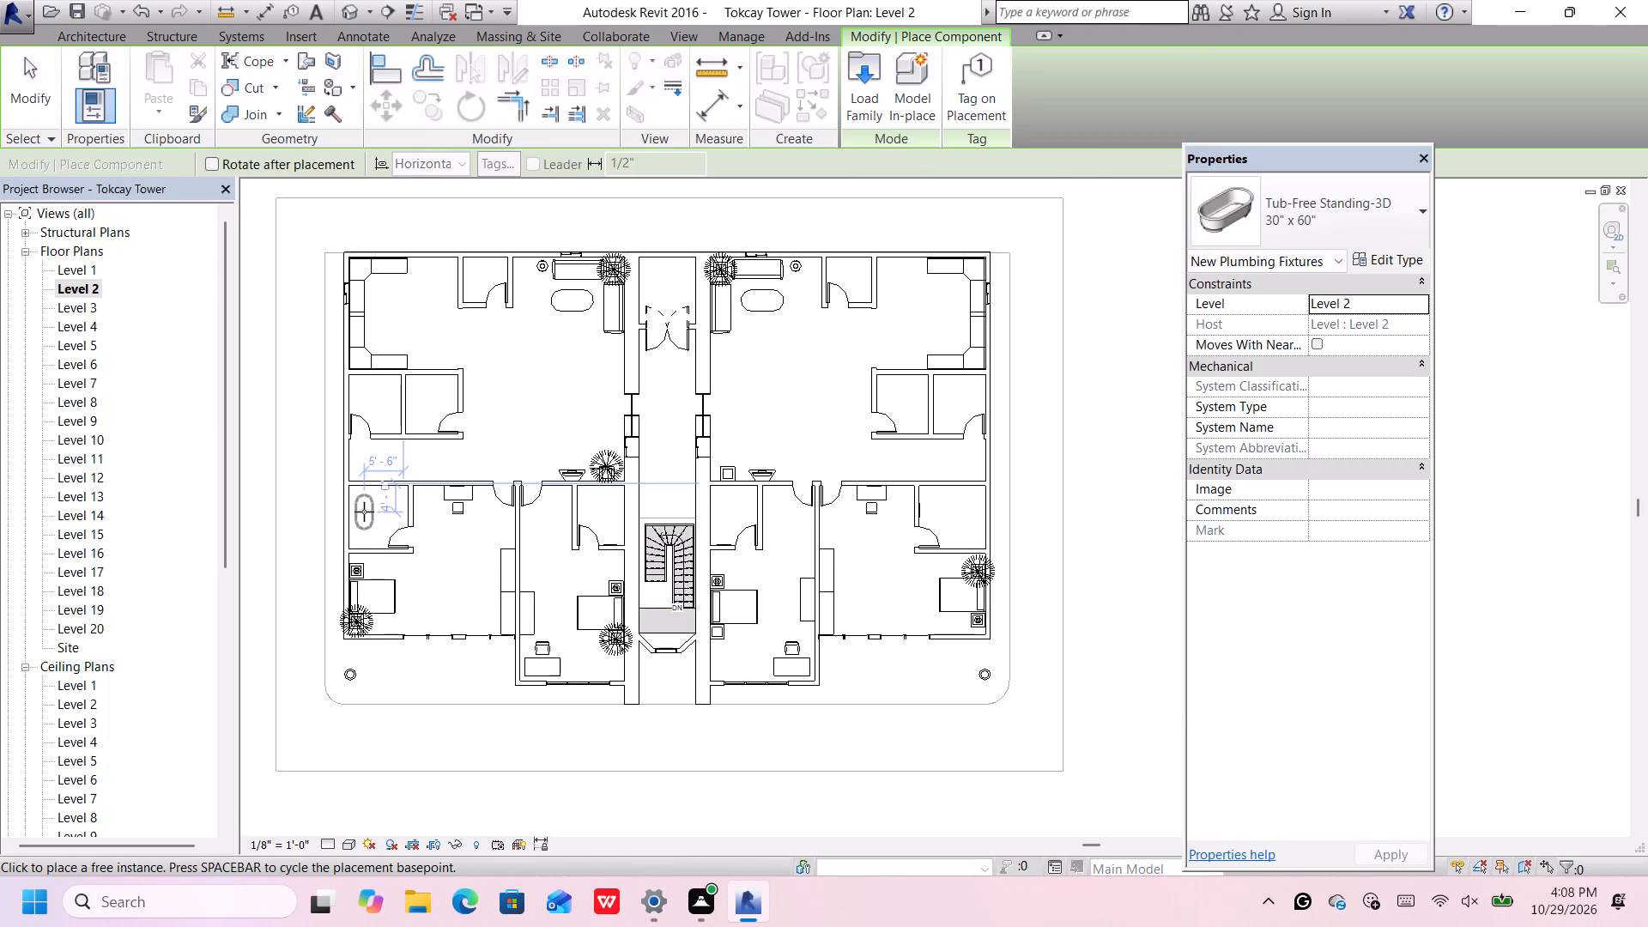
pyautogui.scroll(-1, 364, 512)
pyautogui.scroll(4, 364, 512)
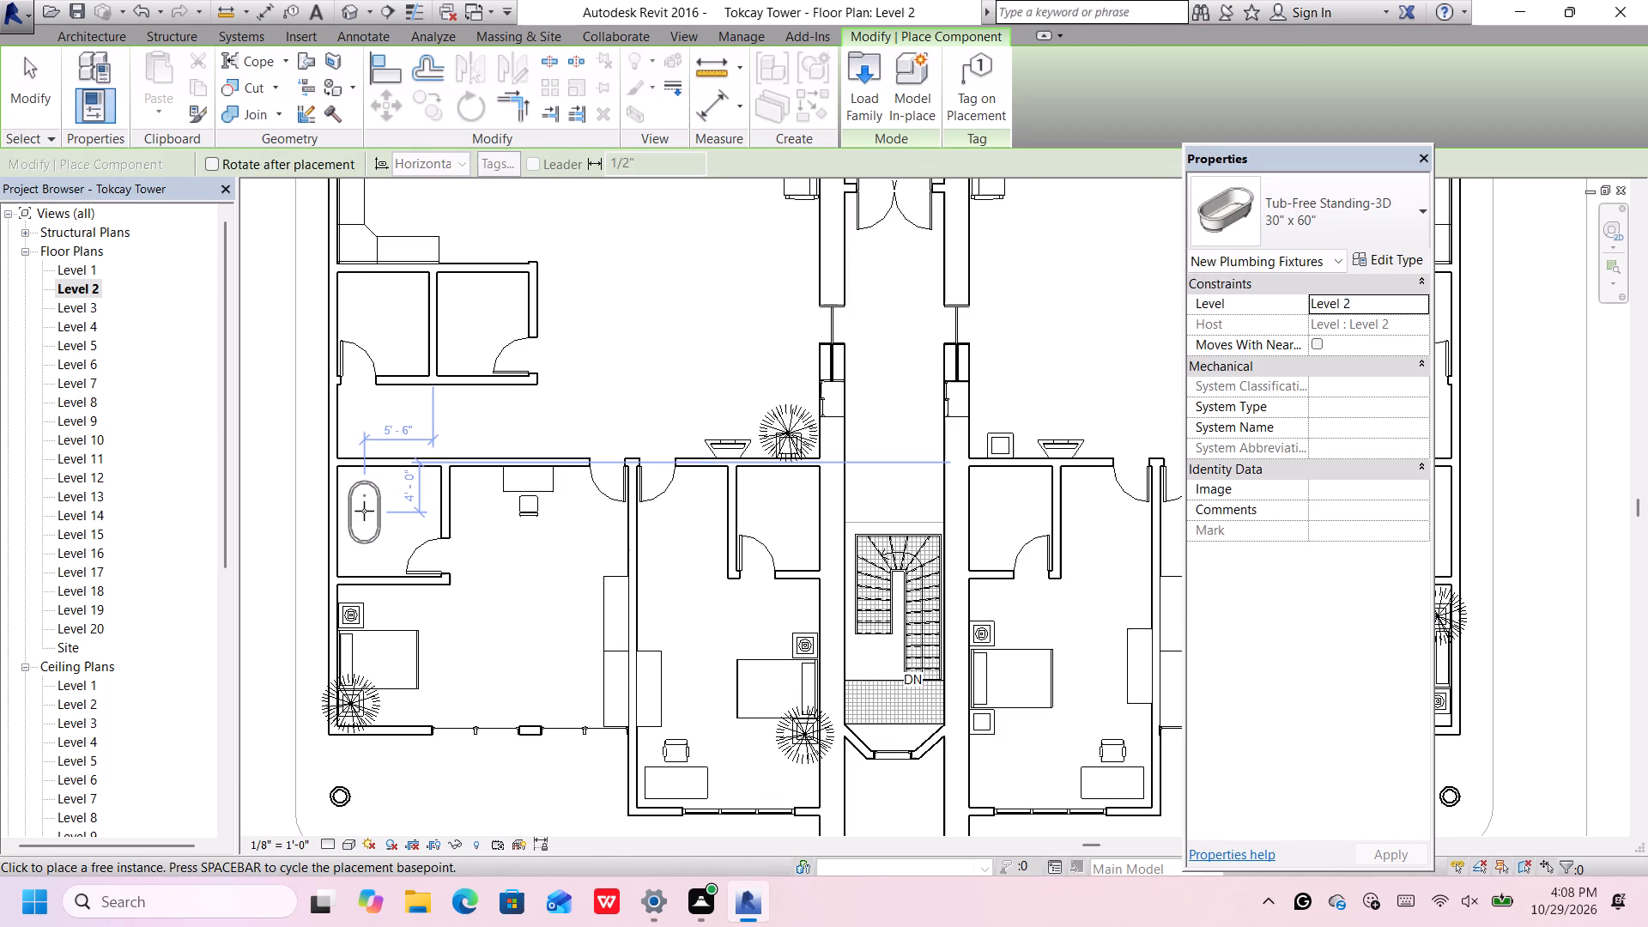
pyautogui.click(364, 511)
# Place a Tub-Free Standing-3D 30" x 60" in the far east bedroom's bathroom, toward its exterior wall.
pyautogui.scroll(-5, 362, 511)
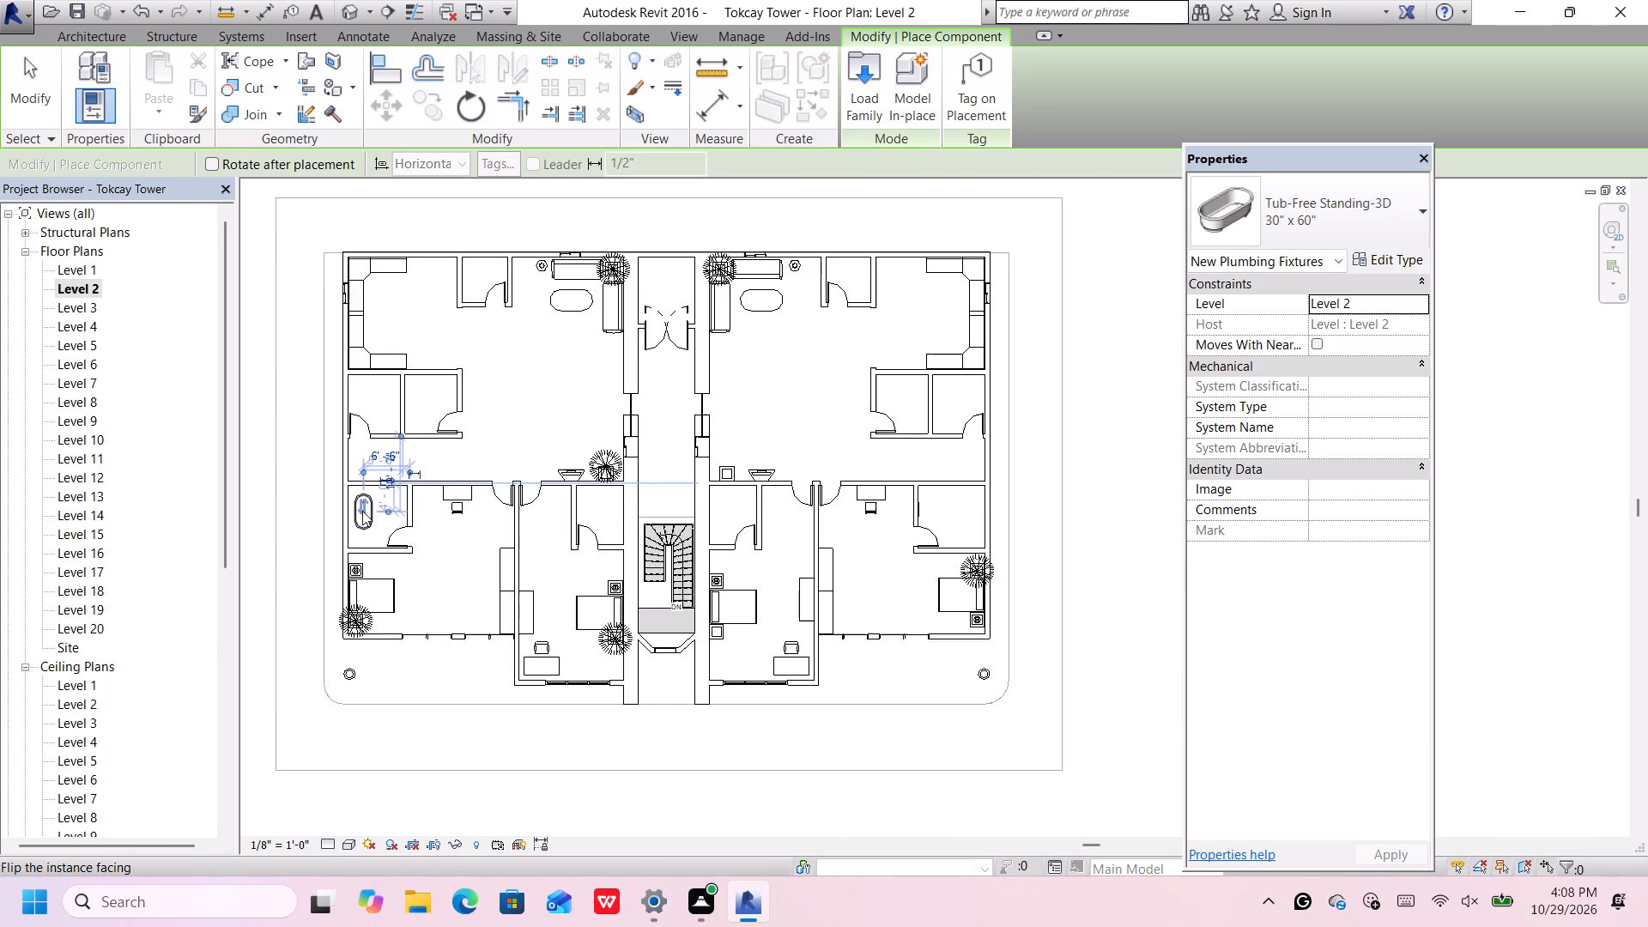
pyautogui.scroll(3, 885, 520)
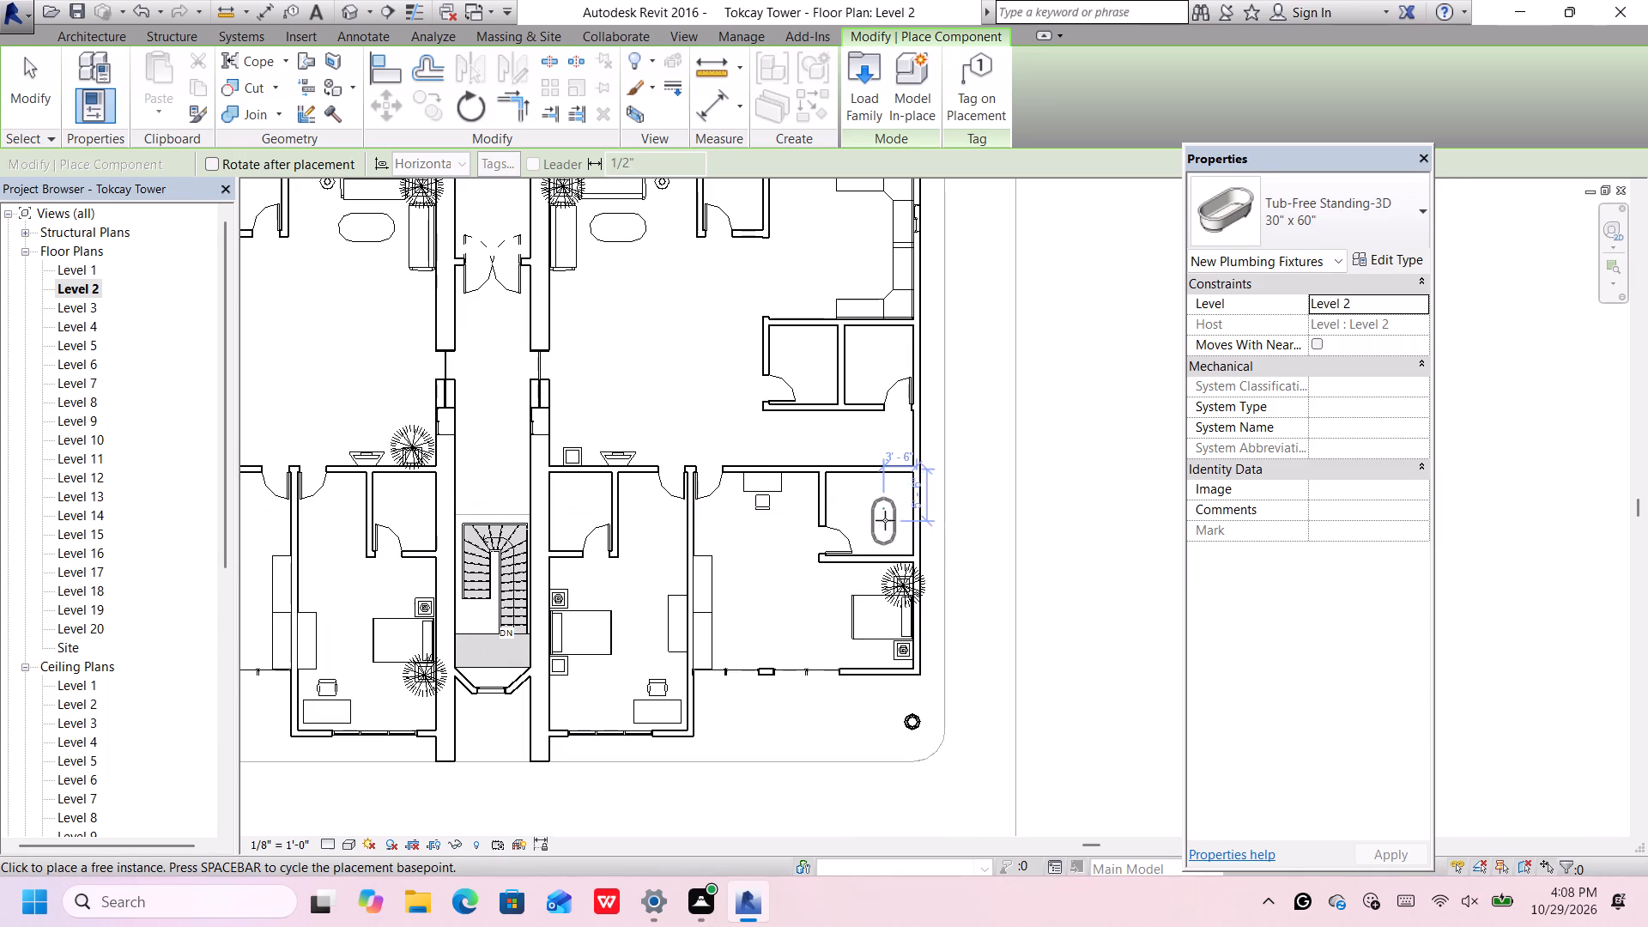
pyautogui.click(894, 506)
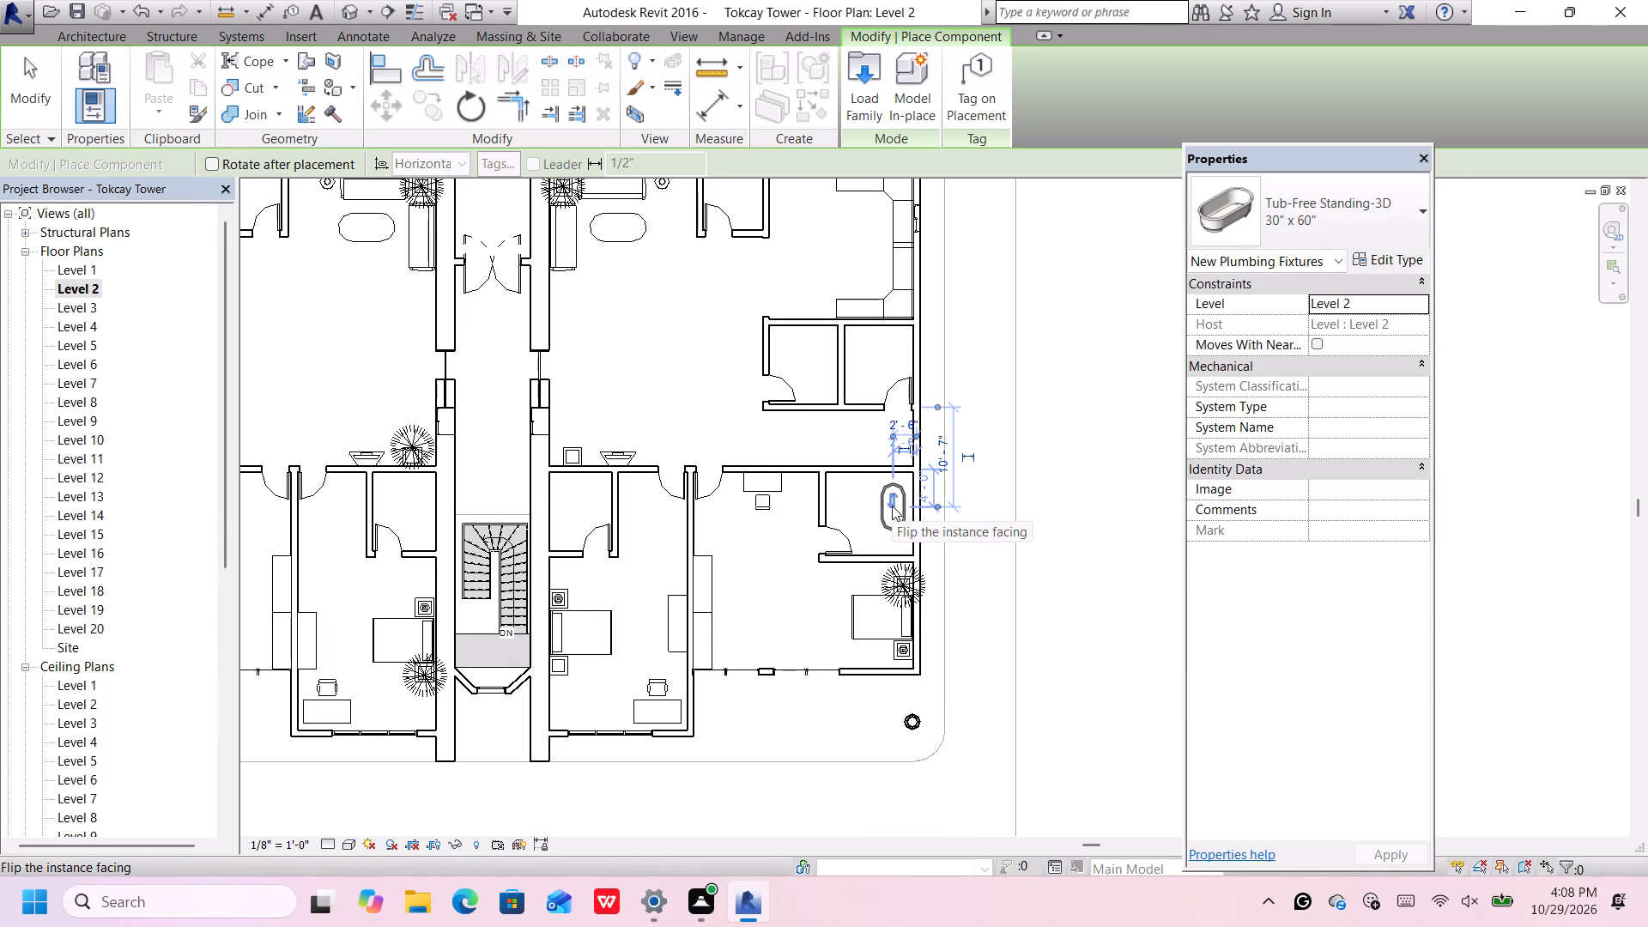
pyautogui.scroll(-4, 892, 506)
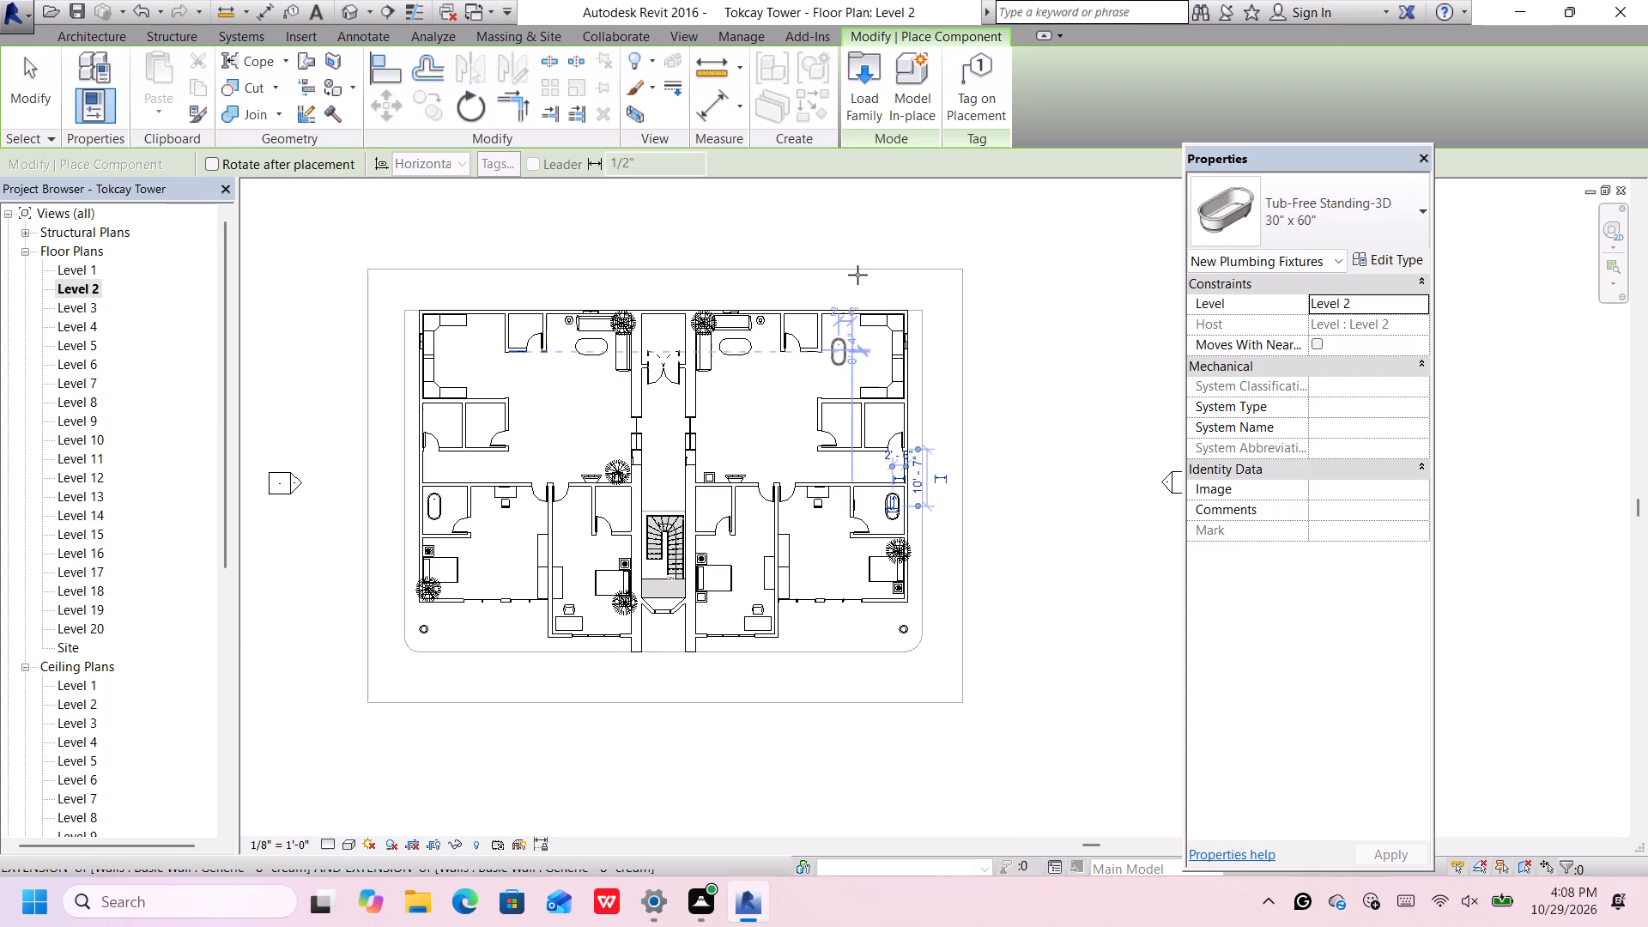
# Look through the Plumbing library's Architectural folders, including Equipment, Bathtubs and Showers, for the next fixture, and preview Shower Stall-2D.
pyautogui.click(869, 75)
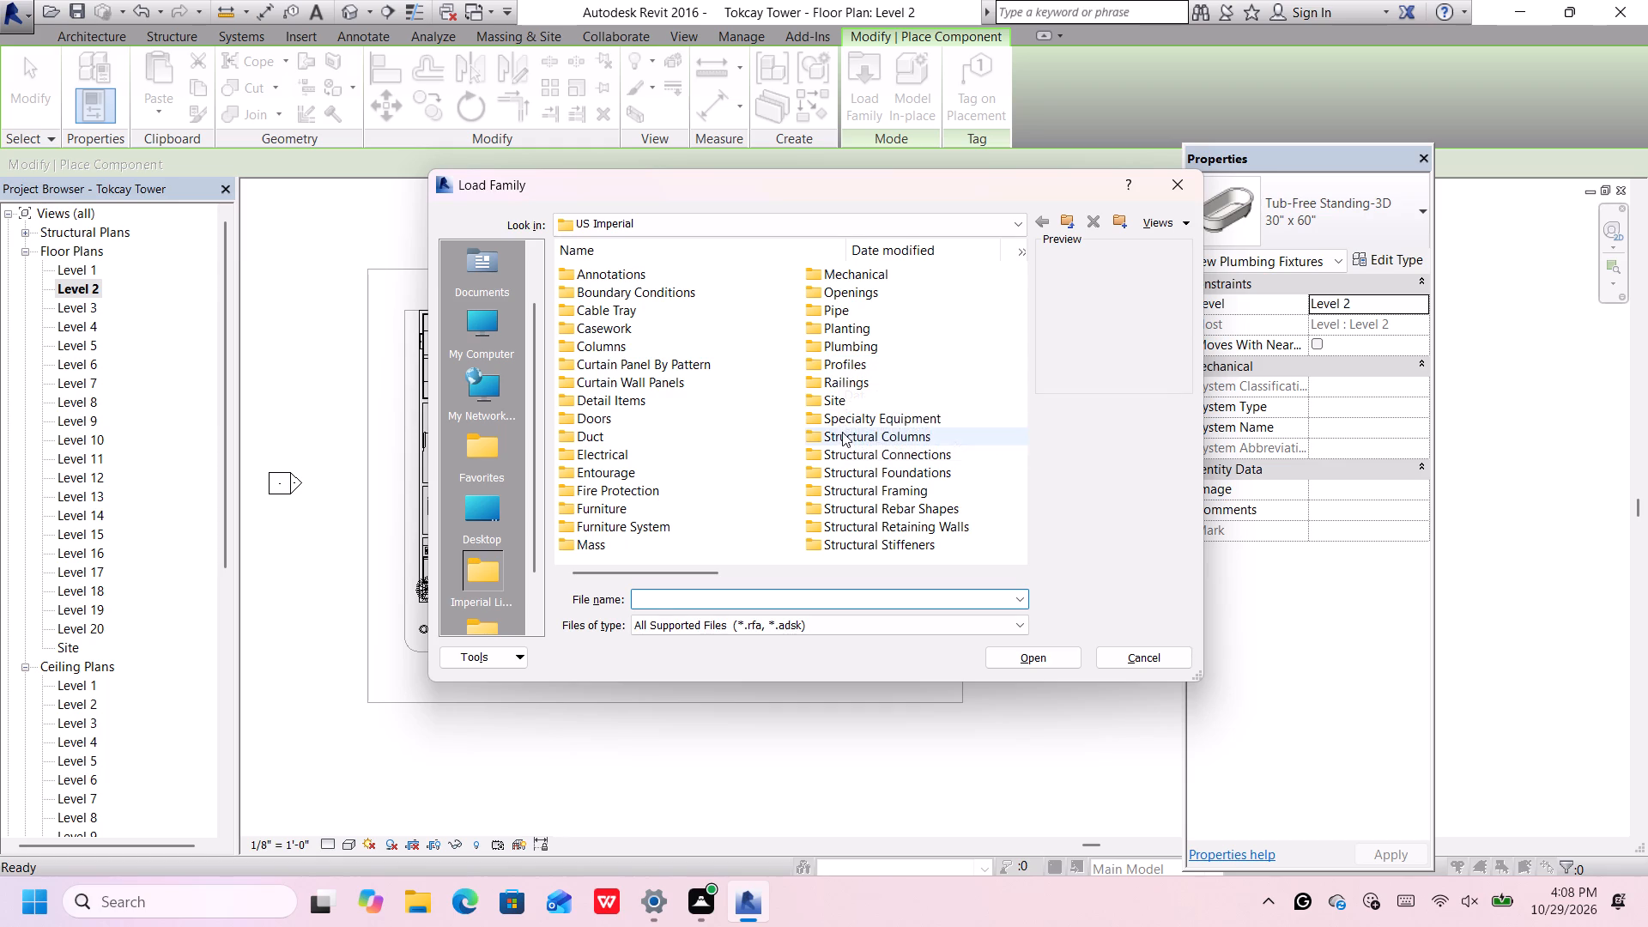
pyautogui.doubleClick(869, 342)
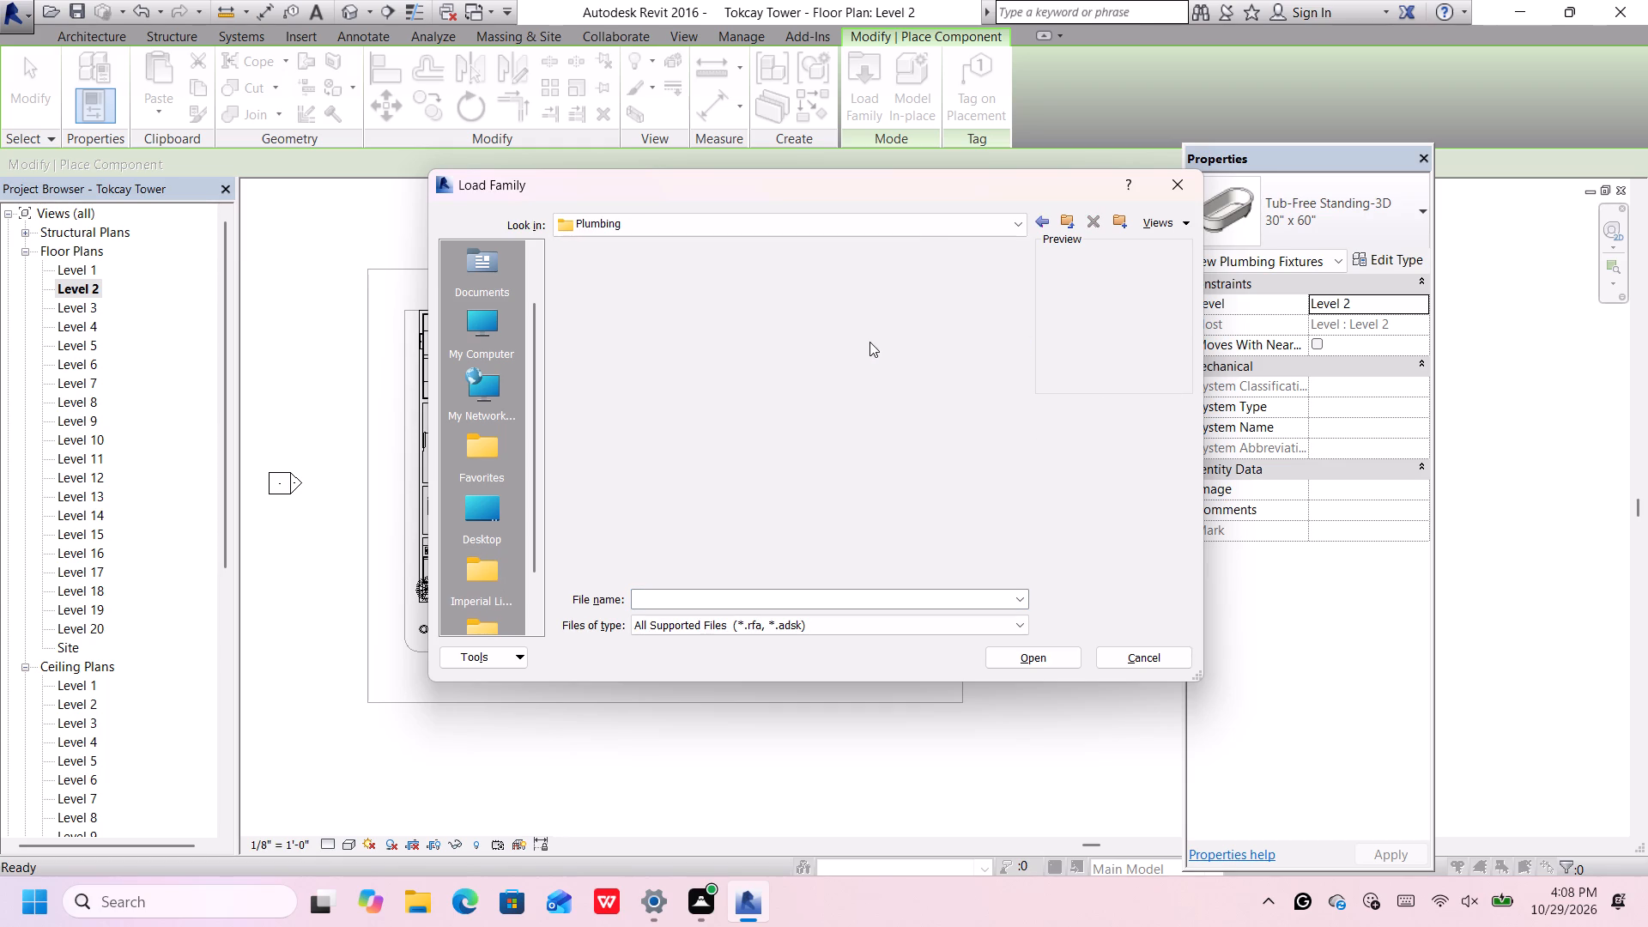
pyautogui.doubleClick(688, 276)
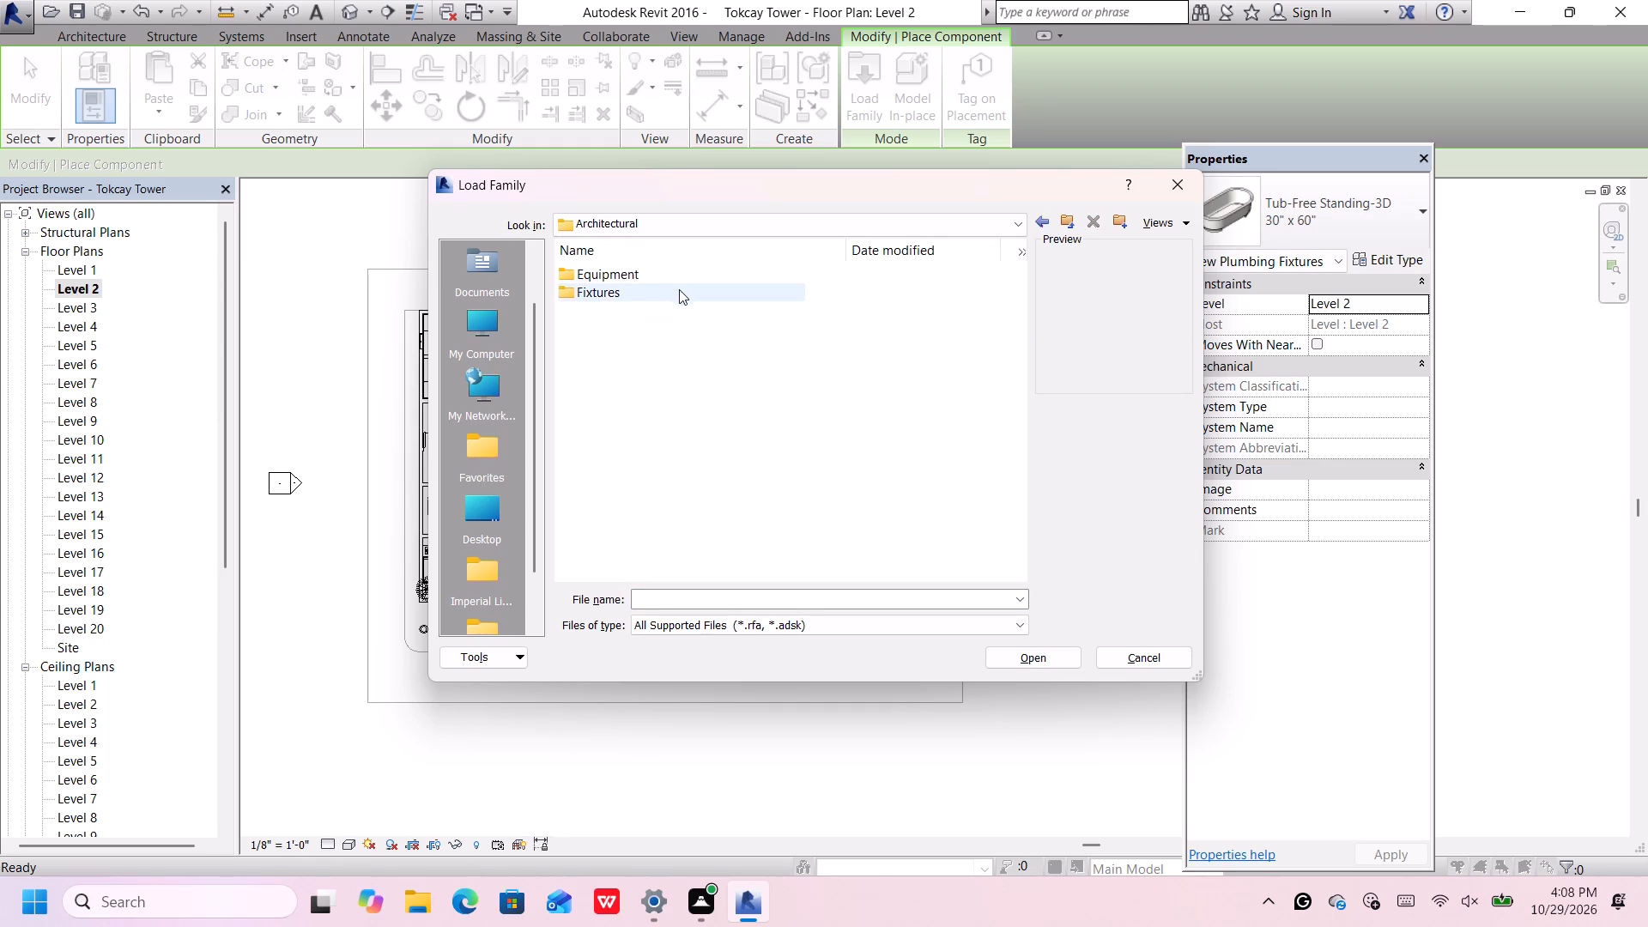
pyautogui.doubleClick(683, 276)
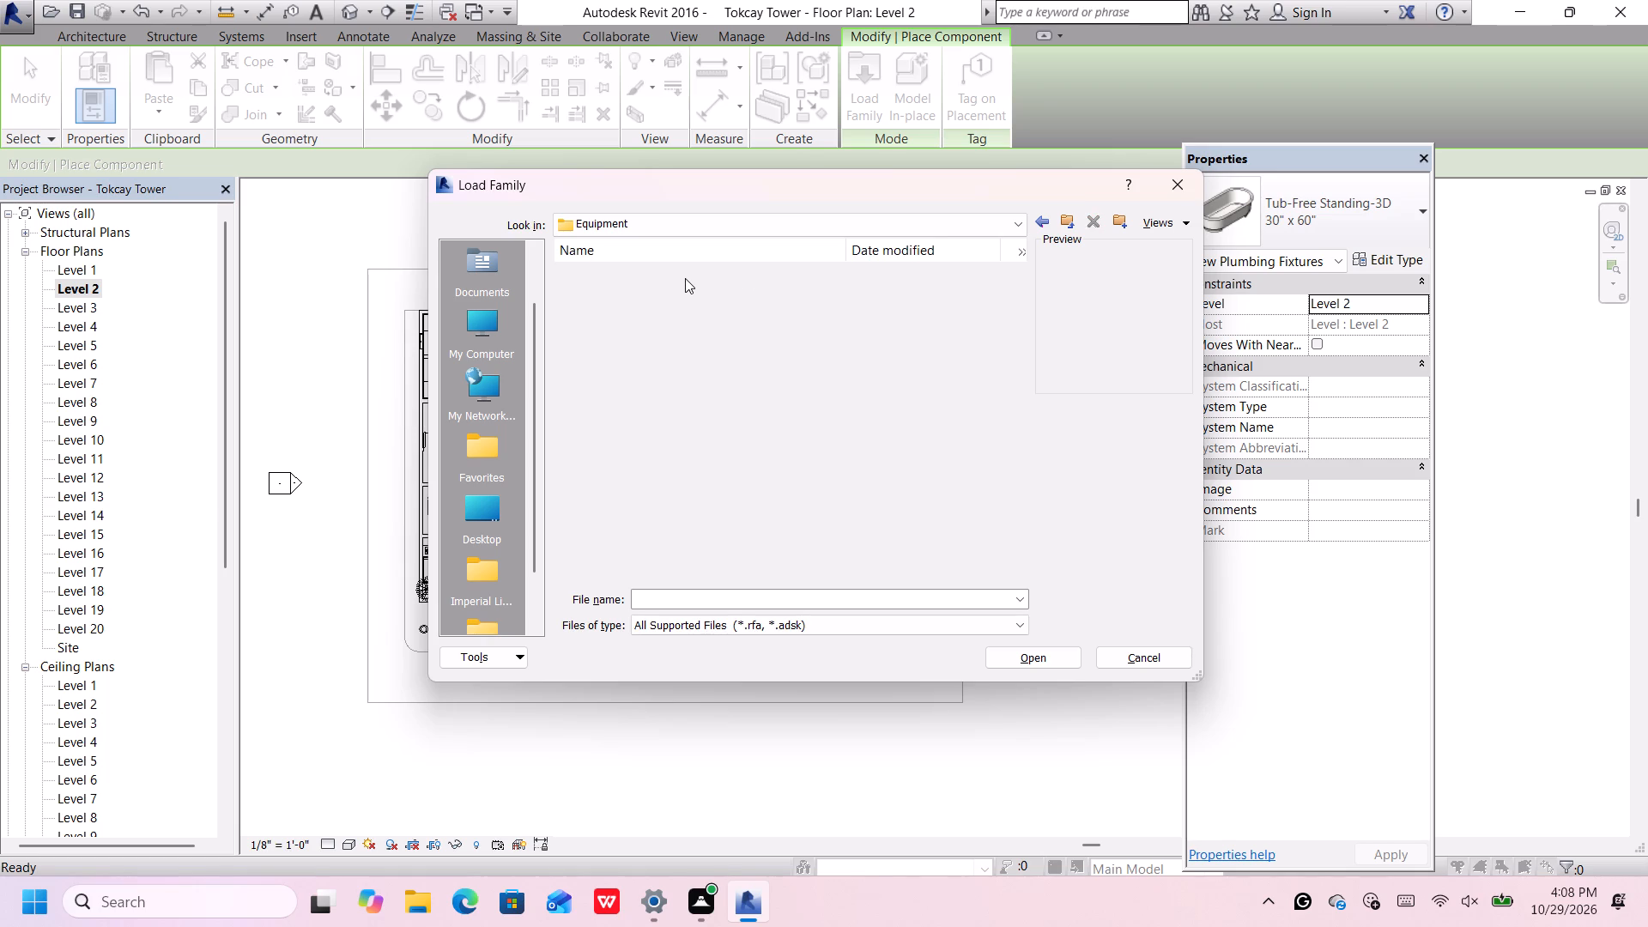
pyautogui.click(1035, 222)
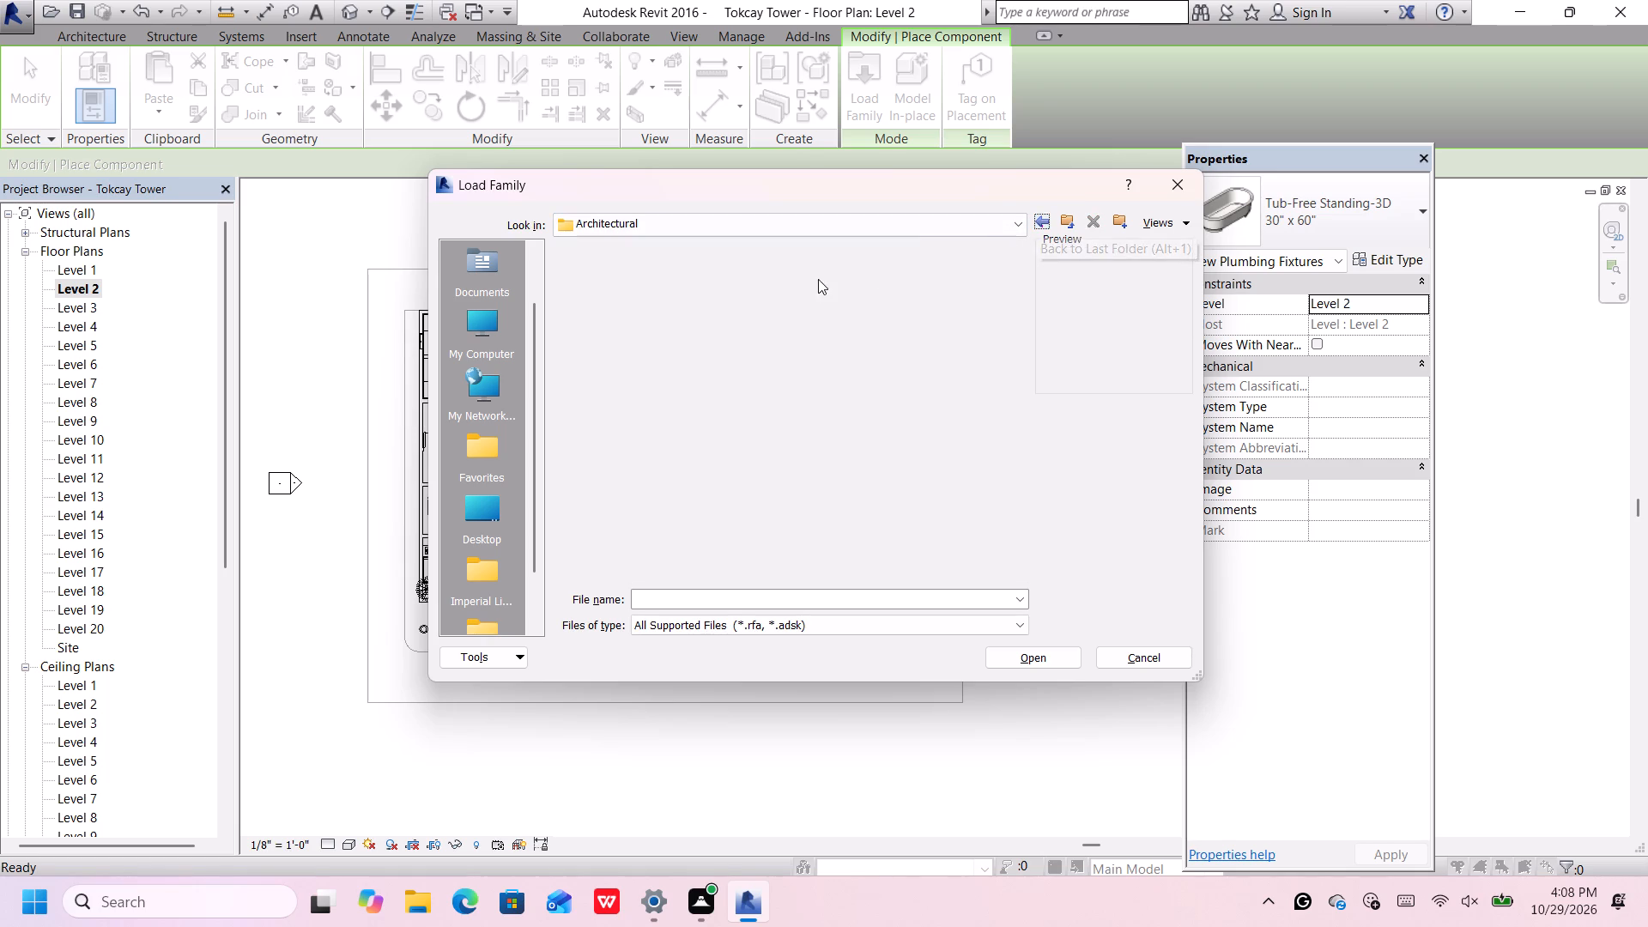
pyautogui.doubleClick(785, 289)
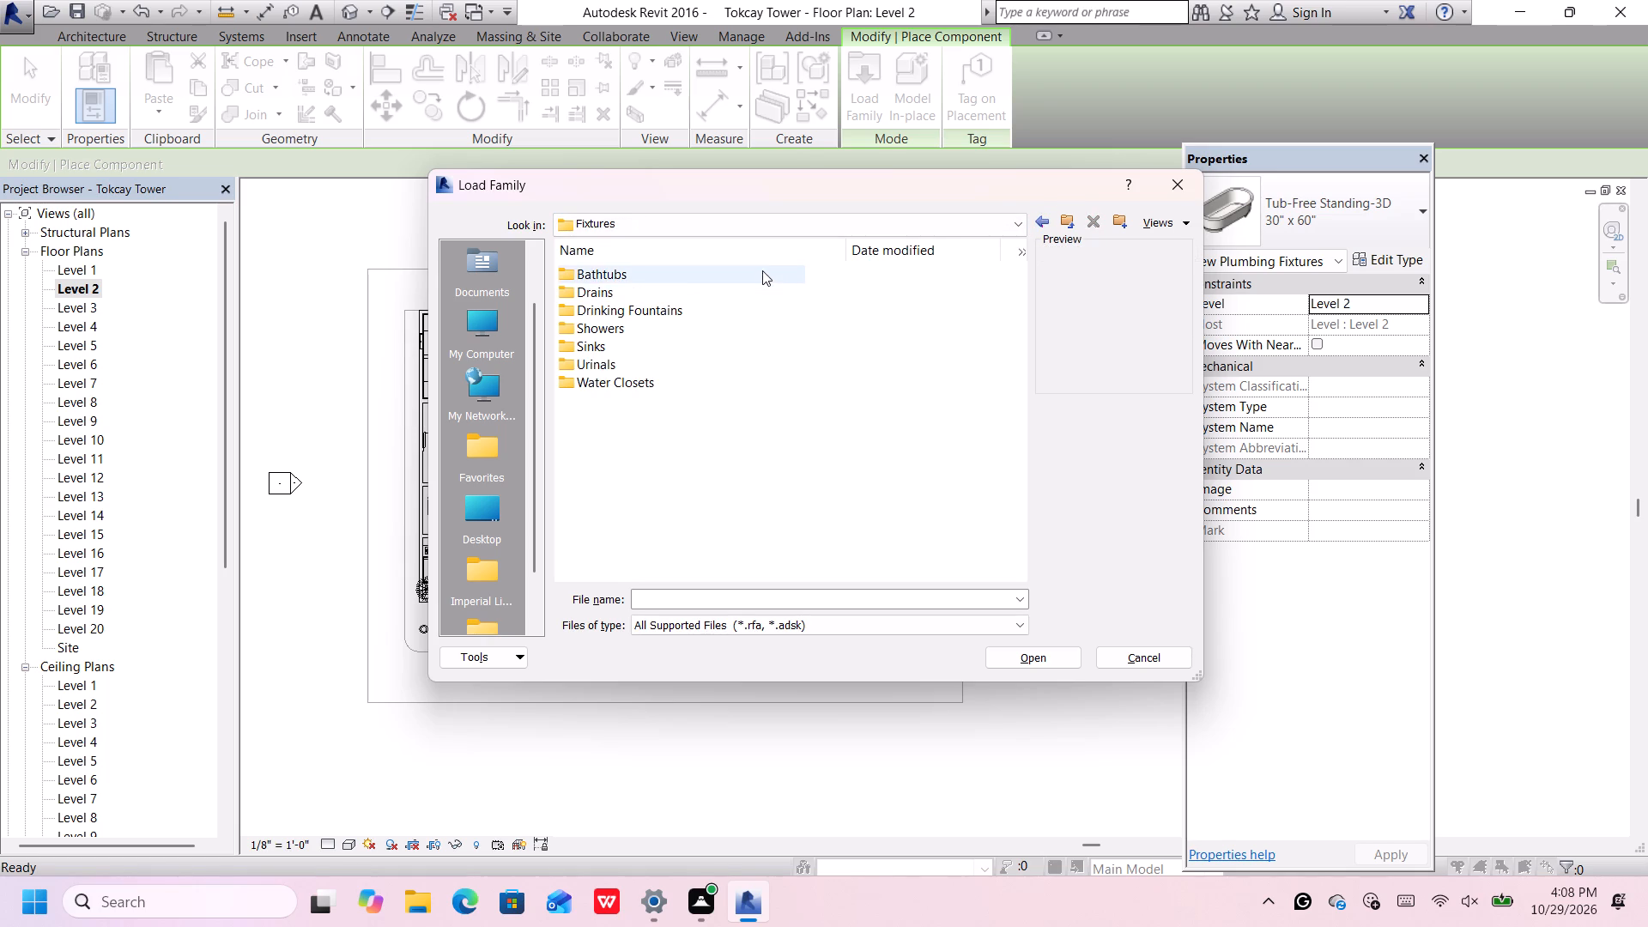
pyautogui.click(762, 270)
pyautogui.click(762, 270)
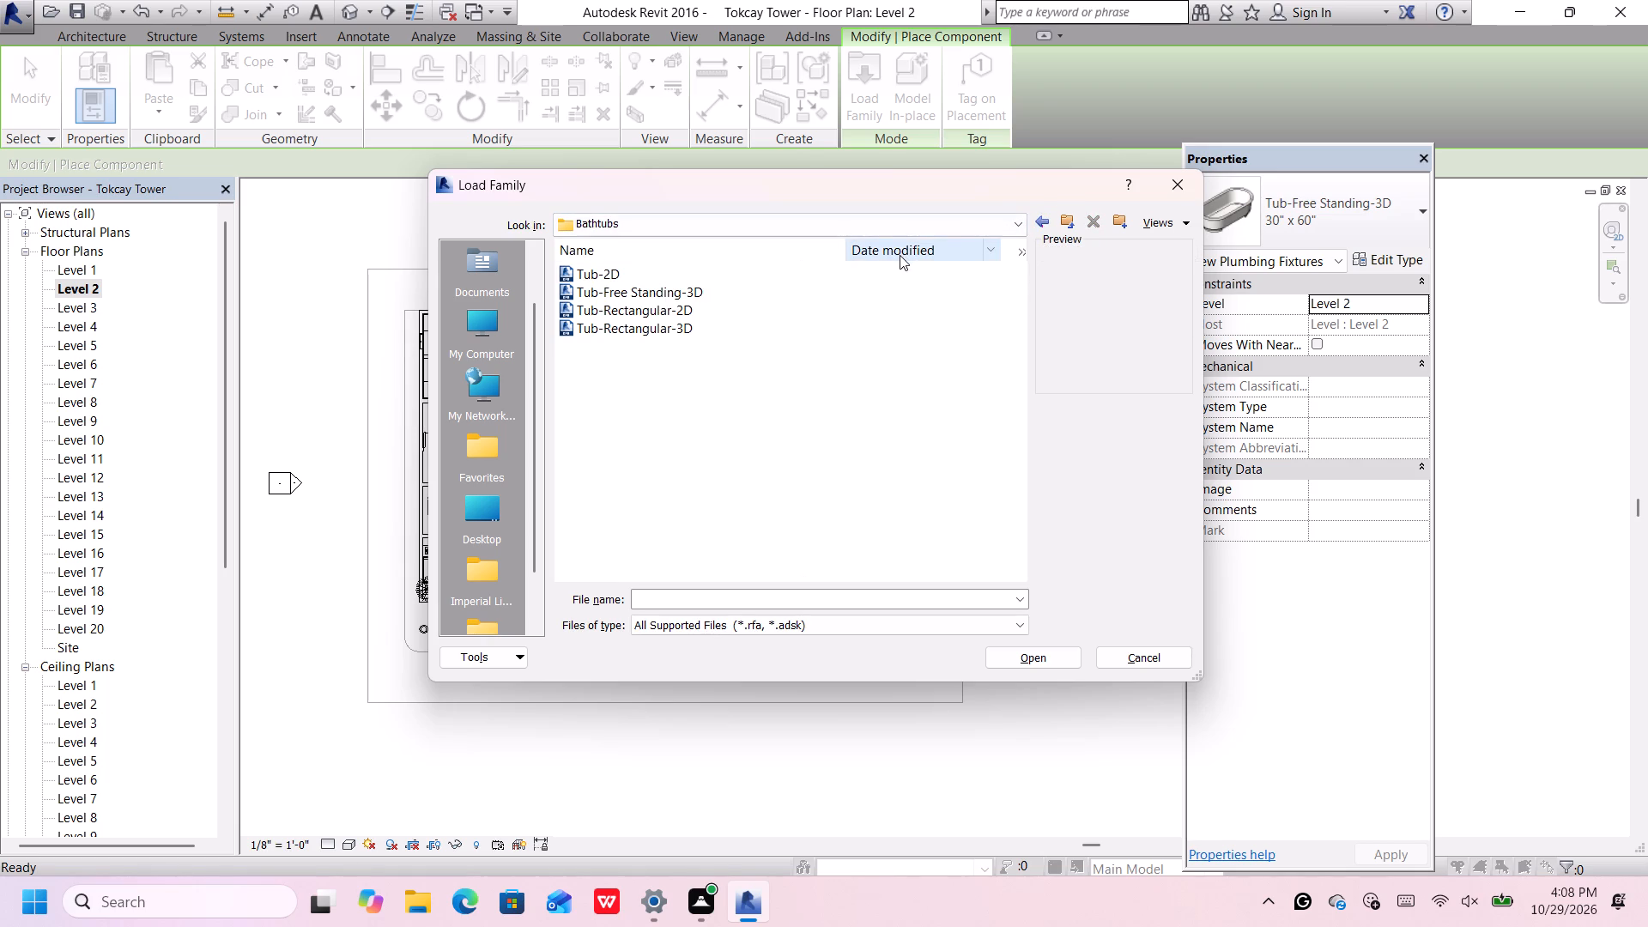
pyautogui.click(1037, 219)
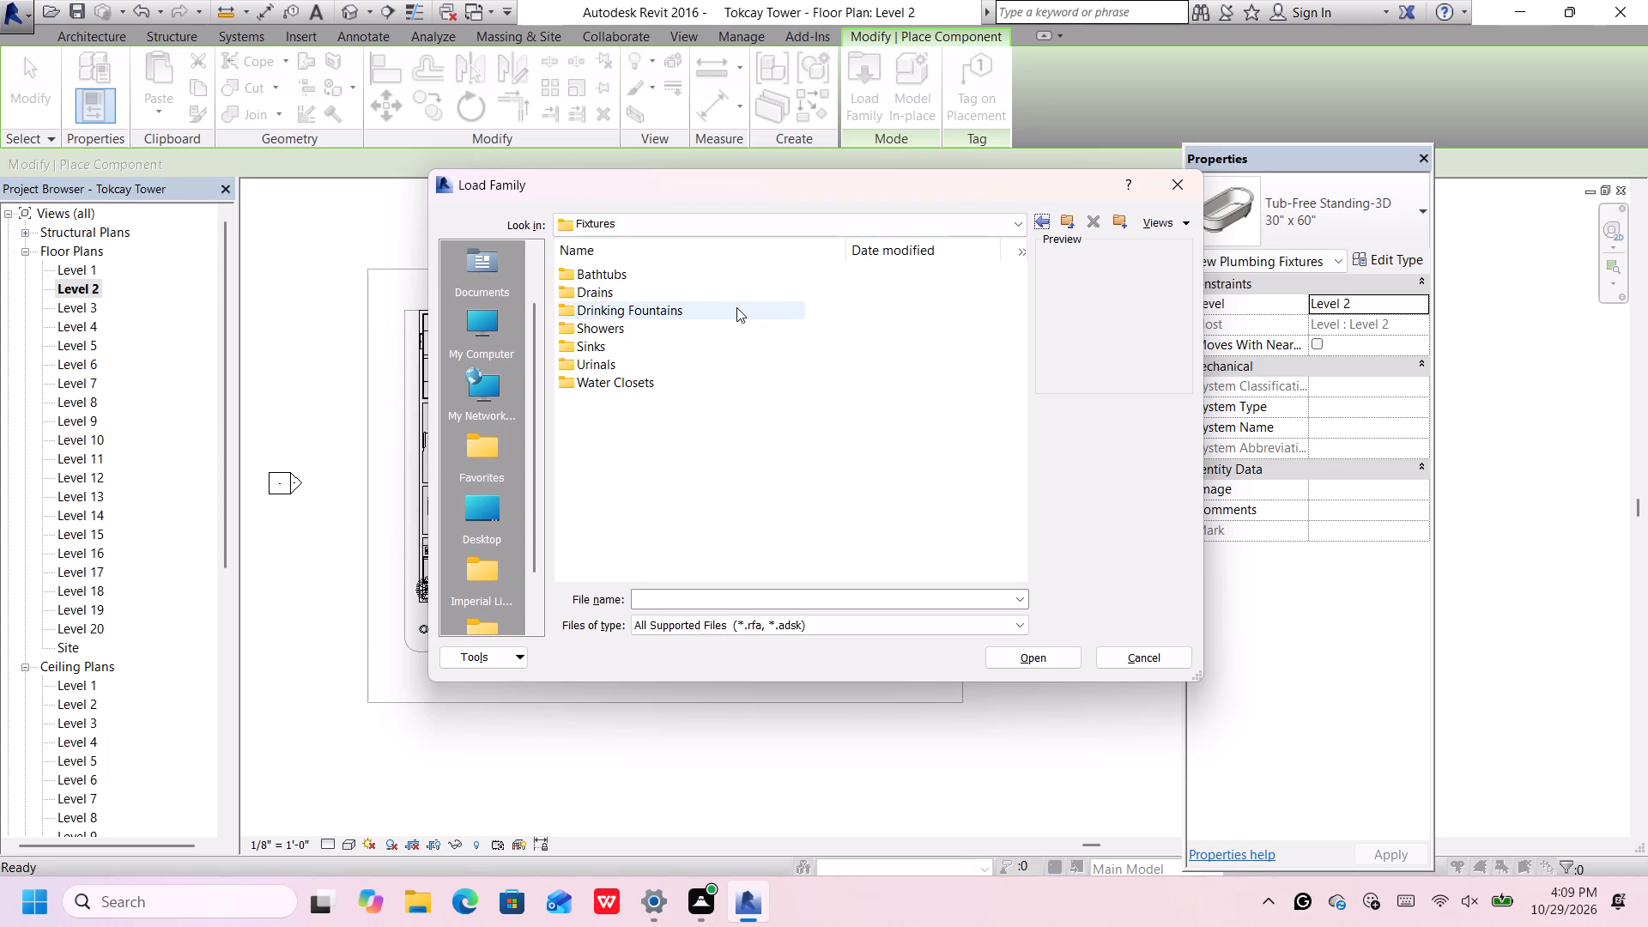
pyautogui.click(686, 328)
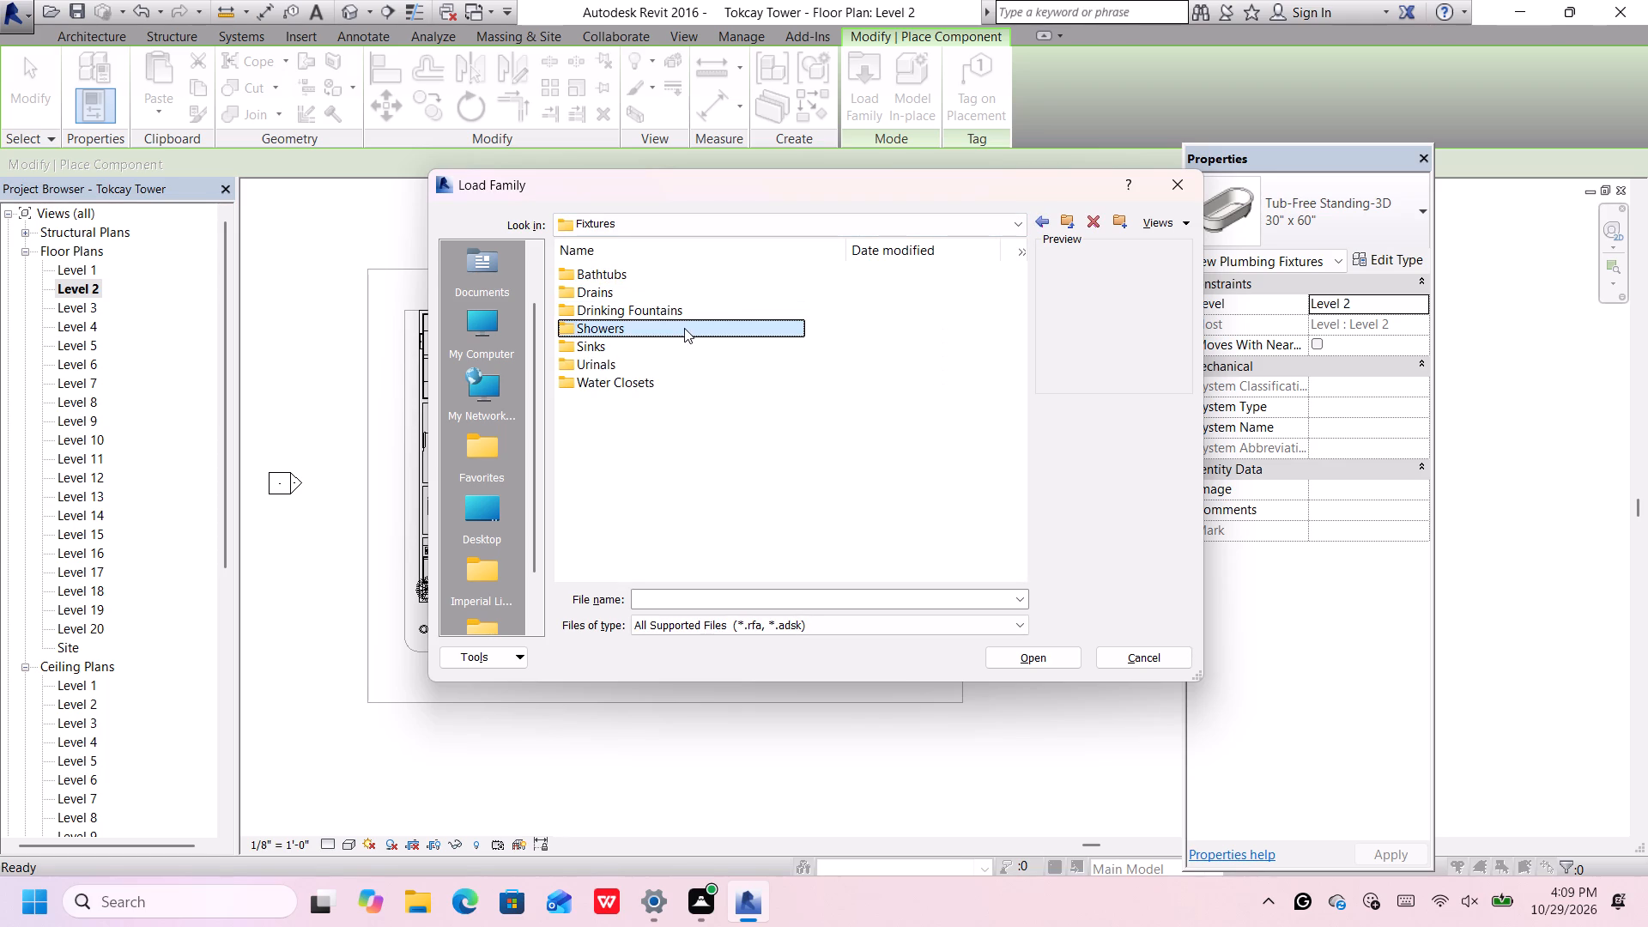
pyautogui.doubleClick(684, 328)
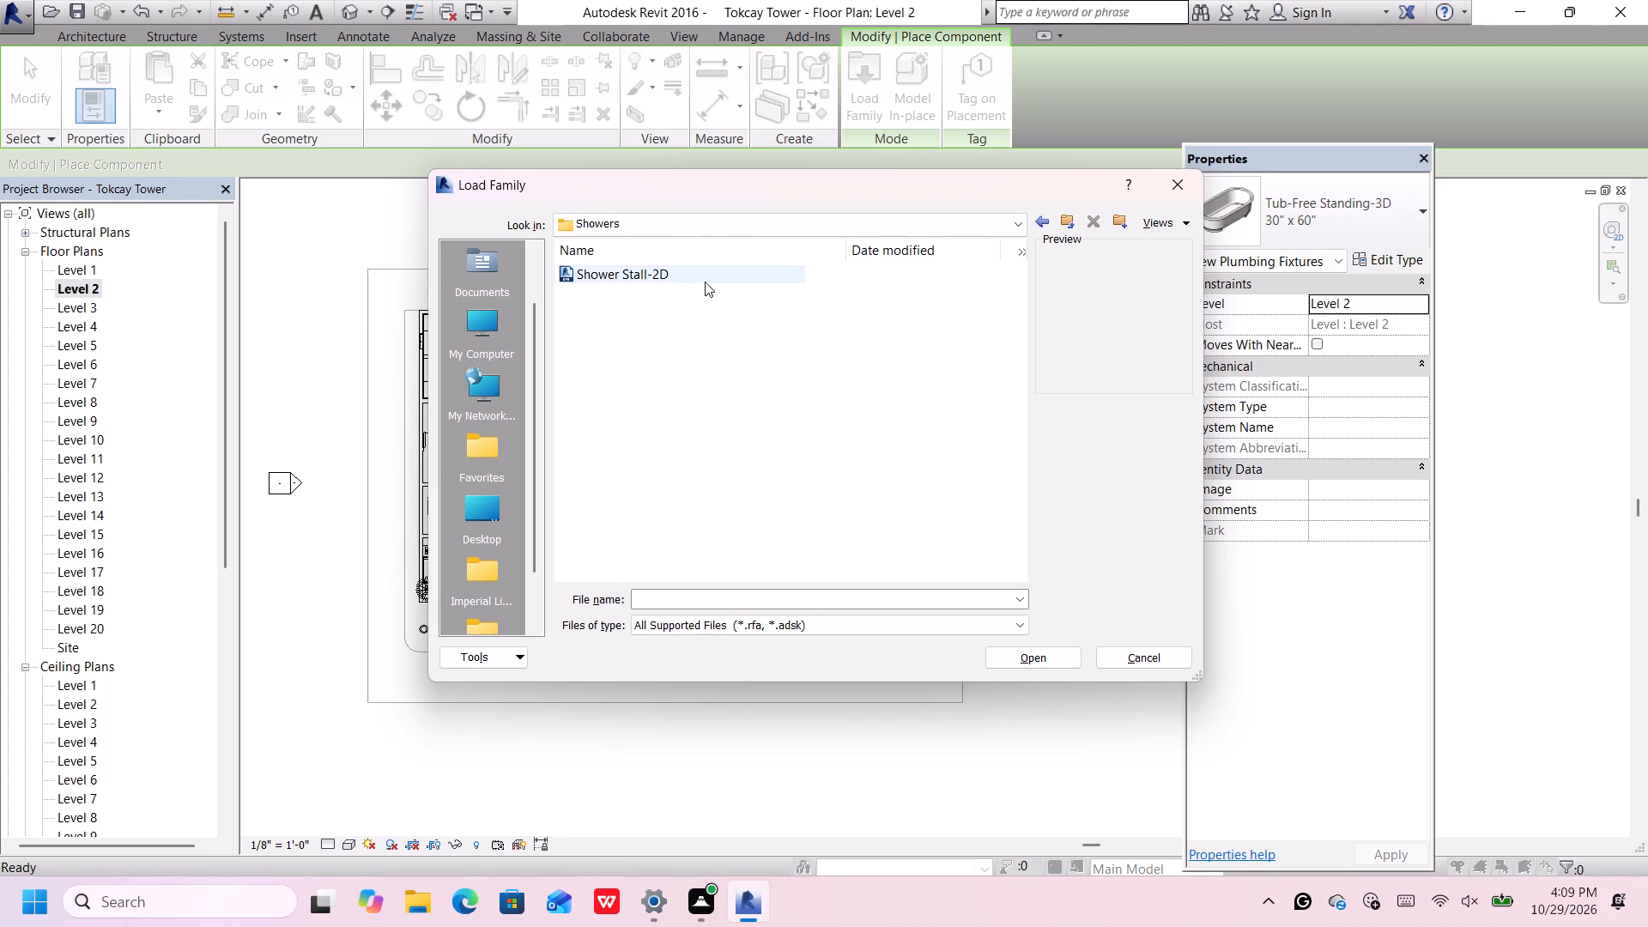
pyautogui.click(706, 280)
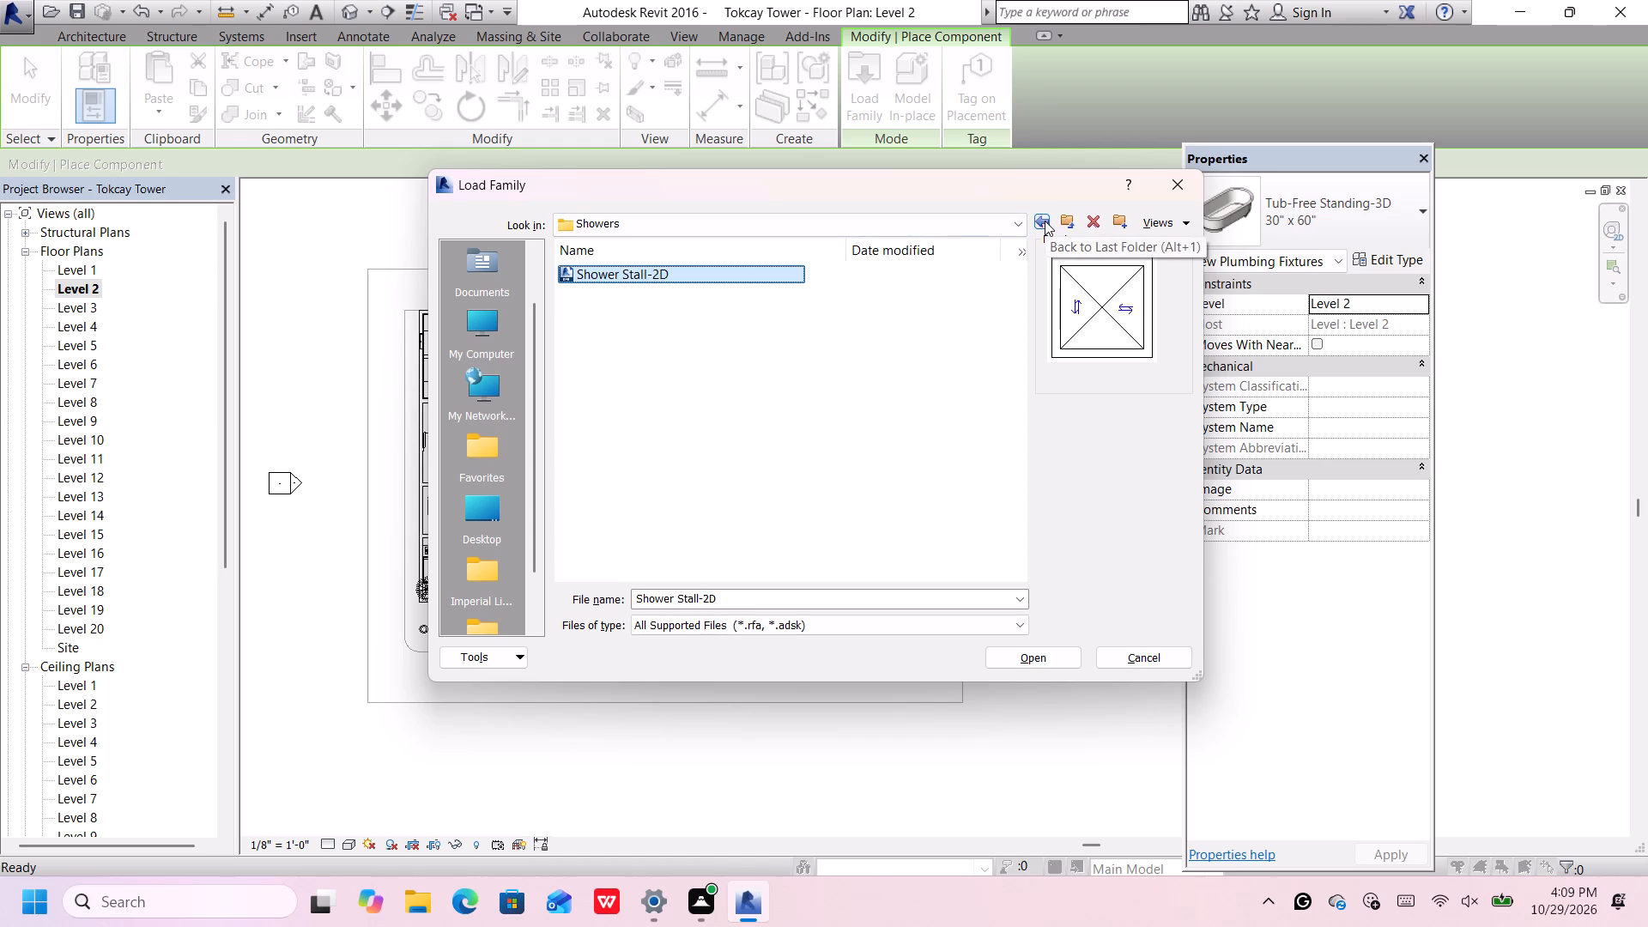
pyautogui.click(1045, 221)
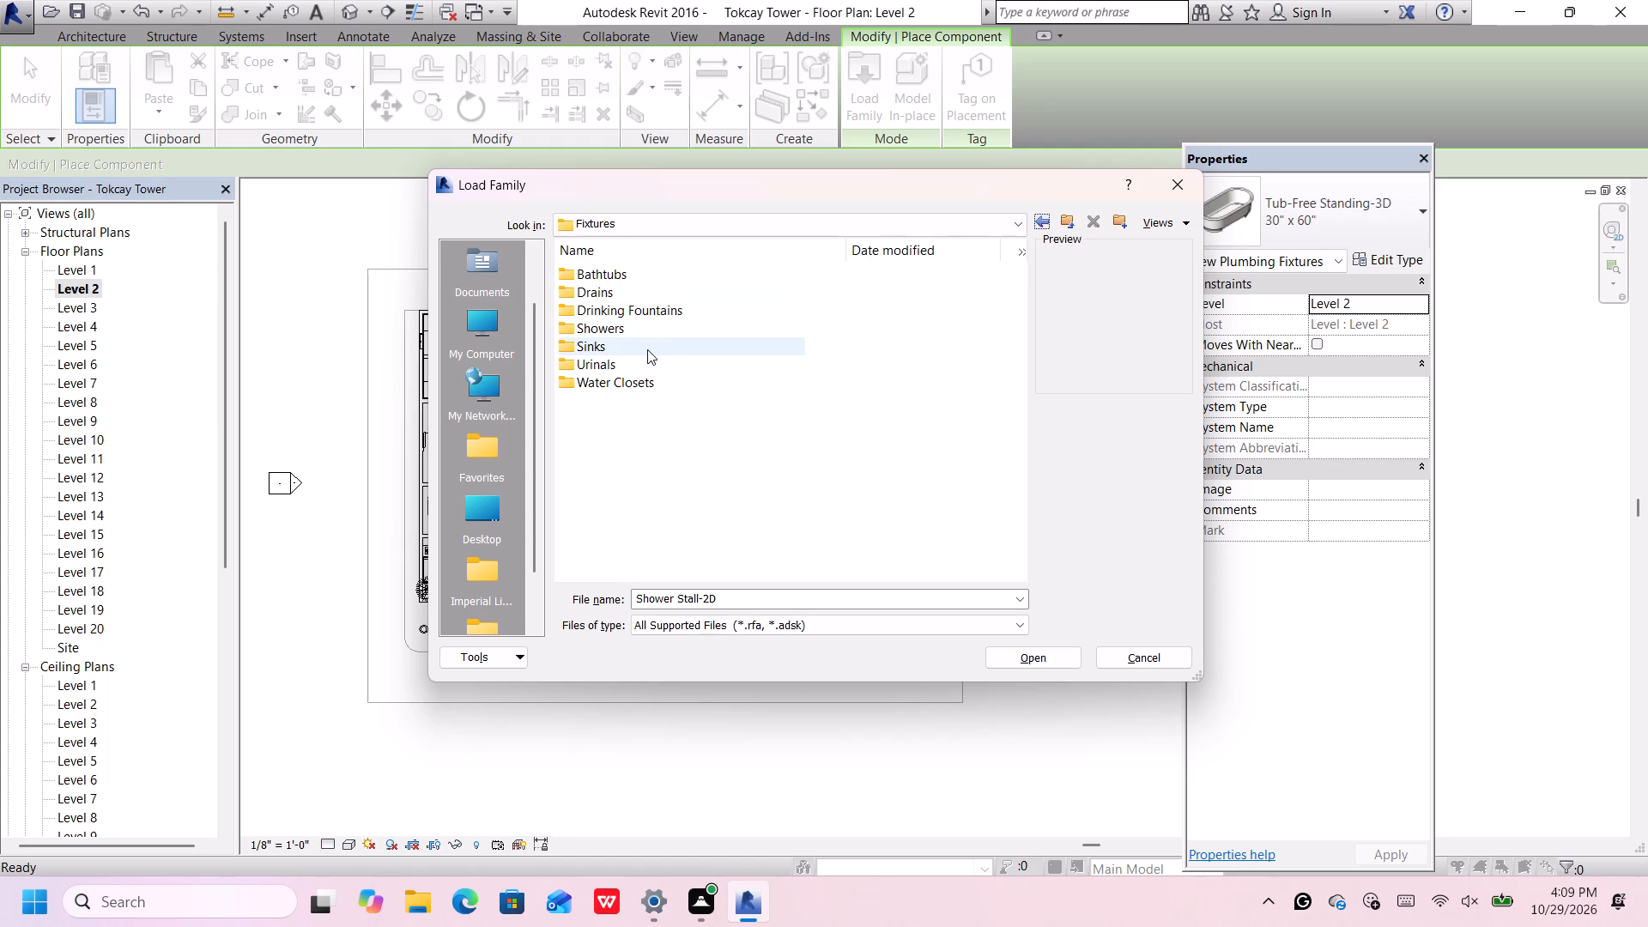
# Preview the kitchen sinks in the Sinks folder and load the Sink Kitchen-Single family.
pyautogui.click(647, 349)
pyautogui.doubleClick(647, 349)
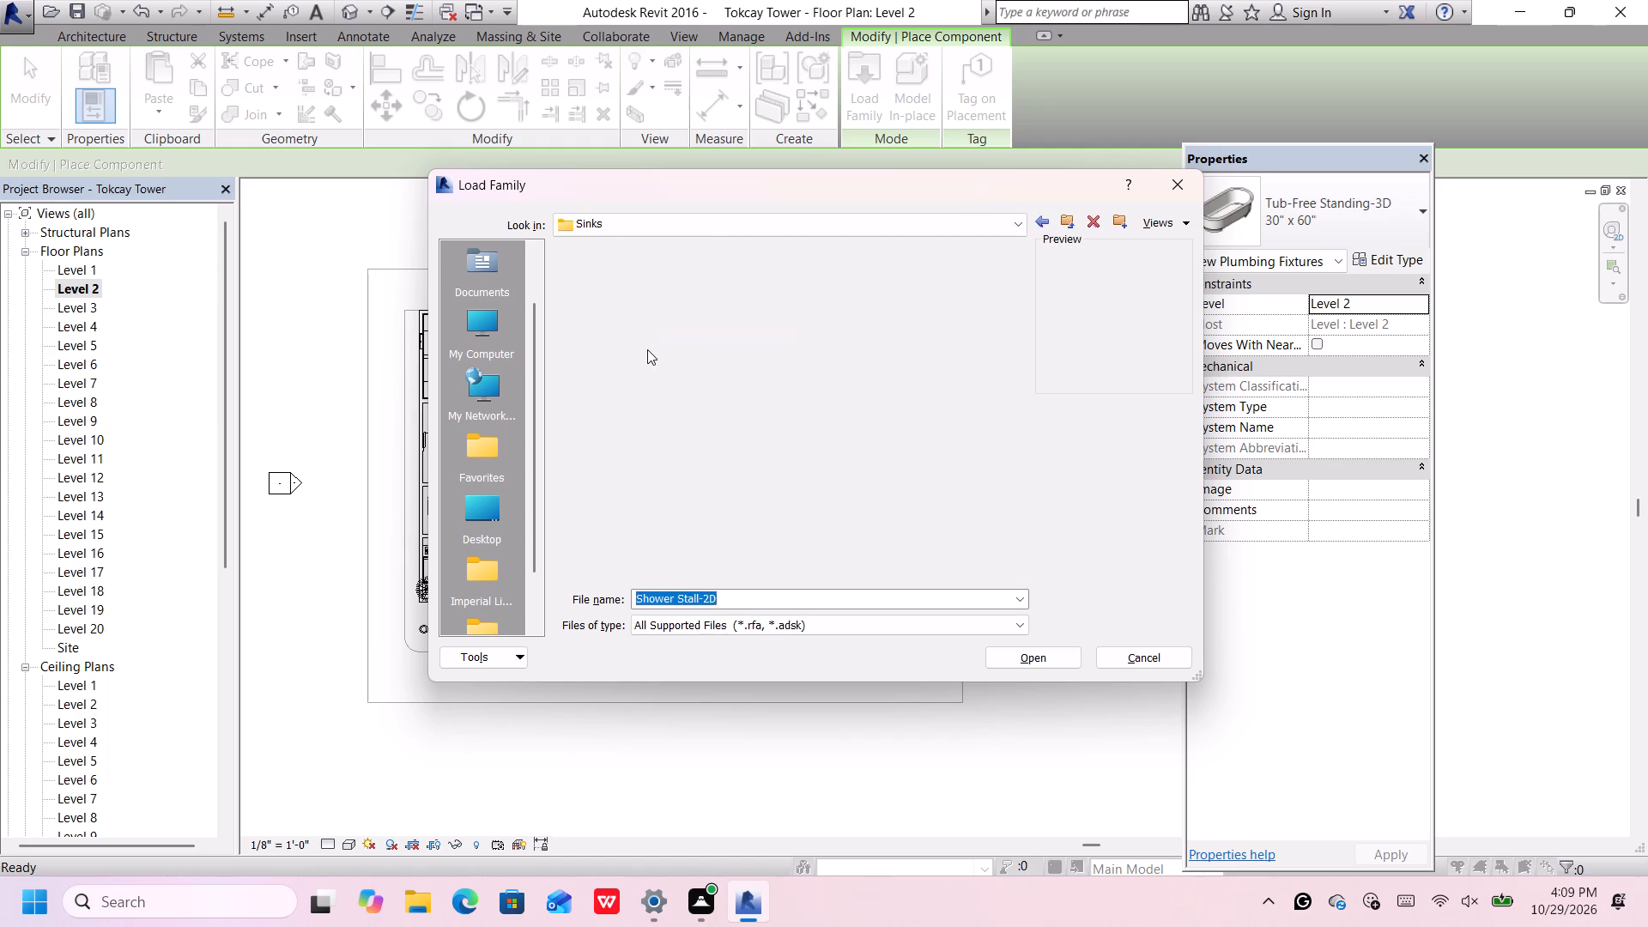
pyautogui.click(686, 276)
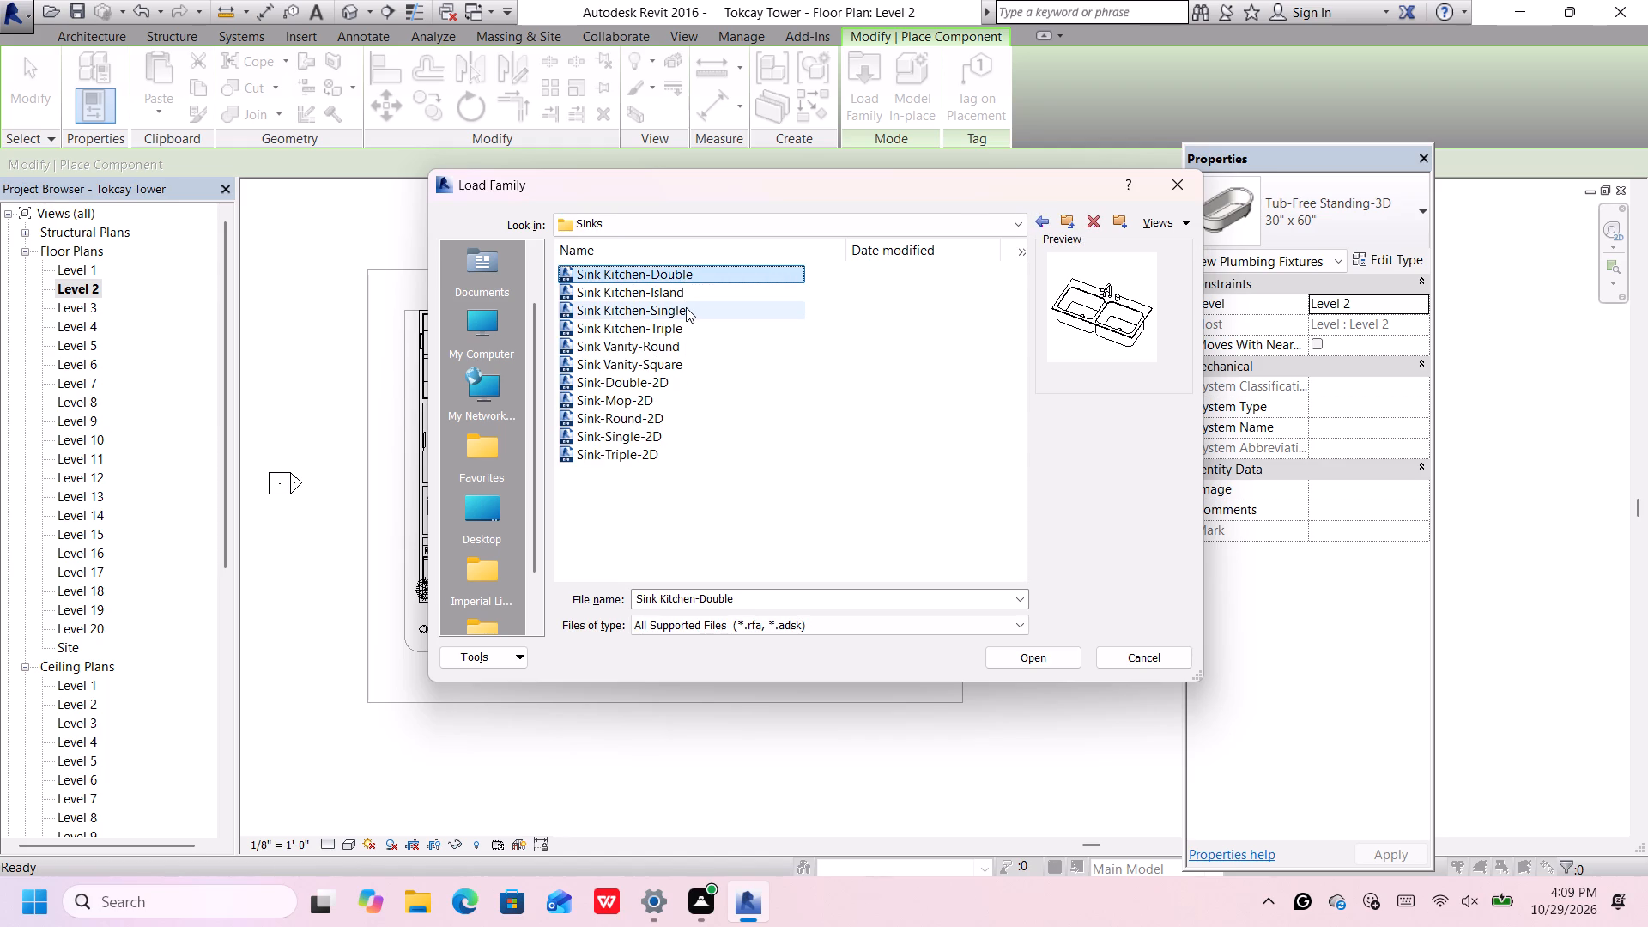
pyautogui.click(696, 292)
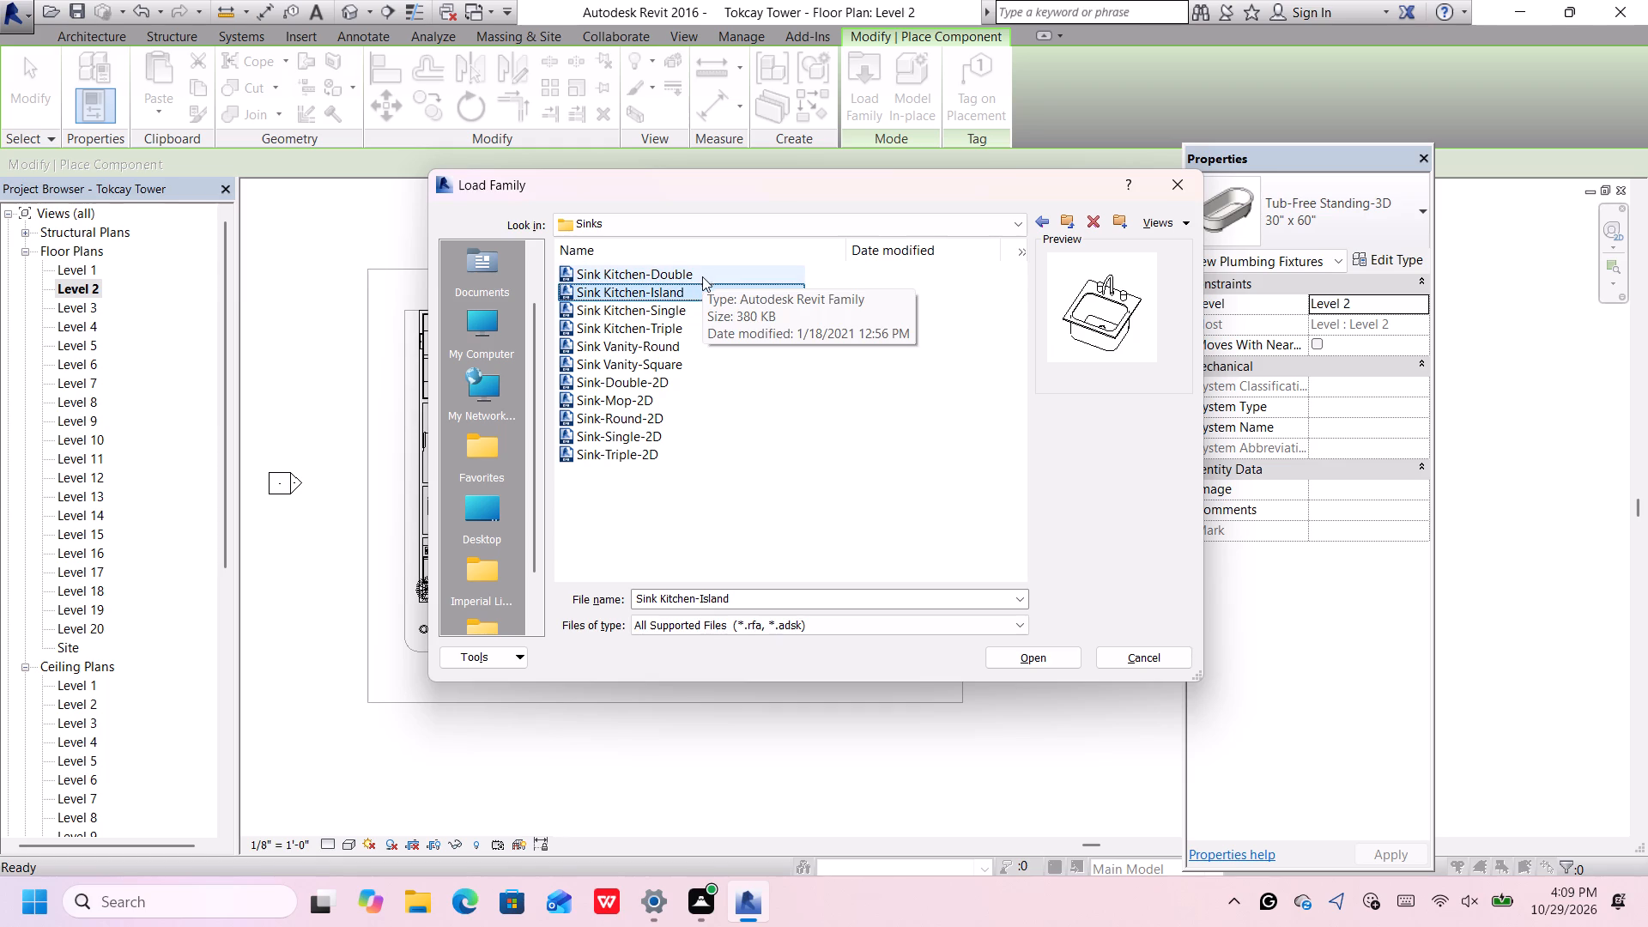
pyautogui.click(691, 315)
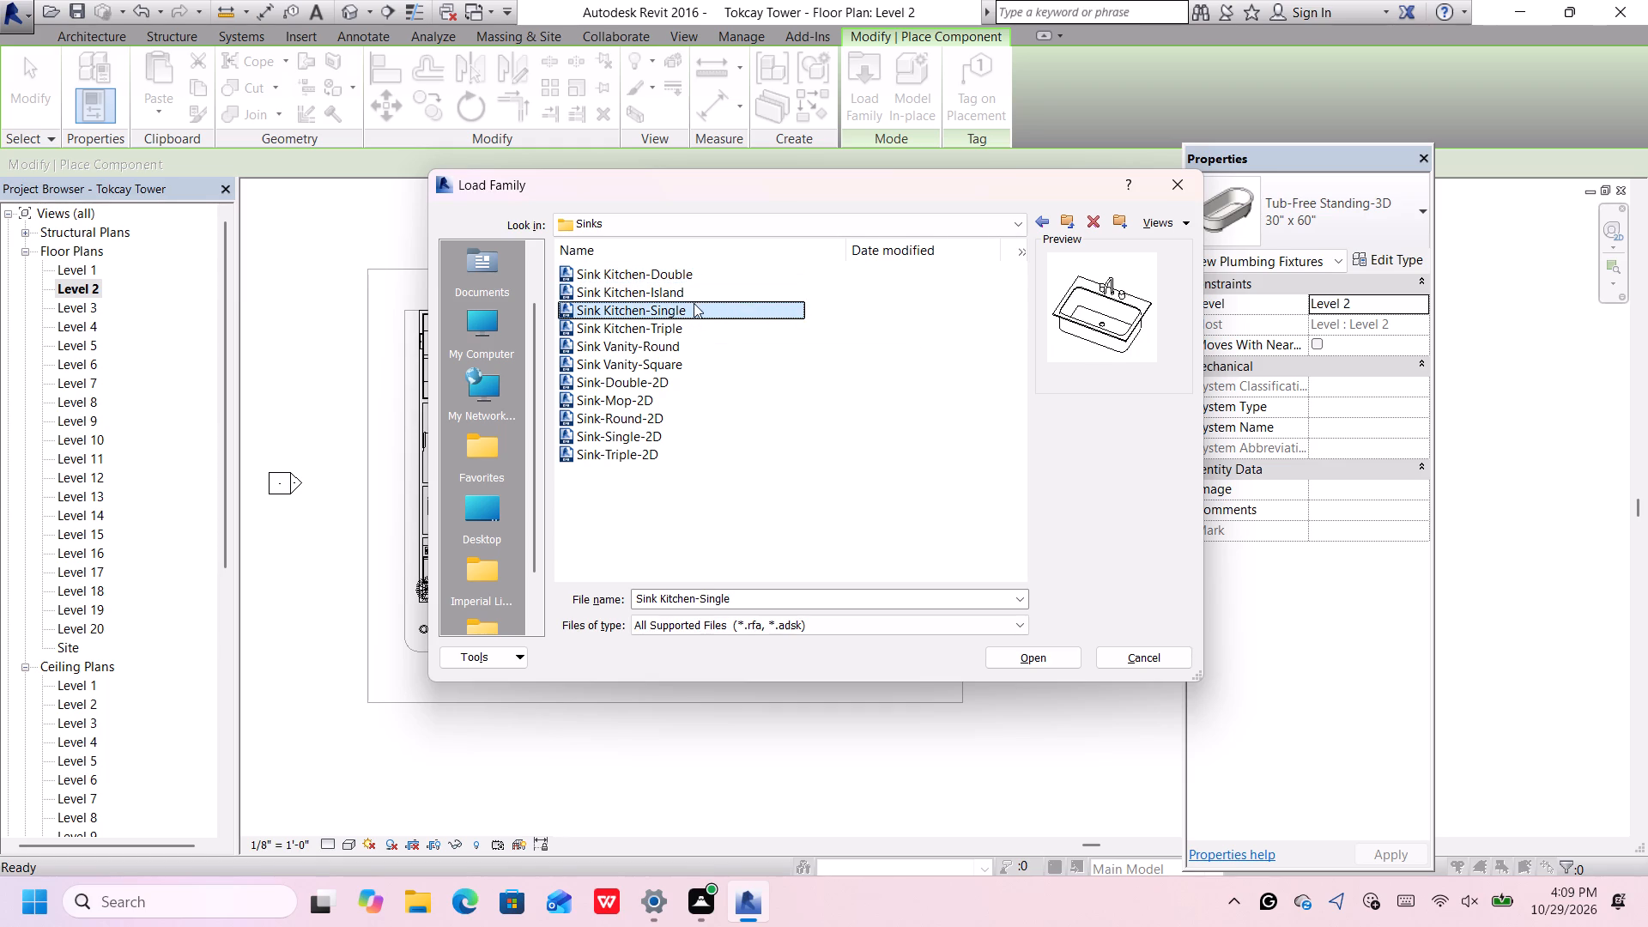
pyautogui.doubleClick(694, 311)
# Place a Sink Kitchen-Single 30" x 21" at the west kitchen's north wall, against the counter's end, about 5'-1" from the closet wall.
pyautogui.scroll(1, 483, 322)
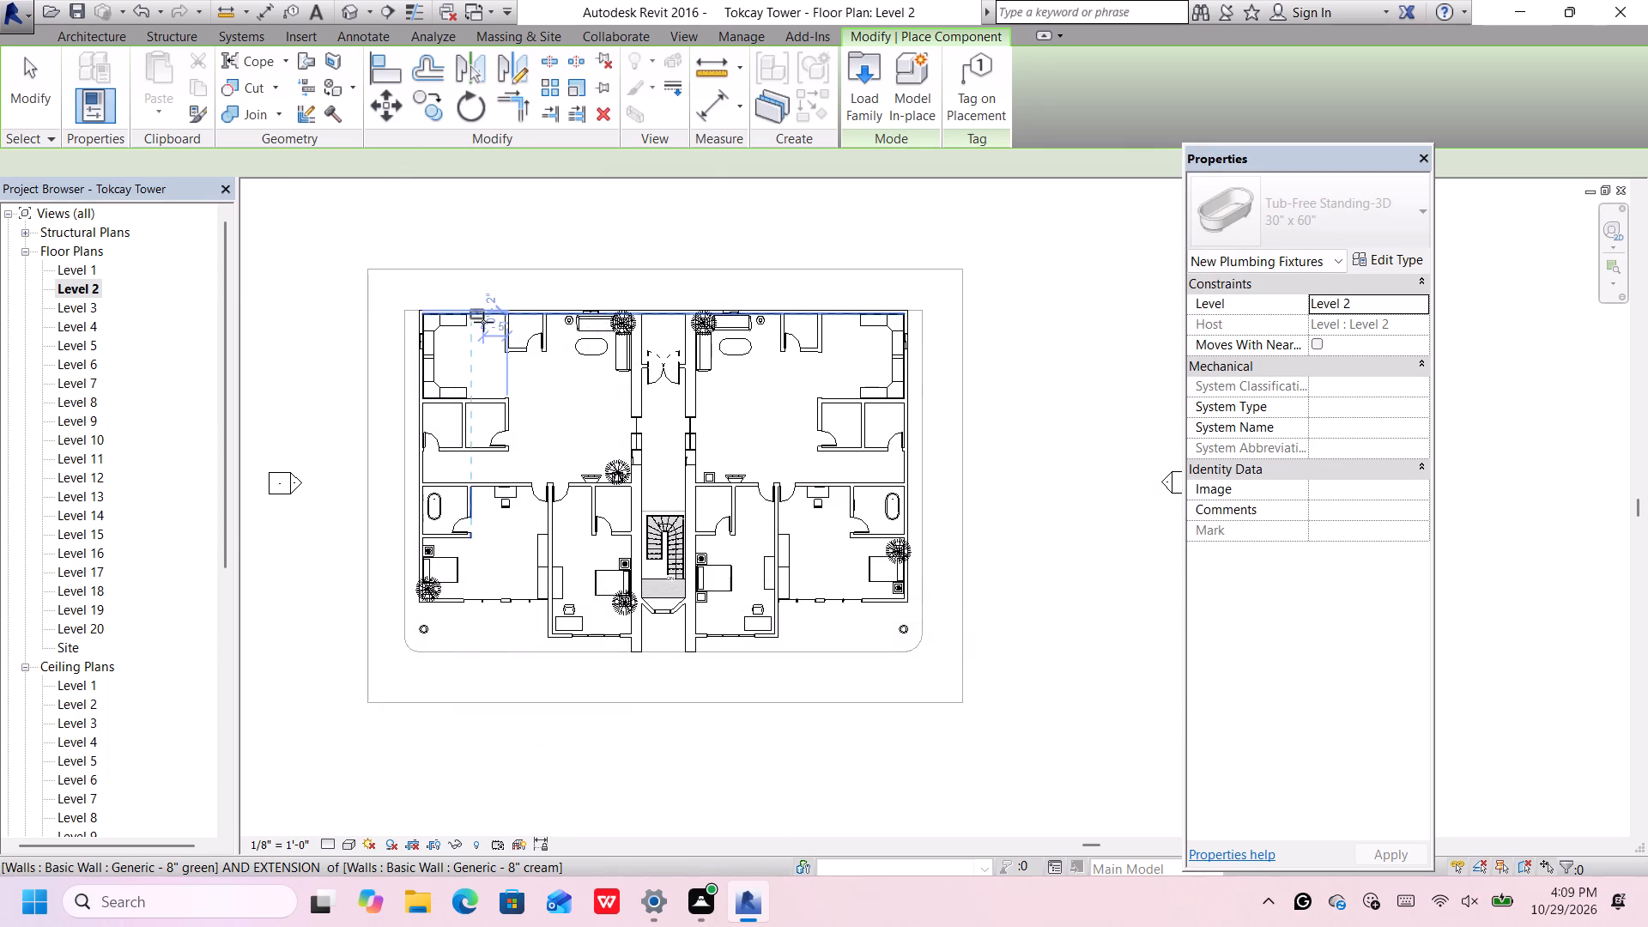
pyautogui.scroll(4, 483, 322)
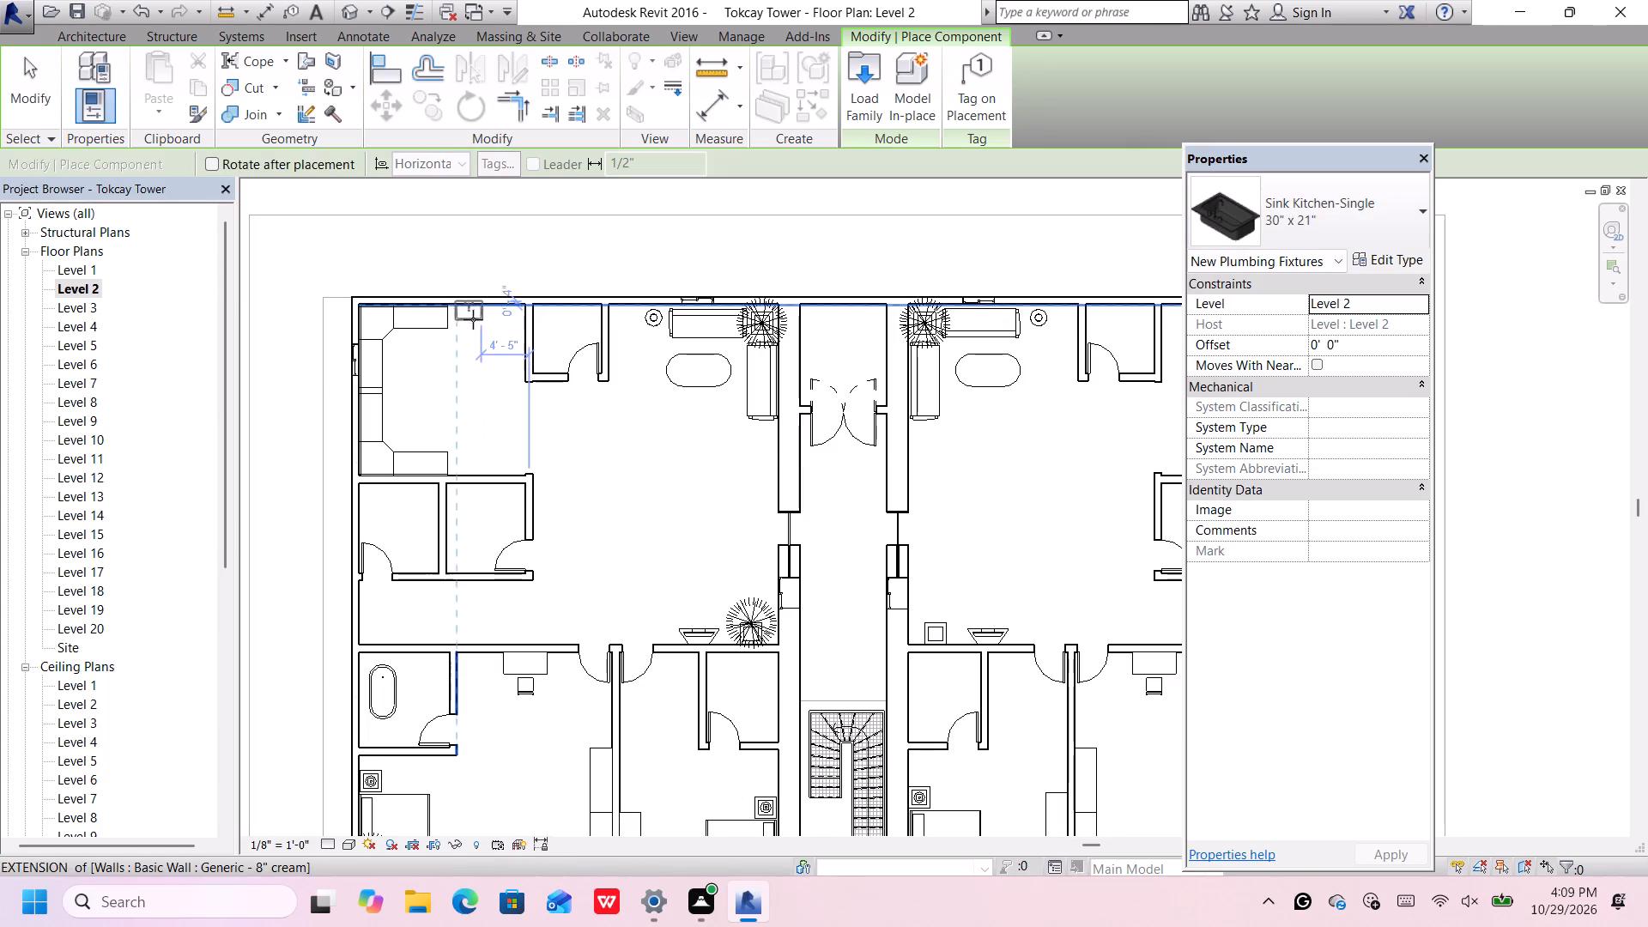
pyautogui.scroll(2, 470, 320)
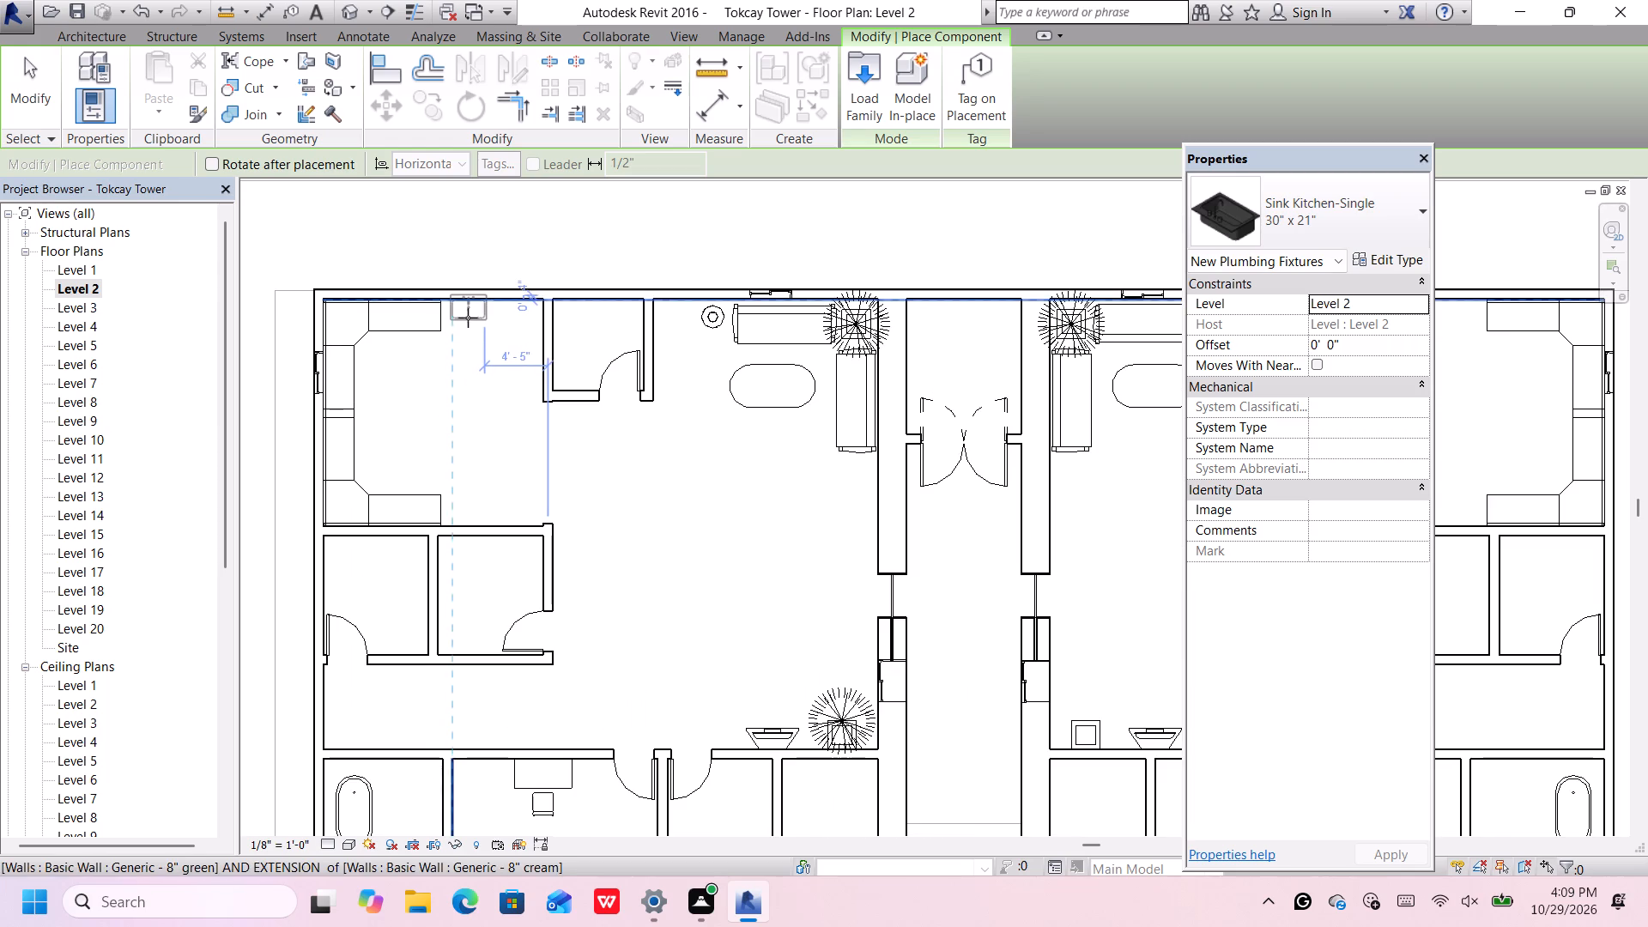
pyautogui.scroll(2, 467, 318)
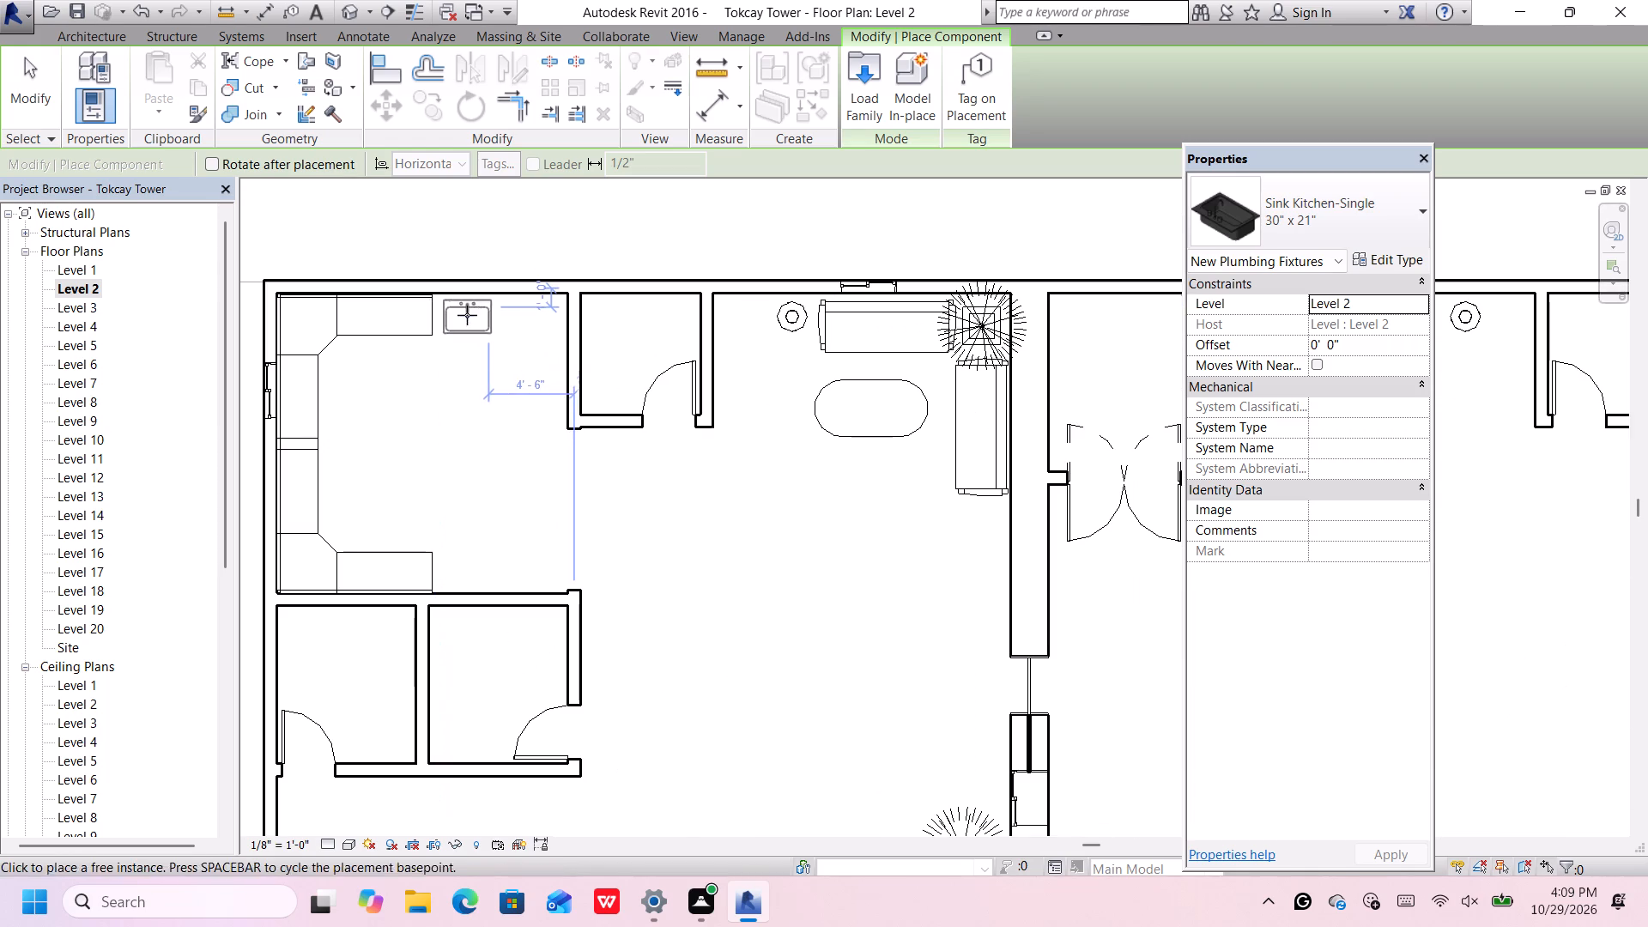
pyautogui.scroll(-1, 463, 318)
pyautogui.scroll(5, 463, 319)
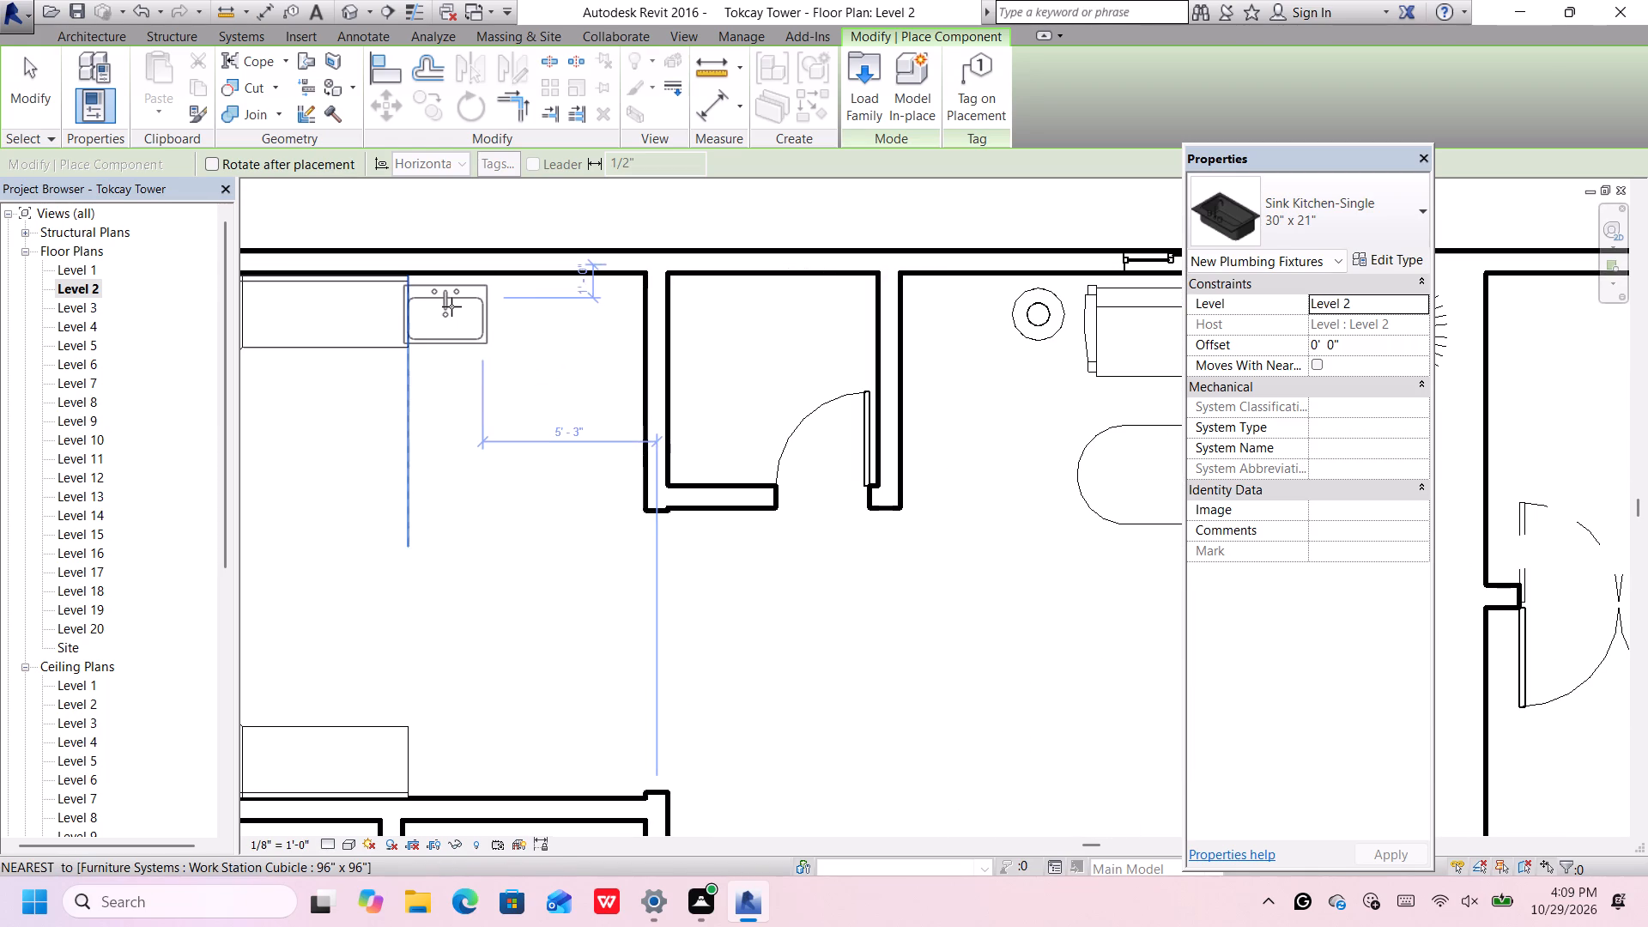
pyautogui.scroll(3, 456, 304)
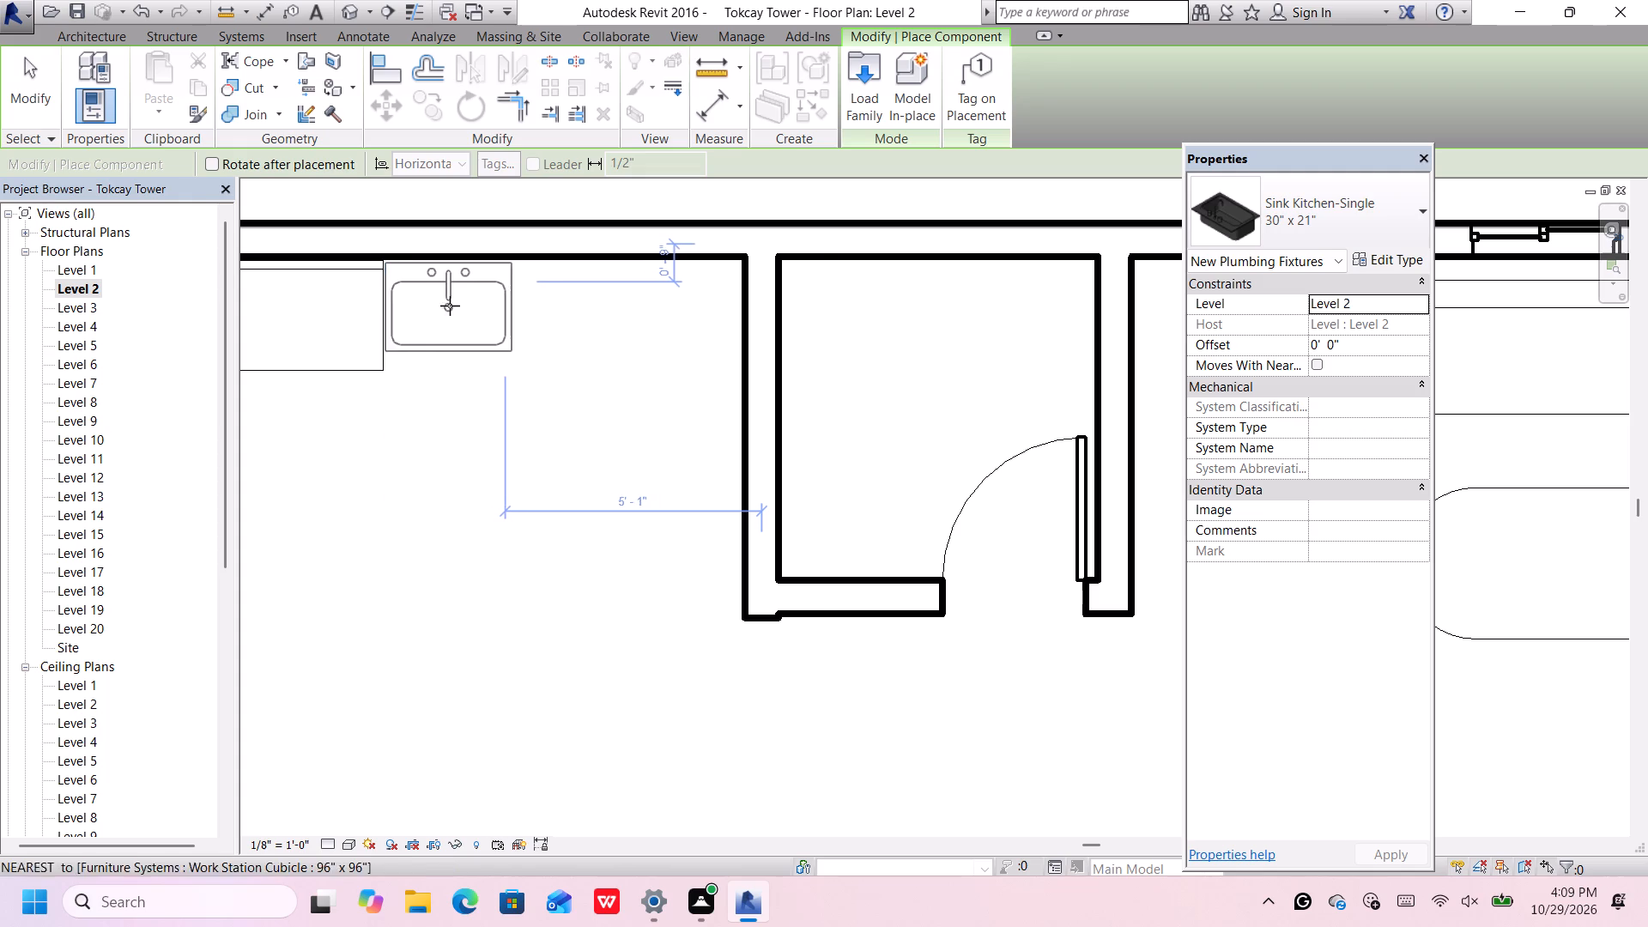
pyautogui.scroll(1, 451, 306)
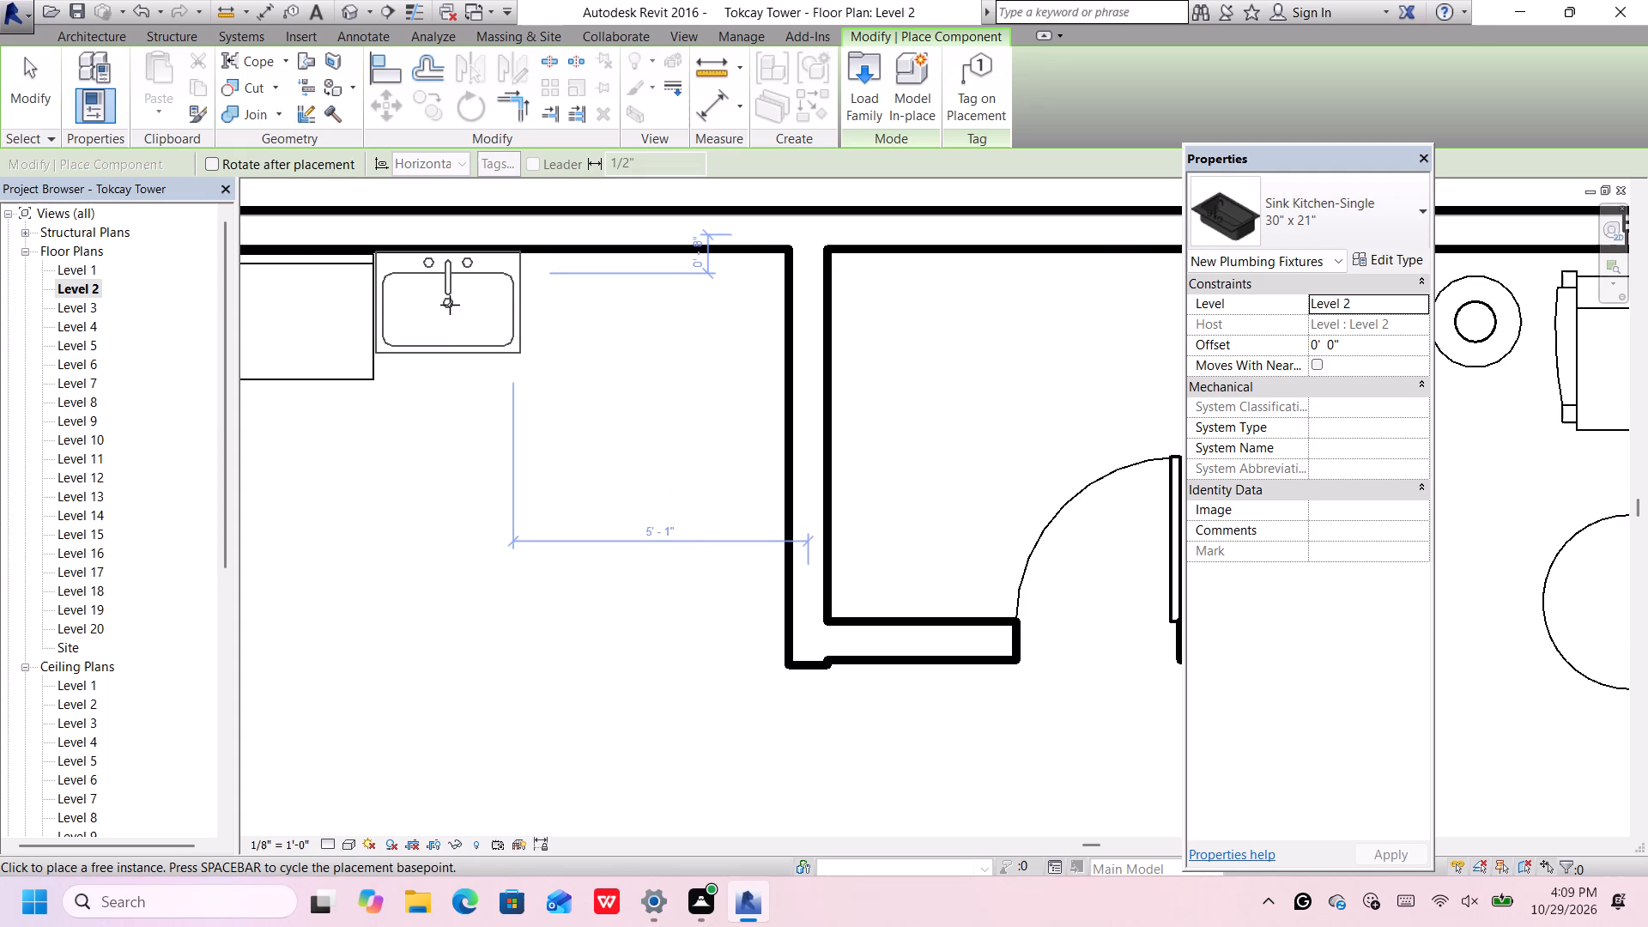
pyautogui.click(450, 305)
# Place a Sink Kitchen-Single 30" x 21" at the east kitchen's north wall, against the counter's end, about 8'-8" from the east exterior wall.
pyautogui.scroll(-2, 488, 369)
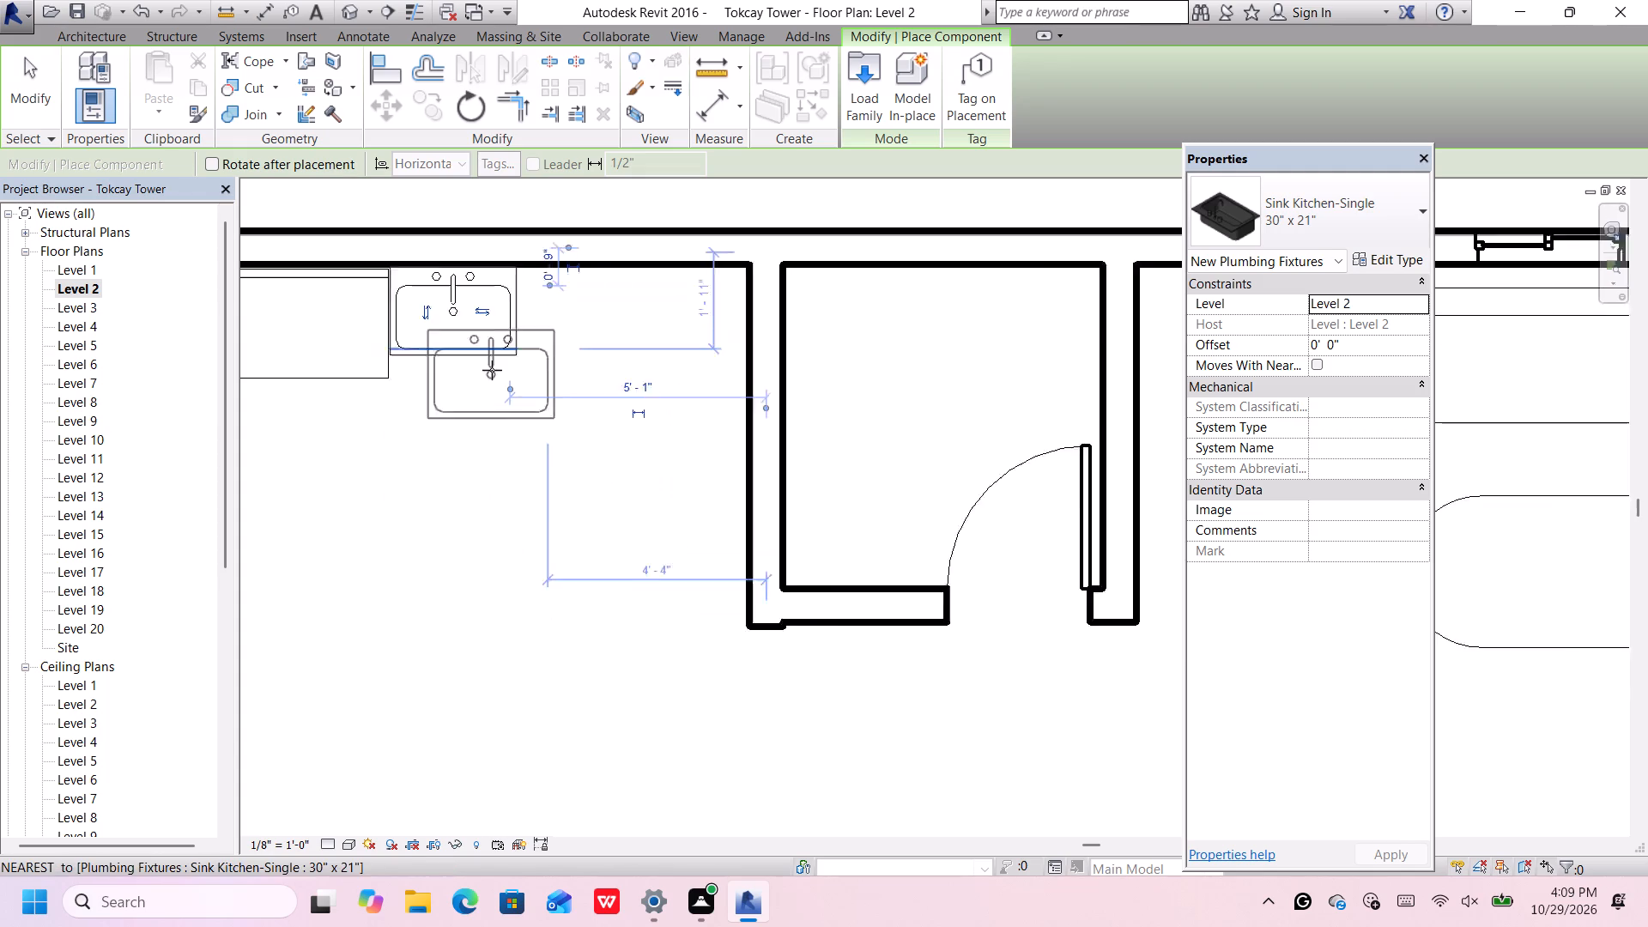
pyautogui.scroll(-9, 492, 370)
pyautogui.scroll(5, 530, 375)
pyautogui.scroll(-6, 529, 376)
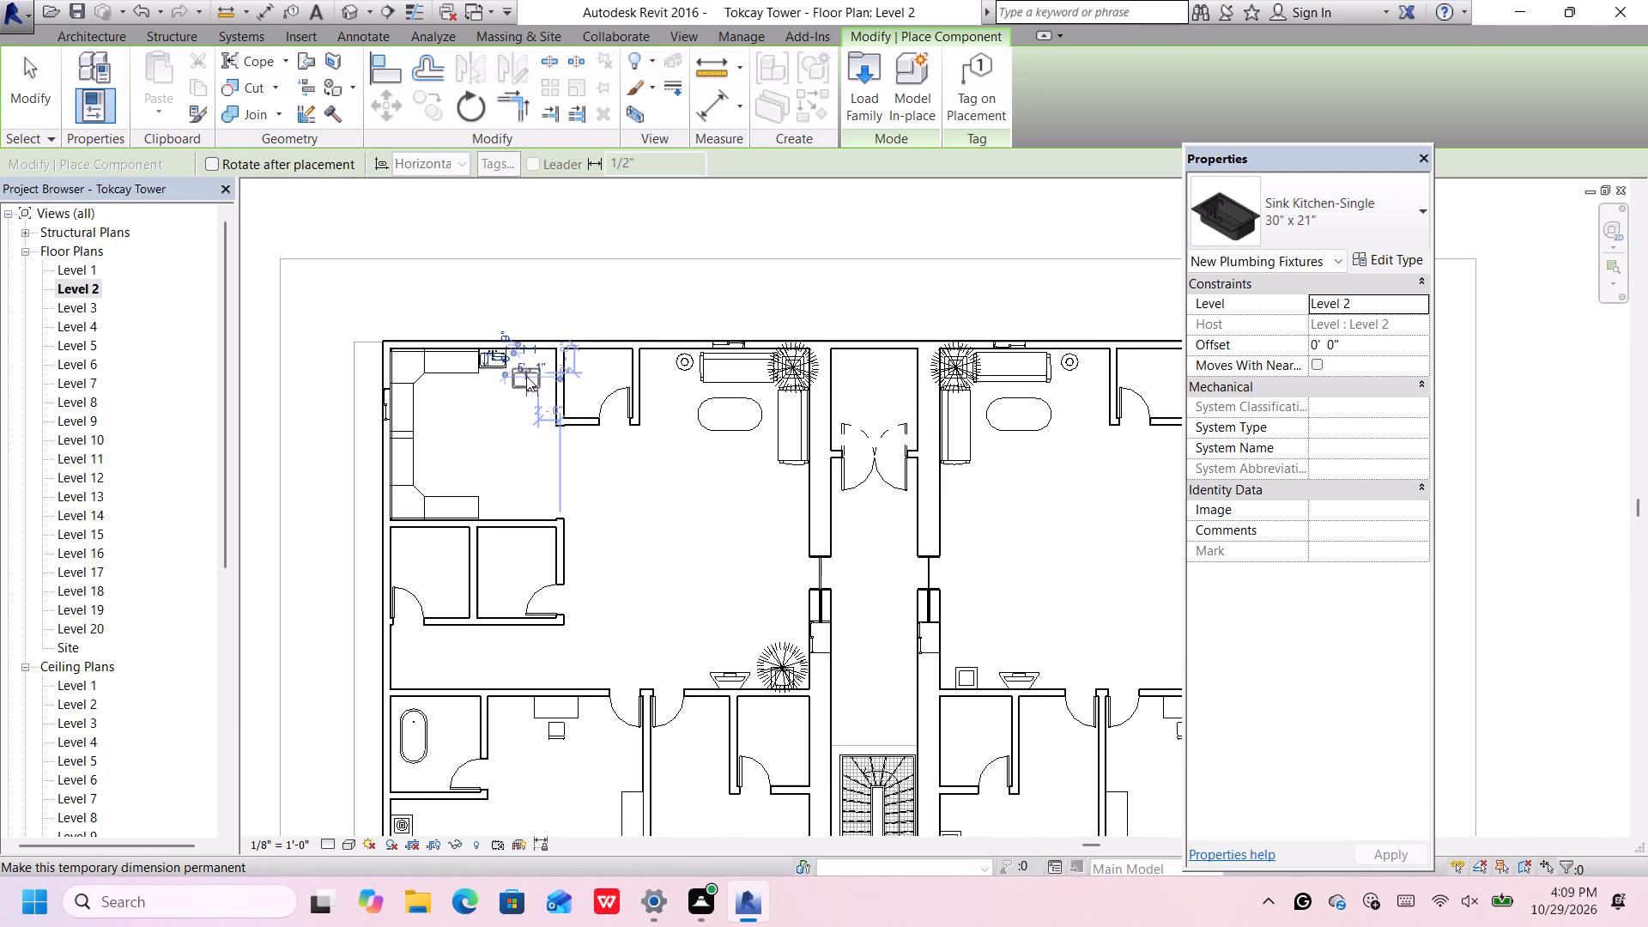
pyautogui.scroll(-4, 526, 376)
pyautogui.moveTo(591, 415); pyautogui.dragTo(437, 379, button='middle')
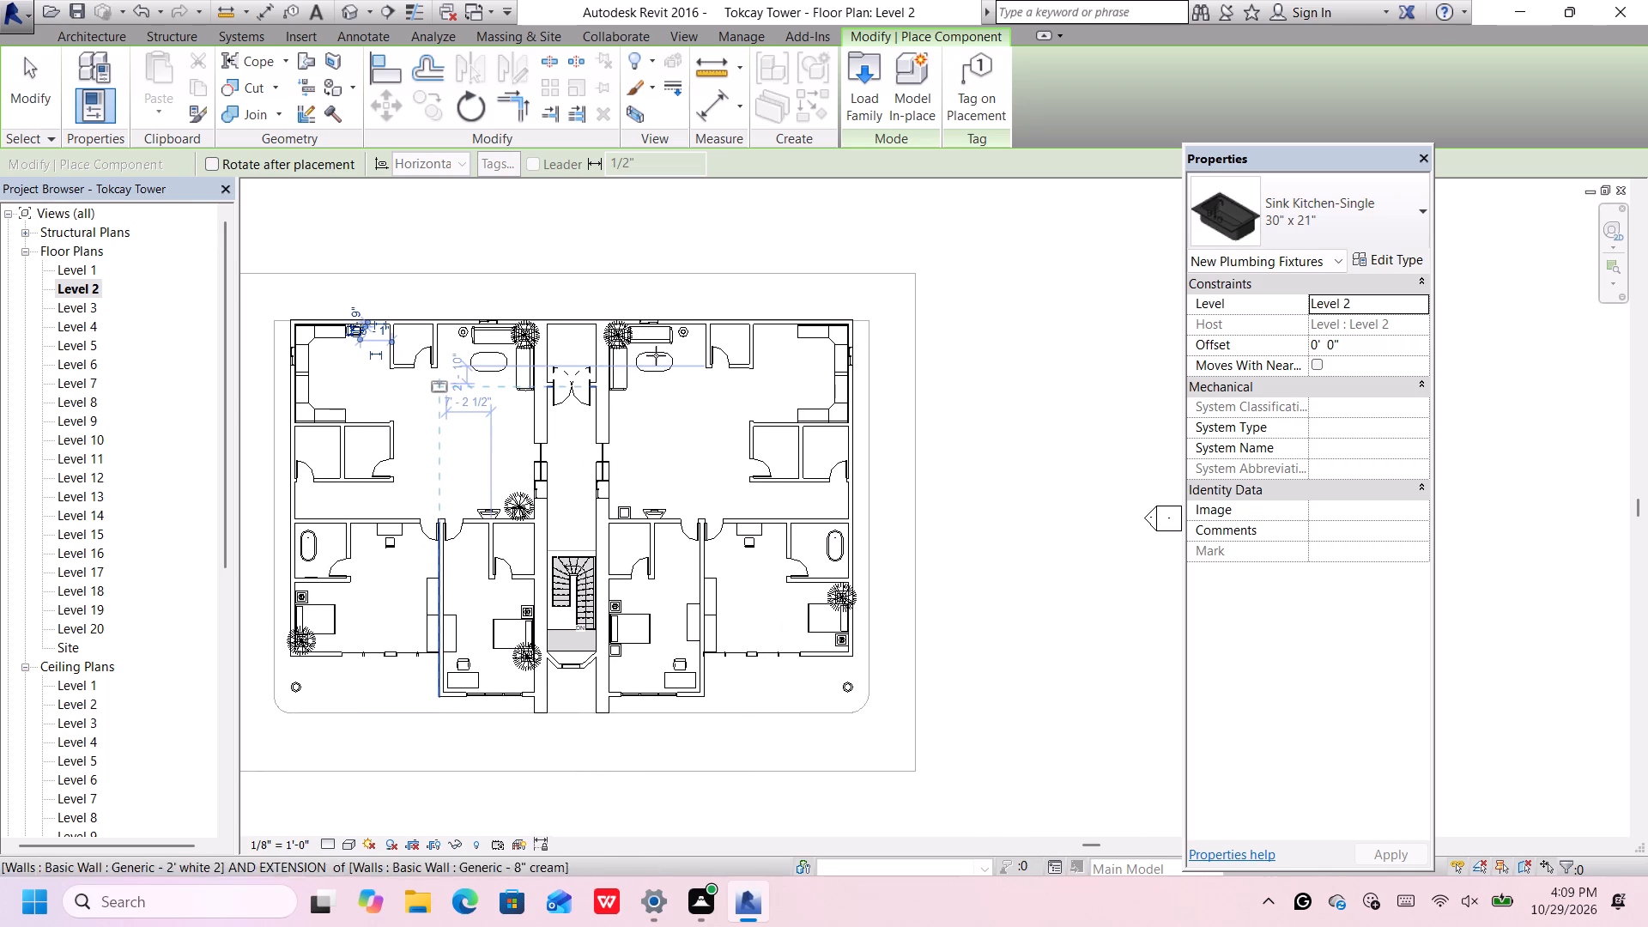
pyautogui.scroll(9, 749, 356)
pyautogui.scroll(2, 803, 313)
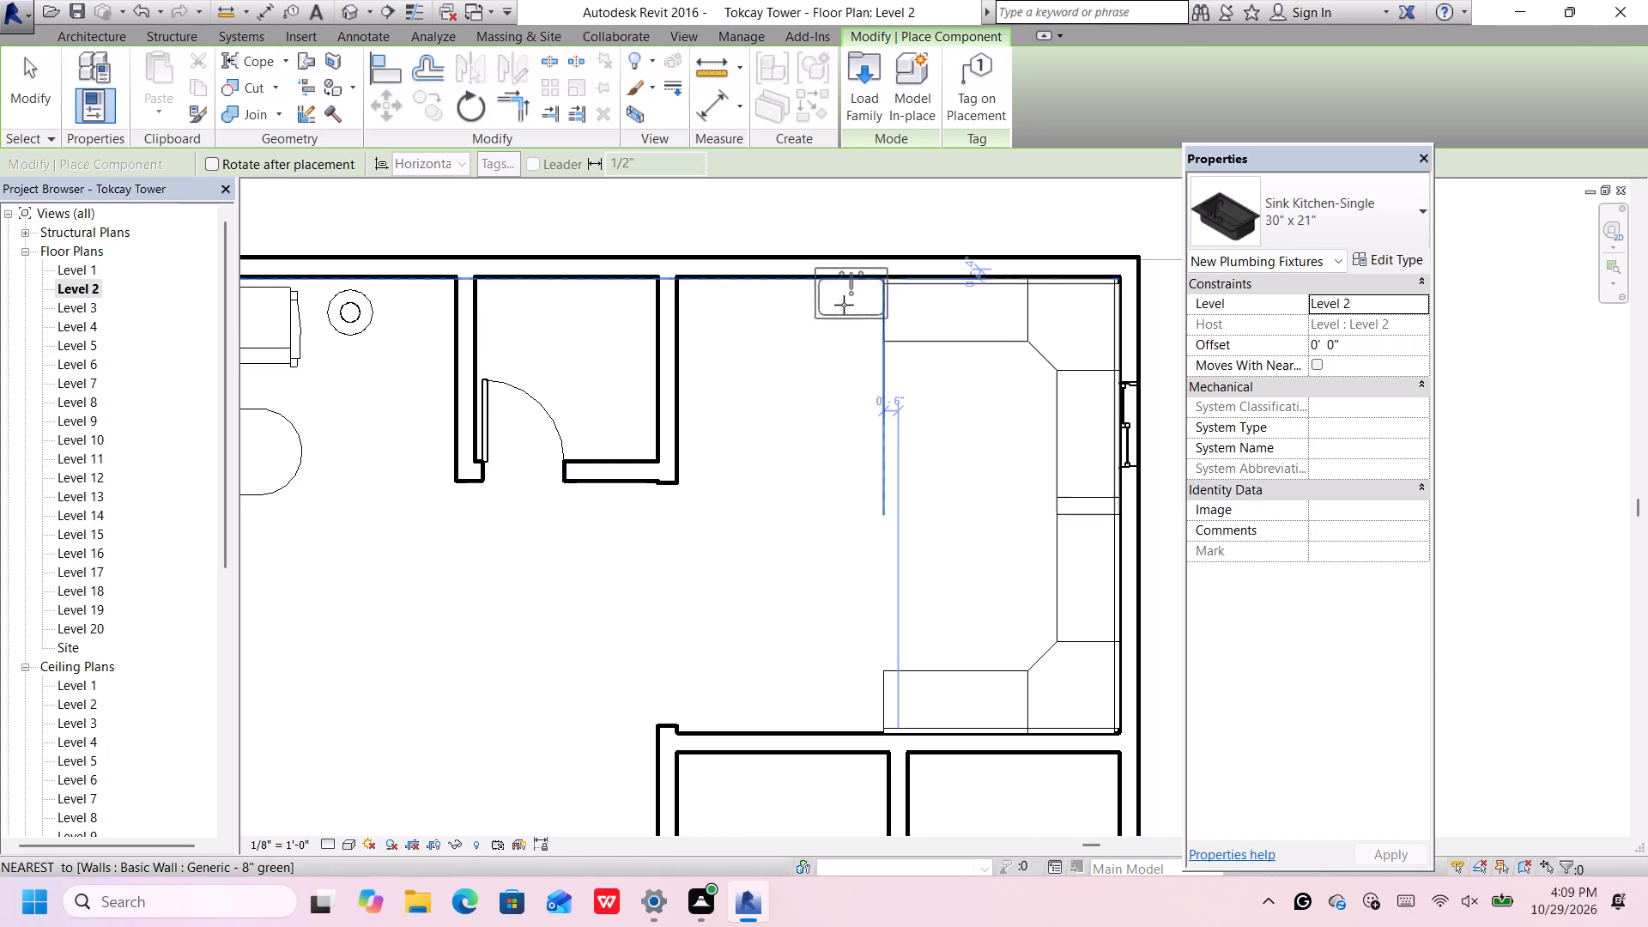
pyautogui.scroll(1, 846, 314)
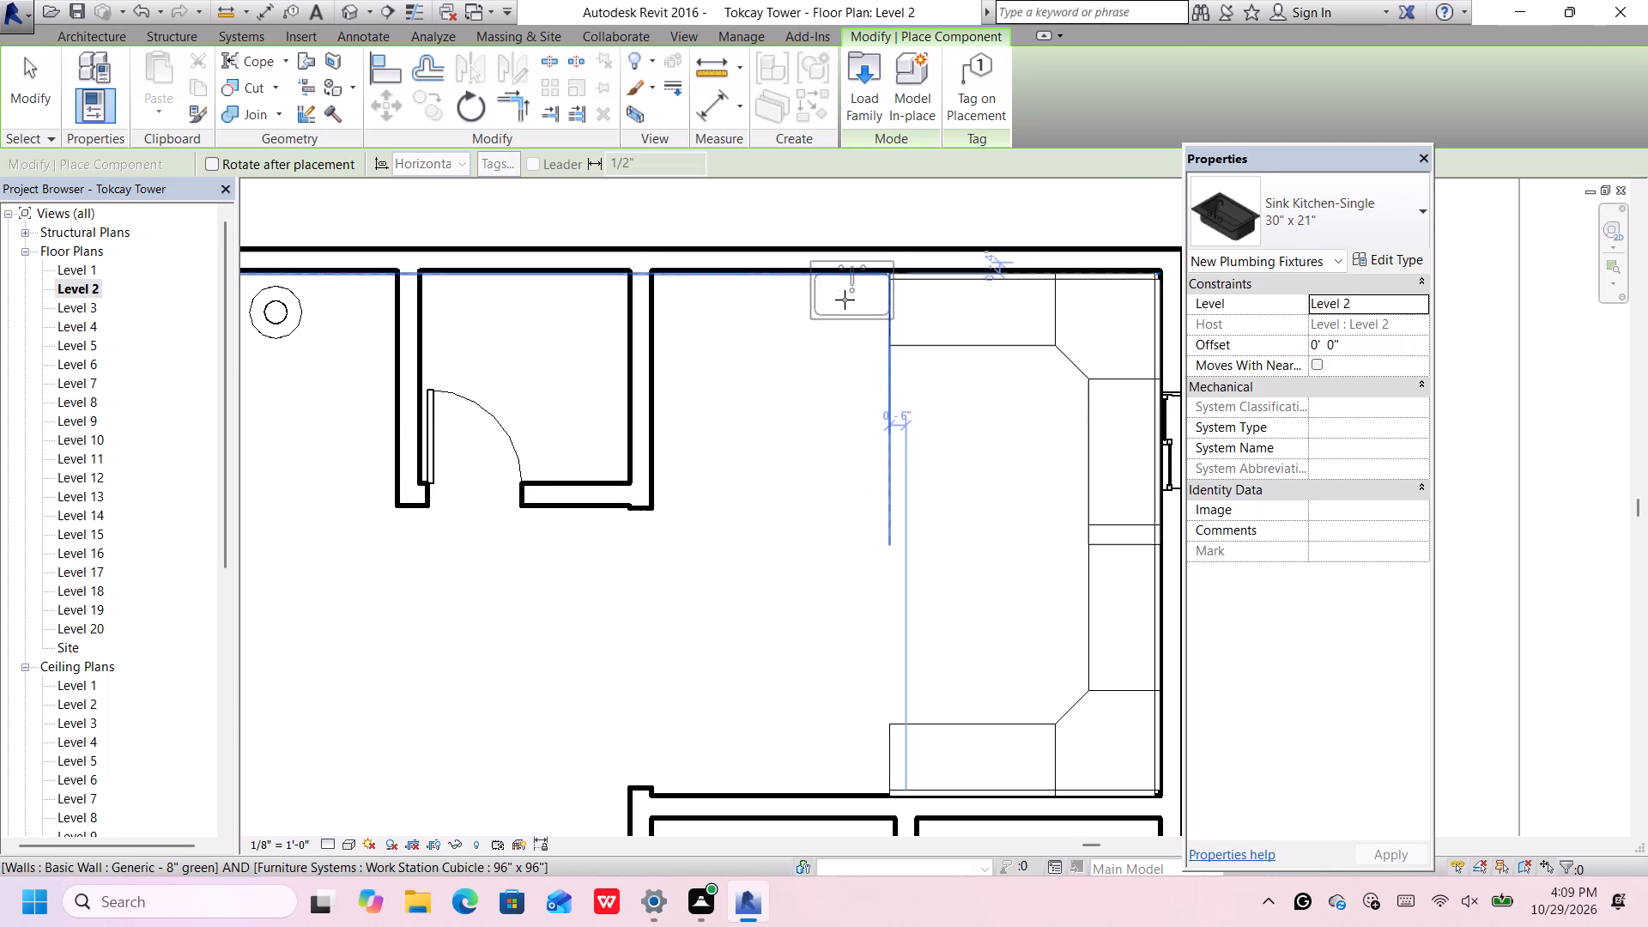
pyautogui.scroll(1, 842, 304)
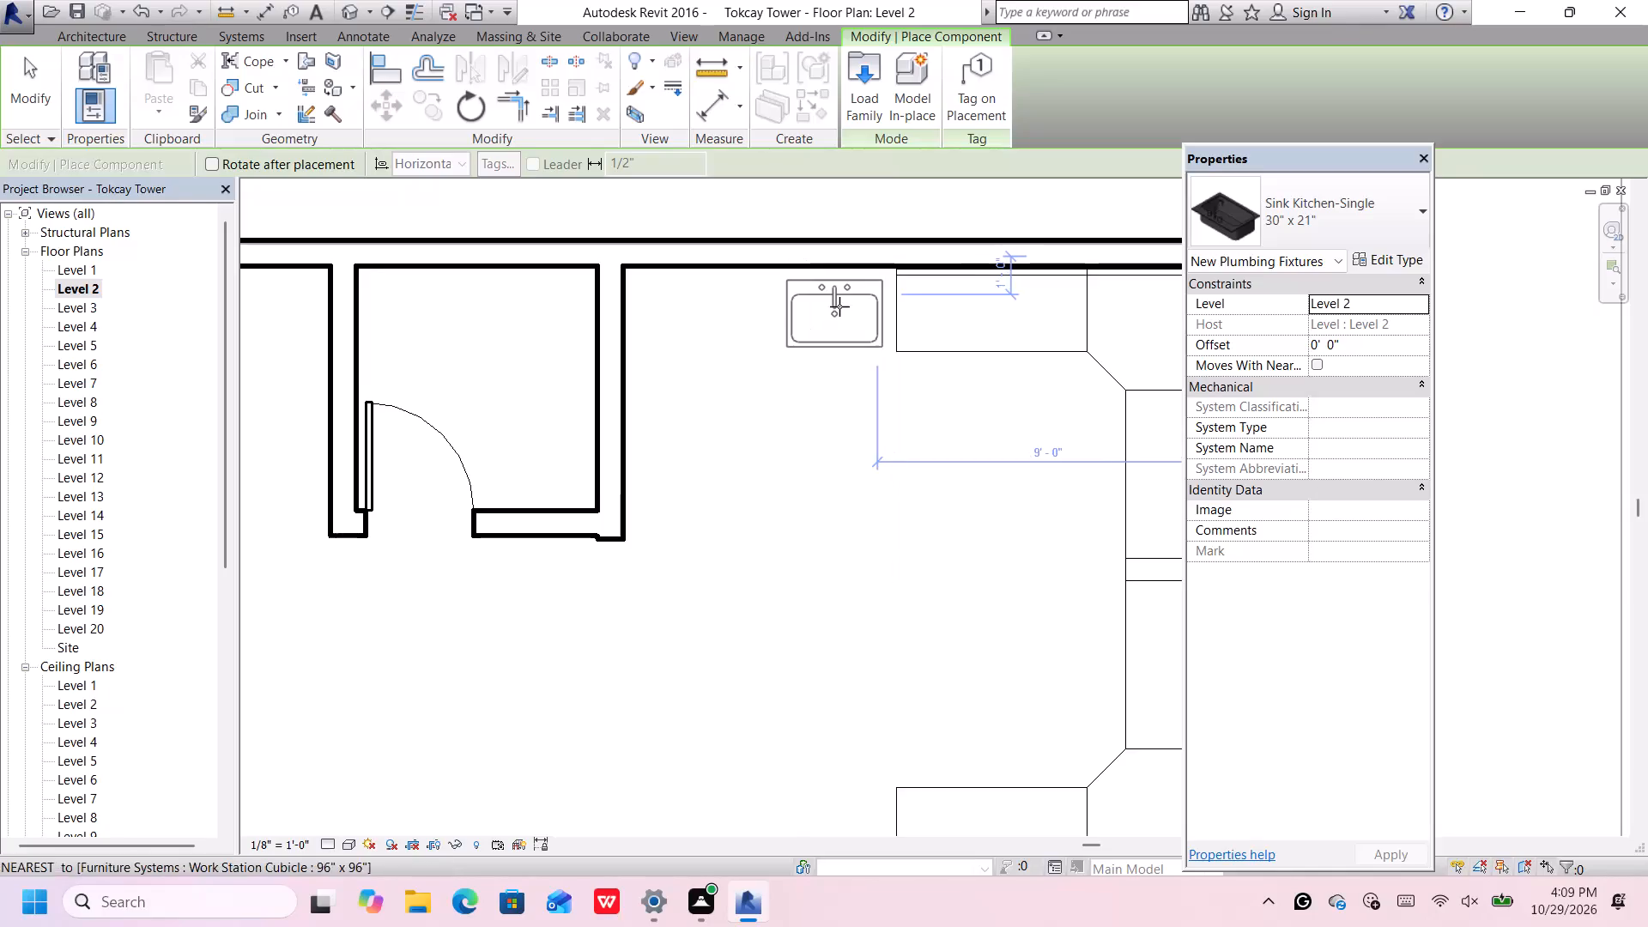
pyautogui.scroll(3, 845, 305)
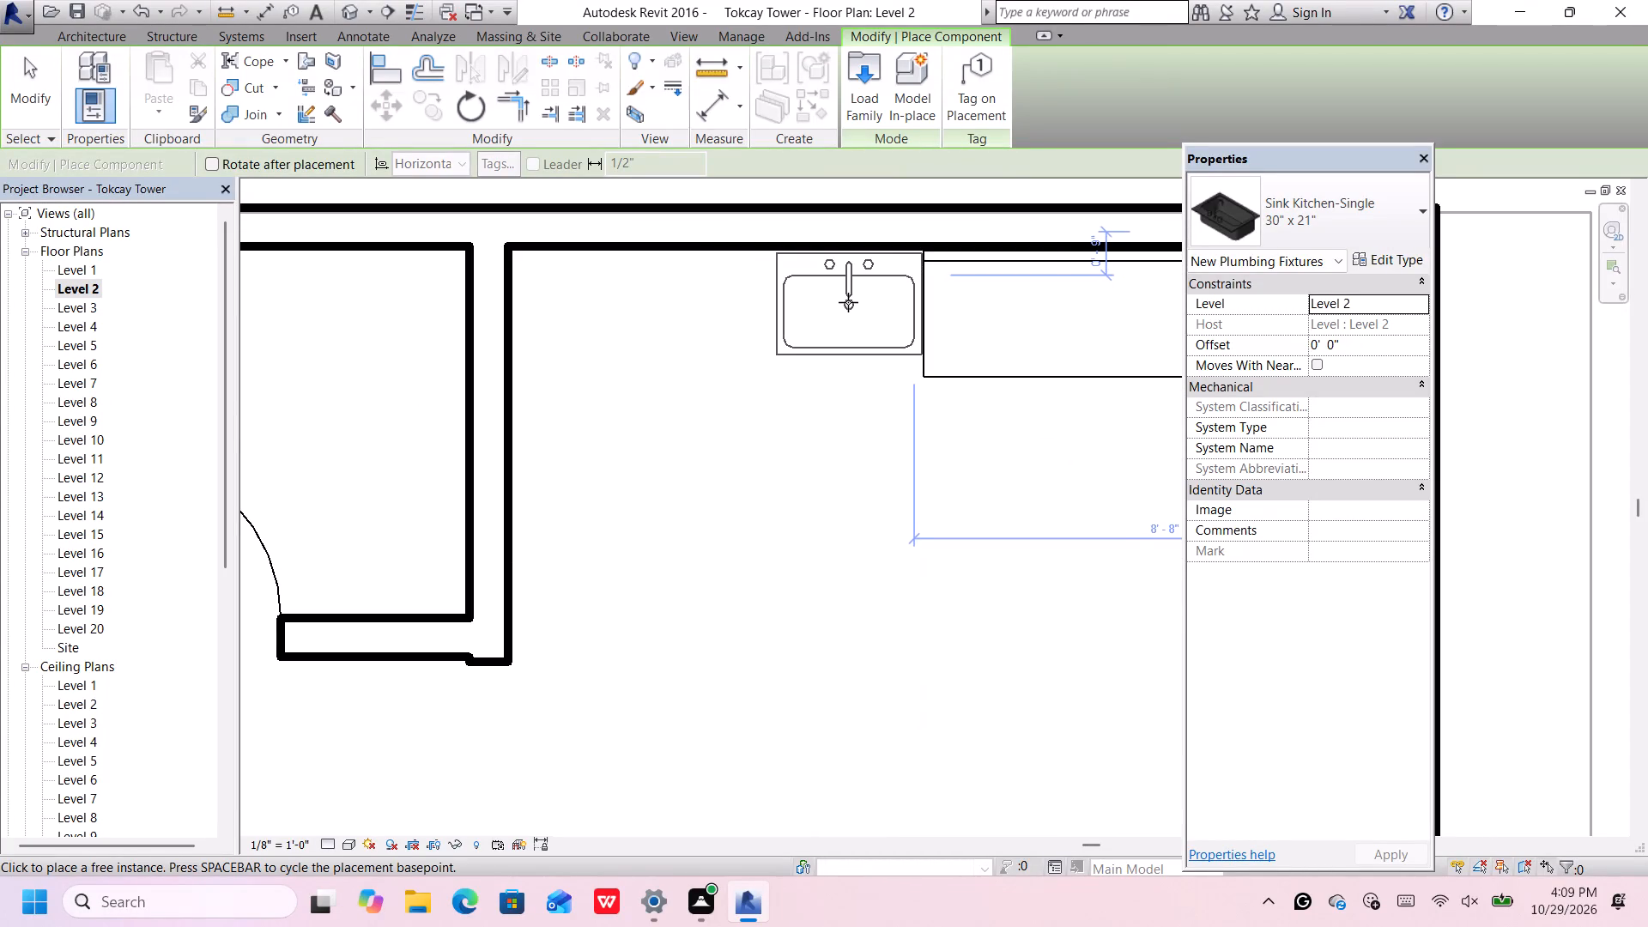
pyautogui.click(847, 301)
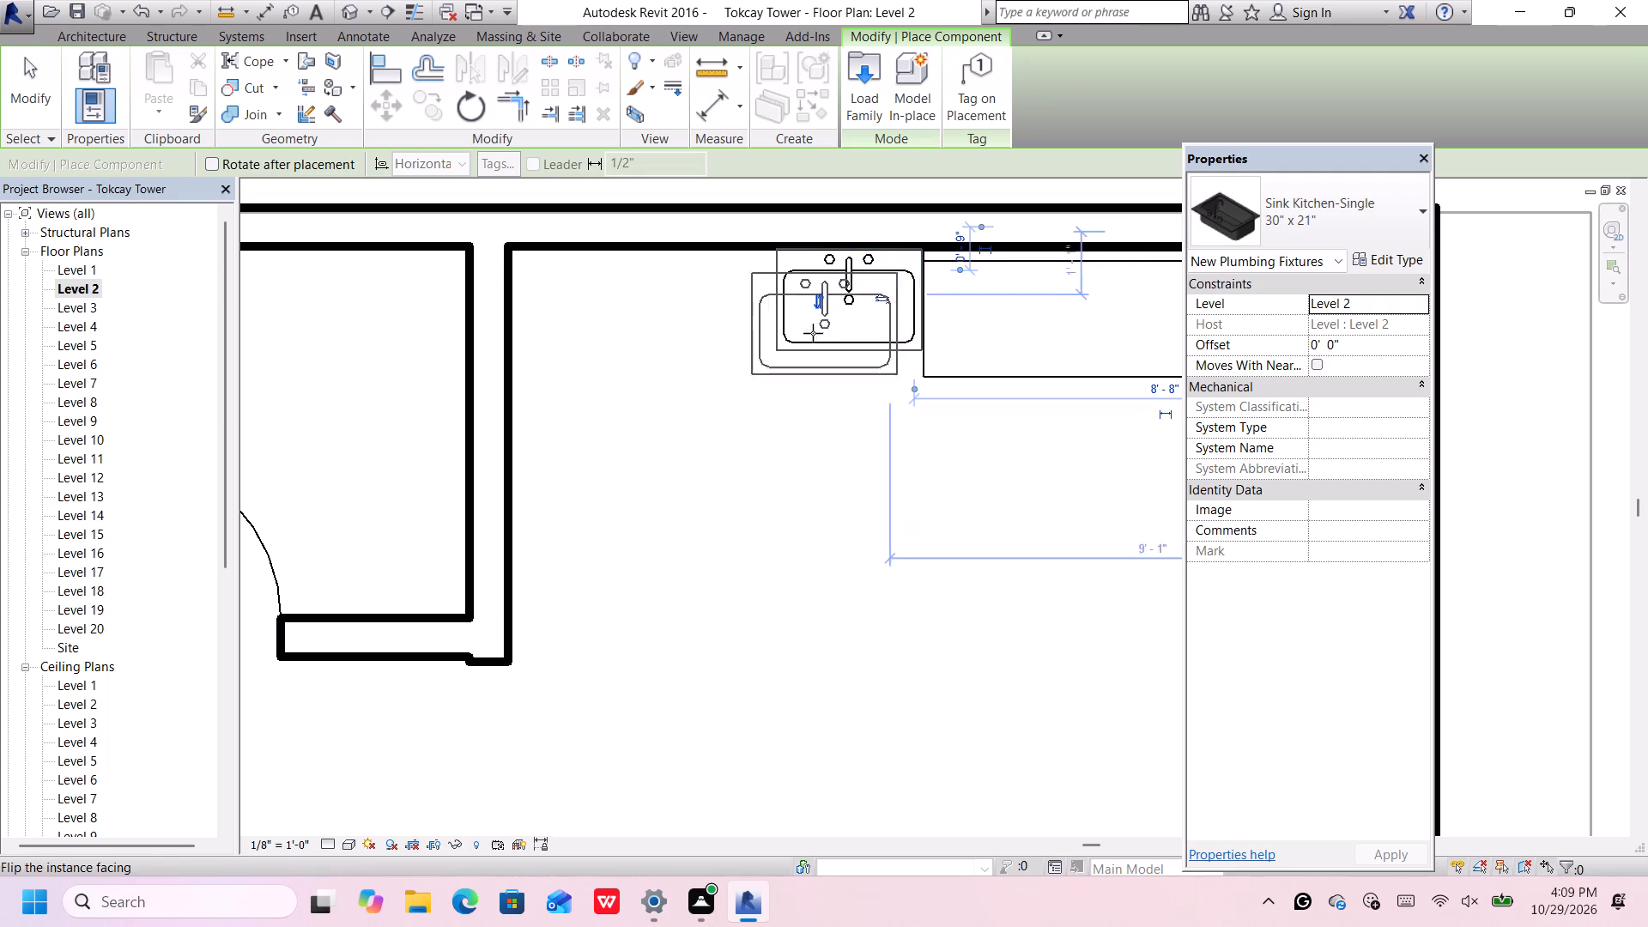
# Load the Sink Kitchen-Triple family from the Plumbing library's Architectural Fixtures, Sinks folder.
pyautogui.scroll(-13, 811, 336)
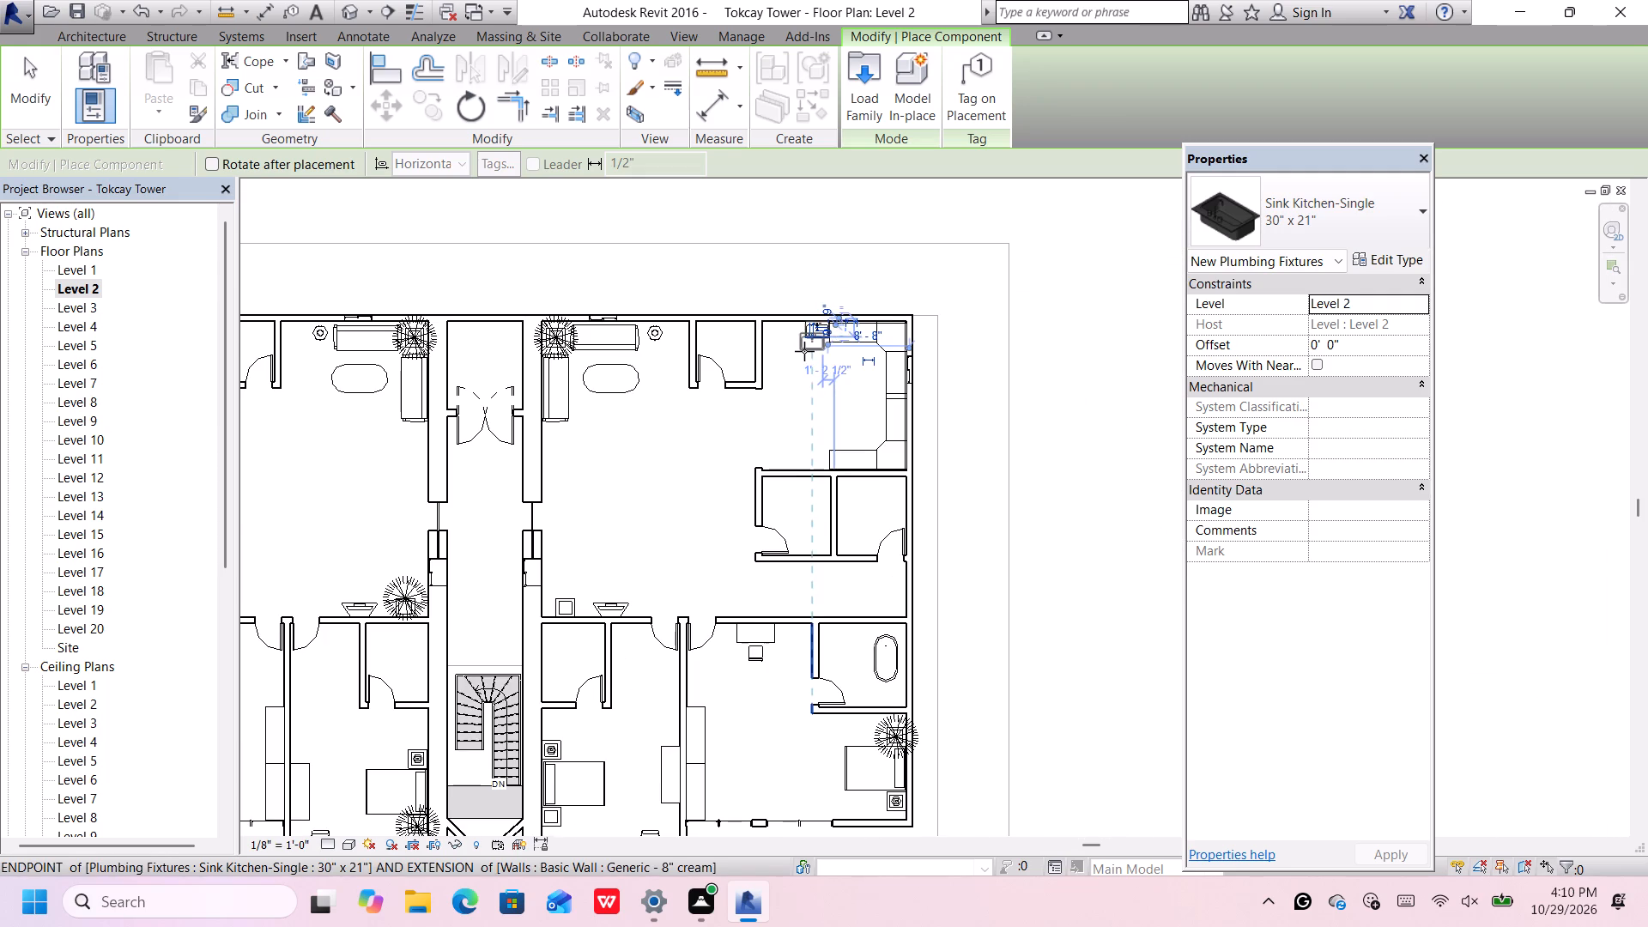
pyautogui.scroll(-5, 803, 351)
pyautogui.moveTo(715, 442); pyautogui.dragTo(765, 375, button='middle')
pyautogui.click(853, 97)
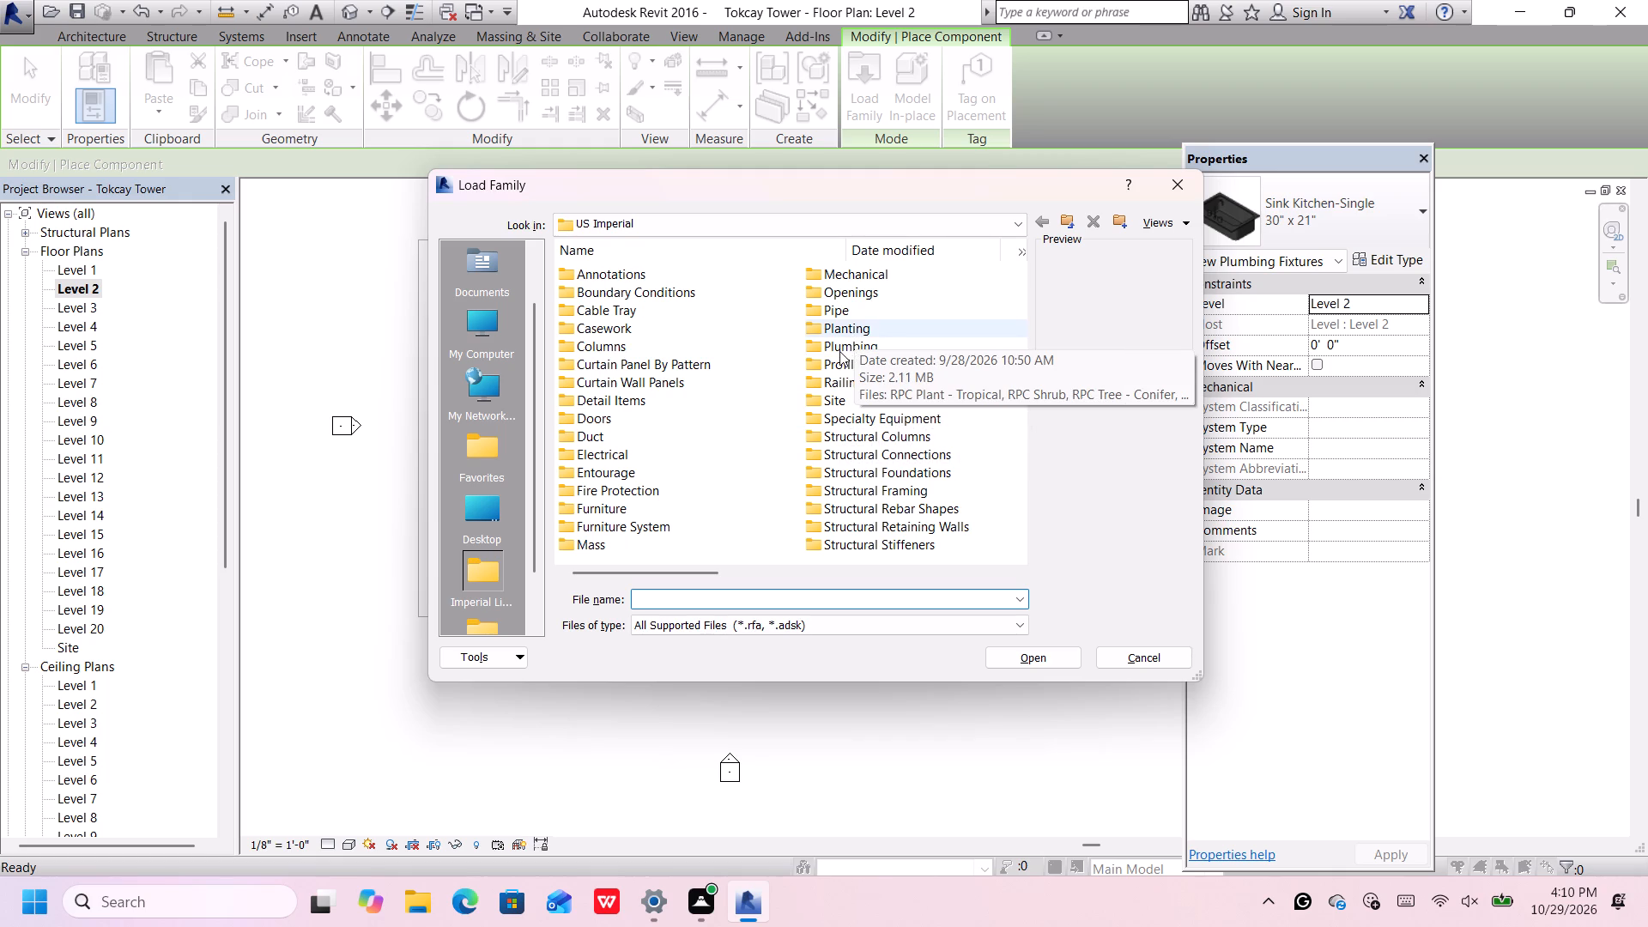
pyautogui.tripleClick(839, 351)
pyautogui.doubleClick(657, 270)
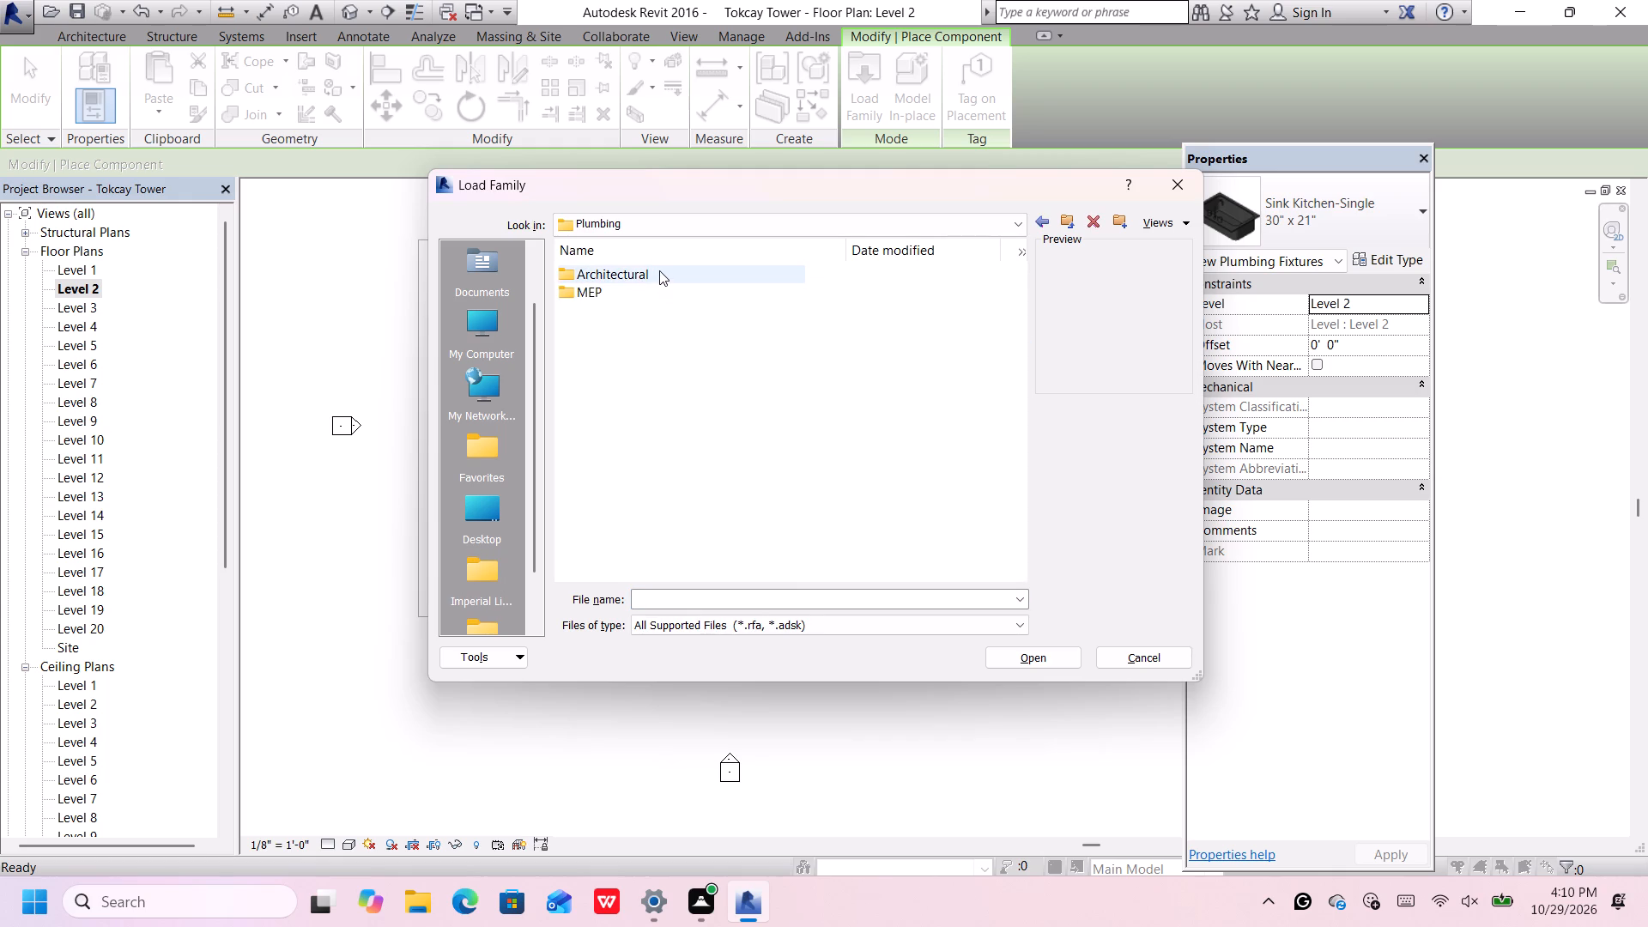
pyautogui.doubleClick(659, 274)
pyautogui.doubleClick(690, 273)
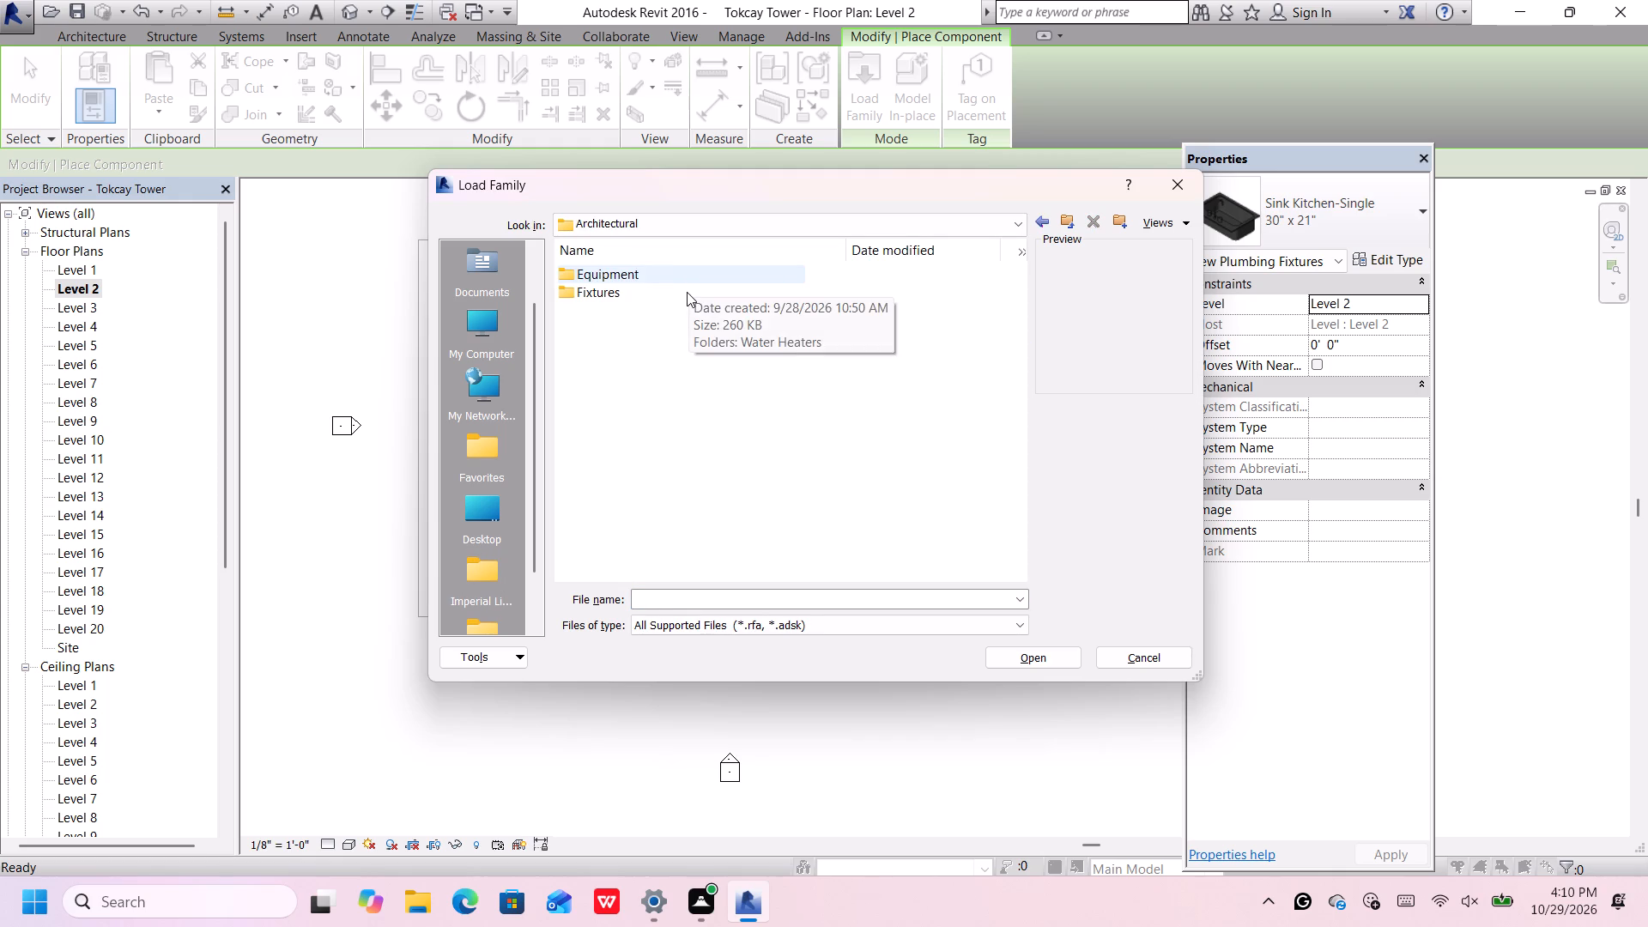
pyautogui.tripleClick(676, 300)
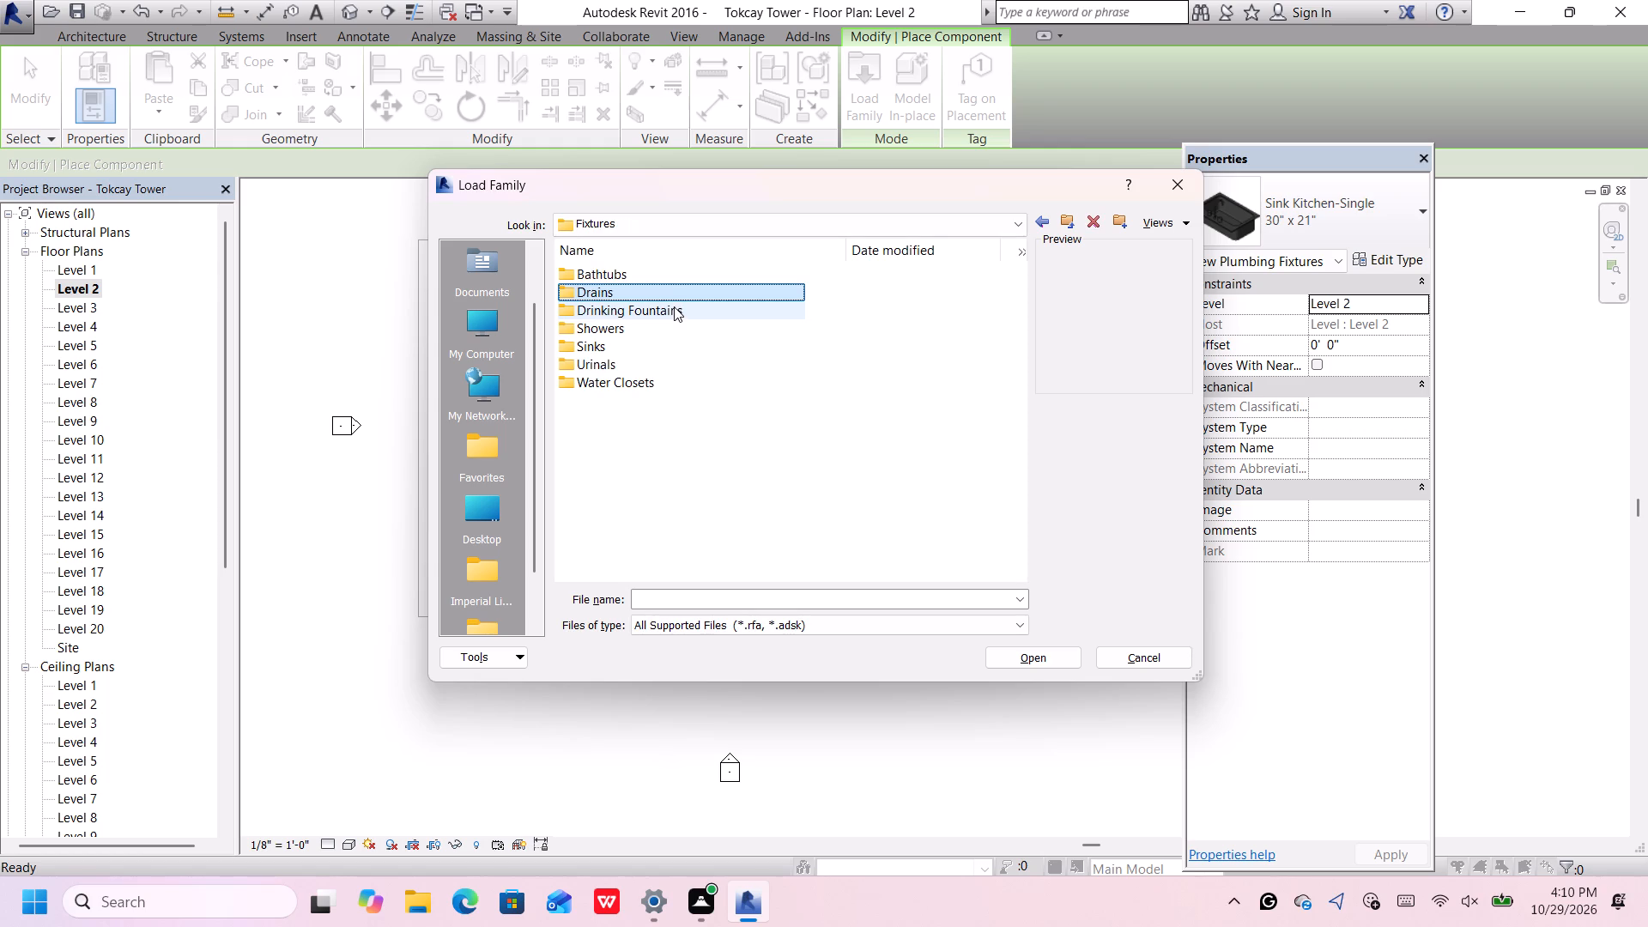
pyautogui.click(652, 346)
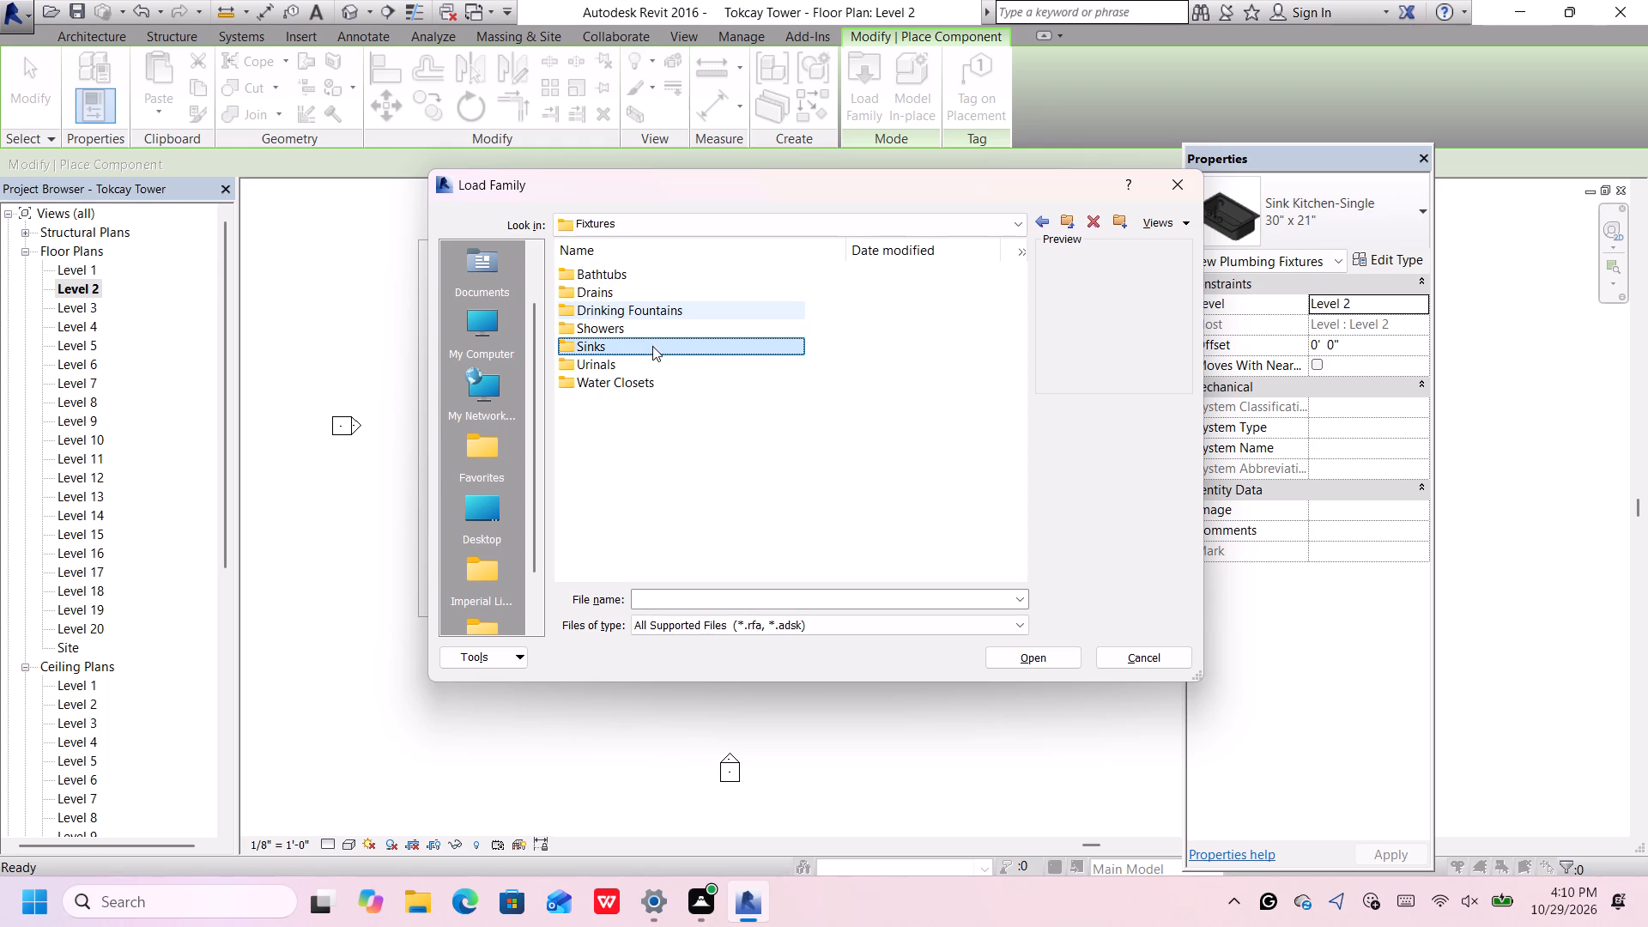
pyautogui.doubleClick(652, 346)
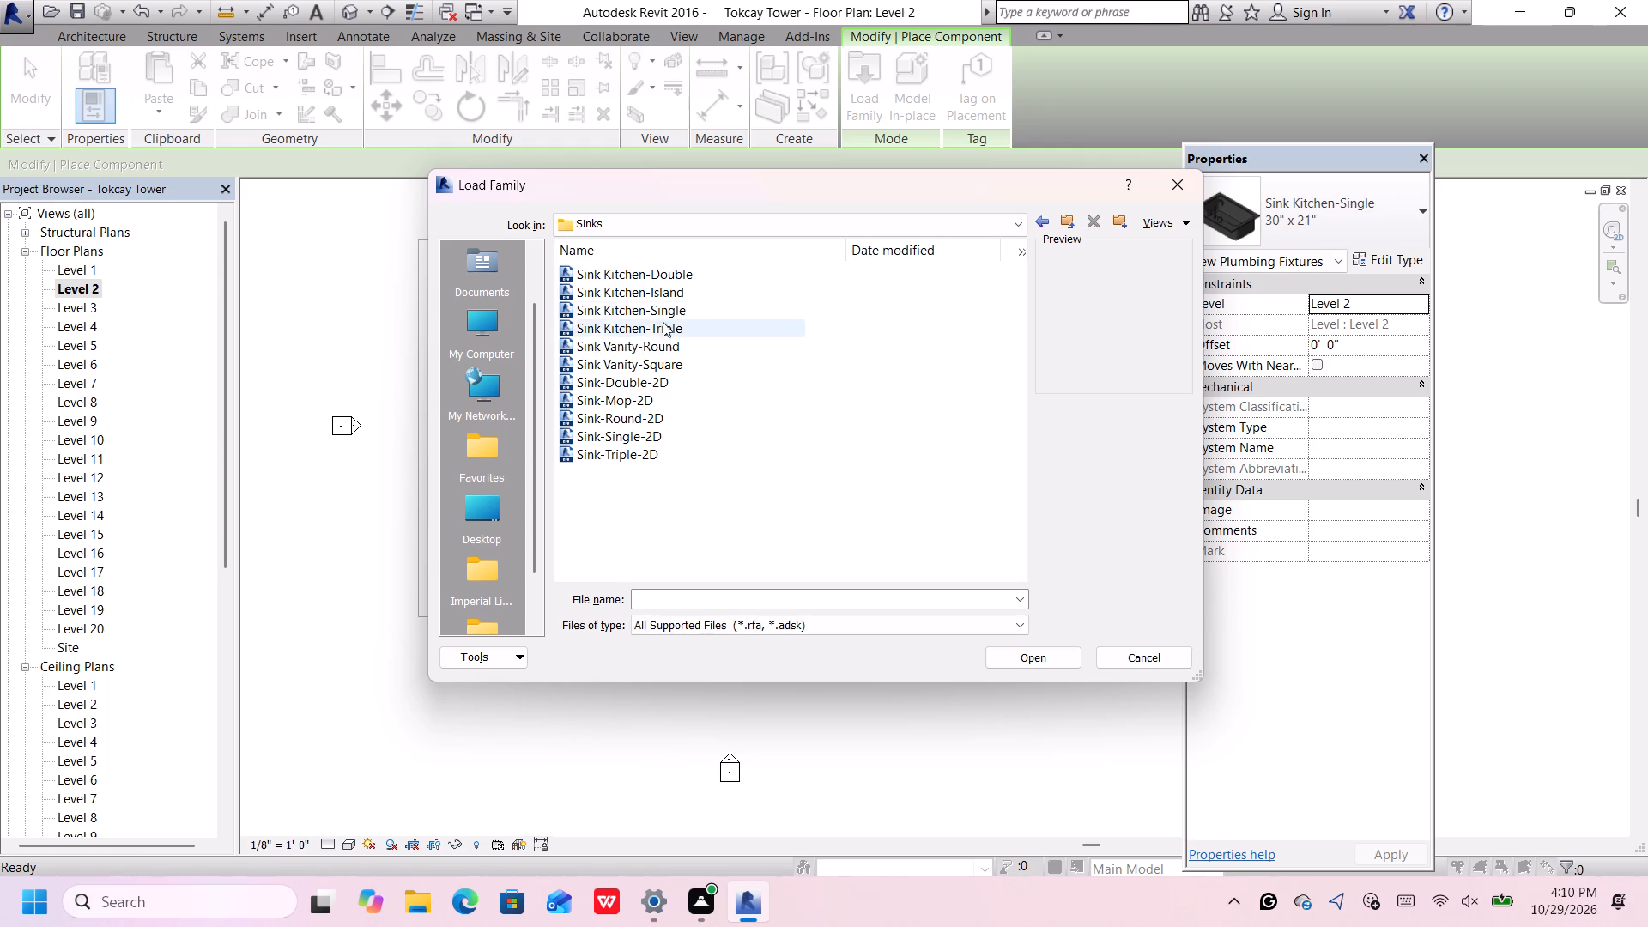
pyautogui.click(661, 328)
pyautogui.click(649, 347)
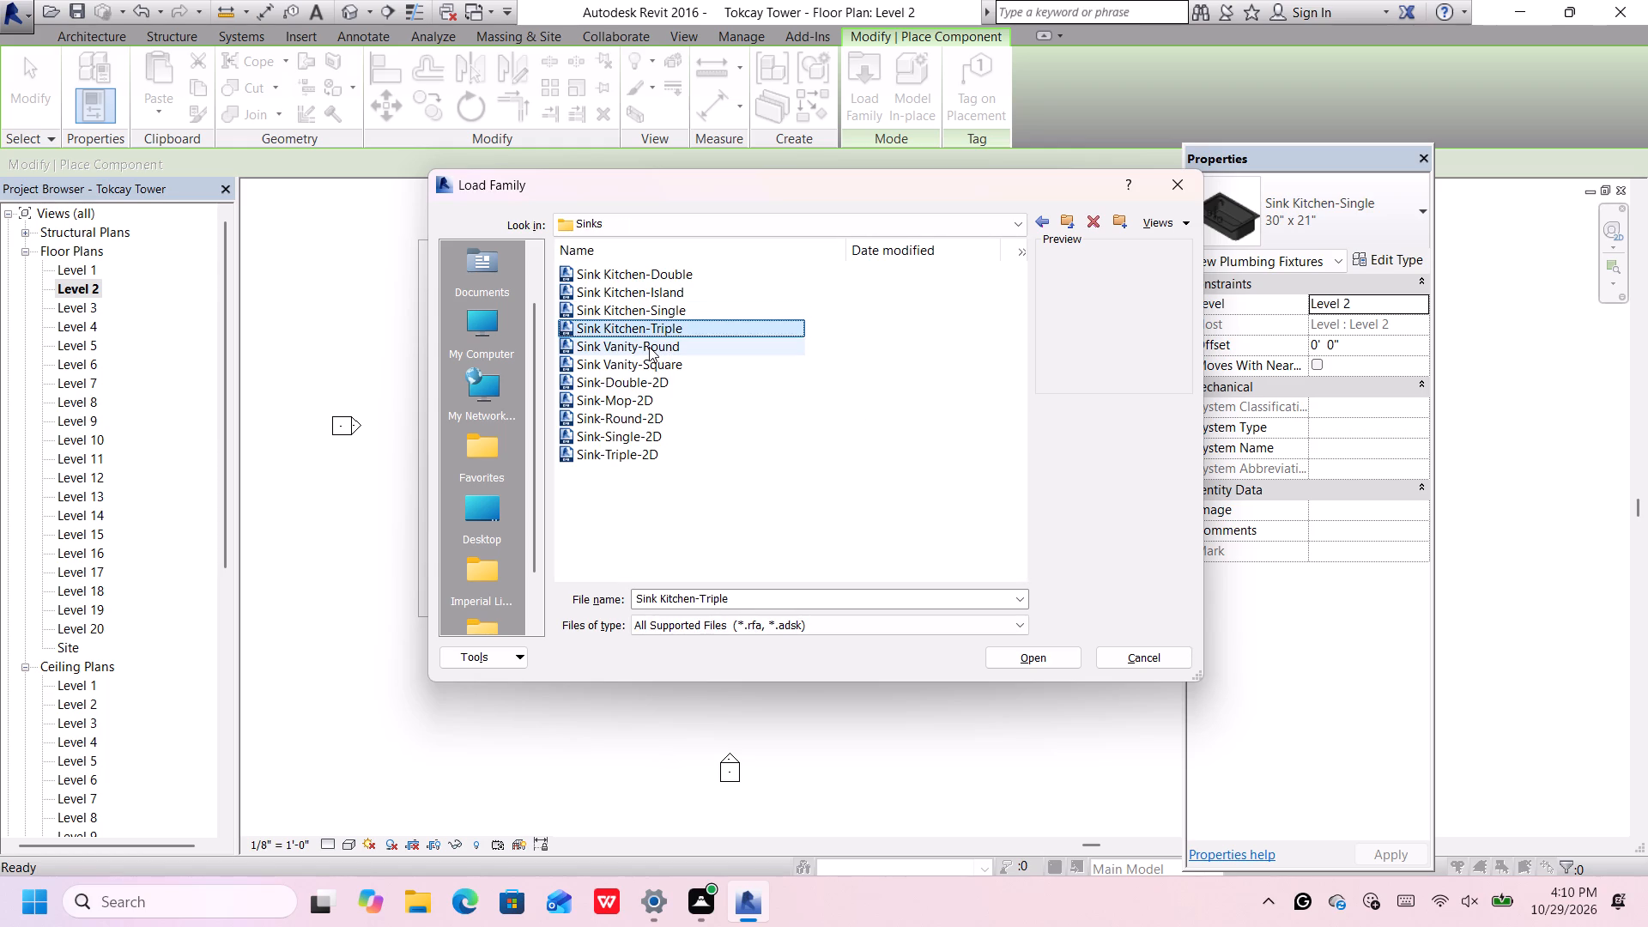
pyautogui.click(651, 330)
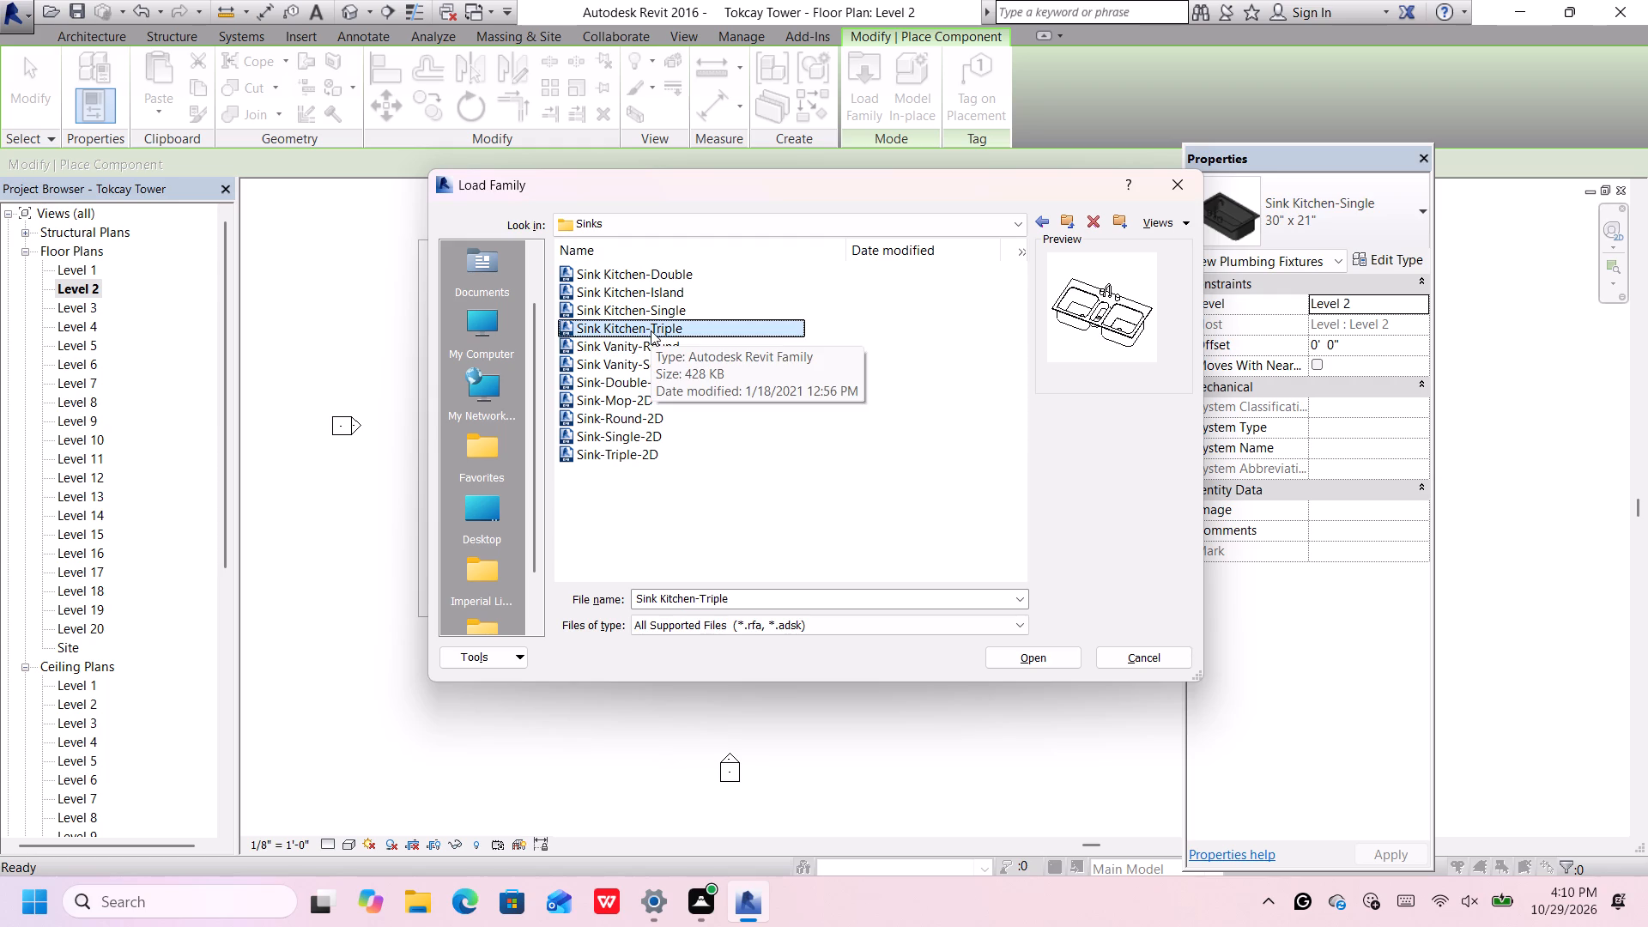
pyautogui.doubleClick(651, 330)
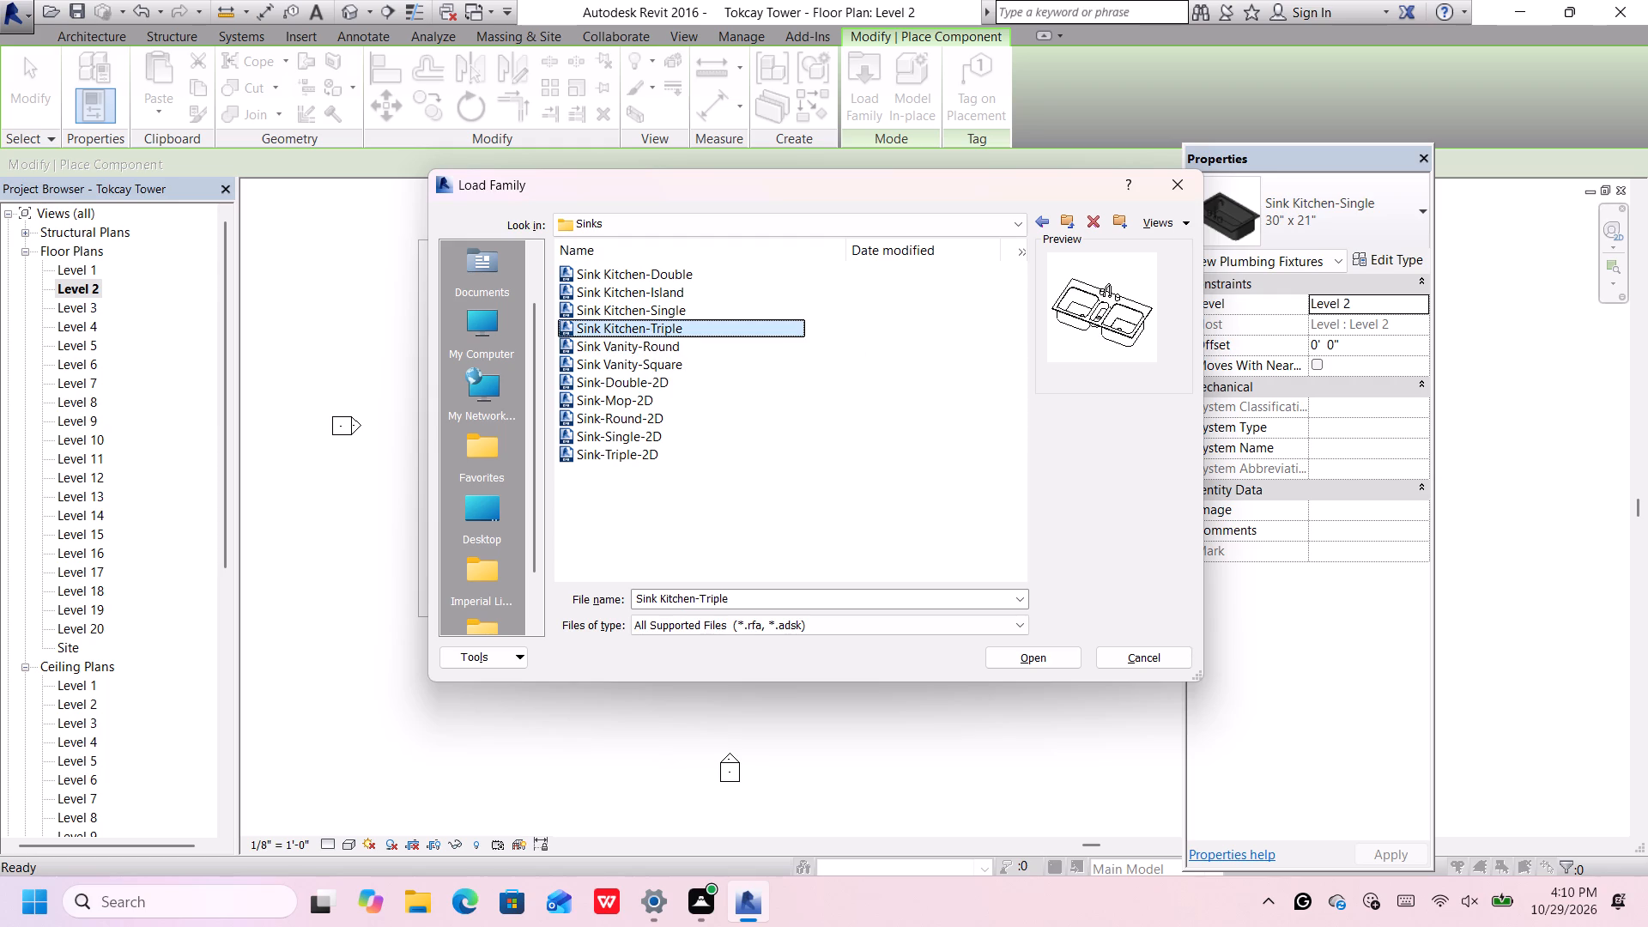
pyautogui.tripleClick(706, 326)
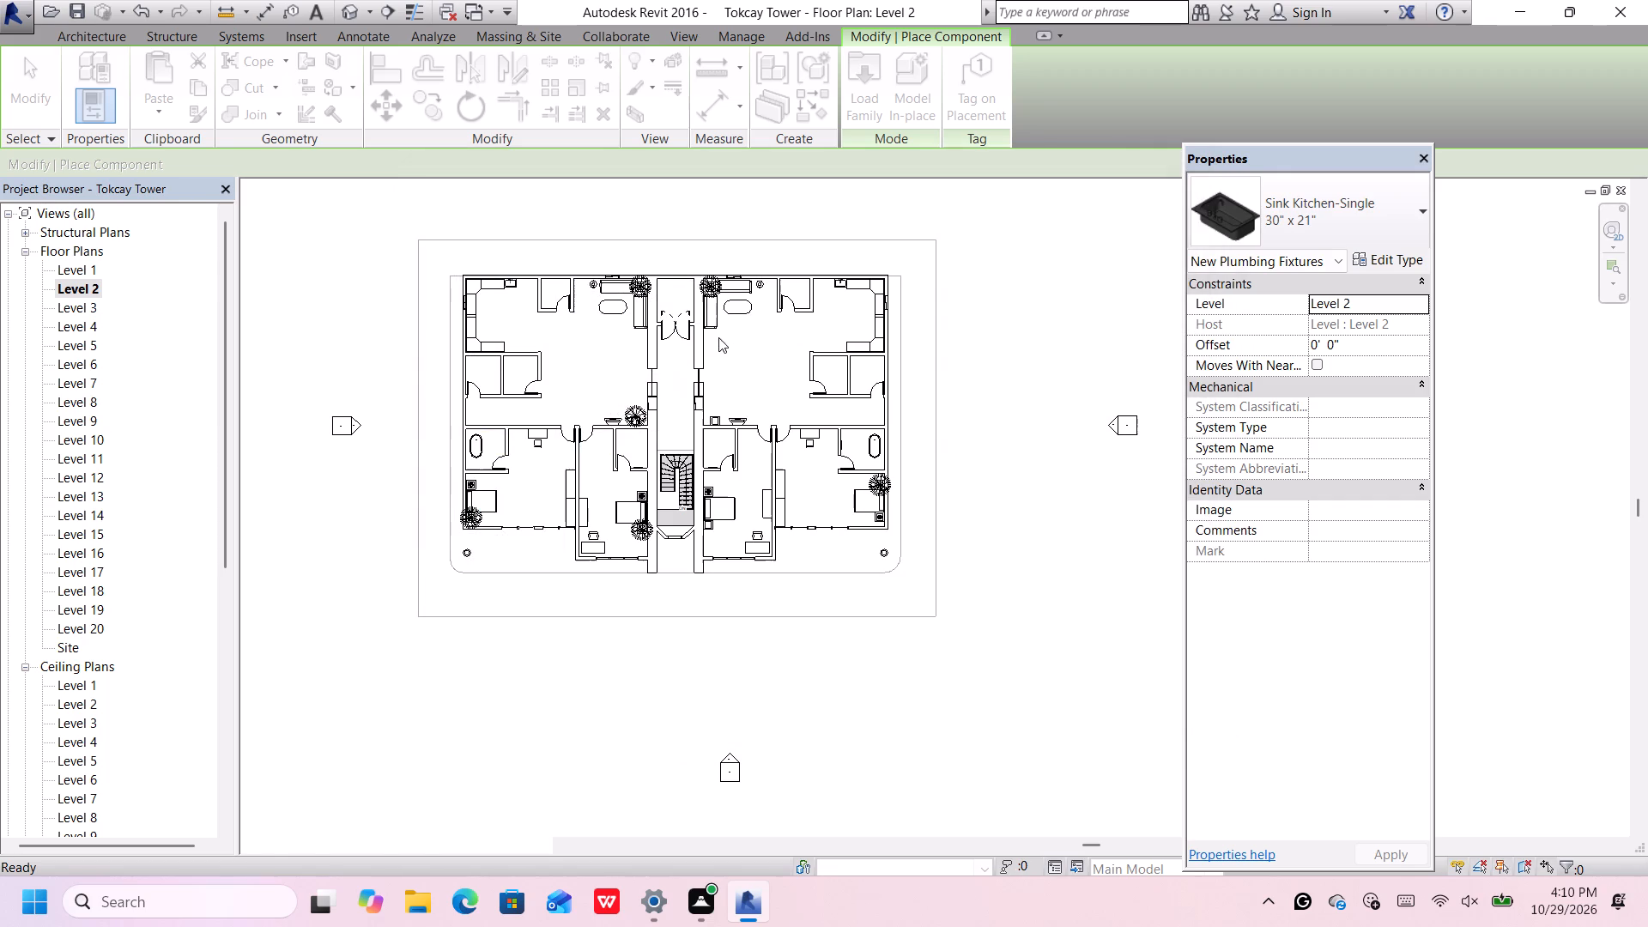
# Place a Sink Kitchen-Triple 42" x 21" on the west kitchen's north wall, beside the single sink, about 1'-7" from the closet wall.
pyautogui.scroll(12, 506, 300)
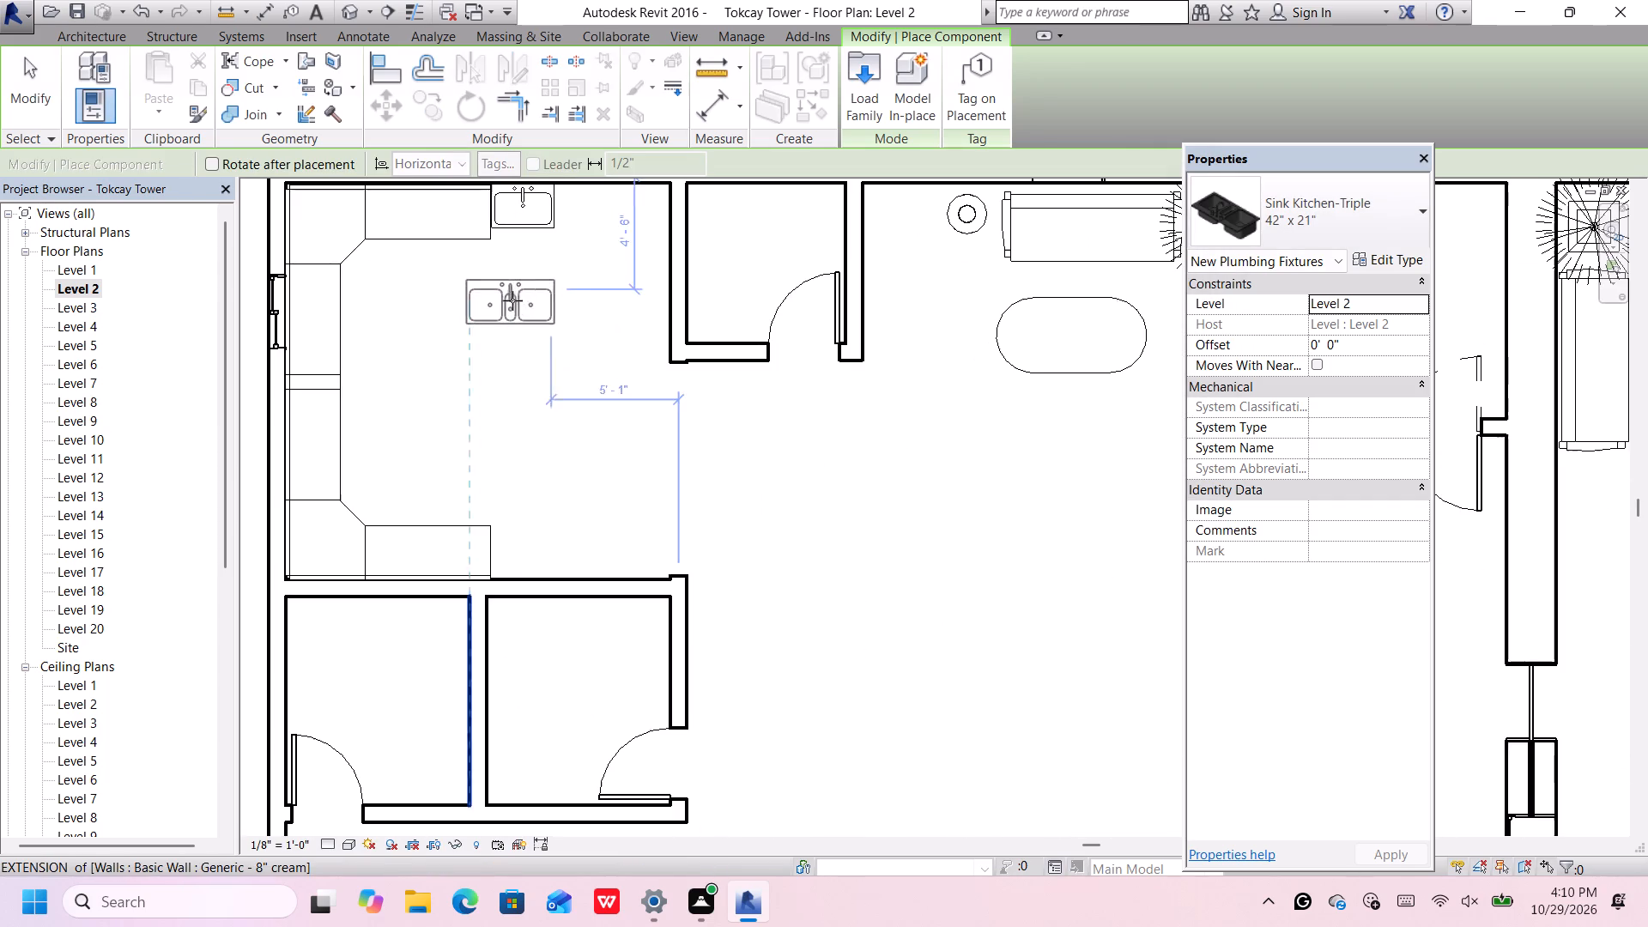
pyautogui.scroll(-2, 539, 468)
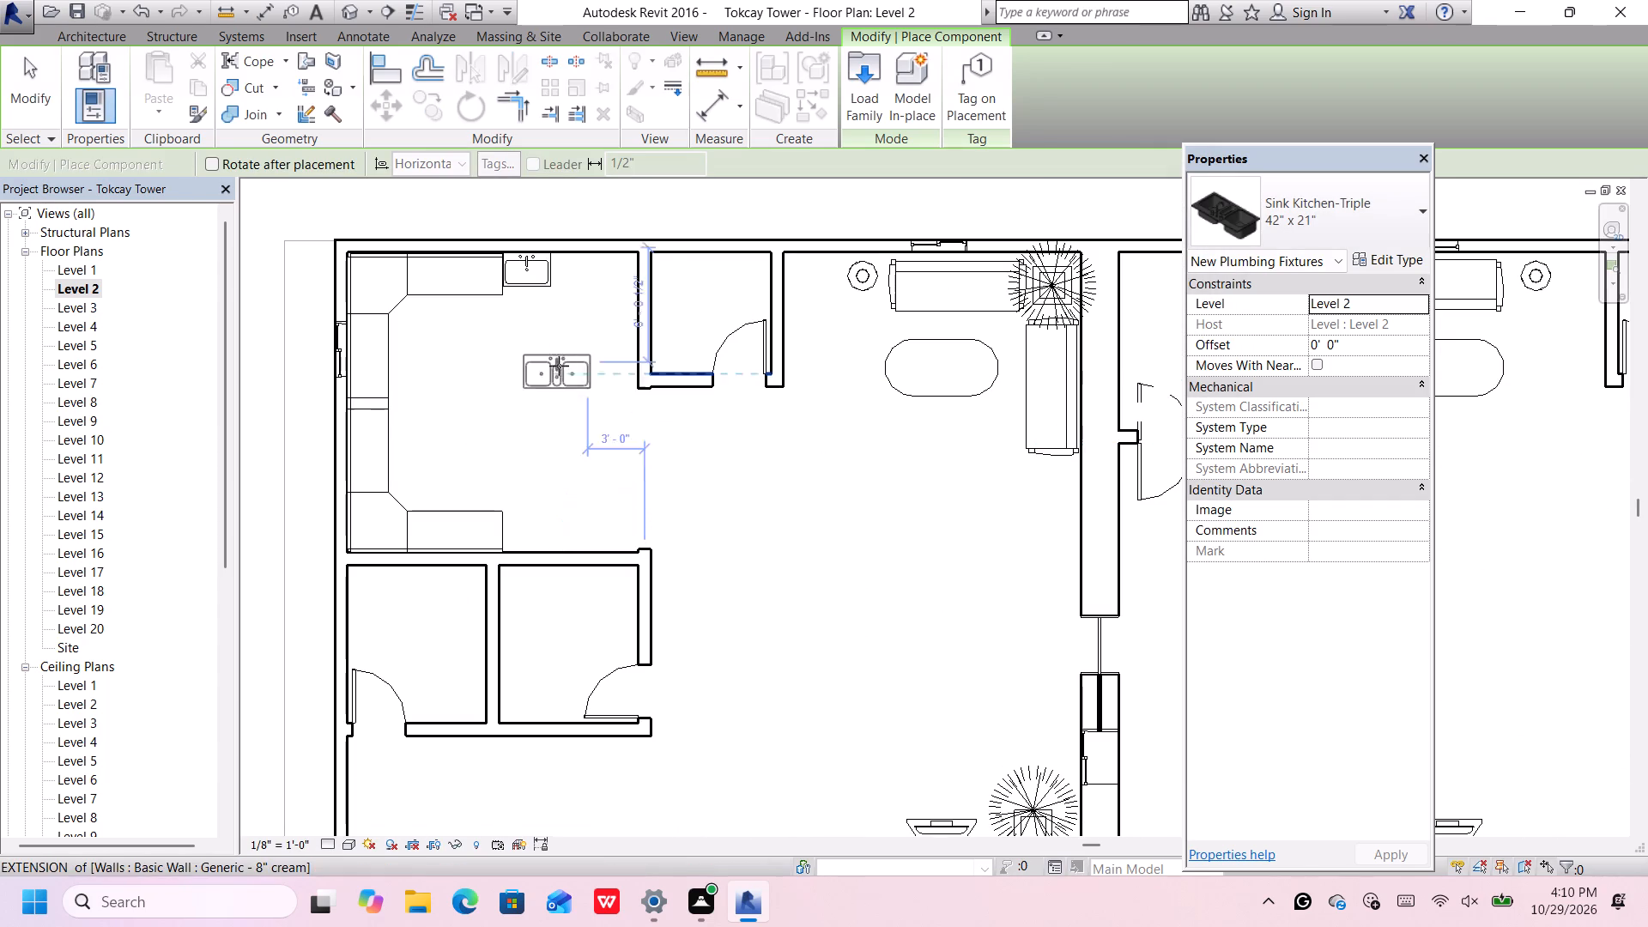
pyautogui.scroll(4, 596, 300)
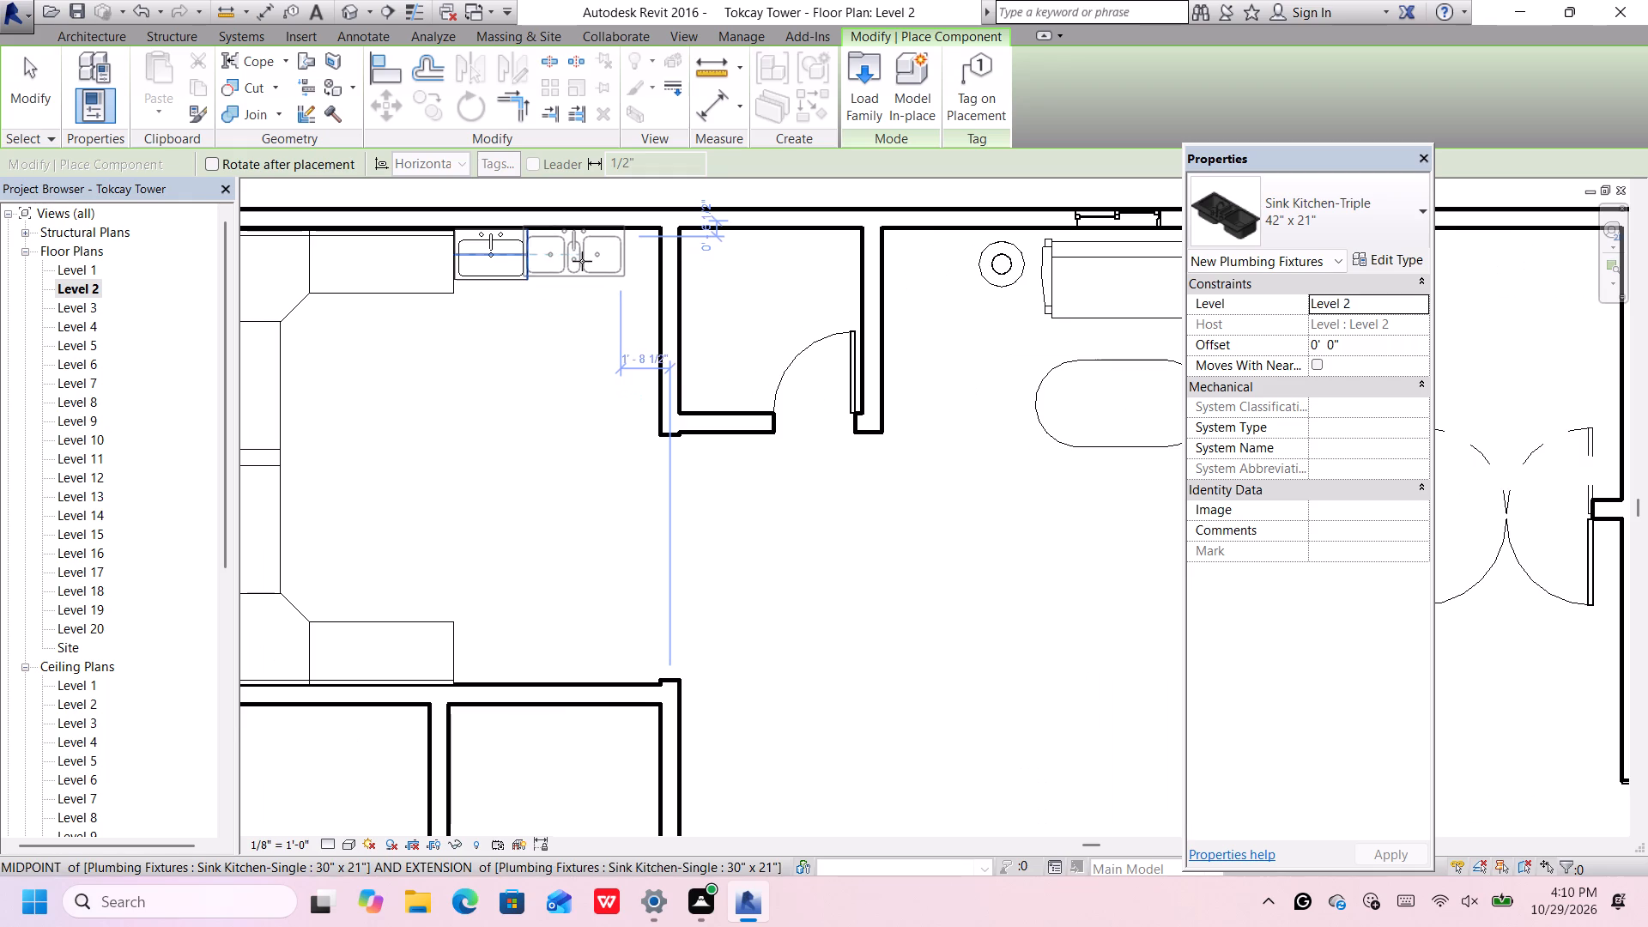
pyautogui.scroll(2, 582, 261)
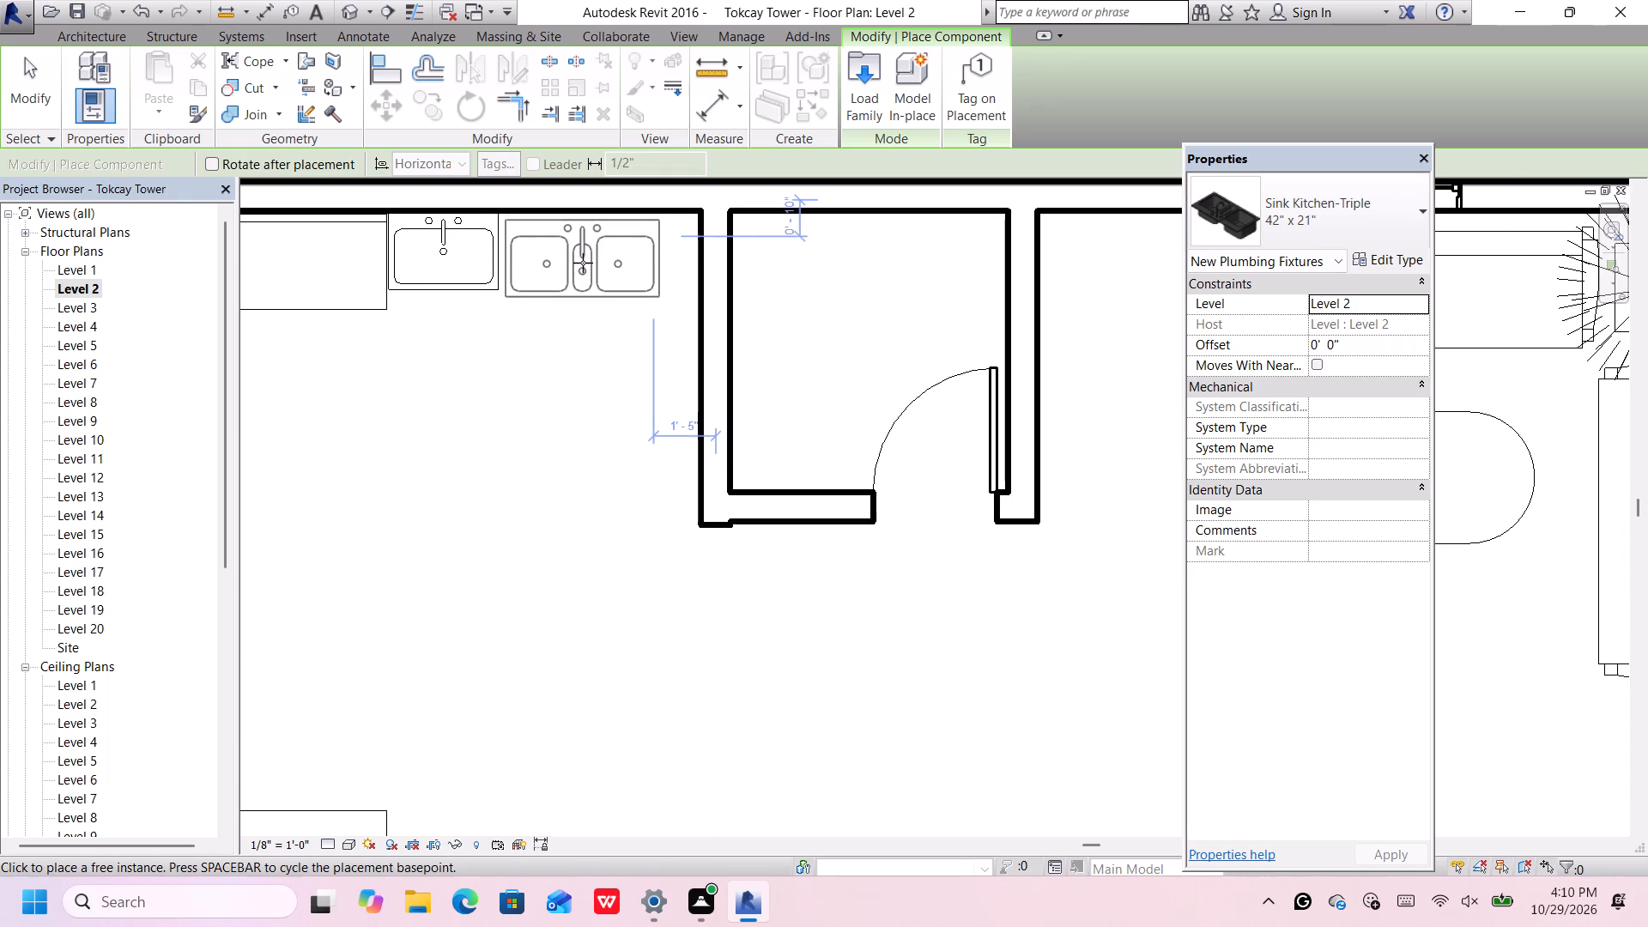
pyautogui.moveTo(583, 263); pyautogui.dragTo(590, 295, button='middle')
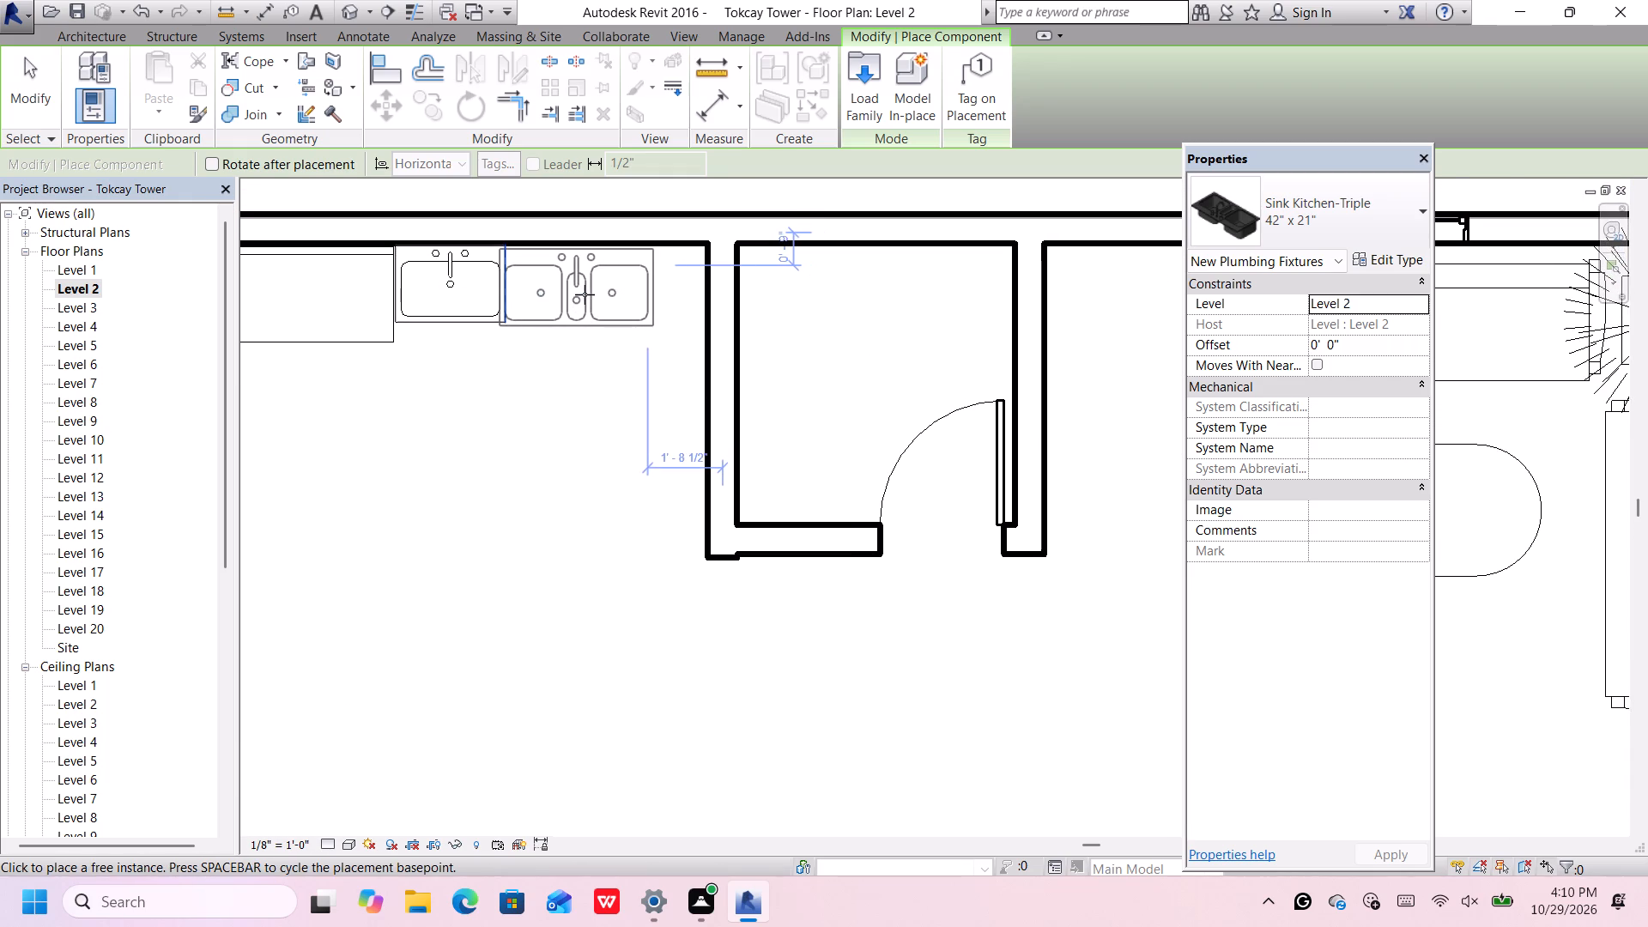
pyautogui.scroll(2, 586, 294)
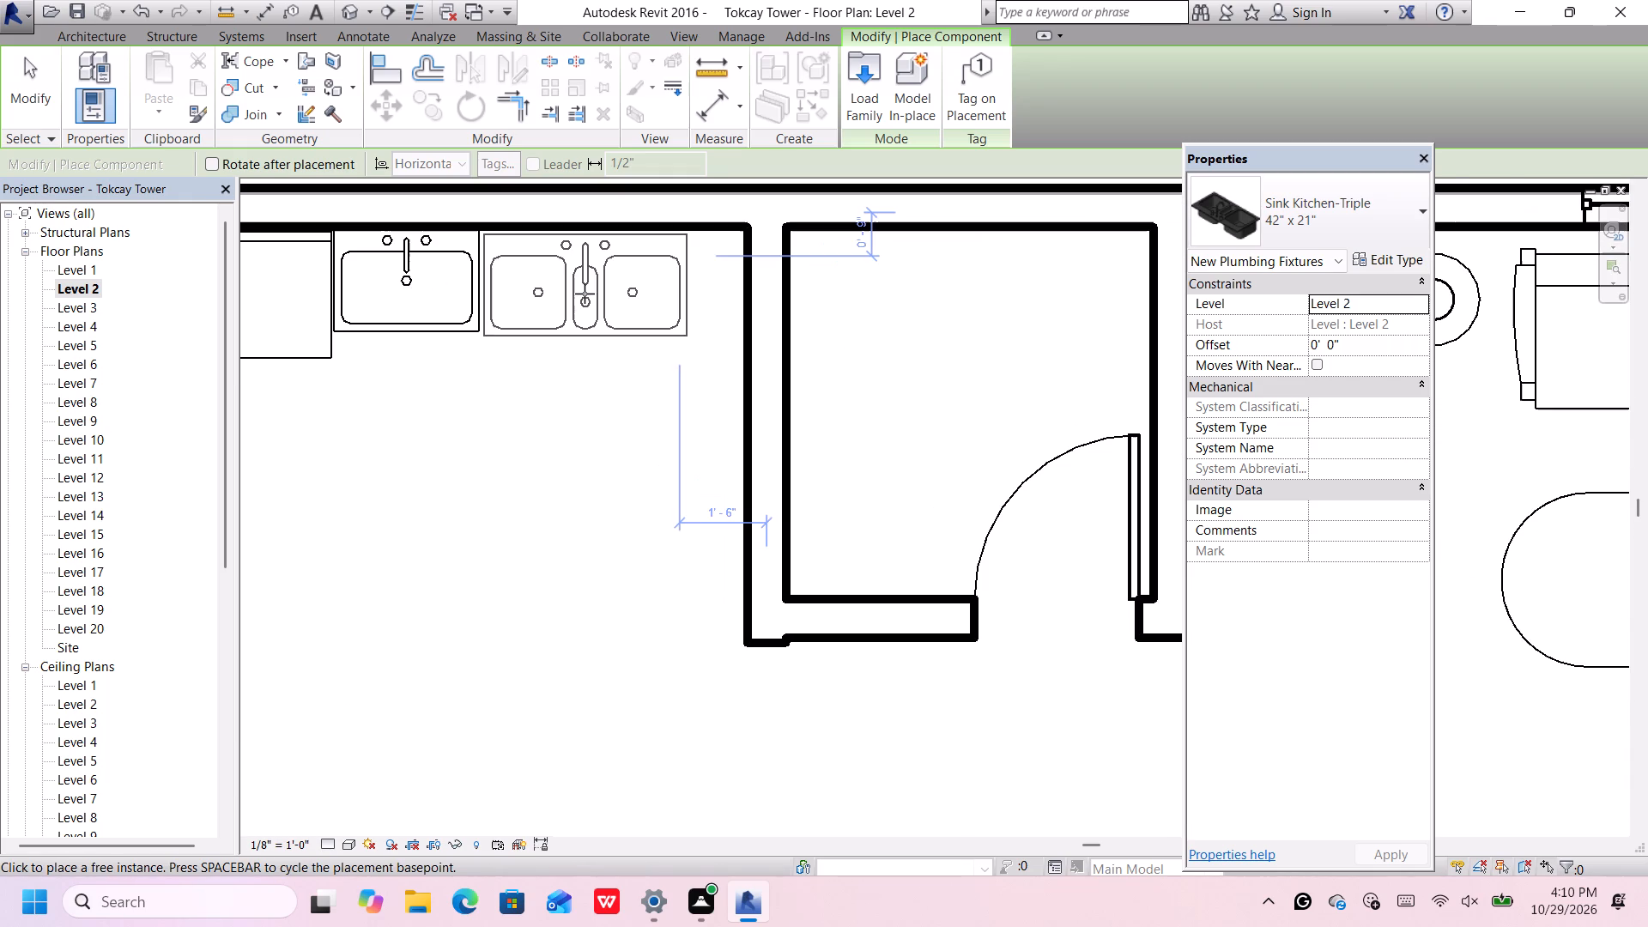
pyautogui.scroll(4, 581, 290)
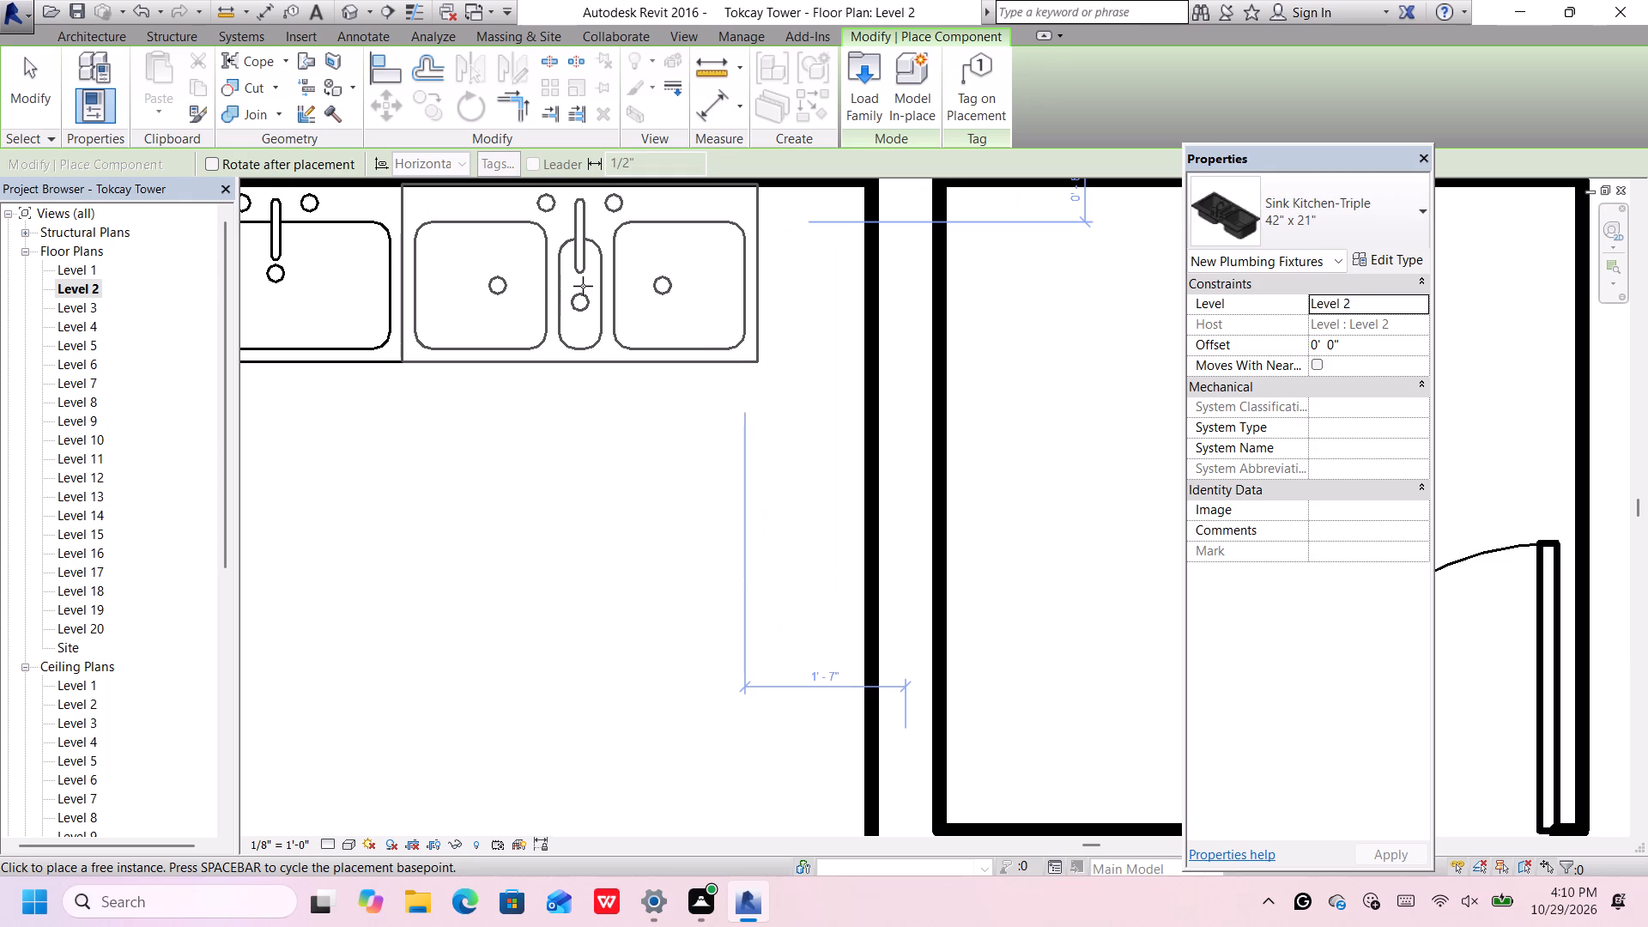
pyautogui.click(583, 286)
# Place a Sink Kitchen-Triple 42" x 21" on the east kitchen's north wall, beside the single sink, about 10'-10" from the east exterior wall.
pyautogui.scroll(-7, 574, 299)
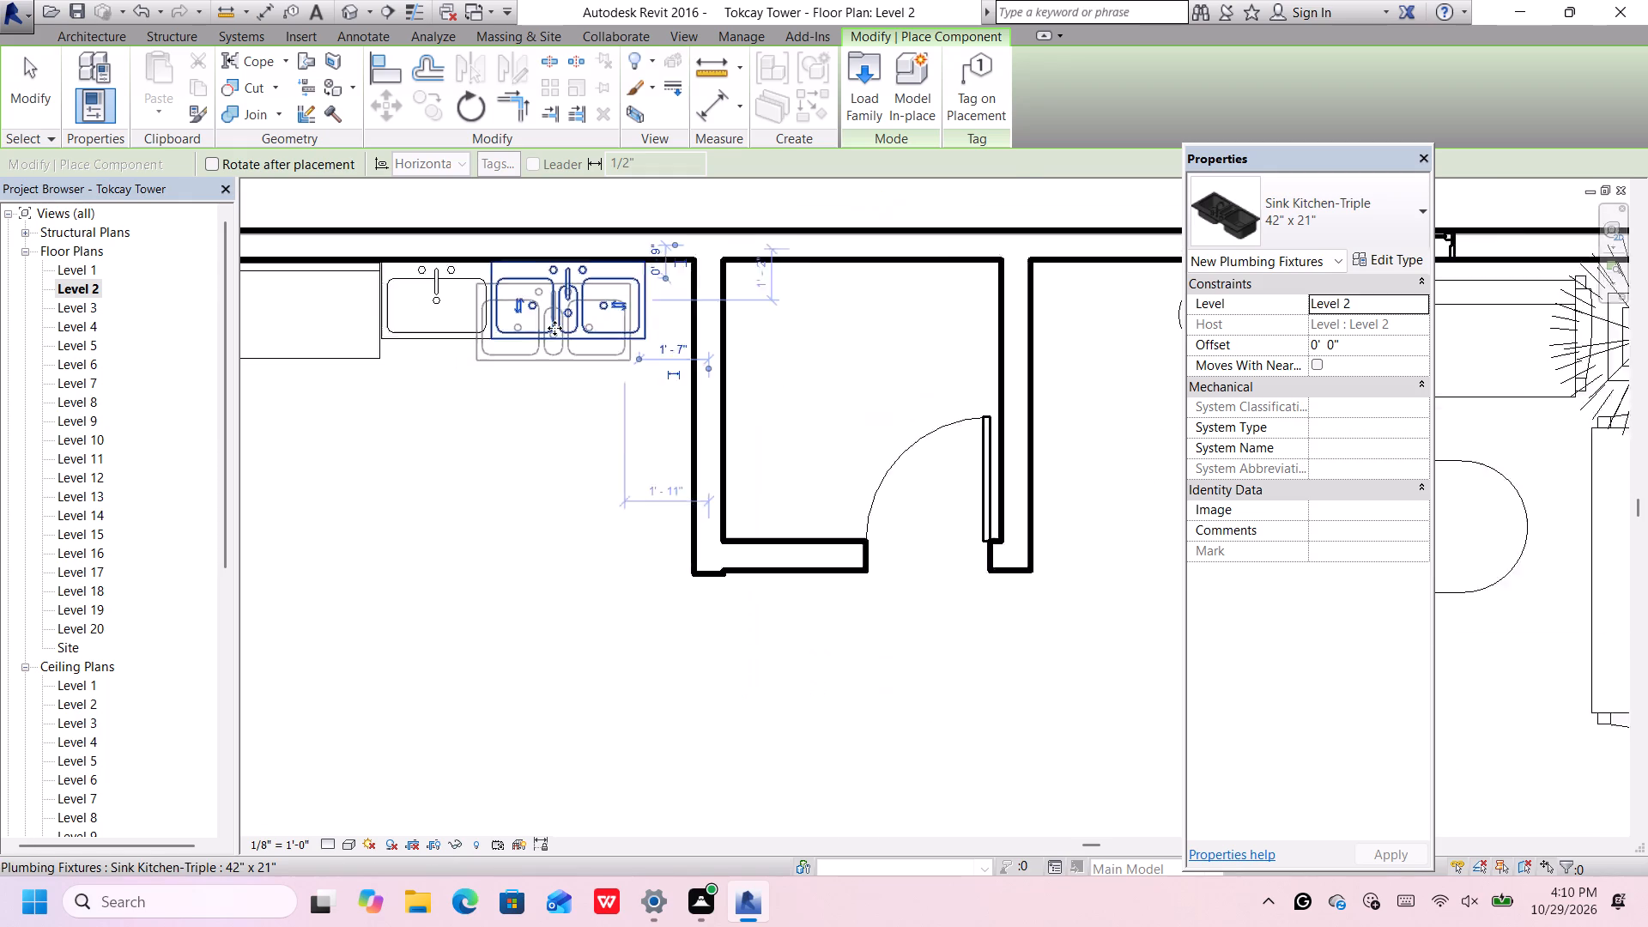
pyautogui.scroll(-5, 554, 328)
pyautogui.scroll(-5, 869, 329)
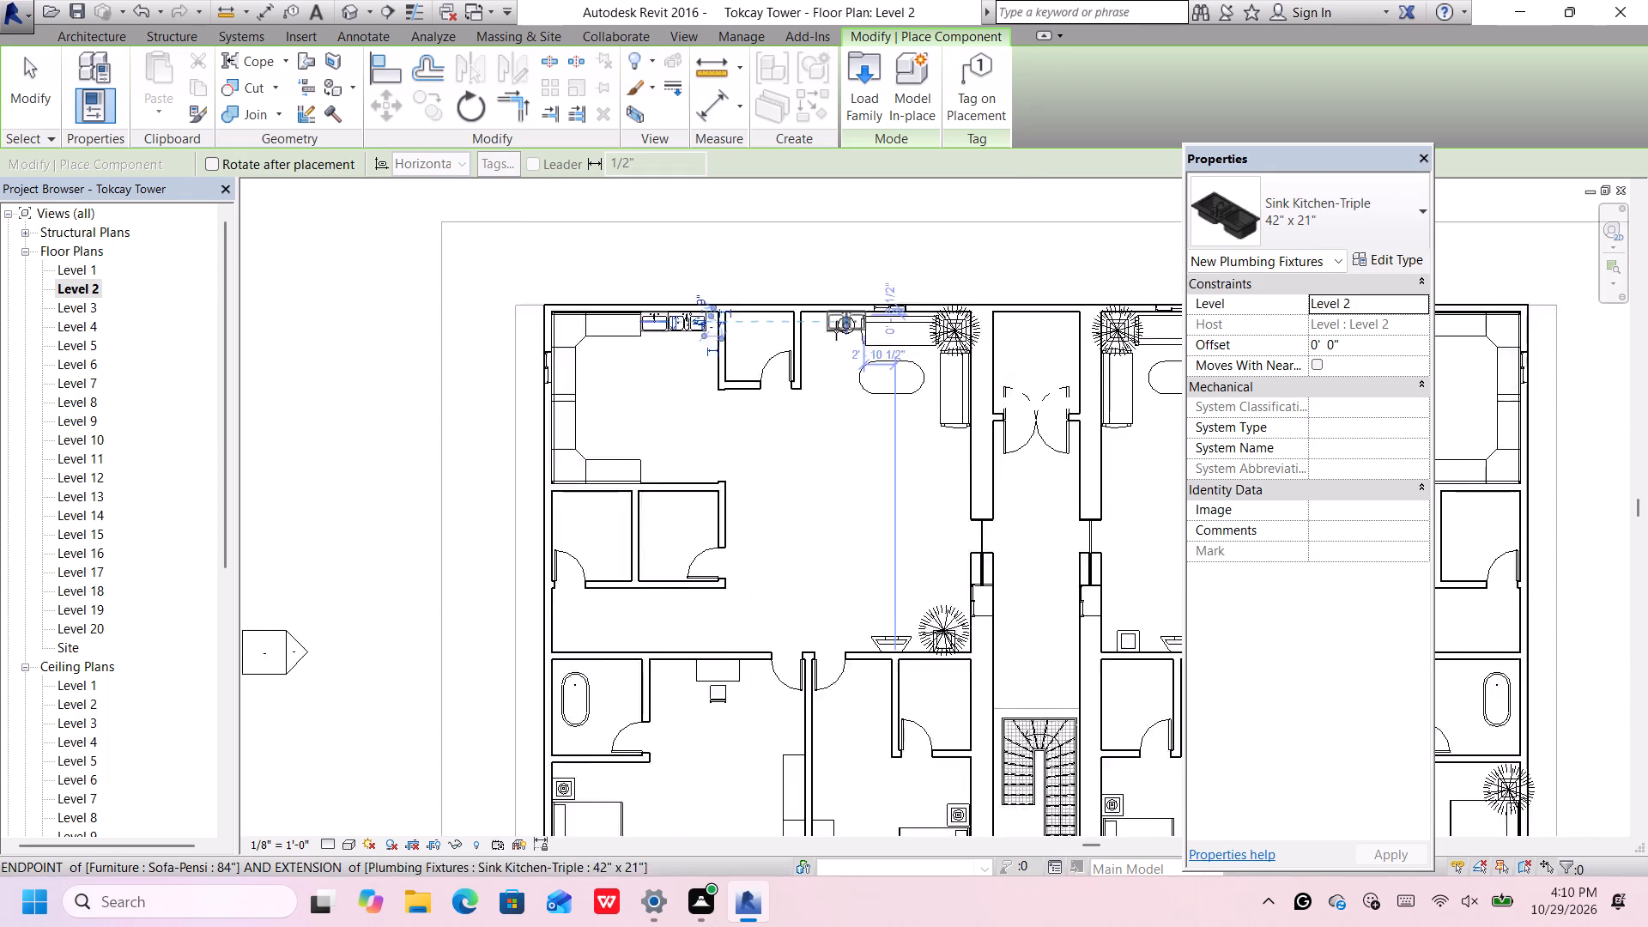
pyautogui.moveTo(813, 354); pyautogui.dragTo(571, 357, button='middle')
pyautogui.scroll(4, 1051, 329)
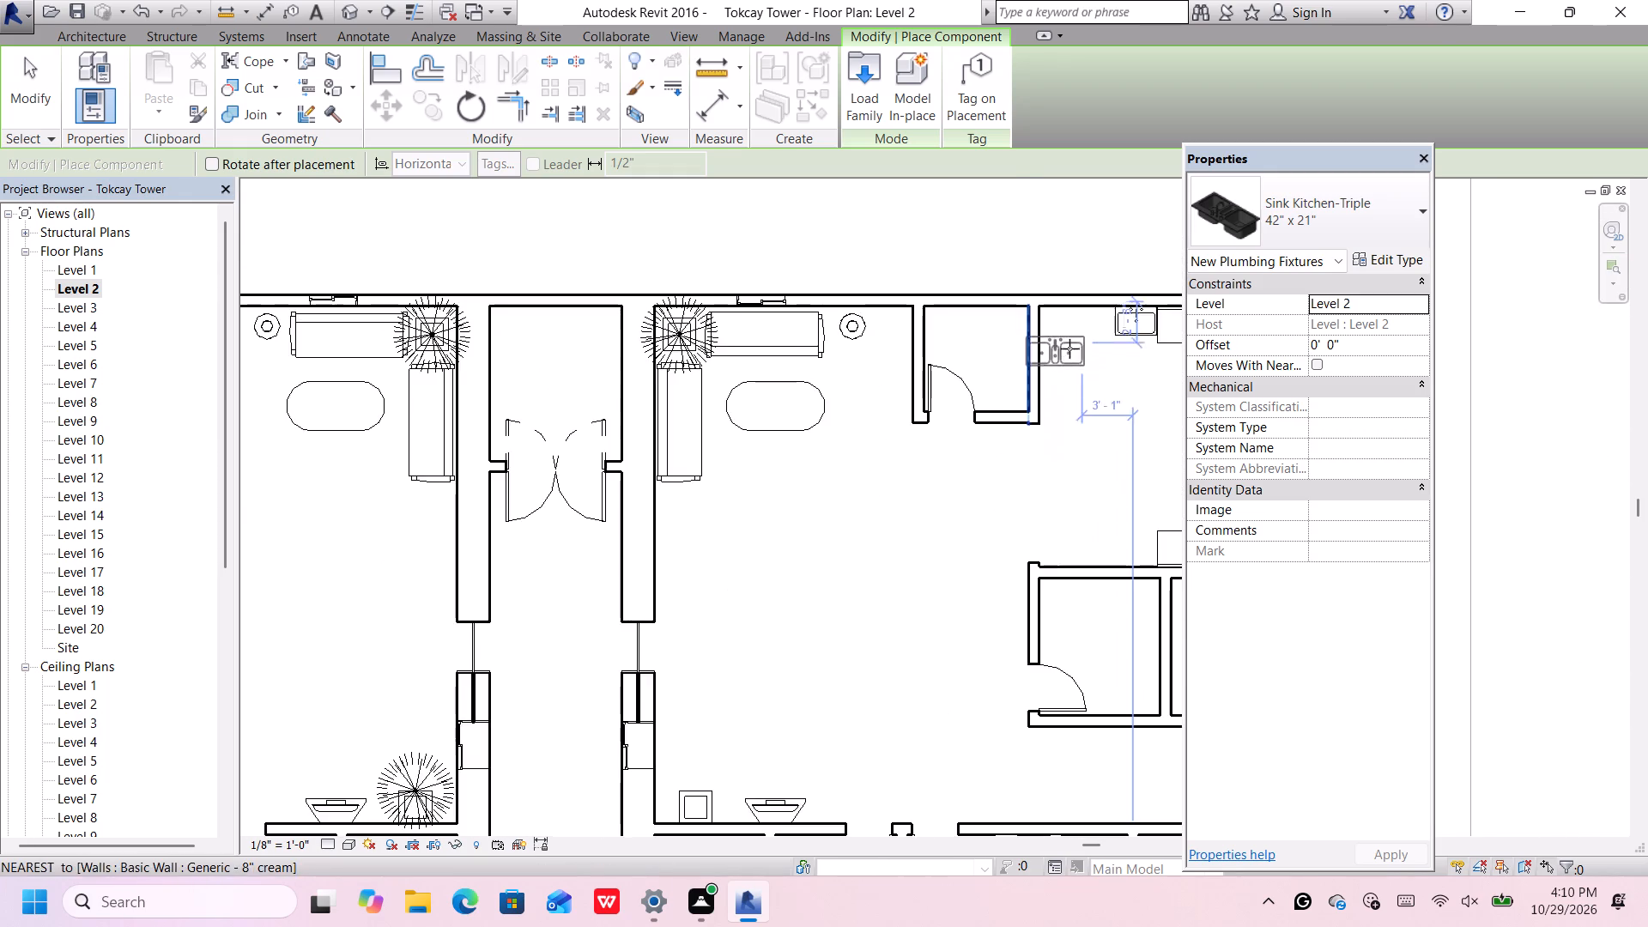
pyautogui.scroll(7, 1074, 341)
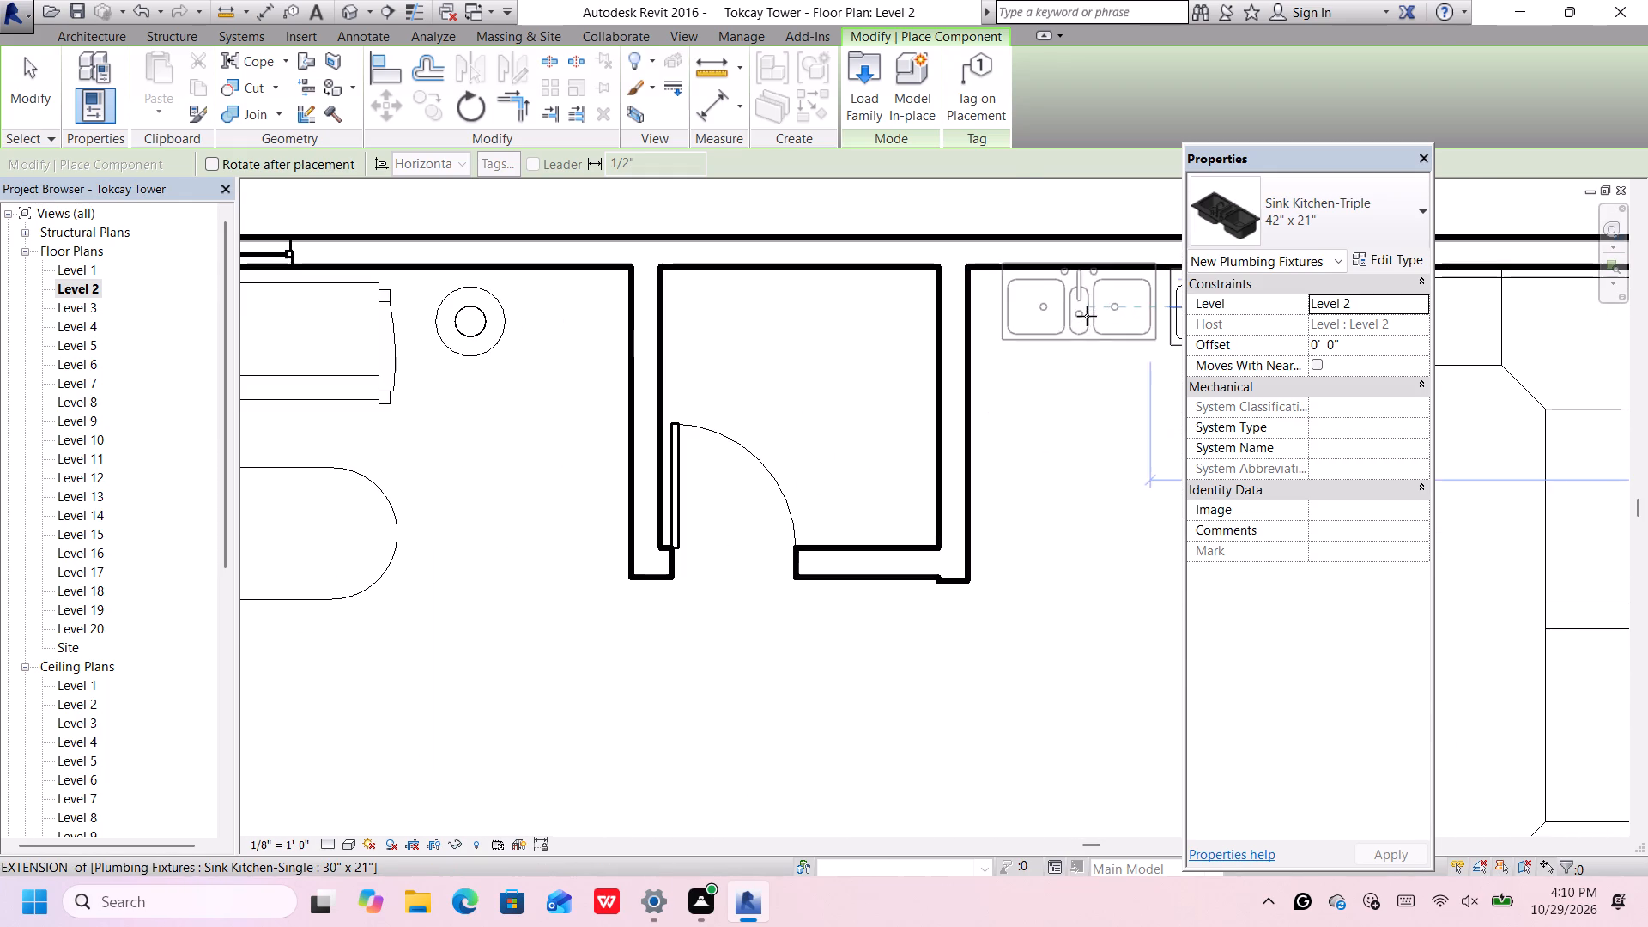
pyautogui.moveTo(1089, 318); pyautogui.dragTo(980, 313, button='middle')
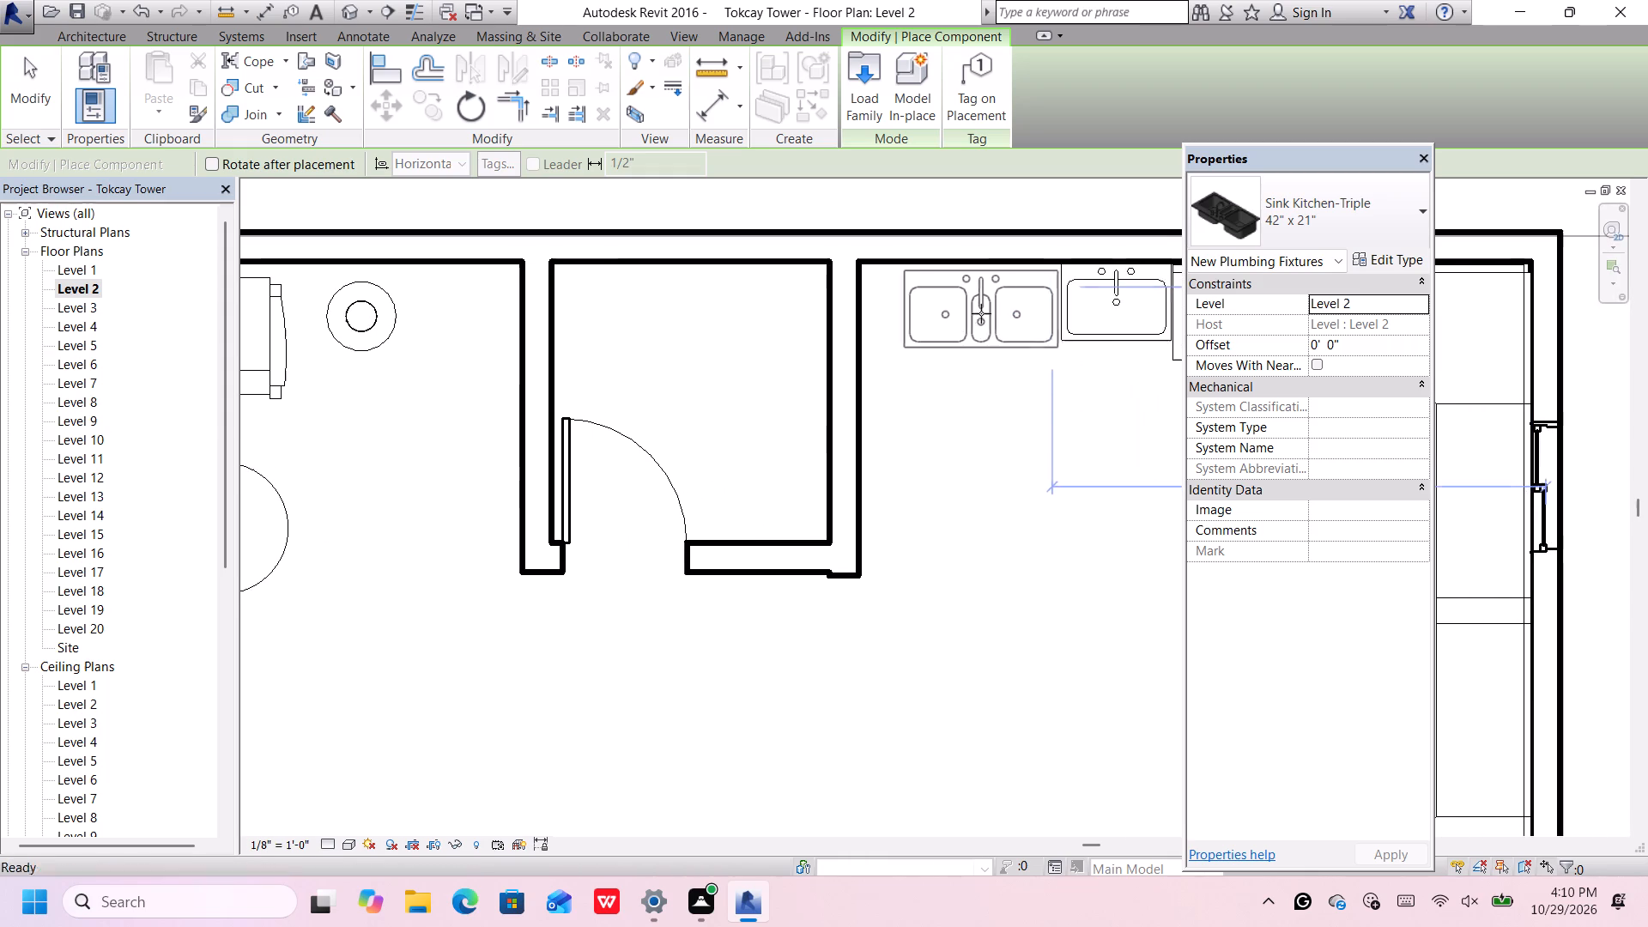
pyautogui.scroll(1, 983, 310)
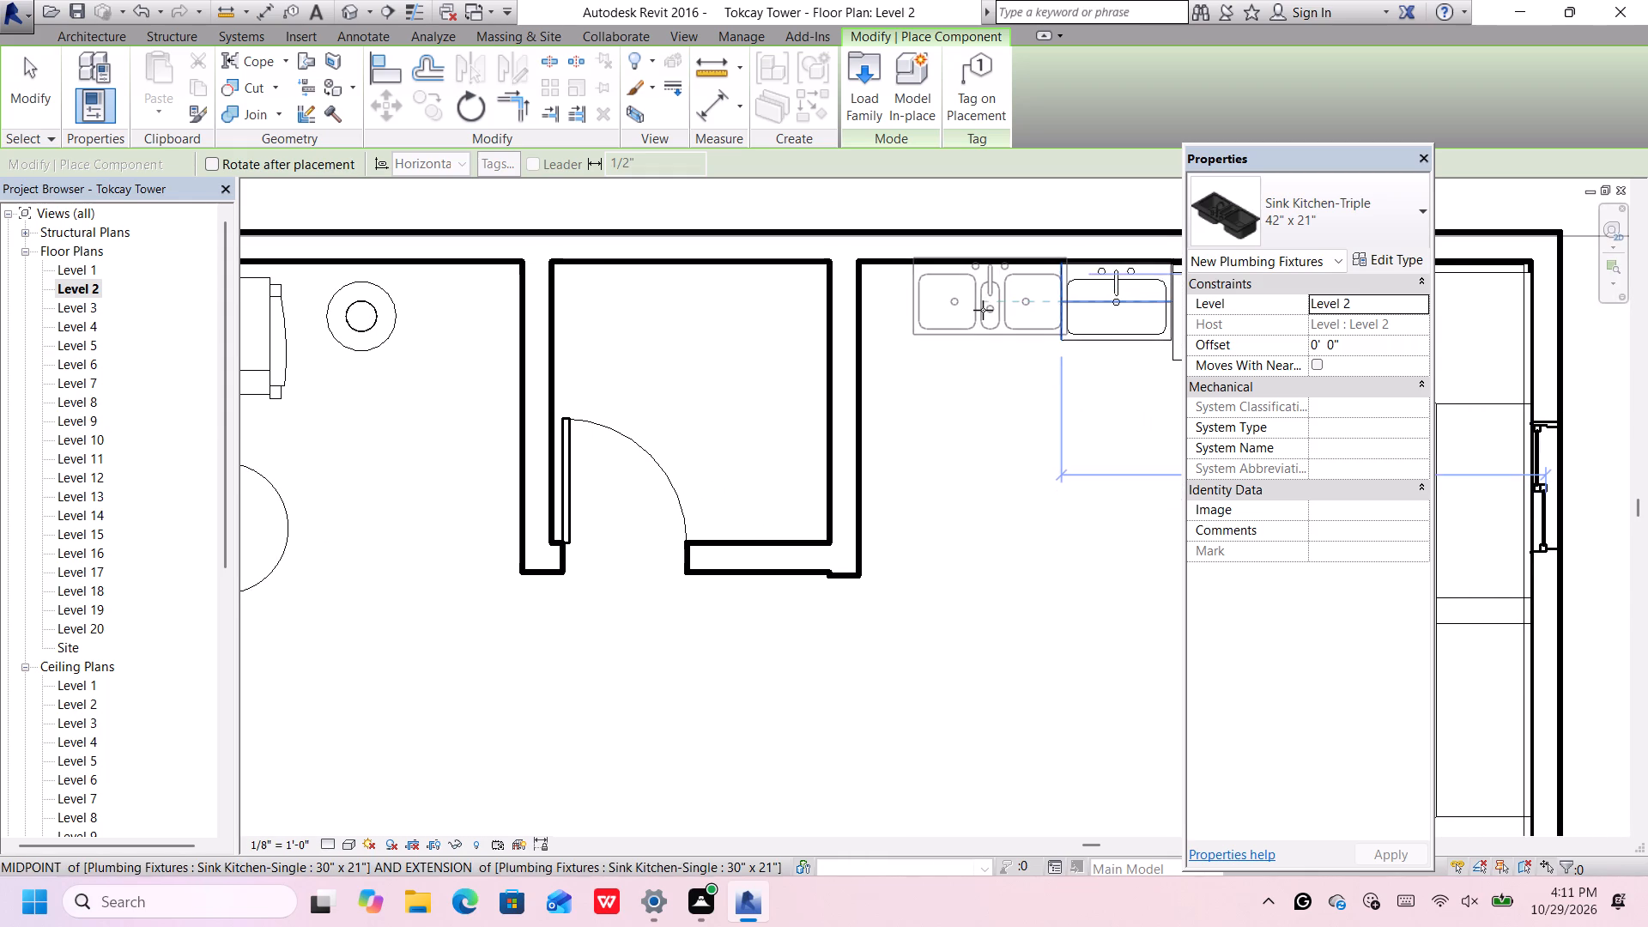
pyautogui.scroll(1, 983, 310)
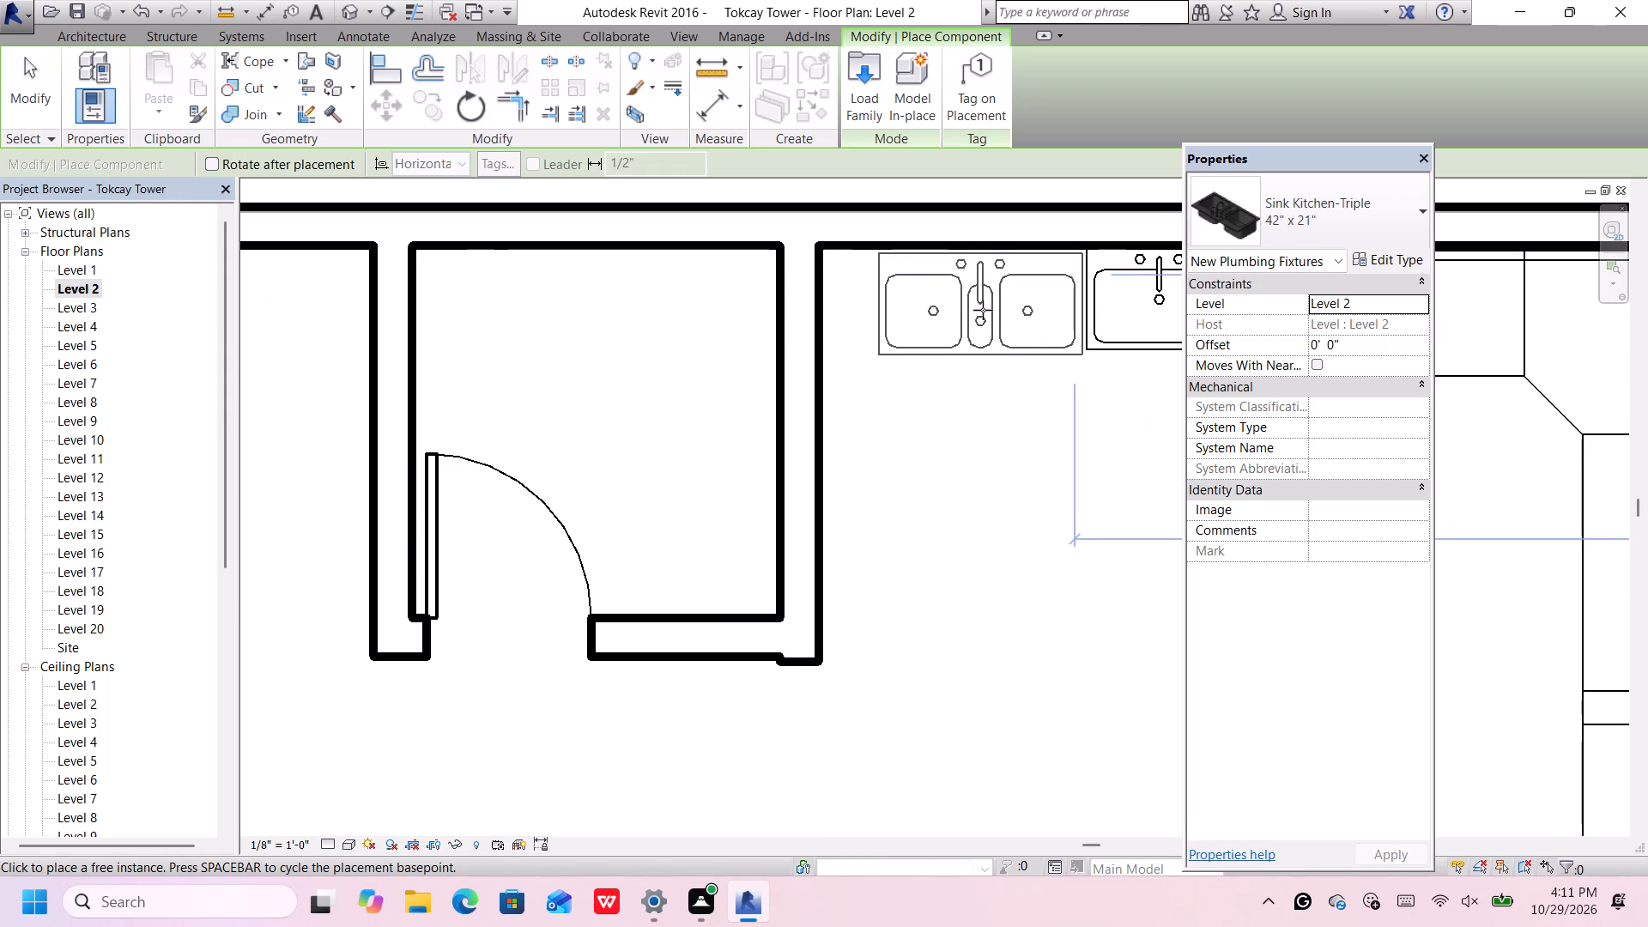
pyautogui.scroll(3, 982, 310)
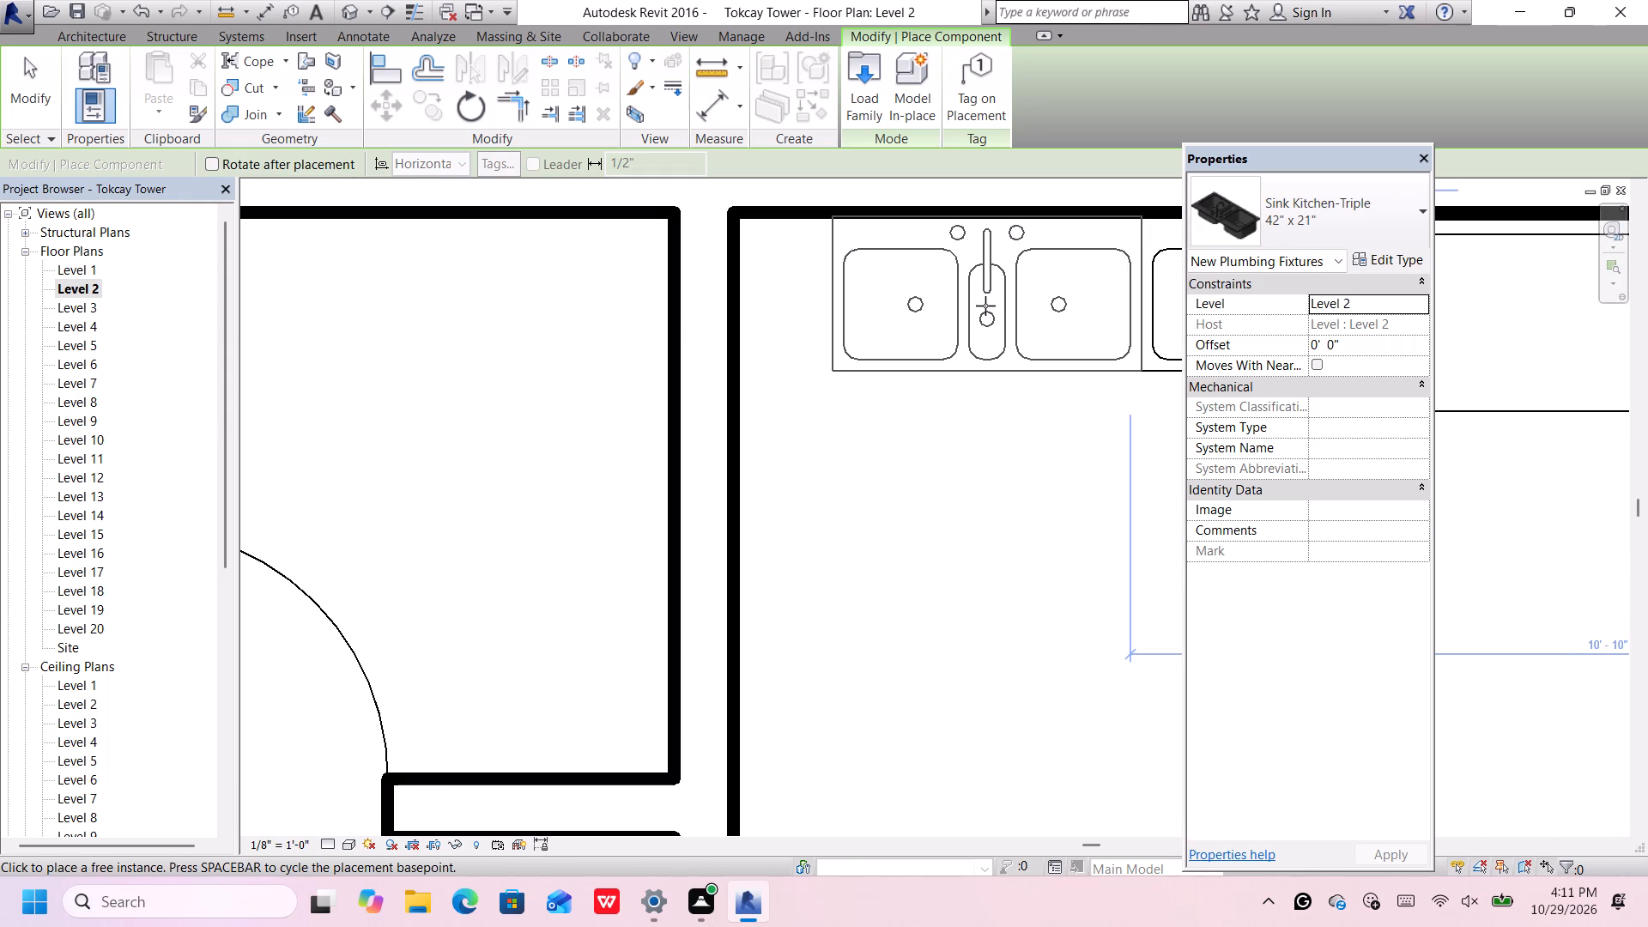
pyautogui.click(985, 306)
pyautogui.scroll(-13, 960, 320)
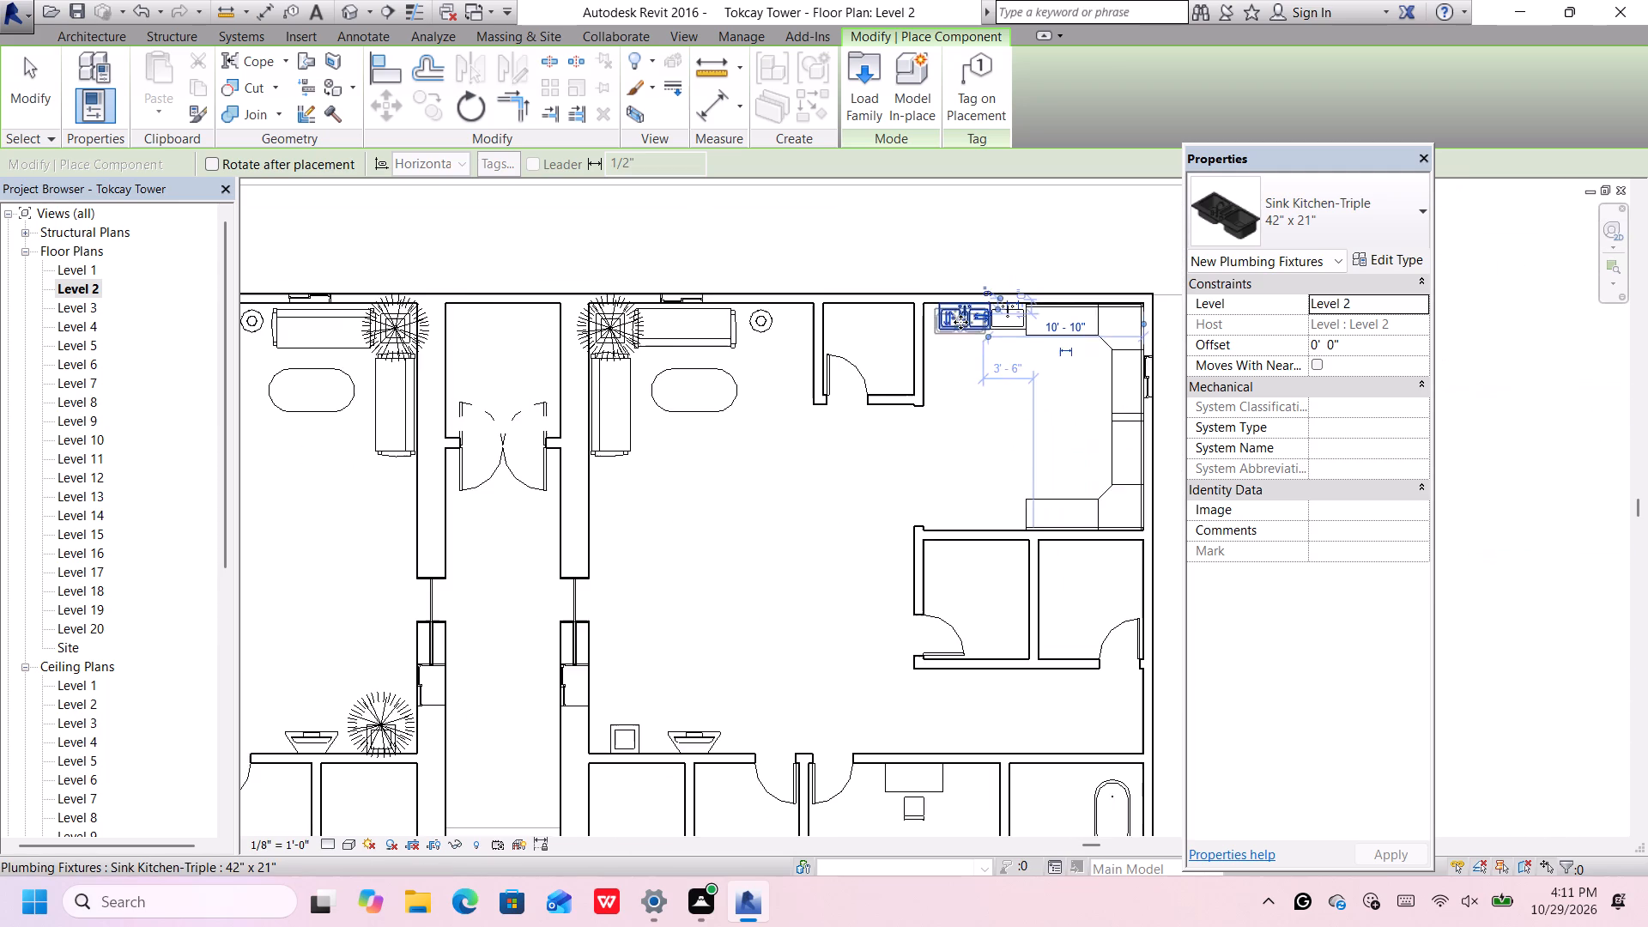
# Preview the 2D and vanity sink families in the Plumbing library's Architectural Fixtures, Sinks folder.
pyautogui.scroll(-4, 960, 324)
pyautogui.click(866, 110)
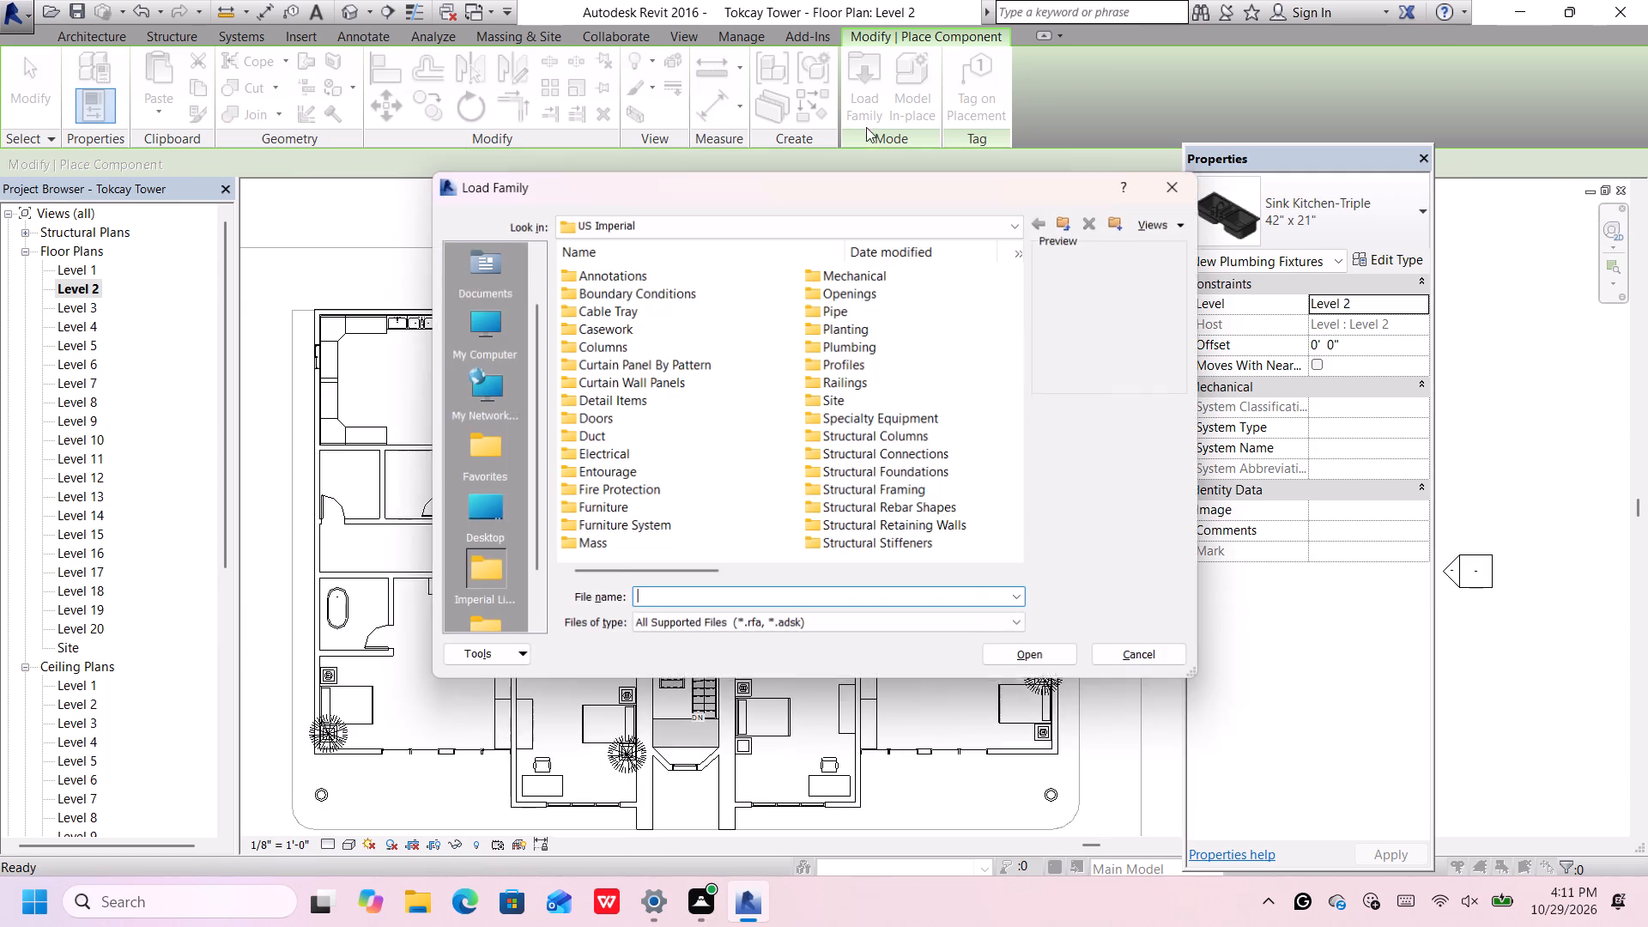
pyautogui.doubleClick(838, 337)
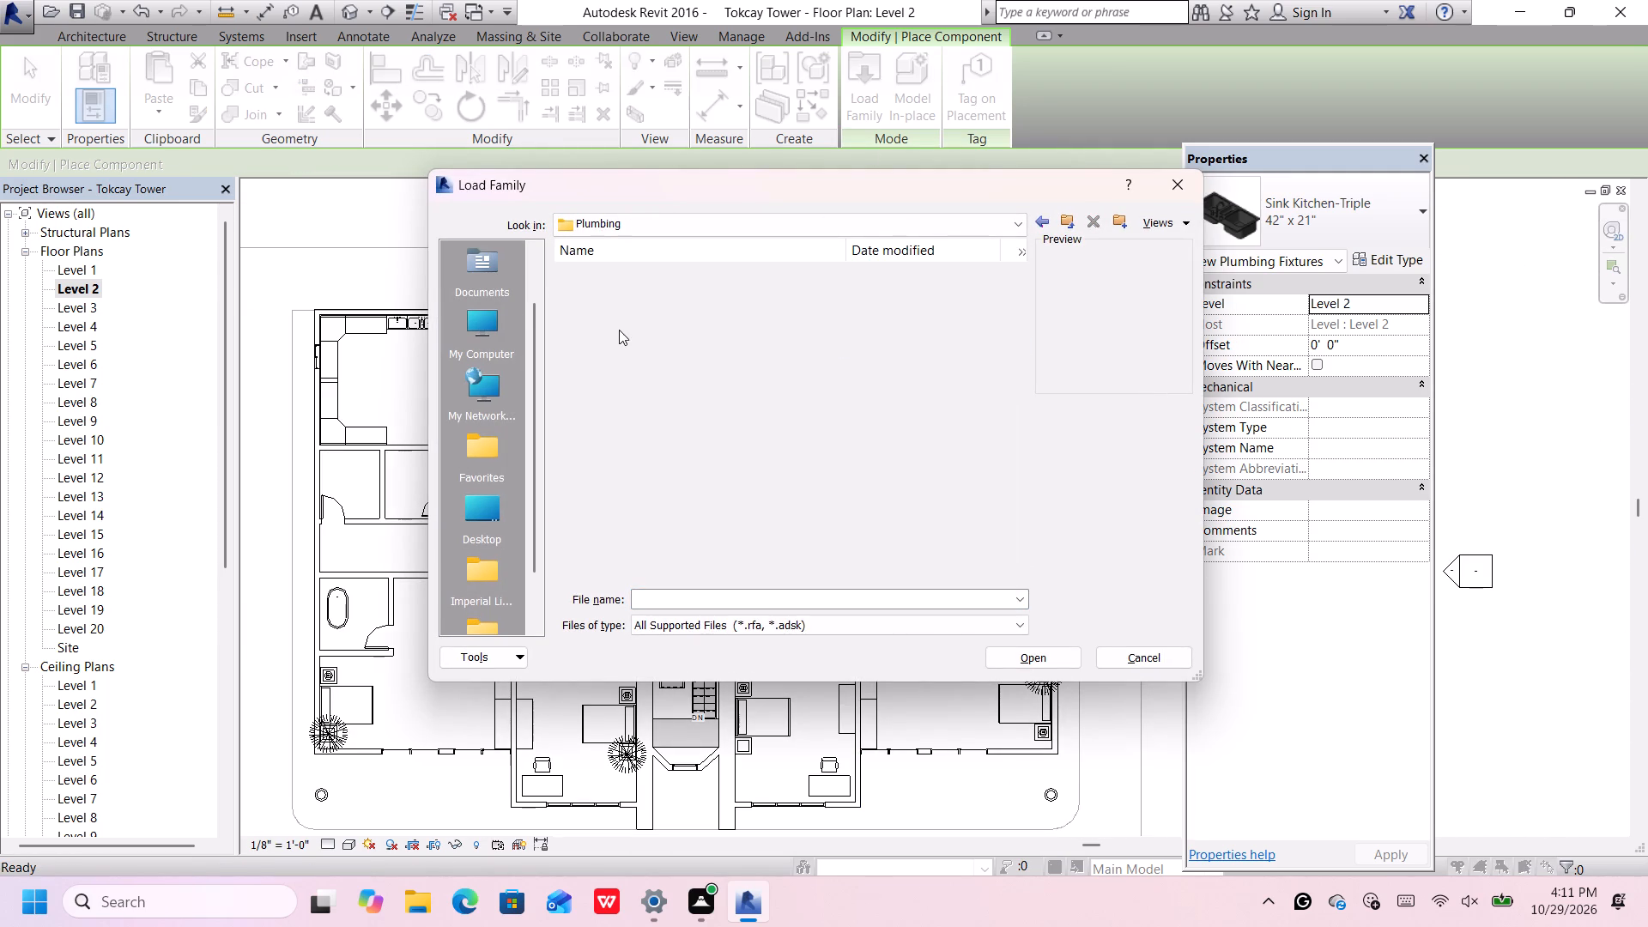
pyautogui.doubleClick(632, 273)
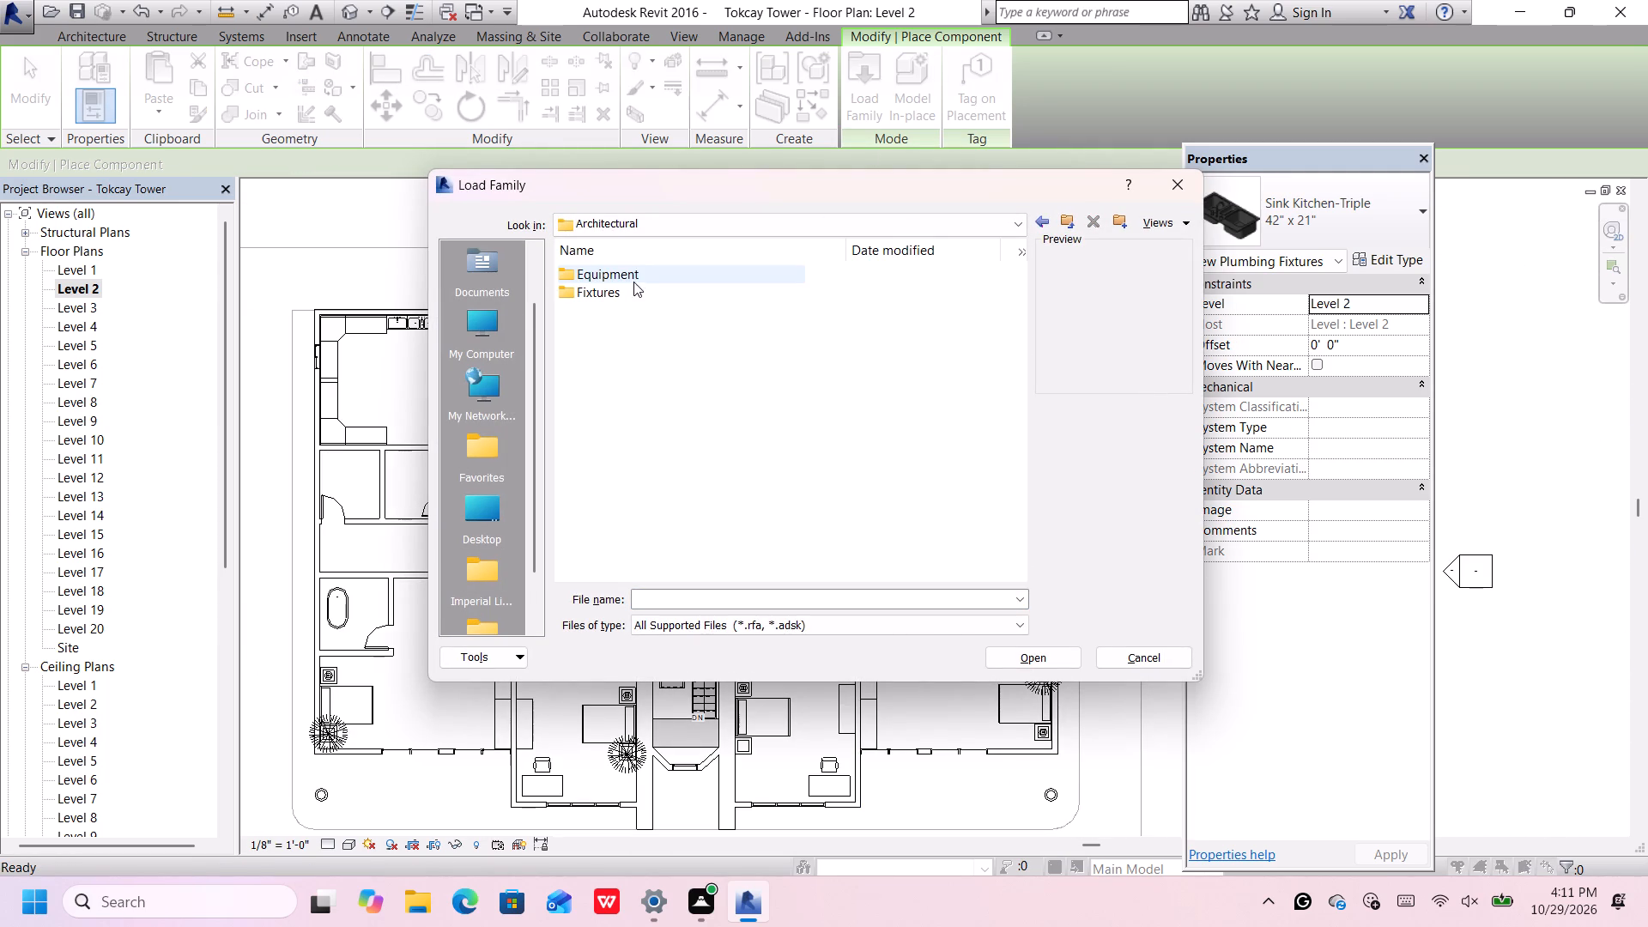
pyautogui.doubleClick(633, 294)
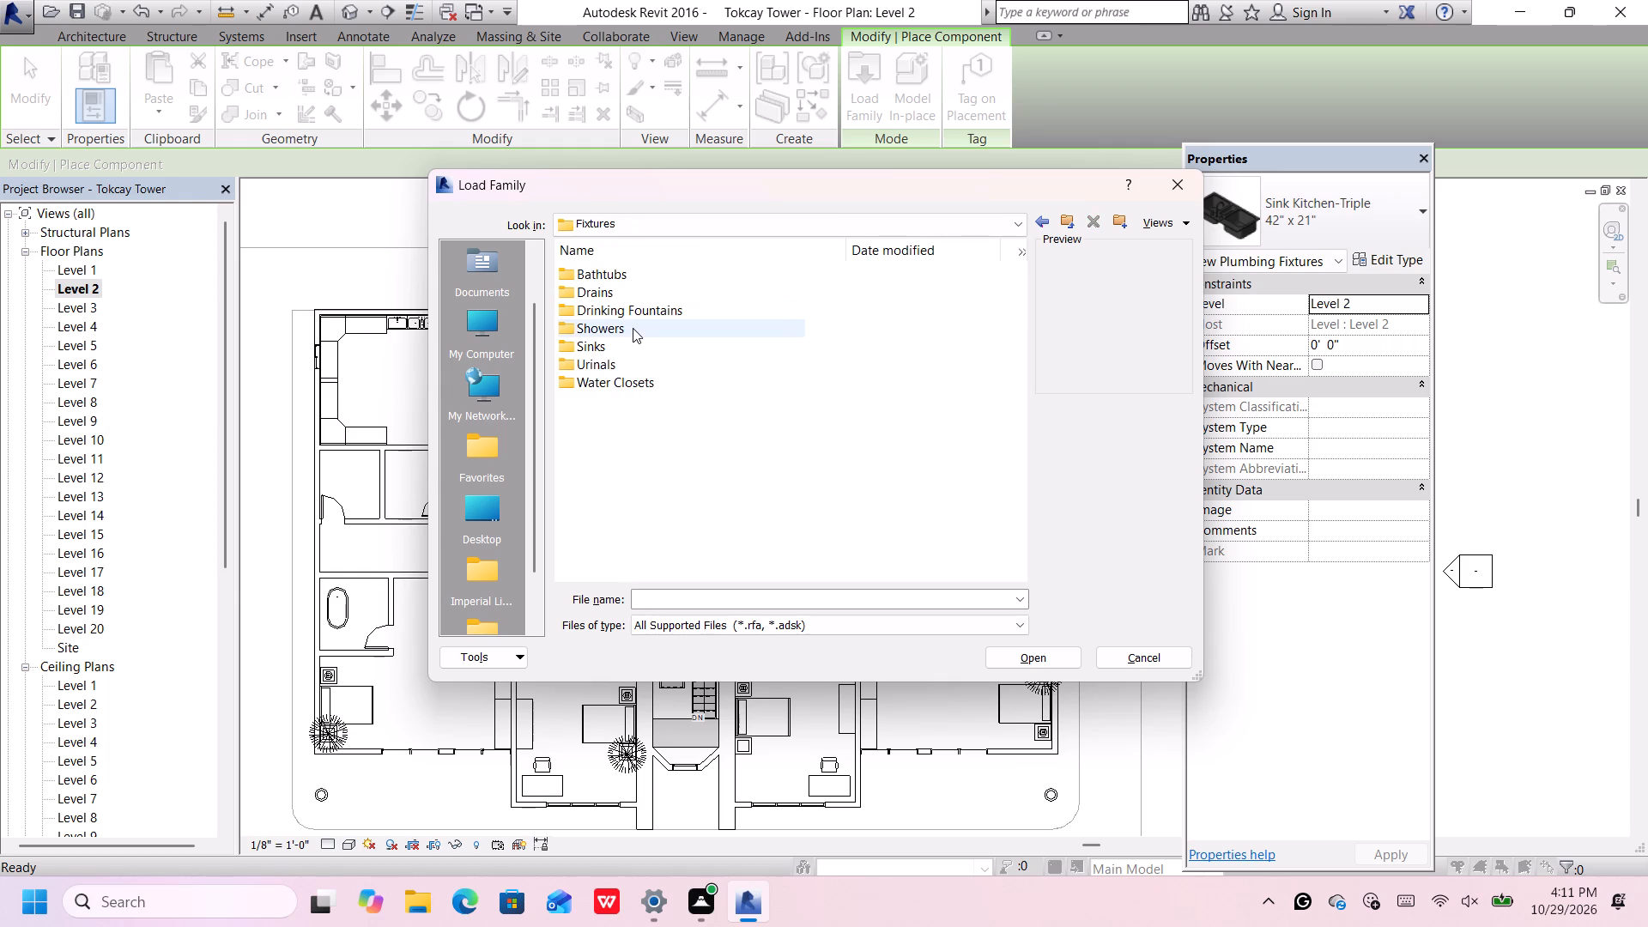
pyautogui.click(624, 347)
pyautogui.doubleClick(624, 347)
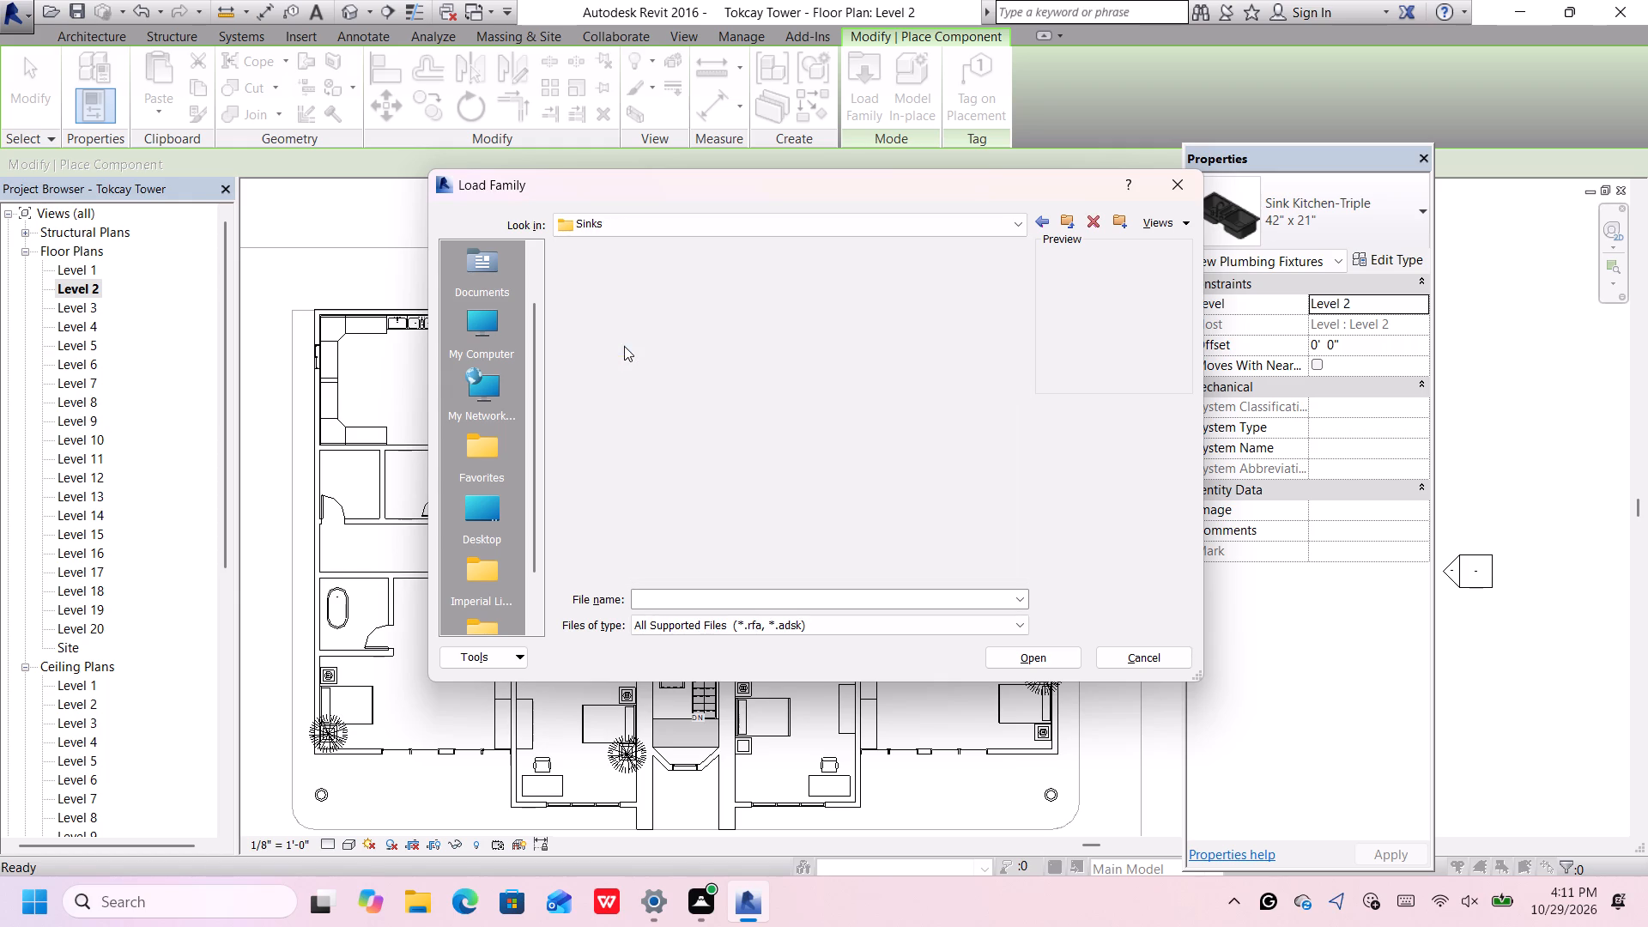
pyautogui.click(623, 368)
pyautogui.click(619, 389)
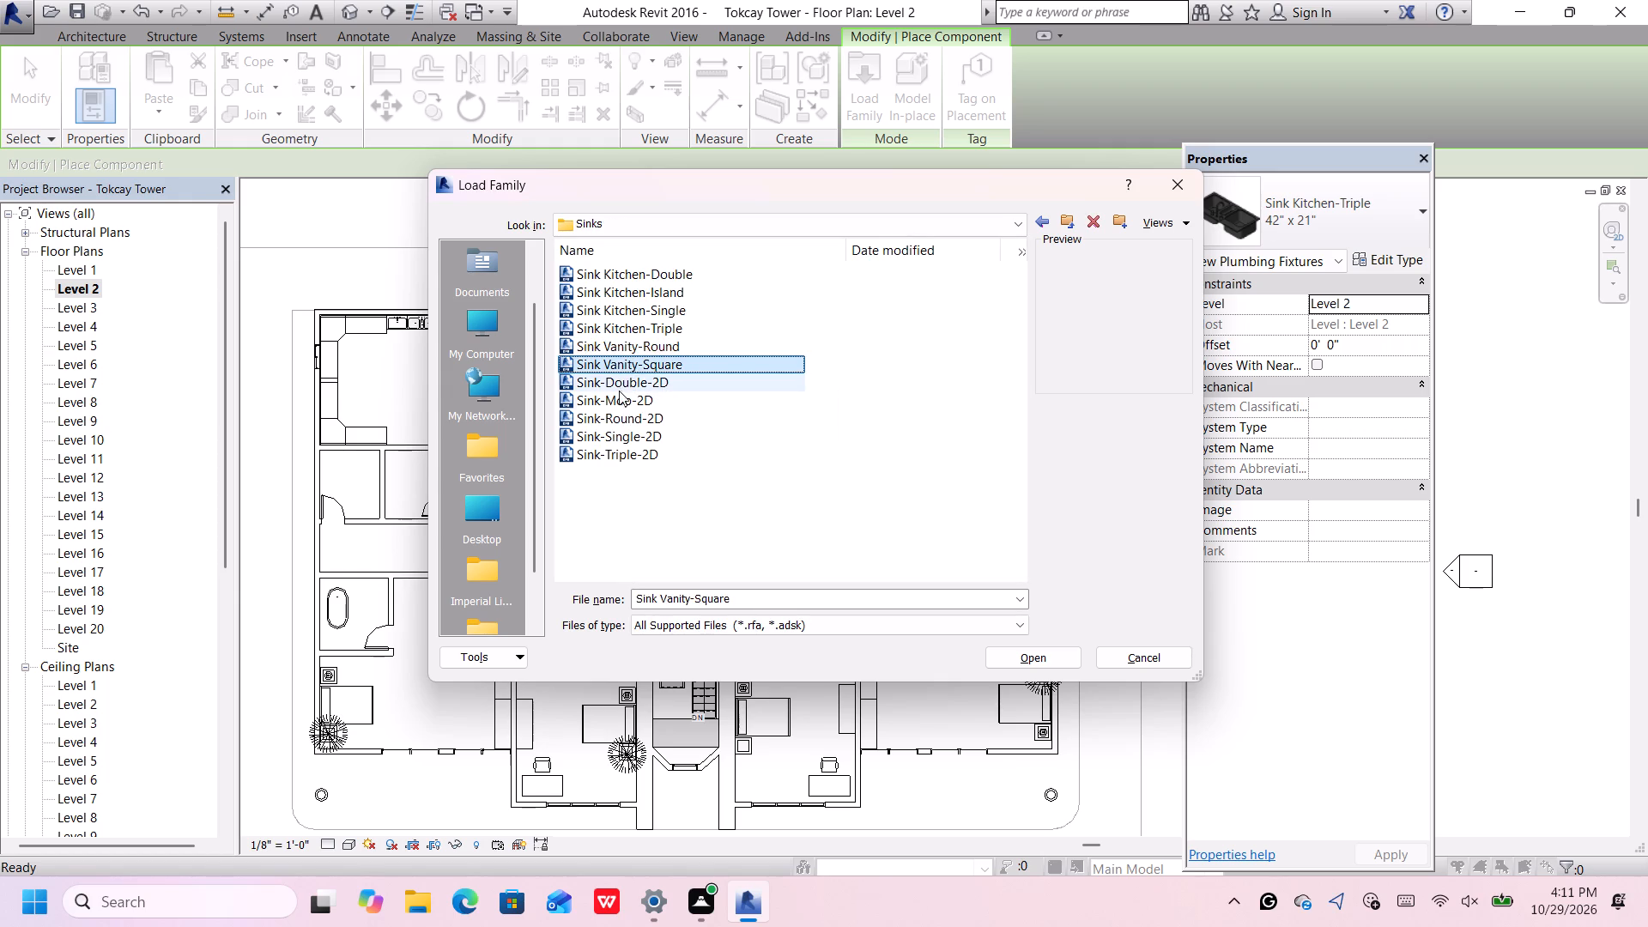
pyautogui.click(619, 412)
pyautogui.click(617, 436)
pyautogui.click(615, 454)
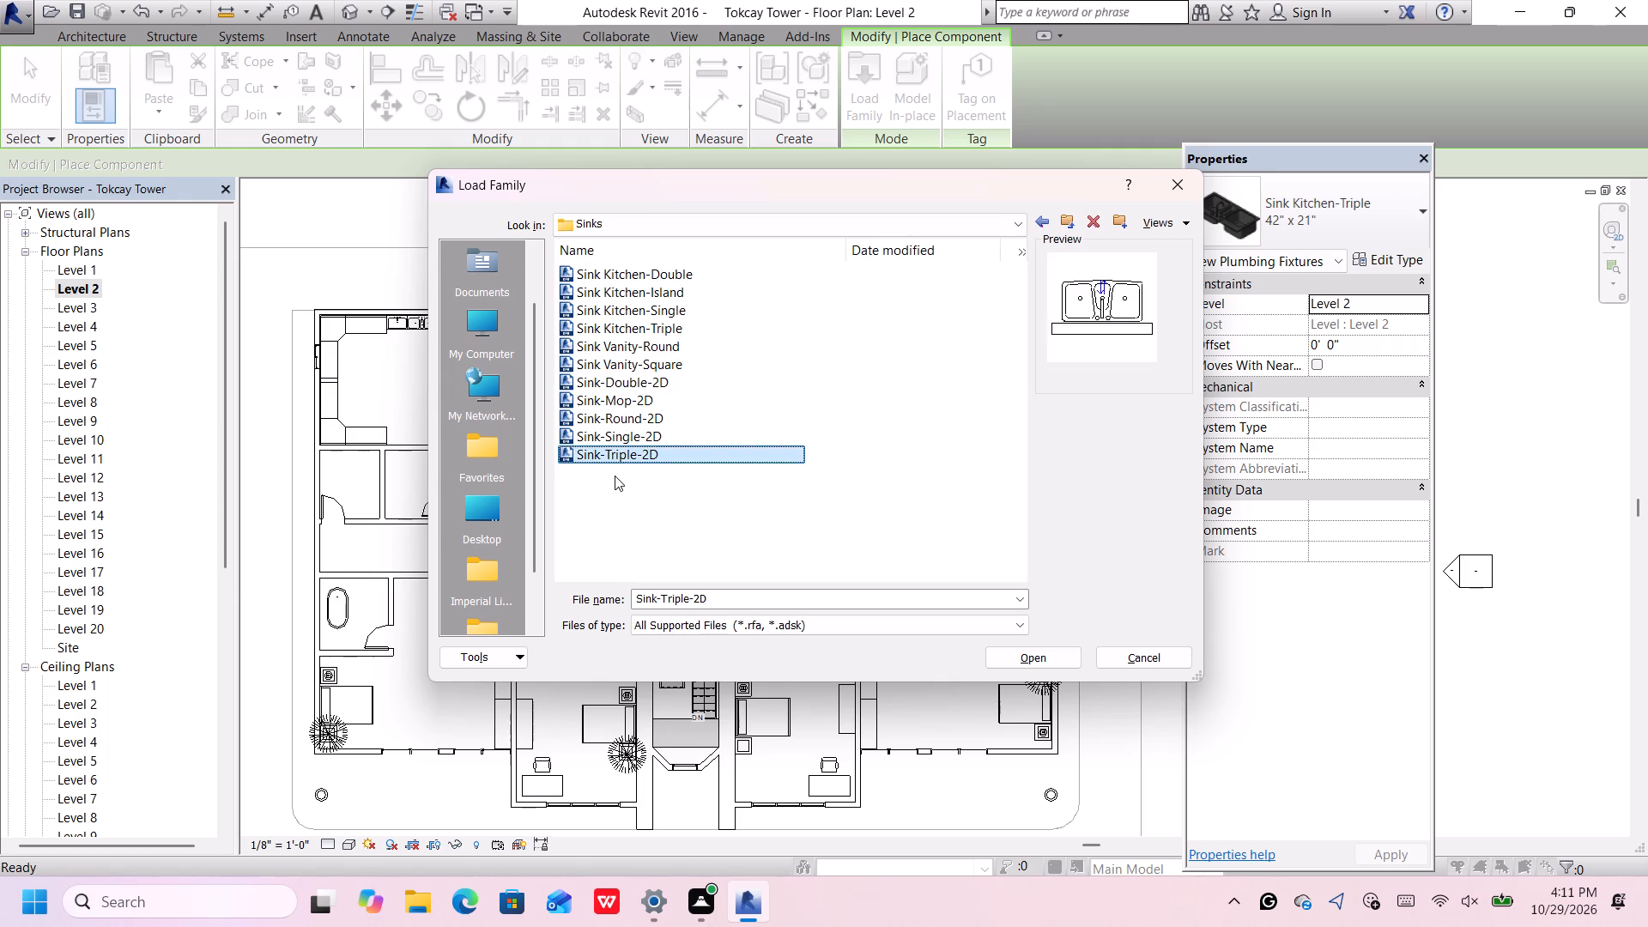
pyautogui.click(615, 476)
pyautogui.click(621, 427)
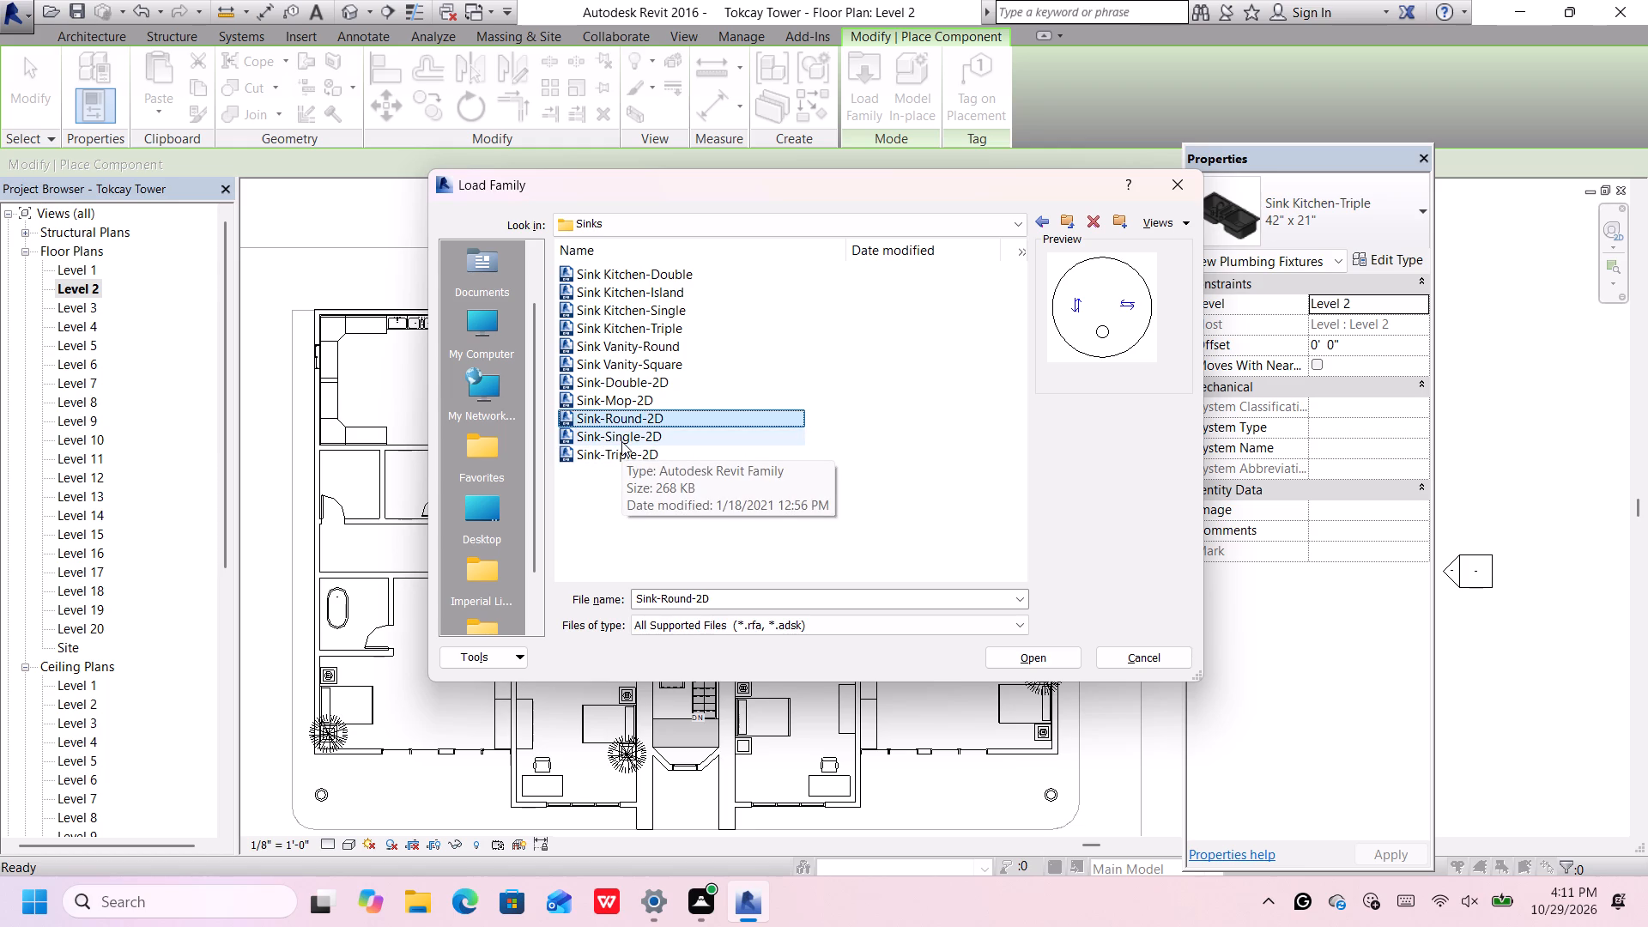
pyautogui.click(621, 439)
pyautogui.click(626, 418)
pyautogui.click(629, 399)
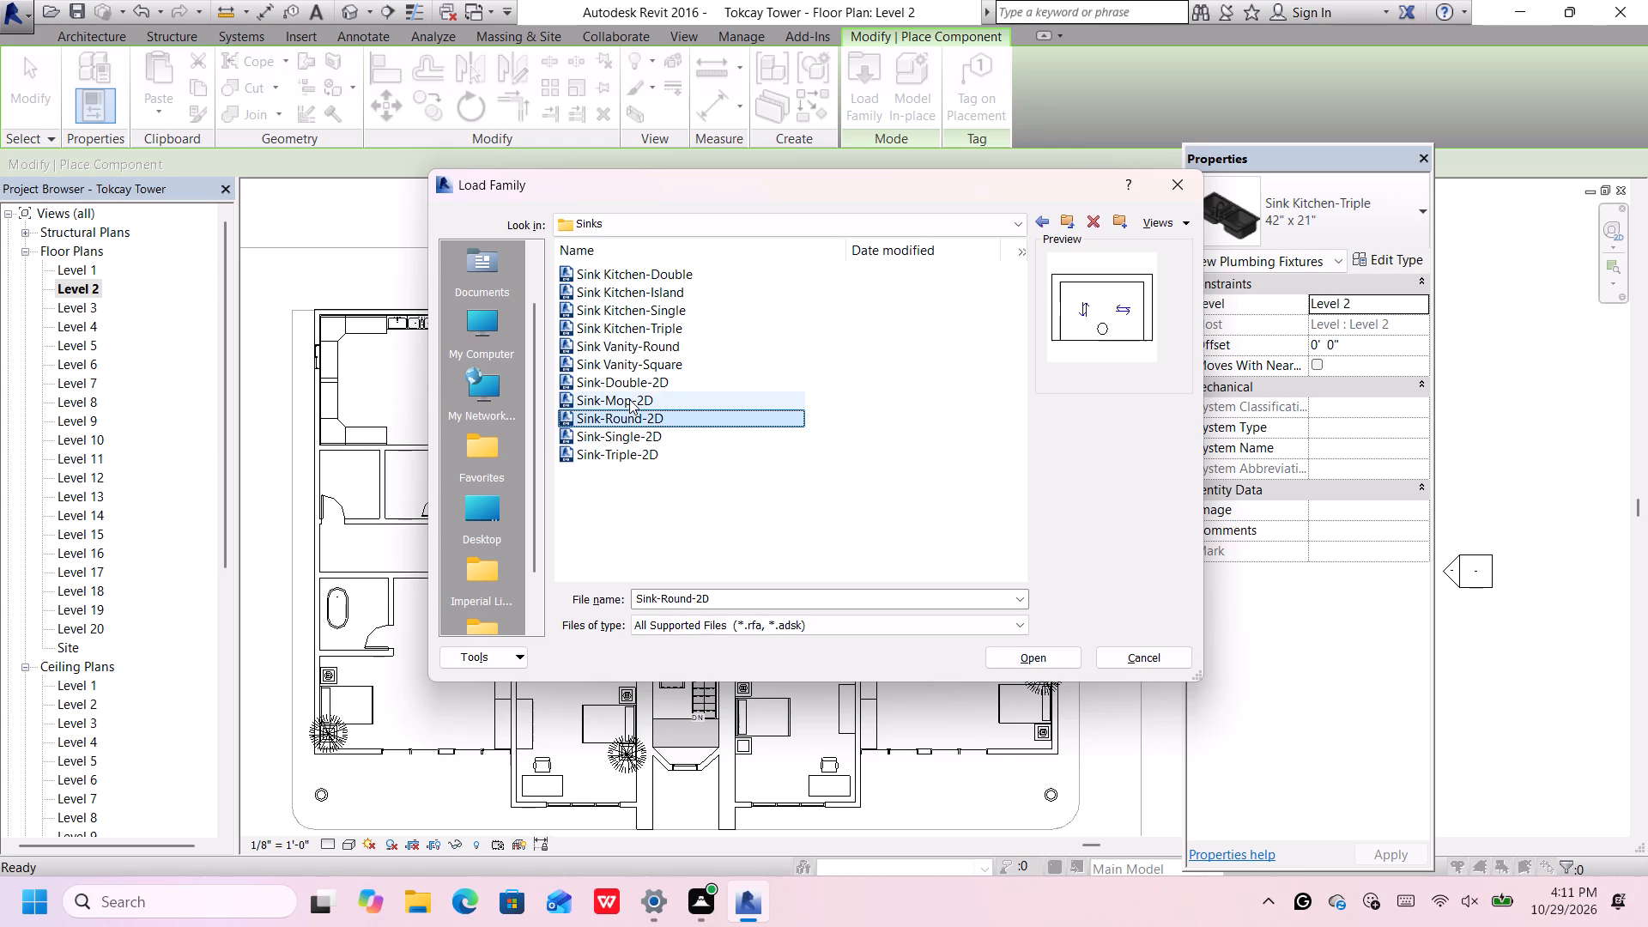
pyautogui.click(629, 418)
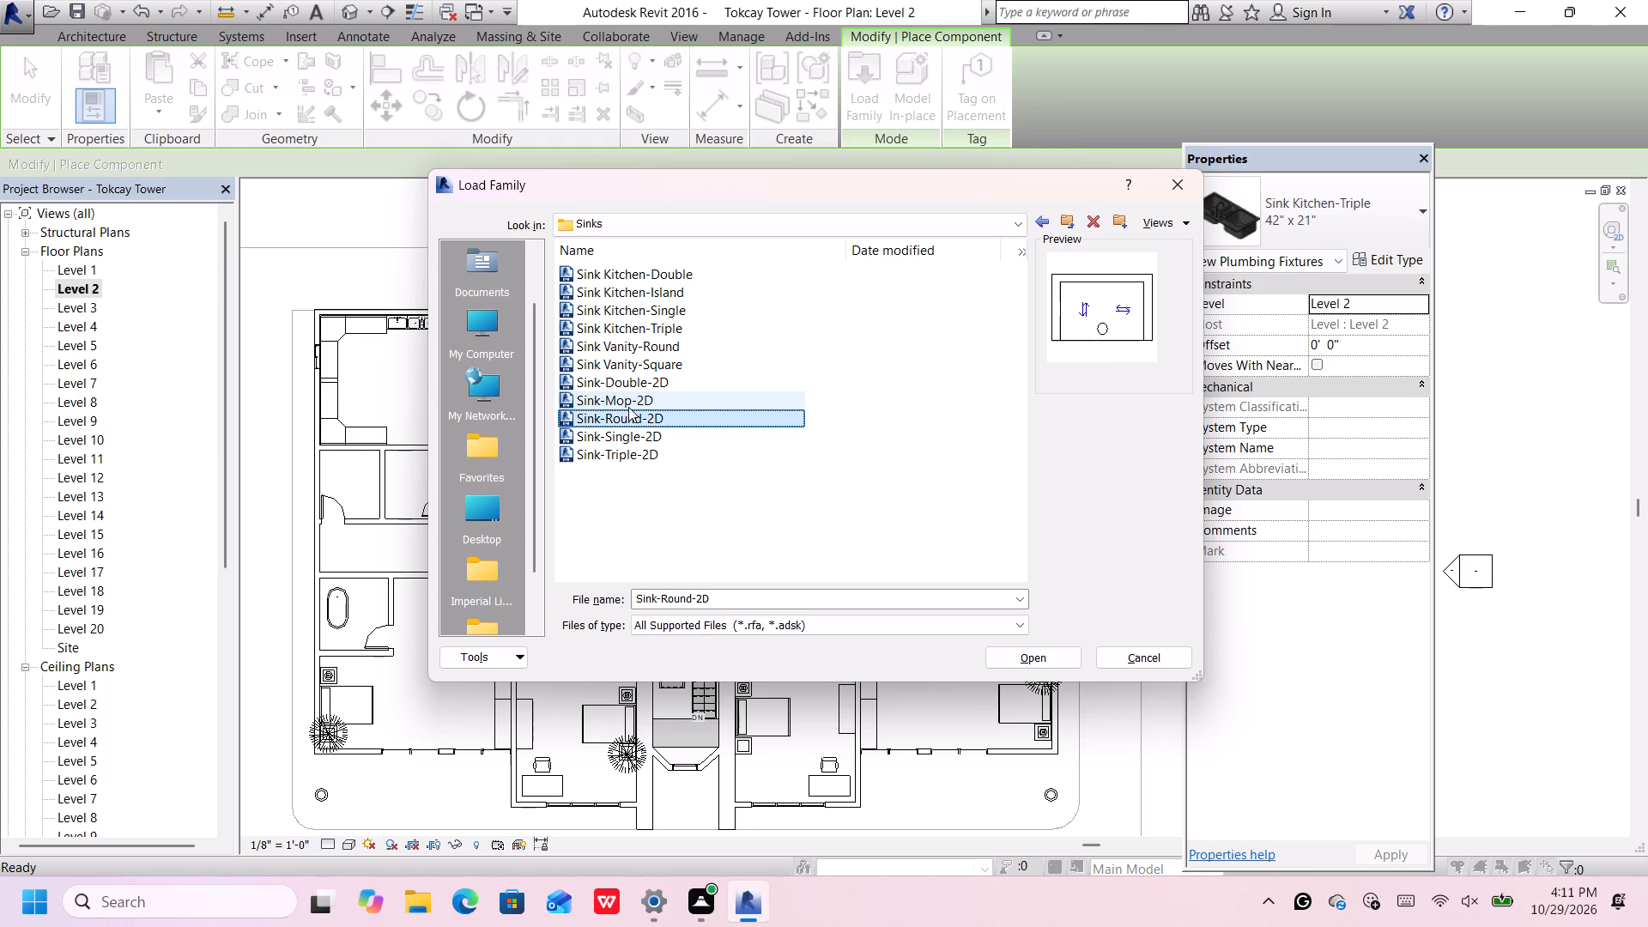
pyautogui.click(628, 407)
pyautogui.click(629, 387)
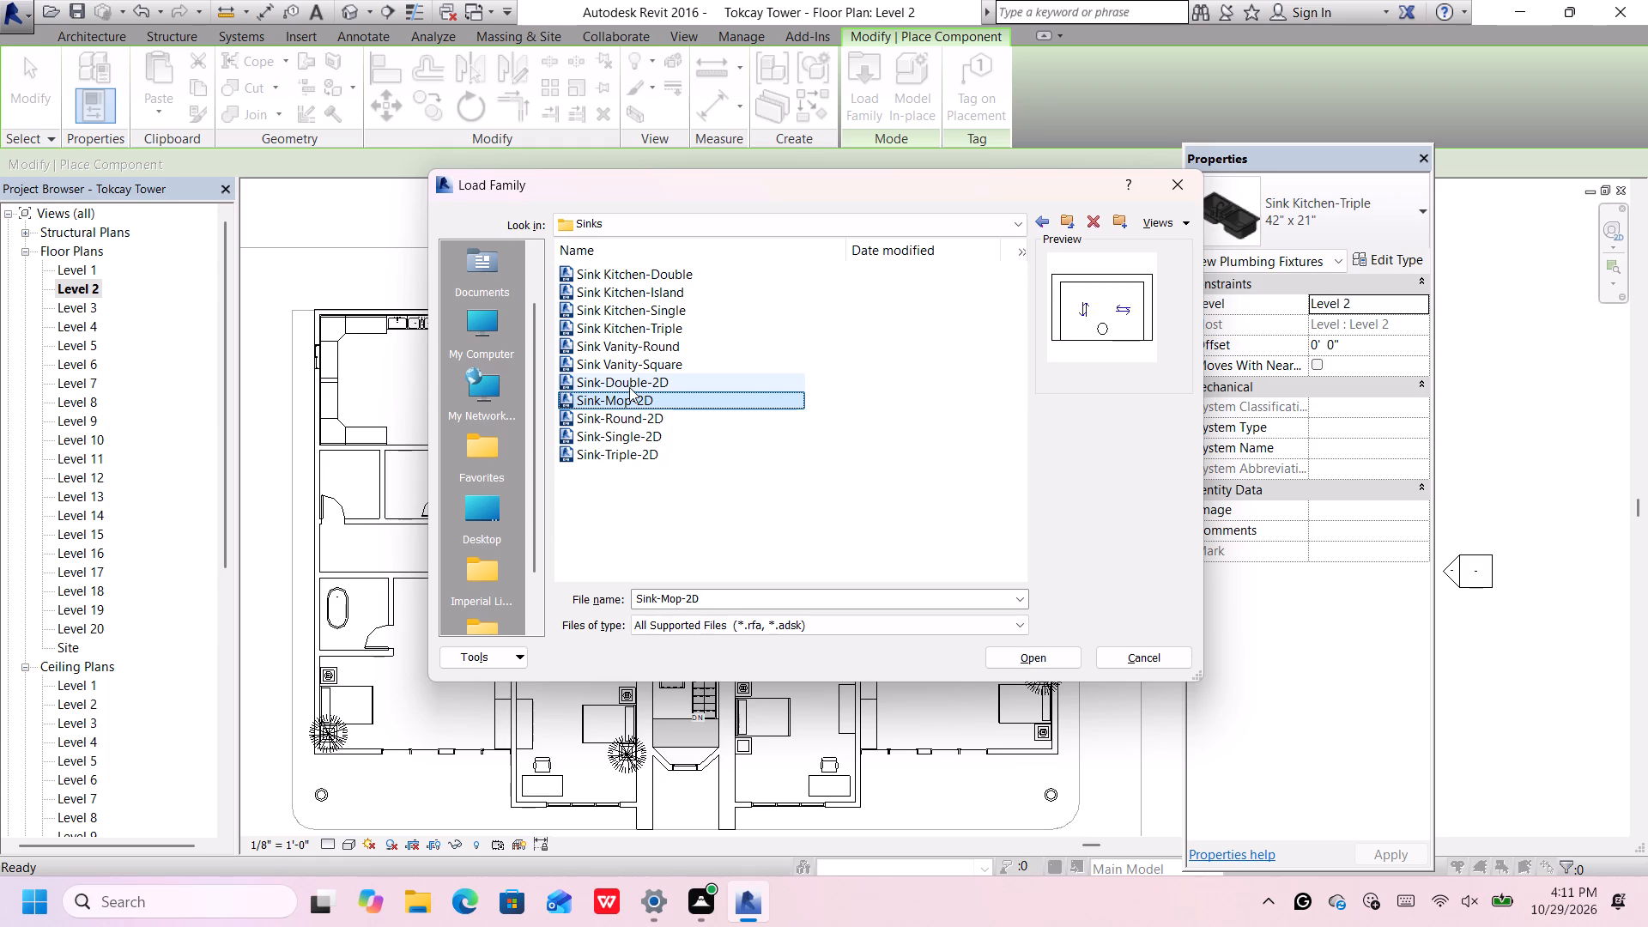
pyautogui.click(631, 370)
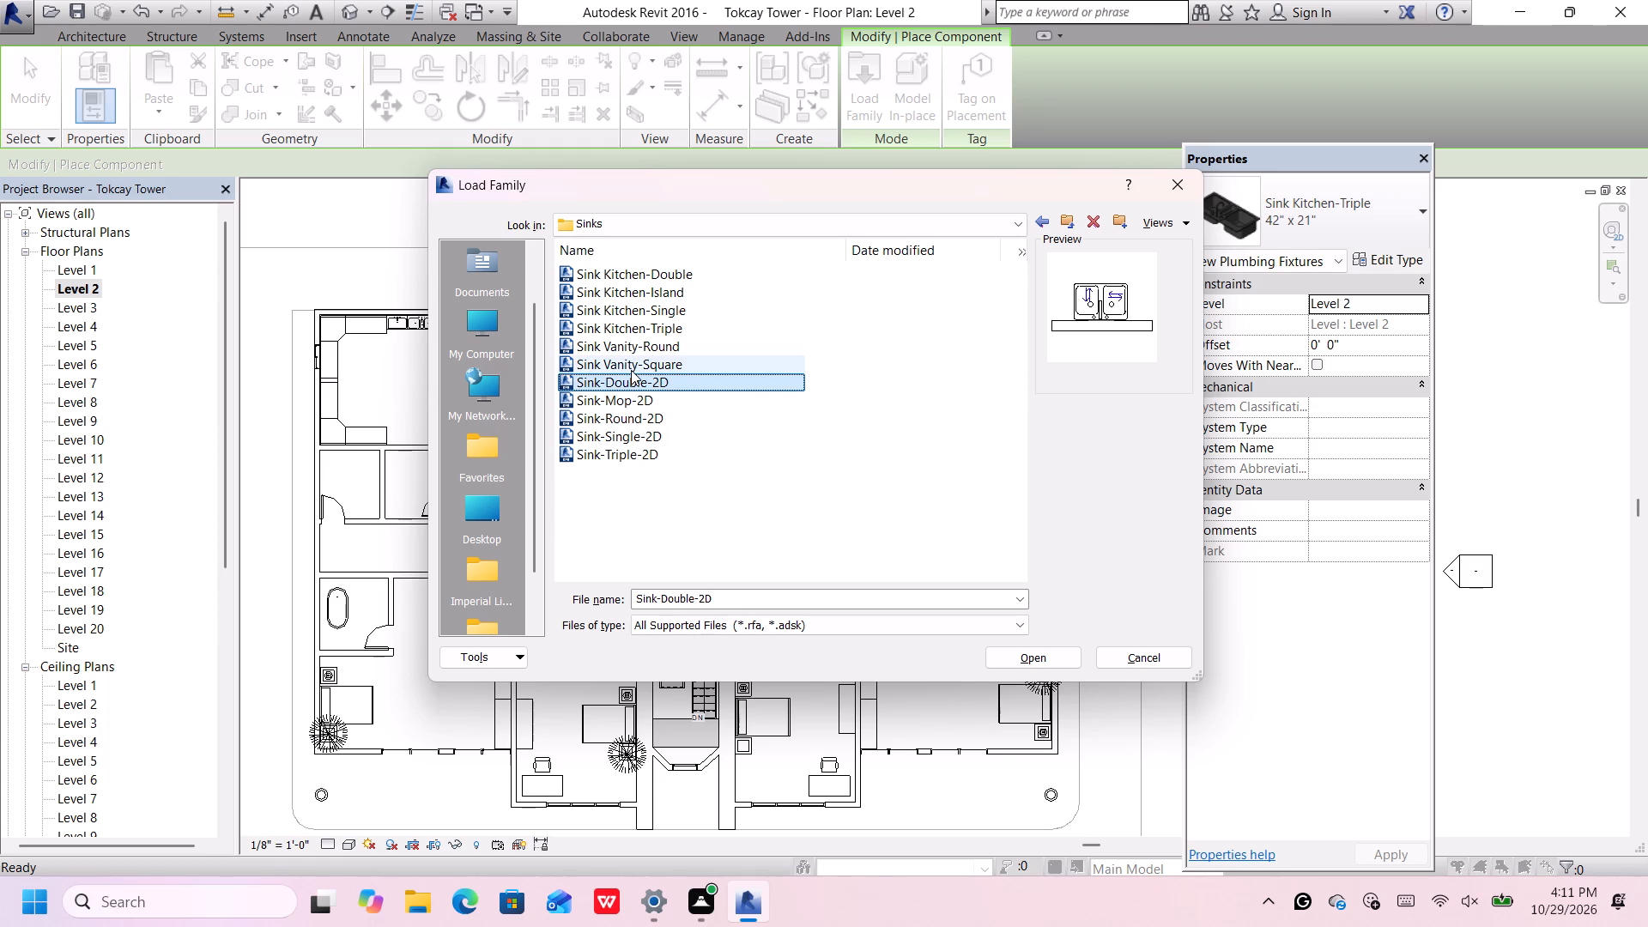
# Load the Sink Vanity-Round family into the project.
pyautogui.click(633, 352)
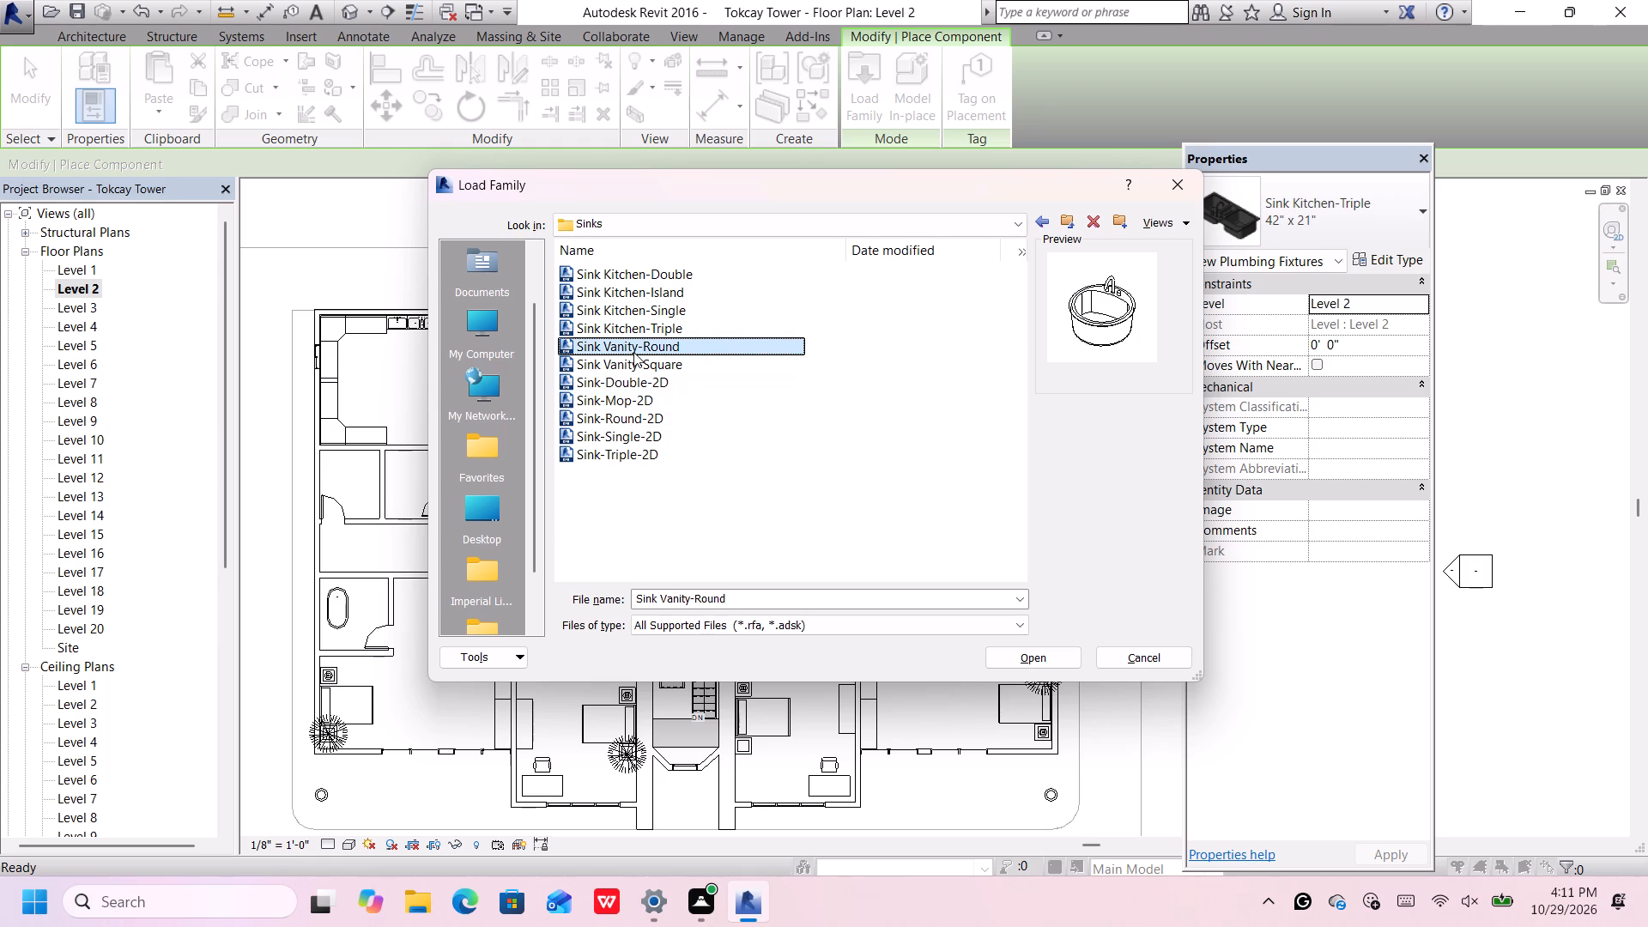
pyautogui.doubleClick(633, 352)
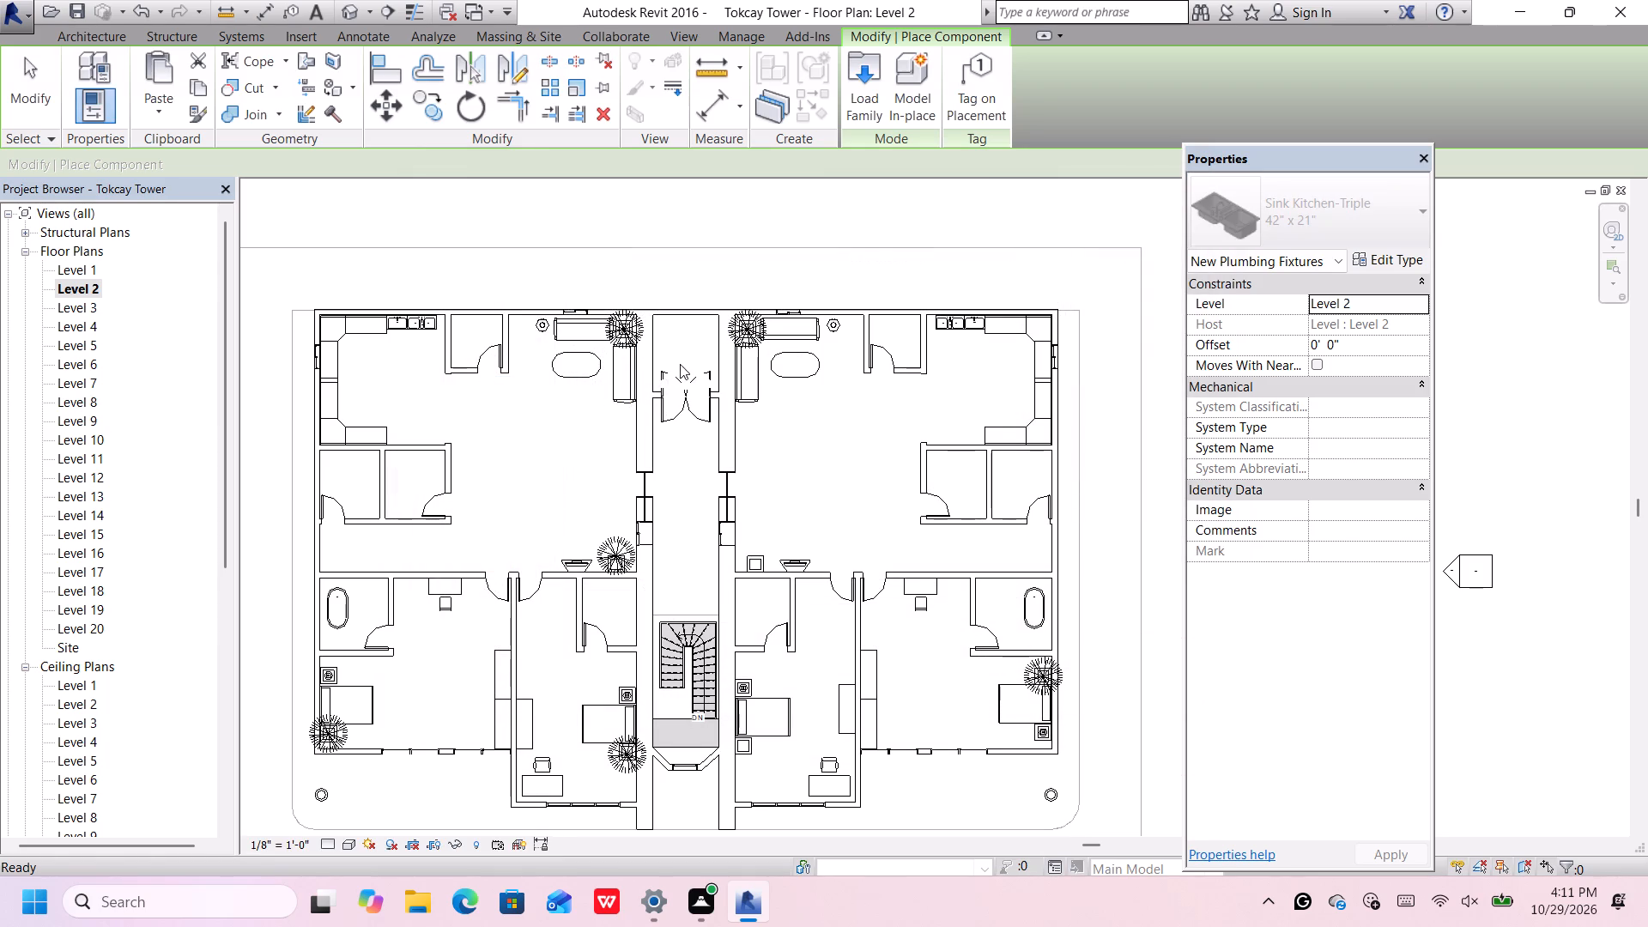
# Place a Sink Vanity-Round 19" x 19" against the west exterior wall, north of the bathtub room, about 3'-6" from the small rooms' south wall.
pyautogui.scroll(5, 316, 606)
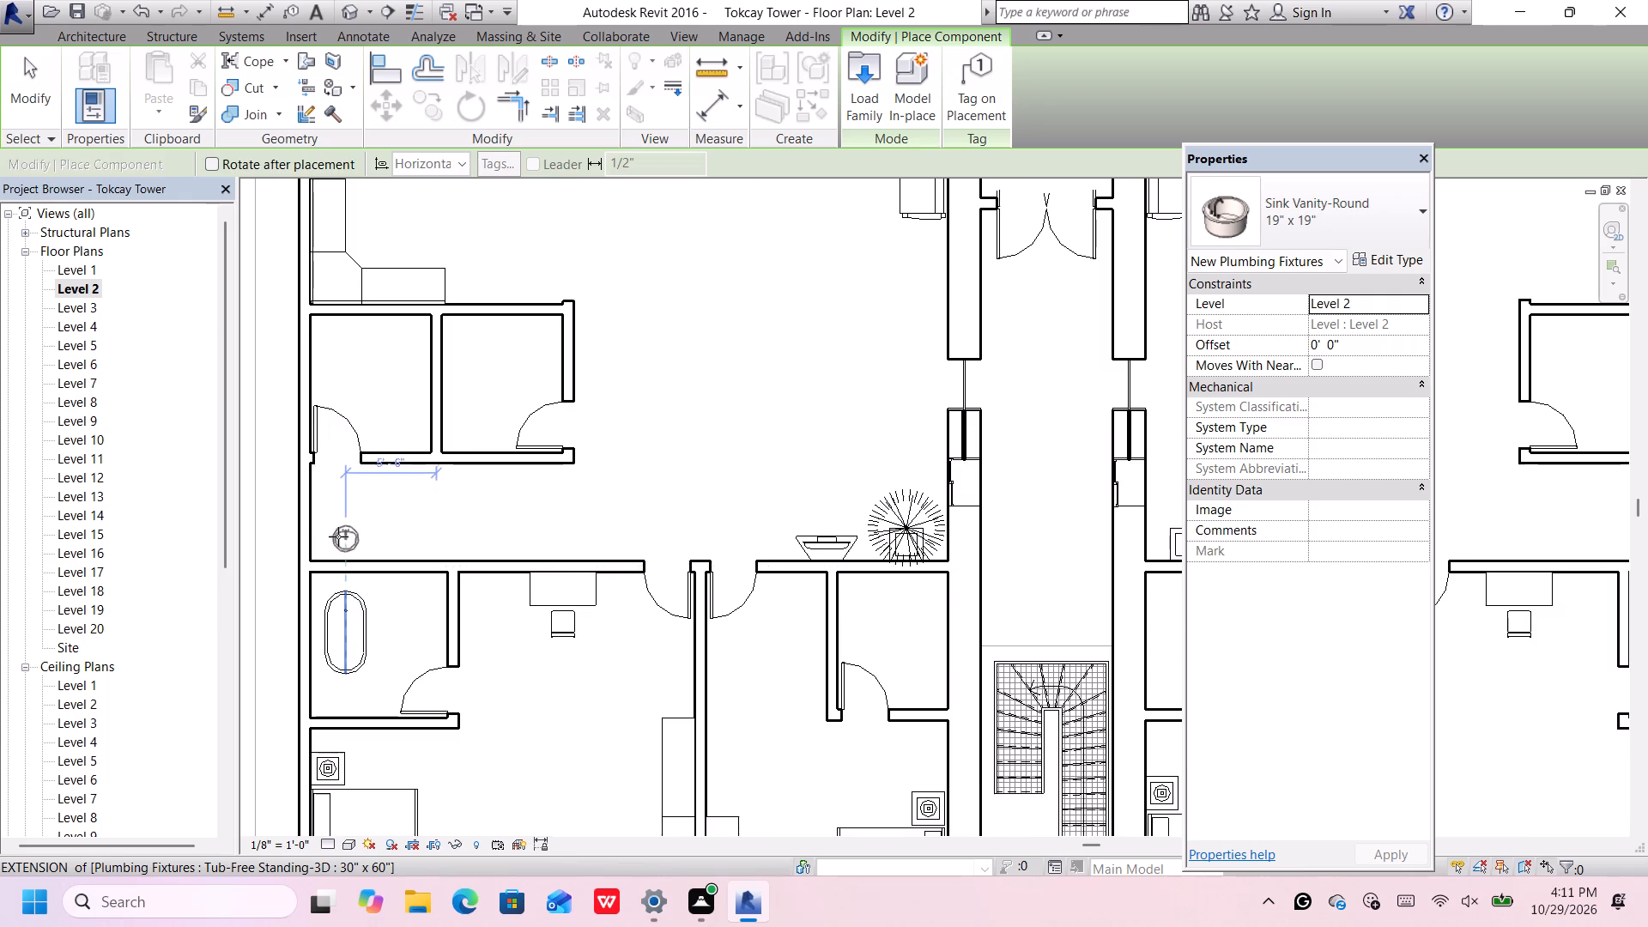
pyautogui.scroll(6, 338, 536)
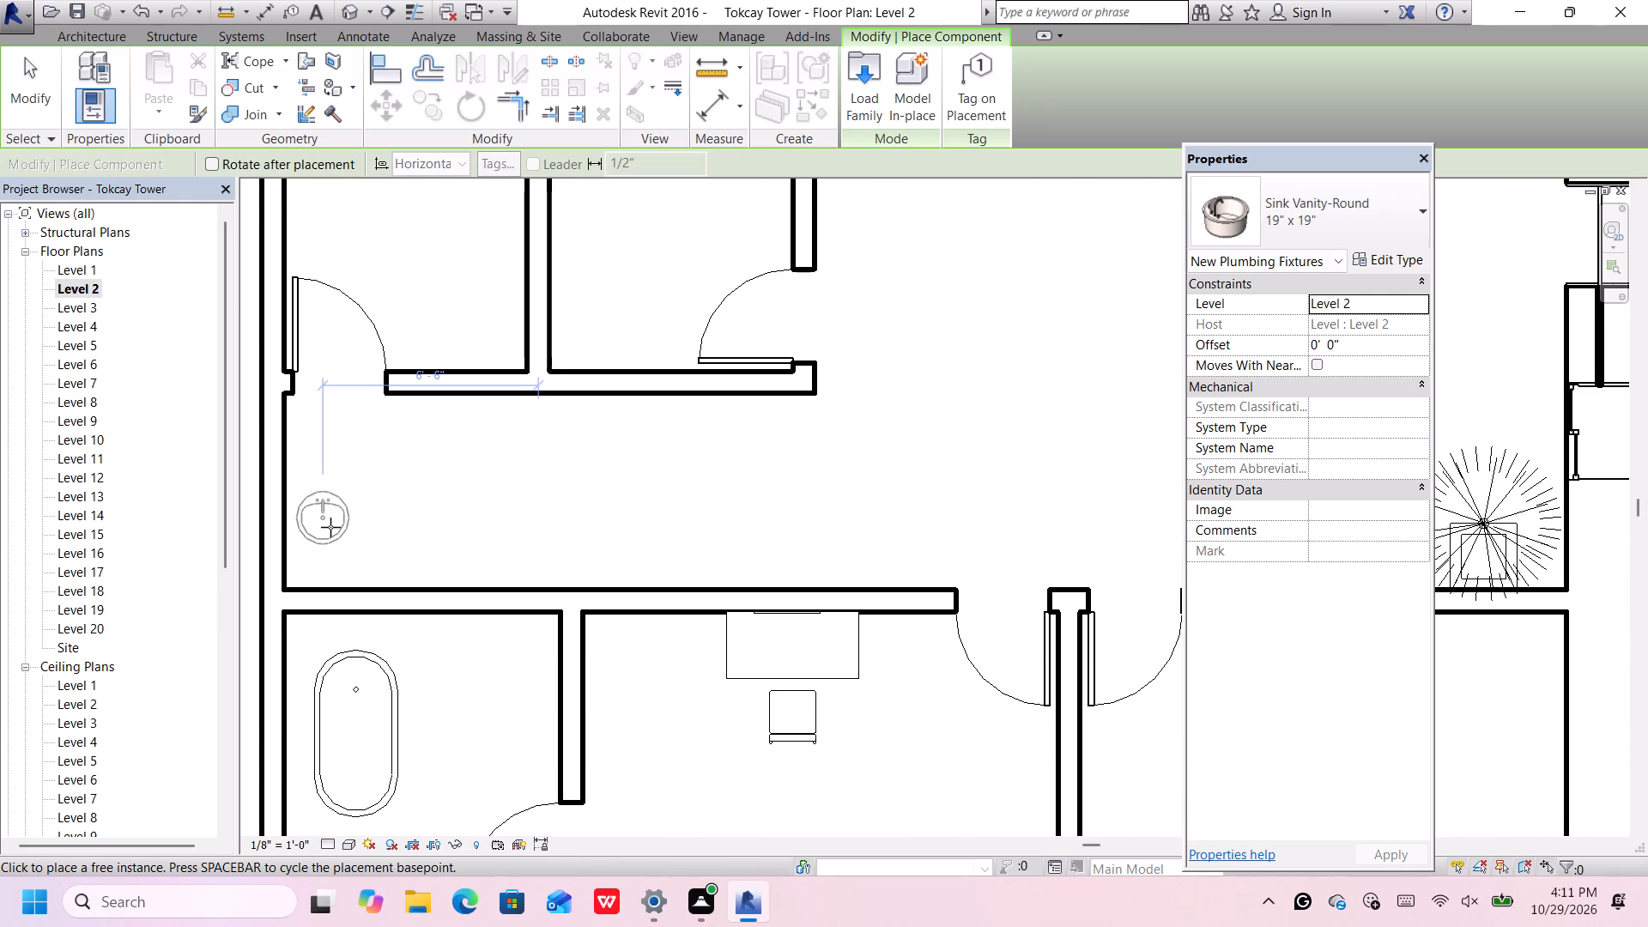
pyautogui.press('space')
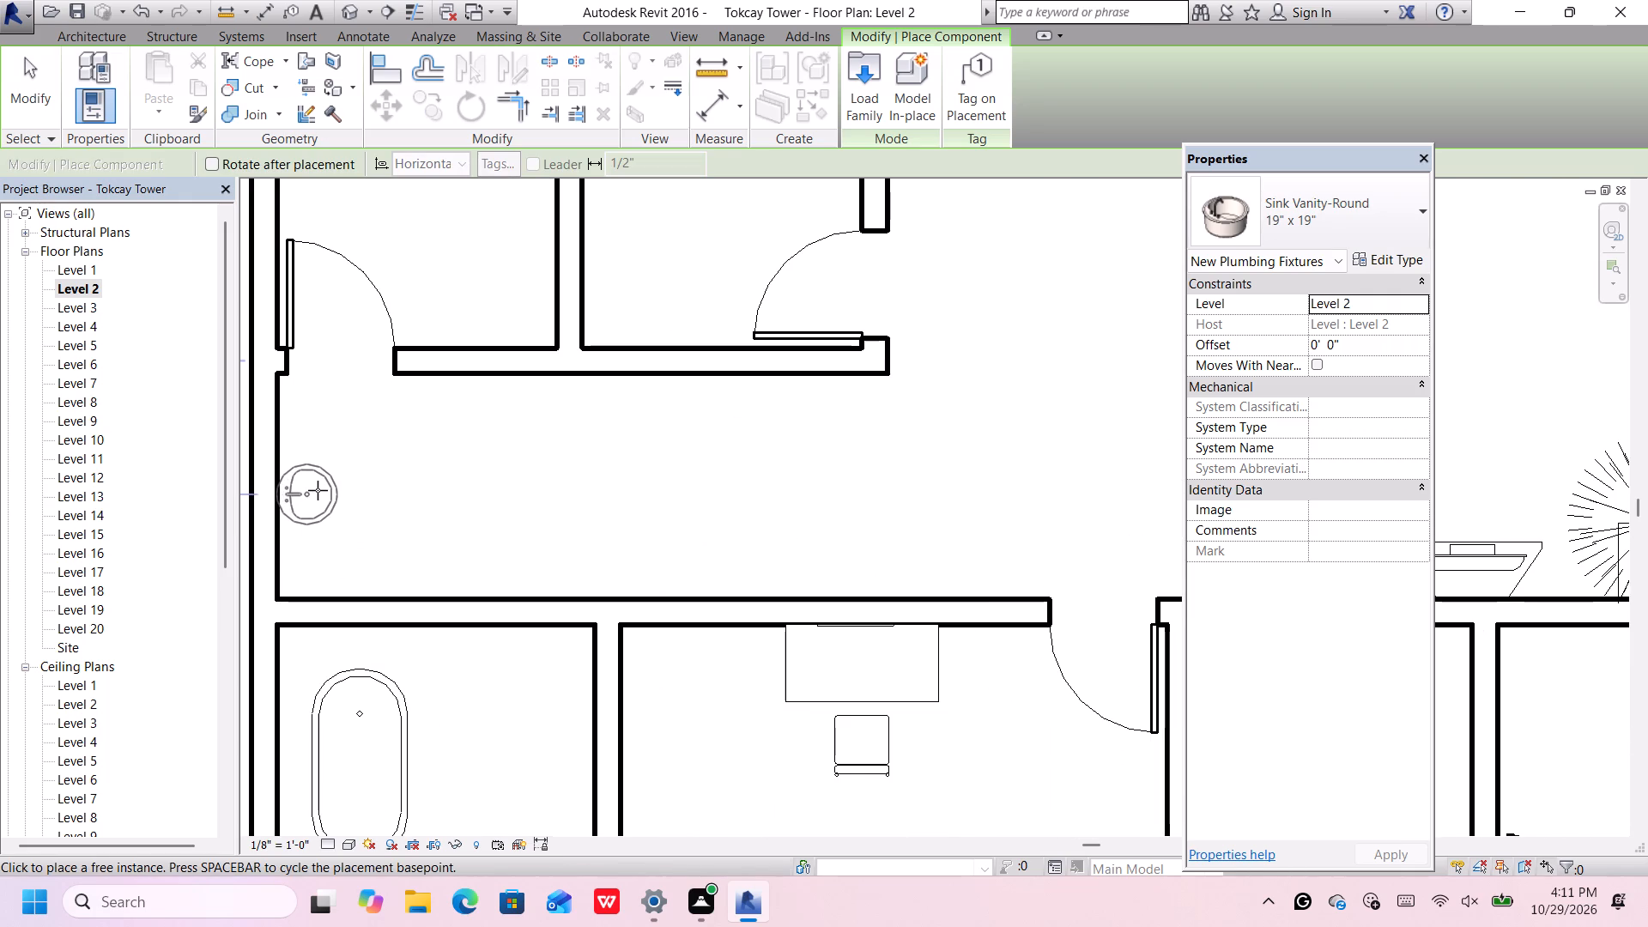
pyautogui.click(318, 490)
# Place a Sink Vanity-Round 19" x 19" against the east exterior wall, about 3'-6" north of the bathtub room's north wall.
pyautogui.scroll(-10, 318, 490)
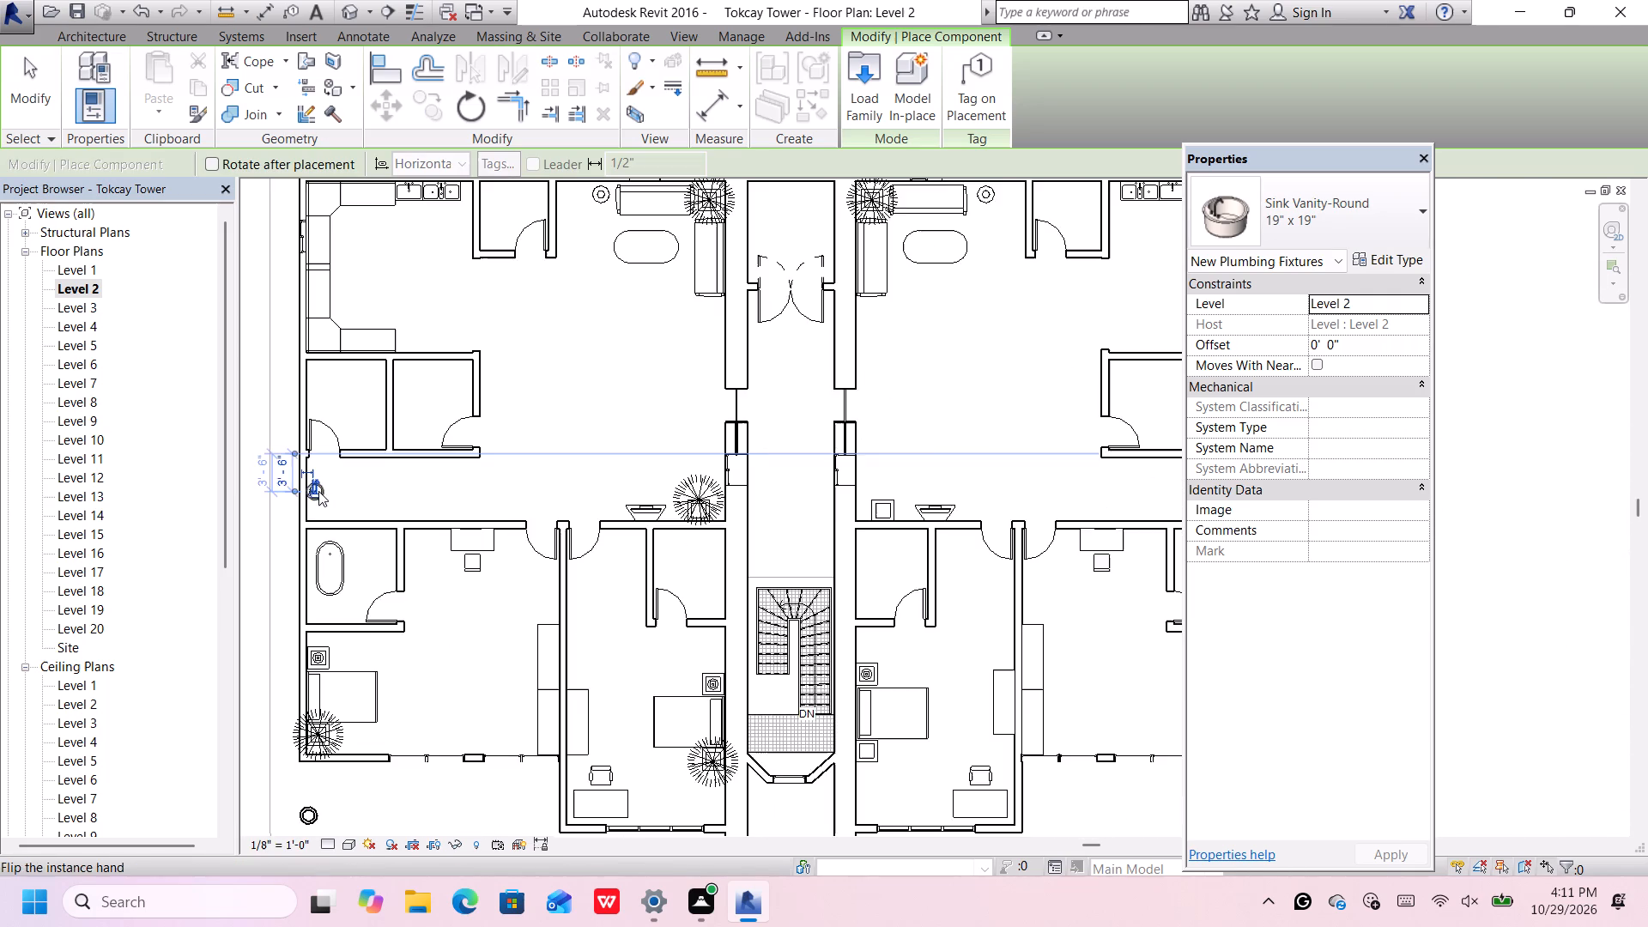
pyautogui.press('space')
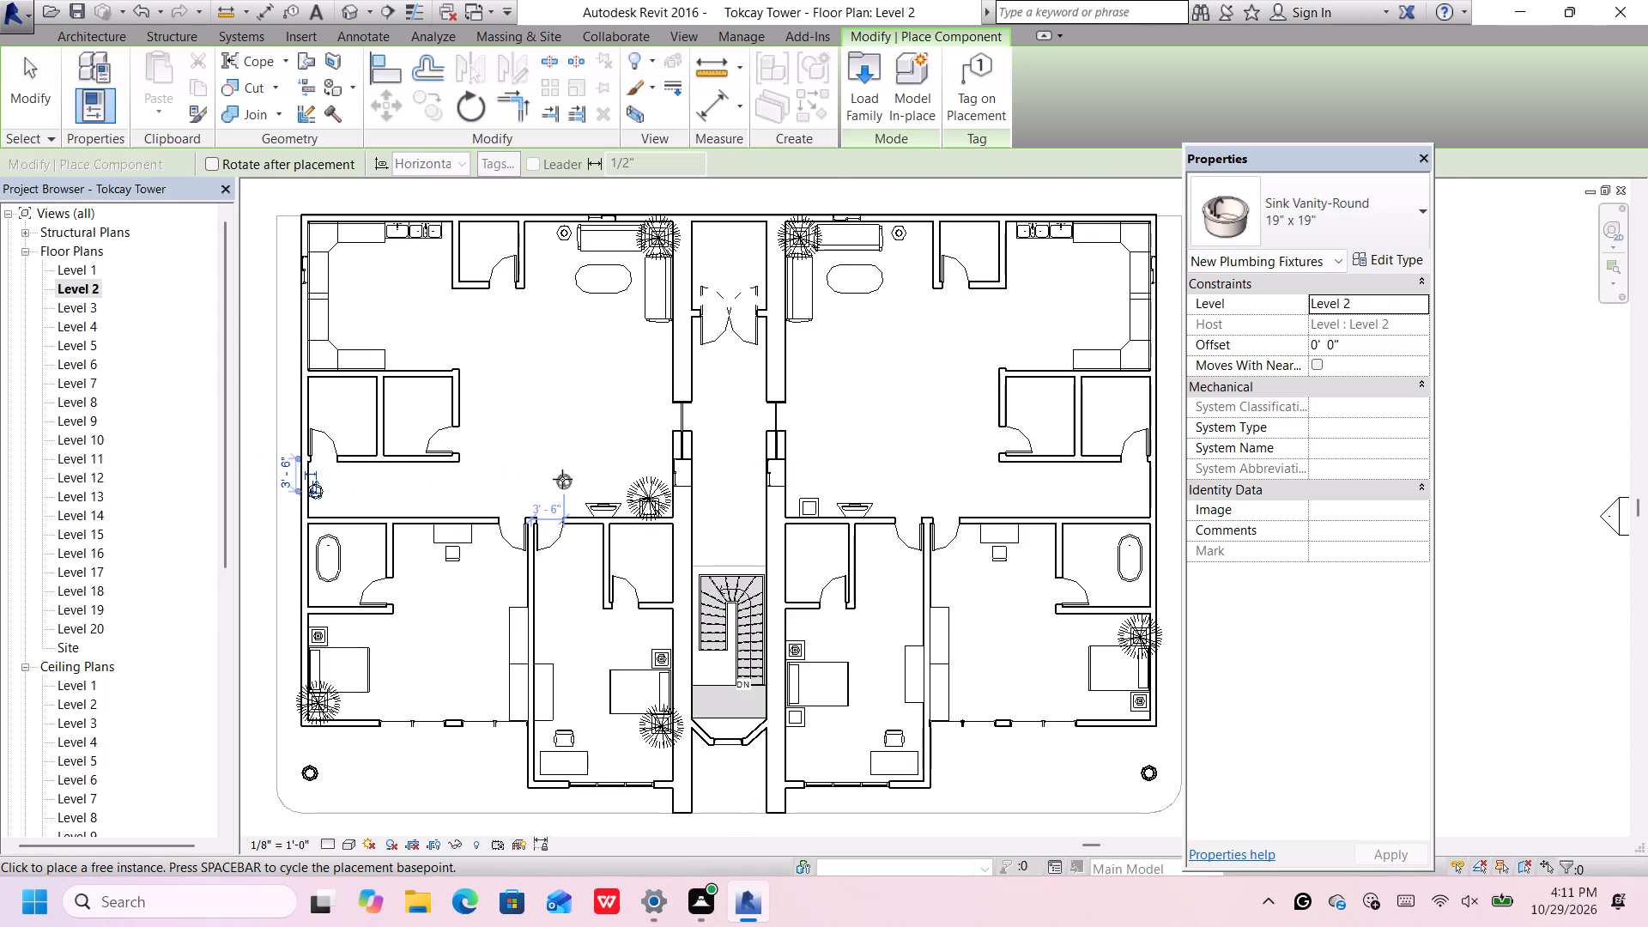
pyautogui.scroll(10, 563, 479)
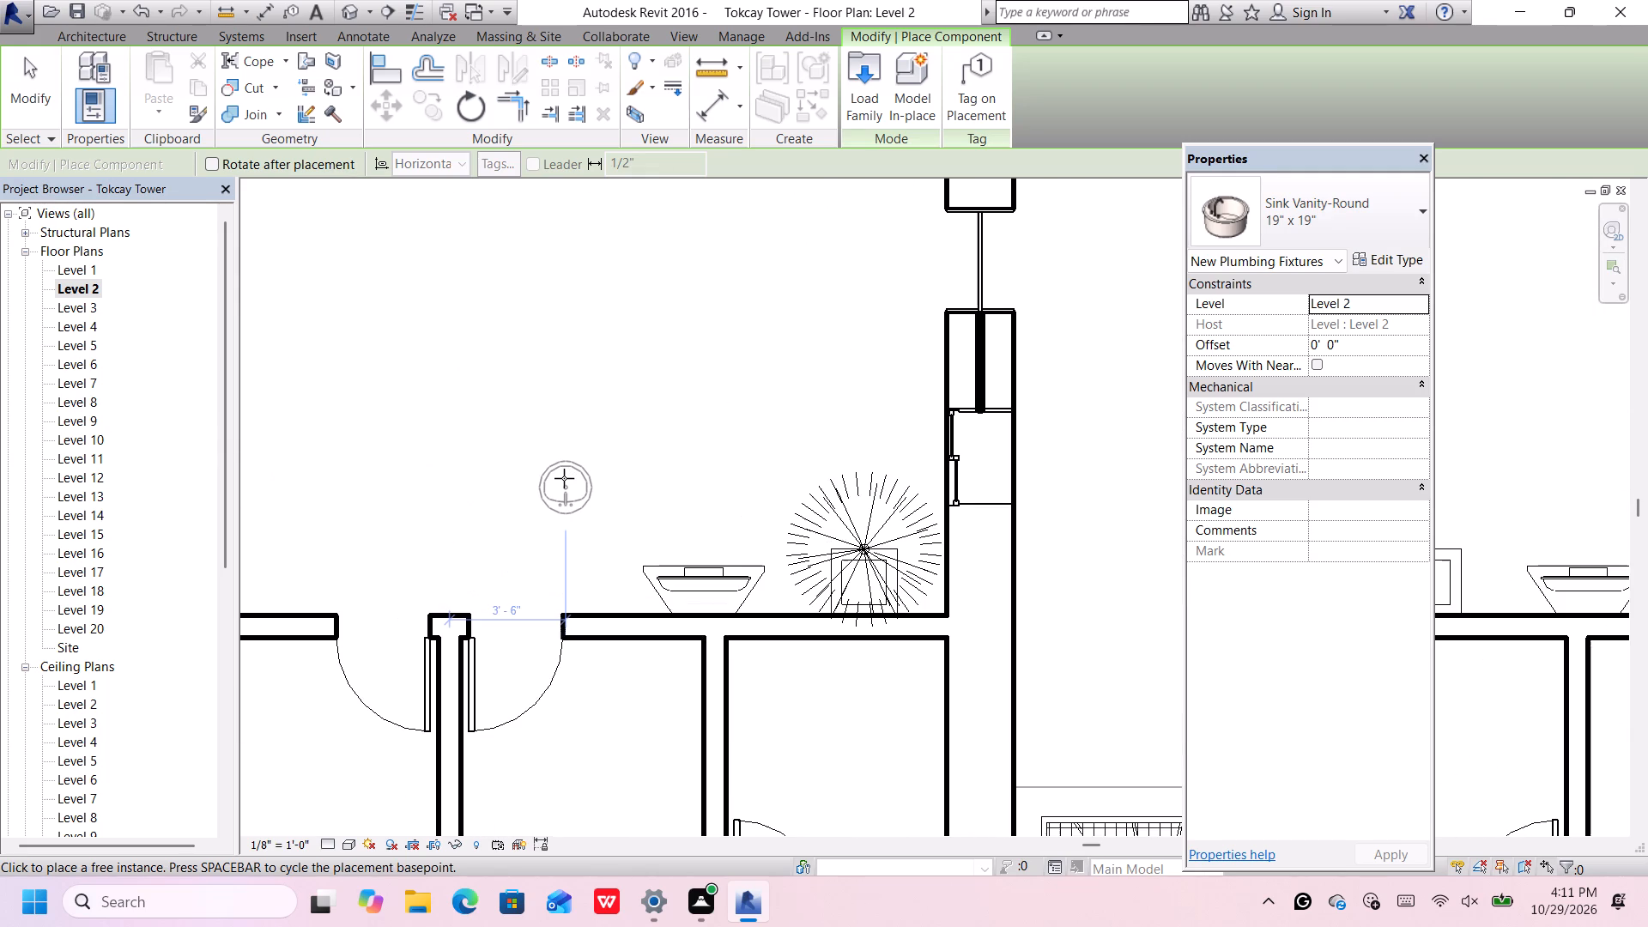
pyautogui.press('space')
pyautogui.scroll(-14, 564, 478)
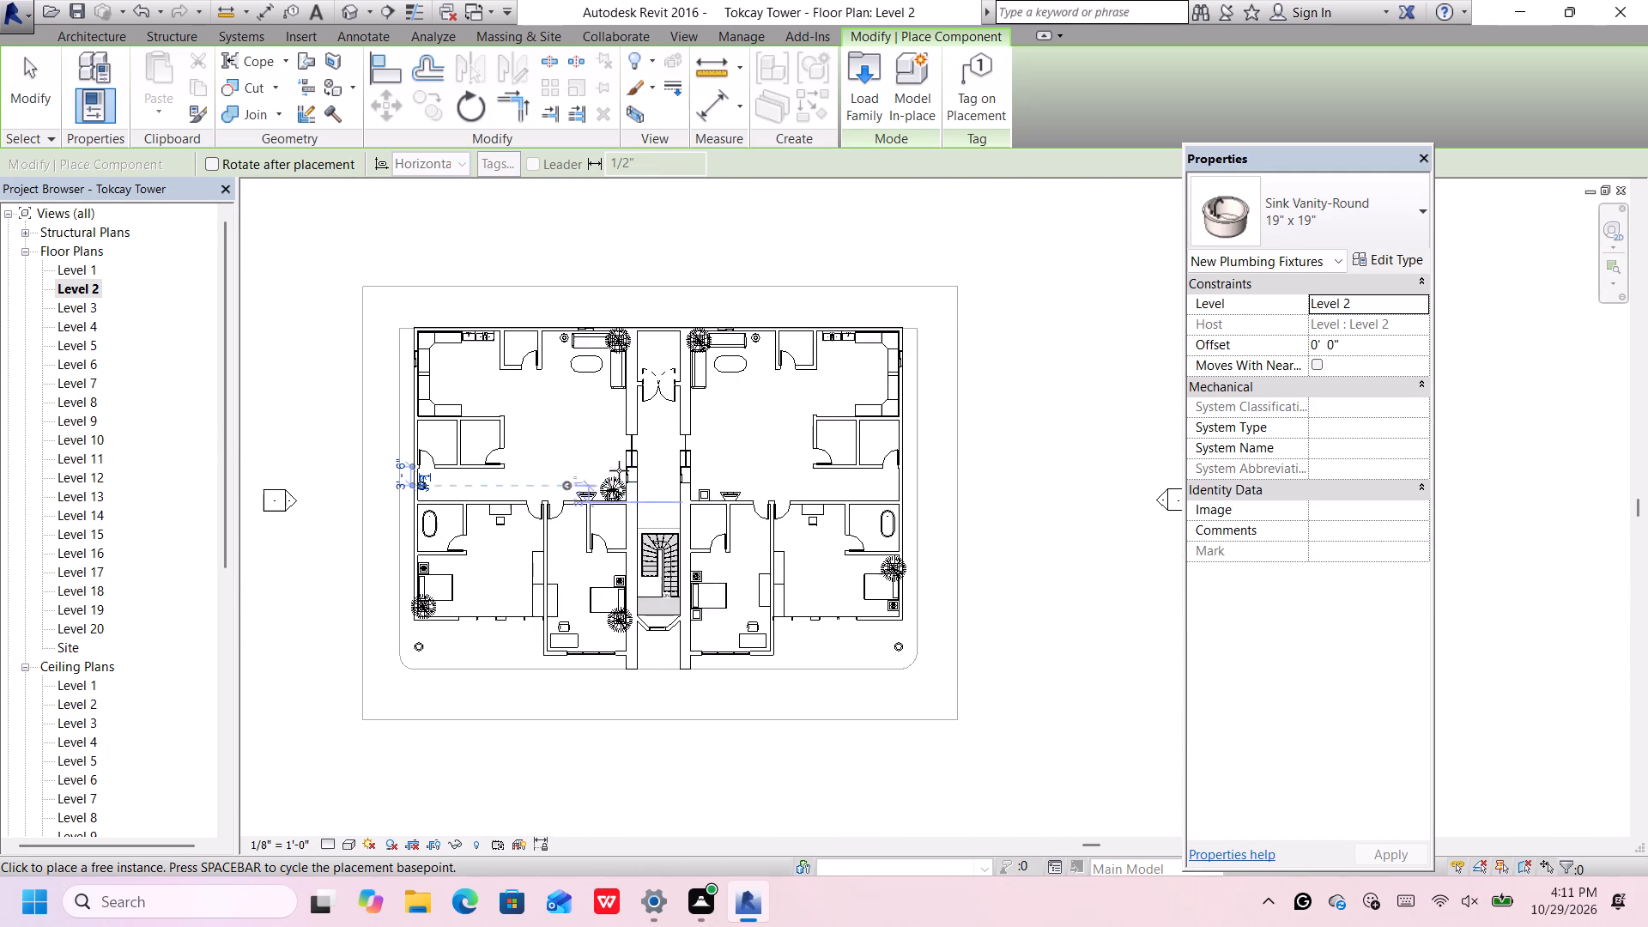
pyautogui.scroll(8, 890, 488)
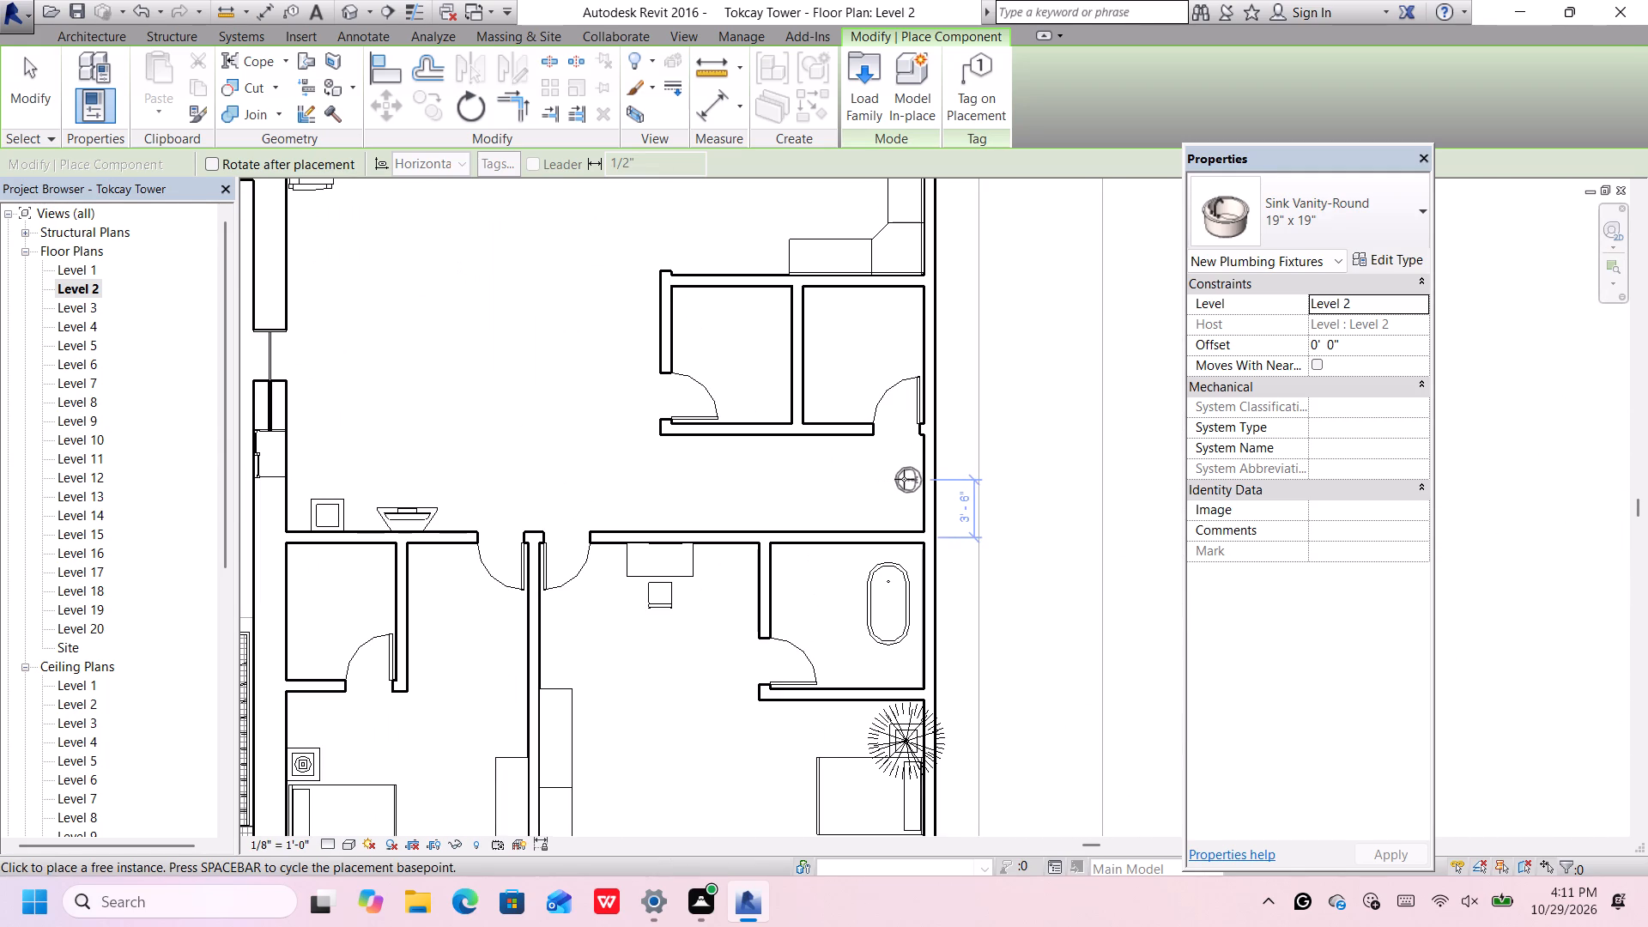
pyautogui.click(905, 479)
# Preview the 2D sink families in the Plumbing library's Architectural Fixtures, Sinks folder.
pyautogui.scroll(-9, 895, 486)
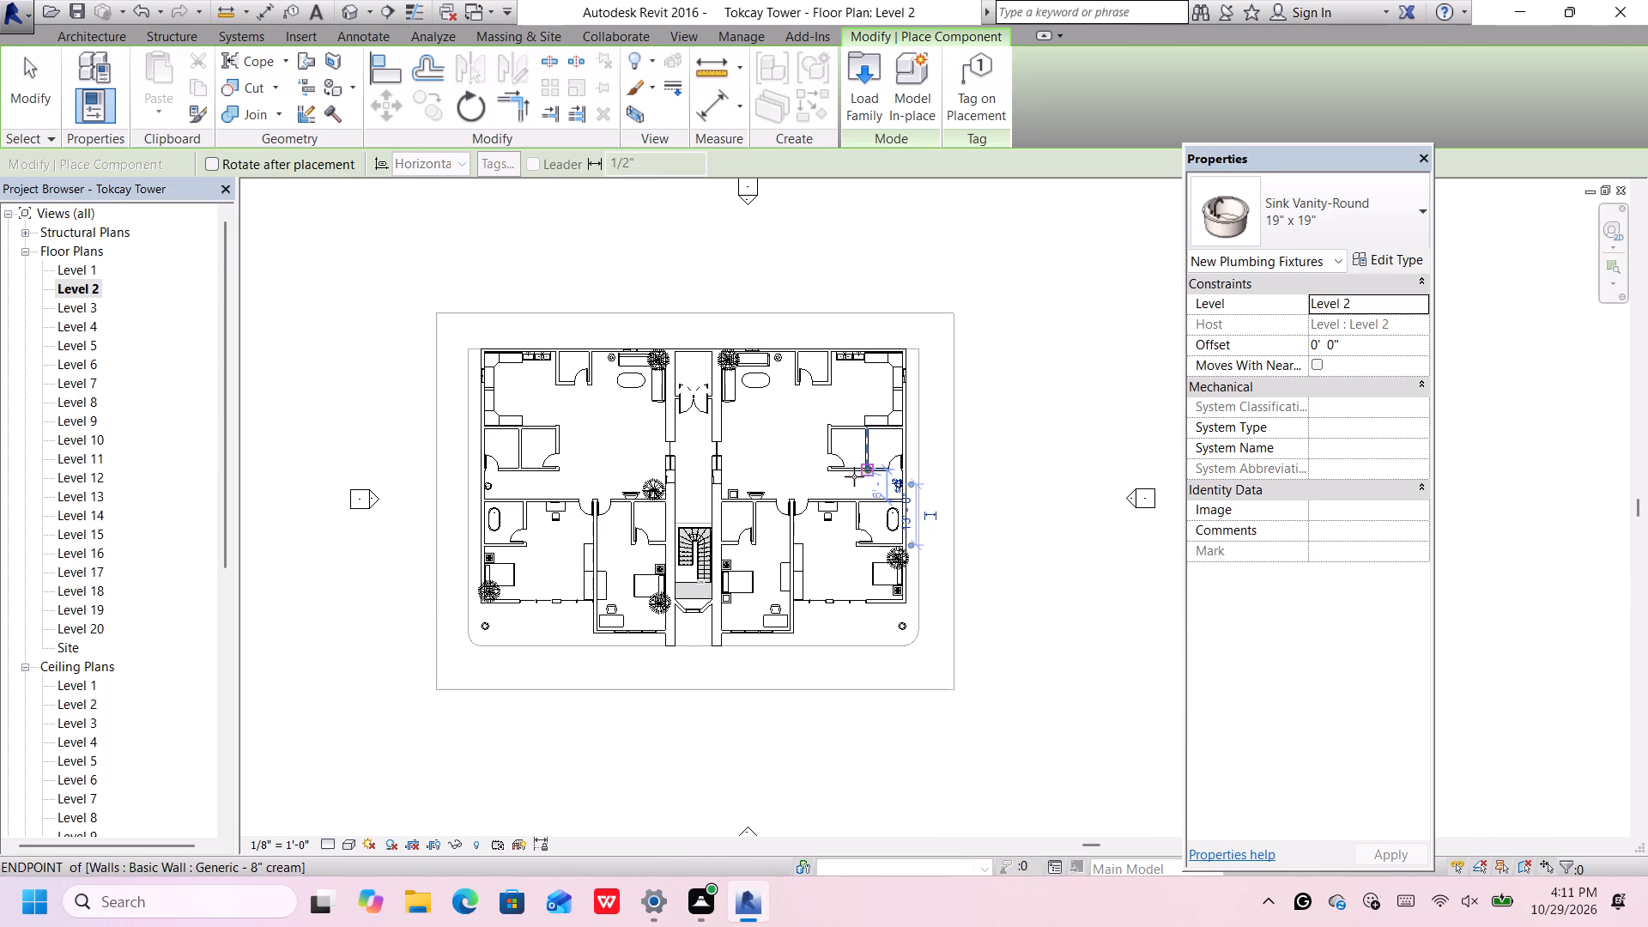
pyautogui.scroll(2, 855, 491)
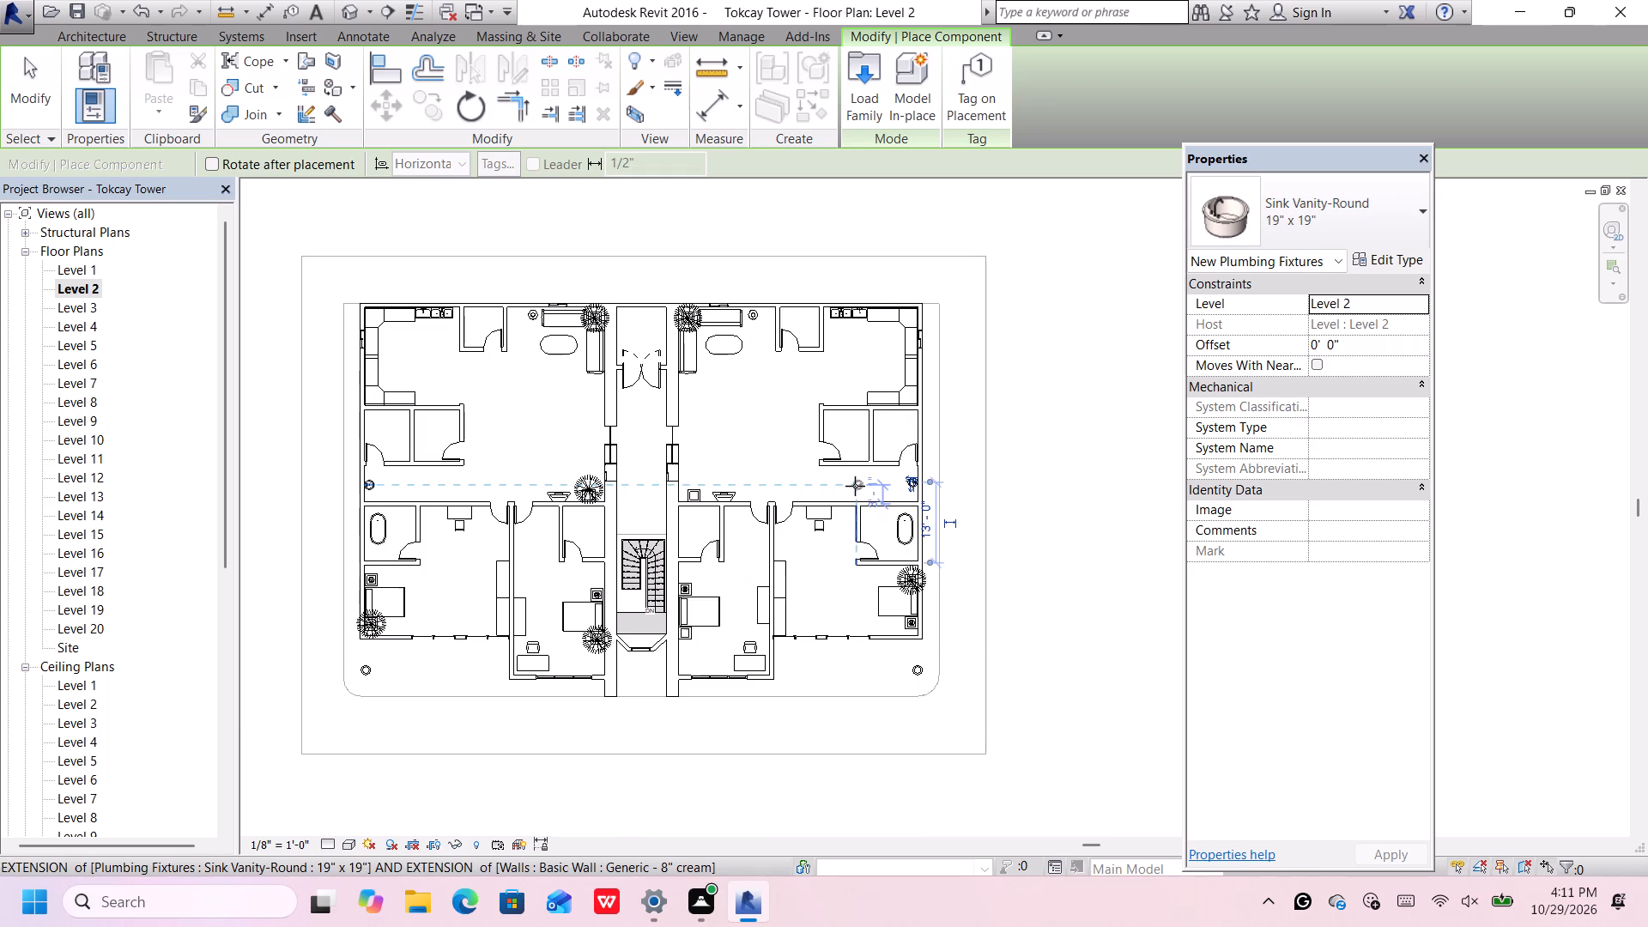
pyautogui.moveTo(789, 492); pyautogui.dragTo(795, 460, button='middle')
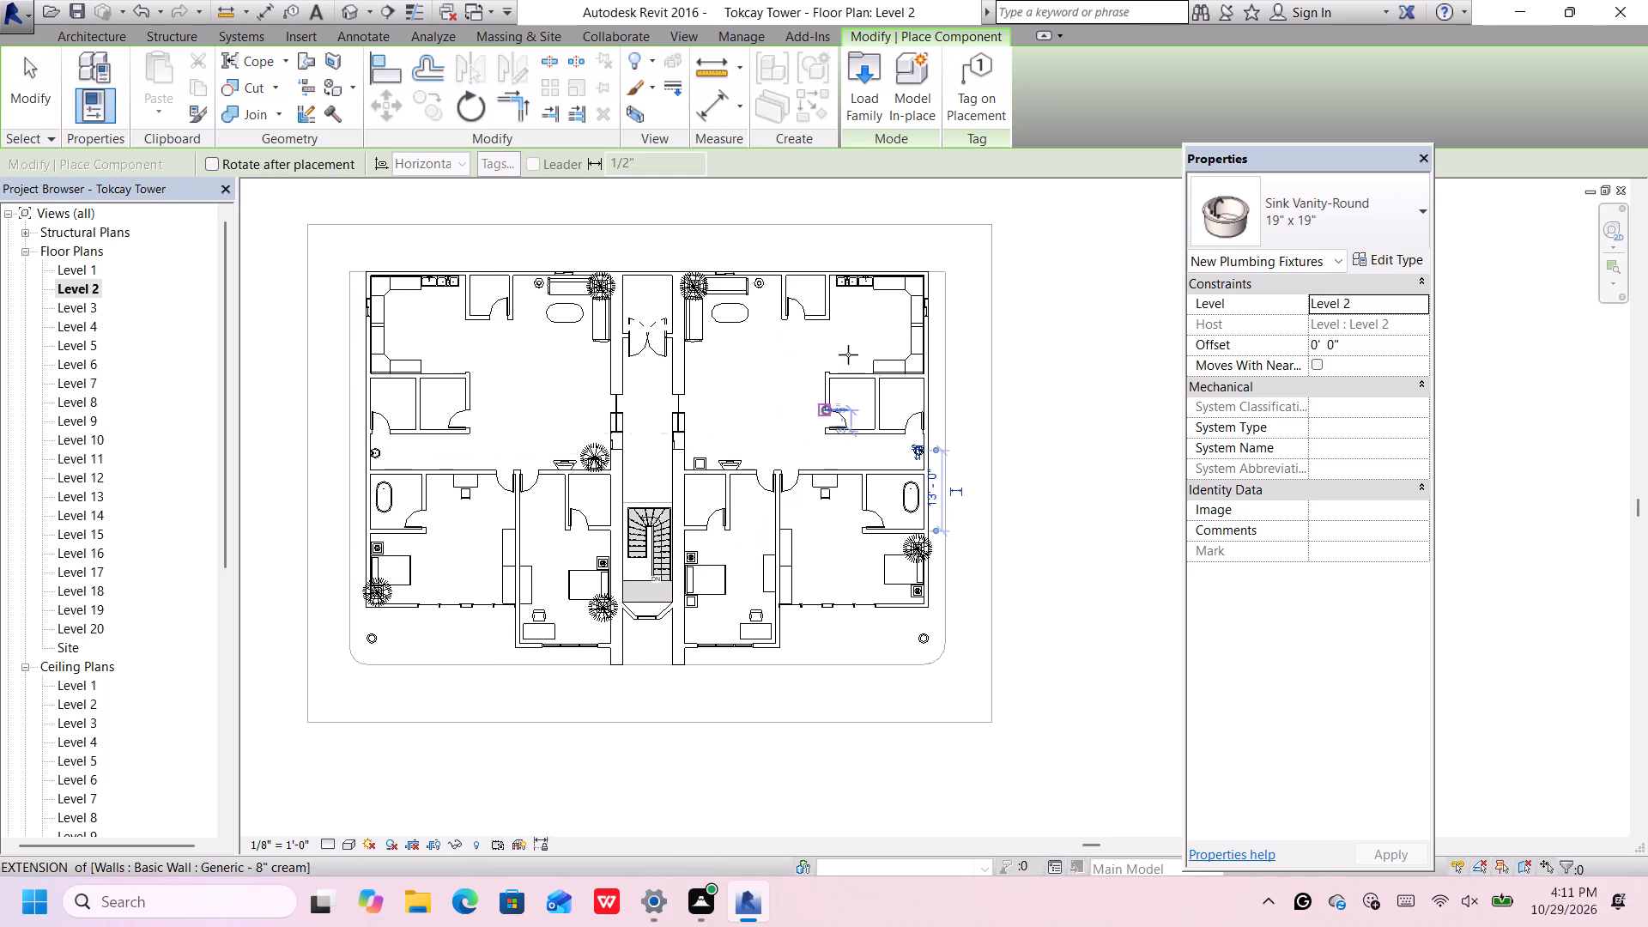
pyautogui.click(857, 110)
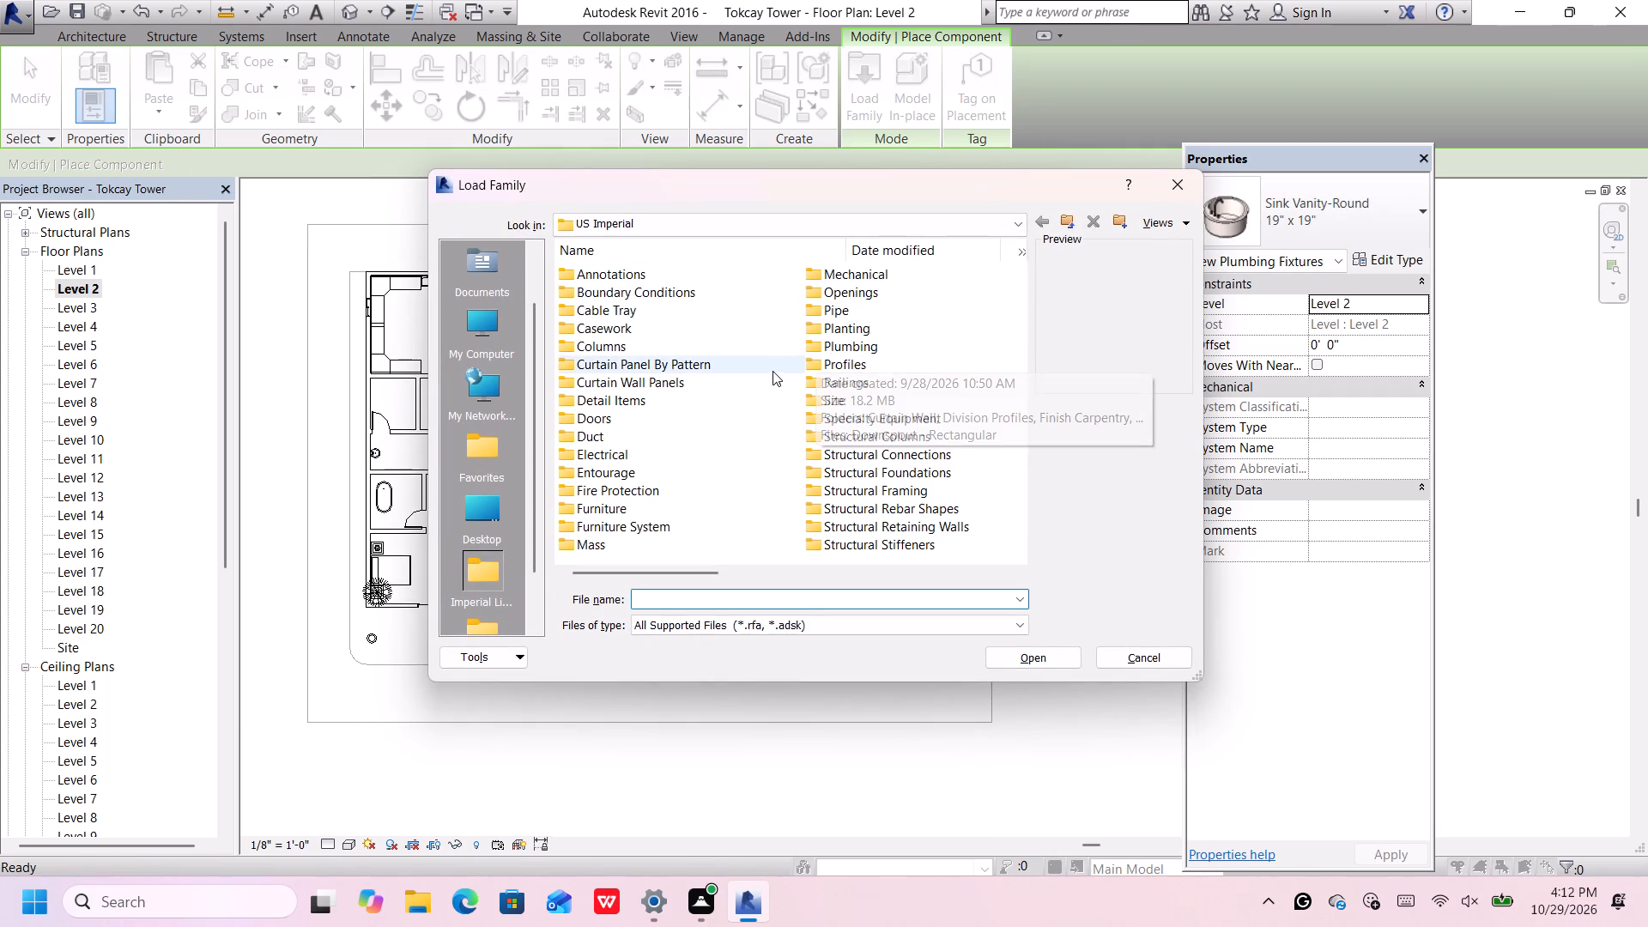
pyautogui.doubleClick(830, 344)
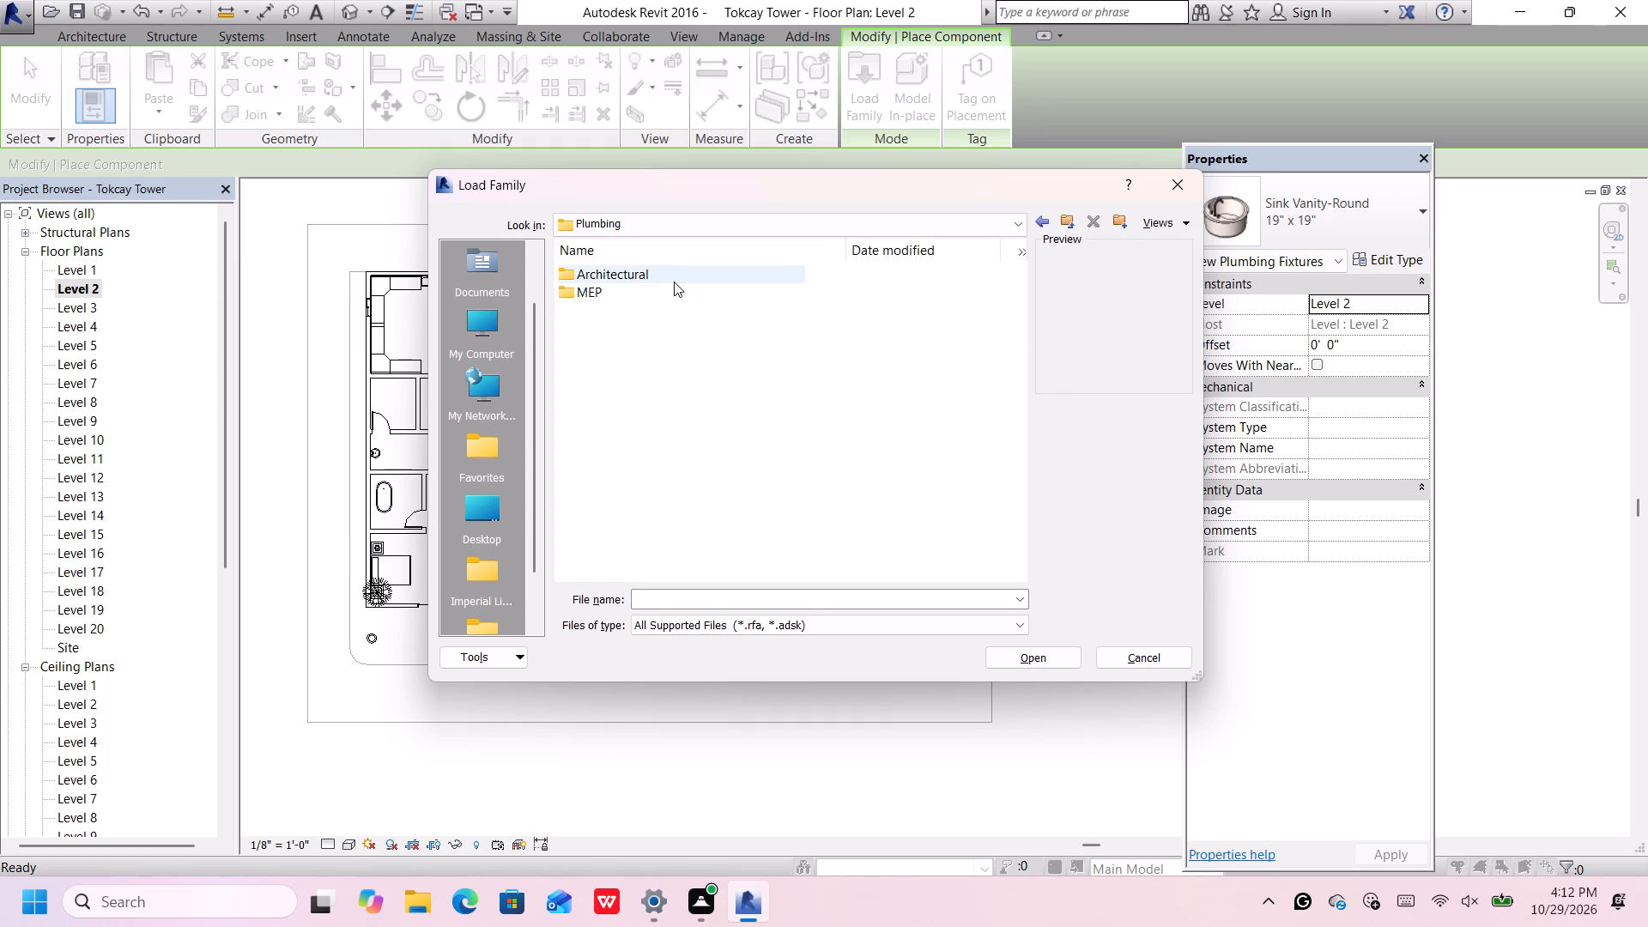
pyautogui.click(651, 296)
pyautogui.click(660, 274)
pyautogui.click(667, 275)
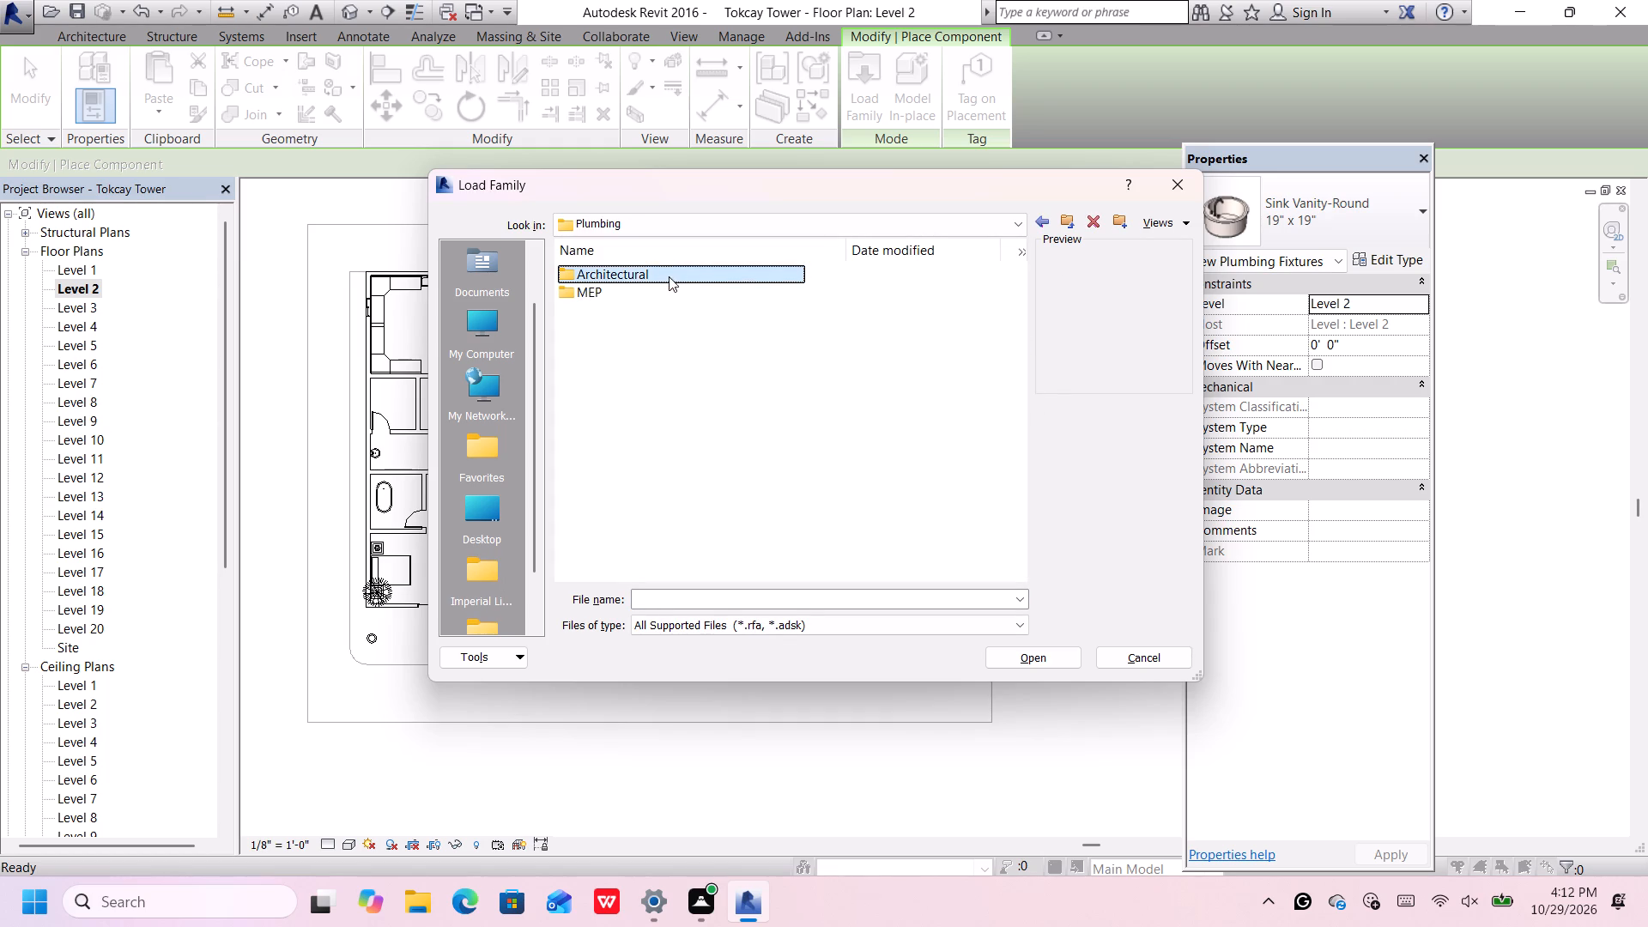
pyautogui.click(679, 279)
pyautogui.doubleClick(679, 277)
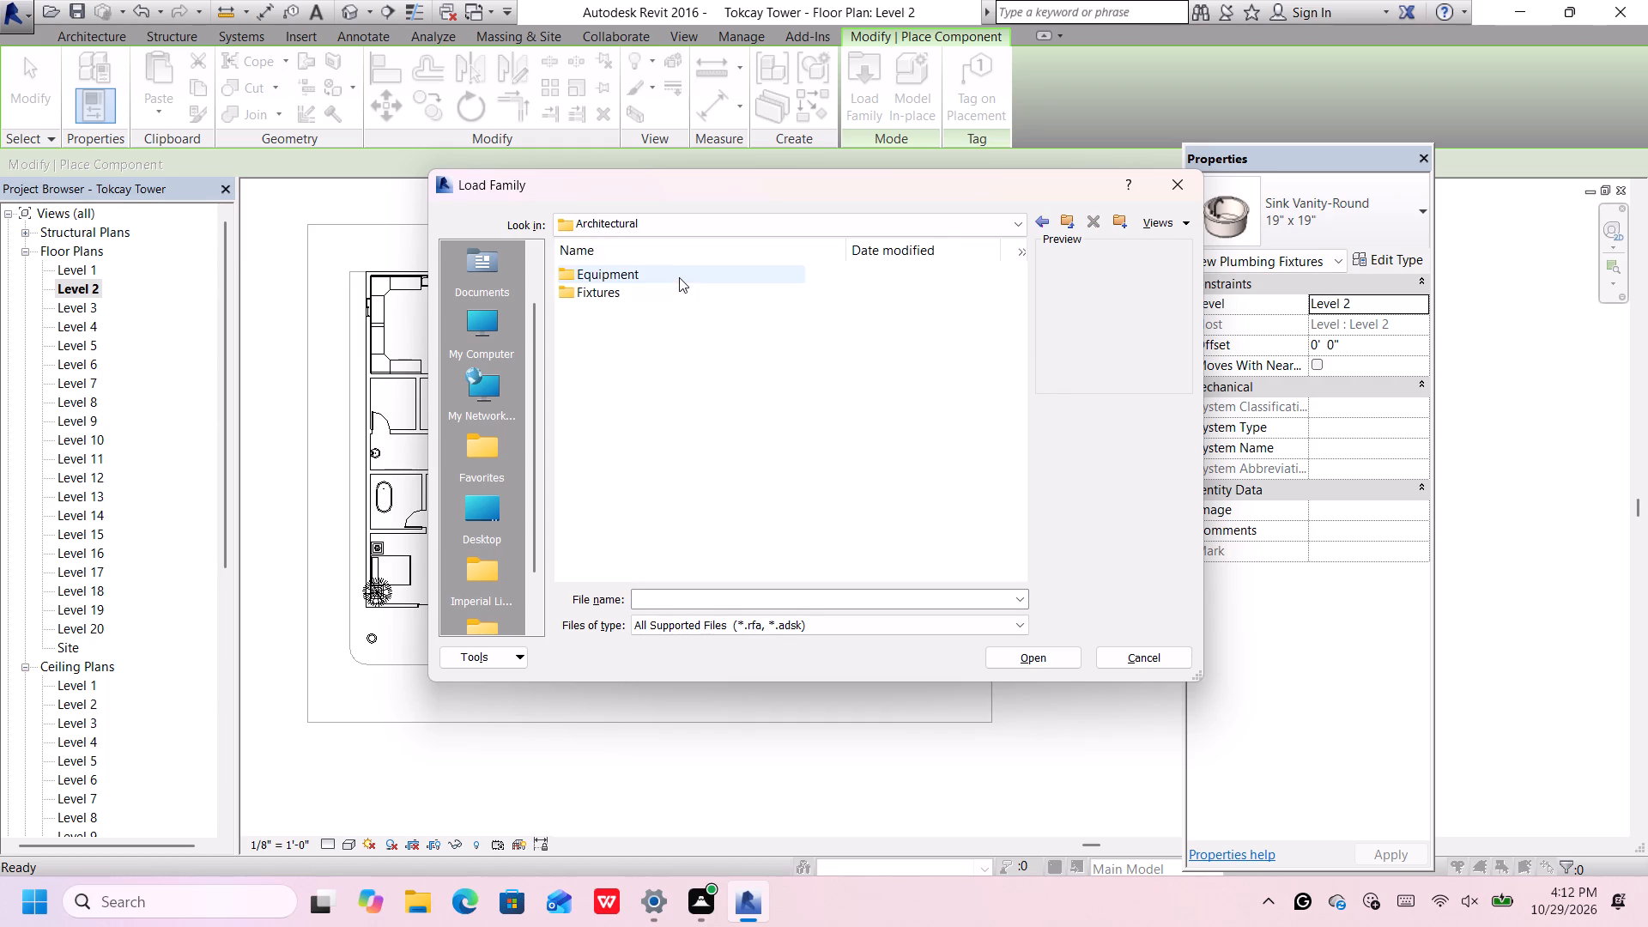
pyautogui.click(672, 296)
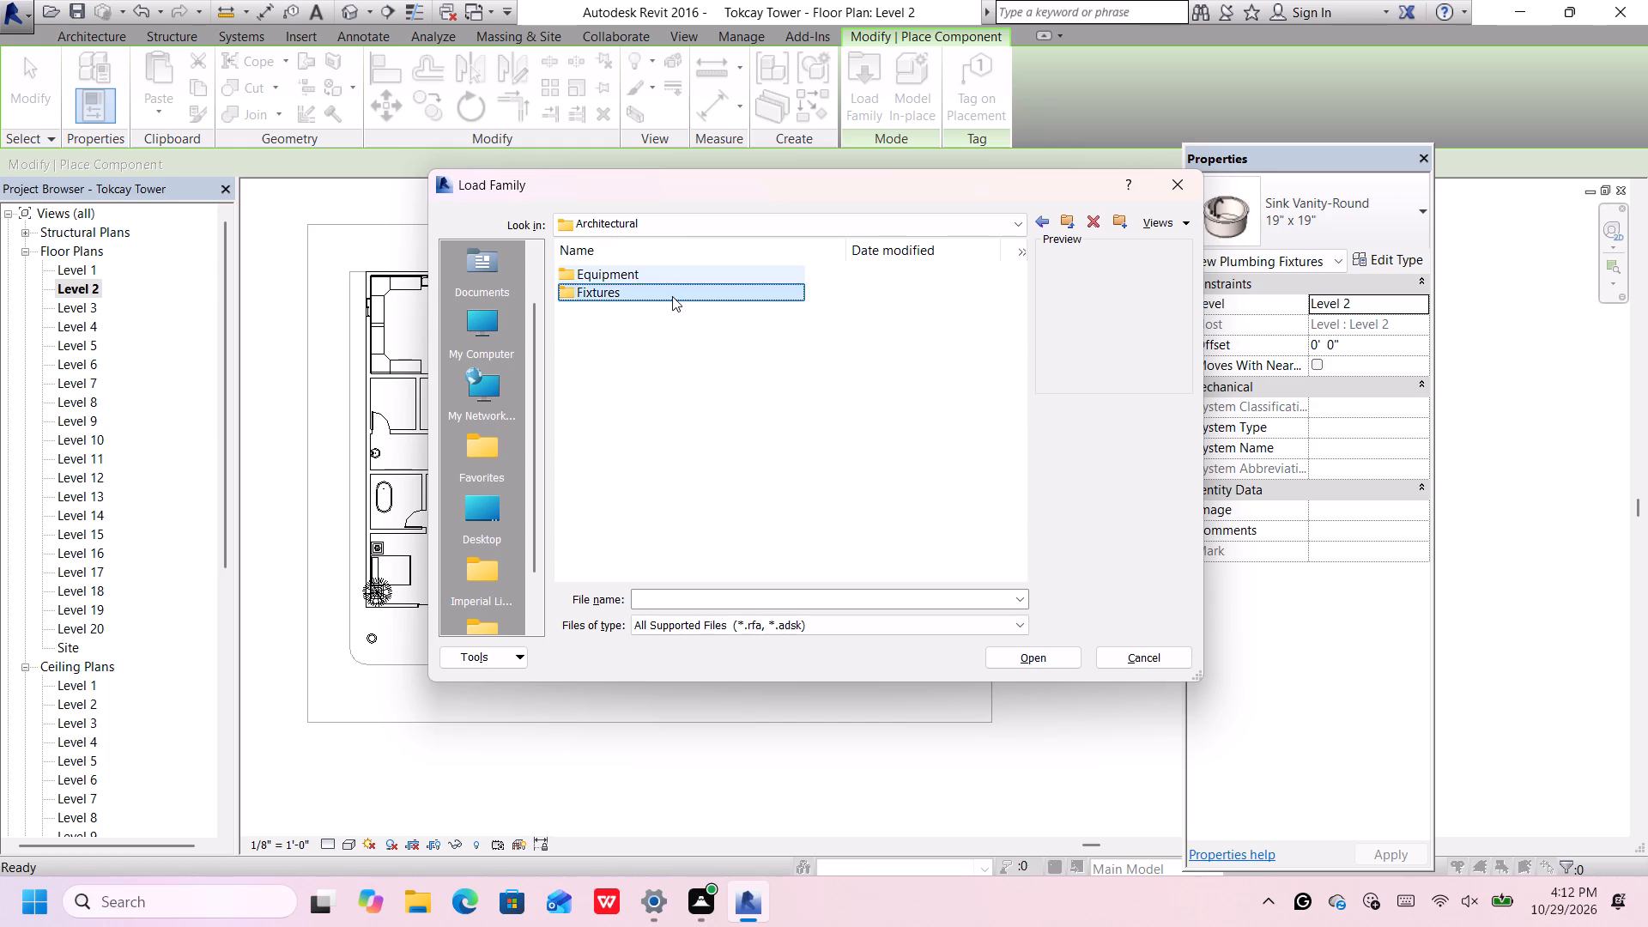
pyautogui.doubleClick(672, 296)
pyautogui.click(660, 333)
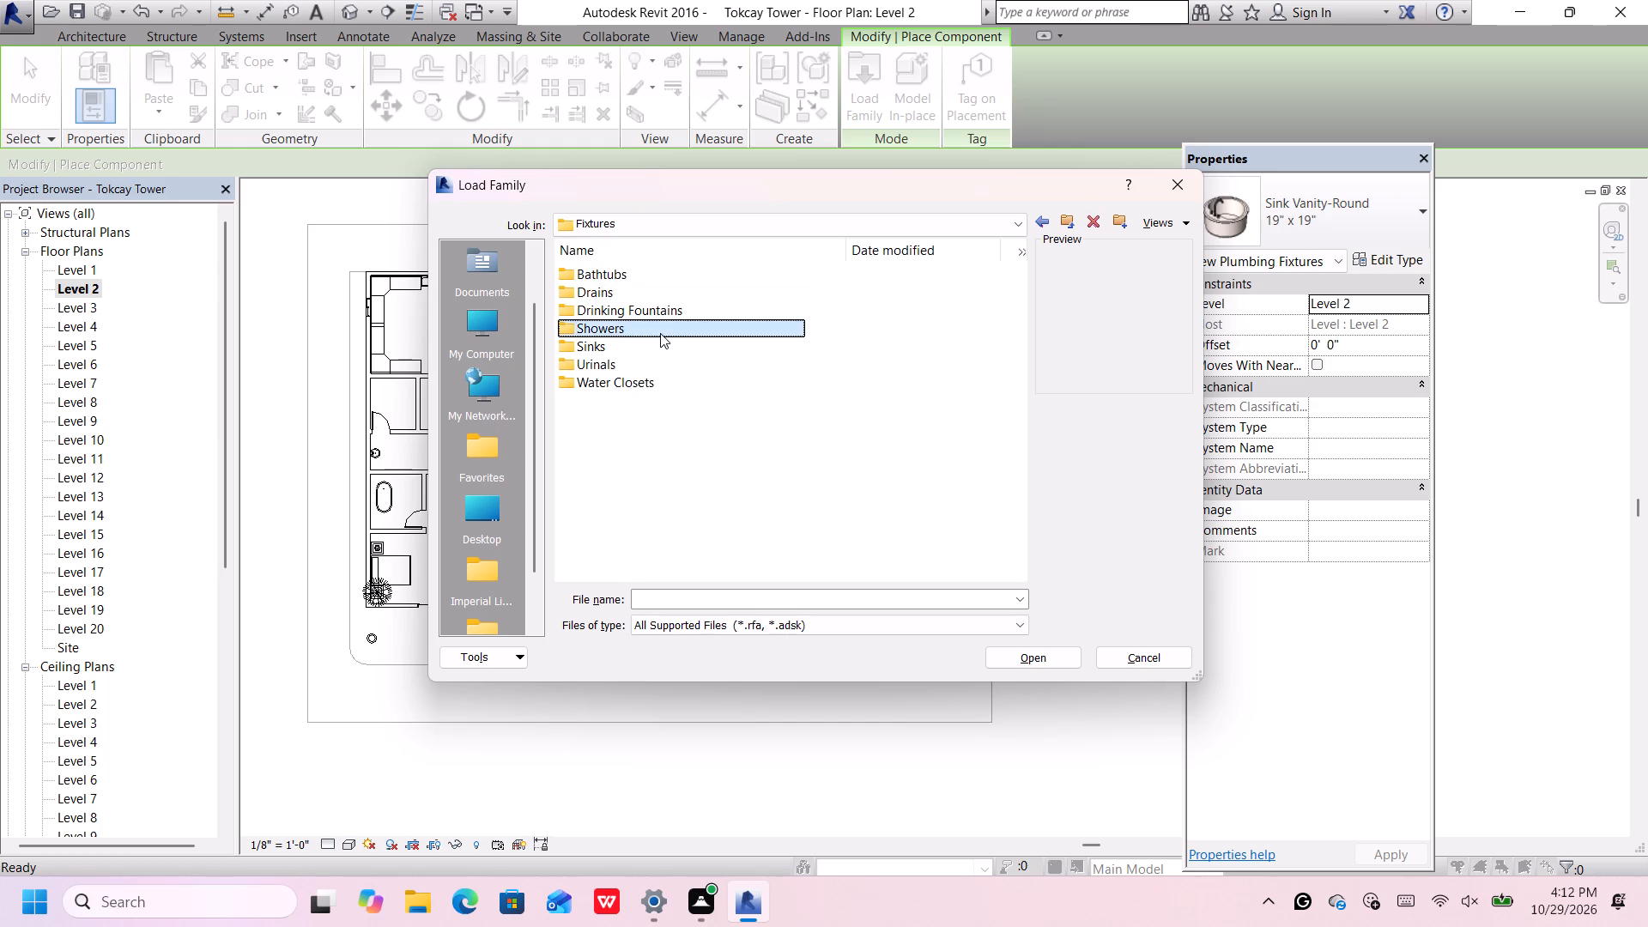
pyautogui.click(657, 342)
pyautogui.doubleClick(657, 342)
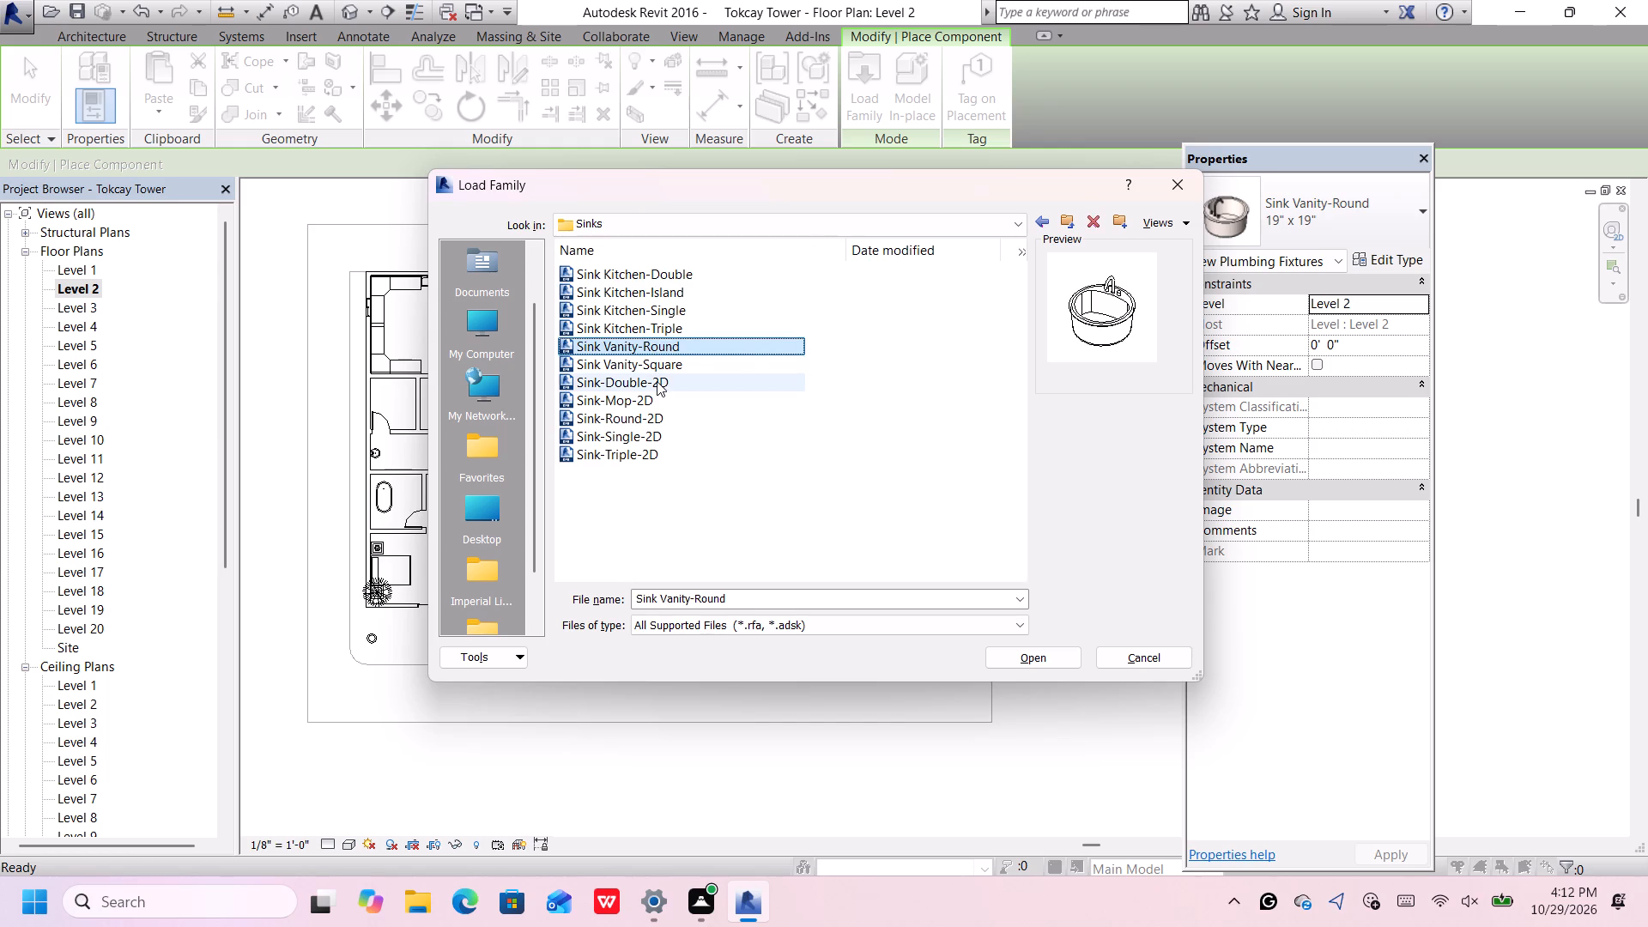
pyautogui.click(656, 373)
pyautogui.click(655, 393)
pyautogui.click(654, 416)
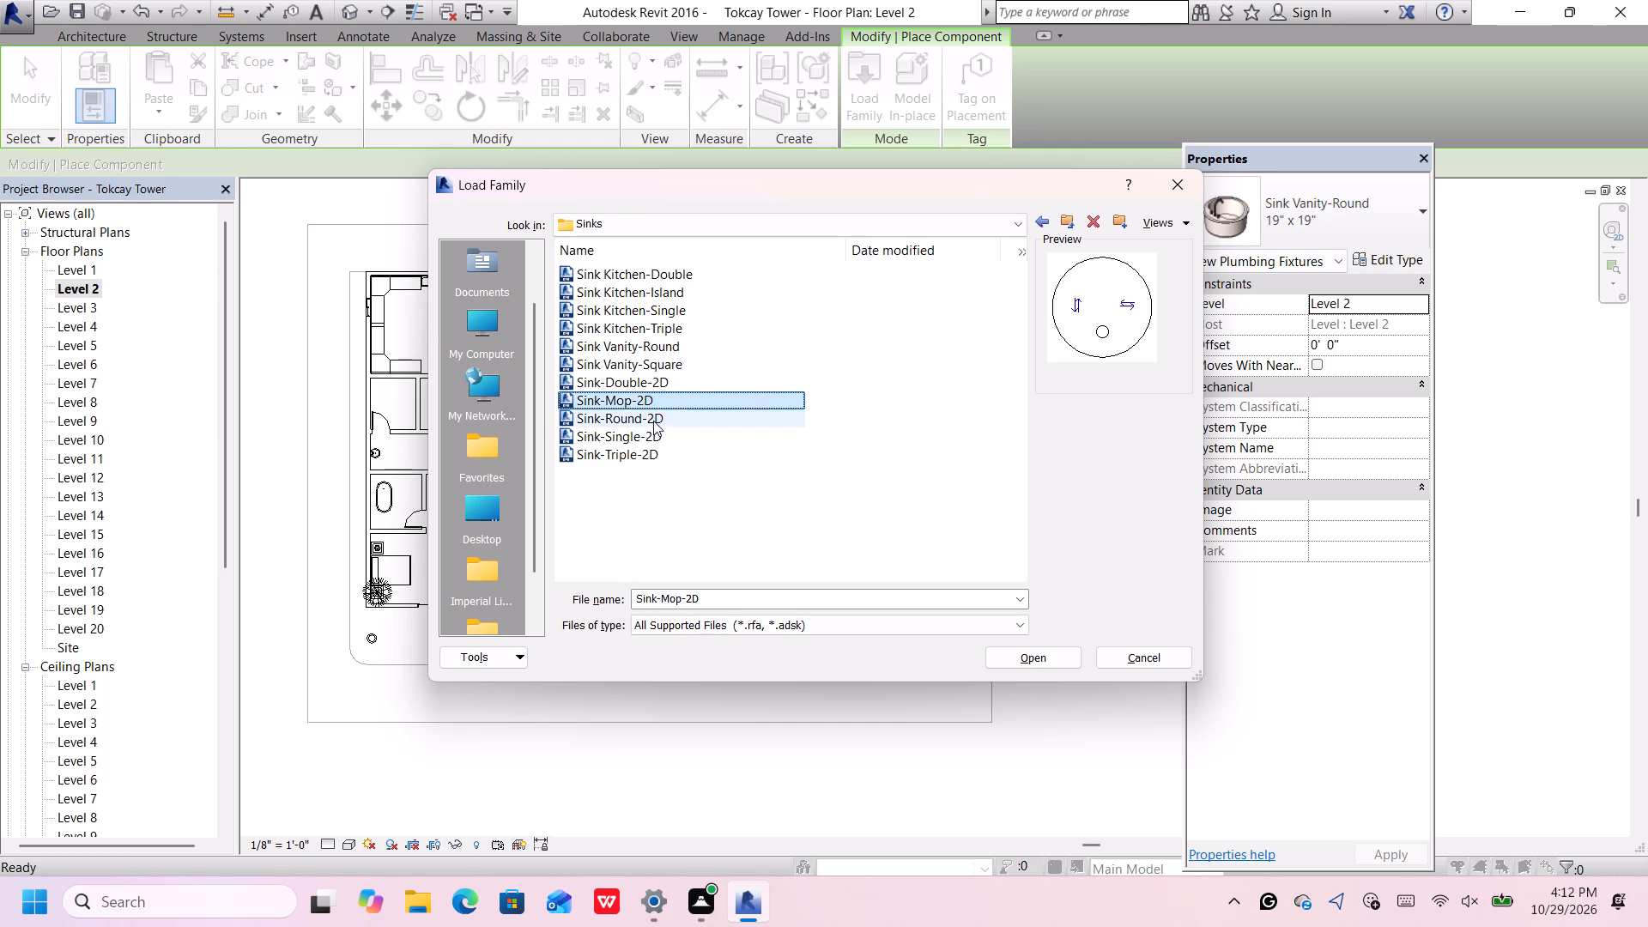
pyautogui.click(653, 432)
pyautogui.click(649, 418)
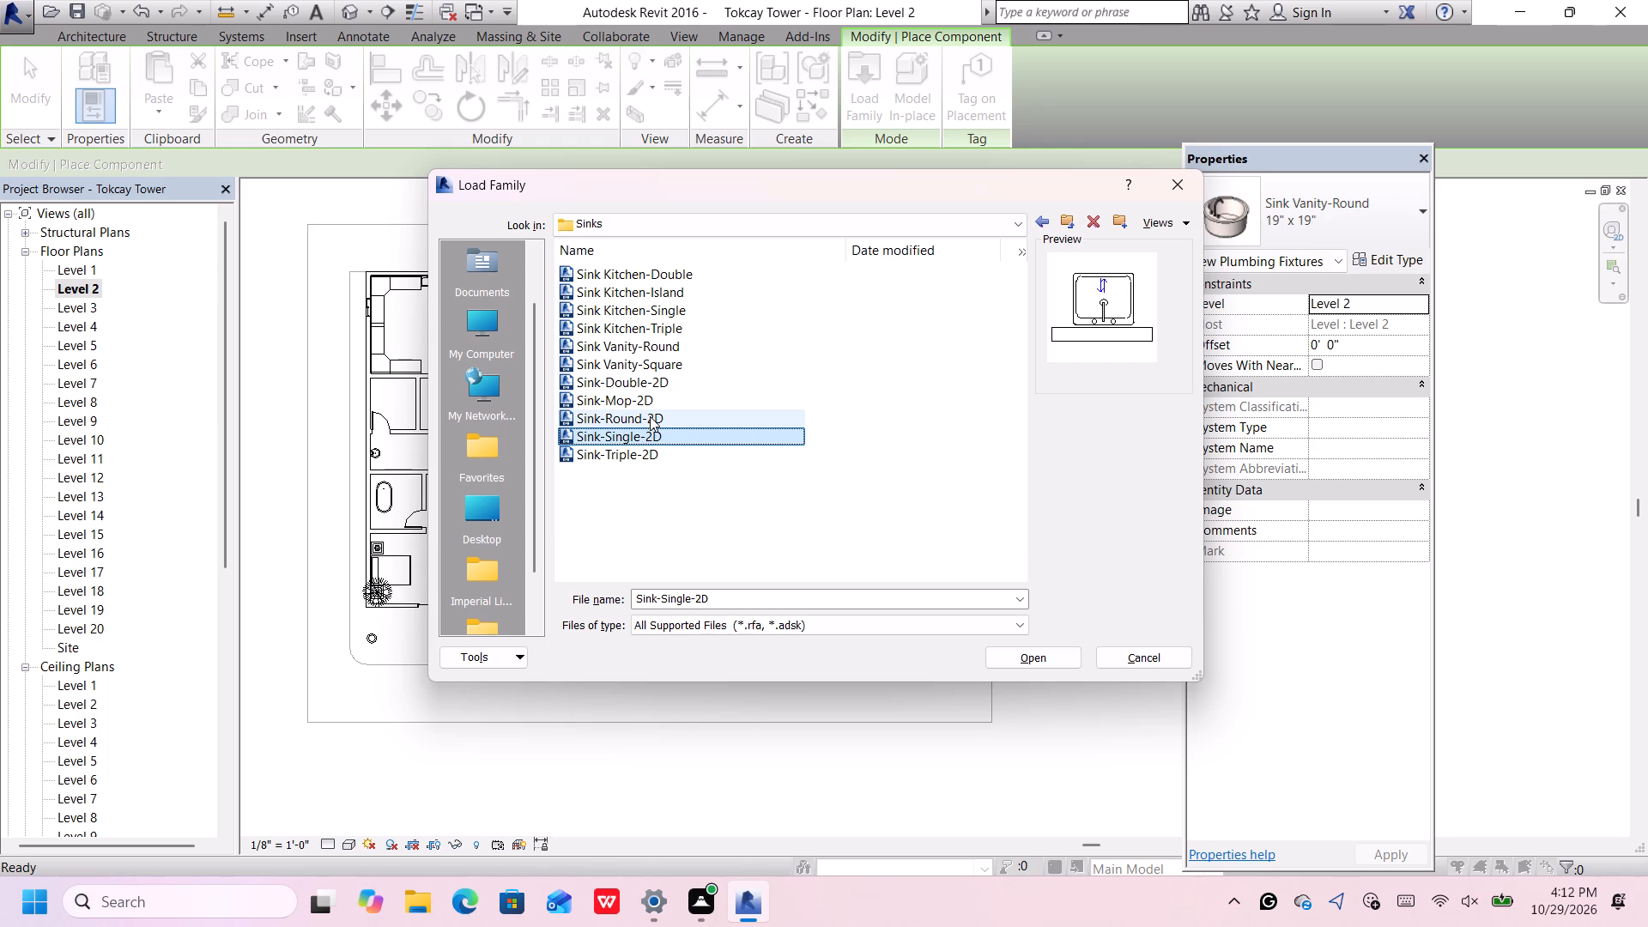
pyautogui.click(650, 429)
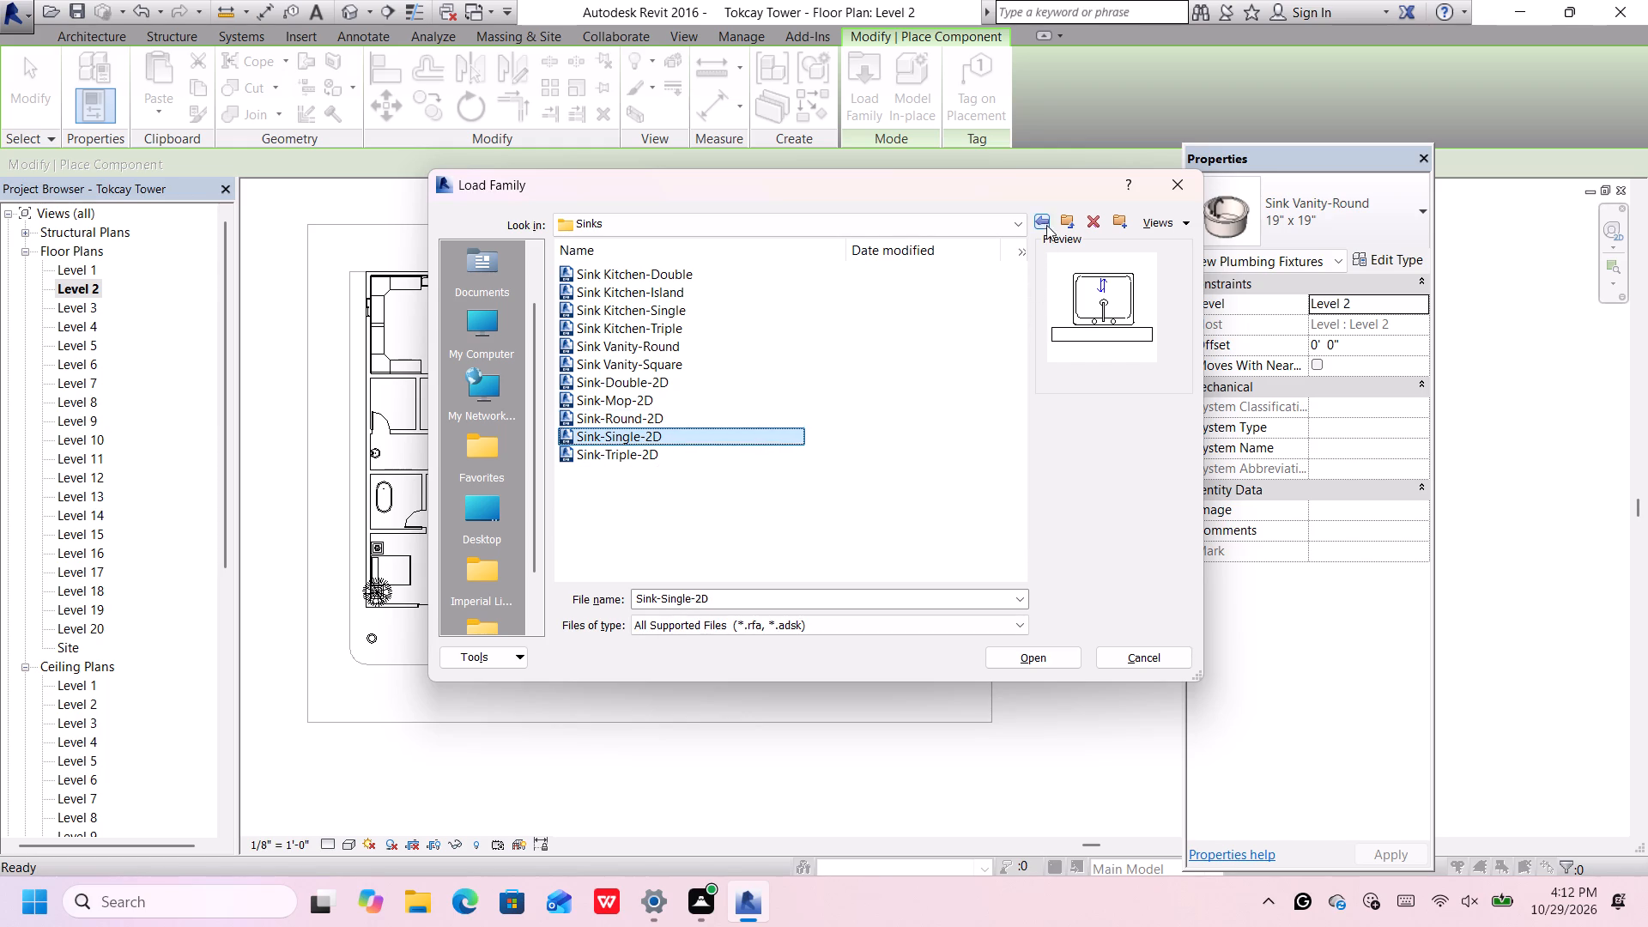
pyautogui.click(1045, 223)
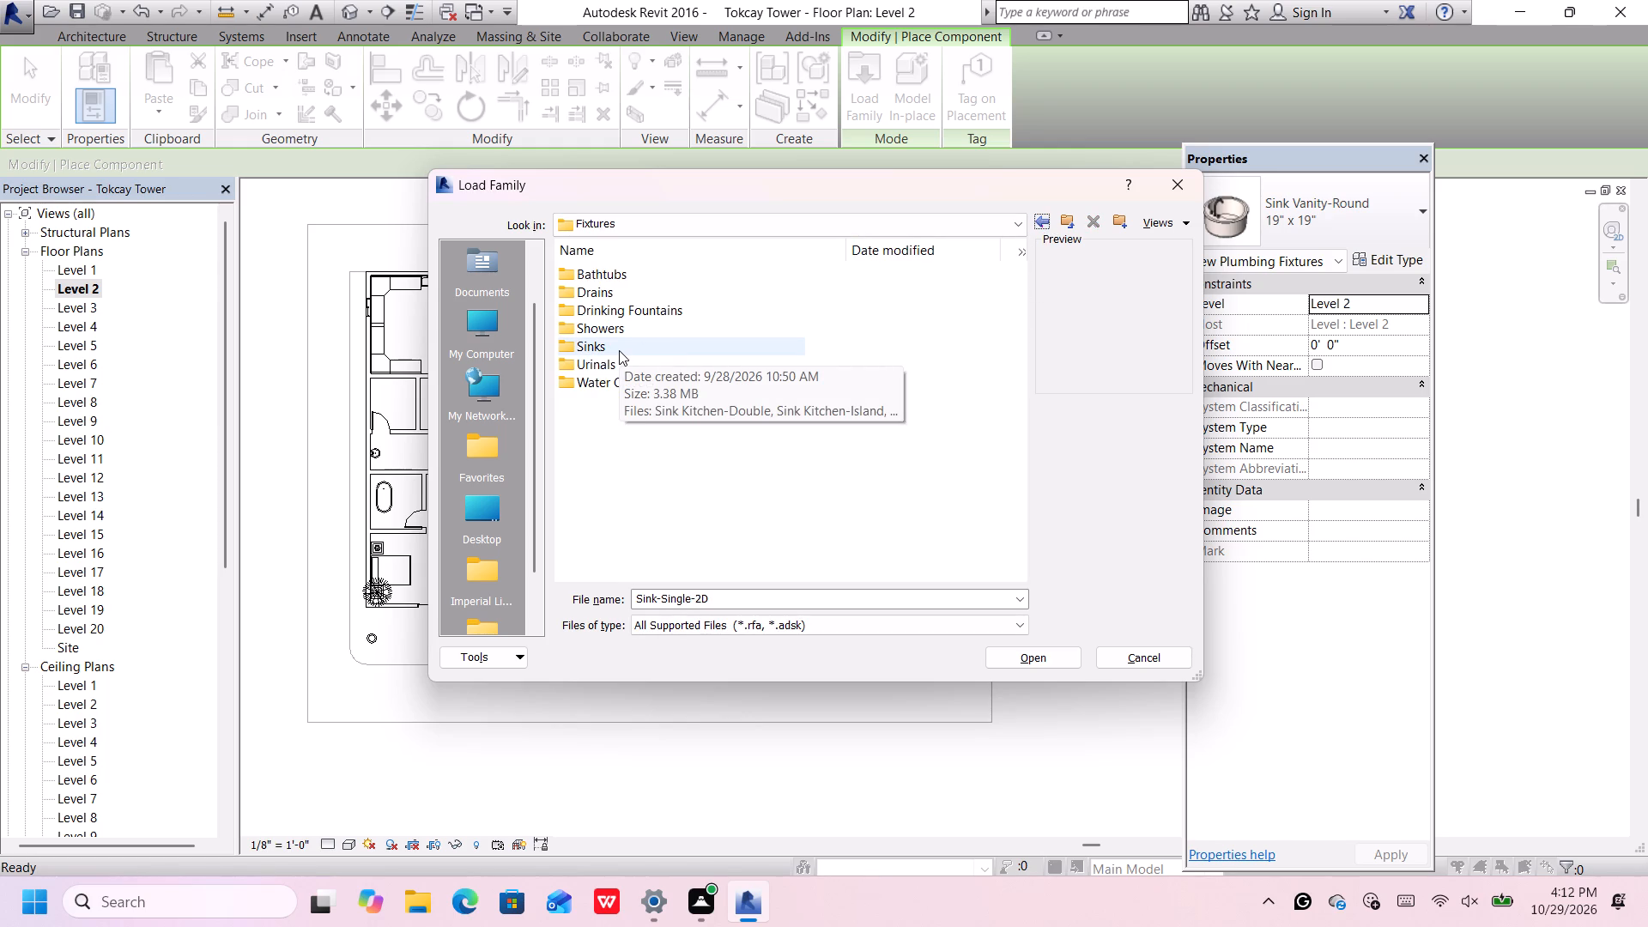
# Load the Sink-Round-2D family from the Sinks folder into the project.
pyautogui.click(619, 350)
pyautogui.doubleClick(619, 350)
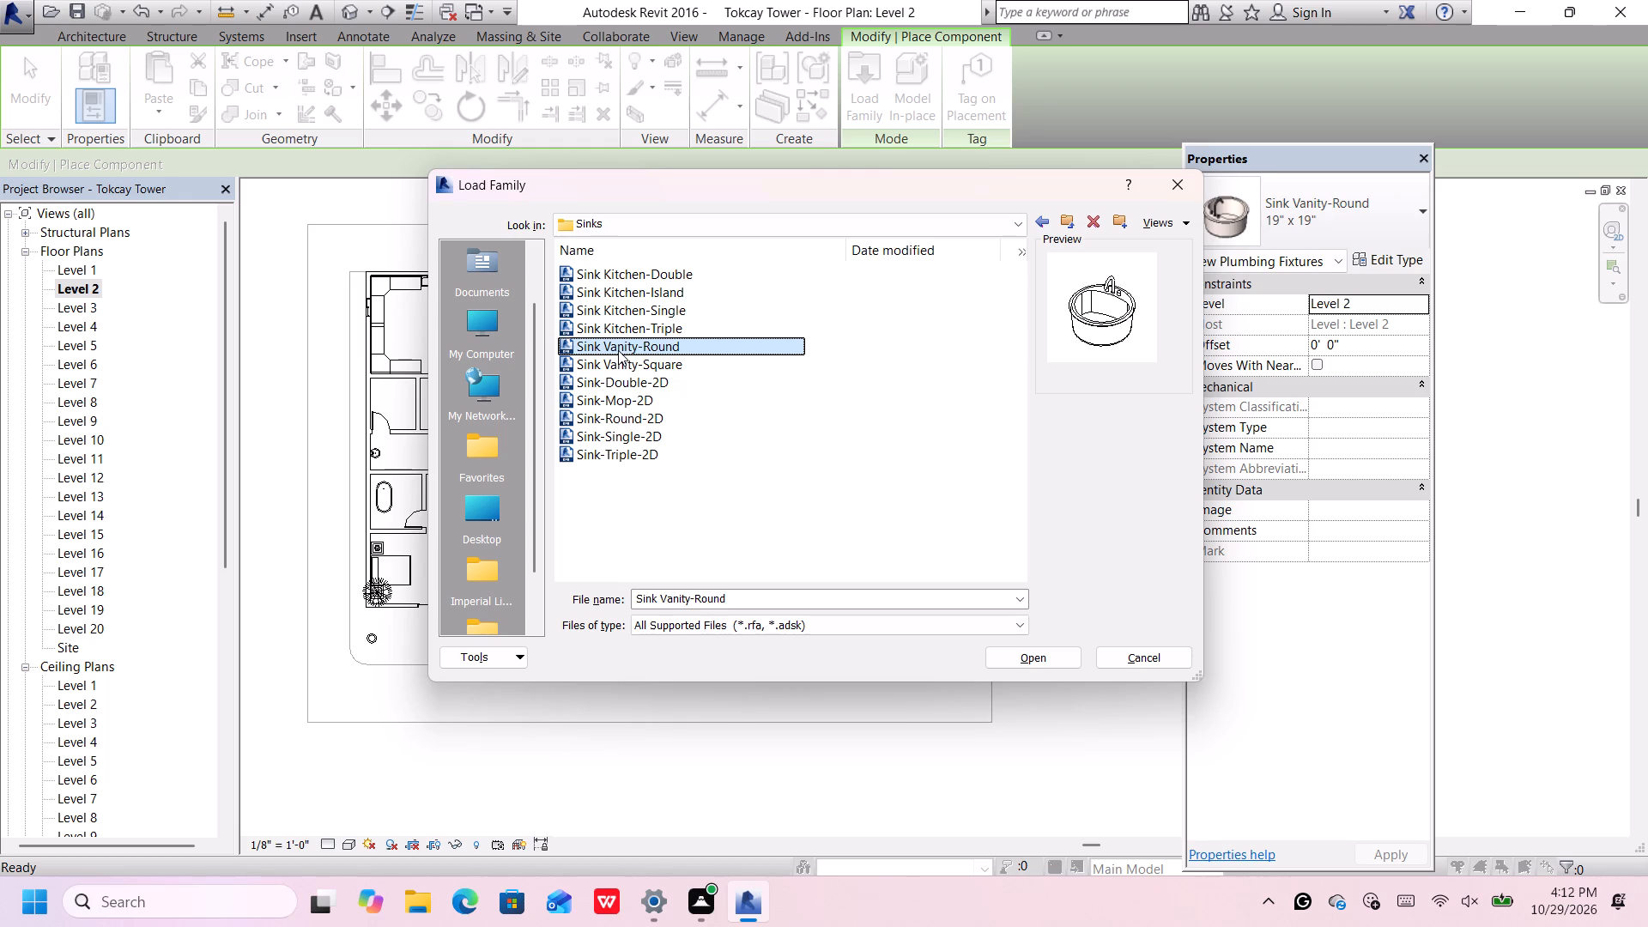
pyautogui.click(631, 397)
pyautogui.click(629, 418)
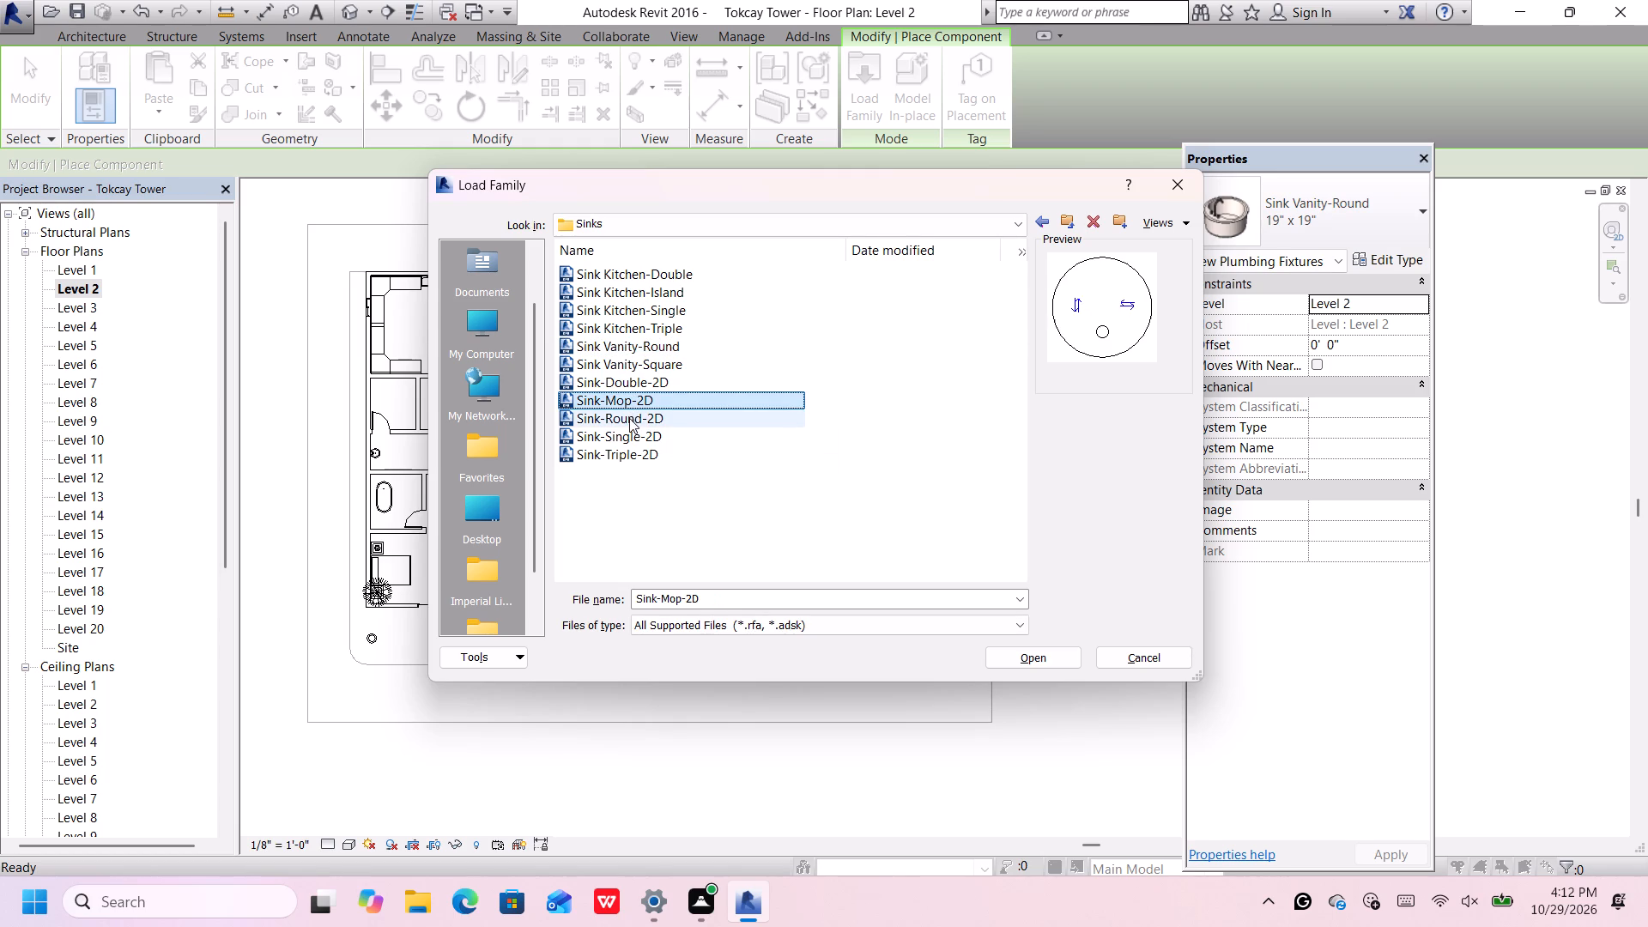
pyautogui.doubleClick(628, 414)
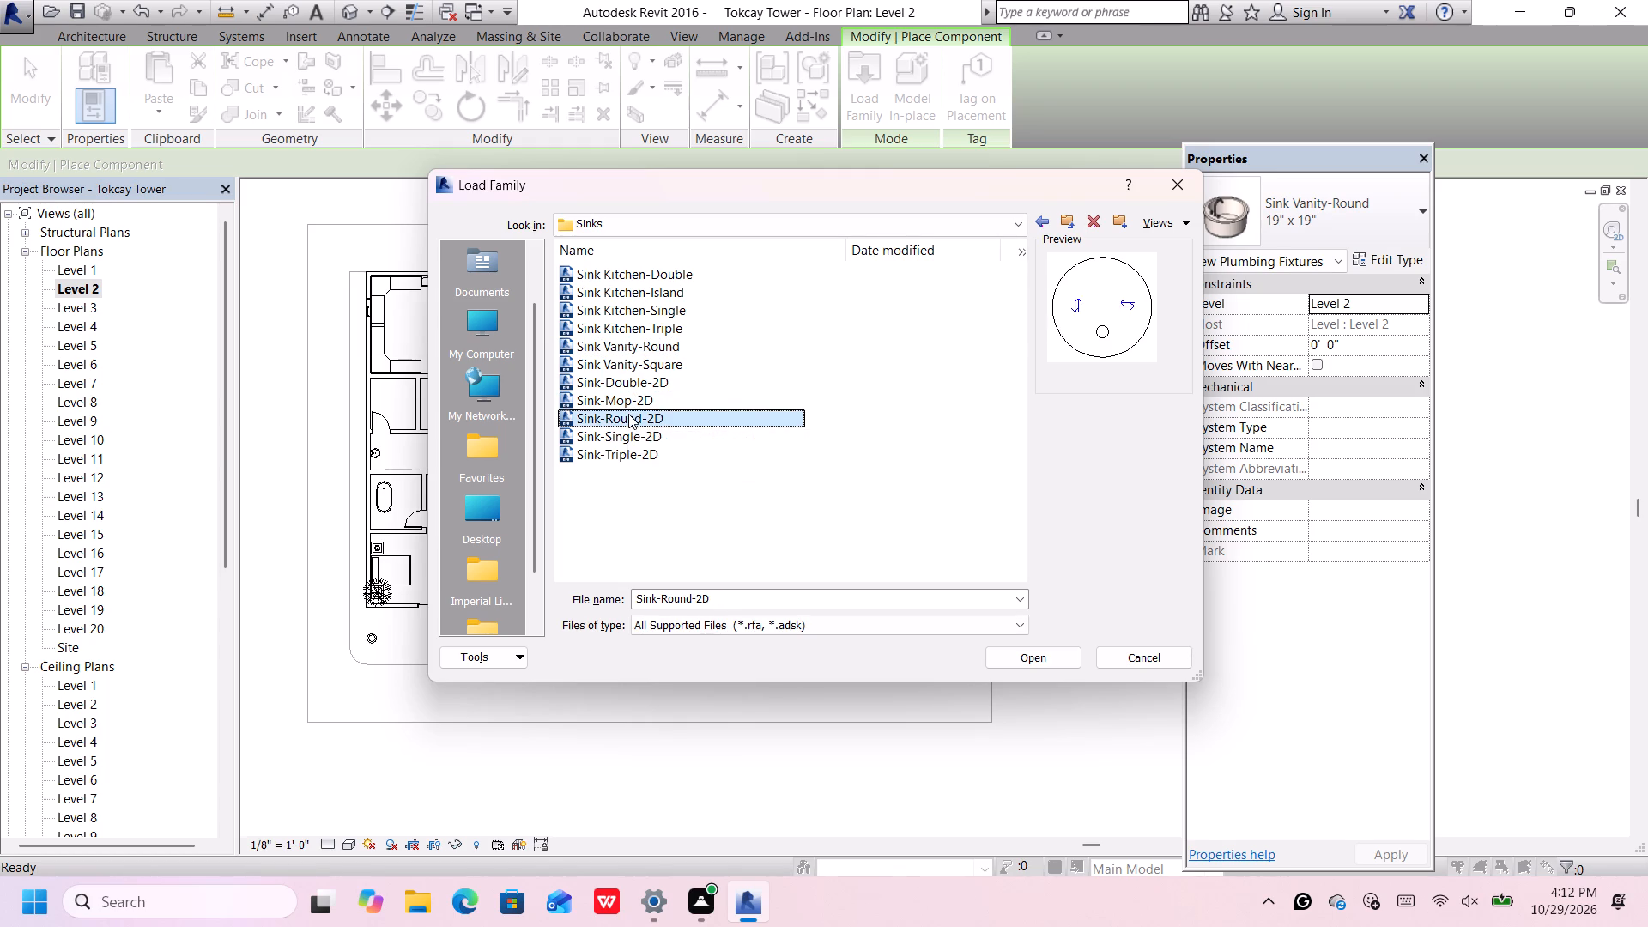
# Place a Sink-Round-2D in the southwest corner of the west bathtub room, about 8'-0" from its east partition.
pyautogui.scroll(3, 411, 489)
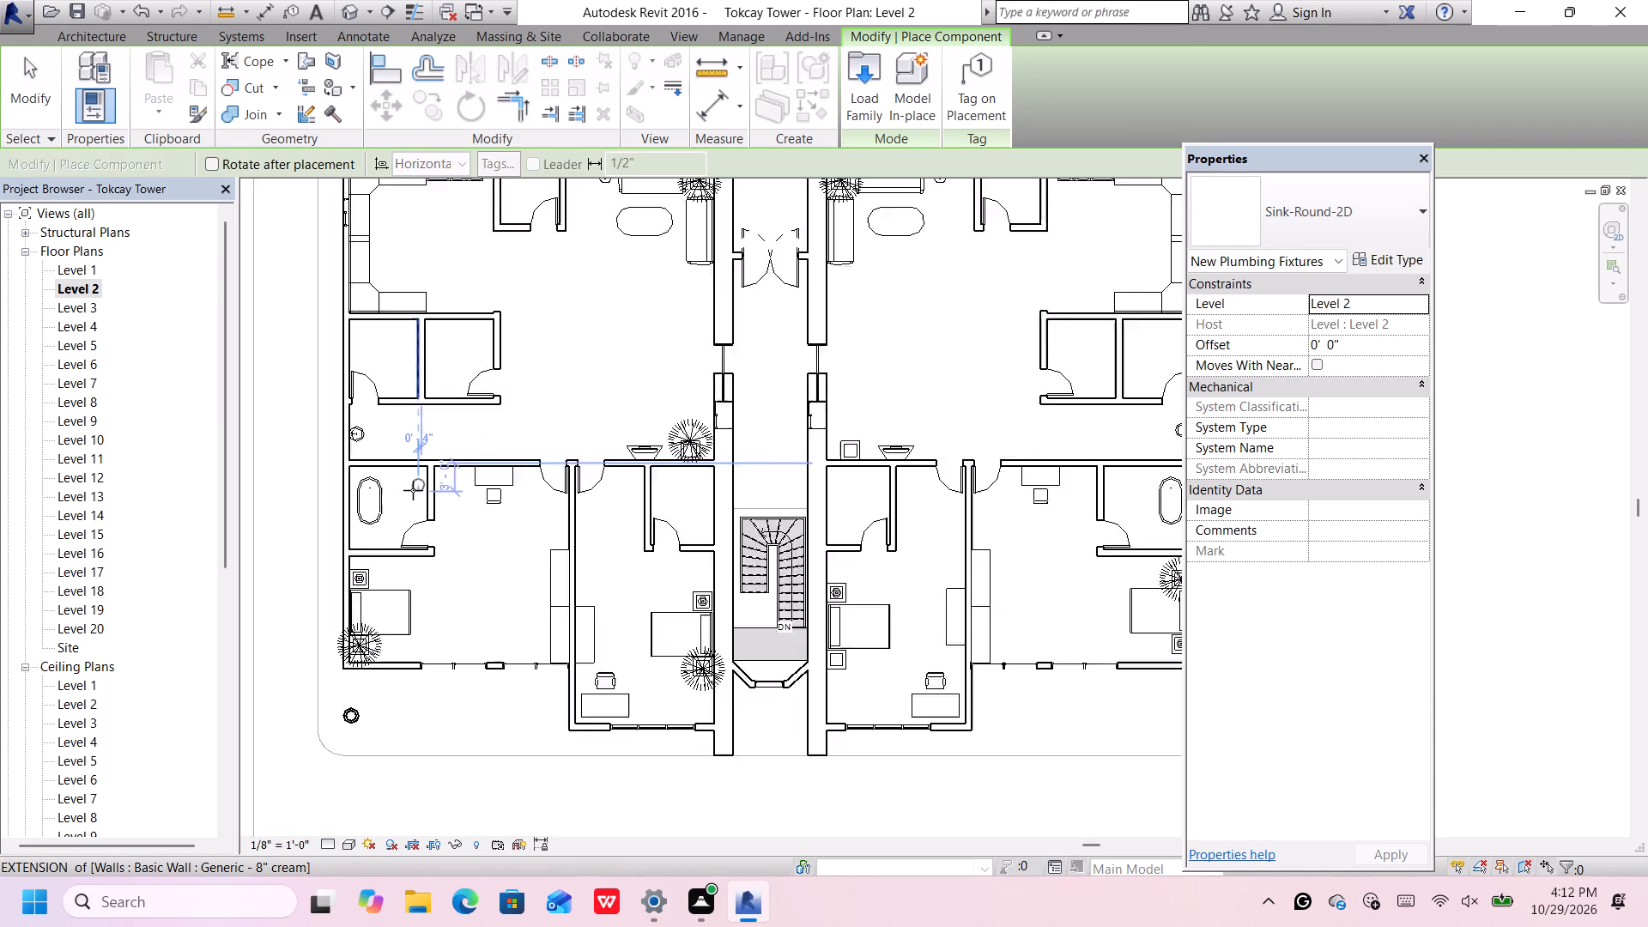
pyautogui.scroll(4, 413, 490)
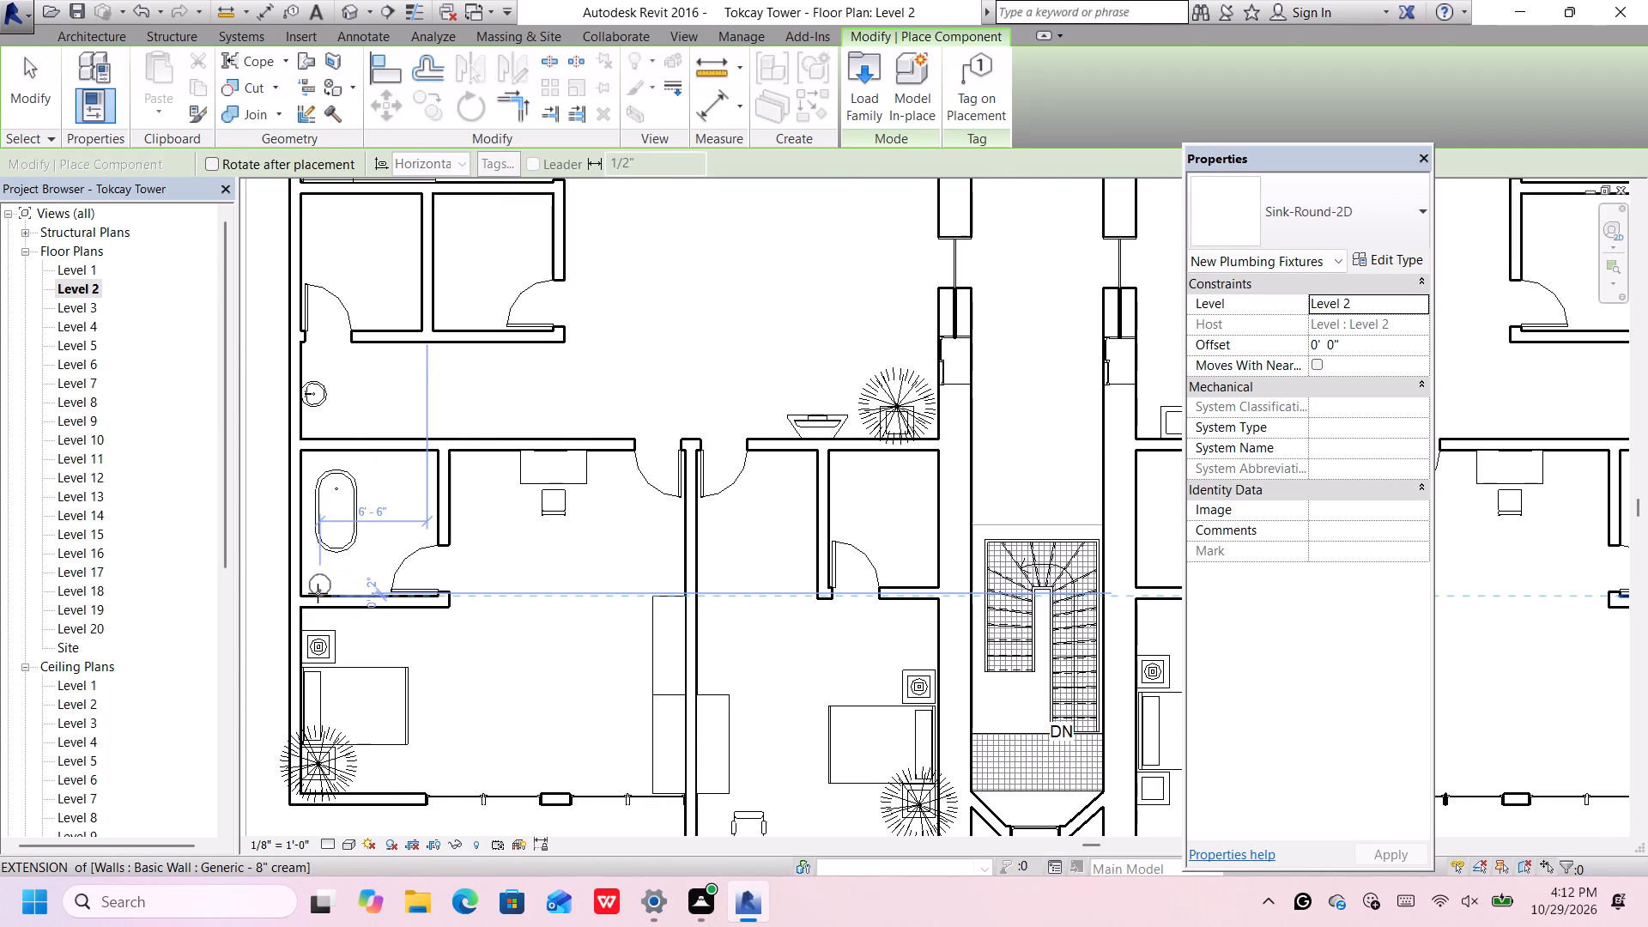
pyautogui.scroll(1, 314, 590)
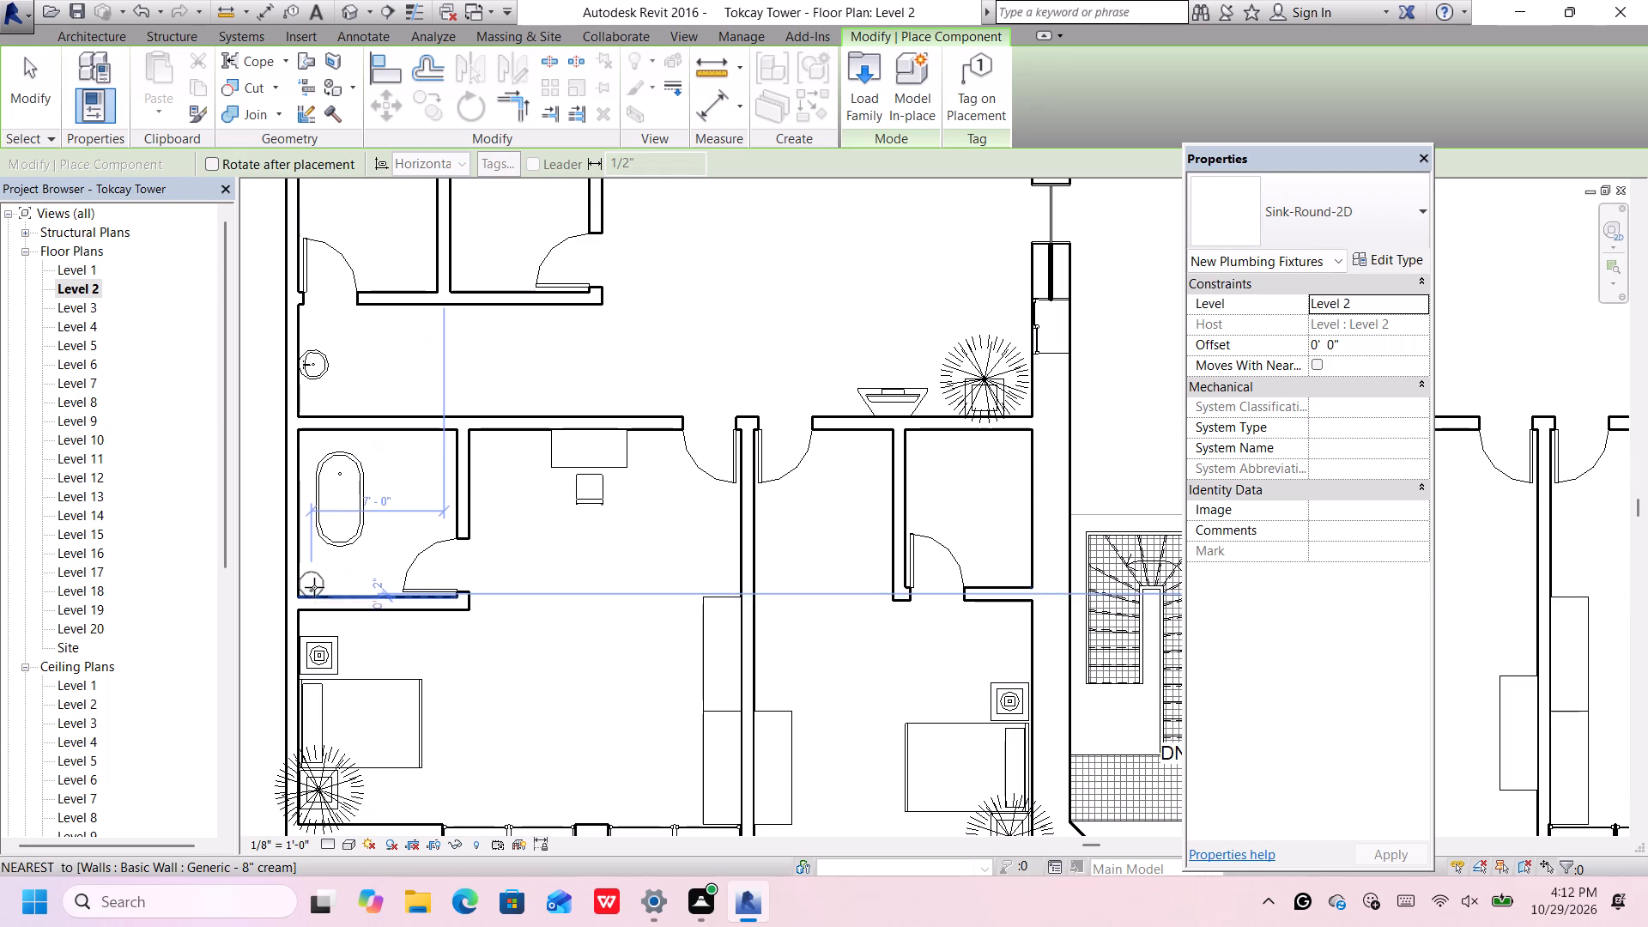
pyautogui.click(315, 590)
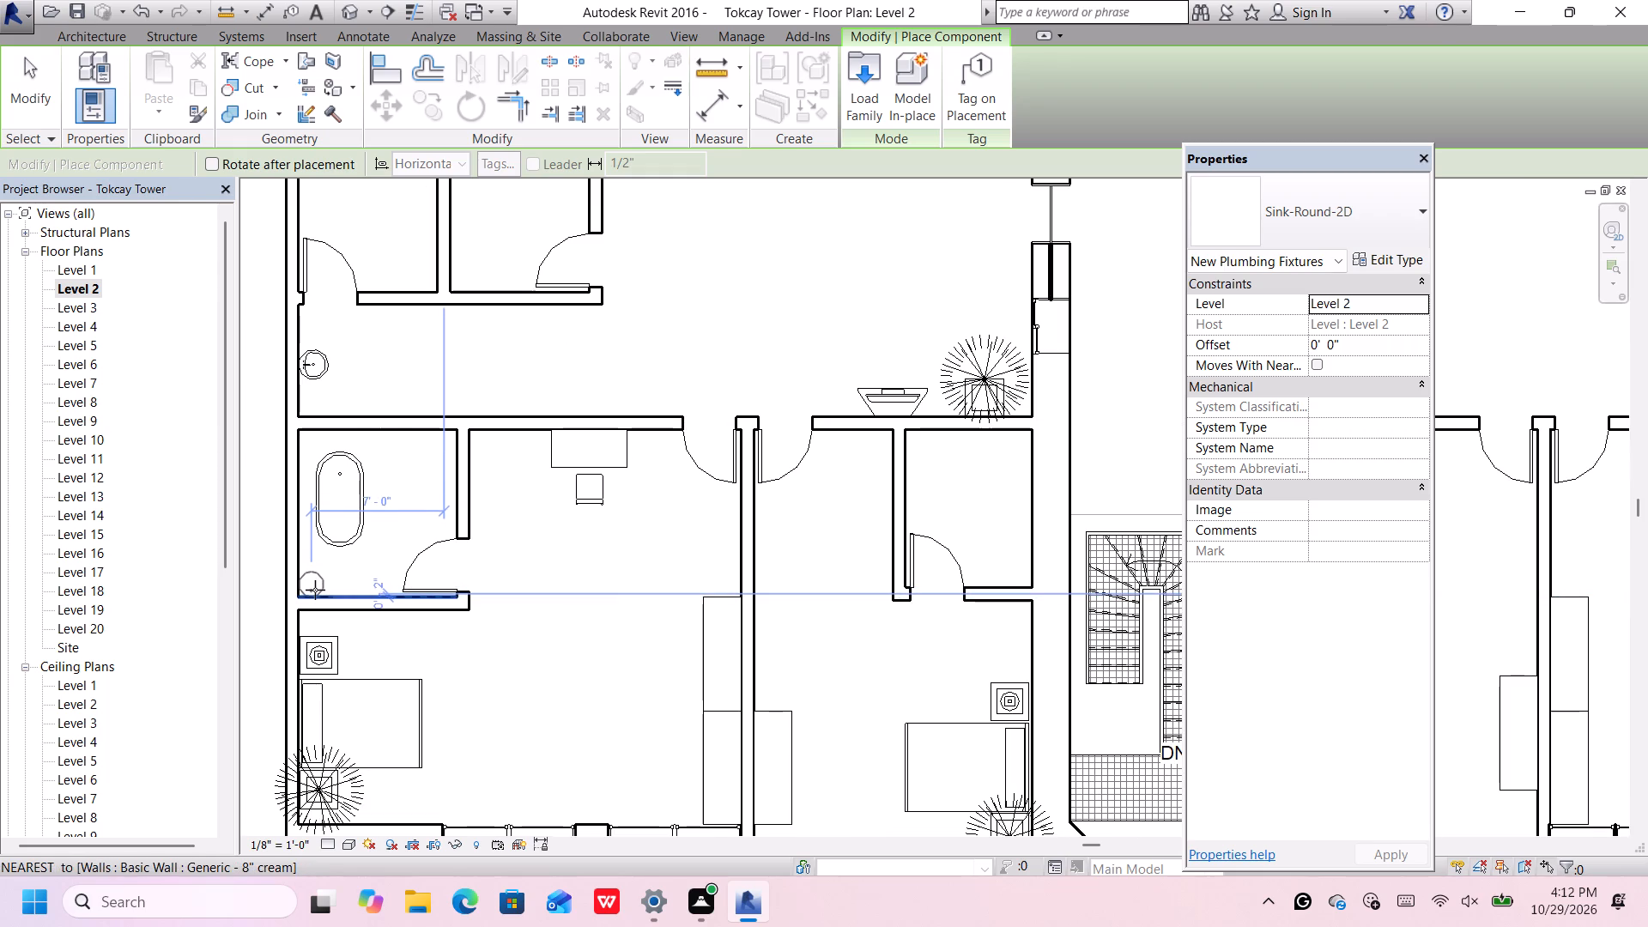
# Place a rotated Sink-Round-2D in the northwest corner of the small west room just south of the kitchen.
pyautogui.scroll(-4, 315, 588)
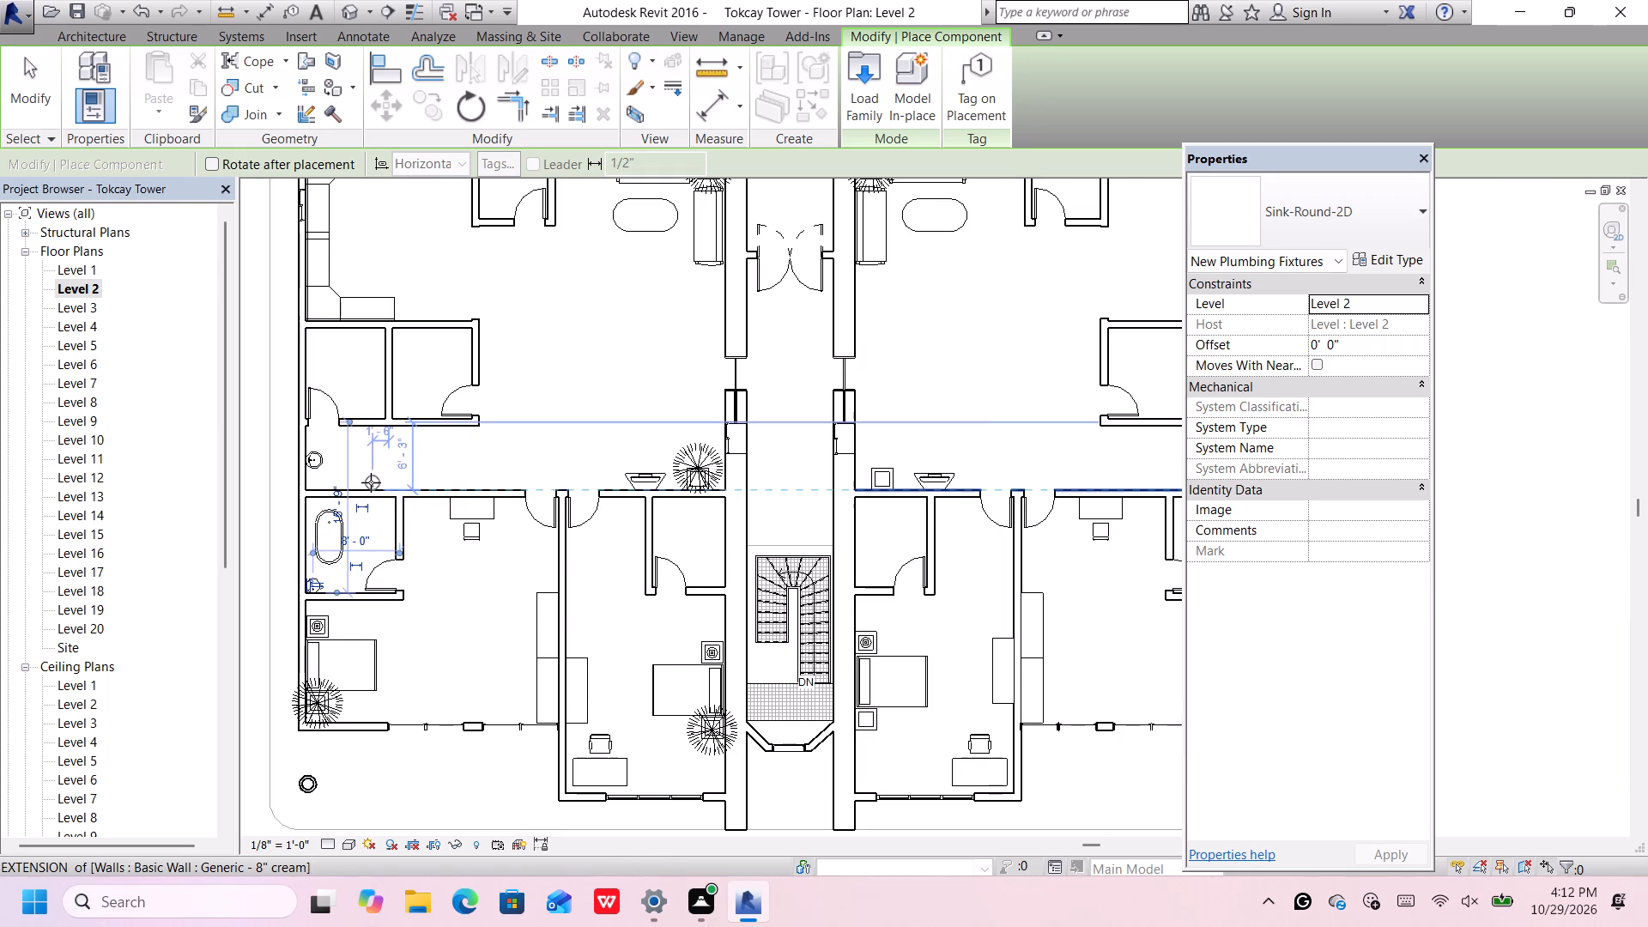
pyautogui.scroll(-1, 371, 482)
pyautogui.scroll(4, 364, 382)
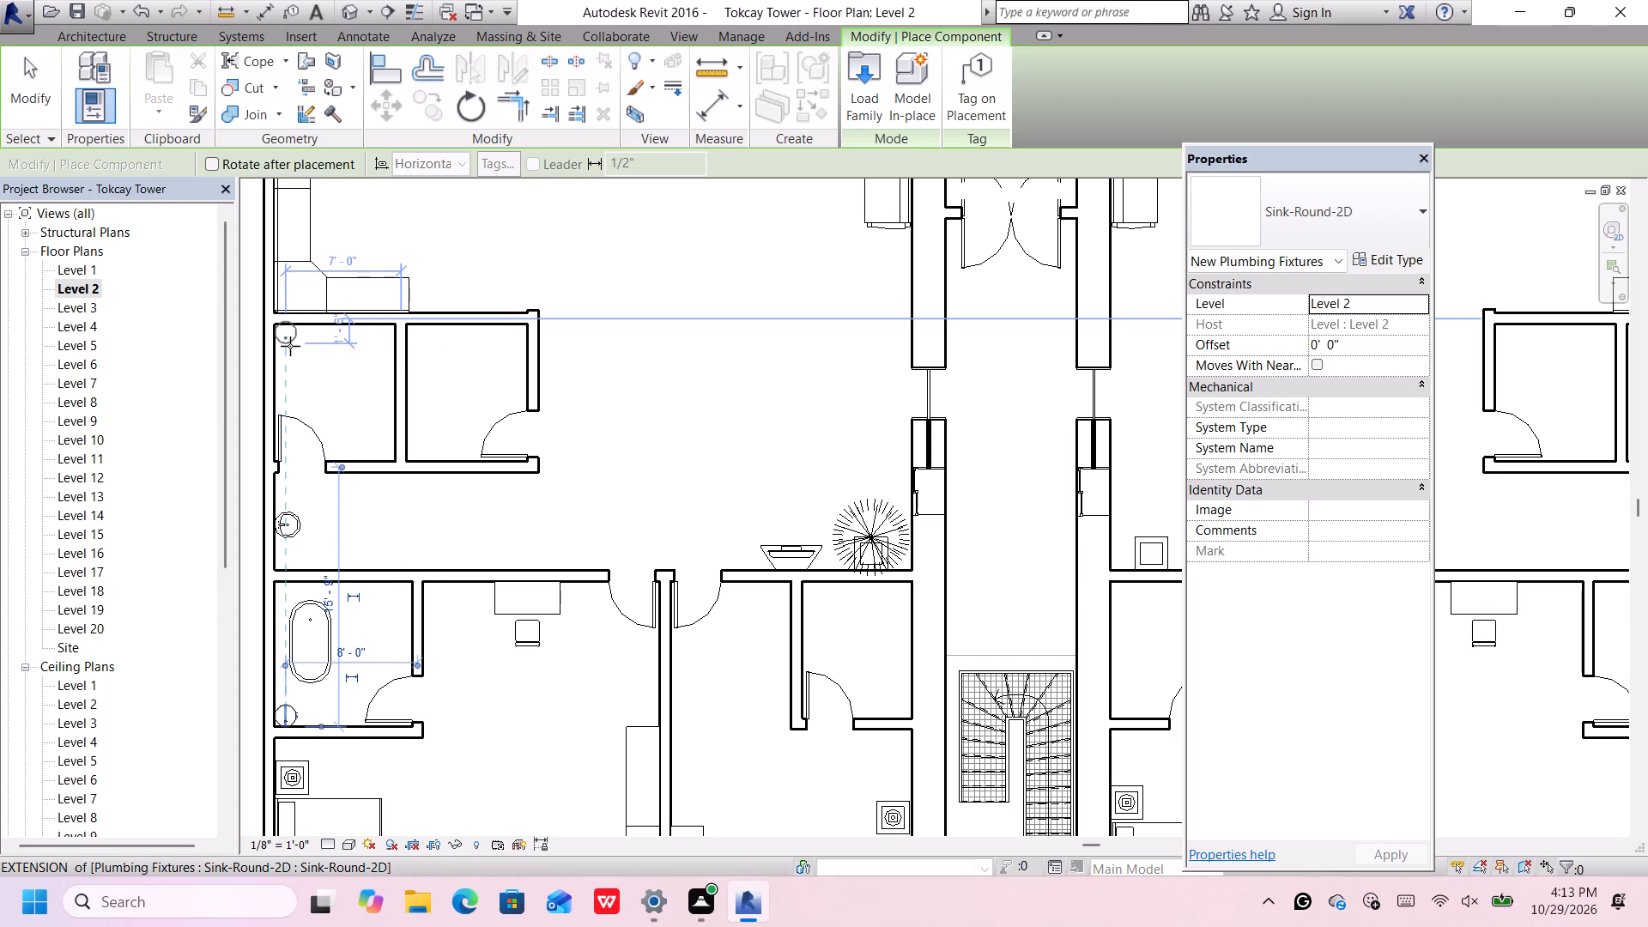
pyautogui.press('space')
pyautogui.press('space')
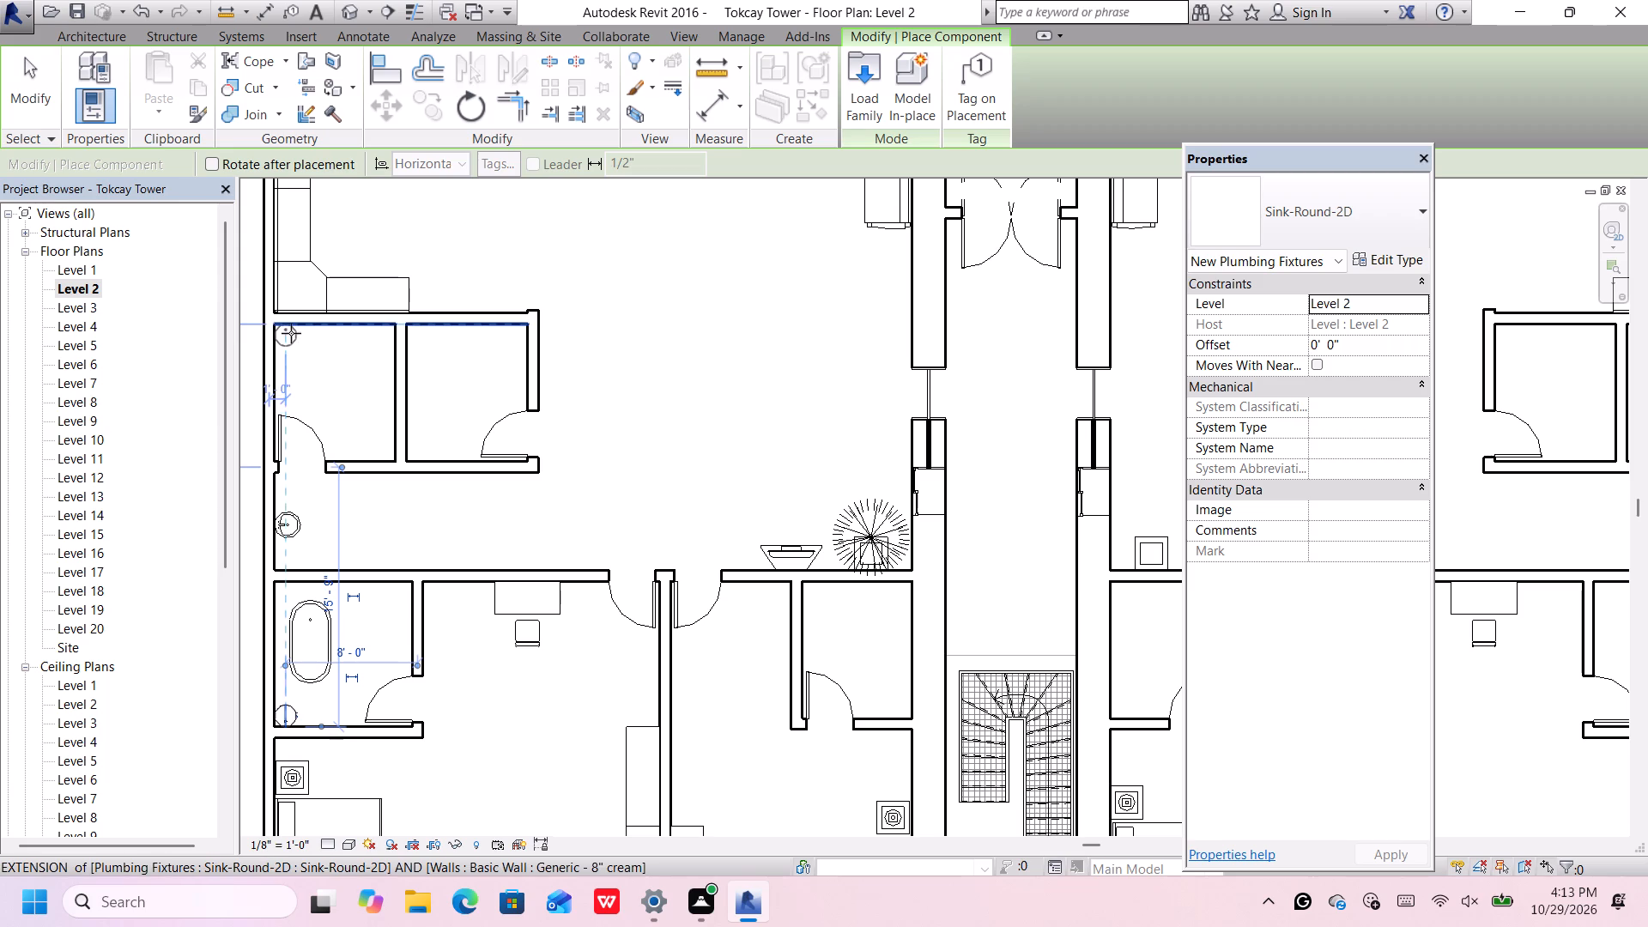
pyautogui.scroll(2, 291, 332)
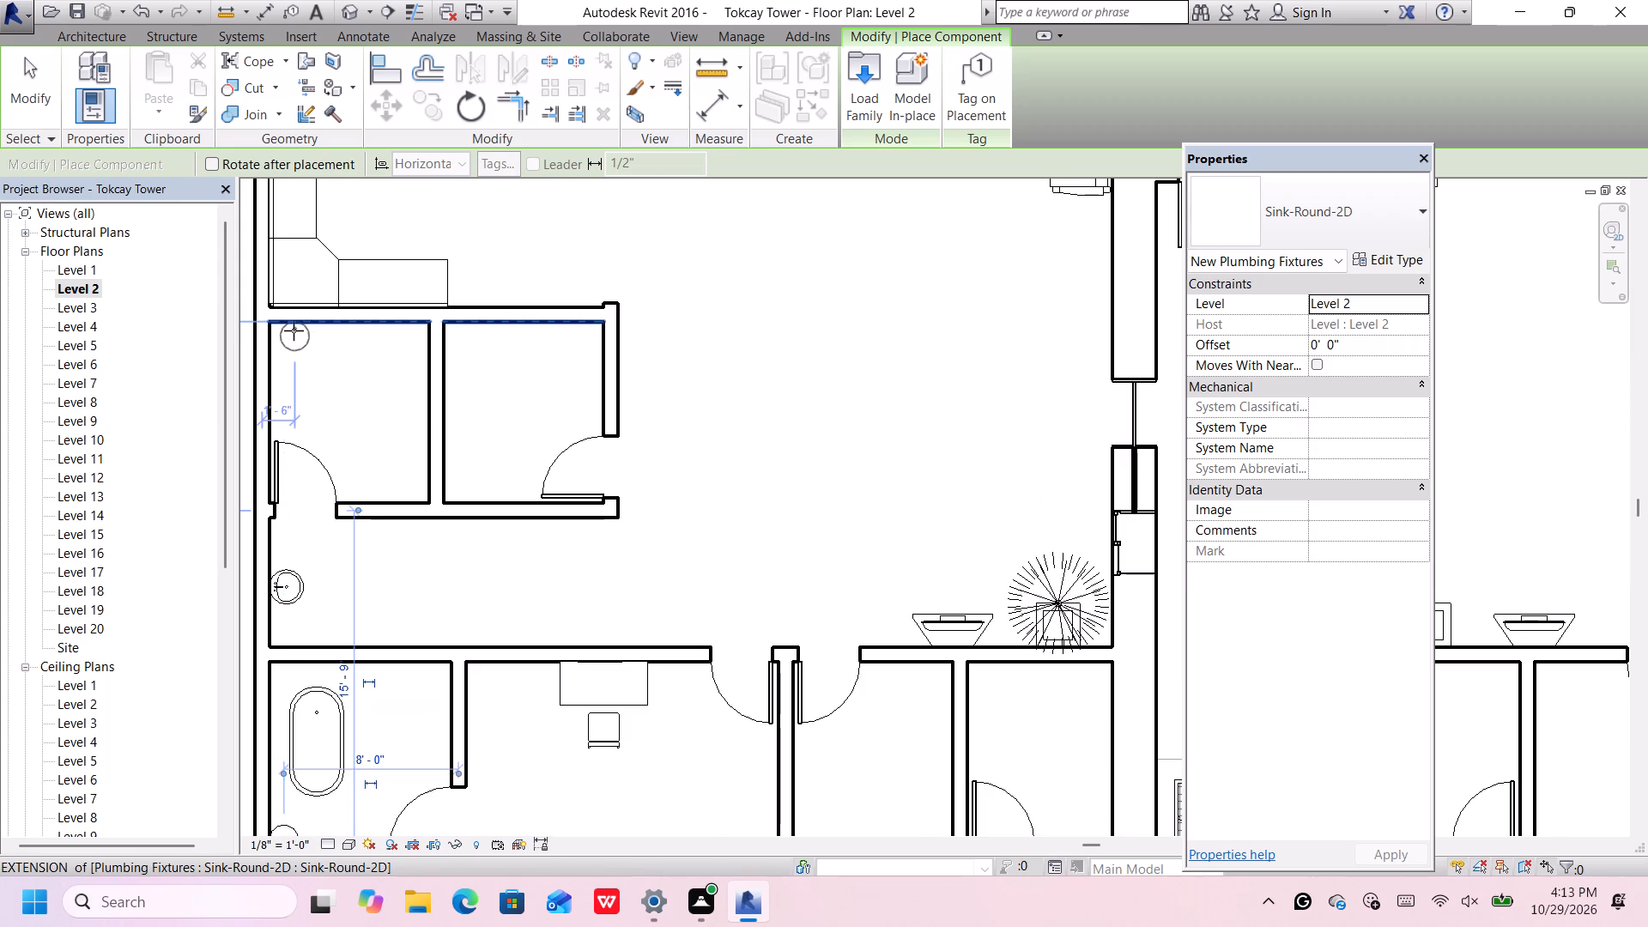
pyautogui.click(290, 330)
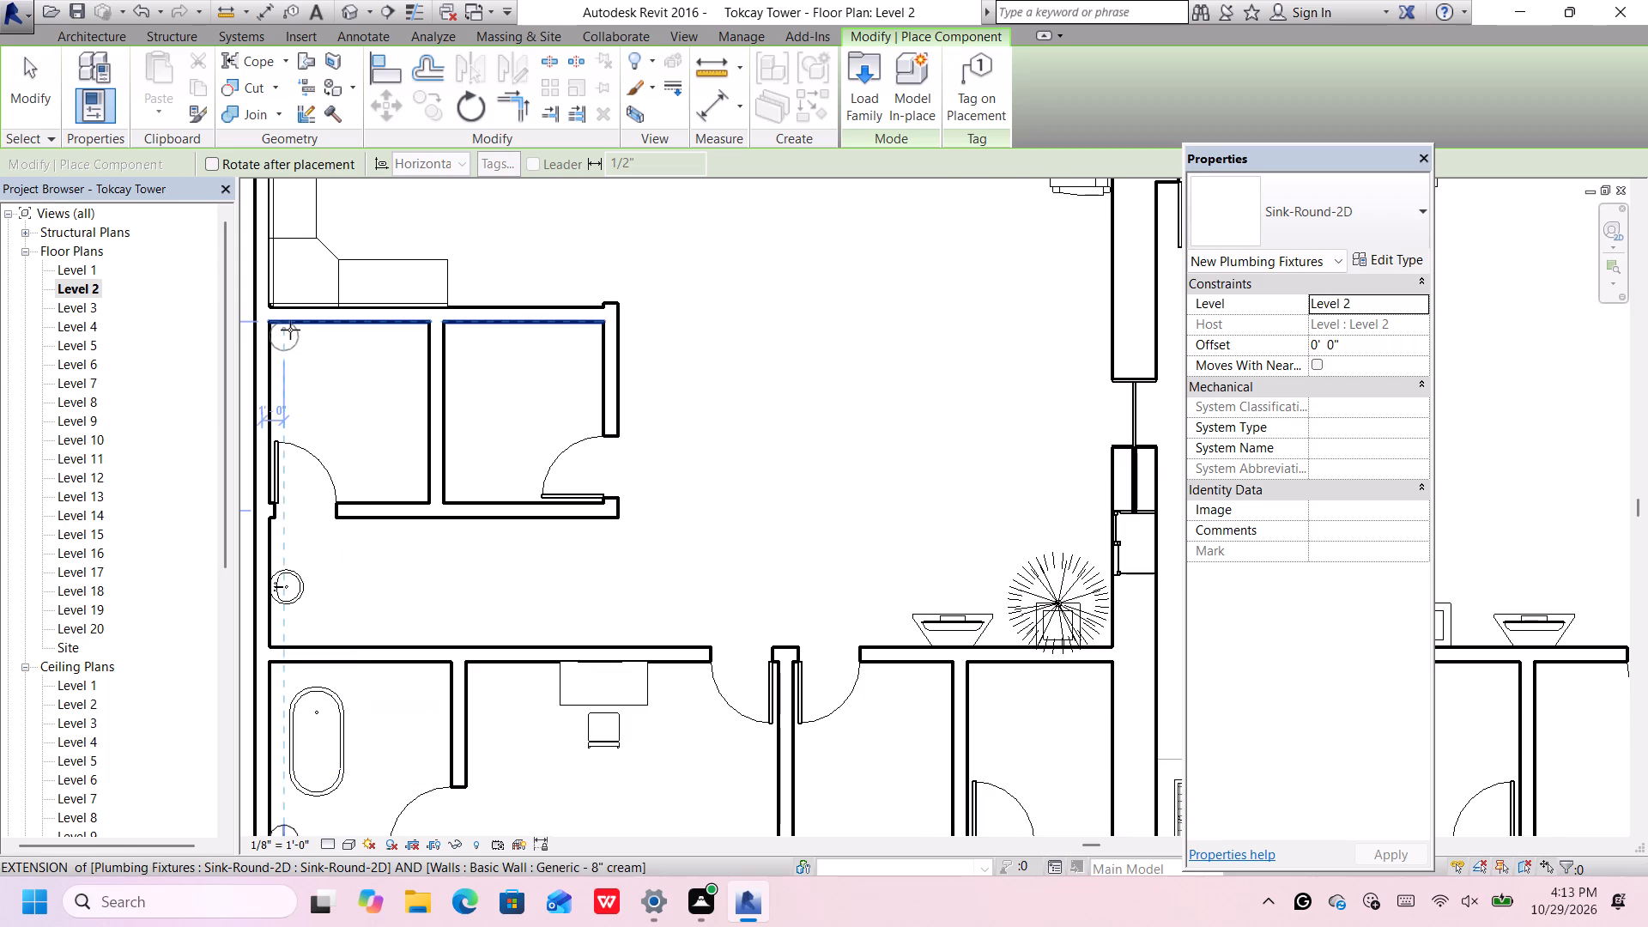
# Place a Sink-Round-2D in the small east room's northeast corner, about 7'-0" from its west partition and 8'-6" from its south wall.
pyautogui.scroll(-13, 292, 342)
pyautogui.scroll(2, 516, 354)
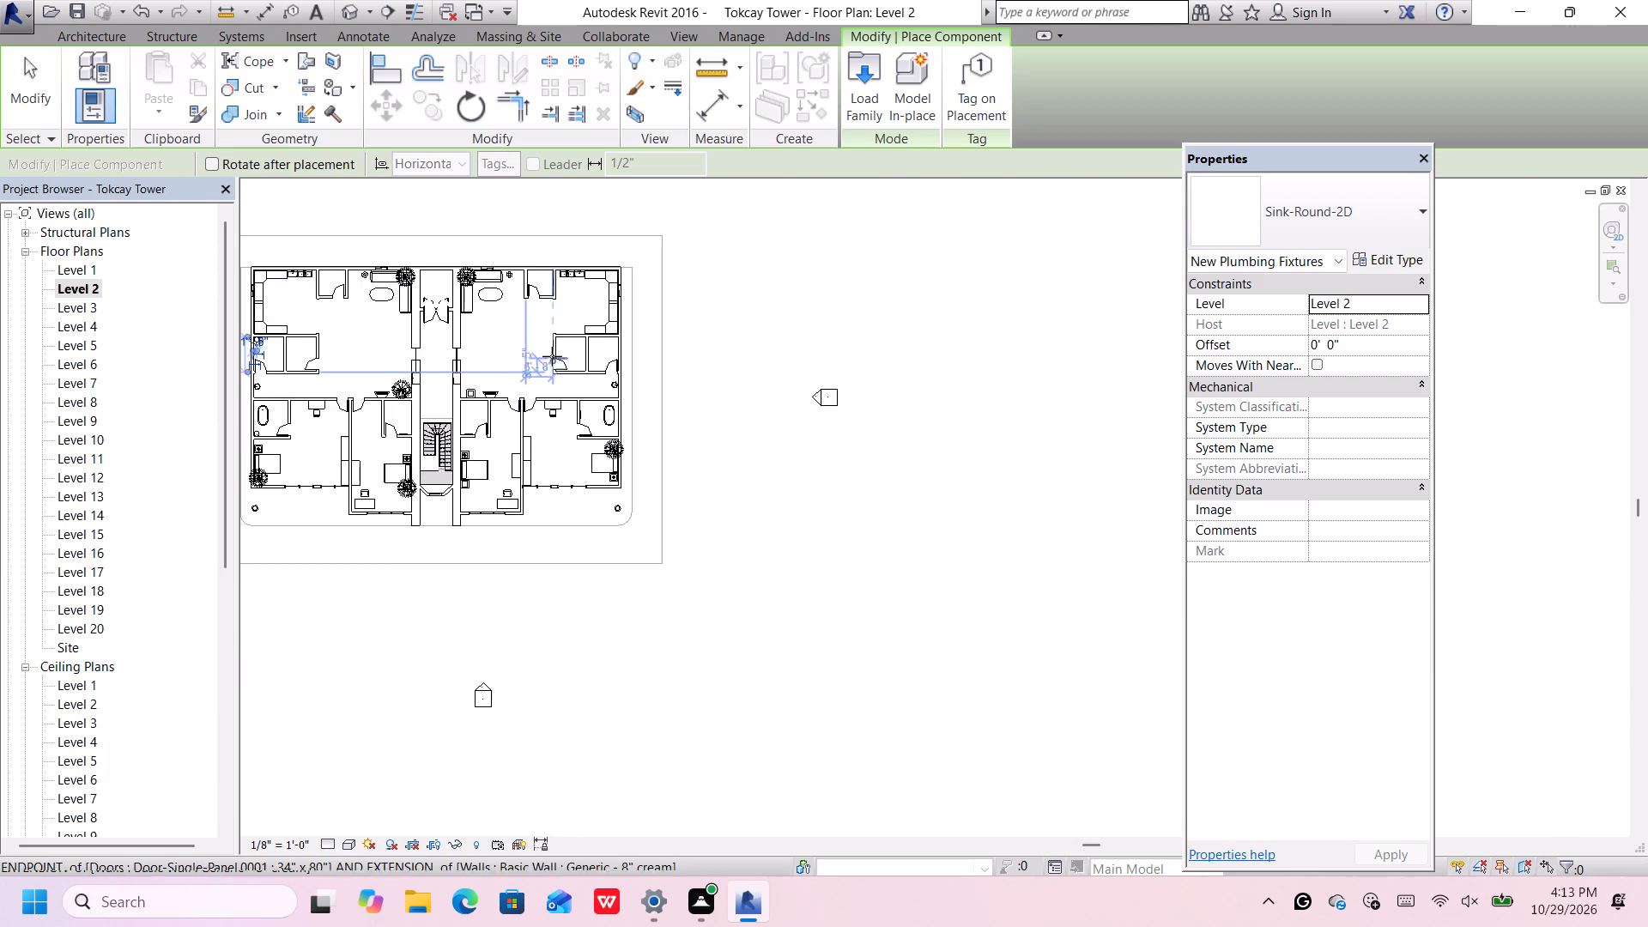
pyautogui.scroll(8, 552, 356)
pyautogui.scroll(-3, 635, 335)
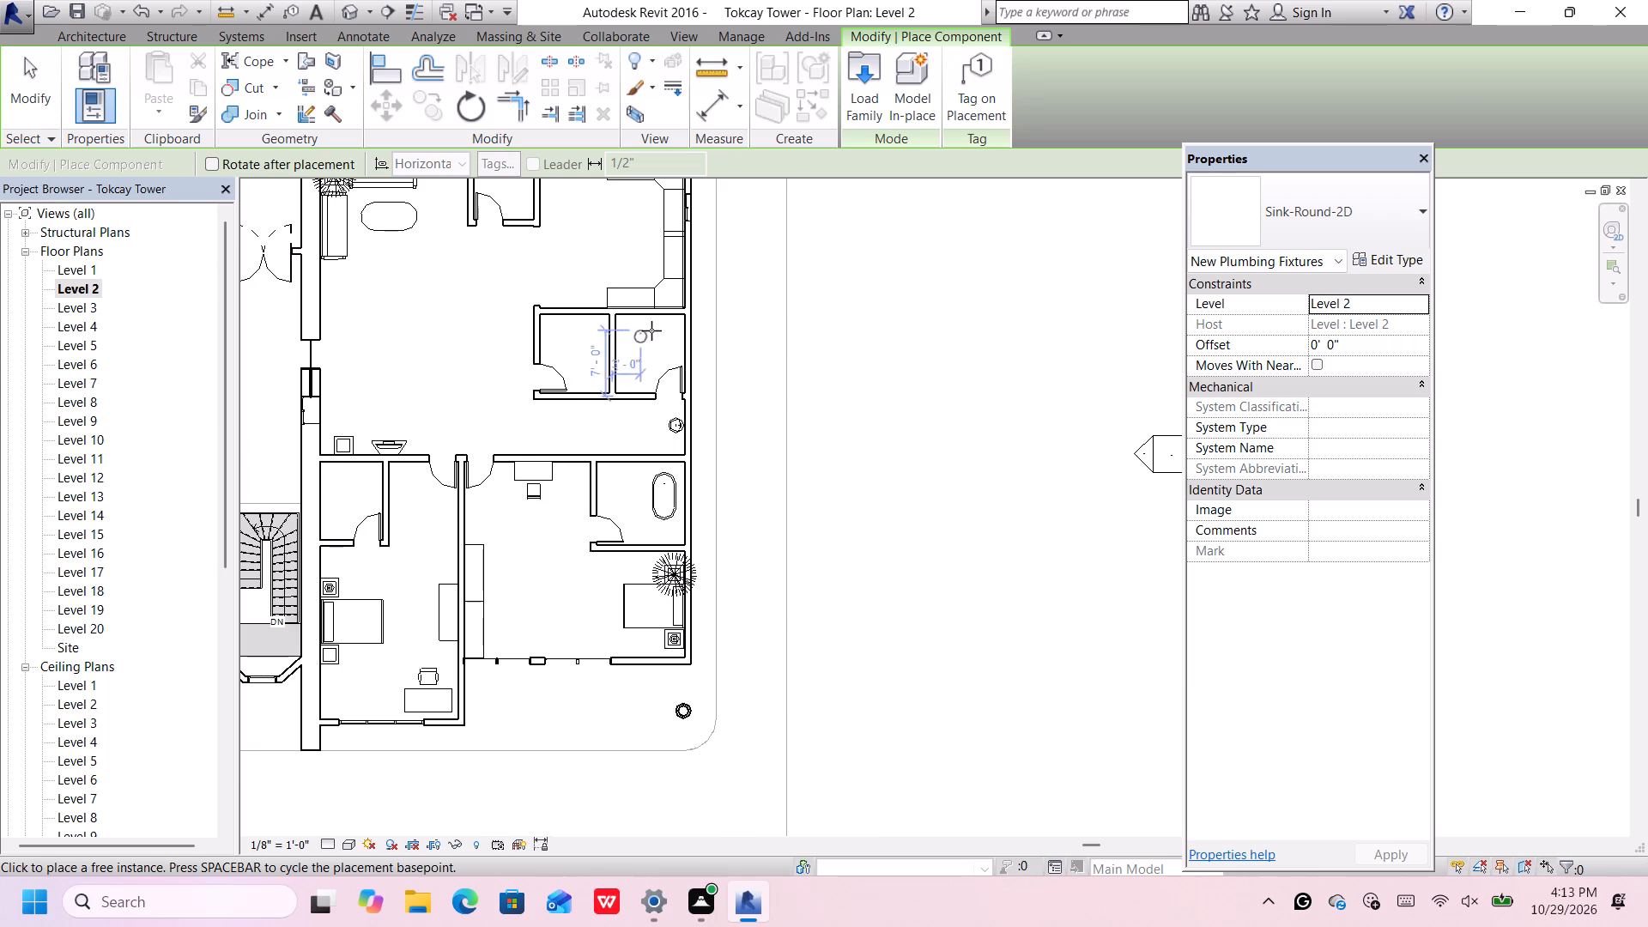
pyautogui.press('space')
pyautogui.scroll(9, 671, 324)
pyautogui.press('space')
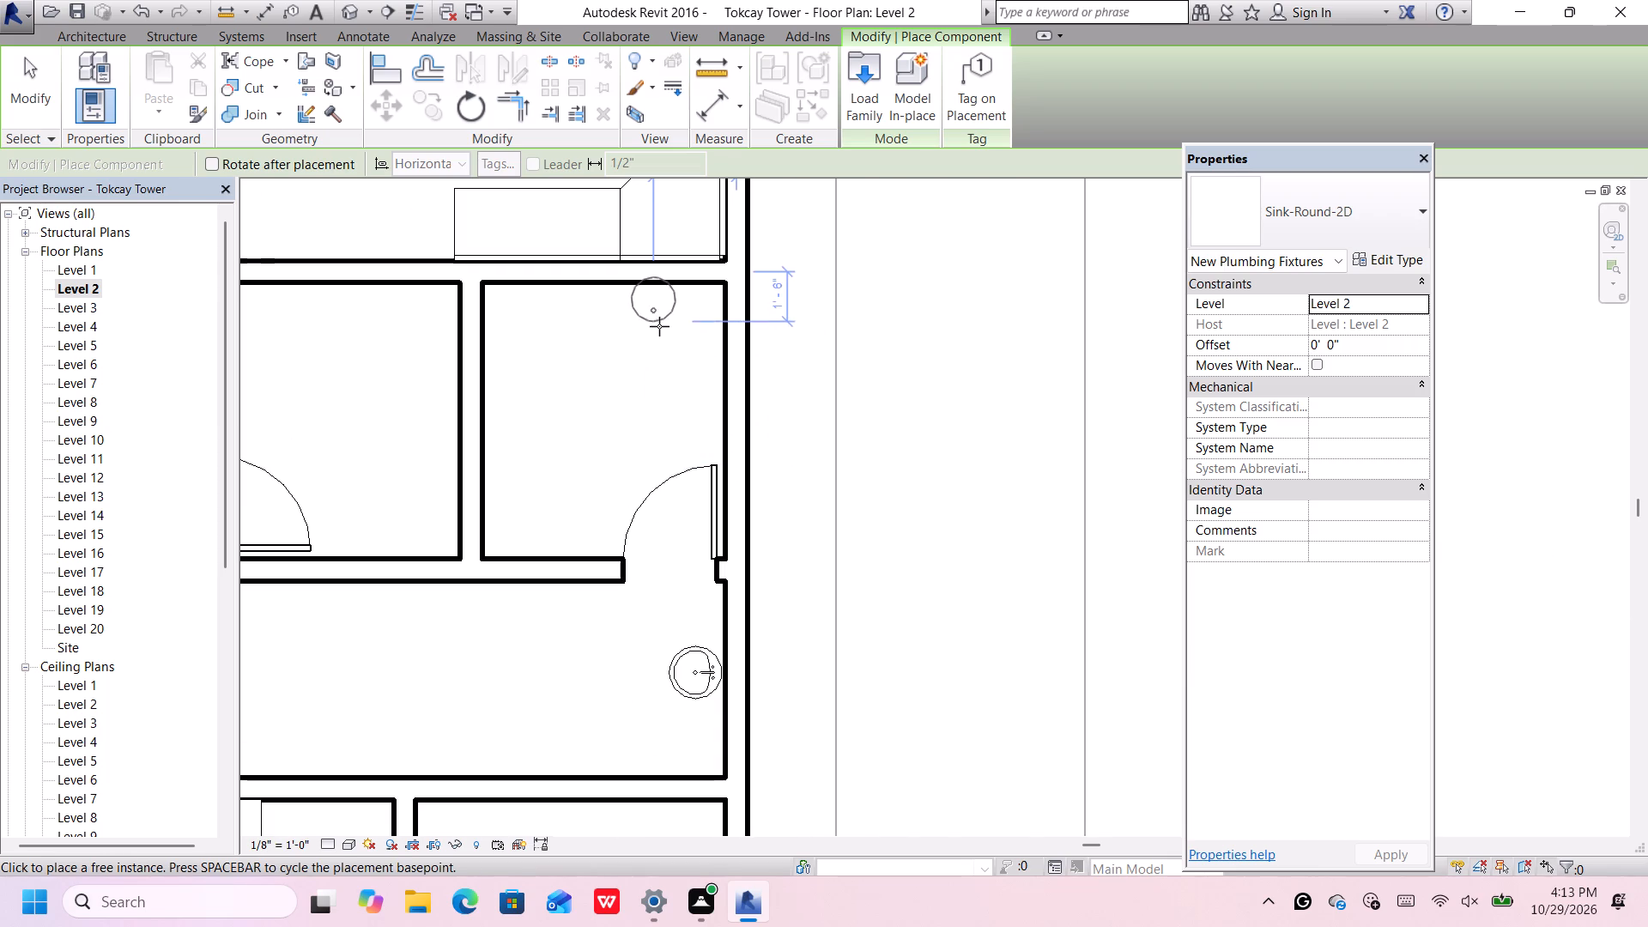
pyautogui.press('space')
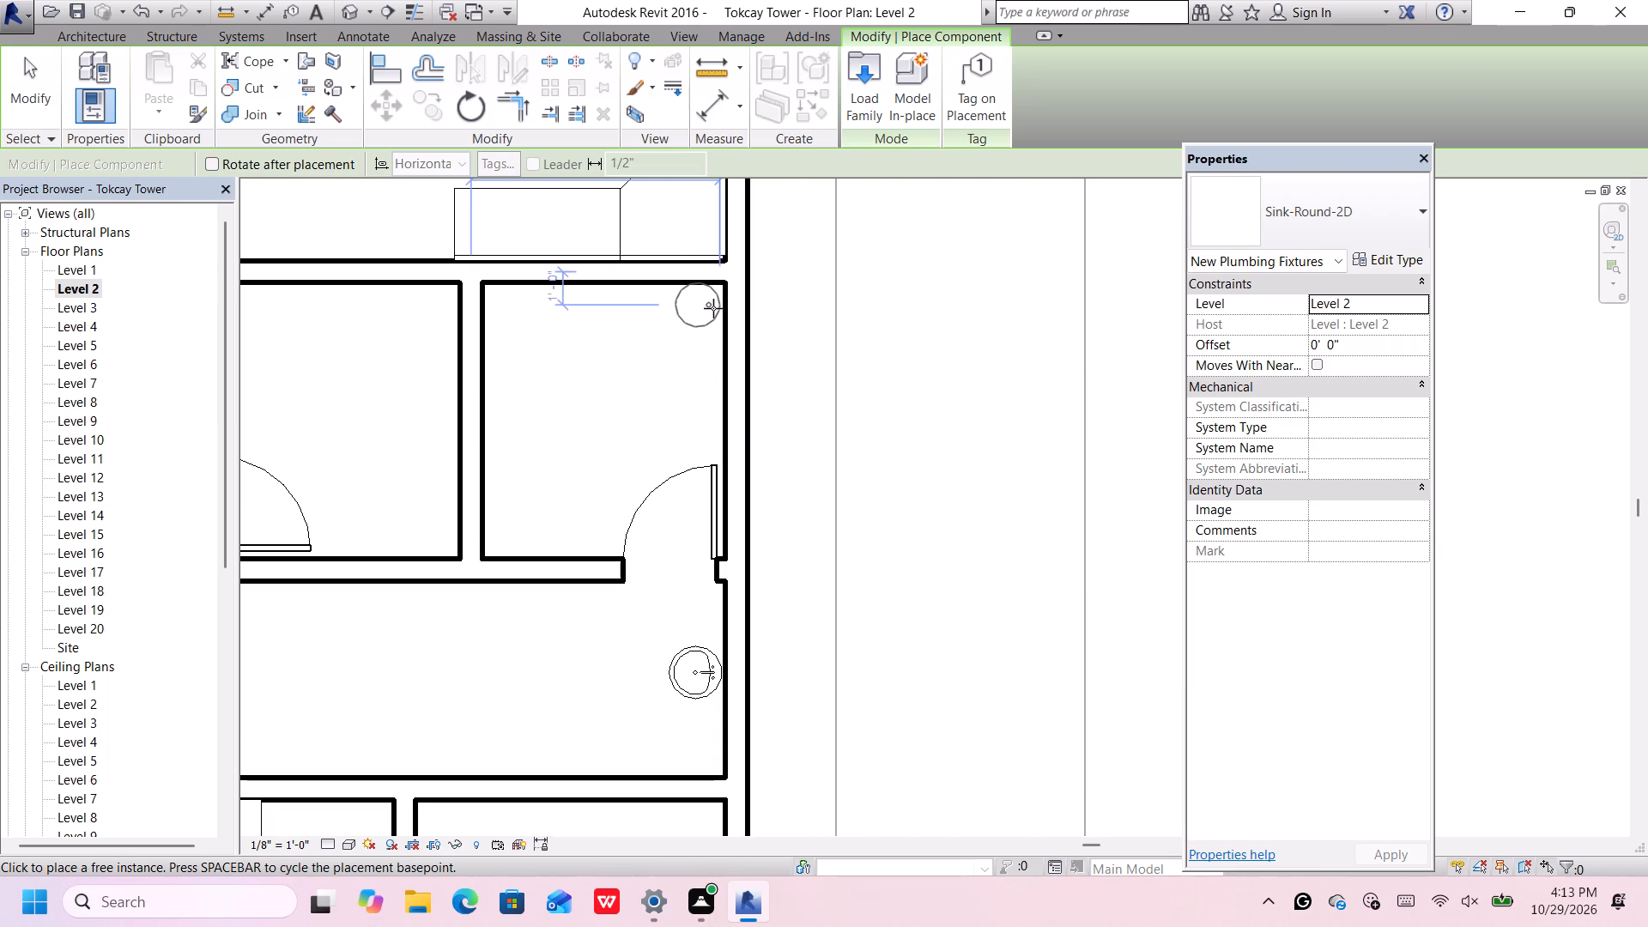
pyautogui.scroll(1, 713, 311)
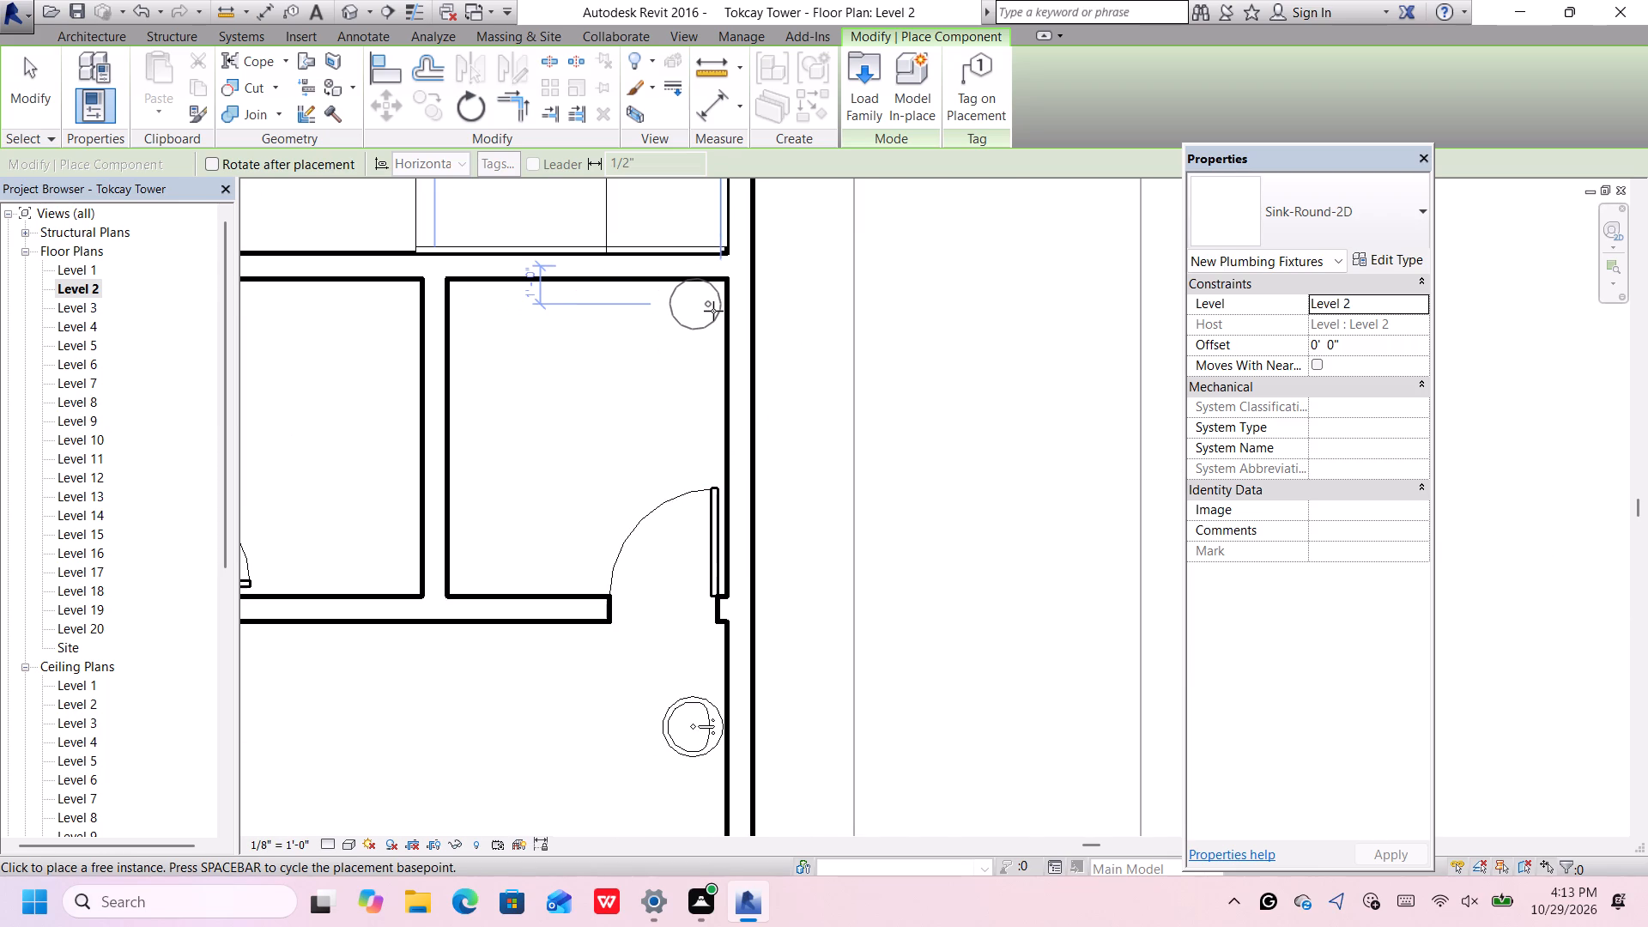
pyautogui.press('space')
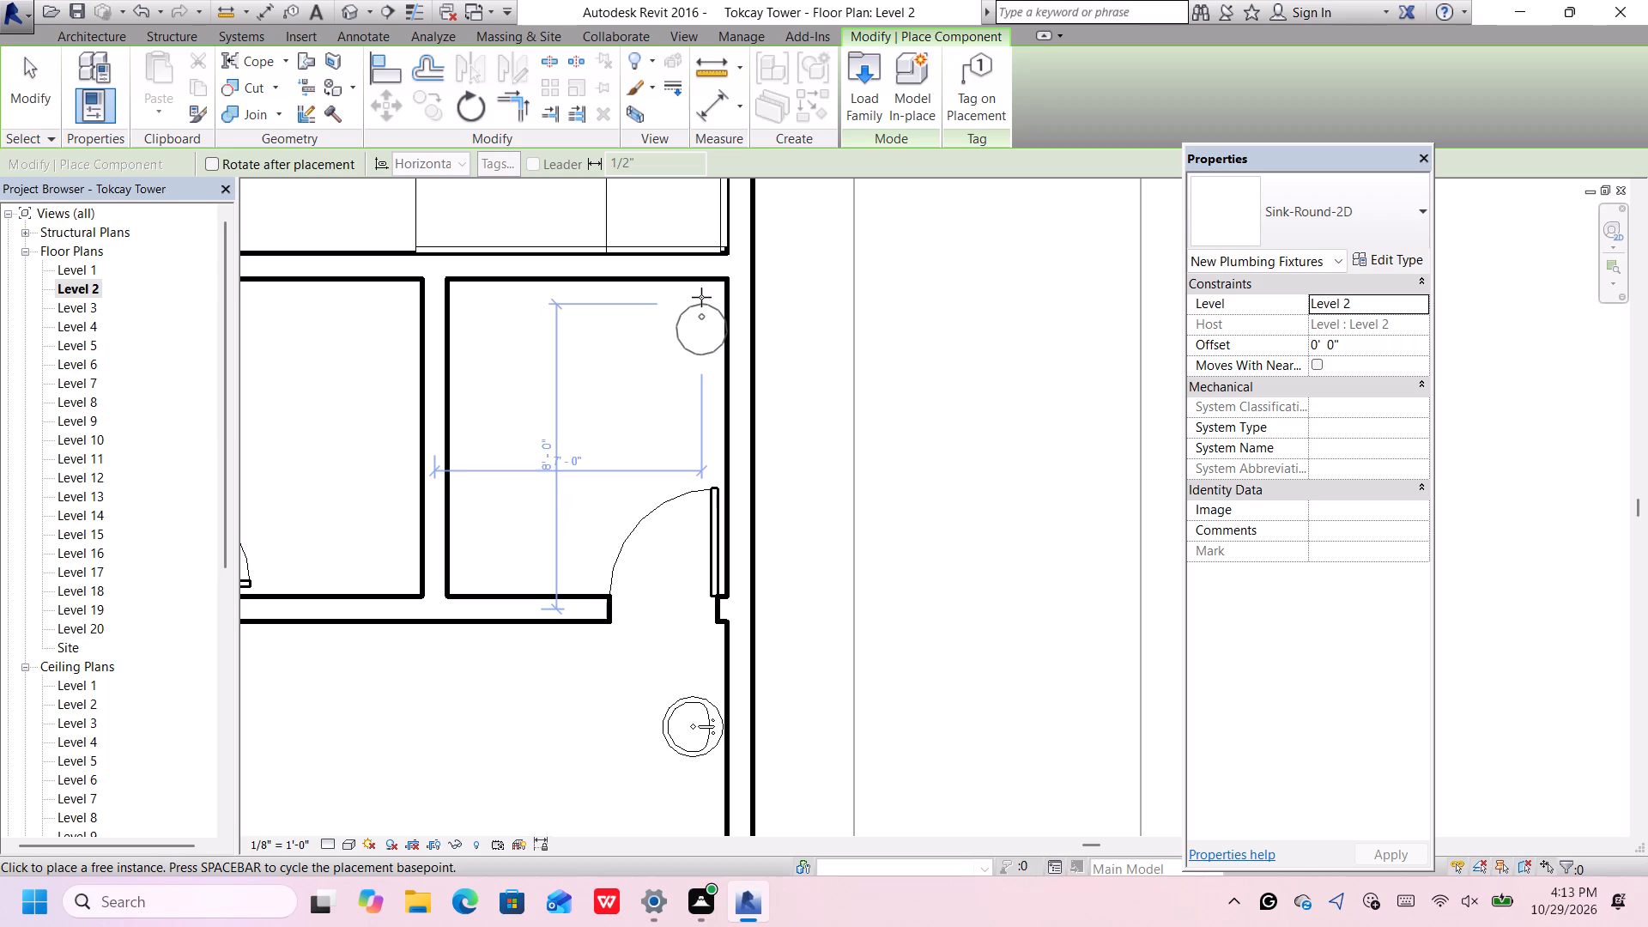
pyautogui.click(699, 293)
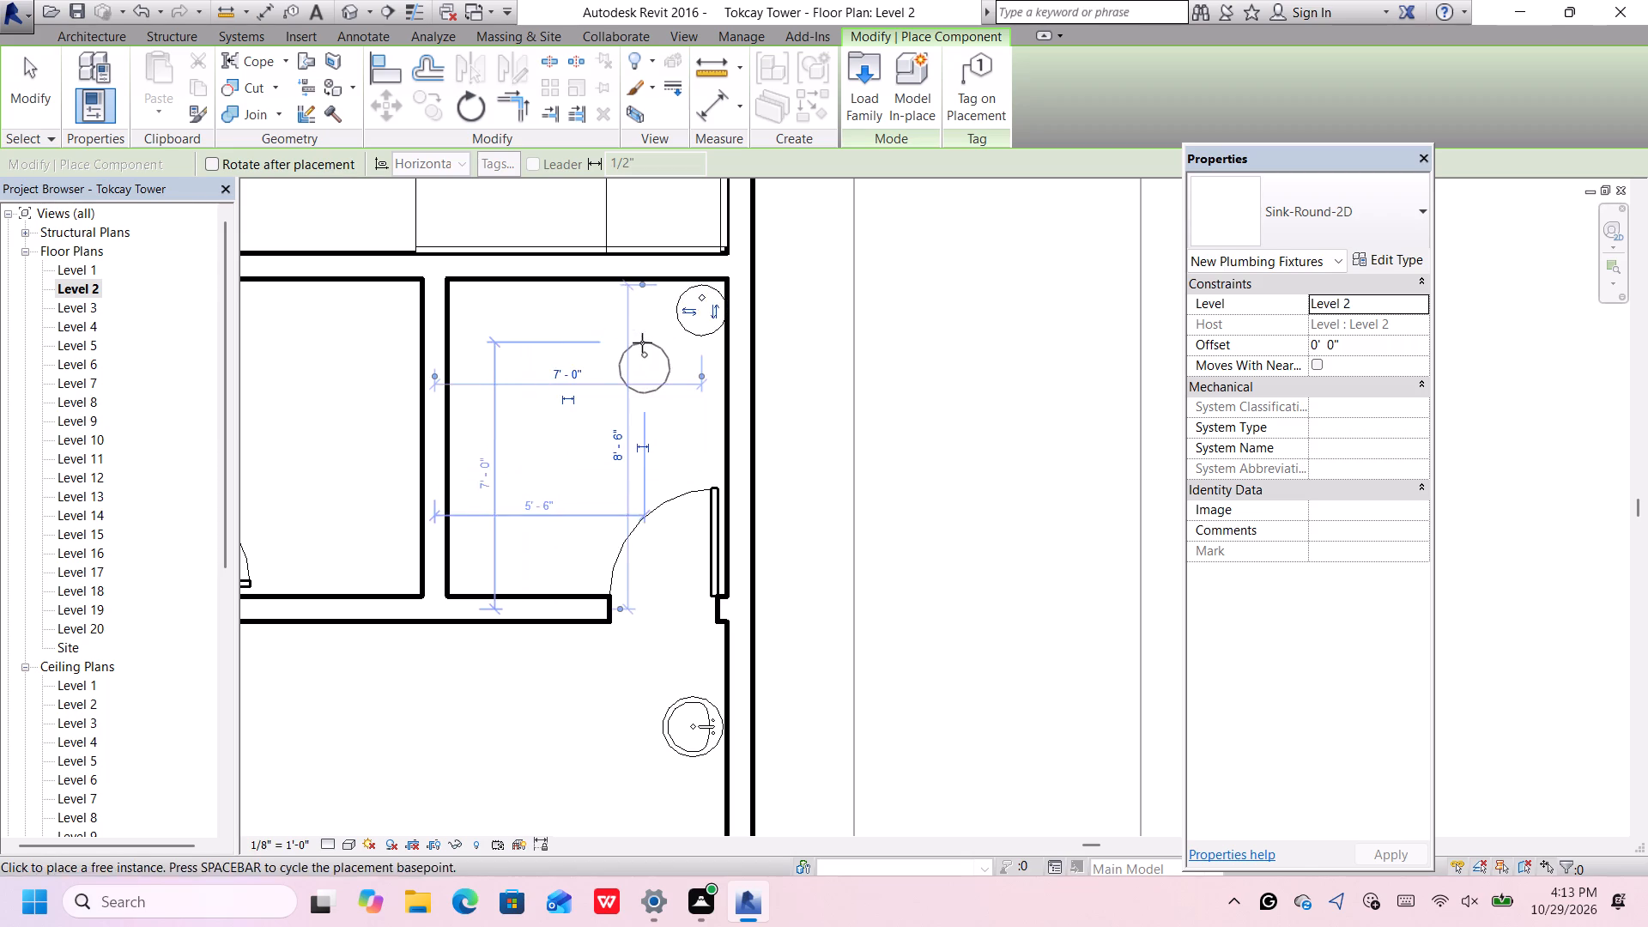
# Place a rotated Sink-Round-2D in the southeast corner of the east bathtub room, about 8'-10" from its north wall.
pyautogui.scroll(-11, 642, 342)
pyautogui.scroll(4, 619, 447)
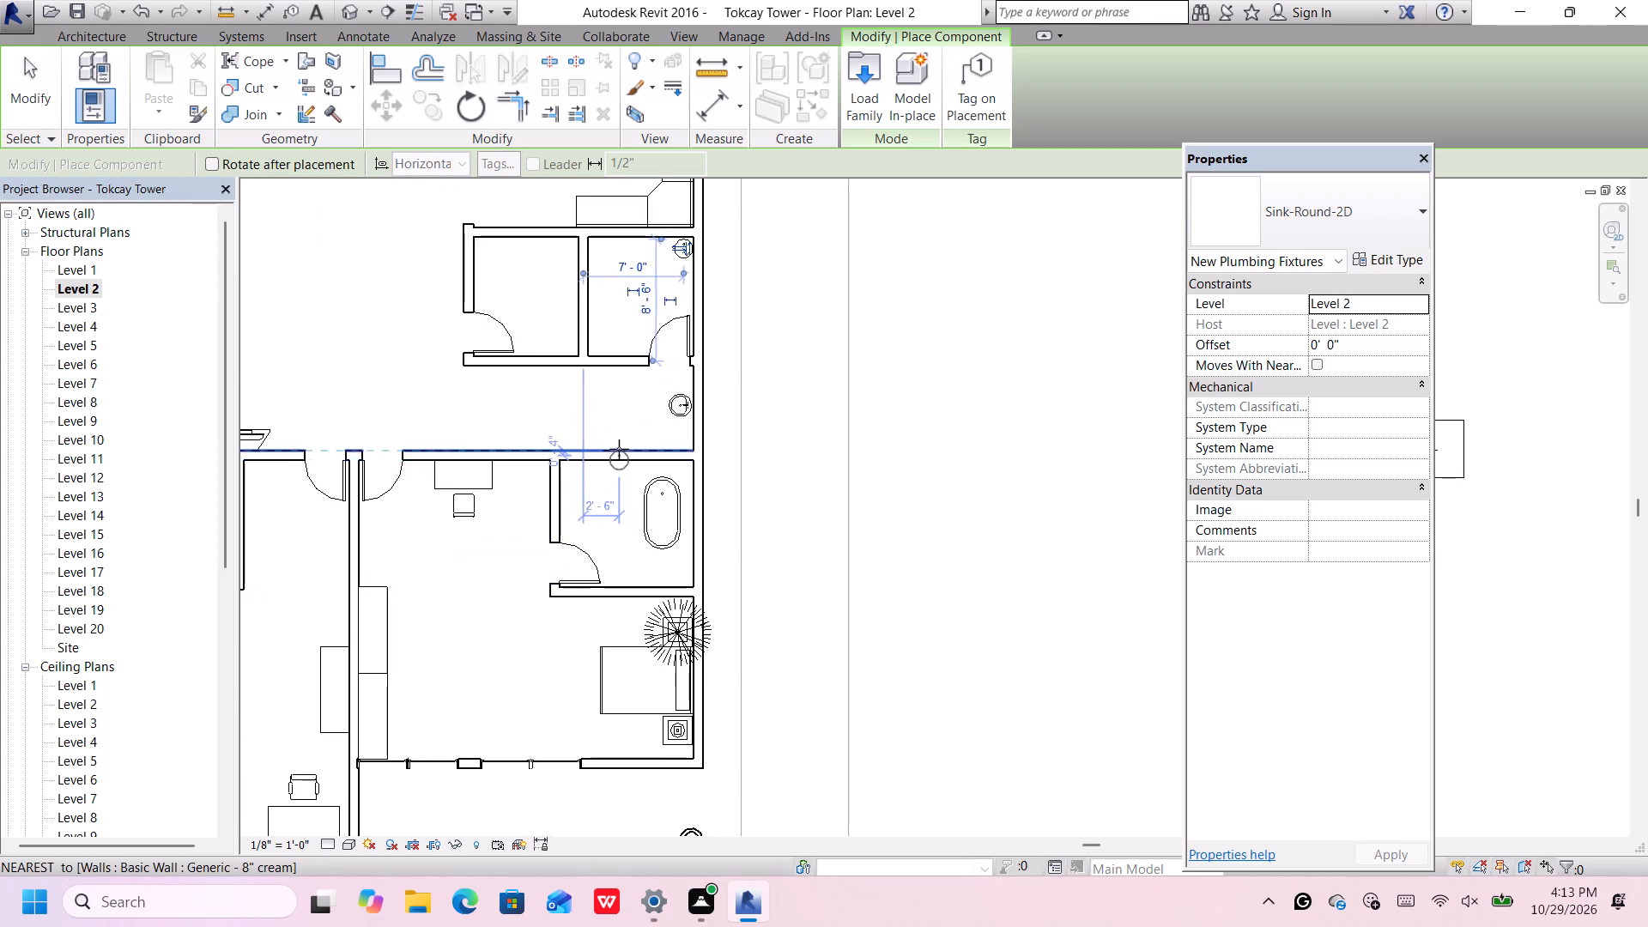
pyautogui.scroll(-3, 619, 450)
pyautogui.moveTo(615, 469); pyautogui.dragTo(640, 415, button='middle')
pyautogui.scroll(4, 673, 465)
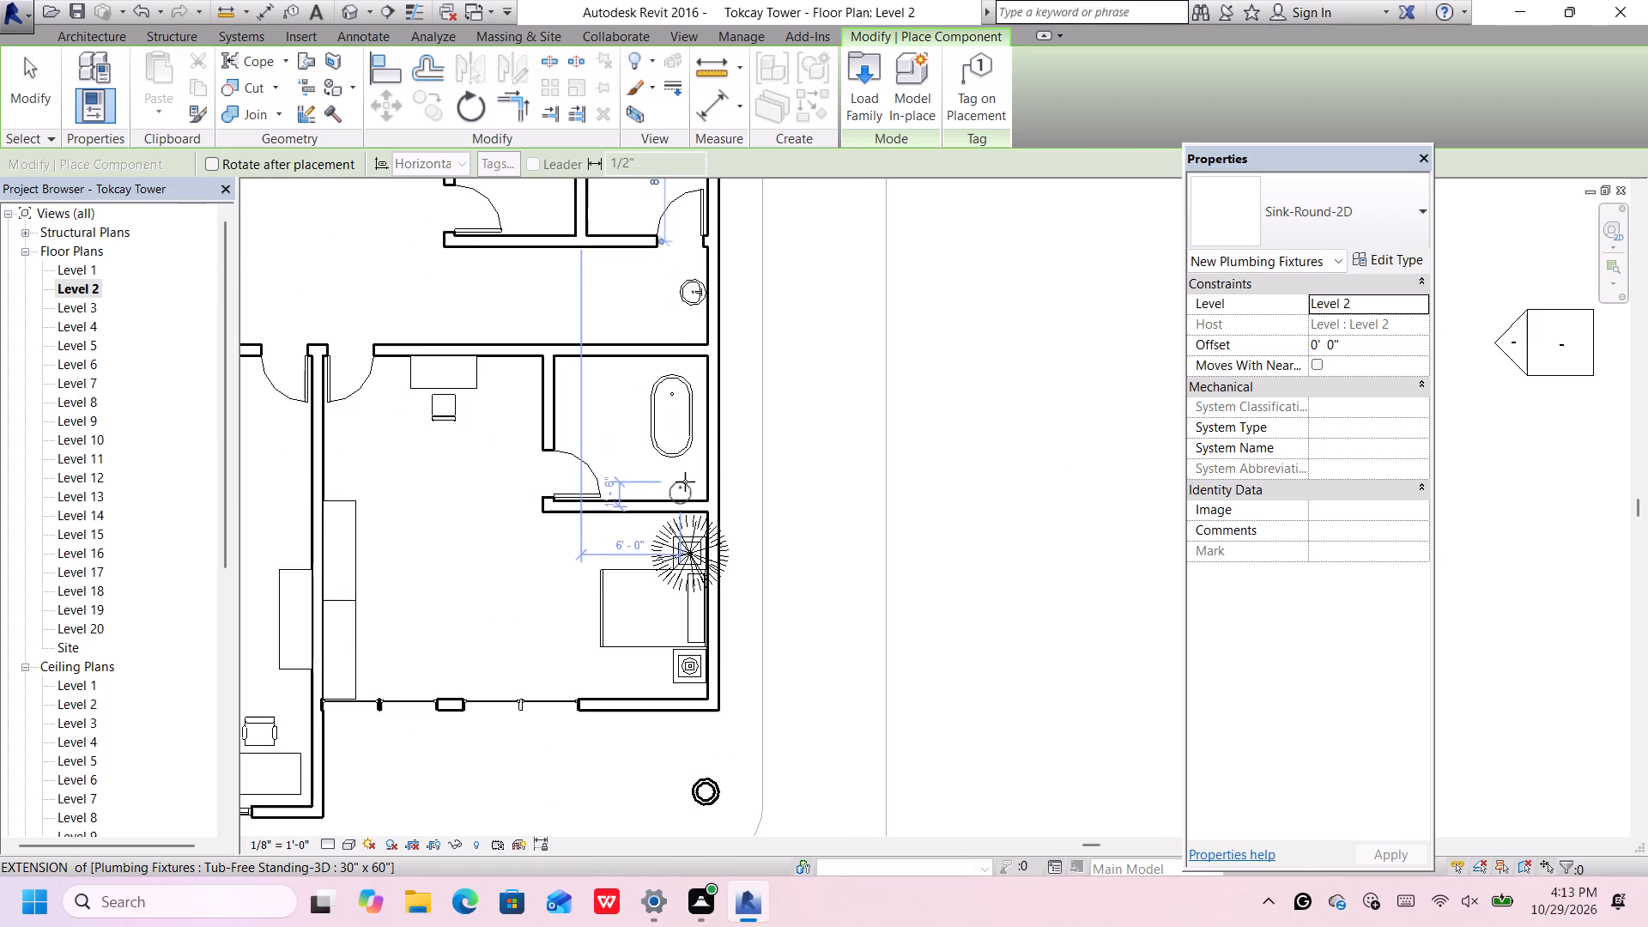
pyautogui.scroll(4, 685, 482)
pyautogui.press('space')
pyautogui.press('space')
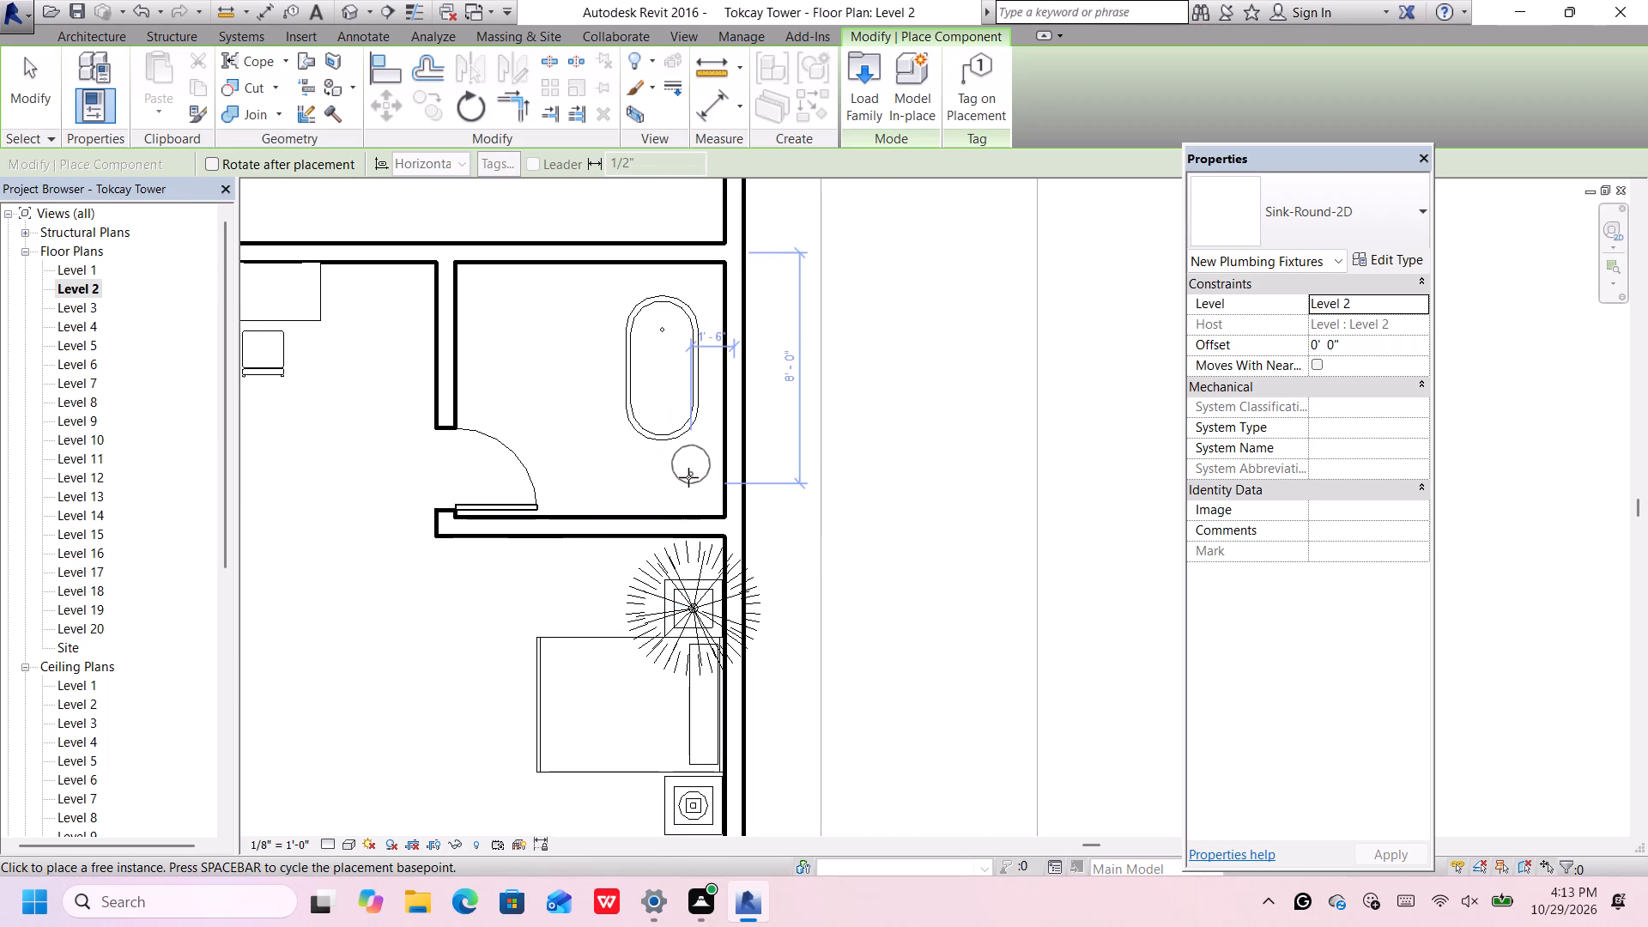
pyautogui.scroll(3, 694, 495)
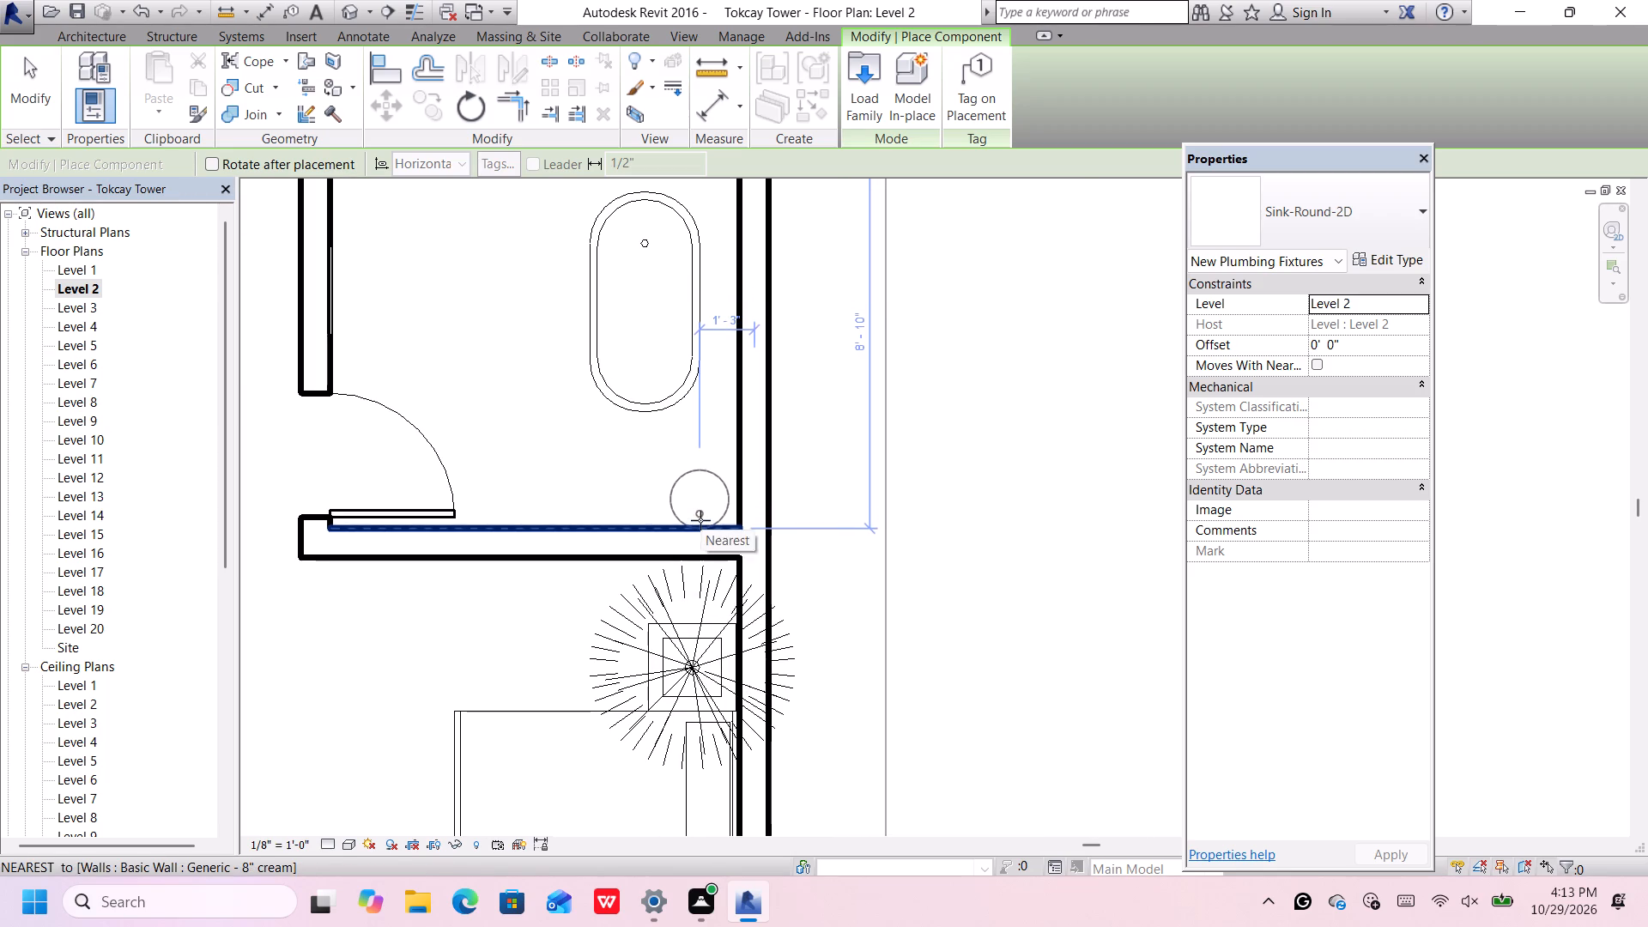
pyautogui.click(700, 517)
# Browse to the architectural plumbing fixtures' Urinals folder and compare the previews of Urinal-2D and Urinal-Wall-3D.
pyautogui.scroll(-4, 705, 513)
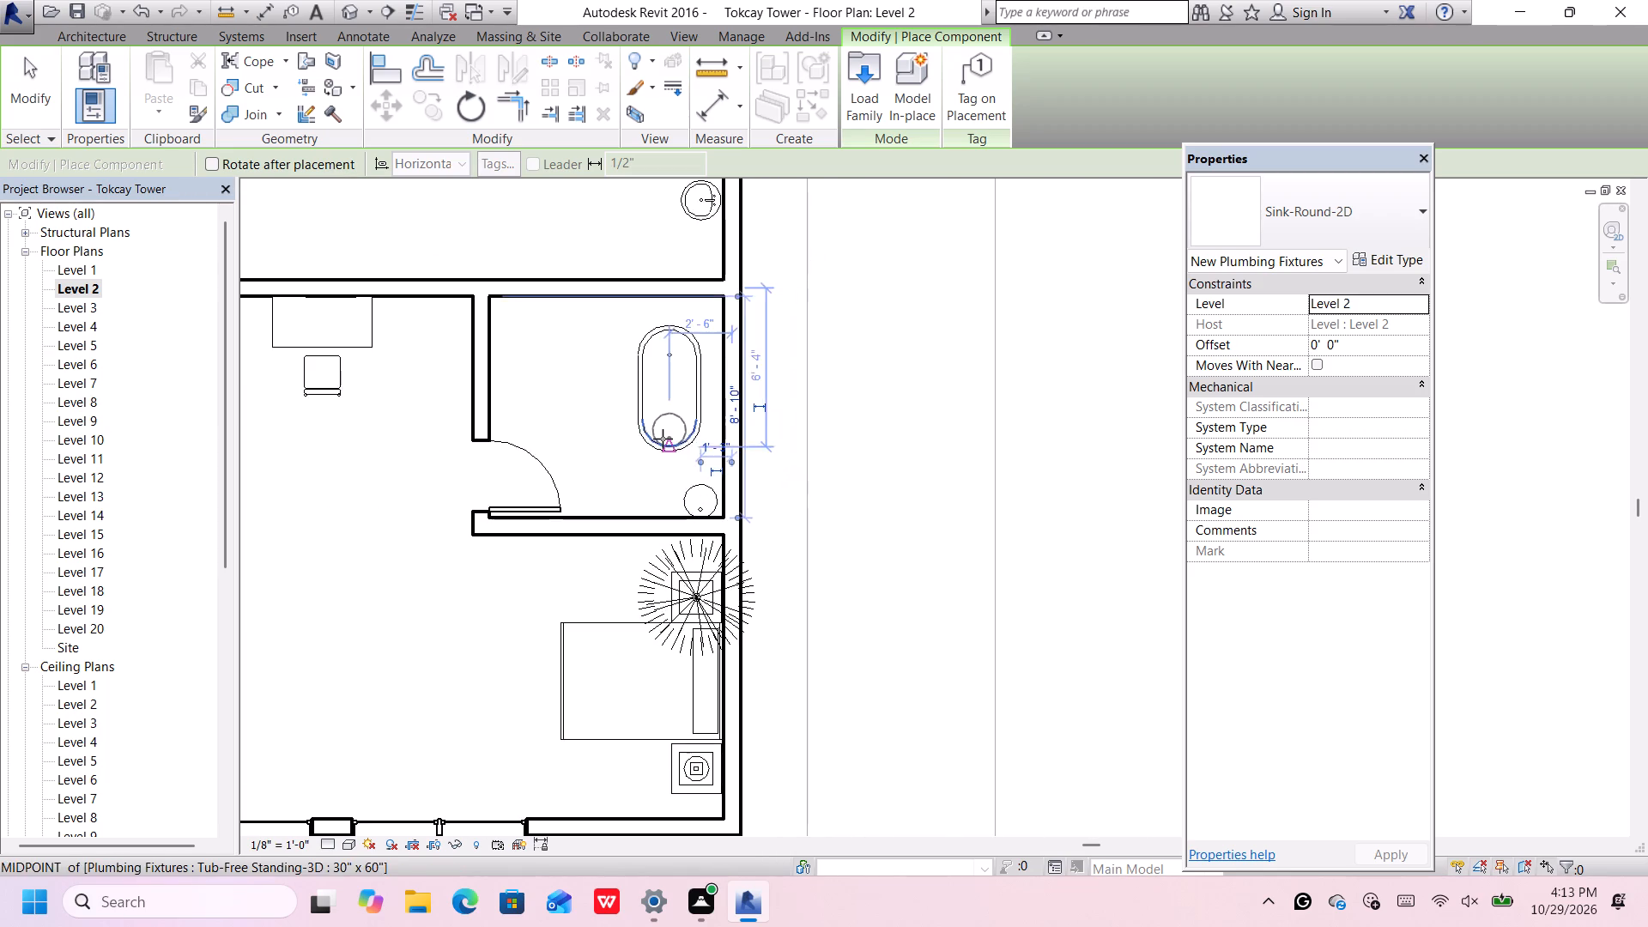
pyautogui.scroll(-5, 663, 439)
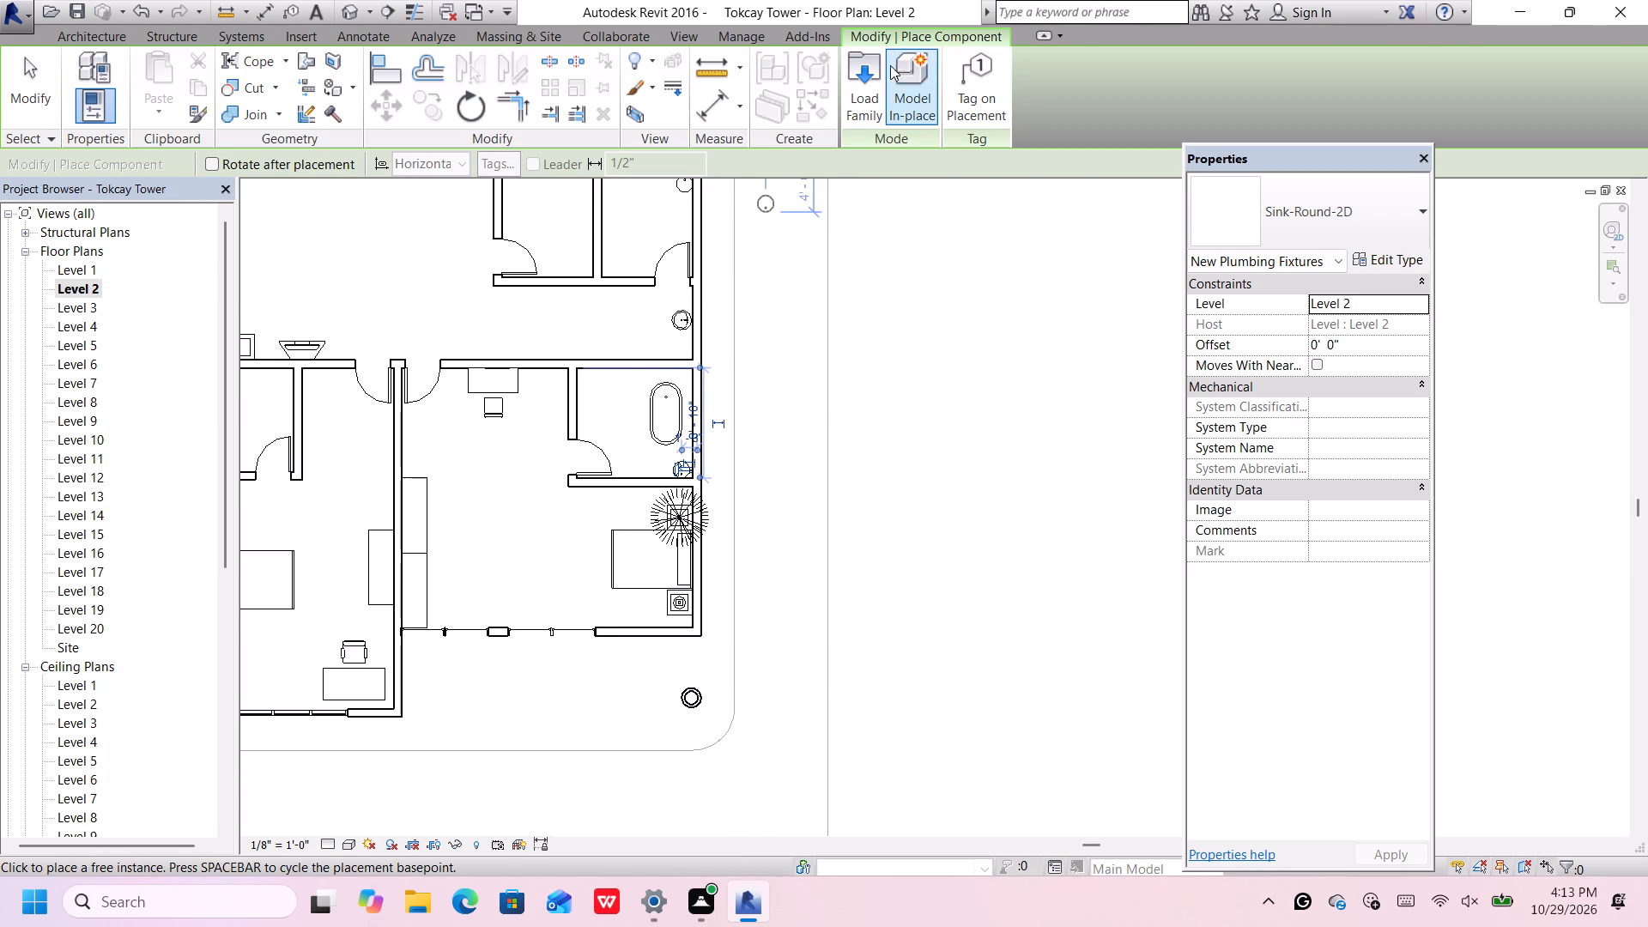
pyautogui.click(867, 80)
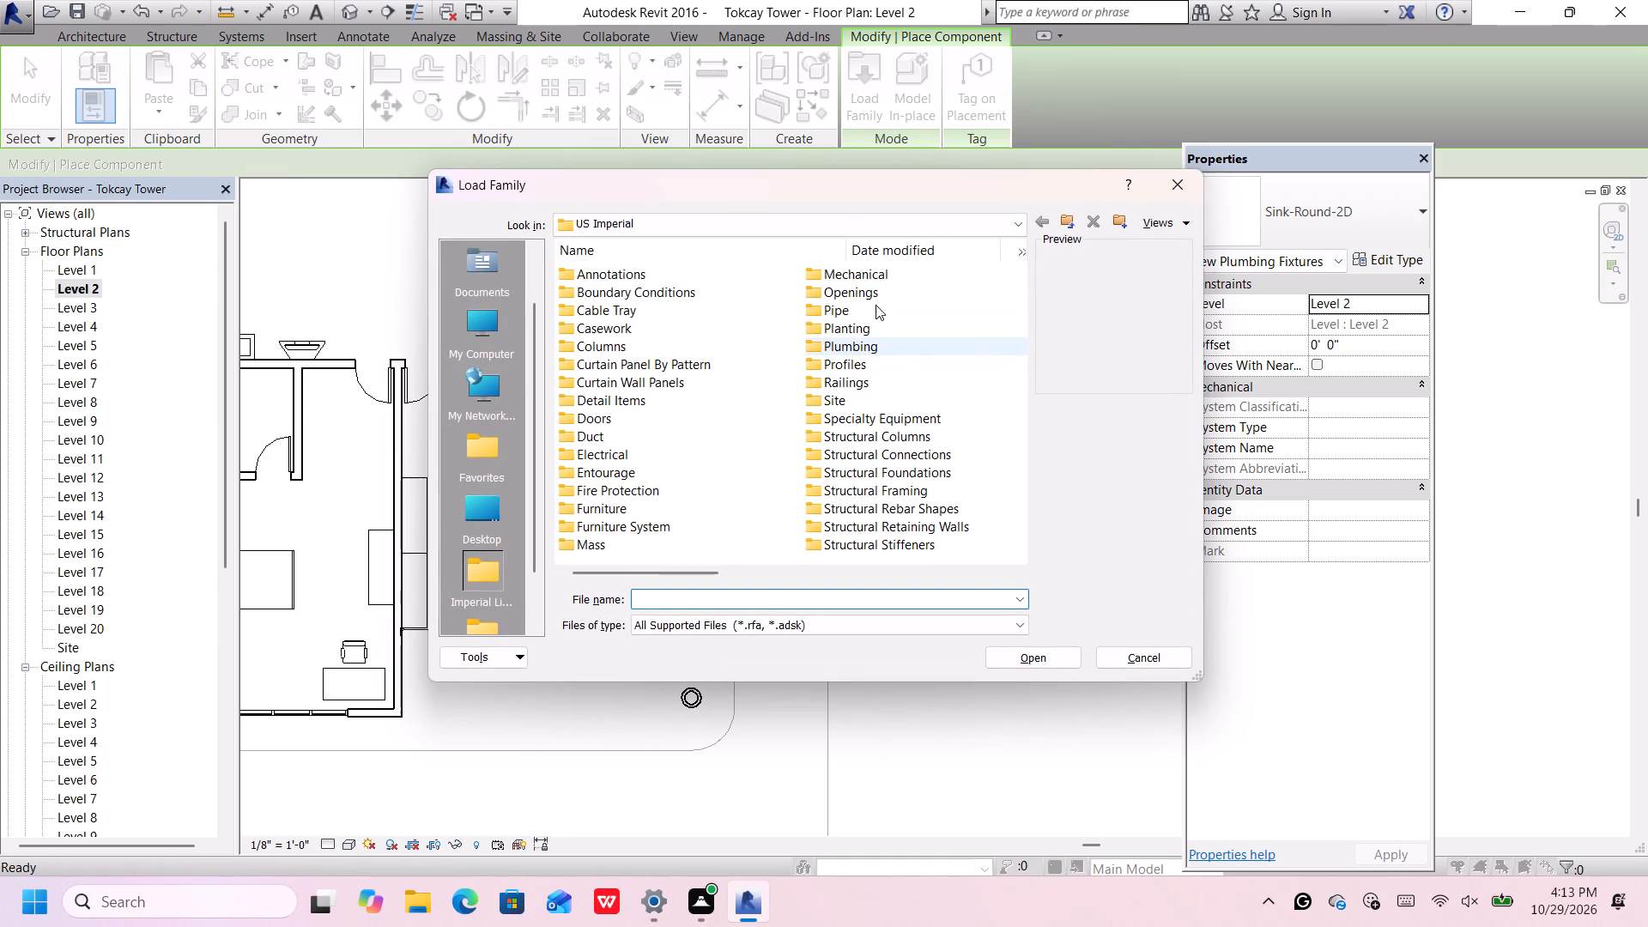
pyautogui.tripleClick(860, 342)
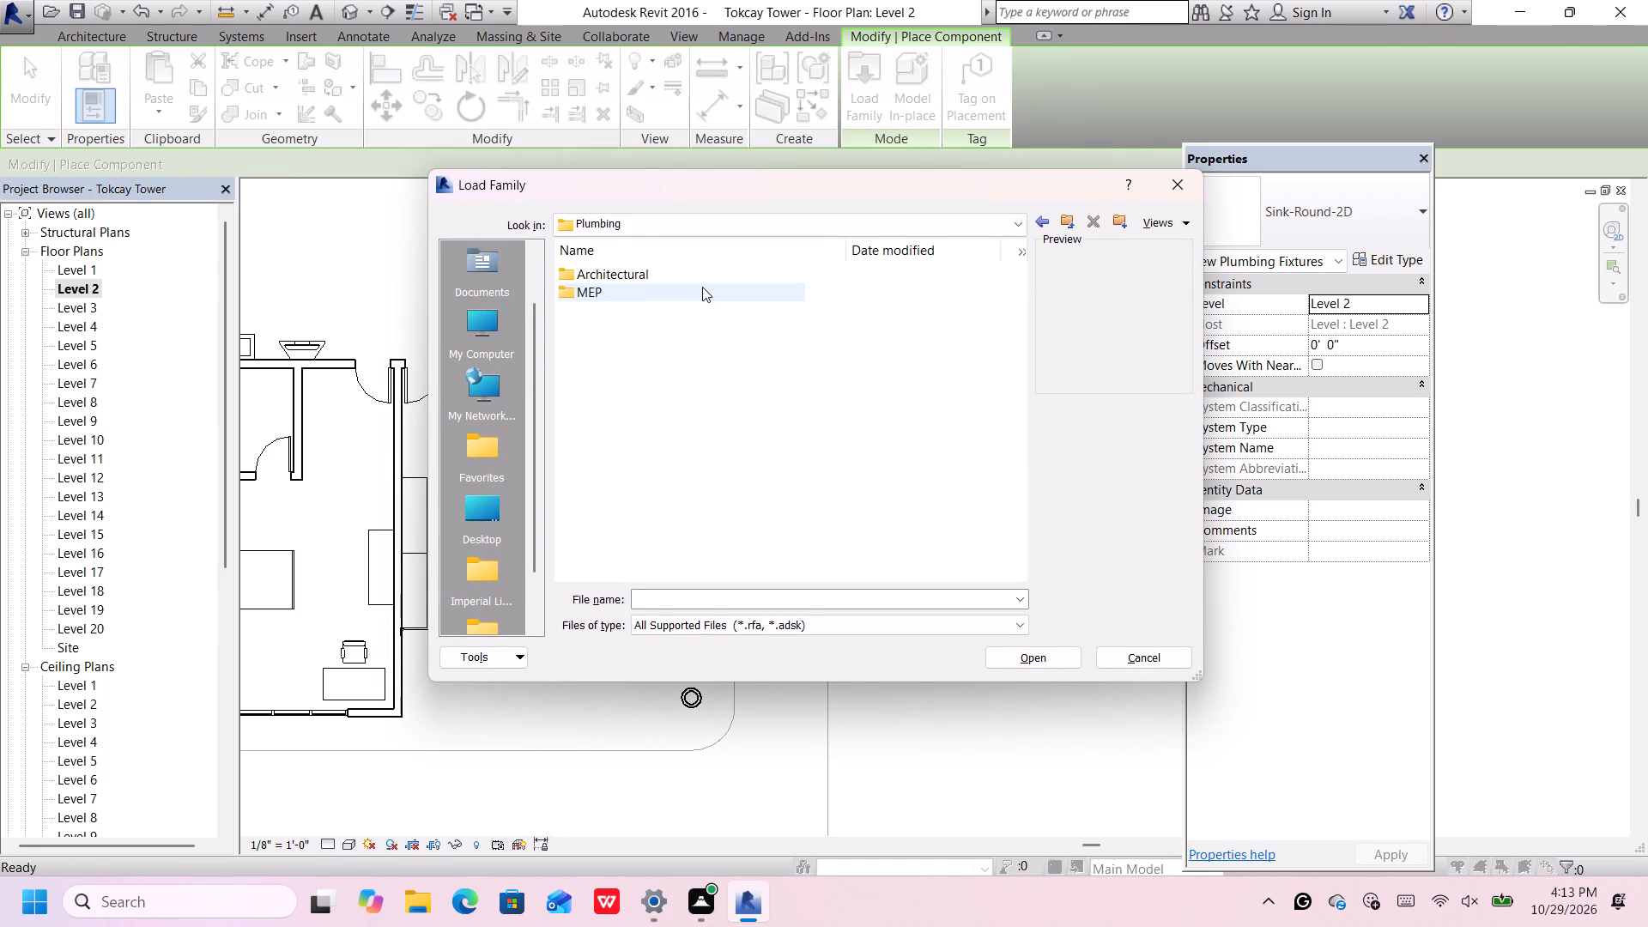
pyautogui.click(701, 281)
pyautogui.doubleClick(703, 277)
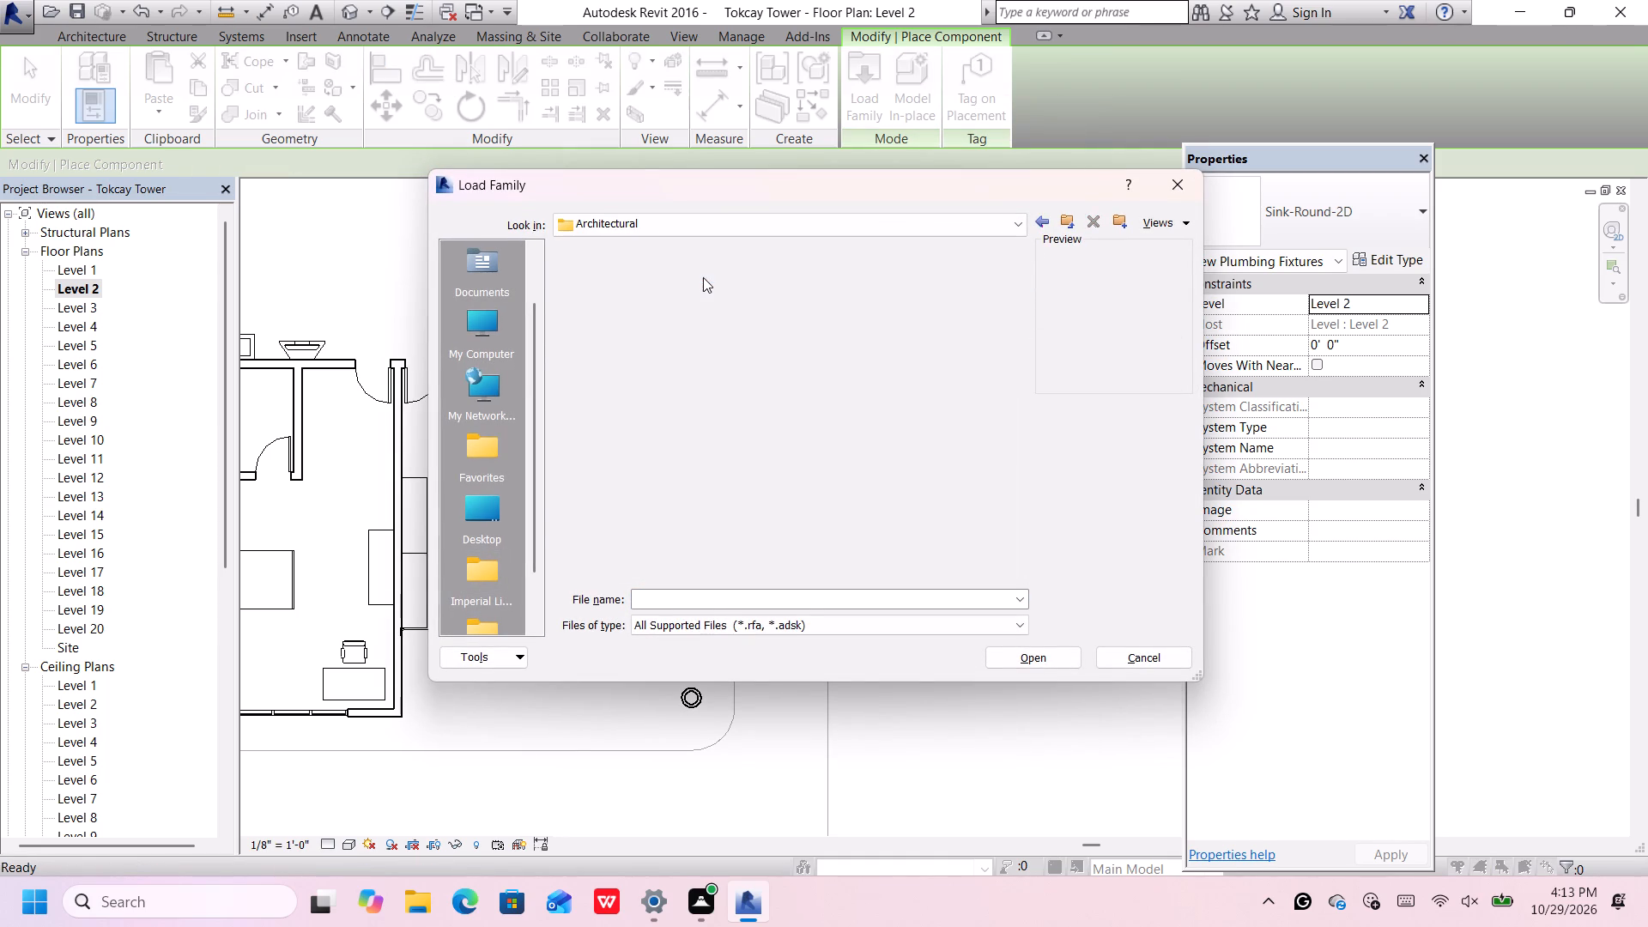
pyautogui.click(710, 294)
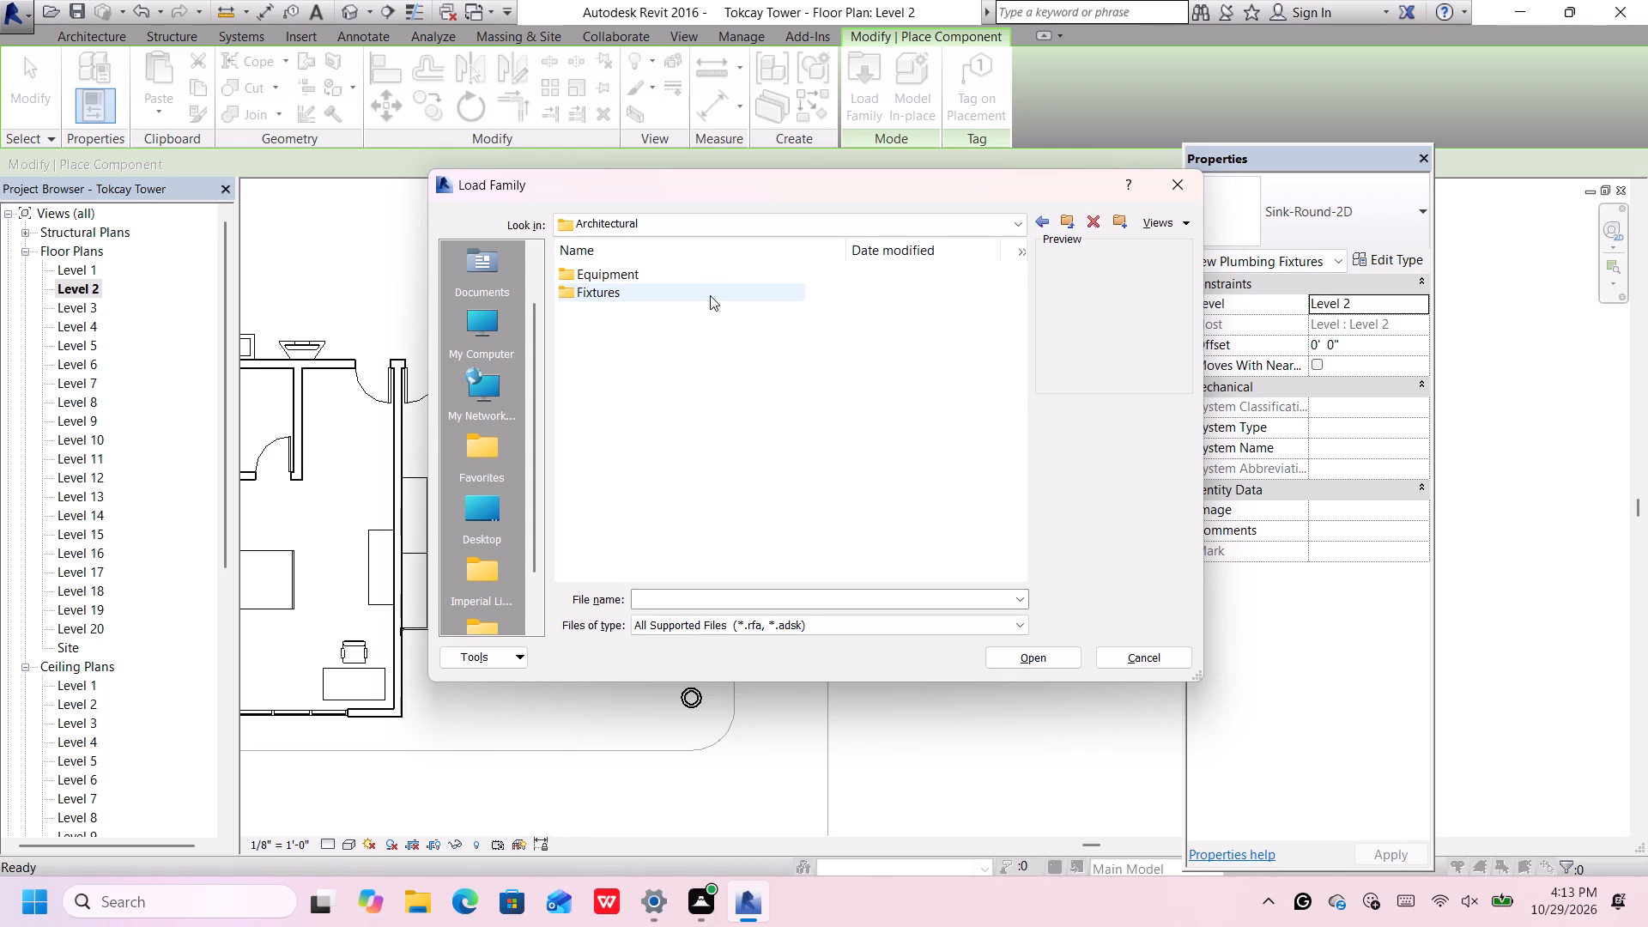
pyautogui.doubleClick(710, 295)
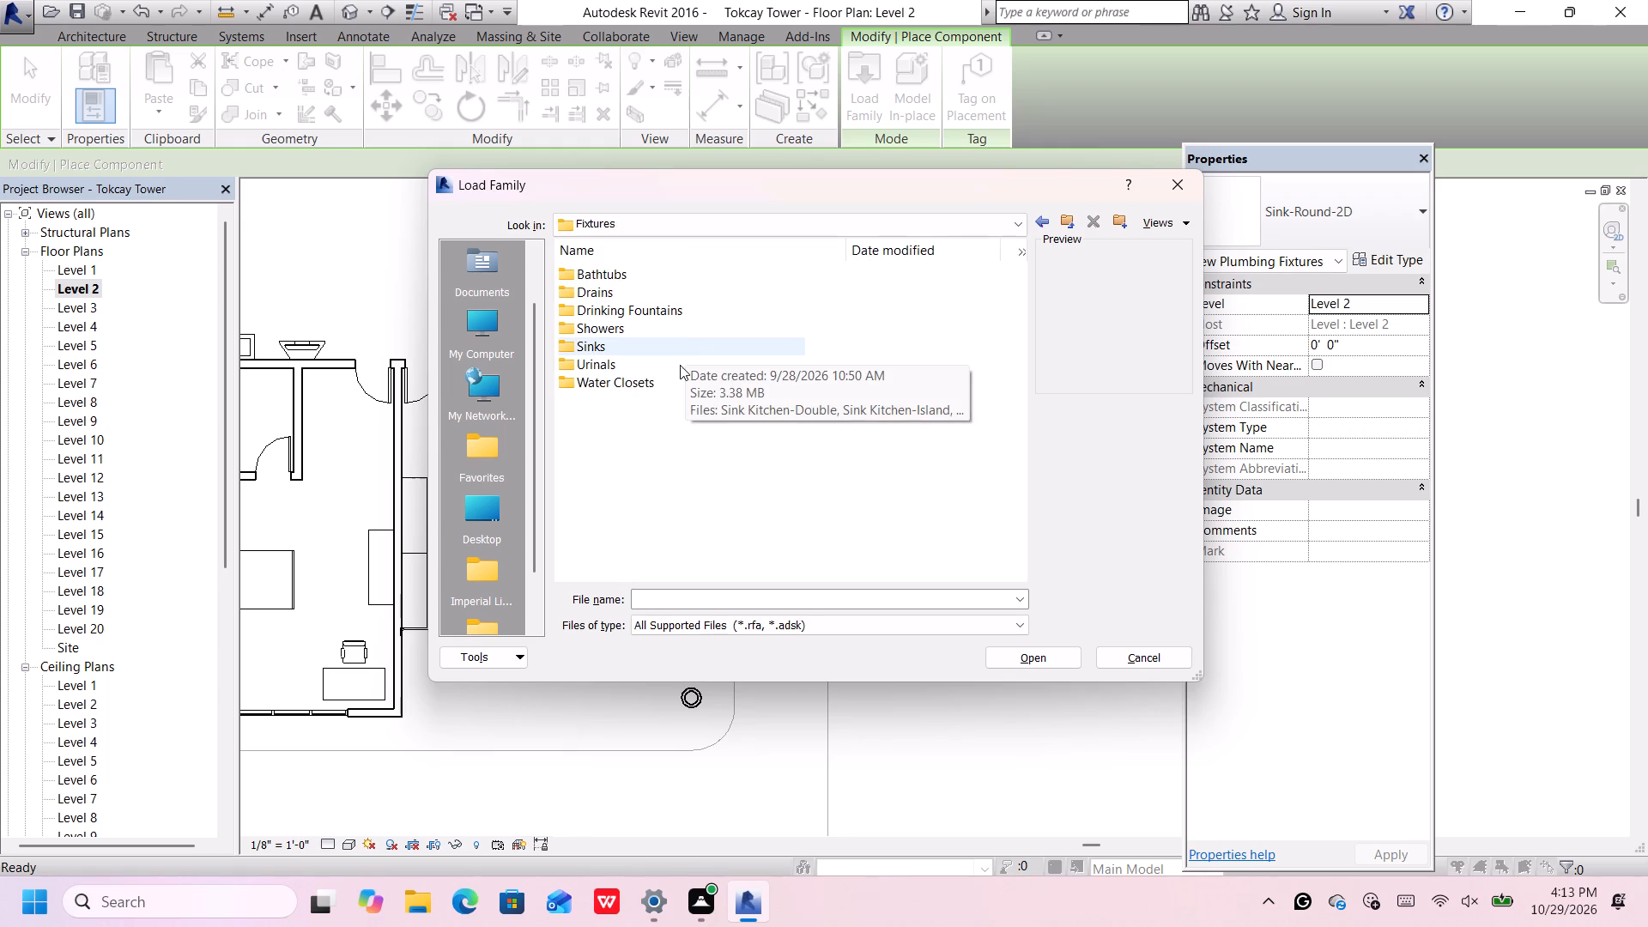
pyautogui.click(680, 365)
pyautogui.doubleClick(666, 365)
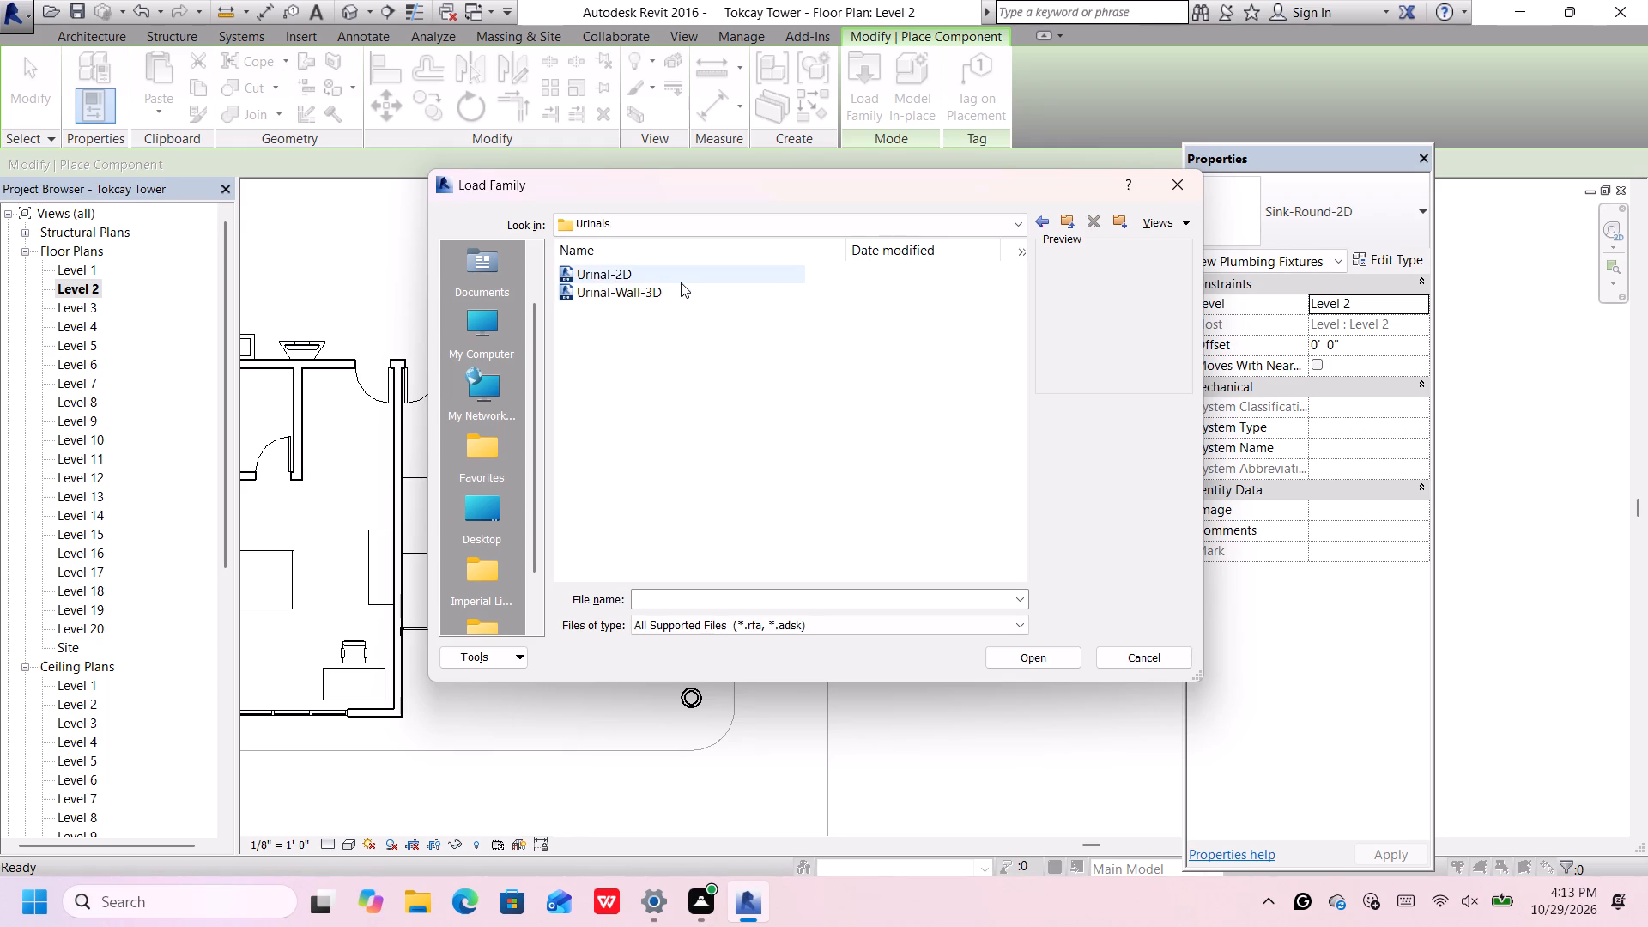
pyautogui.click(682, 281)
pyautogui.click(677, 303)
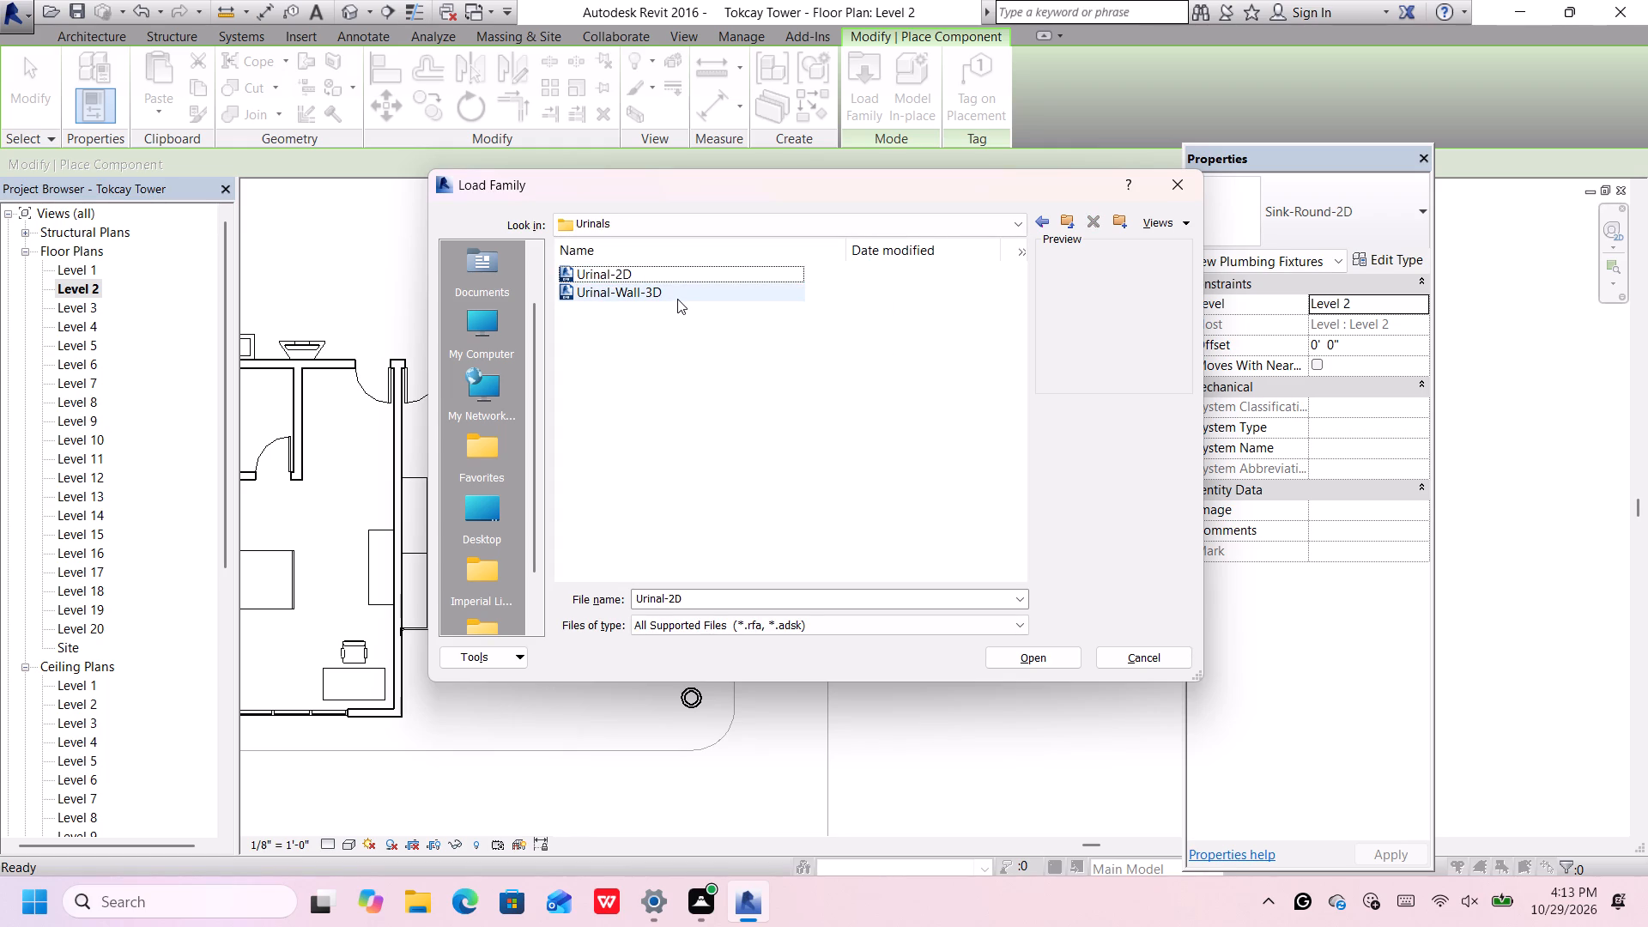
pyautogui.click(681, 288)
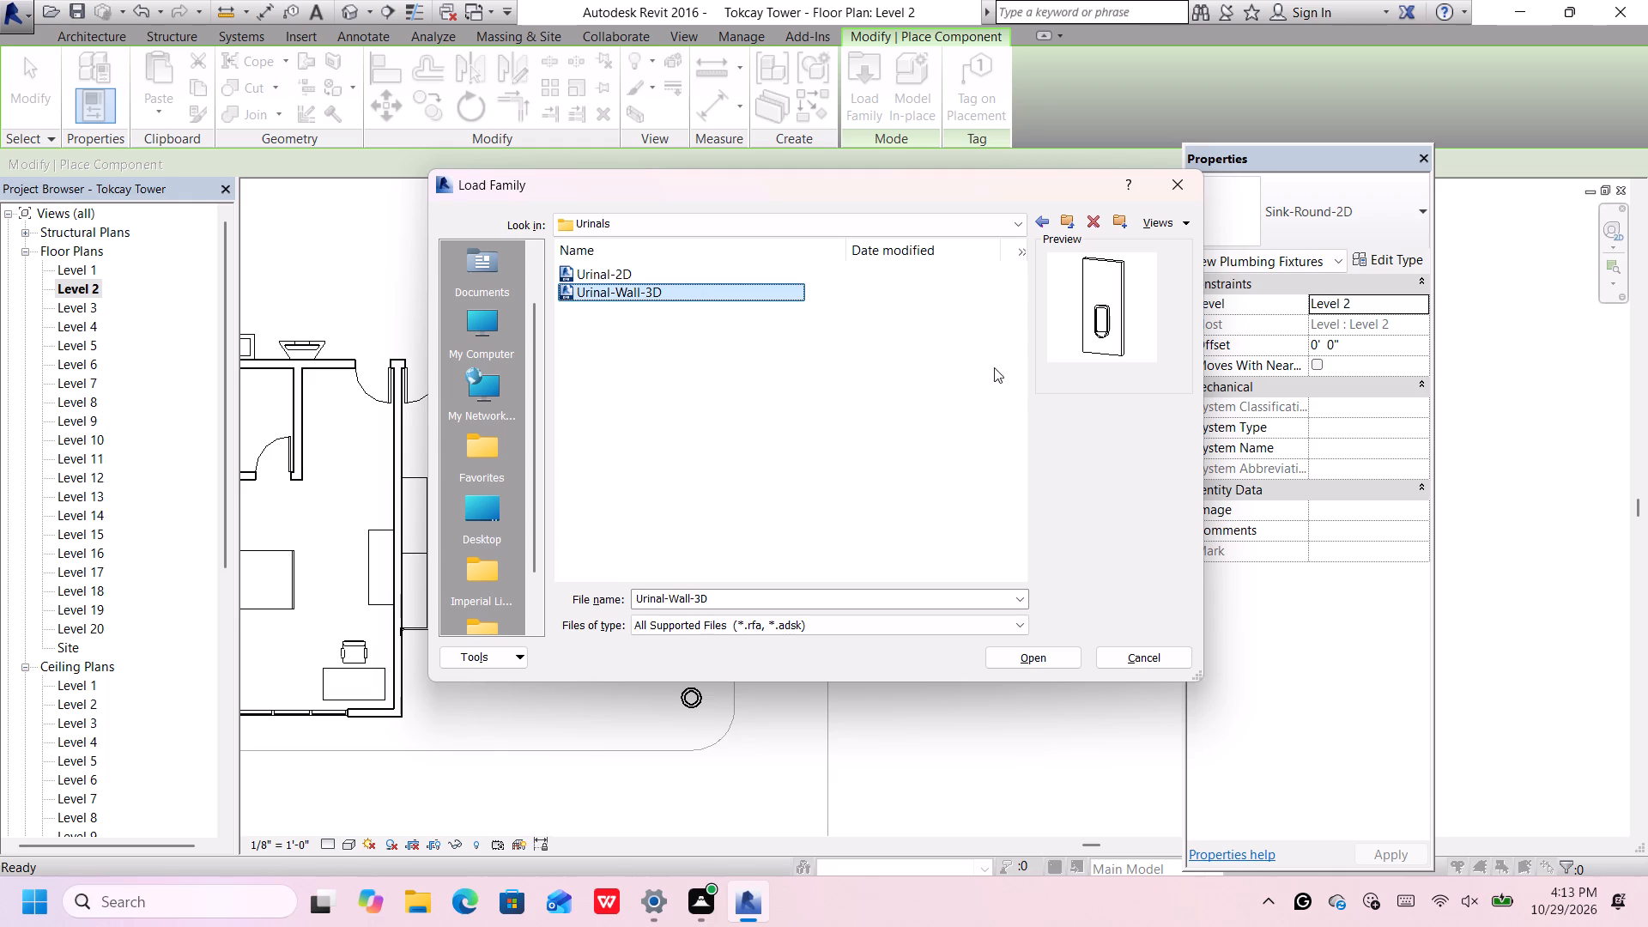
pyautogui.click(739, 263)
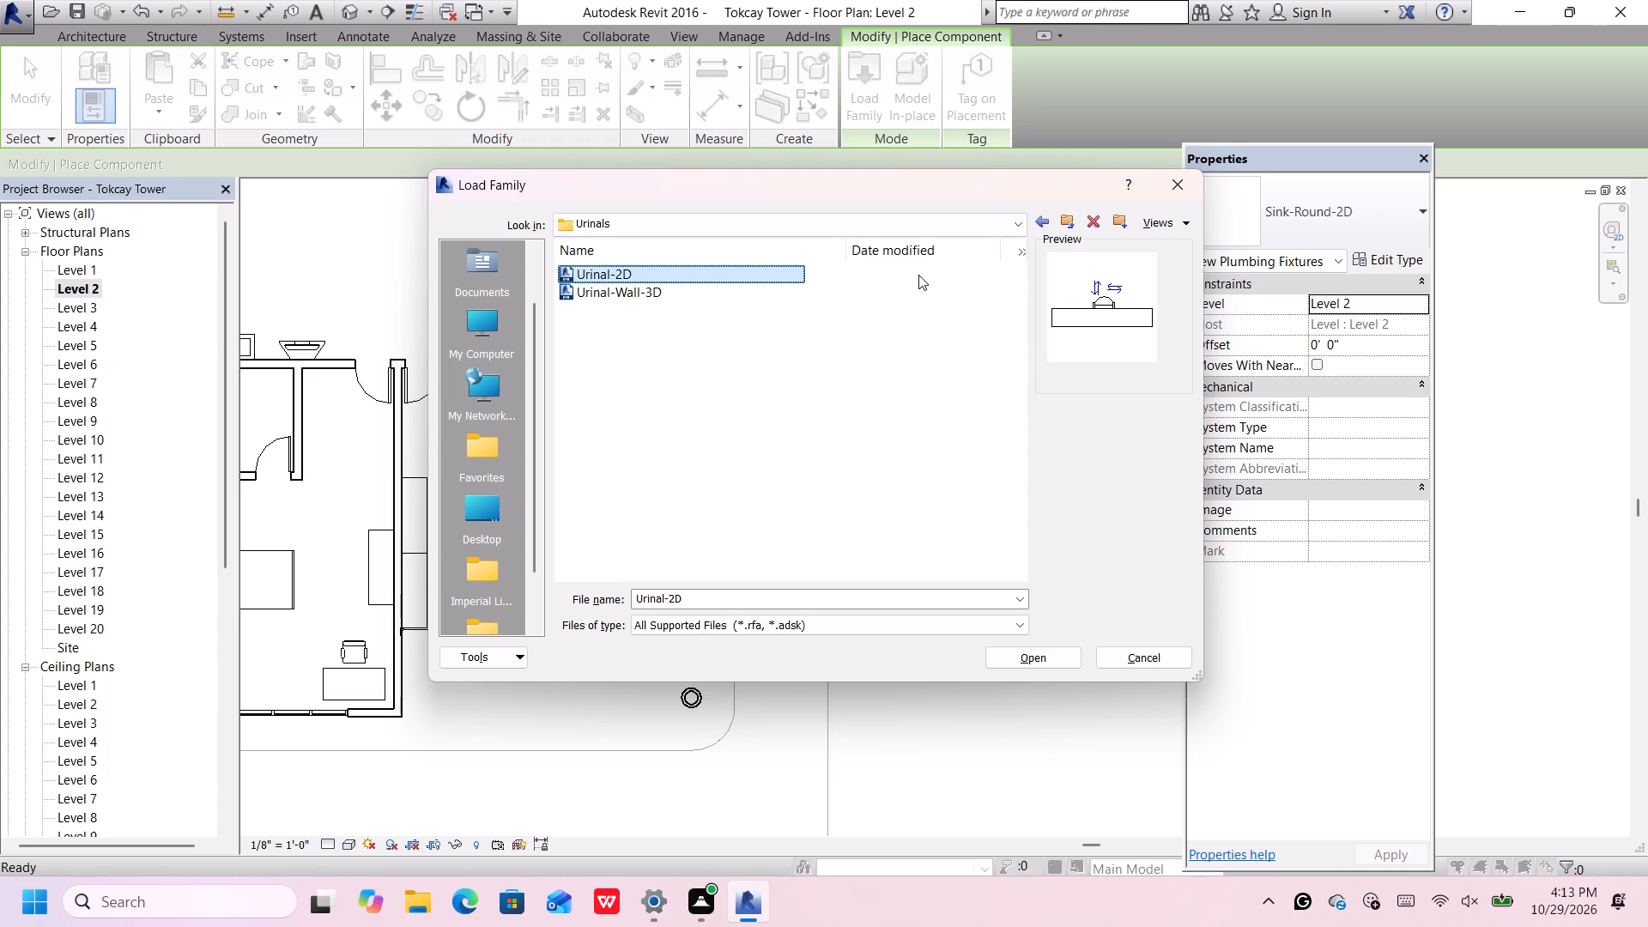
pyautogui.click(723, 292)
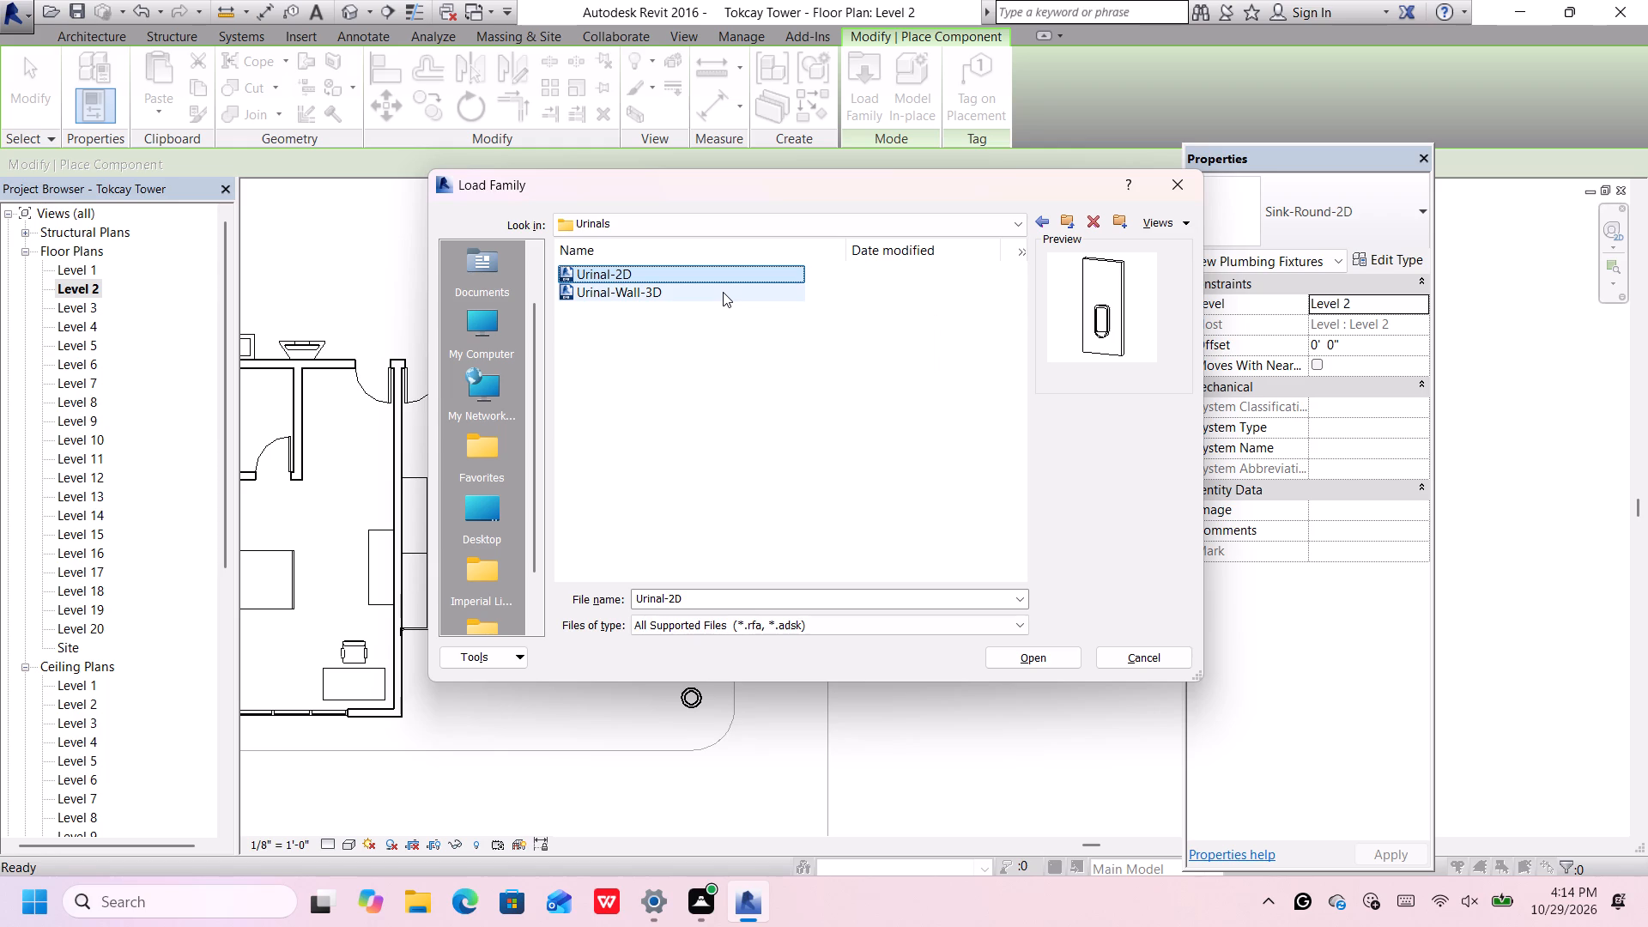
pyautogui.click(730, 274)
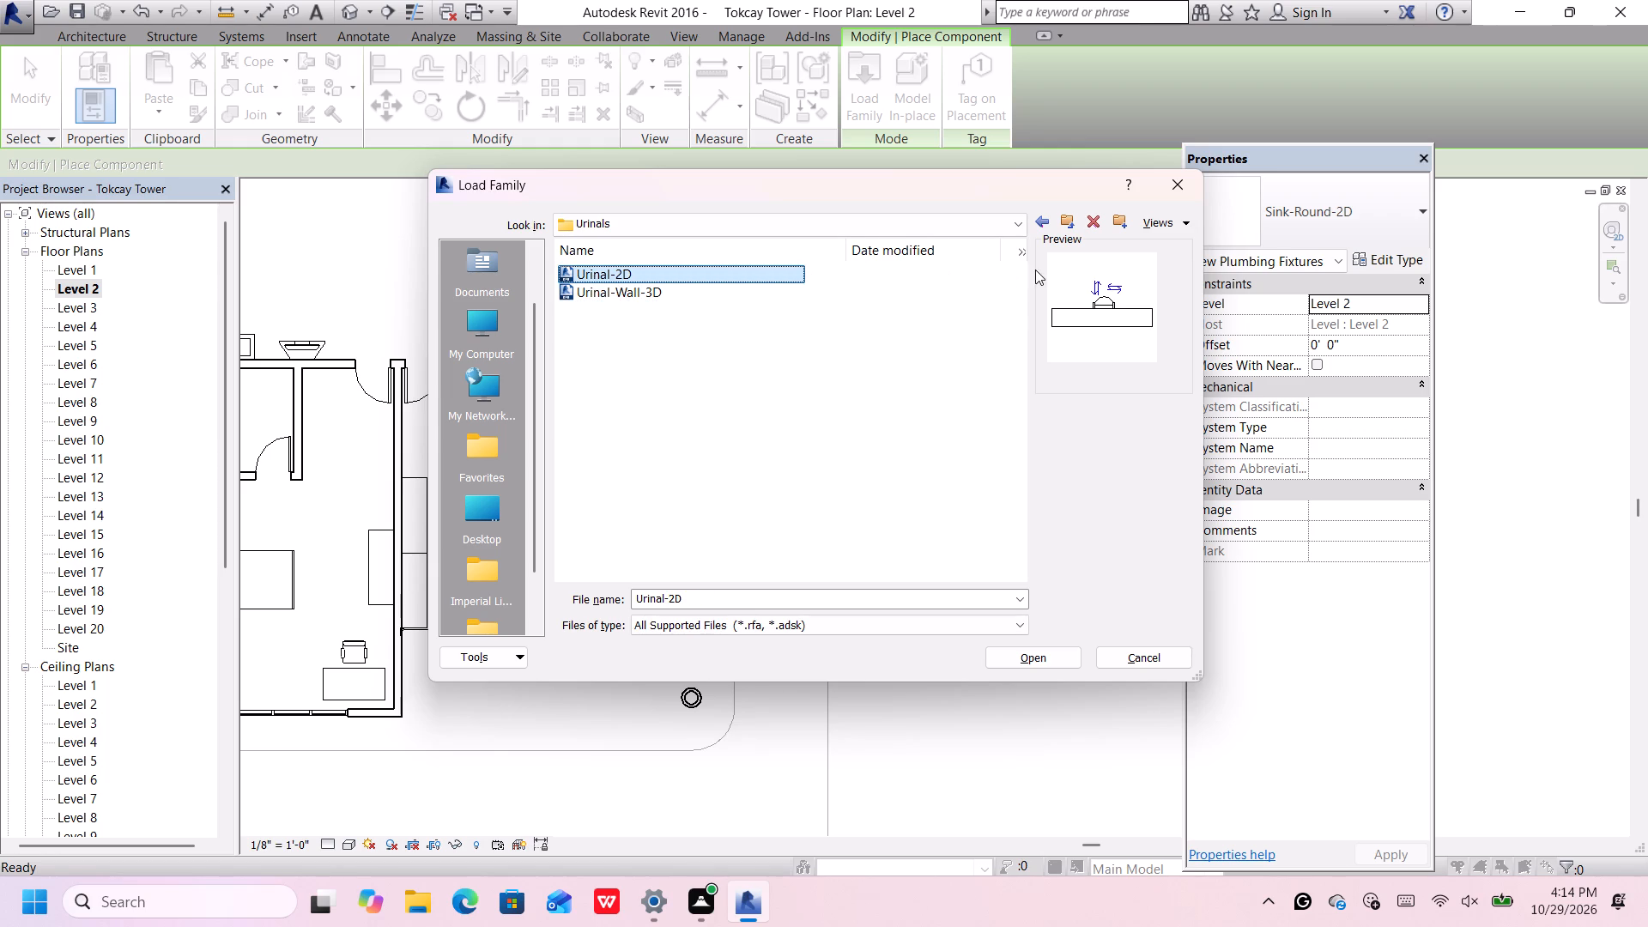
# Compare the families in the Water Closets folder and load Toilet-Domestic-3D into the project.
pyautogui.click(1042, 223)
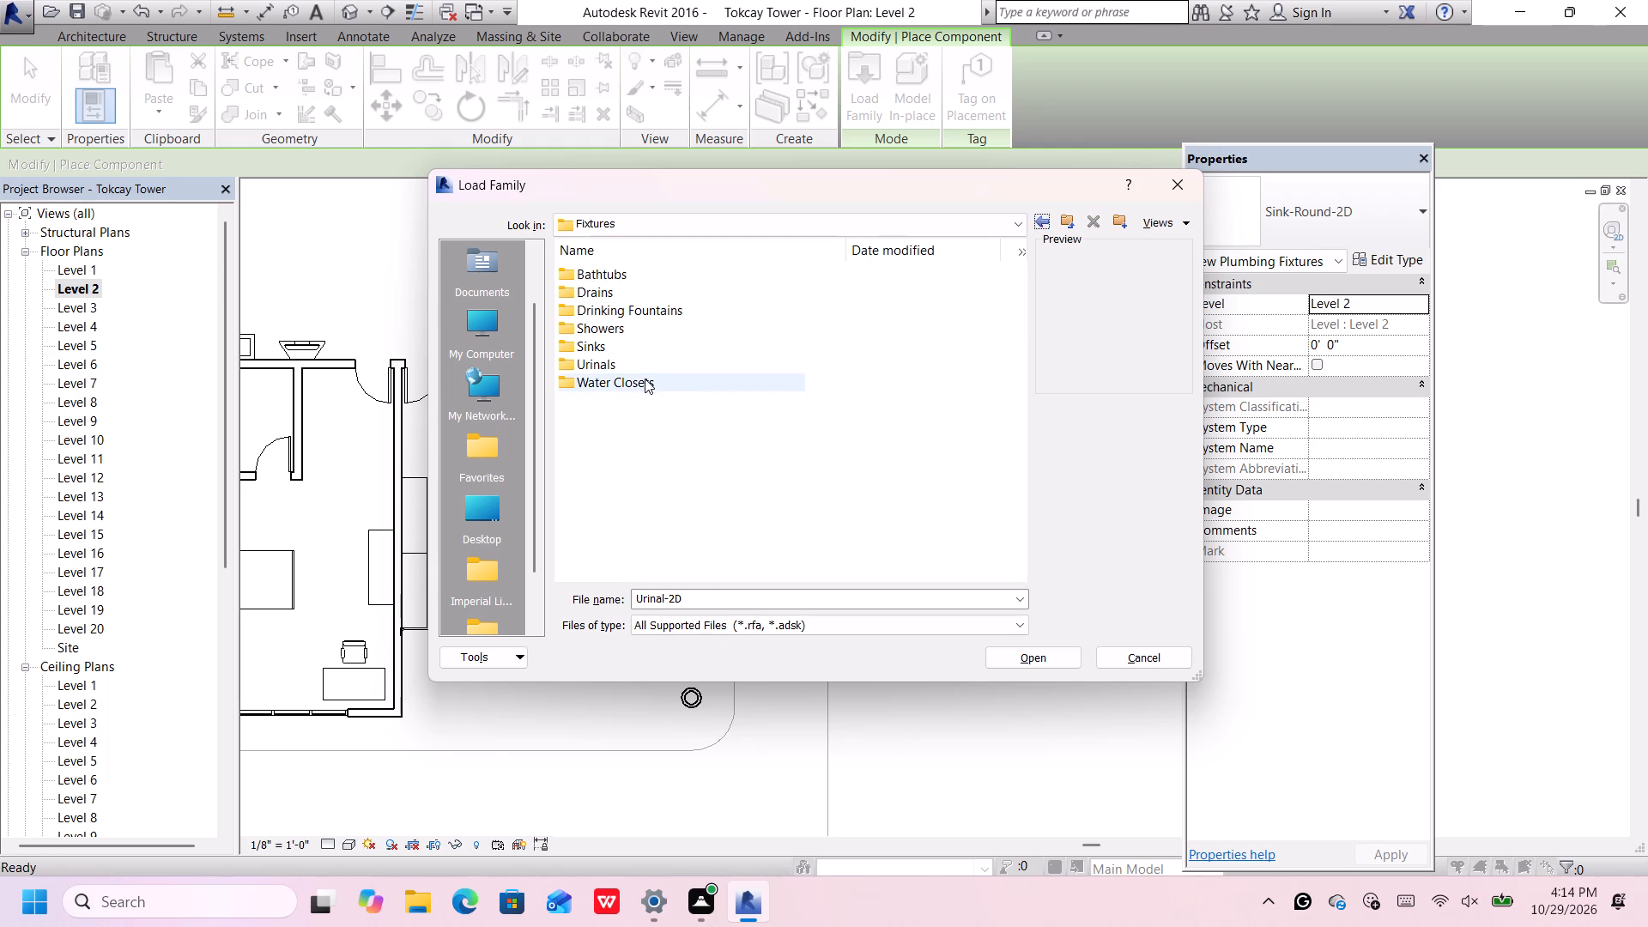
pyautogui.doubleClick(645, 379)
pyautogui.click(668, 276)
pyautogui.click(663, 298)
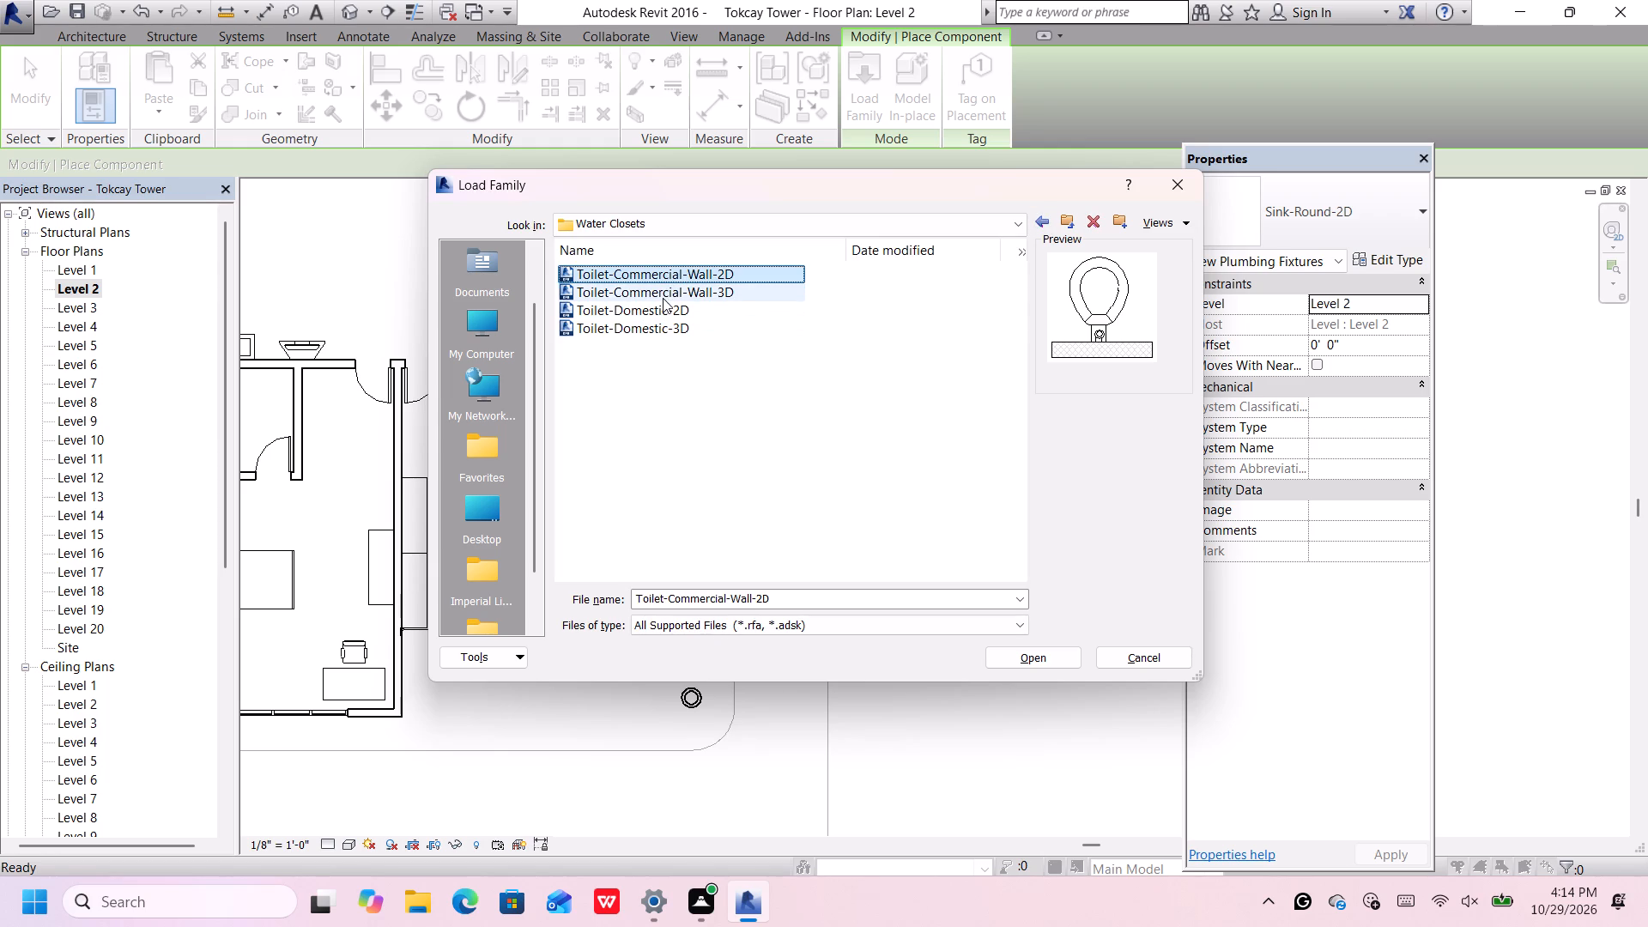
pyautogui.click(673, 276)
pyautogui.click(673, 294)
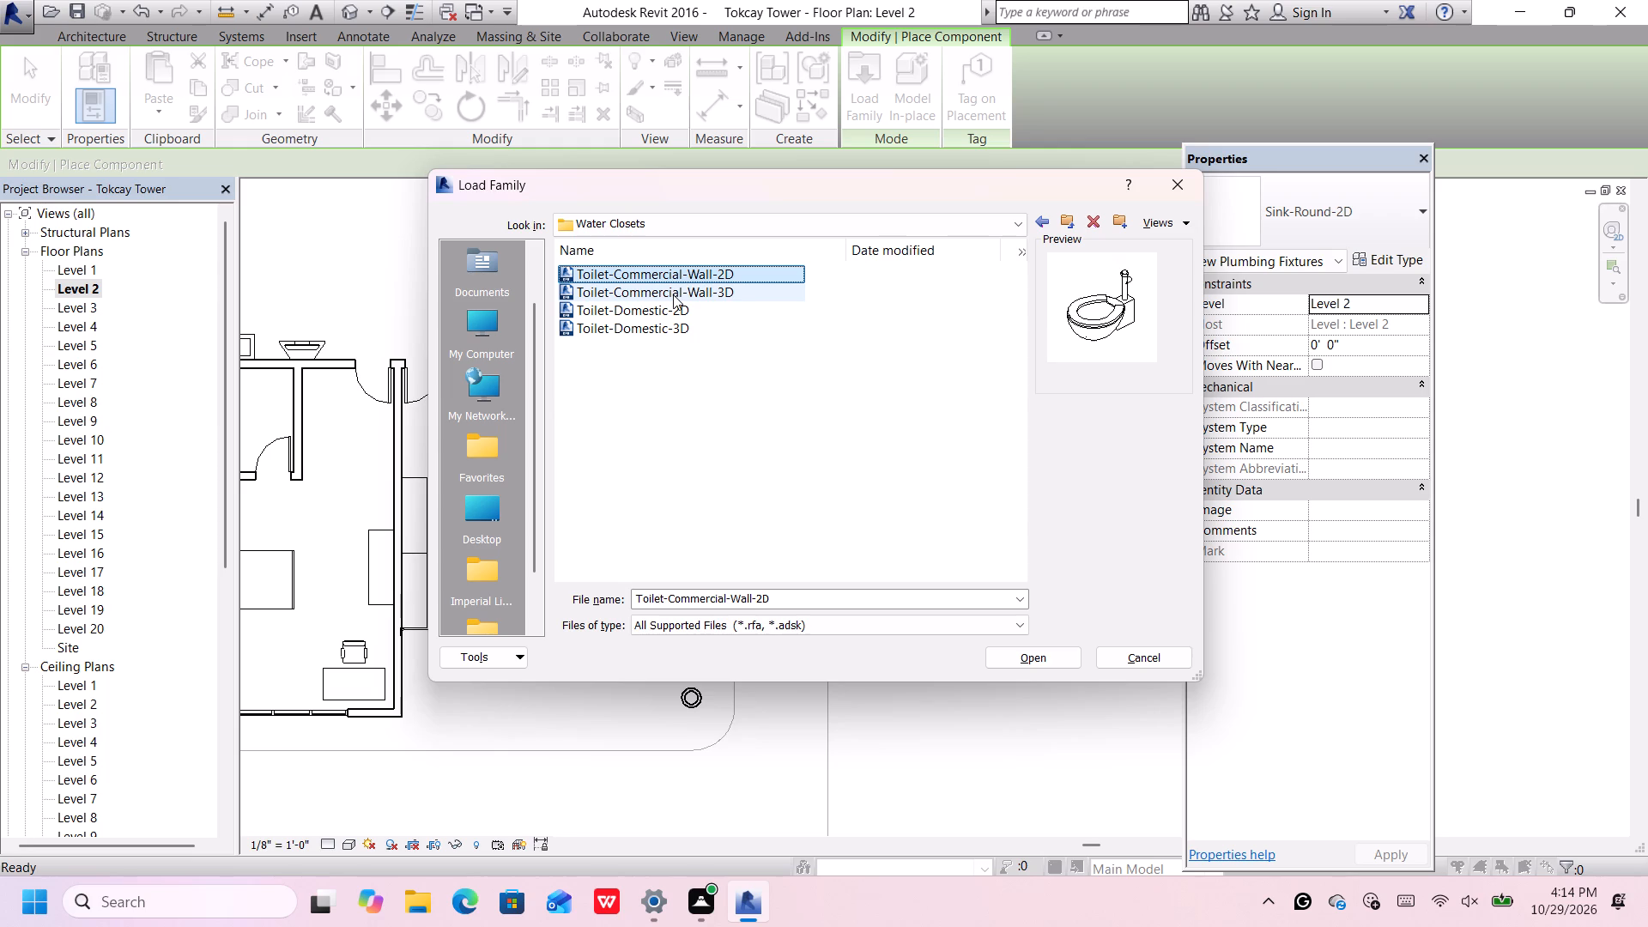
pyautogui.click(665, 312)
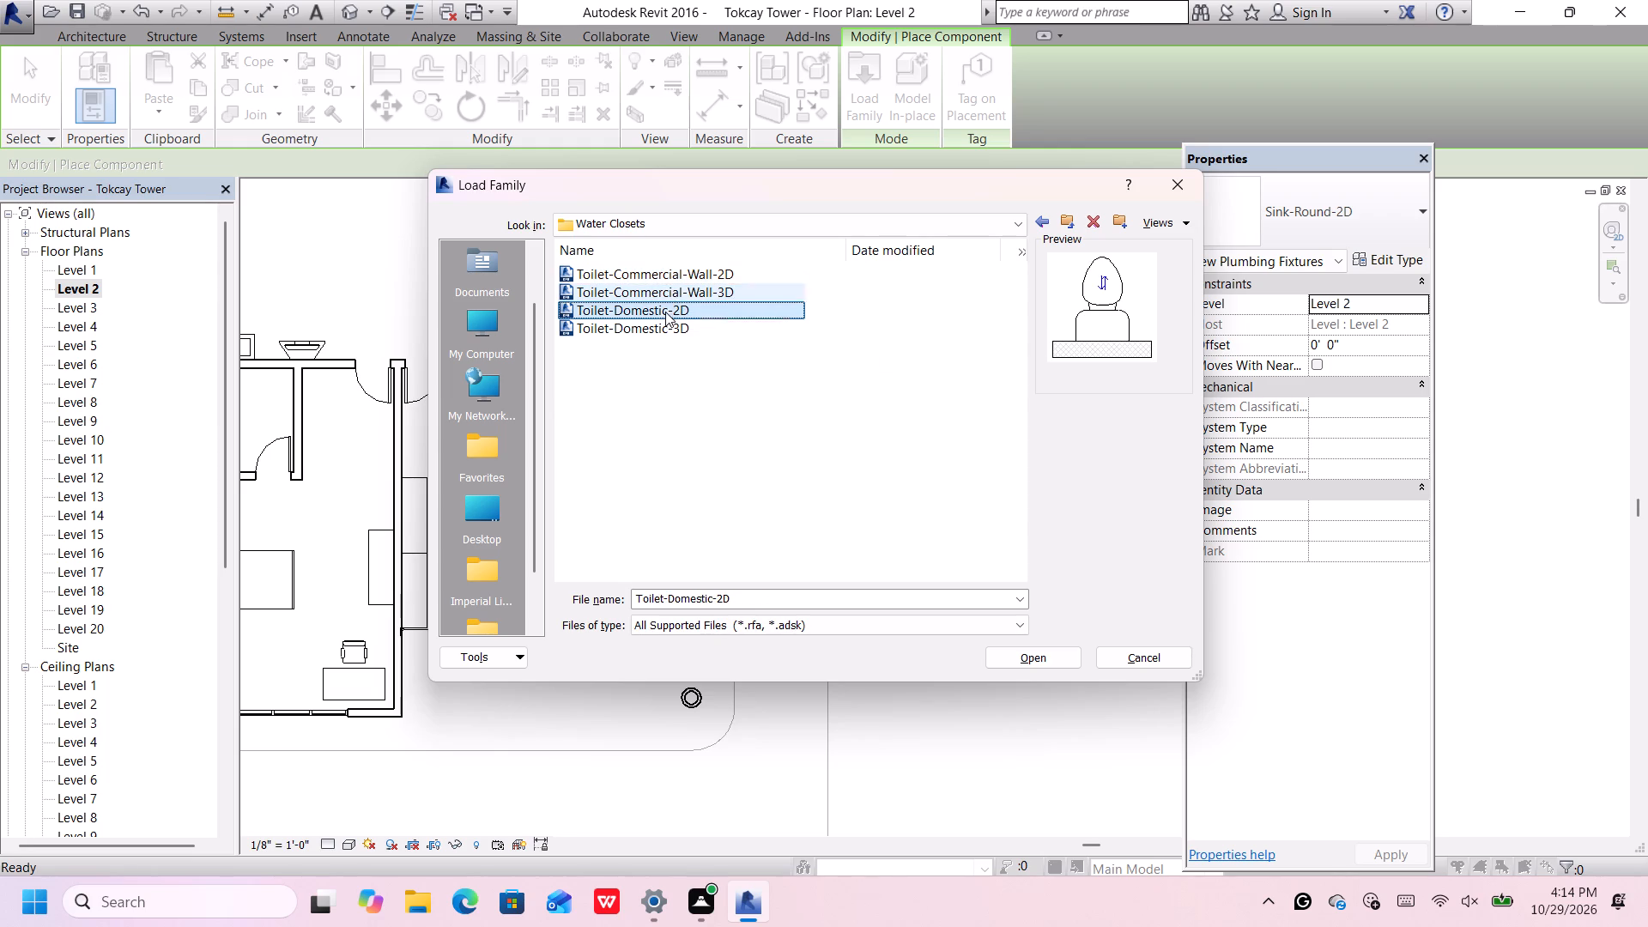
pyautogui.click(659, 329)
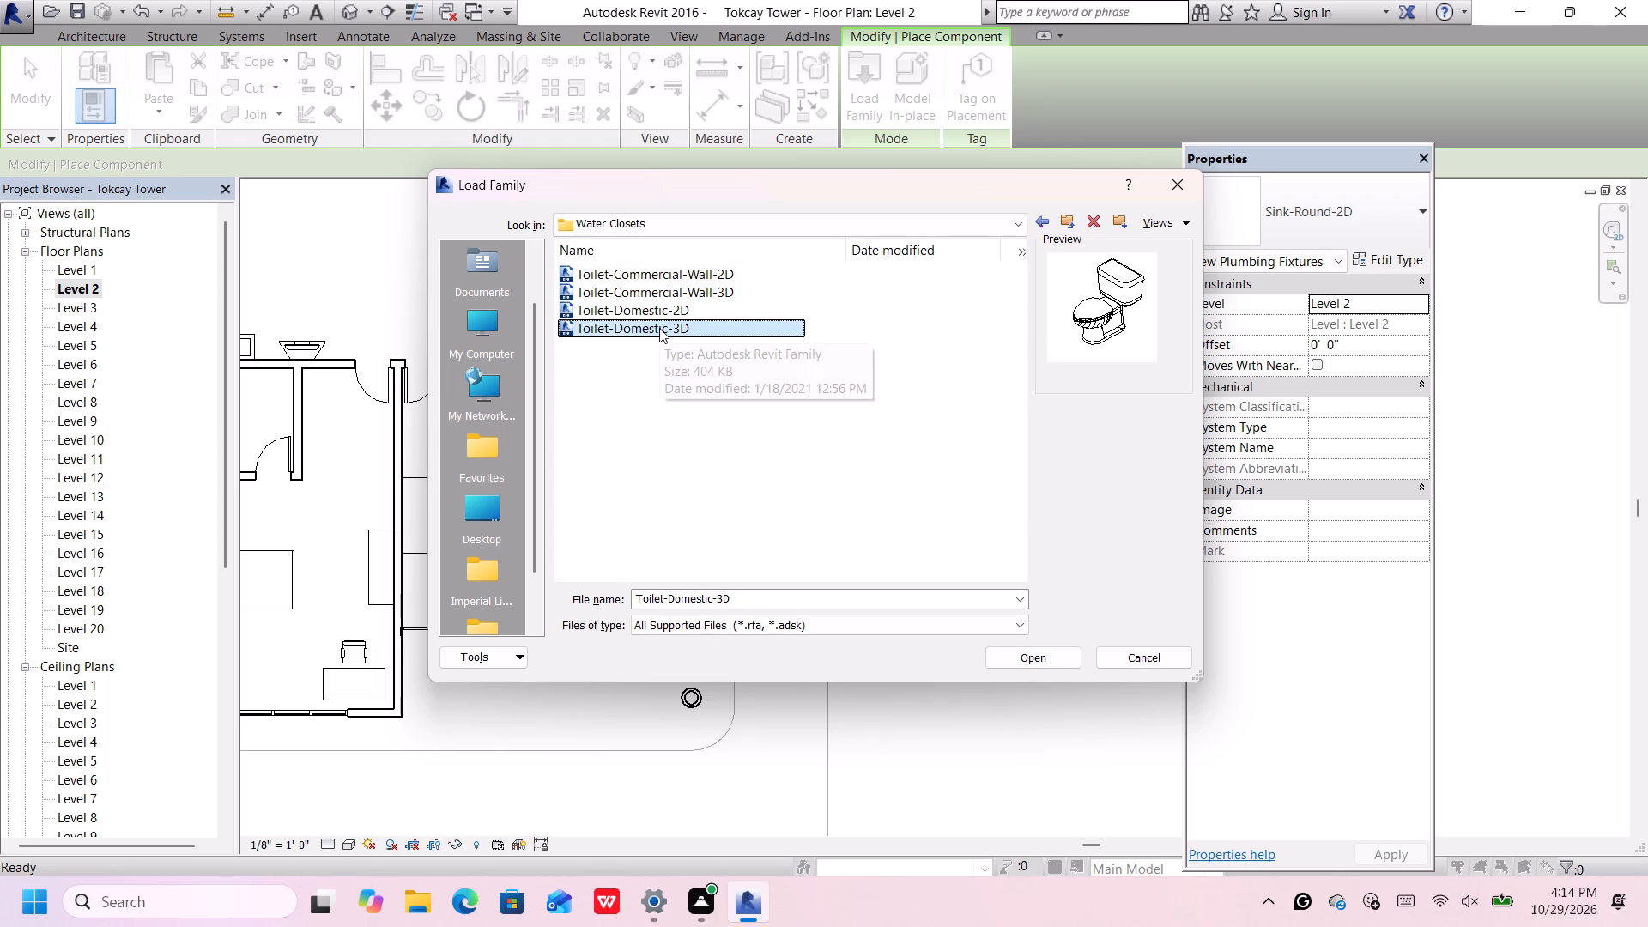
pyautogui.click(659, 328)
pyautogui.doubleClick(658, 326)
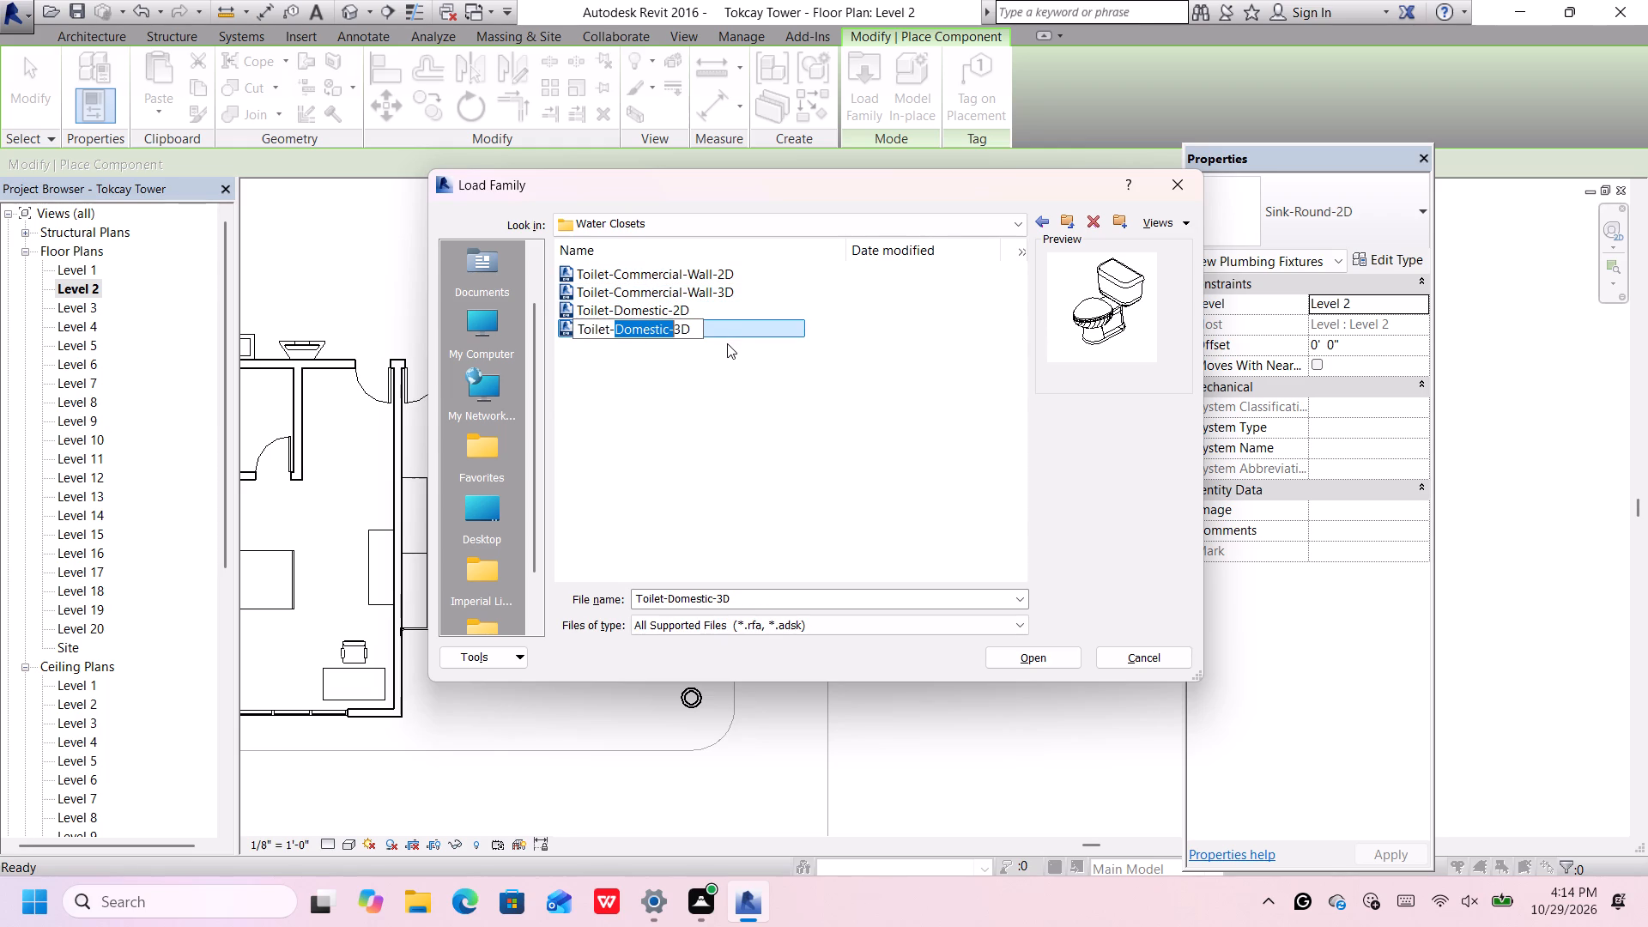
pyautogui.doubleClick(735, 330)
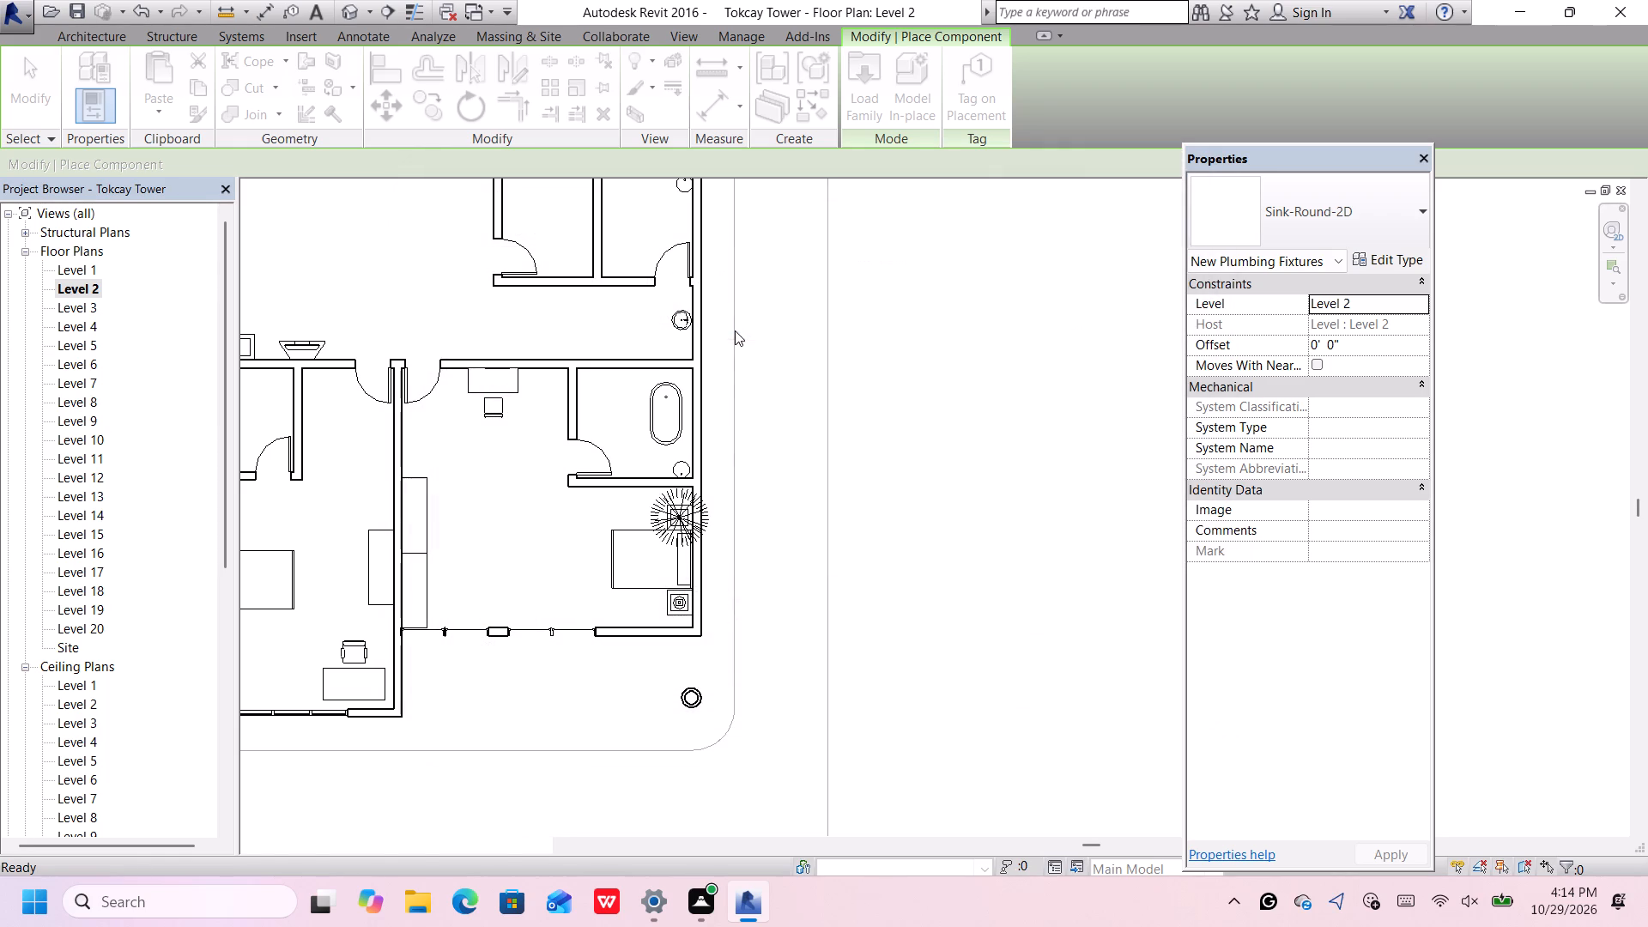
# Place a Toilet-Domestic-3D against the north wall of the east bathtub room, about 7'-8" from its east wall.
pyautogui.scroll(-5, 727, 342)
pyautogui.scroll(1, 578, 424)
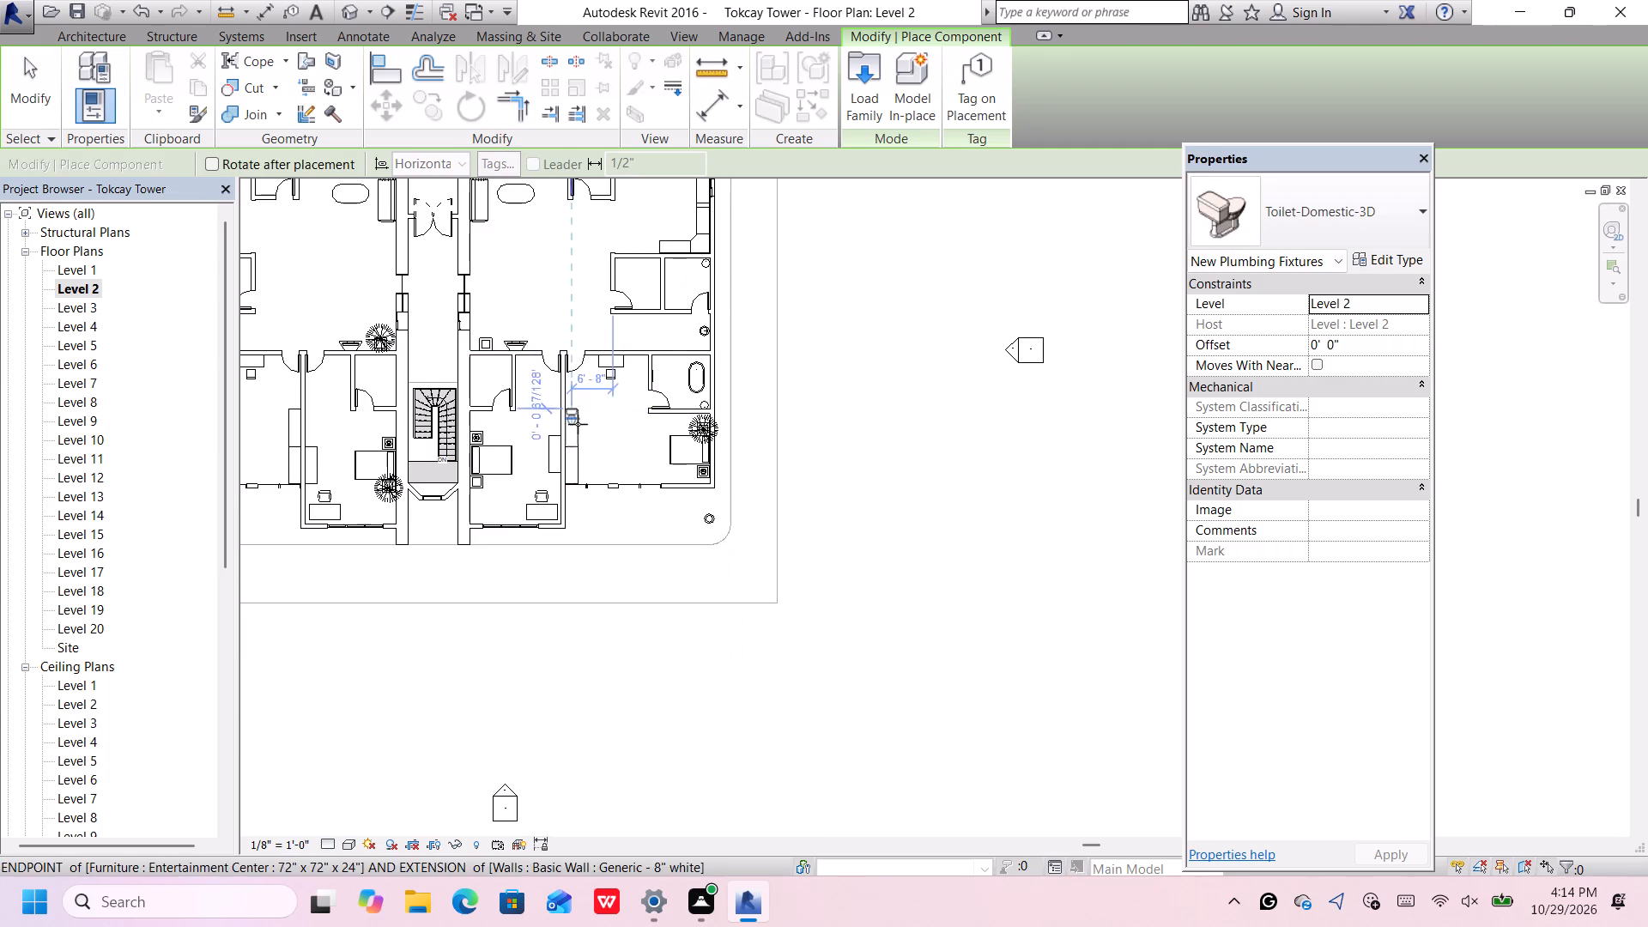
pyautogui.scroll(6, 654, 399)
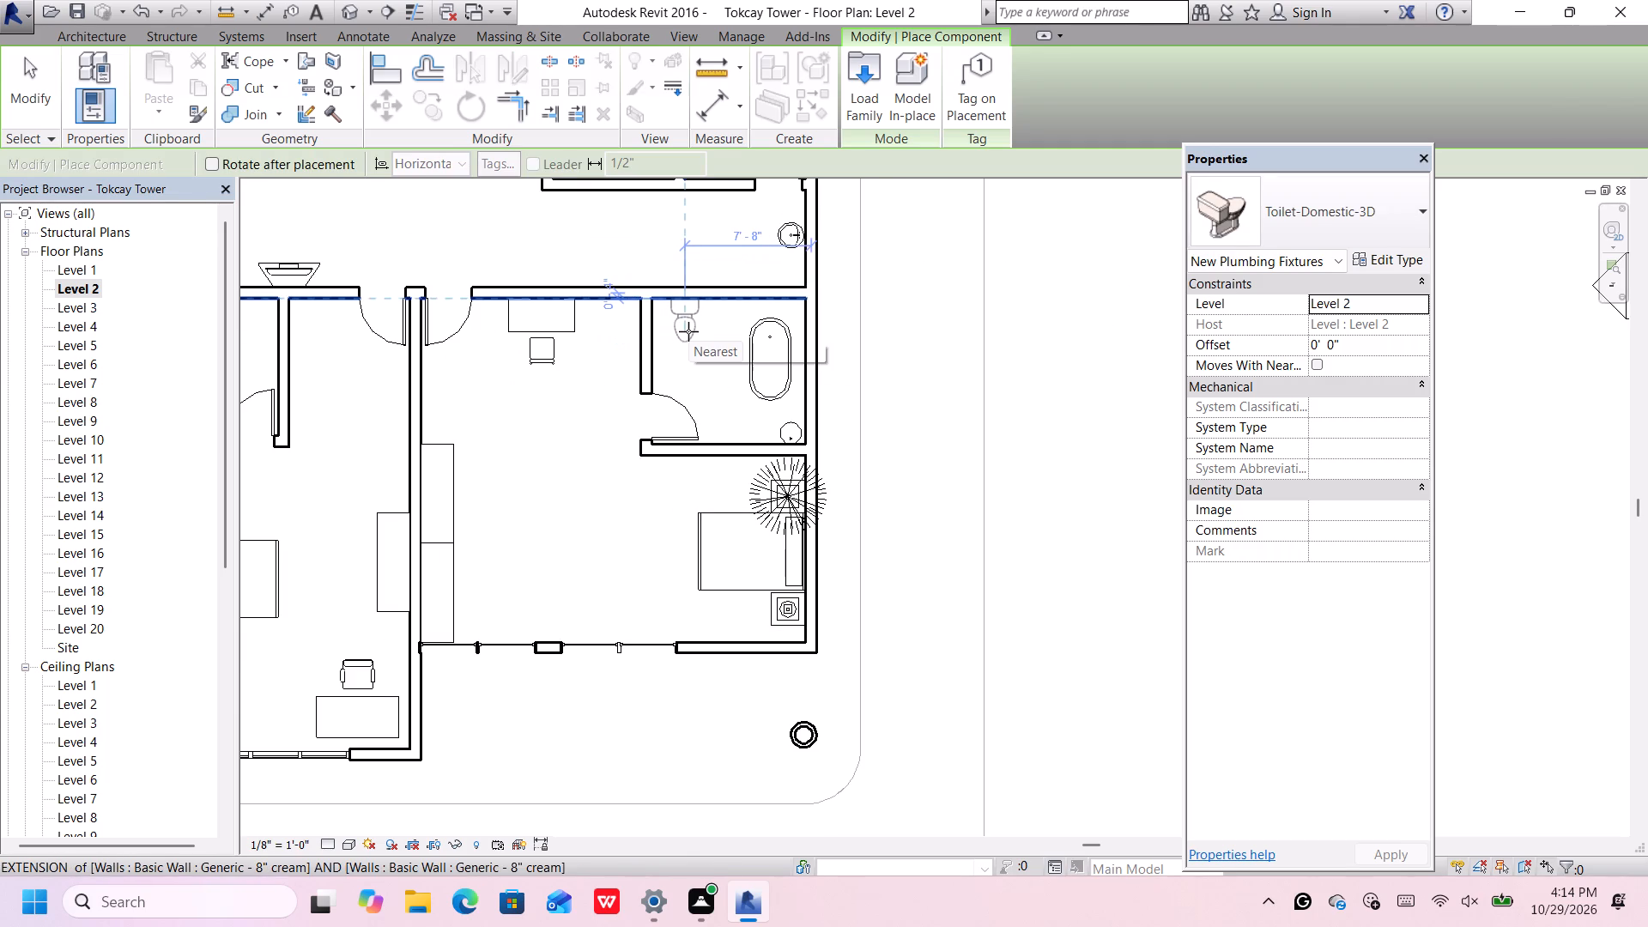
pyautogui.click(688, 331)
# Place a Toilet-Domestic-3D against the north wall of the small bathroom just east of the staircase, near its northwest corner.
pyautogui.scroll(-6, 688, 331)
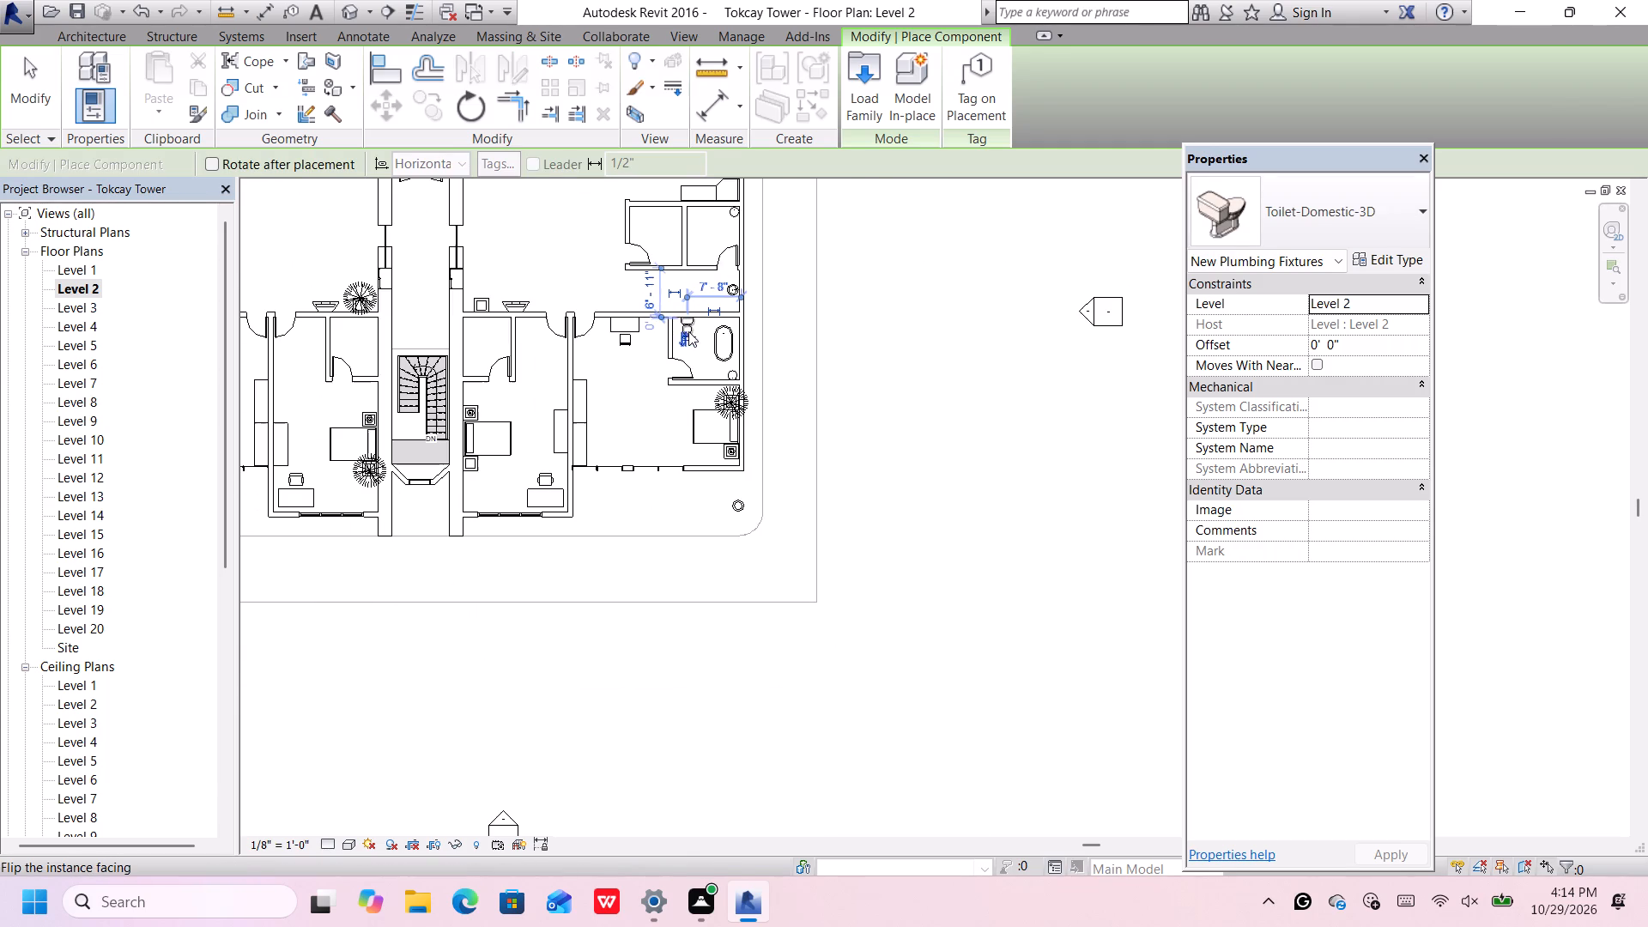
pyautogui.scroll(9, 491, 338)
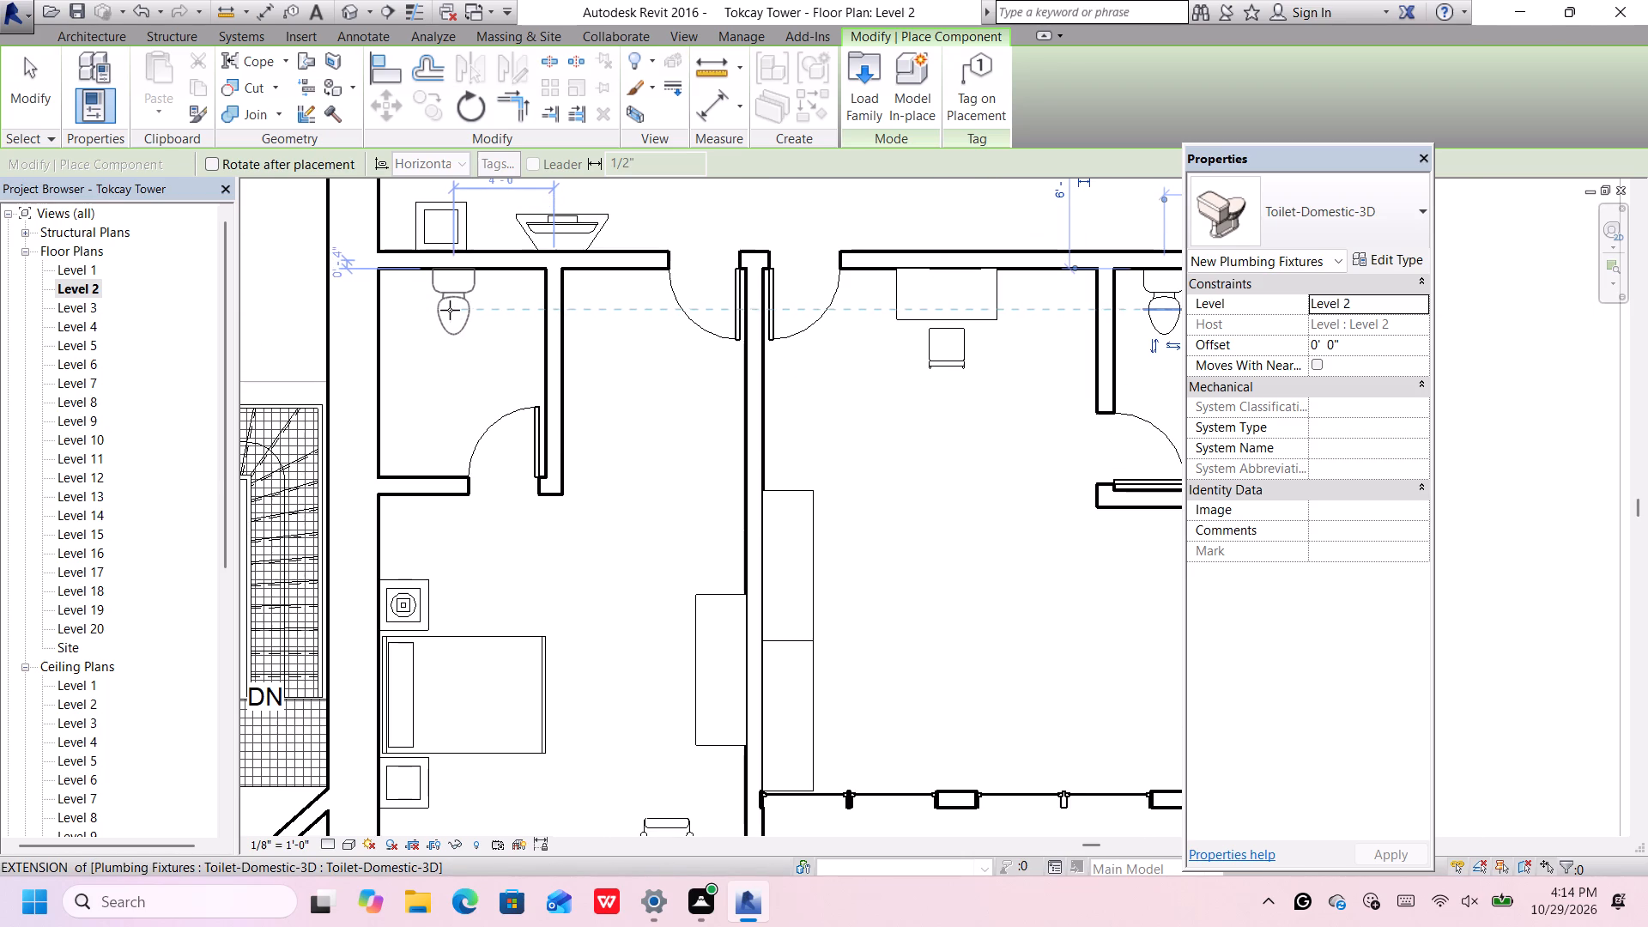
pyautogui.click(431, 308)
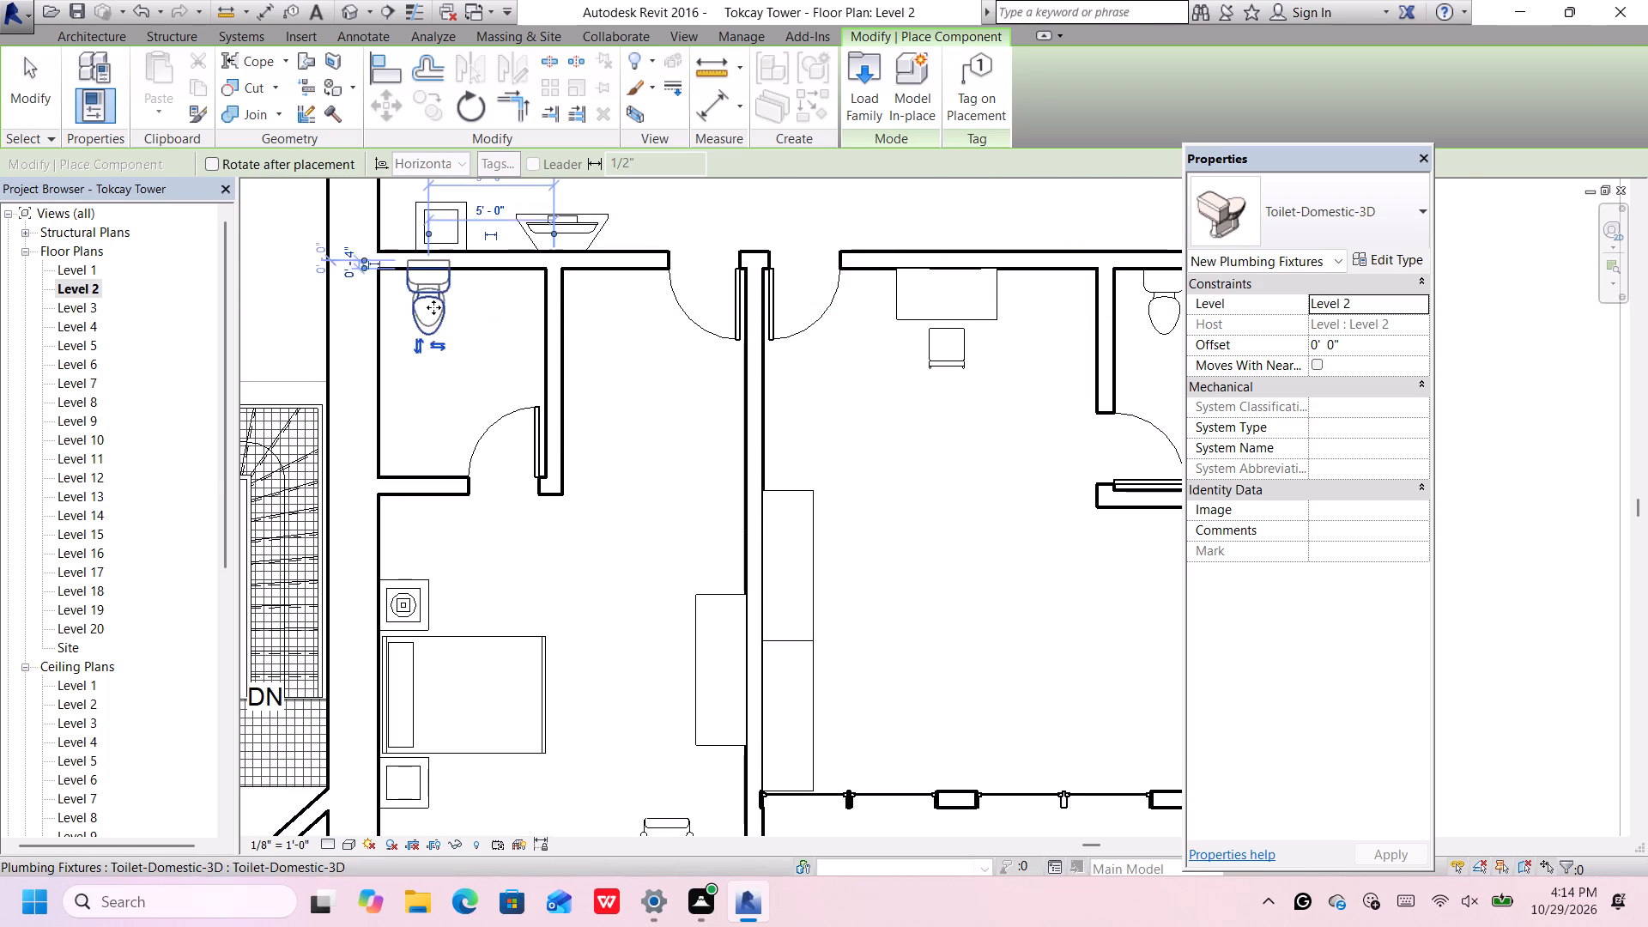
# Place a Toilet-Domestic-3D against the north wall of the west bathtub room, about 2'-0" from its east wall.
pyautogui.scroll(-11, 433, 307)
pyautogui.moveTo(437, 308); pyautogui.dragTo(706, 342, button='middle')
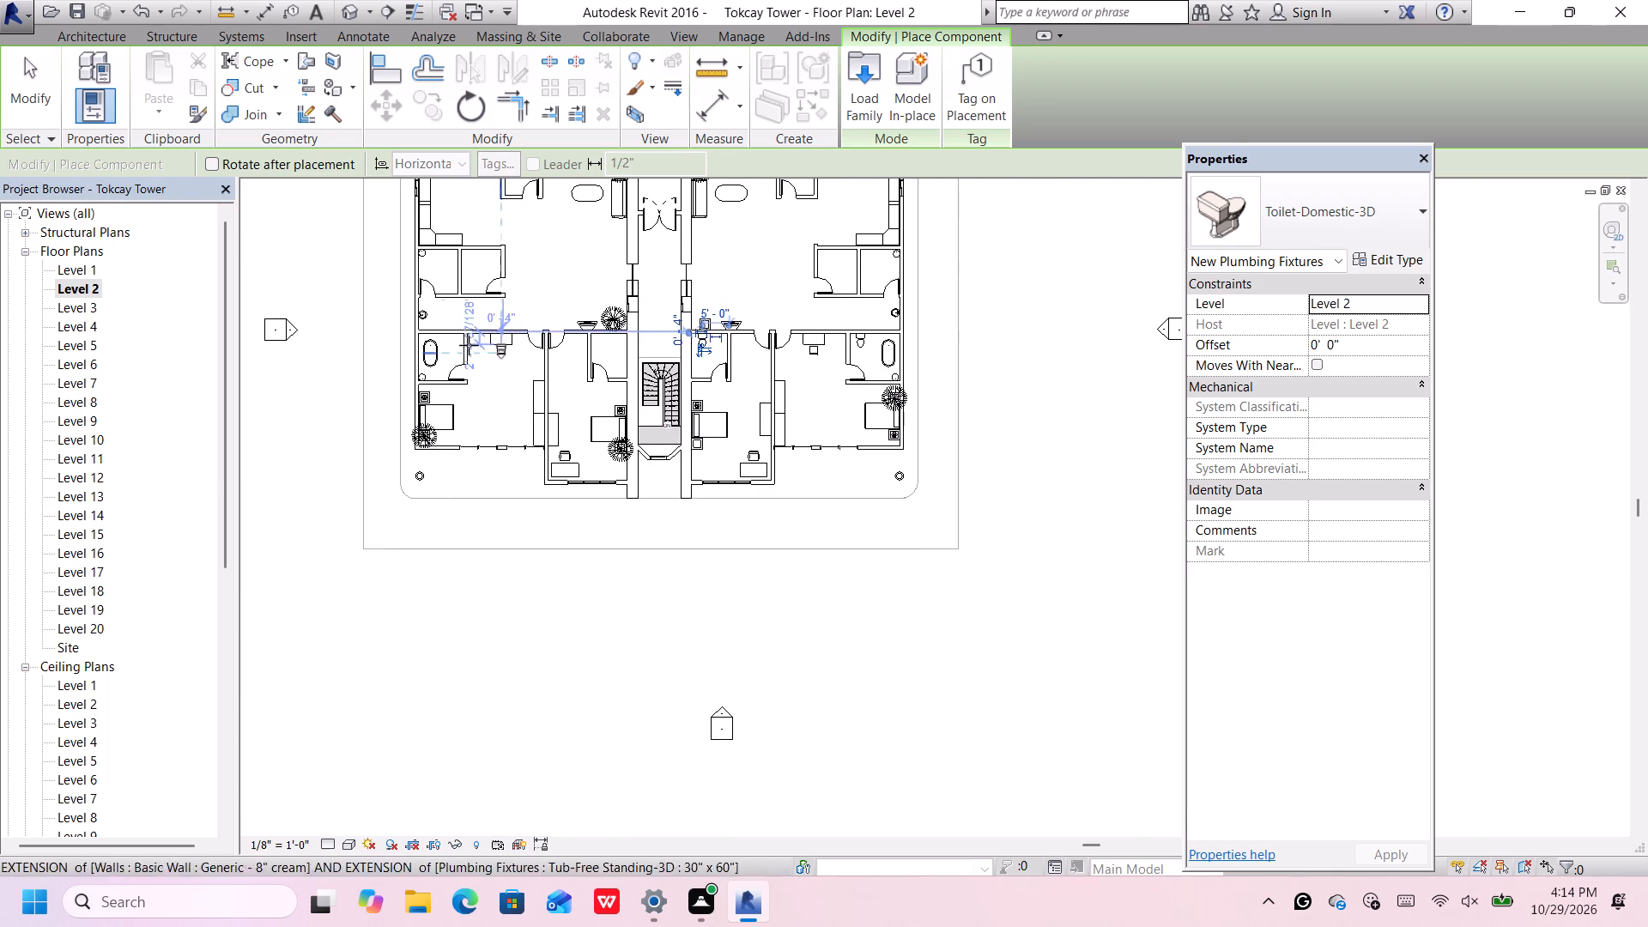
pyautogui.scroll(5, 432, 361)
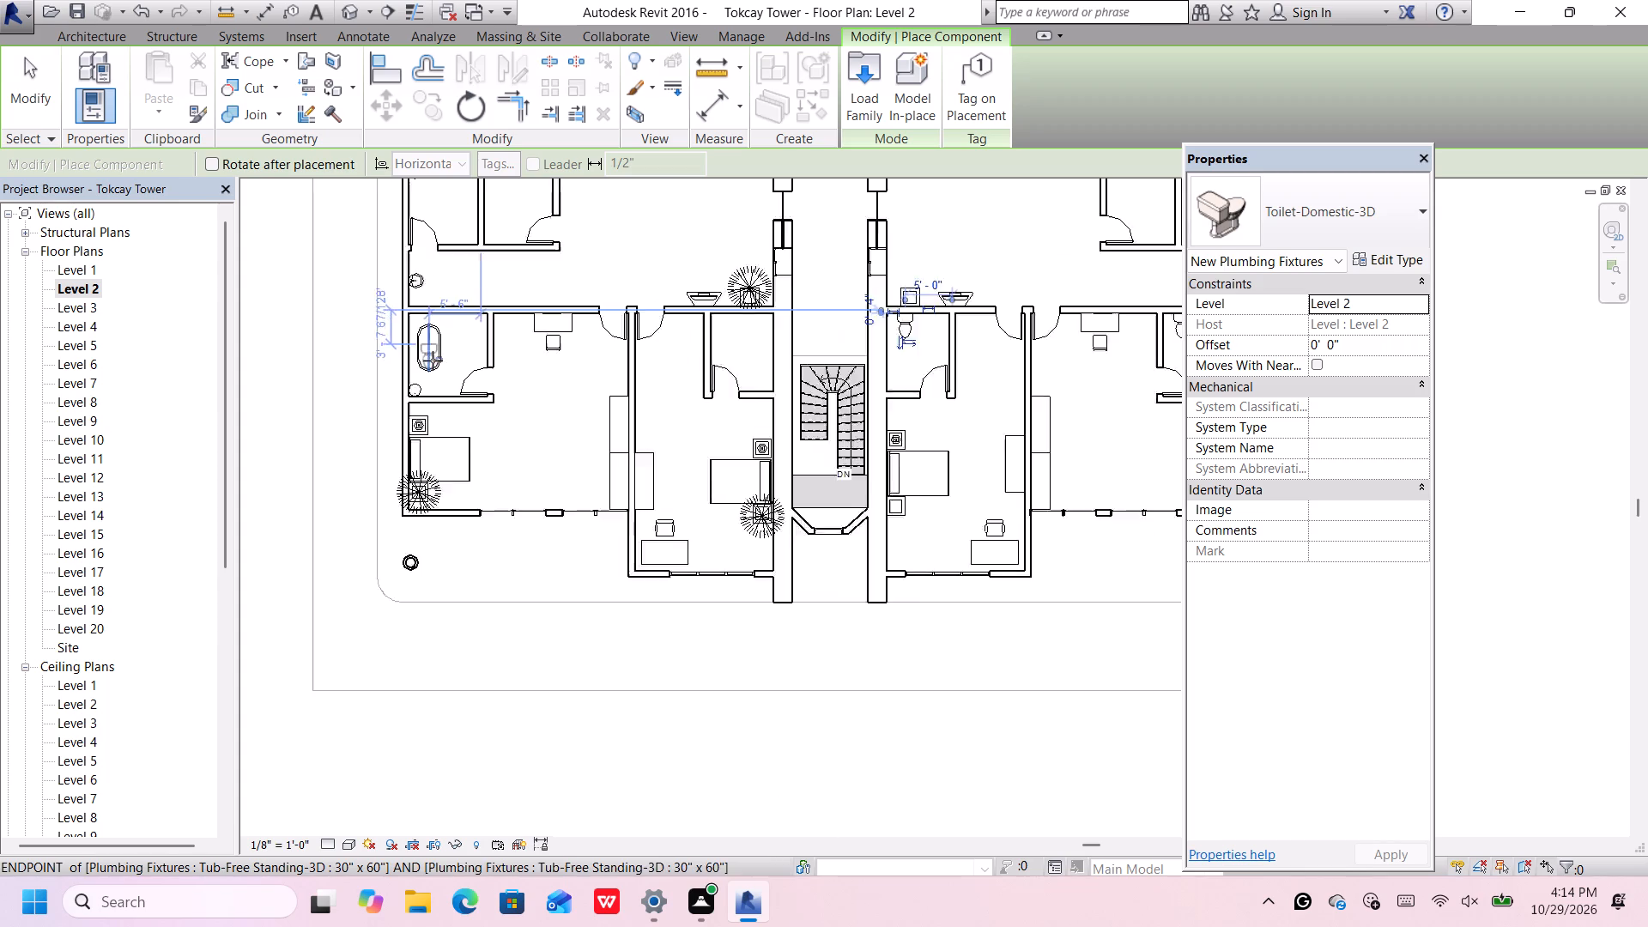
pyautogui.scroll(2, 453, 345)
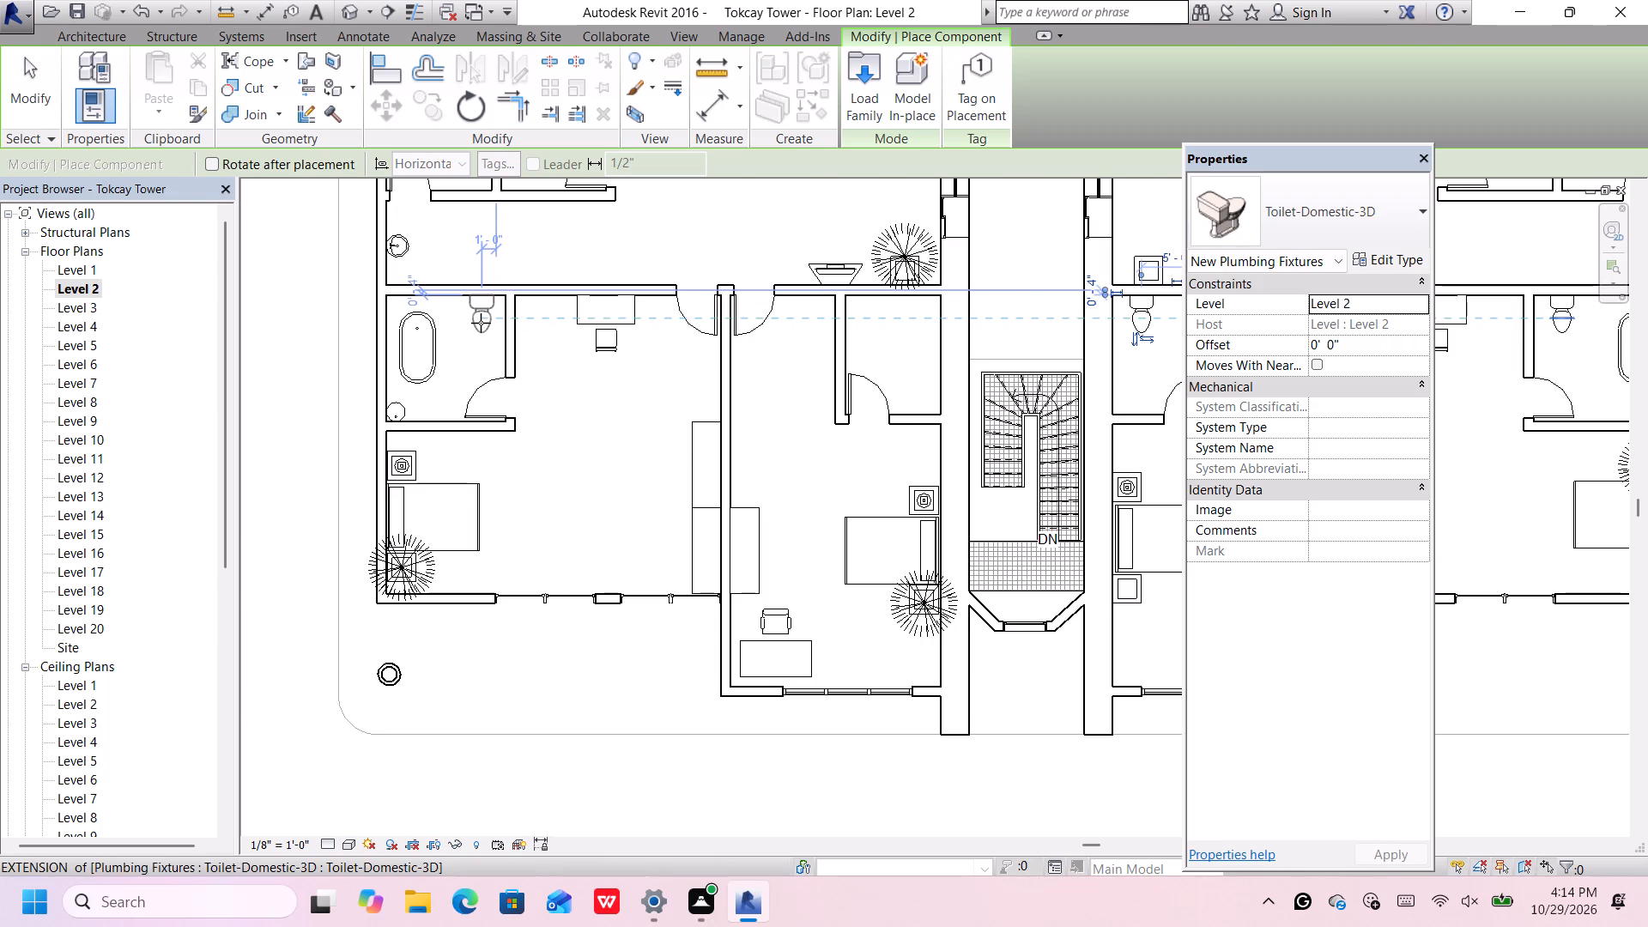
pyautogui.click(481, 323)
# Place a Toilet-Domestic-3D against the north wall of the small bathroom below the west kitchen, about 2'-6" from its east wall.
pyautogui.scroll(-6, 481, 323)
pyautogui.moveTo(481, 324); pyautogui.dragTo(488, 392, button='middle')
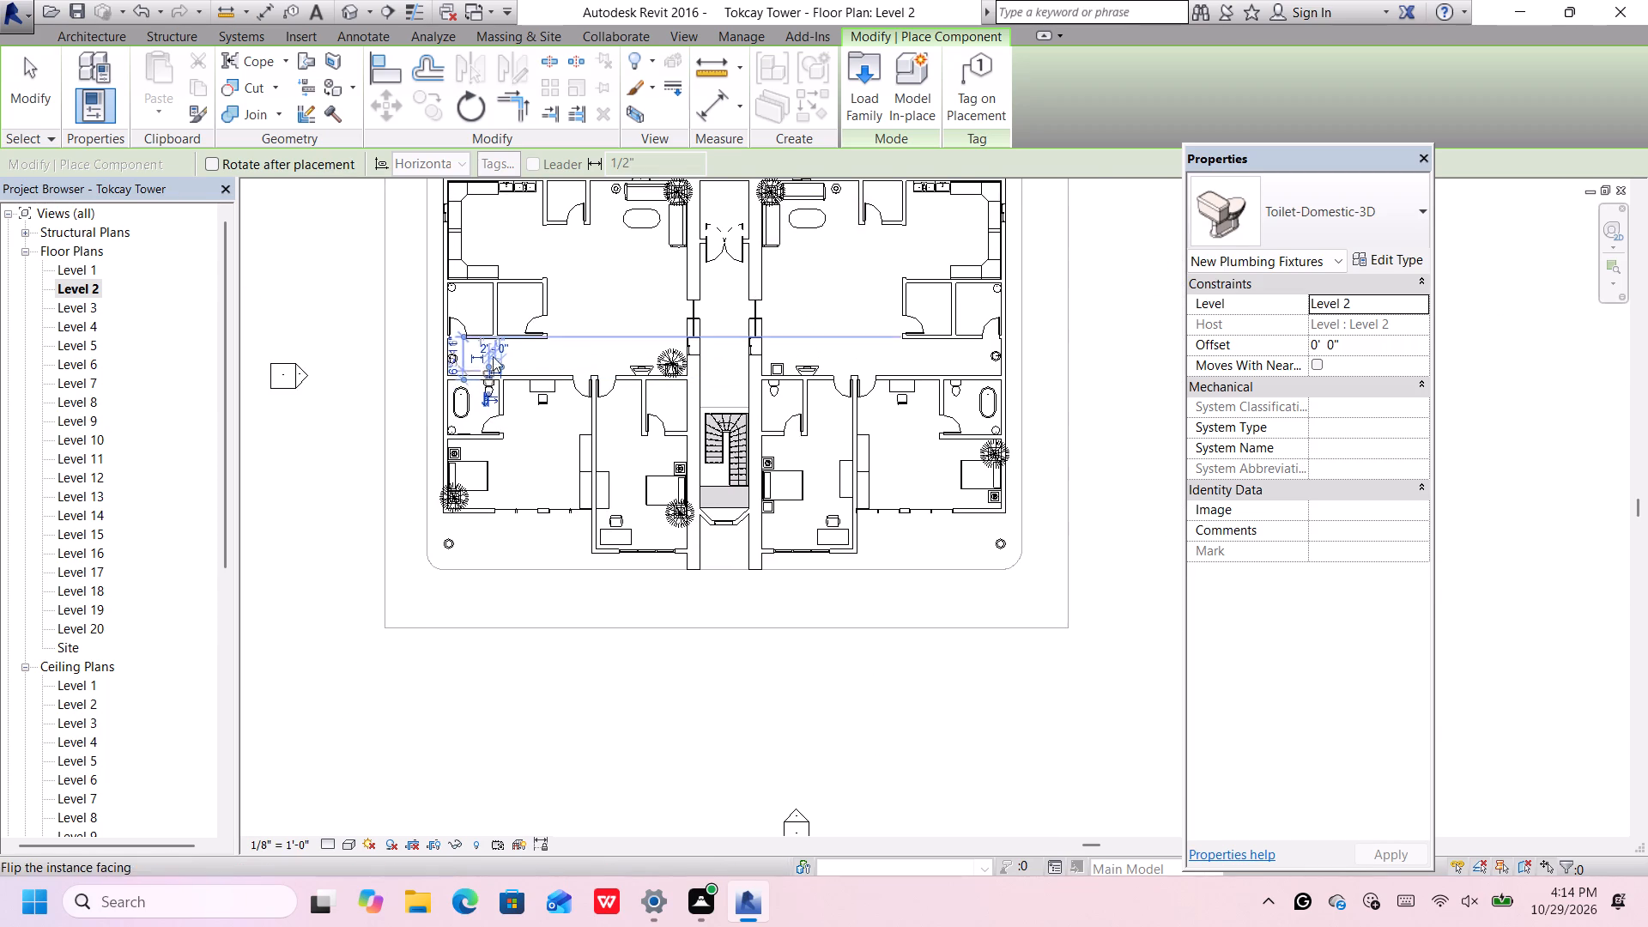
pyautogui.scroll(6, 486, 301)
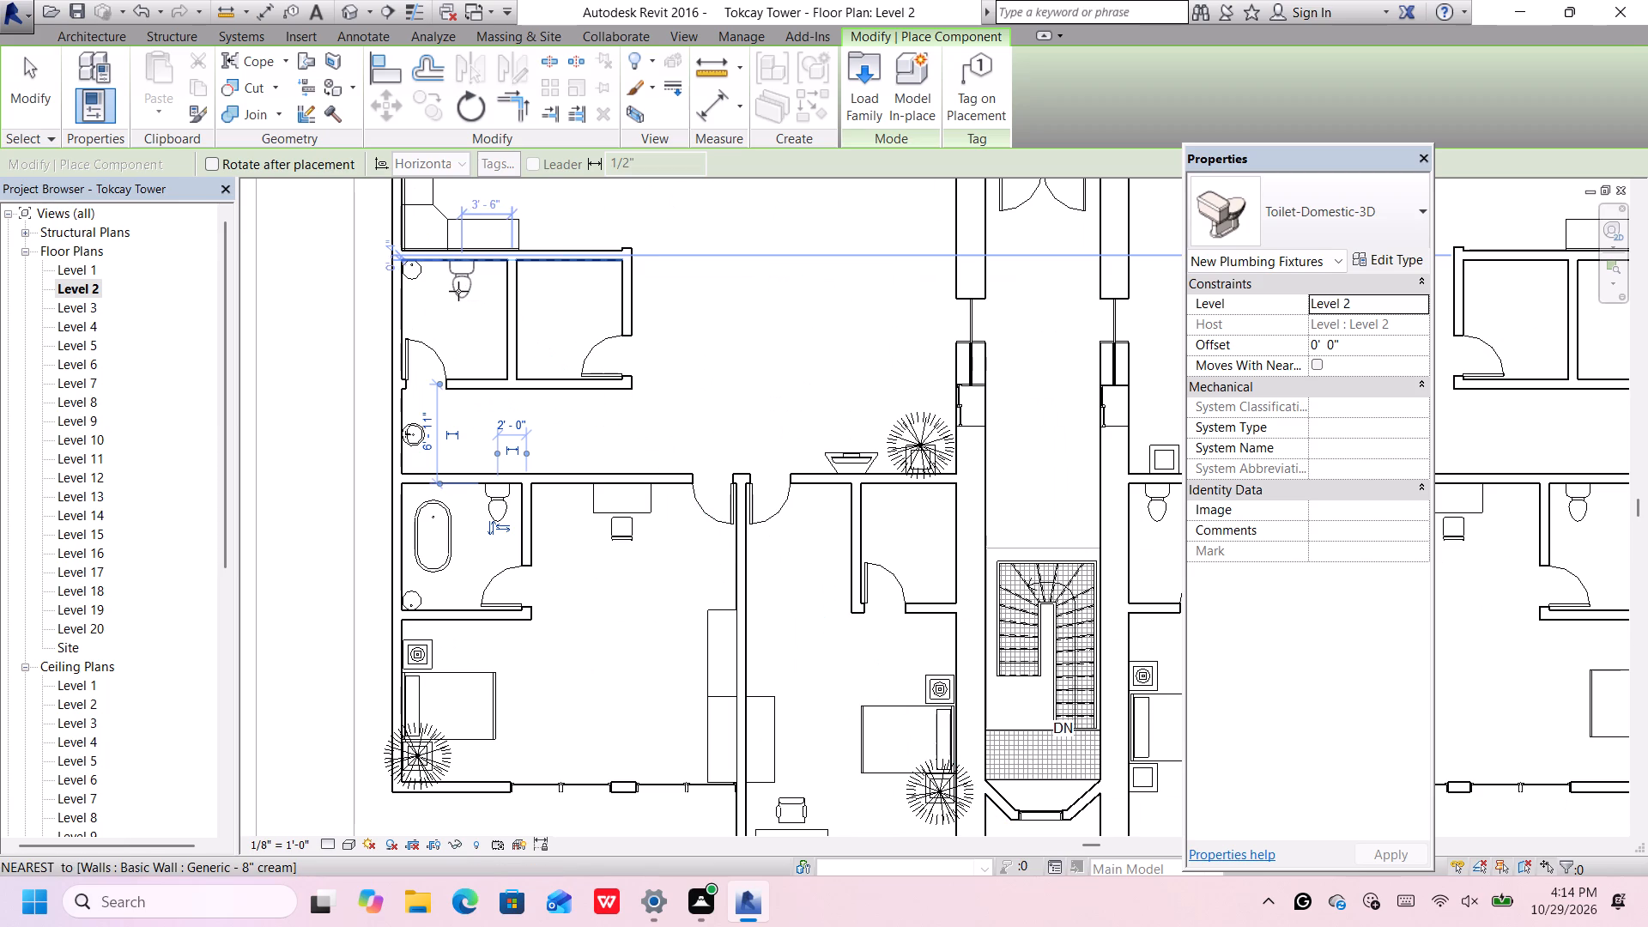
pyautogui.scroll(1, 458, 291)
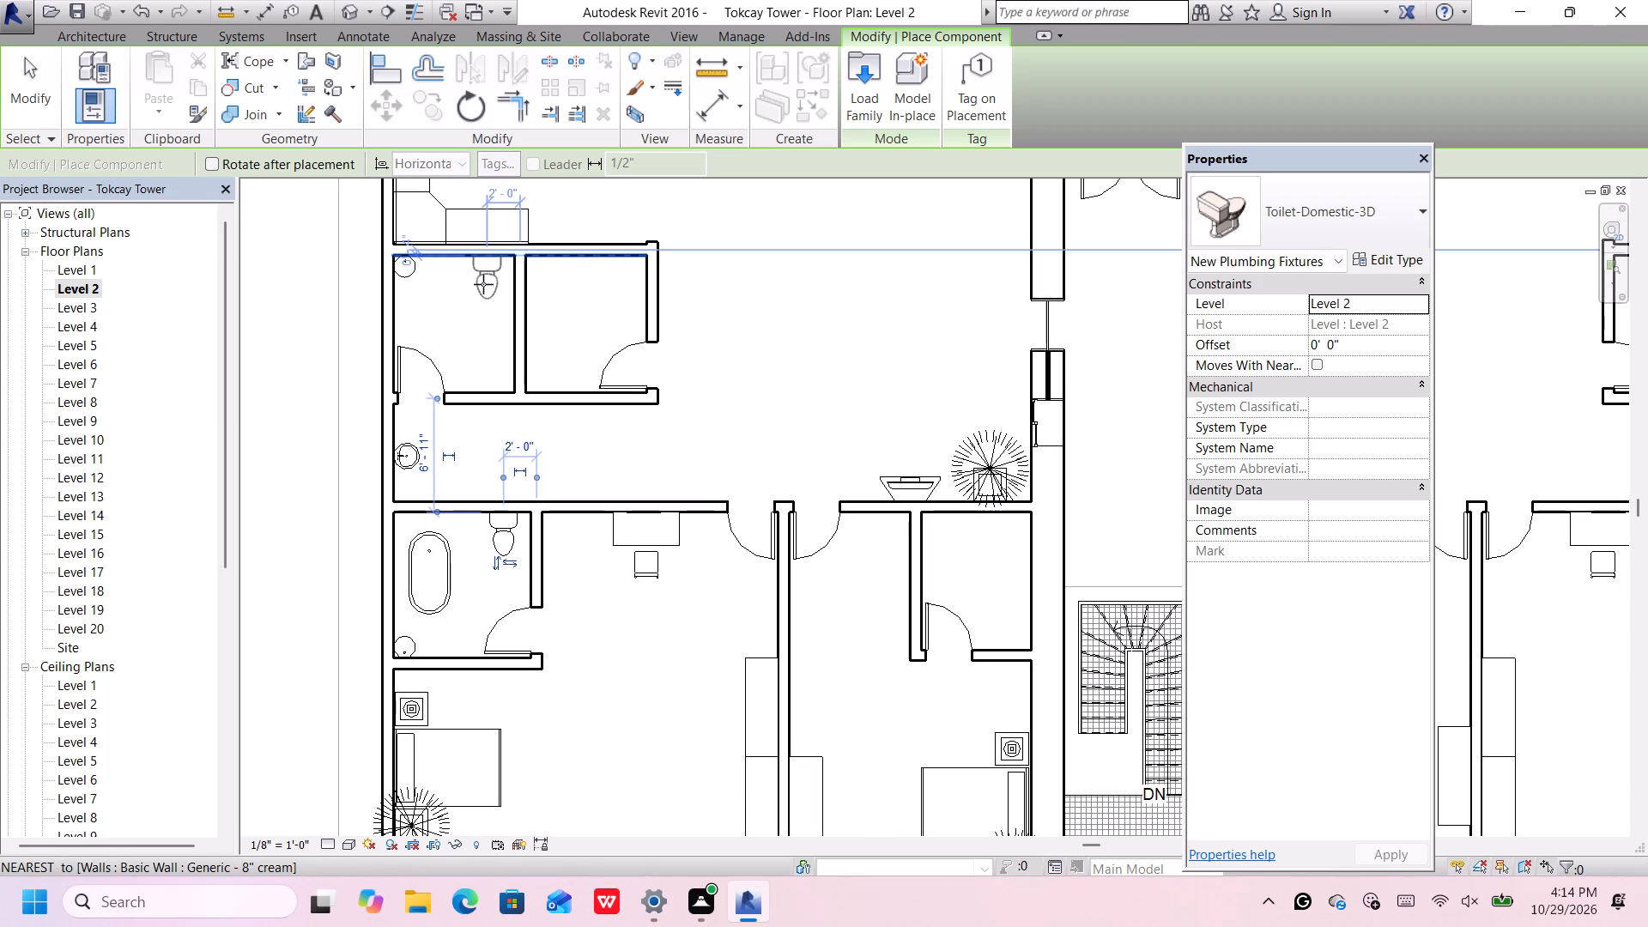
pyautogui.click(482, 284)
# Place a Toilet-Domestic-3D against the north wall of the small bathroom below the east kitchen, about 5'-6" from its east wall.
pyautogui.scroll(-6, 476, 291)
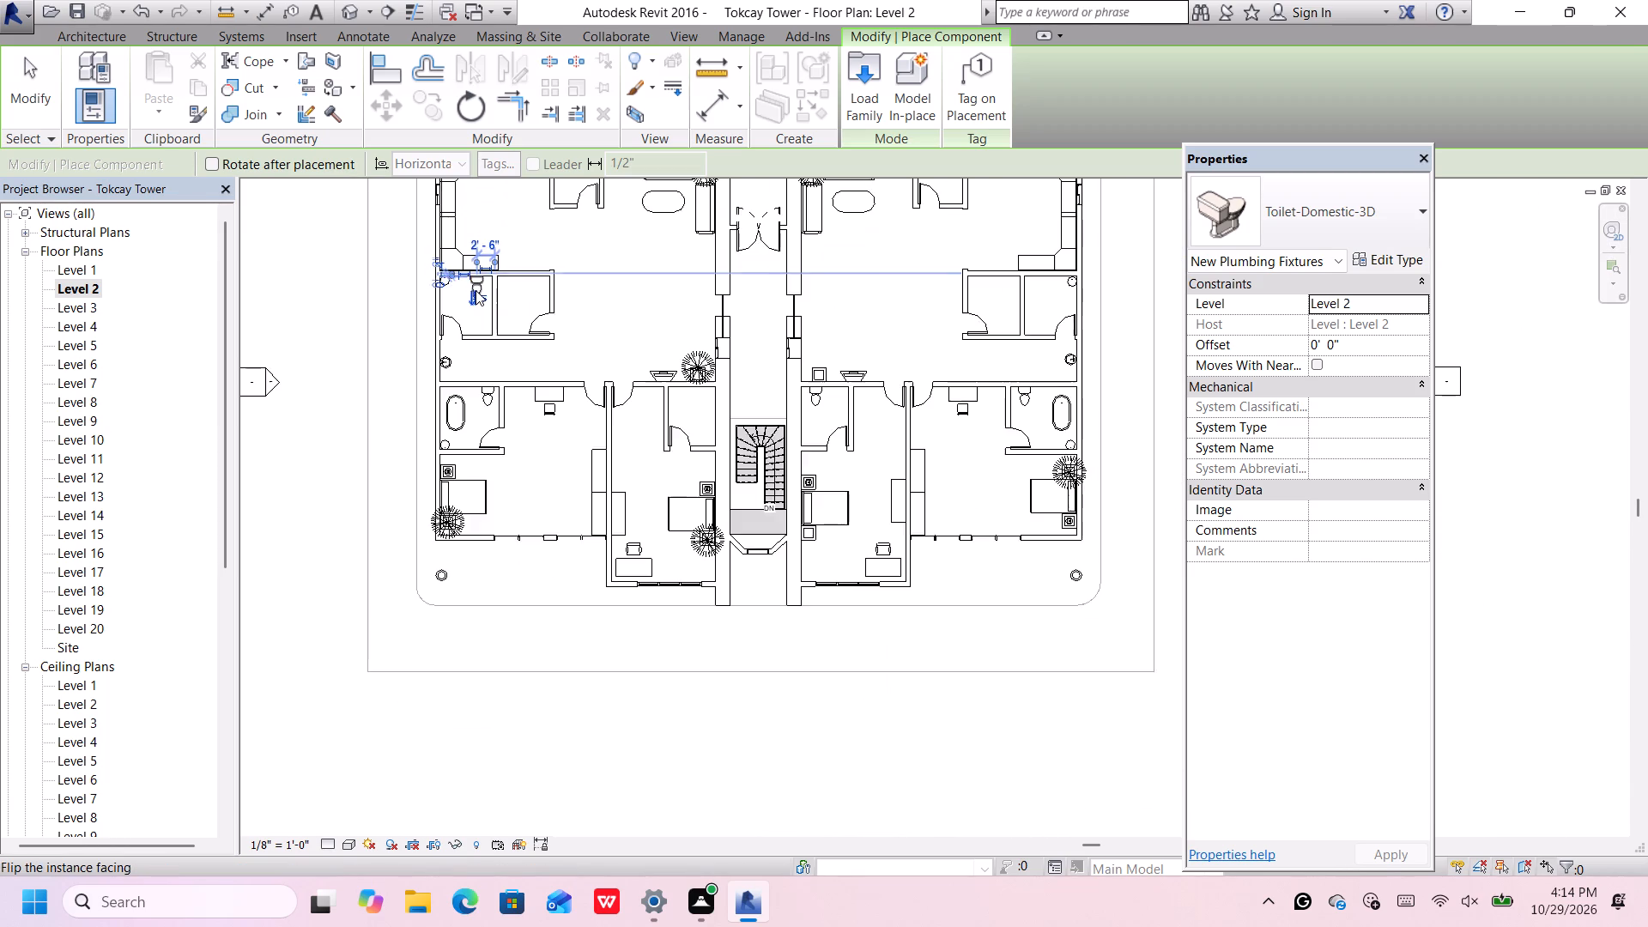
pyautogui.scroll(-2, 476, 290)
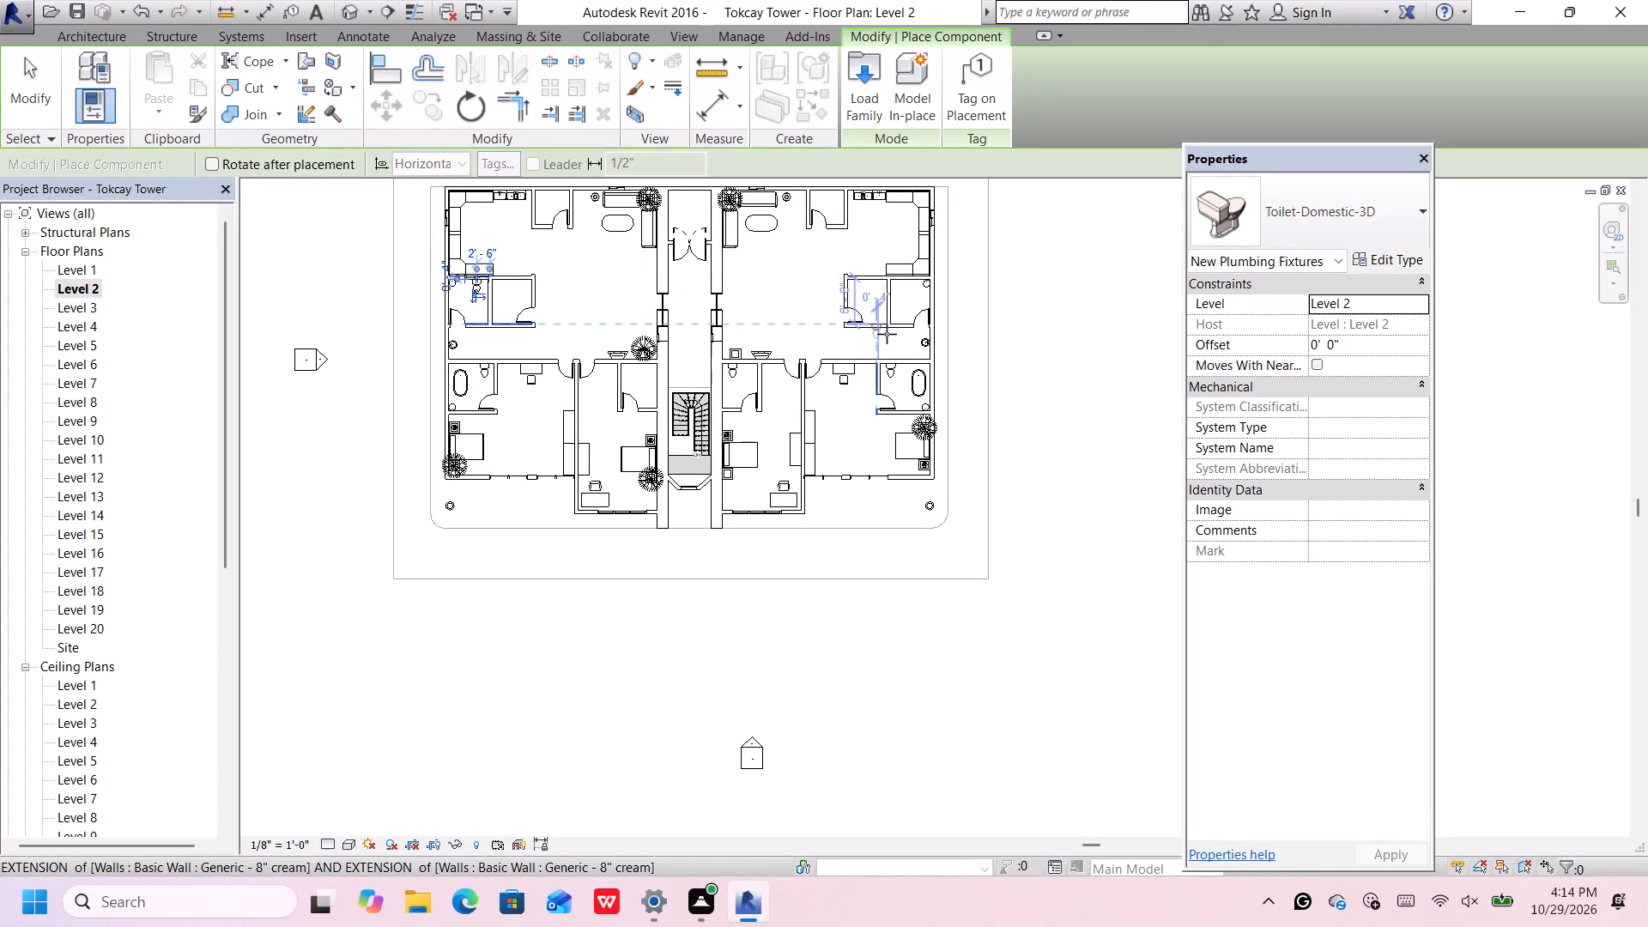
pyautogui.scroll(4, 911, 312)
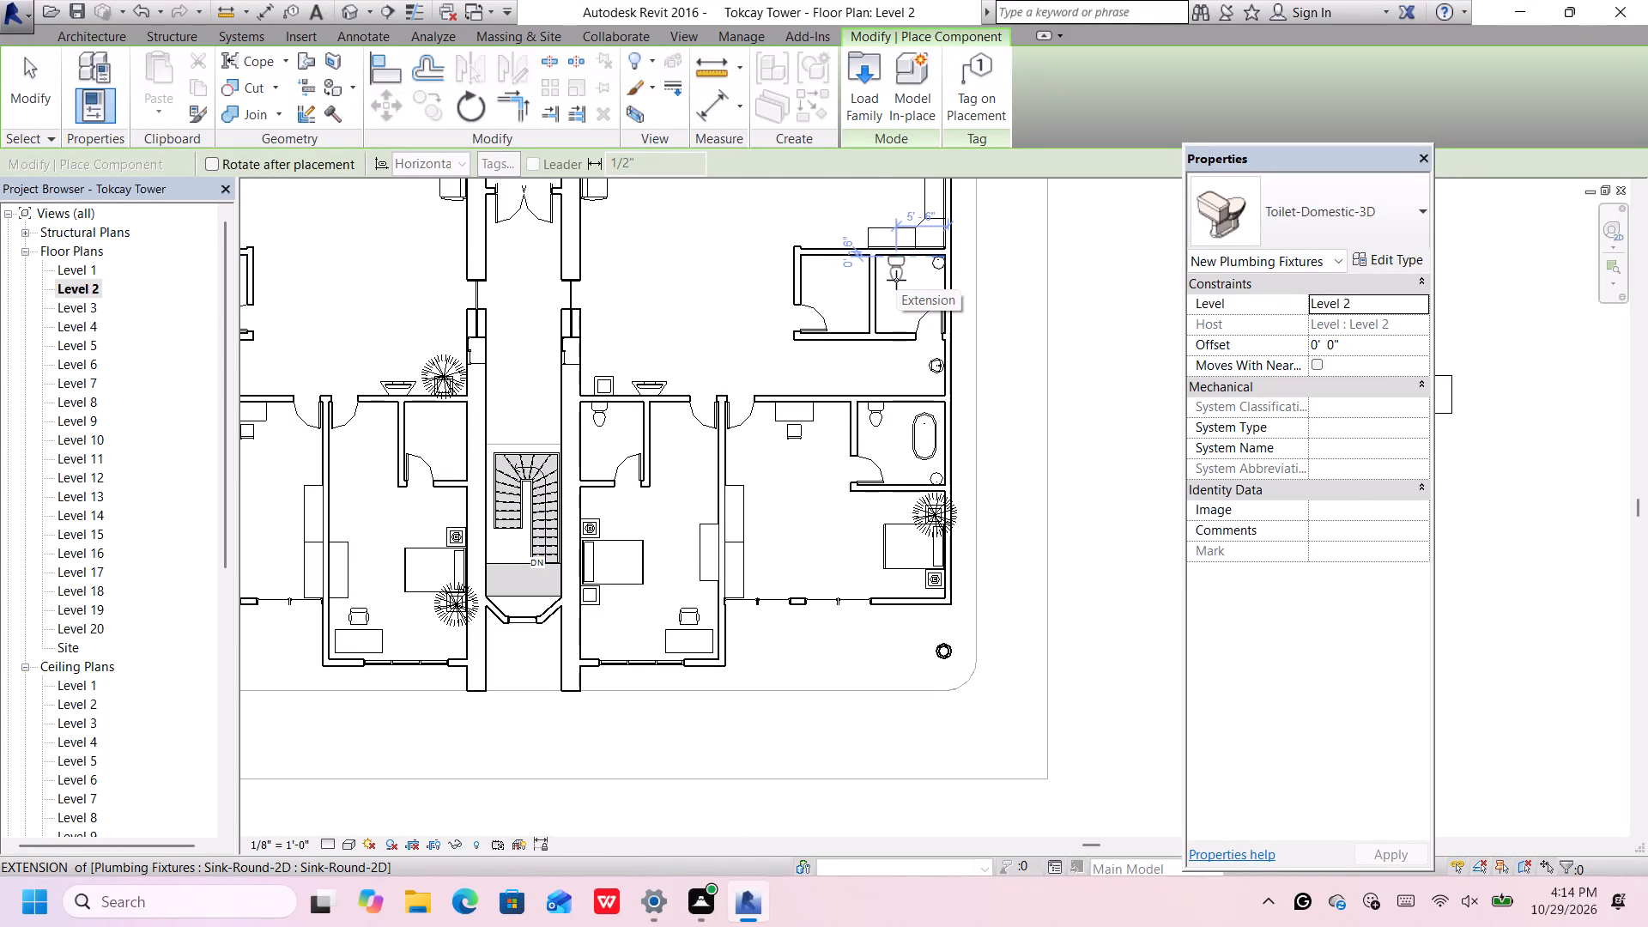
pyautogui.click(896, 280)
# Place a Toilet-Domestic-3D against the north wall of the small bathroom just west of the staircase, near its northeast corner.
pyautogui.scroll(-1, 896, 280)
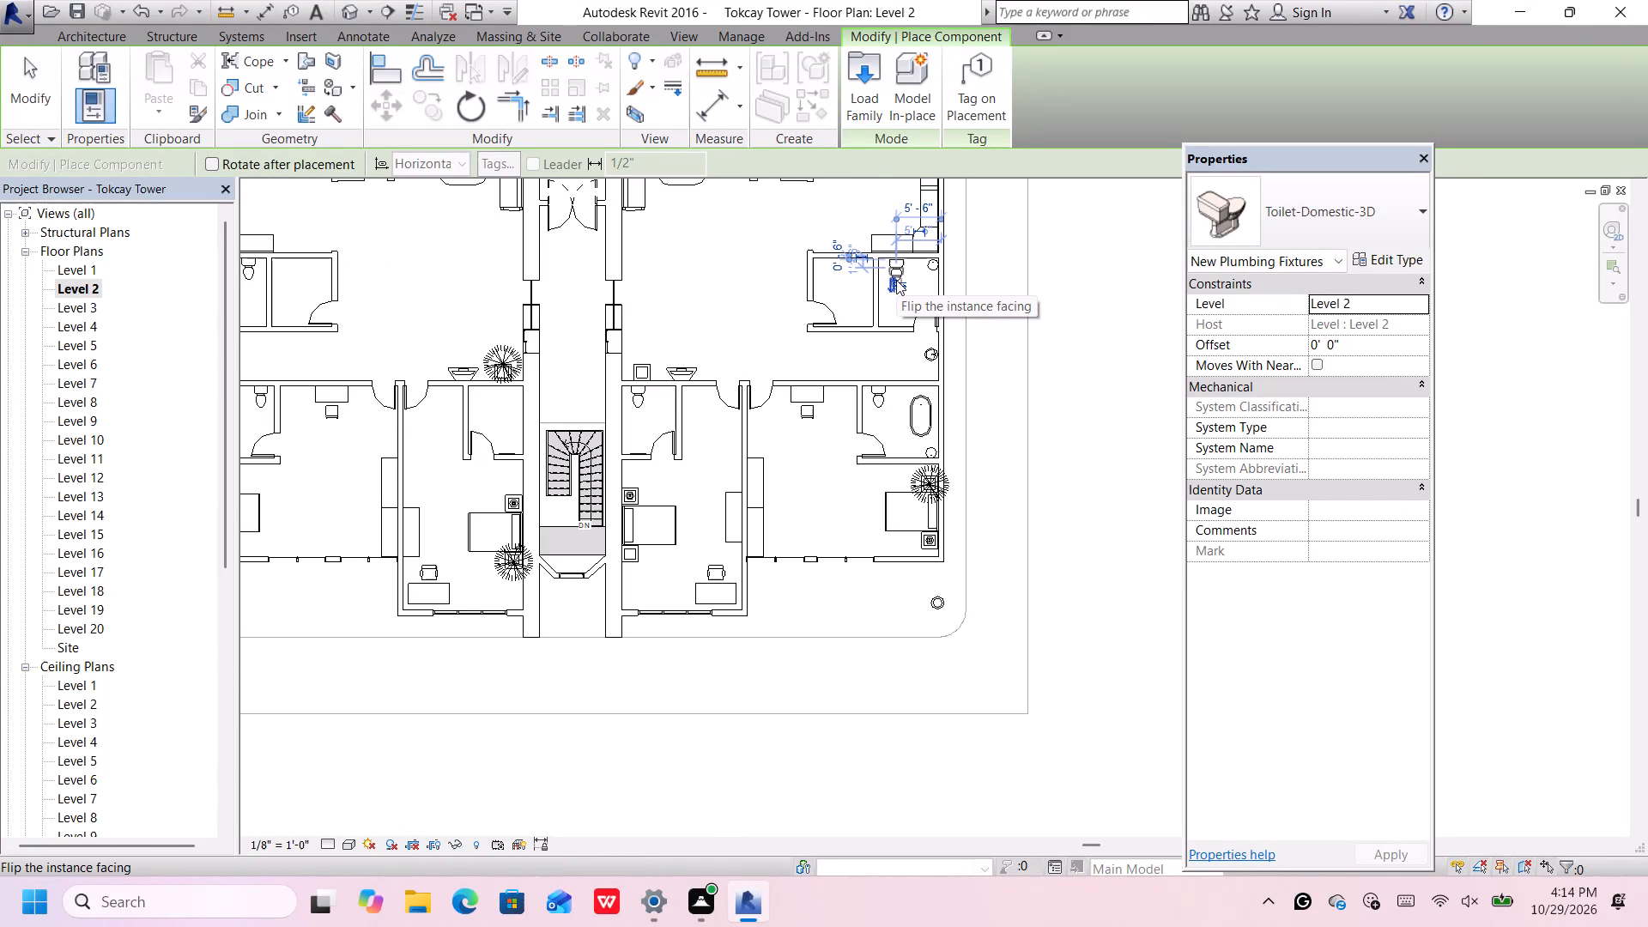
pyautogui.scroll(-1, 896, 280)
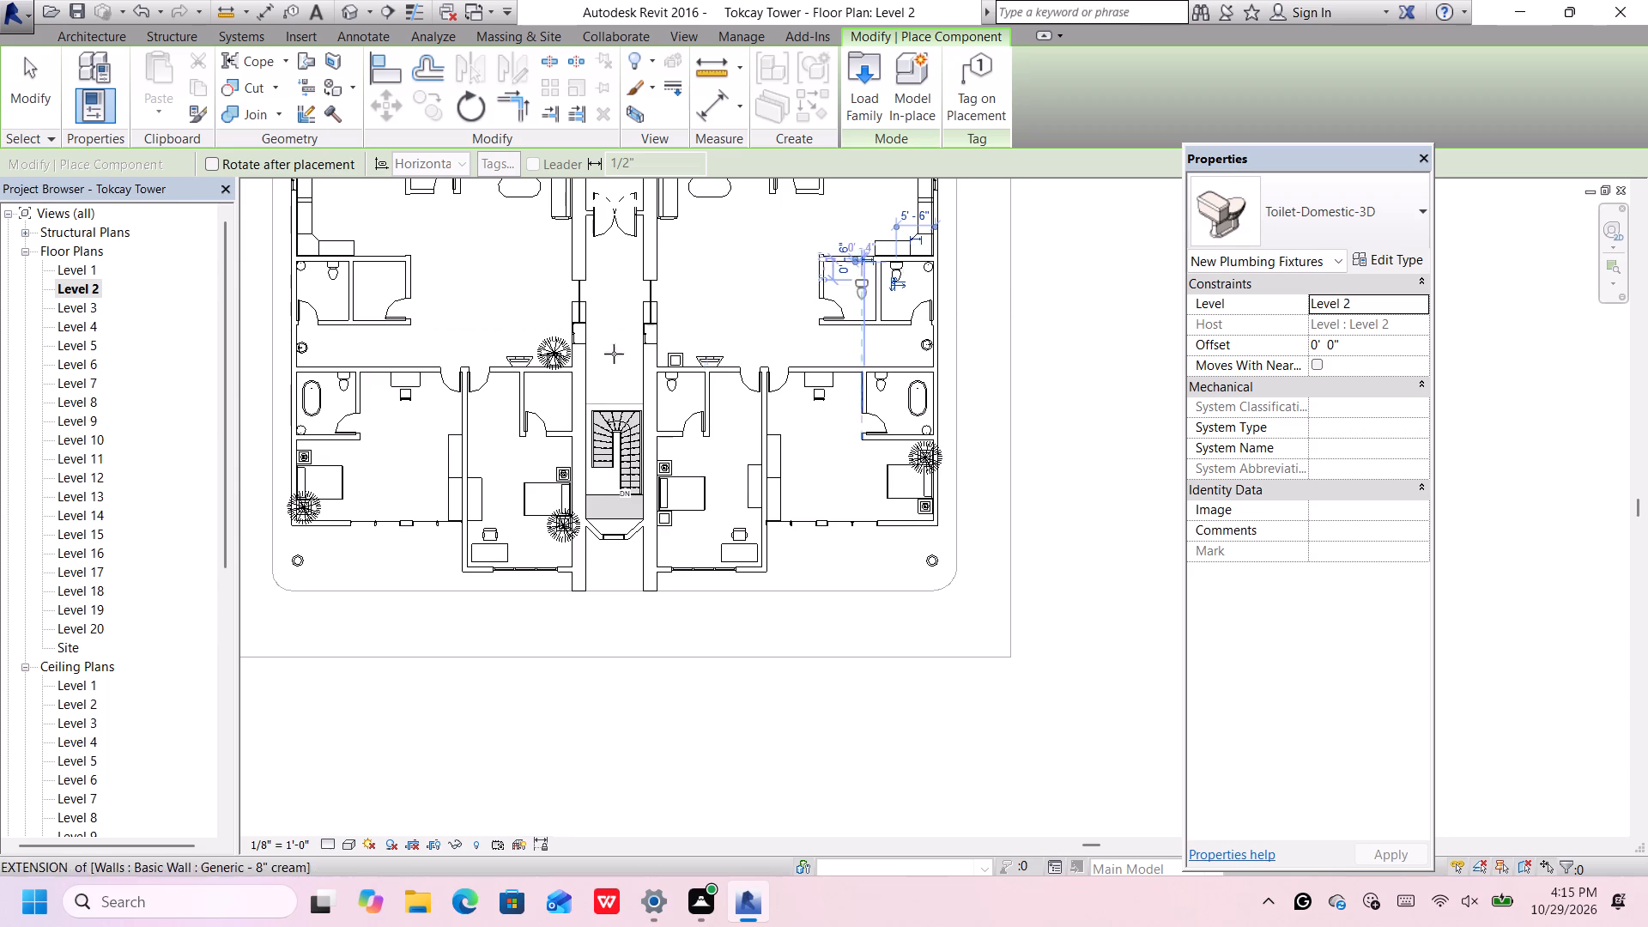
pyautogui.scroll(4, 563, 386)
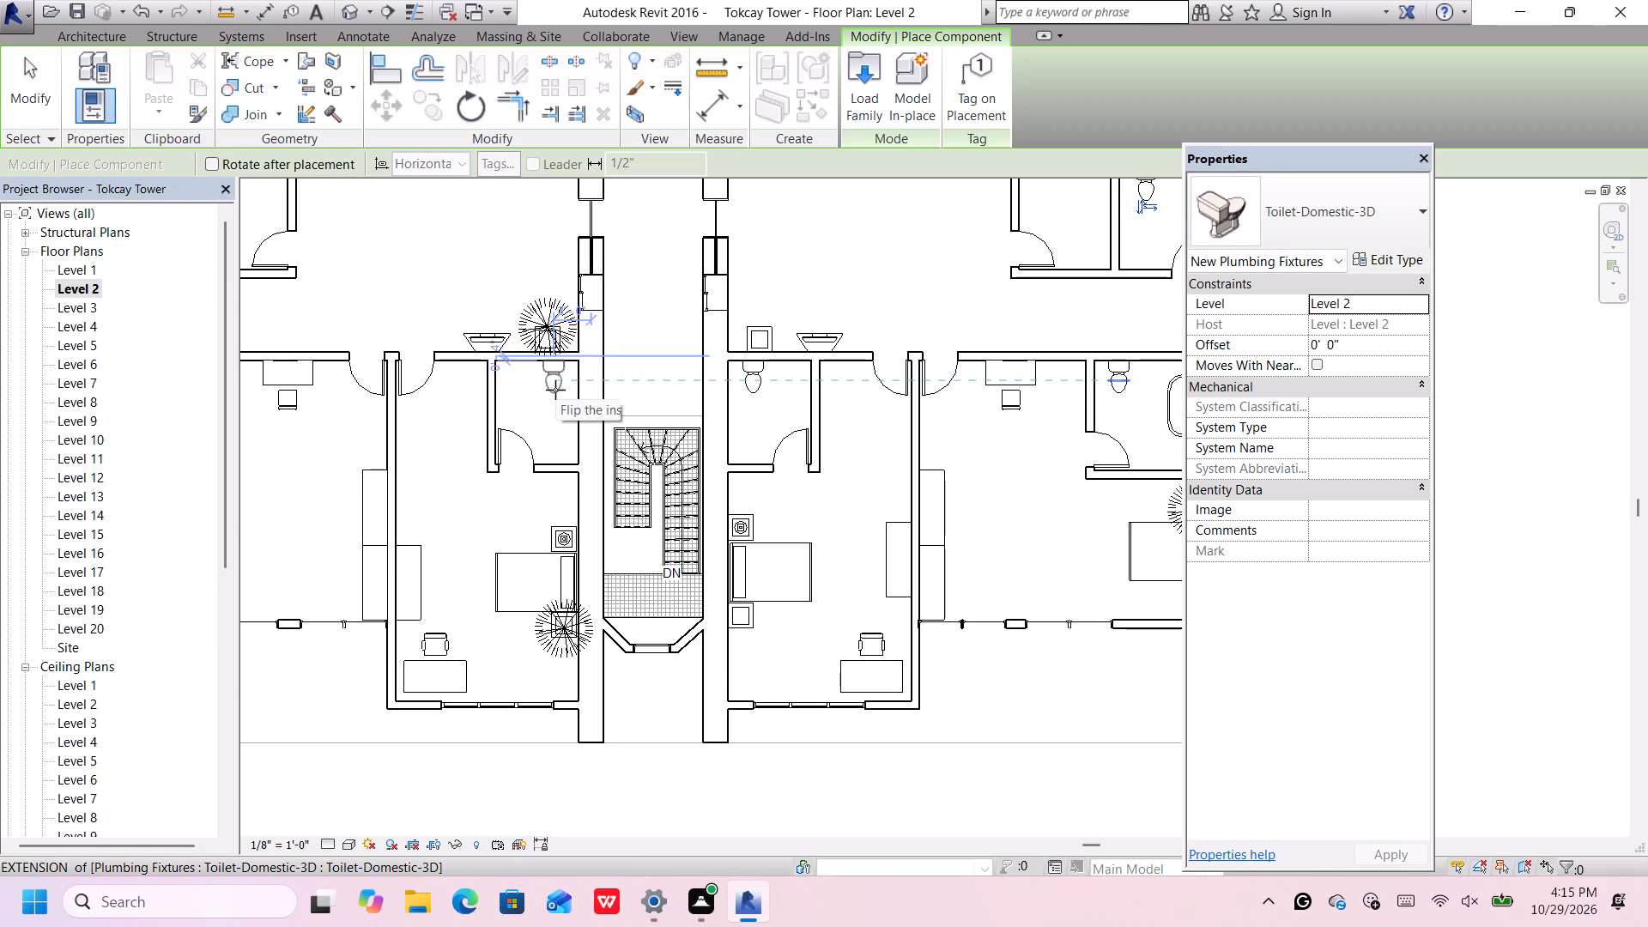
pyautogui.scroll(1, 555, 390)
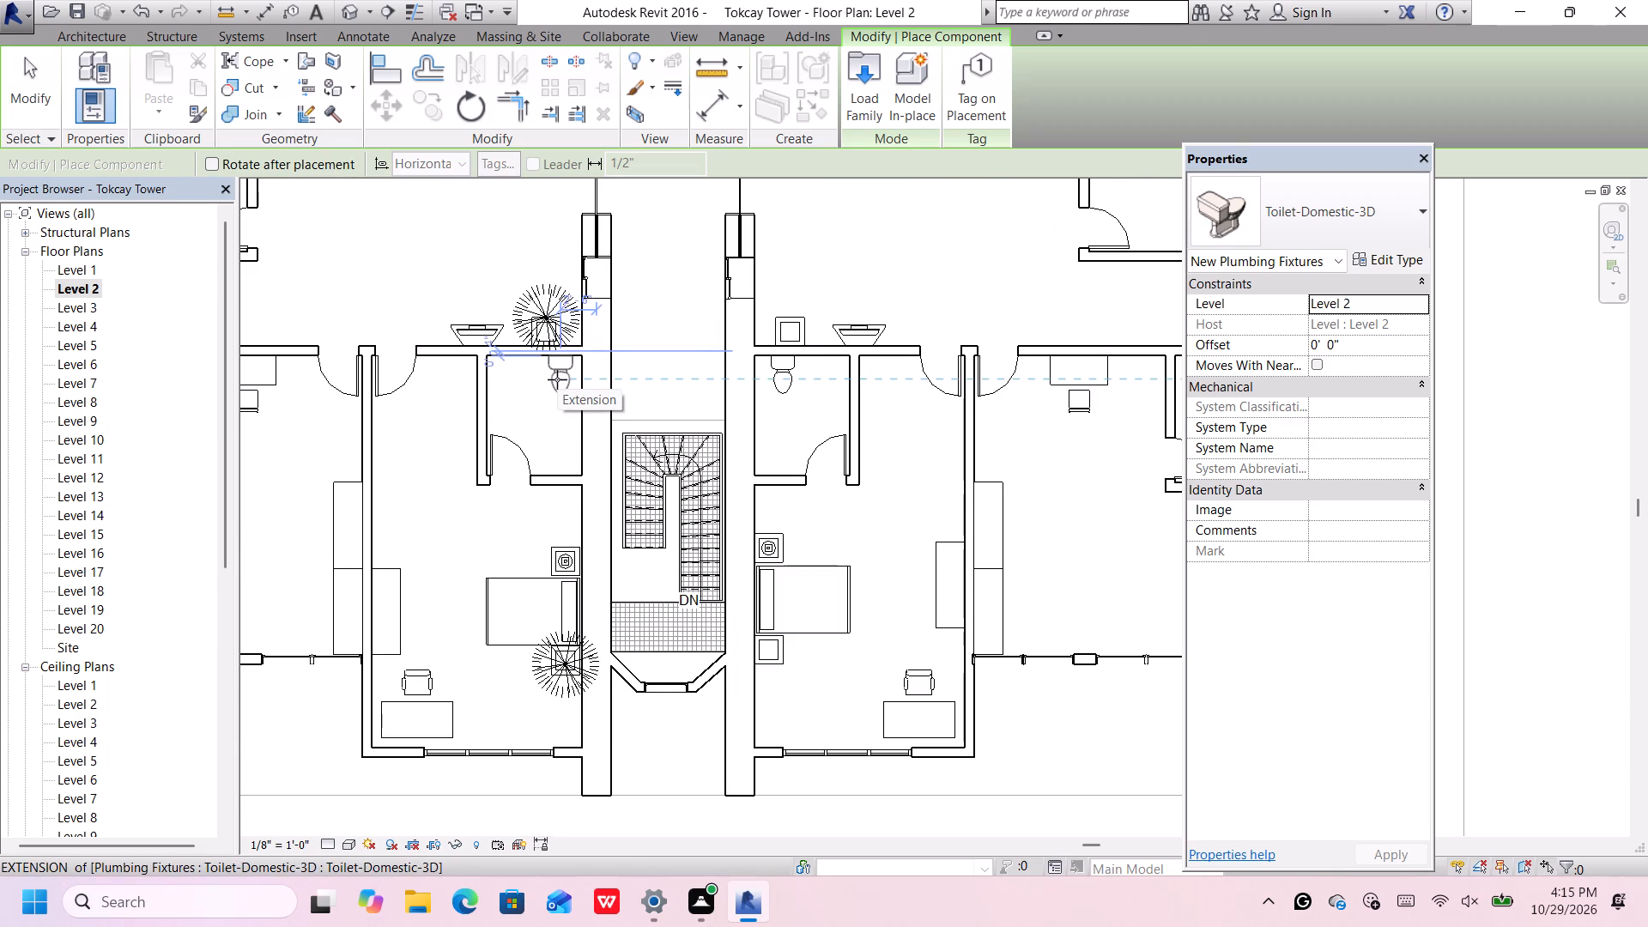
pyautogui.click(555, 379)
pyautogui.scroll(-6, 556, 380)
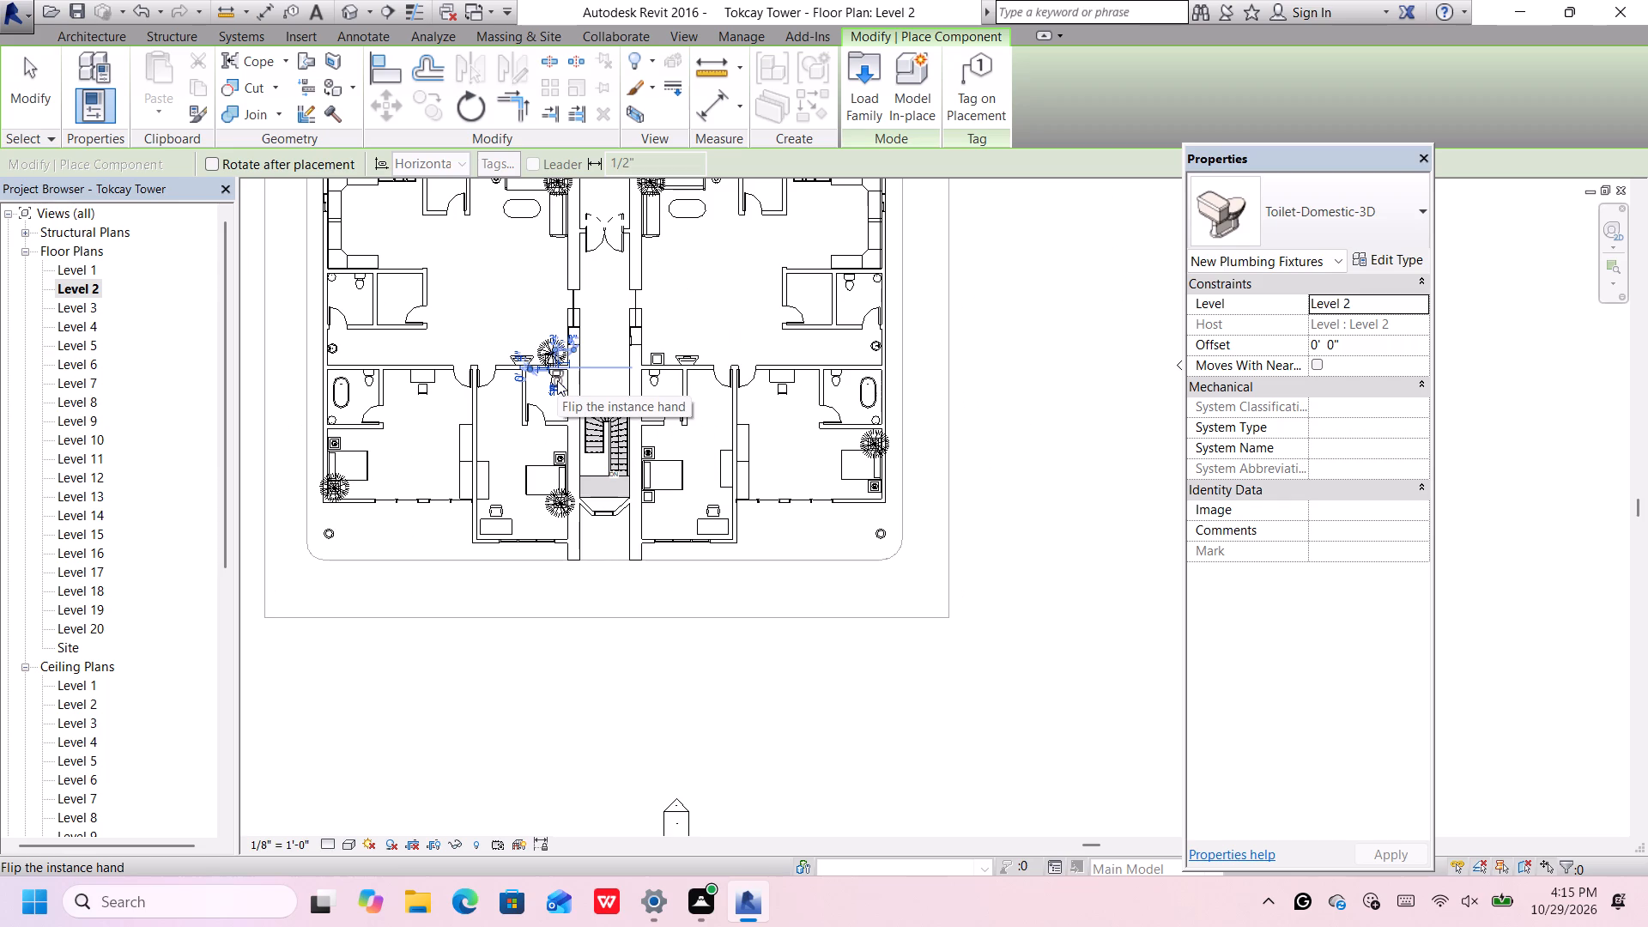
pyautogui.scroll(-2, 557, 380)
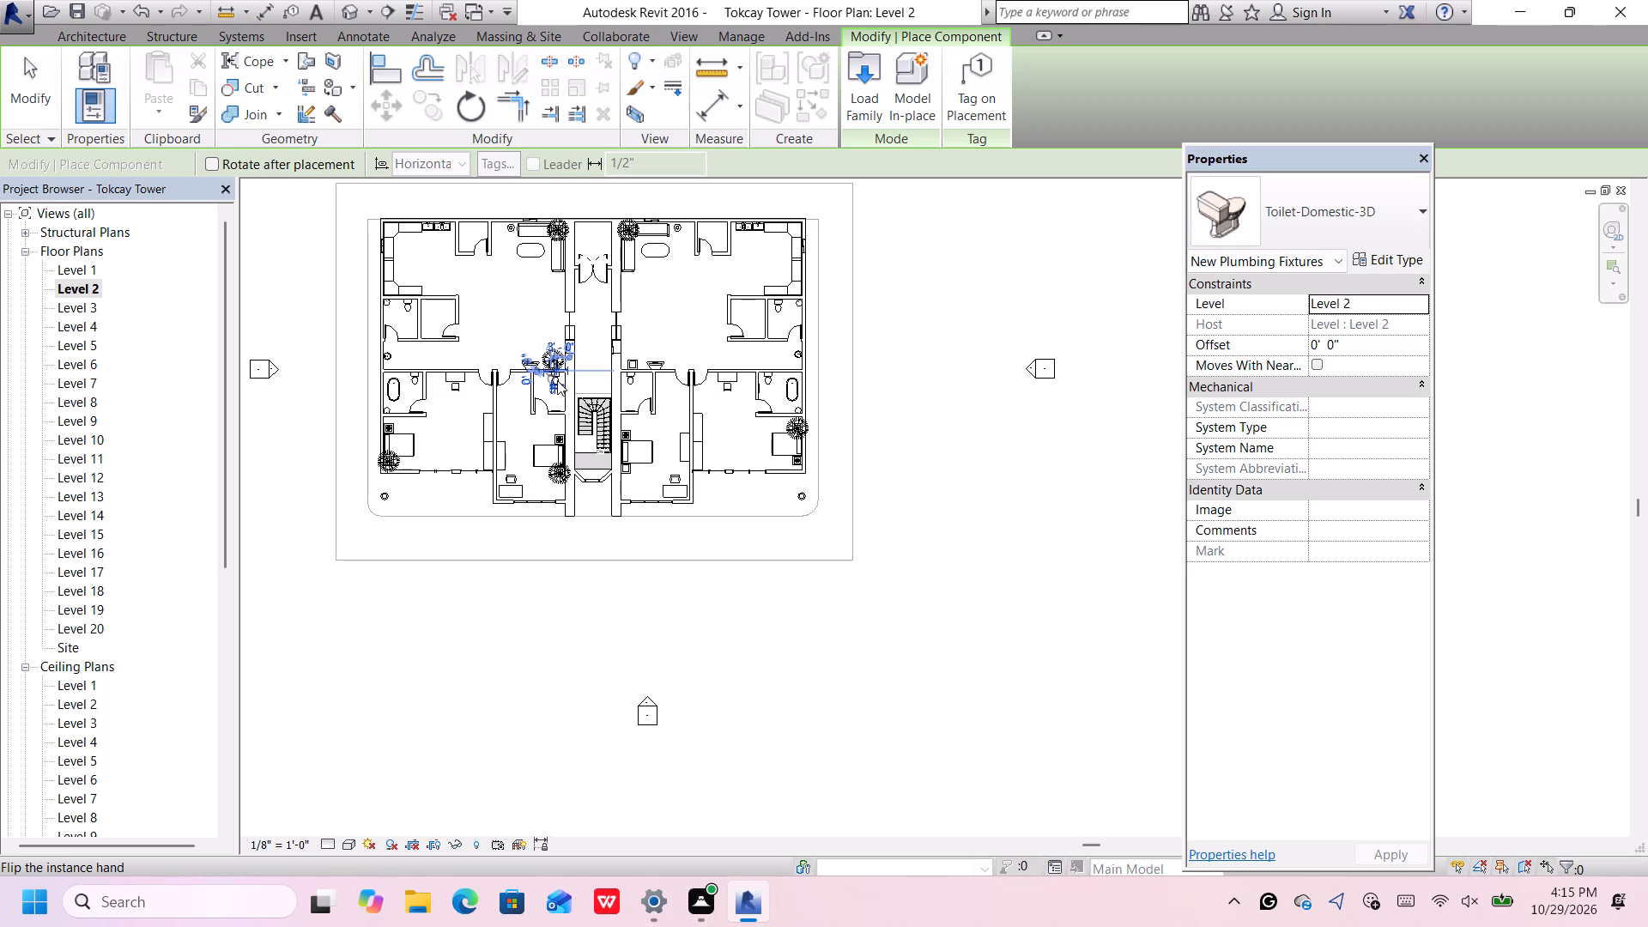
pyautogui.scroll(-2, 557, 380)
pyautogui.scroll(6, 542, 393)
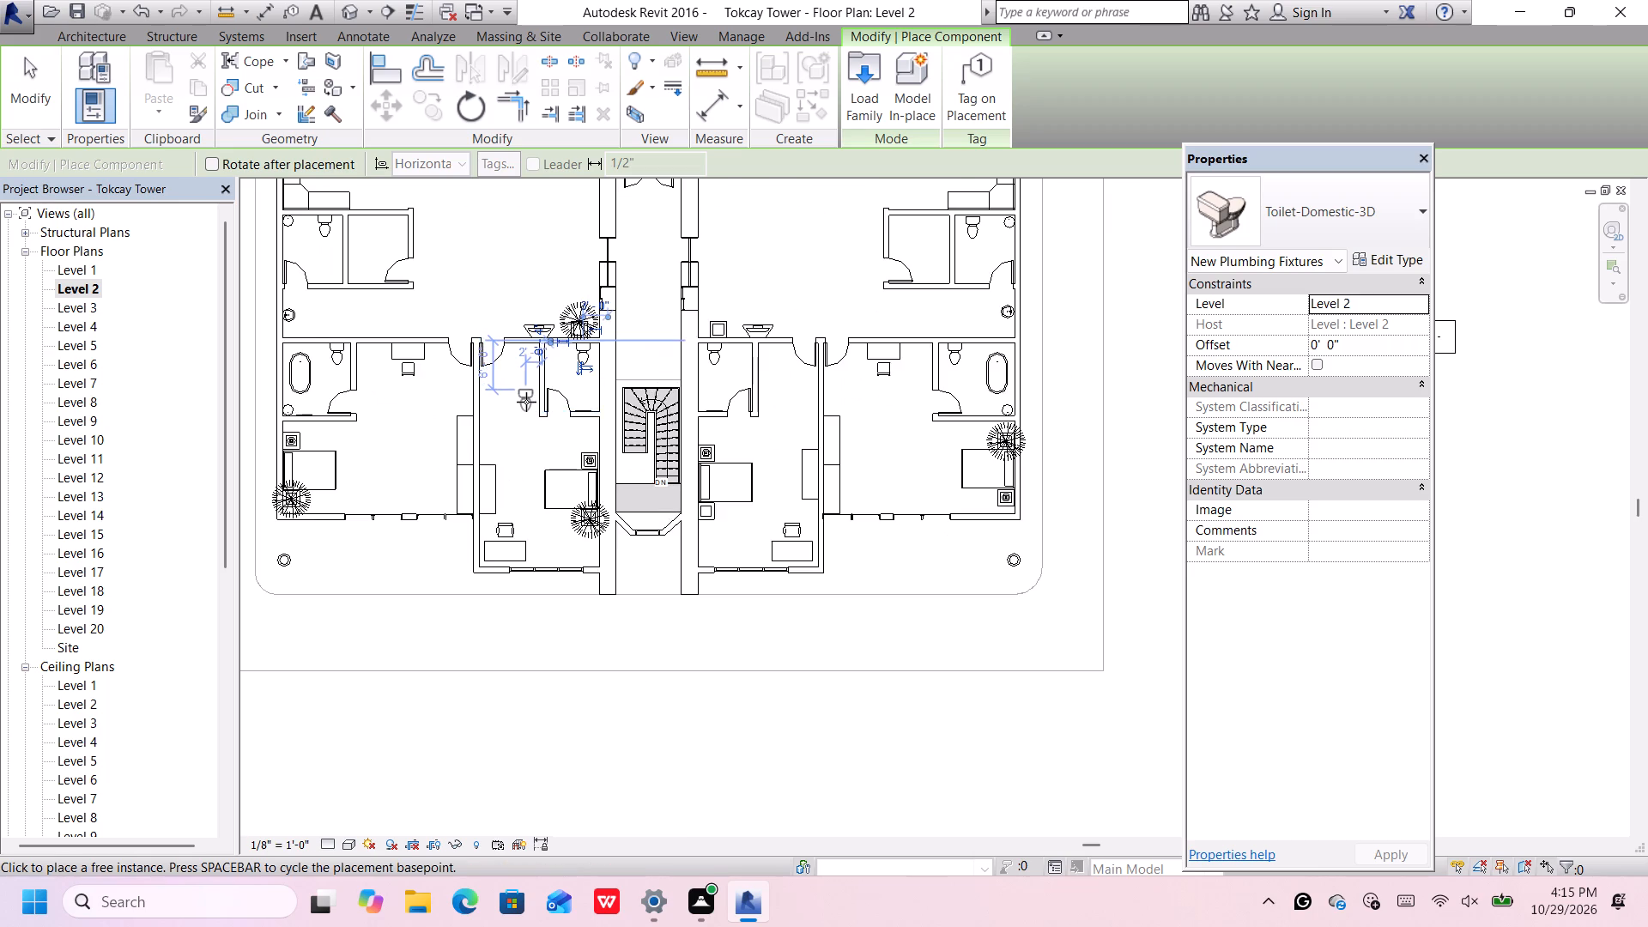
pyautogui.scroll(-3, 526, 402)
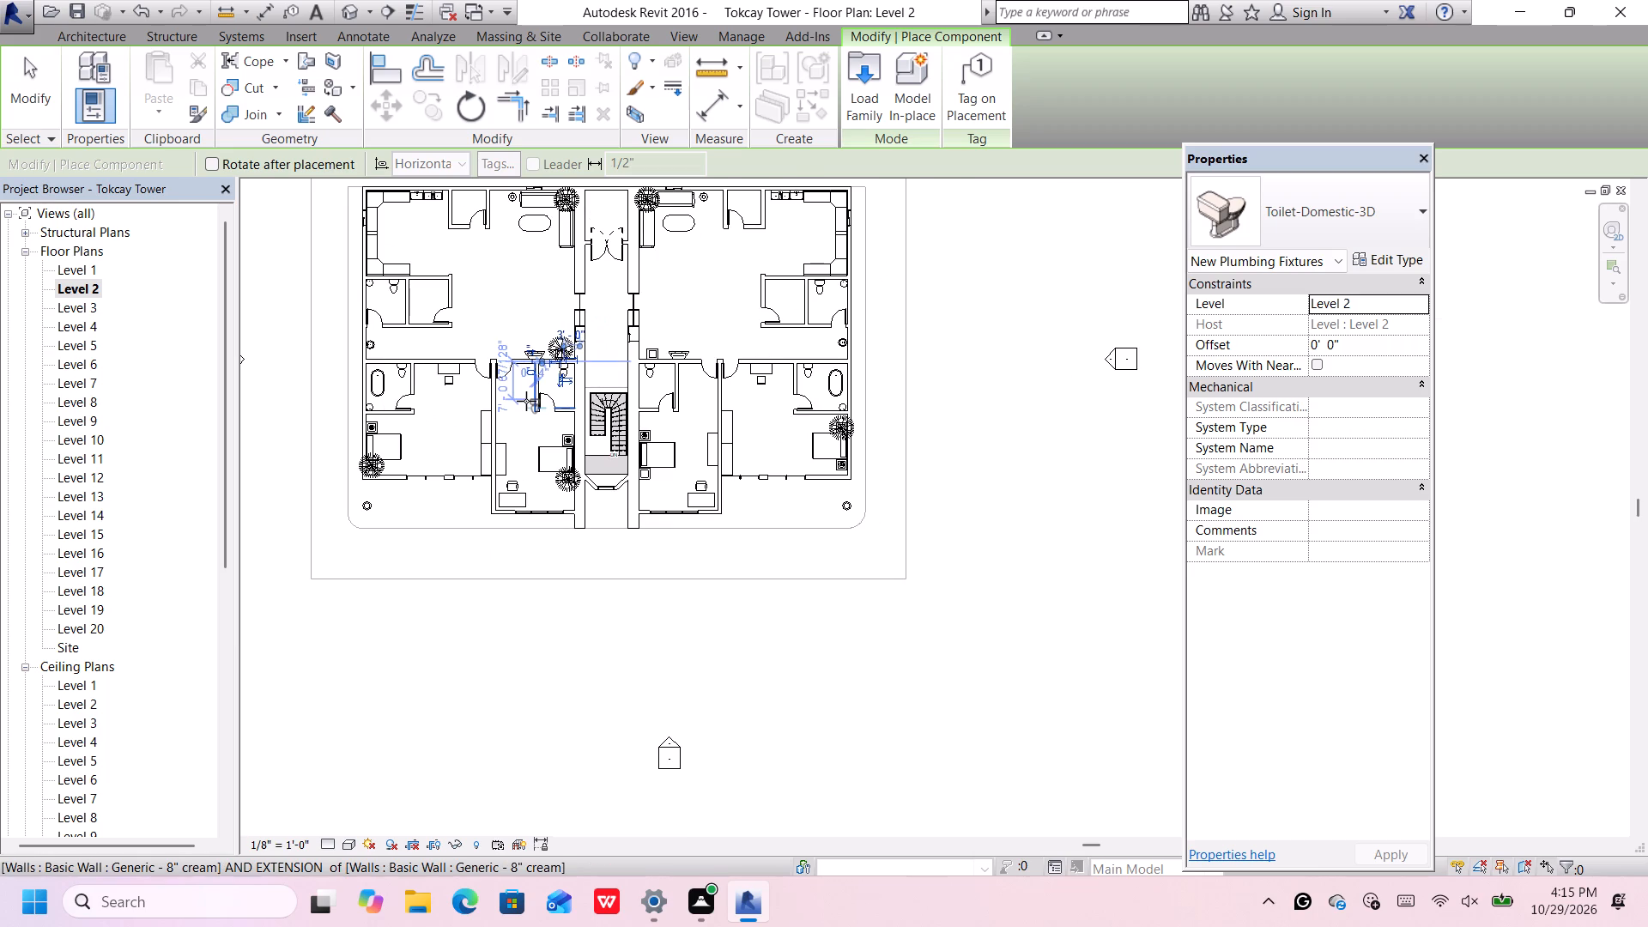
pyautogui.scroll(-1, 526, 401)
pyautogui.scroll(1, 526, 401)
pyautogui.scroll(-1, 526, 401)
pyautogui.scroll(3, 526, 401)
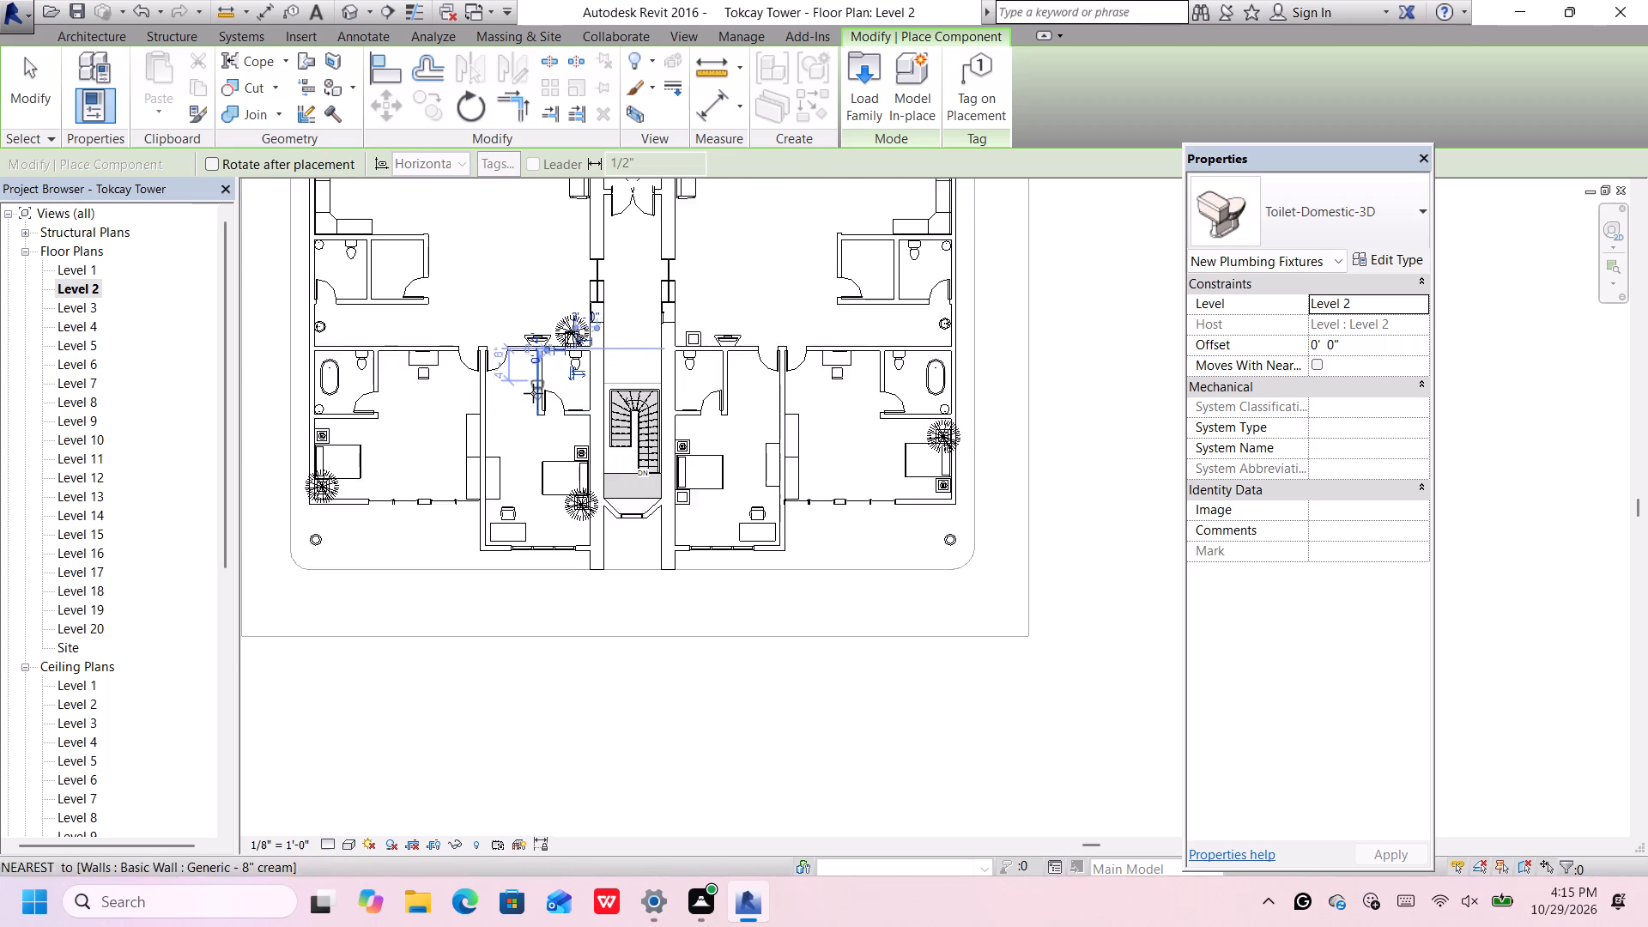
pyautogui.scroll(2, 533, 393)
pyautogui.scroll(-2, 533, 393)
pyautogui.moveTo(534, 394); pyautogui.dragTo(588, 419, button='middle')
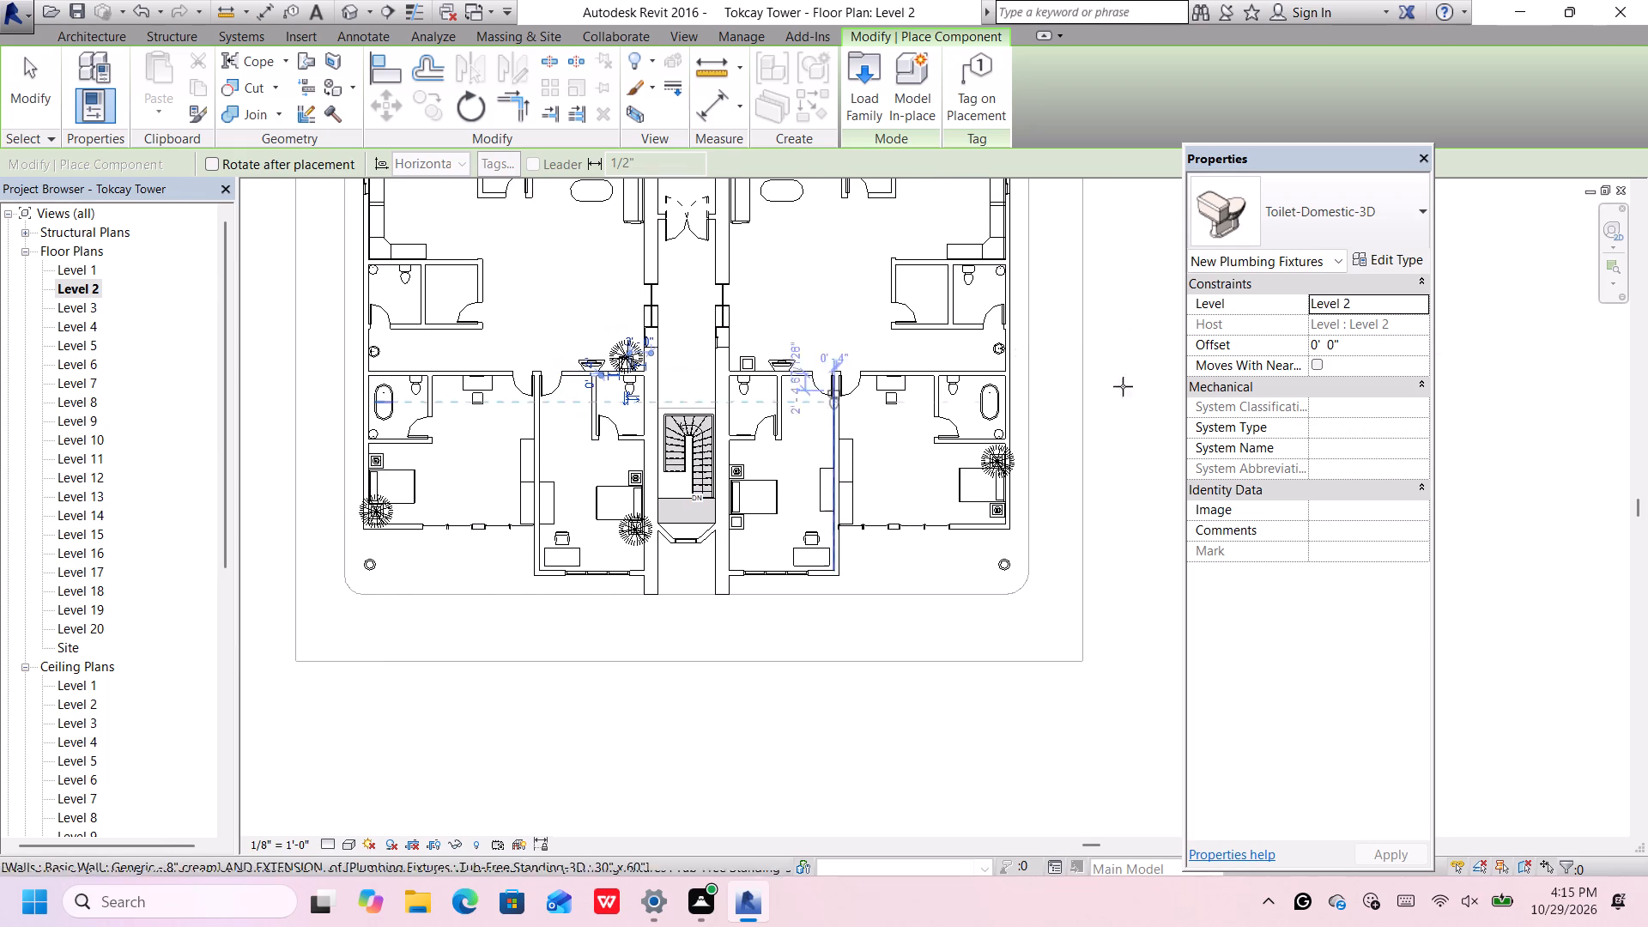
# Place a Sink Vanity-Round 19" x 19" in the northwest corner of the small bathroom just west of the staircase.
pyautogui.click(1372, 227)
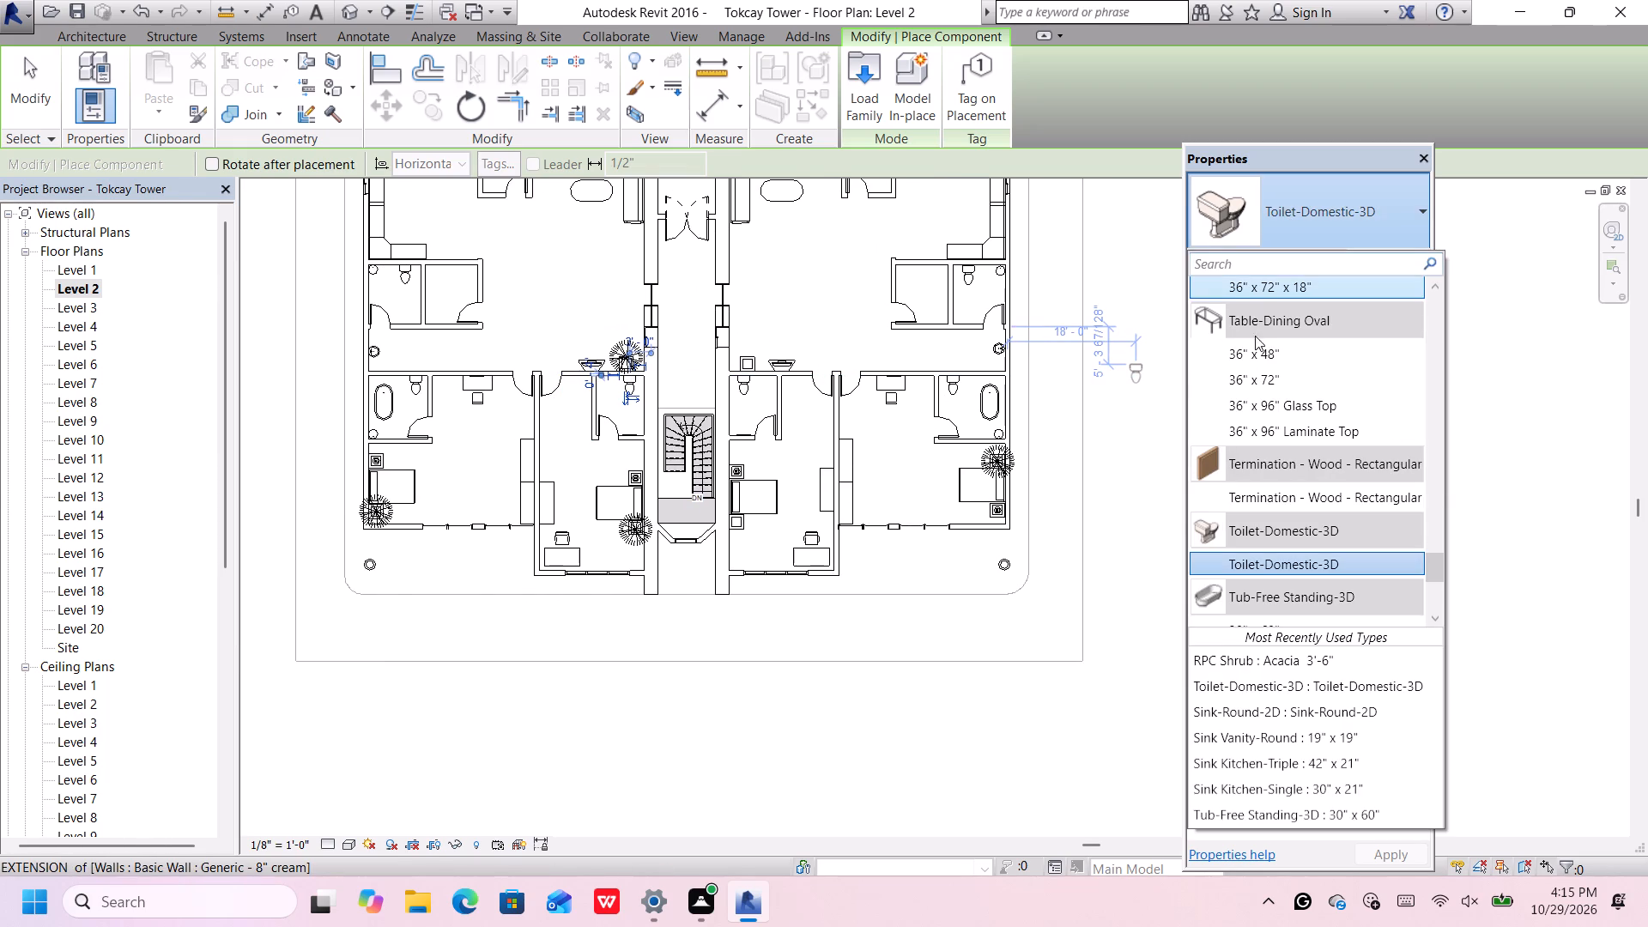
pyautogui.scroll(-4, 1255, 398)
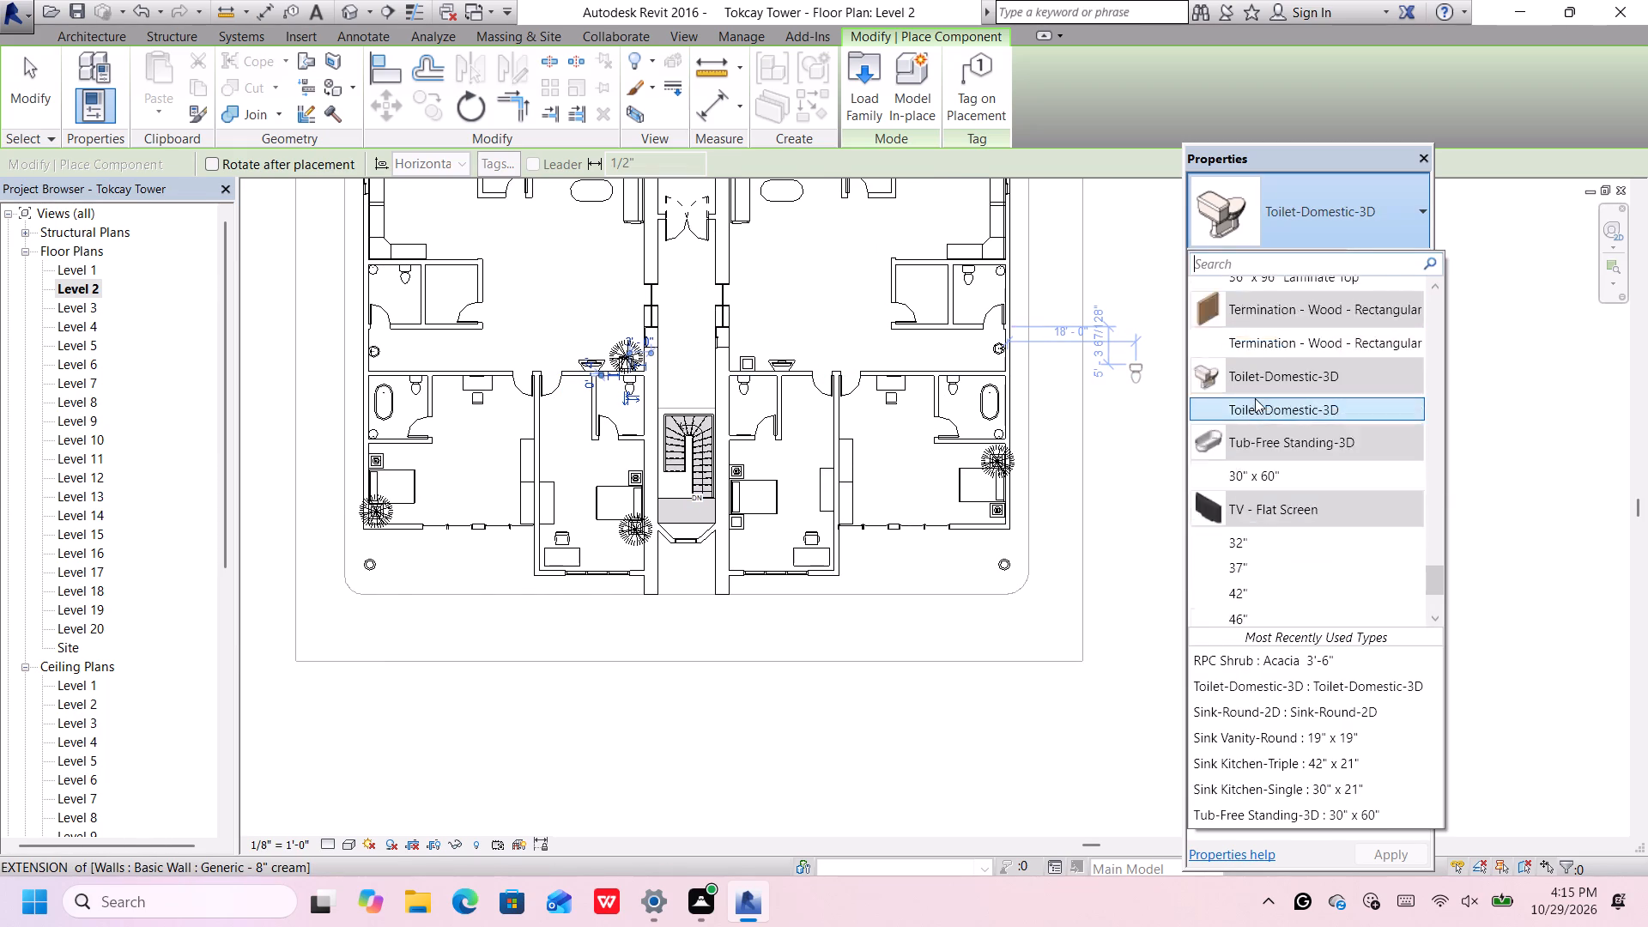
pyautogui.scroll(-5, 1255, 398)
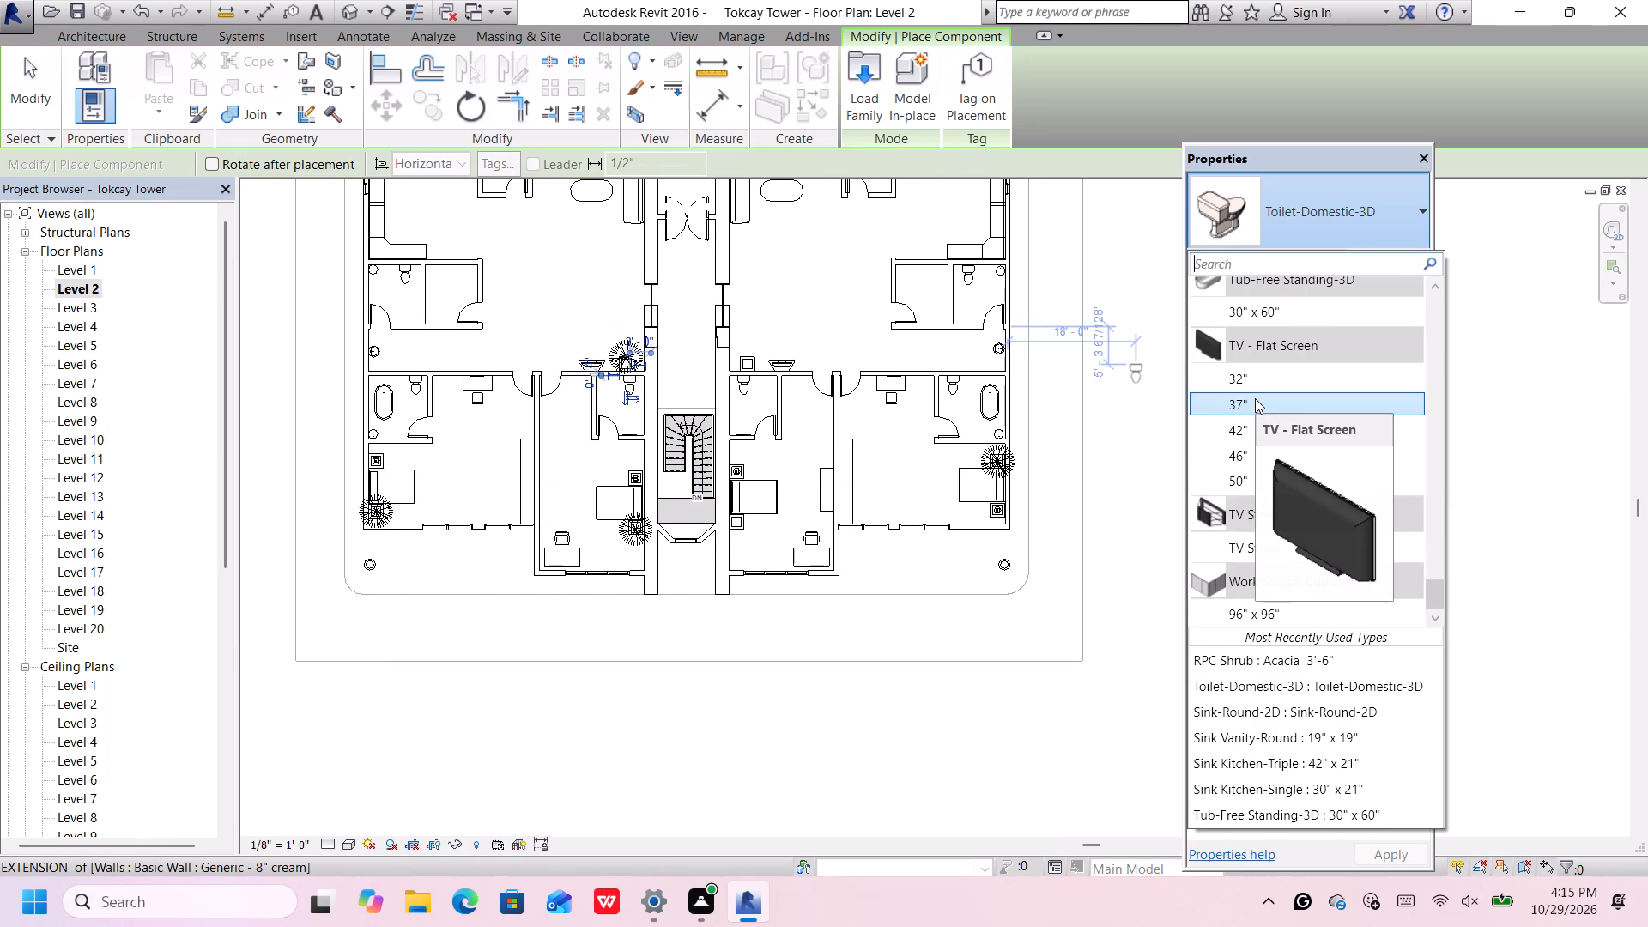
pyautogui.scroll(-4, 1255, 398)
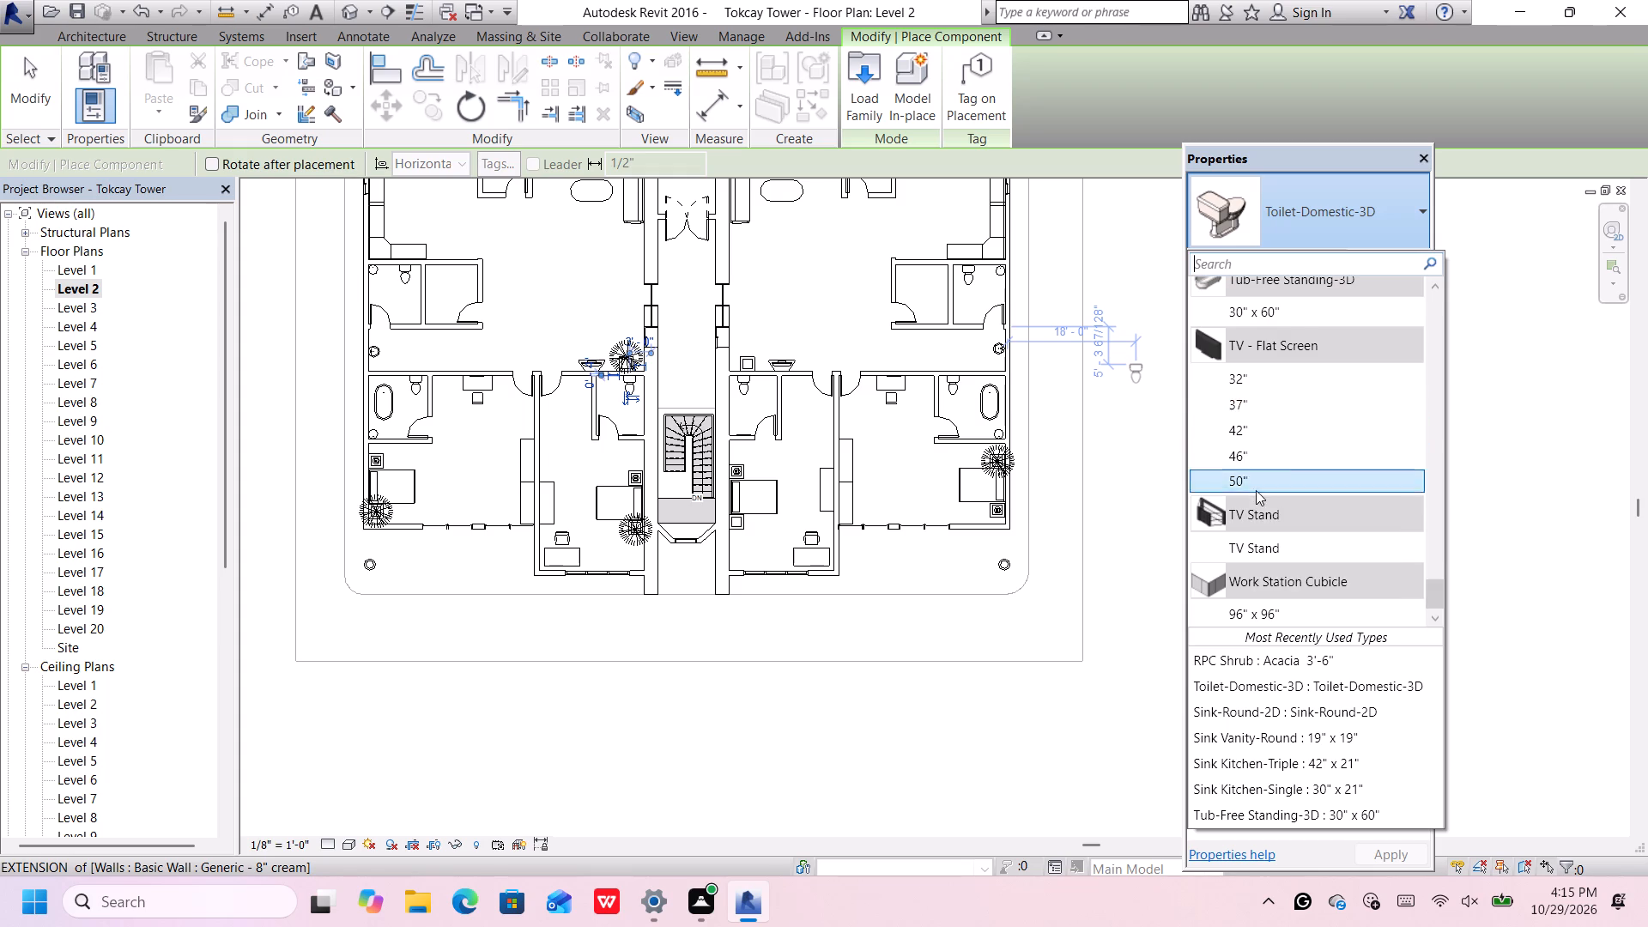
pyautogui.scroll(8, 1256, 490)
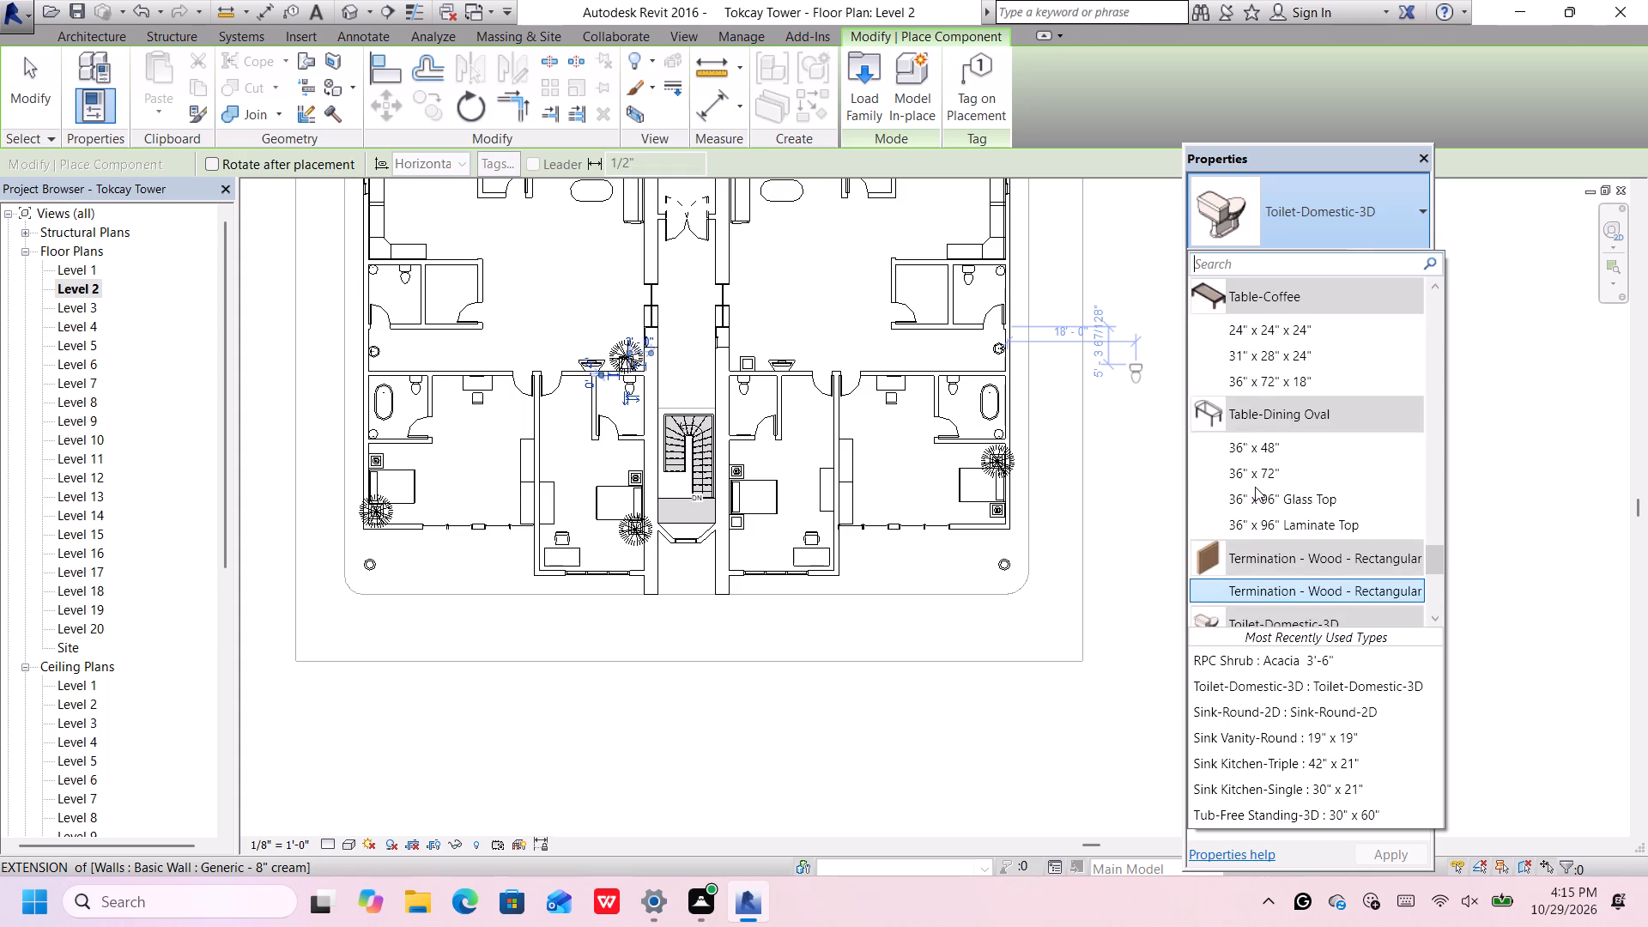
pyautogui.scroll(-5, 1255, 487)
pyautogui.scroll(7, 1255, 487)
pyautogui.scroll(-1, 1255, 487)
pyautogui.scroll(9, 1255, 487)
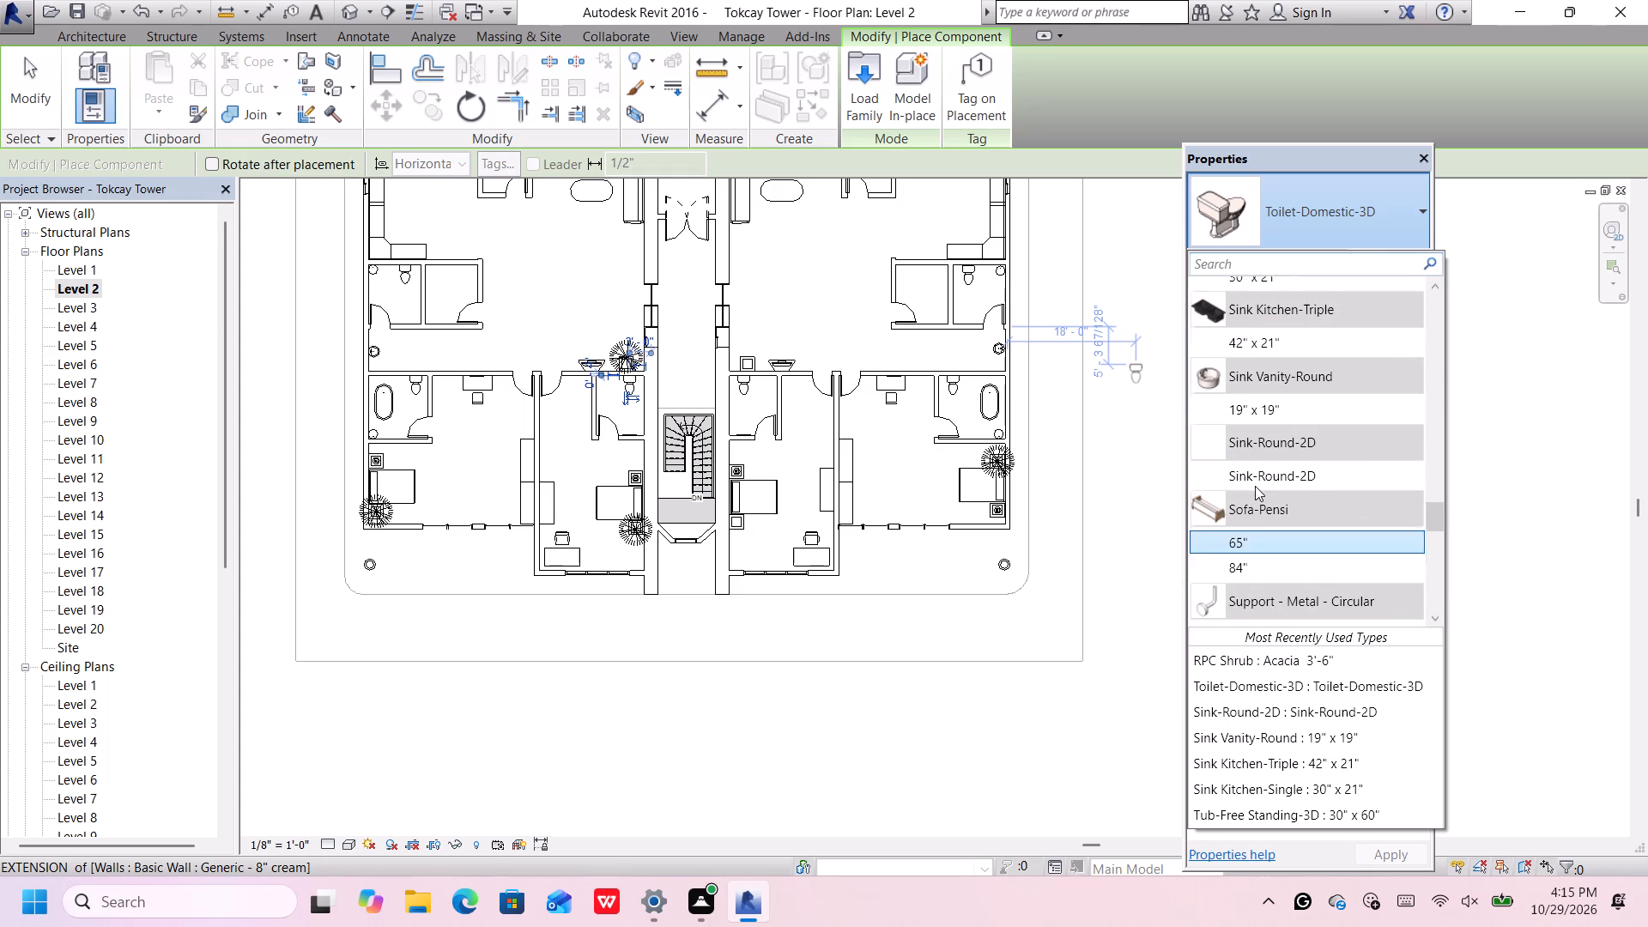
pyautogui.scroll(4, 1275, 419)
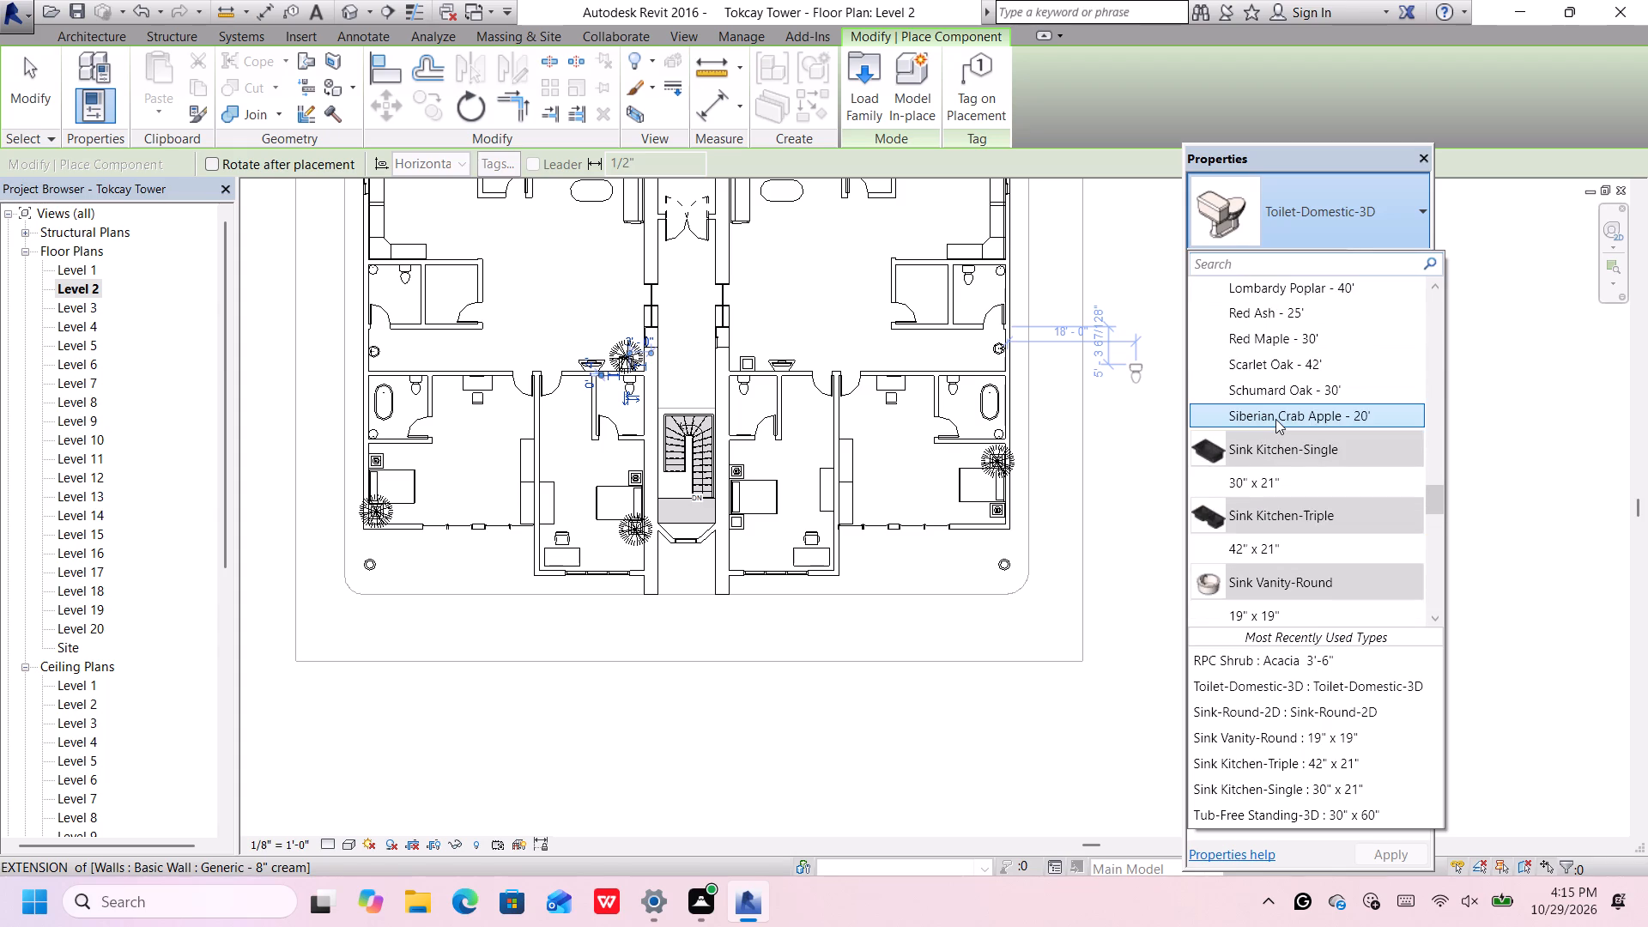
pyautogui.scroll(12, 1275, 419)
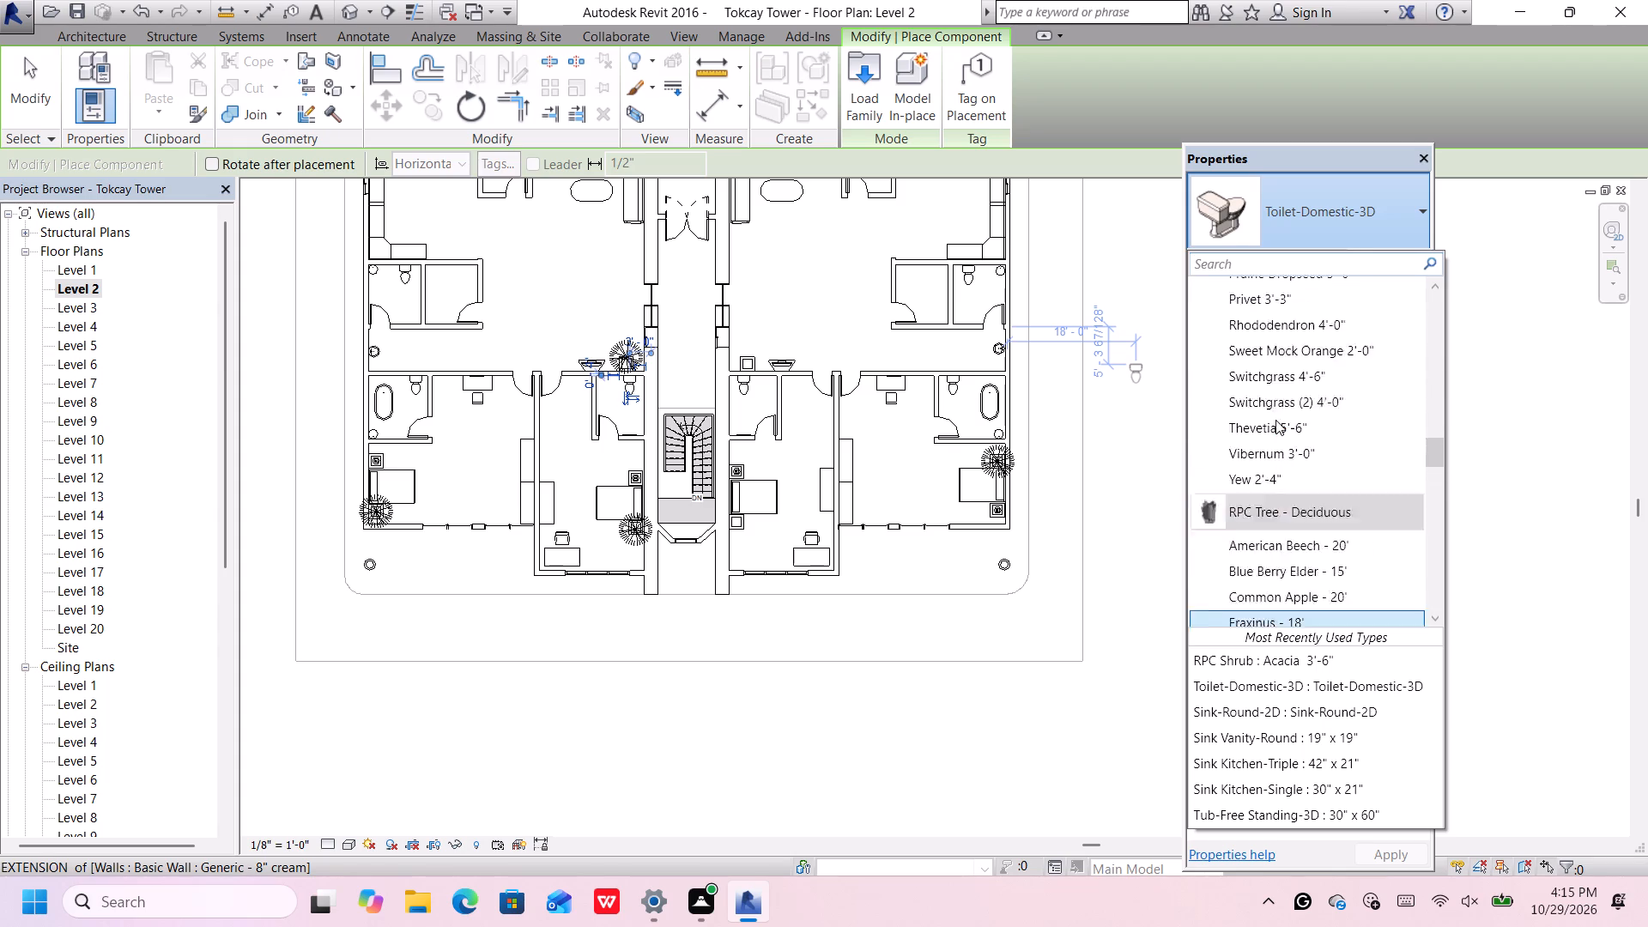
pyautogui.scroll(2, 1275, 420)
pyautogui.scroll(-15, 1275, 420)
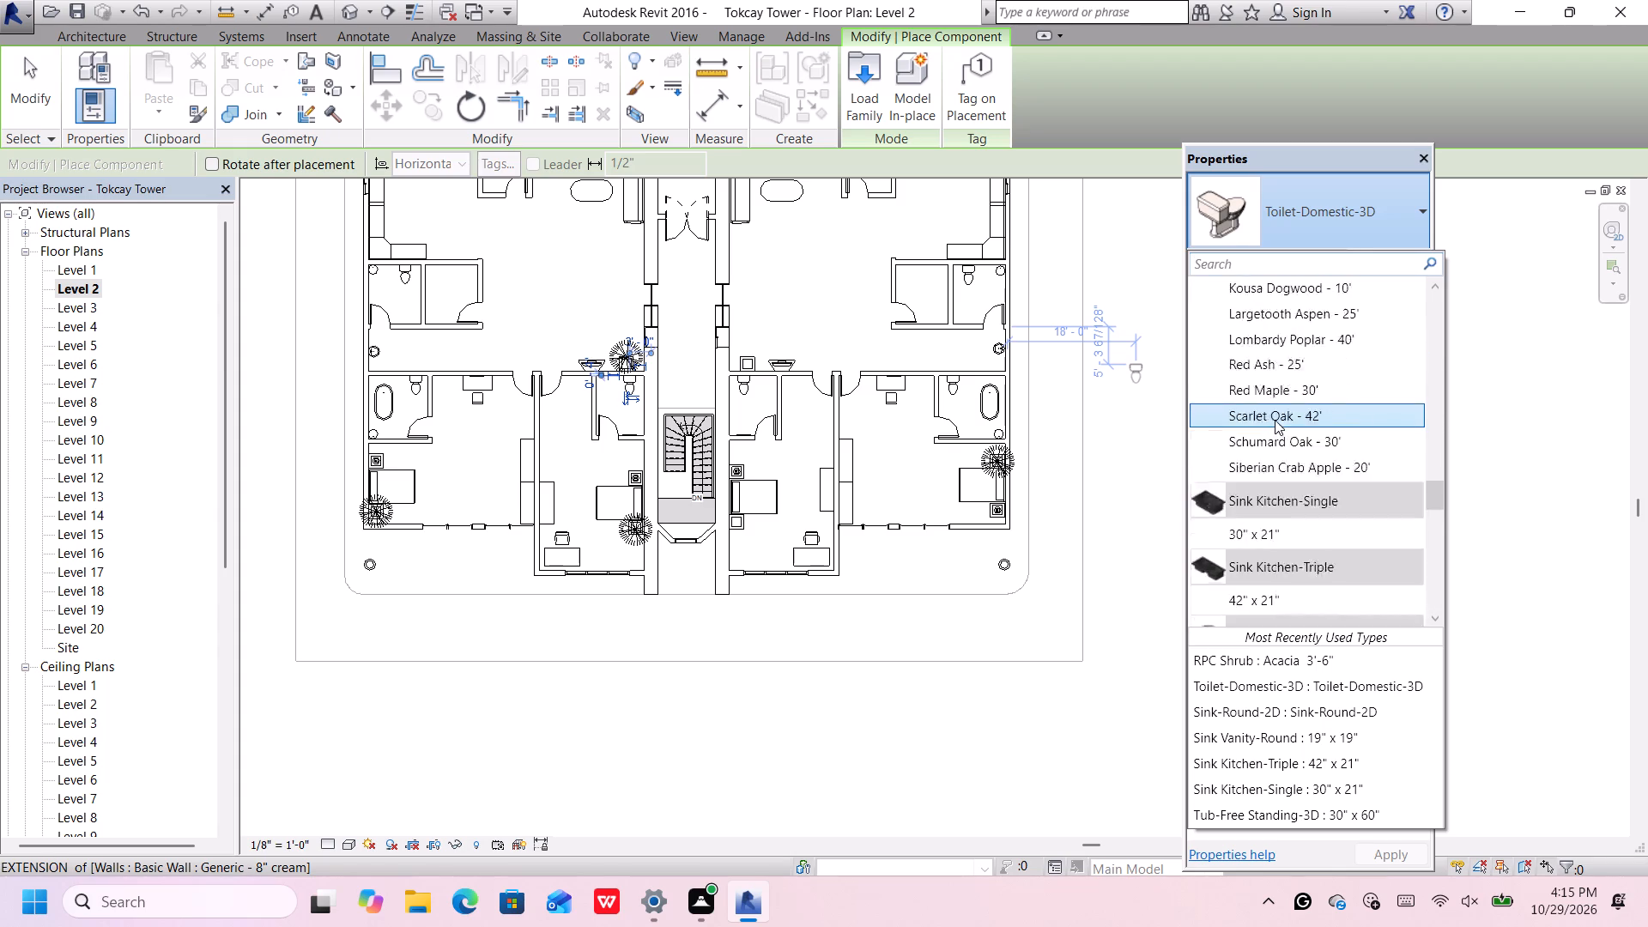
pyautogui.scroll(-2, 1275, 420)
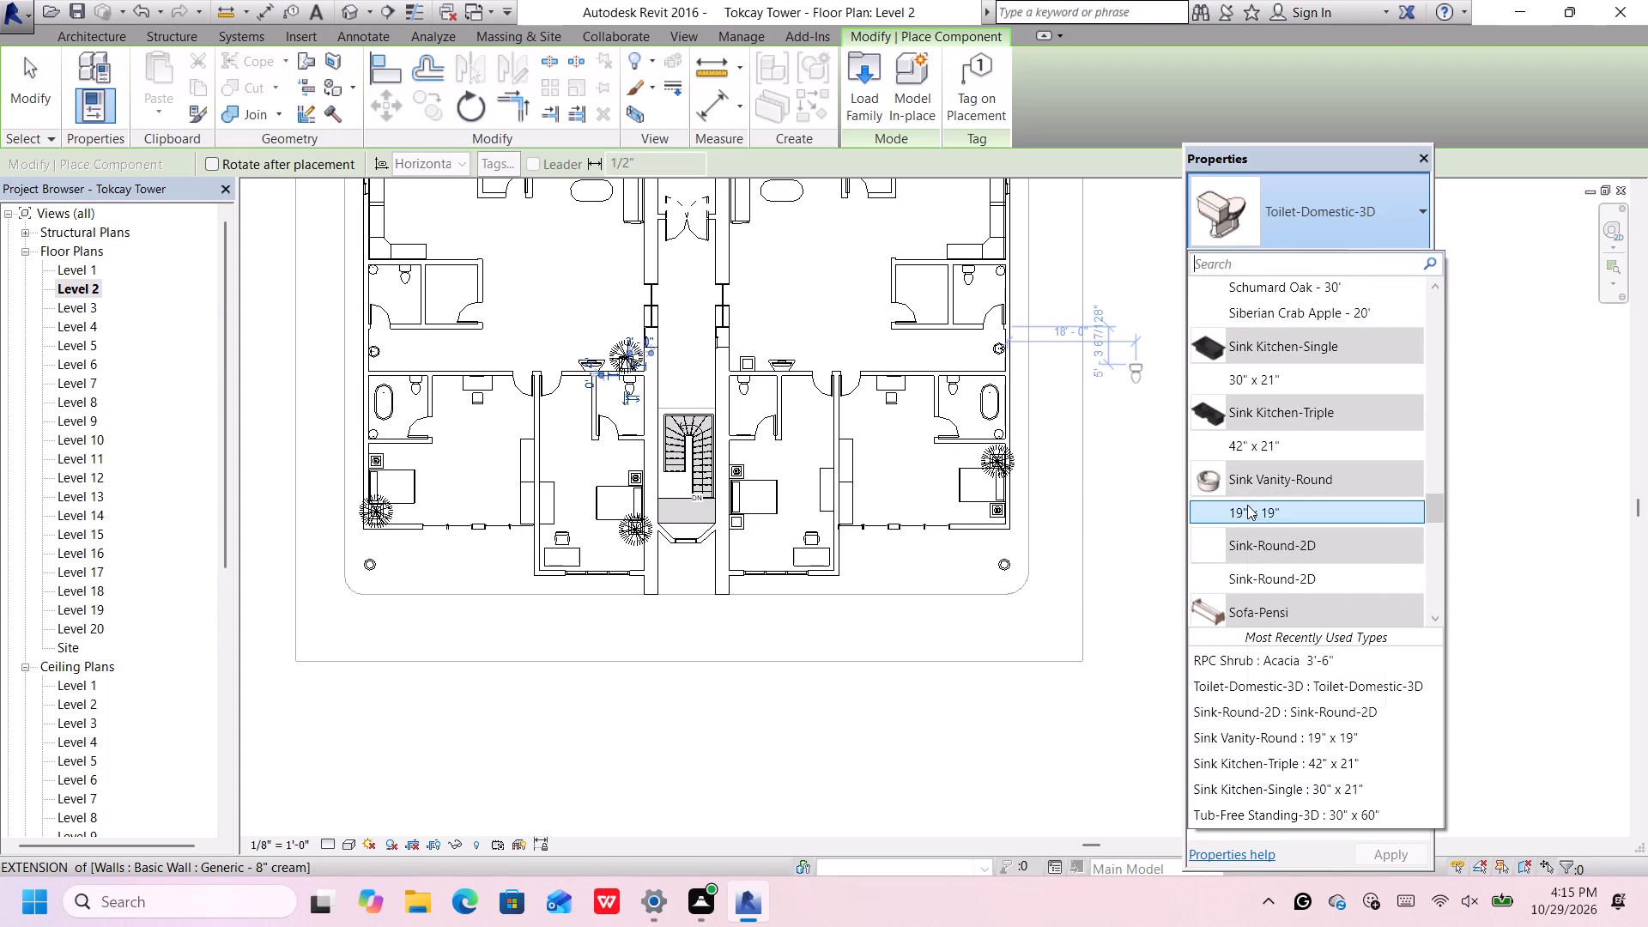
pyautogui.click(1247, 505)
pyautogui.scroll(1, 450, 439)
pyautogui.scroll(1, 581, 462)
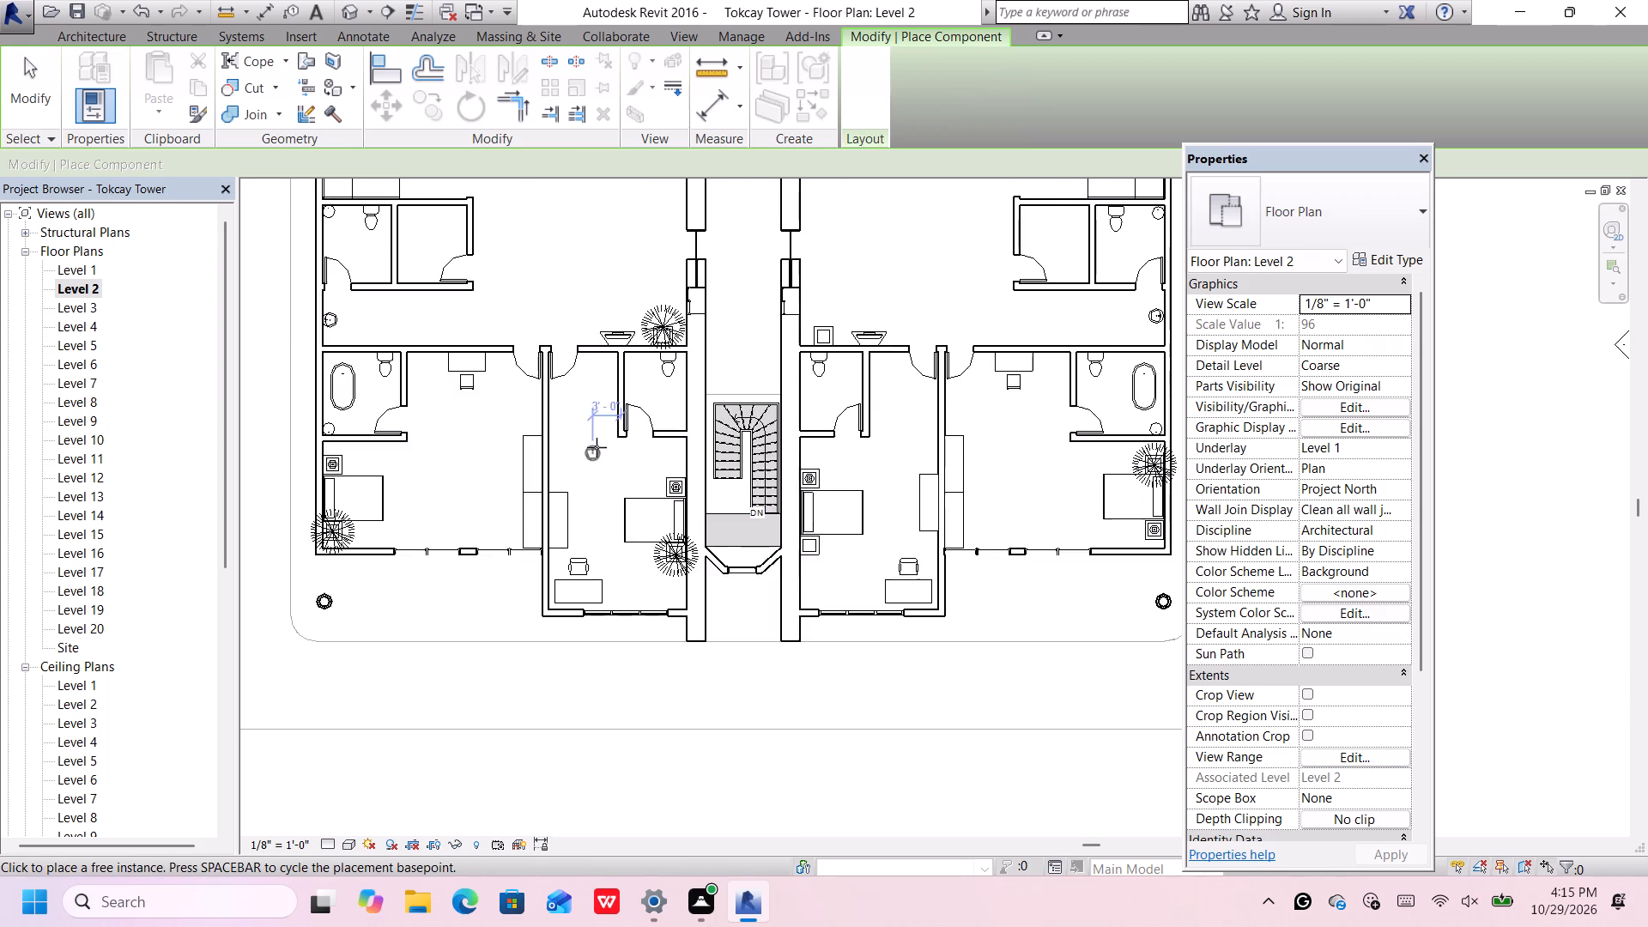
pyautogui.scroll(5, 616, 416)
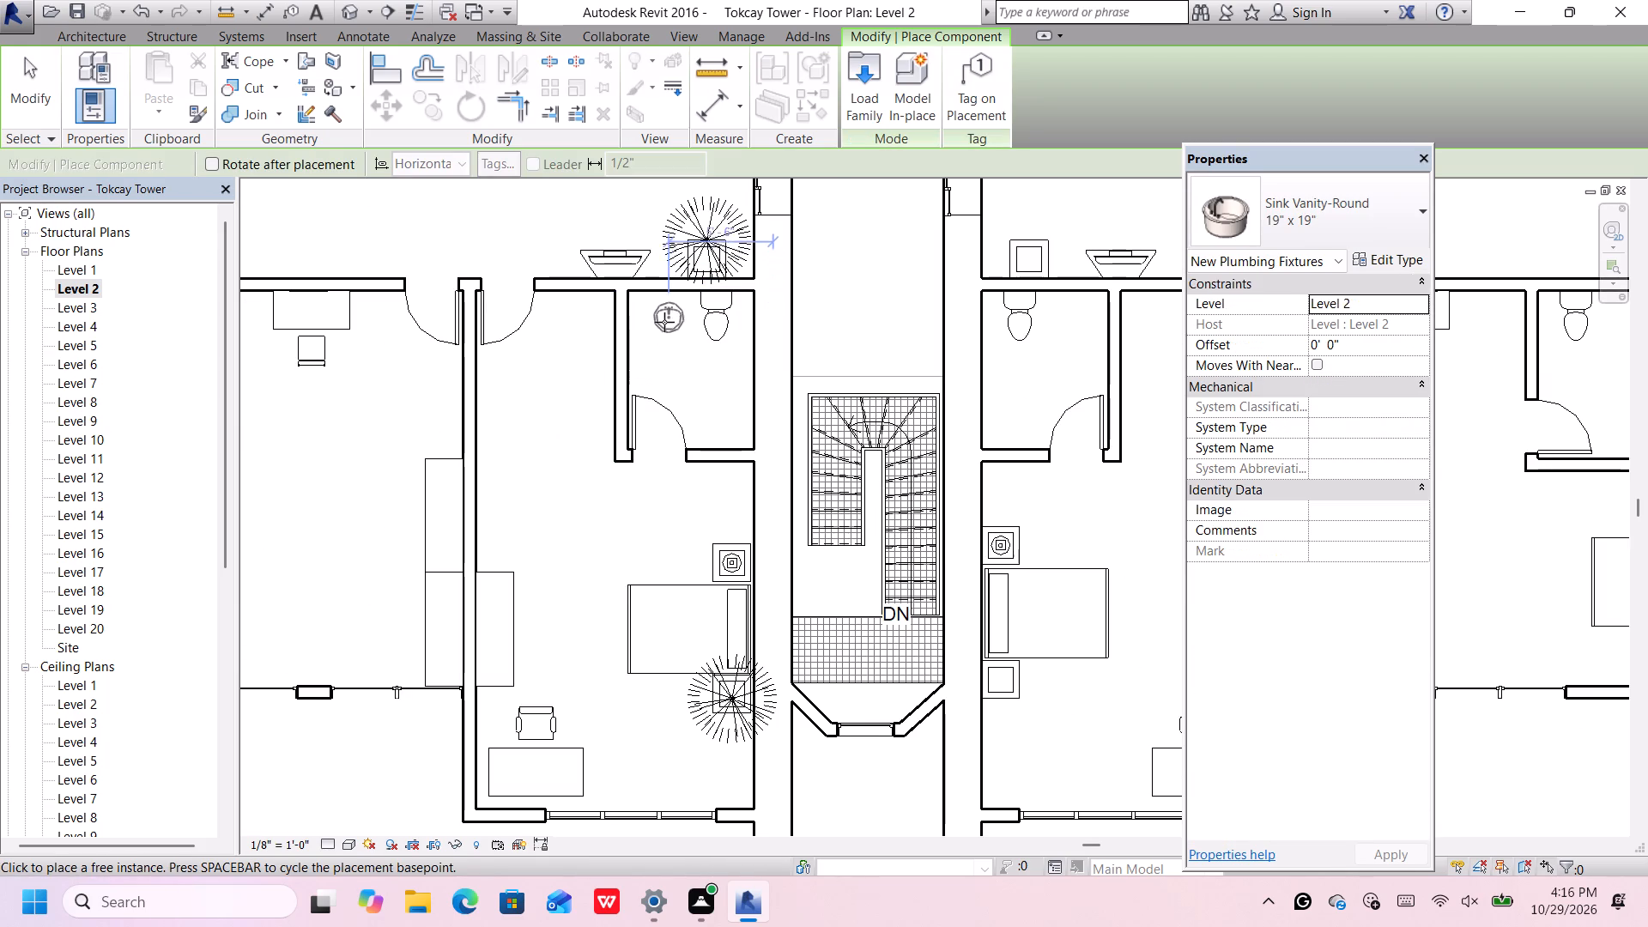
pyautogui.scroll(1, 648, 310)
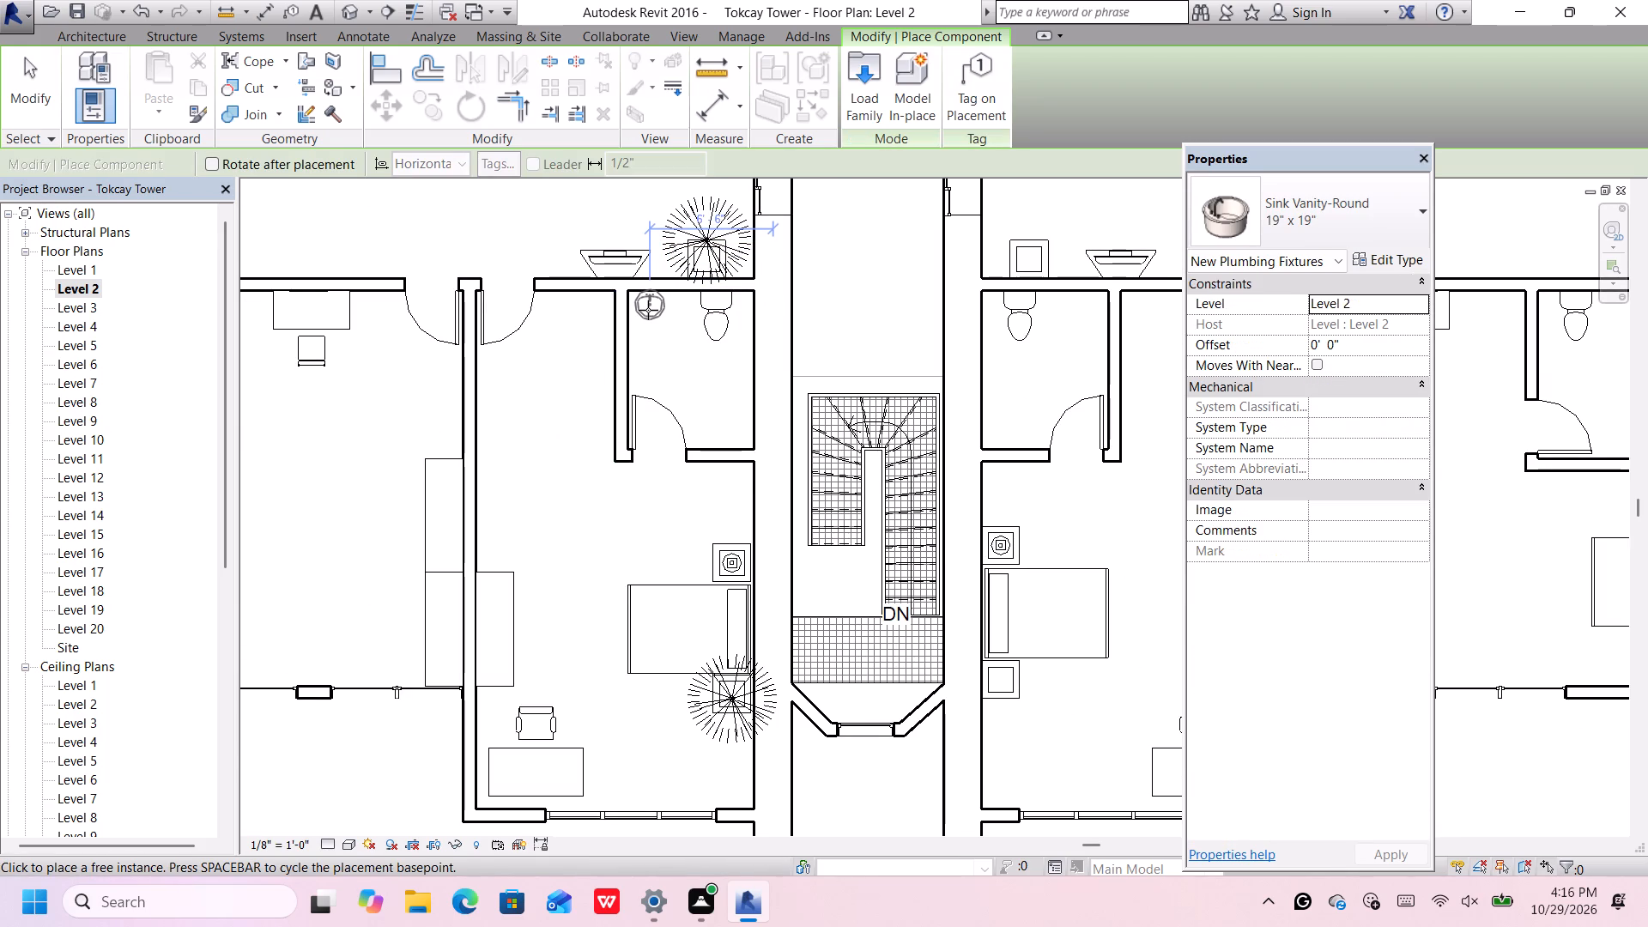
pyautogui.click(647, 317)
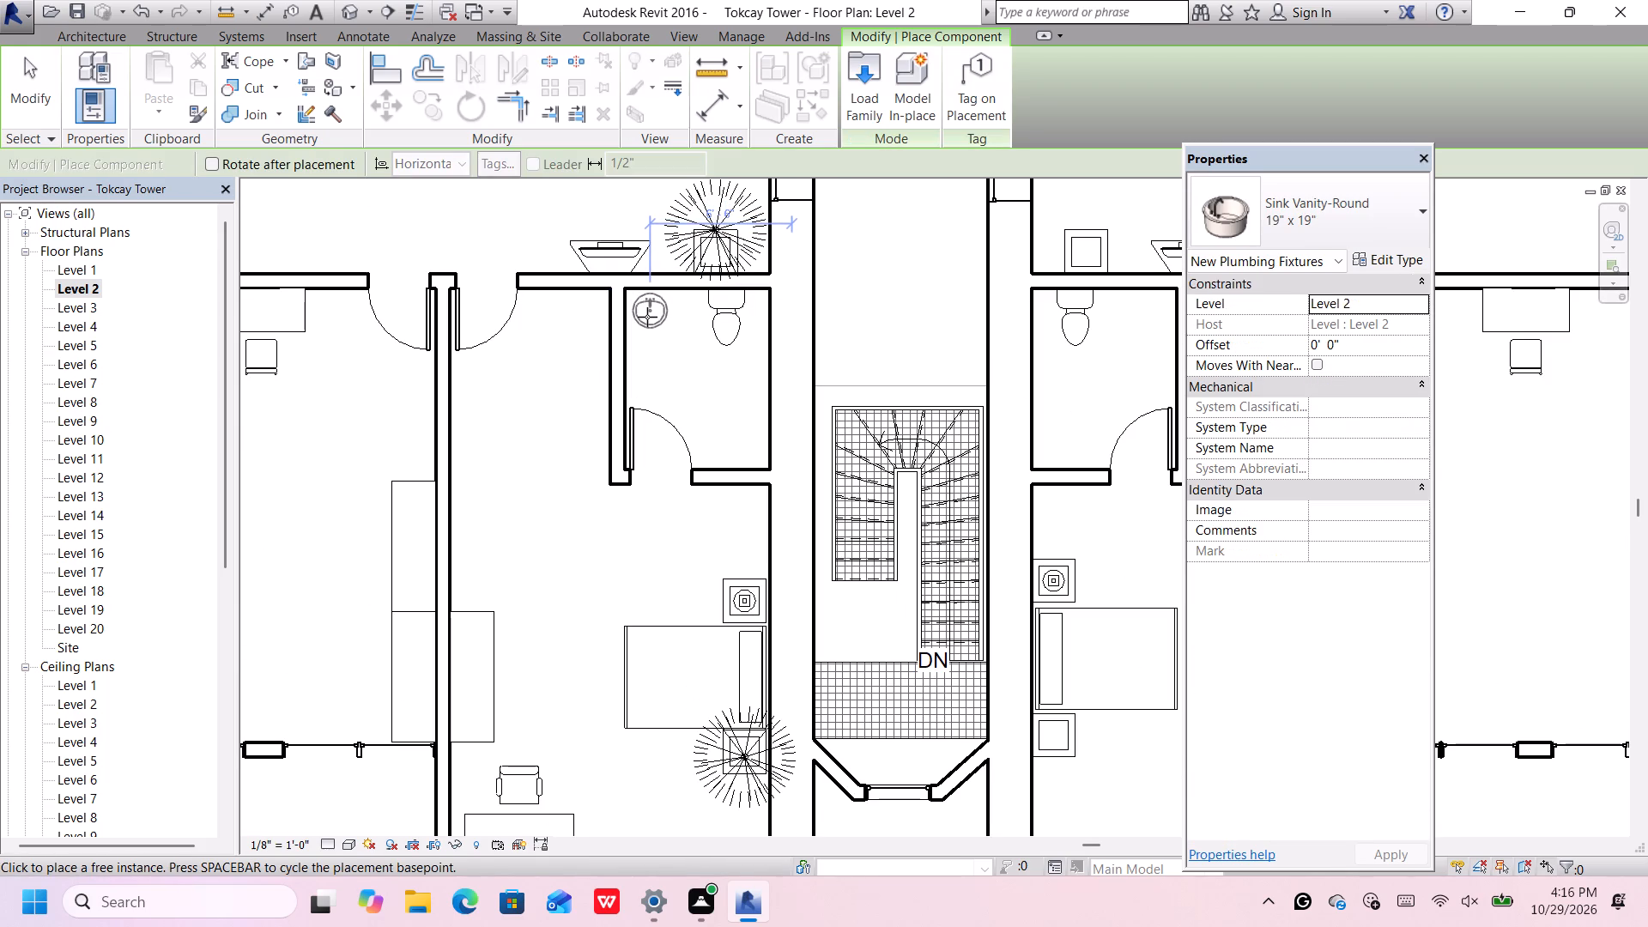
# Place a Sink Vanity-Round 19" x 19" in the northeast corner of the small bathroom just east of the staircase.
pyautogui.scroll(-5, 647, 317)
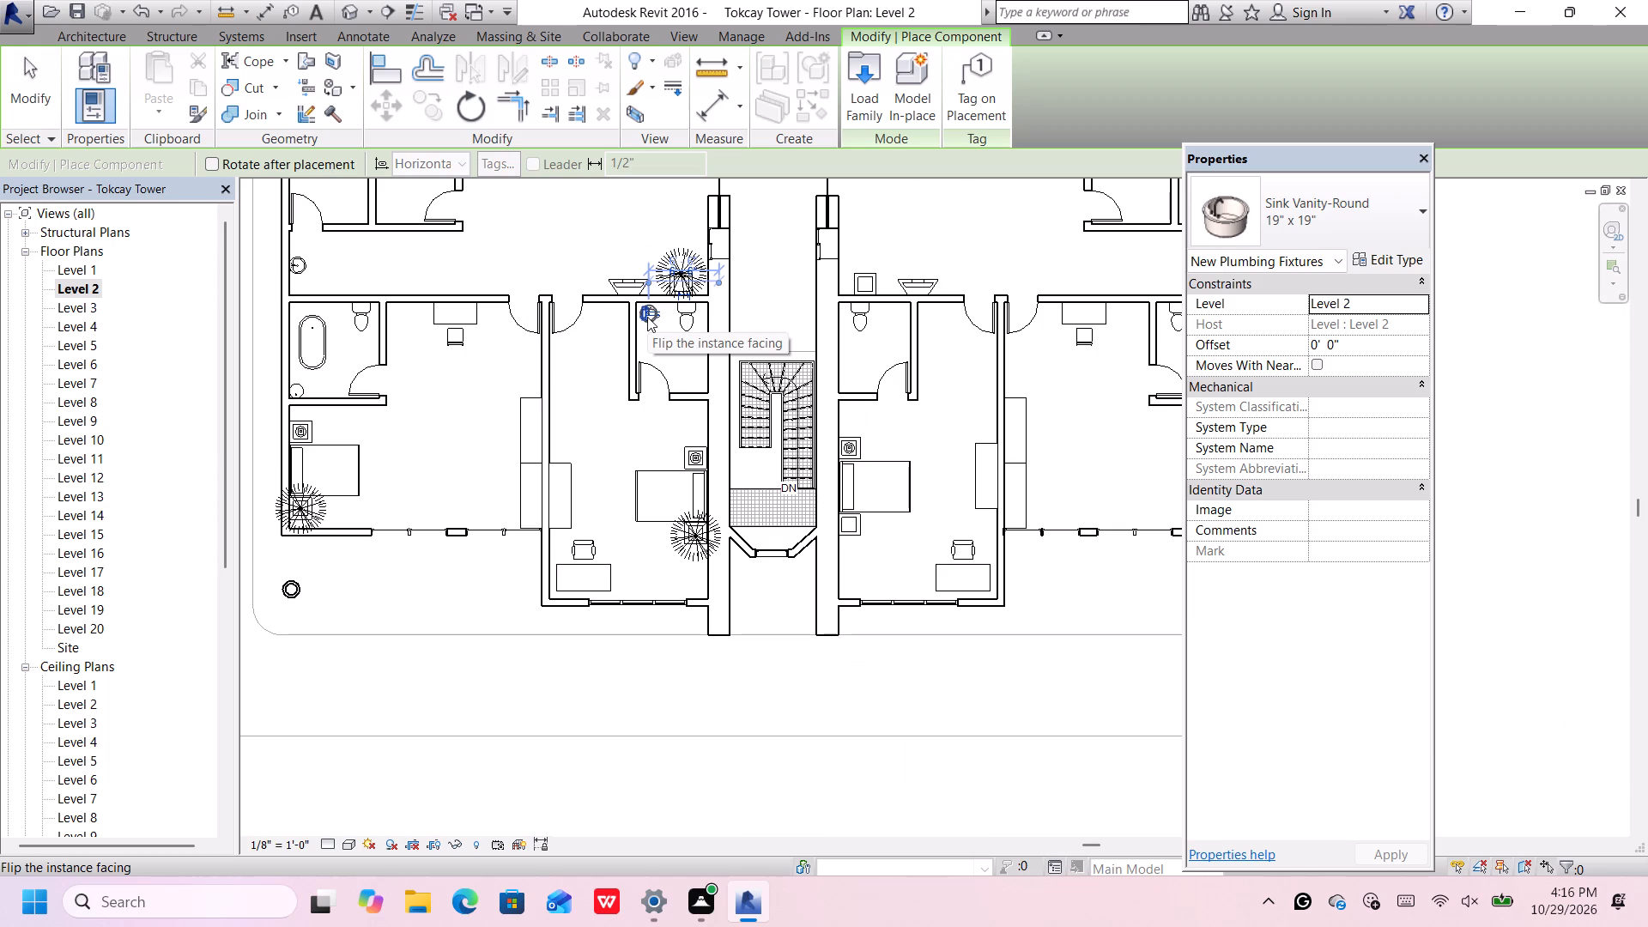
pyautogui.scroll(-3, 647, 317)
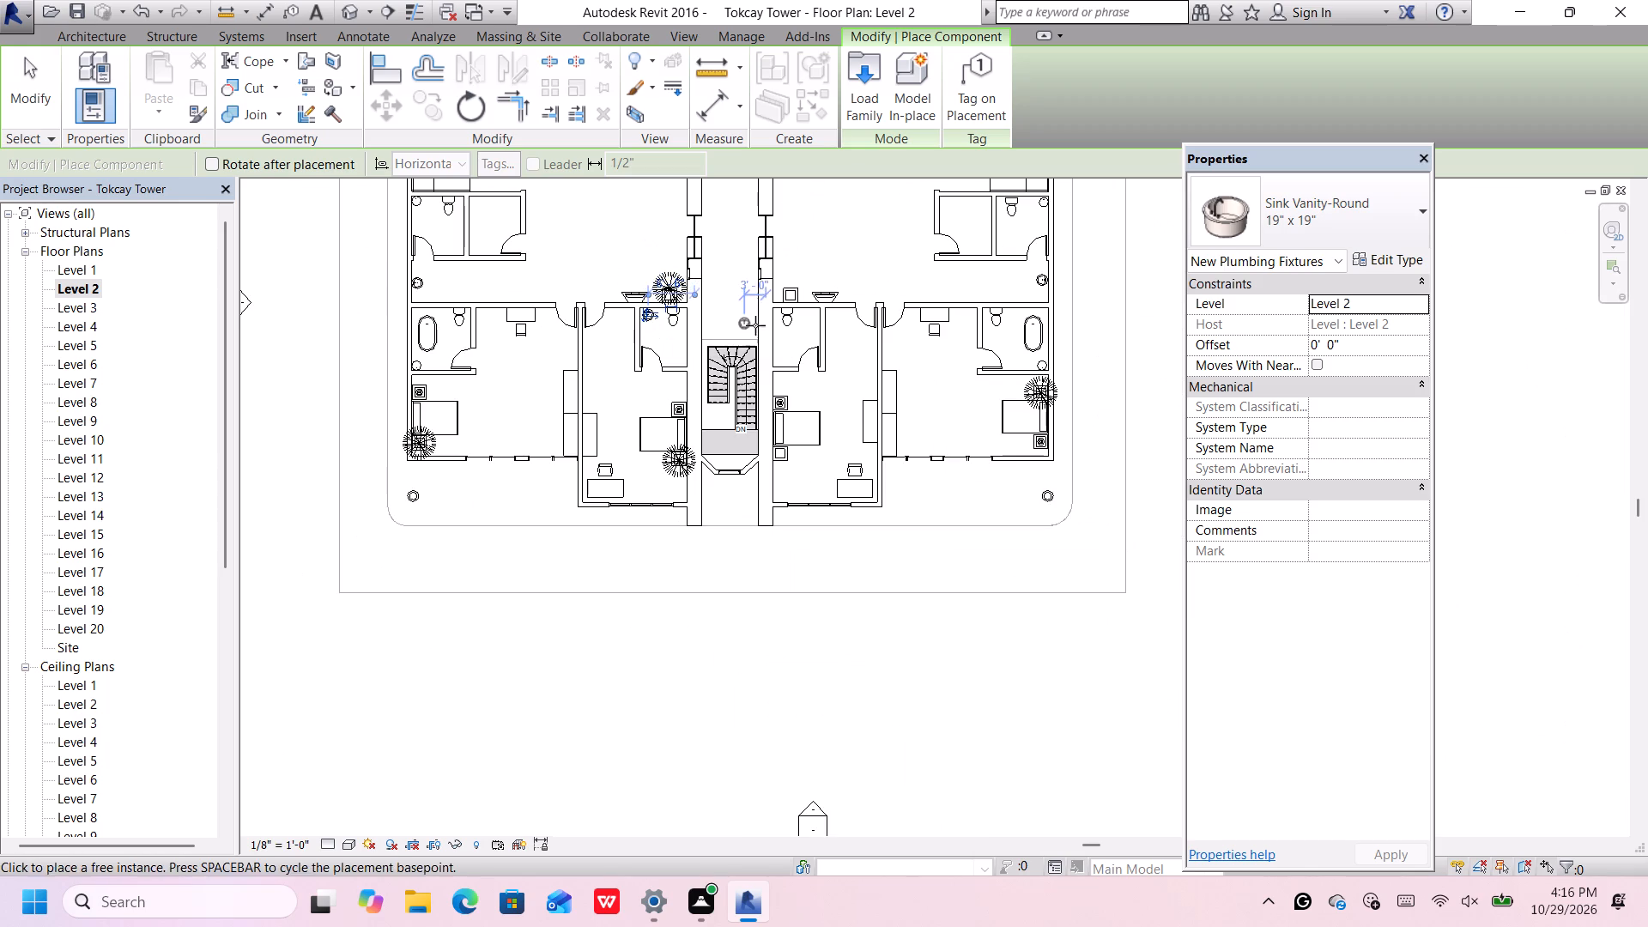
pyautogui.scroll(8, 793, 325)
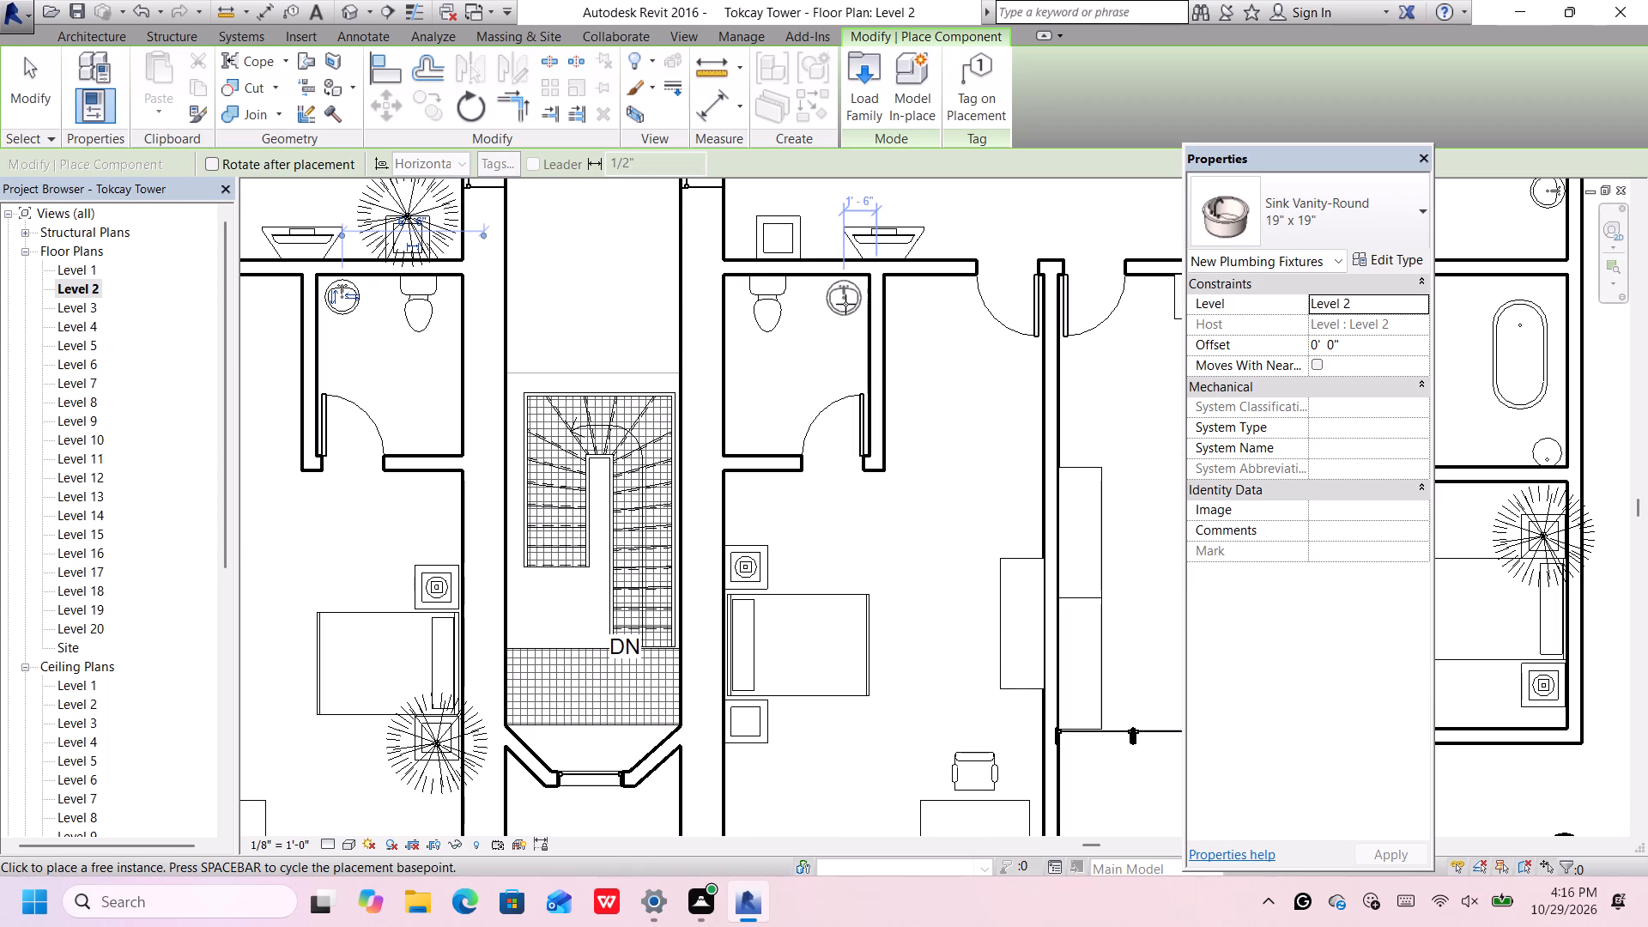
pyautogui.click(845, 304)
pyautogui.scroll(-9, 824, 318)
pyautogui.scroll(2, 1044, 325)
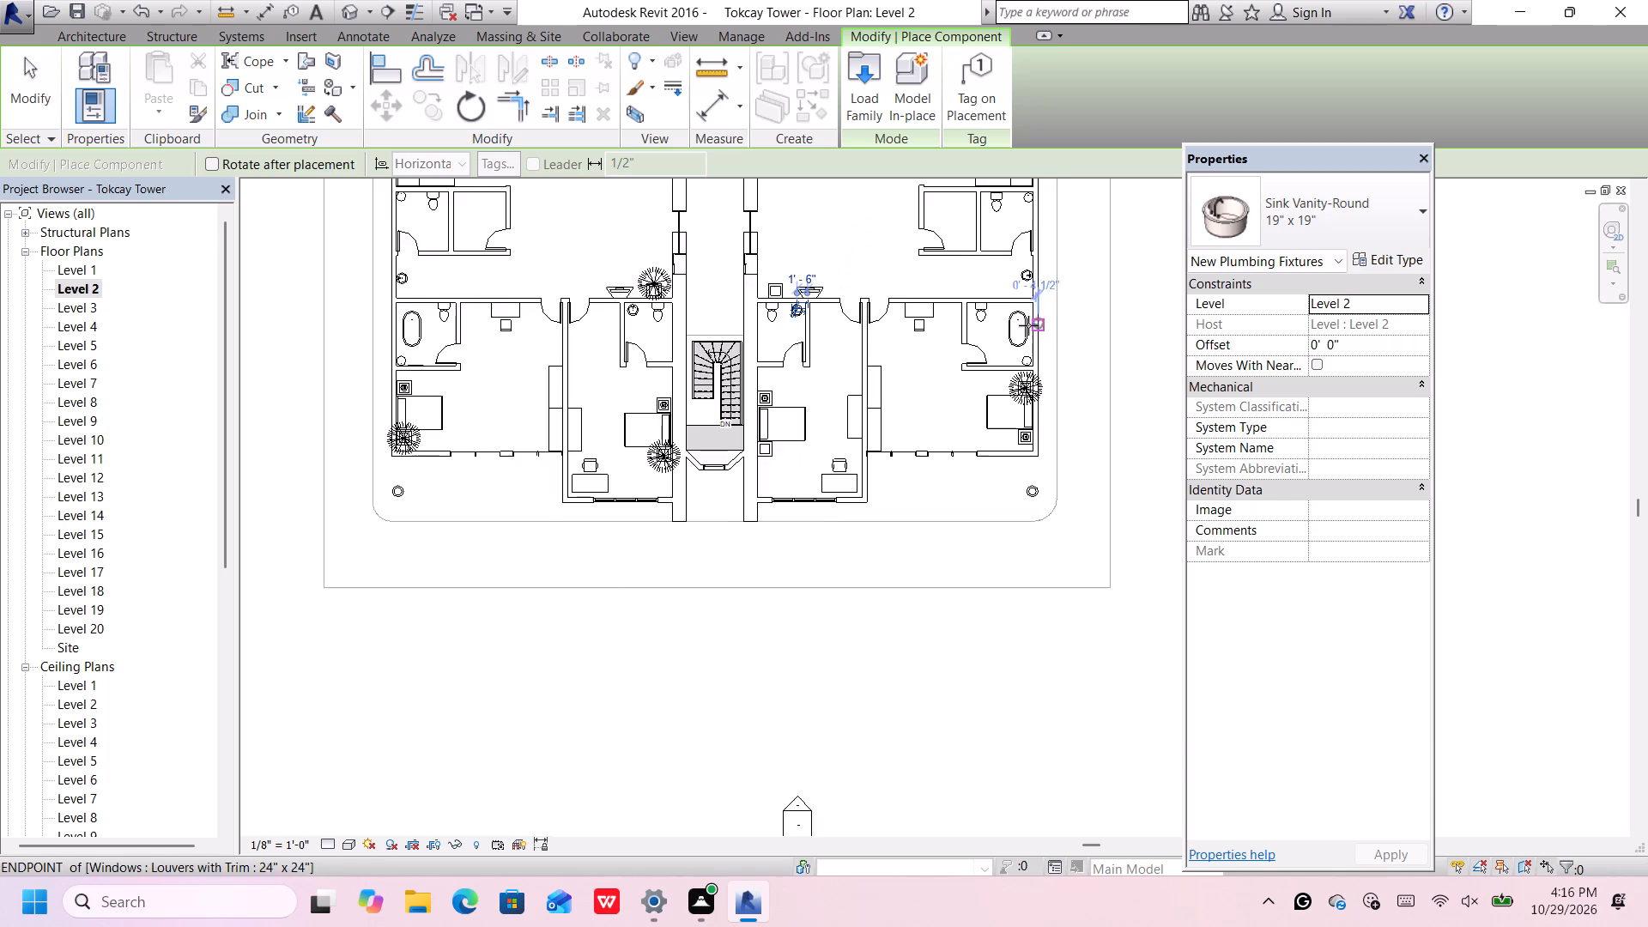
pyautogui.scroll(2, 1028, 325)
pyautogui.scroll(-6, 1026, 328)
pyautogui.scroll(3, 1002, 282)
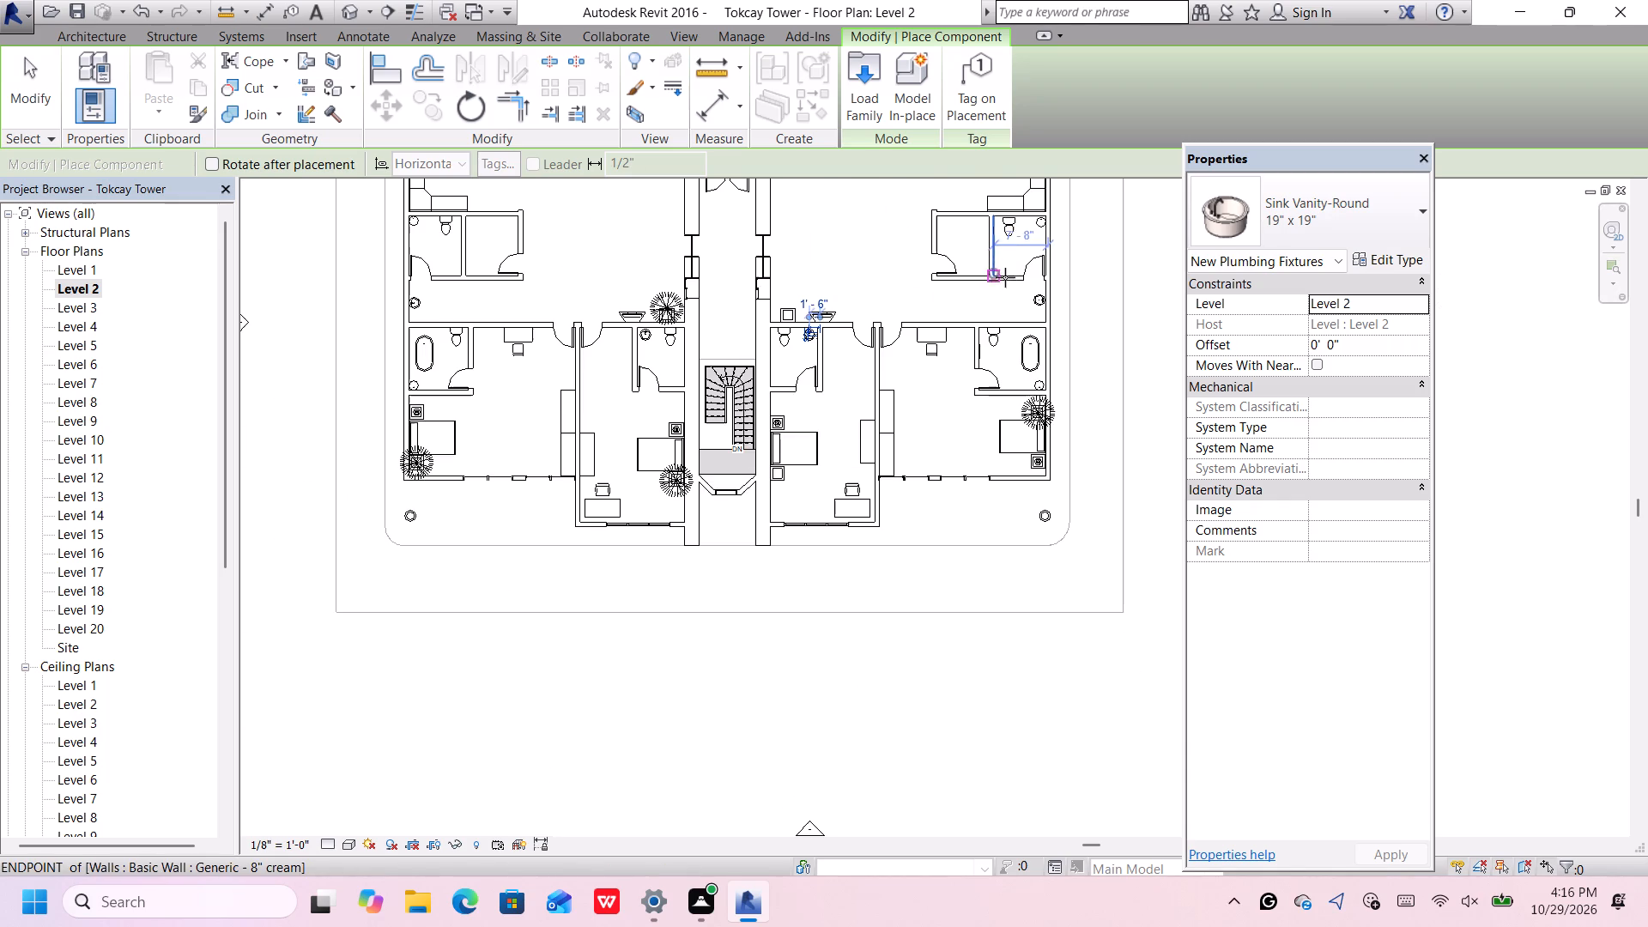
pyautogui.moveTo(1005, 276); pyautogui.dragTo(1018, 397, button='middle')
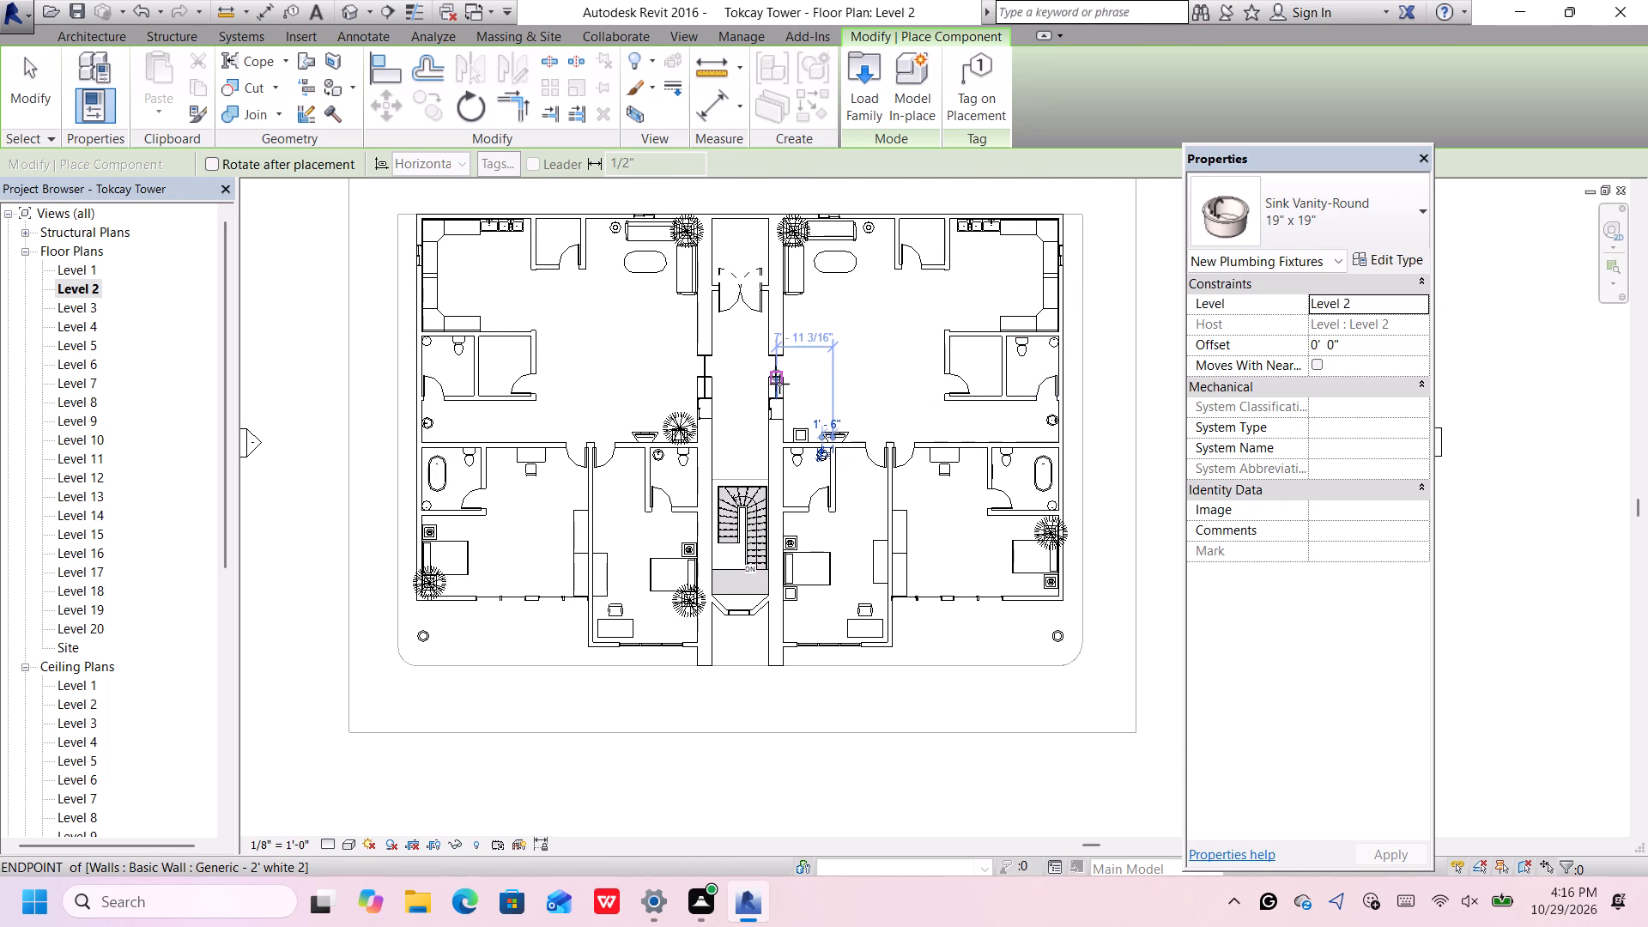
pyautogui.scroll(2, 827, 336)
pyautogui.scroll(-1, 827, 336)
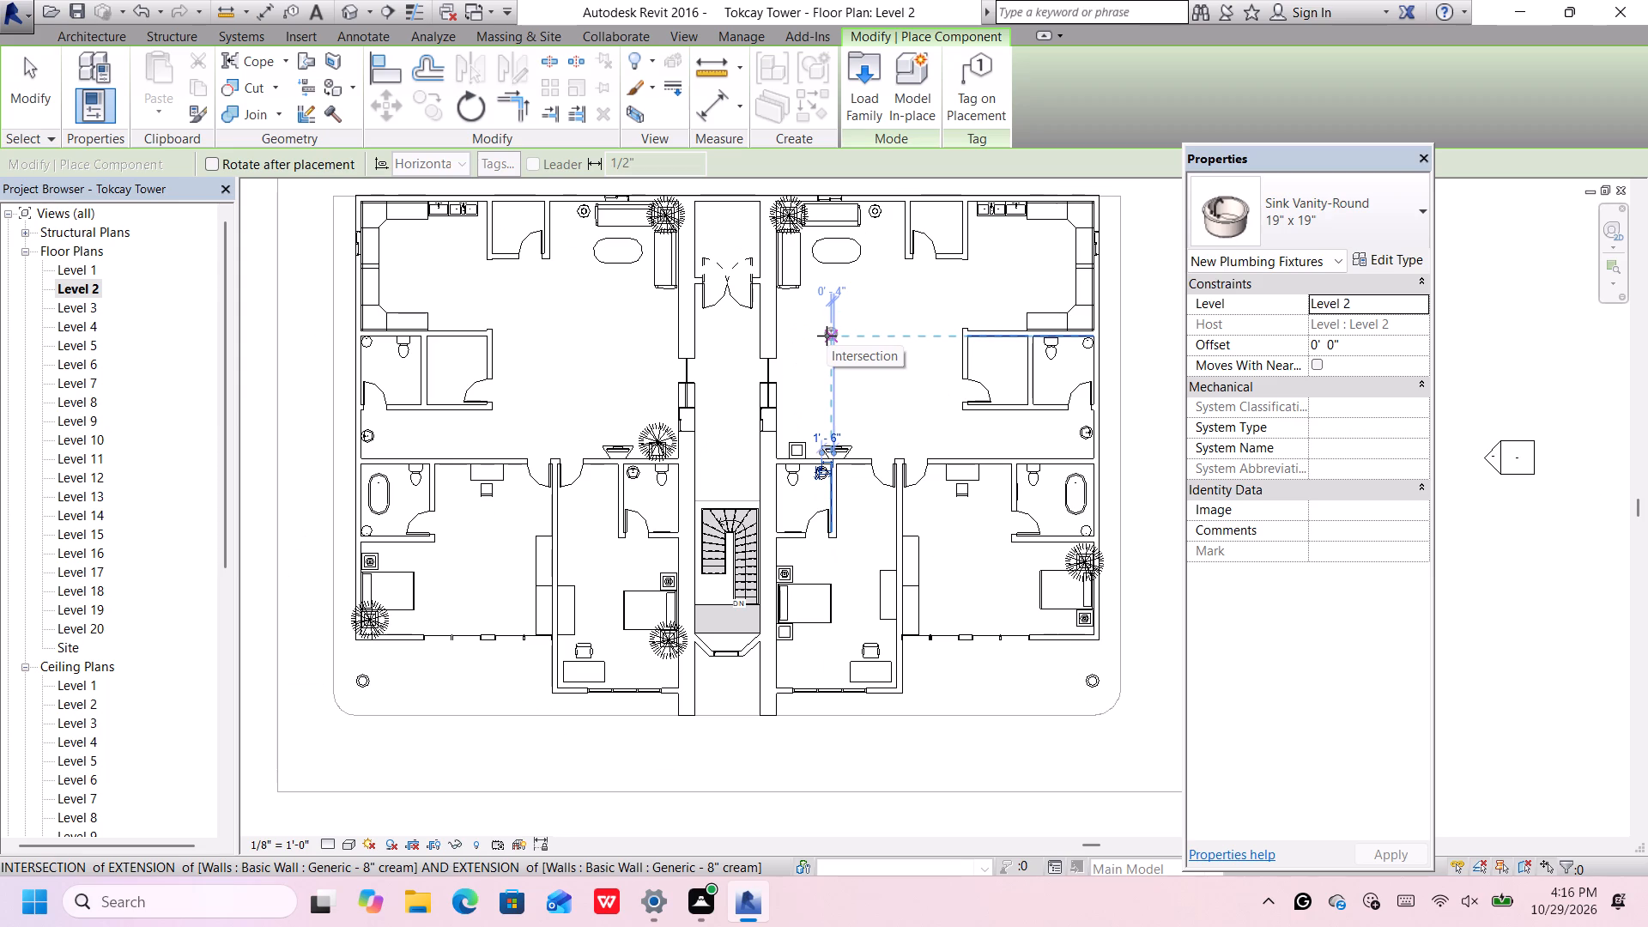
pyautogui.press('space')
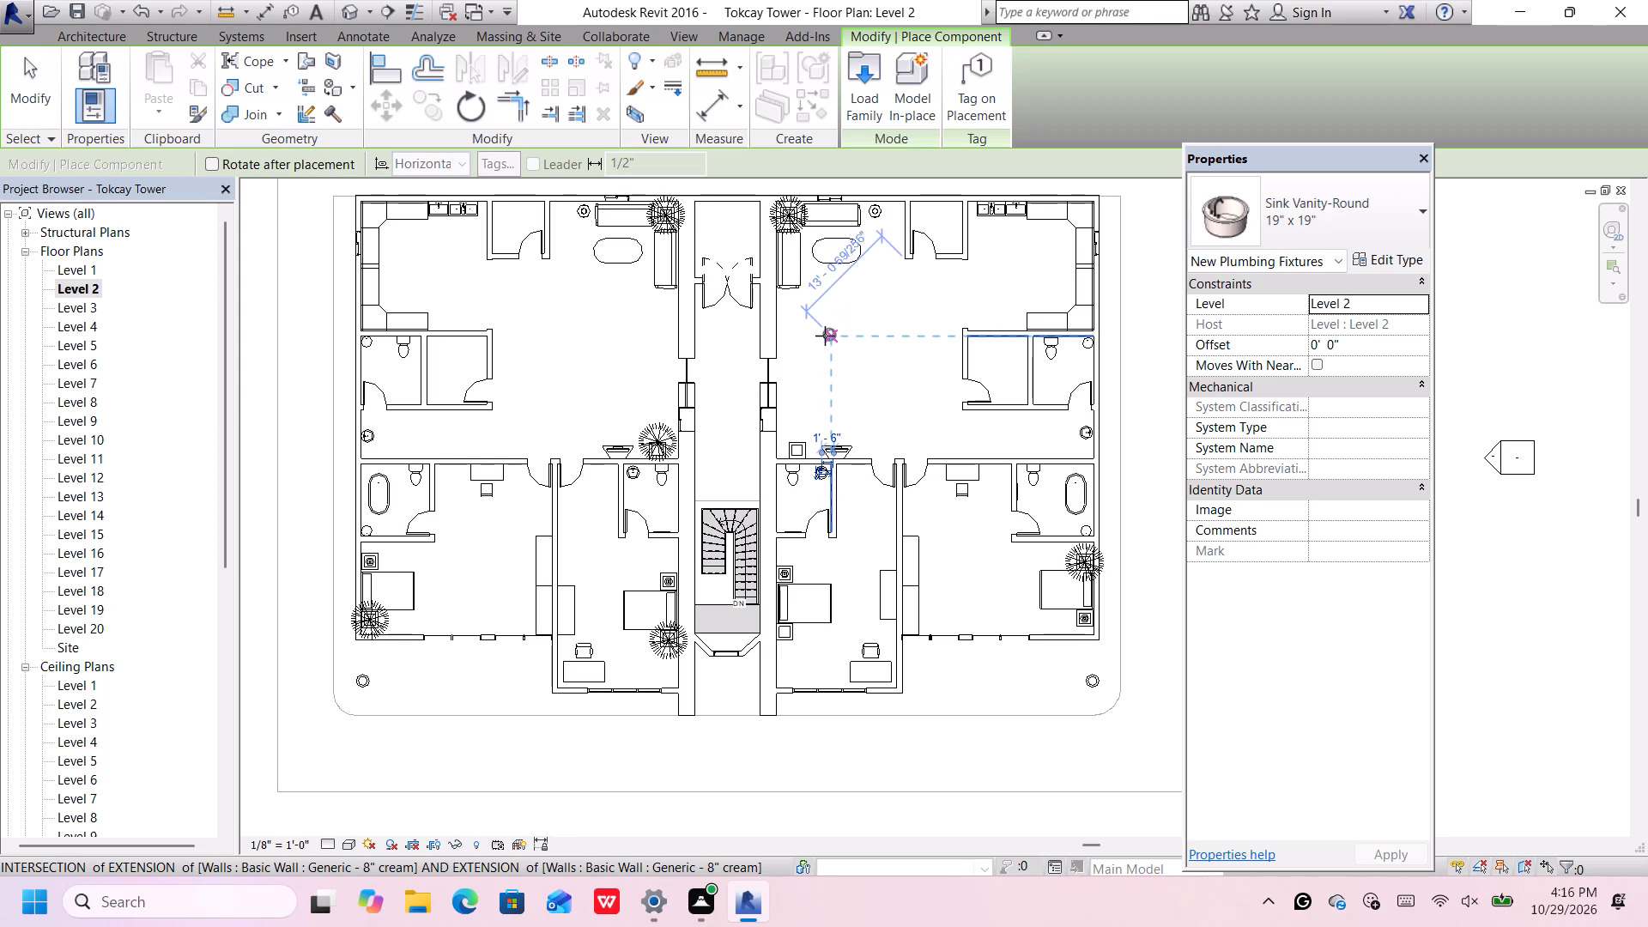
pyautogui.press('Escape')
pyautogui.press('Escape')
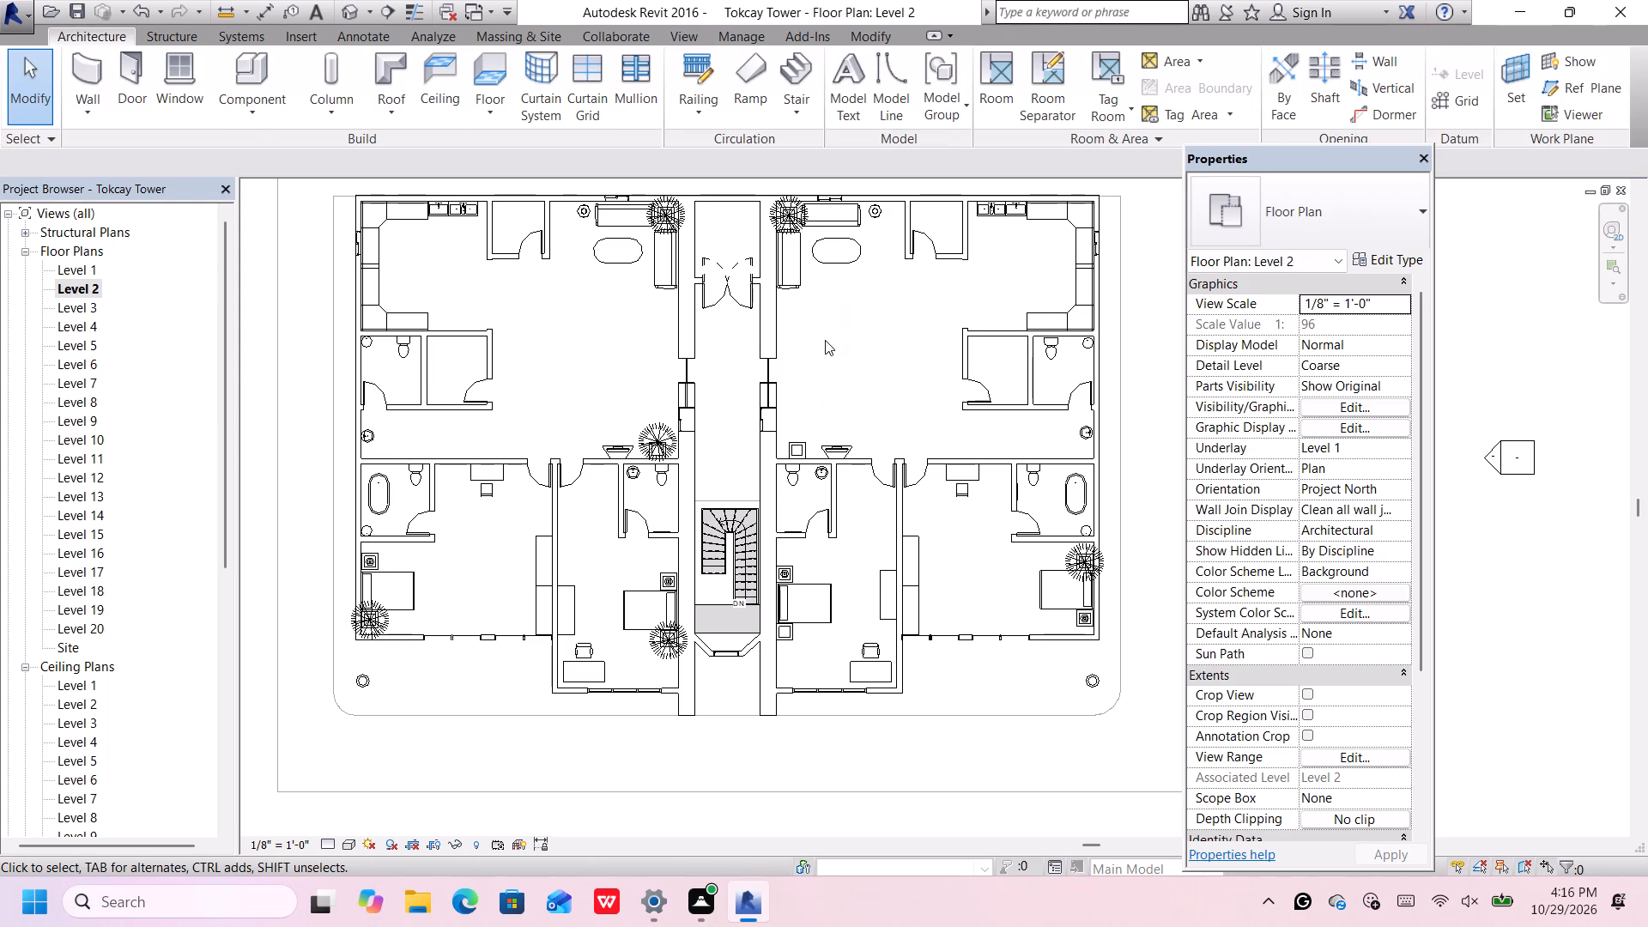
# Review the furniture and fixture layout across both halves of the Level 2 floor plan.
pyautogui.scroll(-2, 825, 340)
pyautogui.moveTo(821, 342); pyautogui.dragTo(797, 341, button='middle')
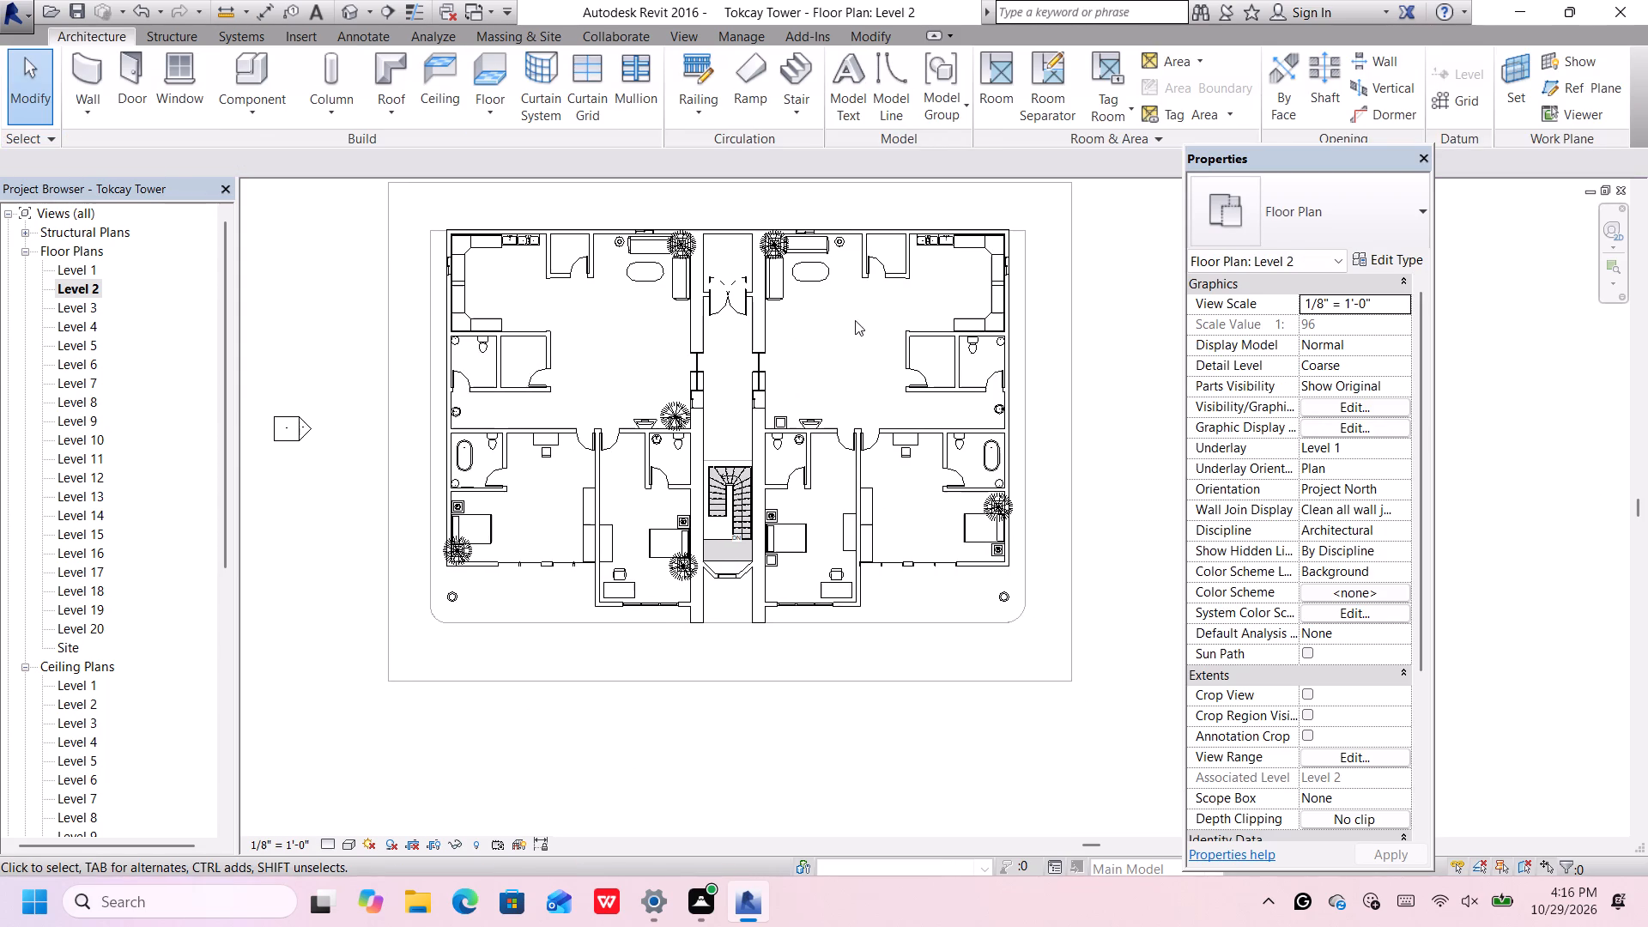
pyautogui.scroll(2, 951, 336)
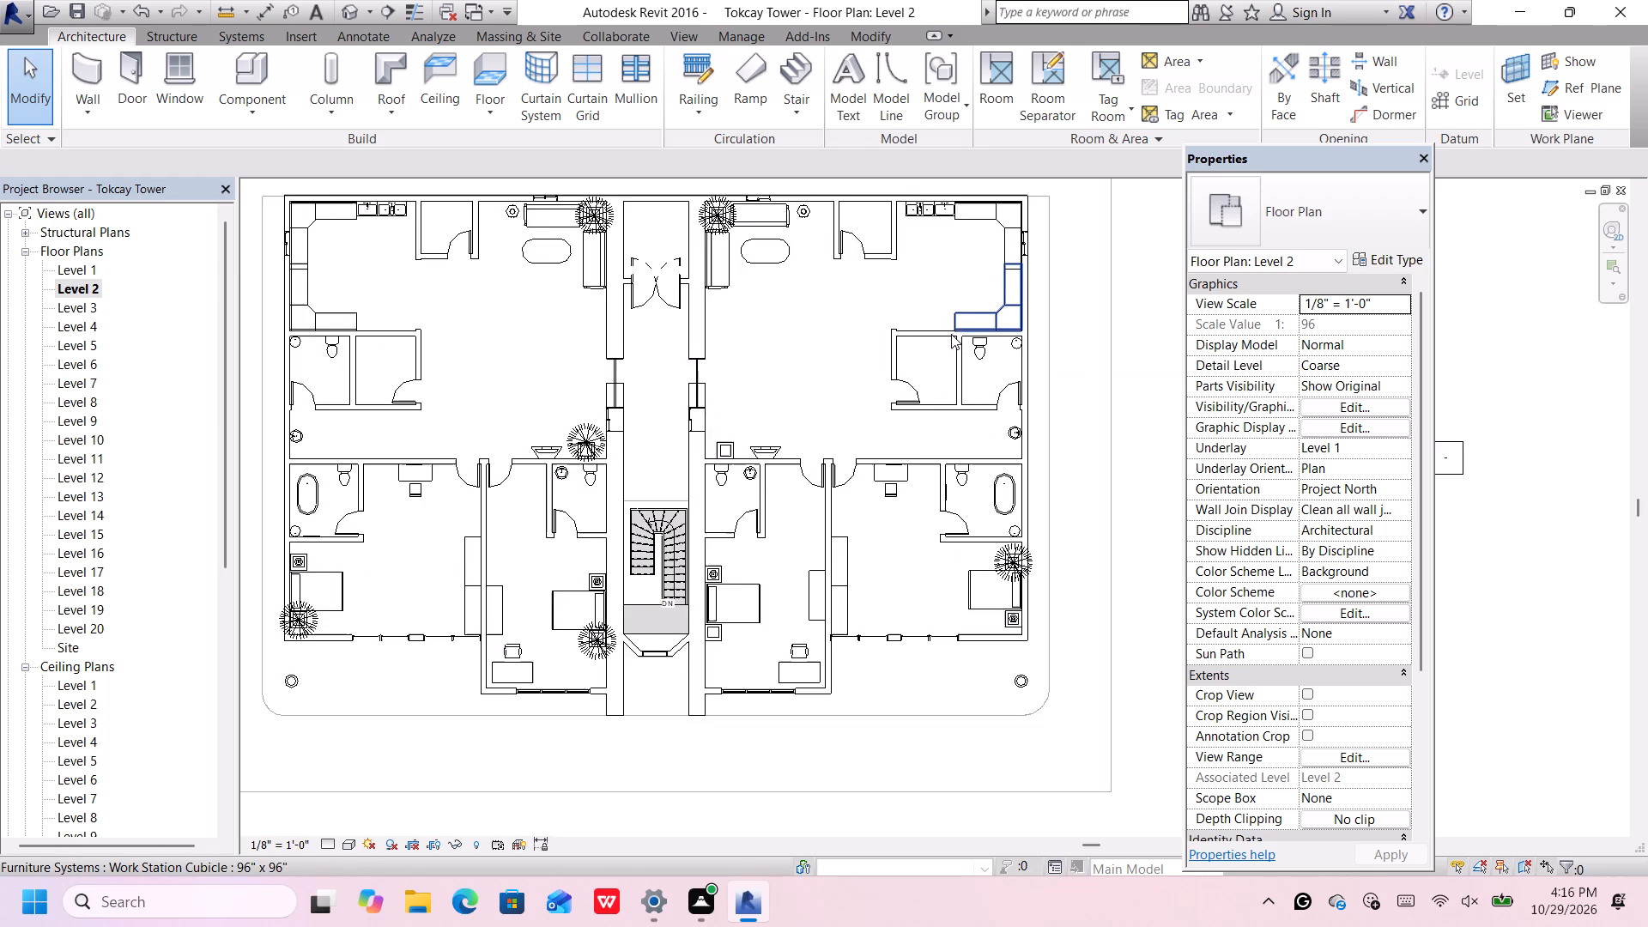
pyautogui.scroll(-1, 964, 314)
pyautogui.moveTo(966, 310); pyautogui.dragTo(960, 337, button='middle')
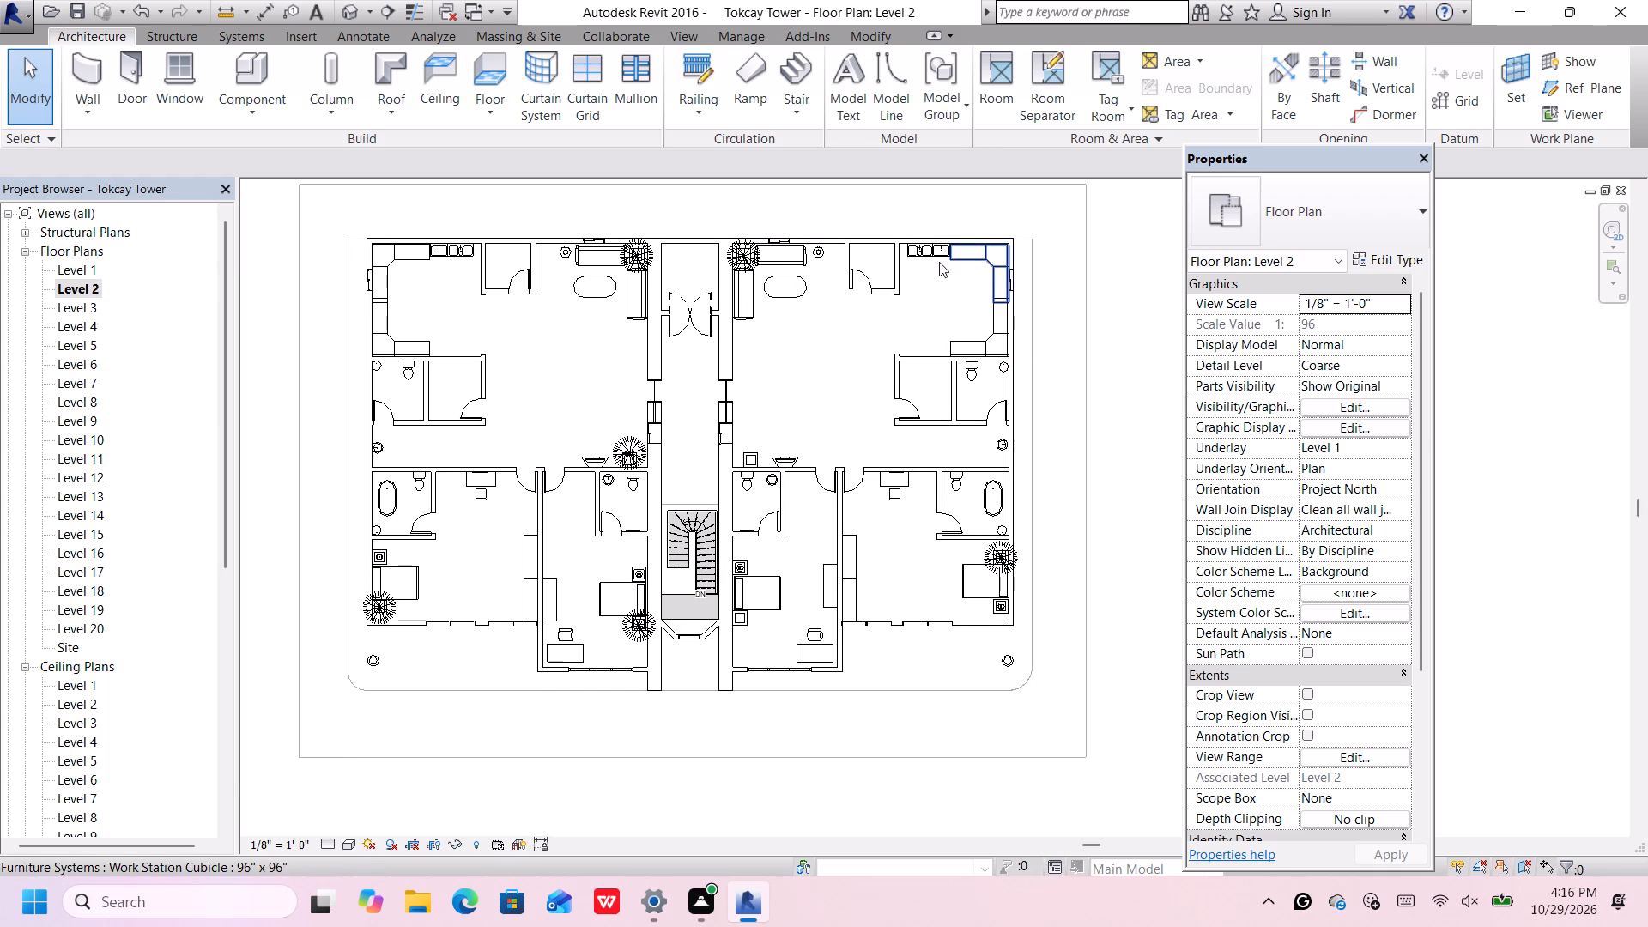
pyautogui.scroll(-1, 813, 286)
pyautogui.scroll(5, 813, 287)
pyautogui.moveTo(813, 294); pyautogui.dragTo(815, 302, button='middle')
pyautogui.scroll(2, 815, 302)
pyautogui.scroll(-8, 816, 303)
pyautogui.scroll(2, 791, 436)
pyautogui.moveTo(806, 409); pyautogui.dragTo(811, 423, button='middle')
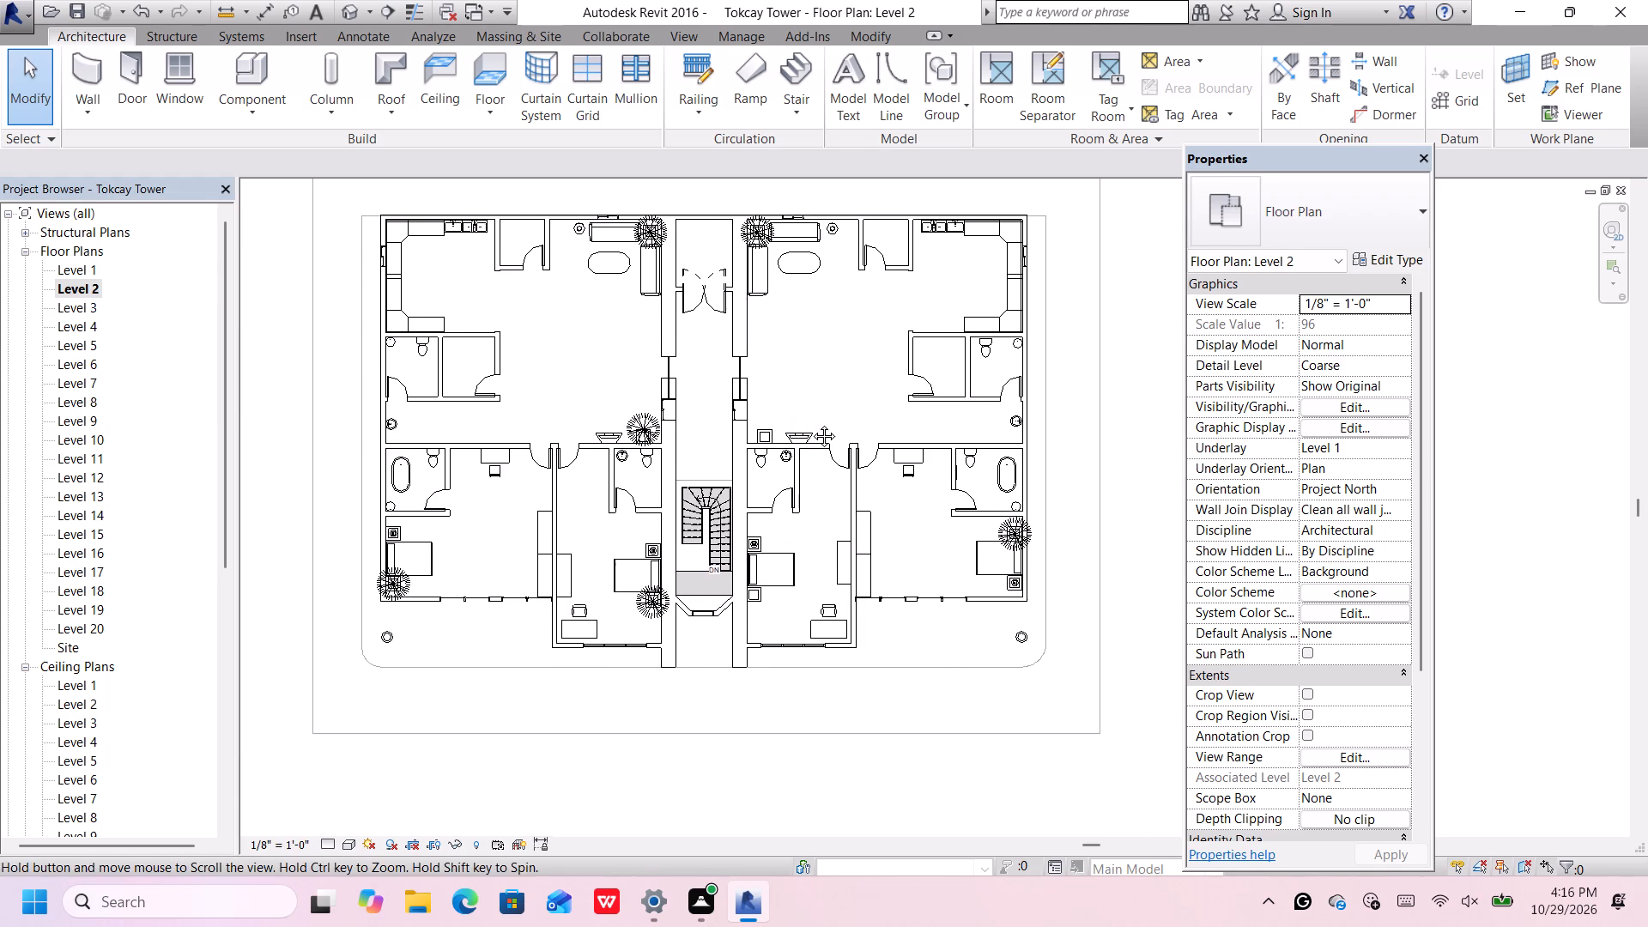
pyautogui.moveTo(811, 423); pyautogui.dragTo(817, 442, button='middle')
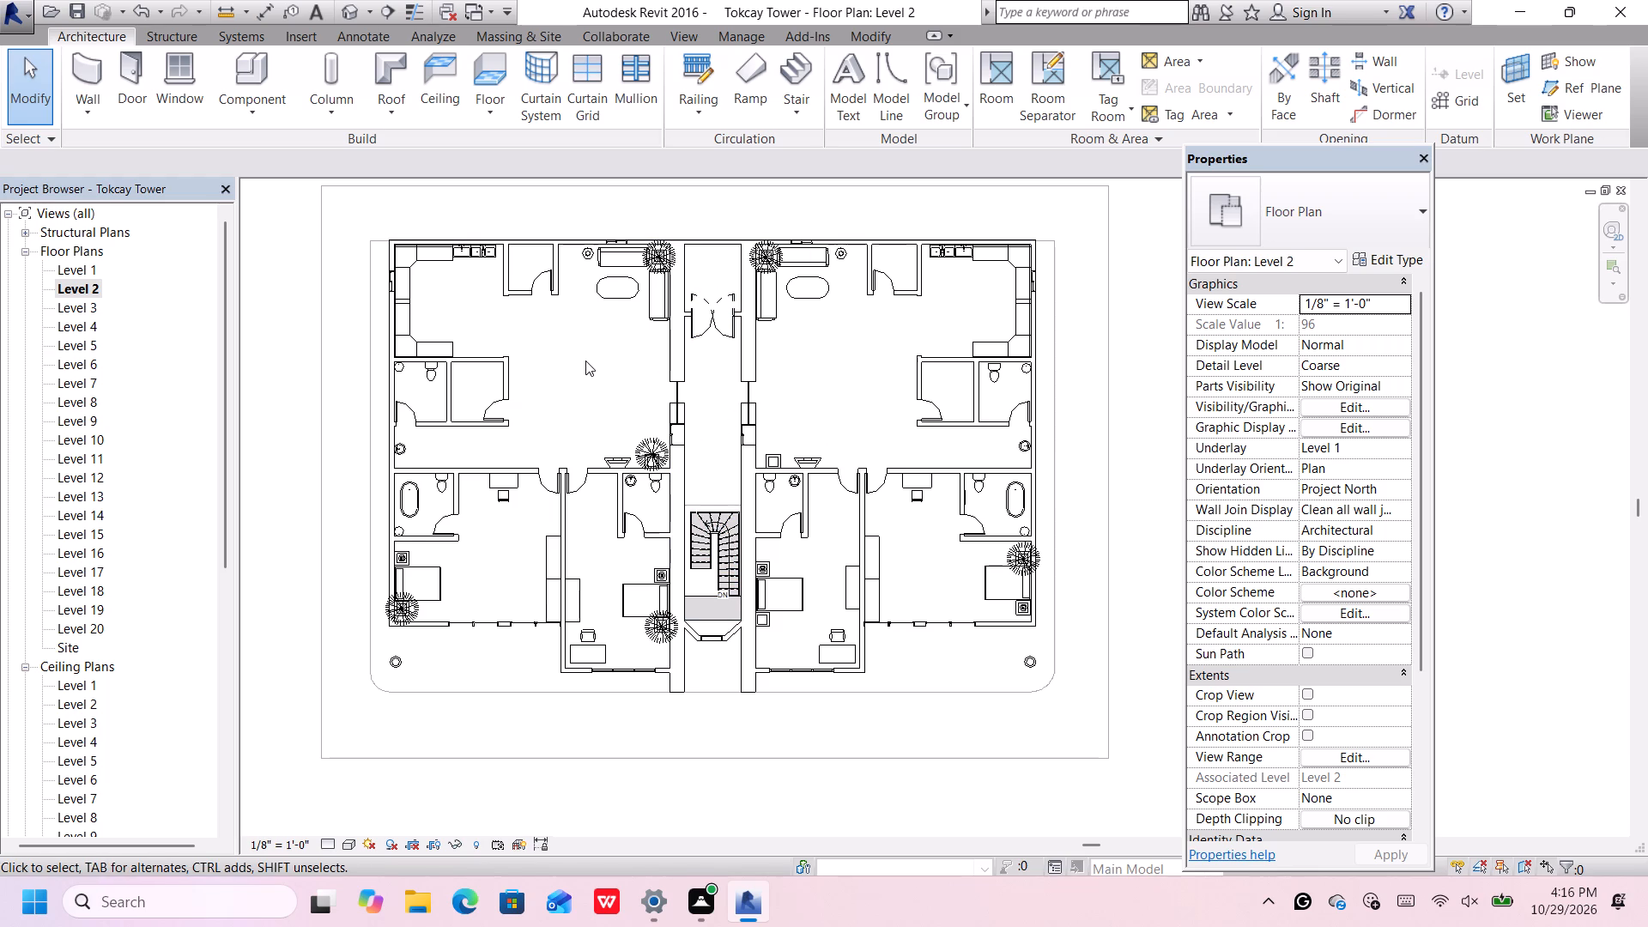
pyautogui.moveTo(585, 360); pyautogui.dragTo(593, 379, button='middle')
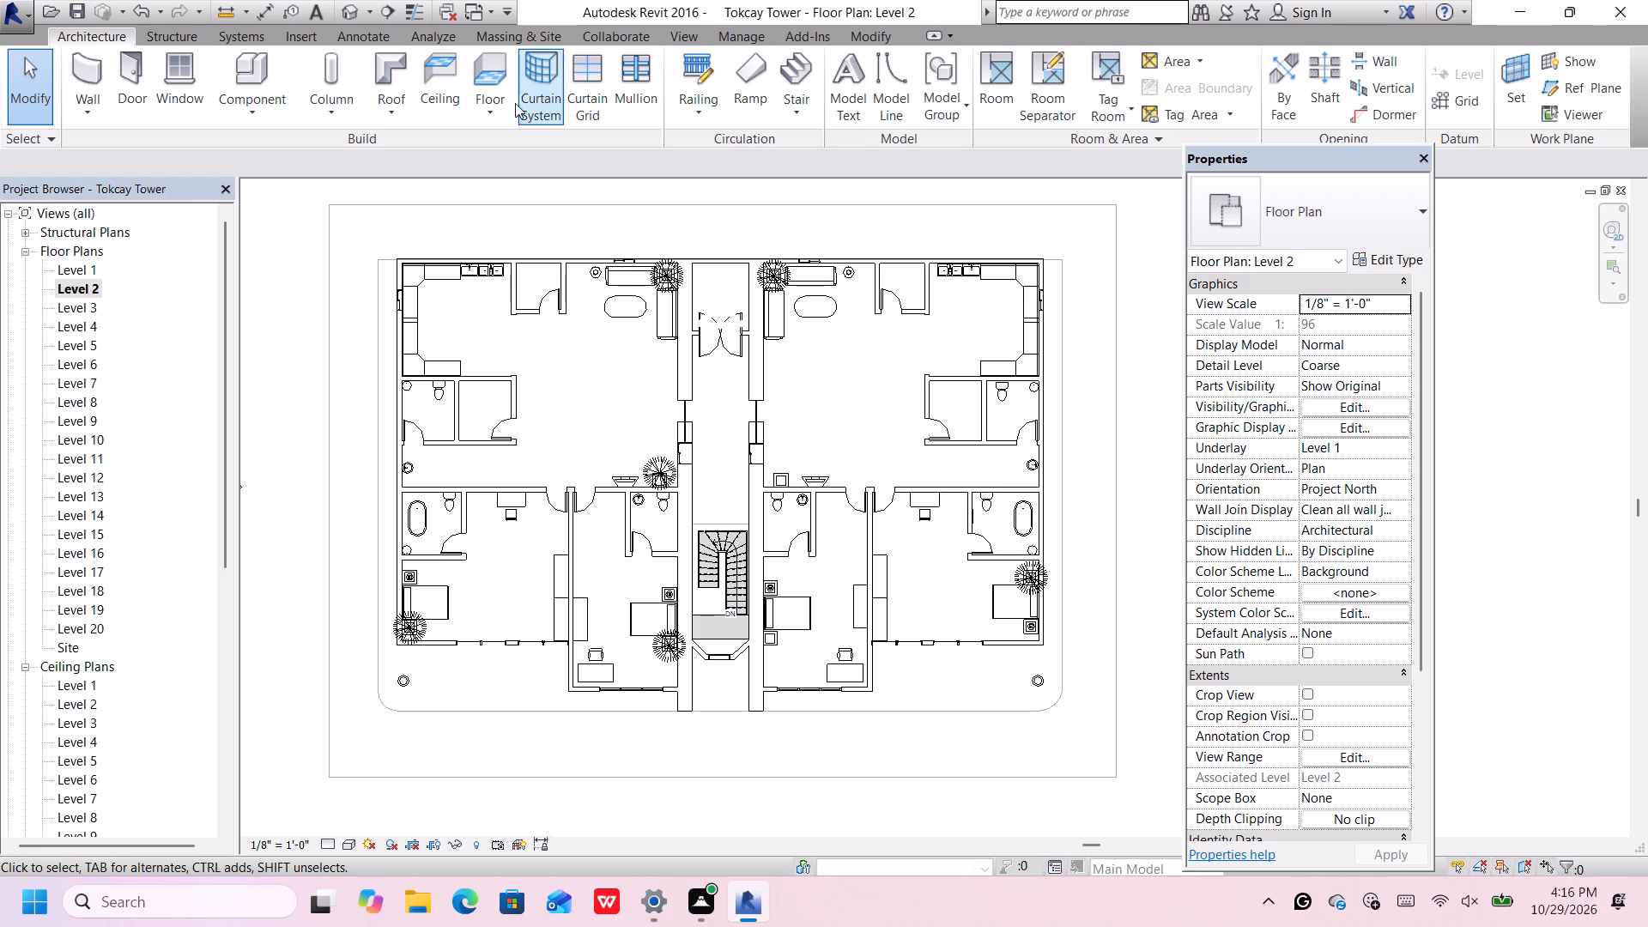
# Save the project while starting component placement.
pyautogui.click(278, 76)
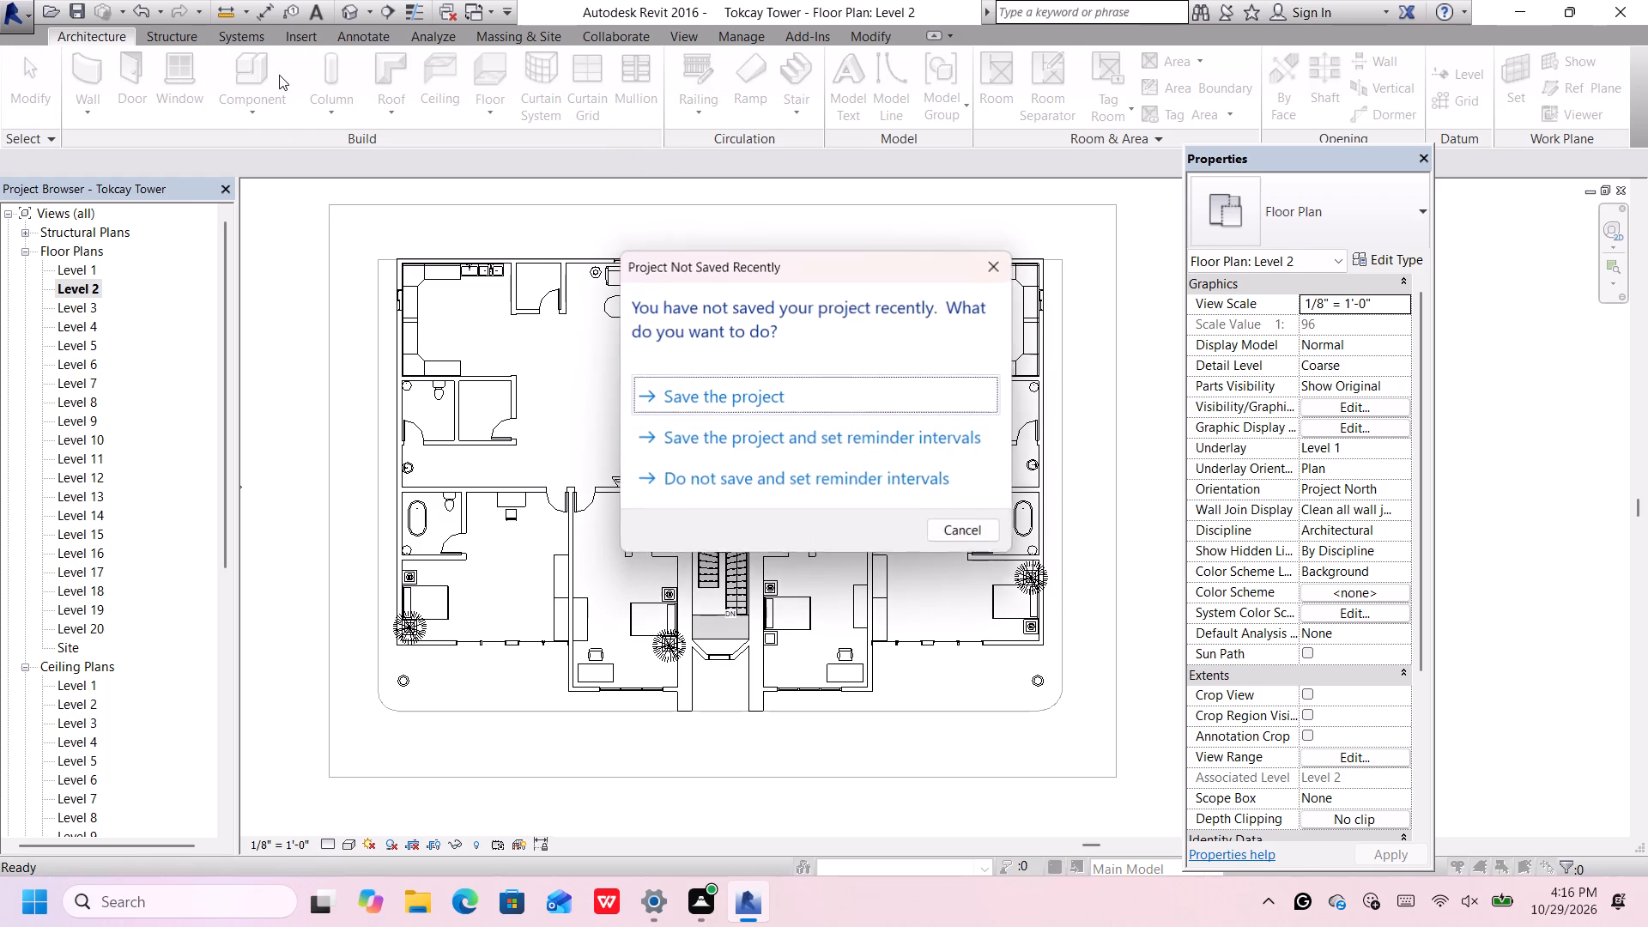
pyautogui.click(822, 395)
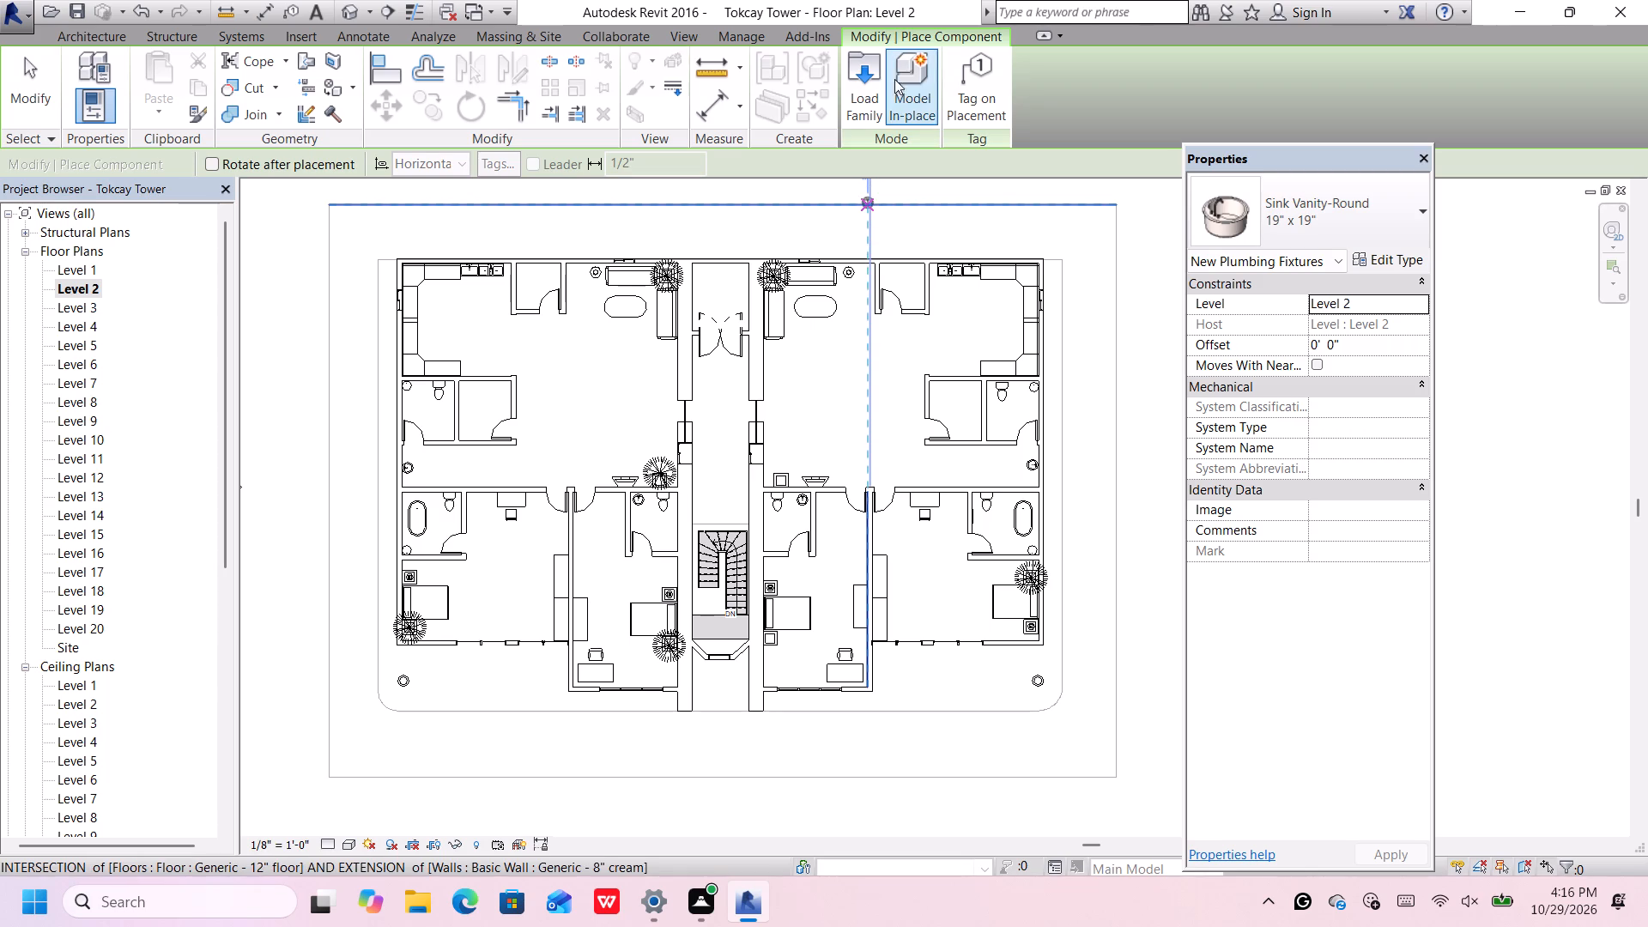
# Browse the architectural Fixtures folder under Plumbing in the US Imperial family library.
pyautogui.click(869, 76)
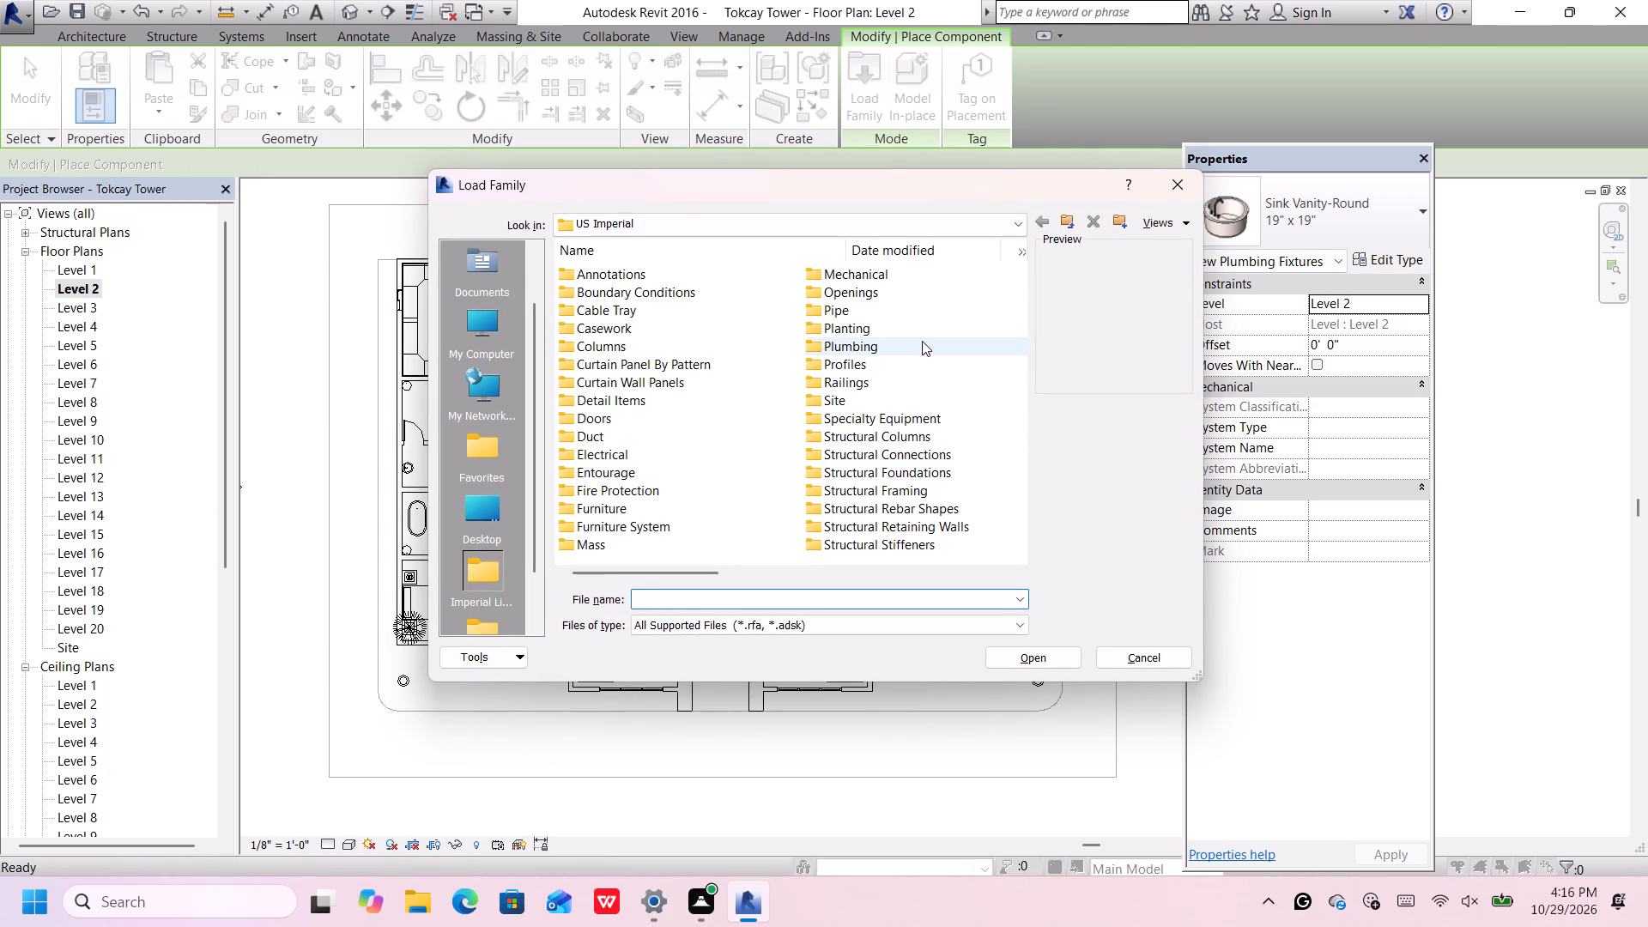
pyautogui.doubleClick(921, 339)
pyautogui.doubleClick(712, 271)
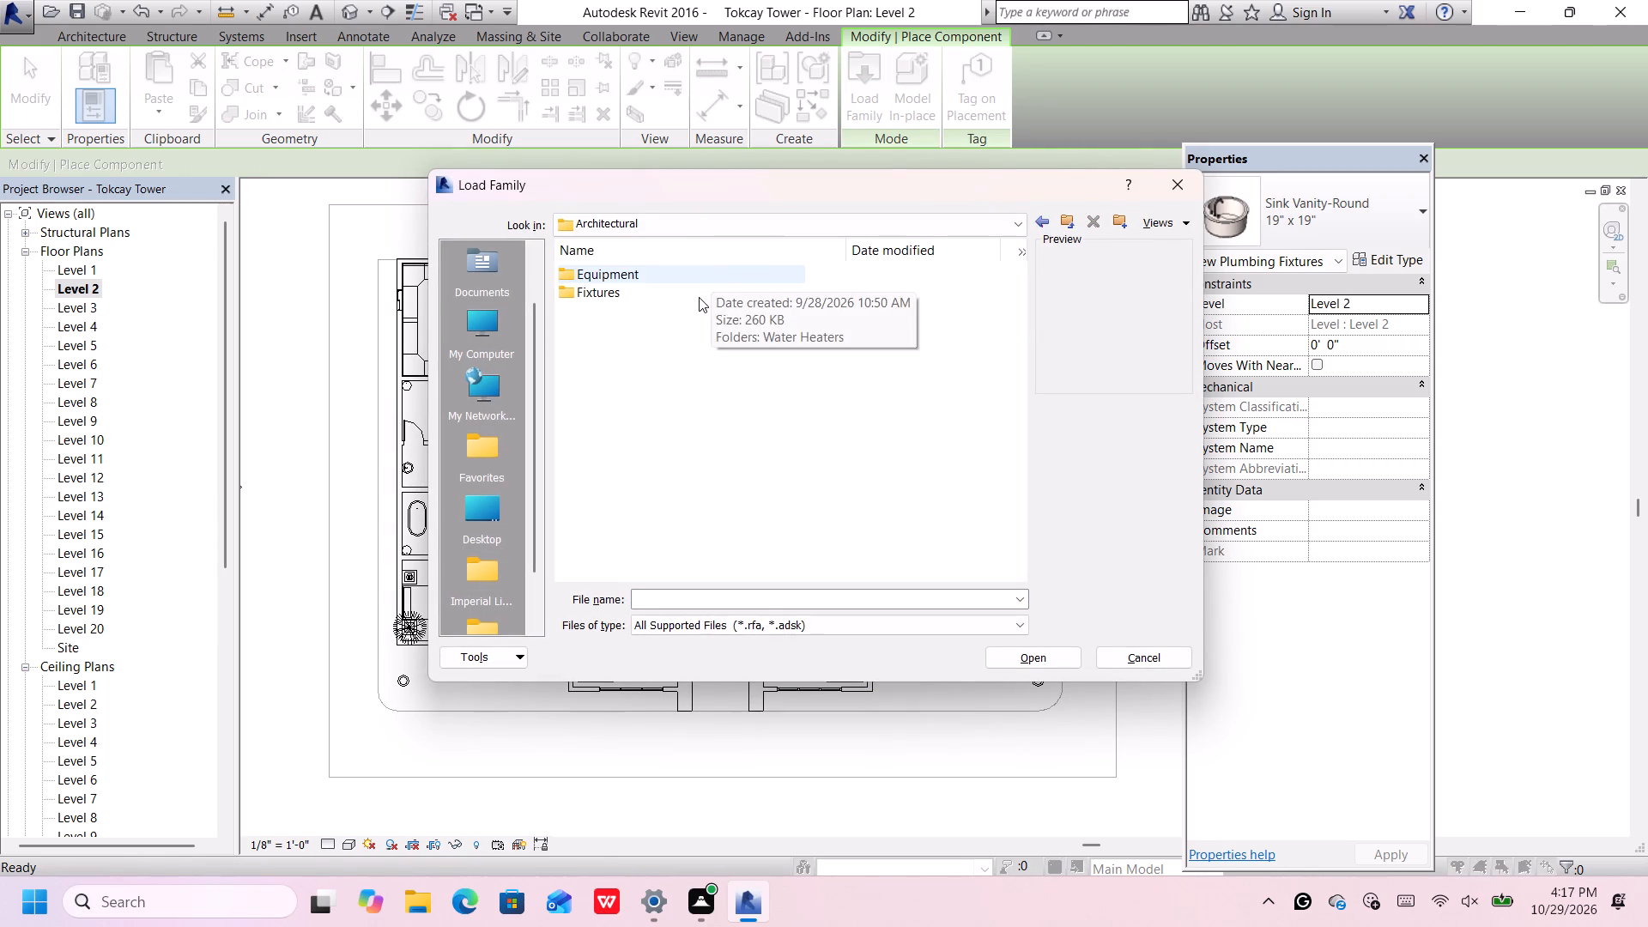
pyautogui.click(699, 297)
pyautogui.doubleClick(699, 297)
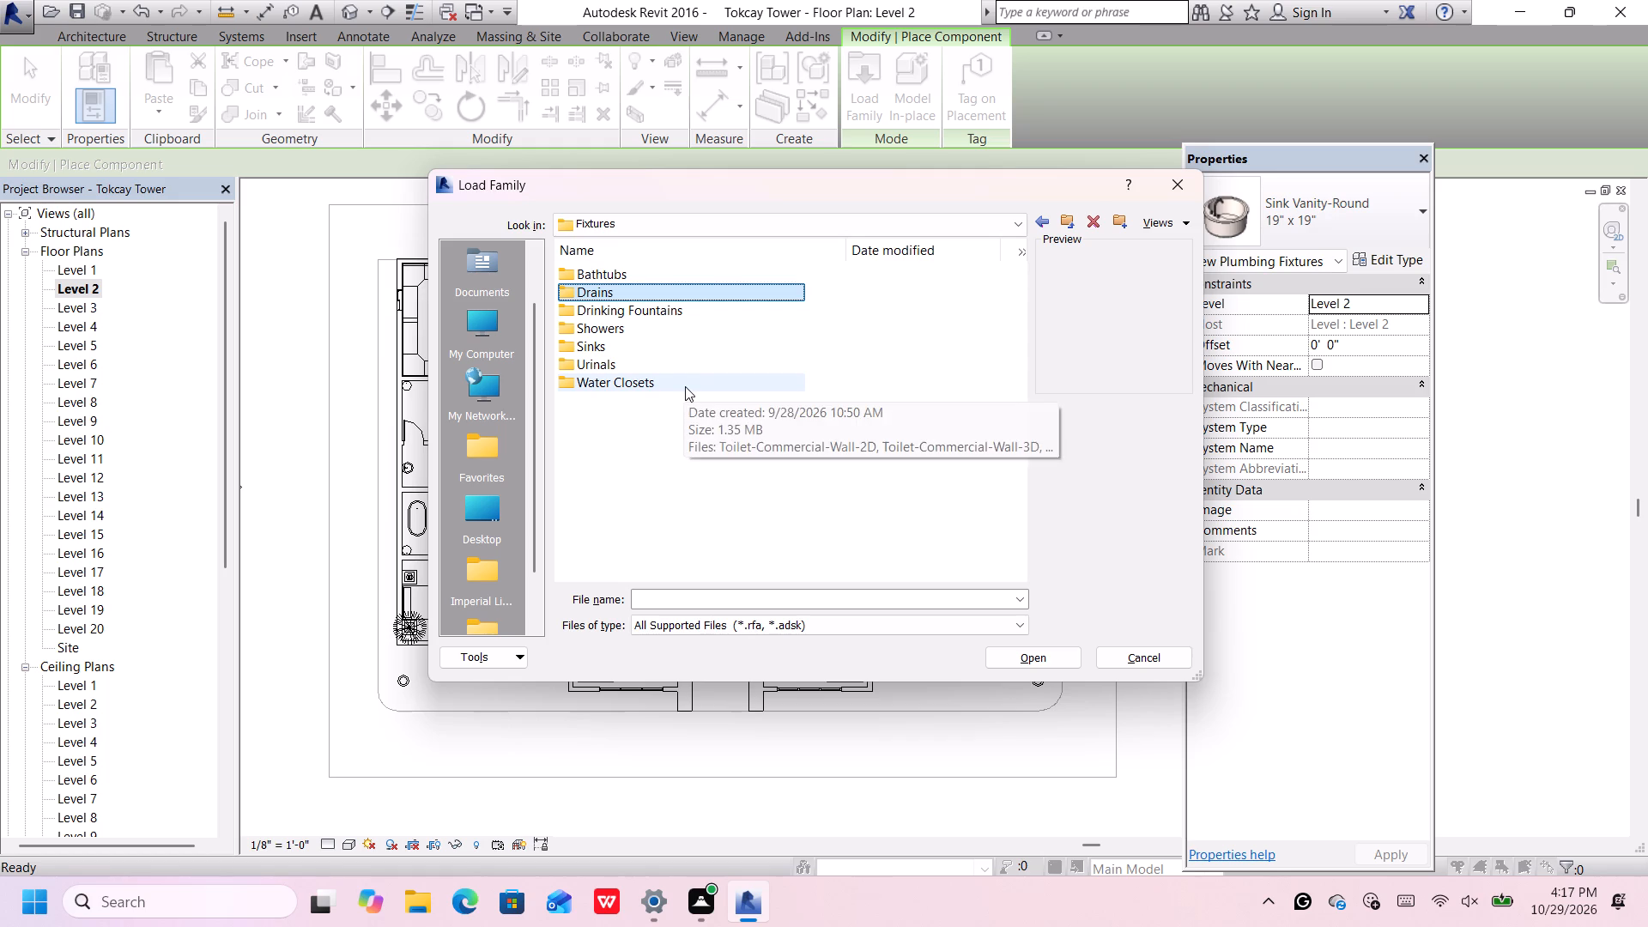
pyautogui.click(685, 386)
pyautogui.click(688, 380)
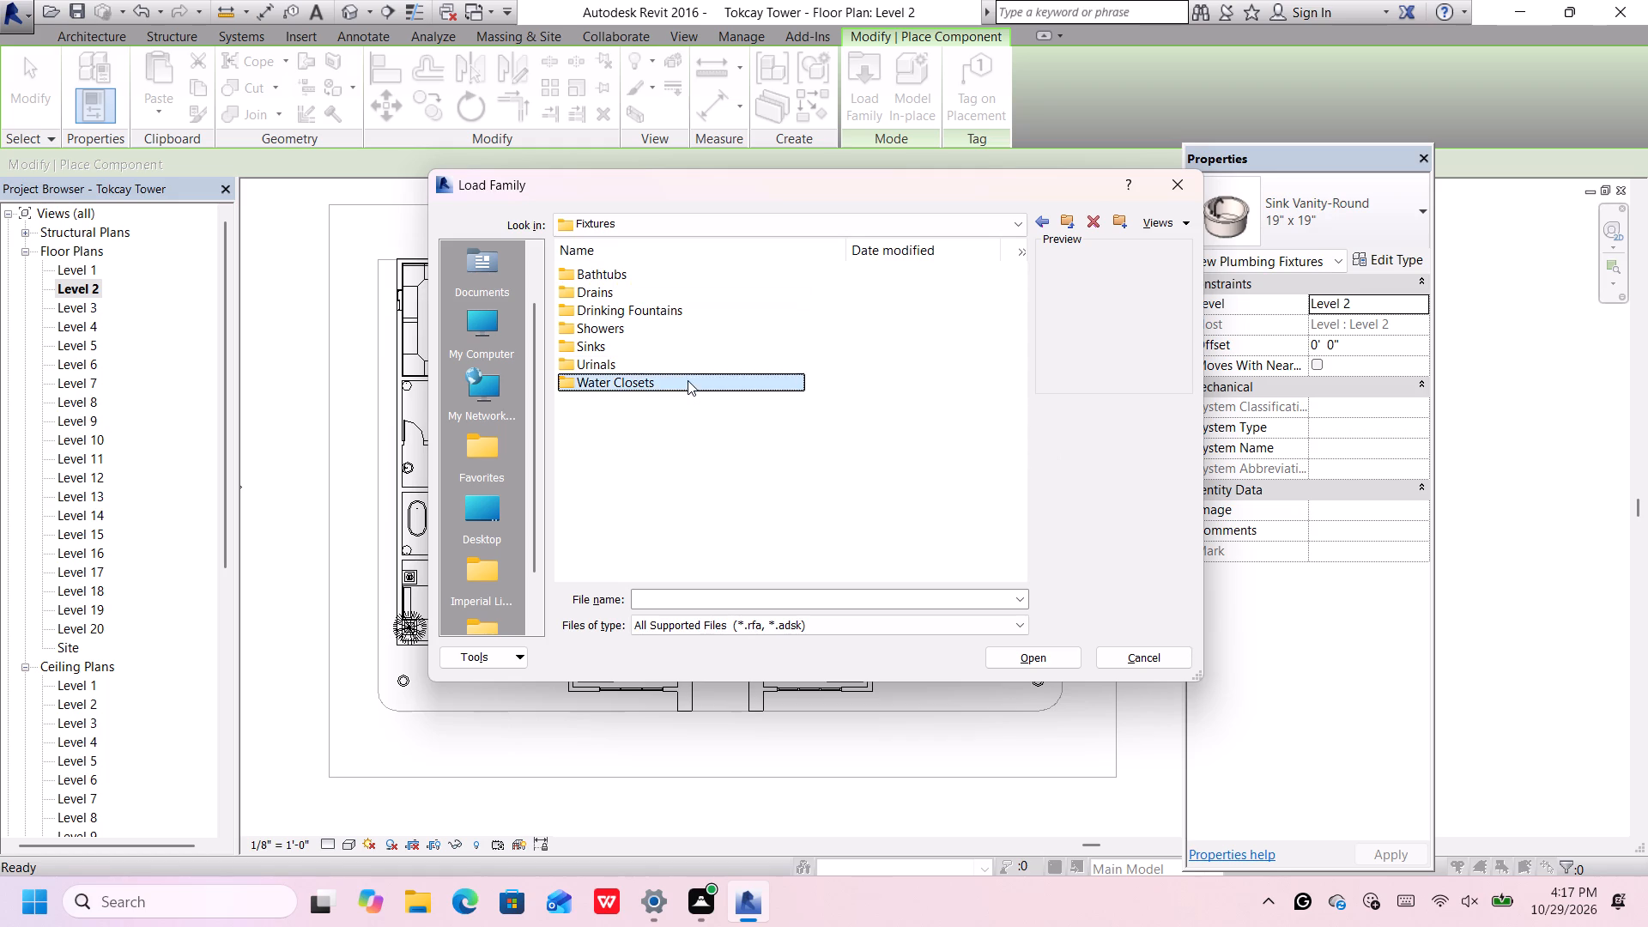
pyautogui.click(1045, 225)
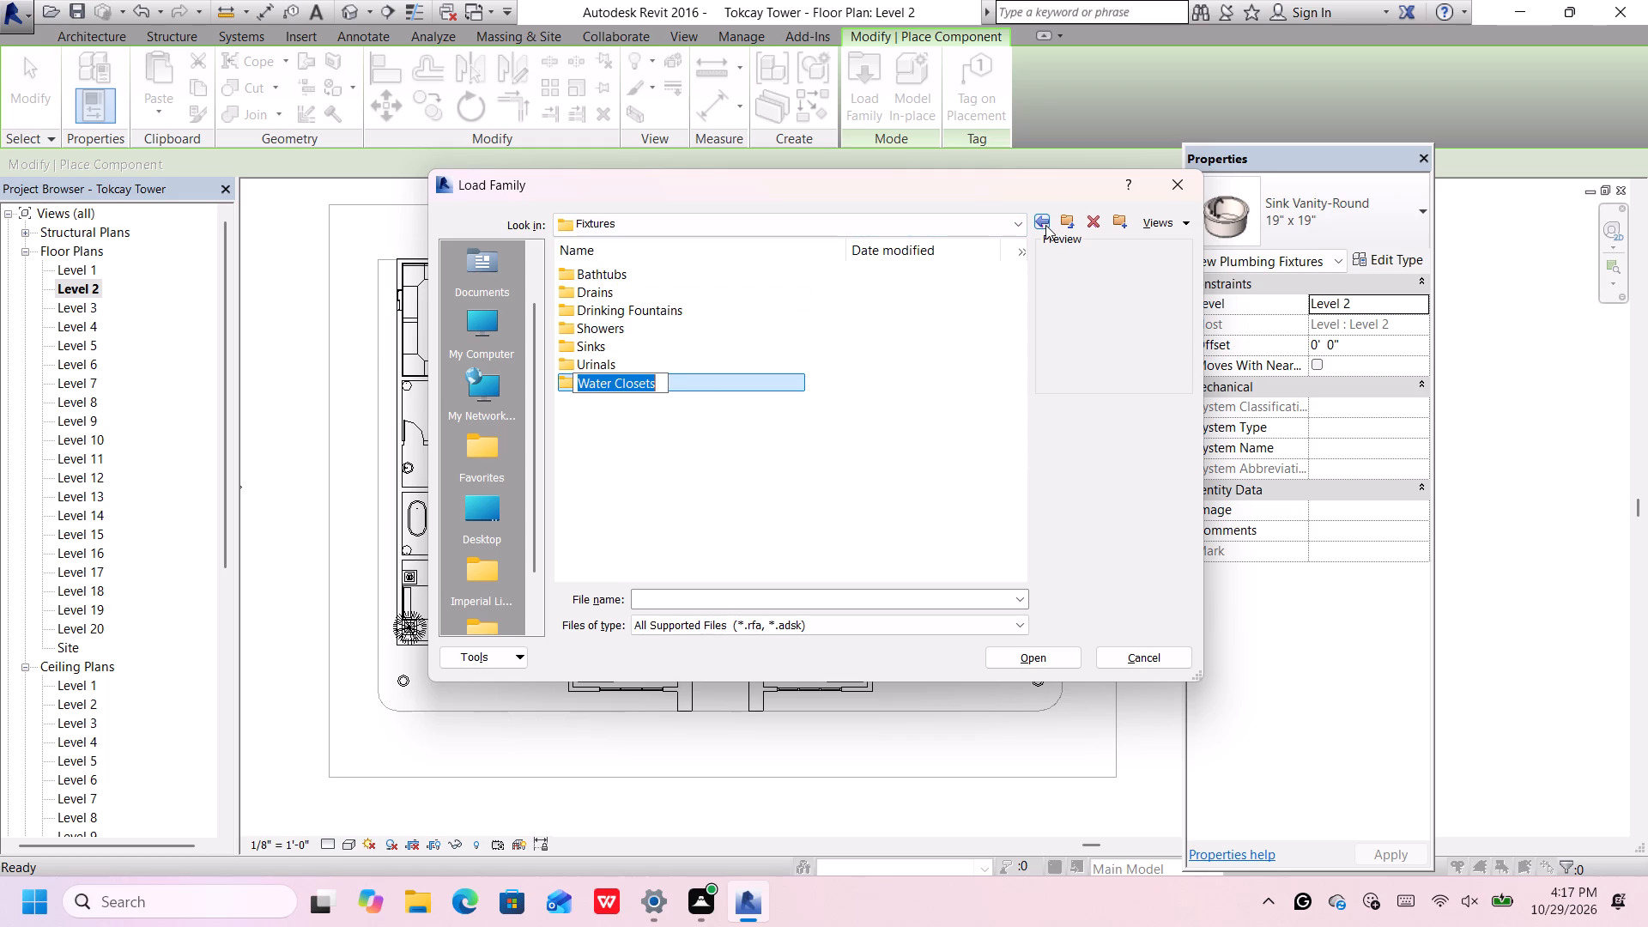
pyautogui.click(1045, 225)
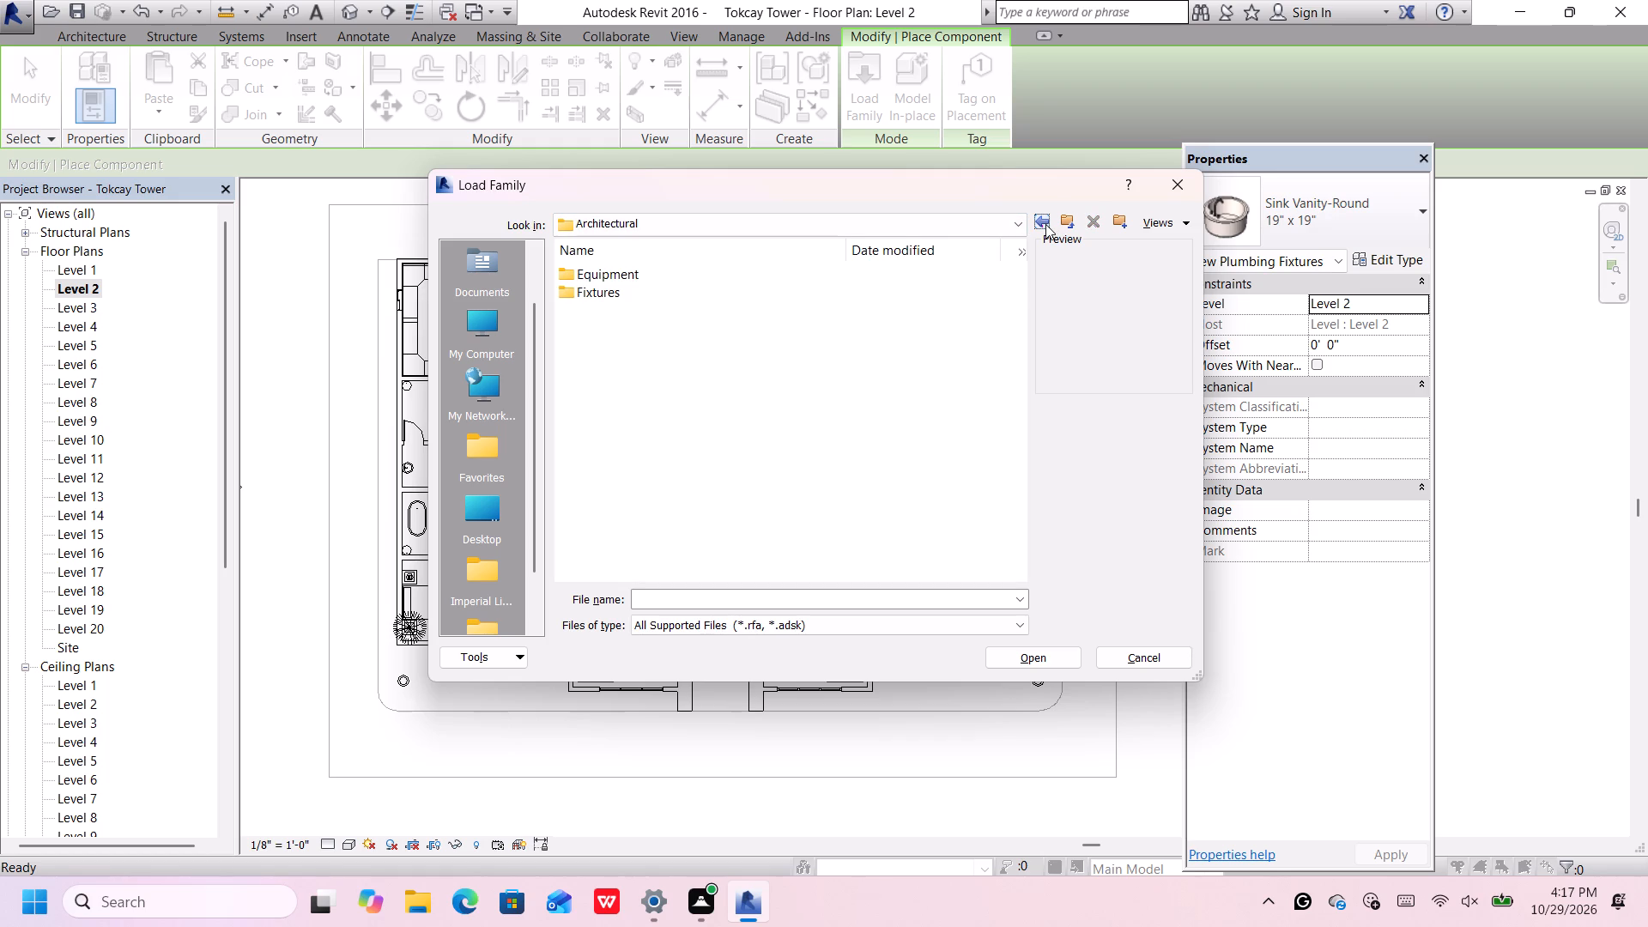
pyautogui.click(1045, 224)
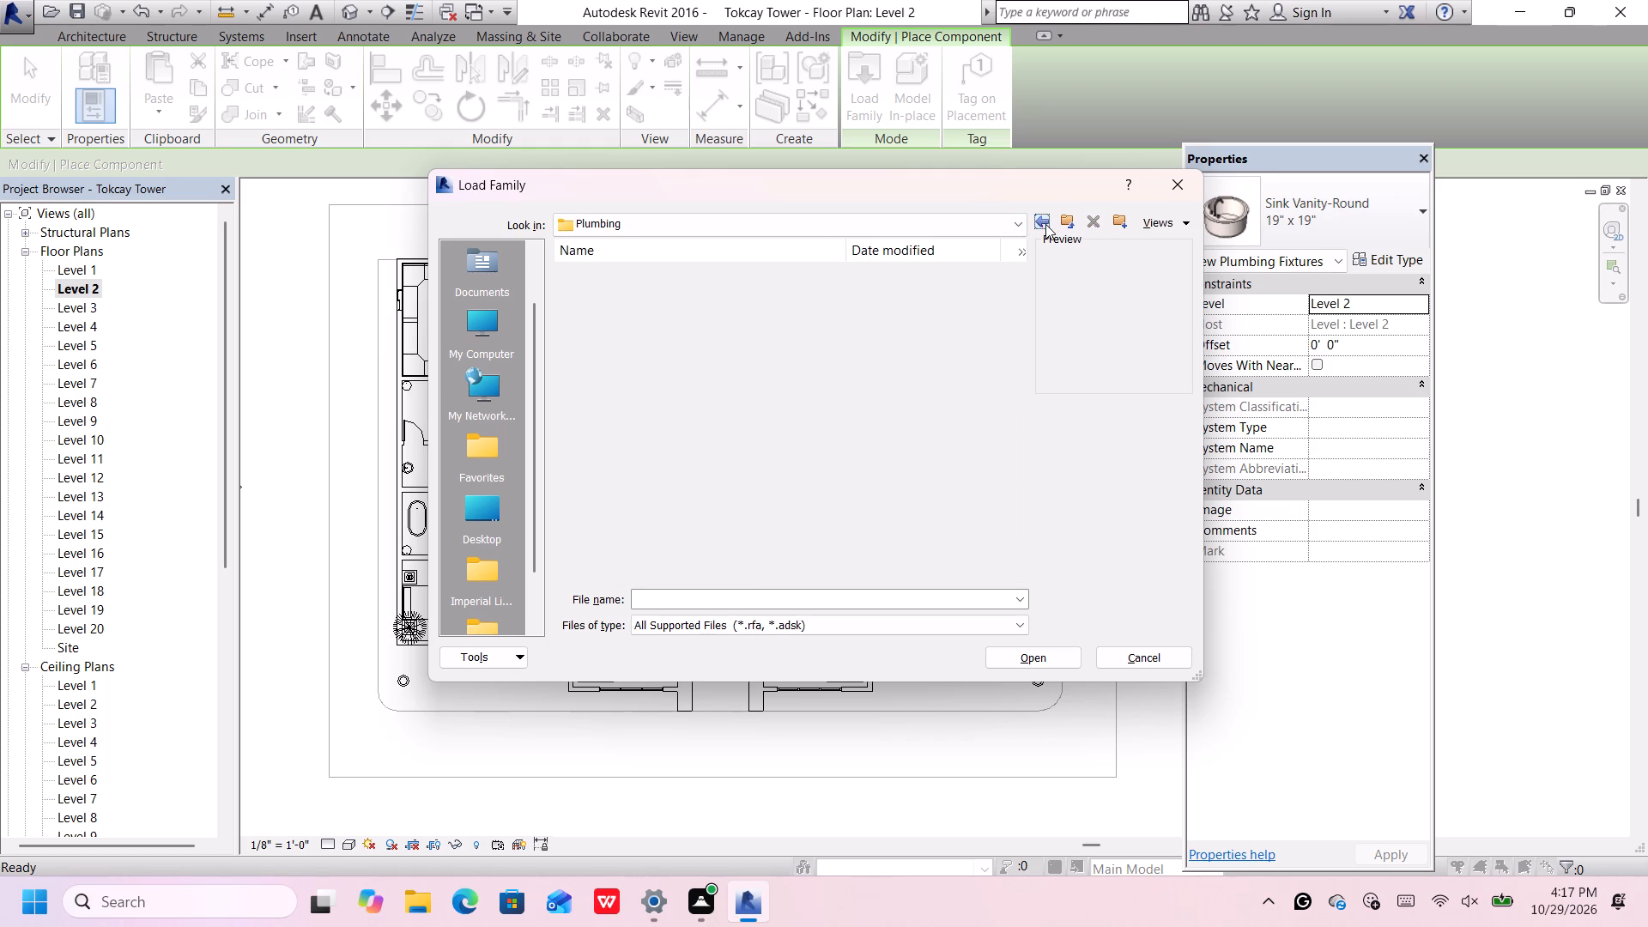
pyautogui.click(1045, 224)
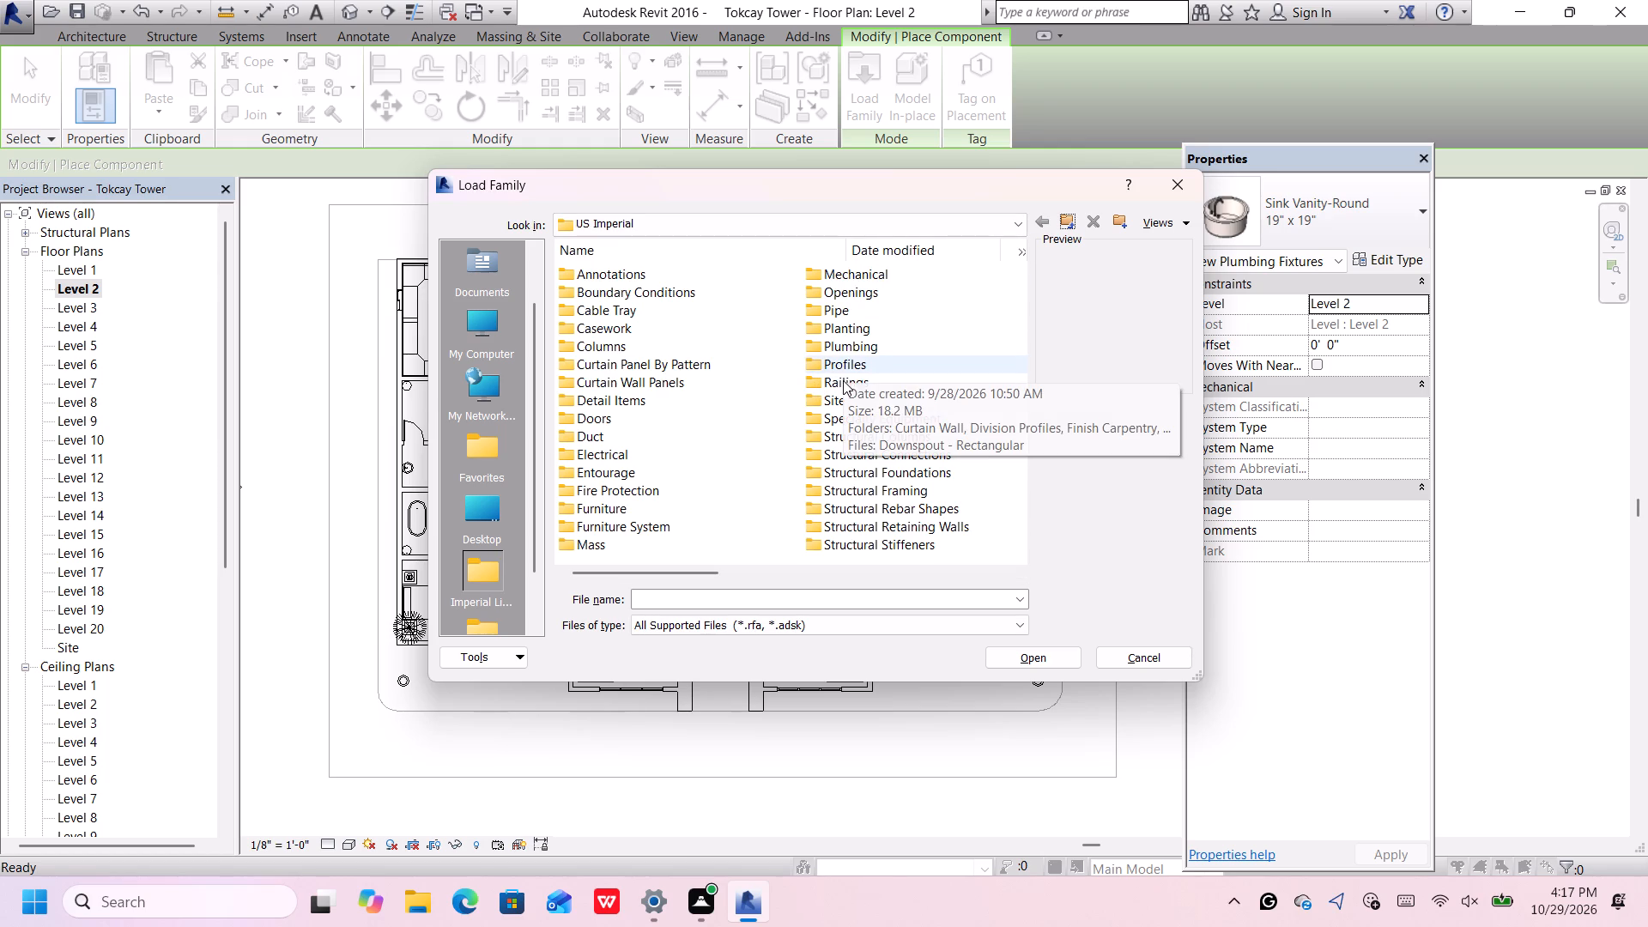
# Preview the Air Conditioner-Outside Unit family in the architectural Air-Side Components of the Mechanical library.
pyautogui.click(867, 310)
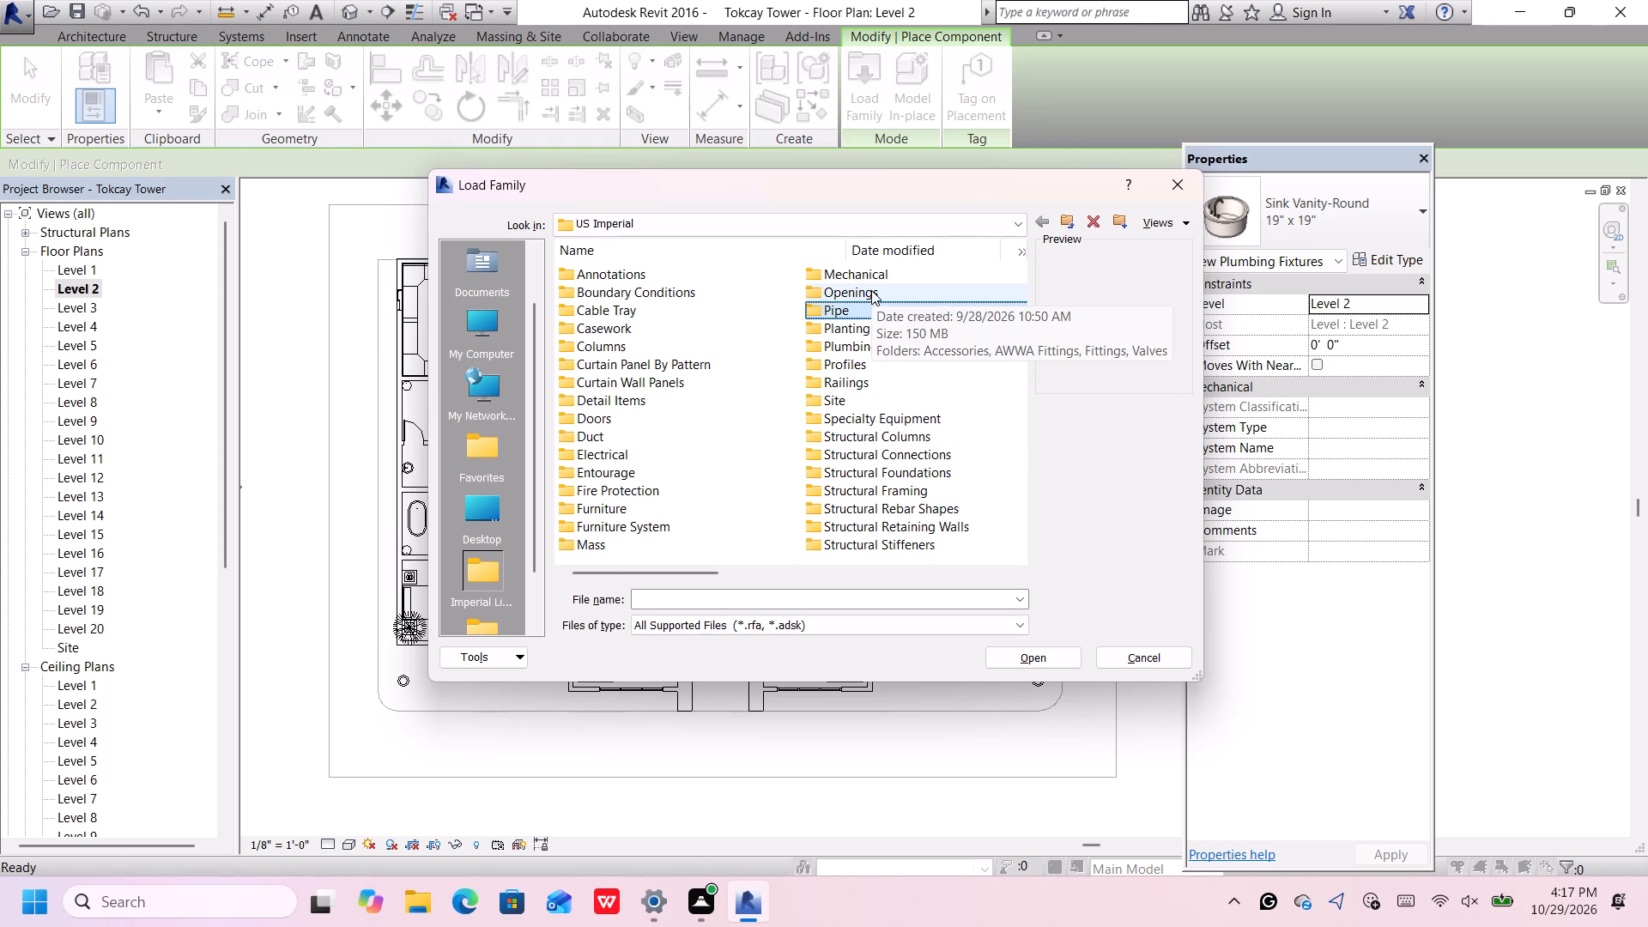
pyautogui.doubleClick(876, 273)
pyautogui.click(732, 266)
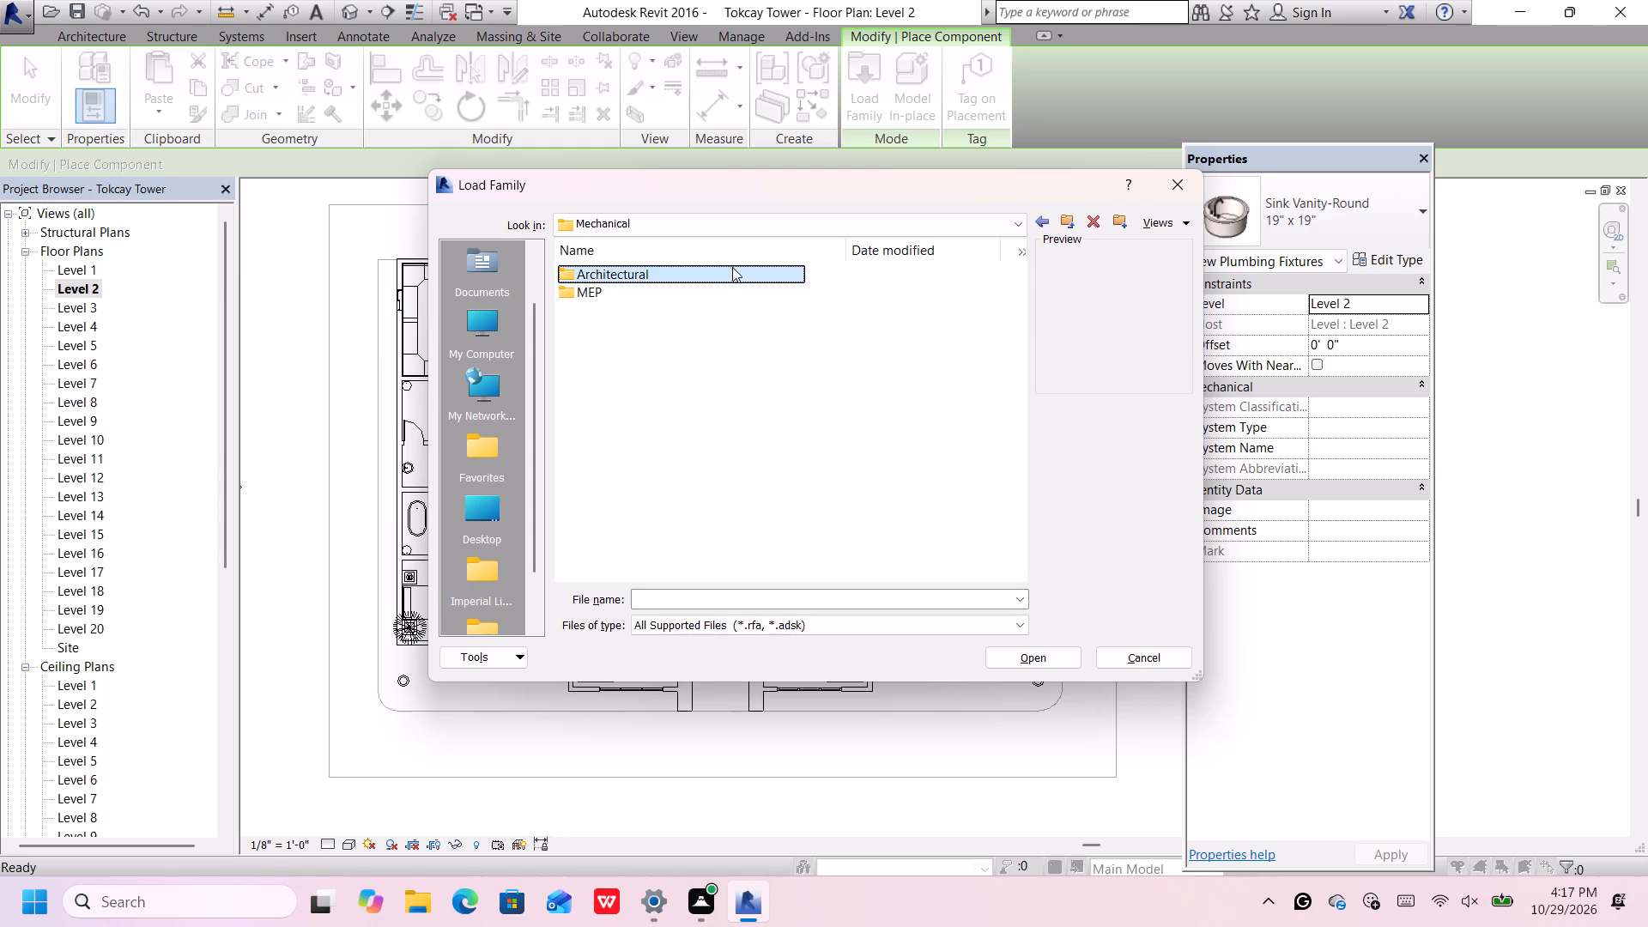
pyautogui.doubleClick(732, 267)
pyautogui.doubleClick(732, 267)
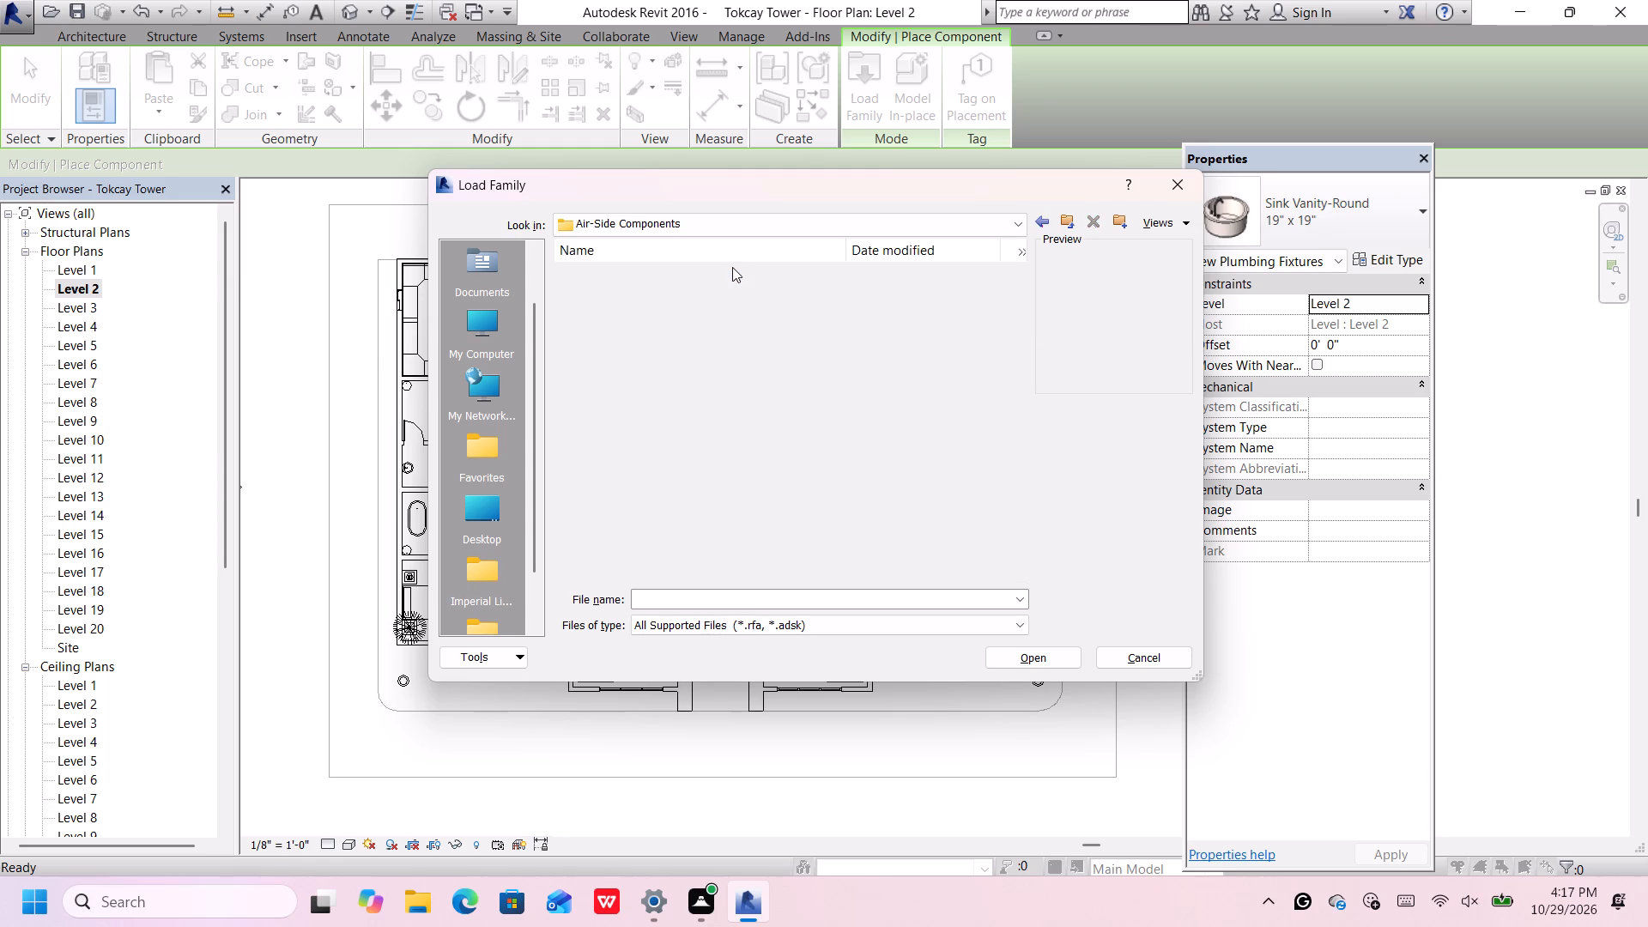
pyautogui.doubleClick(732, 267)
pyautogui.click(732, 267)
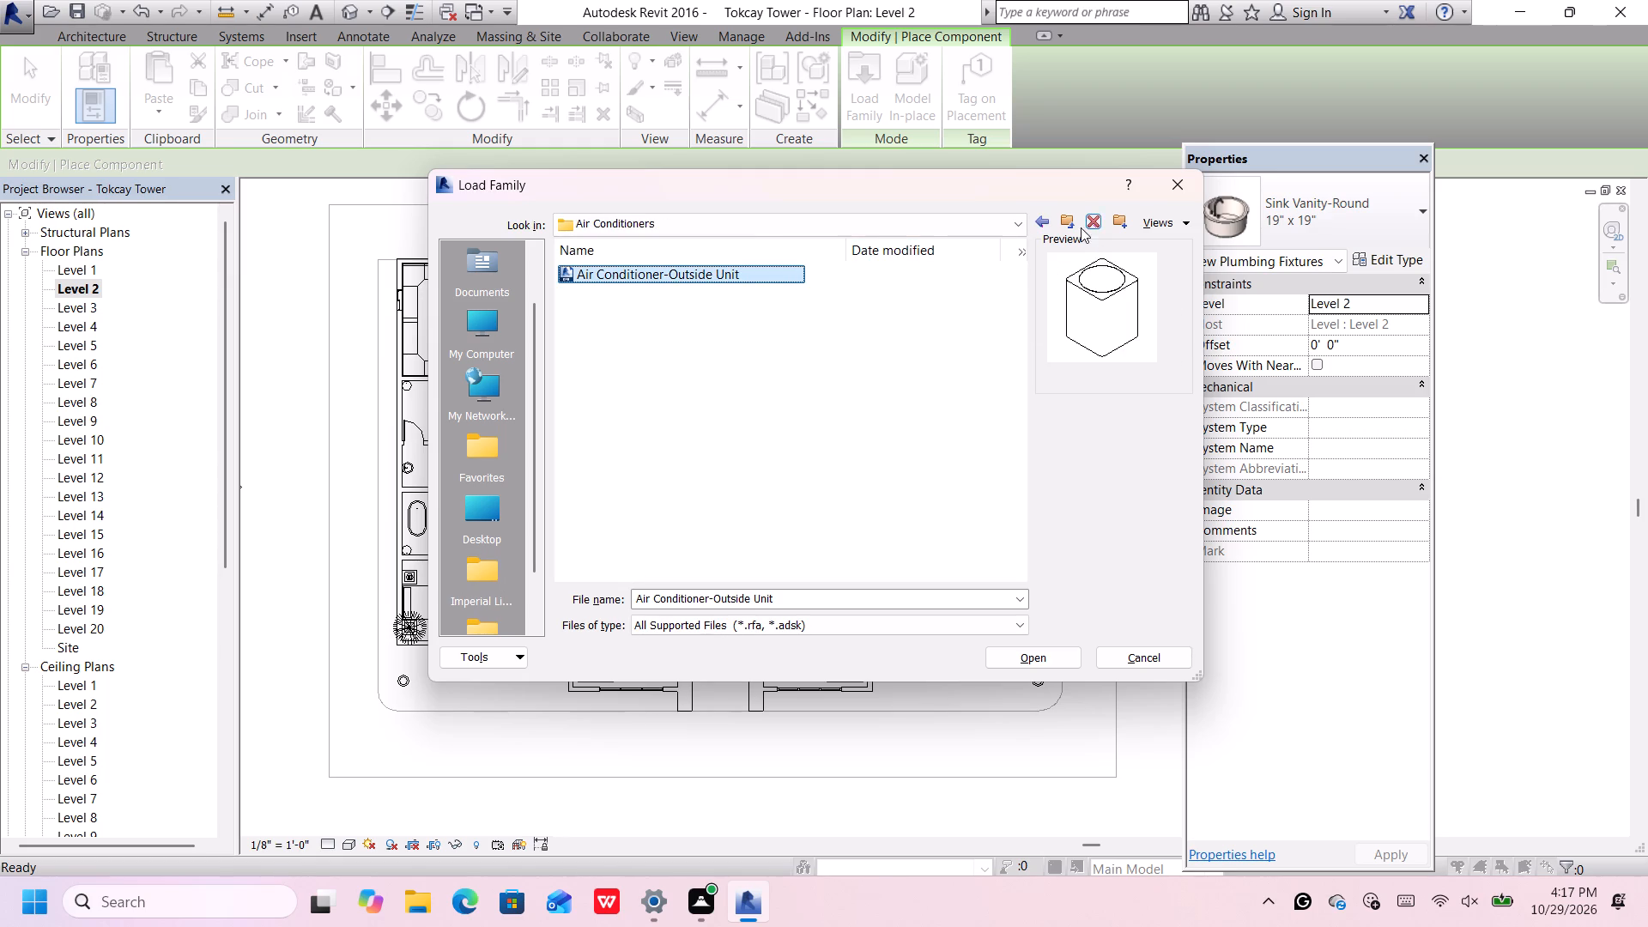
# Preview the supply diffuser, return register and floor supply register families in the Air Terminals folder of Air-Side Components.
pyautogui.click(1040, 217)
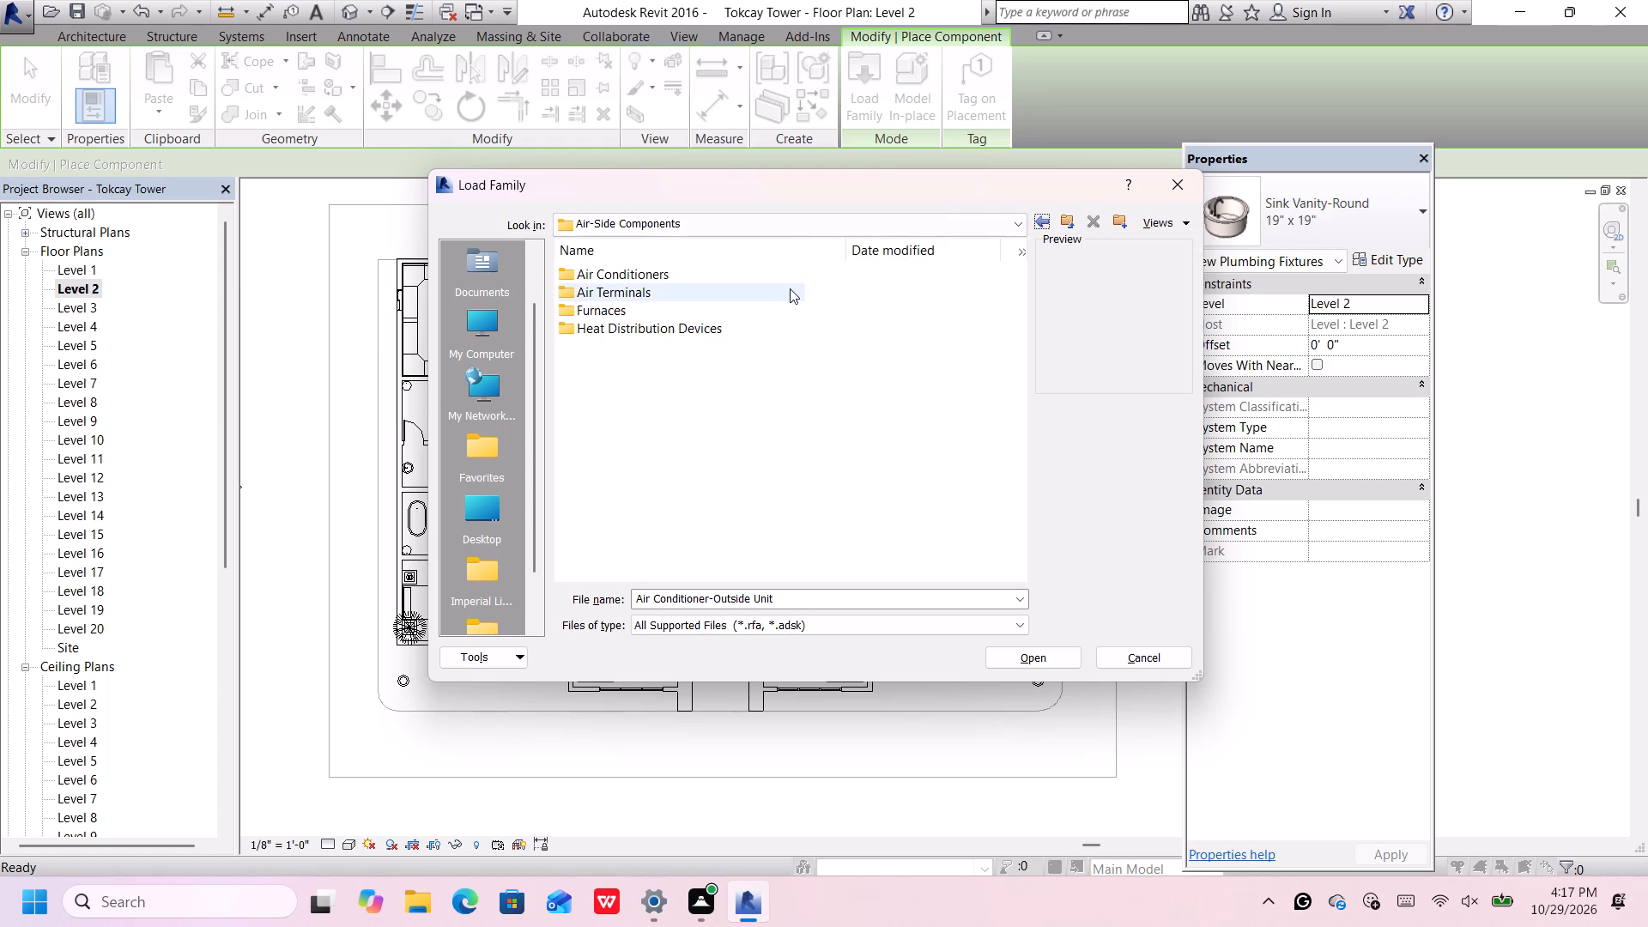
pyautogui.doubleClick(788, 289)
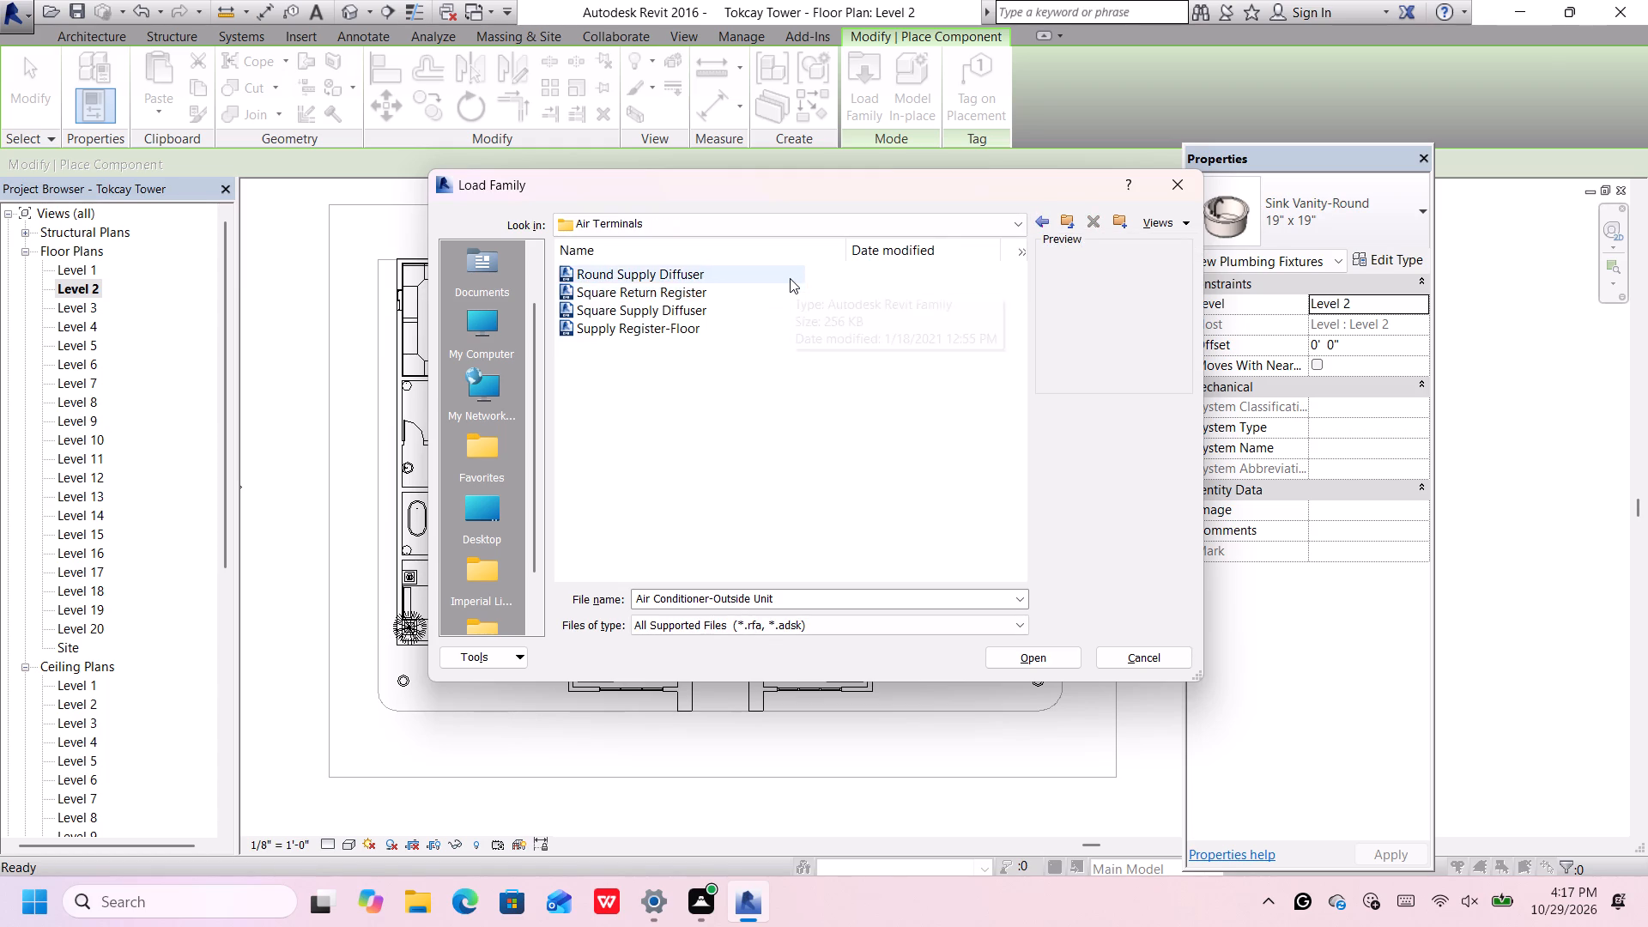
pyautogui.click(790, 278)
pyautogui.click(790, 294)
pyautogui.click(782, 312)
pyautogui.click(779, 320)
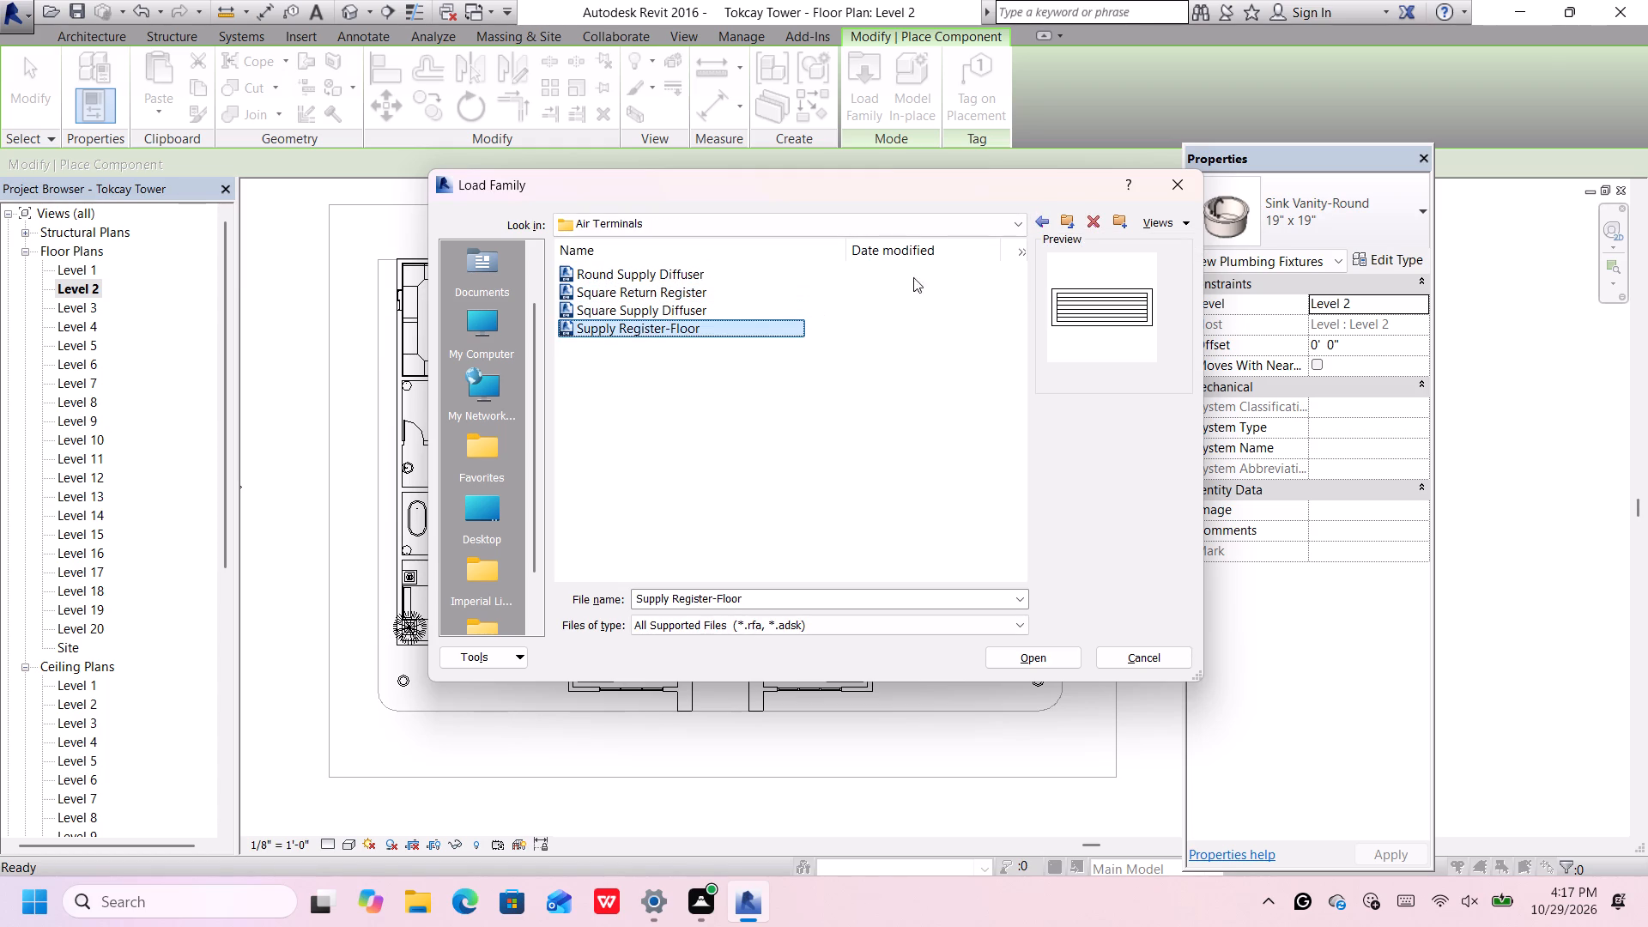
# Preview the Furnace and Radiator-Hydronic Baseboard families, and leave the family library and component placement without loading anything.
pyautogui.click(1039, 223)
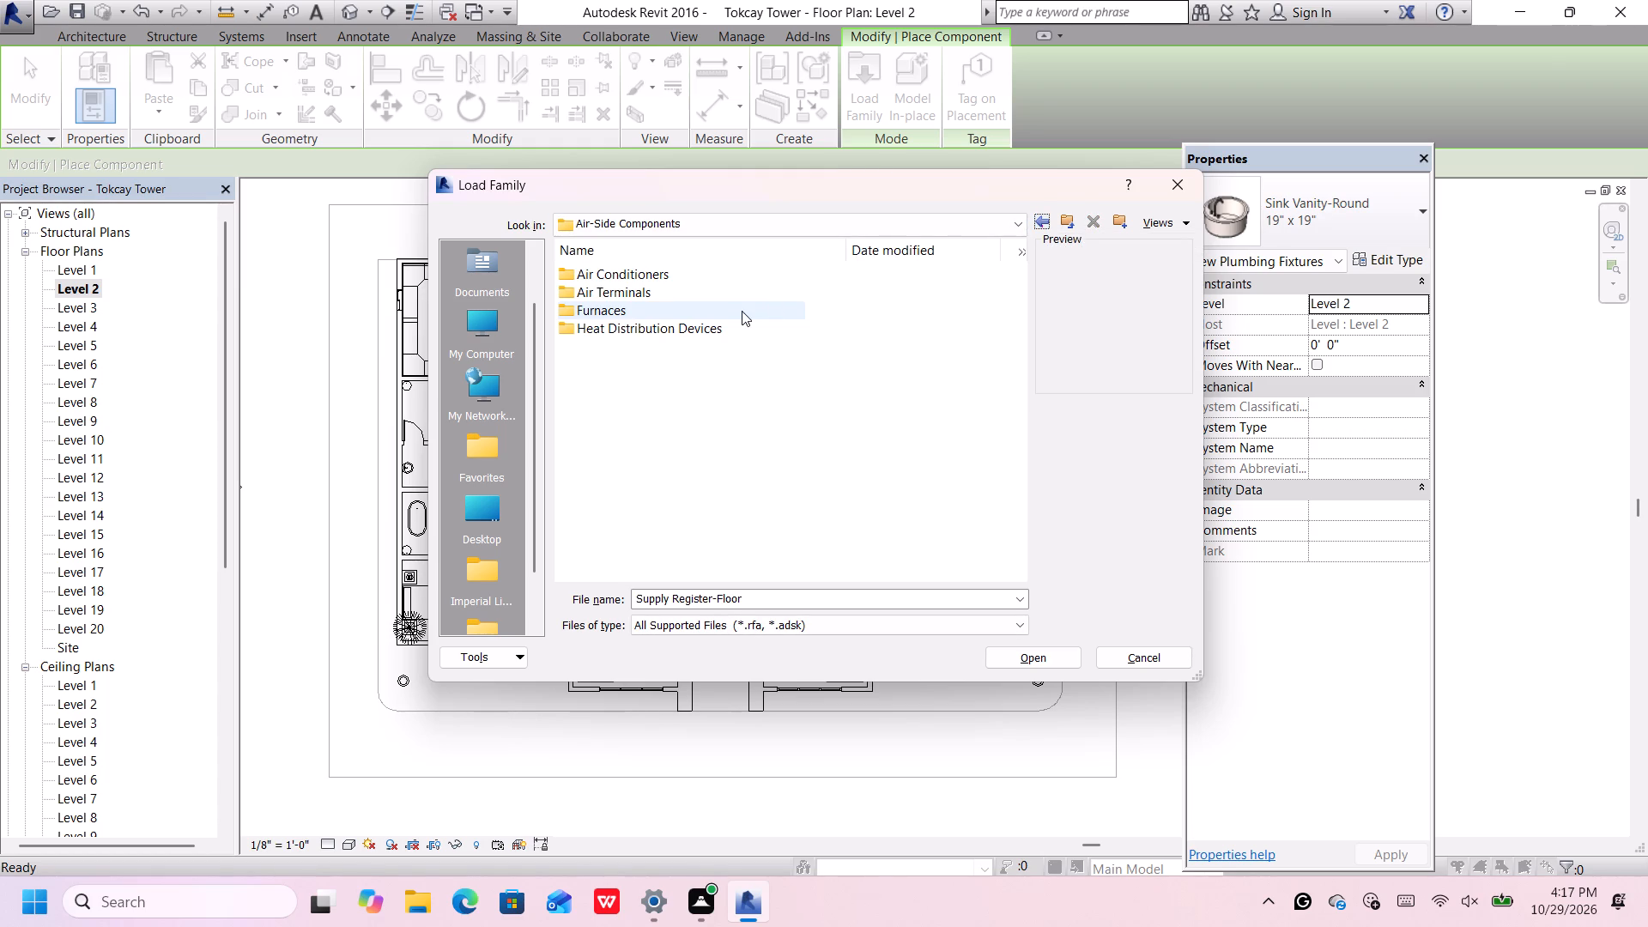
pyautogui.doubleClick(746, 311)
pyautogui.click(748, 276)
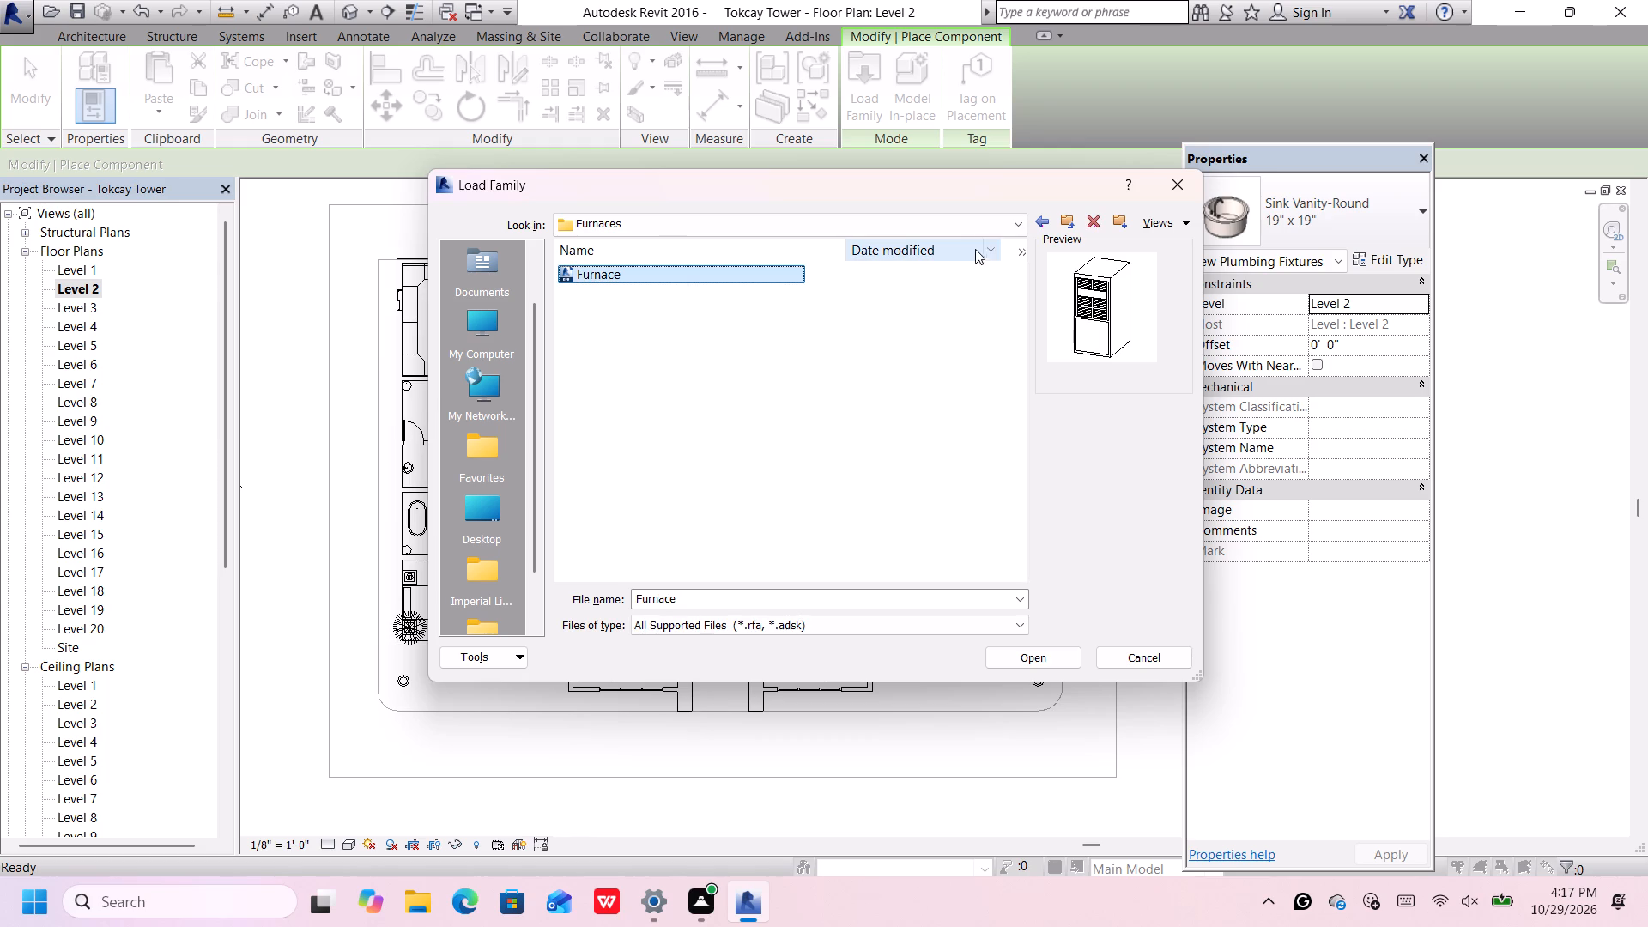
pyautogui.click(1043, 222)
pyautogui.doubleClick(737, 324)
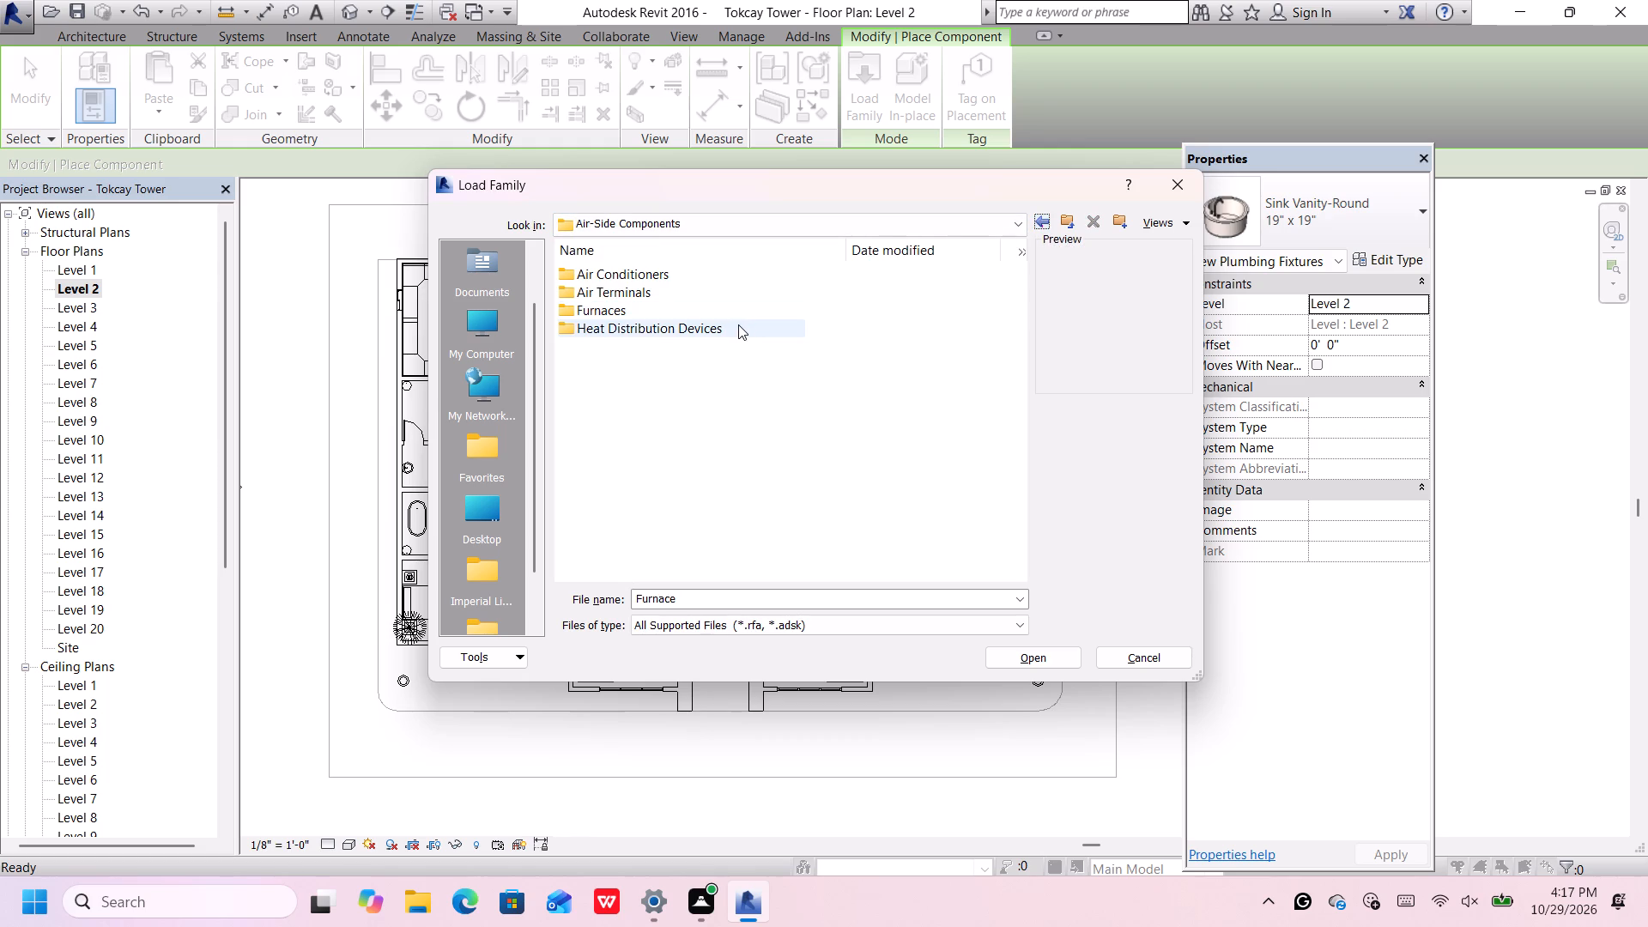
pyautogui.click(740, 270)
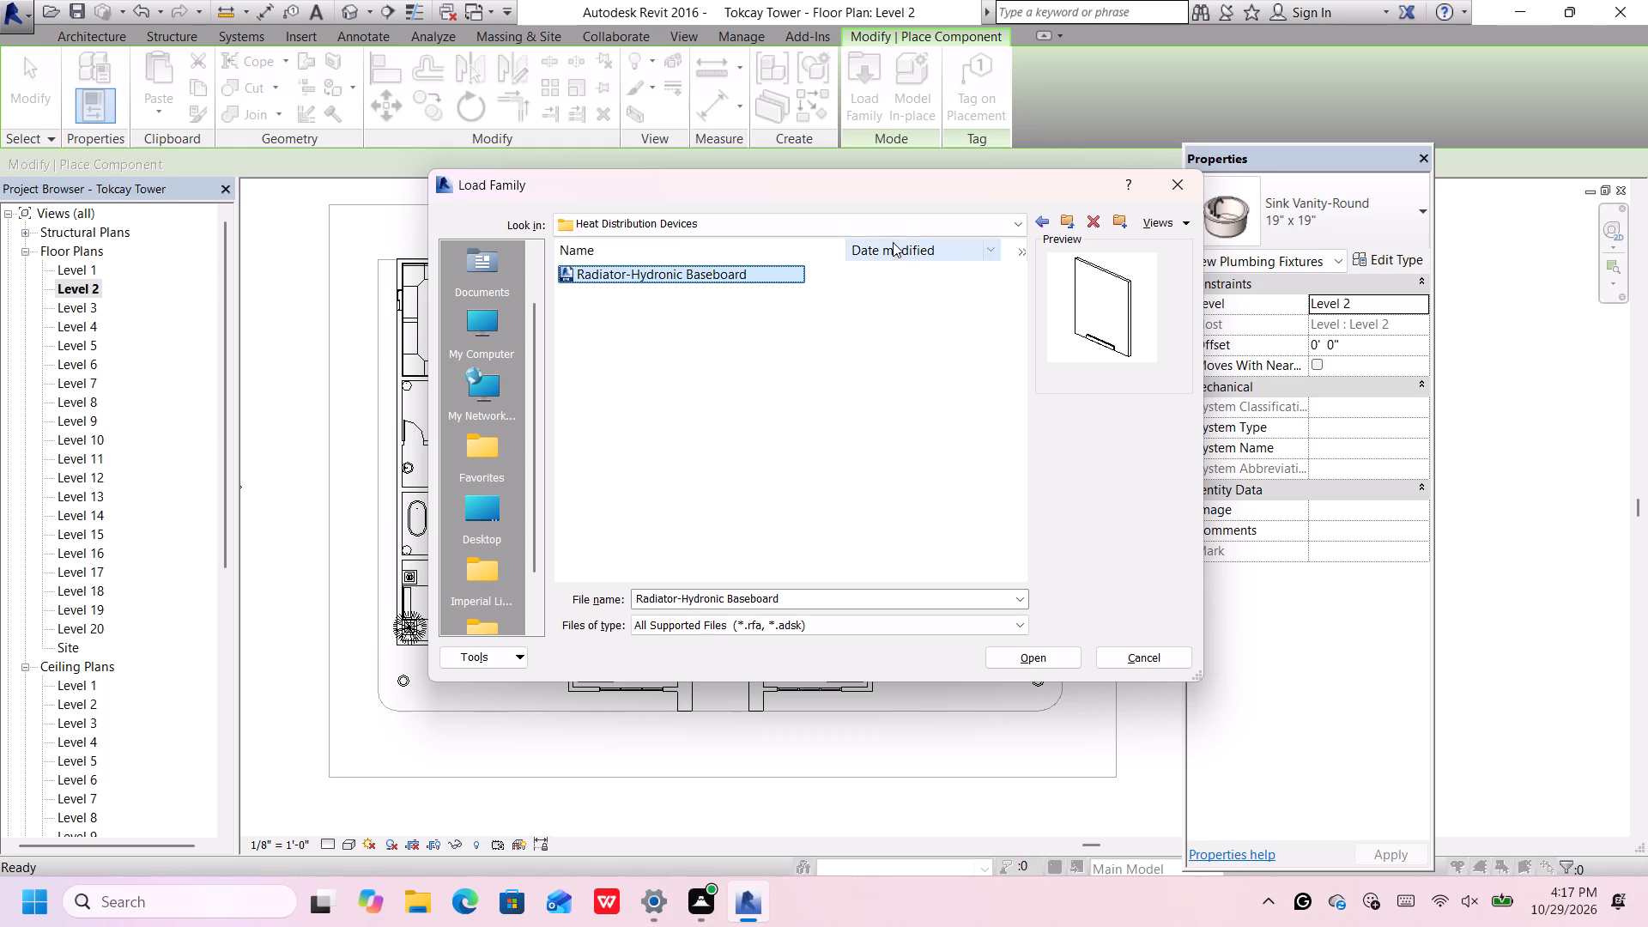
pyautogui.click(1047, 224)
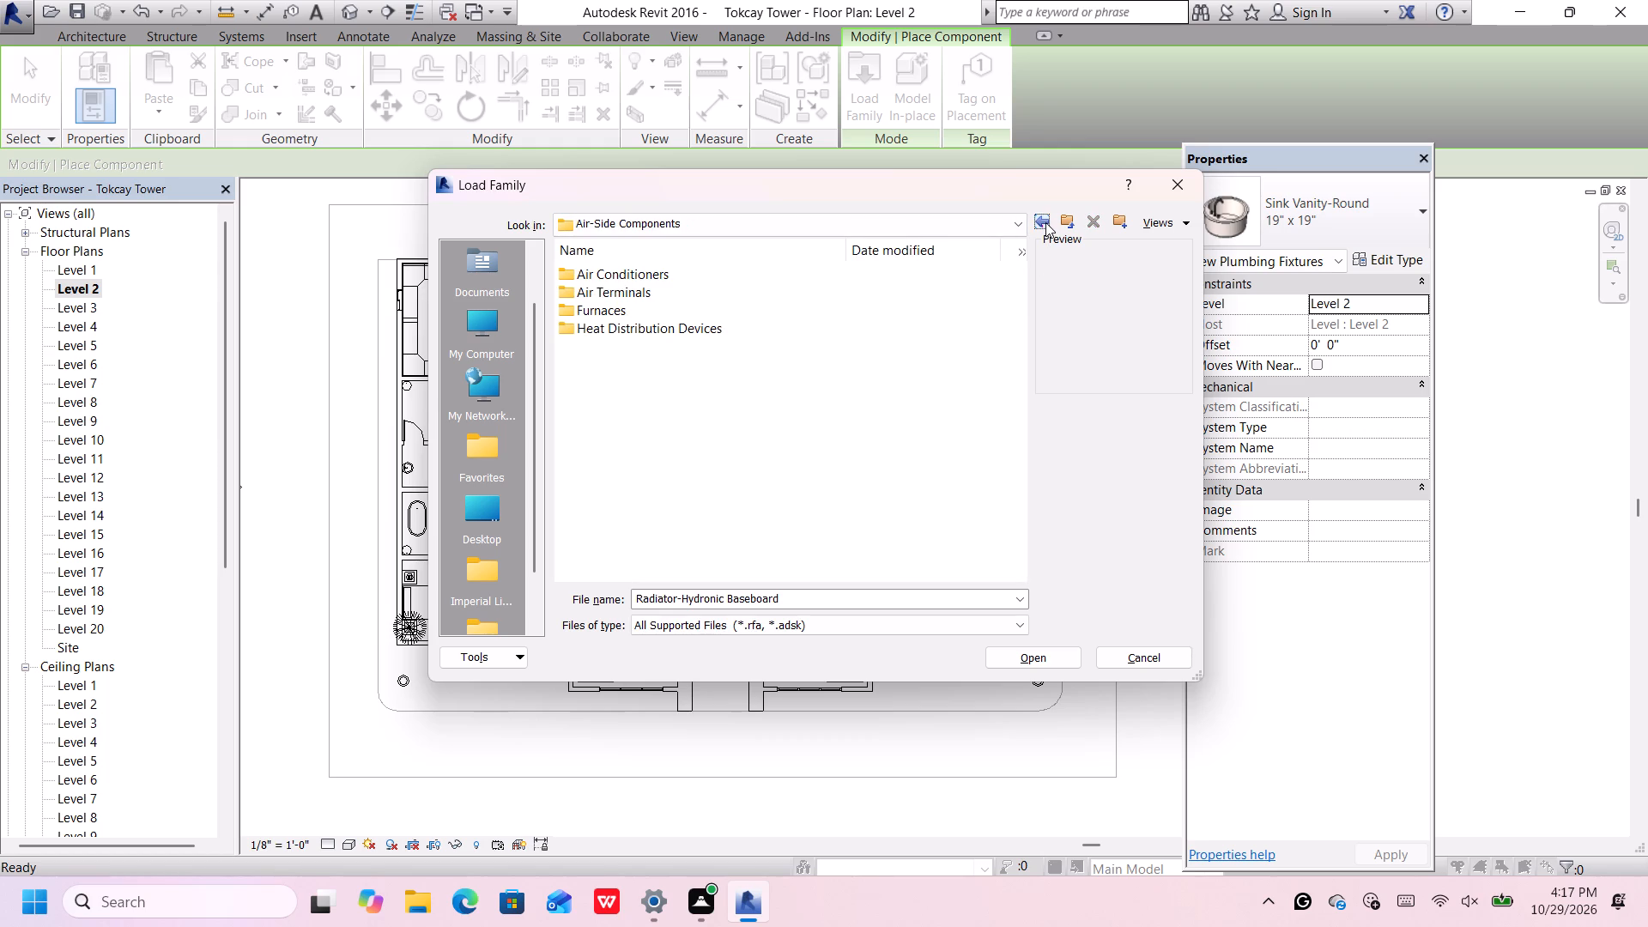
pyautogui.click(1045, 224)
pyautogui.click(1044, 226)
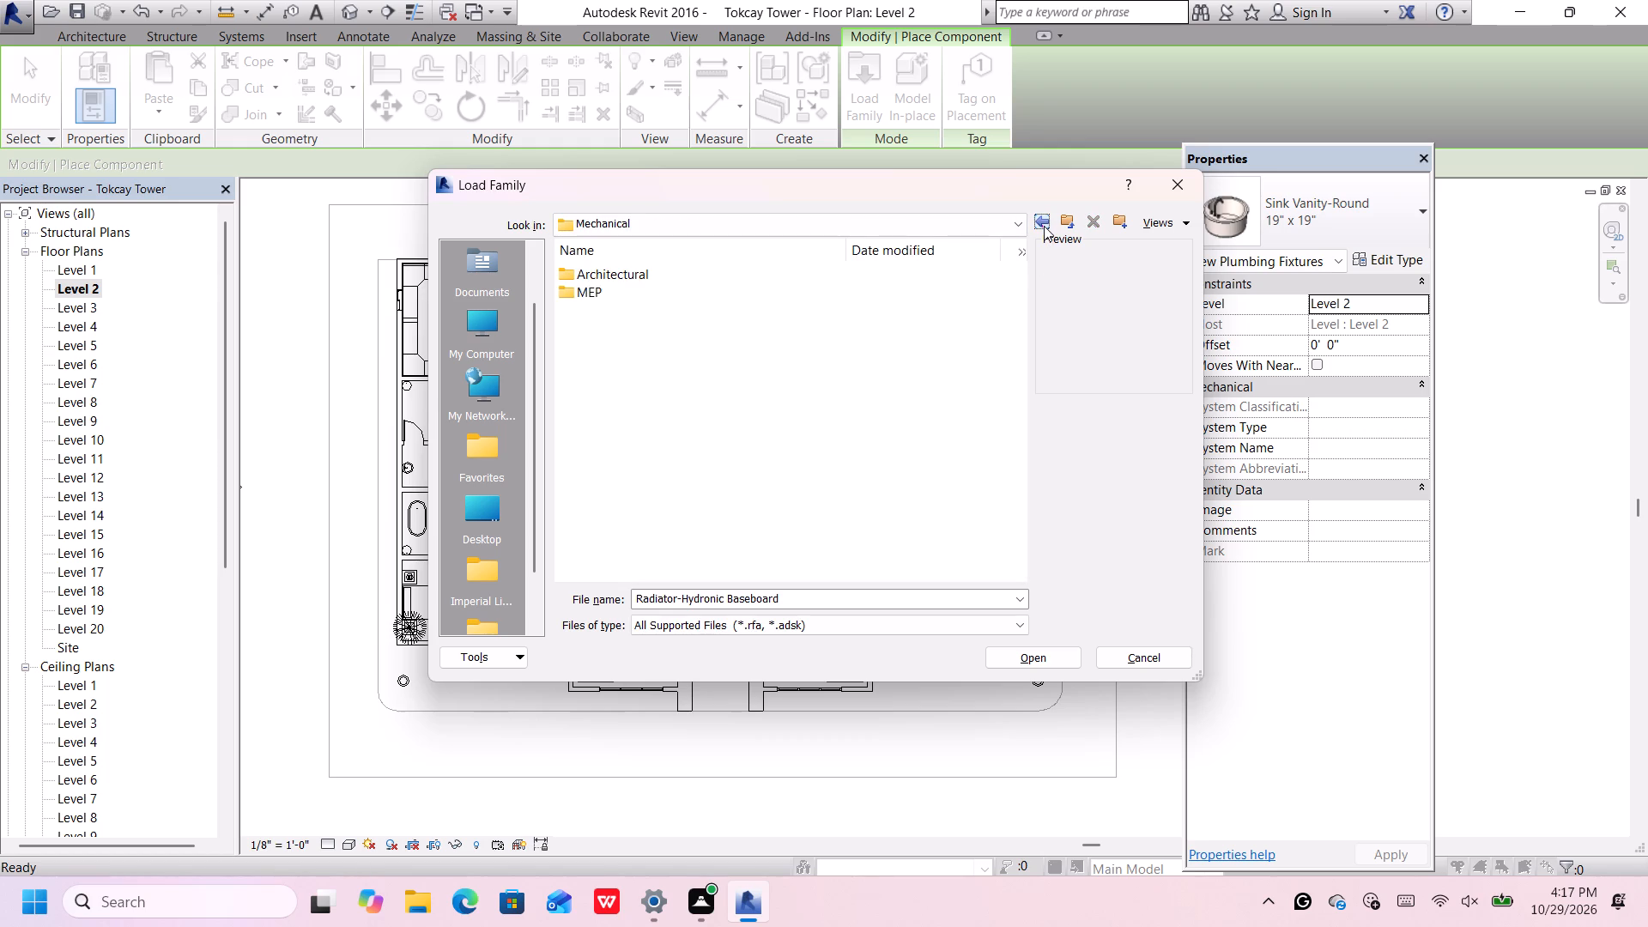
pyautogui.click(1044, 226)
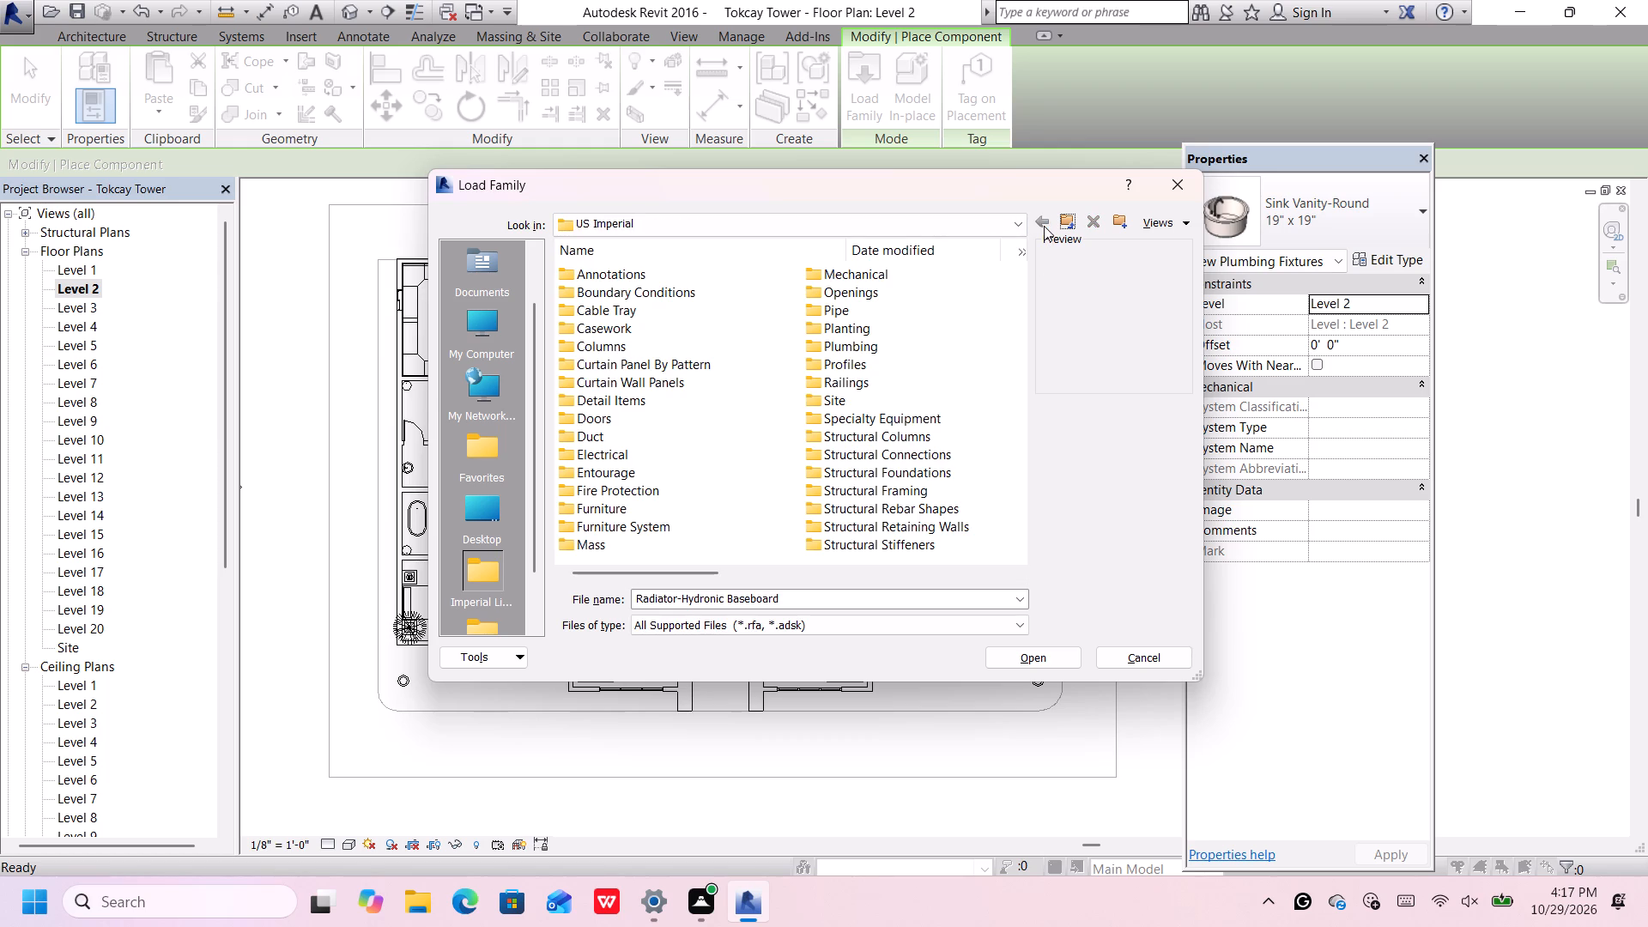
pyautogui.click(1044, 226)
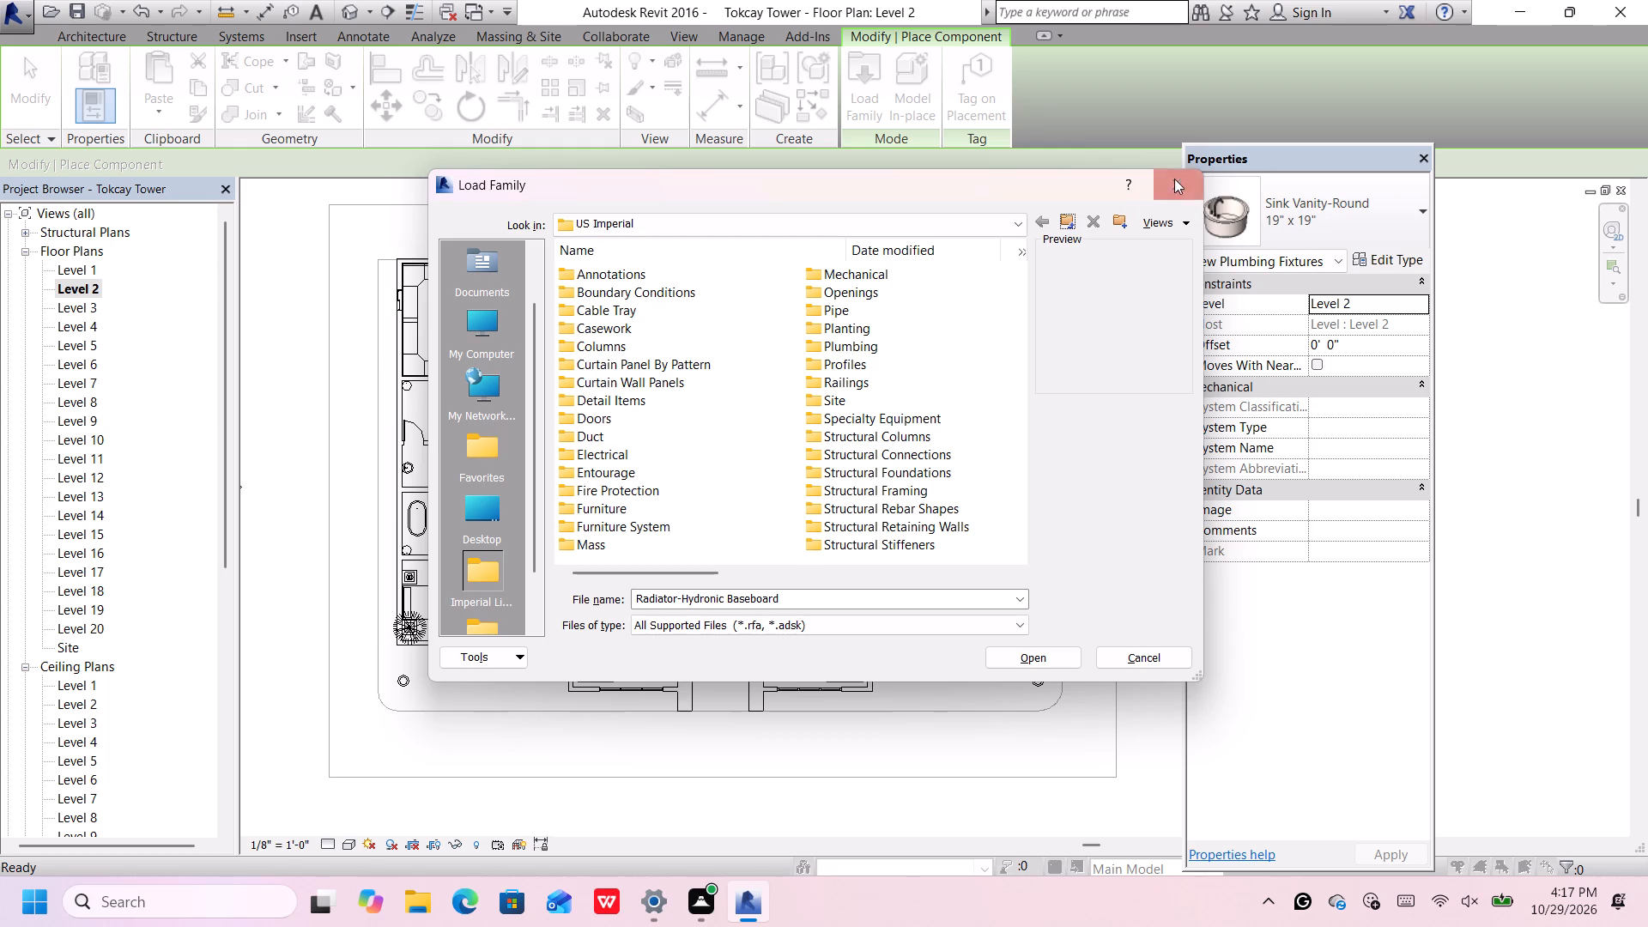
pyautogui.click(1184, 180)
pyautogui.scroll(-1, 742, 482)
pyautogui.scroll(3, 742, 482)
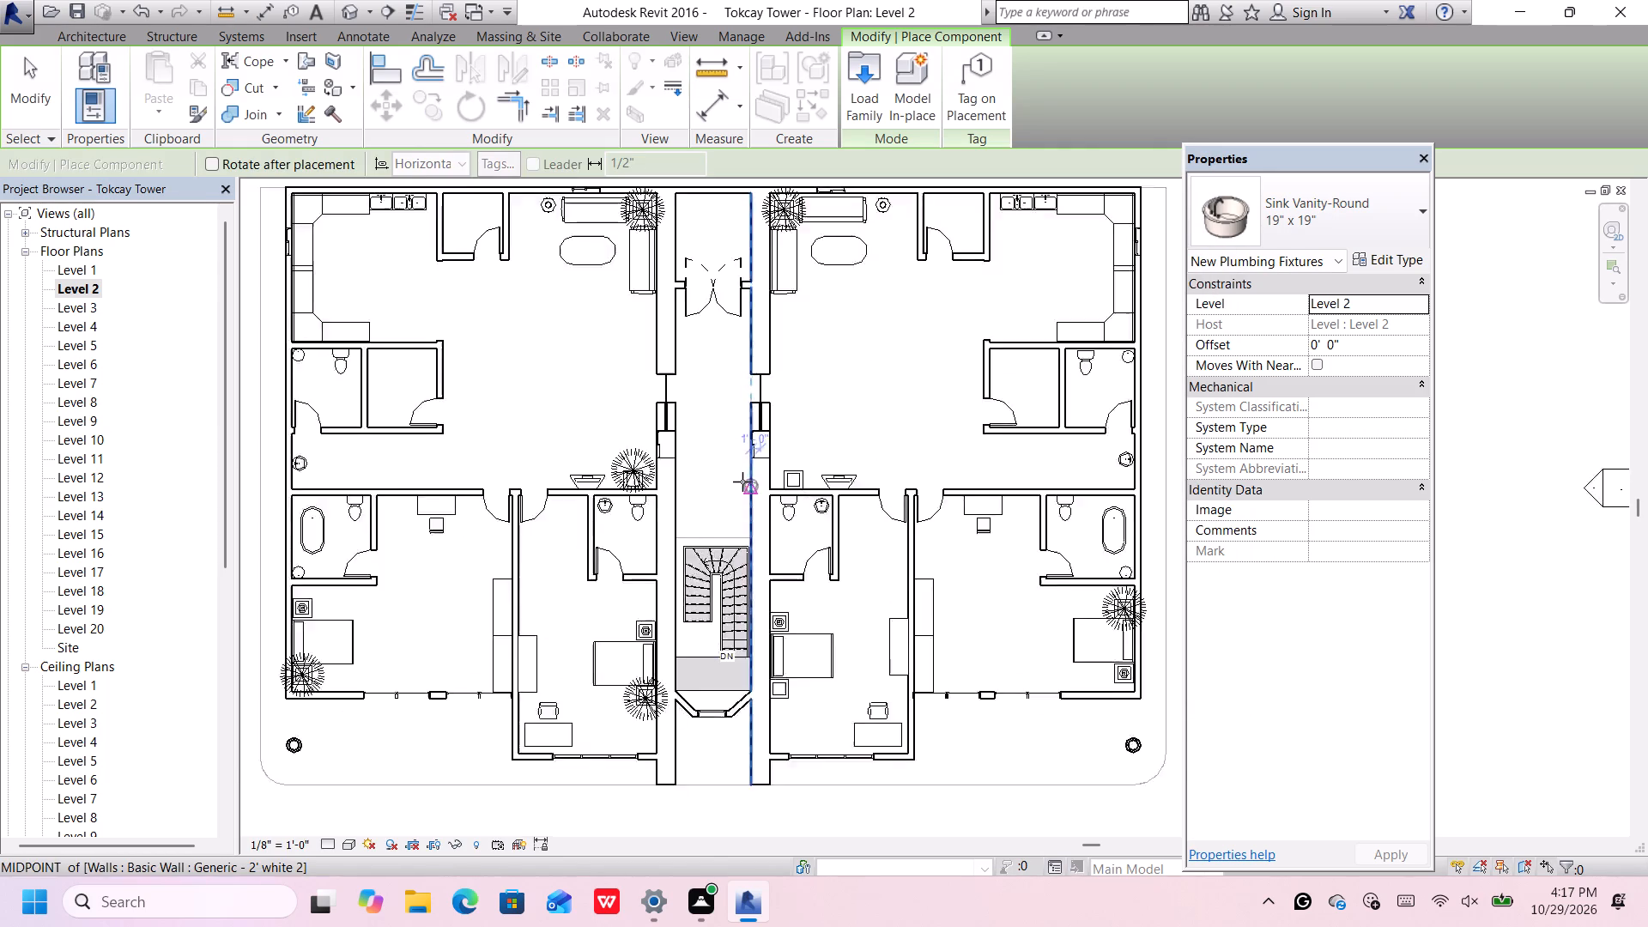
pyautogui.scroll(2, 742, 482)
pyautogui.press('Escape')
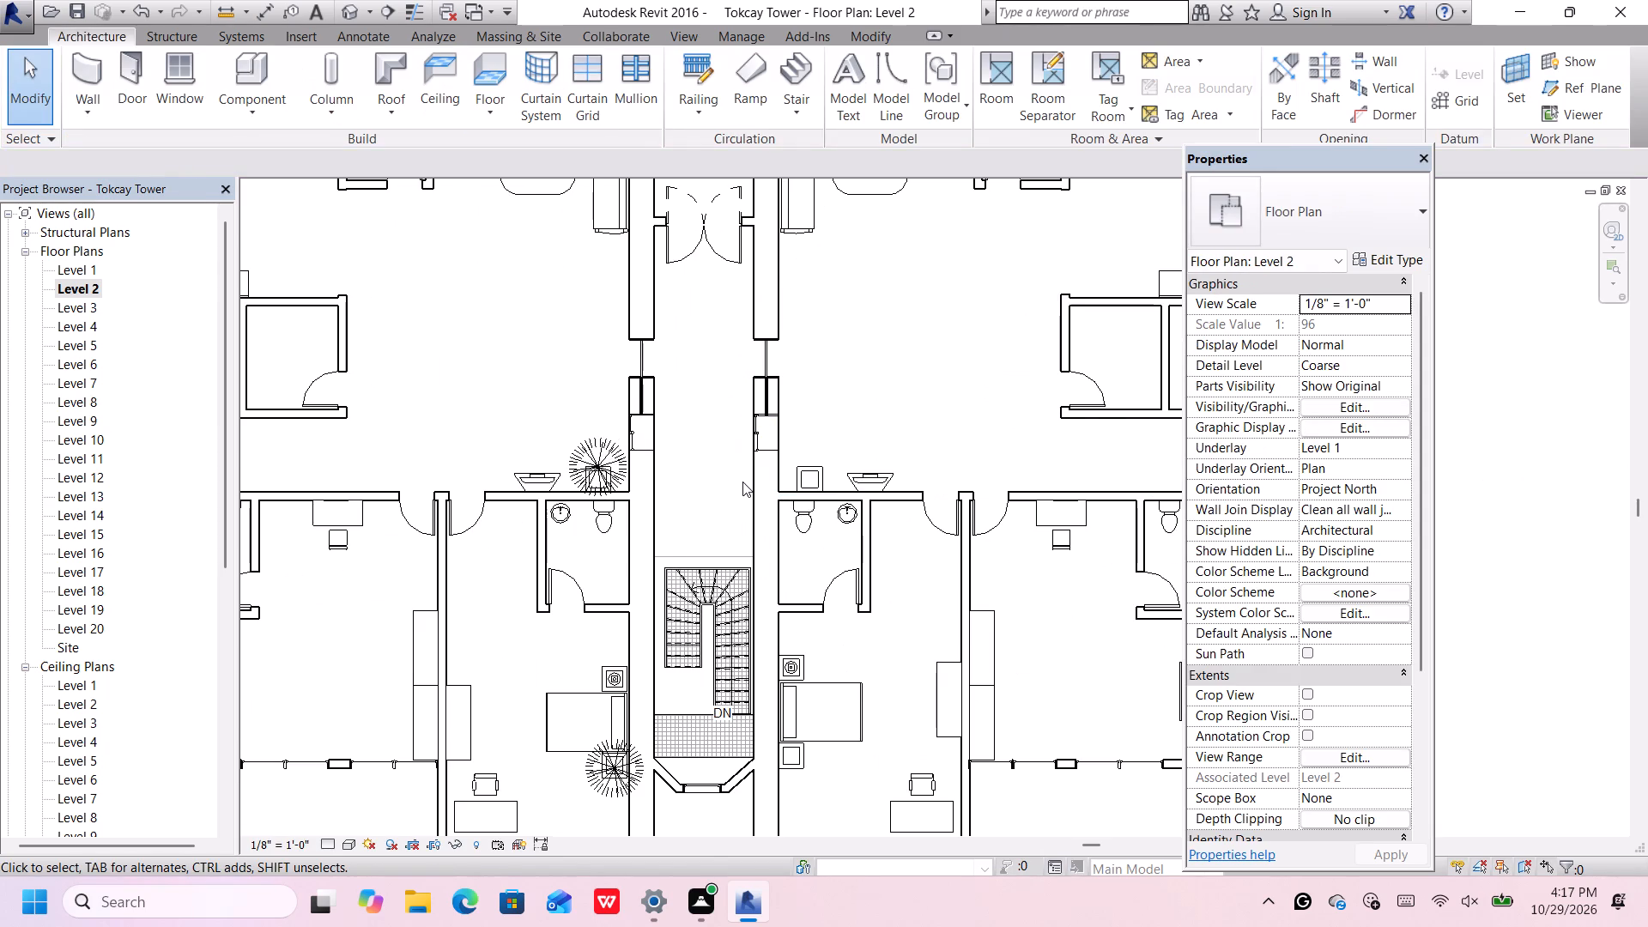
# Examine the furnished Level 2 interior of both apartments from several angles in the default 3D view.
pyautogui.scroll(-4, 742, 482)
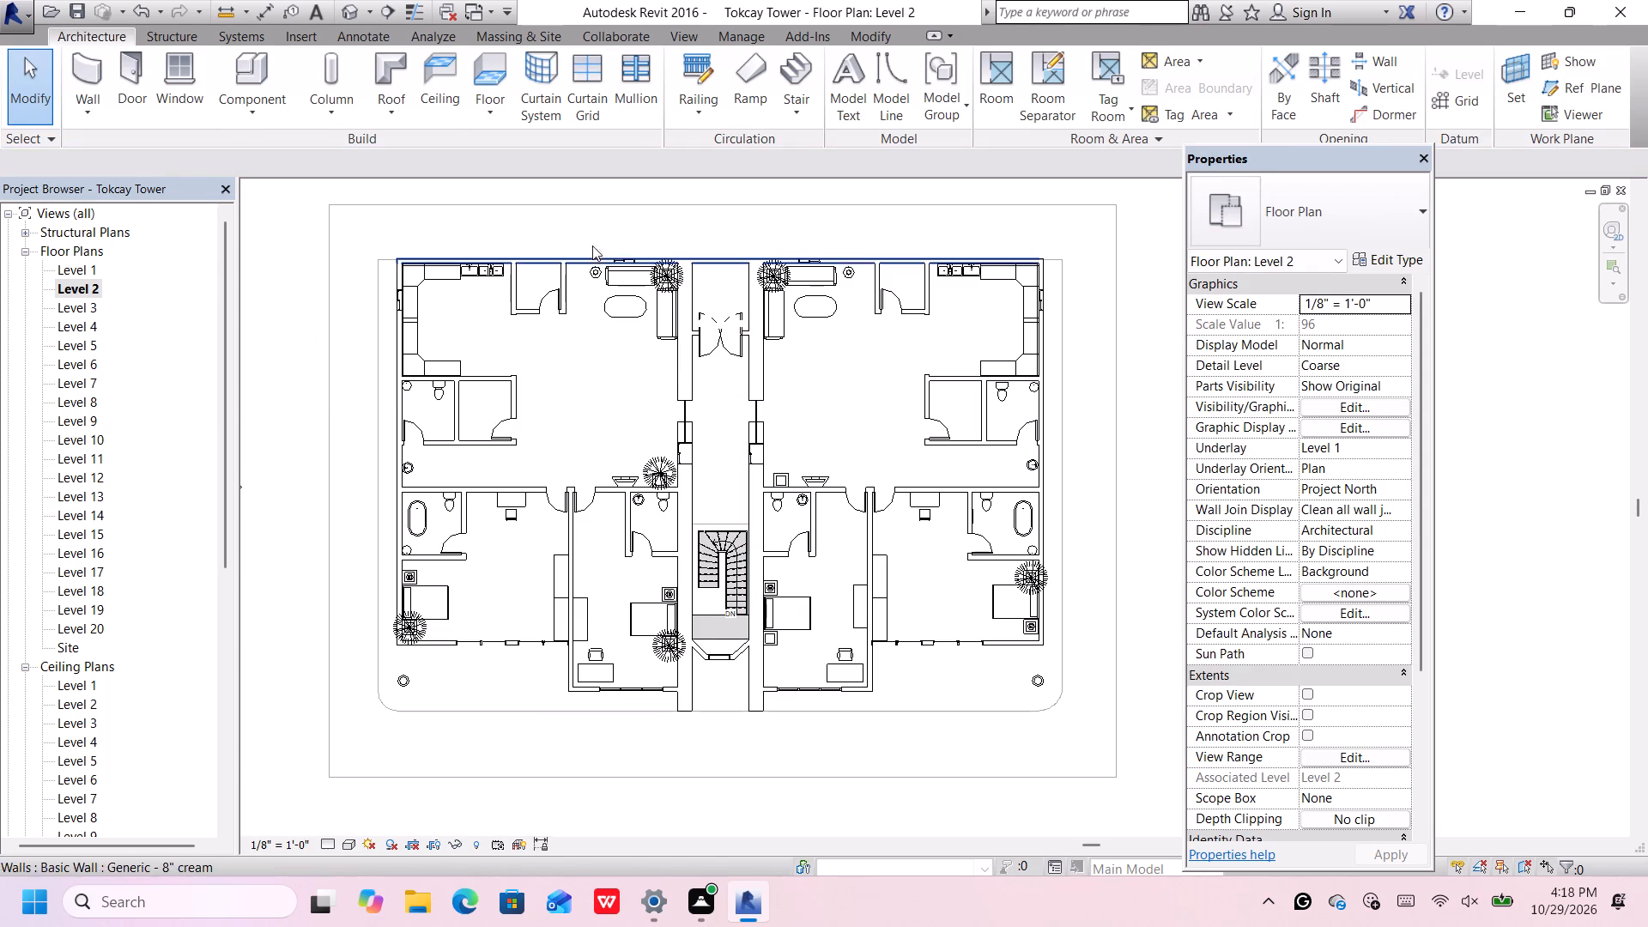
pyautogui.click(348, 16)
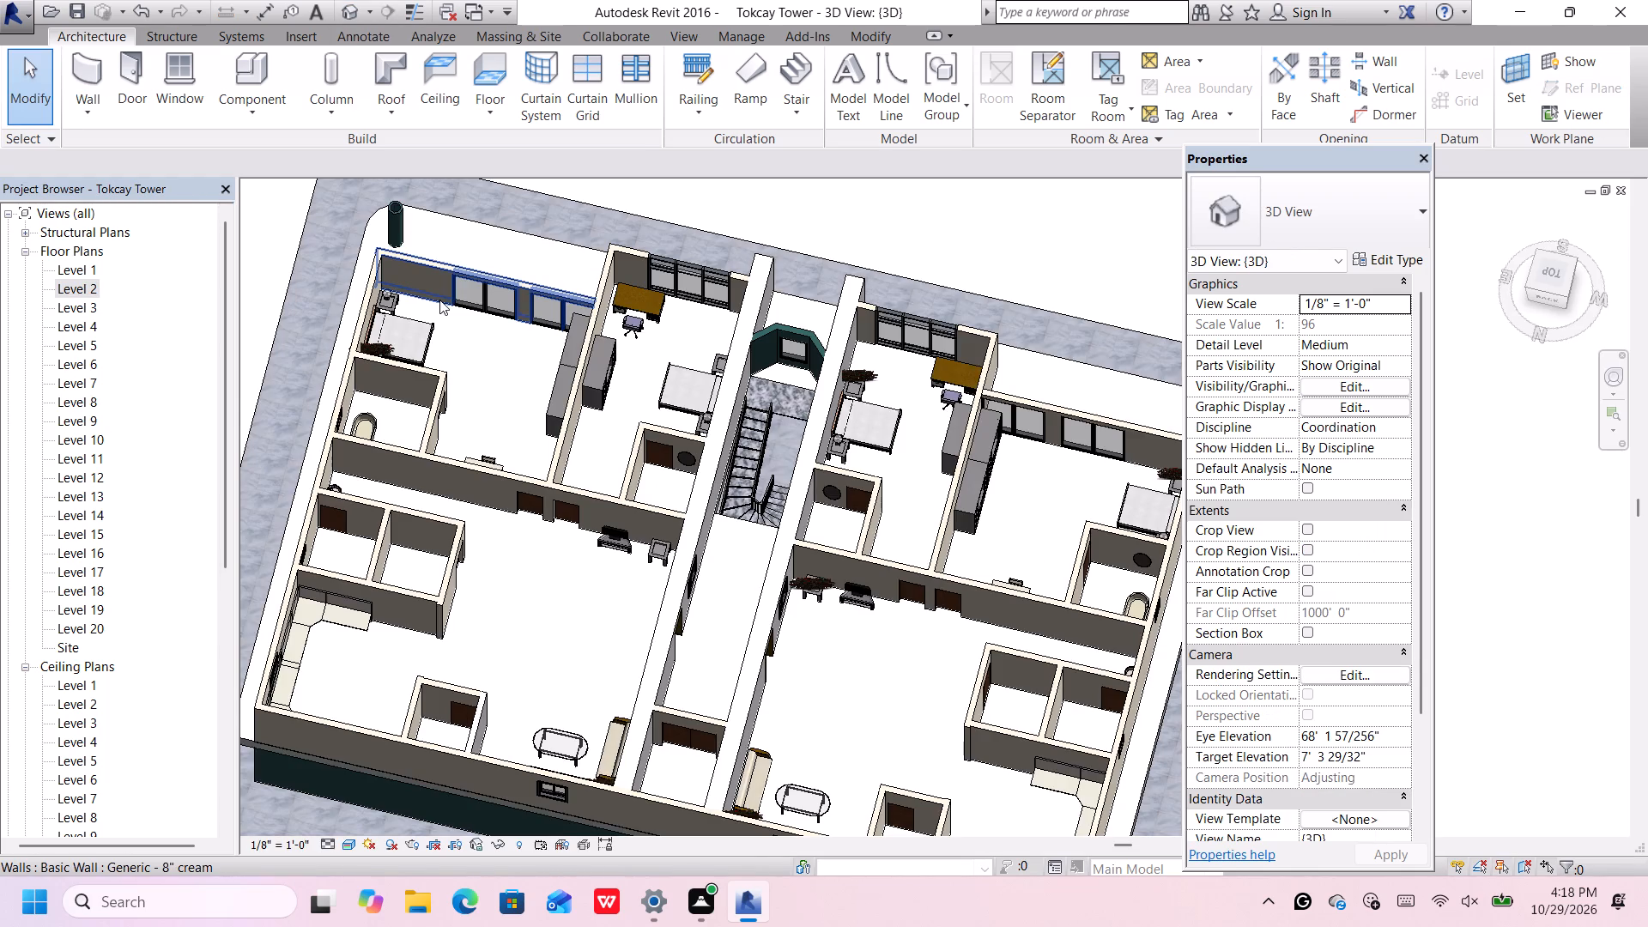
pyautogui.scroll(-5, 439, 300)
pyautogui.moveTo(507, 458); pyautogui.dragTo(525, 433, button='middle')
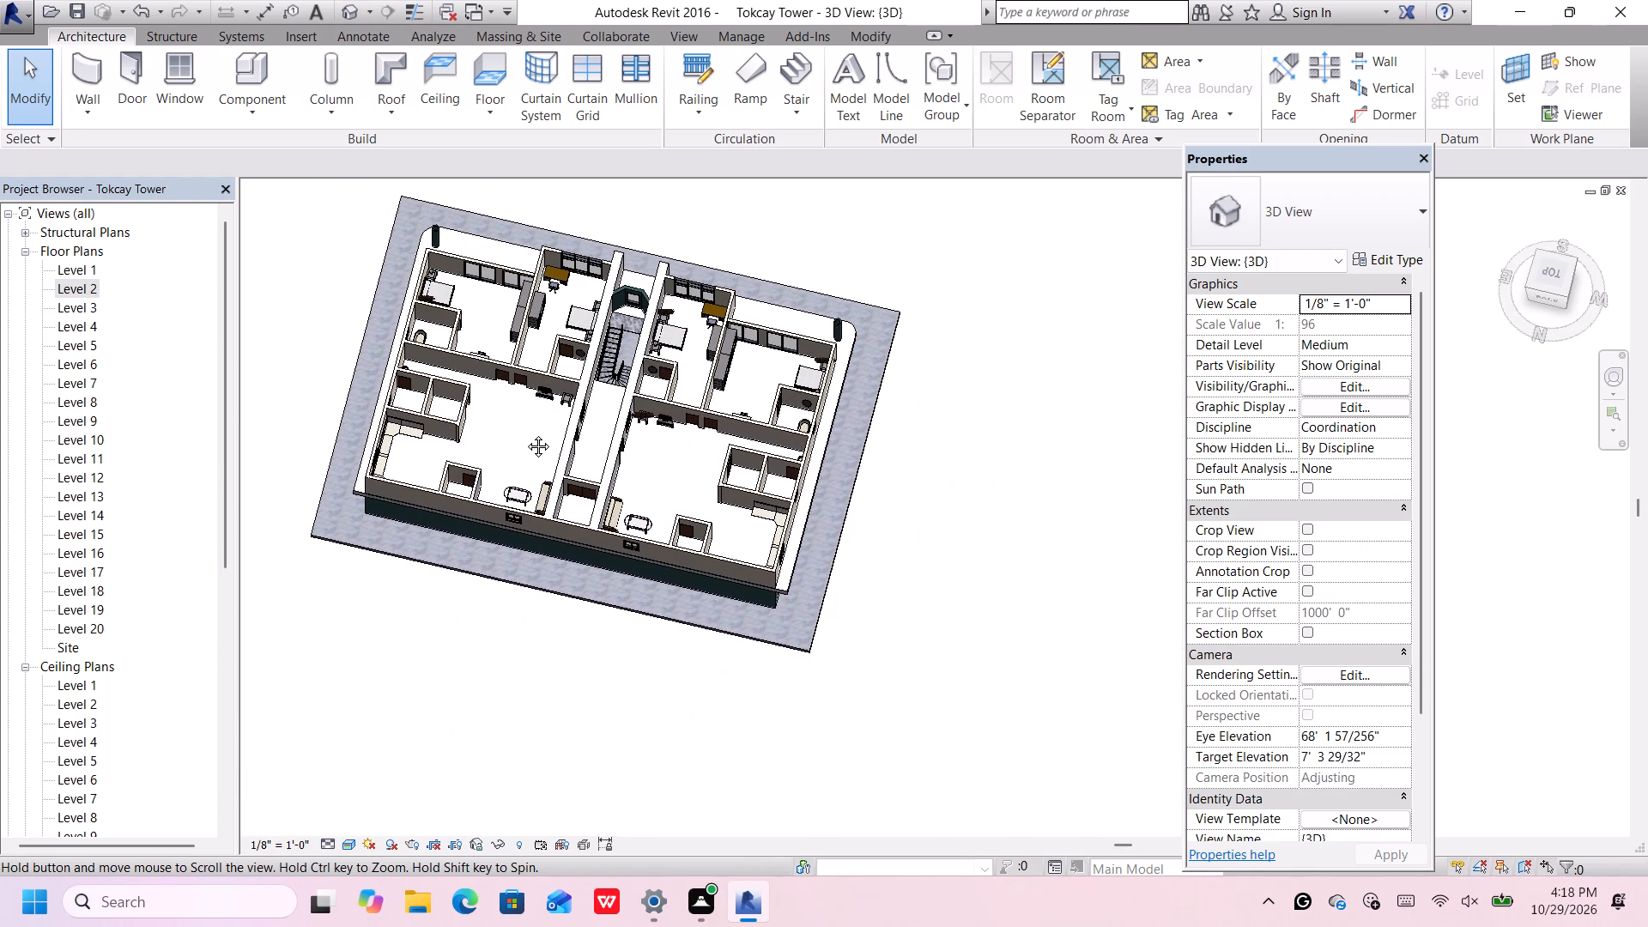
pyautogui.moveTo(525, 433); pyautogui.dragTo(281, 469, button='middle')
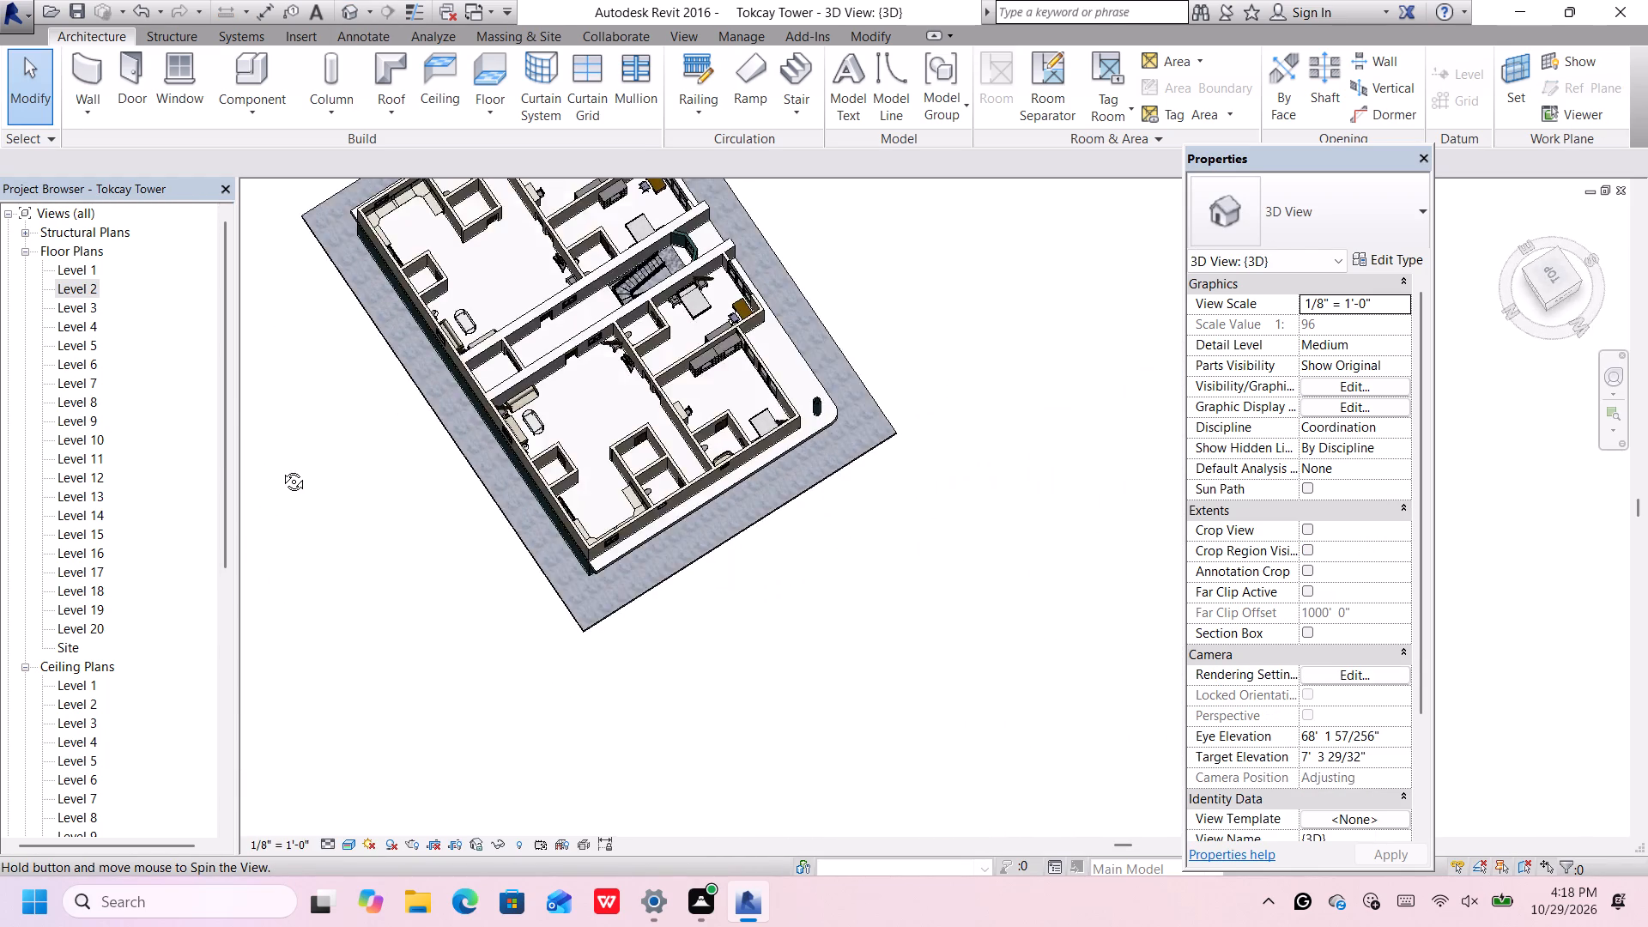
pyautogui.moveTo(281, 469); pyautogui.dragTo(283, 468, button='middle')
pyautogui.moveTo(878, 361); pyautogui.dragTo(845, 506, button='middle')
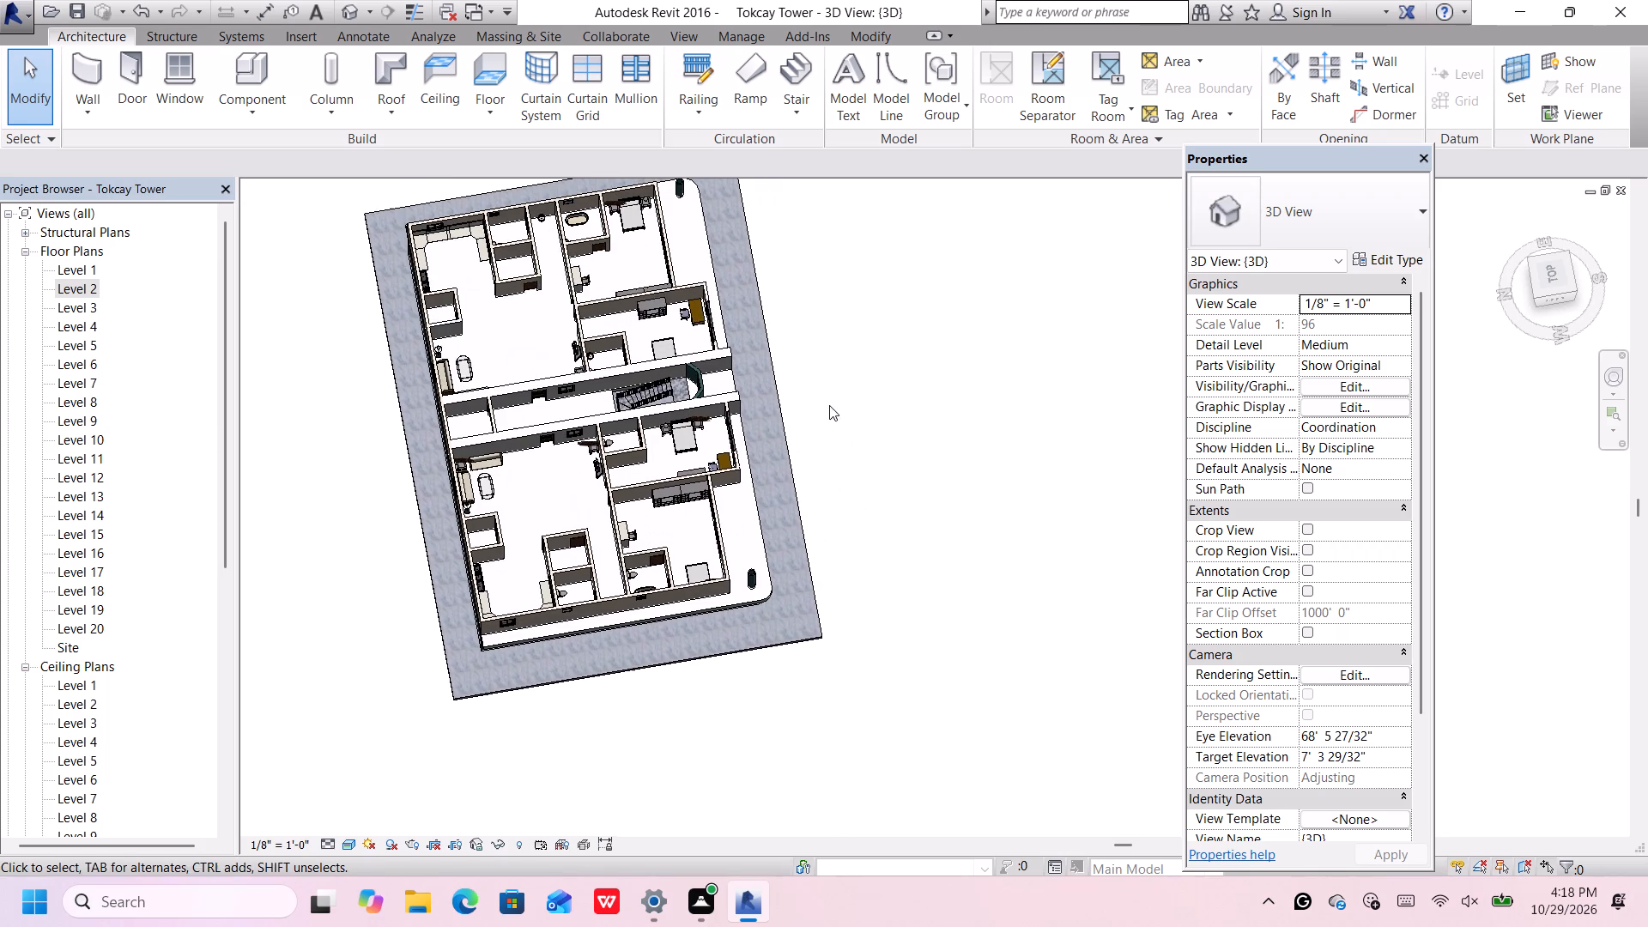
pyautogui.moveTo(830, 399); pyautogui.dragTo(756, 508, button='middle')
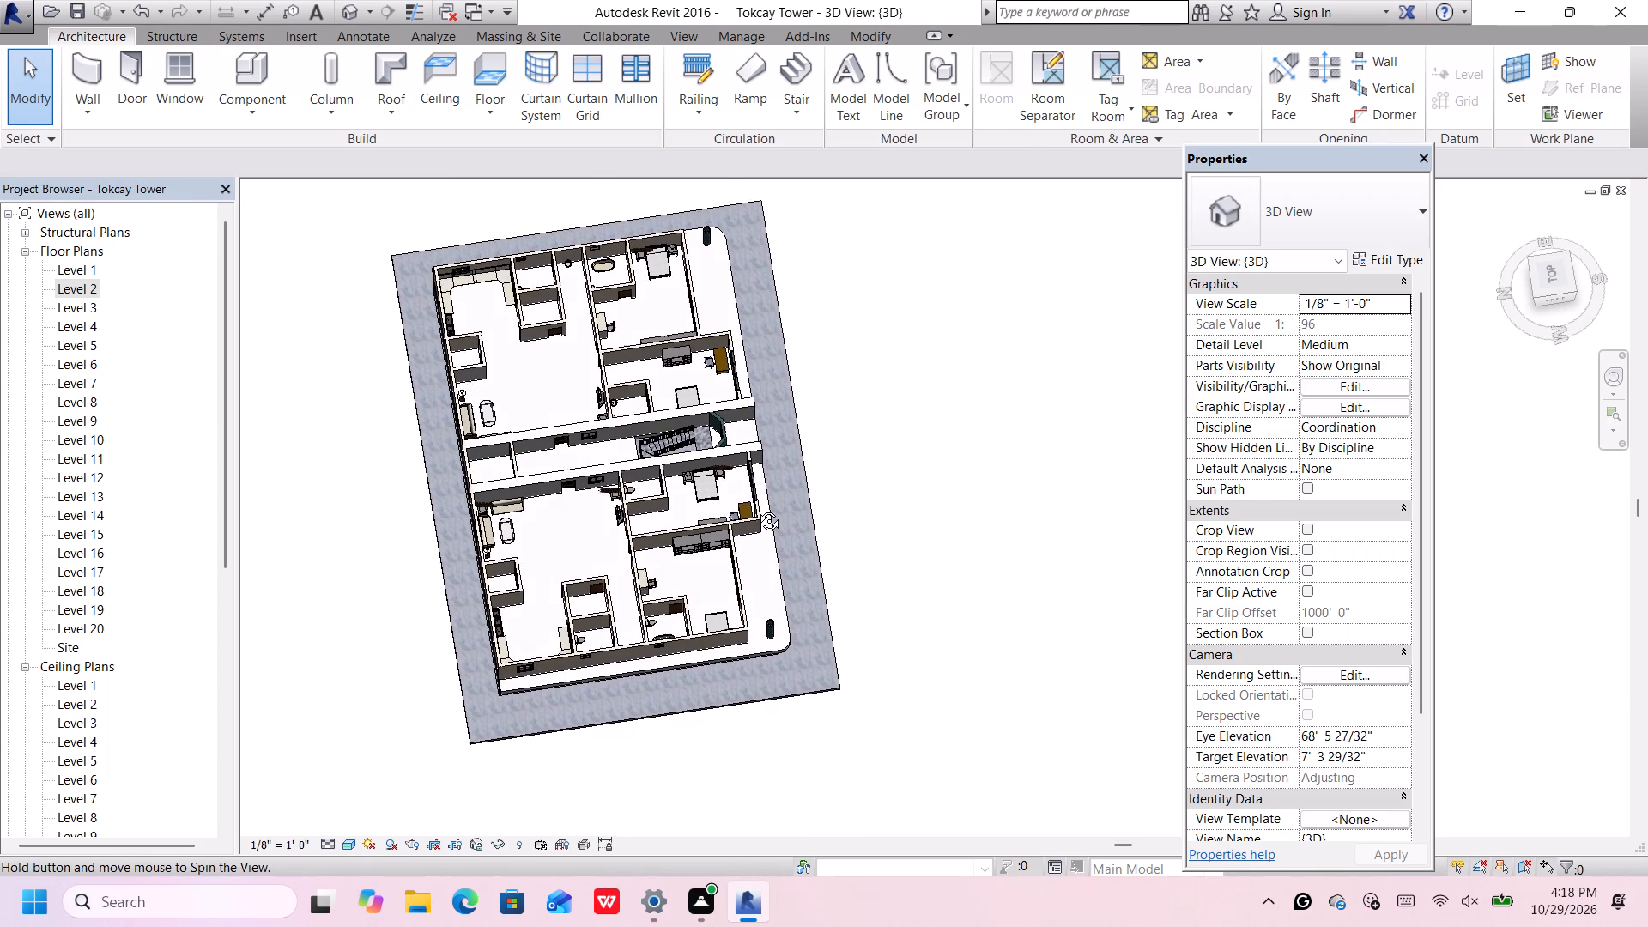
pyautogui.moveTo(756, 508); pyautogui.dragTo(591, 322, button='middle')
pyautogui.scroll(5, 657, 421)
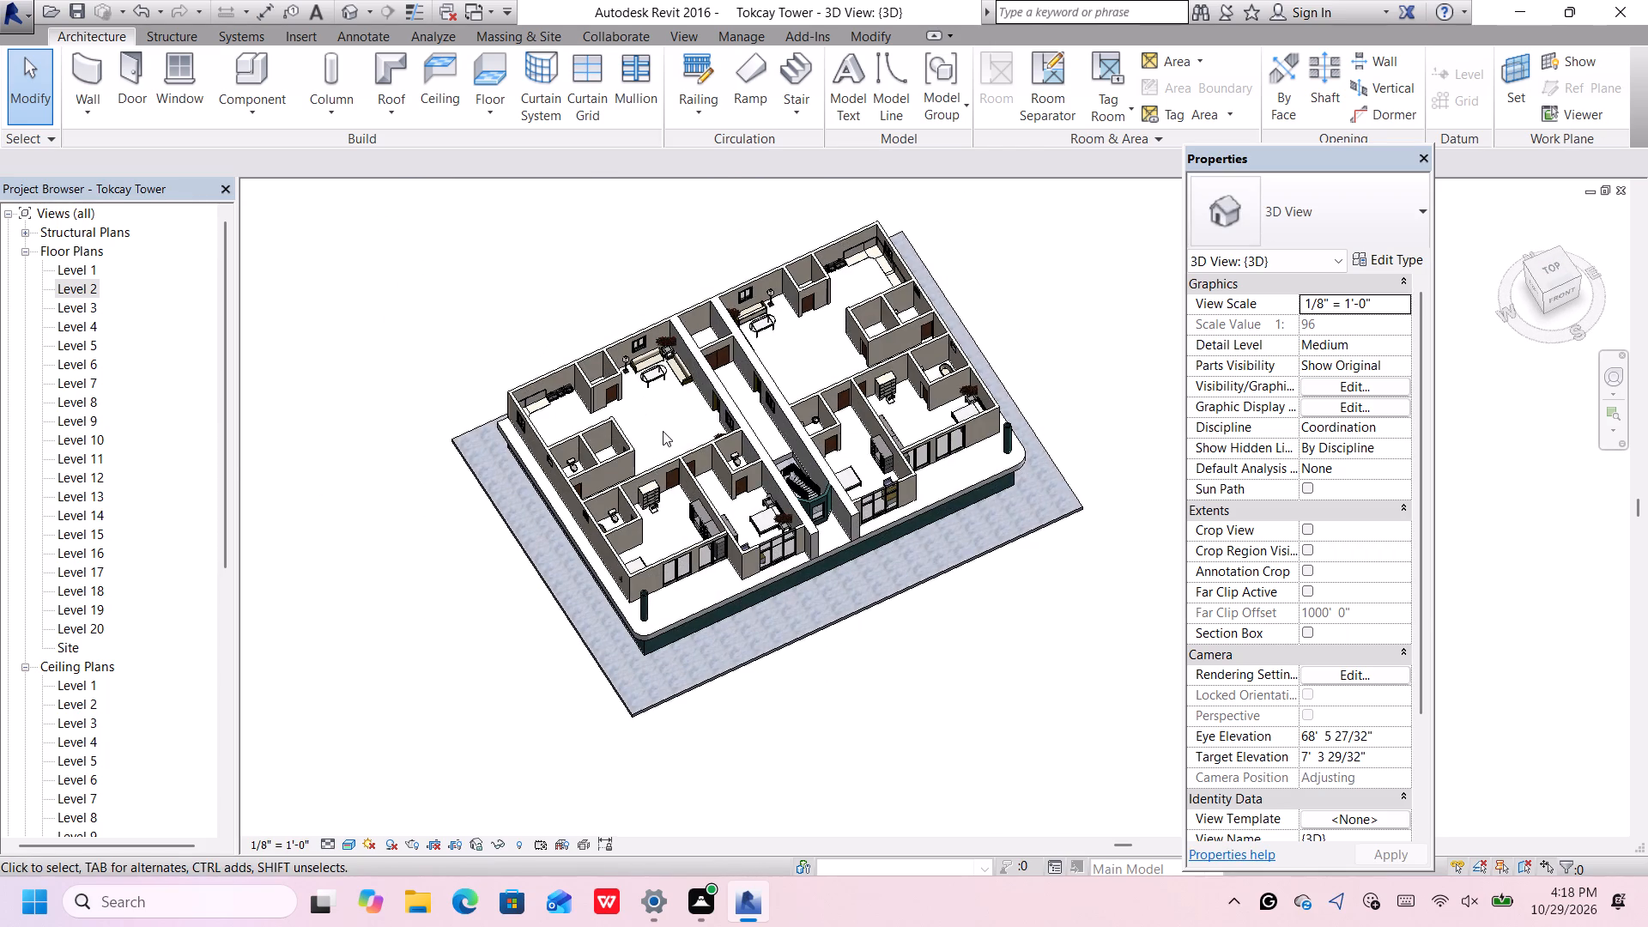
pyautogui.scroll(1, 830, 409)
pyautogui.scroll(-4, 829, 412)
pyautogui.moveTo(829, 448); pyautogui.dragTo(815, 452, button='middle')
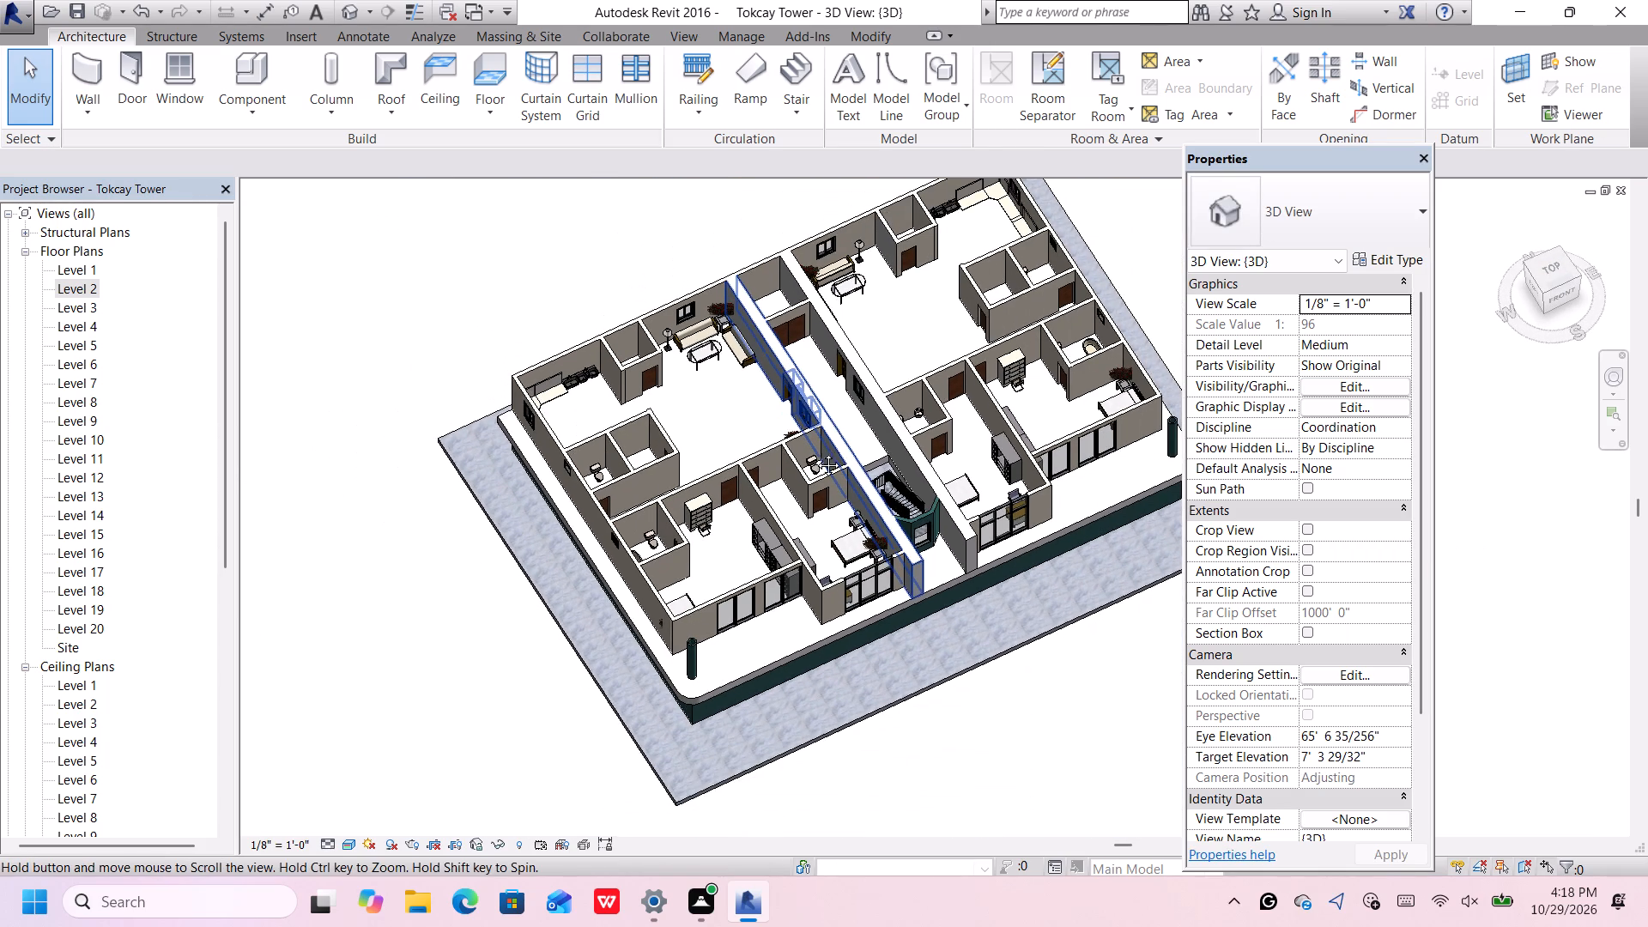
pyautogui.moveTo(815, 452); pyautogui.dragTo(762, 466, button='middle')
# Nudge the RPC rhododendron shrub over the corner side table between the two living room sofas.
pyautogui.scroll(13, 670, 316)
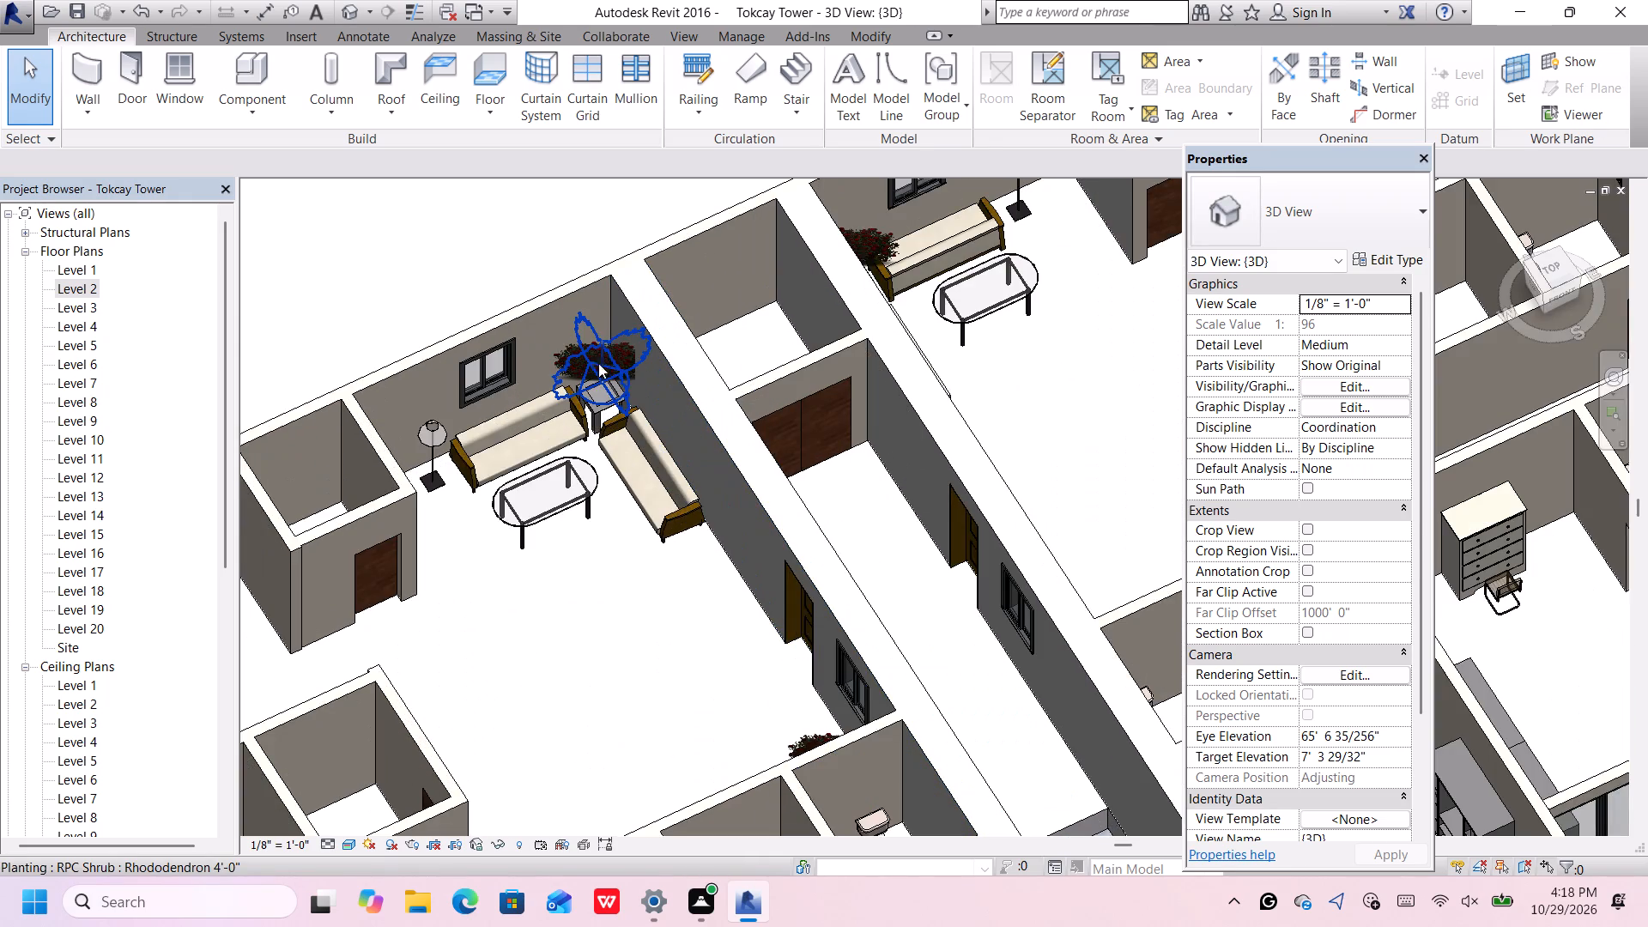
pyautogui.scroll(5, 588, 374)
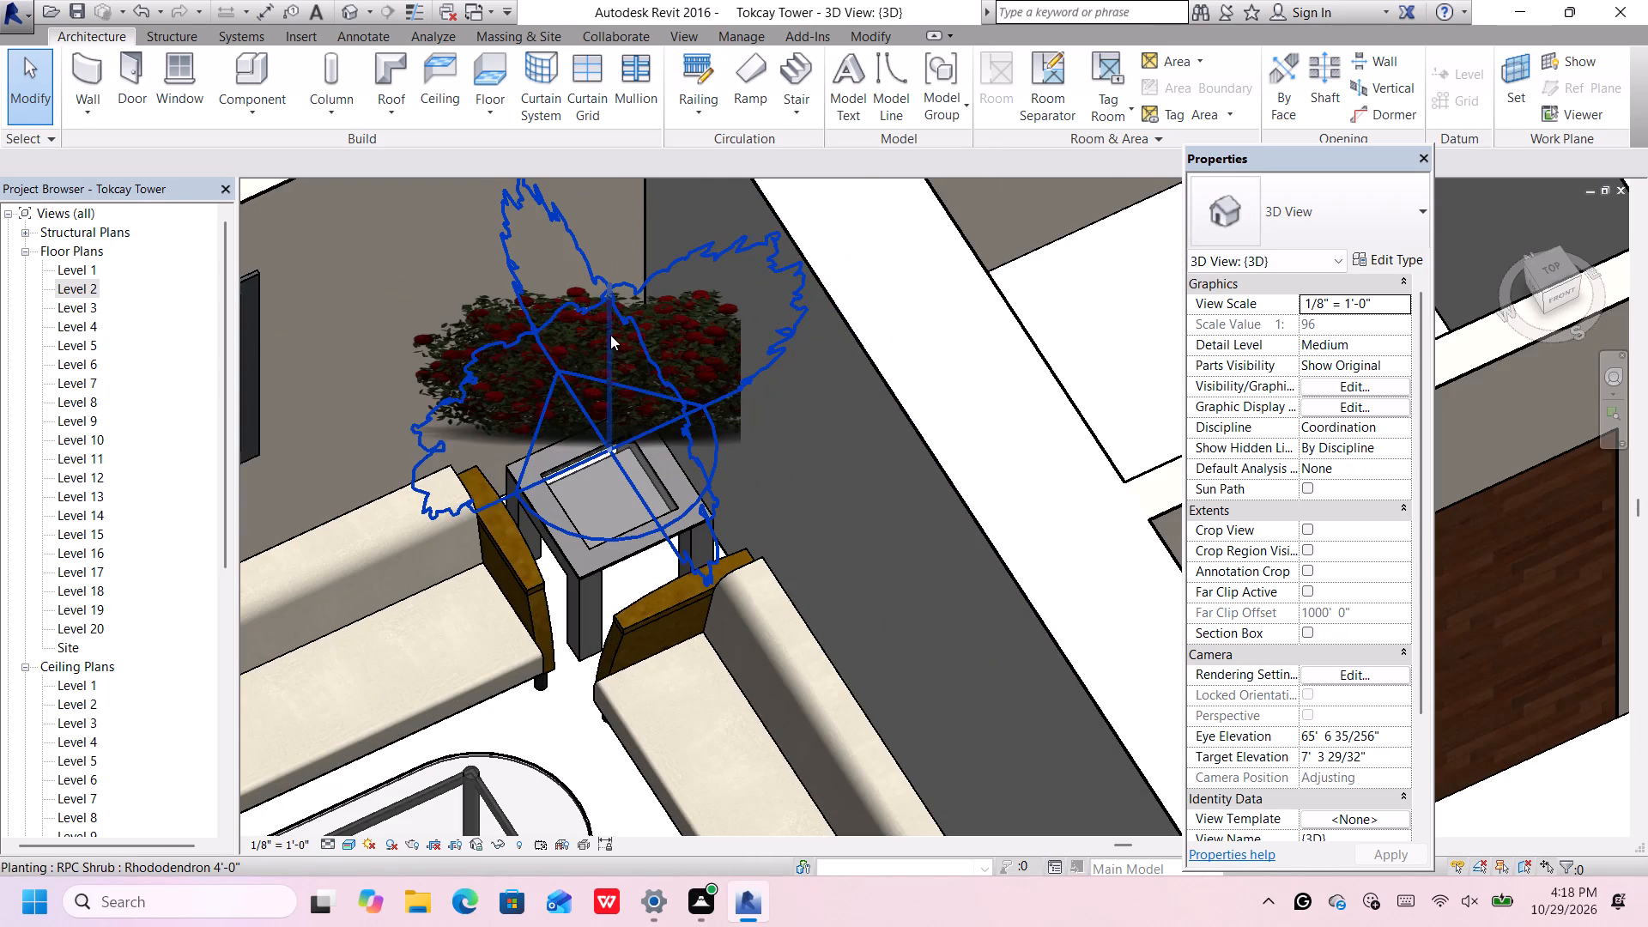
pyautogui.click(610, 335)
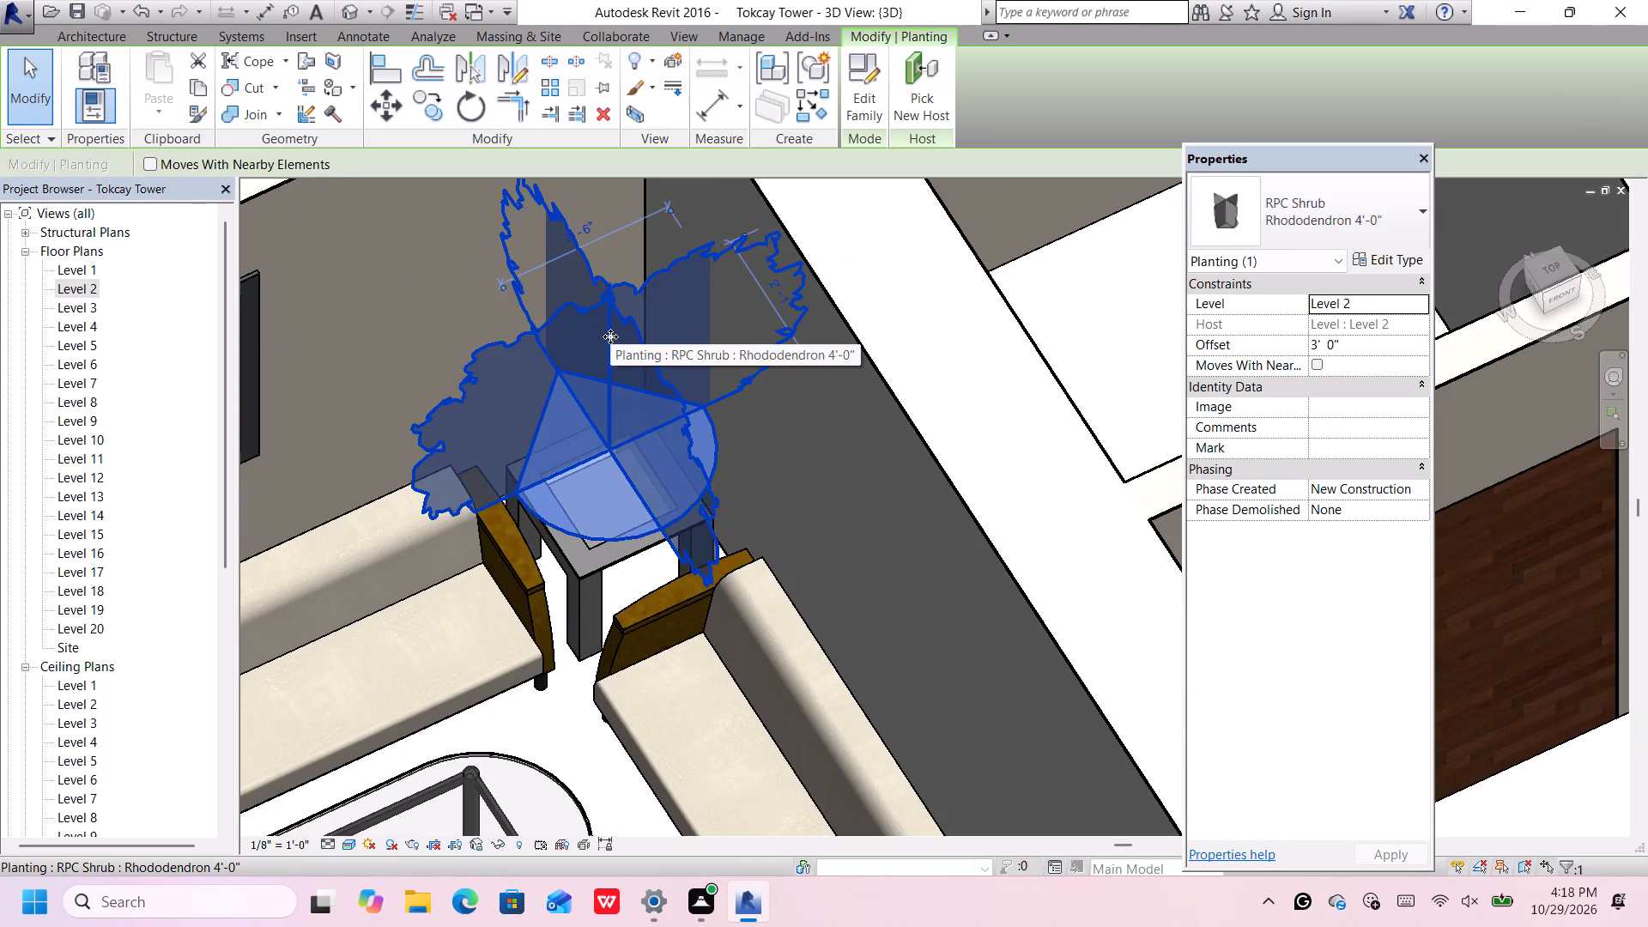
pyautogui.press('Down')
pyautogui.press('Down')
pyautogui.press('Down')
pyautogui.press('Down')
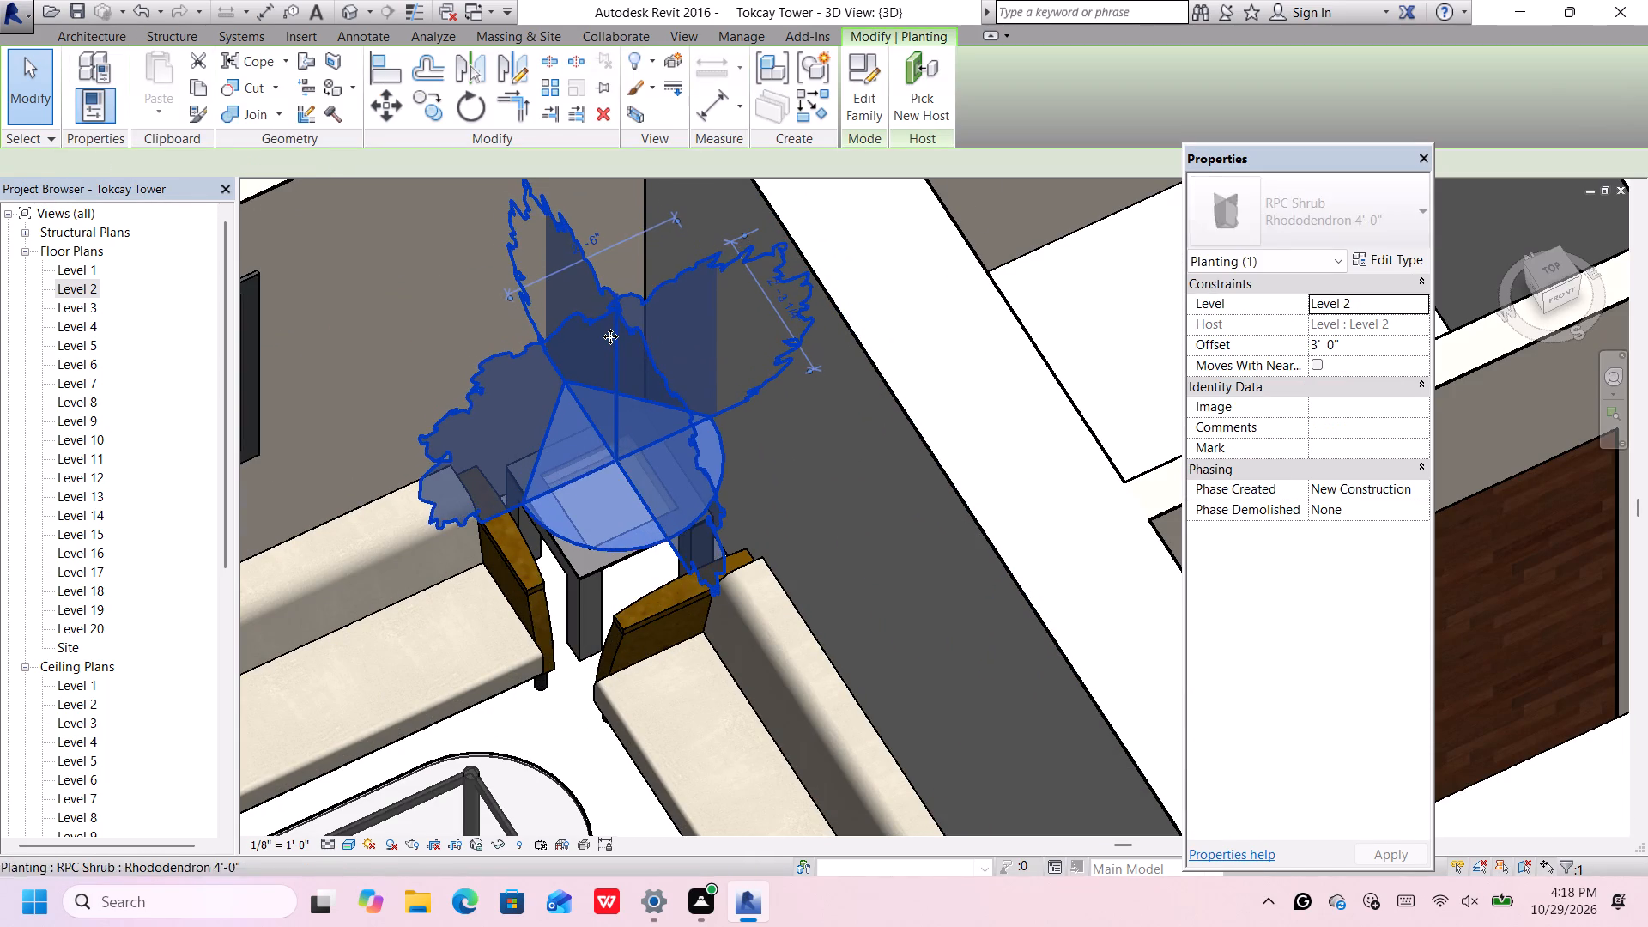
pyautogui.press('Down')
pyautogui.press('Down')
pyautogui.press('Down')
pyautogui.press('Down')
pyautogui.press('Down')
pyautogui.press('Left')
pyautogui.press('Left')
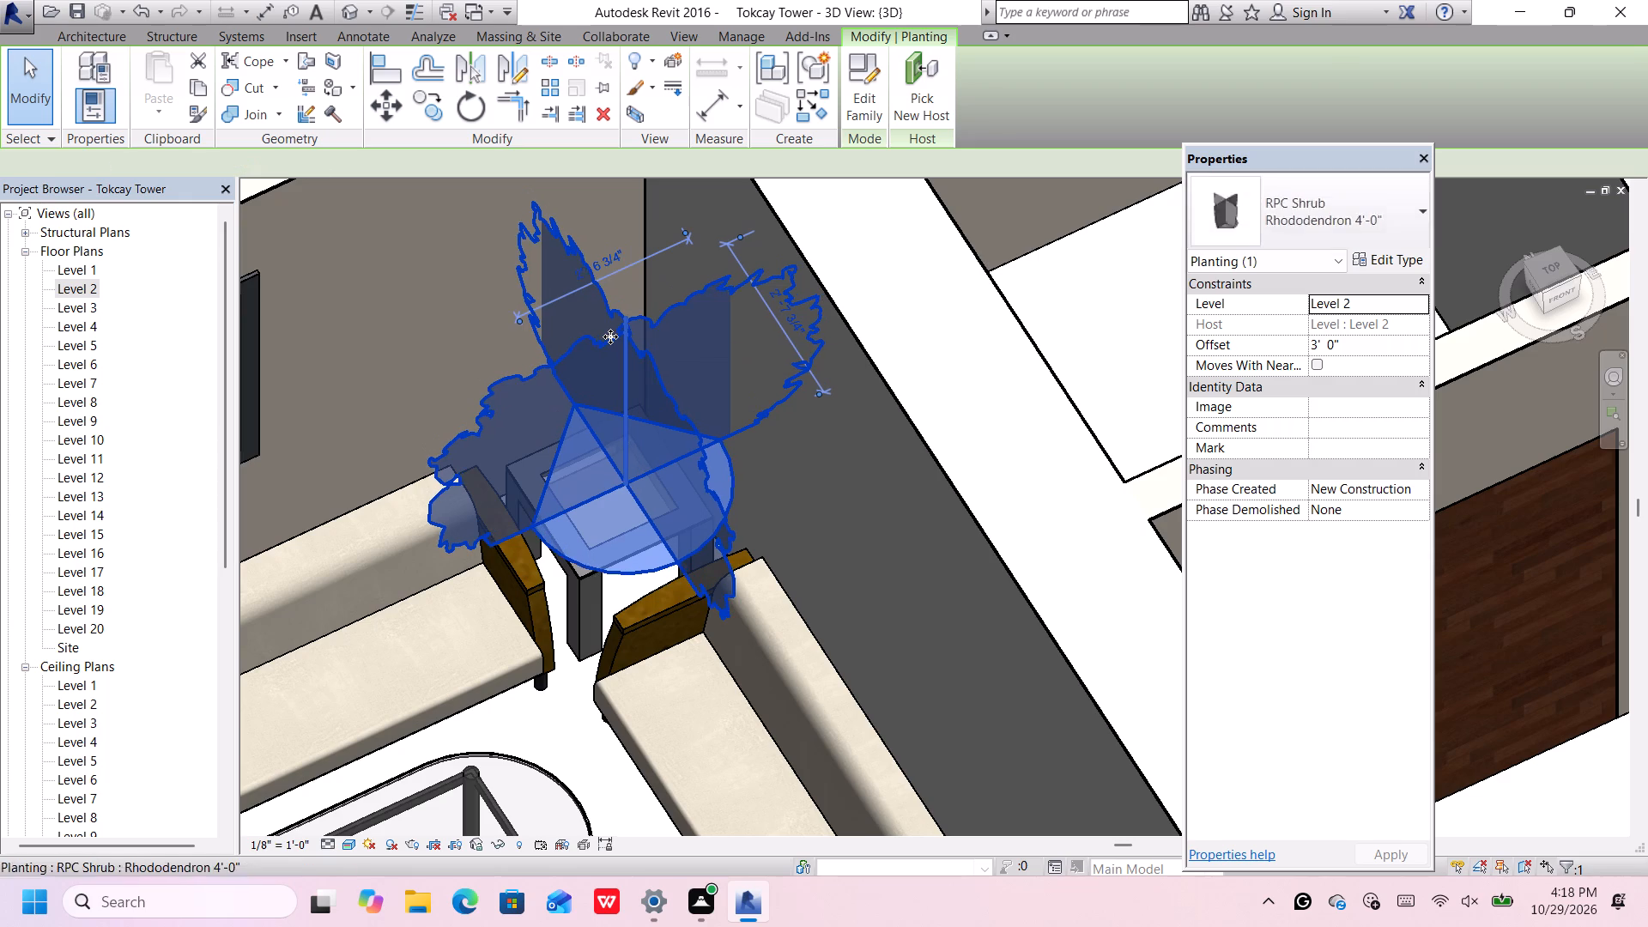
pyautogui.press('Left')
pyautogui.press('Left')
pyautogui.press('Left')
pyautogui.scroll(-5, 610, 336)
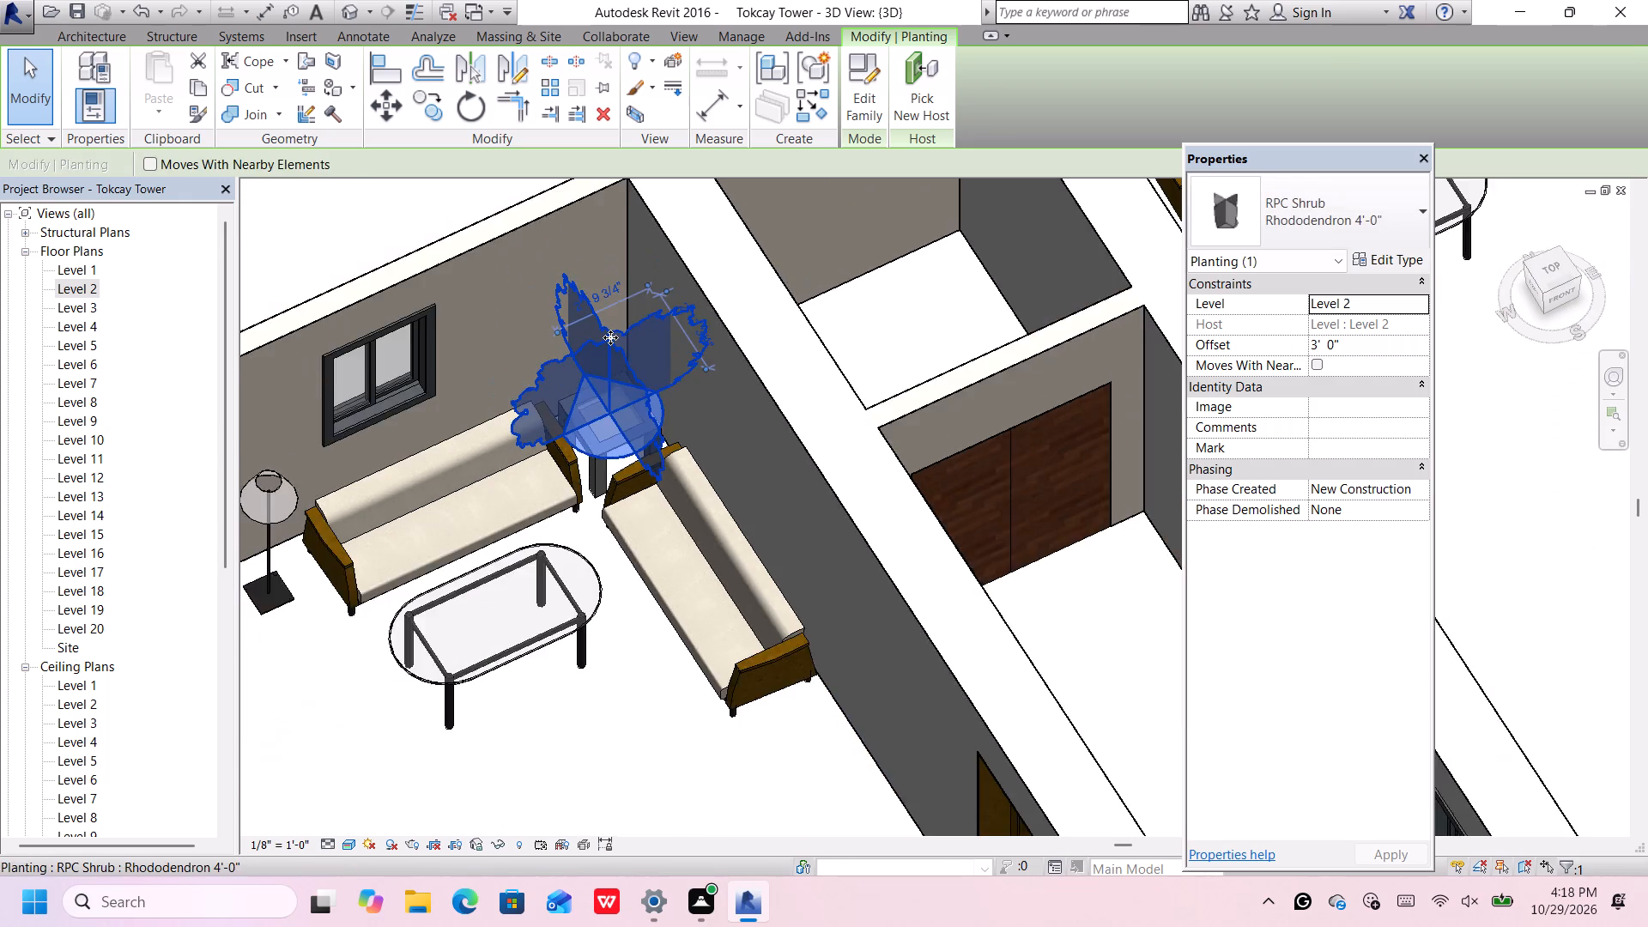
pyautogui.scroll(-9, 610, 337)
pyautogui.click(600, 226)
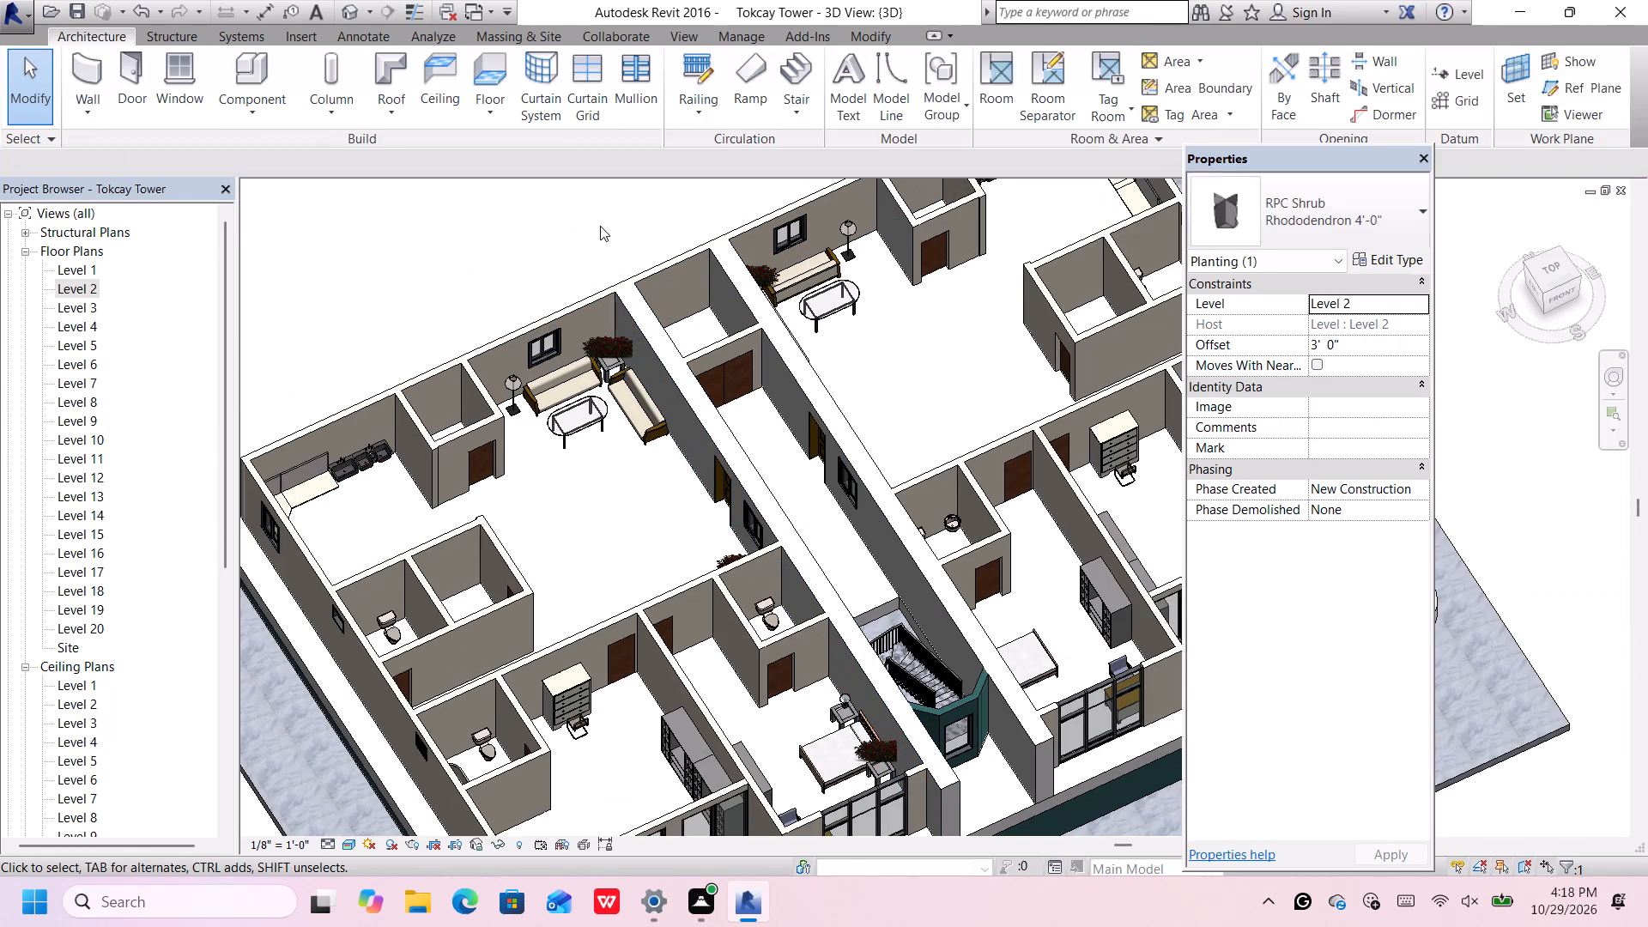
# Rotate the rhododendron shrub near the corridor-wall window of the same living room and nudge it over its small side table.
pyautogui.scroll(5, 603, 324)
pyautogui.scroll(-7, 609, 341)
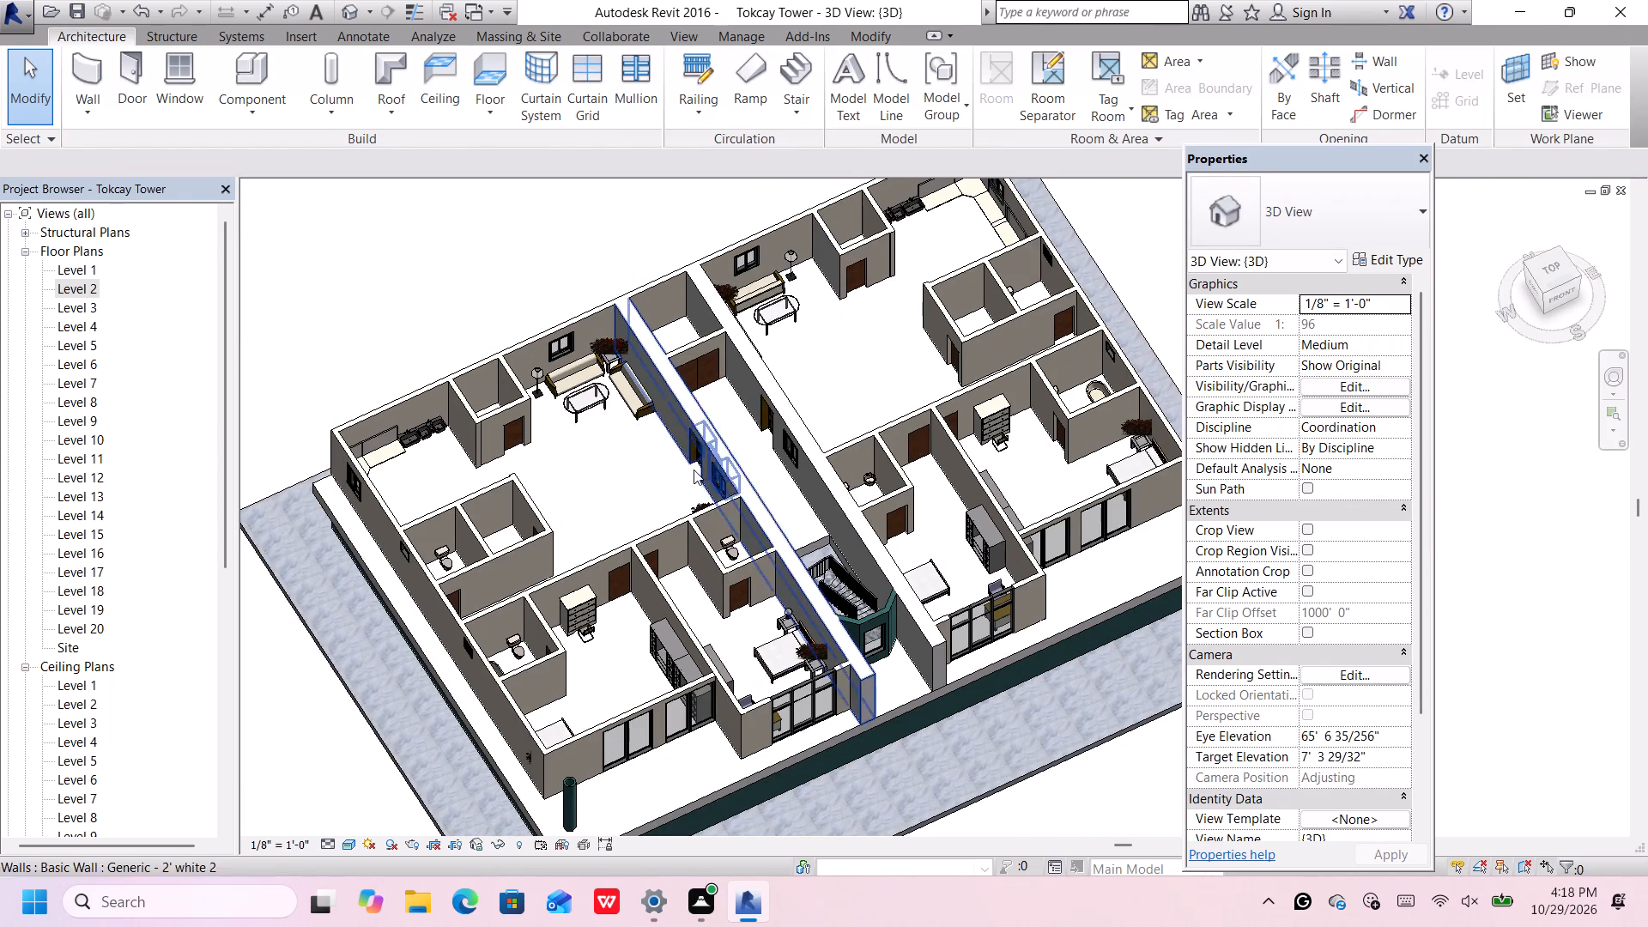
pyautogui.scroll(6, 724, 547)
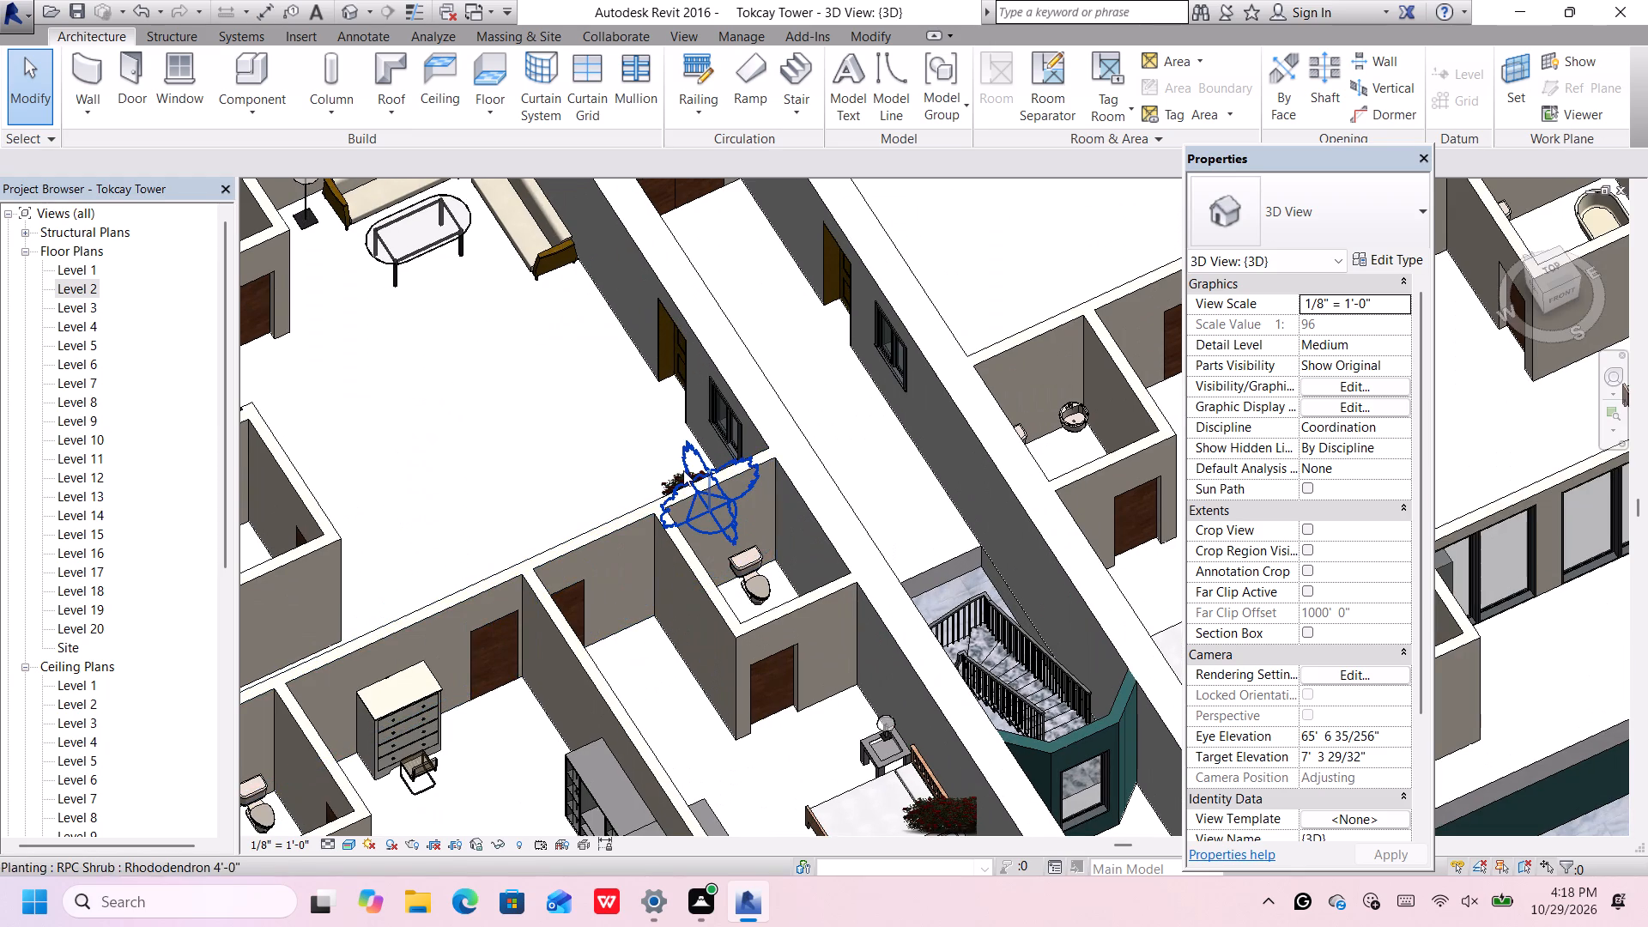
pyautogui.moveTo(683, 471); pyautogui.dragTo(938, 494, button='middle')
pyautogui.scroll(-5, 766, 494)
pyautogui.scroll(12, 457, 573)
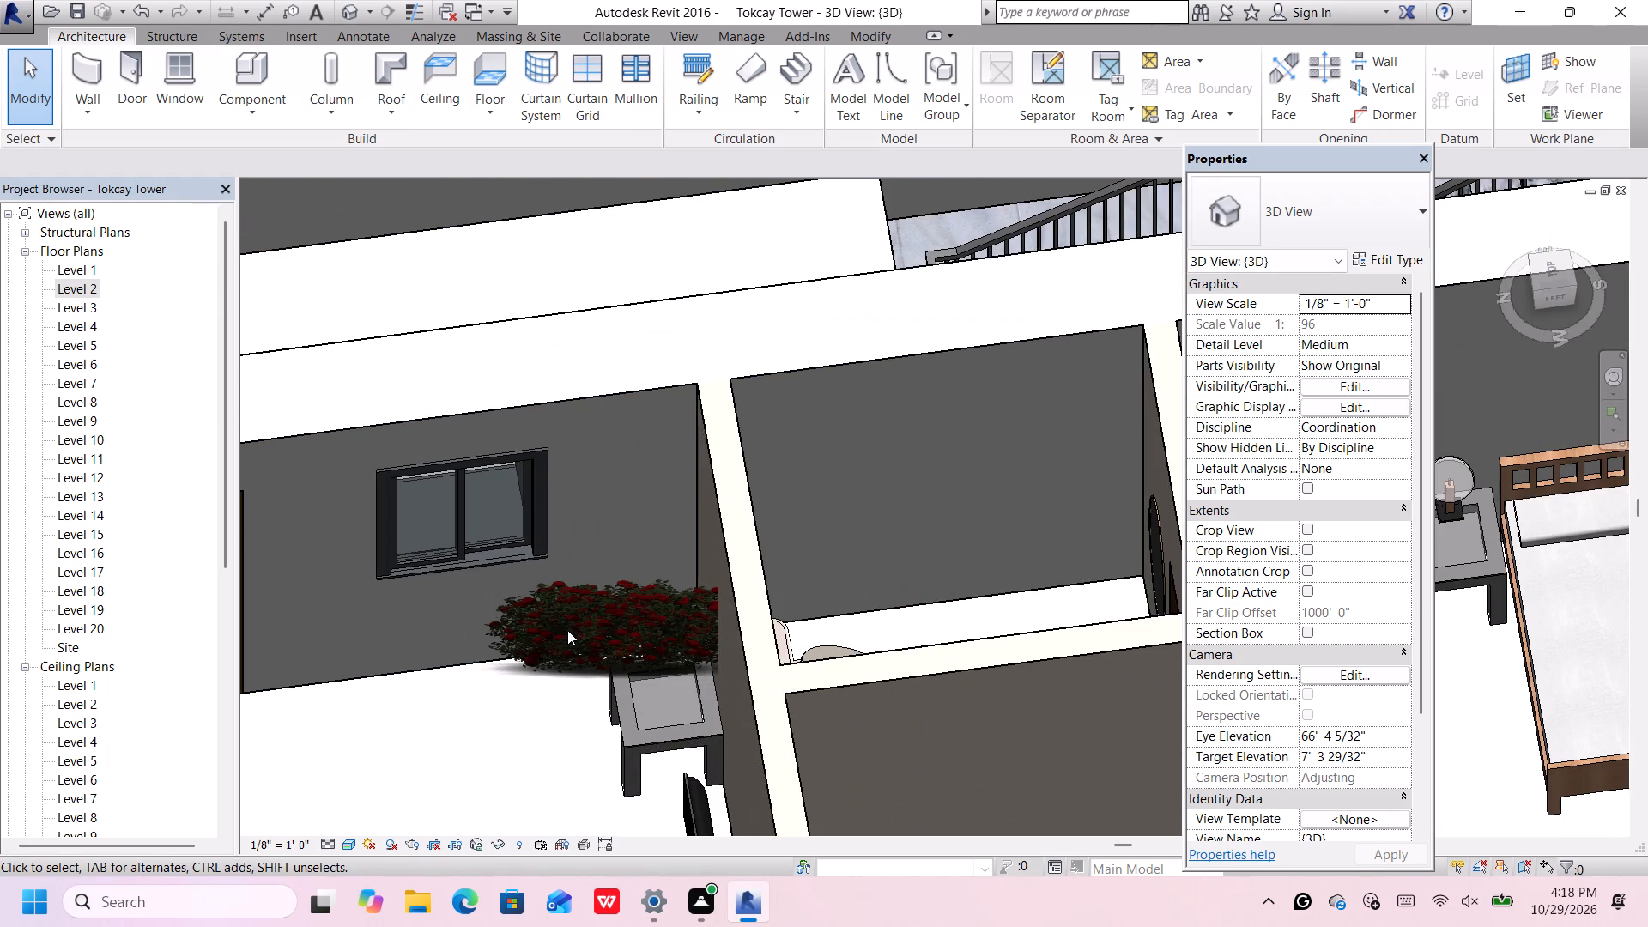
pyautogui.click(612, 592)
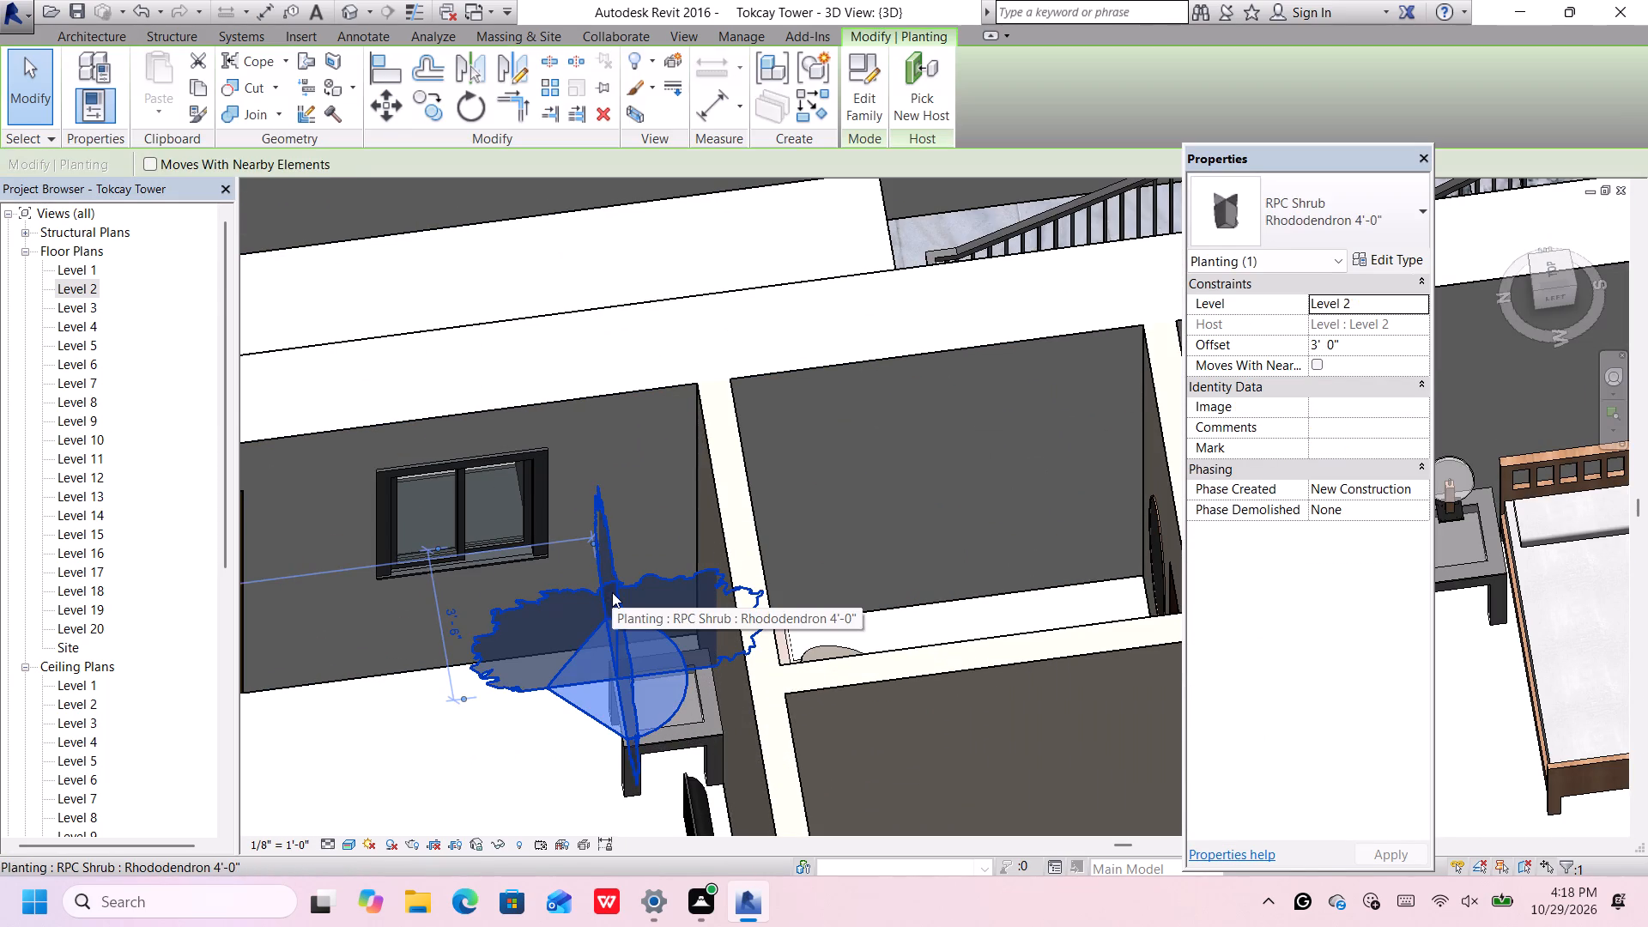
pyautogui.press('space')
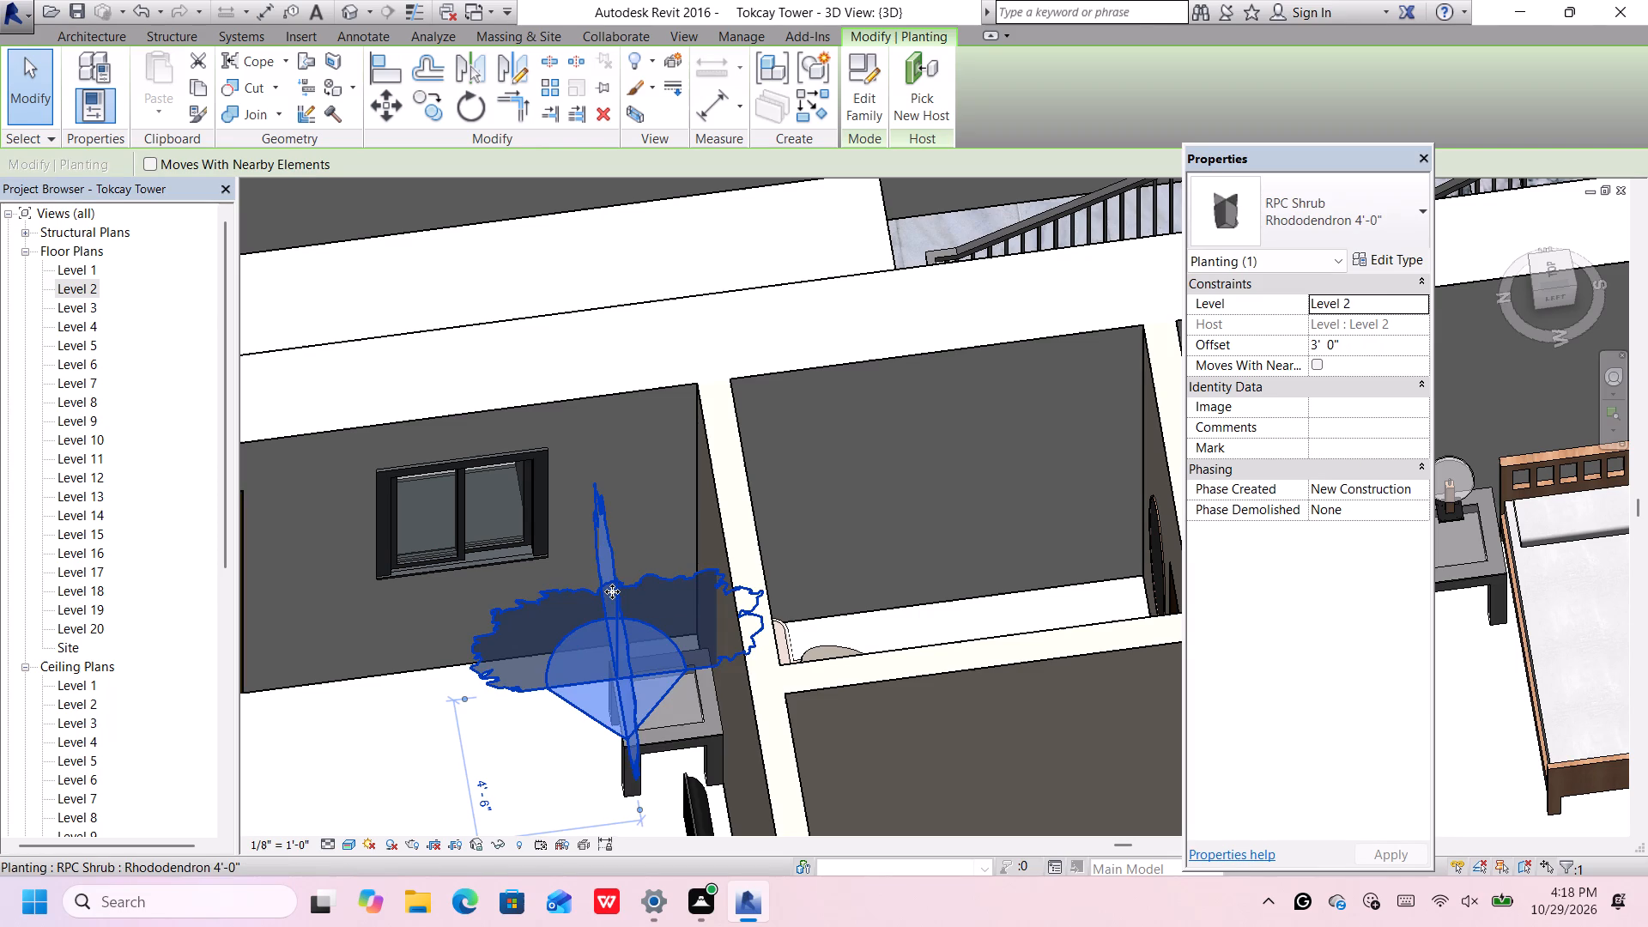
pyautogui.press('Down')
pyautogui.press('Down')
pyautogui.press('Down')
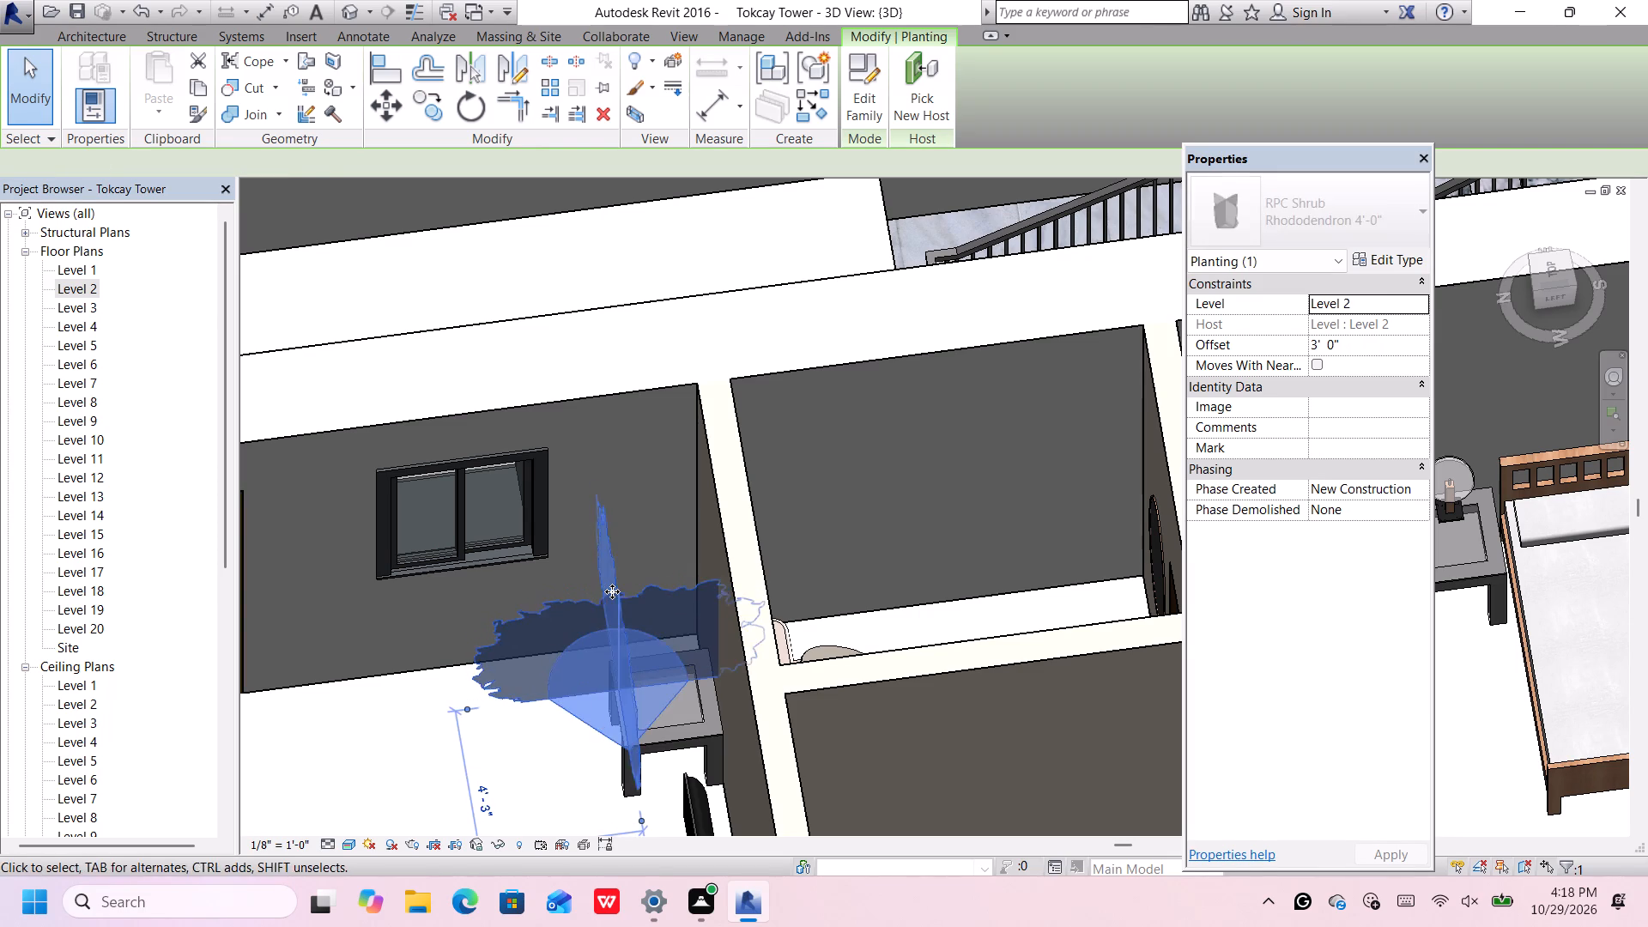
pyautogui.press('Down')
pyautogui.press('Right')
pyautogui.press('Right')
pyautogui.press('Right')
pyautogui.press('Right')
pyautogui.press('Right')
pyautogui.press('Right')
pyautogui.press('Right')
pyautogui.press('Right')
pyautogui.press('Right')
pyautogui.press('Right')
pyautogui.press('Right')
pyautogui.press('Right')
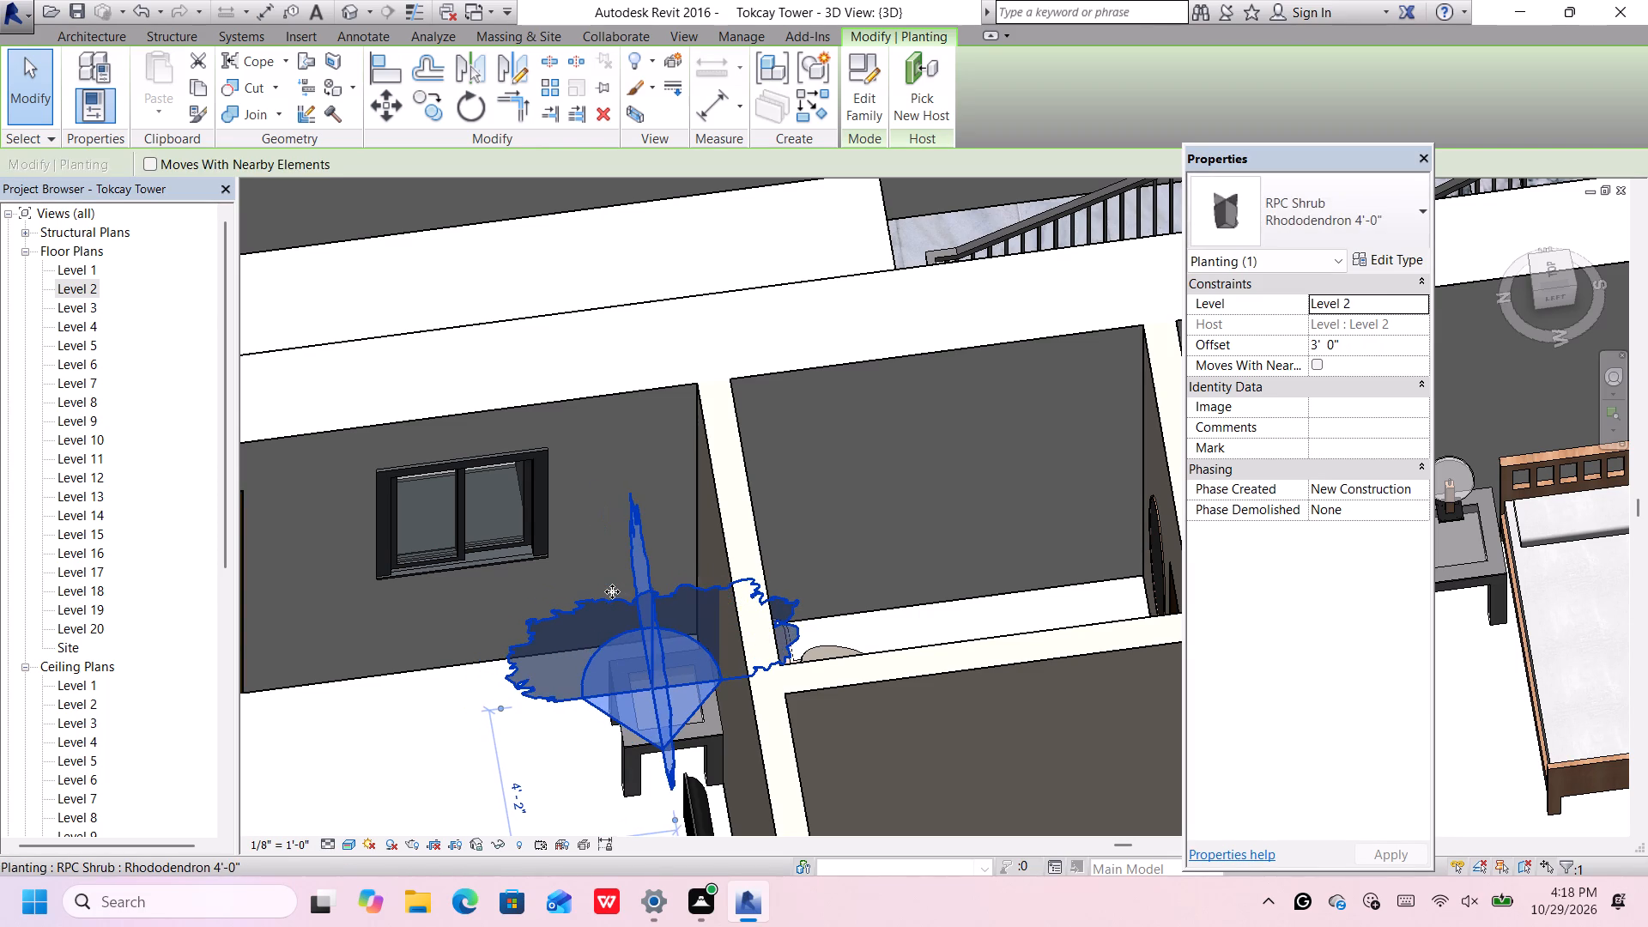
# Nudge the RPC rhododendron shrub over its bedside table in the double-bed bedroom beside the staircase.
pyautogui.scroll(-11, 612, 591)
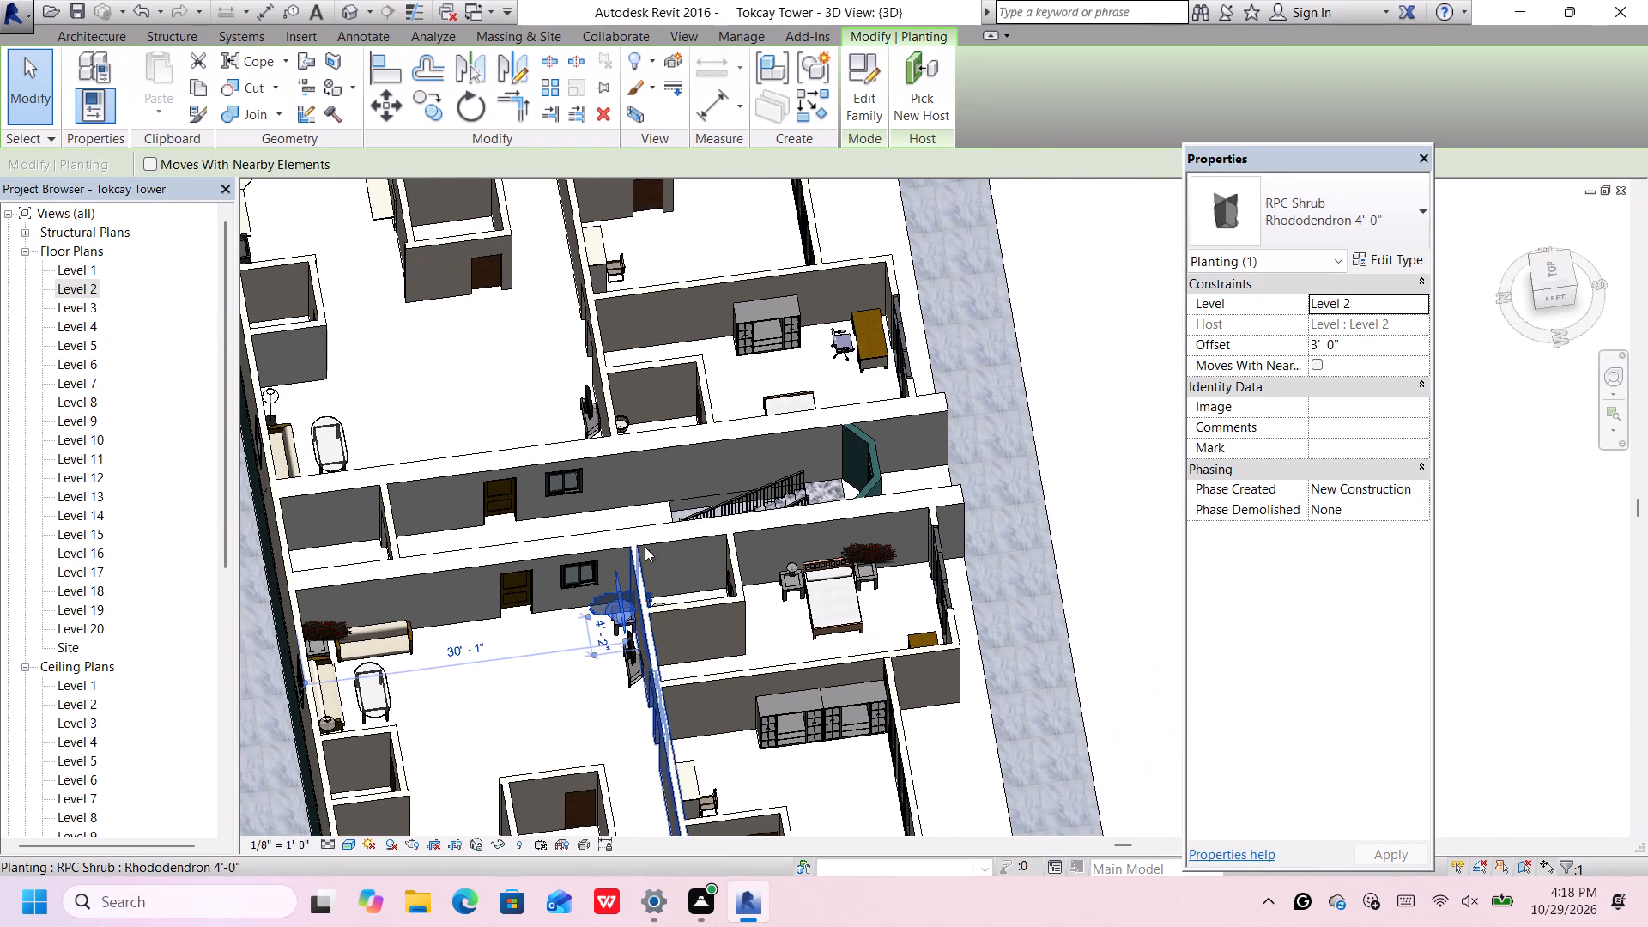
pyautogui.click(1062, 398)
pyautogui.moveTo(1022, 423); pyautogui.dragTo(1021, 425, button='middle')
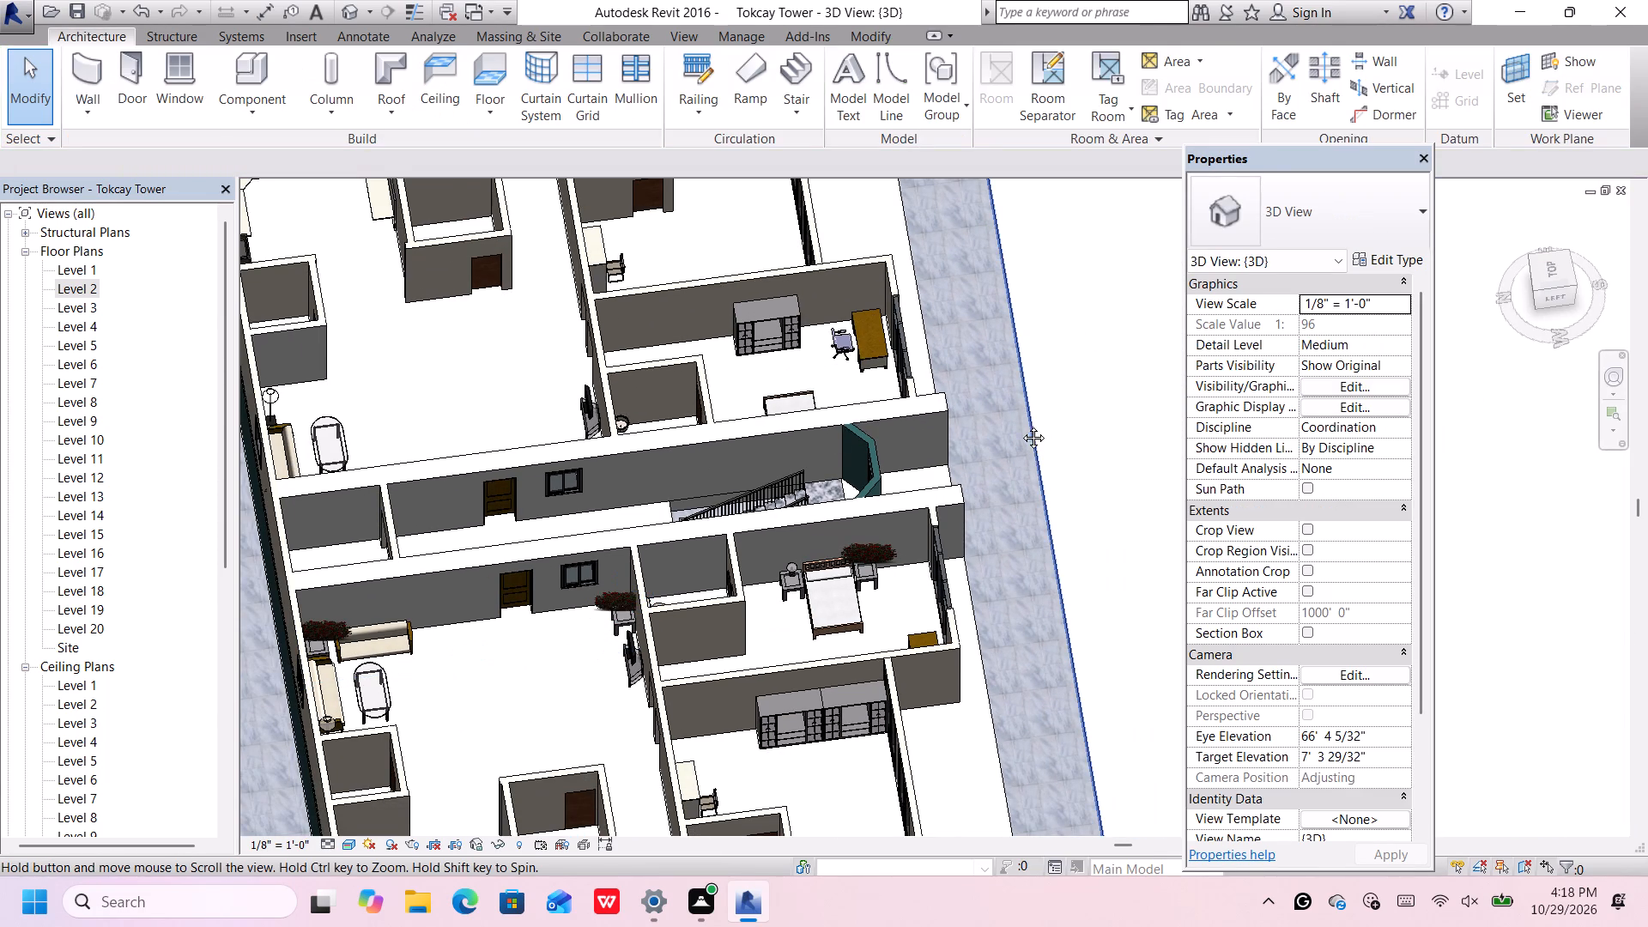
pyautogui.moveTo(1021, 425); pyautogui.dragTo(1020, 379, button='middle')
pyautogui.scroll(4, 712, 483)
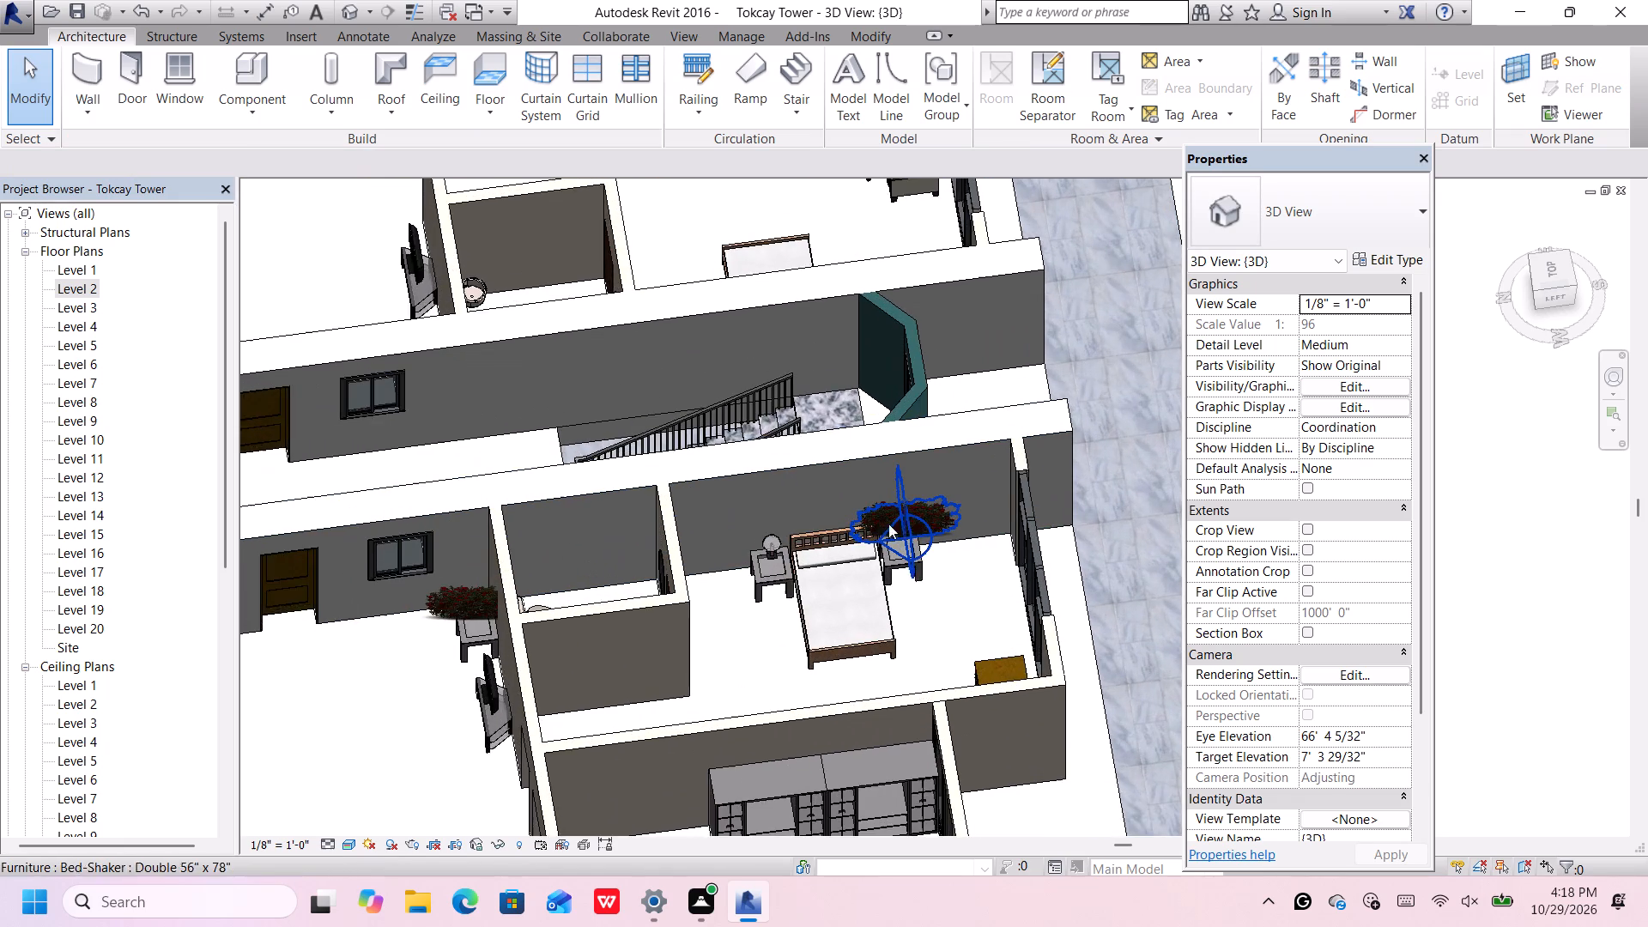
pyautogui.scroll(4, 909, 524)
pyautogui.click(909, 522)
pyautogui.press('Down')
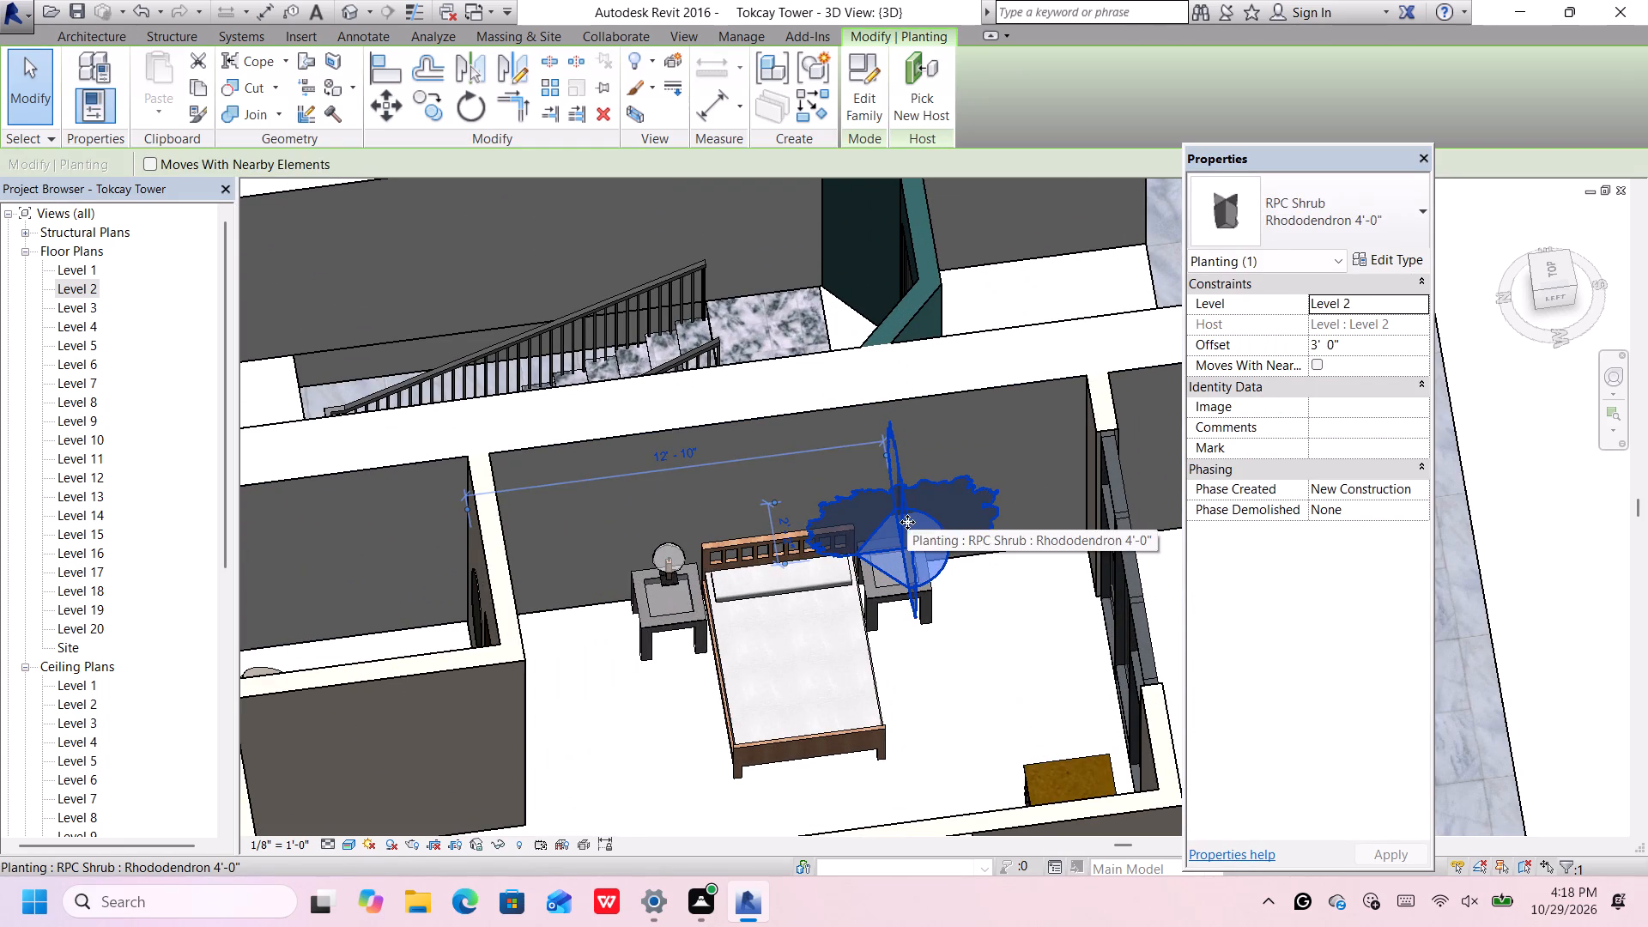
pyautogui.press('Down')
pyautogui.press('Down')
pyautogui.press('Left')
pyautogui.press('Left')
pyautogui.press('Left')
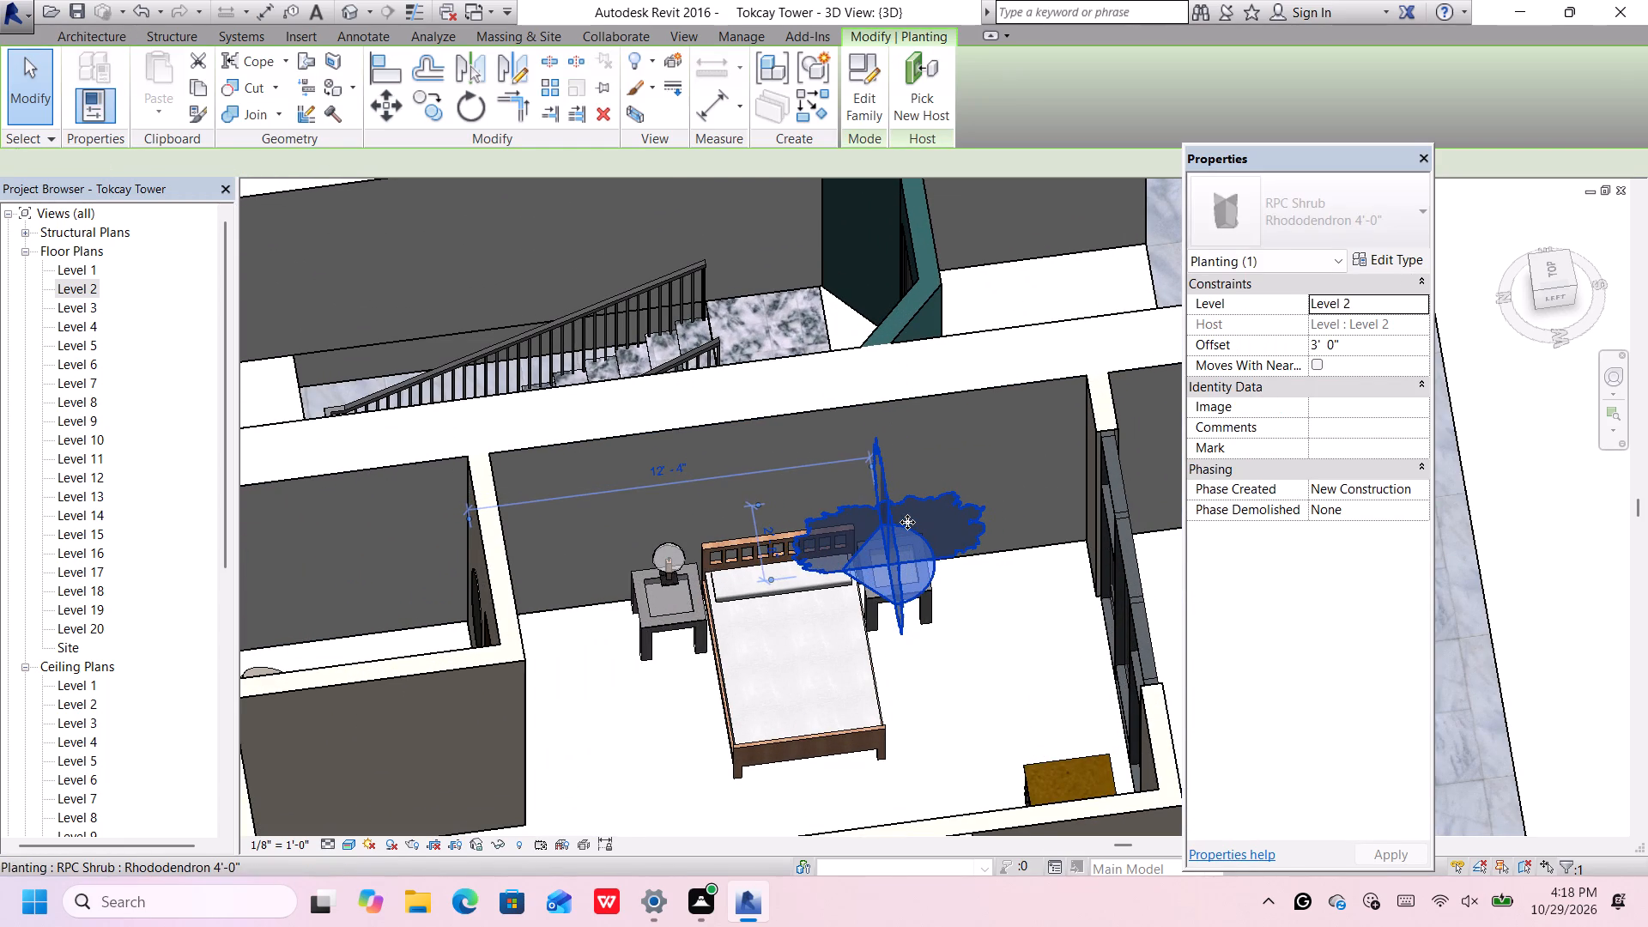
# Nudge the rhododendron shrub in the other apartment's corner bedroom over the bedside table near the bathtub room wall.
pyautogui.scroll(-11, 907, 522)
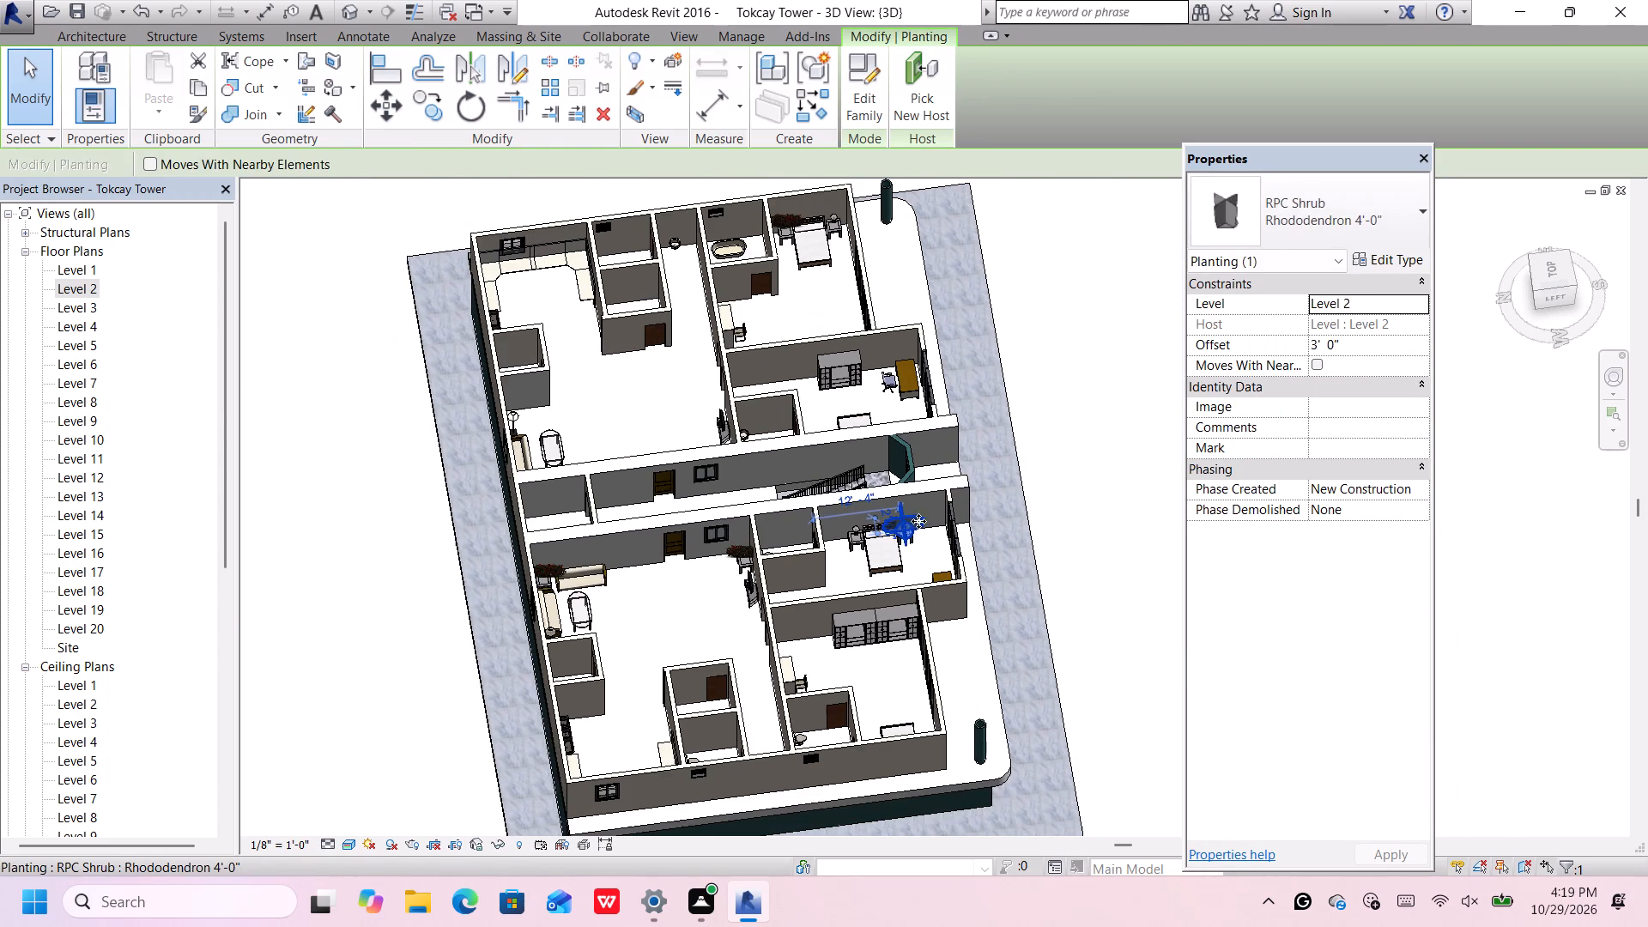
pyautogui.click(1082, 428)
pyautogui.moveTo(1019, 391); pyautogui.dragTo(978, 561, button='middle')
pyautogui.scroll(4, 767, 233)
pyautogui.scroll(5, 732, 427)
pyautogui.click(729, 482)
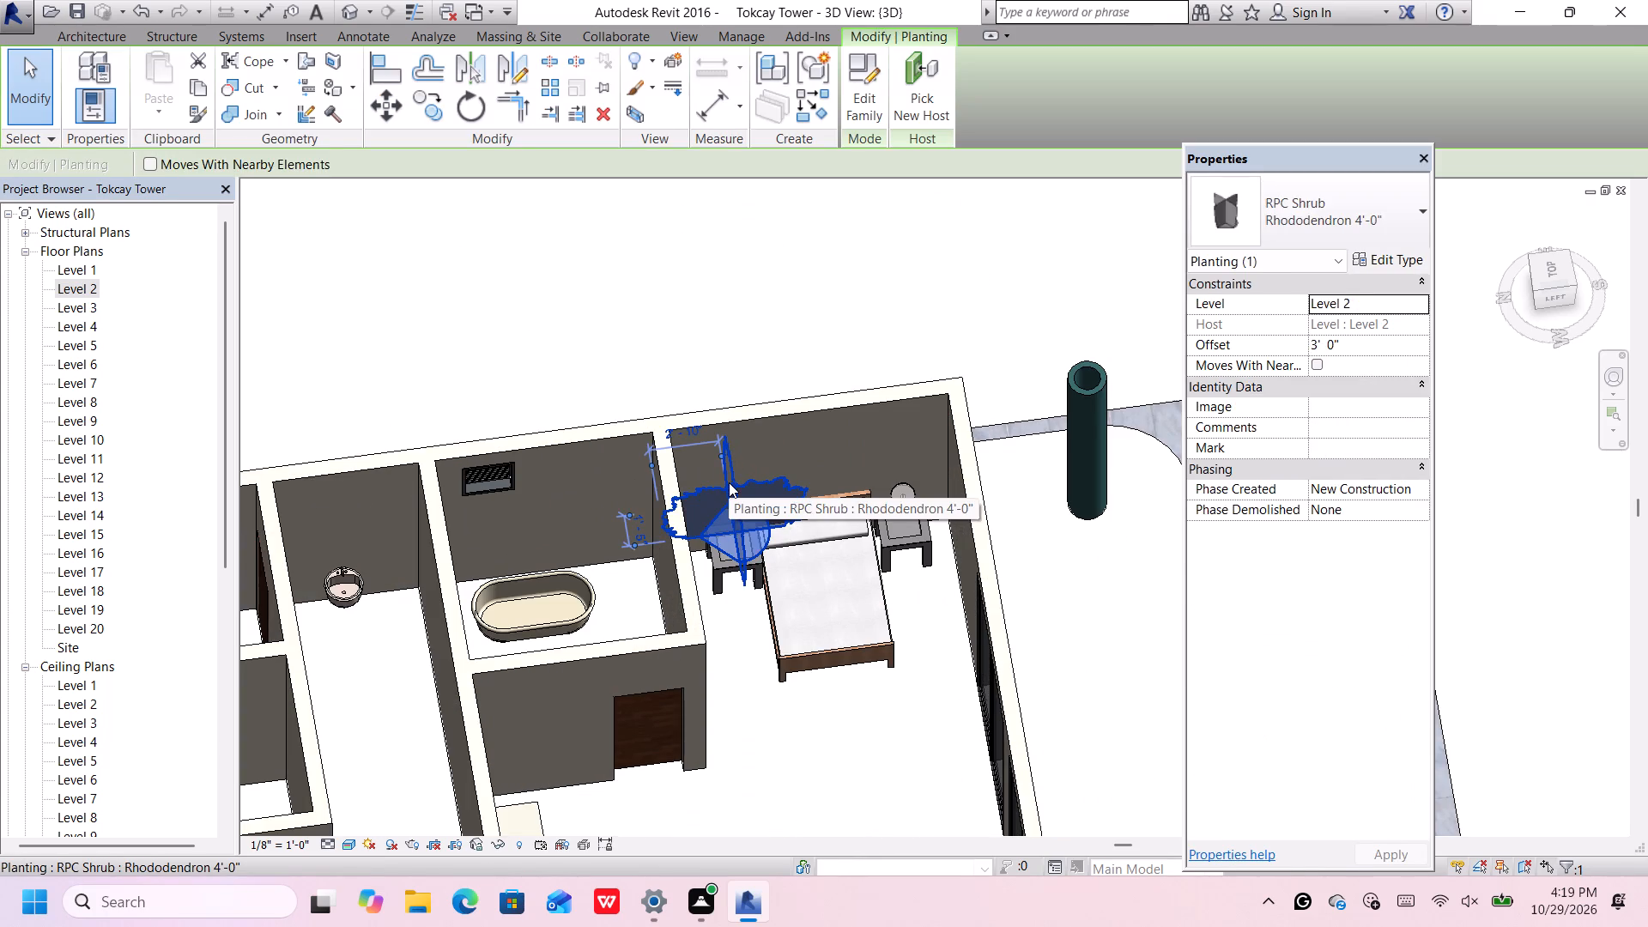
pyautogui.press('Down')
pyautogui.press('Down')
# Nudge the Table Lamp - Hemispheric toward the centre of its bedside table in the double-bed bedroom beside the staircase.
pyautogui.scroll(-5, 729, 482)
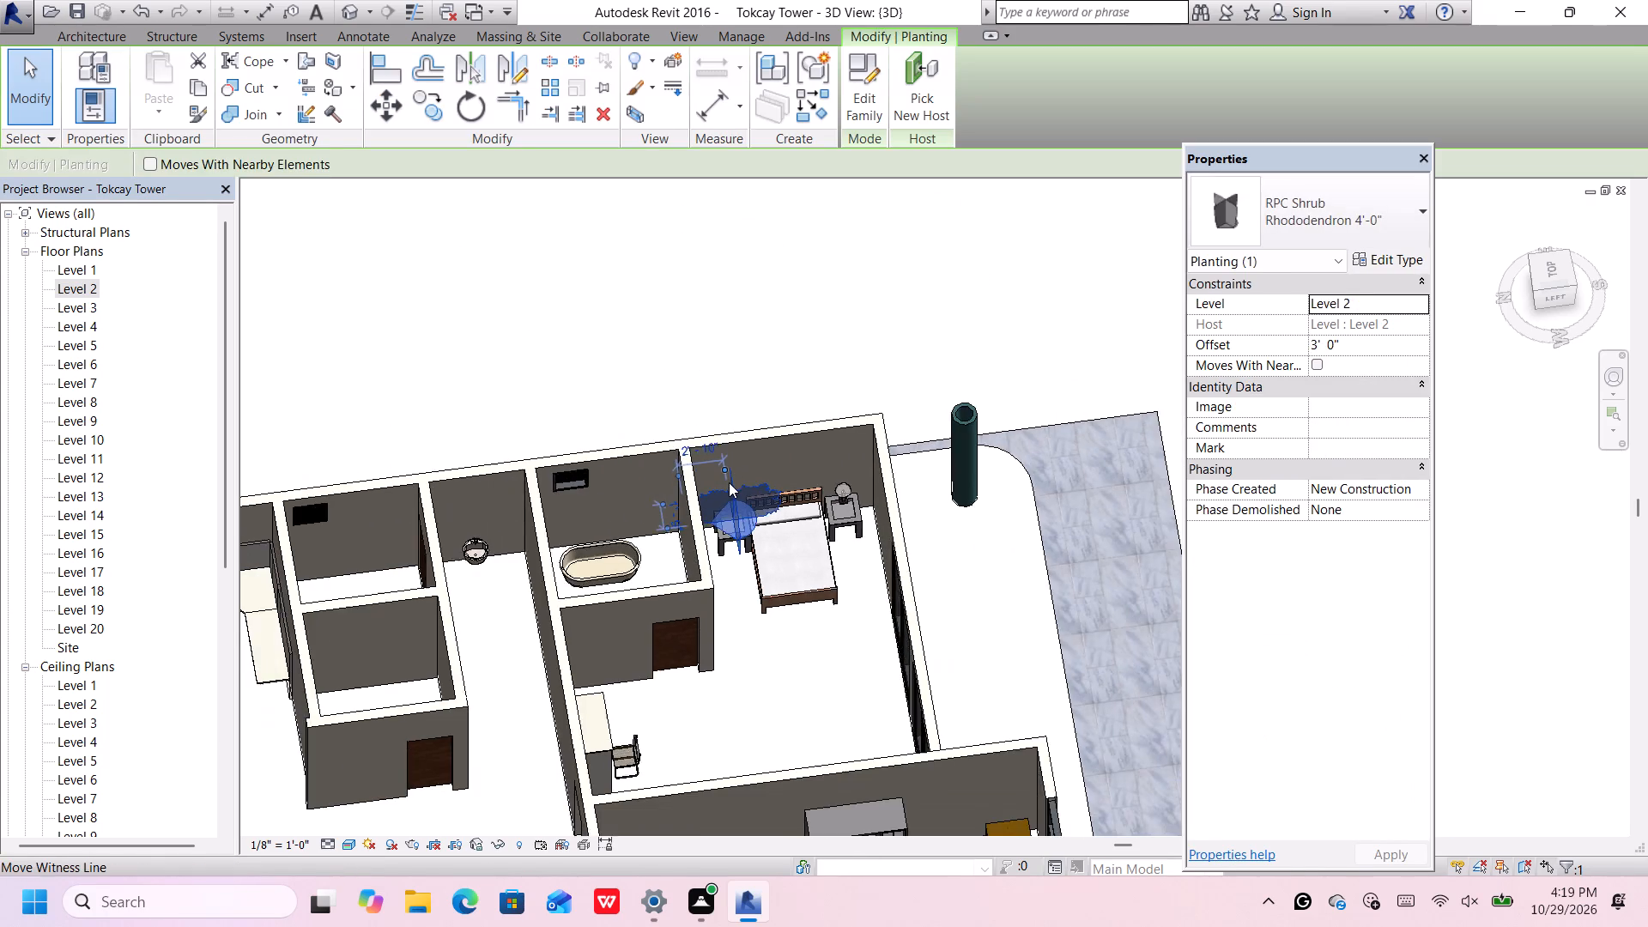
pyautogui.scroll(-7, 729, 482)
pyautogui.scroll(-1, 819, 418)
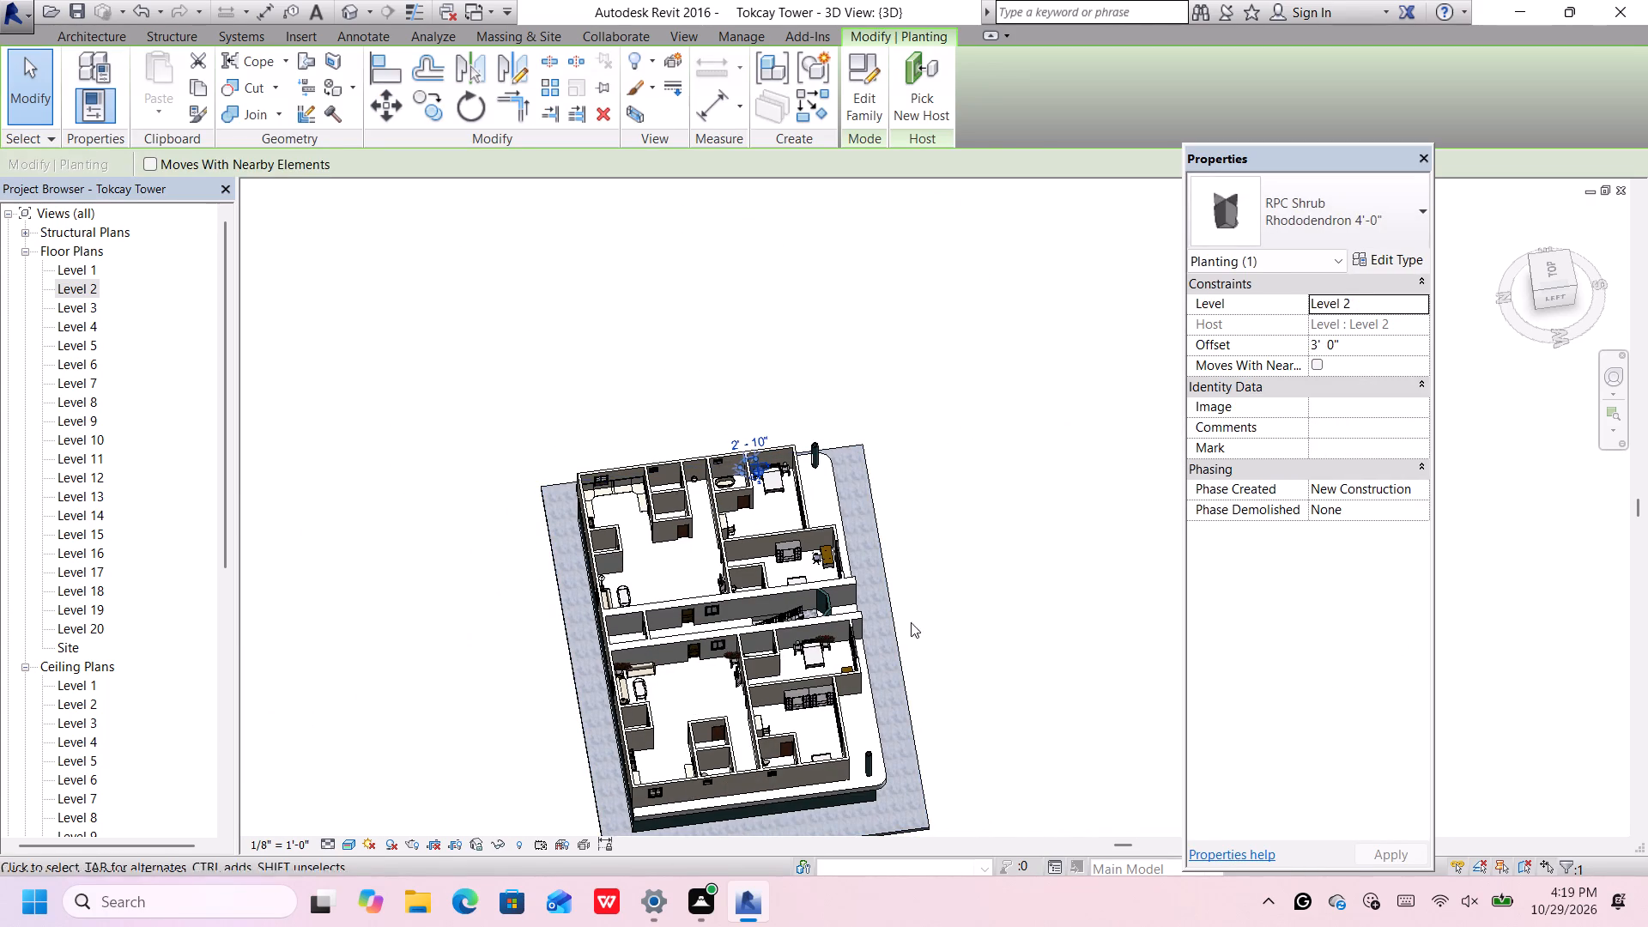
pyautogui.moveTo(942, 669); pyautogui.dragTo(921, 555, button='middle')
pyautogui.moveTo(921, 562); pyautogui.dragTo(918, 568, button='middle')
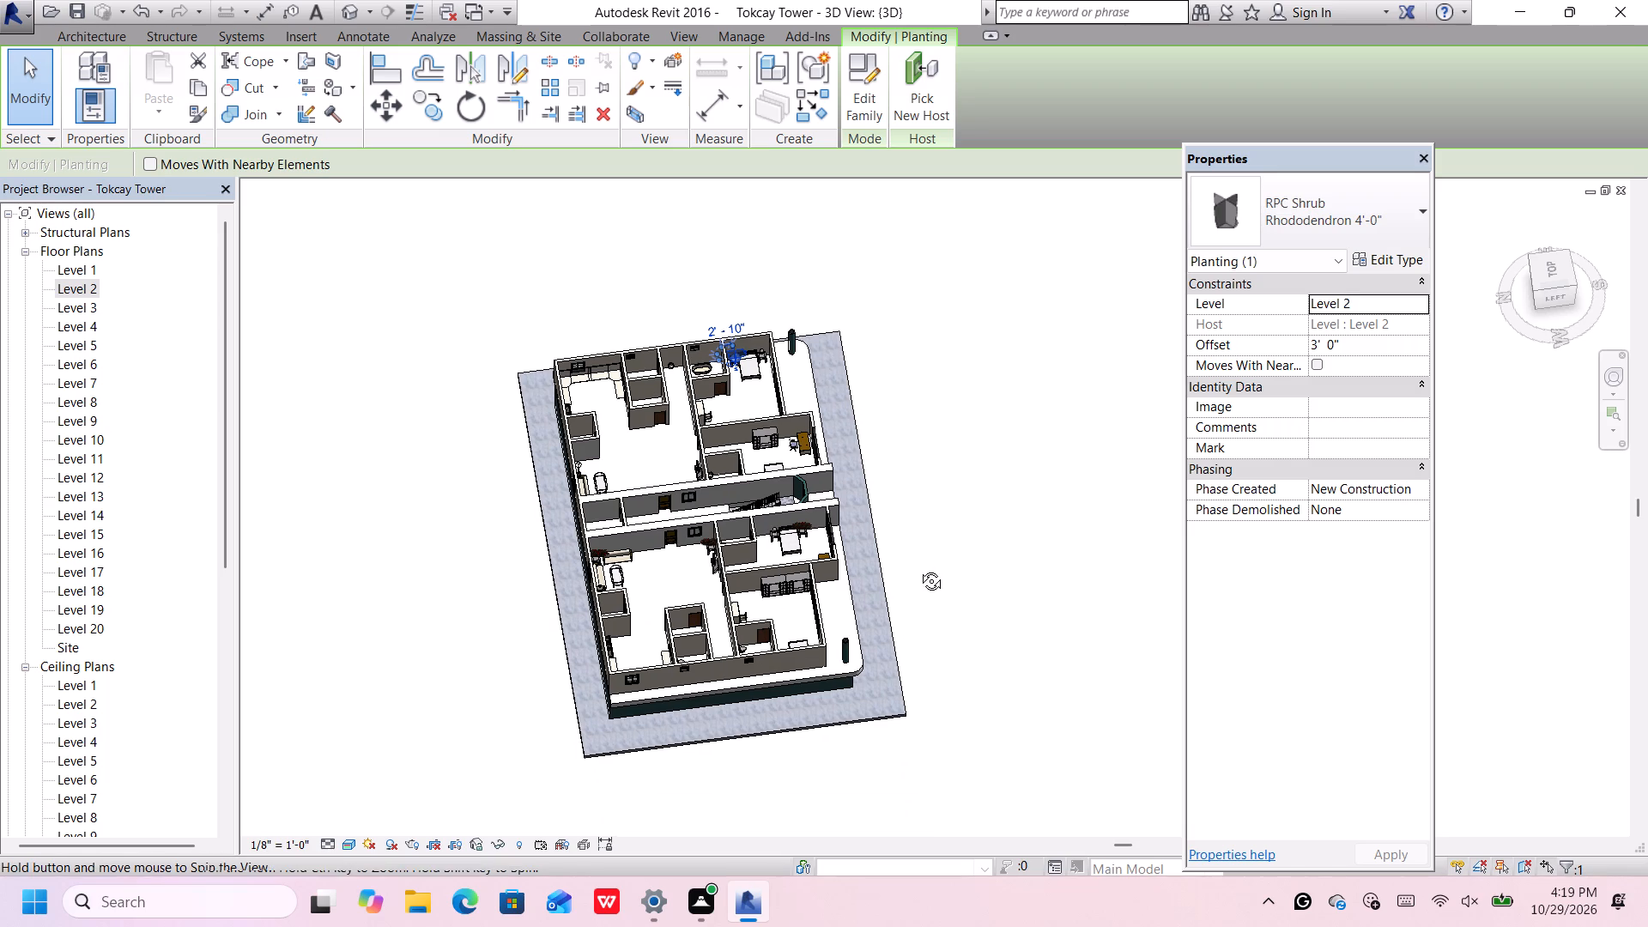
pyautogui.moveTo(918, 568); pyautogui.dragTo(736, 542, button='middle')
pyautogui.scroll(4, 621, 476)
pyautogui.scroll(5, 470, 471)
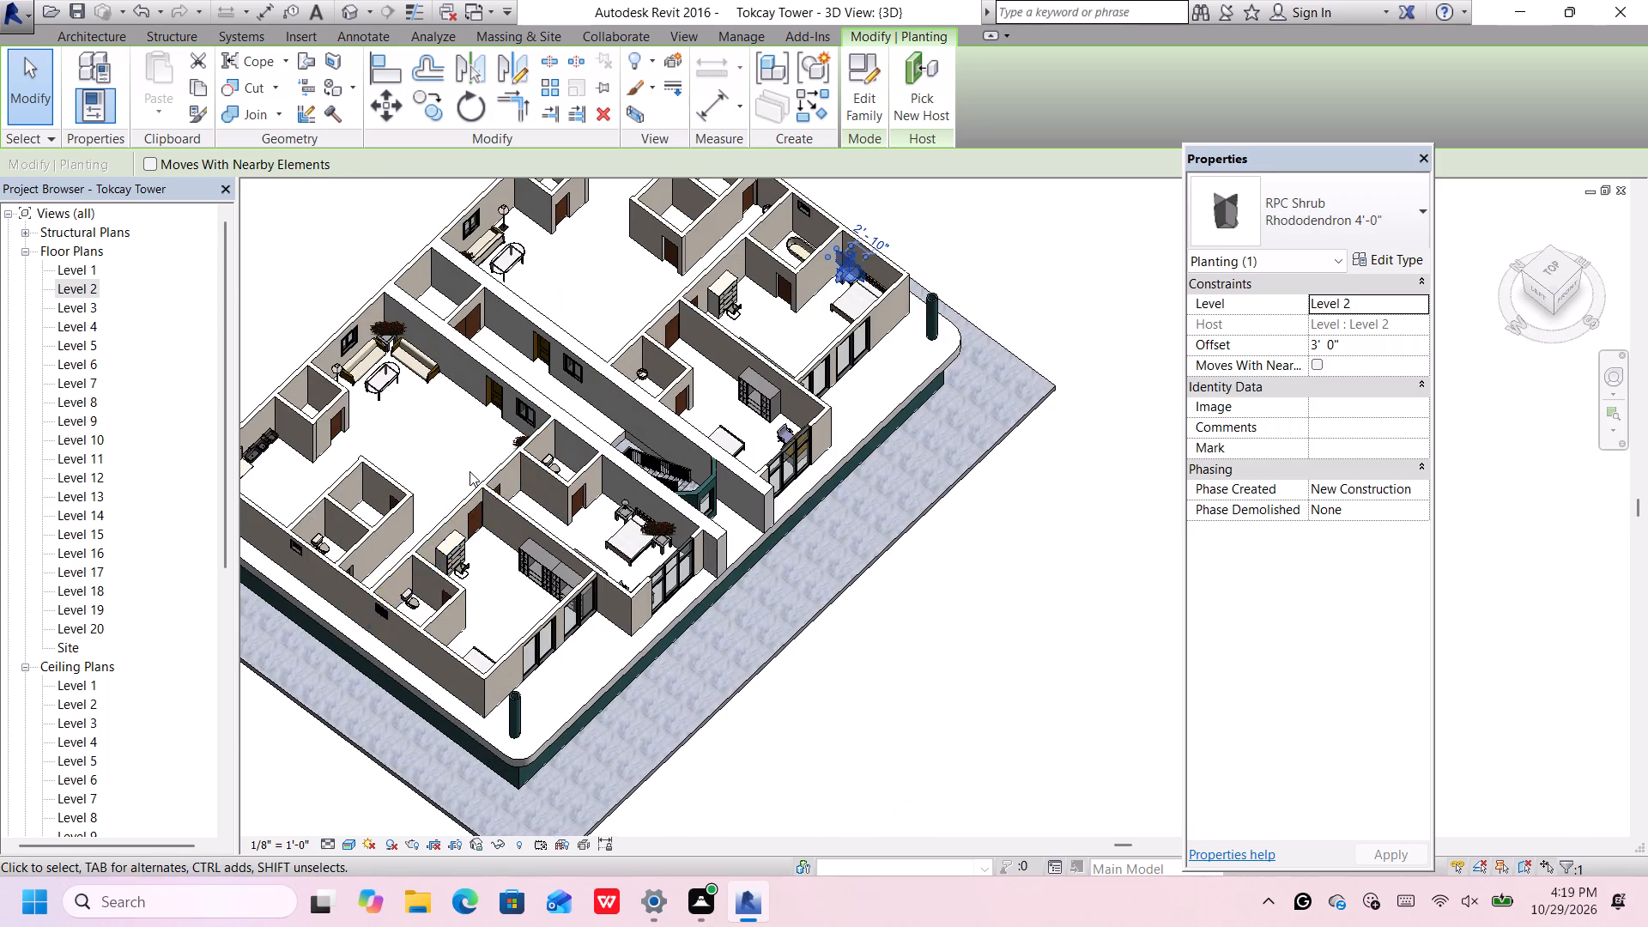
pyautogui.scroll(1, 470, 471)
pyautogui.moveTo(553, 397); pyautogui.dragTo(701, 470, button='middle')
pyautogui.middleClick(701, 470)
pyautogui.scroll(5, 986, 631)
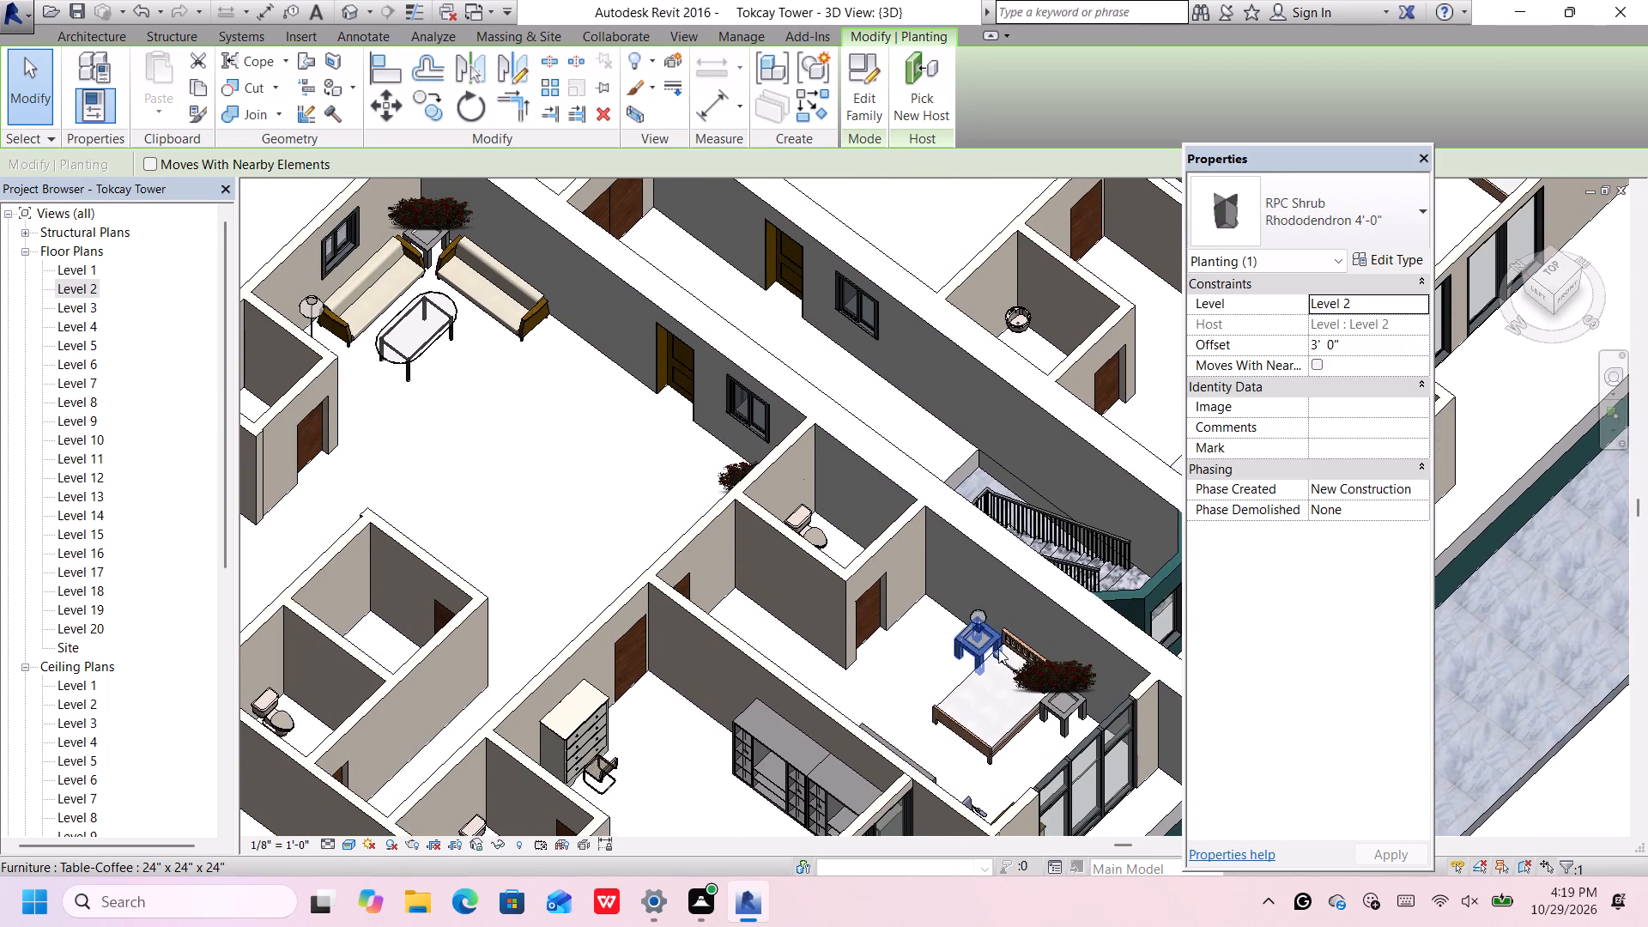
pyautogui.scroll(6, 998, 649)
pyautogui.click(933, 546)
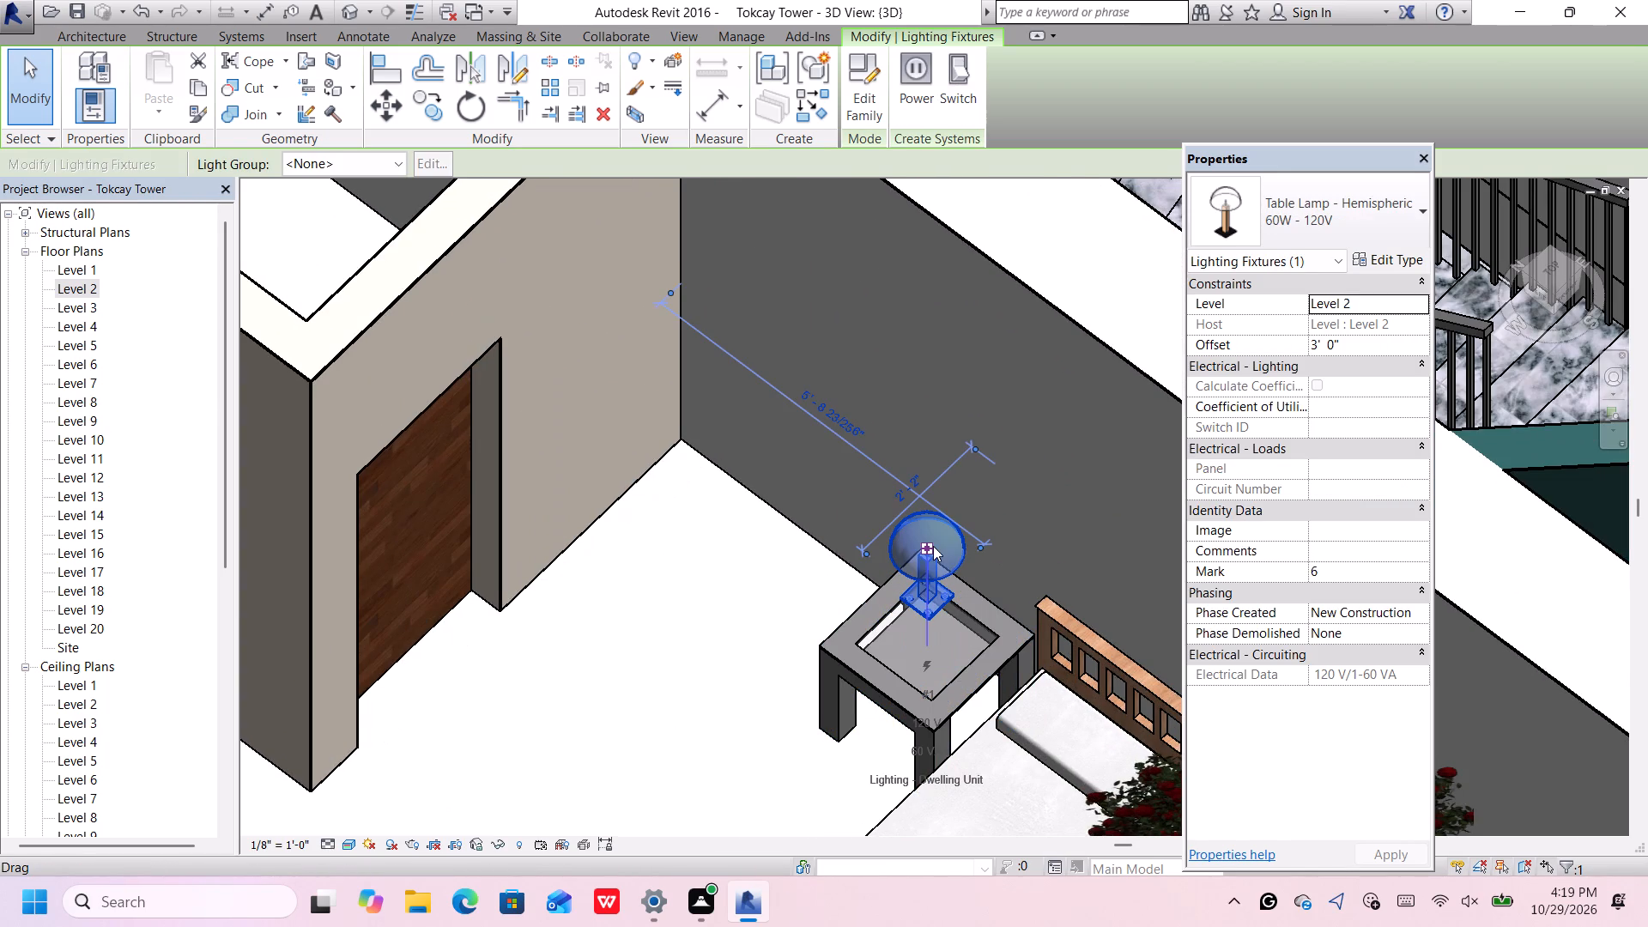
pyautogui.press('Down')
pyautogui.press('Down')
pyautogui.press('Down')
pyautogui.press('Down')
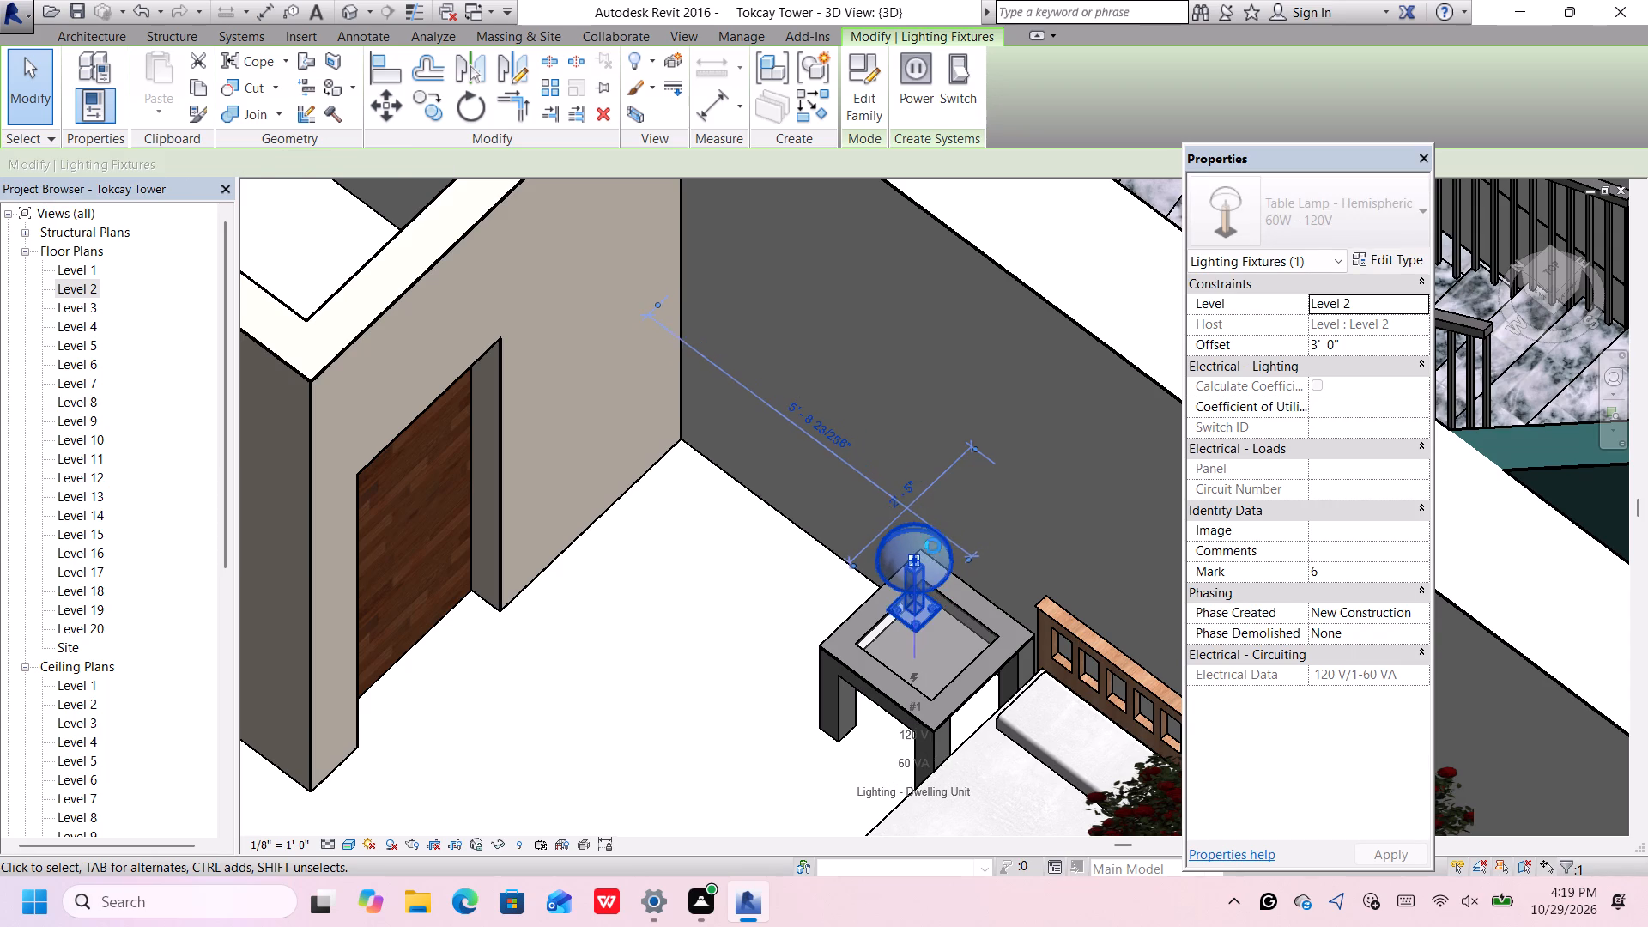
pyautogui.press('Down')
pyautogui.press('Right')
pyautogui.press('Right')
pyautogui.press('Right')
pyautogui.press('Right')
pyautogui.press('Right')
pyautogui.press('Right')
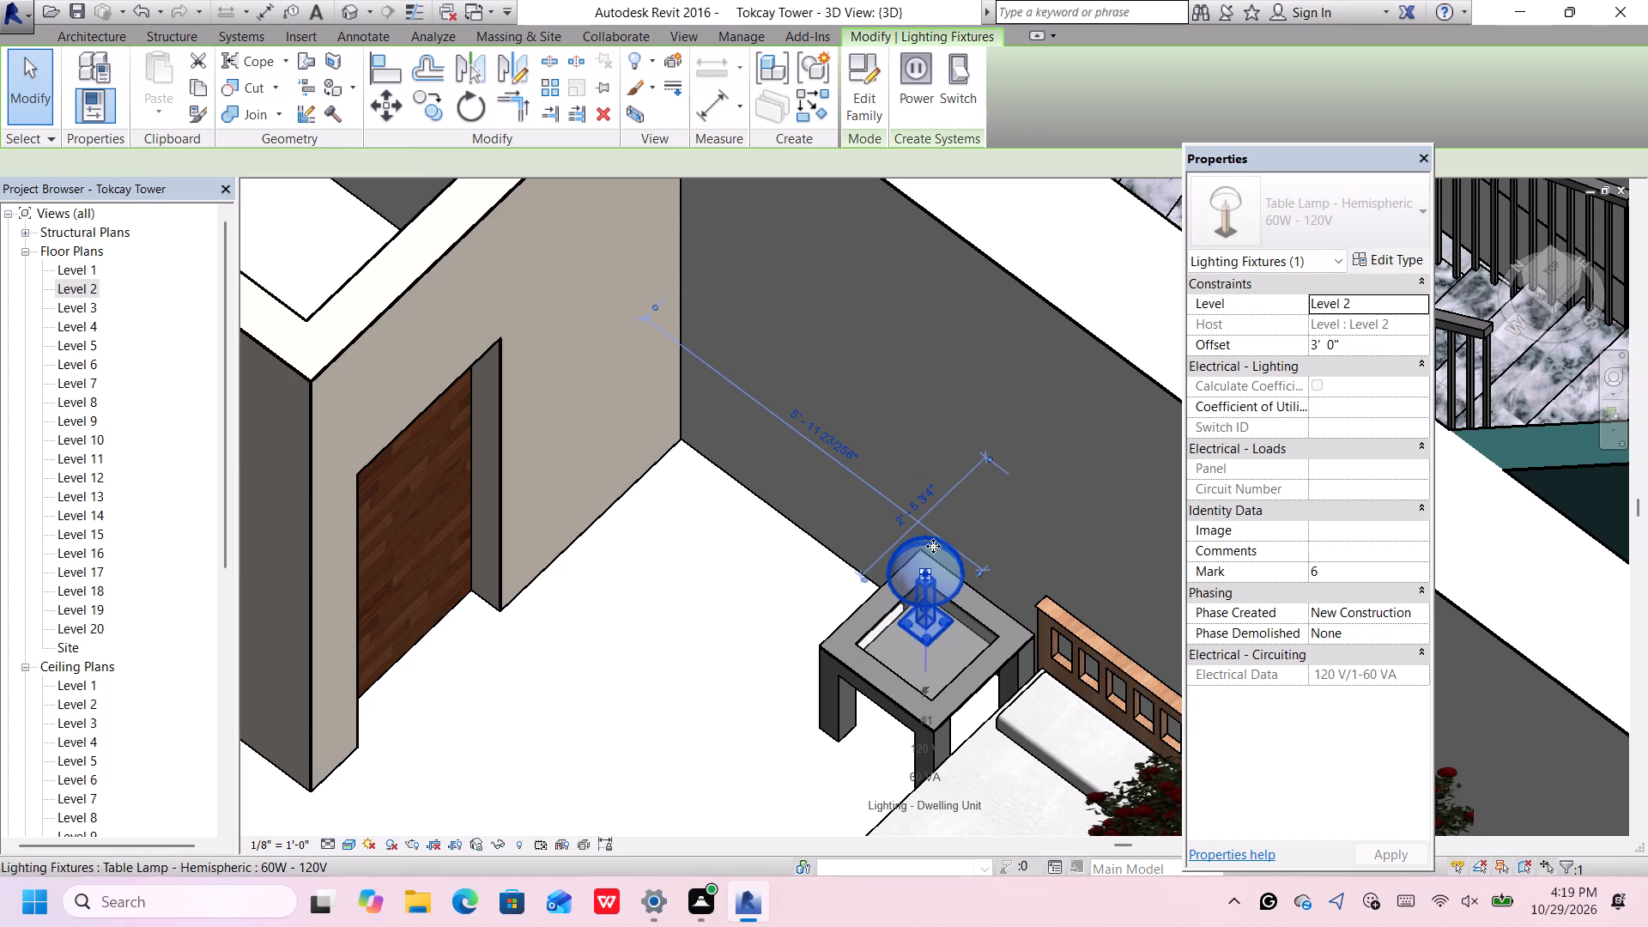
pyautogui.press('Down')
pyautogui.press('Down')
pyautogui.press('Down')
# Switch the 3D view to the front orientation and examine the shrub heights along the Level 2 facade.
pyautogui.scroll(-5, 932, 548)
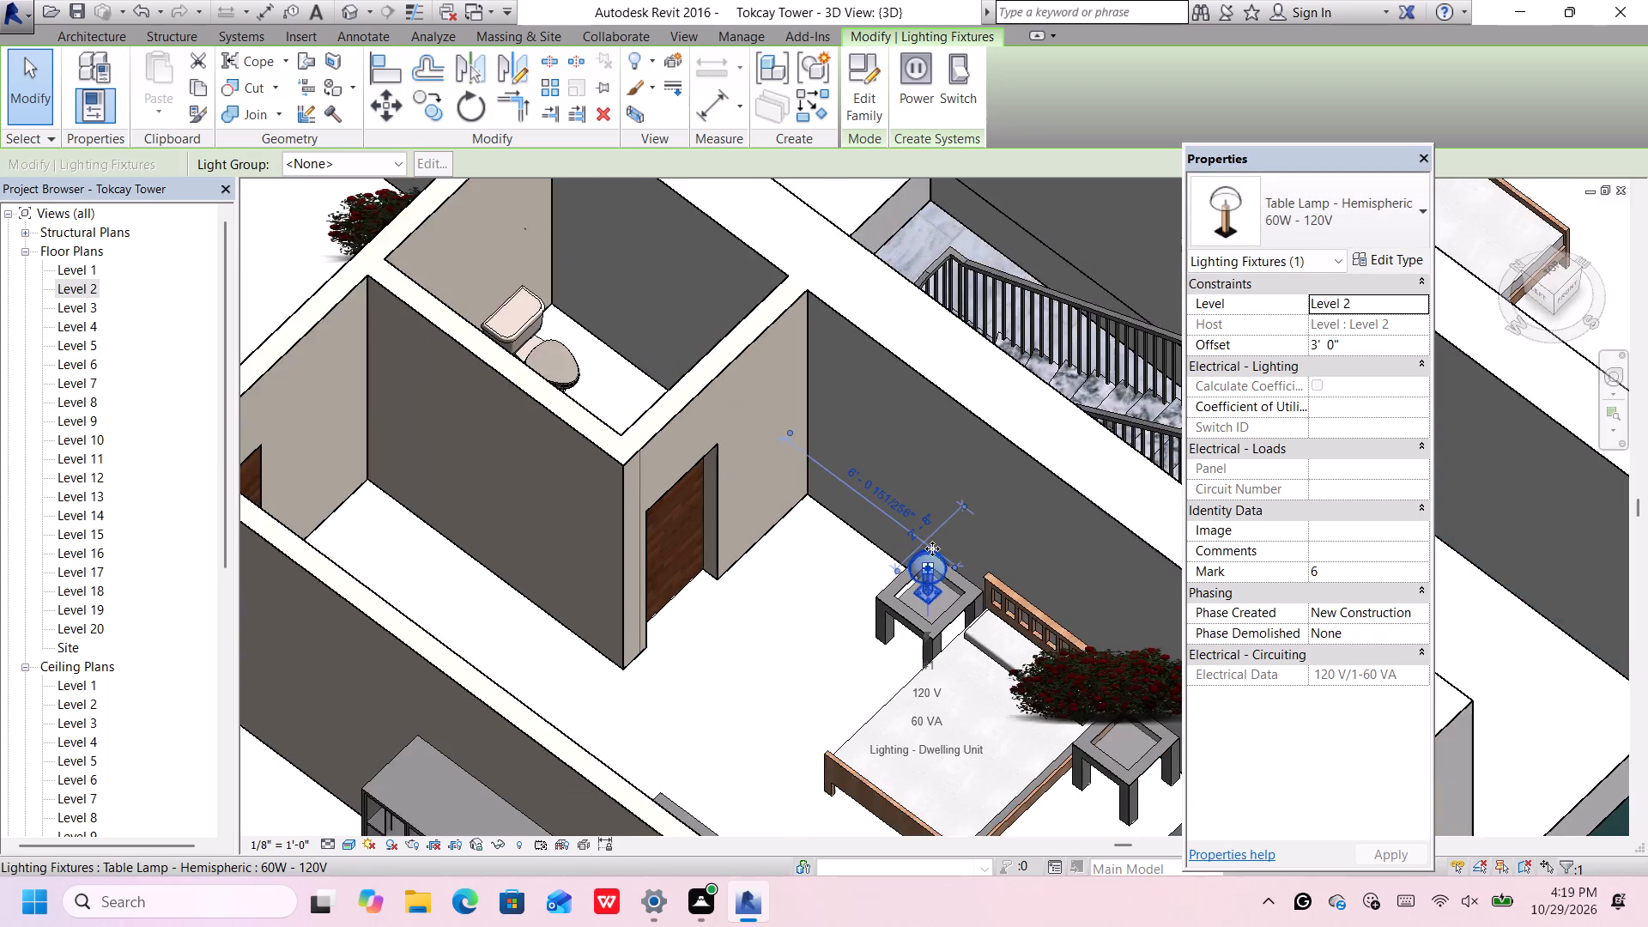
pyautogui.scroll(-4, 932, 548)
pyautogui.moveTo(951, 651); pyautogui.dragTo(907, 520, button='middle')
pyautogui.scroll(-4, 907, 526)
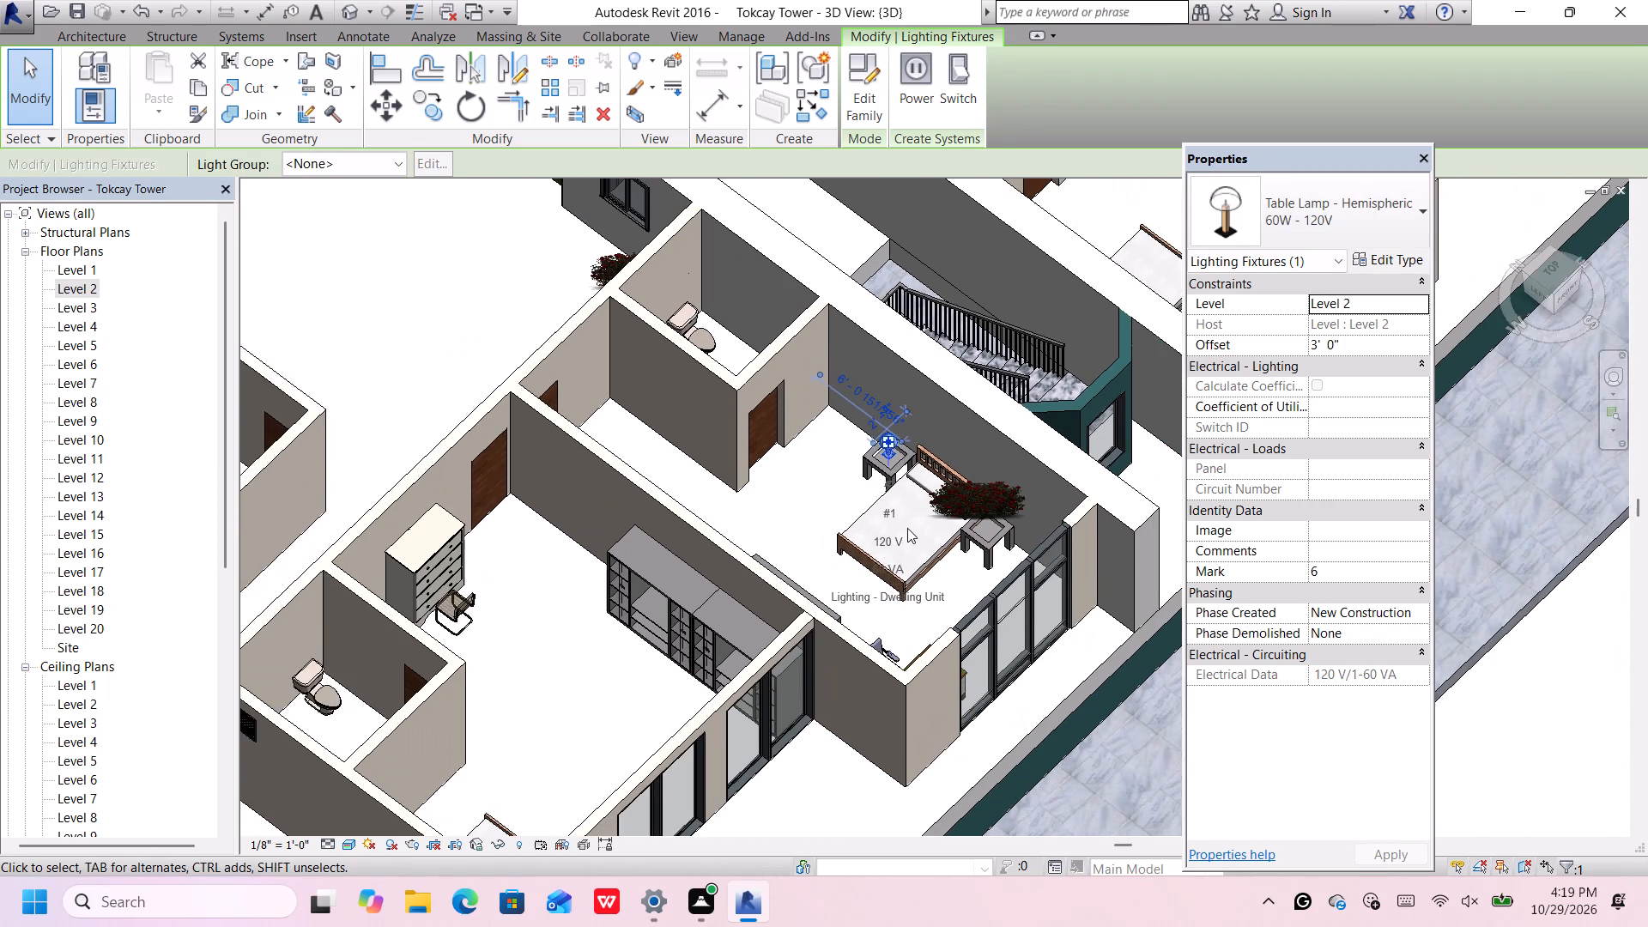
pyautogui.scroll(-6, 907, 528)
pyautogui.click(990, 712)
pyautogui.moveTo(954, 645); pyautogui.dragTo(833, 624, button='middle')
pyautogui.moveTo(987, 621); pyautogui.dragTo(923, 758, button='middle')
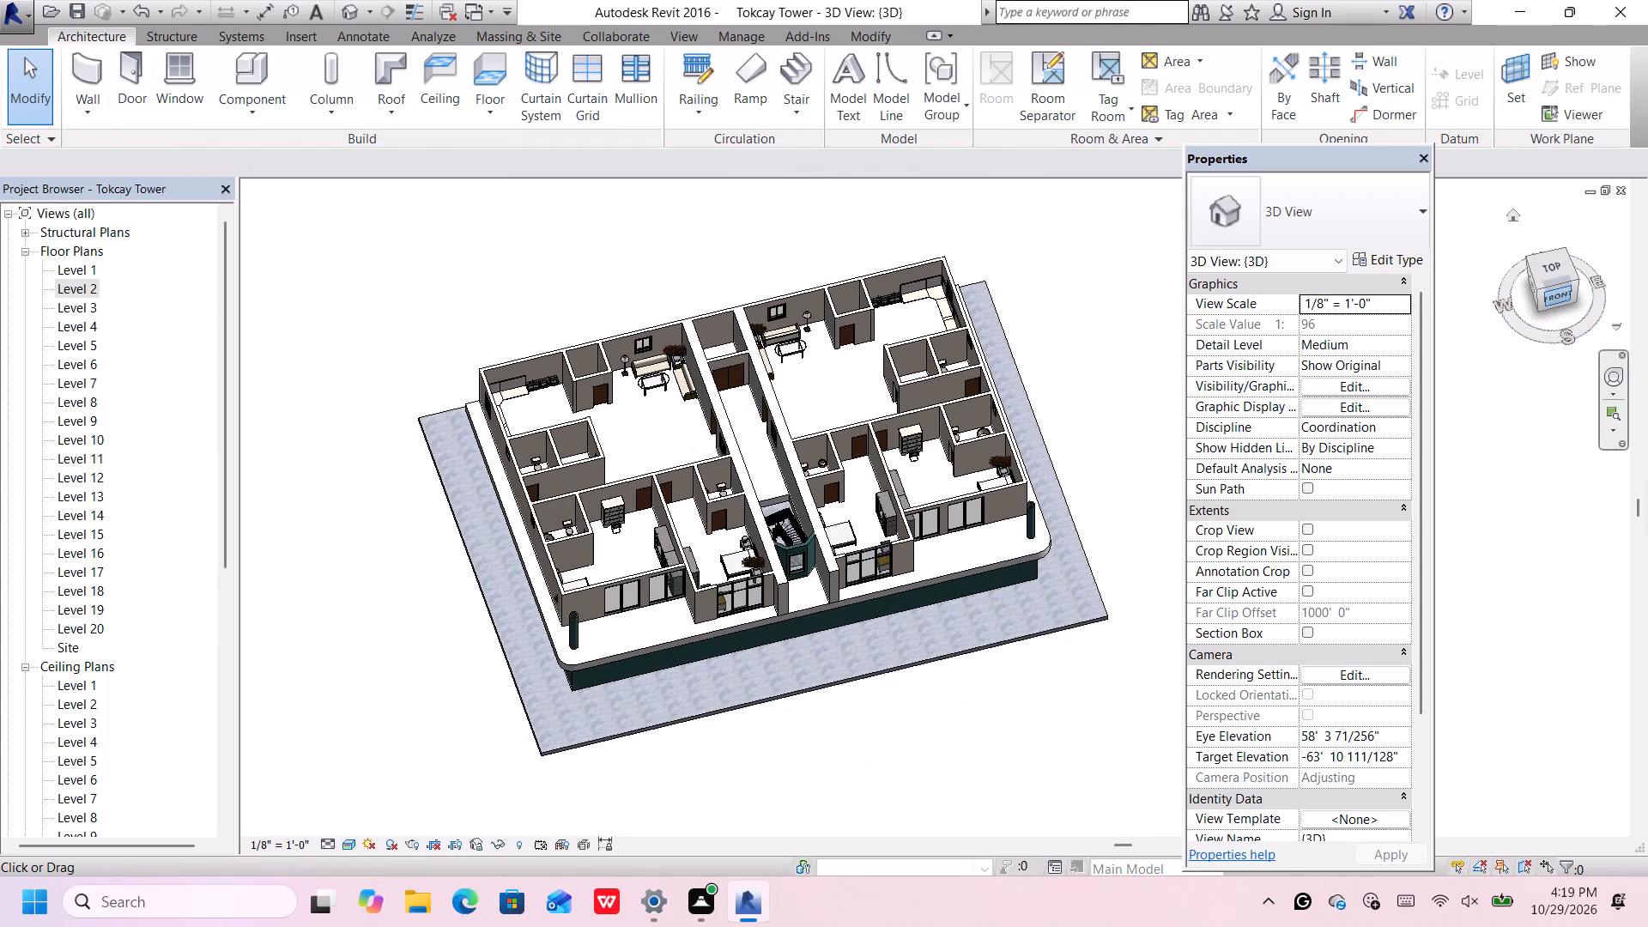
pyautogui.click(1560, 294)
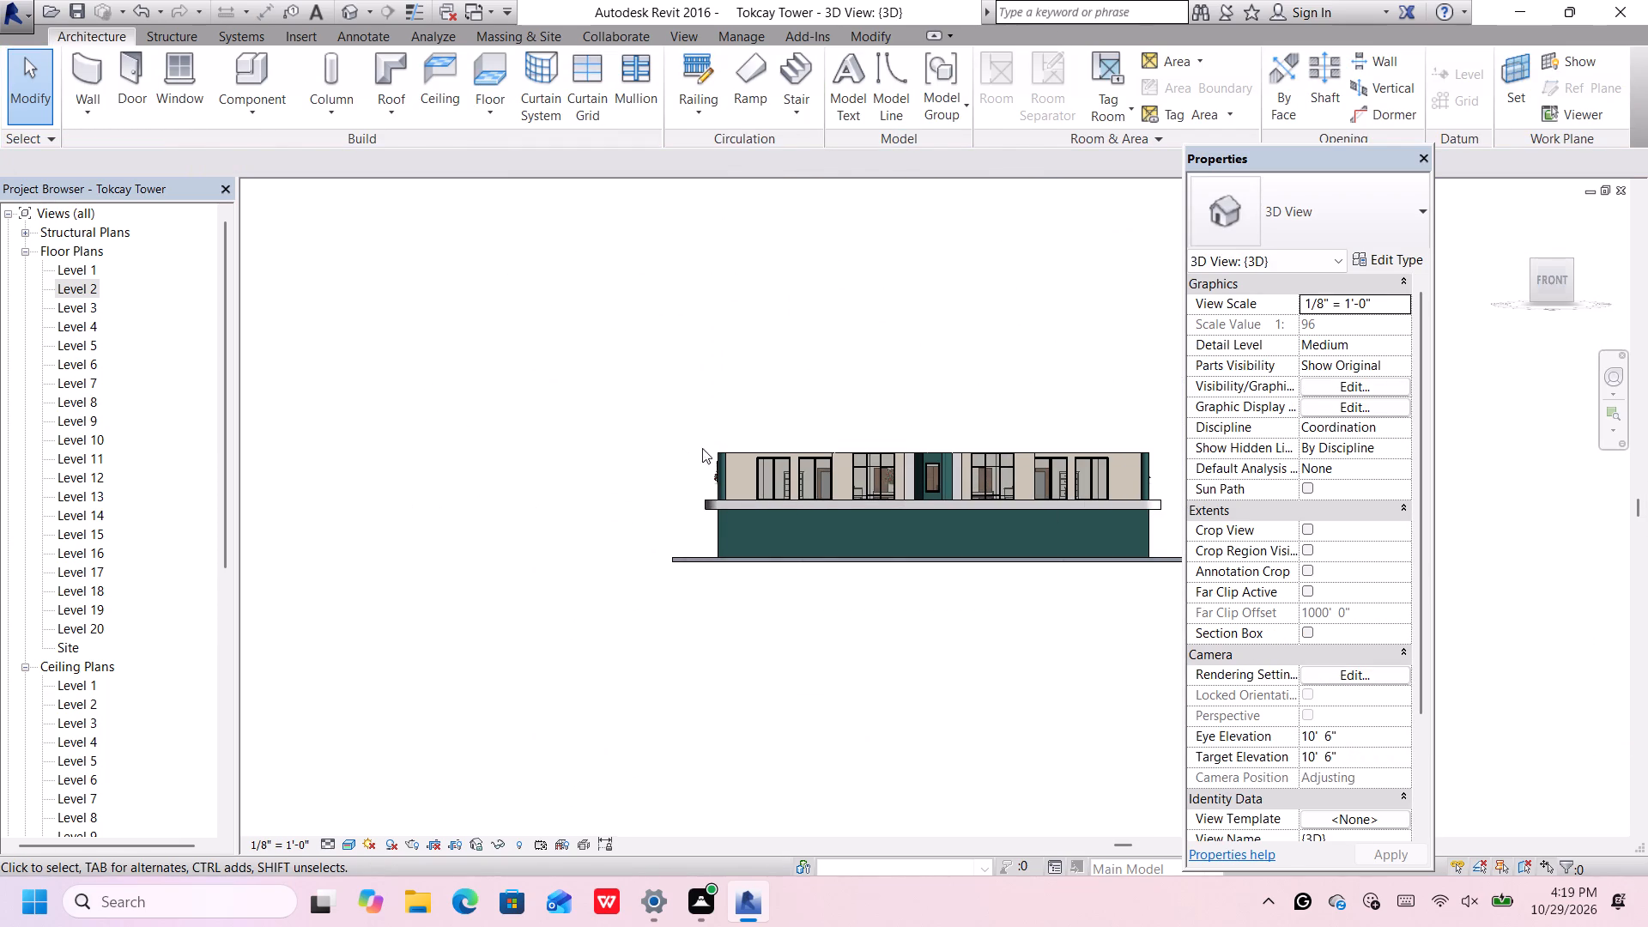
pyautogui.scroll(5, 1108, 409)
pyautogui.scroll(2, 1180, 394)
pyautogui.scroll(-1, 1160, 402)
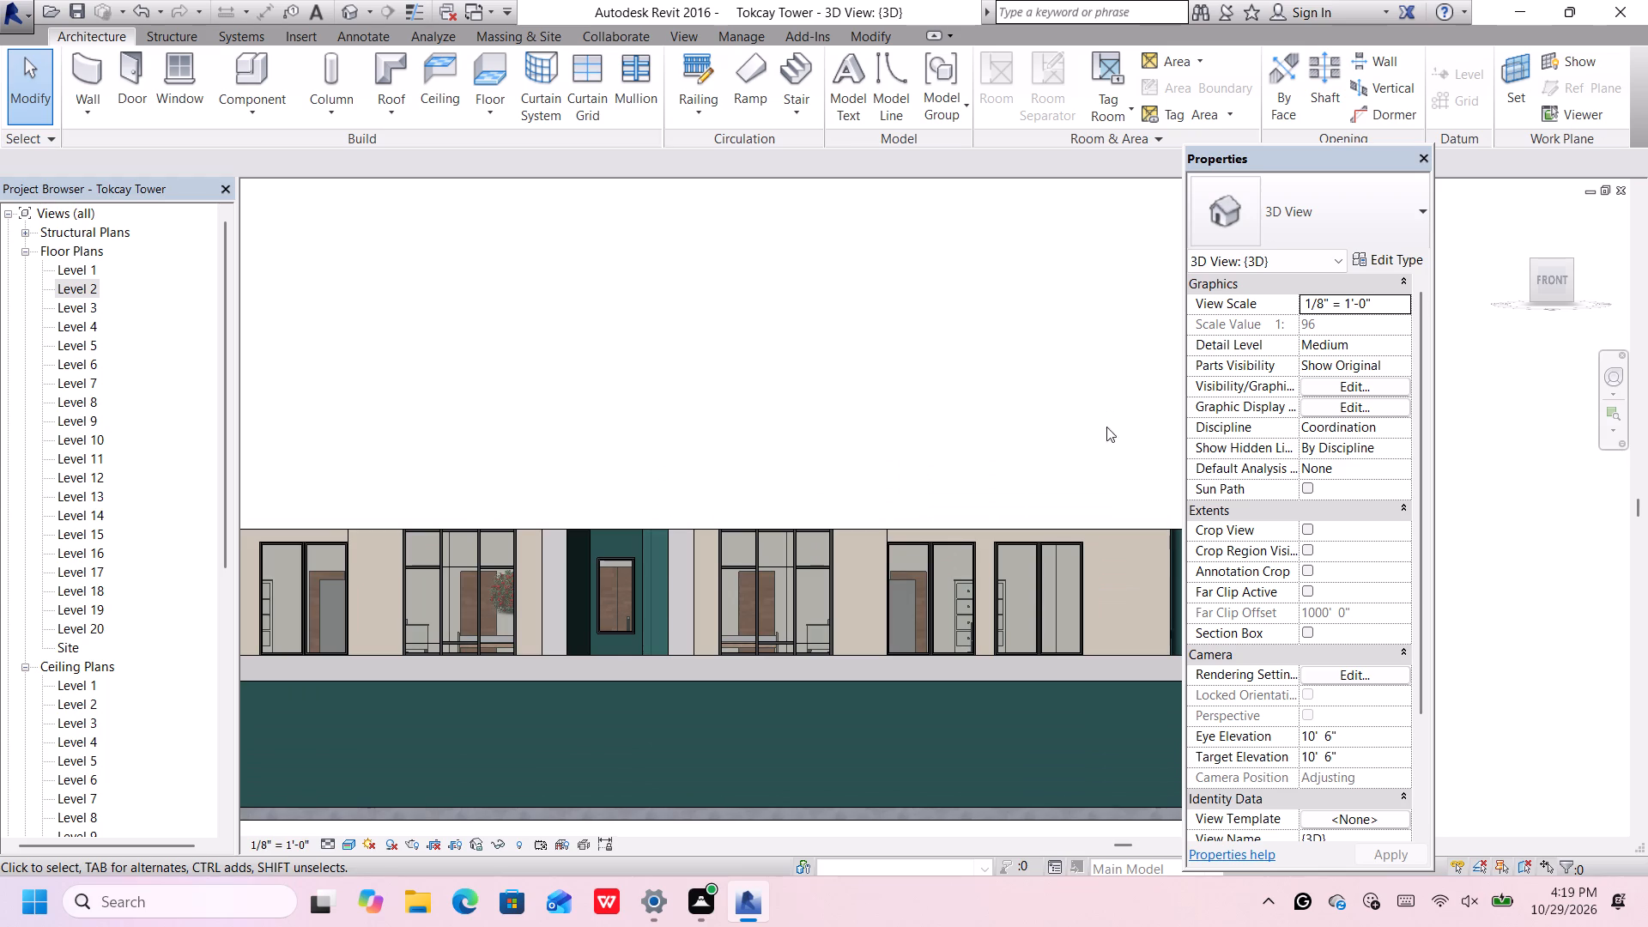
pyautogui.scroll(-2, 1106, 427)
pyautogui.scroll(5, 439, 592)
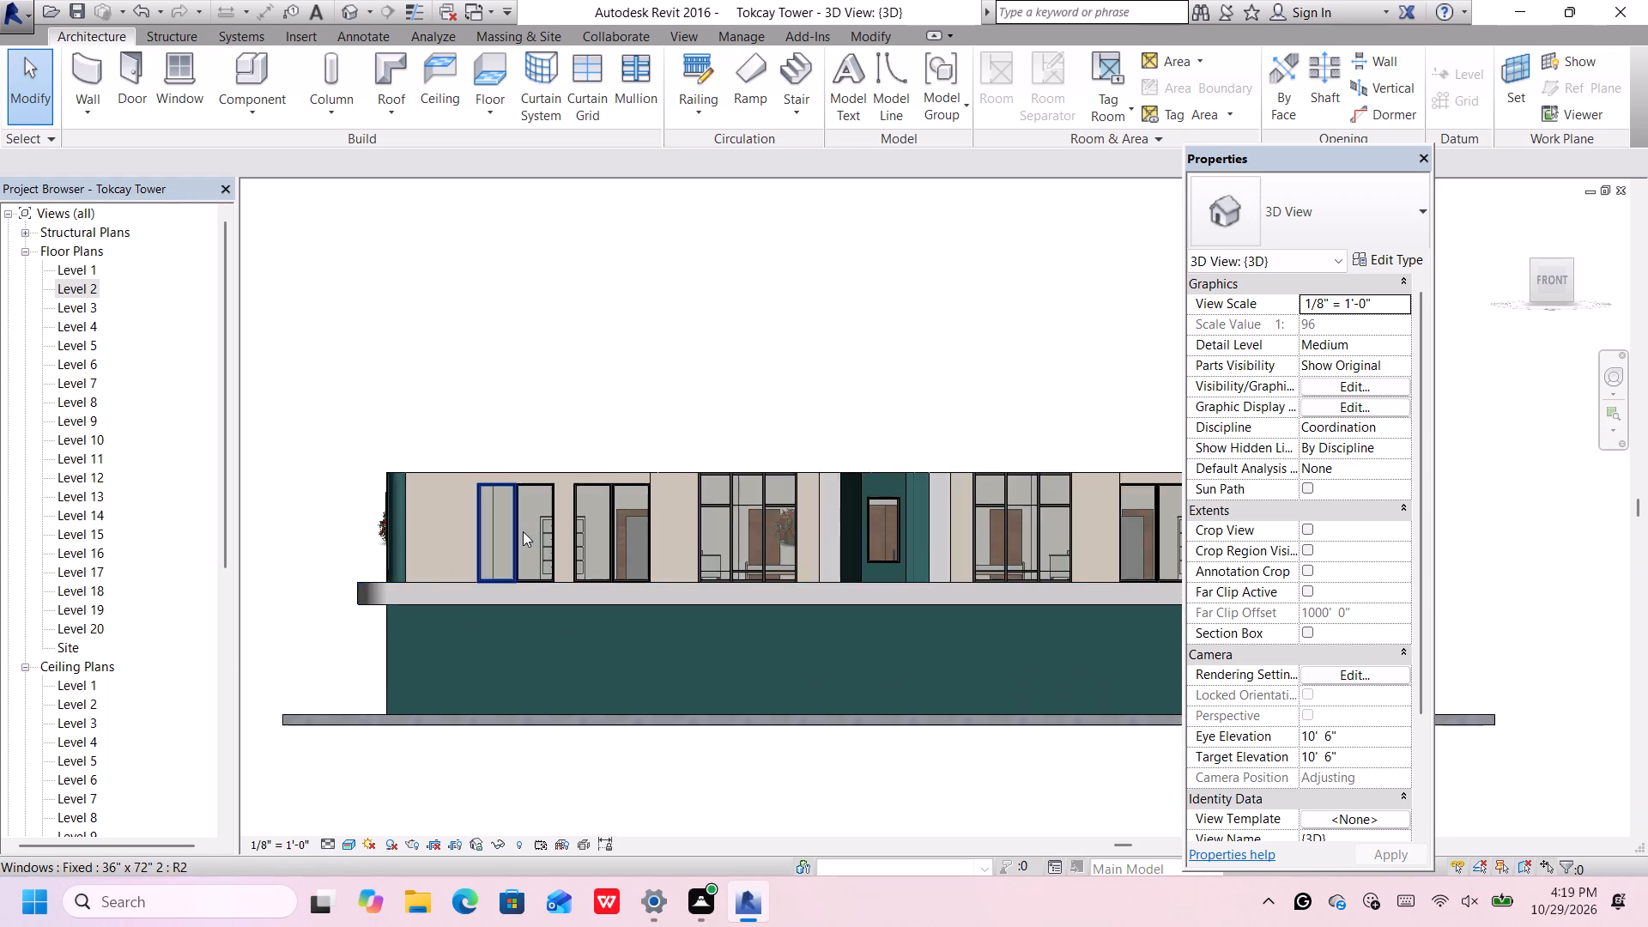
pyautogui.scroll(2, 541, 538)
pyautogui.scroll(-4, 541, 539)
pyautogui.scroll(5, 401, 512)
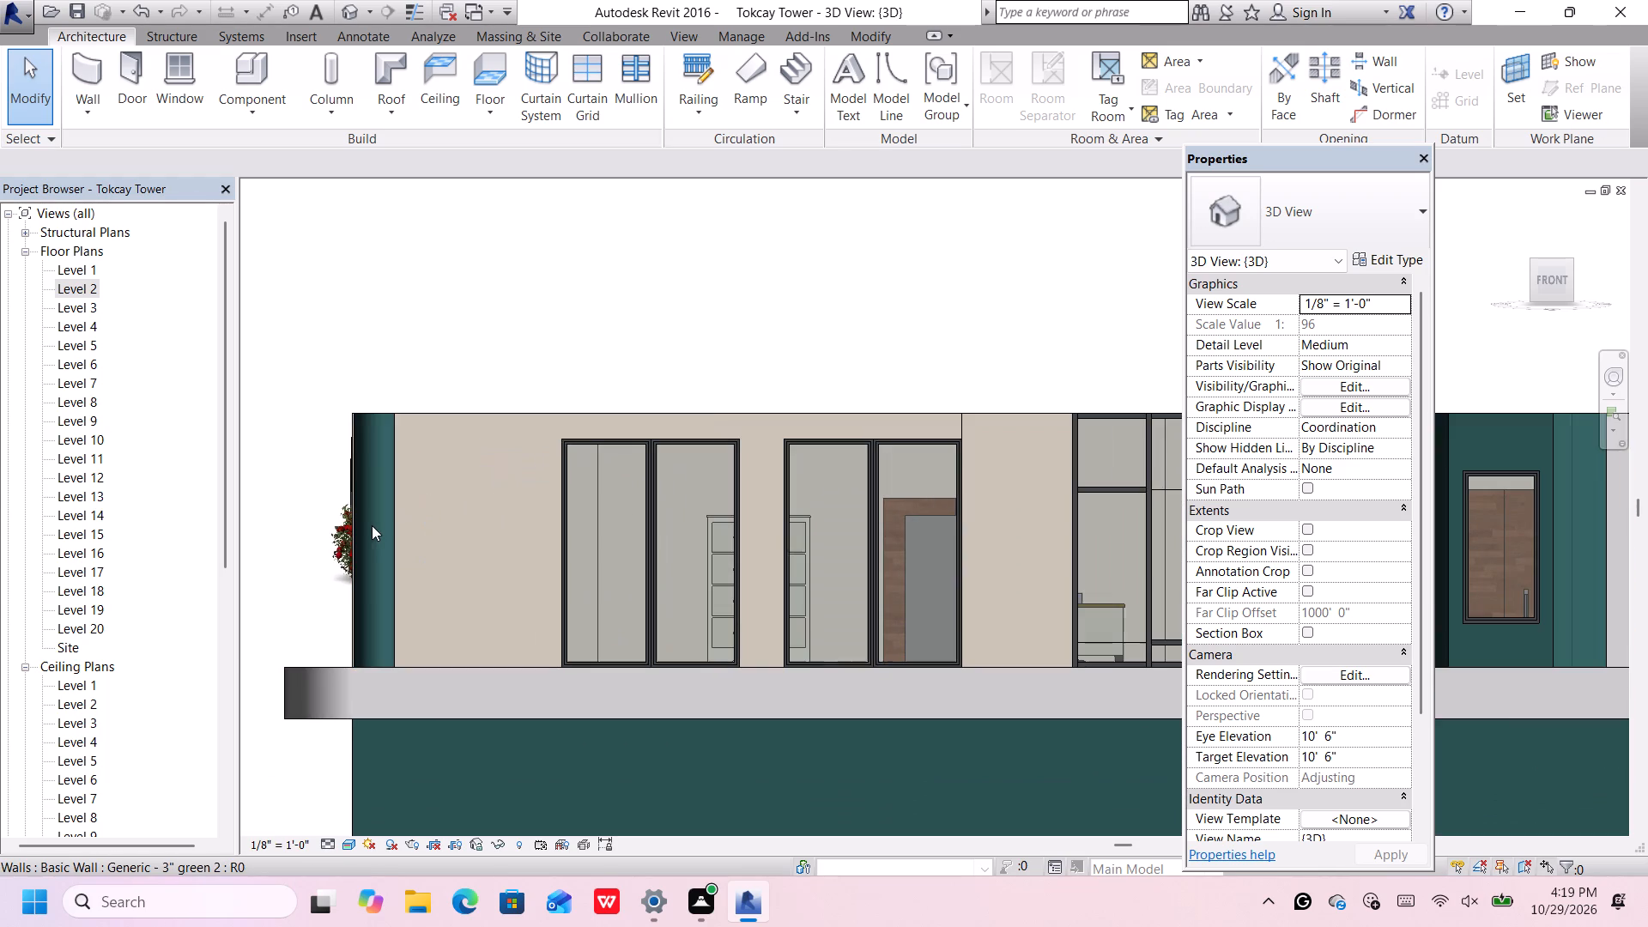
pyautogui.scroll(-3, 373, 524)
pyautogui.moveTo(373, 524); pyautogui.dragTo(347, 479, button='middle')
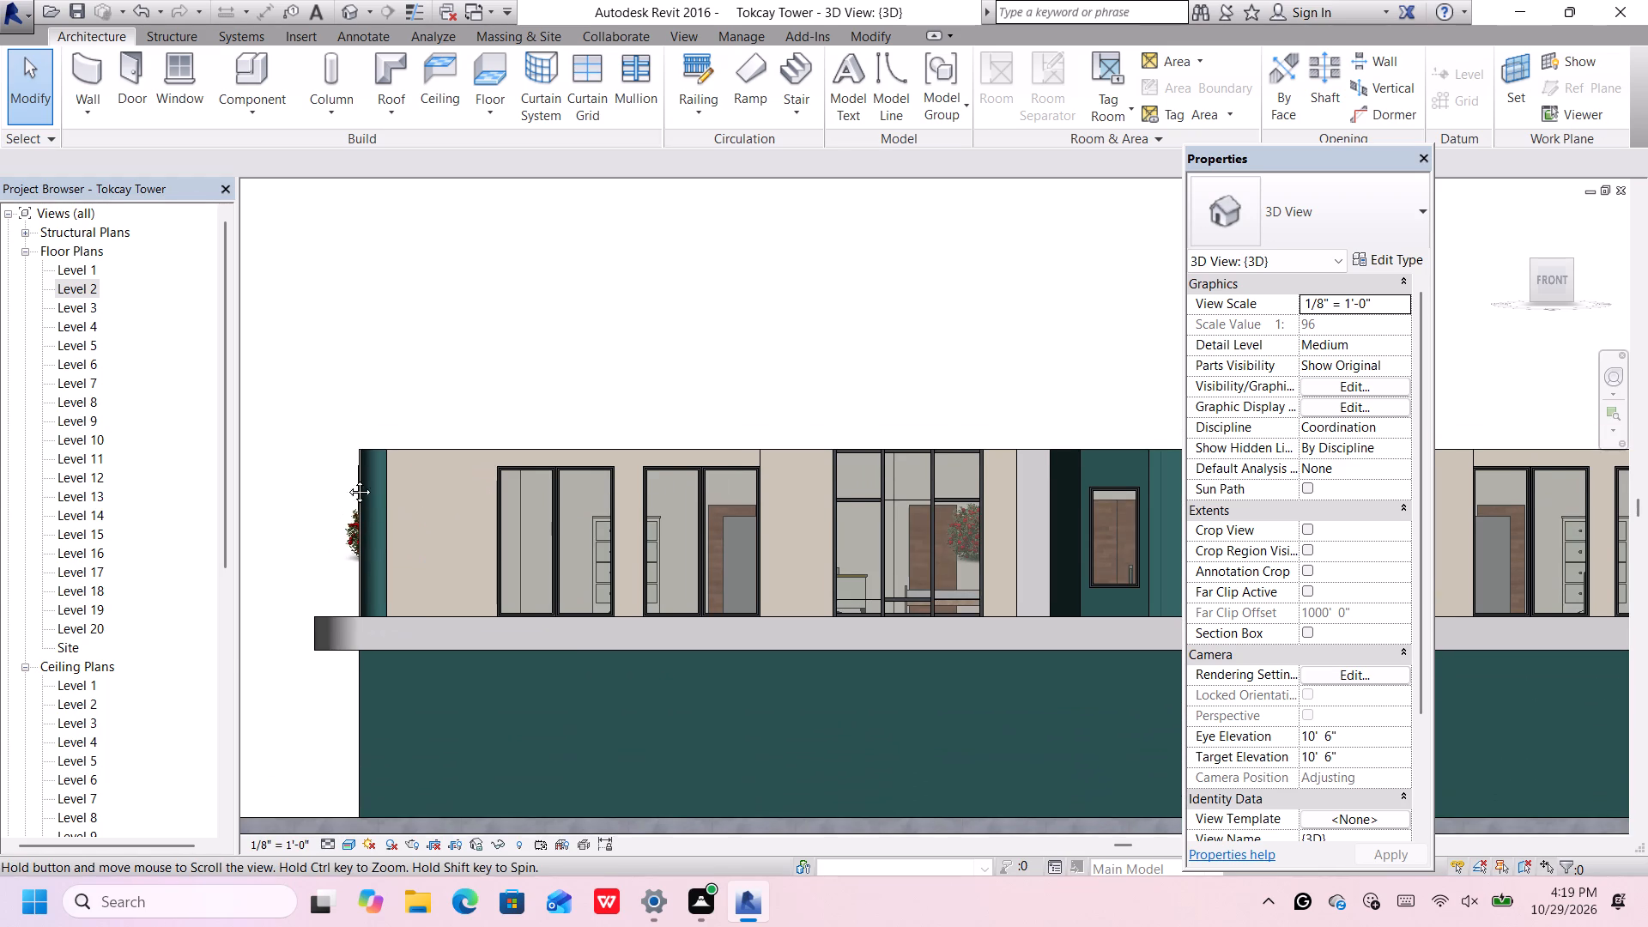
pyautogui.moveTo(347, 479); pyautogui.dragTo(342, 476, button='middle')
pyautogui.scroll(4, 937, 478)
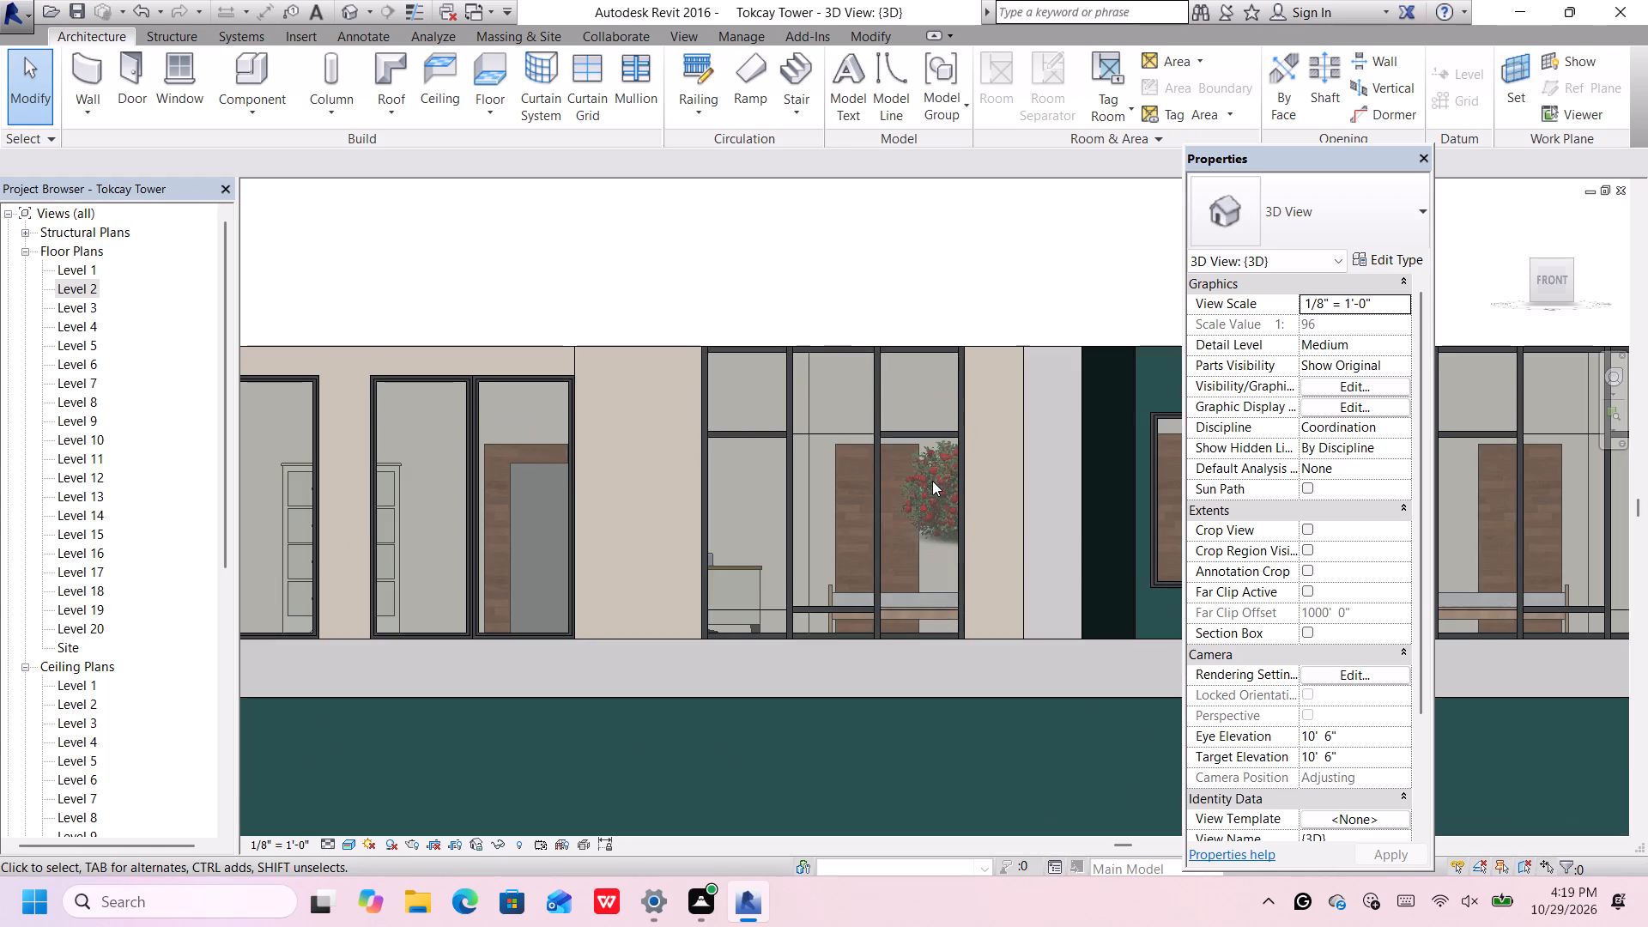
pyautogui.scroll(-6, 932, 481)
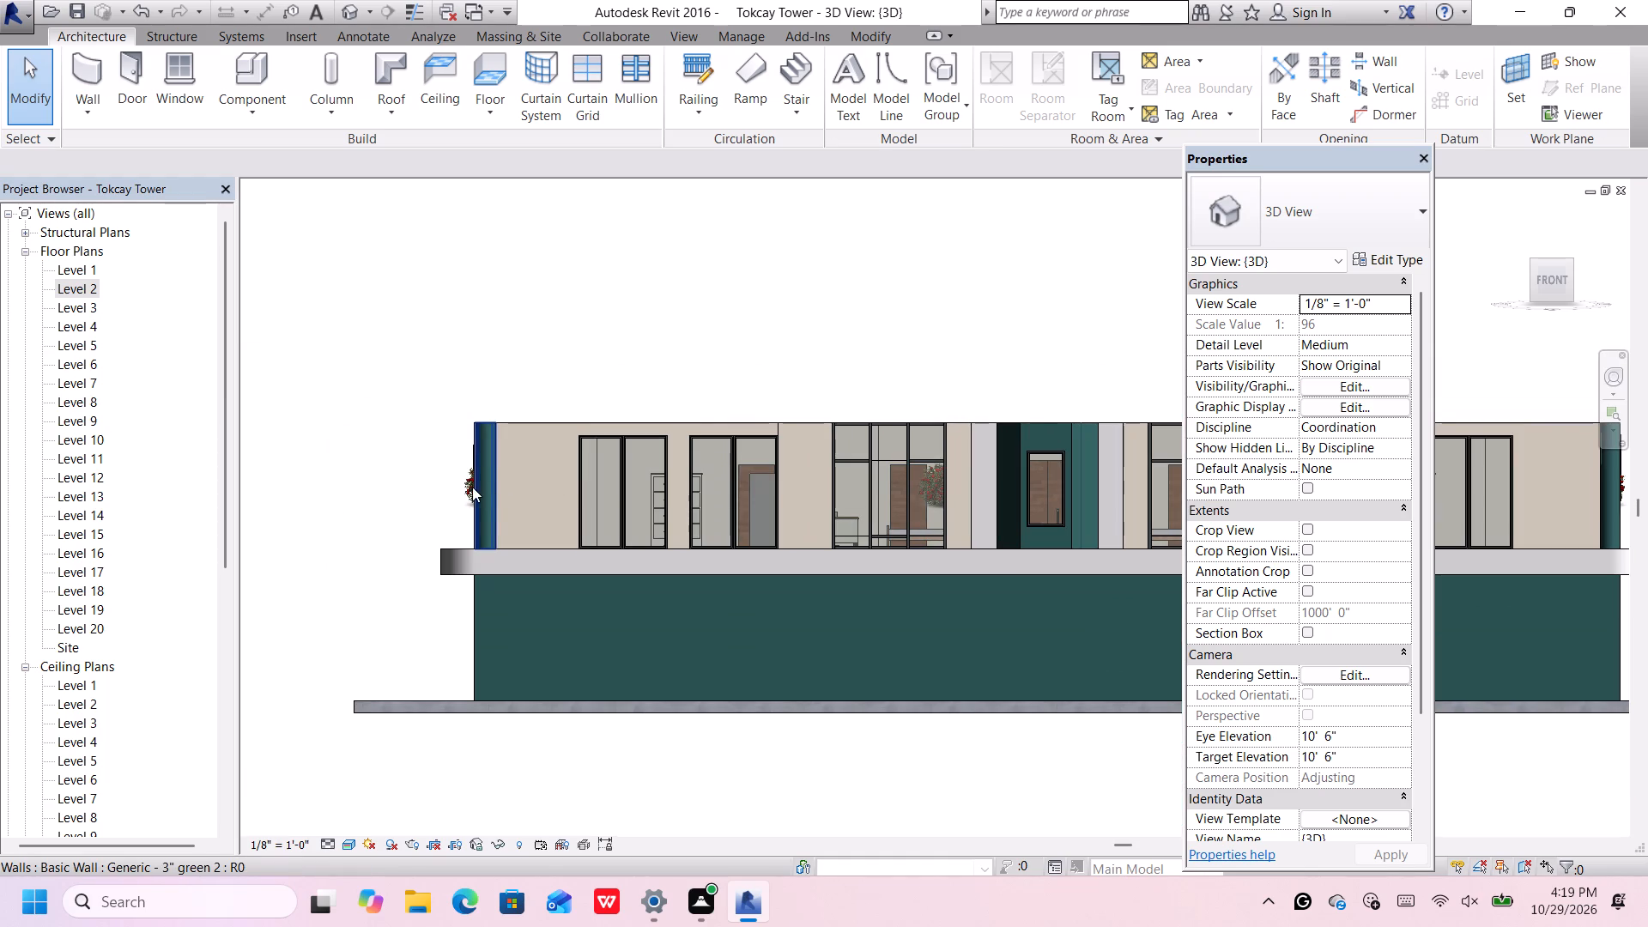
# Set the offset of the rhododendron shrub protruding past the green wall at the front facade's left end to 1' 0".
pyautogui.click(463, 494)
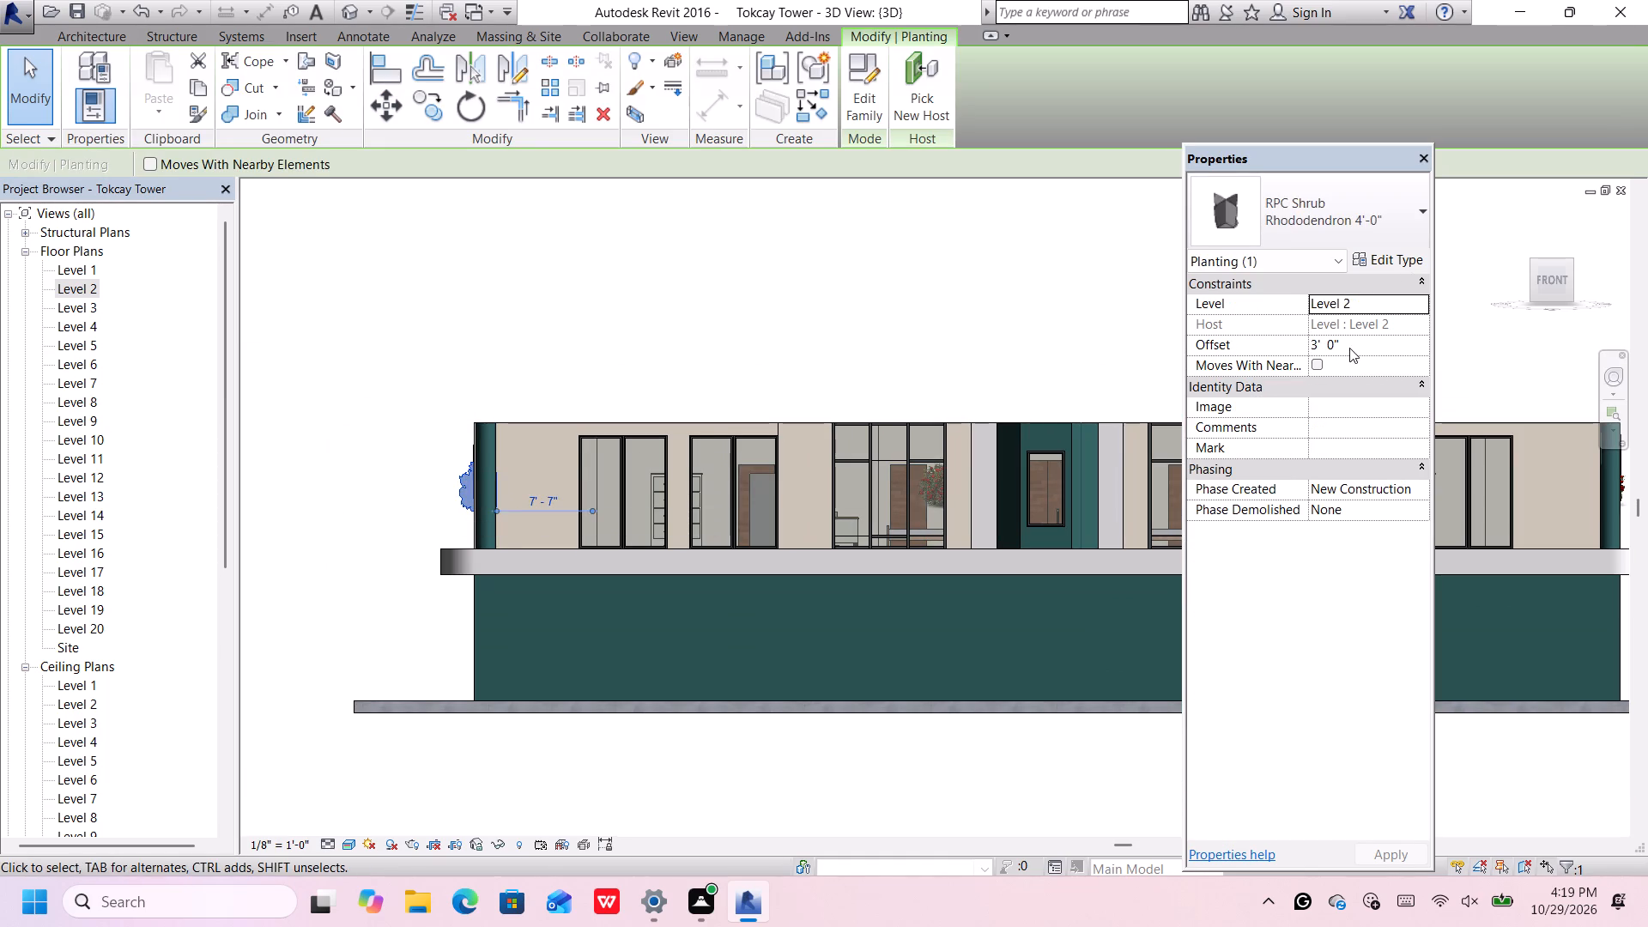
pyautogui.click(1349, 348)
pyautogui.press('BackSpace')
pyautogui.press('BackSpace')
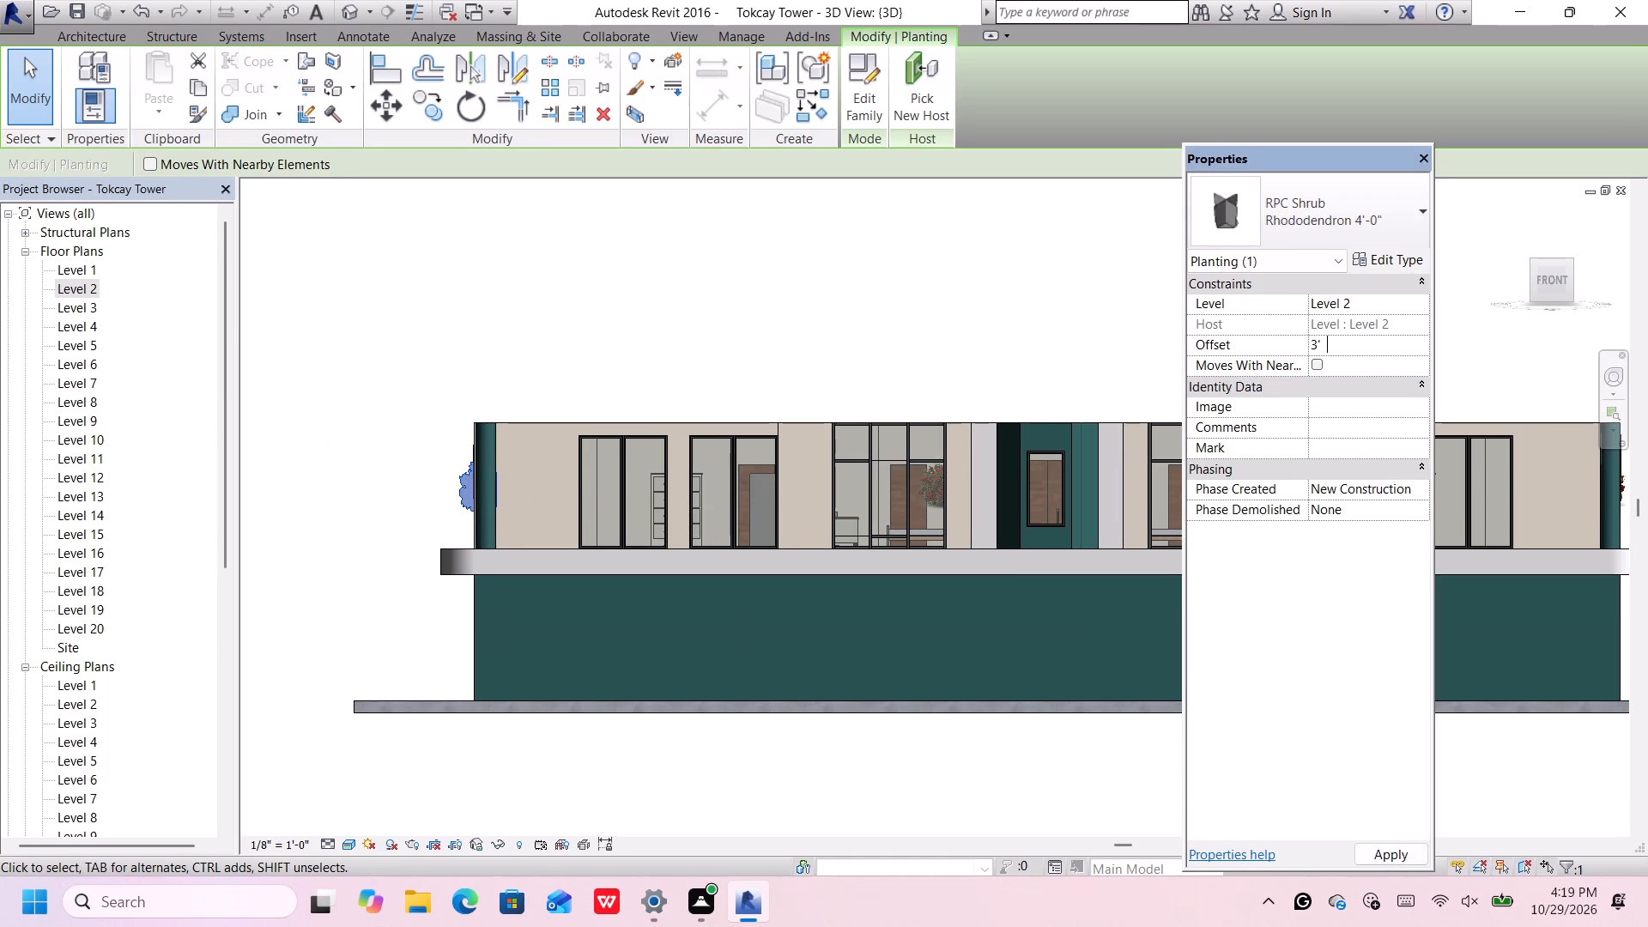
pyautogui.press('BackSpace')
pyautogui.press('BackSpace')
pyautogui.press('BackSpace')
pyautogui.press('BackSpace')
pyautogui.write("1'")
pyautogui.press('Return')
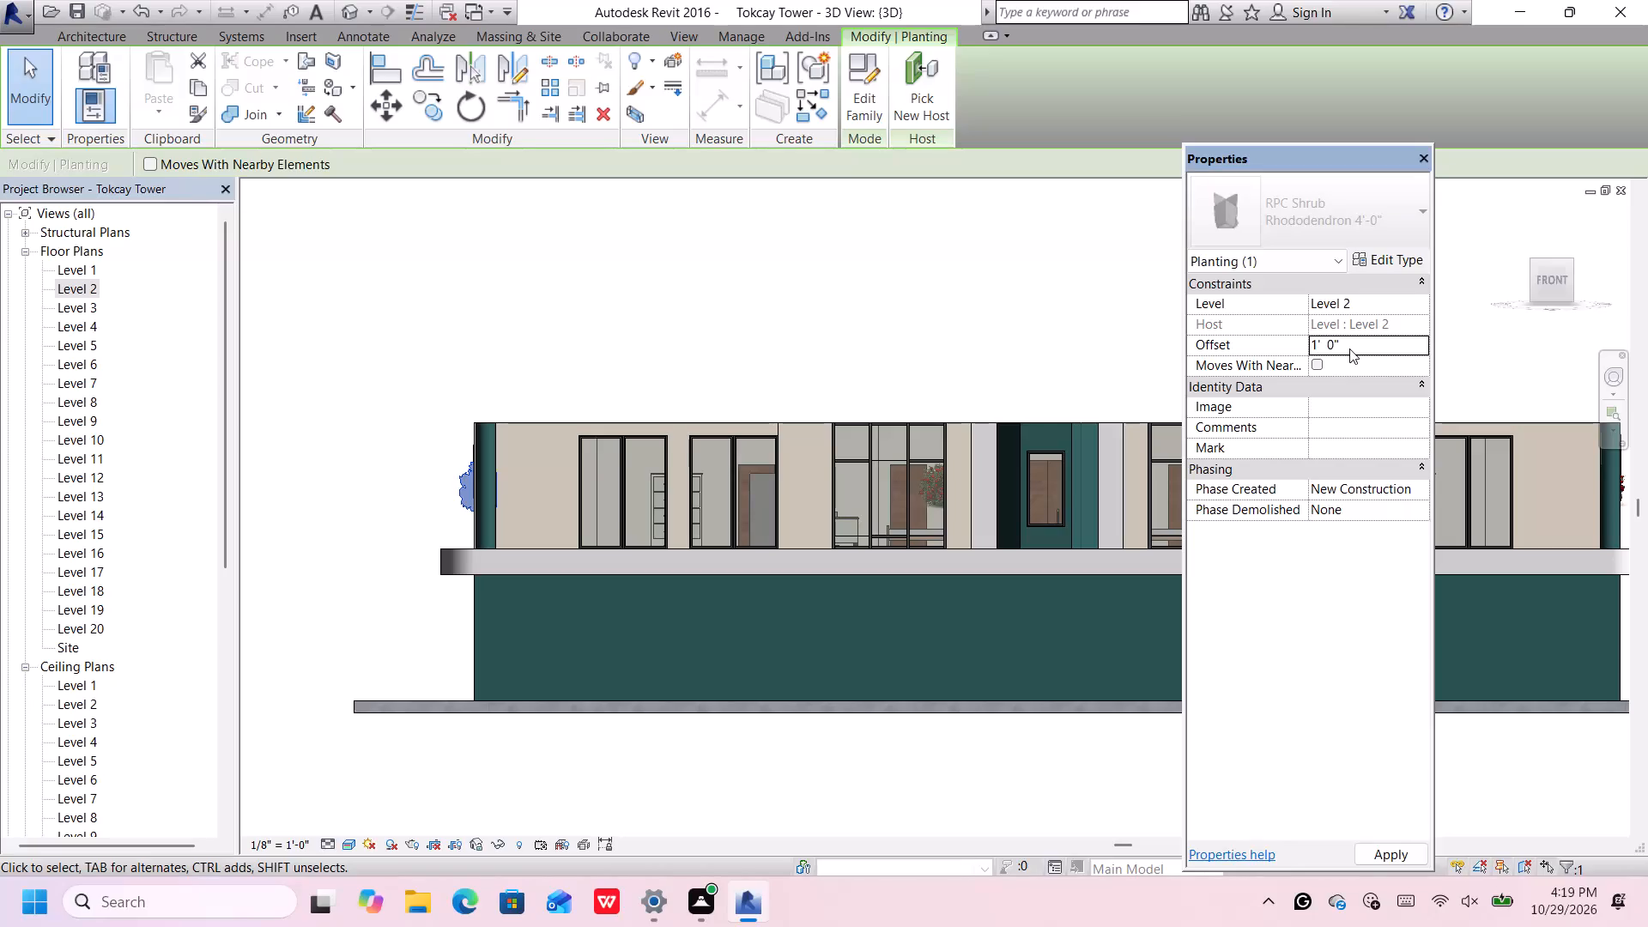
pyautogui.press('Return')
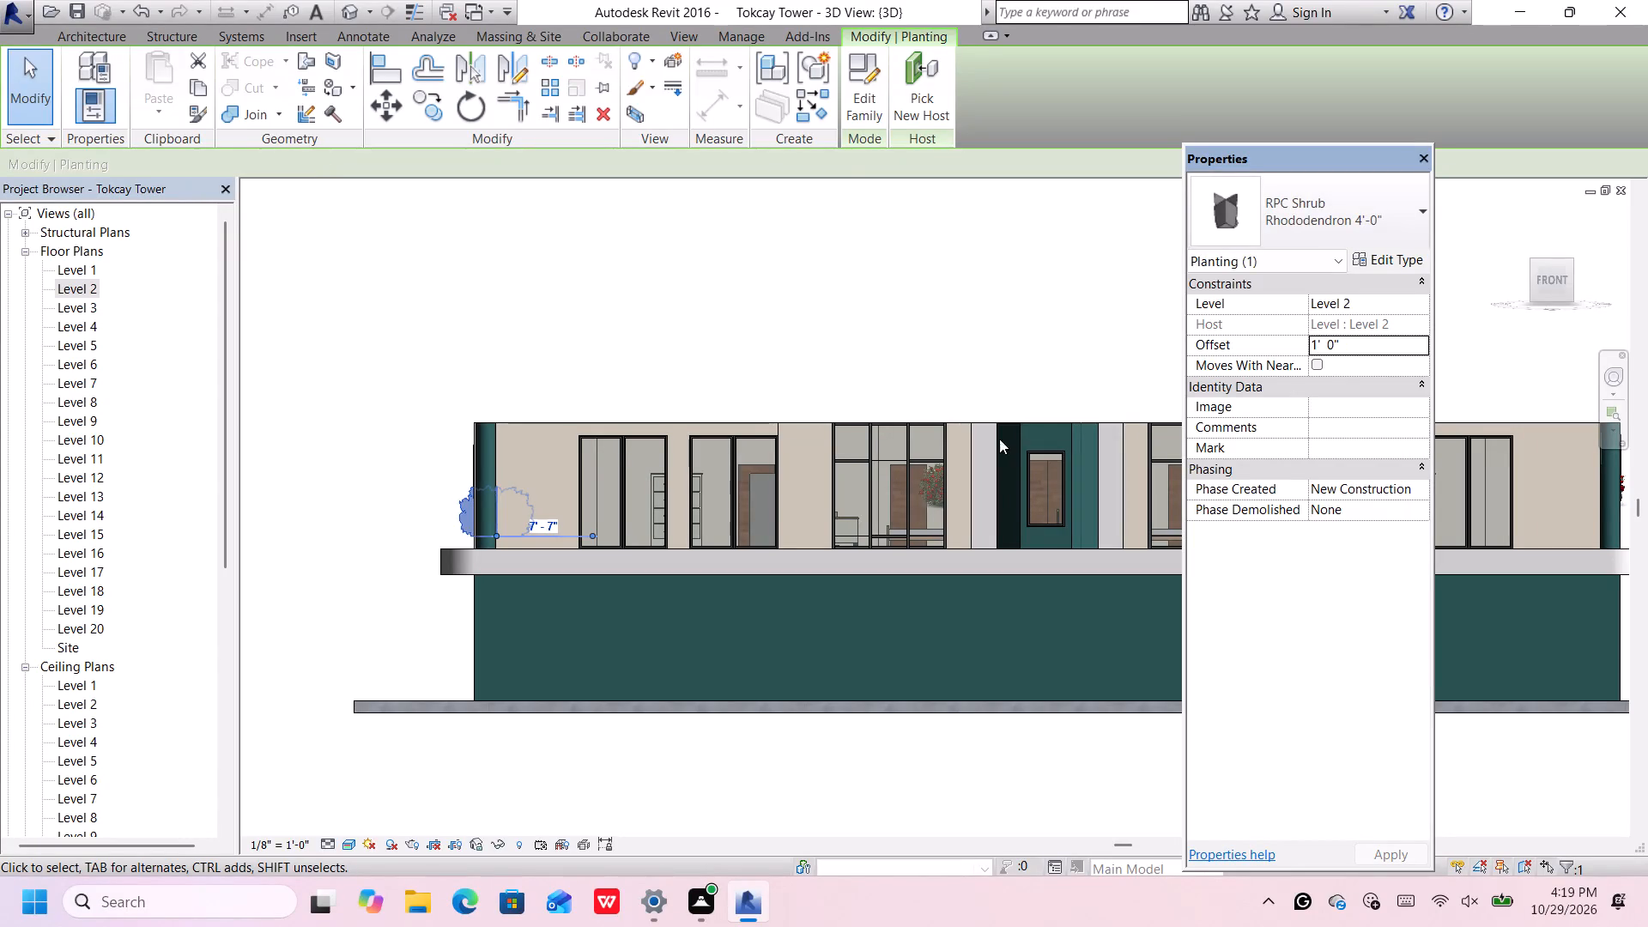
# Set the offset of the rhododendron shrub seen through the bedroom curtain-wall glazing beside the stair tower to 1' 0".
pyautogui.click(926, 484)
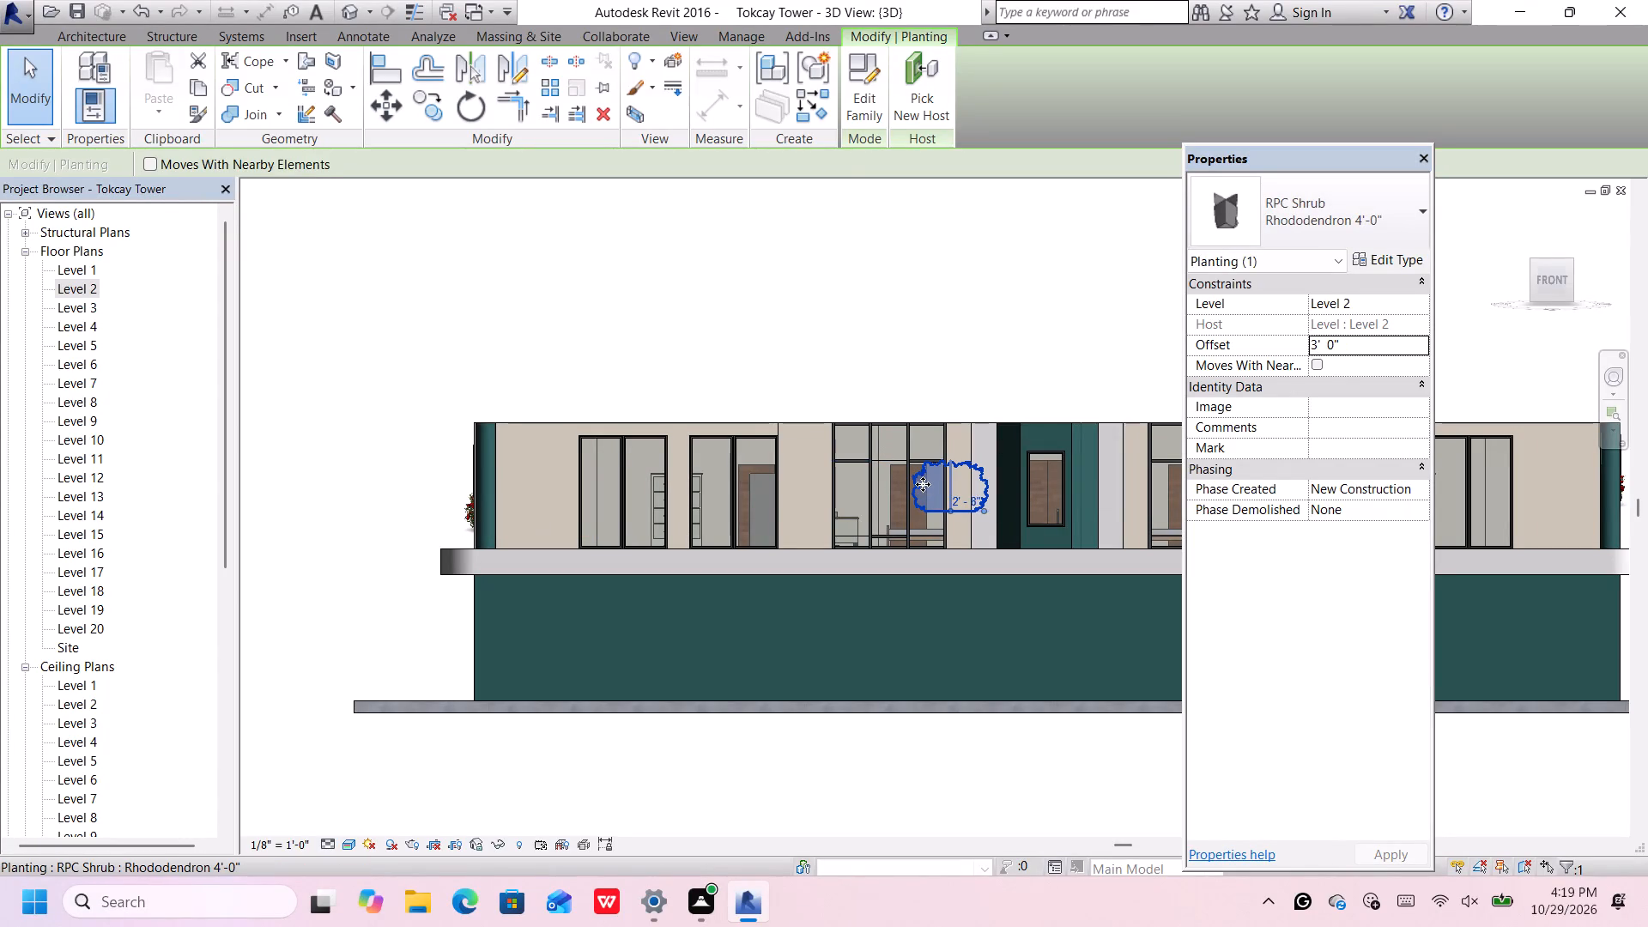
pyautogui.click(1365, 347)
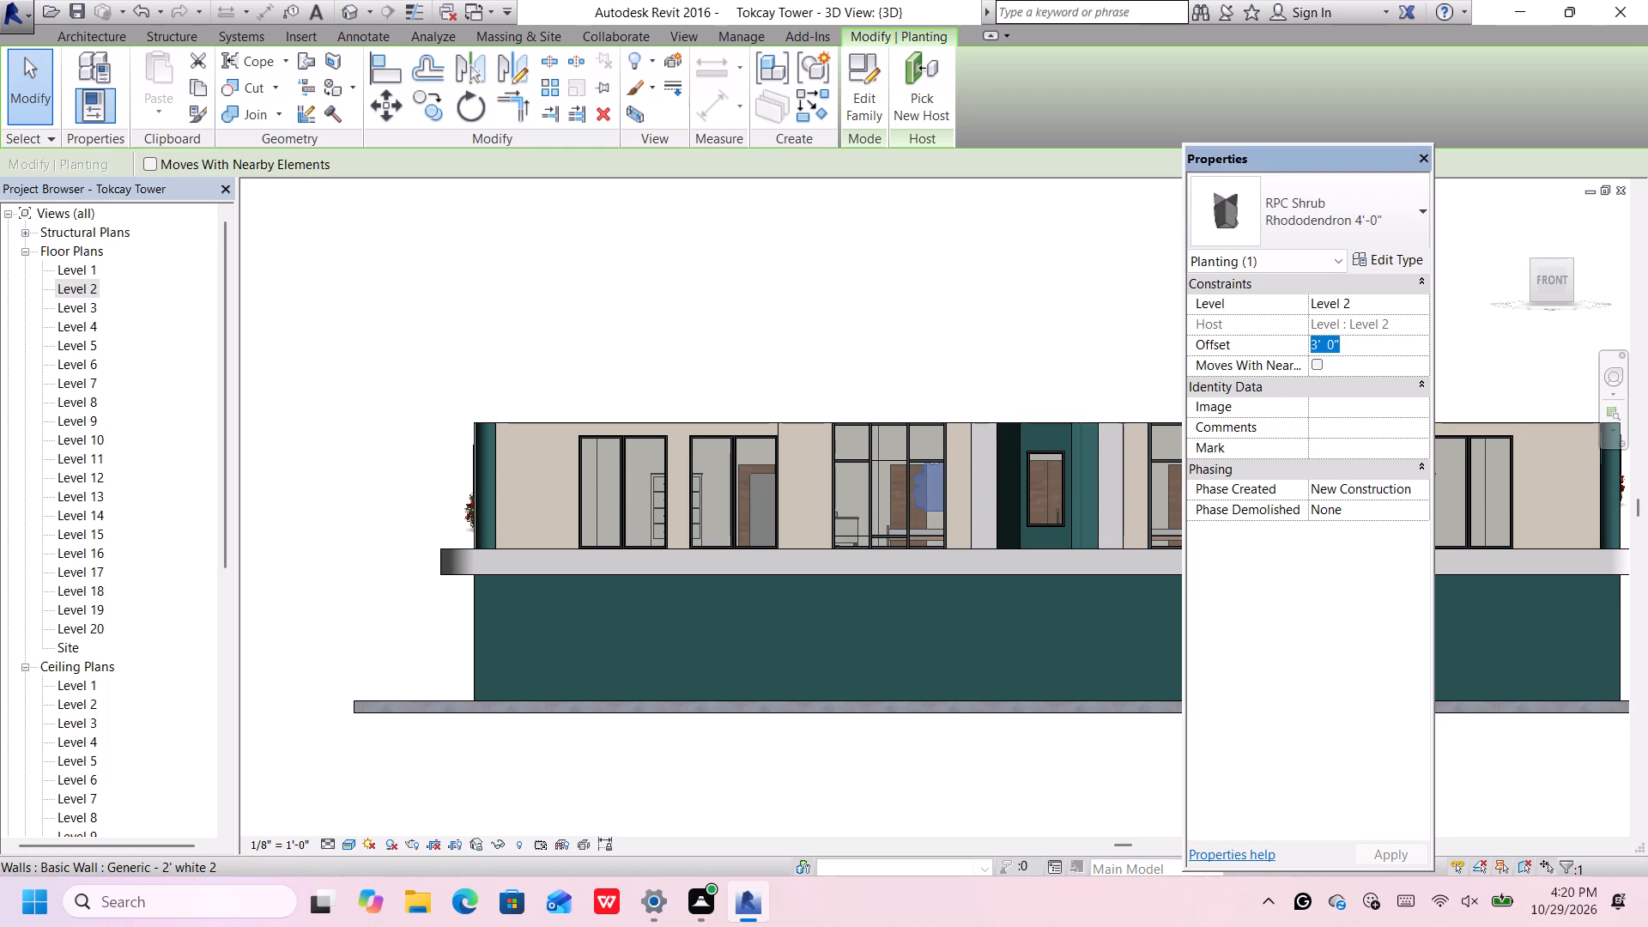
pyautogui.press('BackSpace')
pyautogui.write("1'")
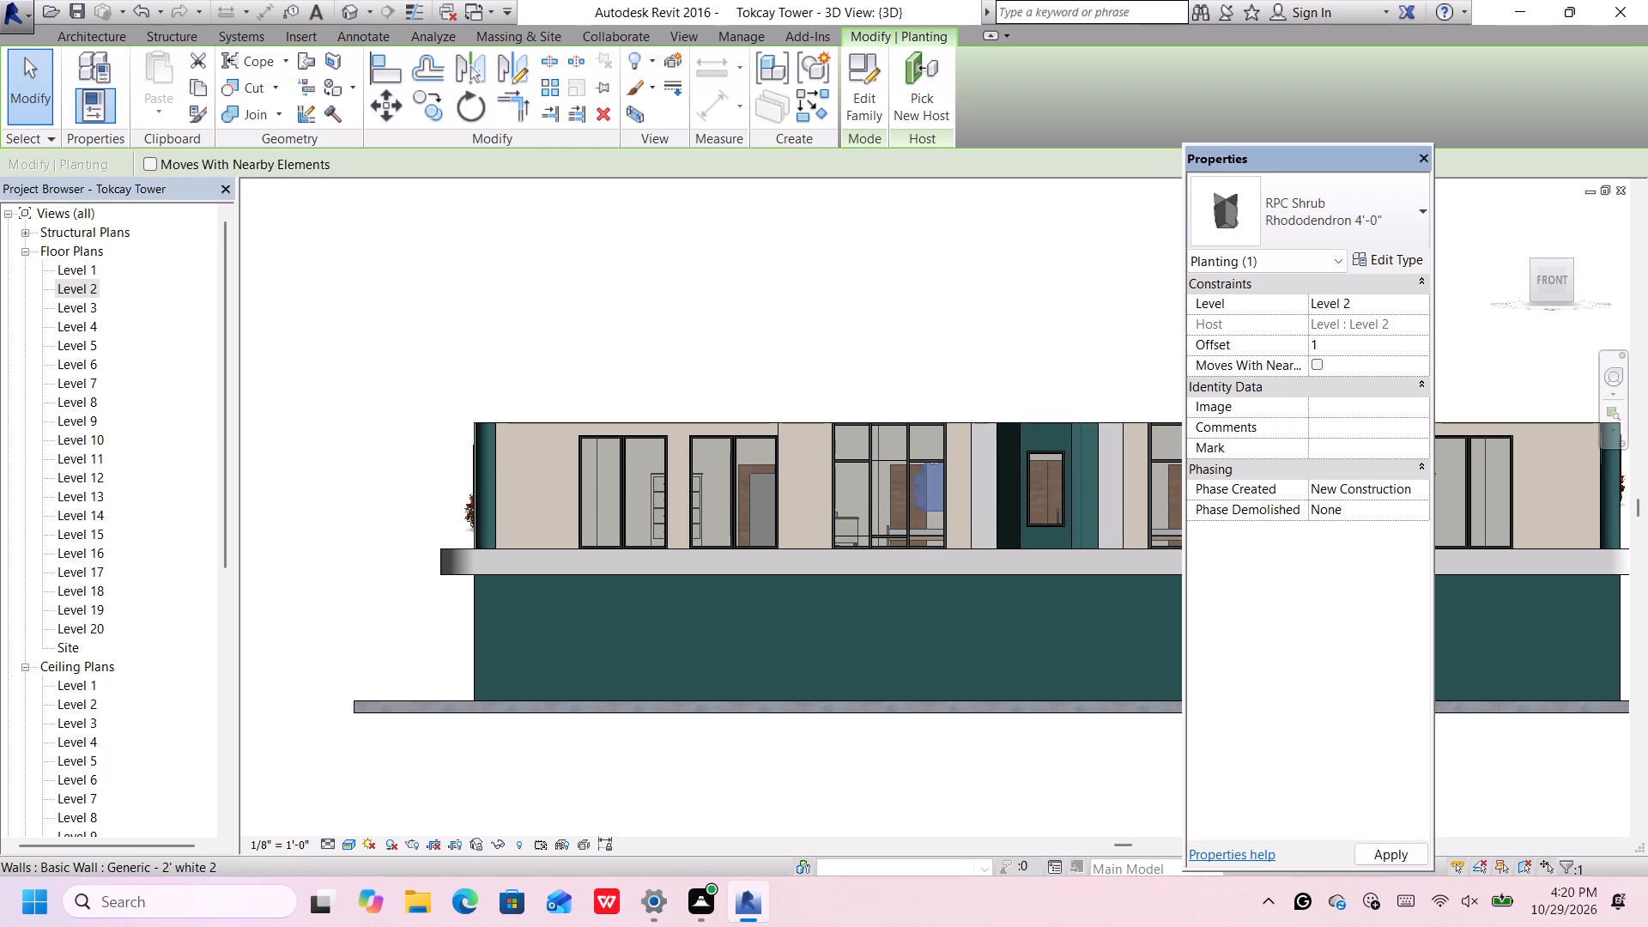
pyautogui.press('Return')
pyautogui.press('Return')
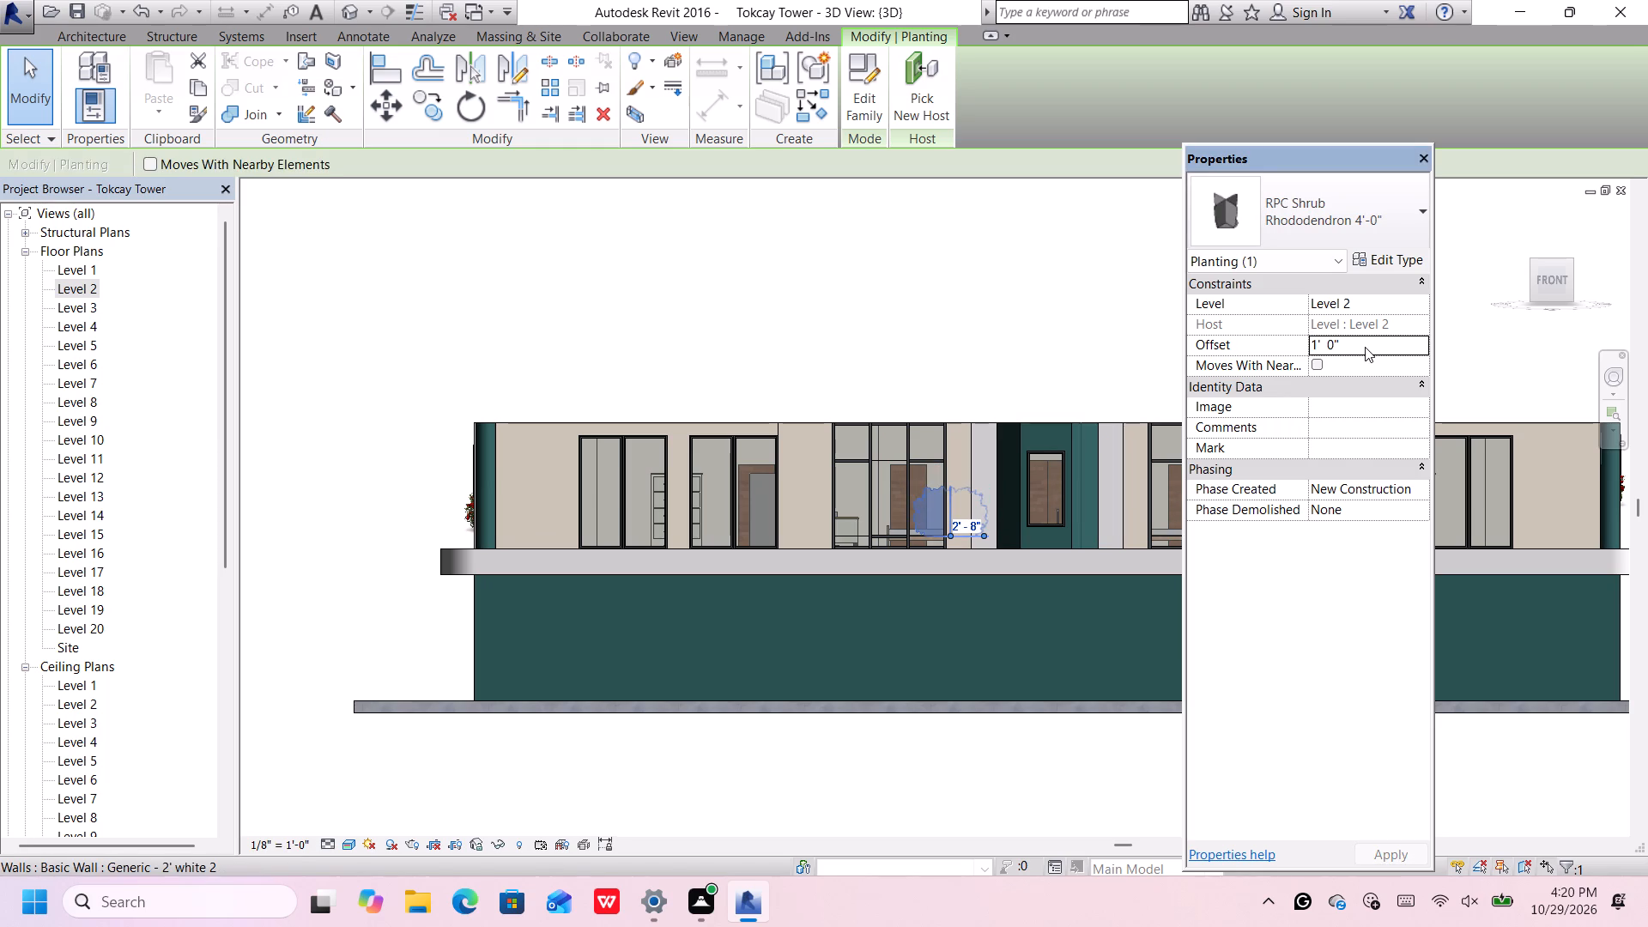
pyautogui.click(992, 367)
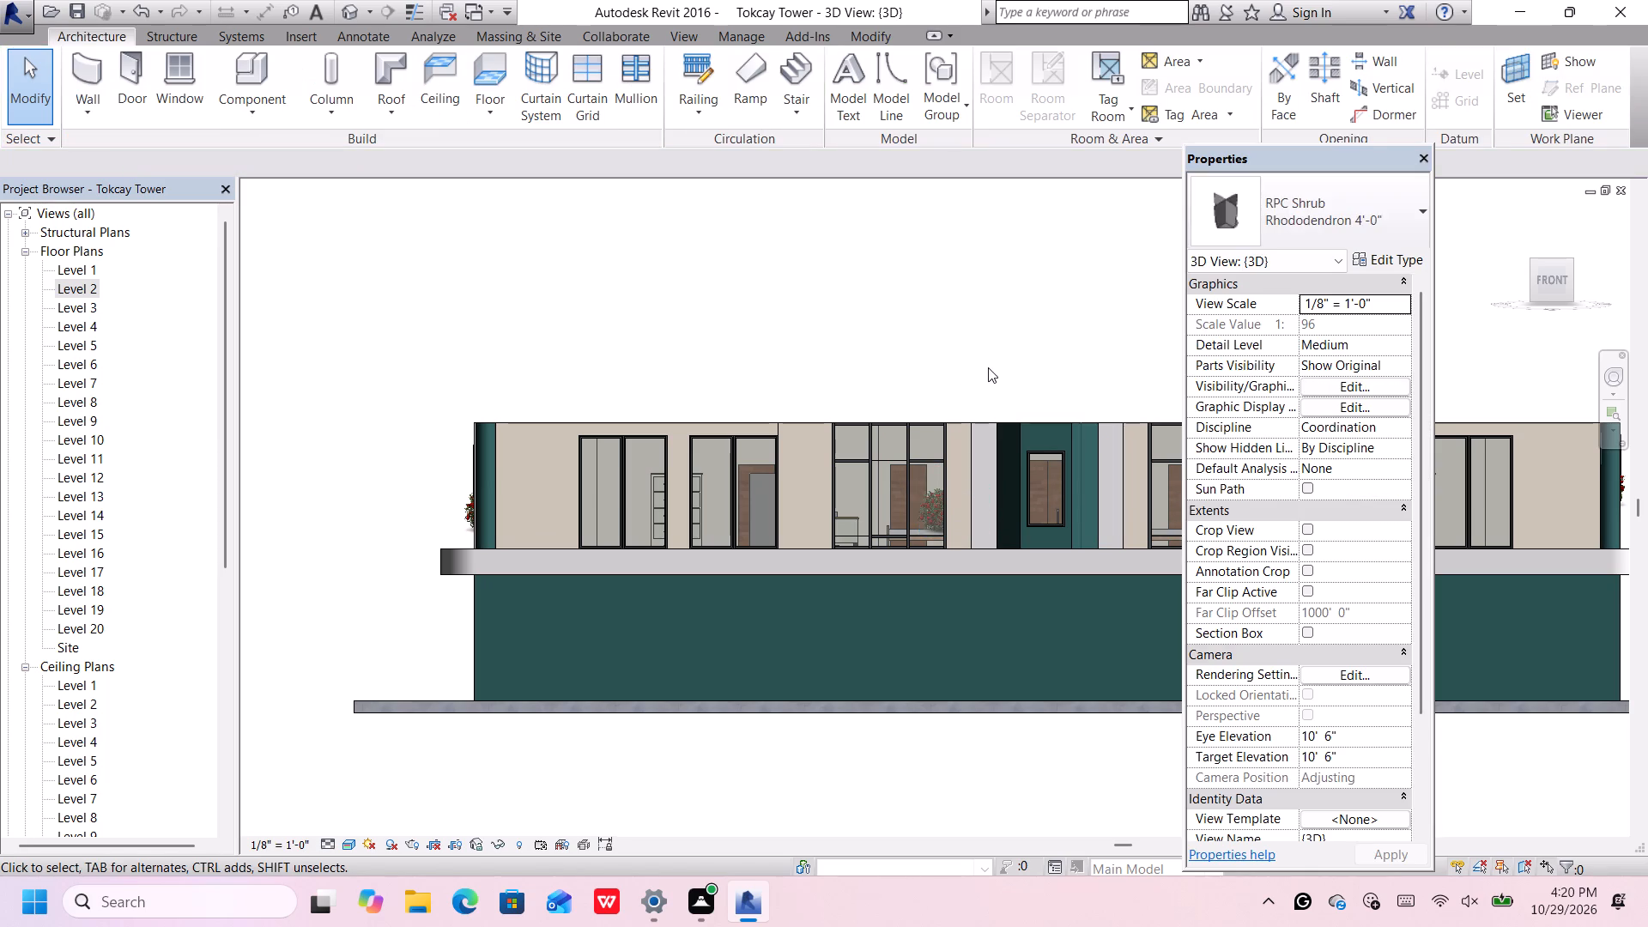
pyautogui.moveTo(909, 394); pyautogui.dragTo(802, 371, button='middle')
pyautogui.scroll(-5, 803, 377)
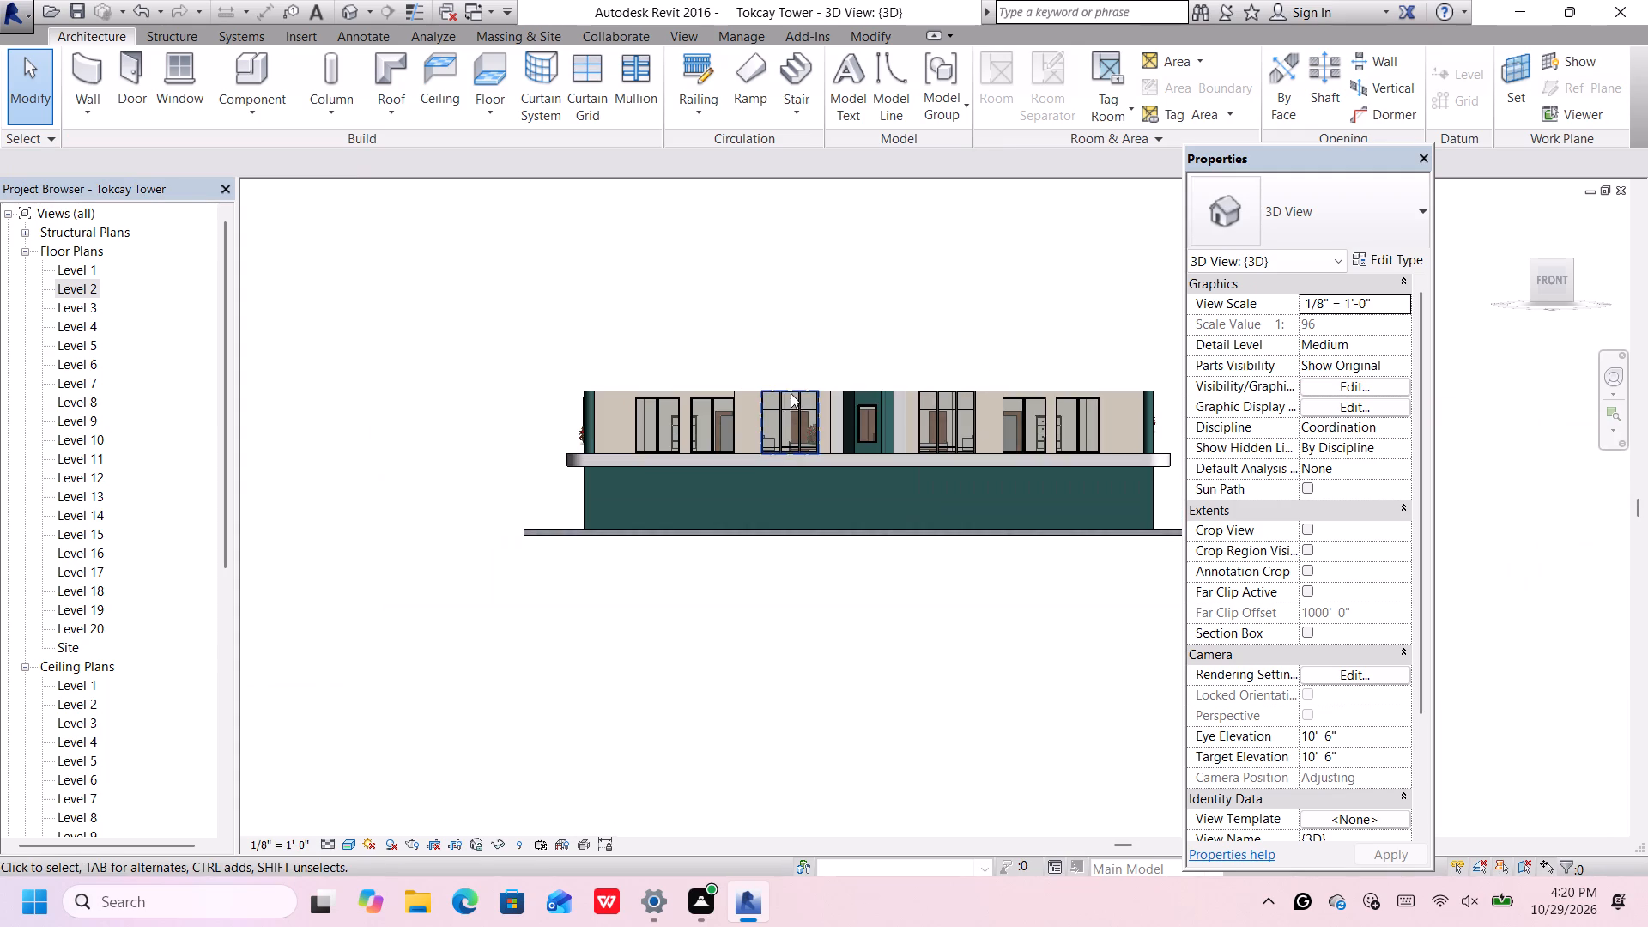
# Delete the rhododendron shrubs in the left-hand apartment's living room, stair-side bedroom and front corner bedroom.
pyautogui.scroll(5, 1094, 391)
pyautogui.moveTo(905, 348); pyautogui.dragTo(905, 346, button='middle')
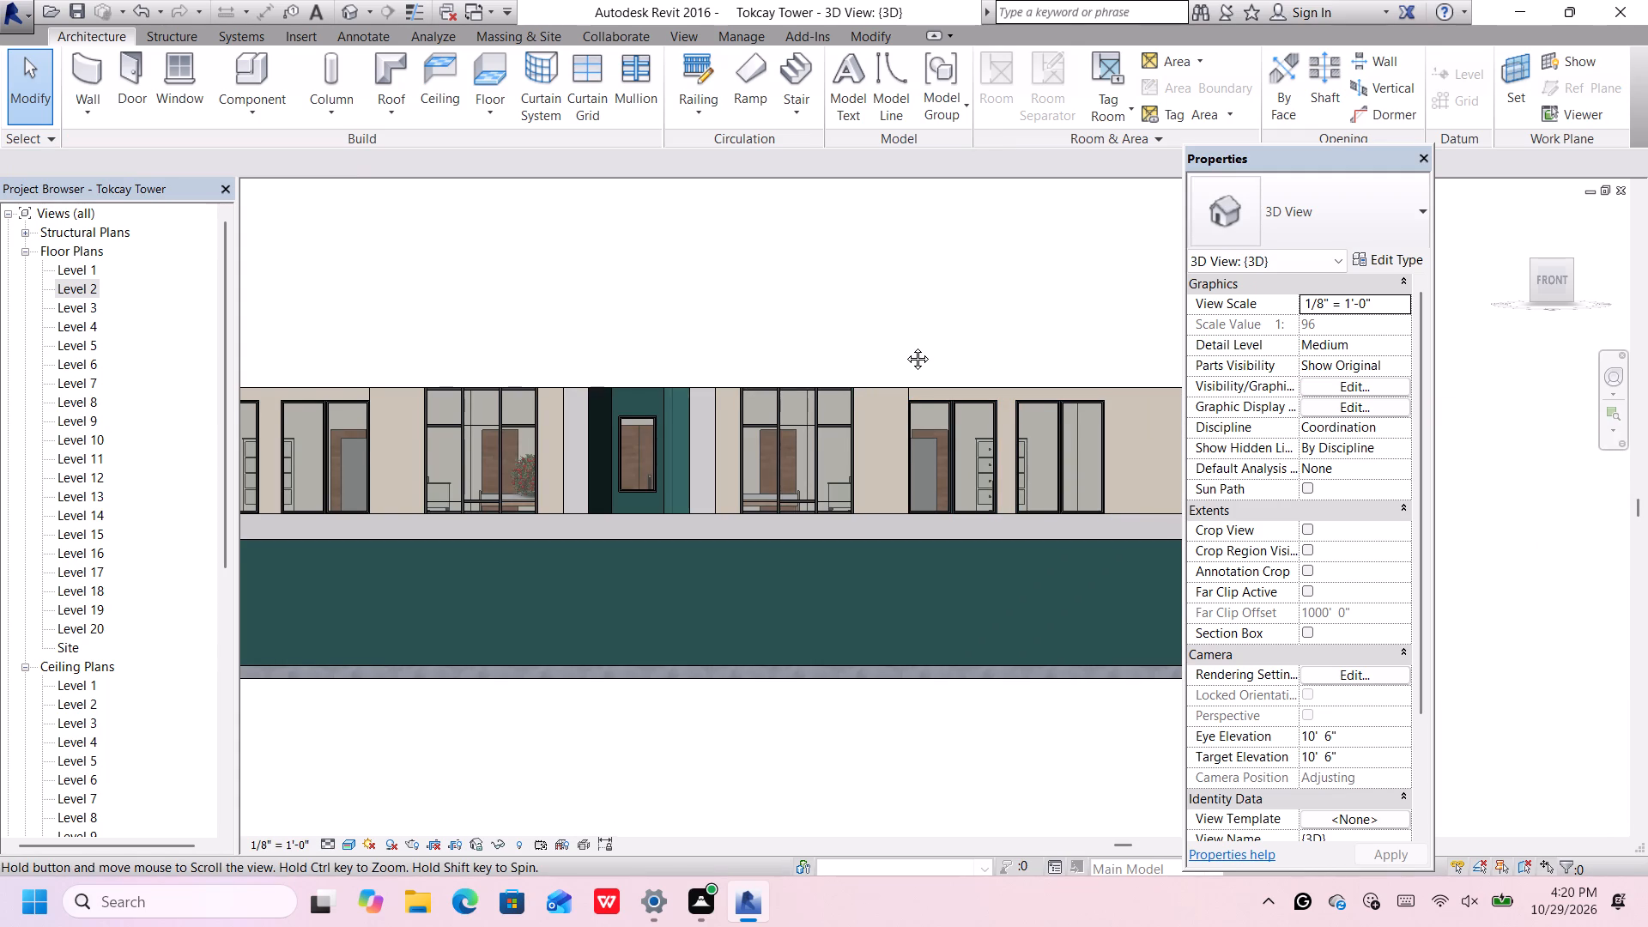
pyautogui.moveTo(905, 346); pyautogui.dragTo(985, 445, button='middle')
pyautogui.scroll(-4, 982, 441)
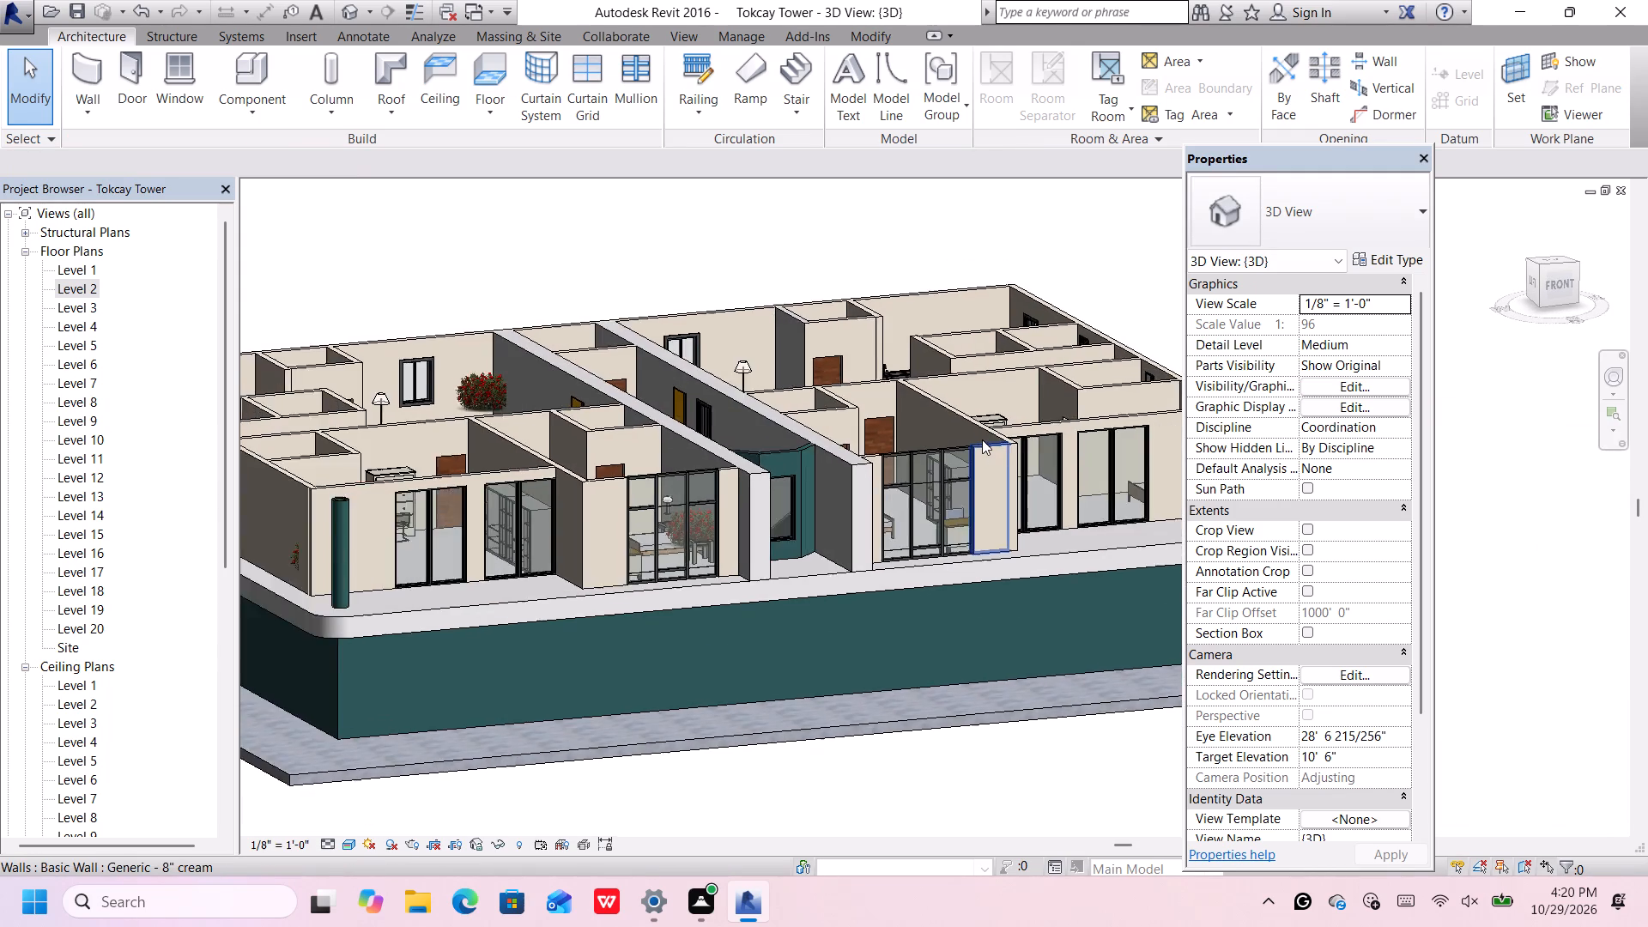
pyautogui.scroll(5, 554, 415)
pyautogui.scroll(2, 666, 392)
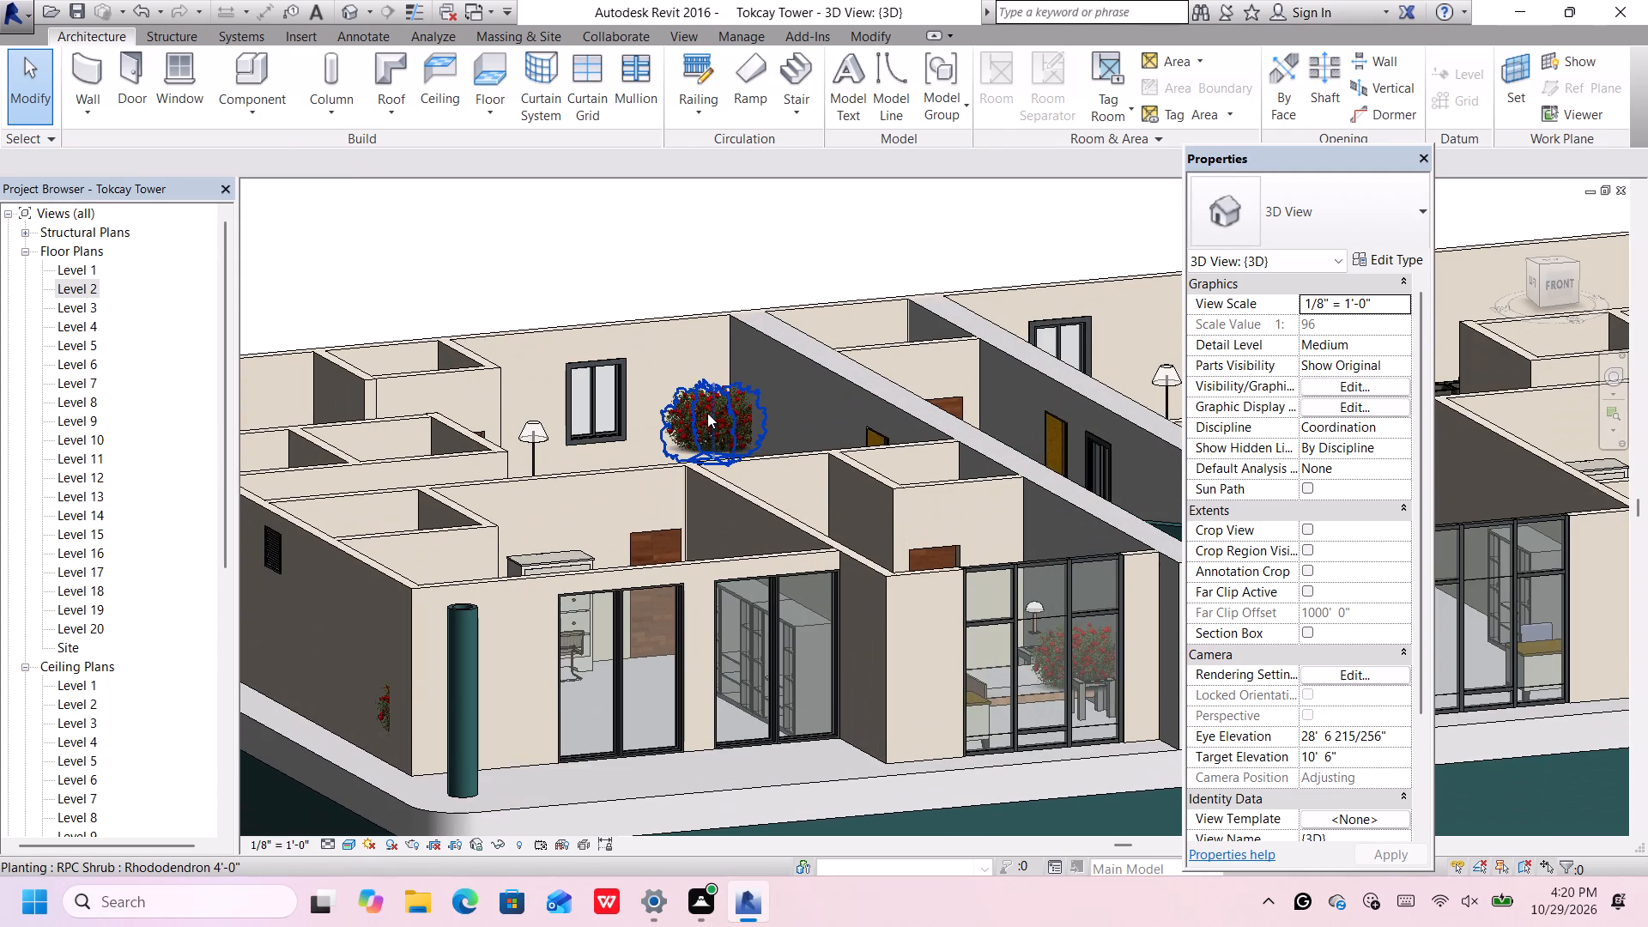
pyautogui.moveTo(707, 413); pyautogui.dragTo(660, 380, button='middle')
pyautogui.moveTo(662, 380); pyautogui.dragTo(660, 380, button='middle')
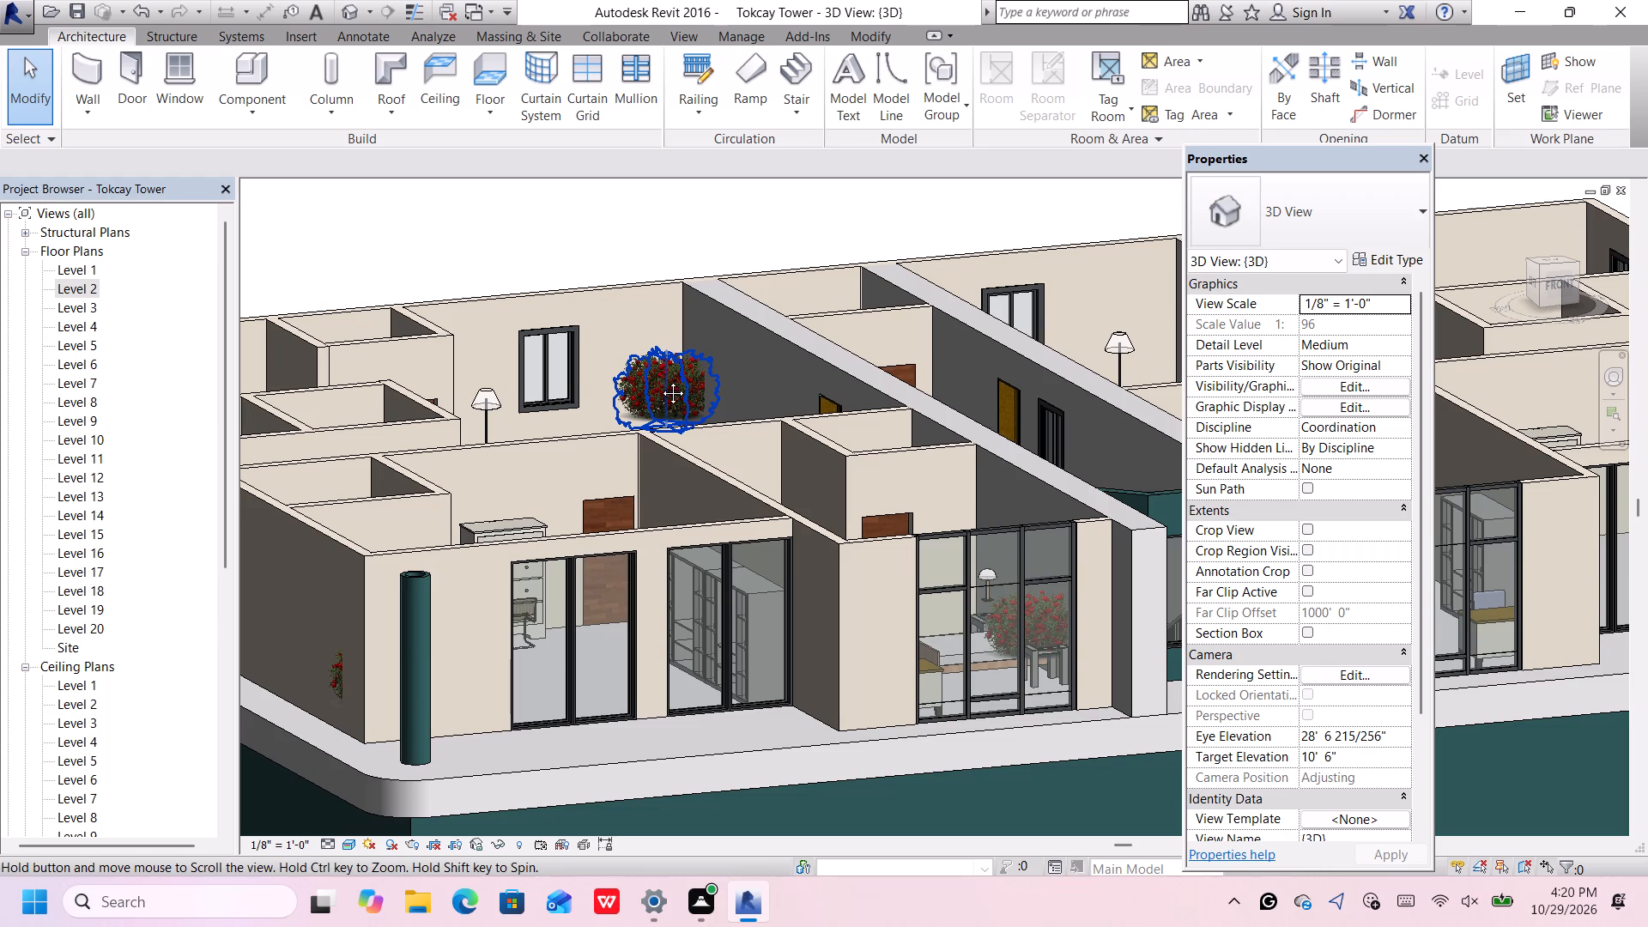
pyautogui.moveTo(660, 380); pyautogui.dragTo(646, 372, button='middle')
pyautogui.click(646, 370)
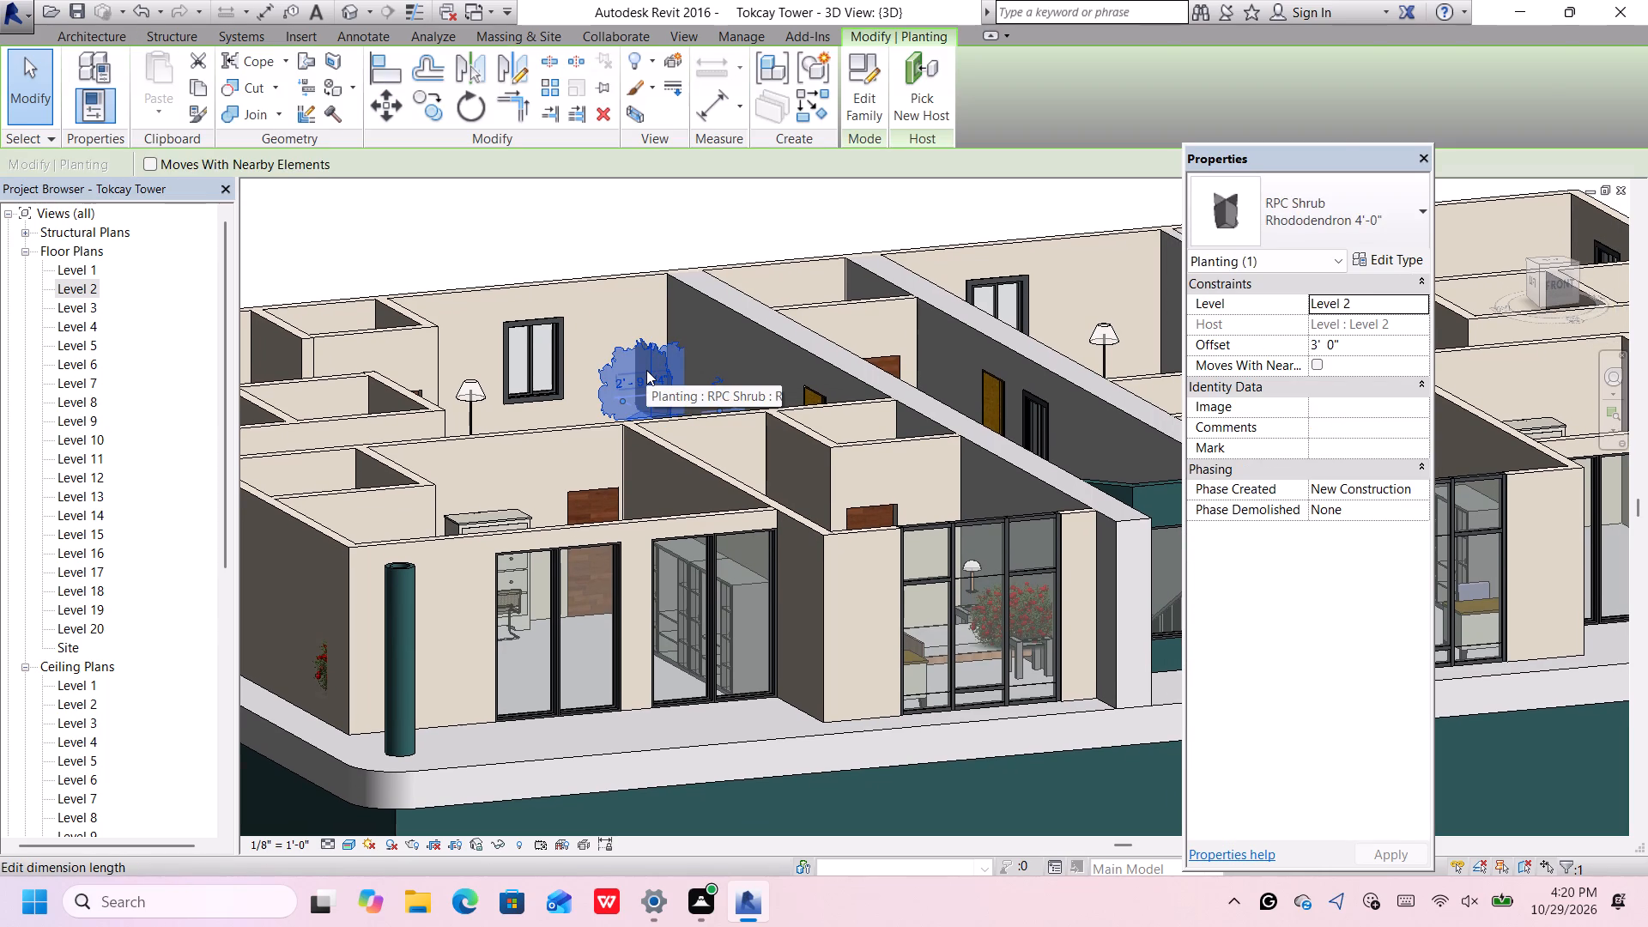
pyautogui.press('Delete')
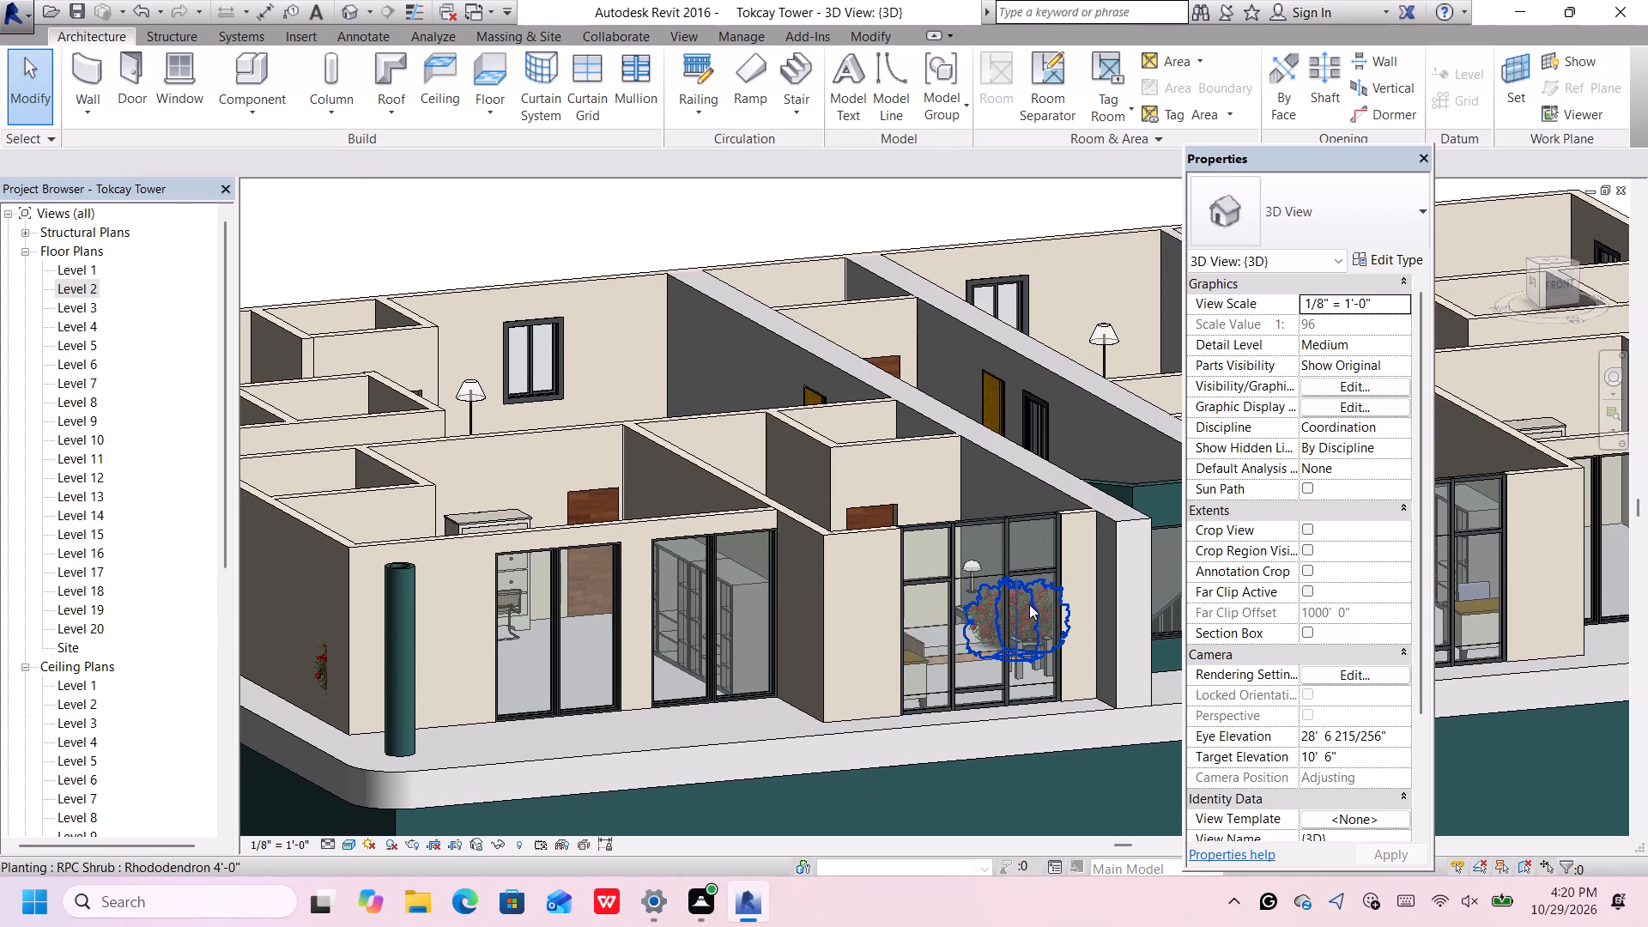
pyautogui.click(1029, 604)
pyautogui.press('Delete')
pyautogui.scroll(-3, 874, 596)
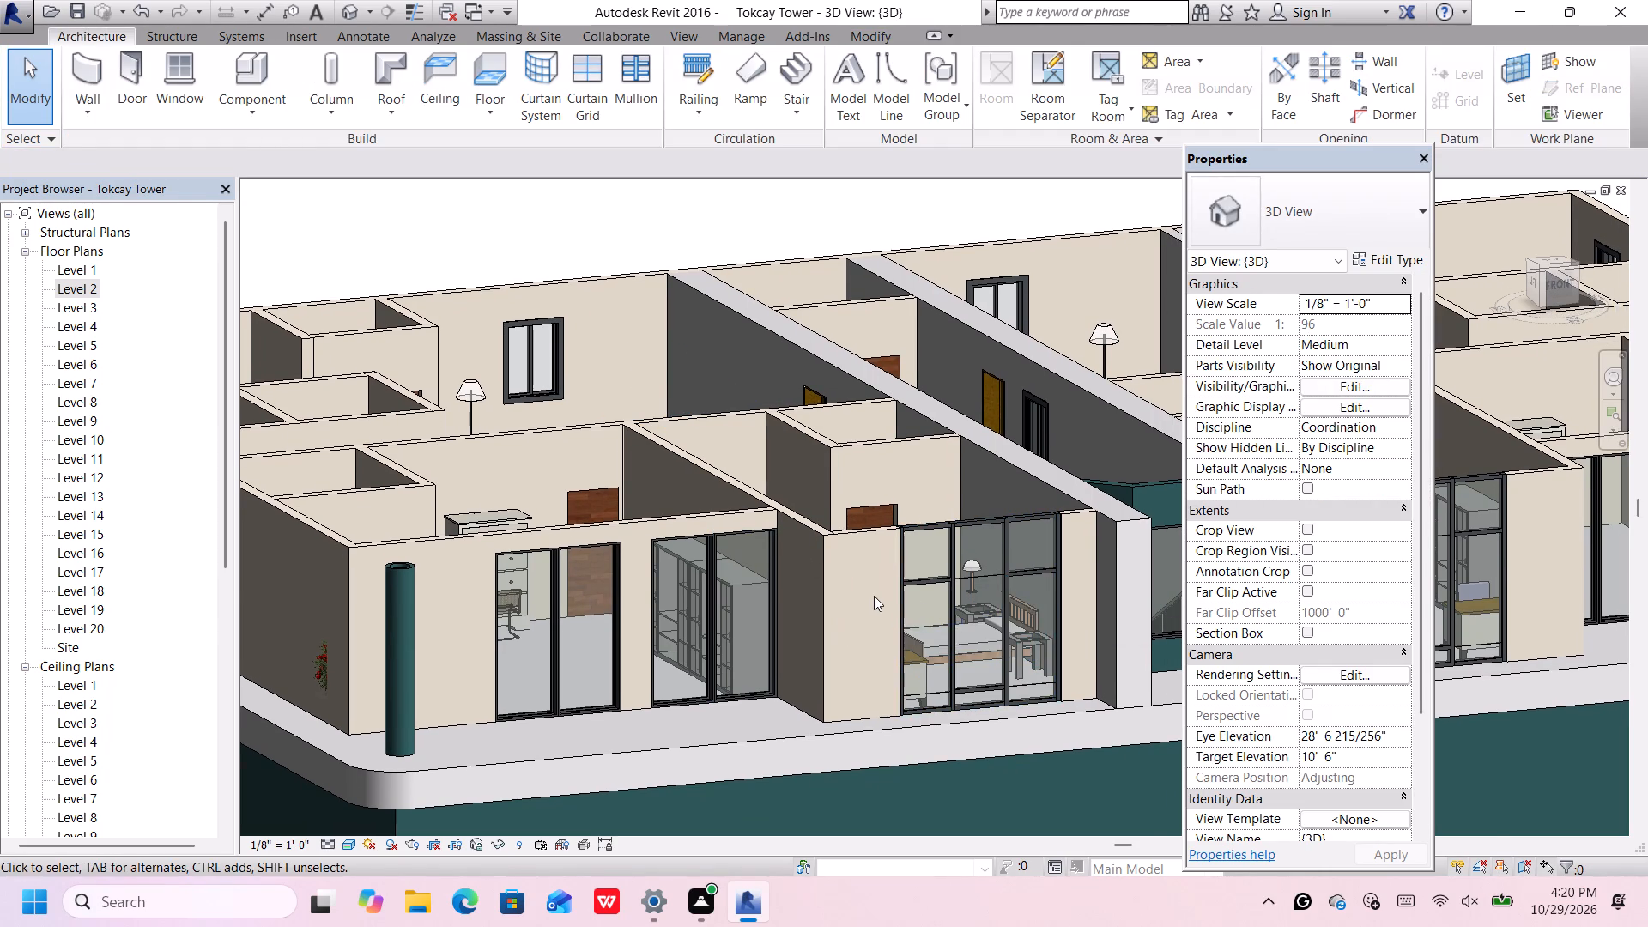
pyautogui.click(510, 638)
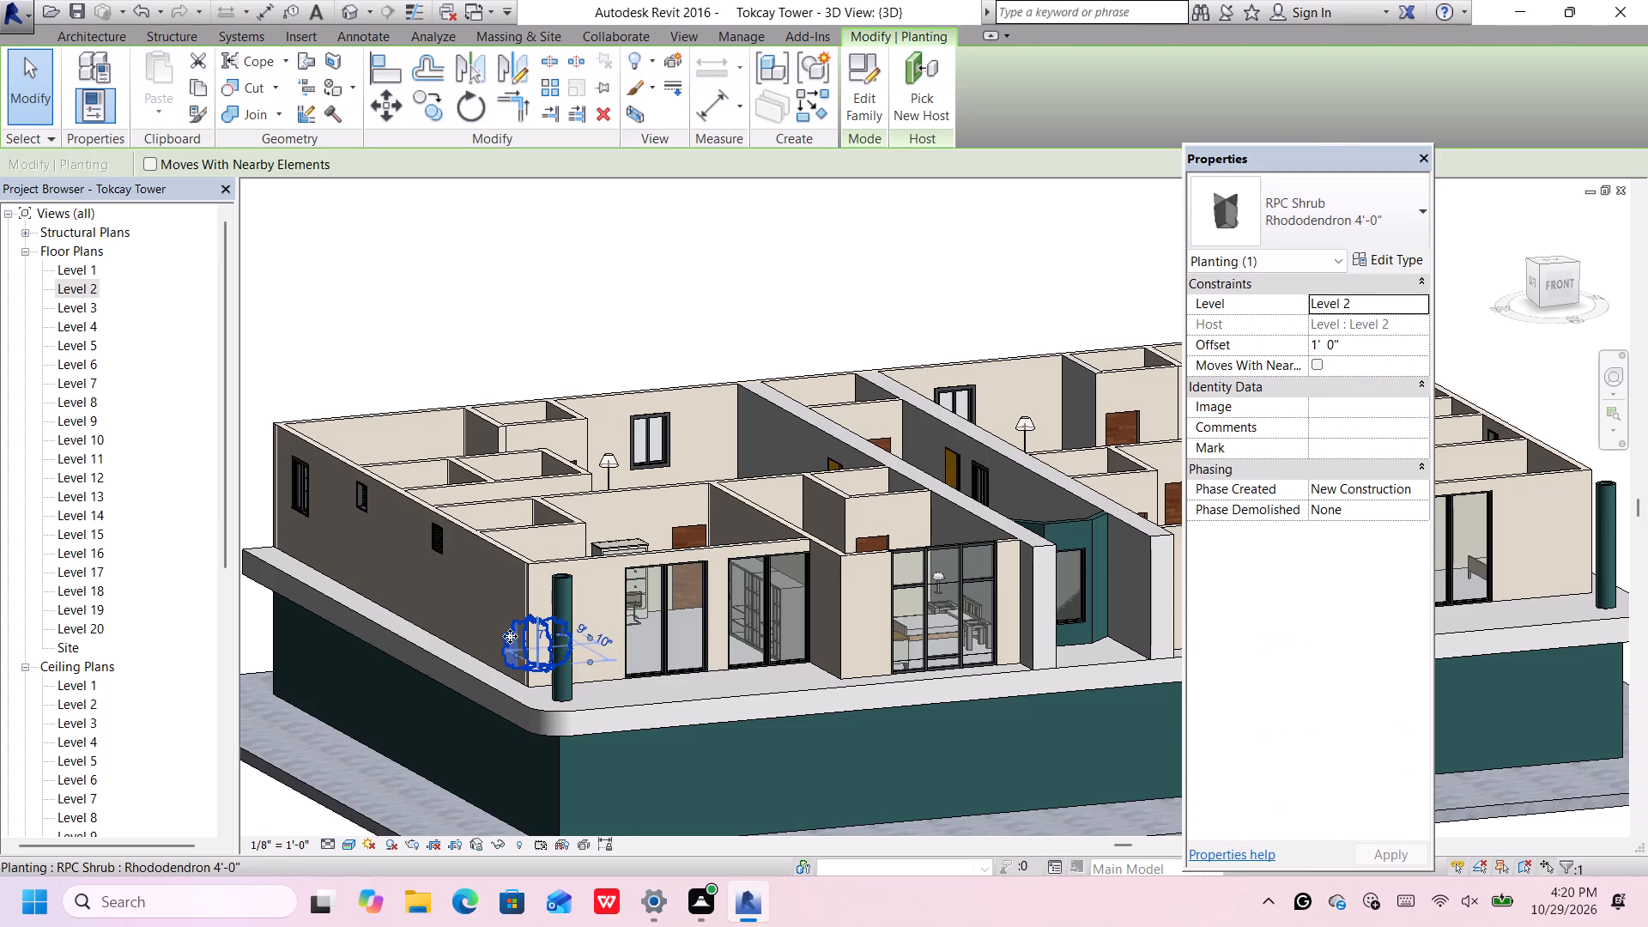
pyautogui.press('Delete')
# Delete the rhododendron shrubs in the right-hand apartment's front corner bedroom and beside its living-room sofa.
pyautogui.moveTo(548, 593); pyautogui.dragTo(527, 630, button='middle')
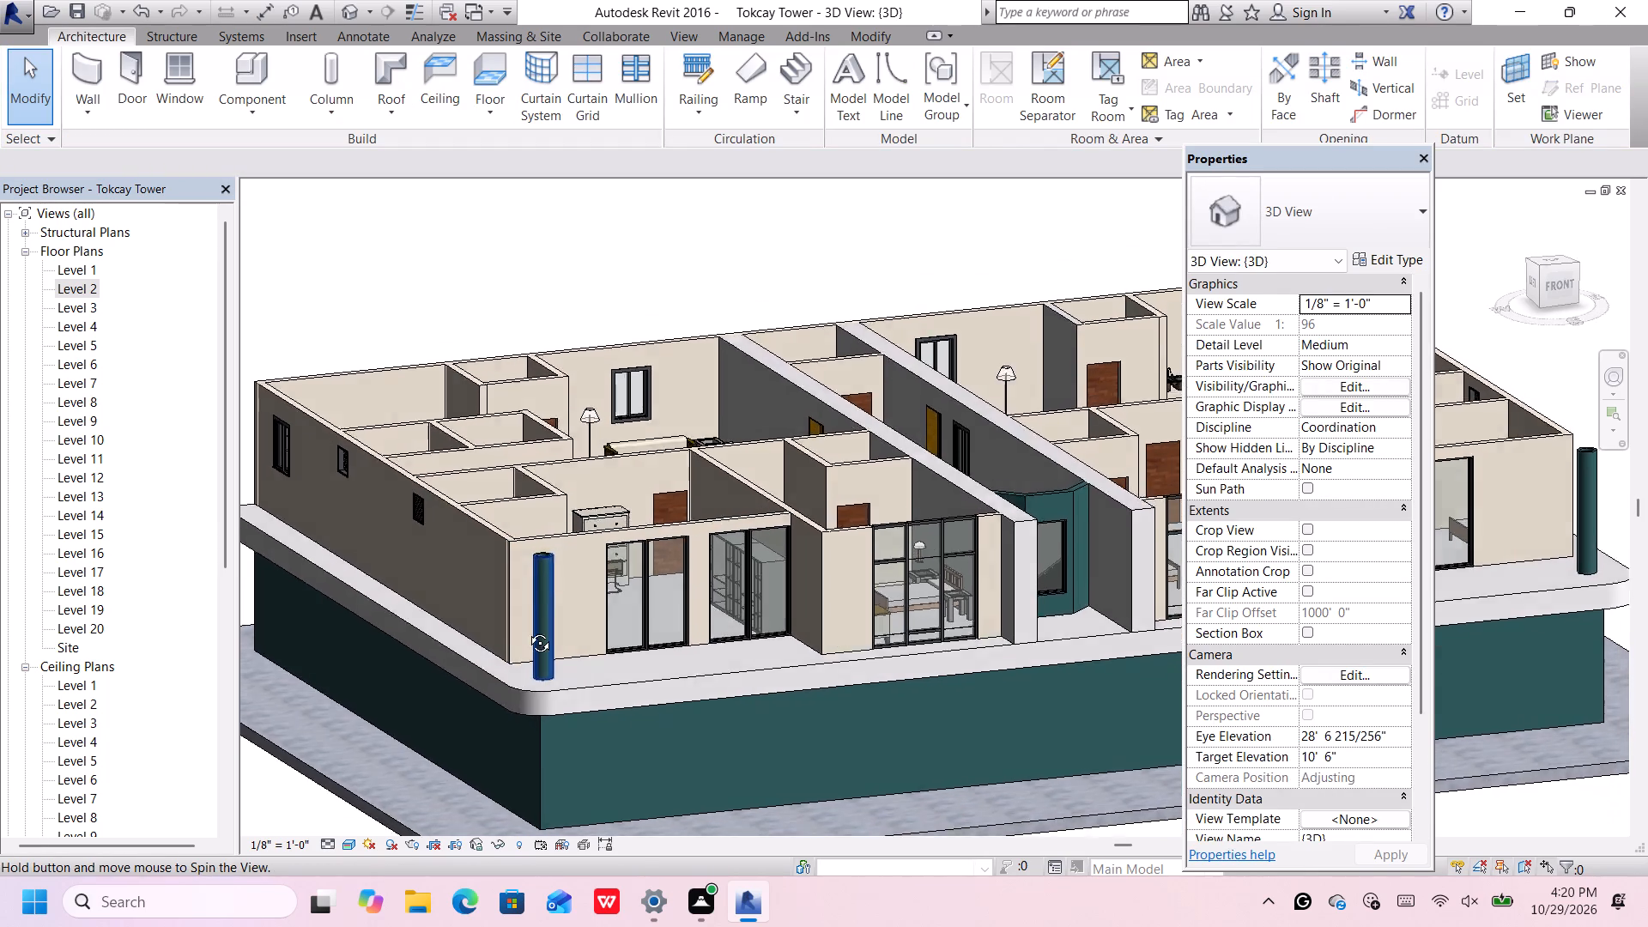
pyautogui.moveTo(527, 630); pyautogui.dragTo(546, 772, button='middle')
pyautogui.scroll(-4, 548, 491)
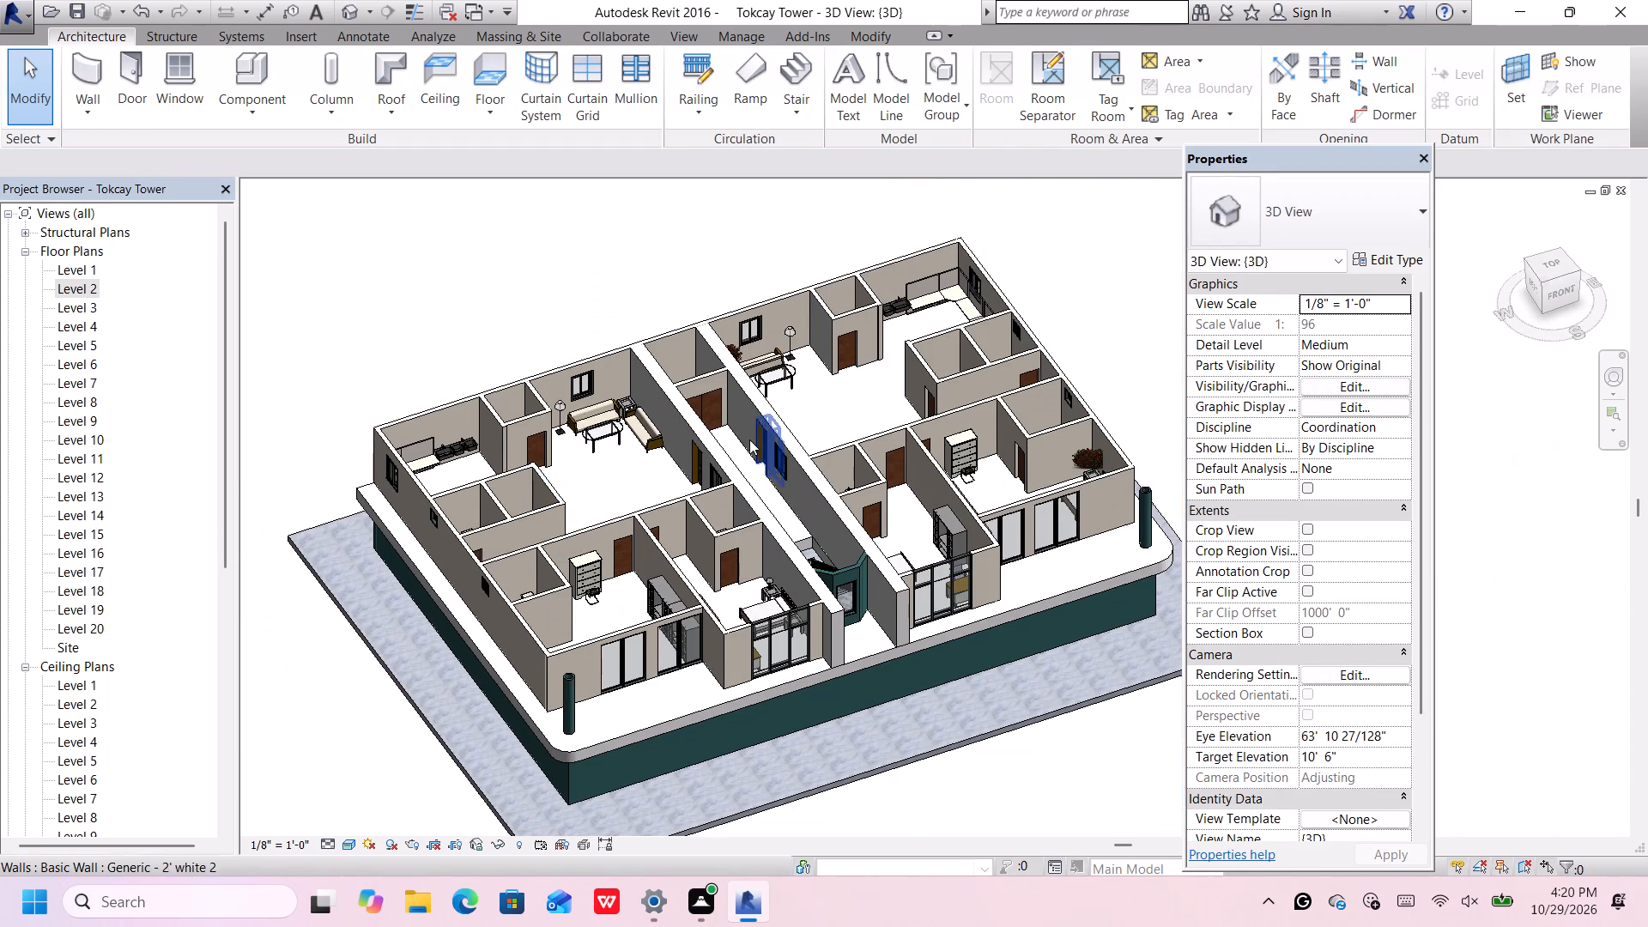
pyautogui.moveTo(749, 439); pyautogui.dragTo(619, 471, button='middle')
pyautogui.scroll(4, 870, 421)
pyautogui.click(989, 507)
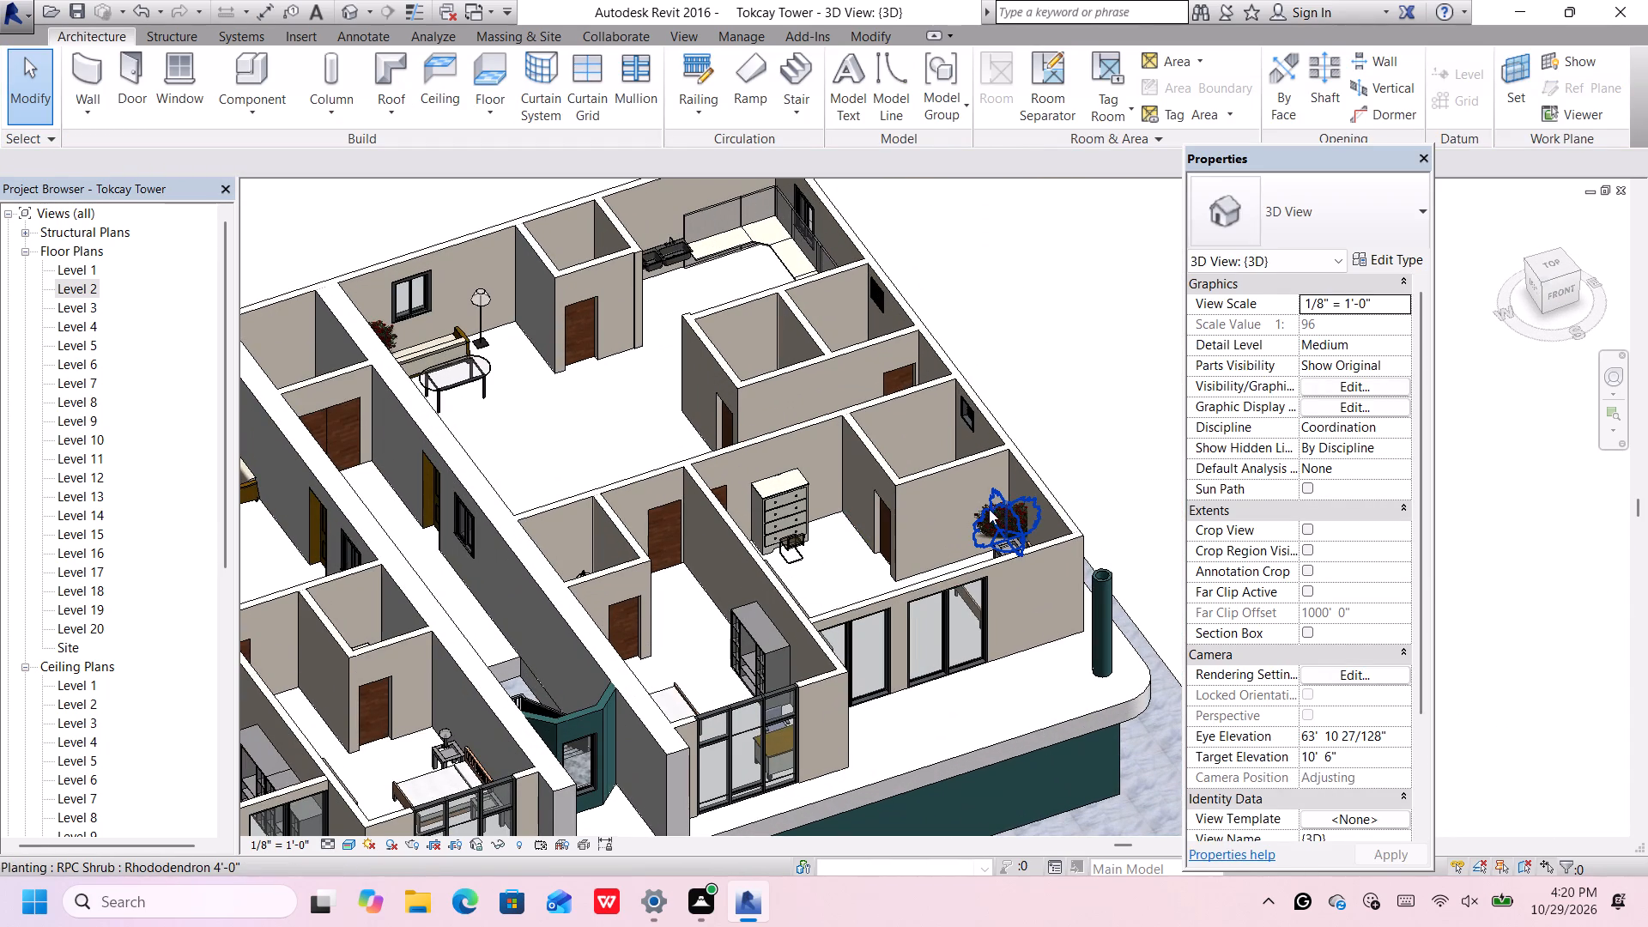
pyautogui.press('Delete')
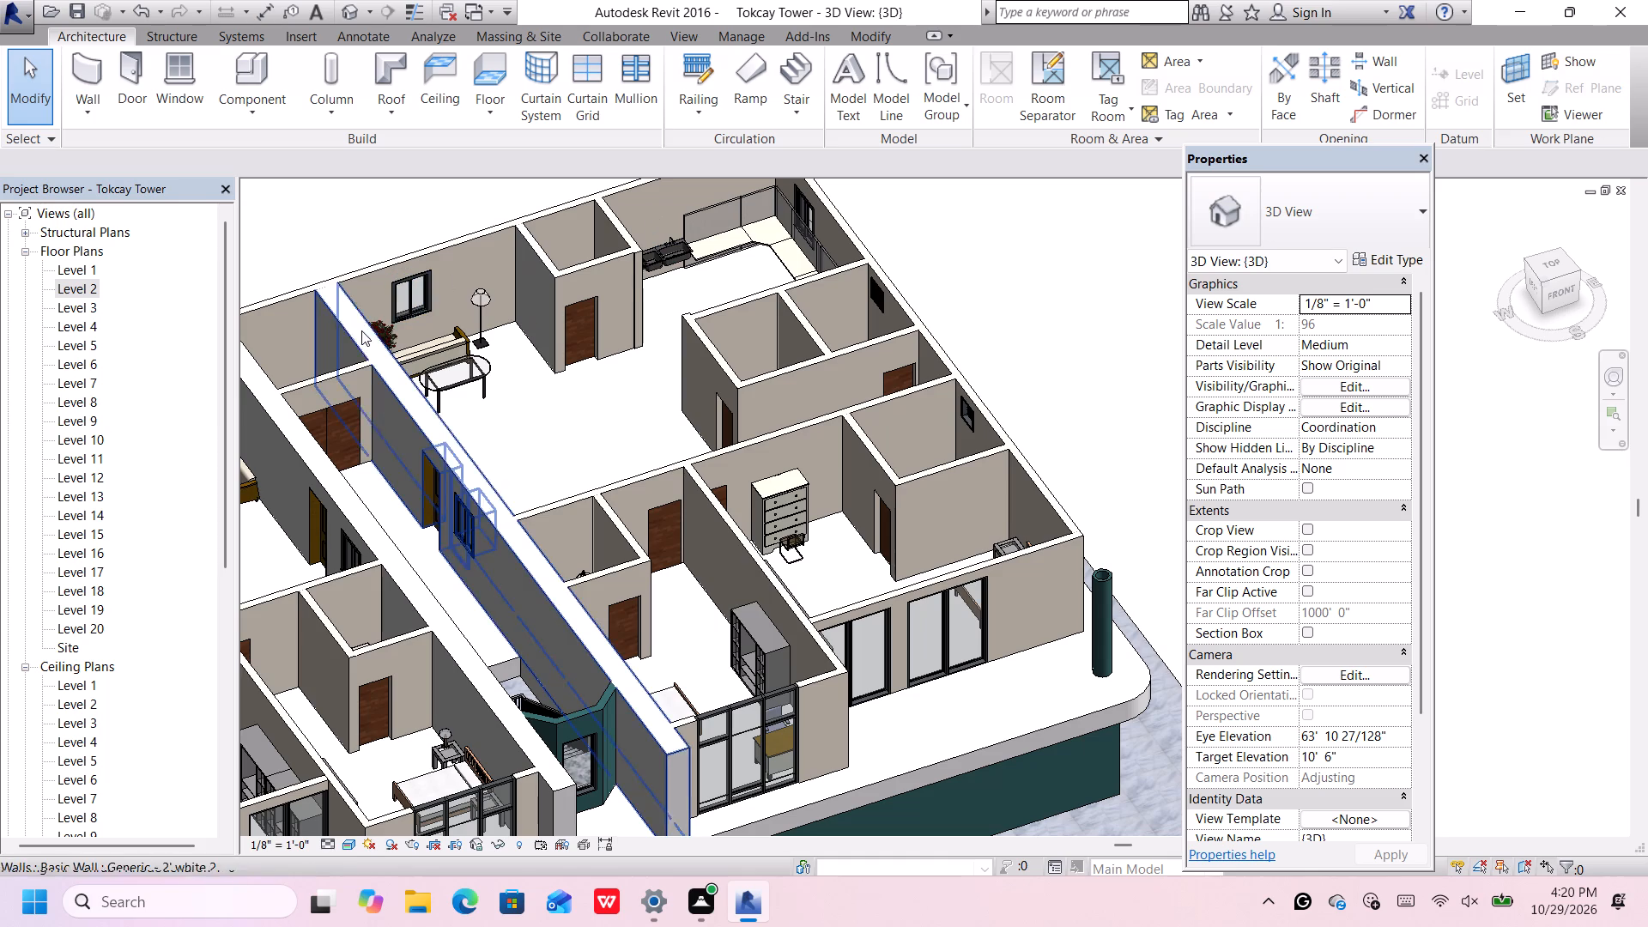
pyautogui.click(383, 321)
pyautogui.press('Delete')
# Turn the Sofa-Pensi 84" beneath the right-hand apartment's living-room window to face the opposite direction.
pyautogui.scroll(-2, 385, 324)
pyautogui.moveTo(535, 349); pyautogui.dragTo(463, 471, button='middle')
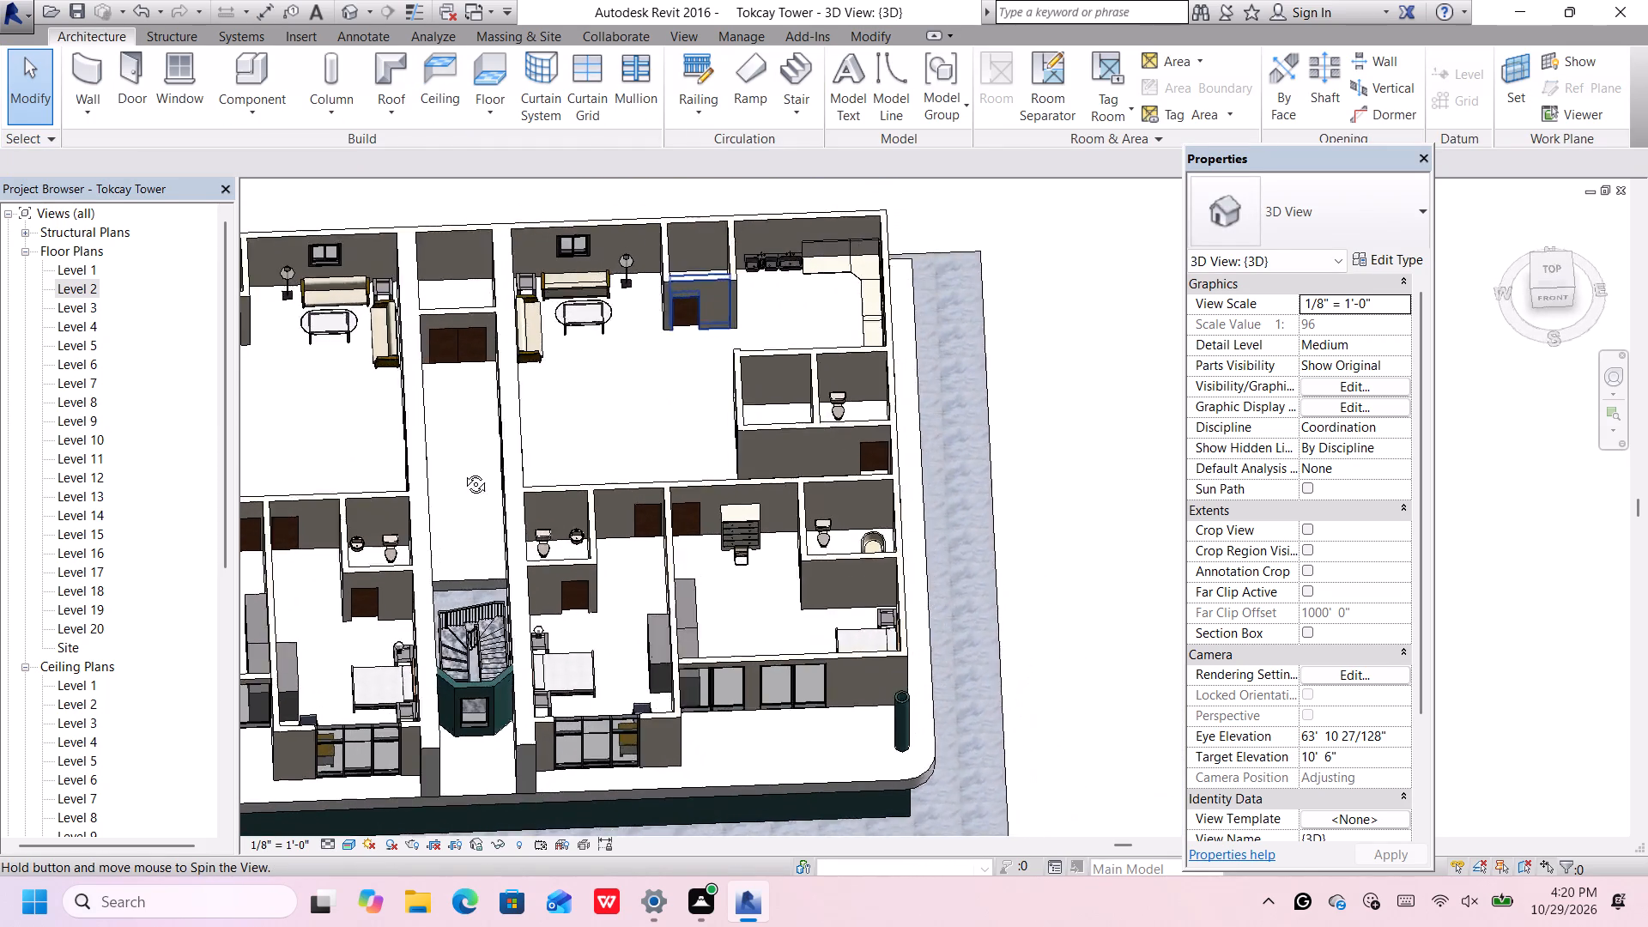
pyautogui.moveTo(463, 471); pyautogui.dragTo(404, 485, button='middle')
pyautogui.scroll(4, 631, 367)
pyautogui.click(675, 309)
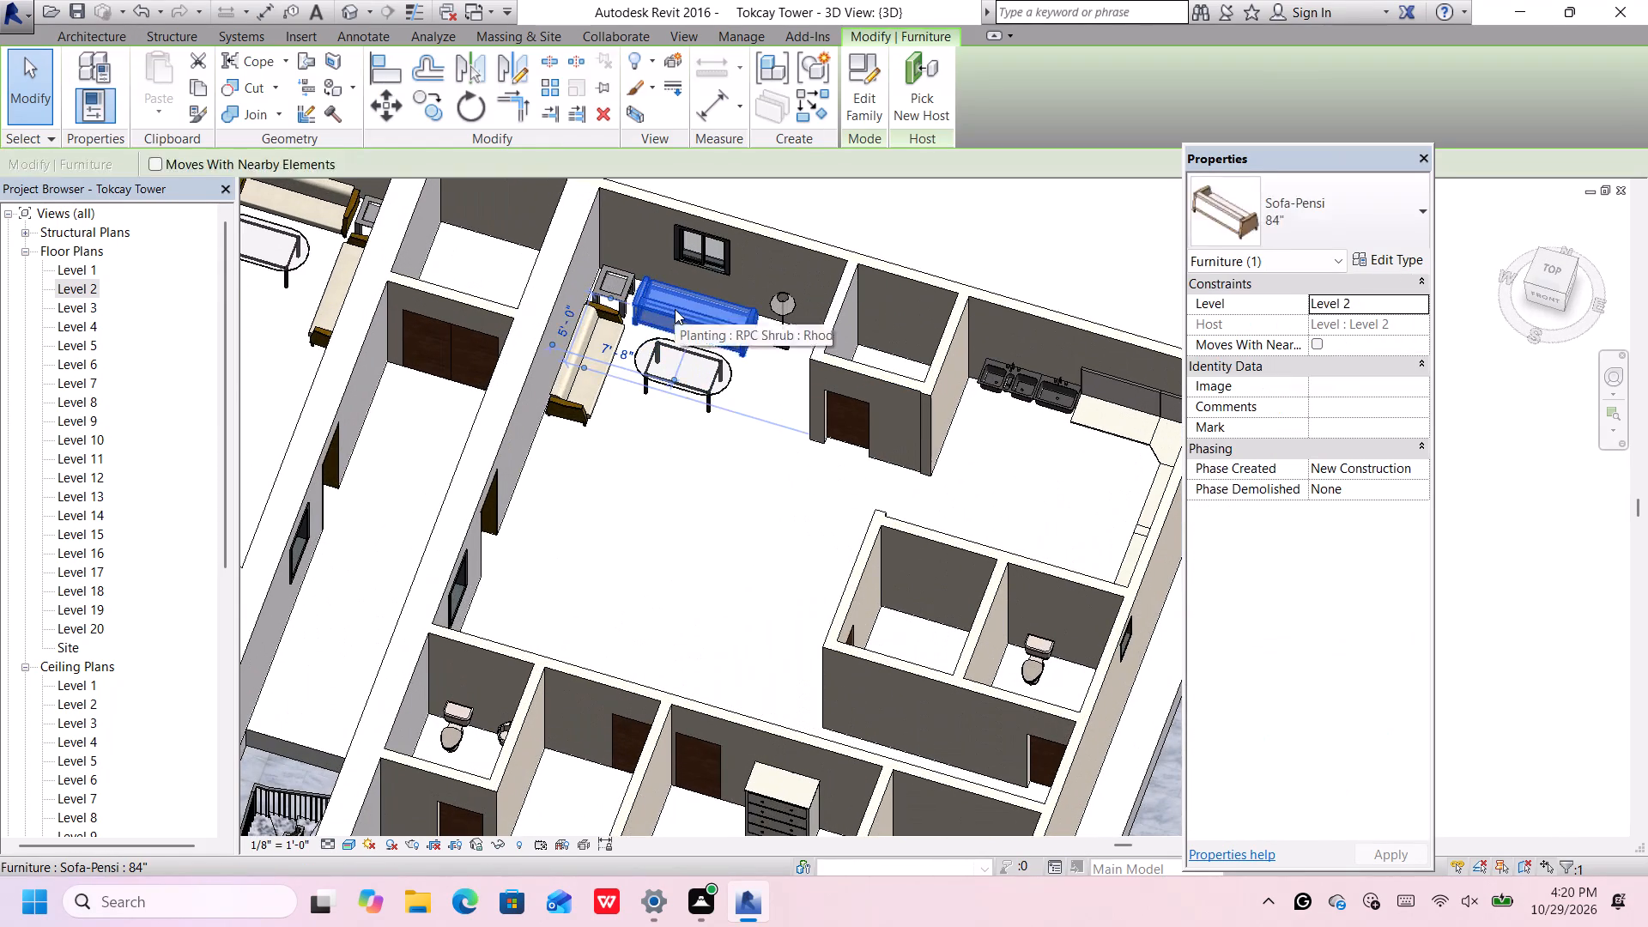
pyautogui.press('space')
pyautogui.press('space')
pyautogui.scroll(-6, 675, 312)
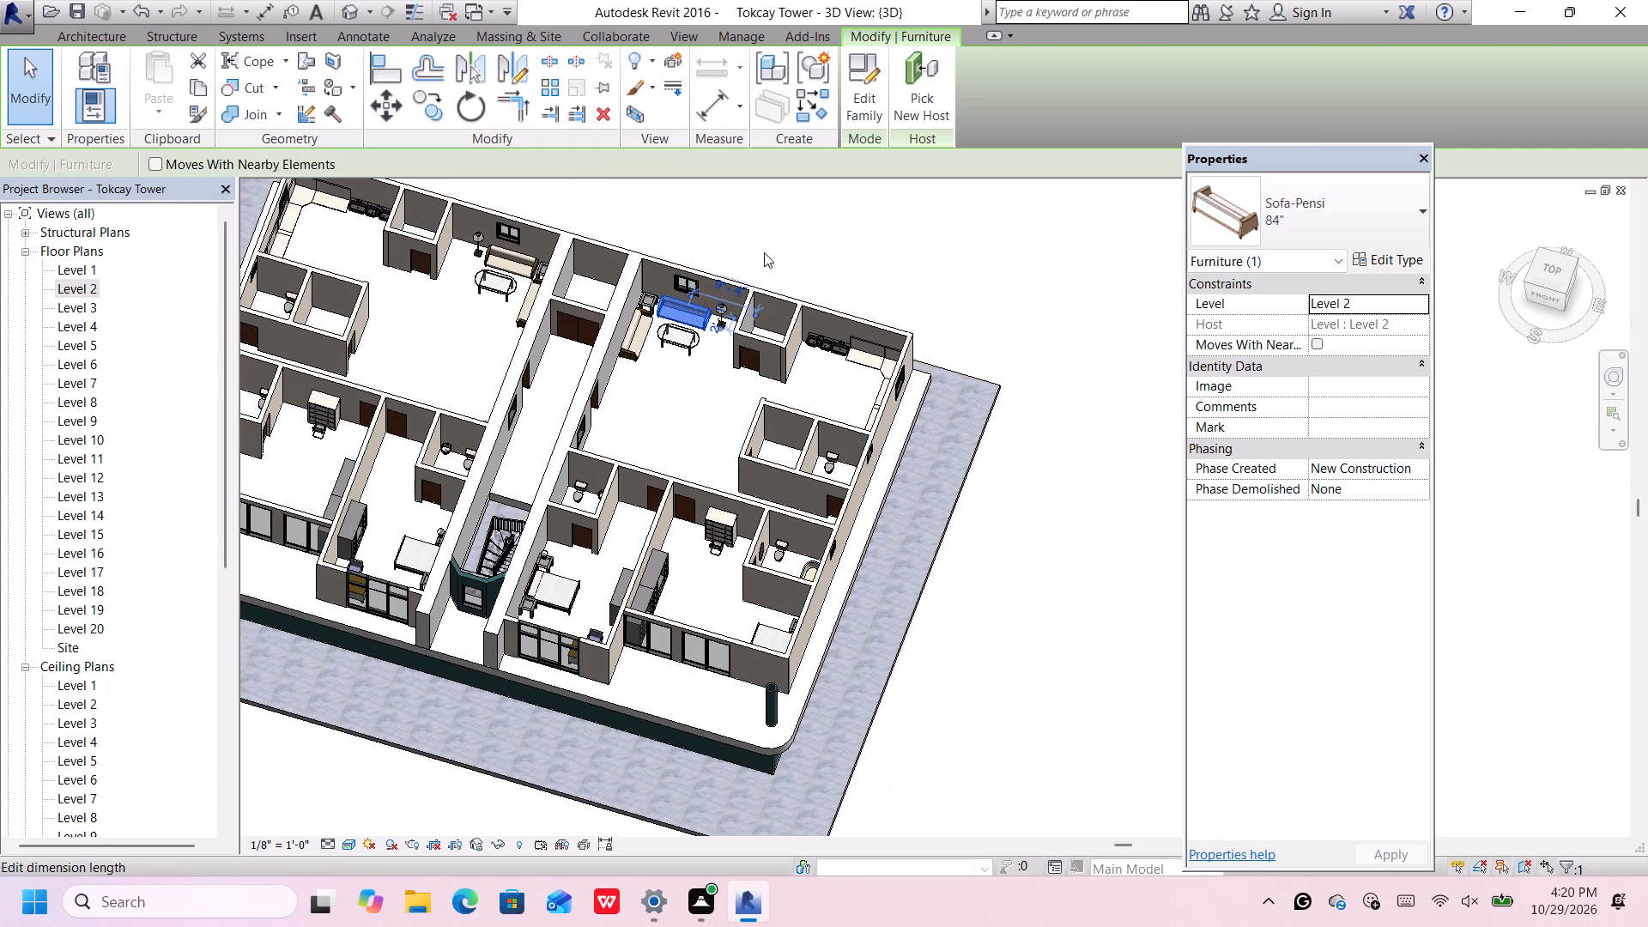
pyautogui.click(779, 242)
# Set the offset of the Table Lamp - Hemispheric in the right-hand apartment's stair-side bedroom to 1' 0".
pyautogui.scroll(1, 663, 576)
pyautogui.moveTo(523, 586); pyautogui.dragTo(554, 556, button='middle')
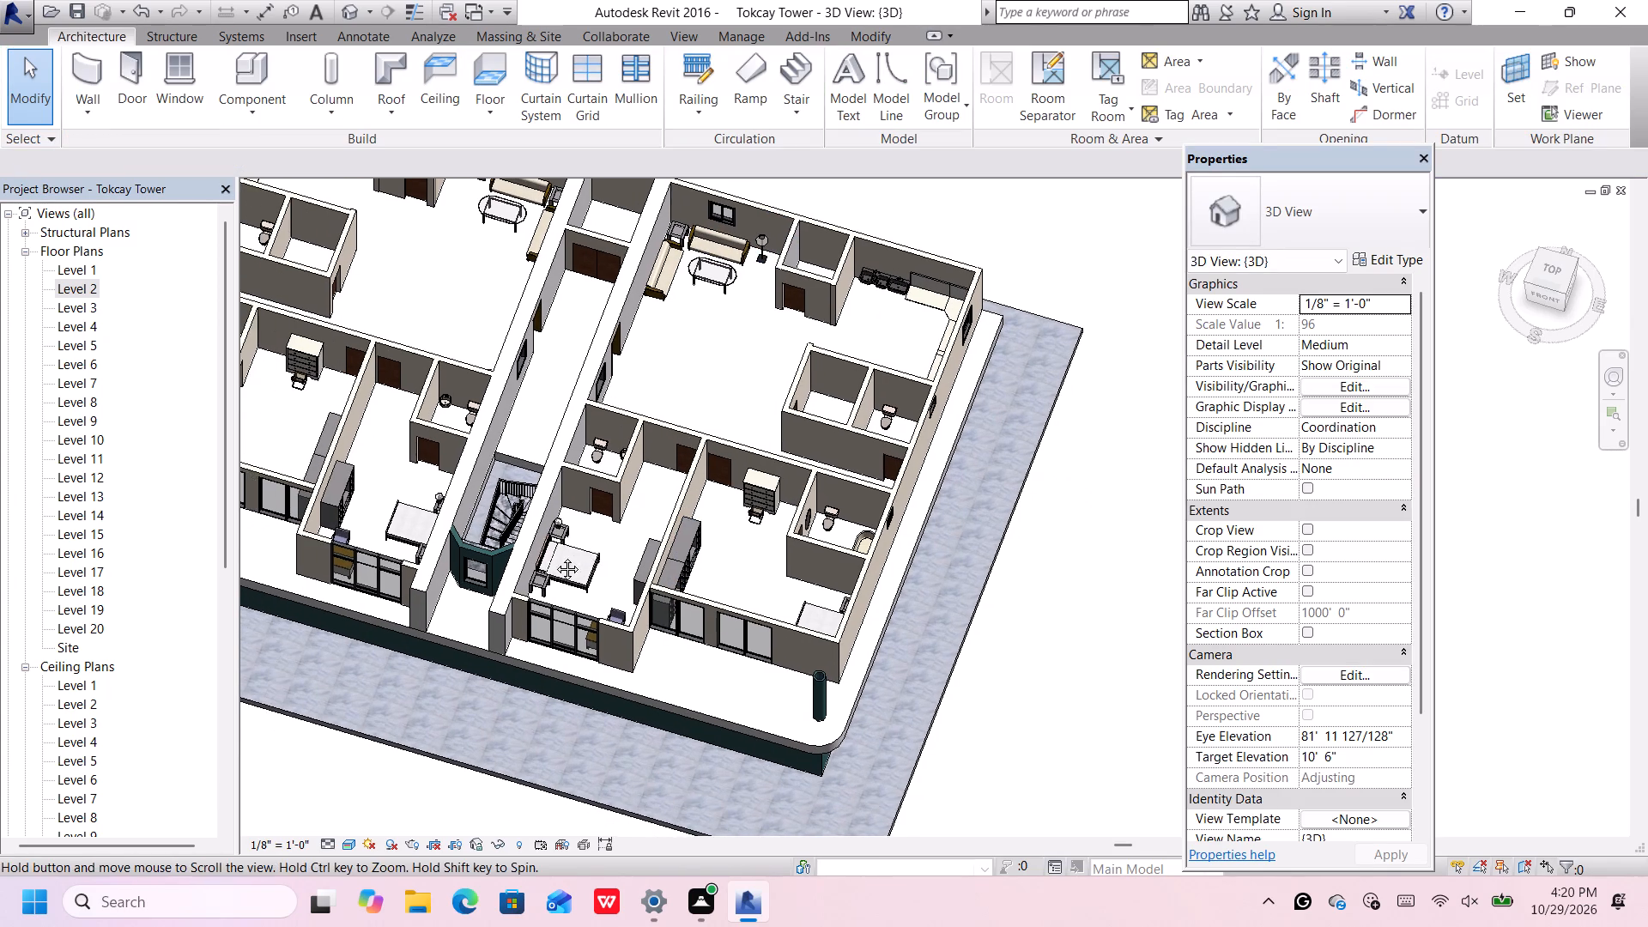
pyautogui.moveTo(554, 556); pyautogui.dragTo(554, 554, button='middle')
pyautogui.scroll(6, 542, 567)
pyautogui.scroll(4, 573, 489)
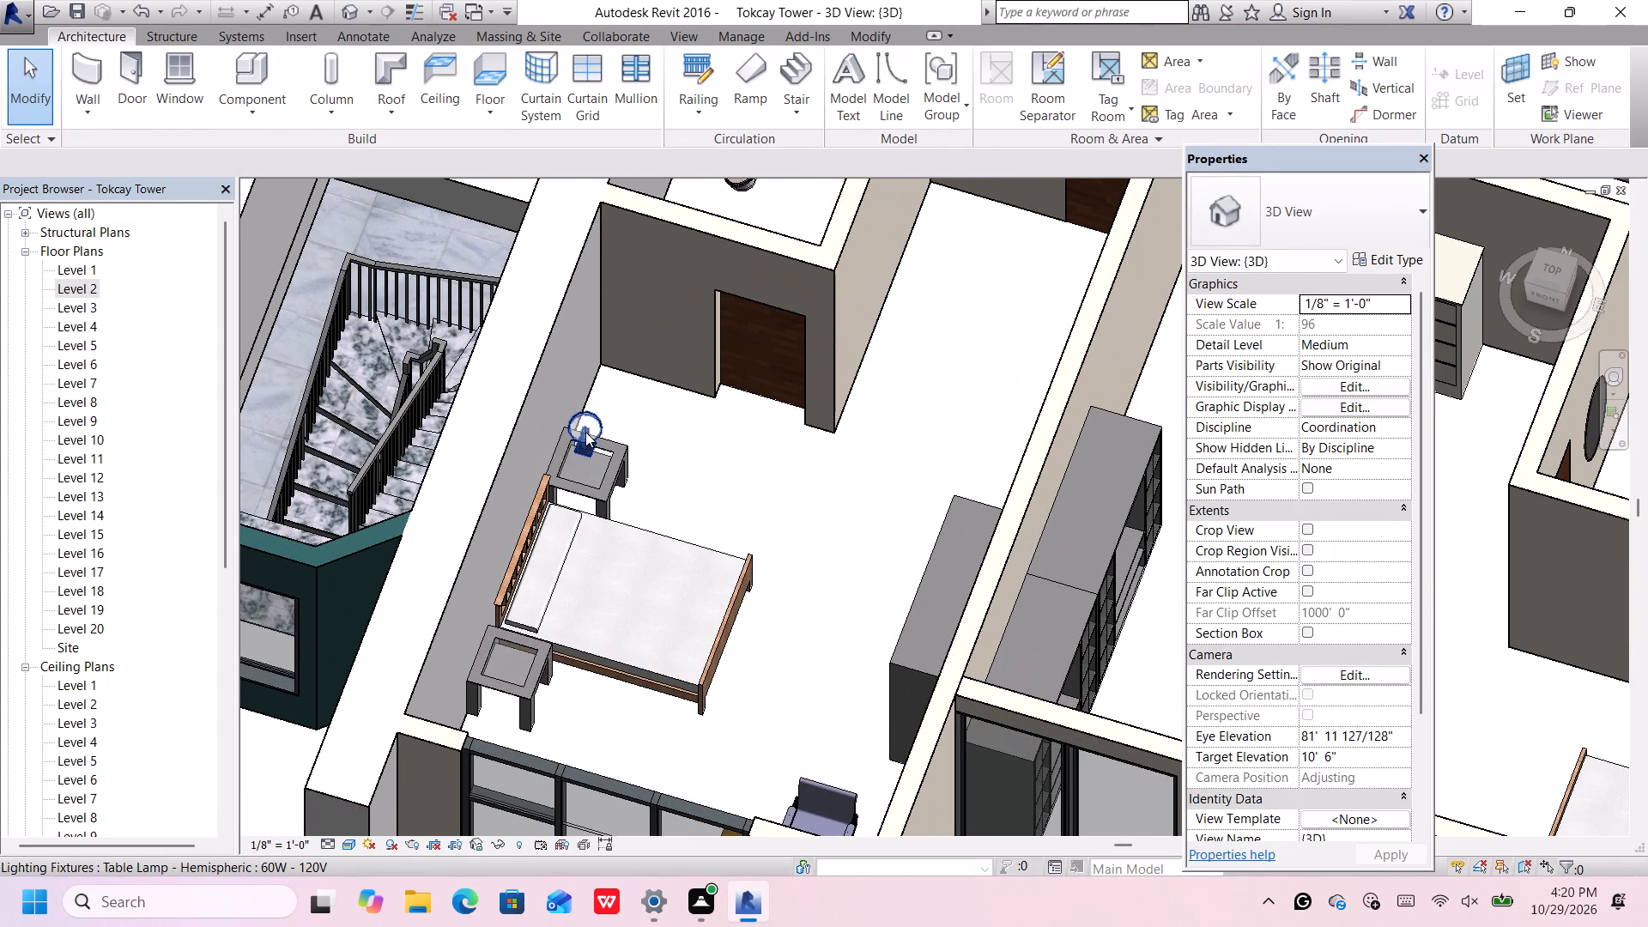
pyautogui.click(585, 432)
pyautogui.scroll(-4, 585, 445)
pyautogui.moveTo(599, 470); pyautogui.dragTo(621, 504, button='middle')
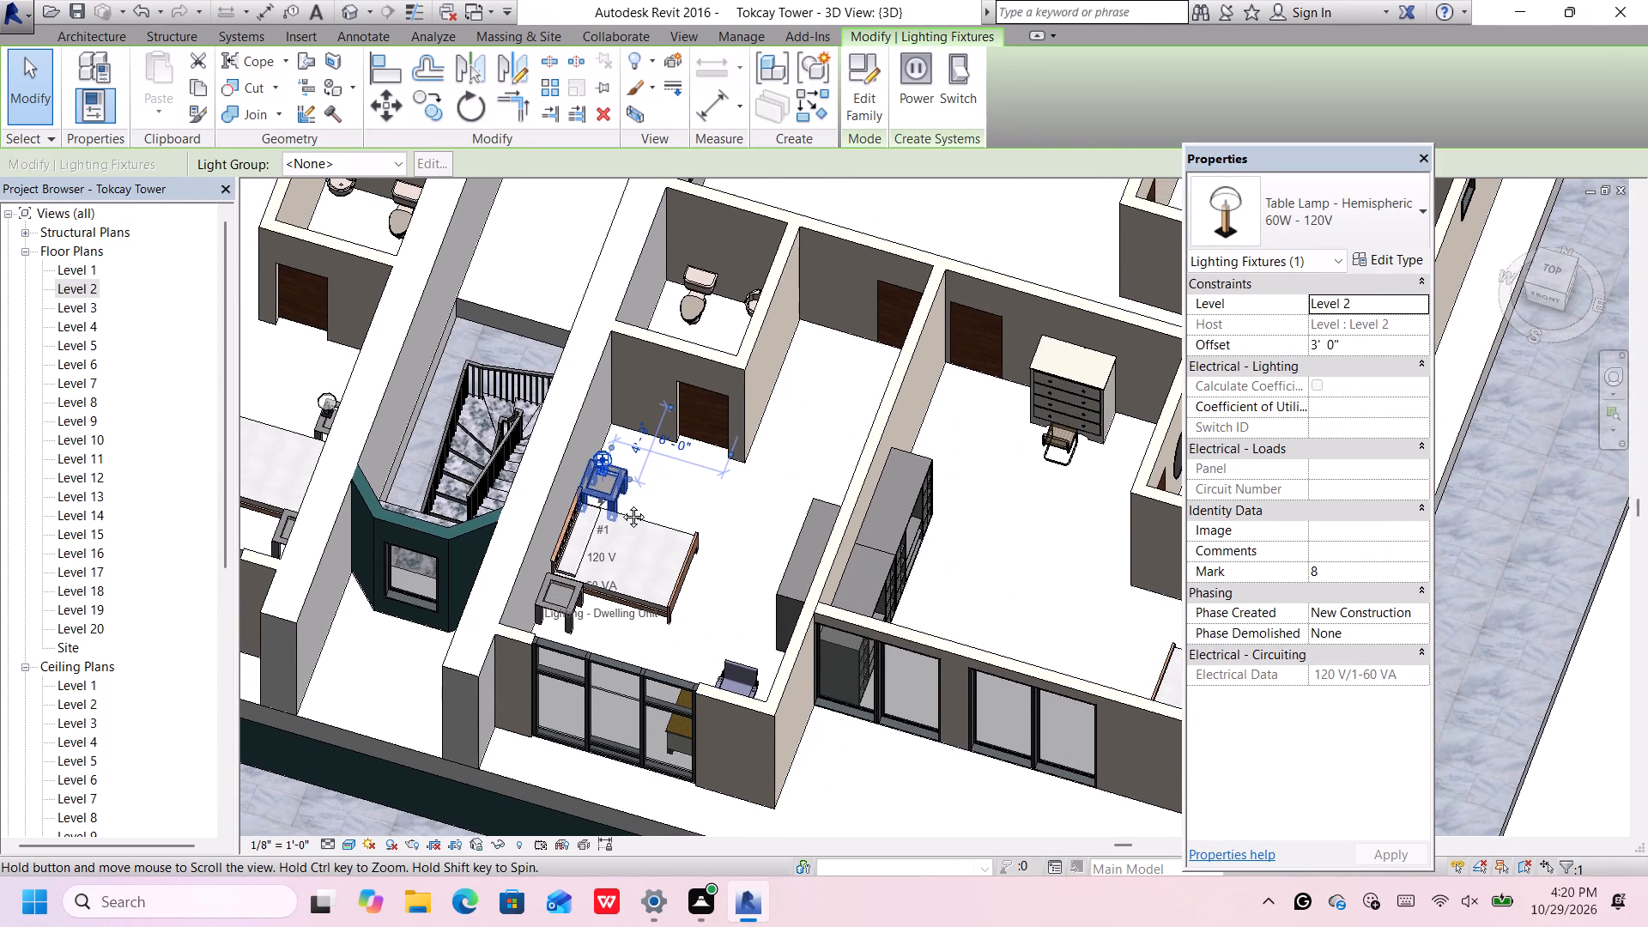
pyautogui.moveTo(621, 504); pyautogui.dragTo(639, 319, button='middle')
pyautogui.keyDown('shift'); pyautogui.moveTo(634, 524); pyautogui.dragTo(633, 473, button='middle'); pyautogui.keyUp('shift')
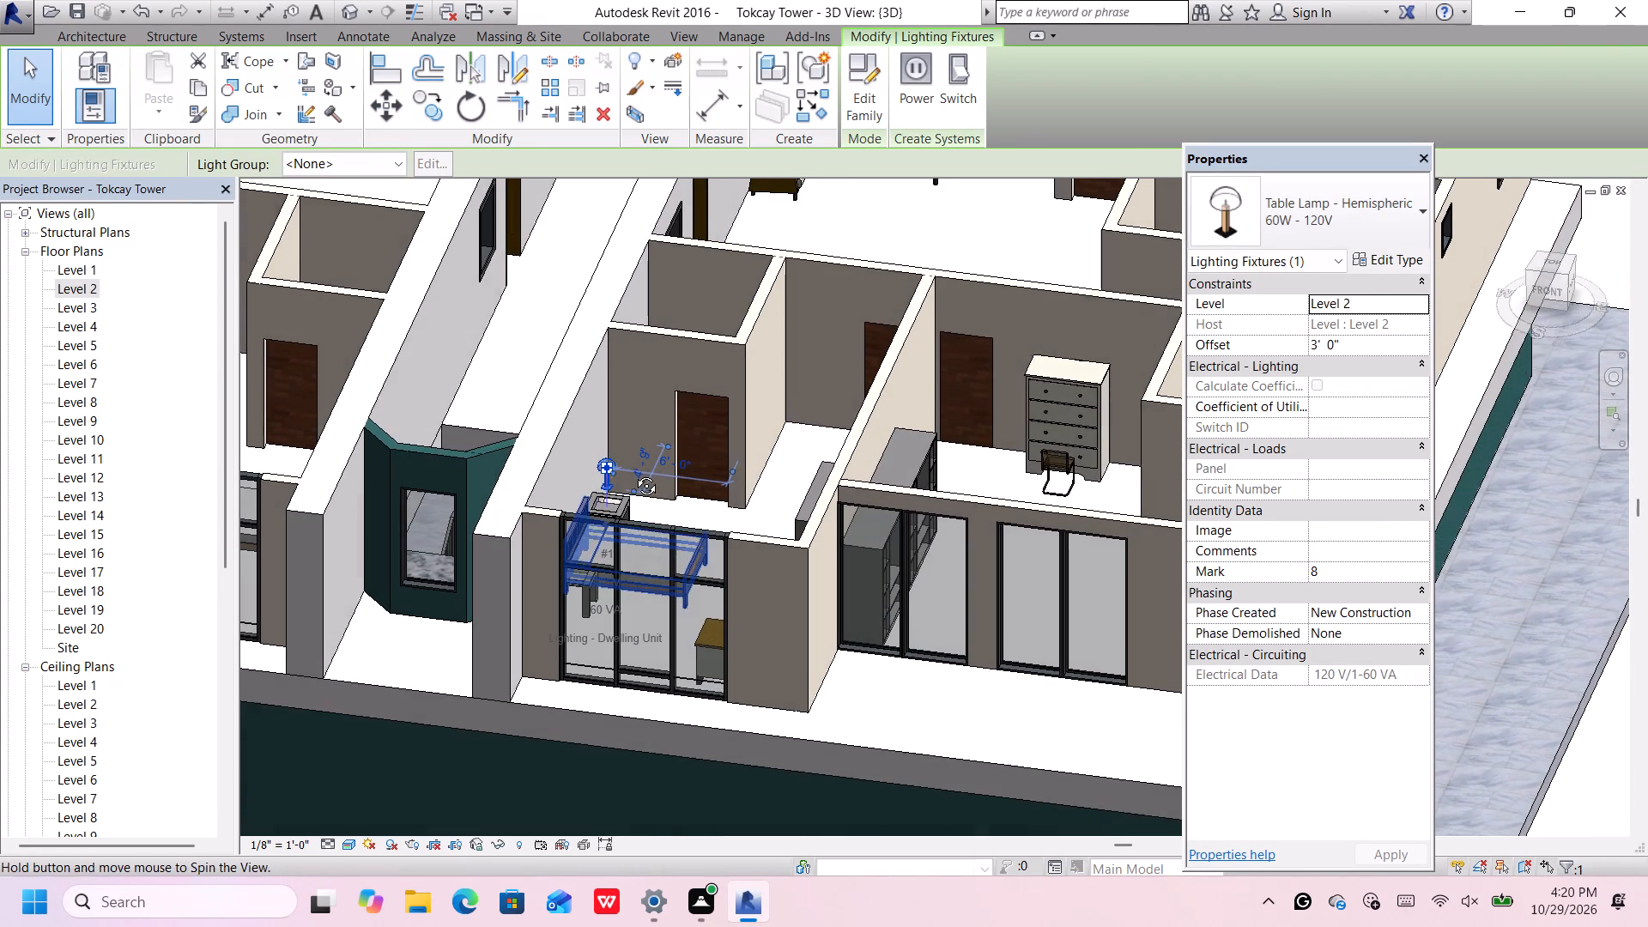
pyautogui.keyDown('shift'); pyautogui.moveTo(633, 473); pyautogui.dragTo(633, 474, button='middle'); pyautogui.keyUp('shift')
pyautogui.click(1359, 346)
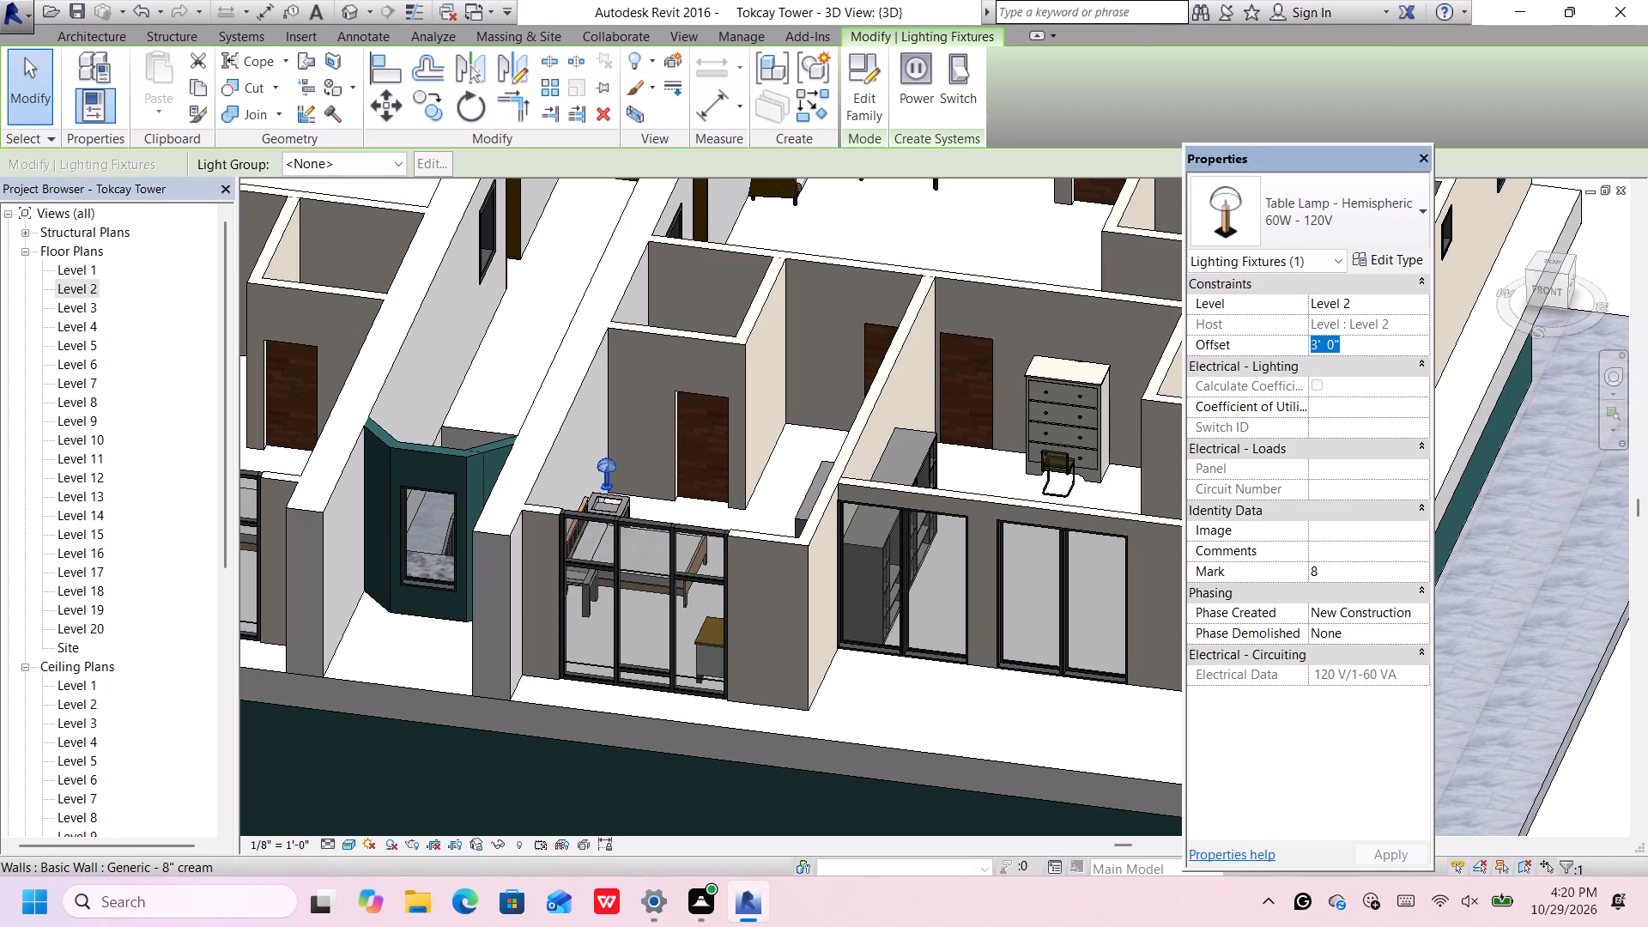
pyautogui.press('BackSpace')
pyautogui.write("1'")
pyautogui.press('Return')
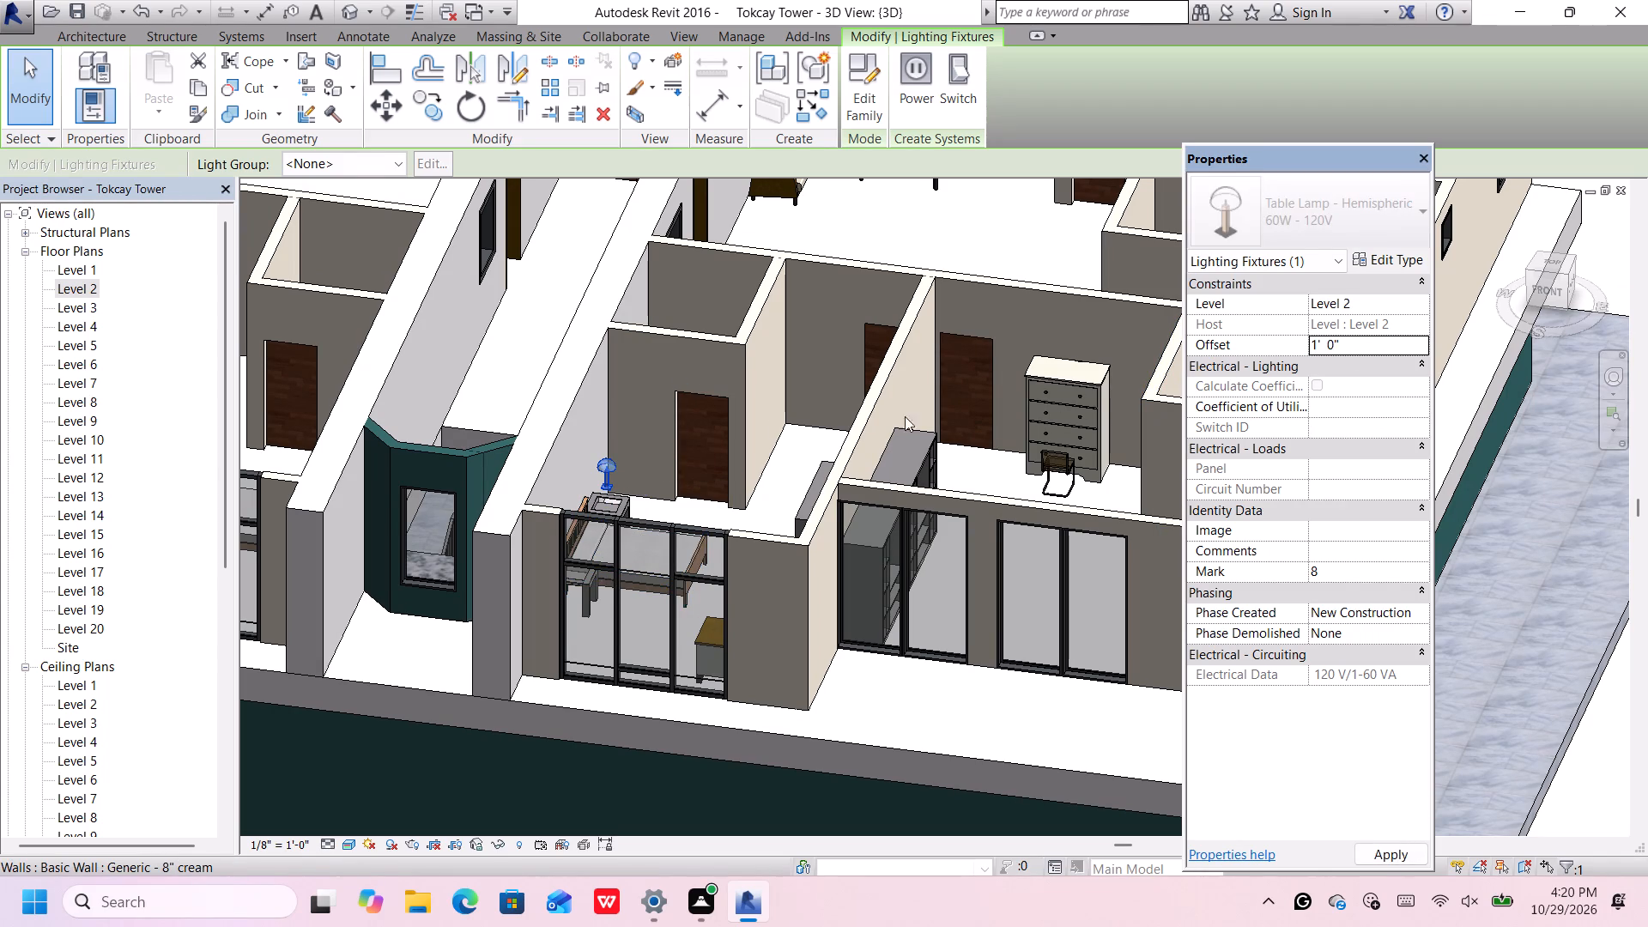
# Set the offset of the selected bedside lamp in the right-hand apartment's stair-side bedroom to 2' 0".
pyautogui.scroll(-1, 578, 463)
pyautogui.scroll(5, 613, 494)
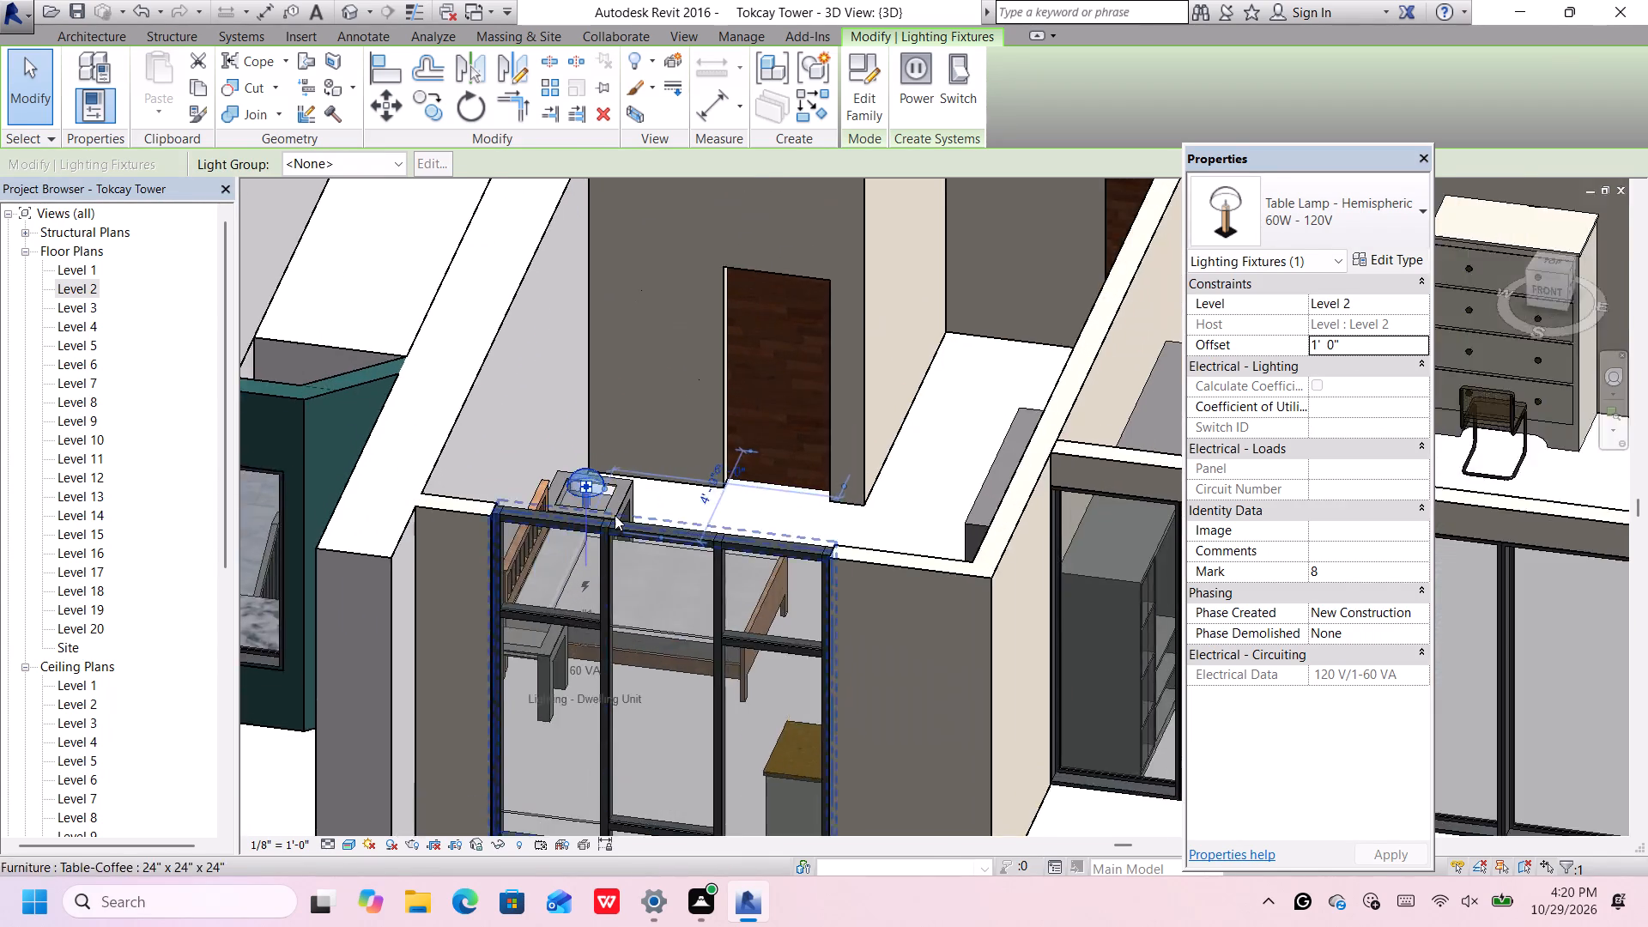
pyautogui.scroll(5, 615, 515)
pyautogui.click(1356, 343)
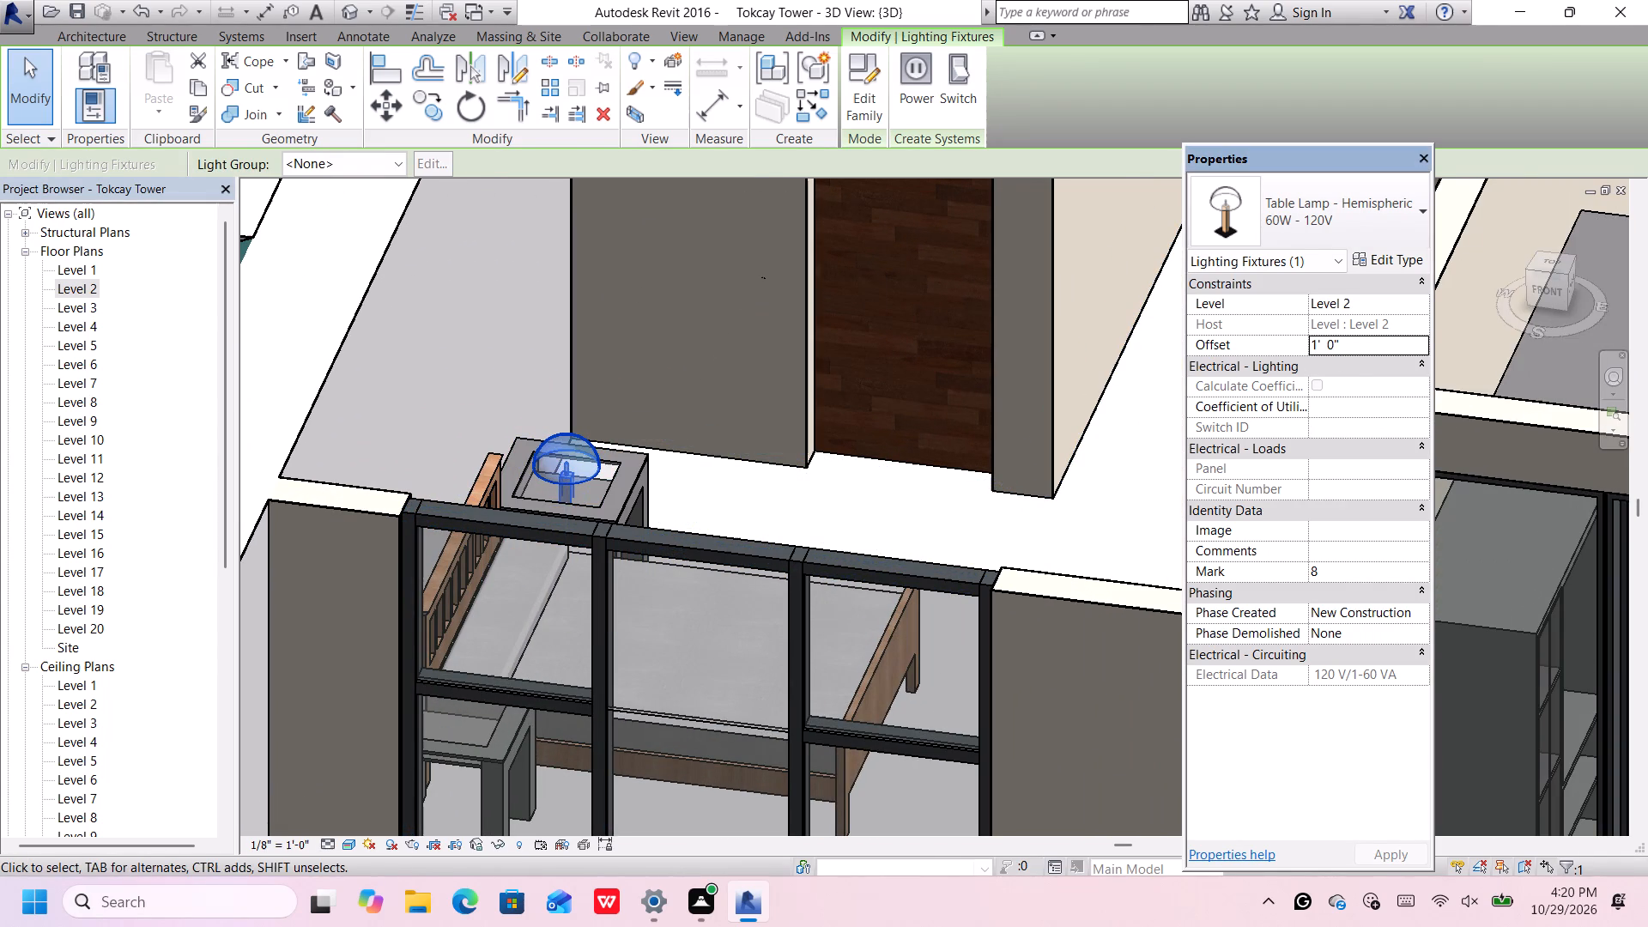
pyautogui.press('BackSpace')
pyautogui.write("2'")
pyautogui.press('Return')
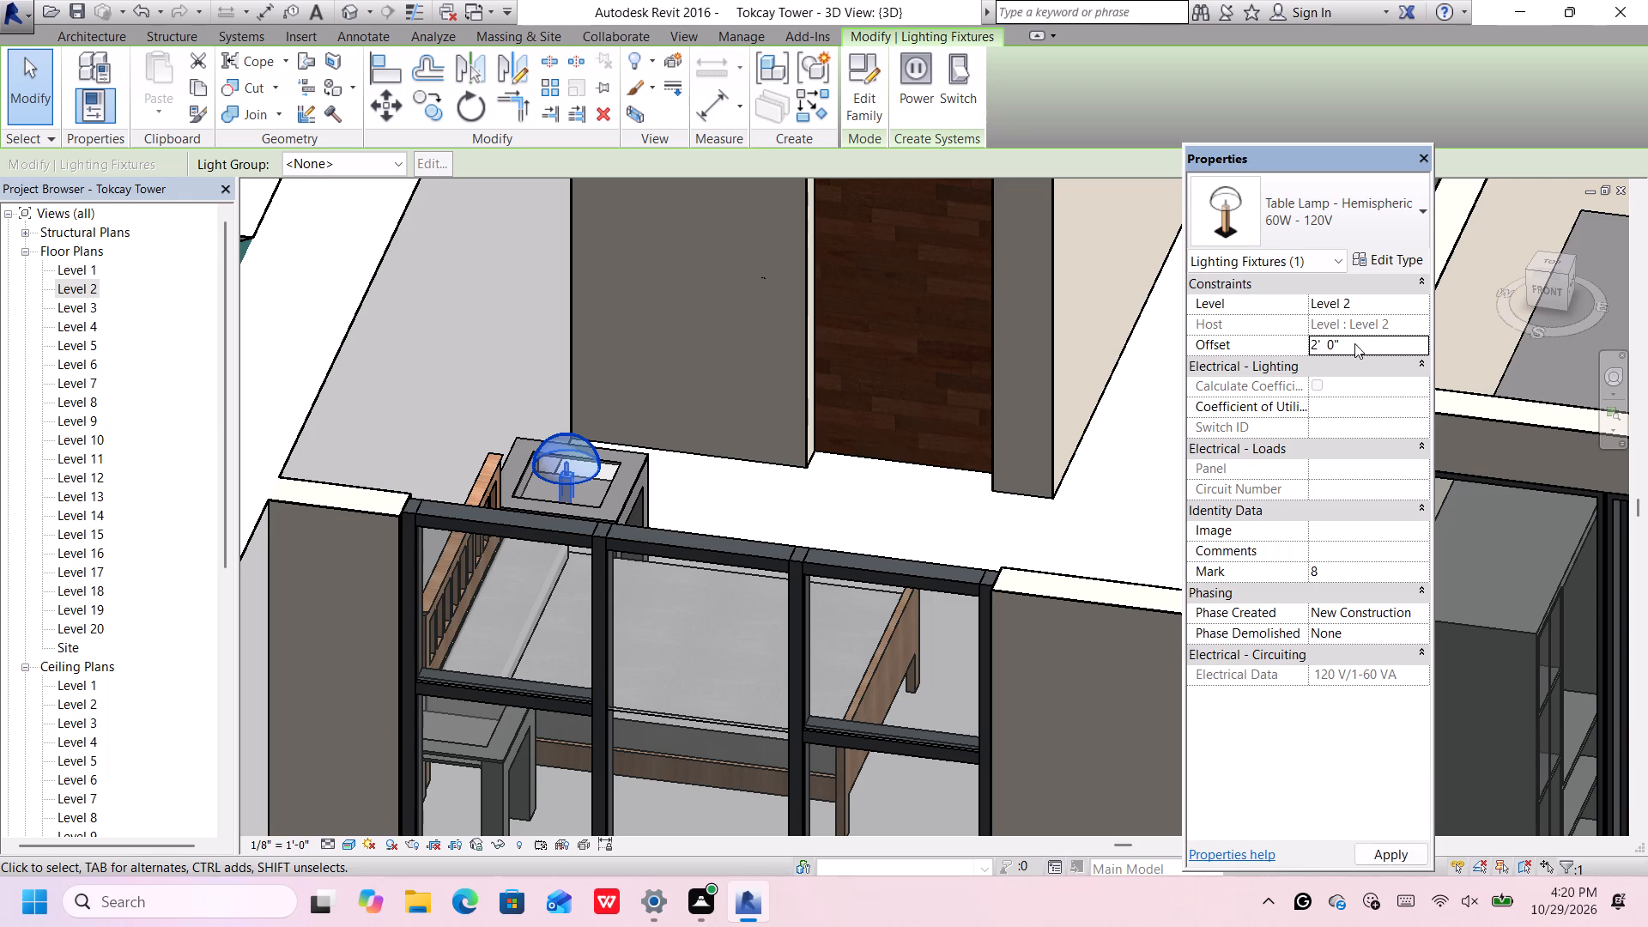
pyautogui.scroll(-3, 595, 470)
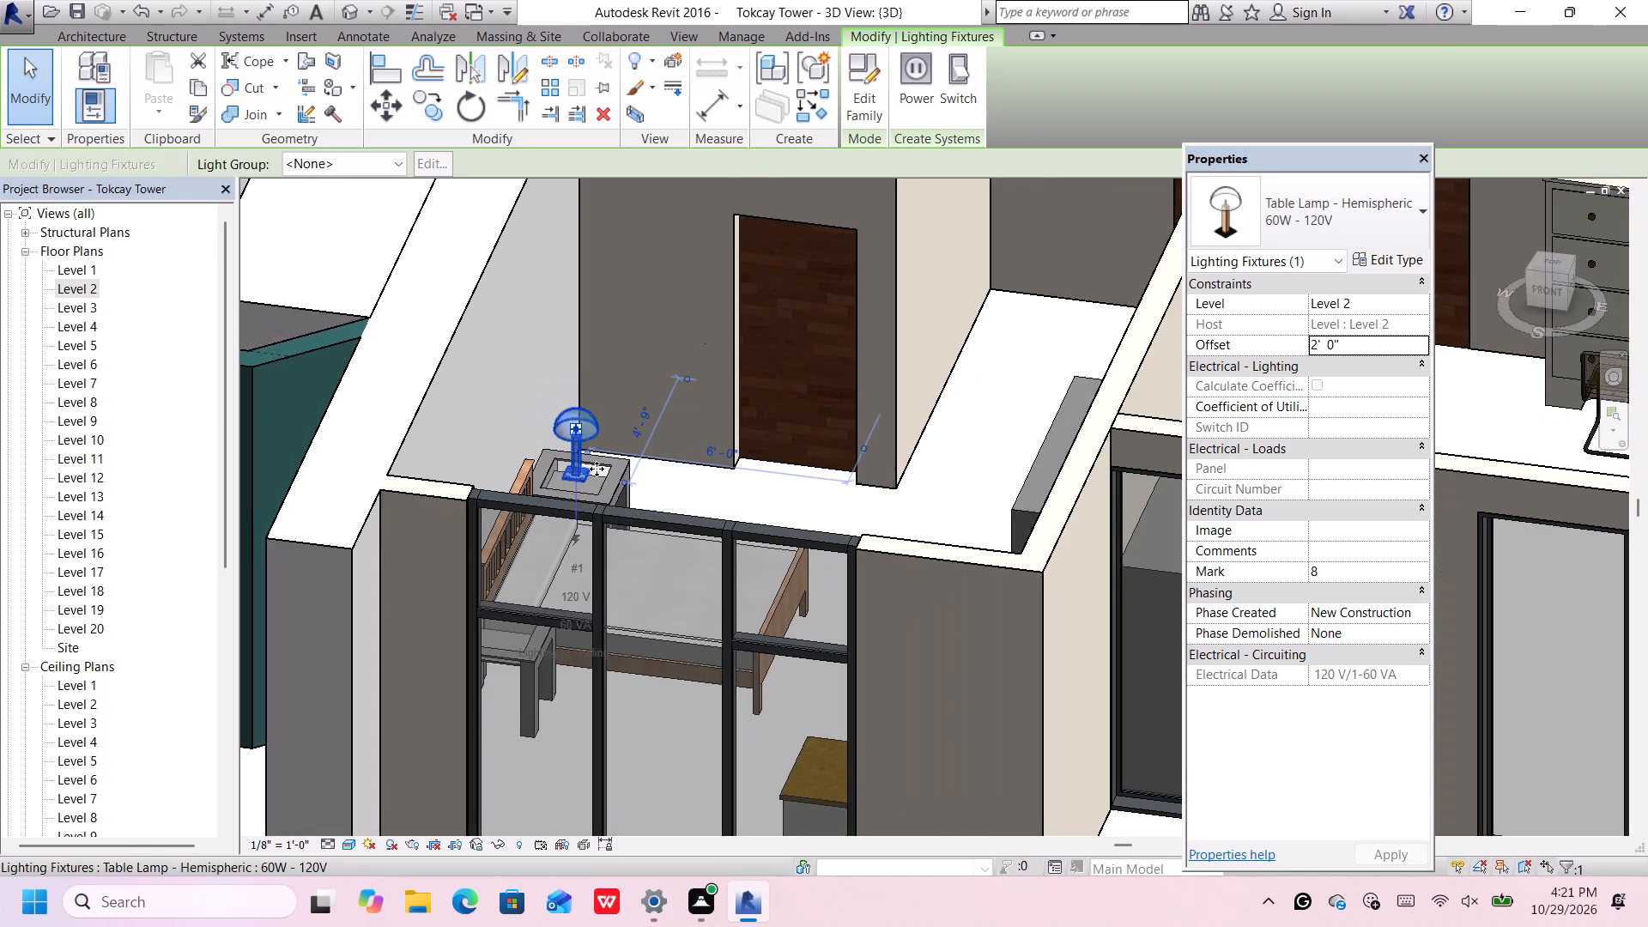
pyautogui.scroll(-9, 597, 469)
pyautogui.scroll(-5, 701, 660)
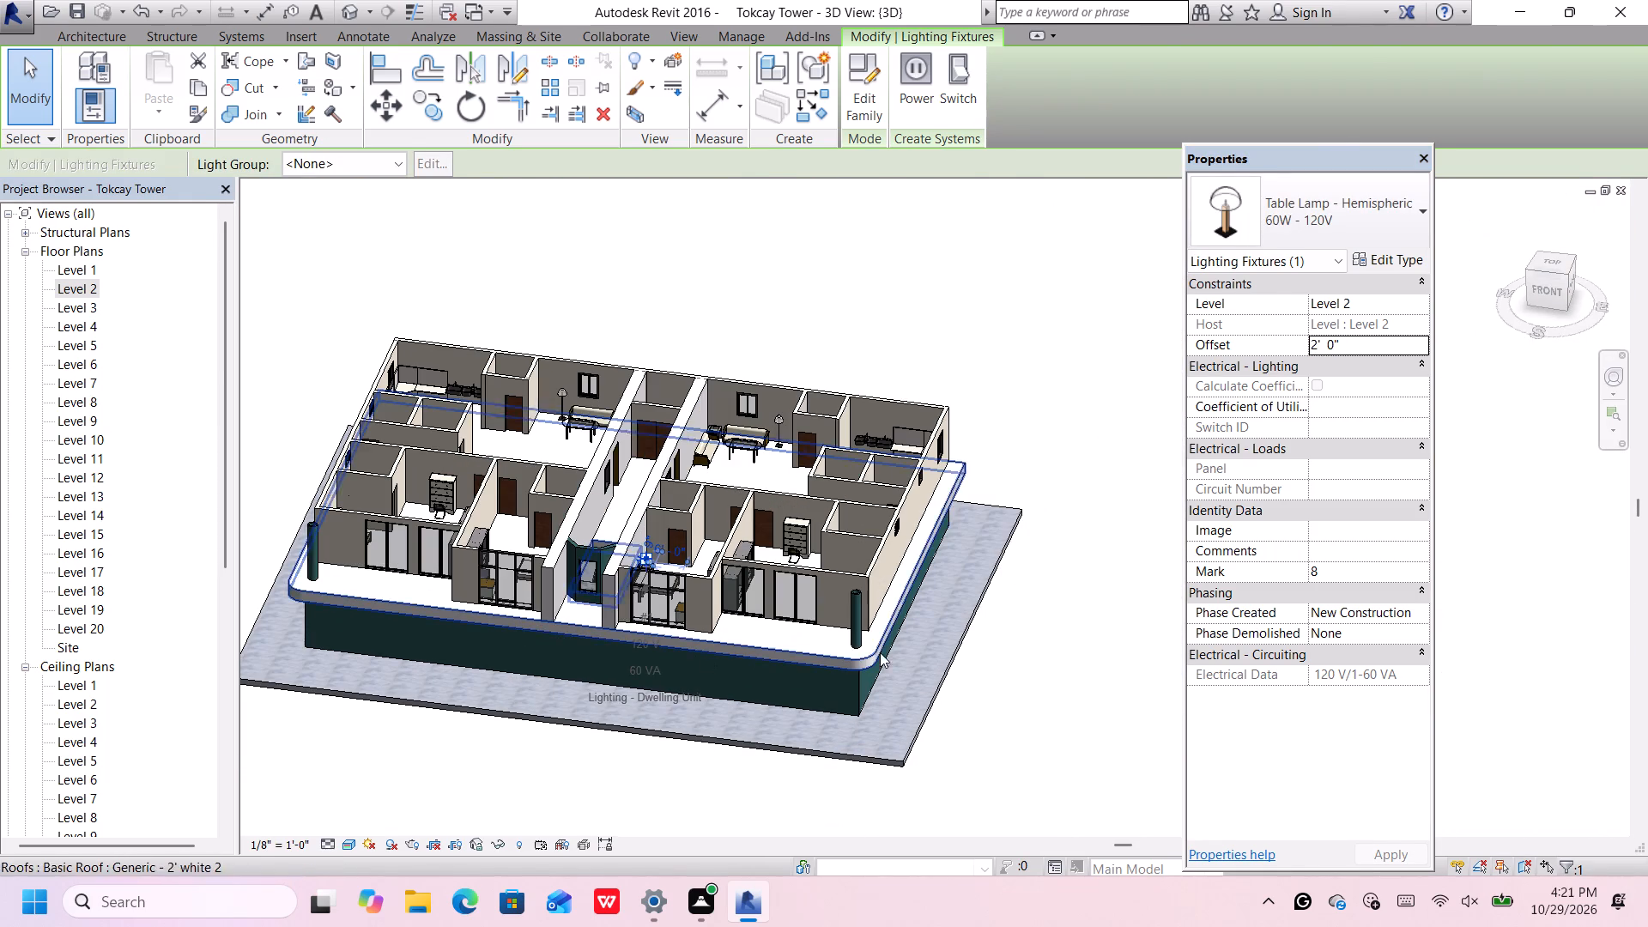
pyautogui.click(1021, 692)
# Set the offset of the Table Lamp - Hemispheric in the left-hand apartment's stair-side bedroom to 2' 0".
pyautogui.scroll(7, 574, 568)
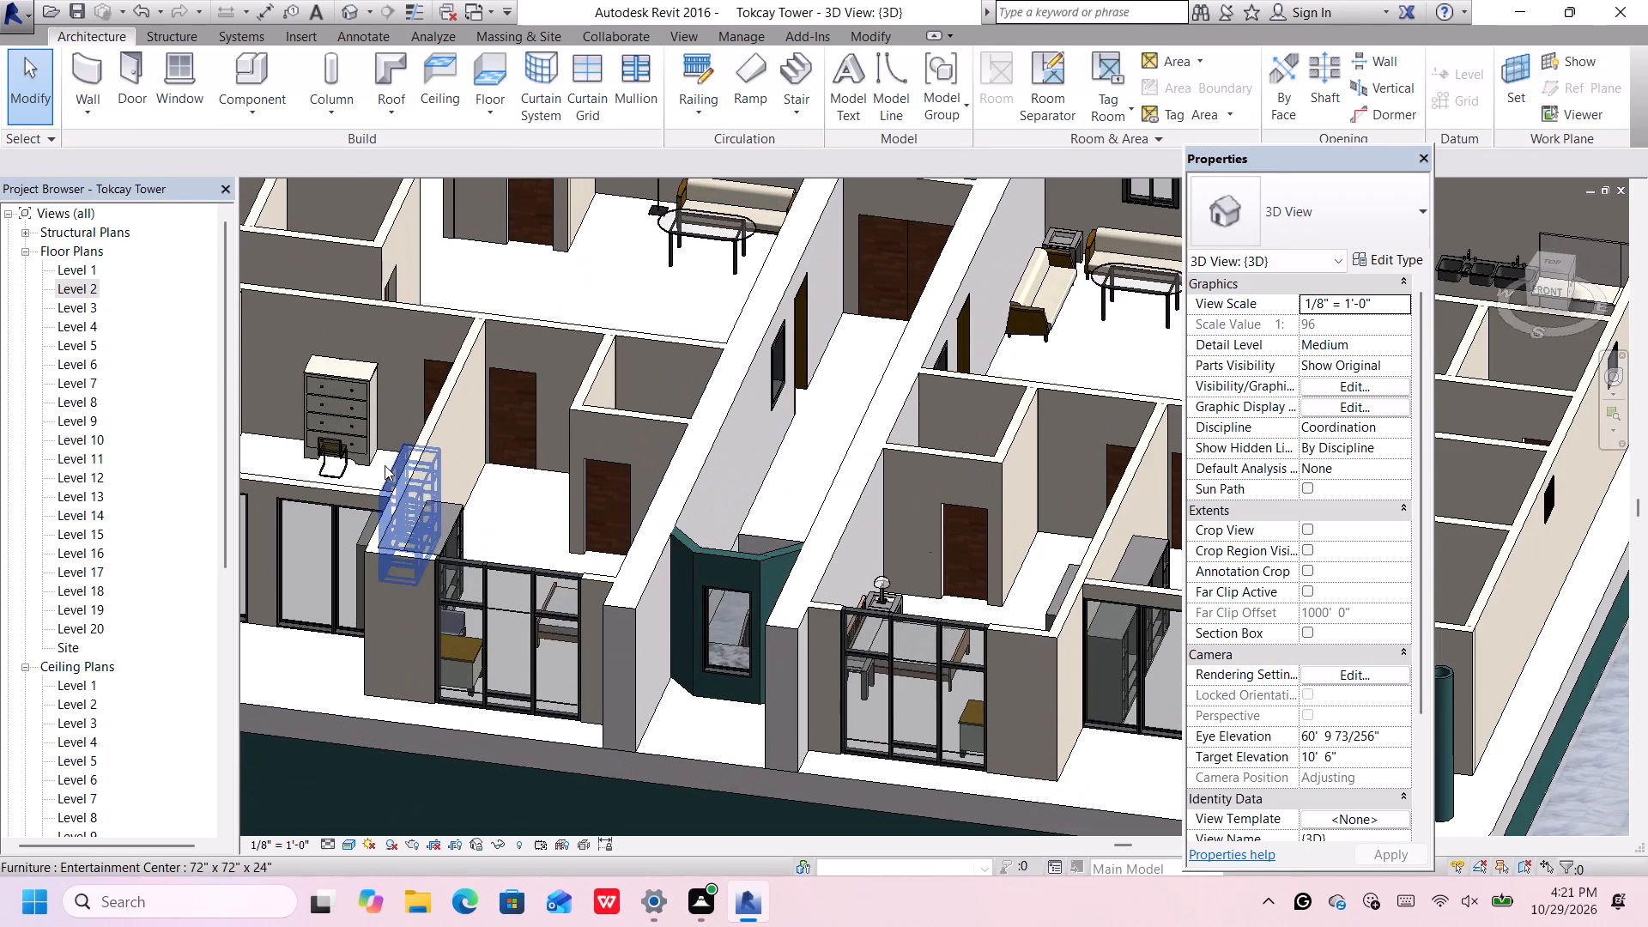
pyautogui.moveTo(379, 459); pyautogui.dragTo(410, 457, button='middle')
pyautogui.scroll(-4, 410, 457)
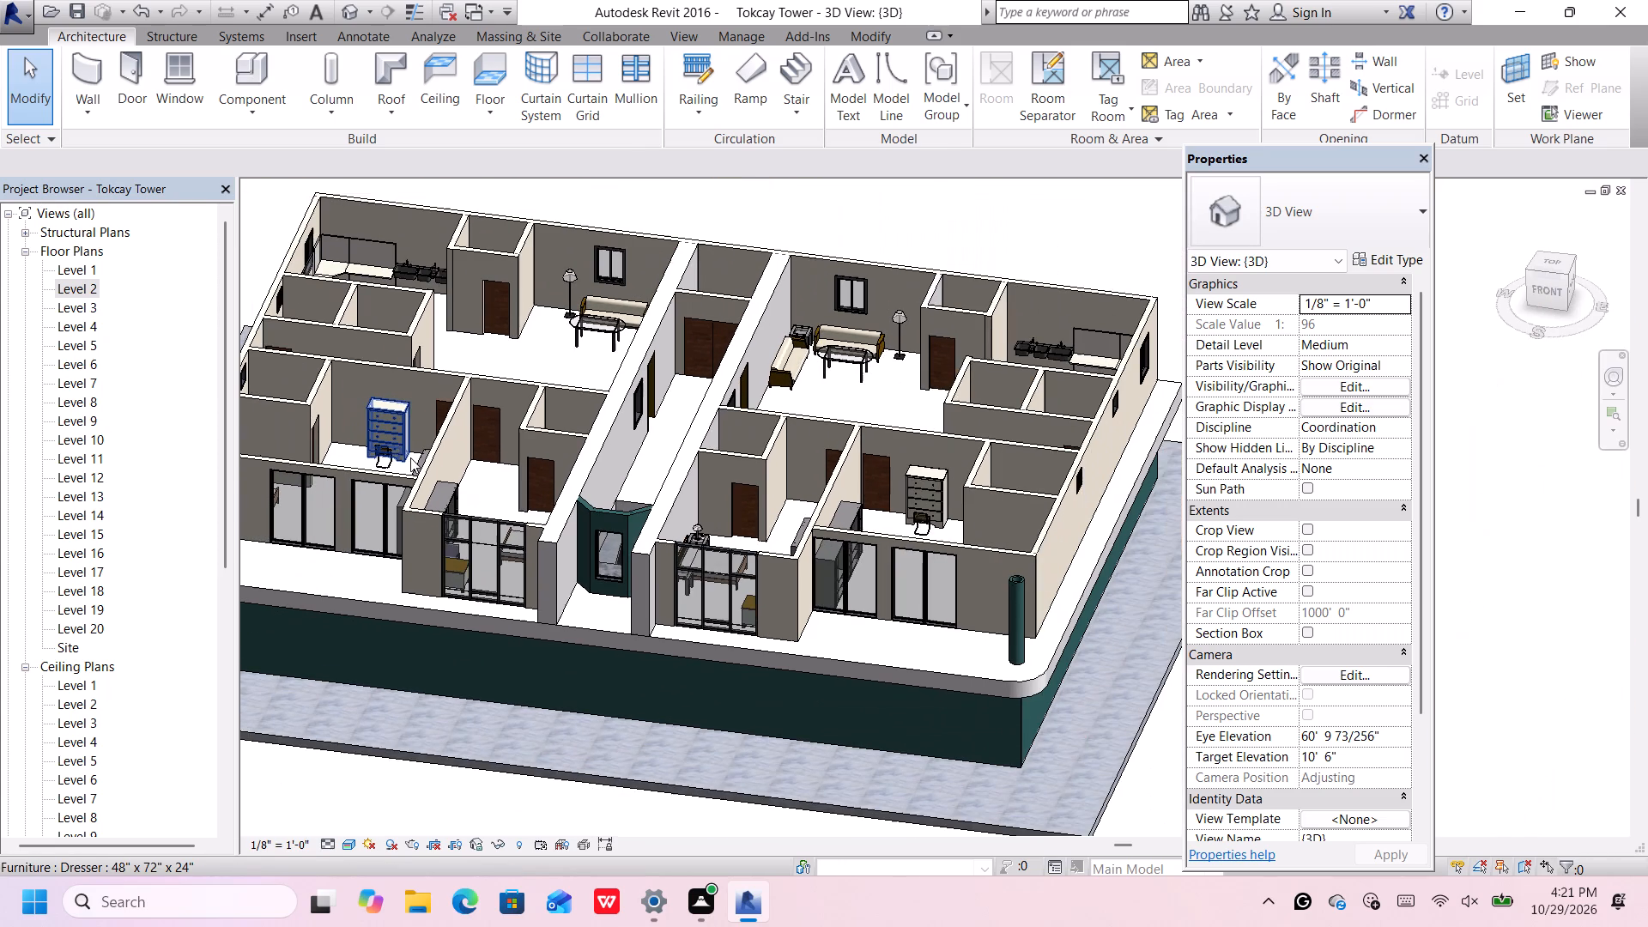
pyautogui.moveTo(410, 457); pyautogui.dragTo(416, 466, button='middle')
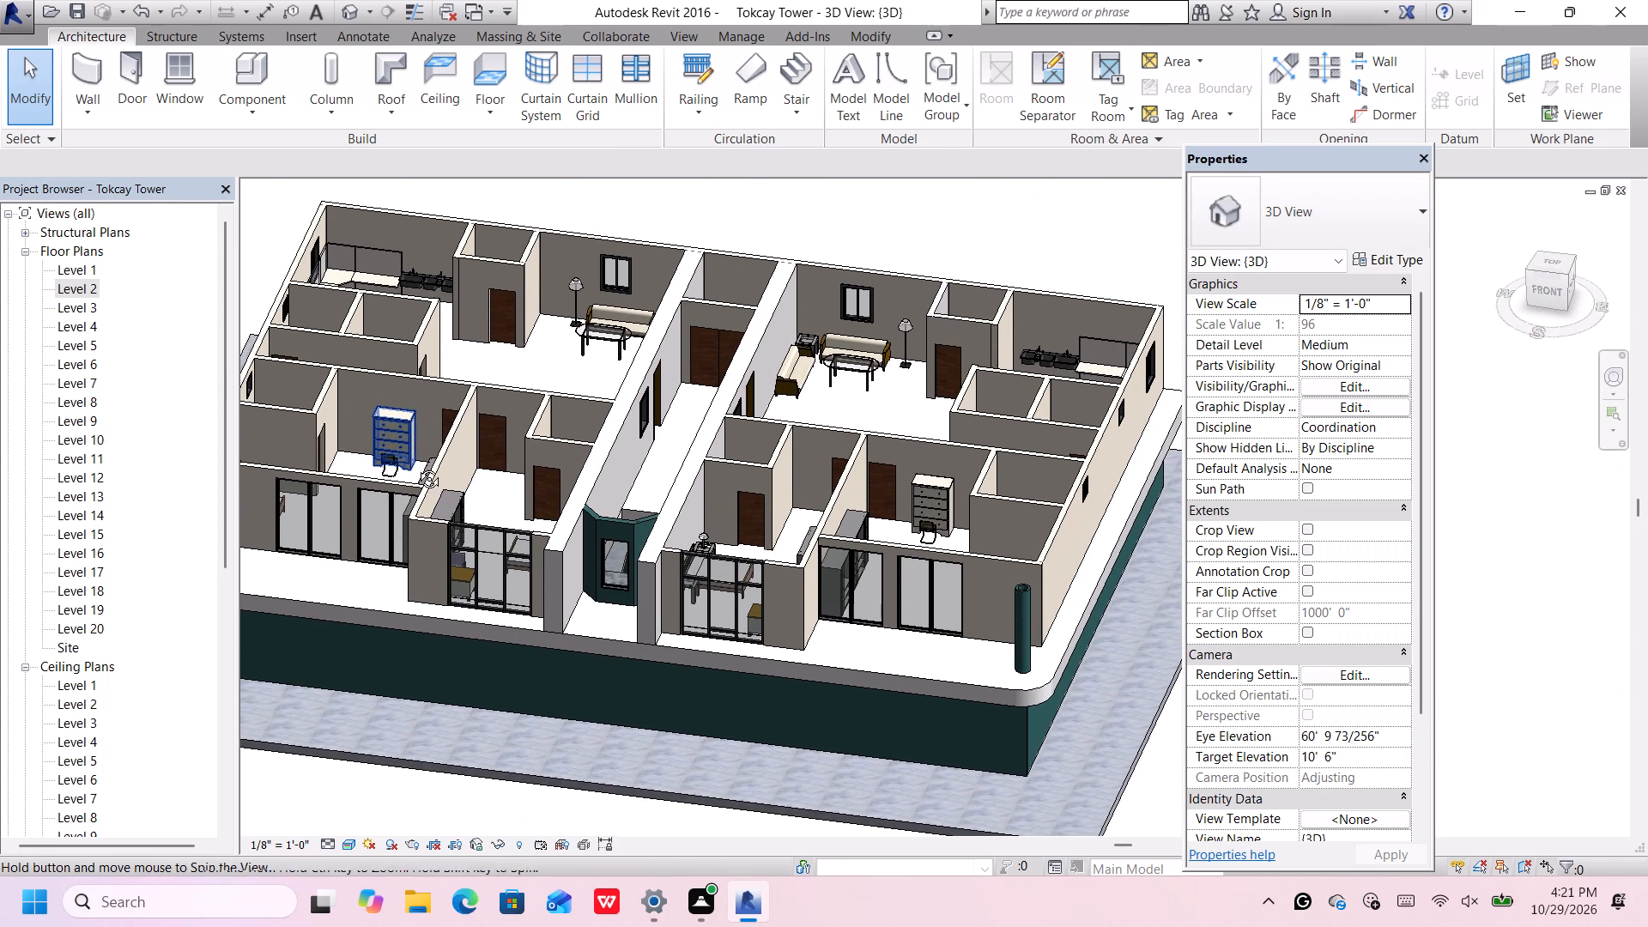
pyautogui.moveTo(416, 466); pyautogui.dragTo(497, 533, button='middle')
pyautogui.keyDown('shift'); pyautogui.scroll(3, 700, 245); pyautogui.keyUp('shift')
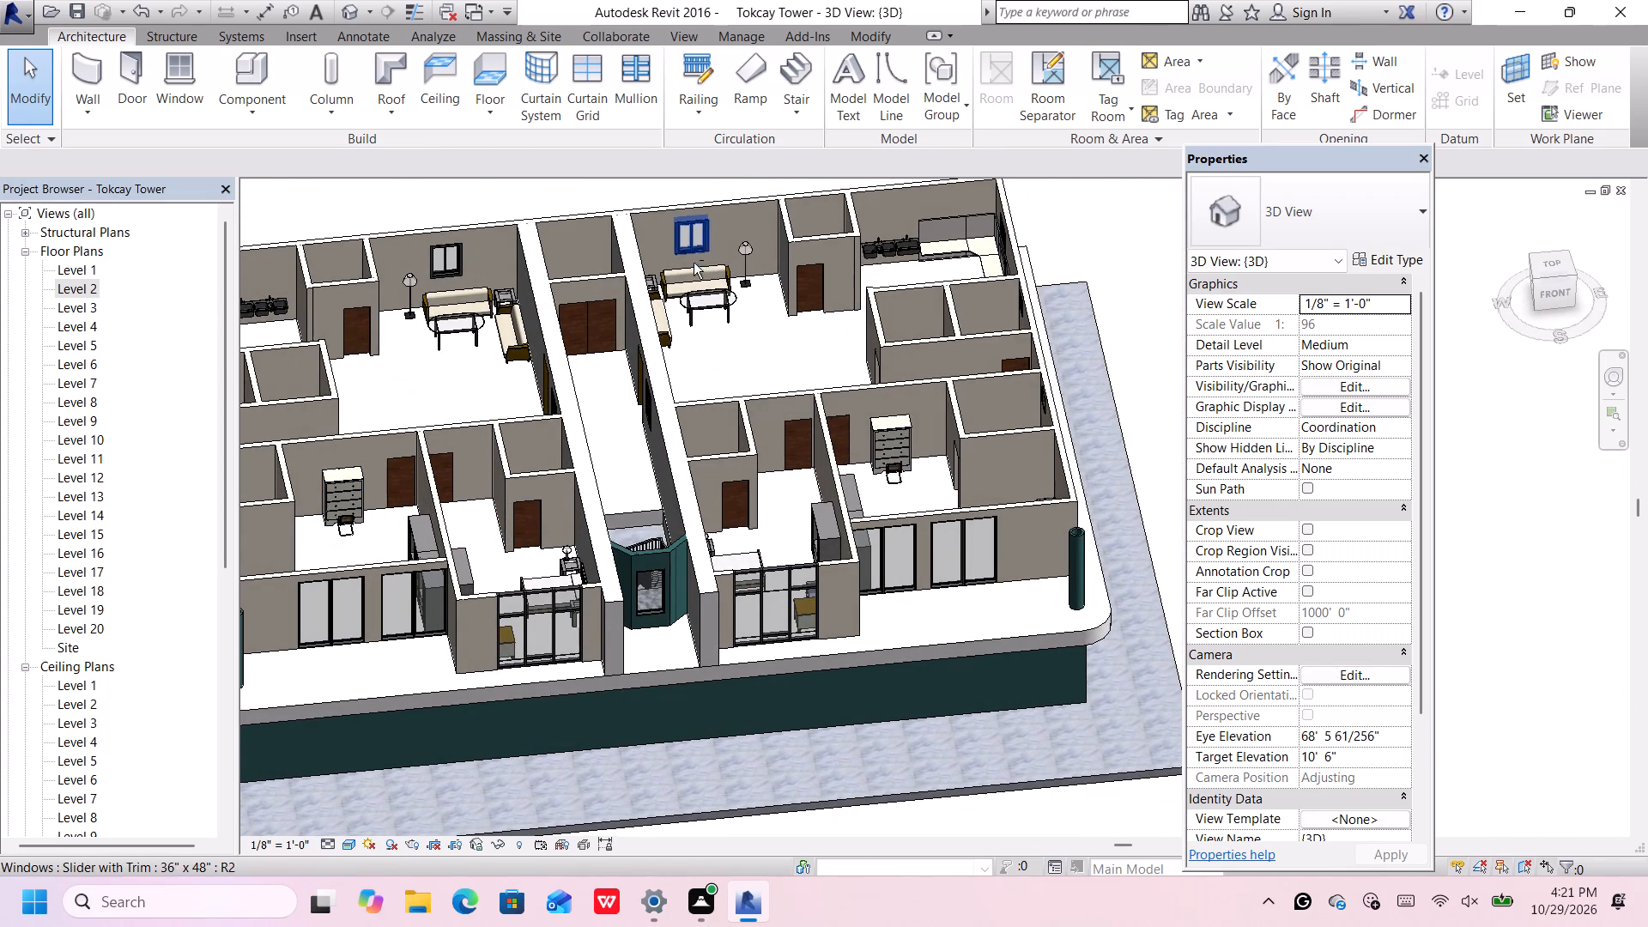
pyautogui.scroll(-5, 639, 282)
pyautogui.scroll(6, 431, 328)
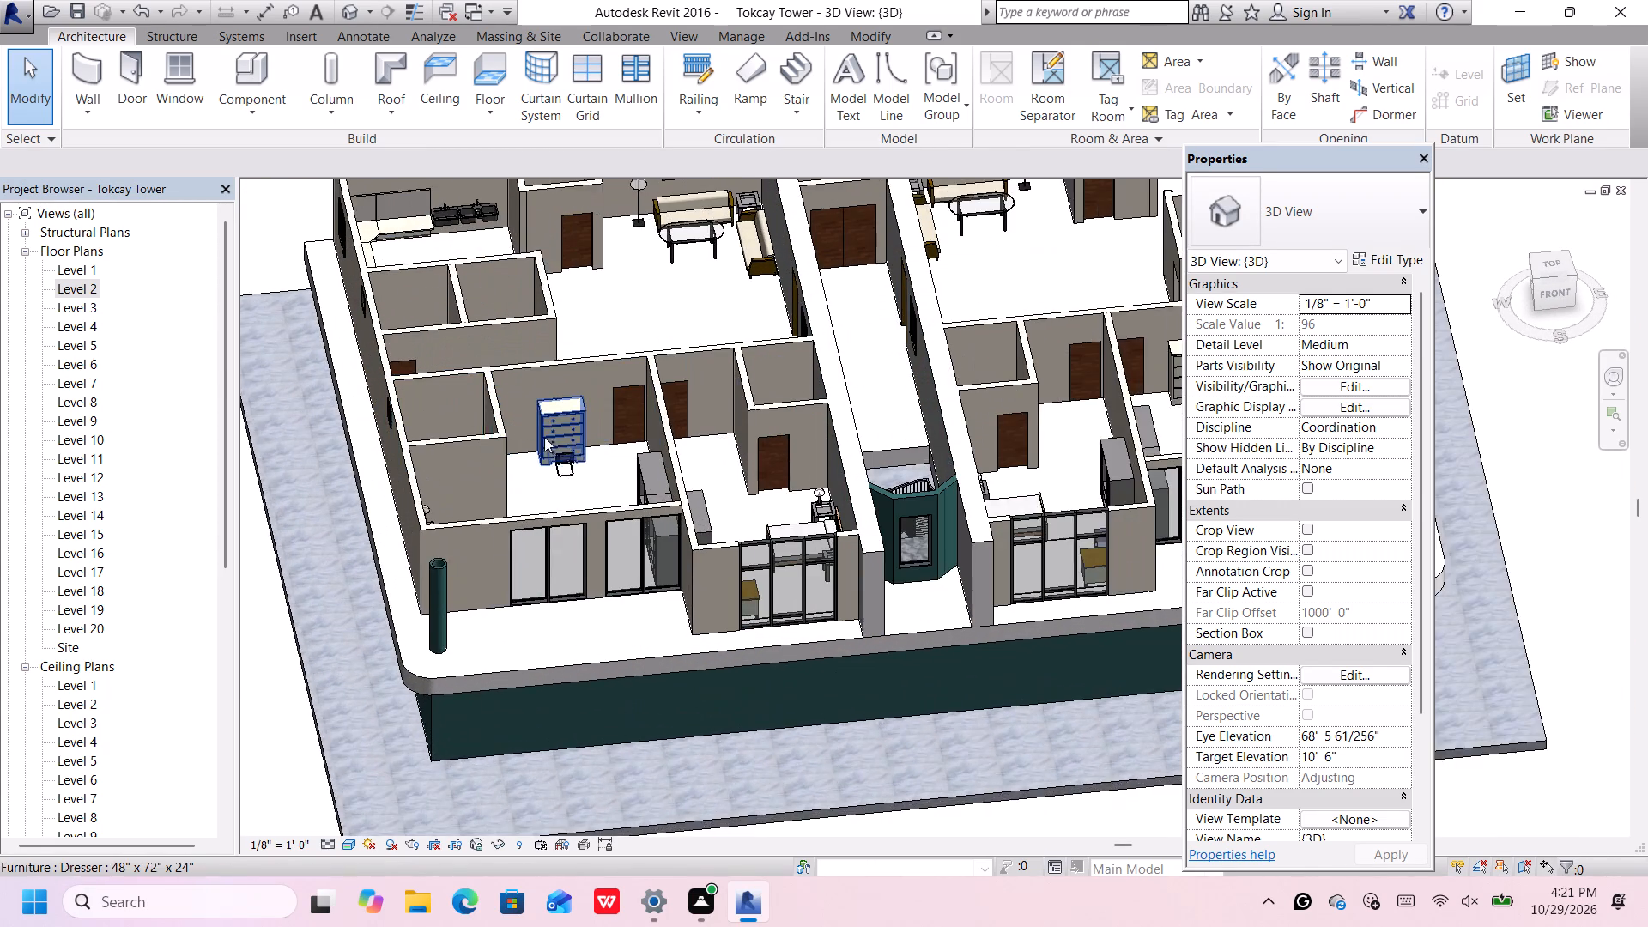
pyautogui.scroll(1, 549, 439)
pyautogui.moveTo(550, 400); pyautogui.dragTo(485, 545, button='middle')
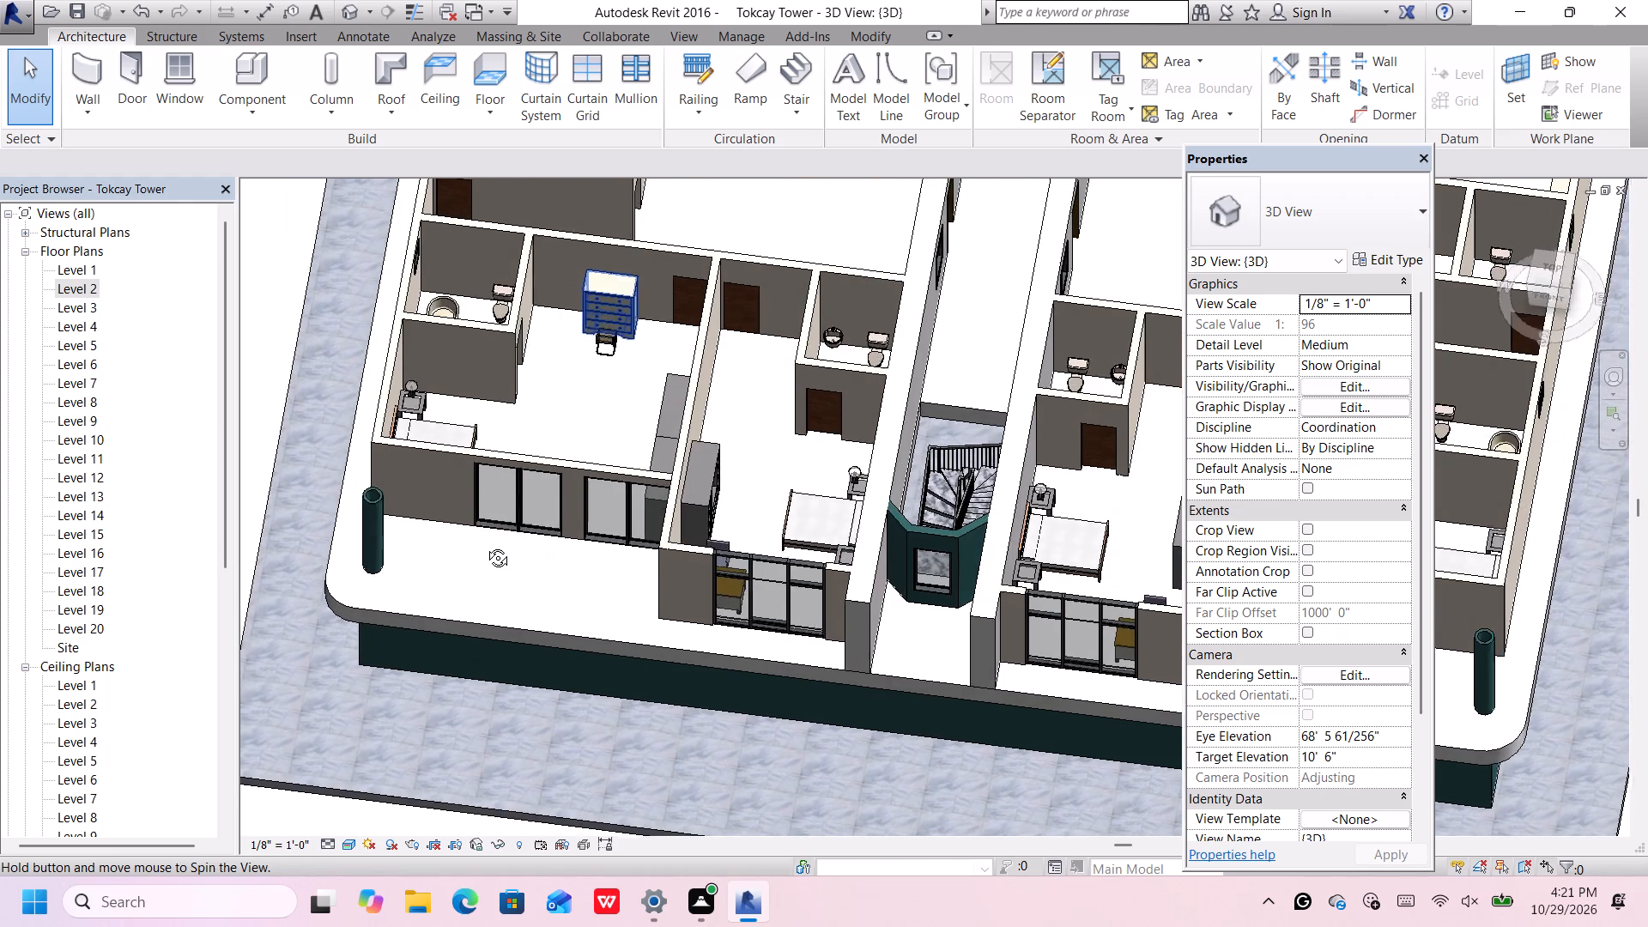
pyautogui.moveTo(485, 545); pyautogui.dragTo(485, 544, button='middle')
pyautogui.scroll(3, 797, 453)
pyautogui.click(874, 478)
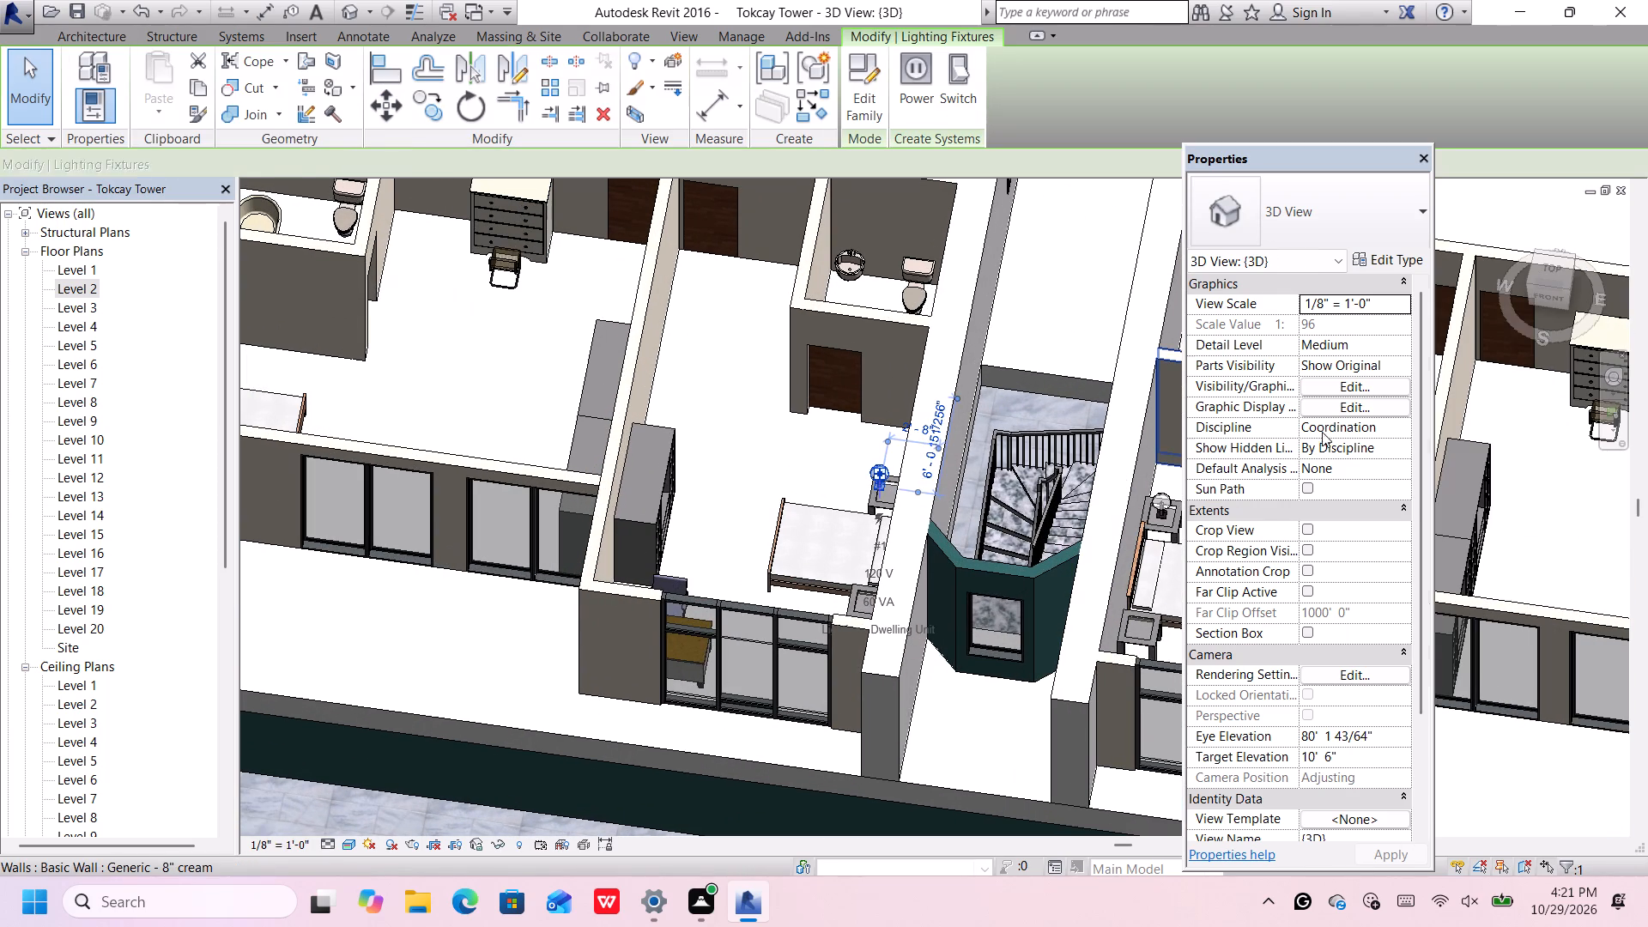
pyautogui.click(1354, 343)
pyautogui.press('BackSpace')
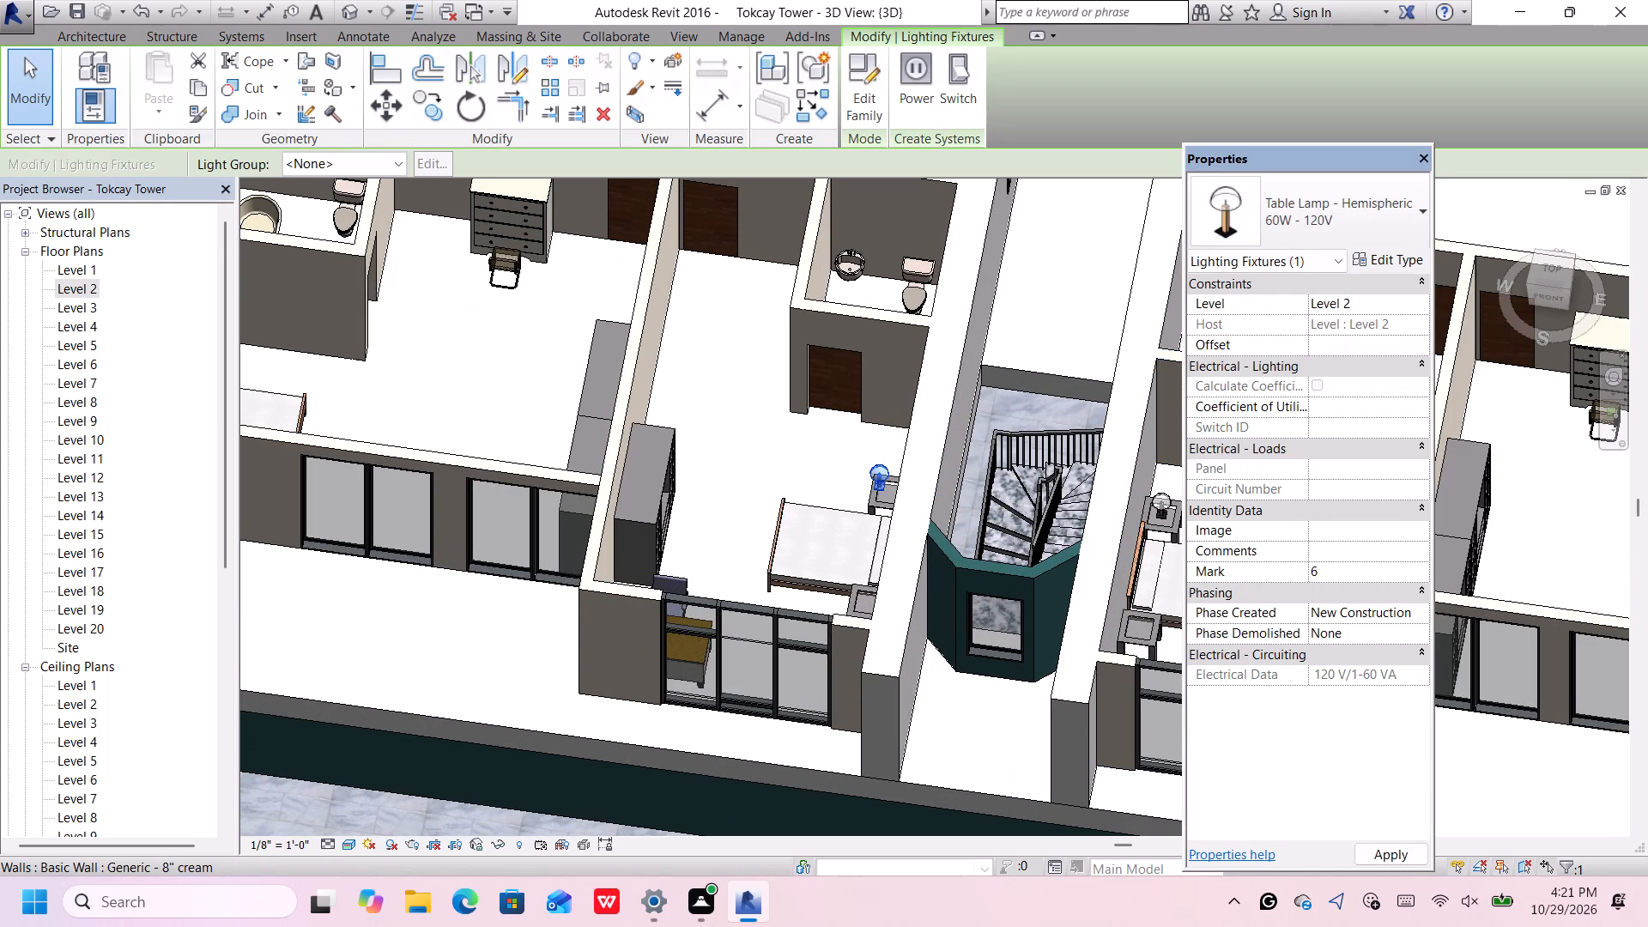
pyautogui.write("2'")
pyautogui.press('Return')
pyautogui.scroll(-2, 345, 379)
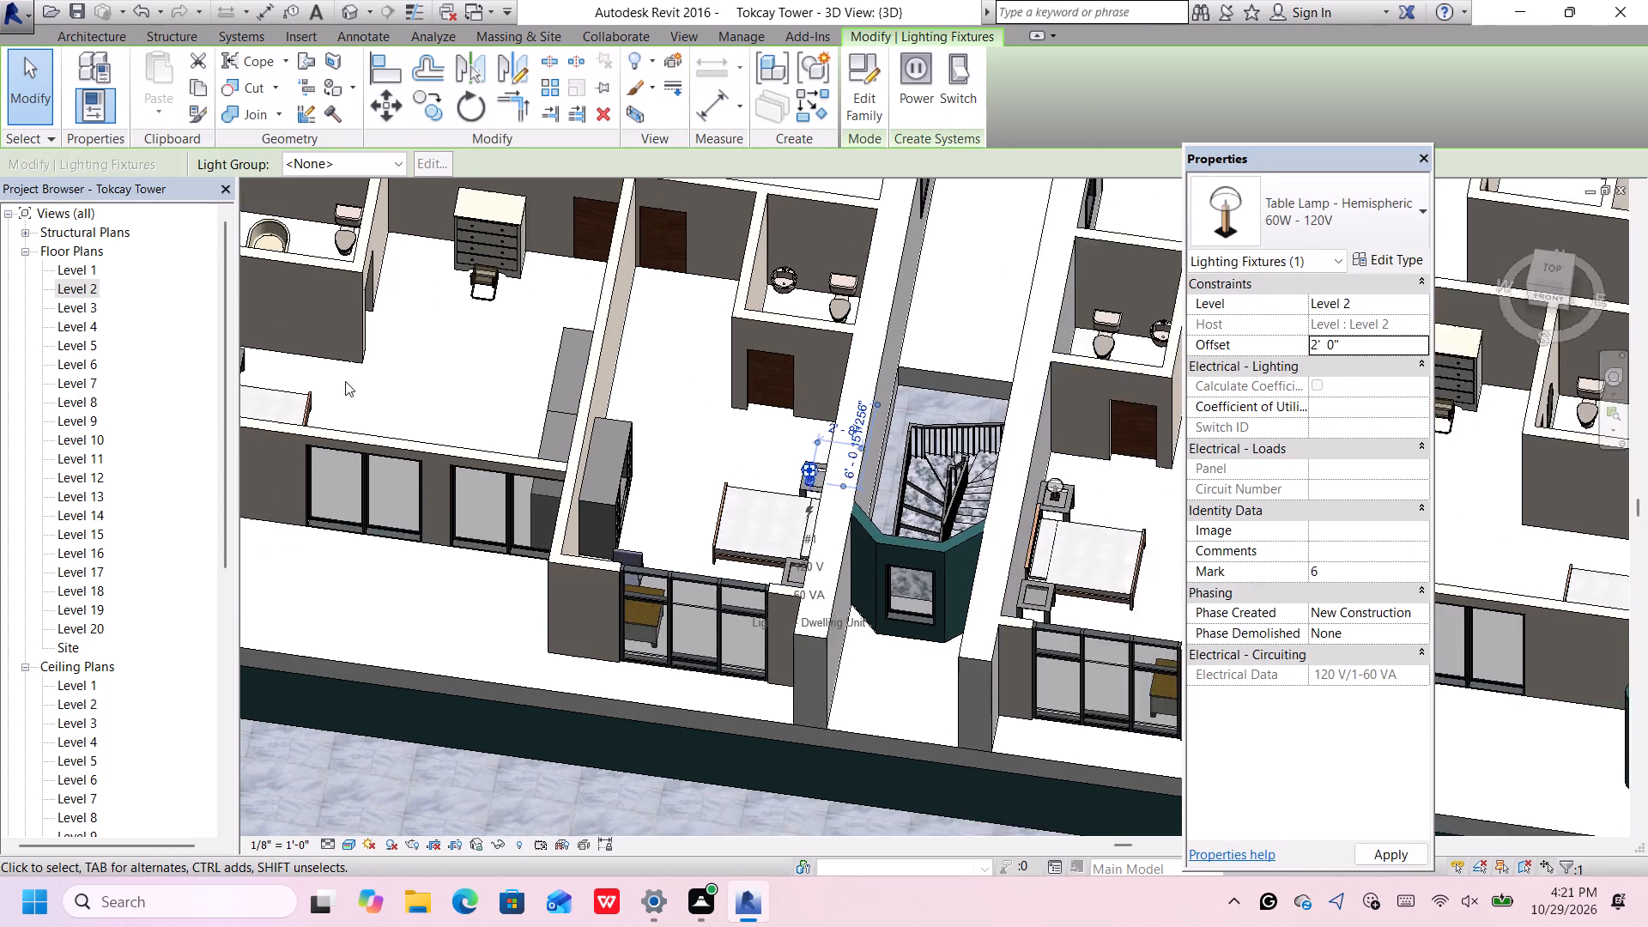
# Set the offset of the Table Lamp - Hemispheric in the left-hand apartment's outer corner bedroom to 2' 0".
pyautogui.scroll(-1, 345, 381)
pyautogui.moveTo(347, 384); pyautogui.dragTo(632, 457, button='middle')
pyautogui.scroll(-1, 527, 418)
pyautogui.scroll(2, 536, 429)
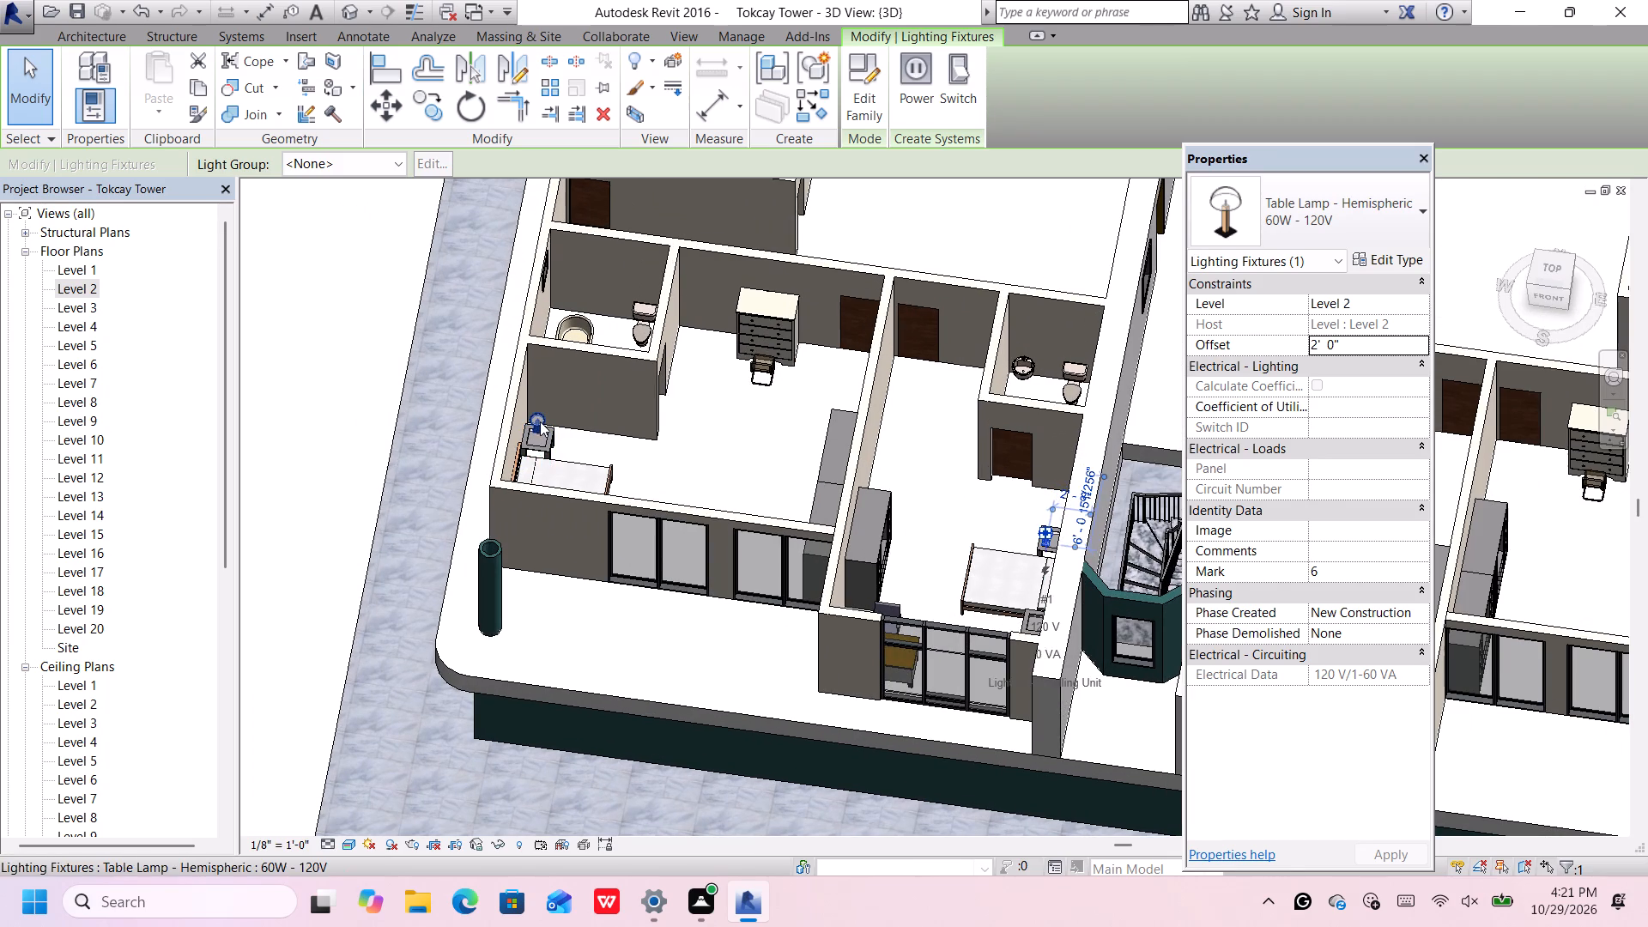
pyautogui.click(538, 420)
pyautogui.click(1350, 347)
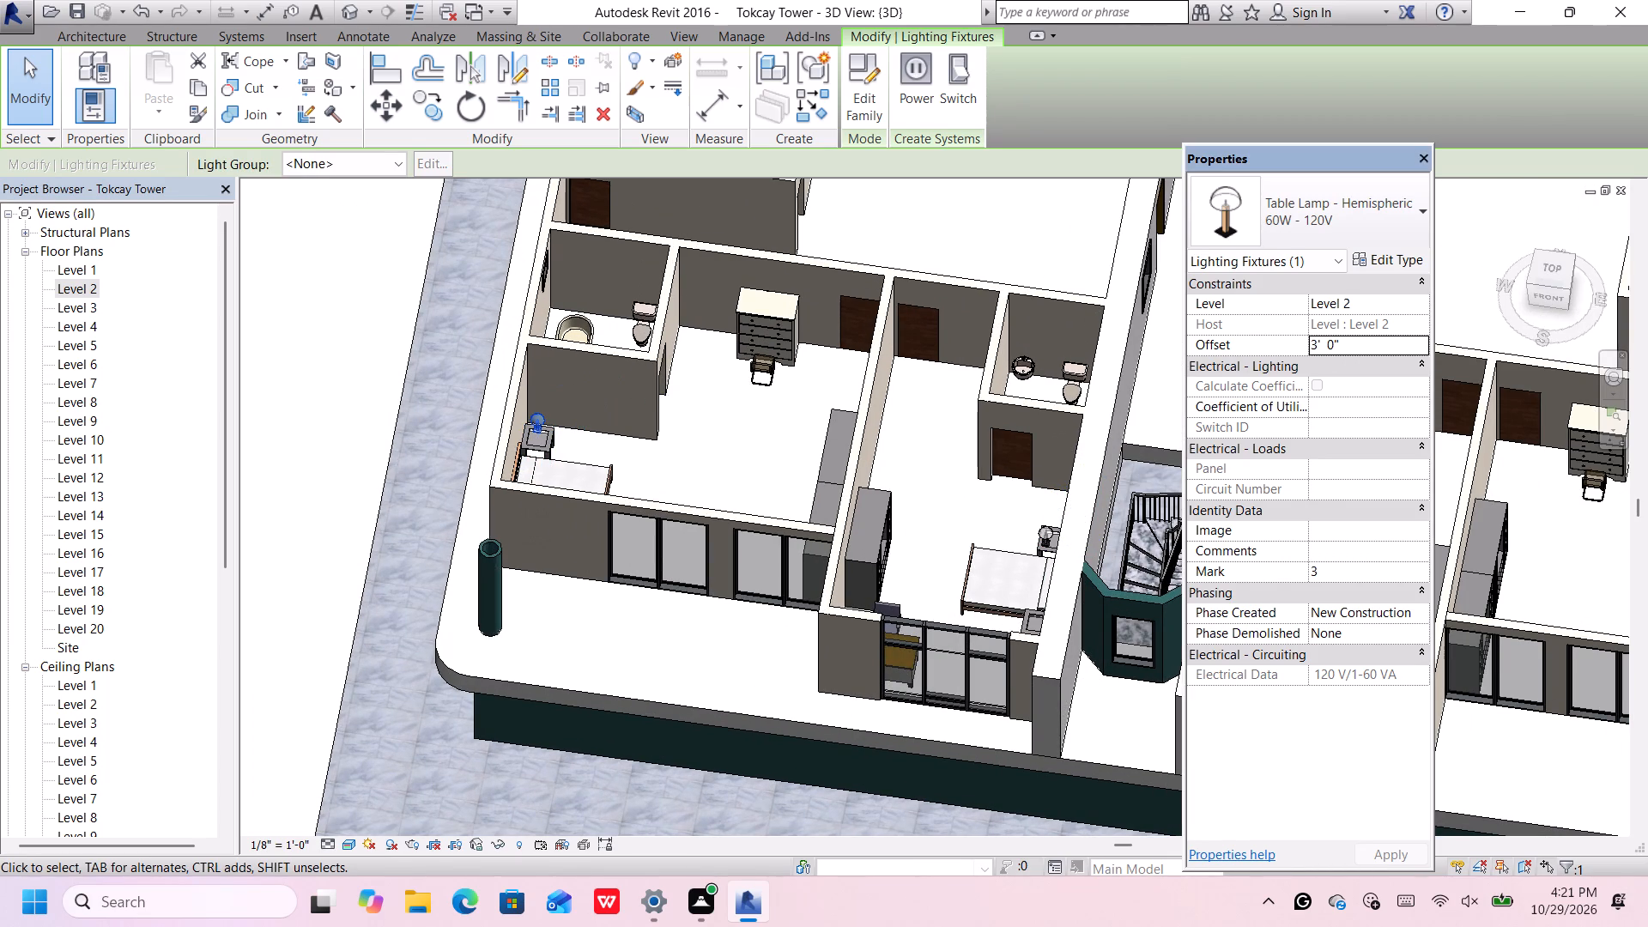
pyautogui.press('BackSpace')
pyautogui.press('2')
pyautogui.press("'")
pyautogui.press('Return')
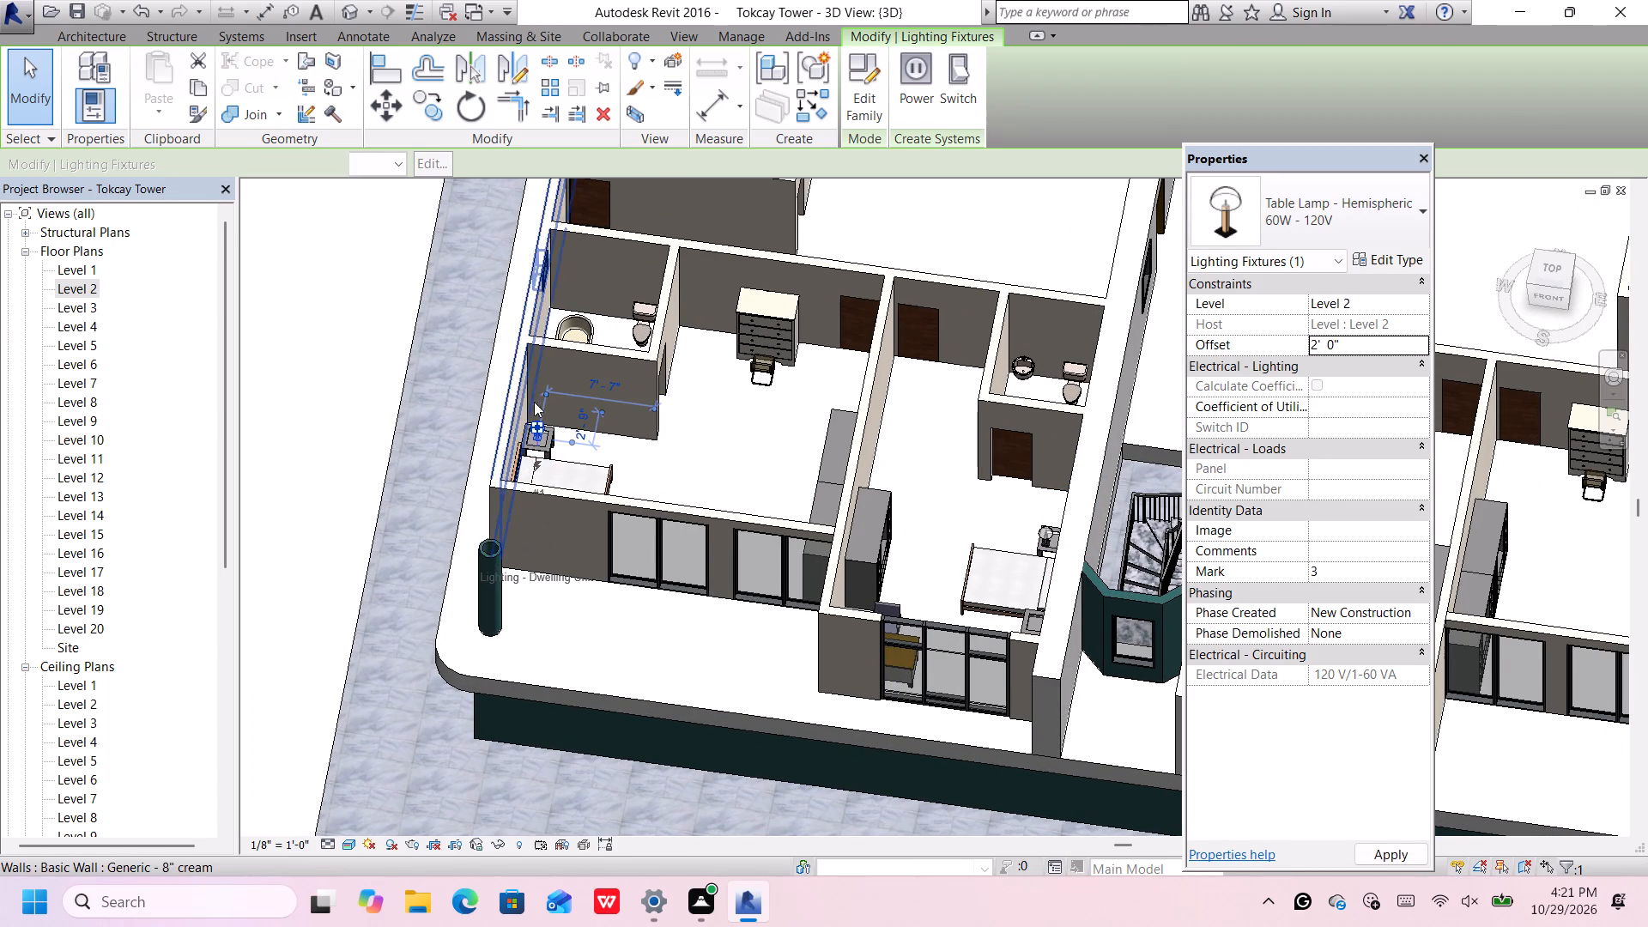
# Nudge the bedside lamp in the left-hand apartment's stair-side bedroom about 4" toward the stair-side wall and 3" toward the bathroom.
pyautogui.scroll(-5, 558, 392)
pyautogui.moveTo(627, 340); pyautogui.dragTo(537, 360, button='middle')
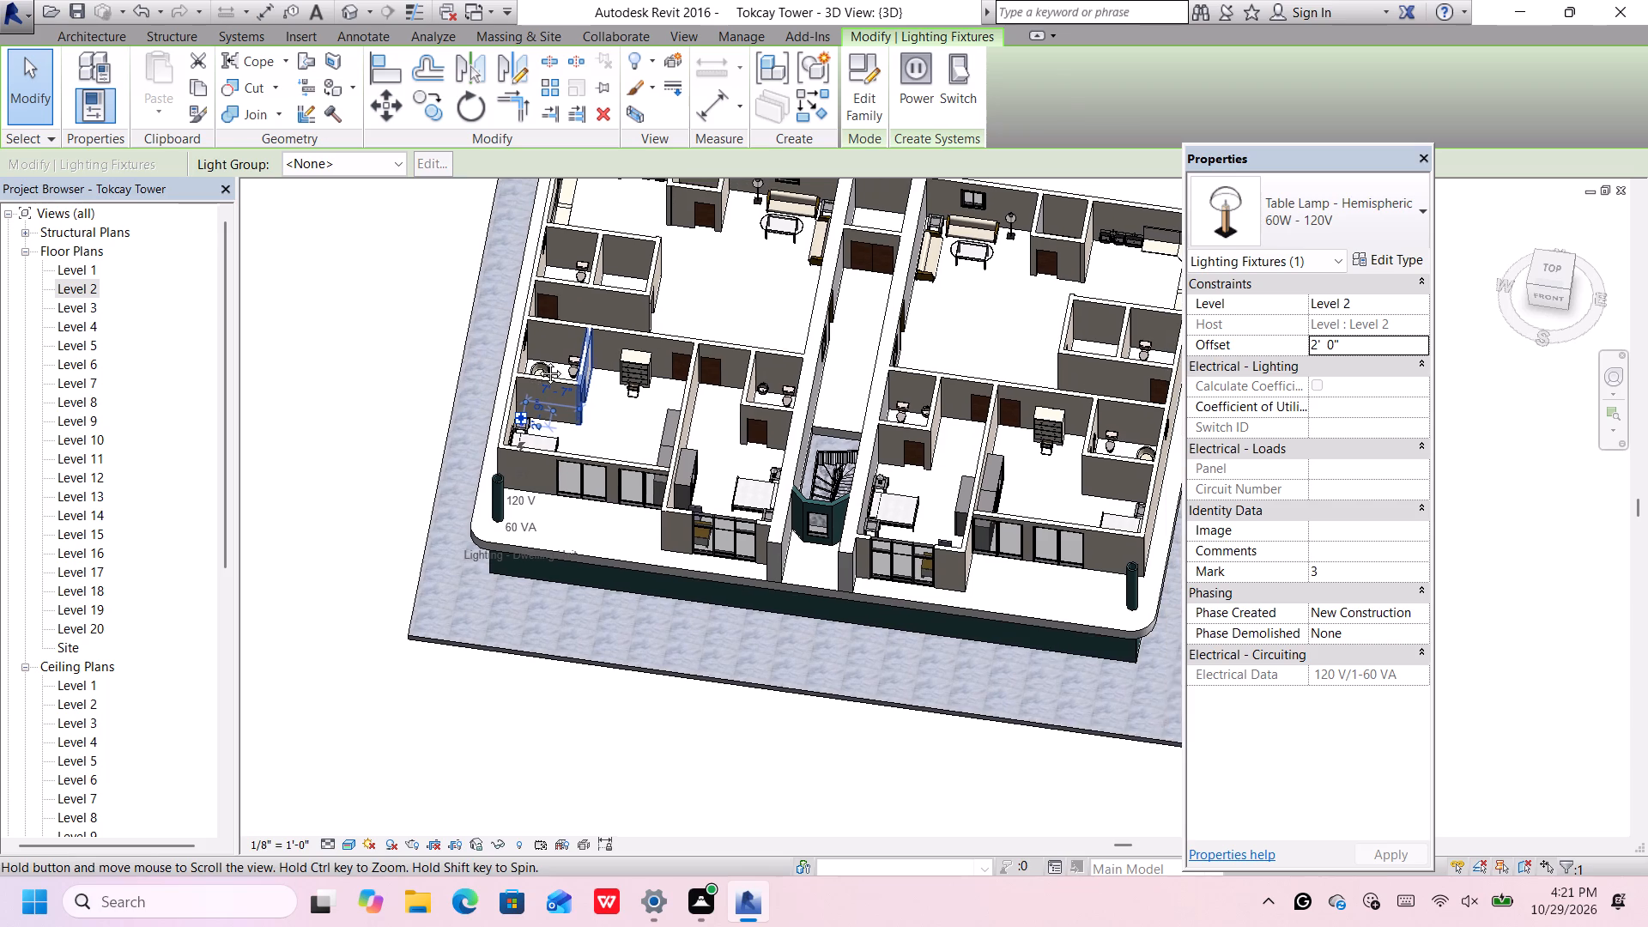
pyautogui.moveTo(537, 360); pyautogui.dragTo(513, 361, button='middle')
pyautogui.moveTo(714, 347); pyautogui.dragTo(664, 348, button='middle')
pyautogui.scroll(6, 654, 434)
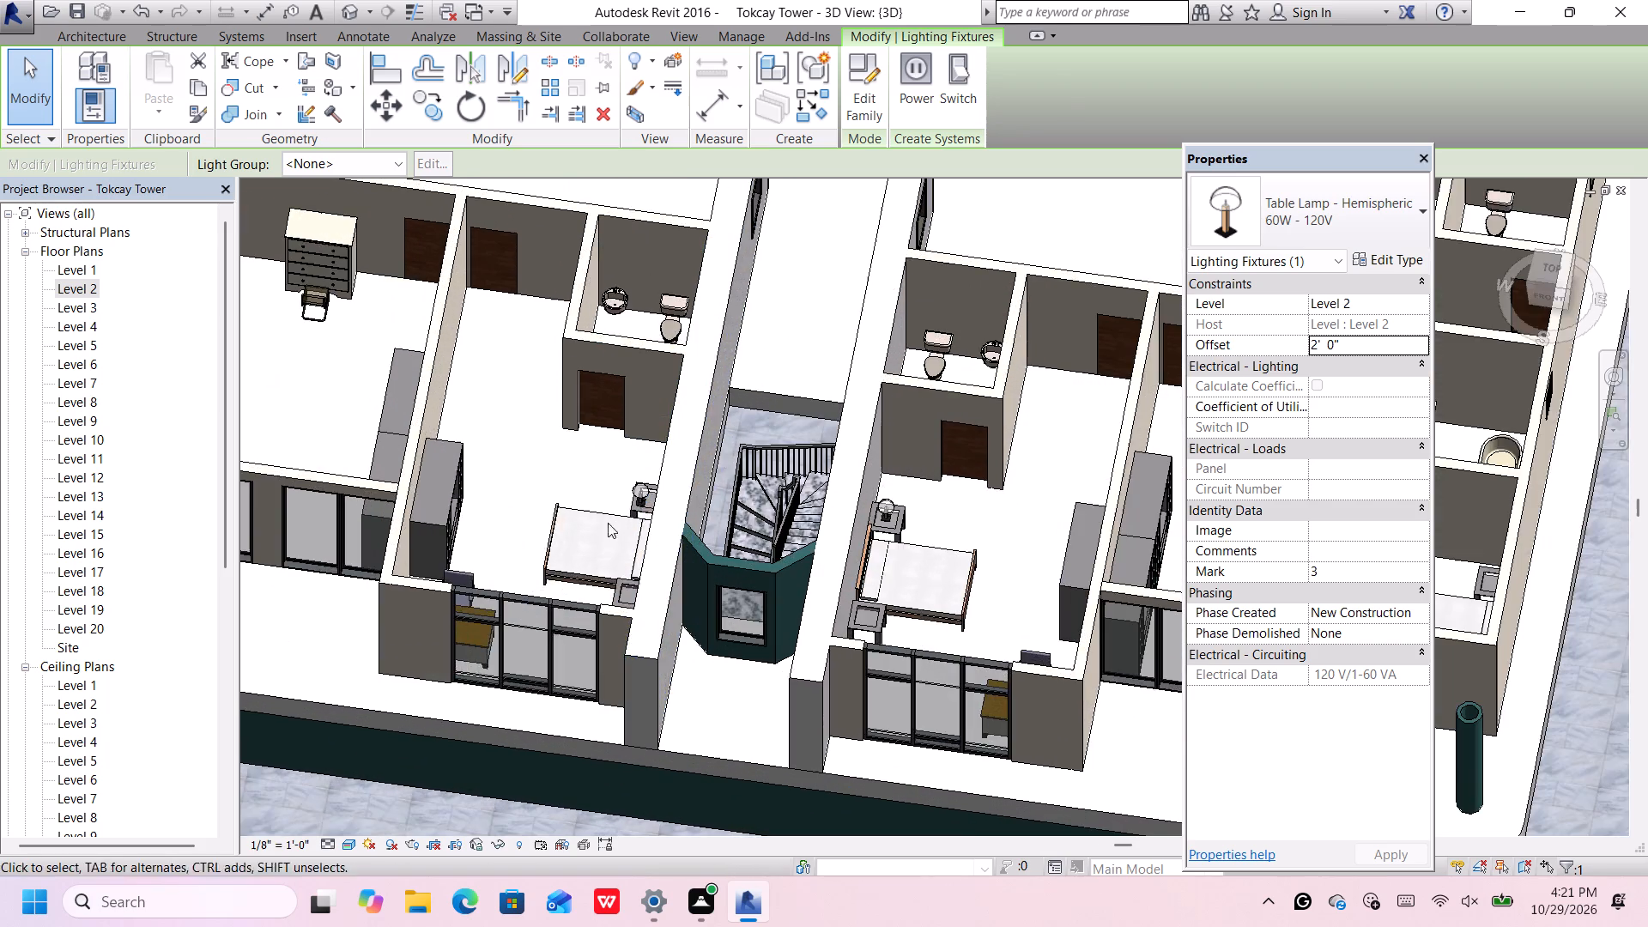
pyautogui.scroll(10, 624, 509)
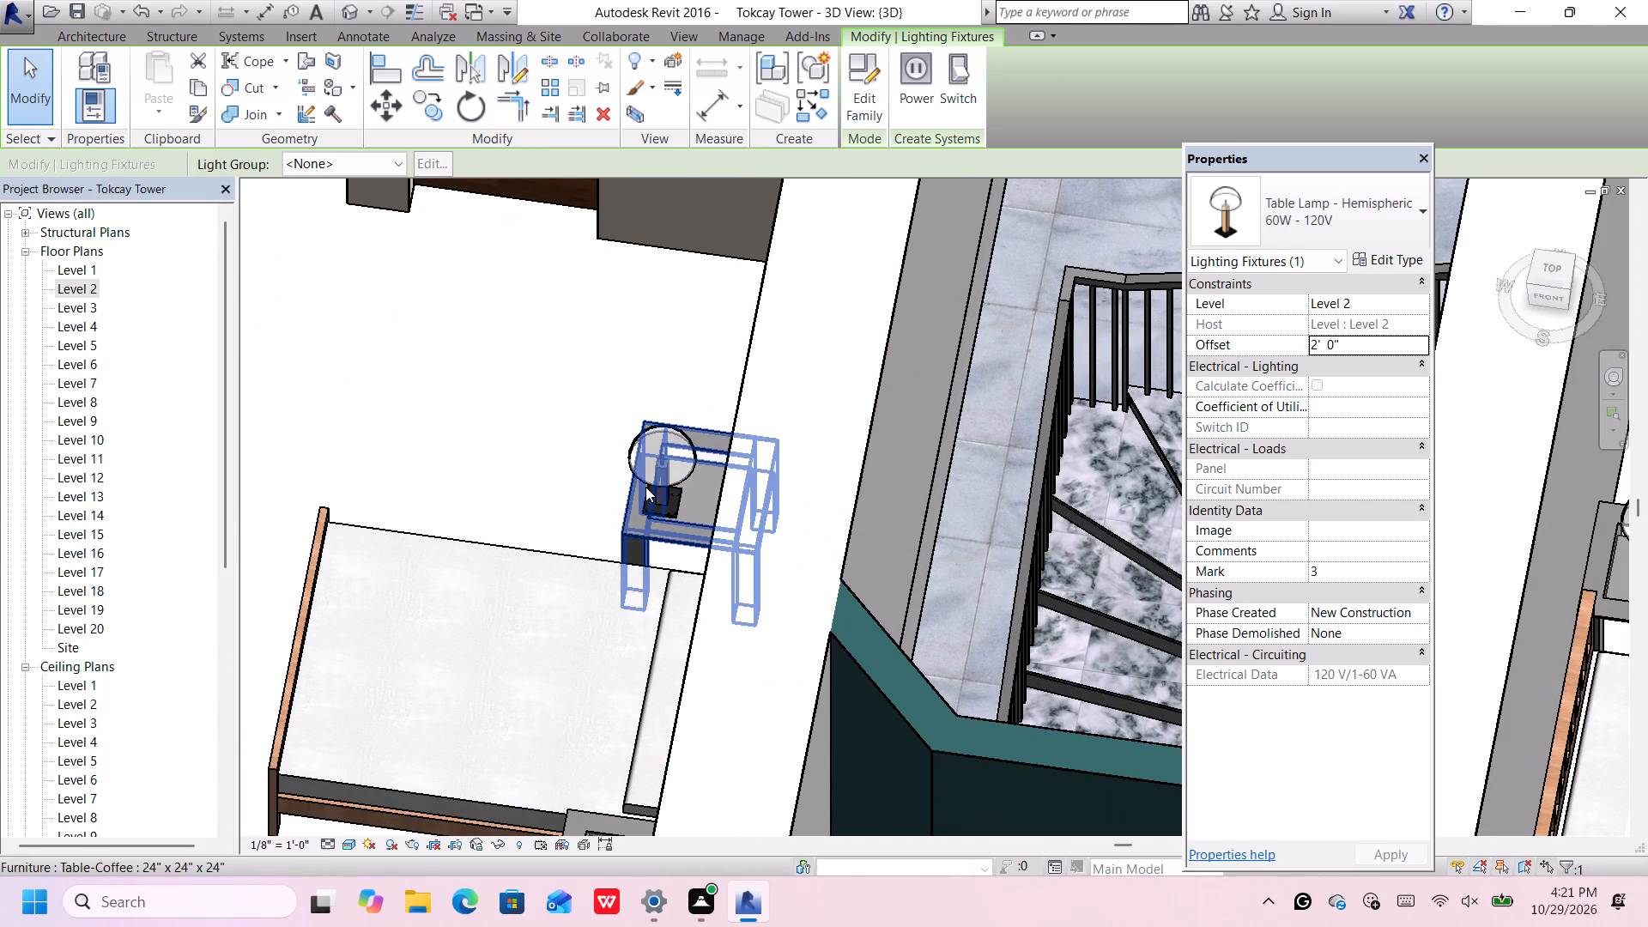
pyautogui.click(640, 438)
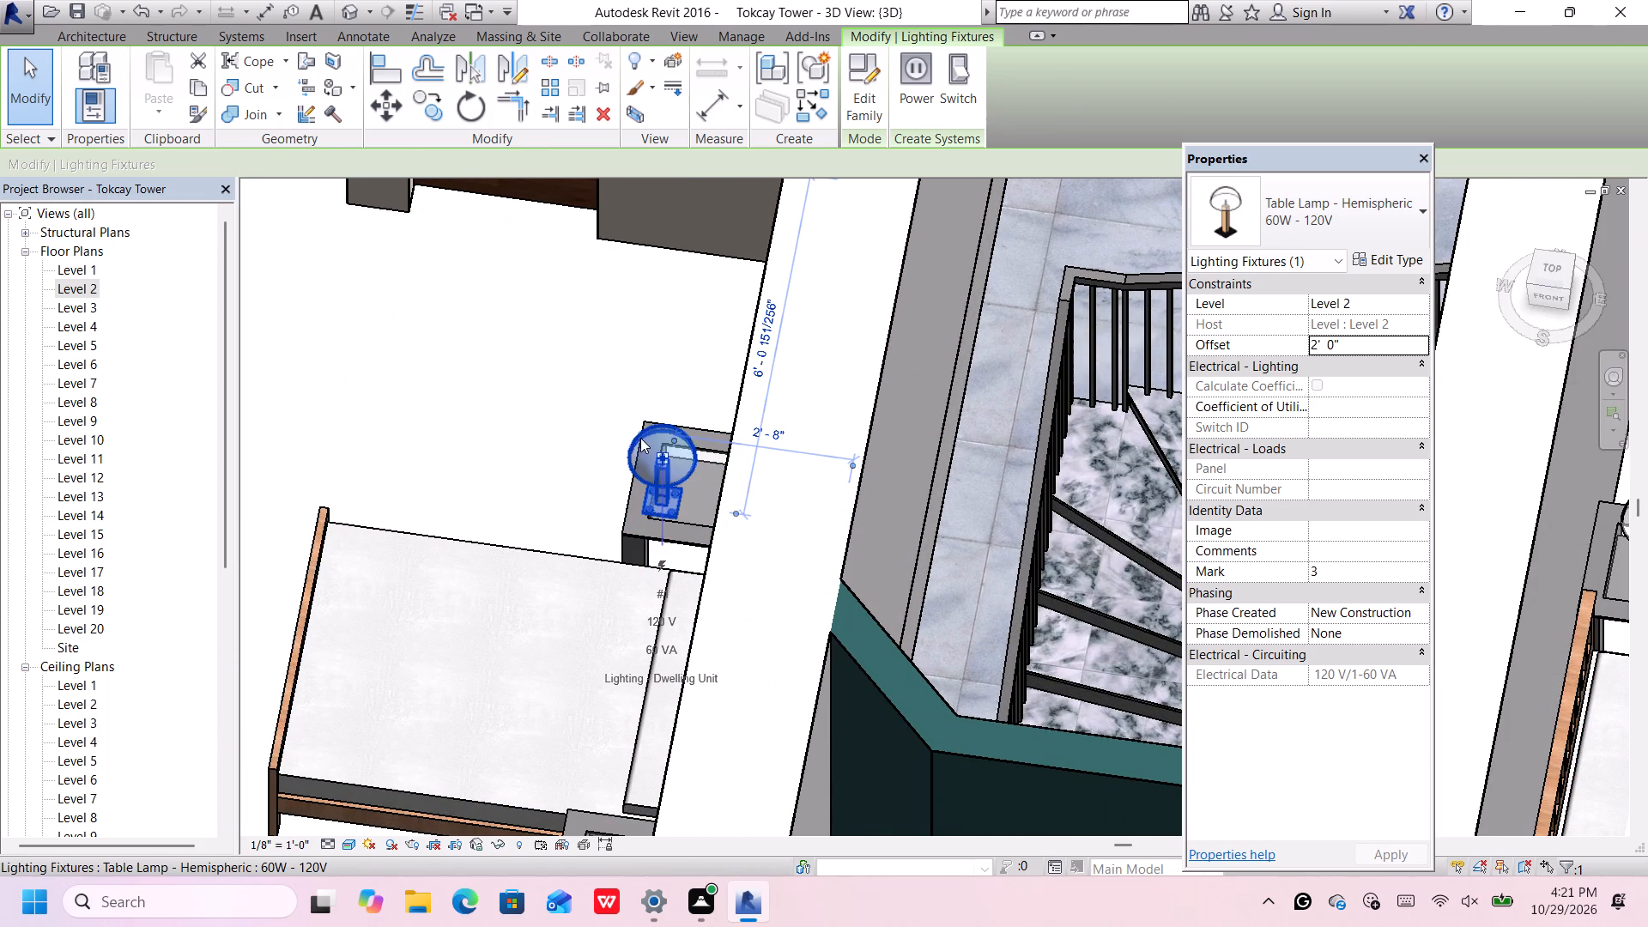
pyautogui.press('Right')
pyautogui.press('Right')
pyautogui.press('Right')
pyautogui.press('Right')
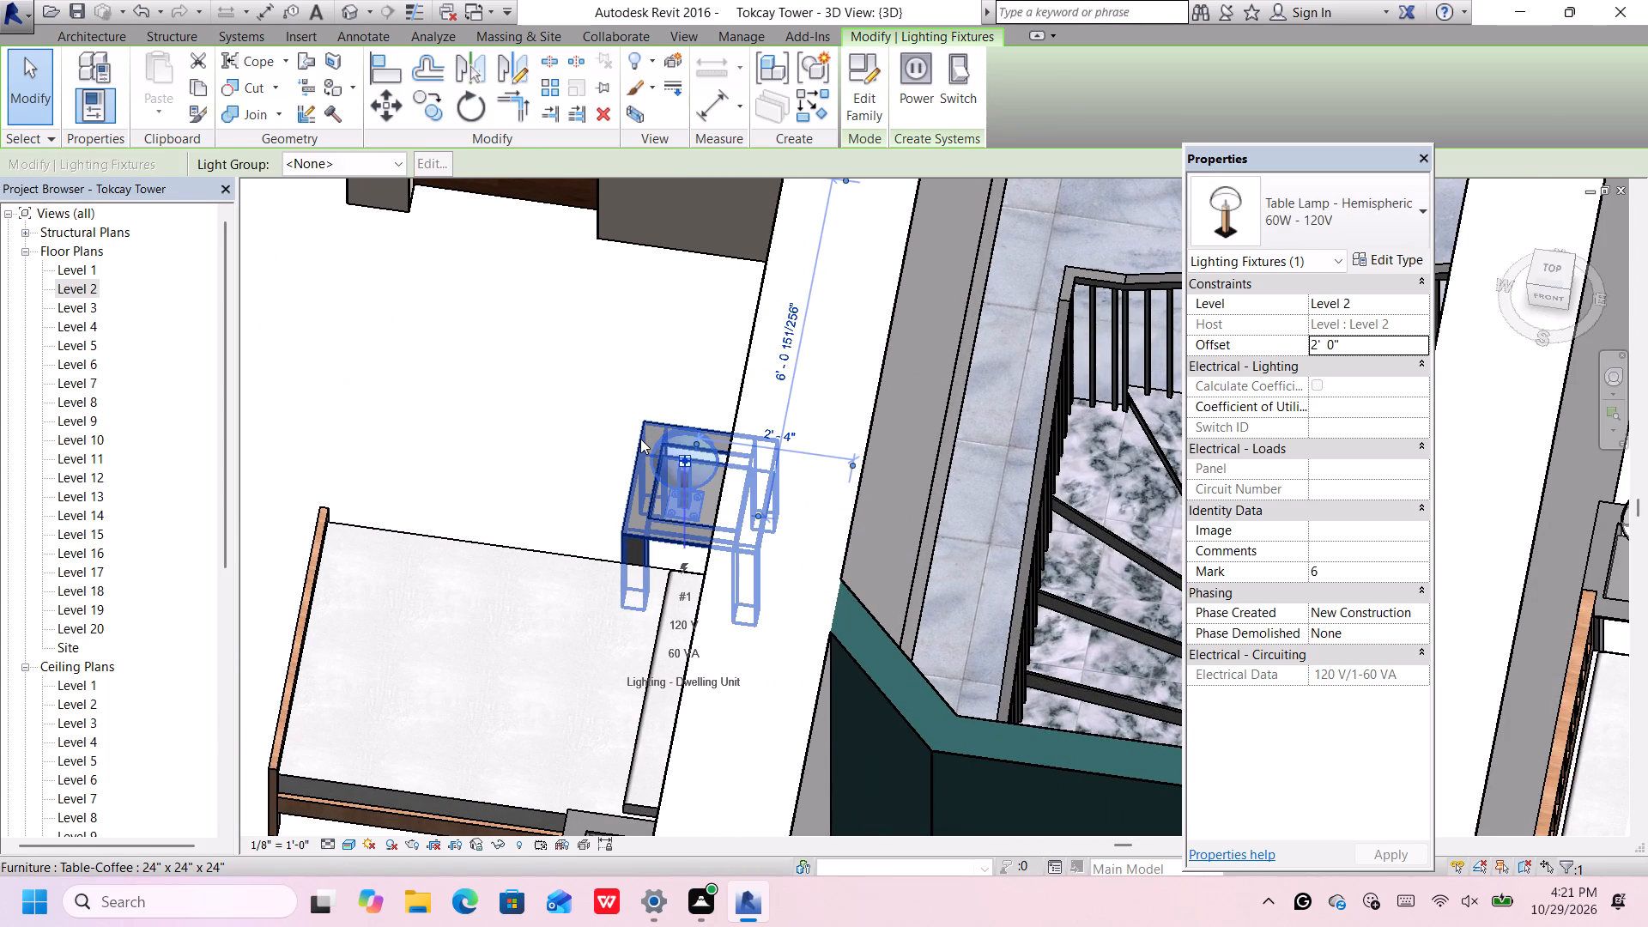
pyautogui.press('Up')
pyautogui.press('Up')
pyautogui.press('Up')
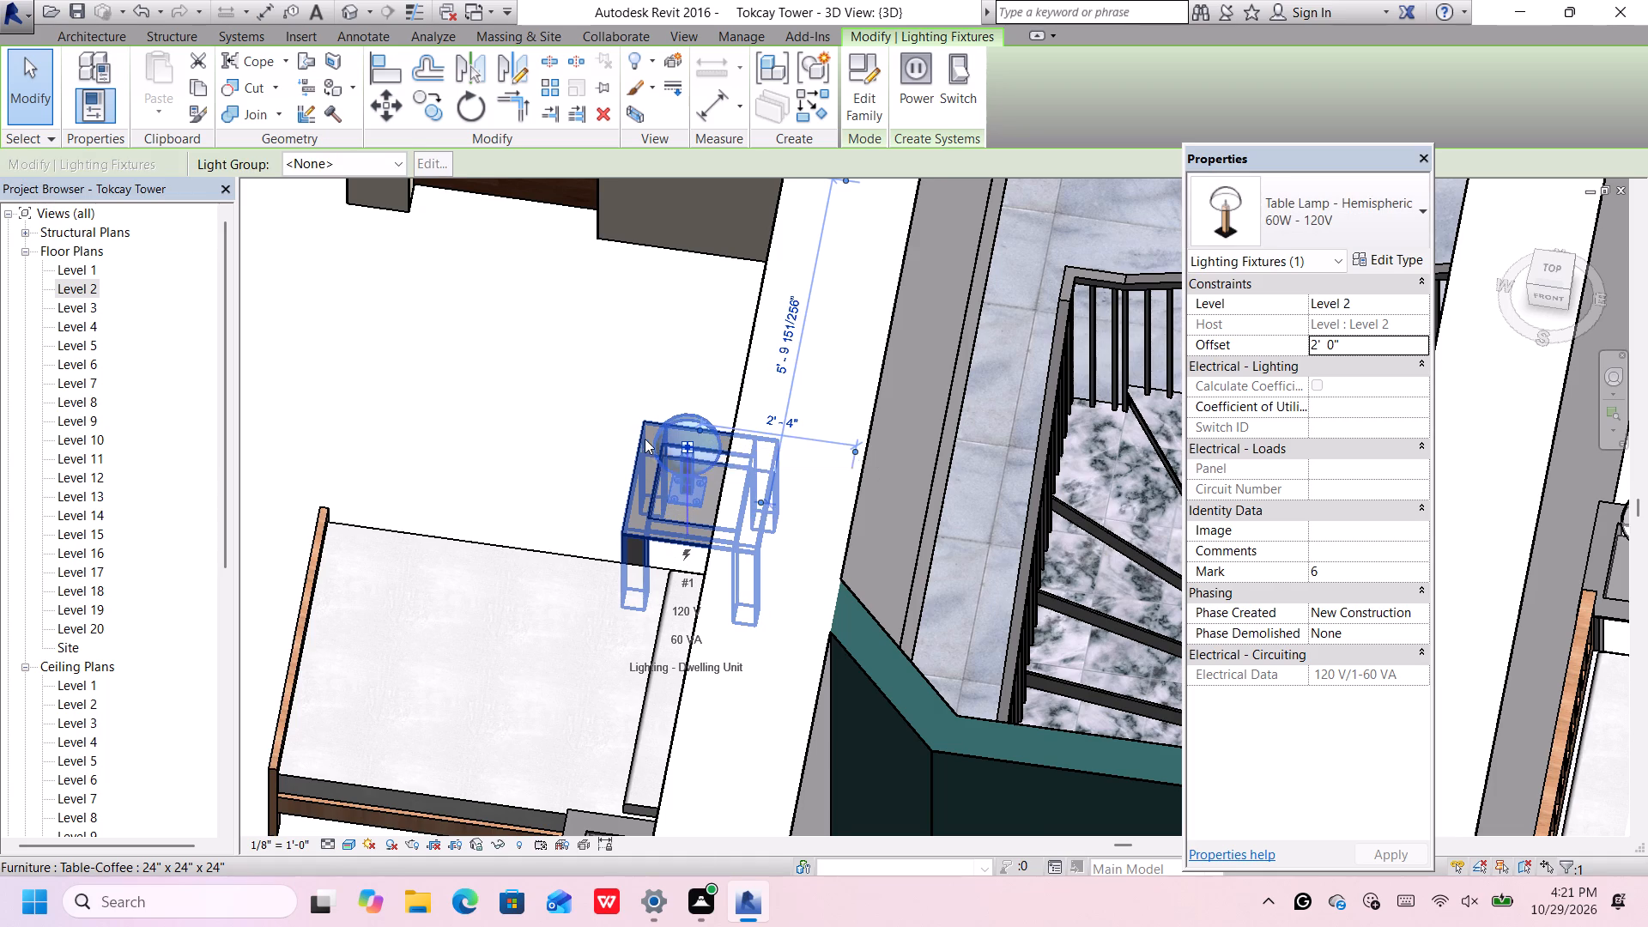
pyautogui.scroll(-15, 643, 439)
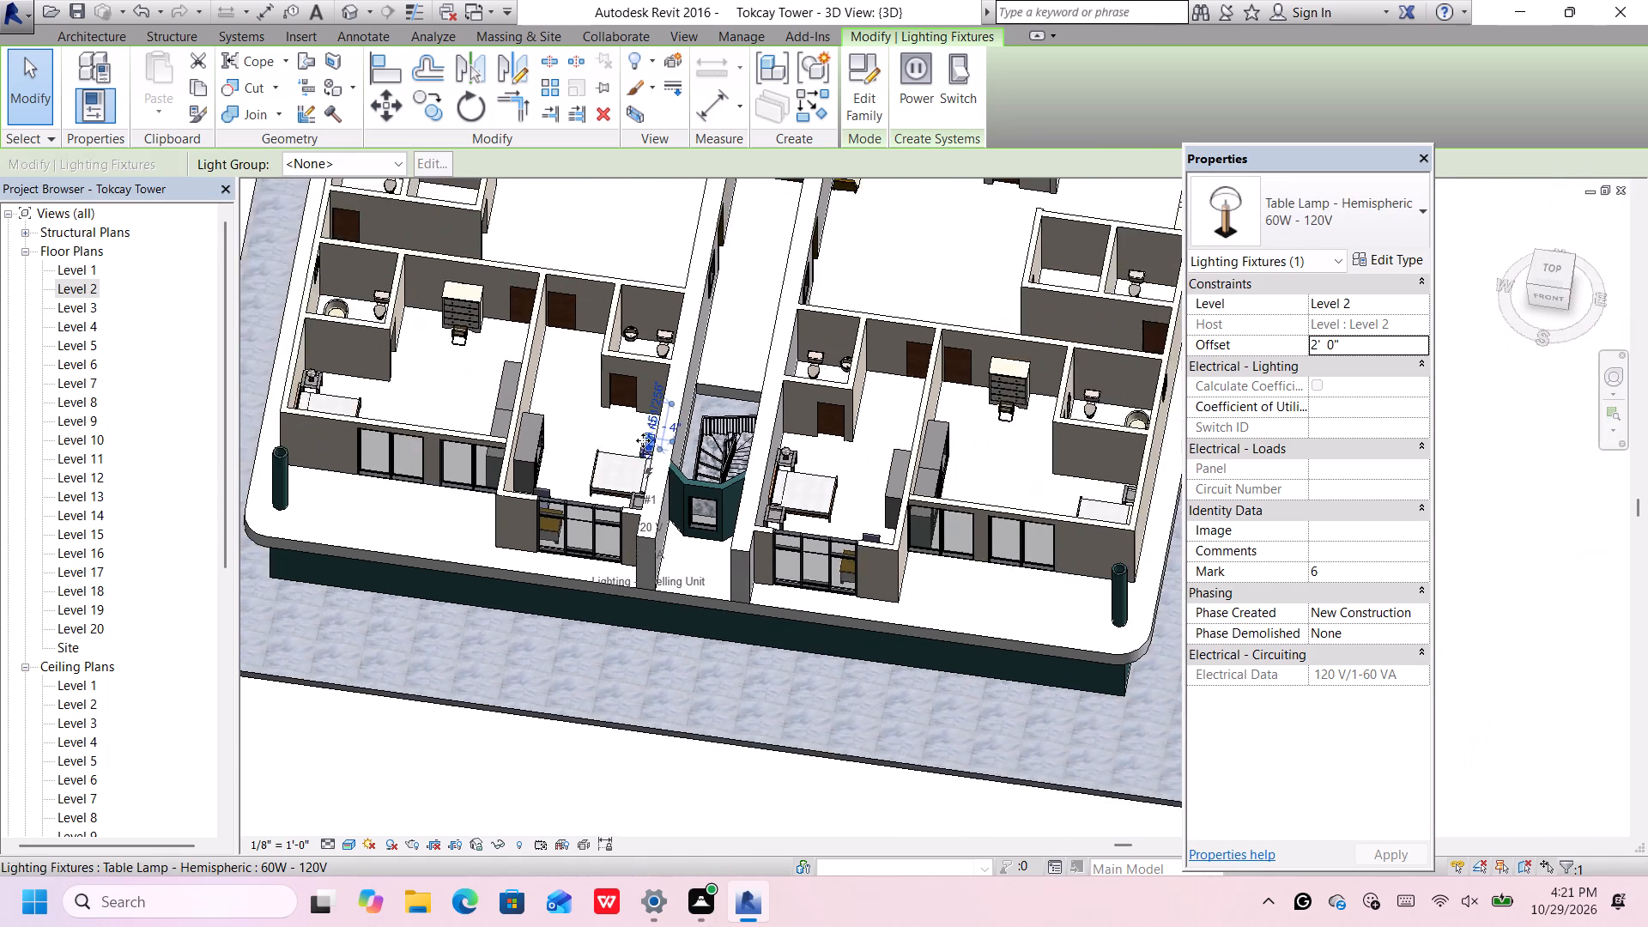
pyautogui.scroll(-1, 643, 440)
pyautogui.click(647, 722)
# Examine the Level 2 layout, checking the right-hand apartment's bedrooms and the corner bedroom's bathroom fixtures and mirror.
pyautogui.moveTo(820, 425); pyautogui.dragTo(787, 458, button='middle')
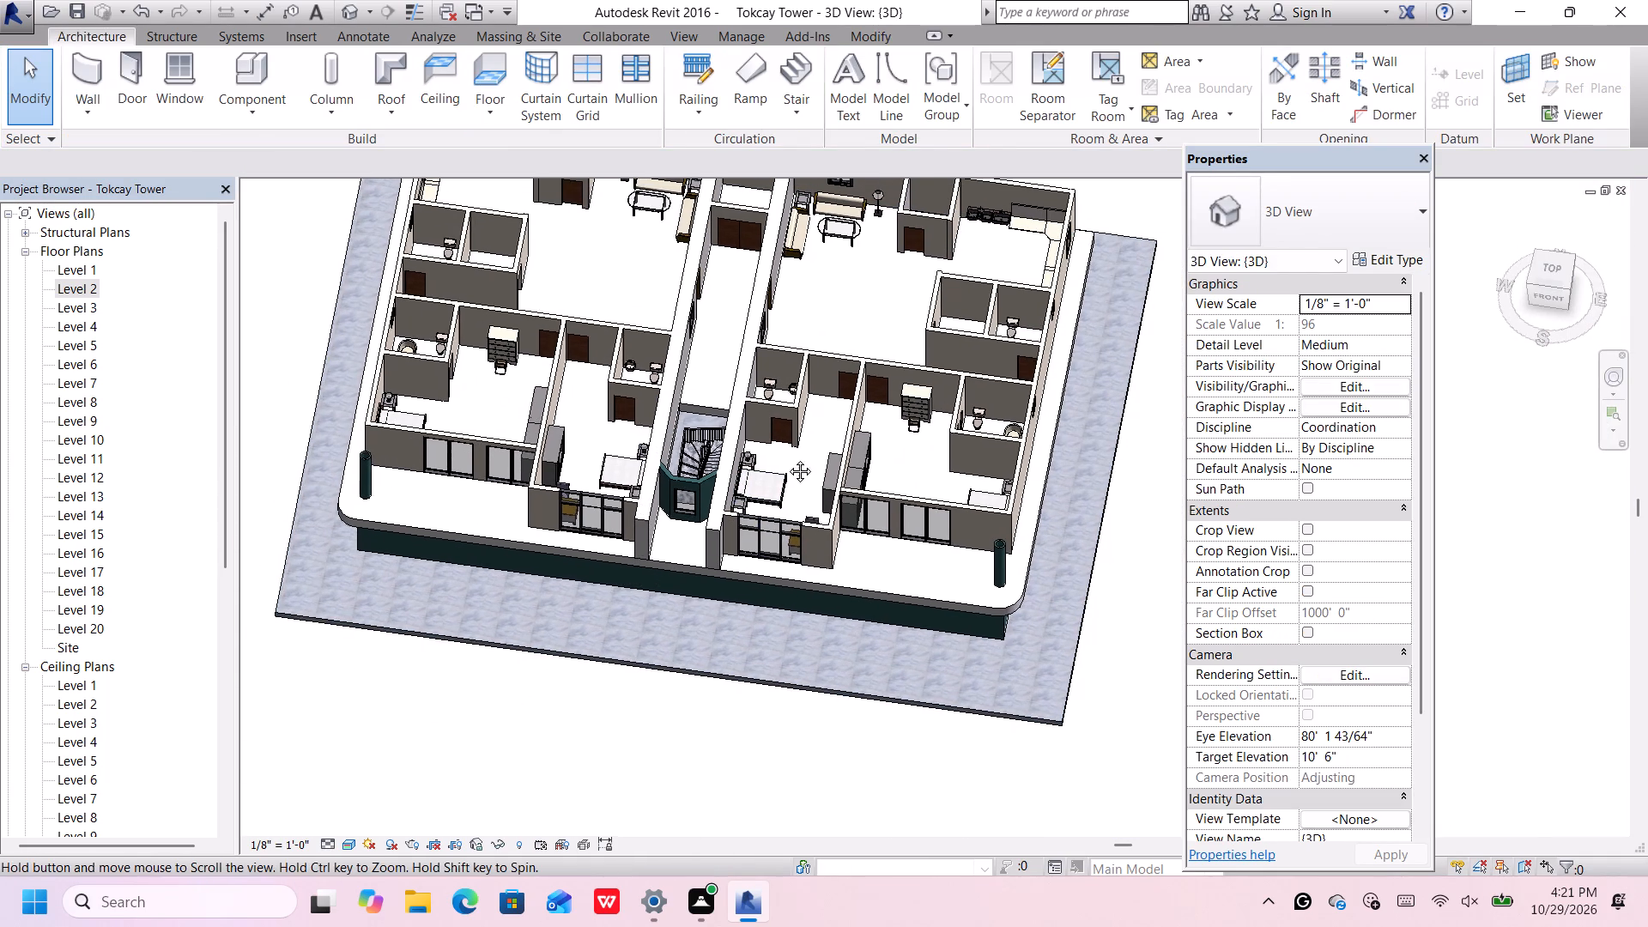
pyautogui.moveTo(787, 458); pyautogui.dragTo(759, 482, button='middle')
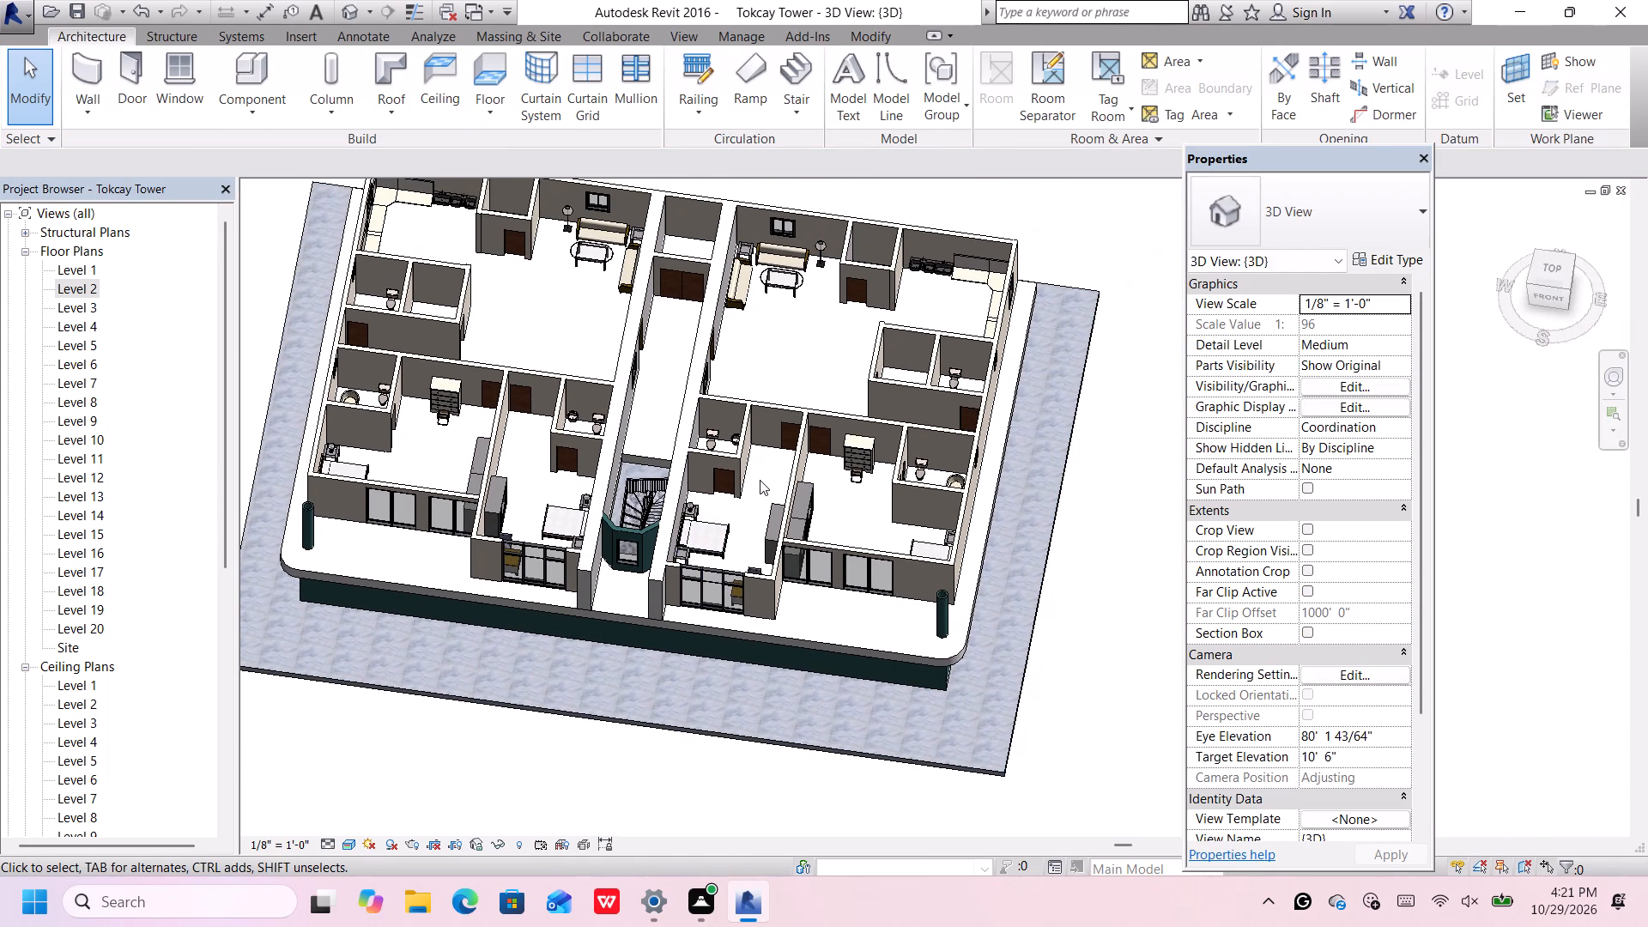
pyautogui.moveTo(753, 481); pyautogui.dragTo(748, 520, button='middle')
pyautogui.scroll(3, 986, 387)
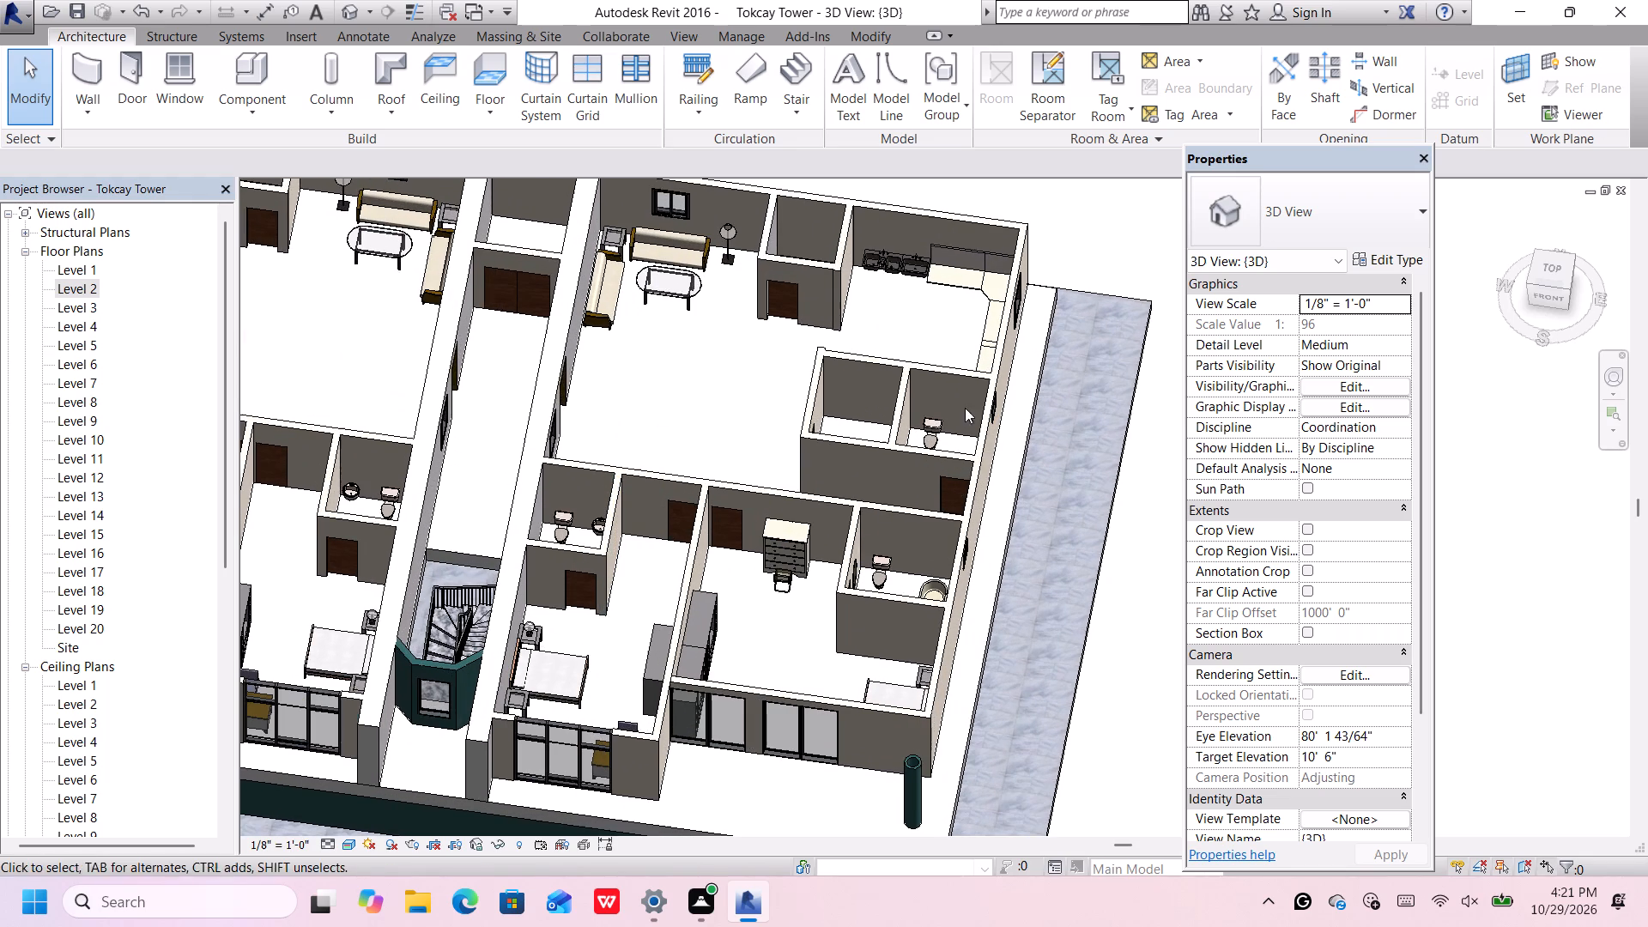
pyautogui.moveTo(939, 425); pyautogui.dragTo(953, 393, button='middle')
pyautogui.scroll(-3, 952, 403)
pyautogui.middleClick(952, 404)
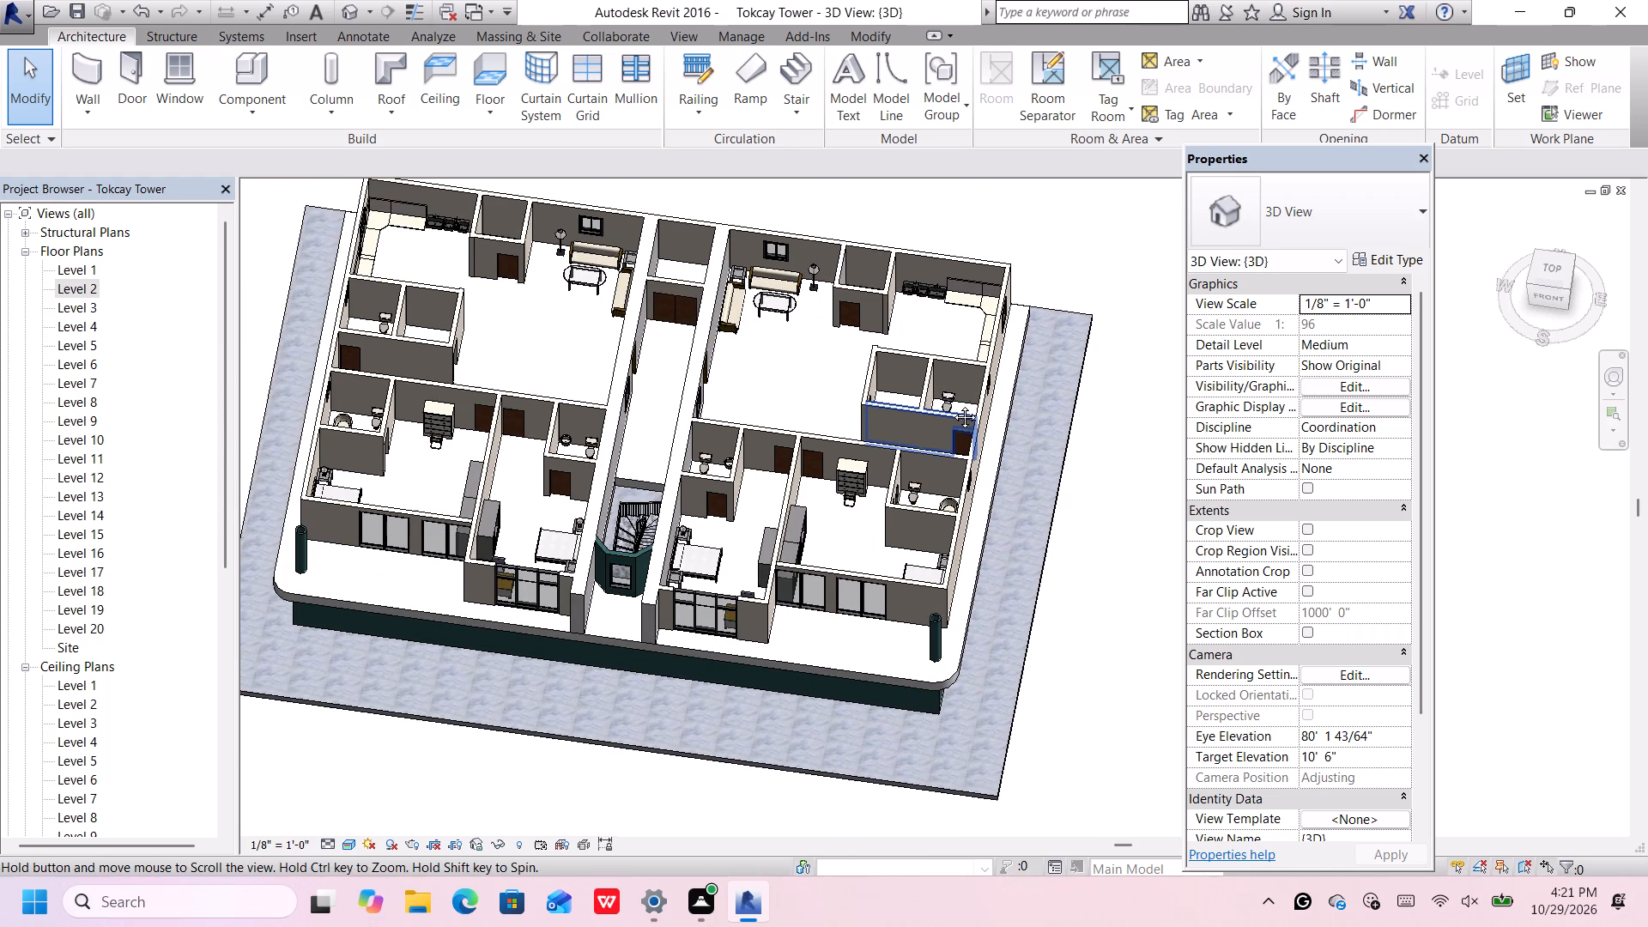
pyautogui.scroll(11, 937, 515)
pyautogui.scroll(-3, 947, 505)
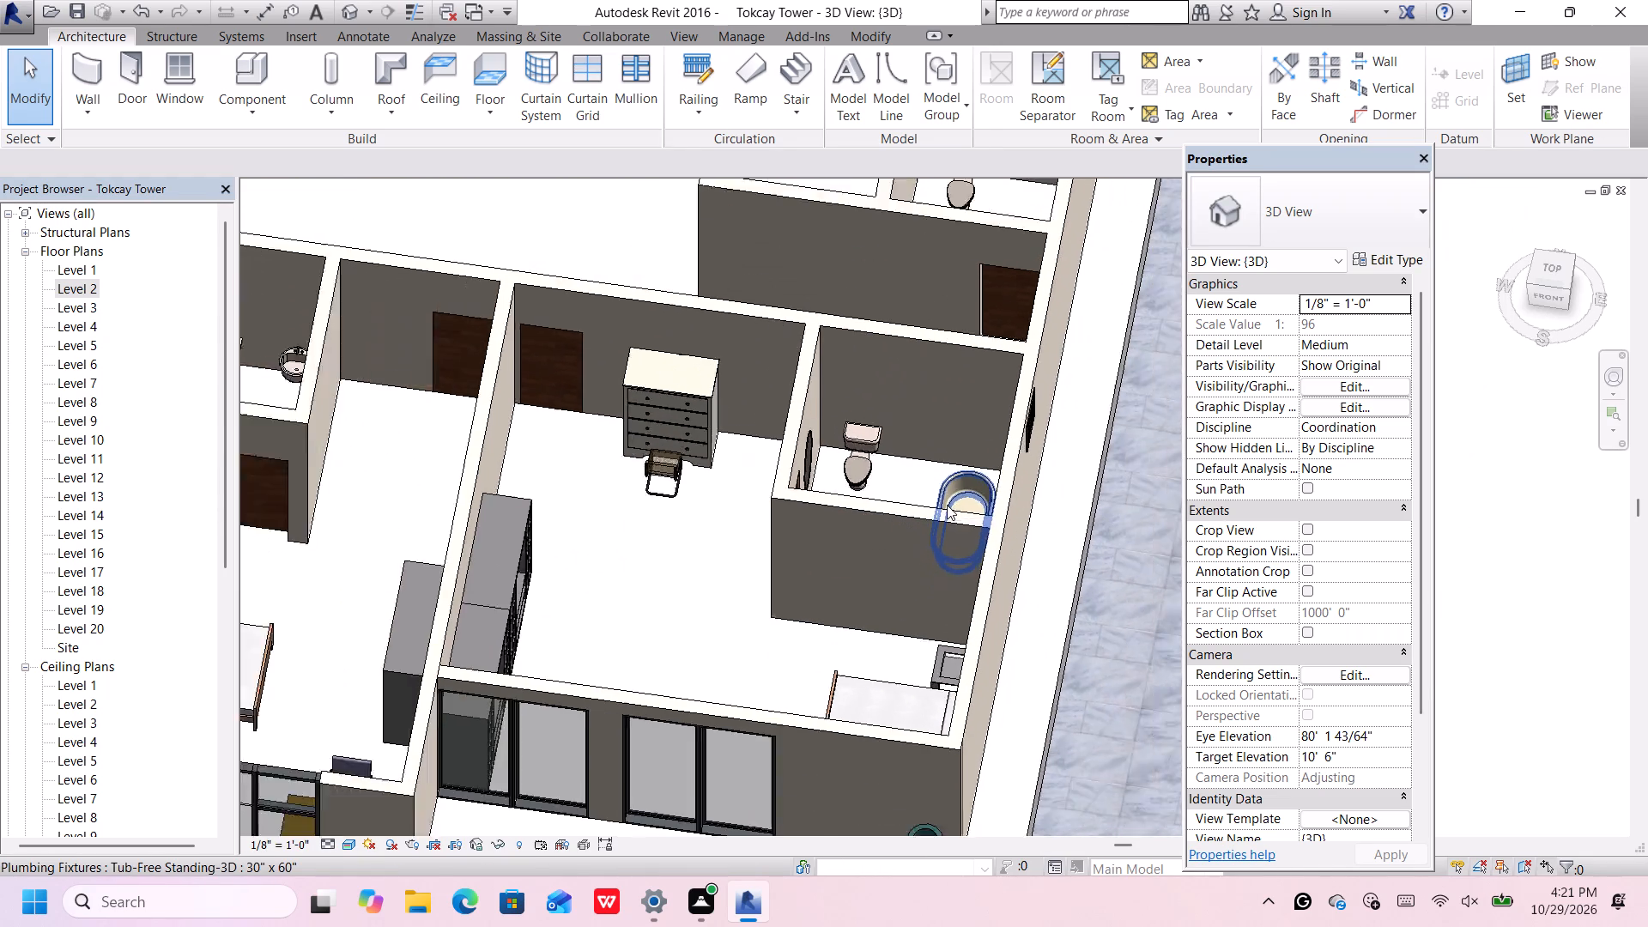
pyautogui.scroll(-2, 947, 505)
pyautogui.scroll(12, 853, 470)
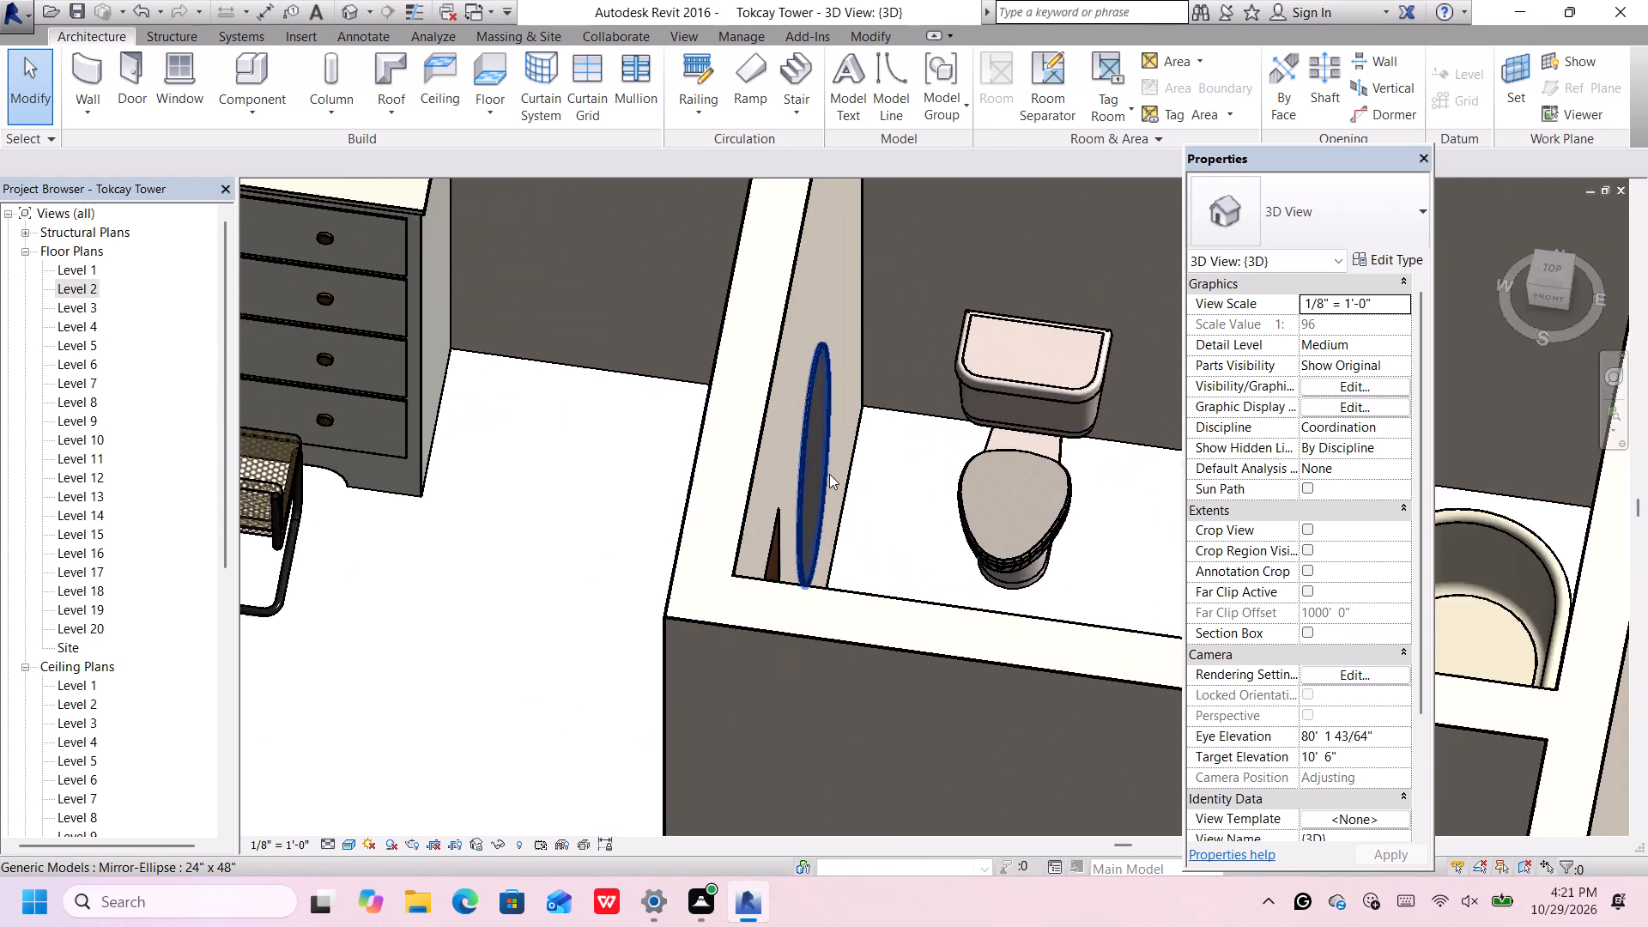
pyautogui.scroll(-10, 829, 474)
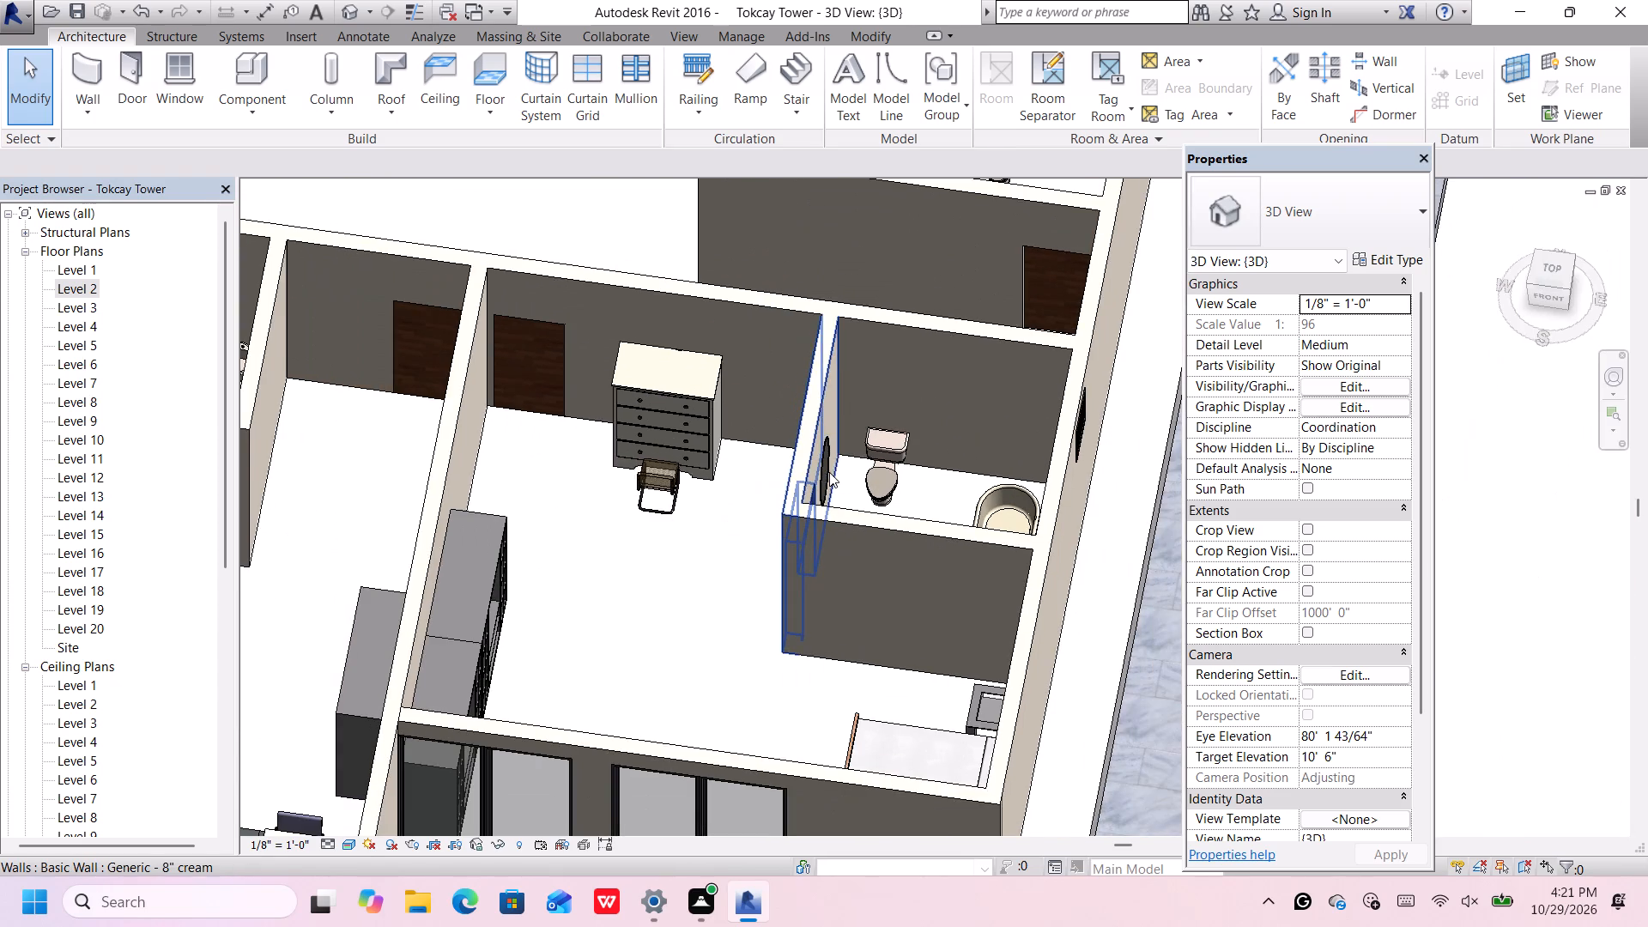
pyautogui.moveTo(668, 464); pyautogui.dragTo(865, 465, button='middle')
pyautogui.scroll(-3, 859, 467)
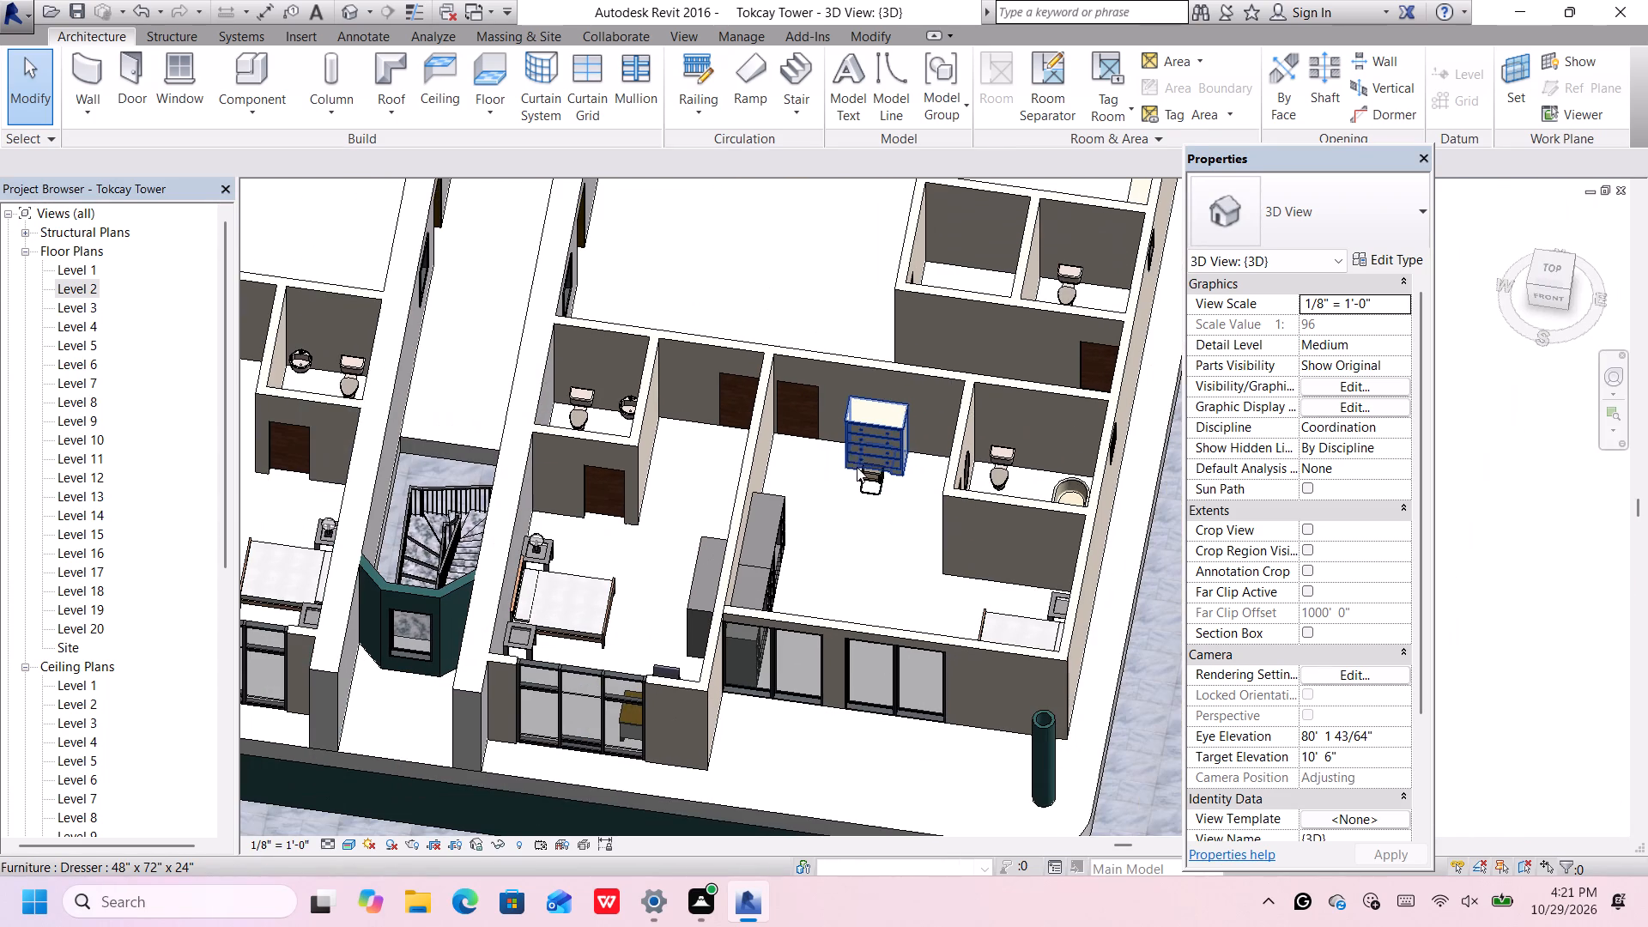
pyautogui.moveTo(860, 439); pyautogui.dragTo(866, 483, button='middle')
pyautogui.scroll(-3, 875, 480)
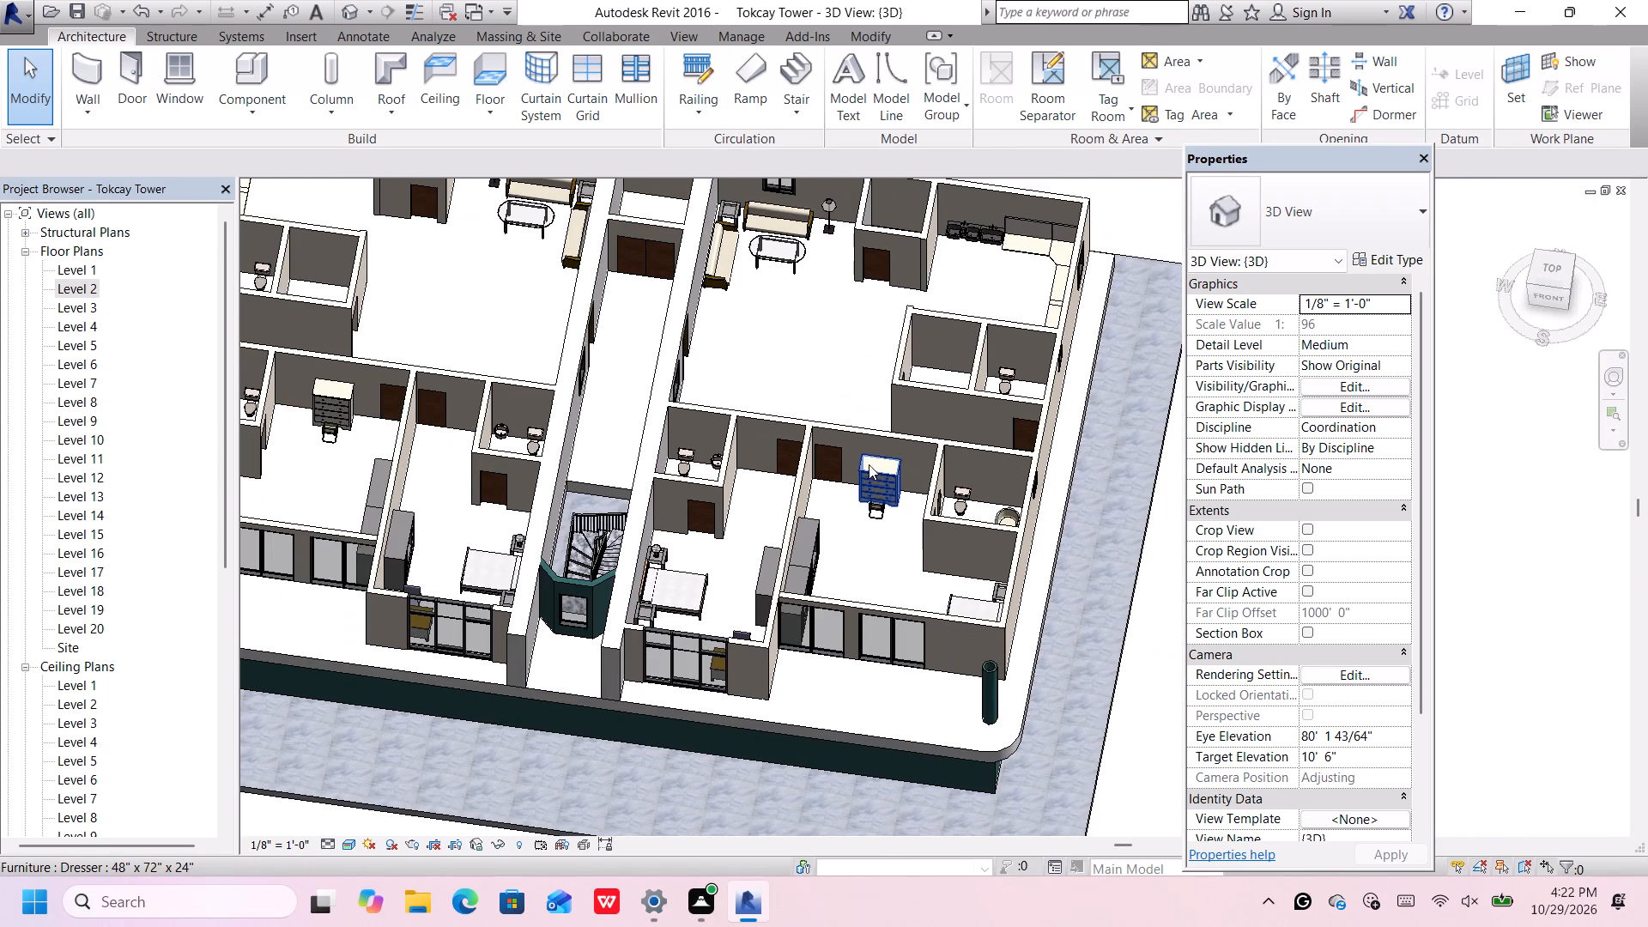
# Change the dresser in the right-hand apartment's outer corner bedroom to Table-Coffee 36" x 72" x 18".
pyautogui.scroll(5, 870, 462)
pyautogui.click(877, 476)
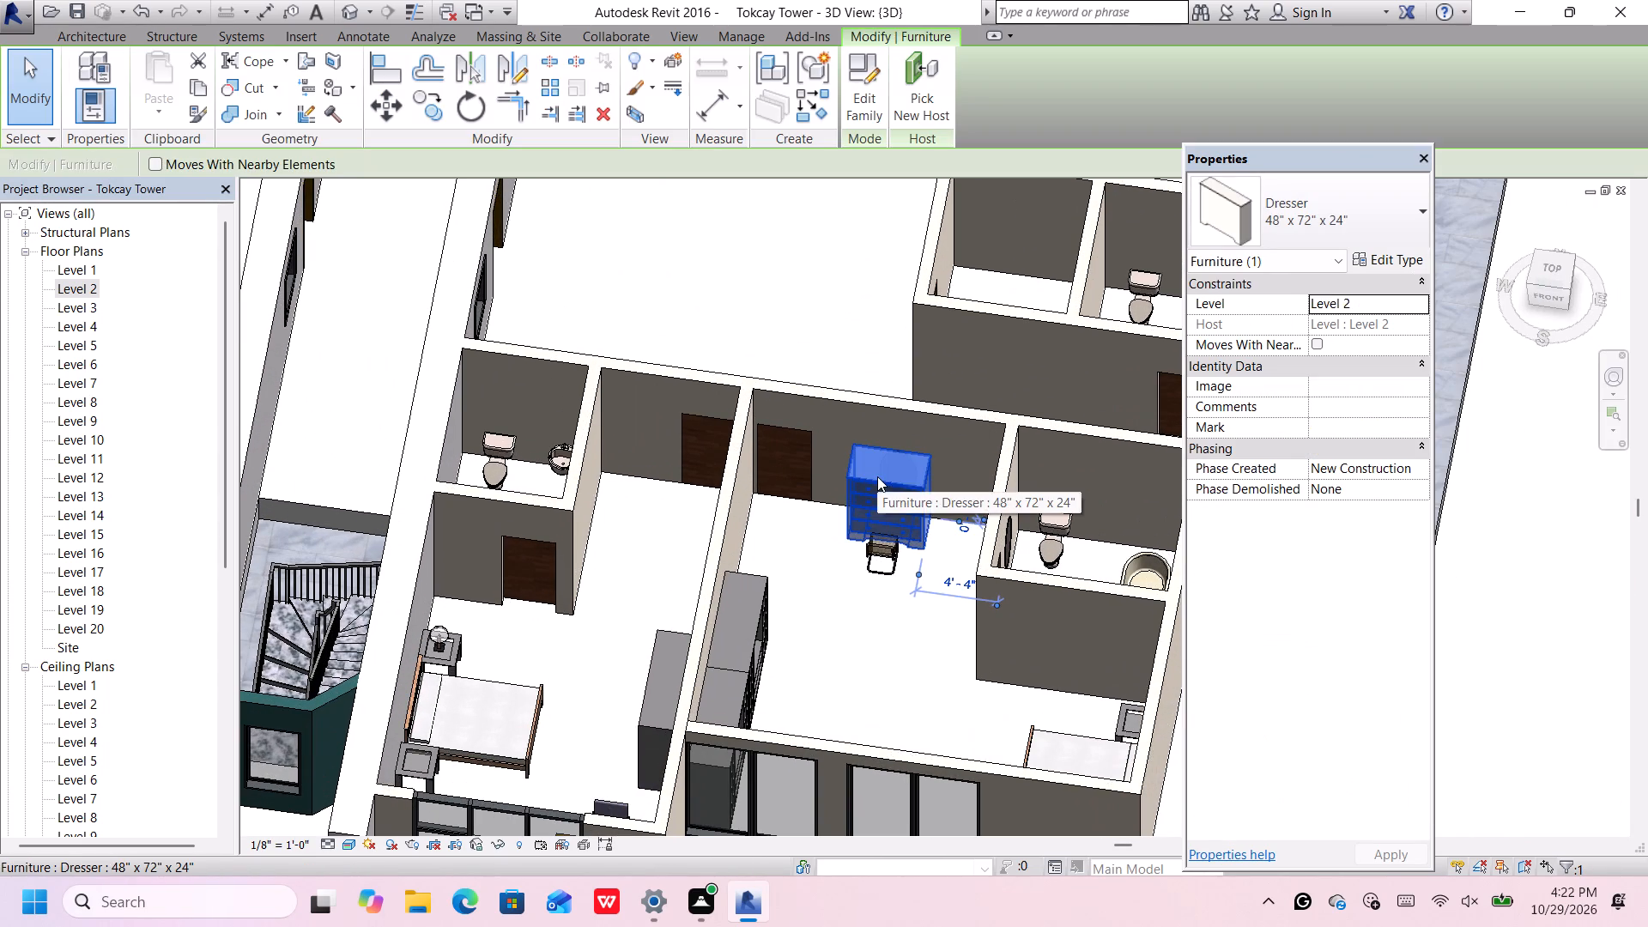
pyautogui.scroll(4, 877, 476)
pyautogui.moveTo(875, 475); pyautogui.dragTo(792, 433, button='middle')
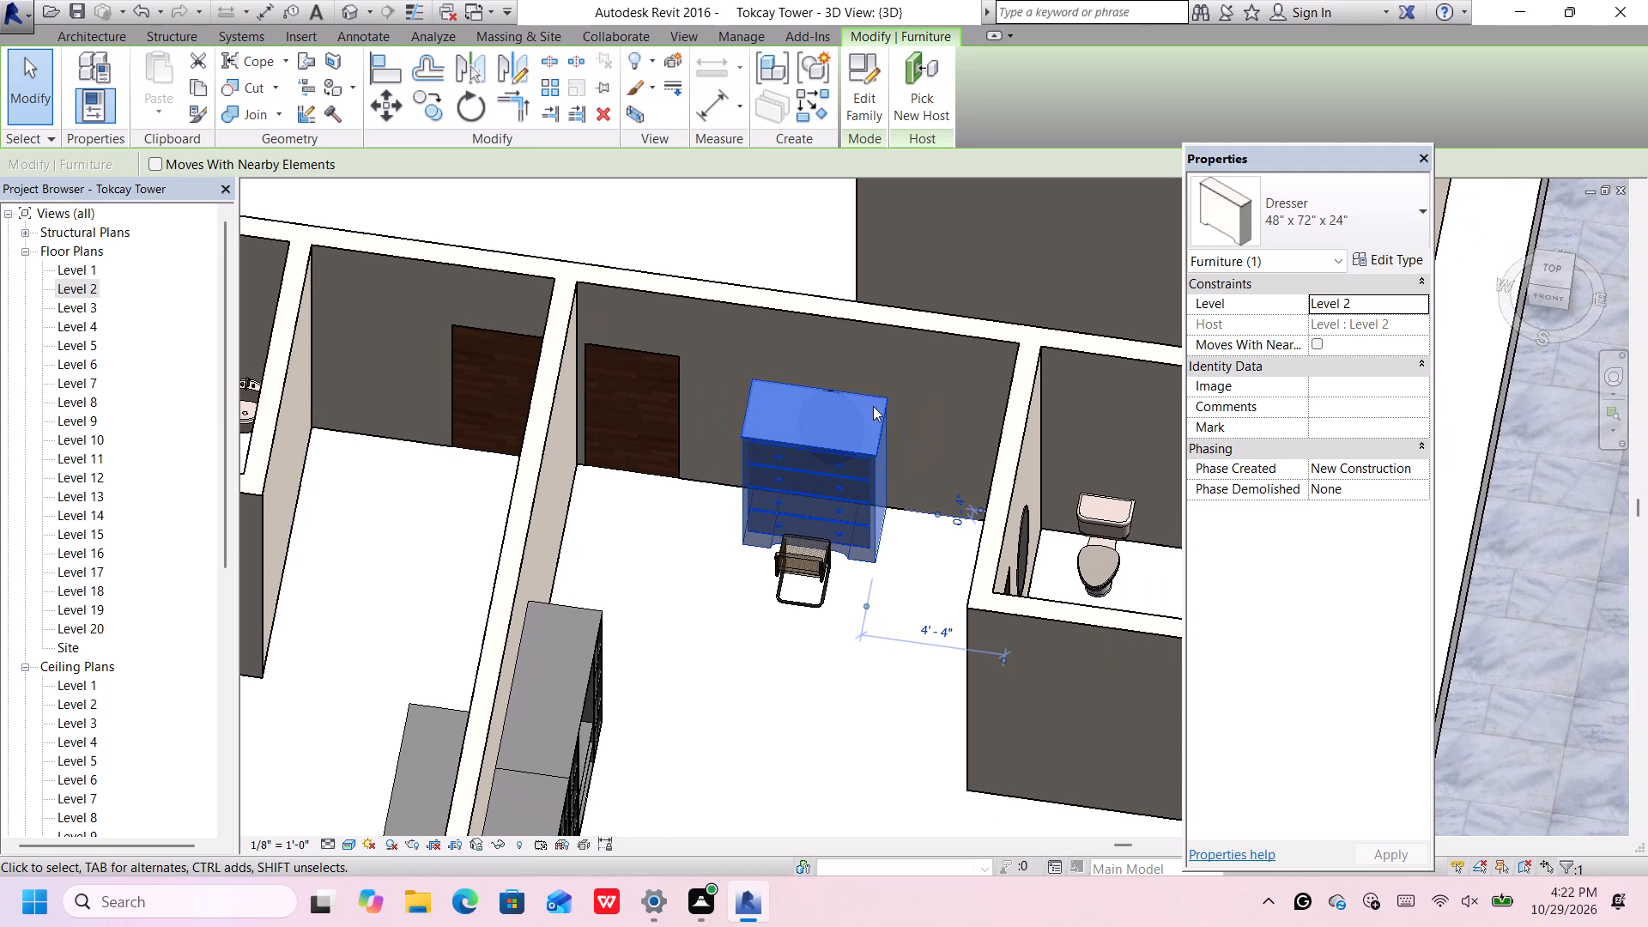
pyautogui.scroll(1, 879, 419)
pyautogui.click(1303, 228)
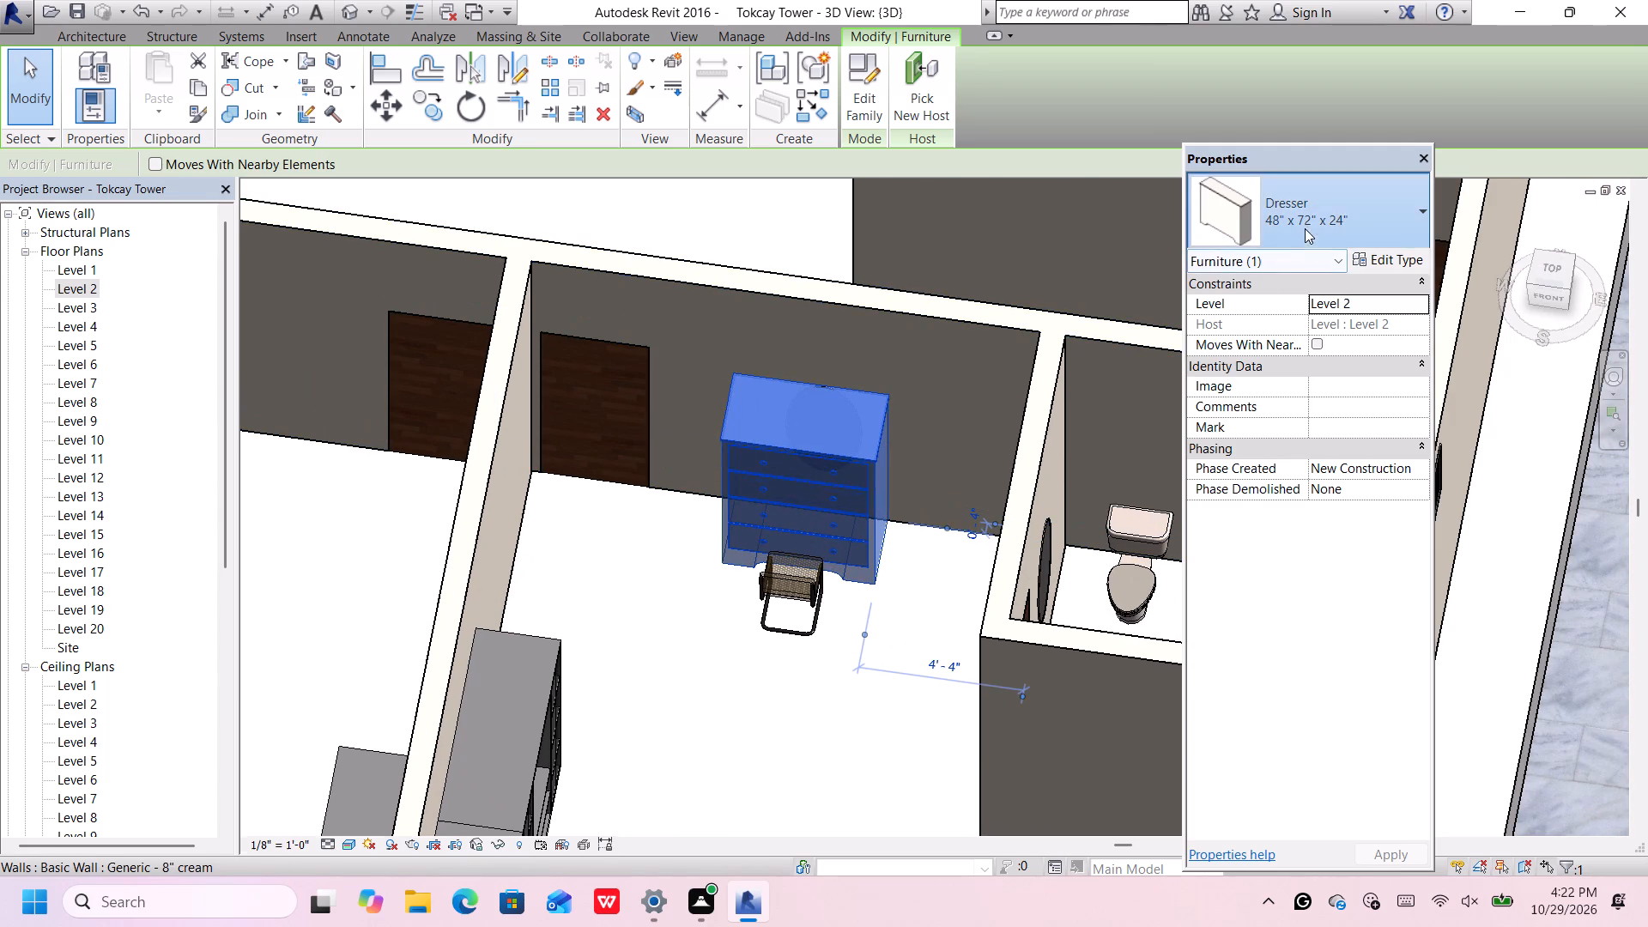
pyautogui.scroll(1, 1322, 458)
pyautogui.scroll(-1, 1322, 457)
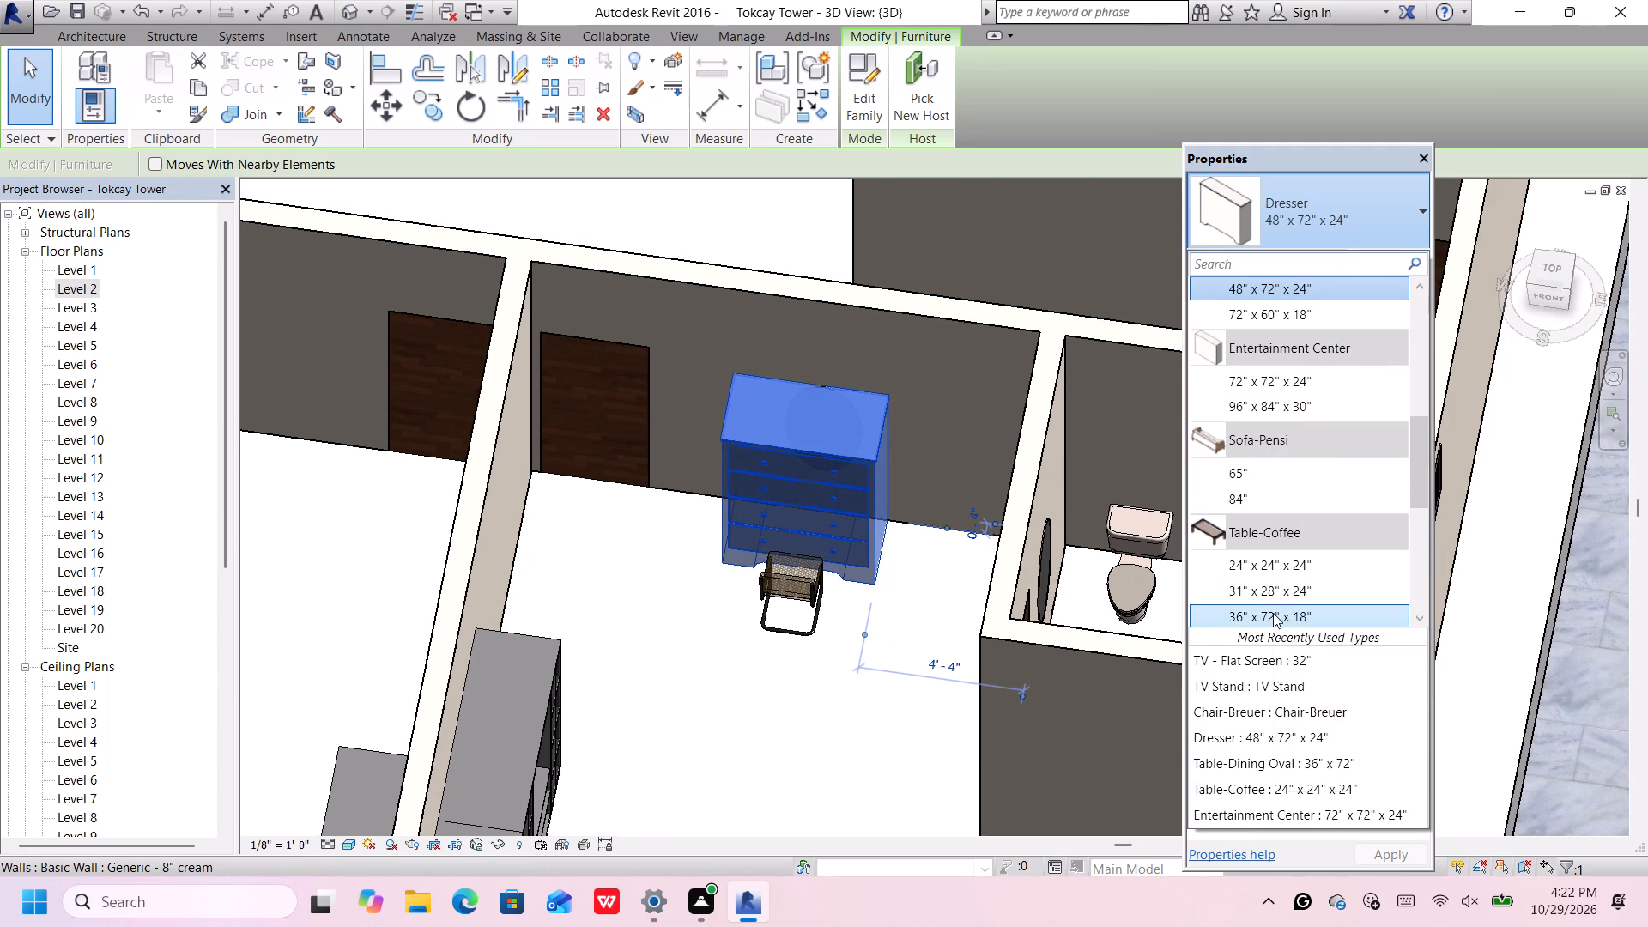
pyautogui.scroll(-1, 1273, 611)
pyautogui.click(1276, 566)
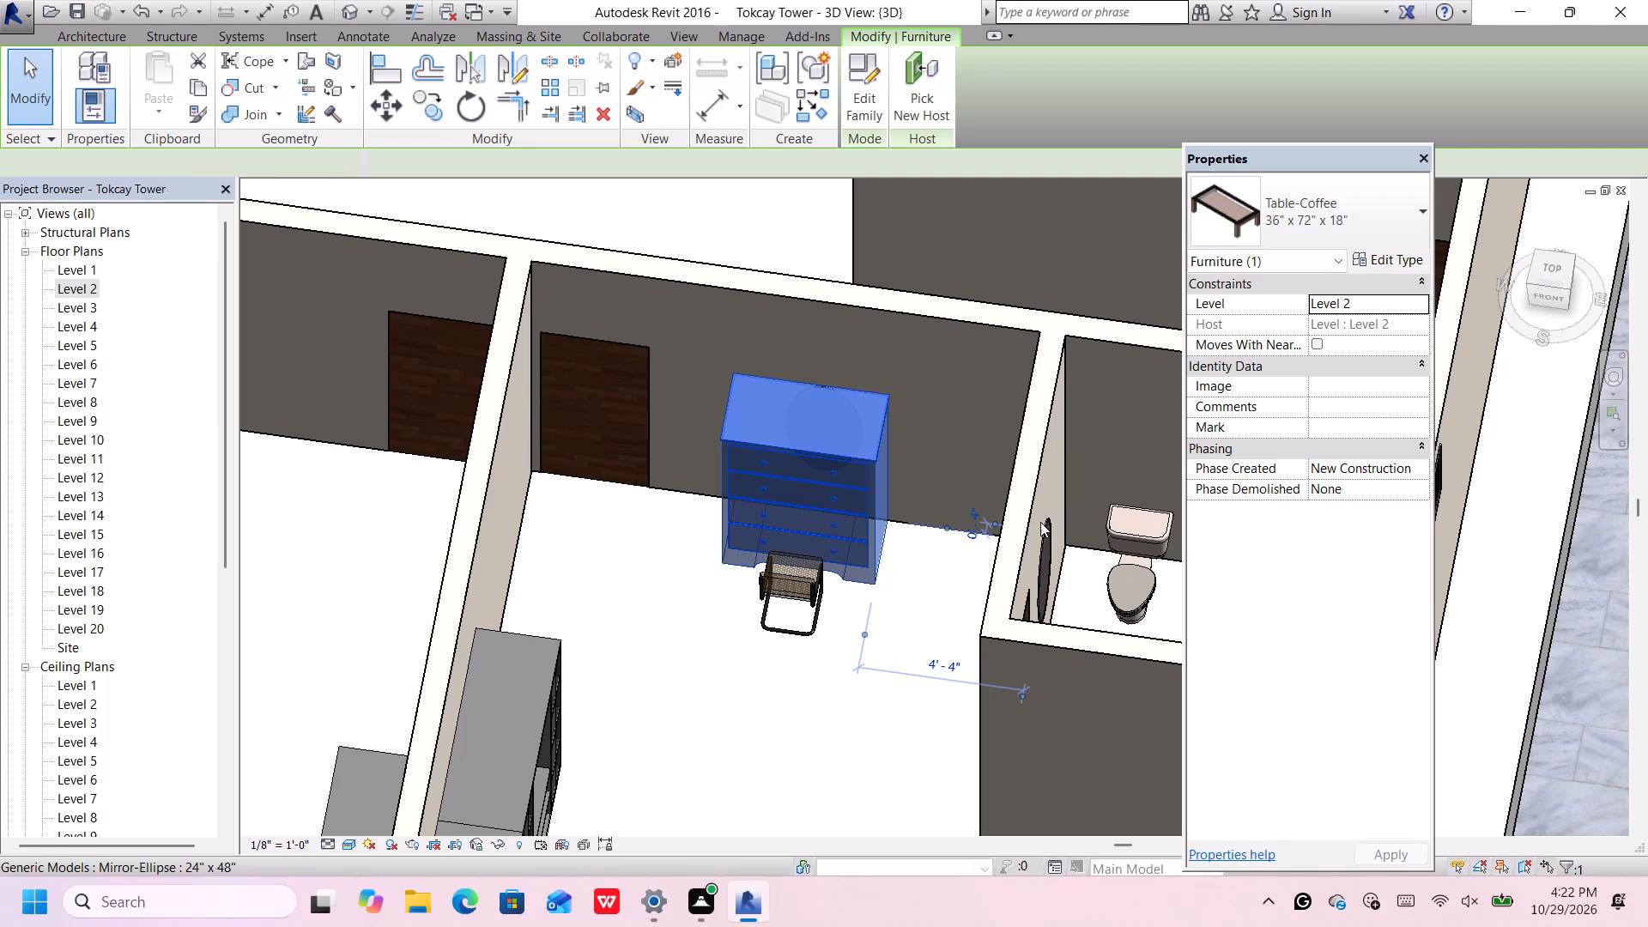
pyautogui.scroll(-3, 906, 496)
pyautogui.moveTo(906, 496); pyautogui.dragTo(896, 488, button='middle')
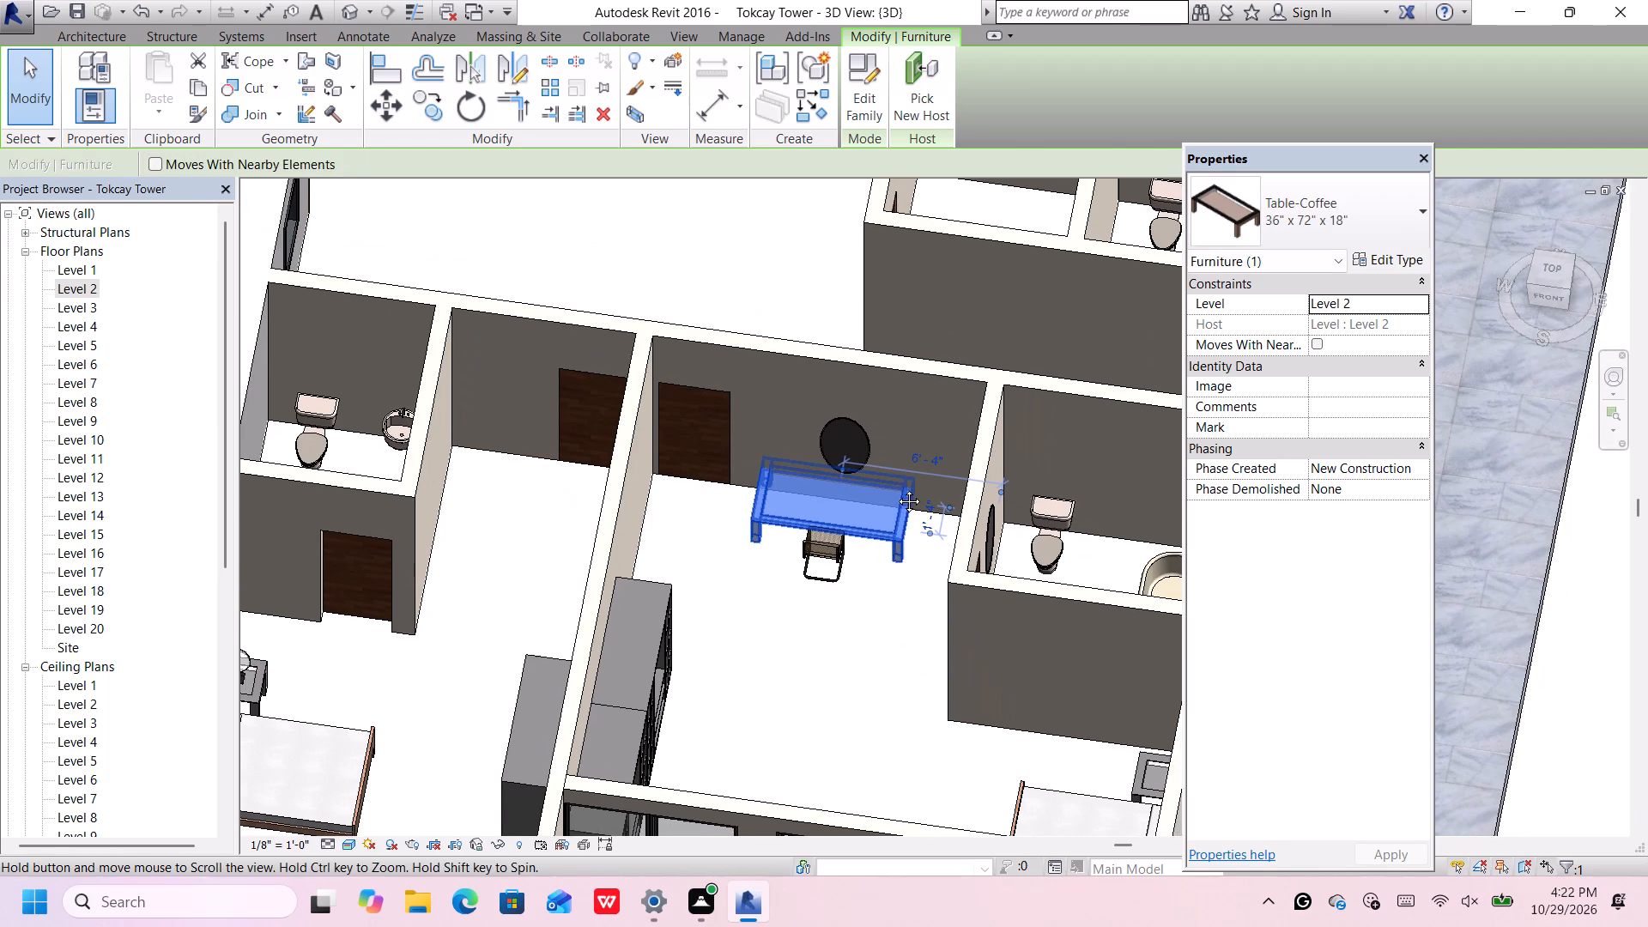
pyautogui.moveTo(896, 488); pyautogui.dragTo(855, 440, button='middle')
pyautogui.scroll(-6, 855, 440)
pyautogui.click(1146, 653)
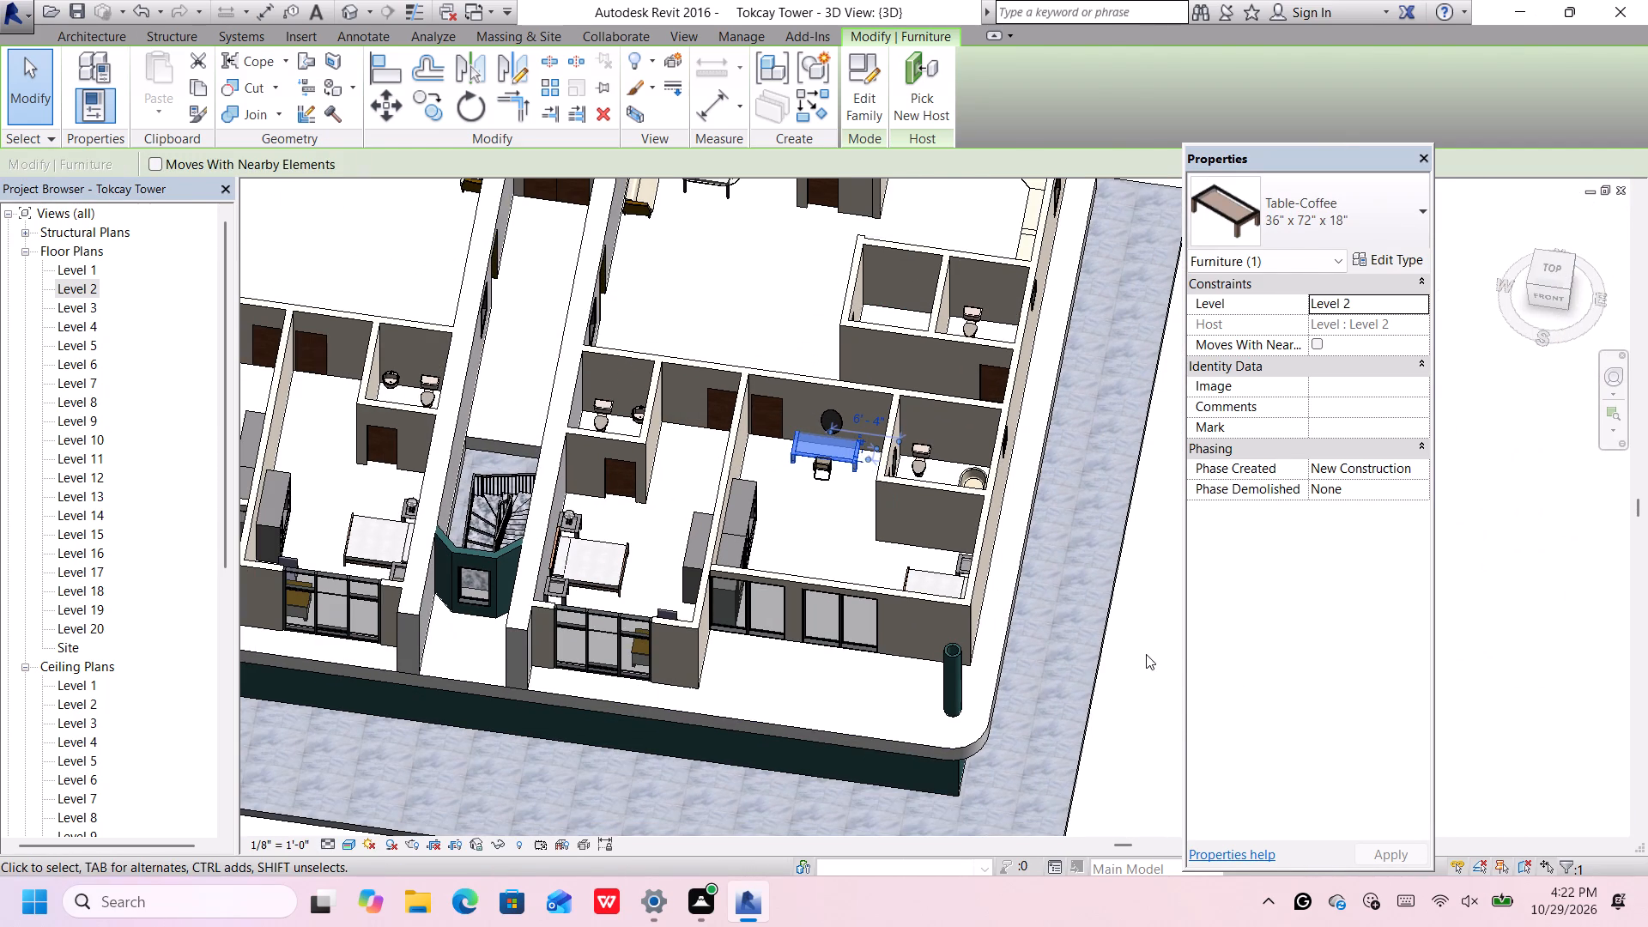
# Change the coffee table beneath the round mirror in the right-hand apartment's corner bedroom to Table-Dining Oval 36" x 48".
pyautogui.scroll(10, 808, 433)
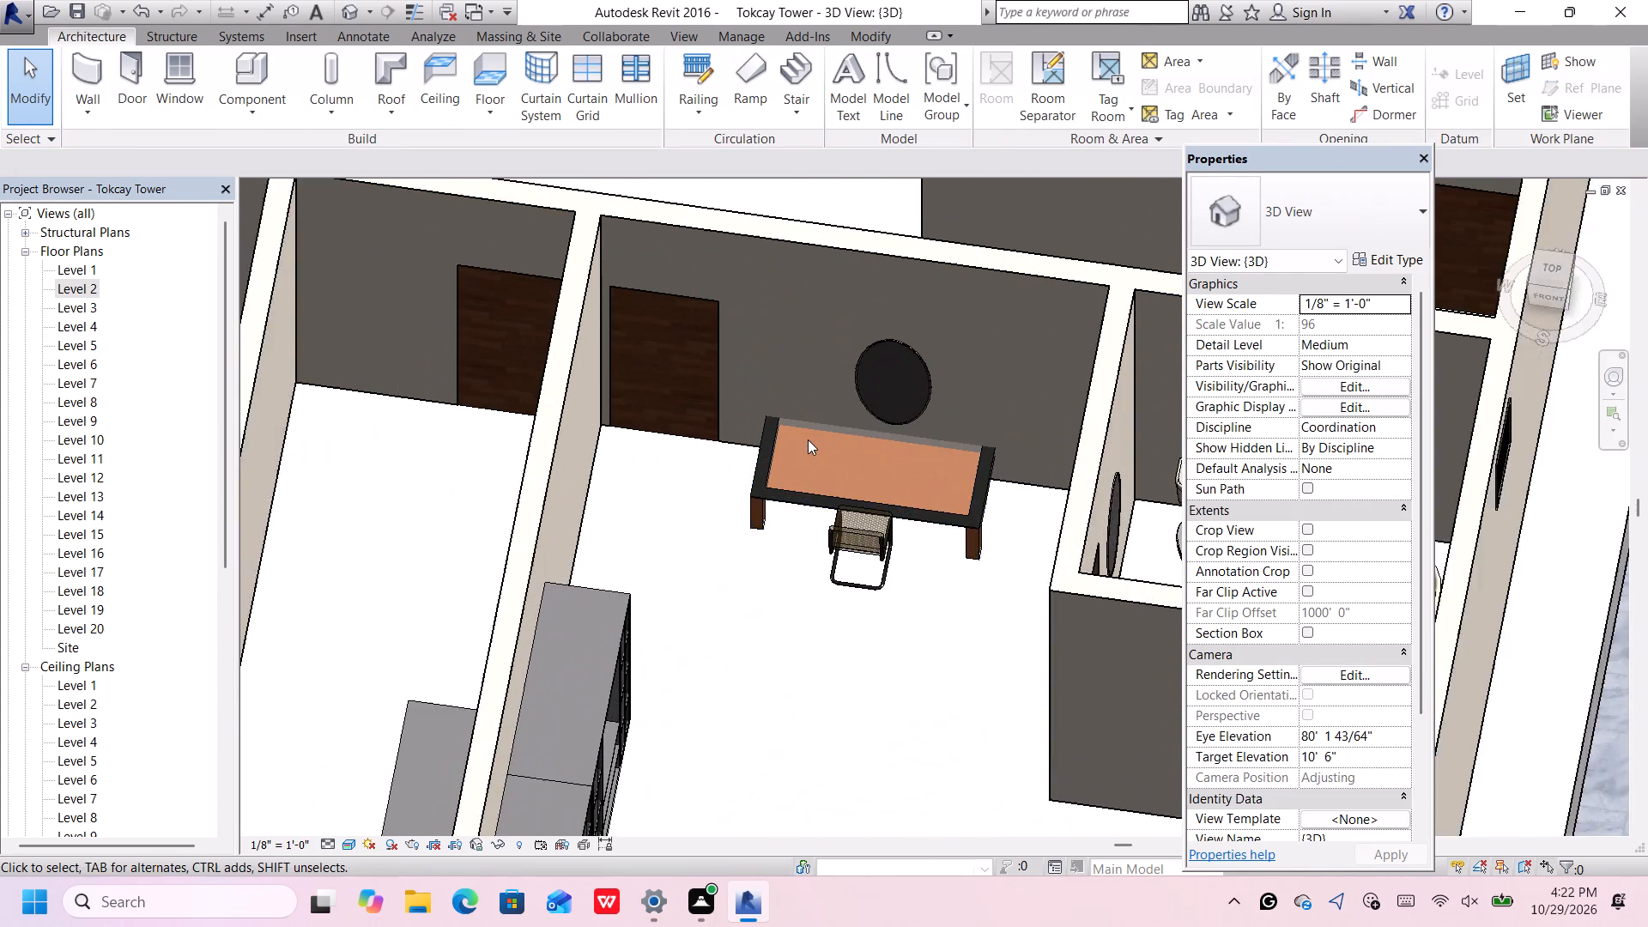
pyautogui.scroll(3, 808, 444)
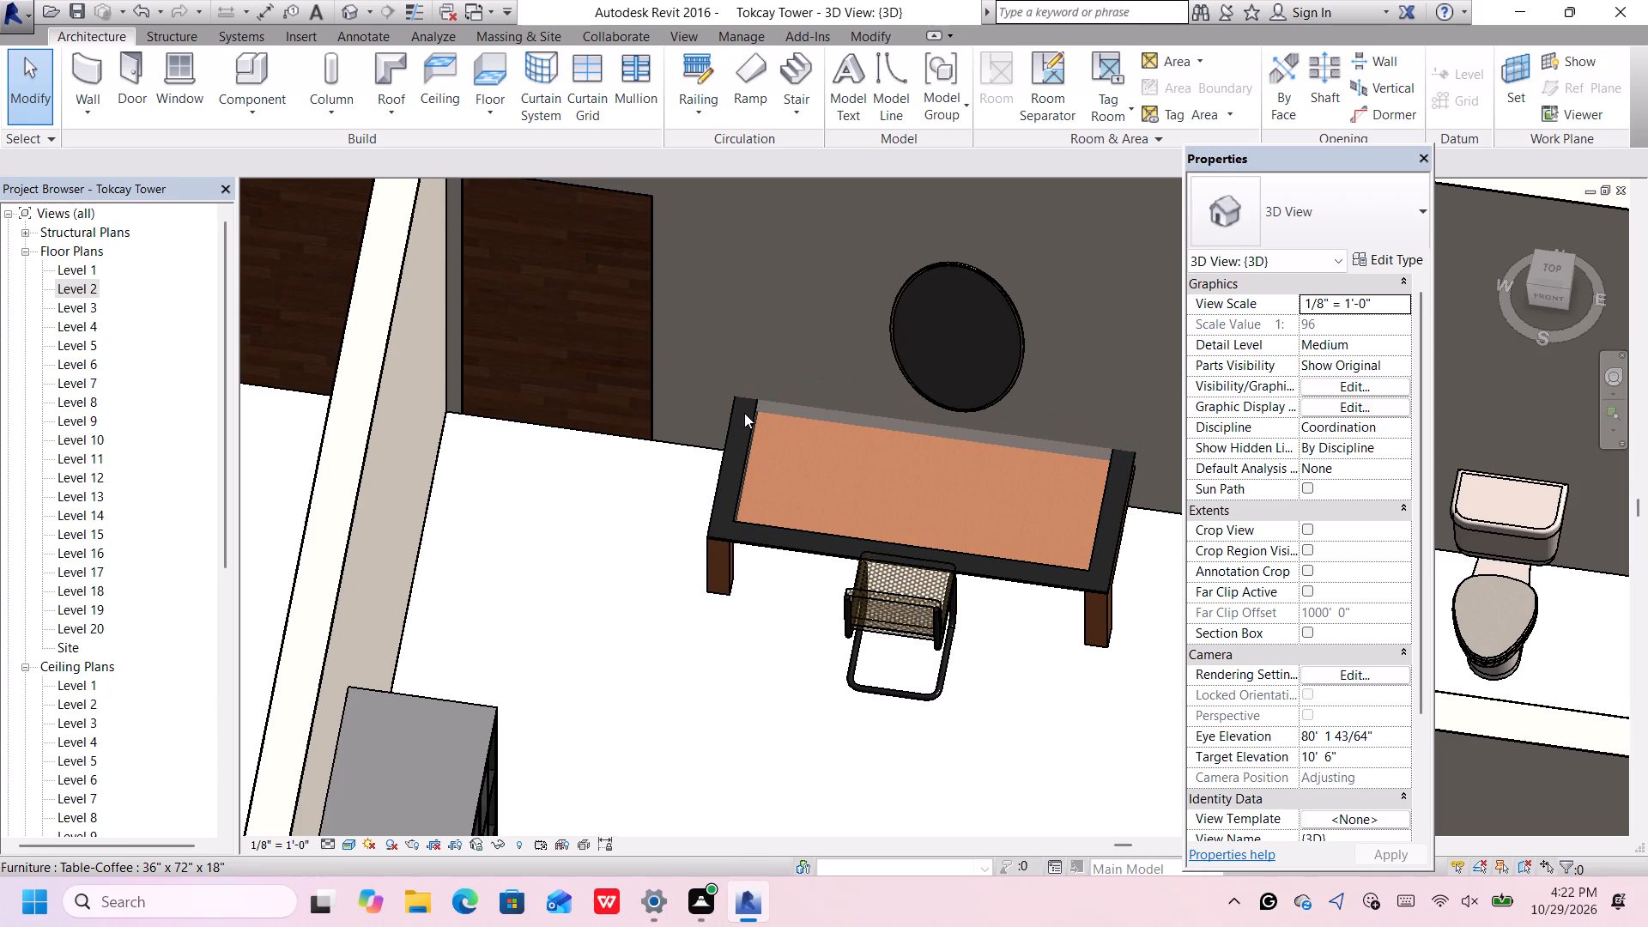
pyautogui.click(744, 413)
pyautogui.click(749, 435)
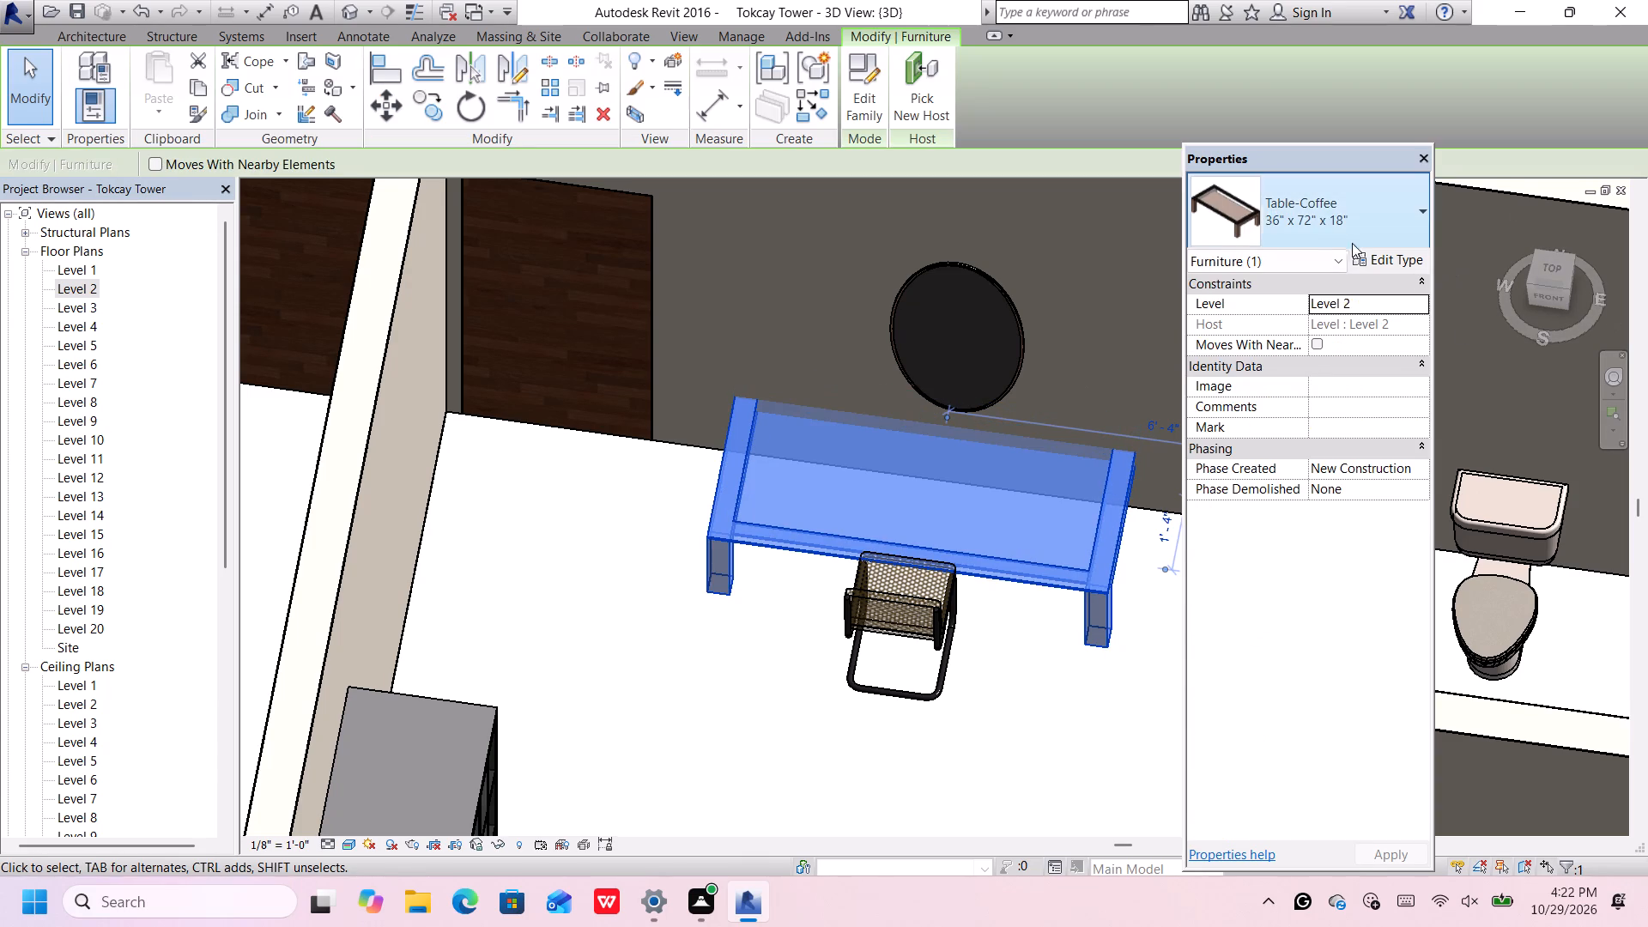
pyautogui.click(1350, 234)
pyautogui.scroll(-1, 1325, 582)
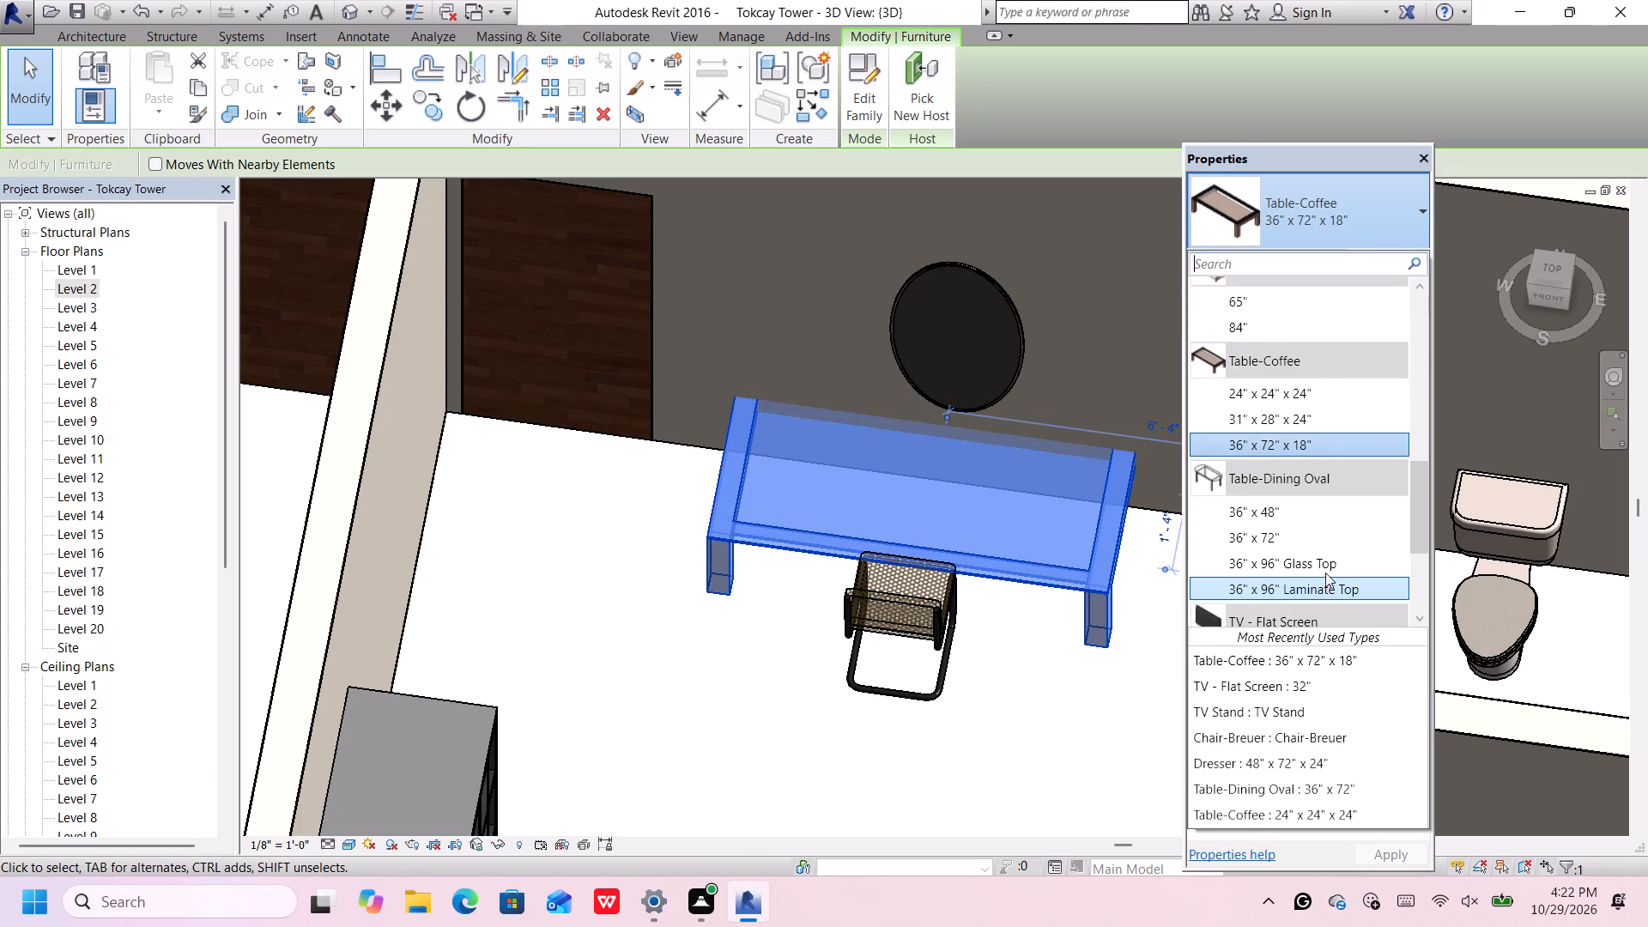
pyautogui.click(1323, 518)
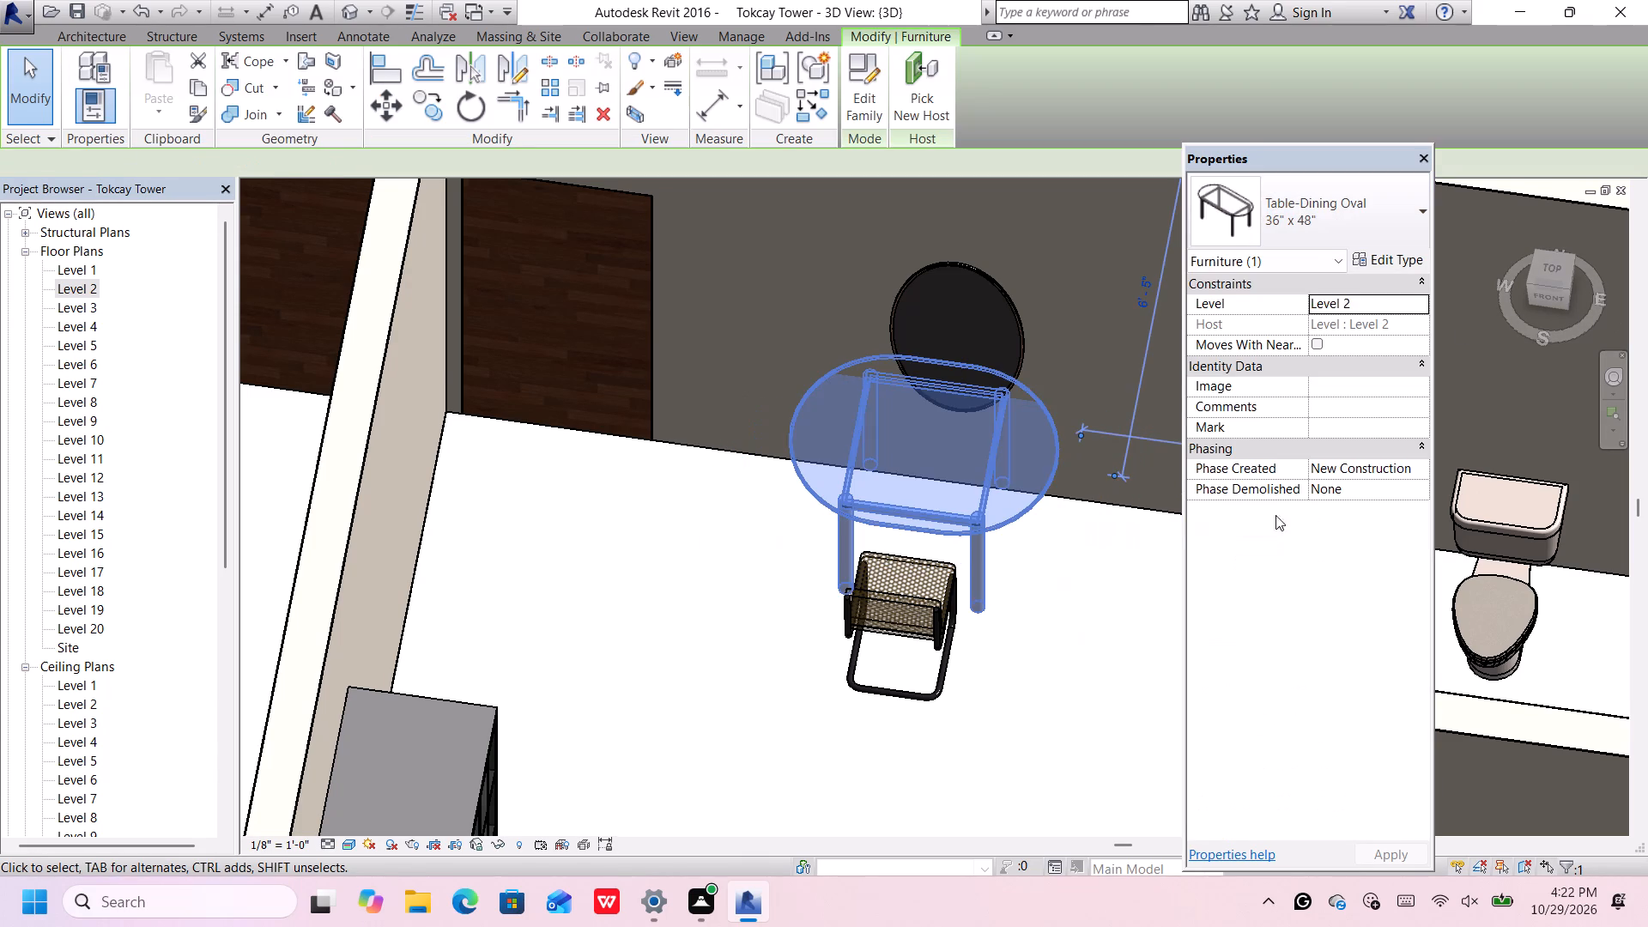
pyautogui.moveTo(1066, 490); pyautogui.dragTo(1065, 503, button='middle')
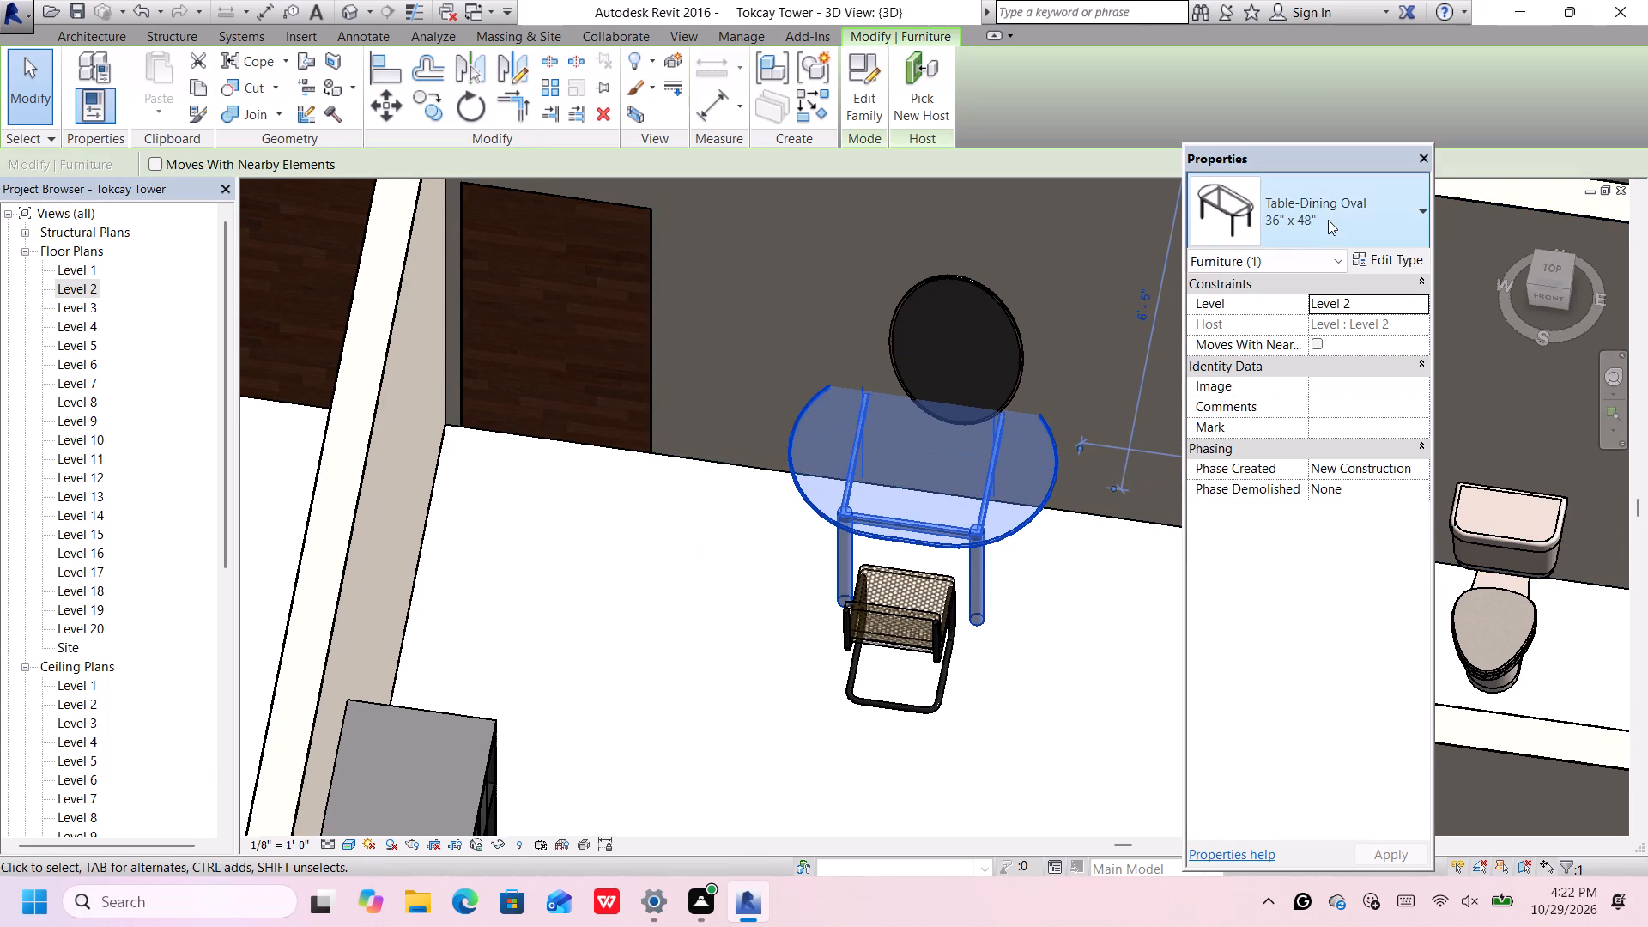
# Change the selected oval table beneath the round mirror to the Table-Dining Oval 36" x 72" type.
pyautogui.click(1328, 220)
pyautogui.click(1287, 482)
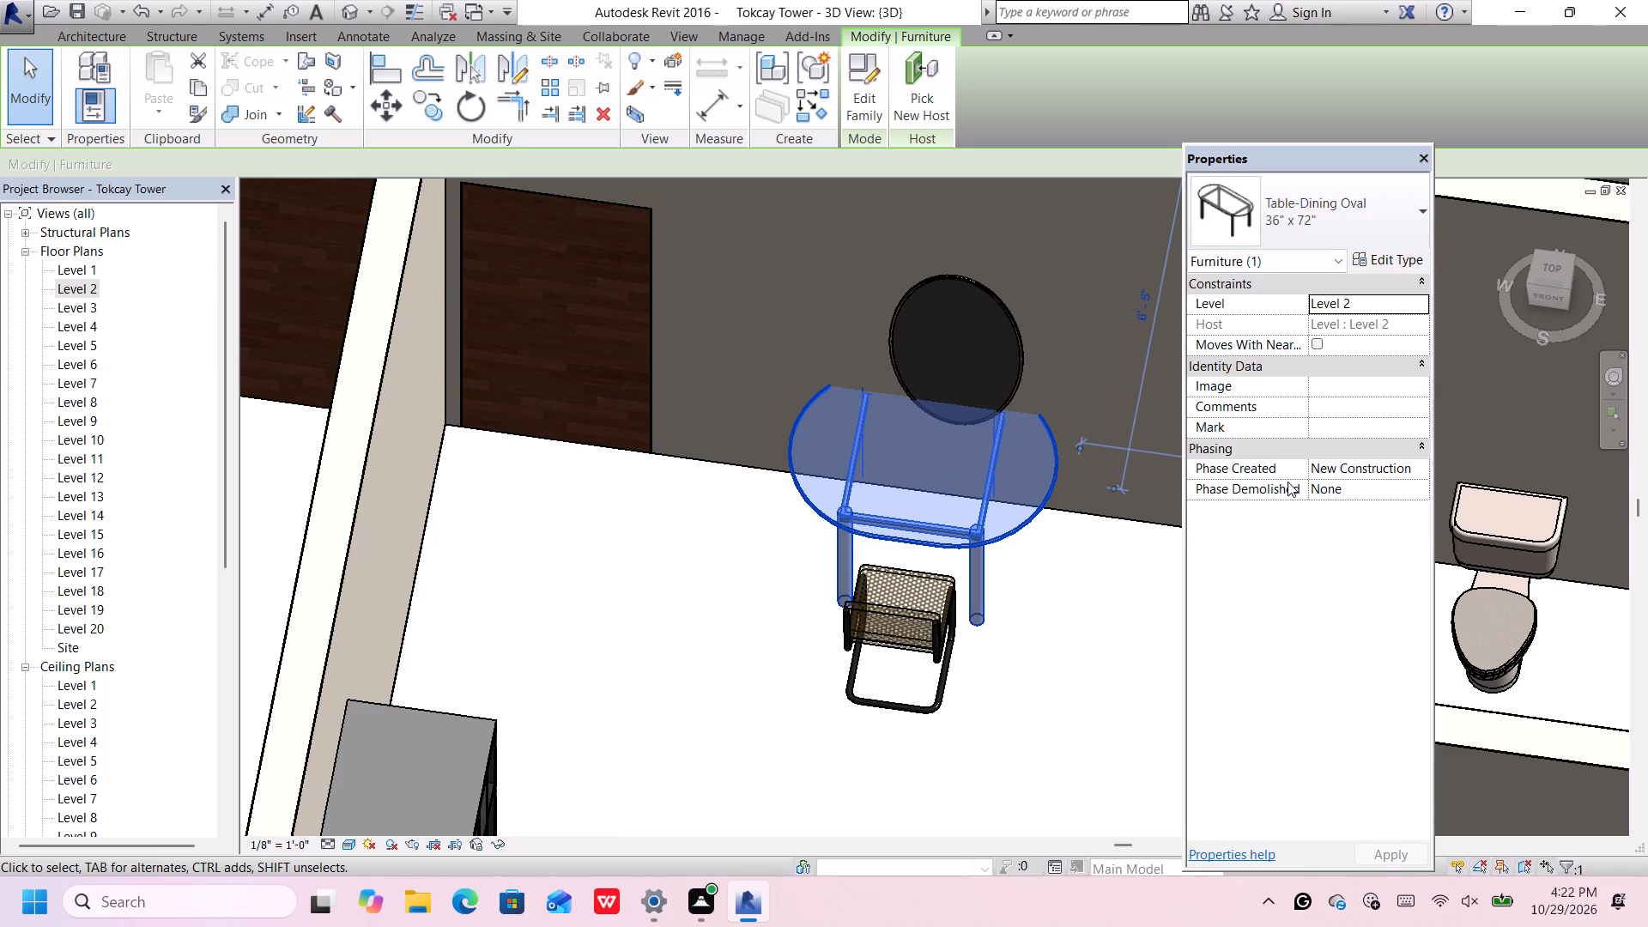
pyautogui.moveTo(1025, 447); pyautogui.dragTo(1025, 491, button='middle')
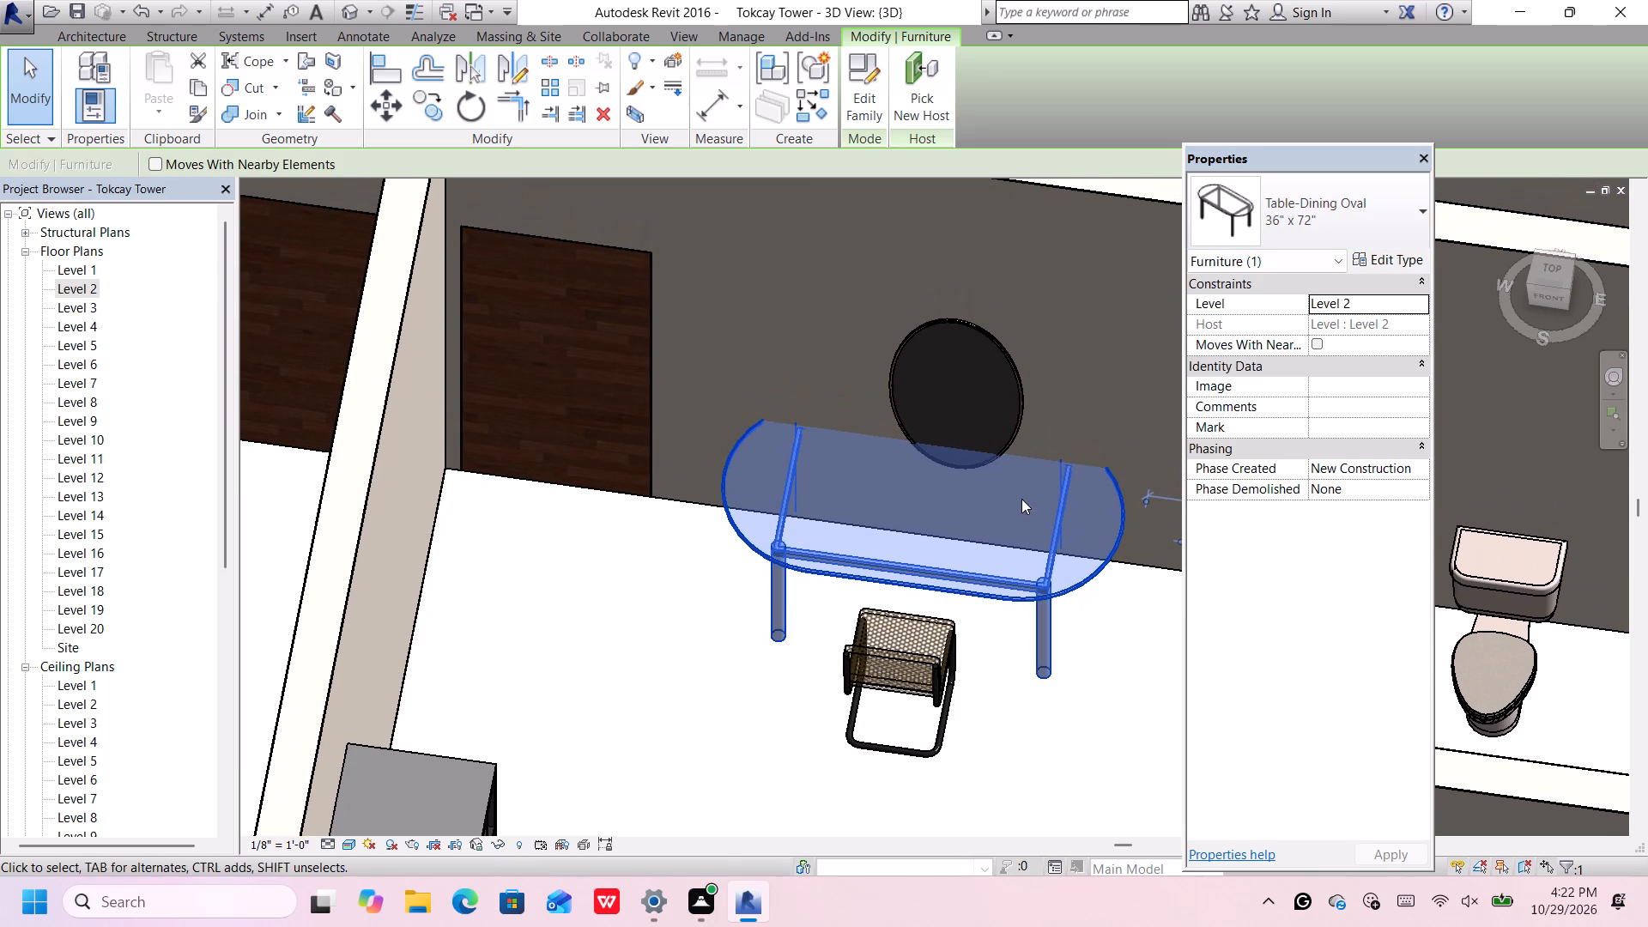
# Move the oval dining table in the right-hand apartment's corner bedroom out from the mirror wall and slightly towards the bathroom.
pyautogui.click(989, 602)
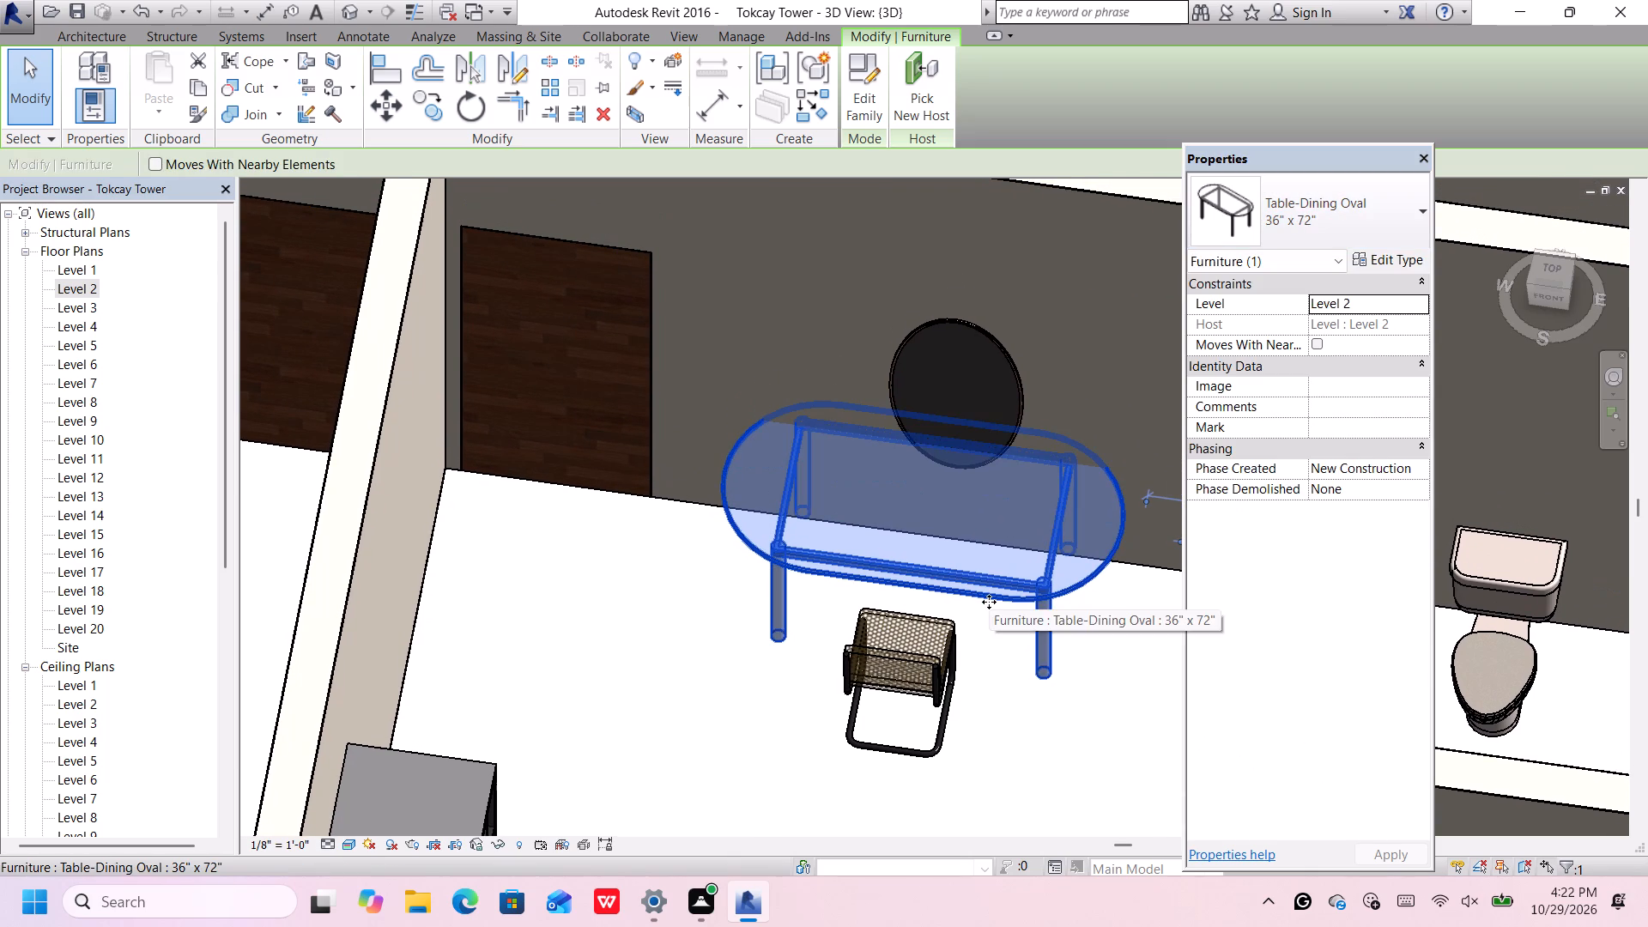
pyautogui.press('Down')
pyautogui.press('Down')
pyautogui.press('Down')
pyautogui.press('Down')
pyautogui.press('Down')
pyautogui.press('Down')
pyautogui.press('Down')
pyautogui.press('Down')
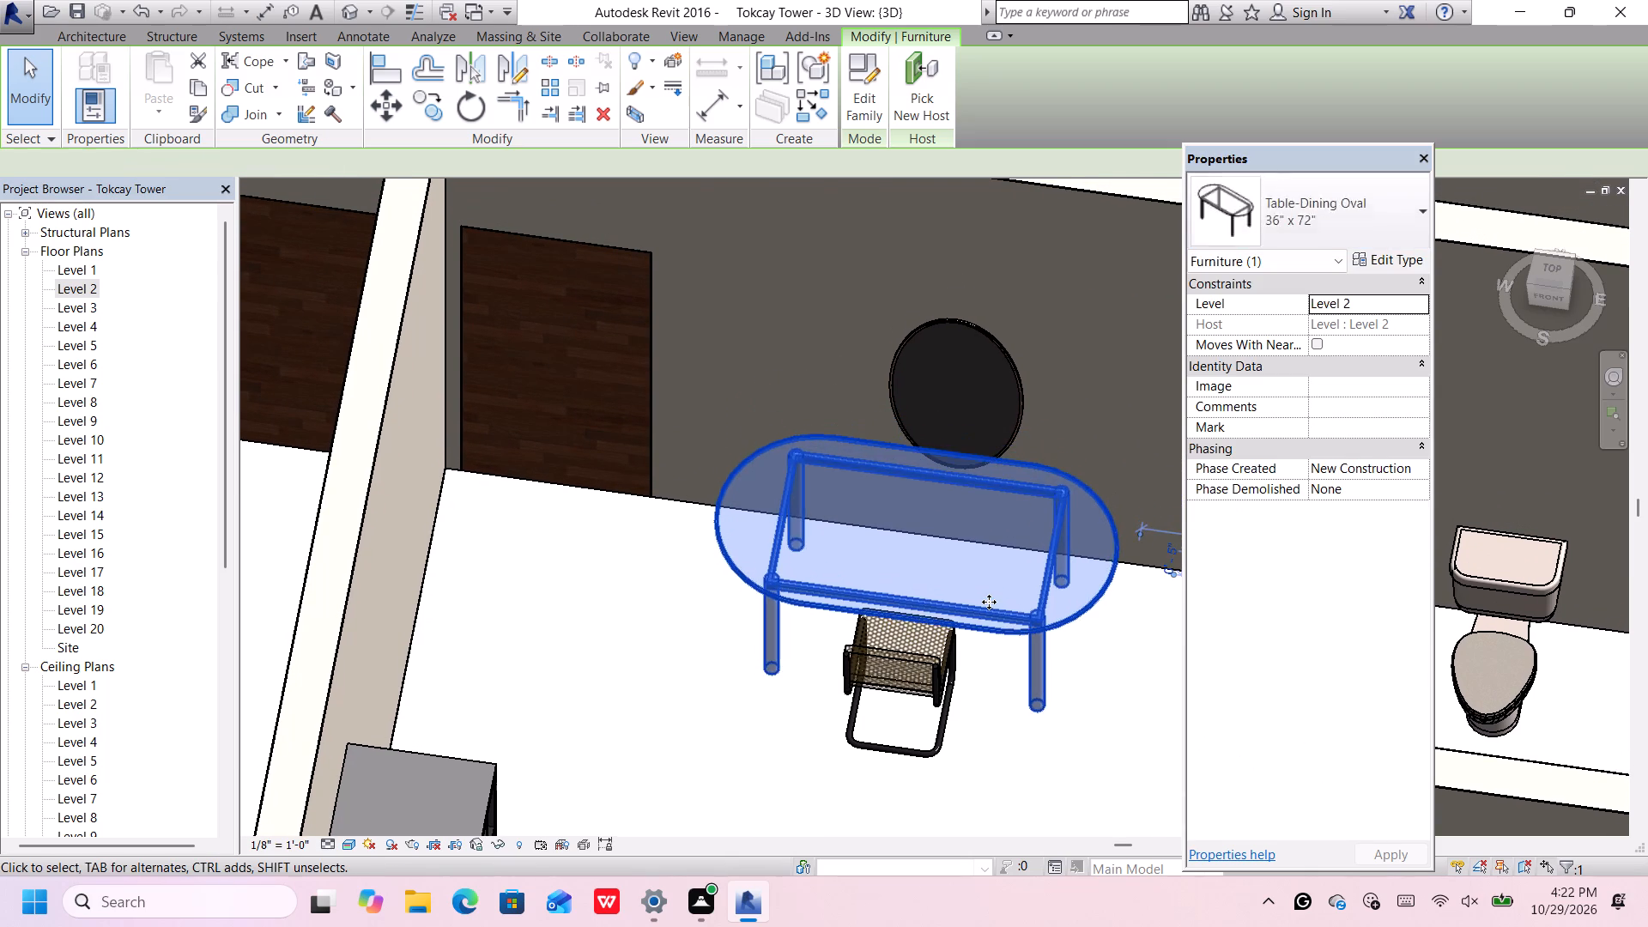
pyautogui.press('Right')
pyautogui.press('Right')
pyautogui.press('Right')
pyautogui.press('Right')
pyautogui.press('Right')
pyautogui.press('Down')
pyautogui.press('Down')
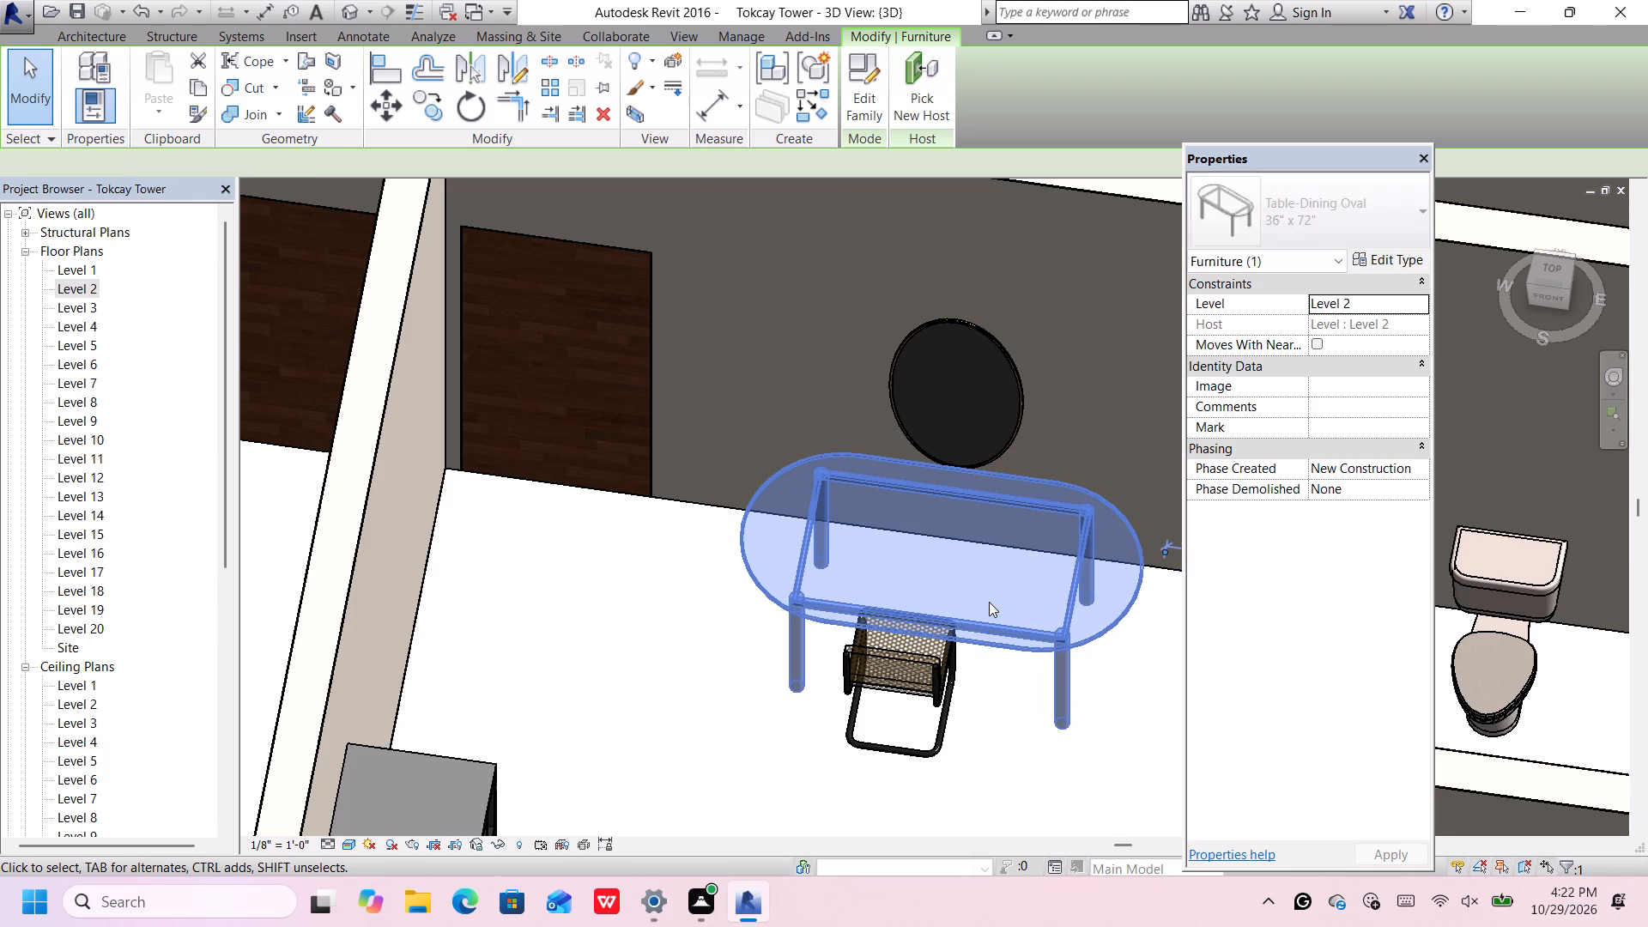
pyautogui.scroll(-3, 989, 602)
pyautogui.scroll(1, 936, 560)
pyautogui.scroll(-6, 926, 535)
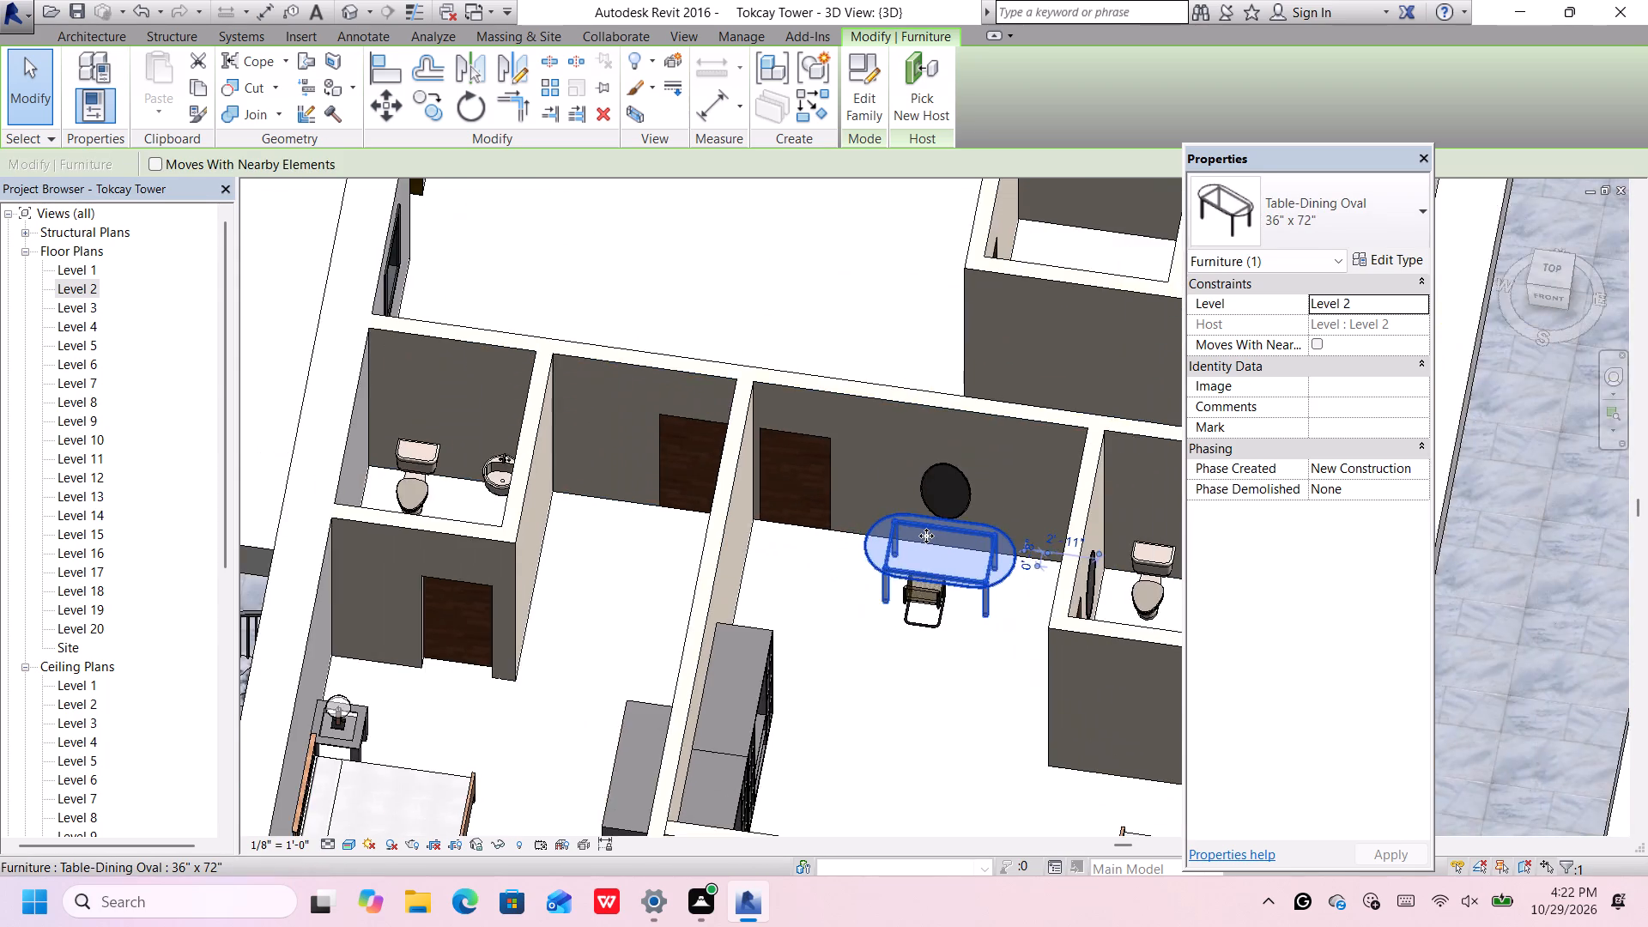
pyautogui.scroll(-3, 926, 536)
pyautogui.scroll(1, 926, 532)
pyautogui.scroll(-9, 926, 532)
pyautogui.click(1114, 677)
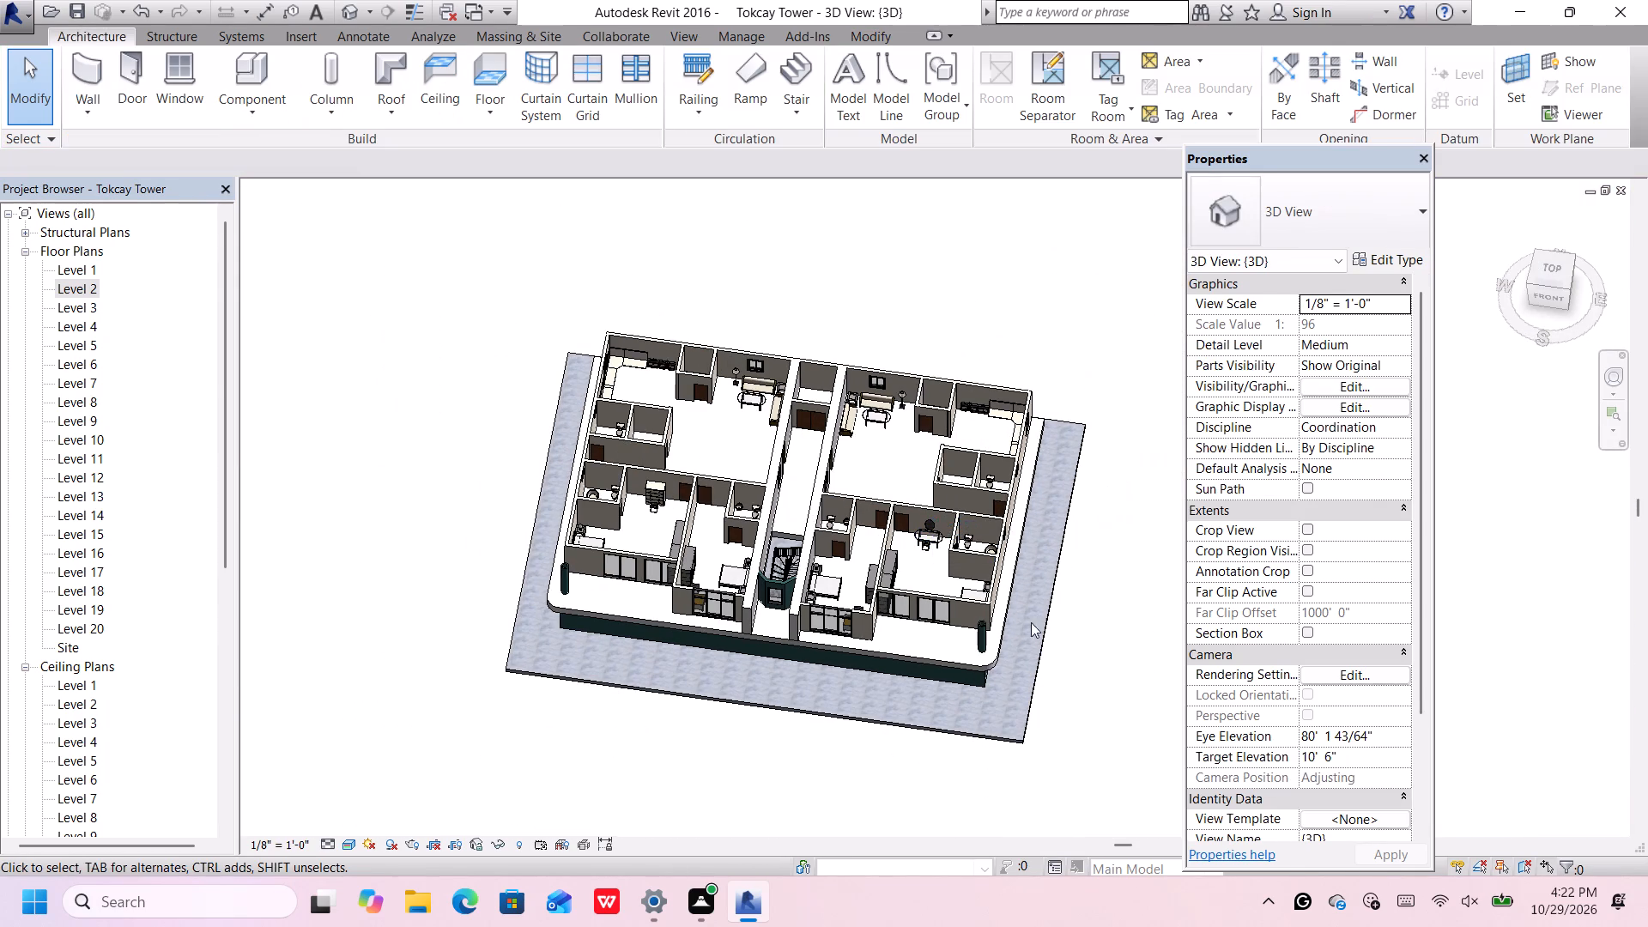
# Change the oval table beneath the round mirror in the right-hand apartment's corner bedroom to Desk 60" x 30".
pyautogui.scroll(3, 815, 542)
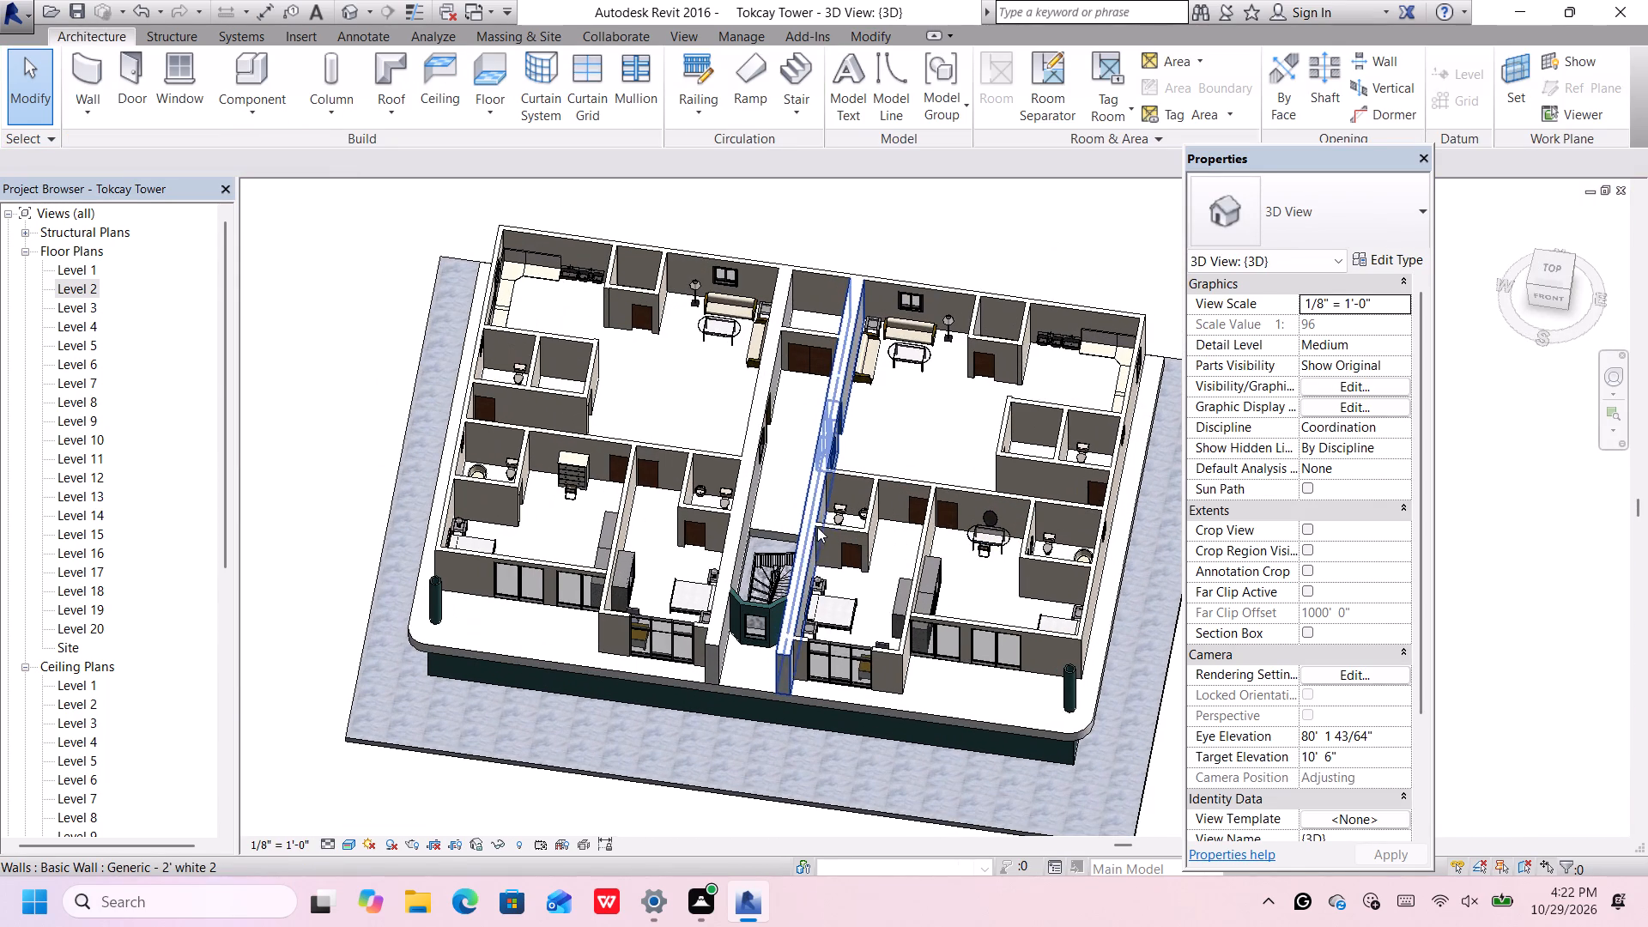
pyautogui.moveTo(817, 524); pyautogui.dragTo(838, 540, button='middle')
pyautogui.scroll(5, 1028, 525)
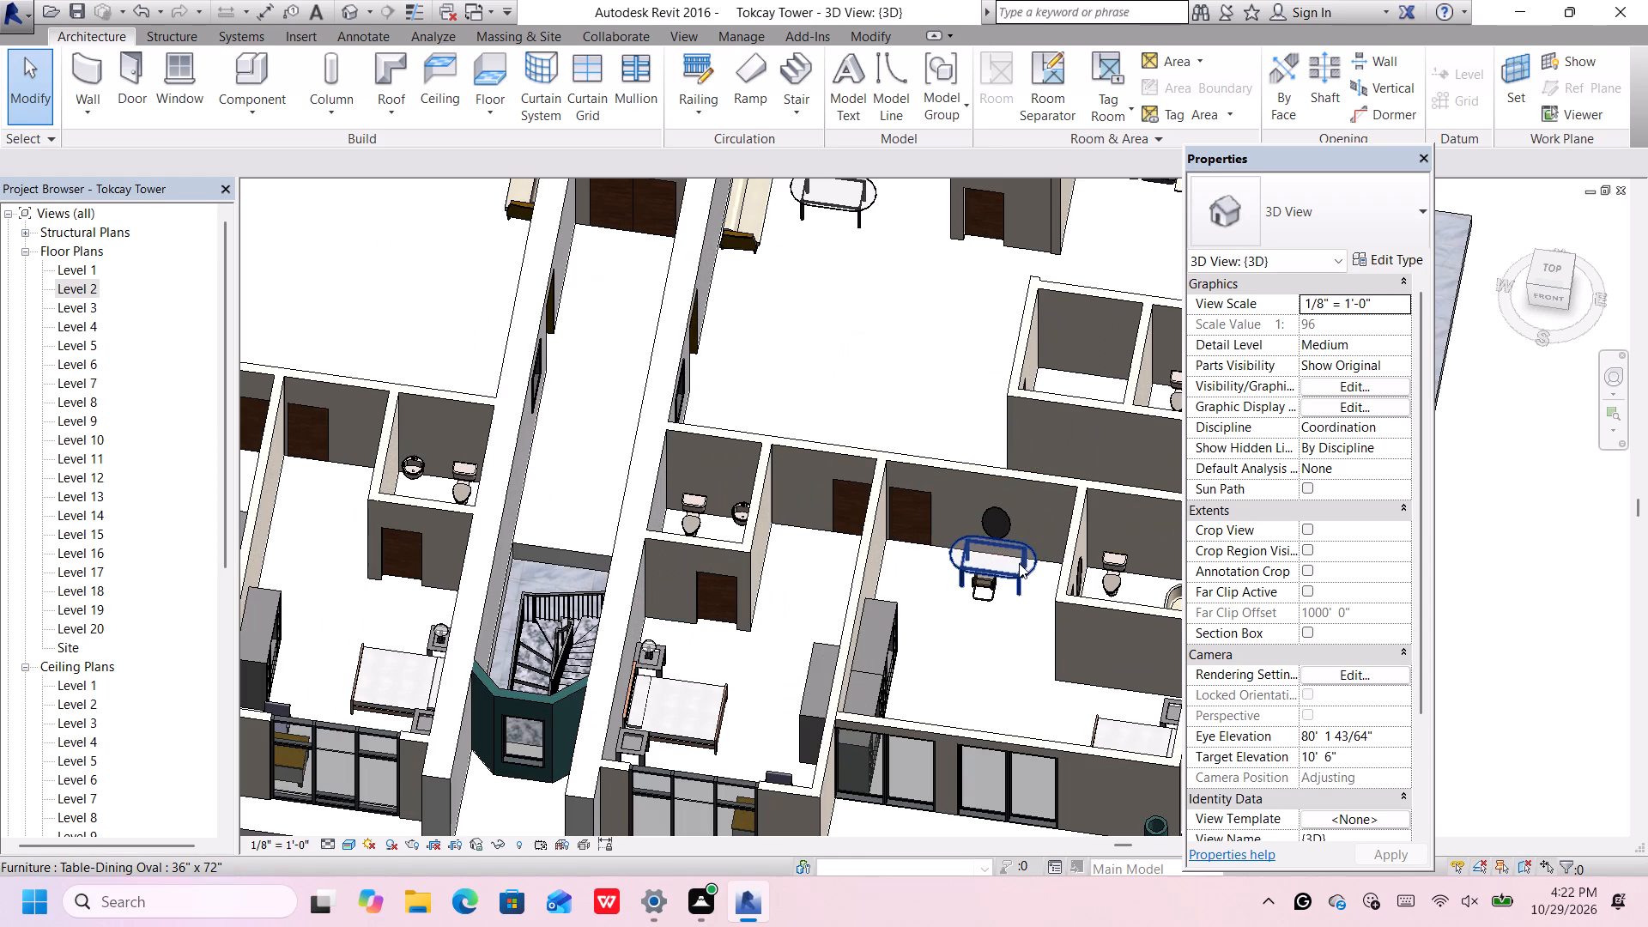
pyautogui.click(1019, 575)
pyautogui.scroll(2, 1019, 573)
pyautogui.click(1319, 217)
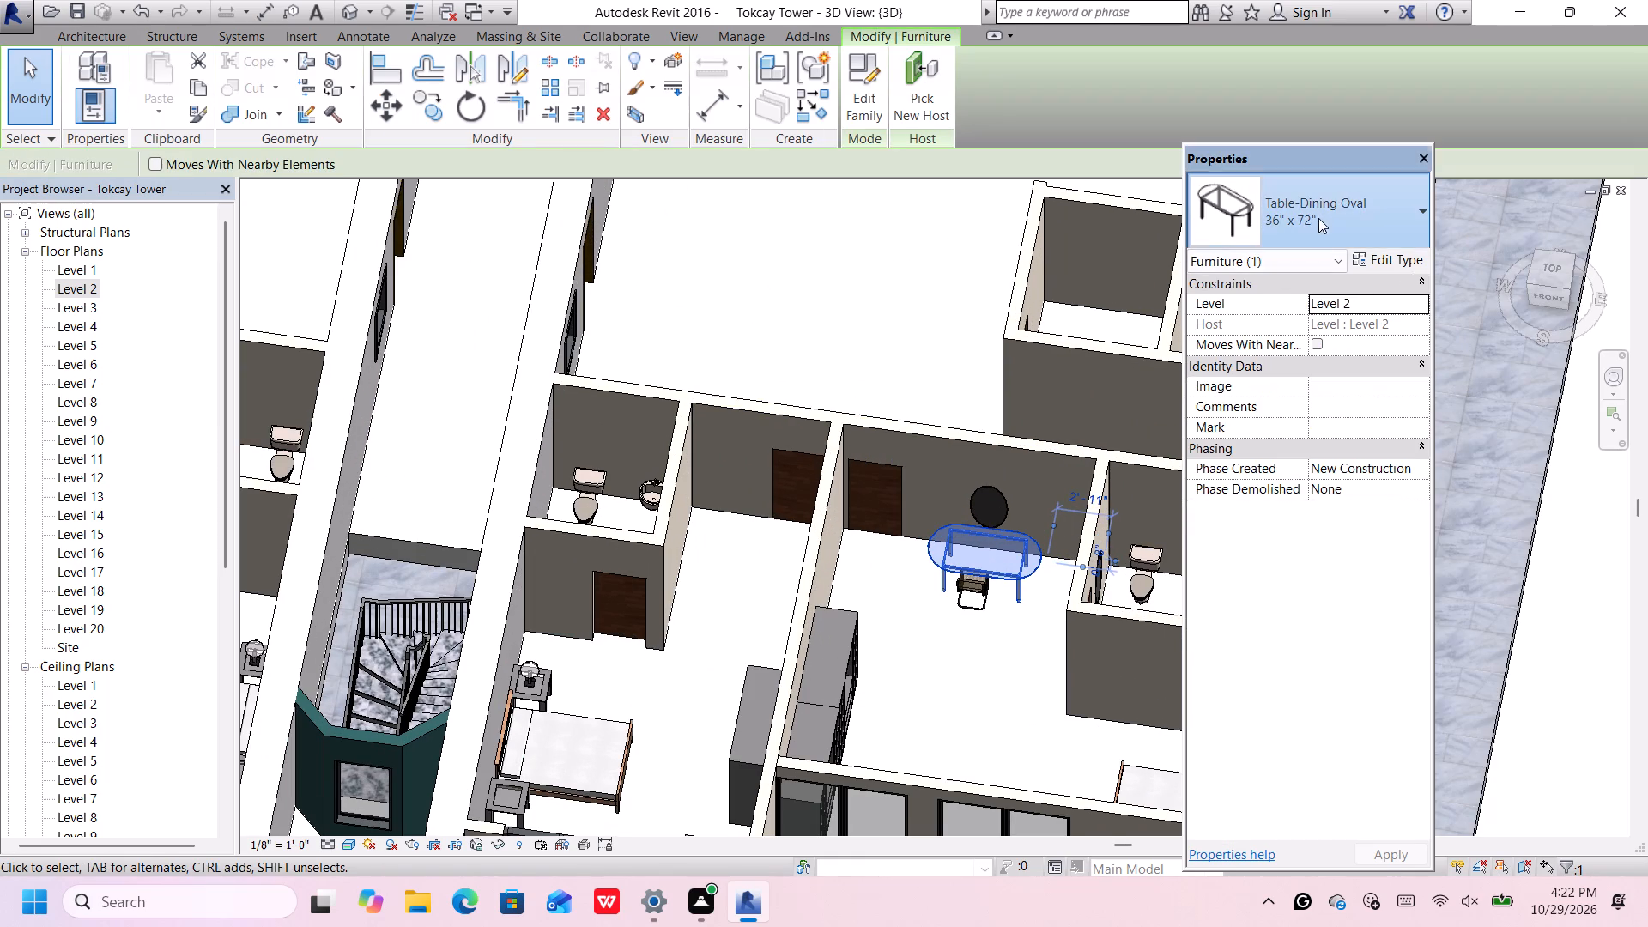
pyautogui.scroll(-3, 1260, 563)
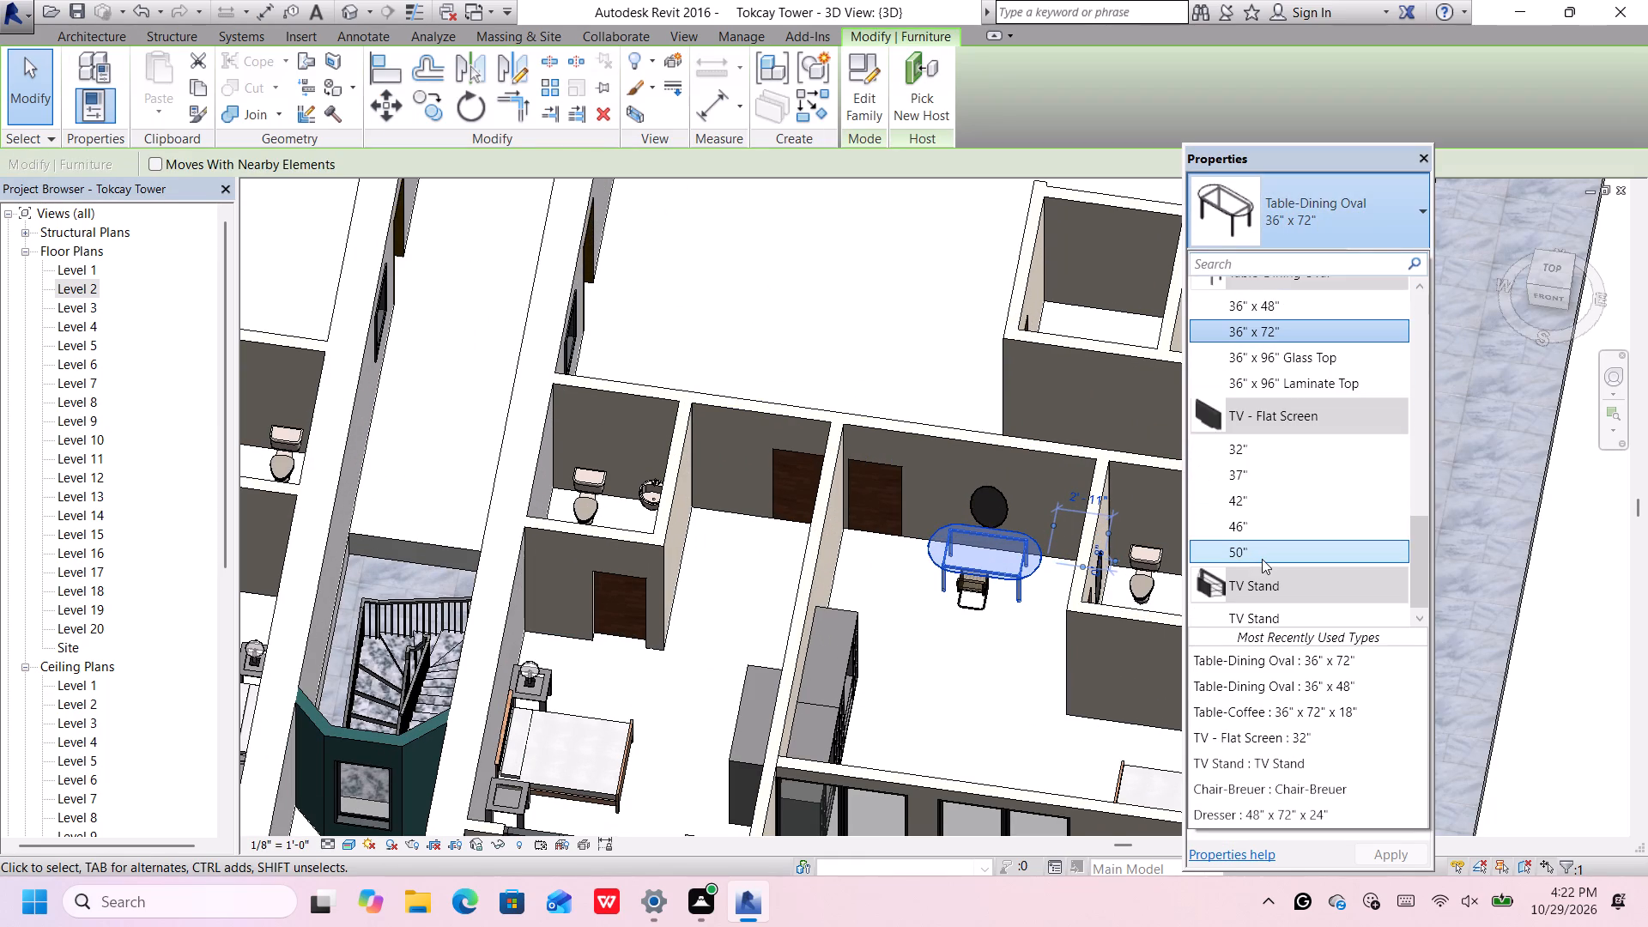
pyautogui.scroll(-4, 1262, 559)
pyautogui.scroll(5, 1261, 560)
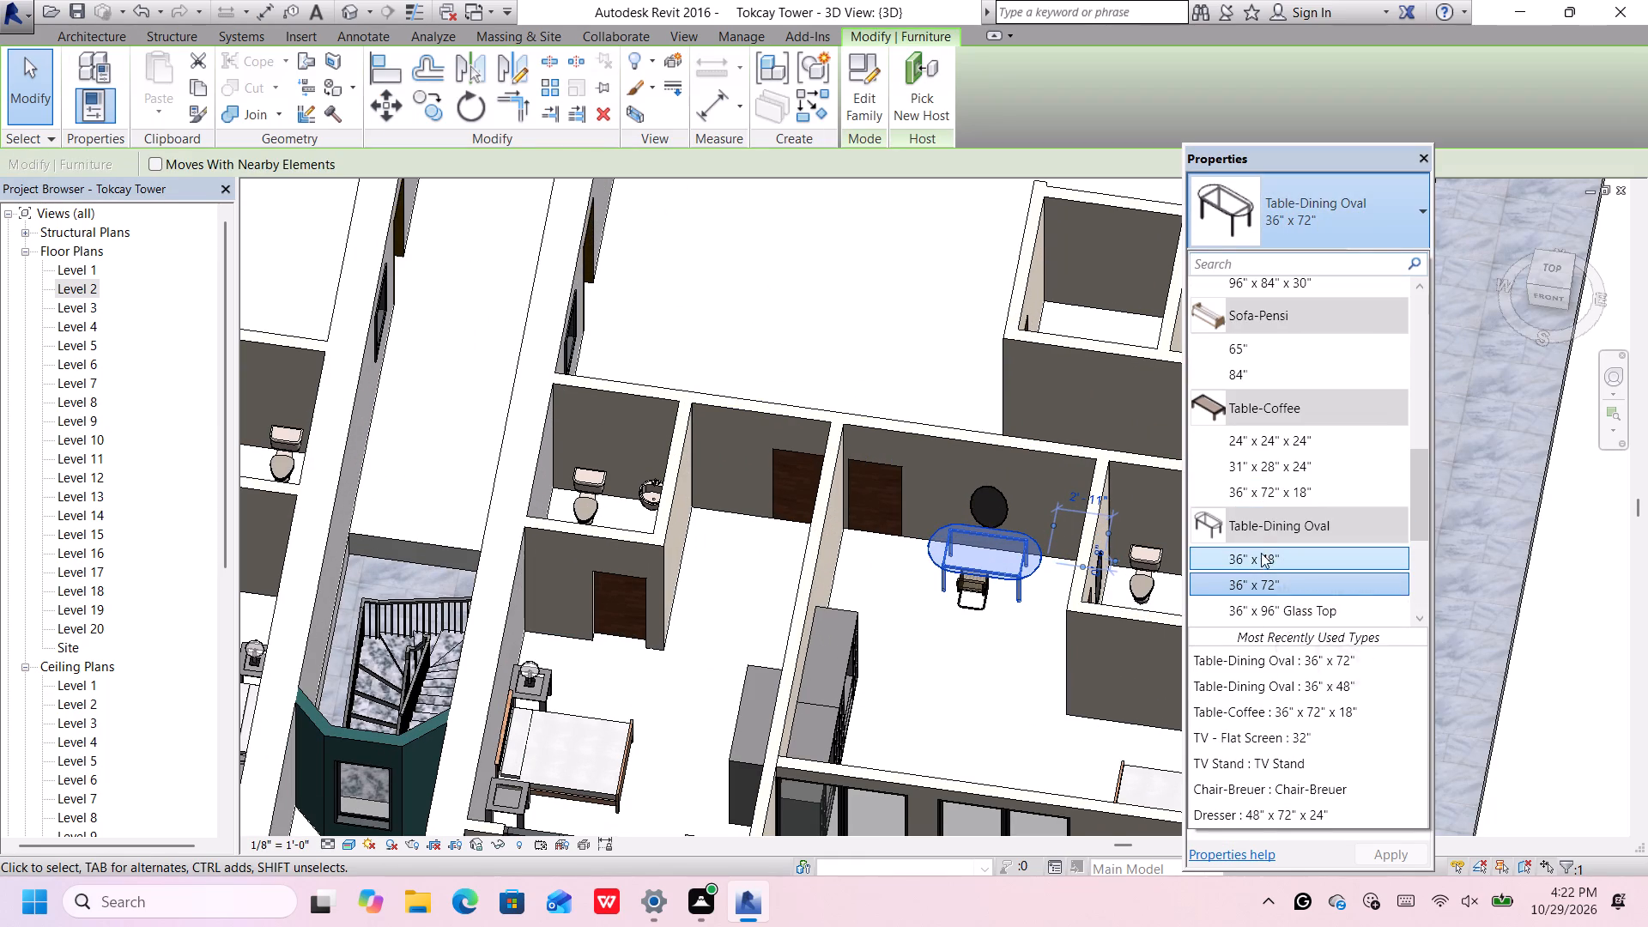
pyautogui.scroll(4, 1268, 440)
pyautogui.scroll(-1, 1268, 438)
pyautogui.scroll(2, 1268, 438)
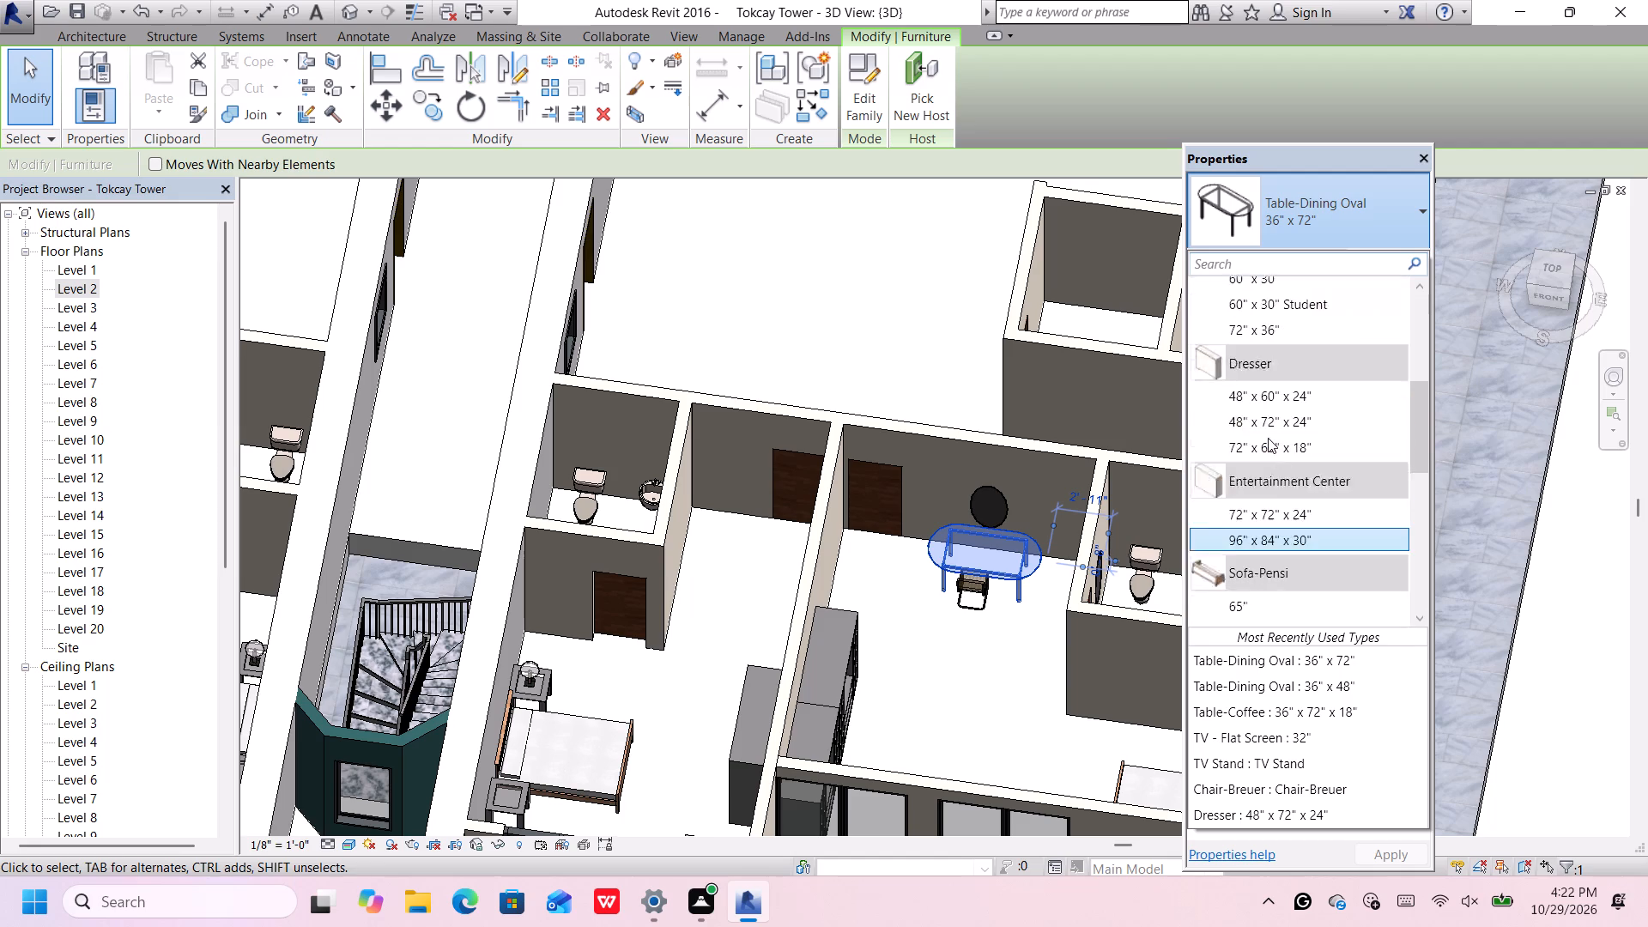
pyautogui.scroll(3, 1268, 438)
pyautogui.click(1266, 433)
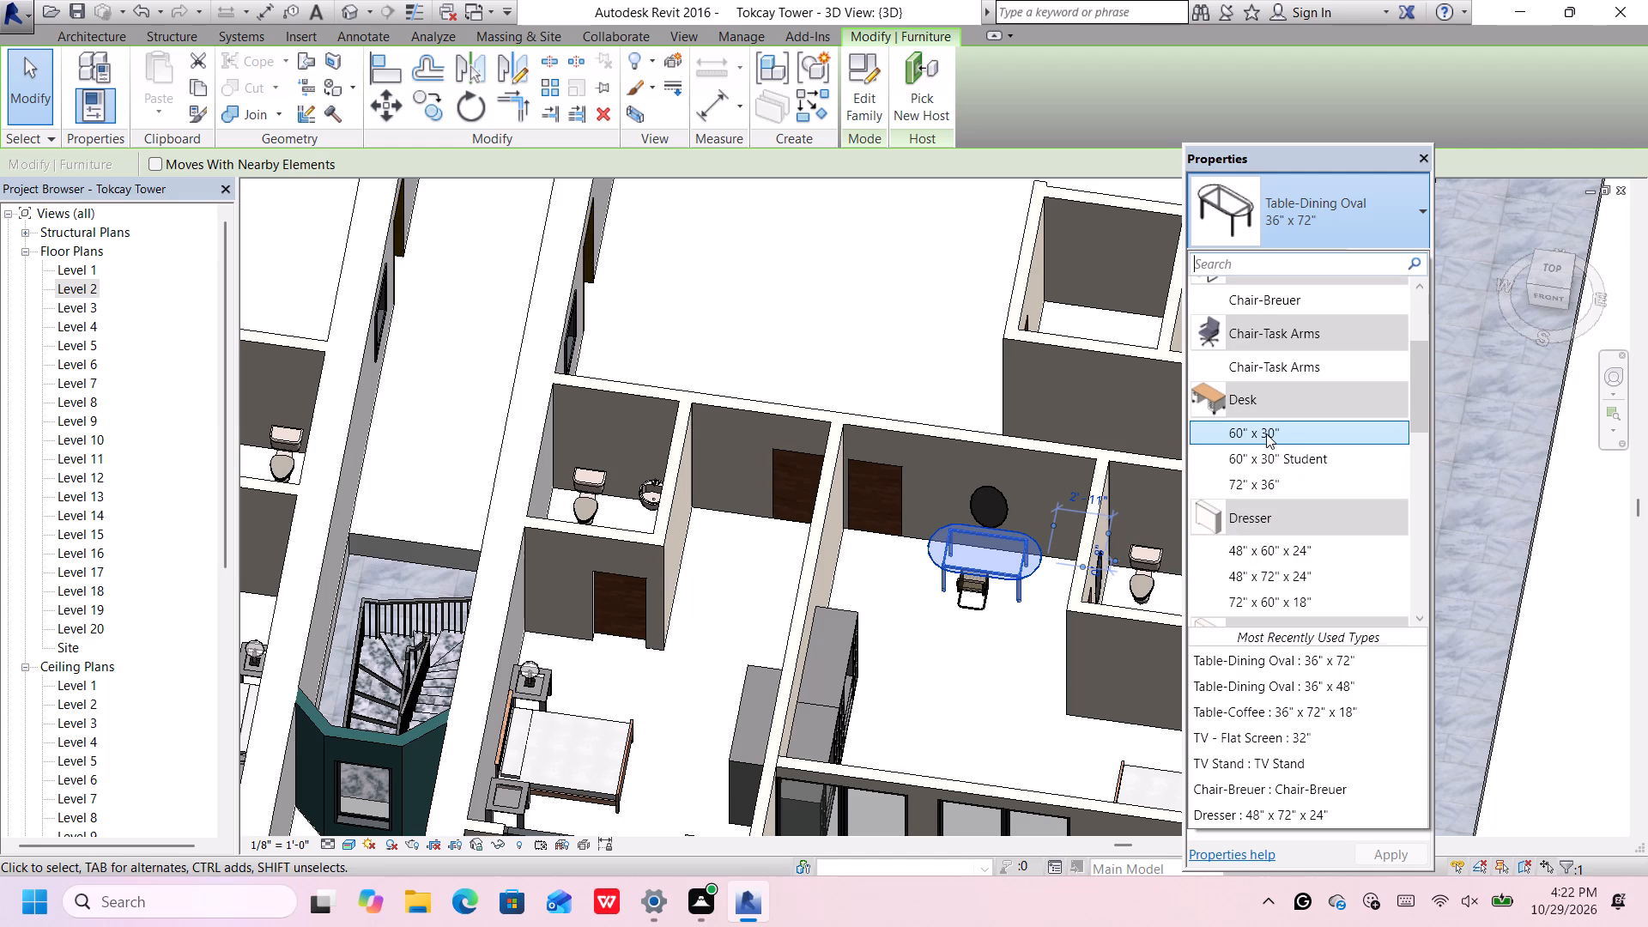
# Move the desk sideways along the mirror wall so it sits beneath the round mirror and in front of the chair.
pyautogui.scroll(5, 998, 526)
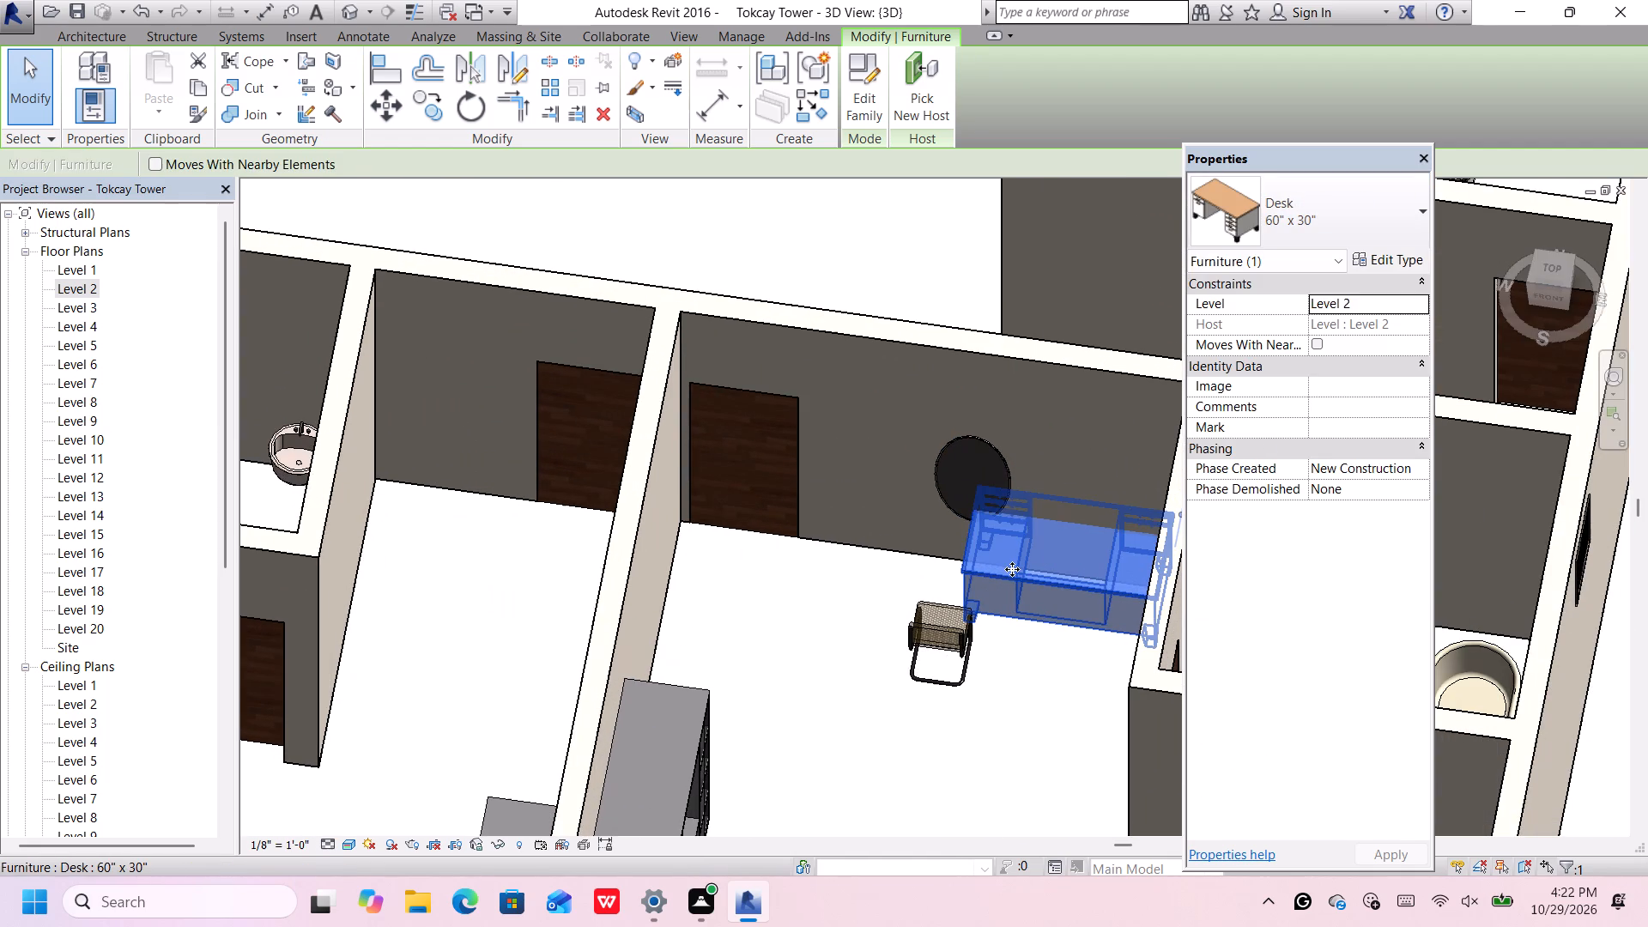
pyautogui.press('Left')
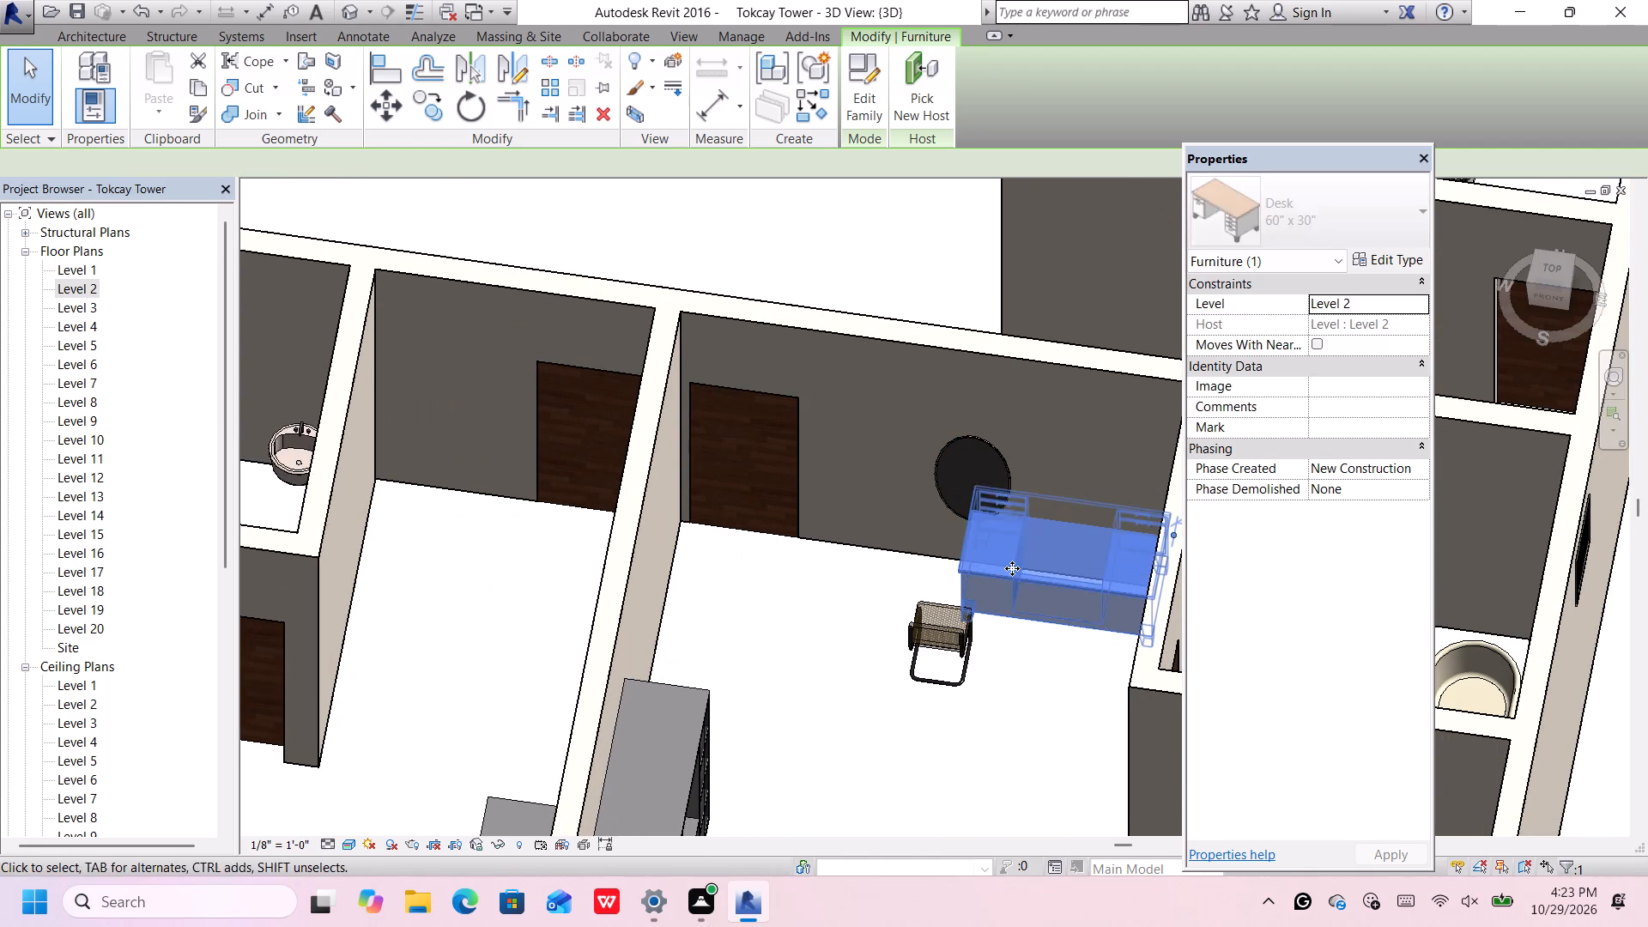
pyautogui.press('Left')
pyautogui.press('Left')
pyautogui.press('Left')
pyautogui.press('Left')
pyautogui.press('Left')
pyautogui.press('Left')
pyautogui.press('Left')
pyautogui.press('Left')
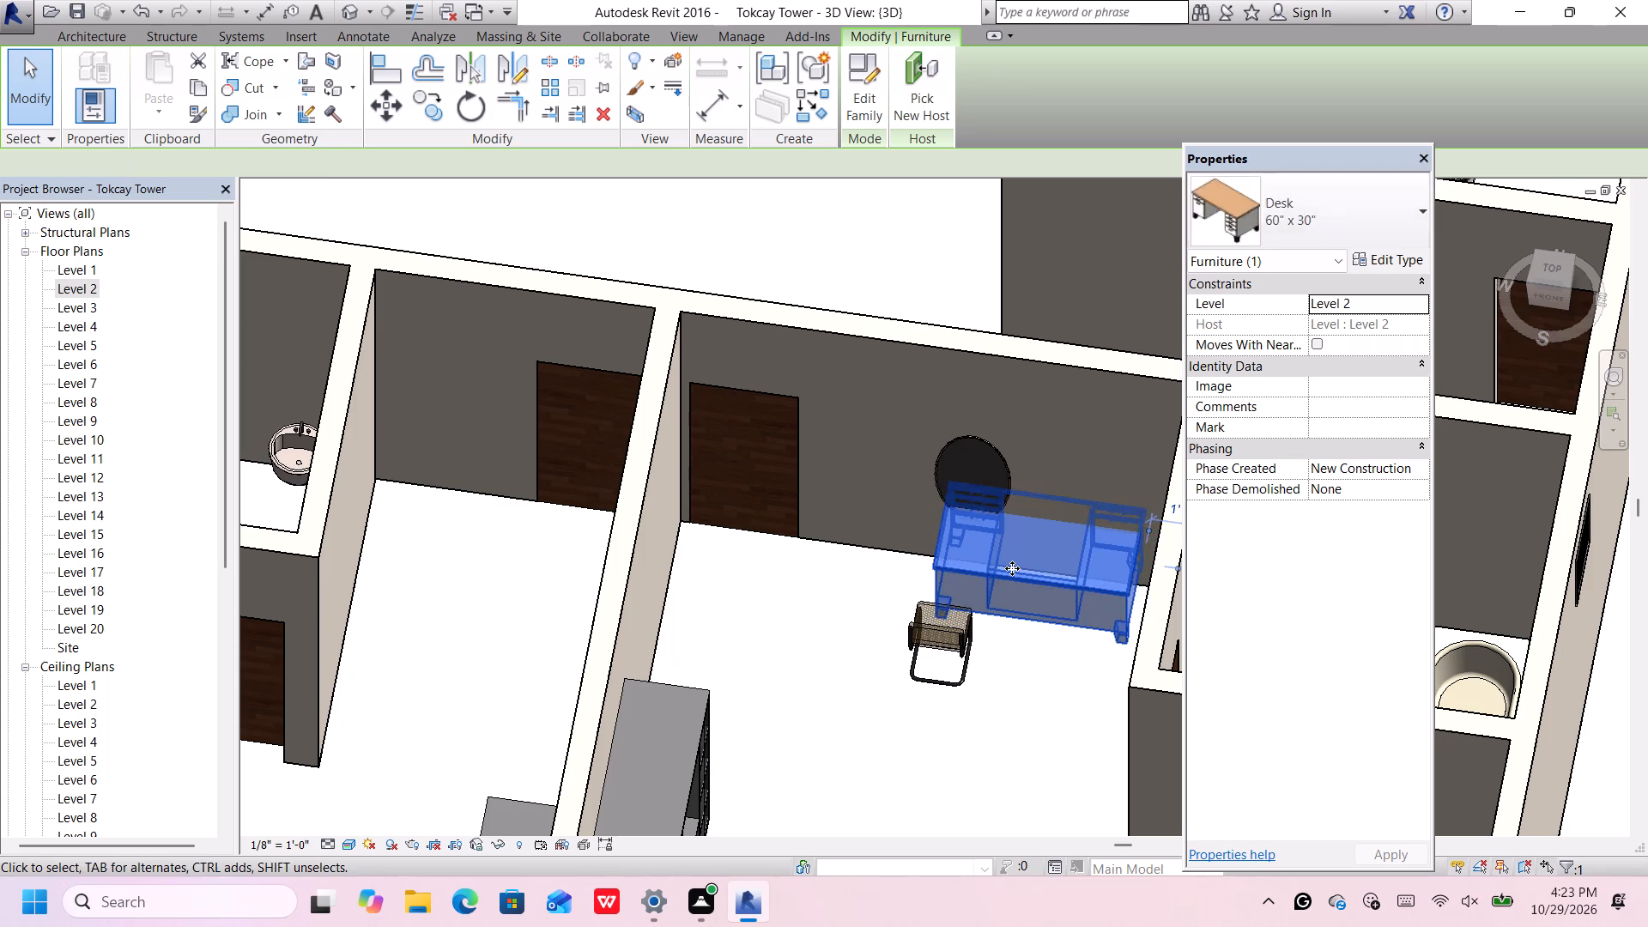
pyautogui.press('Left')
pyautogui.press('Left')
pyautogui.press('Left')
pyautogui.press('Left')
pyautogui.press('Left')
pyautogui.press('Left')
pyautogui.press('Left')
pyautogui.press('Left')
pyautogui.press('Left')
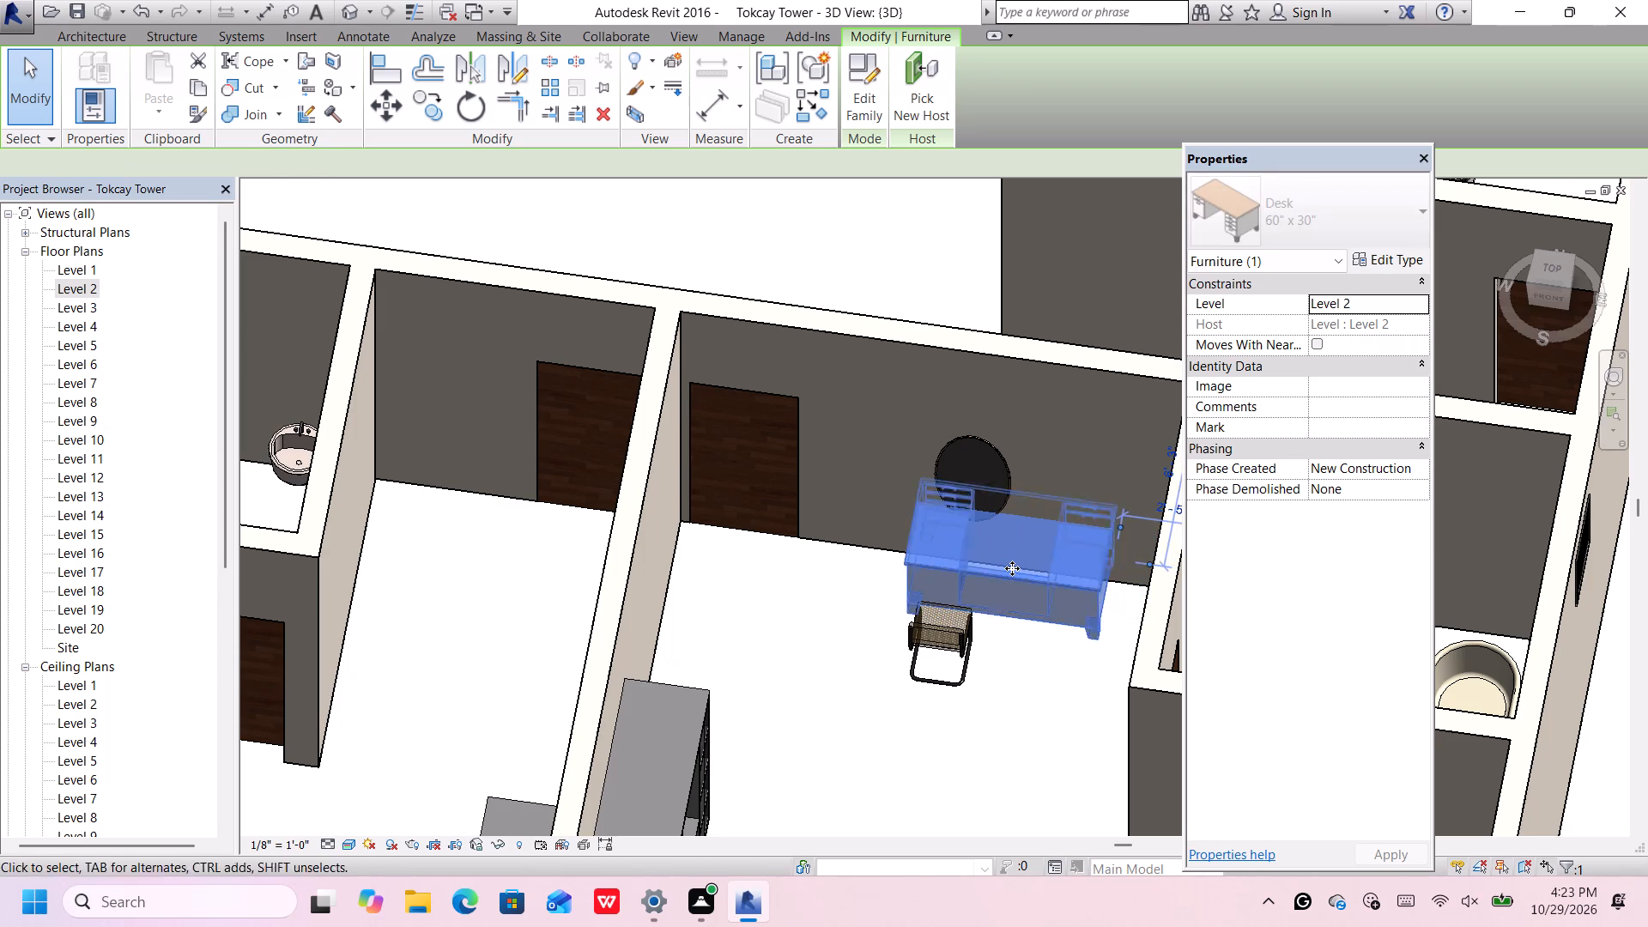
pyautogui.press('Left')
pyautogui.press('Left')
pyautogui.press('Left')
pyautogui.press('Left')
pyautogui.press('Left')
pyautogui.press('Left')
pyautogui.press('Left')
pyautogui.press('Left')
pyautogui.press('Left')
pyautogui.press('Left')
pyautogui.press('Left')
pyautogui.press('Left')
pyautogui.press('Left')
pyautogui.press('Left')
pyautogui.press('Left')
pyautogui.press('Left')
pyautogui.press('Left')
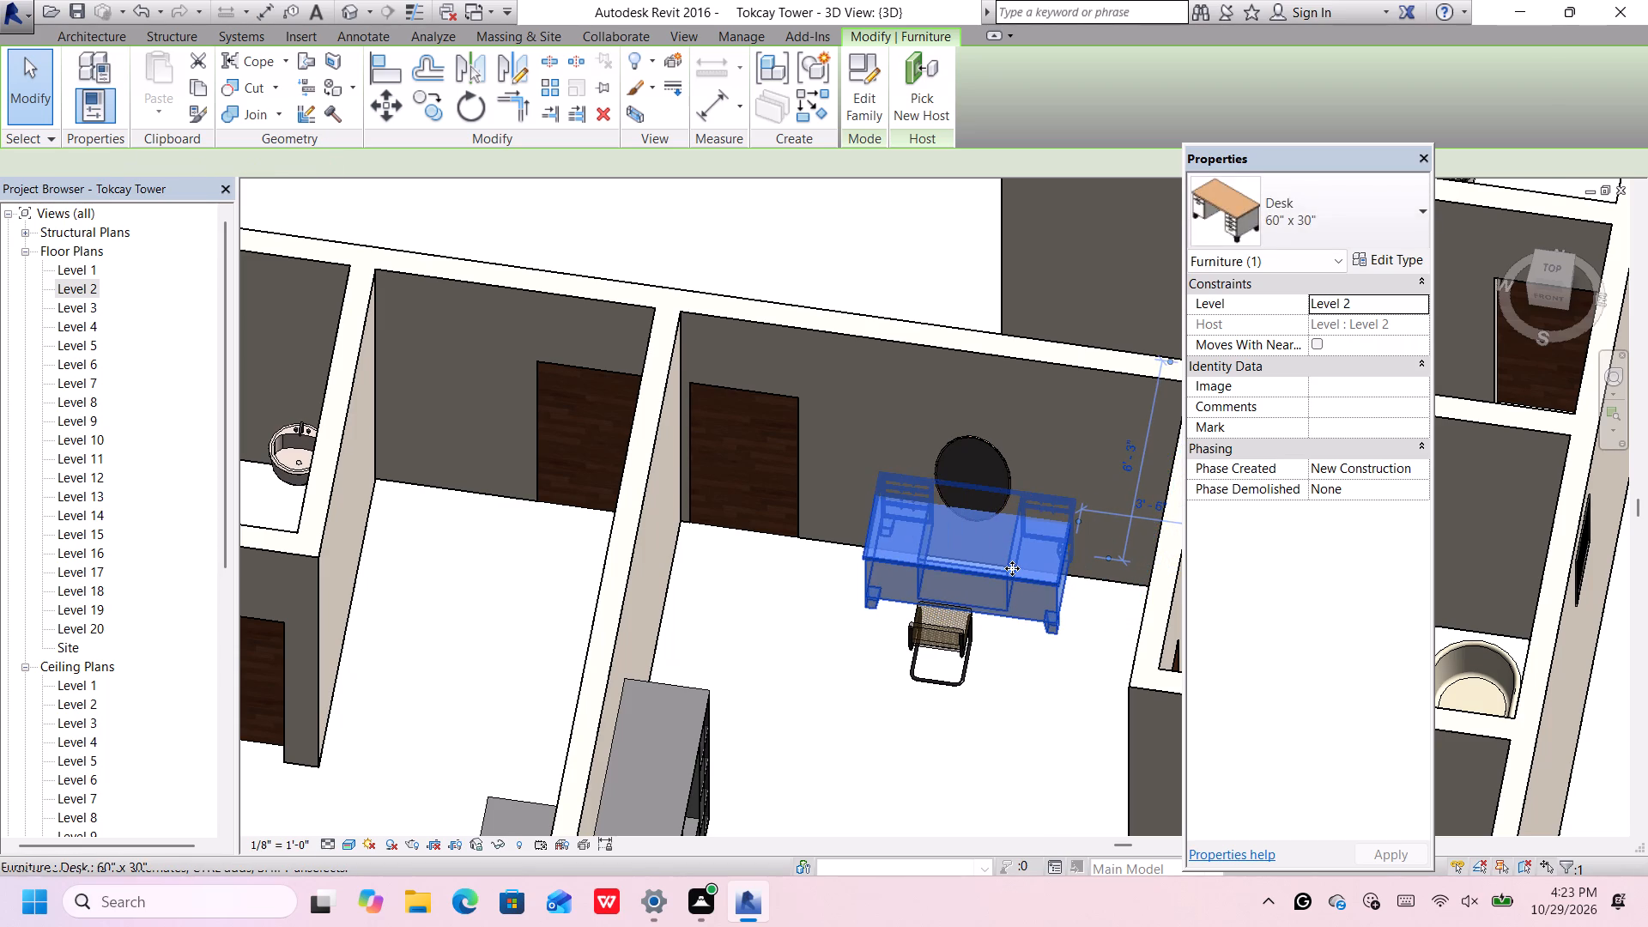
pyautogui.press('Left')
# Raise the Mirror-Ellipse above the right-hand apartment's corner-bedroom desk to an elevation of 3' 3".
pyautogui.scroll(-2, 1001, 510)
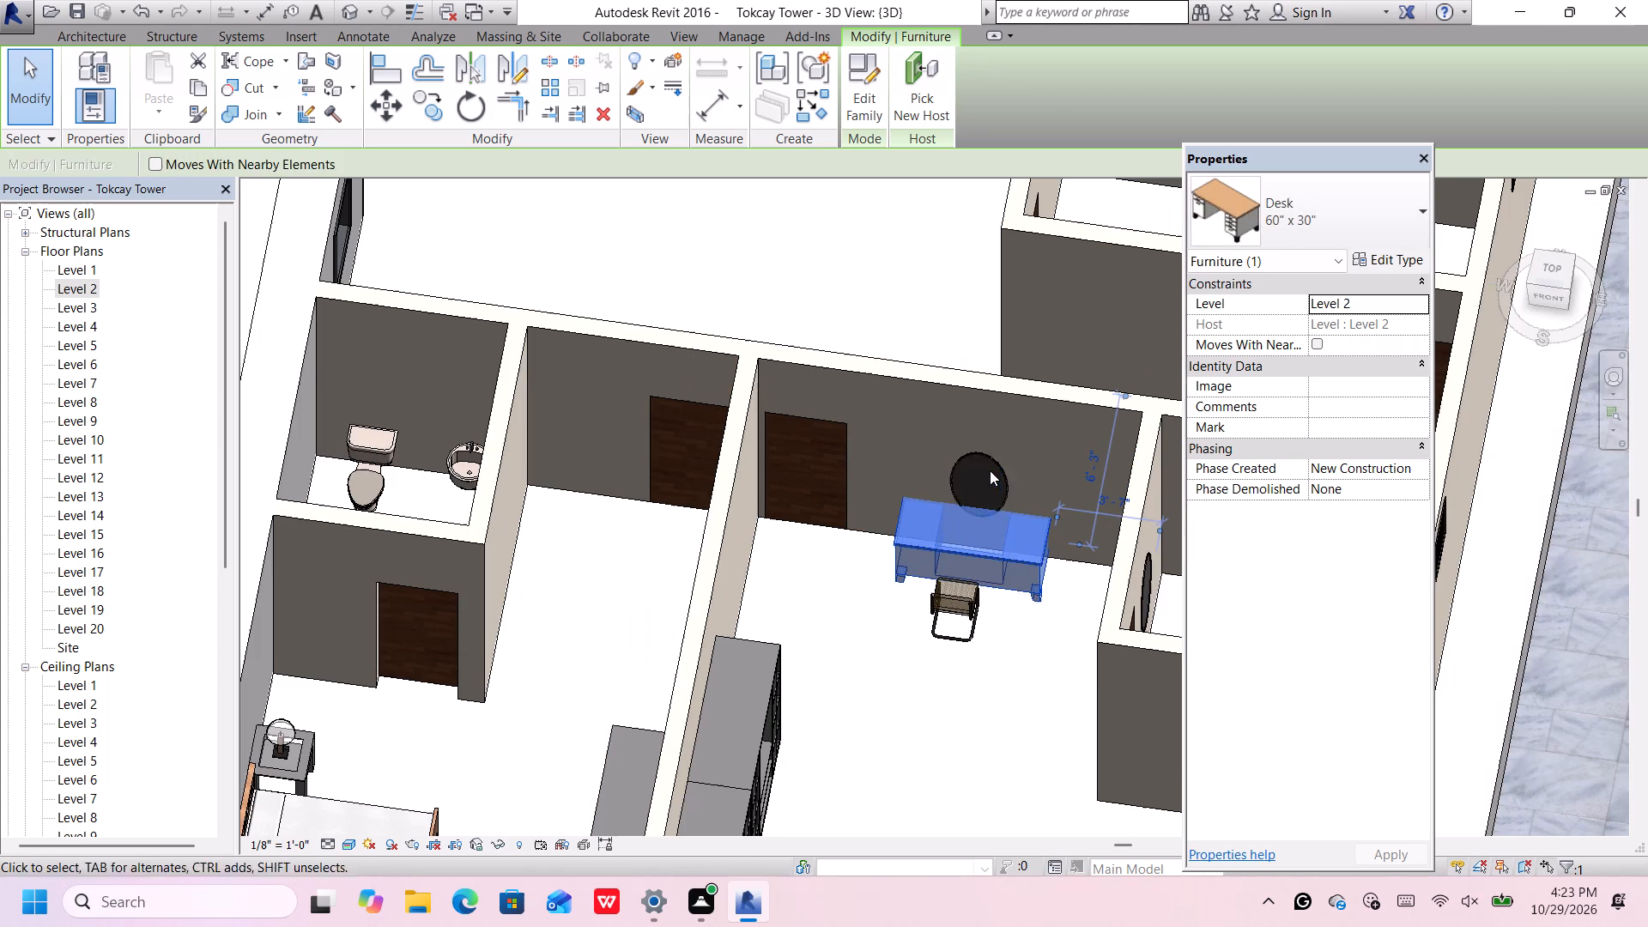
pyautogui.click(990, 469)
pyautogui.scroll(3, 990, 463)
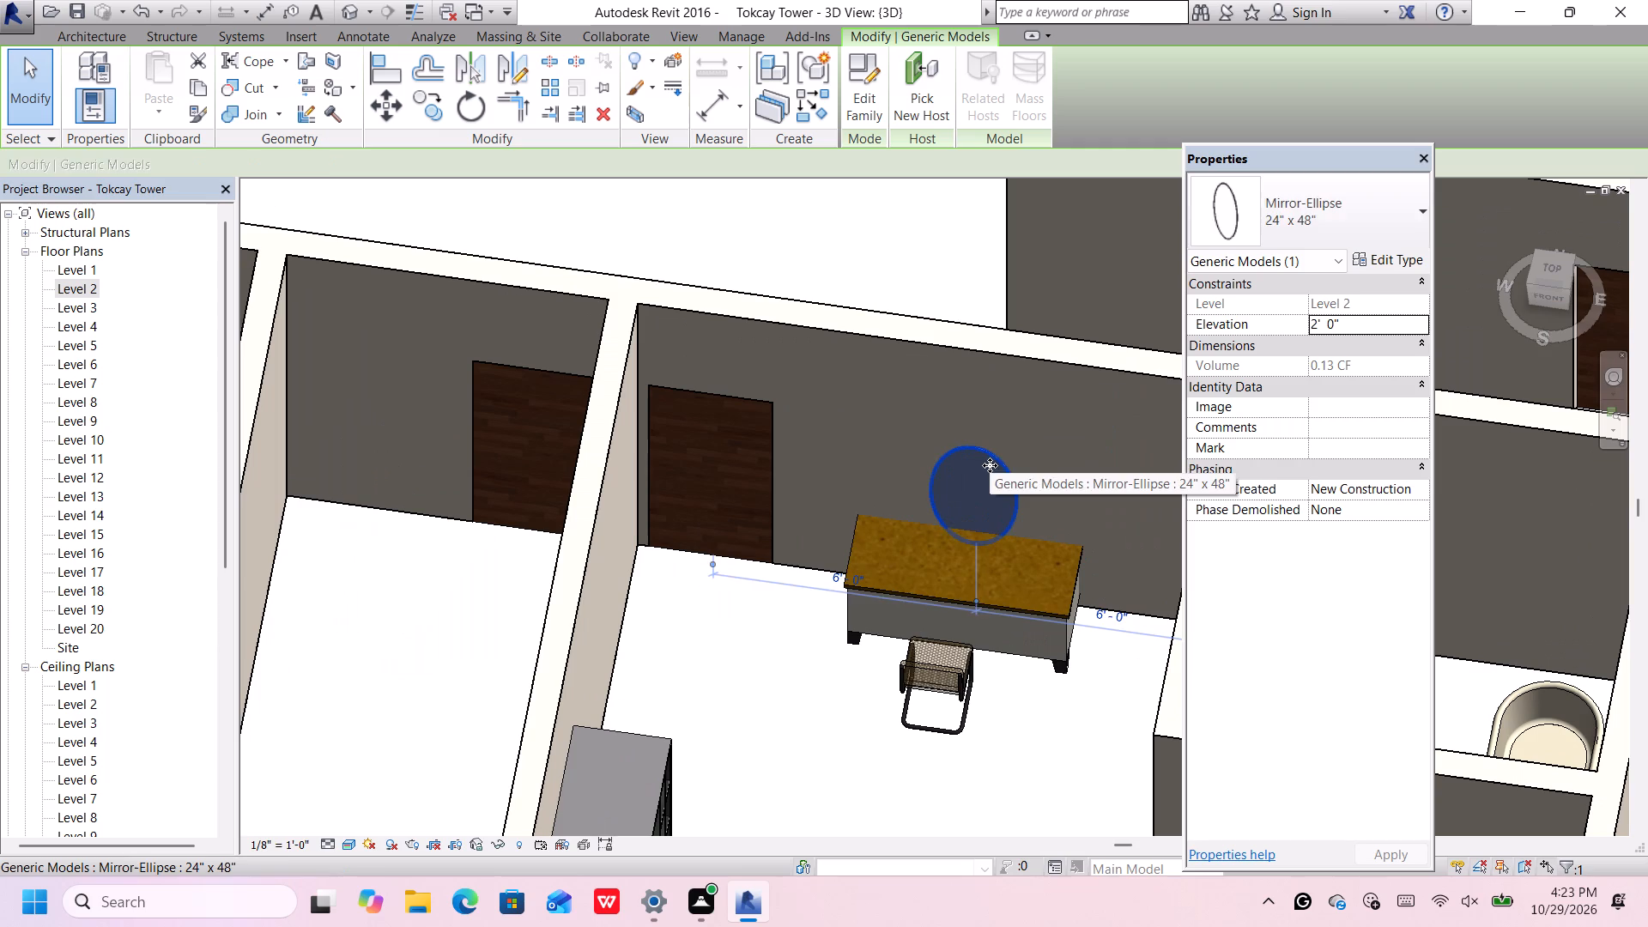
pyautogui.press('Up')
pyautogui.press('Up')
pyautogui.press('Up')
pyautogui.press('Up')
pyautogui.press('Up')
pyautogui.press('Up')
pyautogui.press('Up')
pyautogui.press('Up')
pyautogui.press('Up')
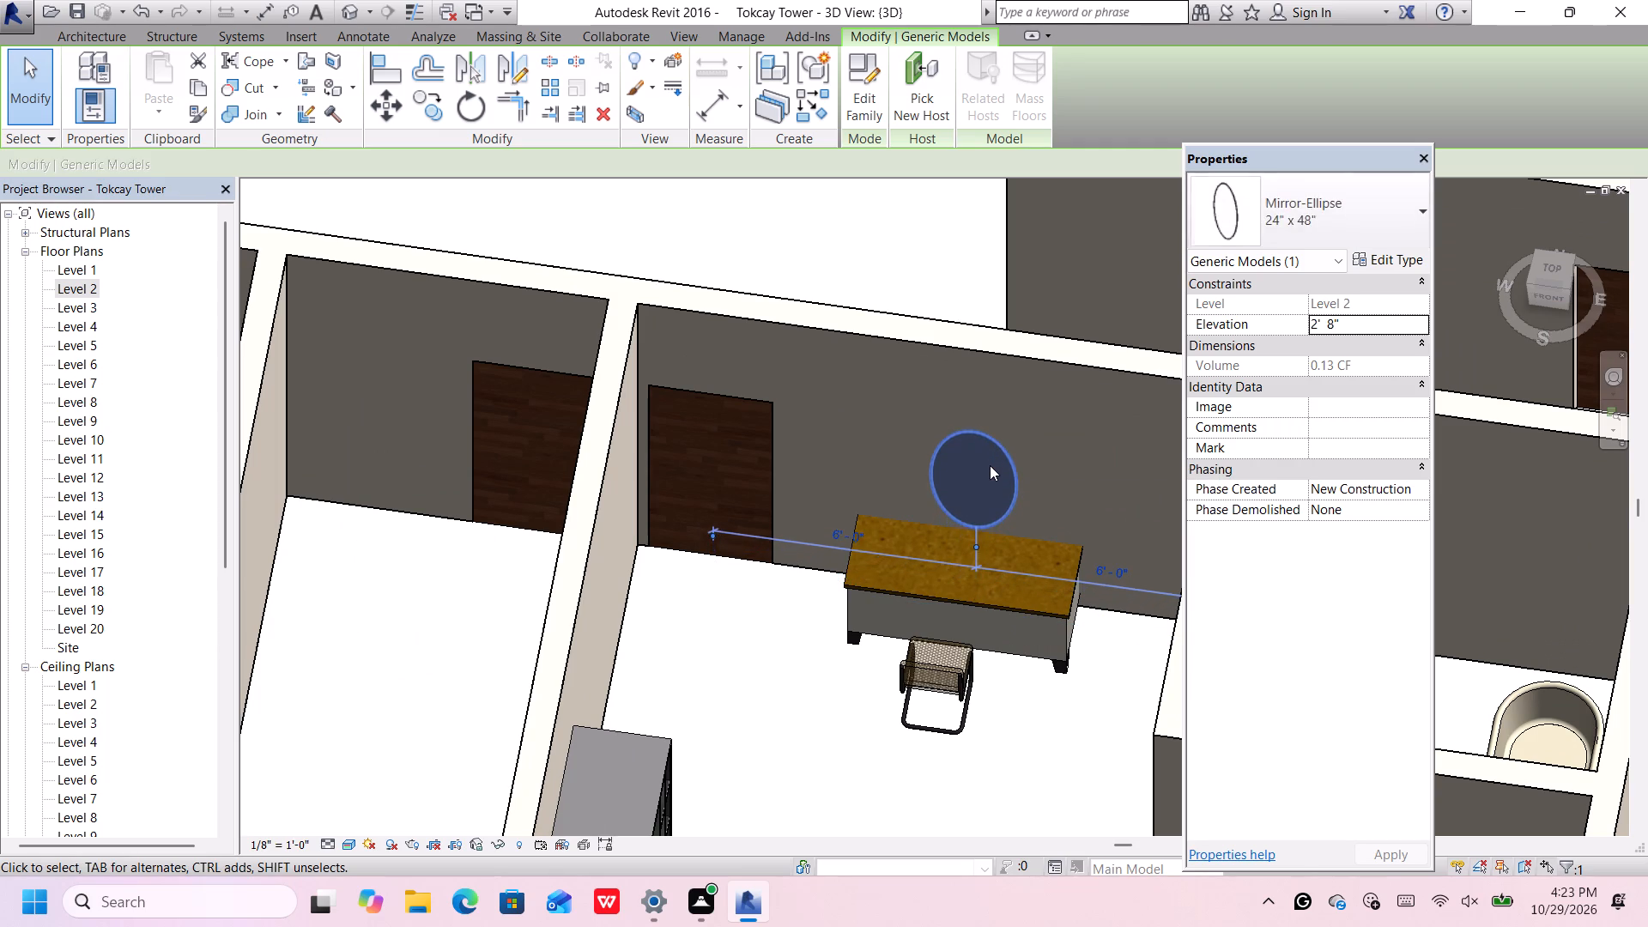
pyautogui.press('Up')
pyautogui.press('Up')
pyautogui.press('Up')
pyautogui.press('Up')
pyautogui.press('Up')
pyautogui.press('Up')
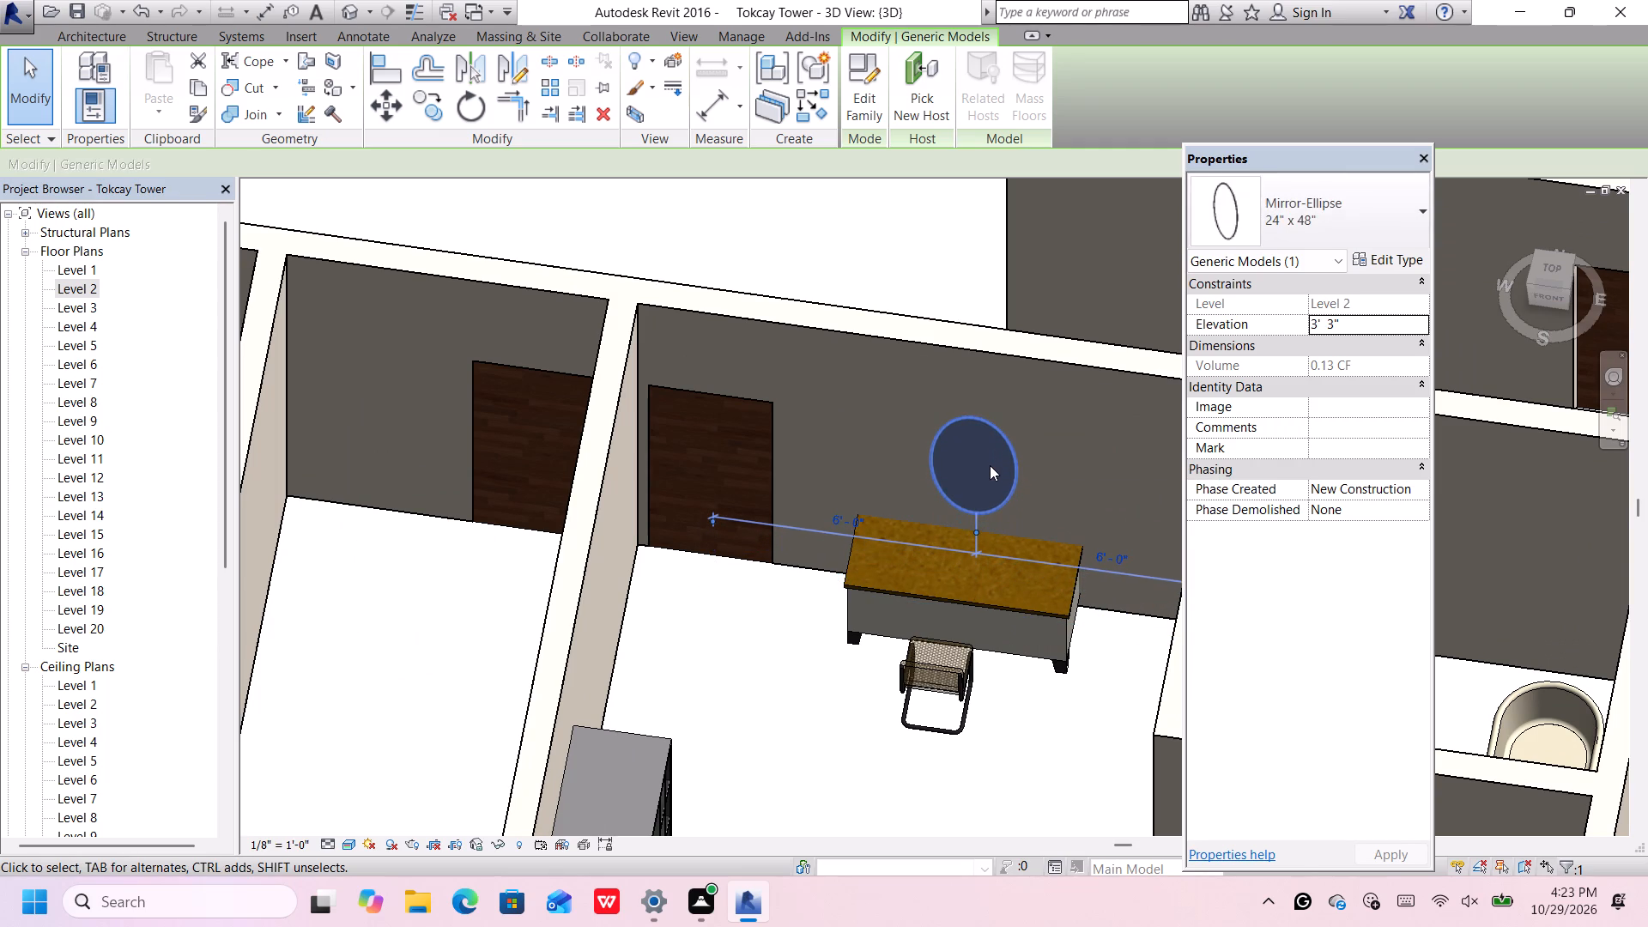
pyautogui.scroll(-17, 989, 467)
pyautogui.click(963, 732)
# Change the dresser behind the chair in the left-hand apartment's corner bedroom to Desk 60" x 30".
pyautogui.scroll(6, 779, 397)
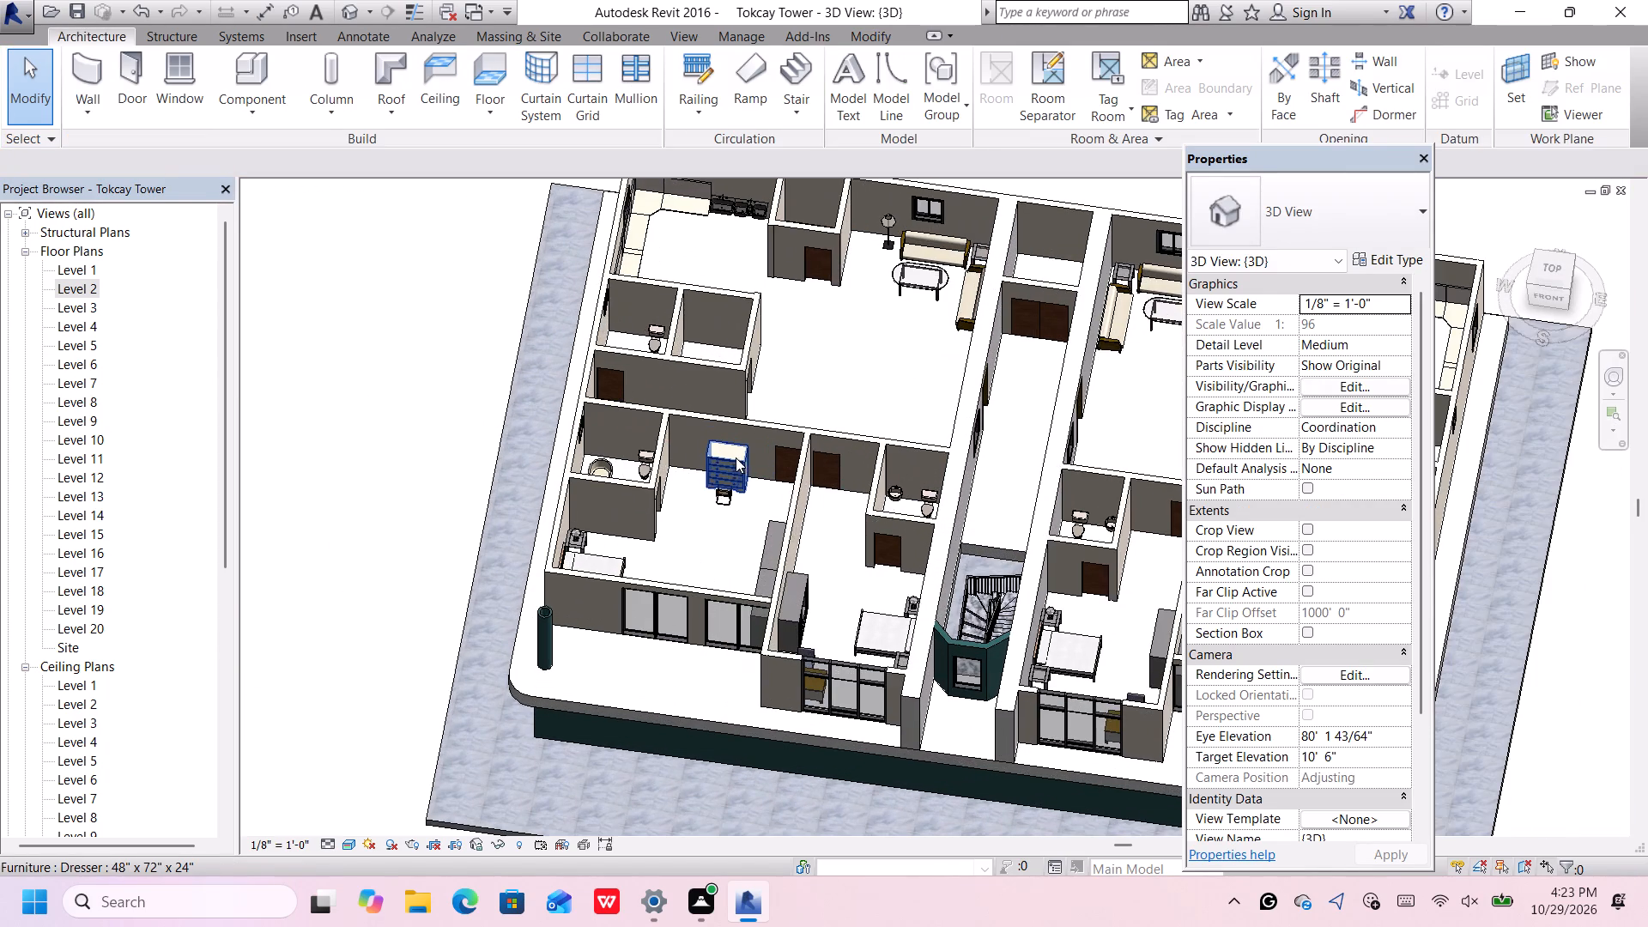
pyautogui.scroll(5, 733, 457)
pyautogui.click(733, 457)
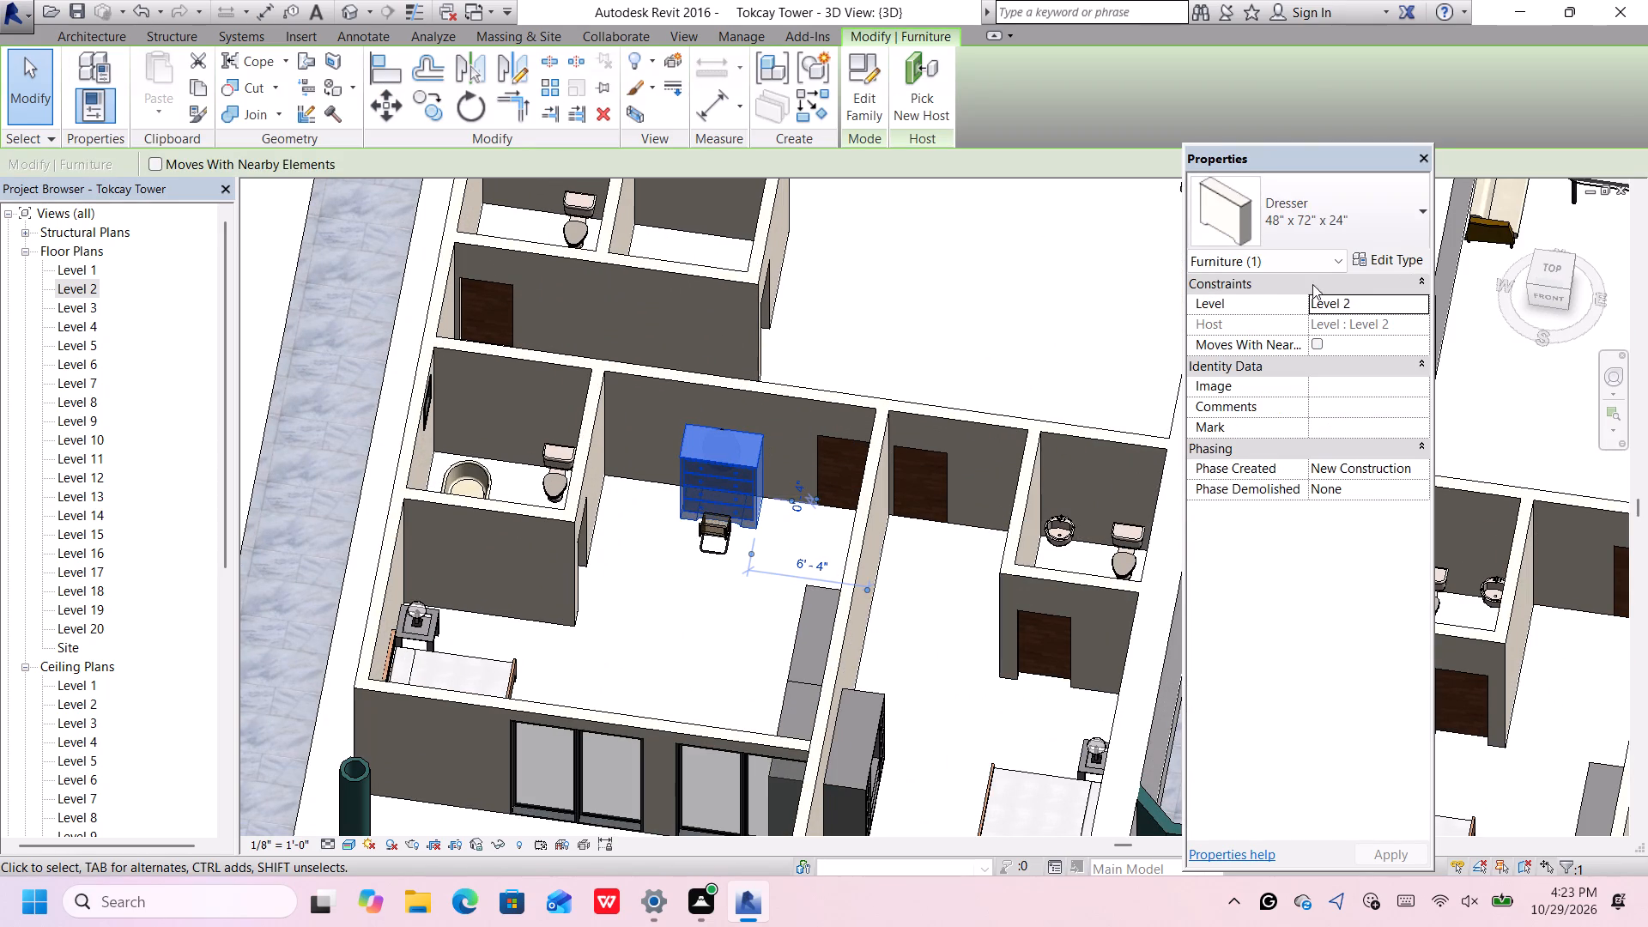
pyautogui.click(1350, 208)
pyautogui.scroll(2, 1329, 384)
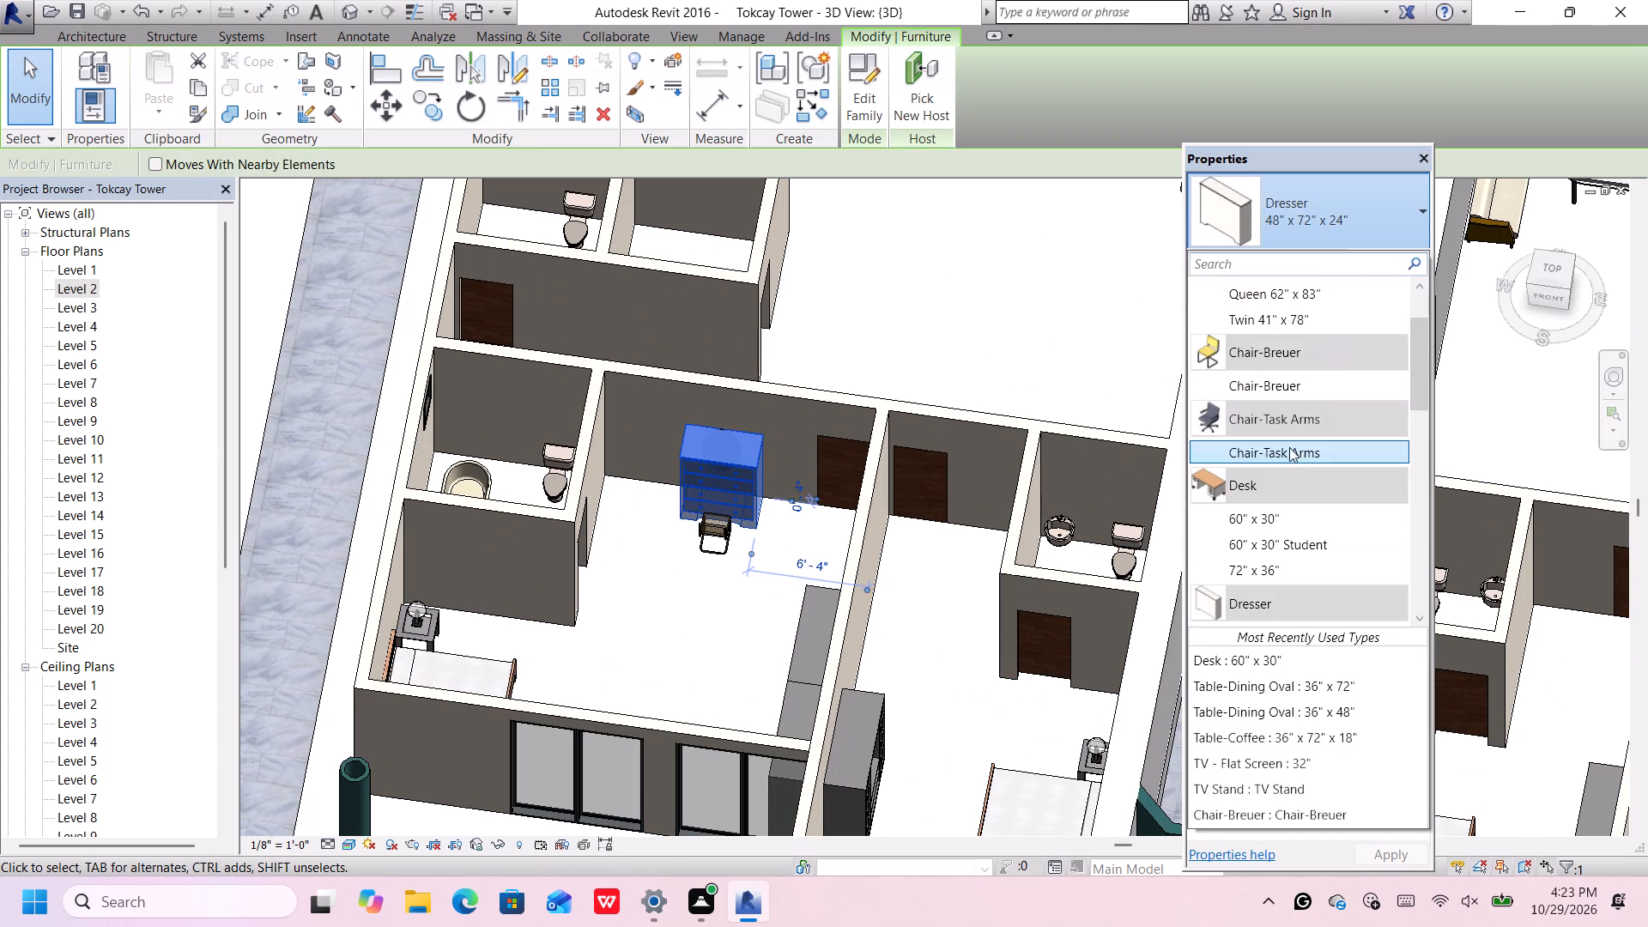
pyautogui.click(1259, 522)
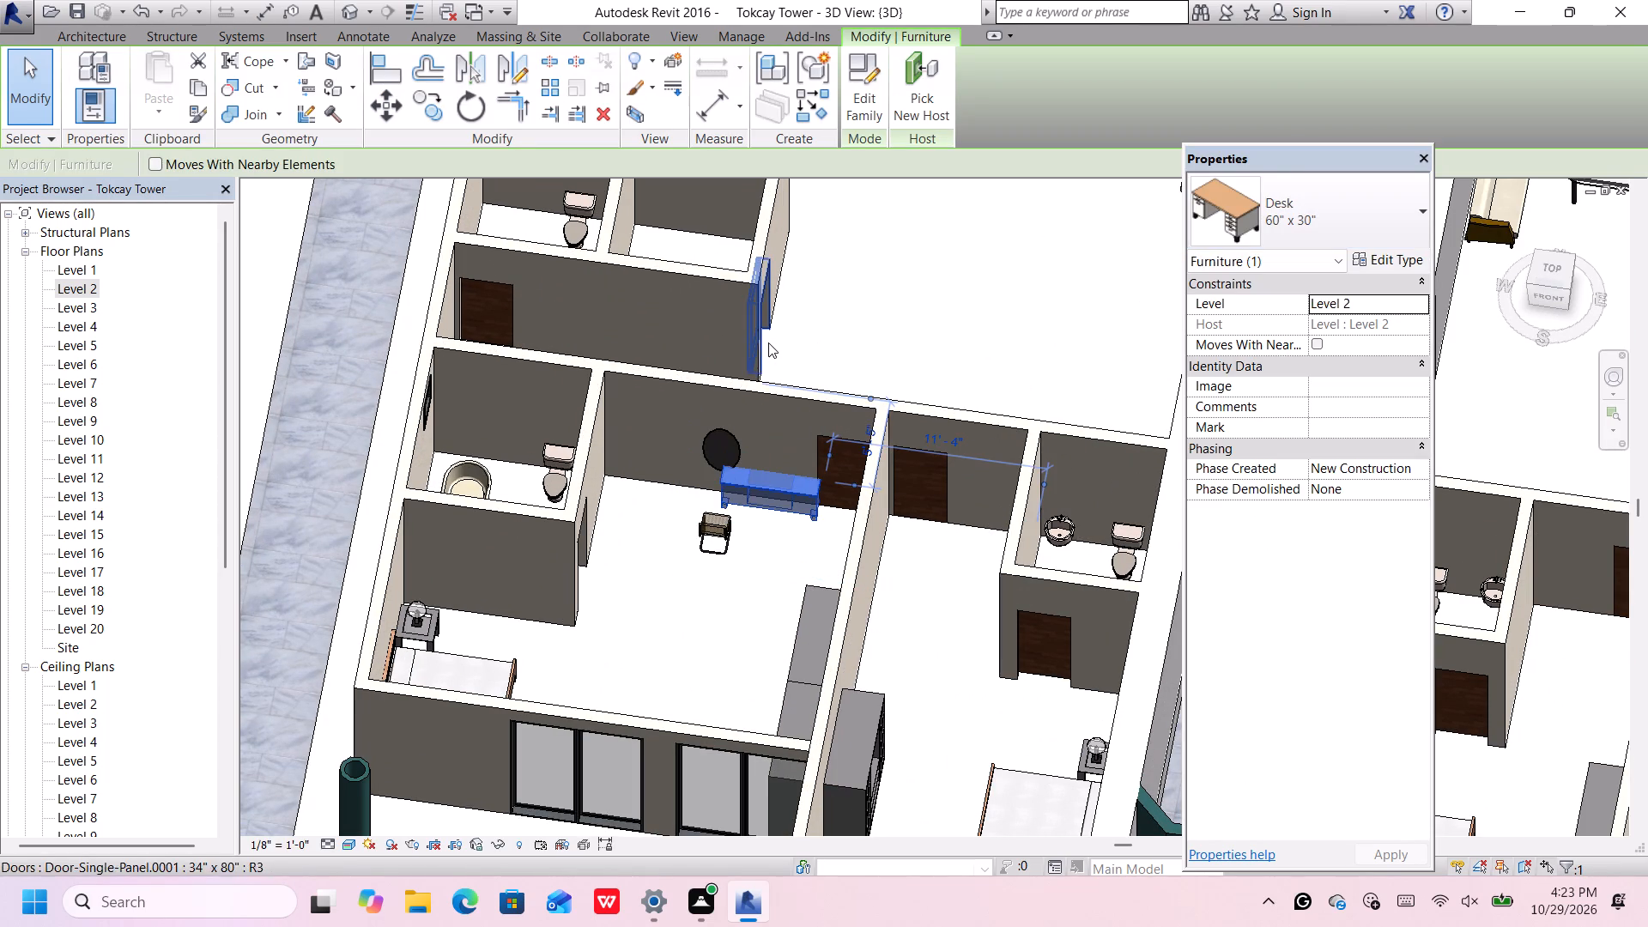
# Move the left-hand apartment's corner-bedroom desk out from the mirror wall into the room.
pyautogui.scroll(5, 749, 460)
pyautogui.click(736, 494)
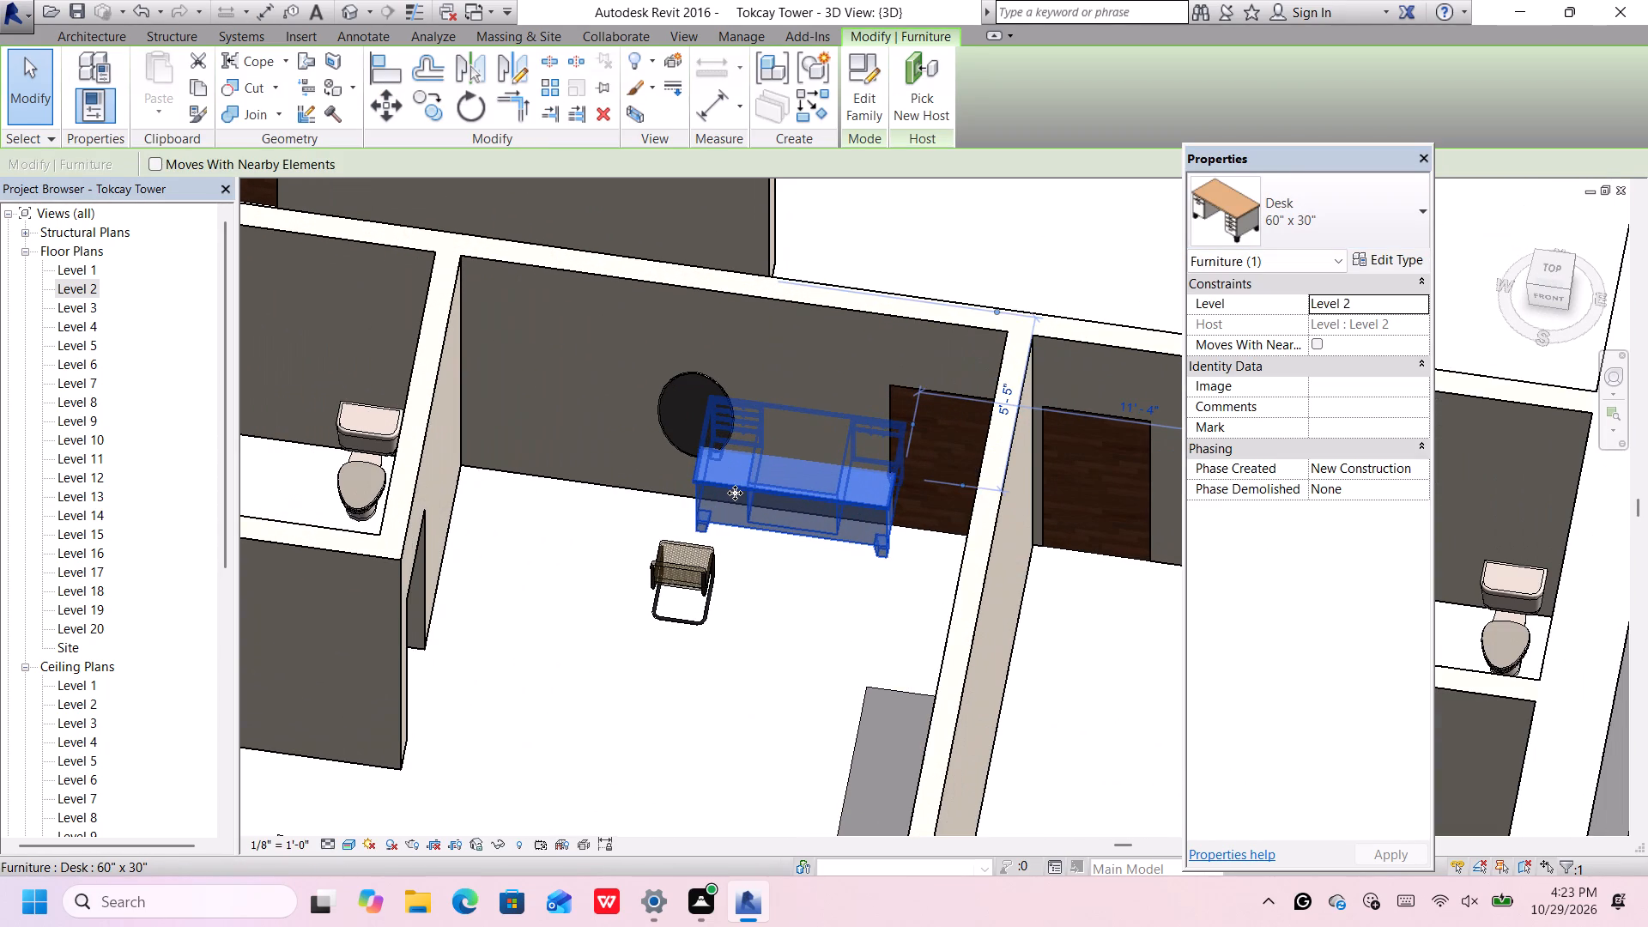
pyautogui.press('Down')
pyautogui.press('Down')
pyautogui.press('Down')
pyautogui.press('Down')
pyautogui.press('Down')
pyautogui.press('Down')
pyautogui.press('Down')
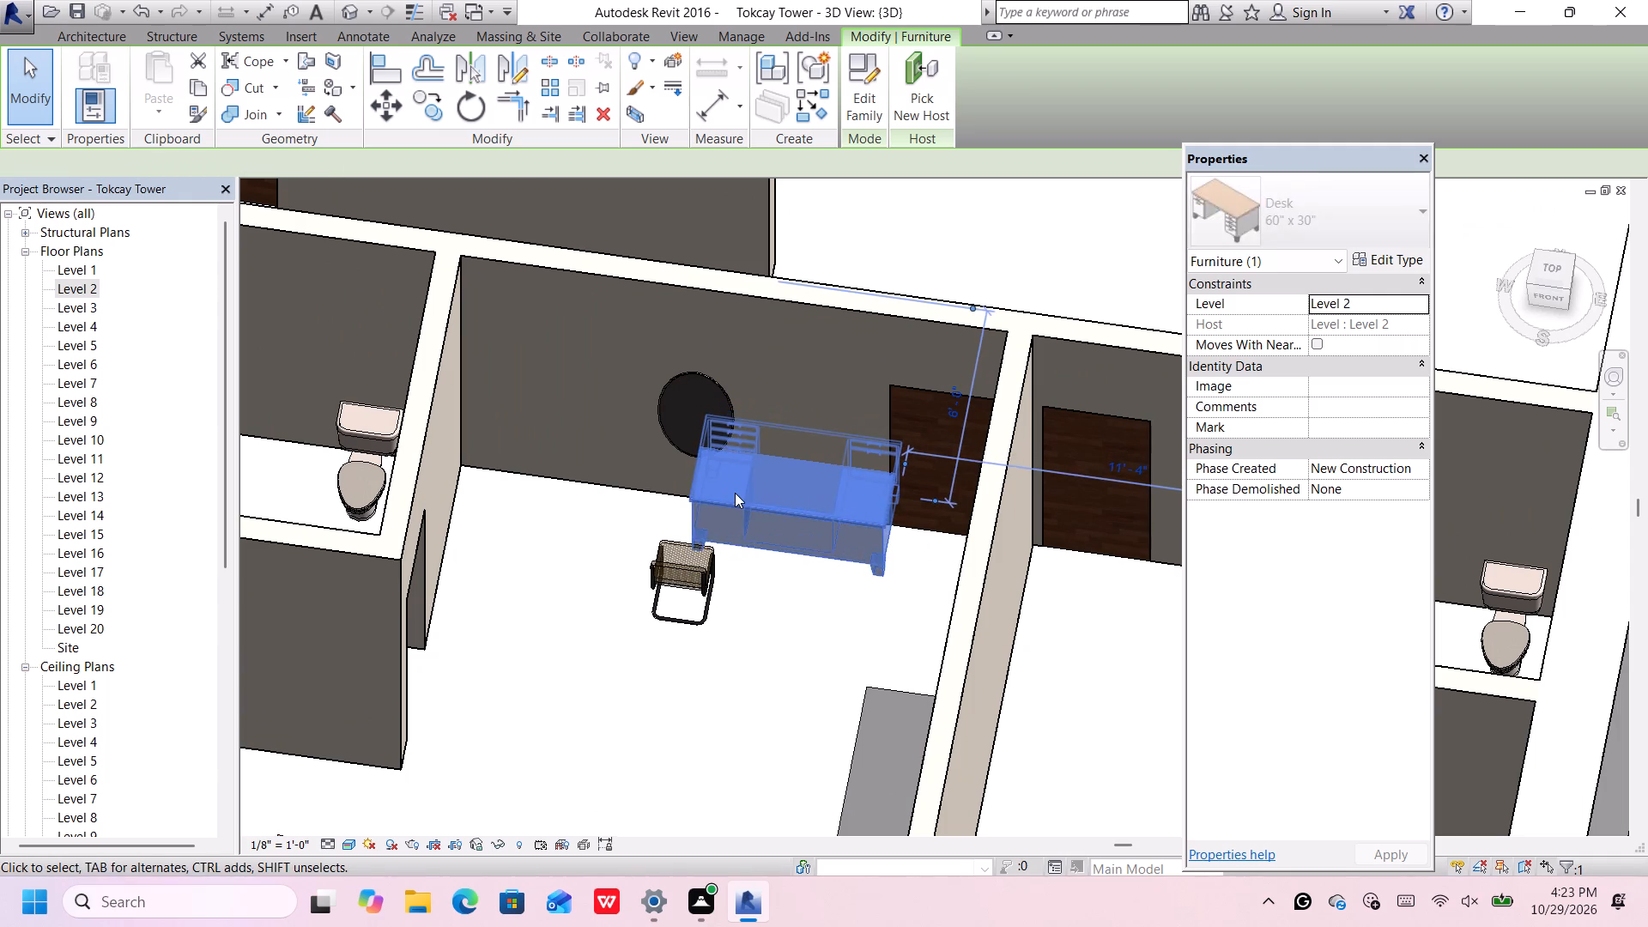
pyautogui.press('Down')
pyautogui.press('Down')
pyautogui.press('Down')
pyautogui.press('Down')
pyautogui.press('Down')
pyautogui.press('Down')
pyautogui.press('Down')
pyautogui.press('Down')
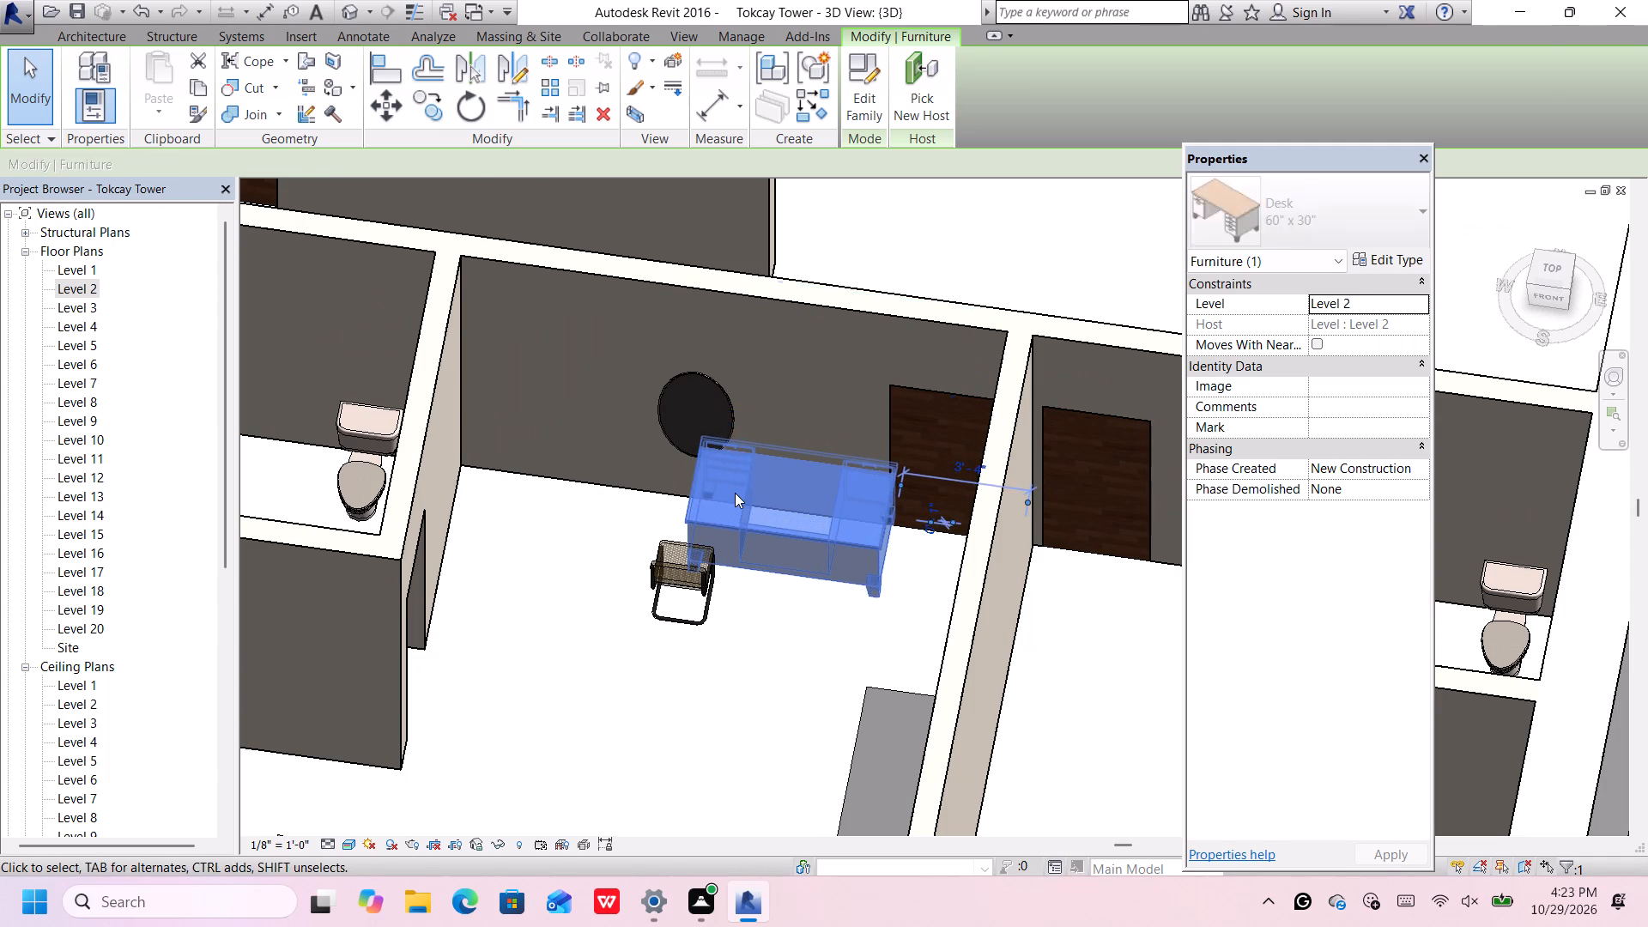
pyautogui.press('Down')
pyautogui.press('Down')
pyautogui.press('Down')
pyautogui.press('Down')
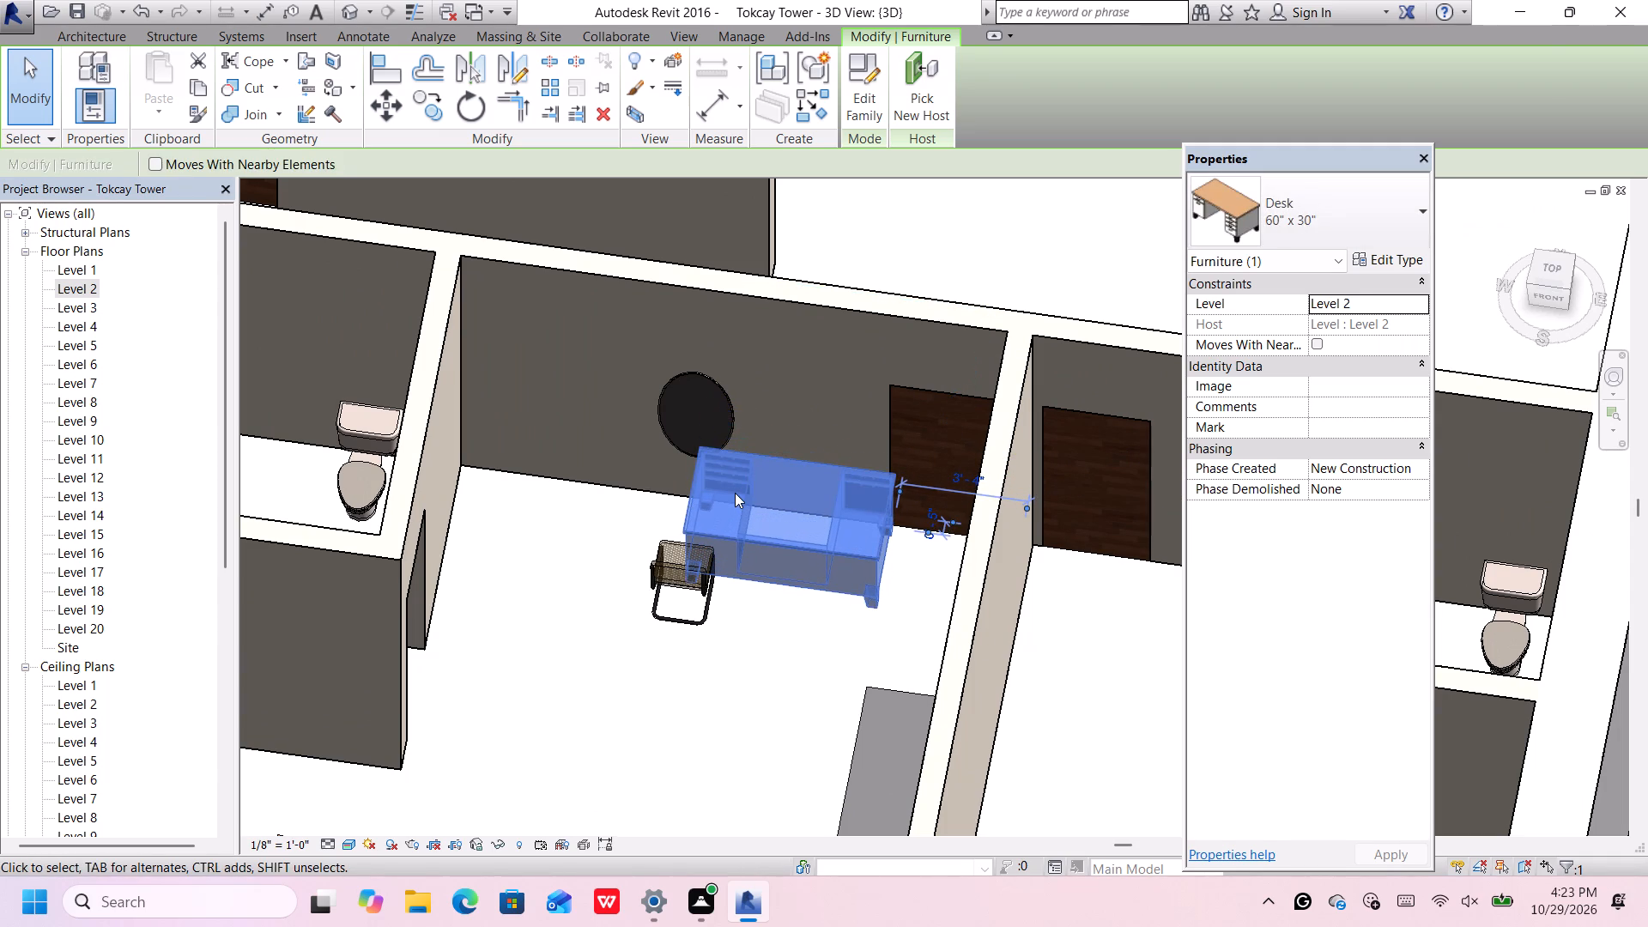
# Move the desk sideways, away from the bedroom door, to sit beneath the round mirror and in front of the chair.
pyautogui.press('Left')
pyautogui.press('Left')
pyautogui.press('Left')
pyautogui.press('Left')
pyautogui.press('Left')
pyautogui.press('Left')
pyautogui.press('Left')
pyautogui.press('Left')
pyautogui.press('Left')
pyautogui.press('Left')
pyautogui.press('Left')
pyautogui.press('Left')
pyautogui.press('Left')
pyautogui.press('Left')
pyautogui.press('Left')
pyautogui.press('Left')
pyautogui.press('Left')
pyautogui.press('Left')
pyautogui.press('Left')
pyautogui.press('Left')
pyautogui.press('Left')
pyautogui.press('Left')
pyautogui.press('Left')
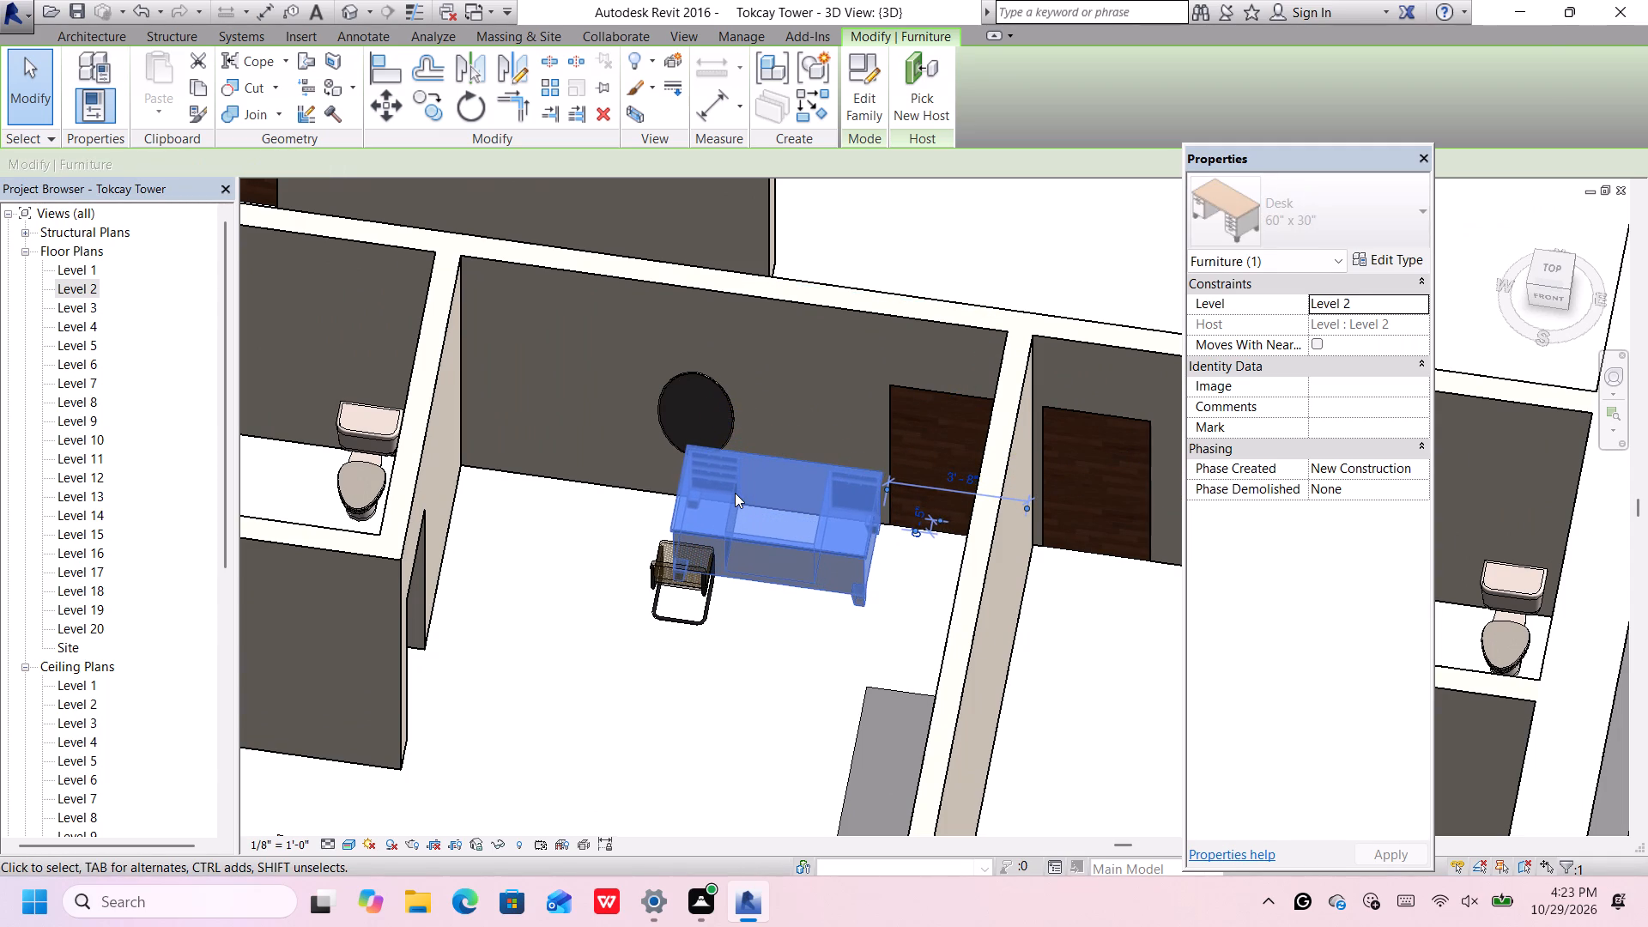
pyautogui.press('Left')
pyautogui.press('Left')
pyautogui.press('Left')
pyautogui.press('Left')
pyautogui.press('Left')
pyautogui.press('Left')
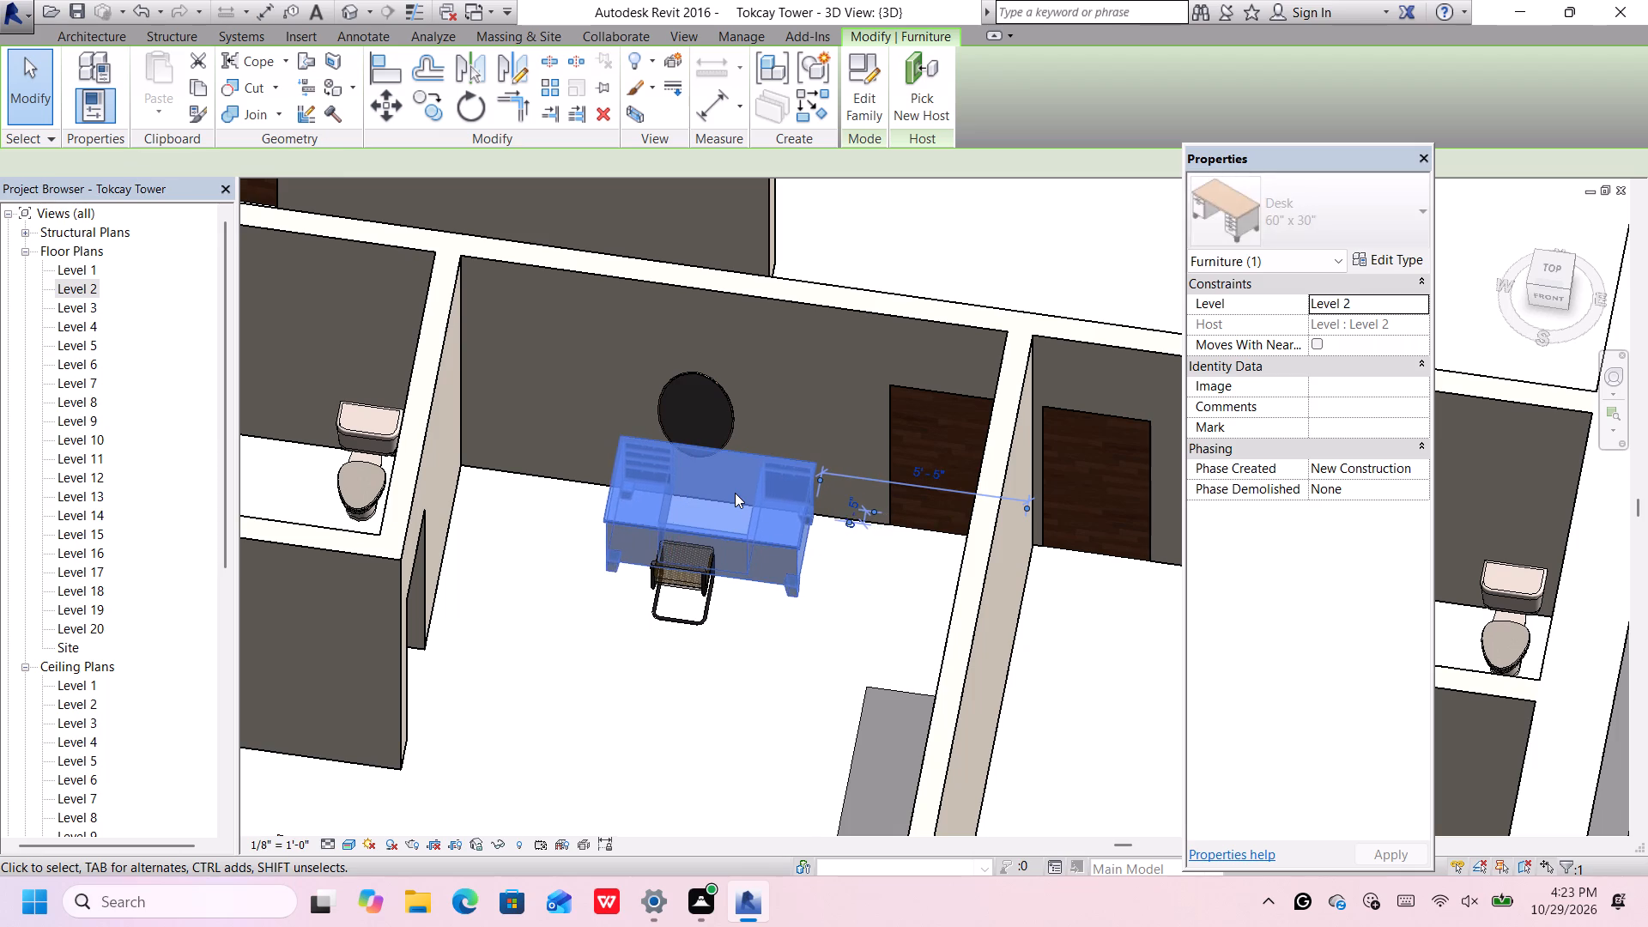
# Nudge the left-hand apartment's corner-bedroom desk farther from the bedroom door, to about 5' 10" from the partition wall.
pyautogui.press('Left')
pyautogui.press('Left')
pyautogui.press('Left')
pyautogui.press('Left')
pyautogui.press('Left')
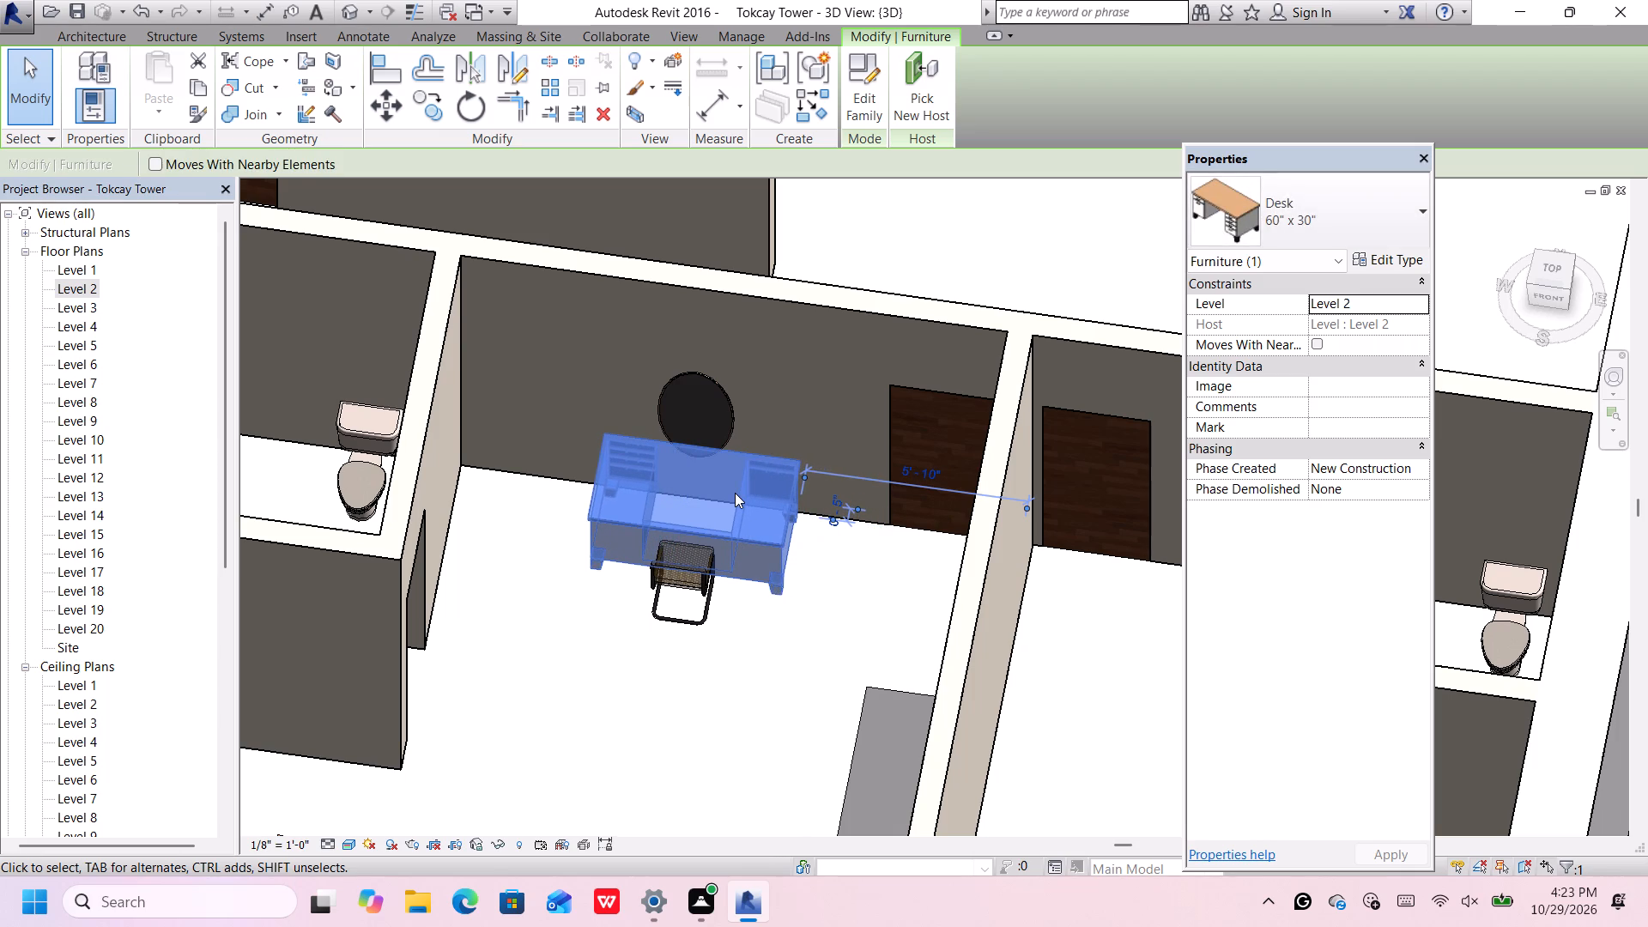
# Raise the Mirror-Ellipse above the left-hand apartment's corner-bedroom desk to an elevation of 3' 2".
pyautogui.click(696, 377)
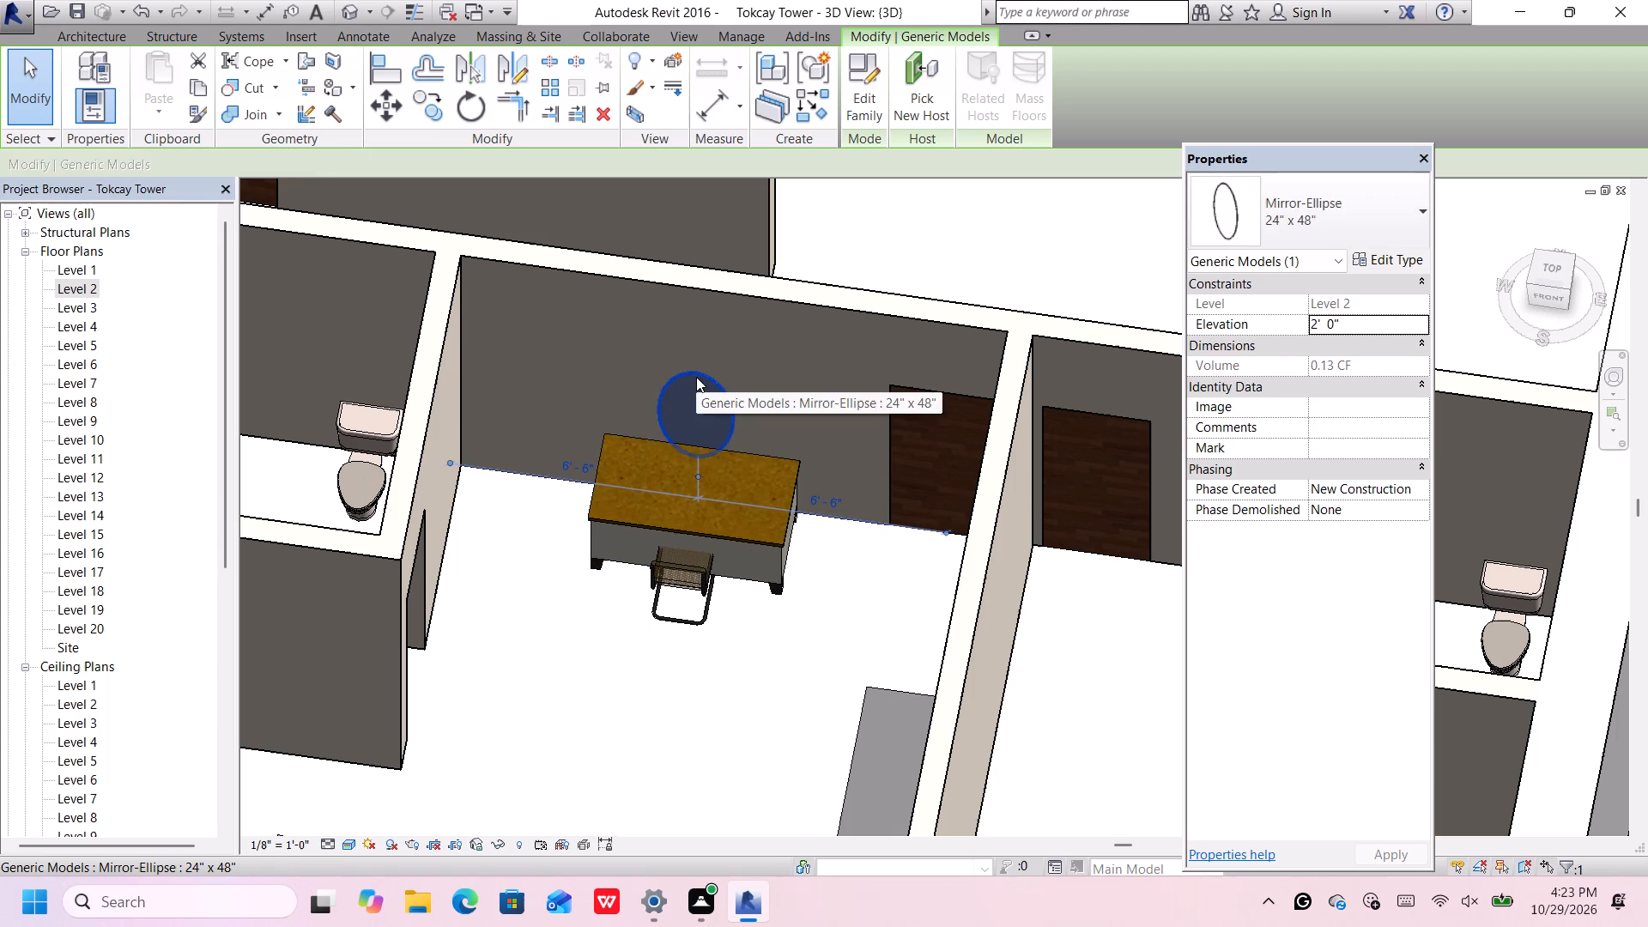
pyautogui.press('Up')
pyautogui.press('Up')
pyautogui.press('Up')
pyautogui.press('Up')
pyautogui.press('Up')
pyautogui.press('Up')
pyautogui.press('Up')
pyautogui.press('Up')
pyautogui.press('Up')
pyautogui.press('Up')
pyautogui.press('Up')
pyautogui.press('Up')
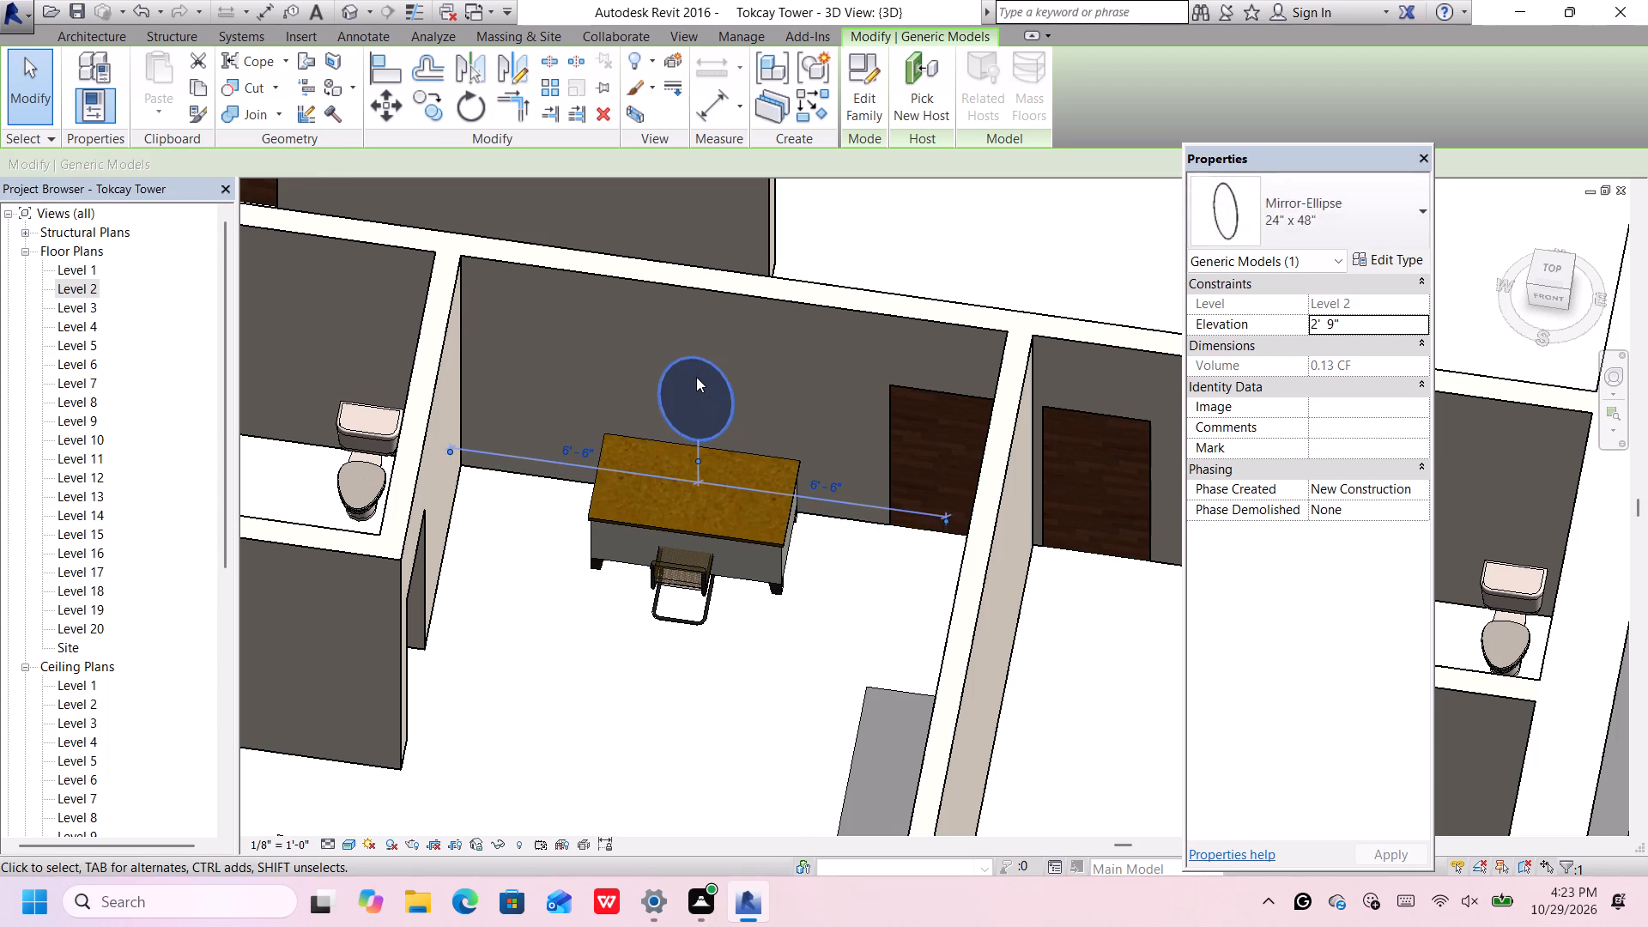
pyautogui.press('Up')
pyautogui.press('Up')
pyautogui.press('Up')
pyautogui.press('Up')
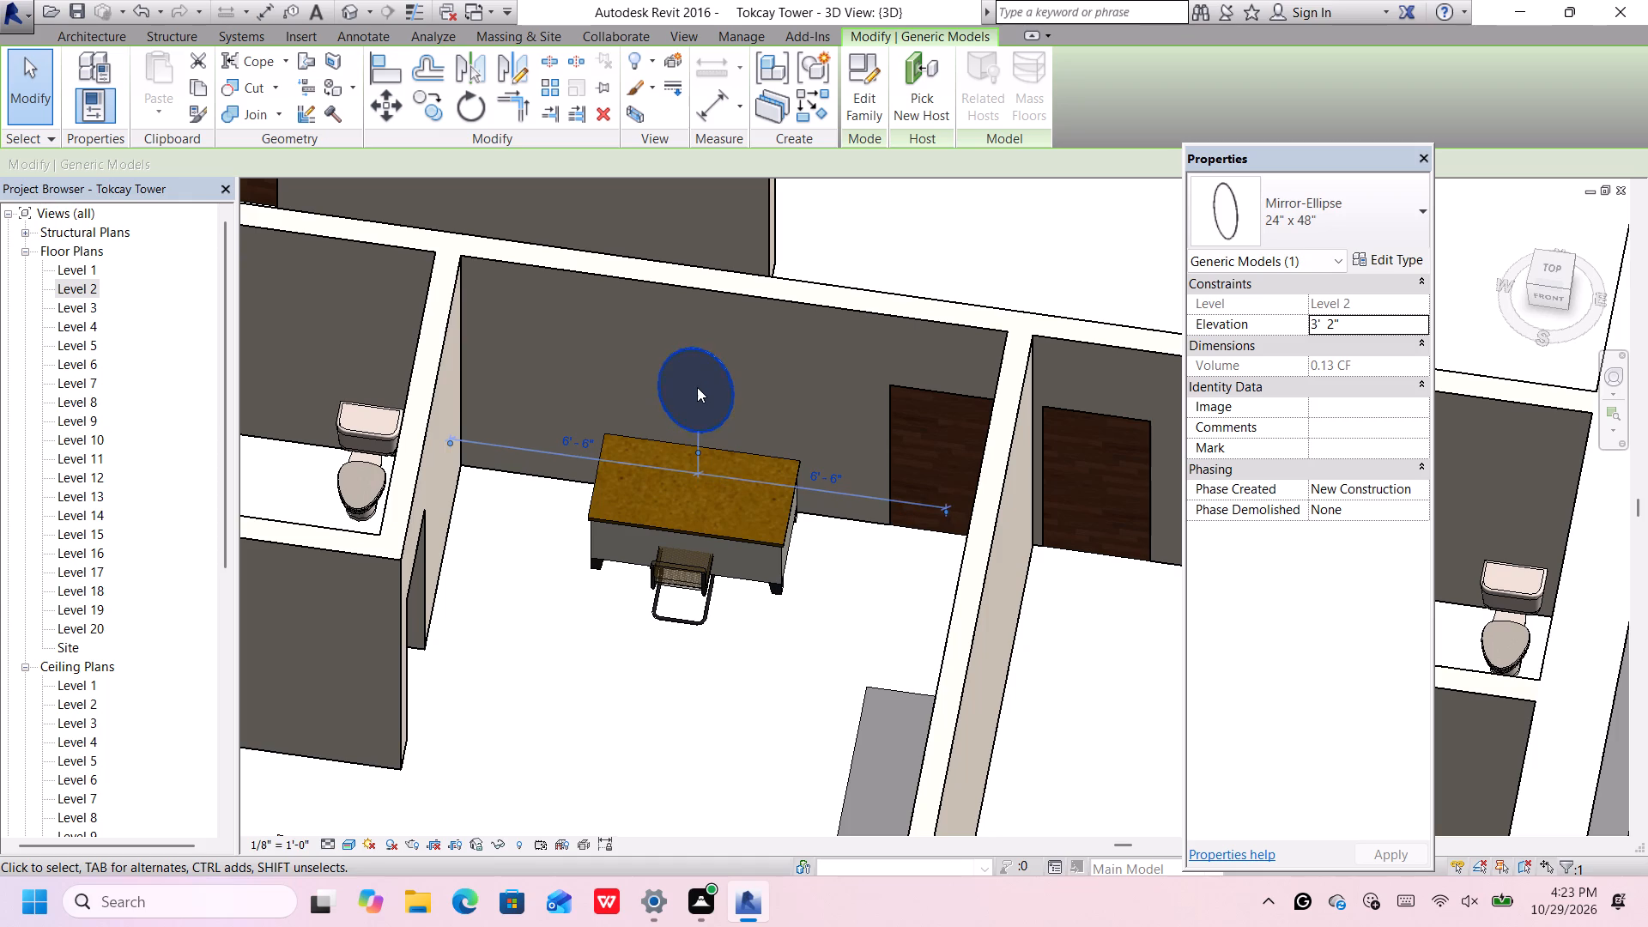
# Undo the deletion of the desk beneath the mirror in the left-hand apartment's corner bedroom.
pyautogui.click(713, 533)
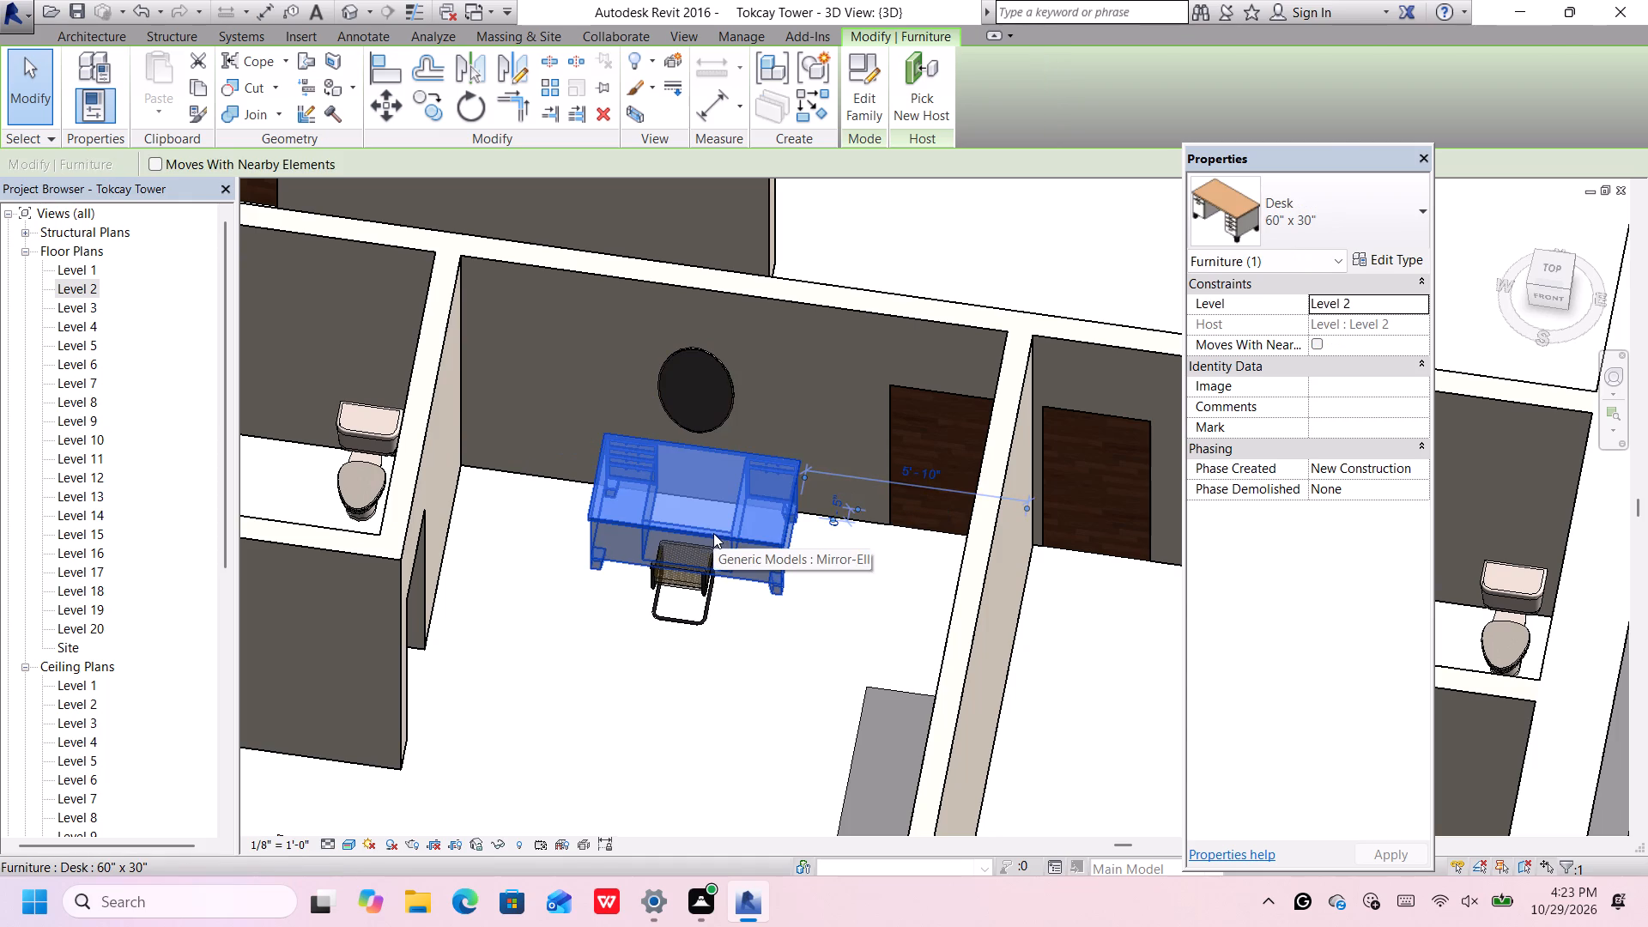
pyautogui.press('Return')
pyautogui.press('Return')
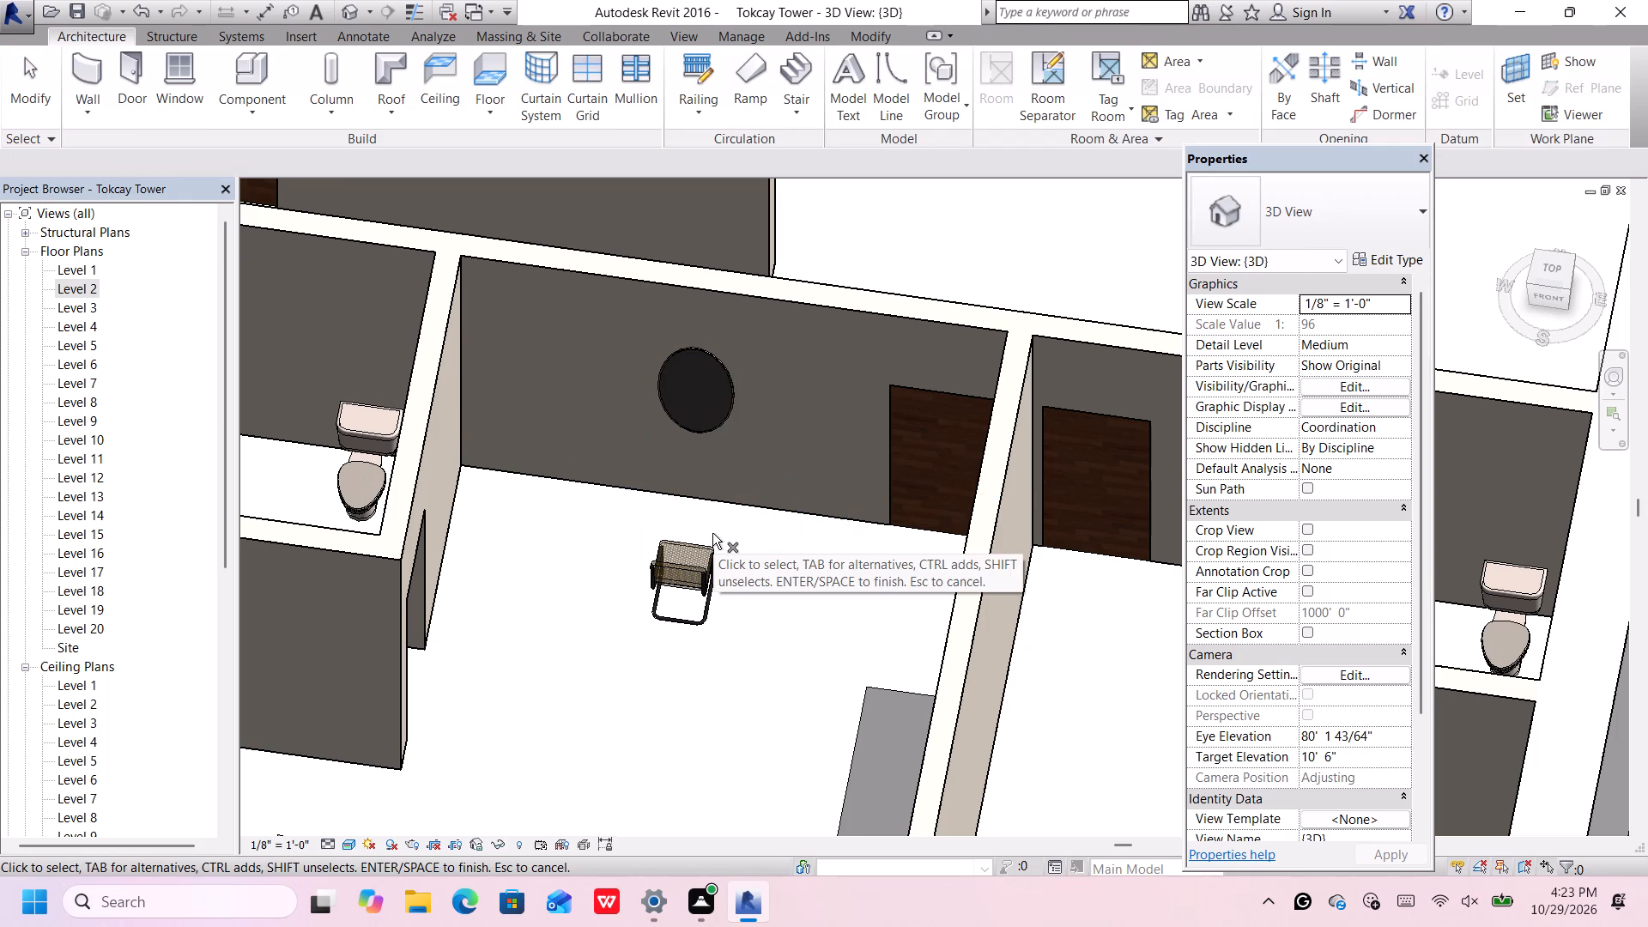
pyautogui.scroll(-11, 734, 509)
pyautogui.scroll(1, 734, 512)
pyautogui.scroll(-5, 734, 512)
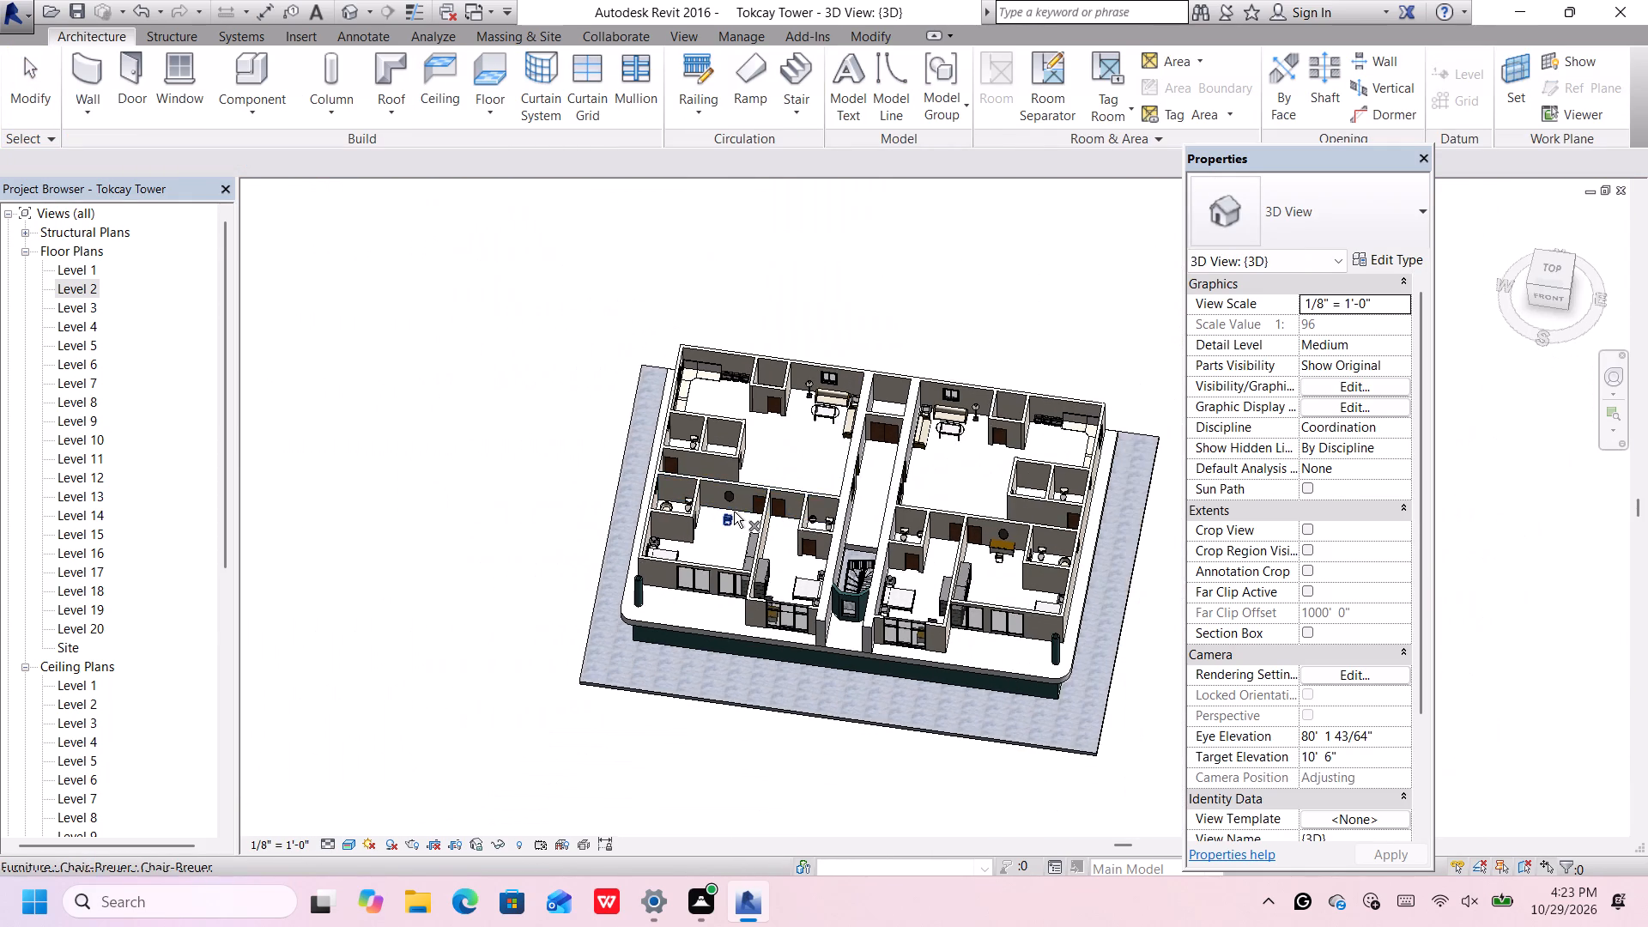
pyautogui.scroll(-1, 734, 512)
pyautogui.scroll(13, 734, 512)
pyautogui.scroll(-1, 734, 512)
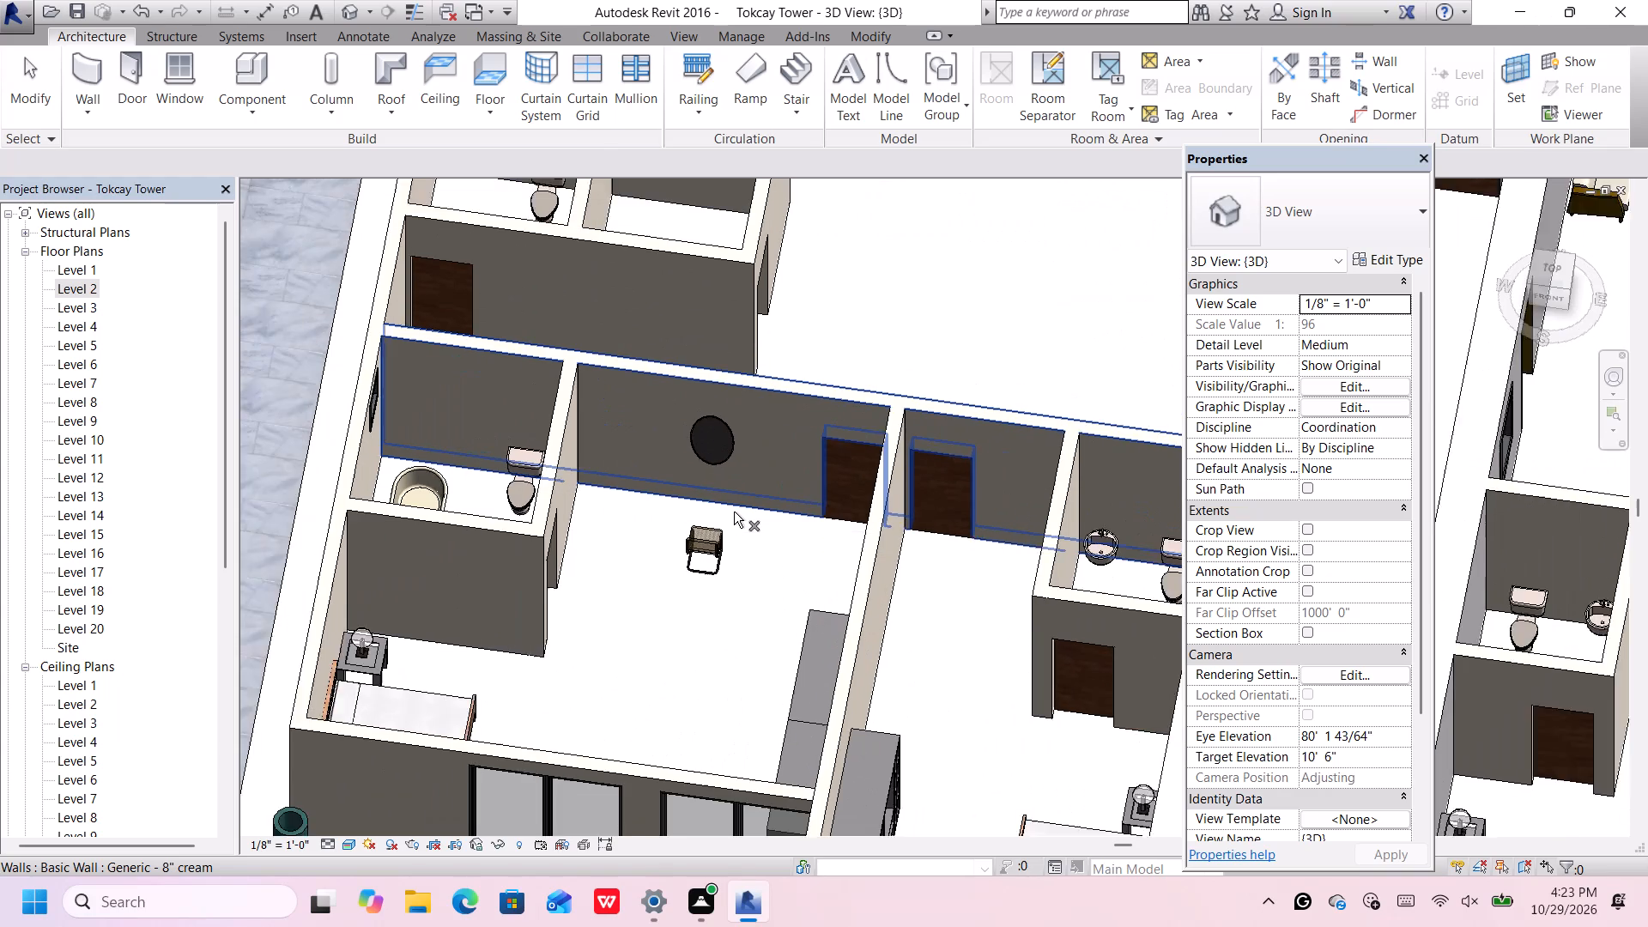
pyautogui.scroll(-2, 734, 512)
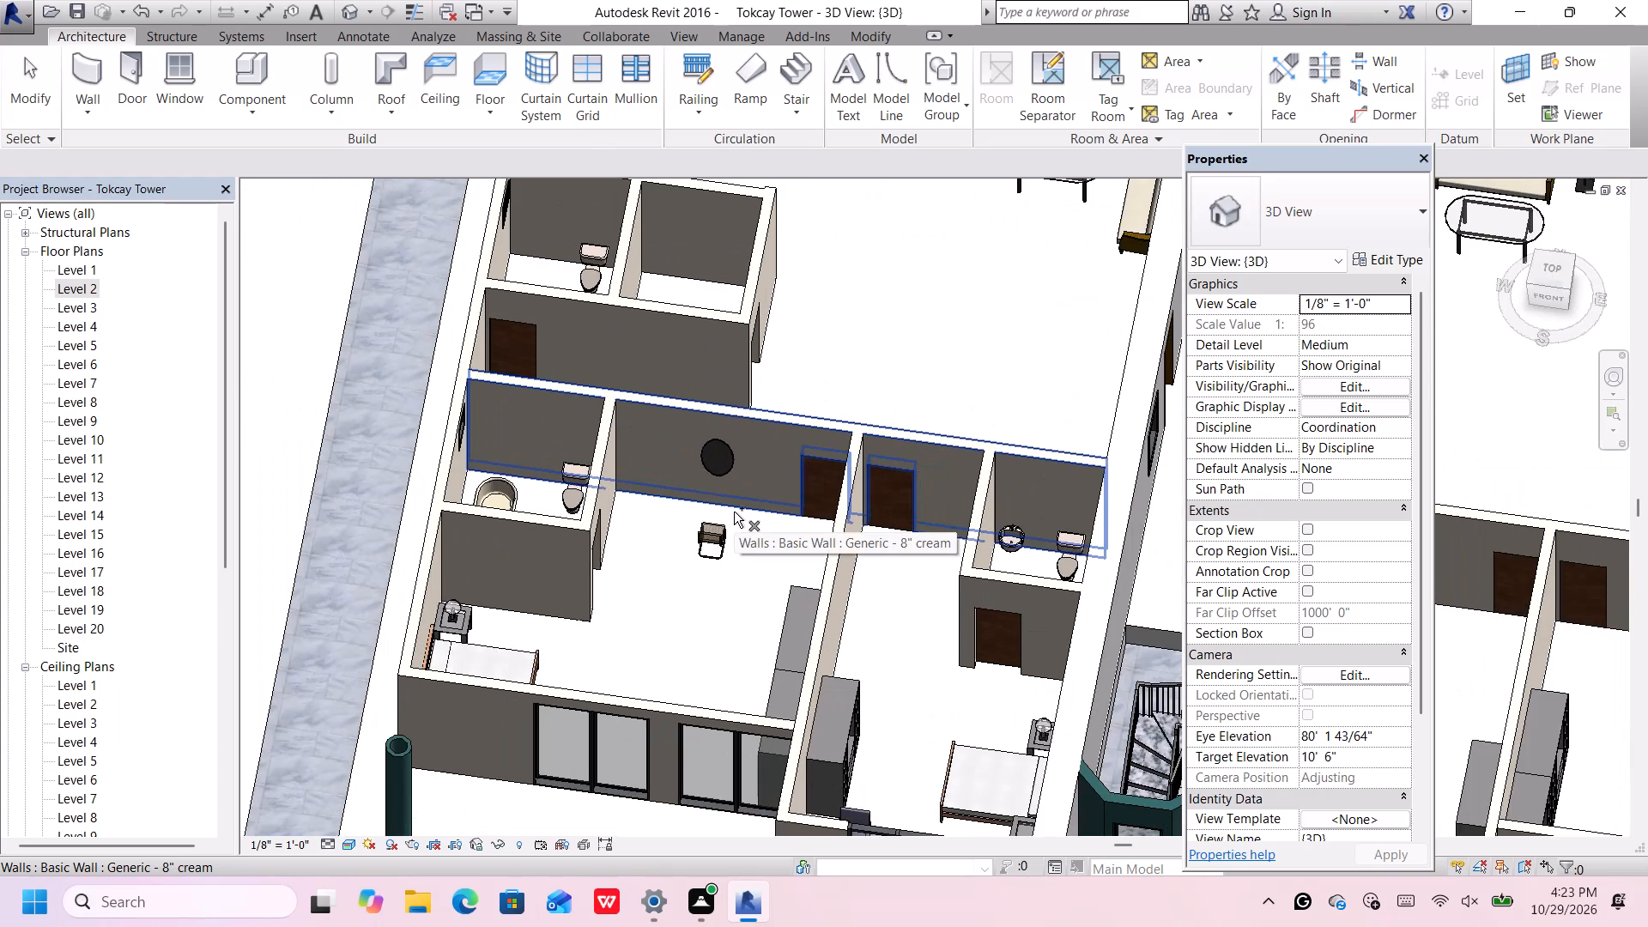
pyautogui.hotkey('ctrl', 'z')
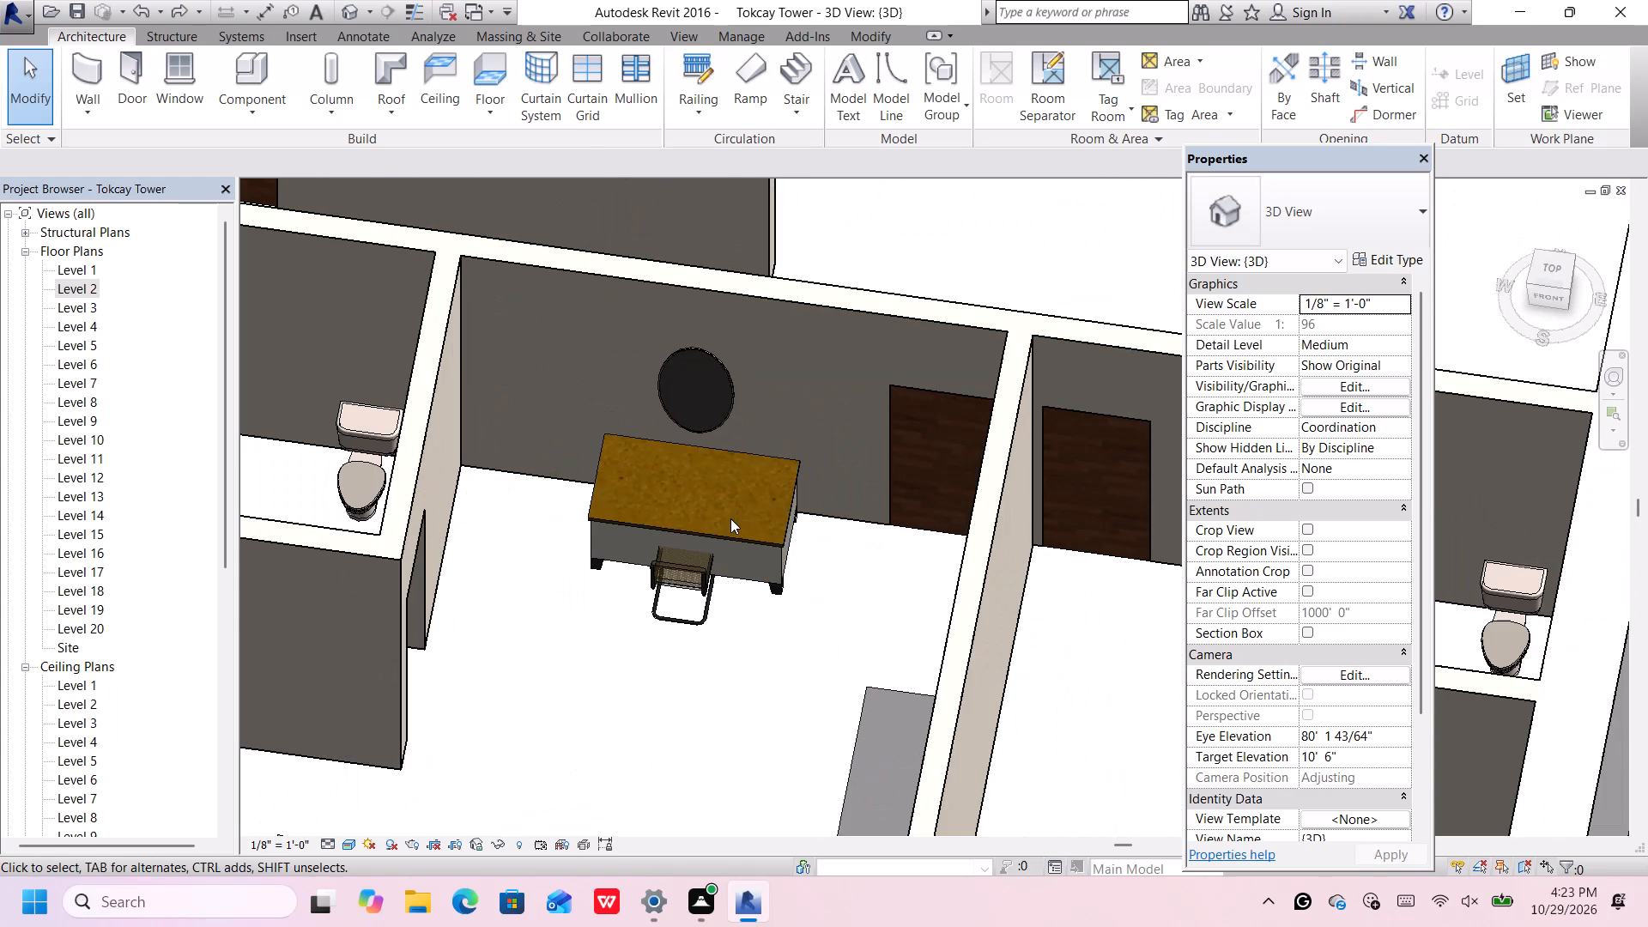
# Open the corner-bedroom desk's family in the Family Editor to examine it, and load it back into the project.
pyautogui.scroll(1, 724, 530)
pyautogui.click(724, 530)
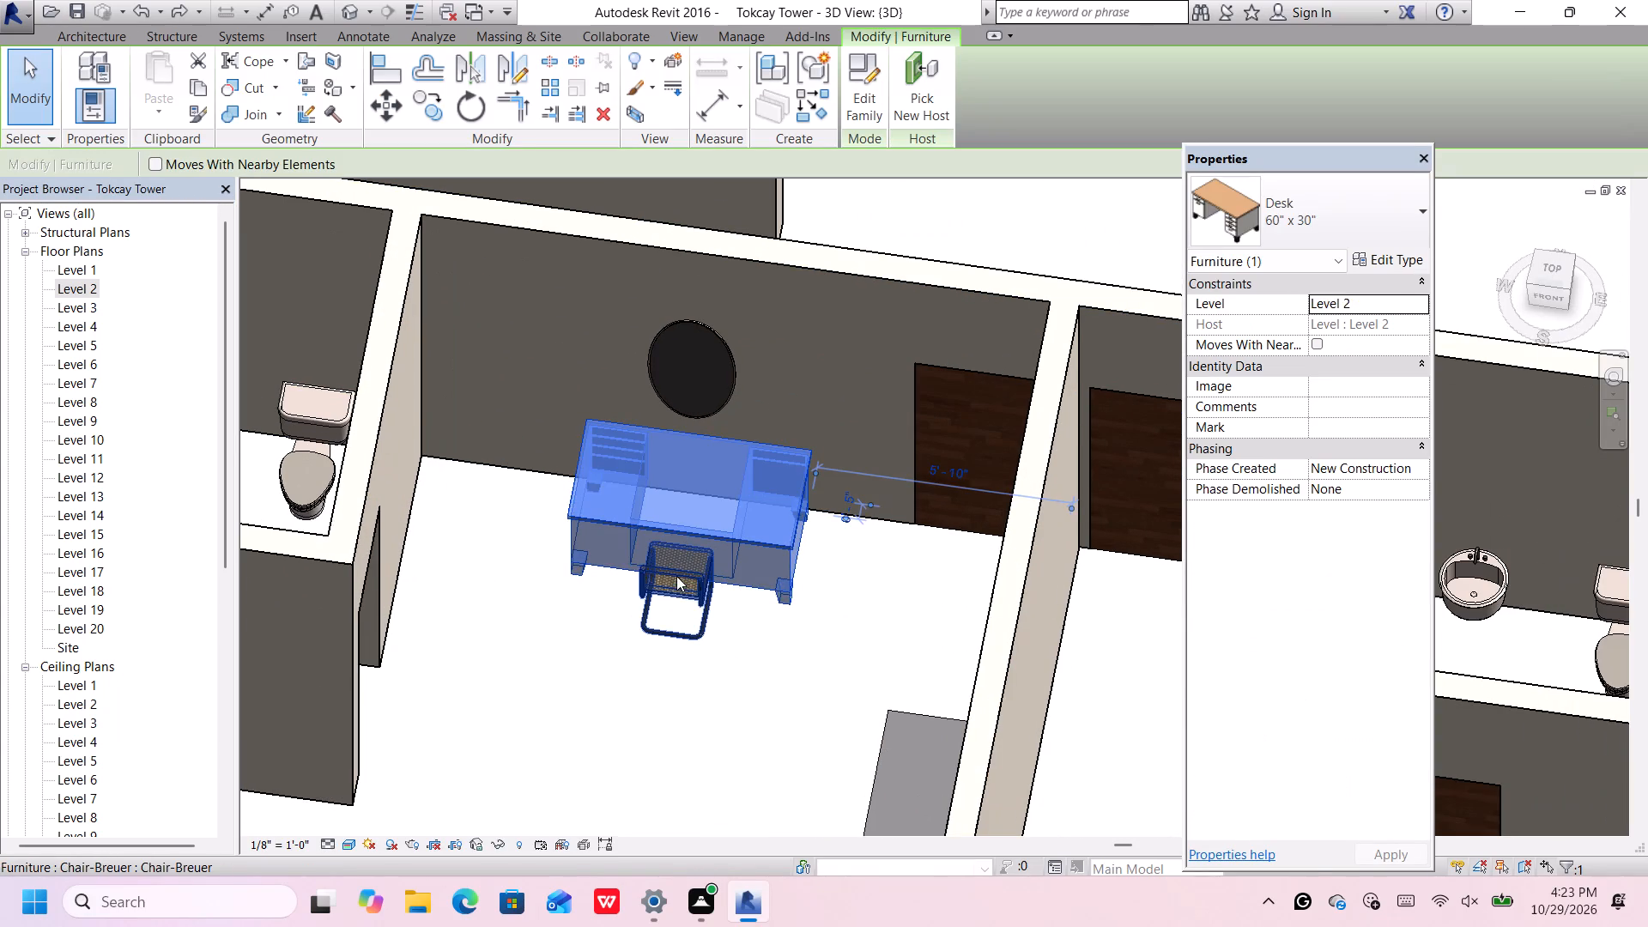
pyautogui.click(872, 108)
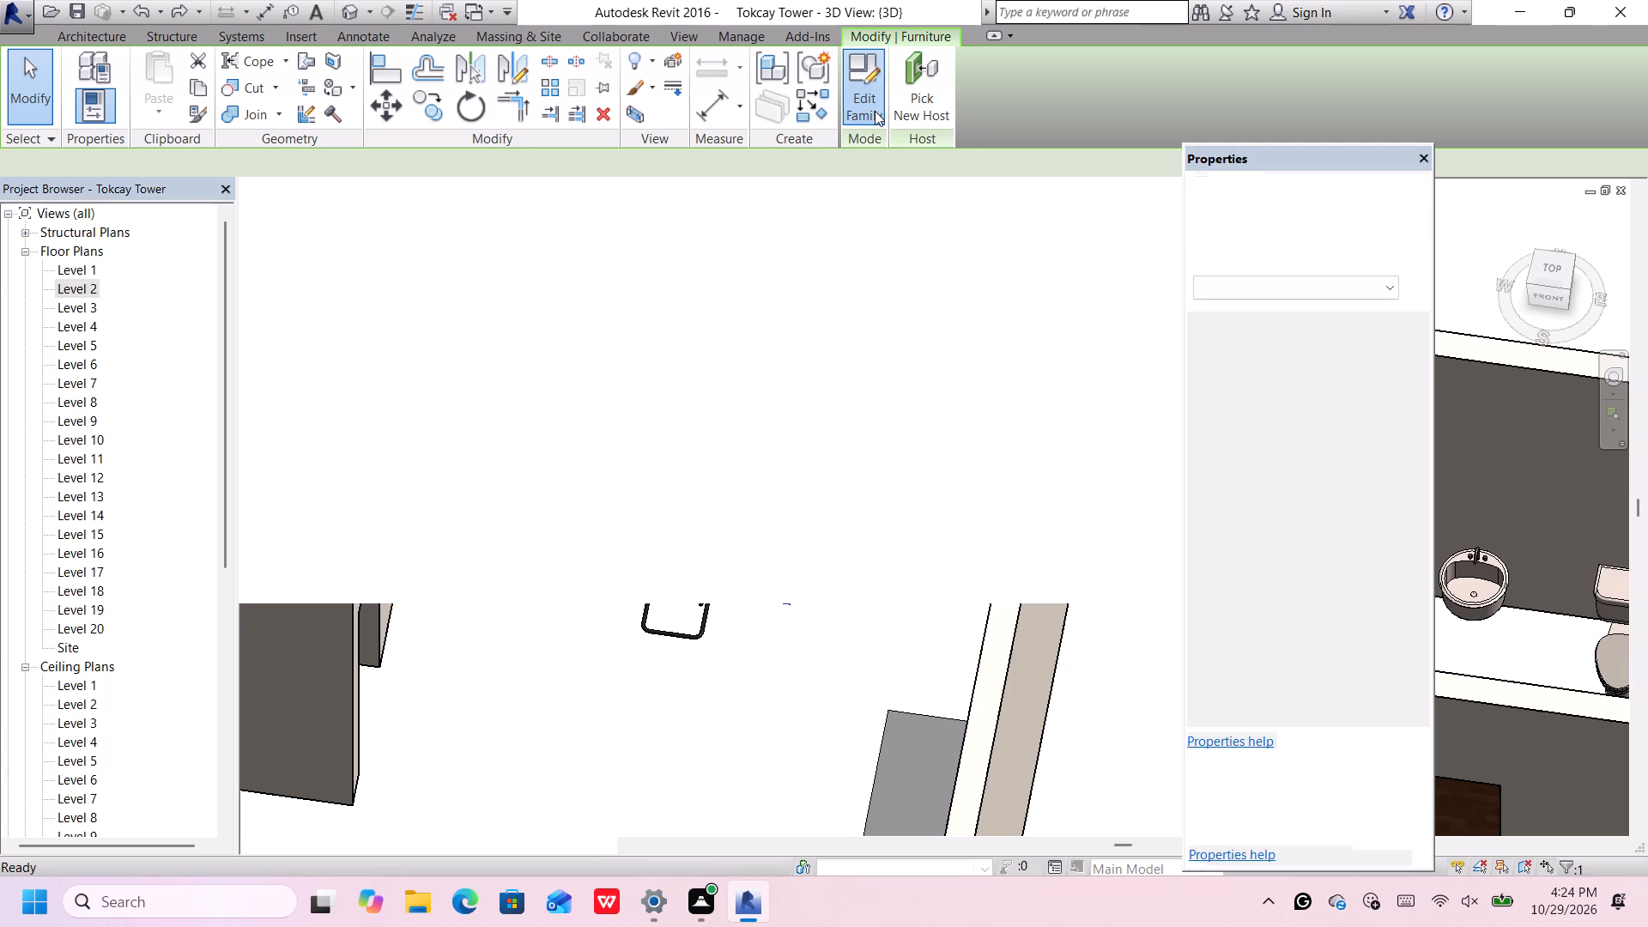
pyautogui.scroll(-8, 803, 290)
pyautogui.middleClick(832, 238)
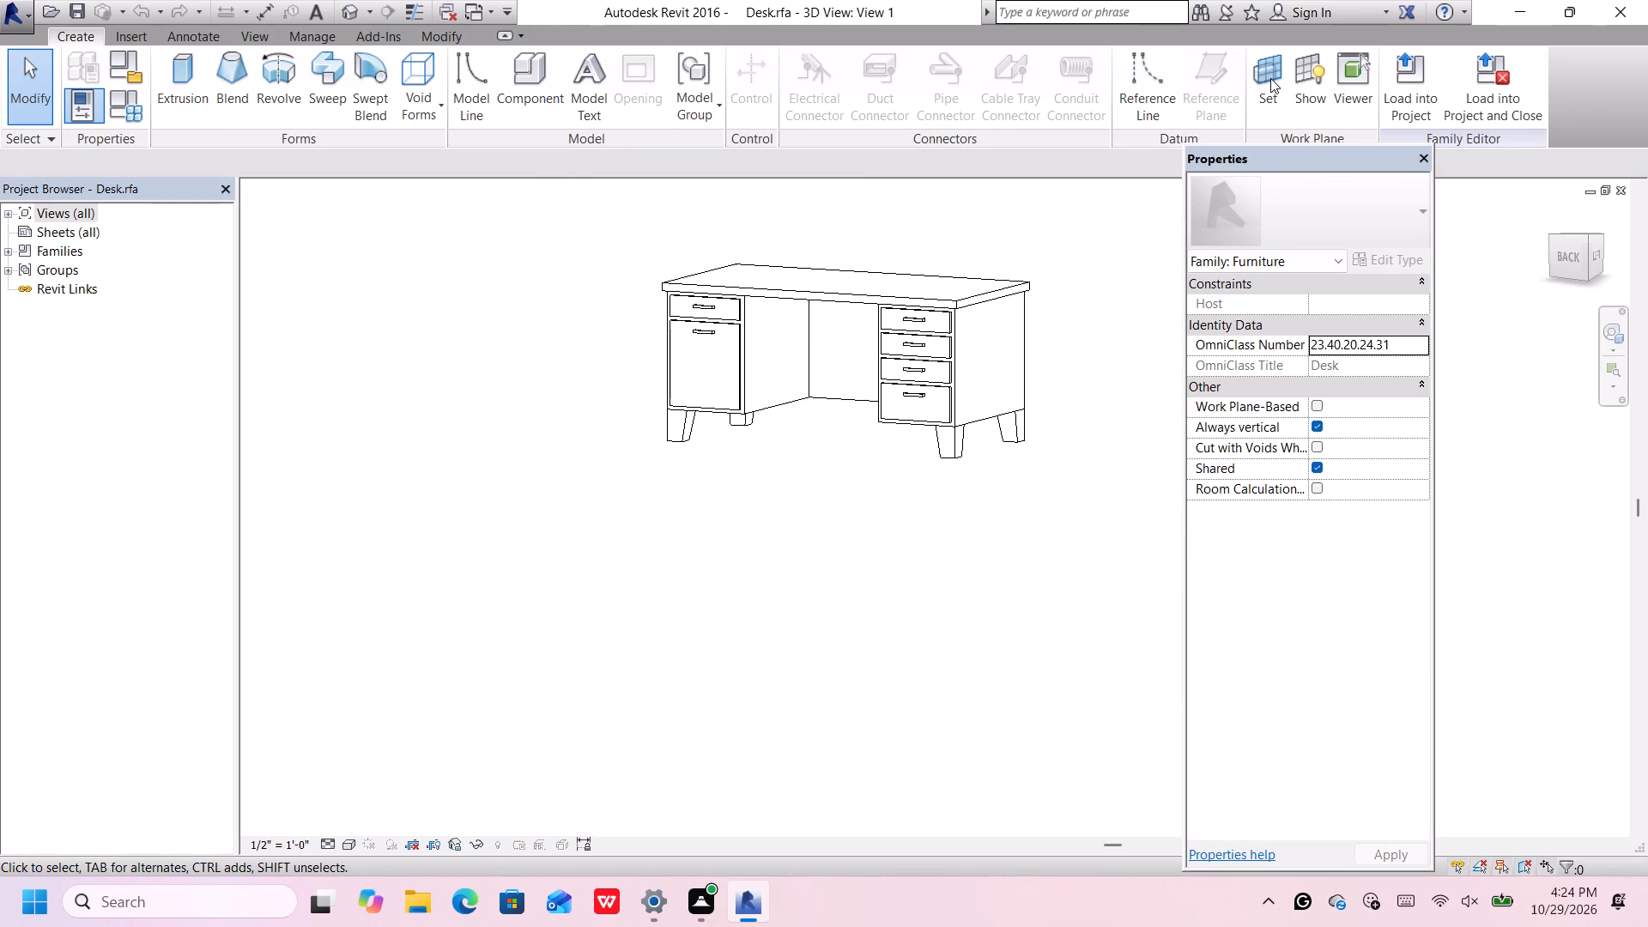
pyautogui.click(1395, 76)
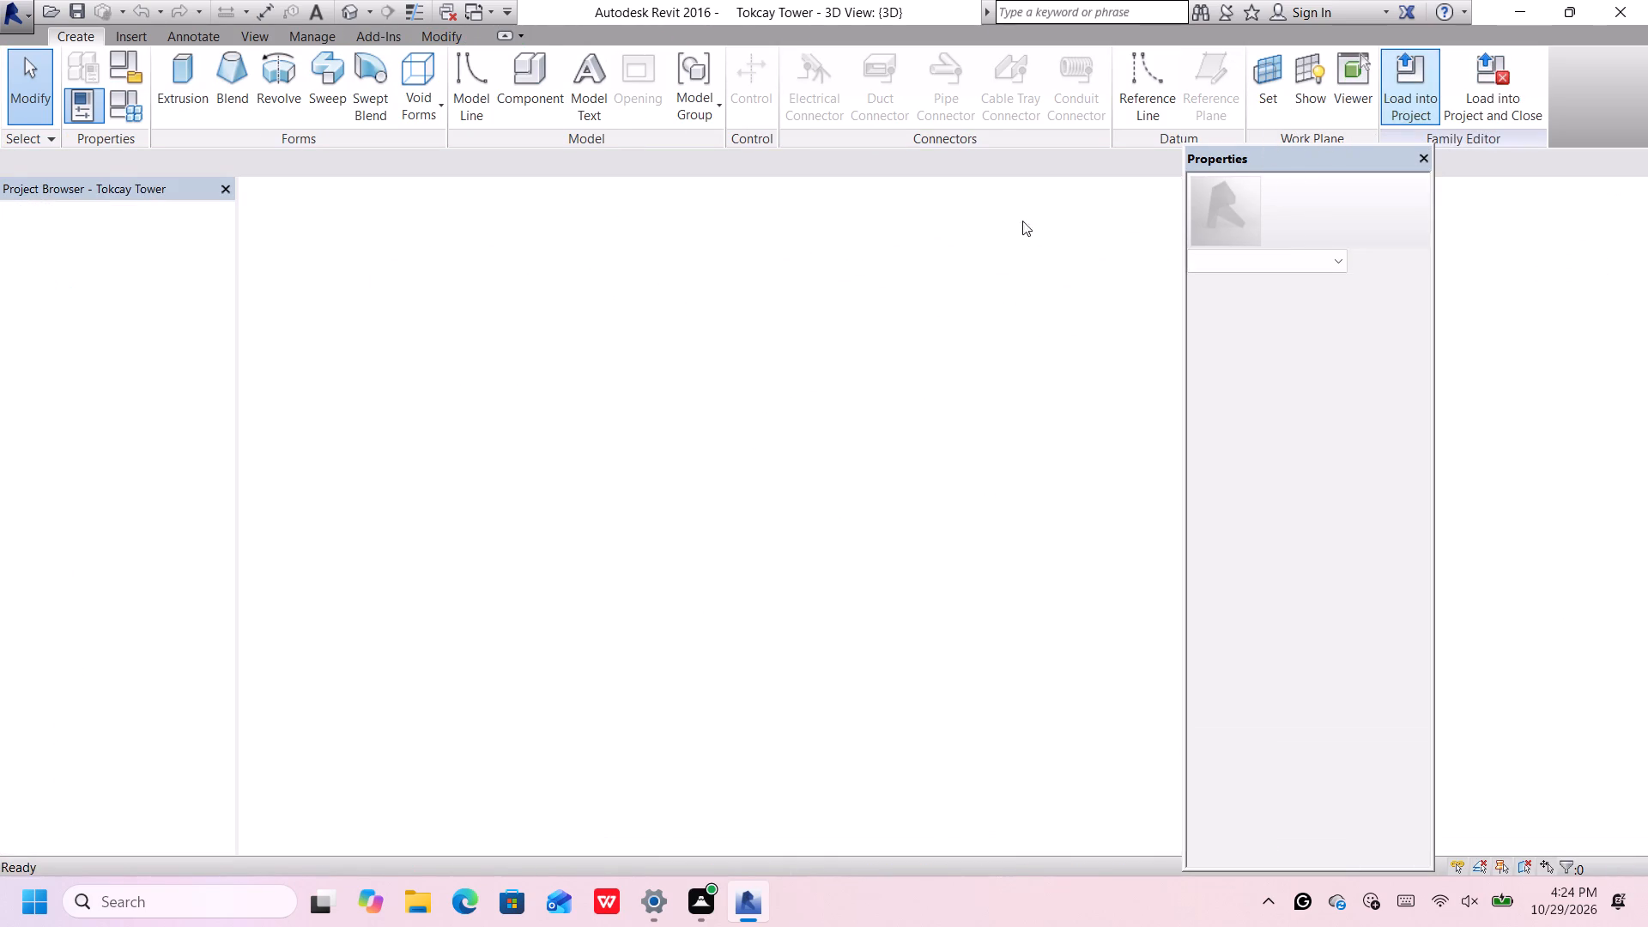
pyautogui.scroll(-1, 670, 466)
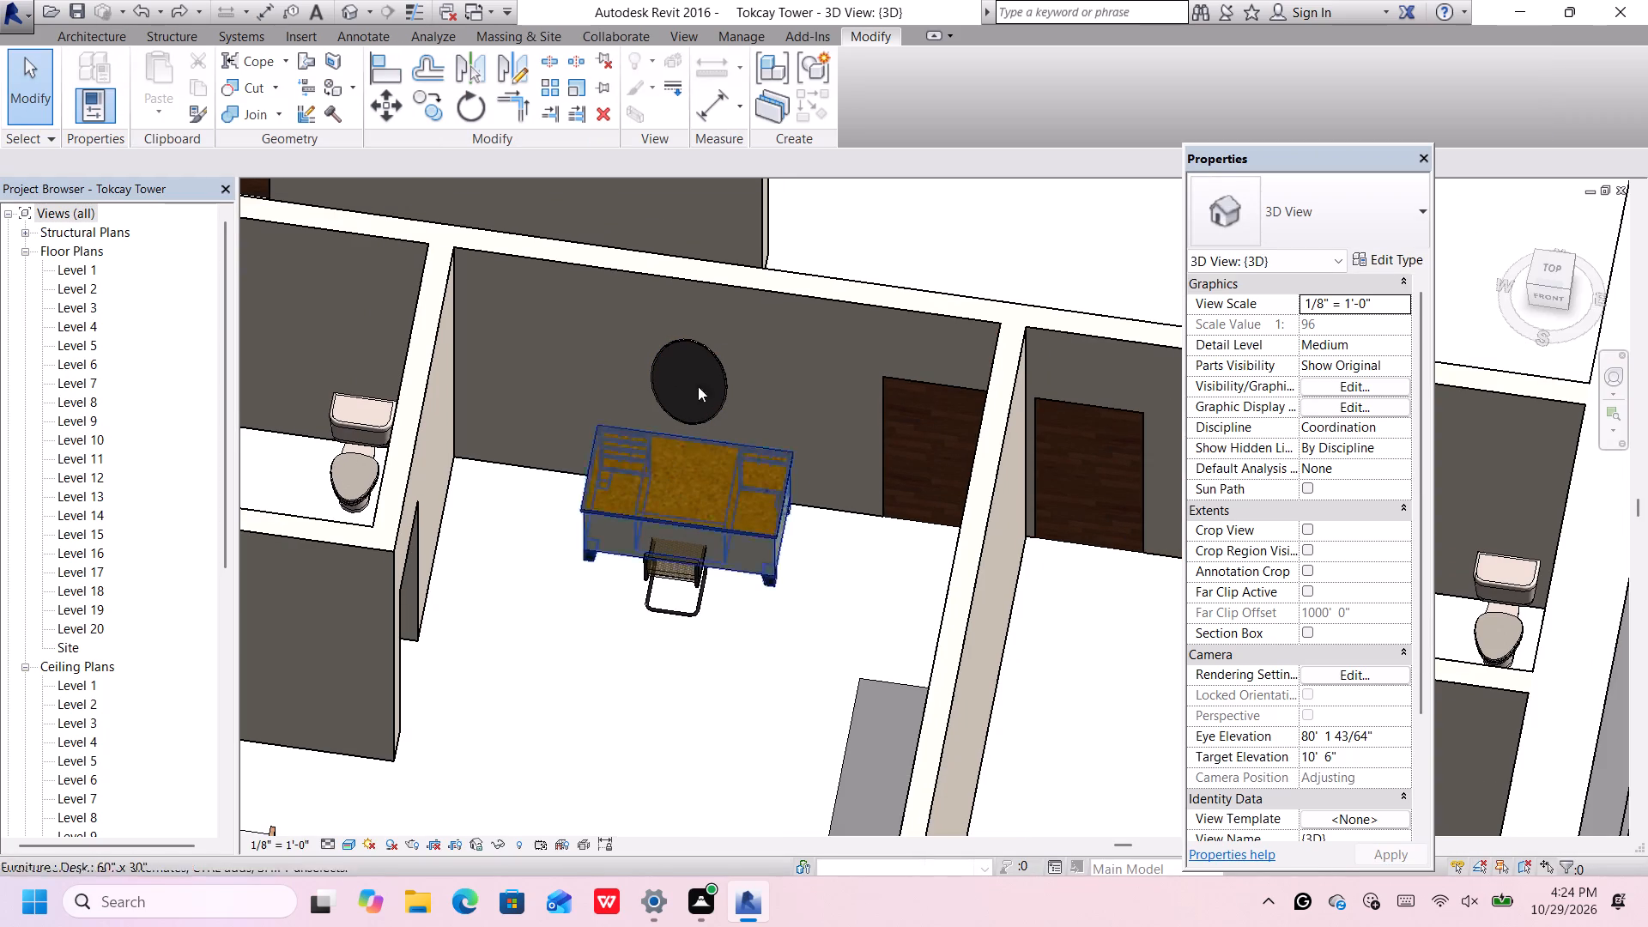
pyautogui.scroll(-4, 625, 215)
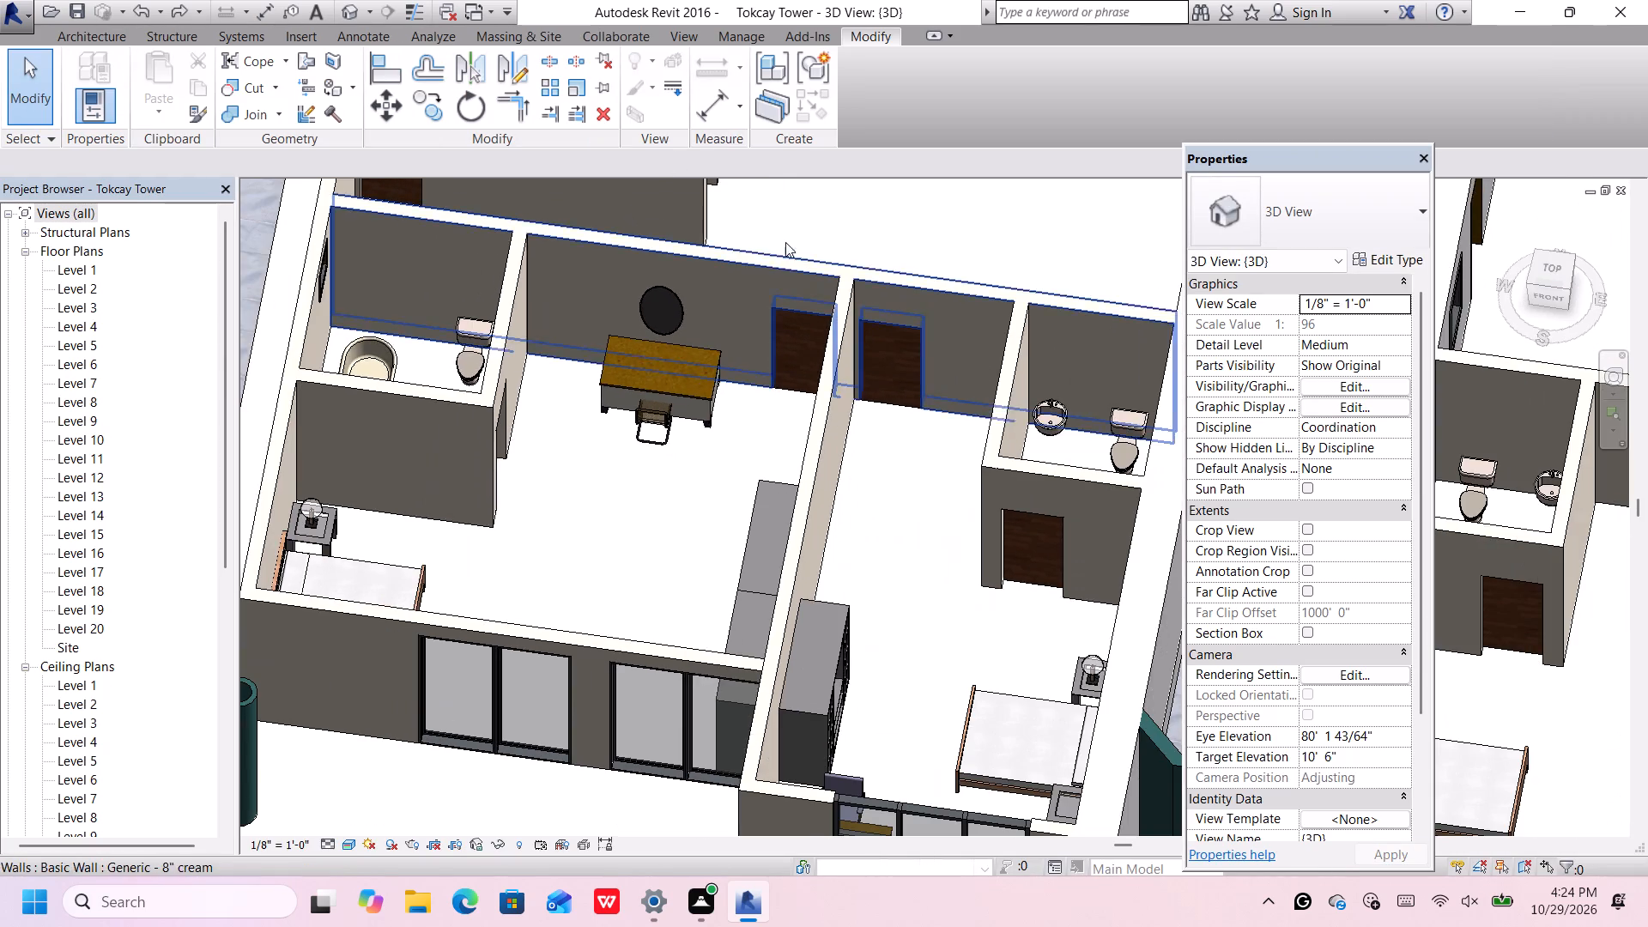
pyautogui.scroll(-2, 792, 233)
pyautogui.moveTo(792, 234); pyautogui.dragTo(764, 343, button='middle')
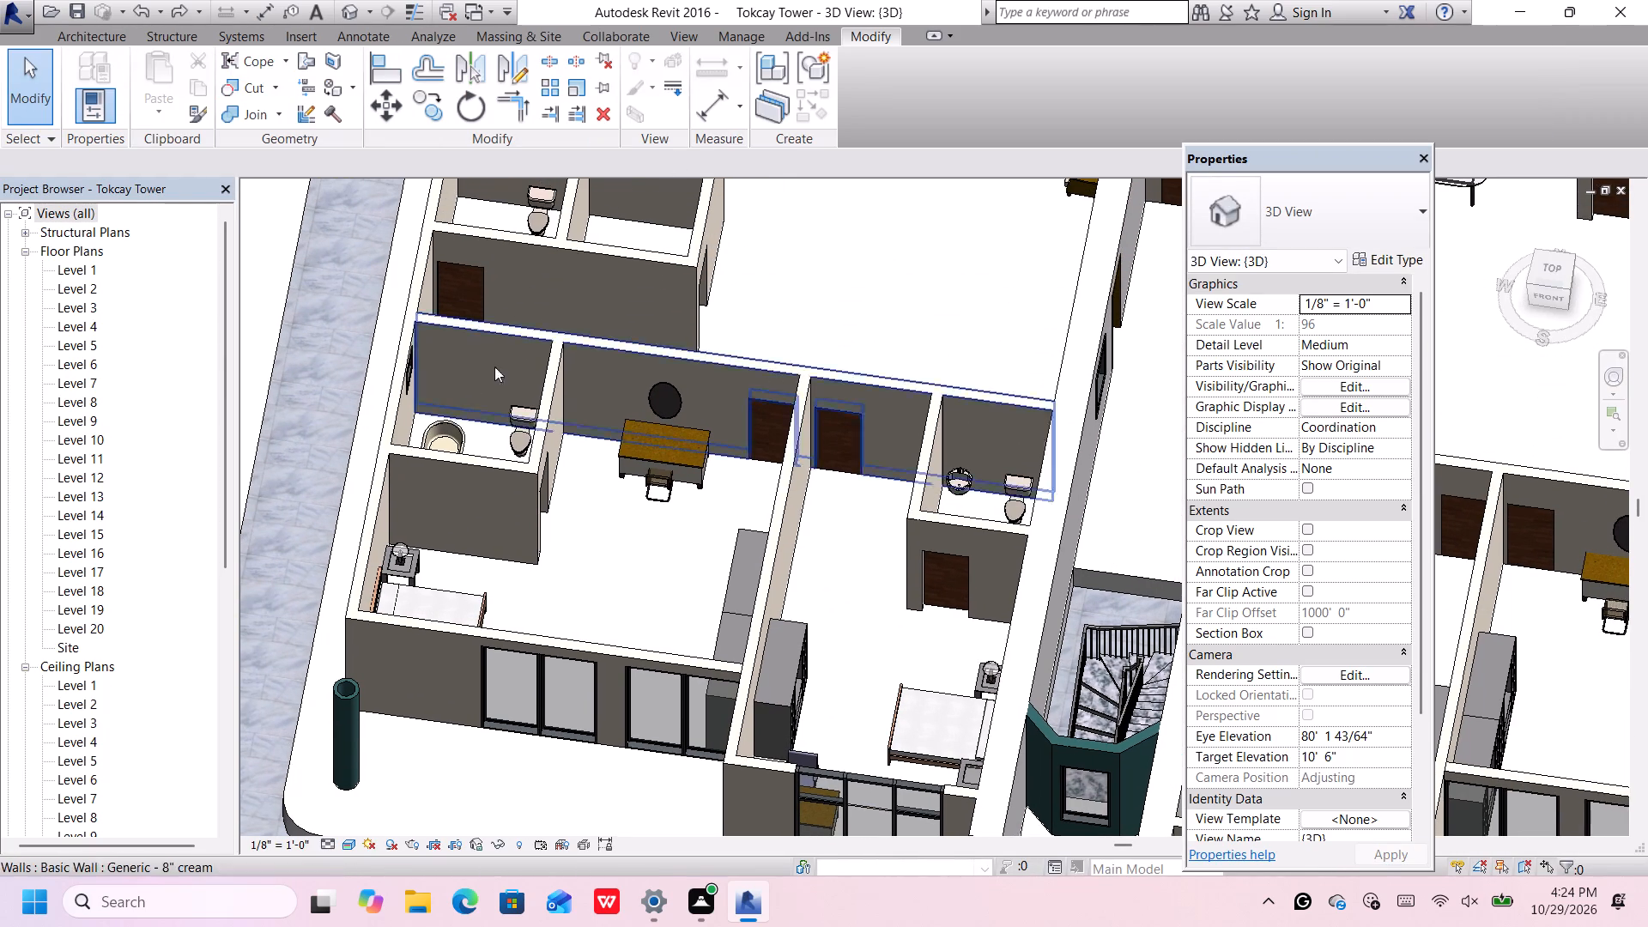
# Preview the table families in the US Imperial library's Furniture Tables folder and load Table-Rectangular for component placement.
pyautogui.click(640, 460)
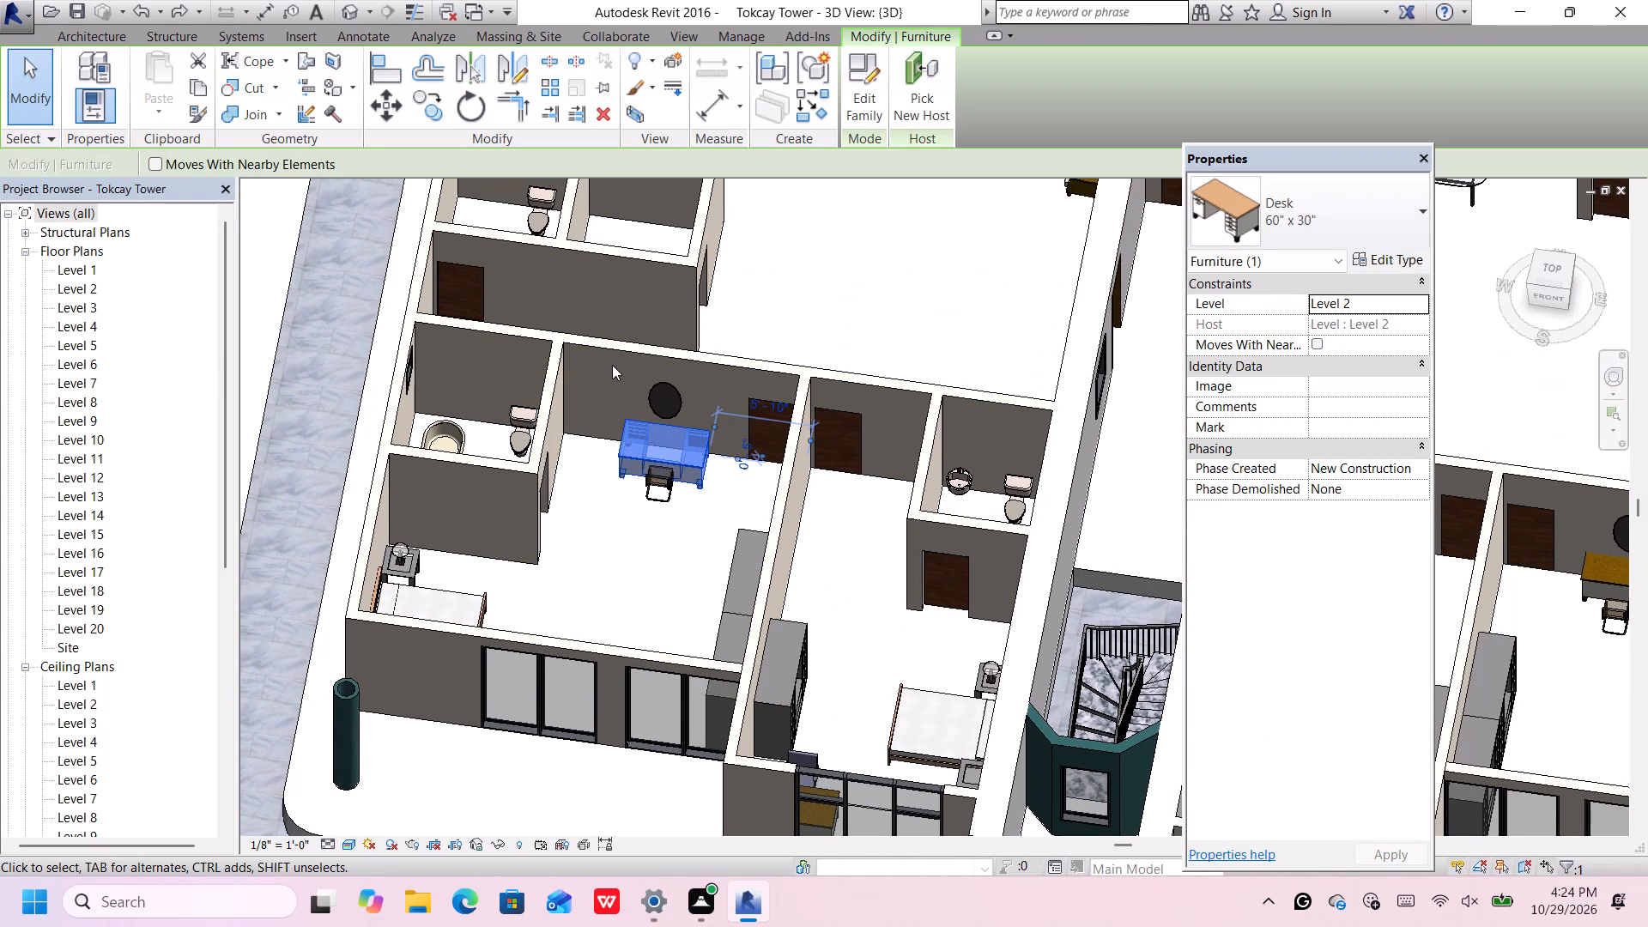
pyautogui.click(87, 39)
pyautogui.click(208, 82)
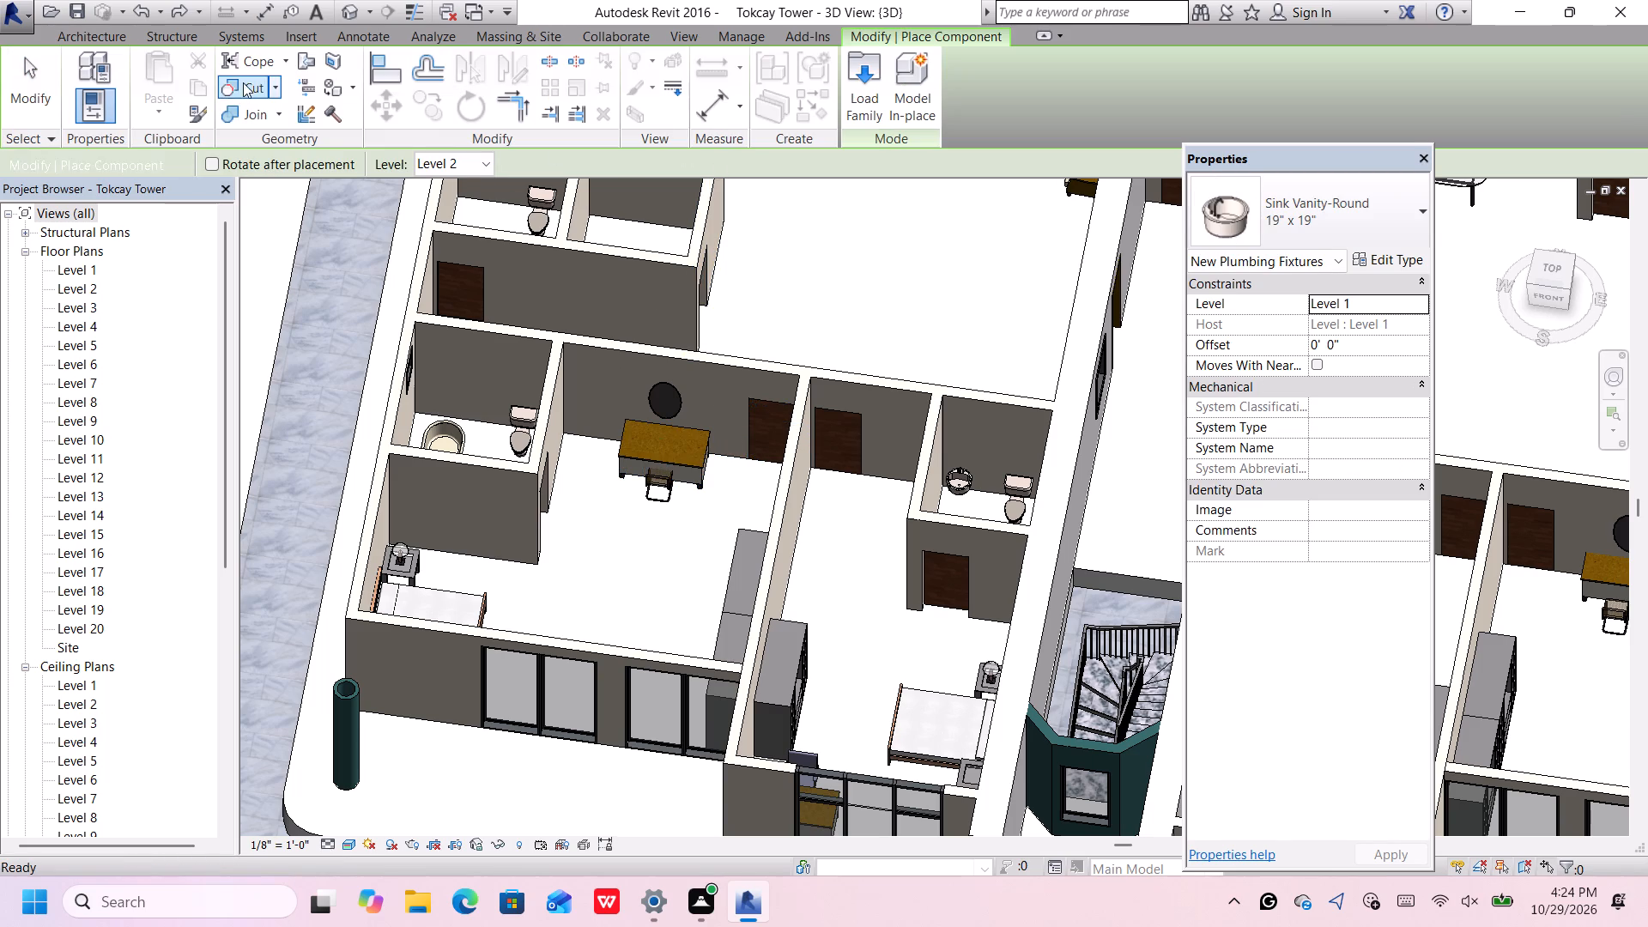
pyautogui.click(863, 105)
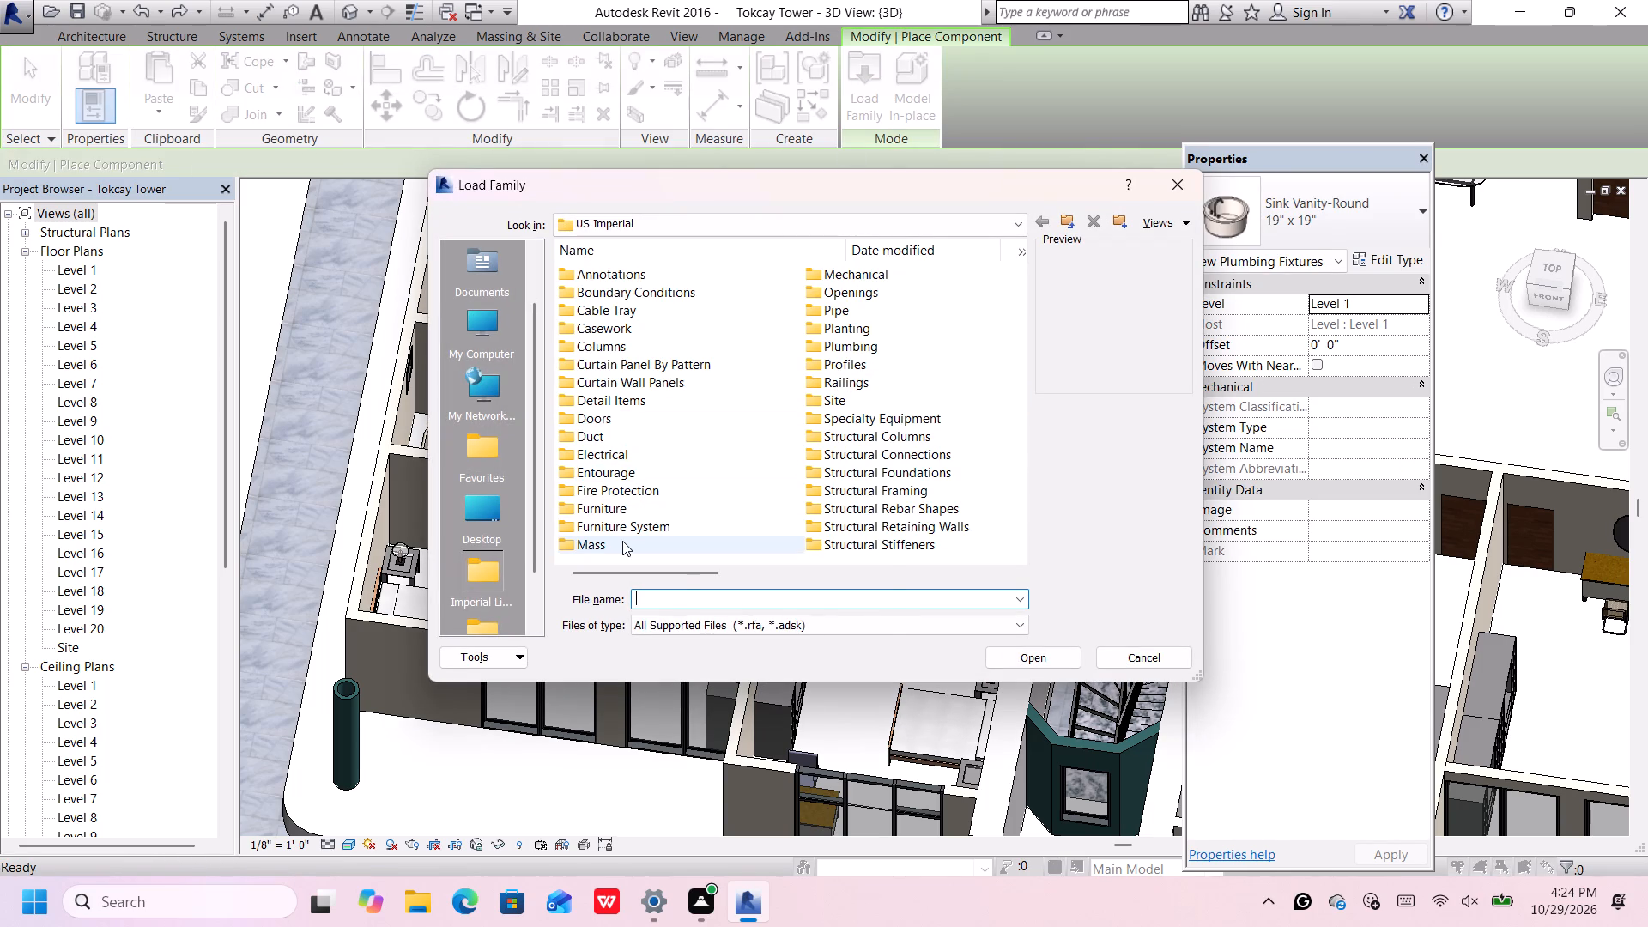
pyautogui.doubleClick(633, 513)
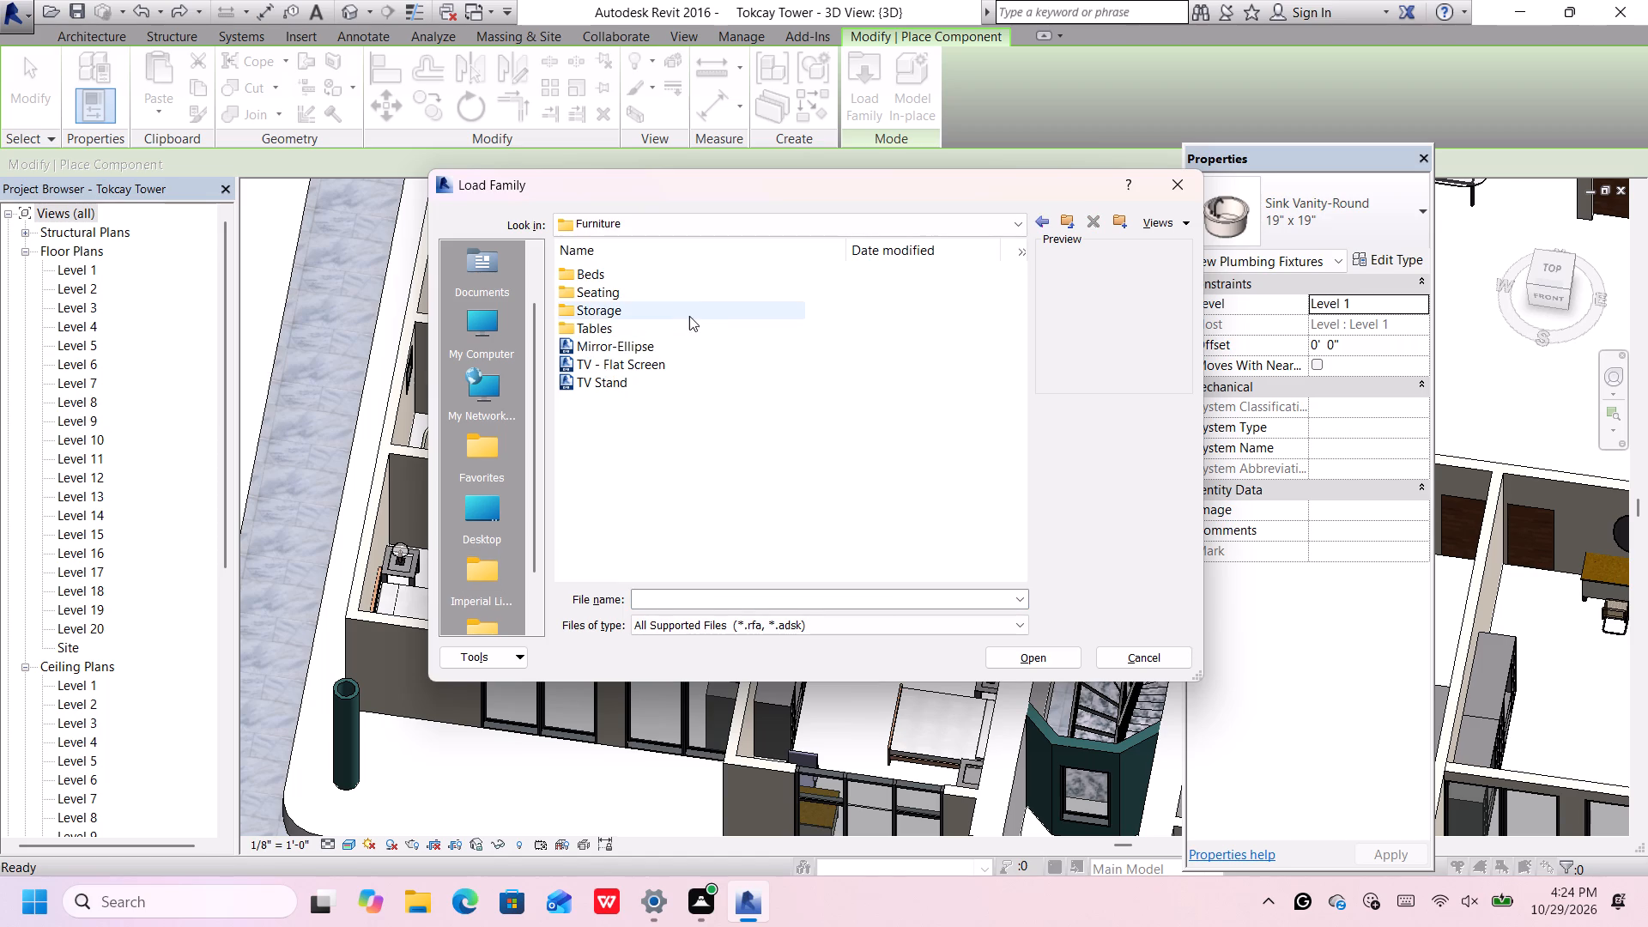
pyautogui.click(686, 330)
pyautogui.doubleClick(686, 328)
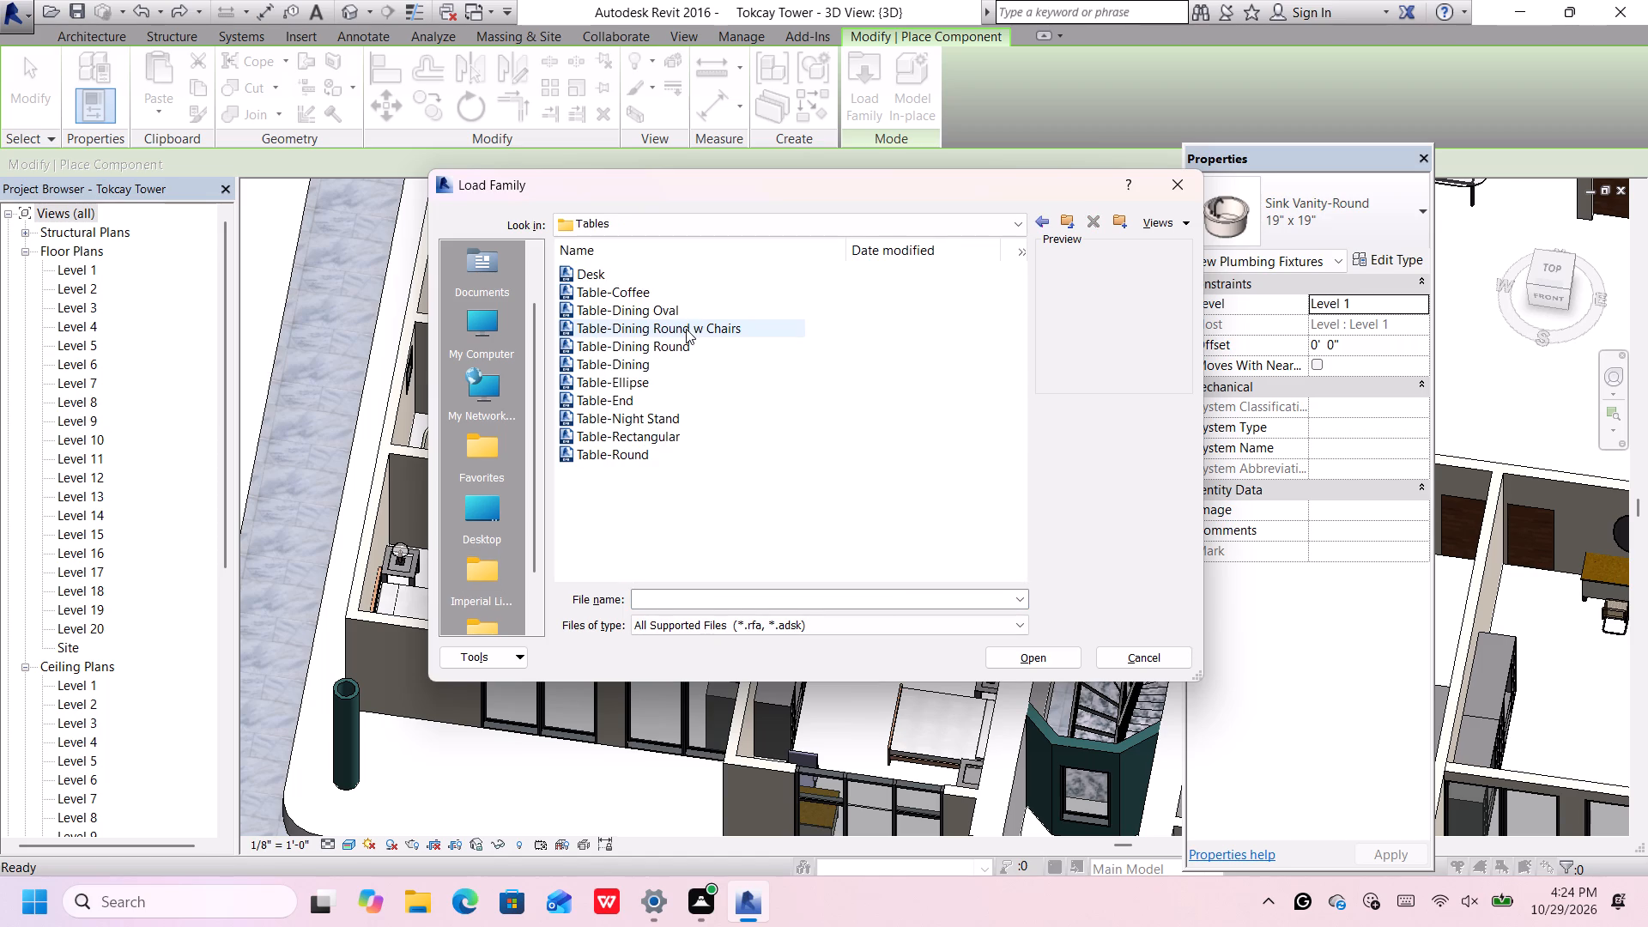
pyautogui.click(695, 282)
pyautogui.click(686, 295)
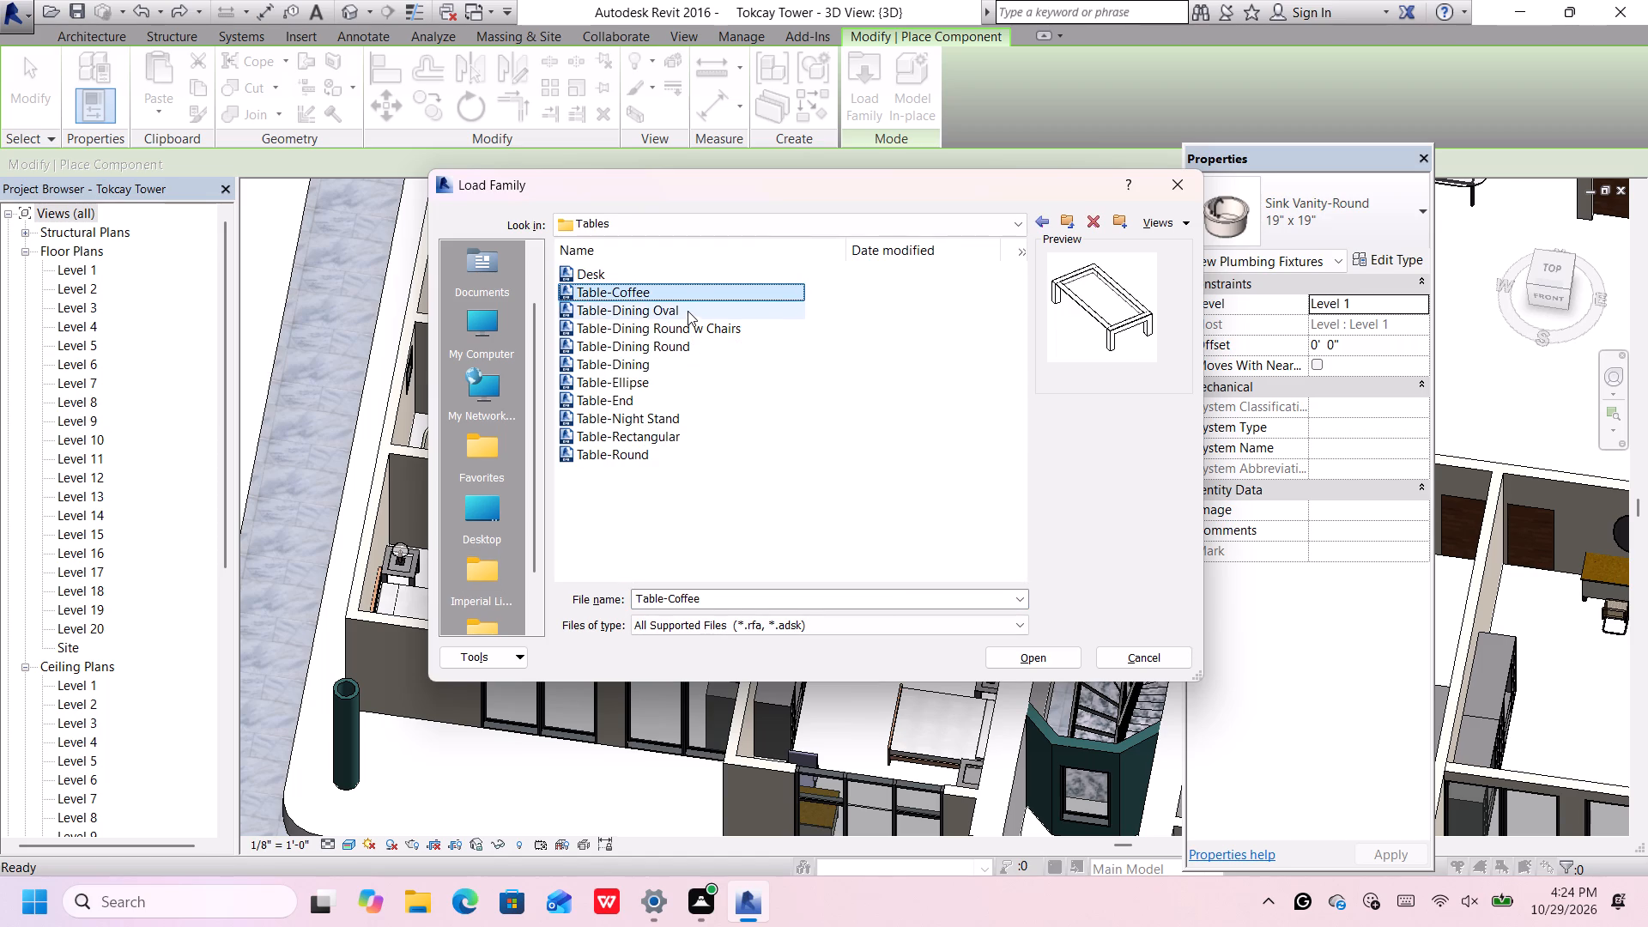
pyautogui.click(689, 306)
pyautogui.click(688, 336)
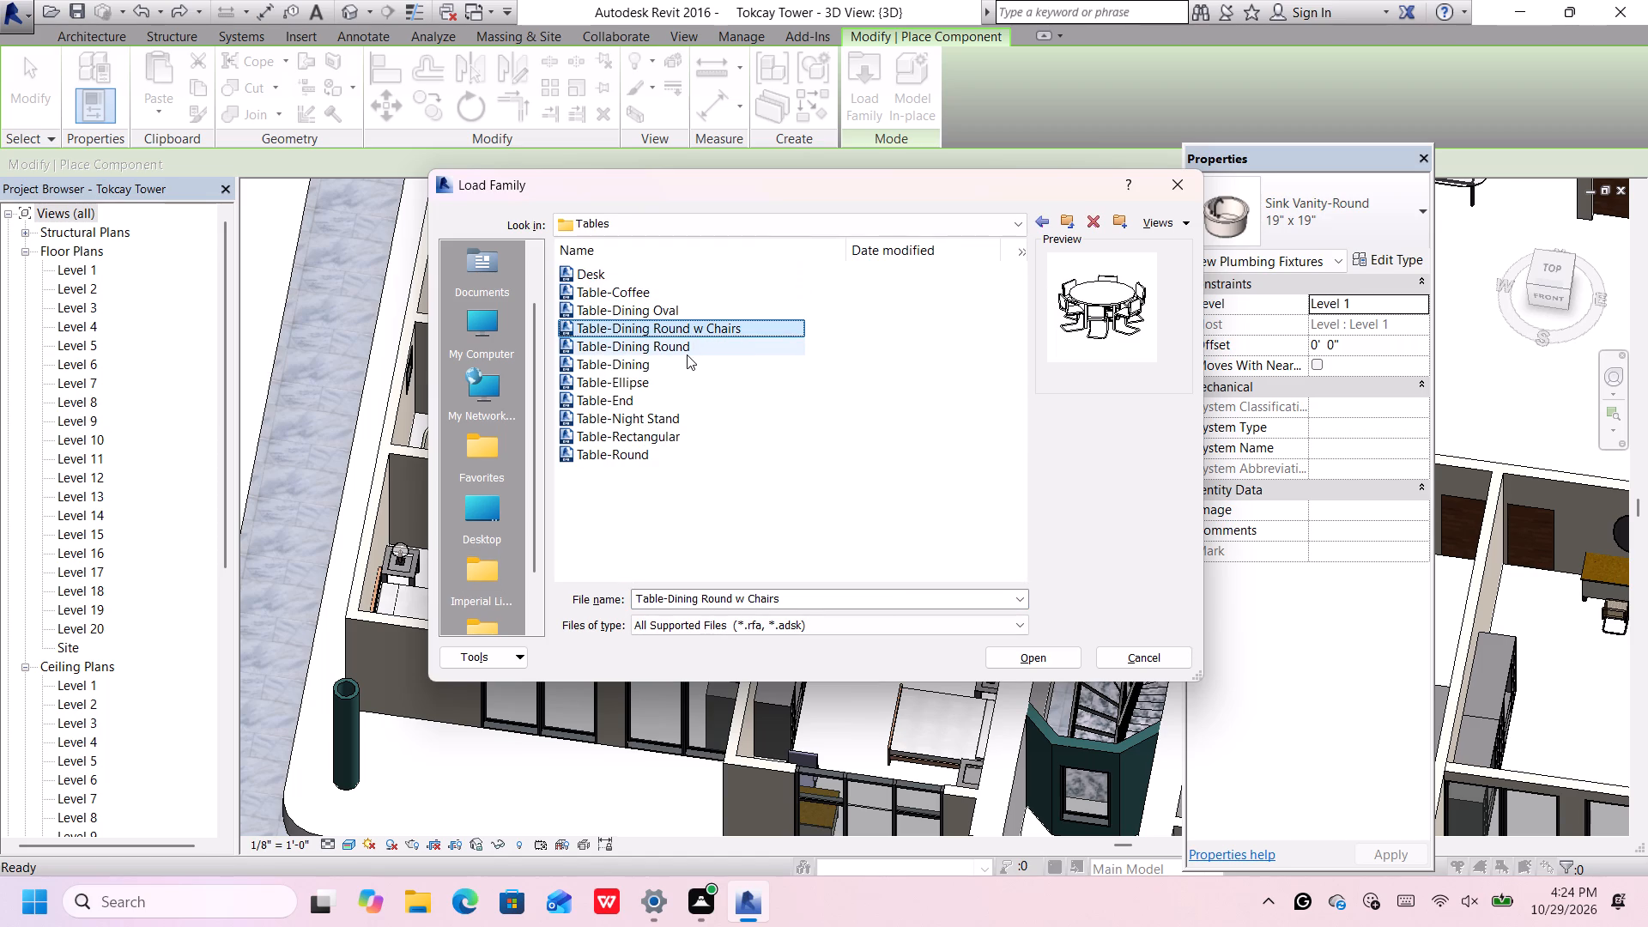
pyautogui.click(687, 354)
pyautogui.click(694, 330)
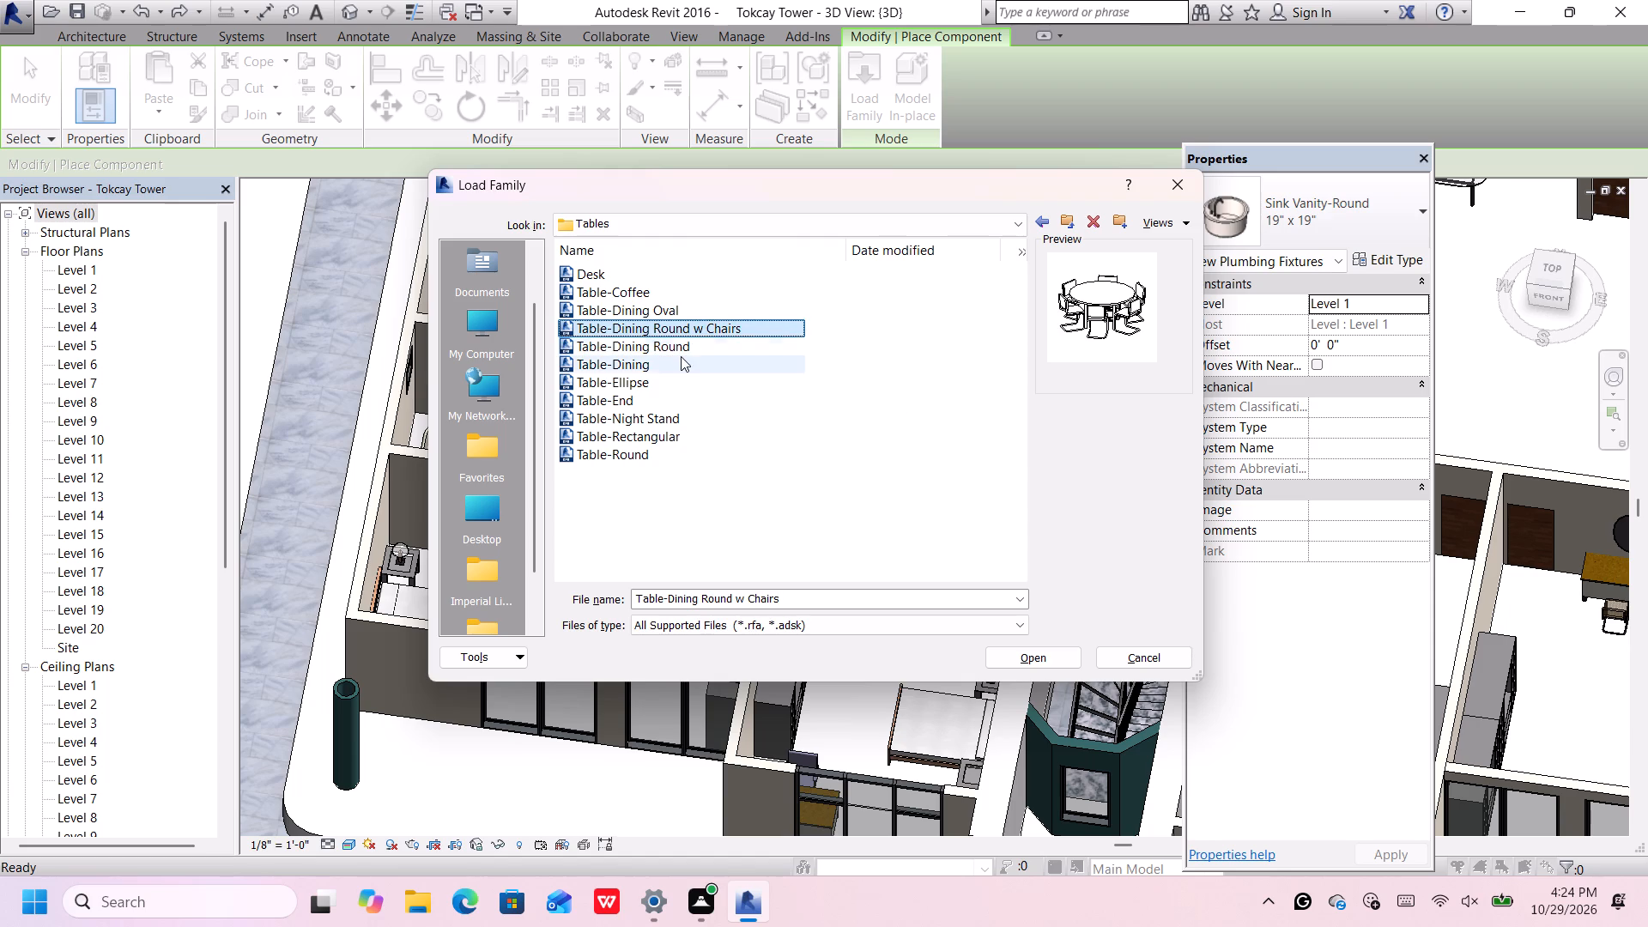
pyautogui.click(681, 358)
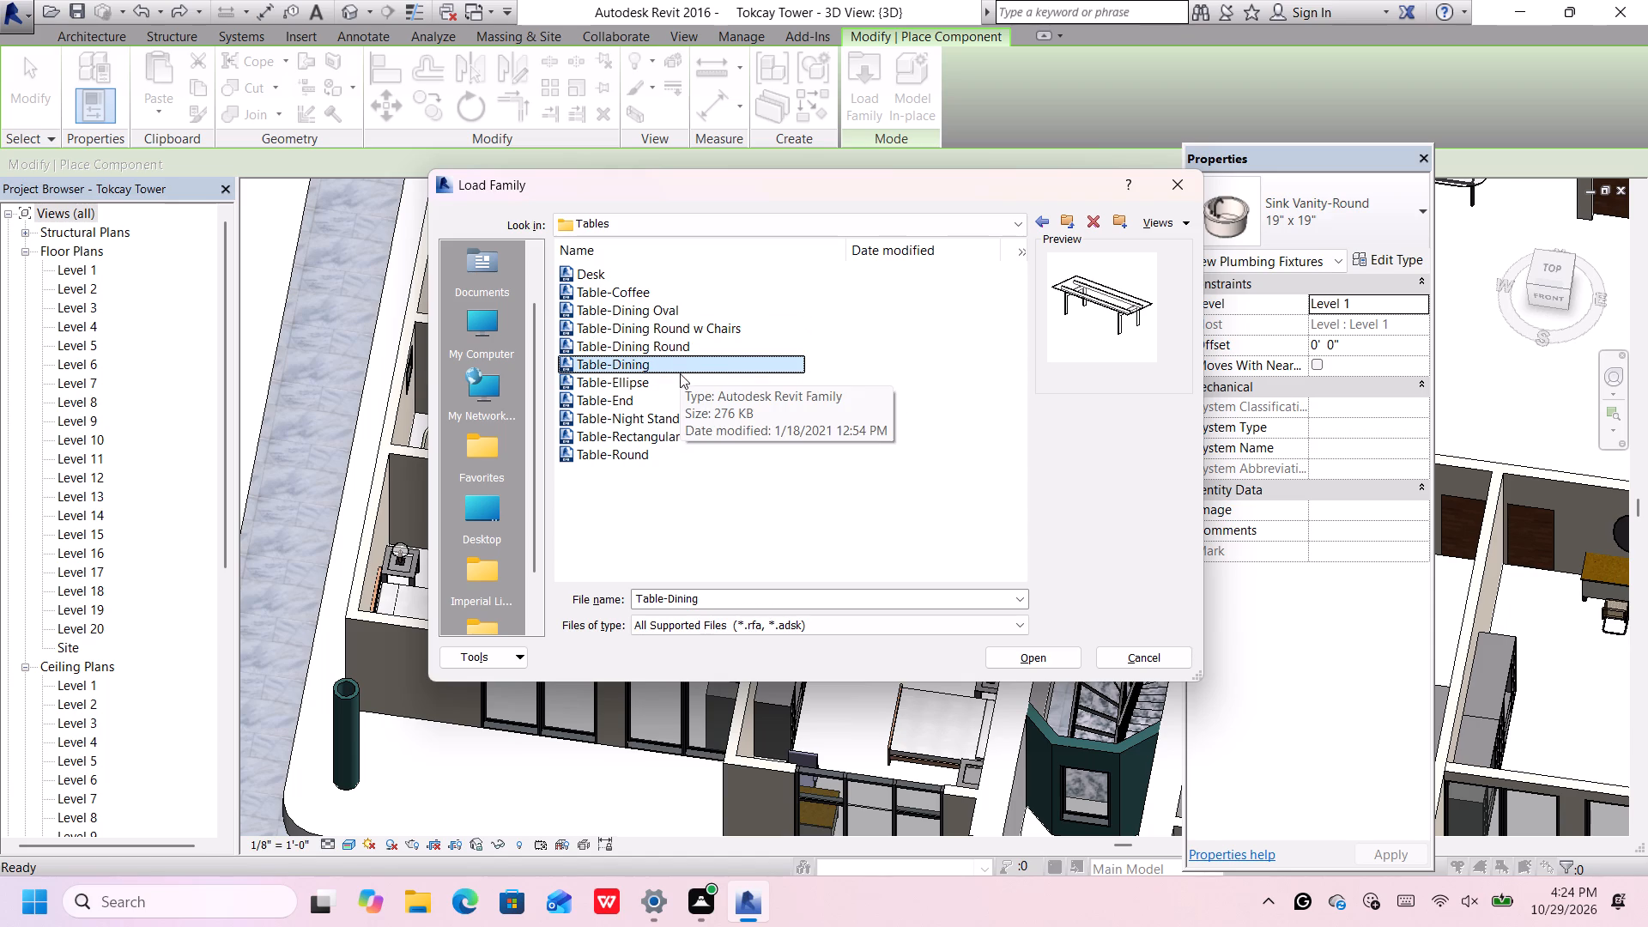
pyautogui.click(676, 377)
pyautogui.click(671, 400)
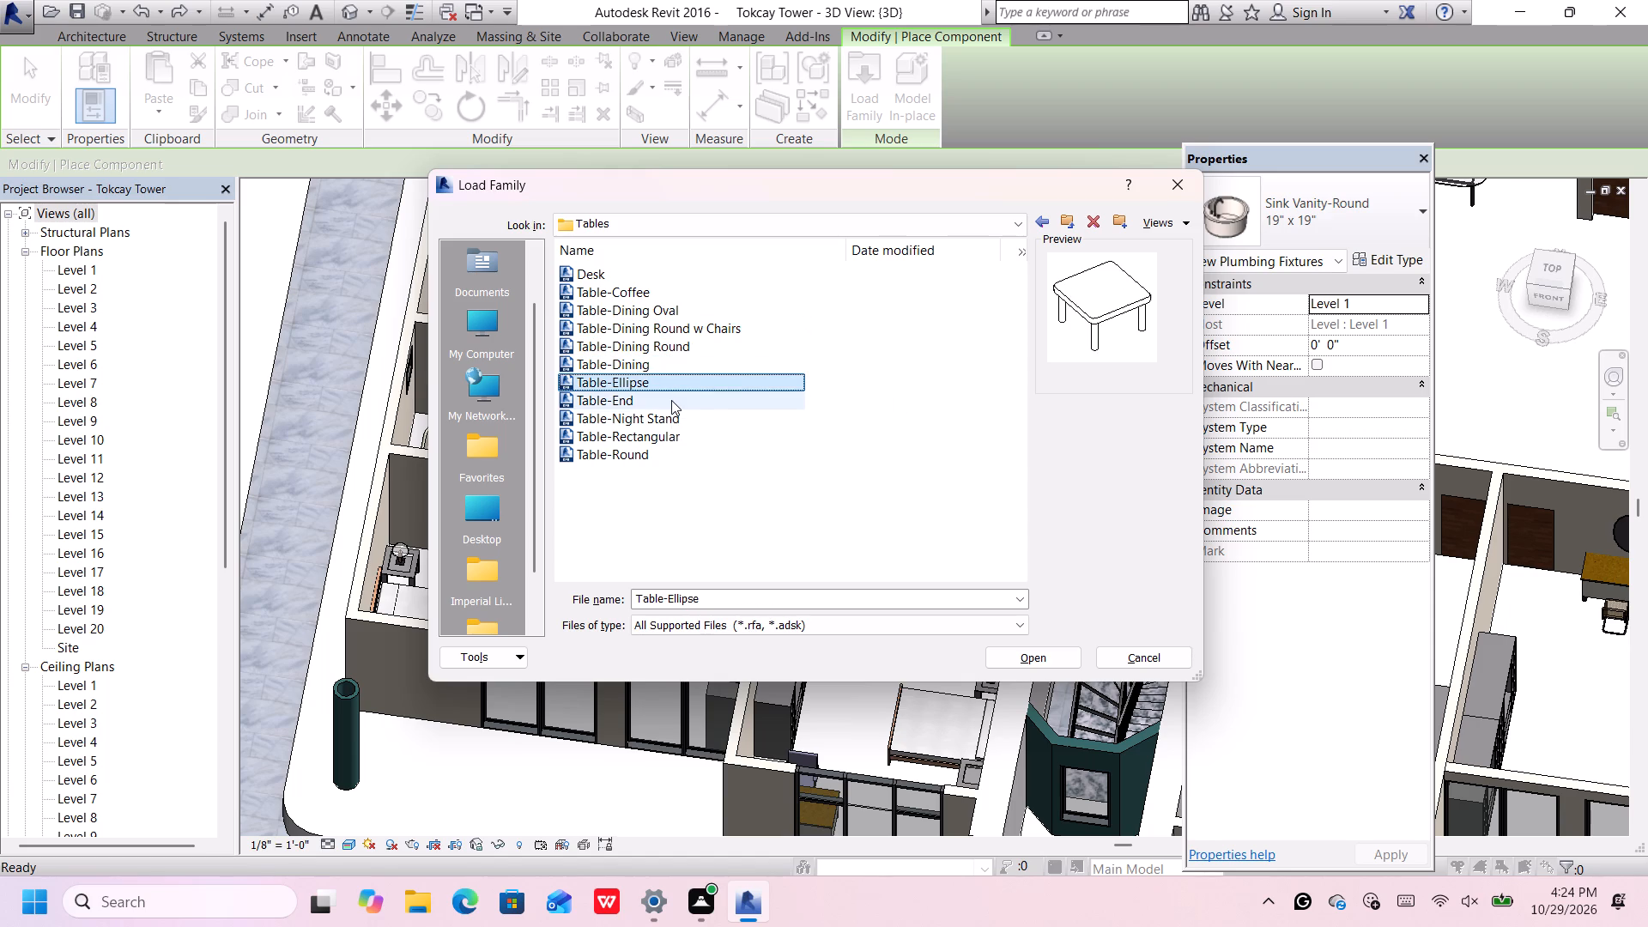
pyautogui.click(672, 415)
pyautogui.click(677, 435)
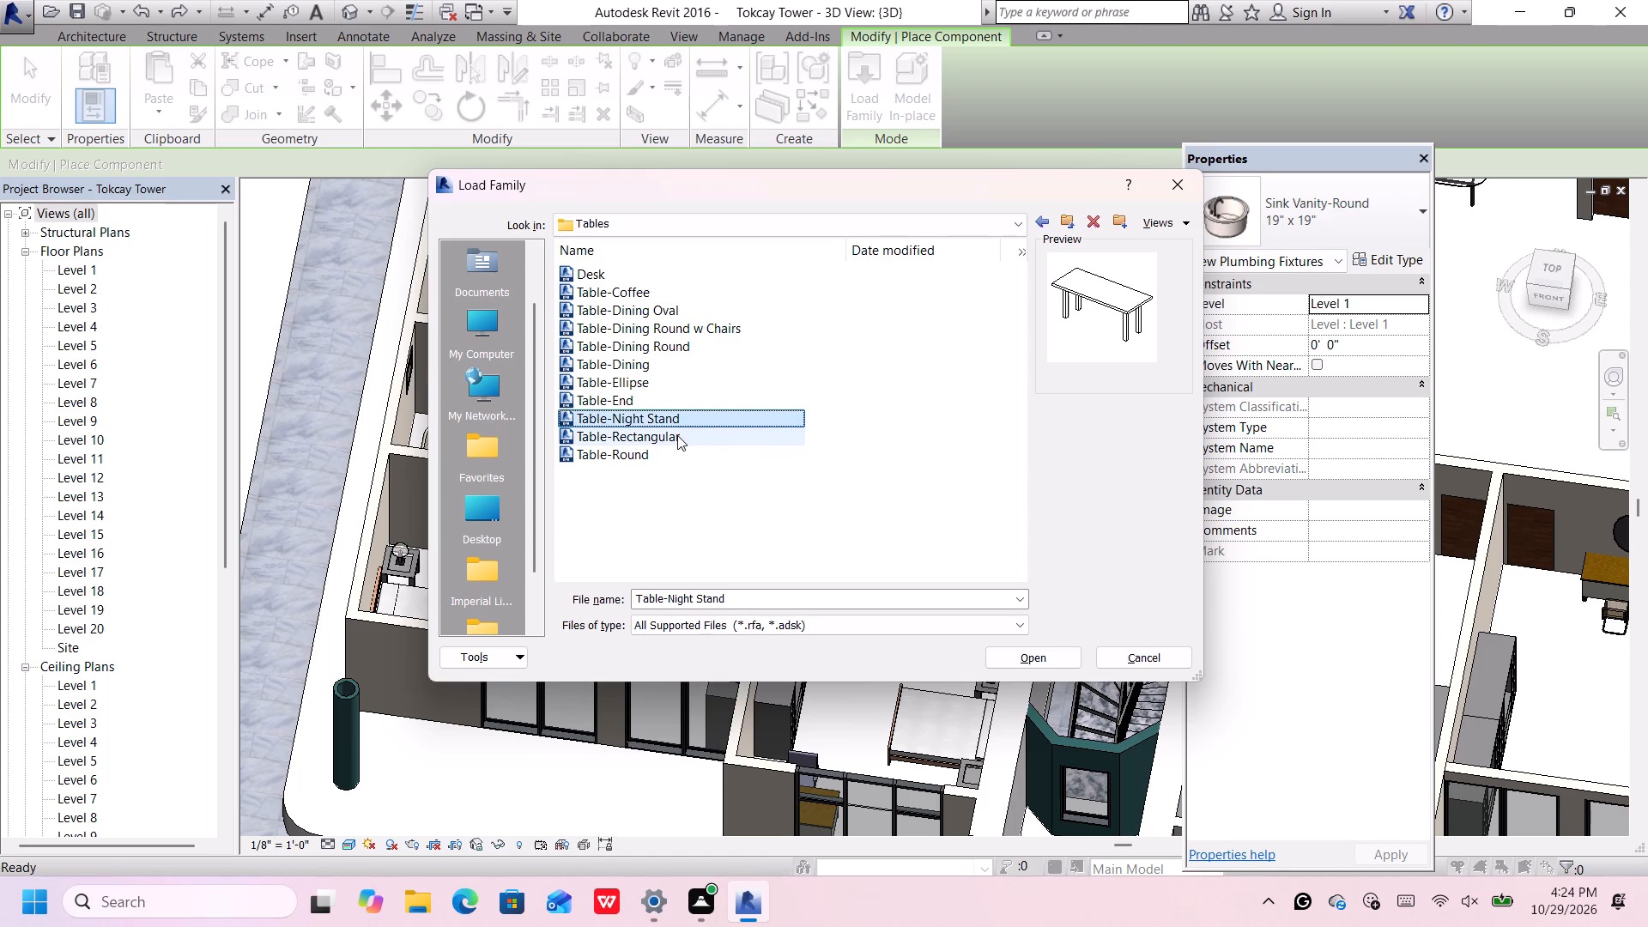
pyautogui.click(679, 449)
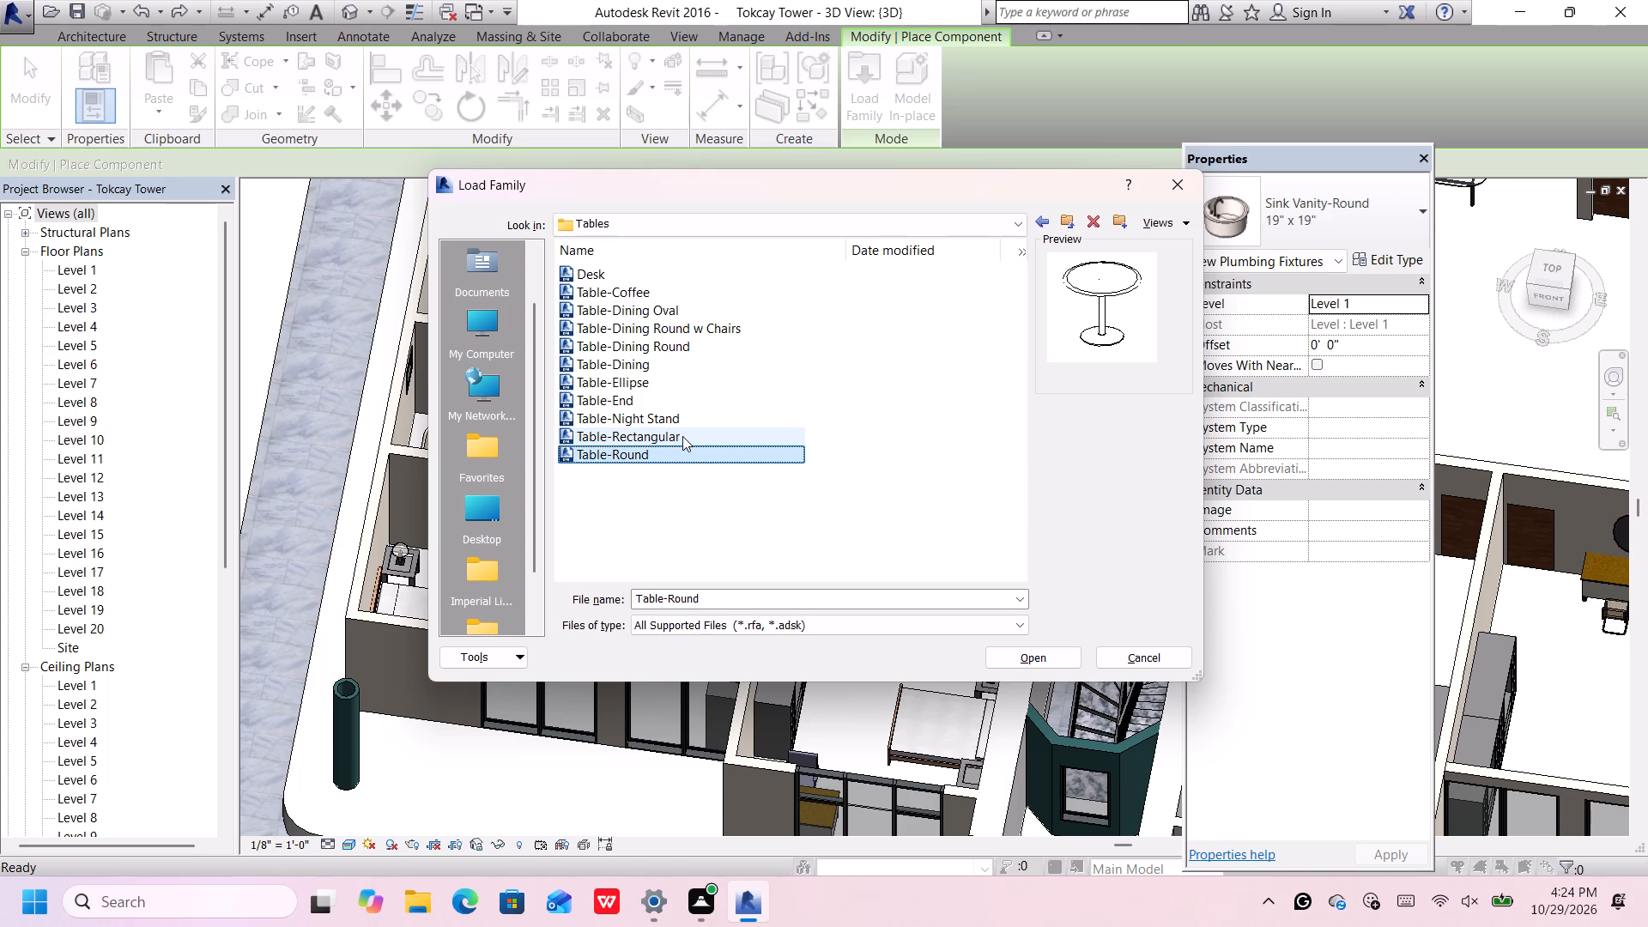
pyautogui.click(682, 436)
pyautogui.doubleClick(682, 436)
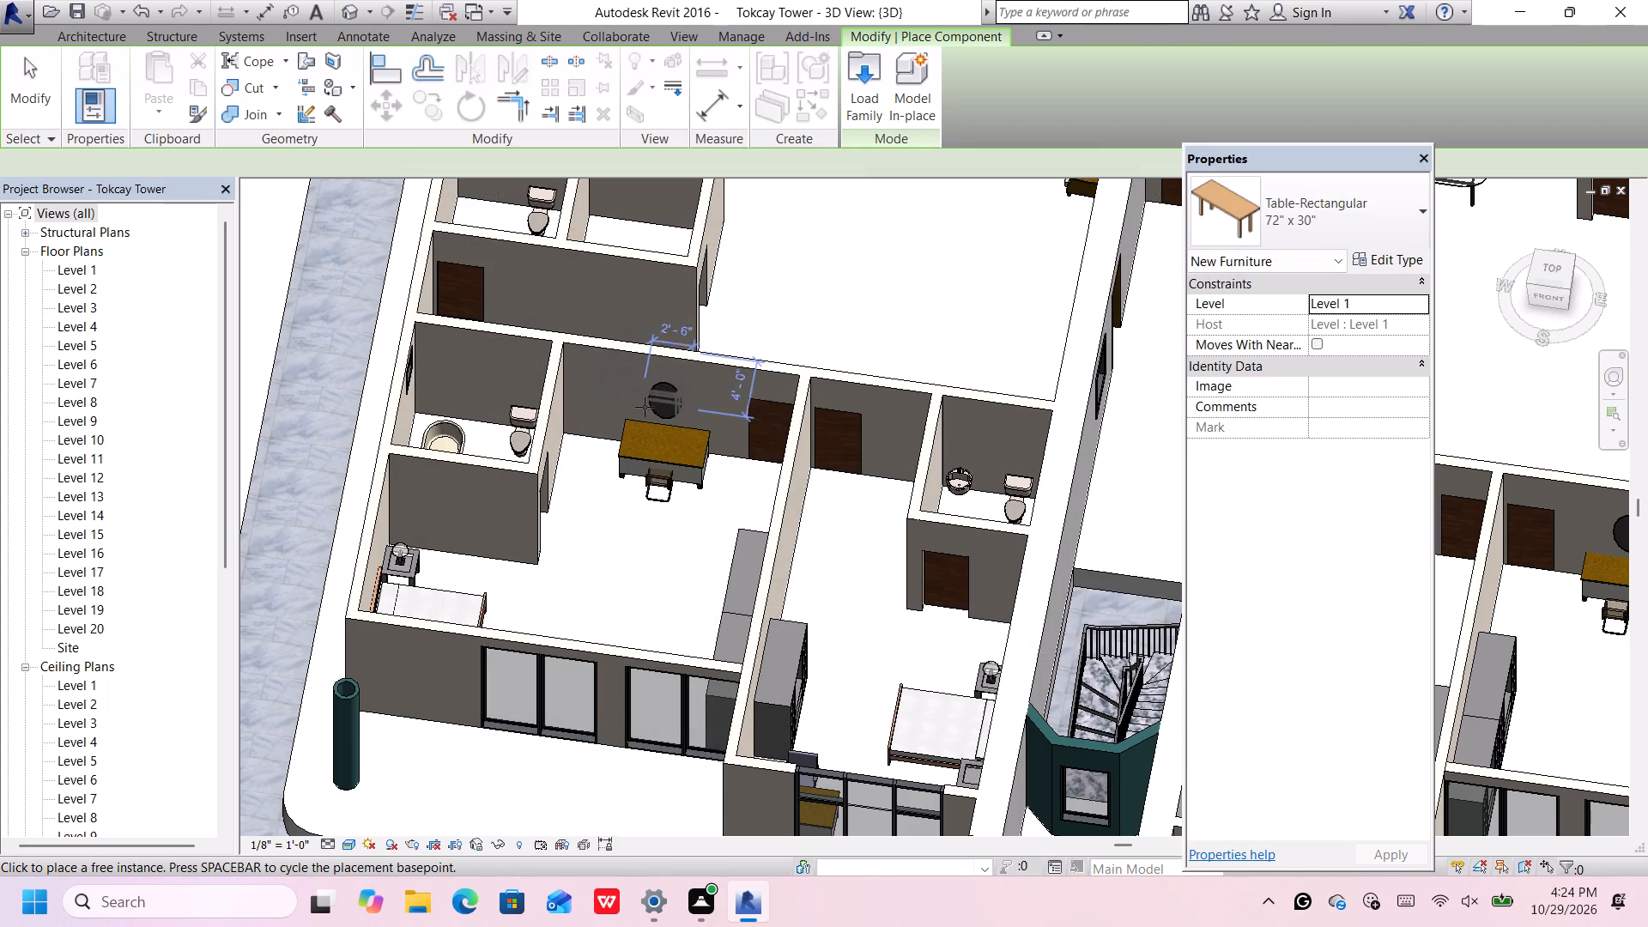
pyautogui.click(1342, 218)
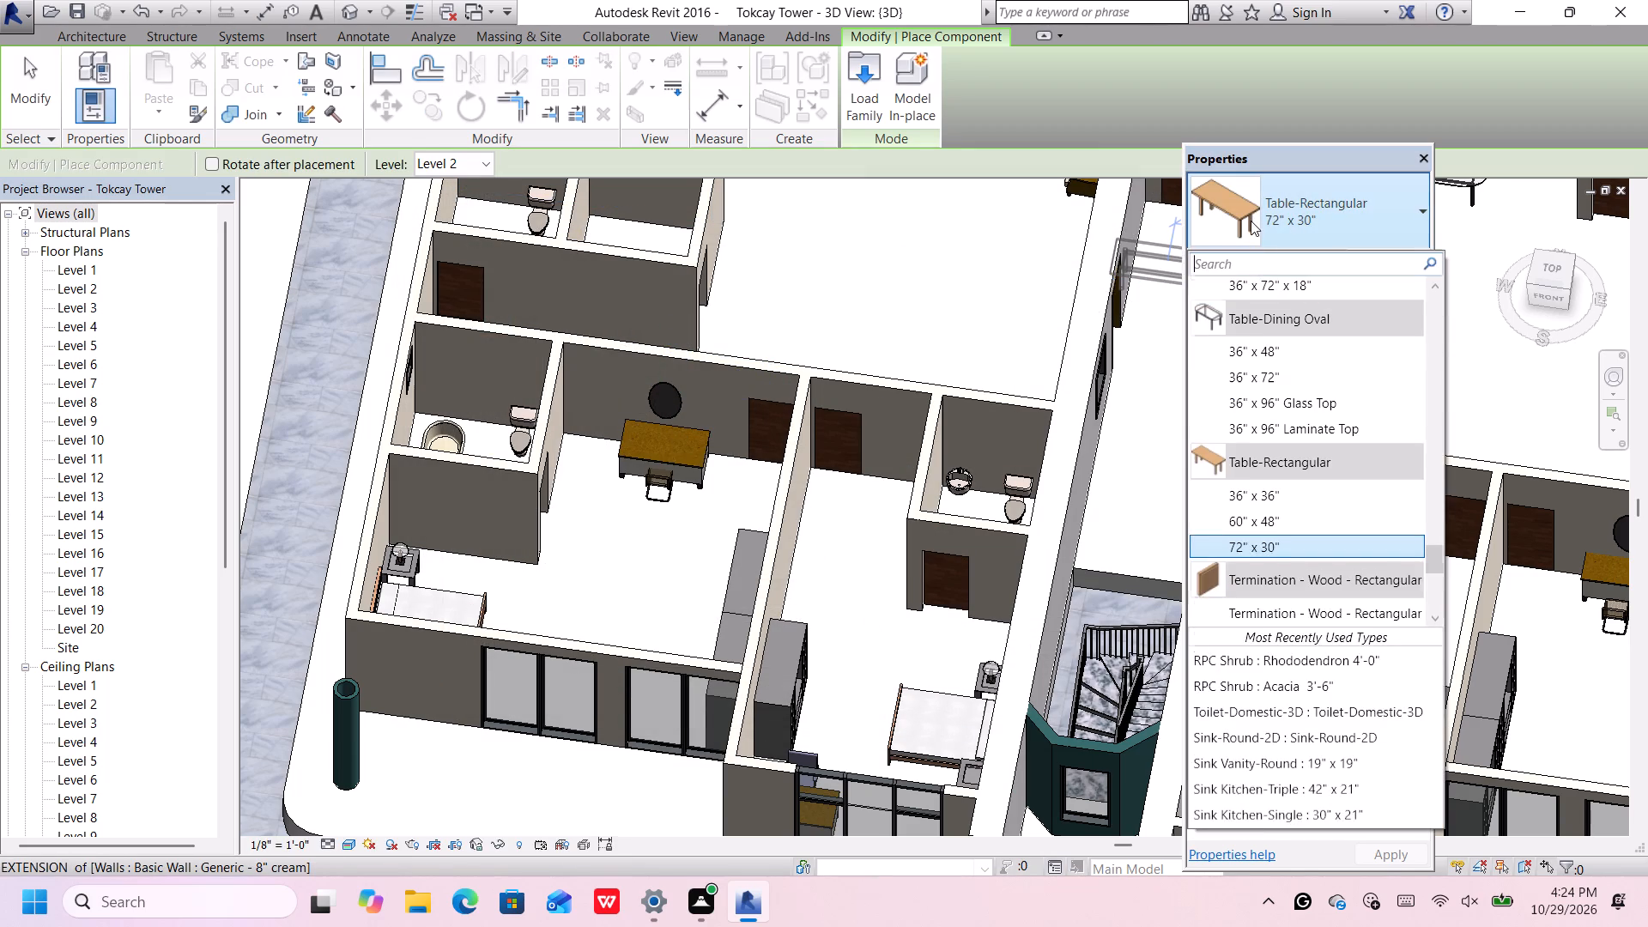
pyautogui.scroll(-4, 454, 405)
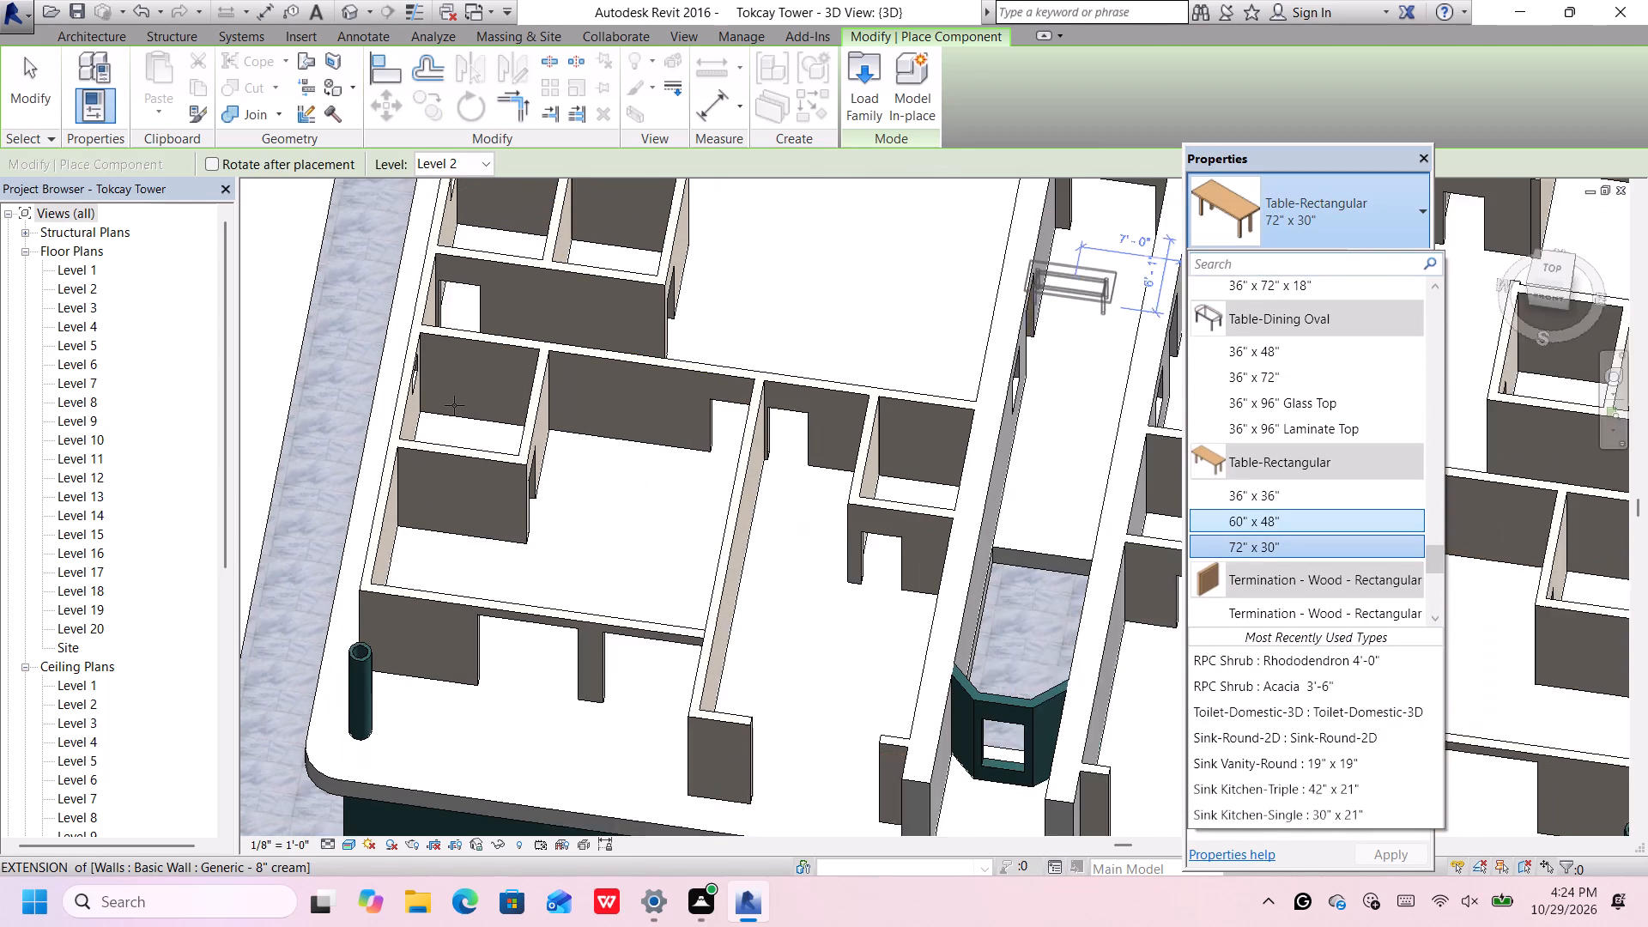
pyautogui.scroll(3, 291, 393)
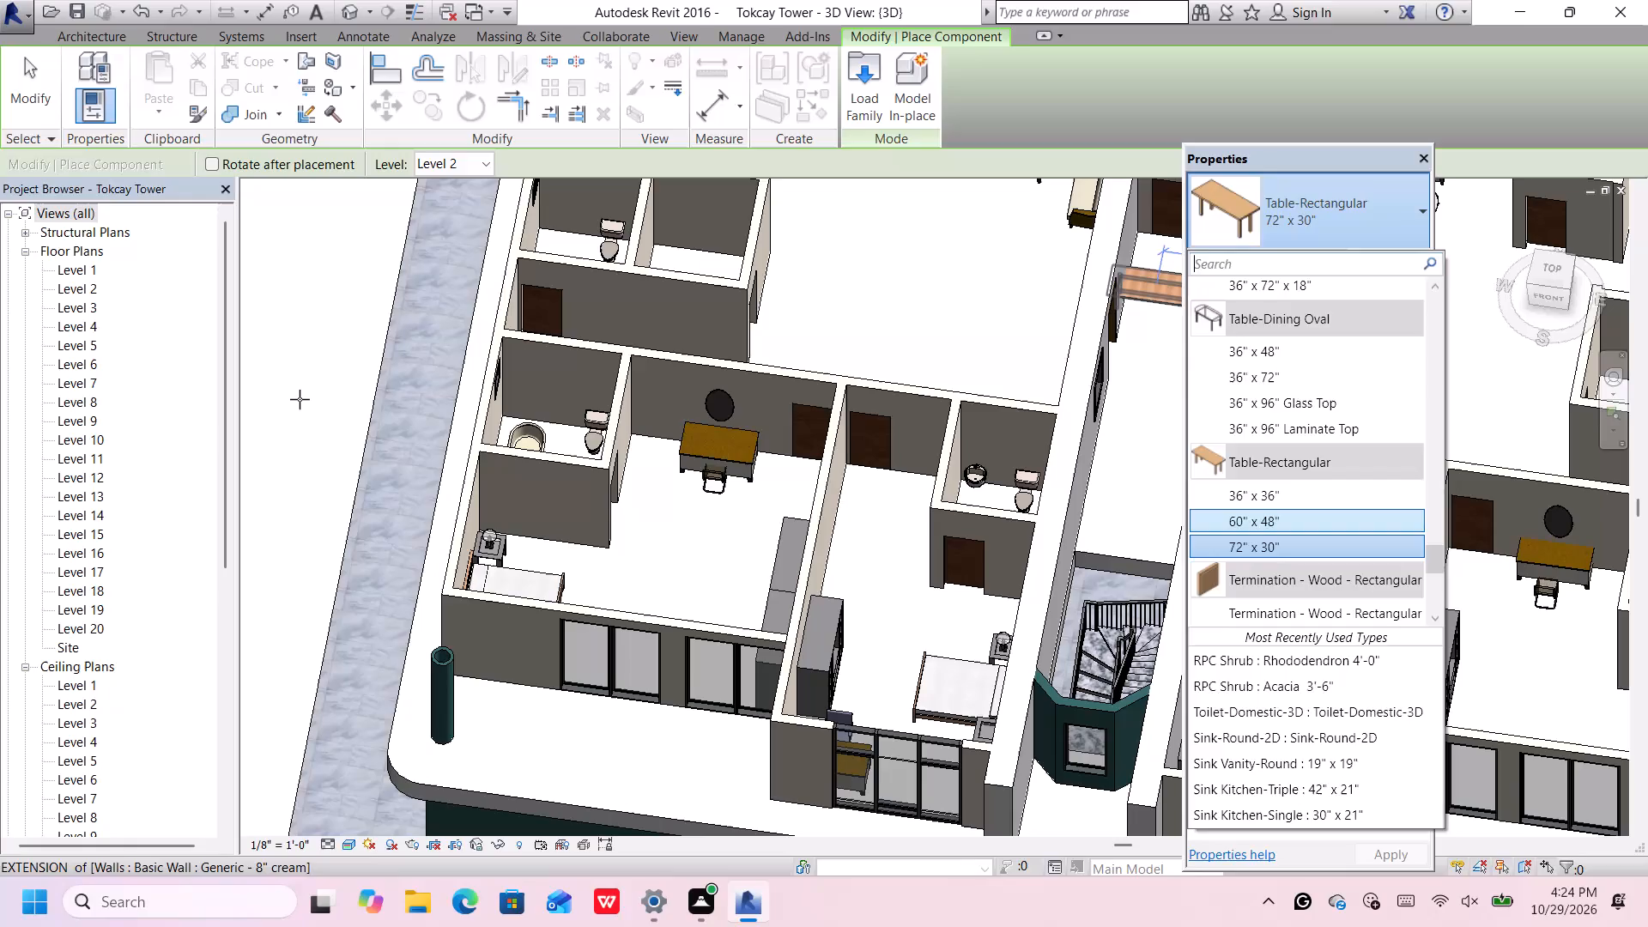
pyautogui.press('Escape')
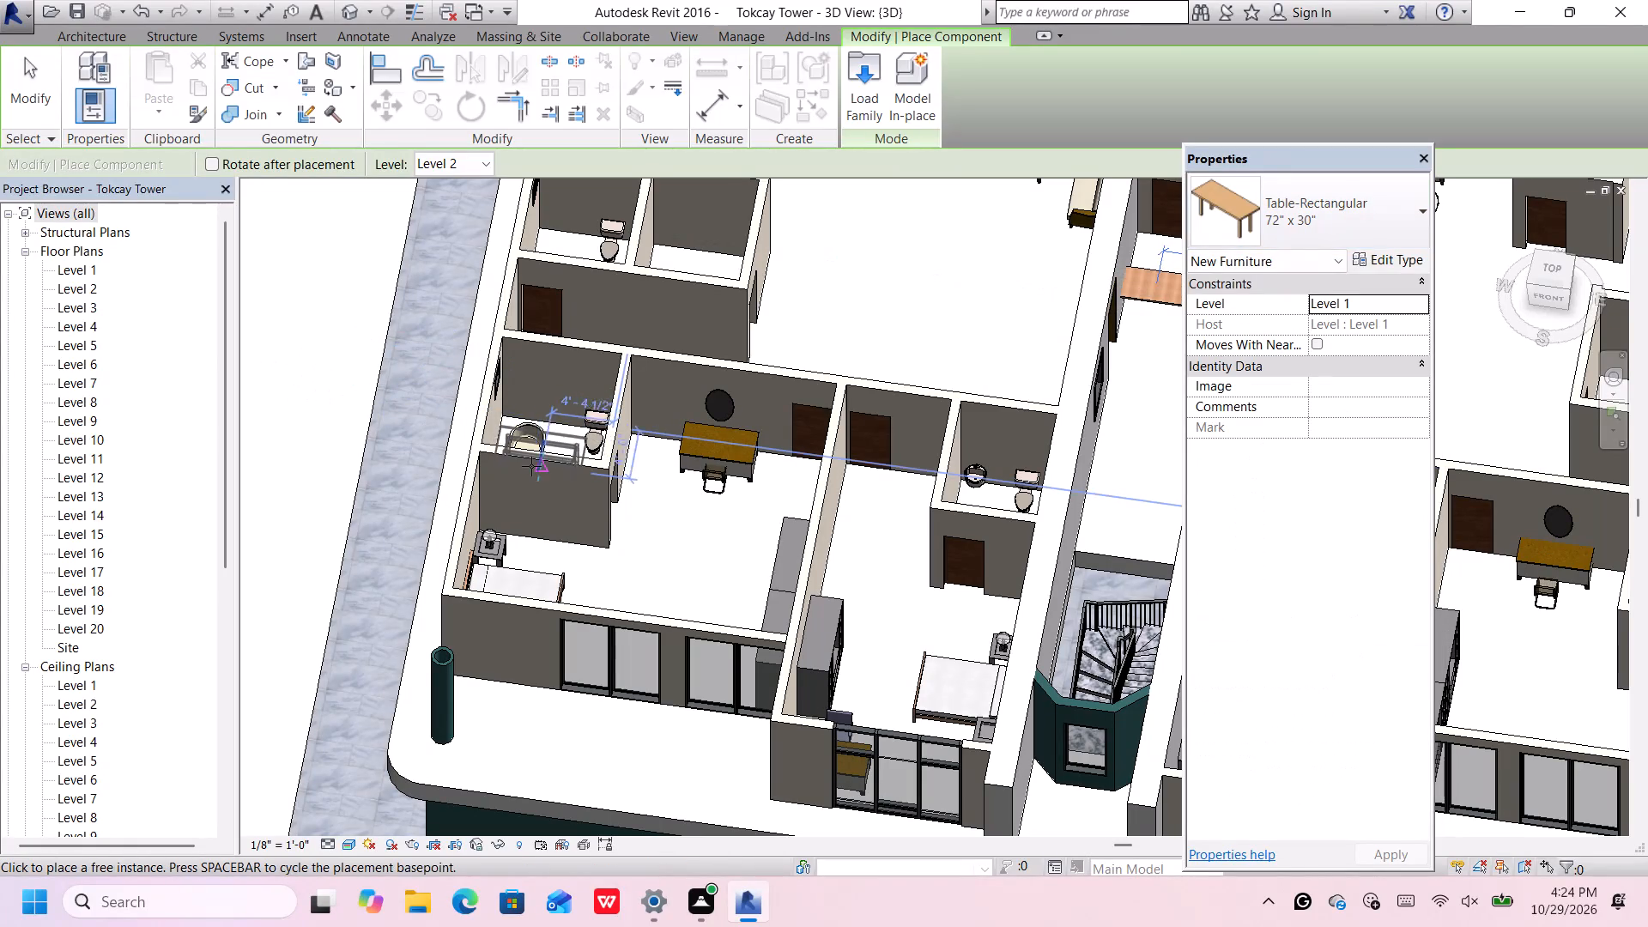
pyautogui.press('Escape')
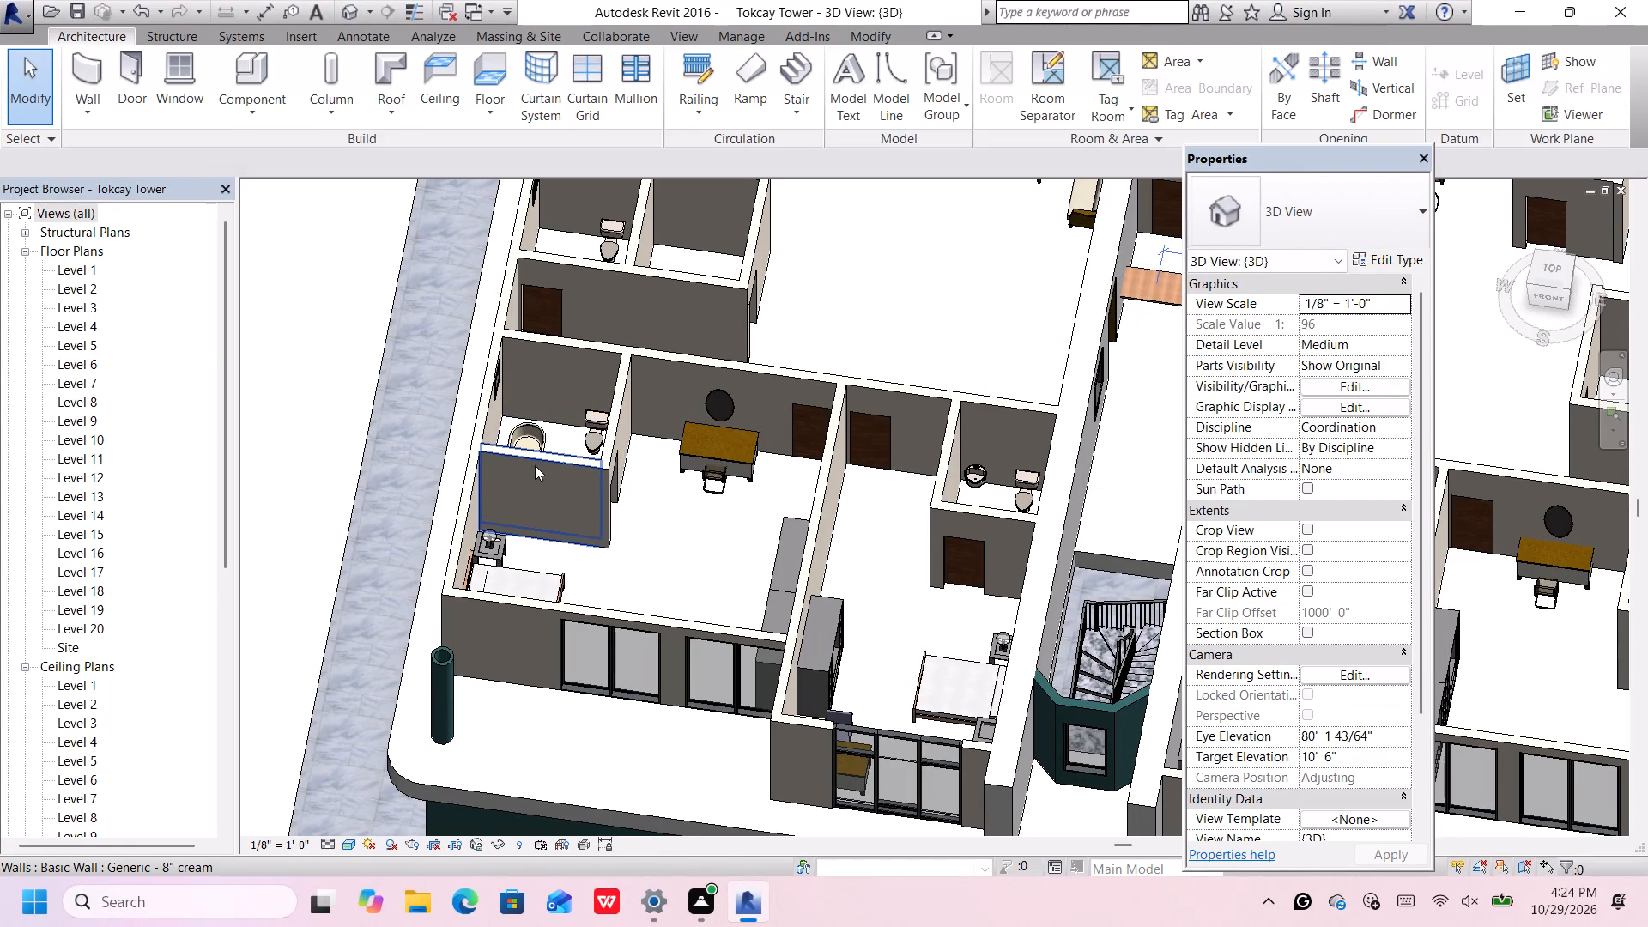
# Change the left-hand apartment's corner-bedroom desk to Table-Rectangular 36" x 36", comparing it with the 60" x 48" size.
pyautogui.click(708, 453)
pyautogui.click(1282, 217)
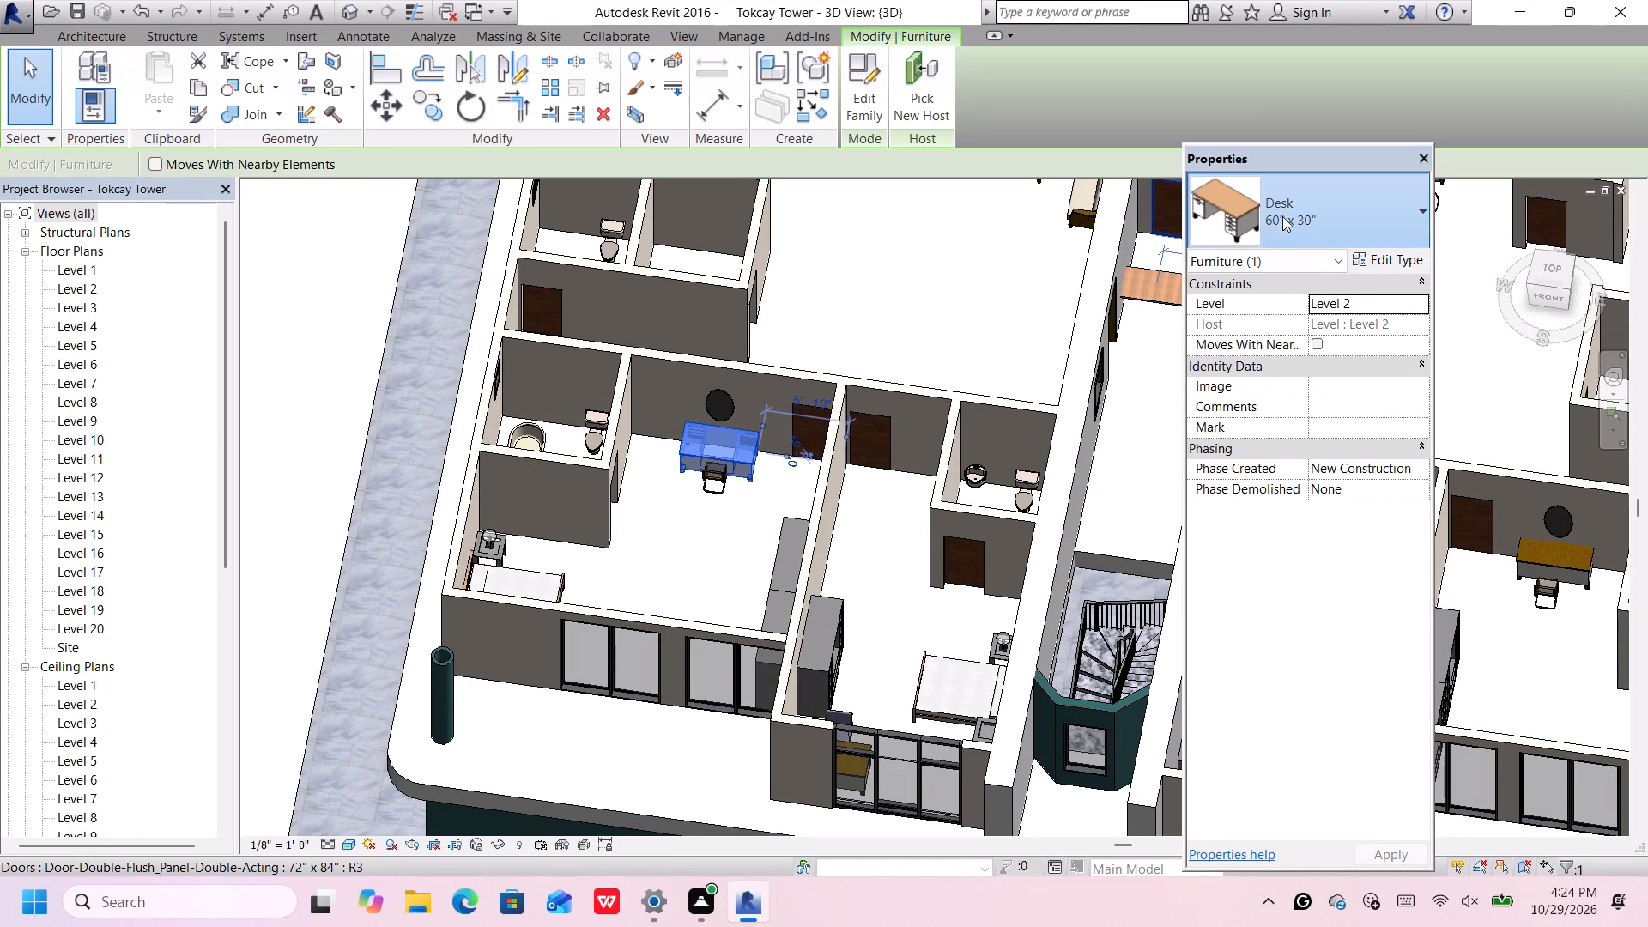
pyautogui.scroll(-5, 1273, 403)
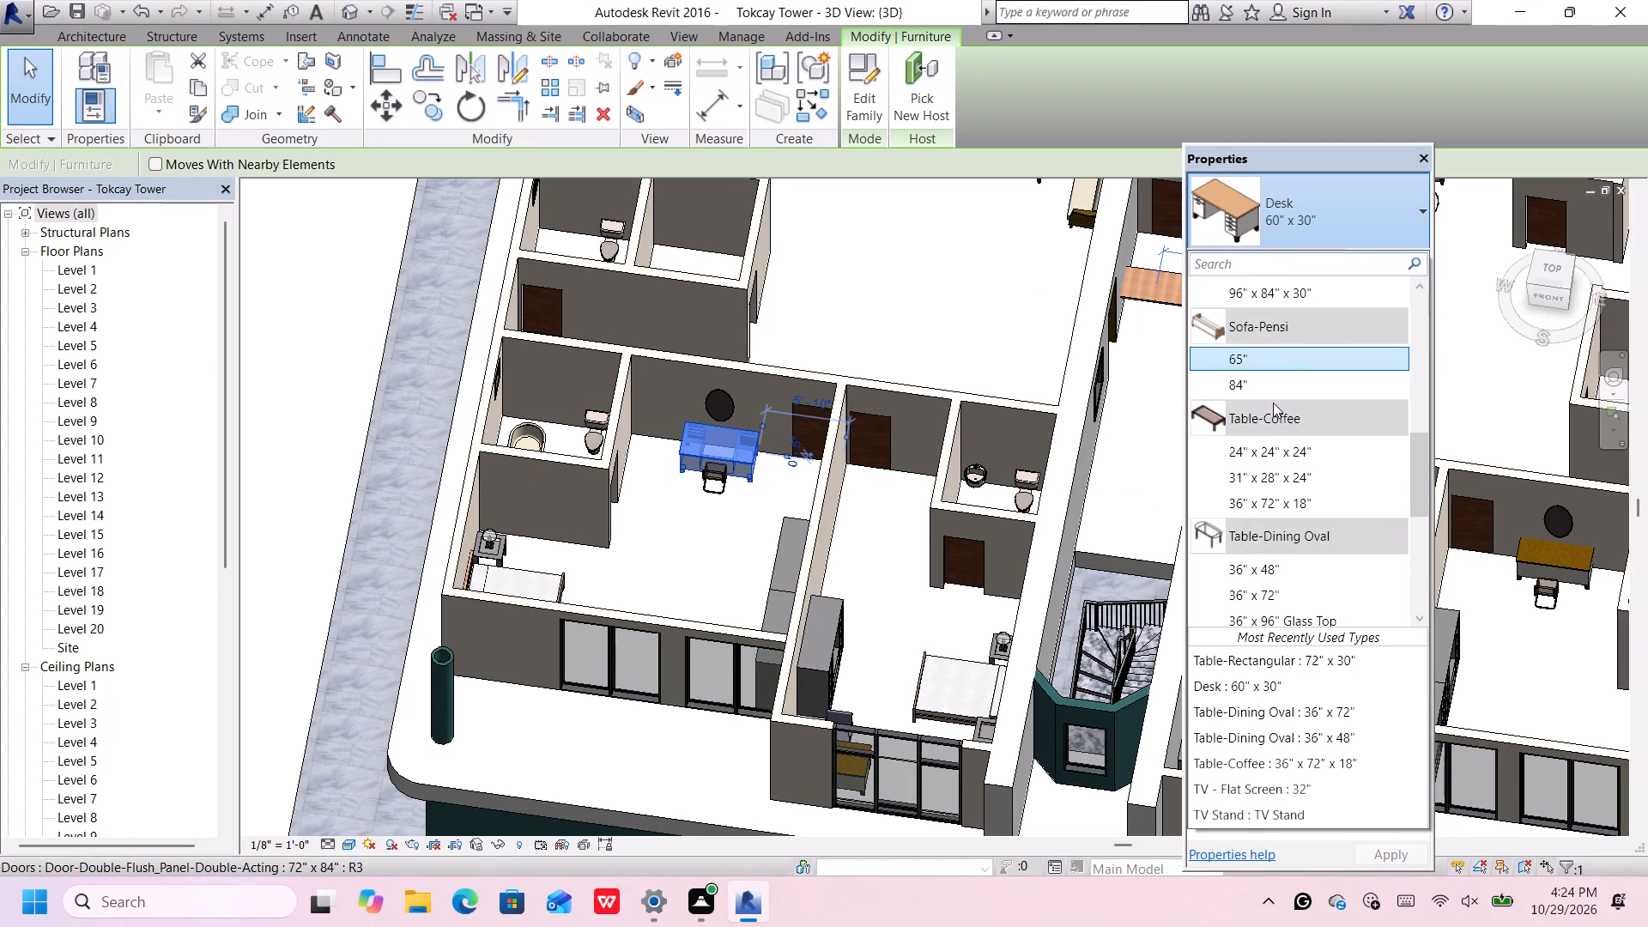
pyautogui.scroll(-5, 1274, 402)
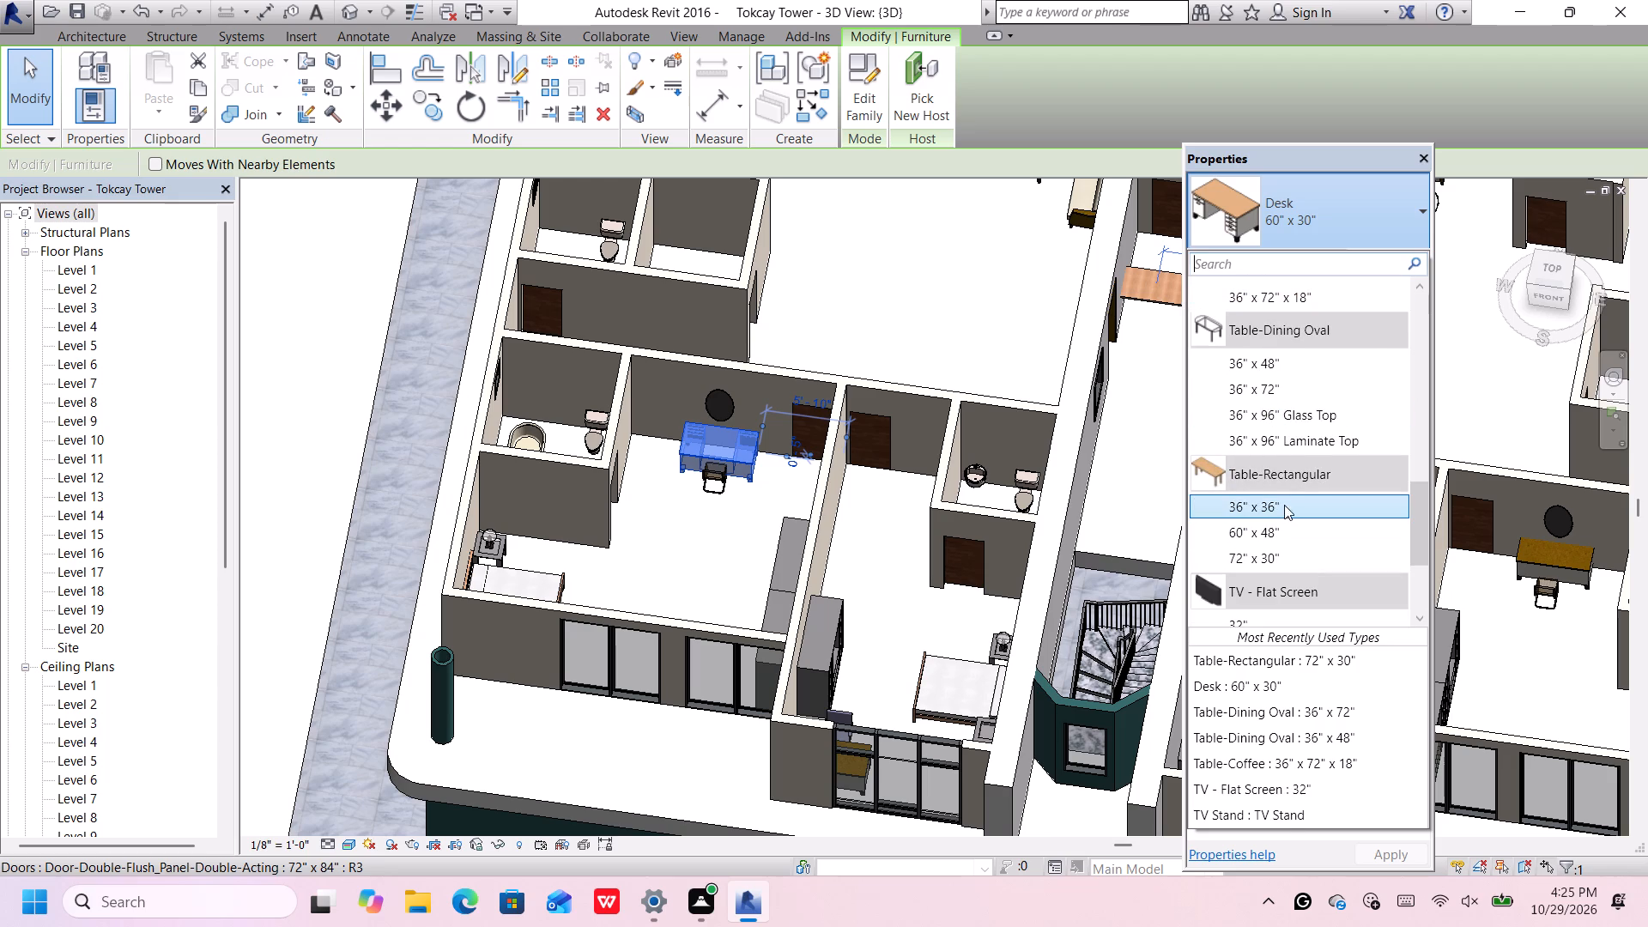
pyautogui.click(1284, 505)
pyautogui.scroll(4, 700, 428)
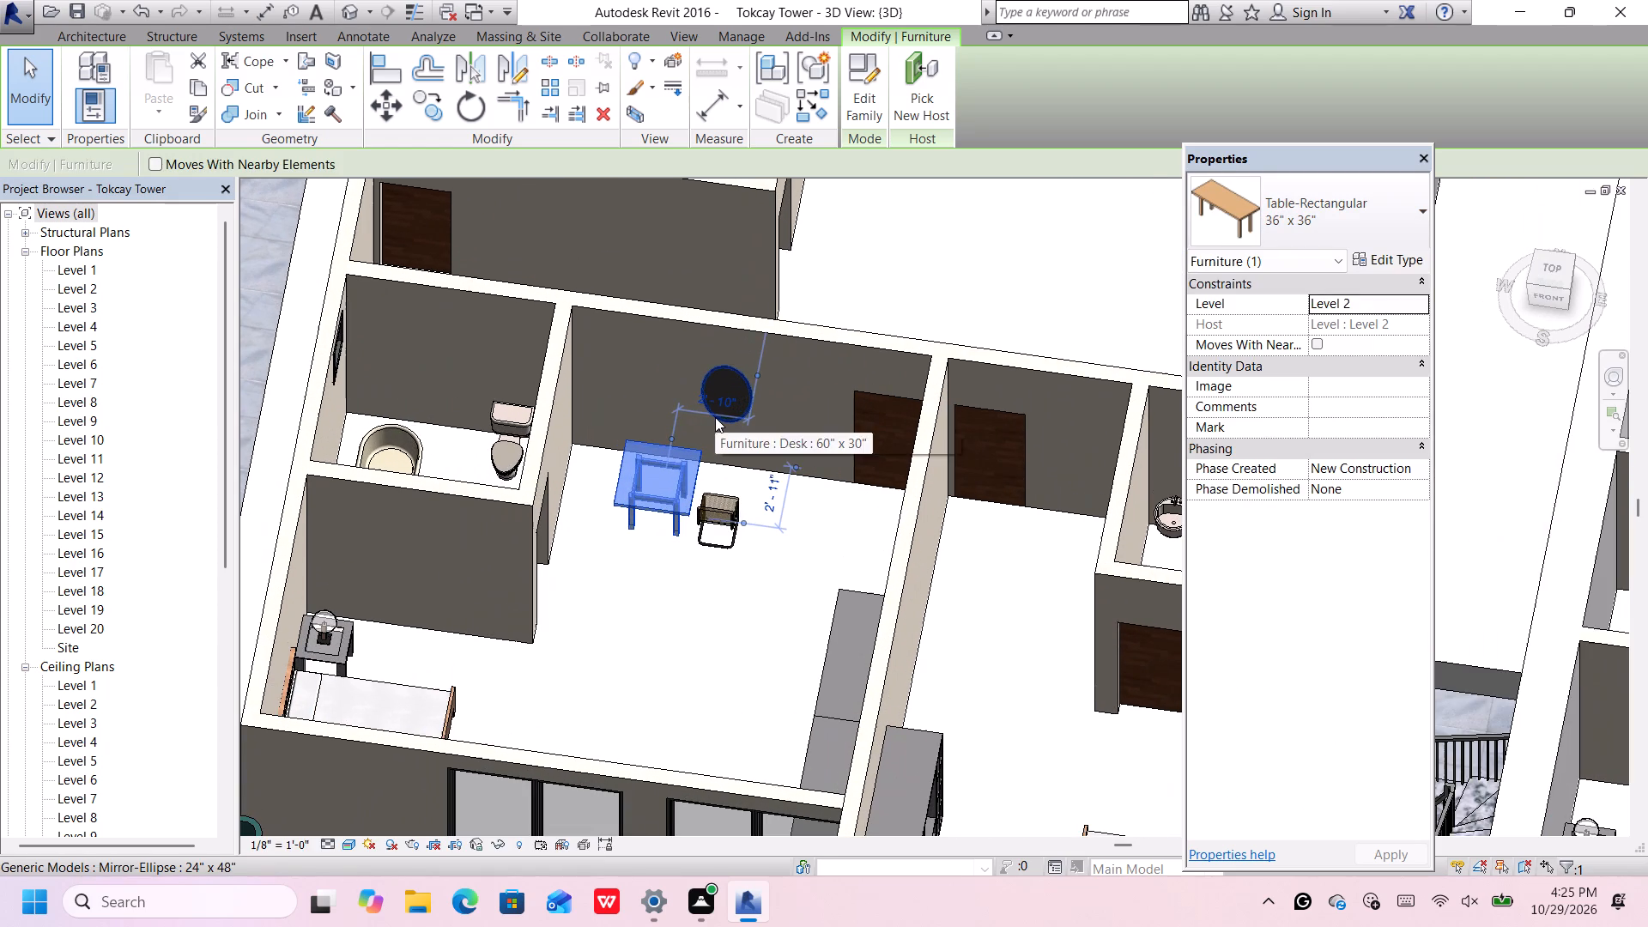
pyautogui.click(1291, 197)
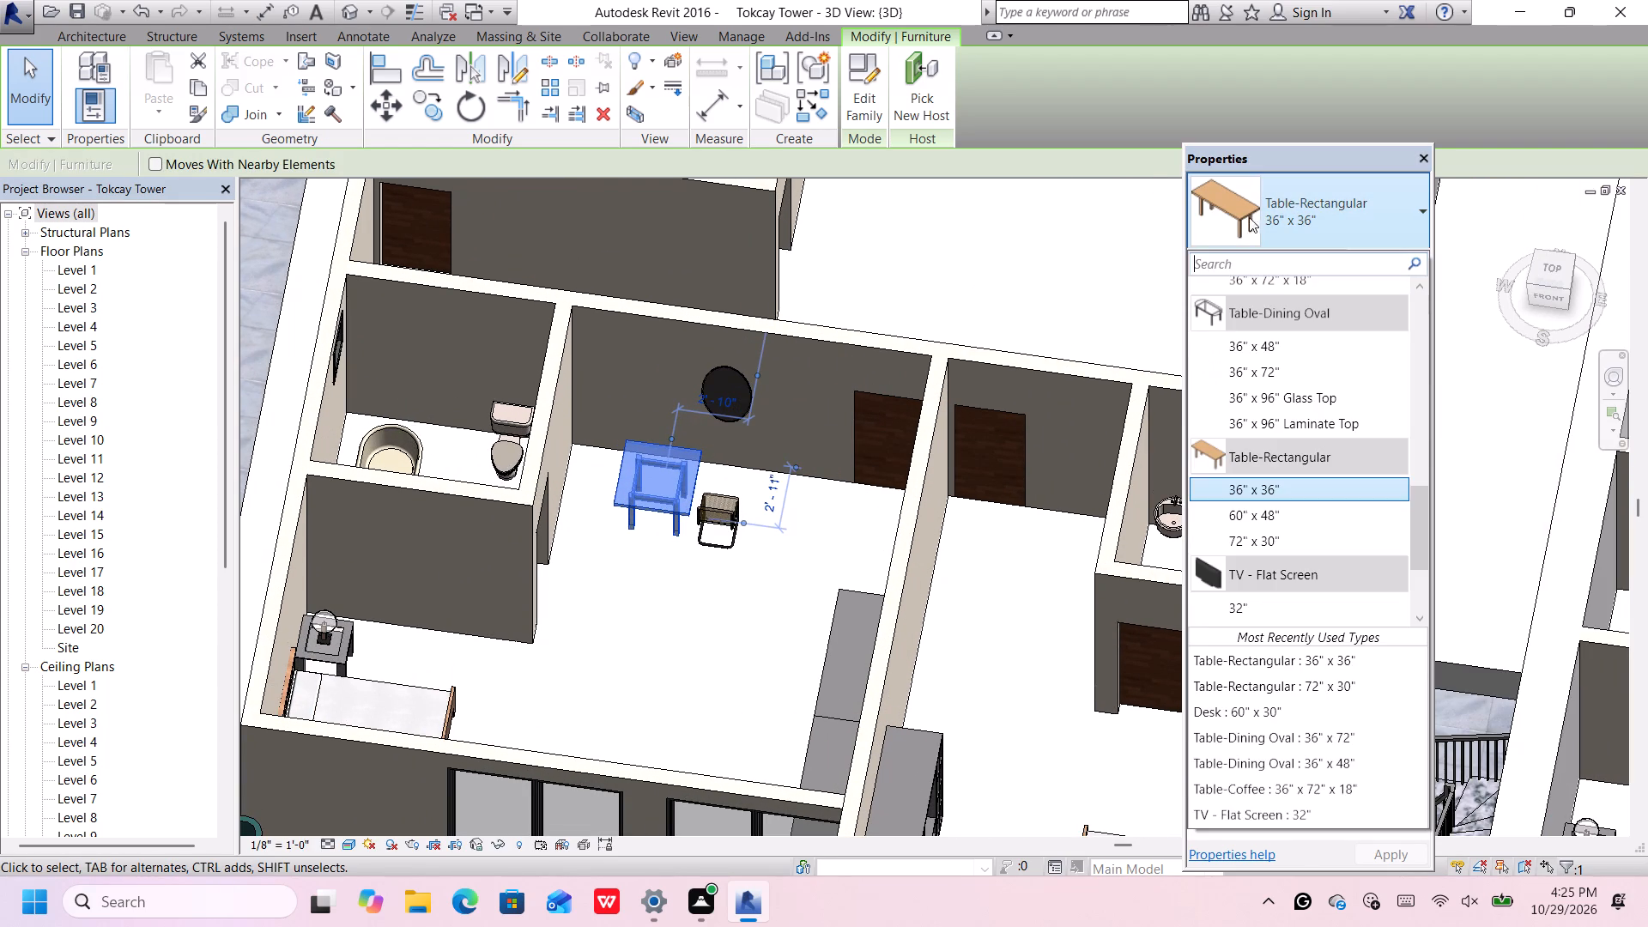
pyautogui.click(1306, 512)
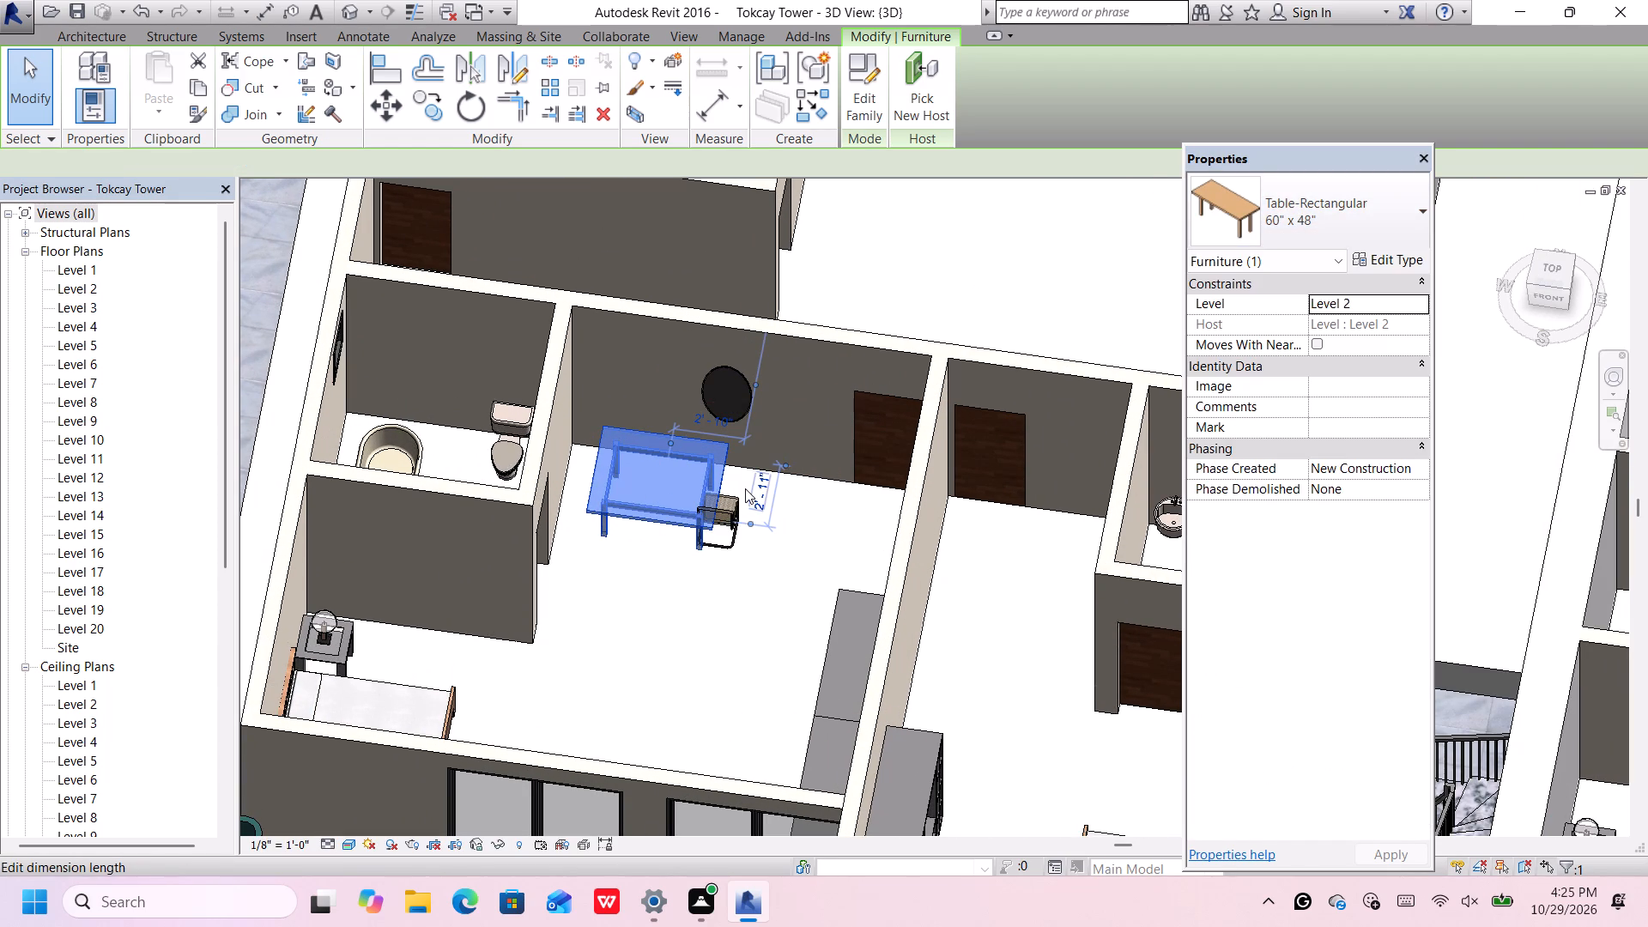
pyautogui.click(1290, 198)
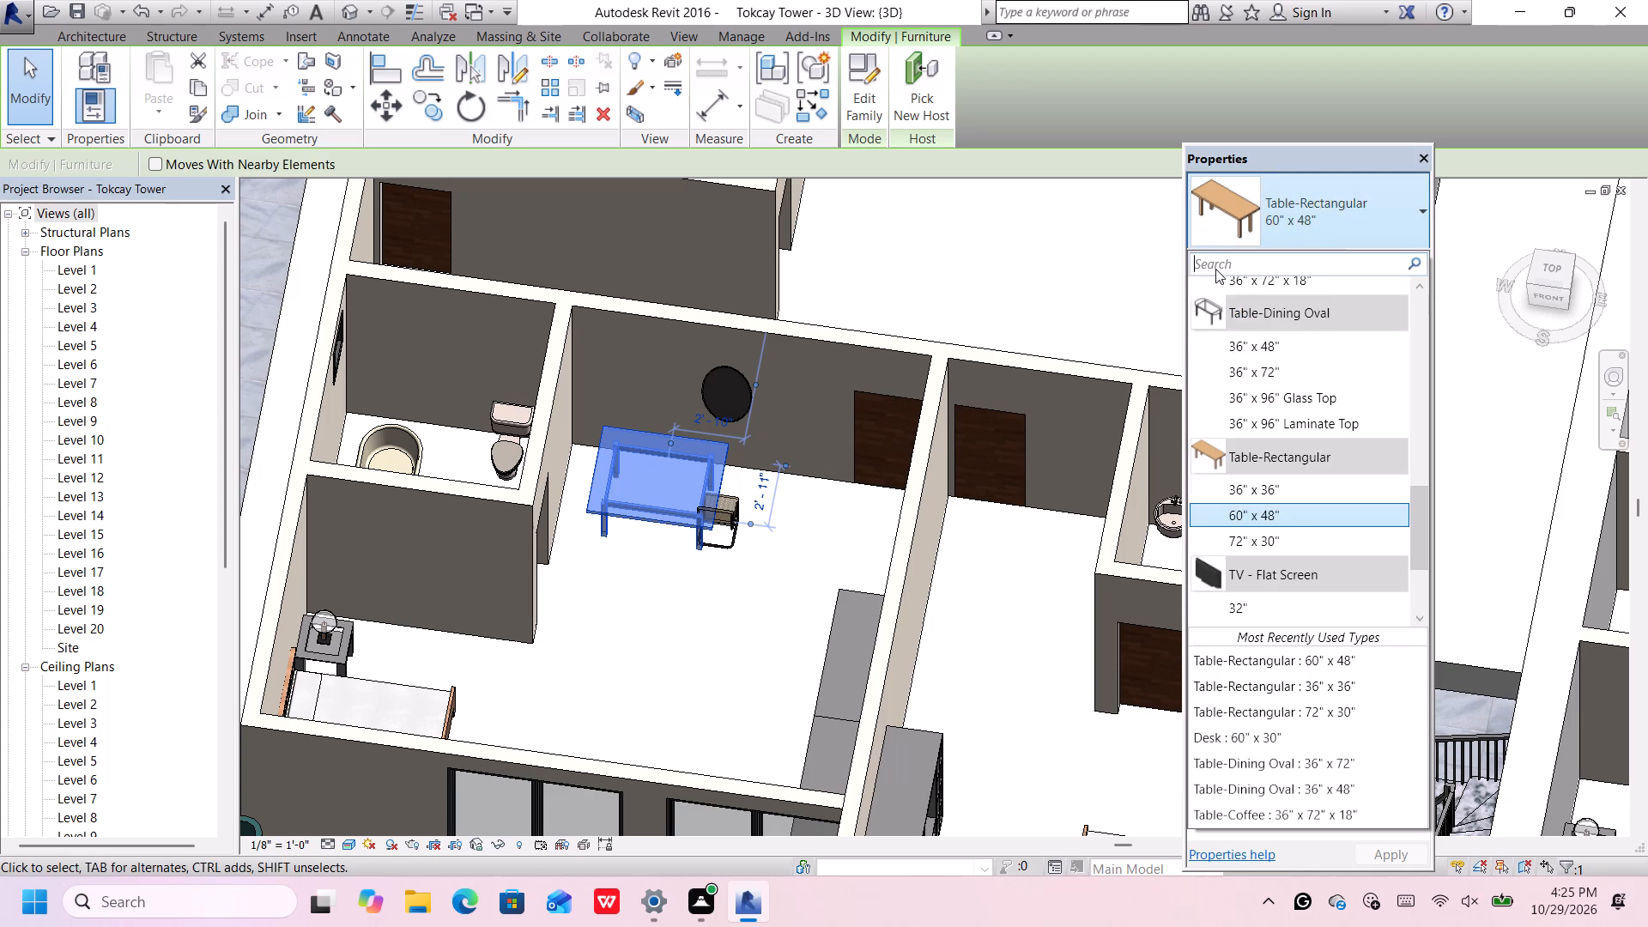
pyautogui.click(1276, 485)
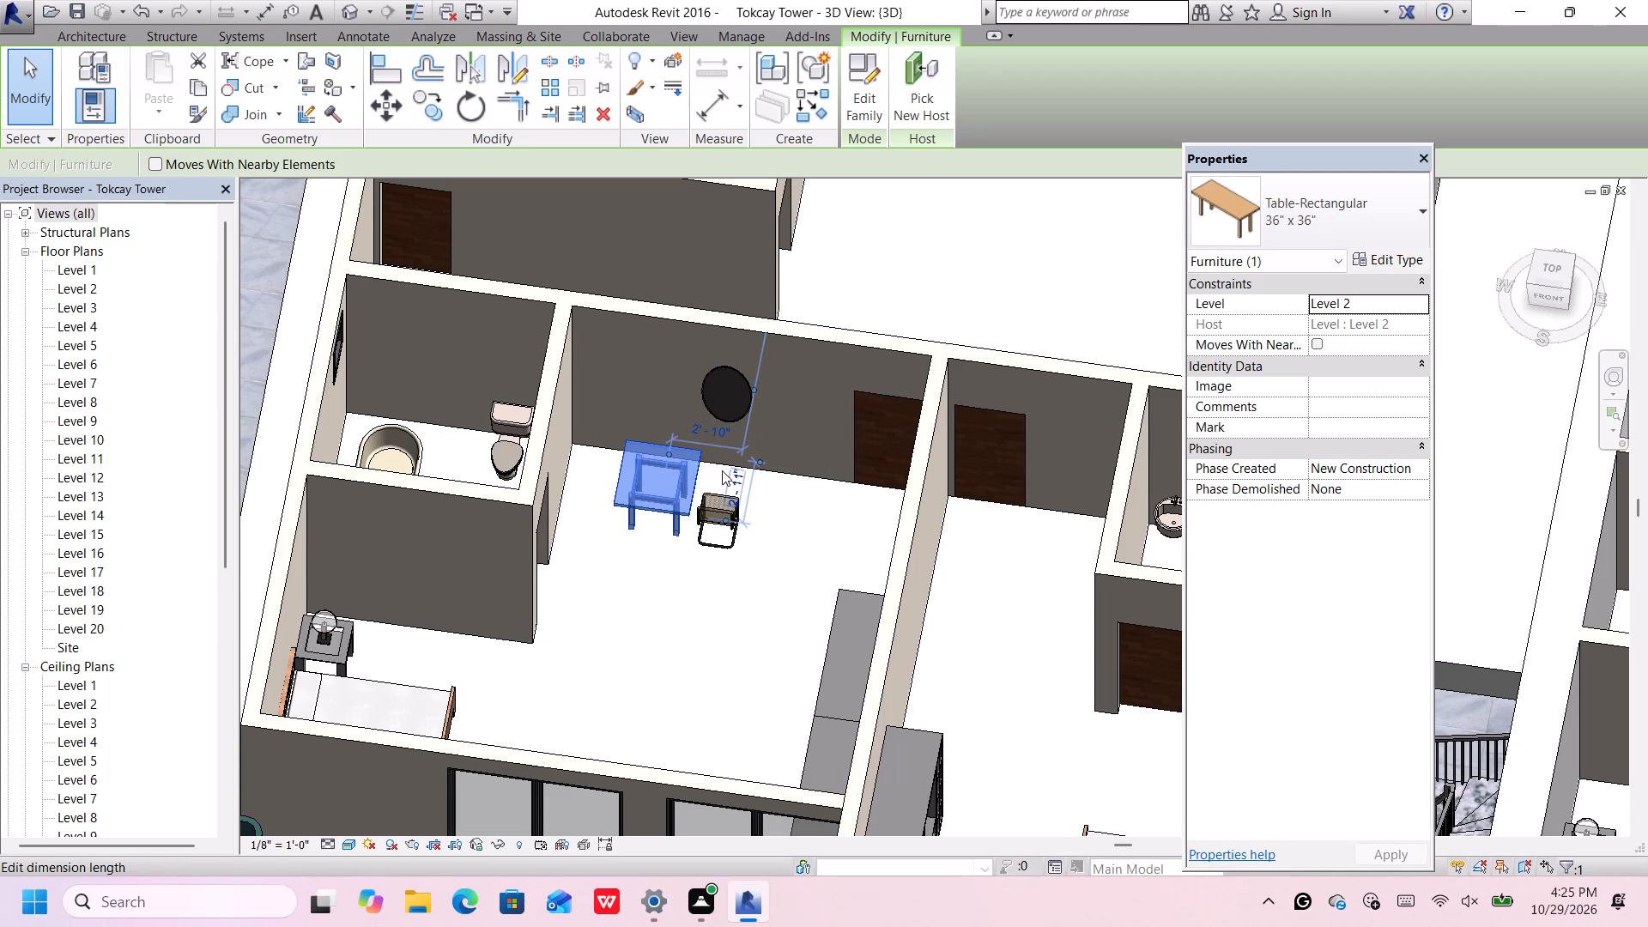
# Nudge the 36" x 36" table towards the back wall and sideways until it sits beneath the mirror in front of the chair.
pyautogui.press('Up')
pyautogui.press('Up')
pyautogui.press('Up')
pyautogui.press('Up')
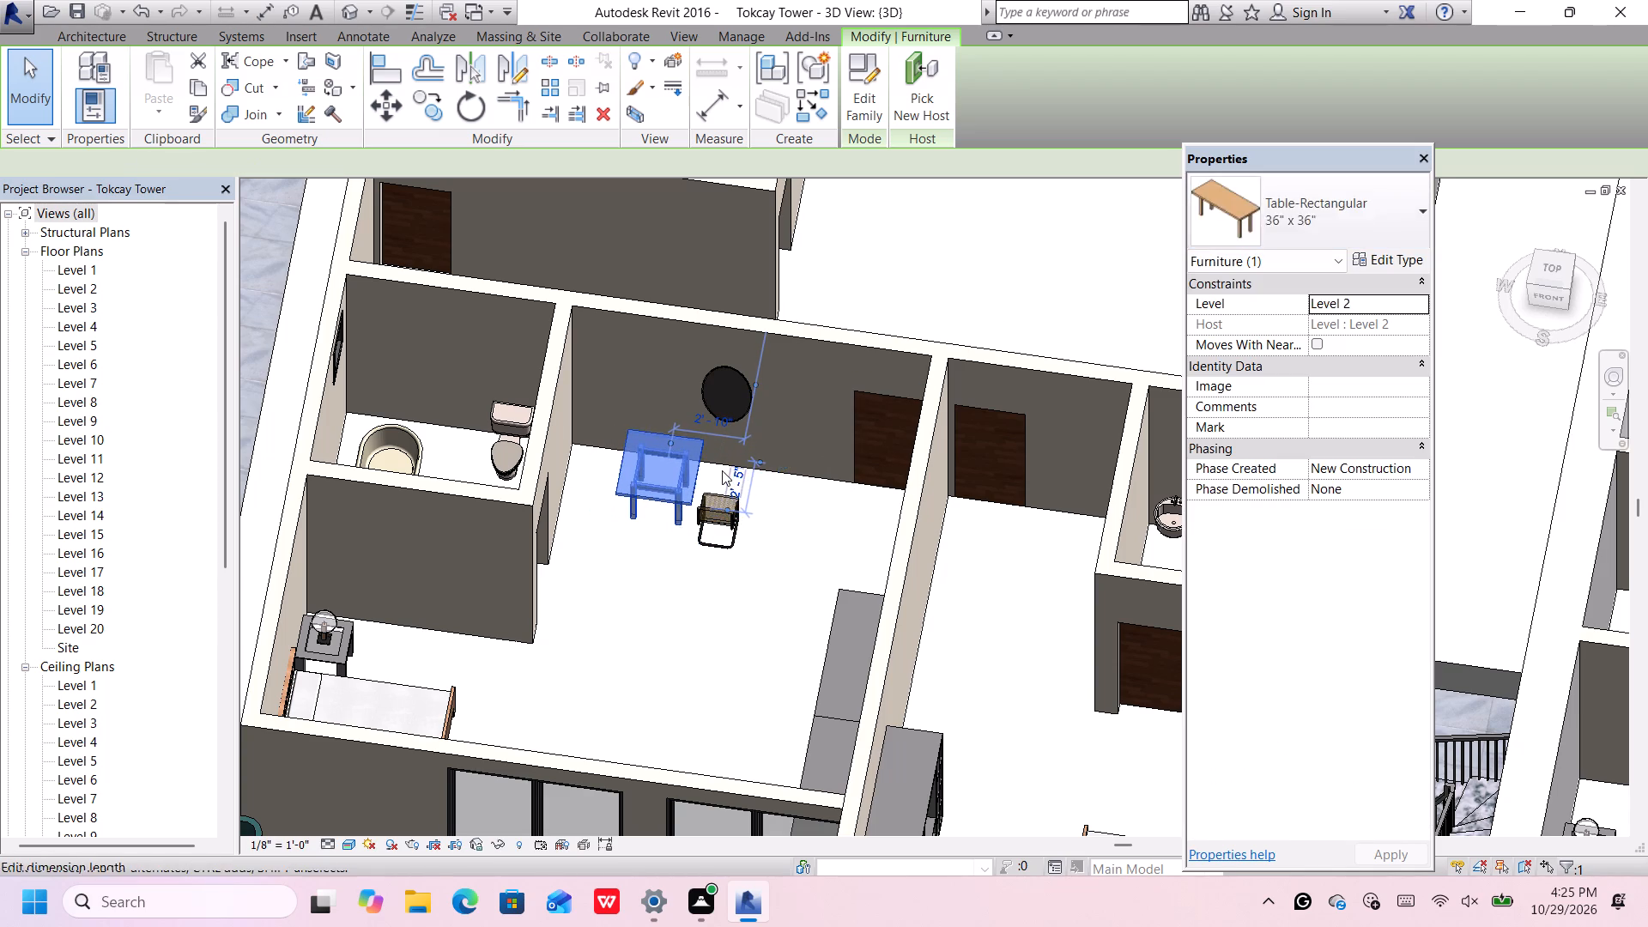
pyautogui.press('Up')
pyautogui.press('Up')
pyautogui.press('Up')
pyautogui.press('Right')
pyautogui.press('Right')
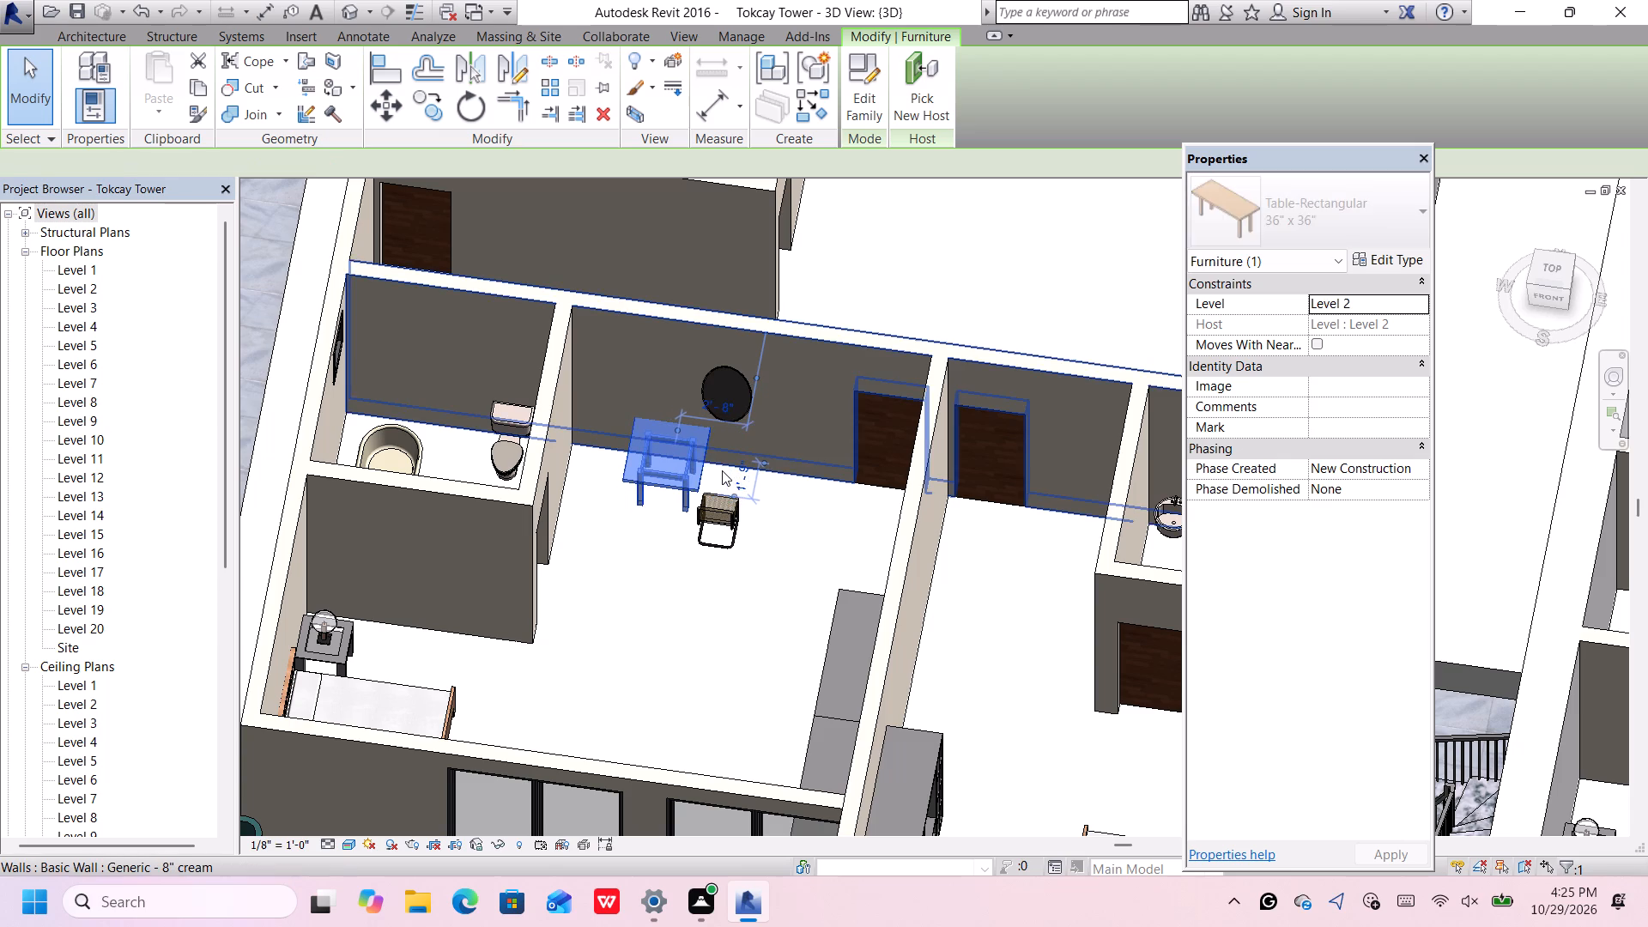
pyautogui.press('Right')
pyautogui.press('Right')
pyautogui.press('Right')
pyautogui.press('Right')
pyautogui.press('Right')
pyautogui.press('Right')
pyautogui.press('Right')
pyautogui.press('Right')
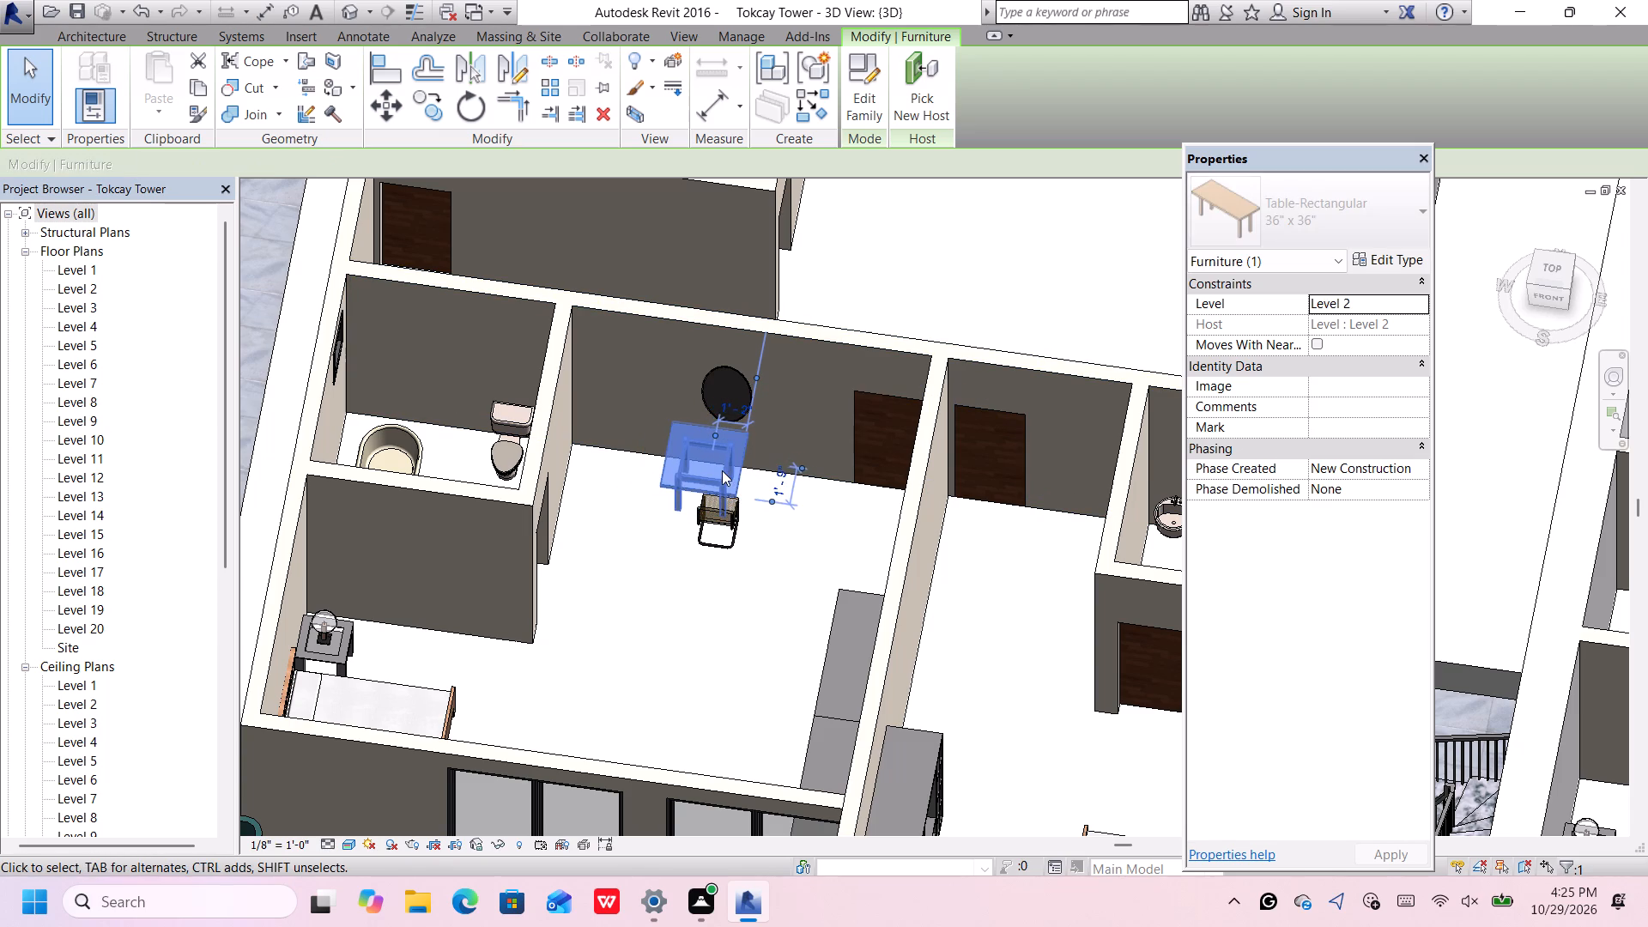
pyautogui.press('Right')
pyautogui.press('Right')
pyautogui.press('Right')
pyautogui.press('Right')
pyautogui.press('Right')
pyautogui.press('Up')
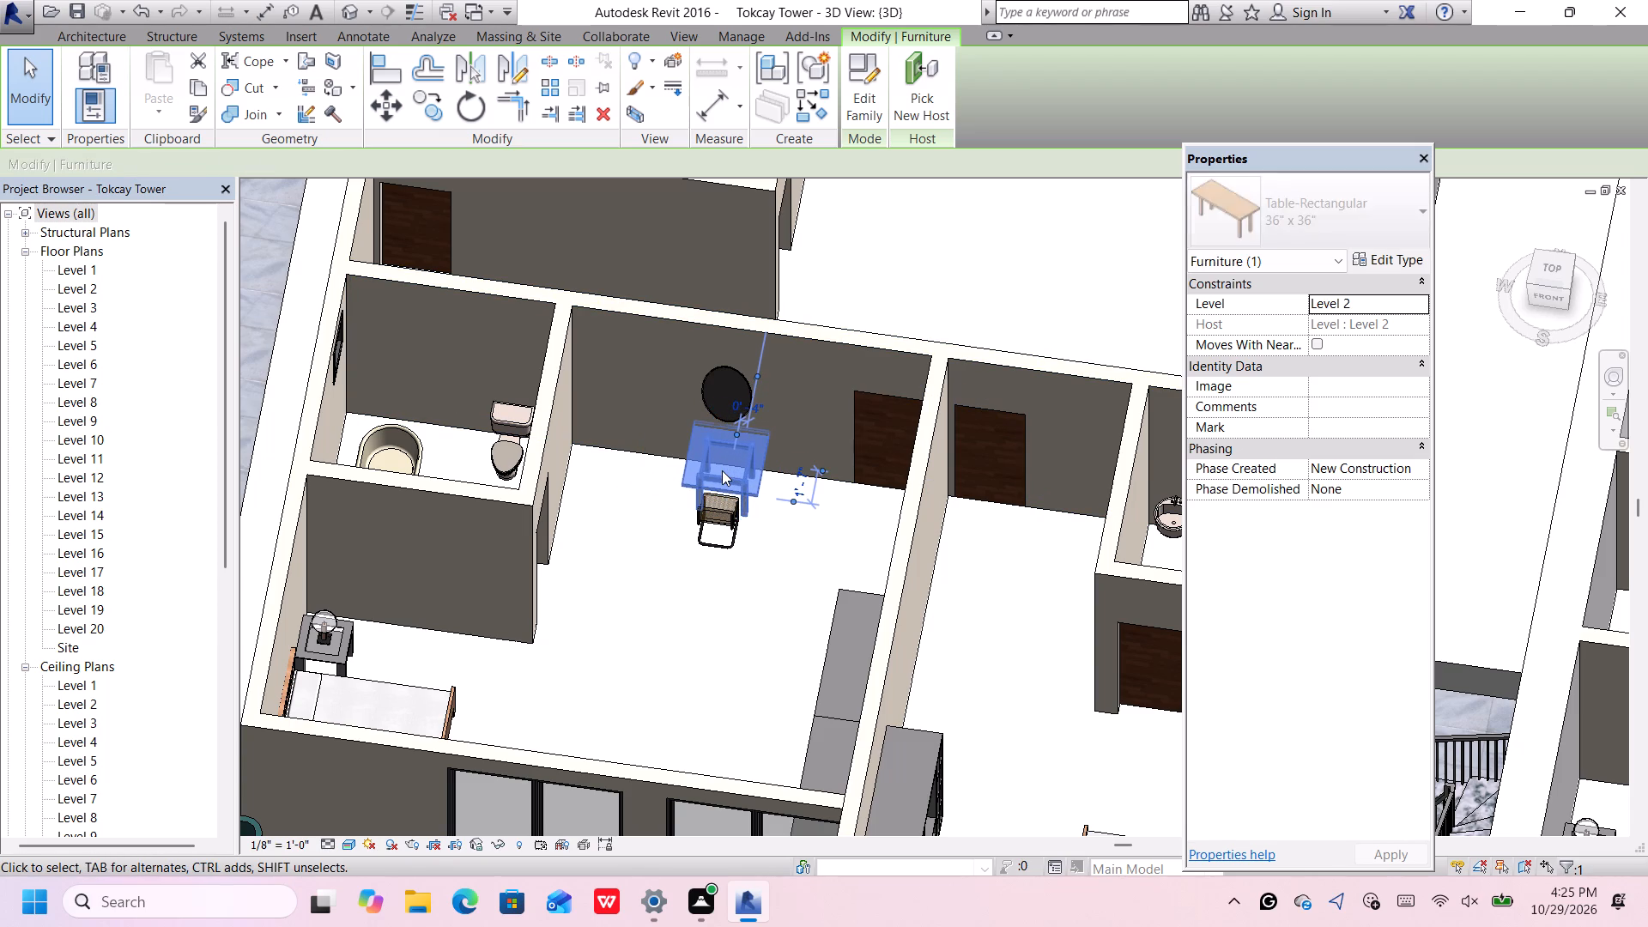
pyautogui.press('Up')
pyautogui.press('Left')
pyautogui.press('Left')
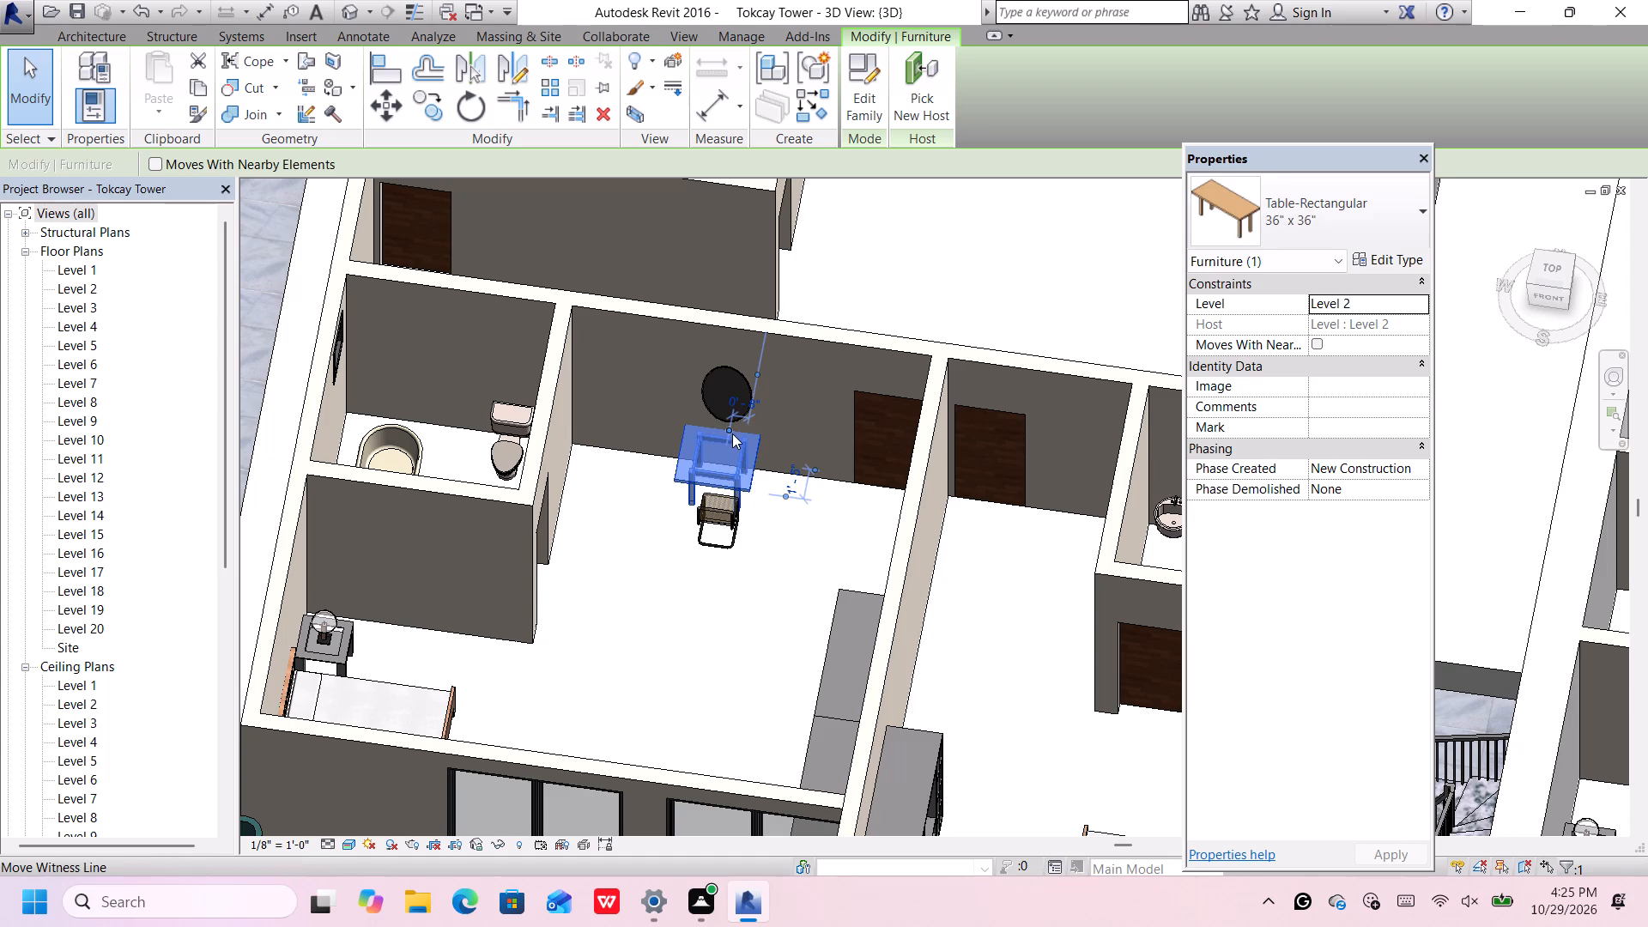
pyautogui.press('Down')
pyautogui.press('Down')
pyautogui.press('Down')
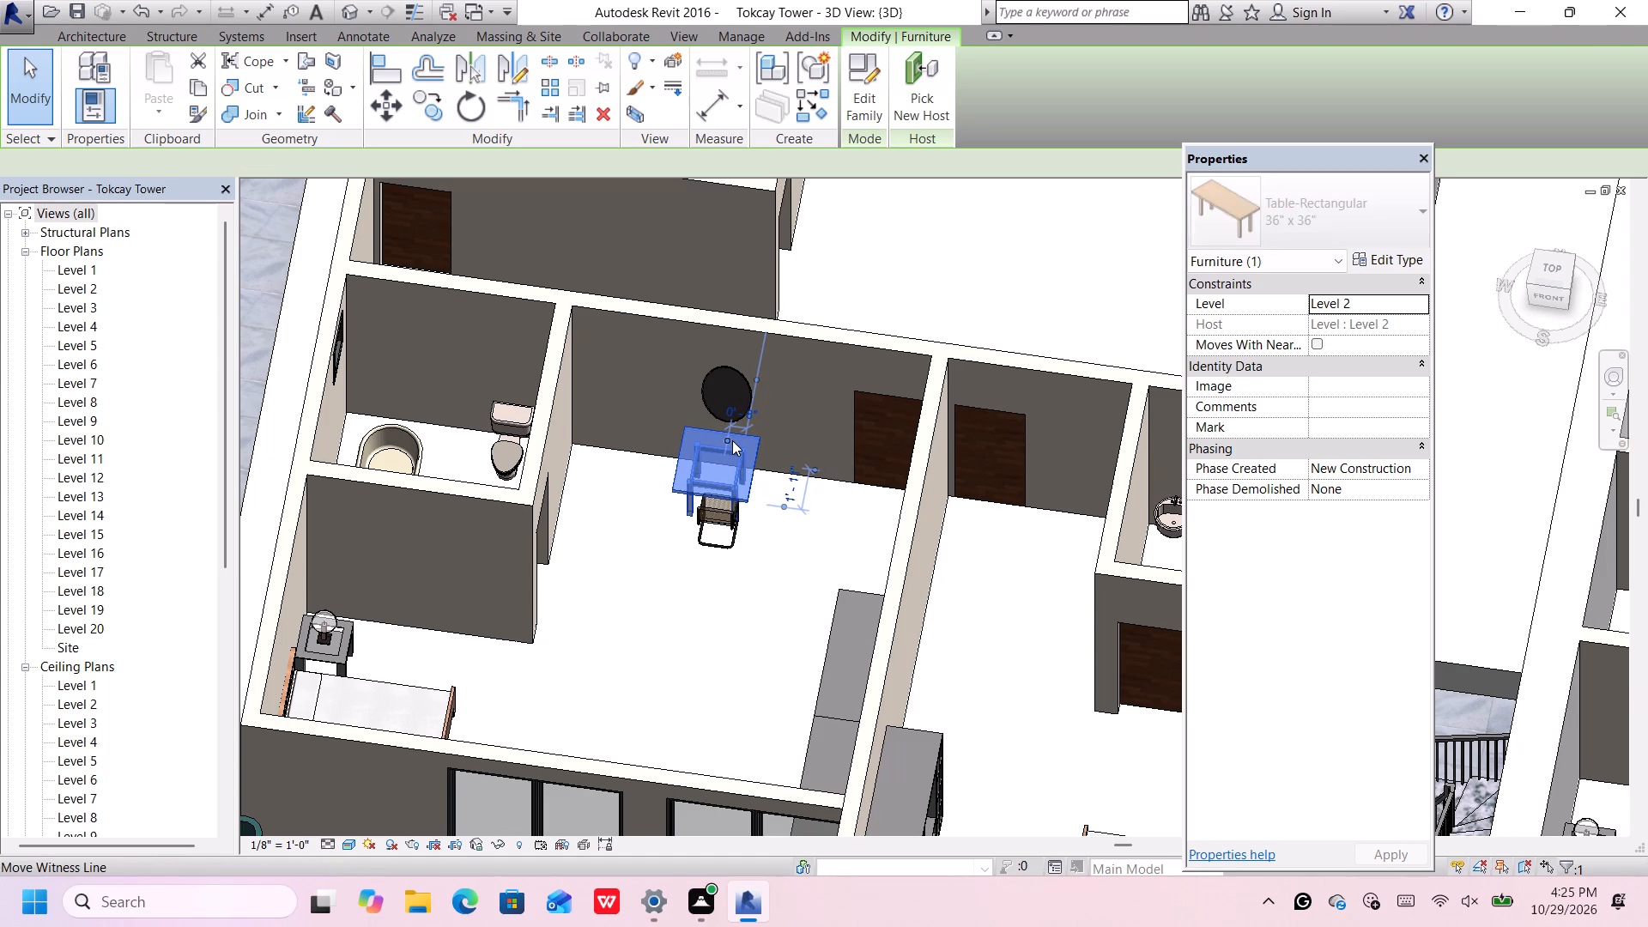
pyautogui.scroll(-3, 730, 434)
pyautogui.click(934, 302)
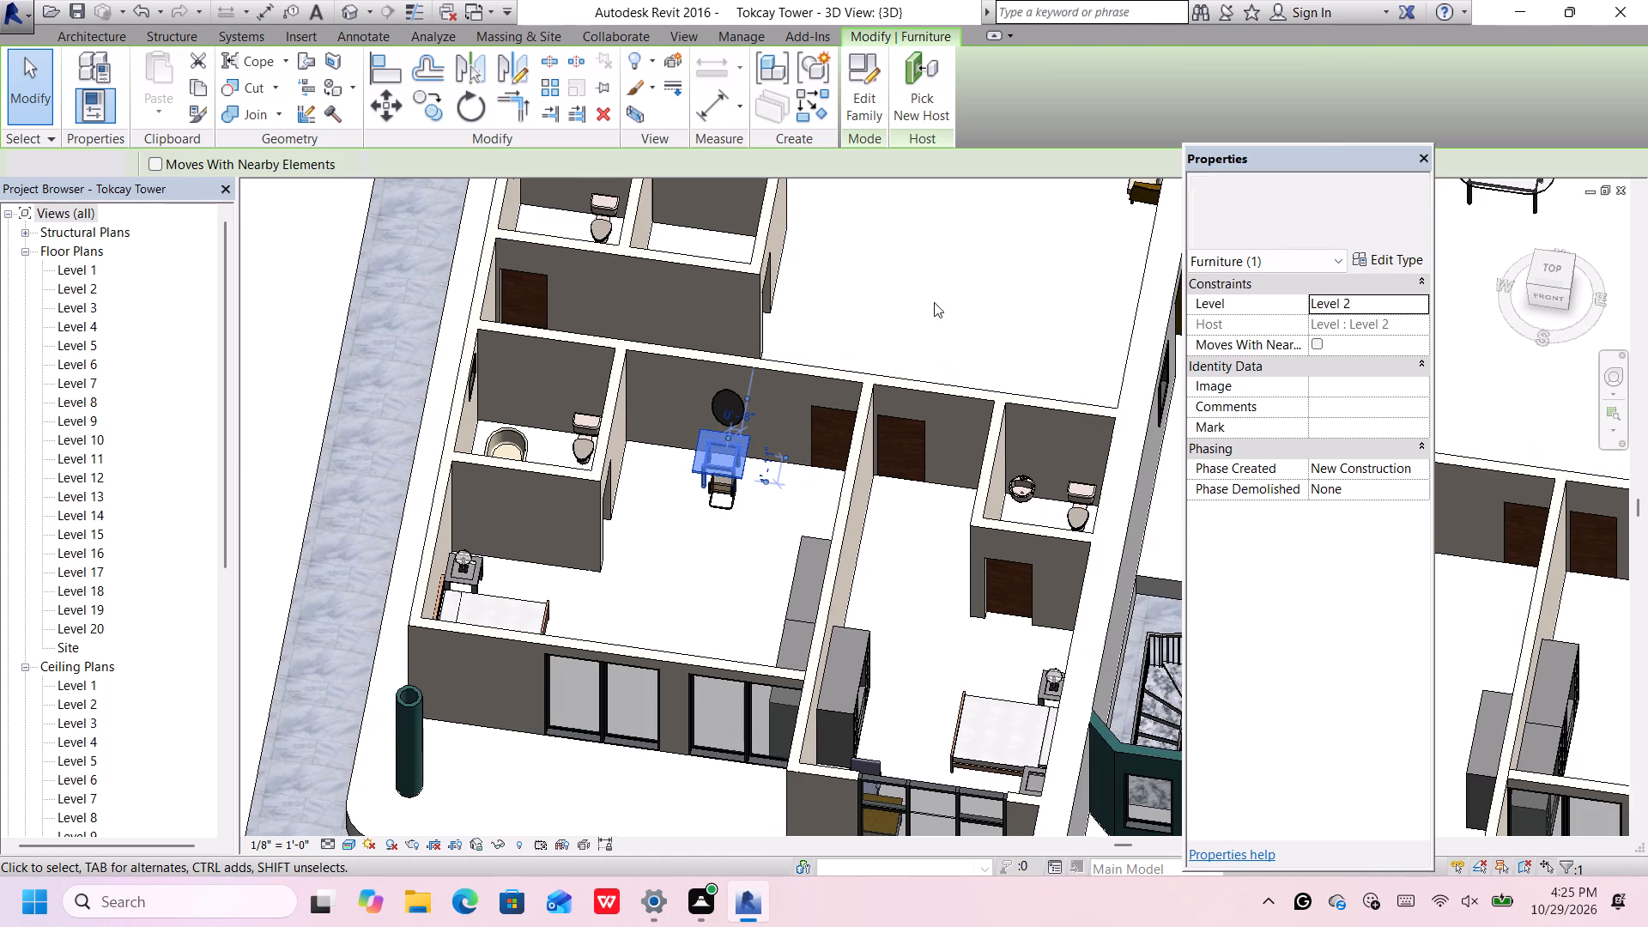
# Shift the Chair-Breuer slightly sideways to centre it on the new table in the left-hand apartment's corner bedroom.
pyautogui.scroll(2, 722, 492)
pyautogui.click(720, 488)
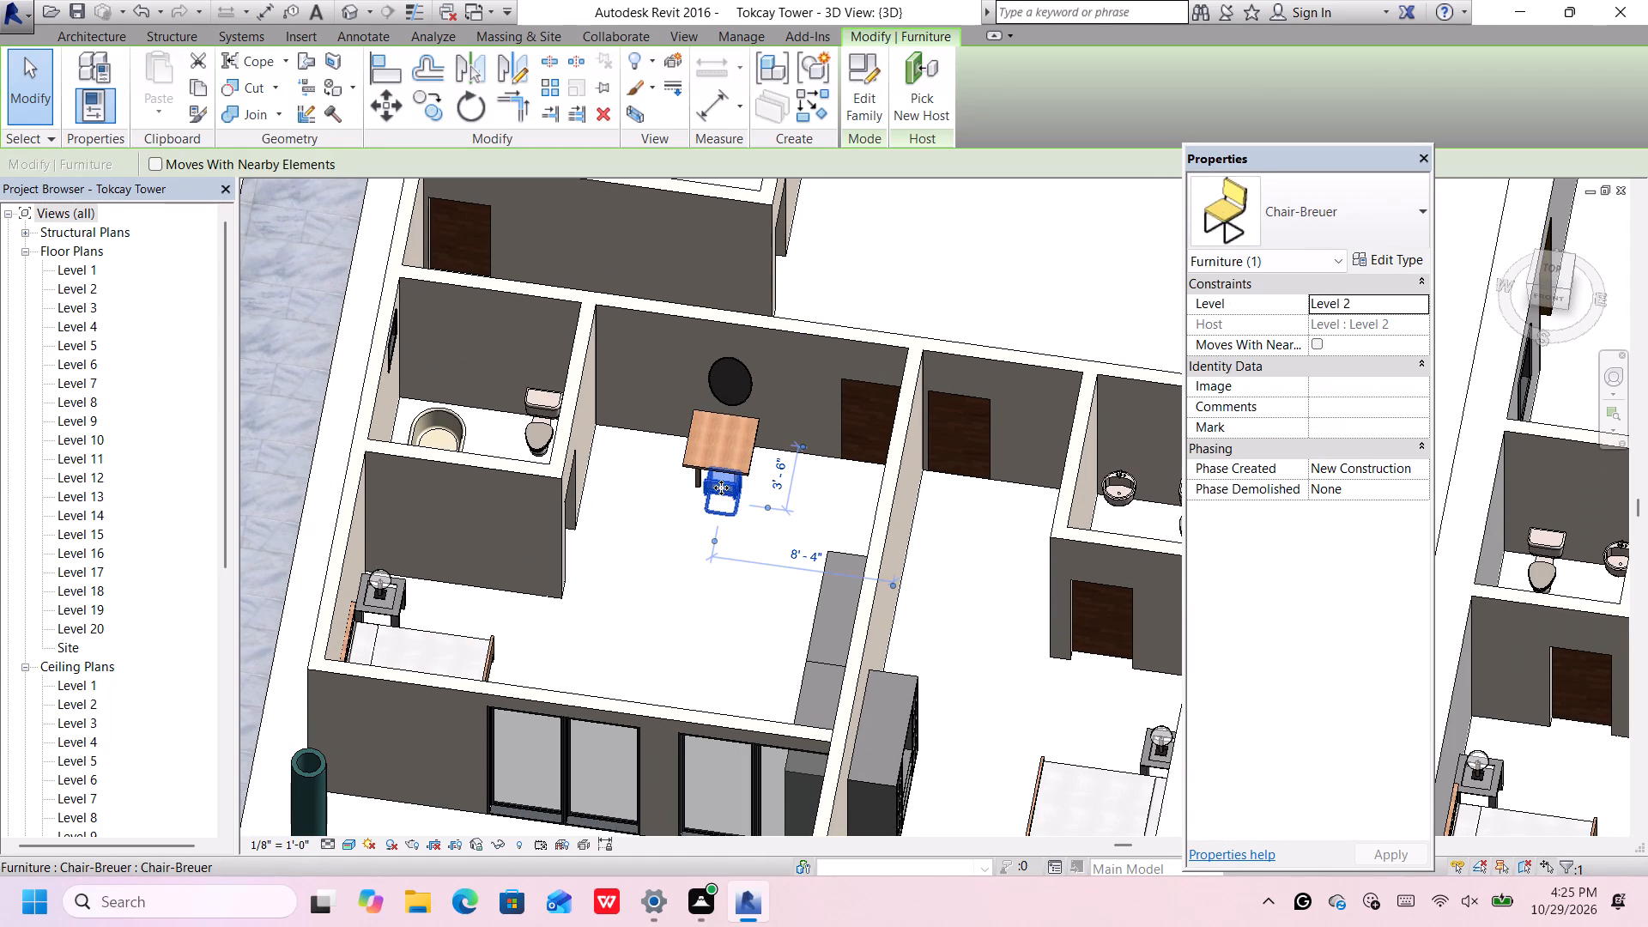
pyautogui.press('Left')
pyautogui.press('Left')
pyautogui.press('Right')
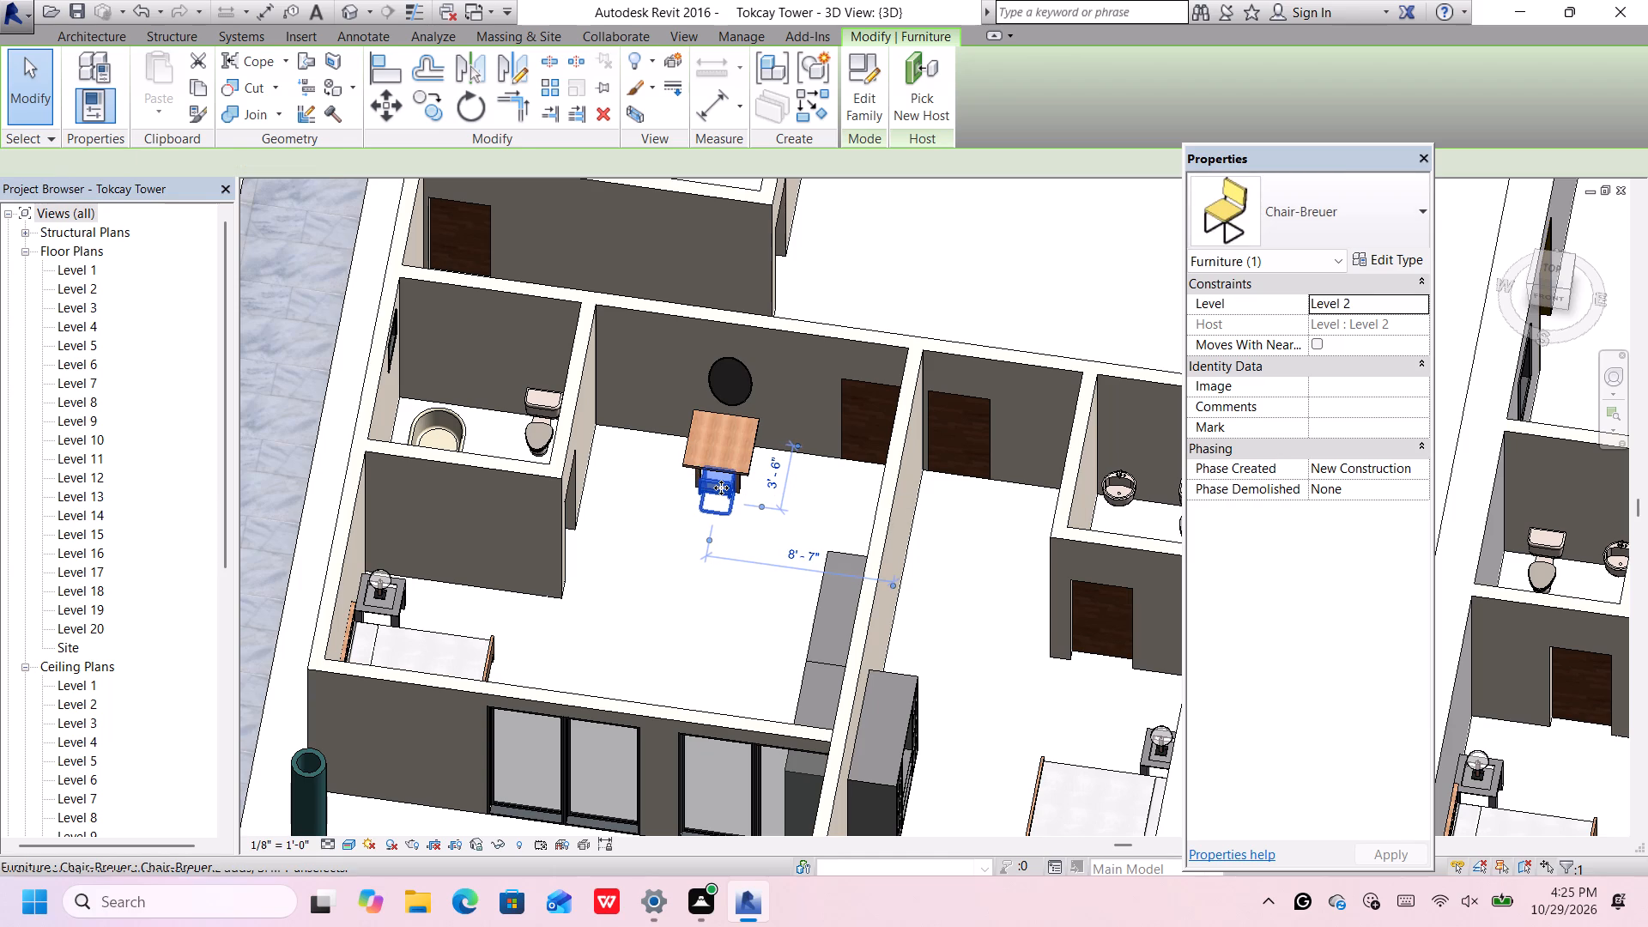
pyautogui.scroll(-8, 715, 486)
pyautogui.moveTo(711, 471); pyautogui.dragTo(560, 380, button='middle')
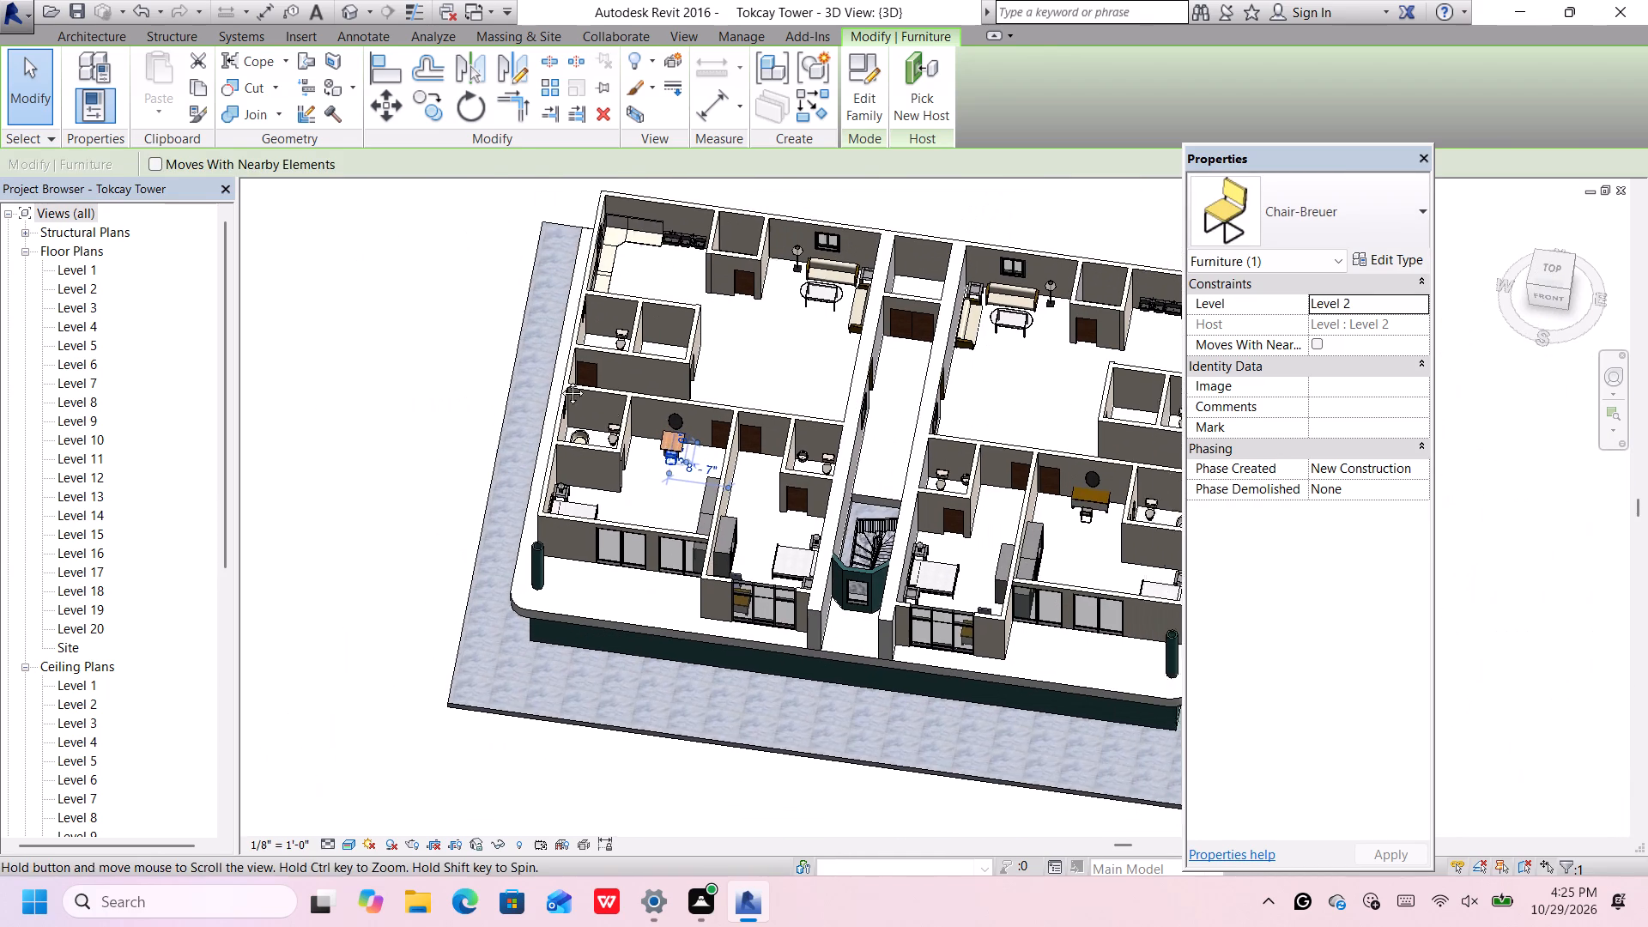
pyautogui.moveTo(560, 380); pyautogui.dragTo(537, 366, button='middle')
pyautogui.click(657, 720)
# Change the right-hand apartment's corner-bedroom desk to Table-Rectangular 36" x 36".
pyautogui.scroll(1, 950, 413)
pyautogui.click(954, 422)
pyautogui.click(1322, 221)
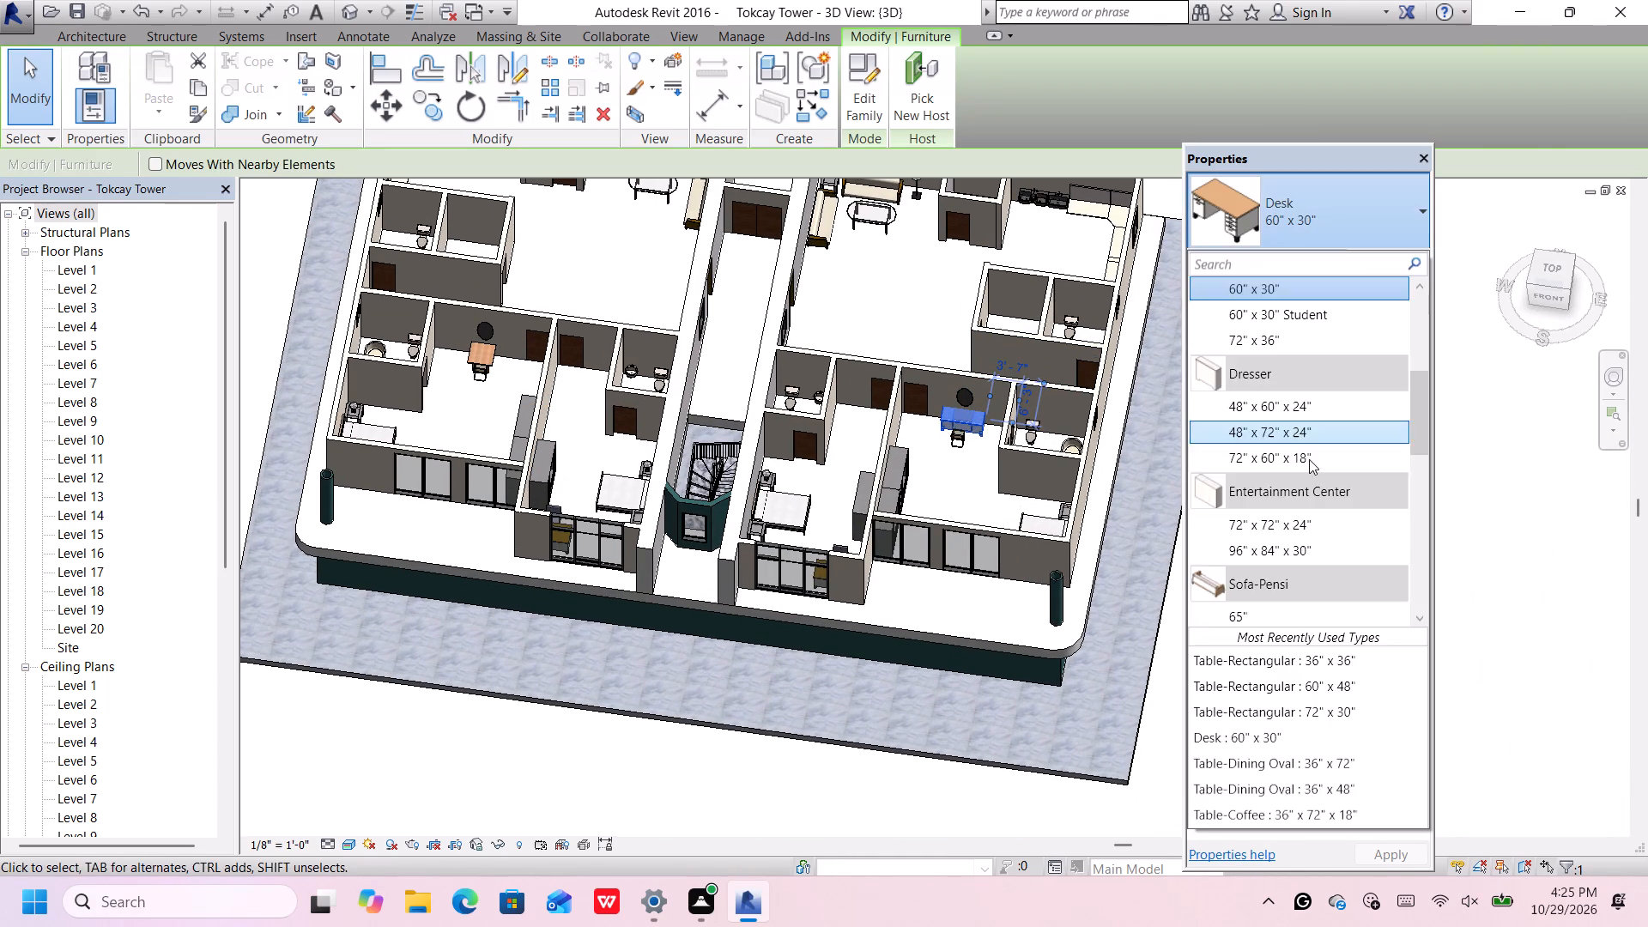
pyautogui.scroll(-14, 1311, 463)
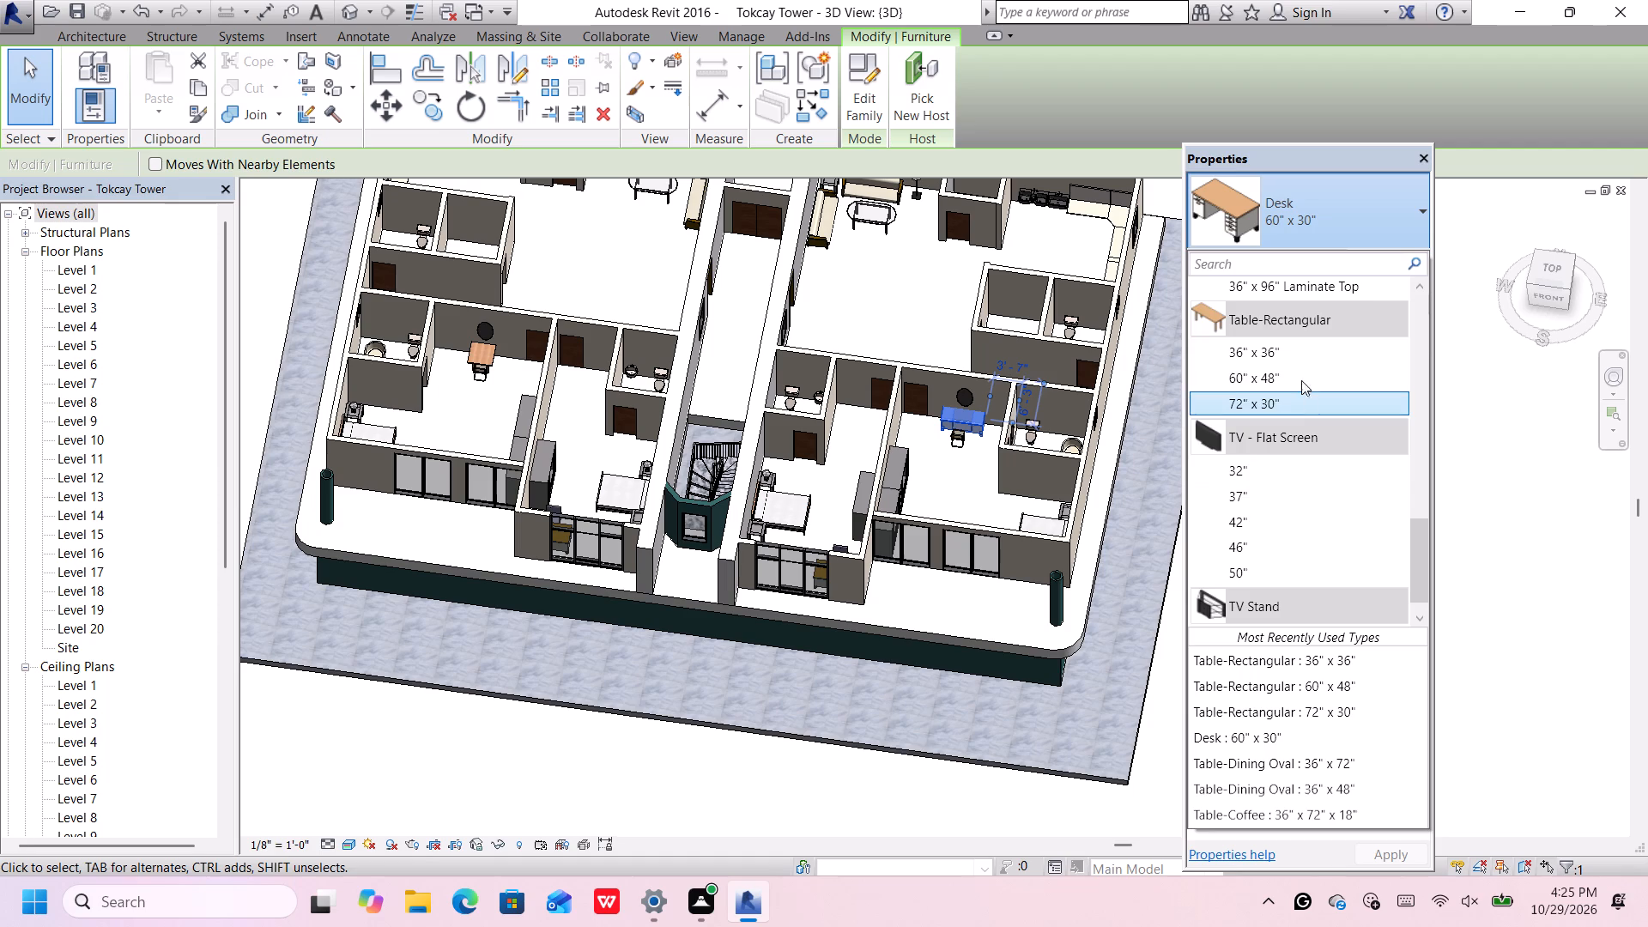
pyautogui.click(1315, 341)
# Nudge the right-hand corner bedroom's table sideways and slightly towards the back wall so it aligns with the mirror and chair.
pyautogui.scroll(9, 966, 406)
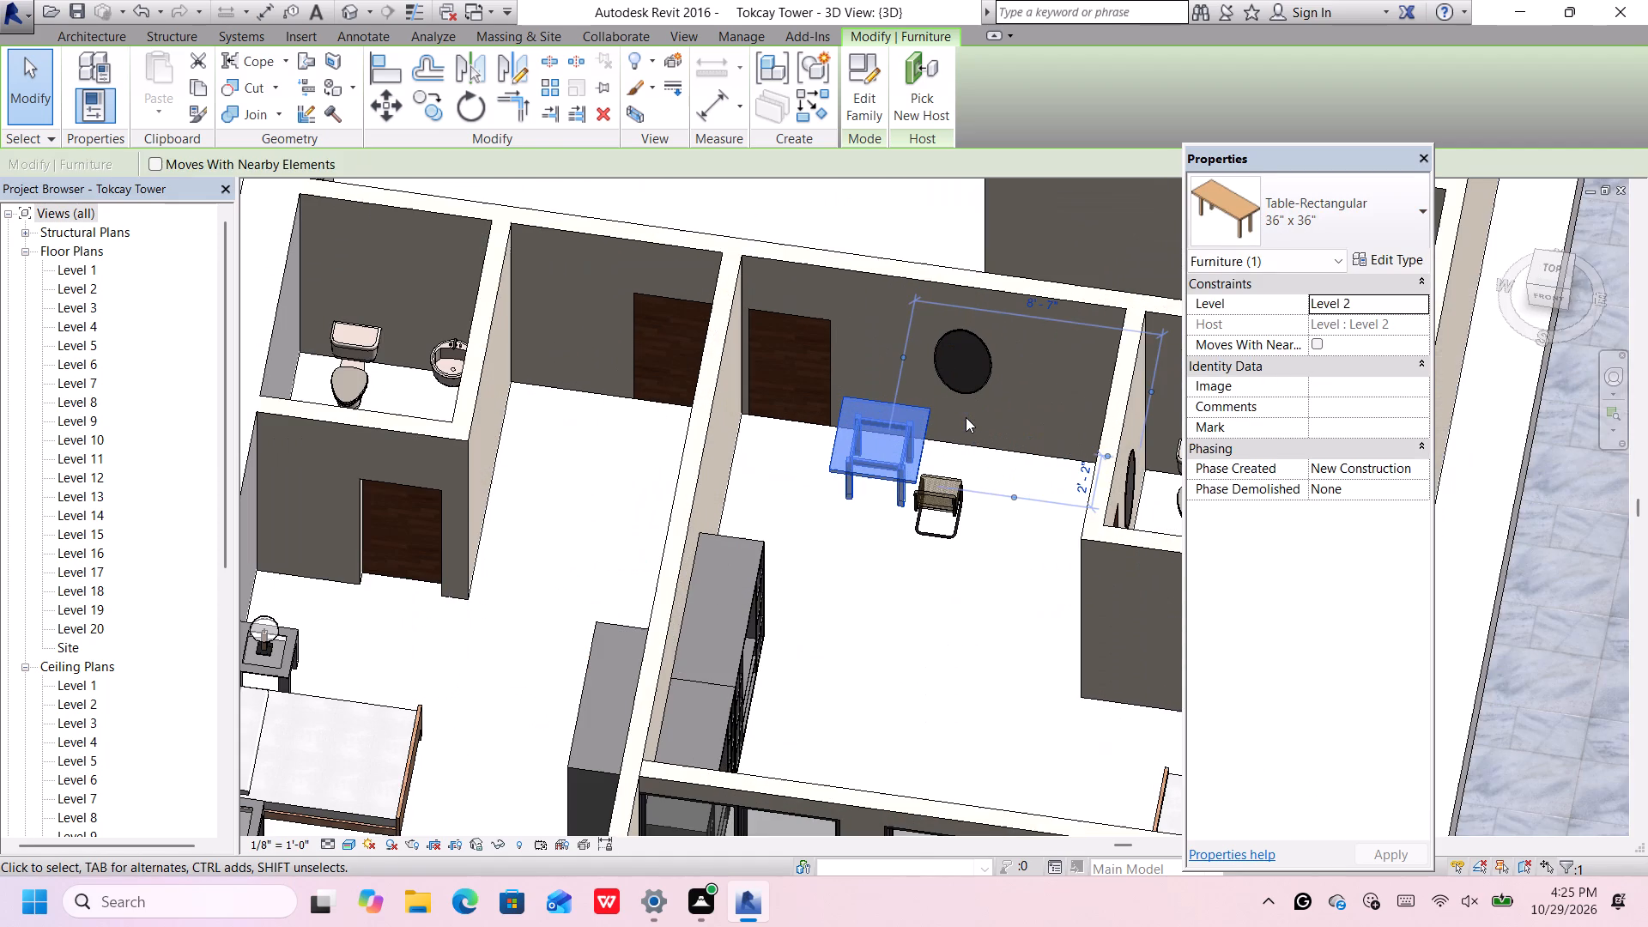
pyautogui.press('Right')
pyautogui.press('Right')
pyautogui.press('Right')
pyautogui.press('Right')
pyautogui.press('Right')
pyautogui.press('Right')
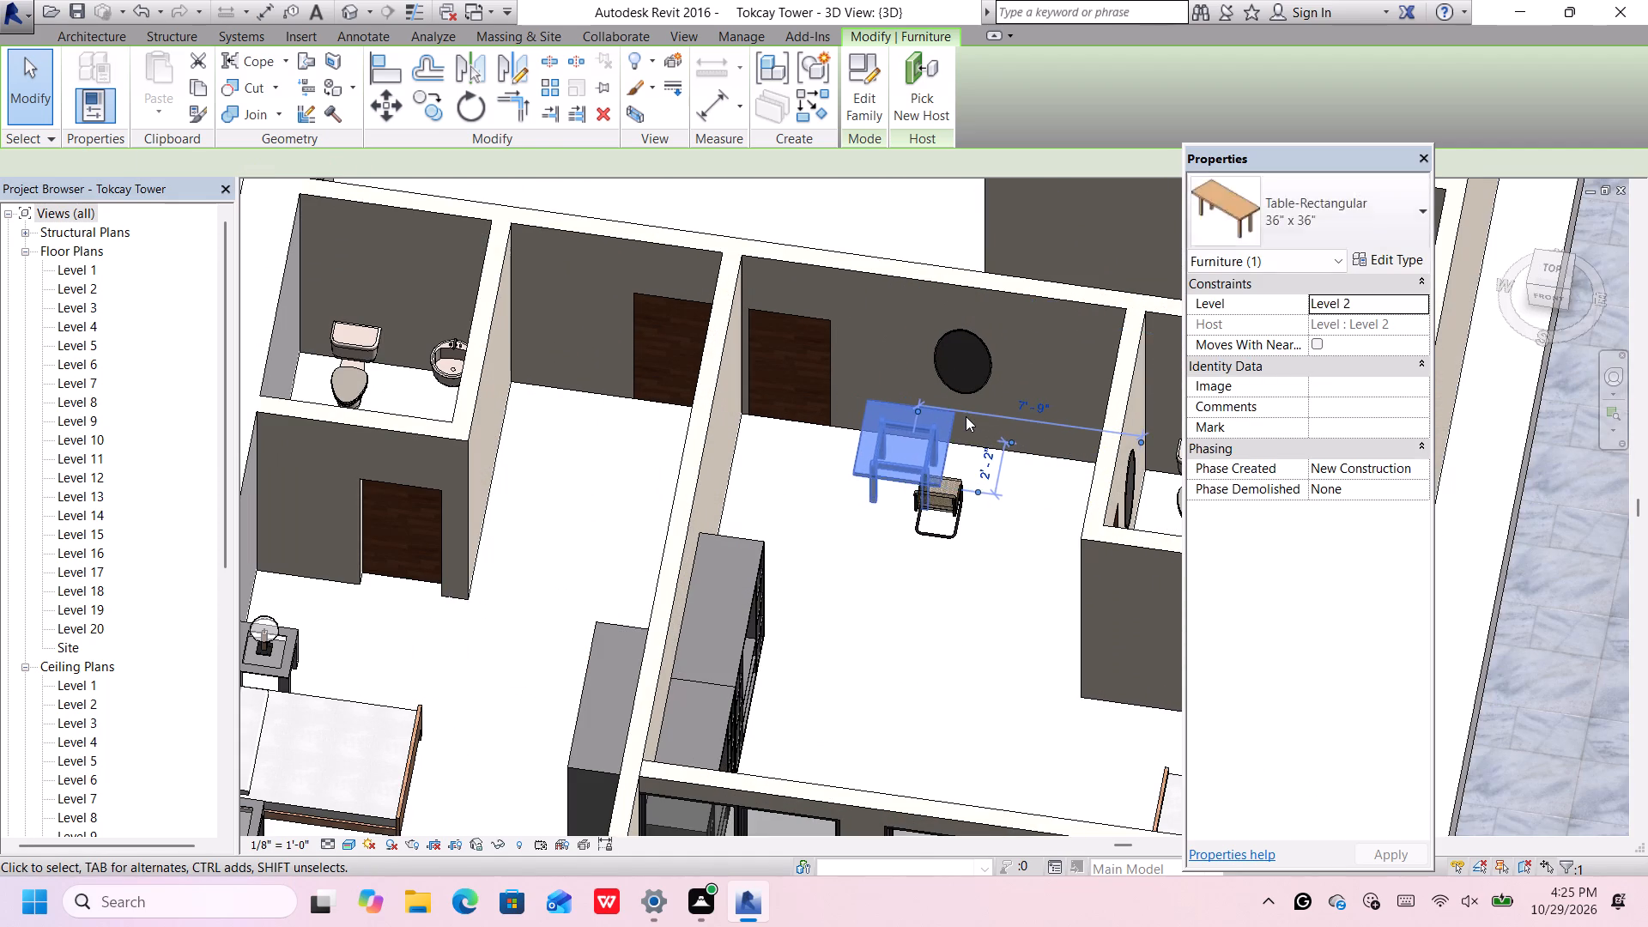
pyautogui.press('Right')
pyautogui.press('Right')
pyautogui.press('Right')
pyautogui.press('Right')
pyautogui.press('Right')
pyautogui.press('Right')
pyautogui.press('Right')
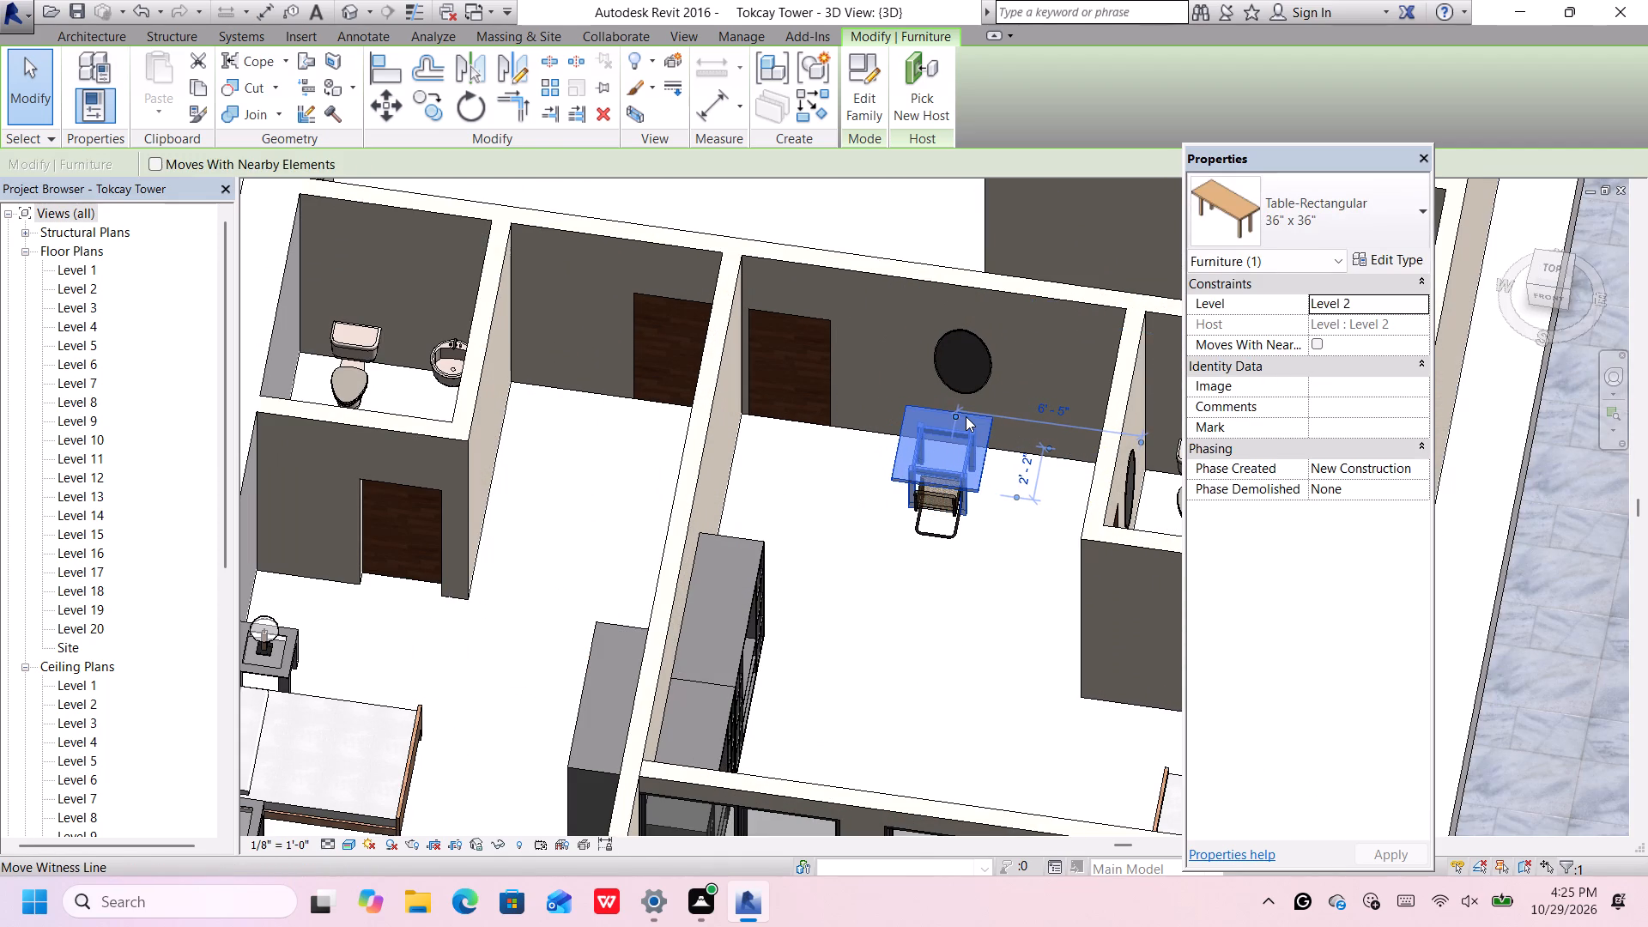
pyautogui.press('Right')
pyautogui.press('Up')
pyautogui.press('Up')
pyautogui.press('Up')
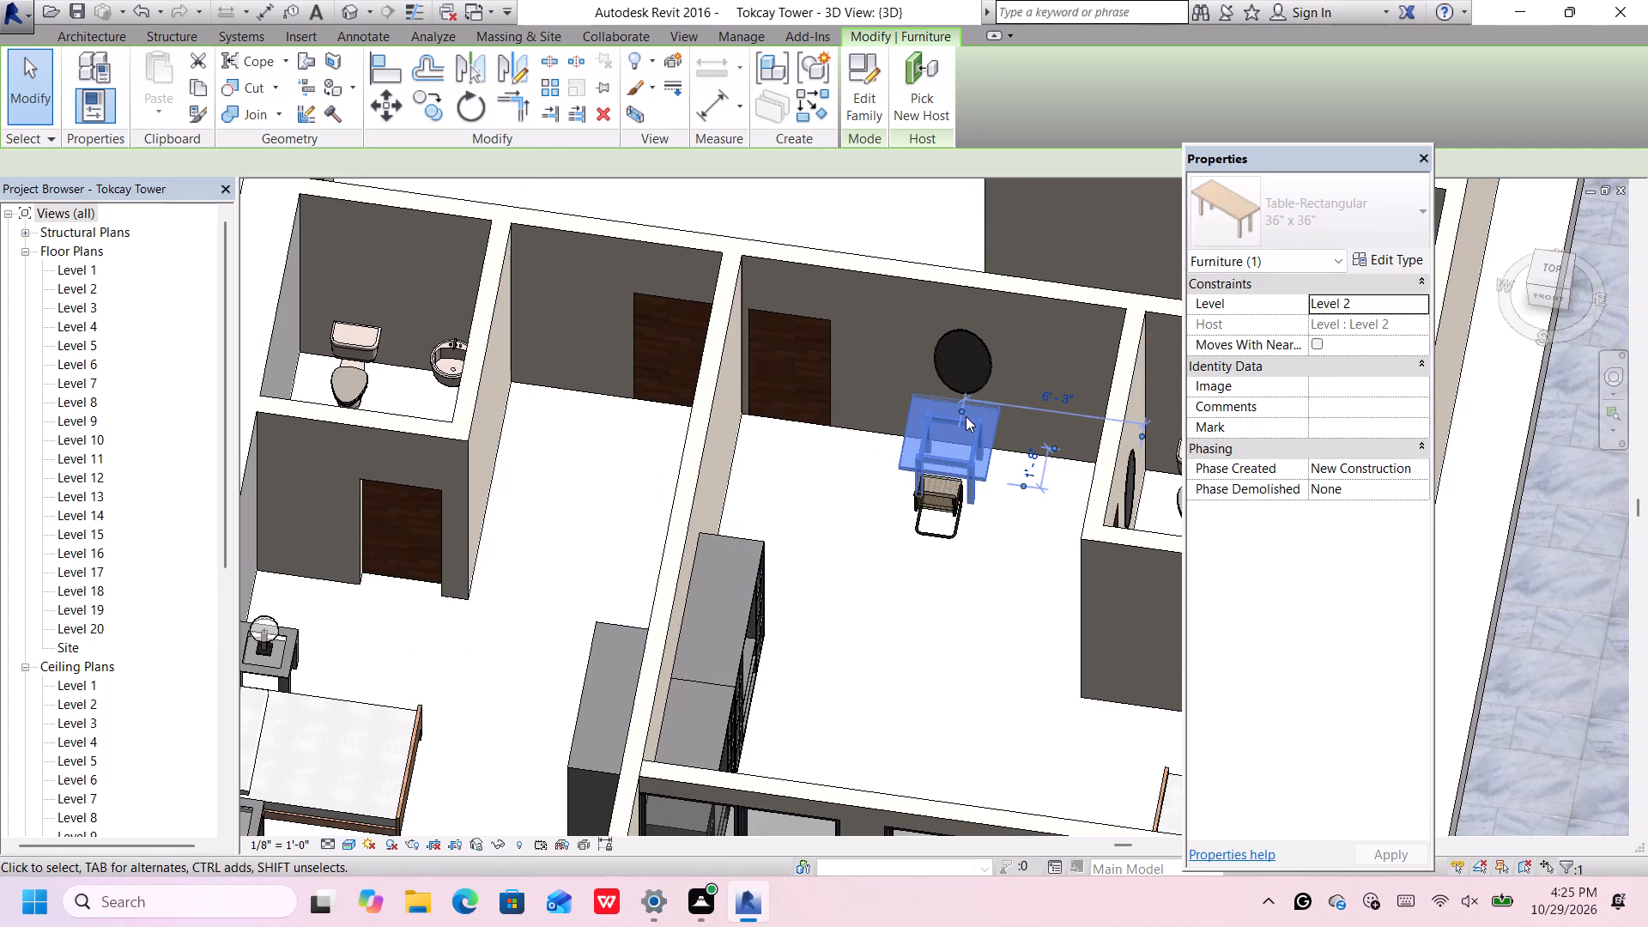
pyautogui.press('Down')
pyautogui.scroll(-3, 966, 413)
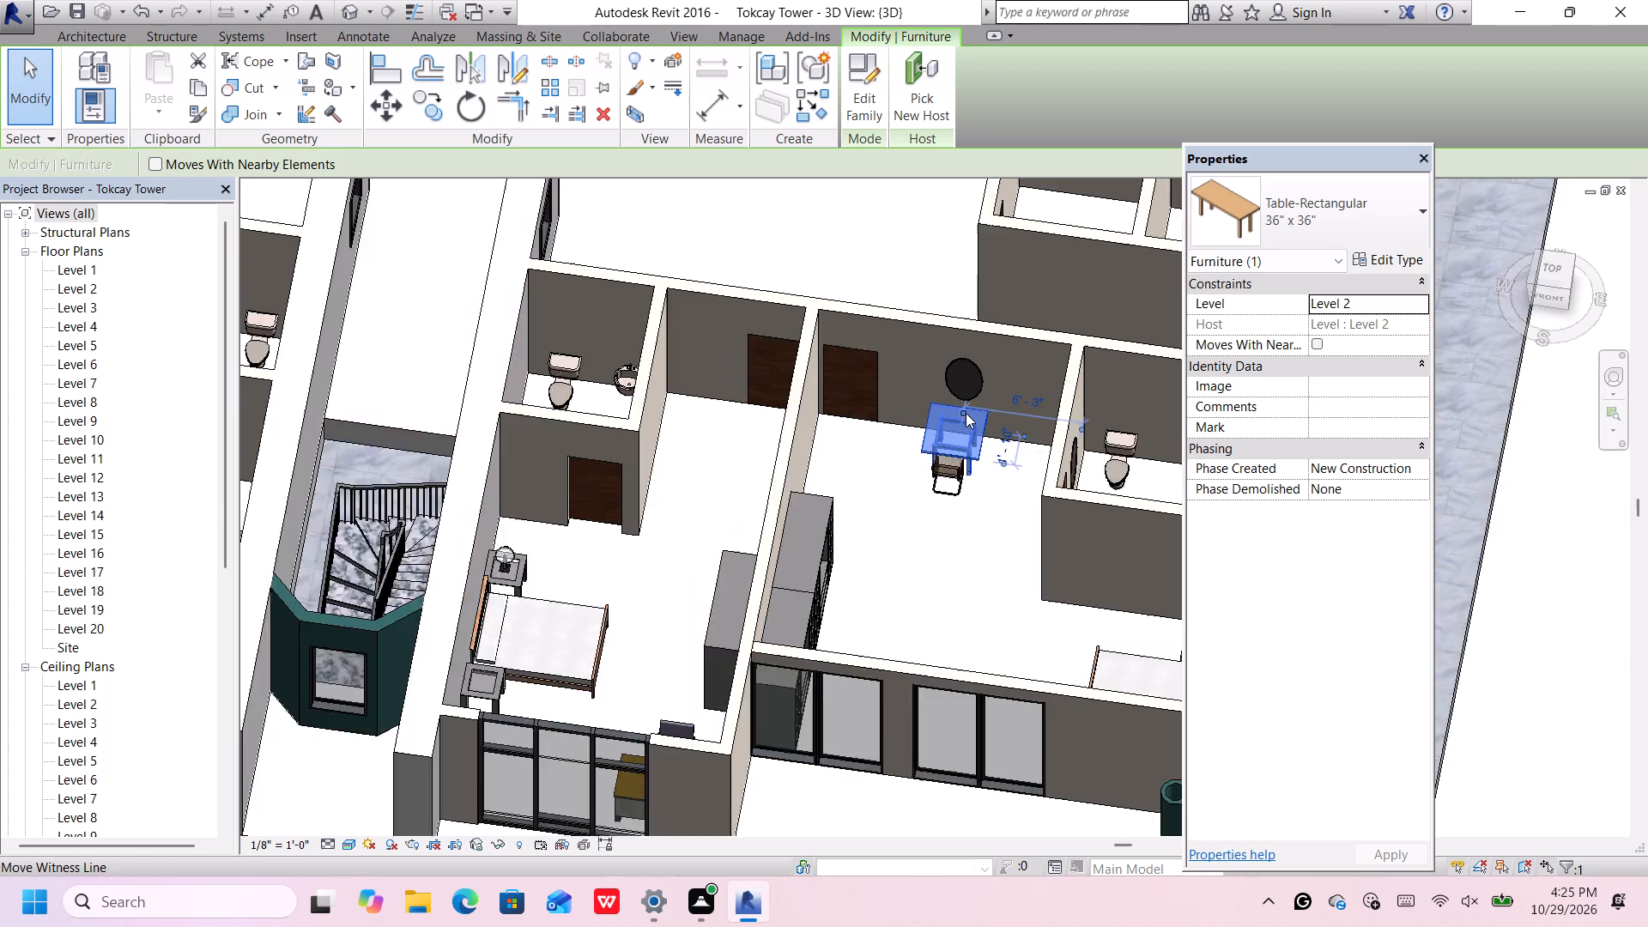
pyautogui.scroll(-7, 966, 413)
pyautogui.moveTo(756, 803); pyautogui.dragTo(748, 793)
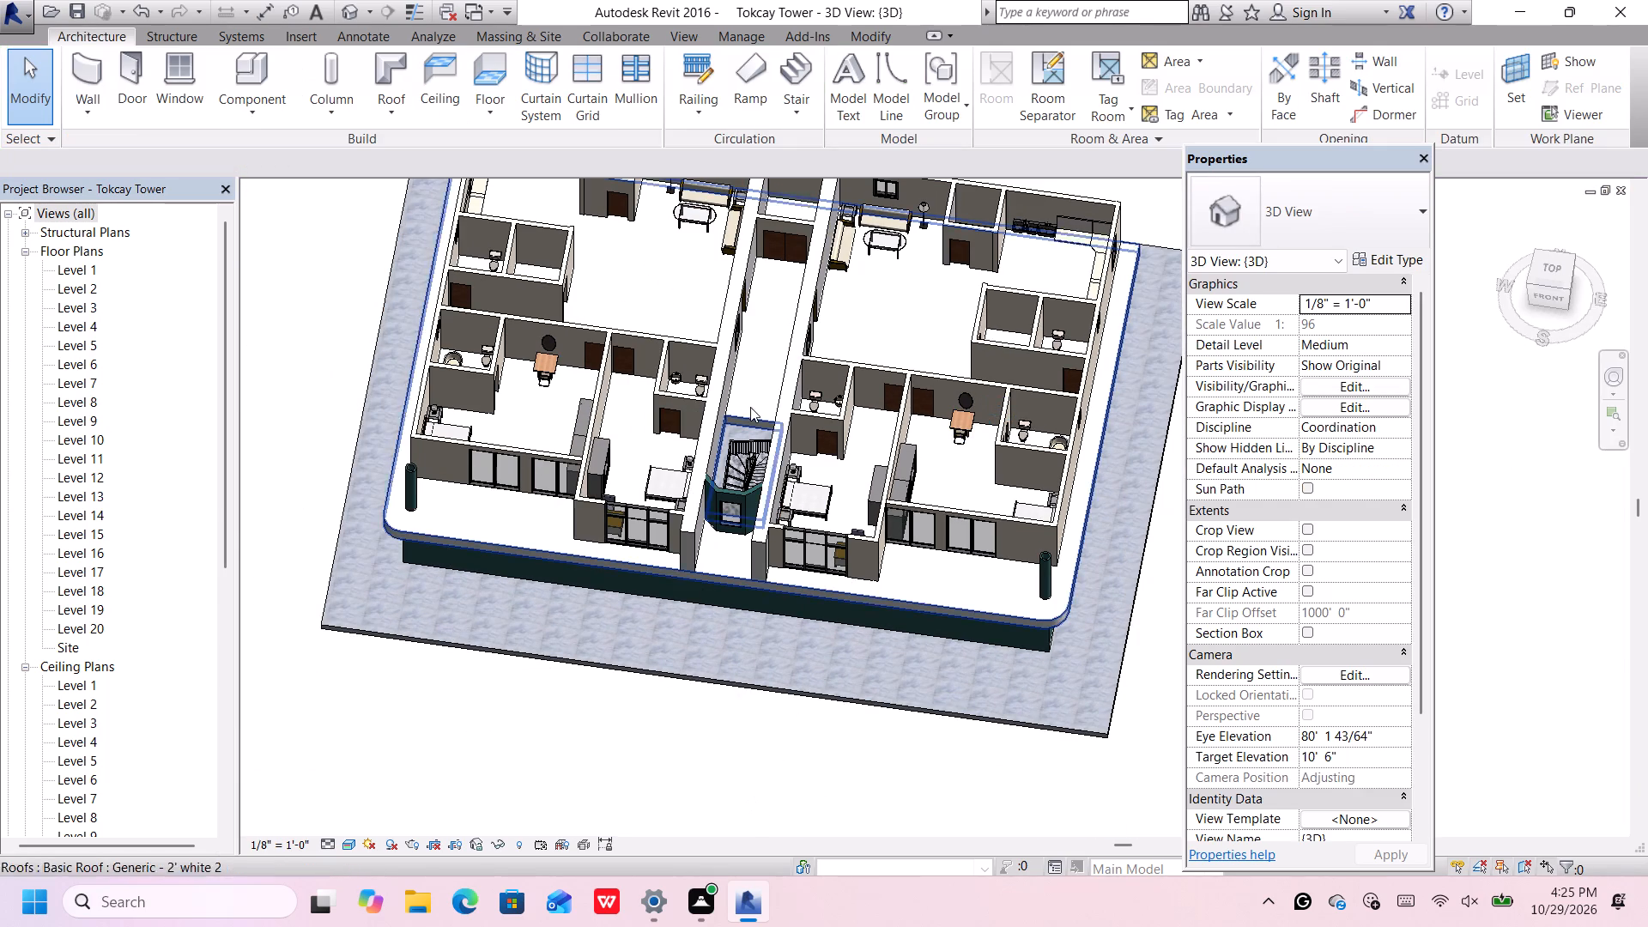
# Examine the Level 2 furniture and fixture layout from several sides and from above, including the round vanity sink outside the bathrooms.
pyautogui.scroll(-2, 833, 321)
pyautogui.scroll(6, 970, 397)
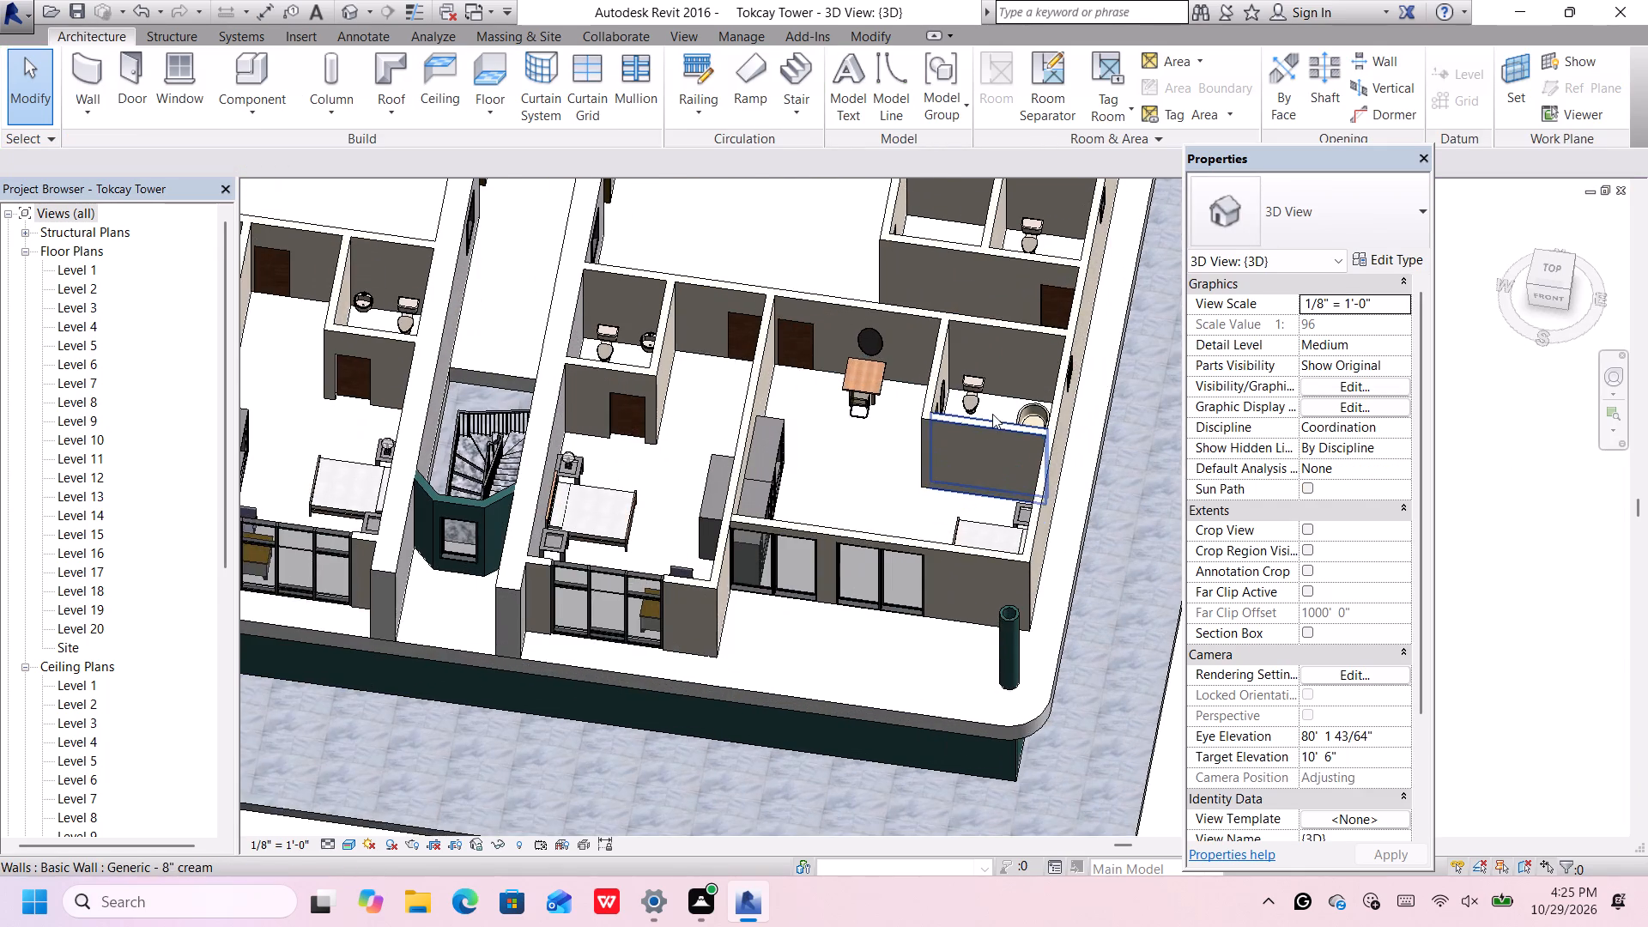
pyautogui.scroll(-2, 995, 409)
pyautogui.moveTo(995, 409); pyautogui.dragTo(995, 409, button='middle')
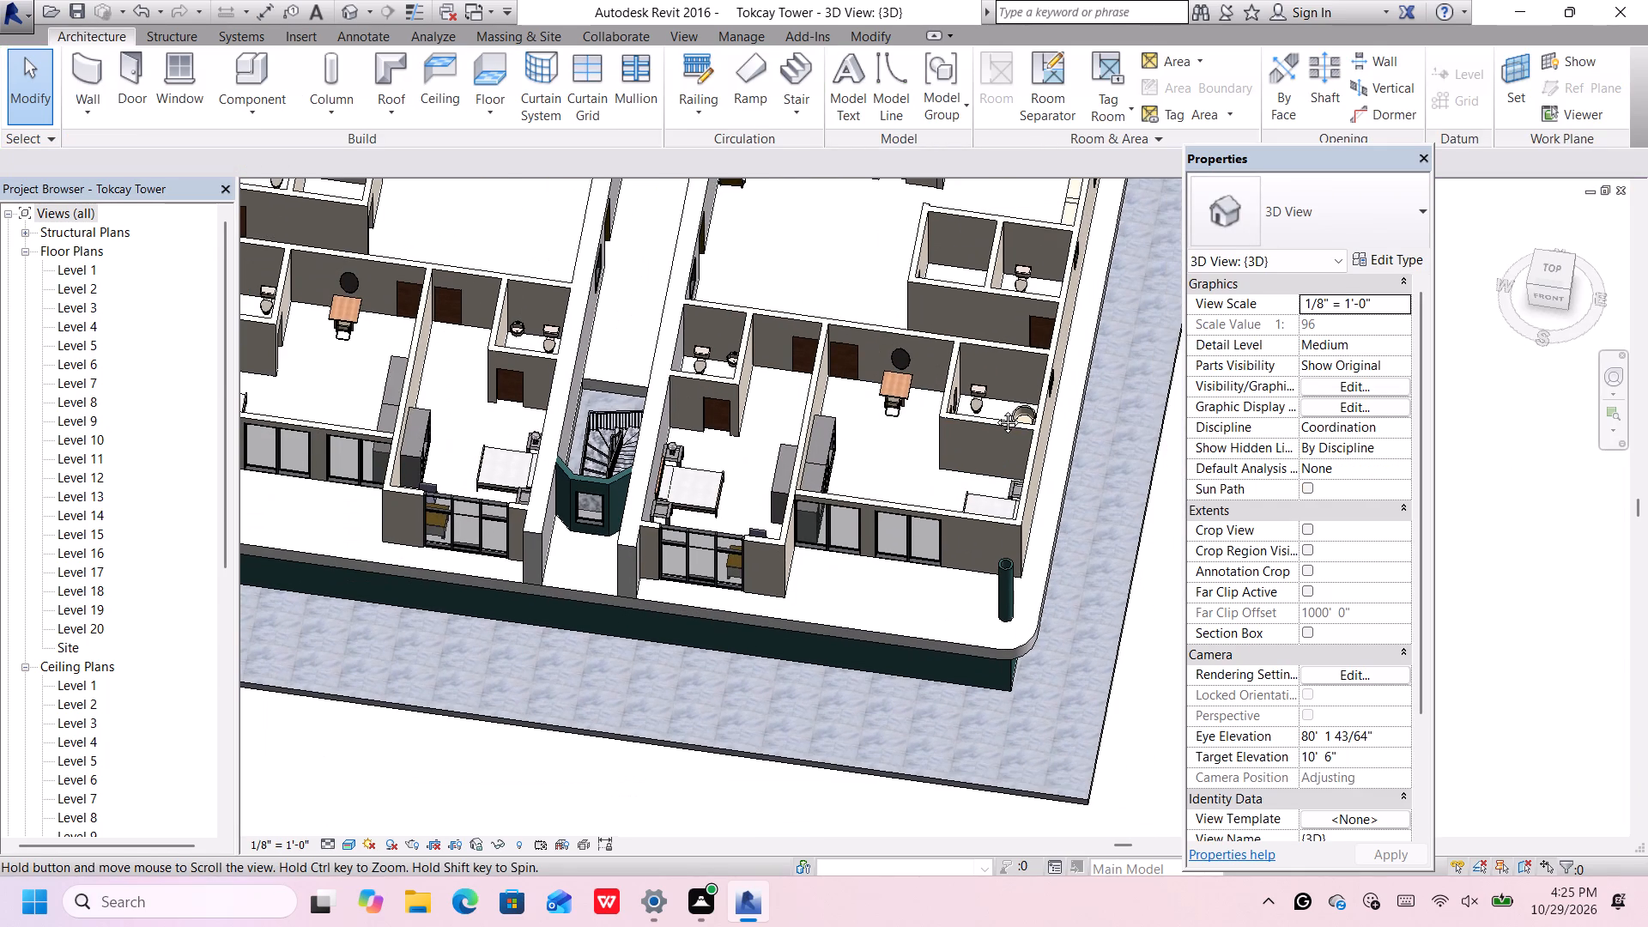
pyautogui.moveTo(995, 409); pyautogui.dragTo(815, 440, button='middle')
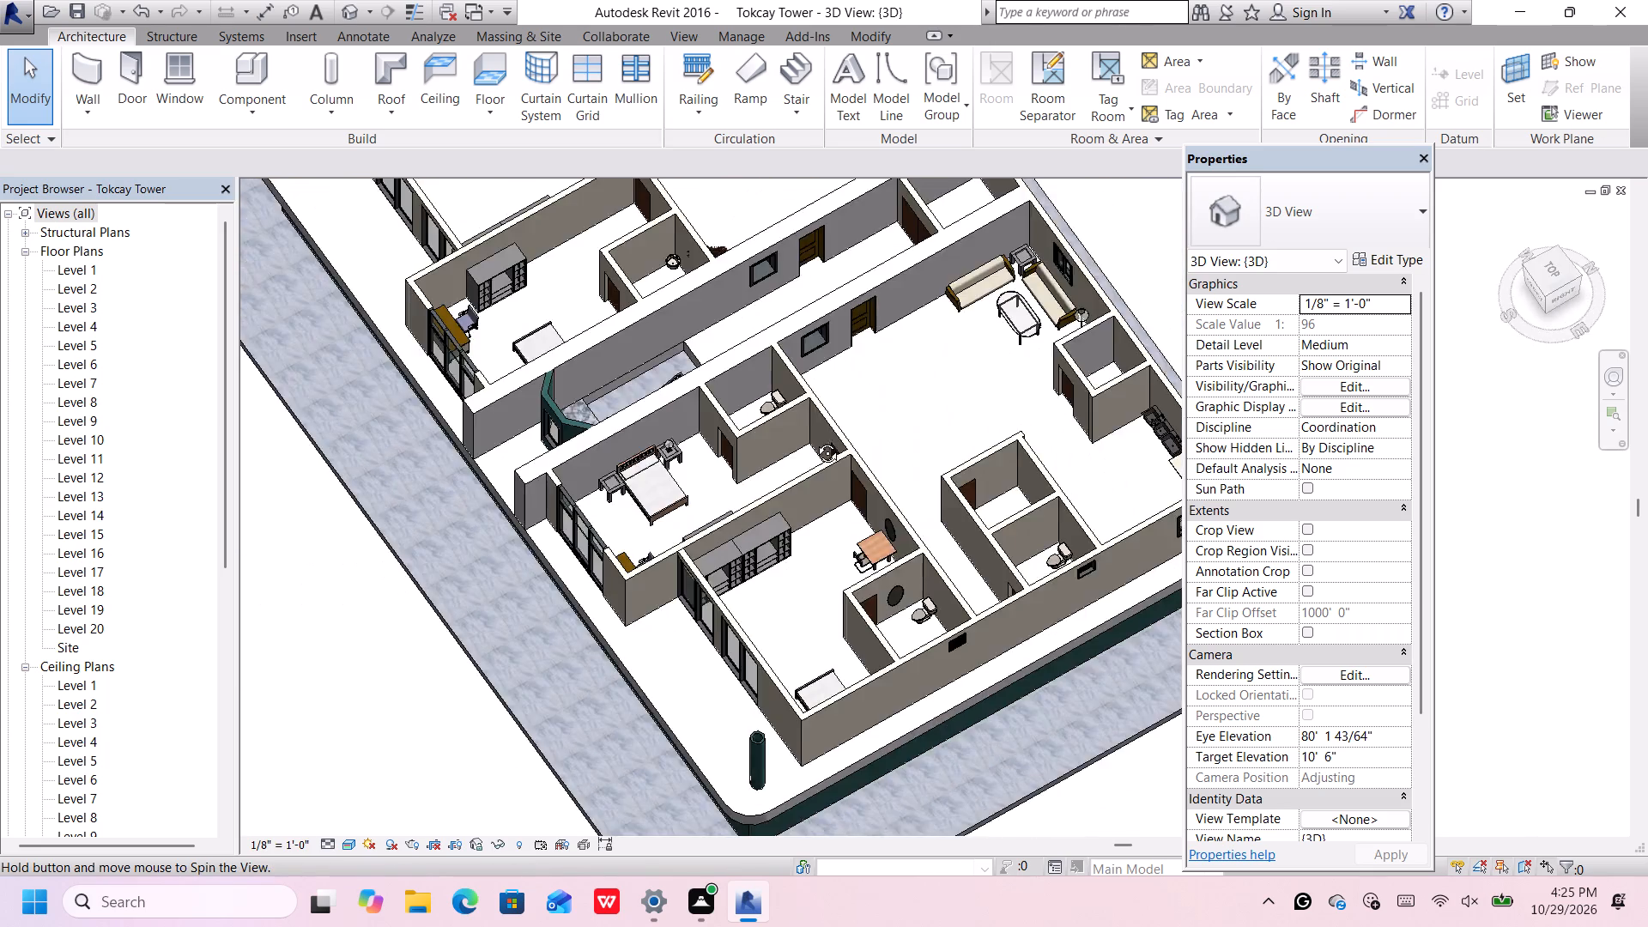
pyautogui.moveTo(815, 440); pyautogui.dragTo(645, 403, button='middle')
pyautogui.moveTo(723, 758); pyautogui.dragTo(709, 592, button='middle')
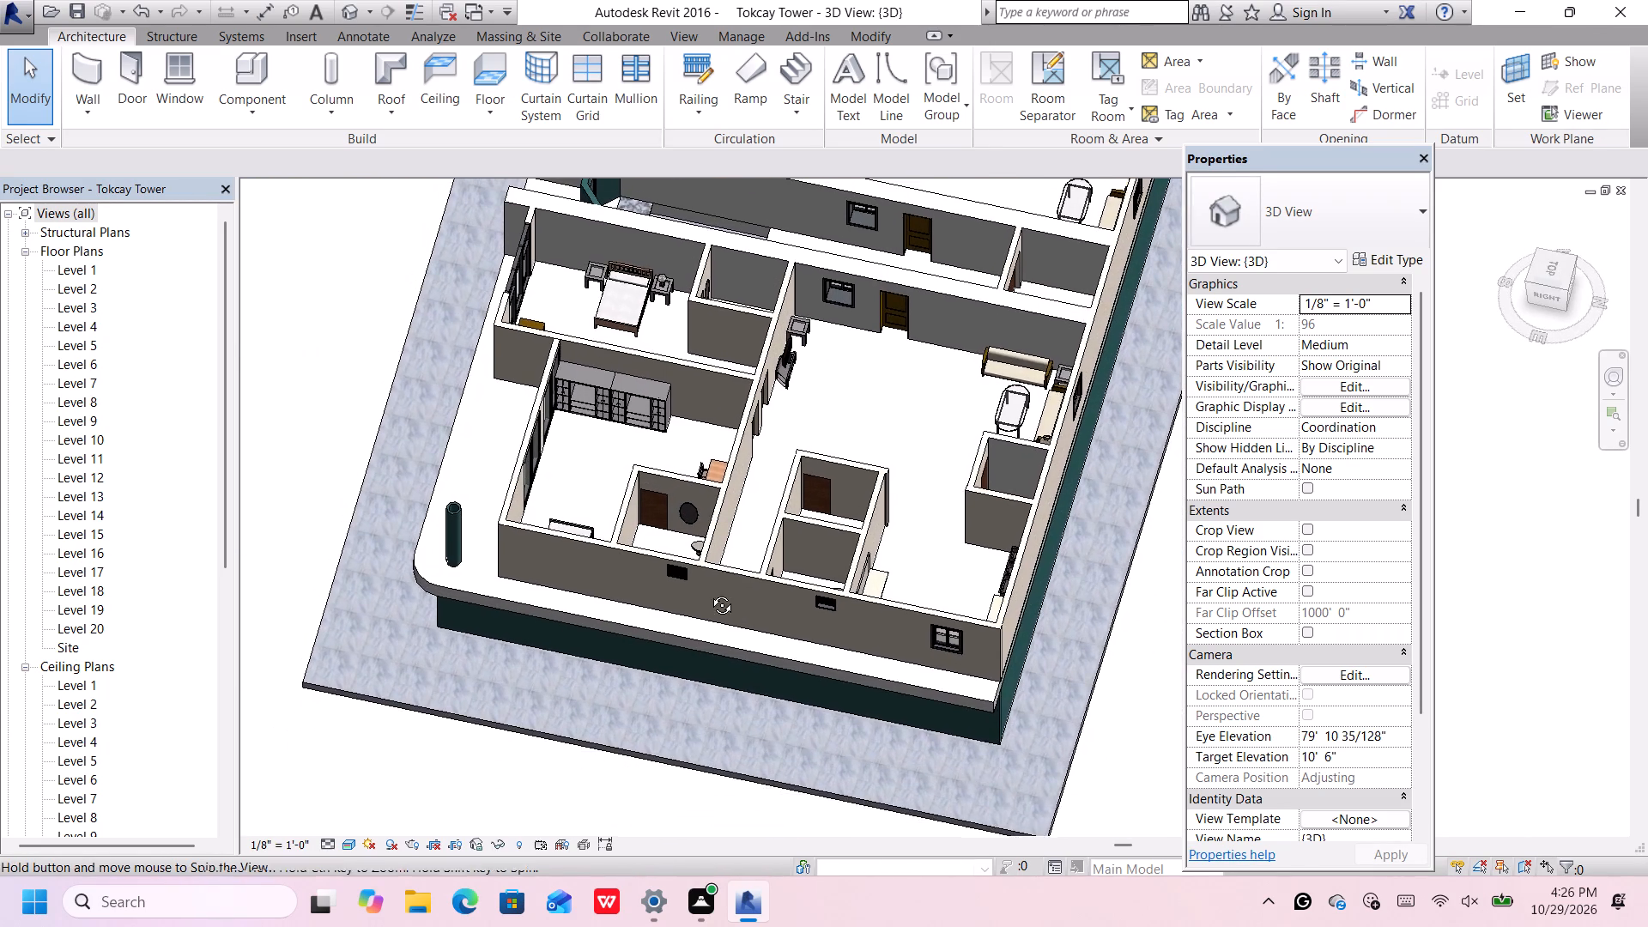
pyautogui.moveTo(709, 592); pyautogui.dragTo(496, 560, button='middle')
pyautogui.moveTo(422, 358); pyautogui.dragTo(573, 322, button='middle')
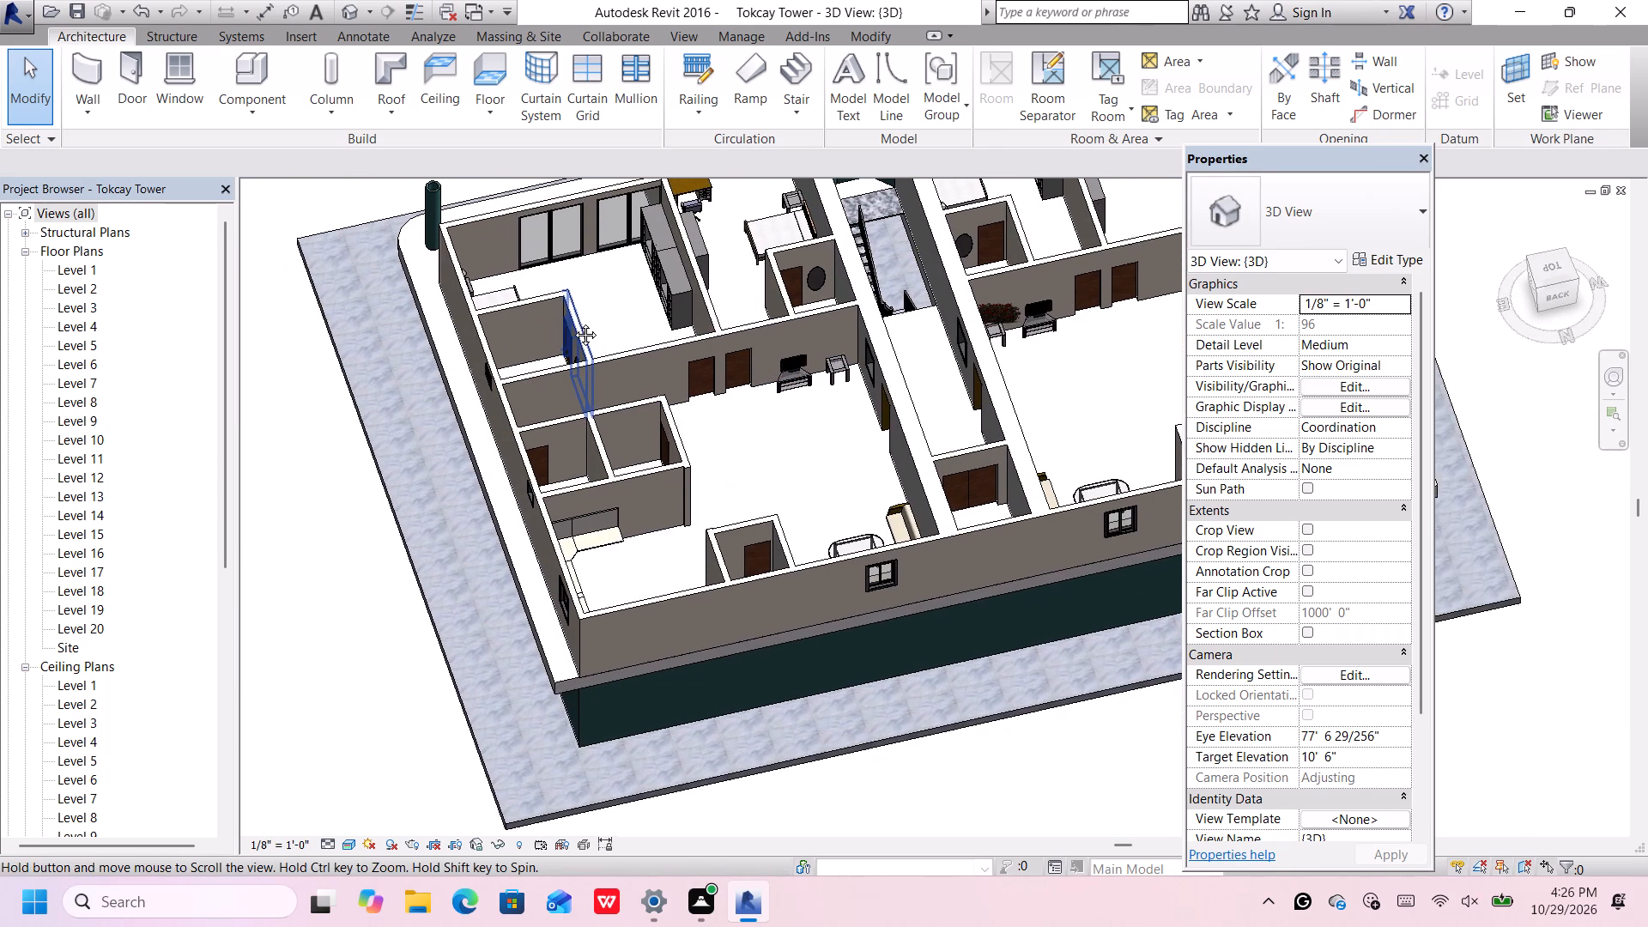
pyautogui.moveTo(573, 322); pyautogui.dragTo(533, 645, button='middle')
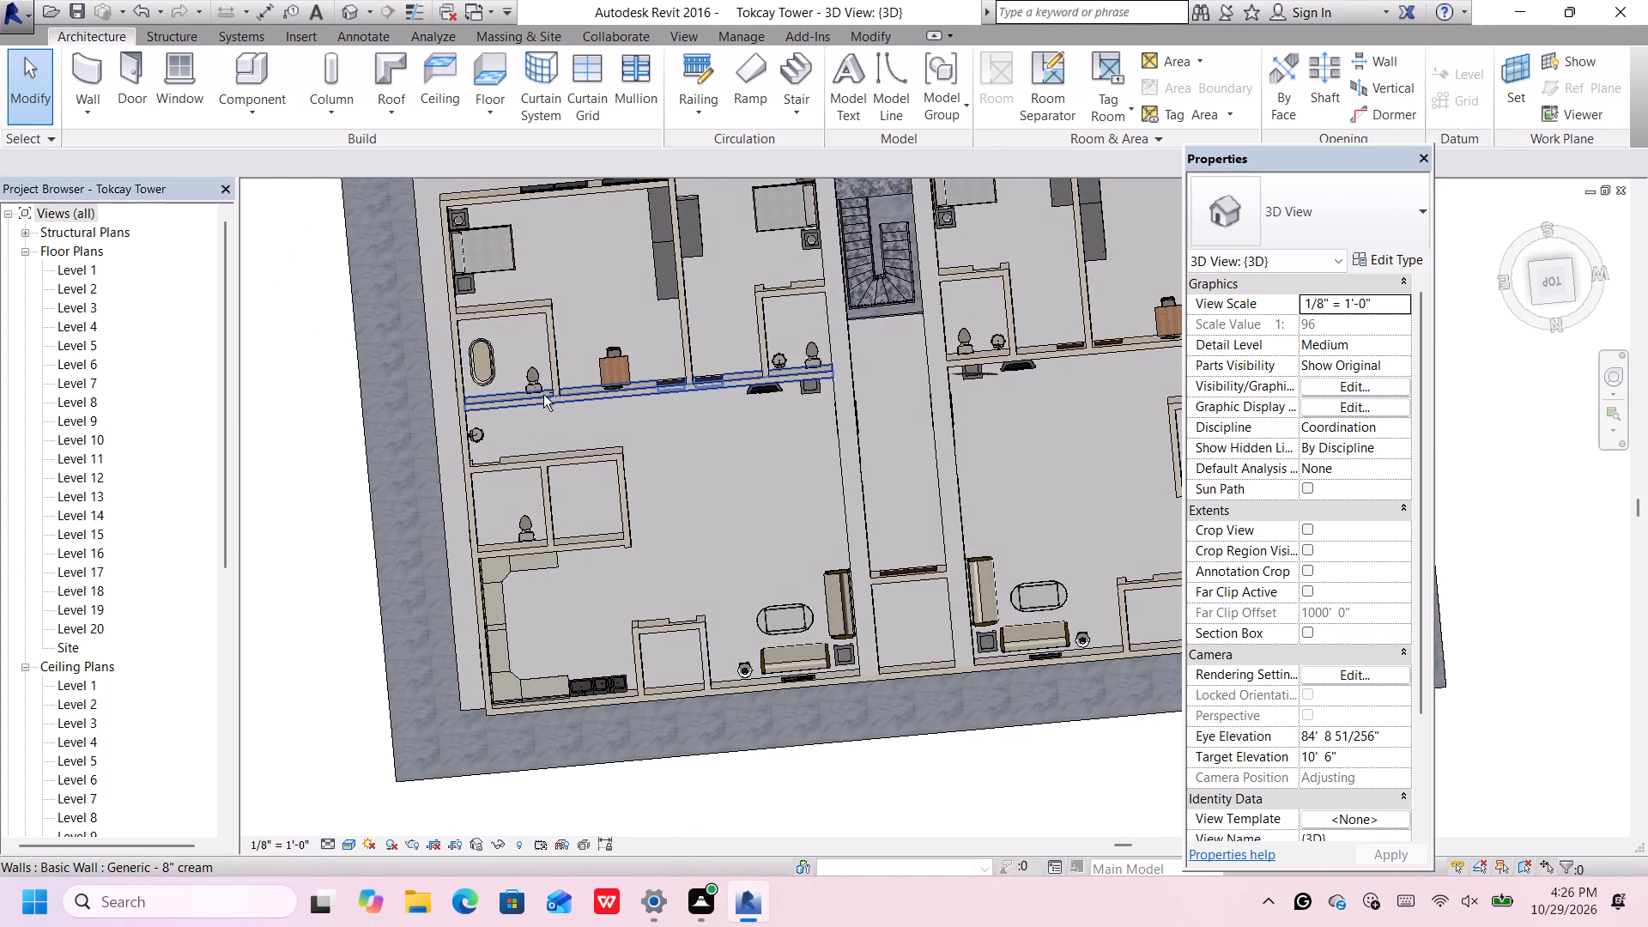
pyautogui.keyDown('shift'); pyautogui.scroll(1, 470, 482); pyautogui.keyUp('shift')
pyautogui.scroll(11, 476, 415)
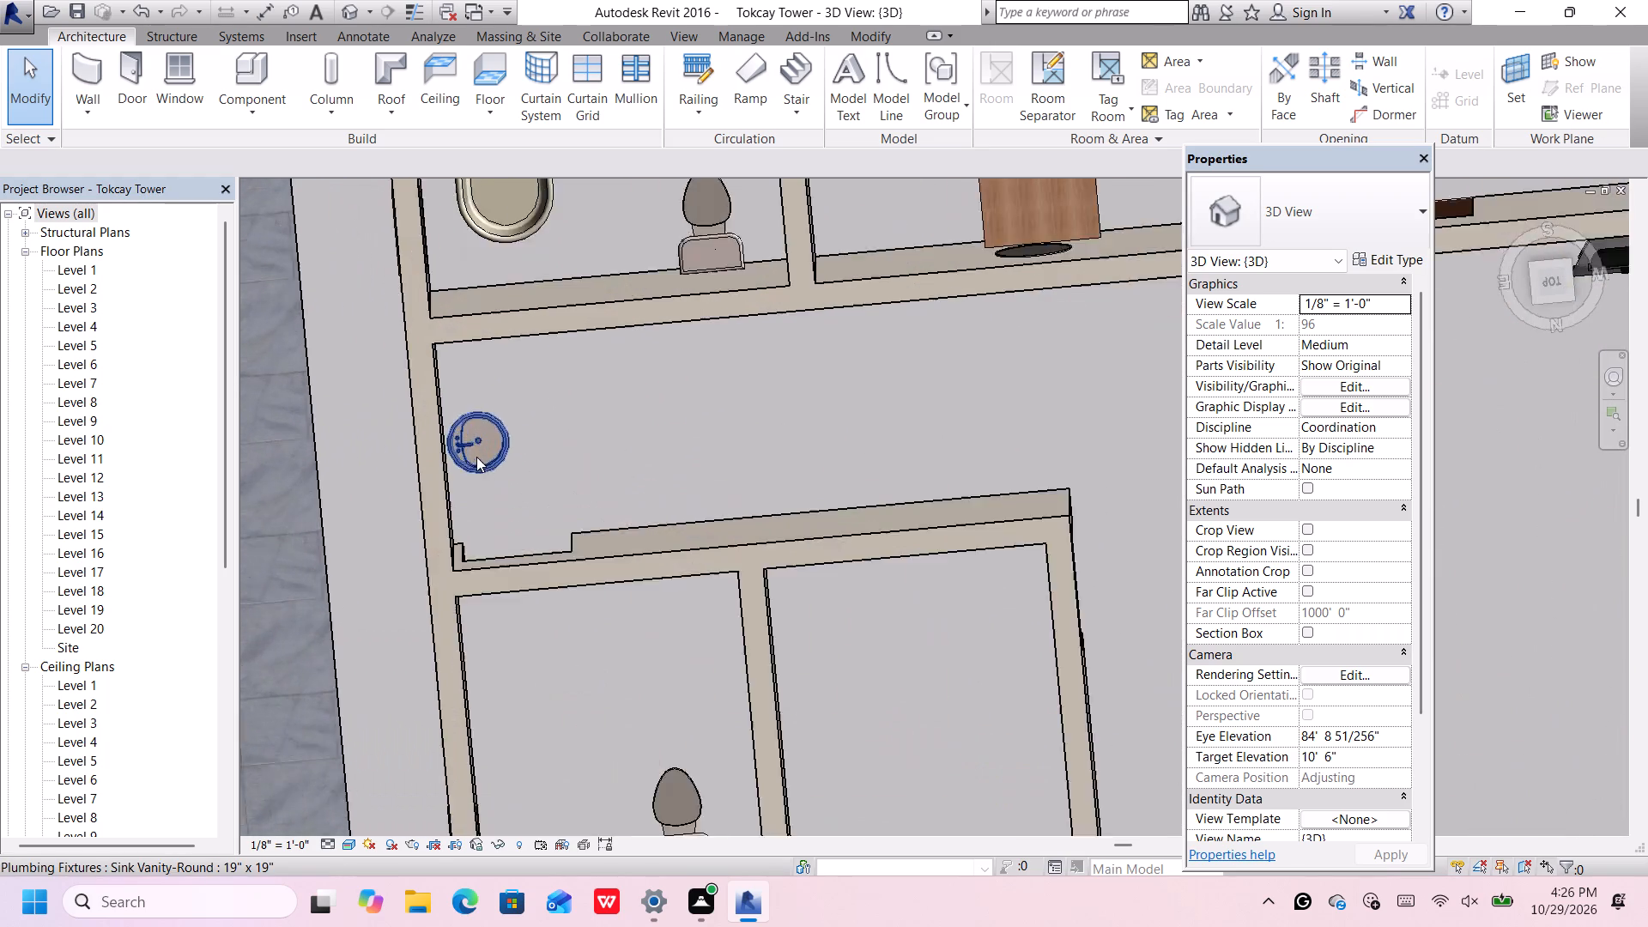
pyautogui.scroll(-11, 476, 456)
pyautogui.moveTo(534, 379); pyautogui.dragTo(470, 380, button='middle')
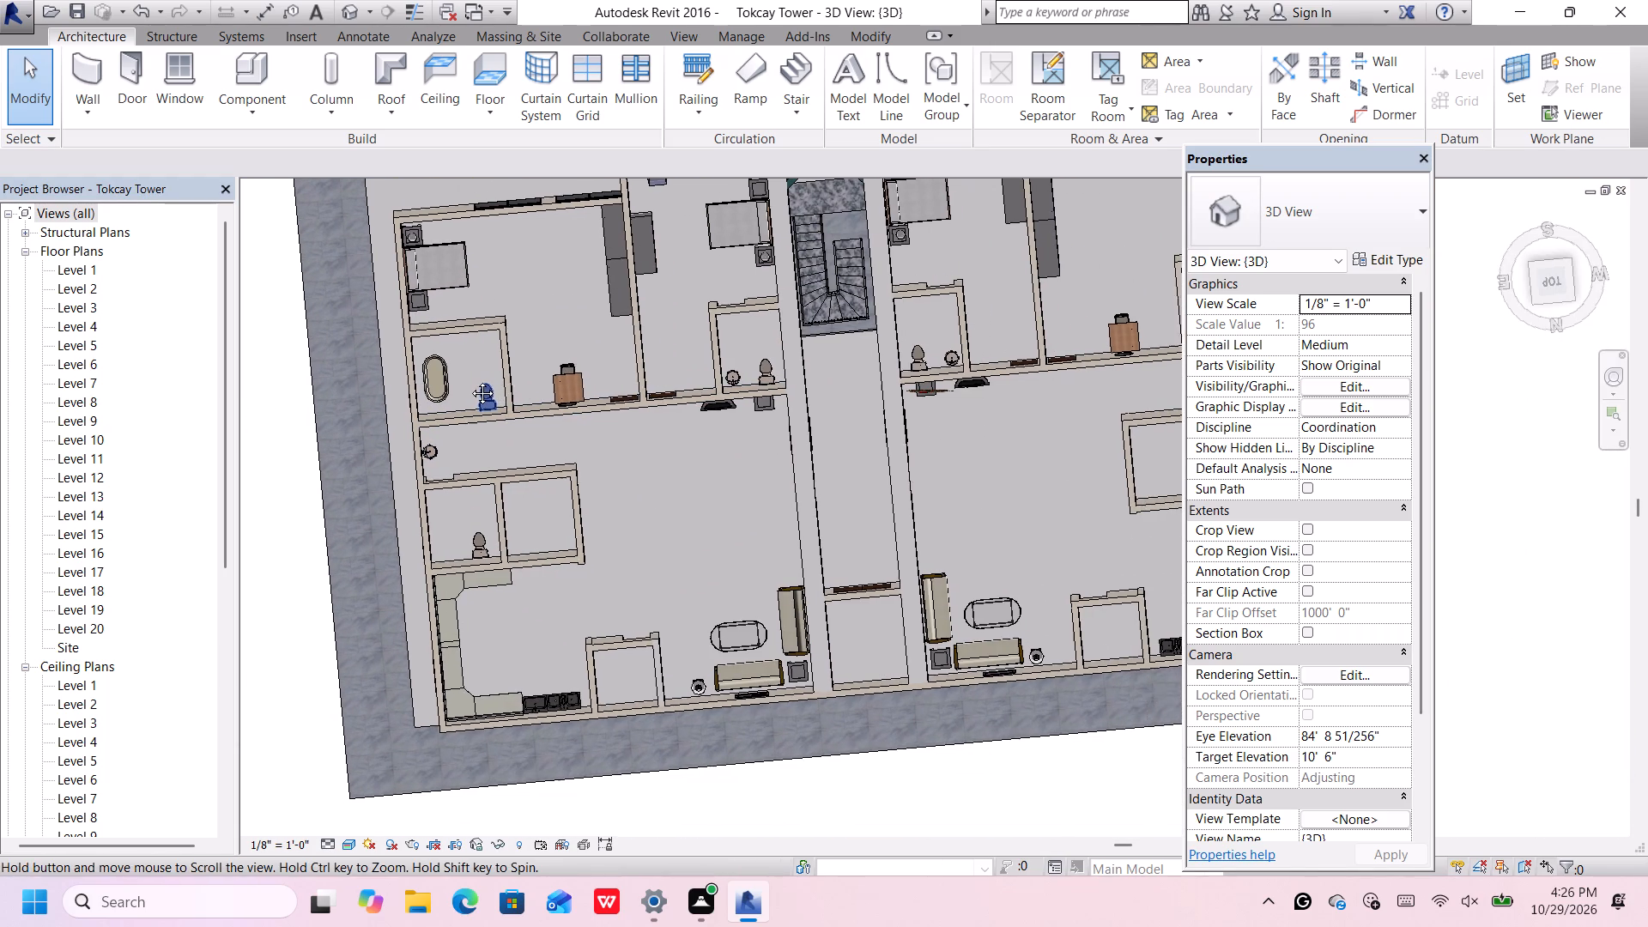
pyautogui.moveTo(470, 380); pyautogui.dragTo(460, 383, button='middle')
pyautogui.scroll(-2, 452, 387)
pyautogui.scroll(2, 1091, 363)
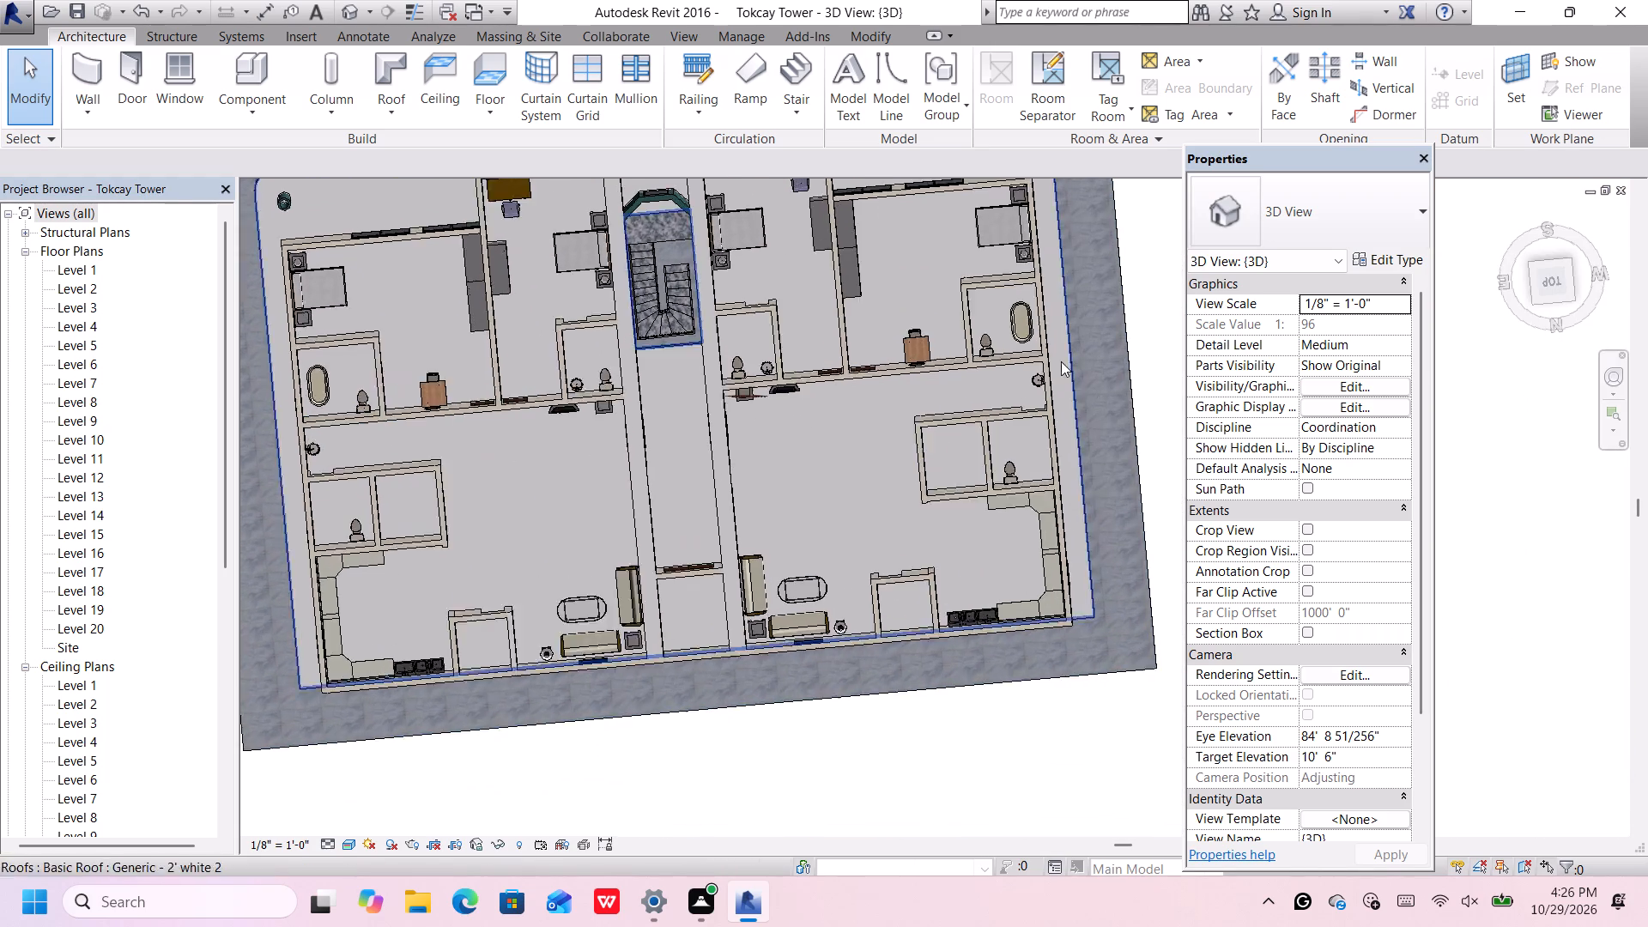
# Examine the bedroom furniture and bedside tables of both Level 2 apartments from above for missing items.
pyautogui.scroll(8, 1061, 361)
pyautogui.moveTo(1045, 360); pyautogui.dragTo(1115, 615, button='middle')
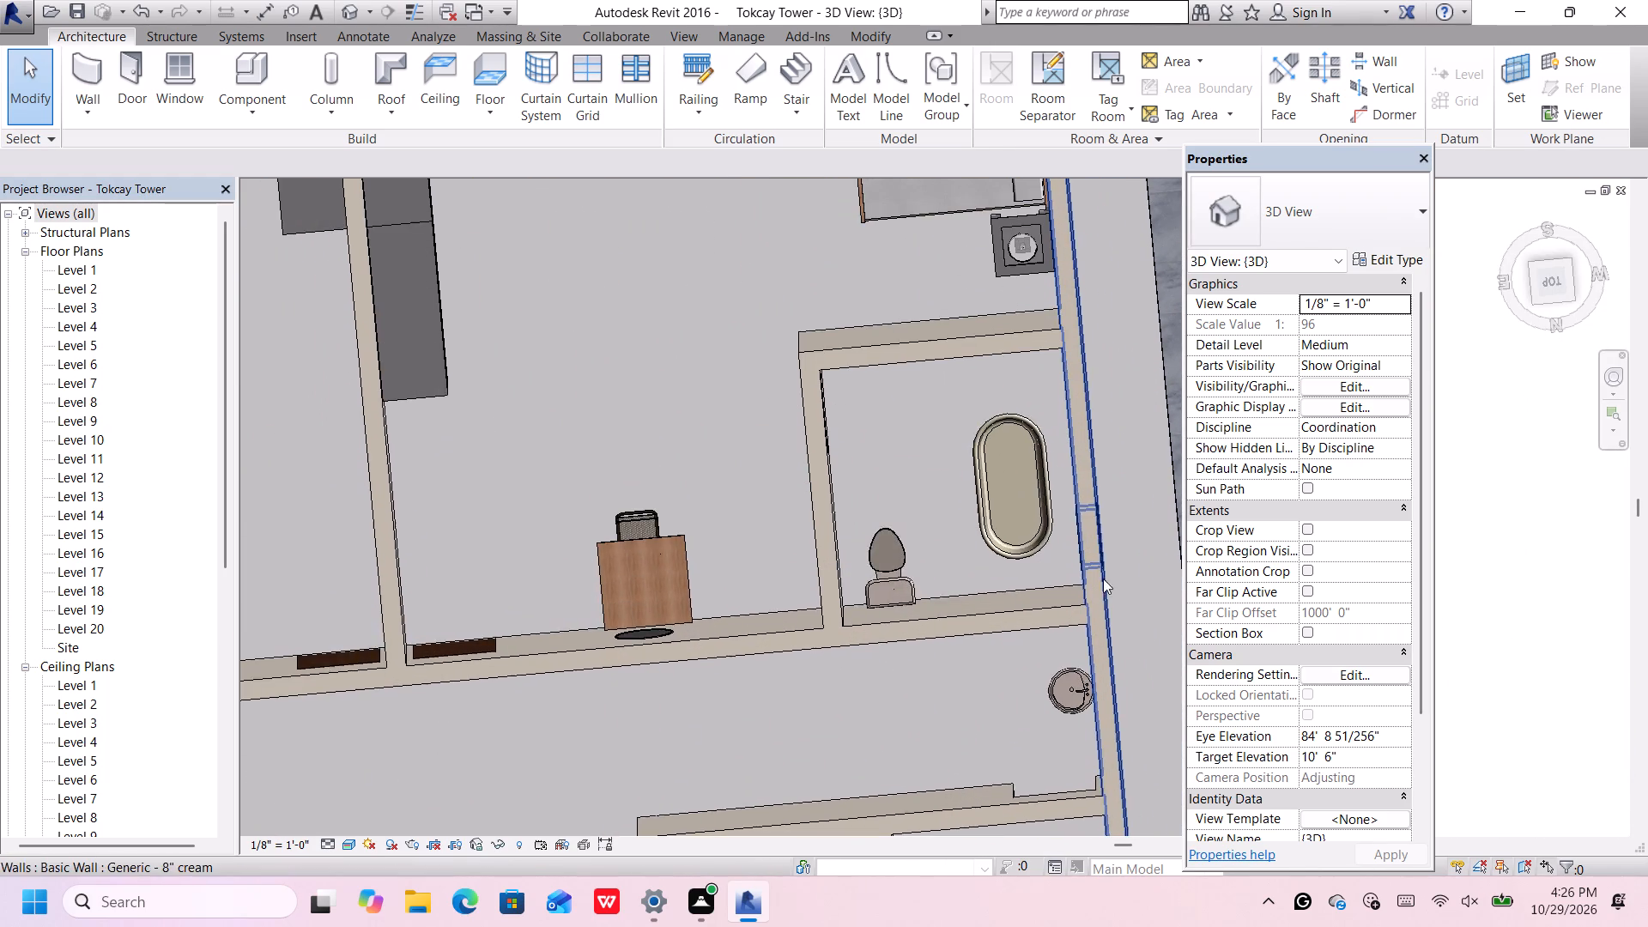
pyautogui.scroll(-5, 1054, 467)
pyautogui.scroll(7, 1020, 321)
pyautogui.scroll(-3, 1033, 346)
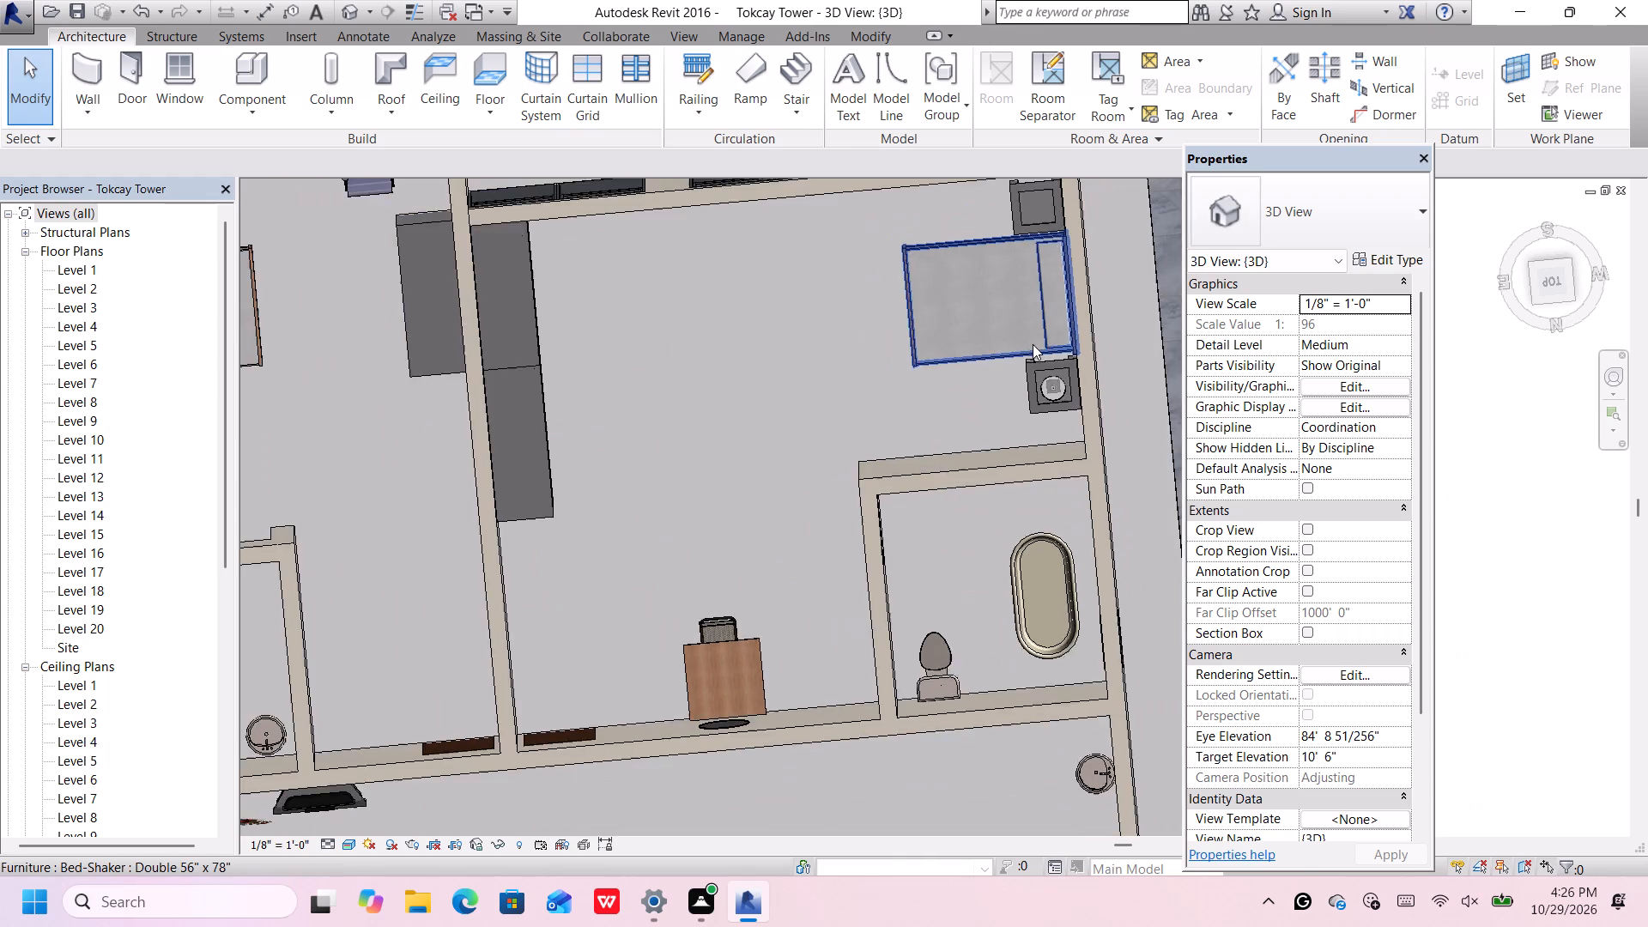
pyautogui.scroll(-10, 1033, 344)
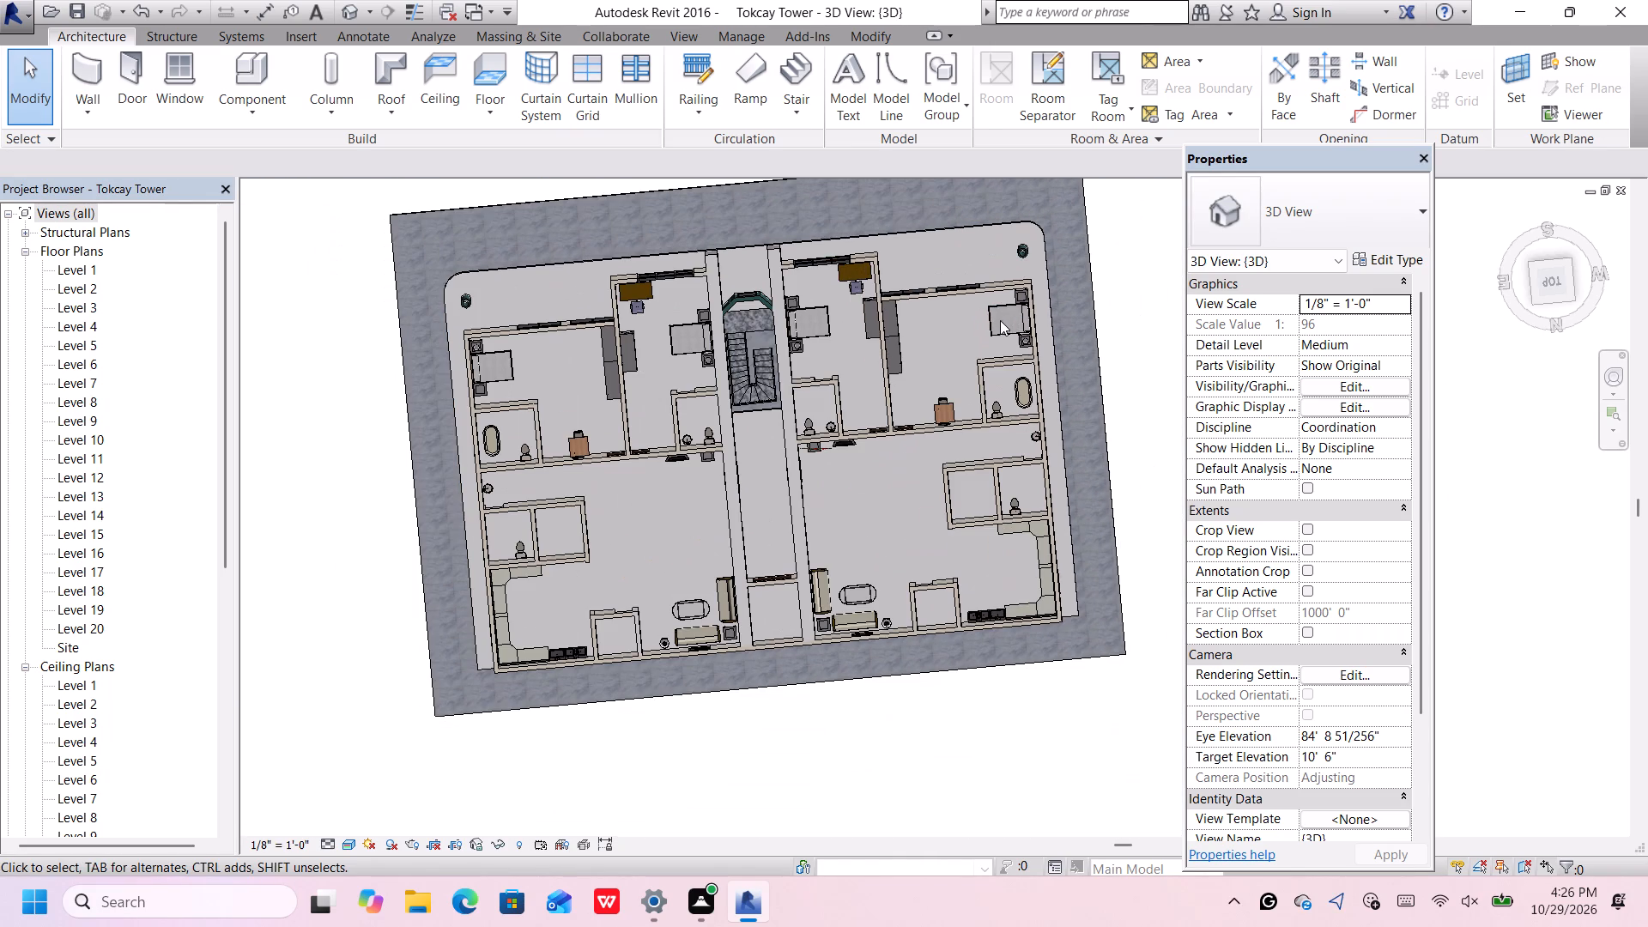
pyautogui.moveTo(873, 334); pyautogui.dragTo(932, 288, button='middle')
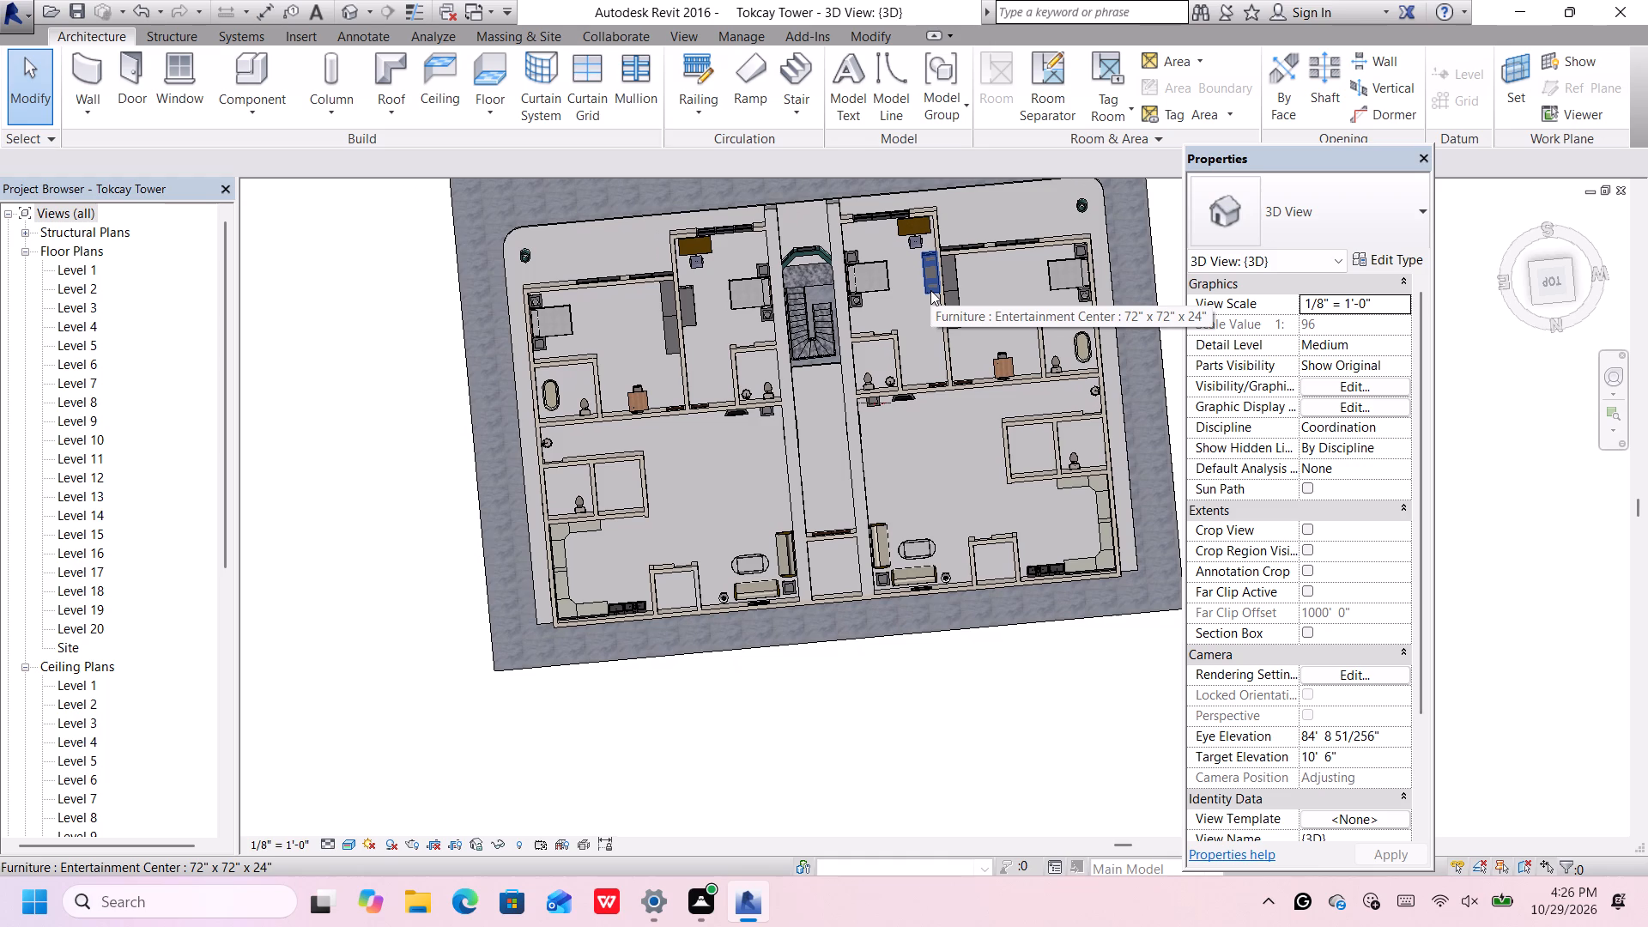
pyautogui.scroll(1, 735, 367)
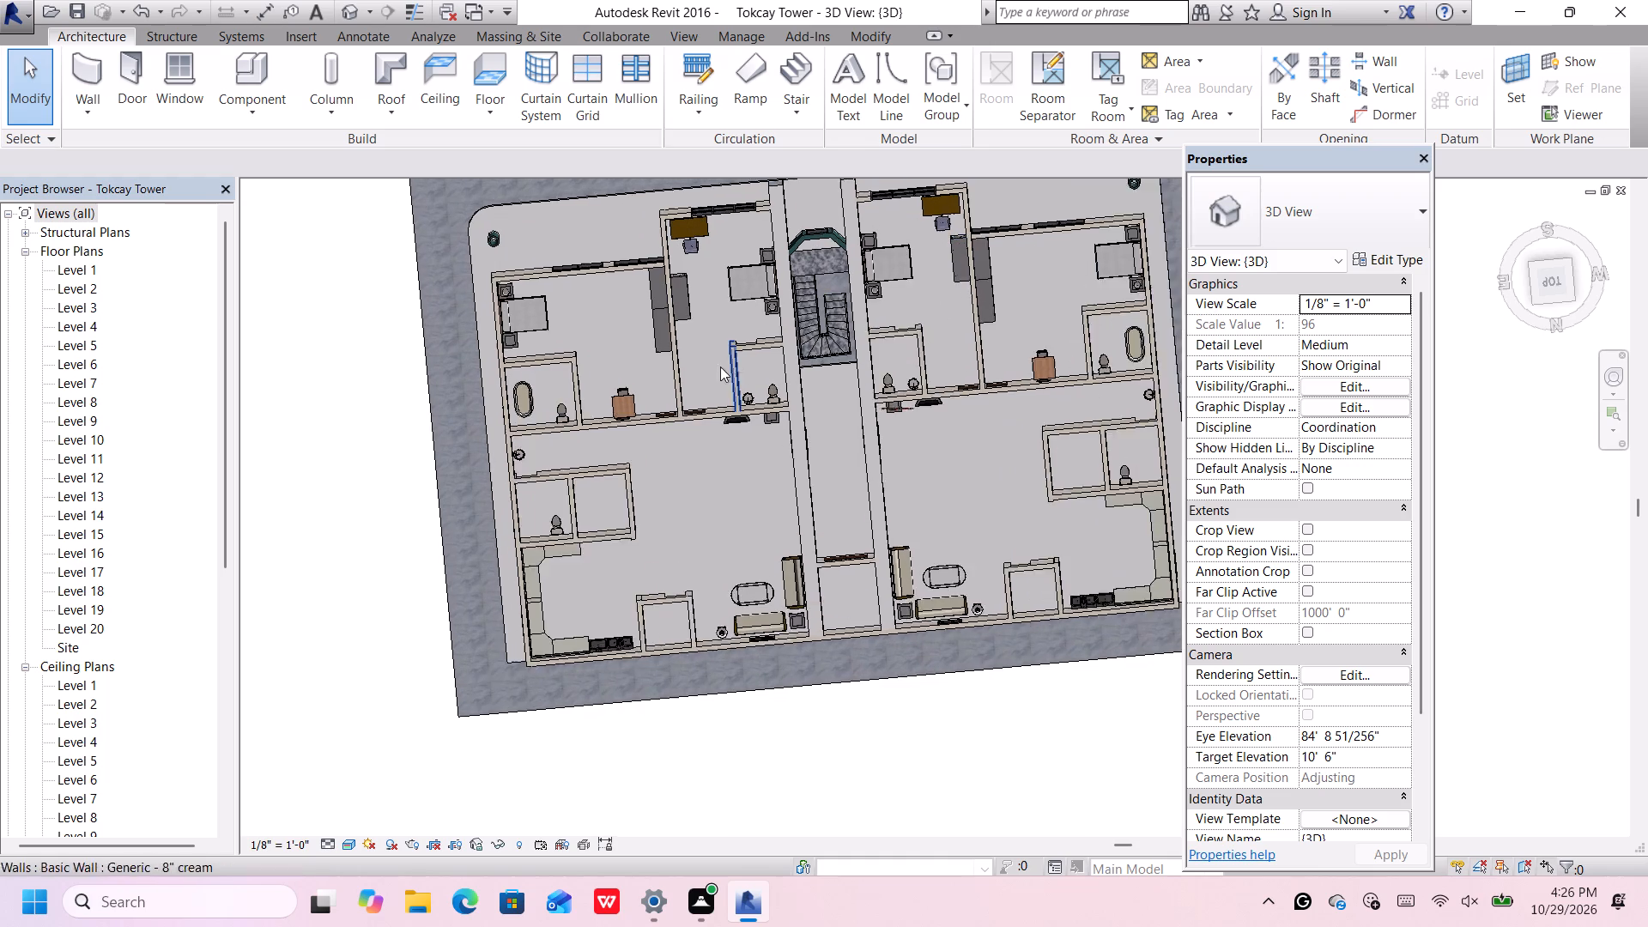
pyautogui.scroll(1, 720, 367)
pyautogui.moveTo(586, 233); pyautogui.dragTo(612, 273, button='middle')
pyautogui.scroll(4, 501, 394)
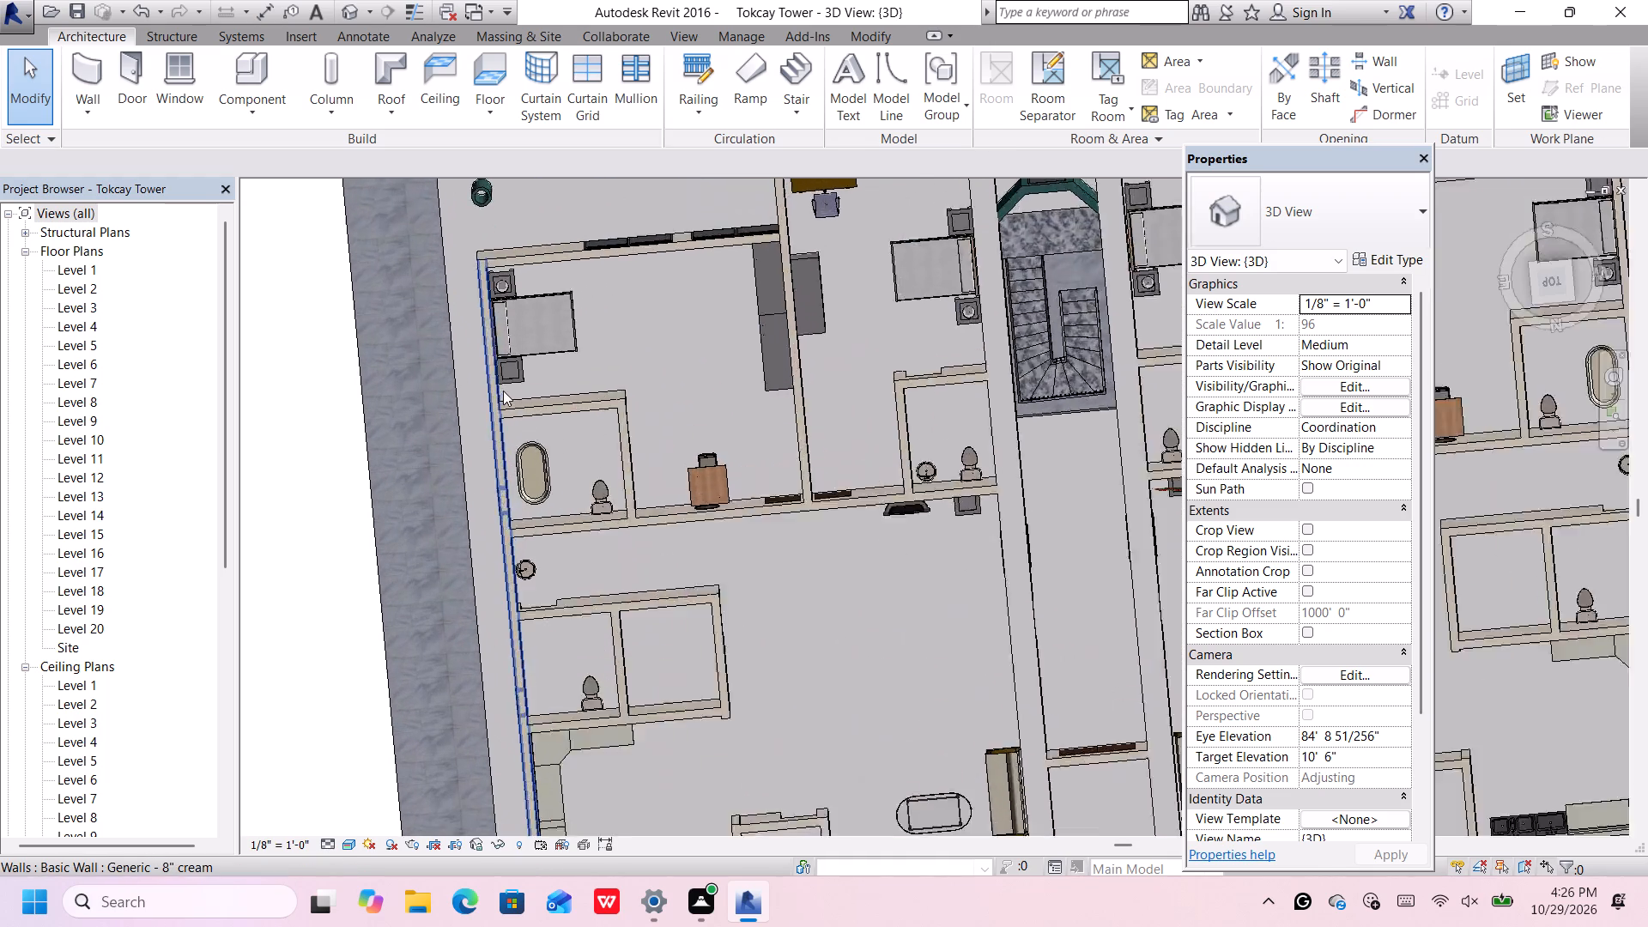
pyautogui.scroll(1, 503, 391)
pyautogui.scroll(4, 503, 261)
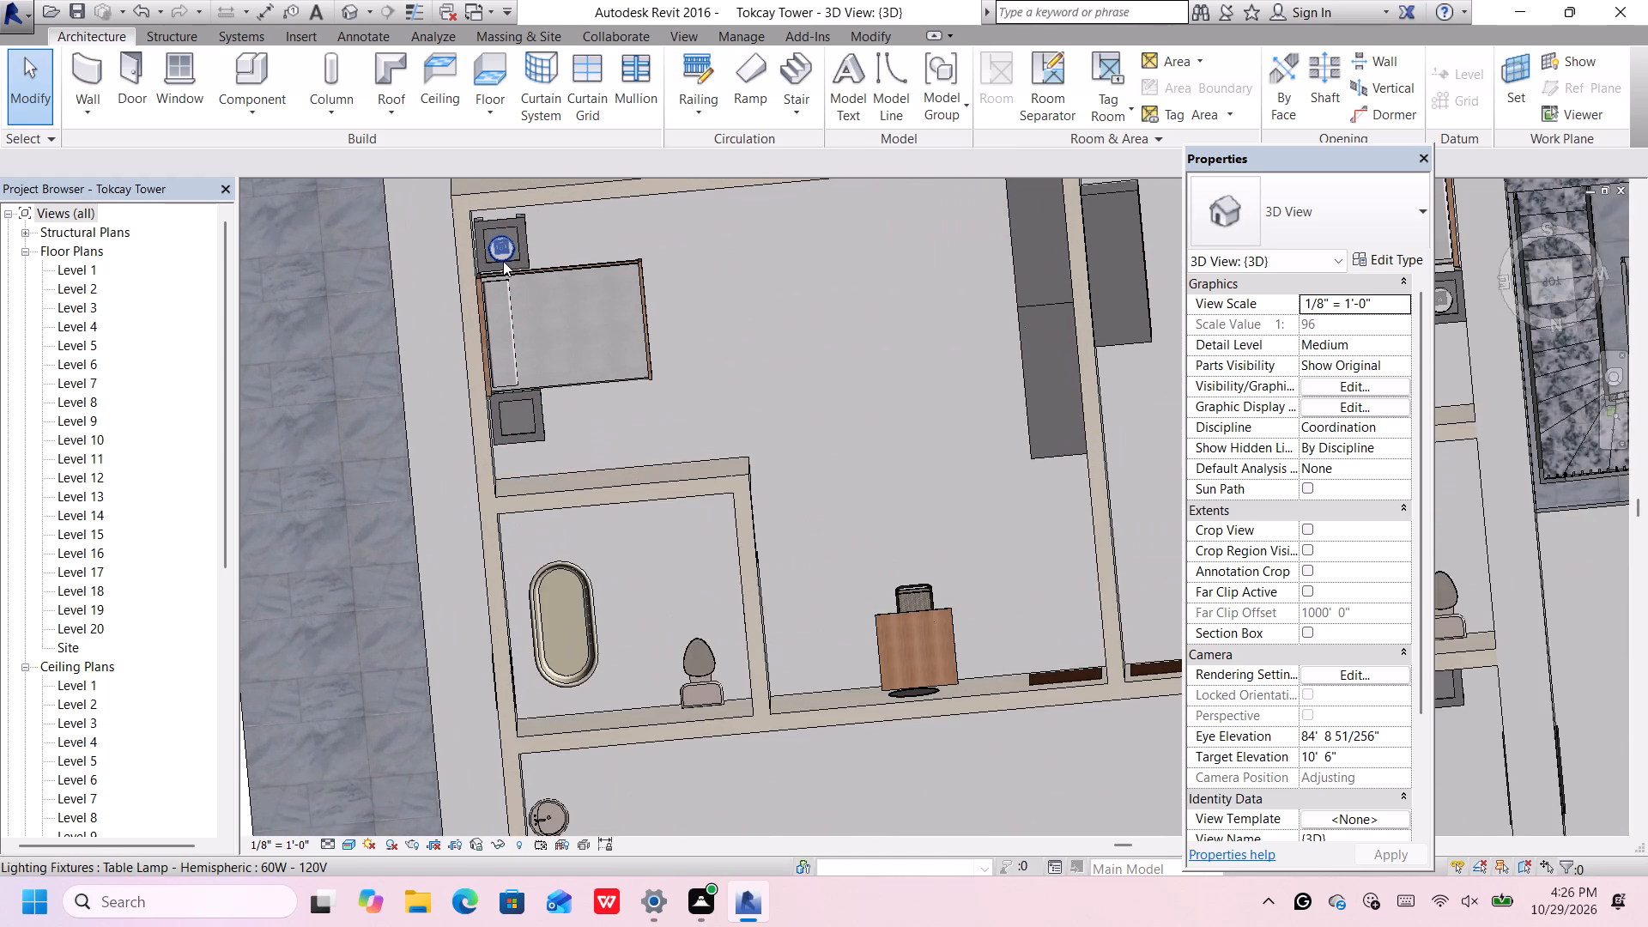
# Nudge the table lamp slightly towards the window wall on its bedside table in the left-hand apartment's corner bedroom.
pyautogui.click(503, 261)
pyautogui.press('Up')
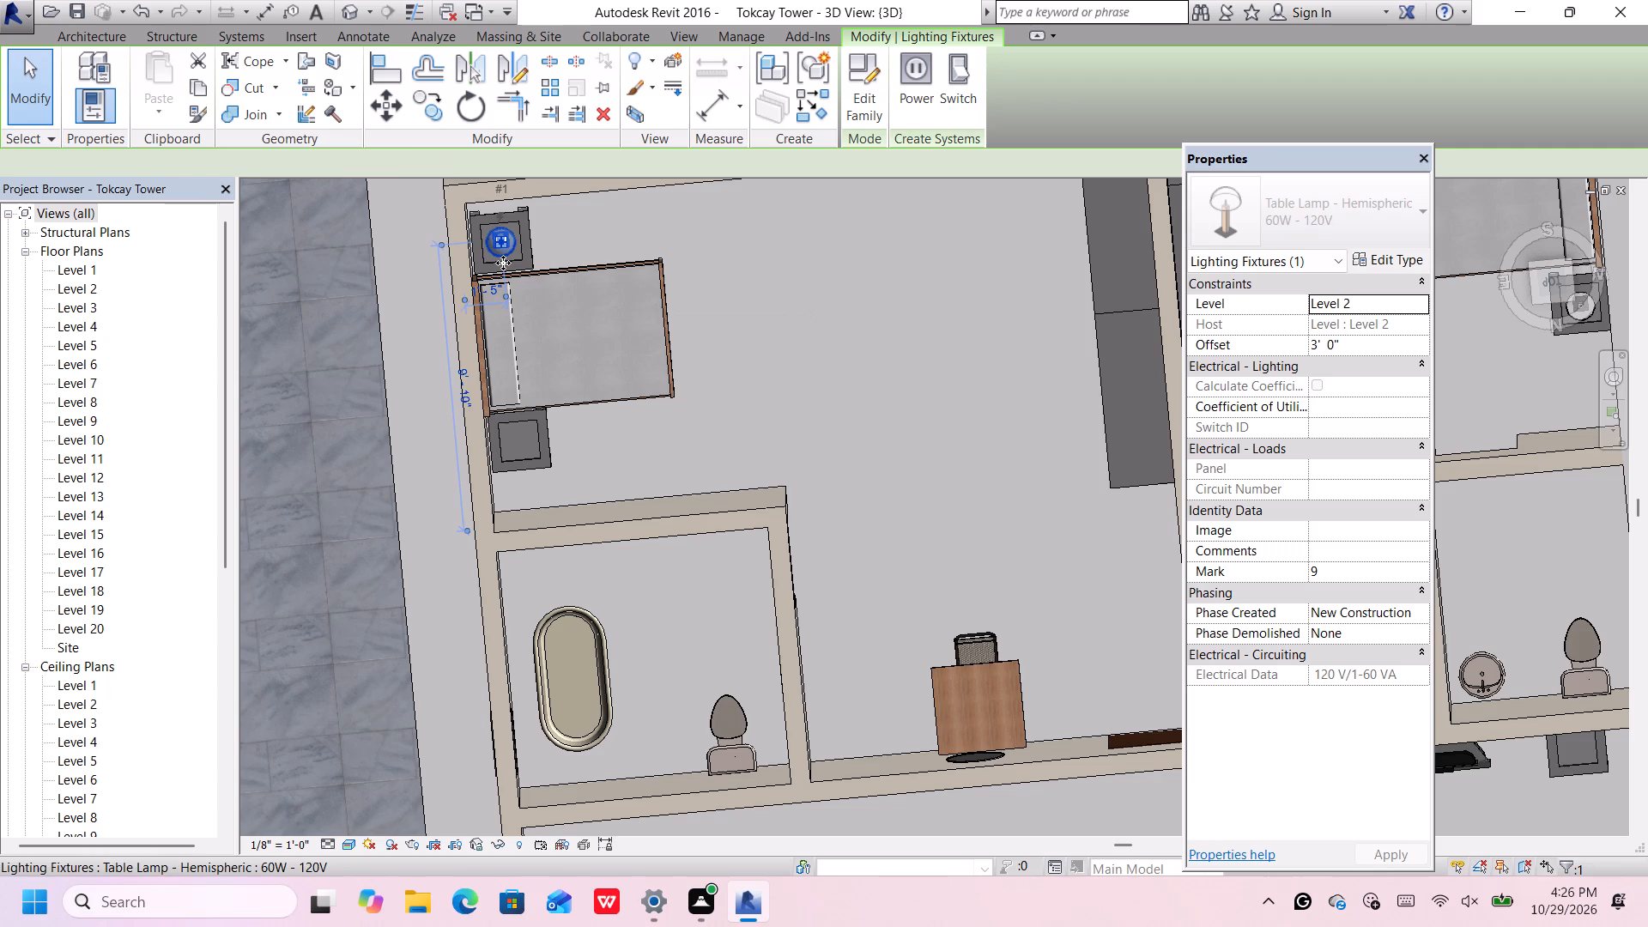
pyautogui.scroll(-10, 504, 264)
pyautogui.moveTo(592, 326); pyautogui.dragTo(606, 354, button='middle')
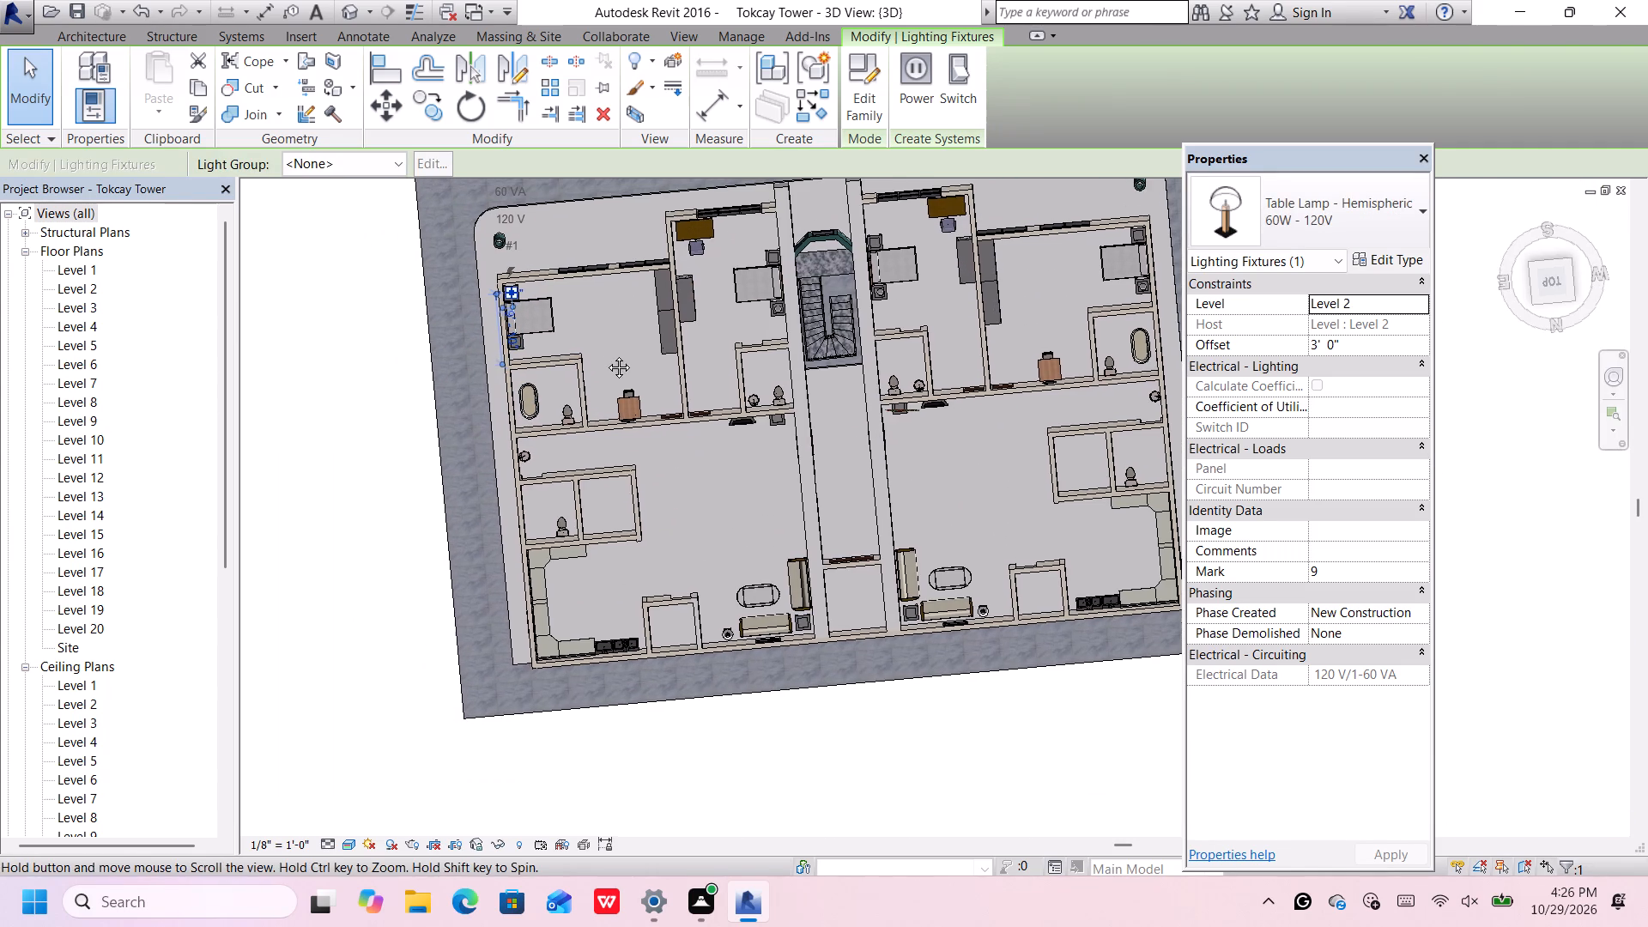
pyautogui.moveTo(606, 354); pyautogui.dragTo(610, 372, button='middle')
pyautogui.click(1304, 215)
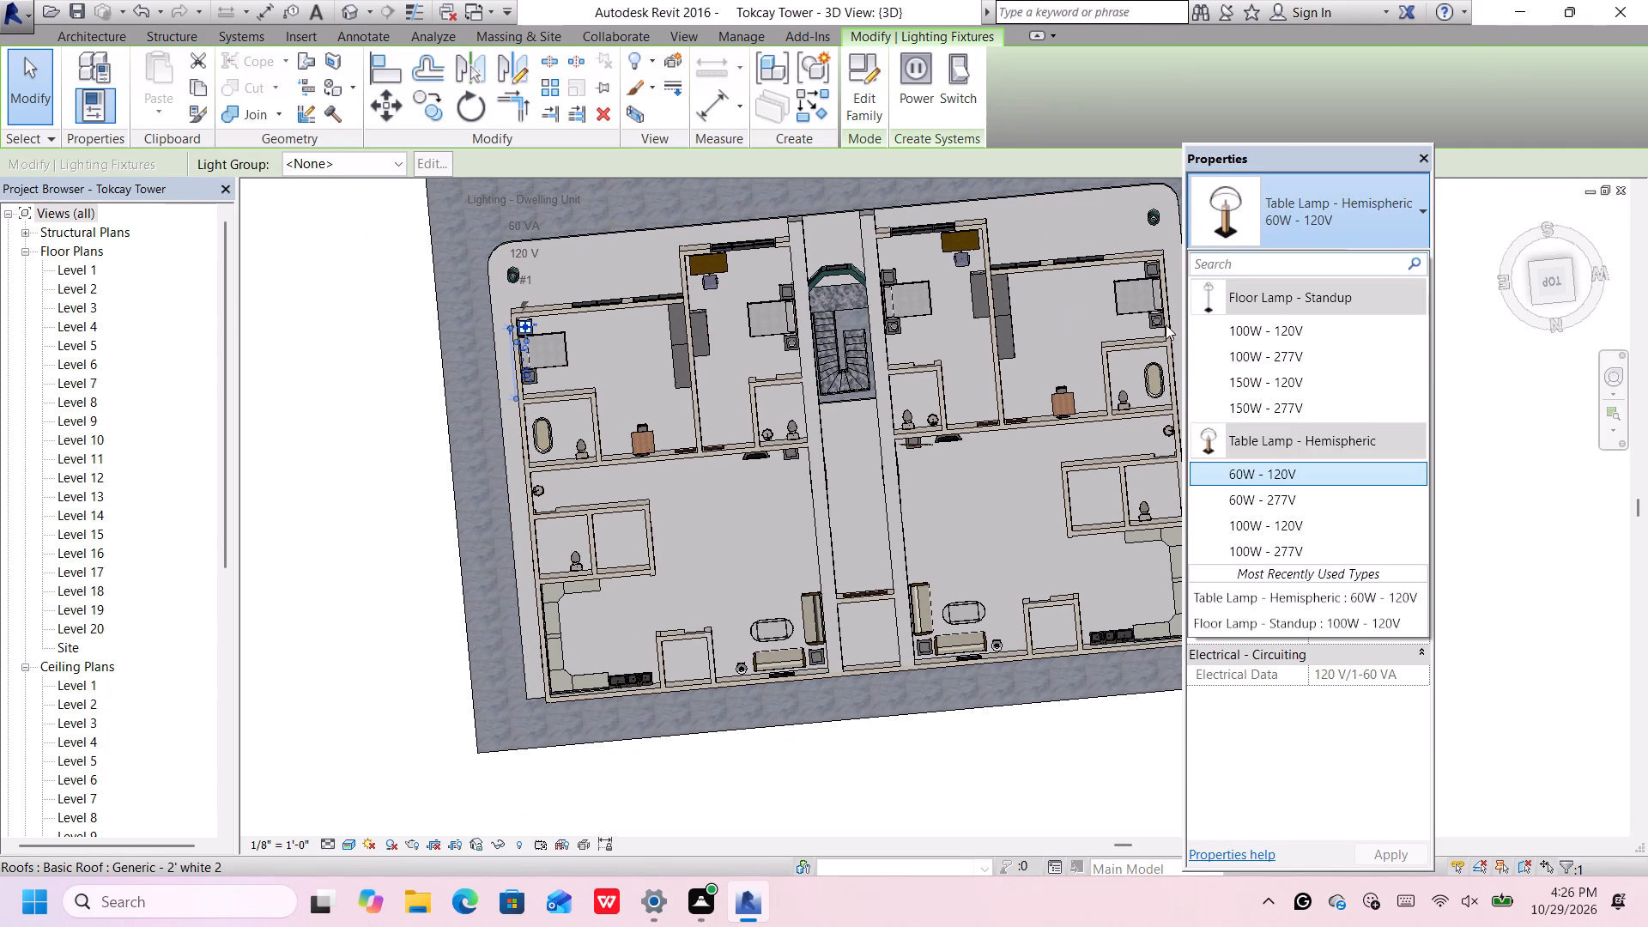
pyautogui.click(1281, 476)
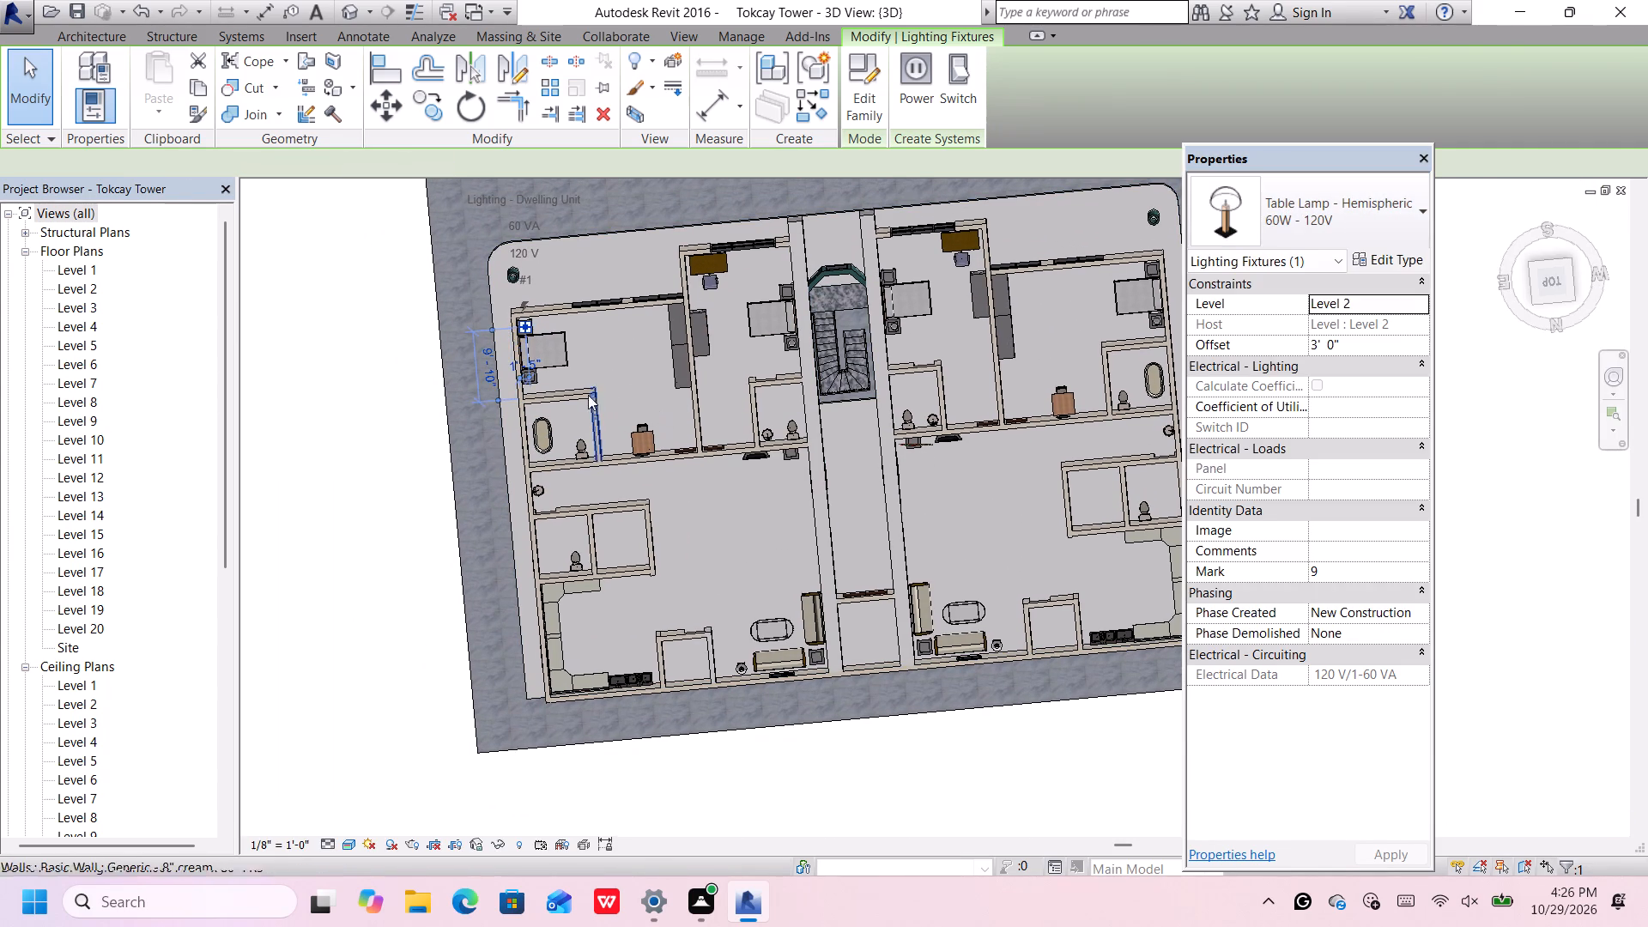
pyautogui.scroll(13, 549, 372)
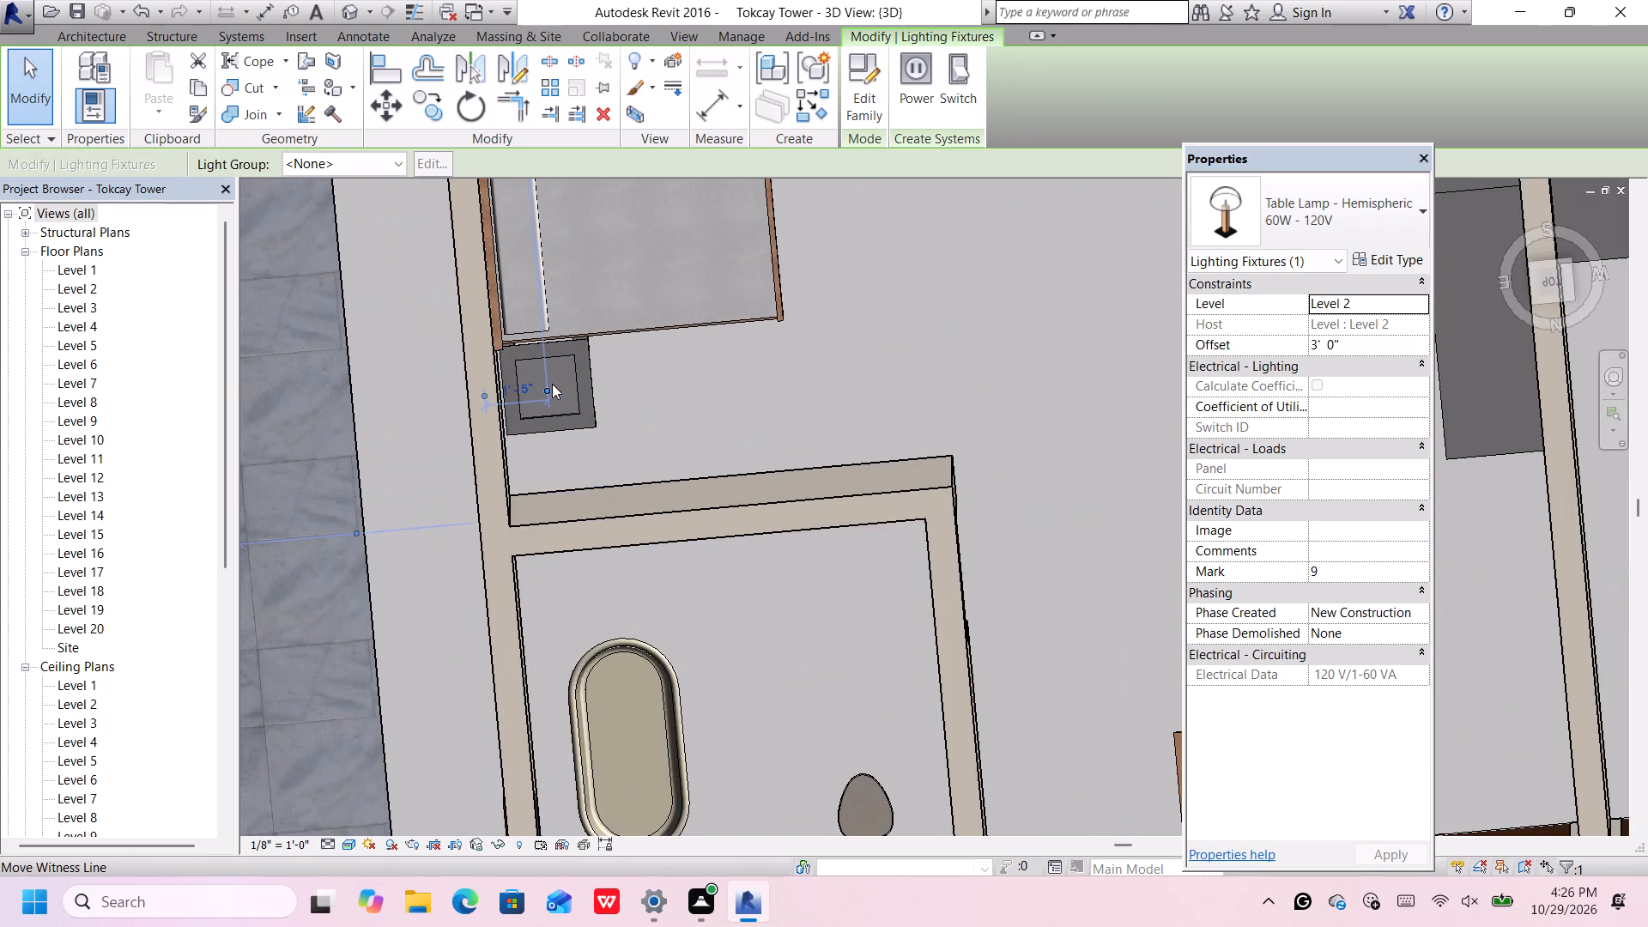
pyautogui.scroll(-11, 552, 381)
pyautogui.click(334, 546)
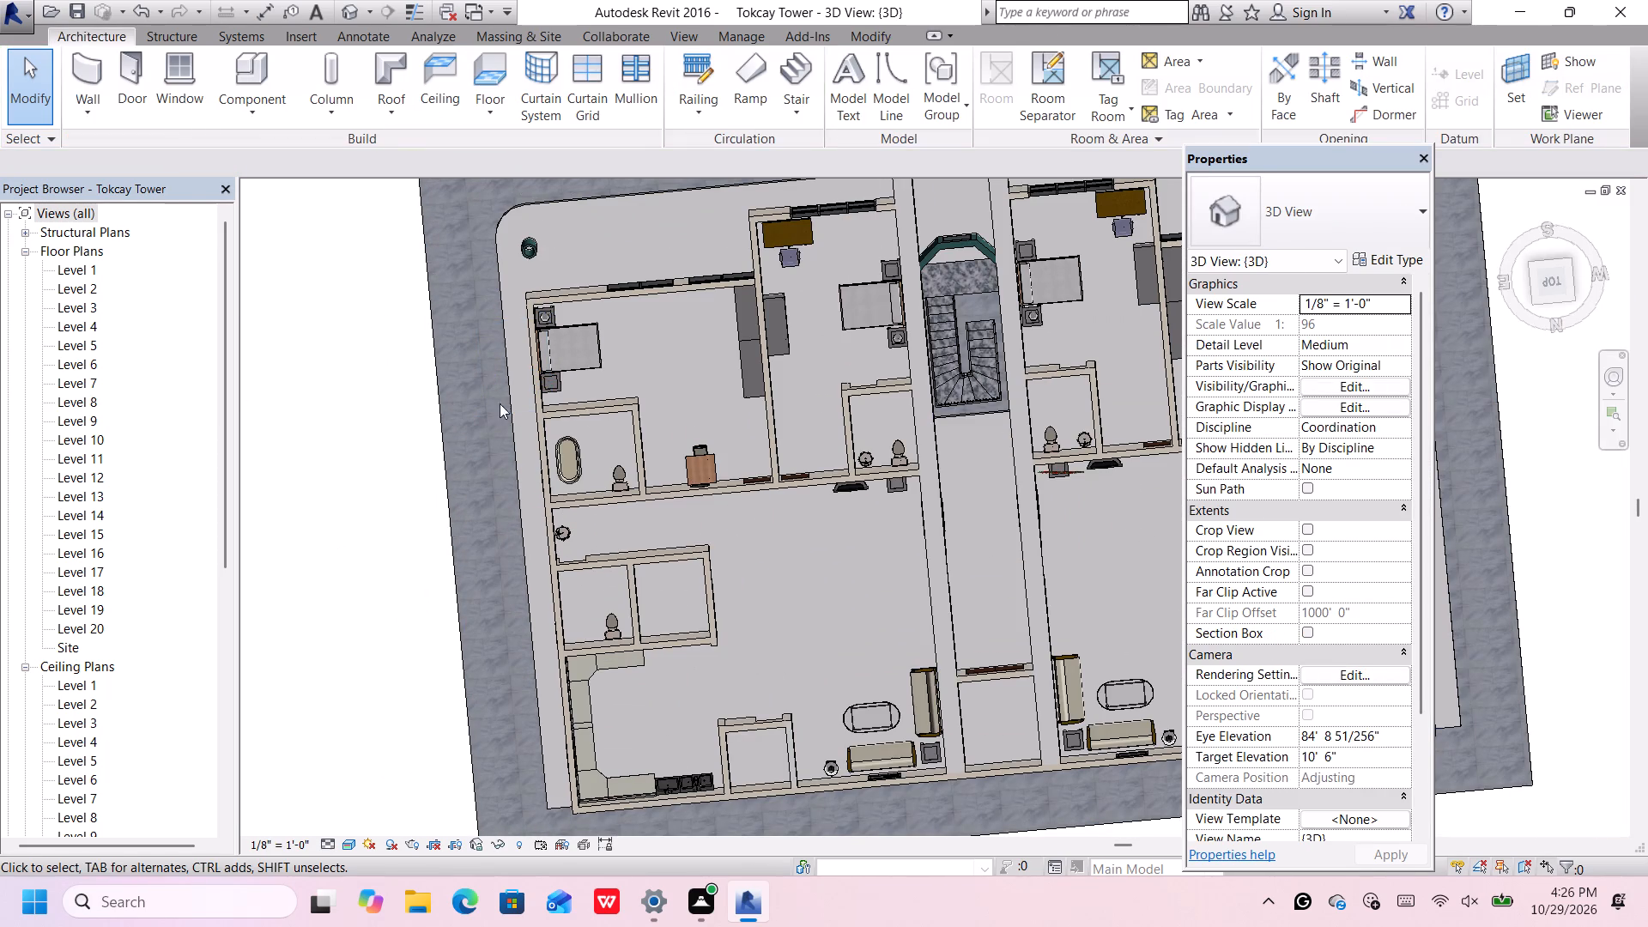
# Choose the Table Lamp - Hemispheric 60W - 120V type as the component for placement.
pyautogui.click(241, 61)
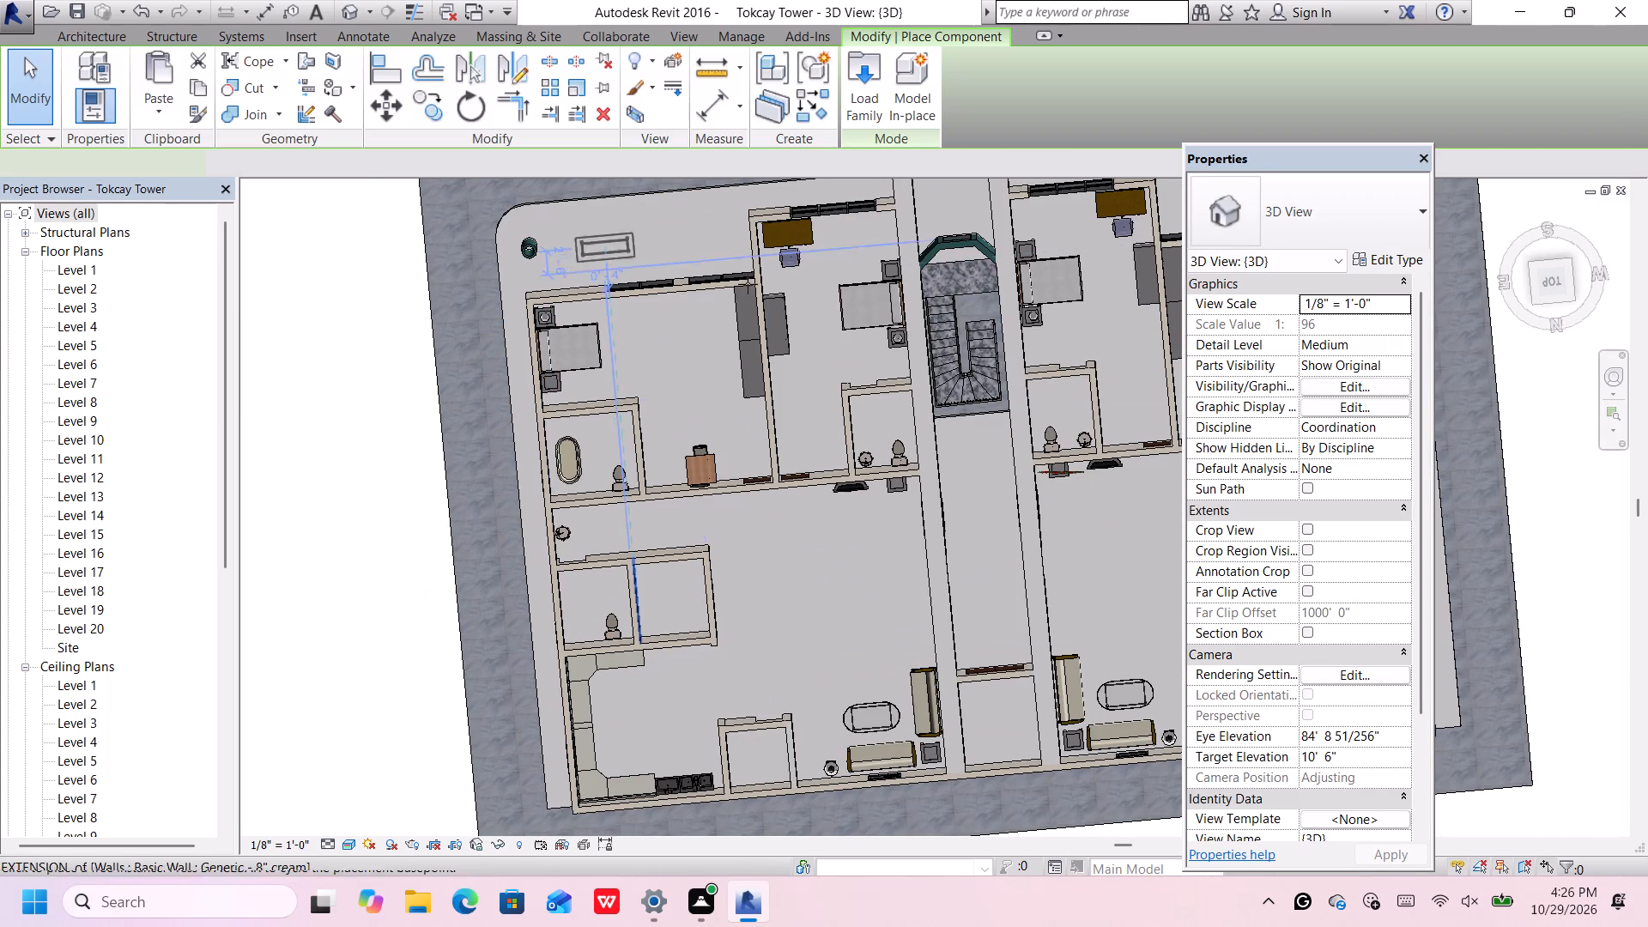
pyautogui.click(1269, 215)
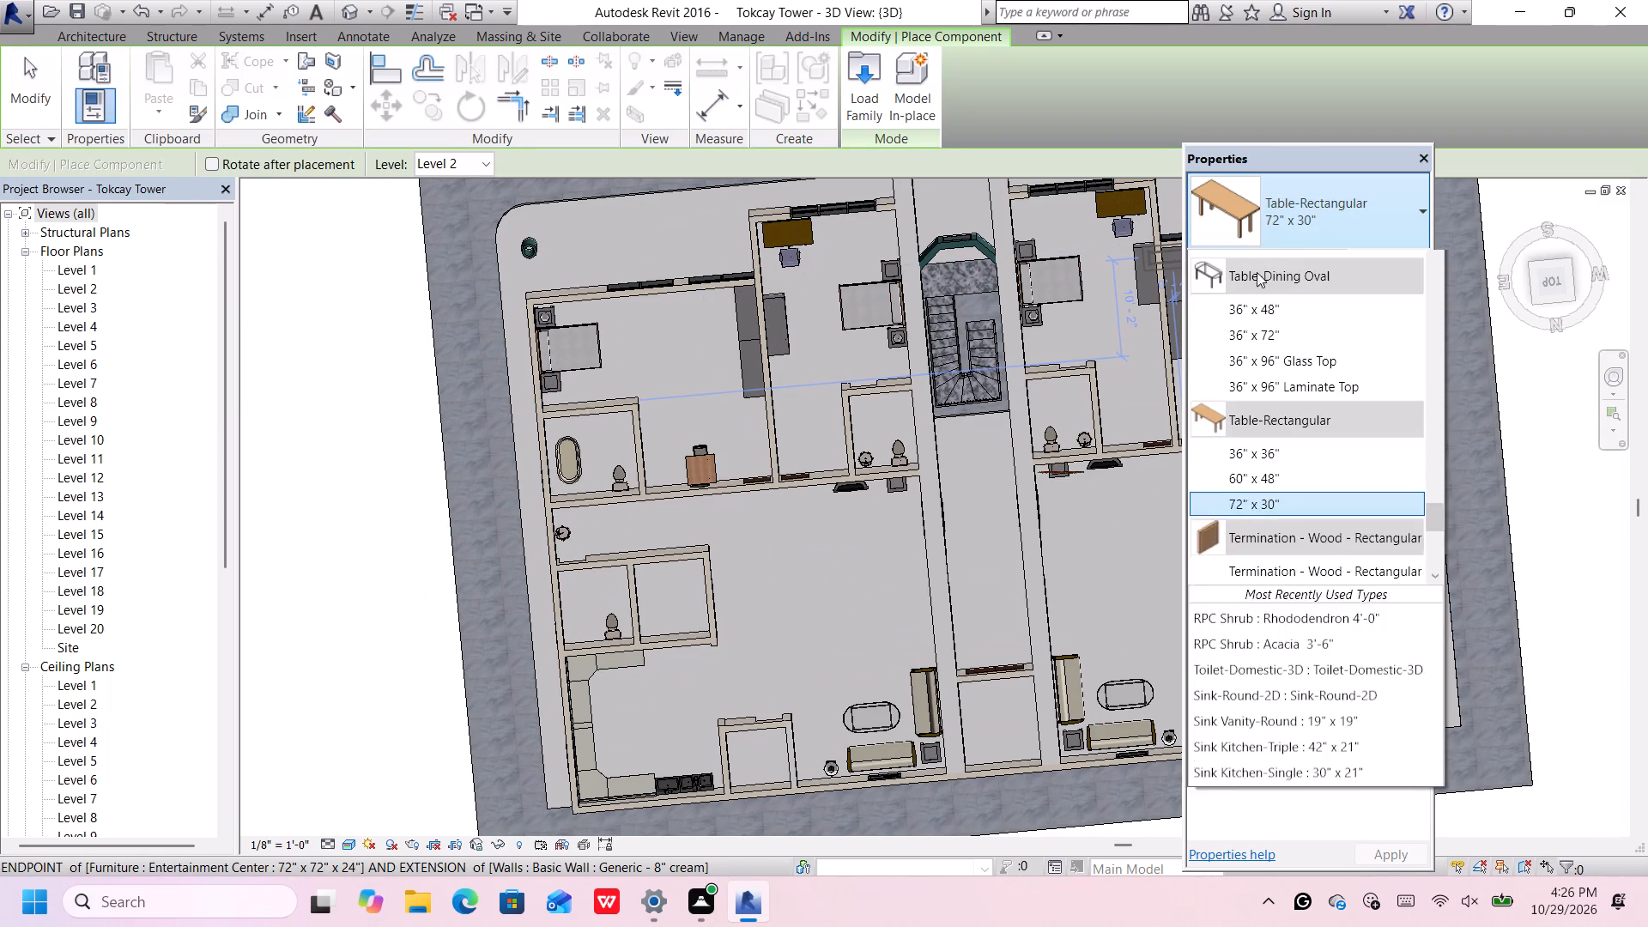
pyautogui.scroll(-5, 1280, 474)
pyautogui.scroll(-18, 1280, 473)
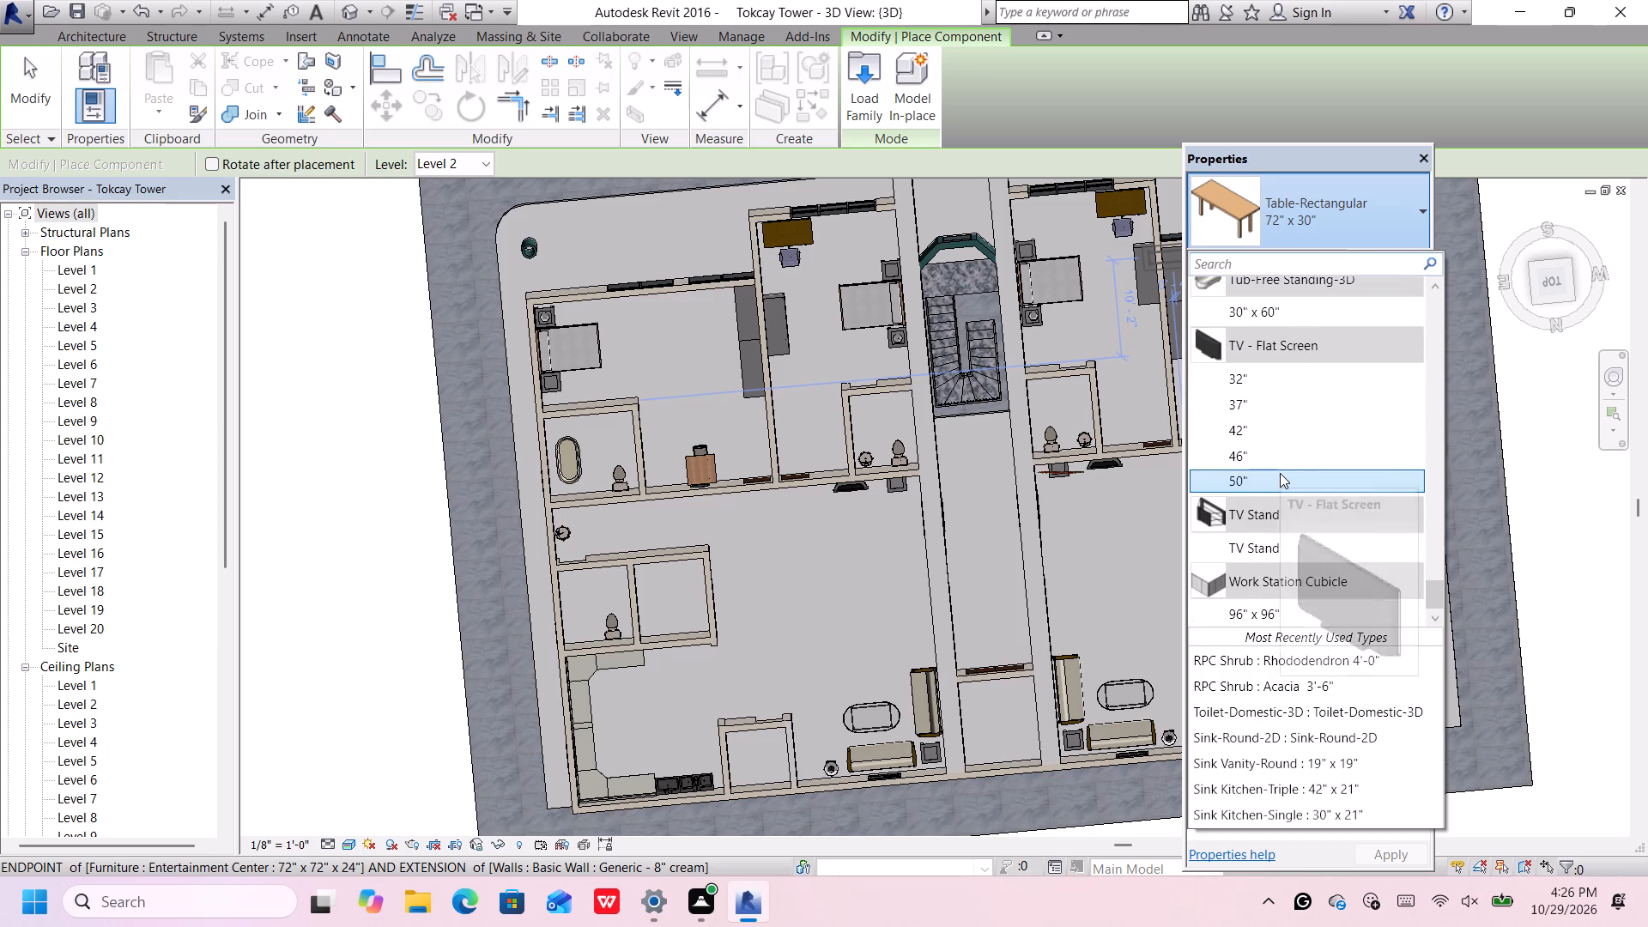
pyautogui.scroll(19, 1280, 473)
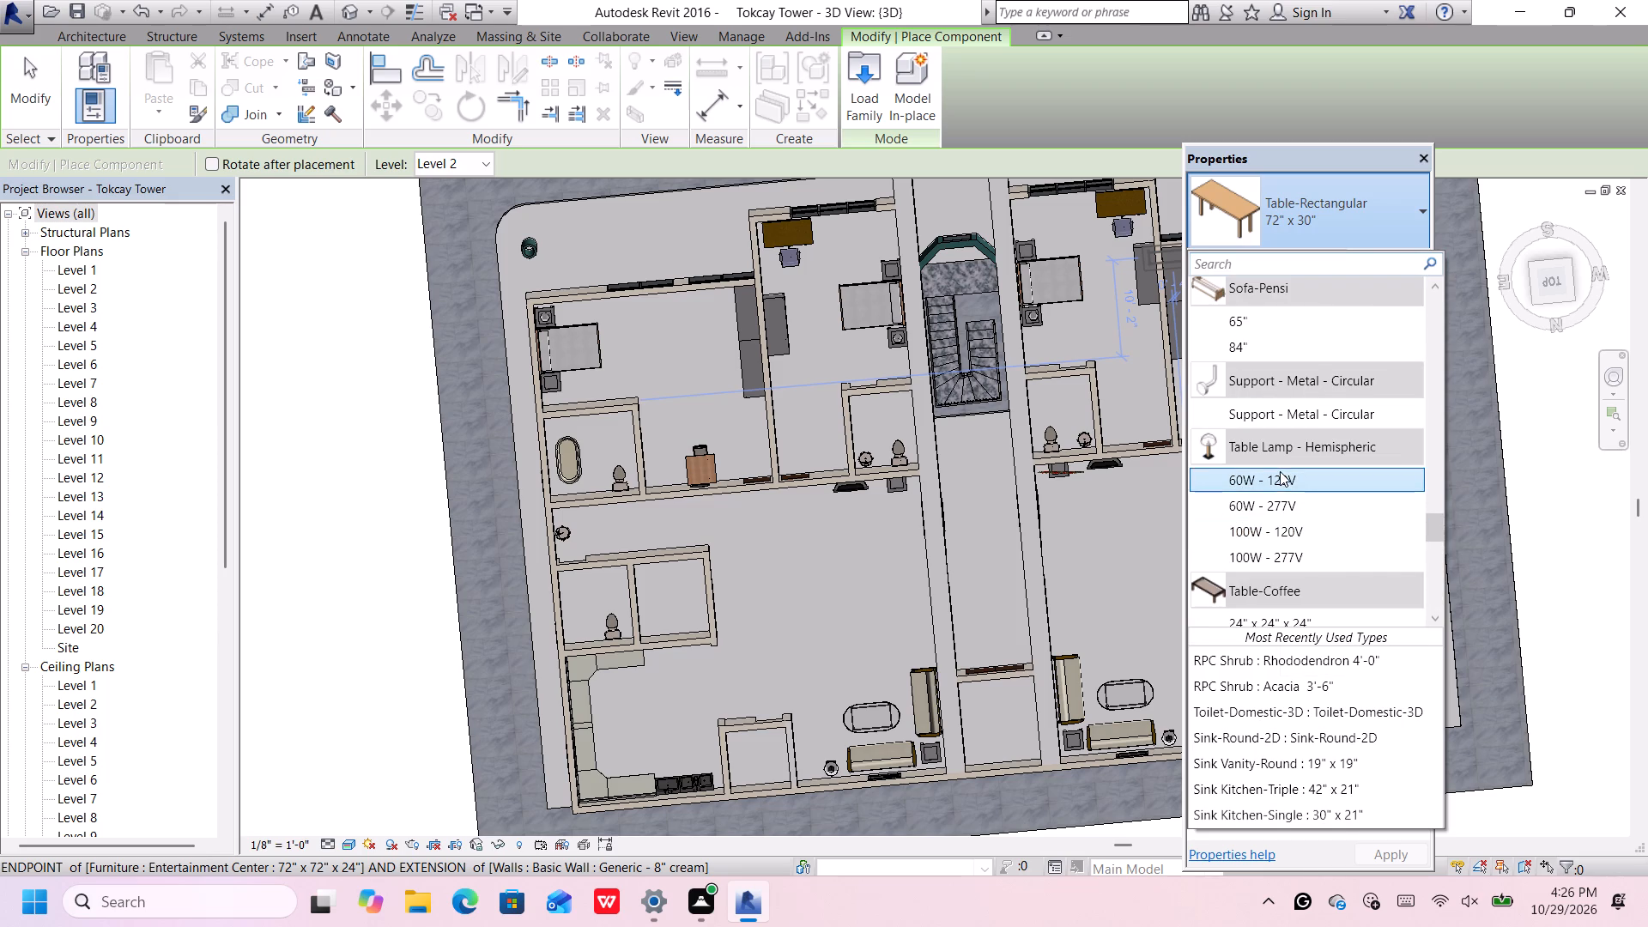
pyautogui.click(1280, 472)
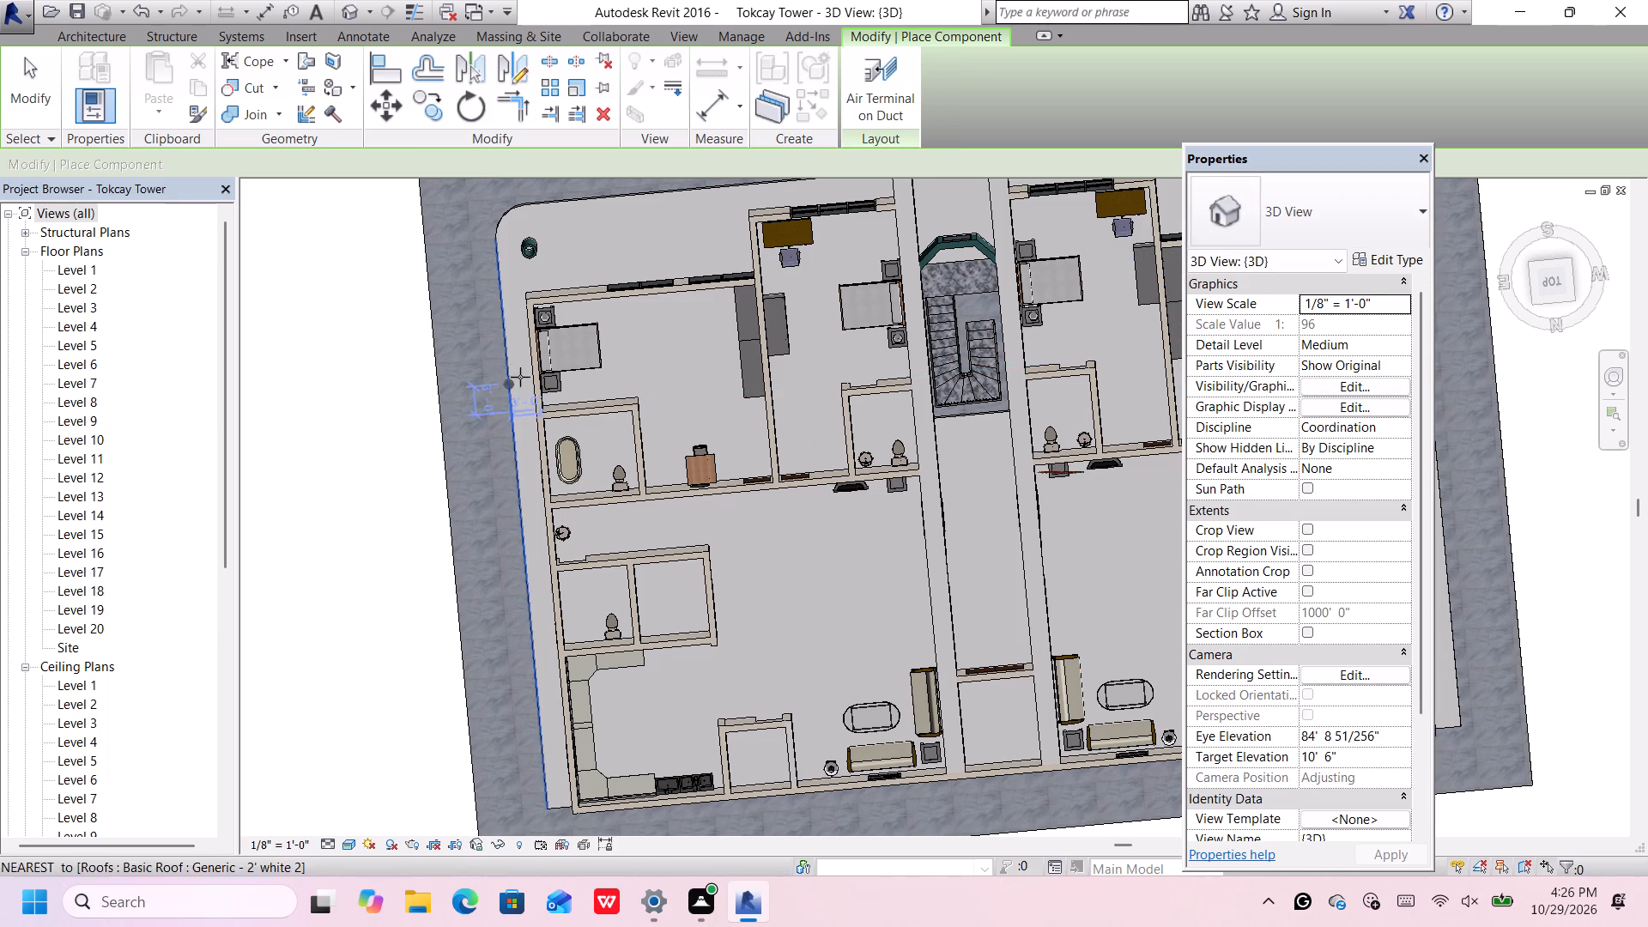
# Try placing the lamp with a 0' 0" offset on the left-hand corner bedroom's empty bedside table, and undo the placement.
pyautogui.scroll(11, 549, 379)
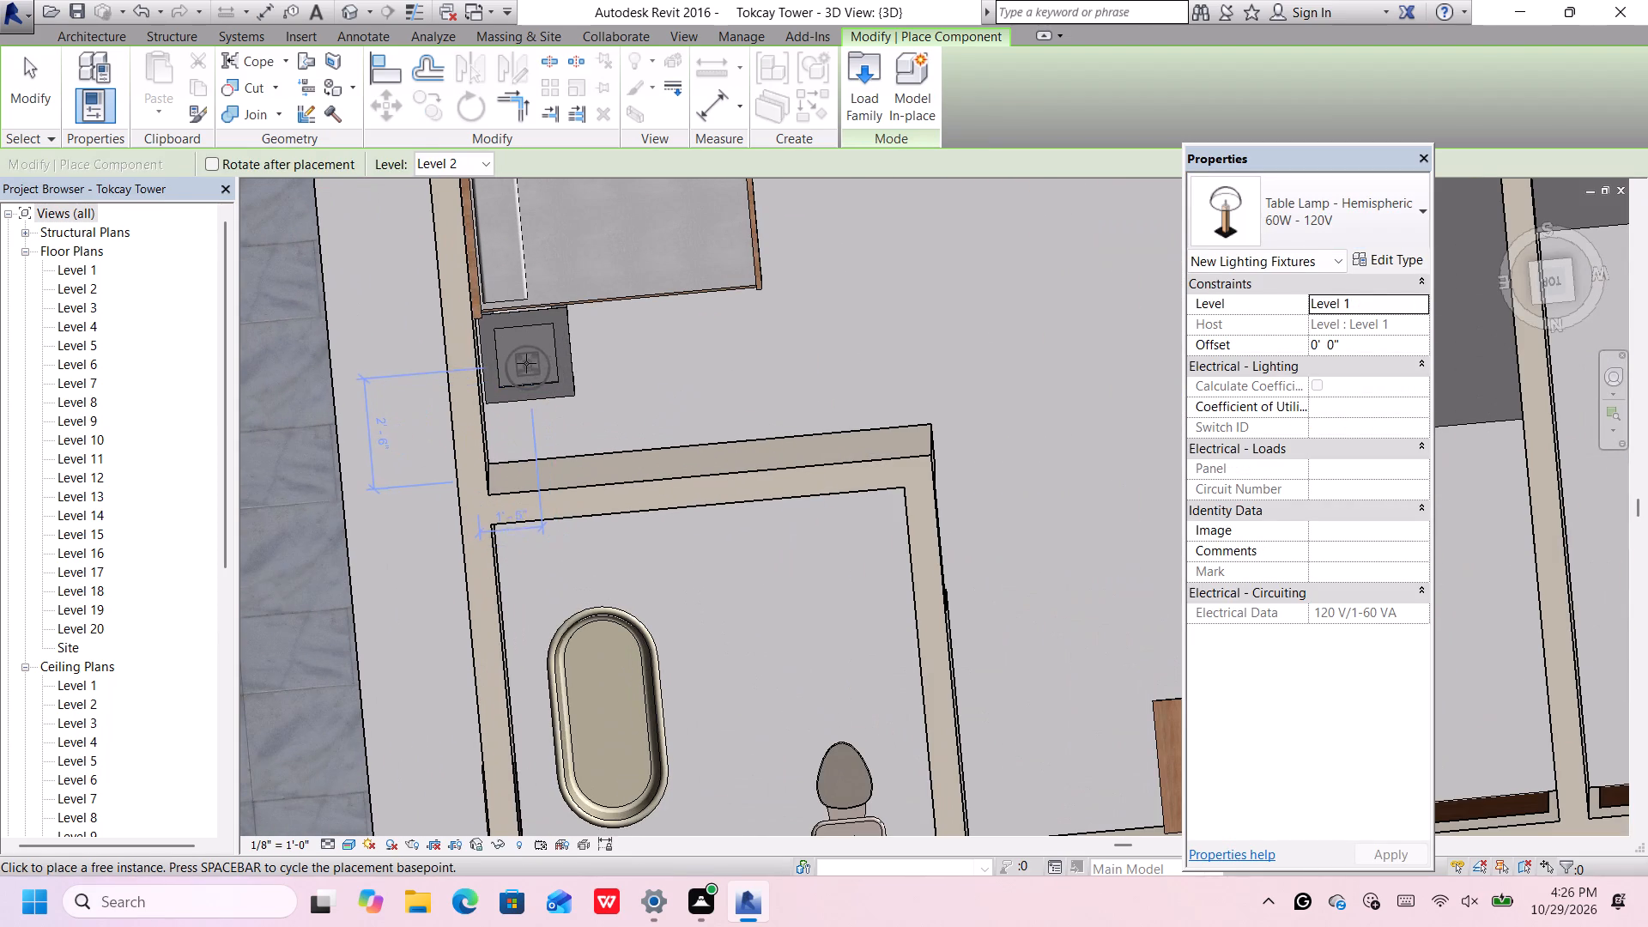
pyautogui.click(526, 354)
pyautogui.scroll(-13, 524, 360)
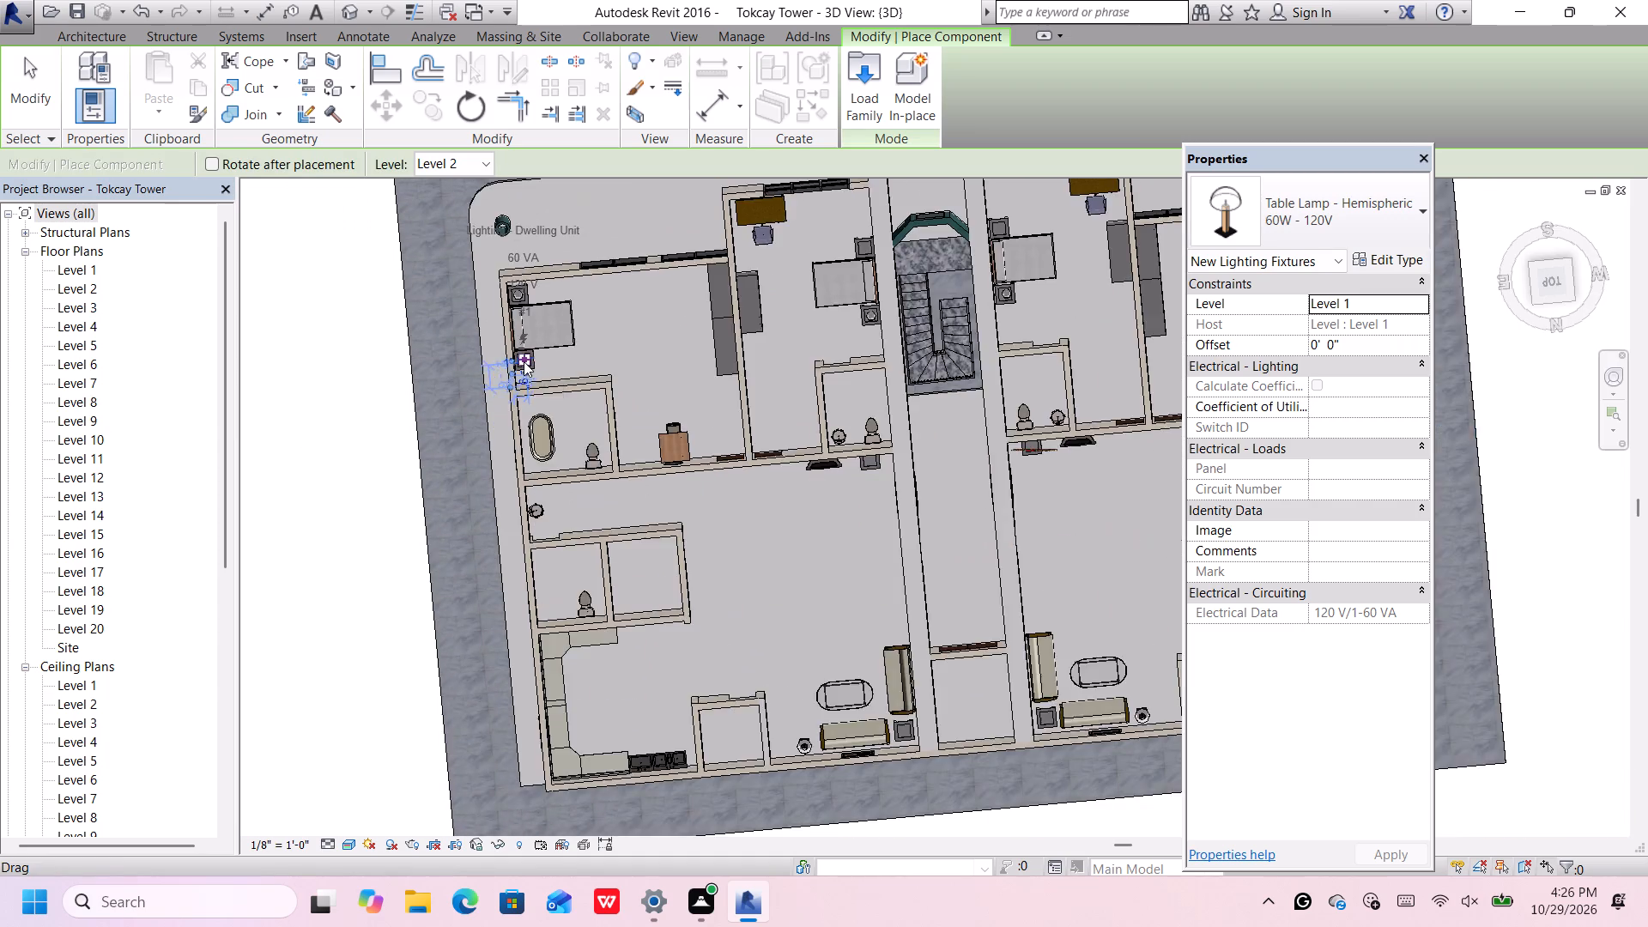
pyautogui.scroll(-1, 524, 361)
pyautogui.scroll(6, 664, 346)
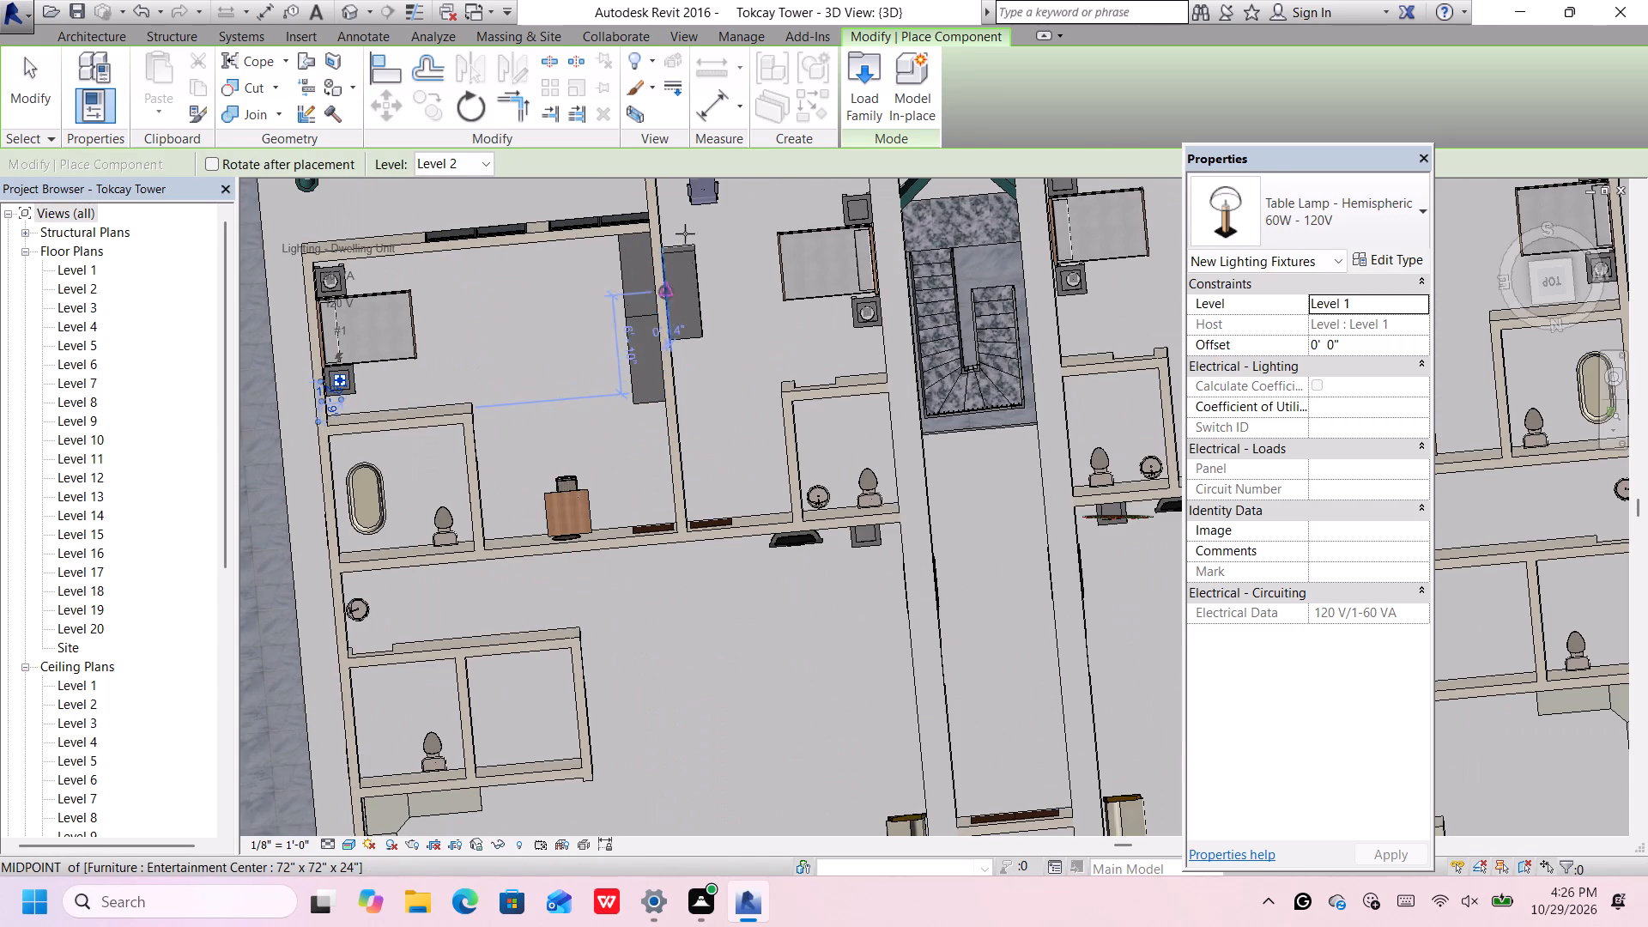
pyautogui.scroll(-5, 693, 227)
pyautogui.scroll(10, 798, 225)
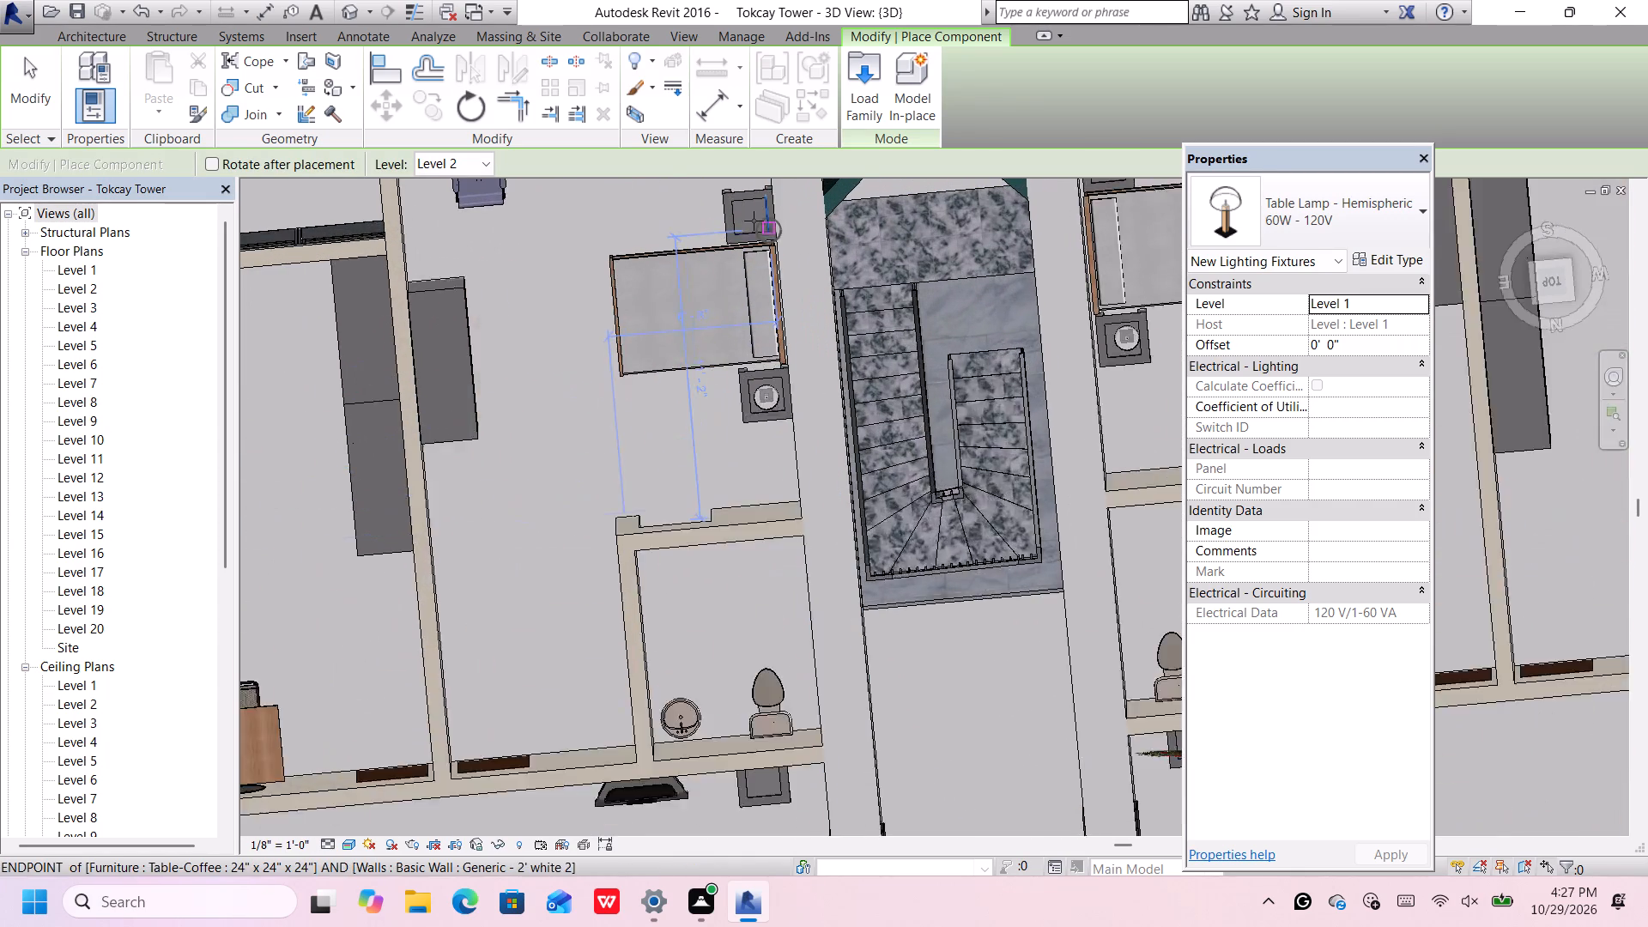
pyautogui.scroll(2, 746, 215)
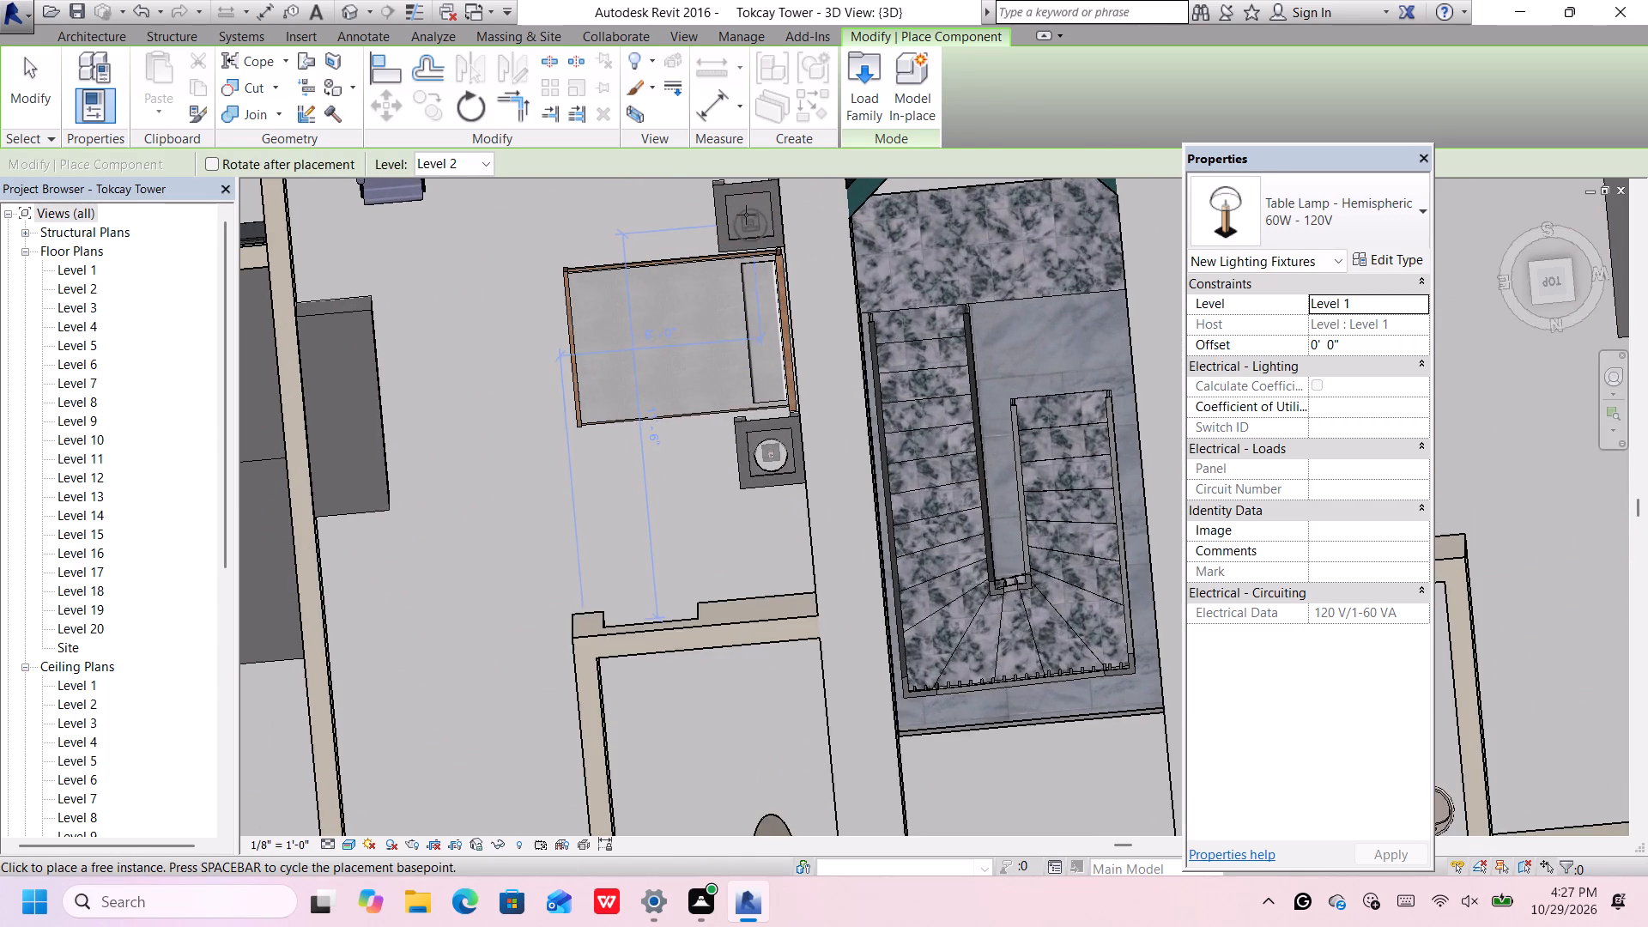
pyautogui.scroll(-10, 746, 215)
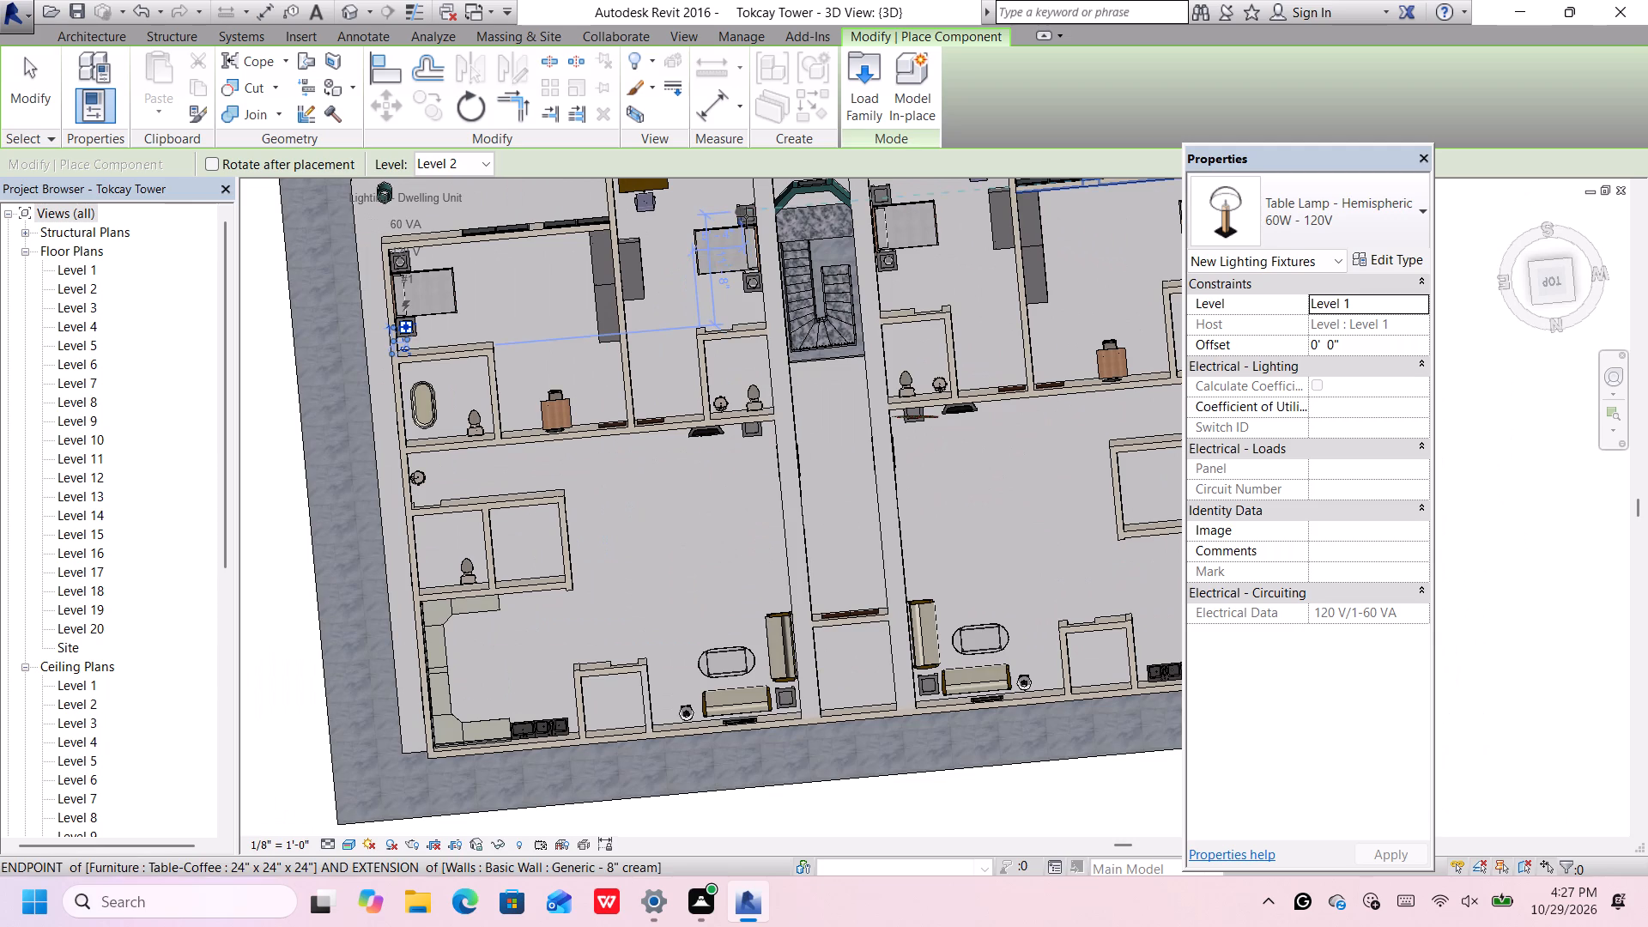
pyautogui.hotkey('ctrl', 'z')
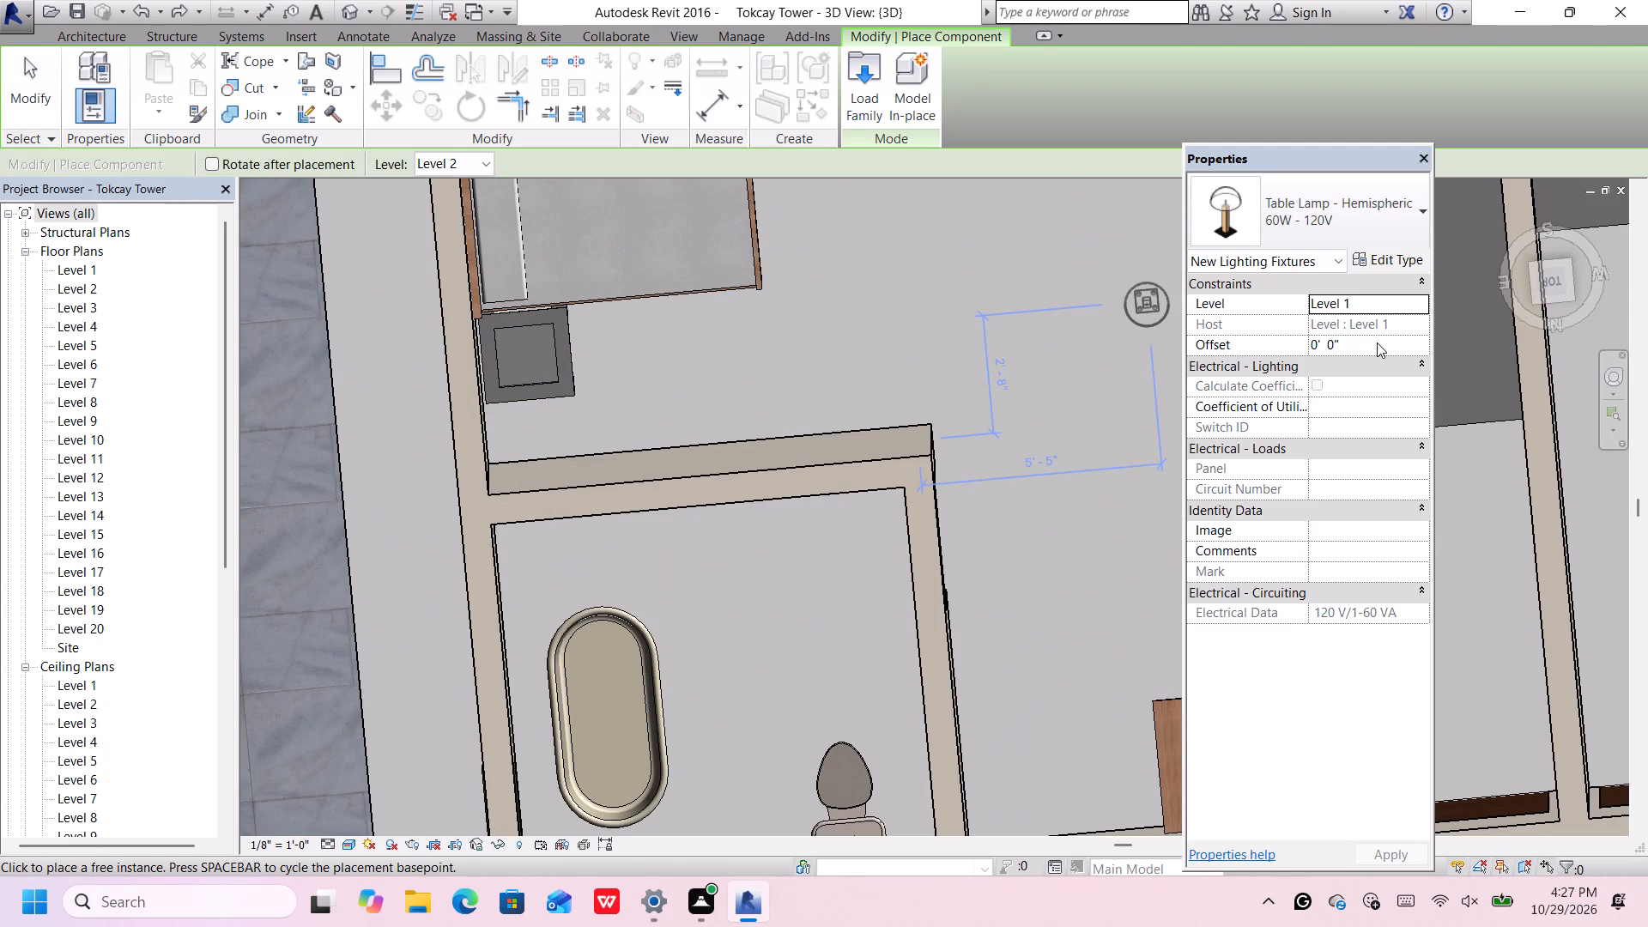
# Place the table lamp on the left-hand corner bedroom's empty bedside table, using Level 2 and a 2' offset.
pyautogui.click(1371, 346)
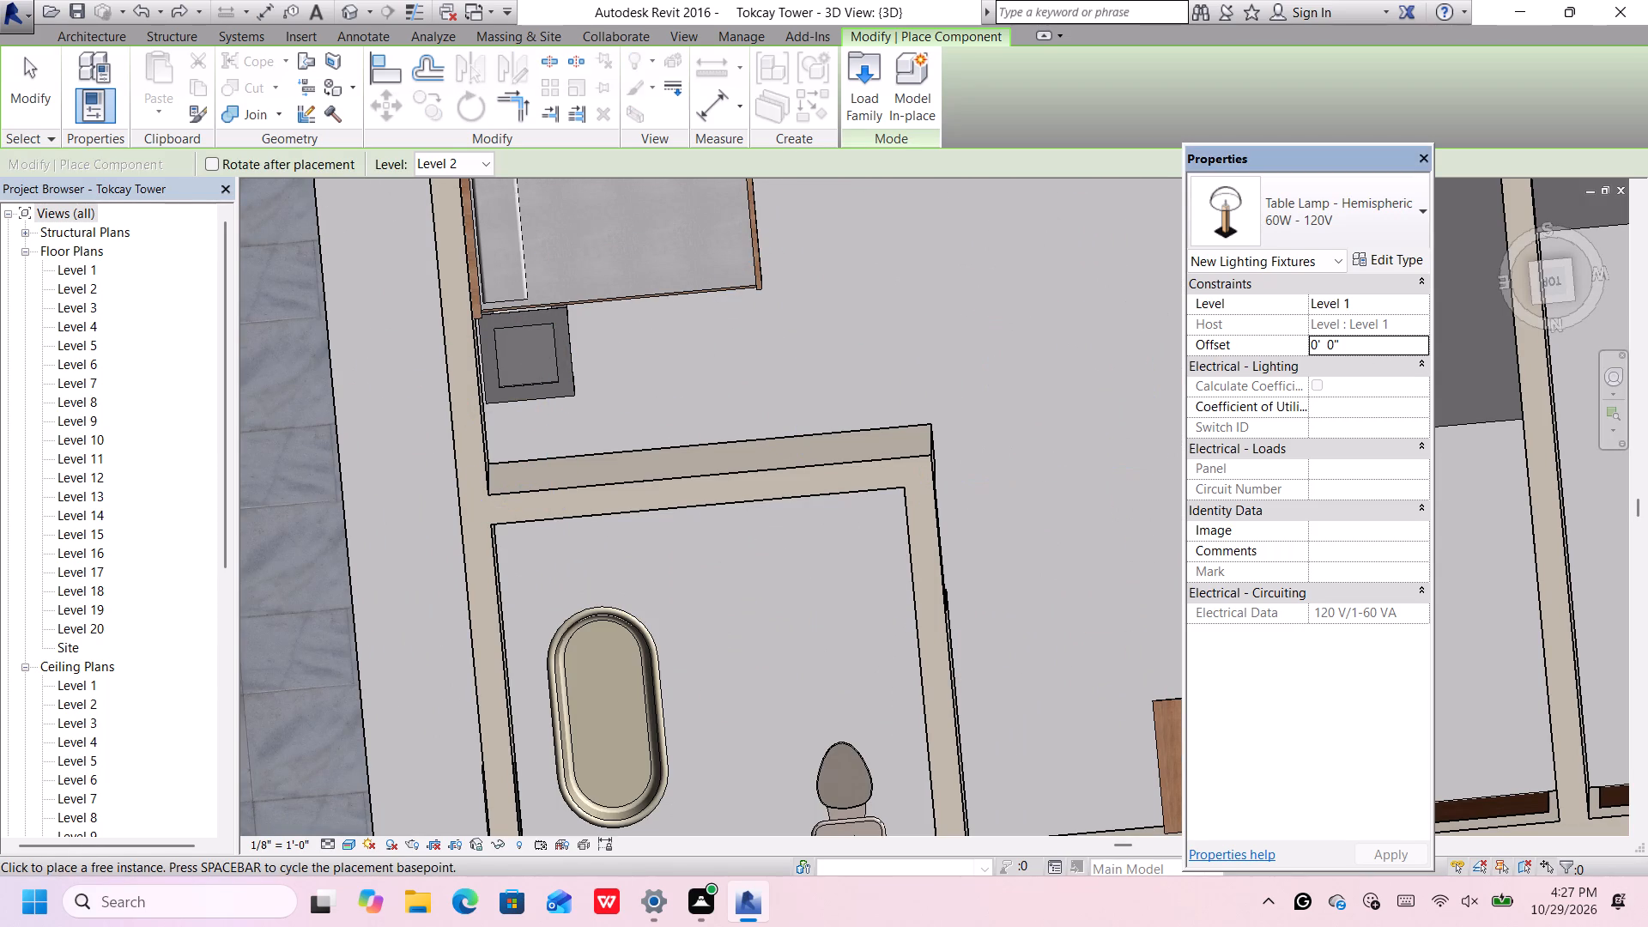
pyautogui.press('BackSpace')
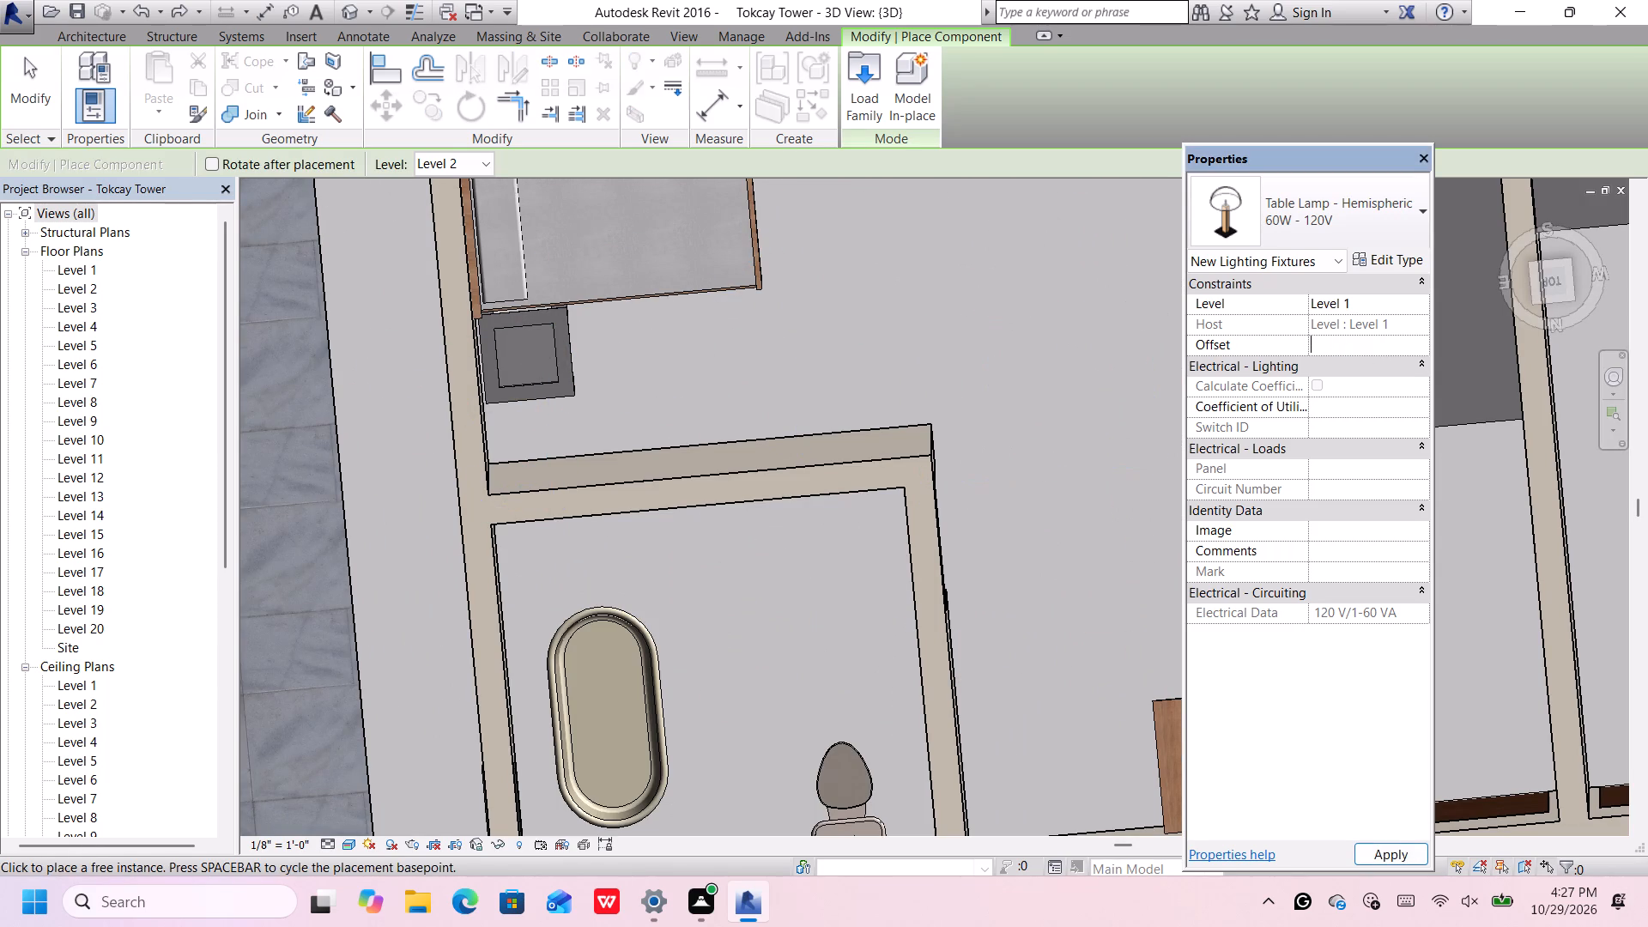
pyautogui.write("2'")
pyautogui.press('Return')
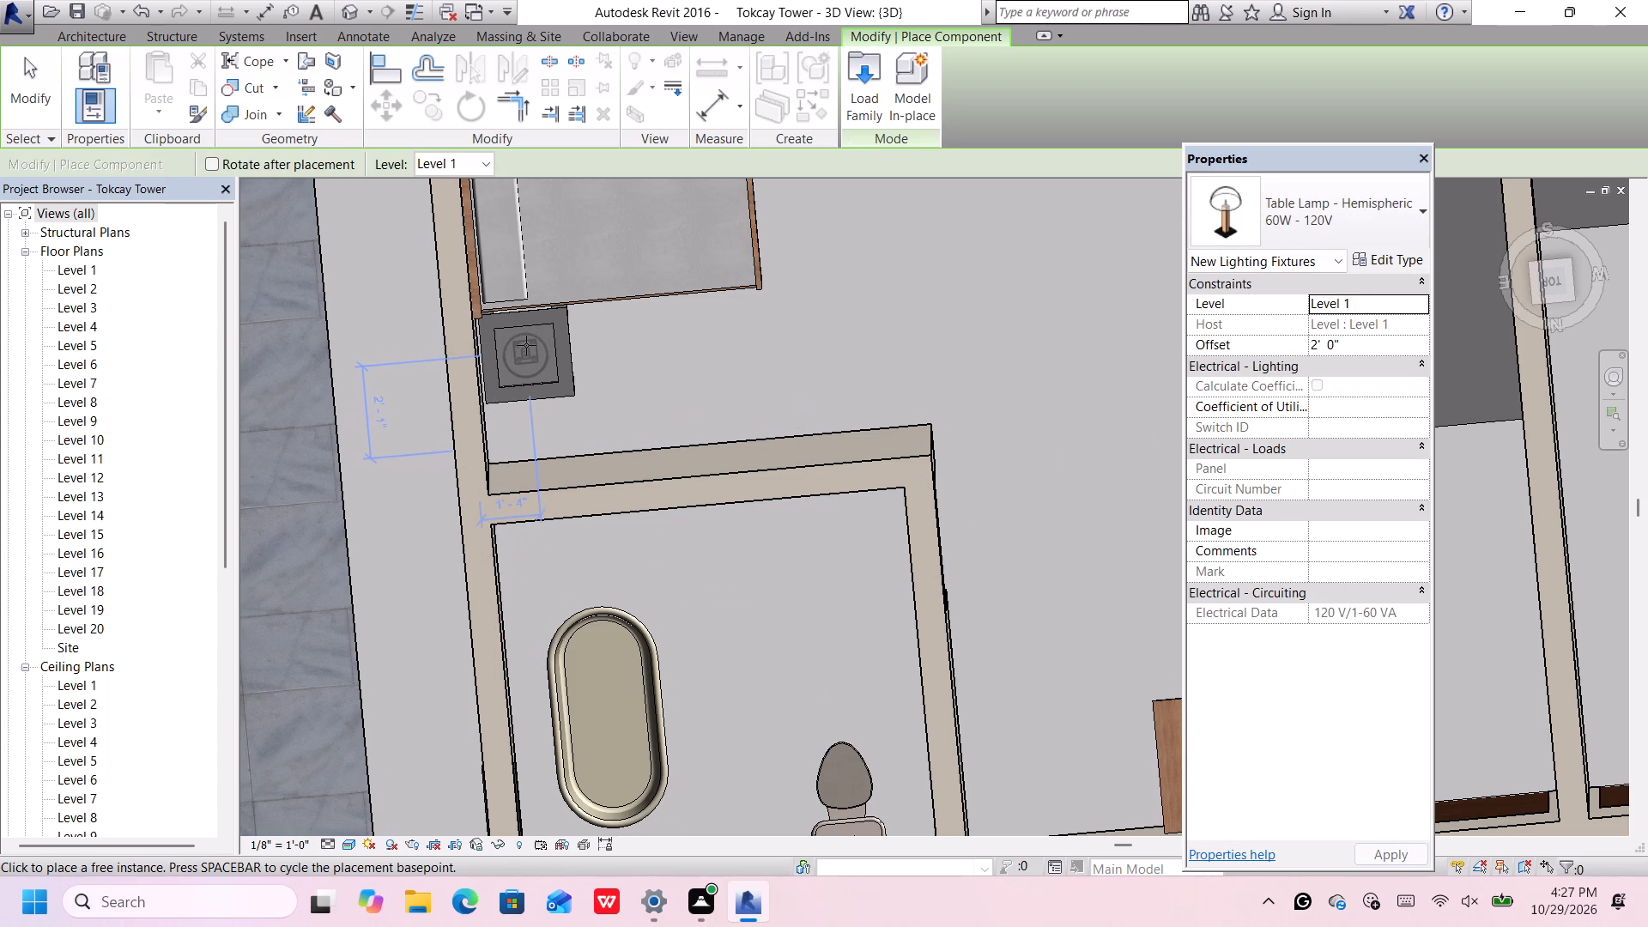
pyautogui.click(480, 152)
pyautogui.click(459, 204)
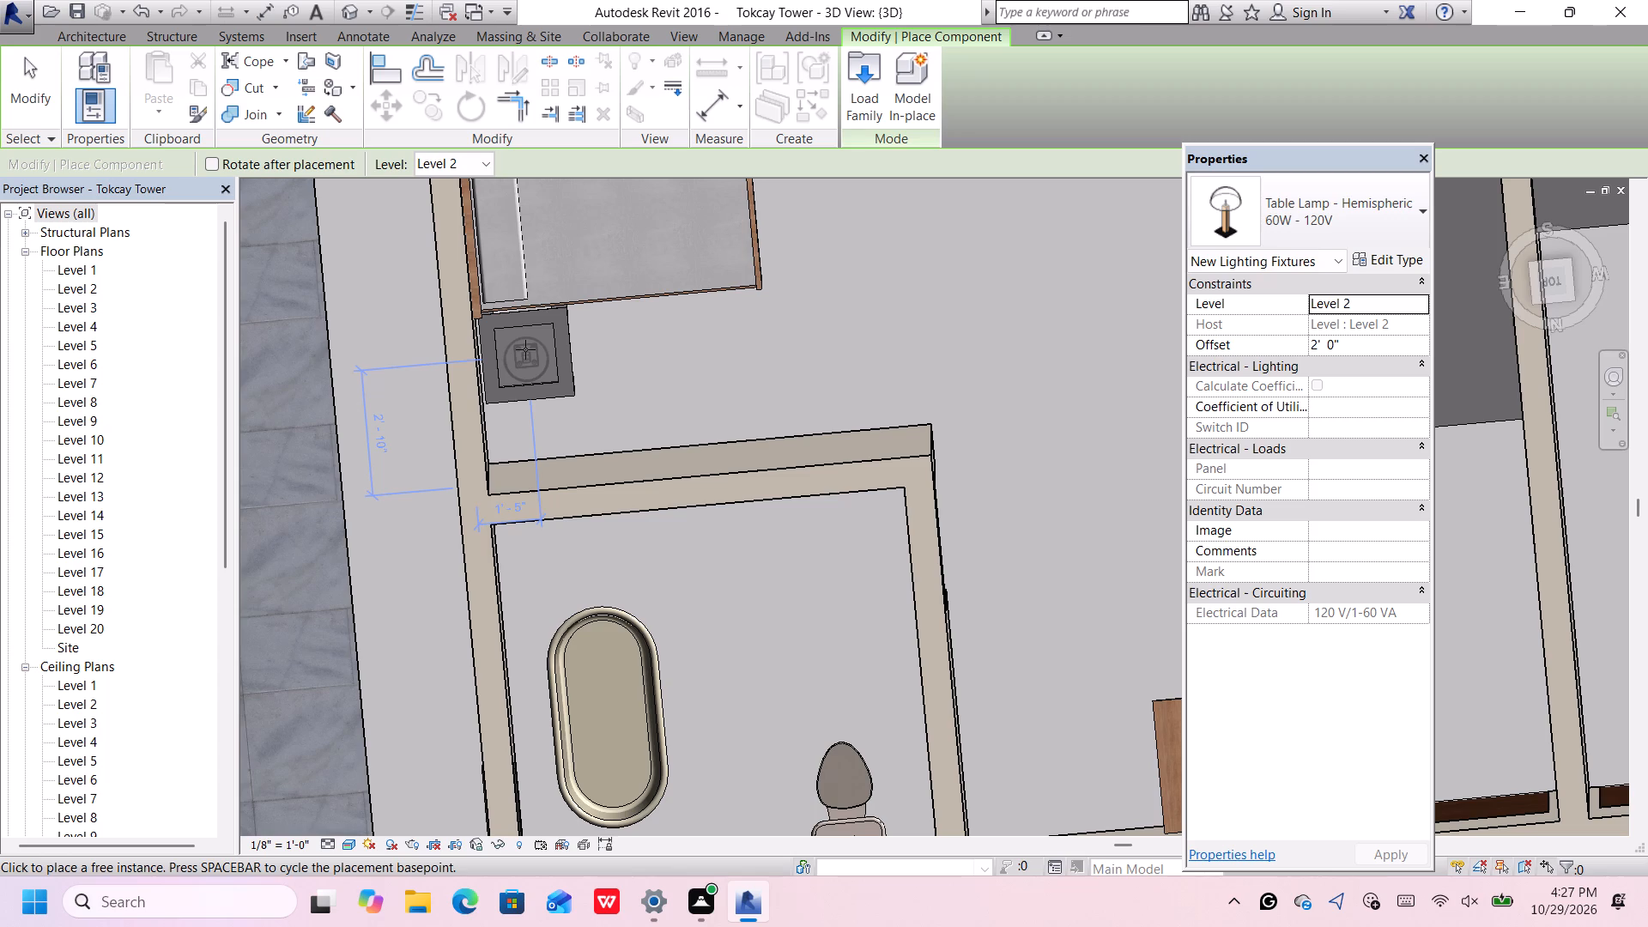
pyautogui.click(525, 349)
# Place another table lamp on the empty bedside table in the left-hand apartment's bedroom next to the stair.
pyautogui.scroll(-14, 511, 364)
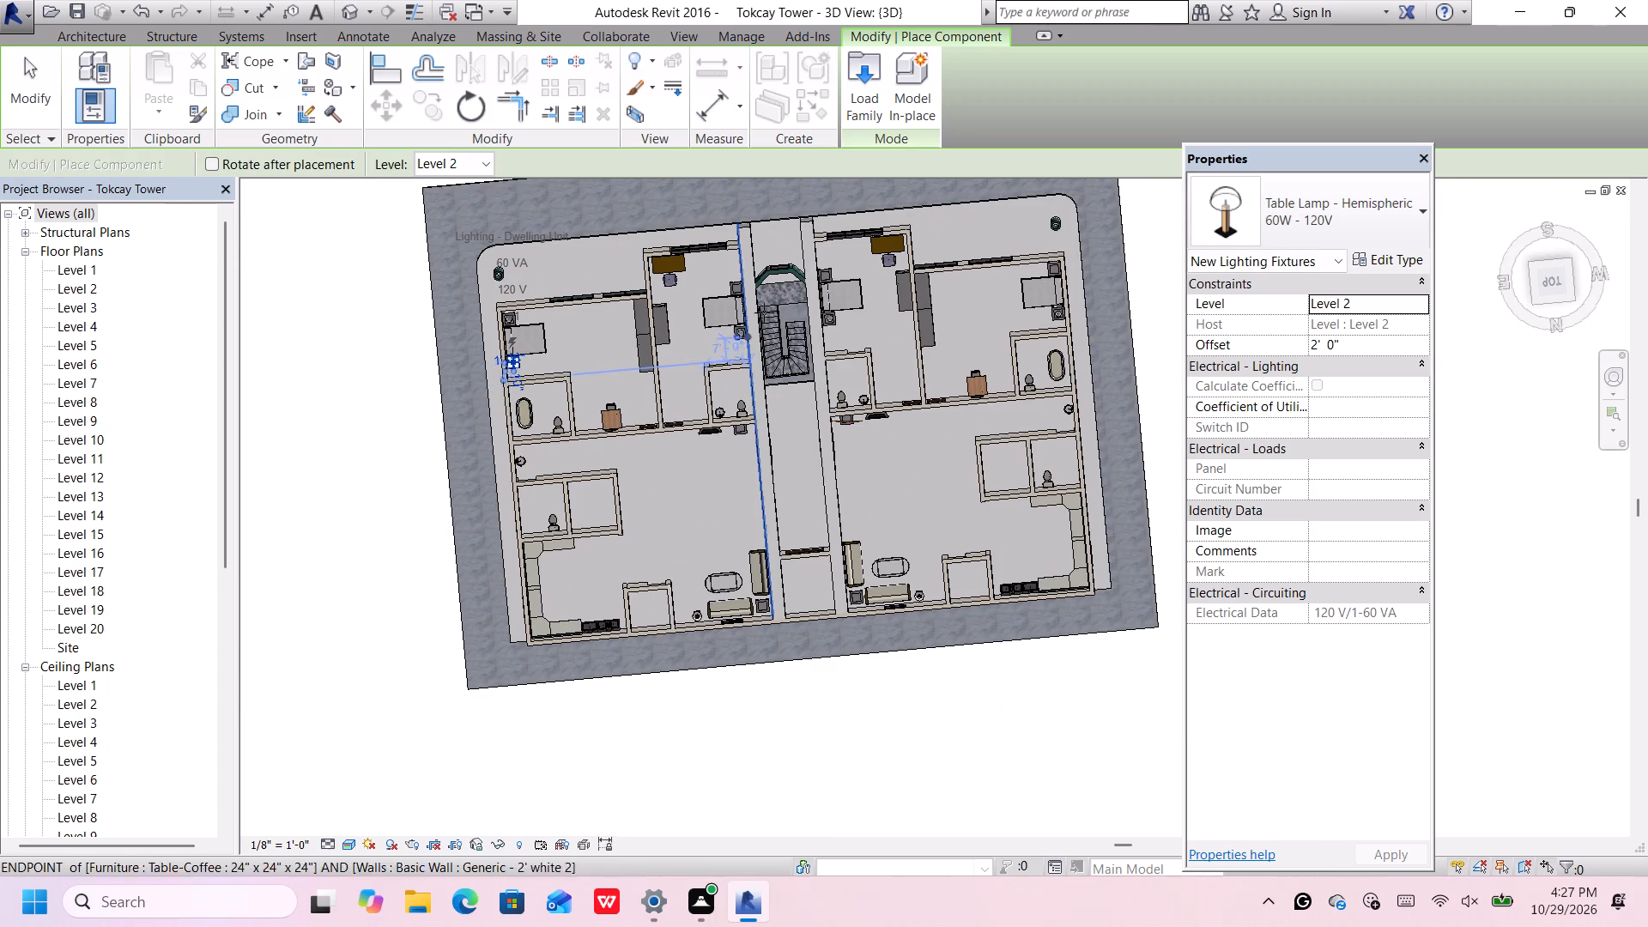
pyautogui.scroll(4, 748, 271)
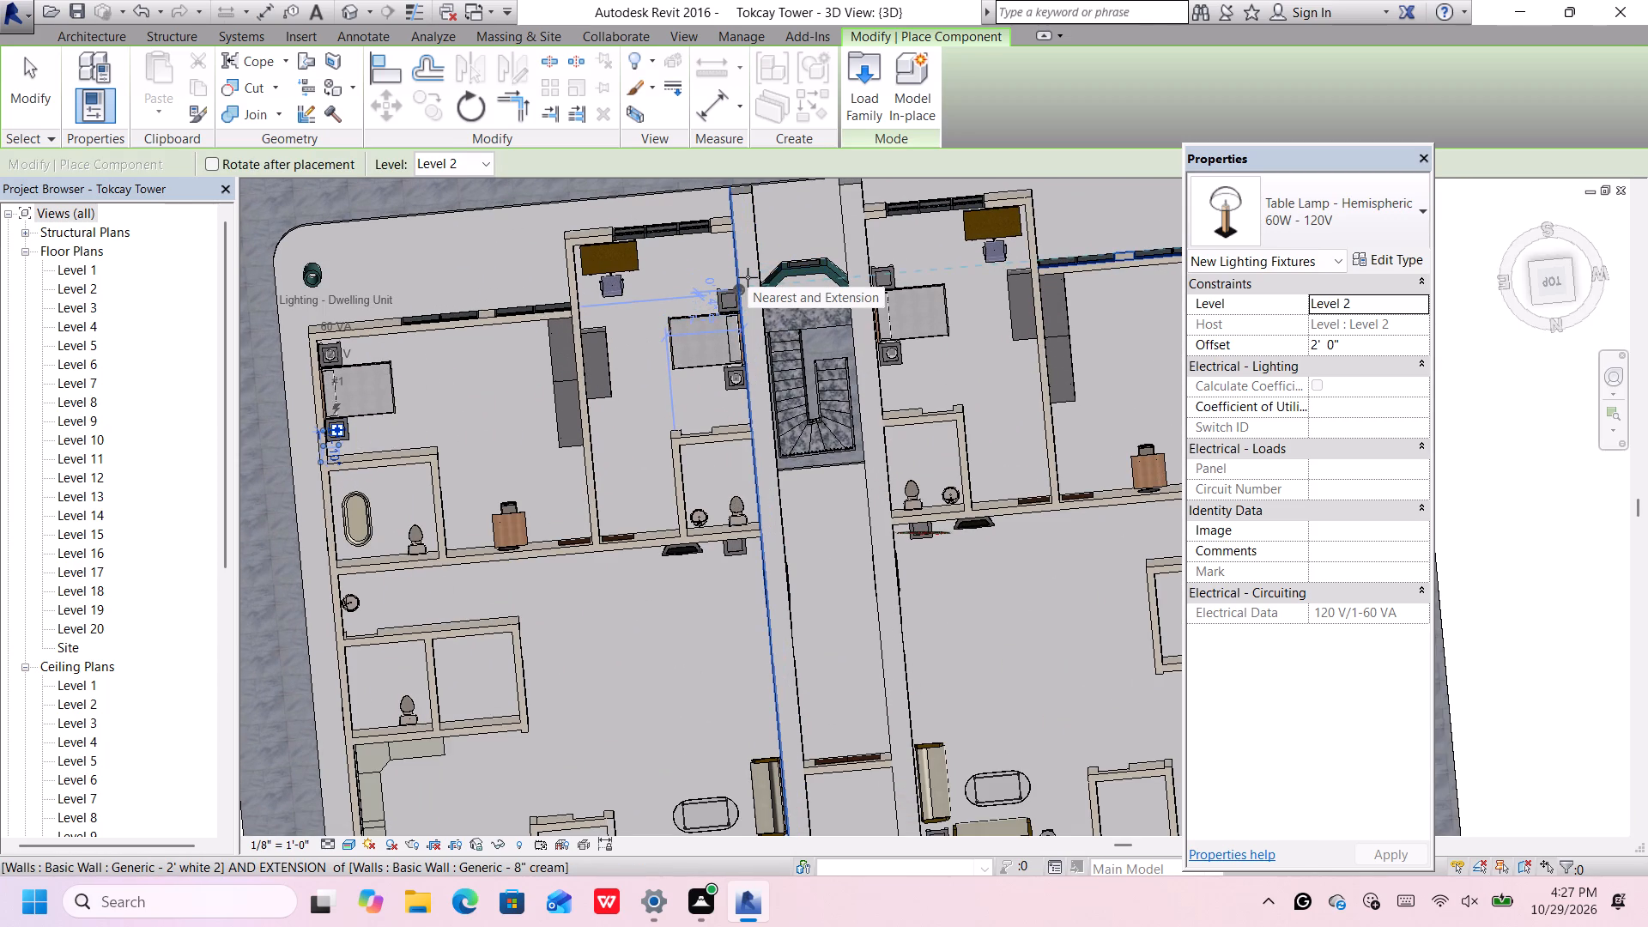
pyautogui.scroll(1, 727, 284)
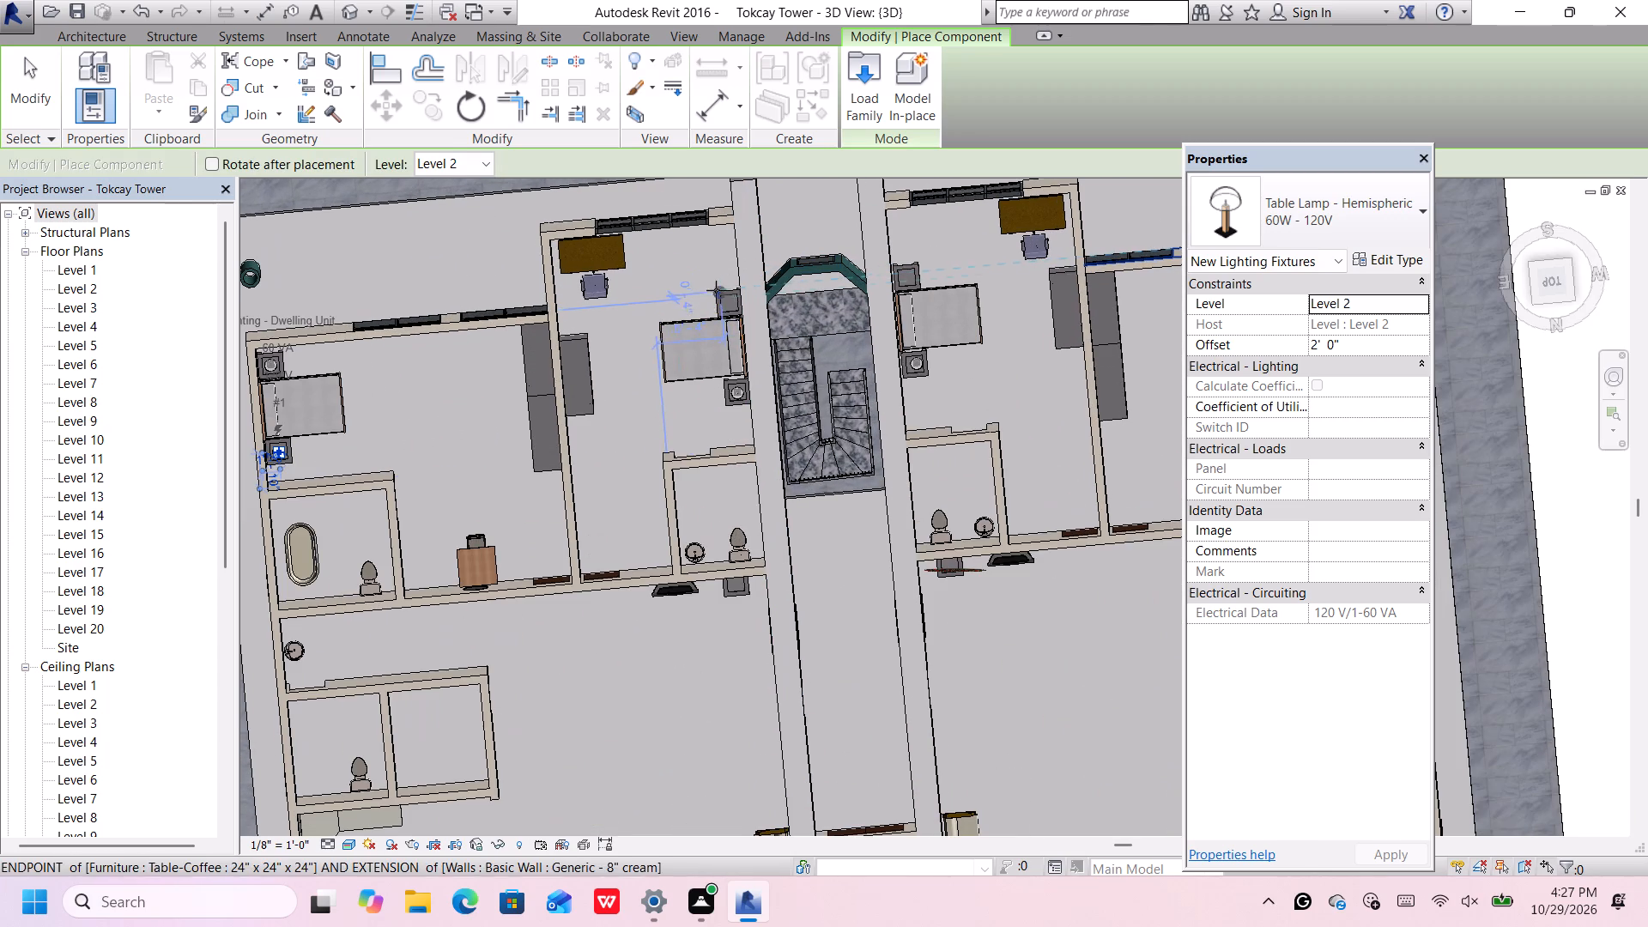
pyautogui.scroll(10, 707, 320)
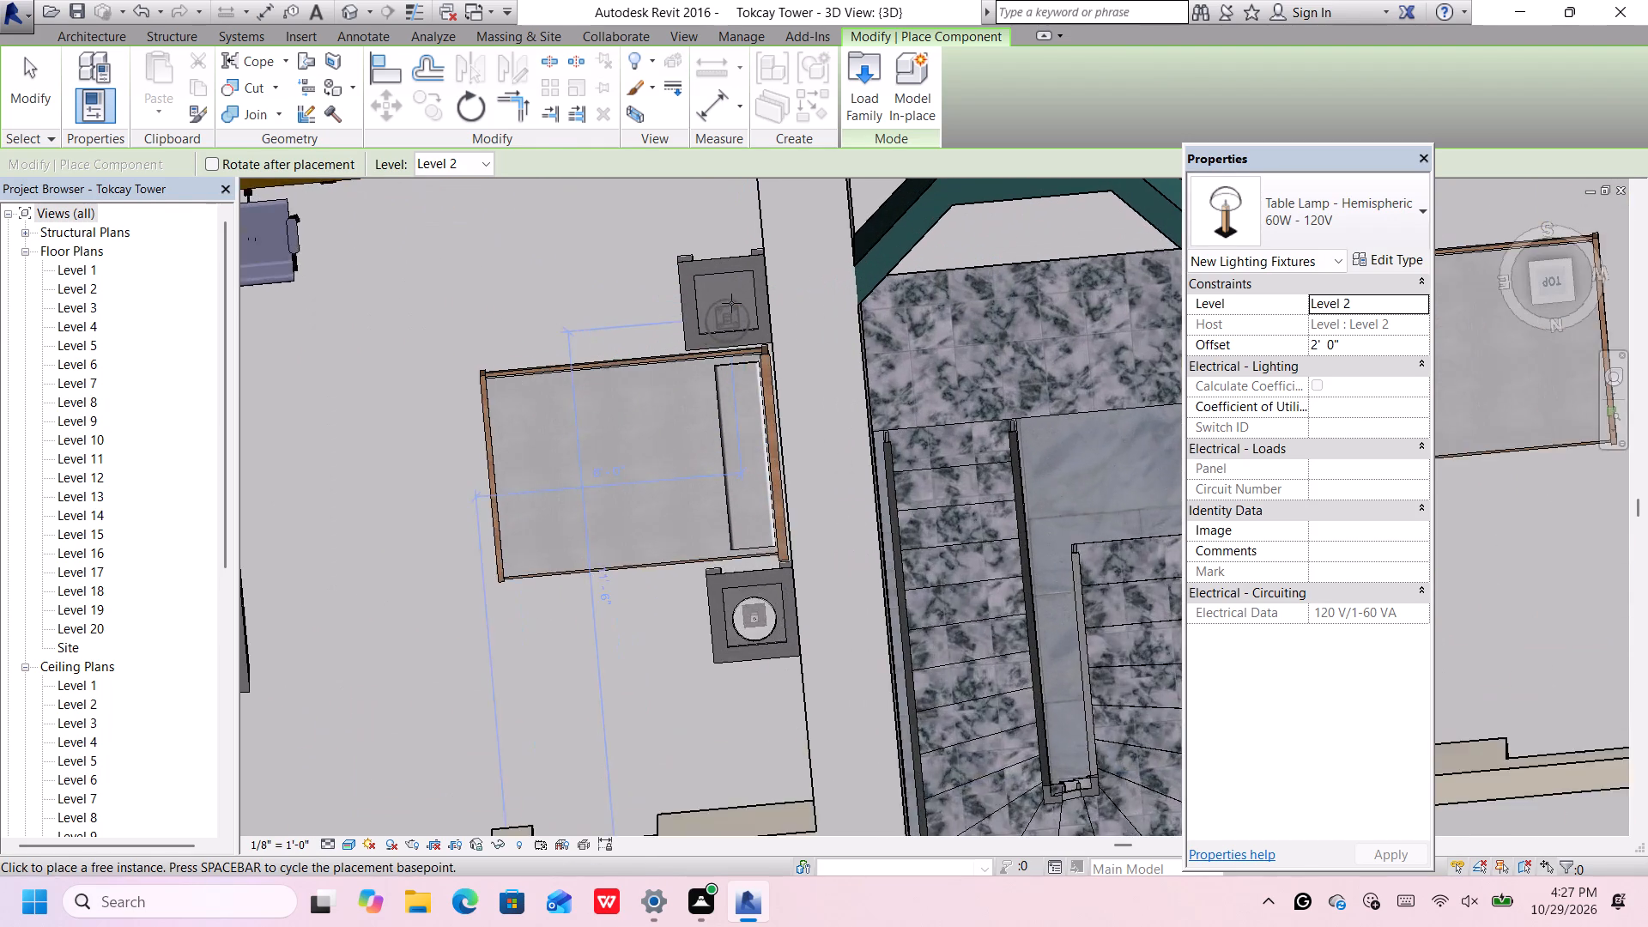
pyautogui.click(724, 293)
# Place another table lamp on the empty bedside table in the right-hand apartment's bedroom next to the stair.
pyautogui.scroll(-11, 723, 293)
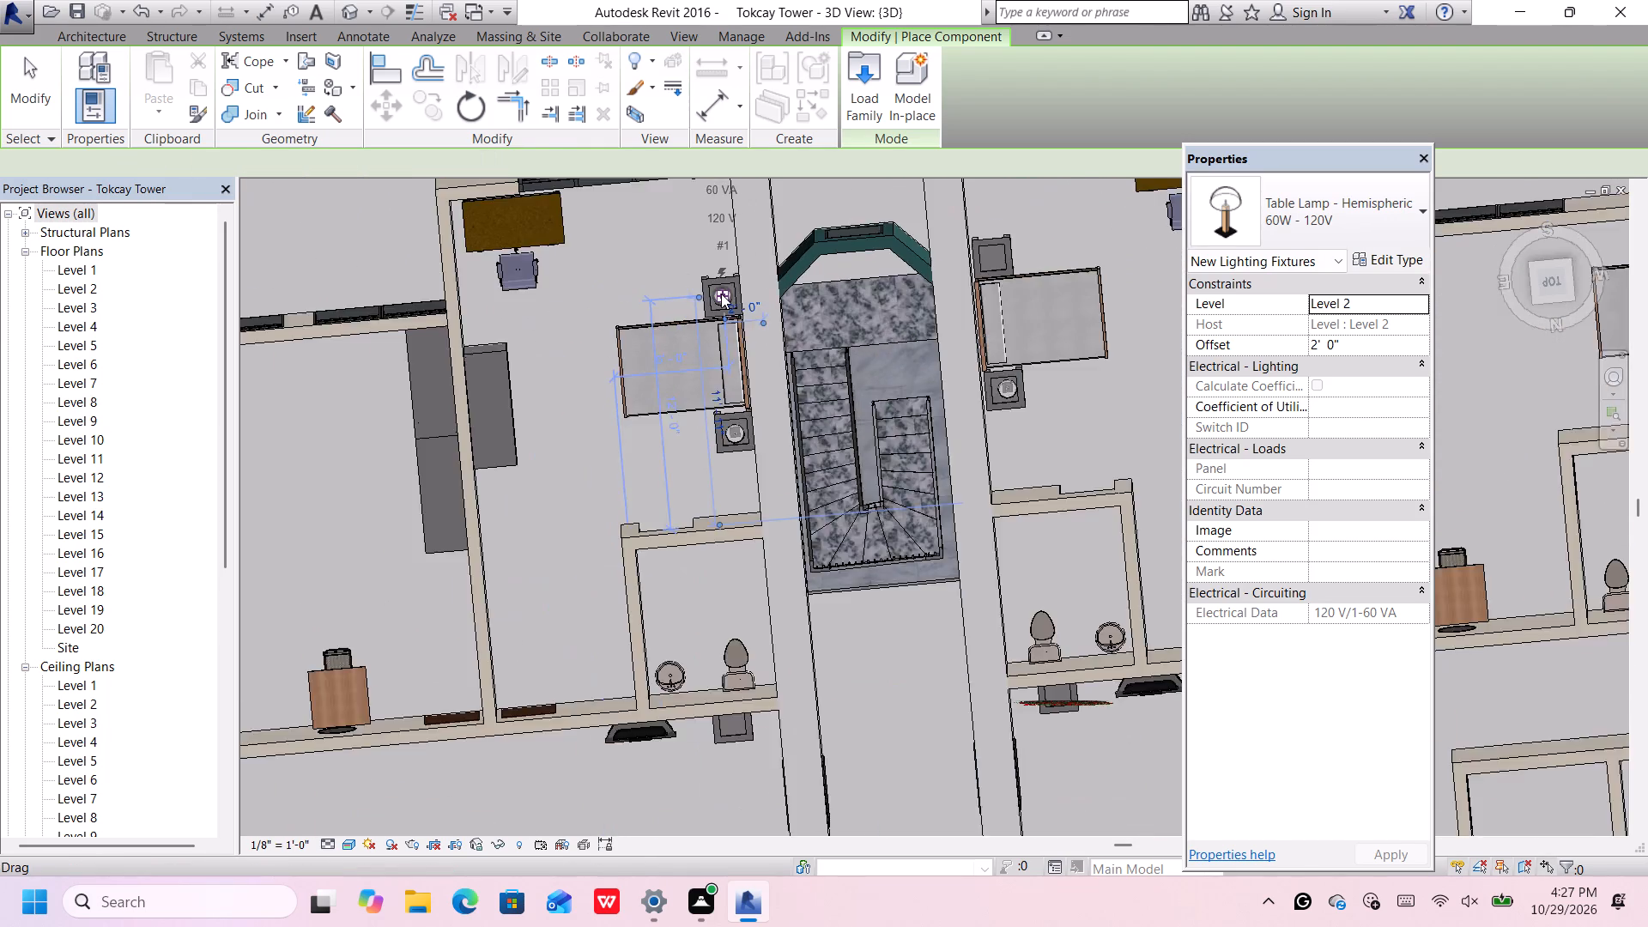
pyautogui.scroll(-2, 721, 294)
pyautogui.scroll(15, 843, 262)
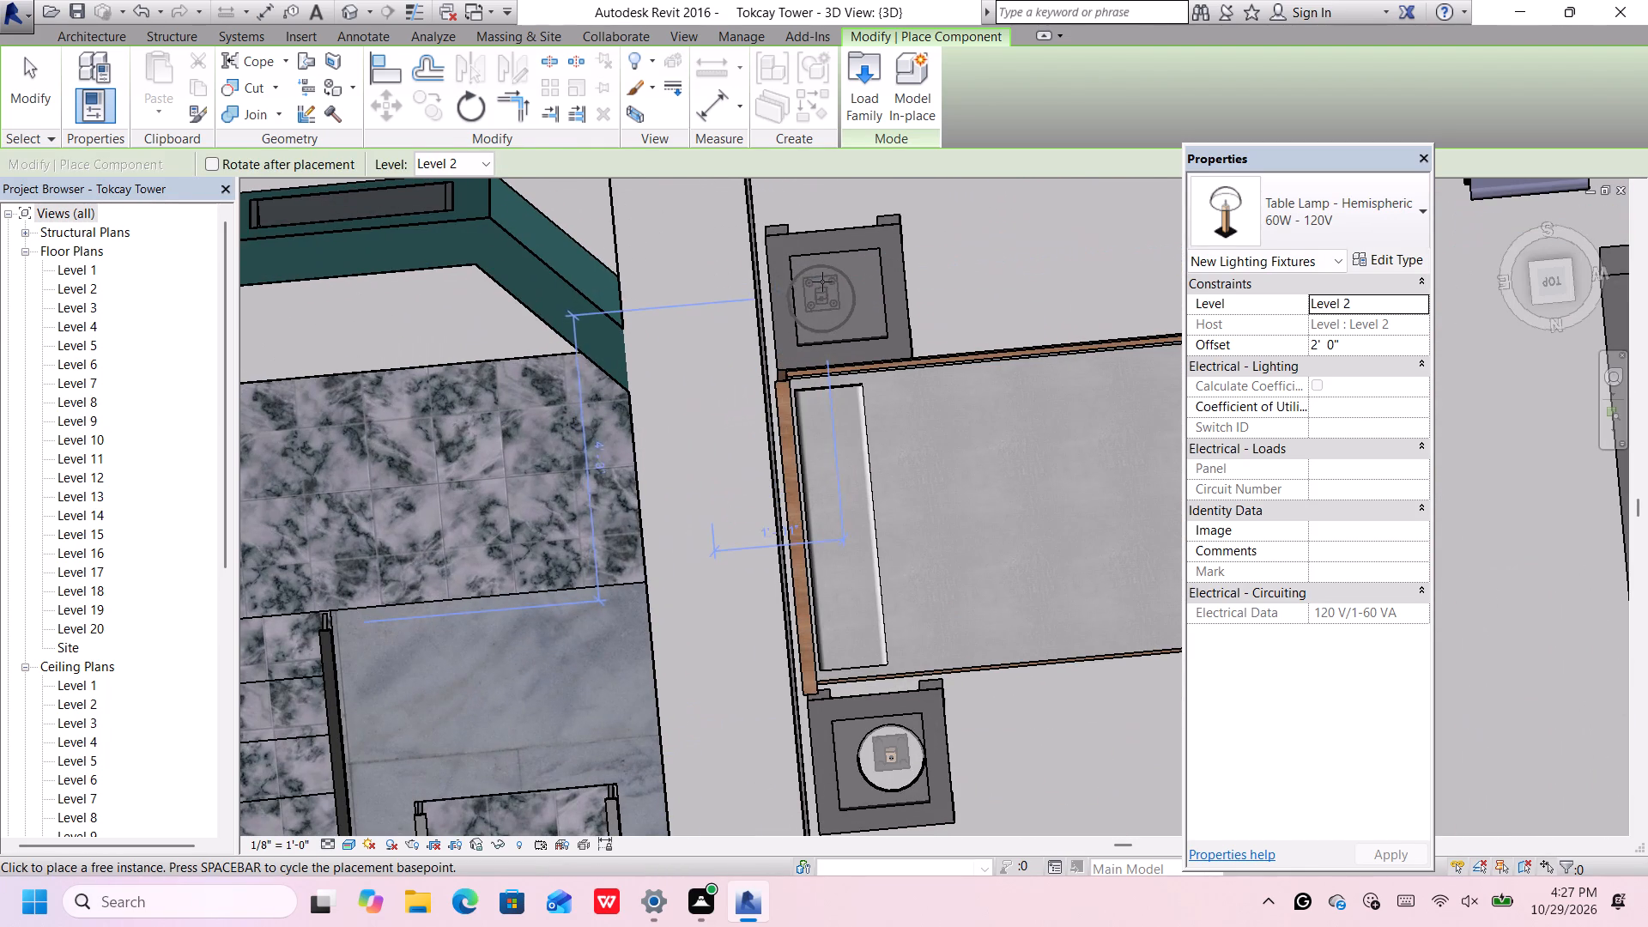
pyautogui.click(835, 281)
# Place a table lamp on the empty bedside table in the right-hand apartment's corner bedroom.
pyautogui.scroll(-6, 830, 284)
pyautogui.scroll(1, 830, 284)
pyautogui.scroll(-13, 830, 284)
pyautogui.scroll(6, 1066, 330)
pyautogui.scroll(2, 1023, 248)
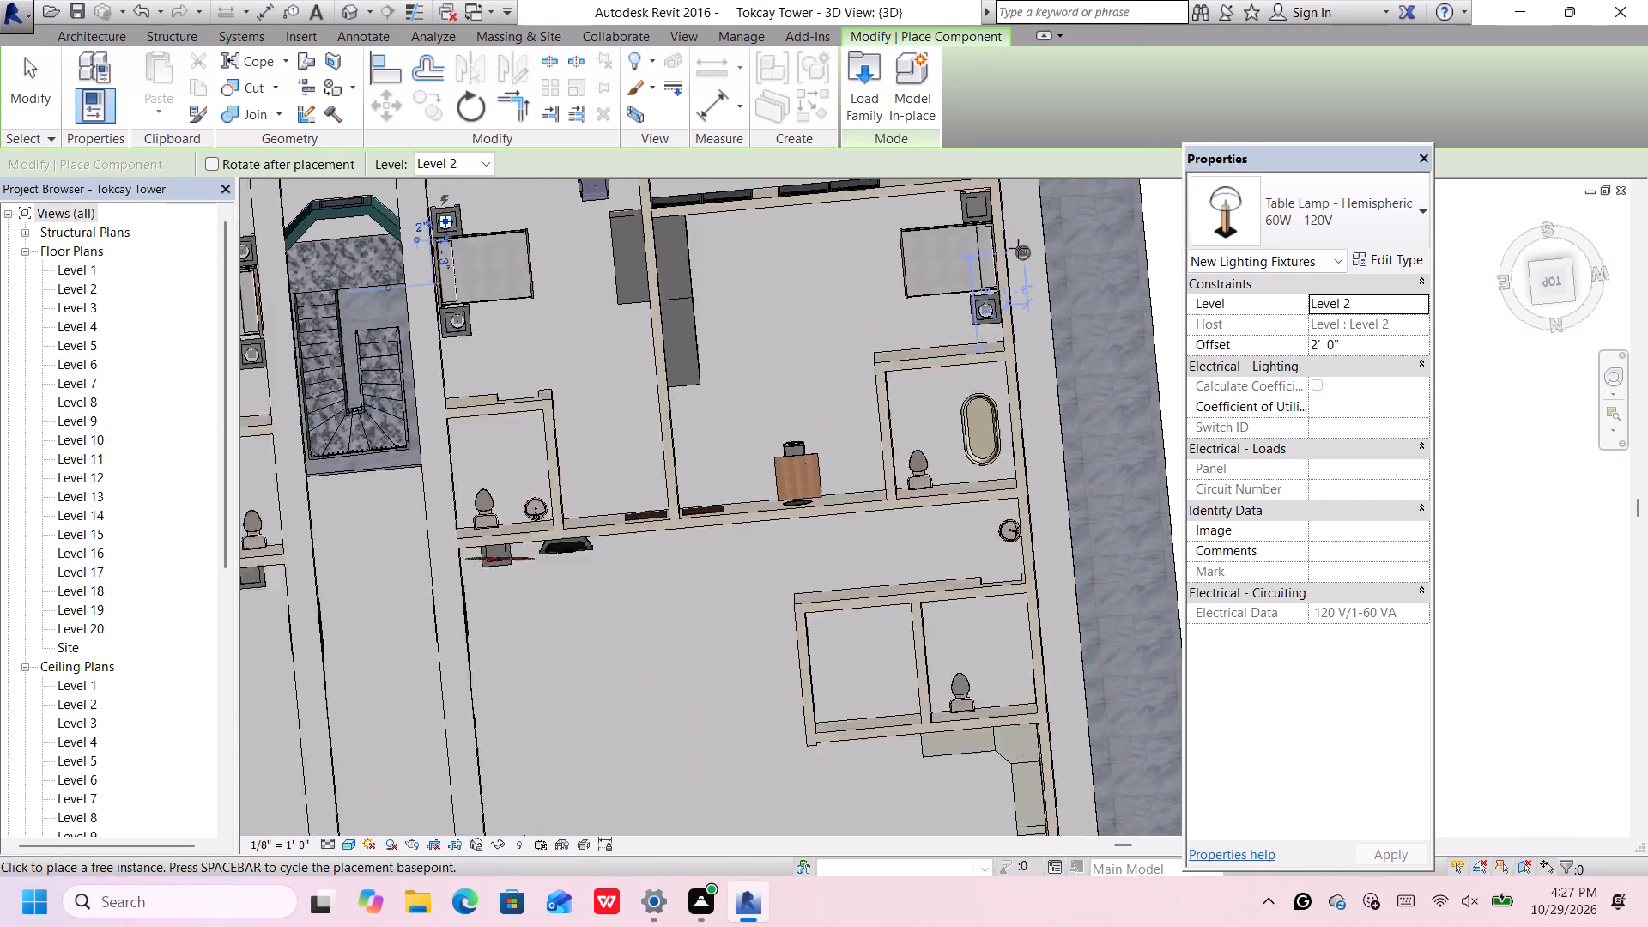
pyautogui.scroll(2, 1018, 248)
pyautogui.moveTo(978, 218); pyautogui.dragTo(1035, 493, button='middle')
pyautogui.scroll(6, 1022, 482)
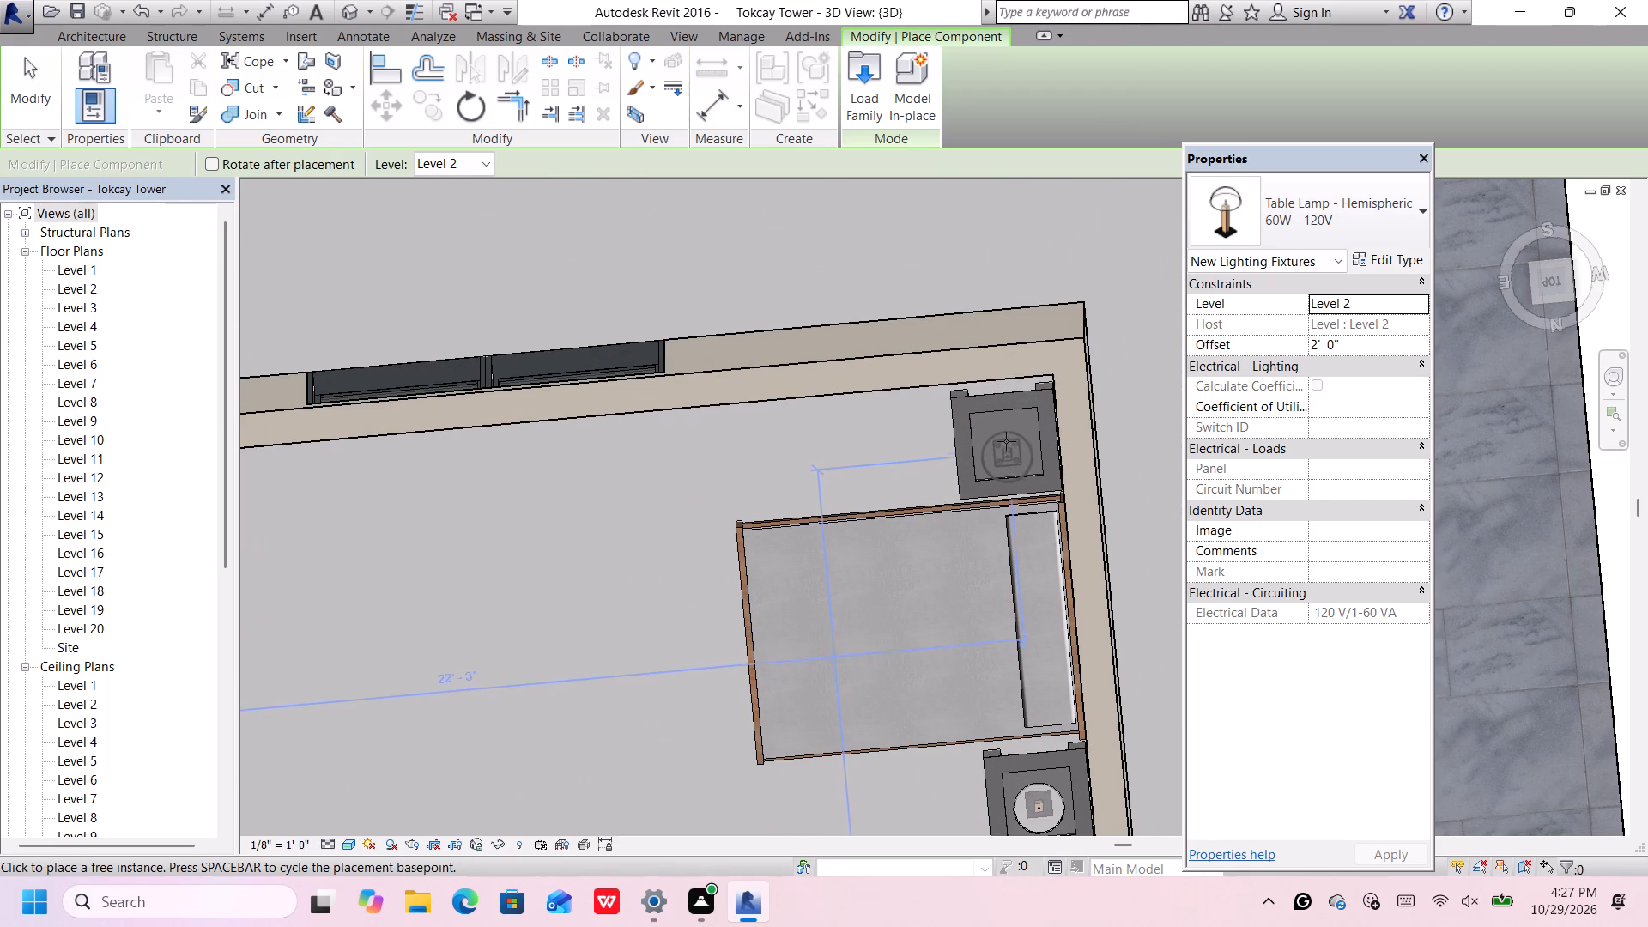
pyautogui.click(1005, 434)
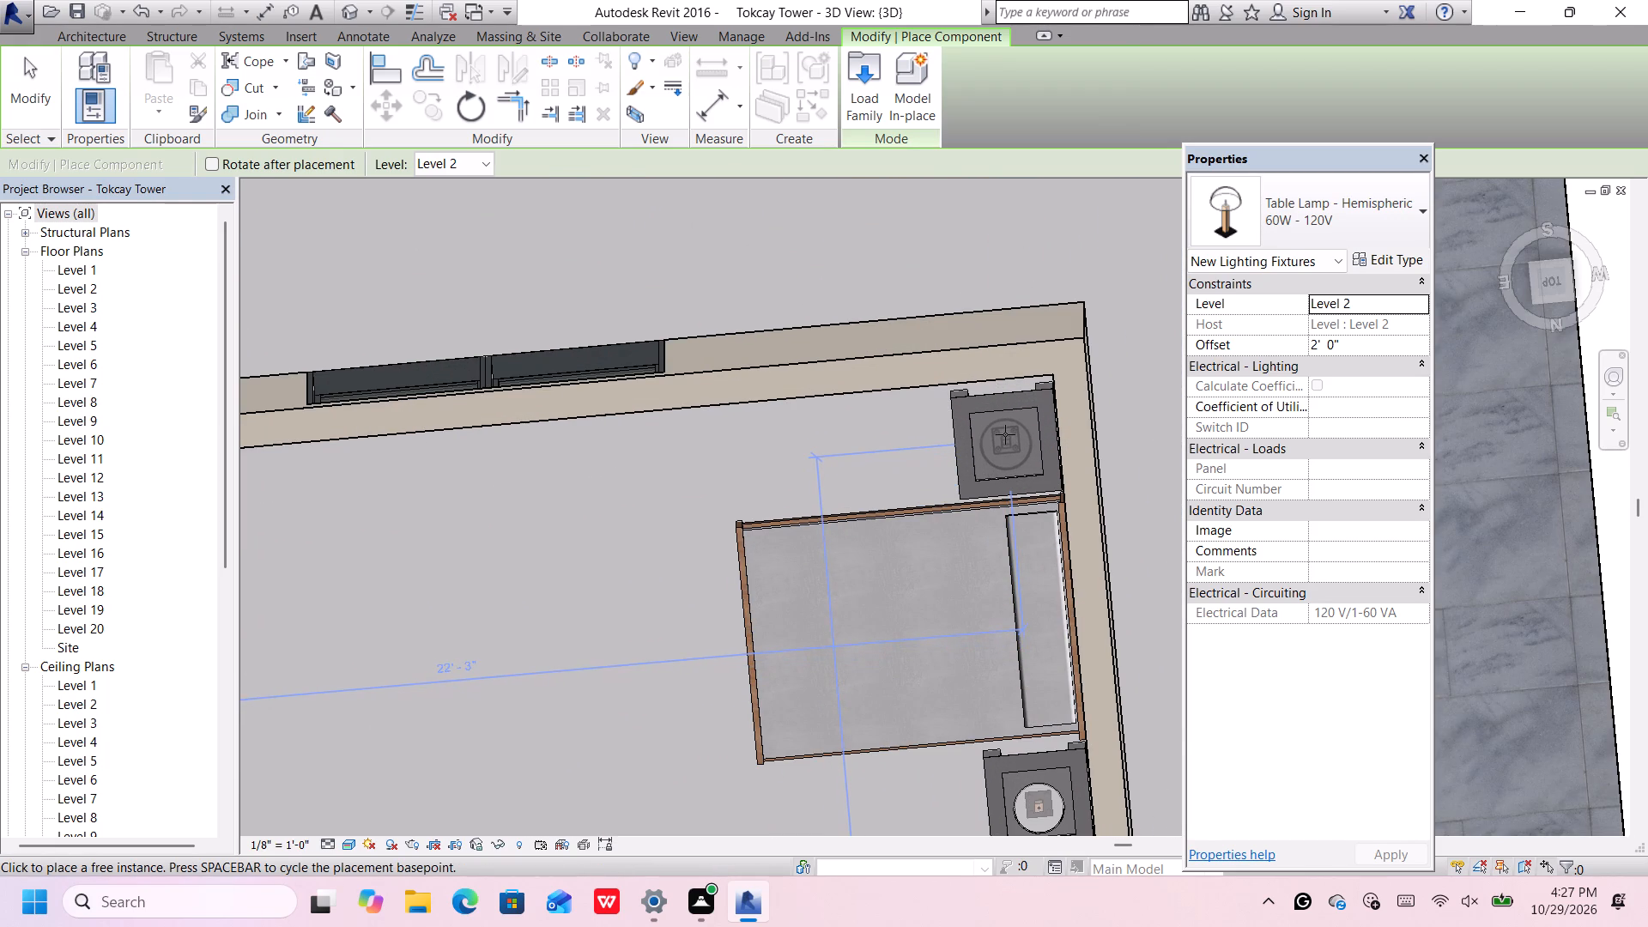
# Check both apartments' living areas, kitchens and bedrooms for tables still lacking a lamp, and end the lamp placement.
pyautogui.scroll(-10, 1003, 433)
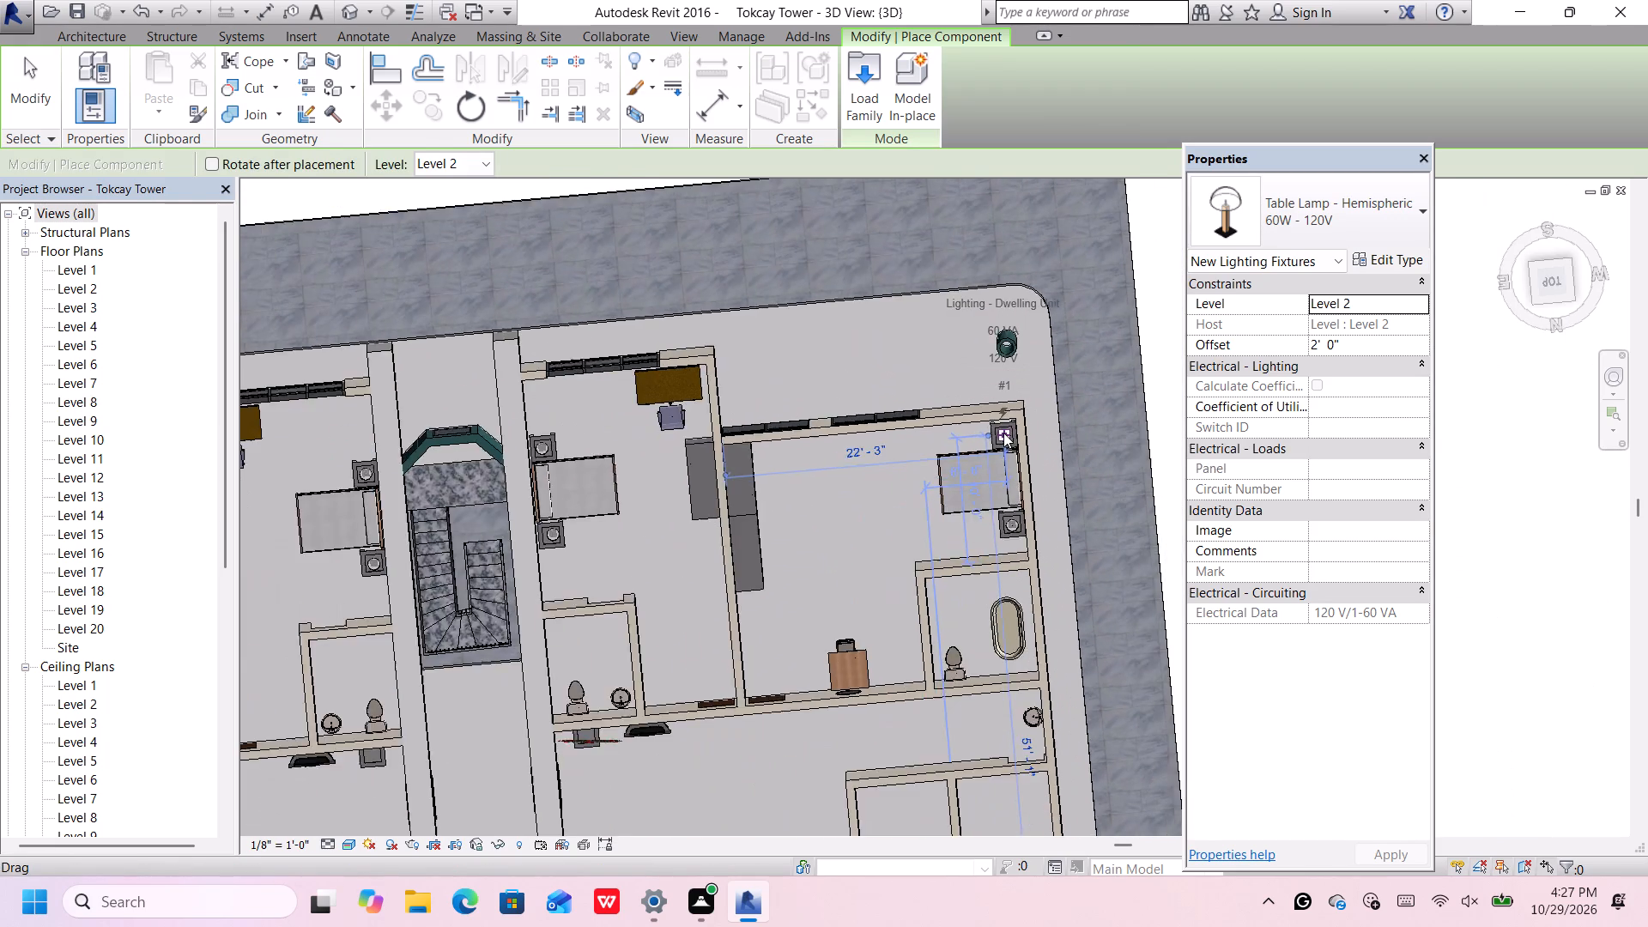
pyautogui.scroll(-2, 1003, 433)
pyautogui.scroll(-5, 1006, 504)
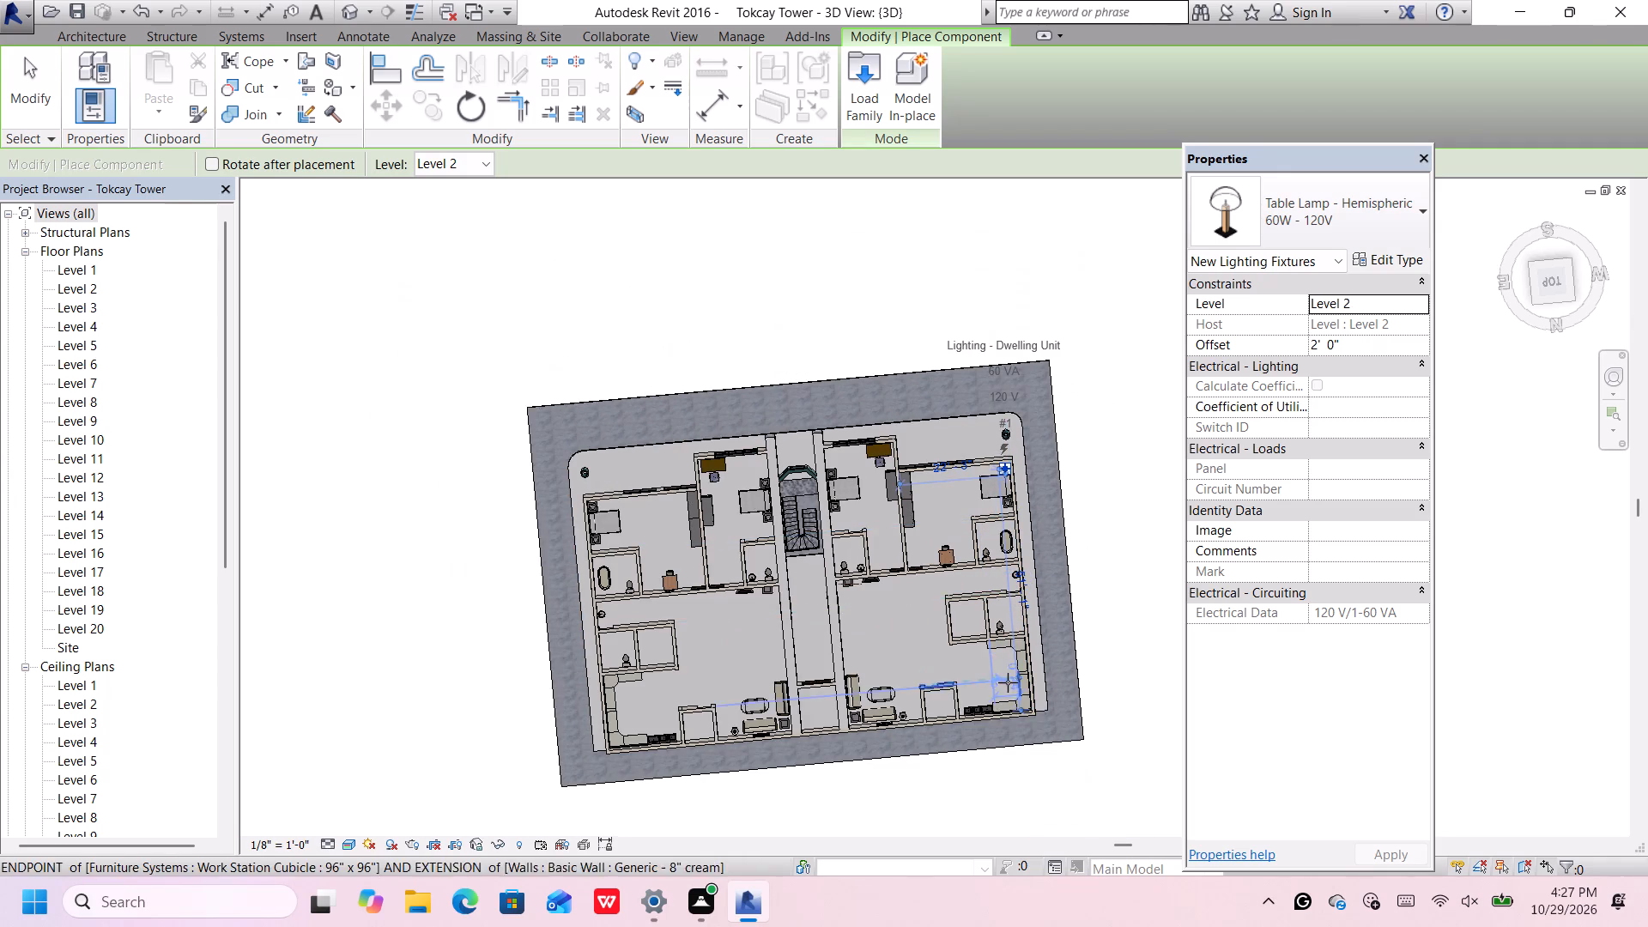
pyautogui.scroll(6, 1002, 691)
pyautogui.moveTo(989, 701); pyautogui.dragTo(999, 629, button='middle')
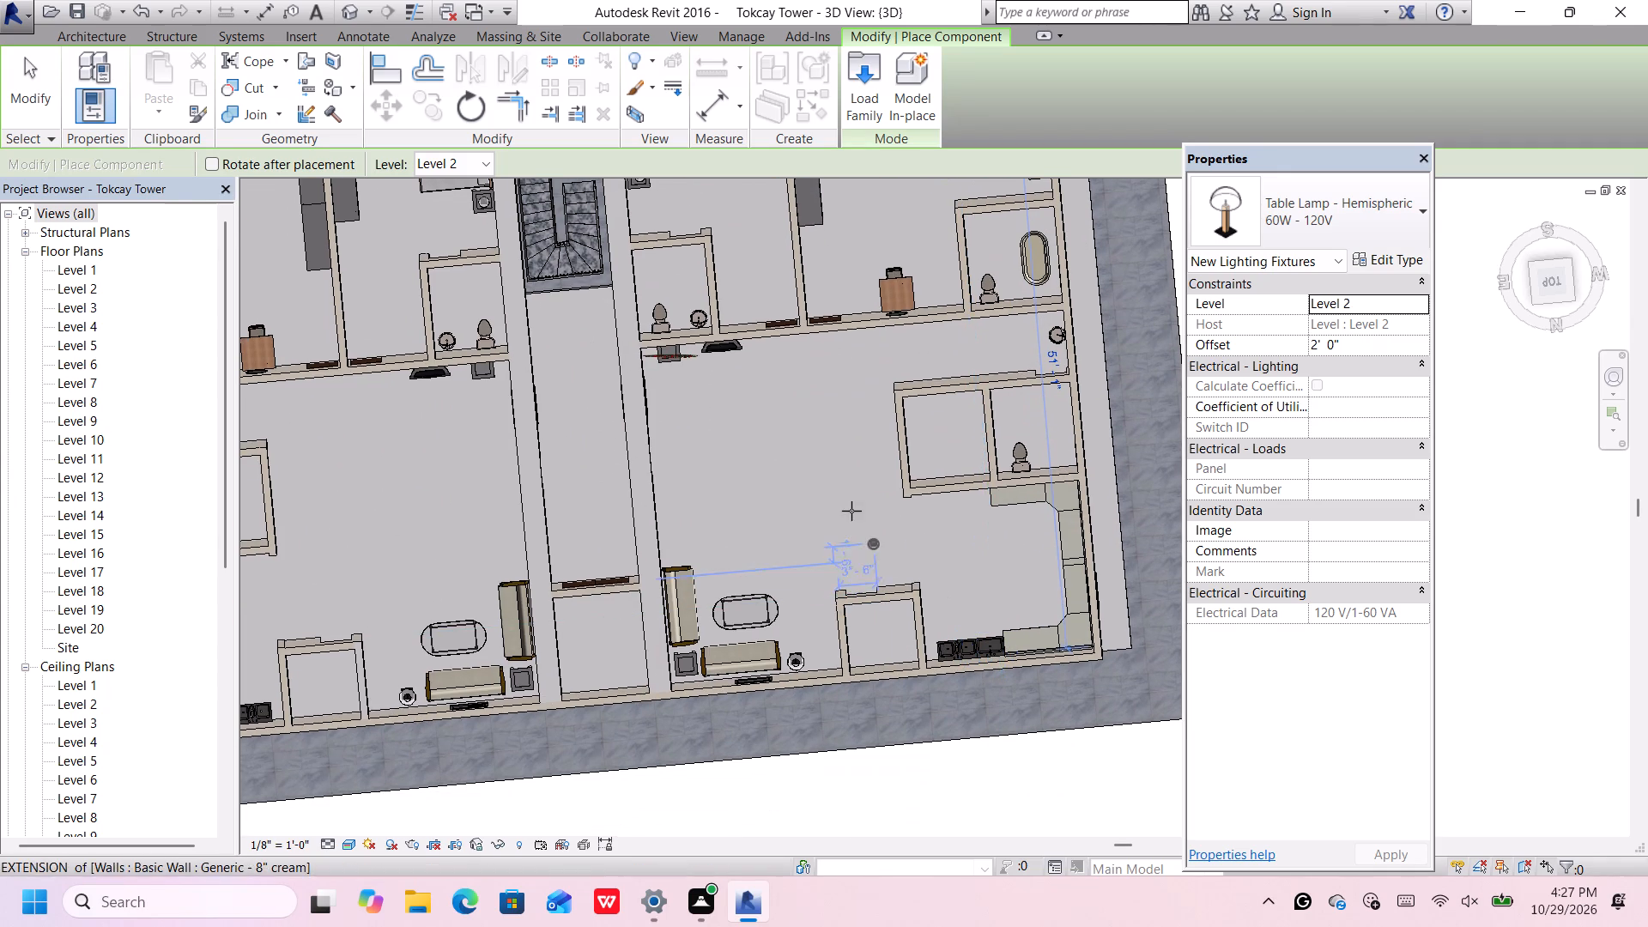
pyautogui.scroll(8, 692, 687)
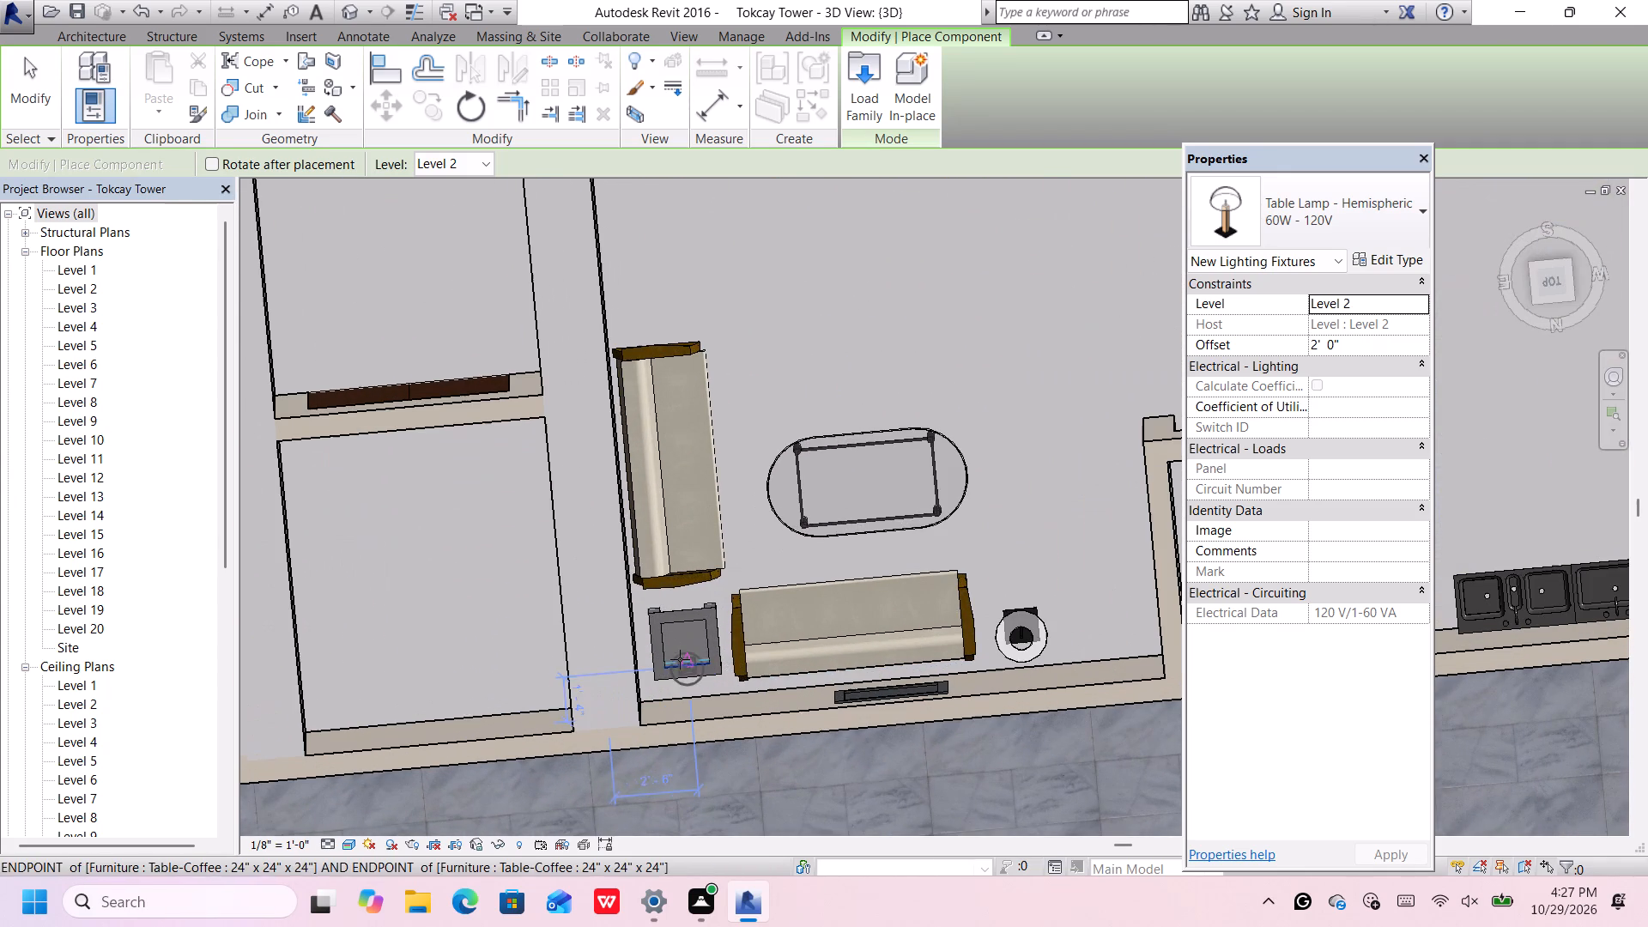
pyautogui.scroll(-4, 682, 640)
pyautogui.moveTo(684, 640); pyautogui.dragTo(685, 639, button='middle')
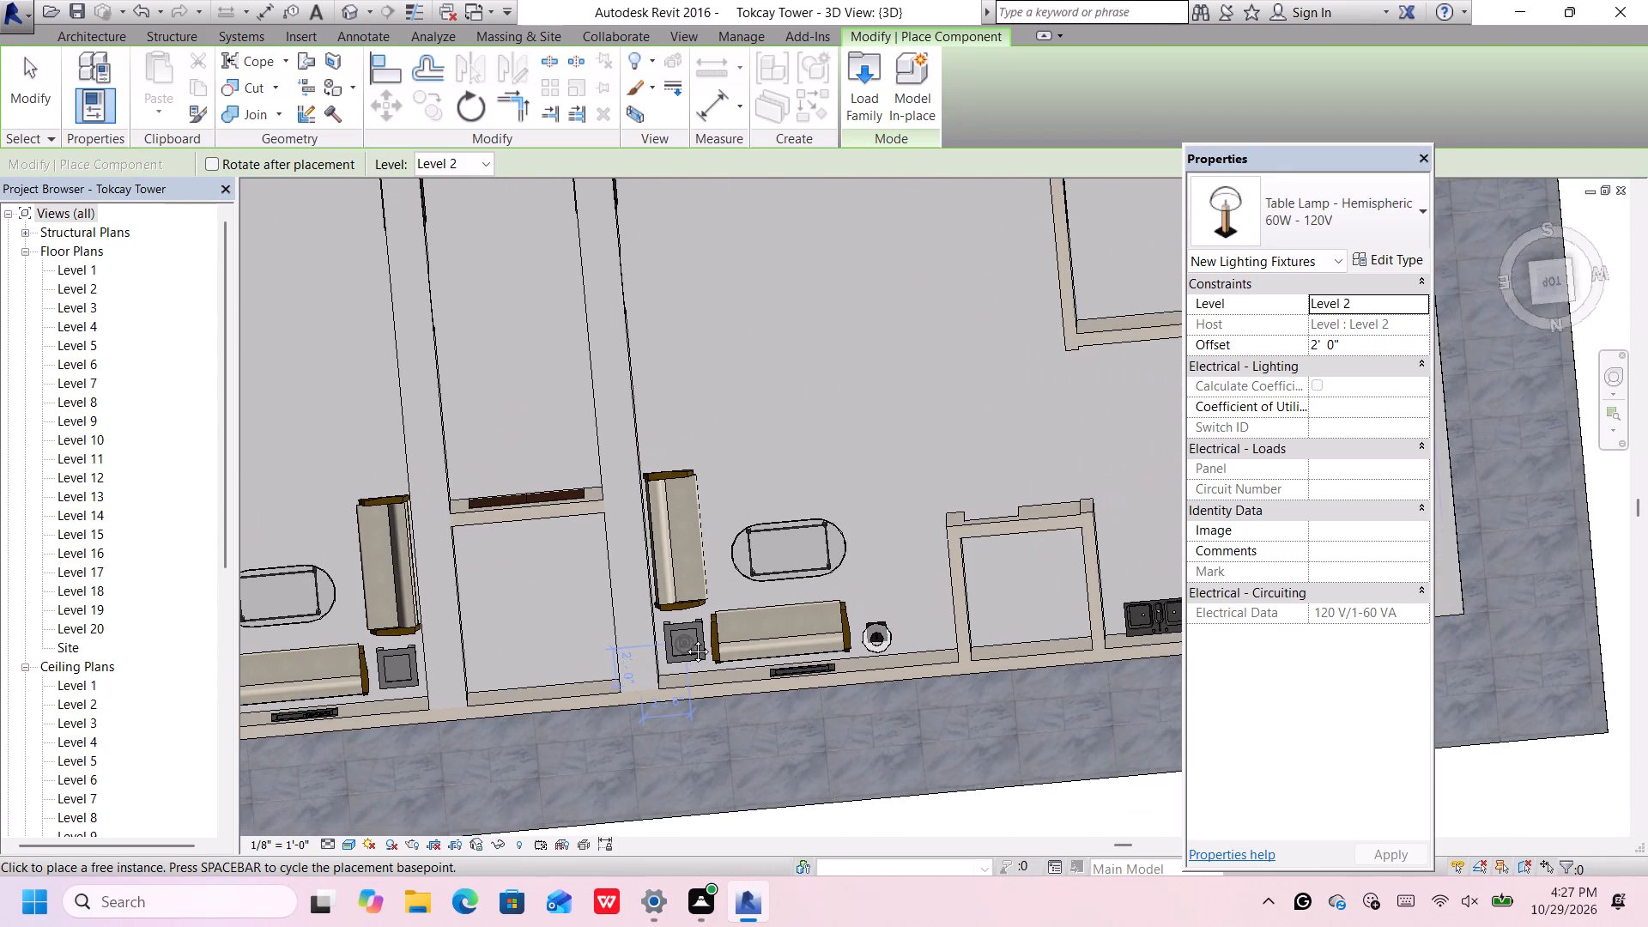
pyautogui.moveTo(685, 639); pyautogui.dragTo(844, 627, button='middle')
pyautogui.scroll(-6, 844, 627)
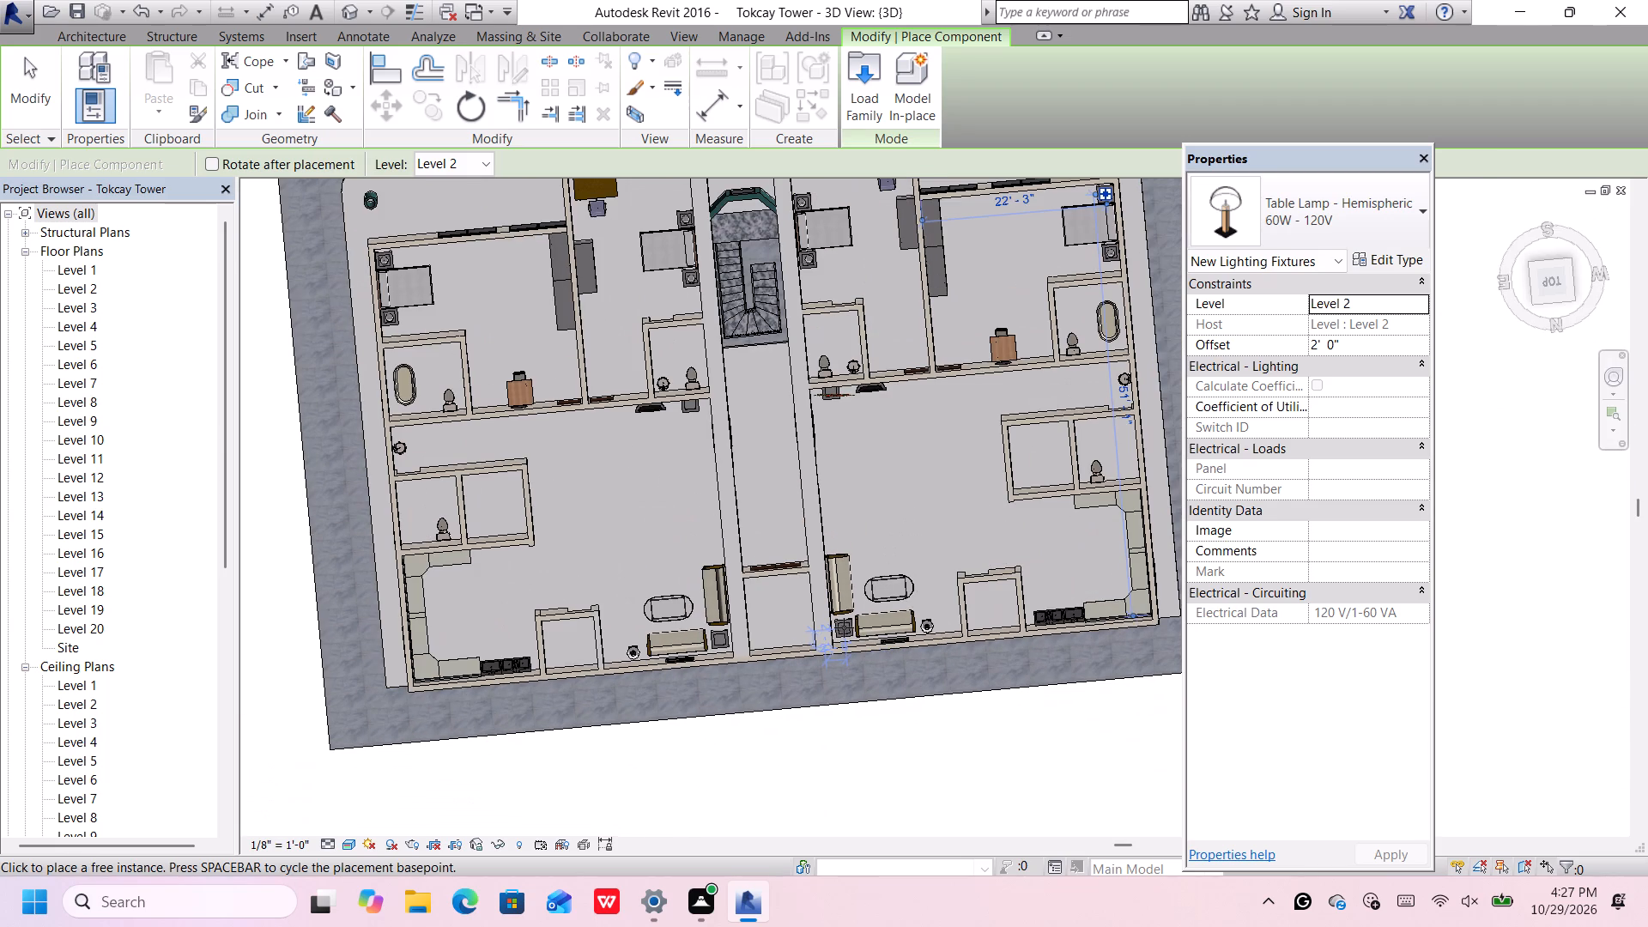
pyautogui.scroll(-2, 844, 627)
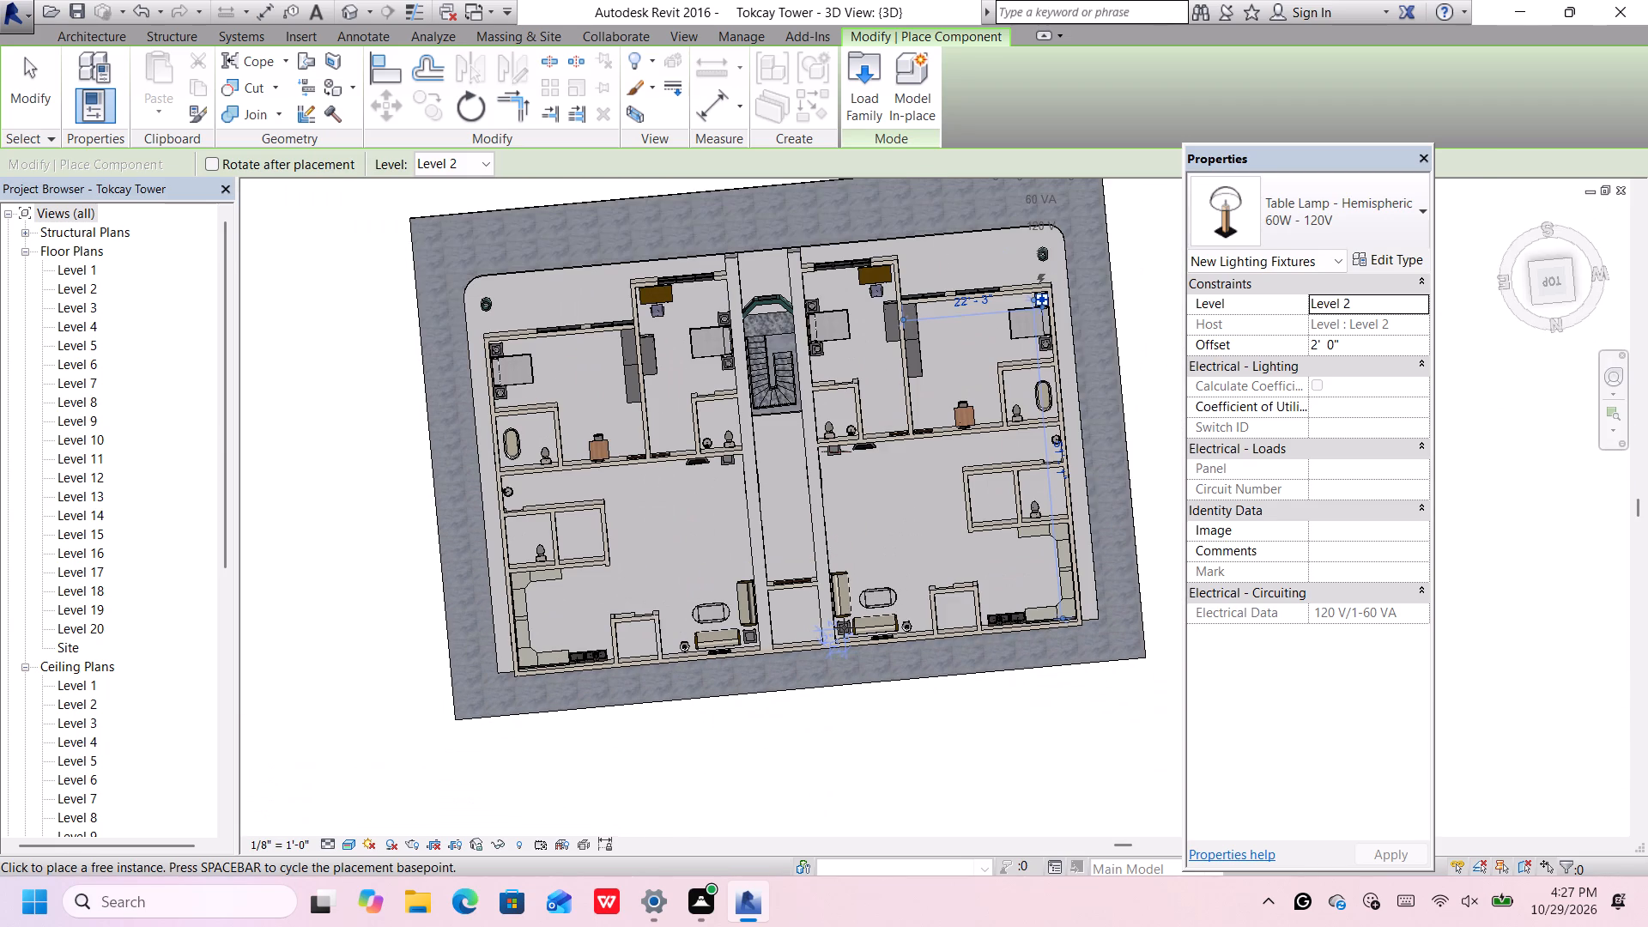
pyautogui.scroll(1, 844, 627)
pyautogui.moveTo(842, 627); pyautogui.dragTo(842, 632, button='middle')
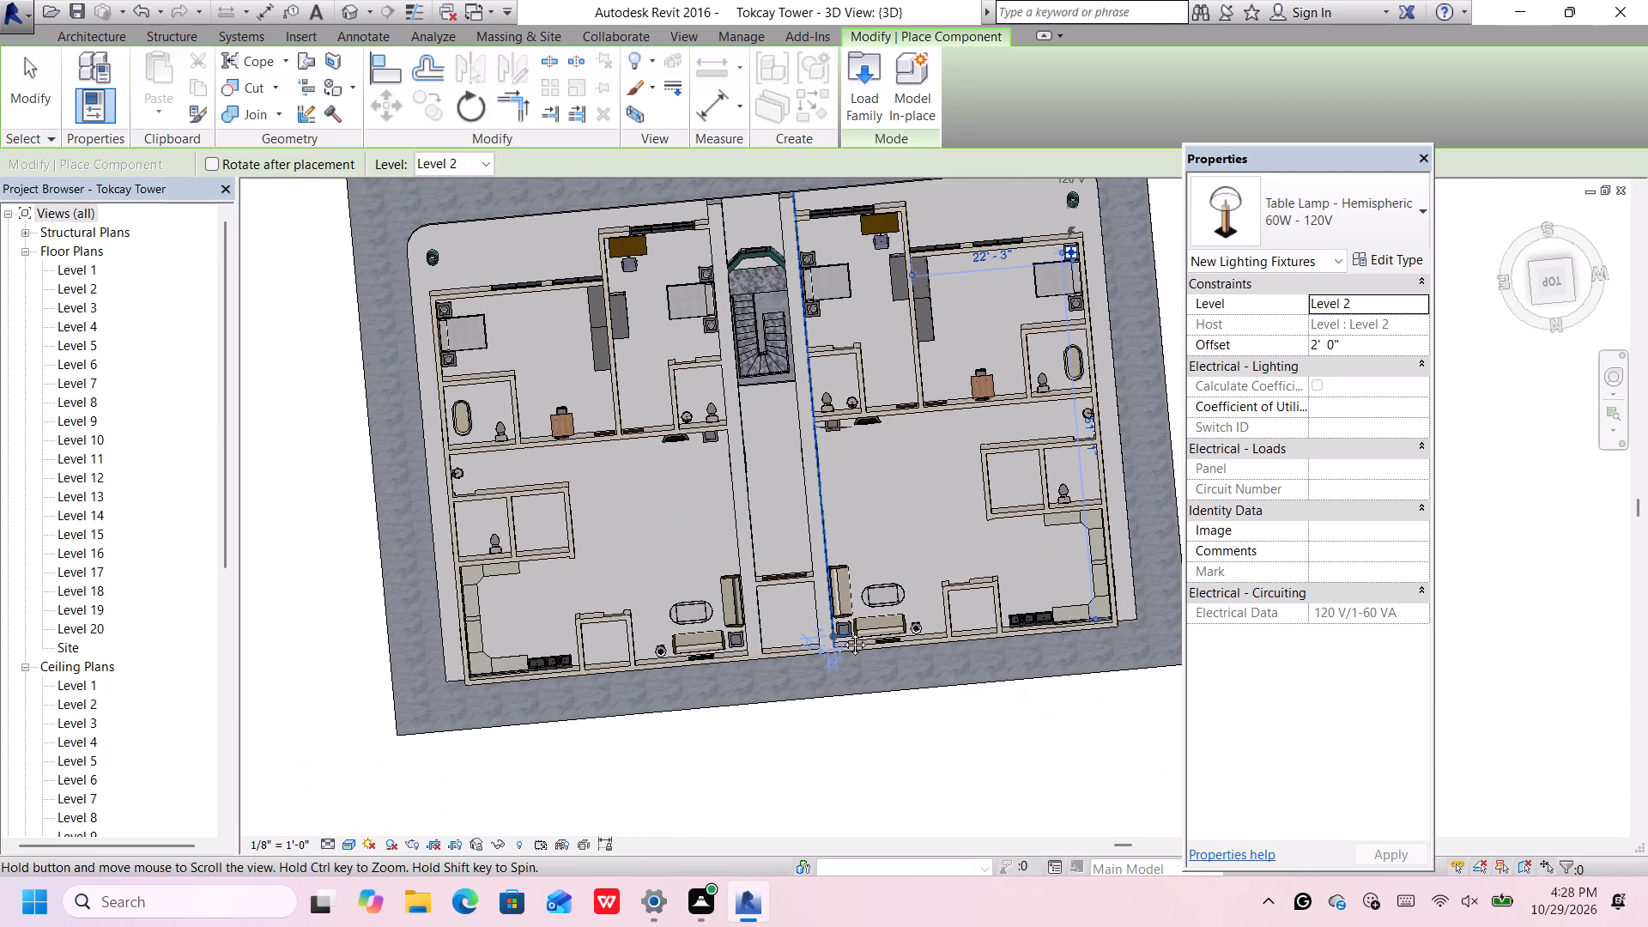
pyautogui.moveTo(842, 632); pyautogui.dragTo(845, 680, button='middle')
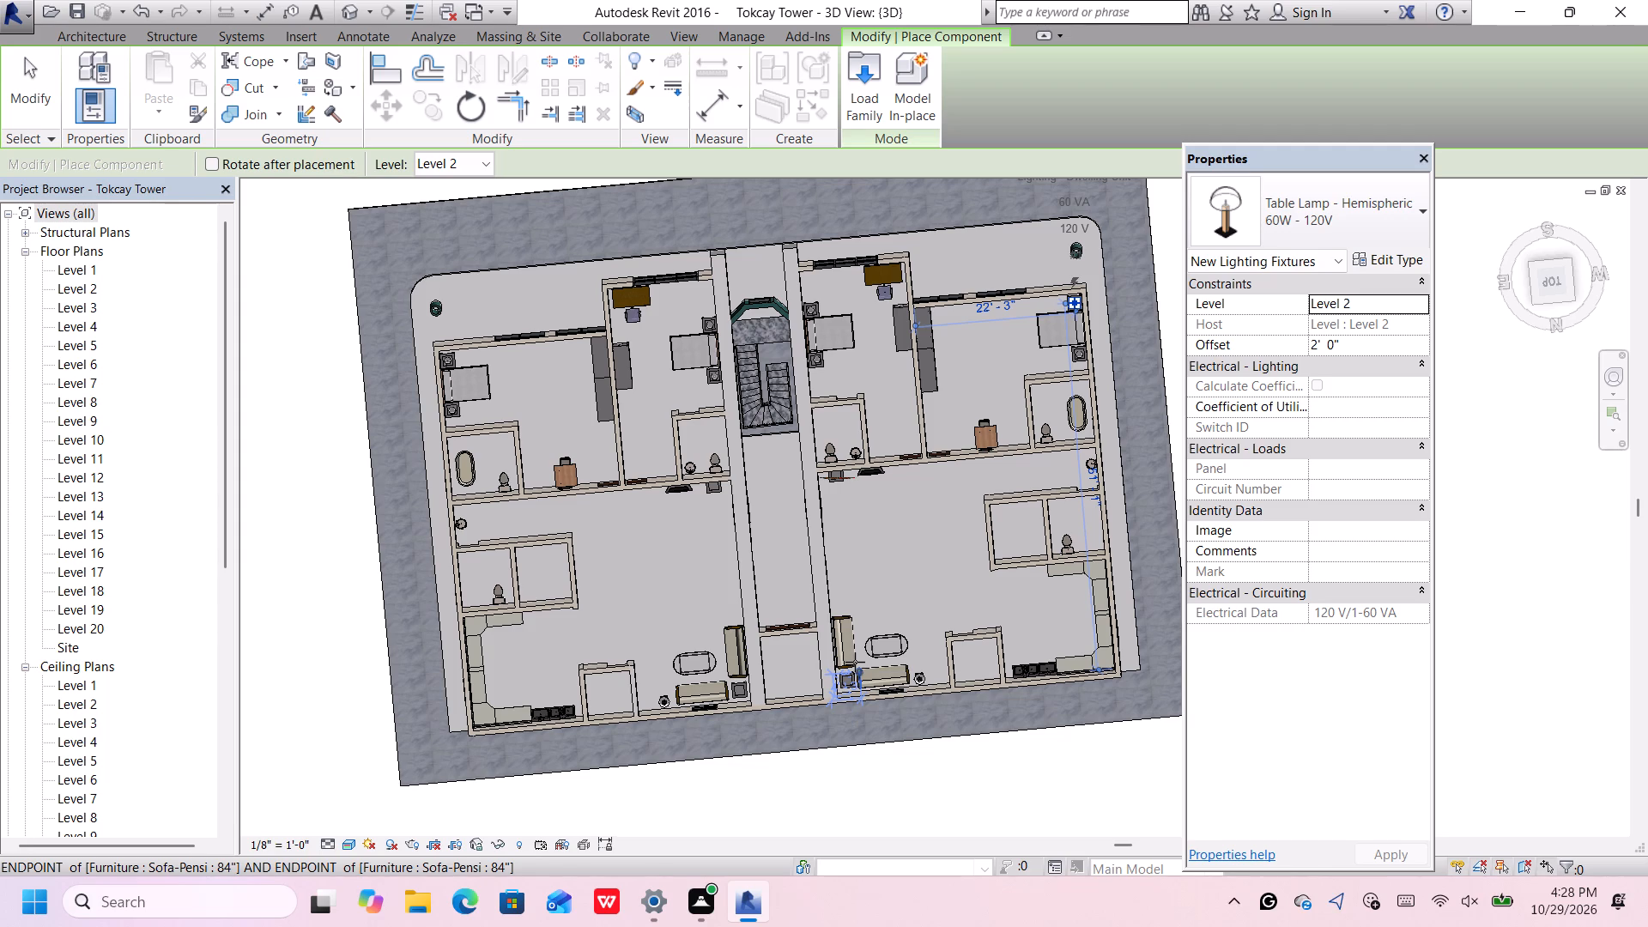
pyautogui.scroll(-1, 856, 661)
pyautogui.scroll(1, 856, 661)
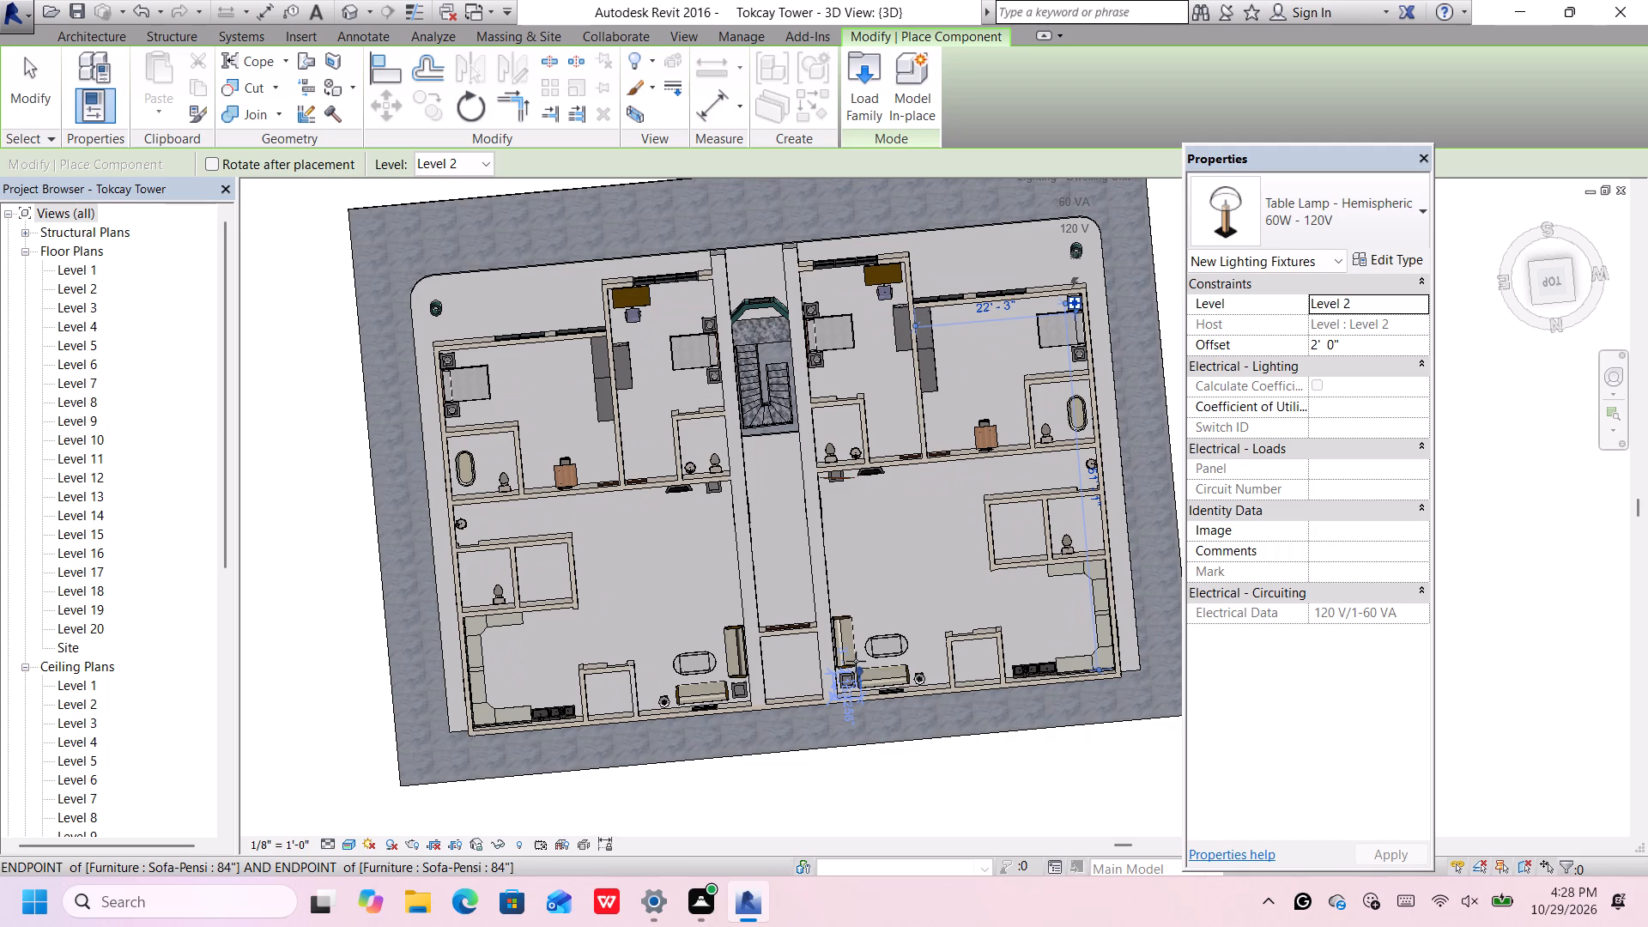
pyautogui.scroll(-2, 857, 659)
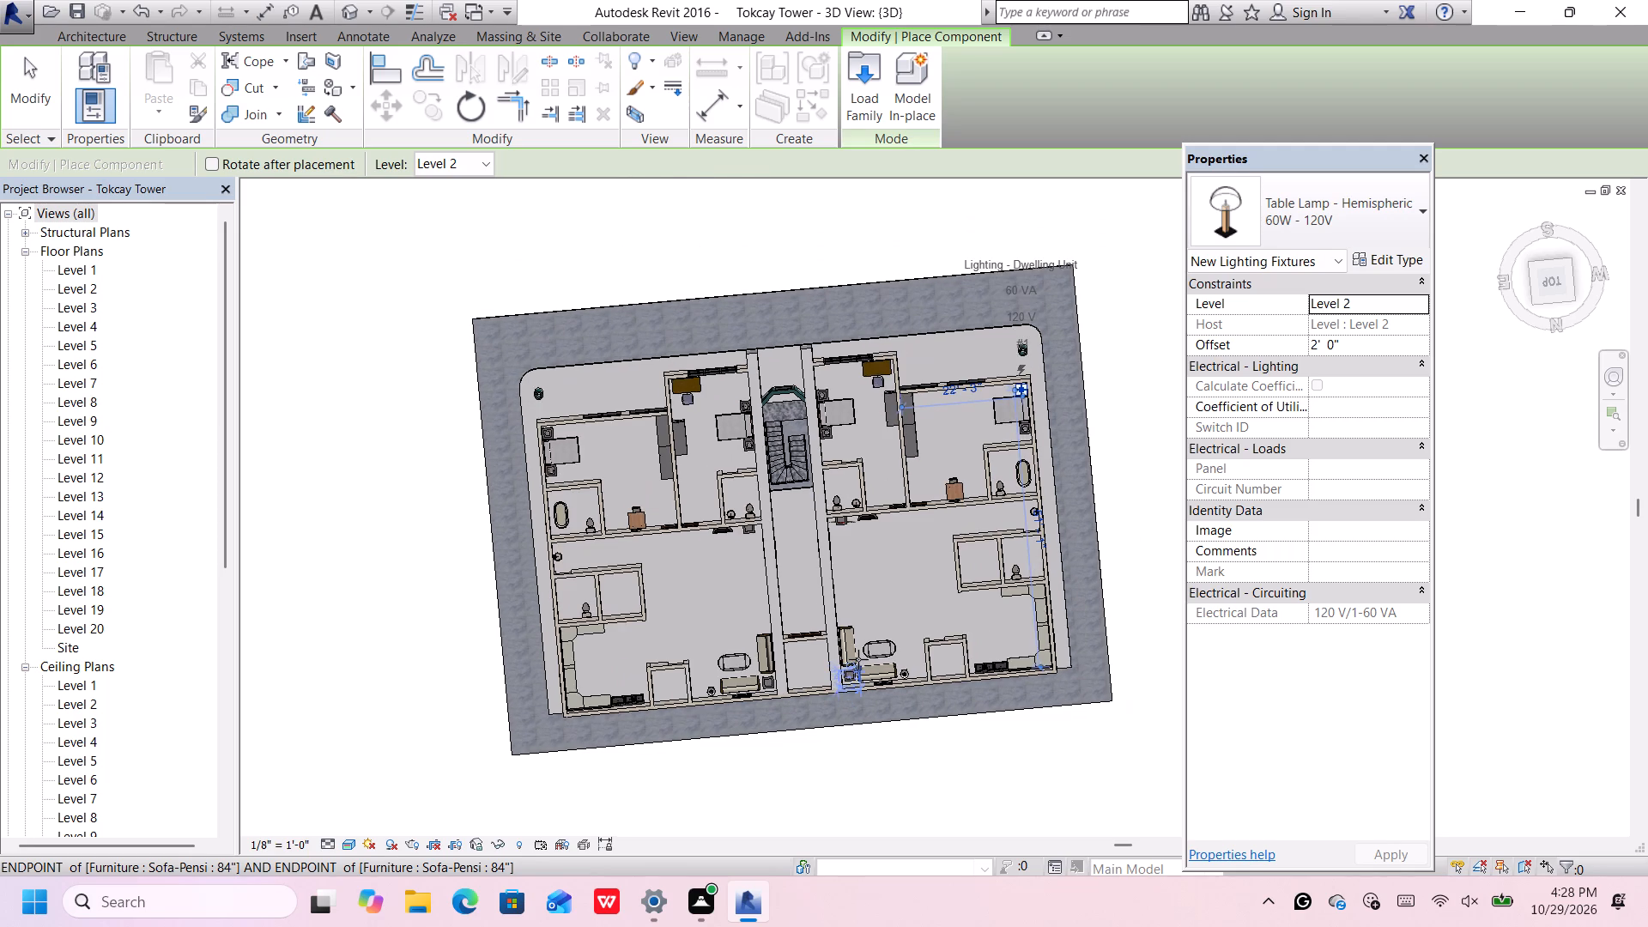
pyautogui.scroll(1, 860, 660)
pyautogui.scroll(3, 955, 577)
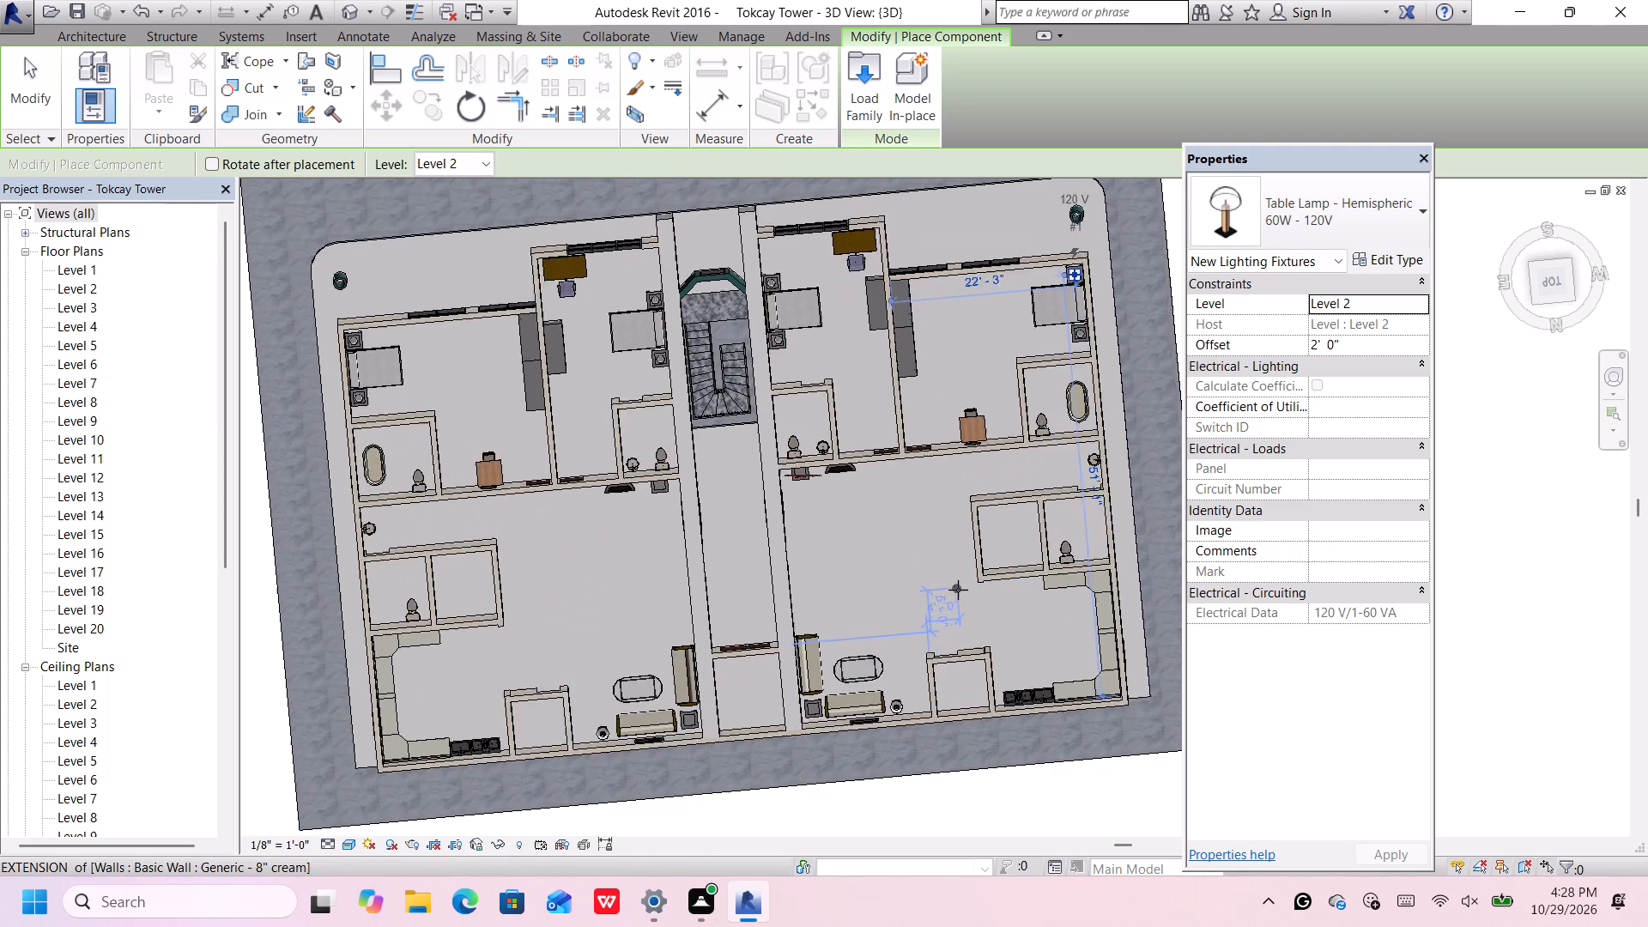
pyautogui.scroll(2, 991, 581)
pyautogui.scroll(-2, 991, 581)
pyautogui.scroll(2, 997, 589)
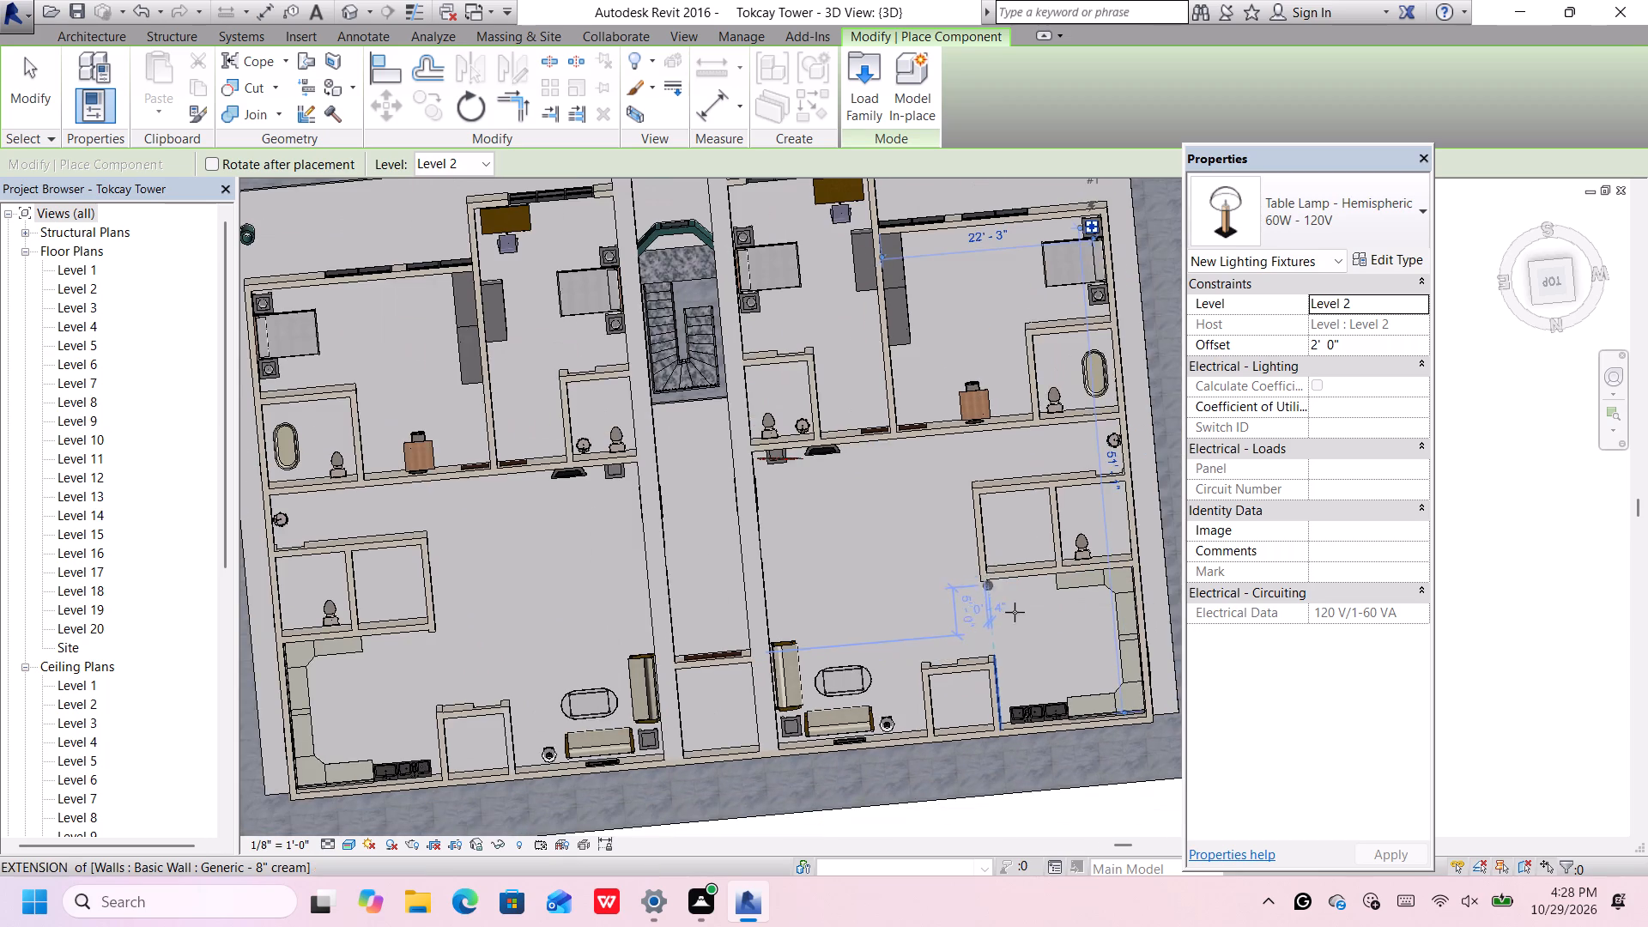
pyautogui.scroll(2, 1015, 612)
pyautogui.scroll(7, 1065, 772)
pyautogui.scroll(-2, 1061, 744)
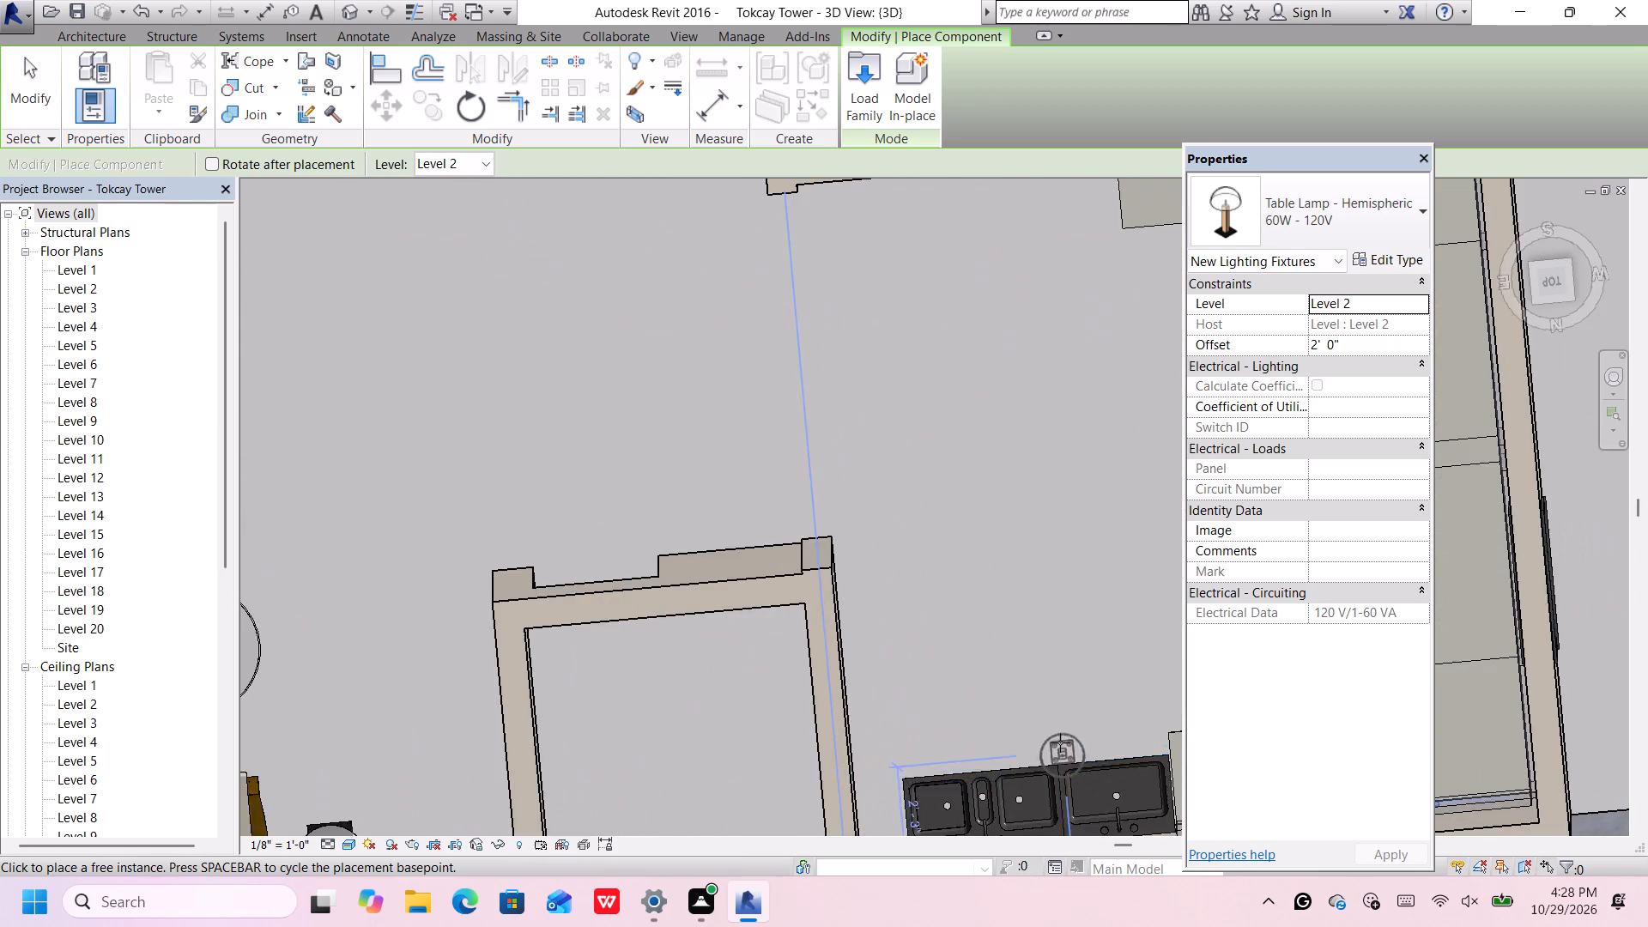
pyautogui.scroll(-12, 1060, 742)
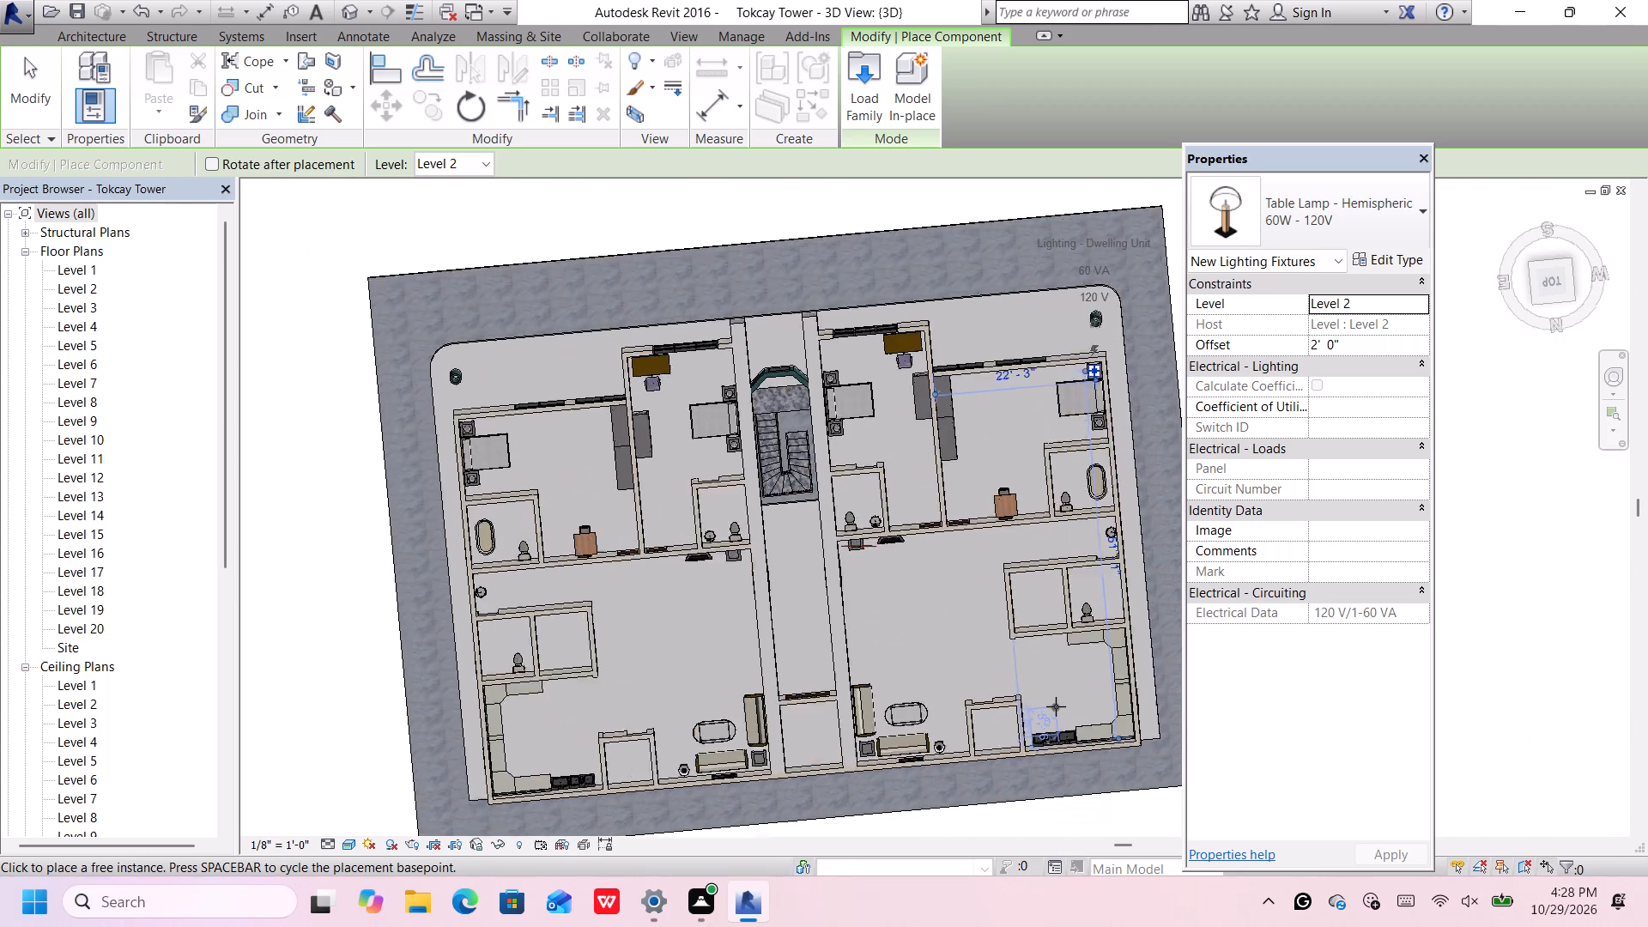
pyautogui.scroll(6, 1082, 442)
pyautogui.scroll(-2, 1086, 451)
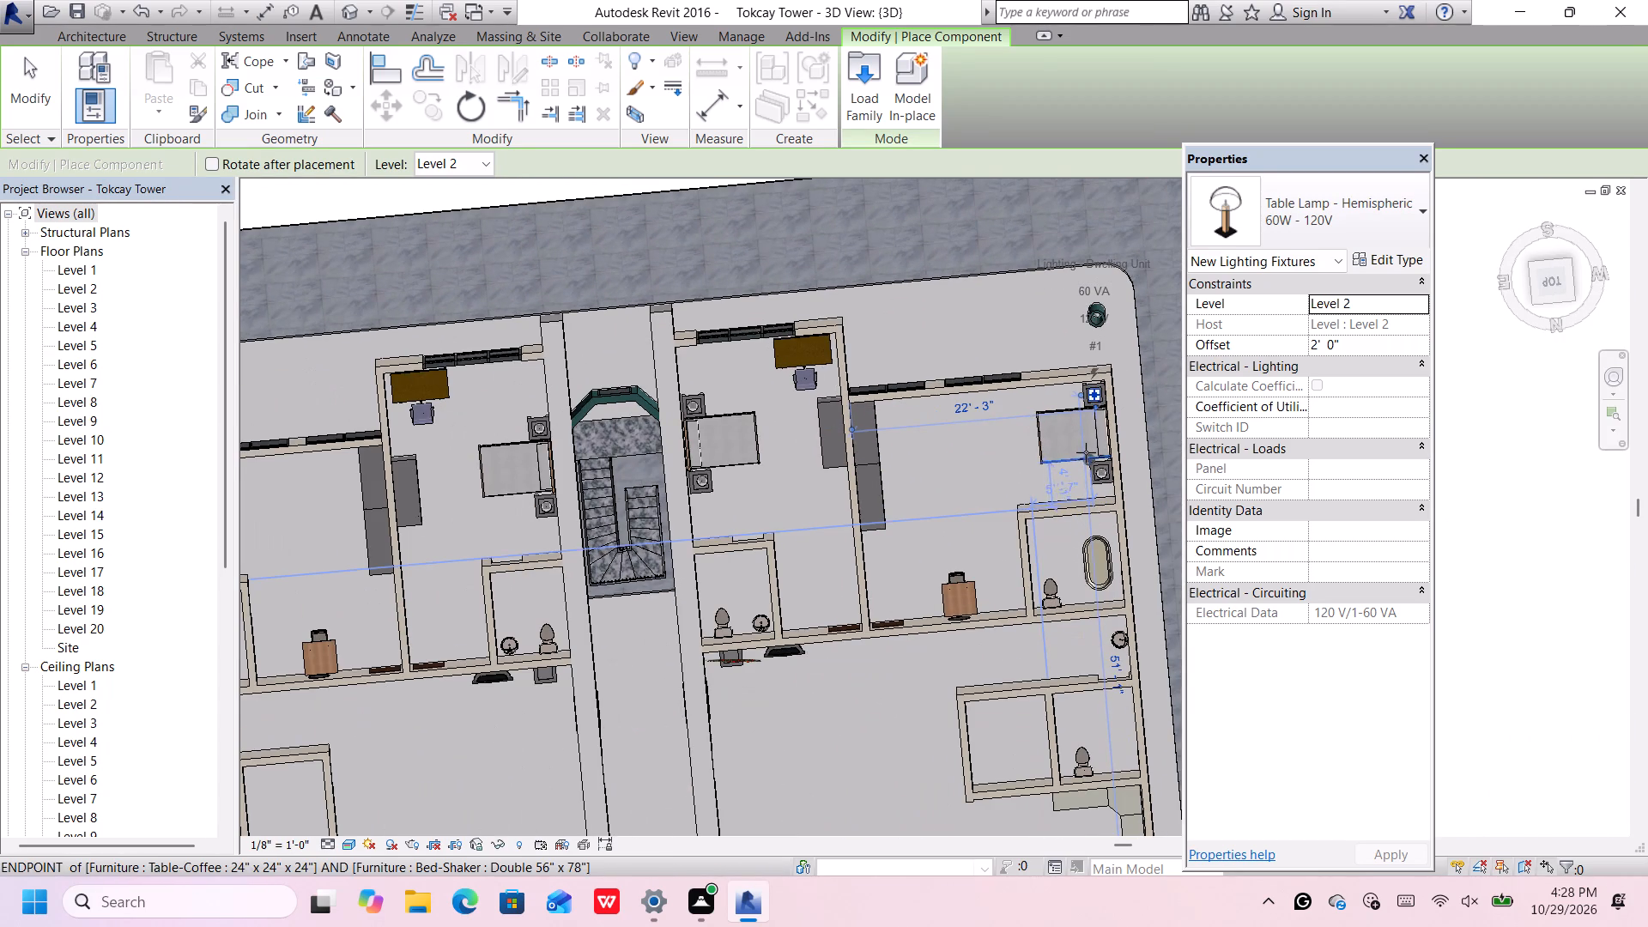
pyautogui.press('space')
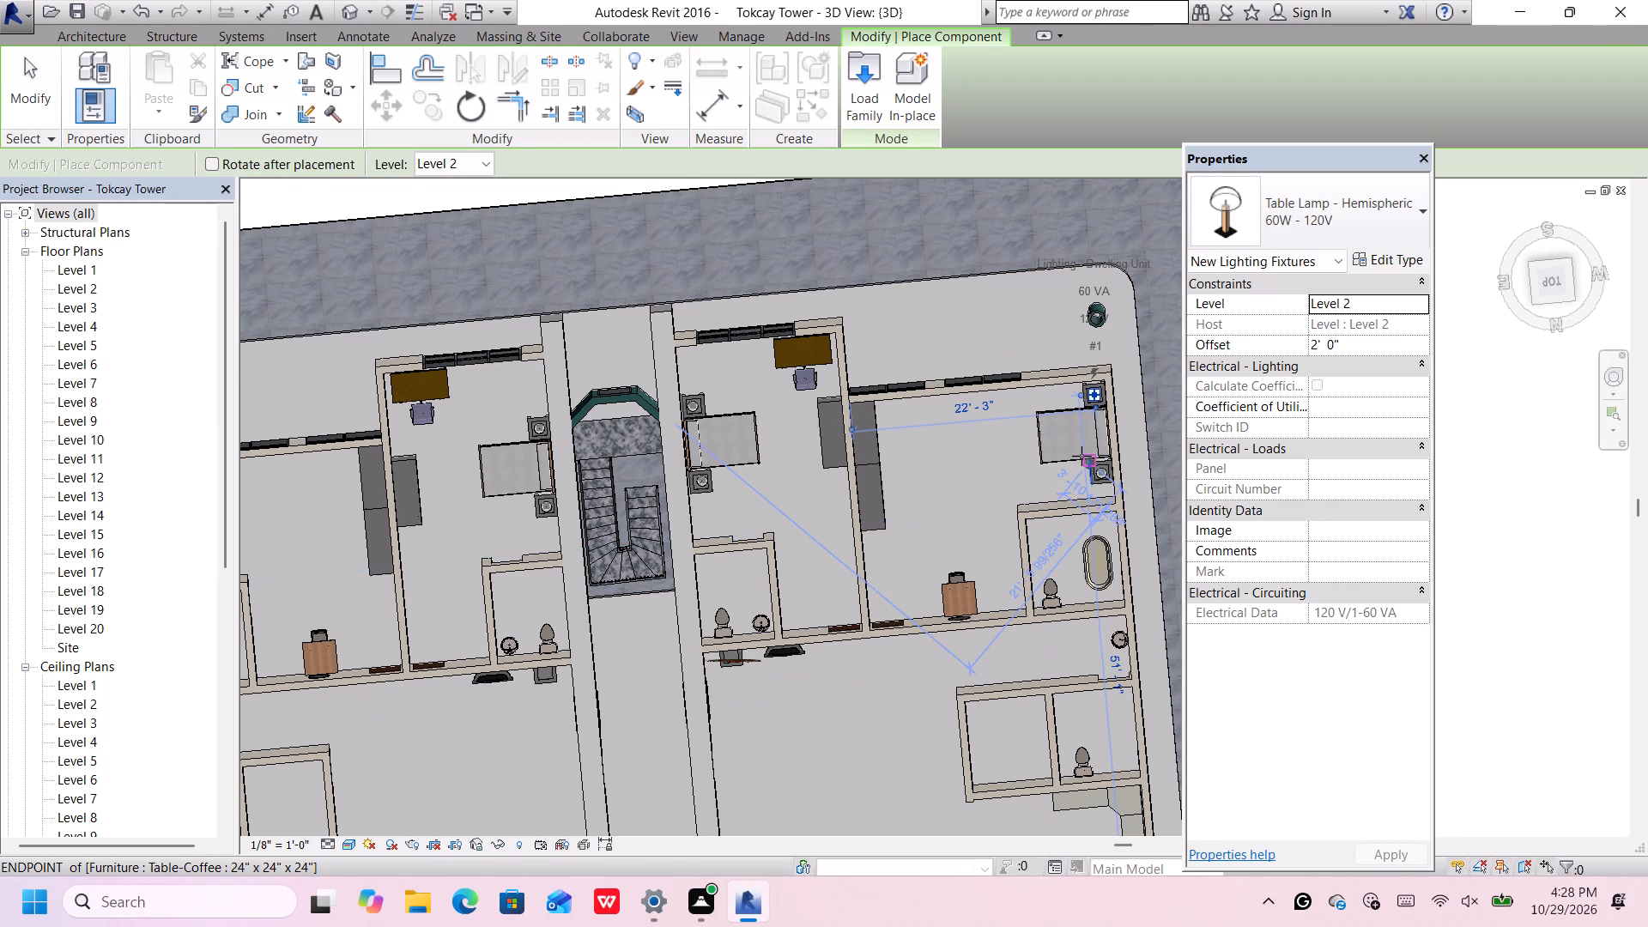
pyautogui.press('Escape')
pyautogui.press('Escape')
# Nudge the table lamp on the bathroom-side bedside table in the right-hand corner bedroom one increment toward the bed.
pyautogui.scroll(3, 1097, 474)
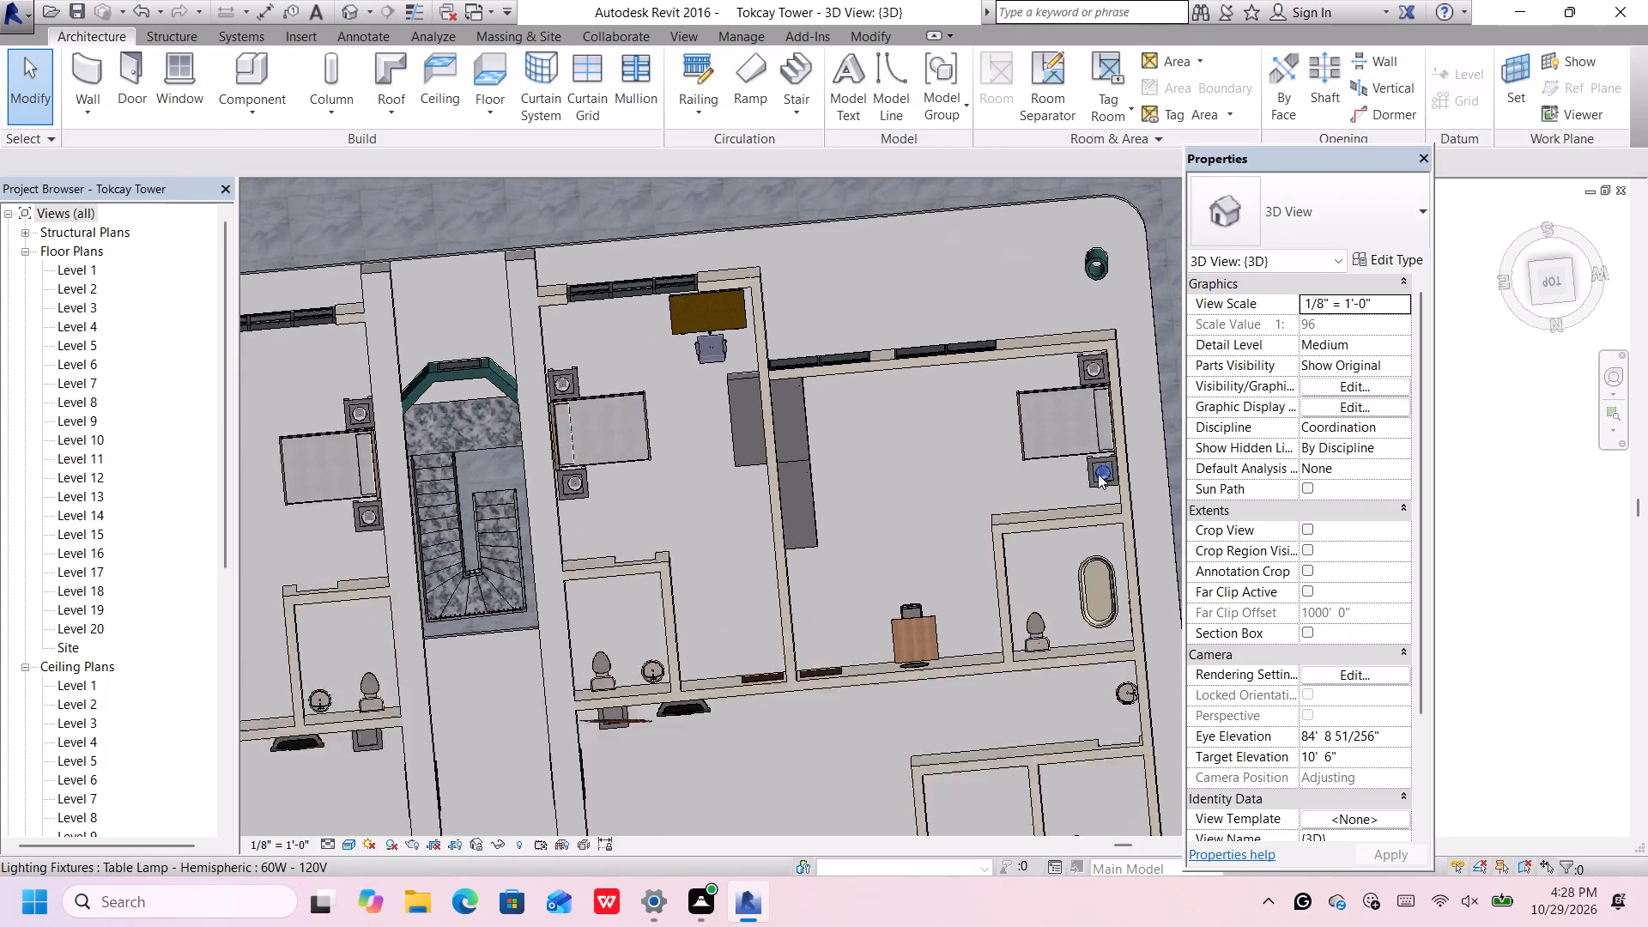
pyautogui.scroll(6, 1098, 474)
pyautogui.click(1098, 473)
pyautogui.scroll(2, 1098, 475)
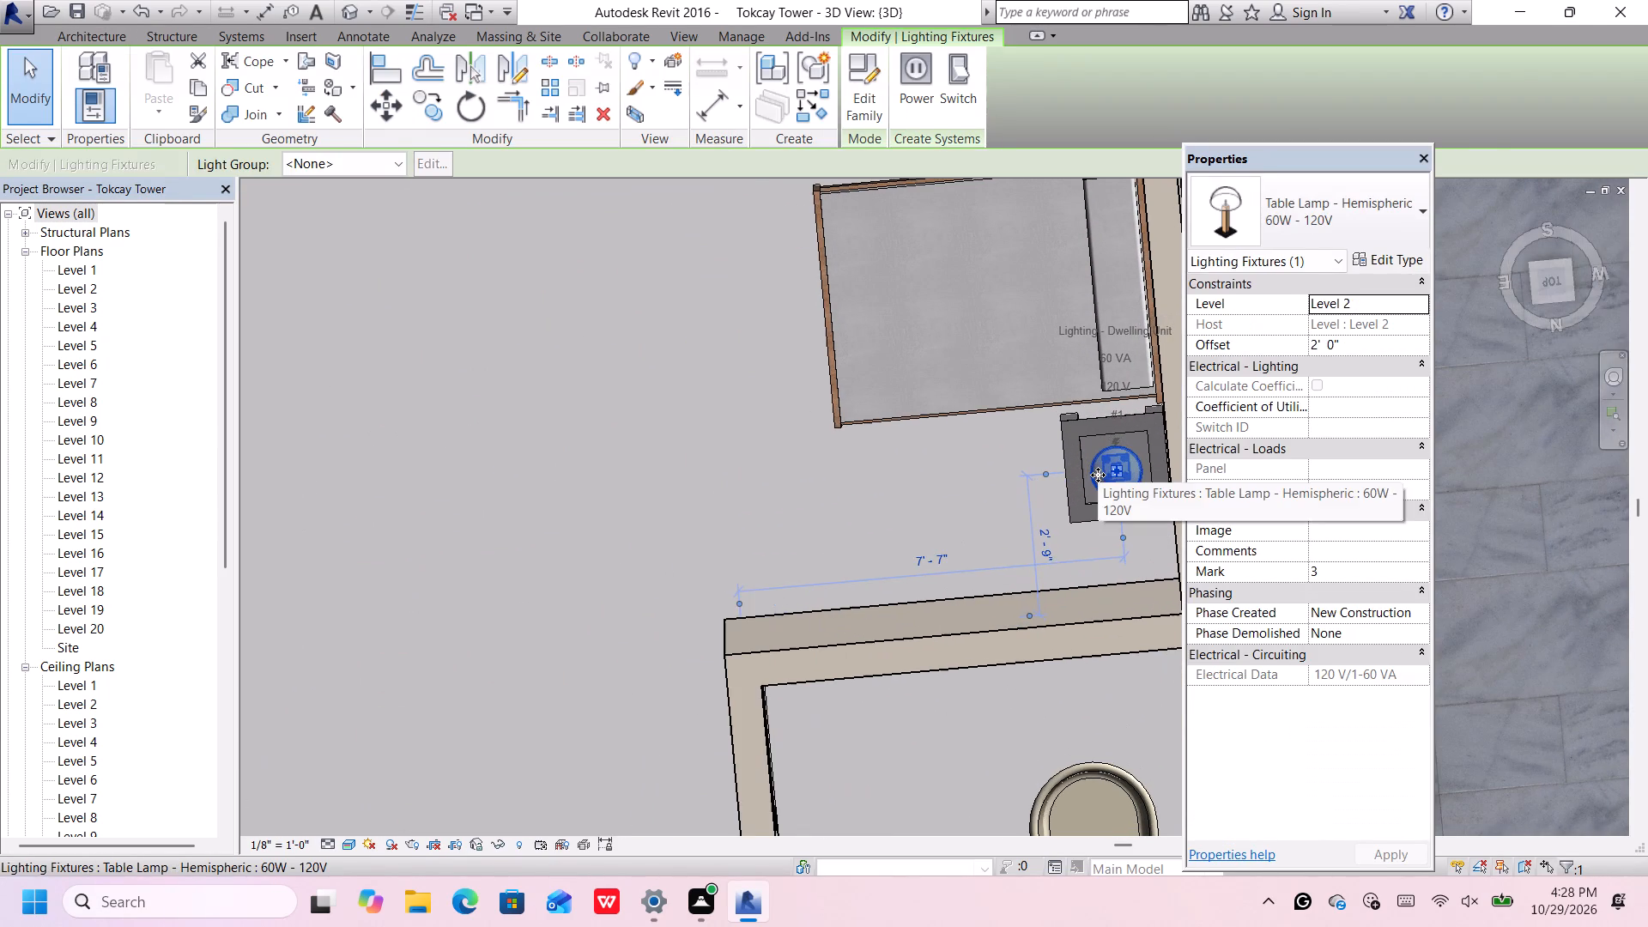
pyautogui.press('Up')
pyautogui.scroll(-11, 1098, 475)
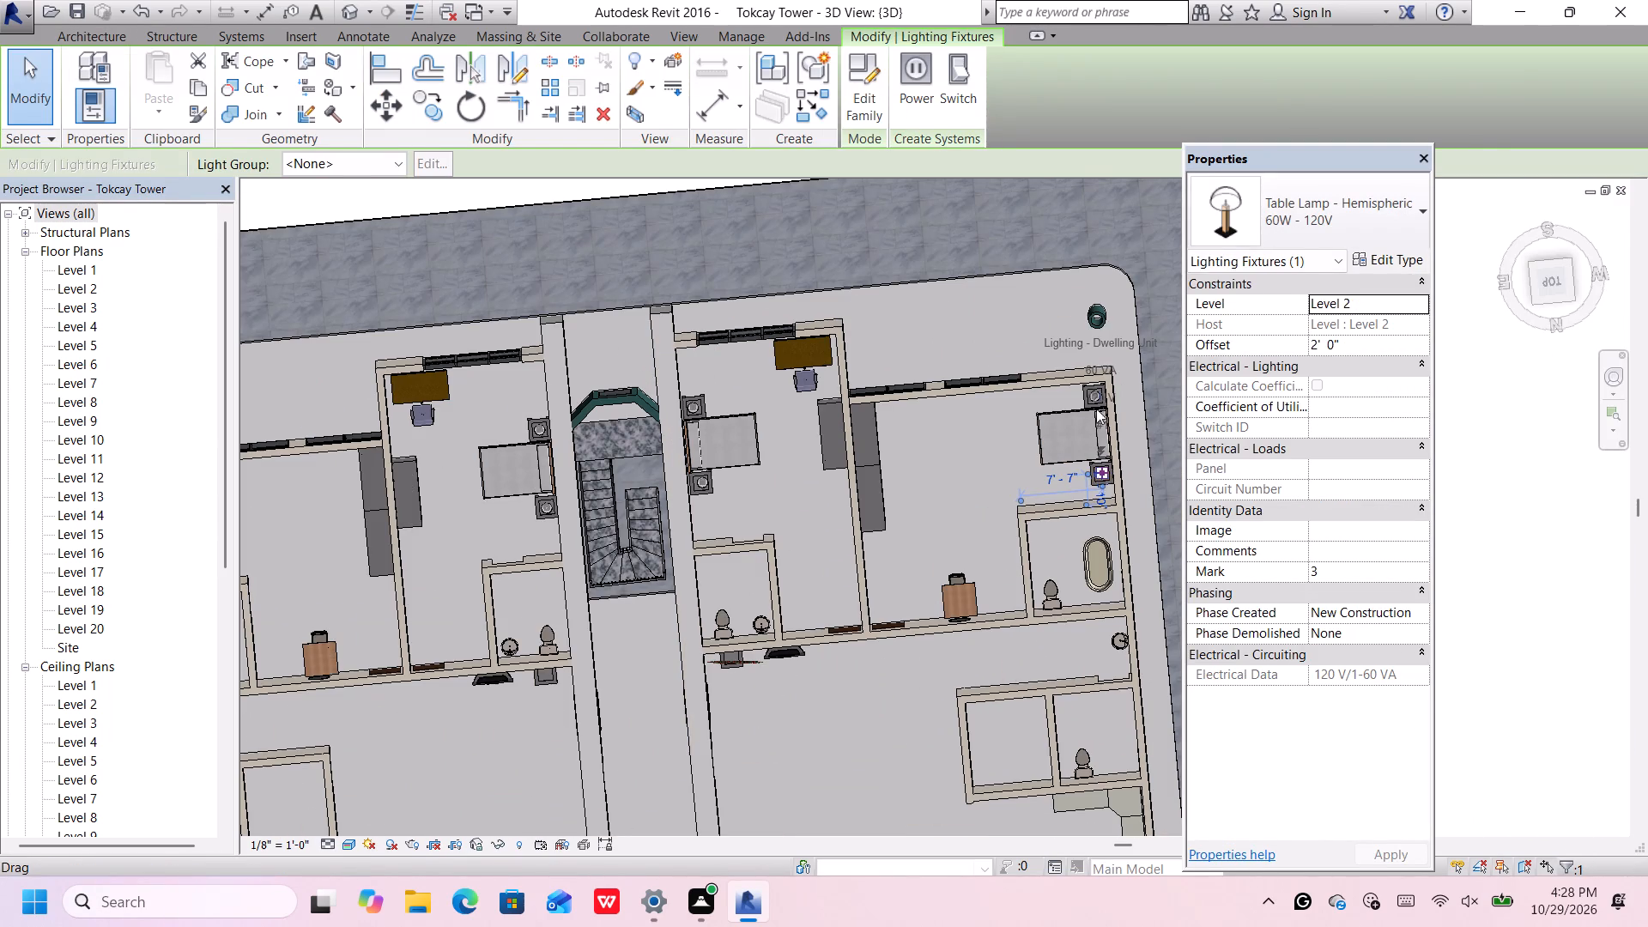
pyautogui.scroll(-6, 1071, 284)
pyautogui.scroll(-1, 1103, 445)
pyautogui.click(1032, 707)
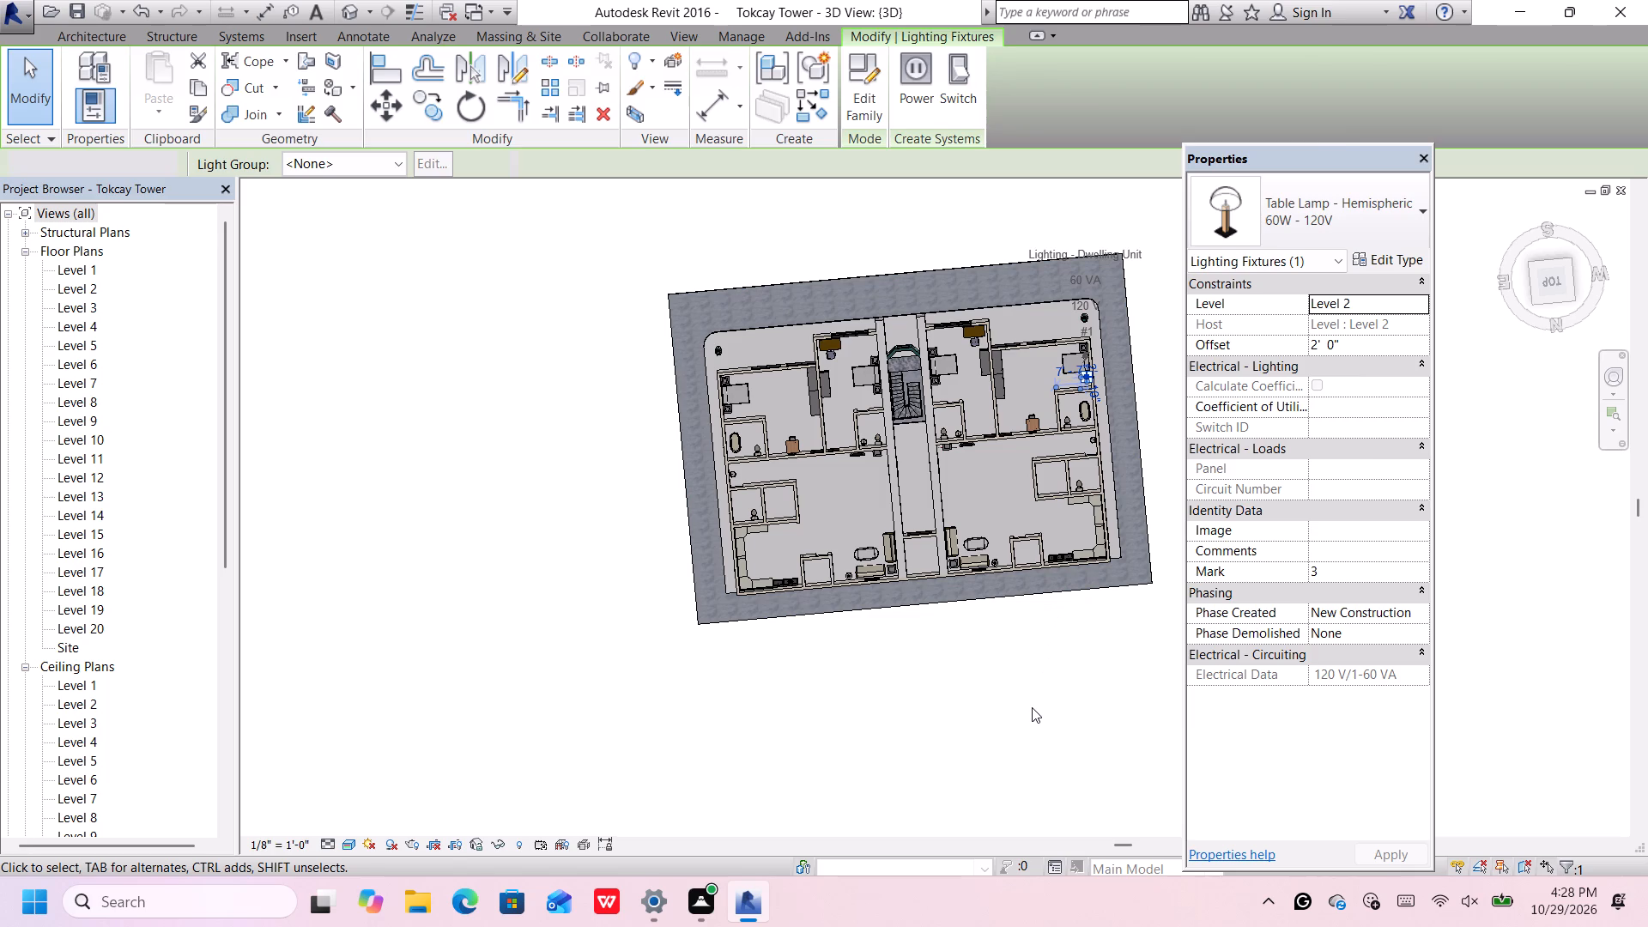
# Examine the living room's seating area and the side table between the two sofas in an angled 3D view.
pyautogui.moveTo(1061, 578); pyautogui.dragTo(464, 392, button='middle')
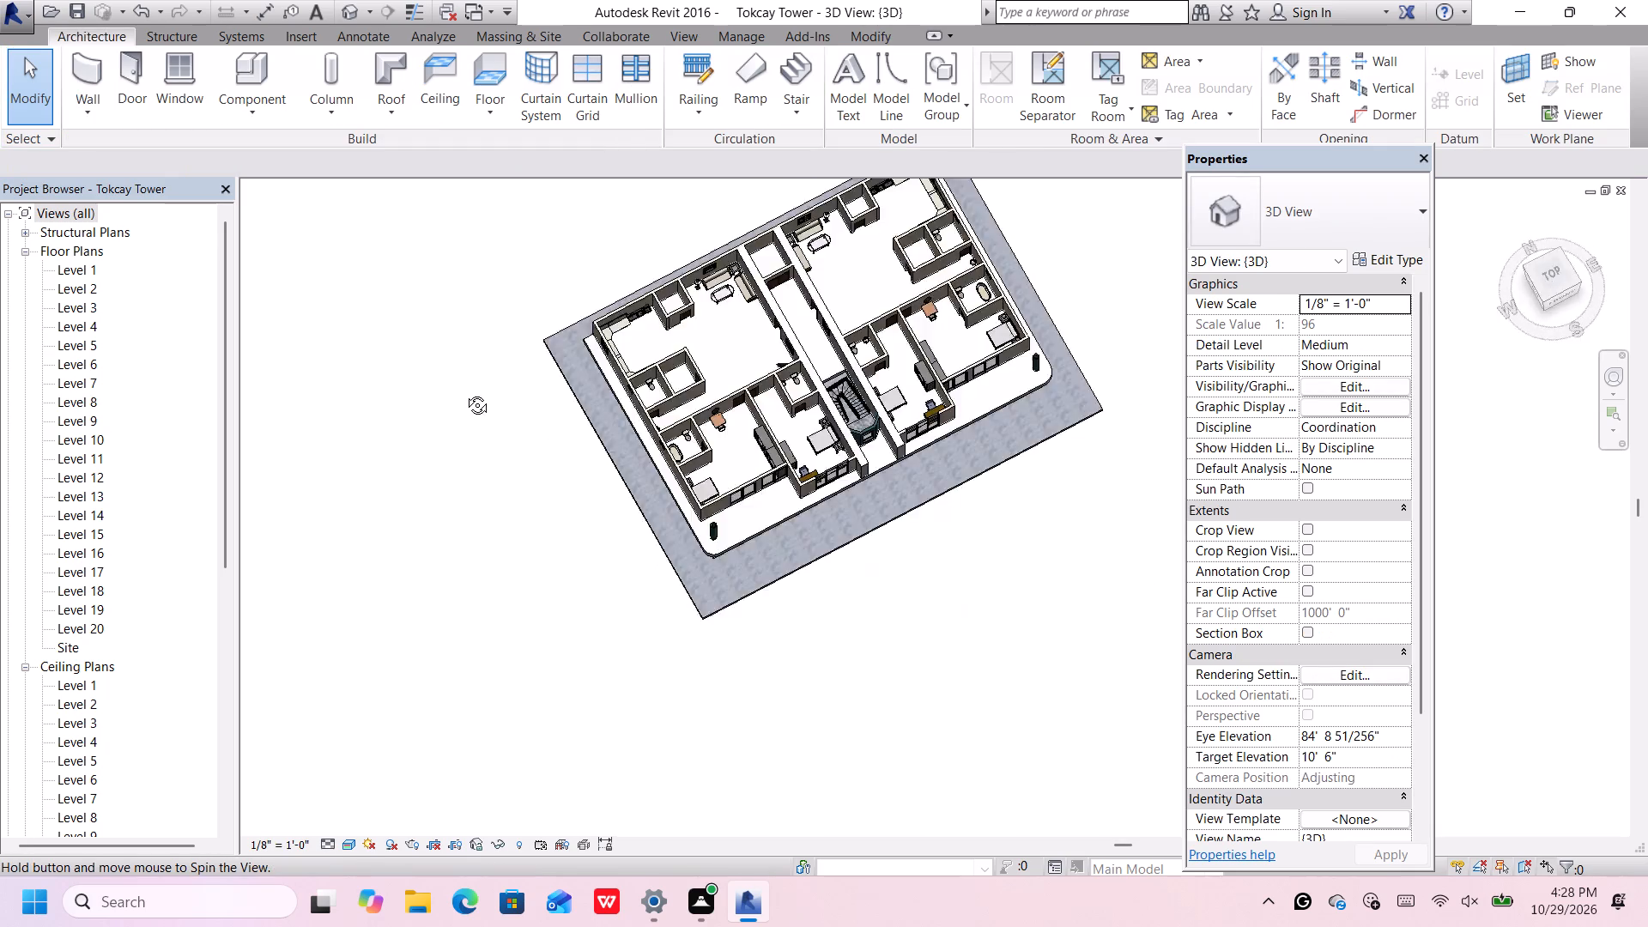
pyautogui.moveTo(464, 392); pyautogui.dragTo(524, 265, button='middle')
pyautogui.scroll(5, 593, 318)
pyautogui.scroll(-1, 620, 327)
pyautogui.scroll(4, 639, 320)
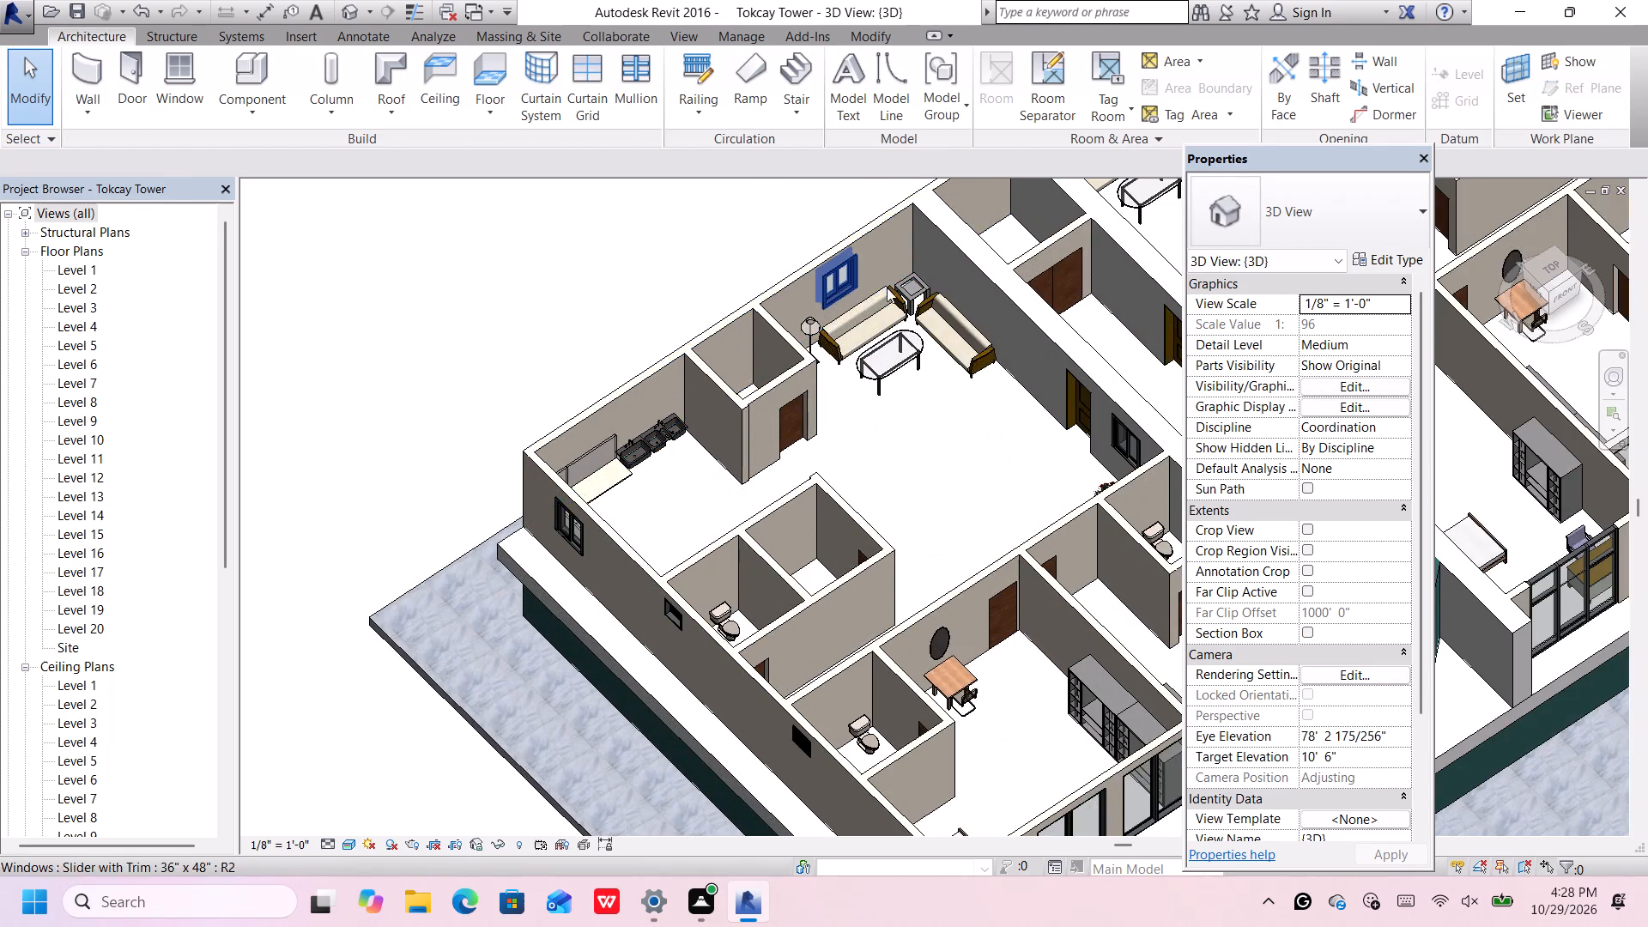
pyautogui.scroll(14, 911, 279)
pyautogui.scroll(-5, 851, 325)
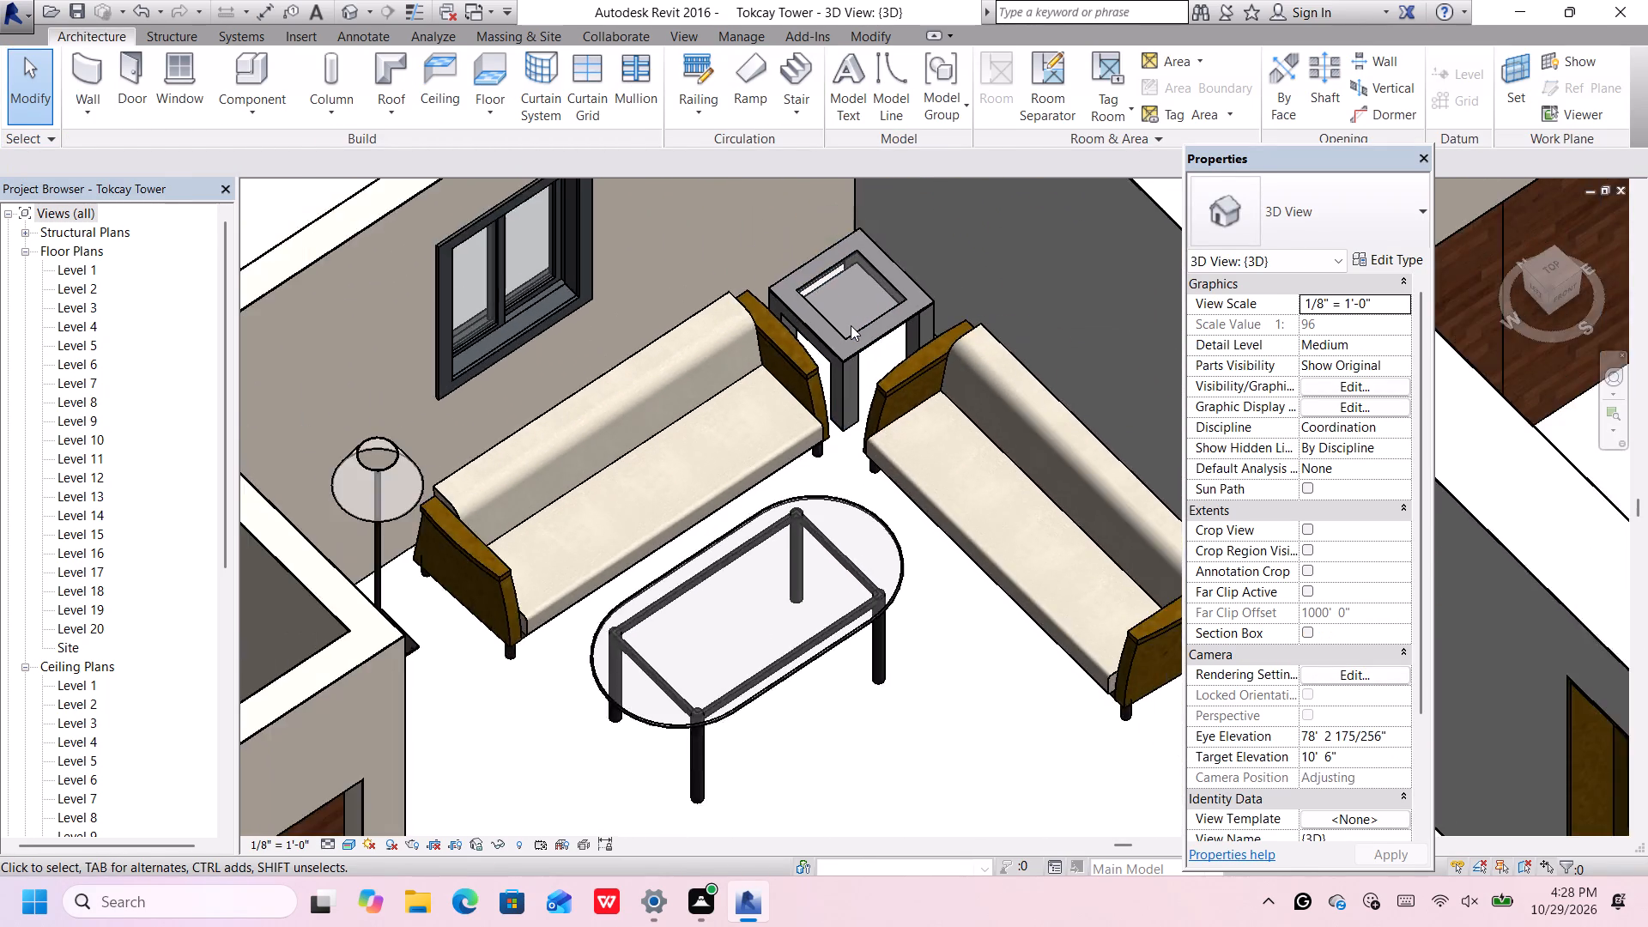
pyautogui.scroll(-11, 851, 325)
pyautogui.scroll(1, 925, 739)
# Examine the lamps, bedside tables and furniture in the left-hand apartment's corner bedroom and adjoining rooms from several 3D angles.
pyautogui.moveTo(921, 736); pyautogui.dragTo(900, 706, button='middle')
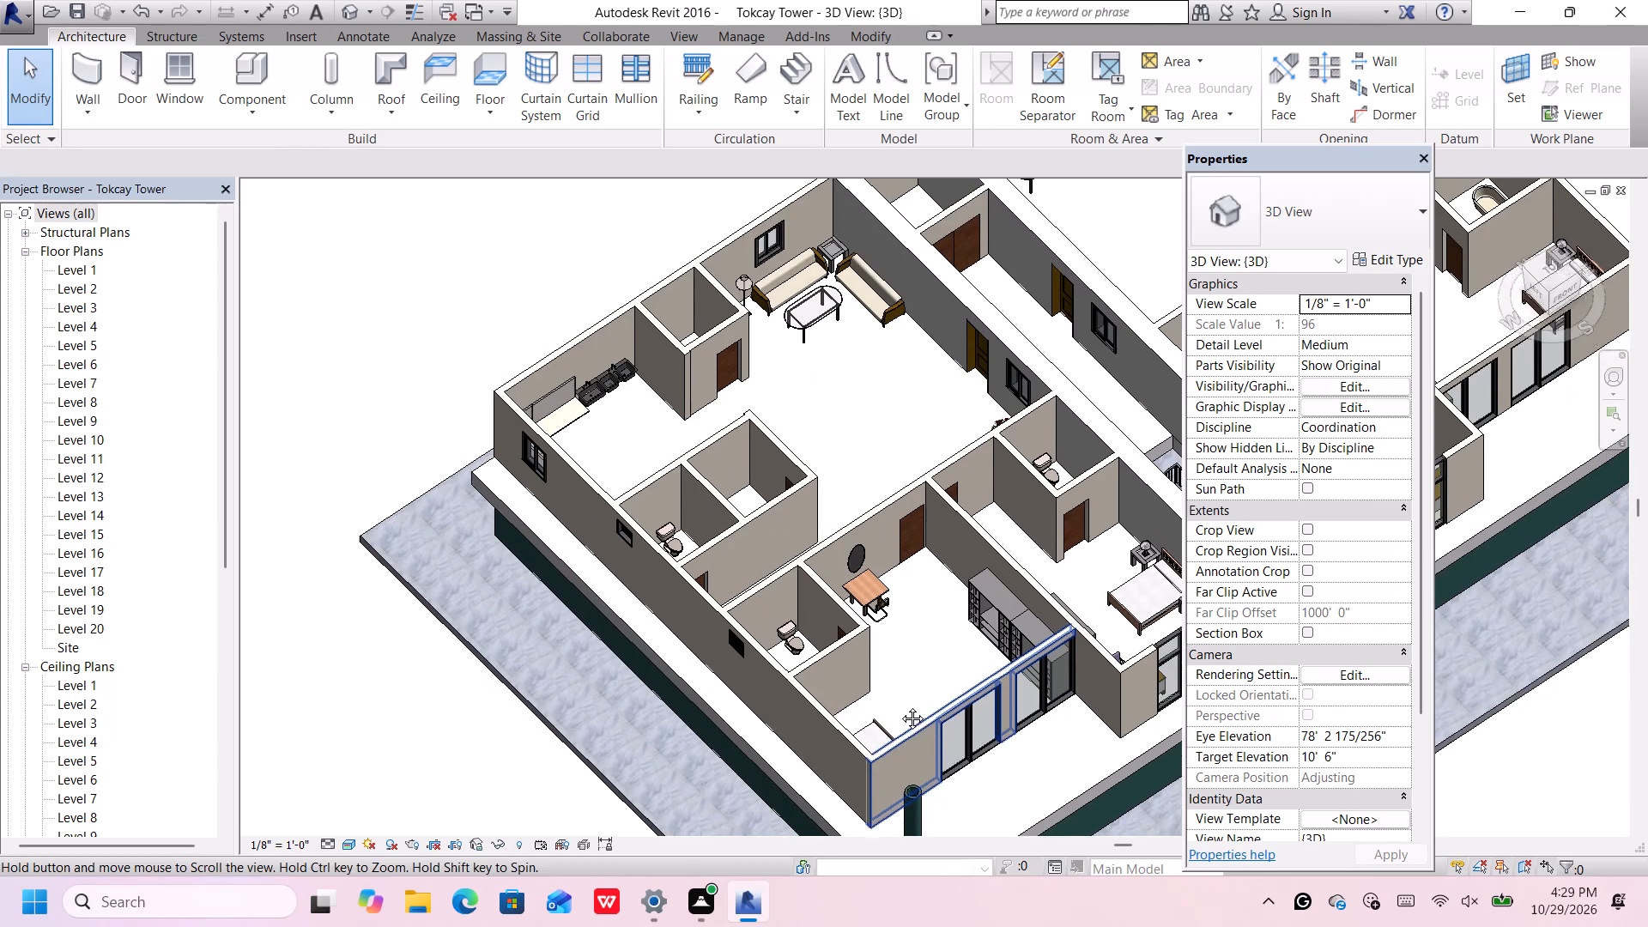
pyautogui.moveTo(900, 706); pyautogui.dragTo(833, 602, button='middle')
pyautogui.moveTo(875, 666); pyautogui.dragTo(645, 675, button='middle')
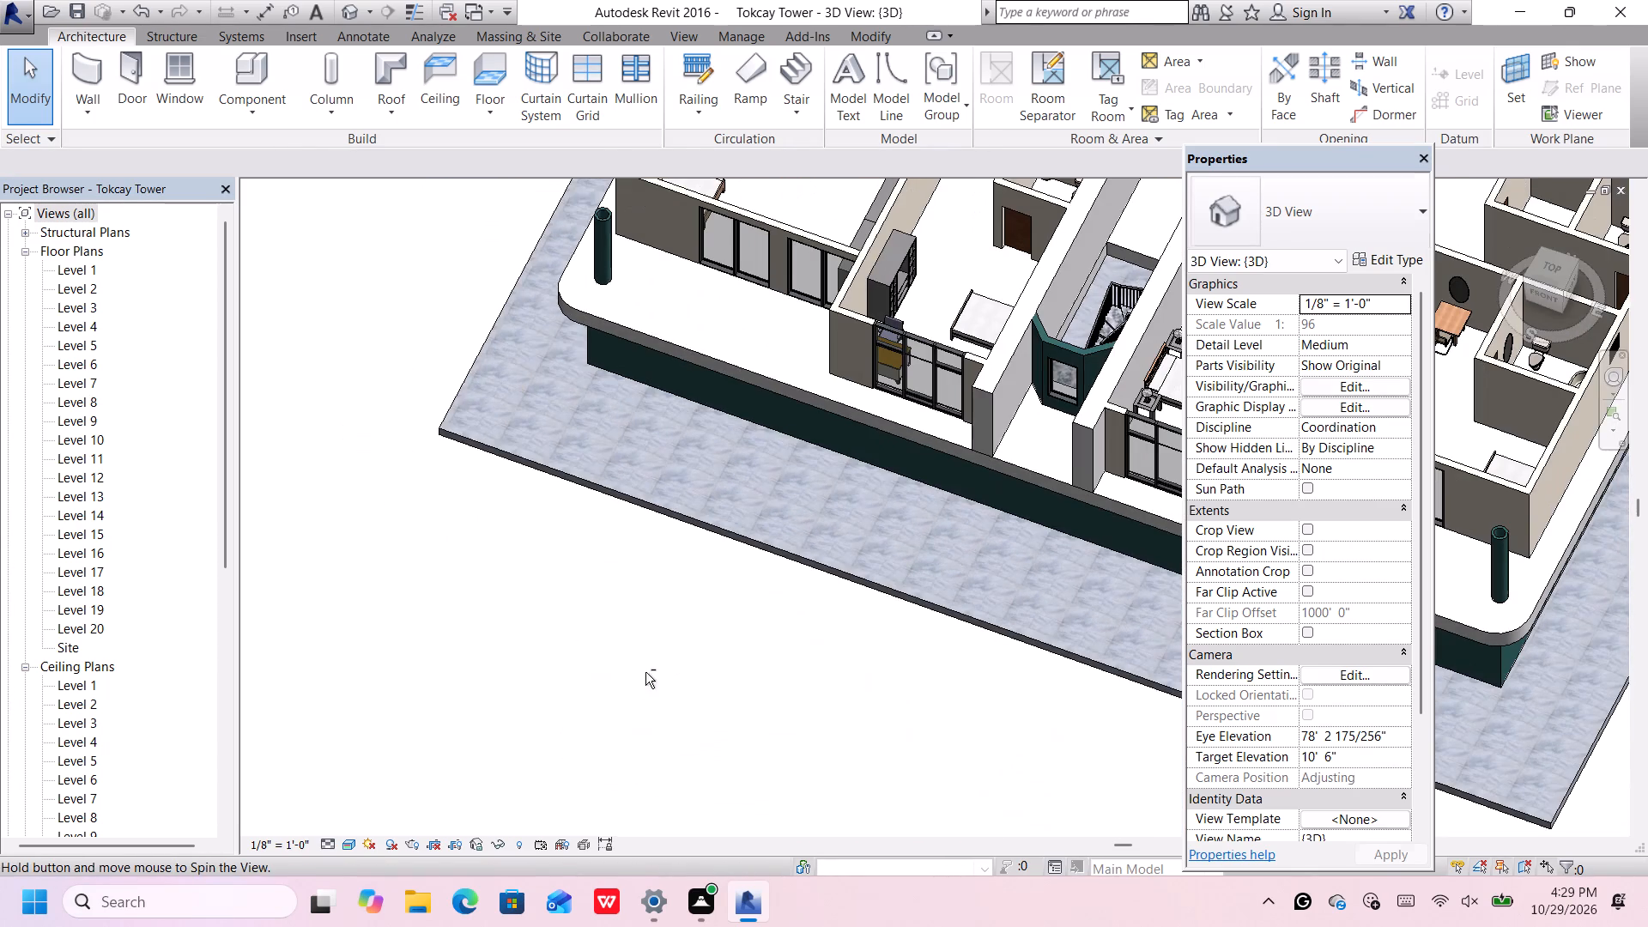
pyautogui.moveTo(655, 377); pyautogui.dragTo(574, 776, button='middle')
pyautogui.scroll(1, 564, 692)
pyautogui.scroll(3, 559, 521)
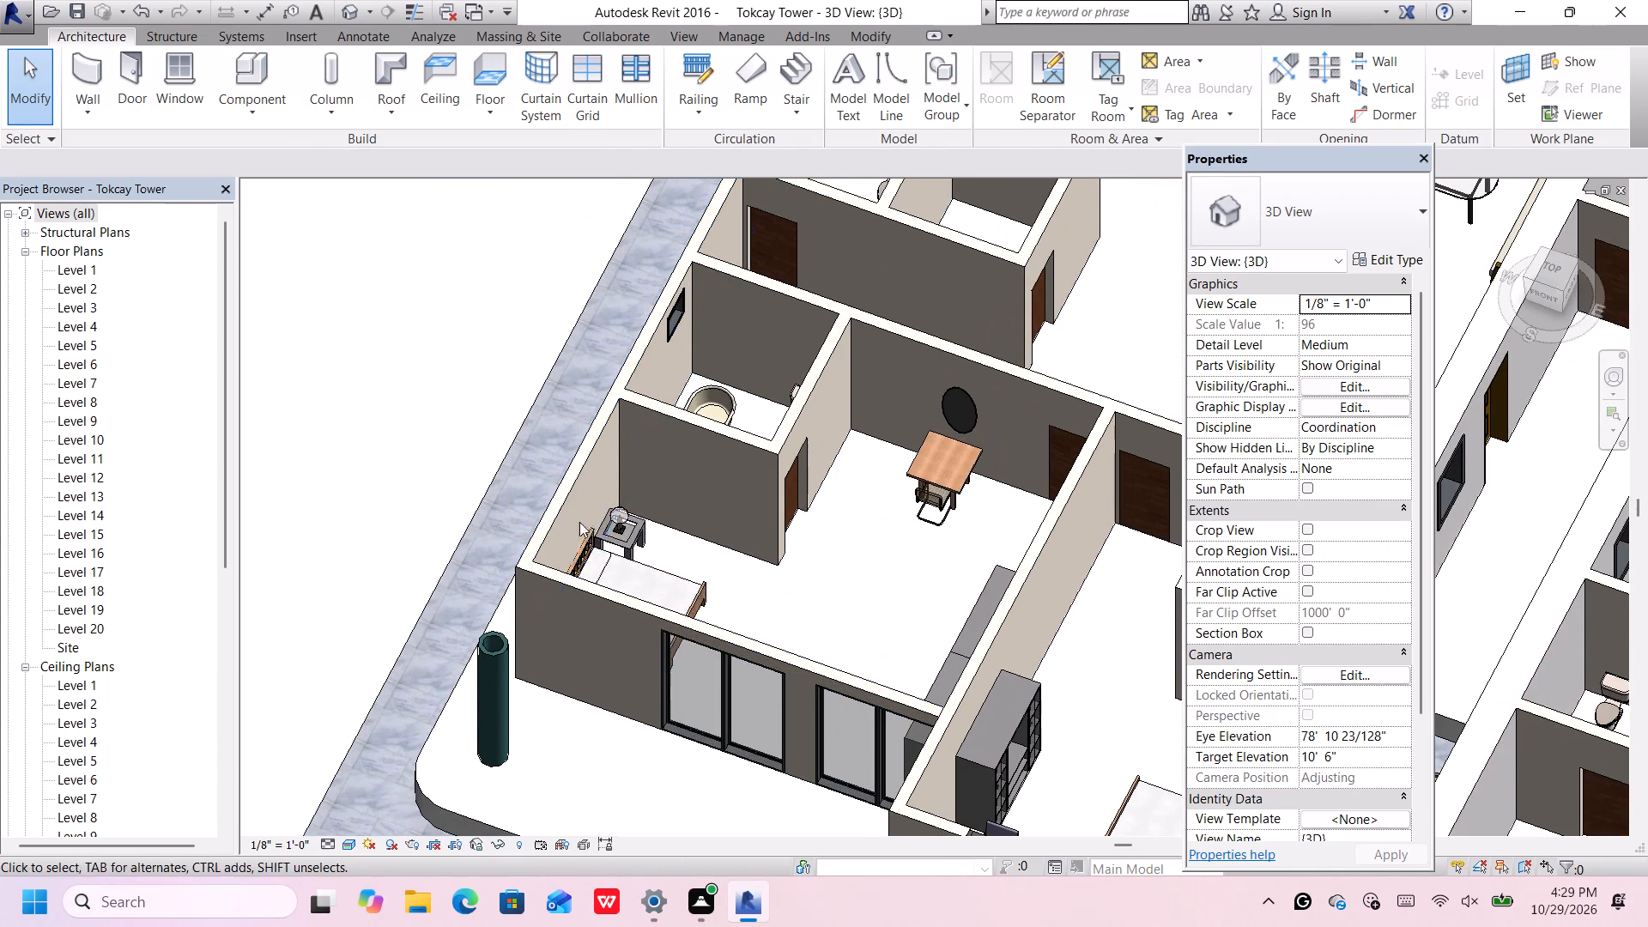
pyautogui.moveTo(612, 530); pyautogui.dragTo(516, 592, button='middle')
pyautogui.scroll(-5, 519, 590)
pyautogui.scroll(5, 790, 311)
pyautogui.scroll(1, 720, 415)
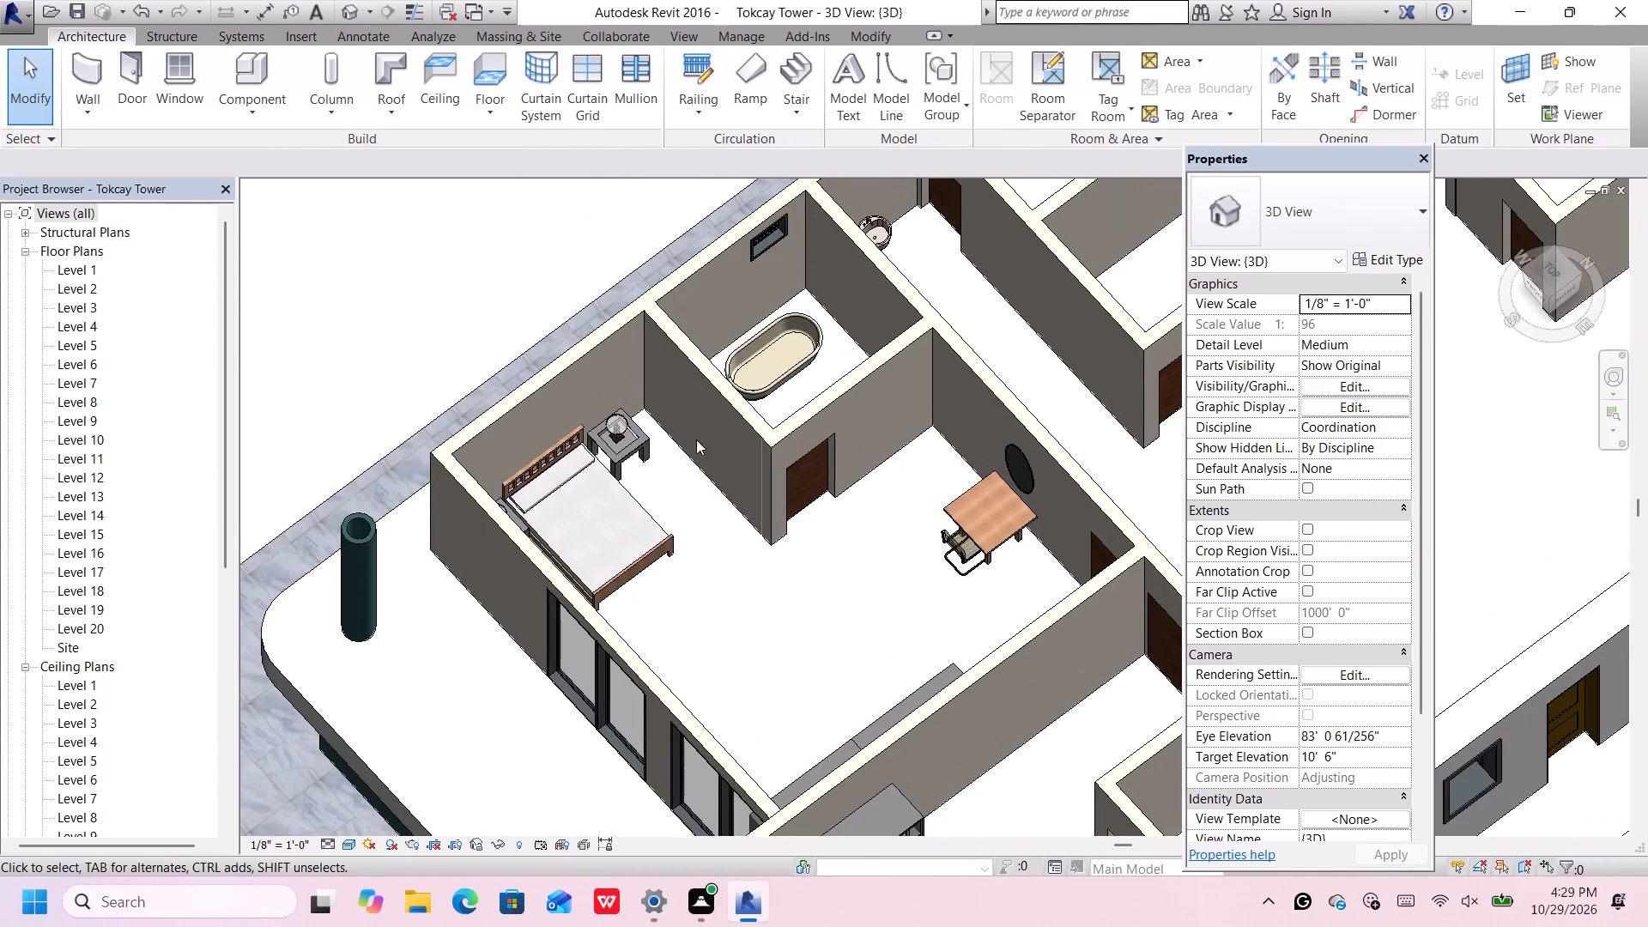
pyautogui.moveTo(696, 439); pyautogui.dragTo(610, 424, button='middle')
pyautogui.scroll(1, 785, 349)
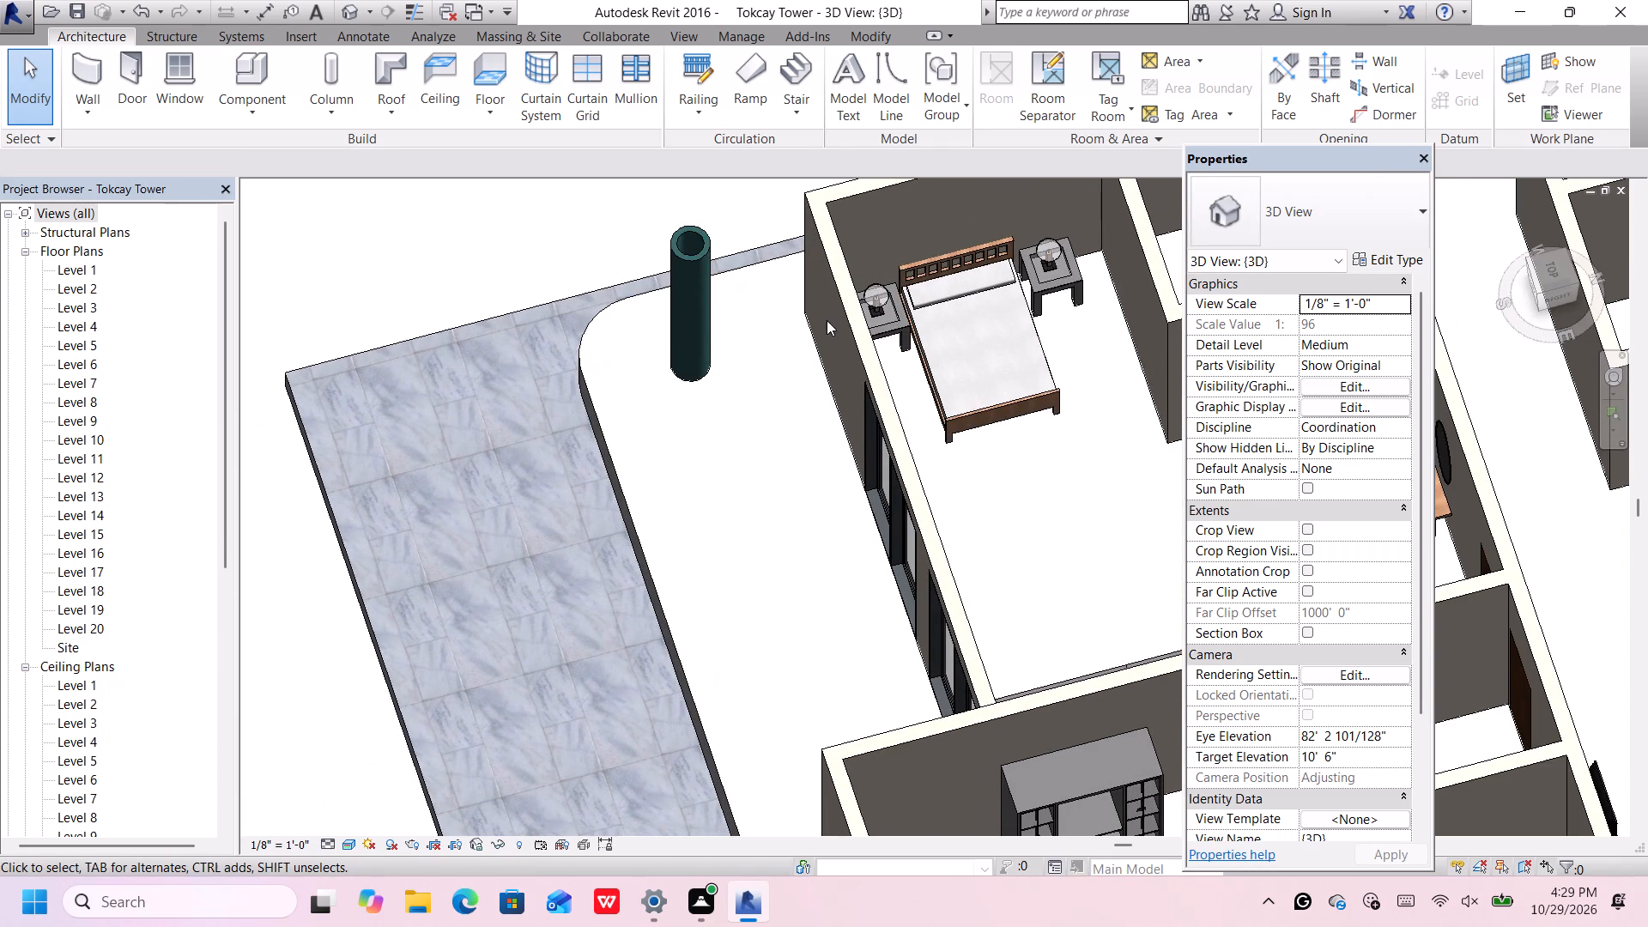
pyautogui.scroll(-2, 747, 360)
pyautogui.moveTo(742, 363); pyautogui.dragTo(557, 402, button='middle')
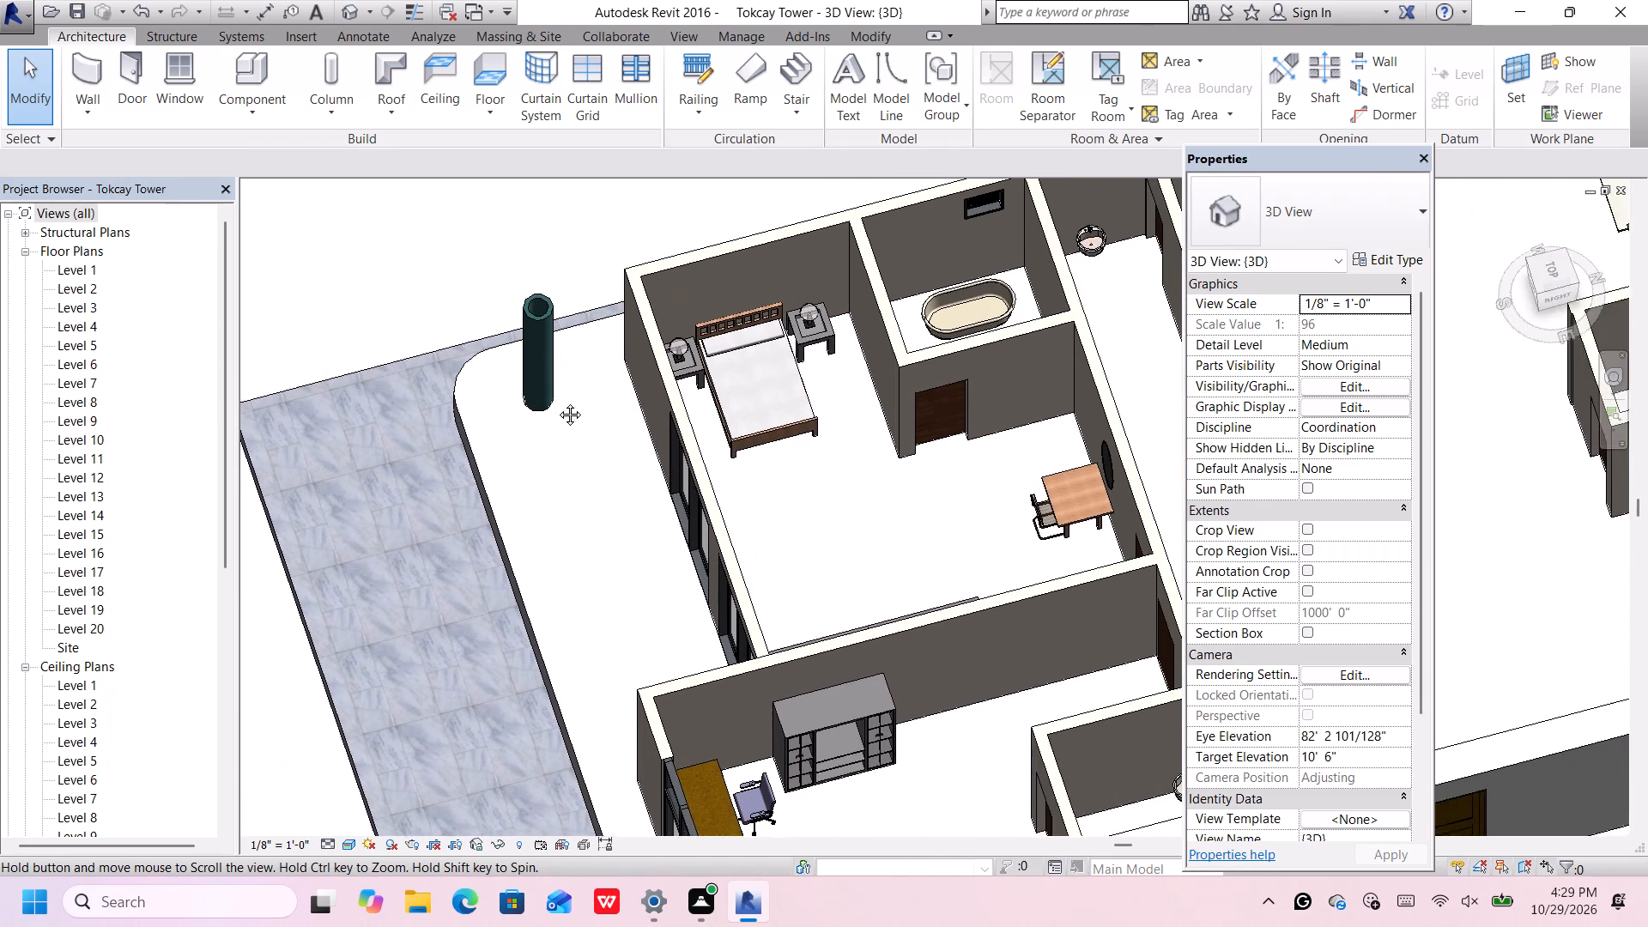
pyautogui.moveTo(557, 402); pyautogui.dragTo(475, 416, button='middle')
pyautogui.moveTo(445, 463); pyautogui.dragTo(608, 543, button='middle')
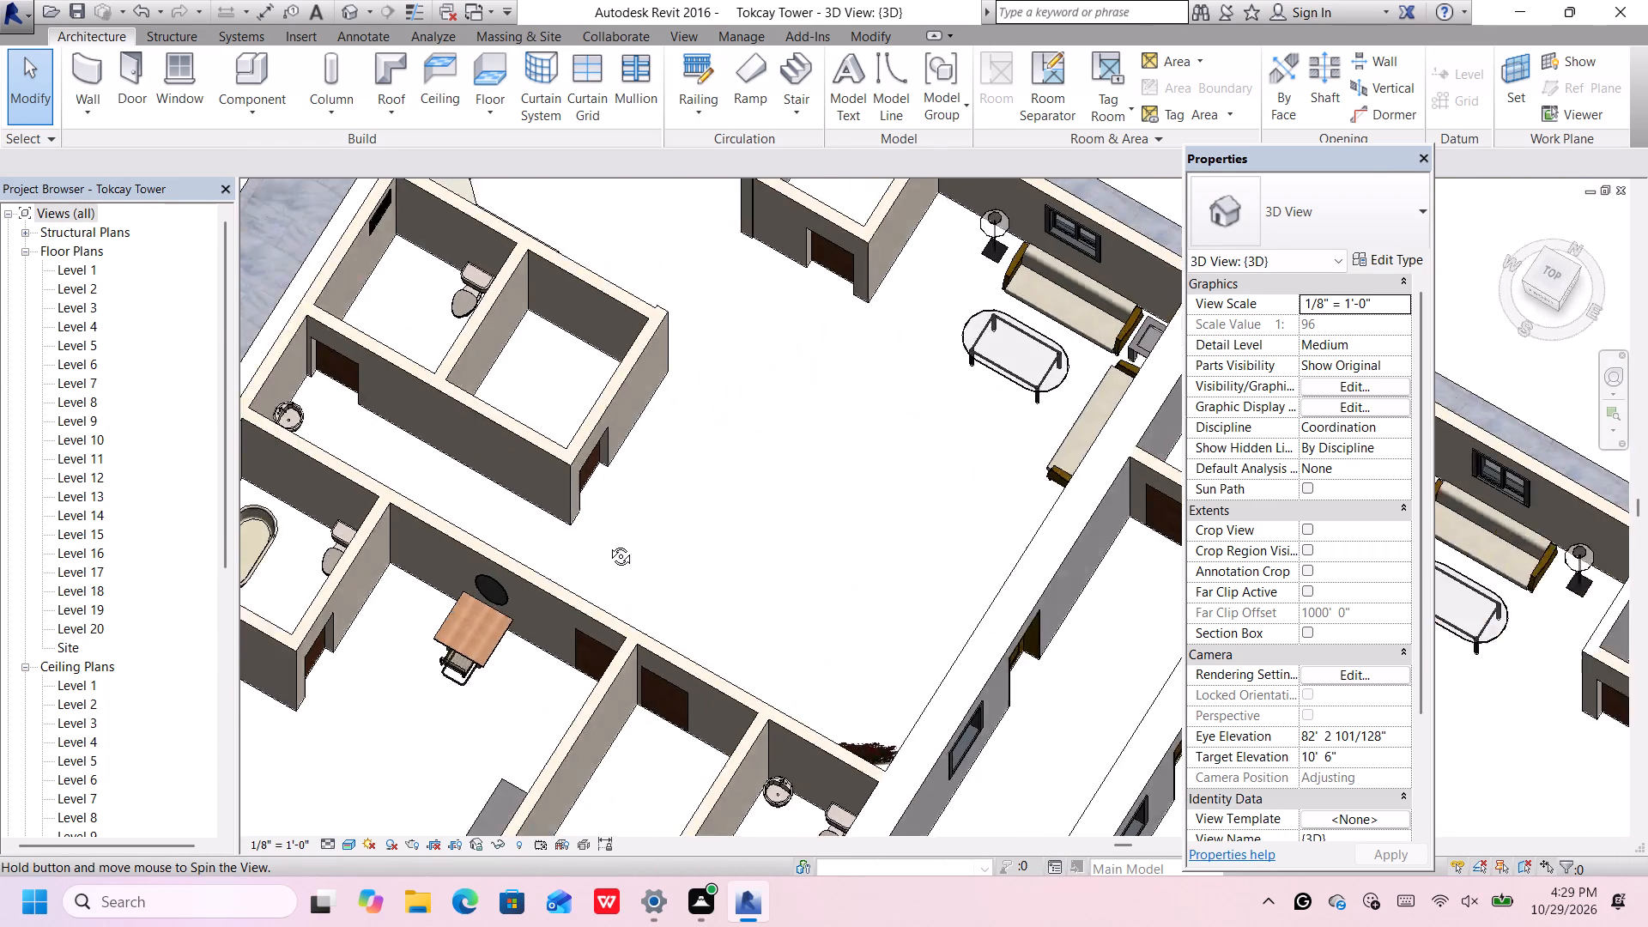
pyautogui.moveTo(608, 543); pyautogui.dragTo(623, 520, button='middle')
pyautogui.scroll(-10, 620, 520)
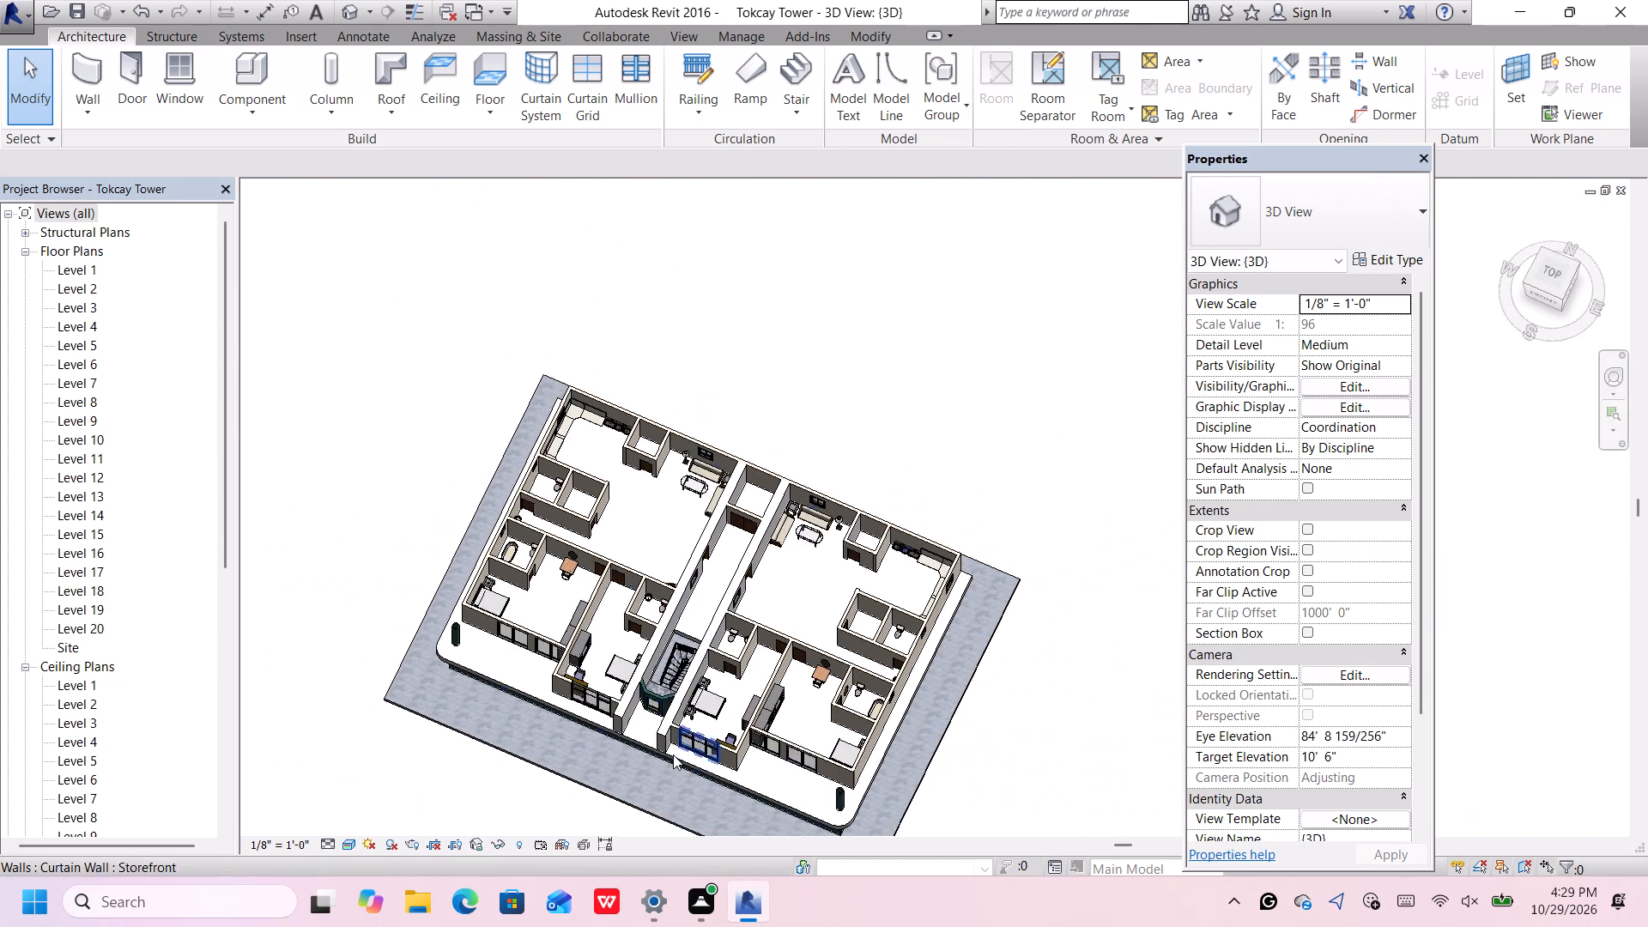
# Examine the right-hand apartment's corner bedroom and its two bedside table lamps from above in 3D.
pyautogui.scroll(11, 675, 756)
pyautogui.moveTo(741, 604); pyautogui.dragTo(601, 490, button='middle')
pyautogui.scroll(-6, 602, 494)
pyautogui.scroll(5, 977, 462)
pyautogui.moveTo(901, 591); pyautogui.dragTo(927, 530, button='middle')
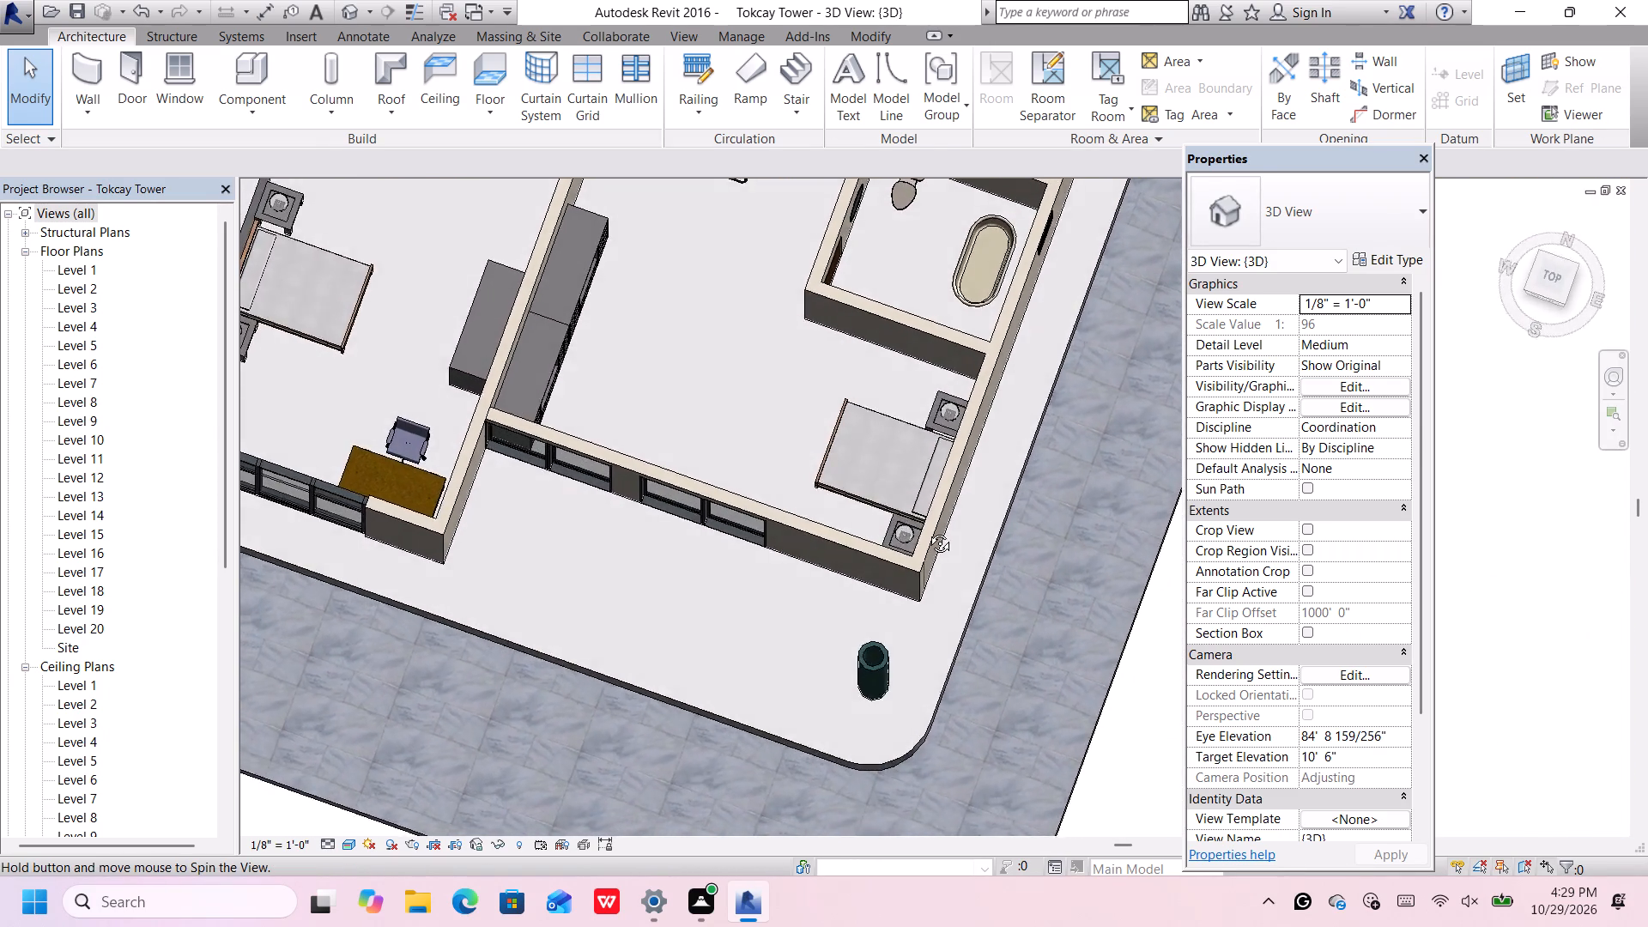
pyautogui.moveTo(927, 530); pyautogui.dragTo(942, 485, button='middle')
pyautogui.scroll(-5, 936, 491)
pyautogui.scroll(1, 936, 491)
pyautogui.scroll(-5, 936, 491)
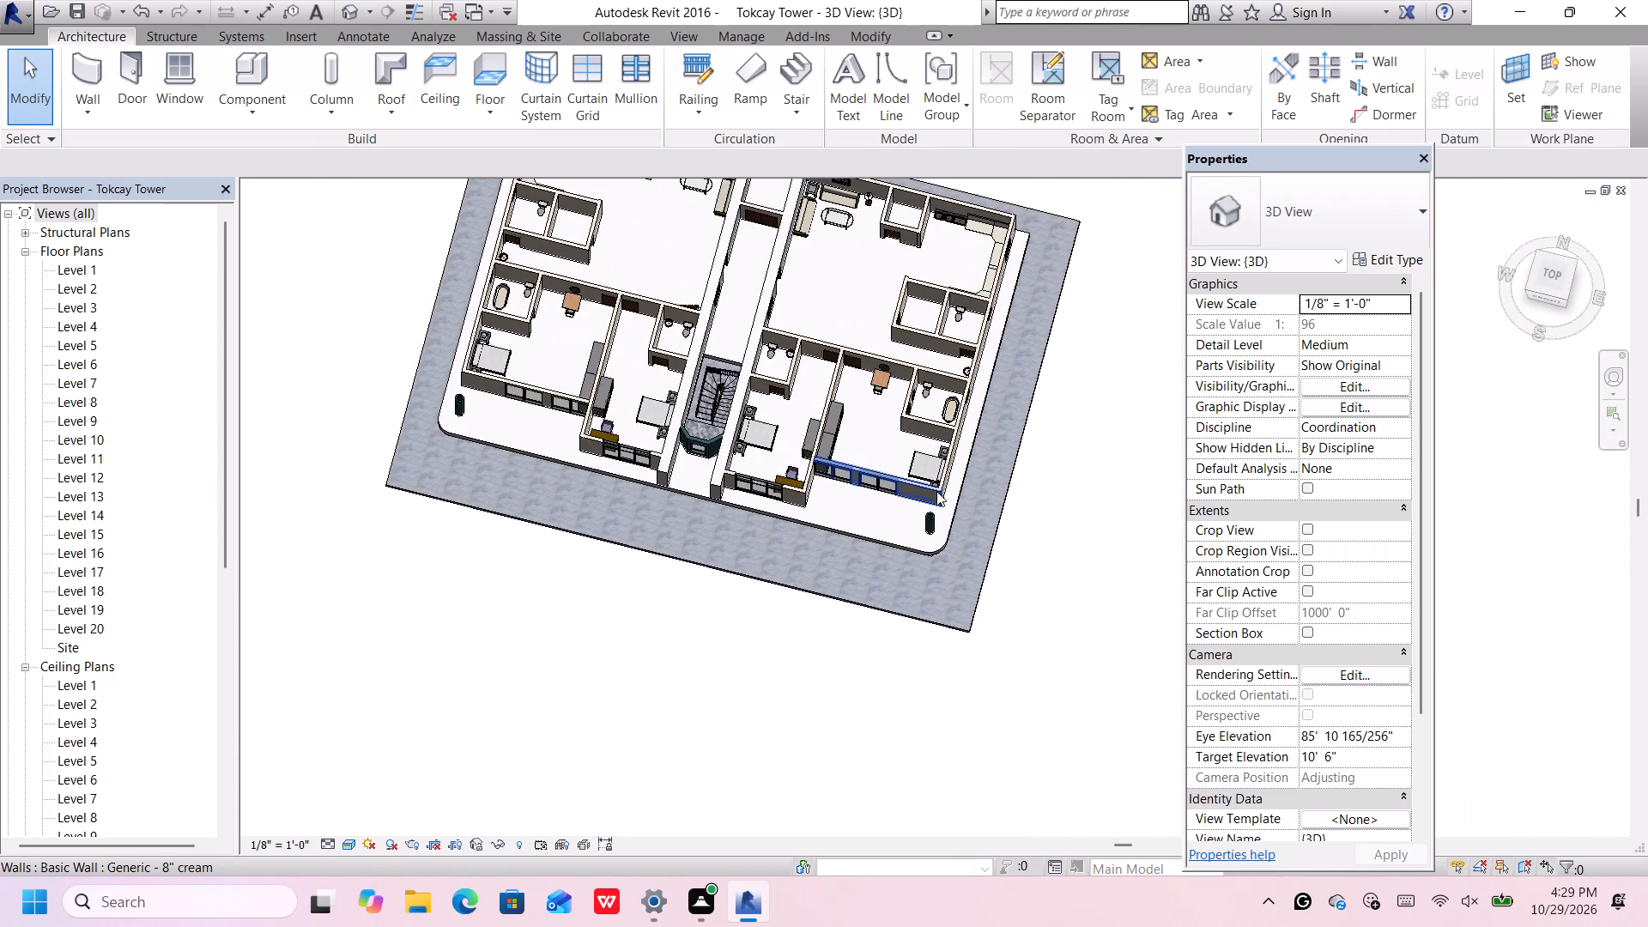
# Nudge the single and triple kitchen sinks in the right-hand apartment one increment each toward the corner counter.
pyautogui.scroll(3, 924, 222)
pyautogui.moveTo(948, 205); pyautogui.dragTo(960, 233, button='middle')
pyautogui.scroll(1, 960, 233)
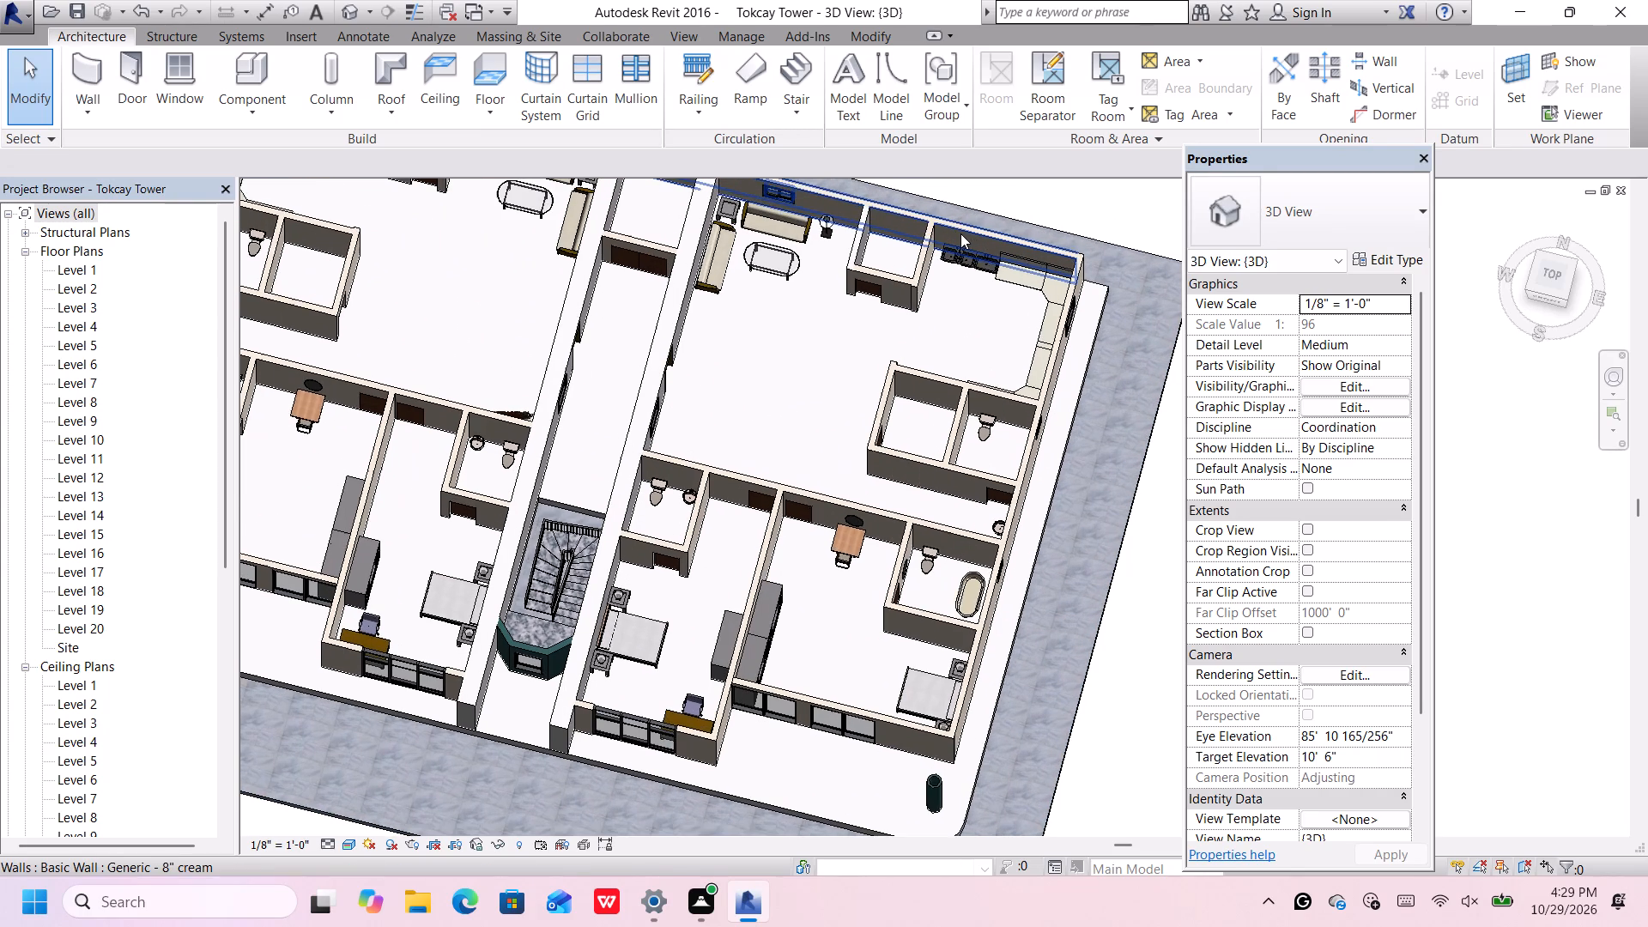
pyautogui.scroll(11, 973, 256)
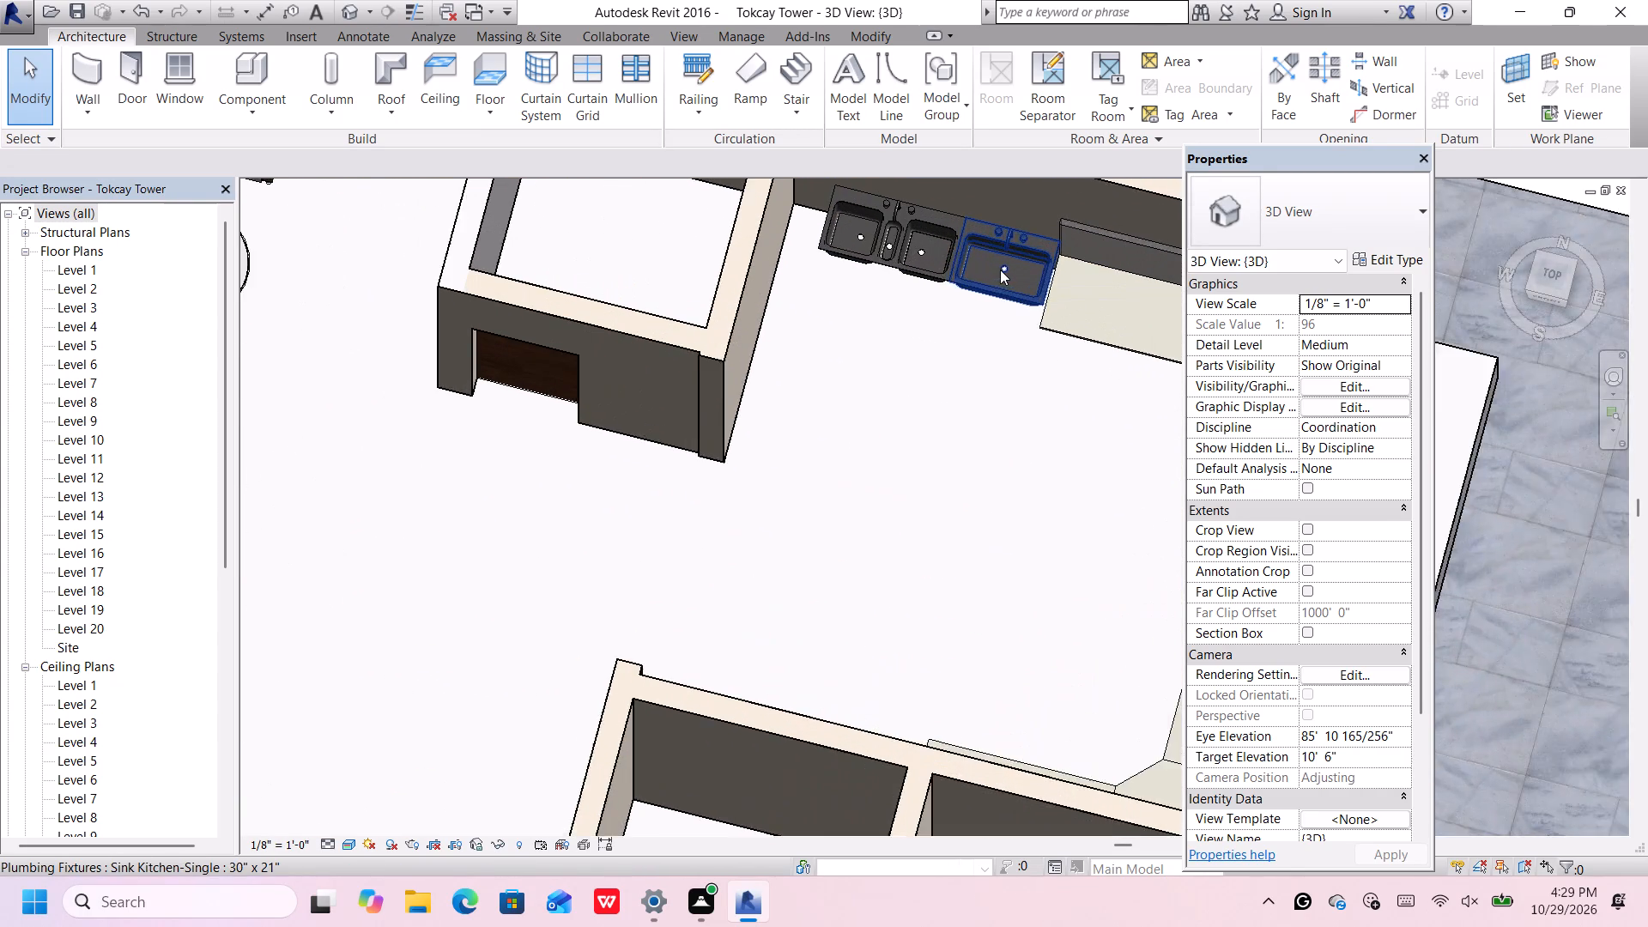
pyautogui.scroll(1, 1027, 262)
pyautogui.click(1055, 246)
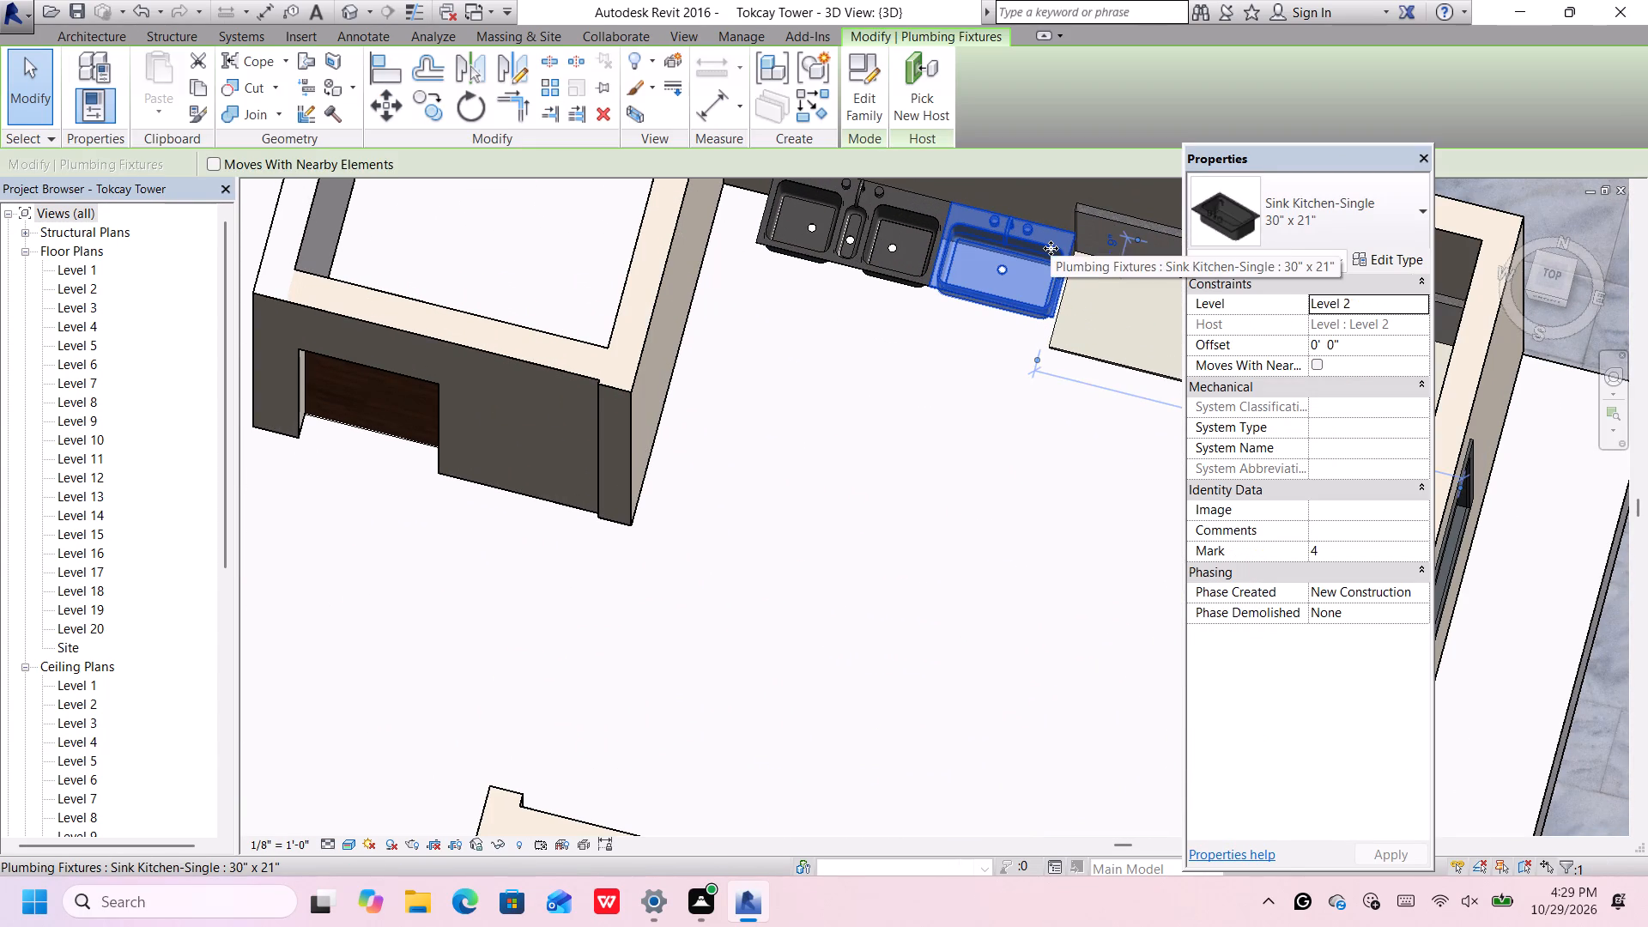
pyautogui.press('Right')
pyautogui.click(927, 257)
pyautogui.press('Right')
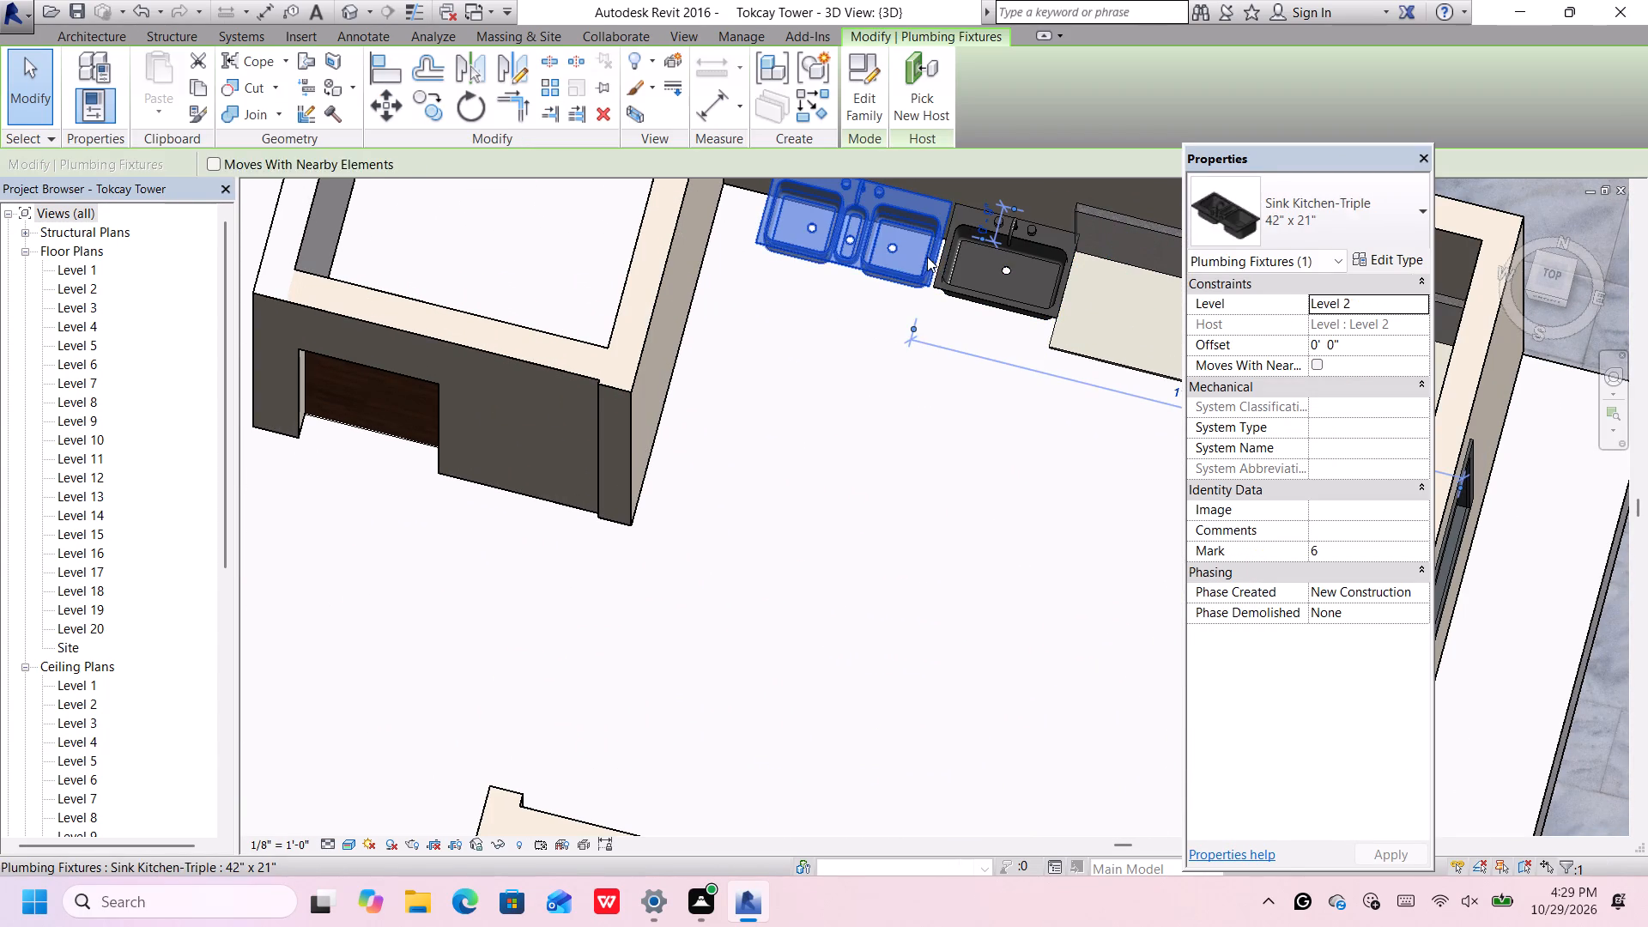
pyautogui.scroll(-17, 927, 257)
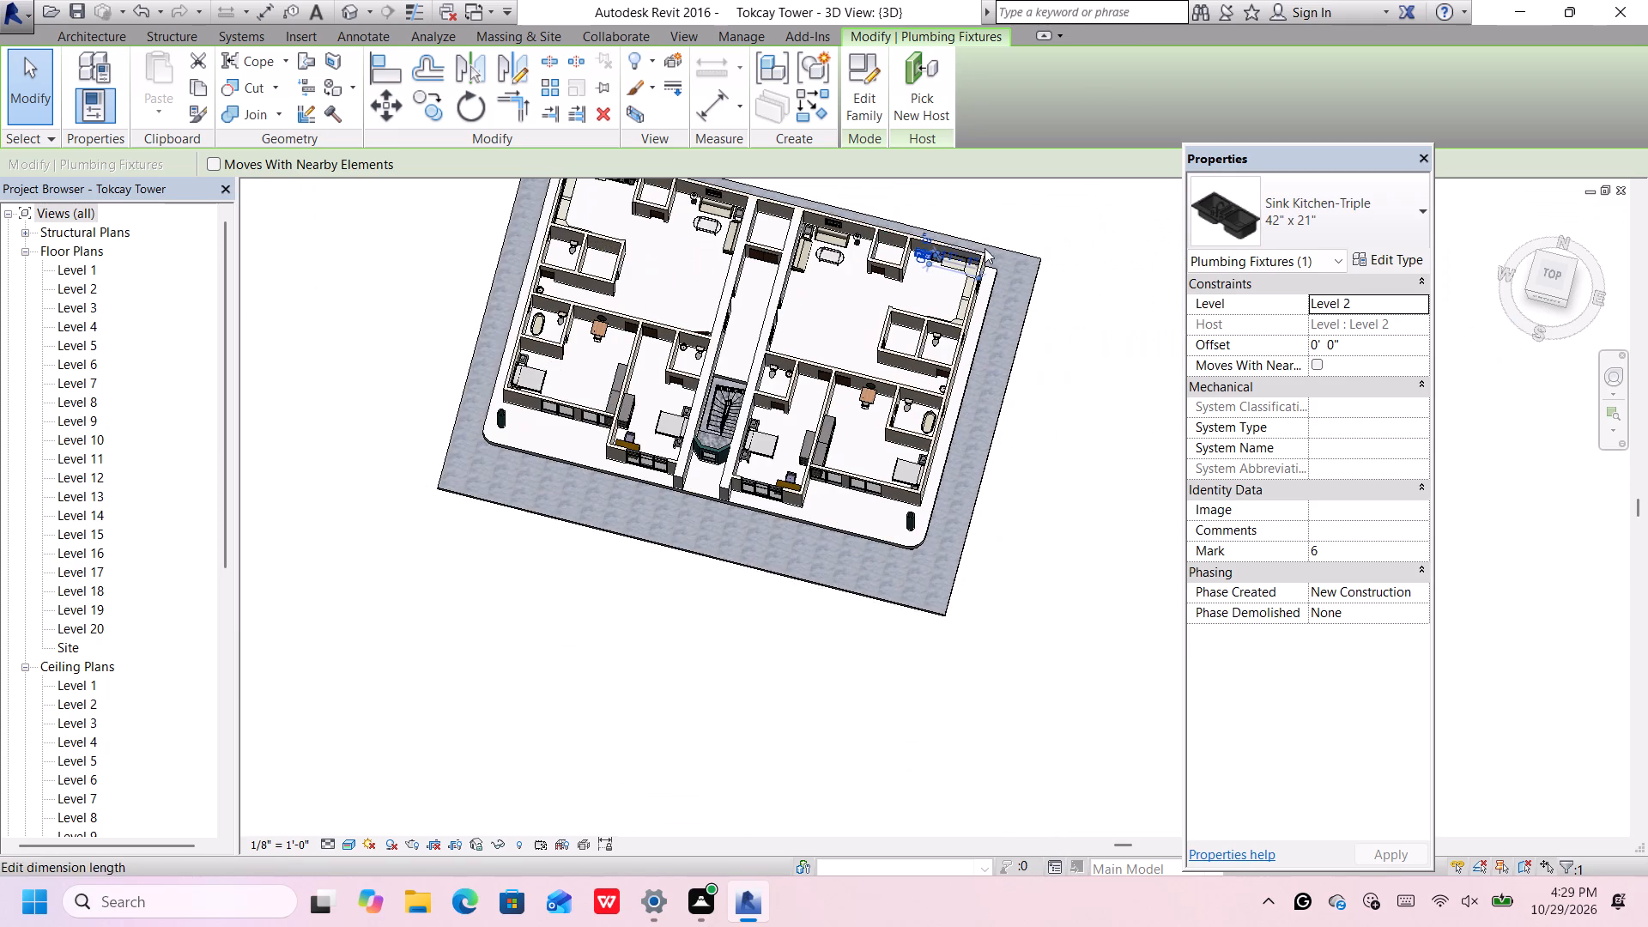
pyautogui.click(1020, 220)
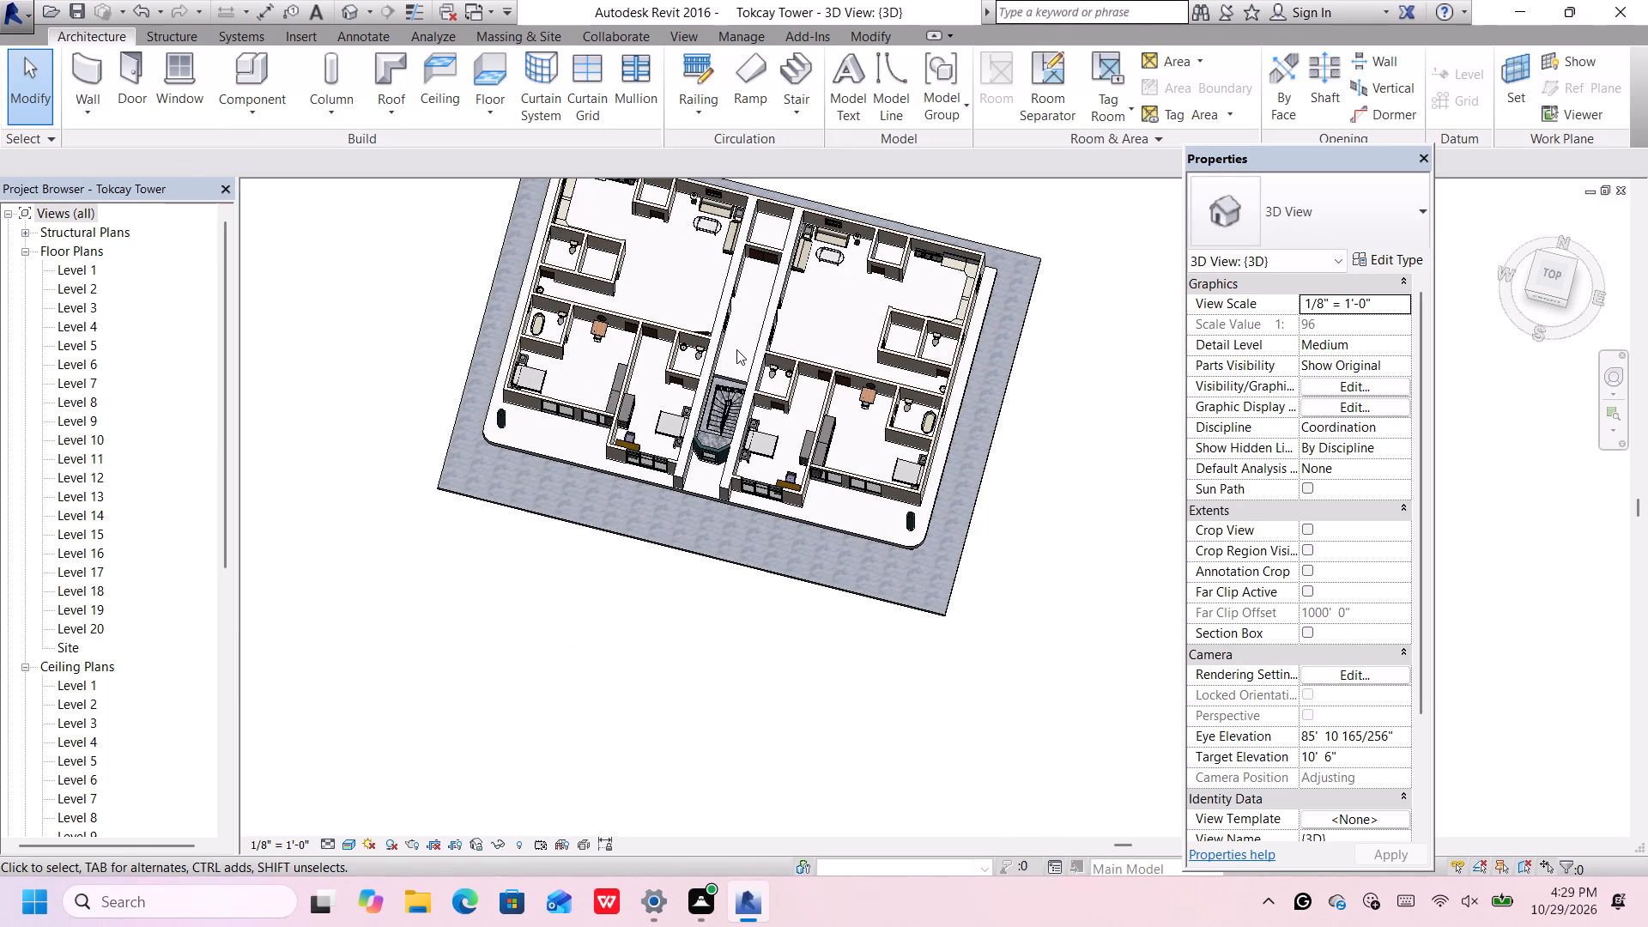
# Examine the whole furnished floor and the left-hand kitchen's corner counter and sinks in an angled 3D view.
pyautogui.moveTo(772, 334); pyautogui.dragTo(772, 463, button='middle')
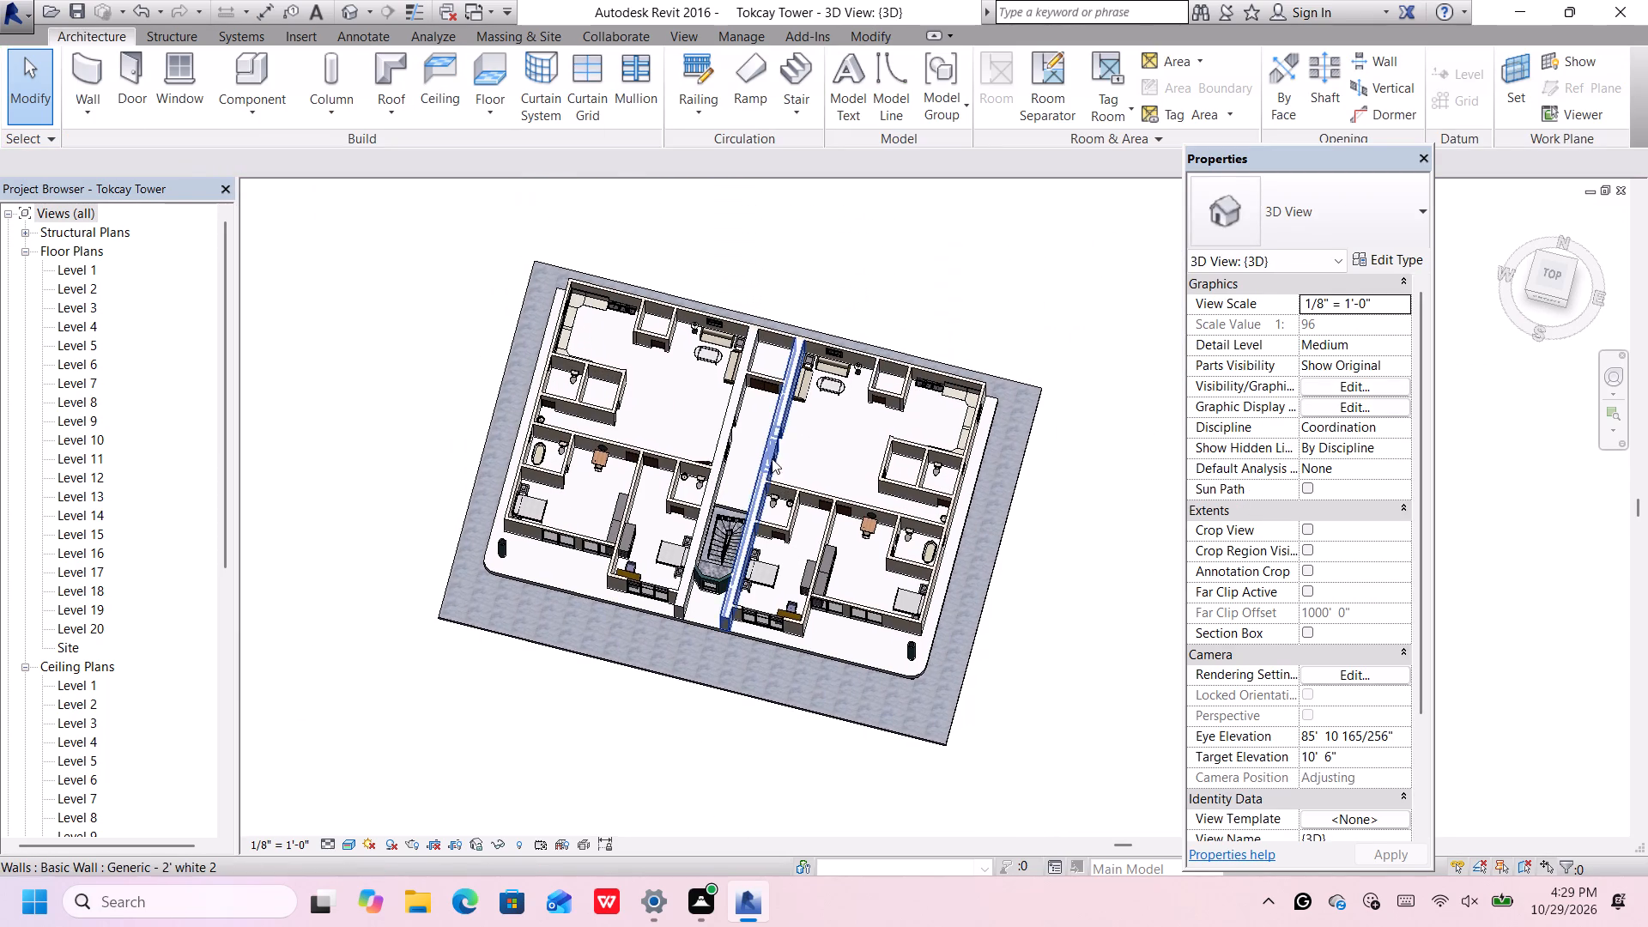
pyautogui.moveTo(697, 430); pyautogui.dragTo(698, 431, button='middle')
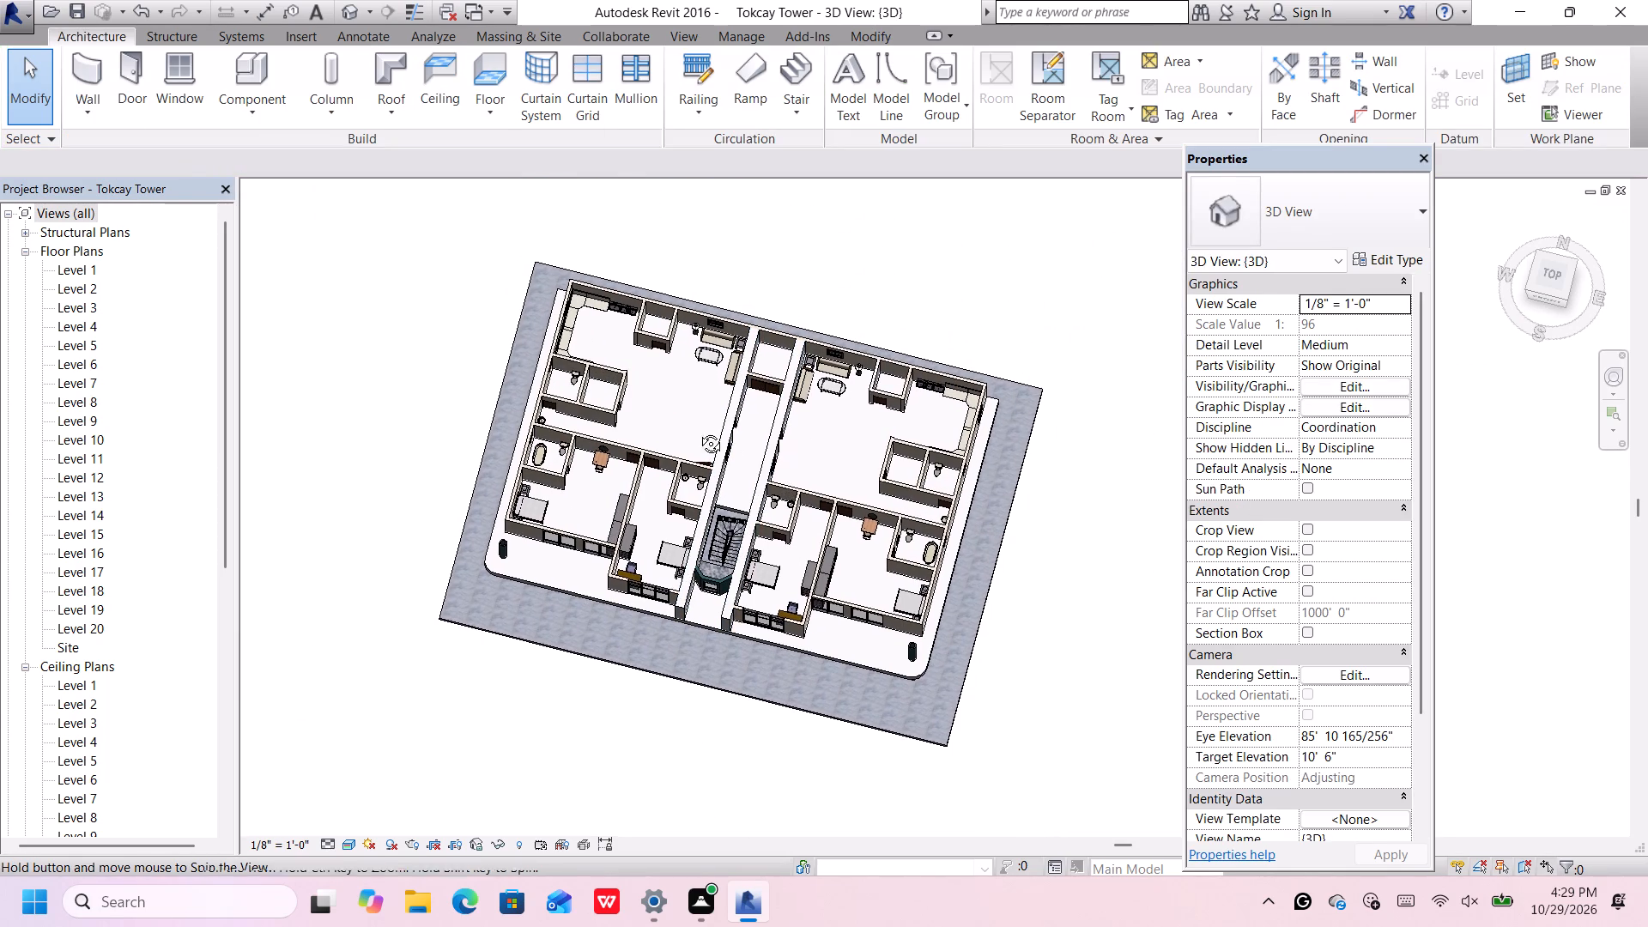
pyautogui.moveTo(698, 431); pyautogui.dragTo(715, 330, button='middle')
pyautogui.keyDown('shift'); pyautogui.moveTo(683, 554); pyautogui.dragTo(682, 391, button='middle'); pyautogui.keyUp('shift')
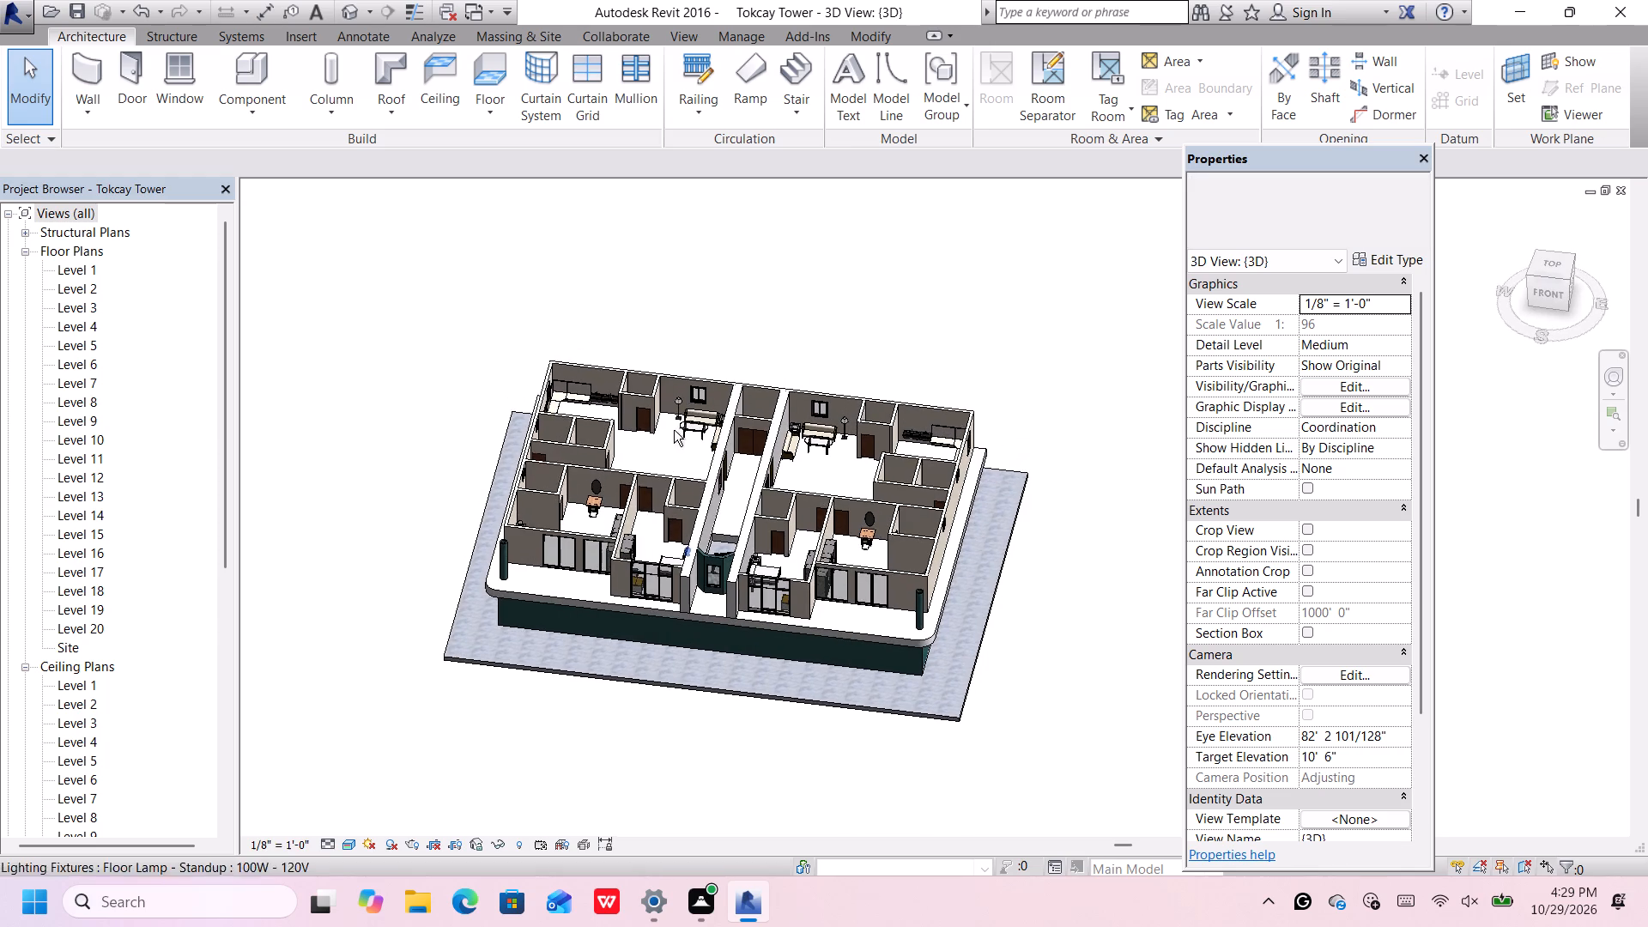
pyautogui.keyDown('shift'); pyautogui.scroll(5, 644, 457); pyautogui.keyUp('shift')
pyautogui.scroll(5, 609, 451)
pyautogui.moveTo(605, 456); pyautogui.dragTo(599, 483, button='middle')
pyautogui.scroll(-3, 573, 505)
pyautogui.scroll(2, 526, 412)
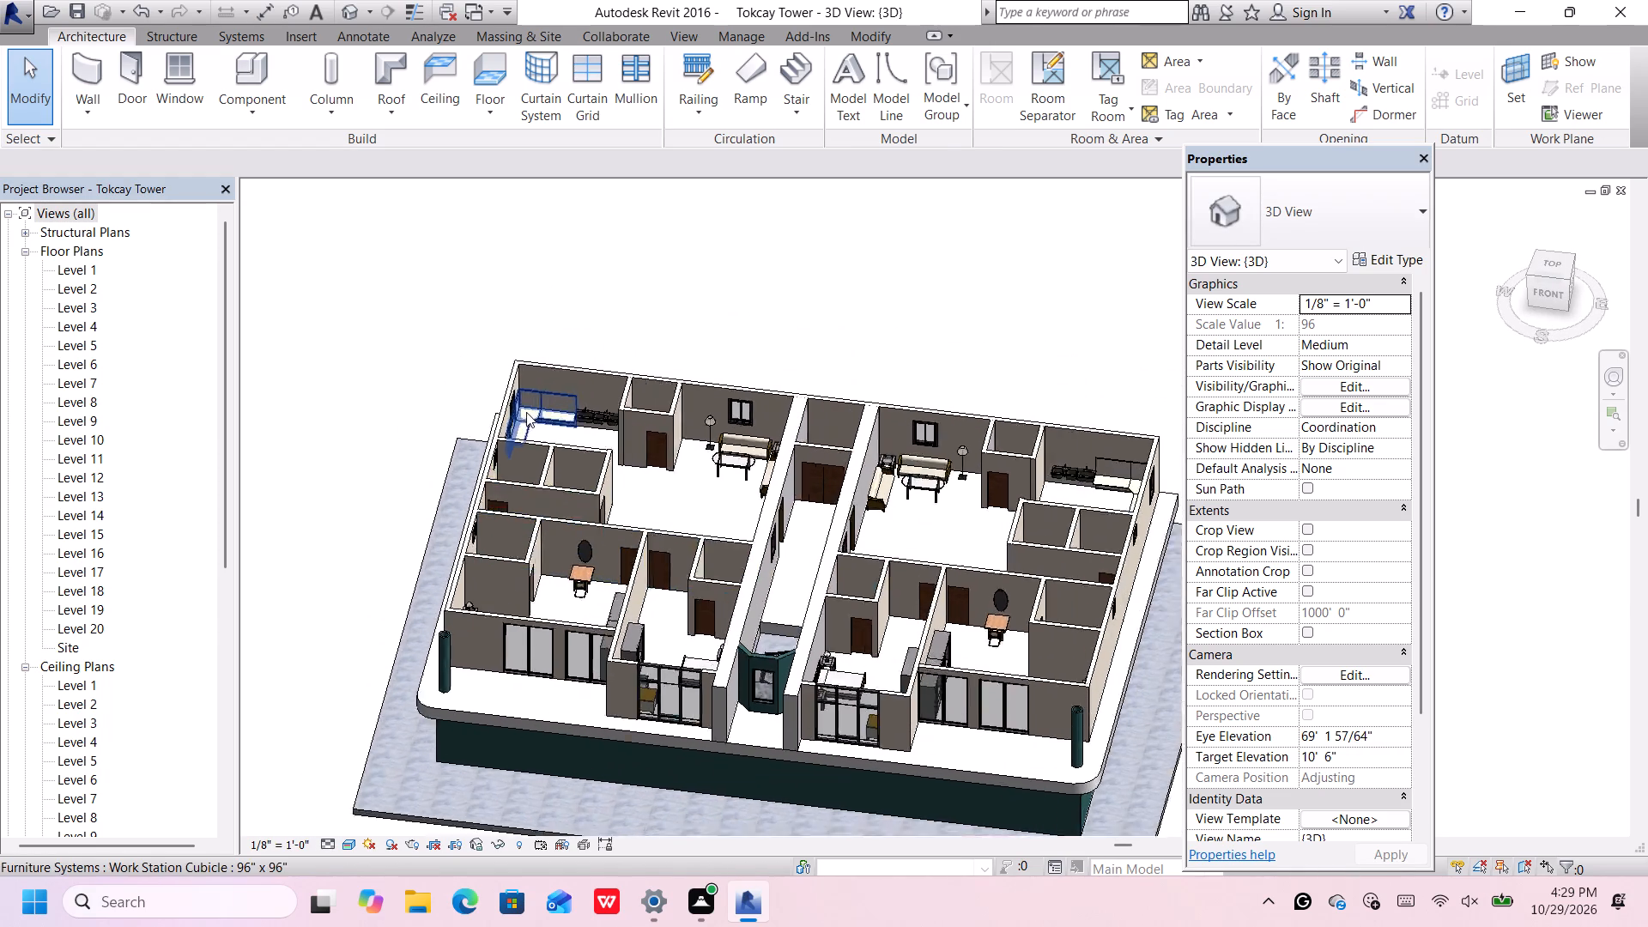
pyautogui.scroll(12, 526, 412)
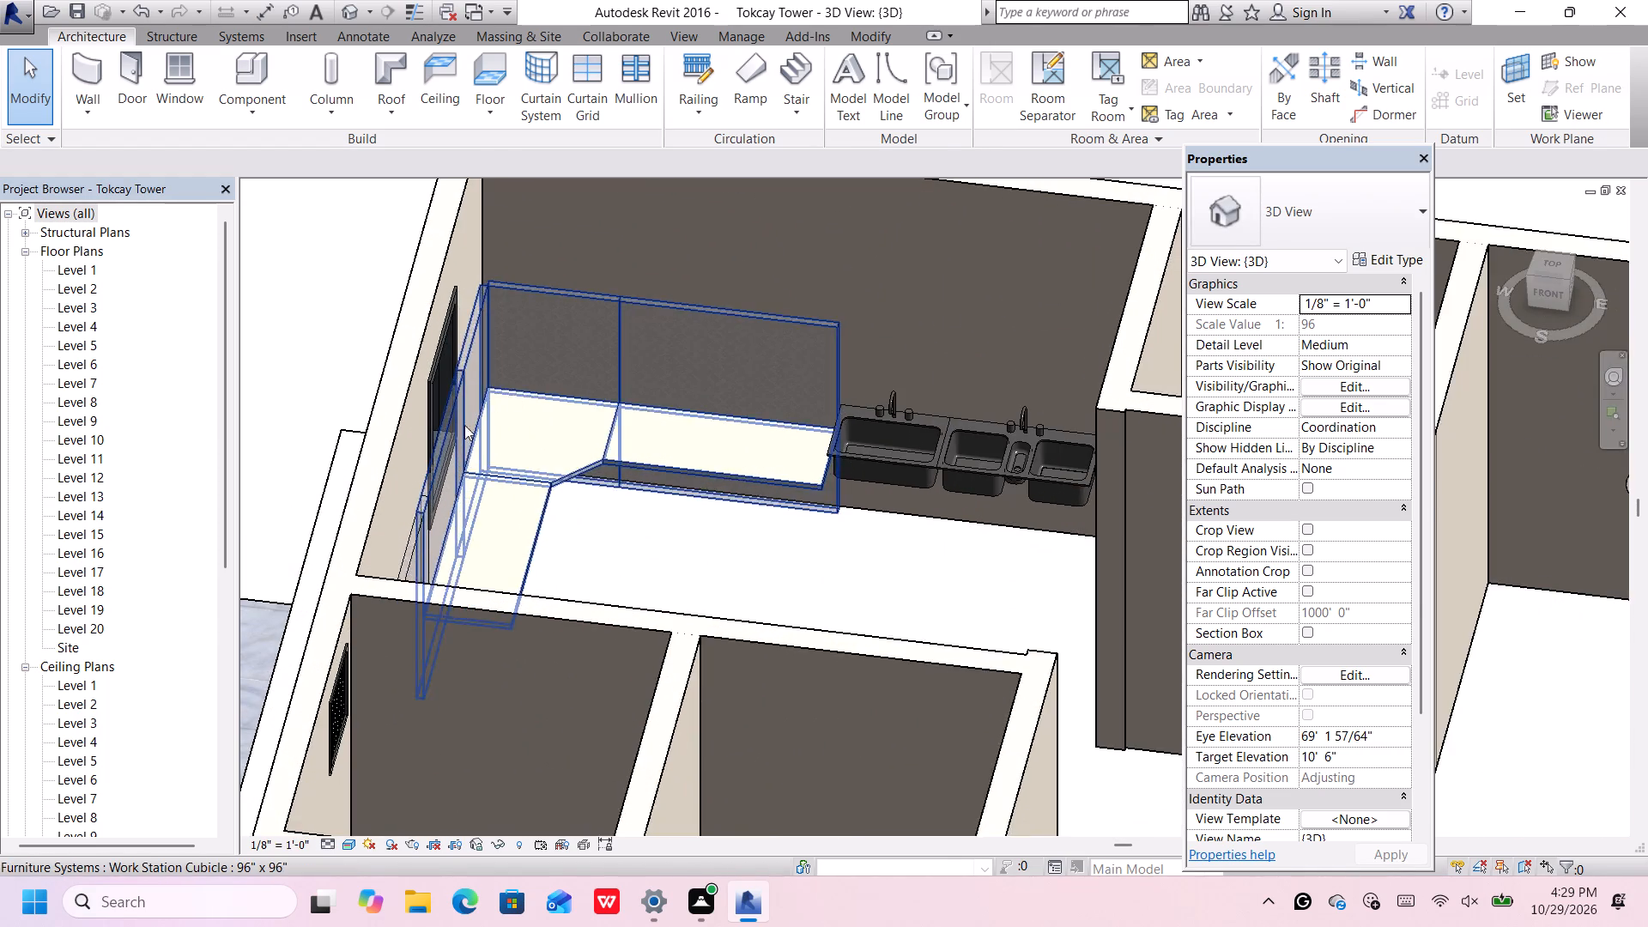
pyautogui.scroll(4, 443, 434)
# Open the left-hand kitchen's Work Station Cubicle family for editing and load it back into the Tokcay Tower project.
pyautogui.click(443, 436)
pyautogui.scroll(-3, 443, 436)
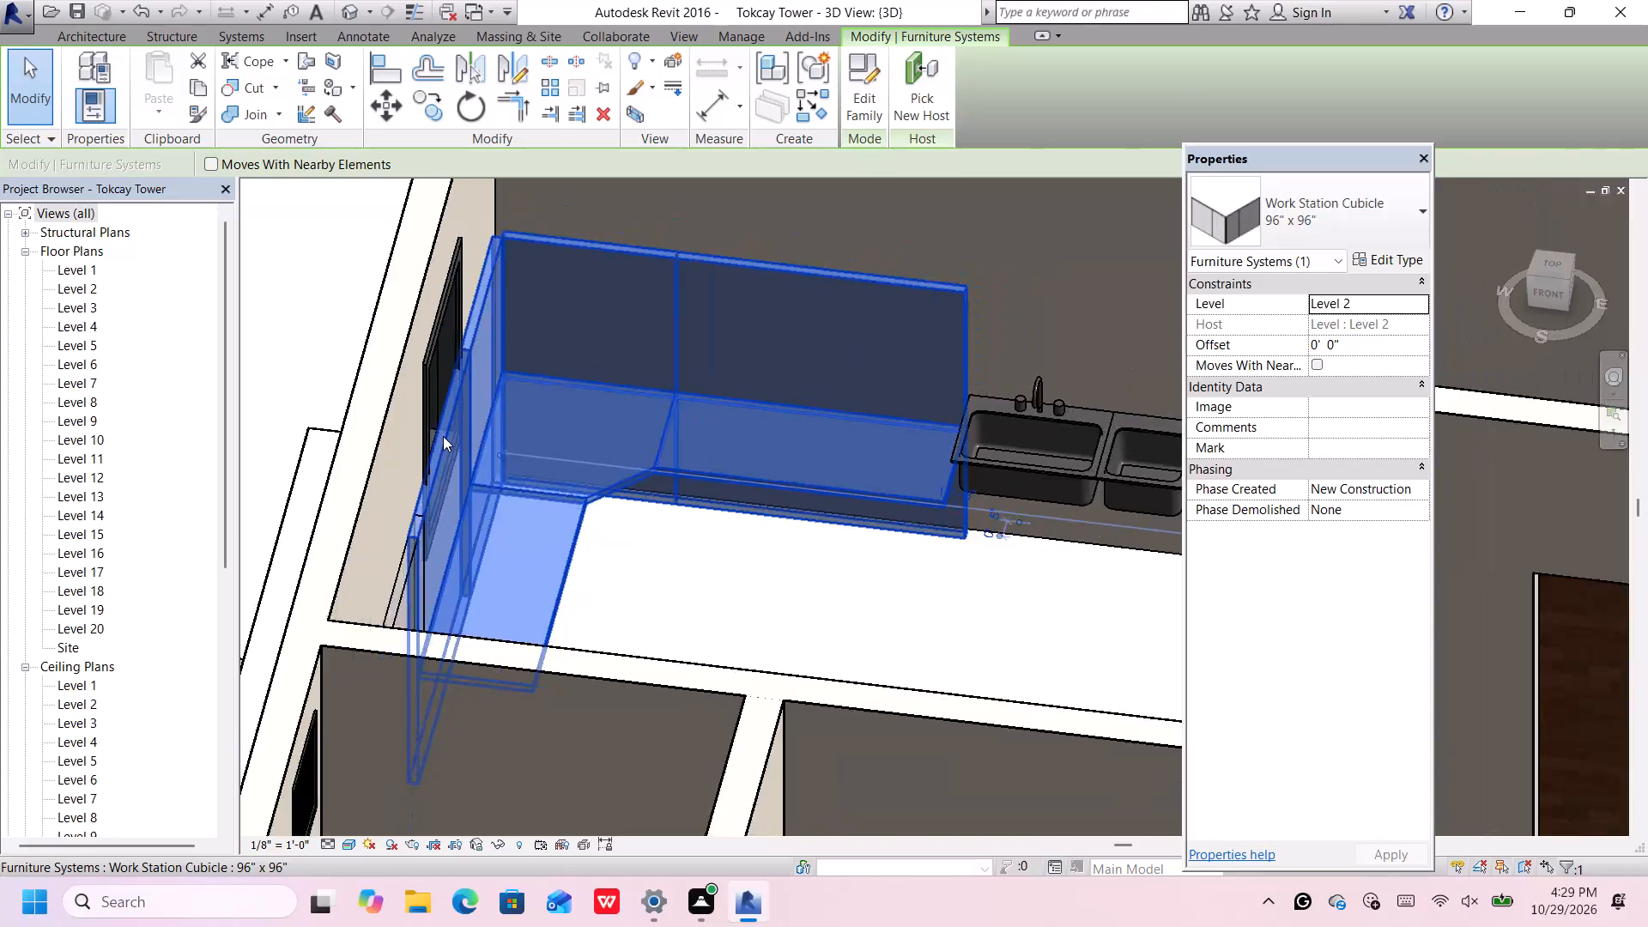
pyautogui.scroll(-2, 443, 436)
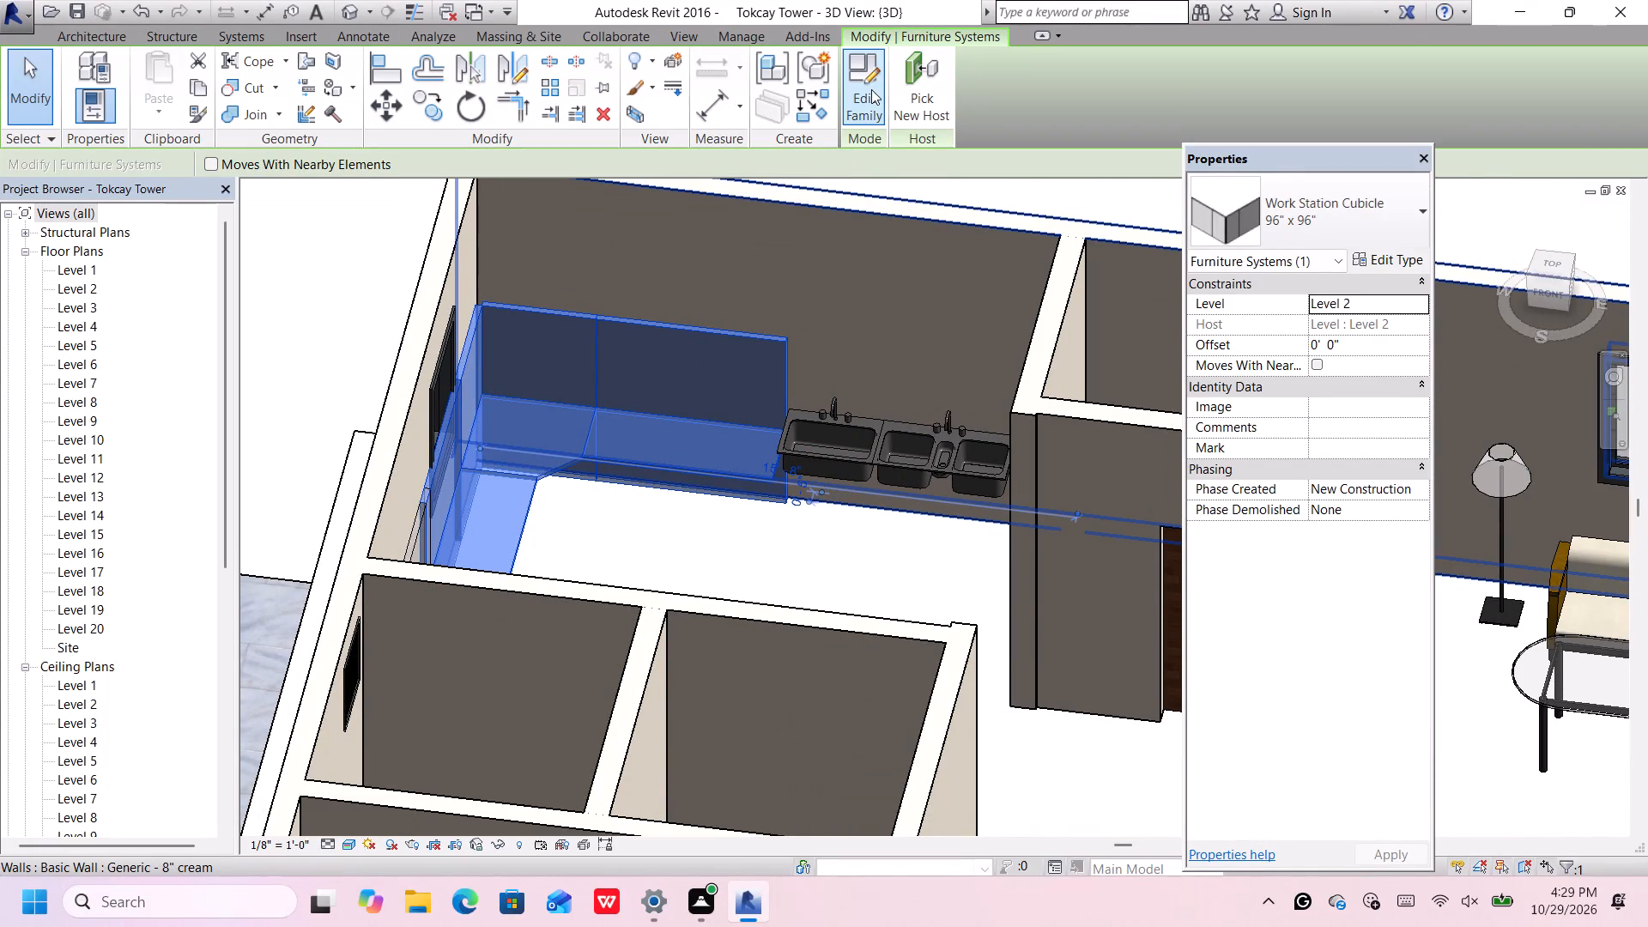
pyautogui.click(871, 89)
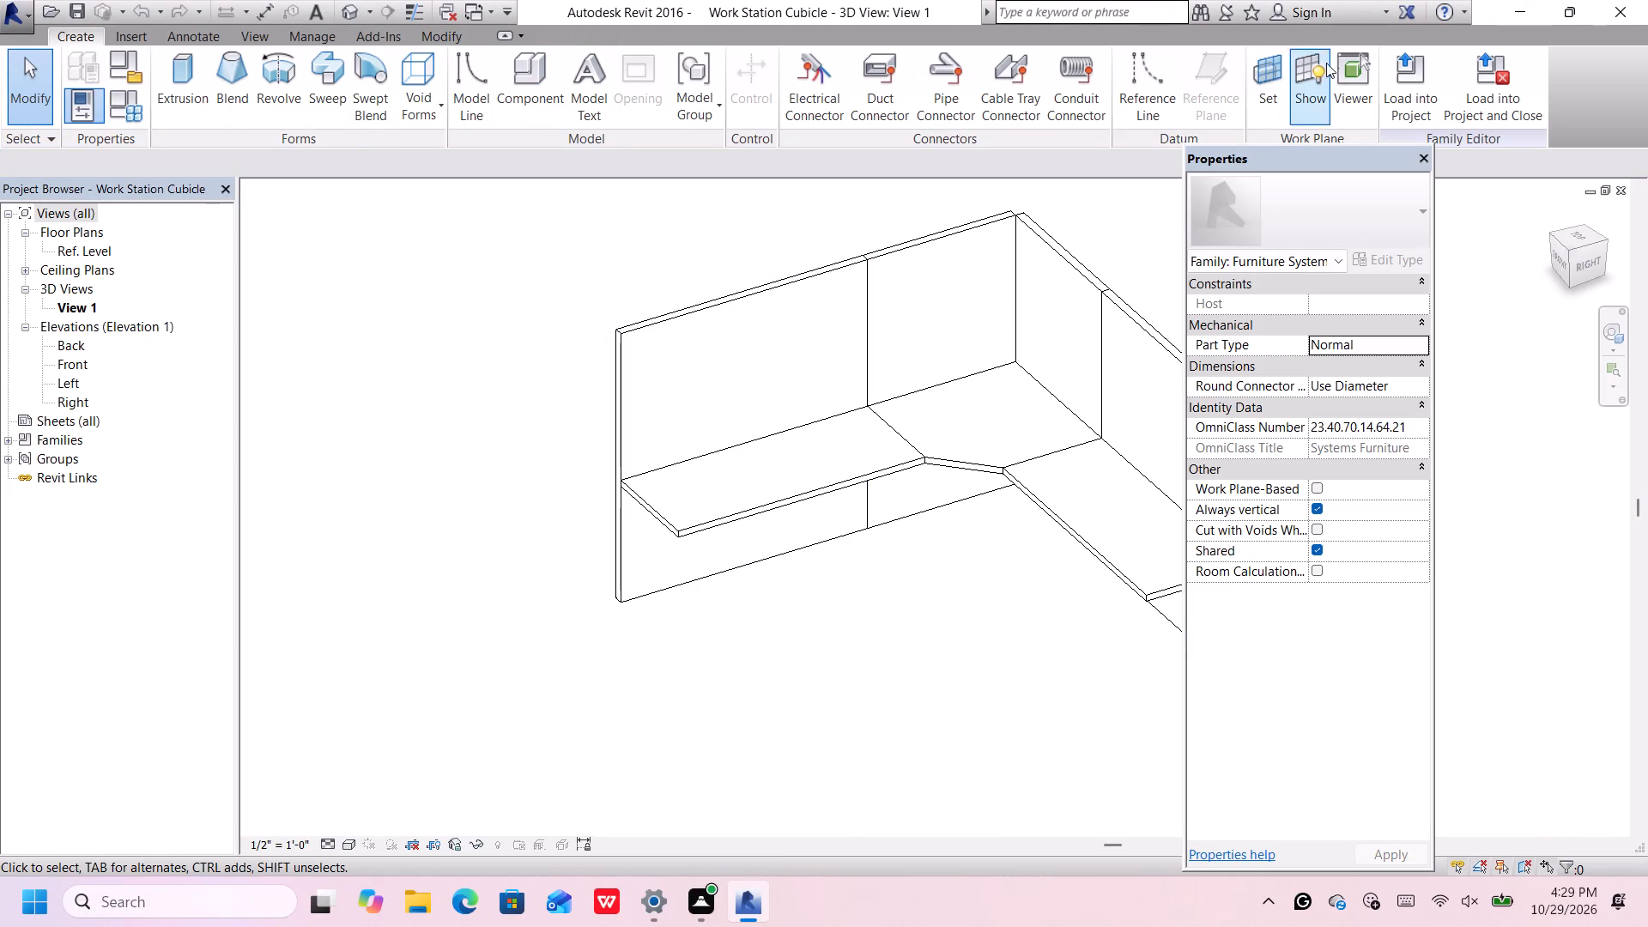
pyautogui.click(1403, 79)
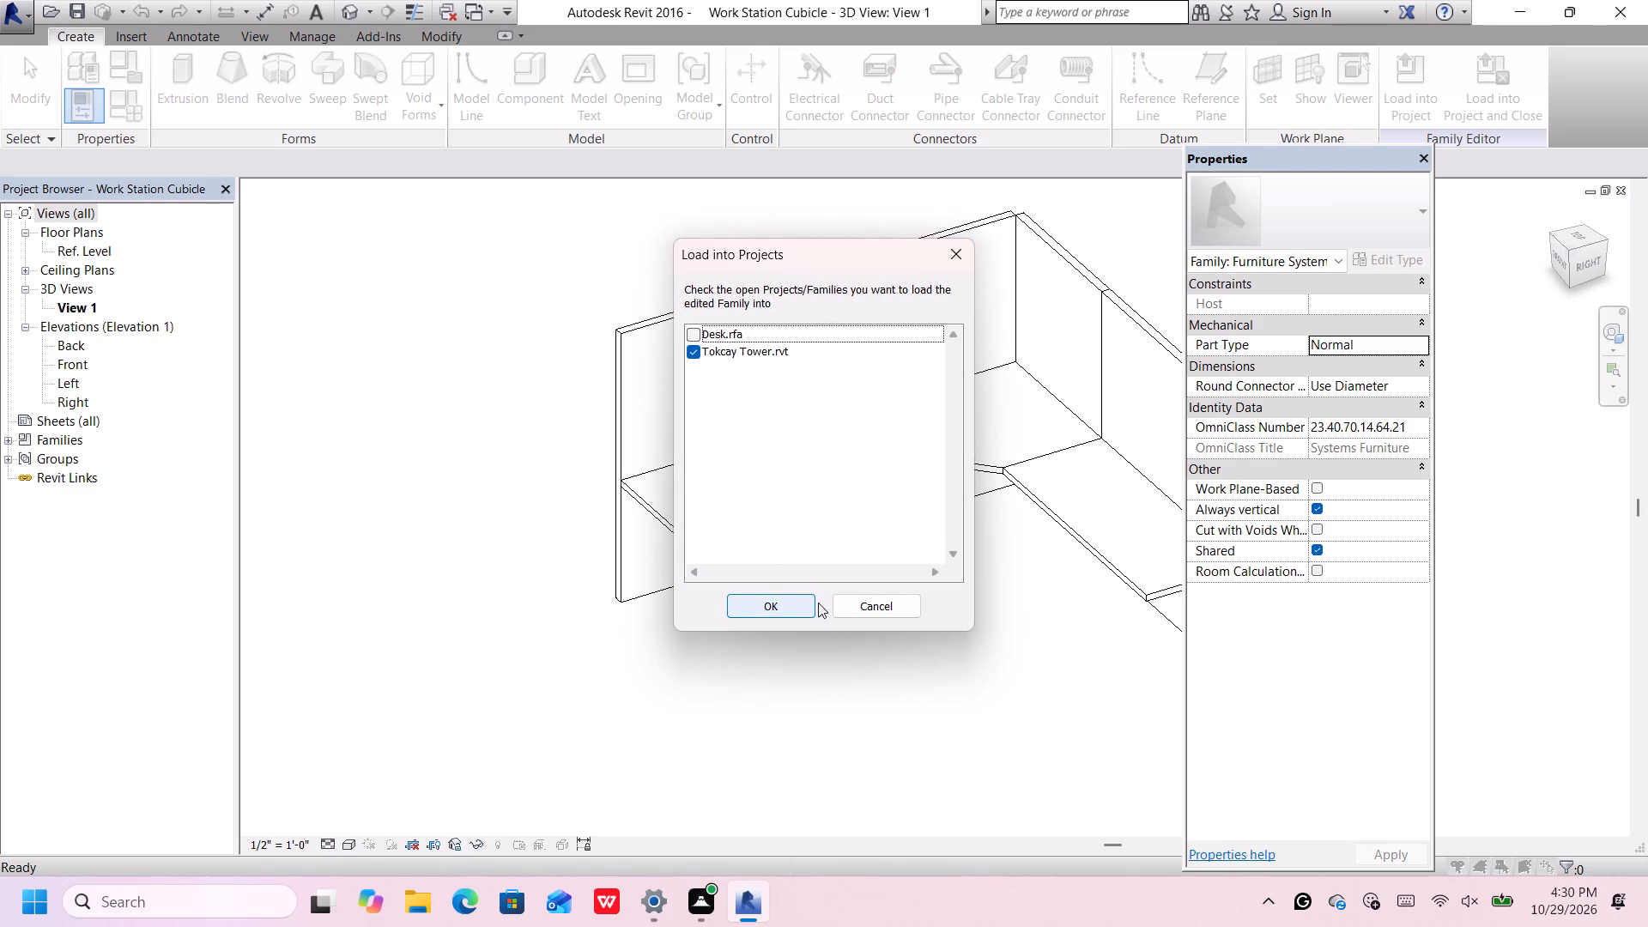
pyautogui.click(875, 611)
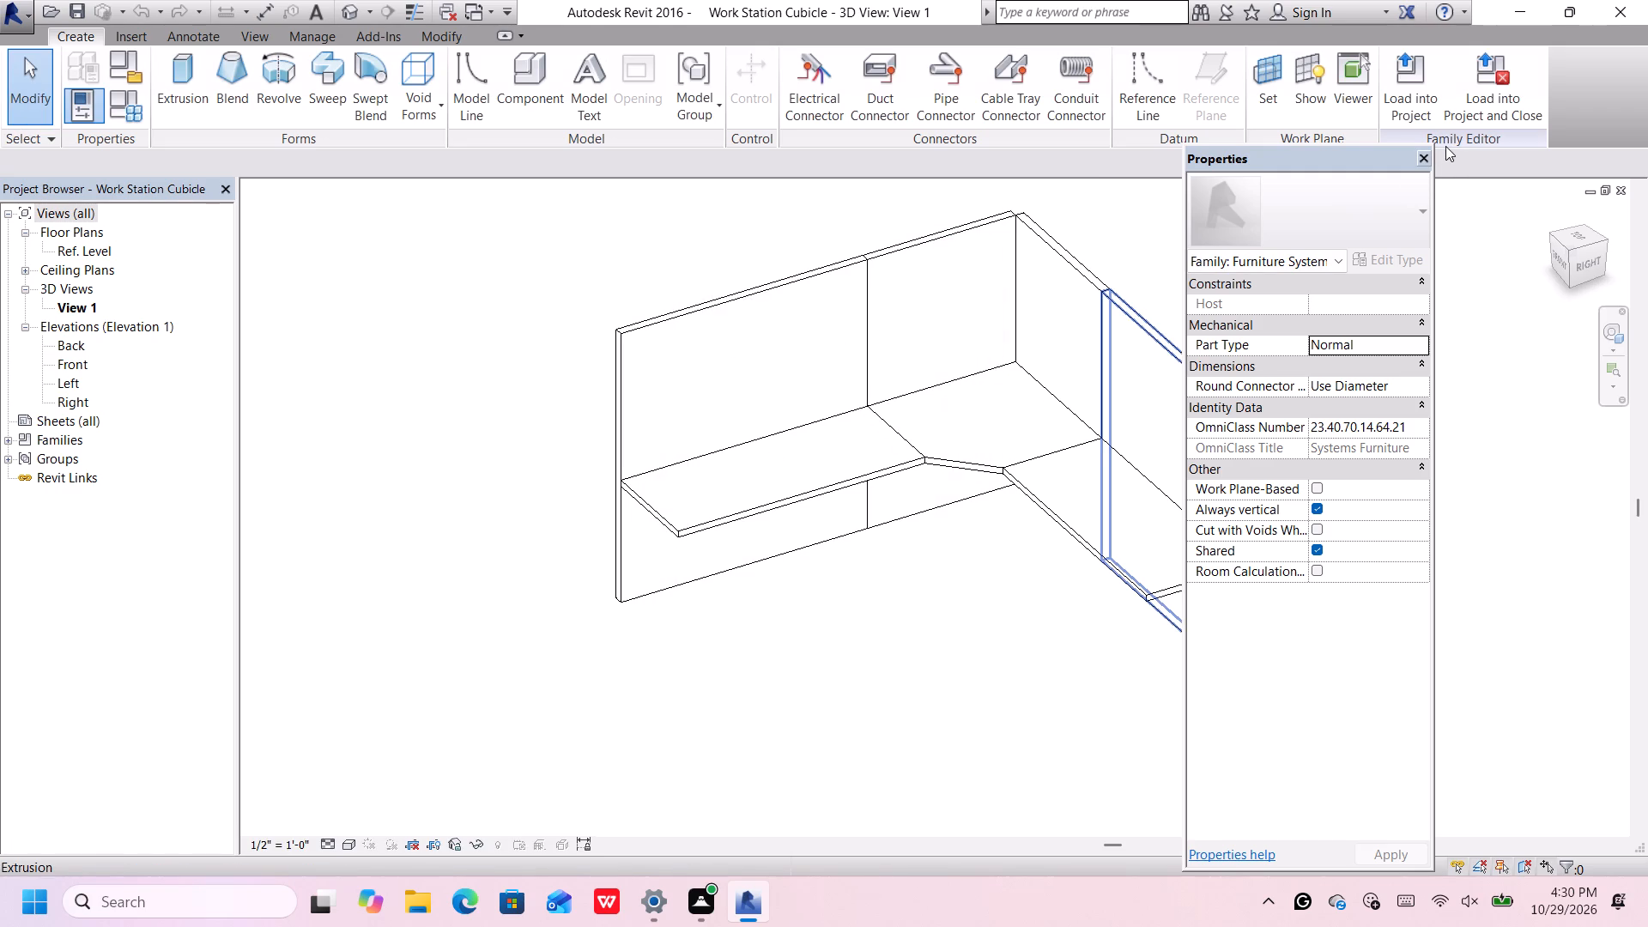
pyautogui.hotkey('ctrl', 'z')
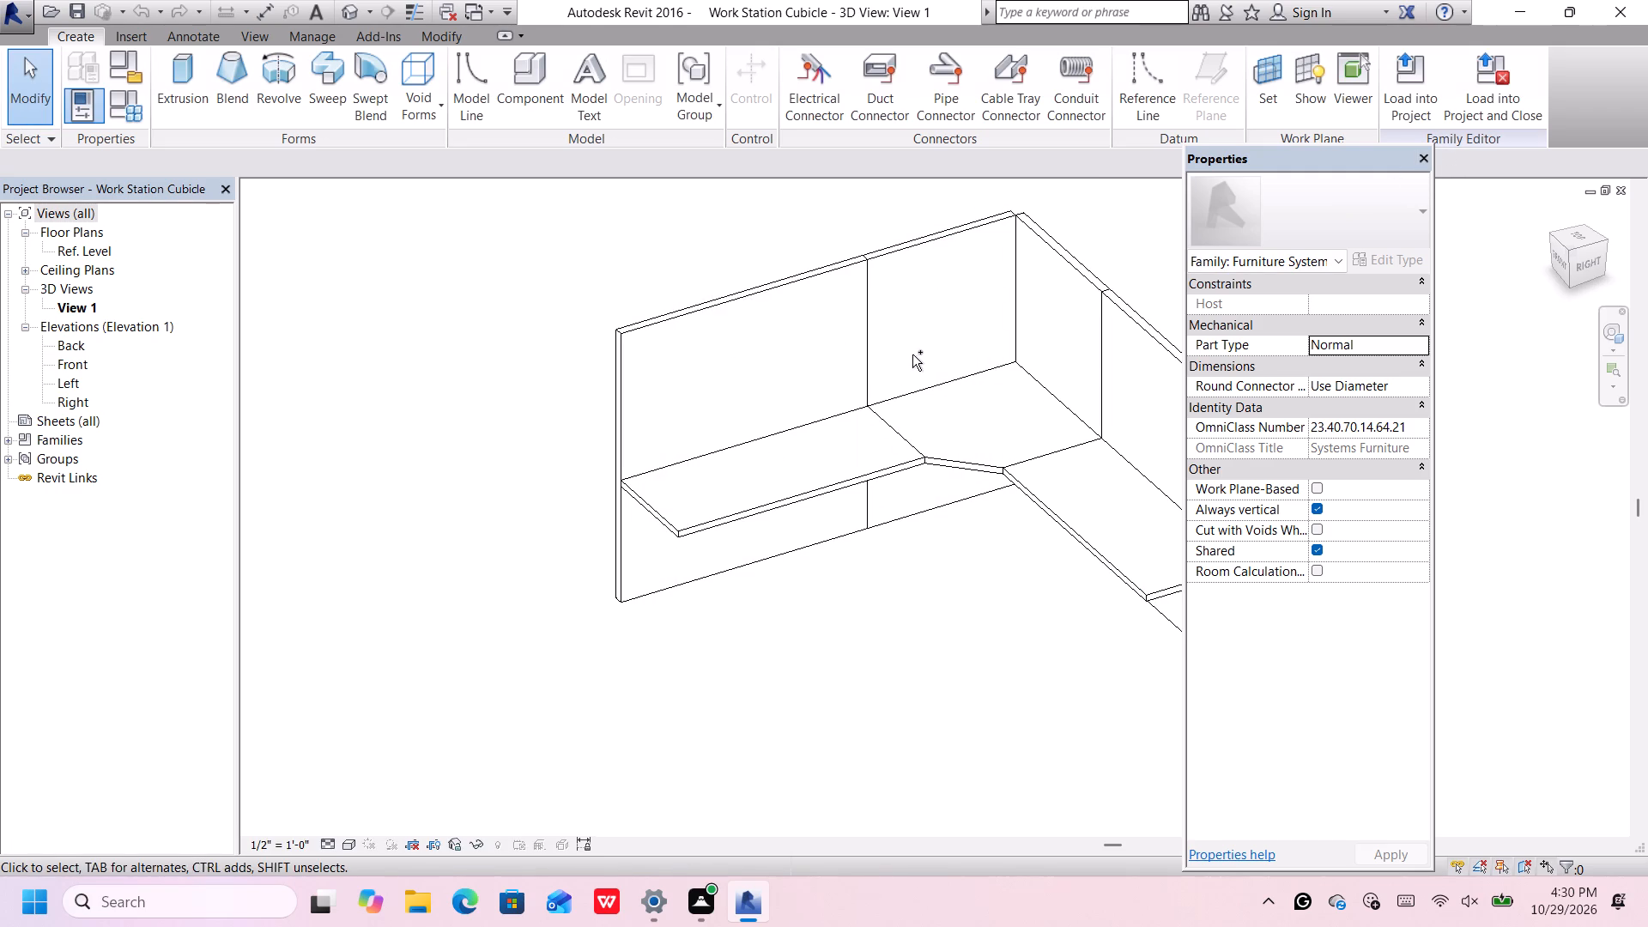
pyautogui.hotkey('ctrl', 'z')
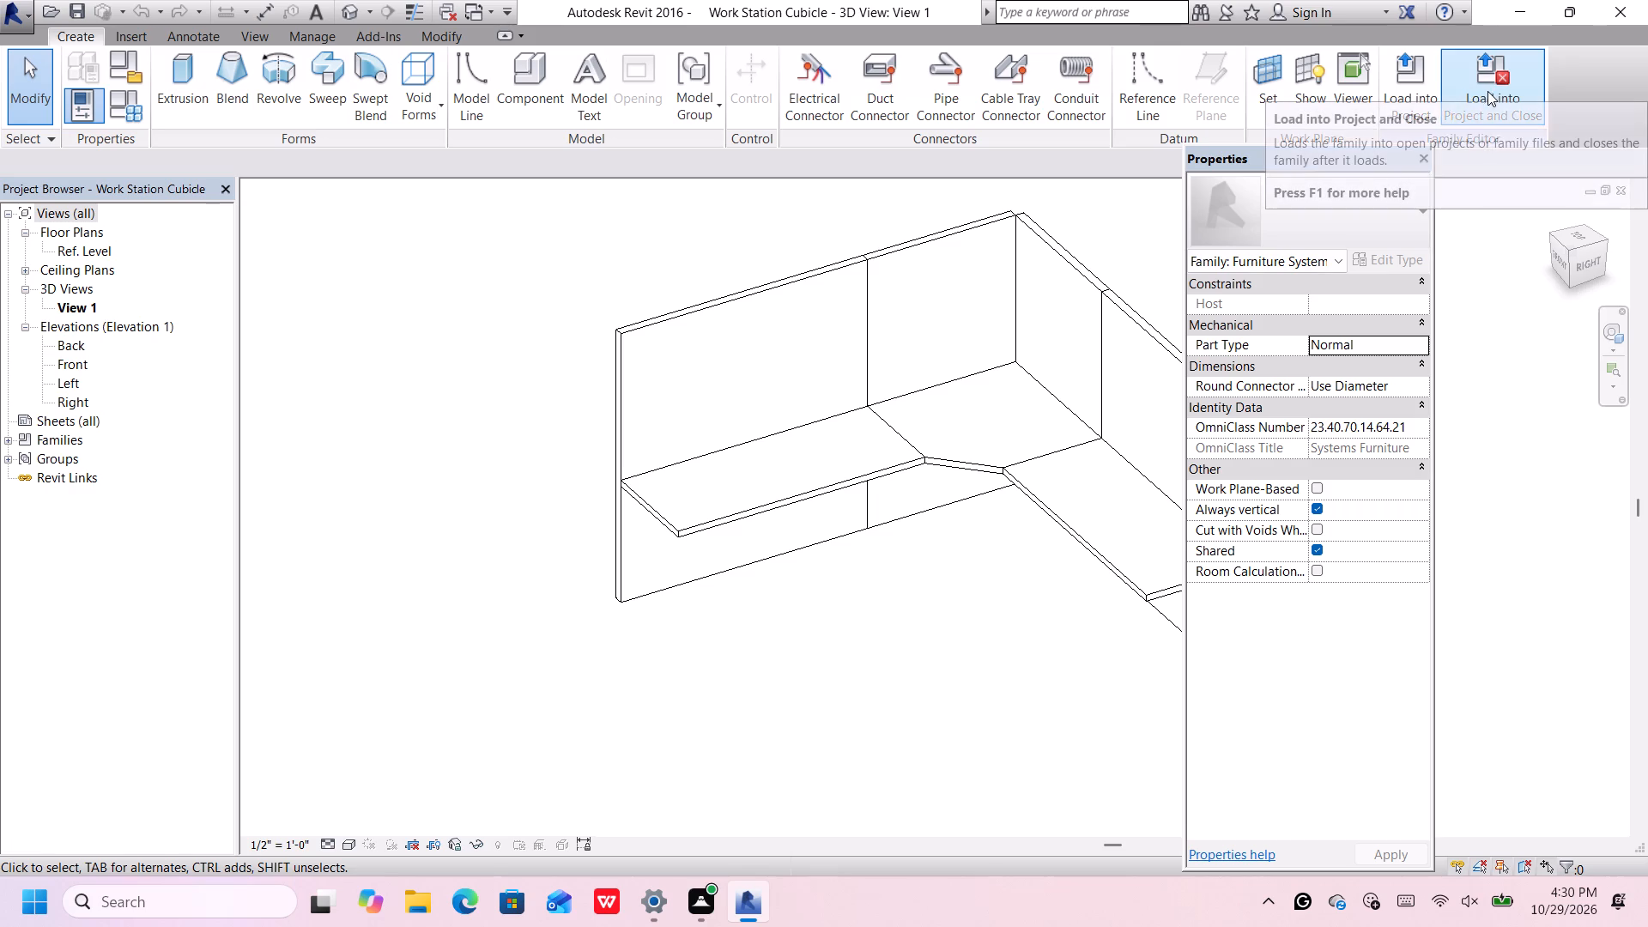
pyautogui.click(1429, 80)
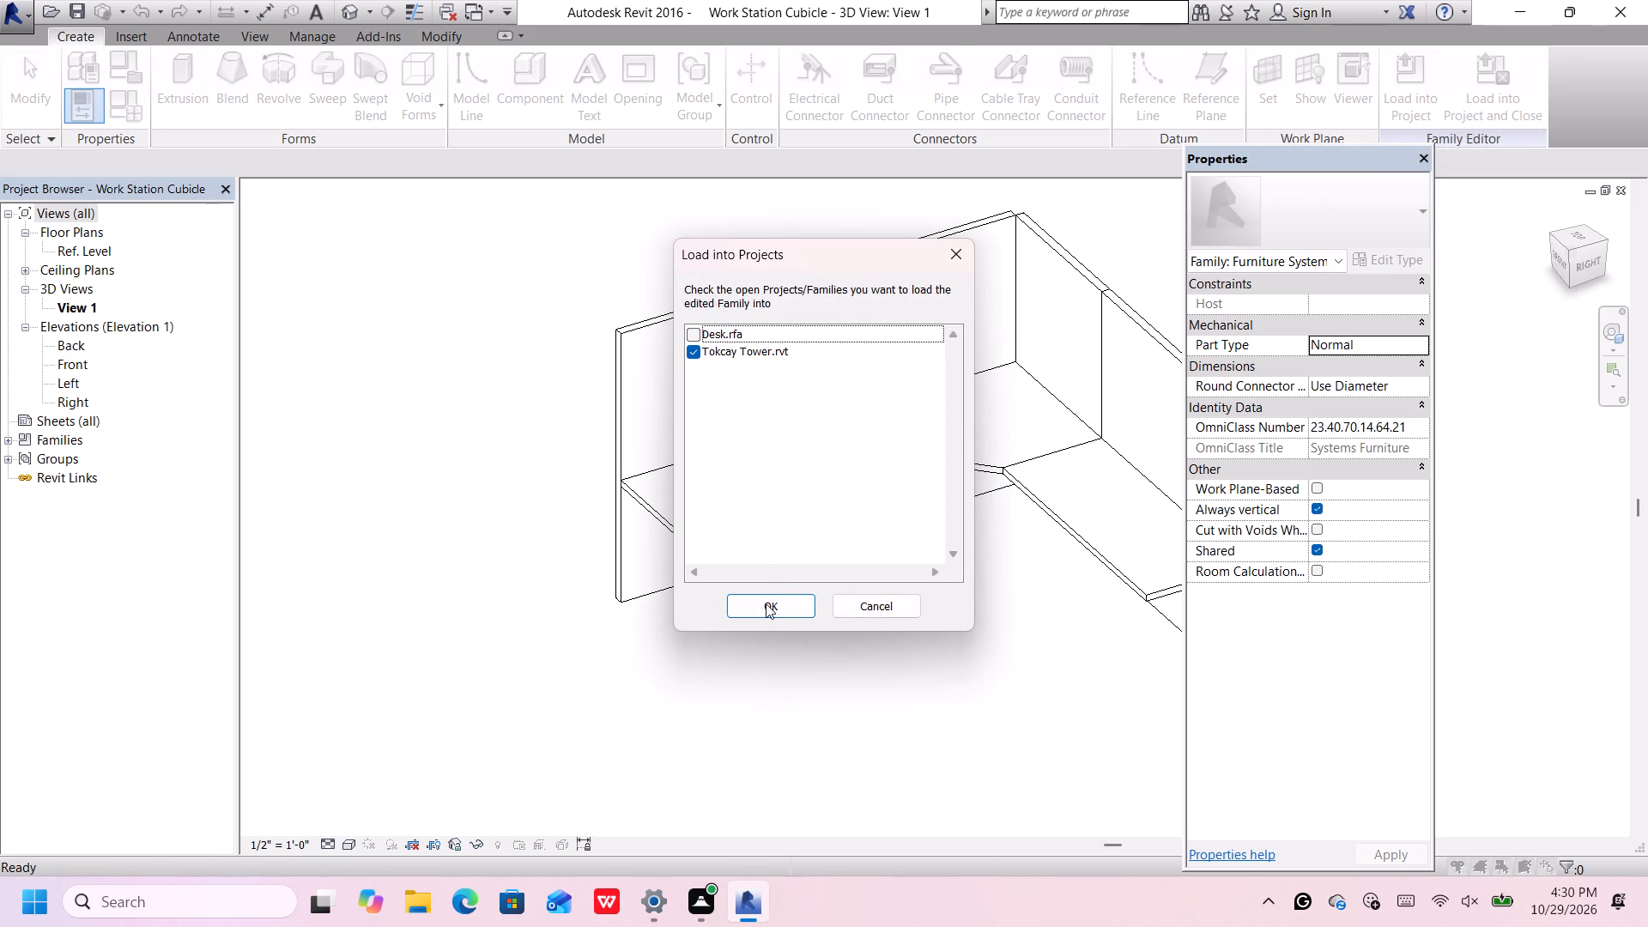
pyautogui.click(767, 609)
# Load the Work Station Desktops family from the Furniture System library folder into the Tokcay Tower project.
pyautogui.scroll(-3, 736, 570)
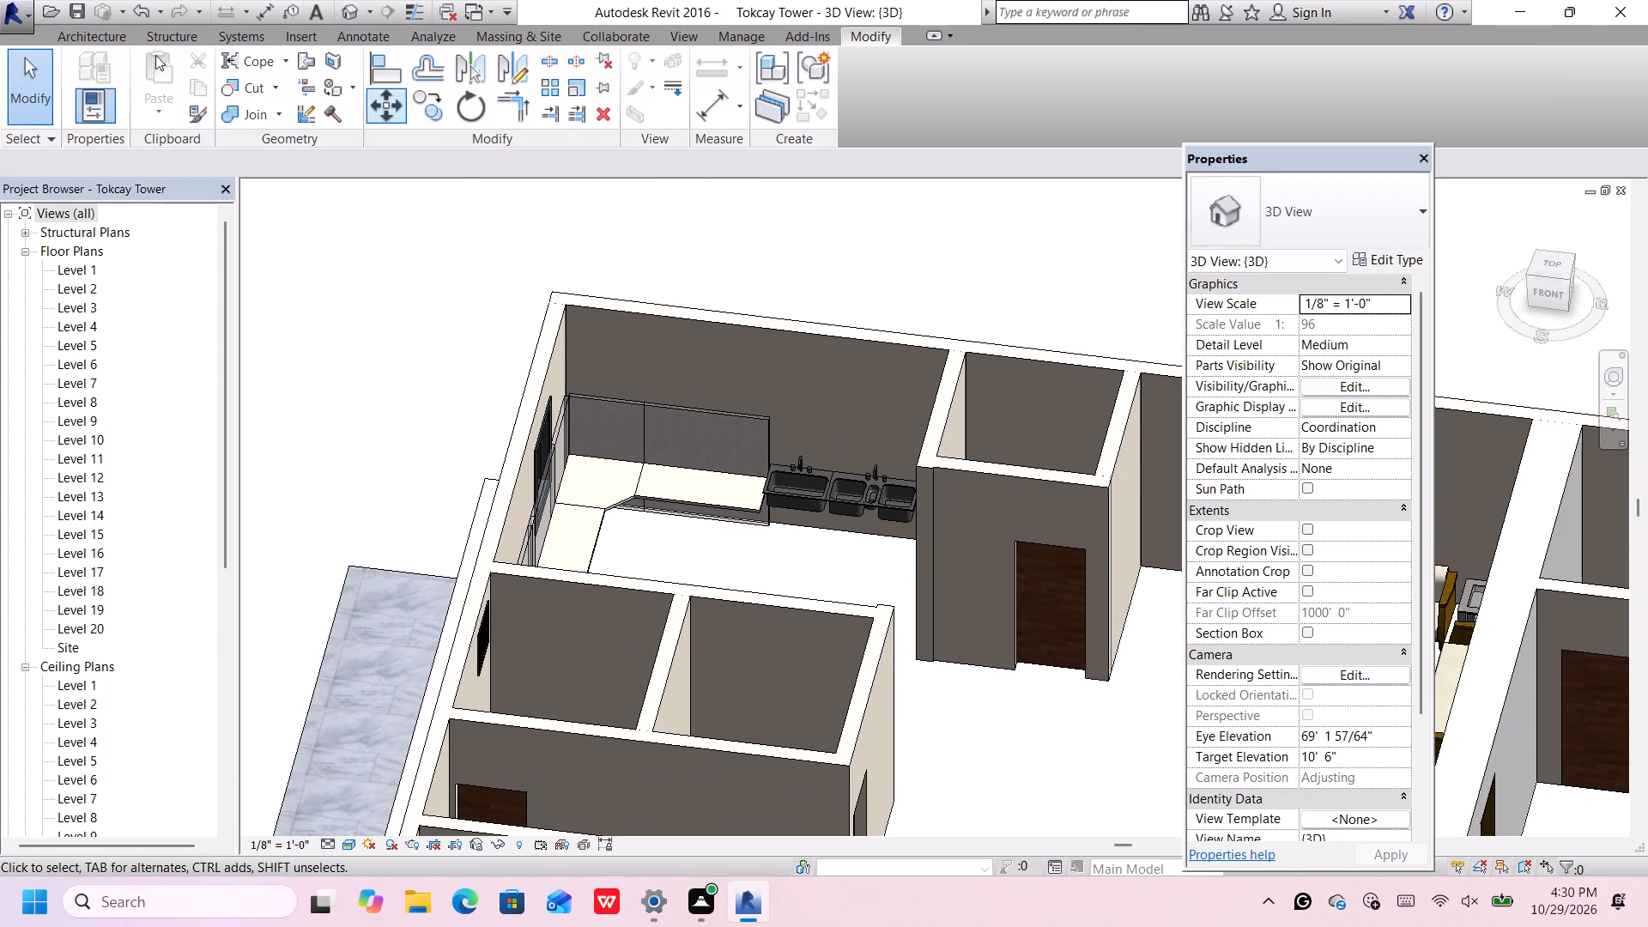
pyautogui.click(71, 31)
pyautogui.click(255, 79)
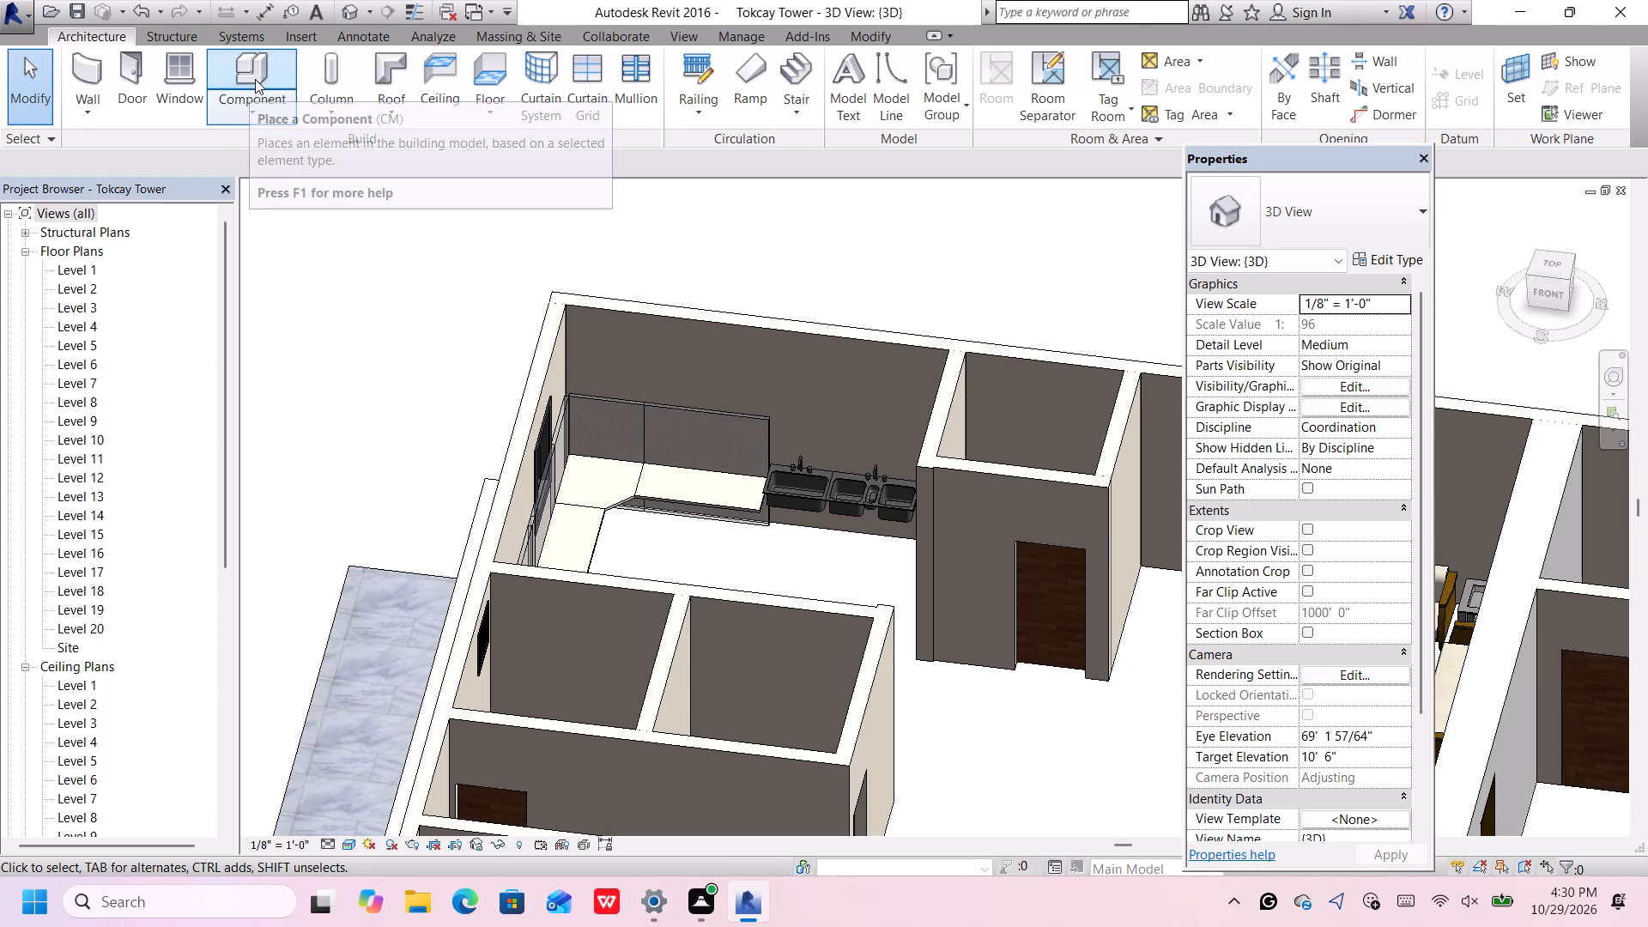
pyautogui.click(854, 106)
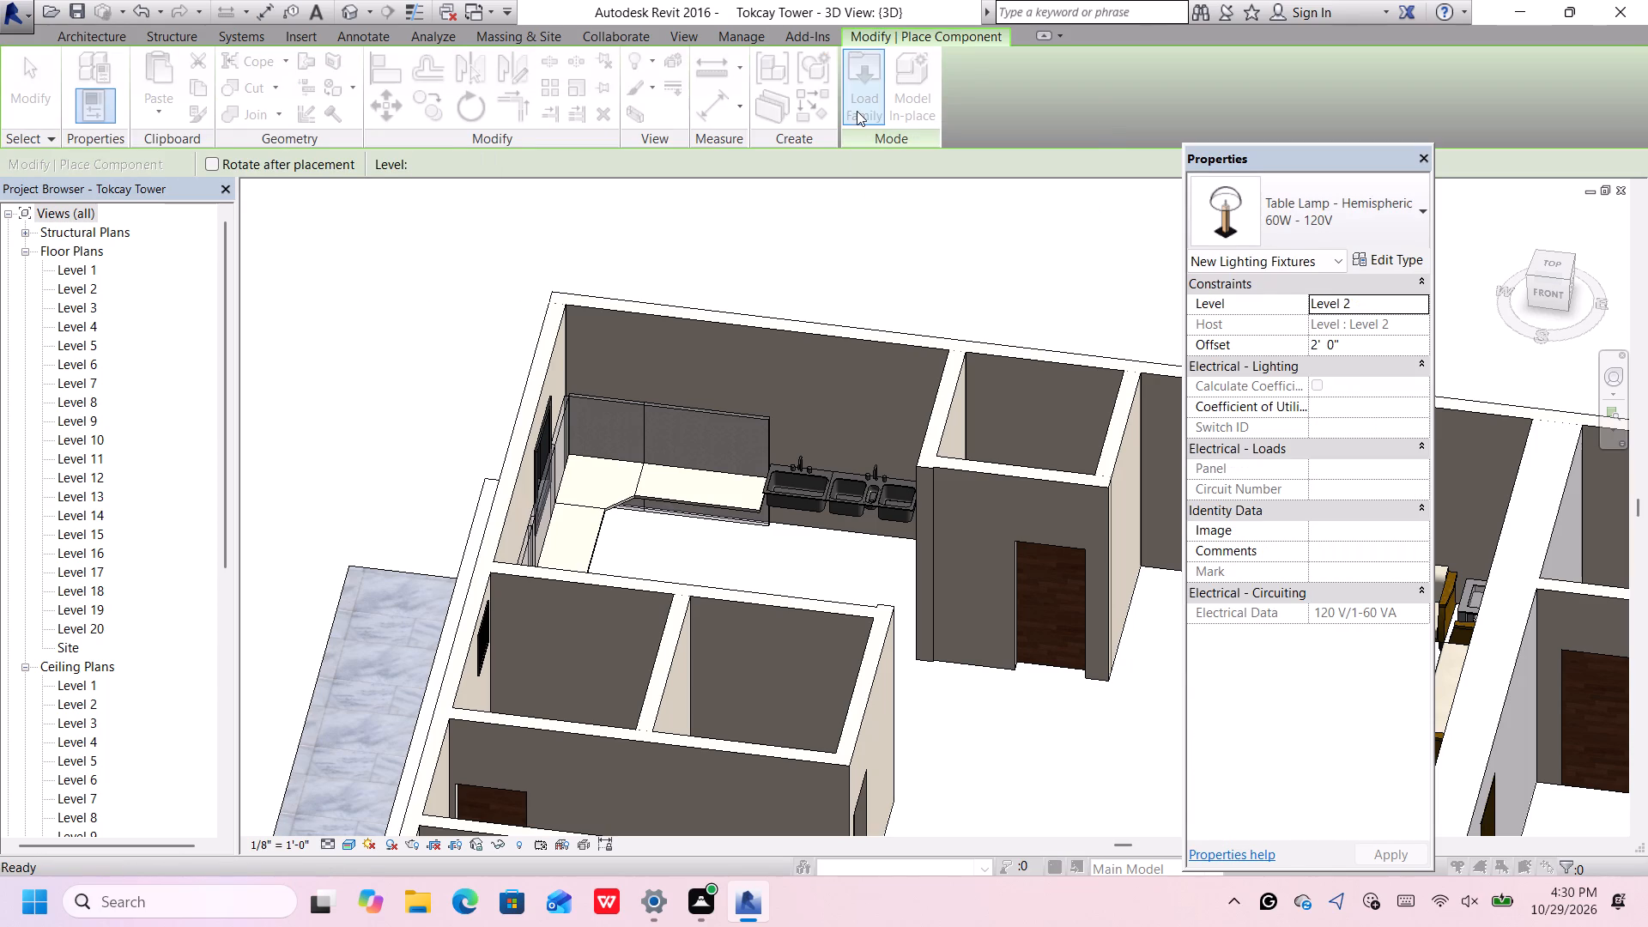
pyautogui.scroll(-2, 857, 114)
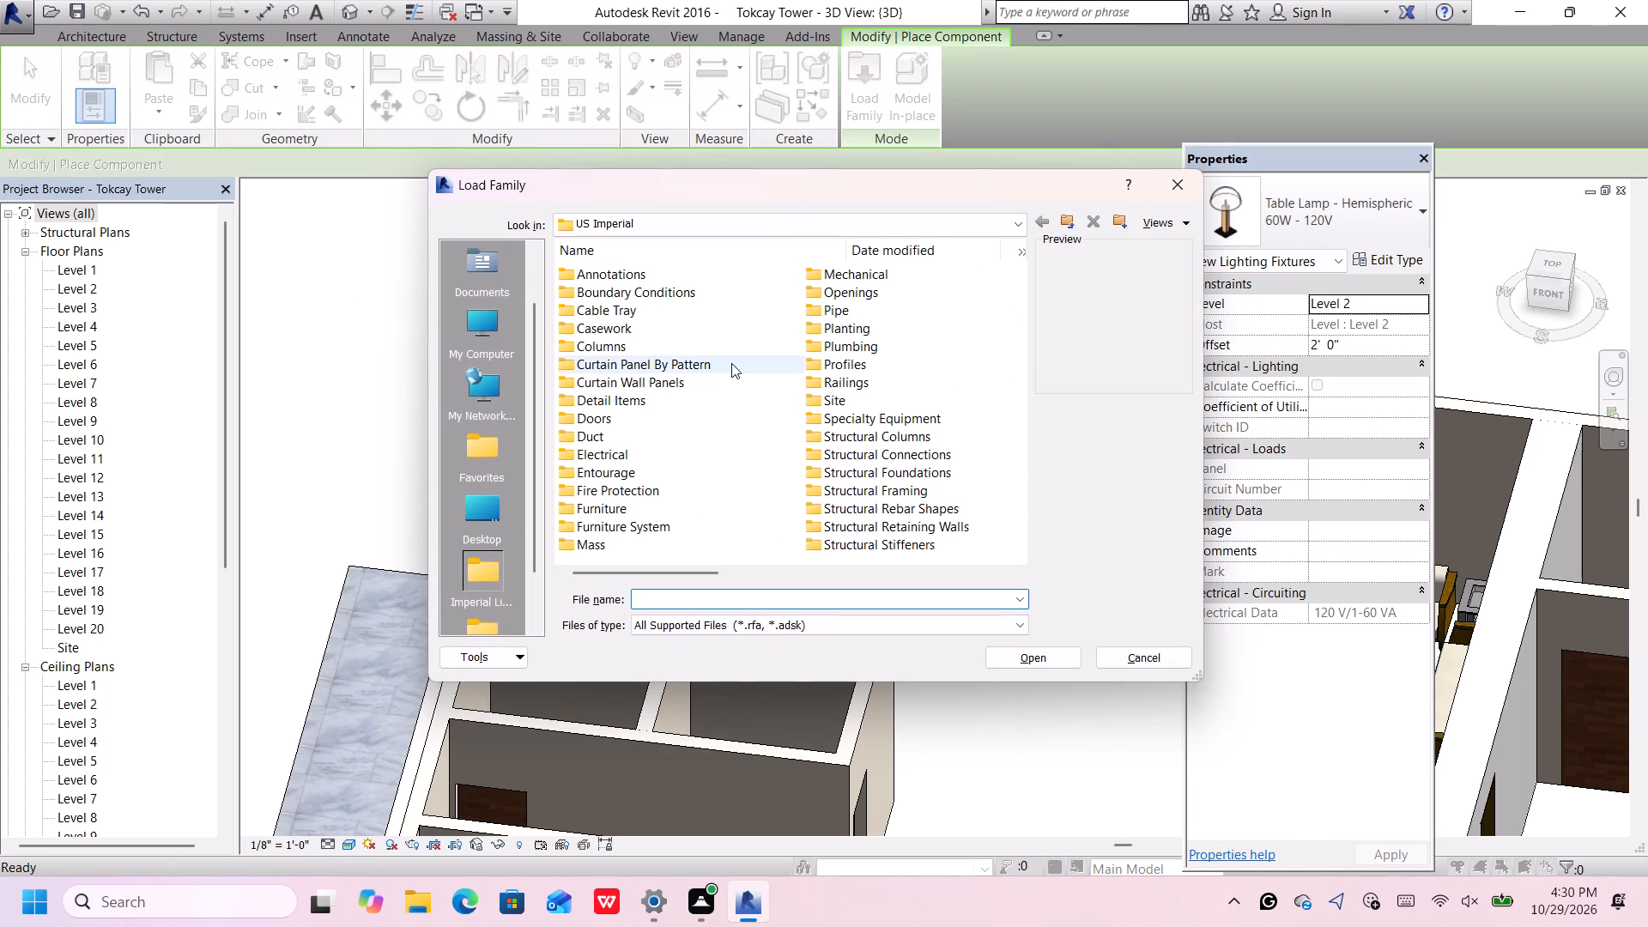
pyautogui.doubleClick(666, 543)
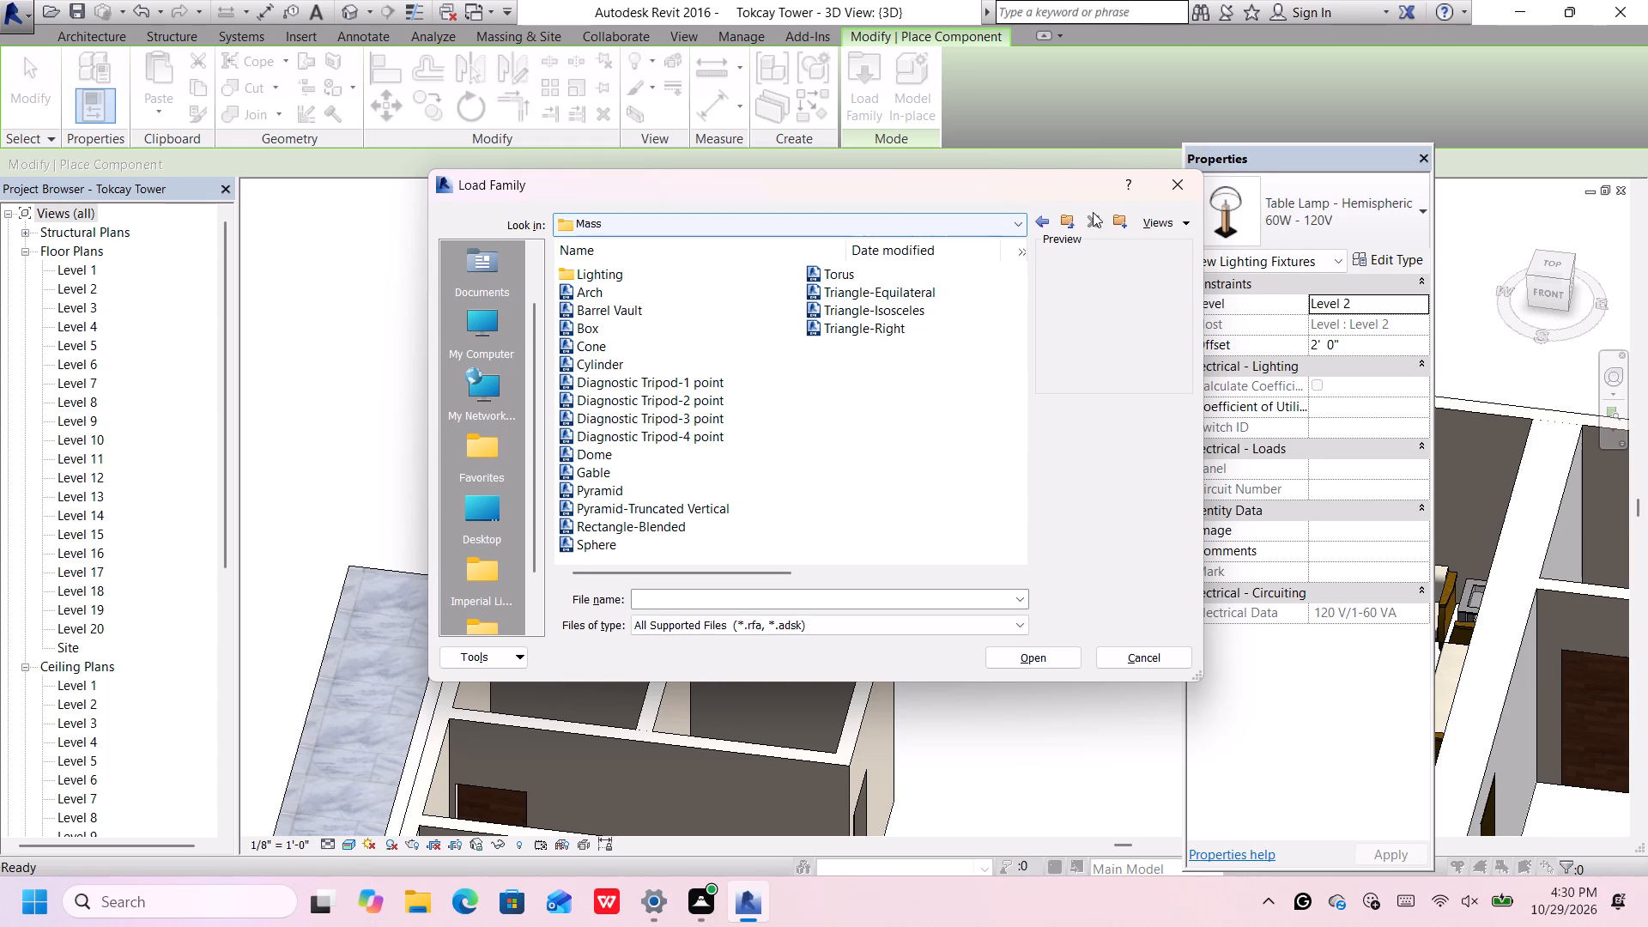
pyautogui.click(1039, 220)
pyautogui.doubleClick(661, 529)
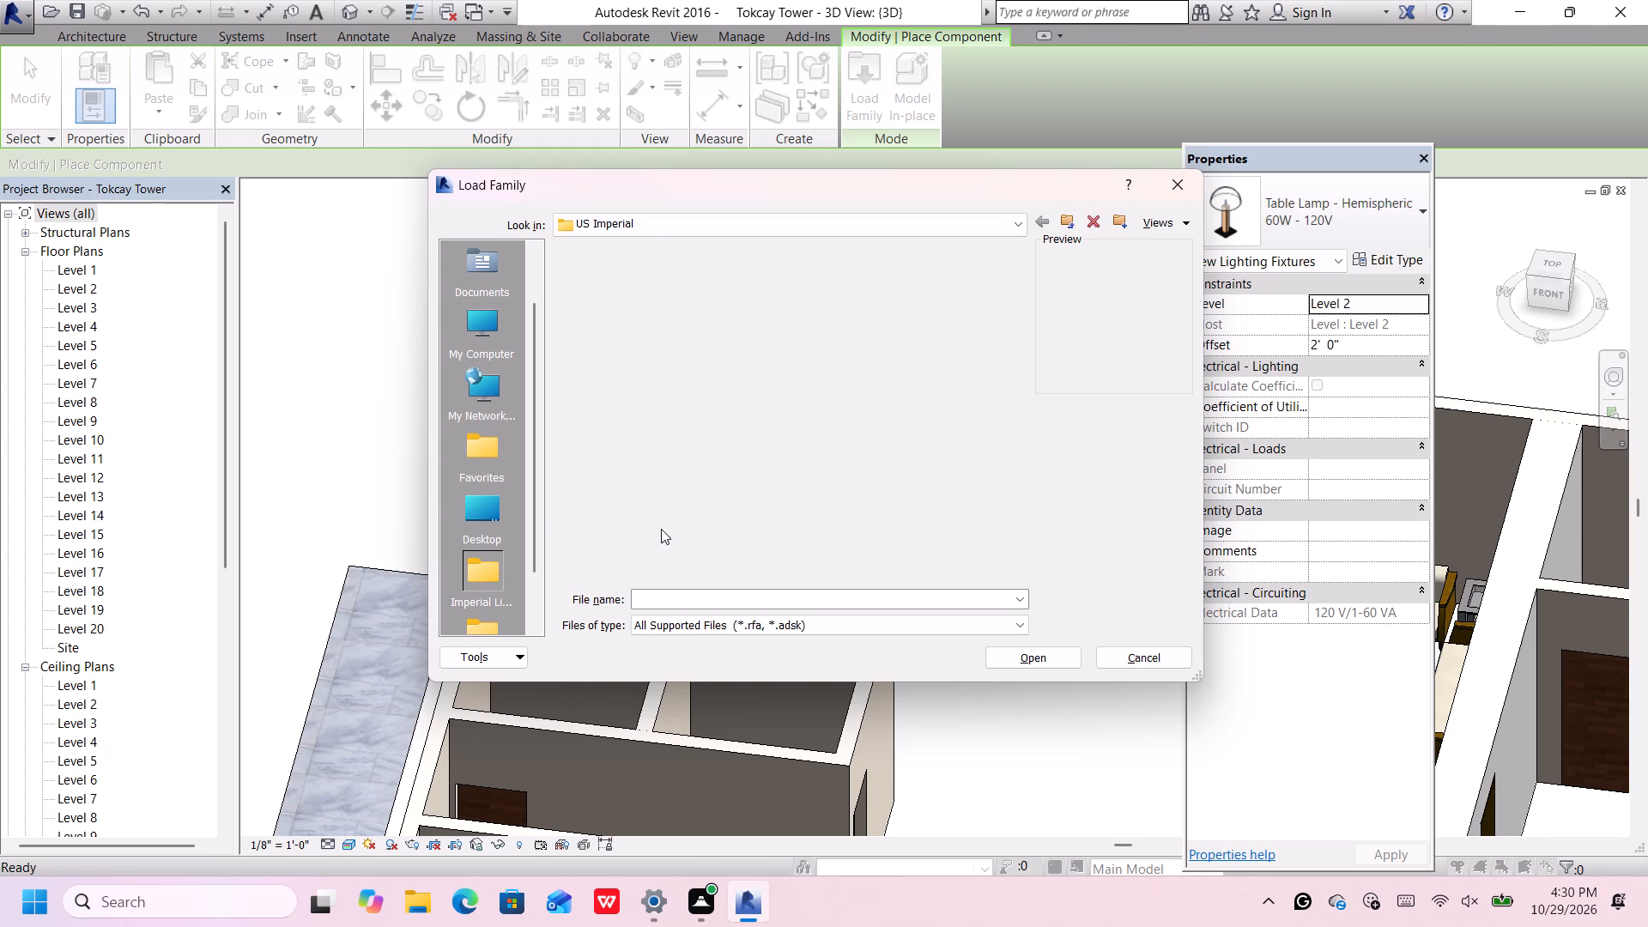
pyautogui.click(685, 367)
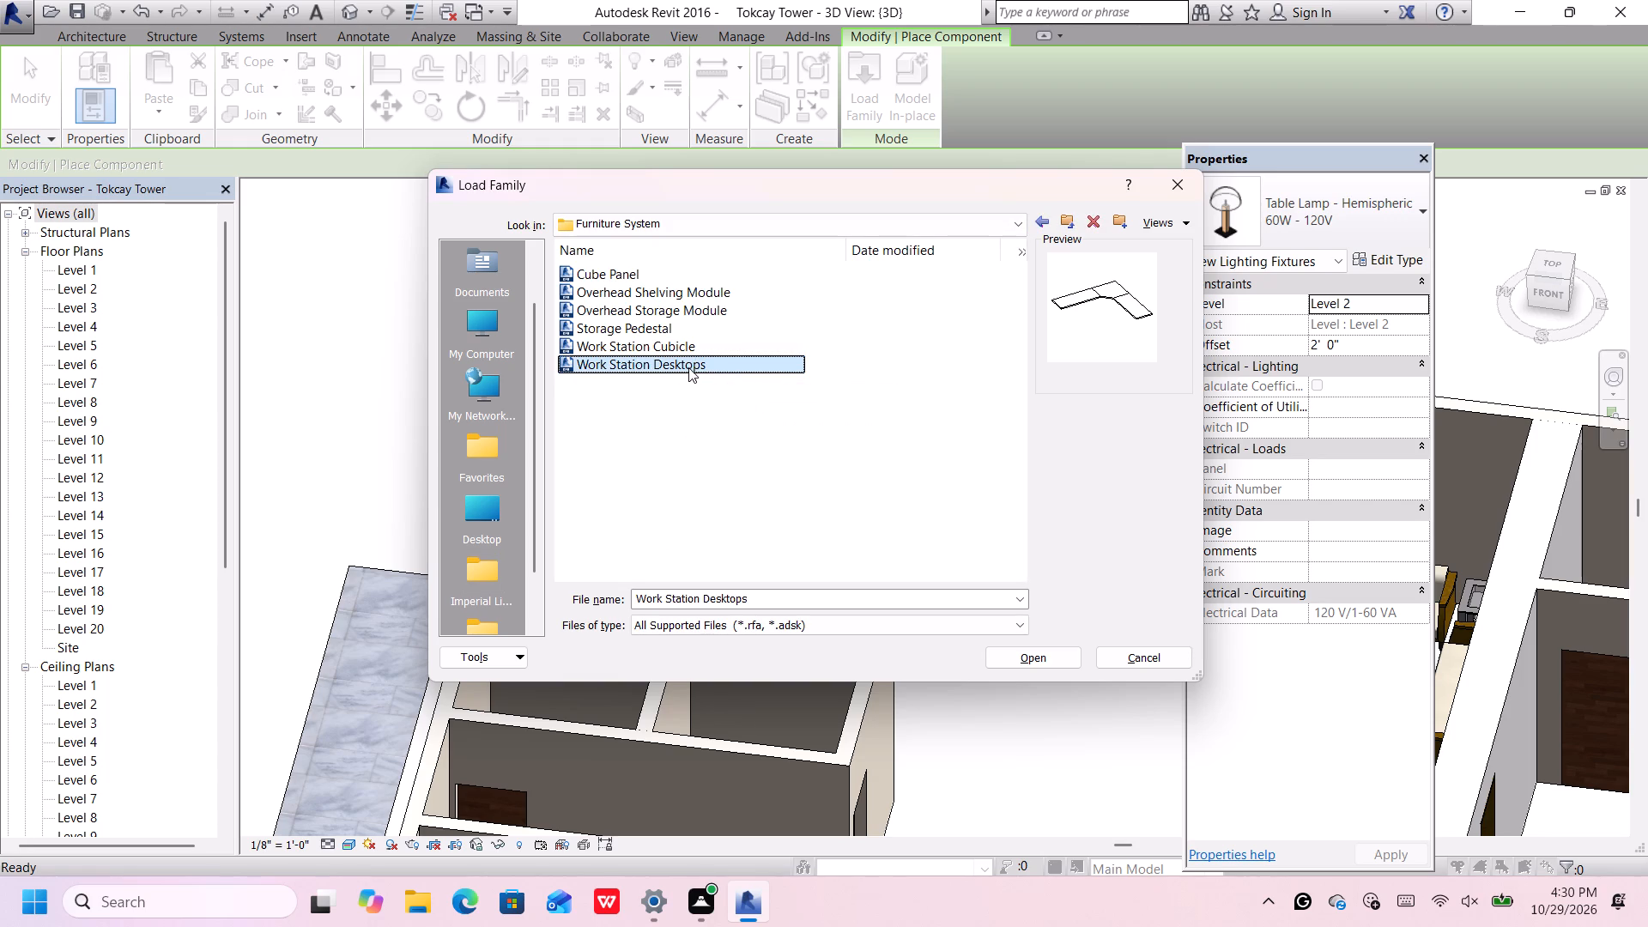
pyautogui.doubleClick(688, 363)
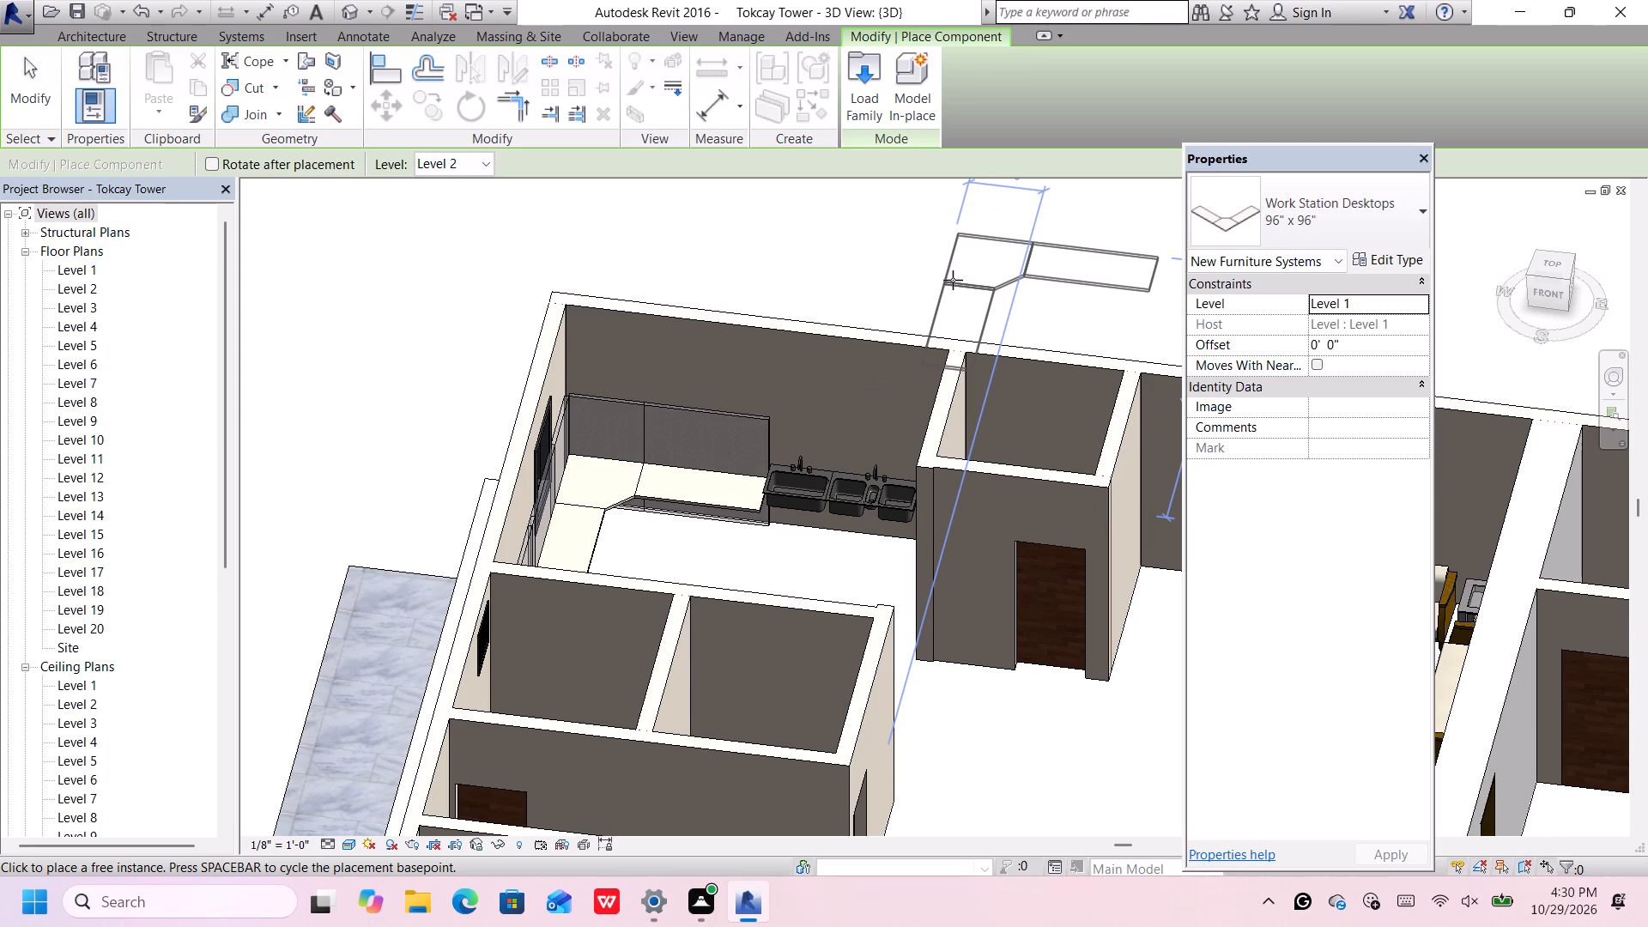
pyautogui.press('Escape')
# Change the left-hand kitchen's corner counter from Work Station Cubicle to the Work Station Desktops 96" x 96" type.
pyautogui.click(634, 500)
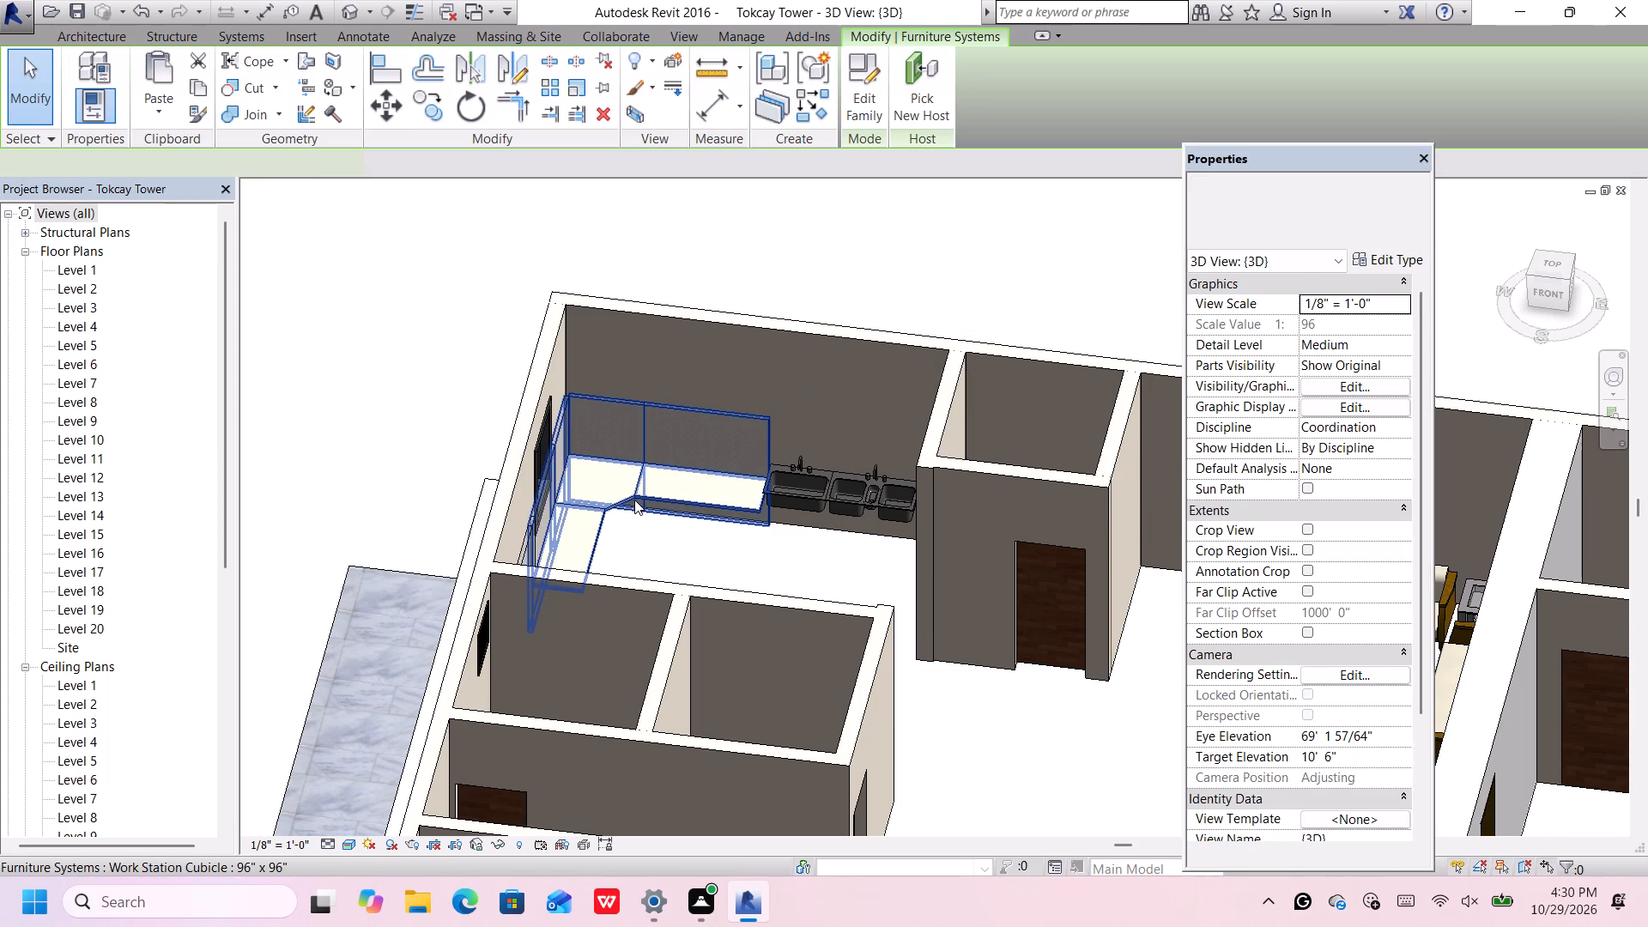
pyautogui.click(1290, 207)
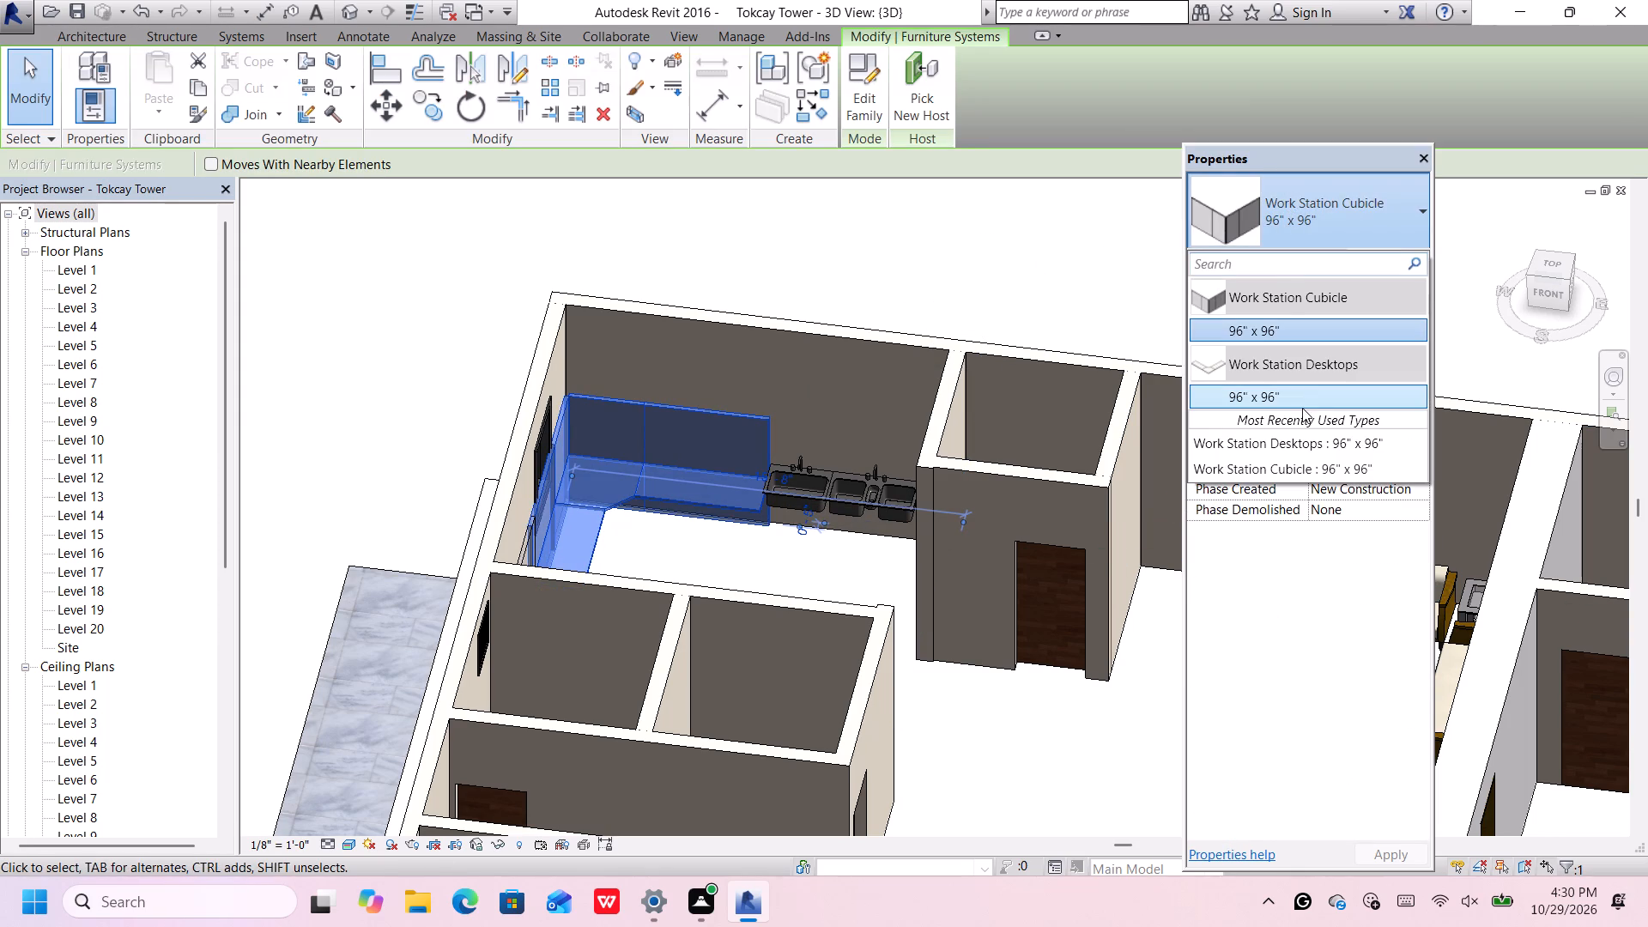
pyautogui.click(1300, 388)
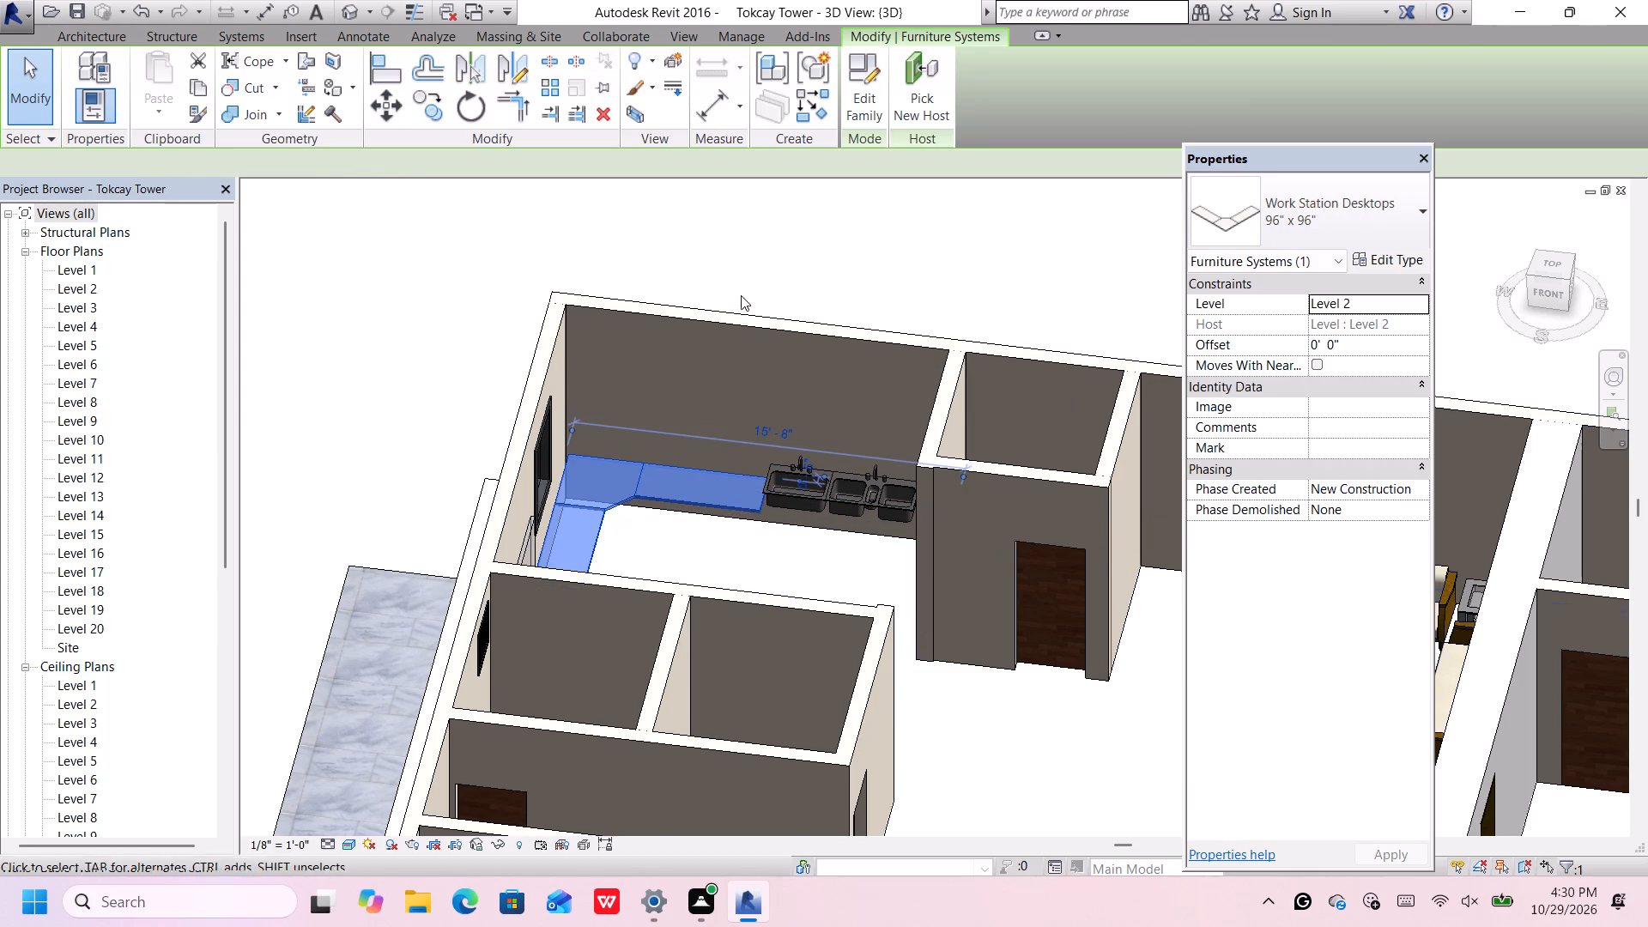
# Change the right-hand kitchen's corner Work Station Cubicle to the Work Station Desktops 96" x 96" type.
pyautogui.scroll(-2, 747, 290)
pyautogui.moveTo(832, 269); pyautogui.dragTo(805, 294, button='middle')
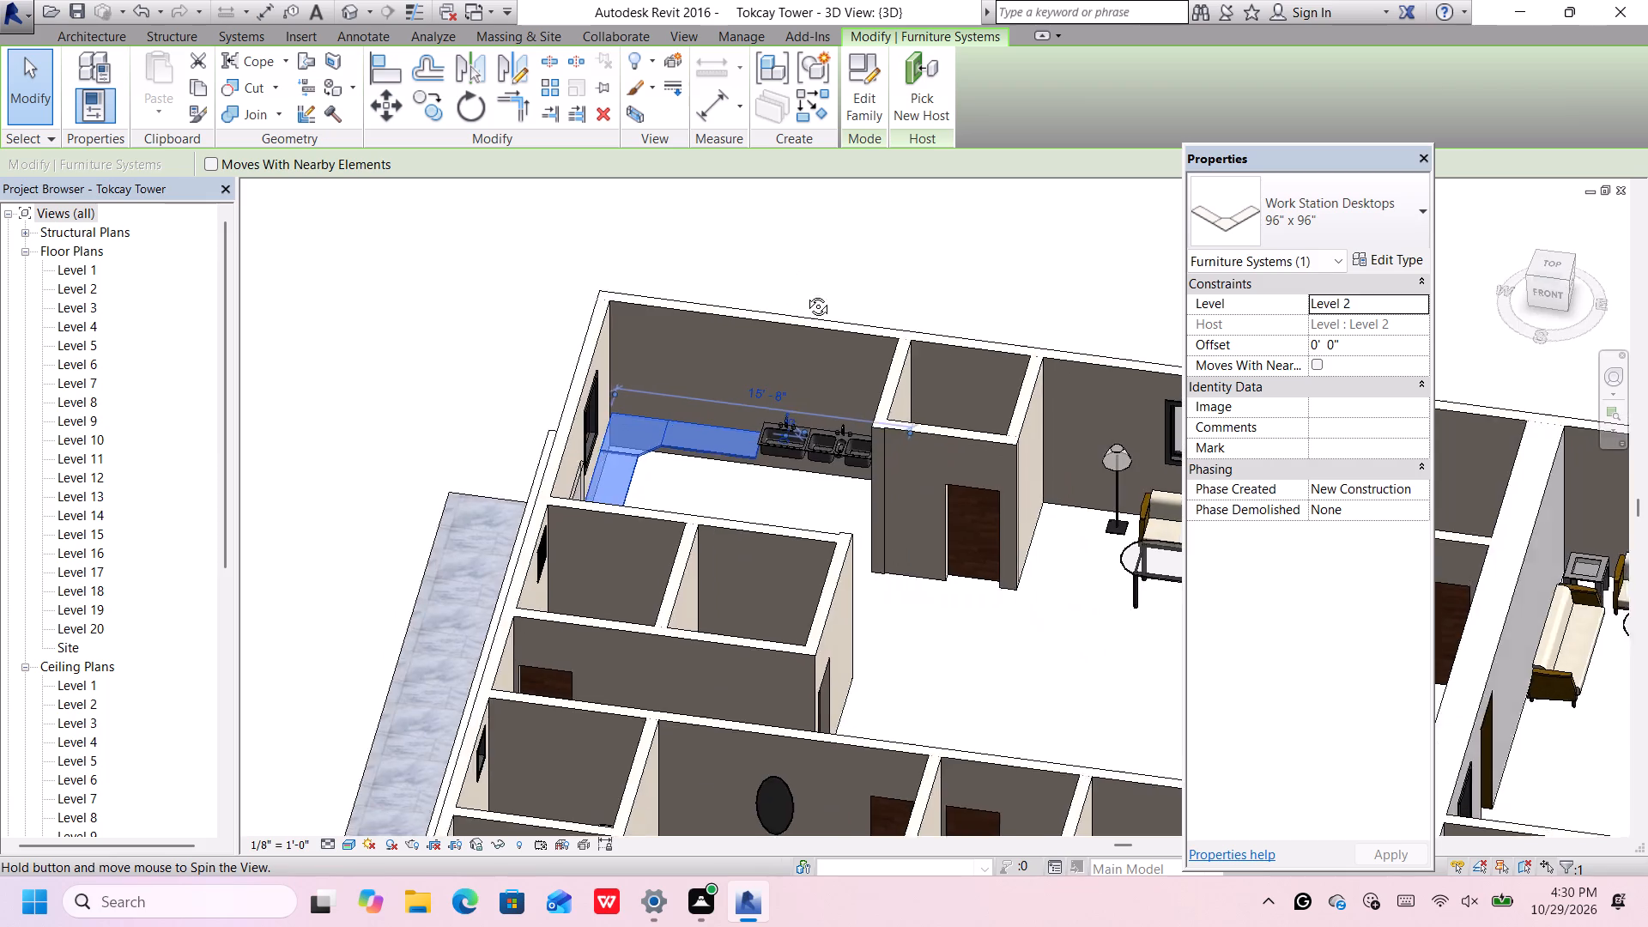
pyautogui.moveTo(805, 294); pyautogui.dragTo(510, 435, button='middle')
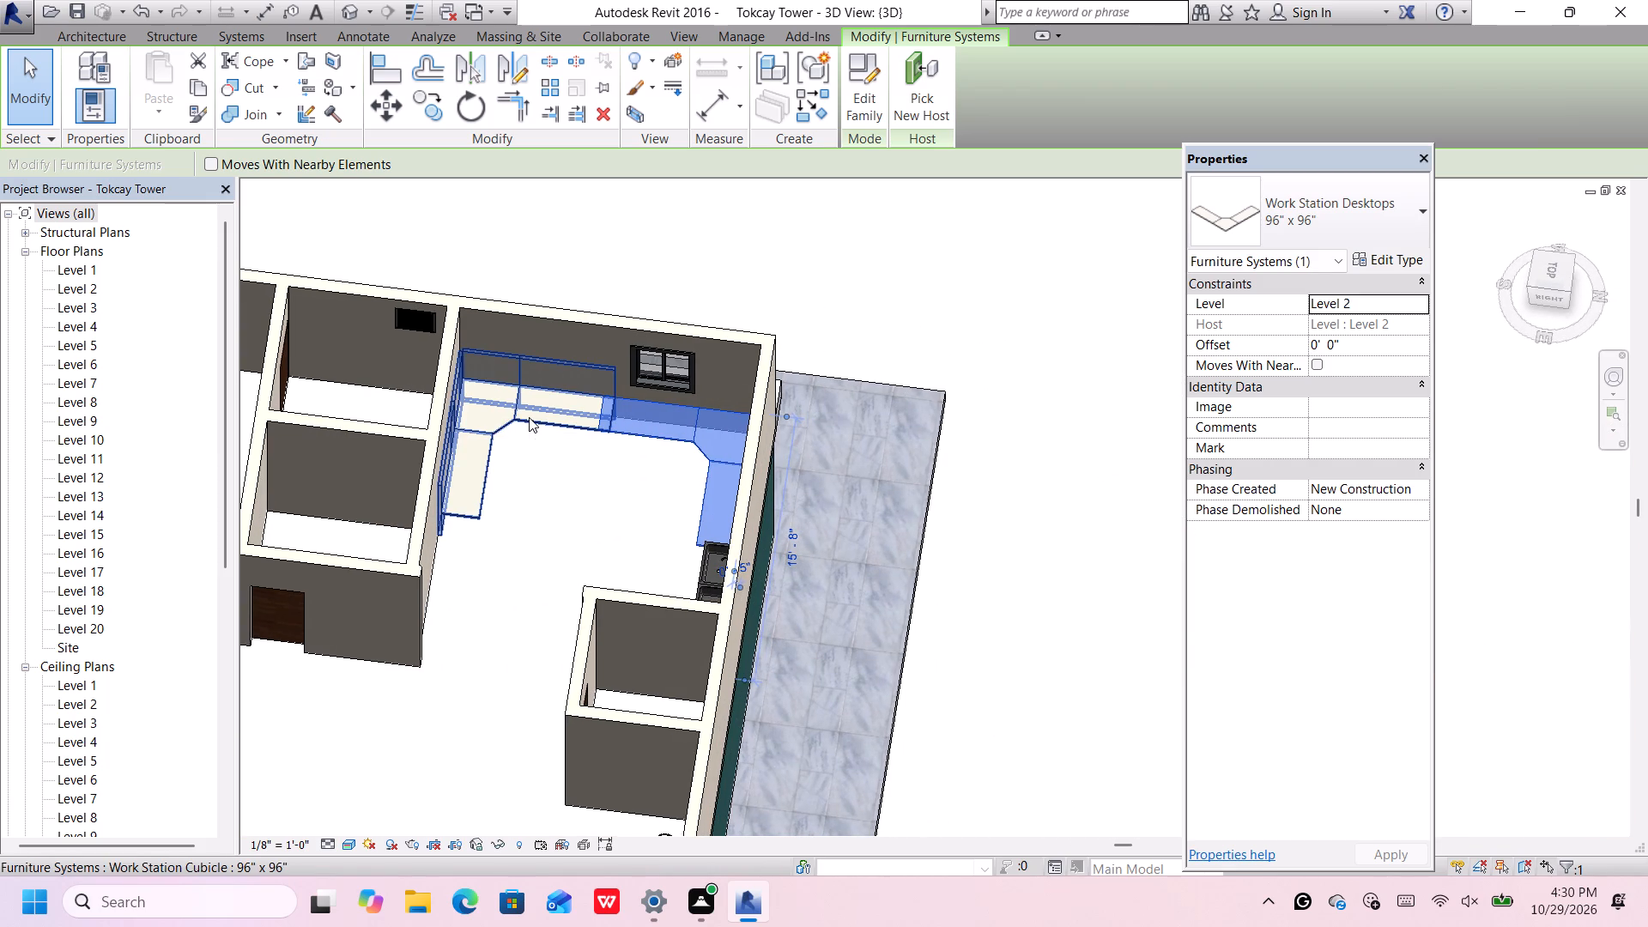
pyautogui.scroll(1, 529, 417)
pyautogui.scroll(-3, 529, 417)
pyautogui.moveTo(530, 420); pyautogui.dragTo(529, 376, button='middle')
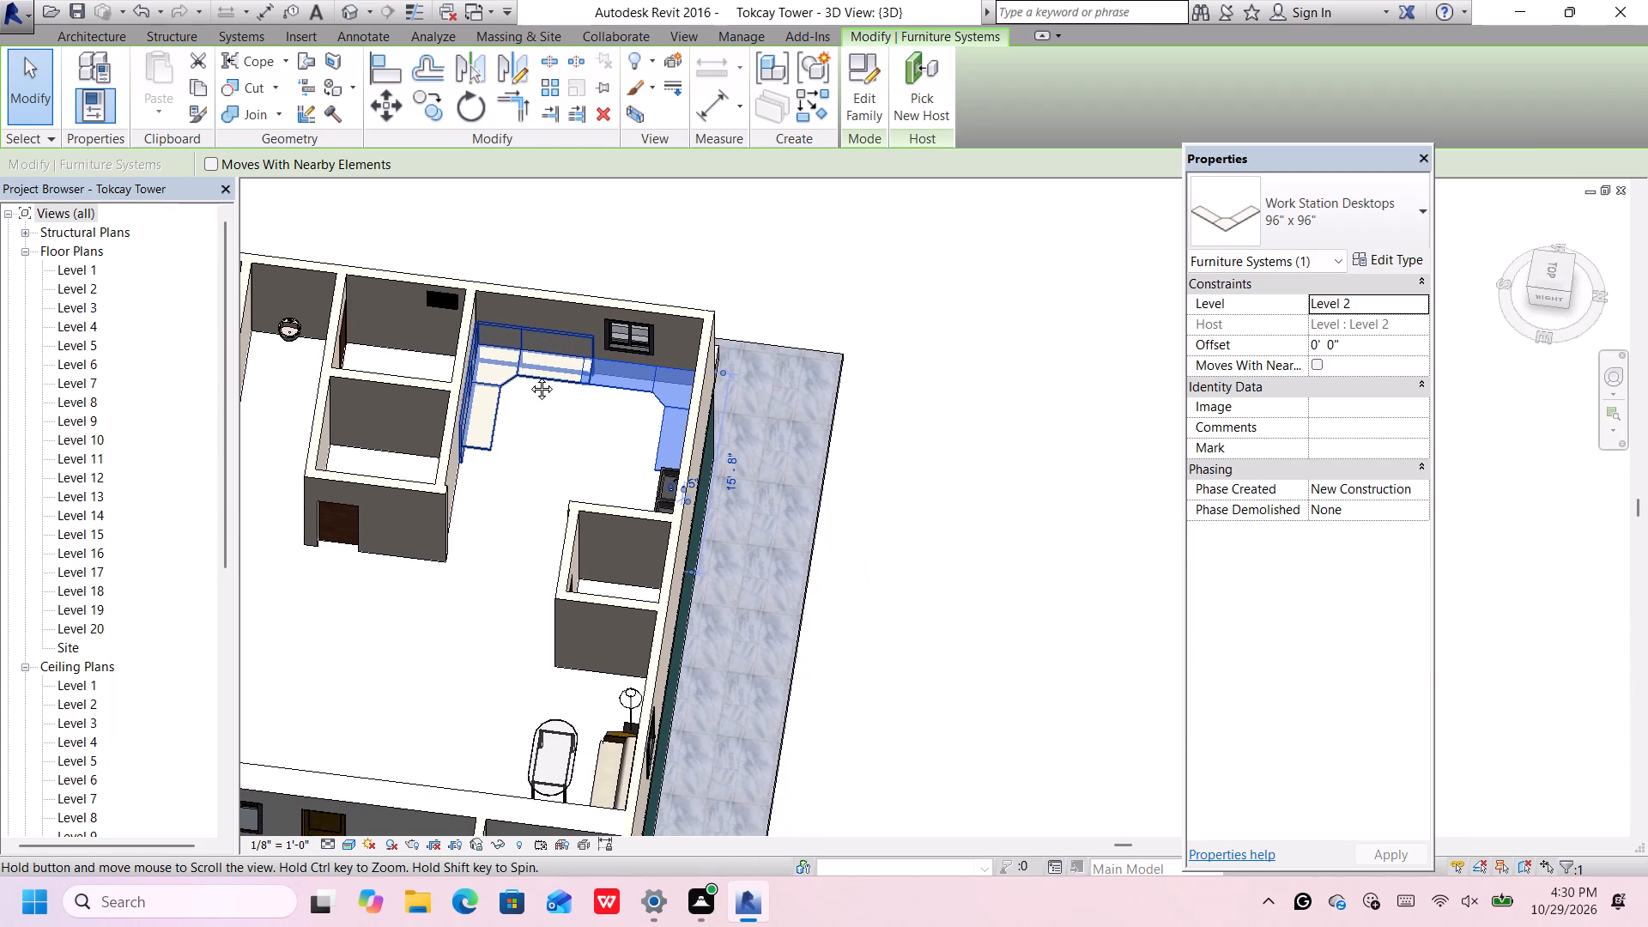
pyautogui.moveTo(529, 376); pyautogui.dragTo(989, 257, button='middle')
pyautogui.scroll(-2, 921, 312)
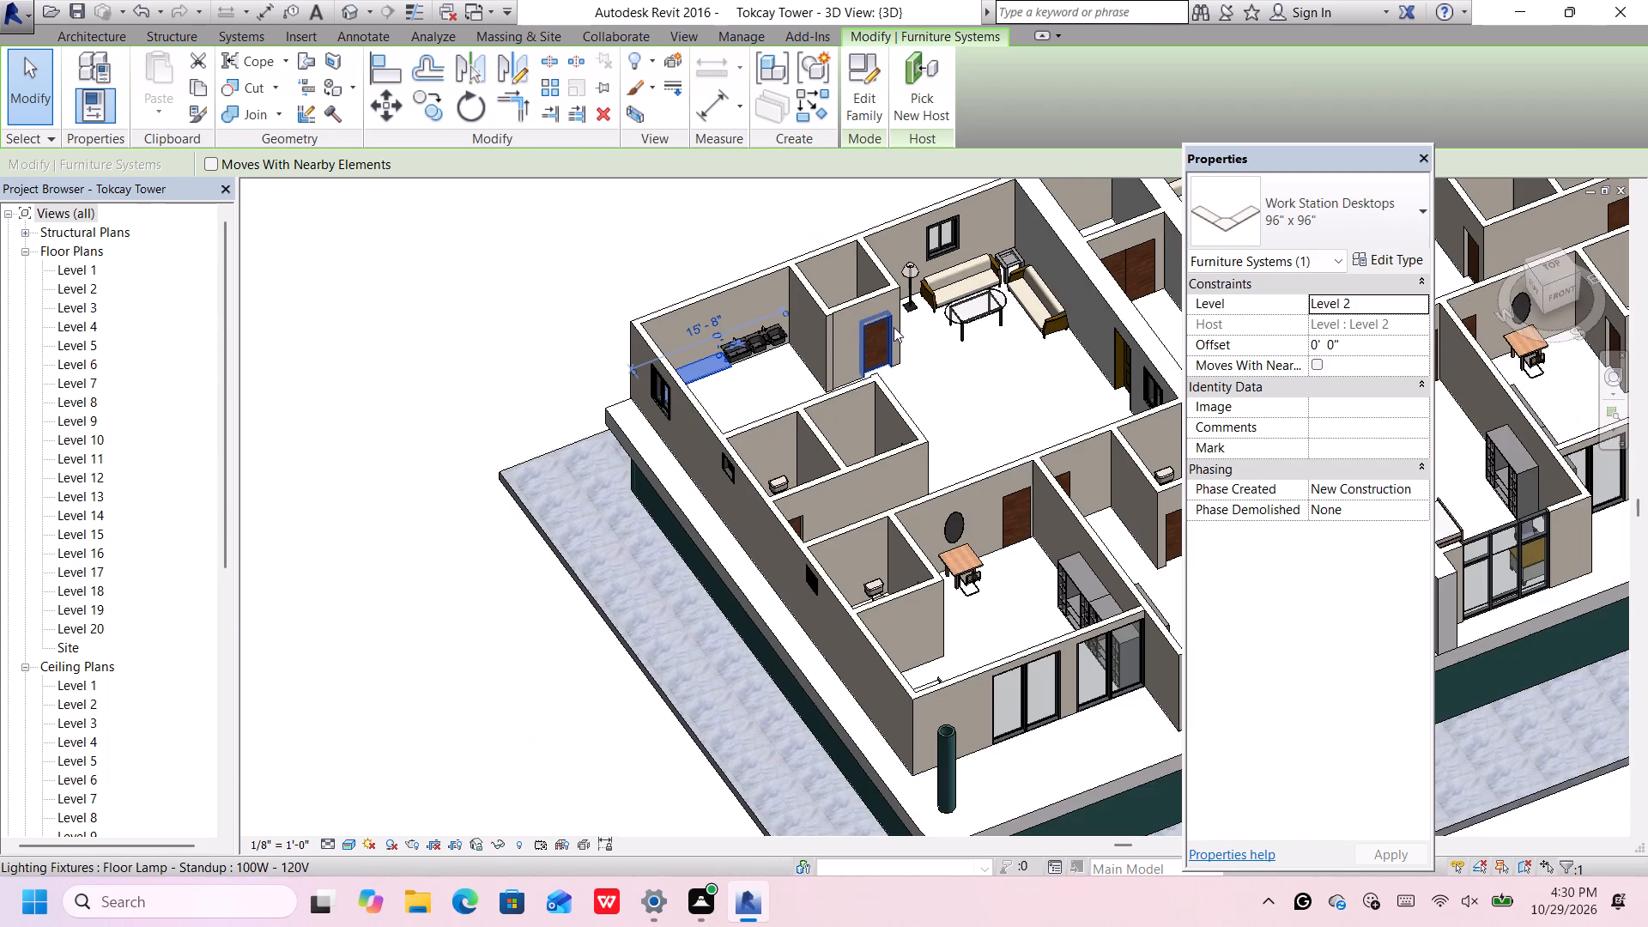
pyautogui.moveTo(857, 346); pyautogui.dragTo(273, 639, button='middle')
pyautogui.scroll(1, 732, 473)
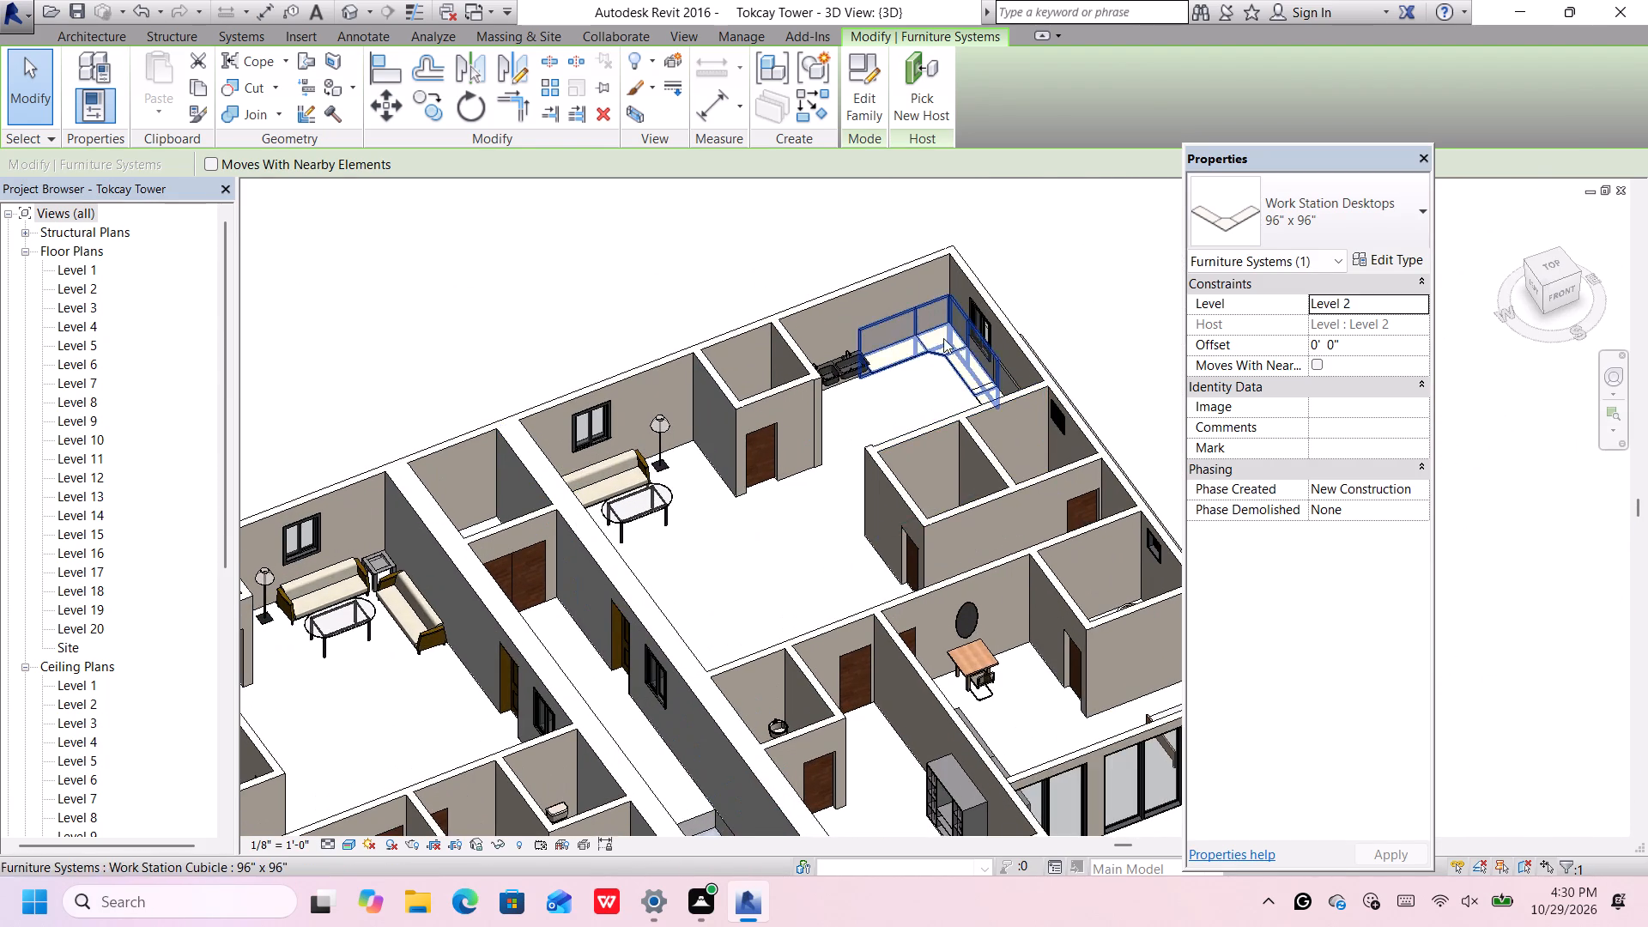
pyautogui.scroll(2, 943, 338)
pyautogui.click(919, 358)
pyautogui.click(1277, 226)
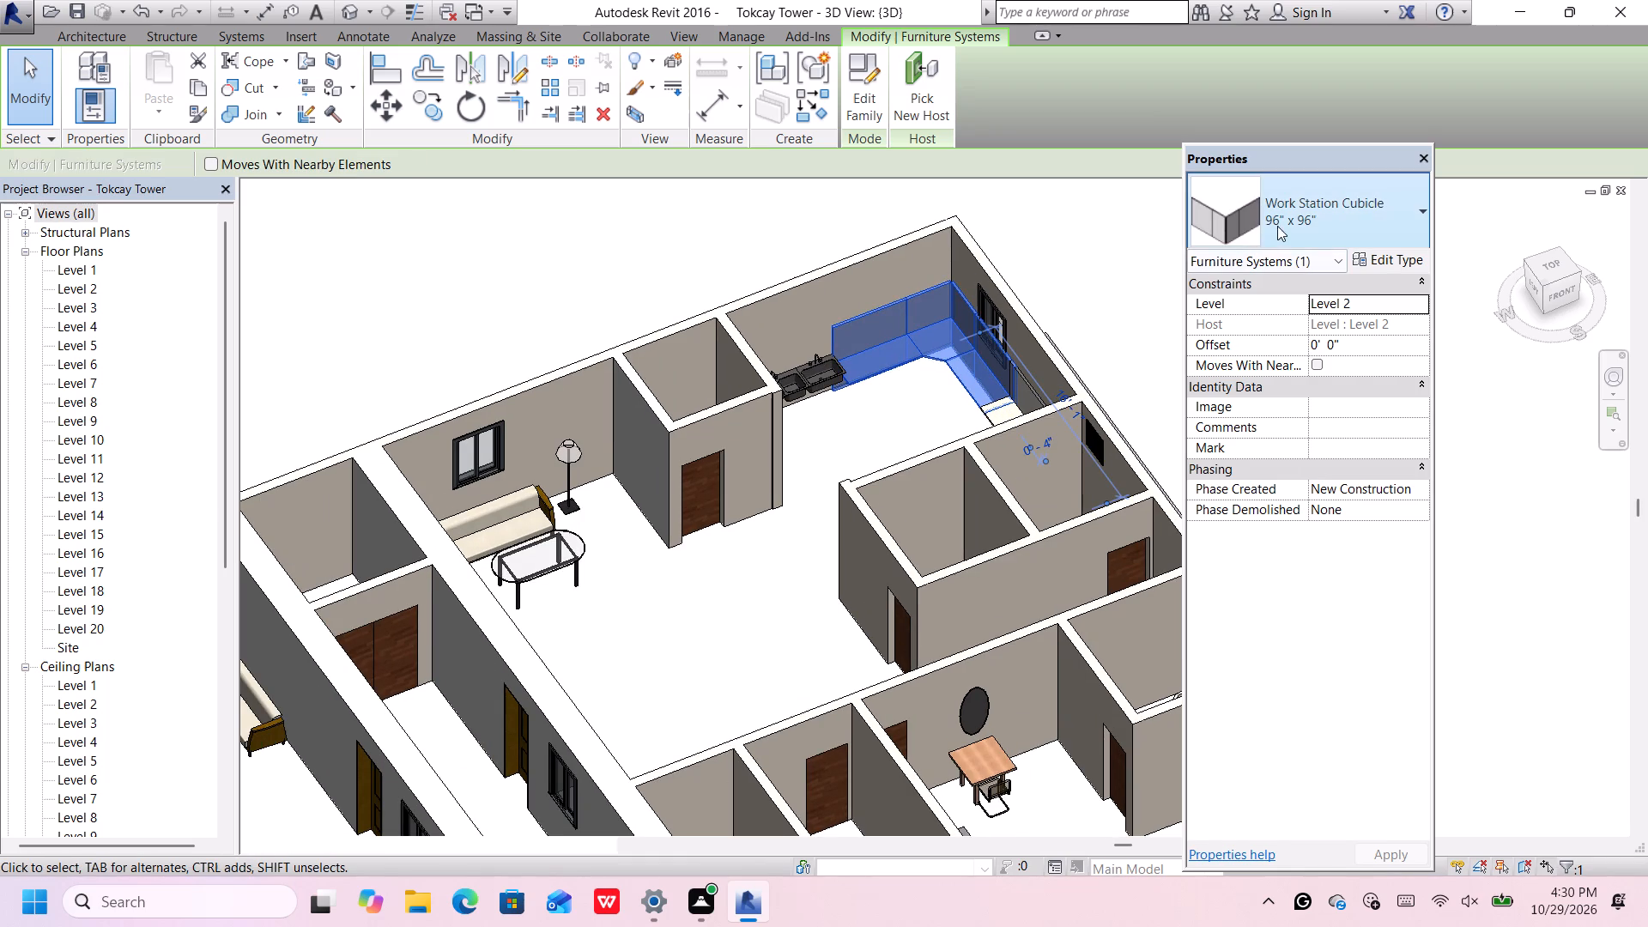
pyautogui.click(1292, 402)
pyautogui.scroll(-2, 1015, 239)
pyautogui.click(1050, 221)
# Examine the whole furnished floor and the left-hand apartment's rooms in an angled 3D view.
pyautogui.scroll(-3, 1034, 246)
pyautogui.moveTo(1033, 246); pyautogui.dragTo(1019, 245, button='middle')
pyautogui.middleClick(1021, 256)
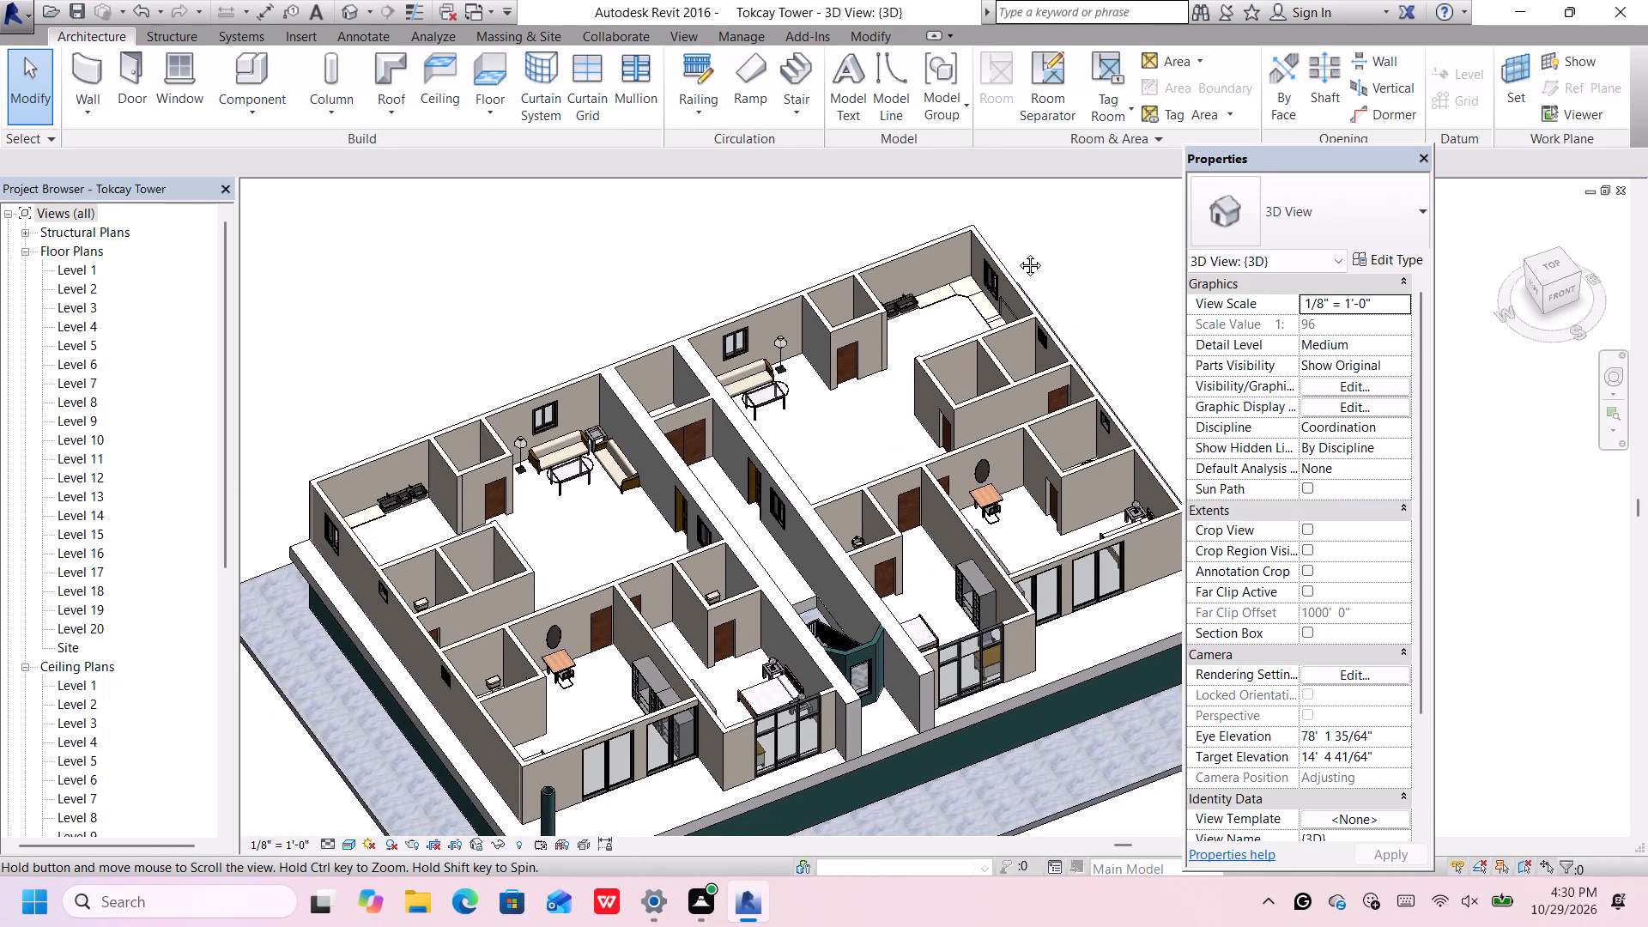
pyautogui.moveTo(999, 529); pyautogui.dragTo(994, 471, button='middle')
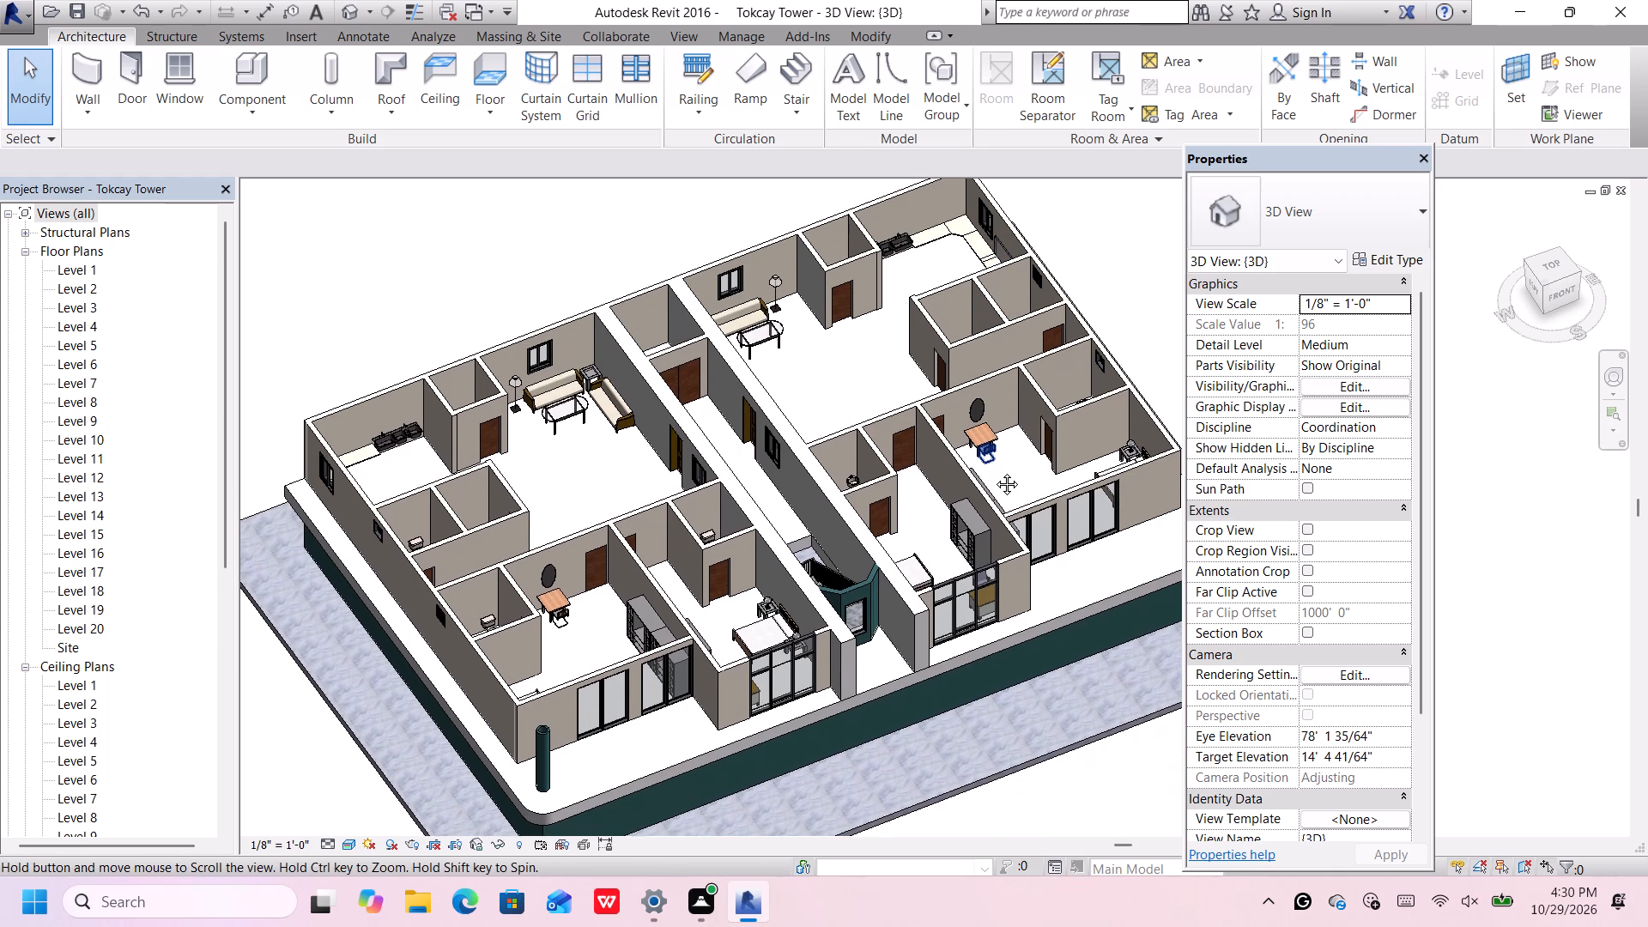
pyautogui.moveTo(994, 471); pyautogui.dragTo(994, 470, button='middle')
pyautogui.scroll(5, 723, 470)
pyautogui.scroll(-2, 712, 542)
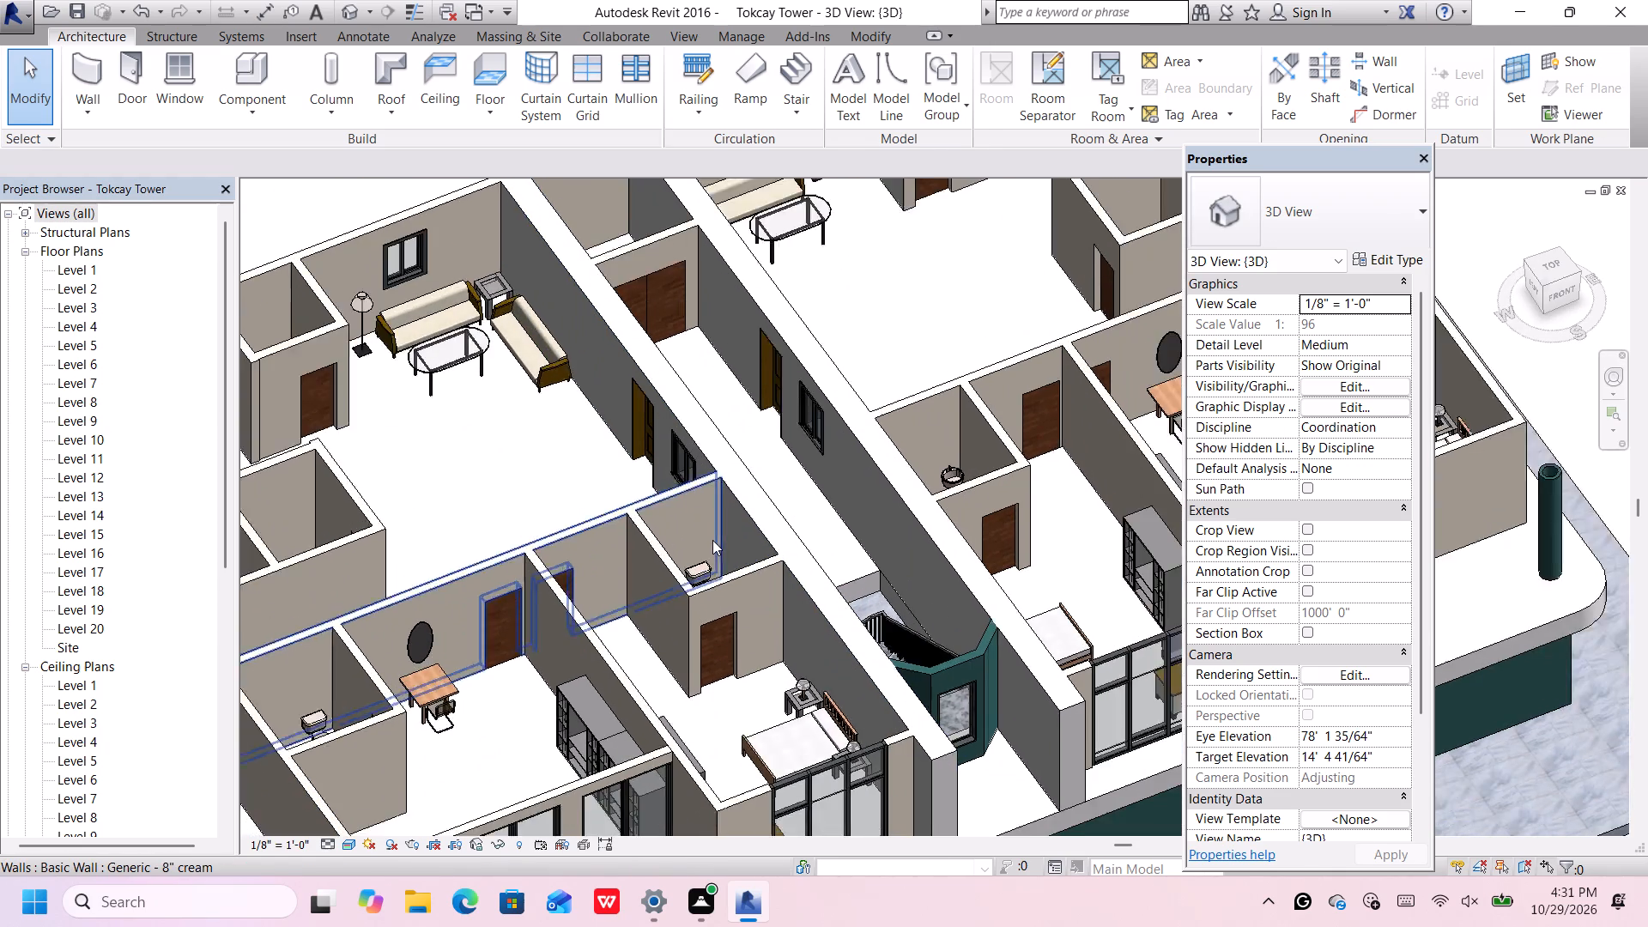
pyautogui.scroll(-4, 712, 540)
pyautogui.moveTo(719, 507); pyautogui.dragTo(717, 457, button='middle')
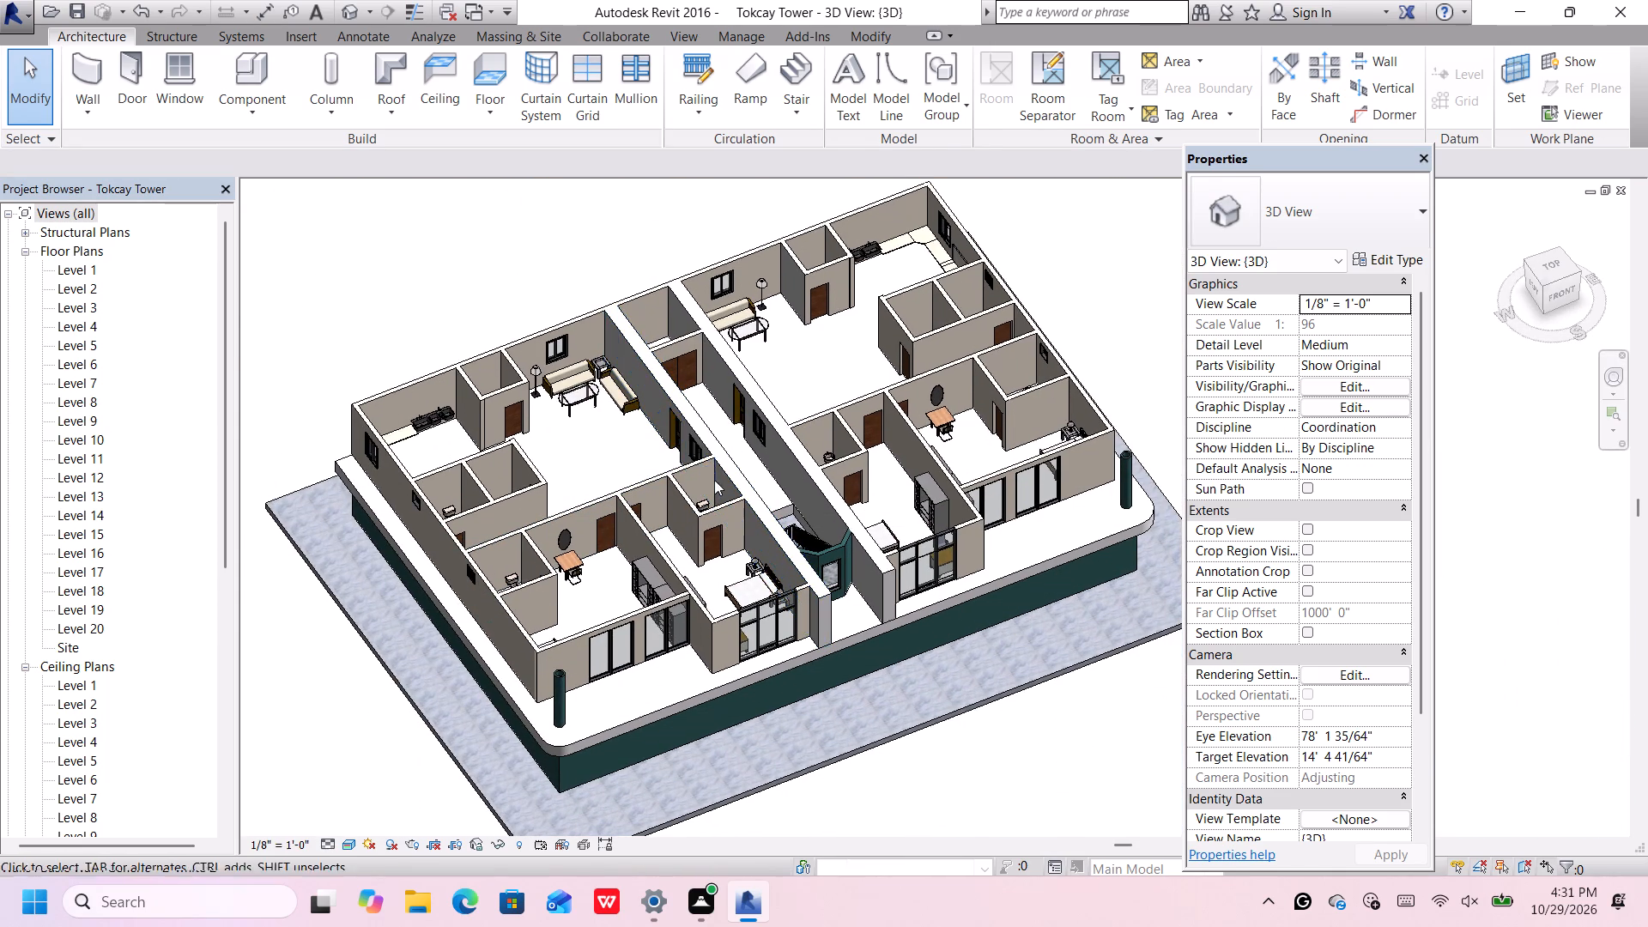
pyautogui.scroll(4, 598, 654)
pyautogui.moveTo(659, 560); pyautogui.dragTo(616, 555, button='middle')
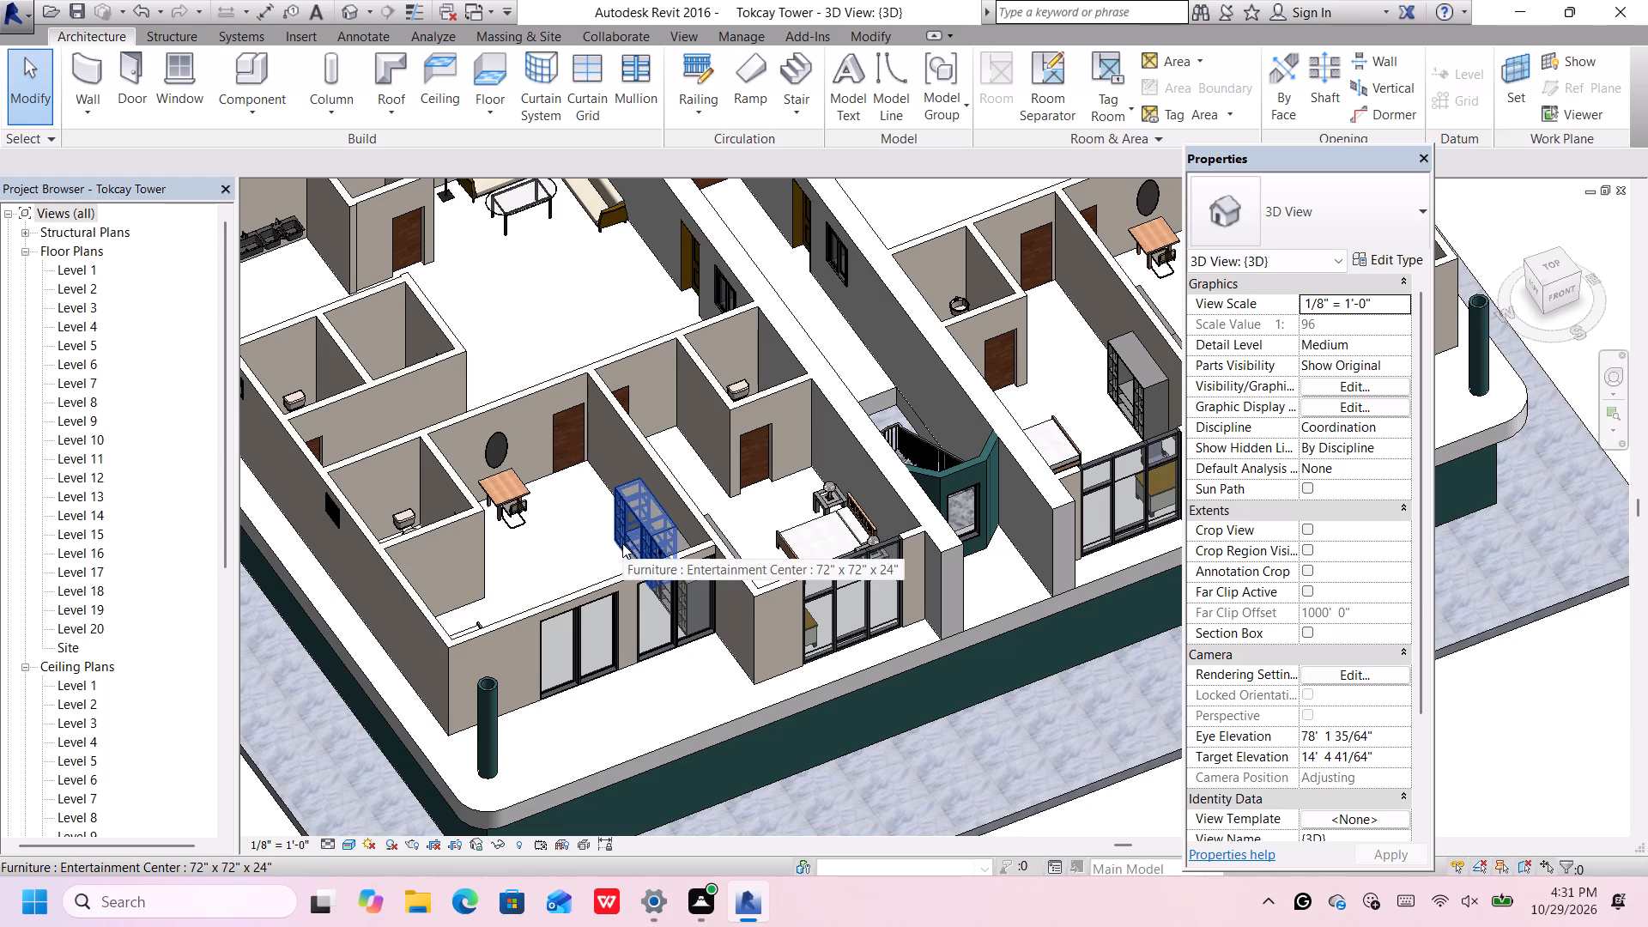
pyautogui.scroll(-3, 622, 542)
pyautogui.moveTo(639, 518); pyautogui.dragTo(628, 562, button='middle')
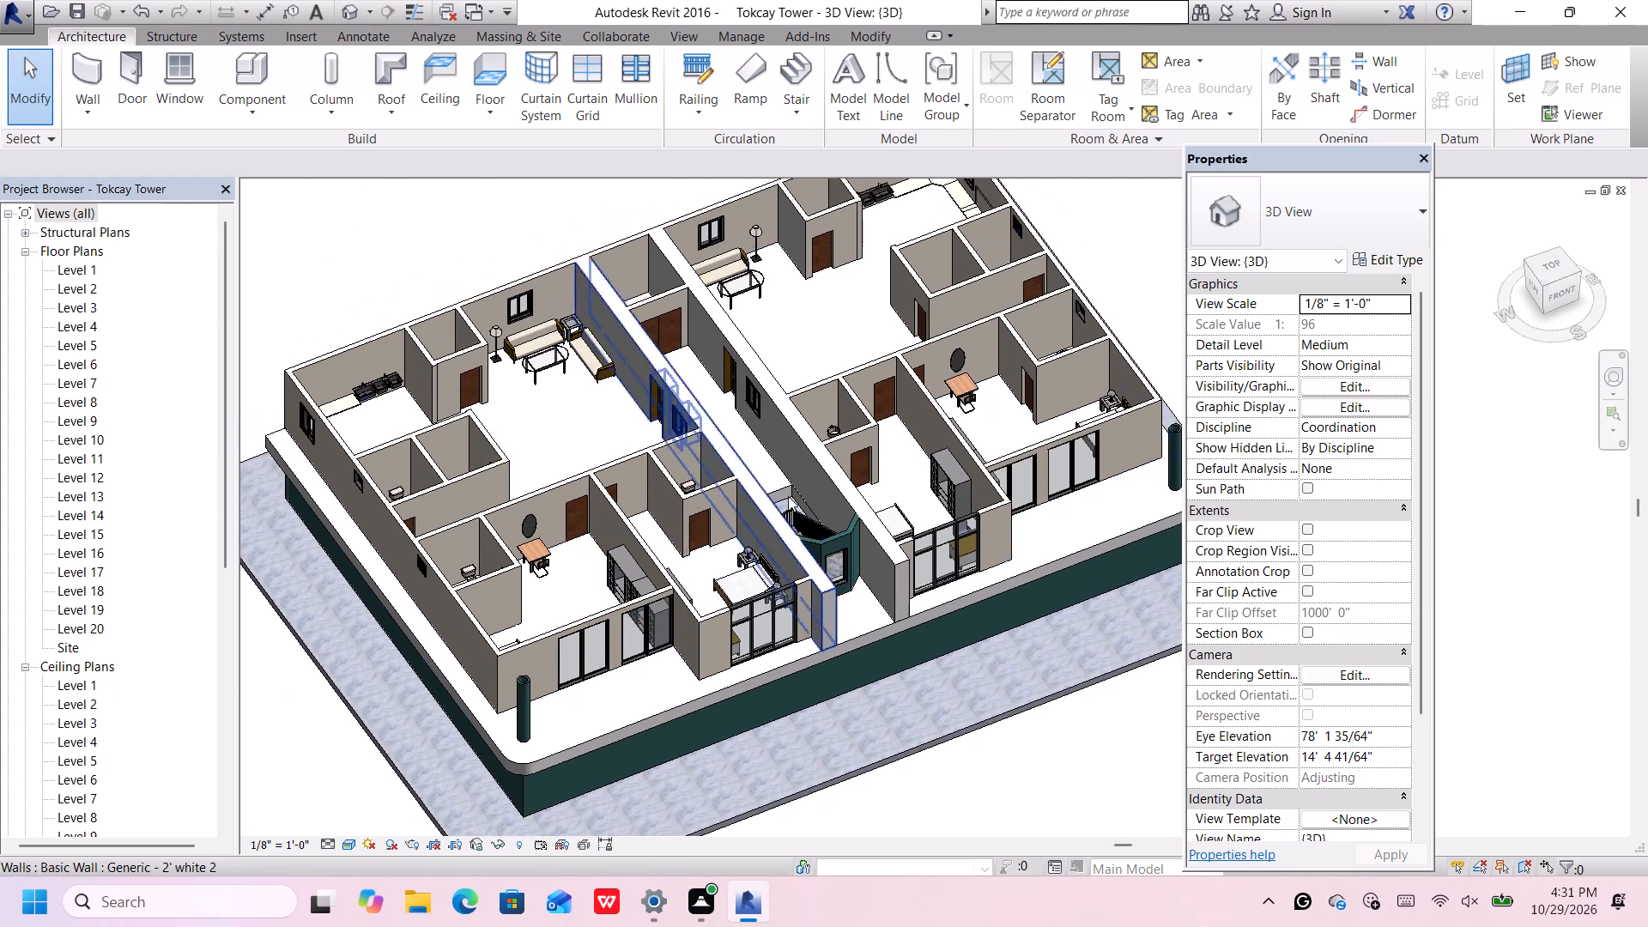
# Examine the central corridor, its double door and the enclosed space behind it, at an angle and from above in 3D.
pyautogui.scroll(1, 788, 494)
pyautogui.moveTo(827, 455); pyautogui.dragTo(828, 494, button='middle')
pyautogui.scroll(4, 820, 500)
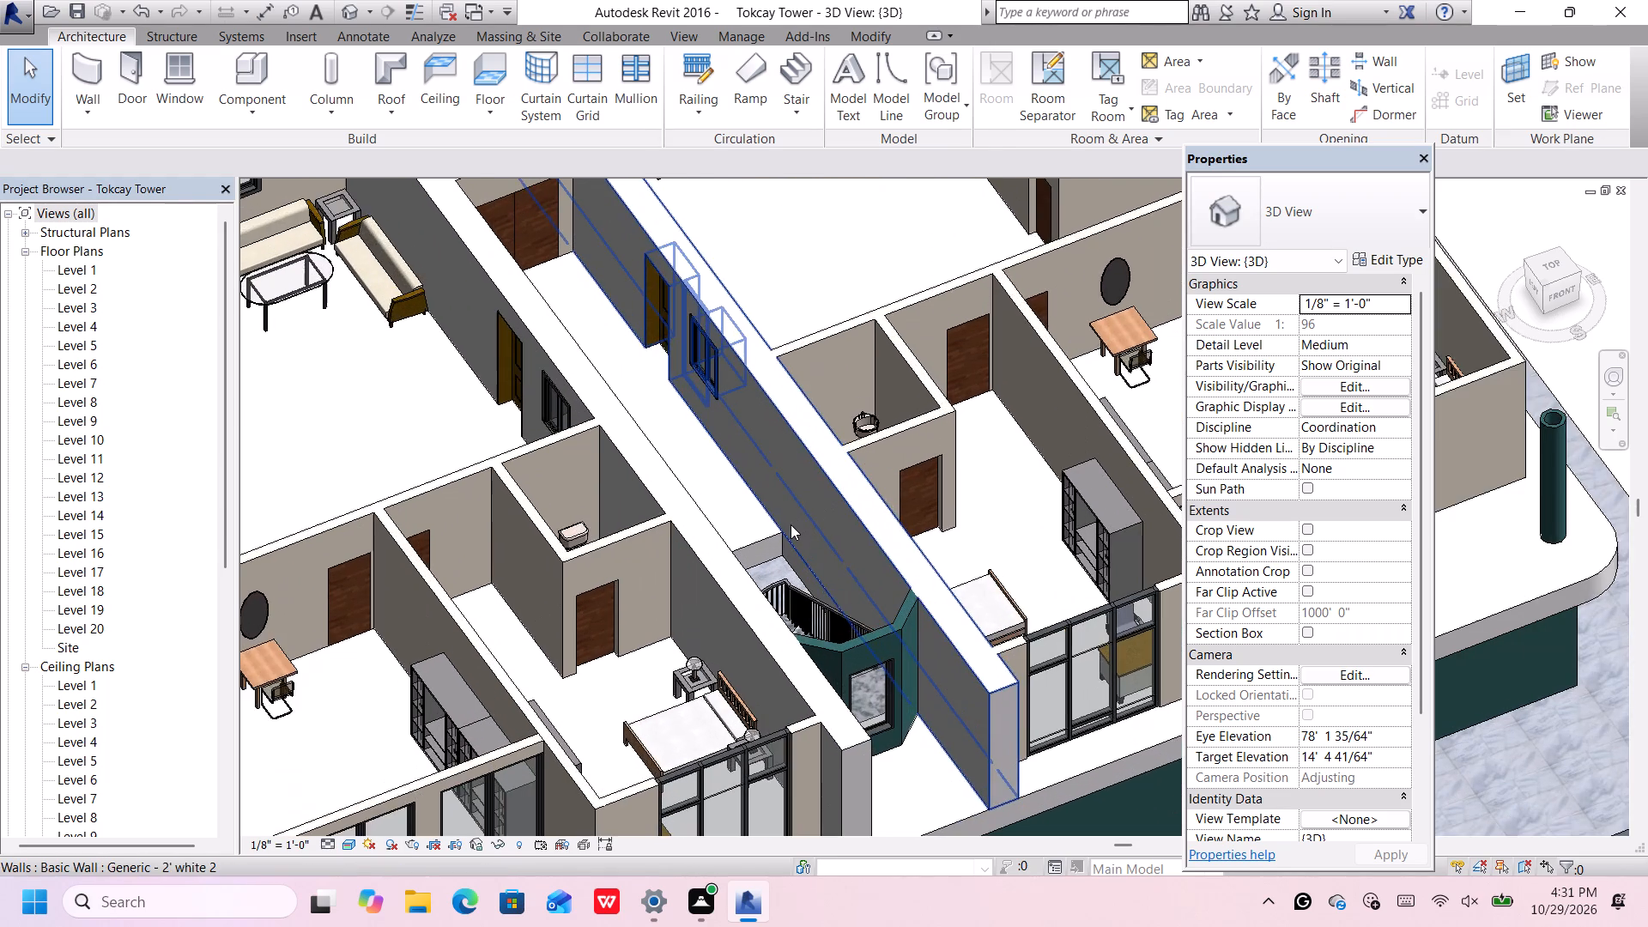
pyautogui.scroll(-4, 791, 524)
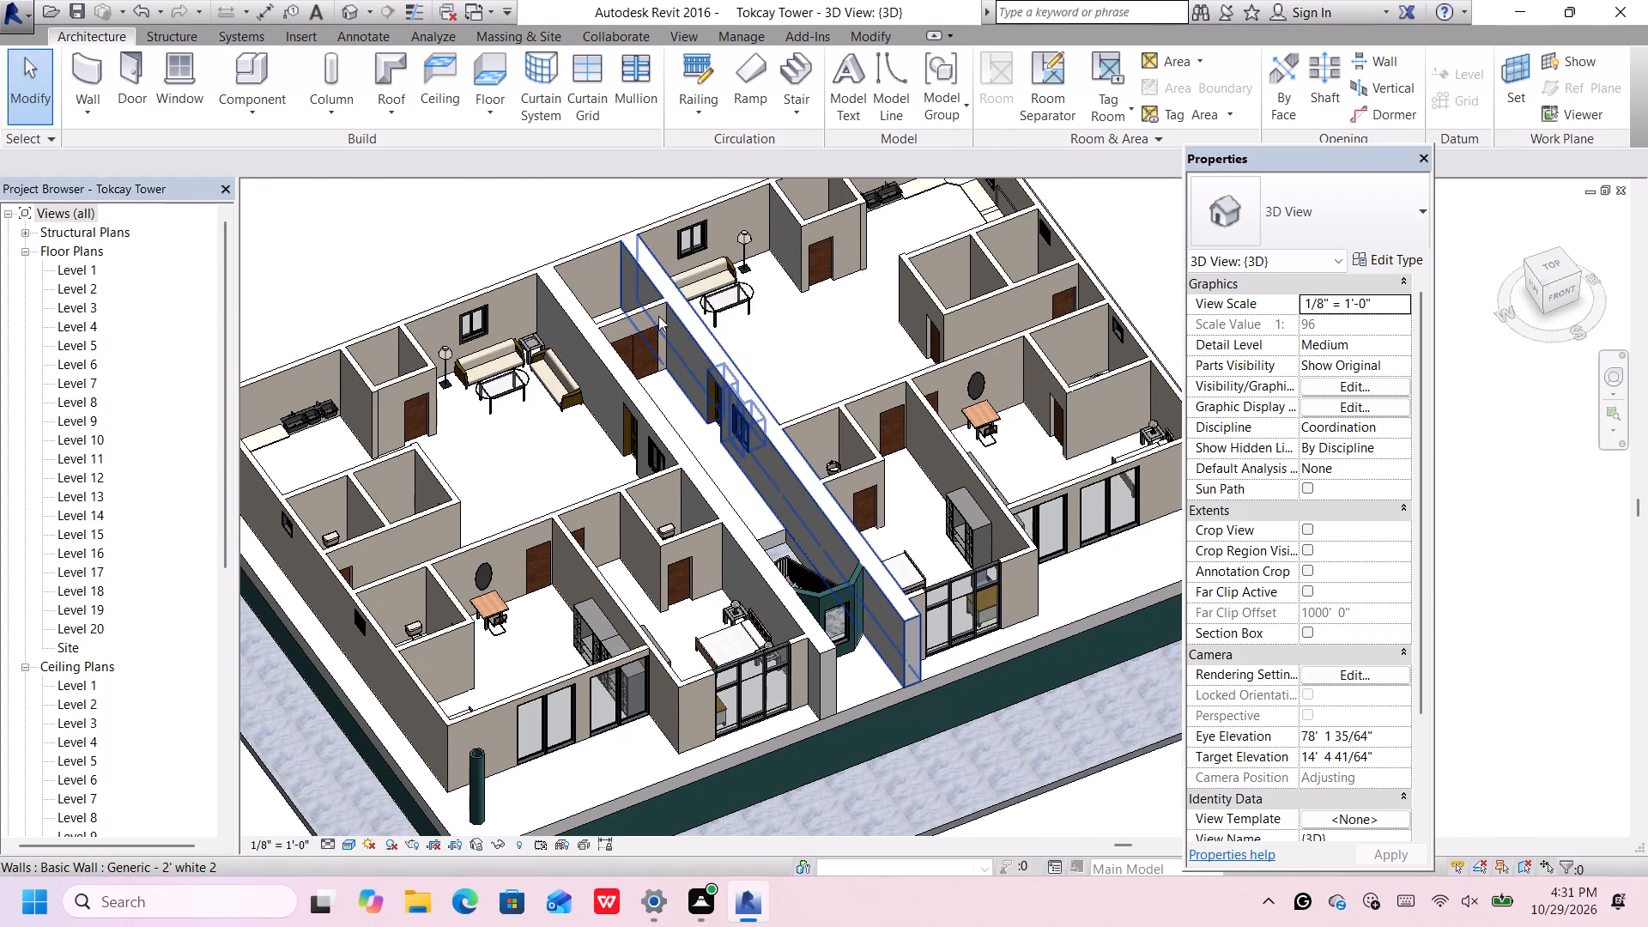
pyautogui.moveTo(638, 312); pyautogui.dragTo(650, 365, button='middle')
pyautogui.scroll(11, 650, 365)
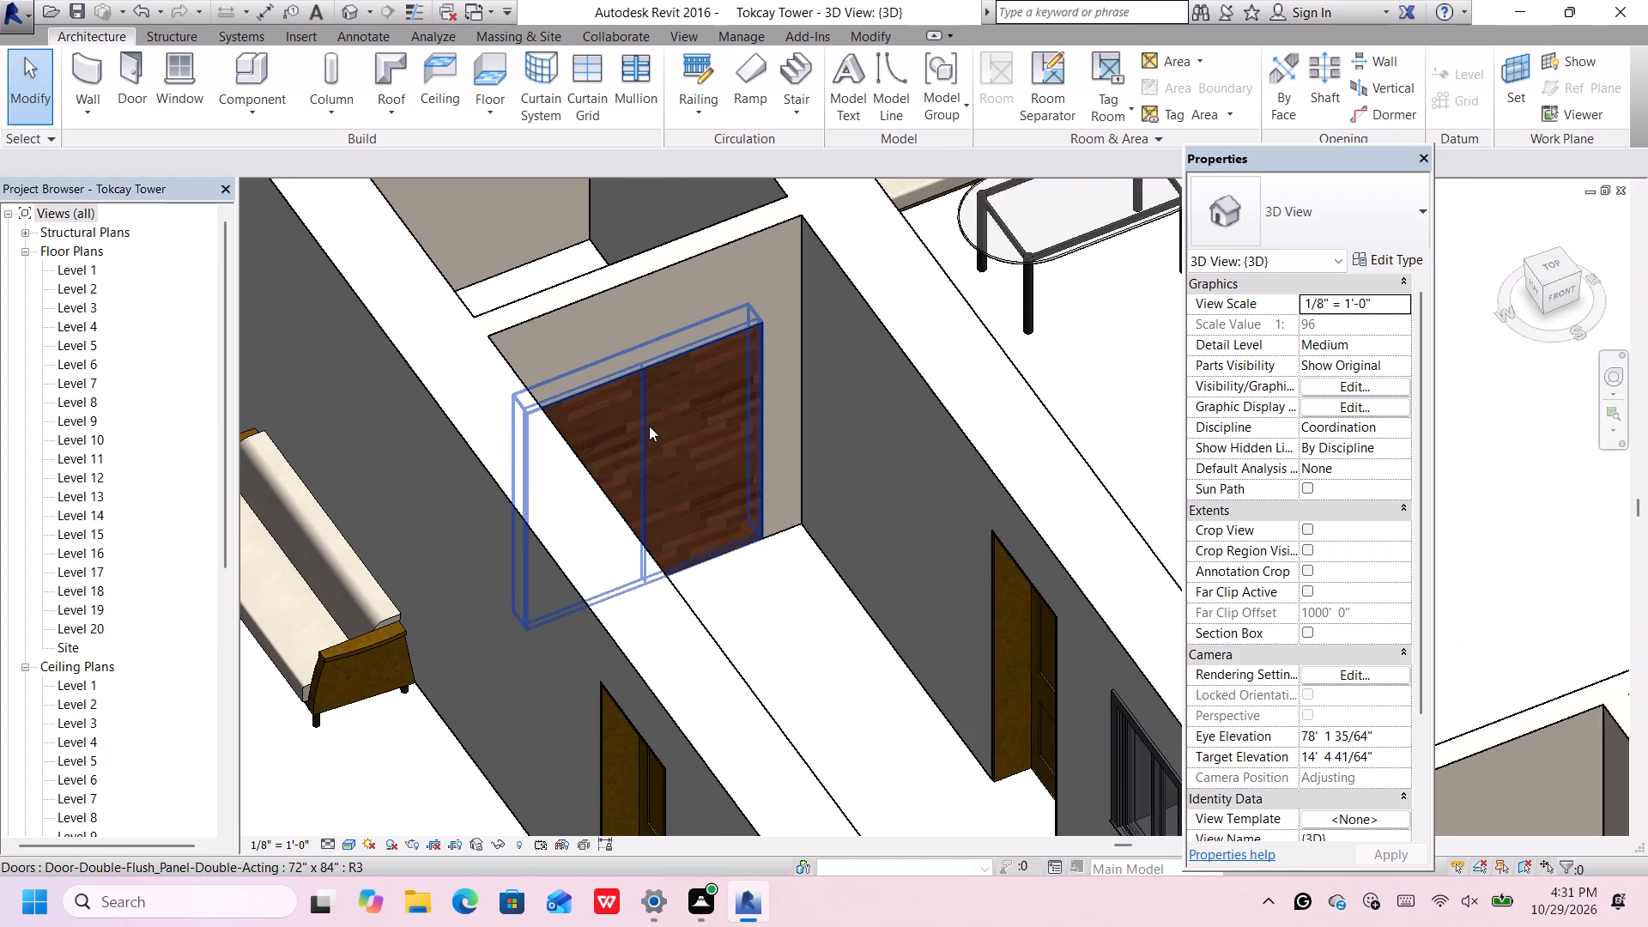
pyautogui.scroll(-10, 649, 424)
pyautogui.moveTo(649, 423); pyautogui.dragTo(650, 423, button='middle')
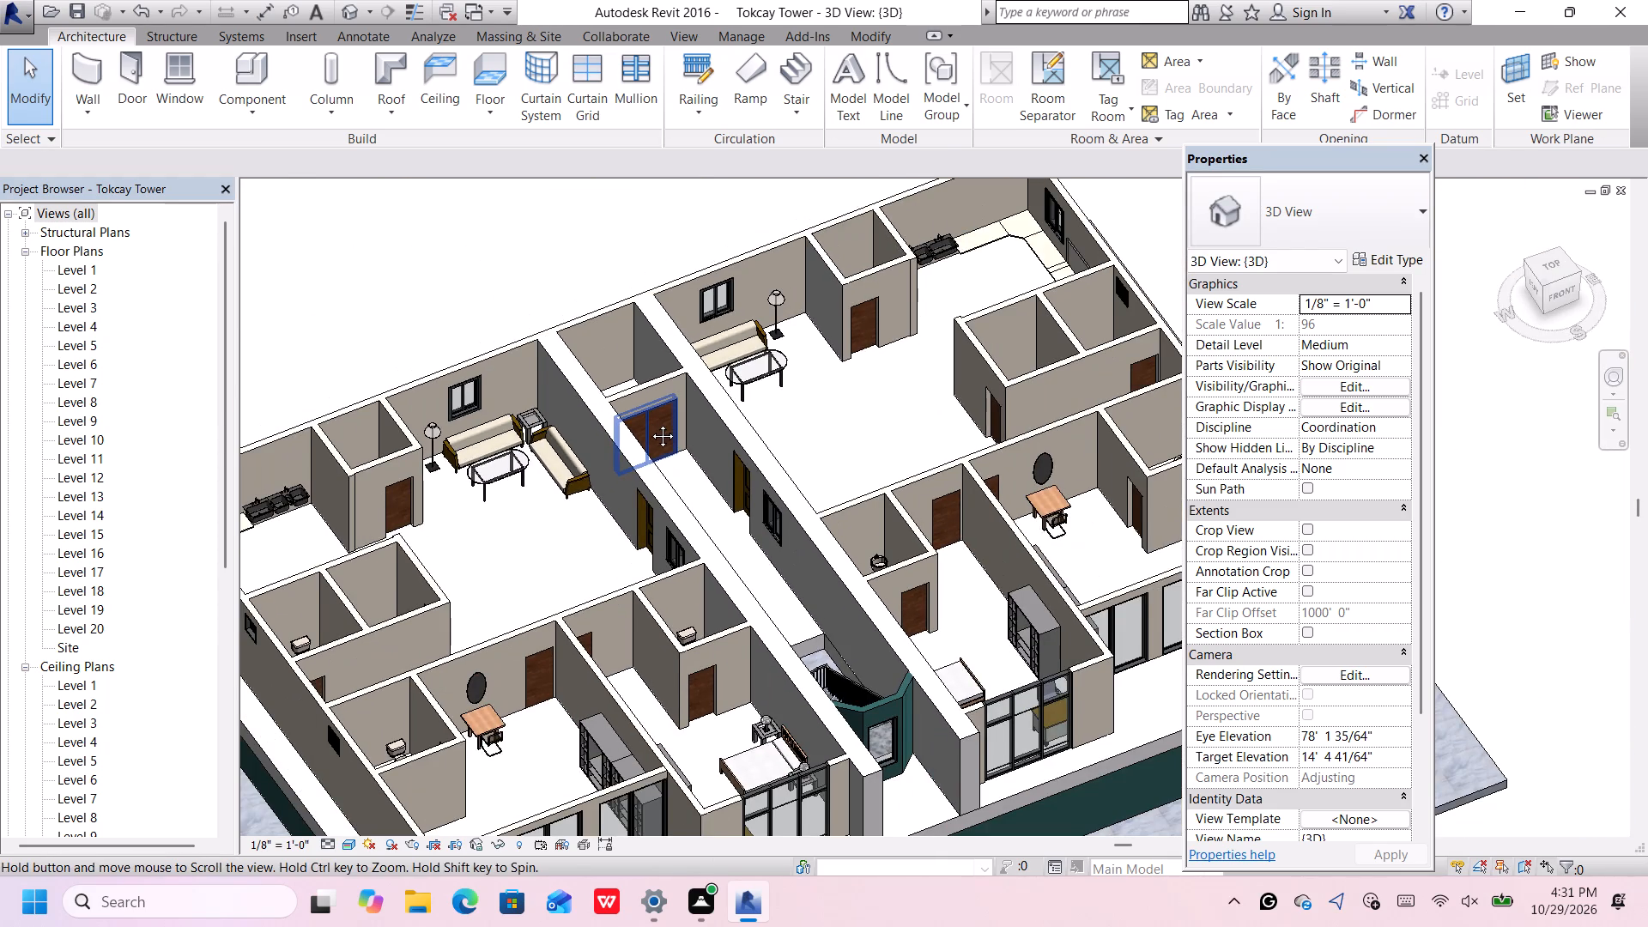
pyautogui.moveTo(650, 423); pyautogui.dragTo(669, 405, button='middle')
pyautogui.scroll(1, 657, 417)
pyautogui.scroll(-7, 669, 405)
pyautogui.moveTo(1019, 322); pyautogui.dragTo(1034, 357, button='middle')
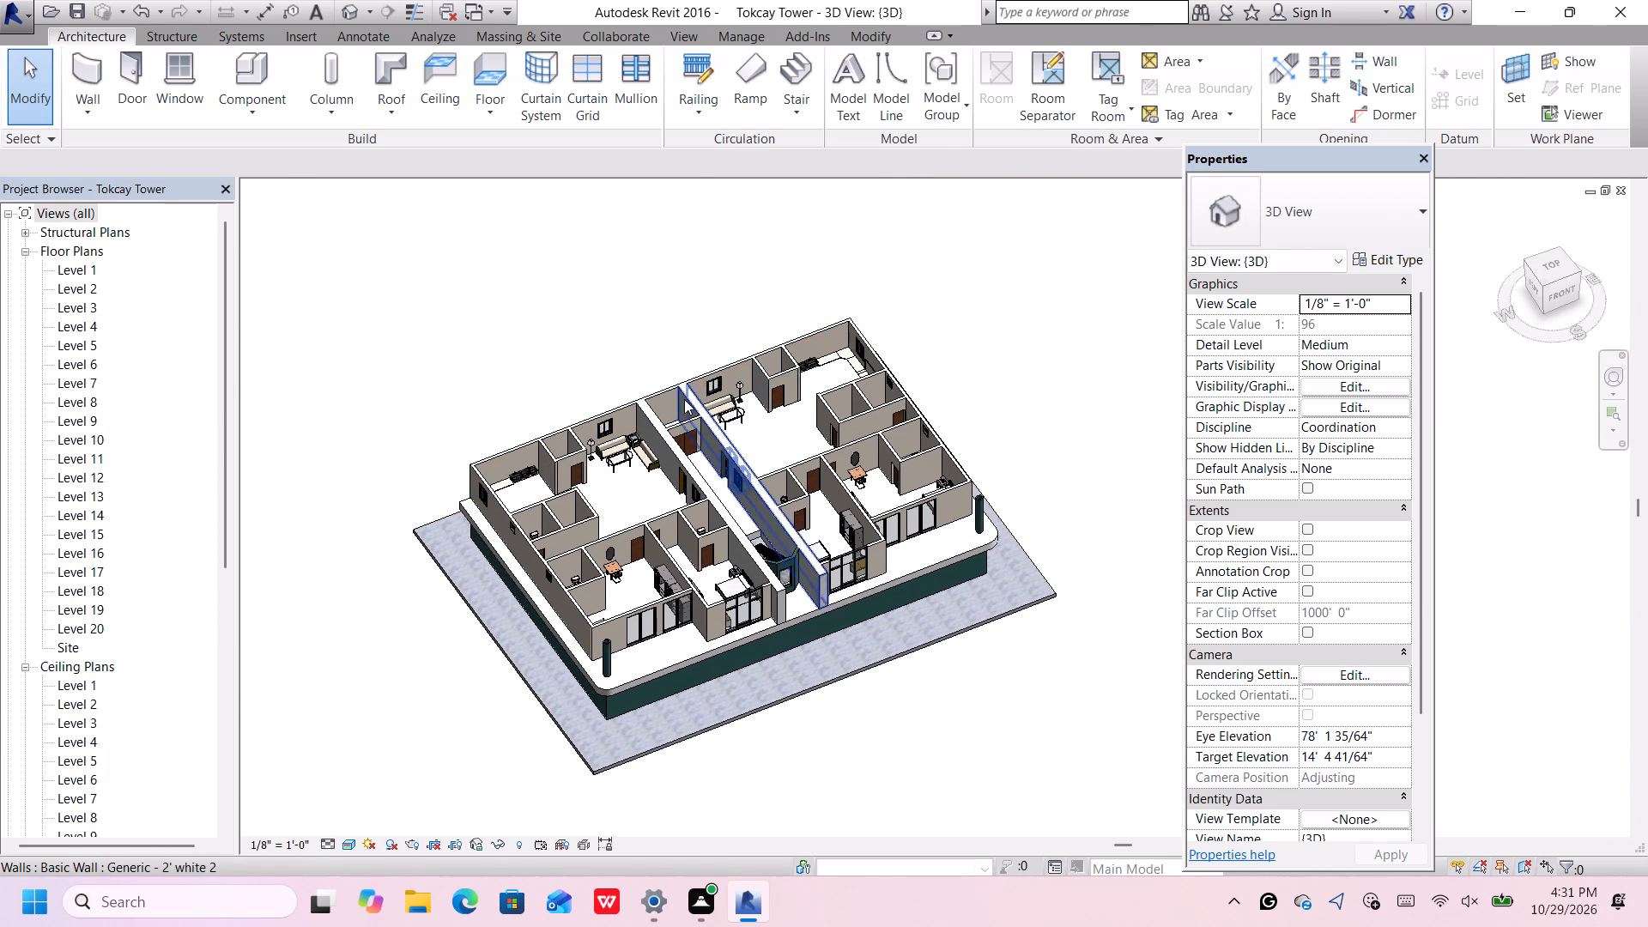
pyautogui.scroll(6, 682, 401)
pyautogui.moveTo(682, 414); pyautogui.dragTo(675, 379, button='middle')
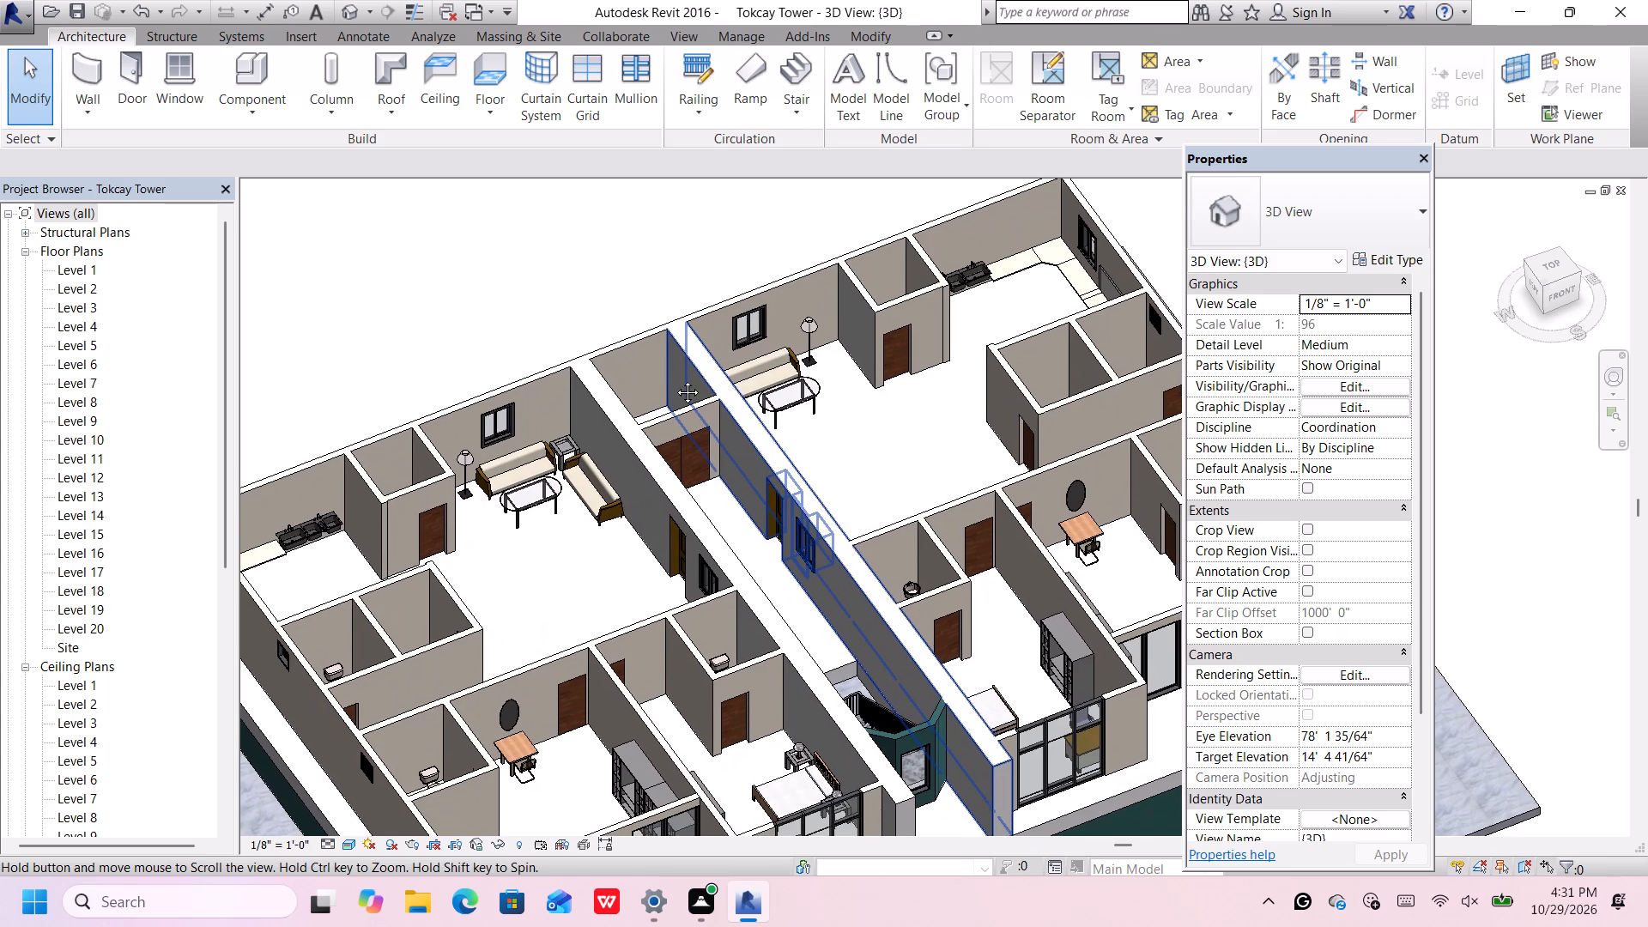
pyautogui.moveTo(675, 379); pyautogui.dragTo(574, 548, button='middle')
pyautogui.scroll(2, 628, 562)
pyautogui.moveTo(716, 586); pyautogui.dragTo(716, 585, button='middle')
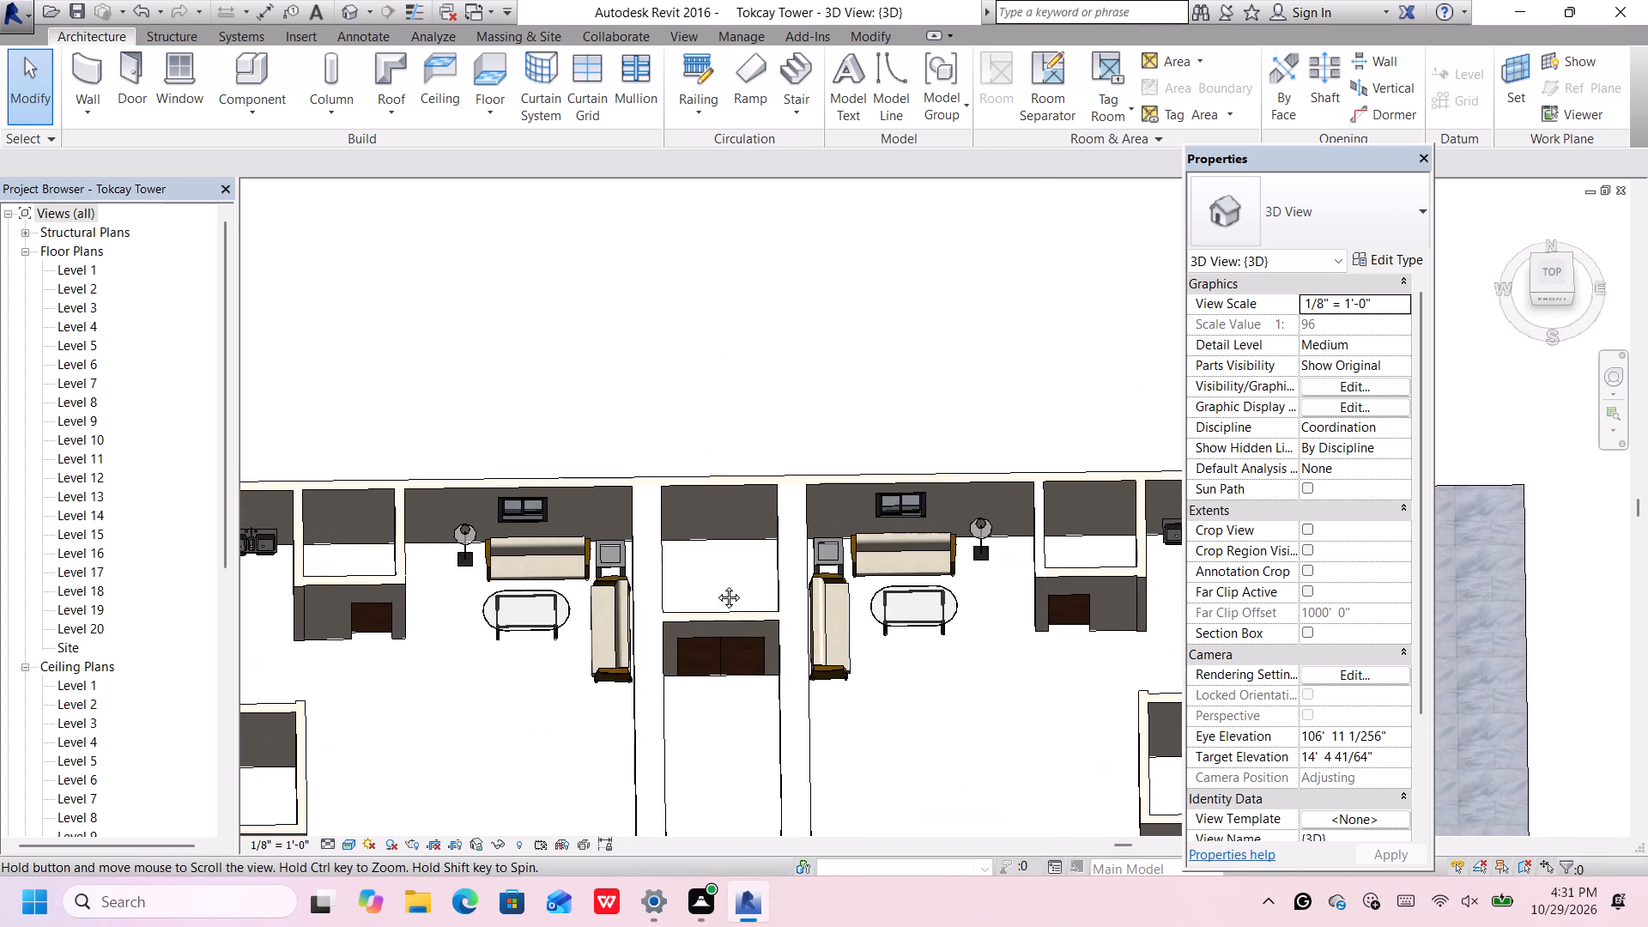
pyautogui.moveTo(716, 585); pyautogui.dragTo(704, 341, button='middle')
pyautogui.middleClick(702, 355)
# In the Level 2 roof slab footprint, sketch an 8'-0" by 9'-5" rectangular opening within the enclosed space behind the corridor's double door.
pyautogui.scroll(-3, 704, 360)
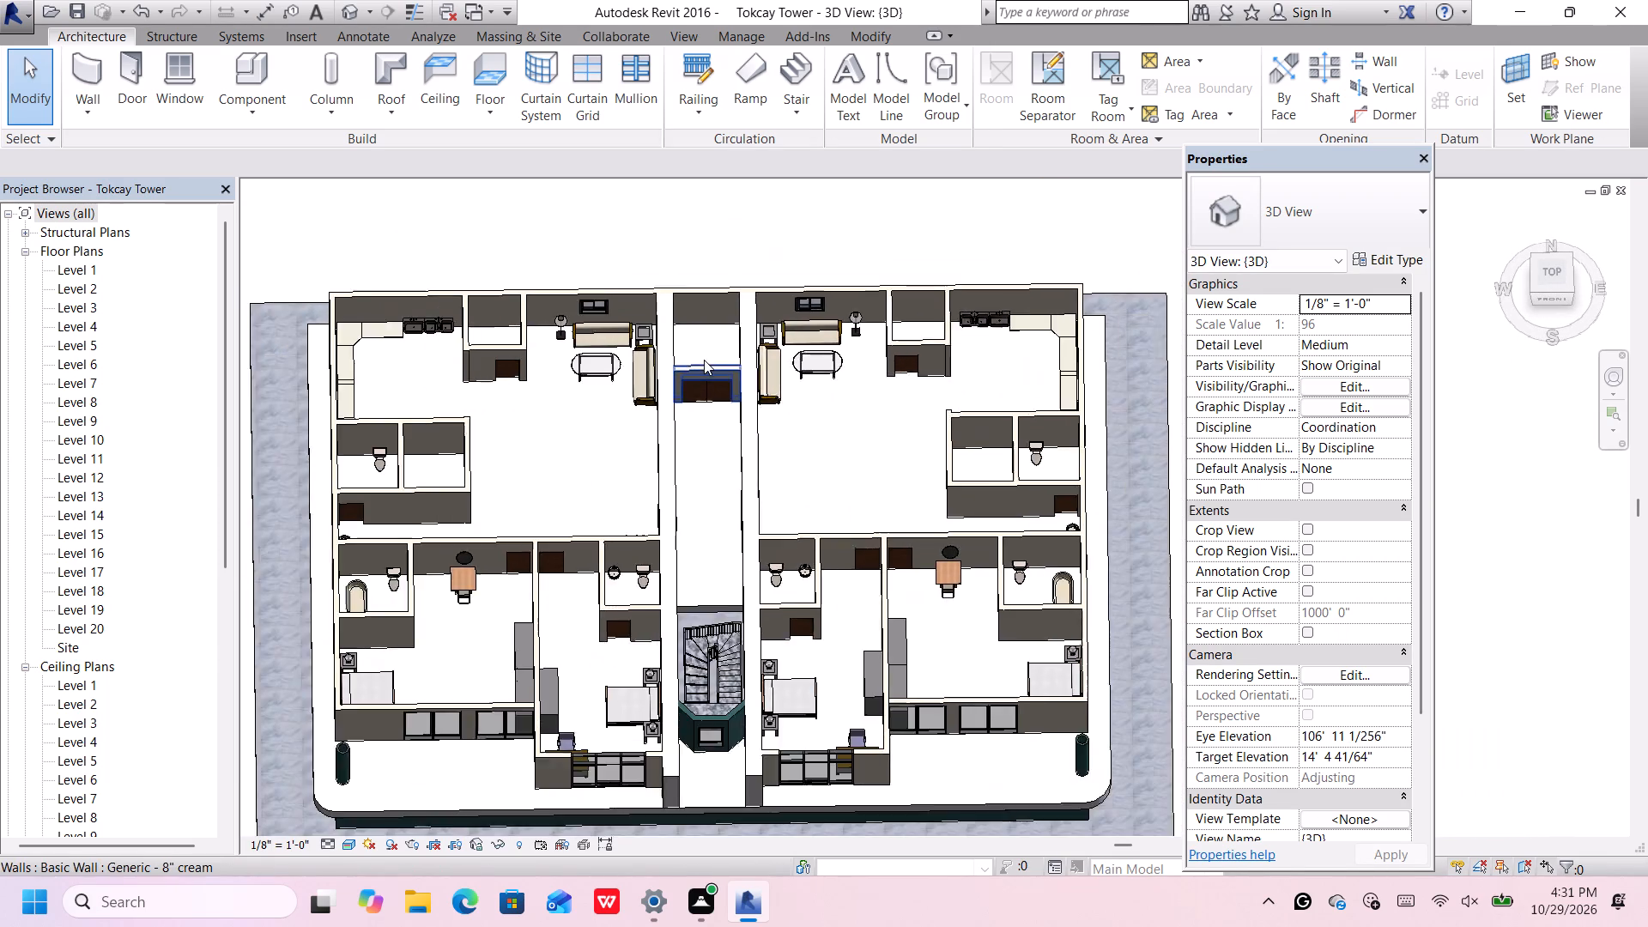
pyautogui.scroll(-5, 704, 360)
pyautogui.scroll(1, 695, 601)
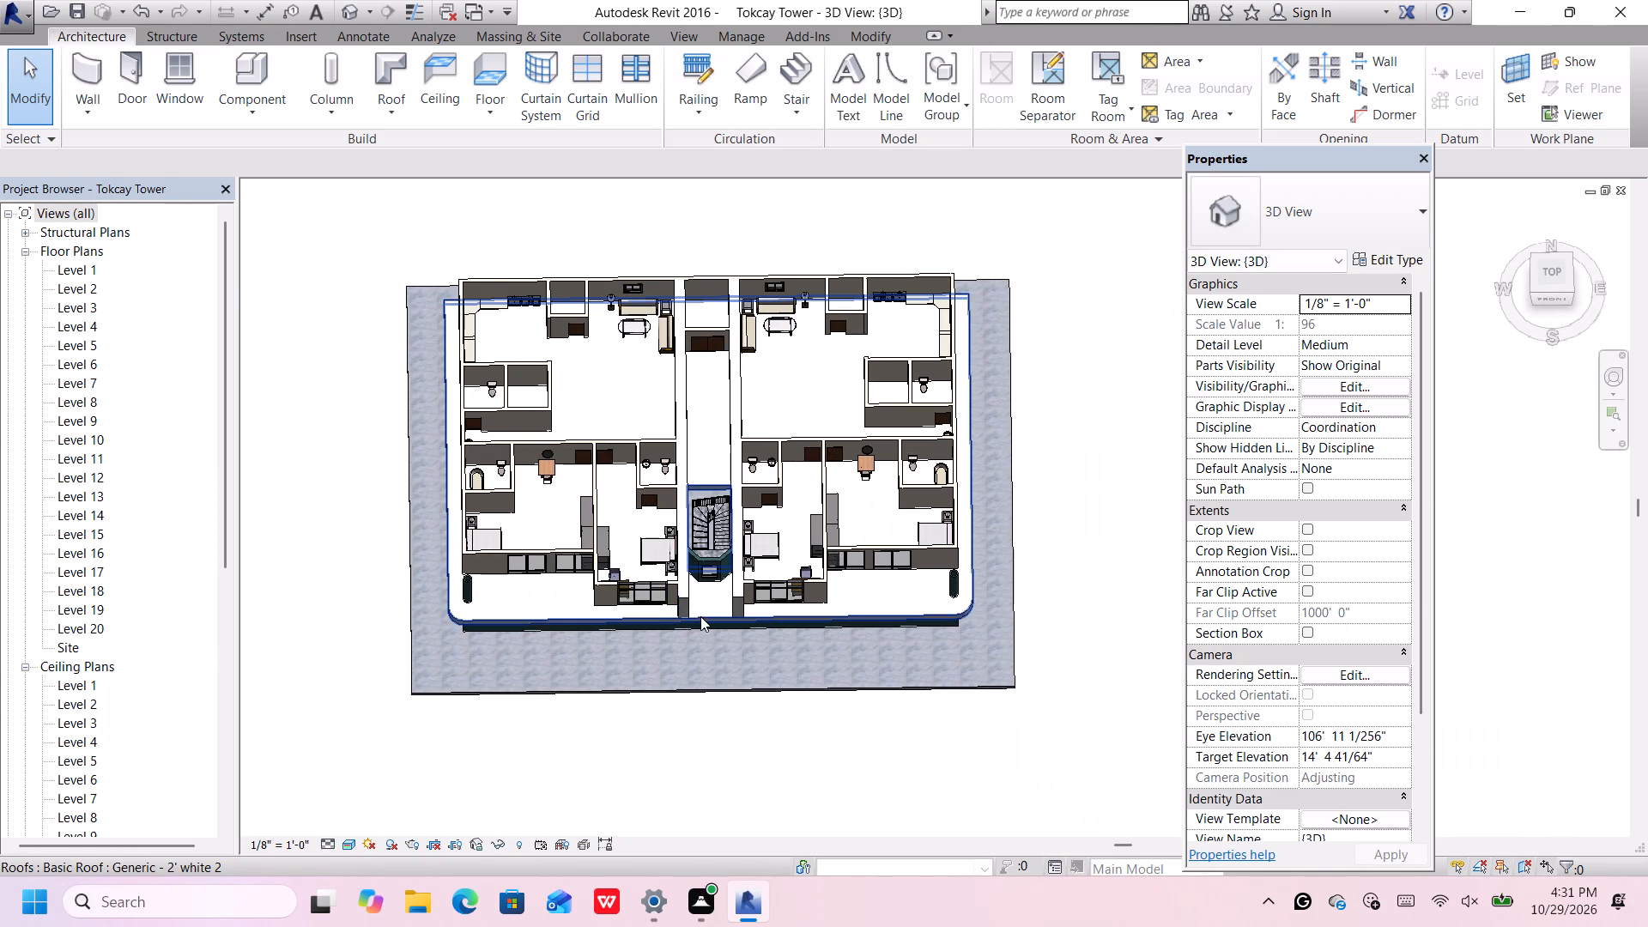
pyautogui.doubleClick(700, 616)
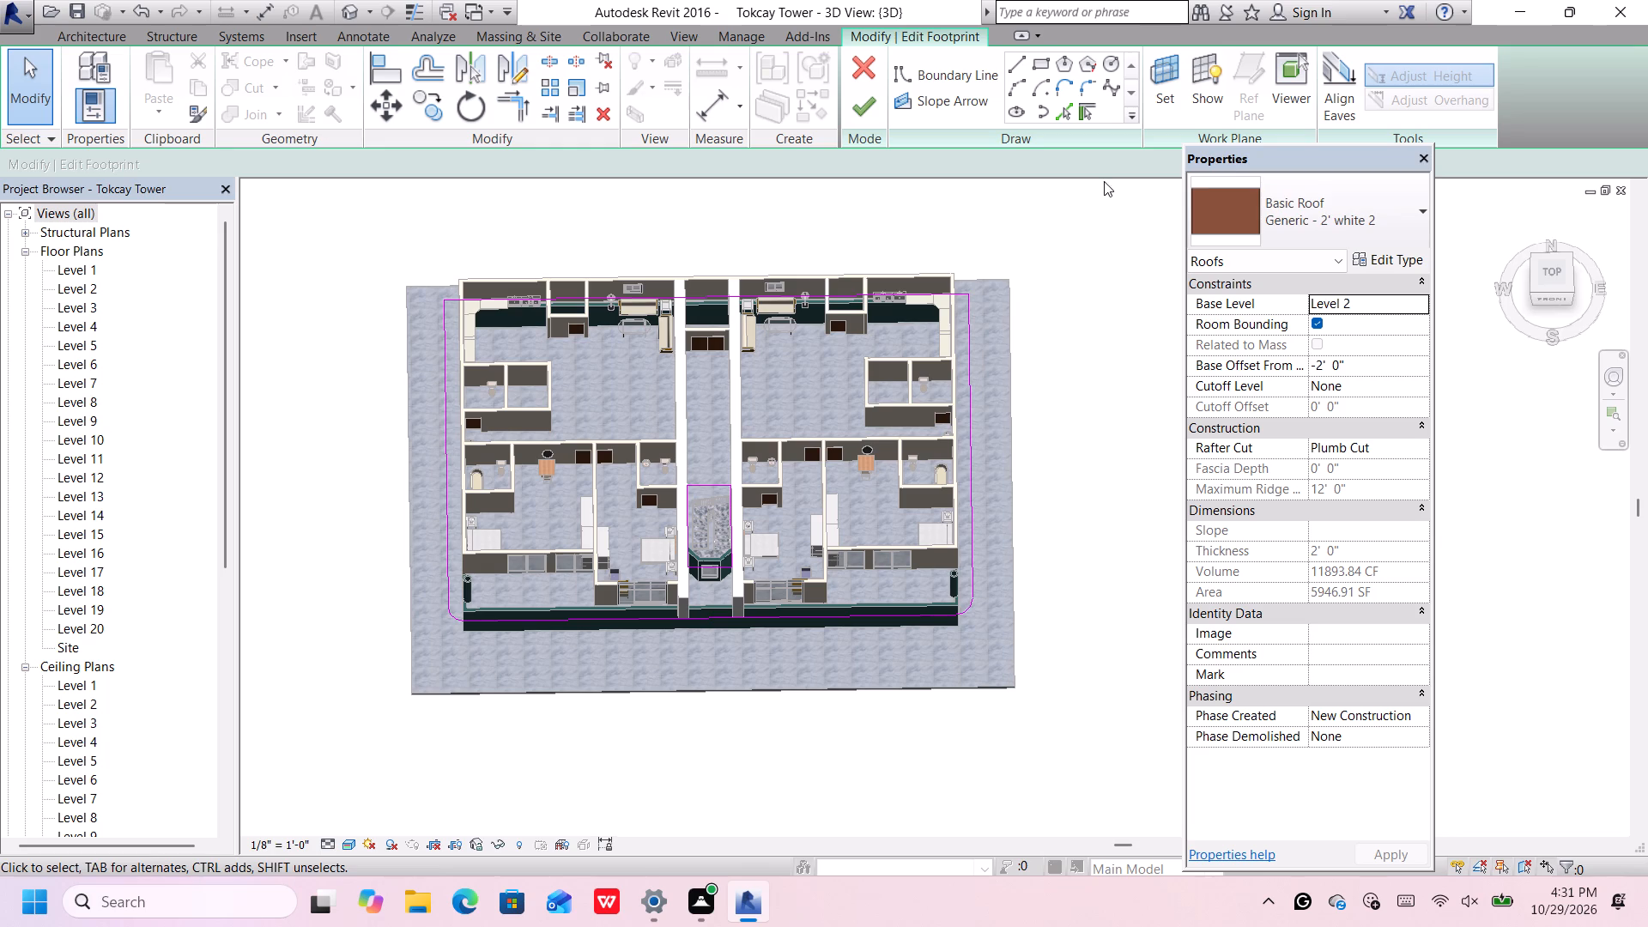
pyautogui.click(1554, 270)
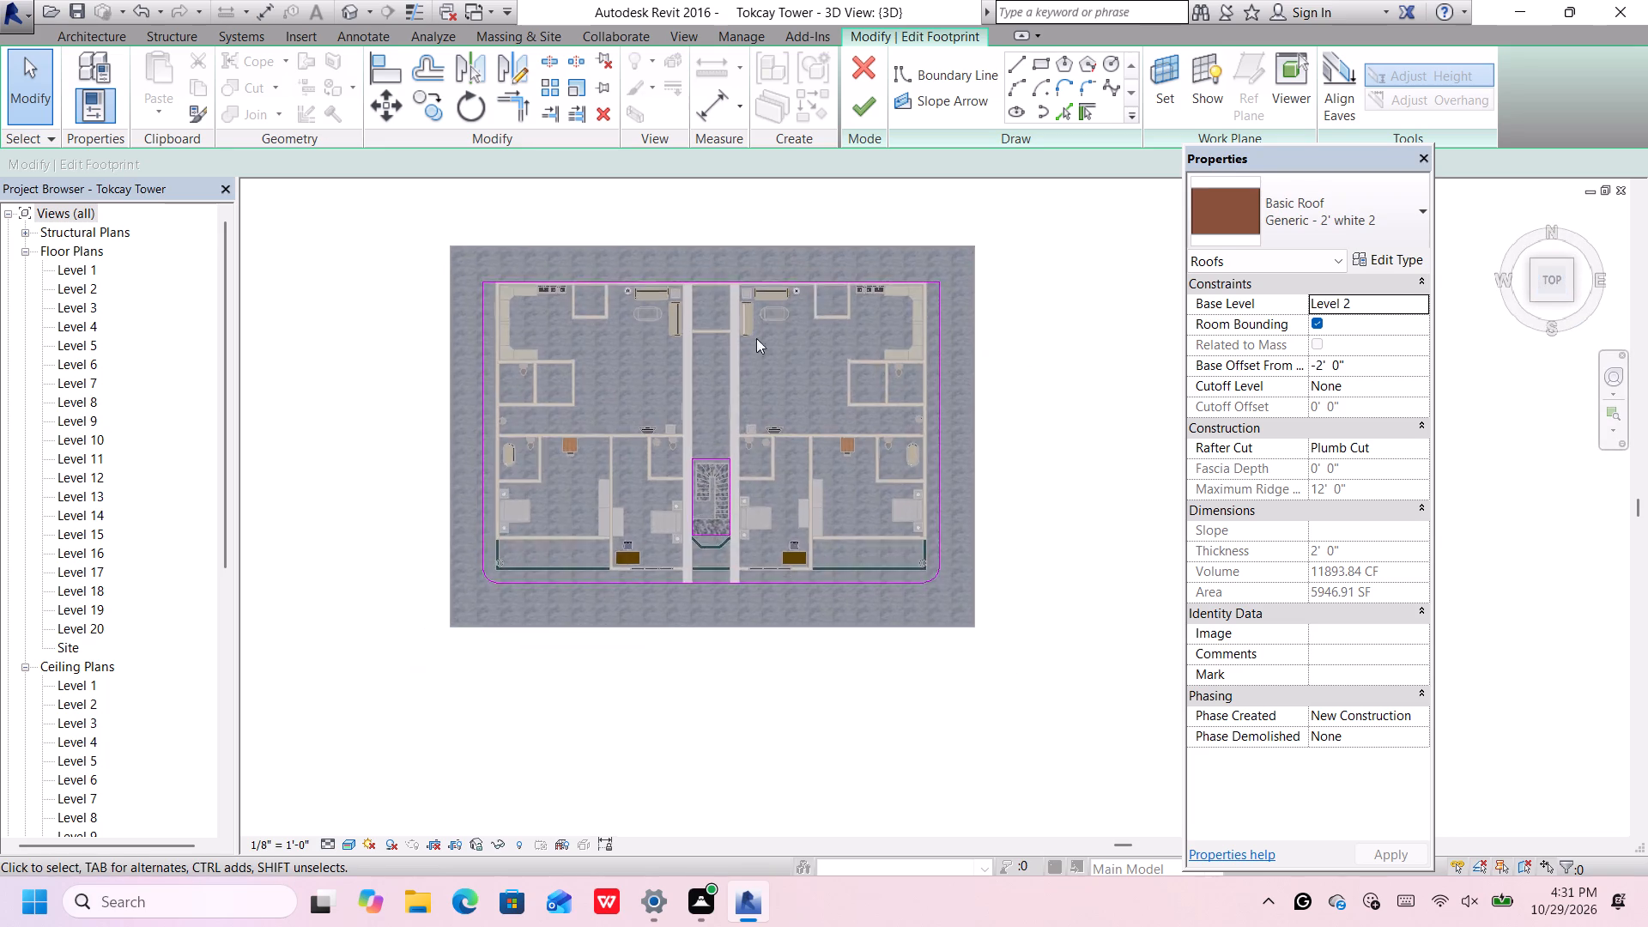
pyautogui.scroll(4, 769, 326)
pyautogui.scroll(2, 997, 369)
pyautogui.moveTo(992, 367); pyautogui.dragTo(919, 415, button='middle')
pyautogui.scroll(1, 919, 414)
pyautogui.click(1040, 65)
pyautogui.scroll(3, 699, 308)
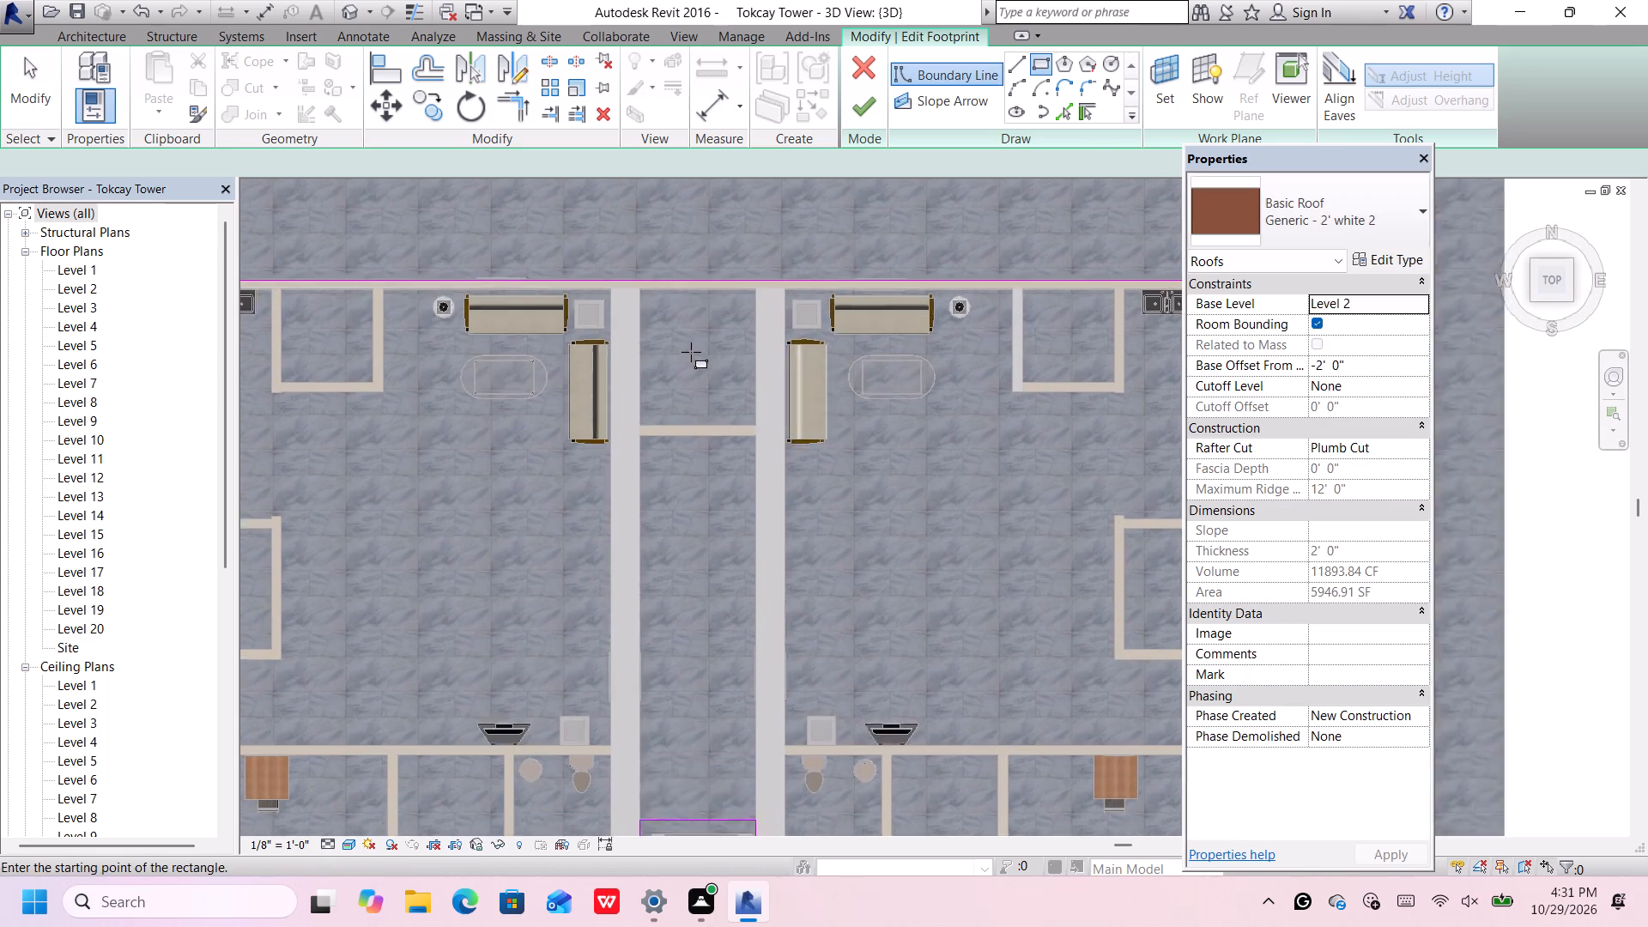
pyautogui.scroll(2, 691, 352)
pyautogui.click(605, 476)
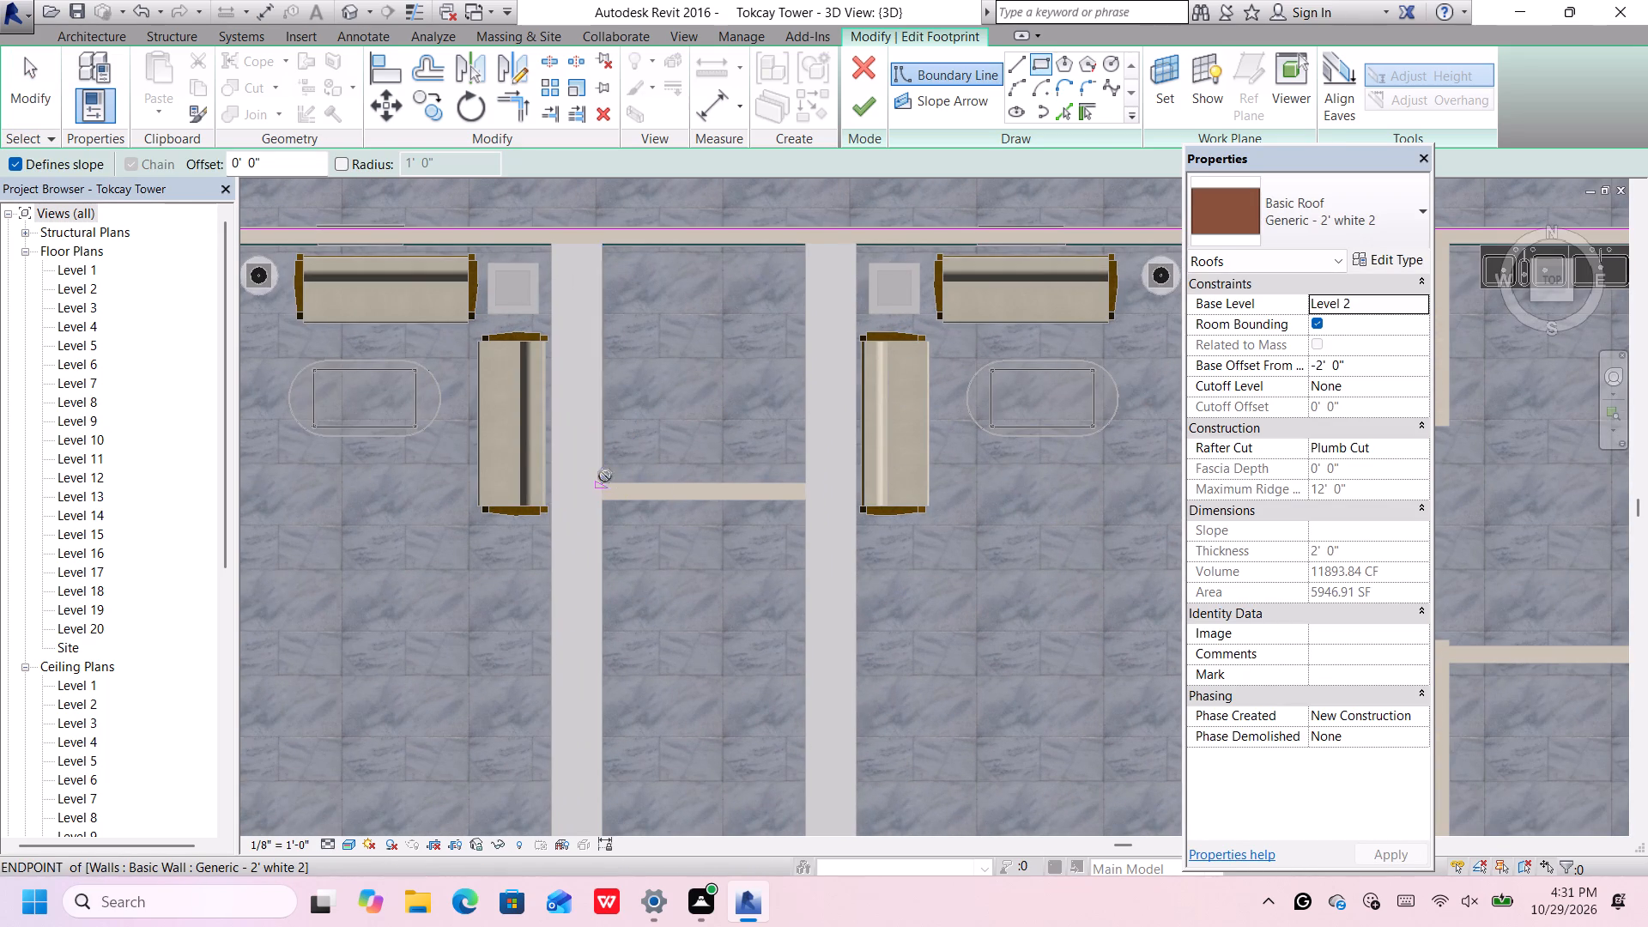
pyautogui.click(802, 244)
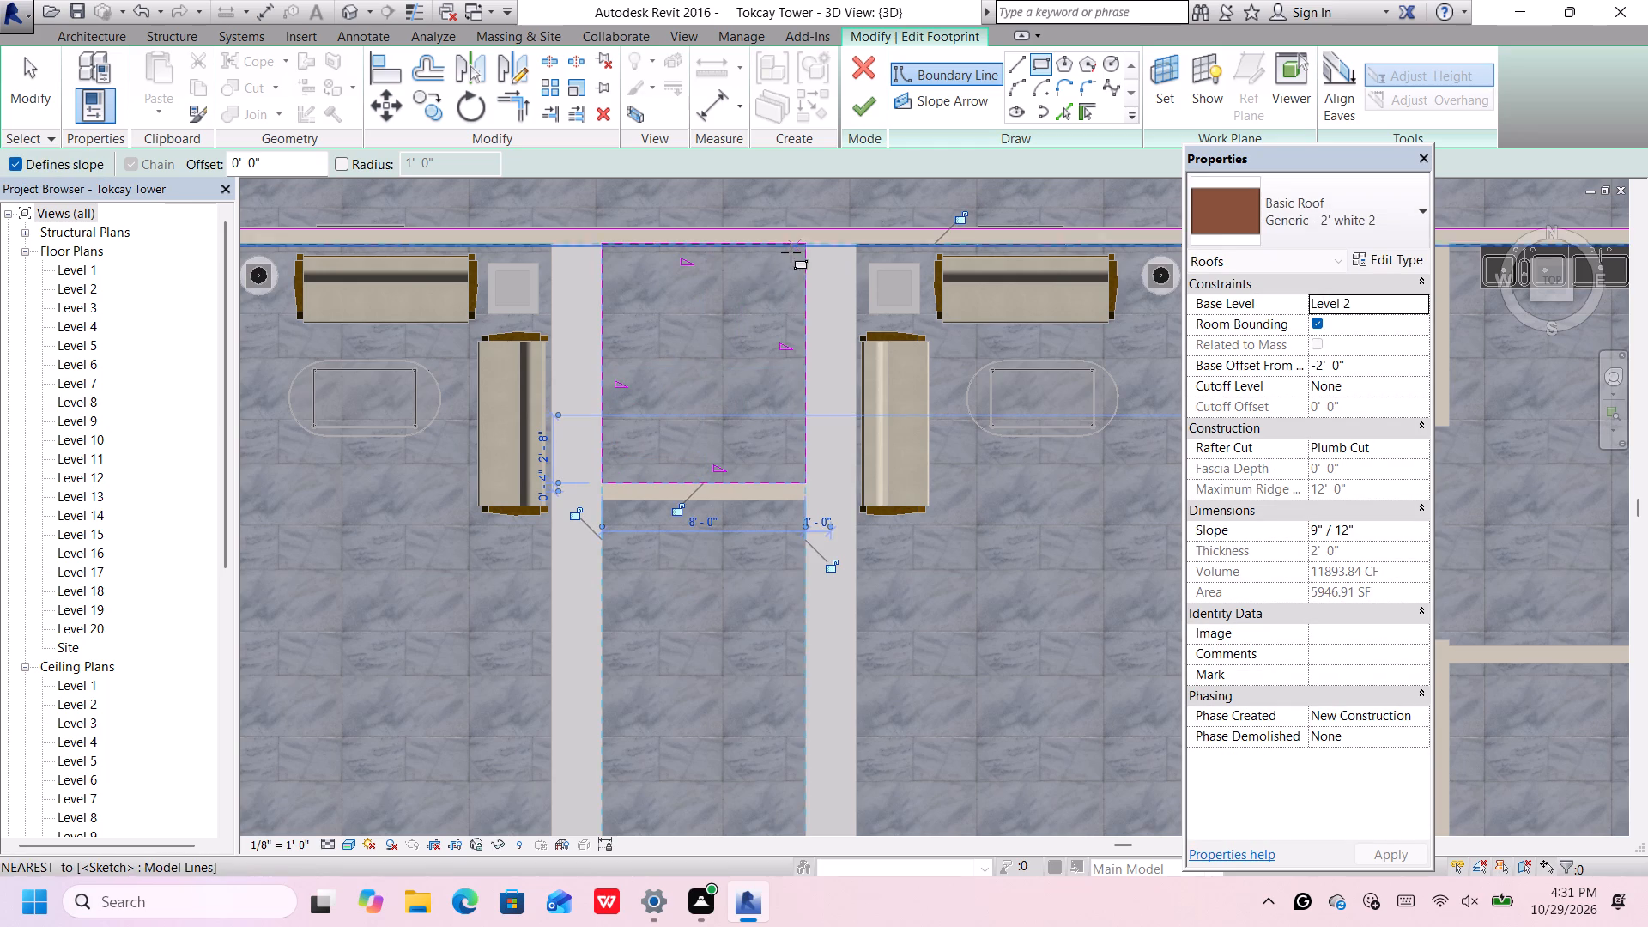
pyautogui.press('space')
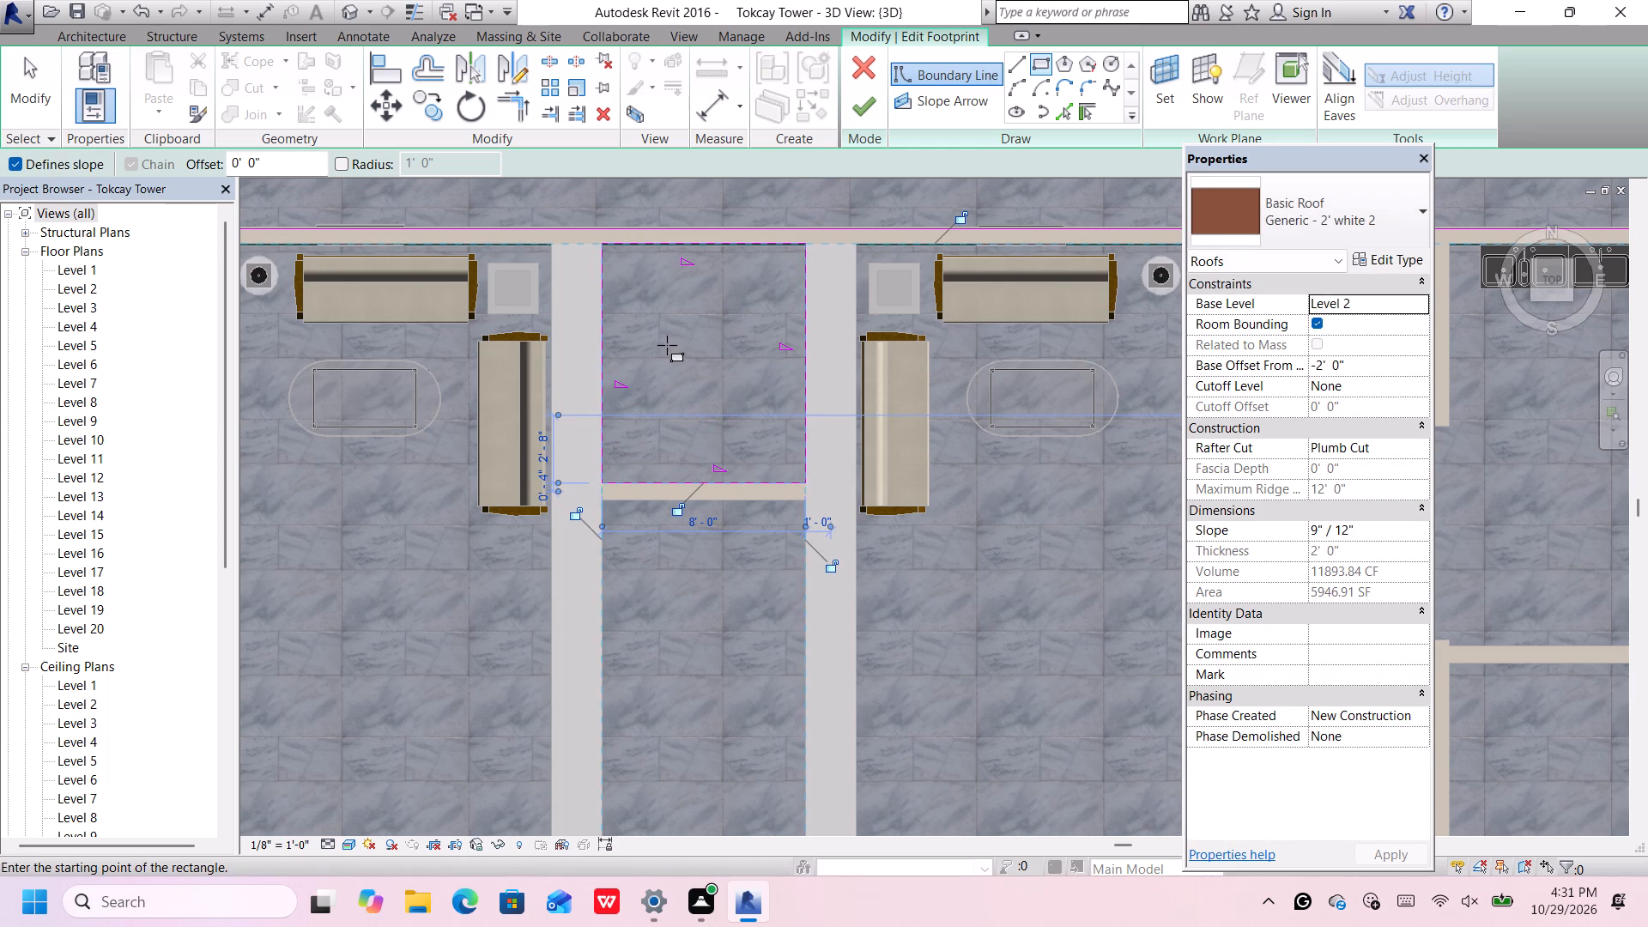
pyautogui.press('Escape')
pyautogui.press('Escape')
# Turn off Defines Slope for all four edges of the new rectangular opening.
pyautogui.click(620, 385)
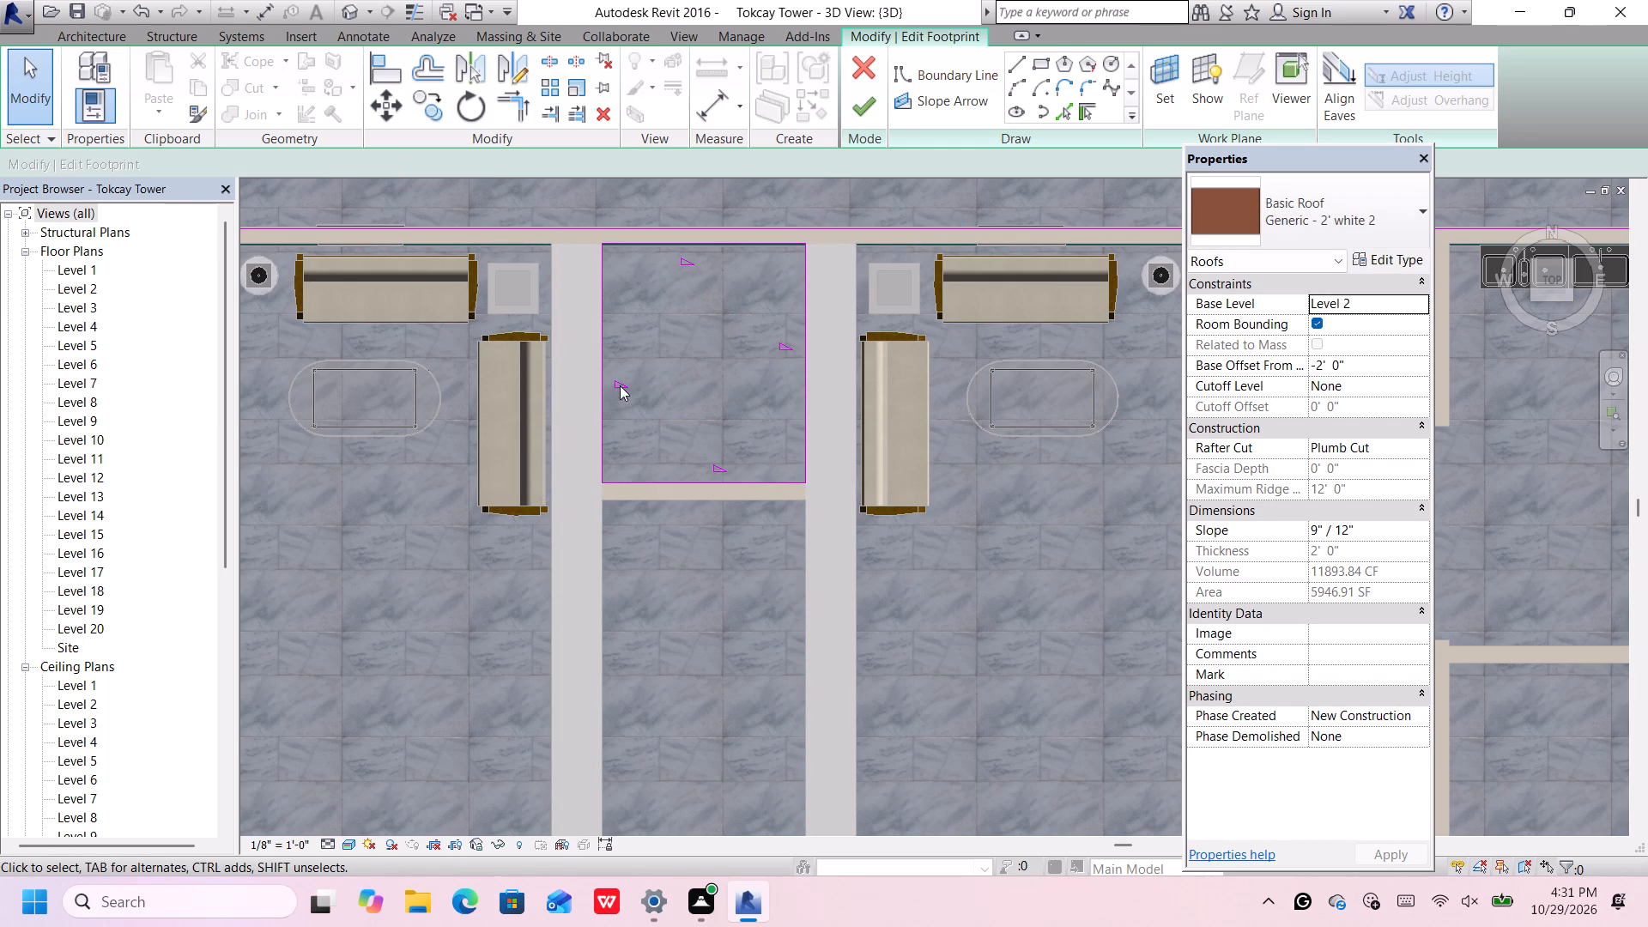
pyautogui.click(603, 399)
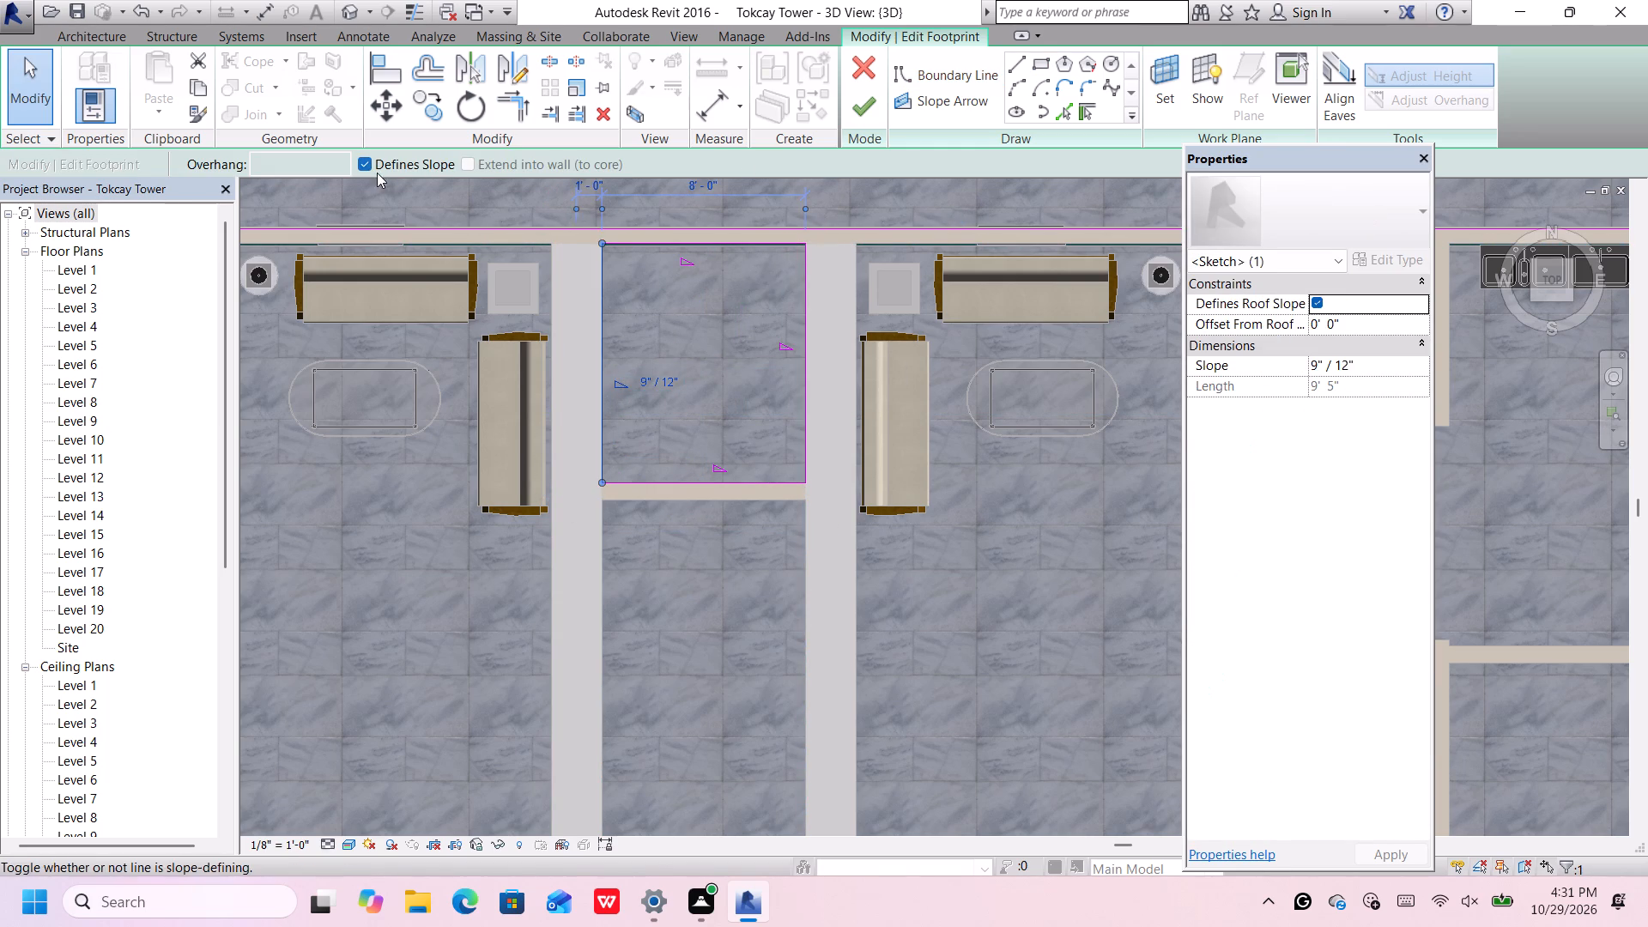
pyautogui.click(367, 165)
pyautogui.click(634, 250)
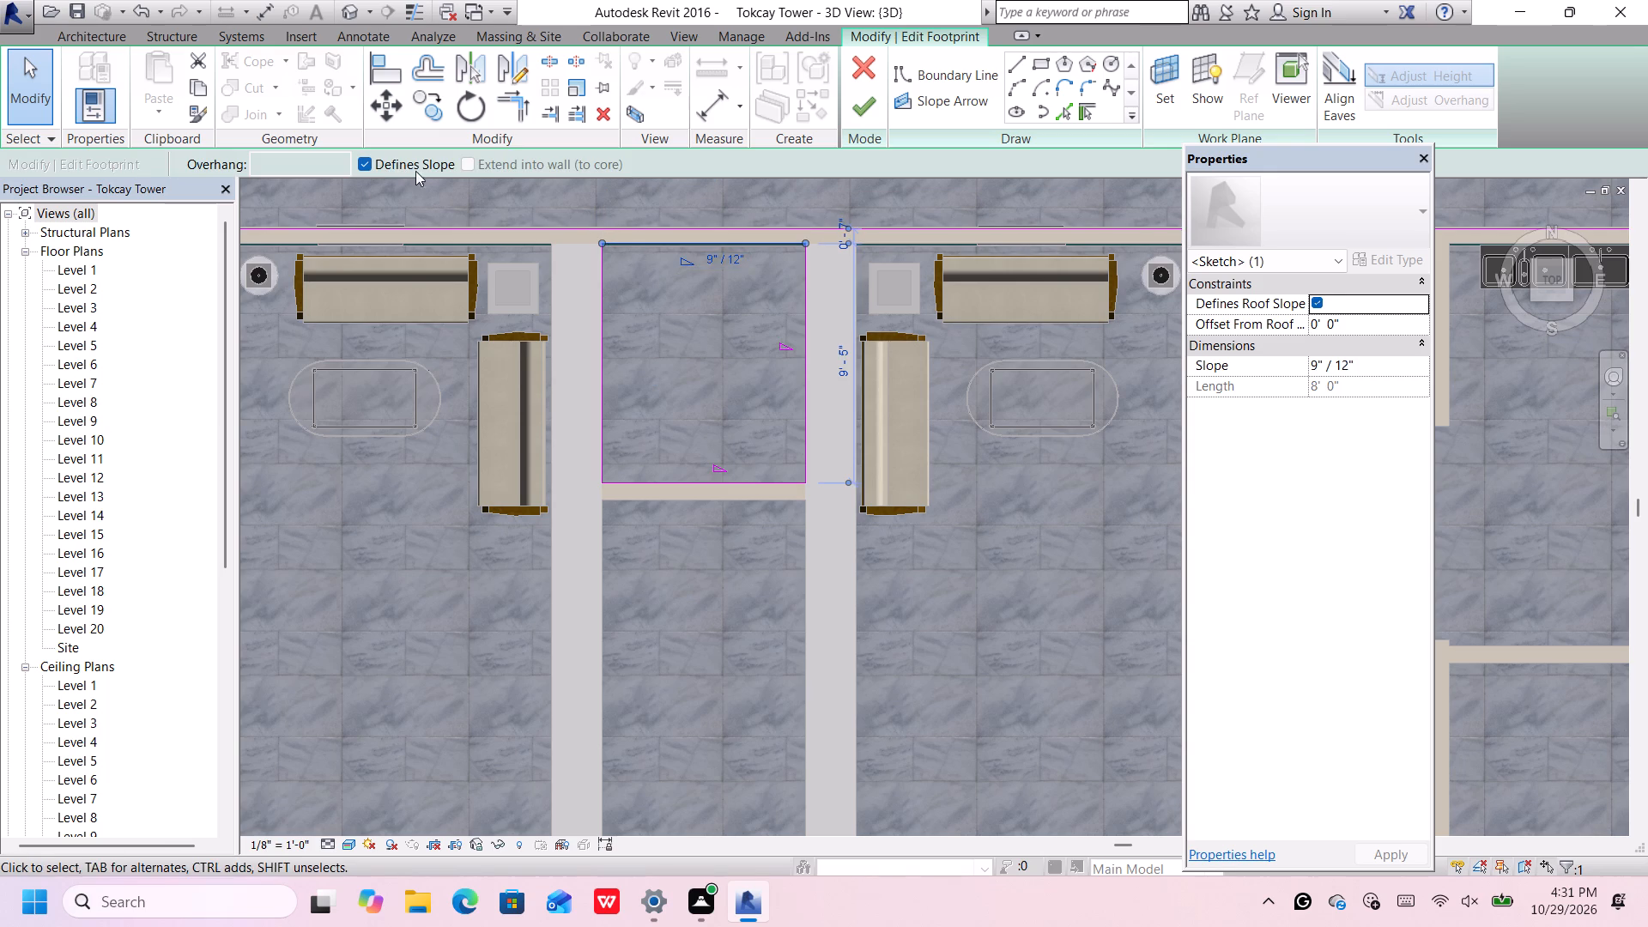
pyautogui.click(364, 165)
pyautogui.click(801, 347)
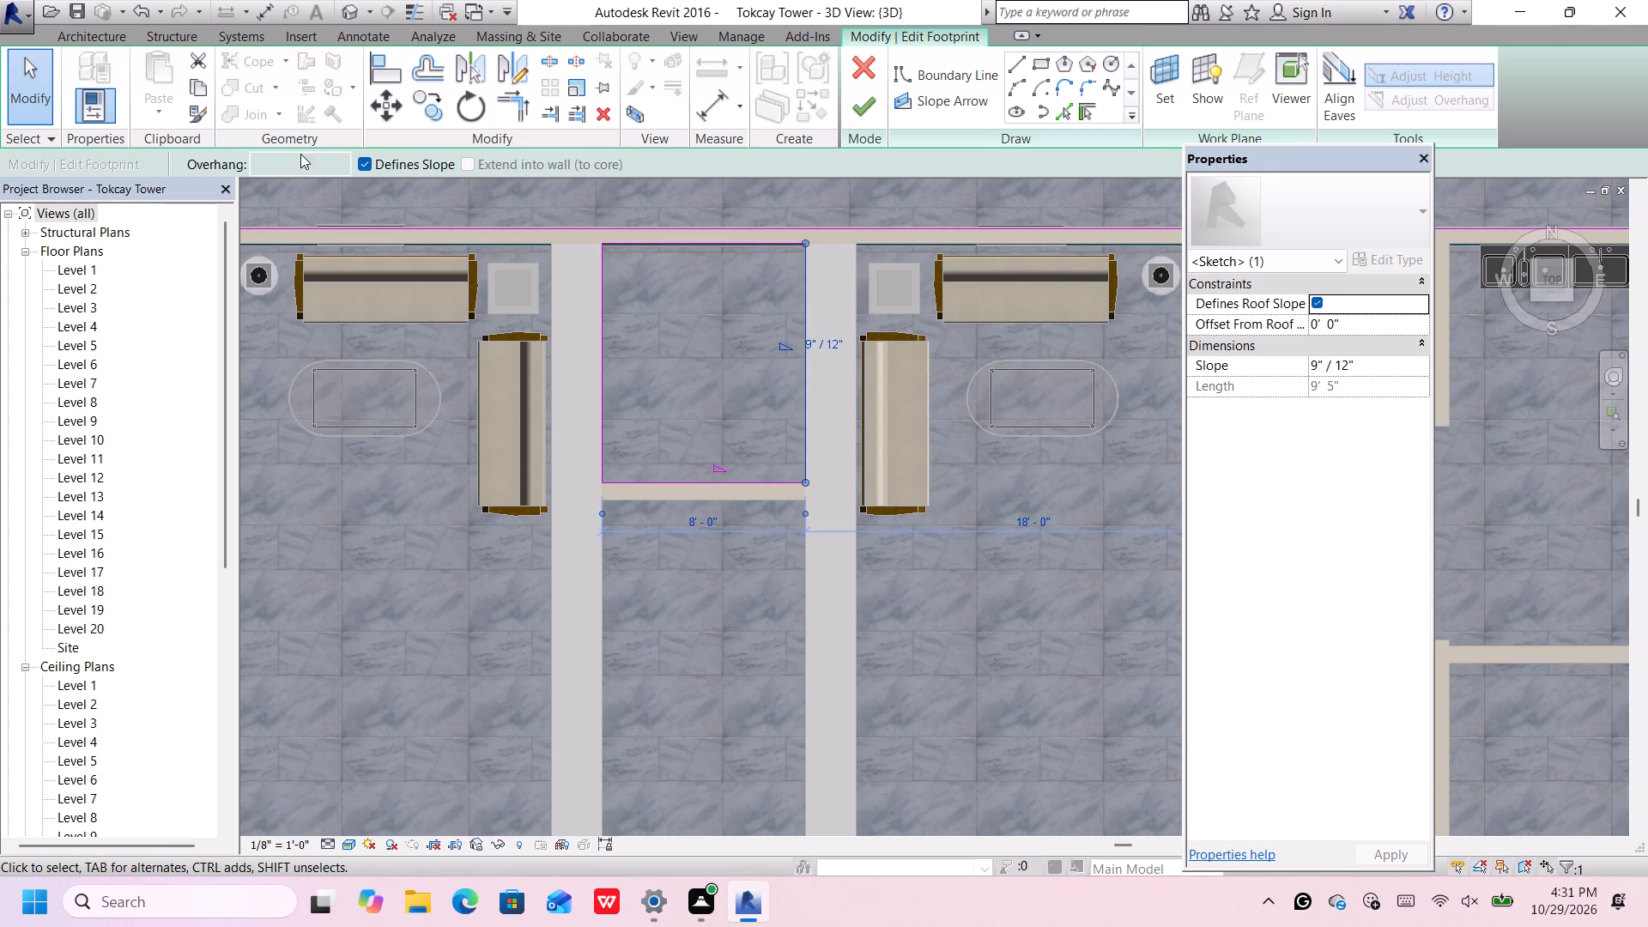
pyautogui.click(361, 159)
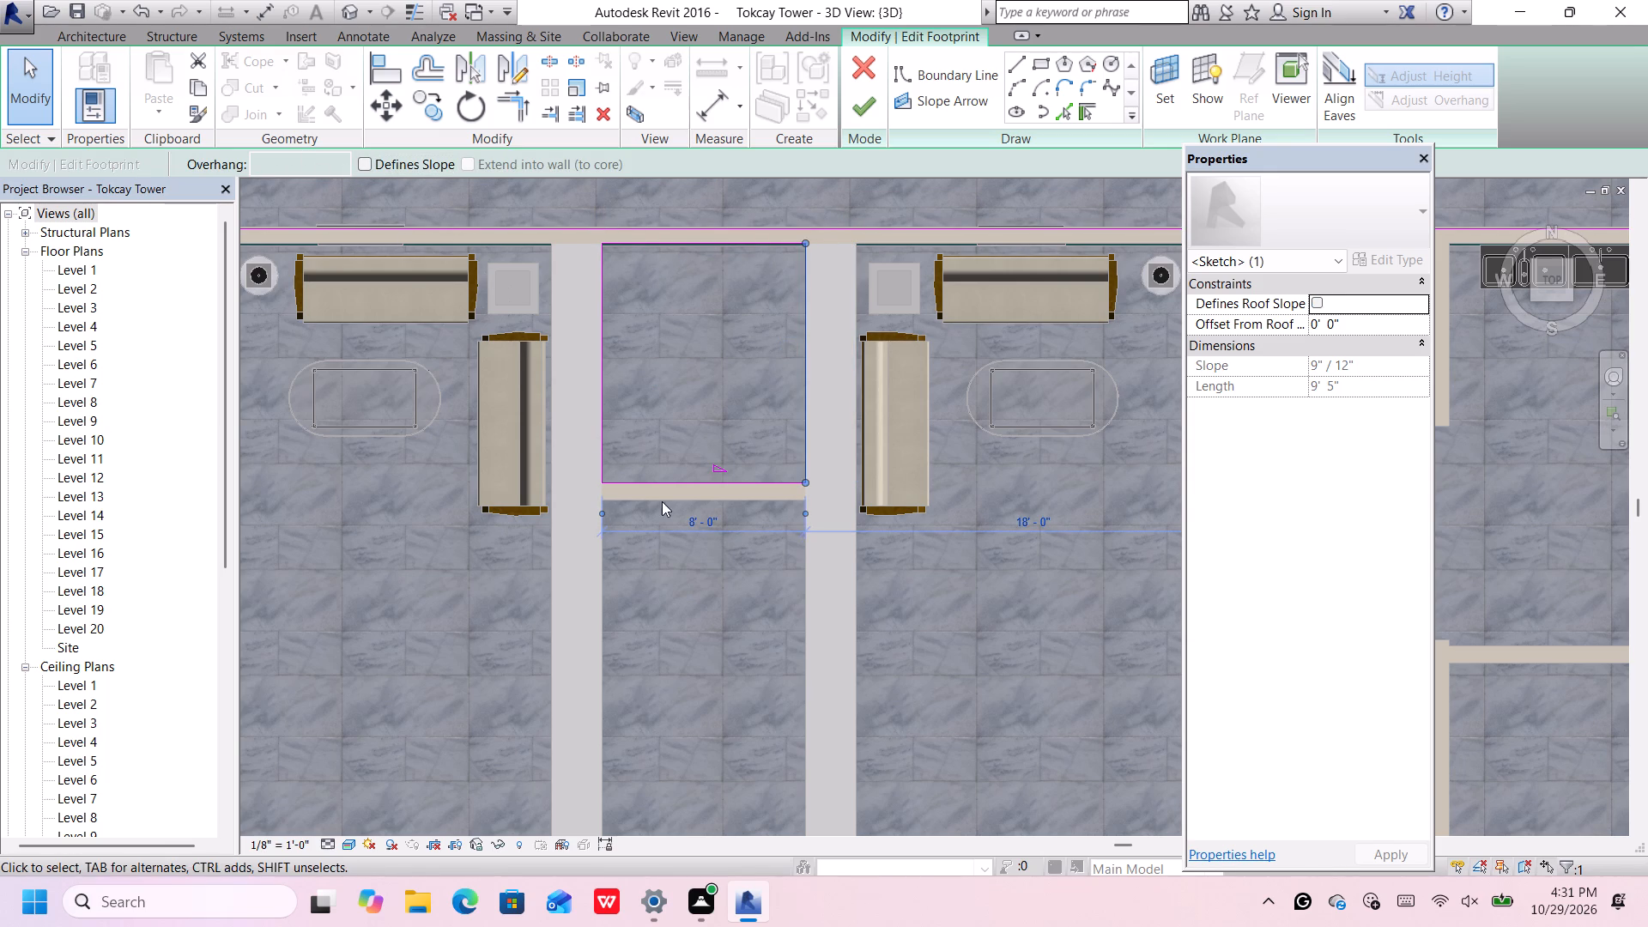
pyautogui.click(662, 484)
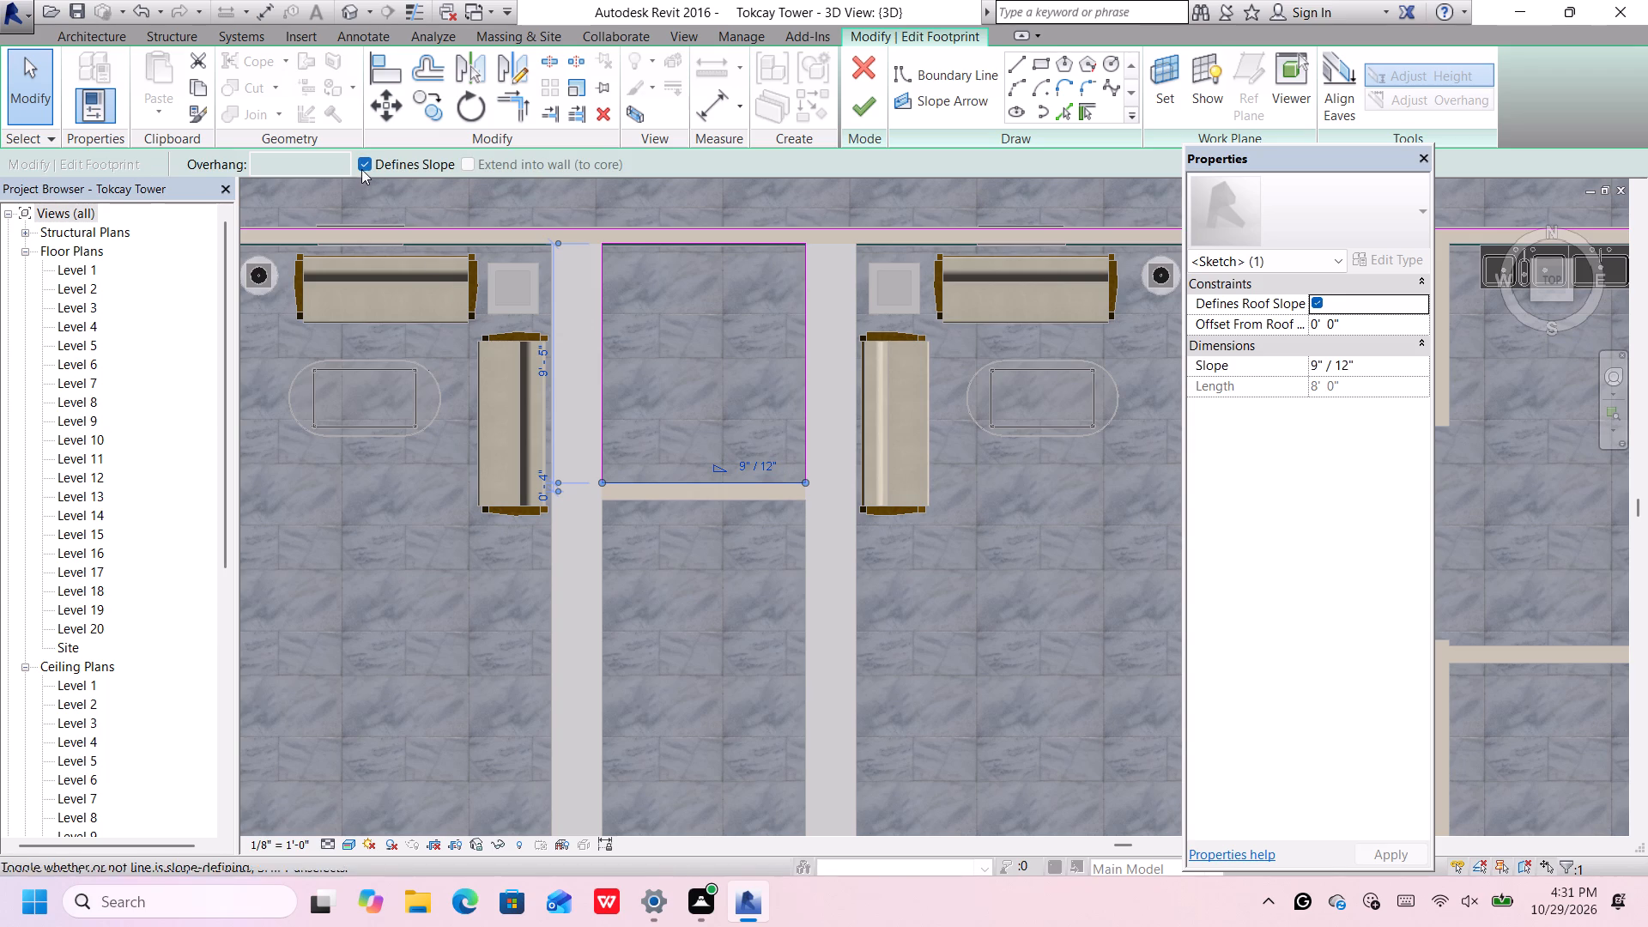
pyautogui.click(361, 169)
# Finish the slab footprint edit, unjoining the wall and roof elements.
pyautogui.scroll(-5, 439, 287)
pyautogui.scroll(-5, 570, 274)
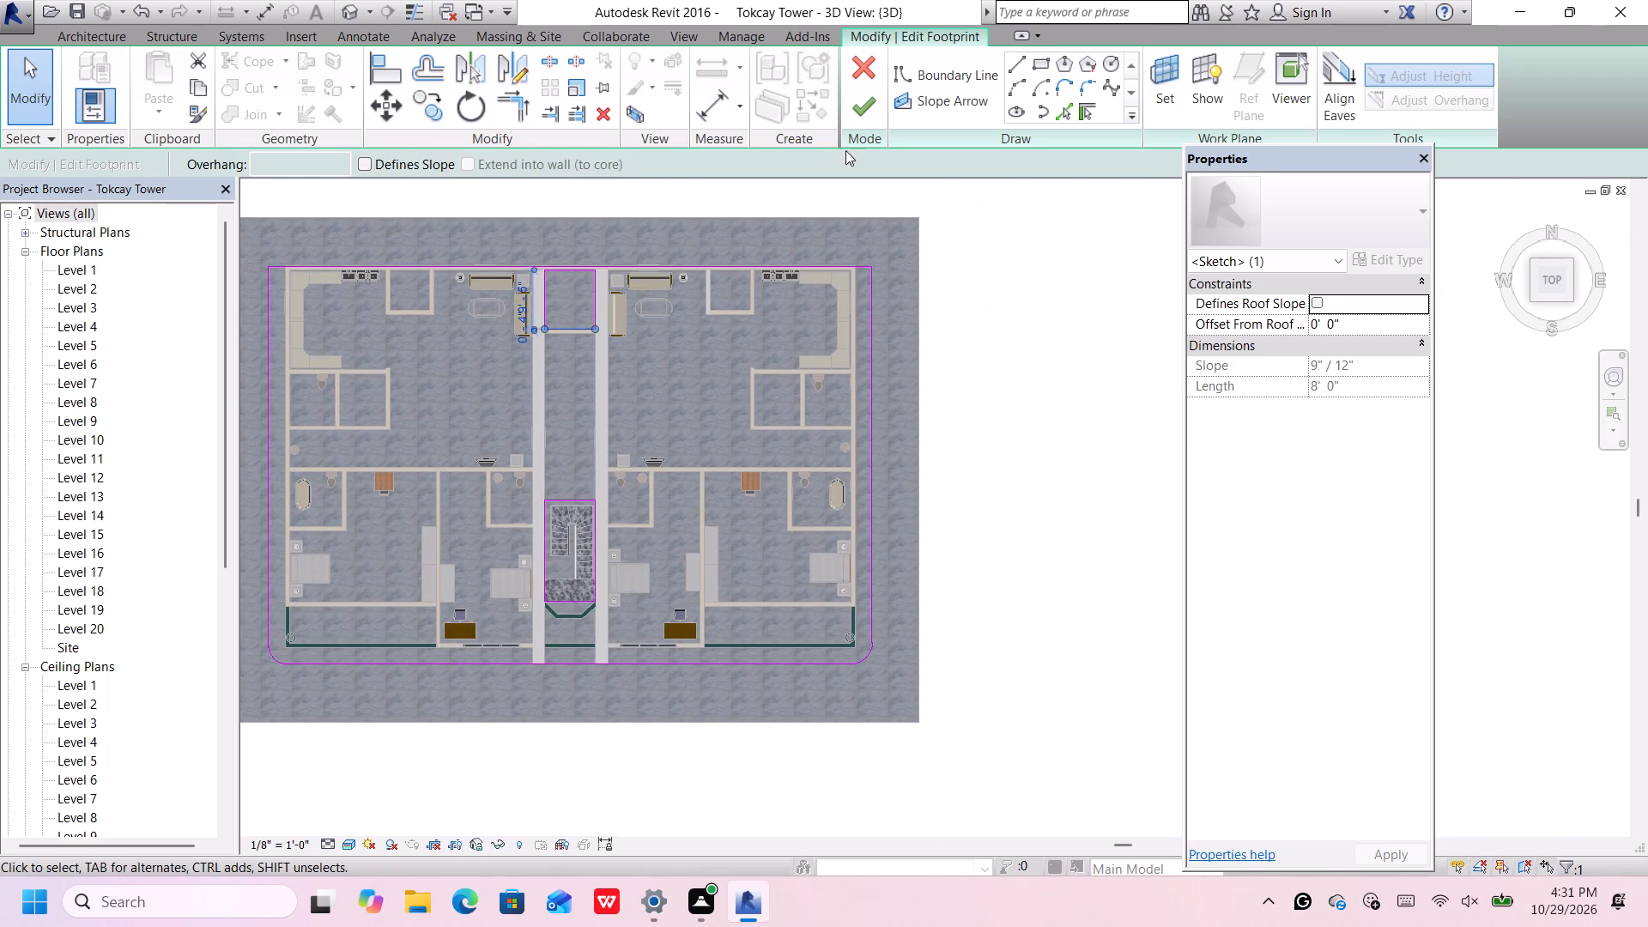
pyautogui.click(872, 112)
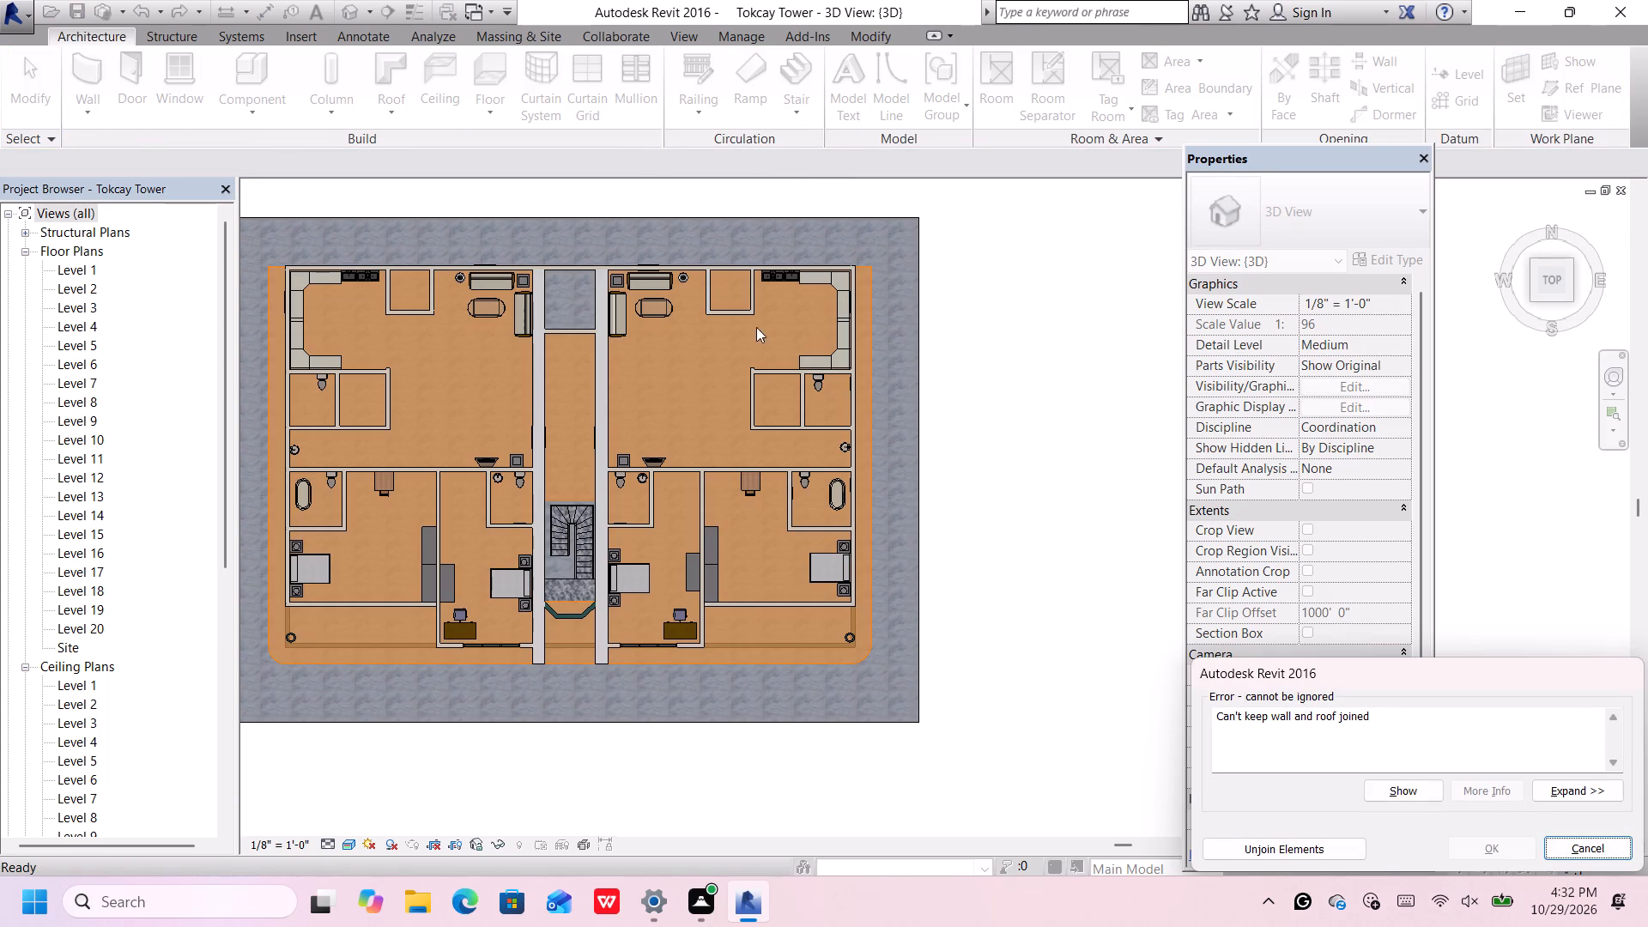
pyautogui.click(1314, 850)
# Examine the slab's new core opening and the whole furnished floor from above and at an angle in 3D.
pyautogui.moveTo(974, 431); pyautogui.dragTo(1009, 488, button='middle')
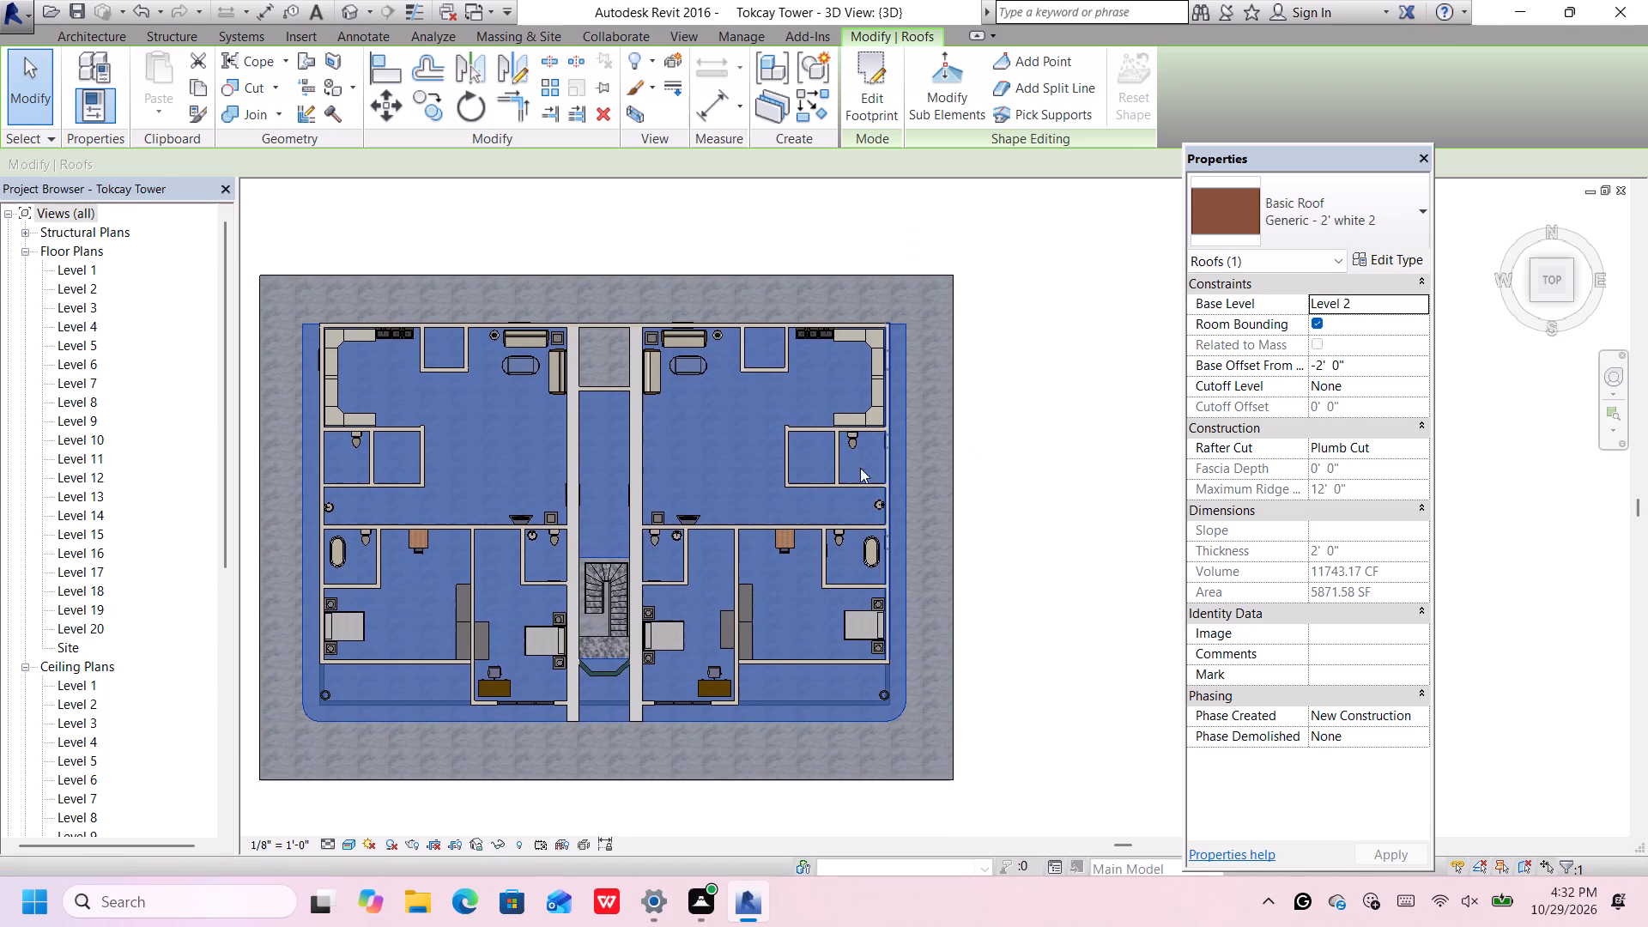
pyautogui.scroll(5, 618, 359)
pyautogui.scroll(-3, 590, 356)
pyautogui.moveTo(593, 354); pyautogui.dragTo(602, 360, button='middle')
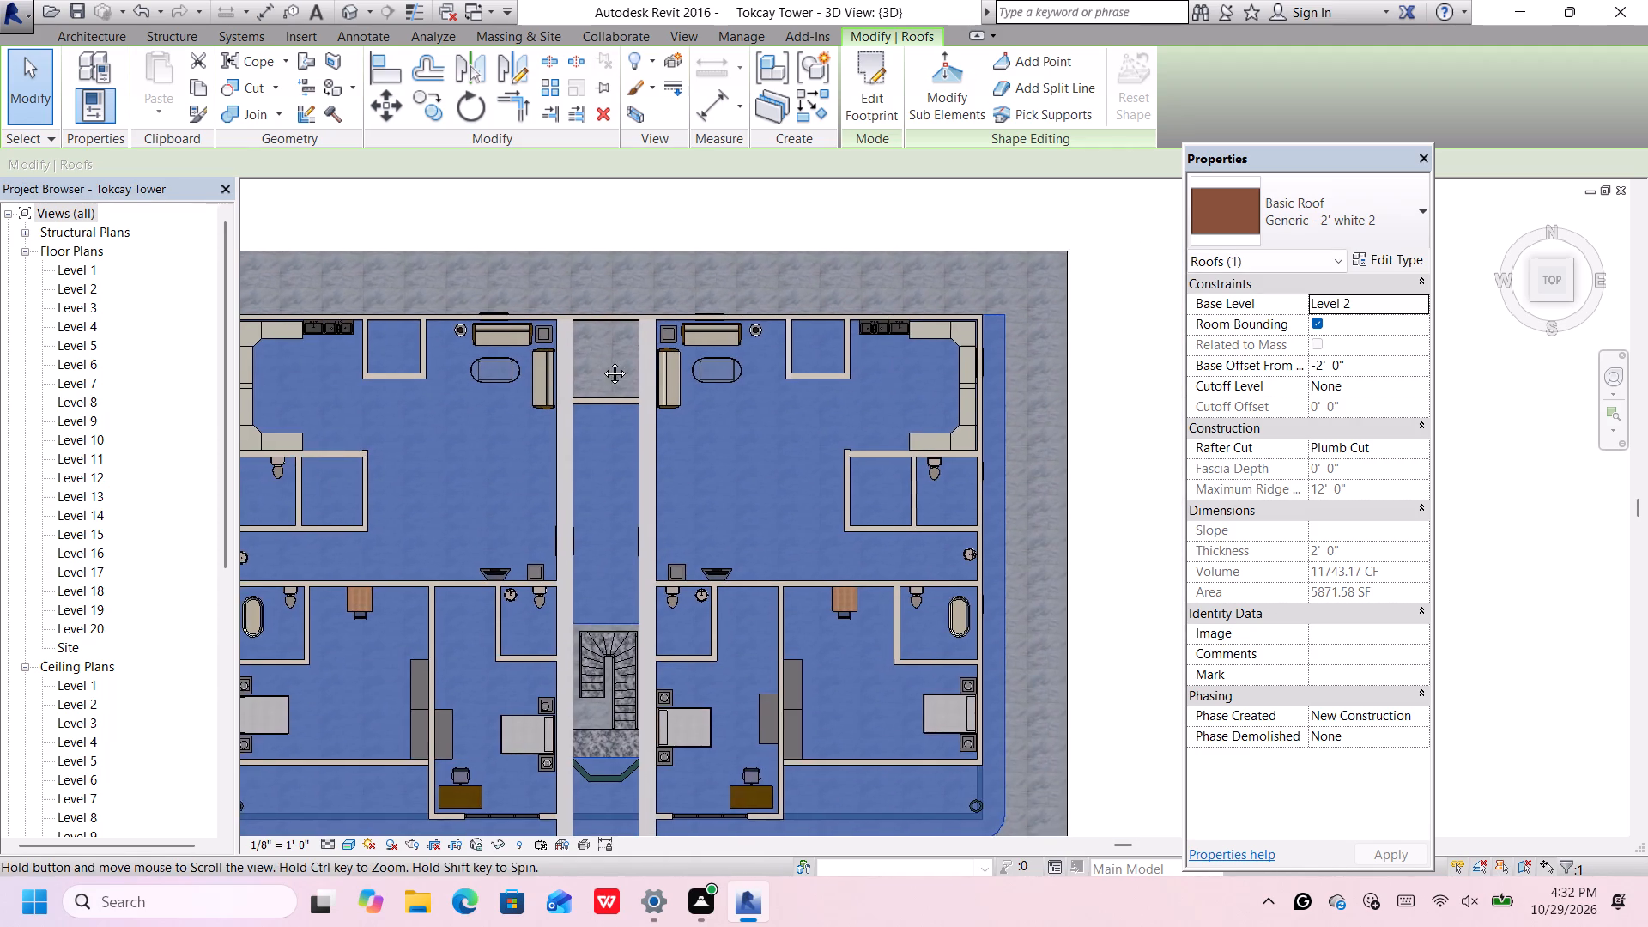
pyautogui.moveTo(602, 360); pyautogui.dragTo(742, 373, button='middle')
pyautogui.scroll(-3, 739, 367)
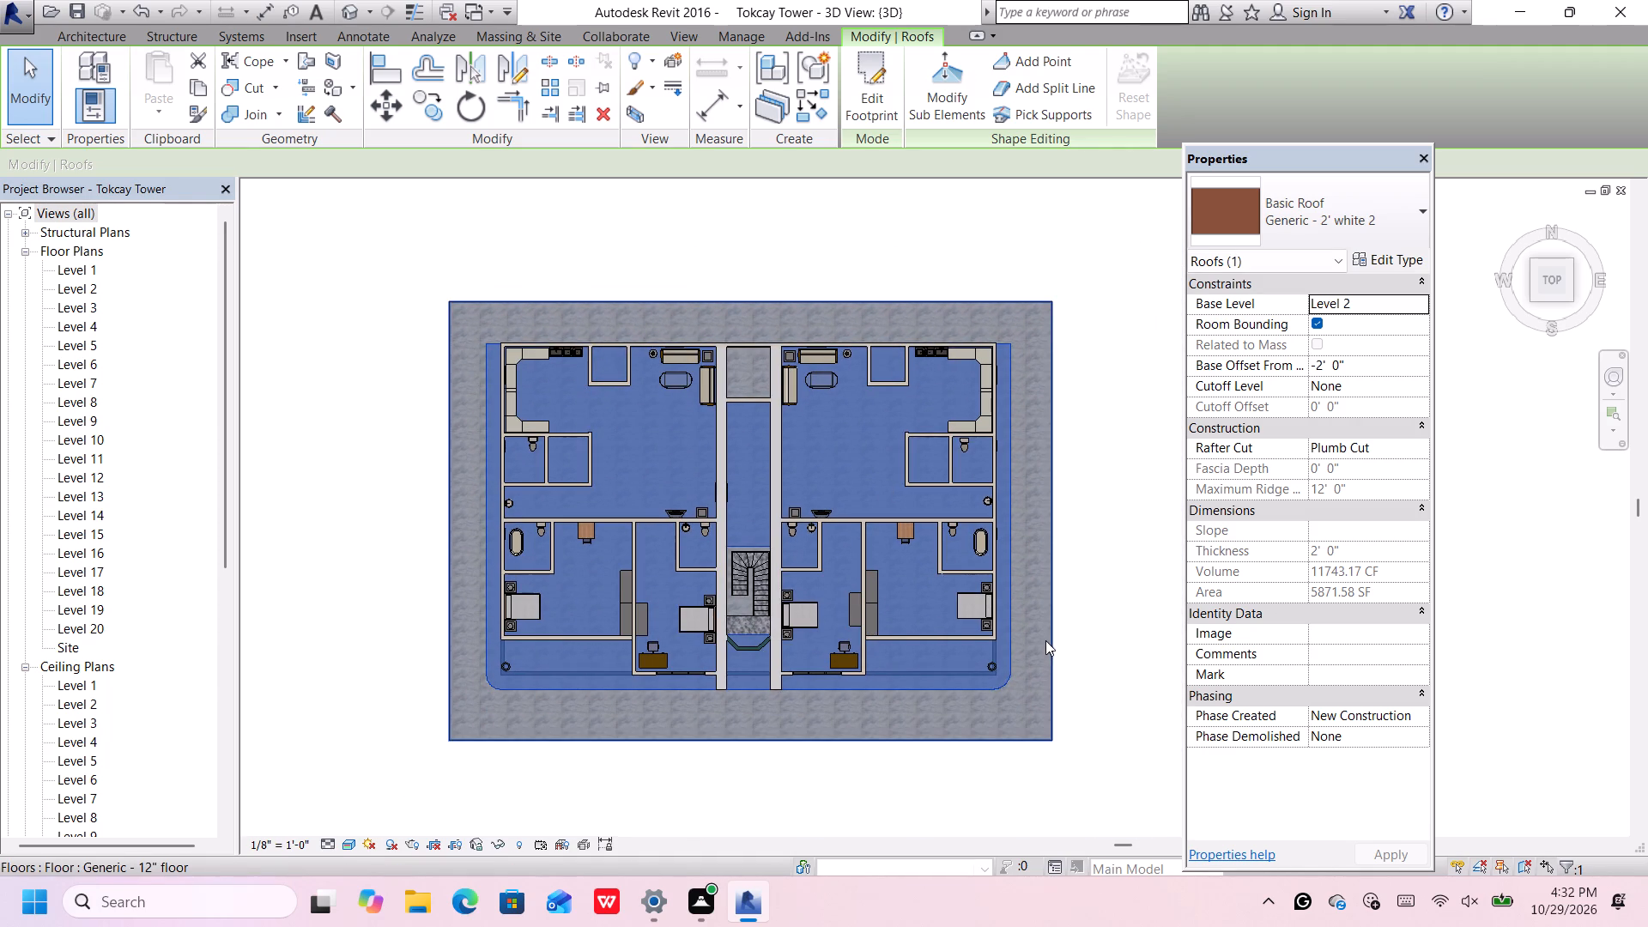
pyautogui.click(1533, 298)
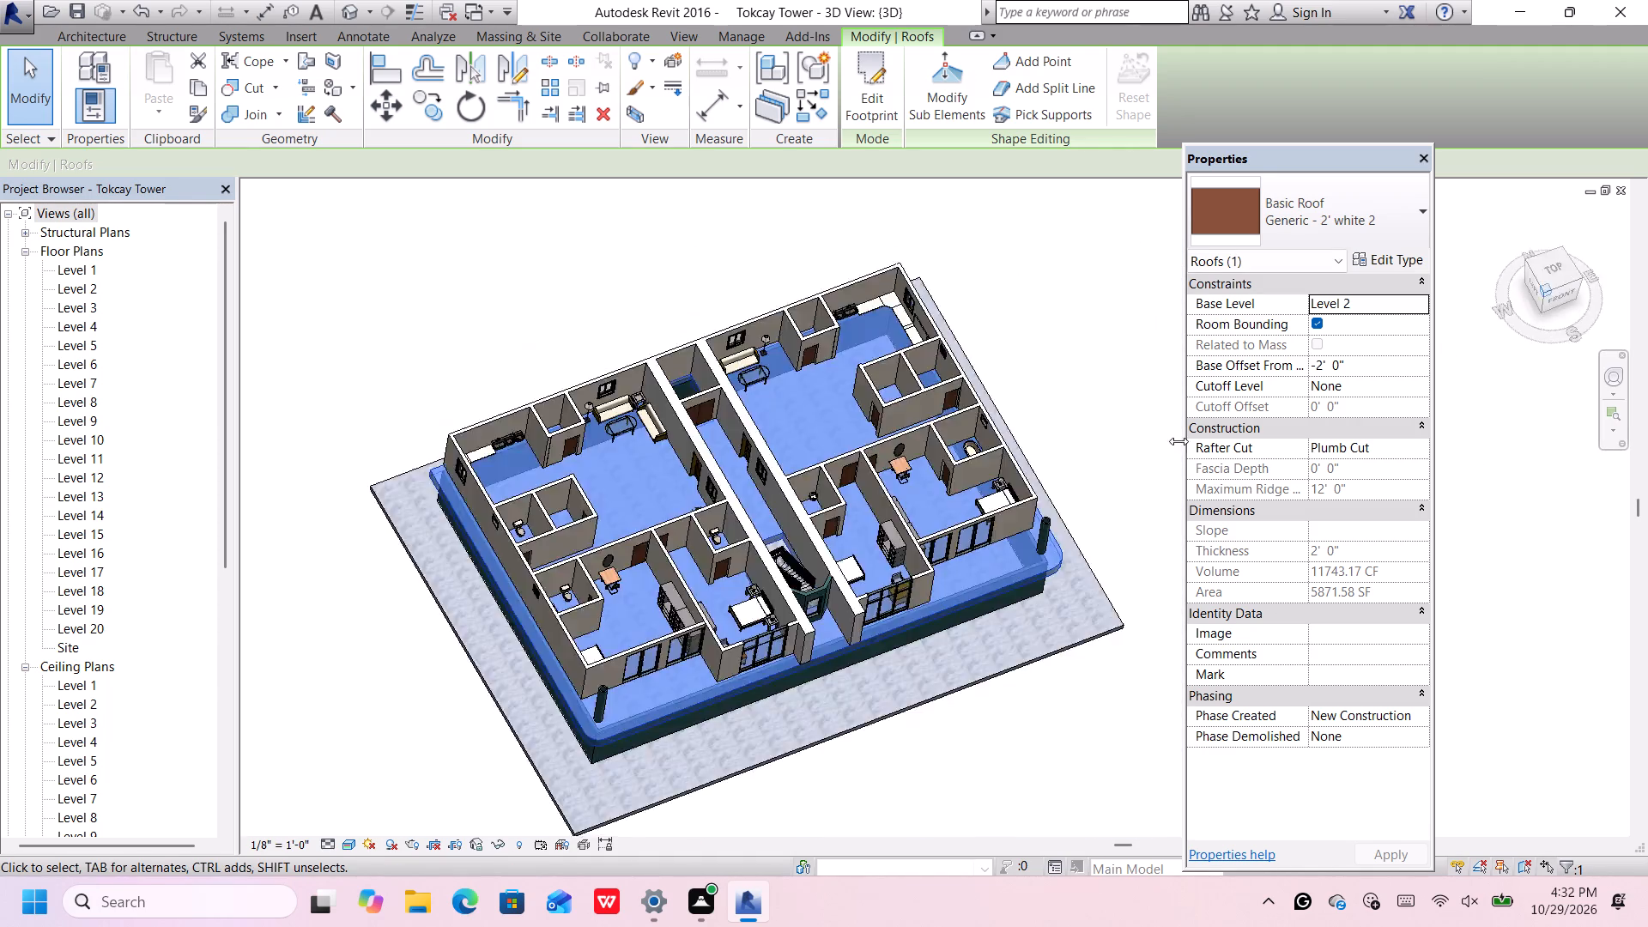
pyautogui.moveTo(1163, 445); pyautogui.dragTo(1008, 442, button='middle')
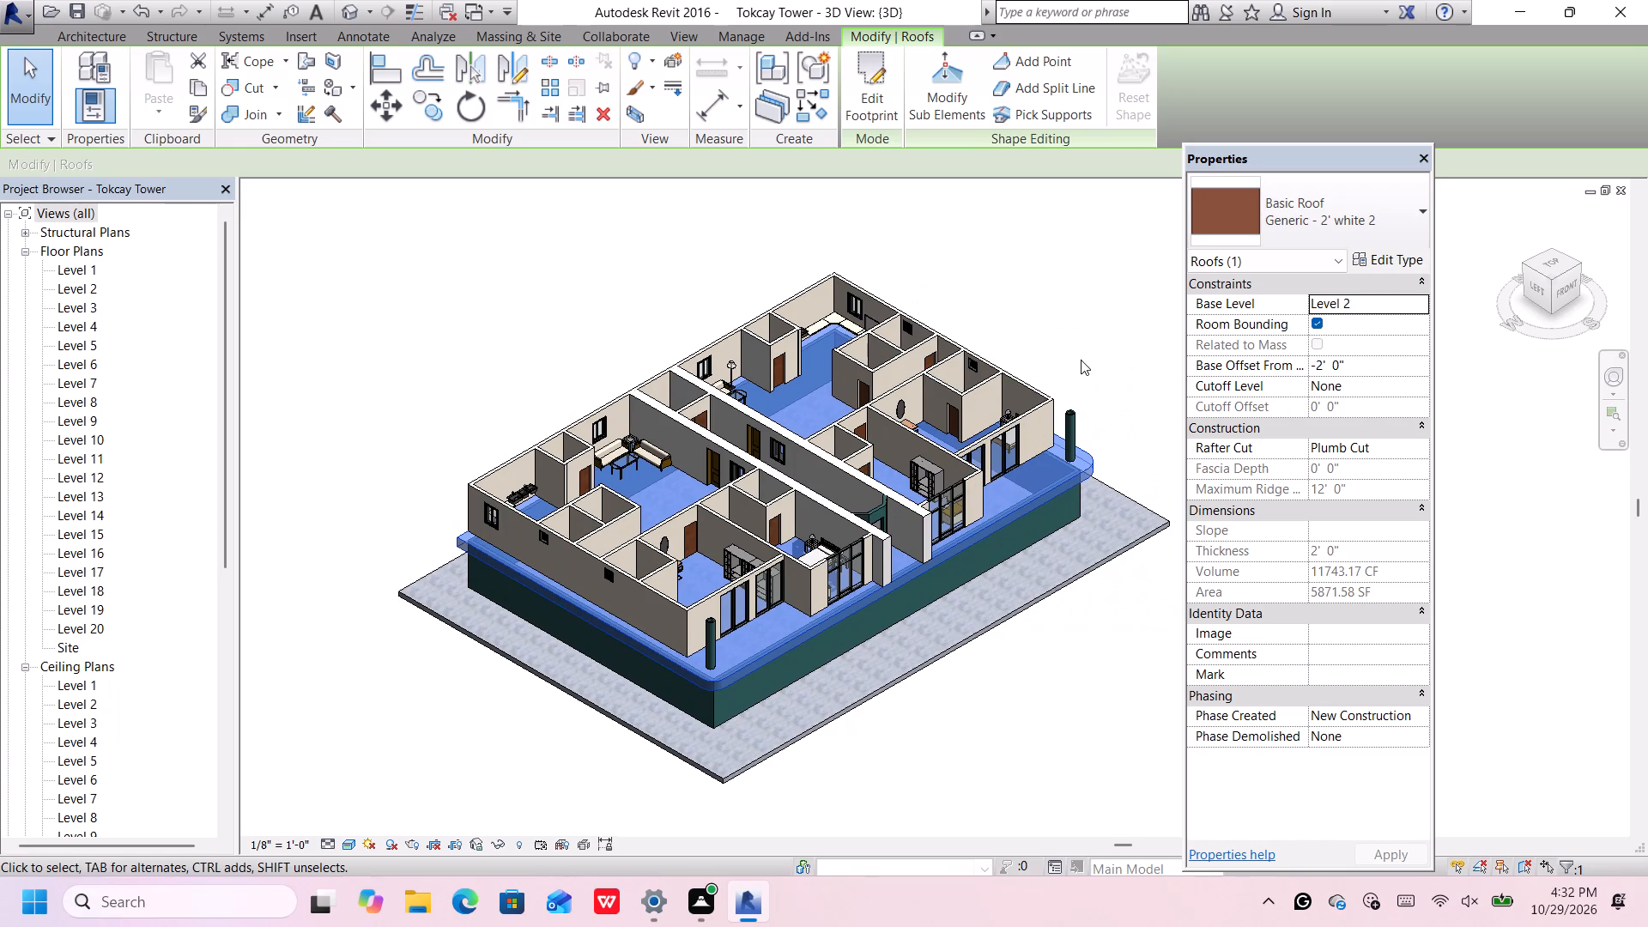
pyautogui.click(1086, 358)
pyautogui.moveTo(1080, 377); pyautogui.dragTo(1067, 397, button='middle')
pyautogui.scroll(1, 1066, 395)
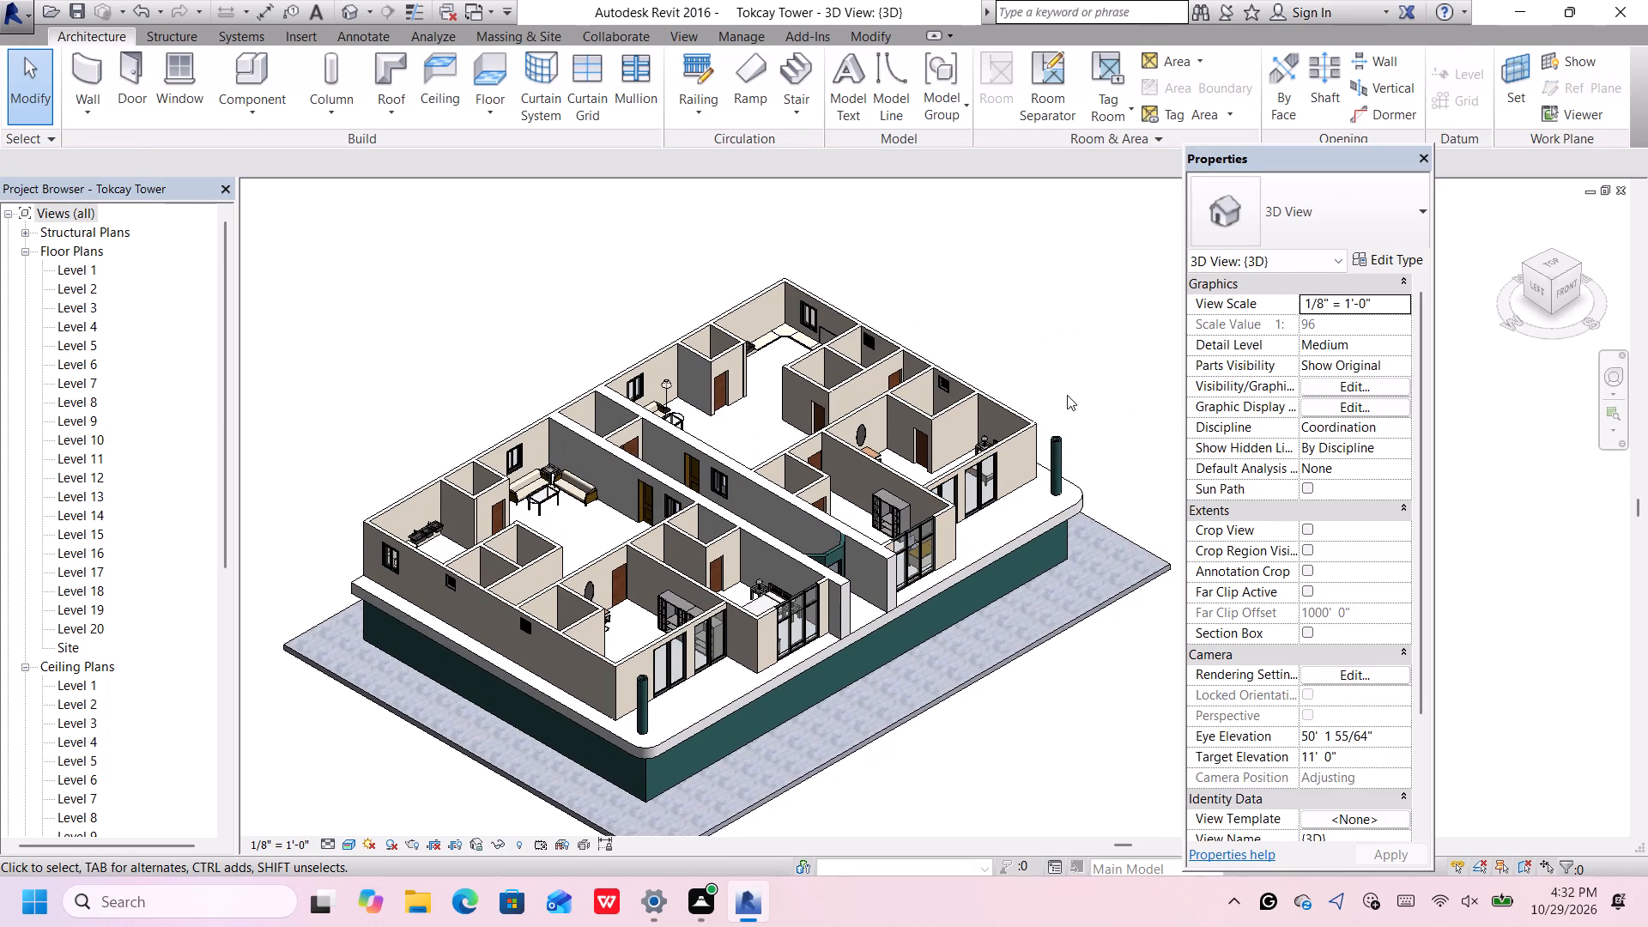
pyautogui.moveTo(1035, 445); pyautogui.dragTo(1039, 434, button='middle')
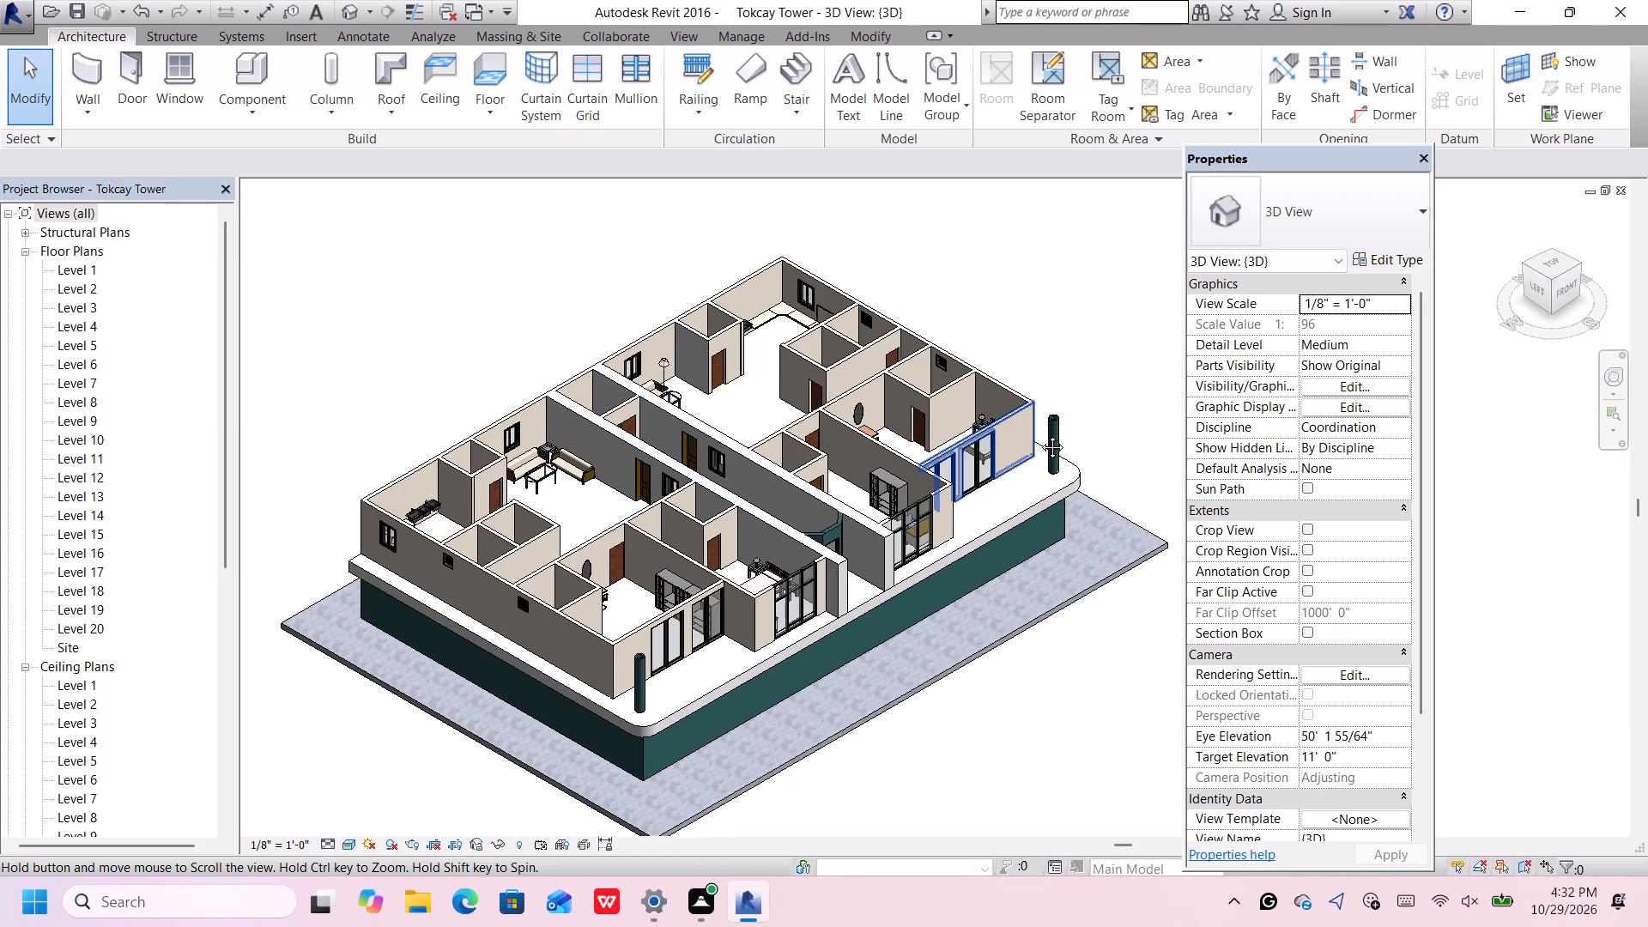
pyautogui.moveTo(1039, 434); pyautogui.dragTo(1054, 446, button='middle')
# Examine the building's front facade and overall form, alternating between front and angled 3D views.
pyautogui.click(1569, 290)
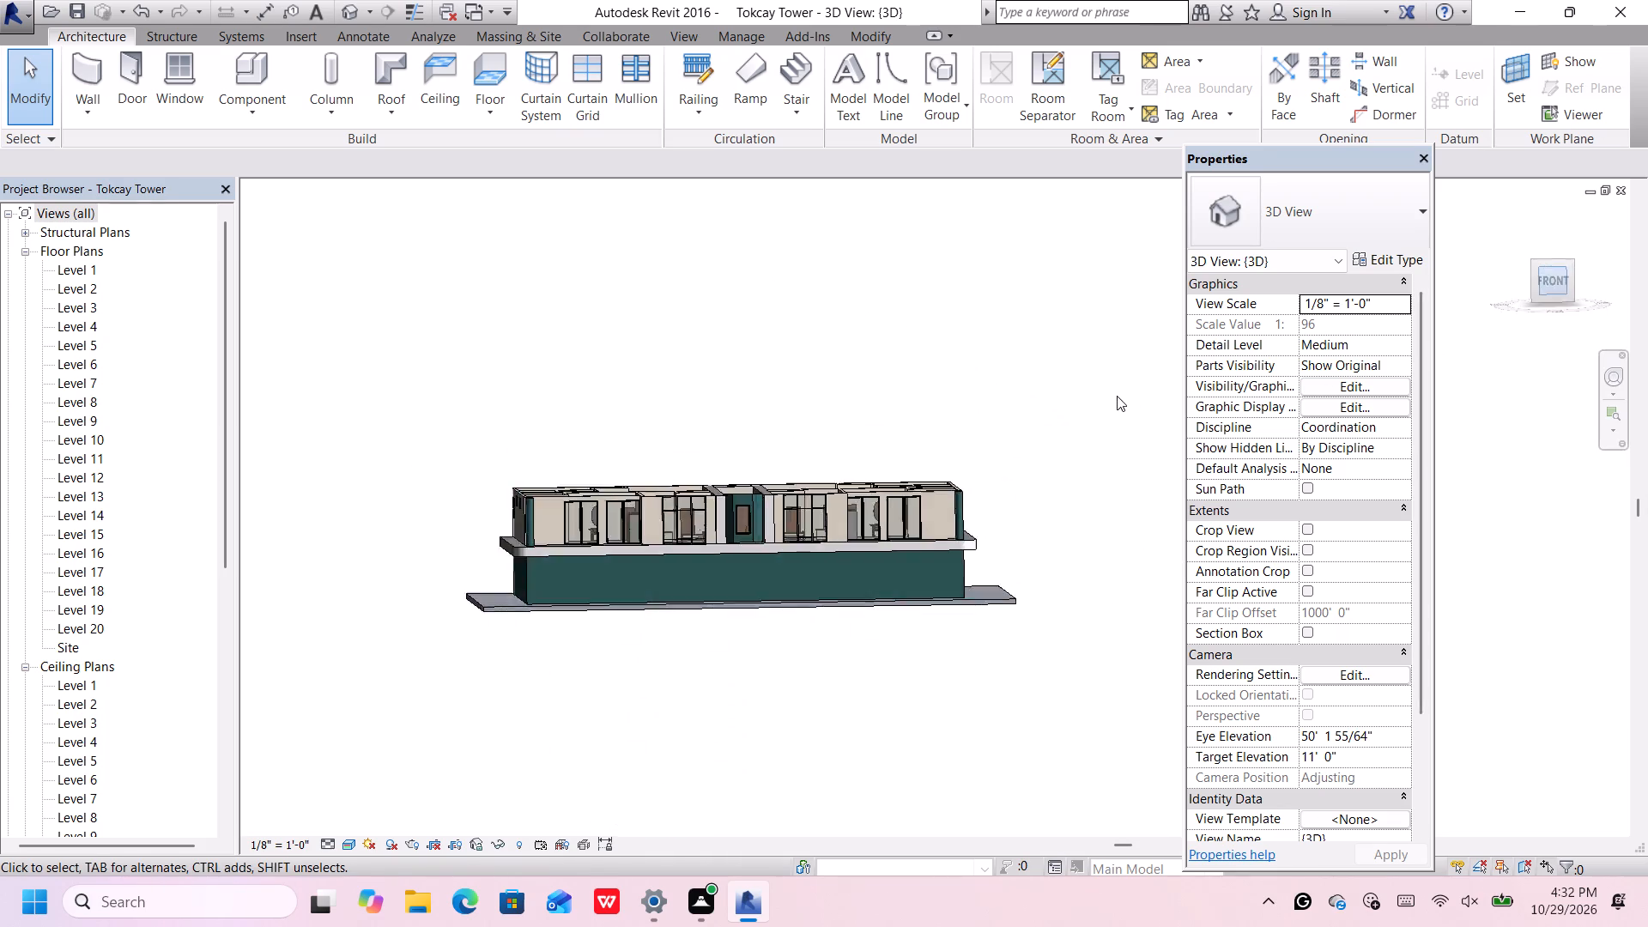
pyautogui.scroll(2, 1101, 408)
pyautogui.scroll(-2, 1101, 408)
pyautogui.moveTo(1104, 412); pyautogui.dragTo(978, 427, button='middle')
pyautogui.scroll(3, 1011, 433)
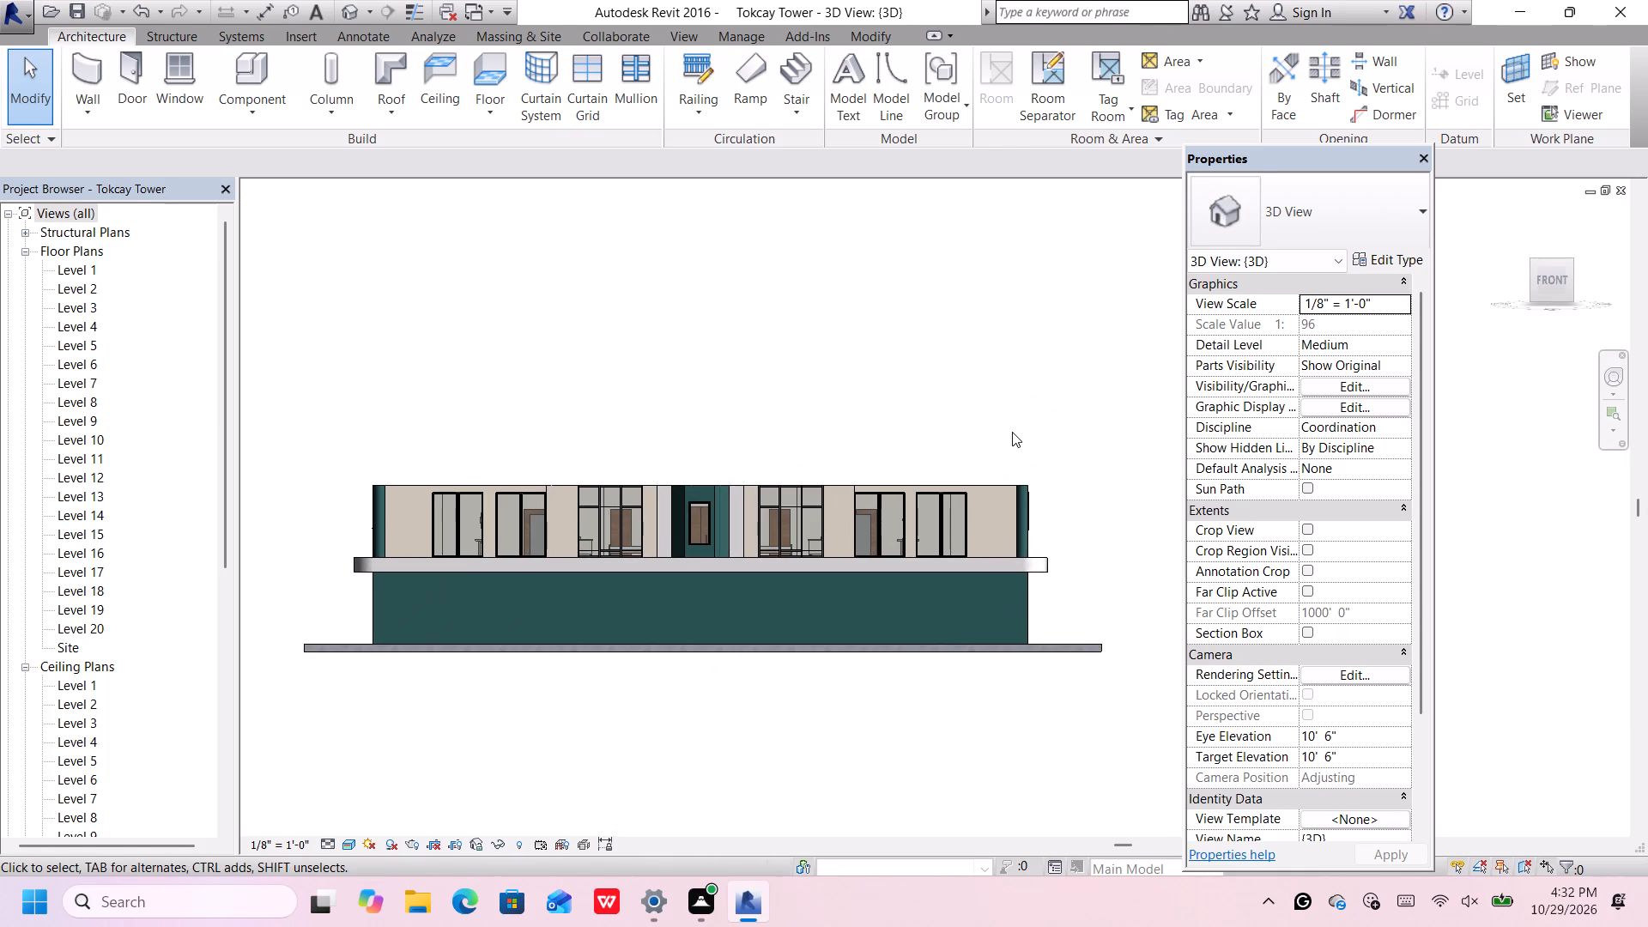
pyautogui.moveTo(1012, 433); pyautogui.dragTo(1014, 442, button='middle')
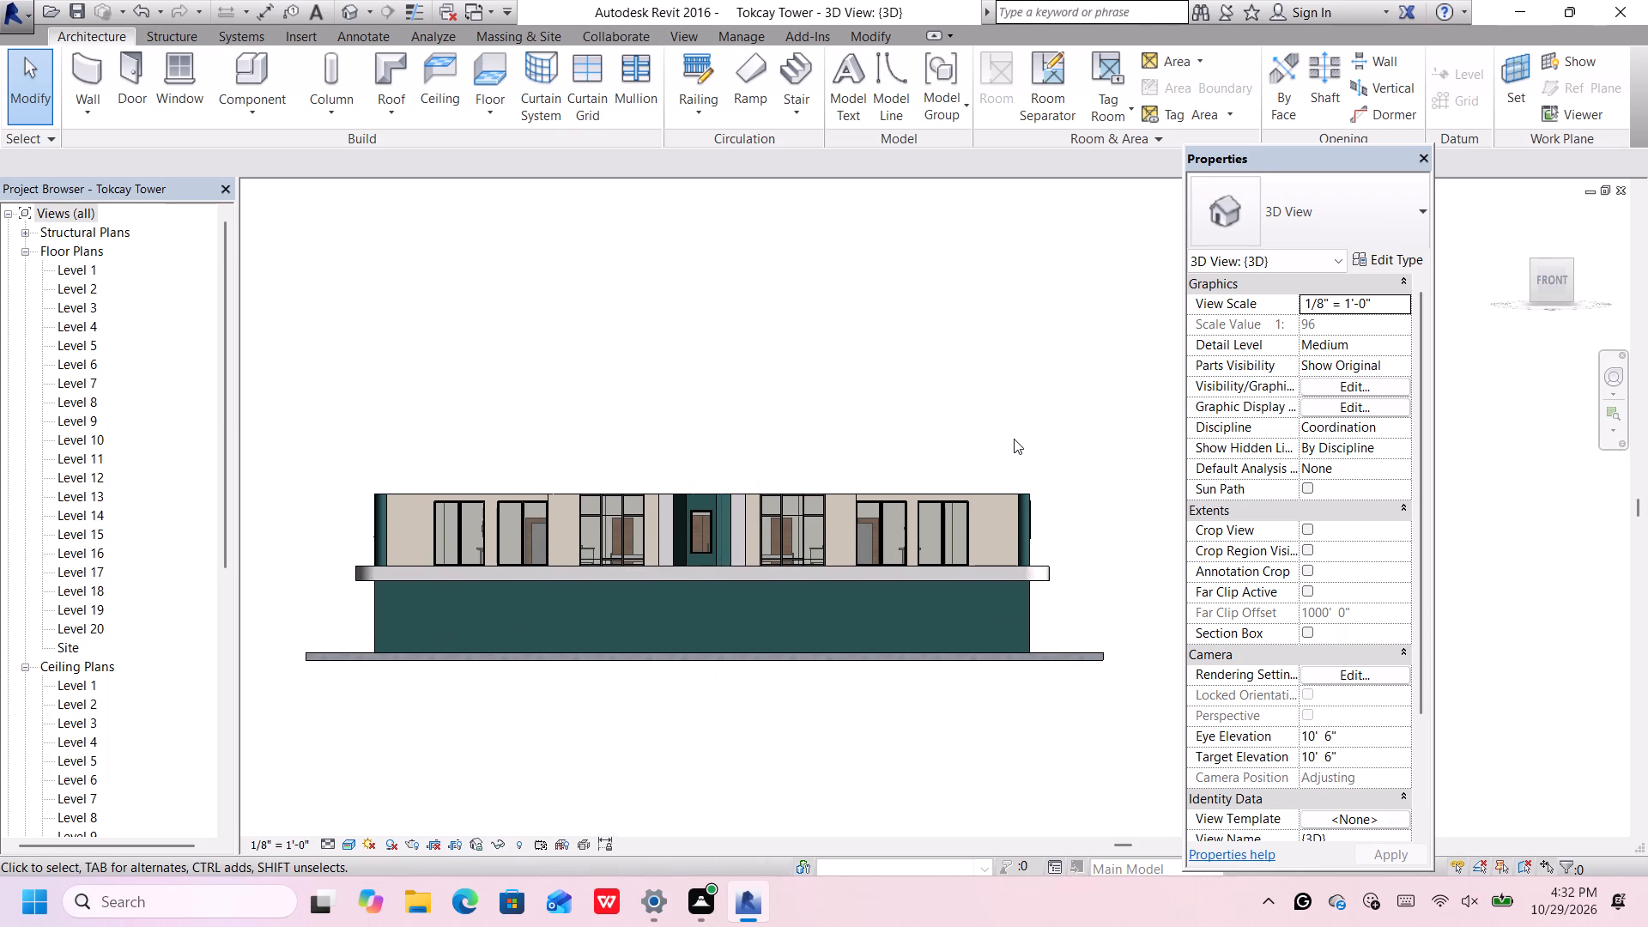
pyautogui.scroll(-1, 1014, 439)
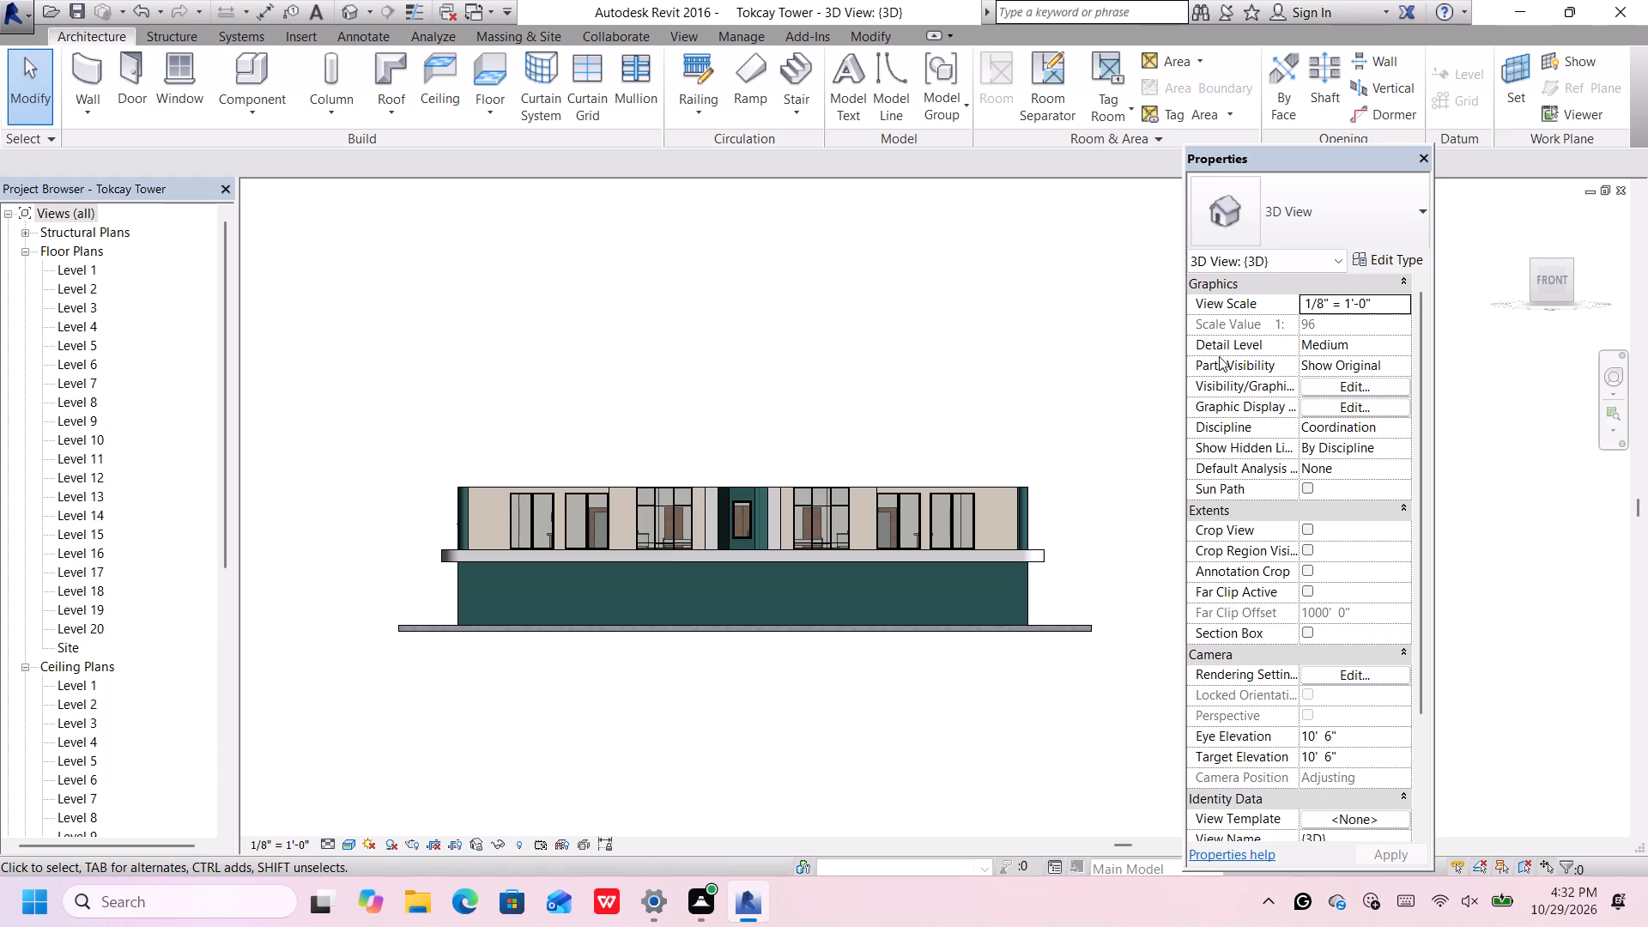
pyautogui.click(1532, 262)
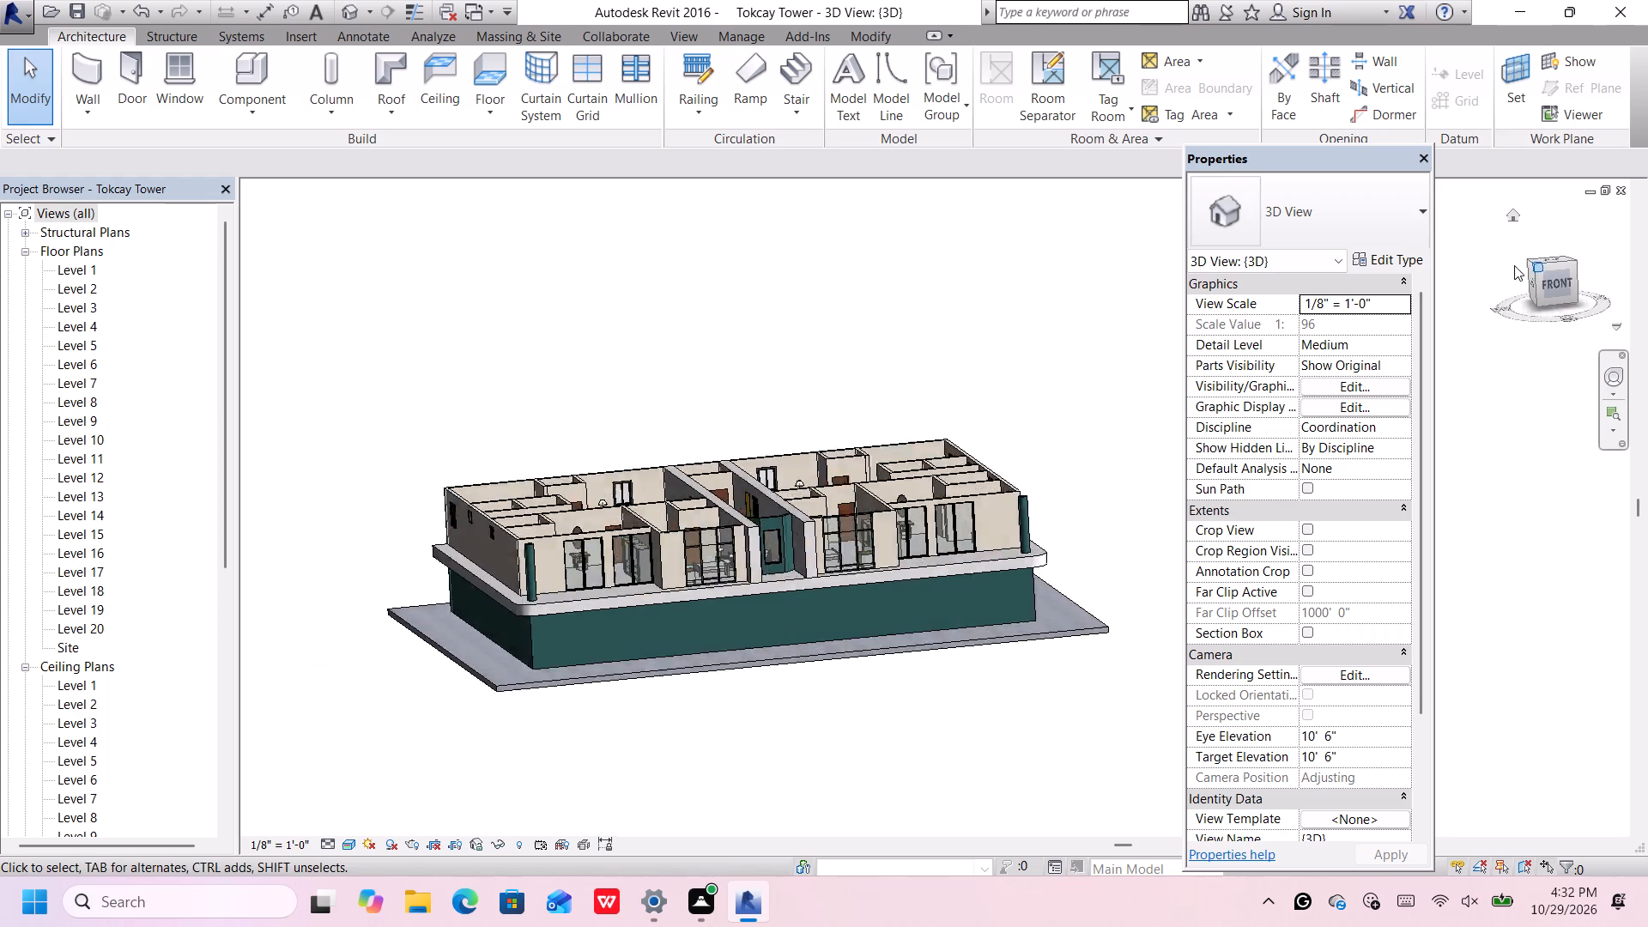
pyautogui.moveTo(1069, 366); pyautogui.dragTo(980, 370, button='middle')
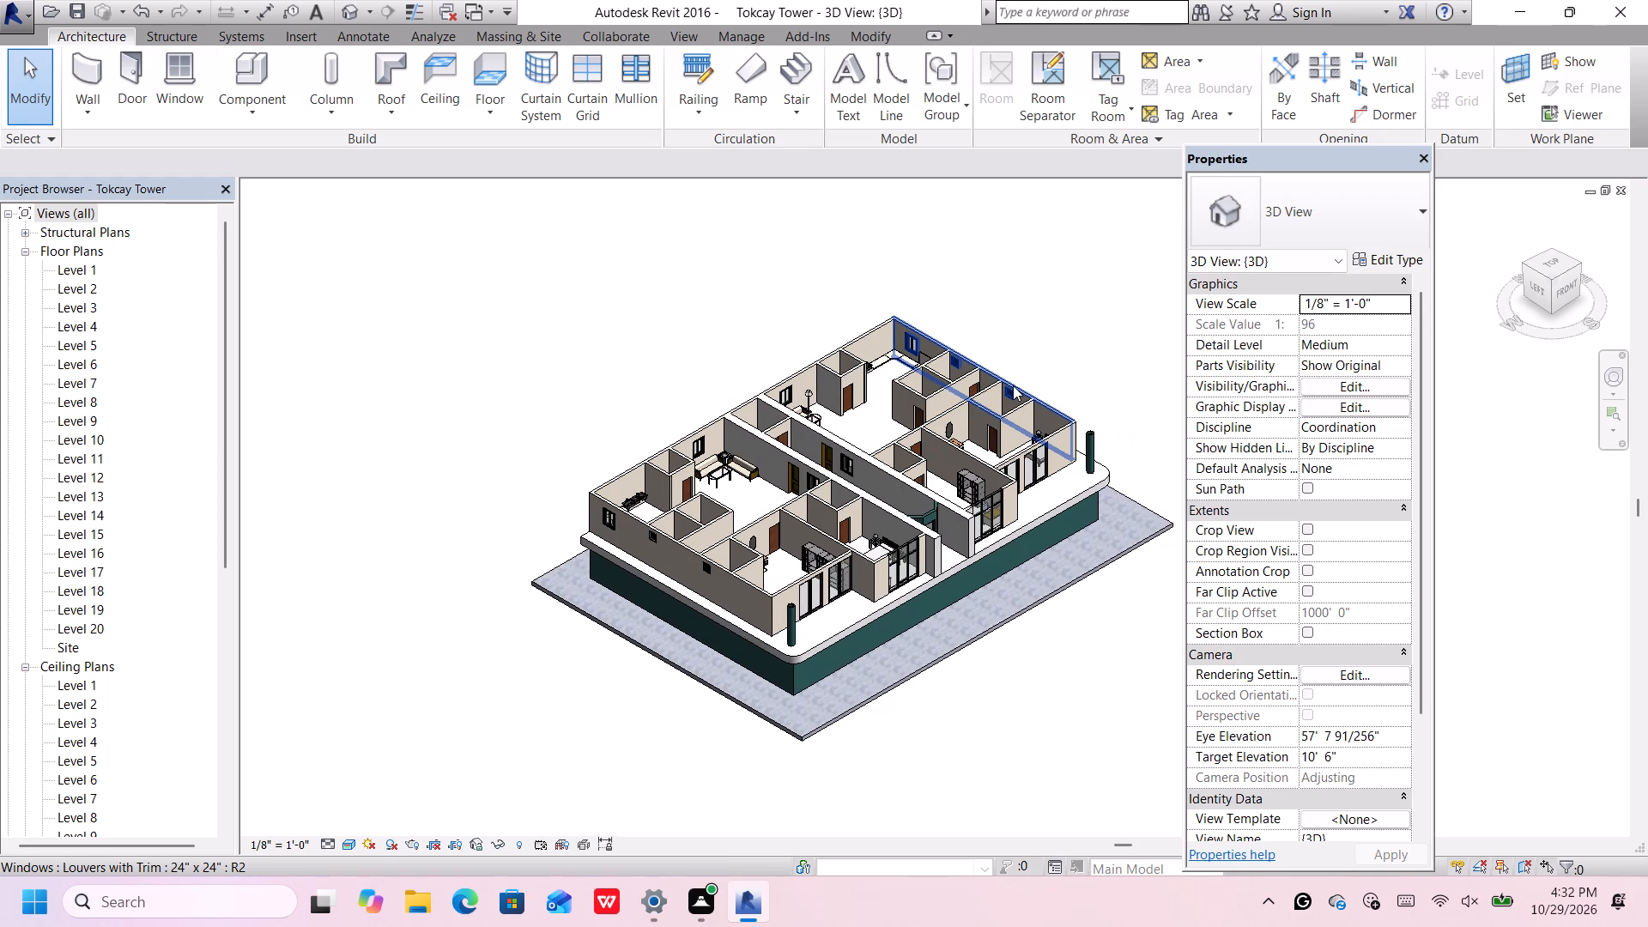
pyautogui.scroll(-3, 1000, 391)
pyautogui.moveTo(1071, 363); pyautogui.dragTo(1010, 408, button='middle')
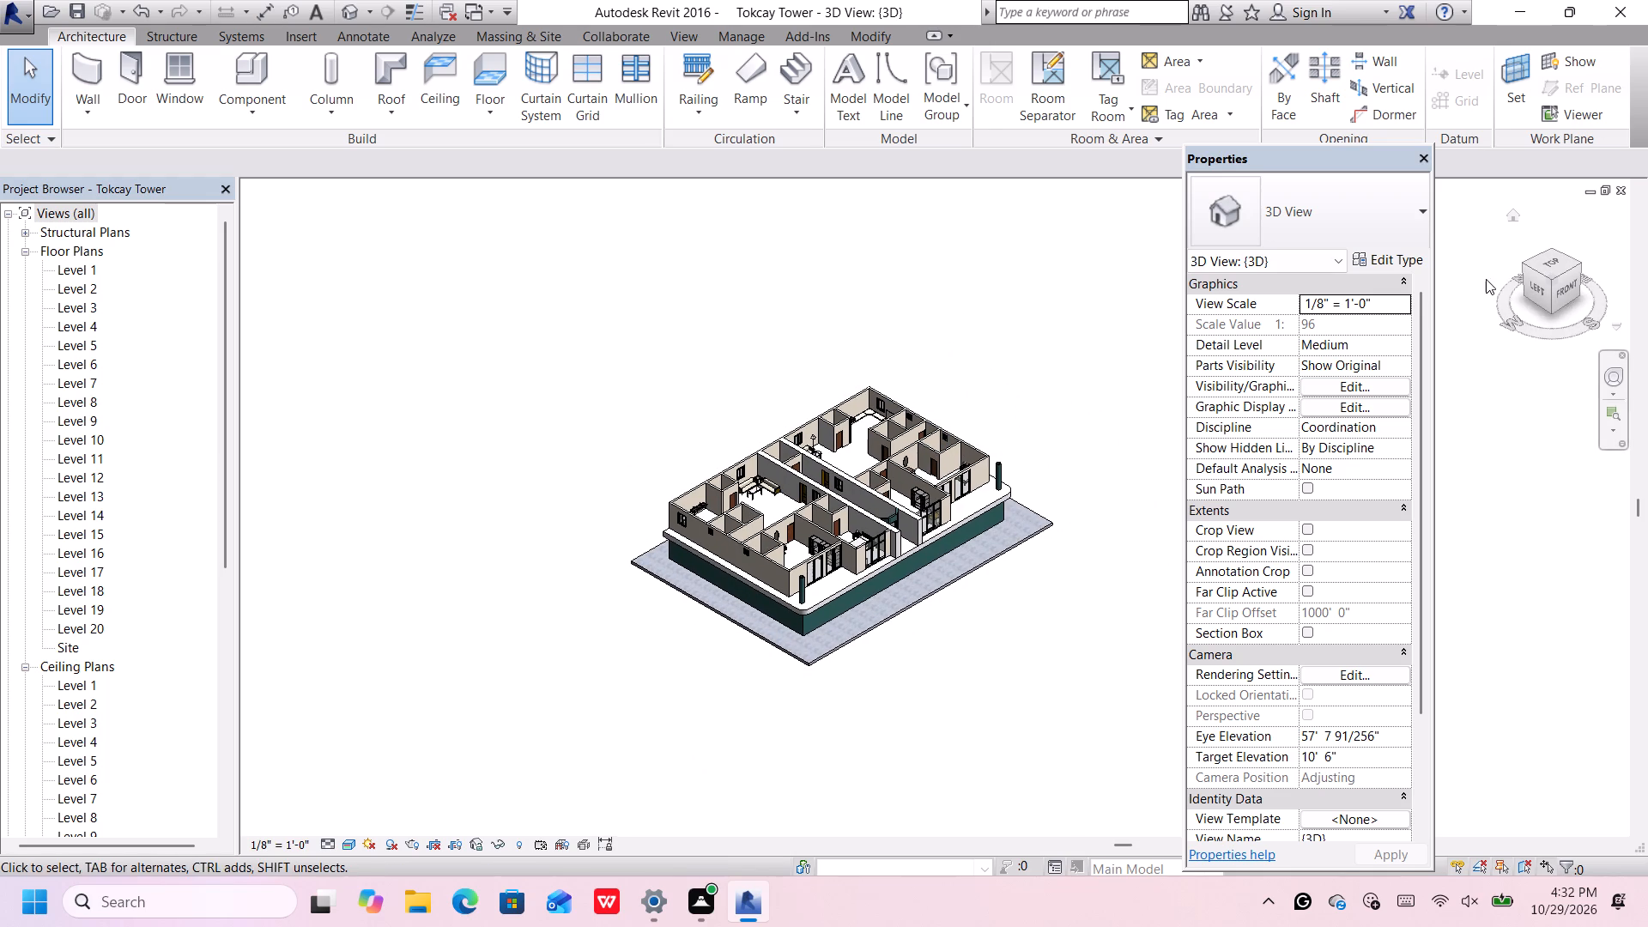
pyautogui.click(1565, 288)
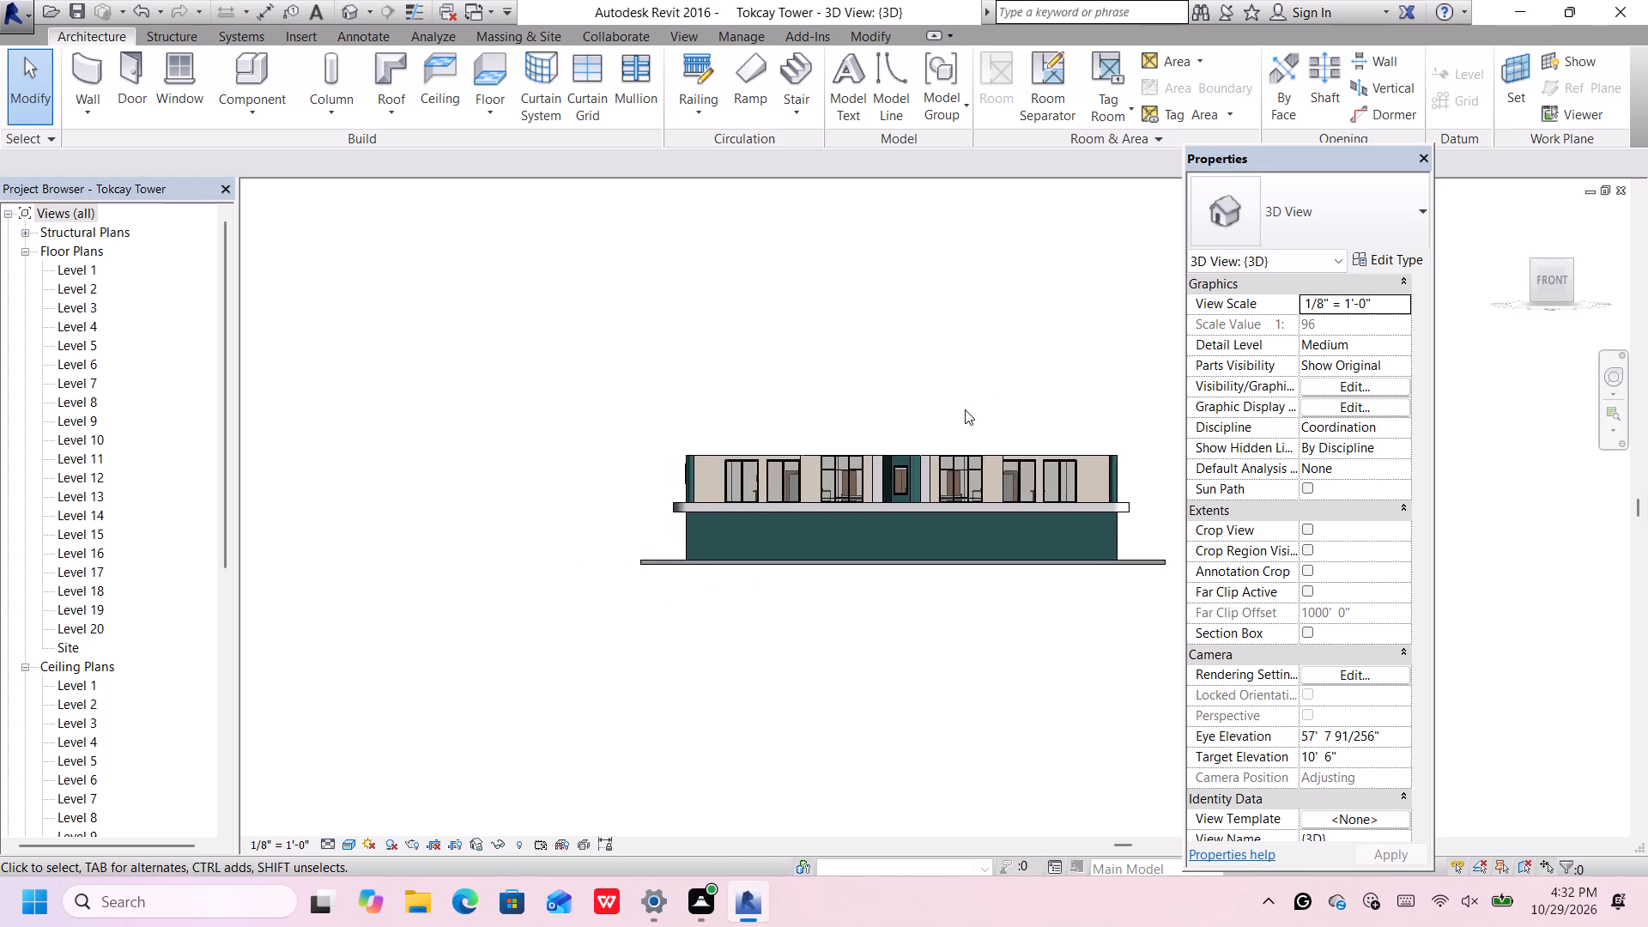
pyautogui.moveTo(958, 409); pyautogui.dragTo(870, 404, button='middle')
pyautogui.scroll(4, 1069, 417)
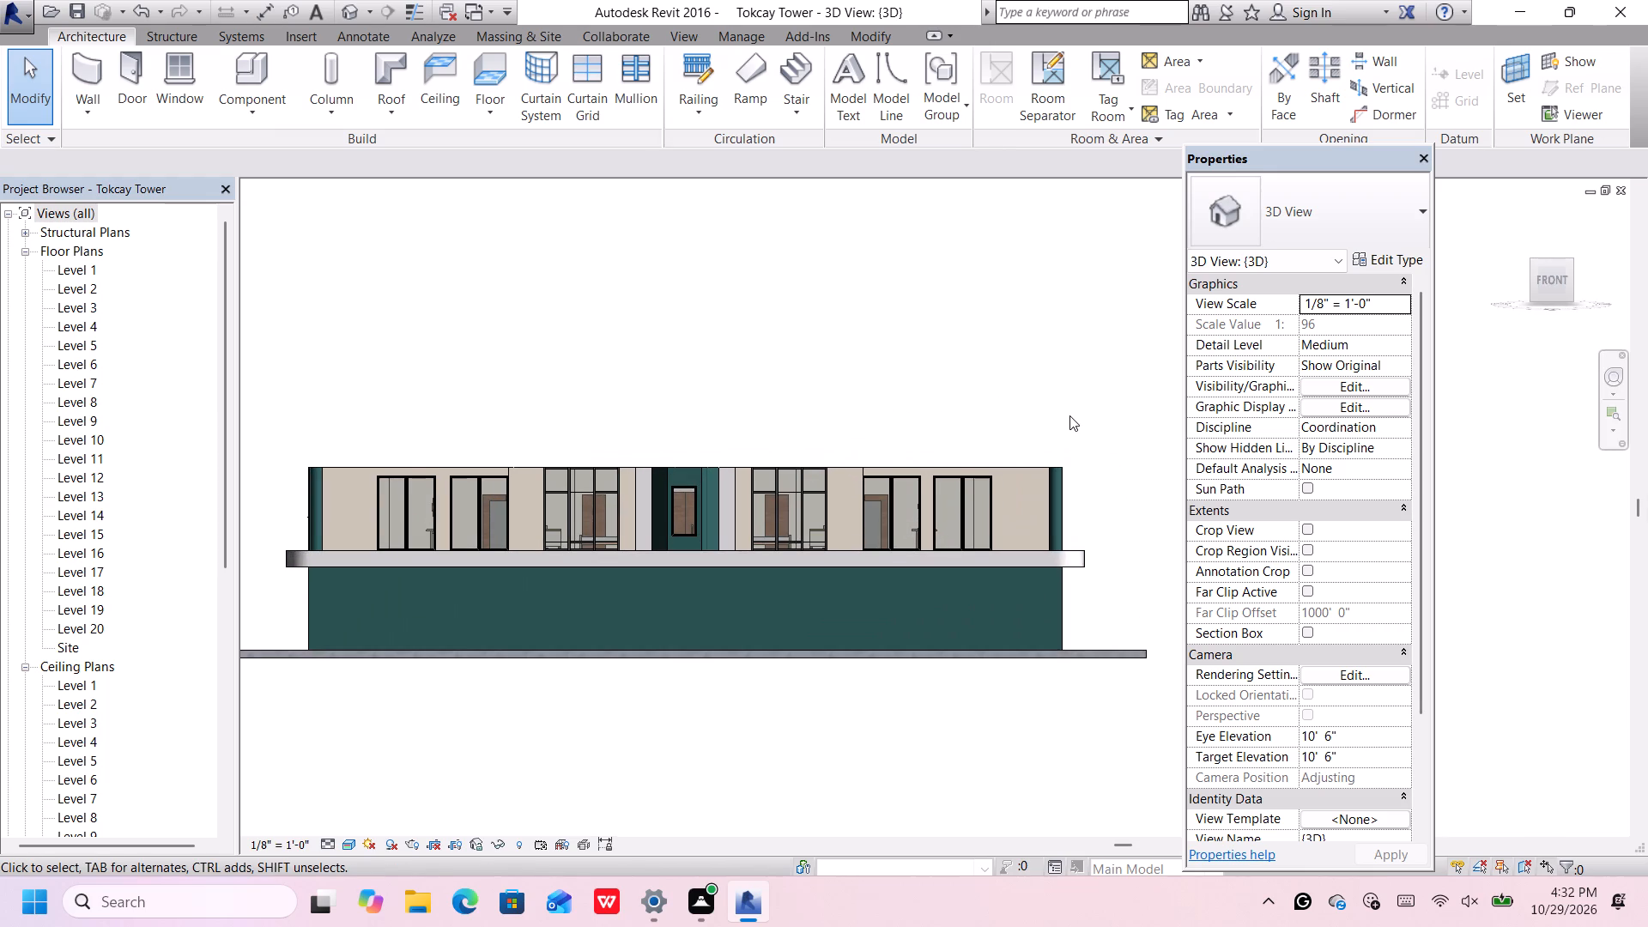
pyautogui.moveTo(1069, 415); pyautogui.dragTo(1072, 427, button='middle')
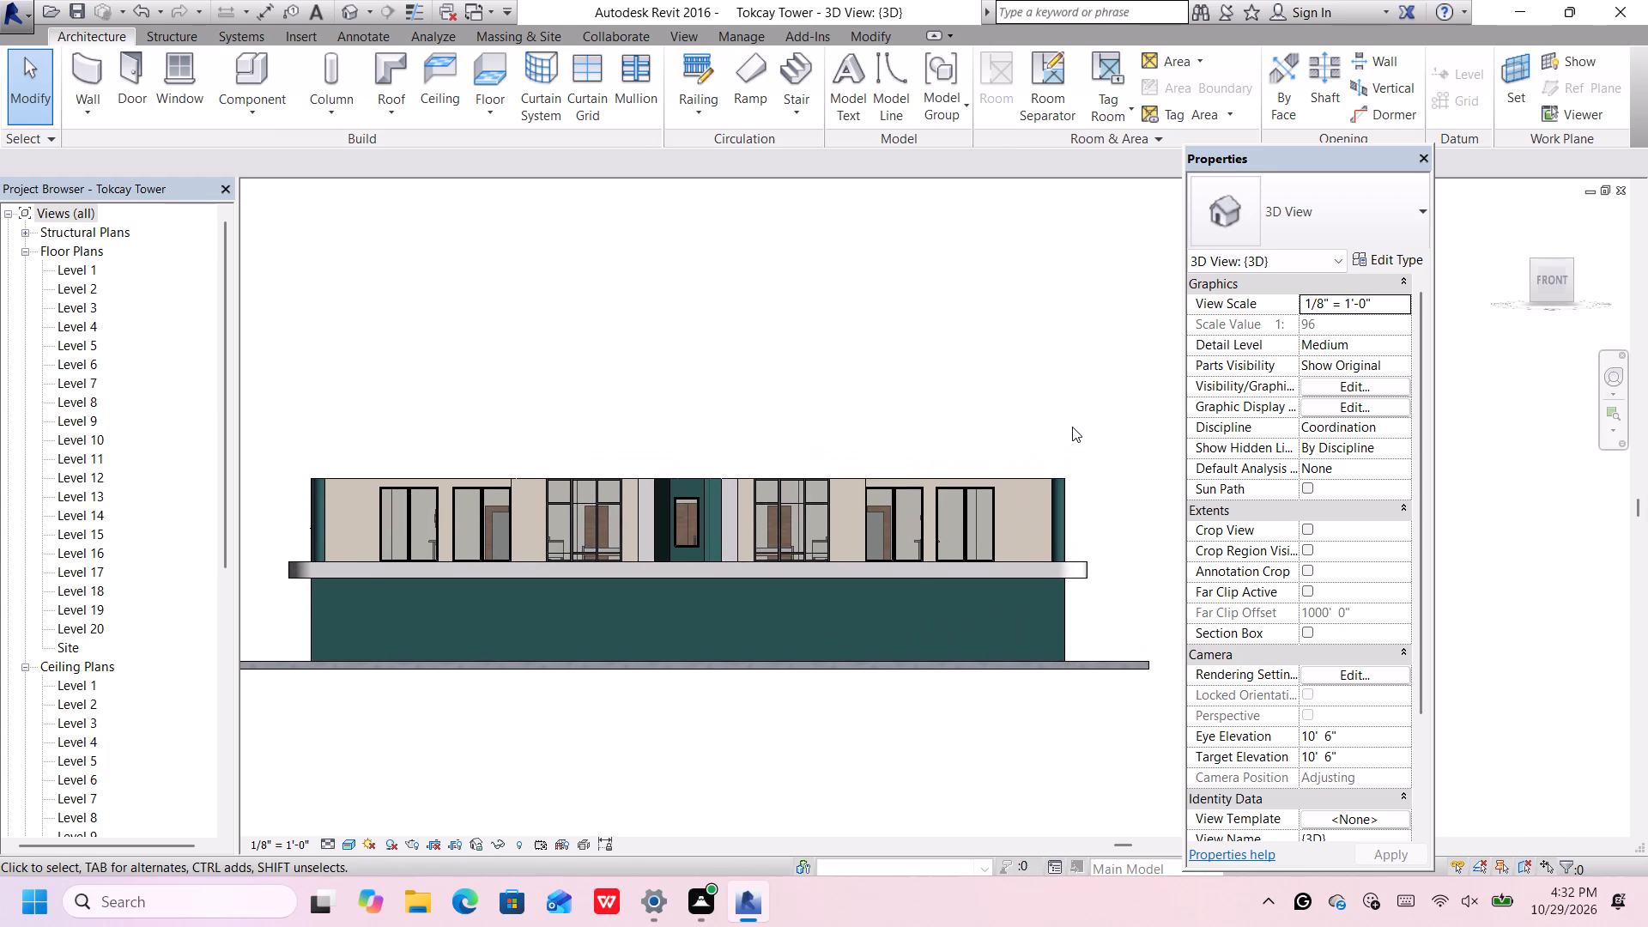
pyautogui.middleClick(1072, 424)
pyautogui.scroll(1, 1213, 373)
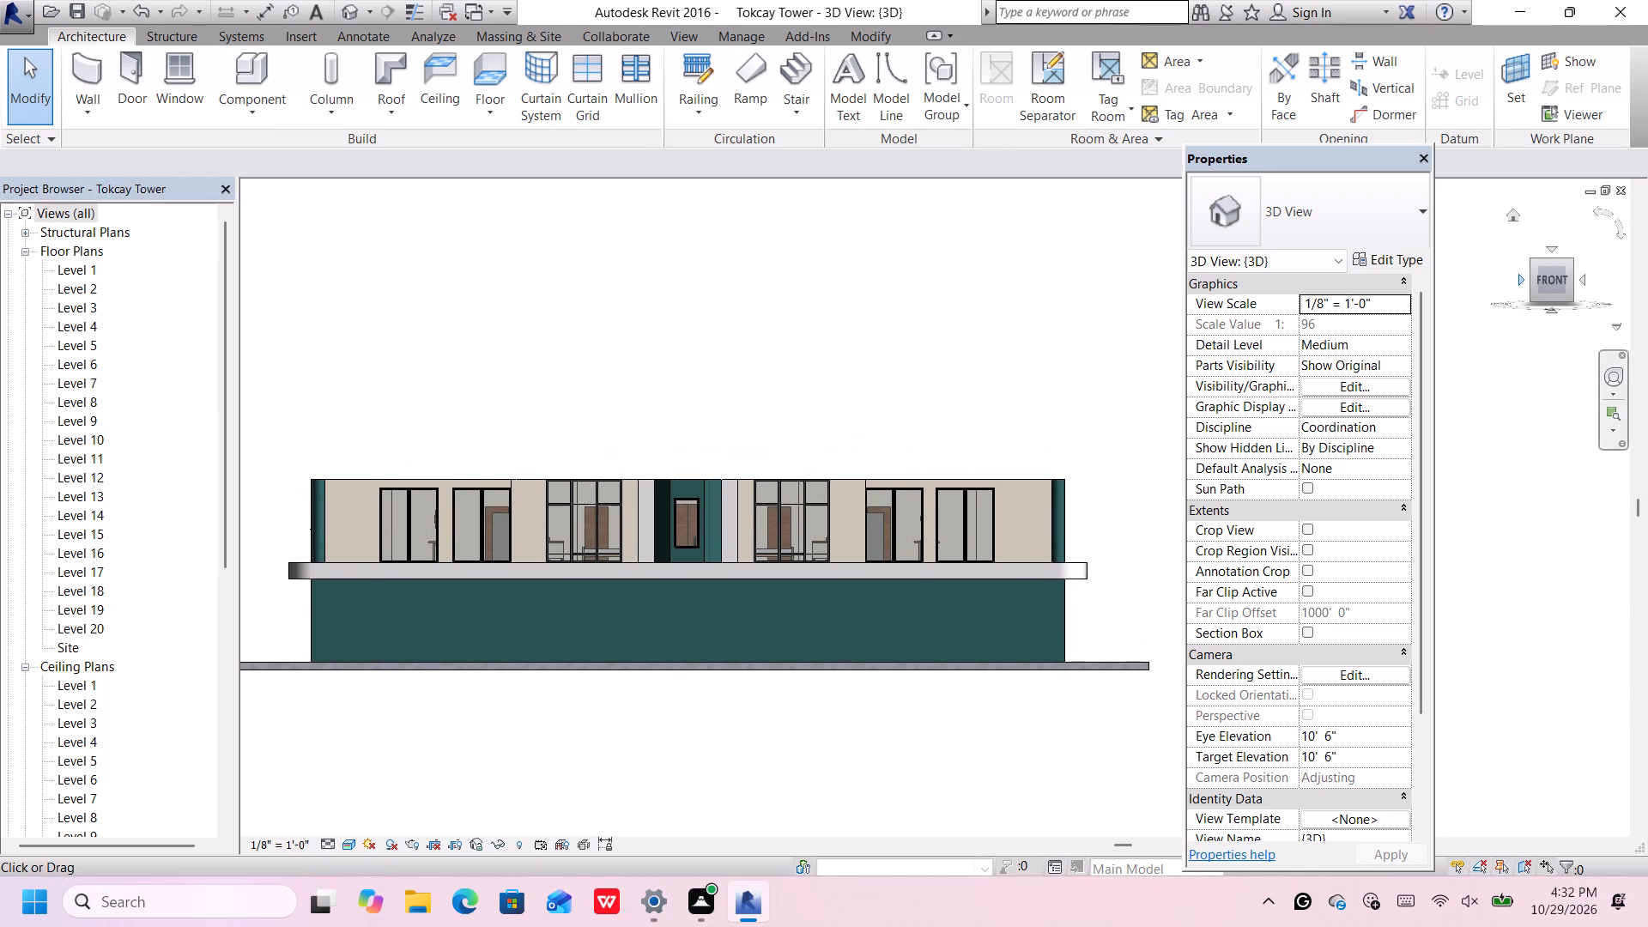
pyautogui.click(1536, 257)
pyautogui.click(1532, 261)
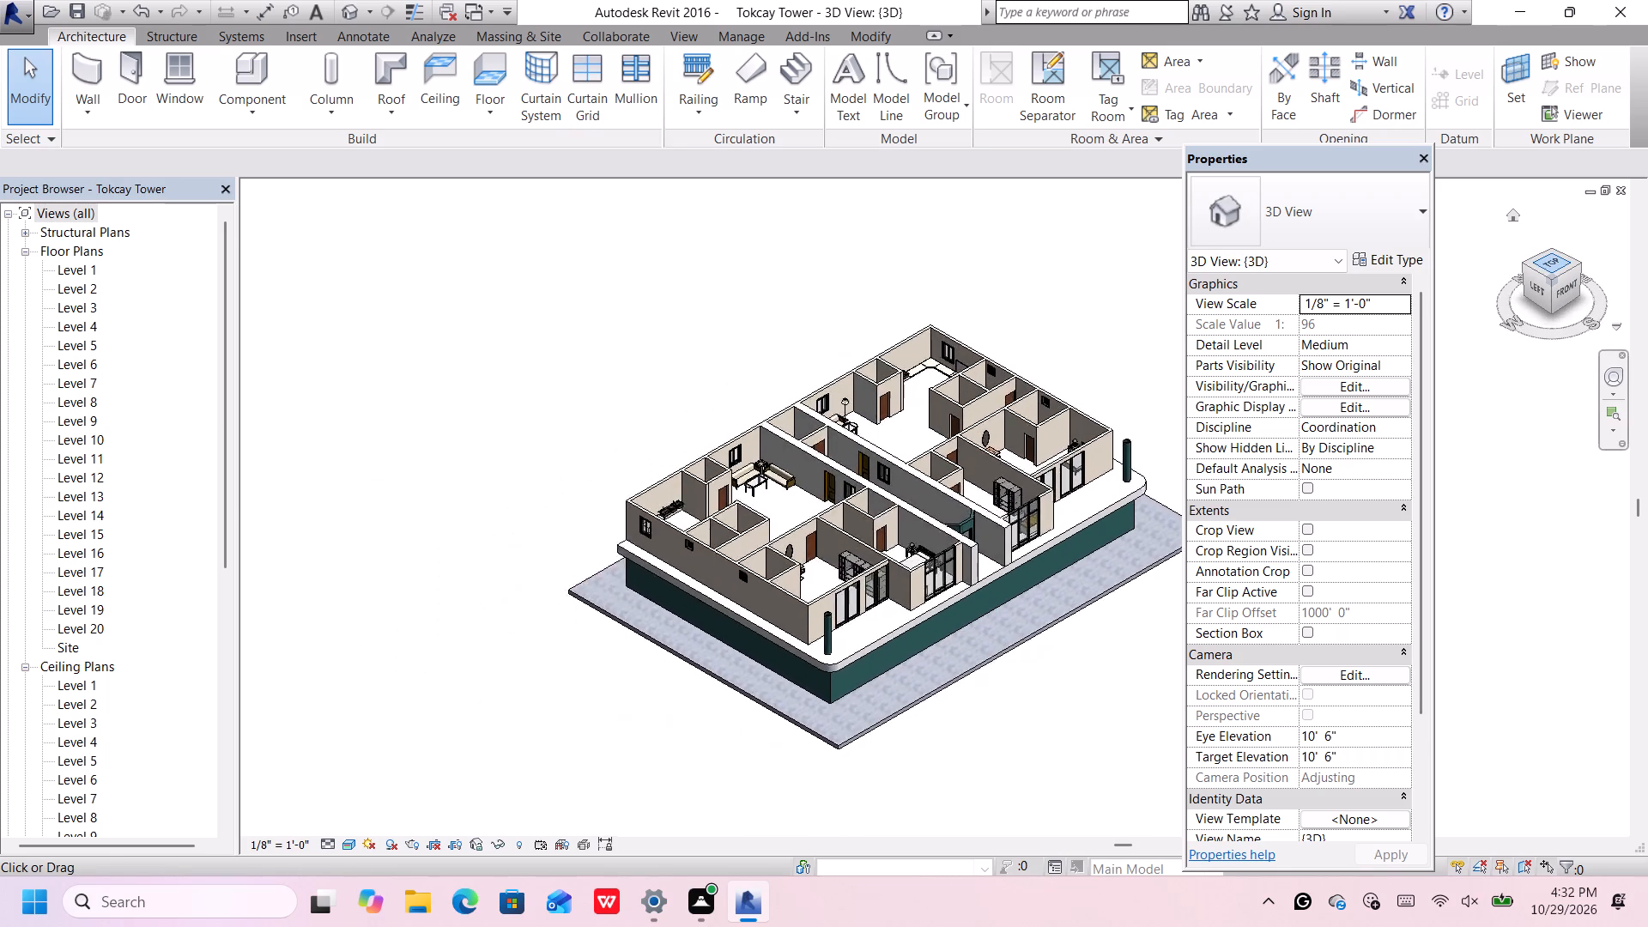
# Examine the furnished floor from above in 3D and the building's levels in the South elevation.
pyautogui.doubleClick(1550, 261)
pyautogui.scroll(-3, 875, 450)
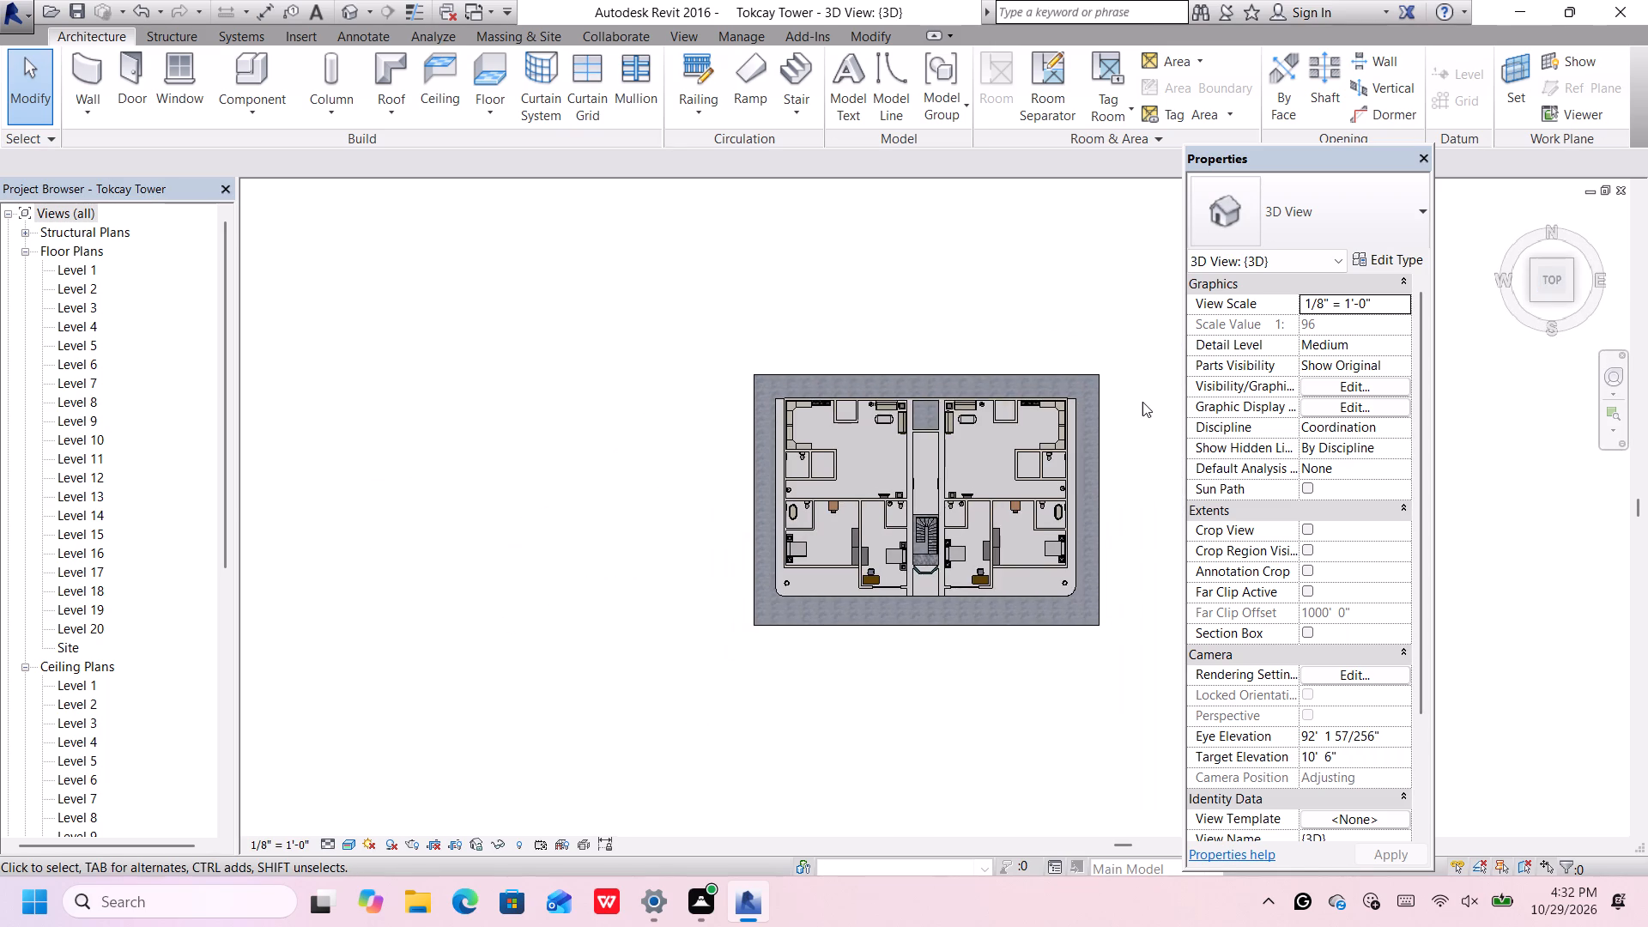
pyautogui.scroll(3, 1142, 403)
pyautogui.click(89, 305)
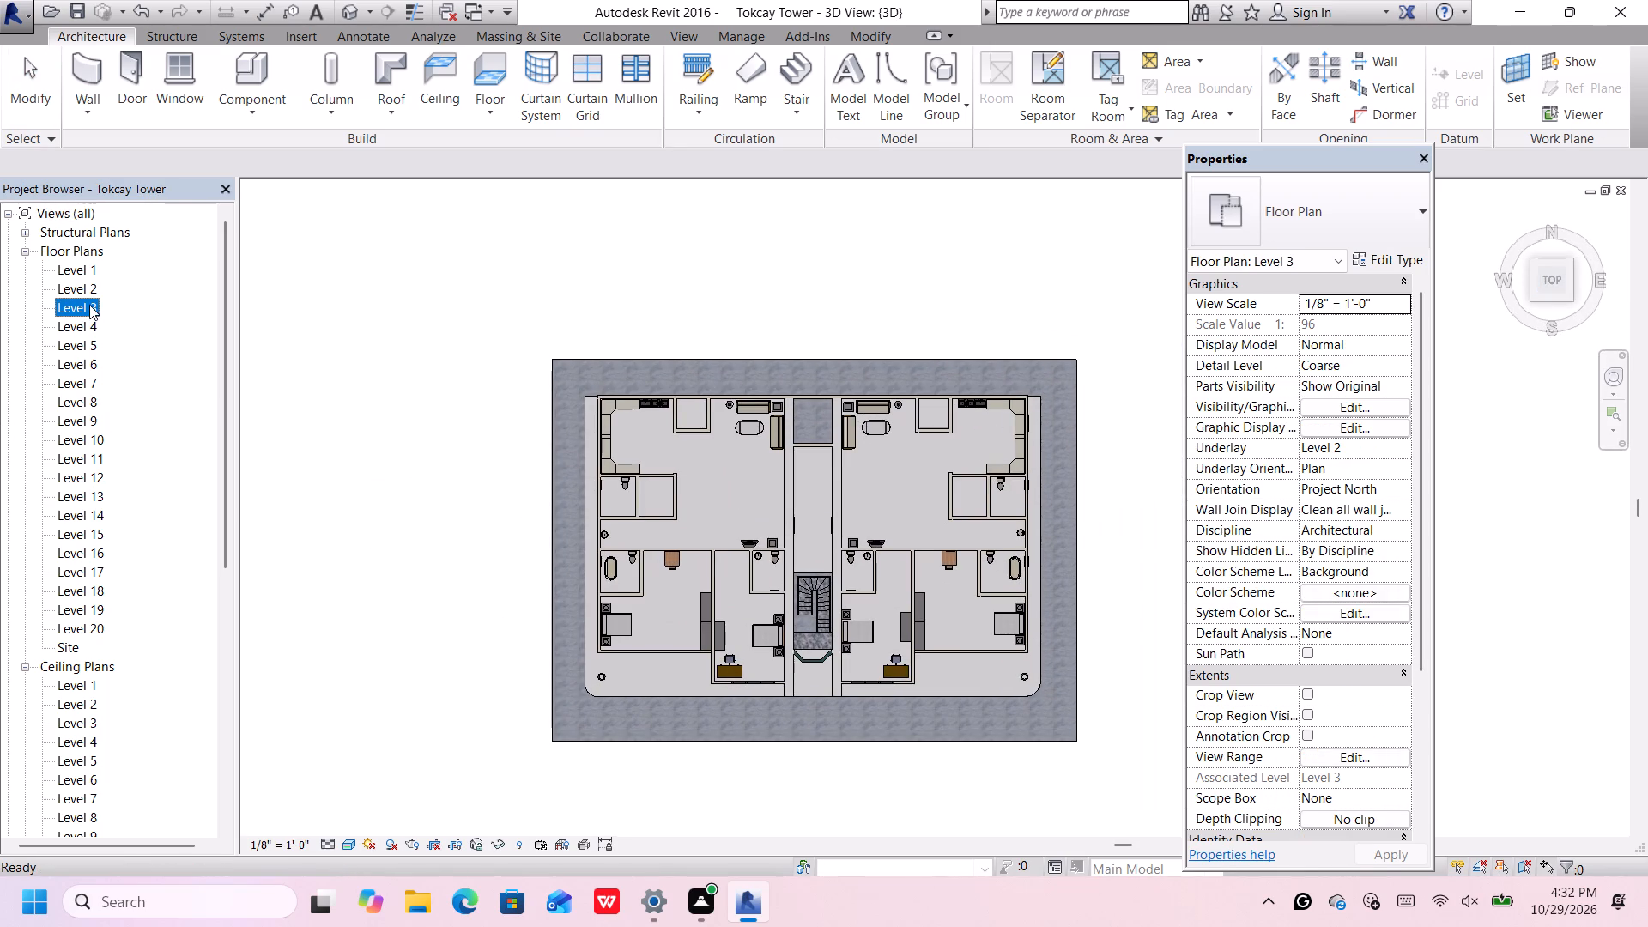
pyautogui.click(87, 292)
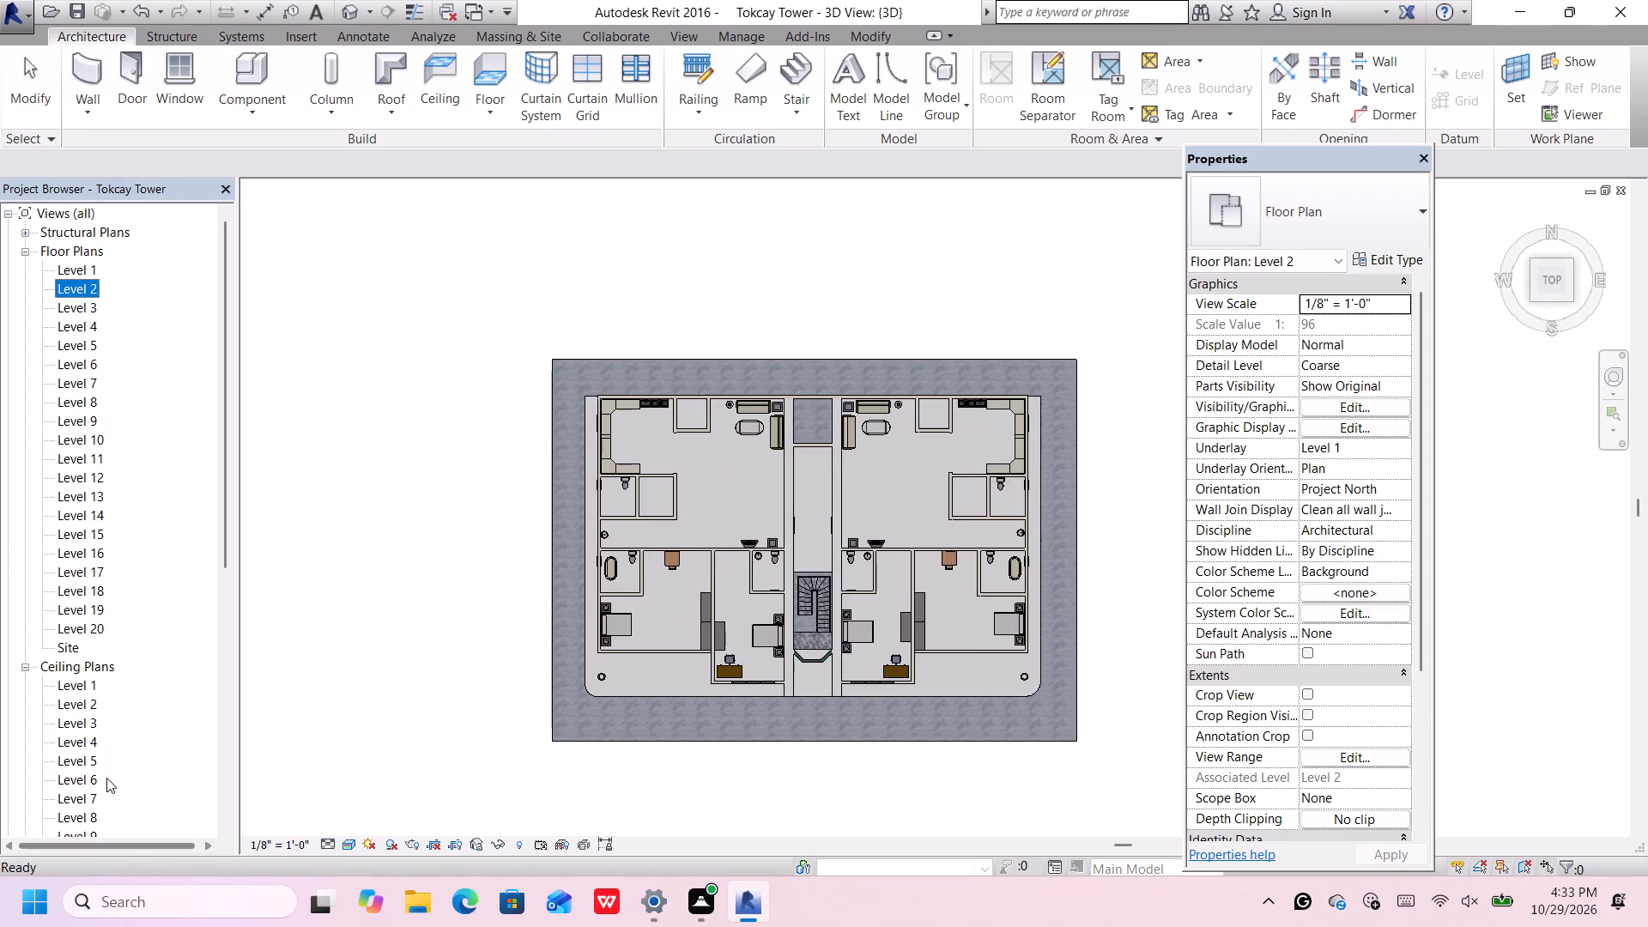
pyautogui.scroll(-5, 107, 776)
pyautogui.scroll(-15, 163, 714)
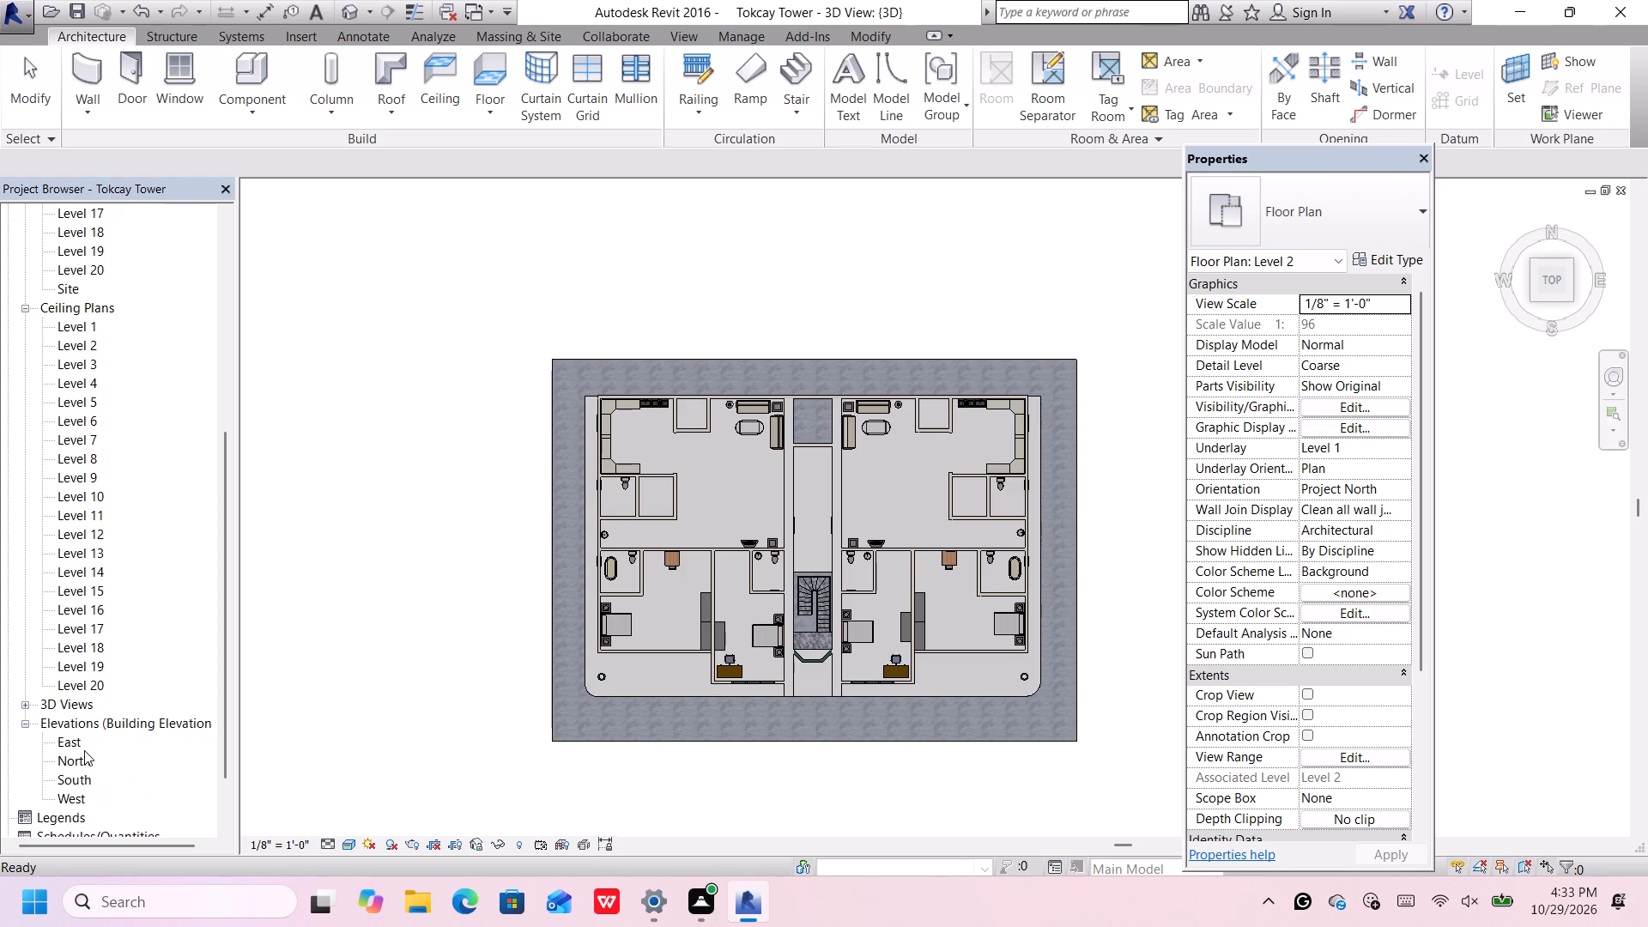
pyautogui.click(84, 755)
pyautogui.doubleClick(84, 754)
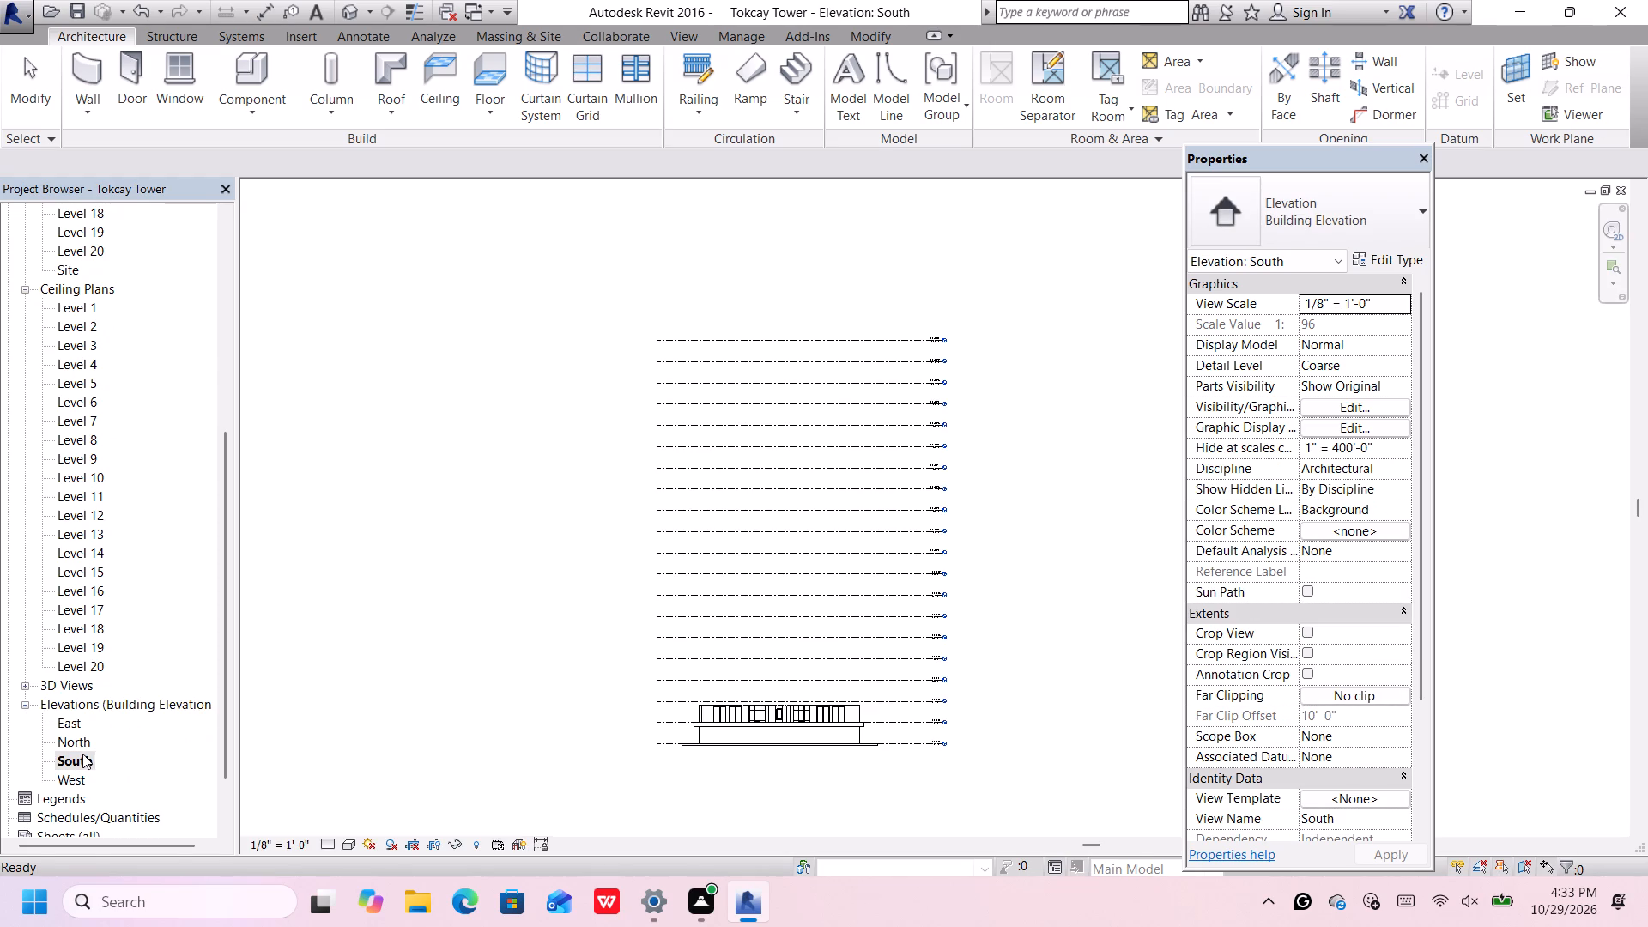
pyautogui.scroll(5, 915, 693)
pyautogui.scroll(4, 786, 708)
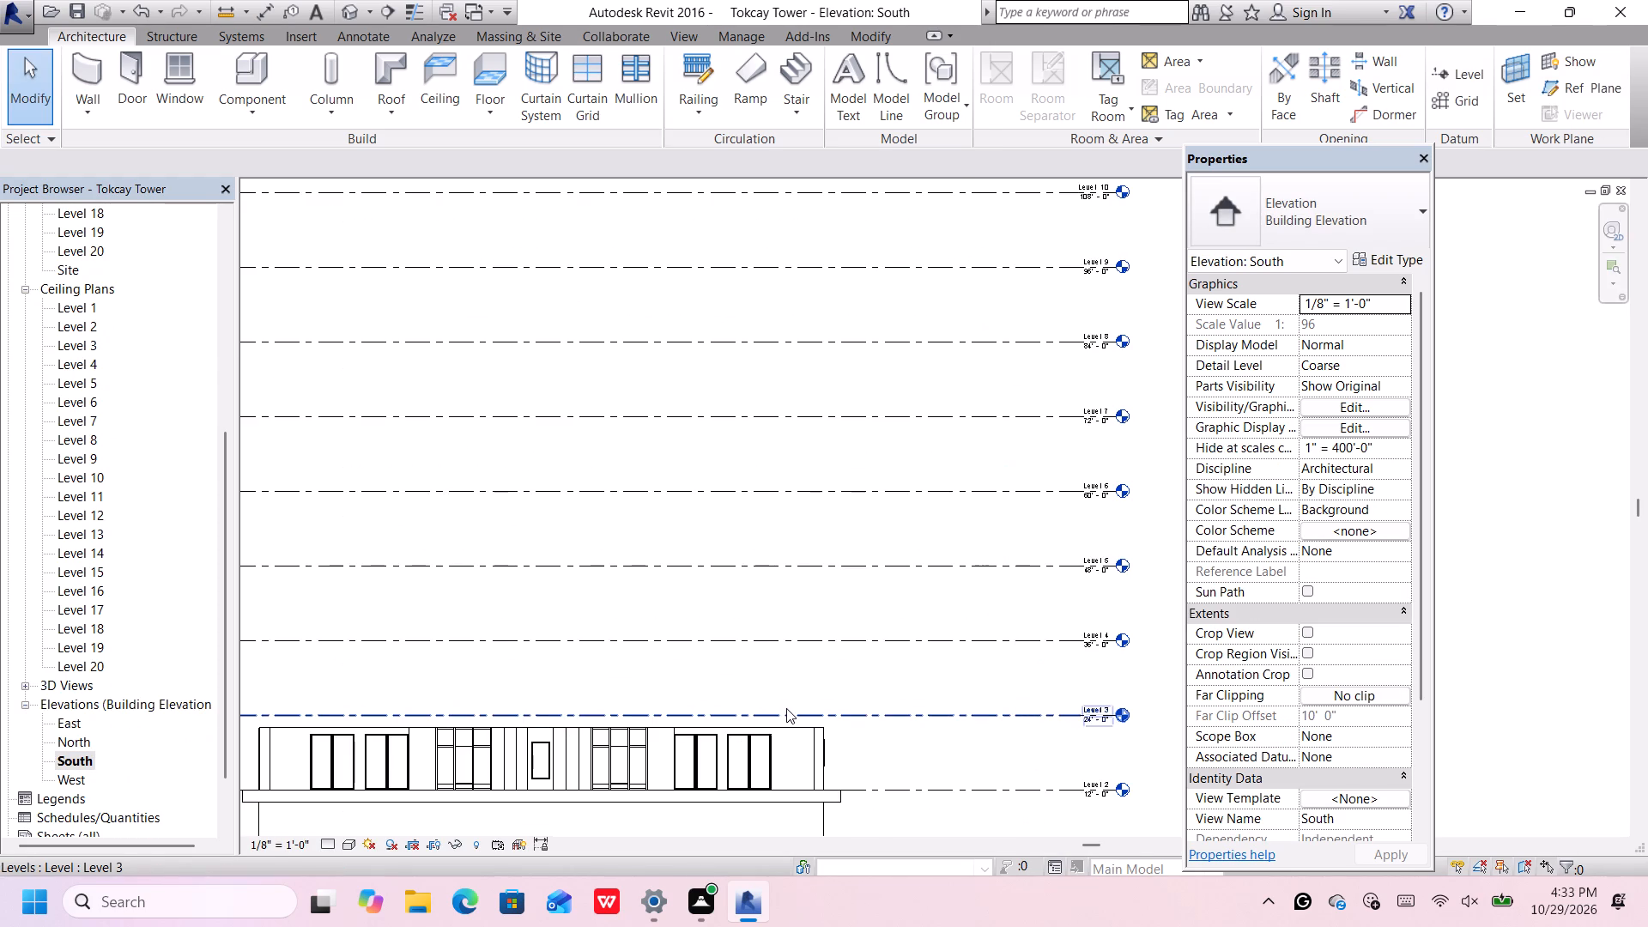
pyautogui.scroll(-5, 786, 708)
pyautogui.moveTo(787, 707); pyautogui.dragTo(821, 694, button='middle')
pyautogui.scroll(20, 70, 524)
pyautogui.scroll(3, 70, 524)
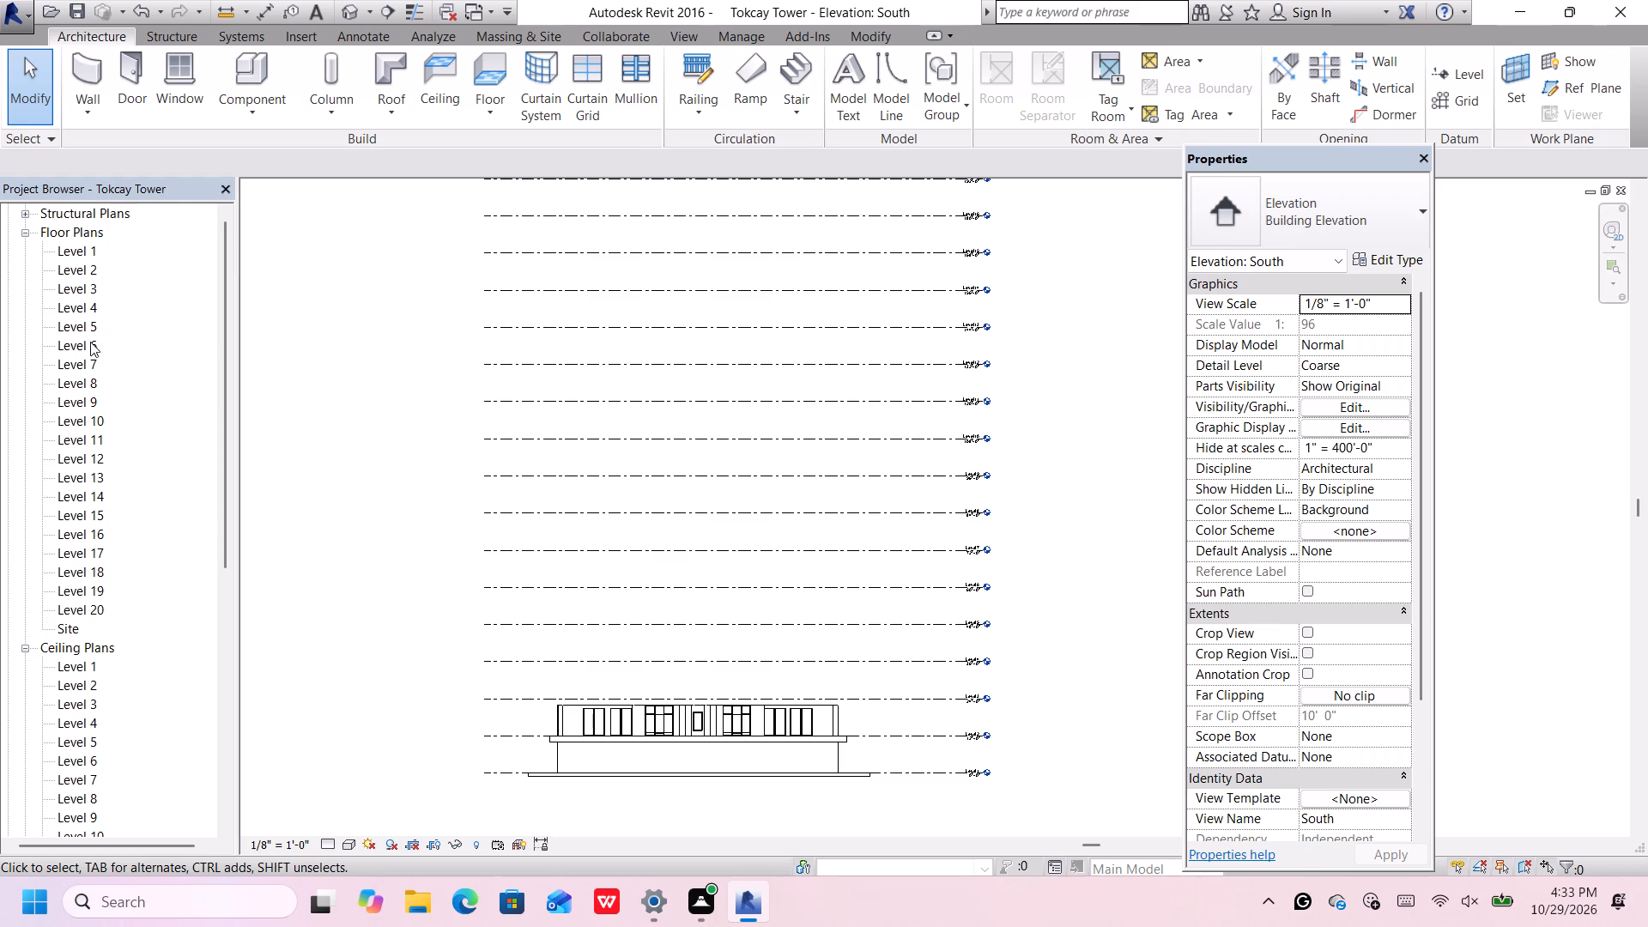
# On the Level 2 plan, start a Generic - 12" floor and sketch its boundary along the north wall's outer face, from northwest to northeast corner.
pyautogui.doubleClick(79, 291)
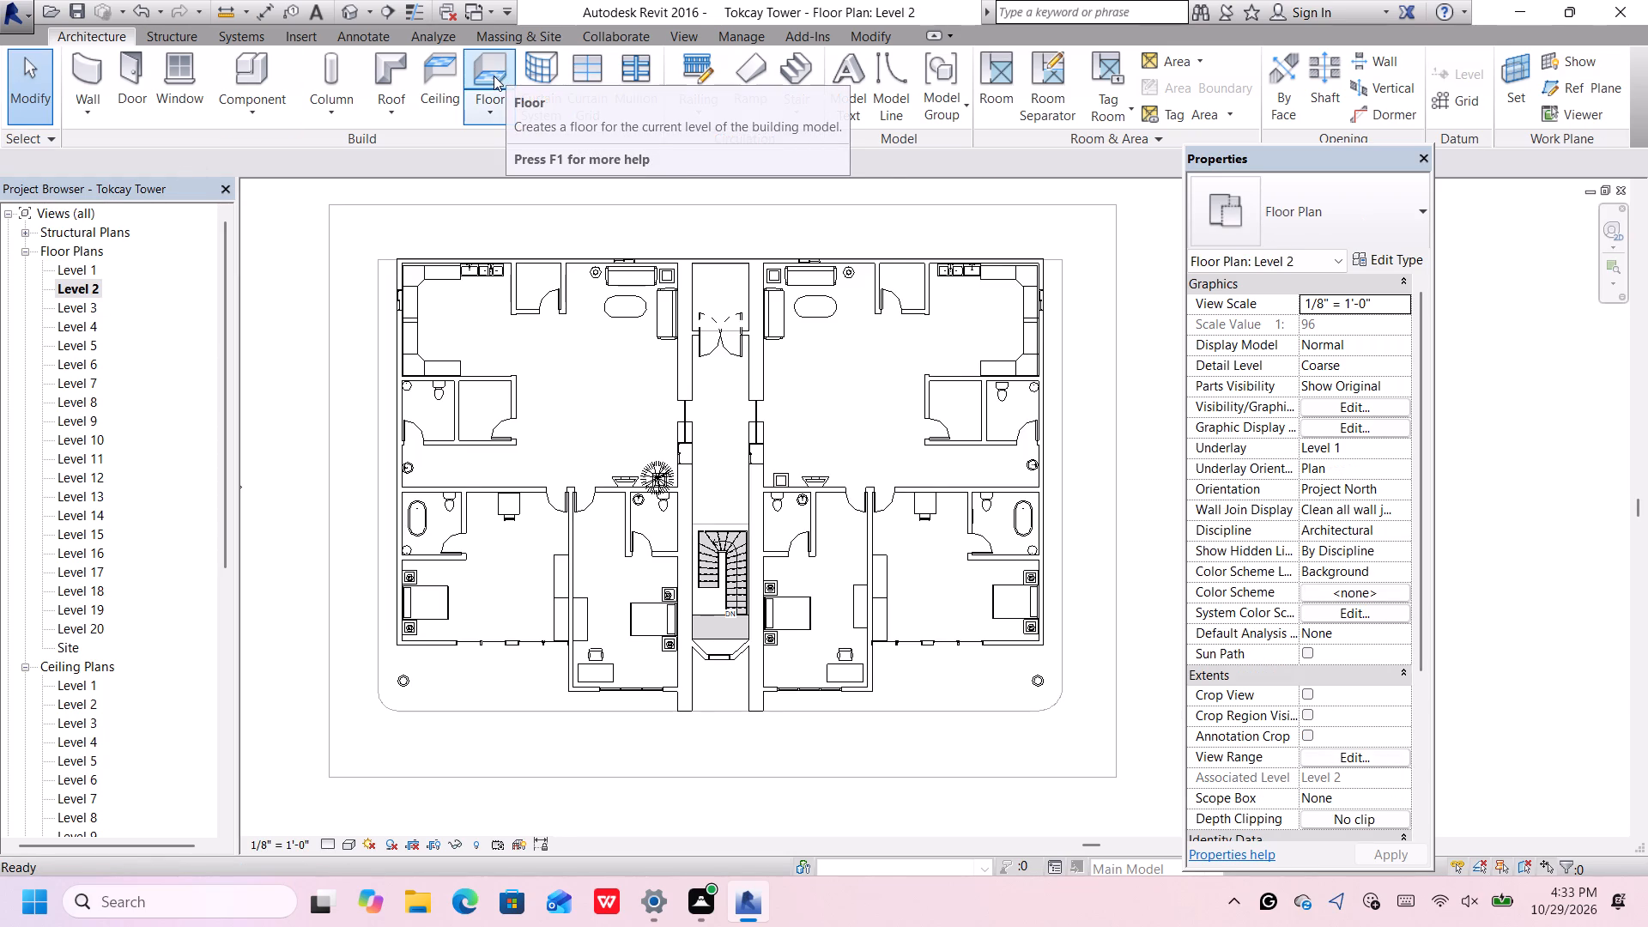
pyautogui.scroll(2, 495, 76)
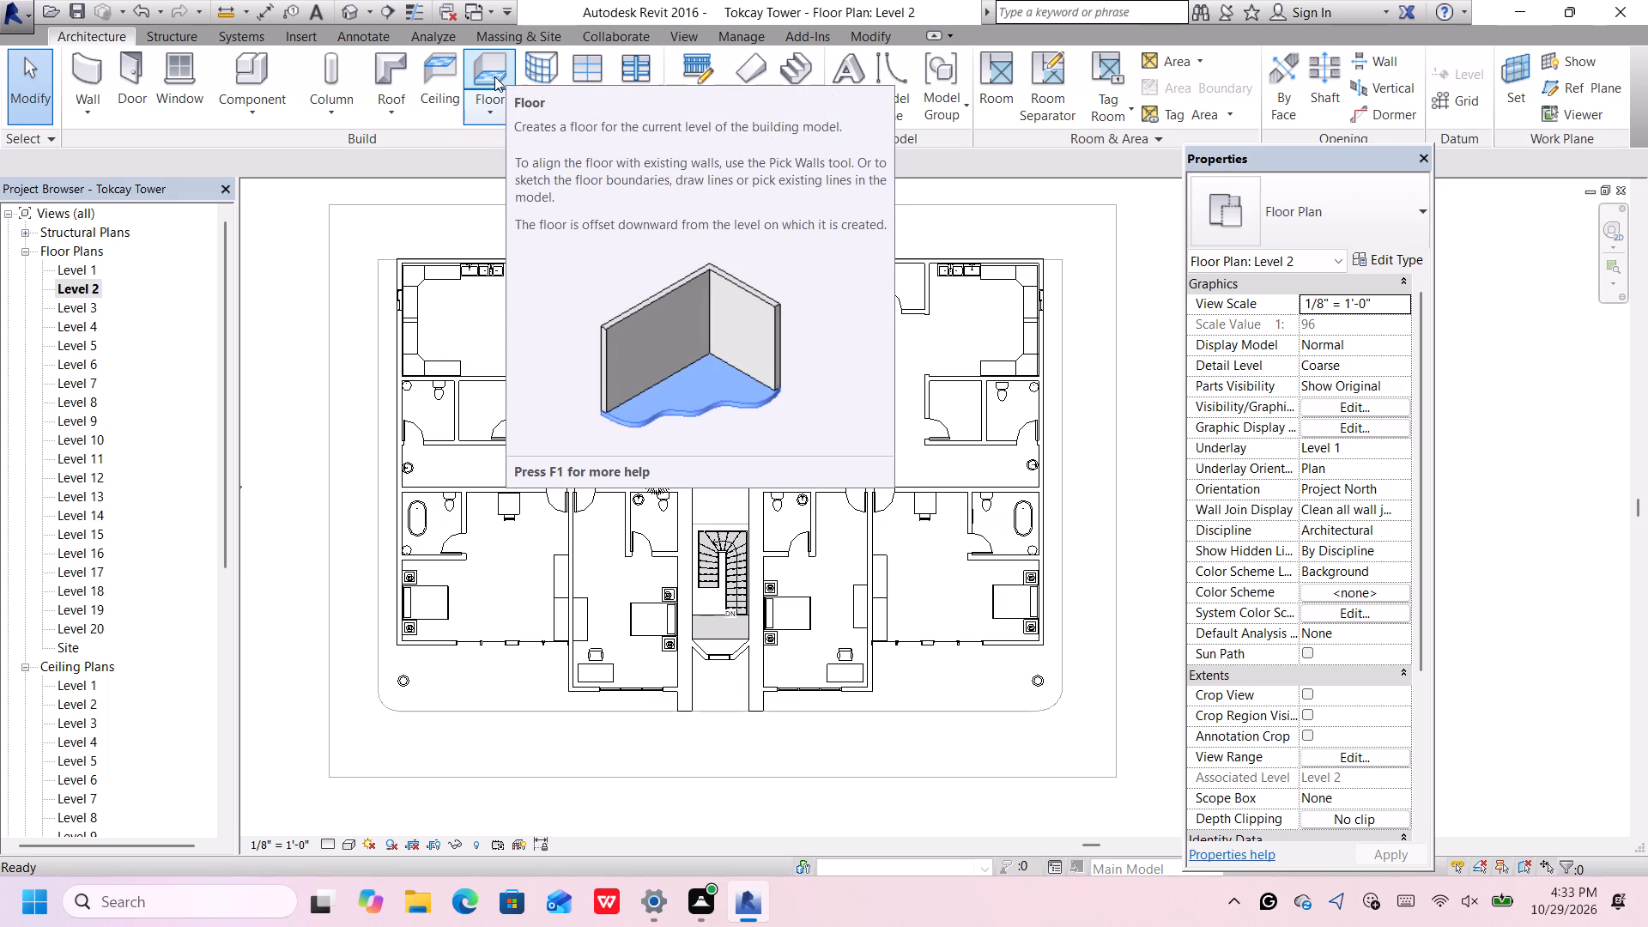
pyautogui.click(494, 76)
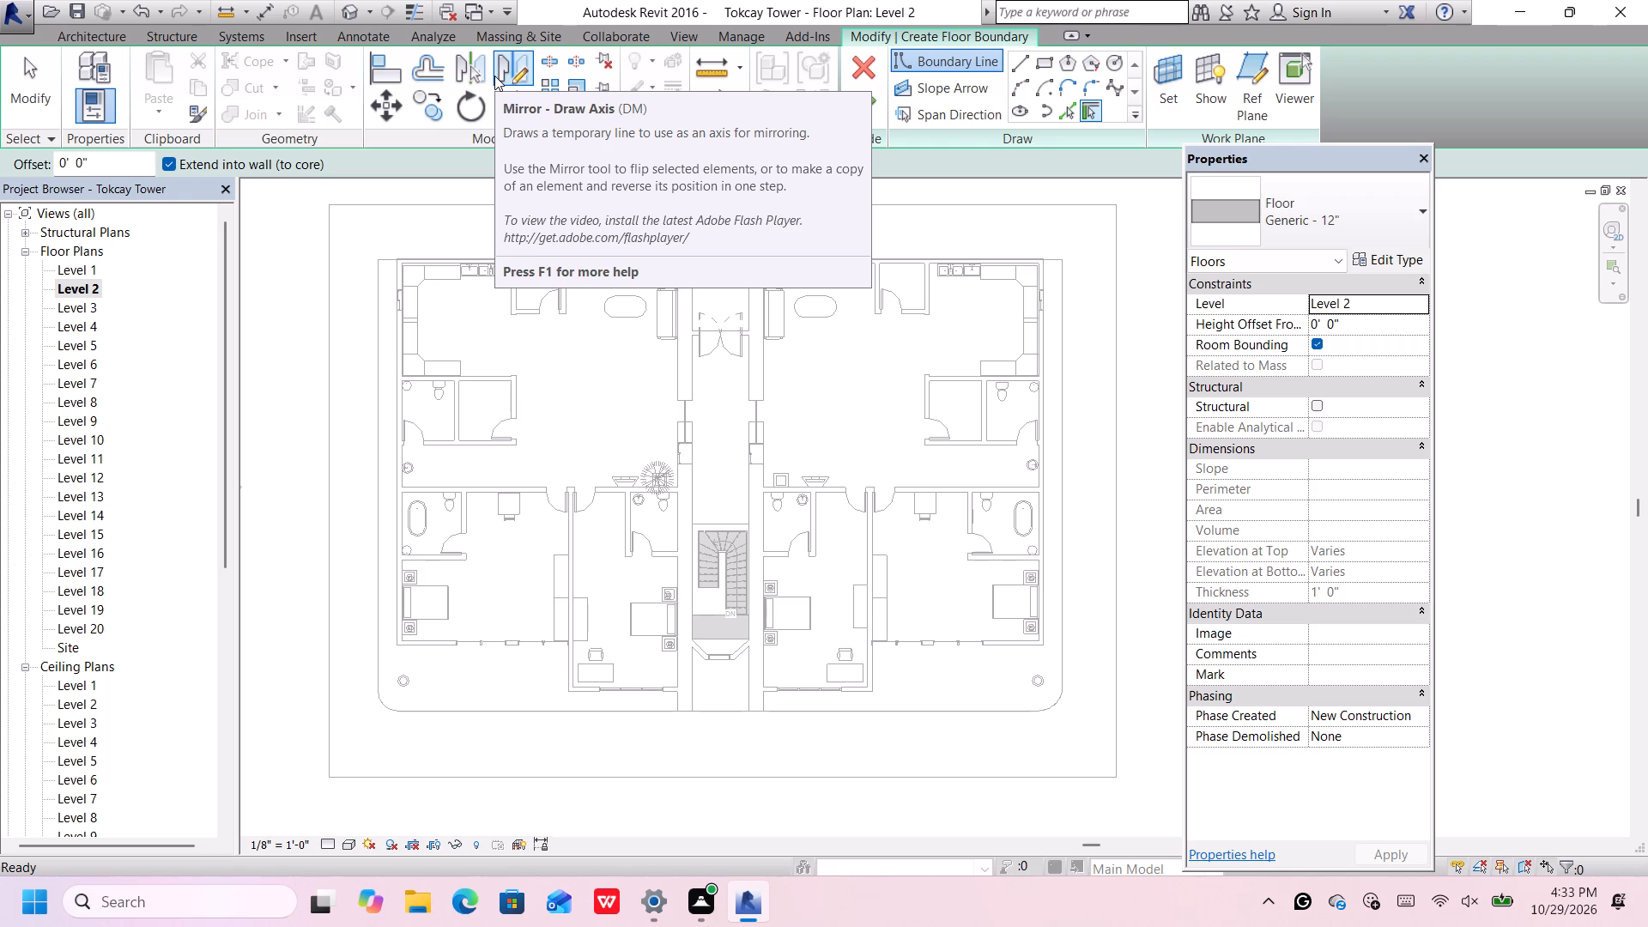
pyautogui.scroll(-1, 498, 93)
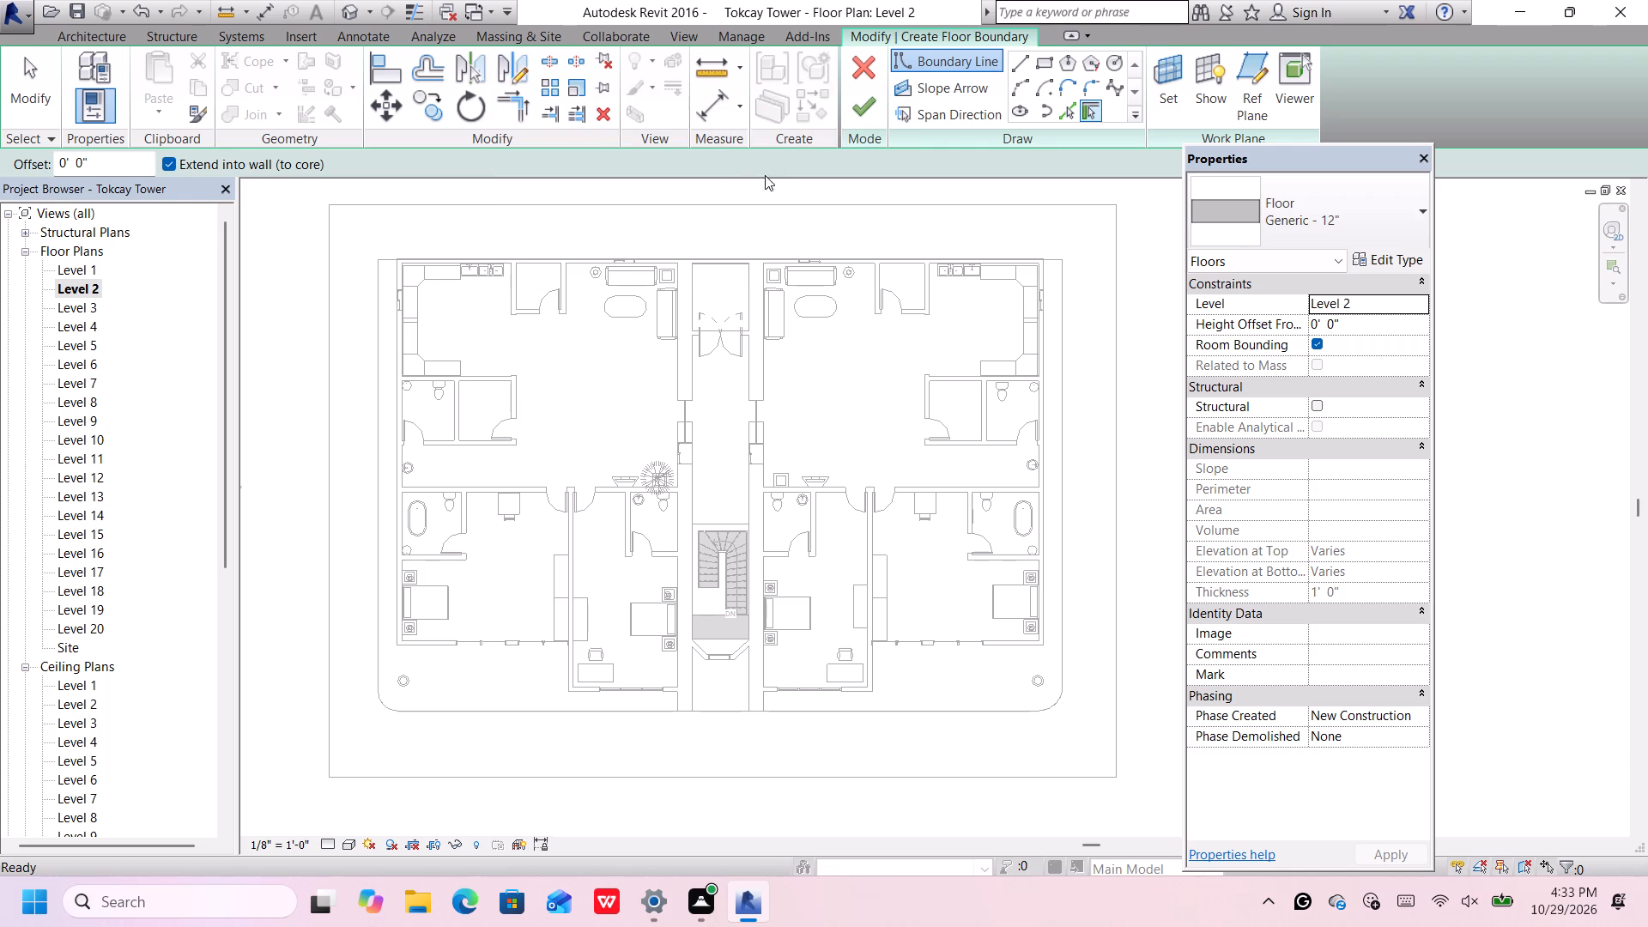
pyautogui.moveTo(927, 283); pyautogui.dragTo(888, 284, button='middle')
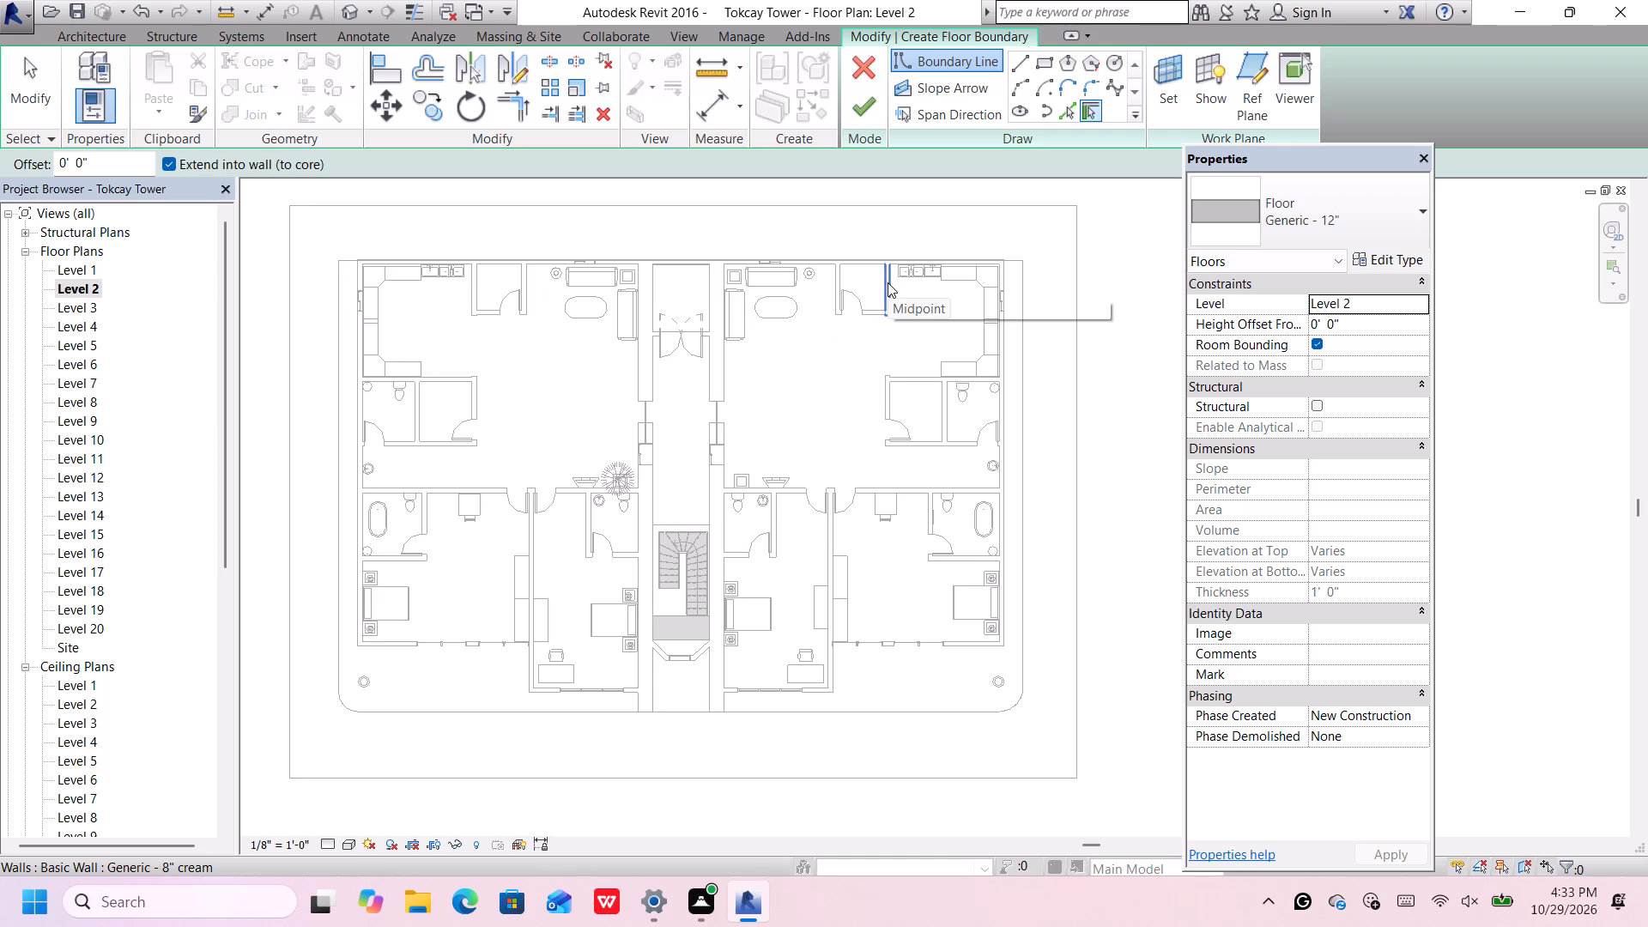
pyautogui.scroll(-3, 888, 282)
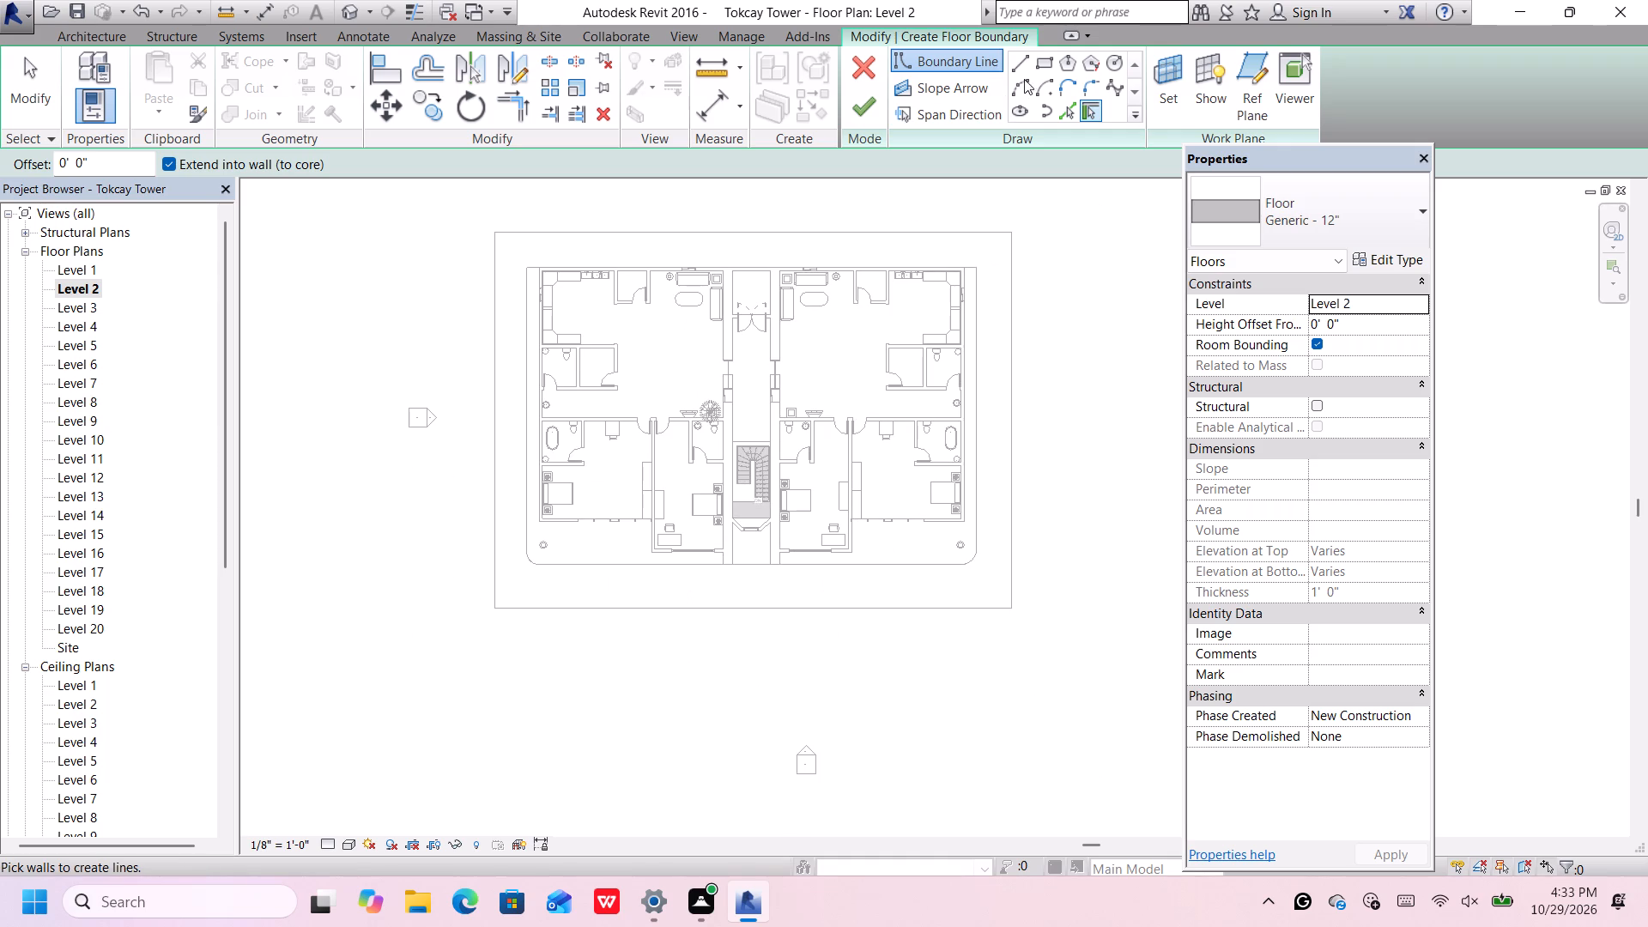
pyautogui.click(1026, 65)
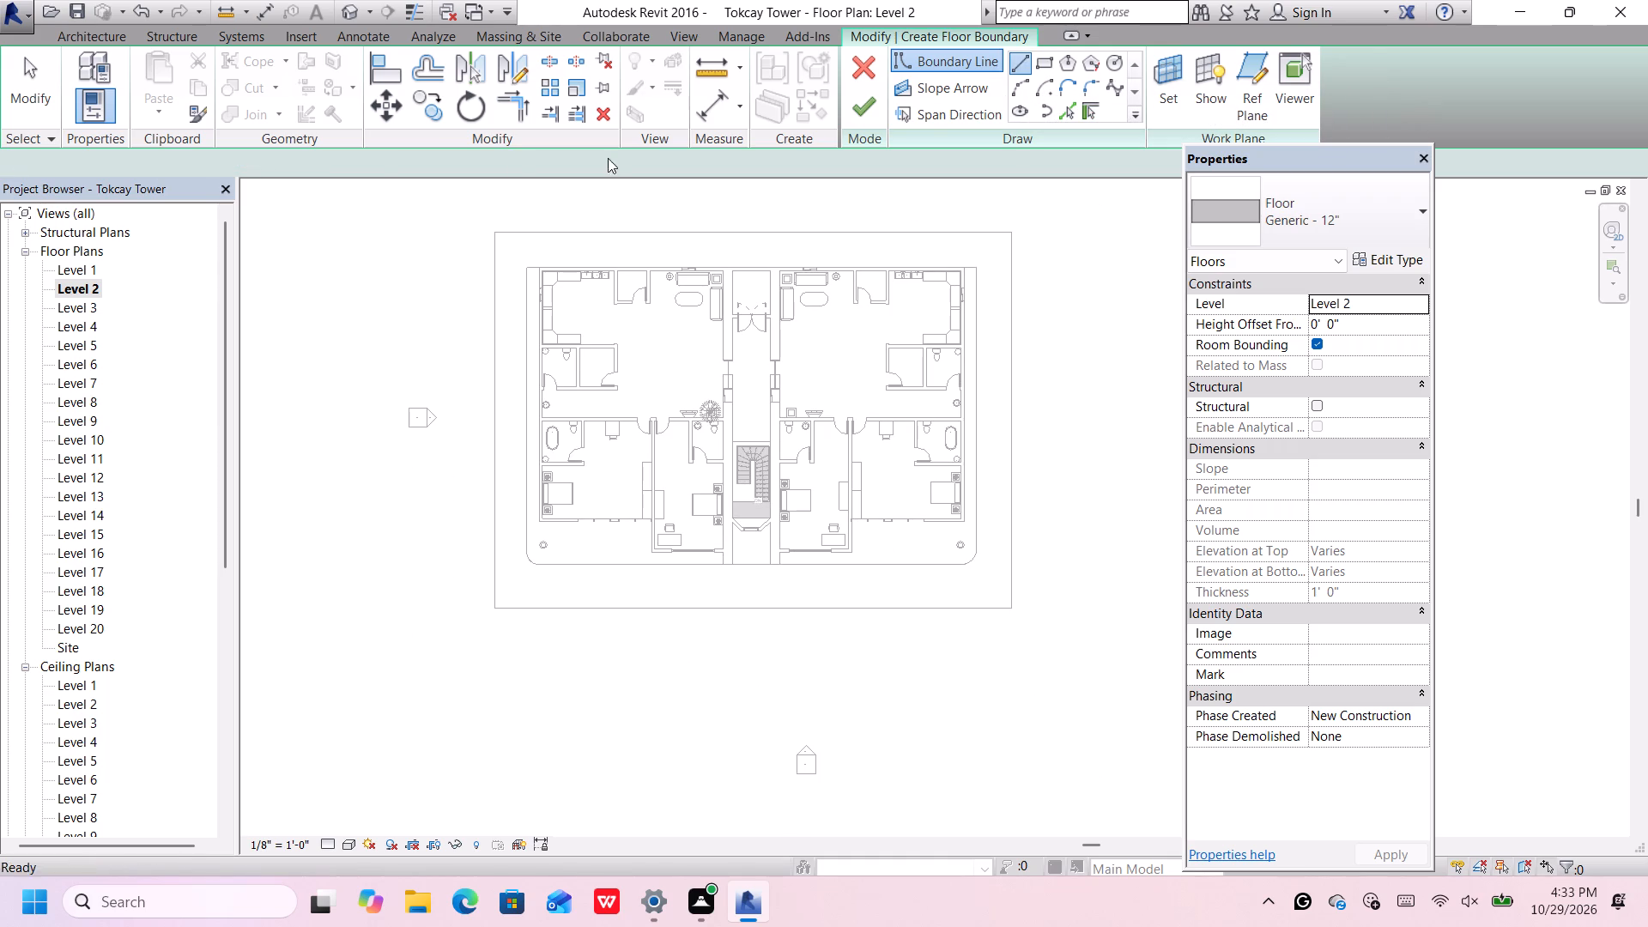
pyautogui.scroll(11, 536, 265)
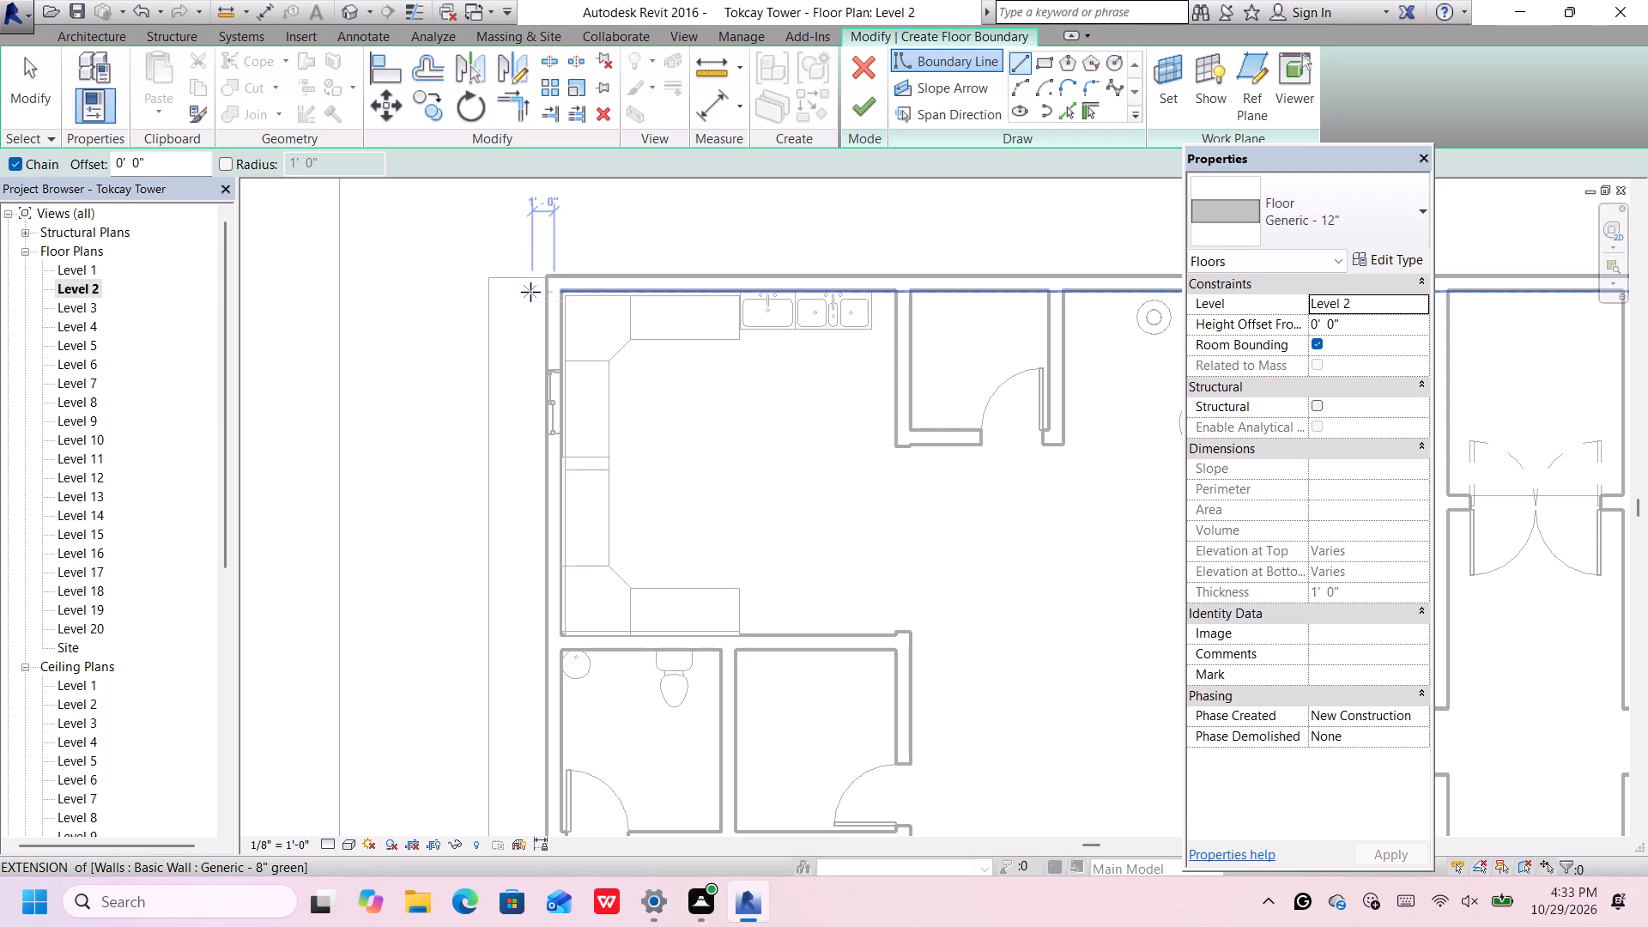
pyautogui.click(544, 277)
pyautogui.scroll(-7, 544, 277)
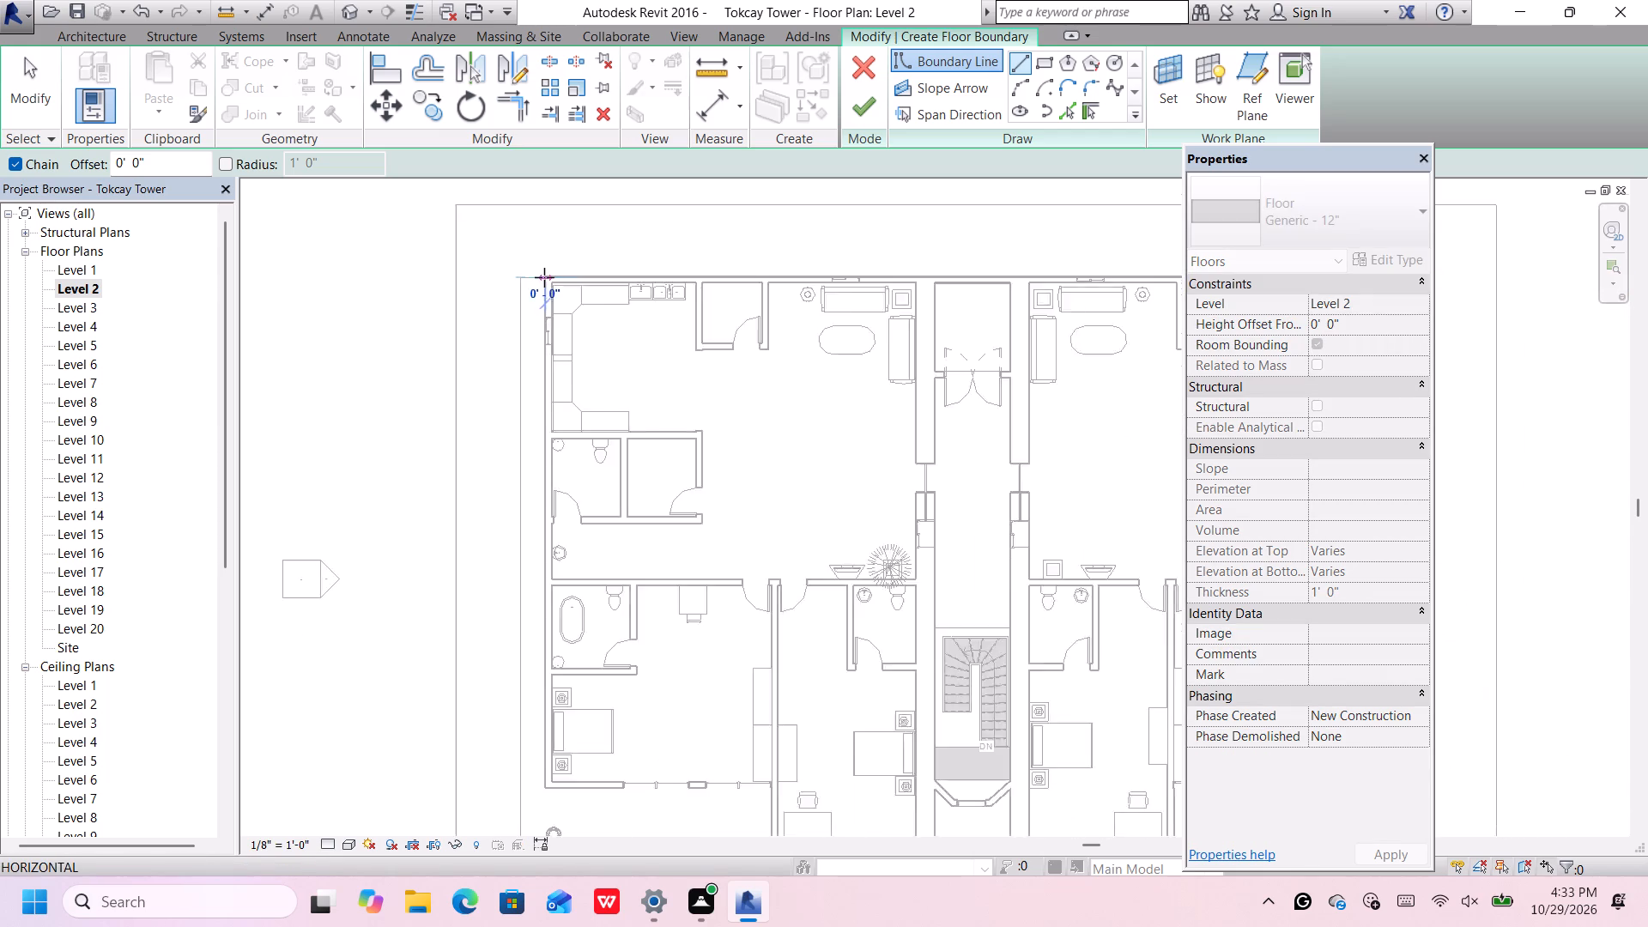
pyautogui.scroll(-4, 544, 277)
pyautogui.scroll(4, 1019, 285)
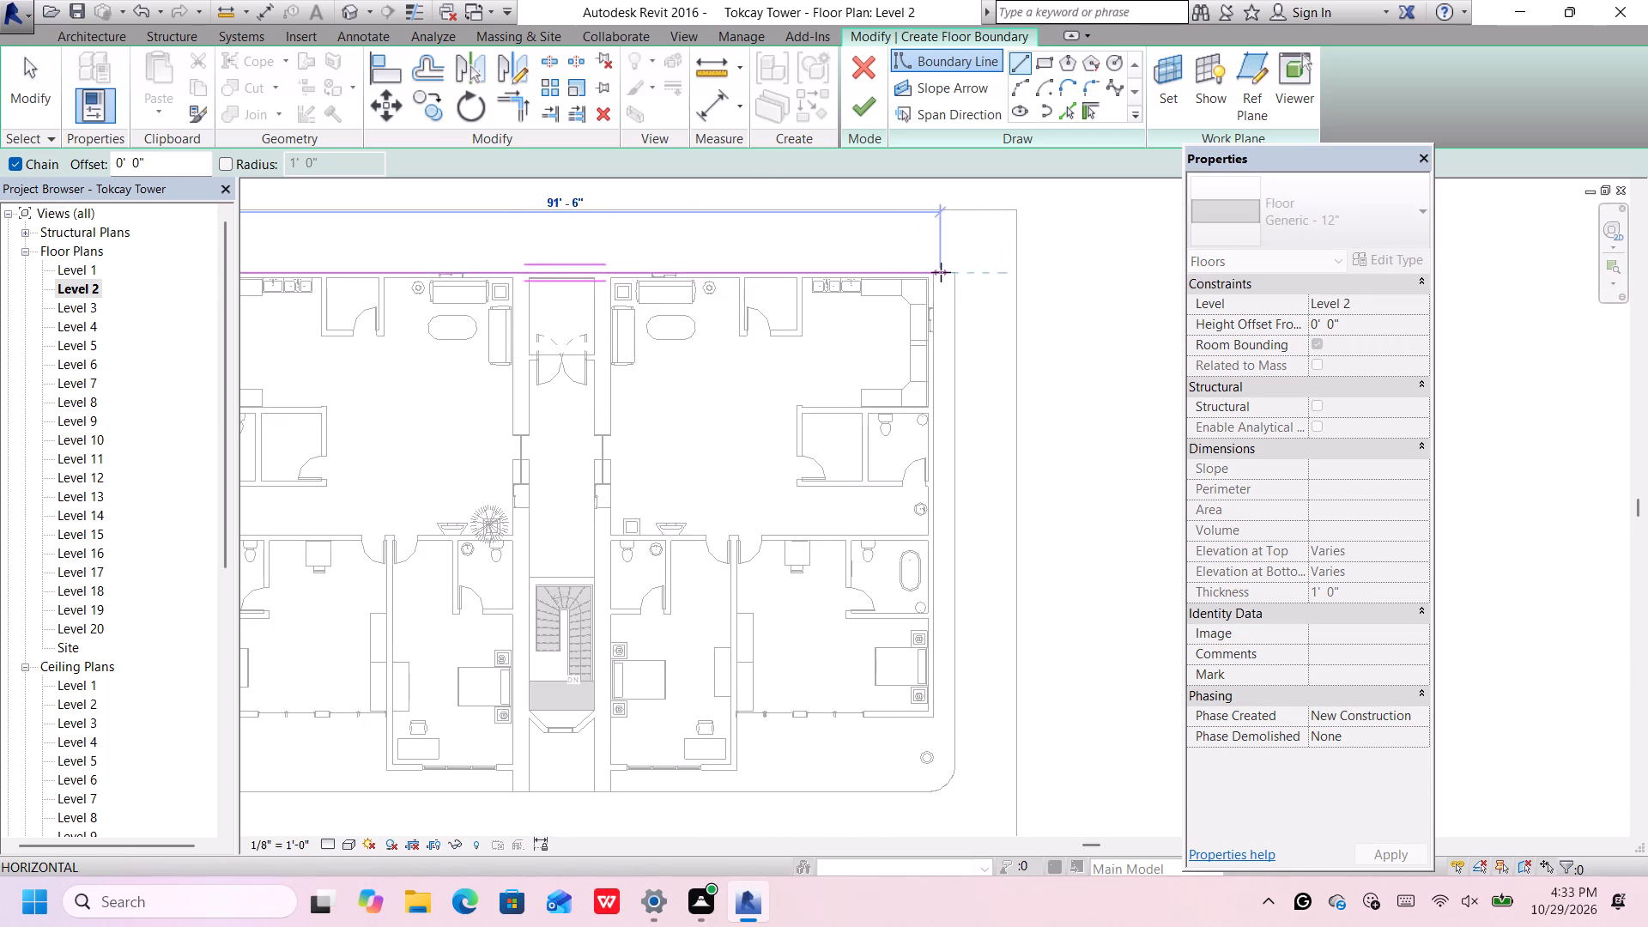
pyautogui.scroll(5, 941, 272)
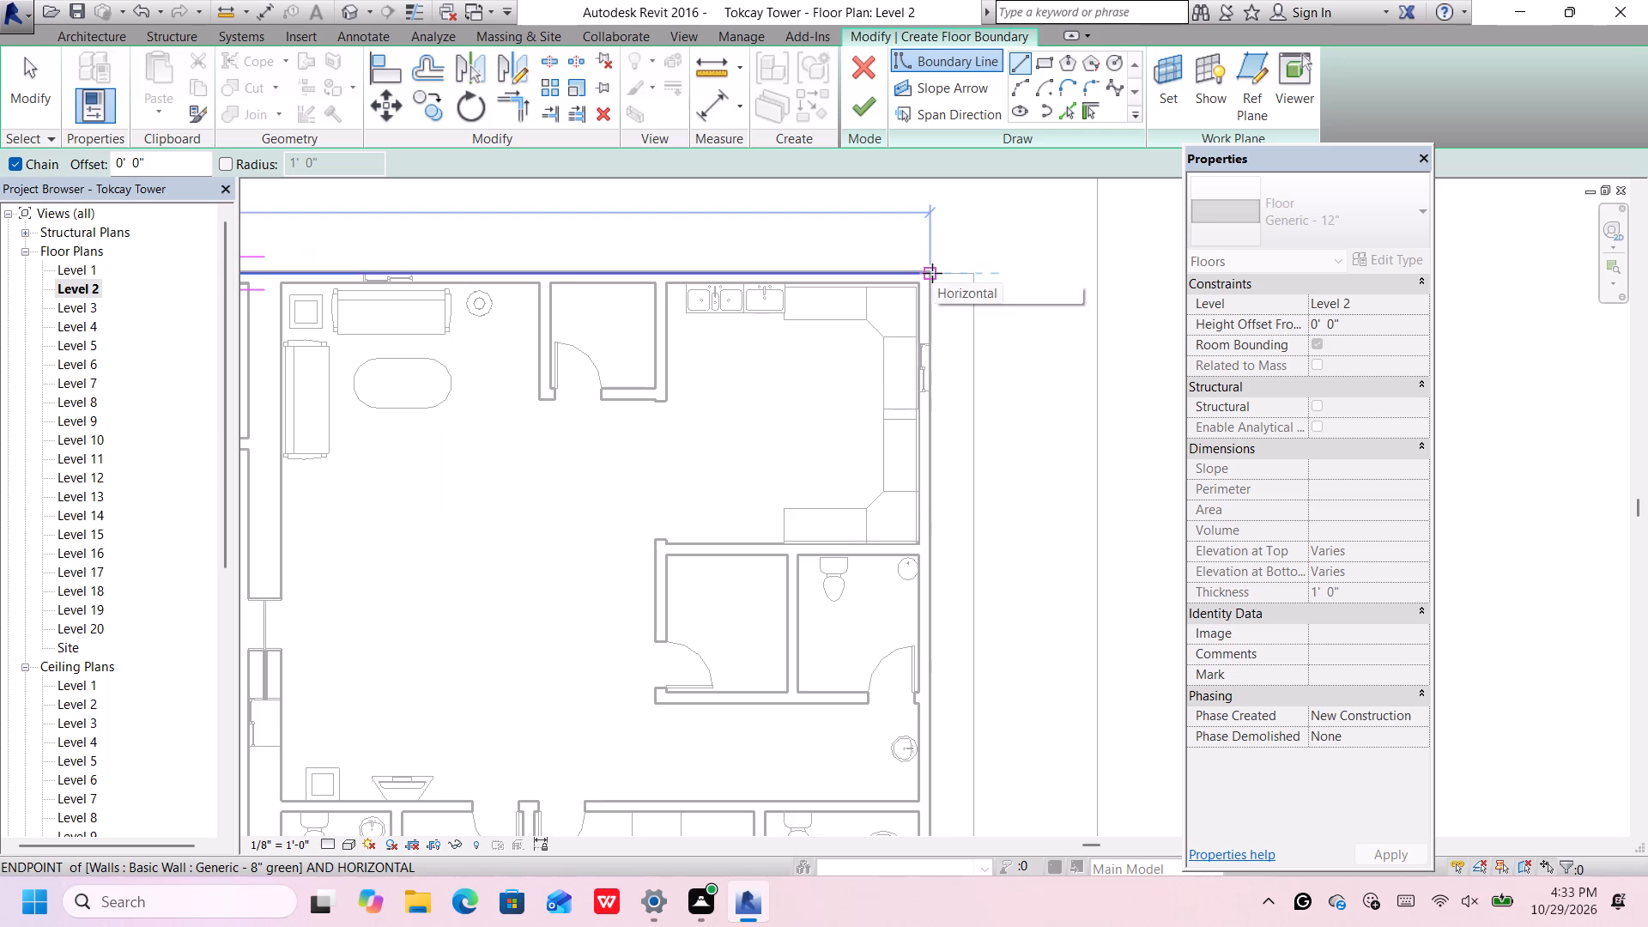
pyautogui.click(932, 273)
# Continue the floor boundary straight down the east wall's outer face to the outer edge of the round southeast column.
pyautogui.scroll(-7, 932, 273)
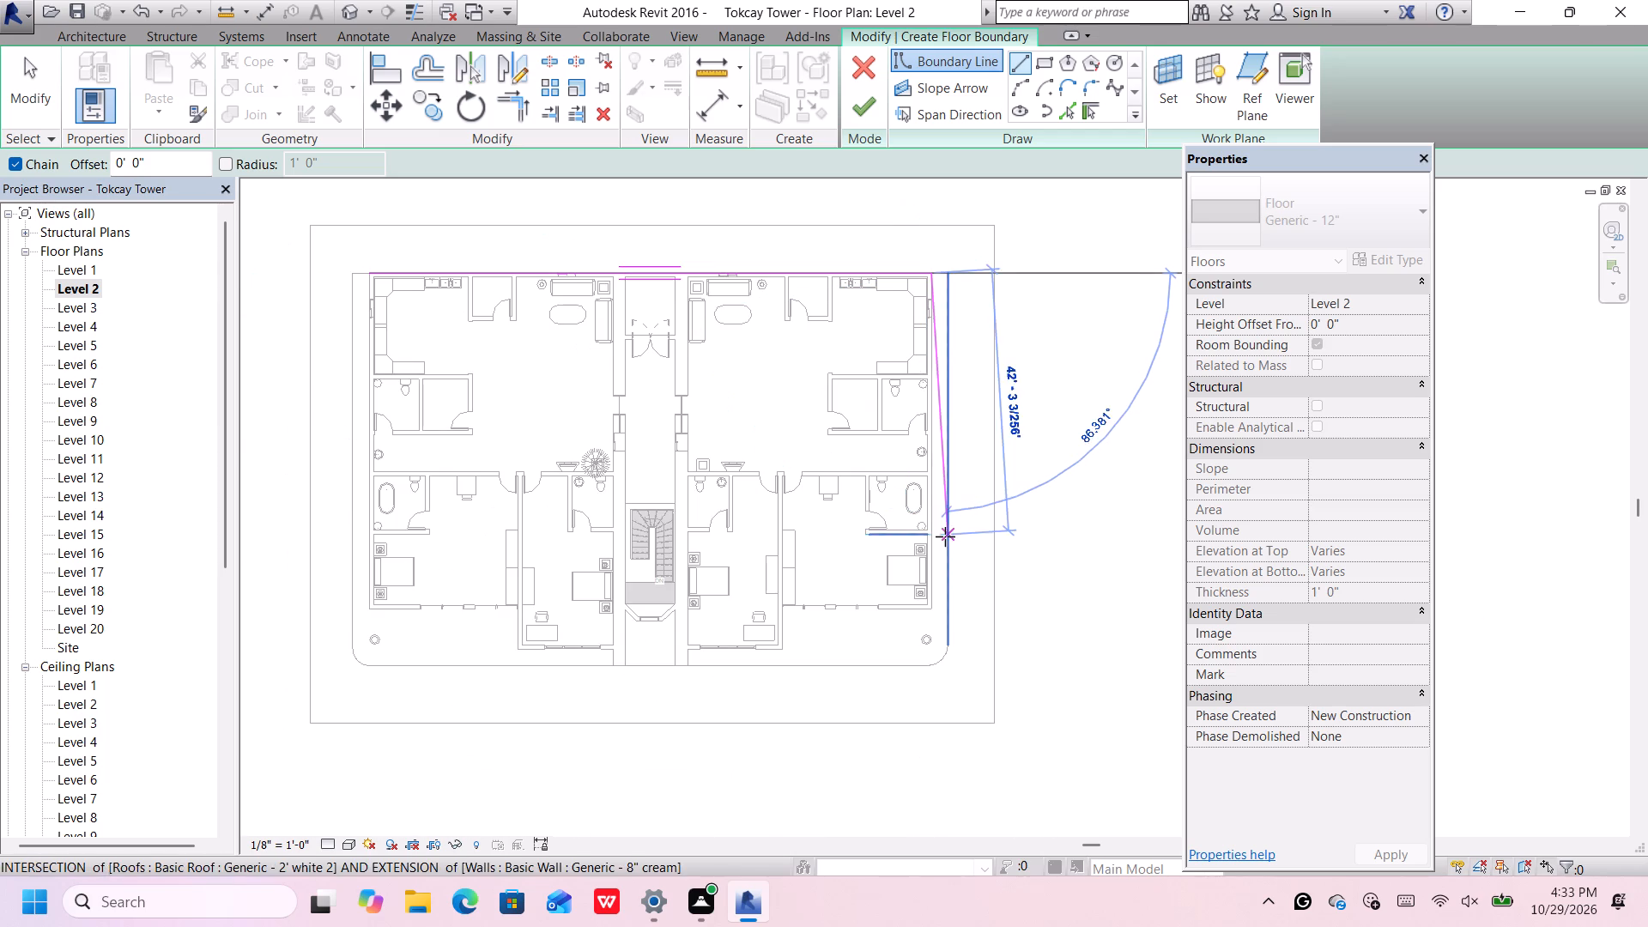
pyautogui.scroll(8, 930, 606)
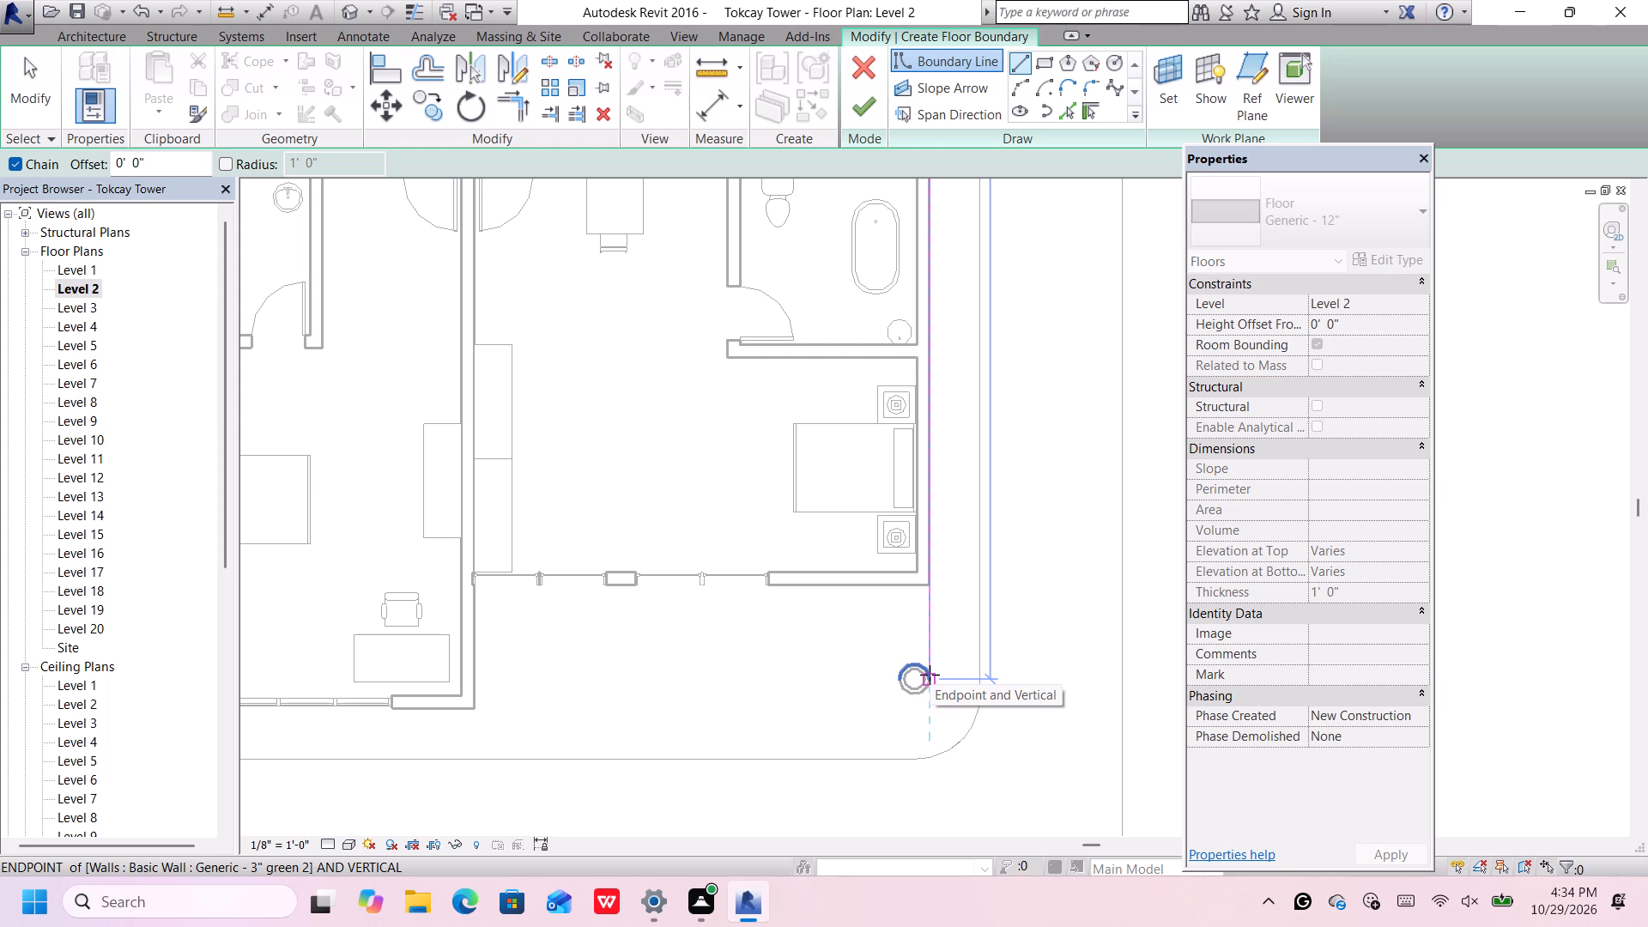
pyautogui.scroll(4, 927, 677)
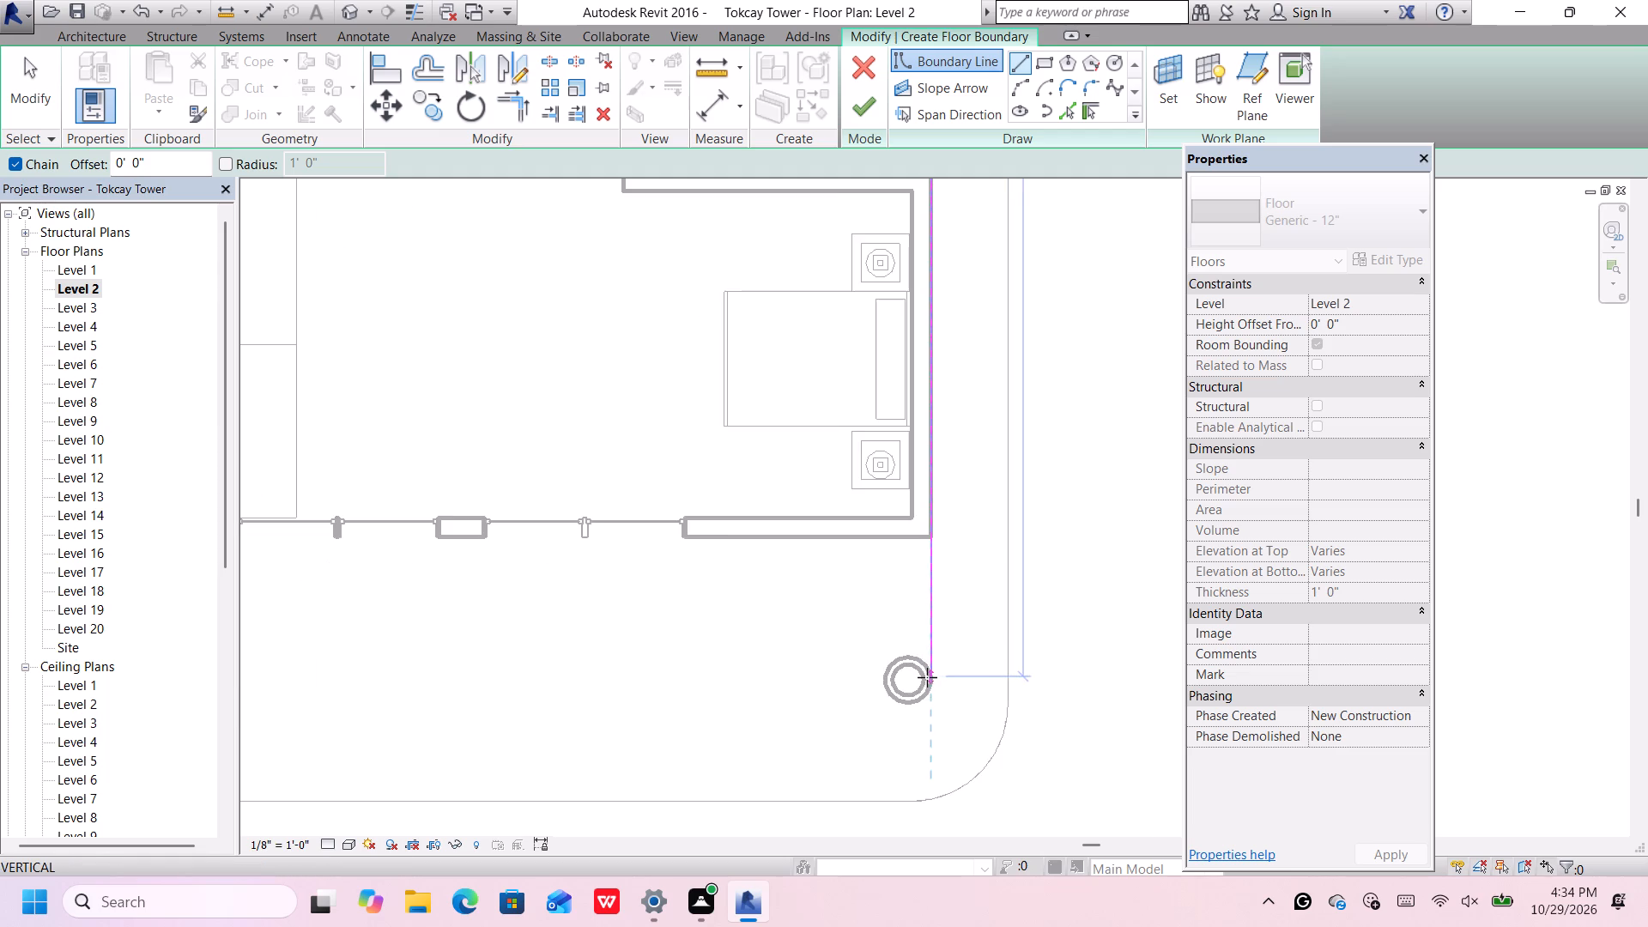
pyautogui.click(935, 679)
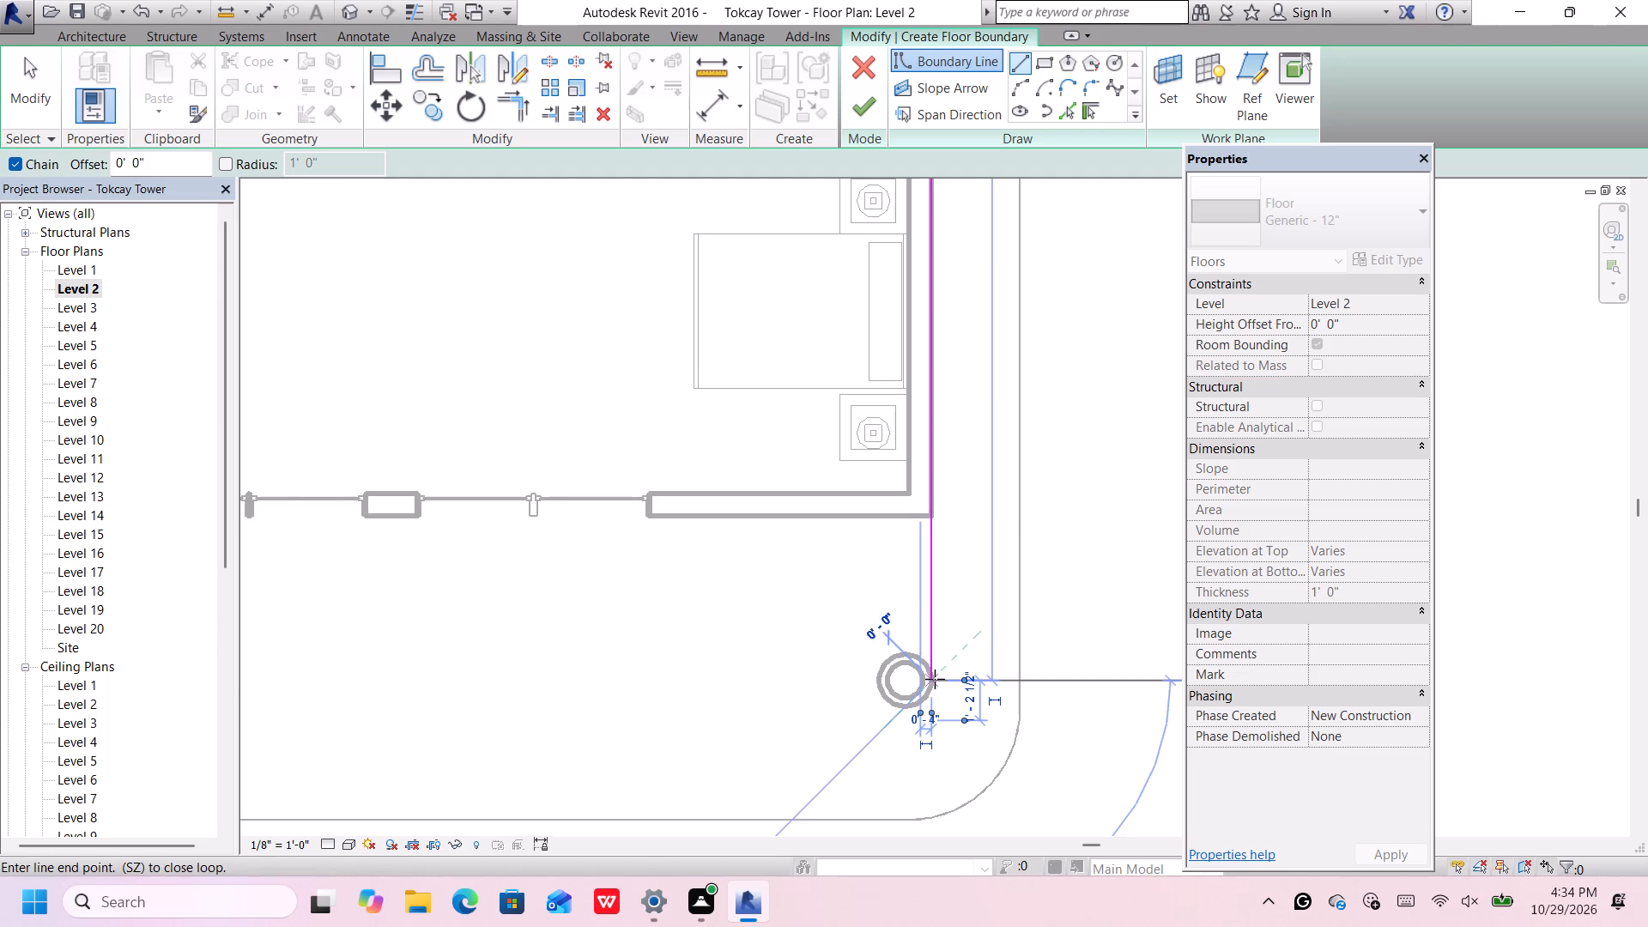
# Sketch a boundary arc of about 9 1/2" radius around the outer edge of the southeast column, ending on its southwest side.
pyautogui.click(1021, 82)
pyautogui.scroll(-5, 996, 652)
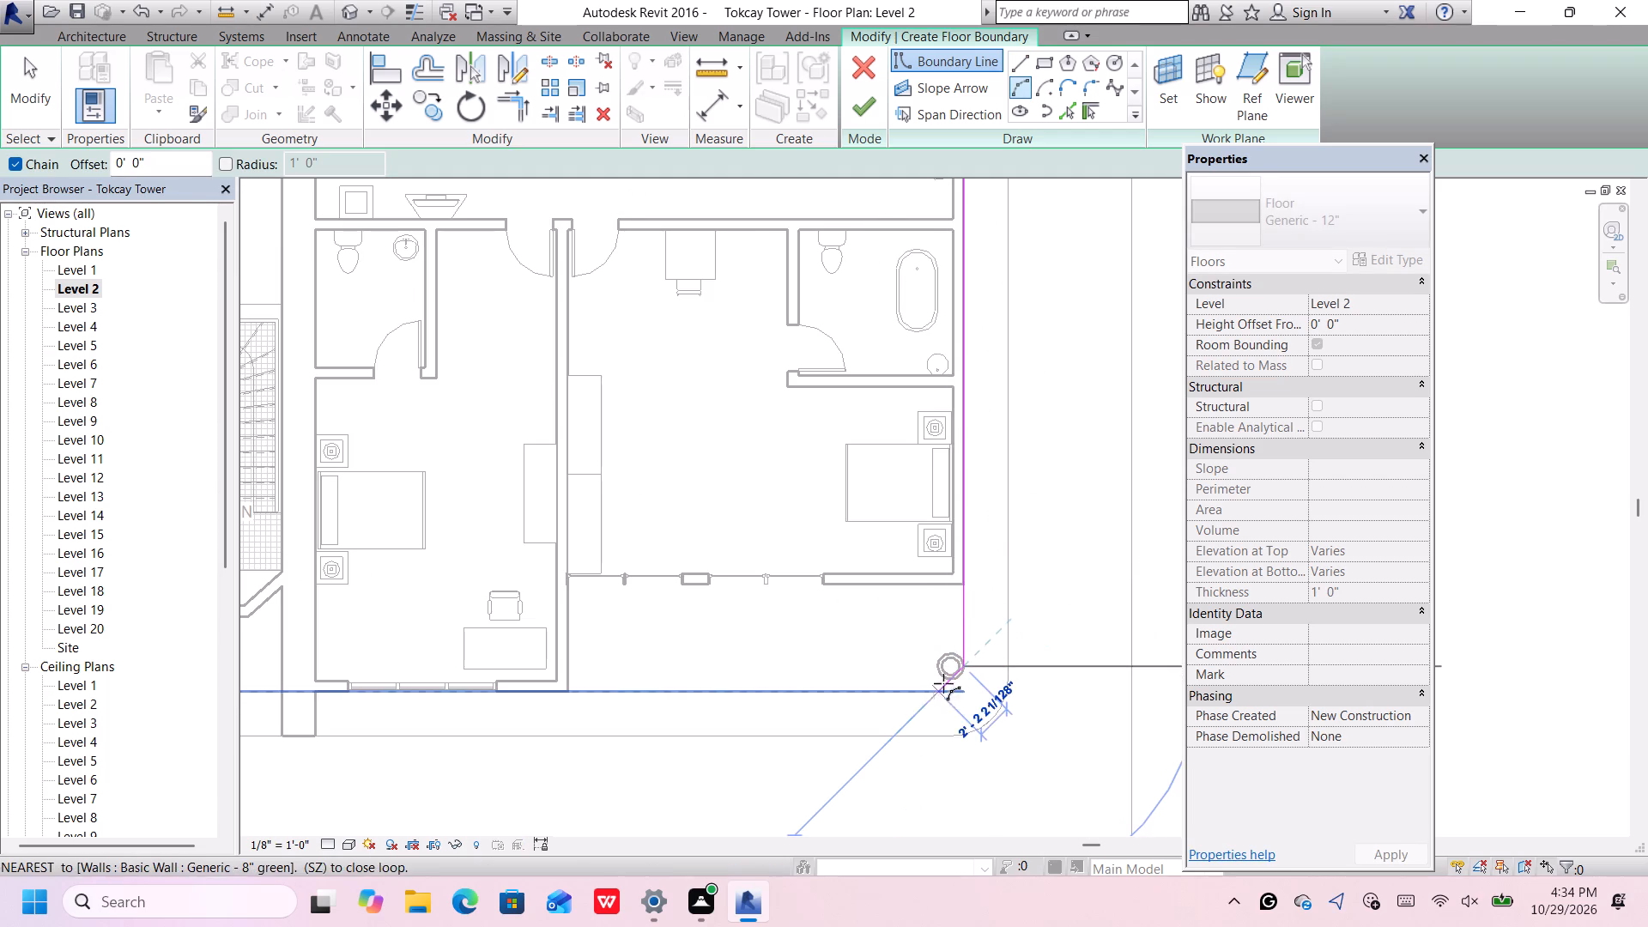
pyautogui.scroll(9, 948, 677)
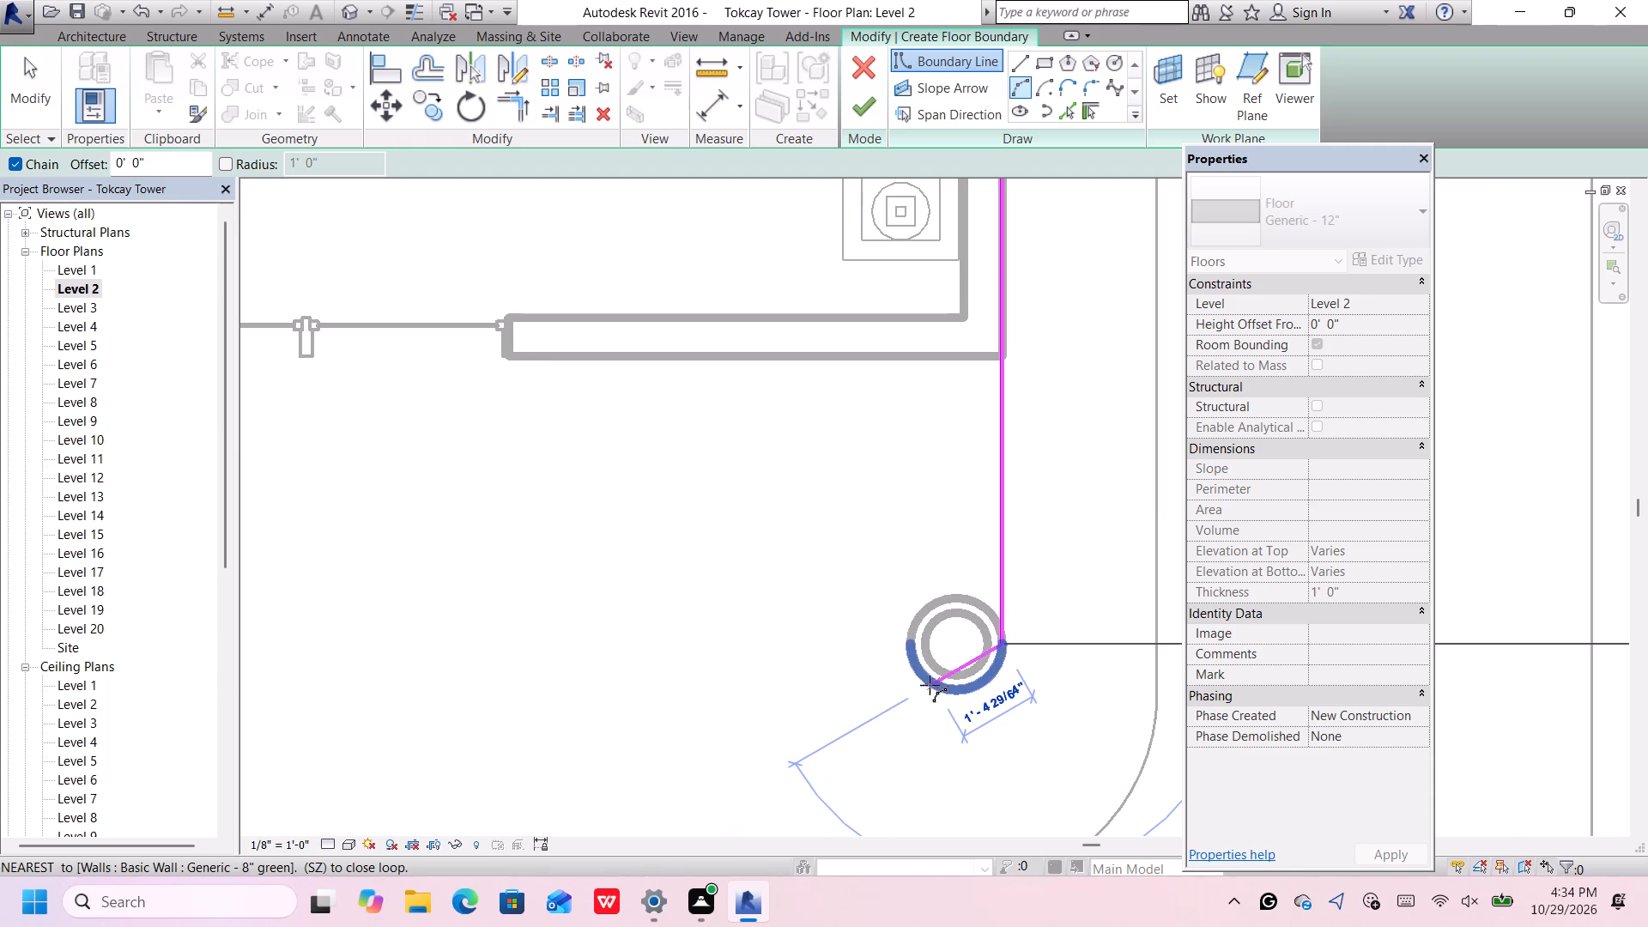
pyautogui.scroll(3, 930, 685)
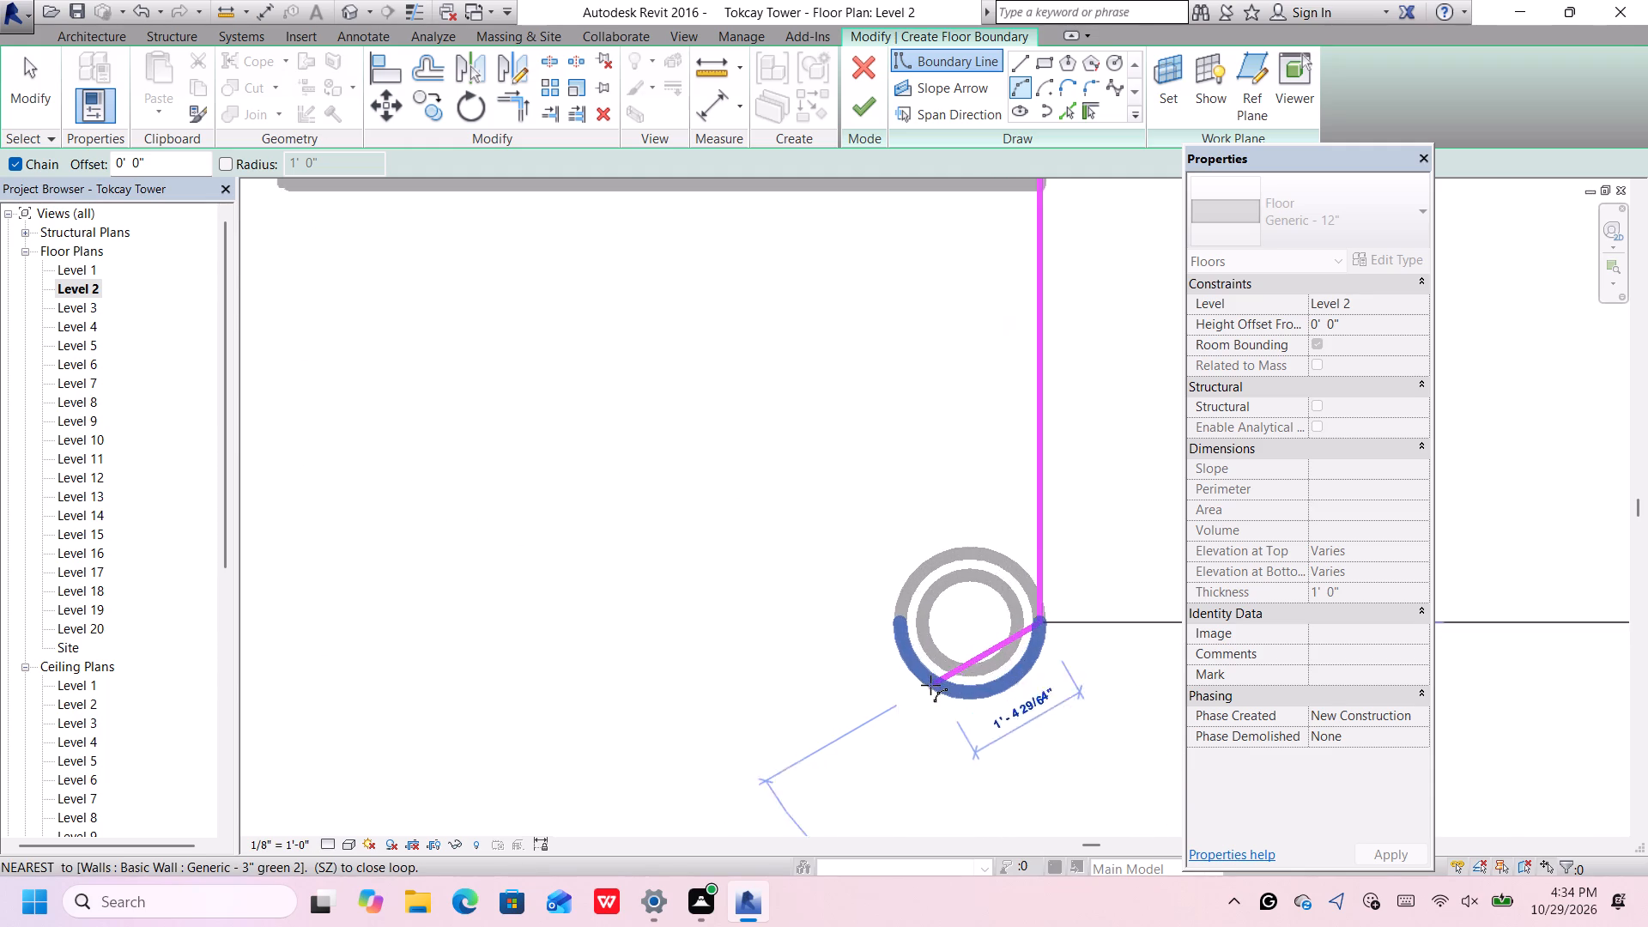
pyautogui.scroll(6, 930, 685)
pyautogui.click(930, 685)
pyautogui.scroll(-4, 930, 685)
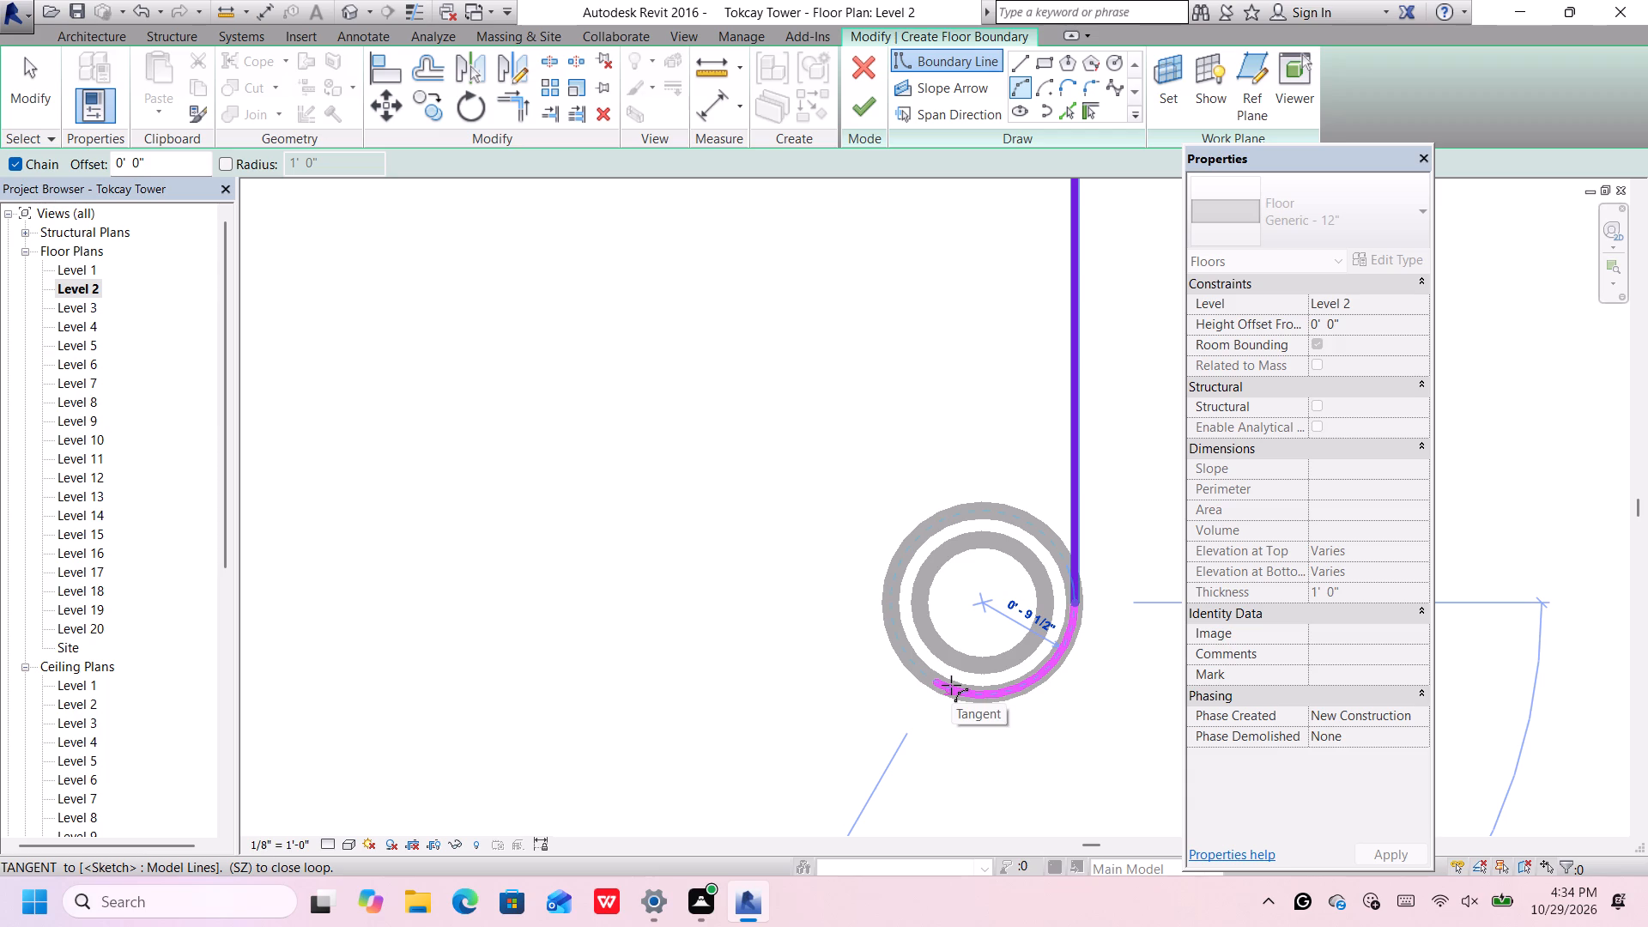
pyautogui.scroll(-3, 951, 685)
pyautogui.scroll(2, 951, 685)
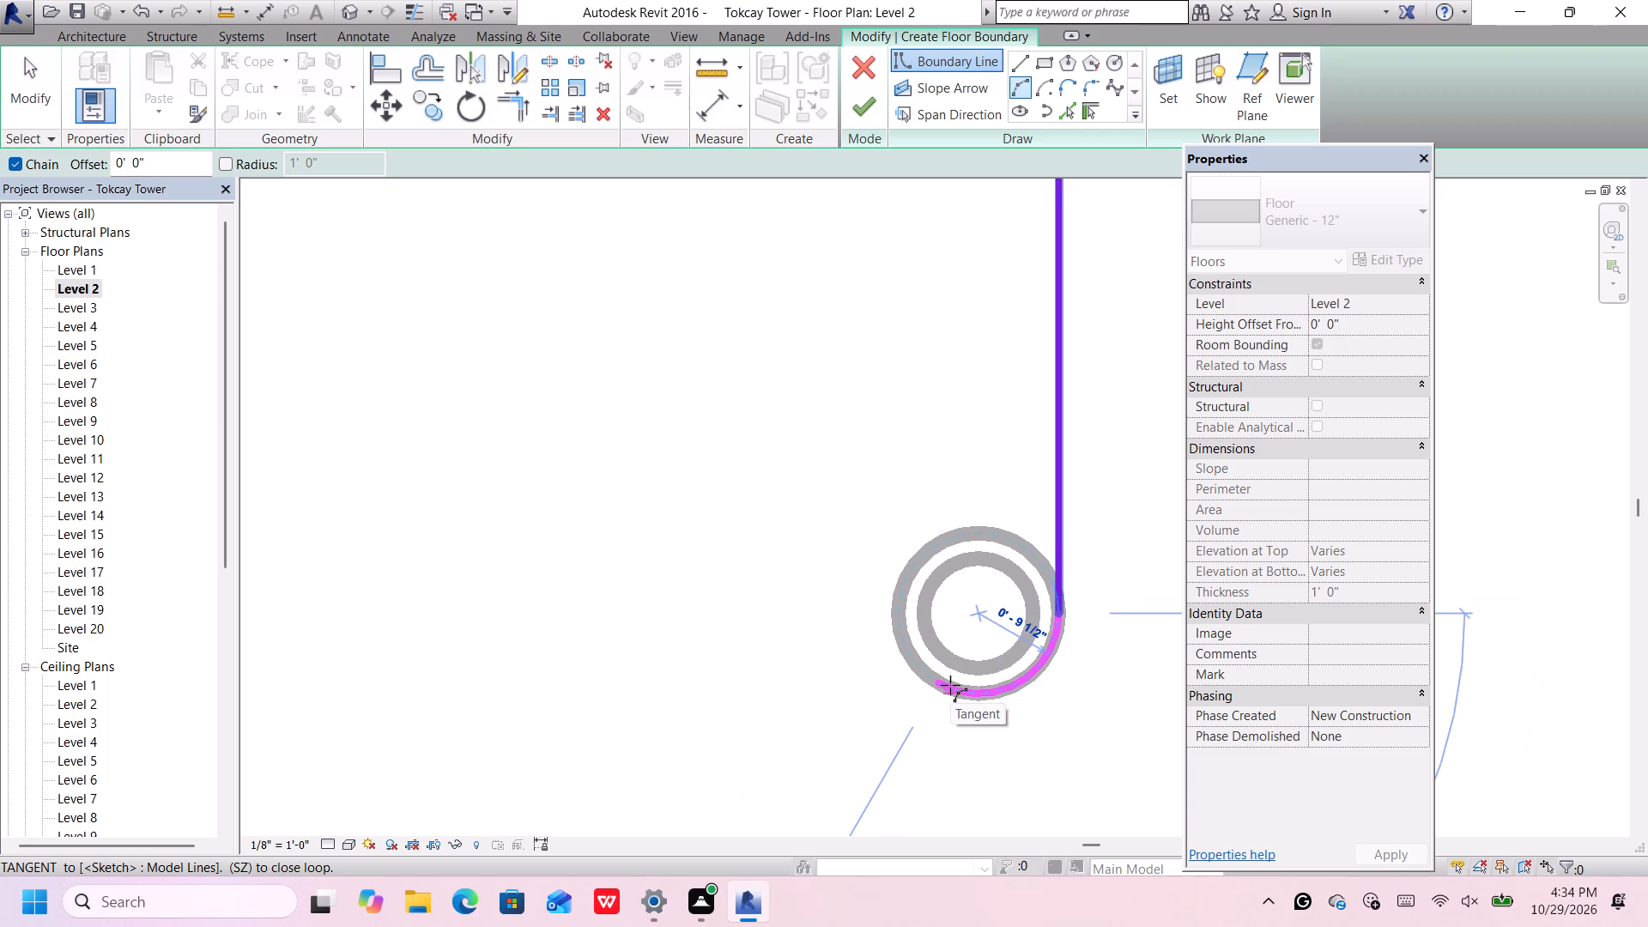
pyautogui.scroll(2, 950, 685)
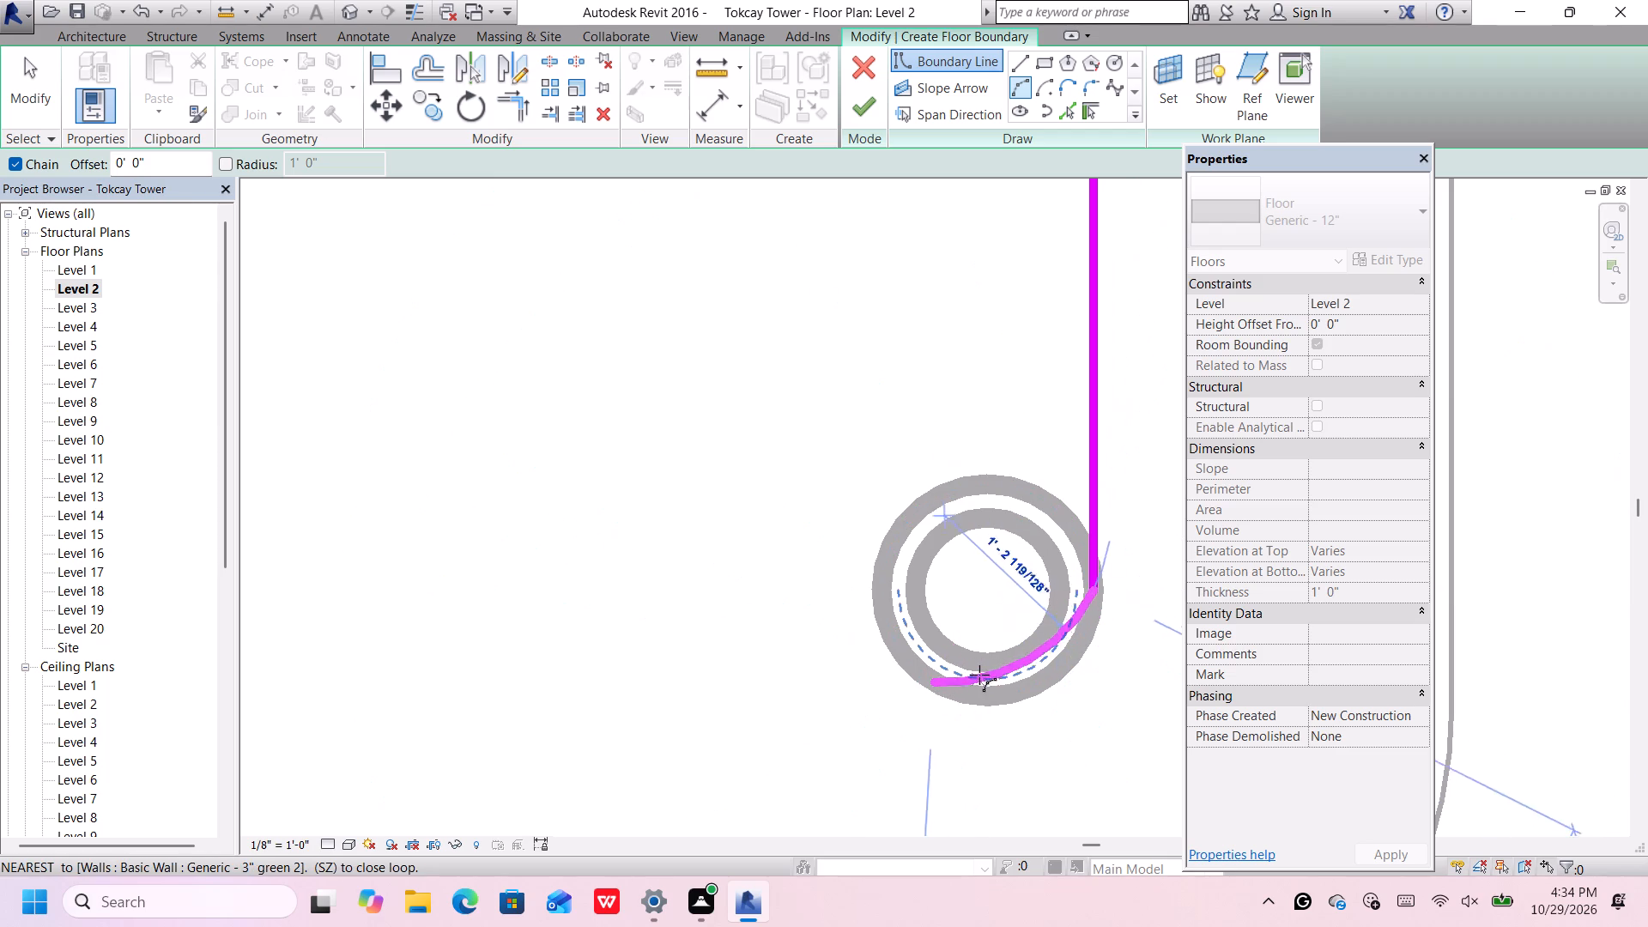
pyautogui.click(1005, 692)
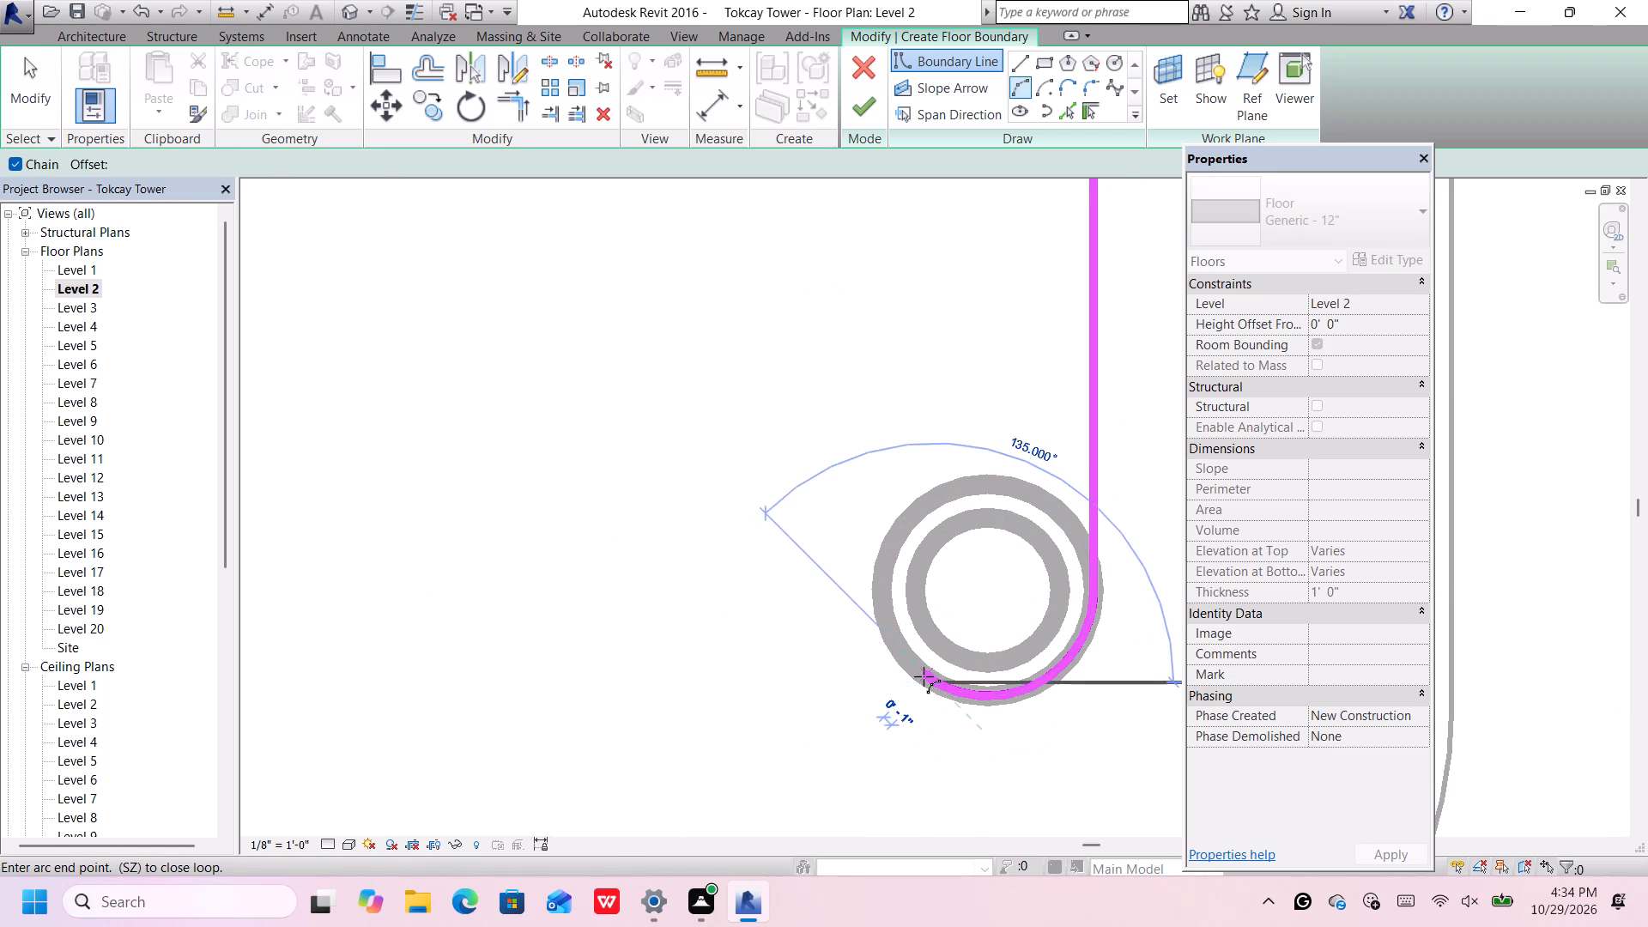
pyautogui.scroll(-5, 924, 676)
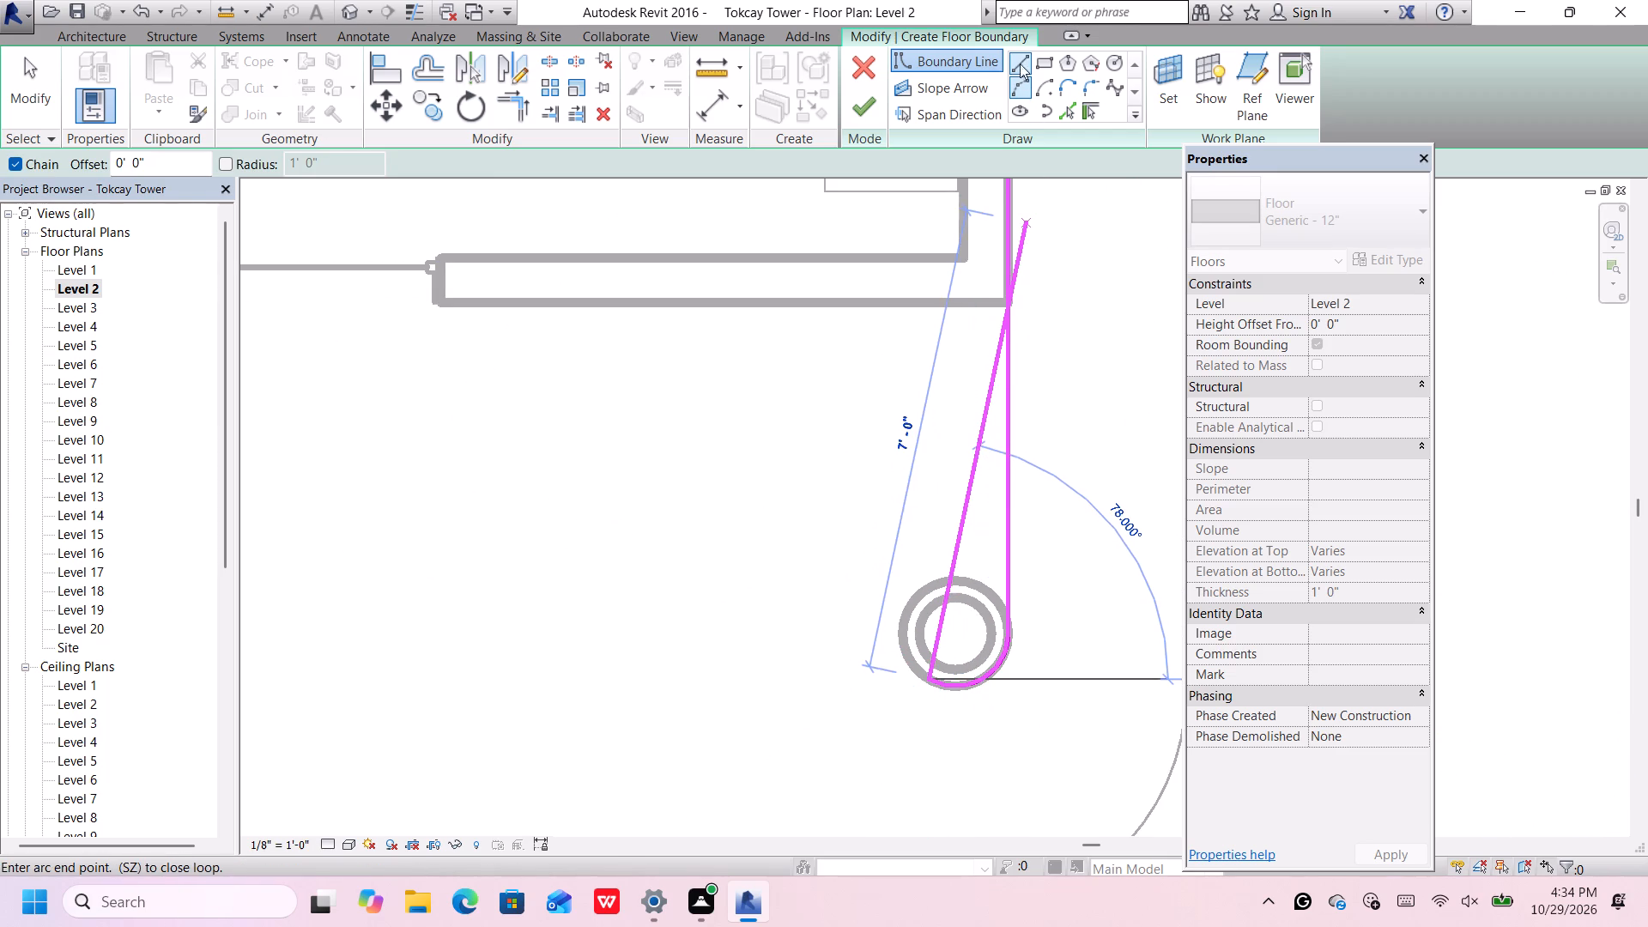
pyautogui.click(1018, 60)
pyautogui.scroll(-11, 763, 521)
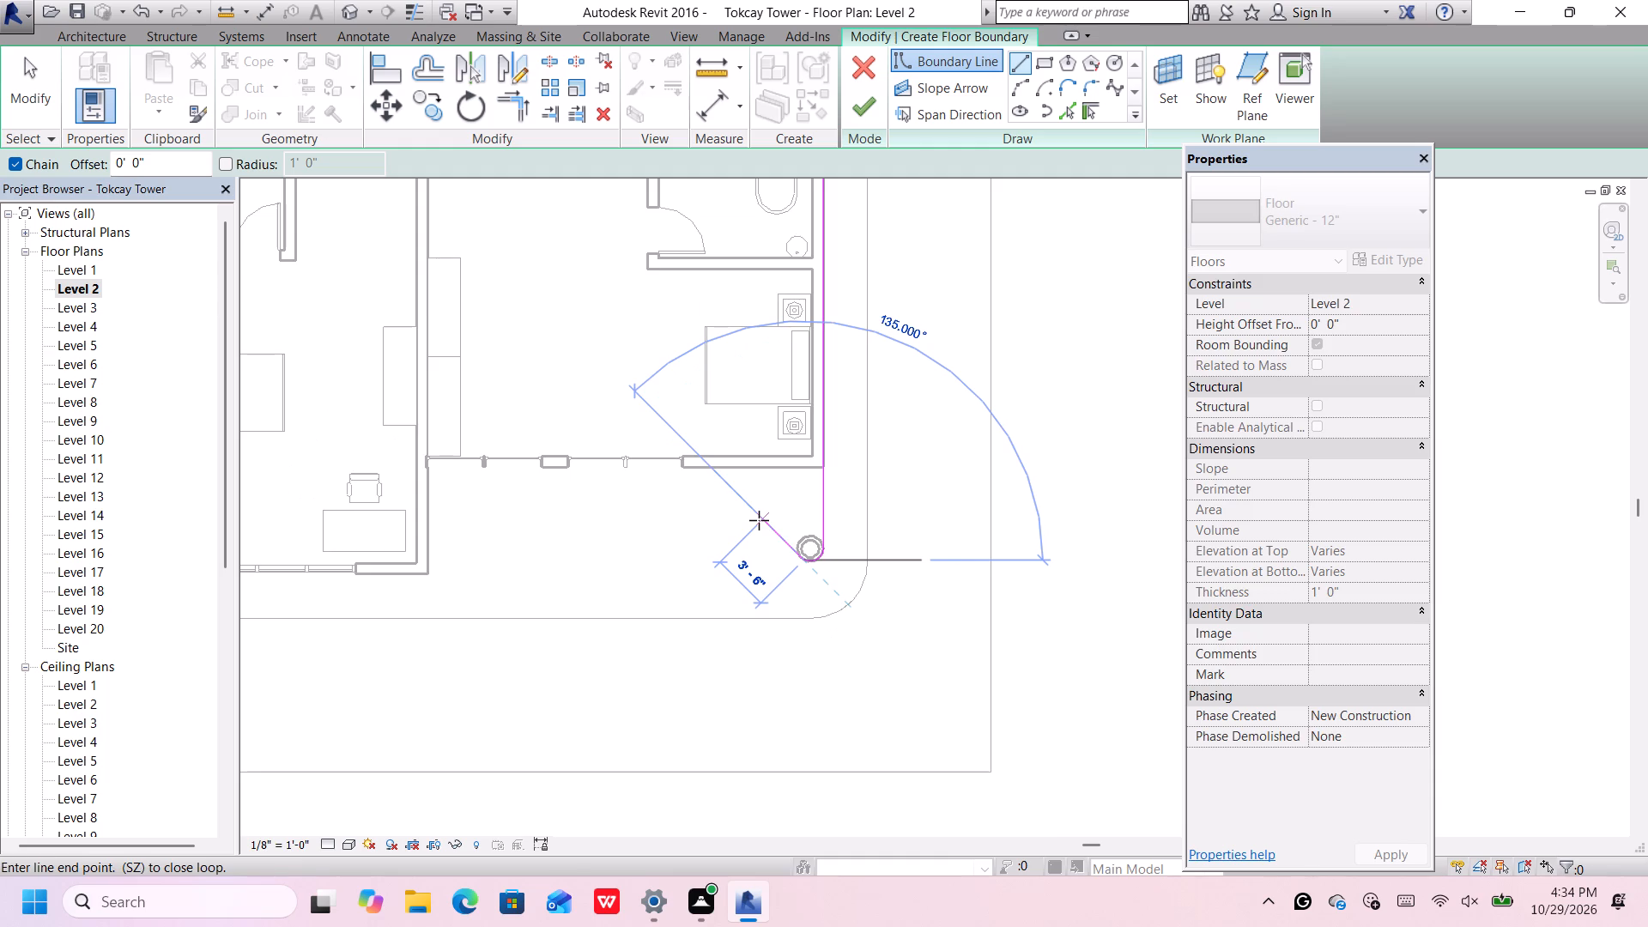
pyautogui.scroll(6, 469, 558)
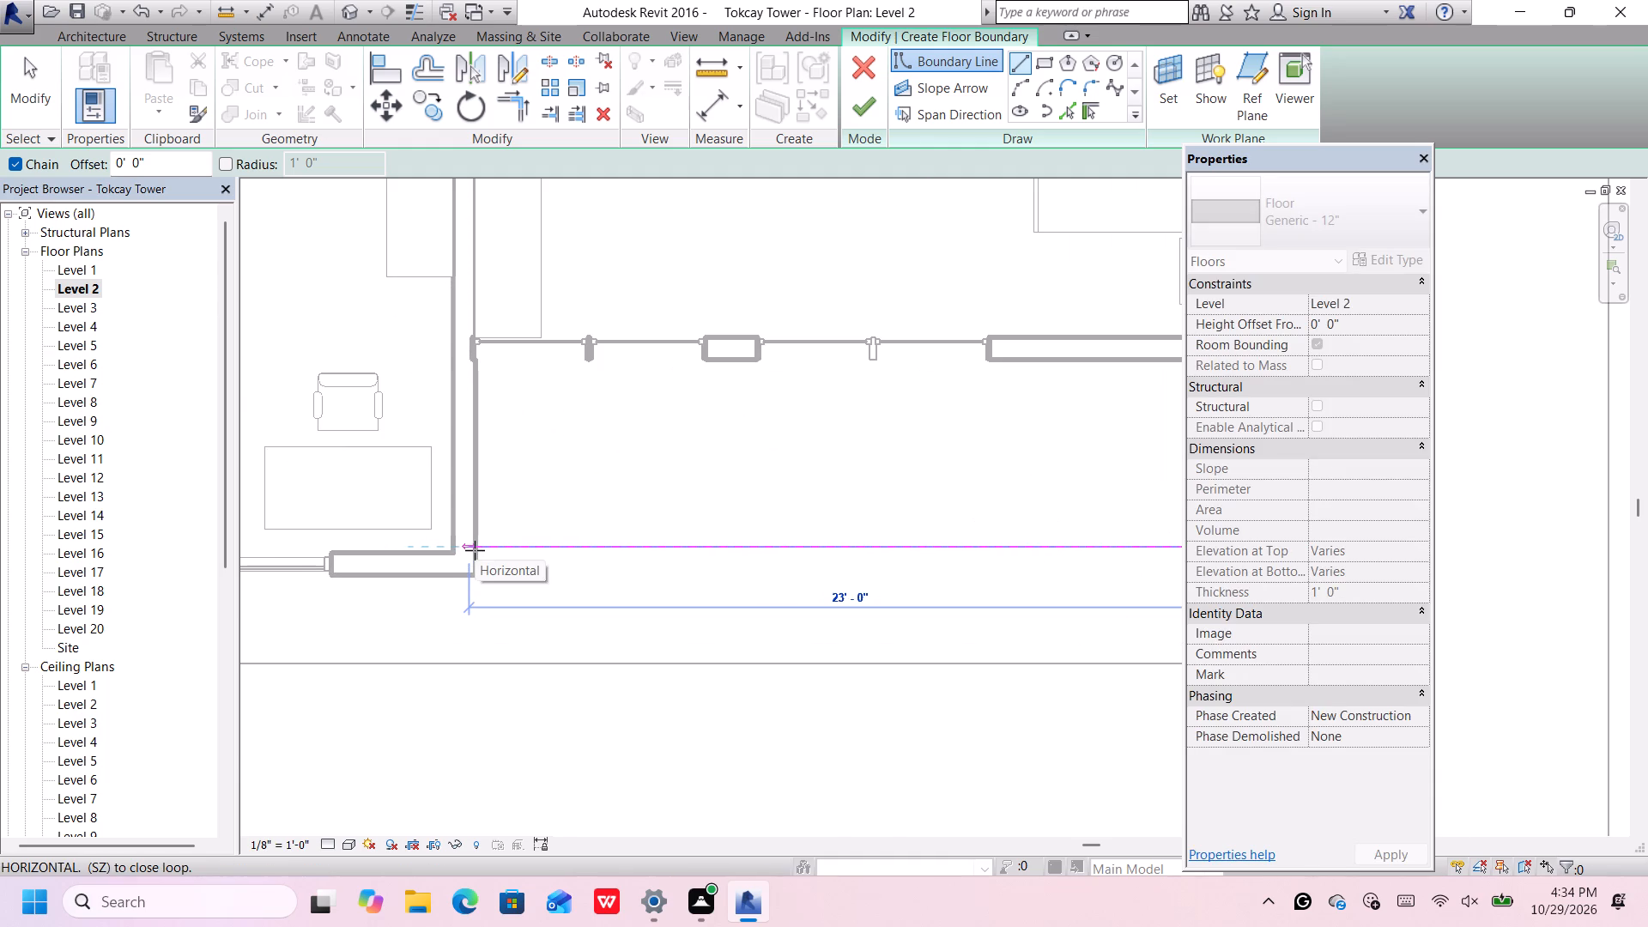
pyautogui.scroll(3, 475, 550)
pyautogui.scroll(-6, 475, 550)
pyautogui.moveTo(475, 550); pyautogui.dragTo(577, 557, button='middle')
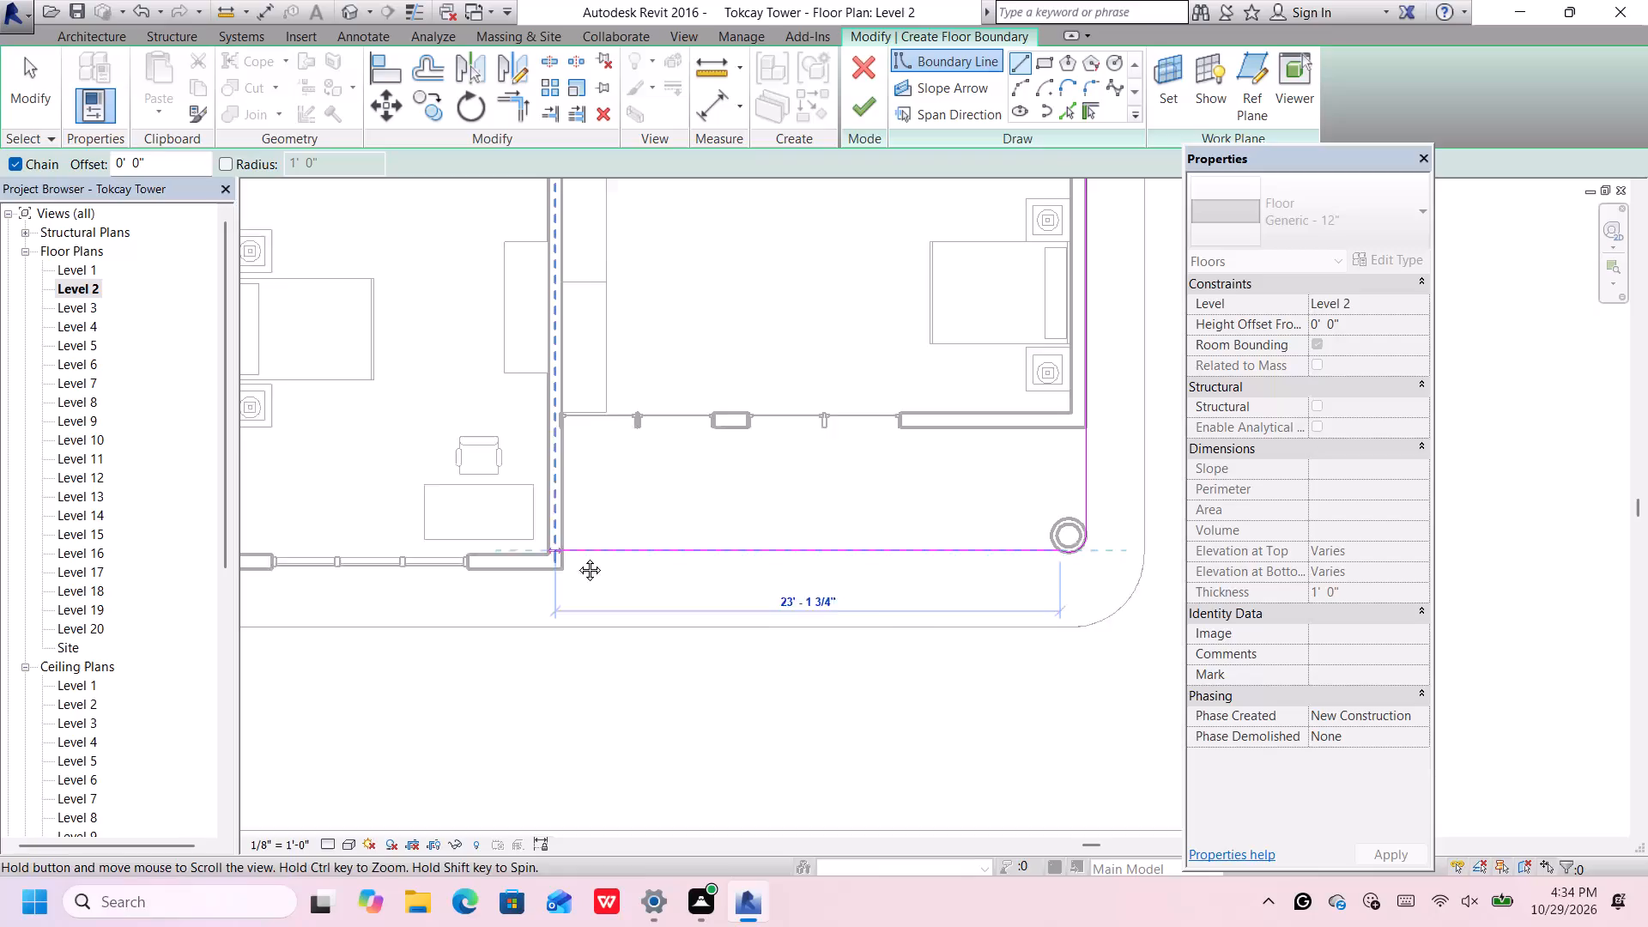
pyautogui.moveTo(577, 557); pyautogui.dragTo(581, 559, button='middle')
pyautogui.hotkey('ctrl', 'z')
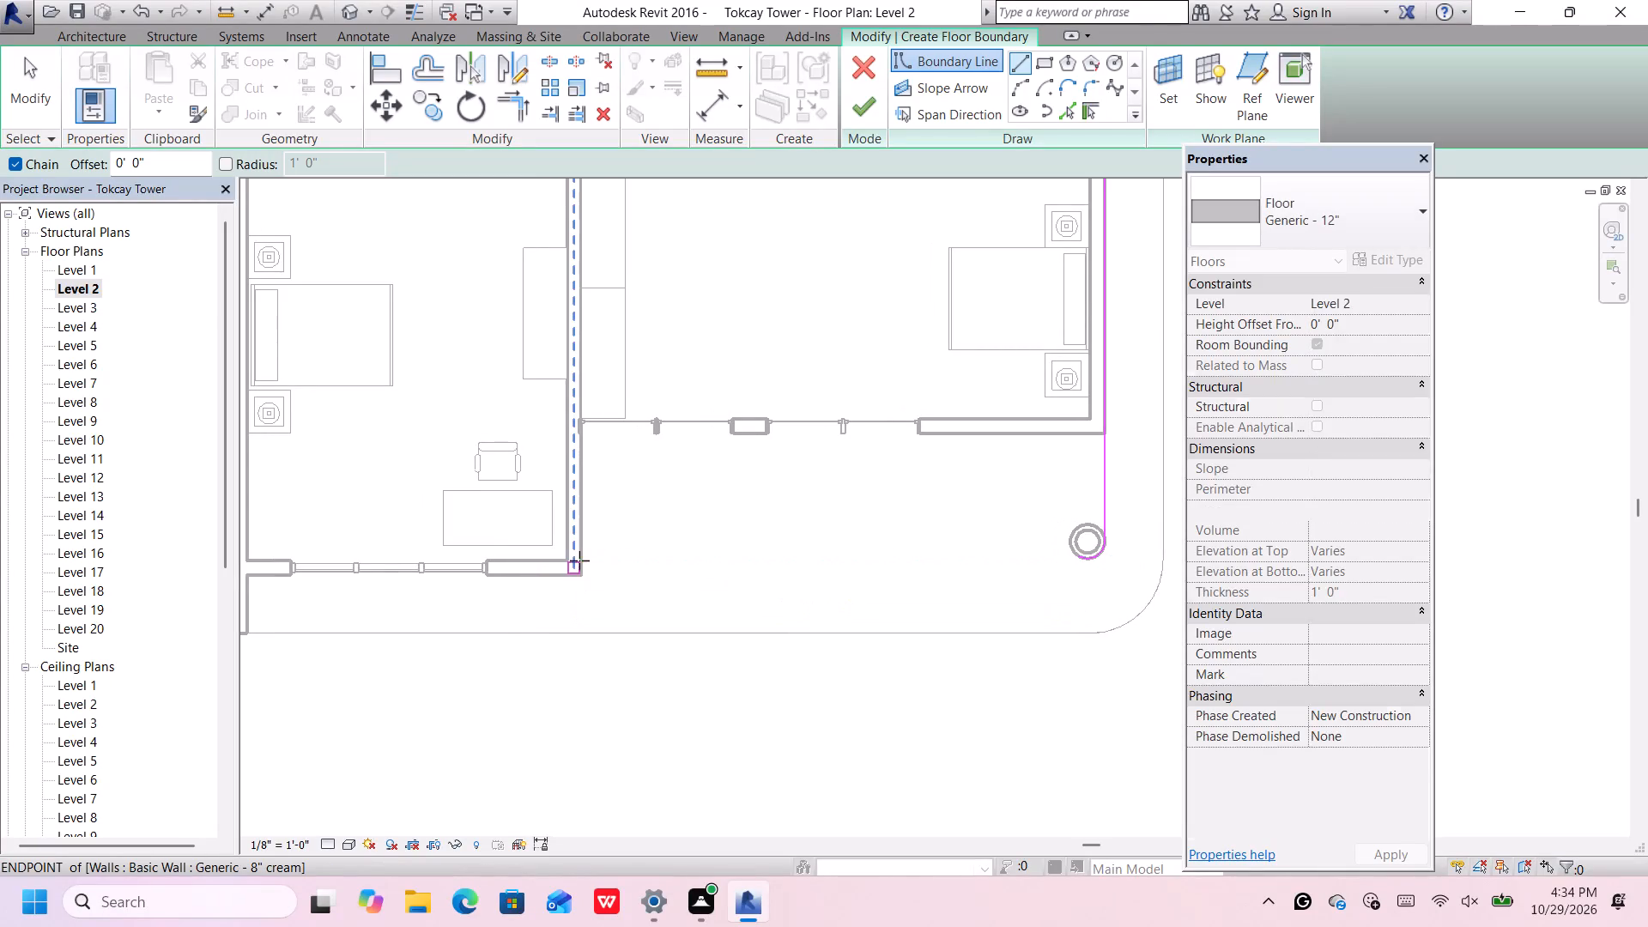
# Sketch a horizontal floor boundary about 22'-4" long from the projecting bedroom's southeast wall corner east to just southwest of the southeast column.
pyautogui.click(585, 575)
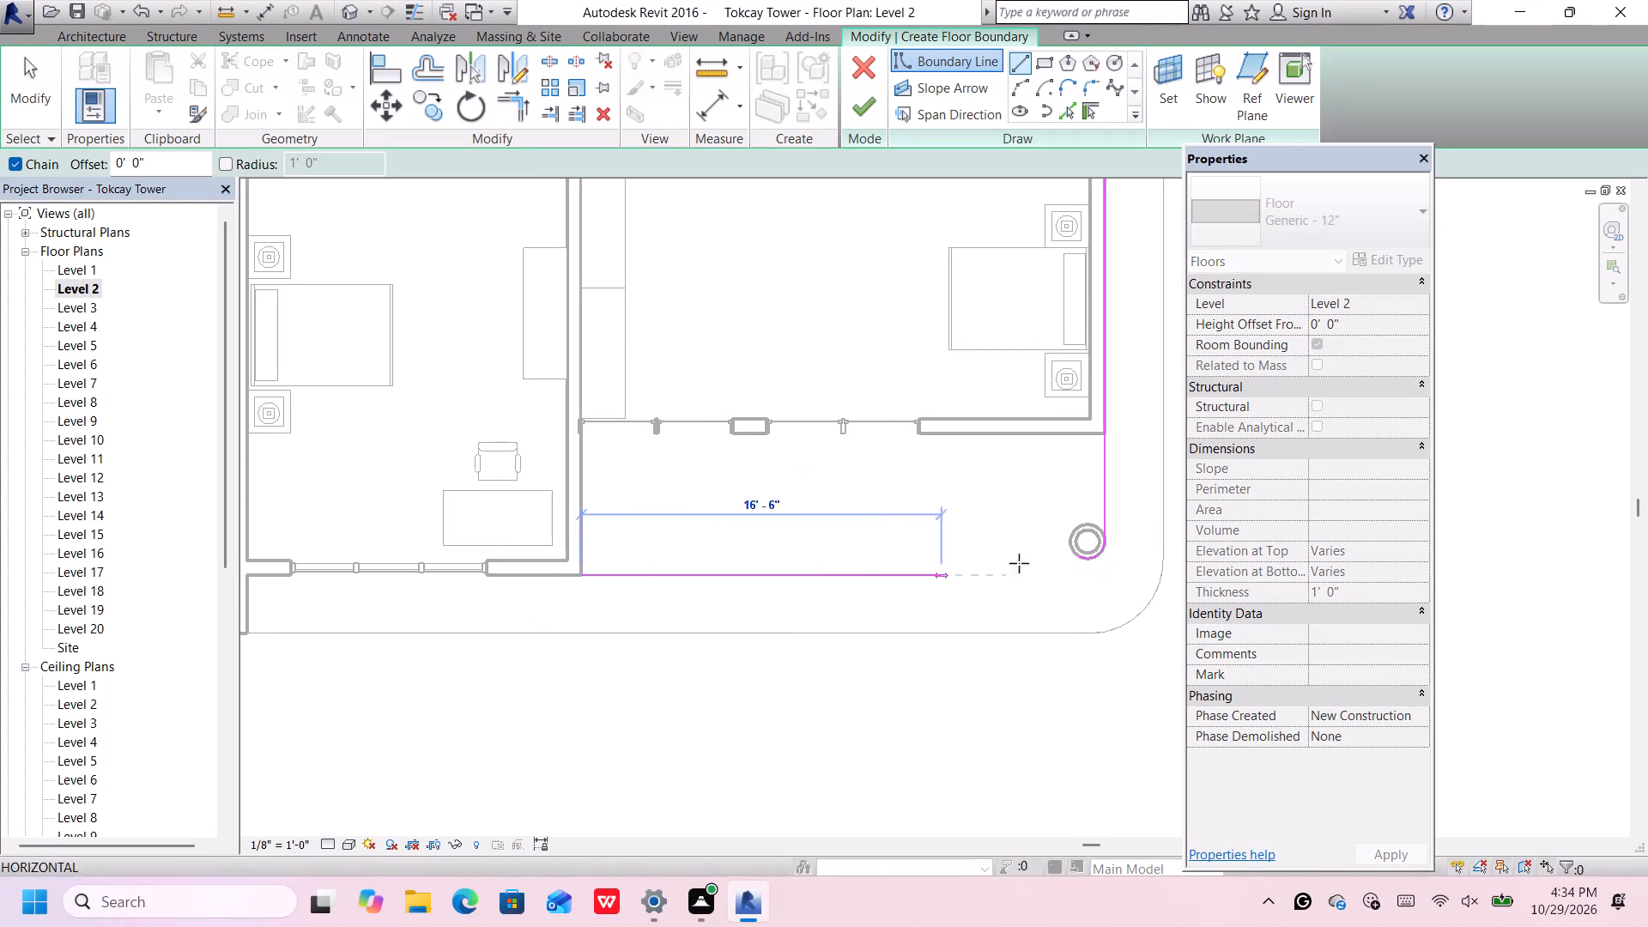
pyautogui.scroll(9, 1081, 560)
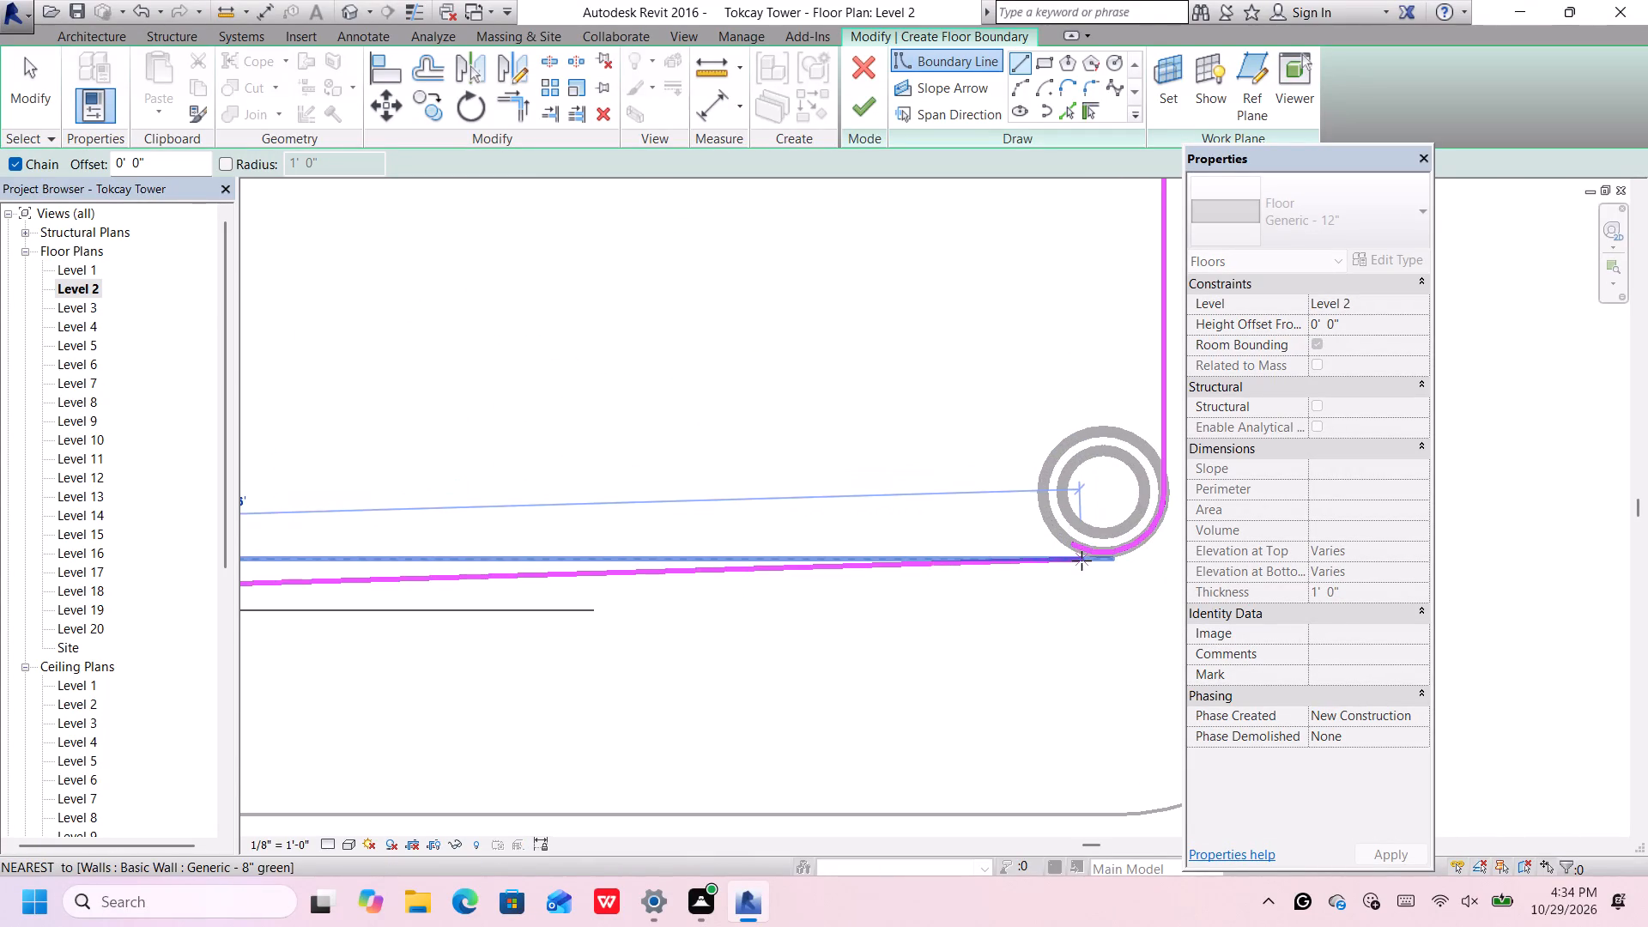
pyautogui.scroll(1, 1081, 560)
pyautogui.moveTo(1081, 560); pyautogui.dragTo(1000, 533, button='middle')
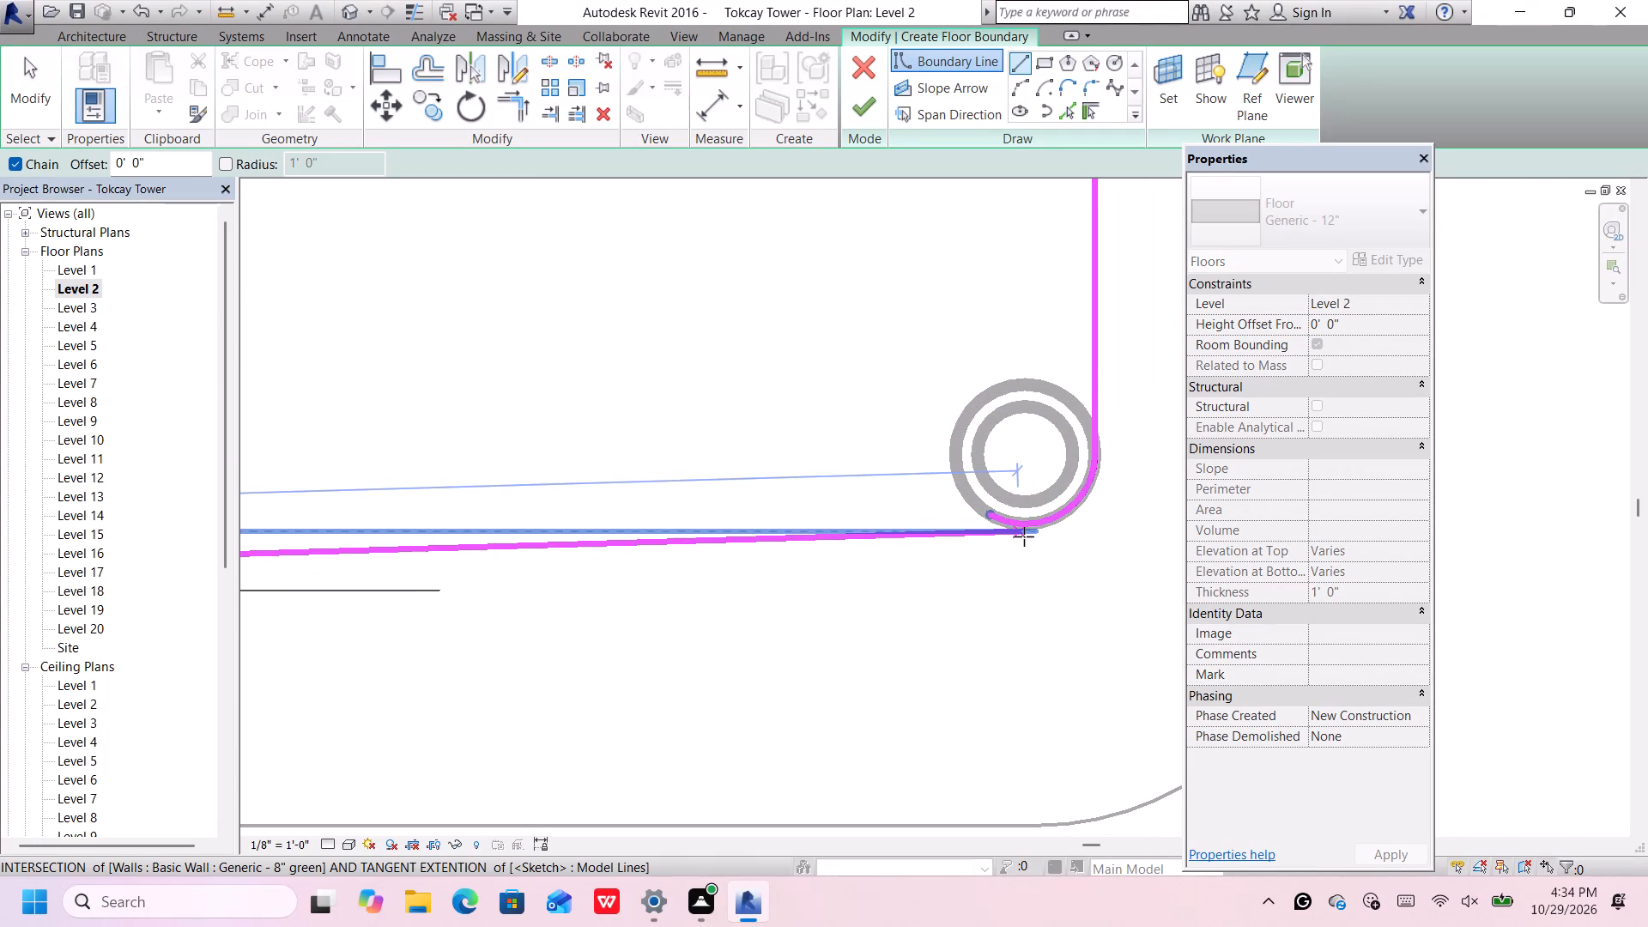
pyautogui.scroll(-9, 1024, 536)
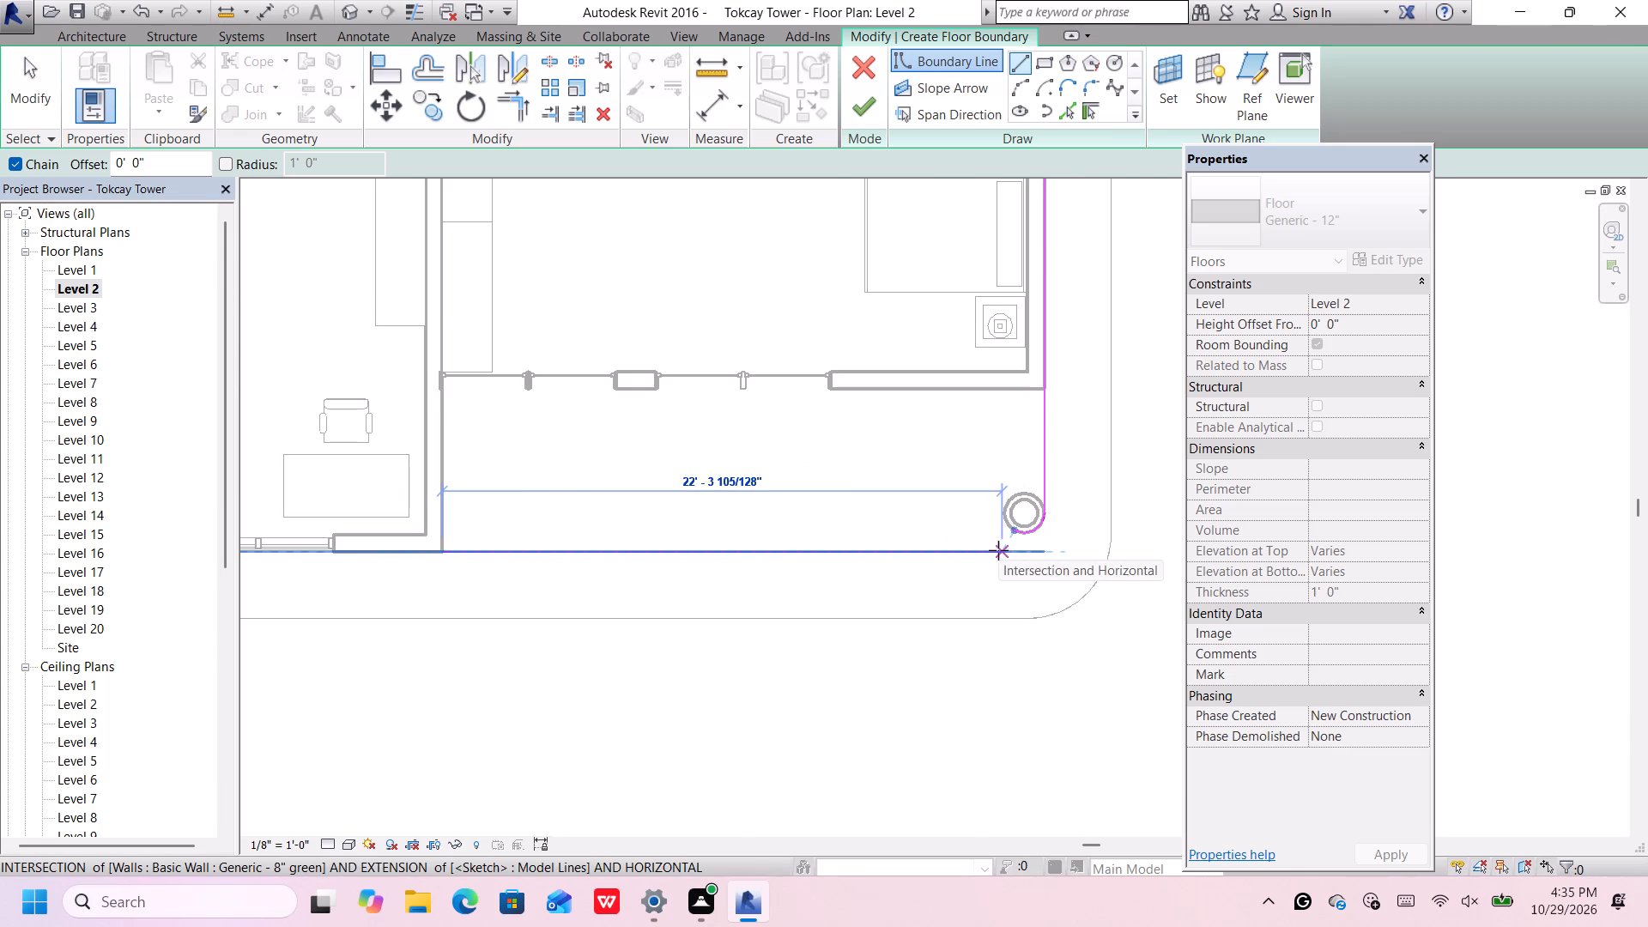
pyautogui.click(999, 550)
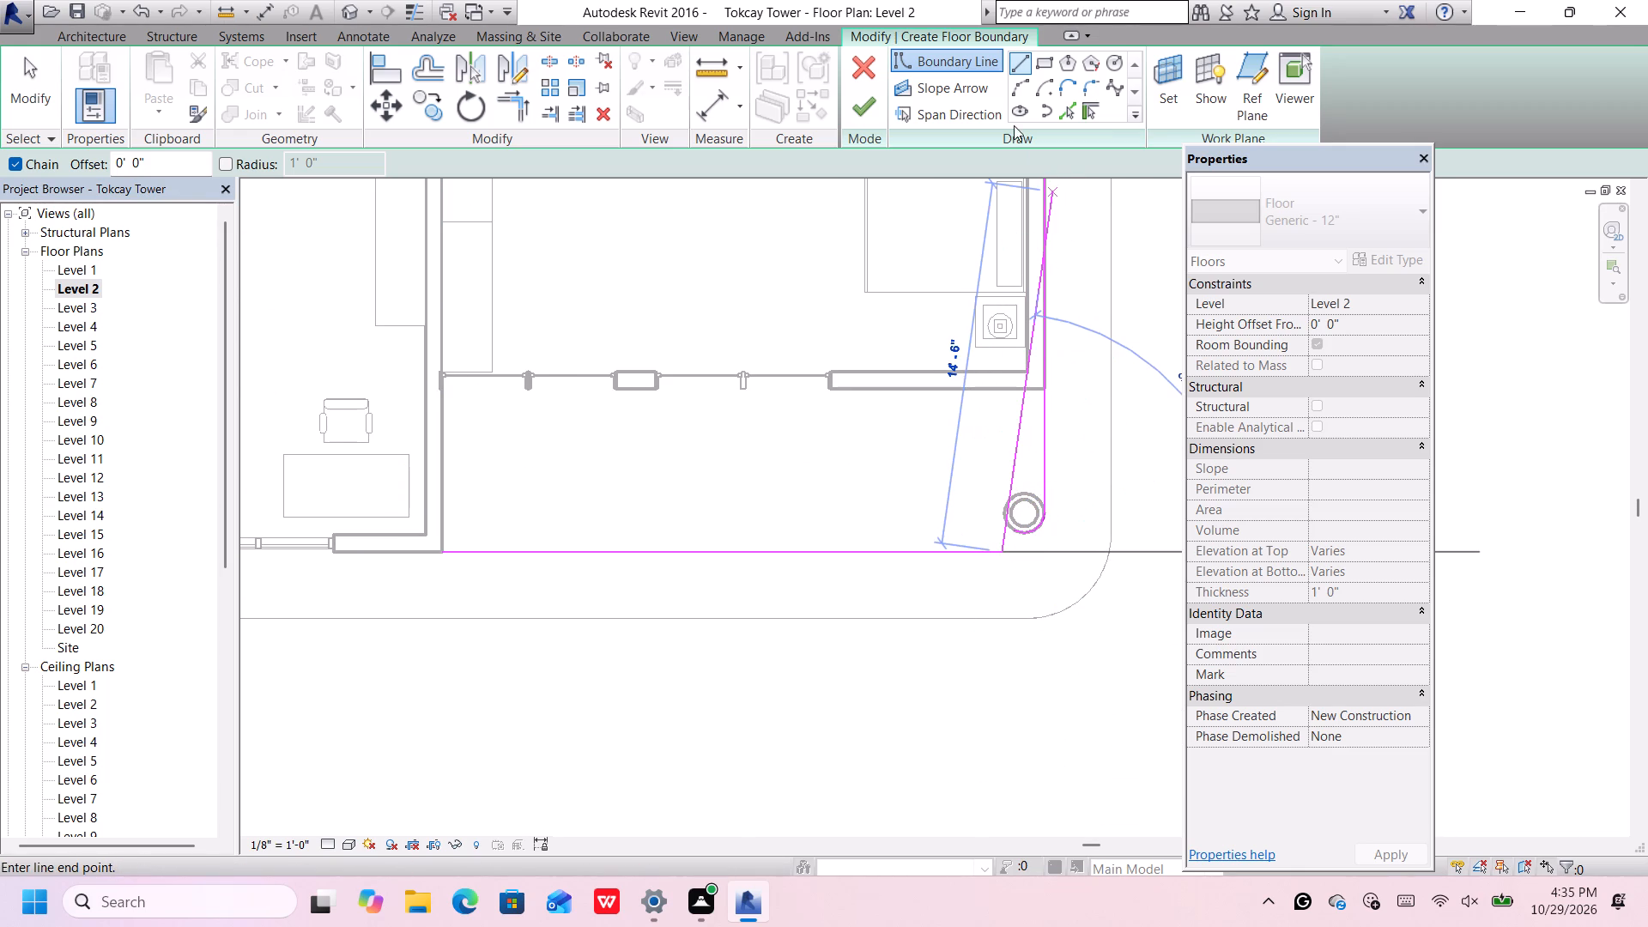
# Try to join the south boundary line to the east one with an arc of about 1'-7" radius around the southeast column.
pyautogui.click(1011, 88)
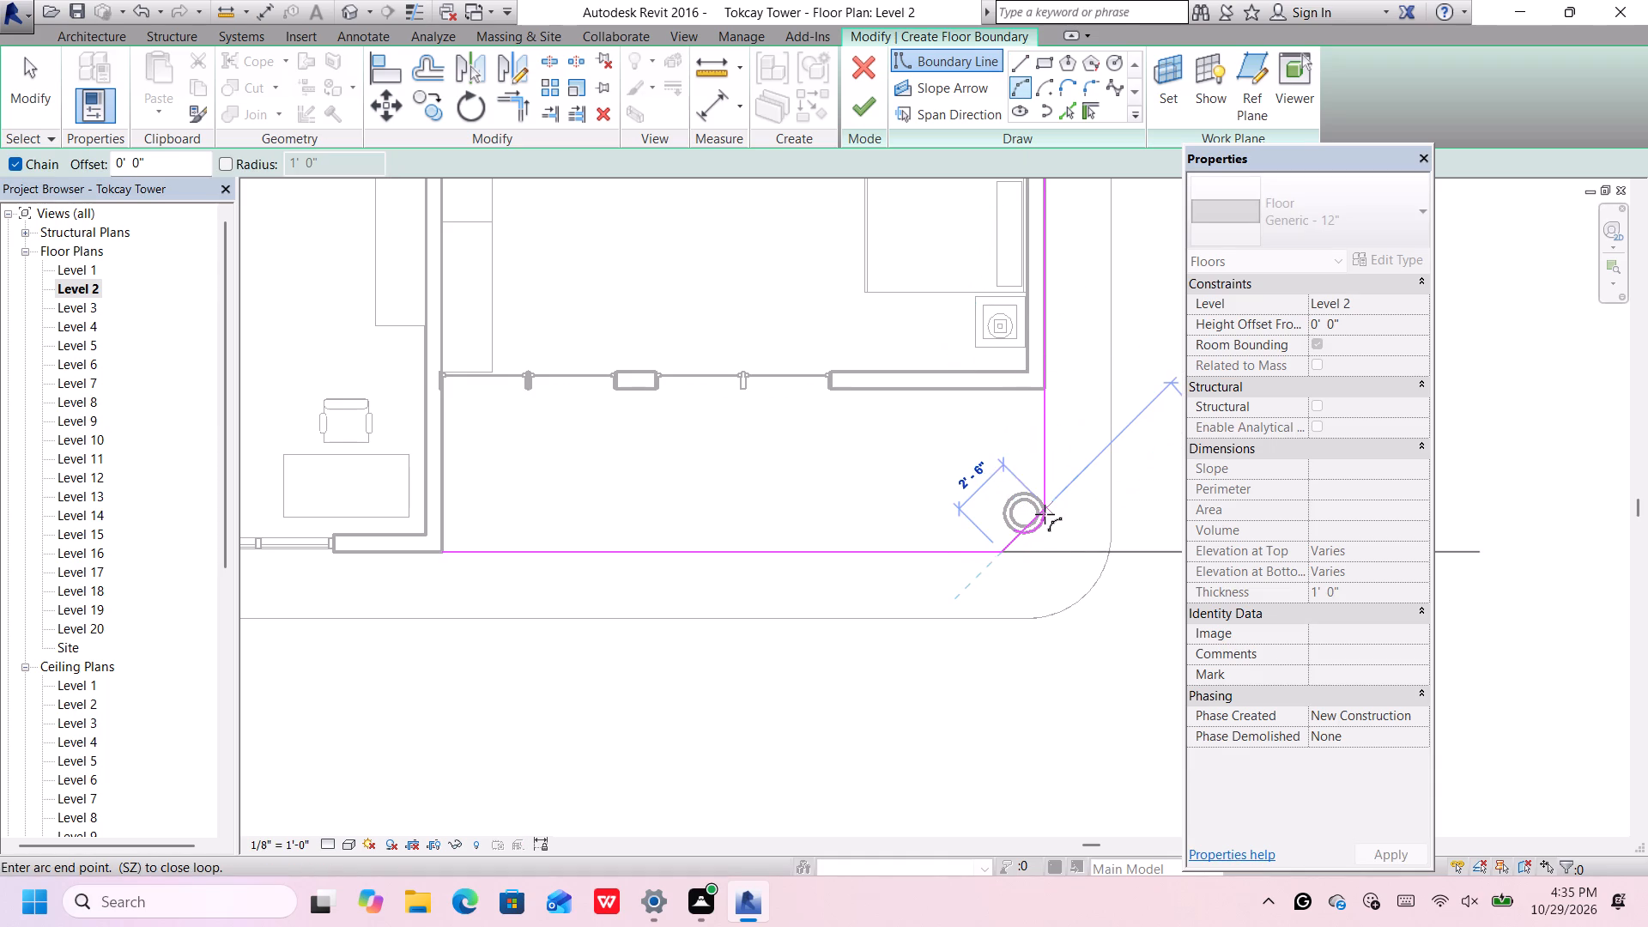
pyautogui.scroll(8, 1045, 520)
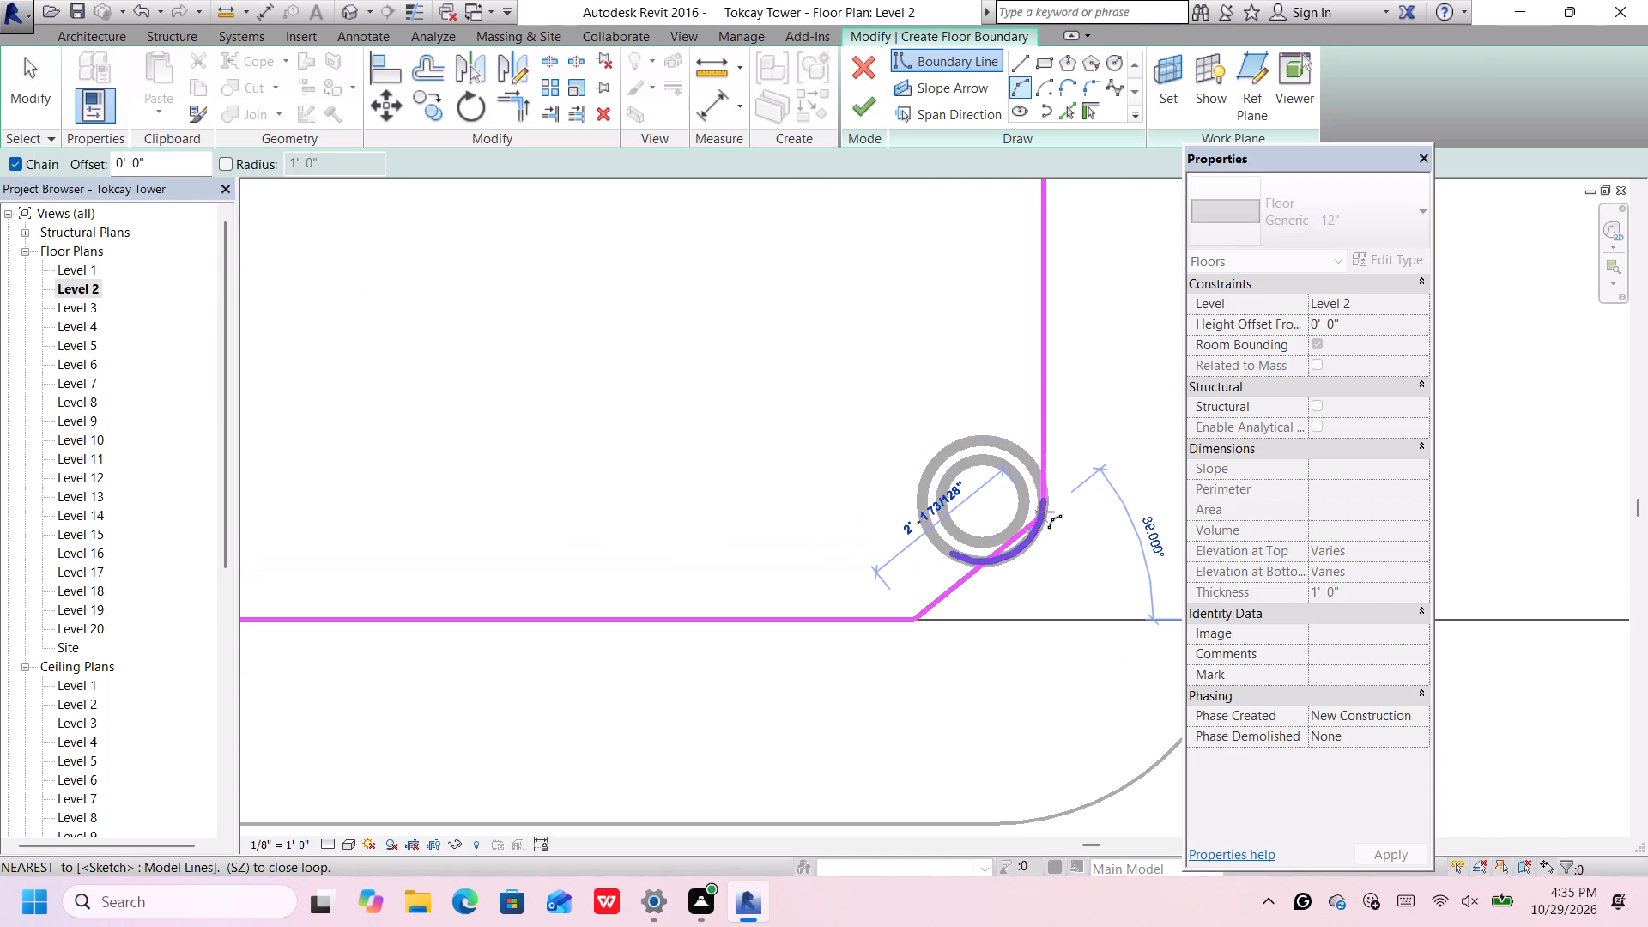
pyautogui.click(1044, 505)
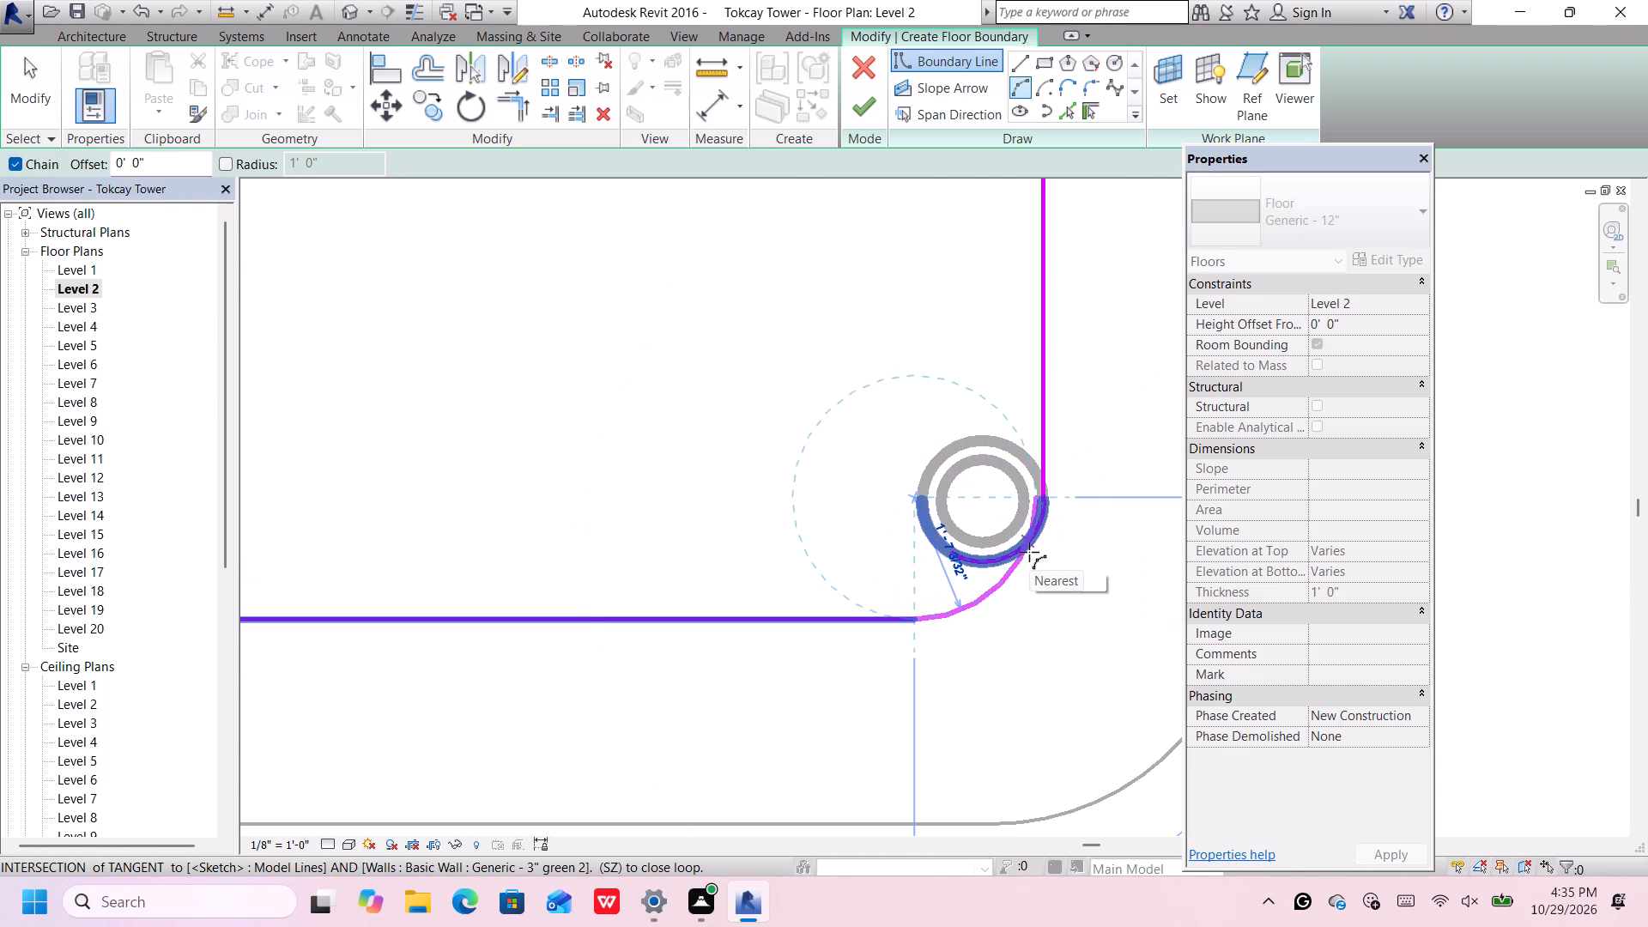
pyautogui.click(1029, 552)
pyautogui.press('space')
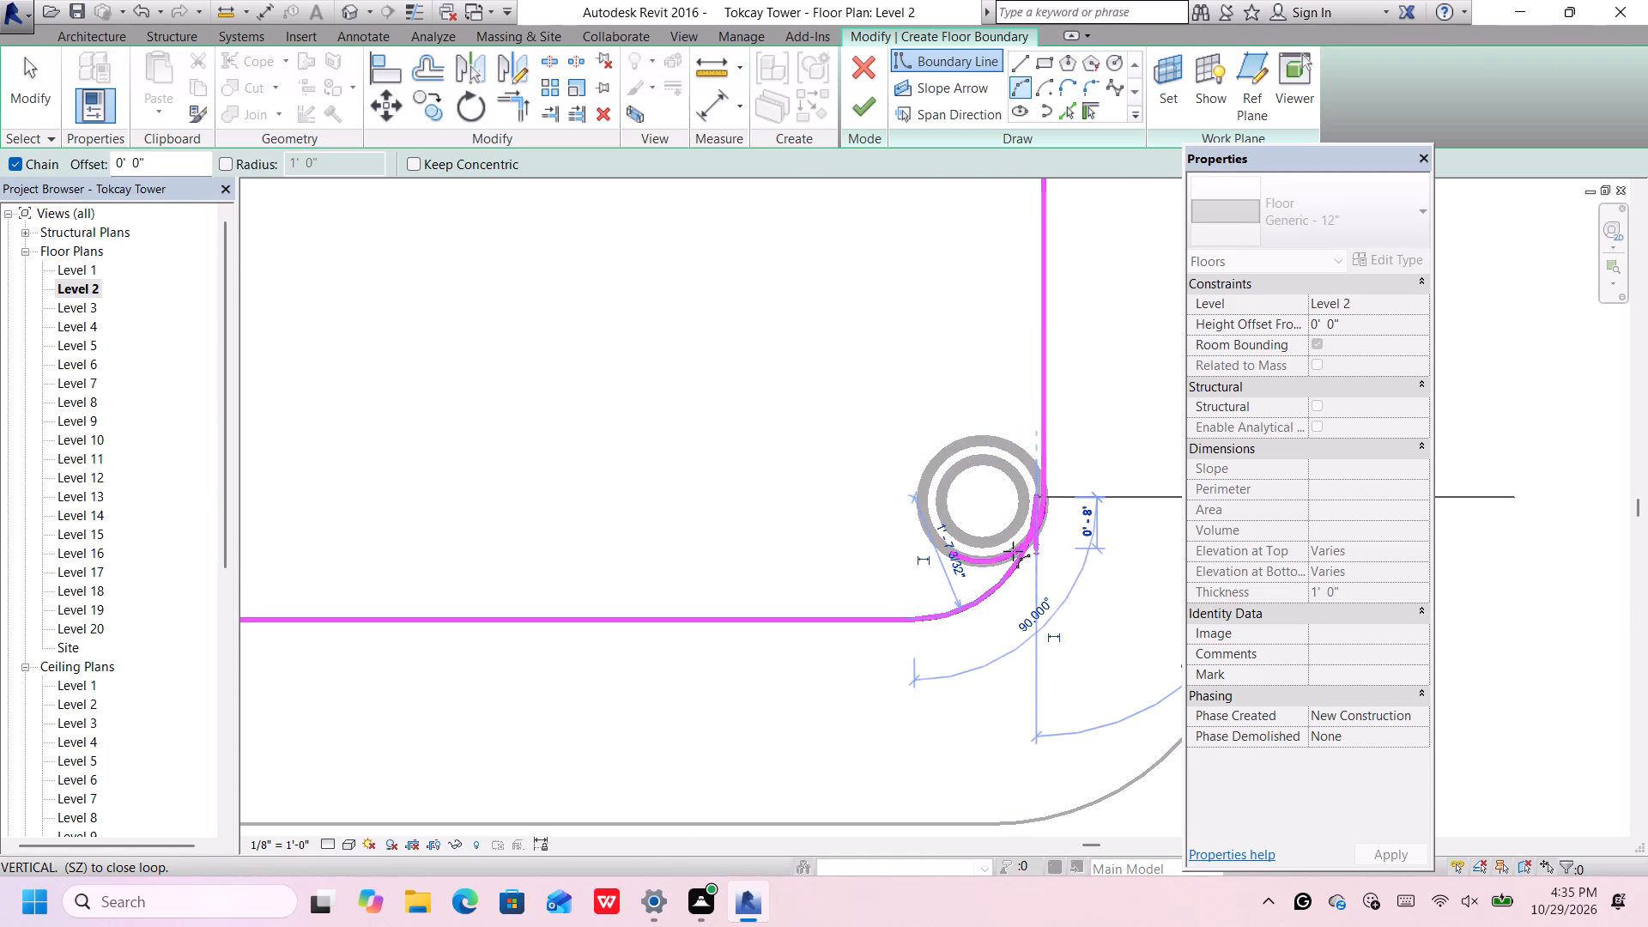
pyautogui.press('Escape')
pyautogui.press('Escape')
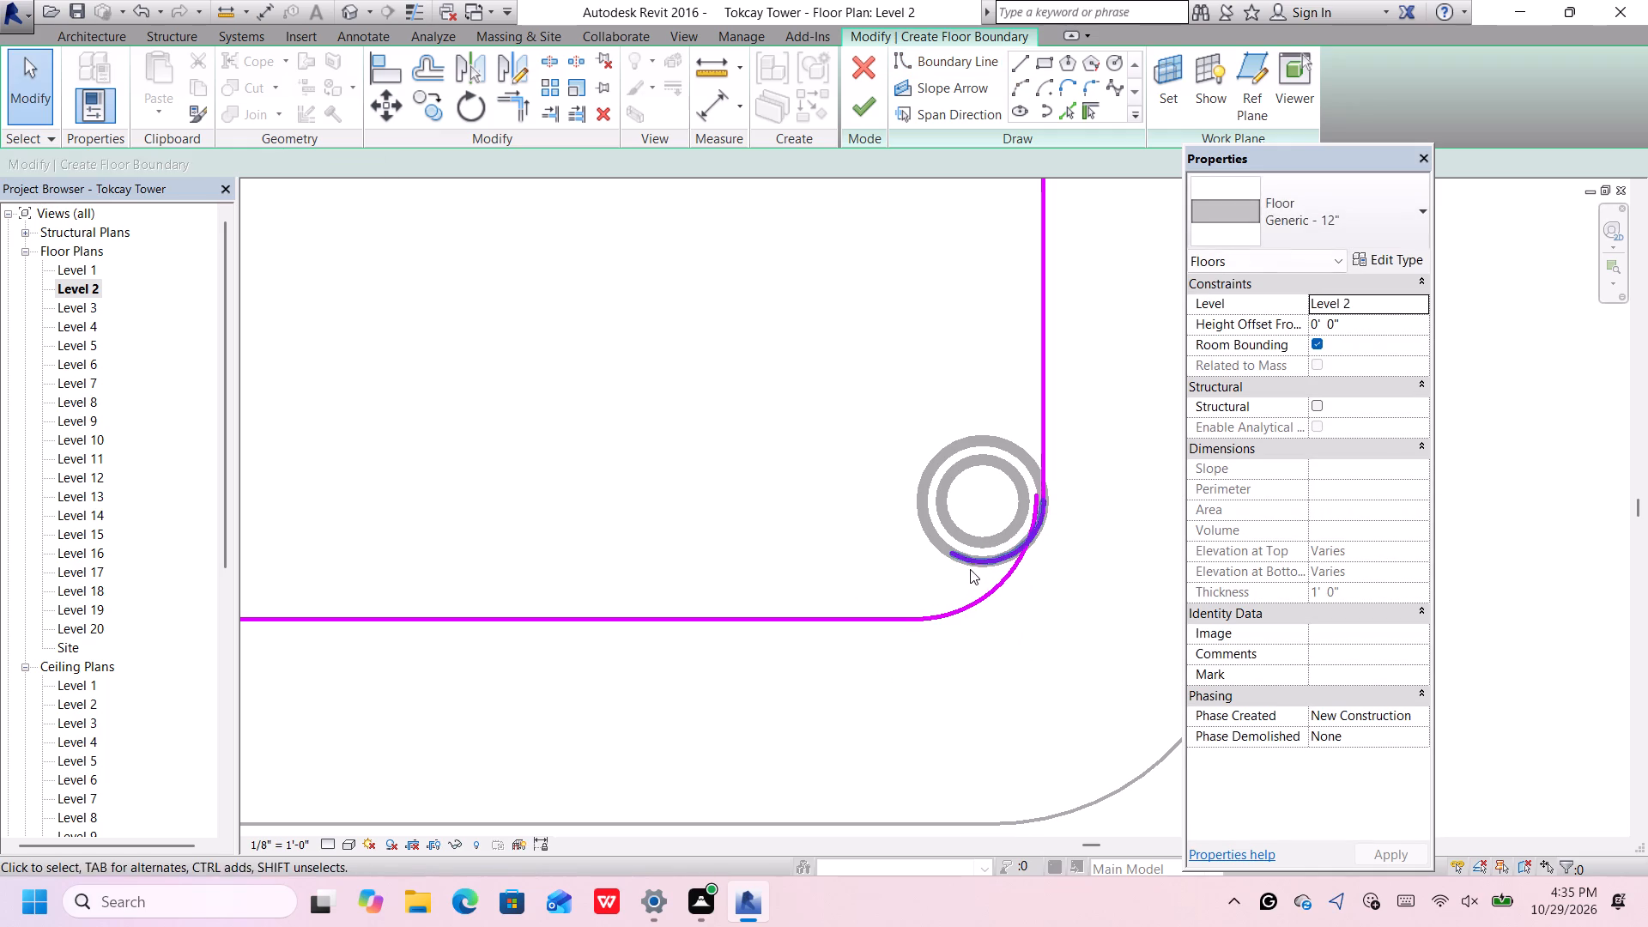
# Delete the small boundary arc hugging the southeast column and the larger arc beside it.
pyautogui.click(972, 563)
pyautogui.press('Delete')
pyautogui.scroll(-2, 972, 547)
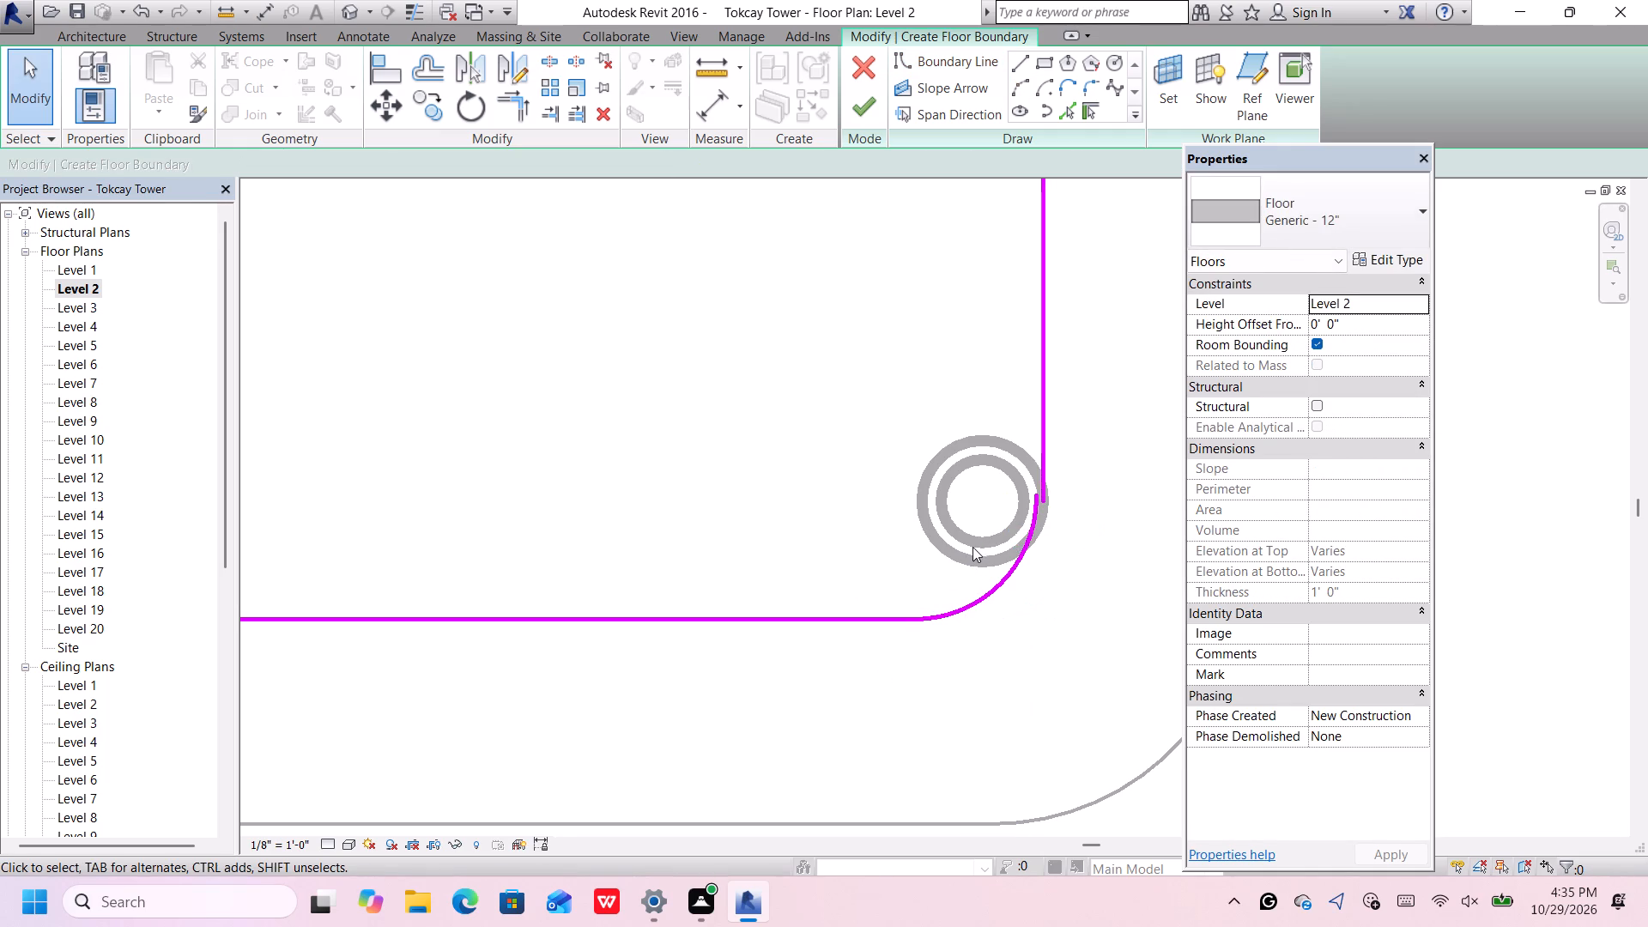
pyautogui.scroll(-2, 972, 547)
pyautogui.scroll(4, 1019, 522)
pyautogui.click(996, 534)
pyautogui.scroll(4, 997, 536)
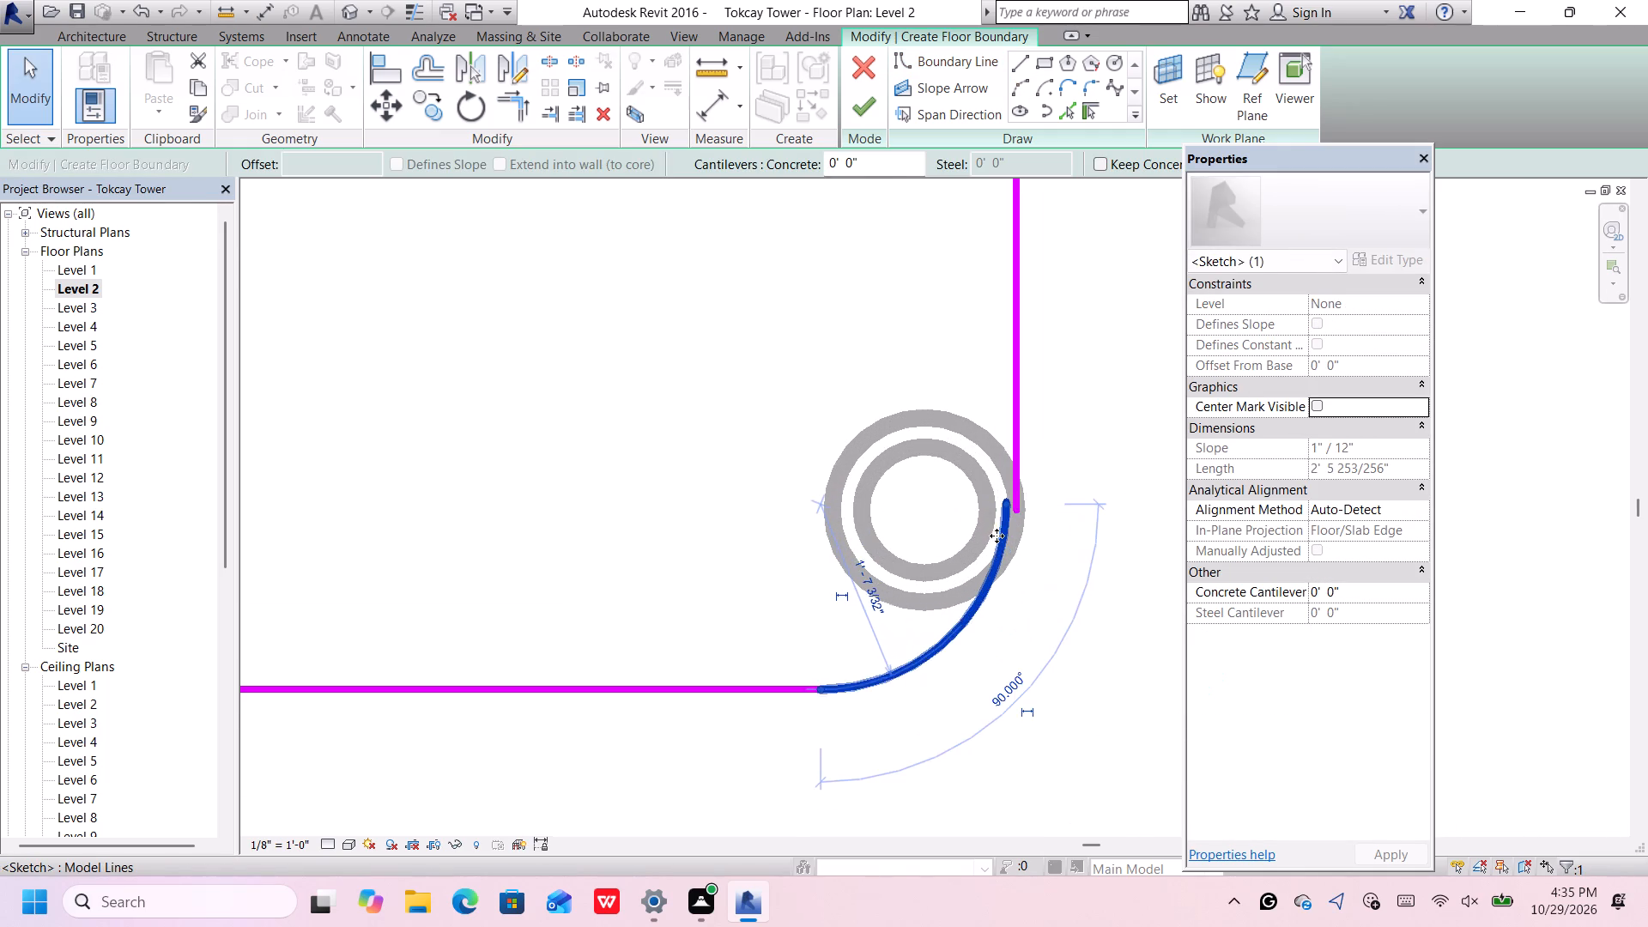
pyautogui.press('Delete')
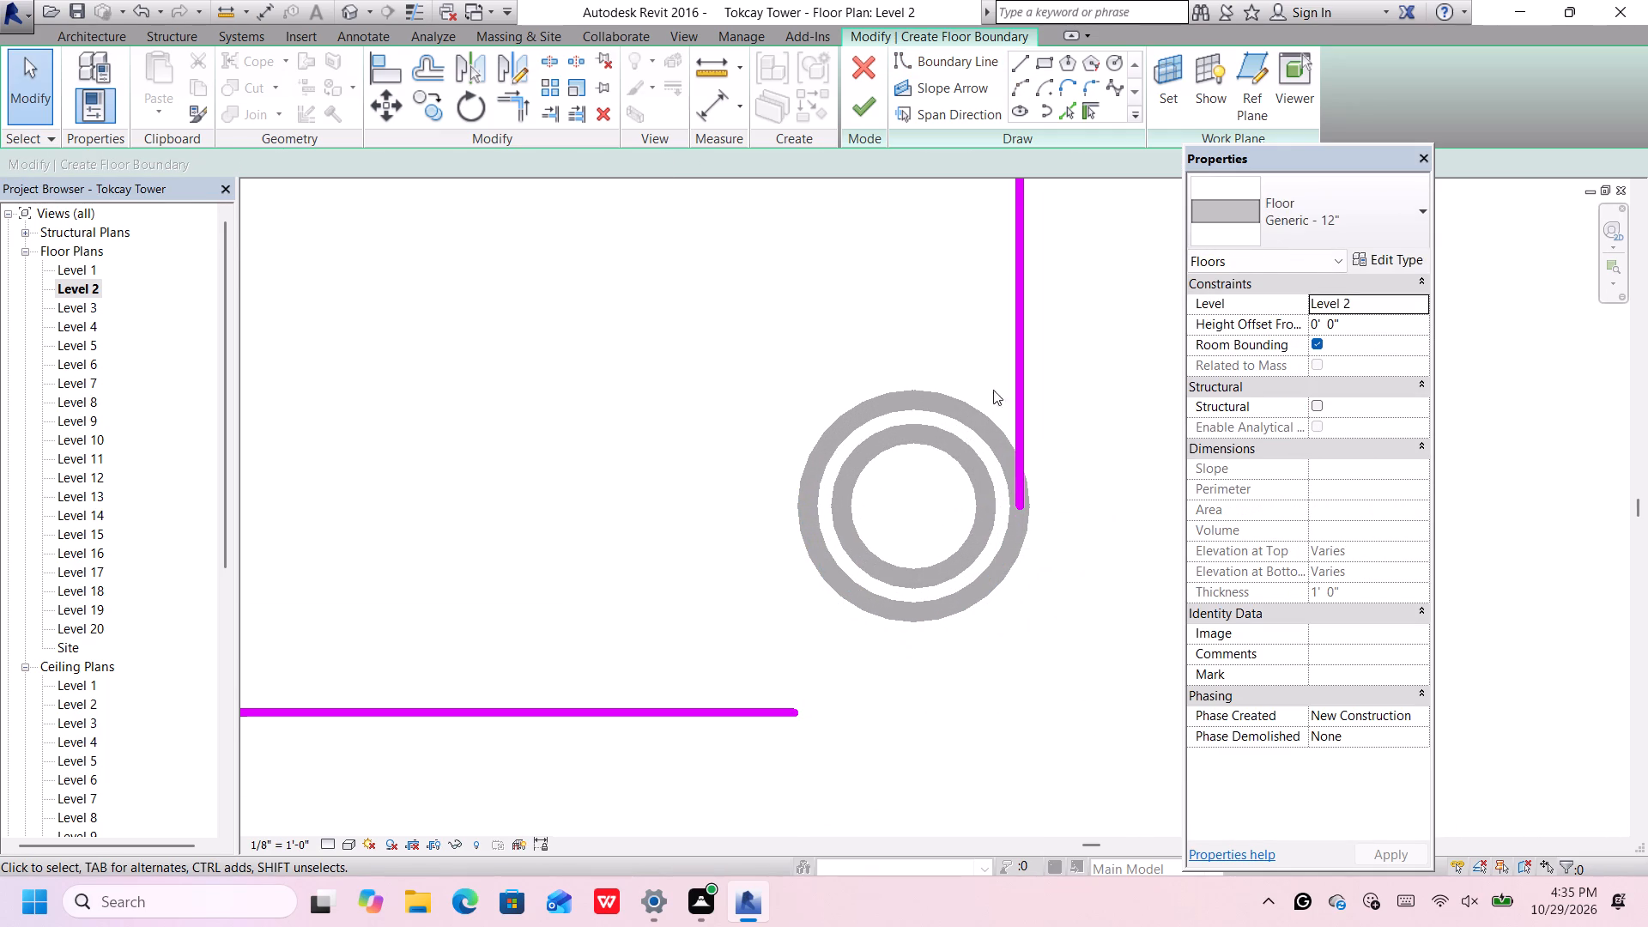
# Sketch a boundary arc of about 1'-8" radius from the east line's south end to the south line's east end.
pyautogui.click(1019, 86)
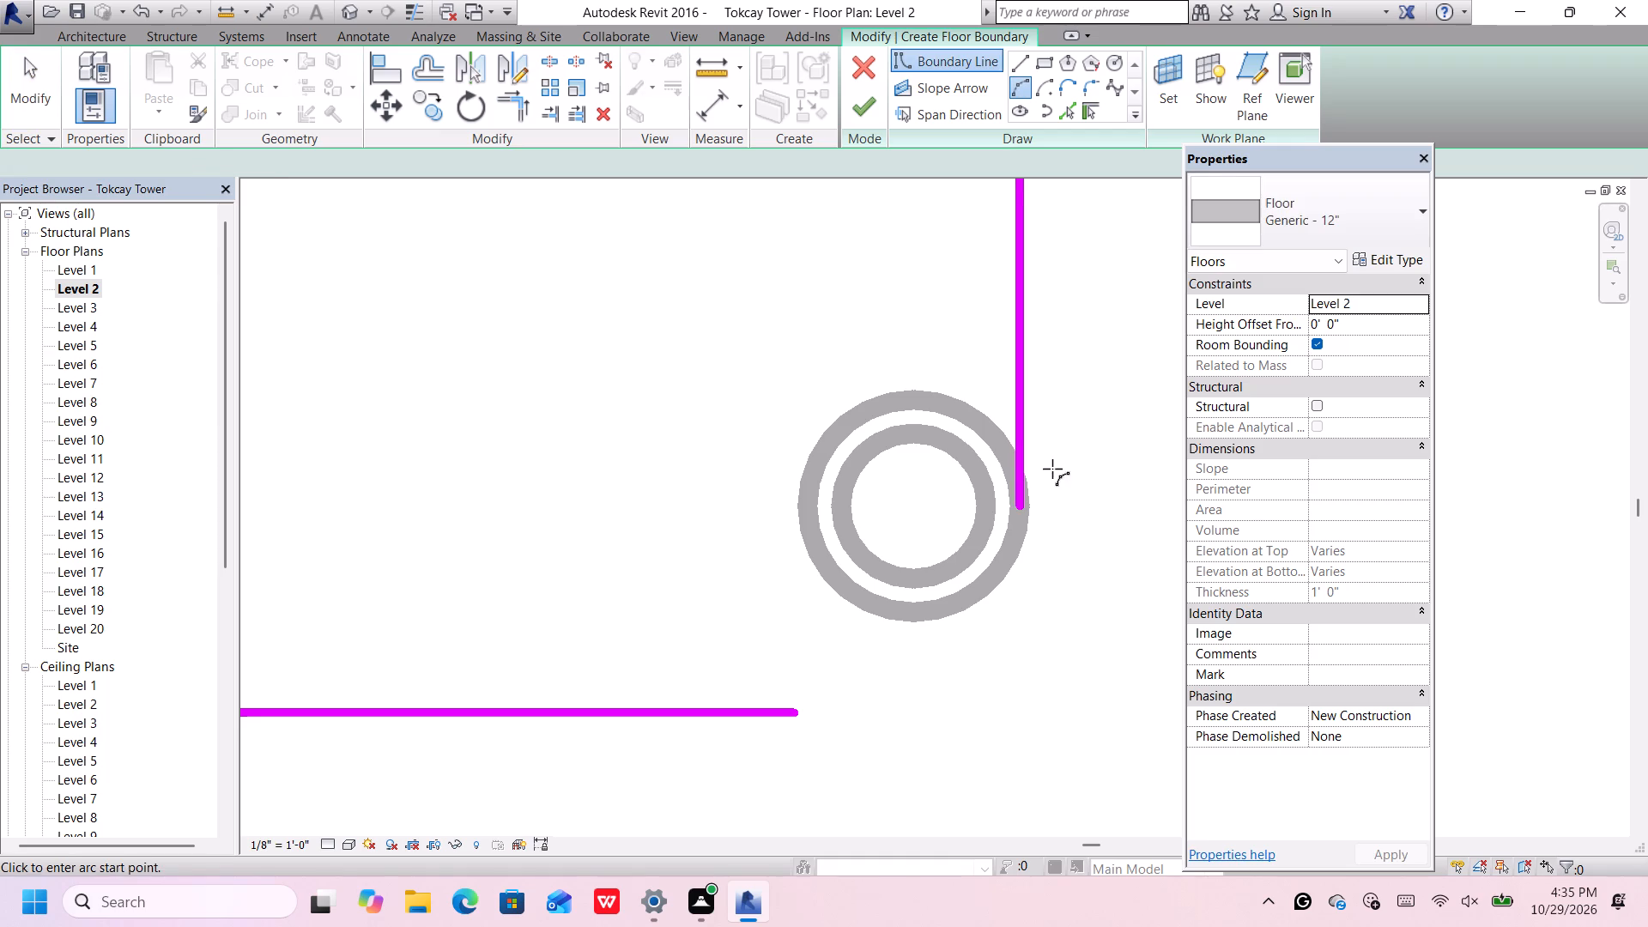
pyautogui.click(1022, 507)
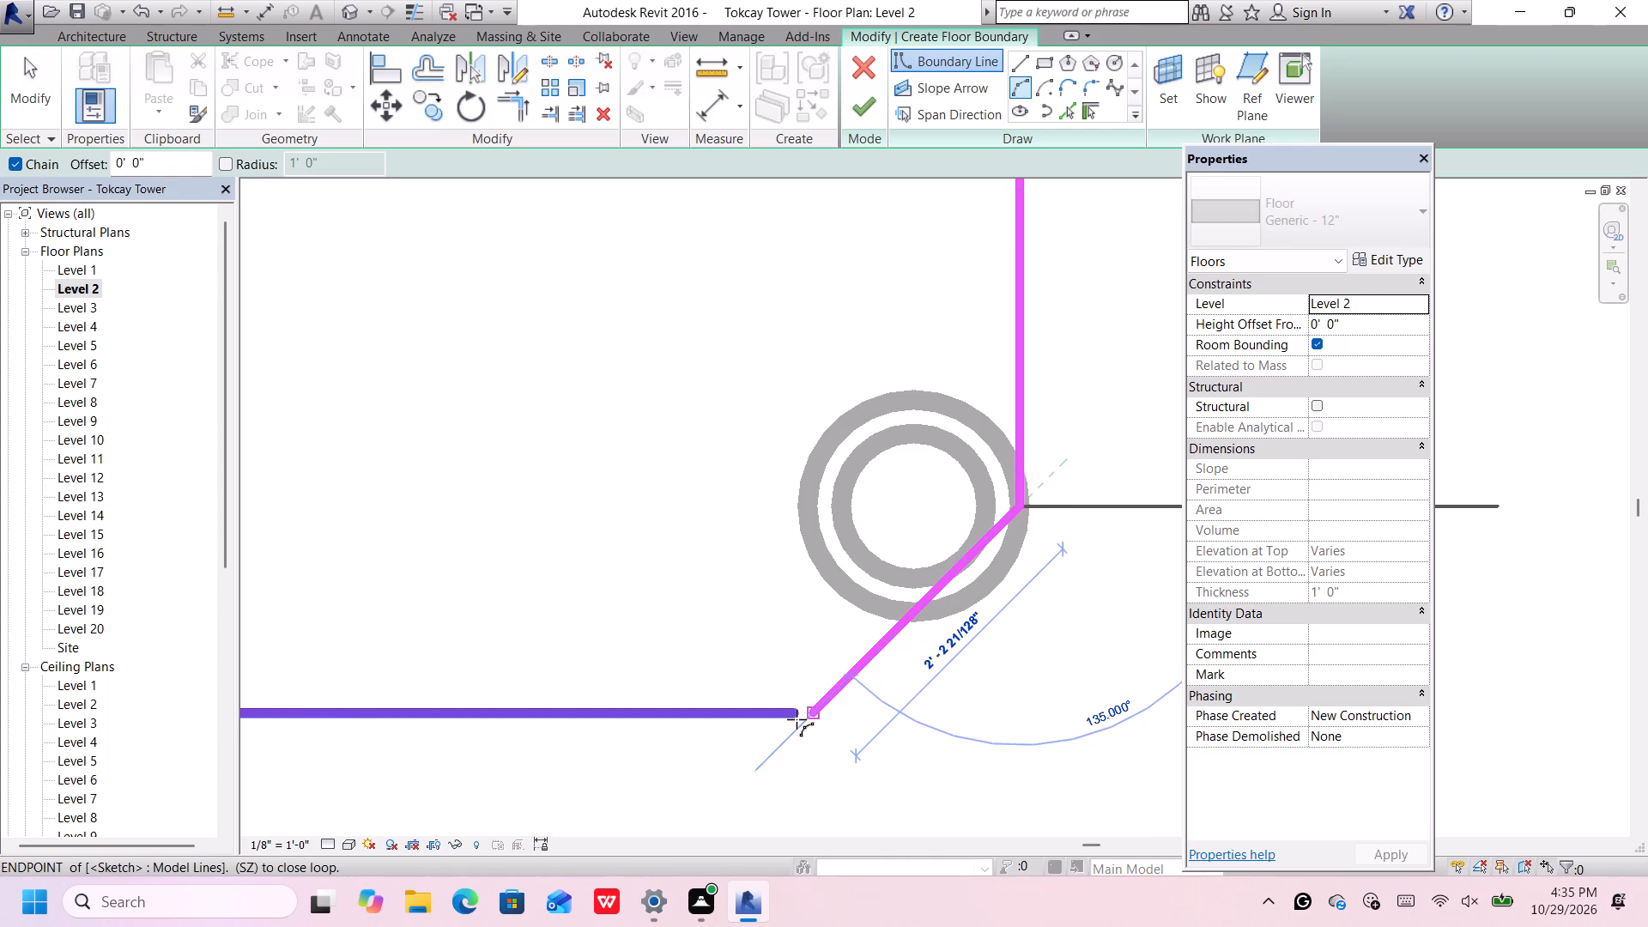
pyautogui.click(787, 711)
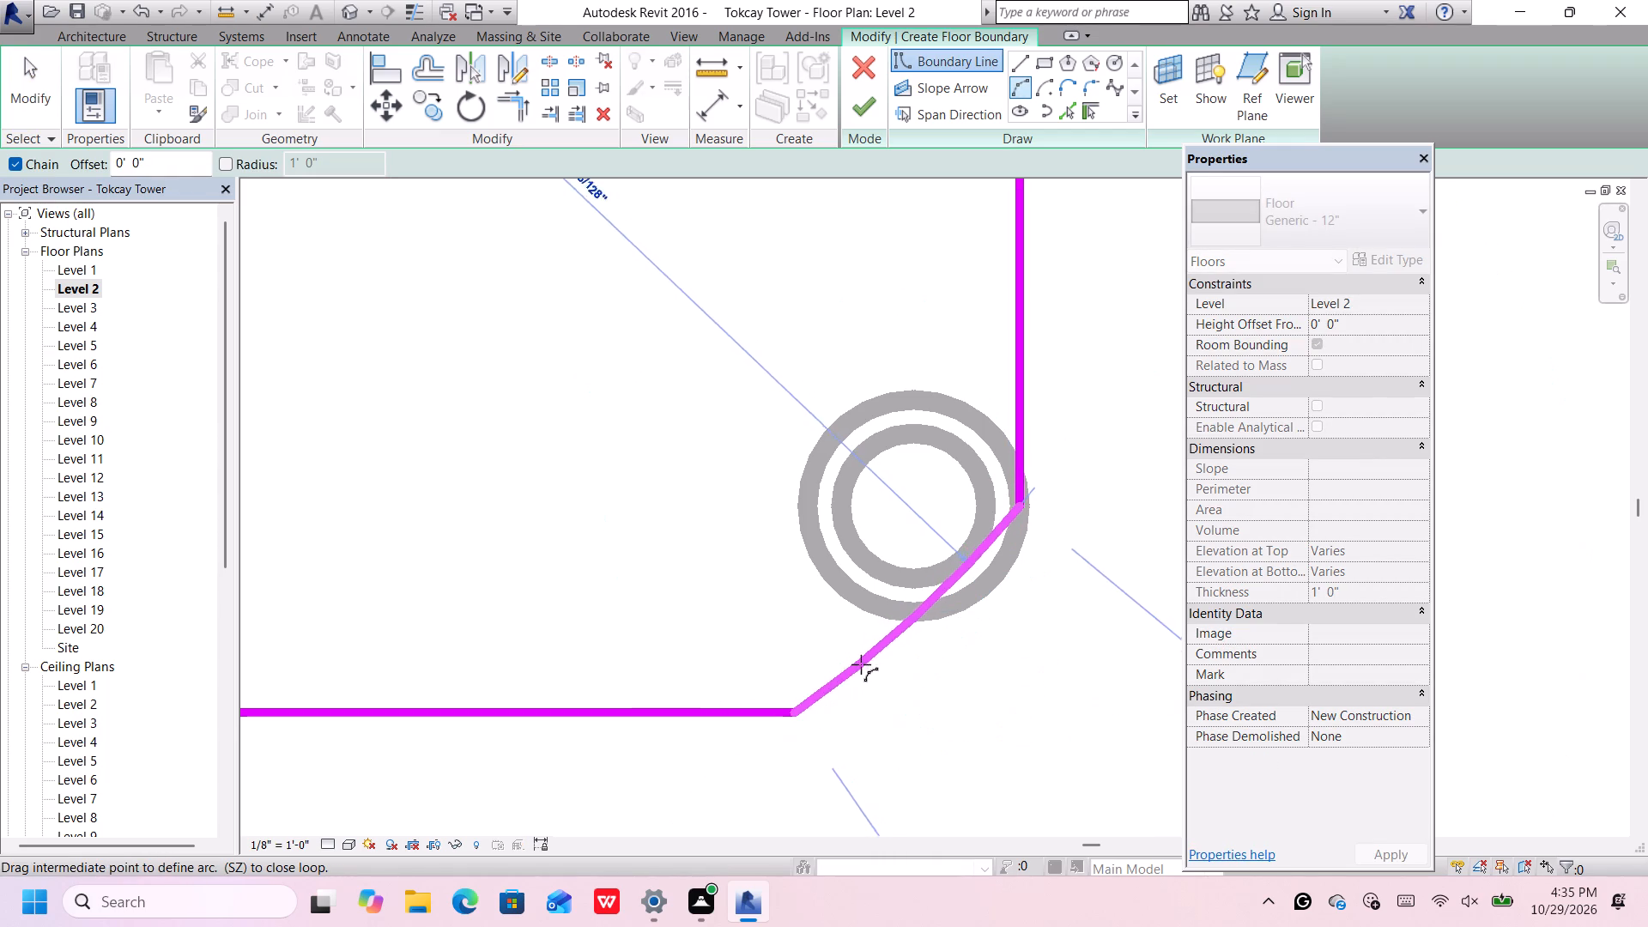
pyautogui.click(929, 672)
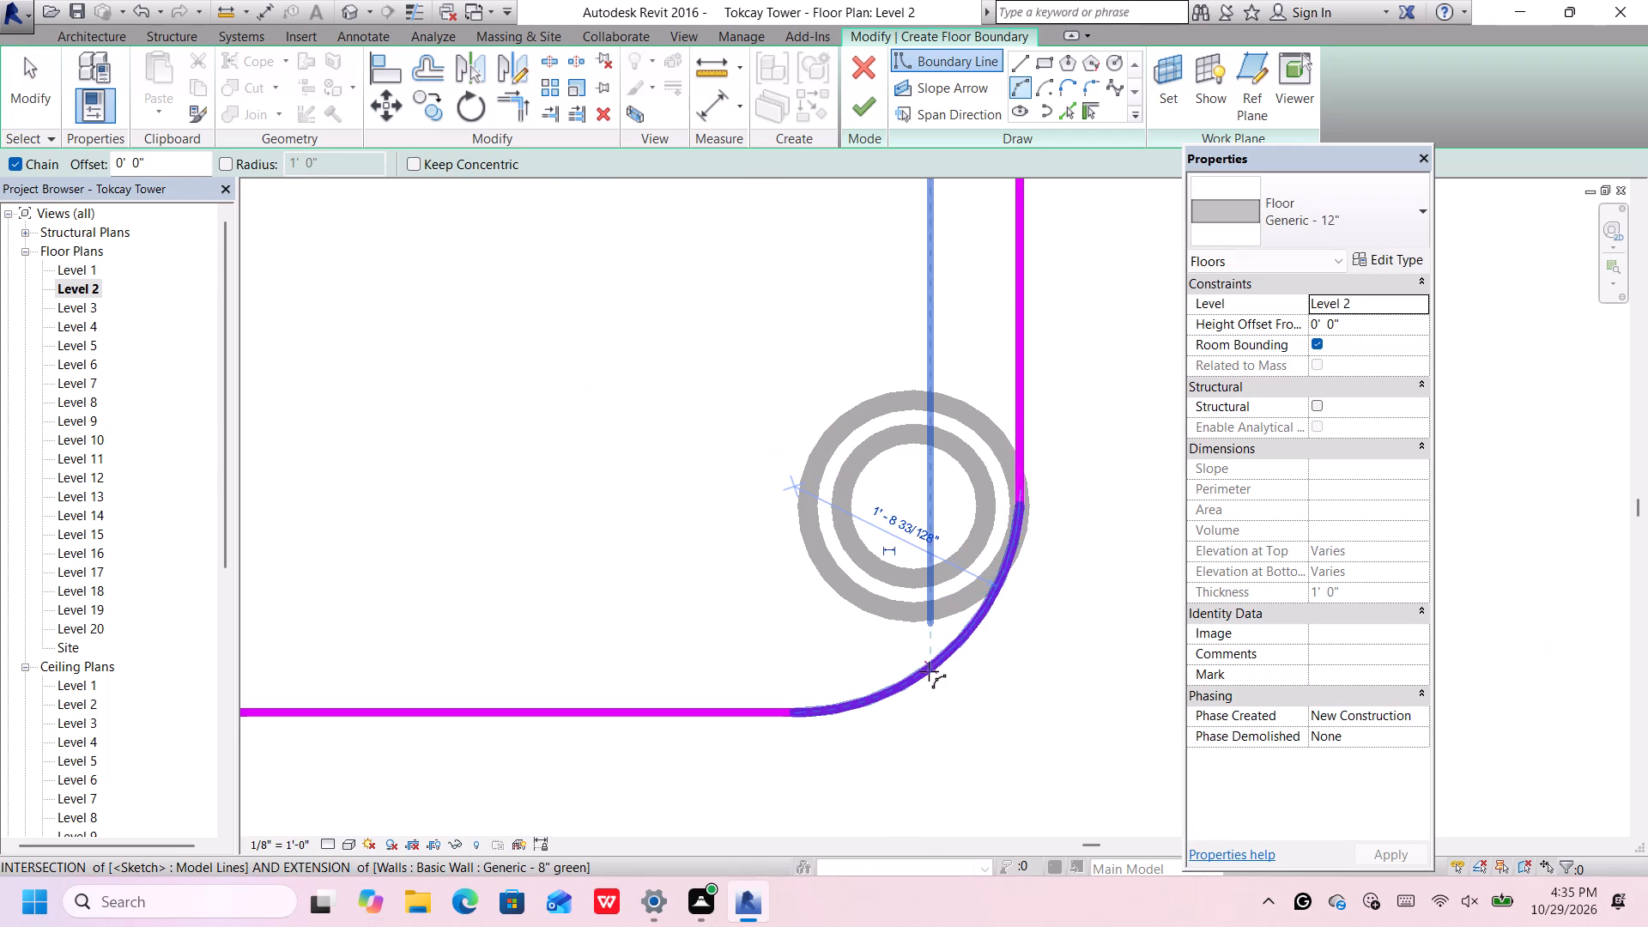
# Continue the south floor boundary 15'-0" west along the projecting bedroom's outer wall face to beside the central stair core.
pyautogui.scroll(-6, 929, 671)
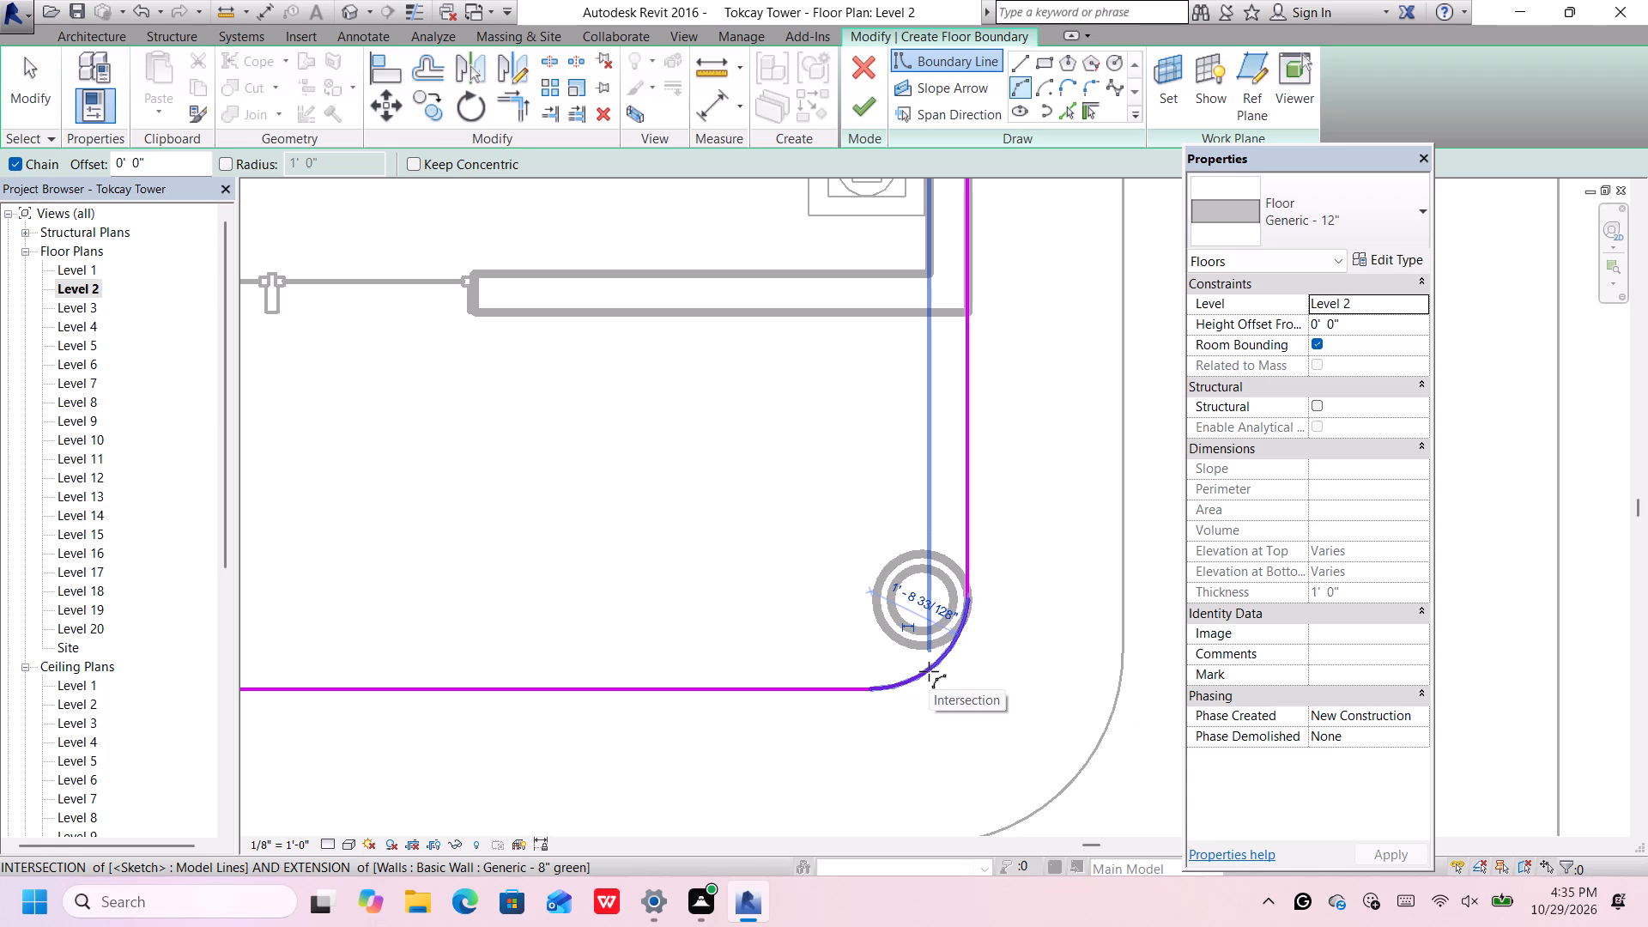
pyautogui.scroll(-9, 929, 671)
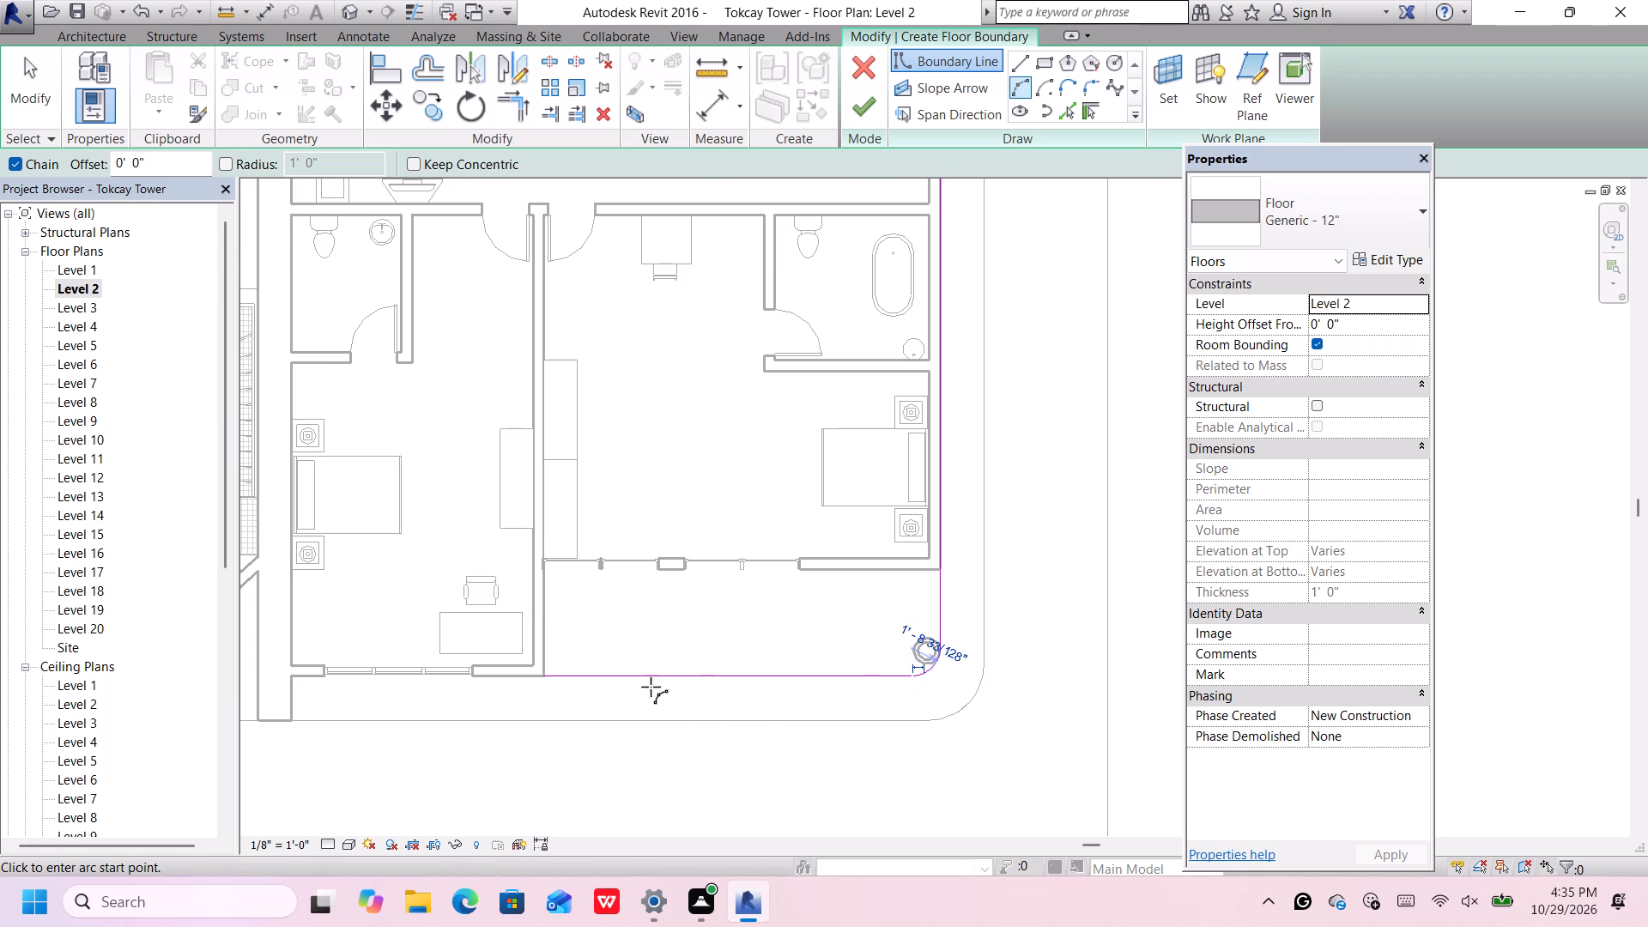
pyautogui.moveTo(649, 684); pyautogui.dragTo(1058, 674, button='middle')
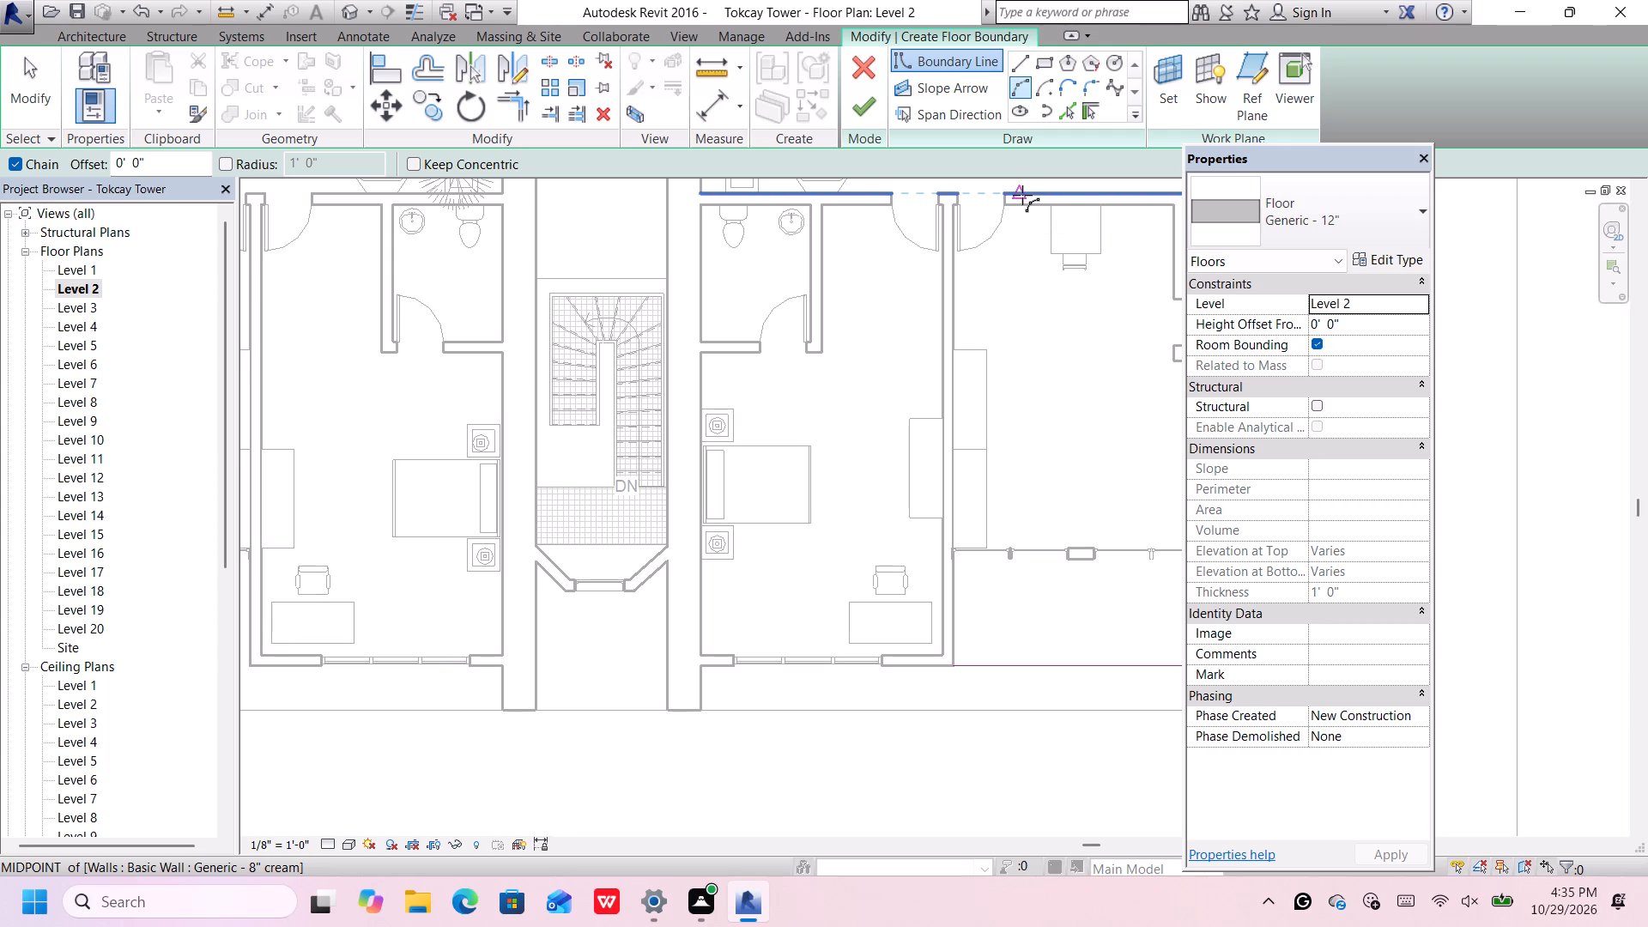
pyautogui.scroll(-2, 733, 394)
pyautogui.moveTo(546, 408); pyautogui.dragTo(649, 439, button='middle')
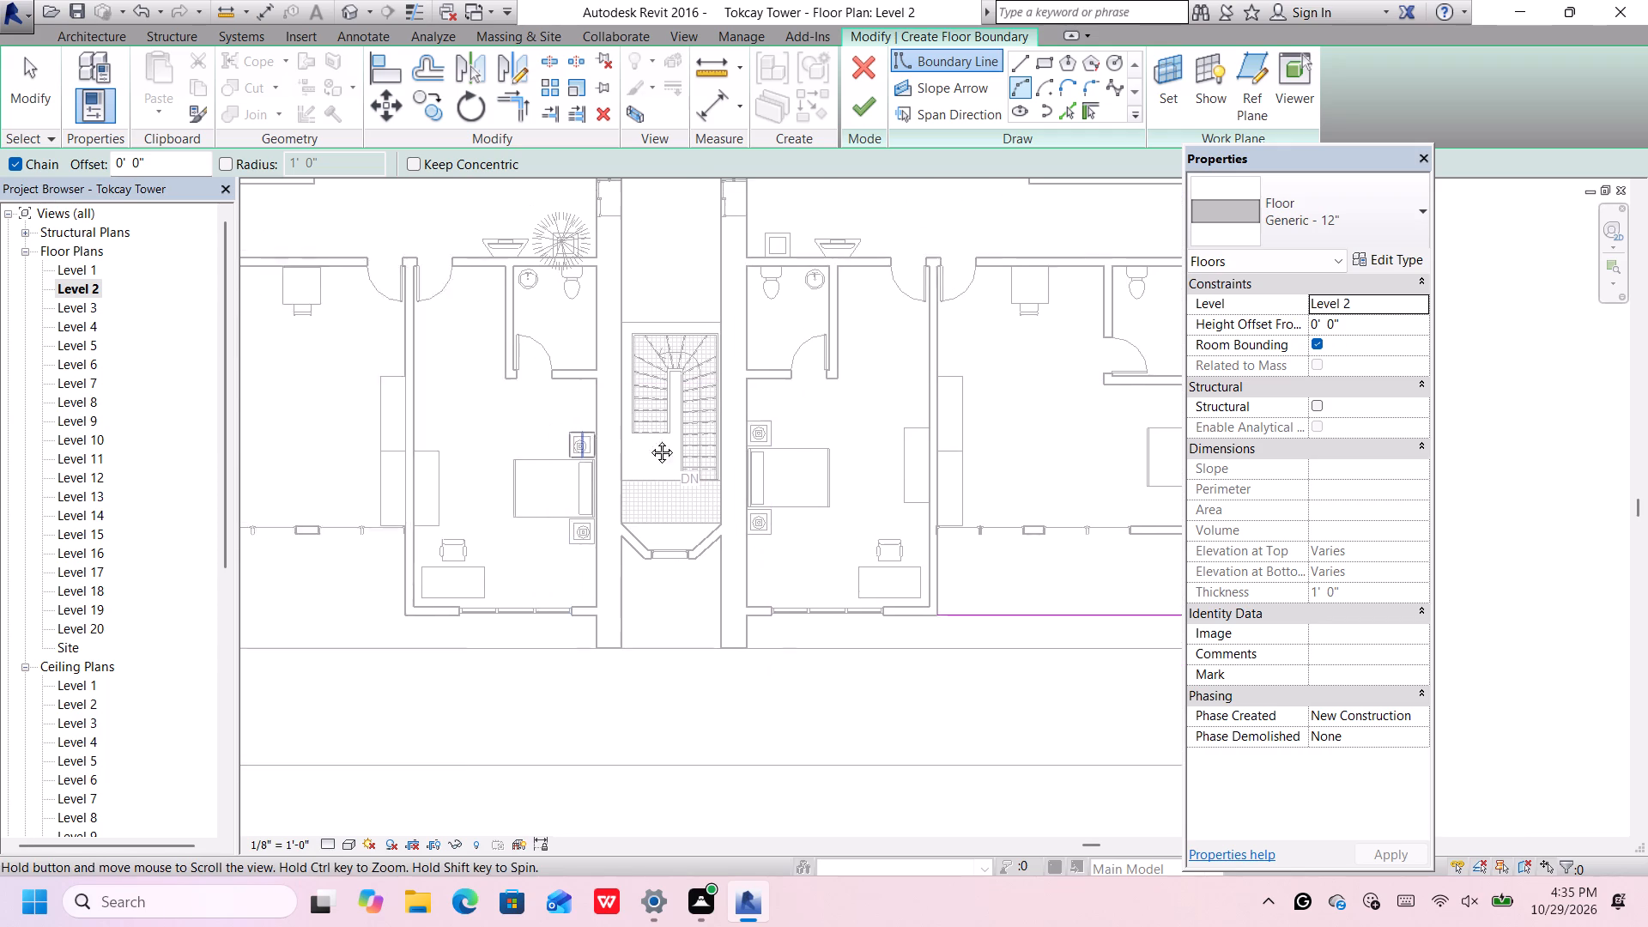
pyautogui.moveTo(649, 439); pyautogui.dragTo(673, 445, button='middle')
pyautogui.scroll(-1, 678, 444)
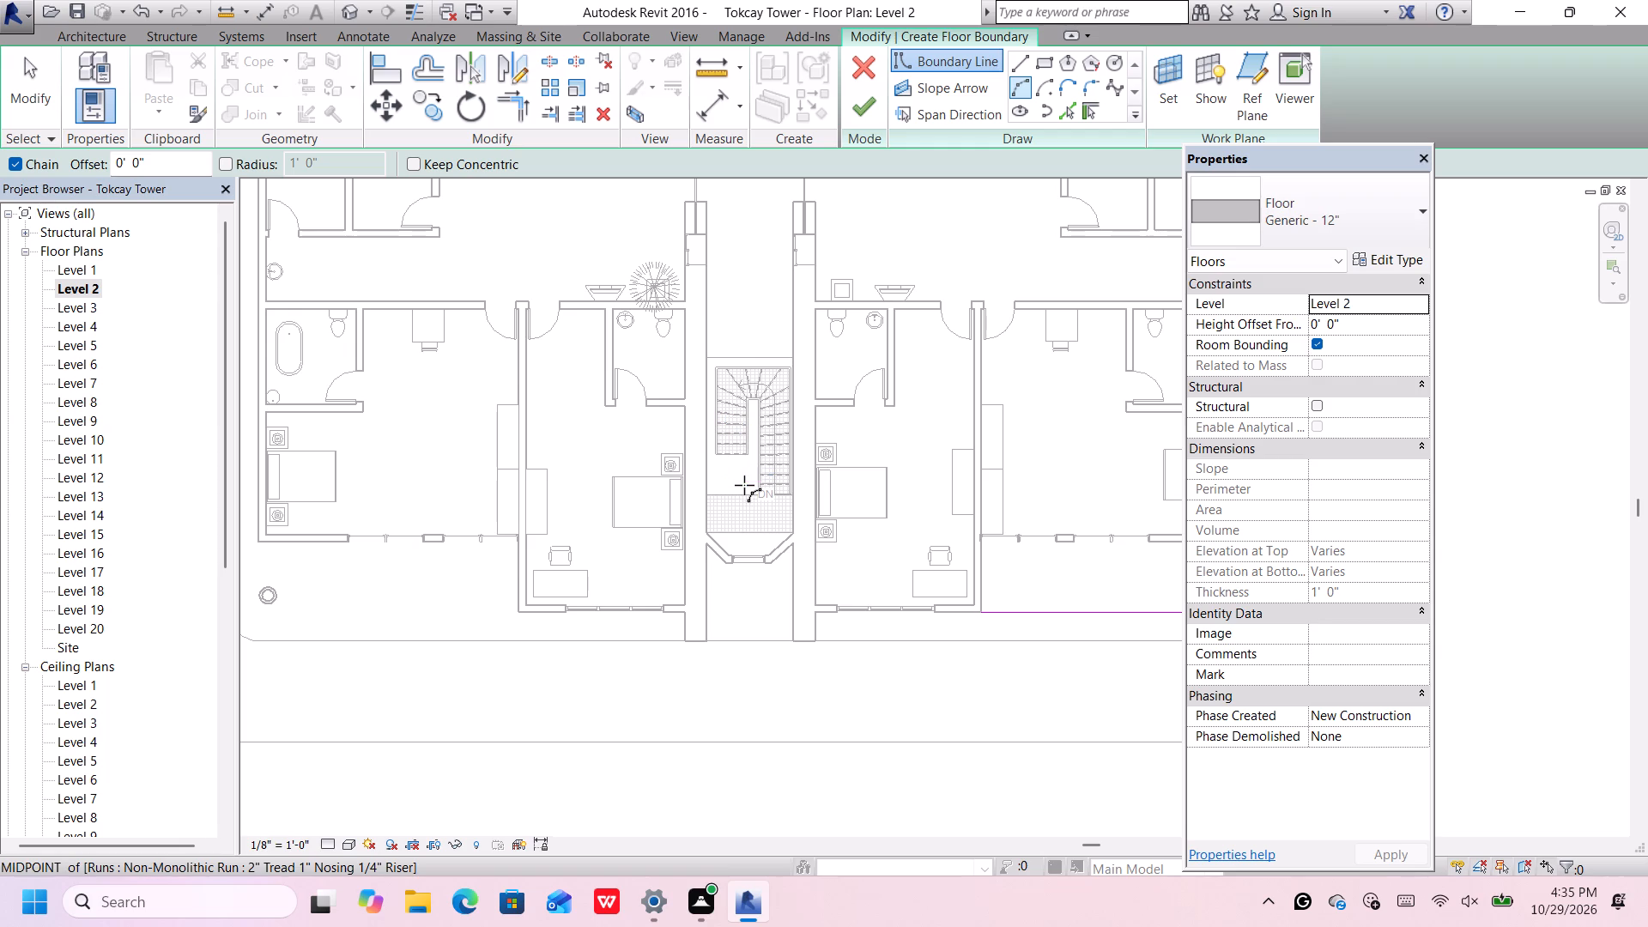
pyautogui.moveTo(757, 474); pyautogui.dragTo(754, 518, button='middle')
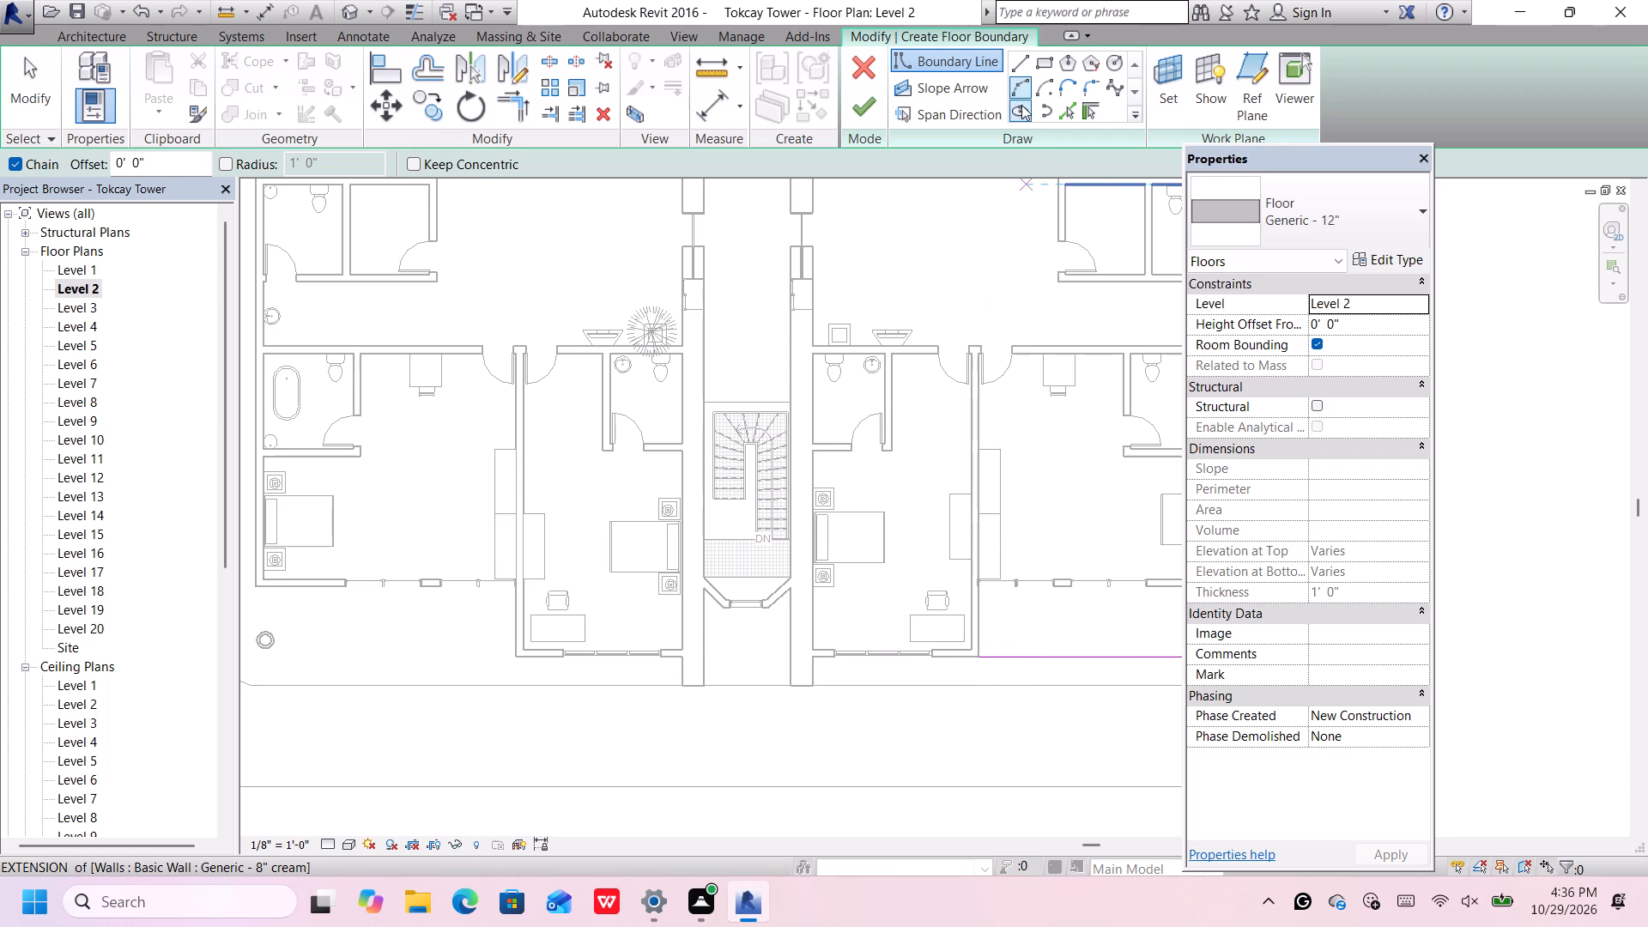
pyautogui.click(1012, 57)
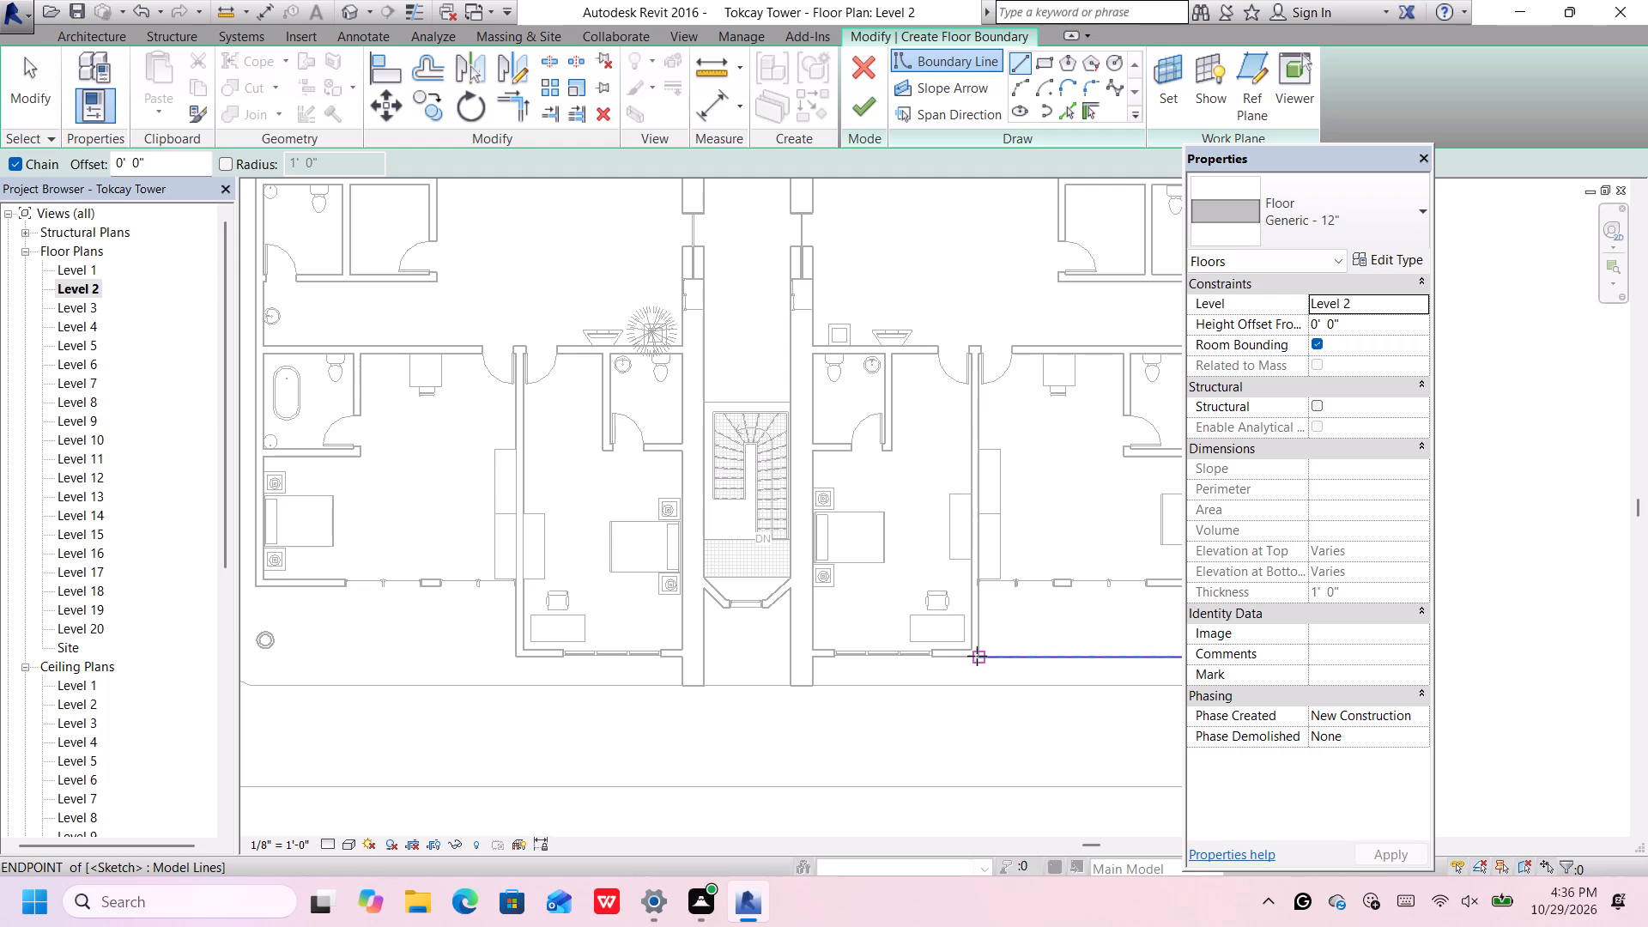
pyautogui.click(977, 656)
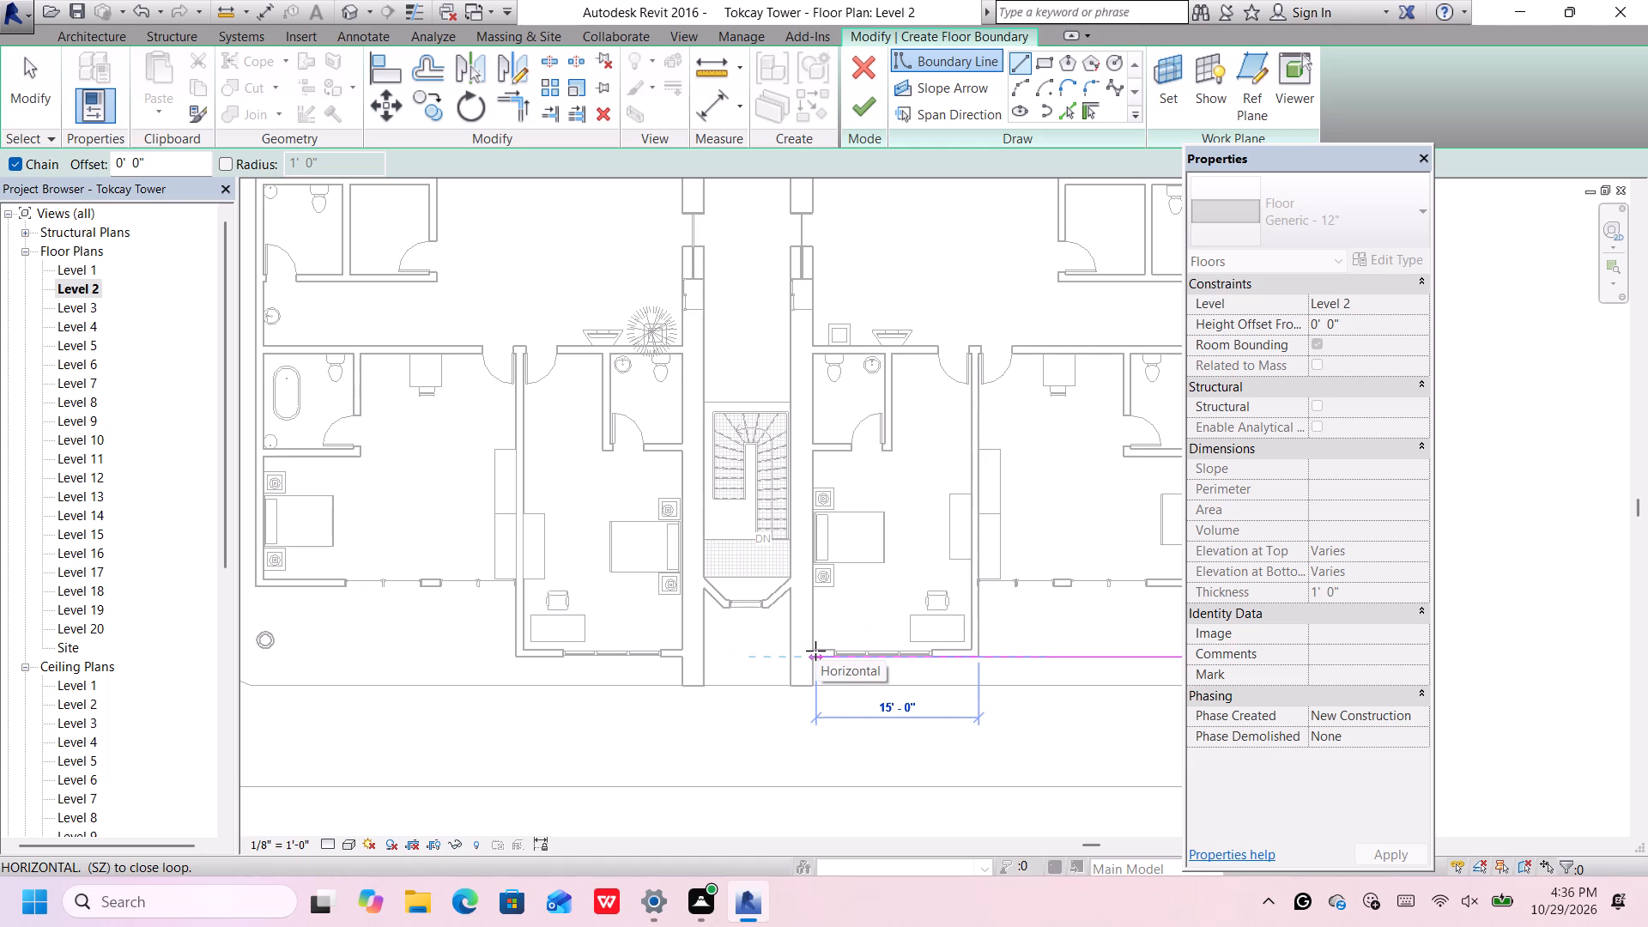
pyautogui.click(815, 651)
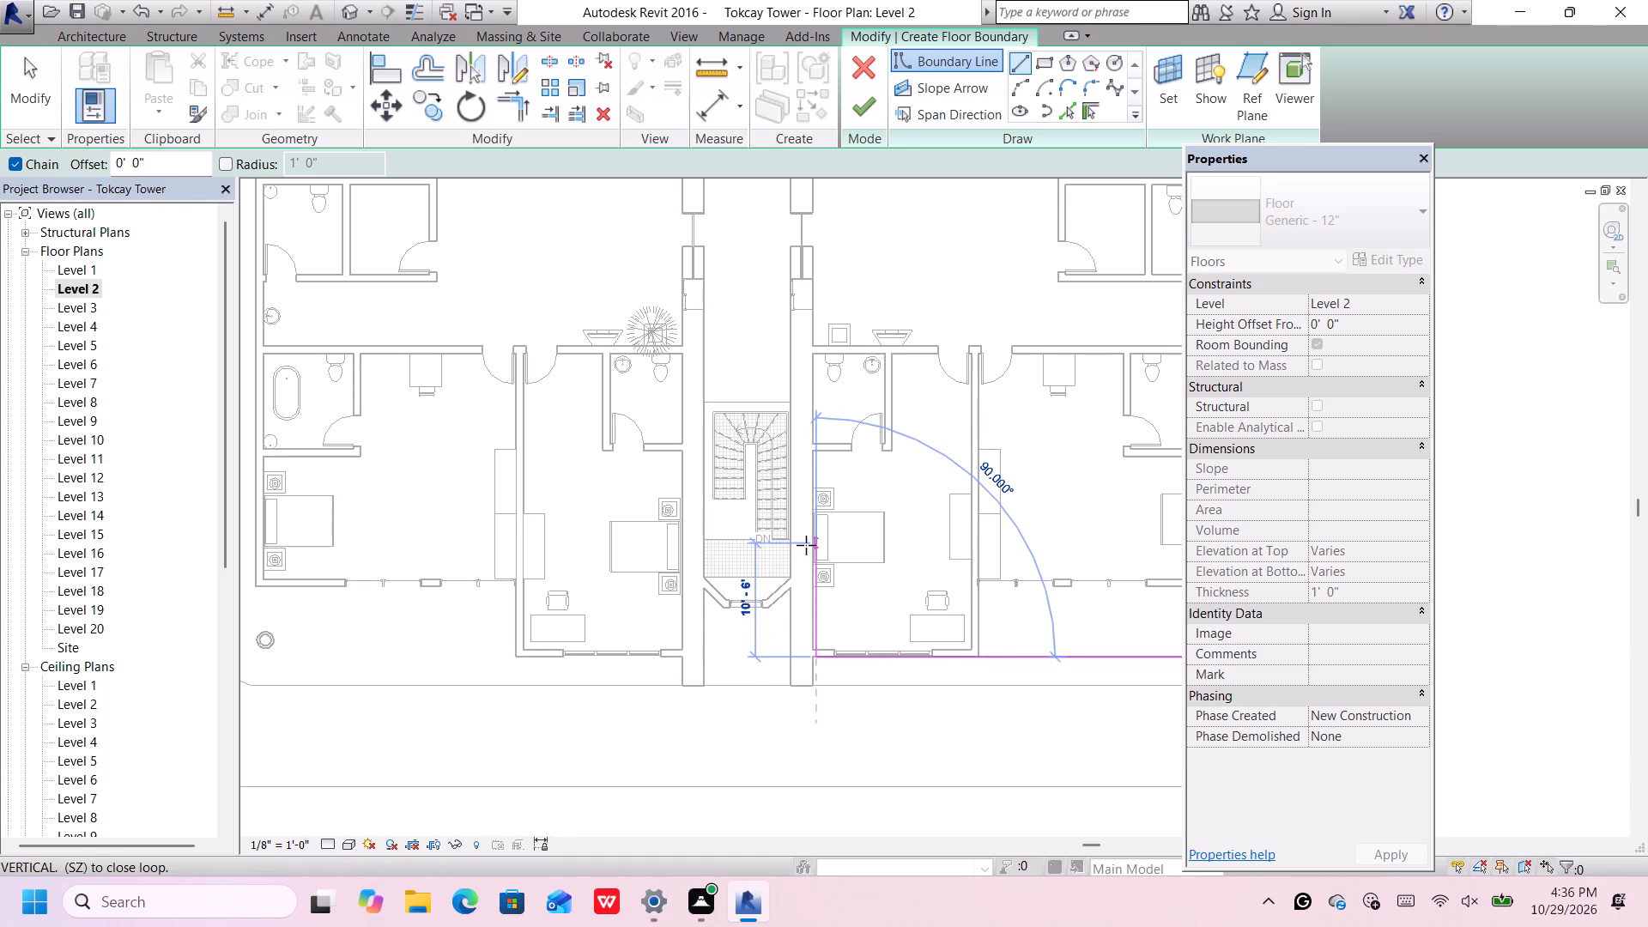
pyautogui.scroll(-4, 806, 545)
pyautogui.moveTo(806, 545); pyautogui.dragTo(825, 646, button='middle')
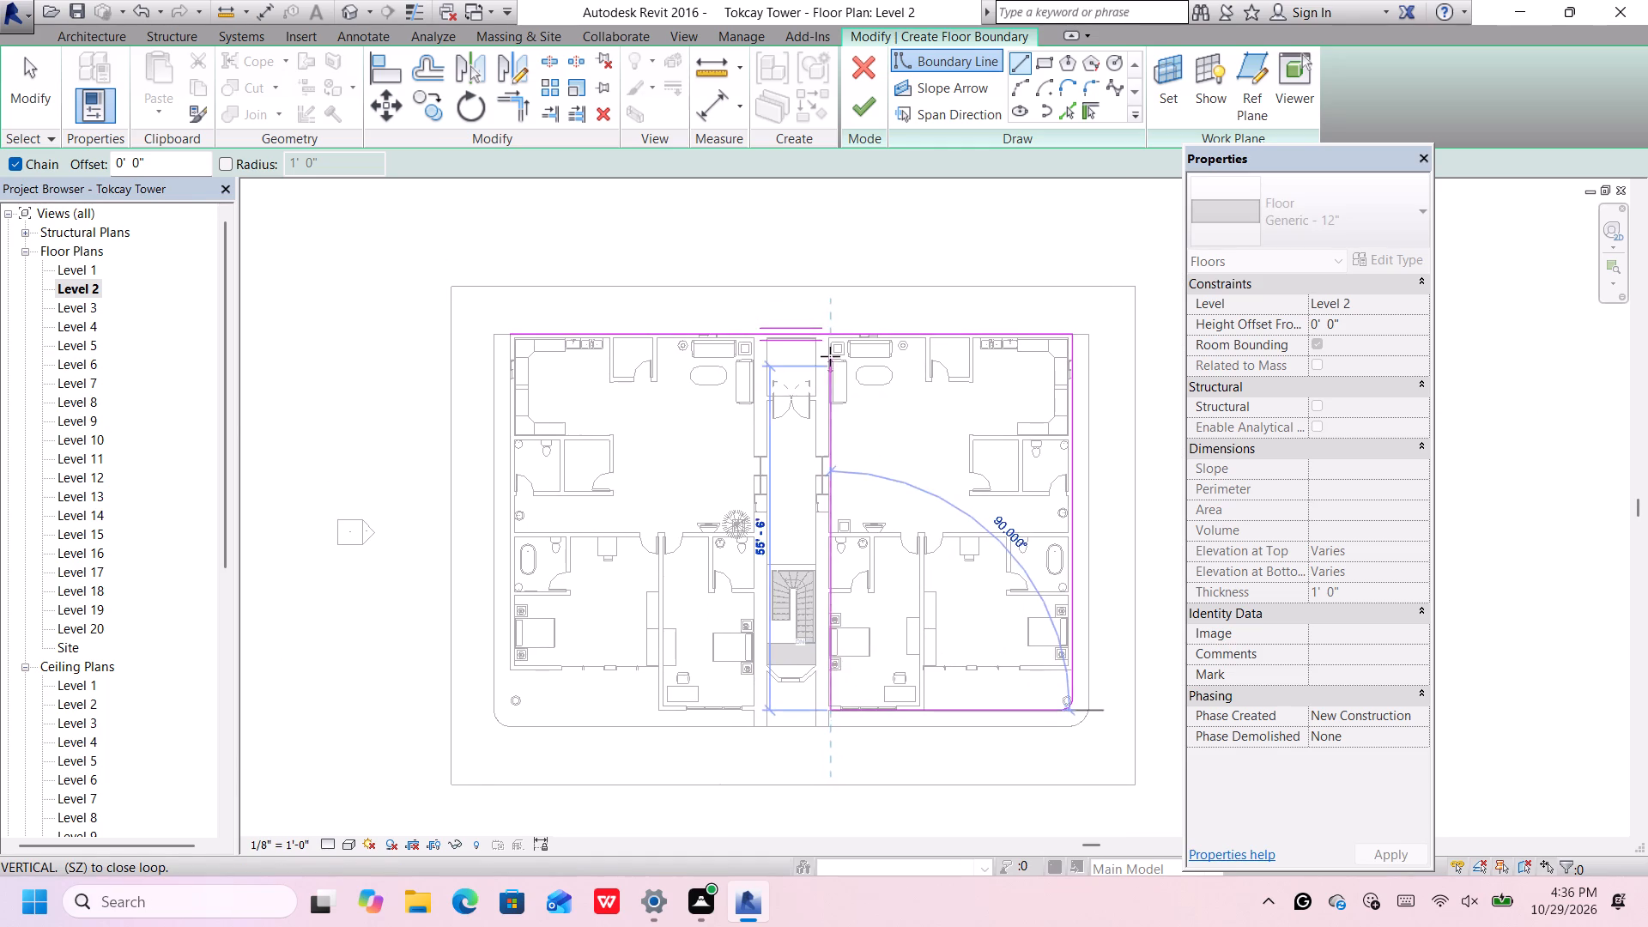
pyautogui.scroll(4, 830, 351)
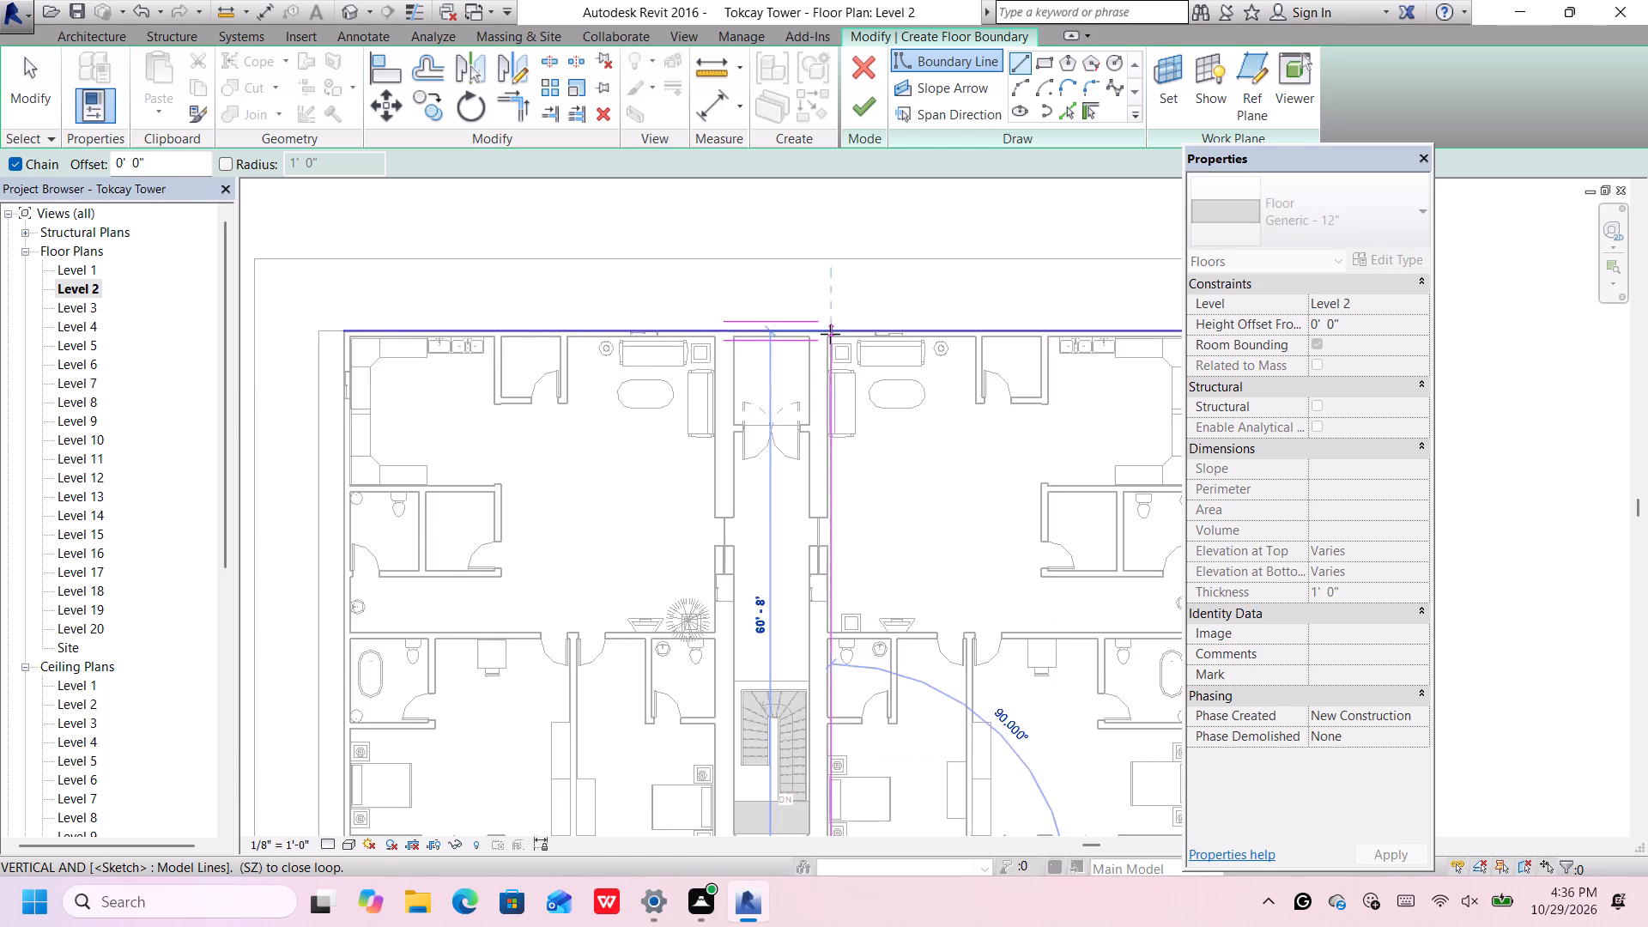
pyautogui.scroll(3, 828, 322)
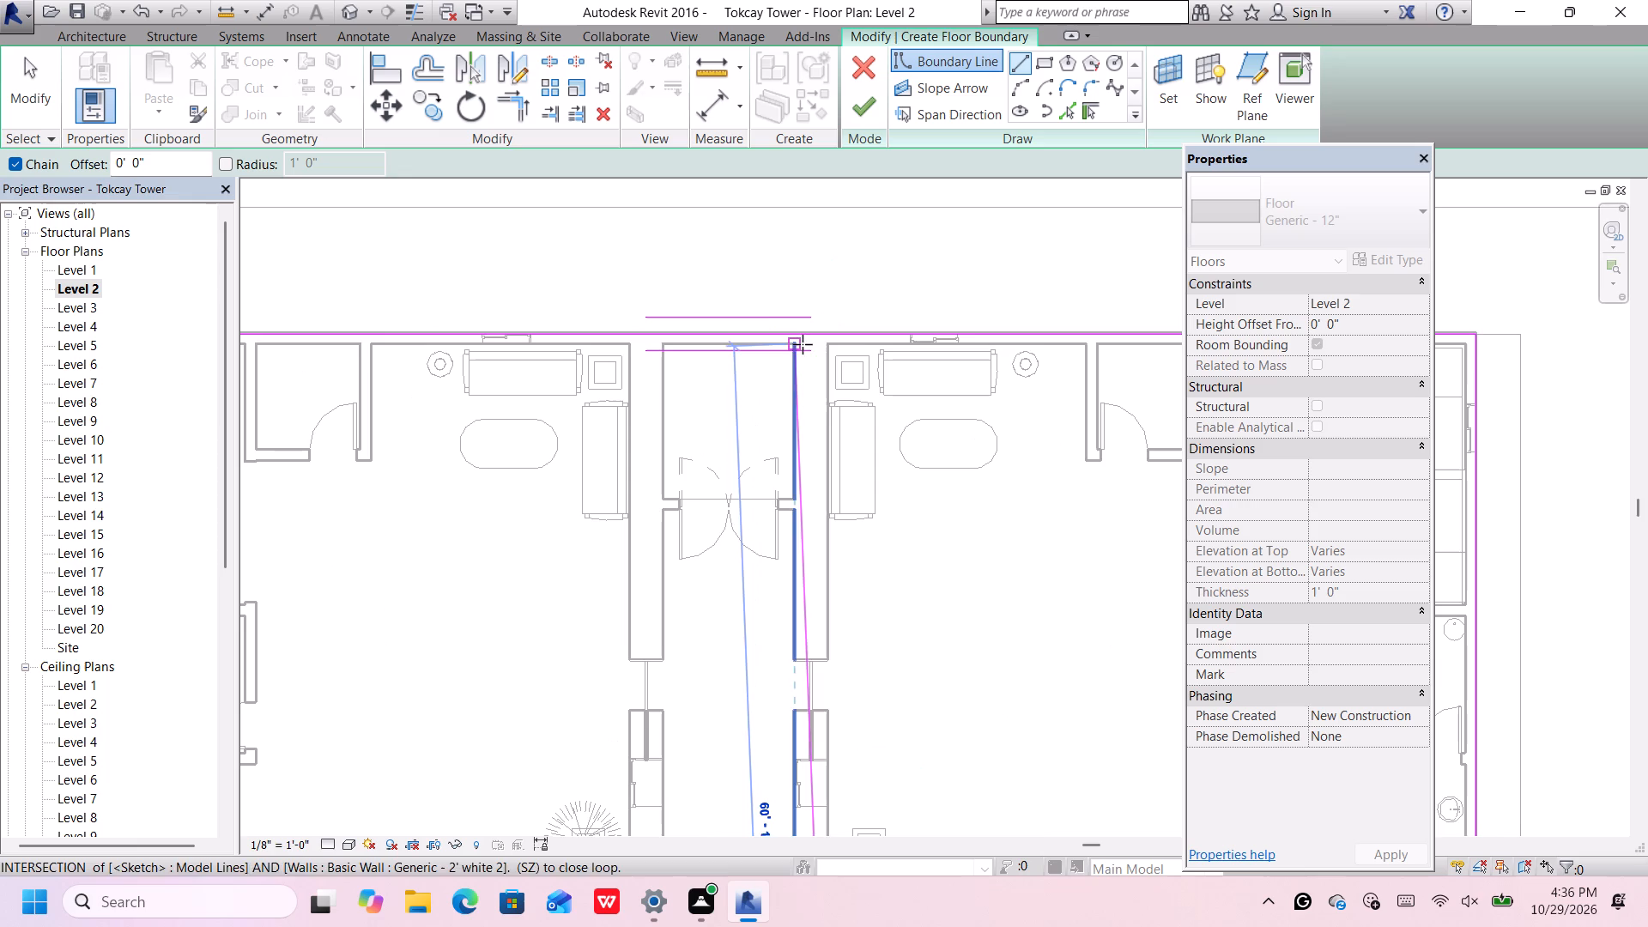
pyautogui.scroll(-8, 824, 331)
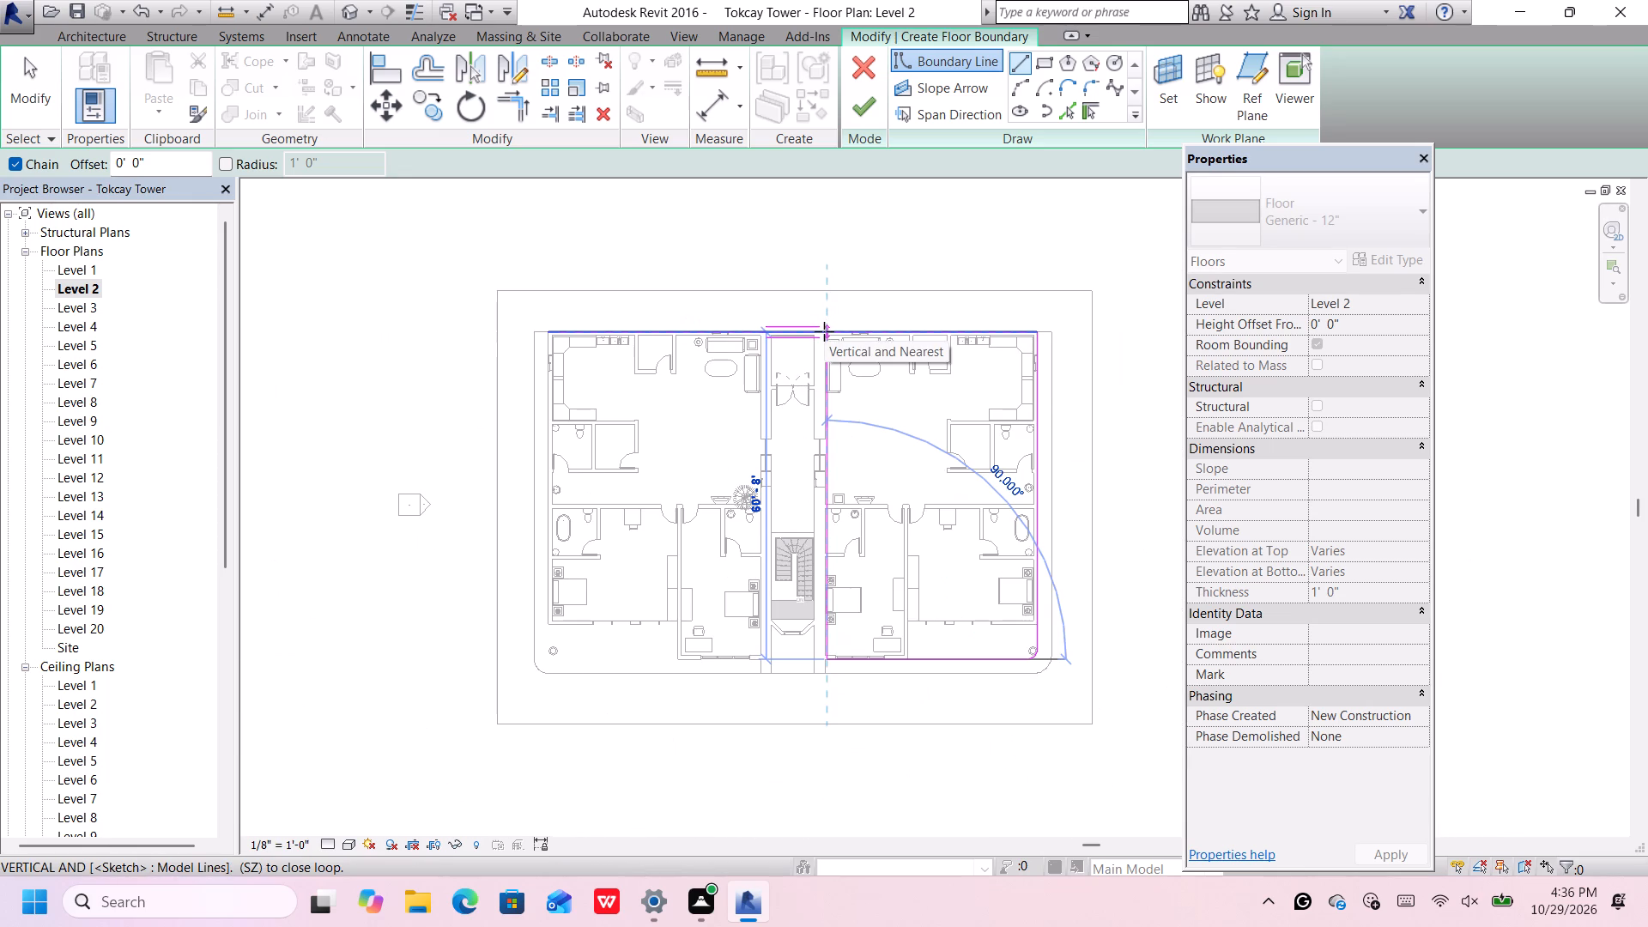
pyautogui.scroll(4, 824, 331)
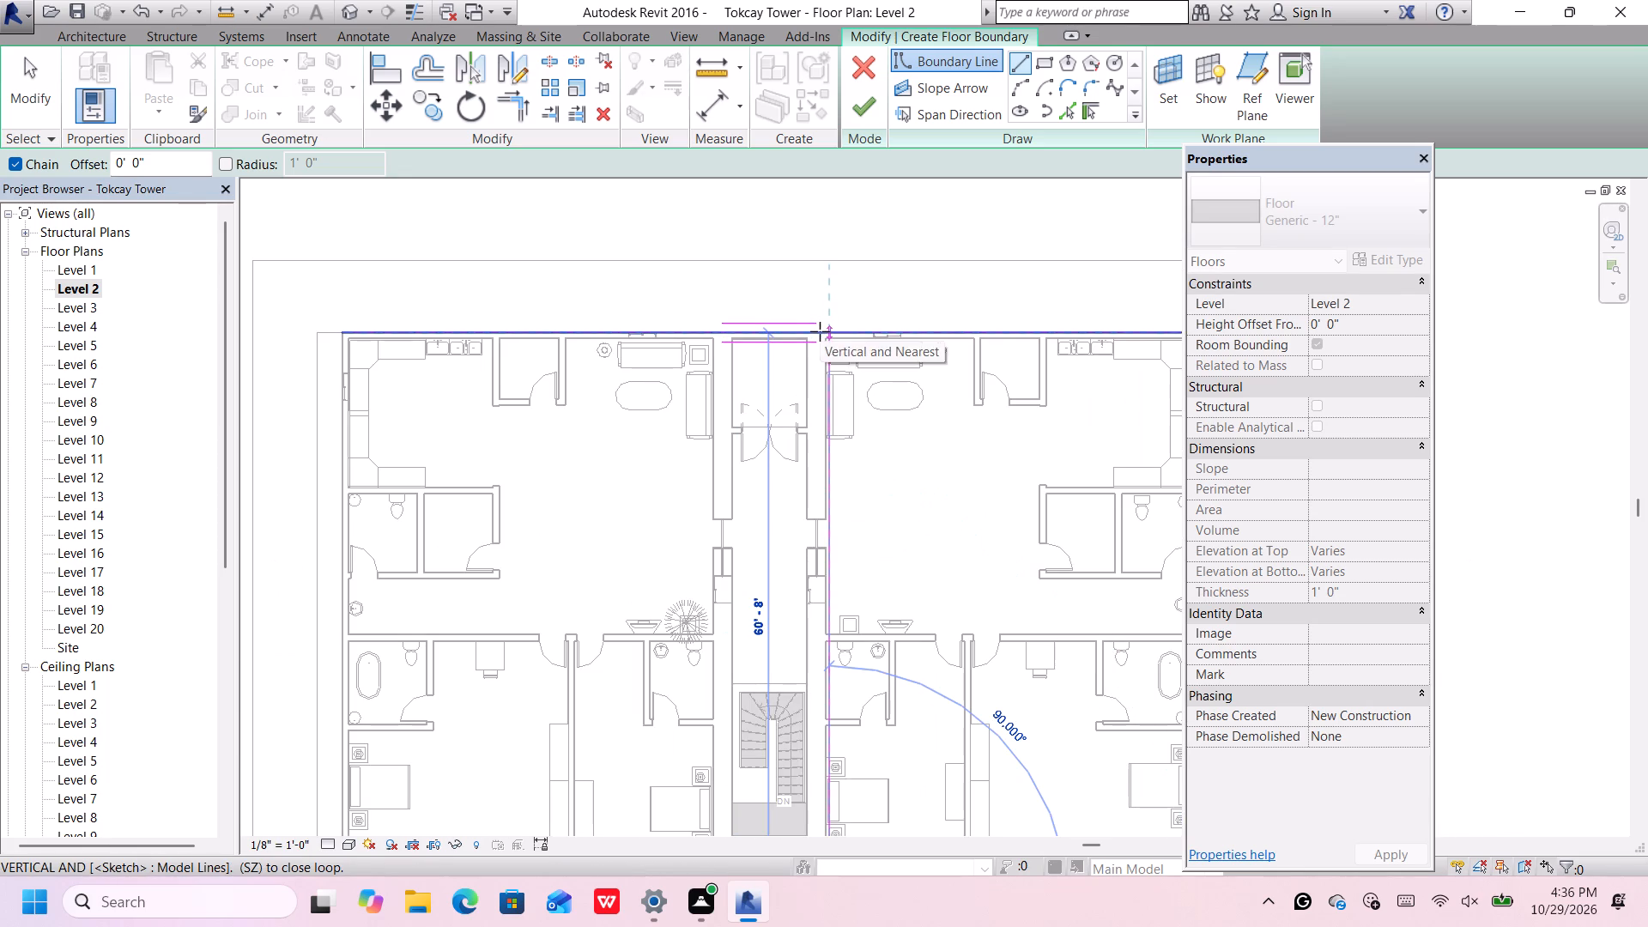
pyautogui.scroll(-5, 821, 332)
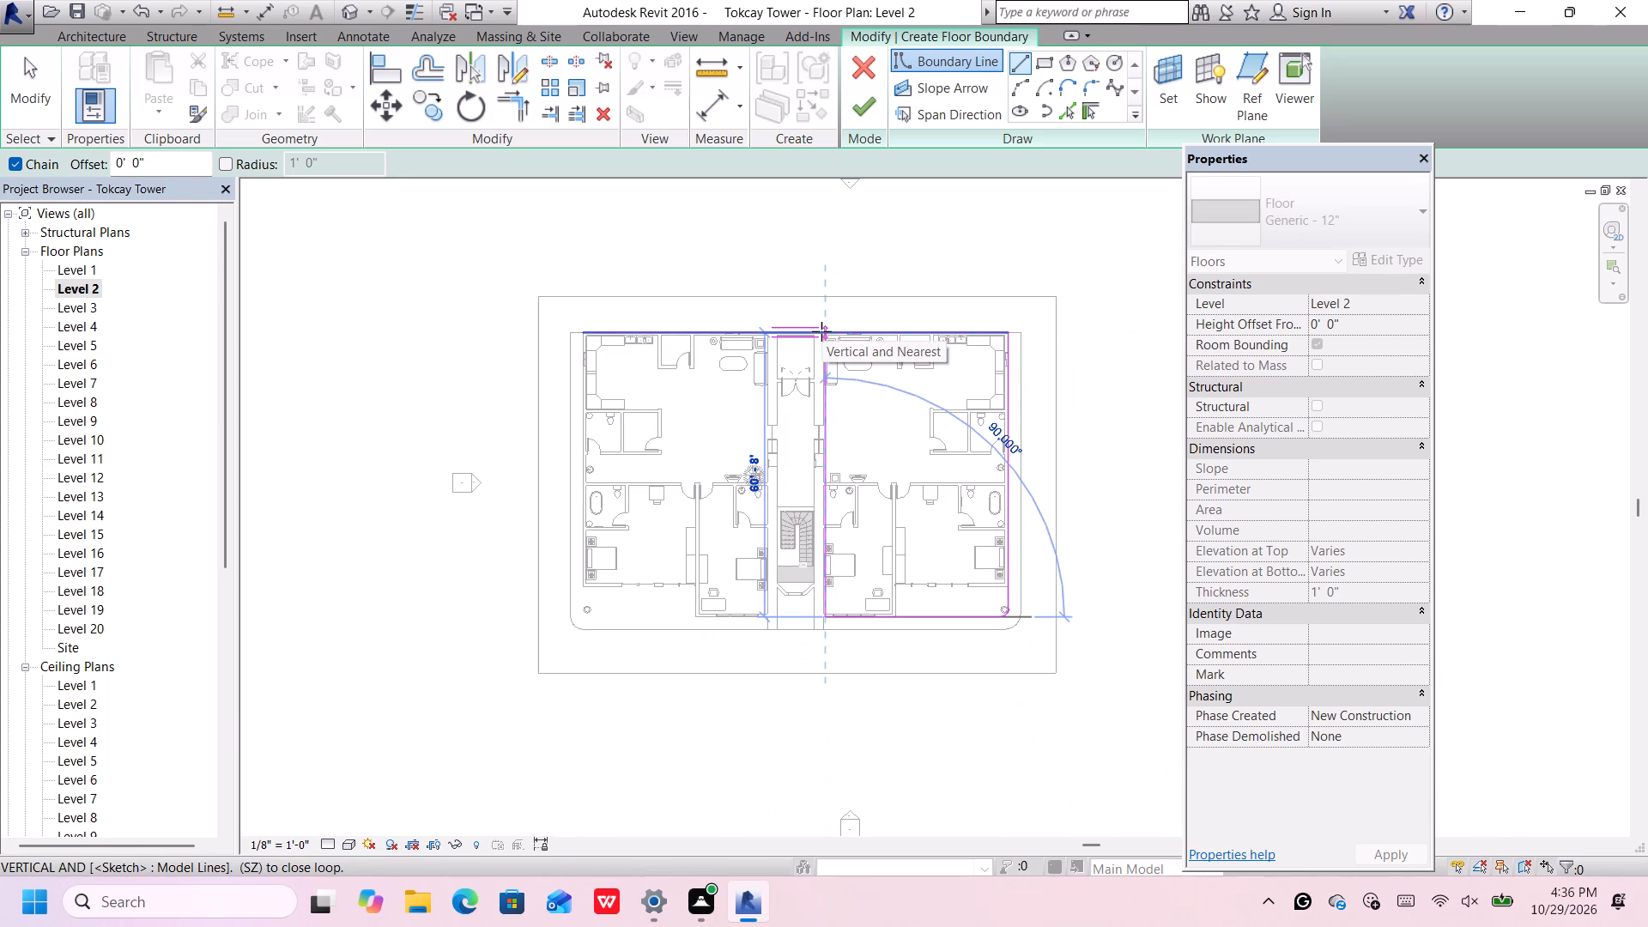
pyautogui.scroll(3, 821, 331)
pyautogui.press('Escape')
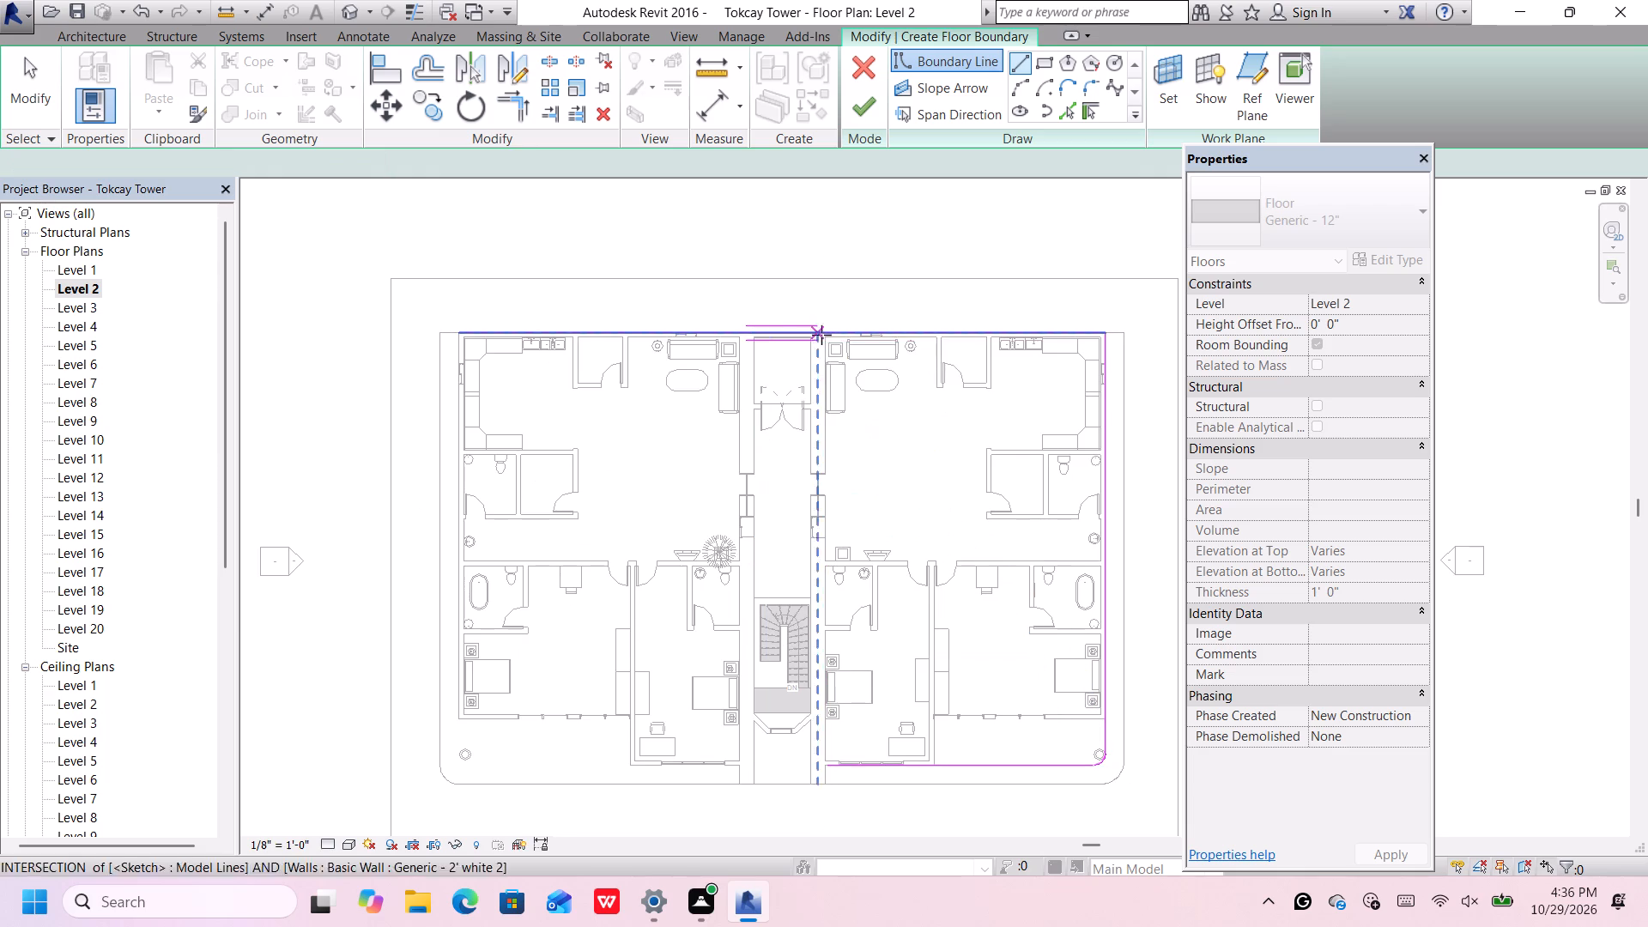
# Extend the south boundary to the core's east wall and continue it about 60'-8" north along that wall's east face to the north line.
pyautogui.scroll(12, 839, 769)
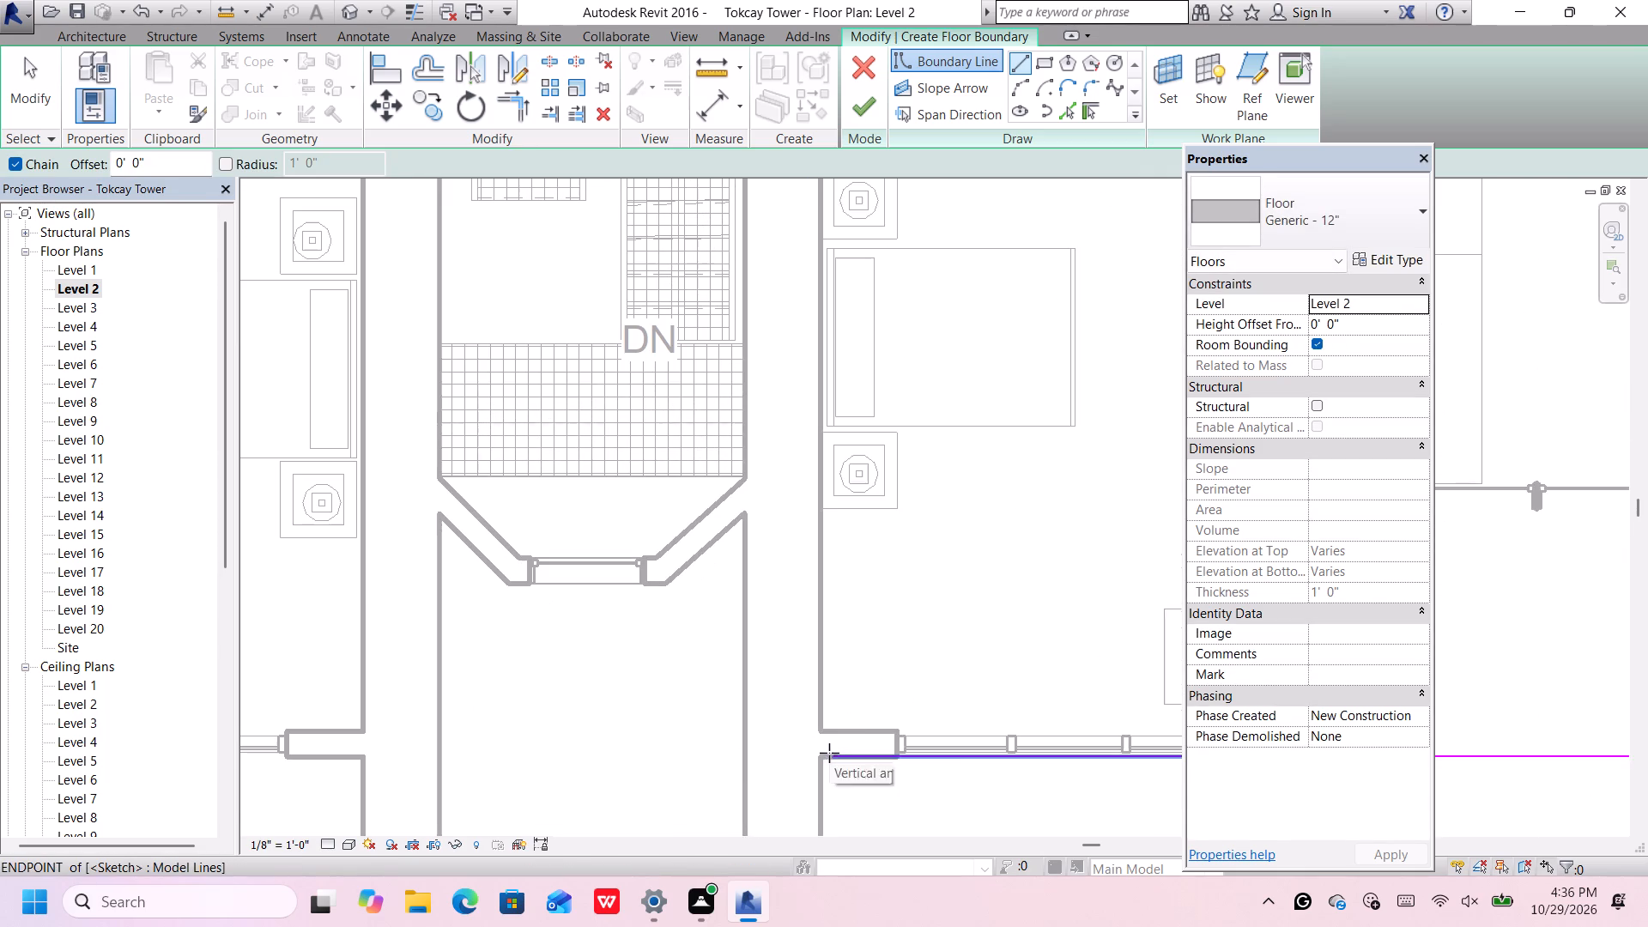
pyautogui.click(831, 758)
pyautogui.click(819, 756)
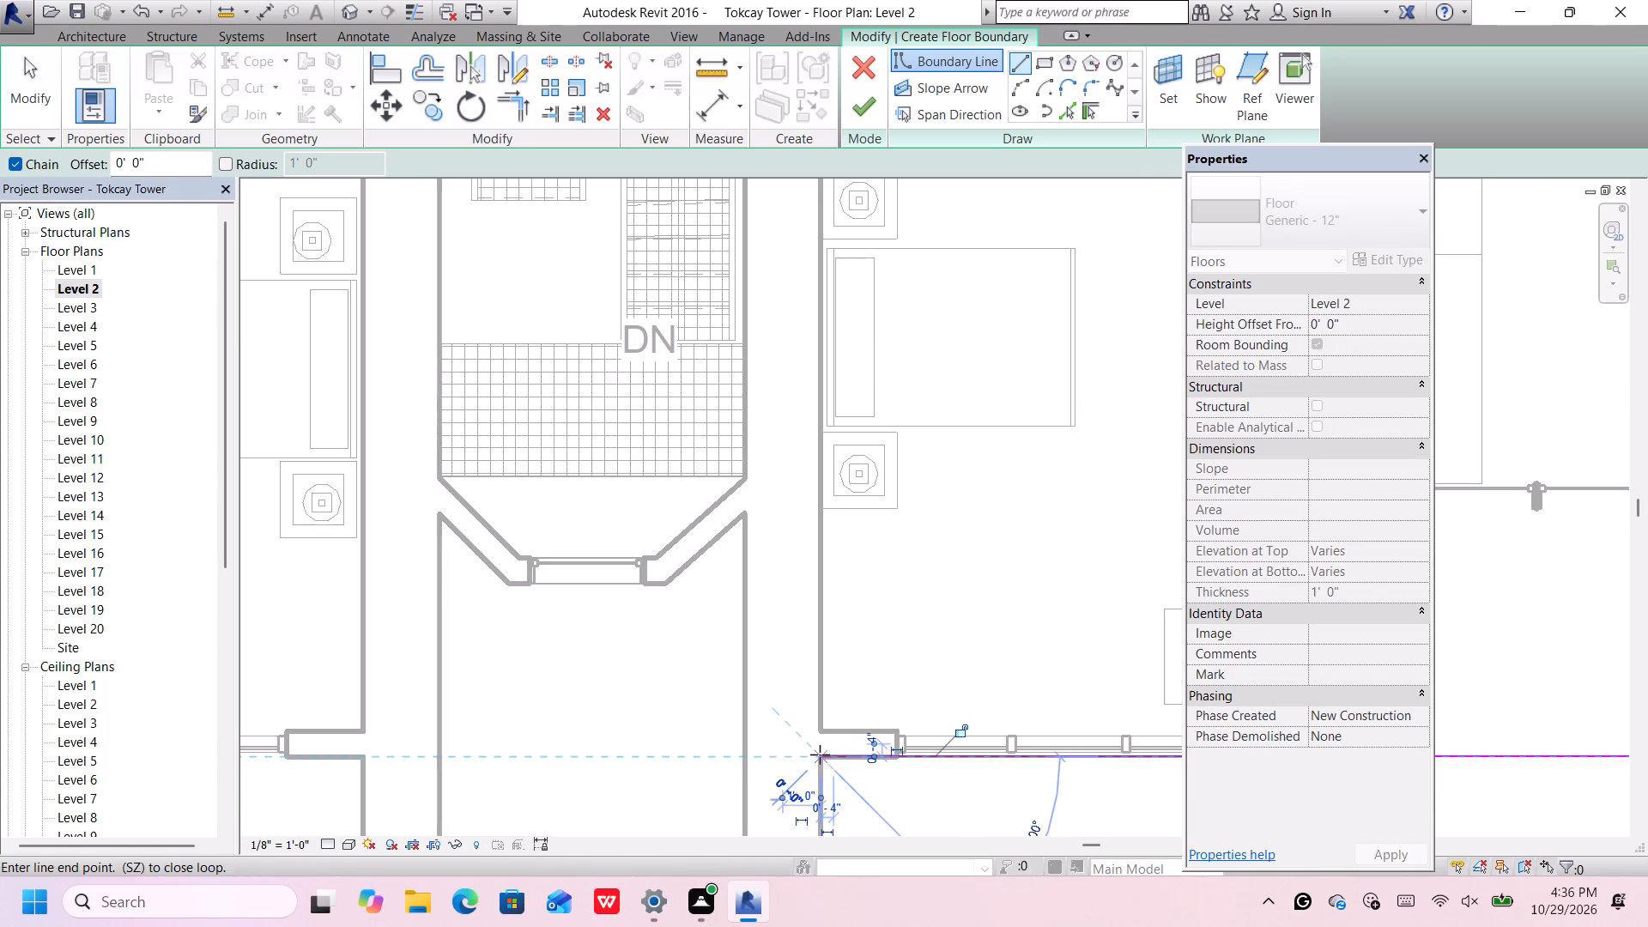
pyautogui.scroll(-12, 820, 754)
pyautogui.scroll(4, 805, 325)
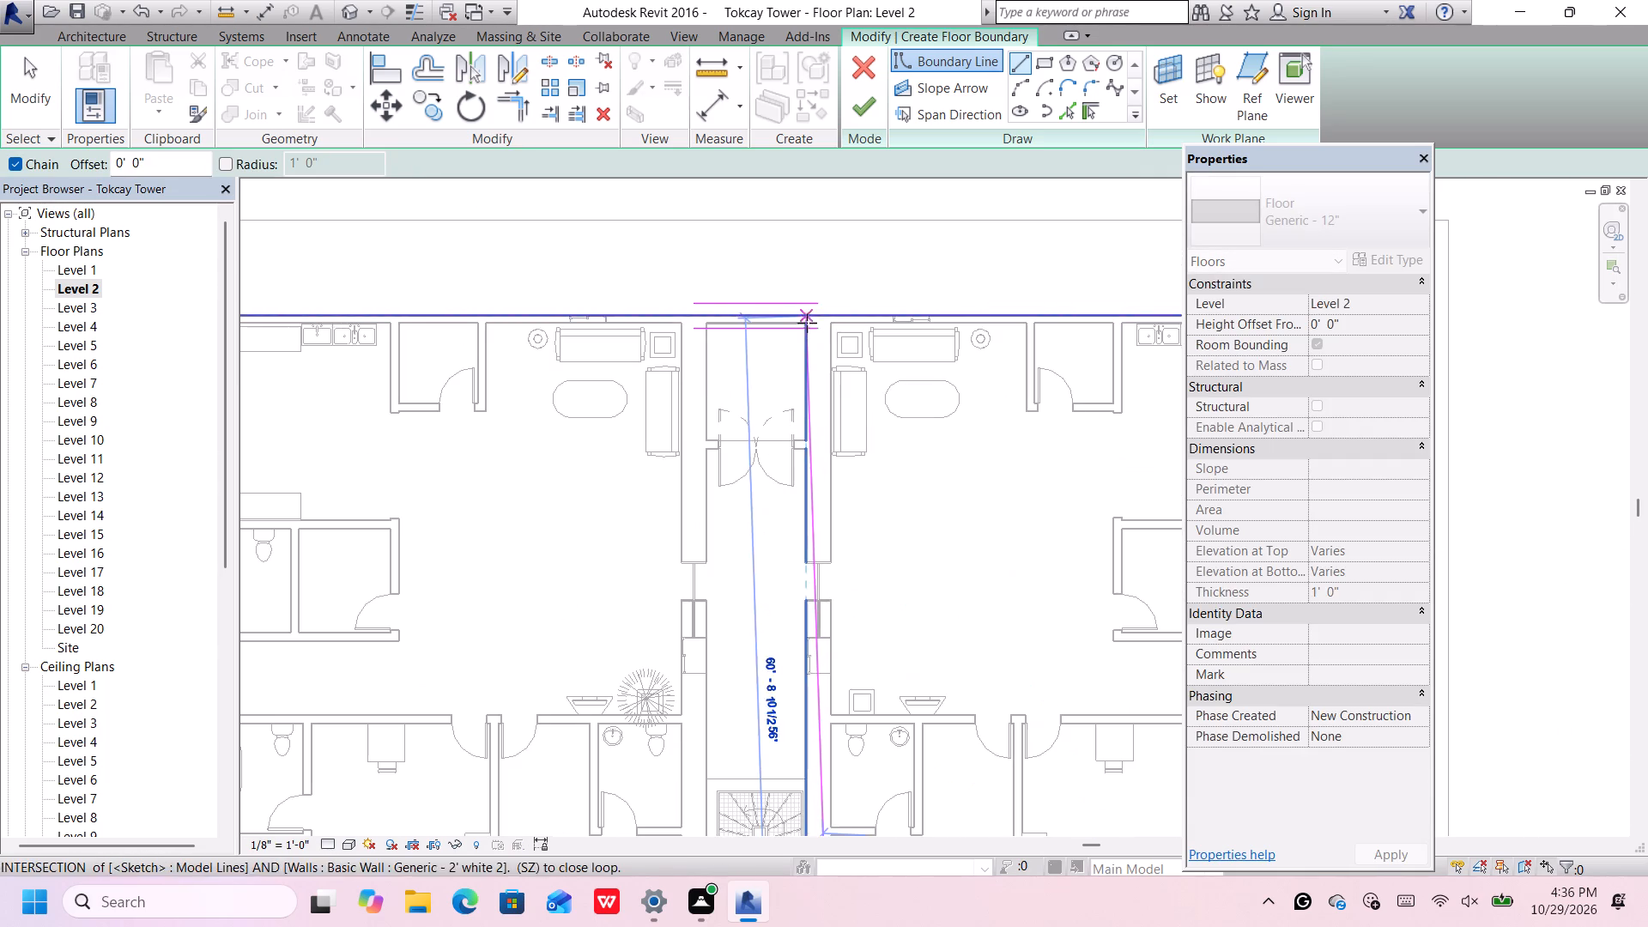
pyautogui.scroll(5, 827, 307)
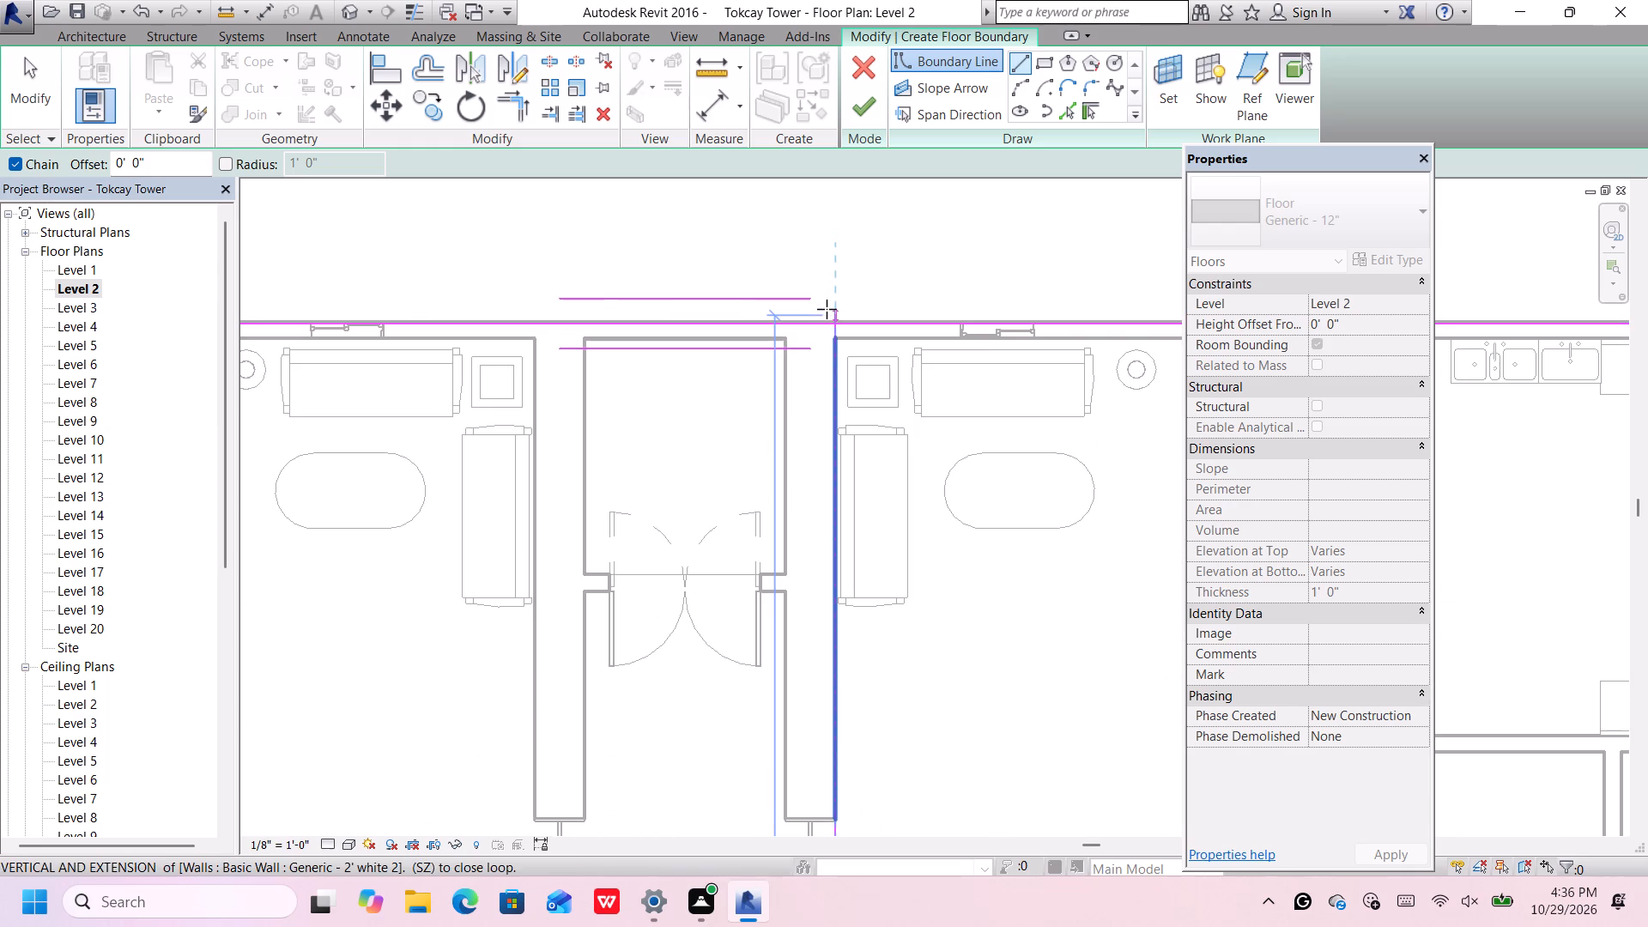
pyautogui.click(835, 318)
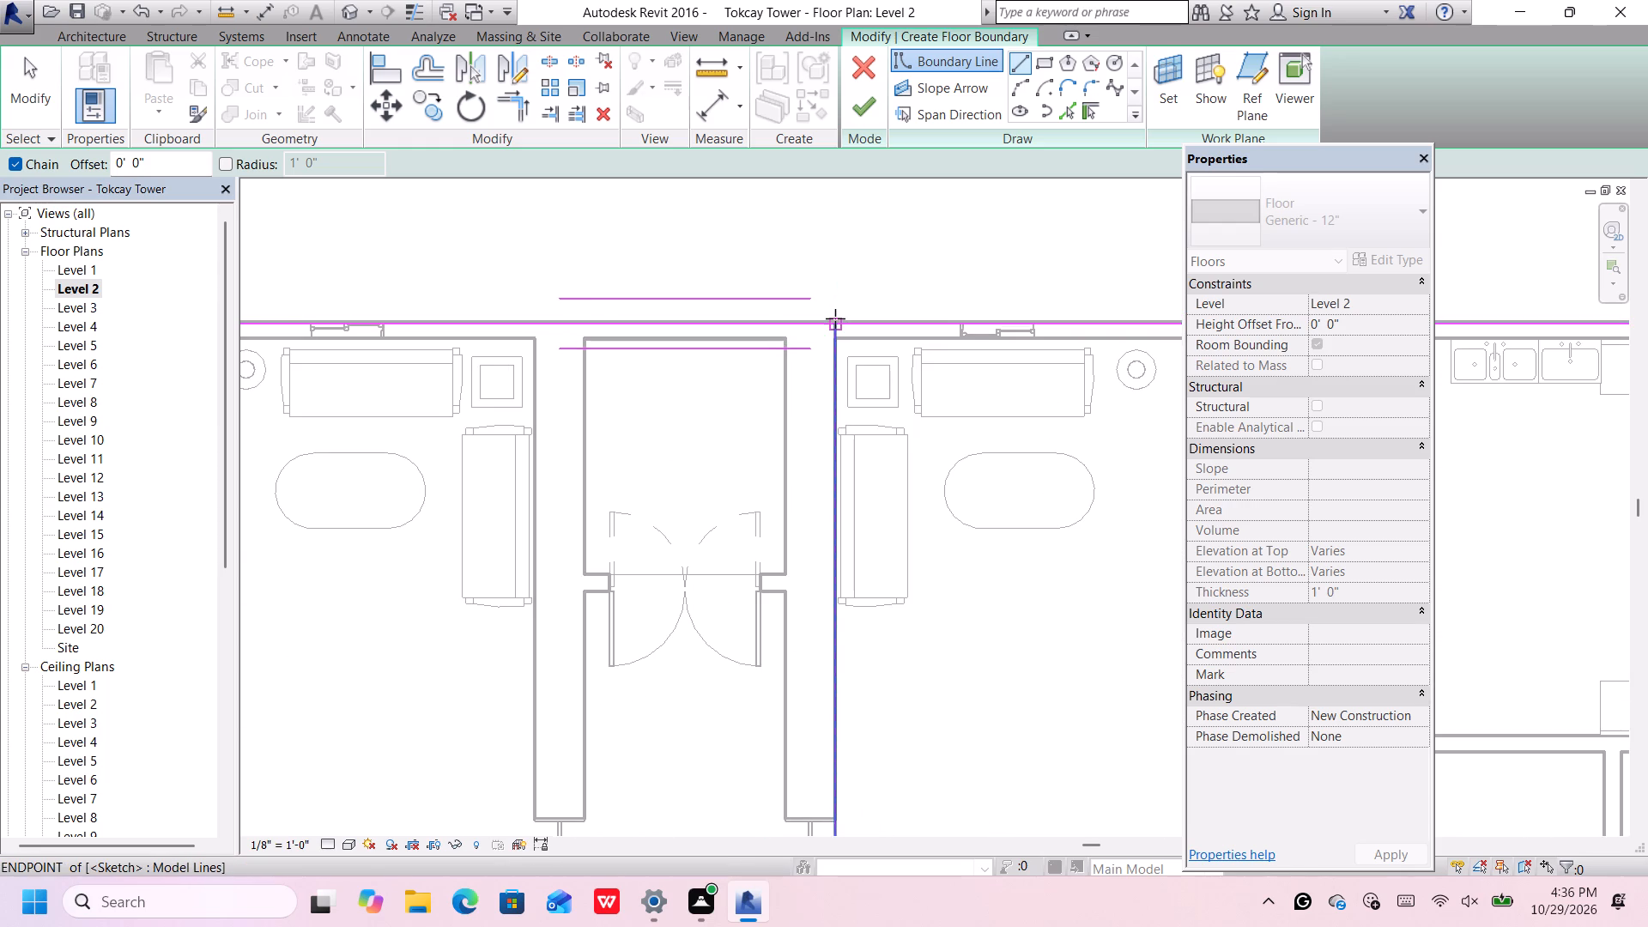
# Sketch the west floor boundary line from the northwest corner along the outer wall face to beside the southwest column.
pyautogui.scroll(-13, 835, 318)
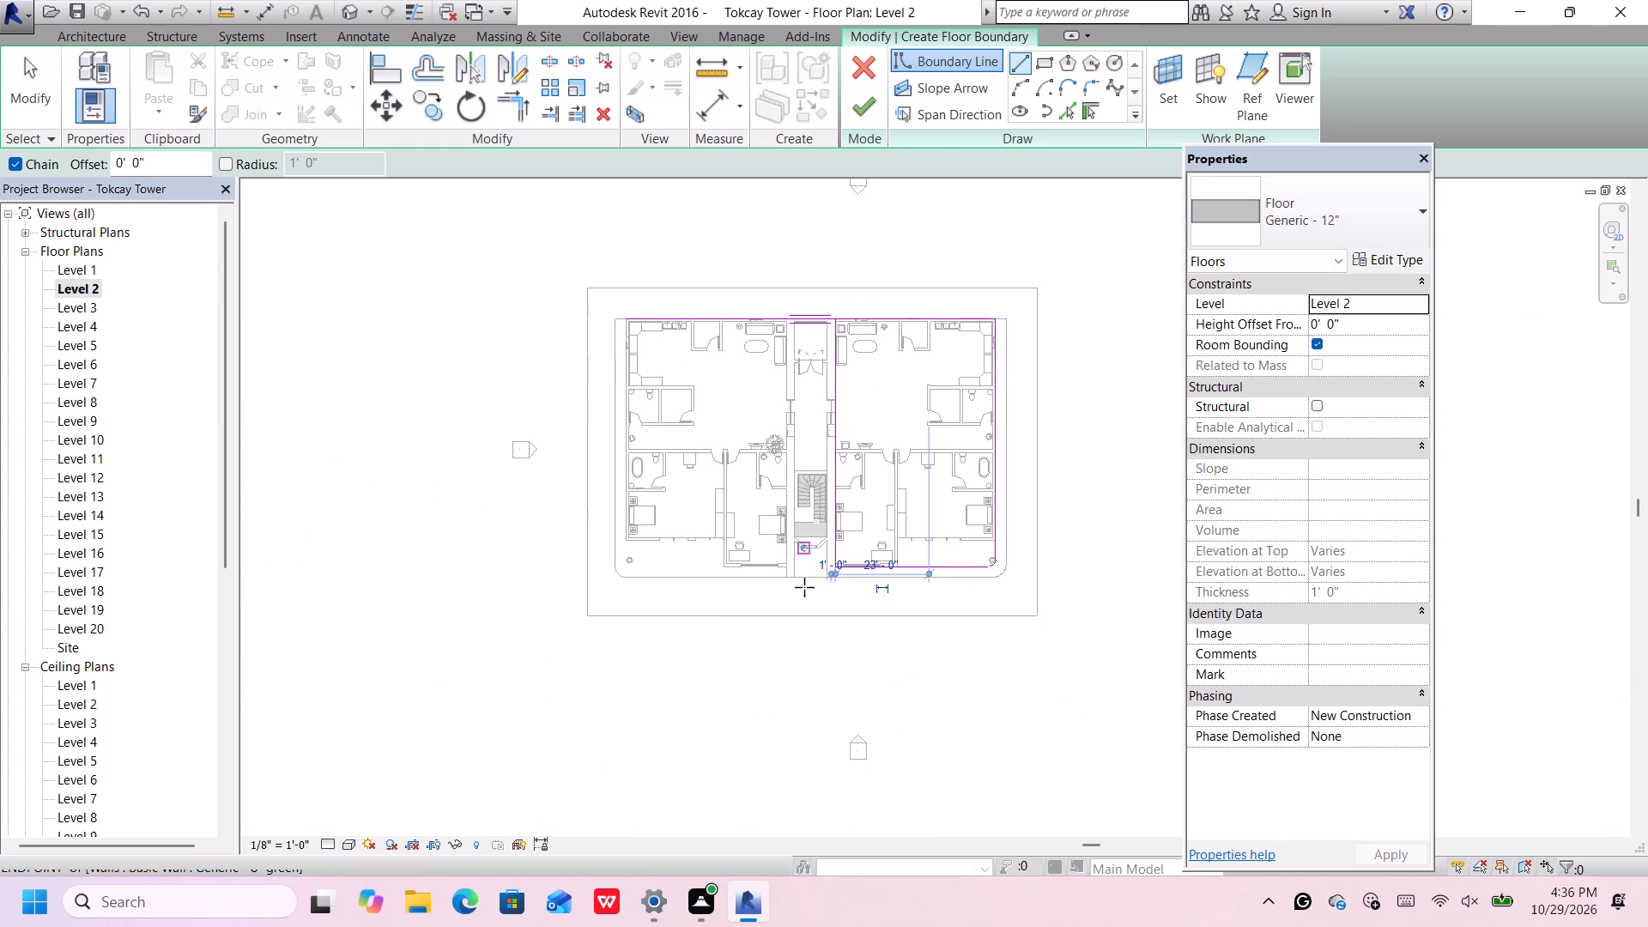
pyautogui.scroll(4, 790, 611)
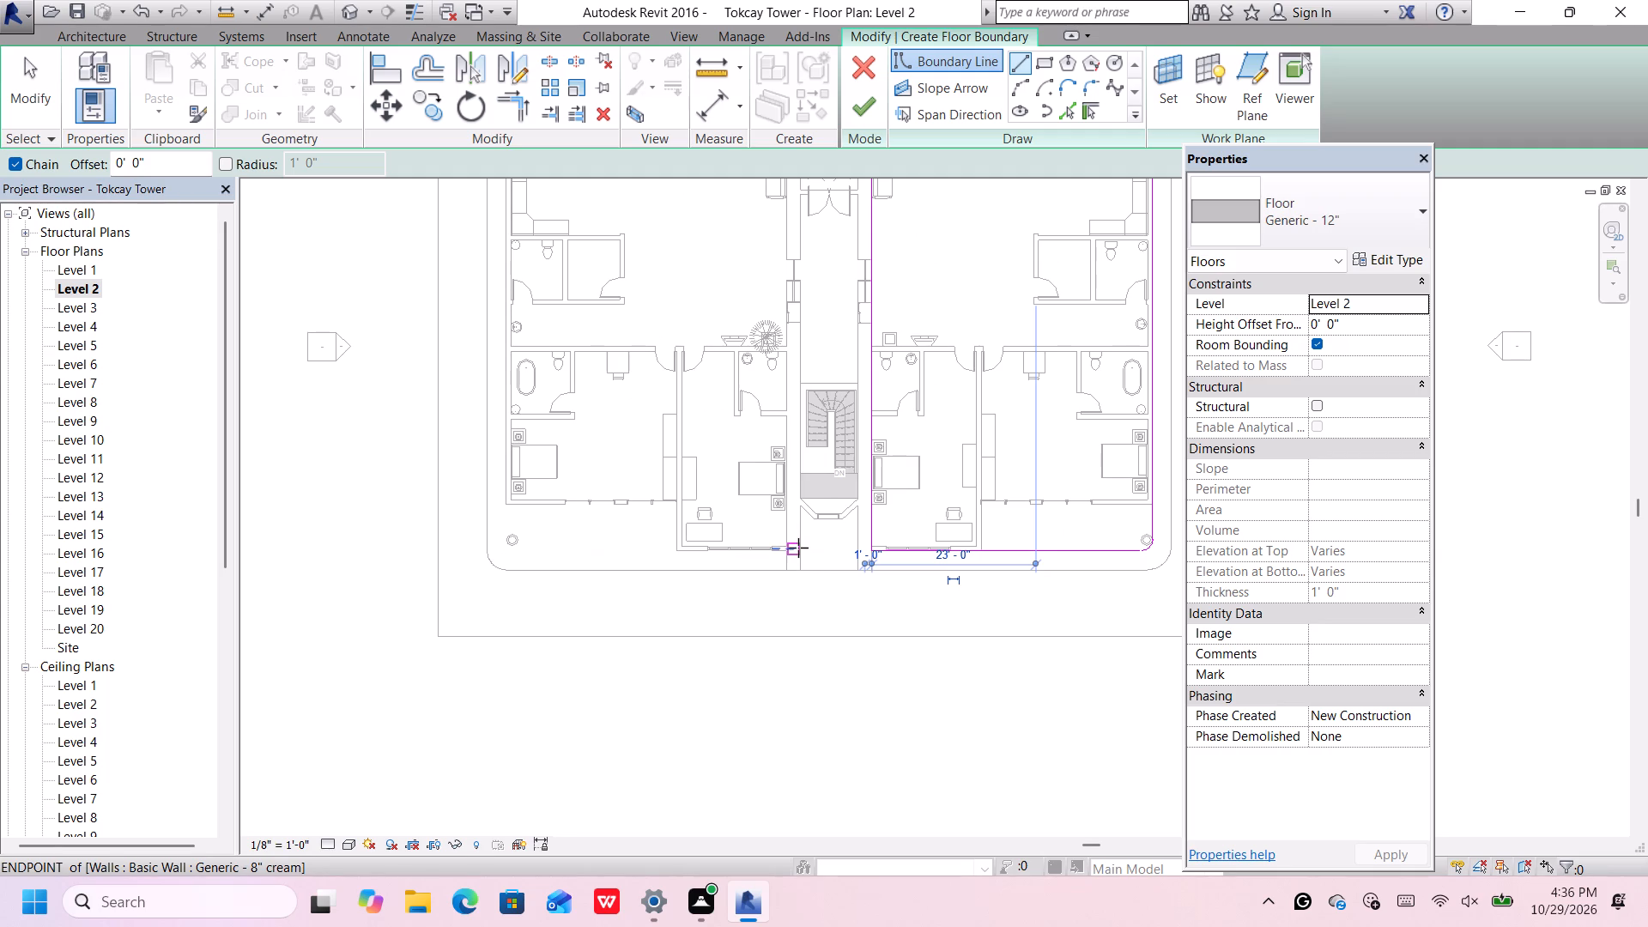
pyautogui.scroll(5, 798, 548)
pyautogui.scroll(-4, 800, 548)
pyautogui.moveTo(800, 549); pyautogui.dragTo(808, 572, button='middle')
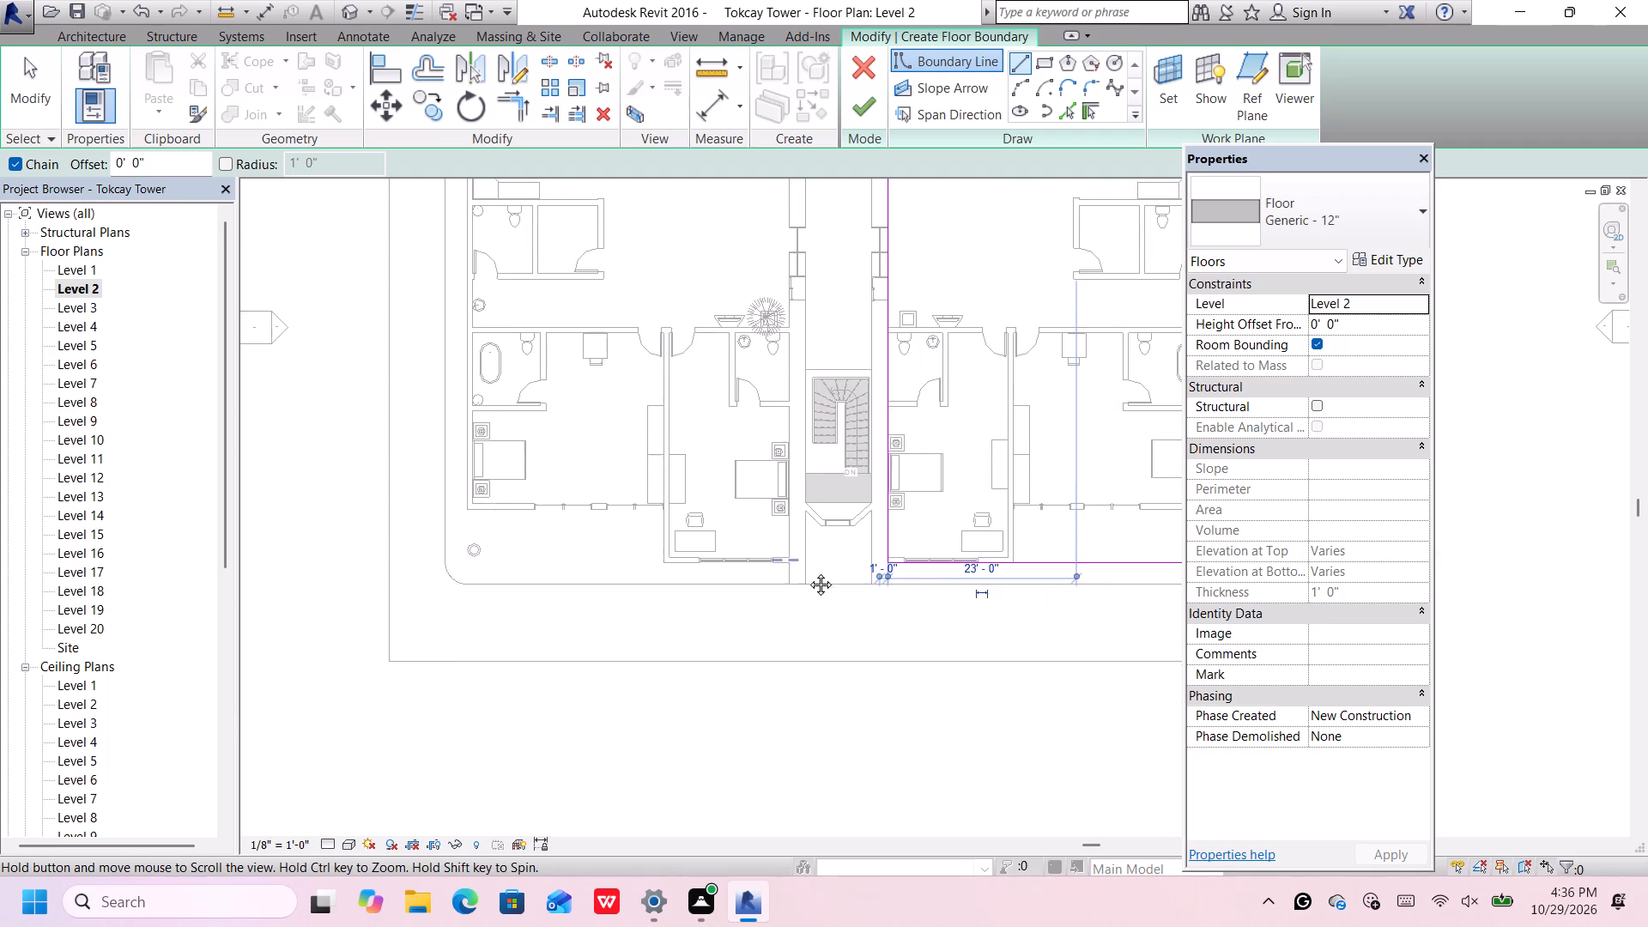
pyautogui.moveTo(808, 572); pyautogui.dragTo(838, 785, button='middle')
pyautogui.scroll(1, 618, 415)
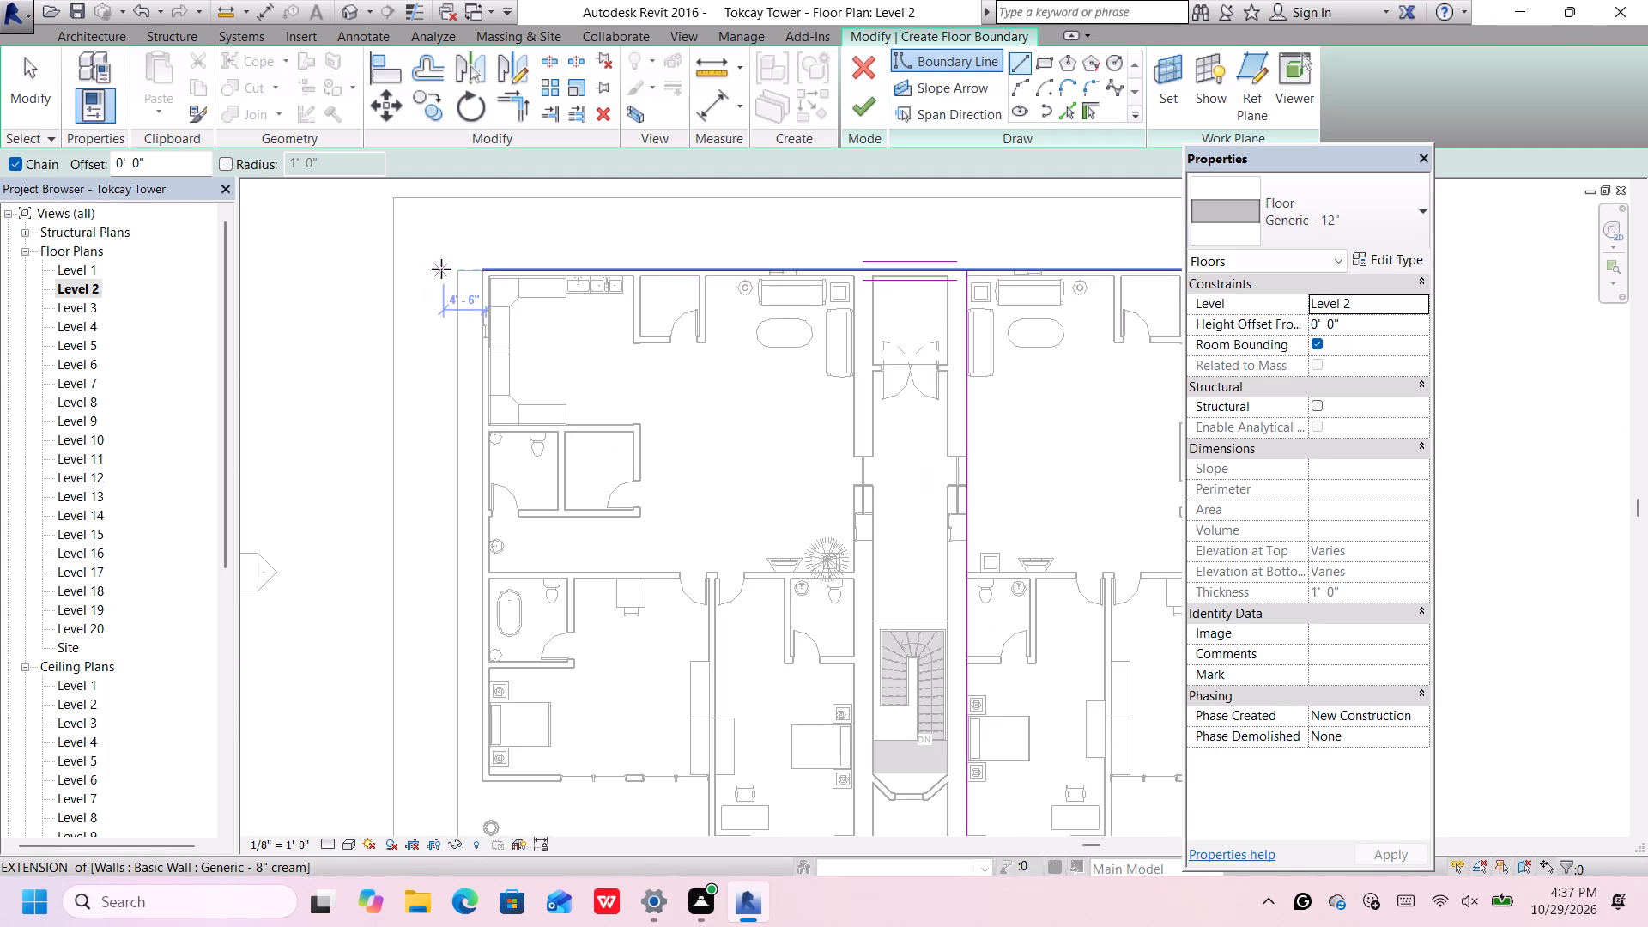
pyautogui.scroll(4, 481, 270)
pyautogui.click(484, 271)
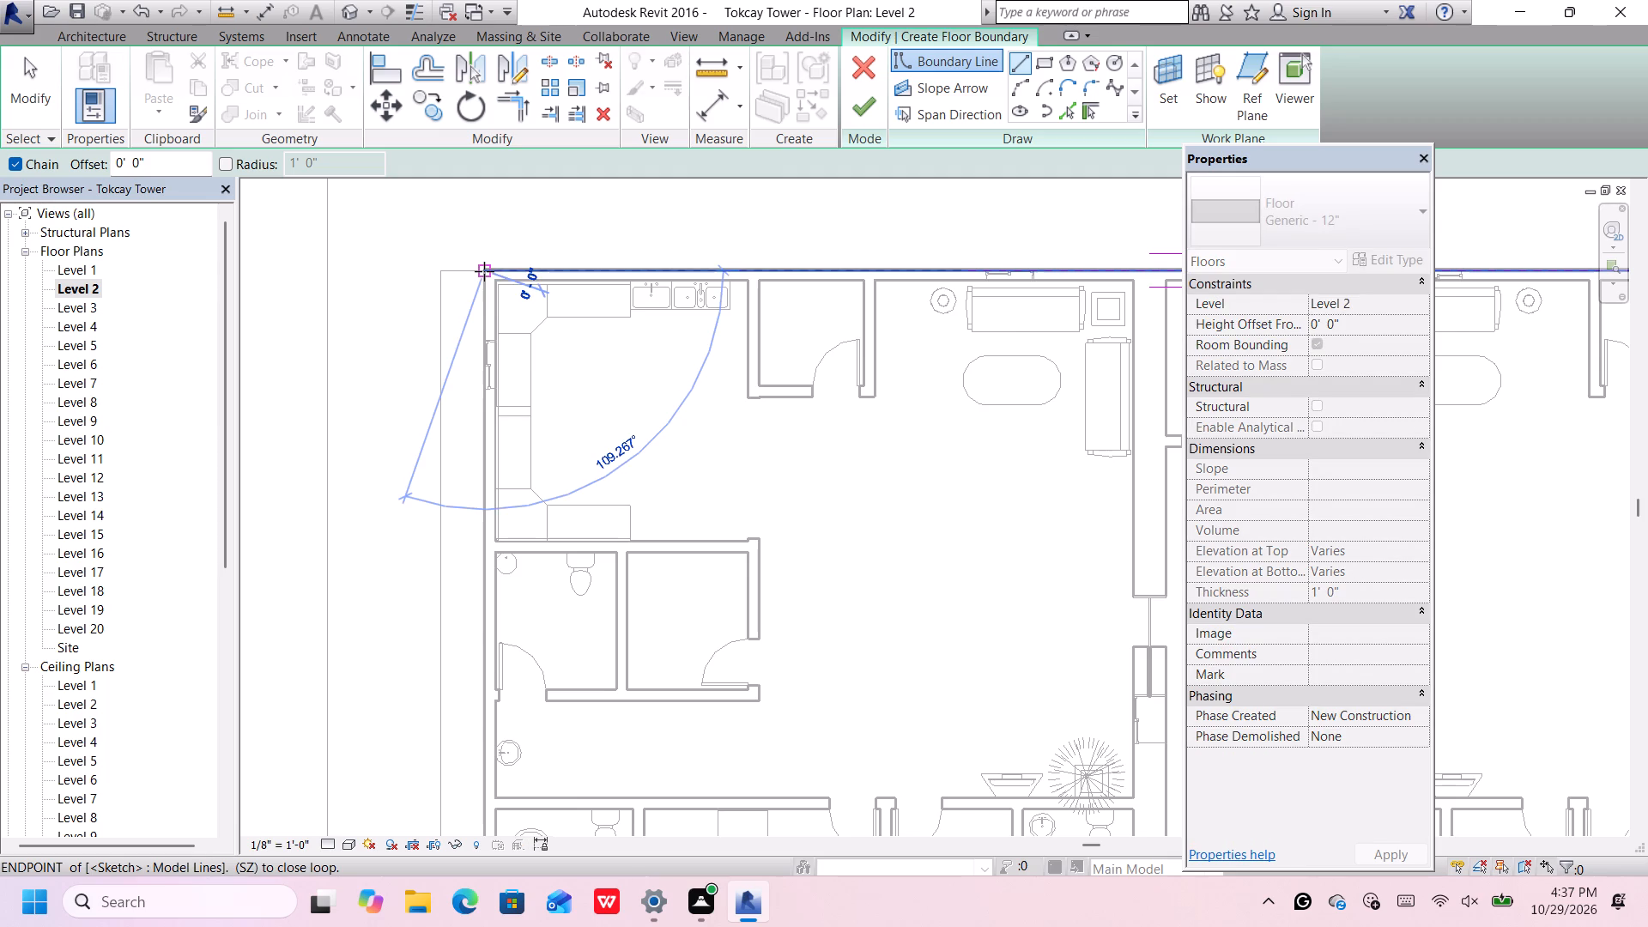
pyautogui.scroll(-6, 484, 271)
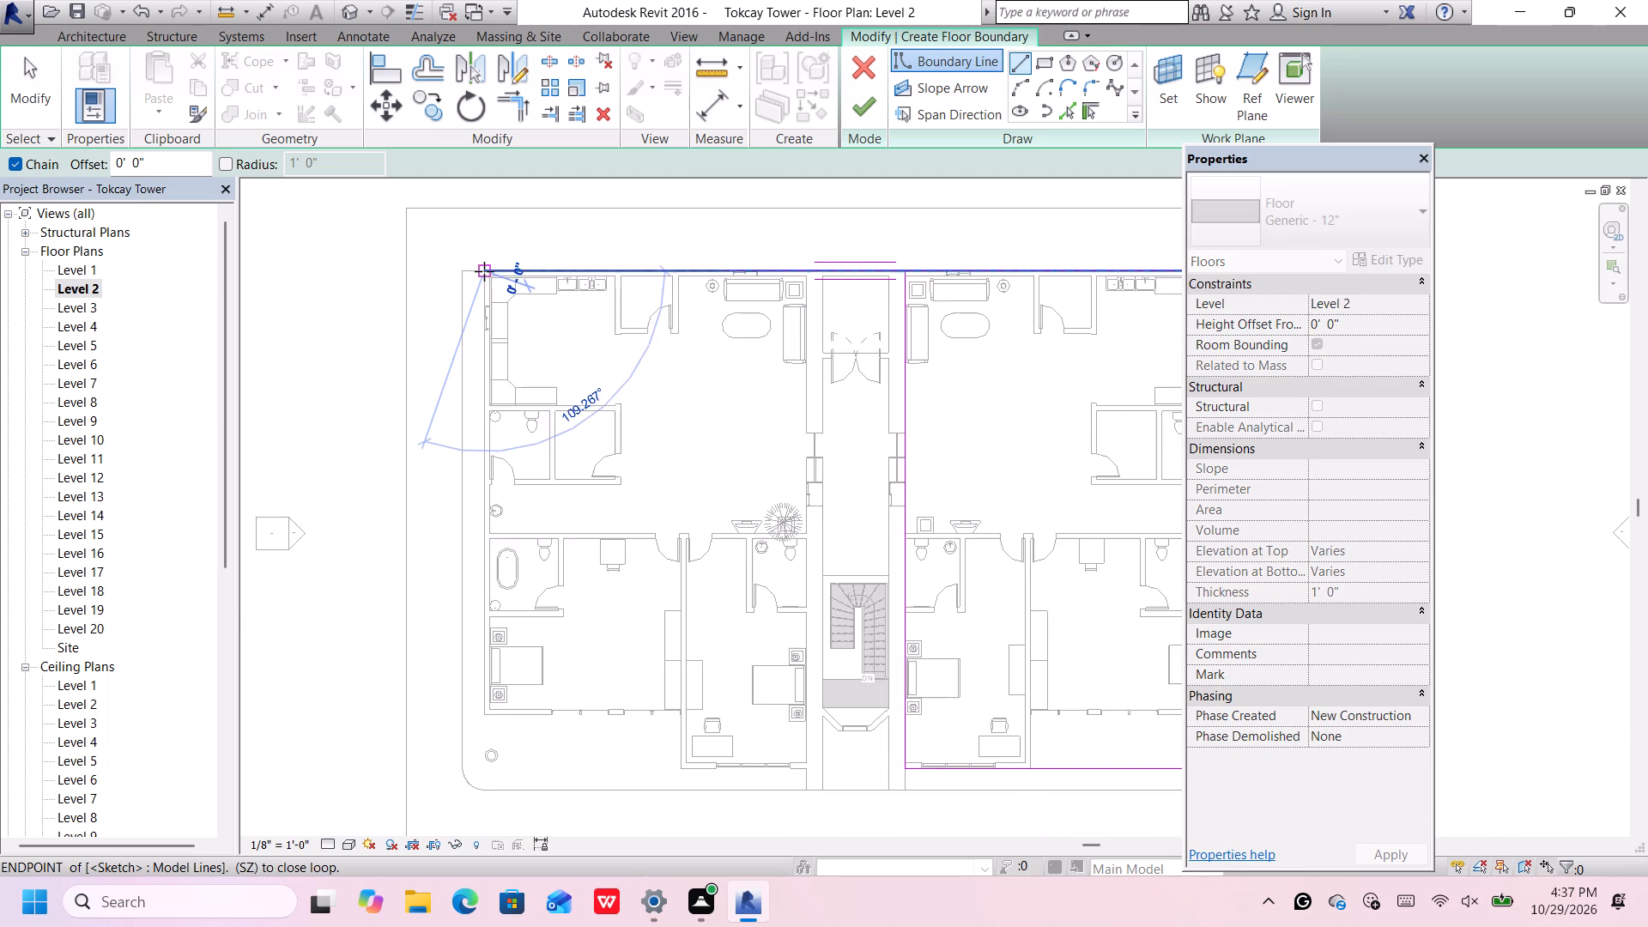
pyautogui.scroll(-2, 484, 271)
pyautogui.scroll(5, 449, 622)
pyautogui.scroll(4, 511, 517)
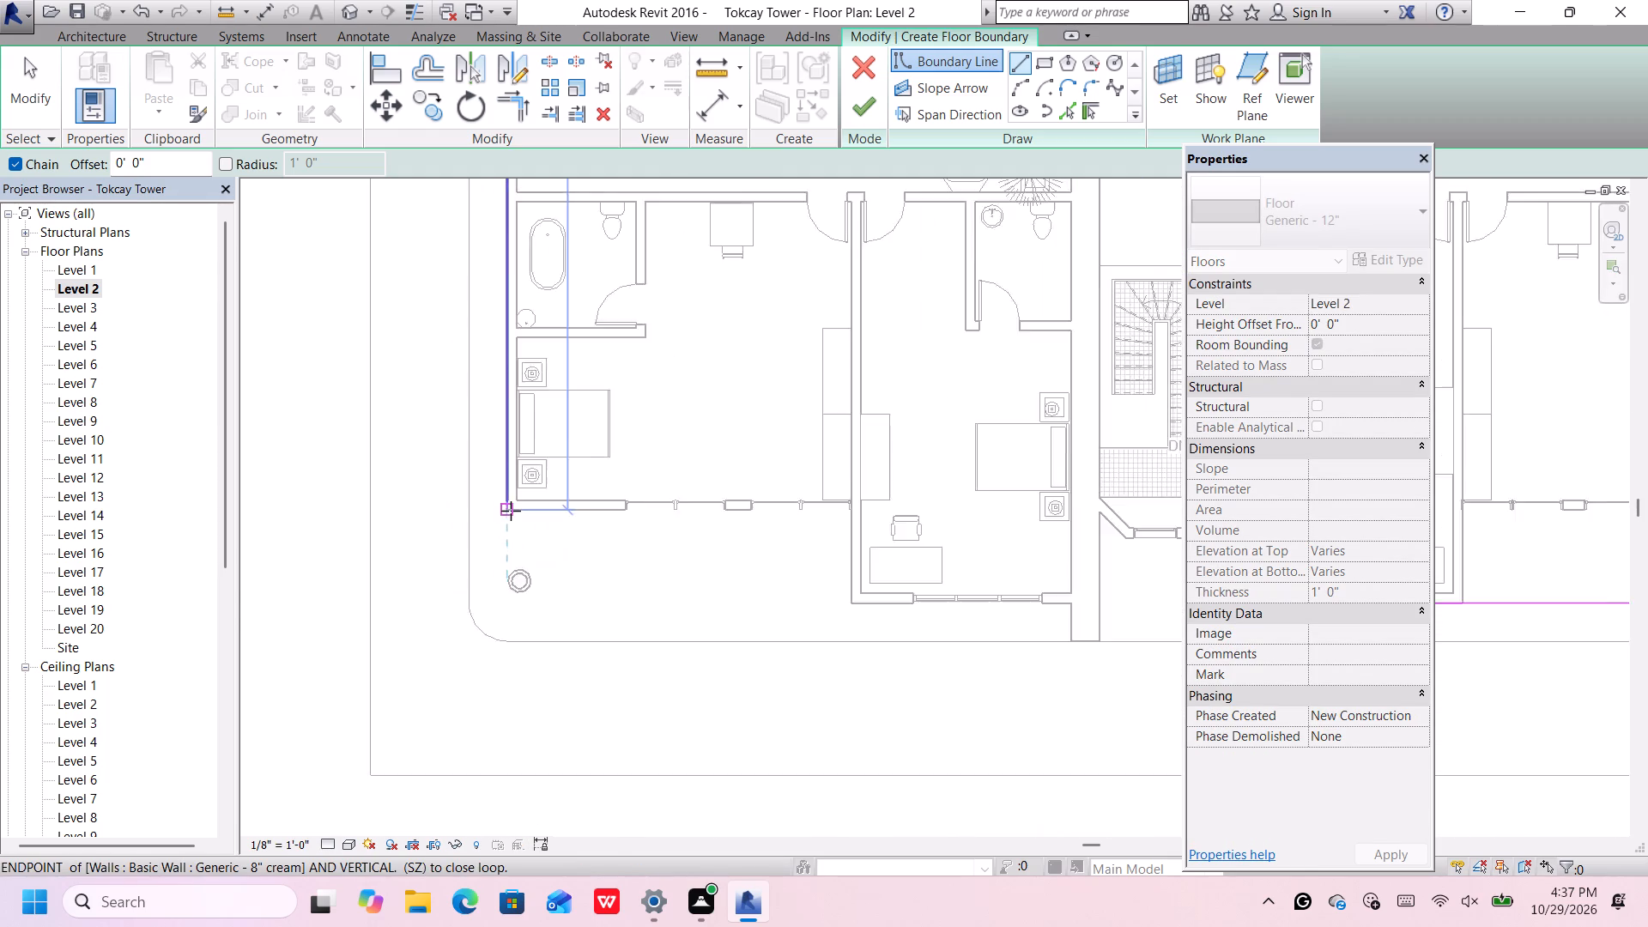
pyautogui.scroll(9, 511, 511)
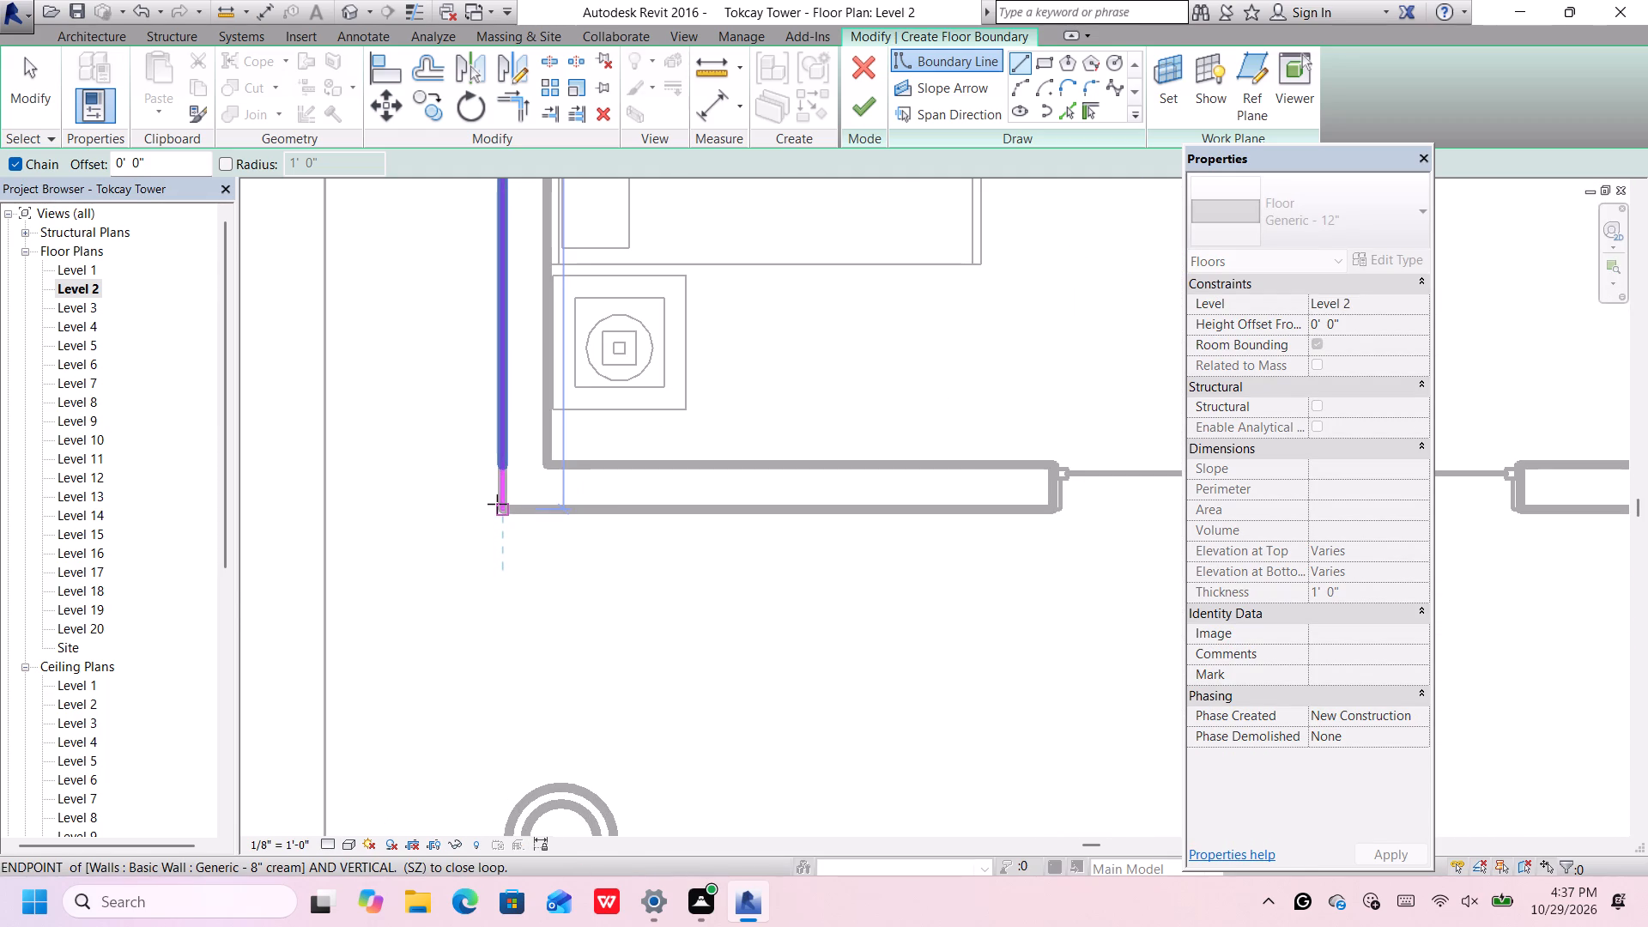
pyautogui.scroll(-6, 501, 505)
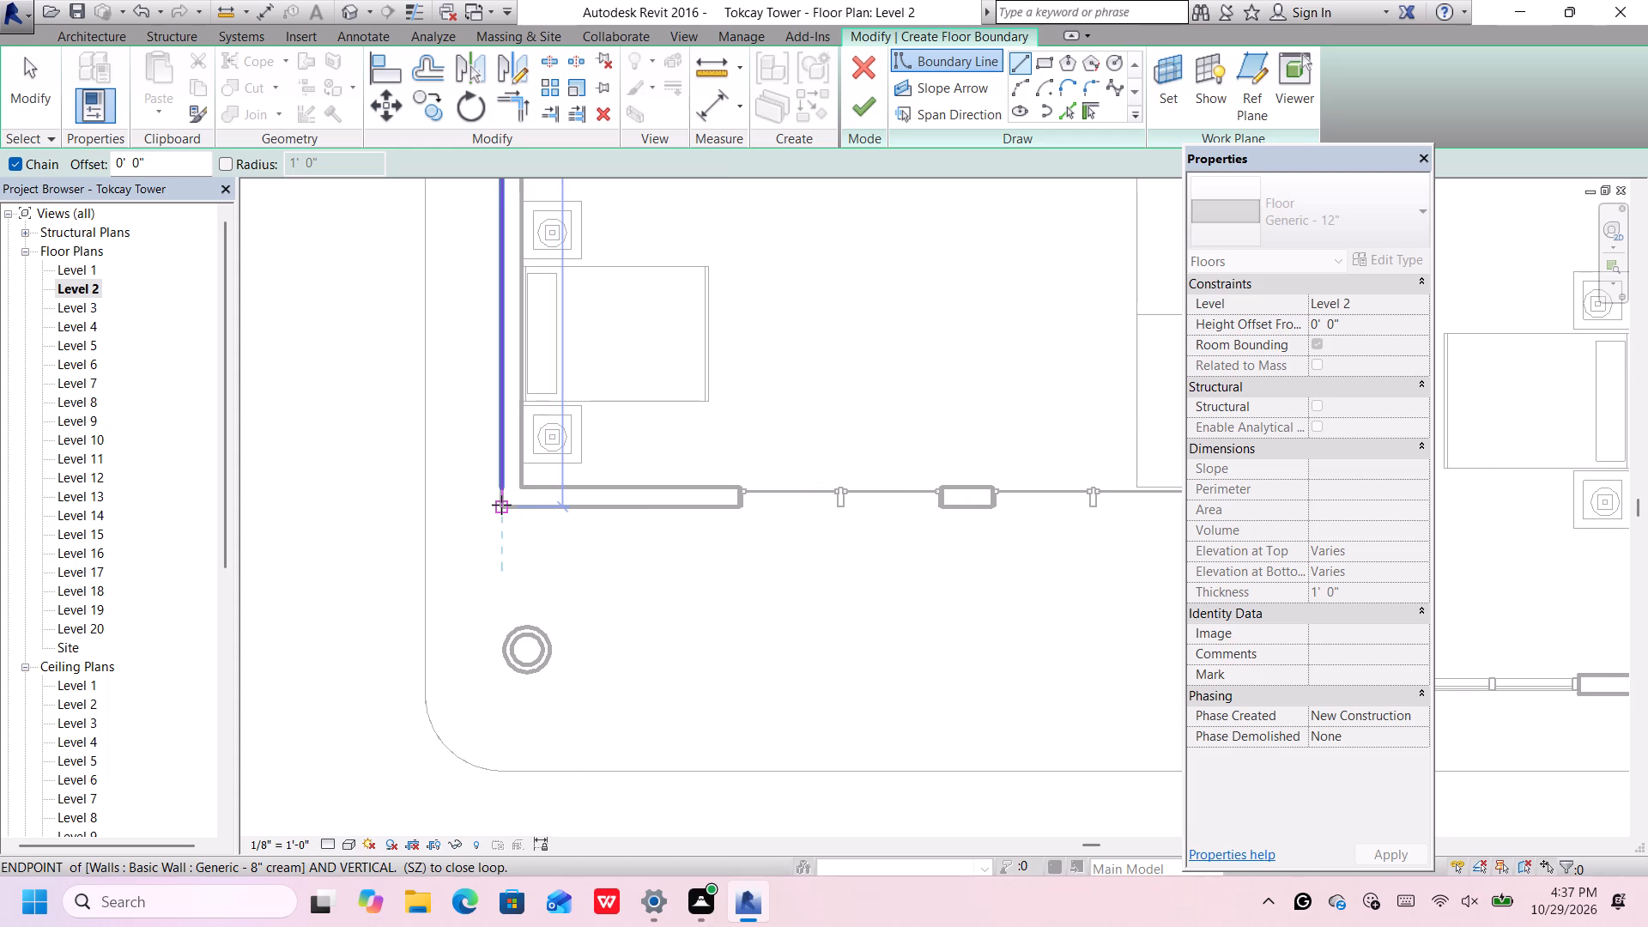
pyautogui.scroll(-4, 501, 506)
pyautogui.scroll(3, 491, 580)
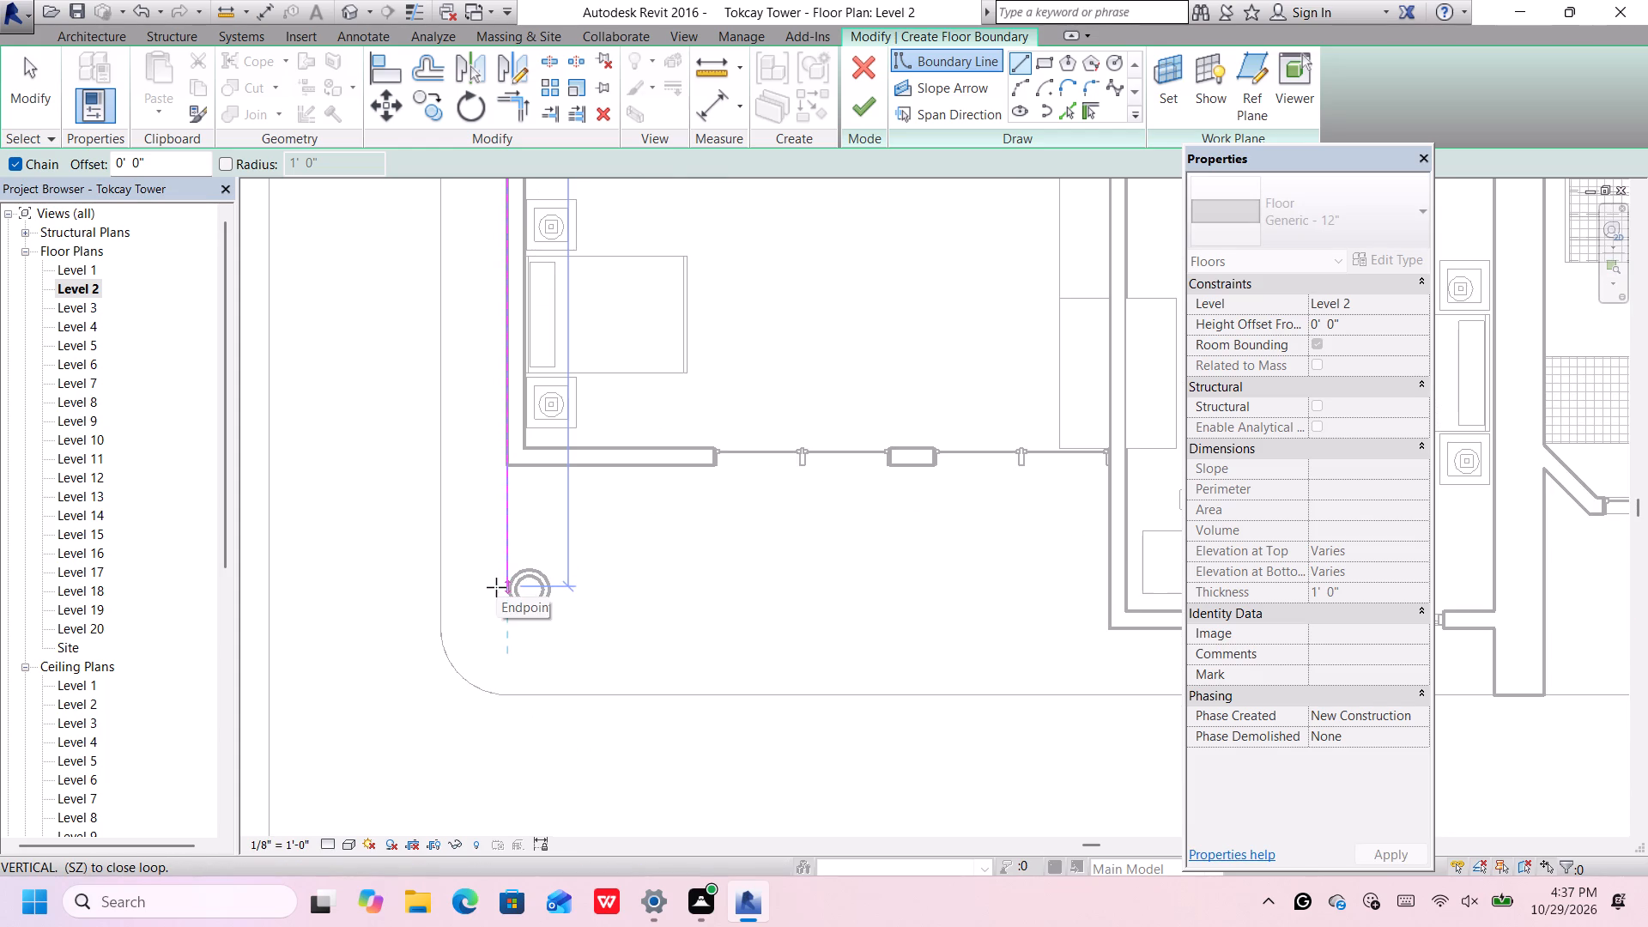
pyautogui.scroll(10, 497, 588)
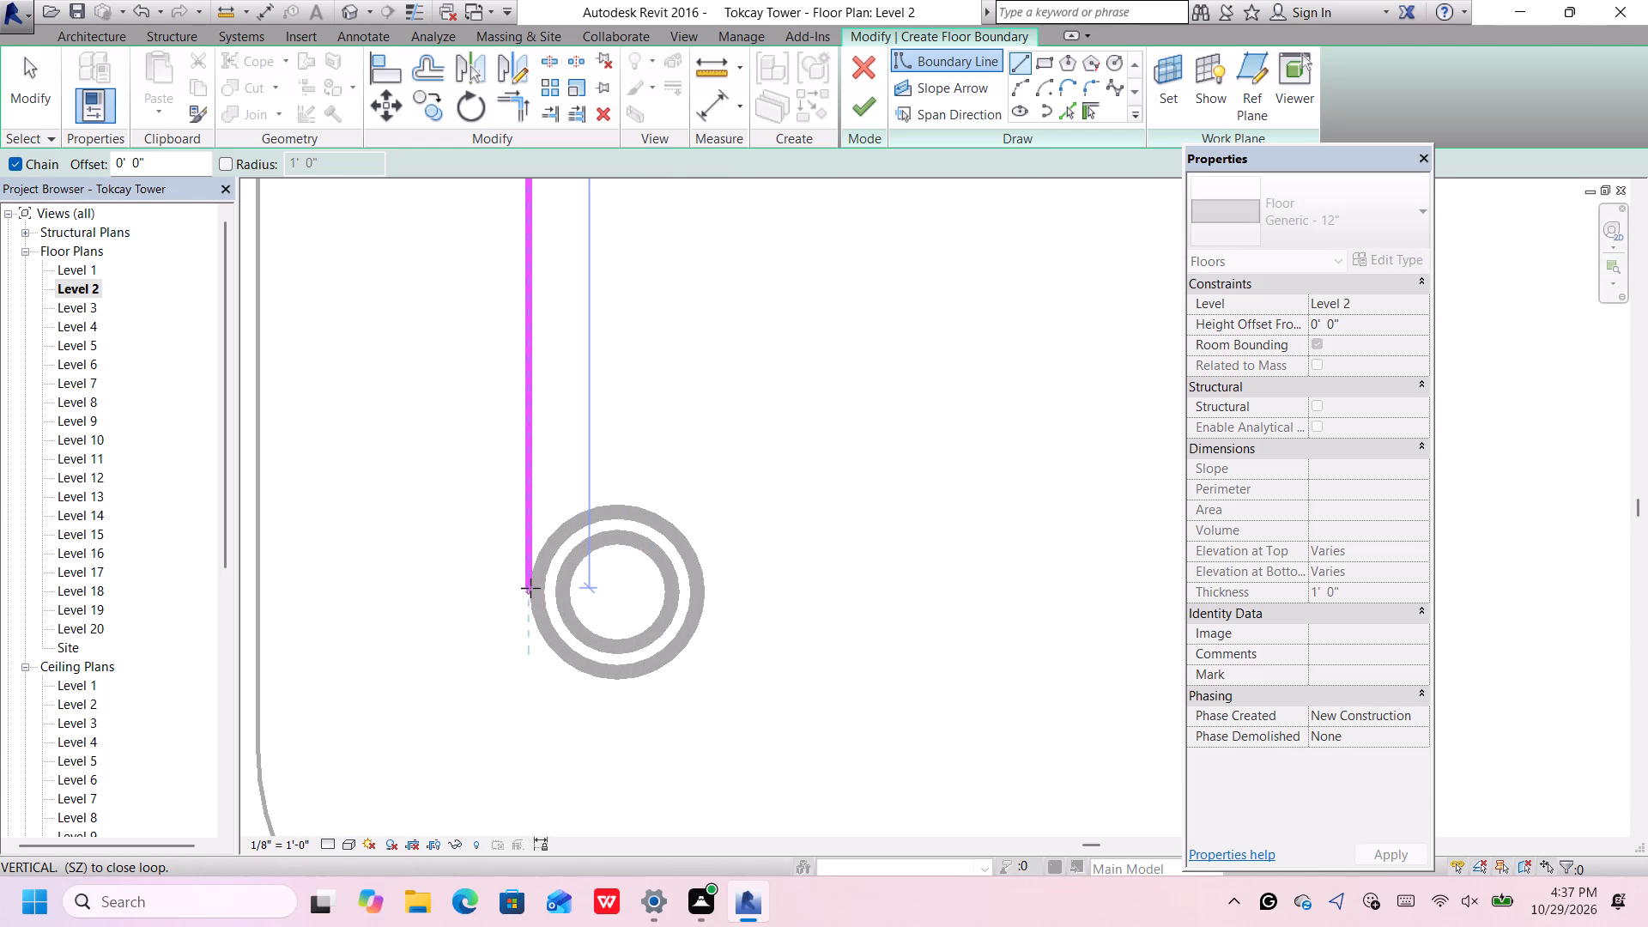
pyautogui.click(530, 588)
pyautogui.scroll(-15, 530, 588)
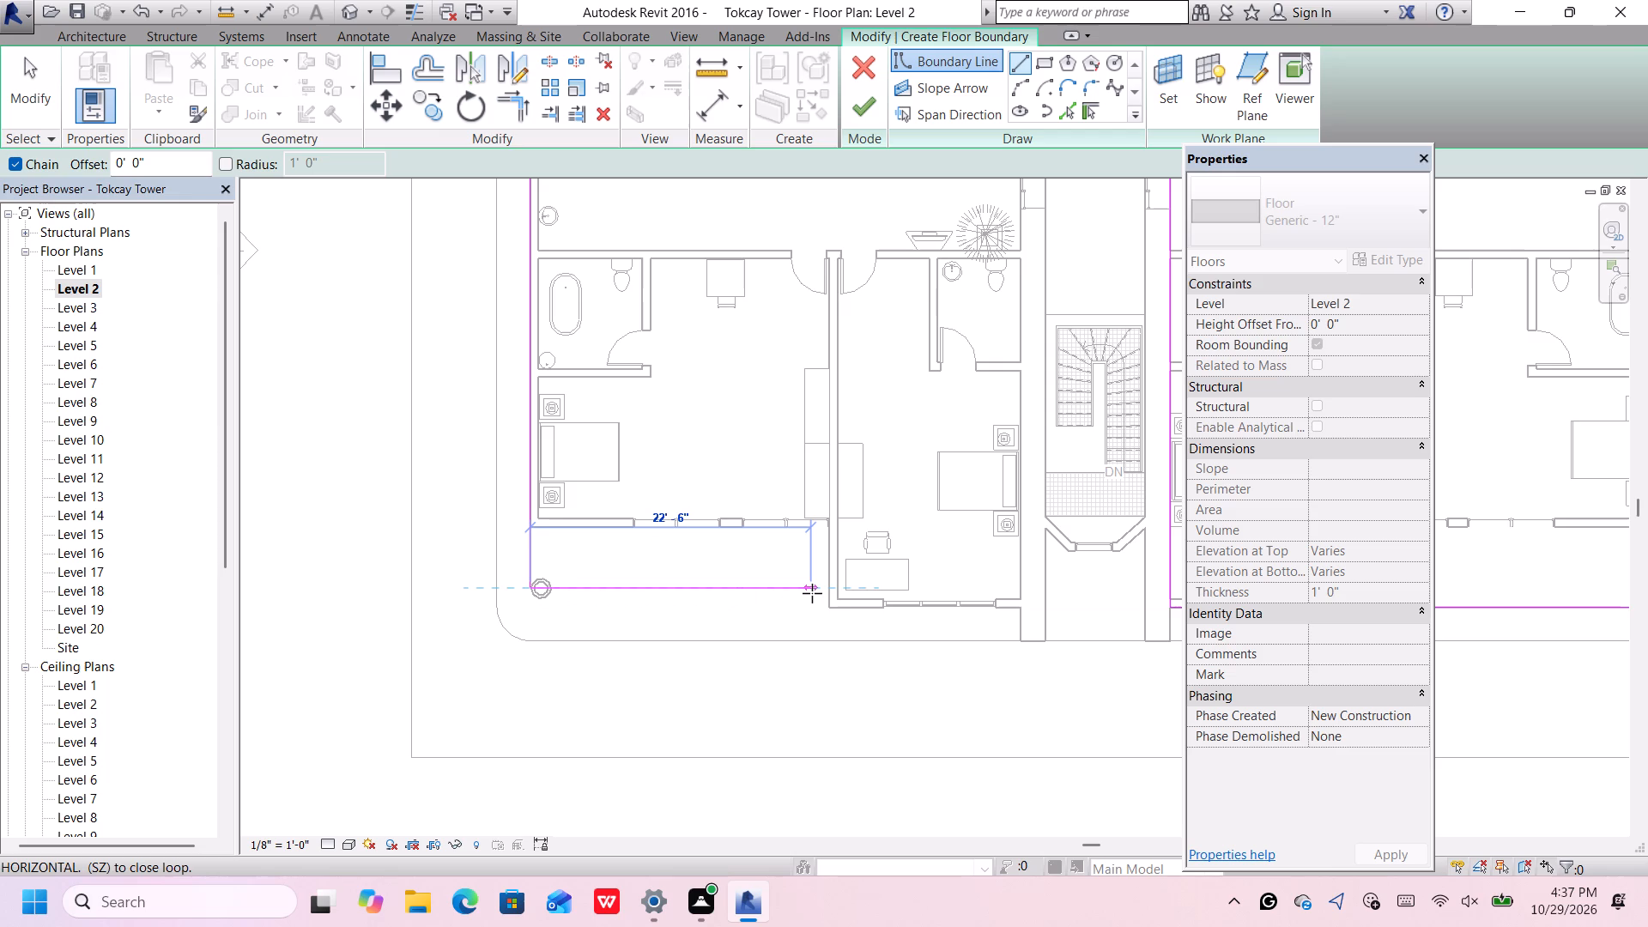
pyautogui.press('Escape')
# Sketch a 22'-6" south boundary line west from the projecting west bedroom's outer corner to just below the southwest column.
pyautogui.scroll(2, 835, 615)
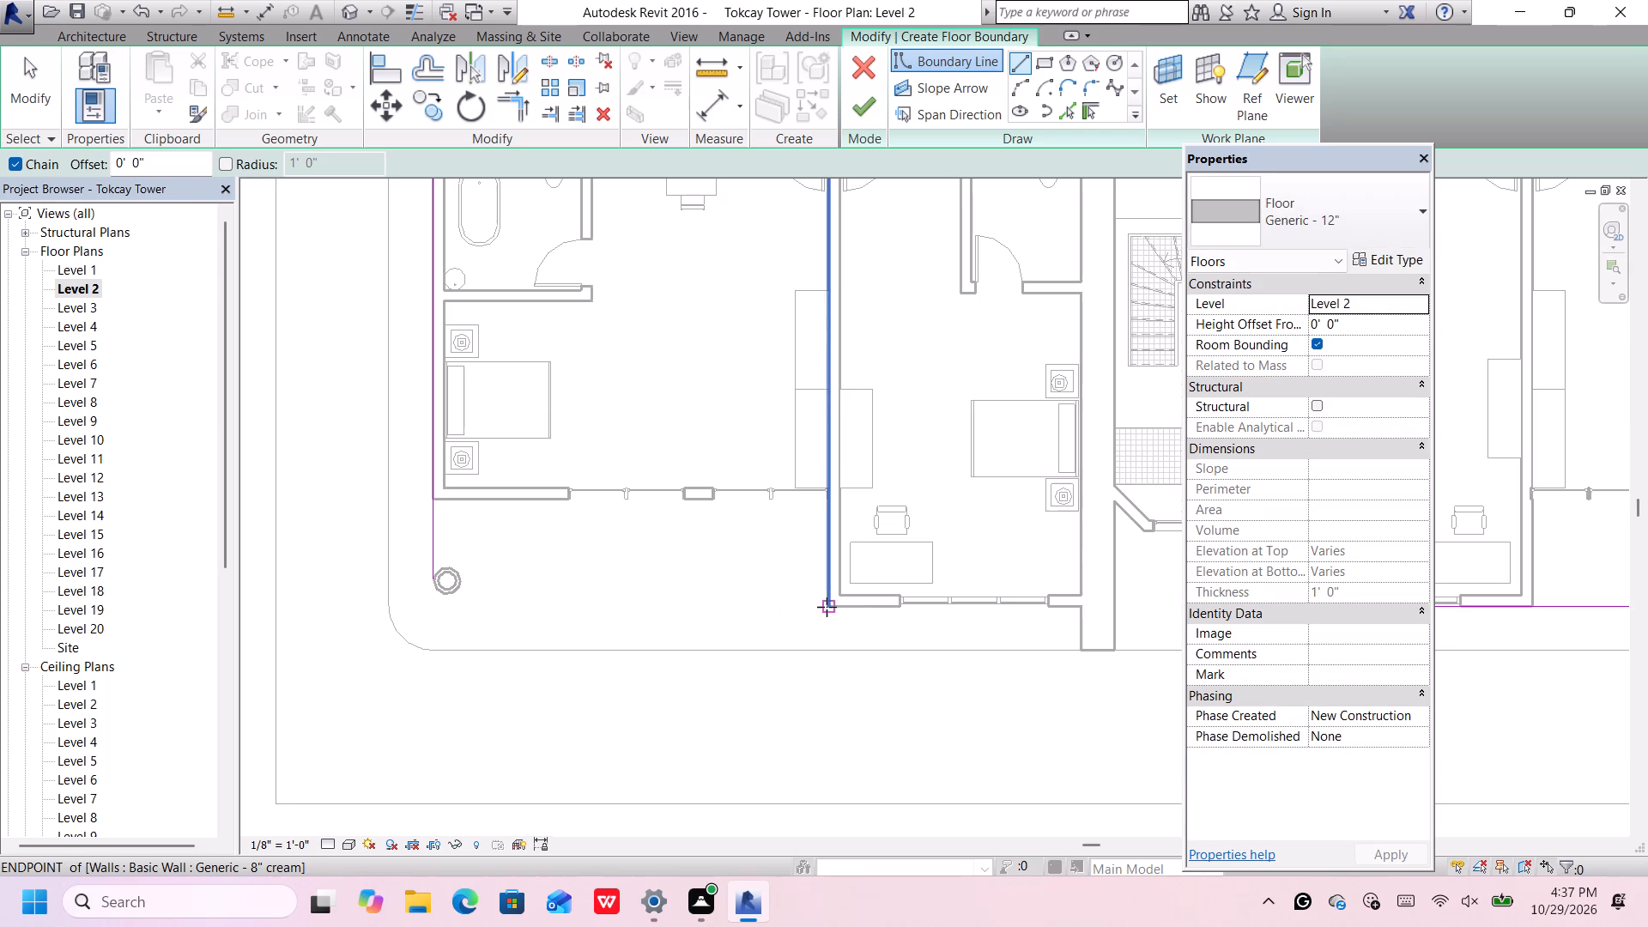
pyautogui.click(827, 607)
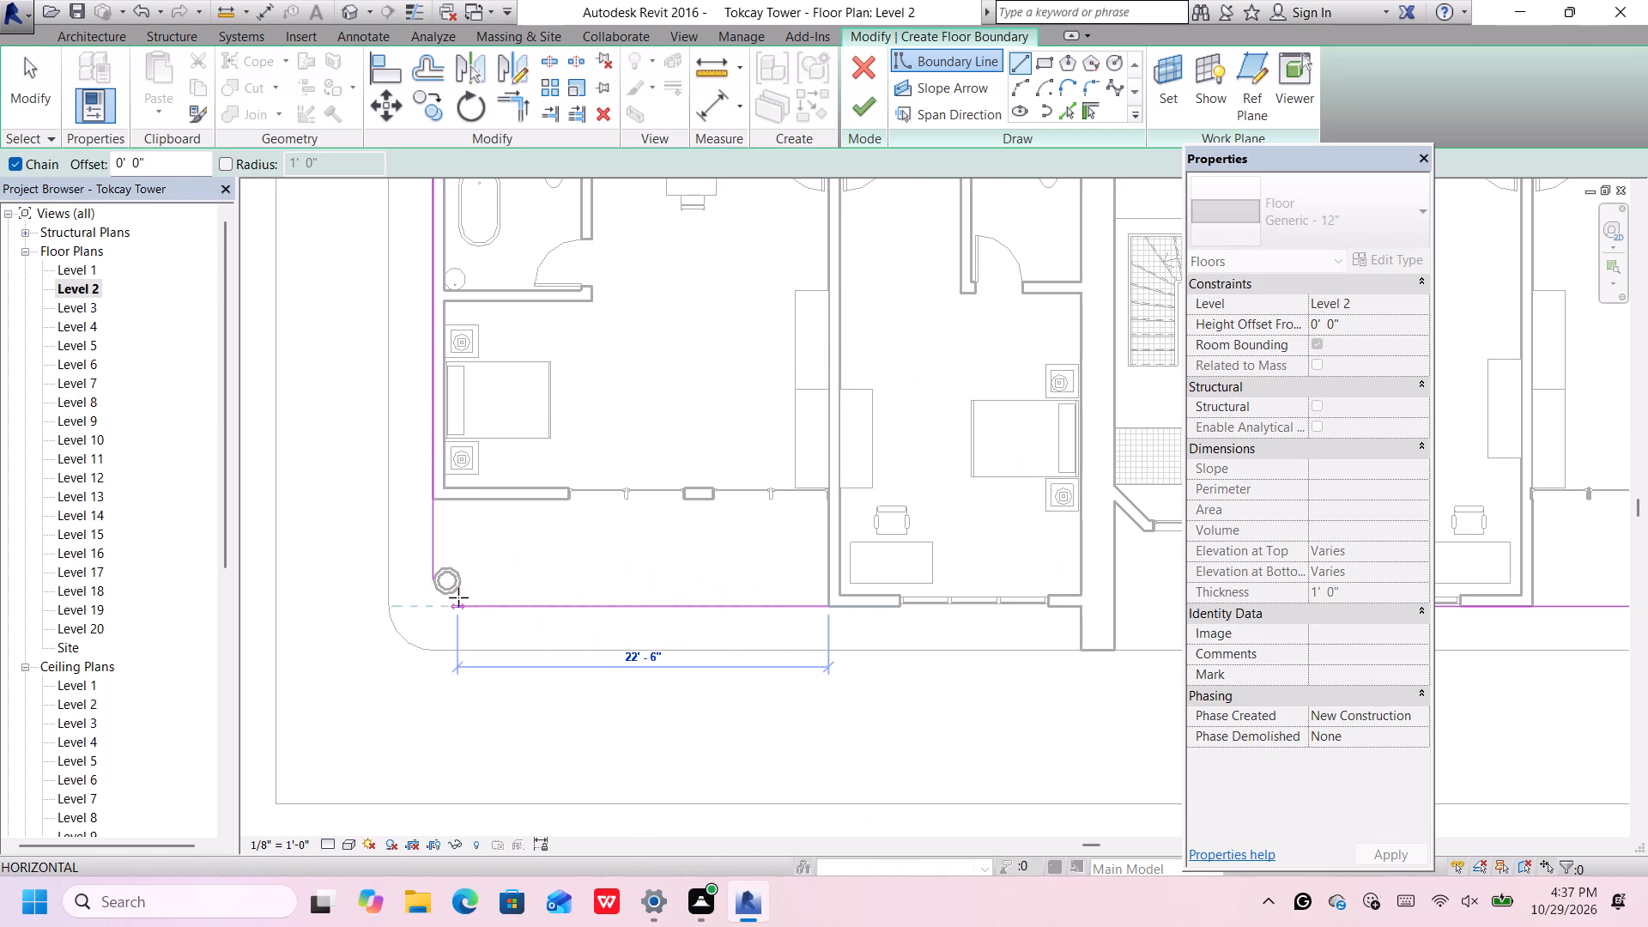
pyautogui.scroll(3, 451, 591)
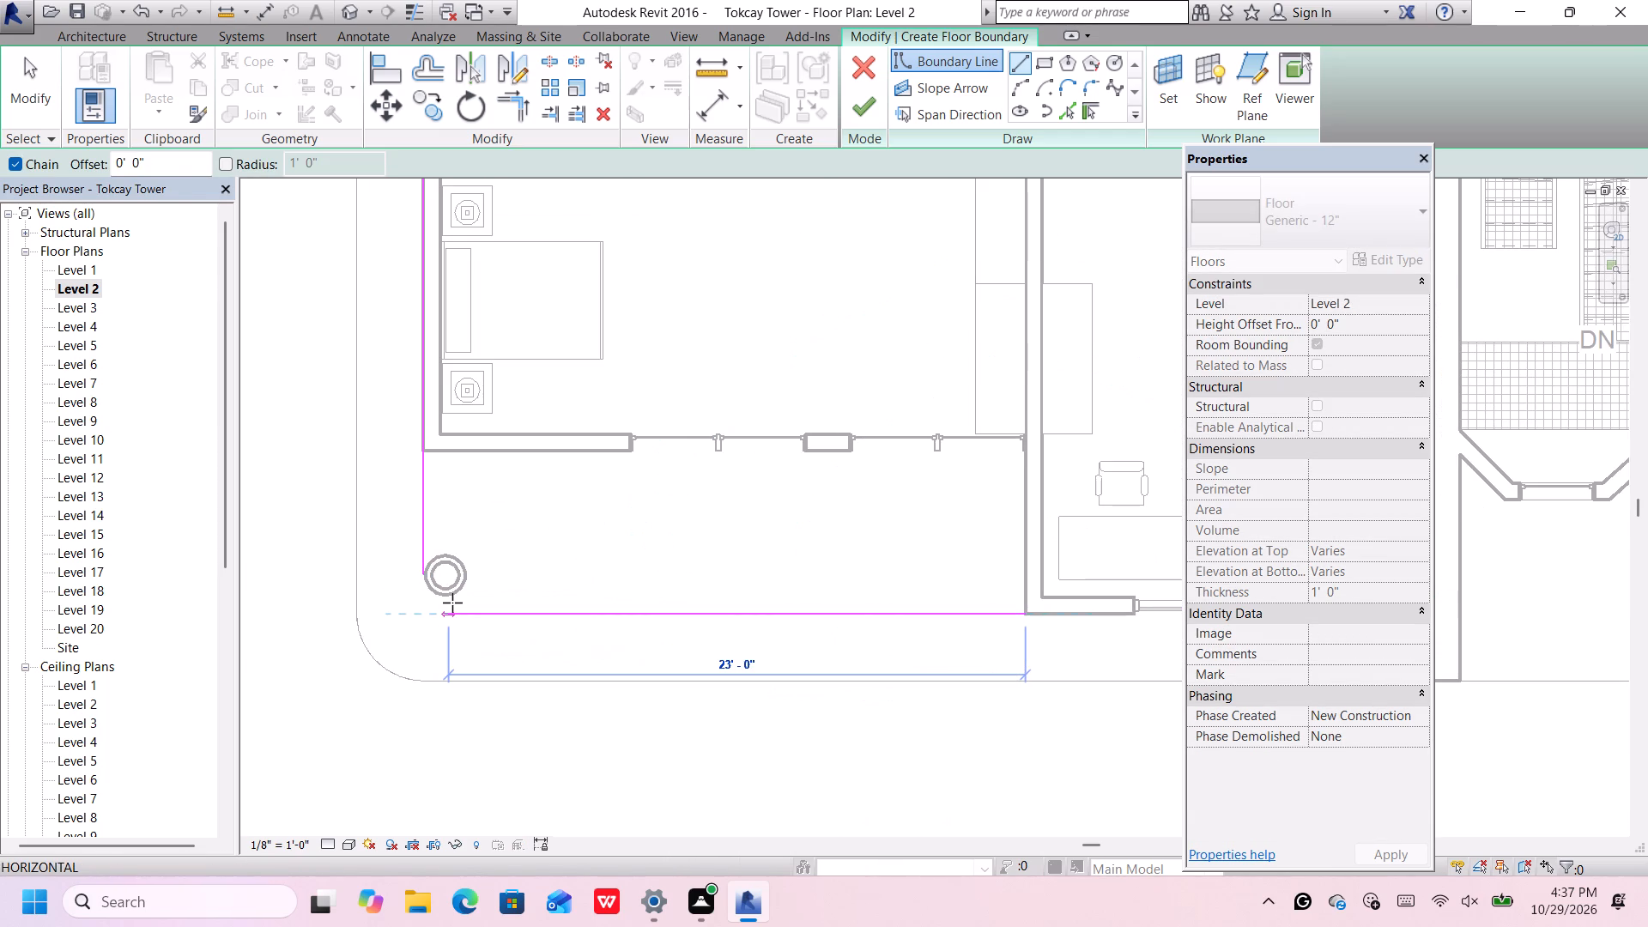
pyautogui.click(463, 609)
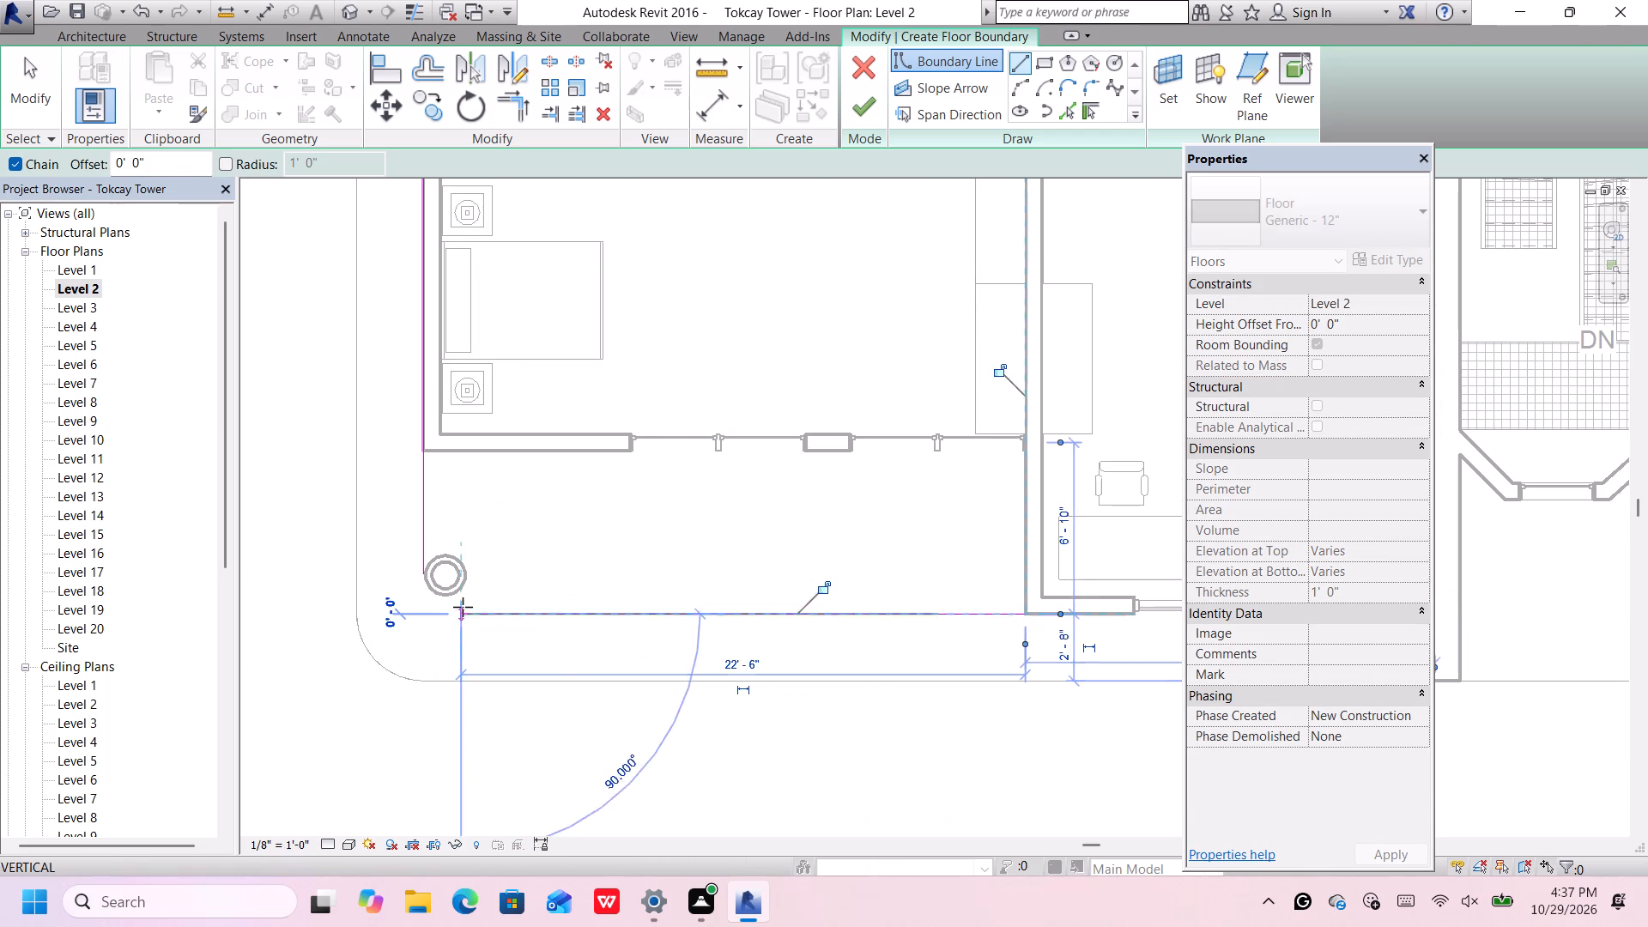
# Join the south line's west end to the west line with a boundary arc of about 1'-6" radius around the southwest column.
pyautogui.click(1020, 82)
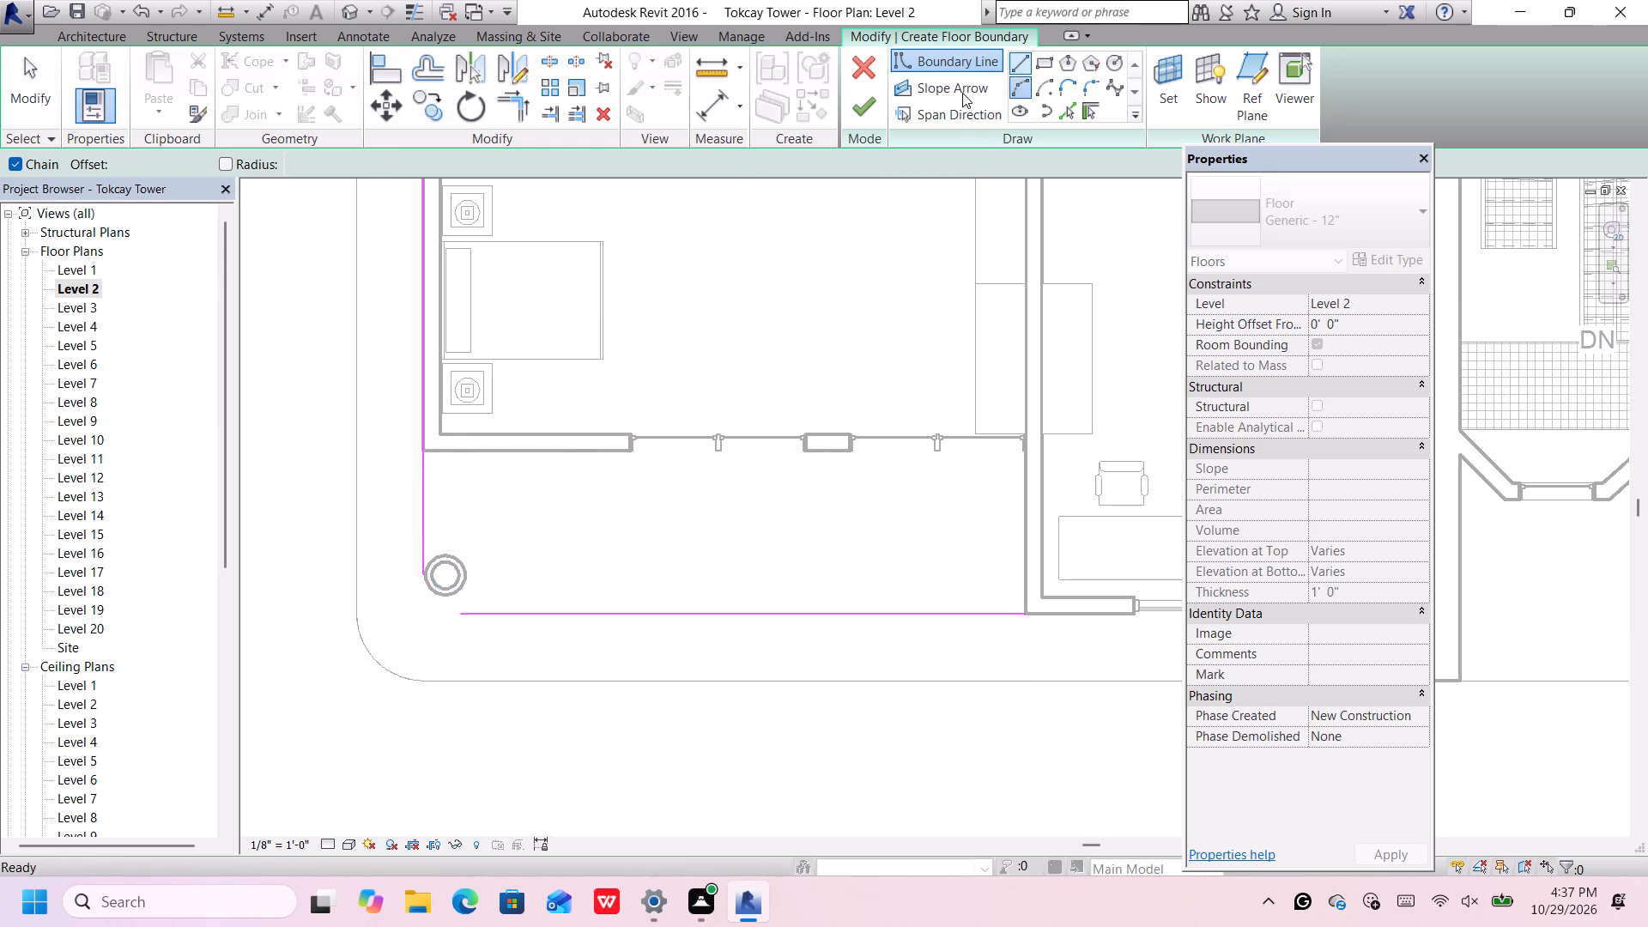
pyautogui.click(421, 576)
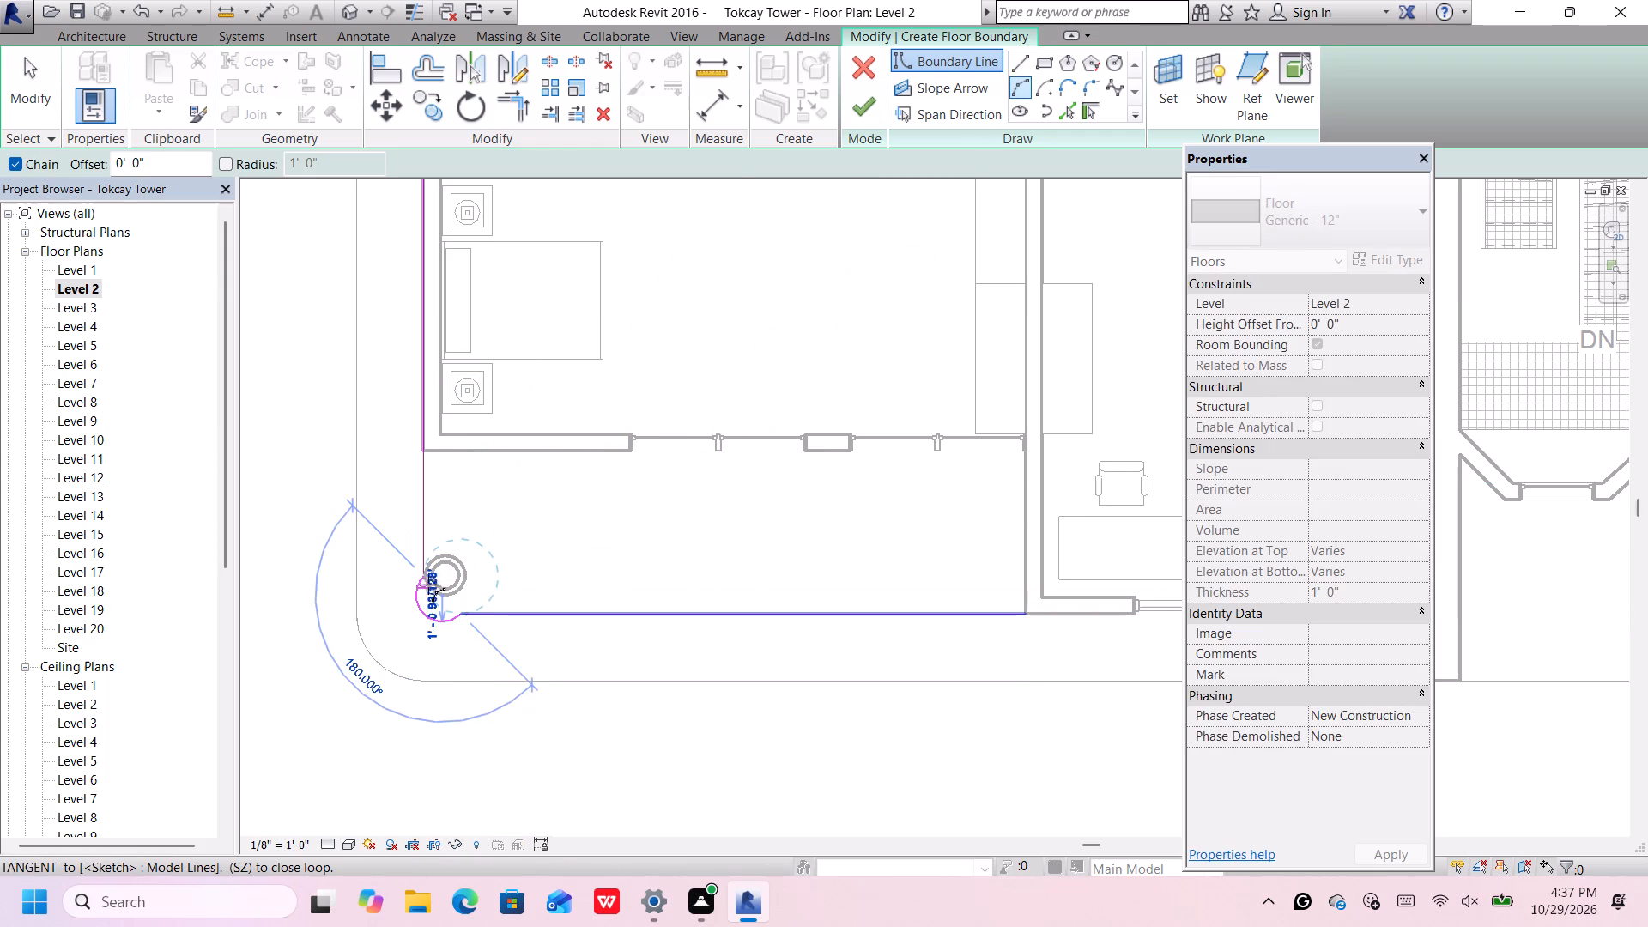
pyautogui.click(430, 586)
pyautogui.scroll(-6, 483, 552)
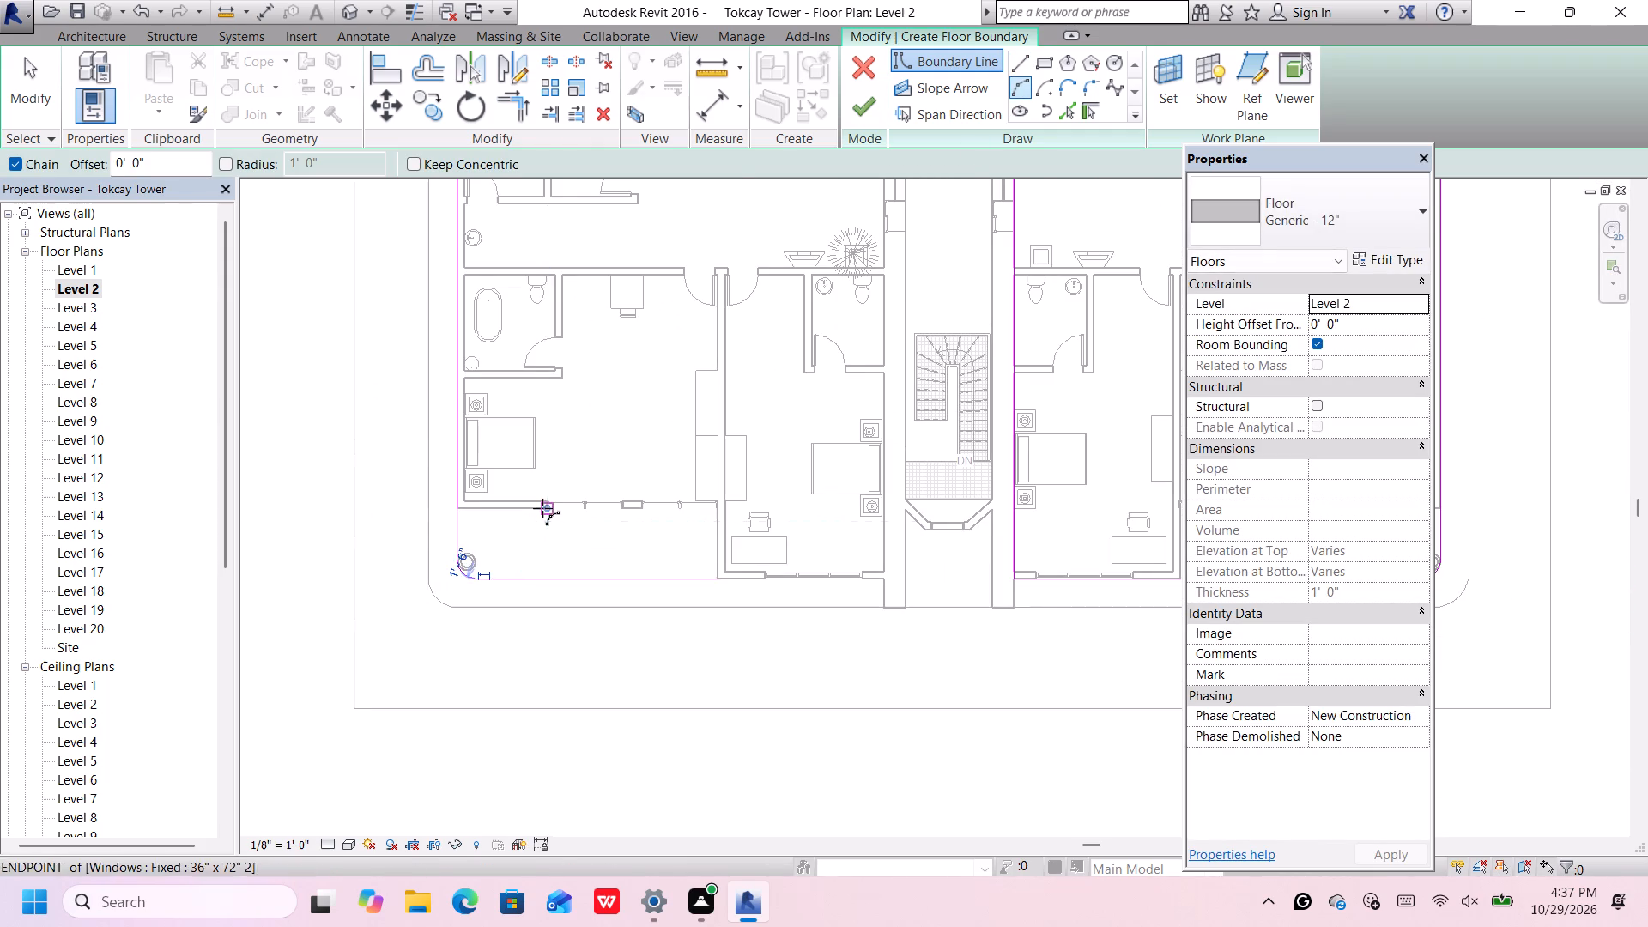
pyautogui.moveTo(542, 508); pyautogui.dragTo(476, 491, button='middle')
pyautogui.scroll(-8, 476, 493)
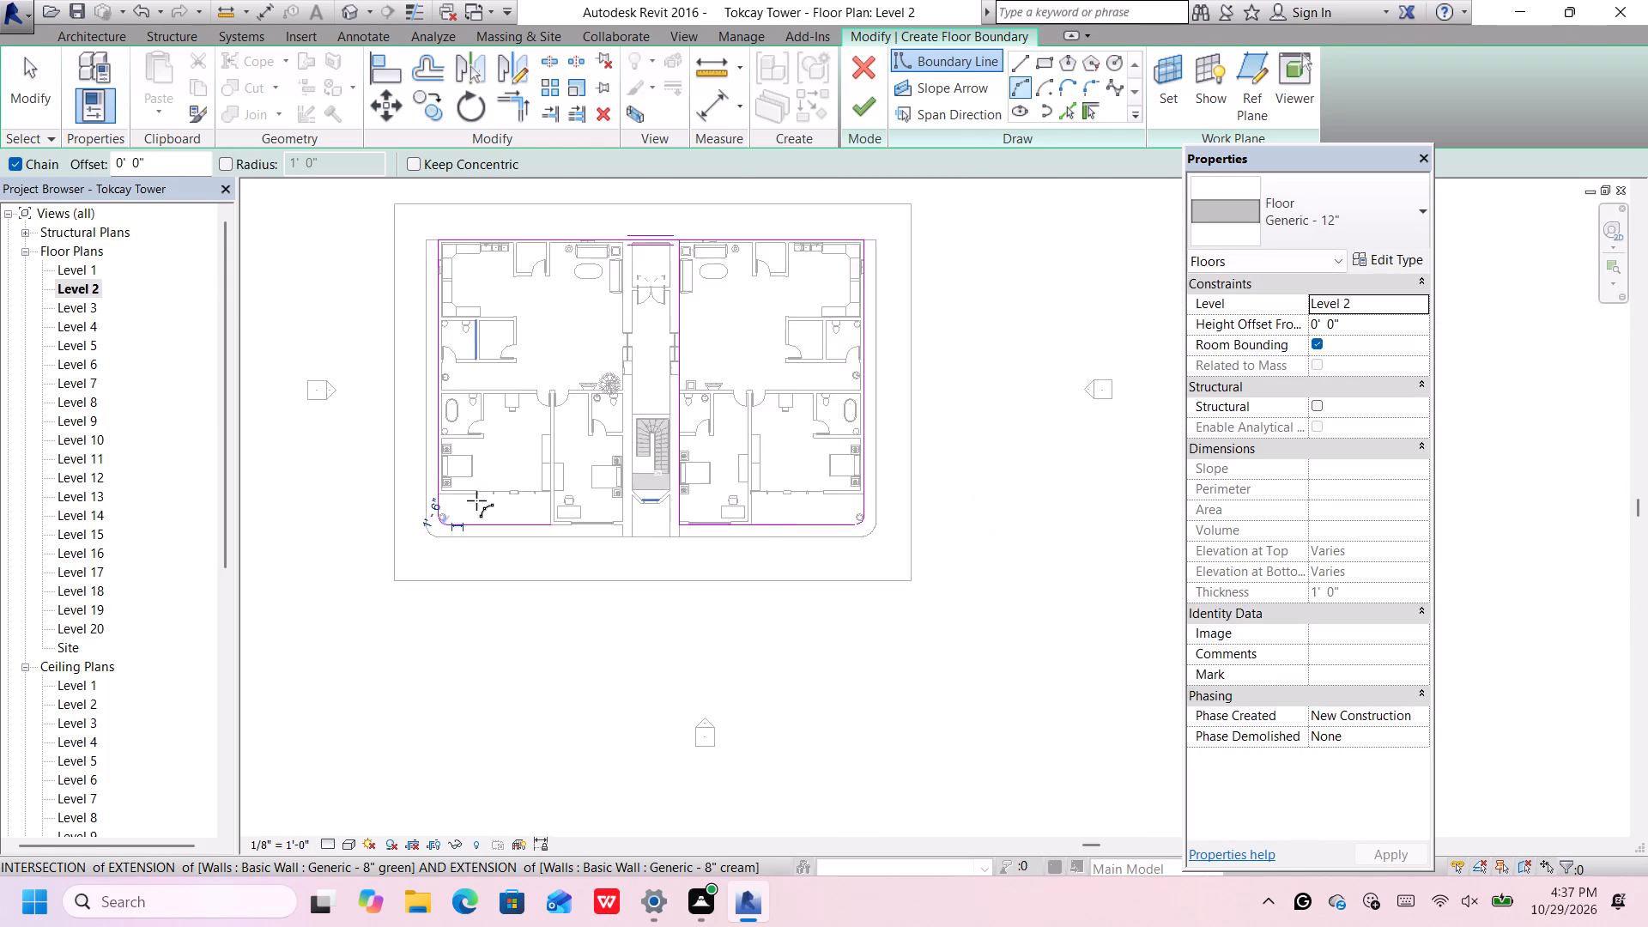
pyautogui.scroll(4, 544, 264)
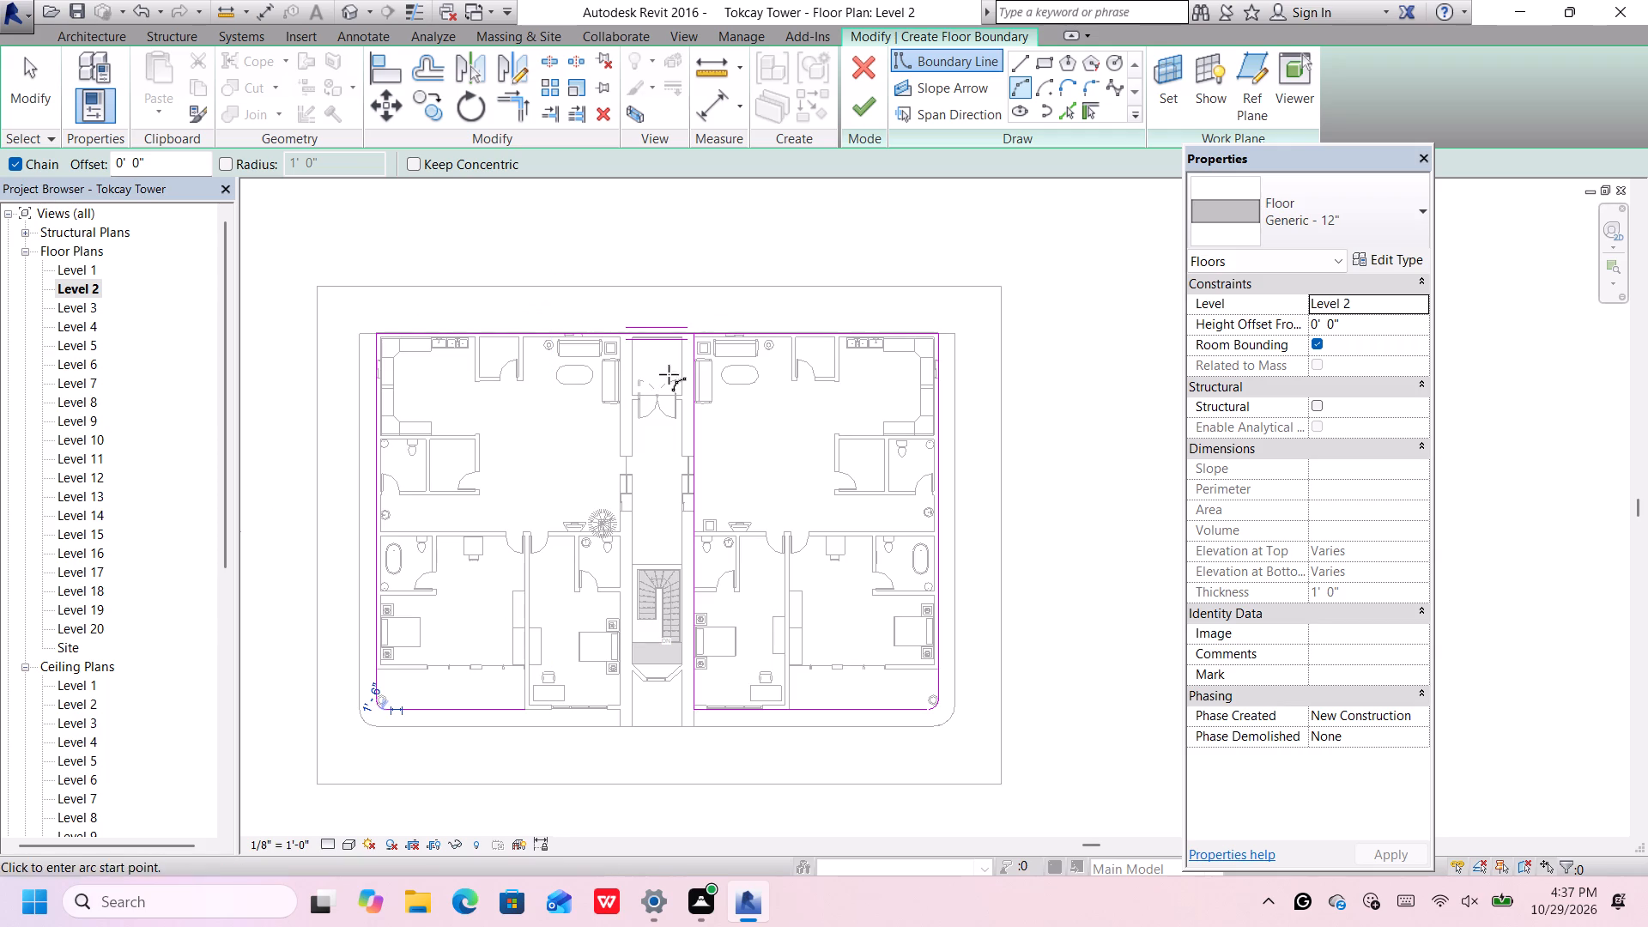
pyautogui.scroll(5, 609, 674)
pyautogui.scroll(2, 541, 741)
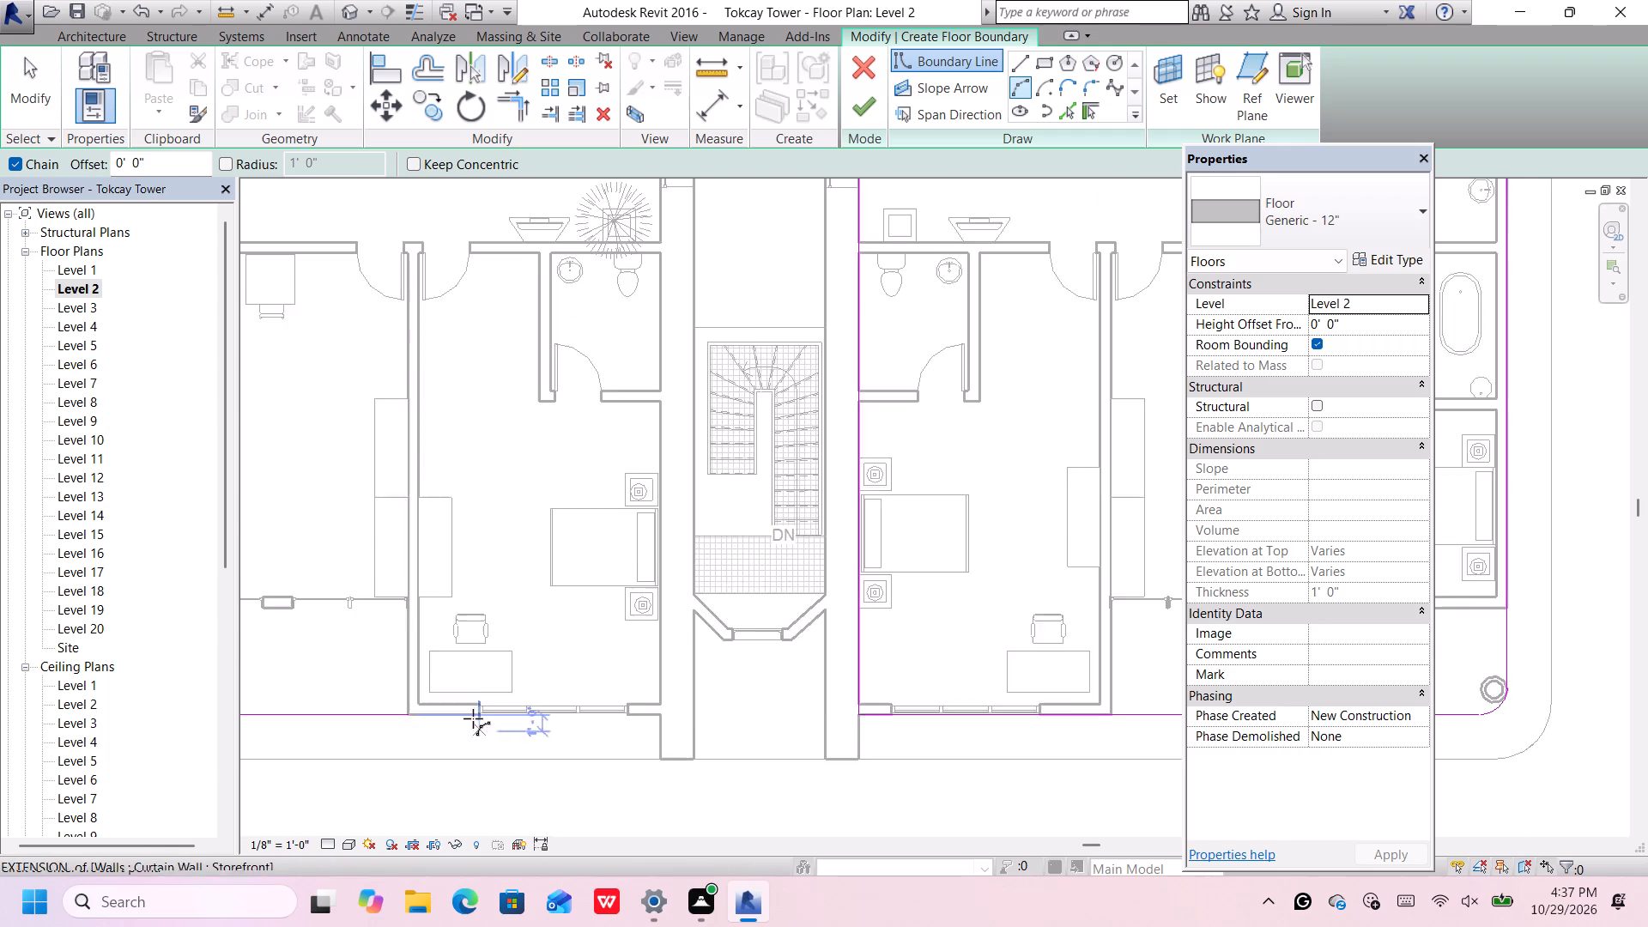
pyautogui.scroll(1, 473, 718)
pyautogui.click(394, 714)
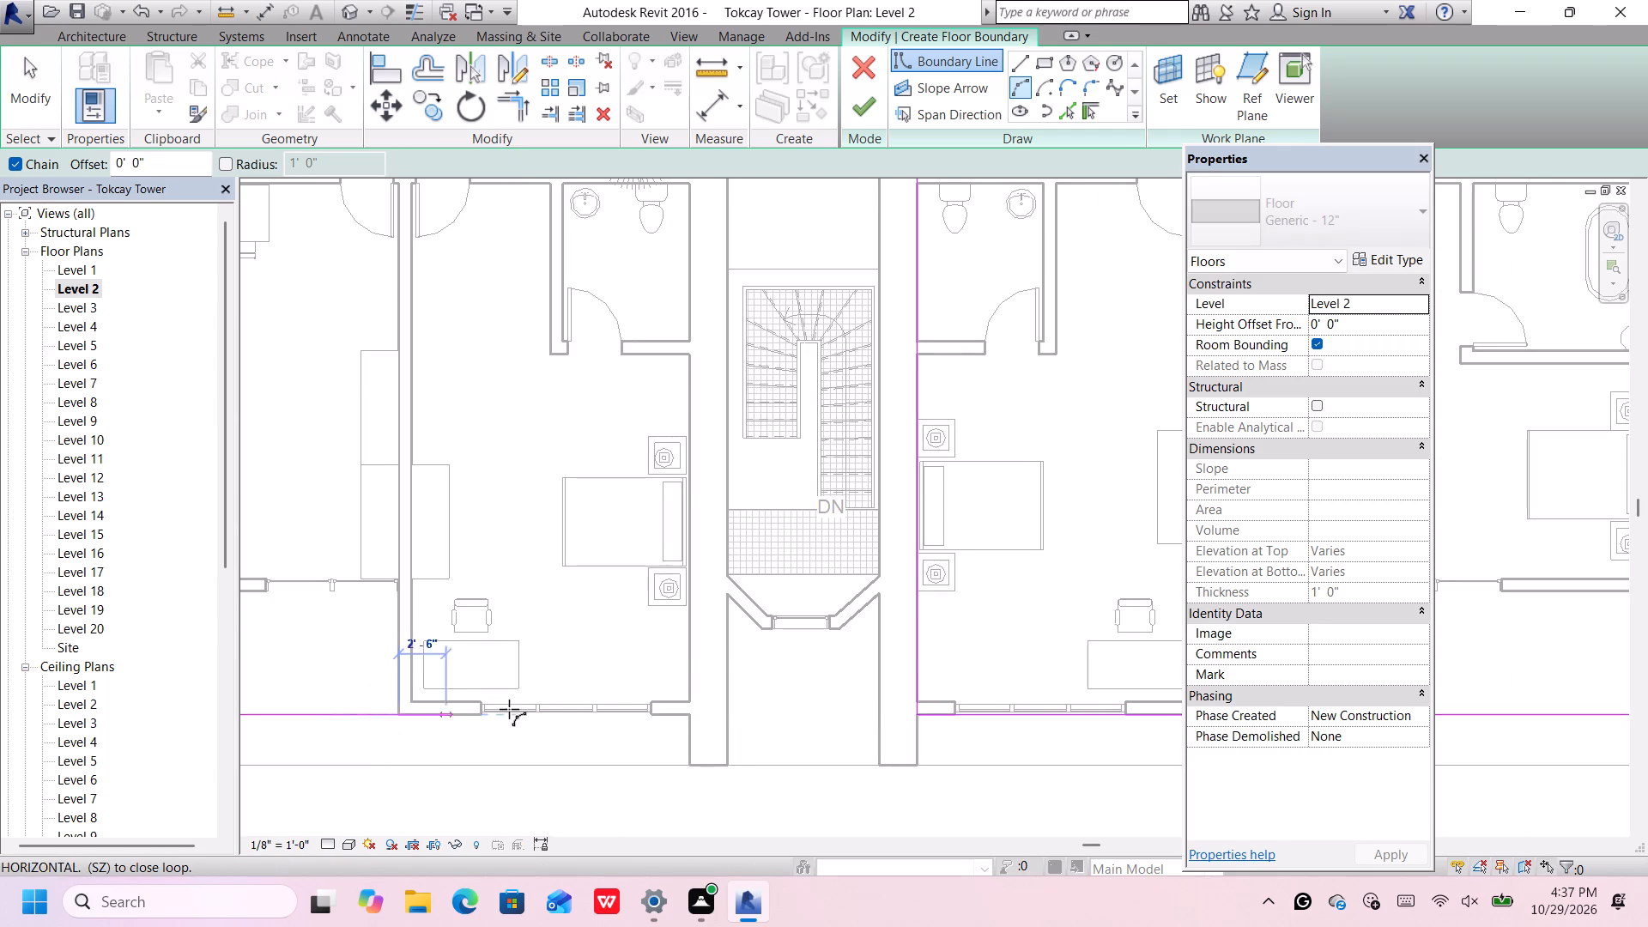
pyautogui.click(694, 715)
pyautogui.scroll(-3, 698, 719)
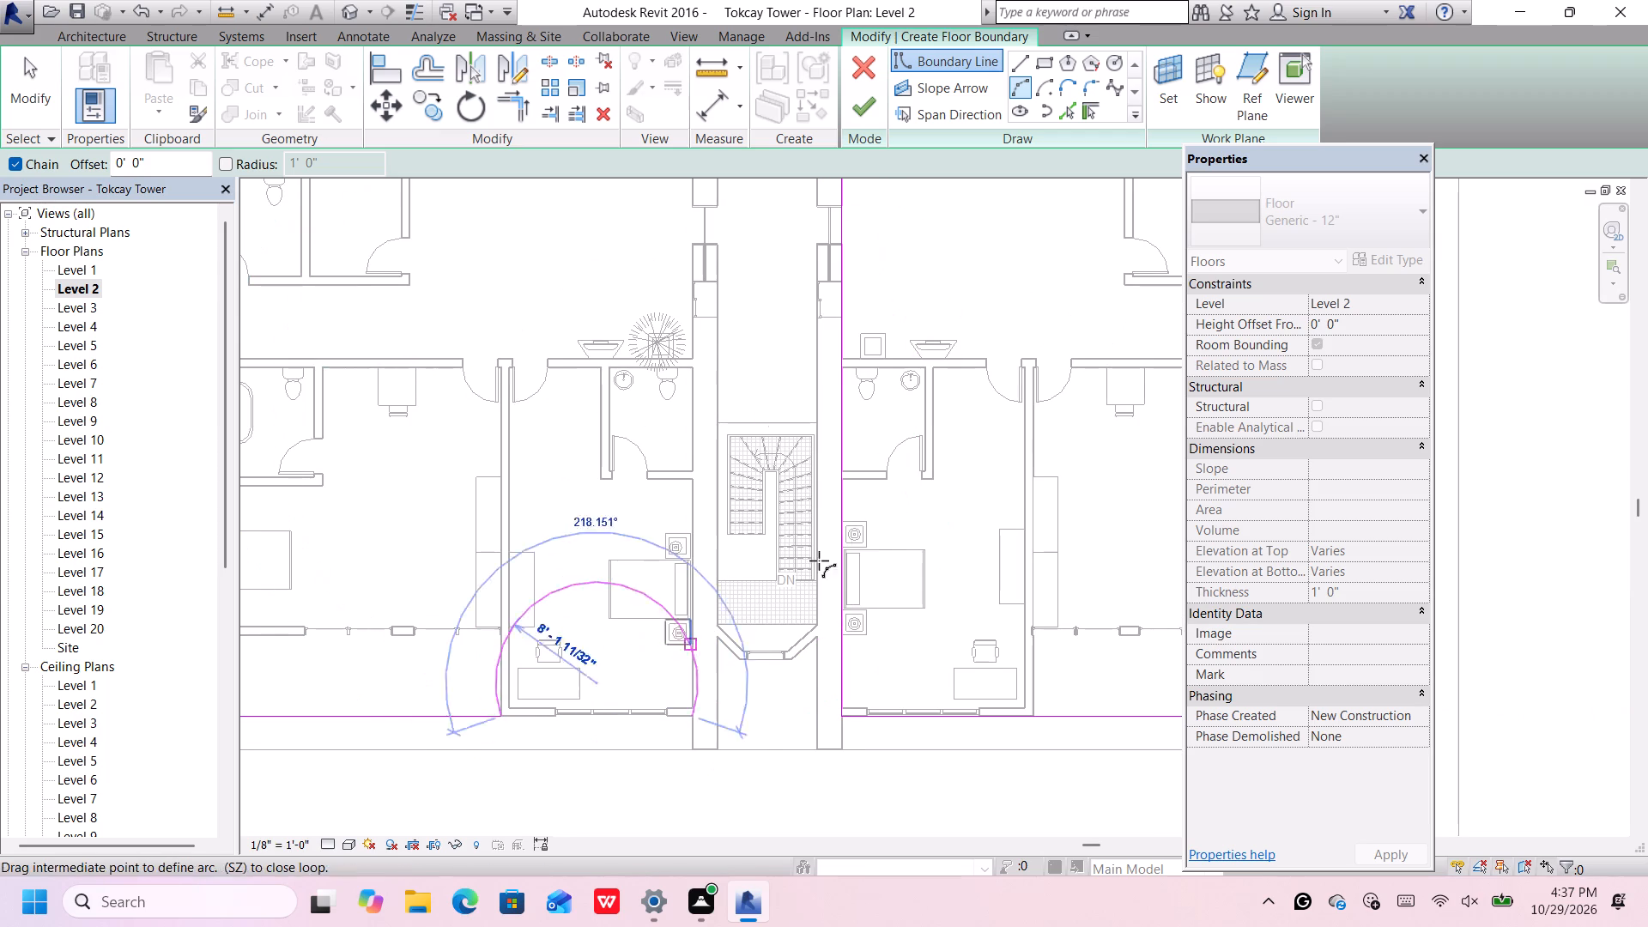
# Sketch a straight 15'-4" boundary line along the projecting west bedroom's south wall face to the stair core's west wall.
pyautogui.click(1022, 61)
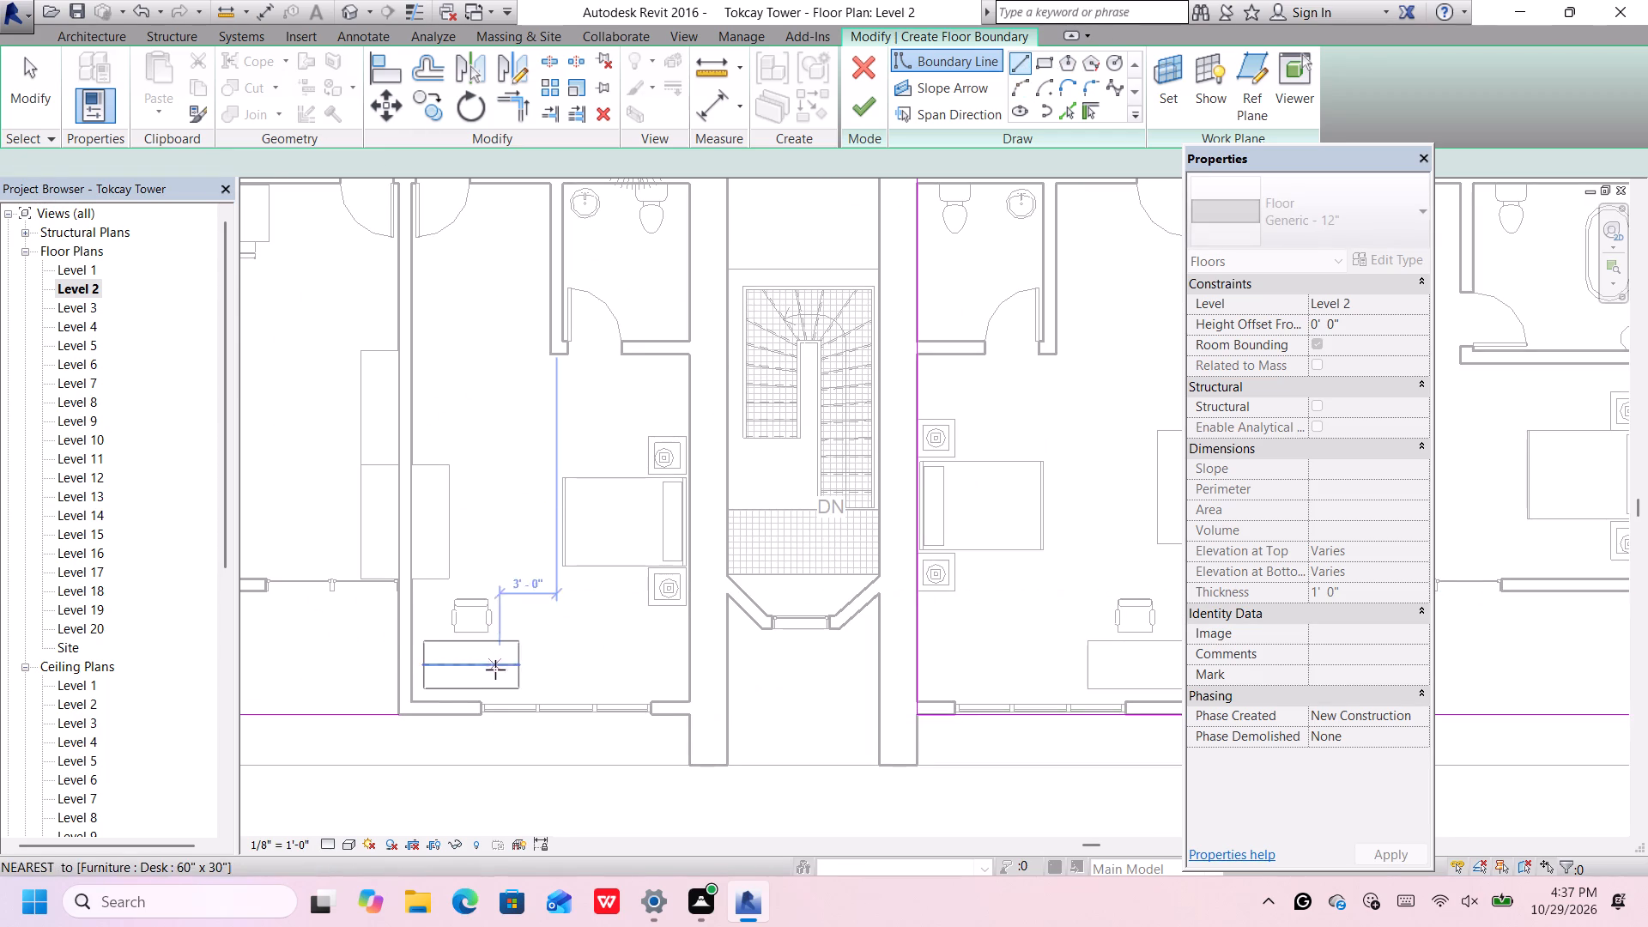
pyautogui.click(404, 712)
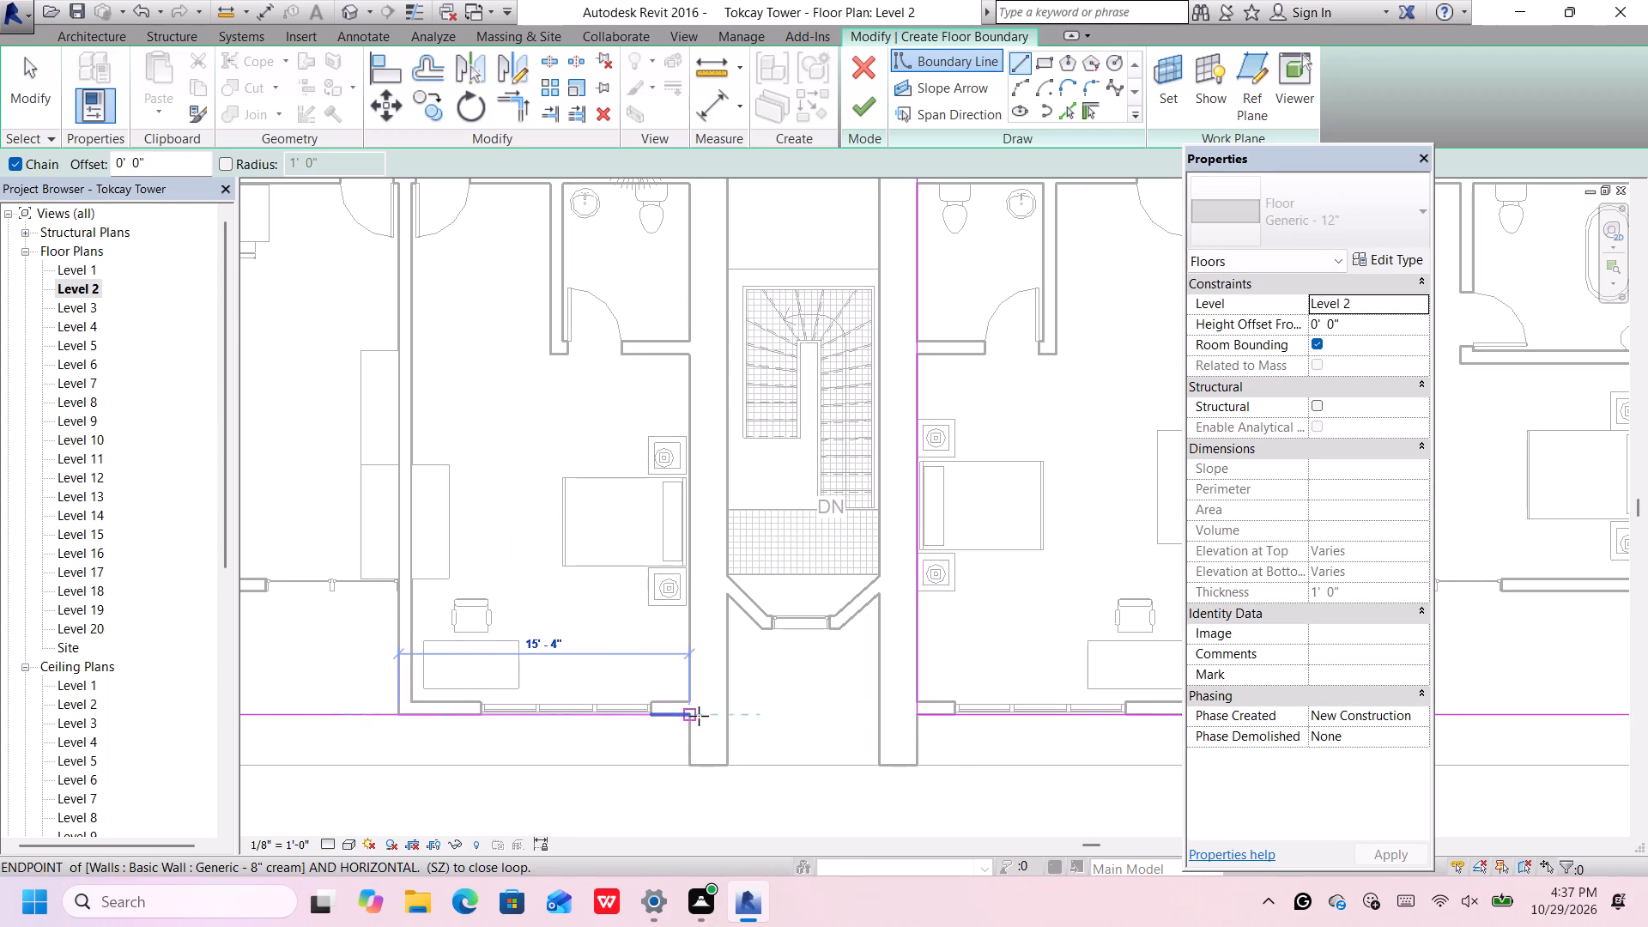
pyautogui.click(688, 716)
# Continue the boundary 60'-8" north along the core wall's west face to the north boundary line.
pyautogui.scroll(-8, 688, 714)
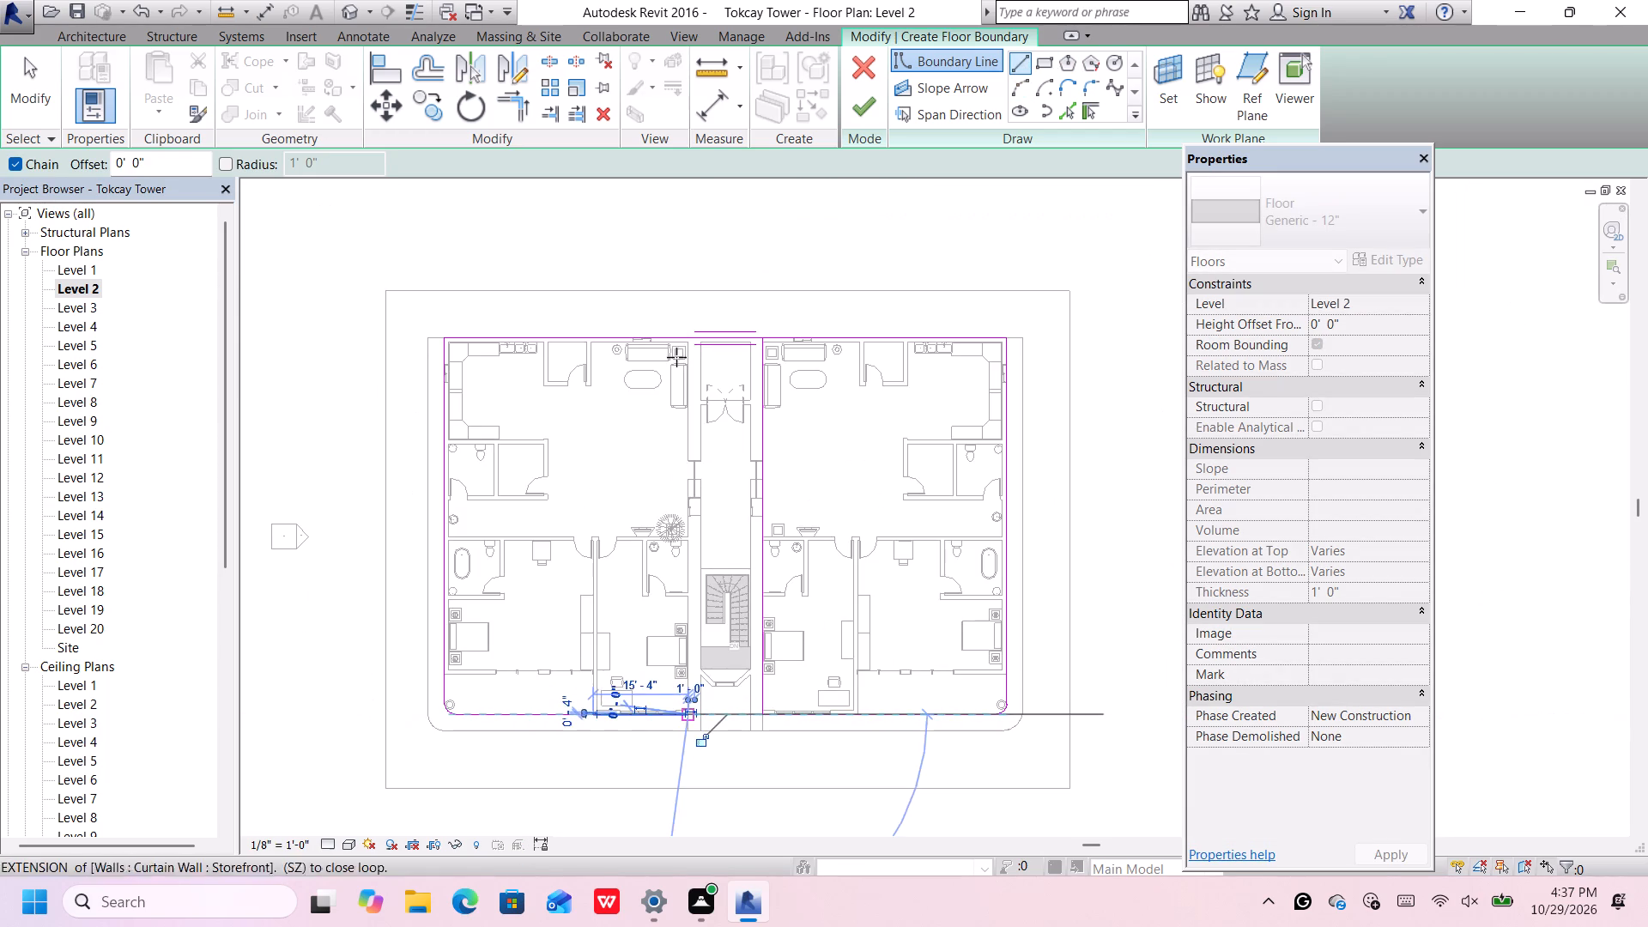
pyautogui.scroll(6, 683, 349)
pyautogui.click(691, 325)
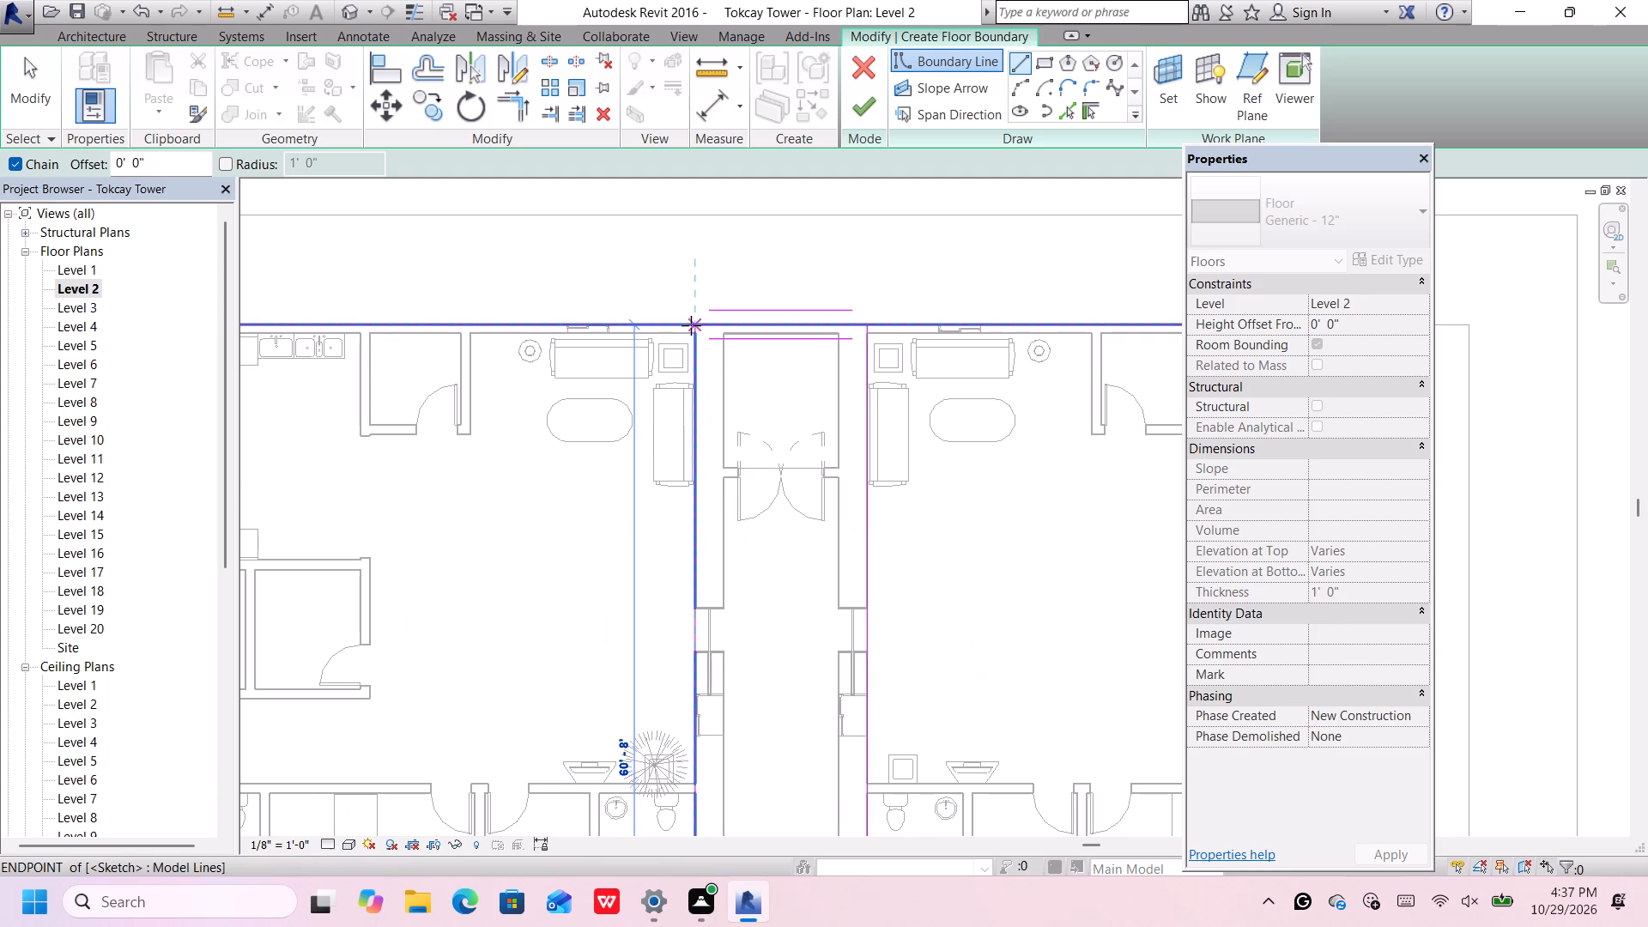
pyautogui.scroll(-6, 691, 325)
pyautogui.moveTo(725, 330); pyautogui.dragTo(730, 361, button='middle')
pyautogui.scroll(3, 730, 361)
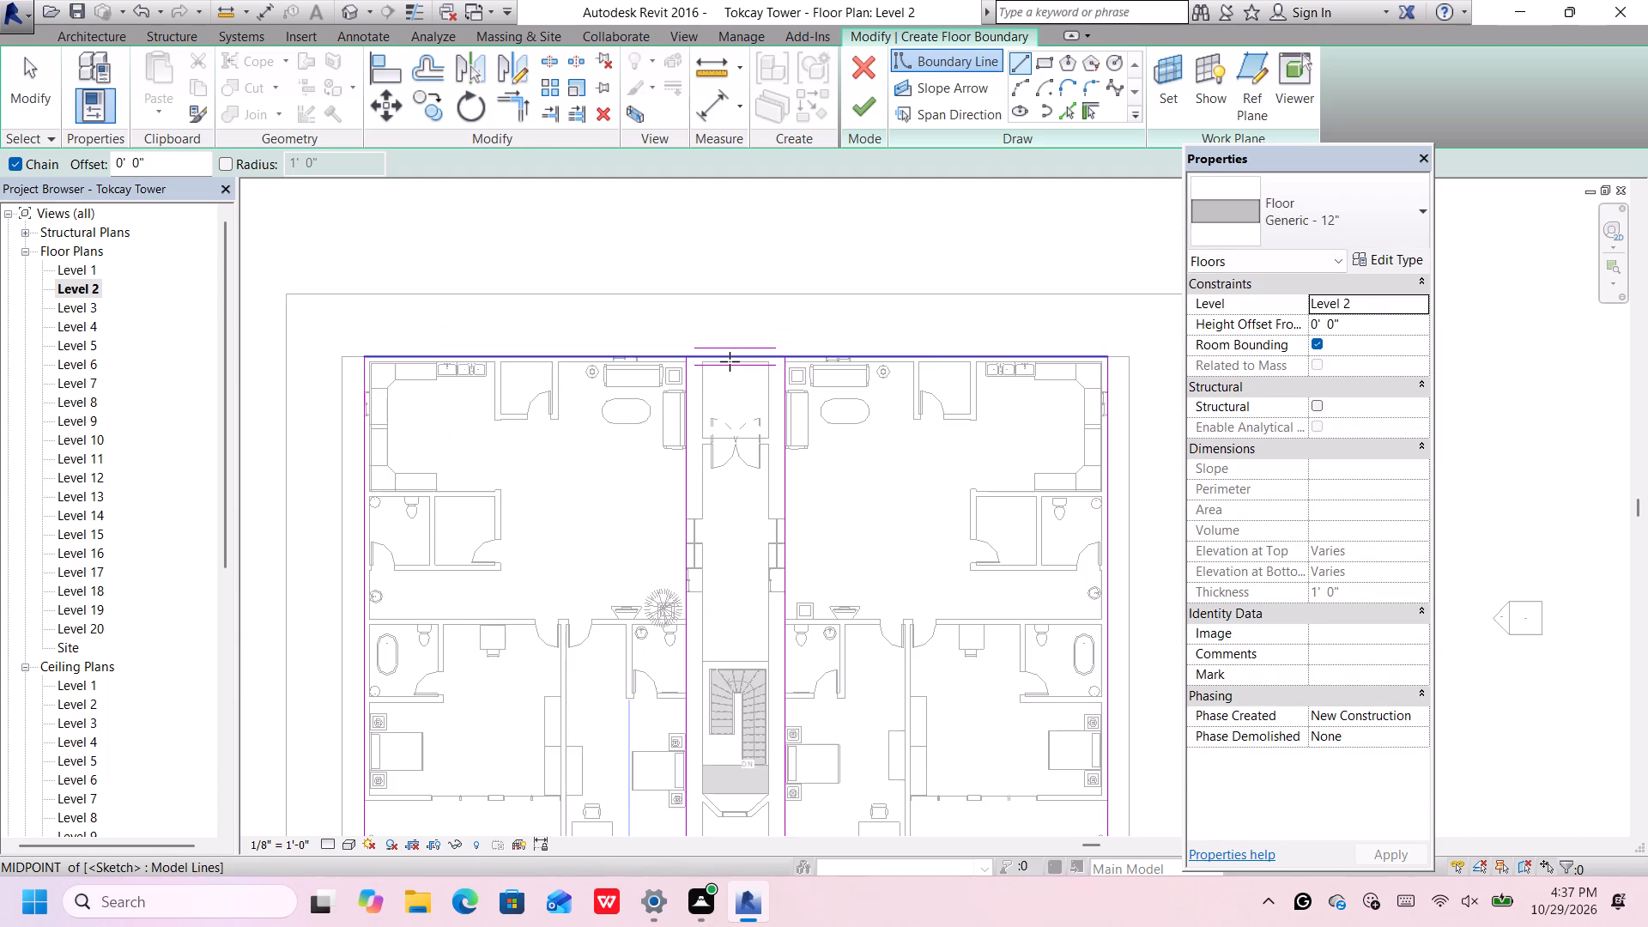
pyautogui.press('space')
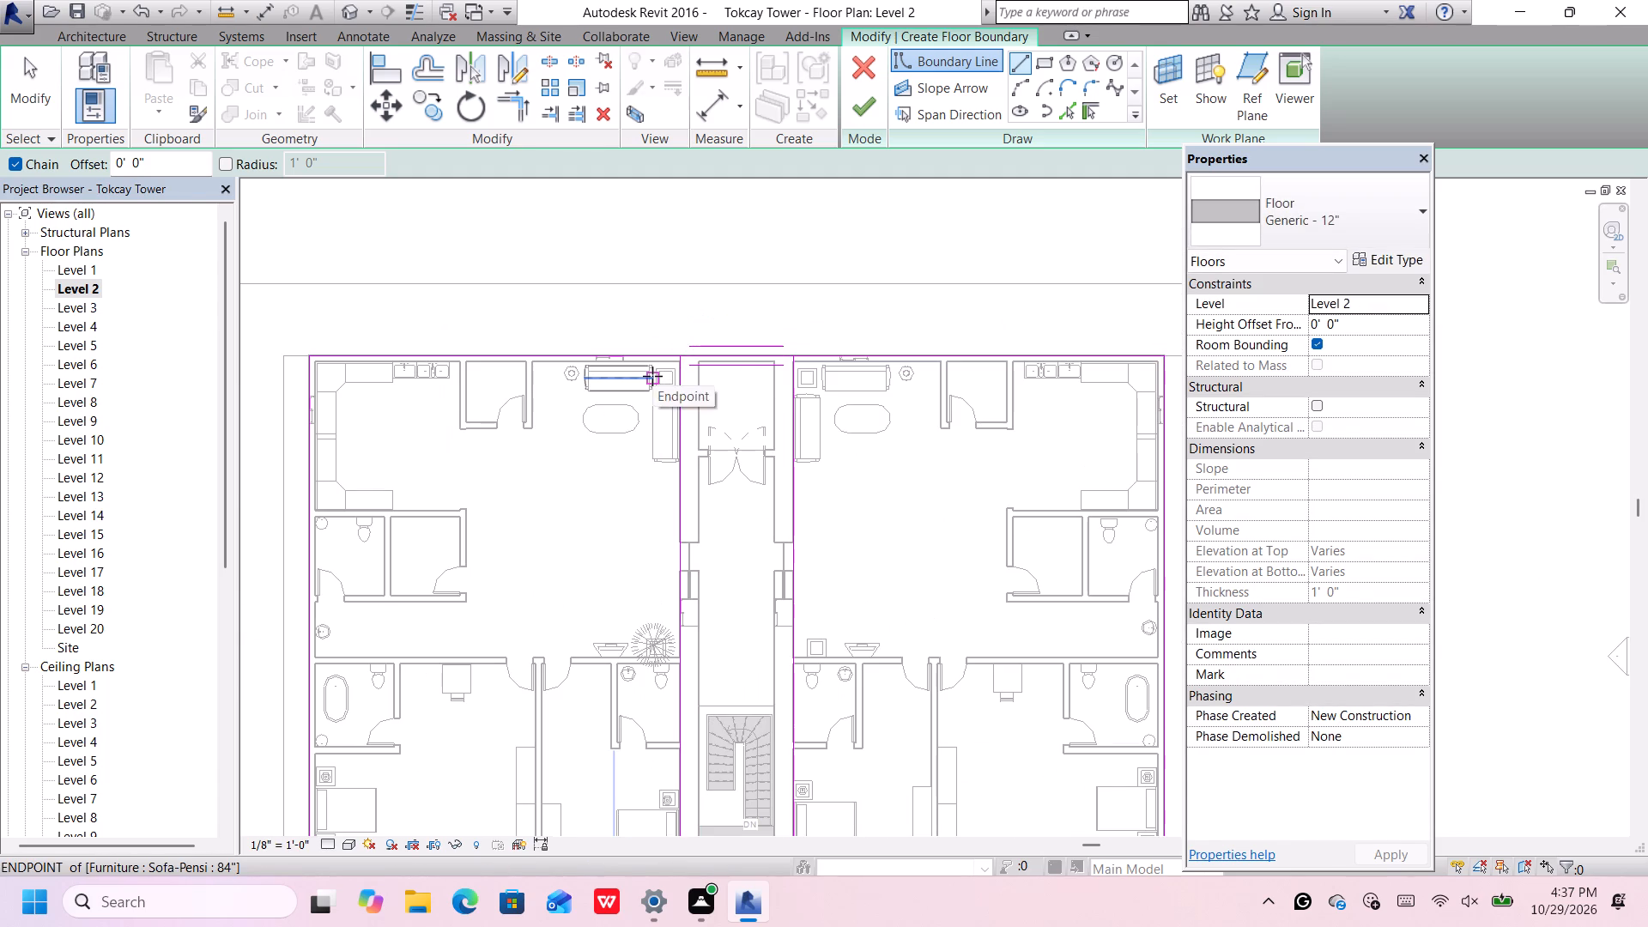
# Split the north boundary line at both core wall lines and delete the segment spanning the central core.
pyautogui.press('Escape')
pyautogui.scroll(8, 701, 361)
pyautogui.press('space')
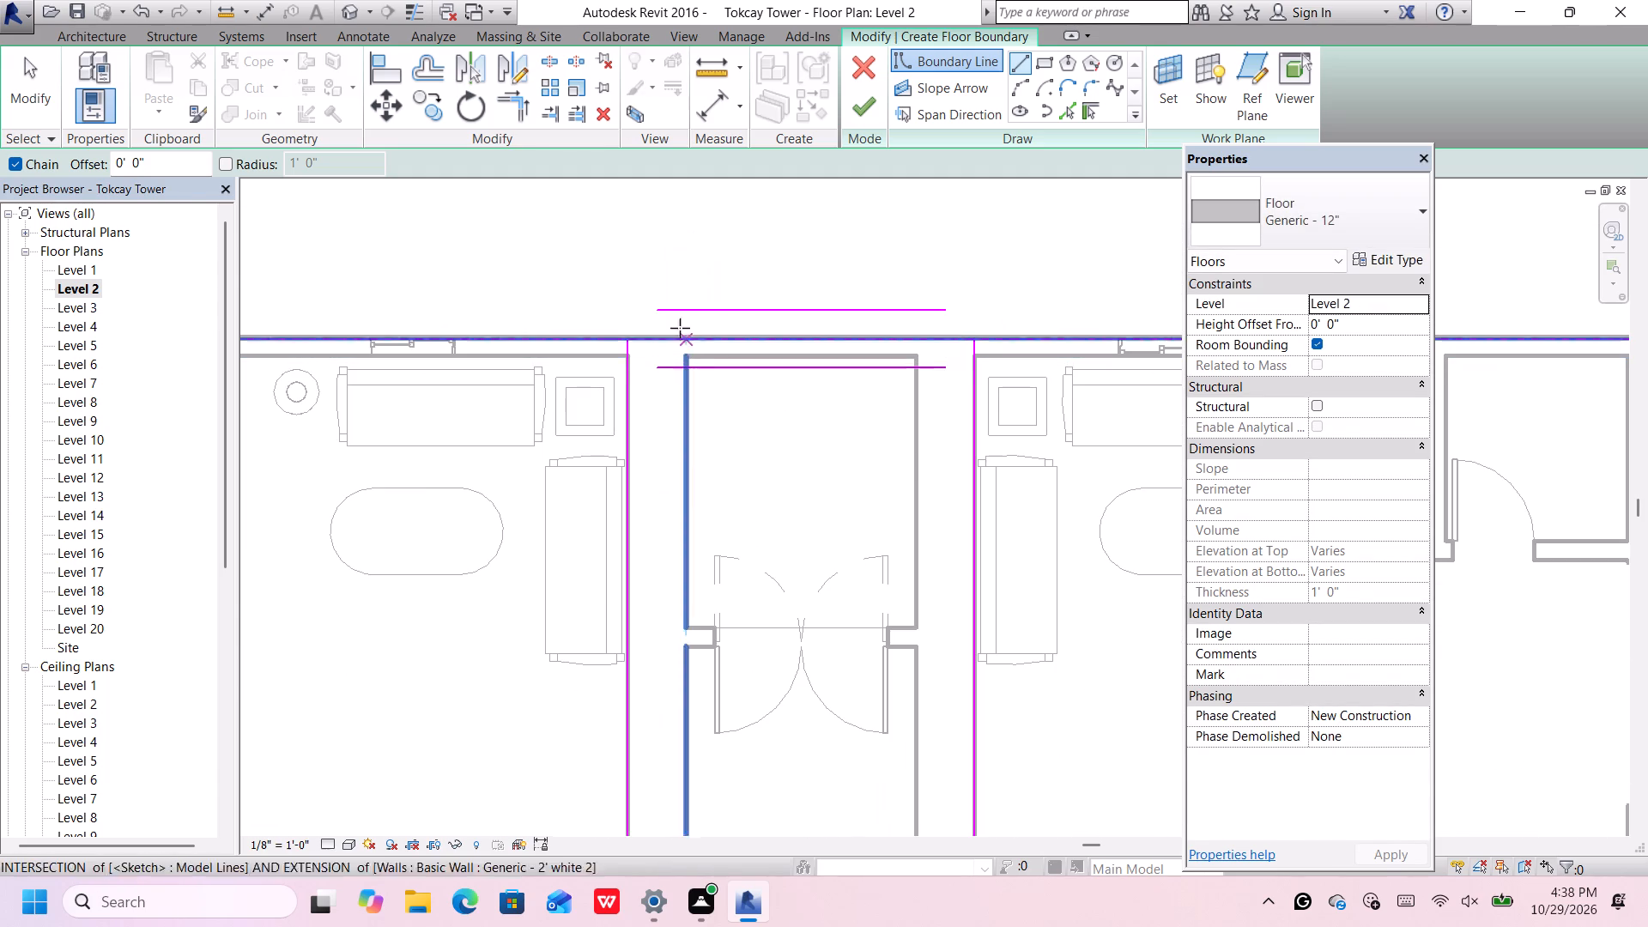
pyautogui.click(546, 58)
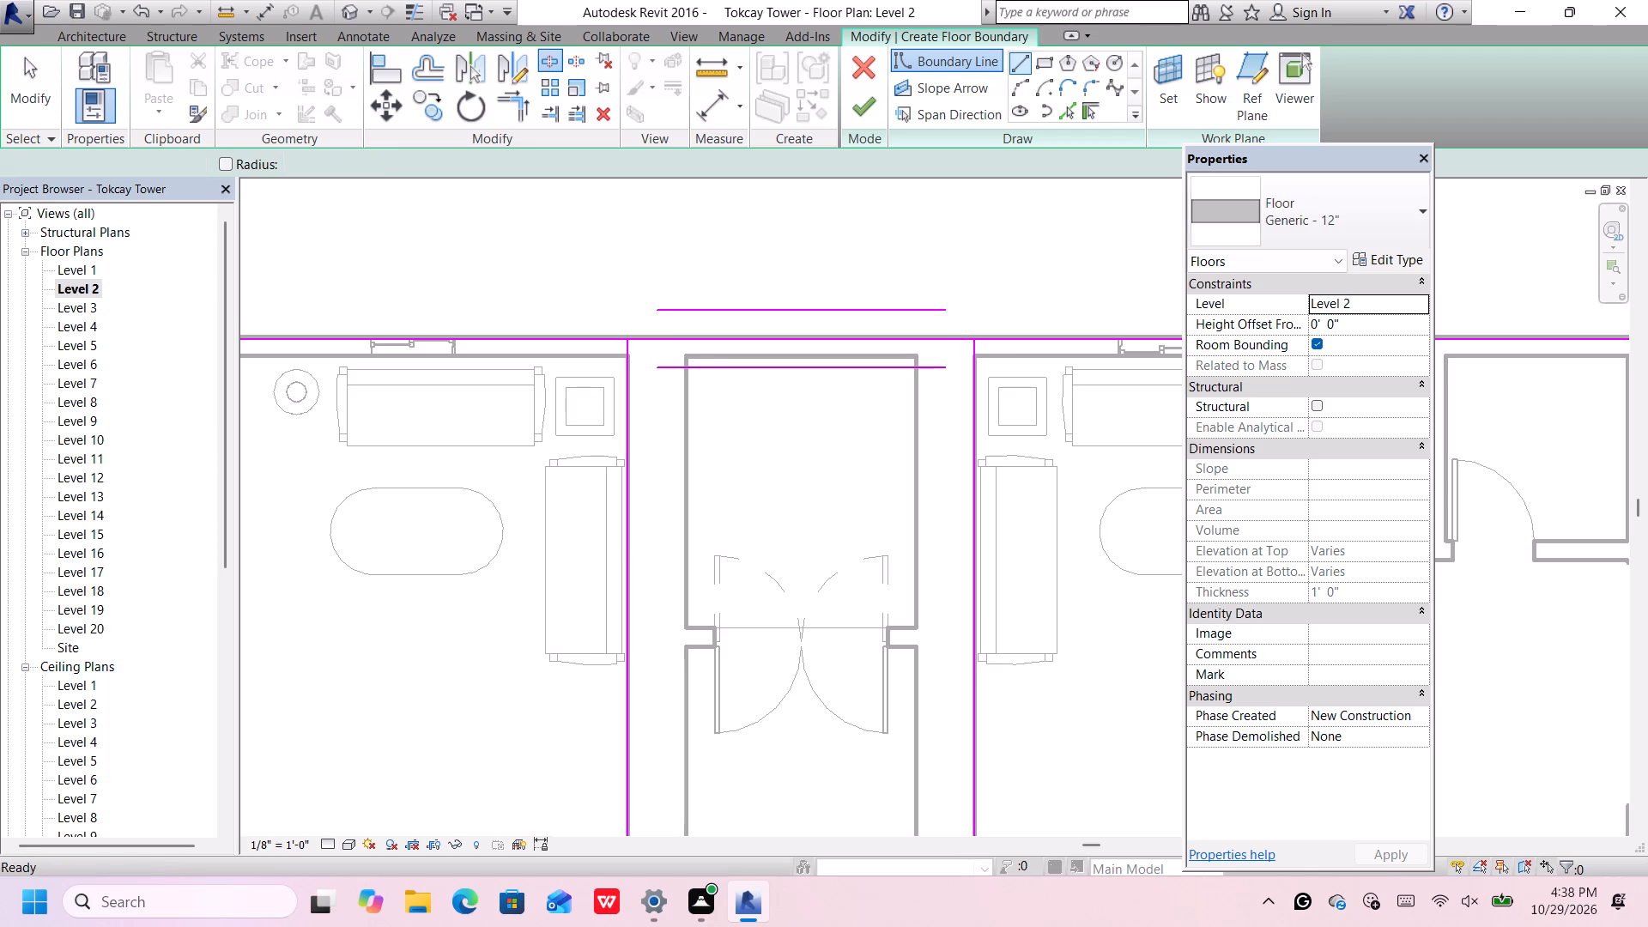
pyautogui.scroll(4, 701, 319)
pyautogui.click(595, 352)
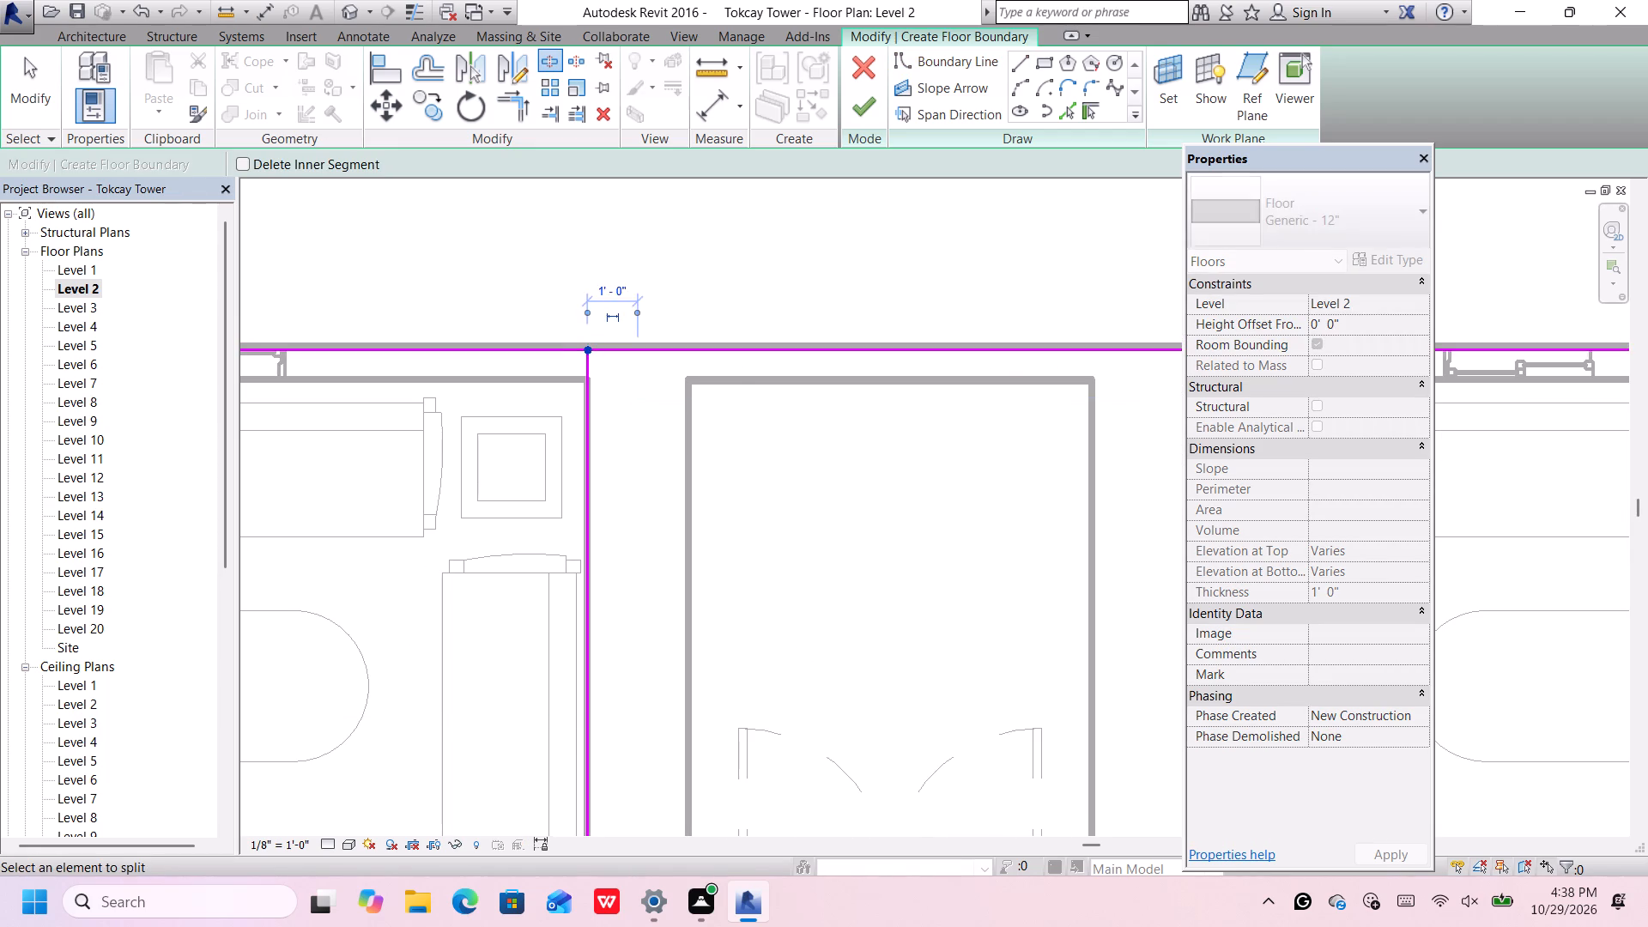
pyautogui.scroll(-6, 595, 352)
pyautogui.scroll(1, 857, 348)
pyautogui.click(857, 348)
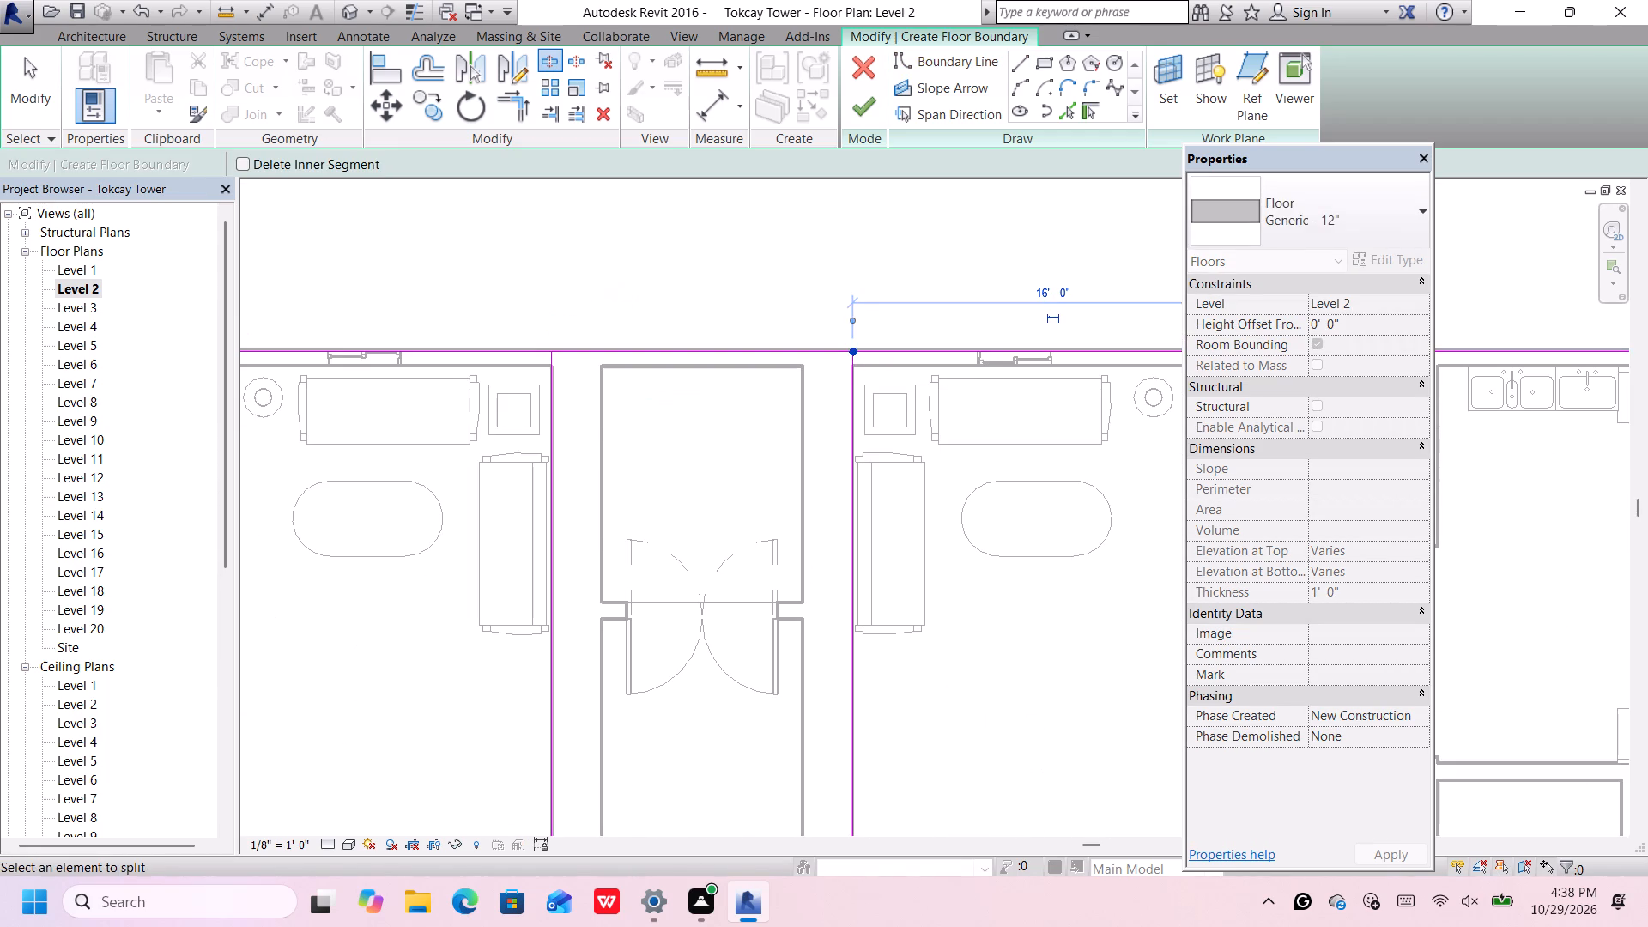
pyautogui.press('space')
pyautogui.press('space')
pyautogui.press('Escape')
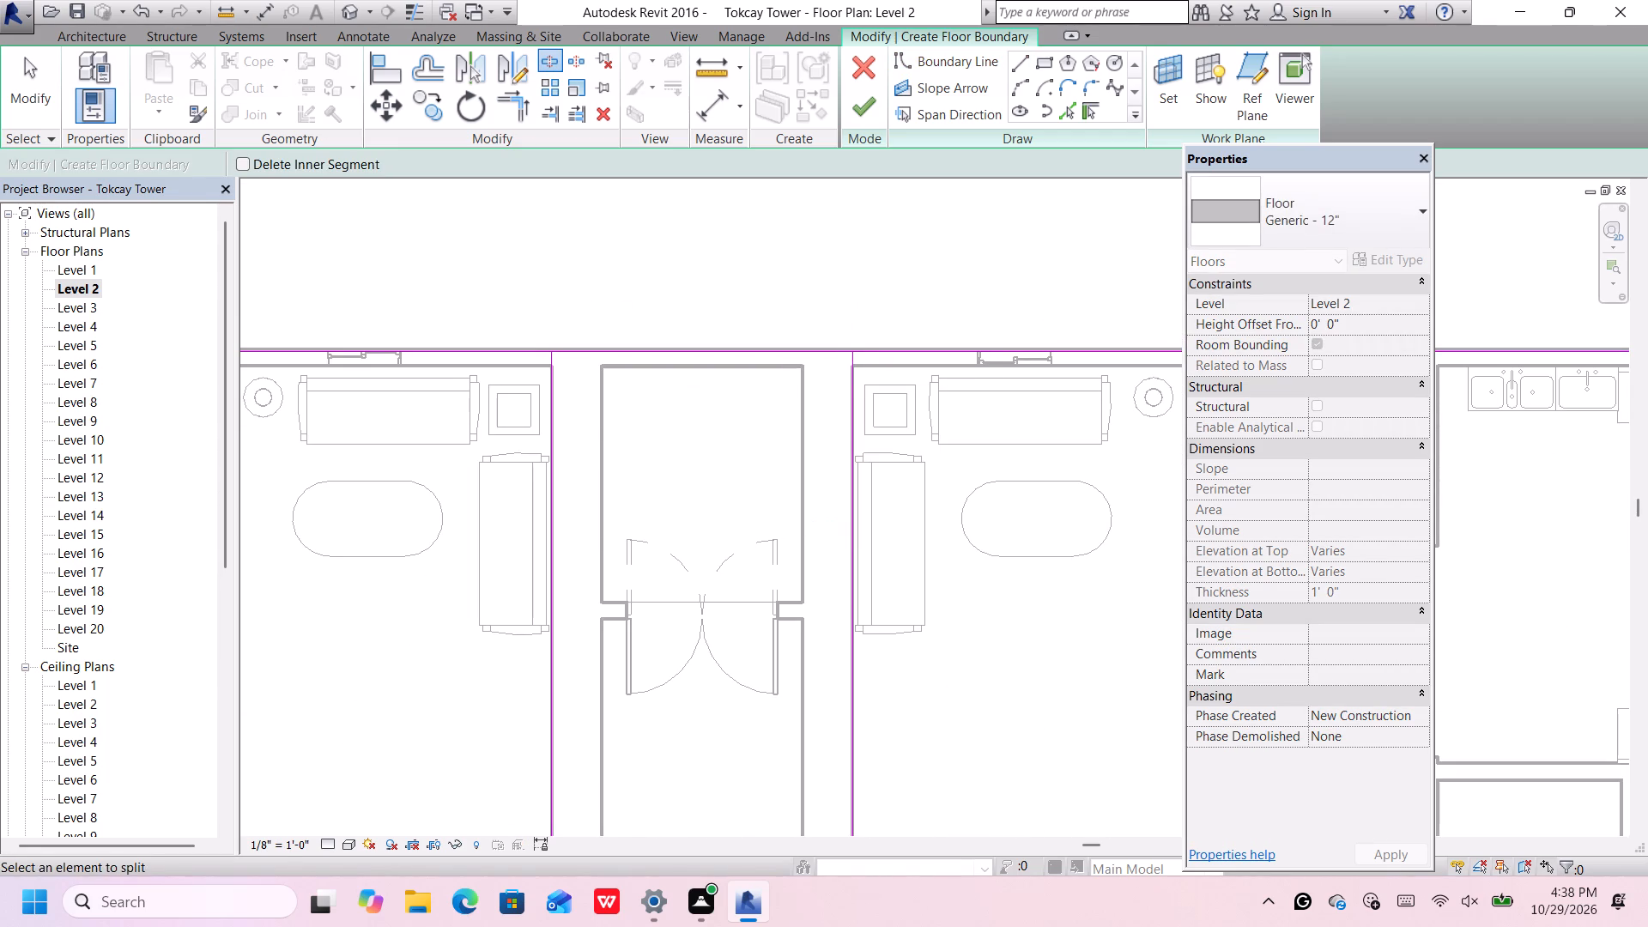
pyautogui.press('Escape')
pyautogui.click(774, 351)
pyautogui.press('Delete')
# Check the floor boundary around both apartments, especially the north corners beside the core, for closed loops.
pyautogui.scroll(-4, 775, 355)
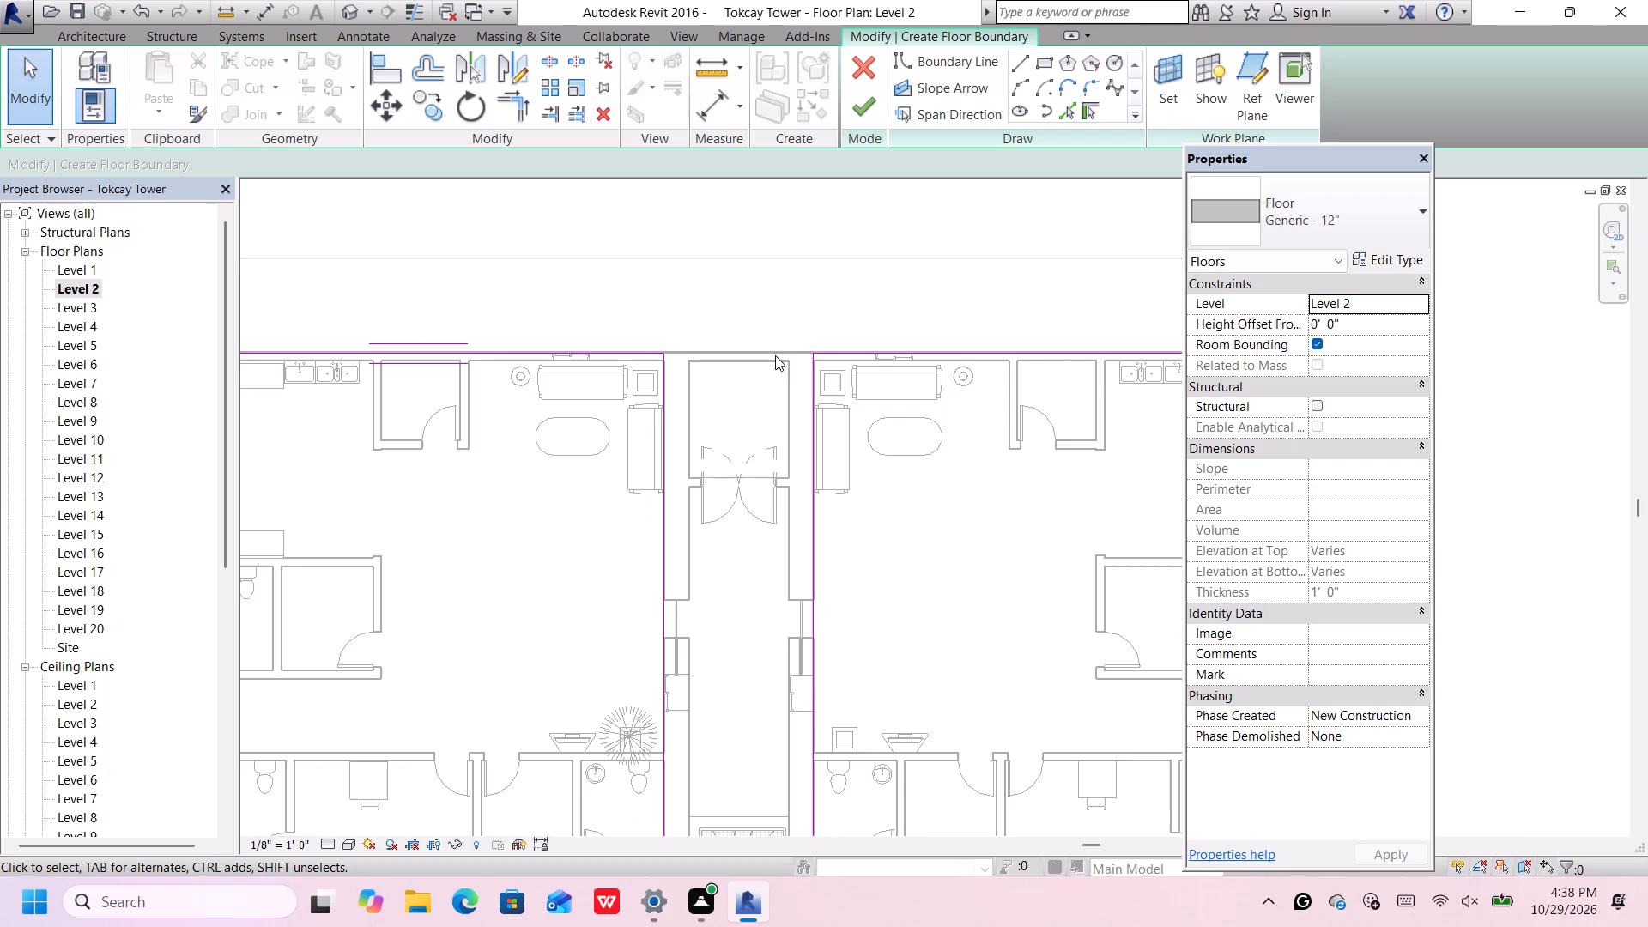
pyautogui.scroll(-6, 775, 355)
pyautogui.moveTo(772, 372); pyautogui.dragTo(766, 348, button='middle')
pyautogui.scroll(3, 755, 327)
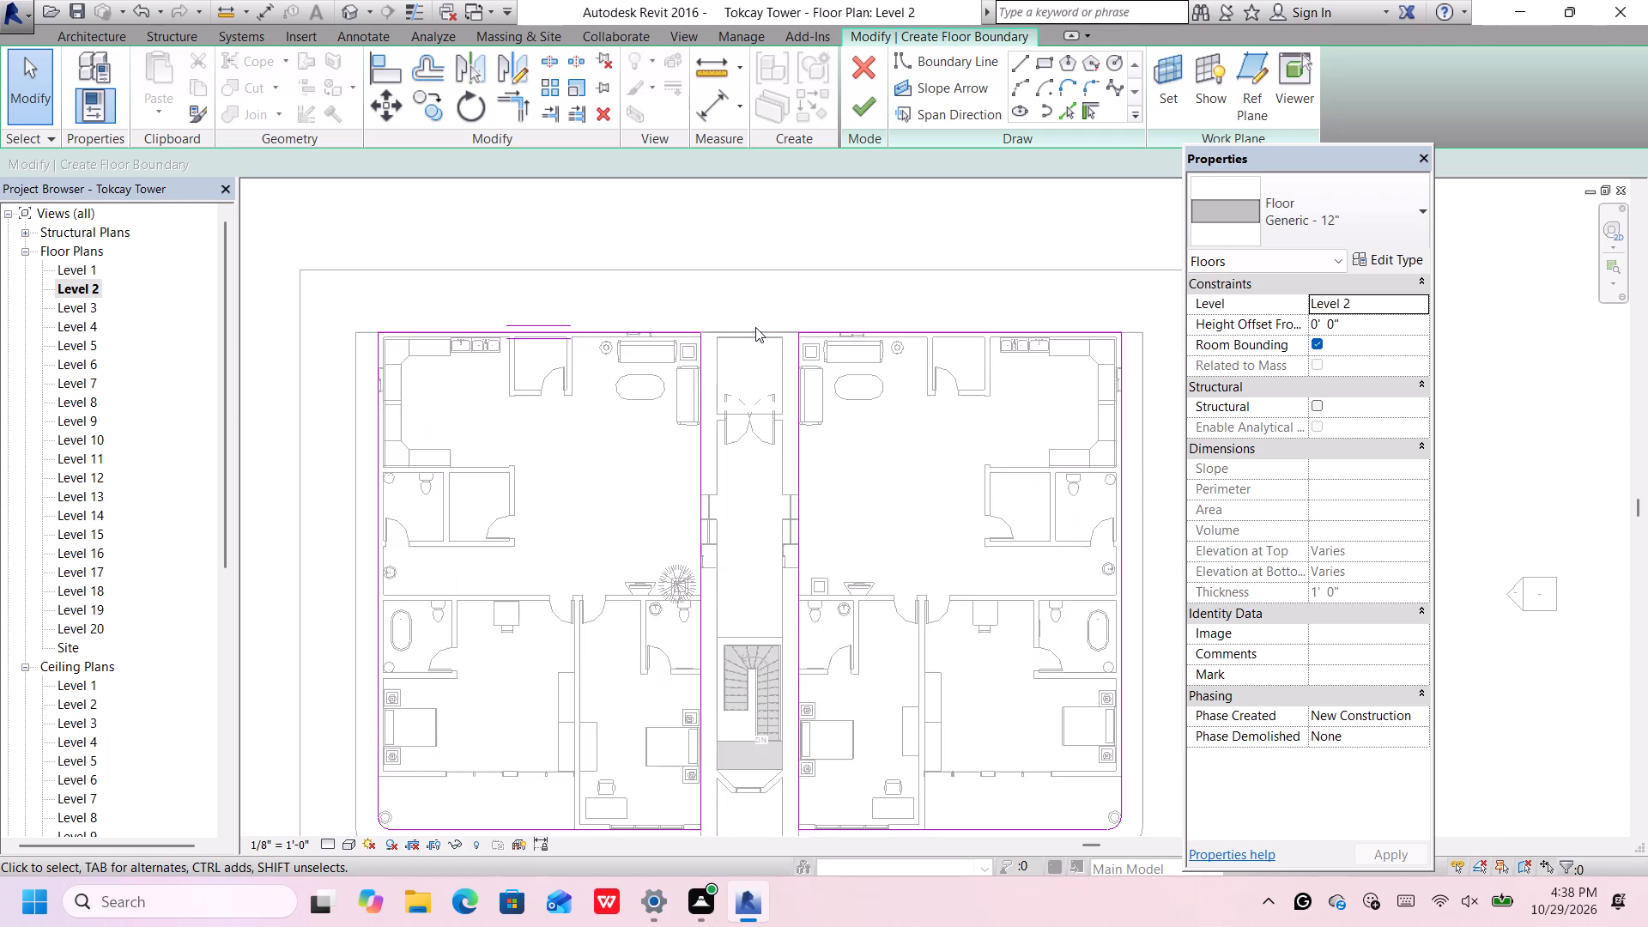
pyautogui.scroll(5, 755, 327)
pyautogui.moveTo(755, 328); pyautogui.dragTo(766, 344, button='middle')
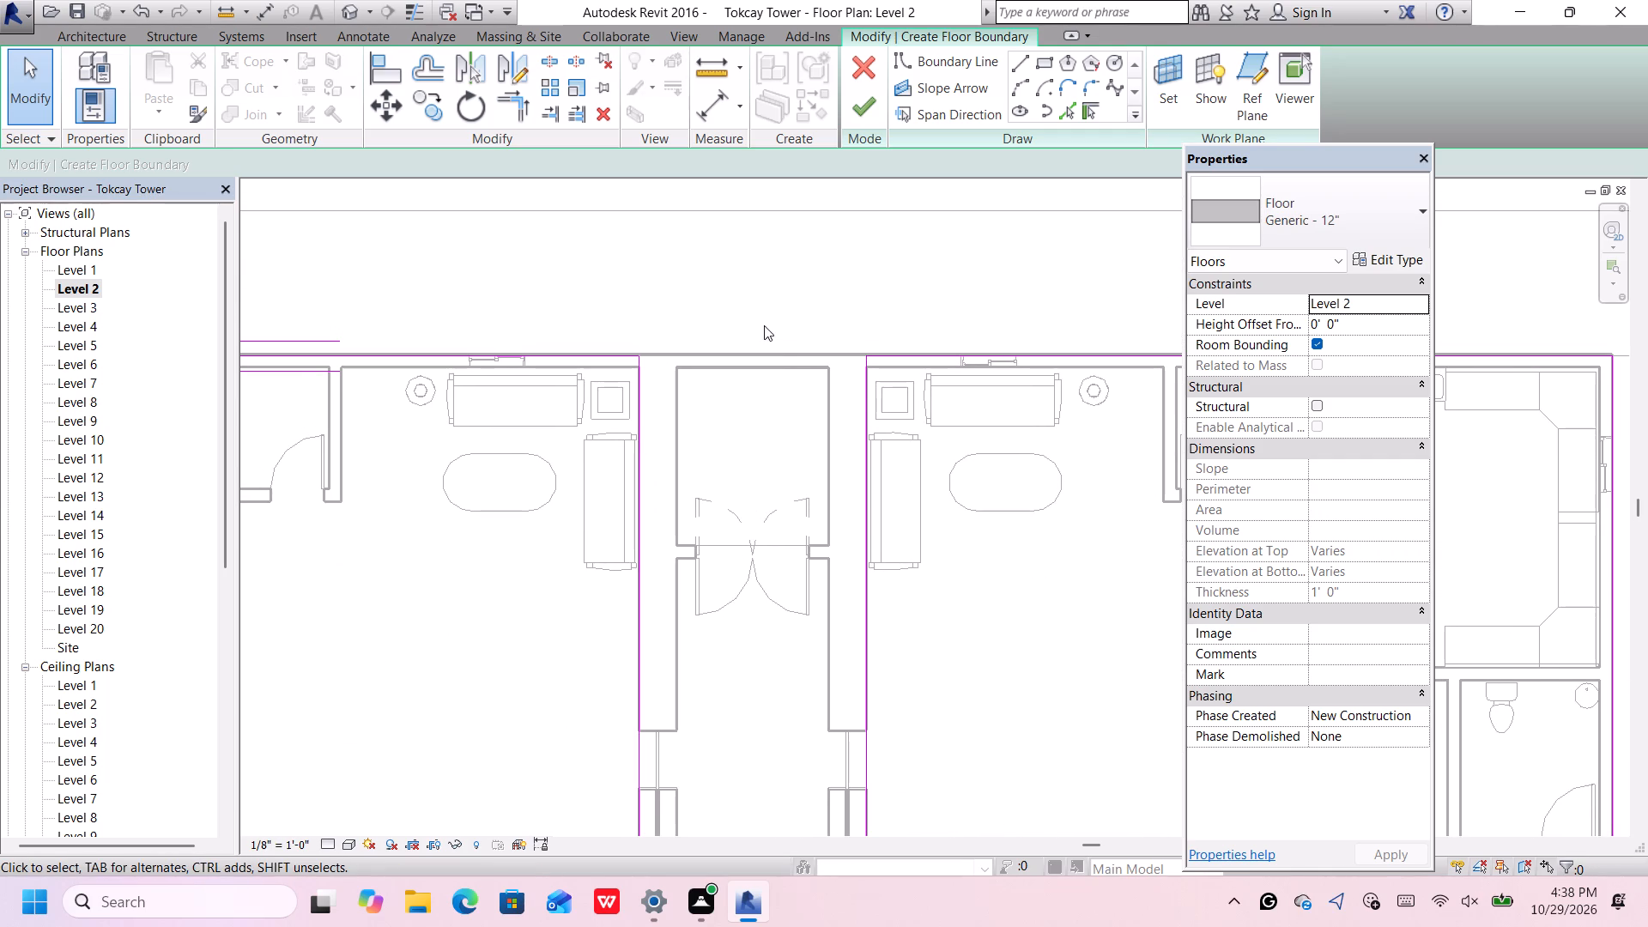
pyautogui.scroll(1, 765, 325)
pyautogui.moveTo(766, 333); pyautogui.dragTo(778, 353, button='middle')
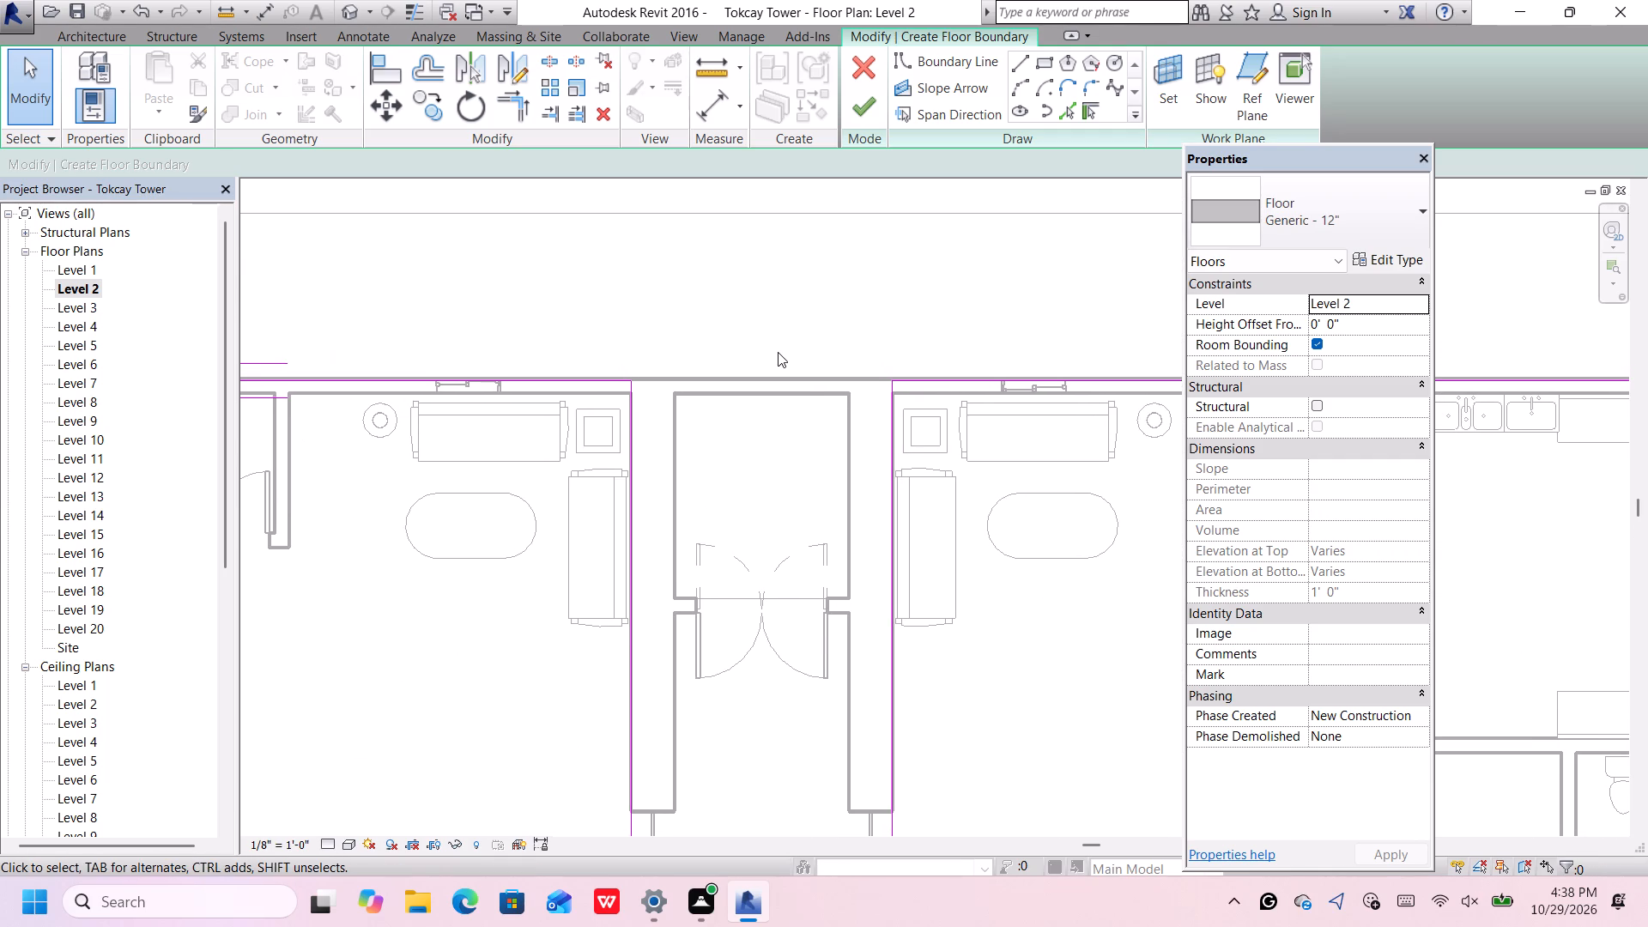
pyautogui.scroll(4, 663, 387)
pyautogui.scroll(-1, 630, 387)
pyautogui.scroll(1, 630, 387)
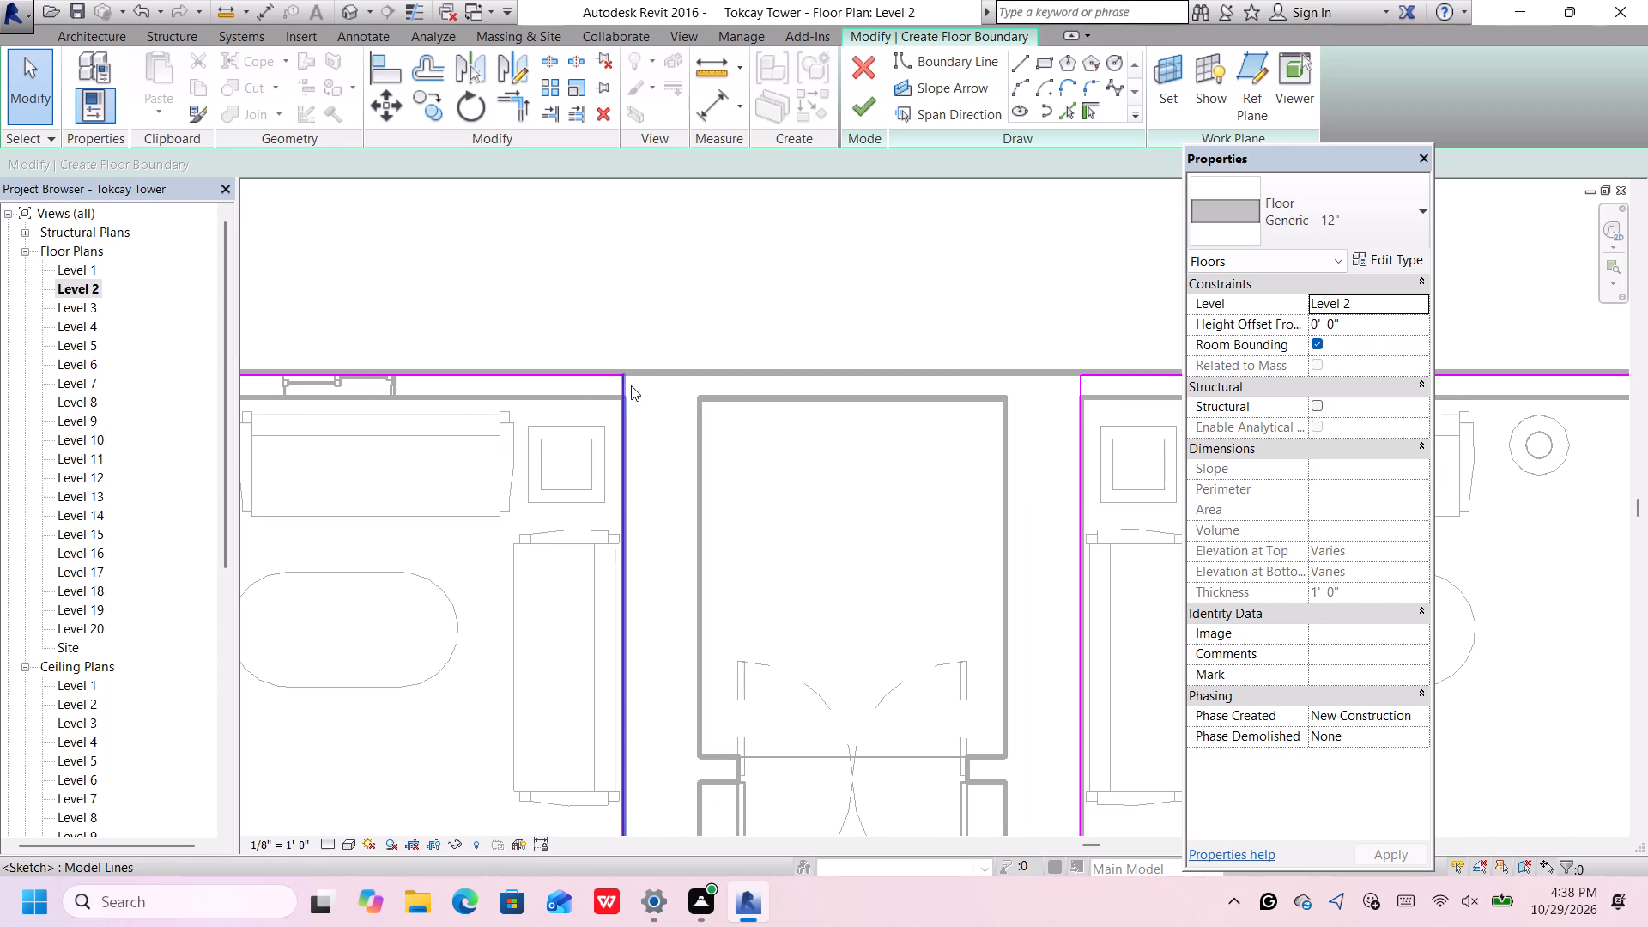
pyautogui.scroll(-8, 697, 379)
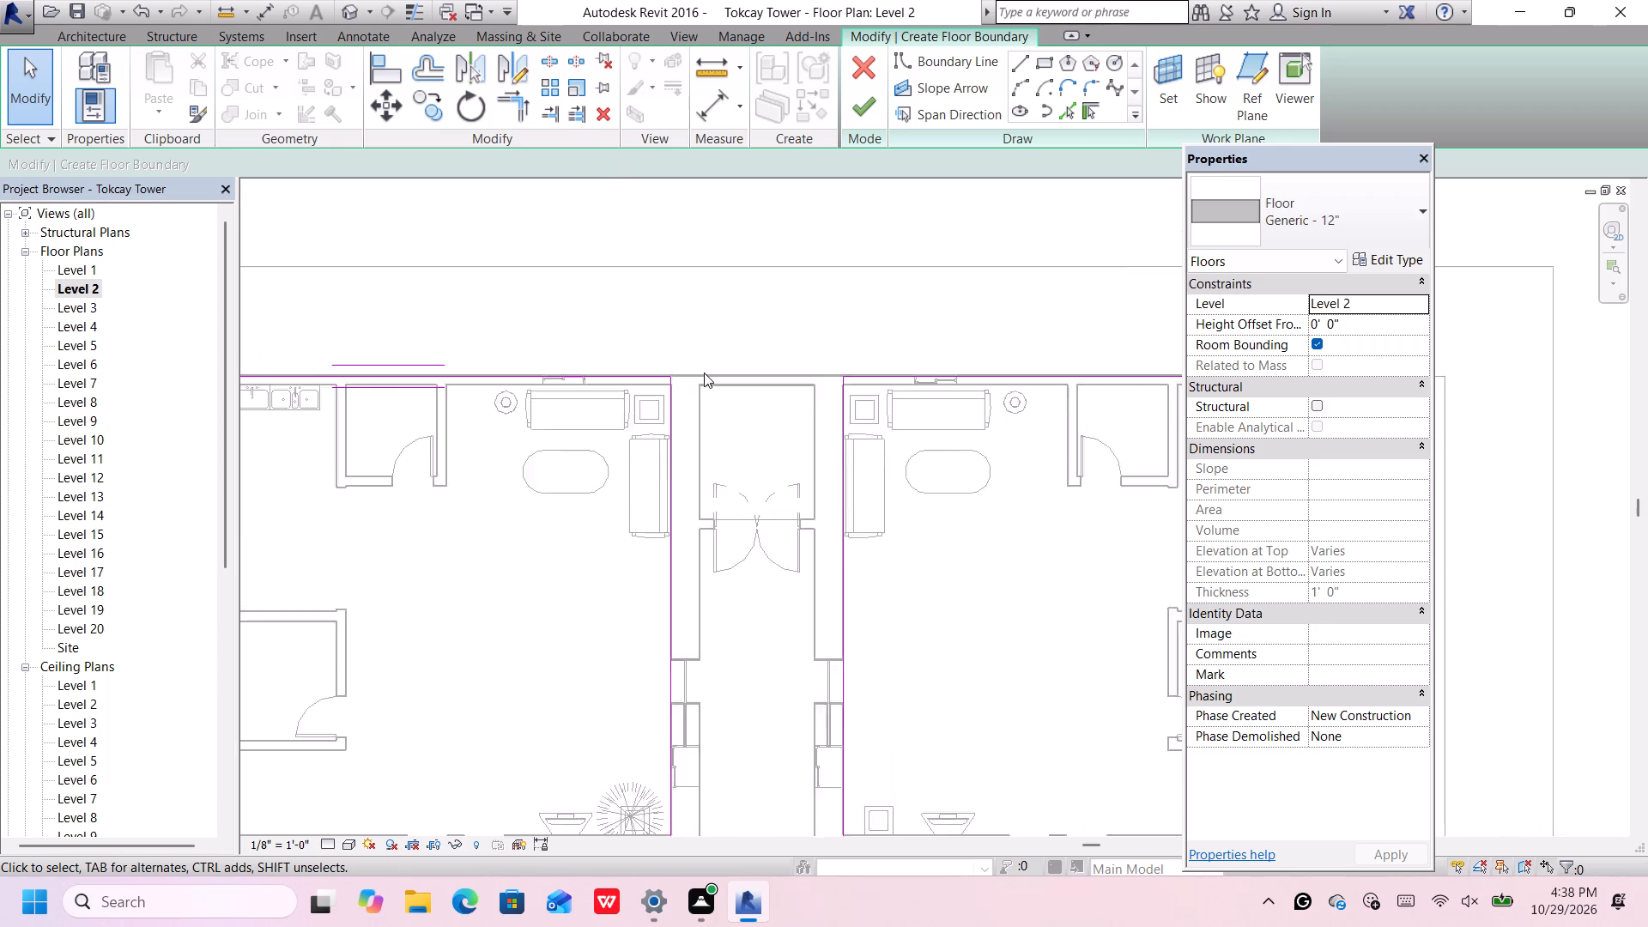
pyautogui.scroll(-6, 704, 373)
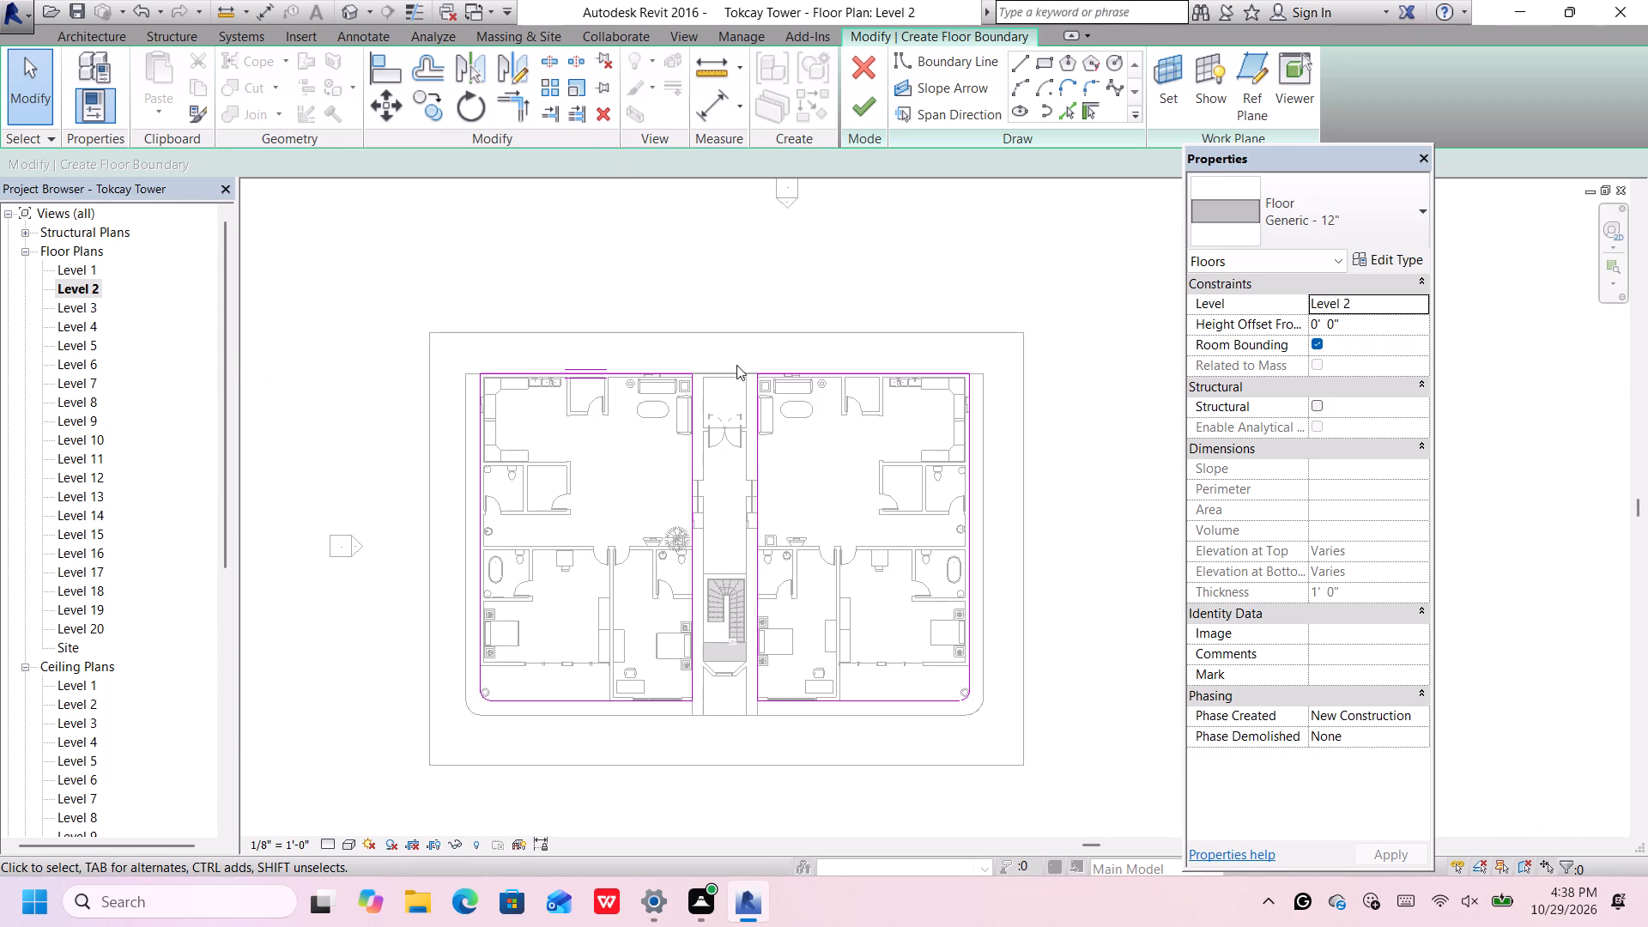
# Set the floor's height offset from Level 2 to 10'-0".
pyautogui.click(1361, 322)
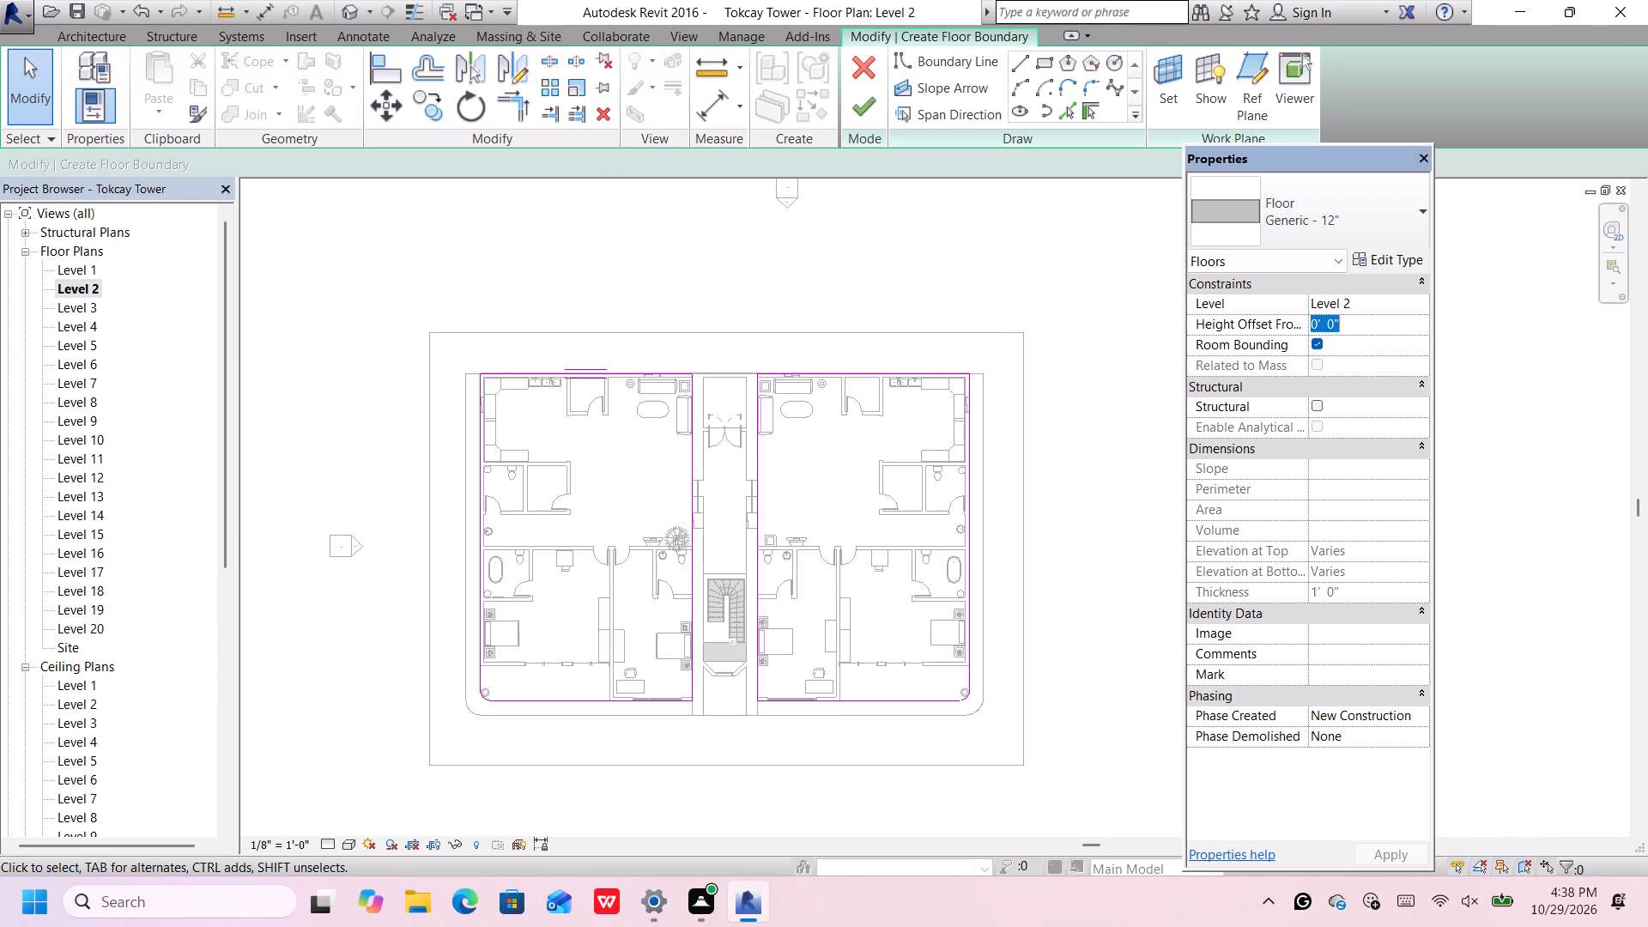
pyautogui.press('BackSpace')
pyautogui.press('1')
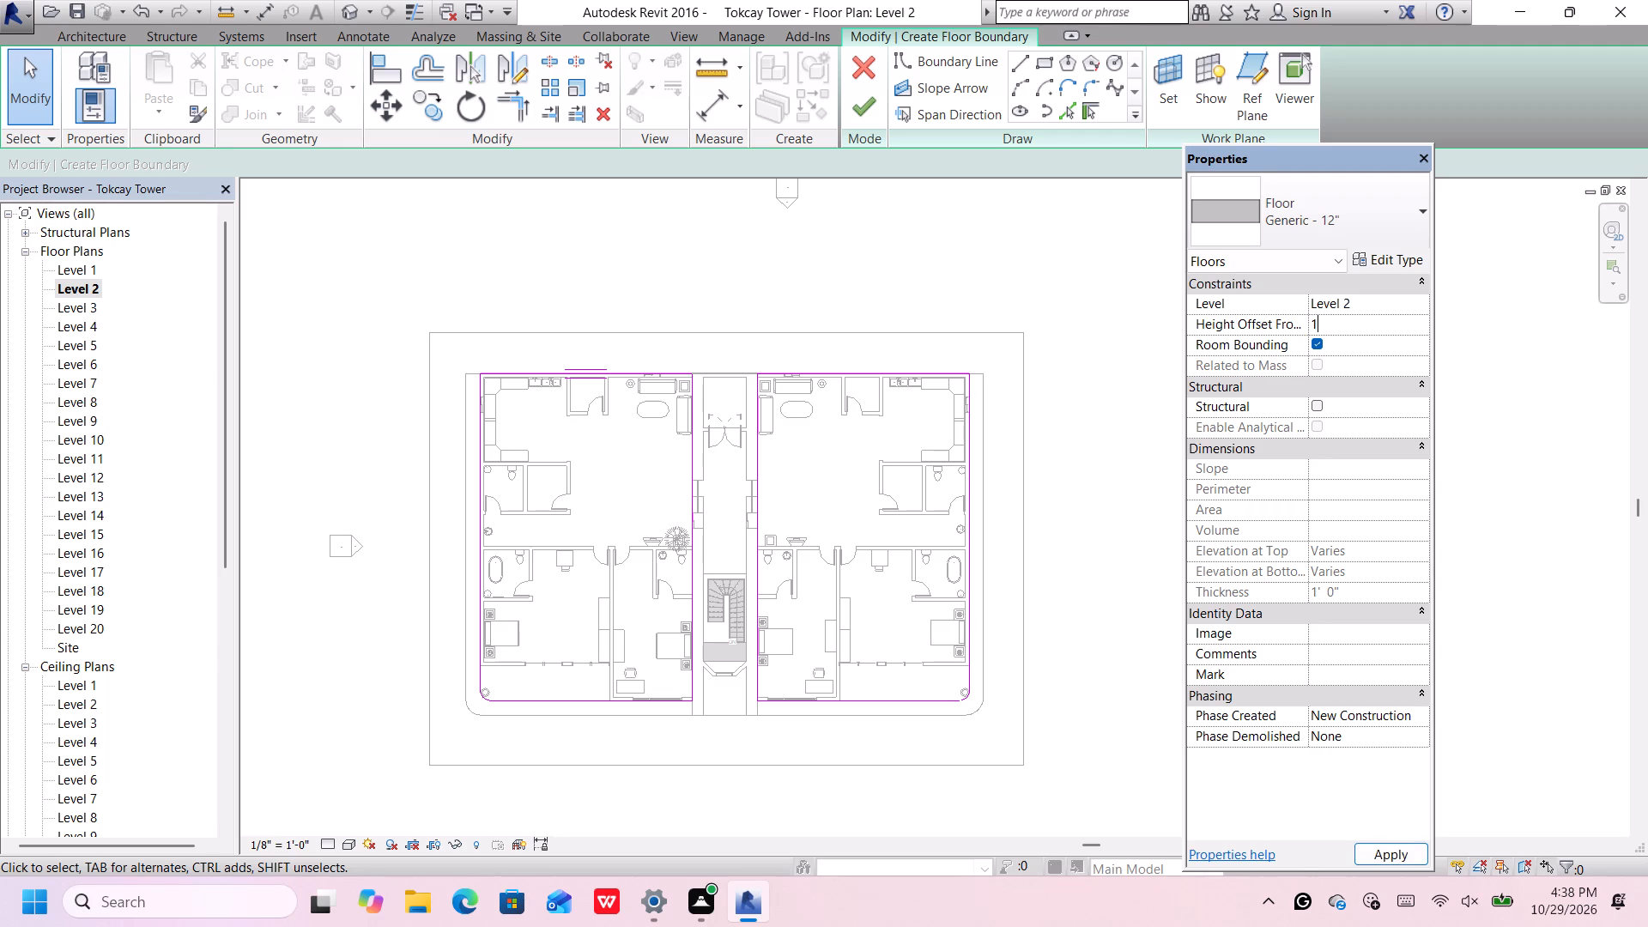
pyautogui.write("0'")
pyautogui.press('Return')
# Keep Generic - 12" as the floor type and finish the floor boundary sketch.
pyautogui.click(1390, 190)
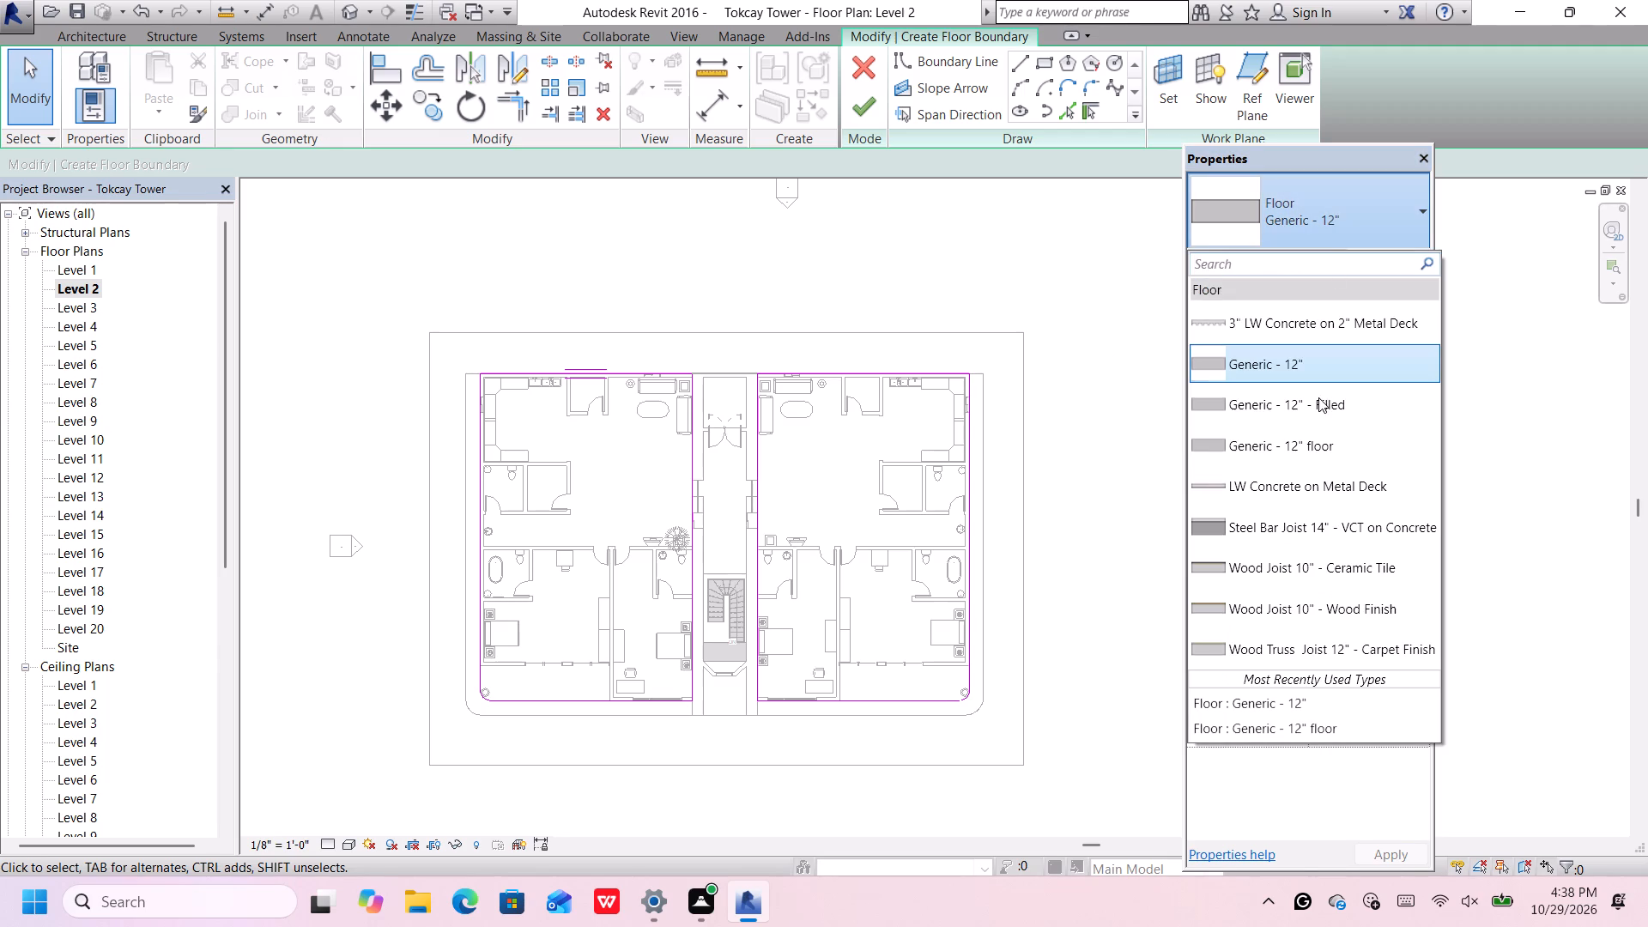
pyautogui.scroll(1, 1324, 435)
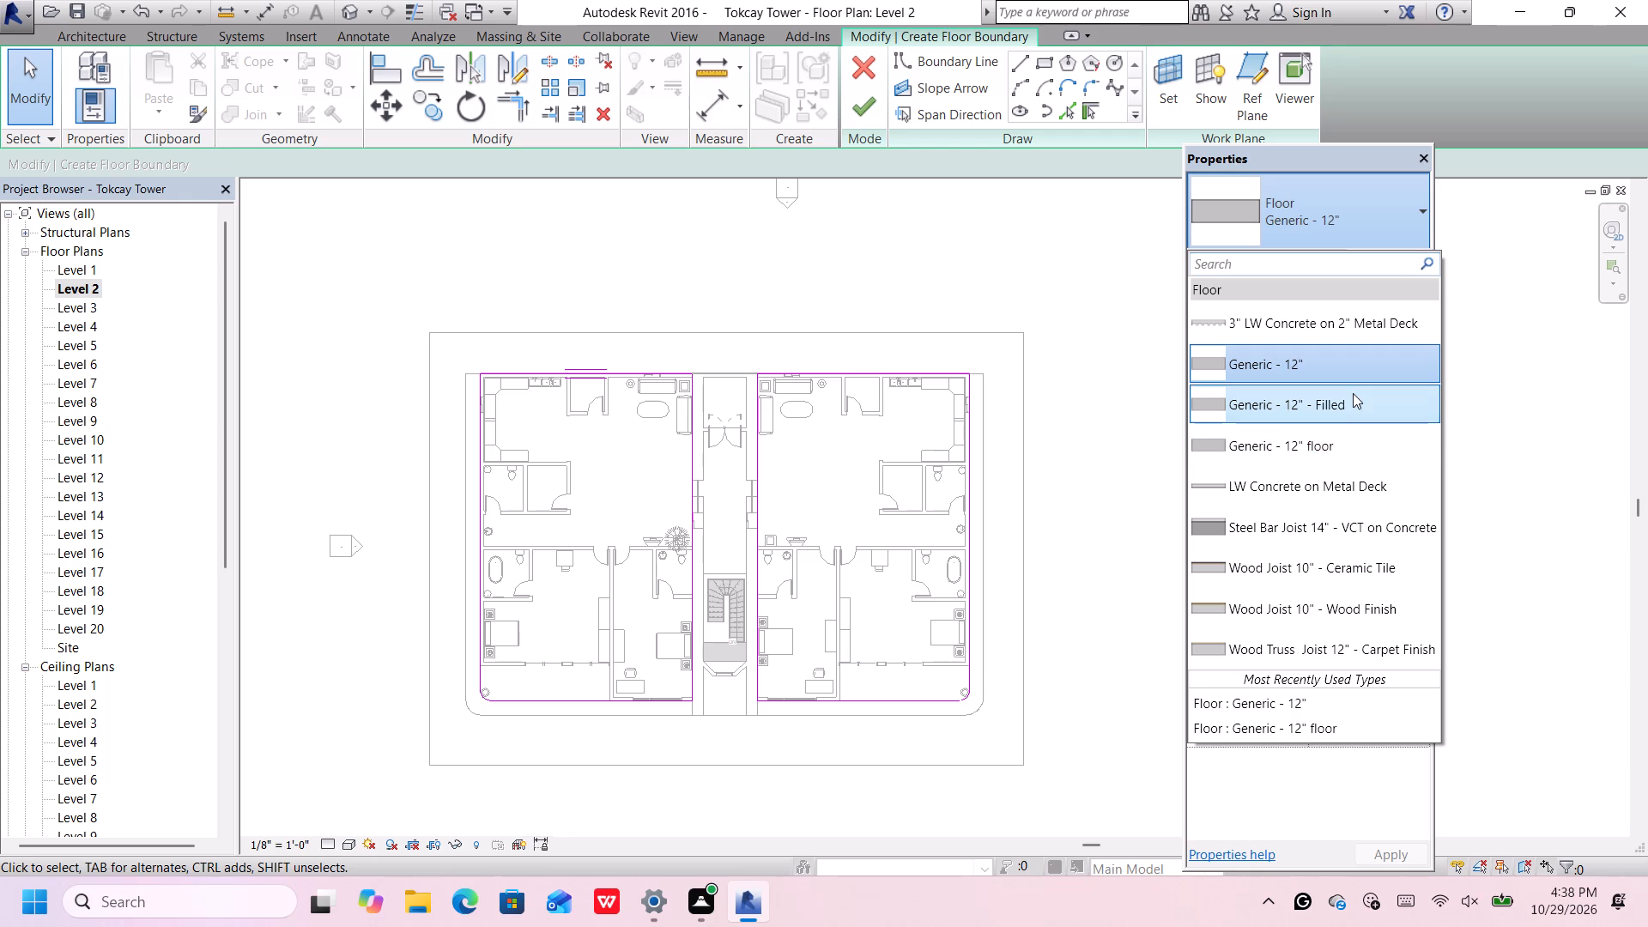
pyautogui.click(1369, 356)
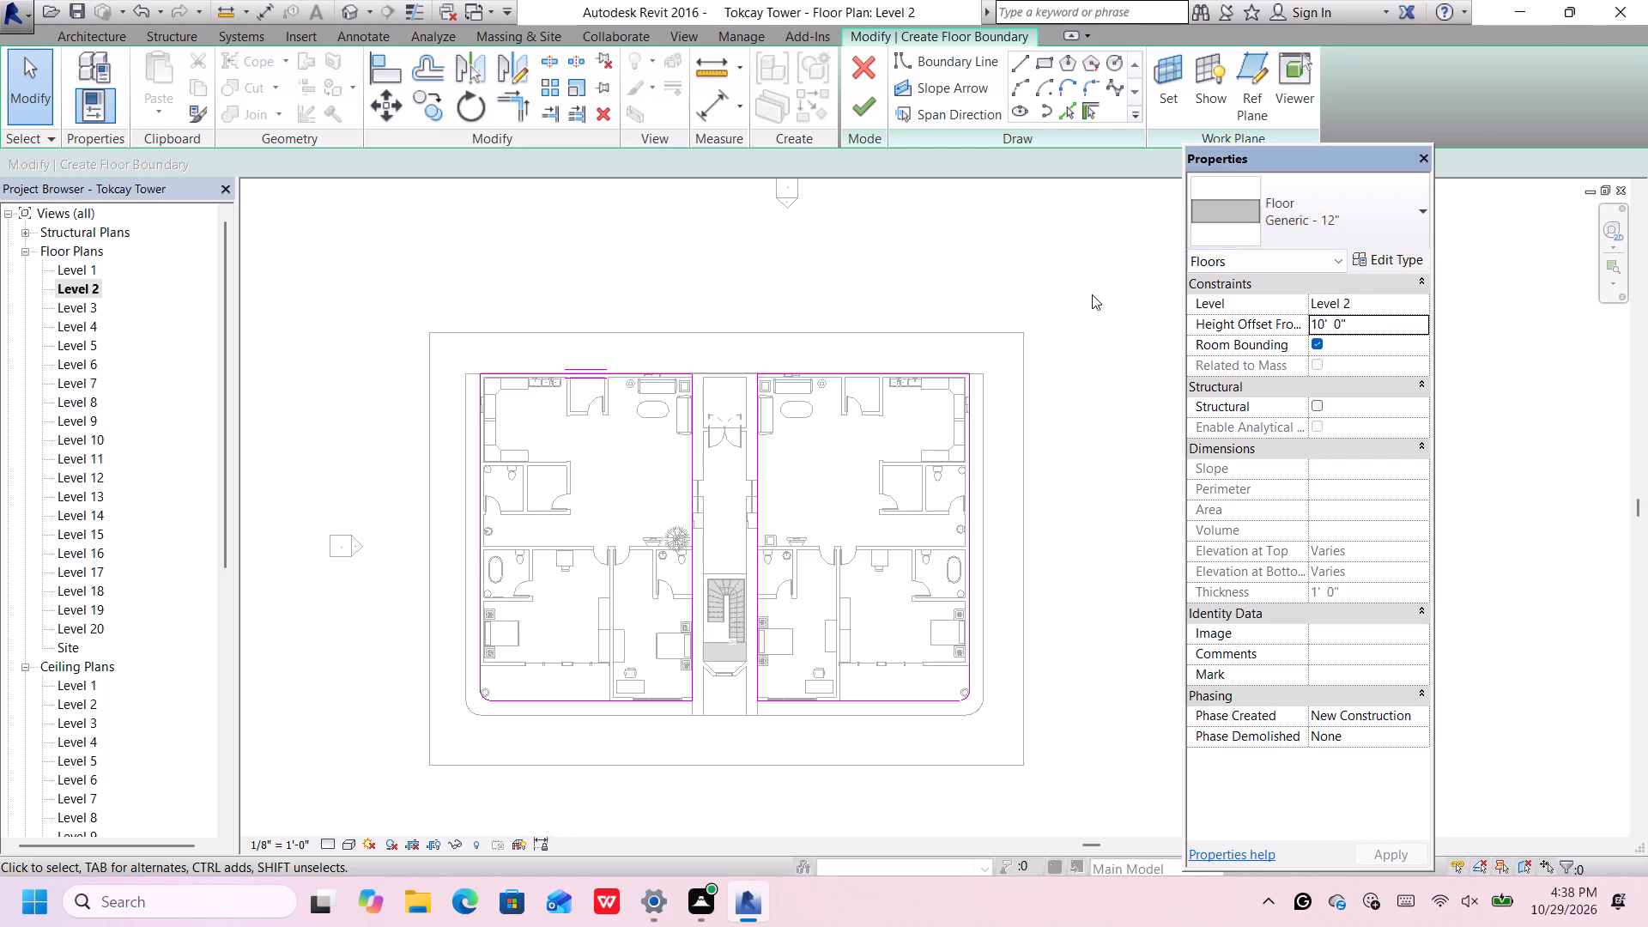
pyautogui.click(858, 108)
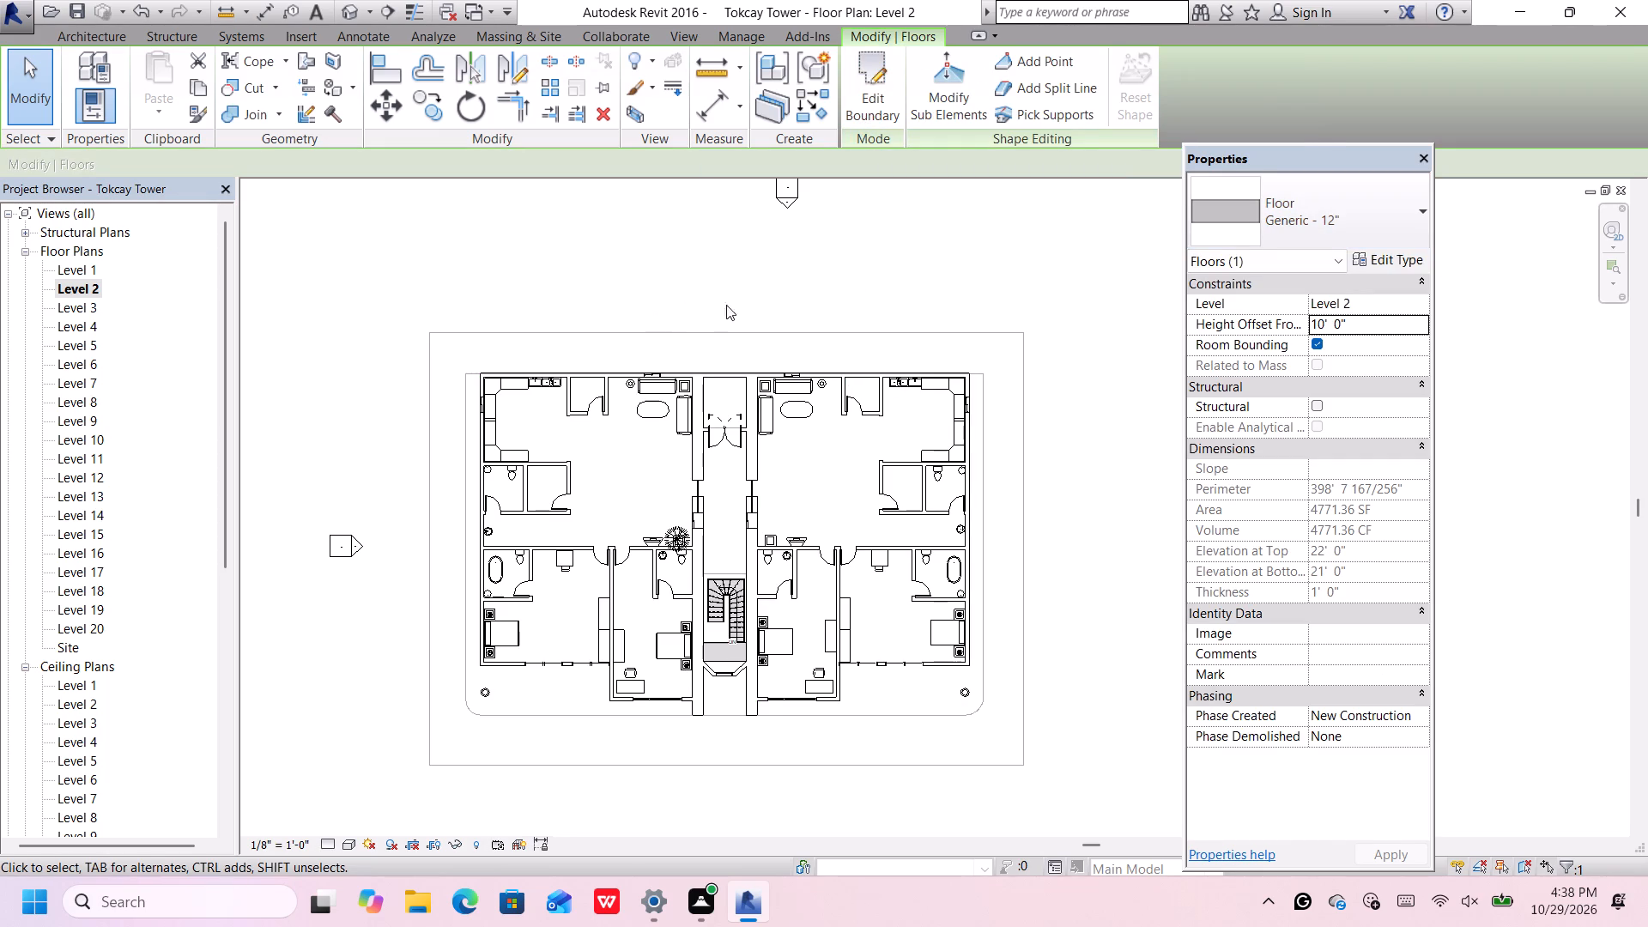
# Open the 3D view and examine how the new slab sits on the apartment walls and corner columns.
pyautogui.click(349, 9)
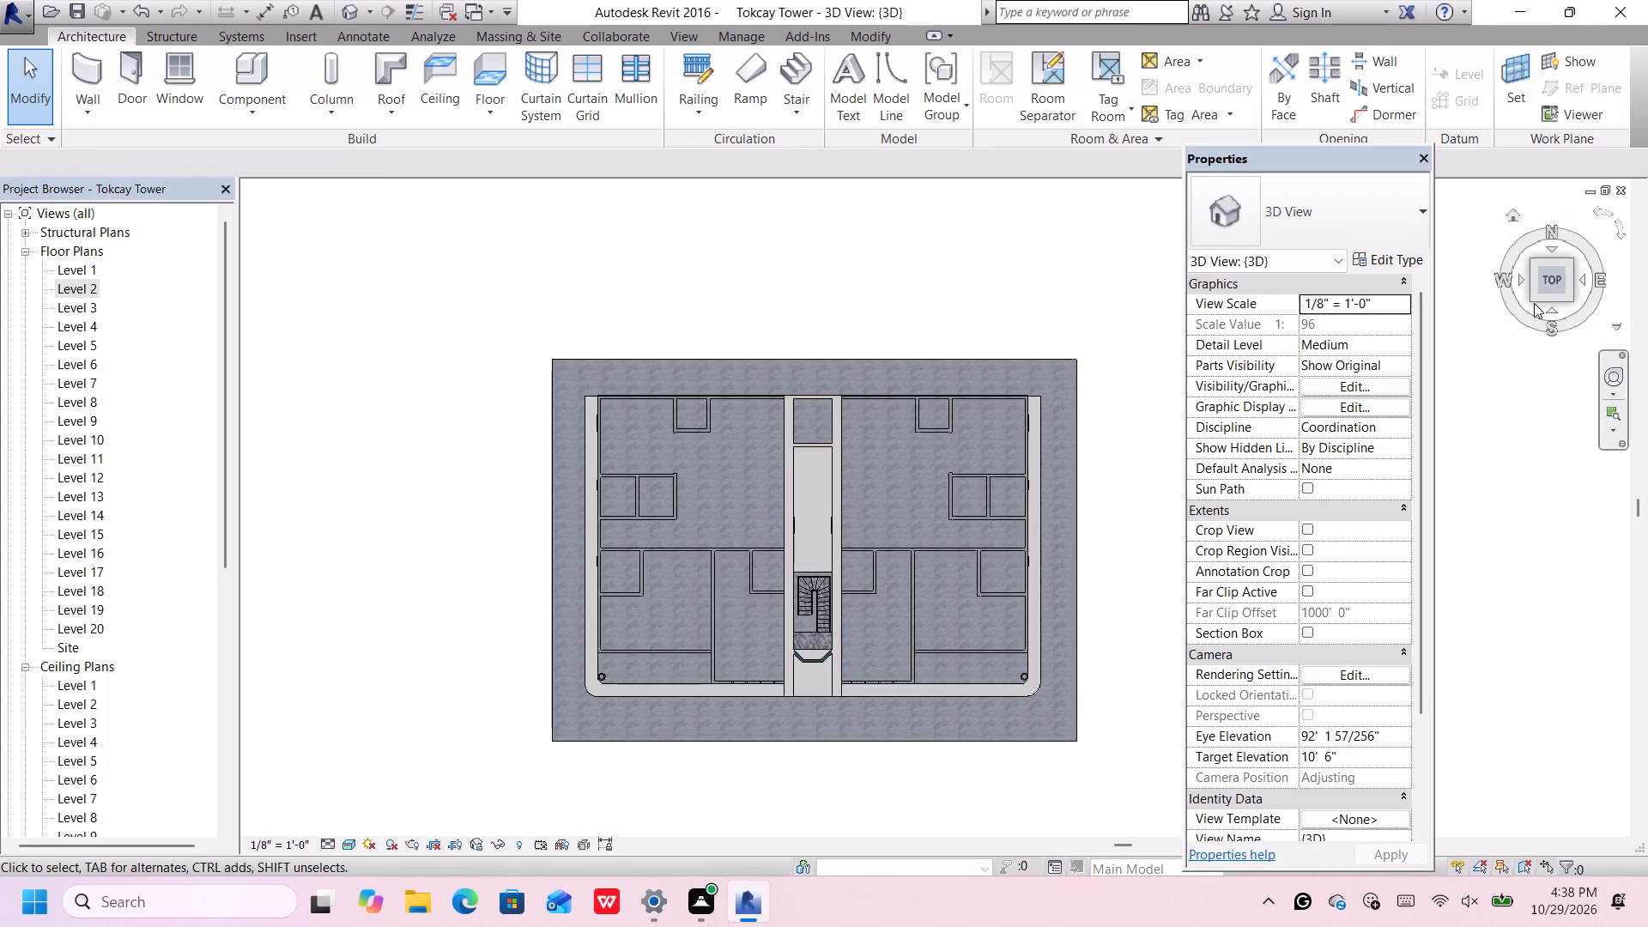
pyautogui.click(1532, 300)
pyautogui.moveTo(1124, 373); pyautogui.dragTo(1112, 372, button='middle')
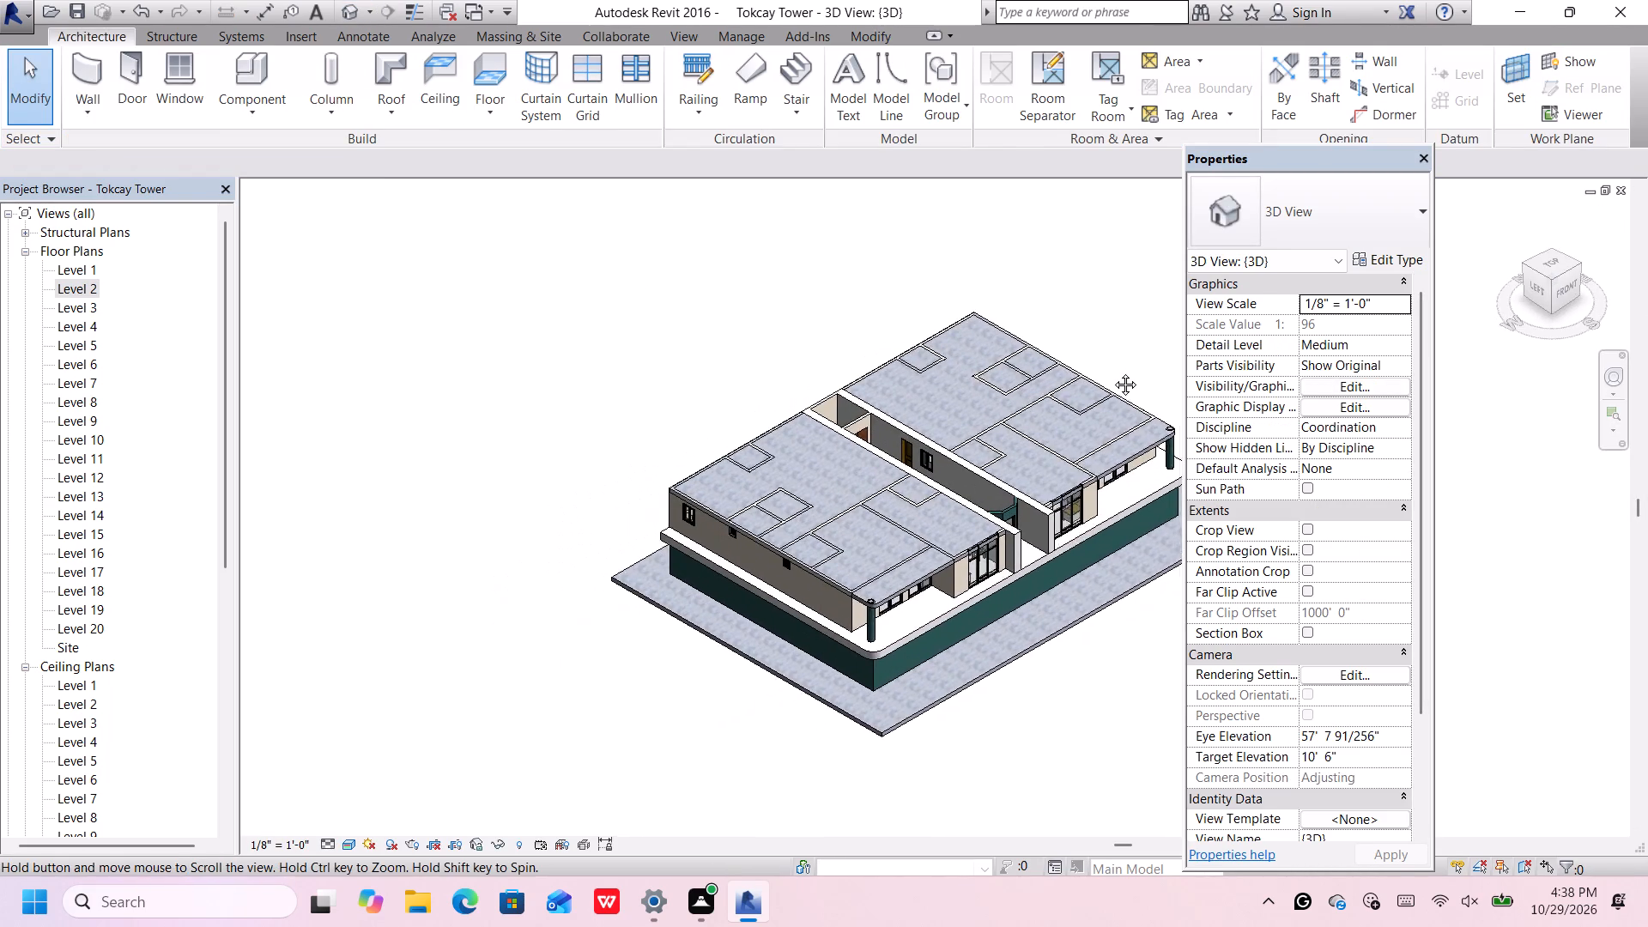
pyautogui.moveTo(1112, 372); pyautogui.dragTo(1010, 353, button='middle')
pyautogui.scroll(10, 1024, 414)
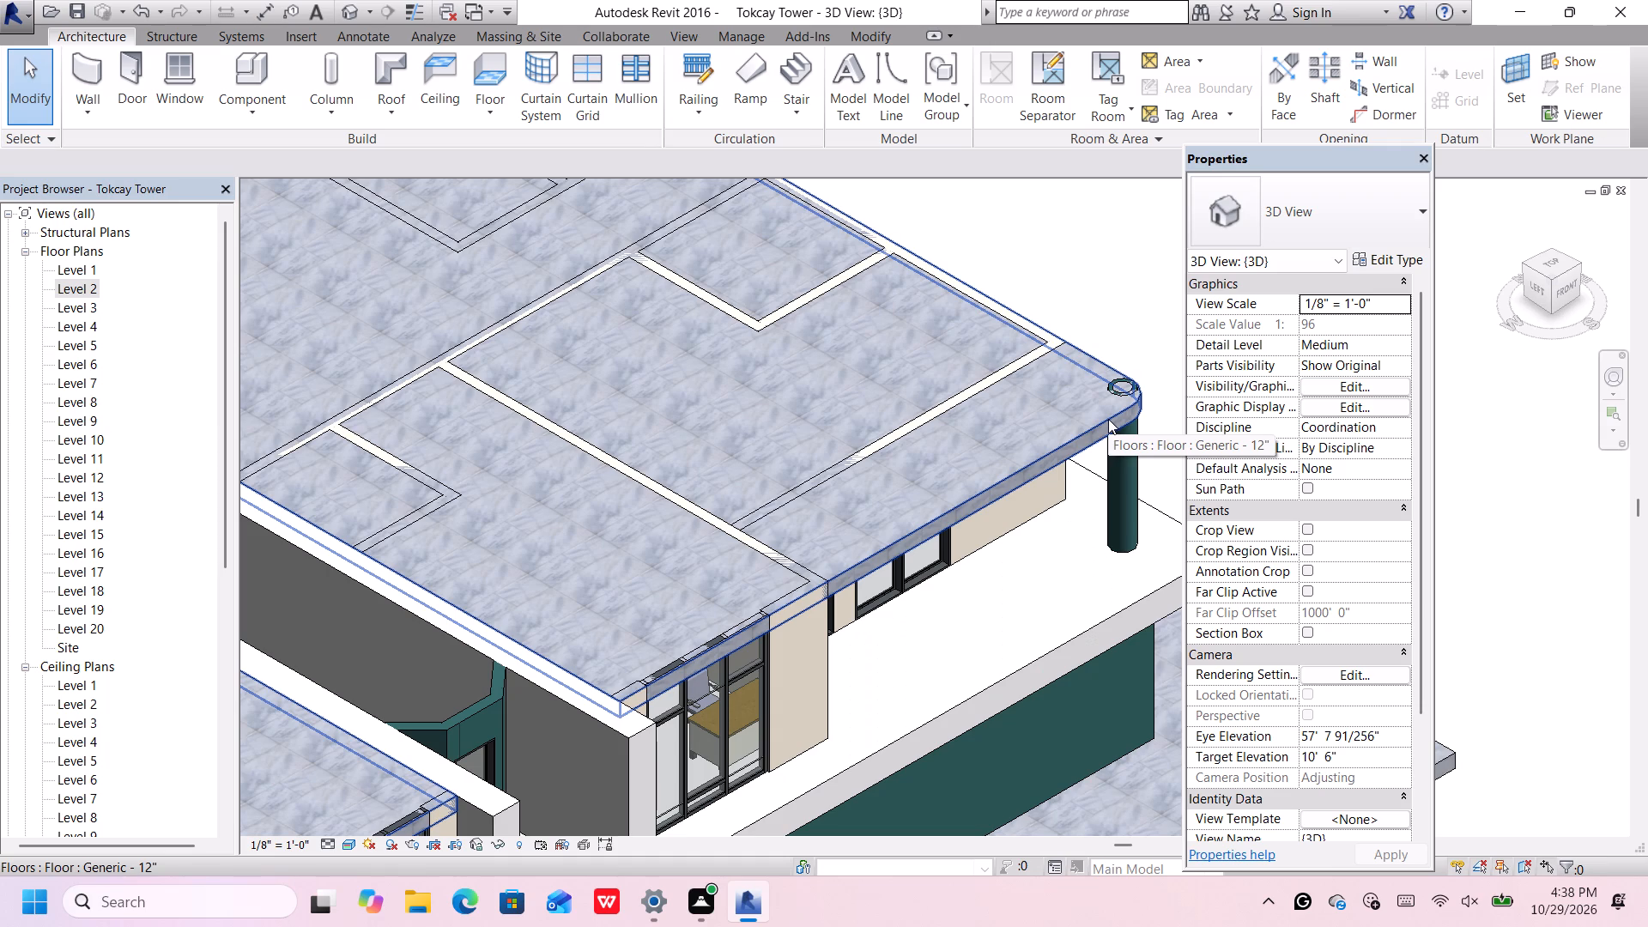
pyautogui.scroll(-4, 1108, 412)
pyautogui.moveTo(1164, 362); pyautogui.dragTo(1164, 363, button='middle')
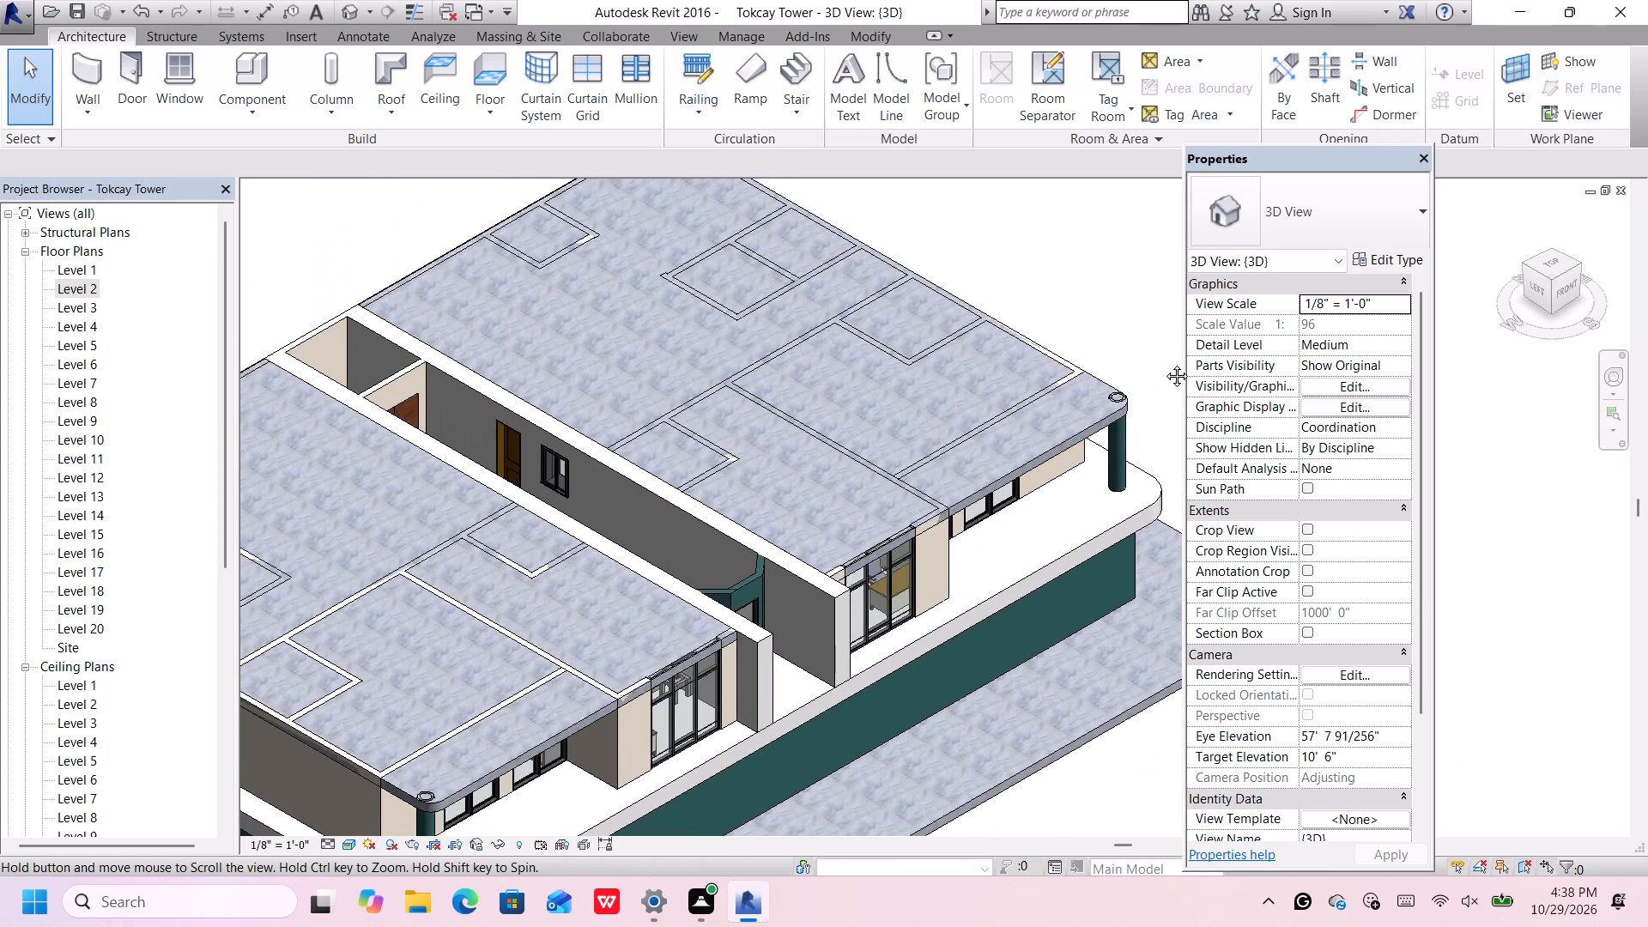
pyautogui.moveTo(1164, 363); pyautogui.dragTo(1104, 221, button='middle')
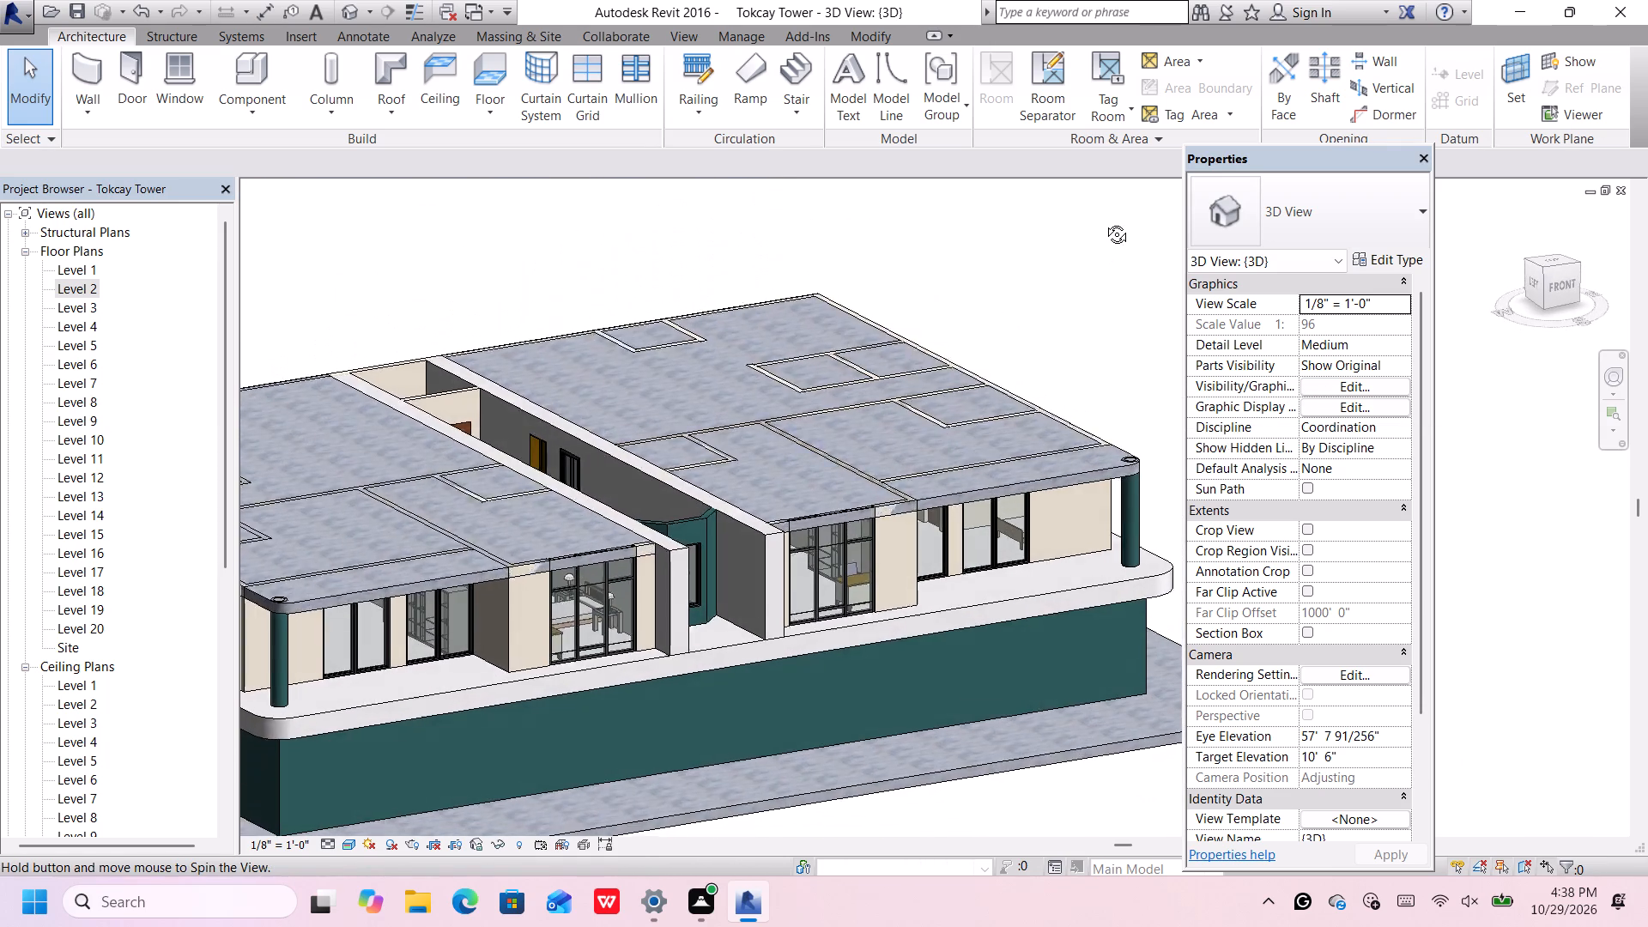
pyautogui.moveTo(1104, 221); pyautogui.dragTo(1104, 220, button='middle')
pyautogui.keyDown('shift'); pyautogui.moveTo(1146, 453); pyautogui.dragTo(1103, 346, button='middle'); pyautogui.keyUp('shift')
pyautogui.scroll(1, 1103, 348)
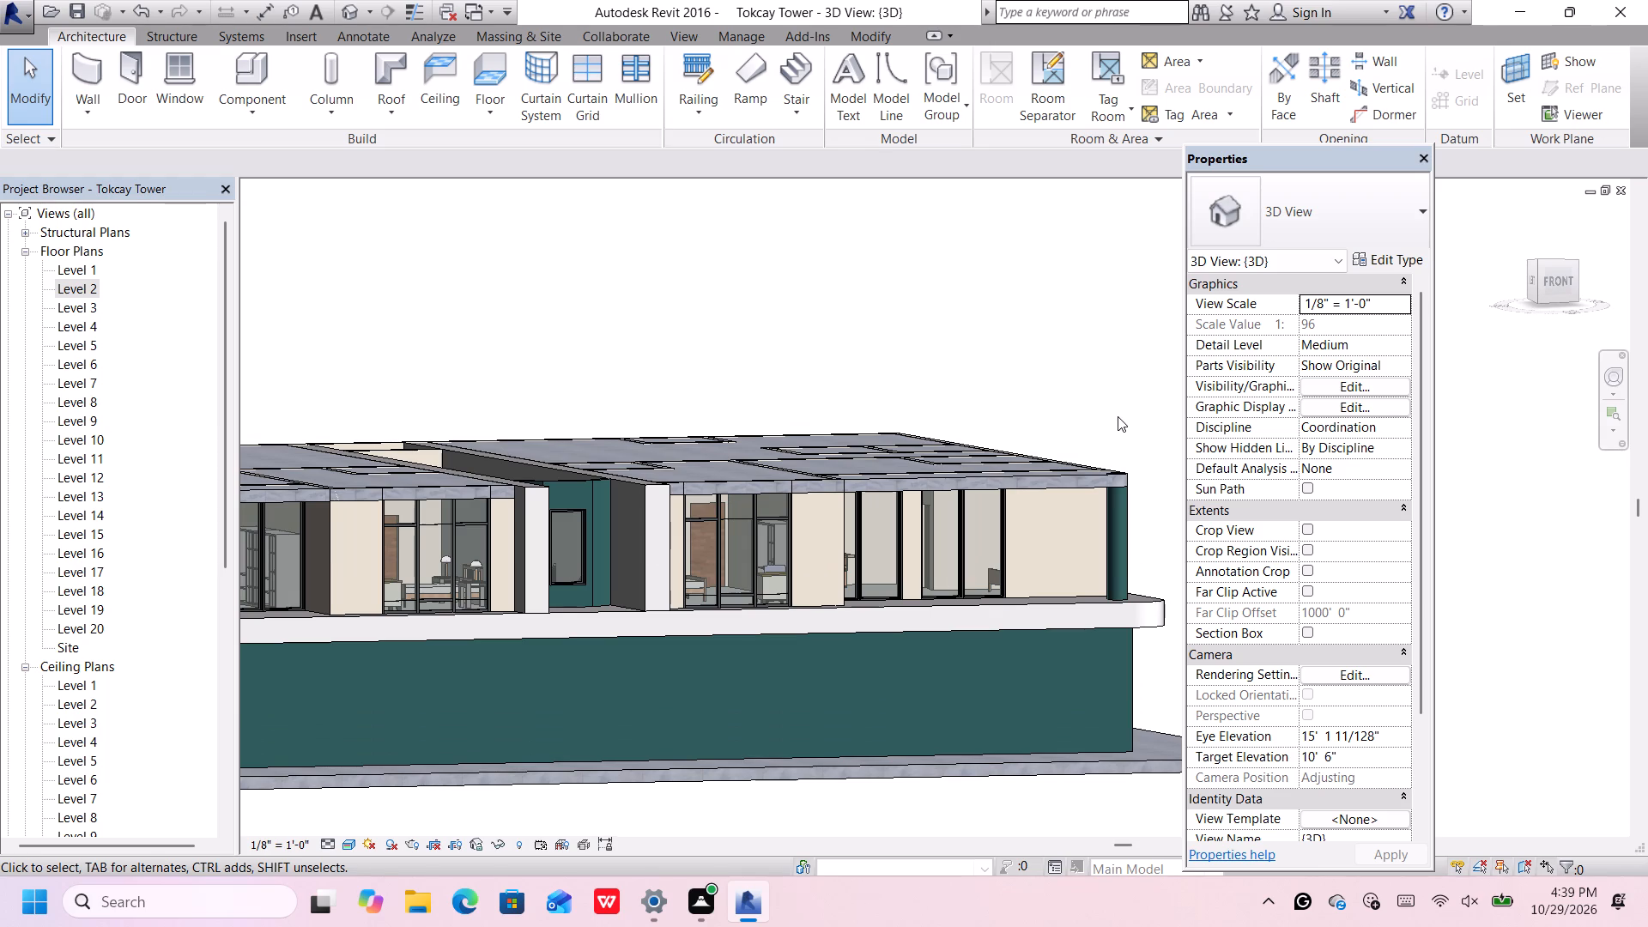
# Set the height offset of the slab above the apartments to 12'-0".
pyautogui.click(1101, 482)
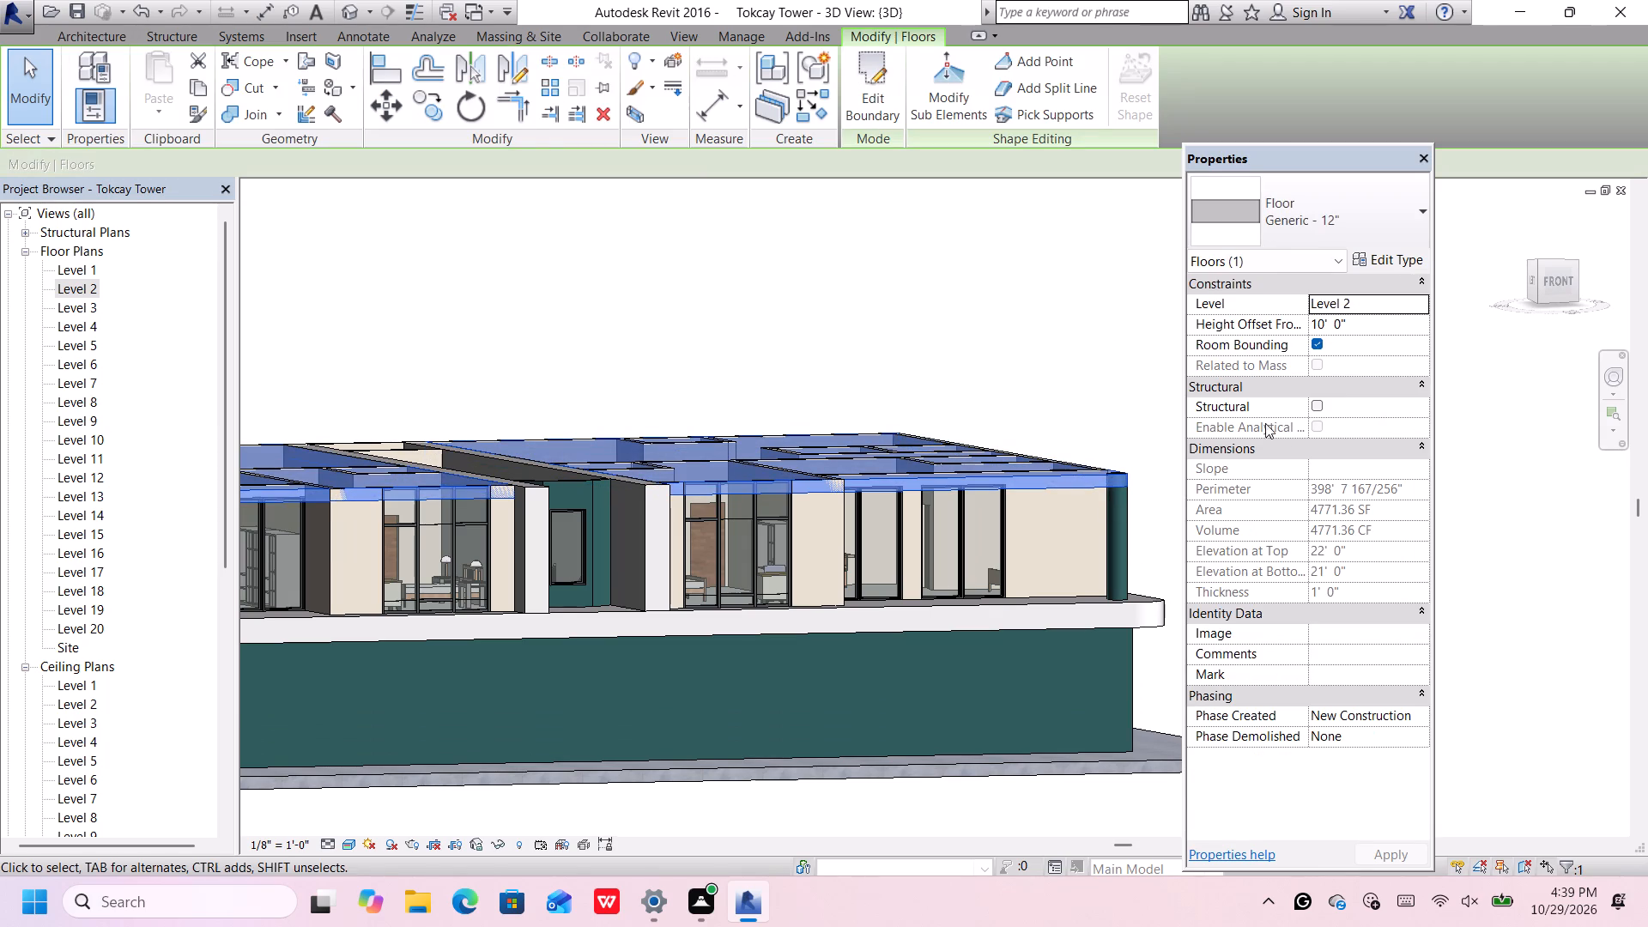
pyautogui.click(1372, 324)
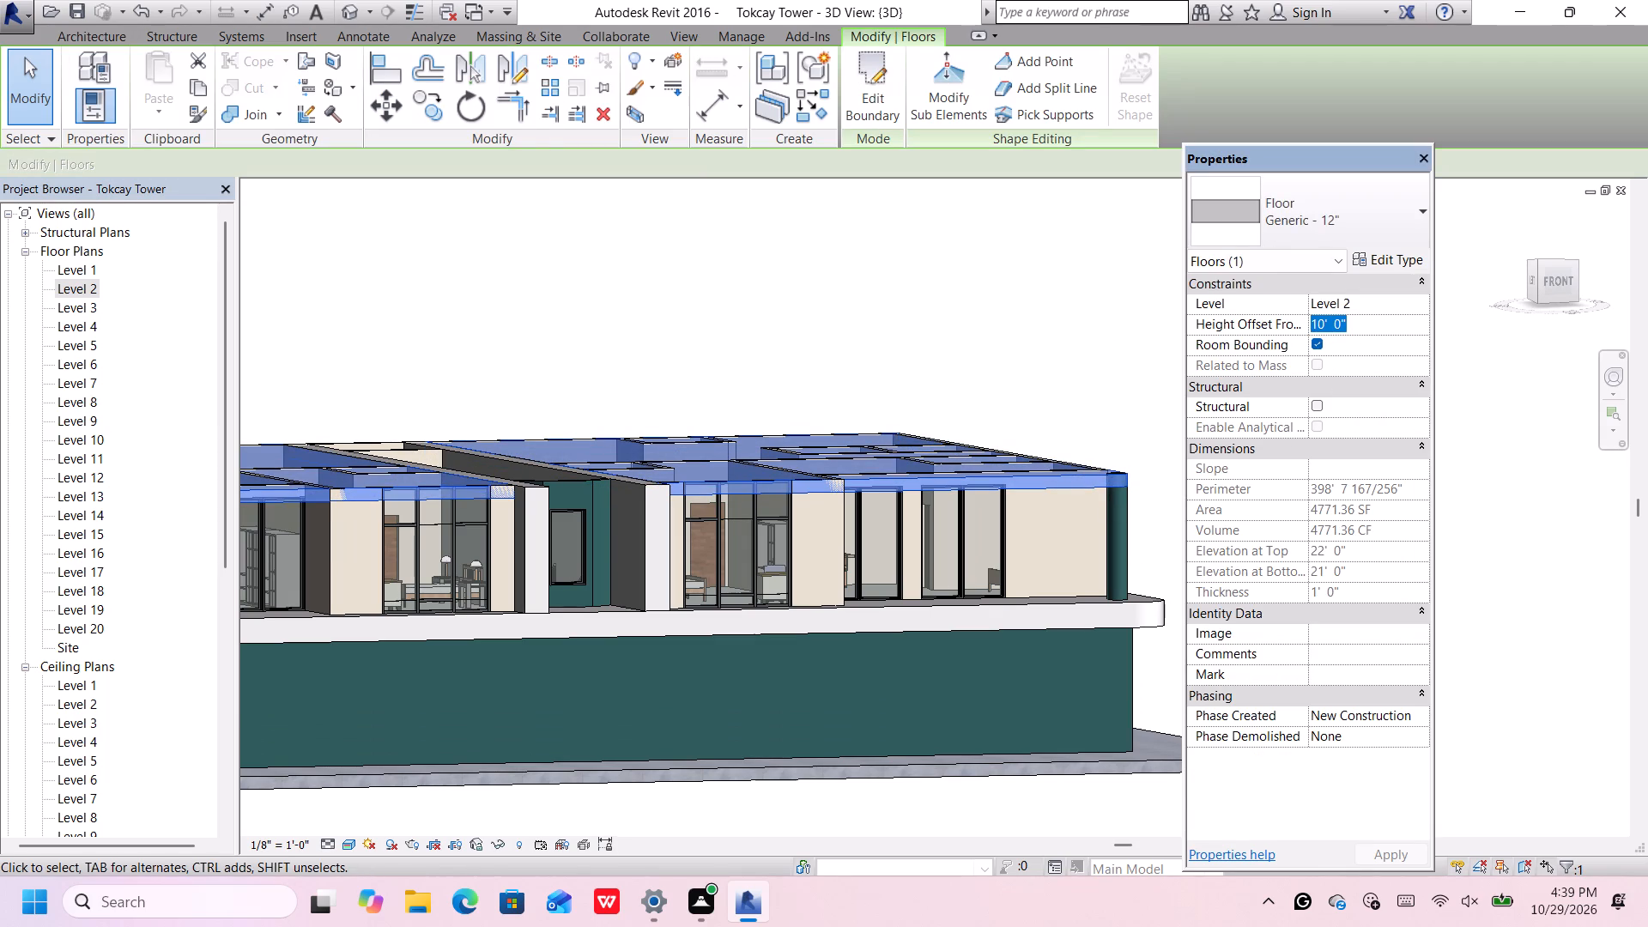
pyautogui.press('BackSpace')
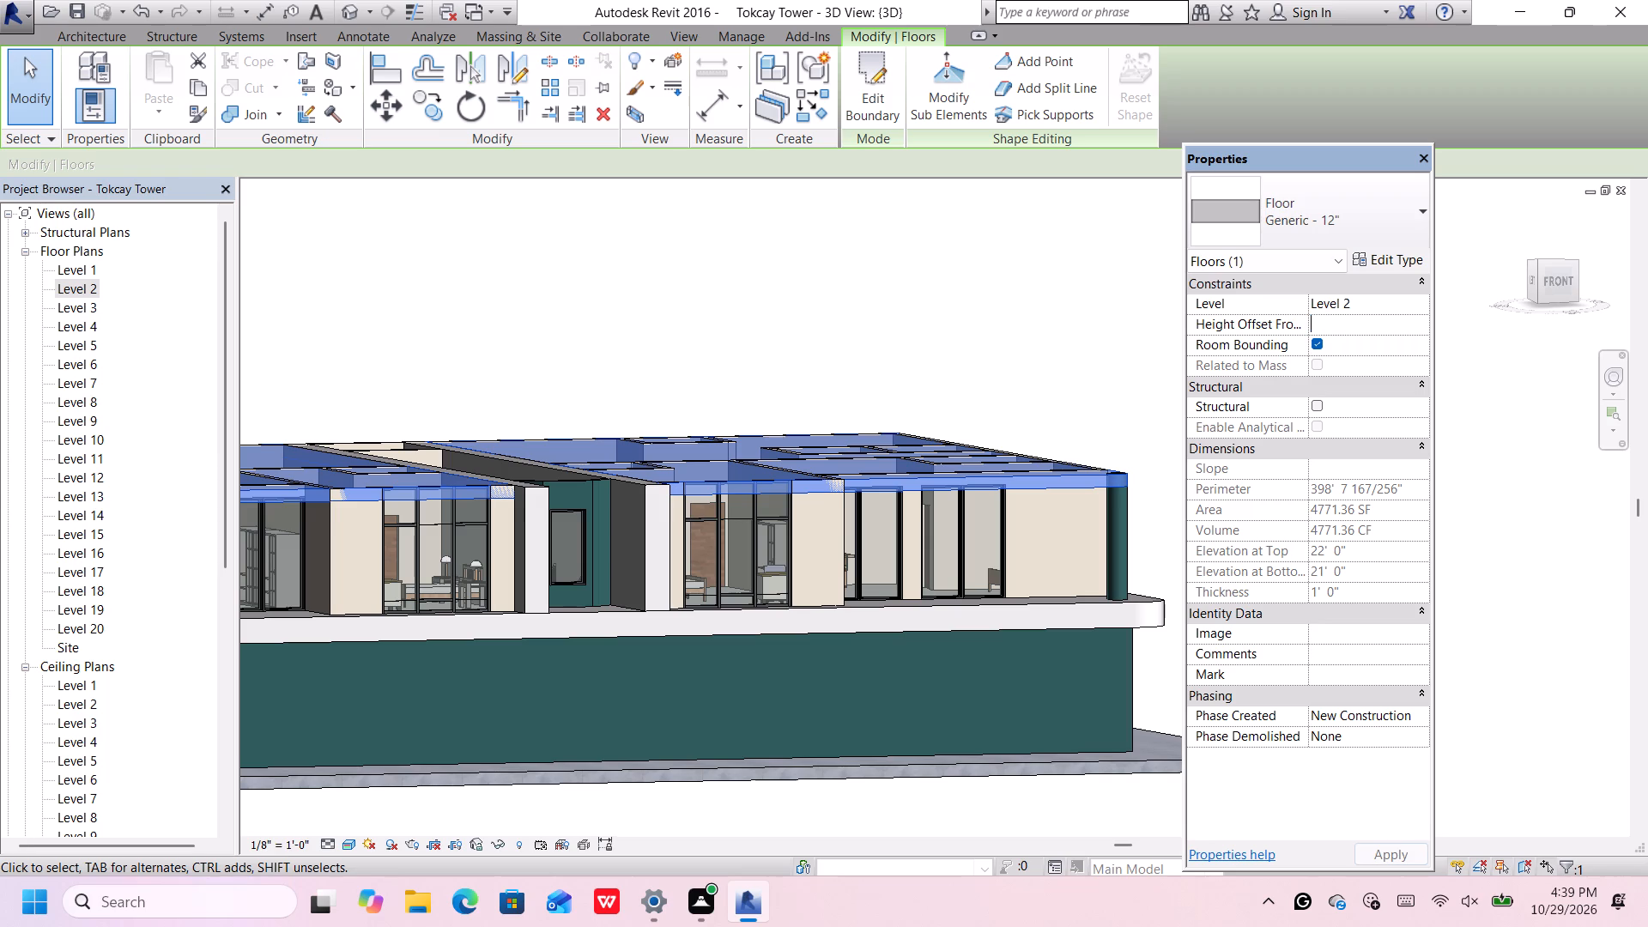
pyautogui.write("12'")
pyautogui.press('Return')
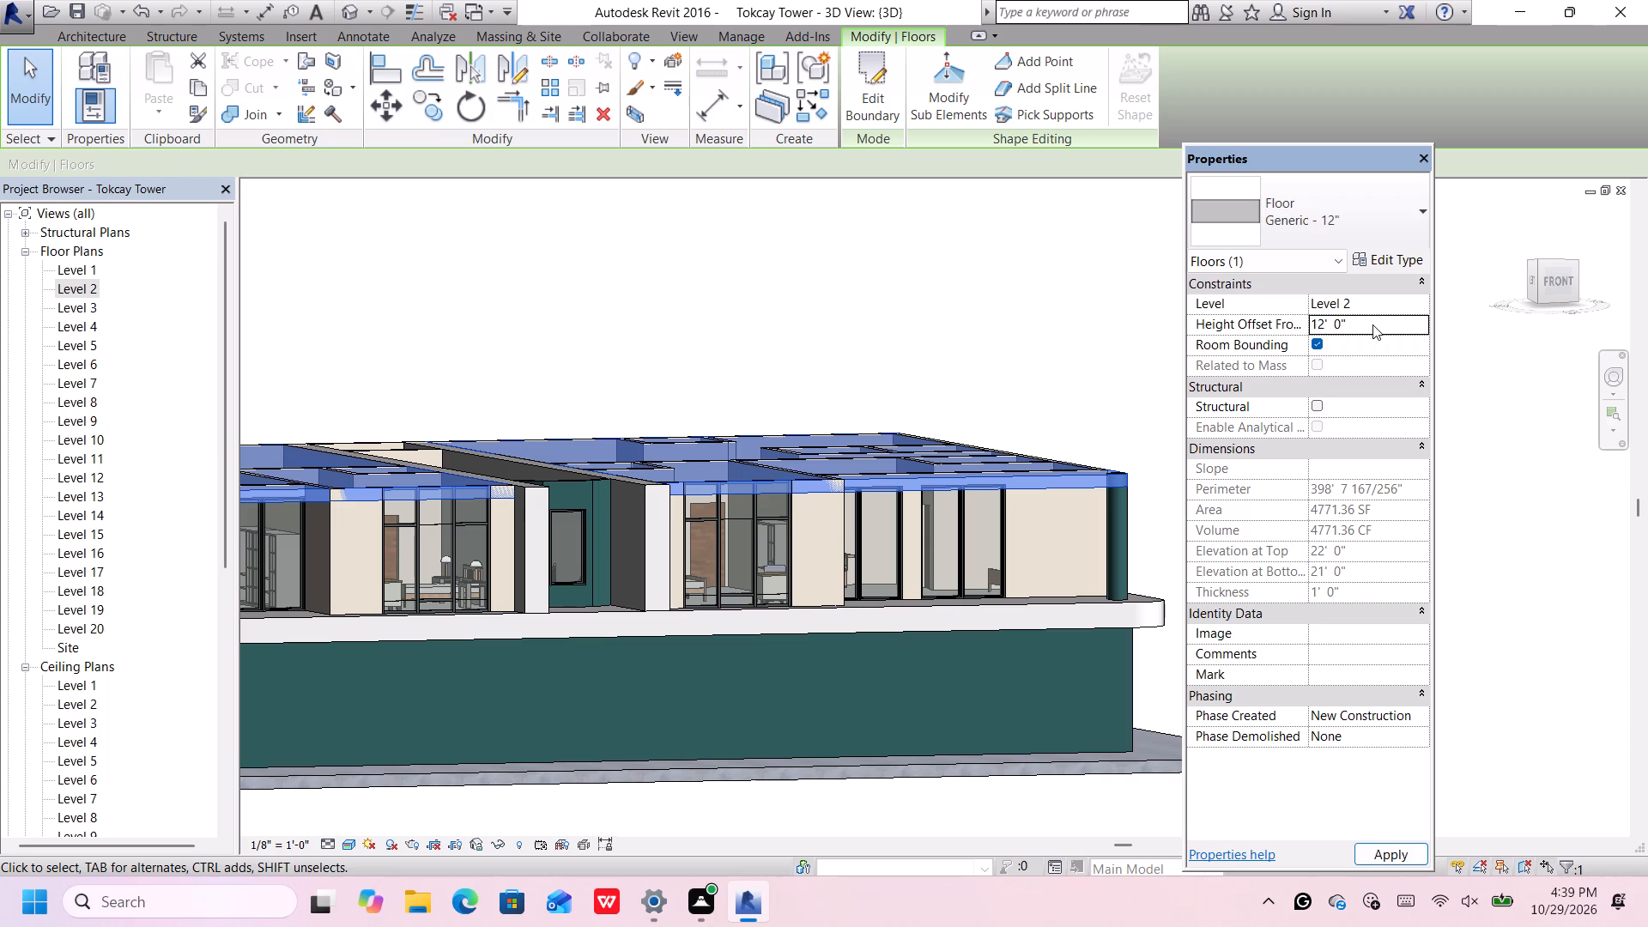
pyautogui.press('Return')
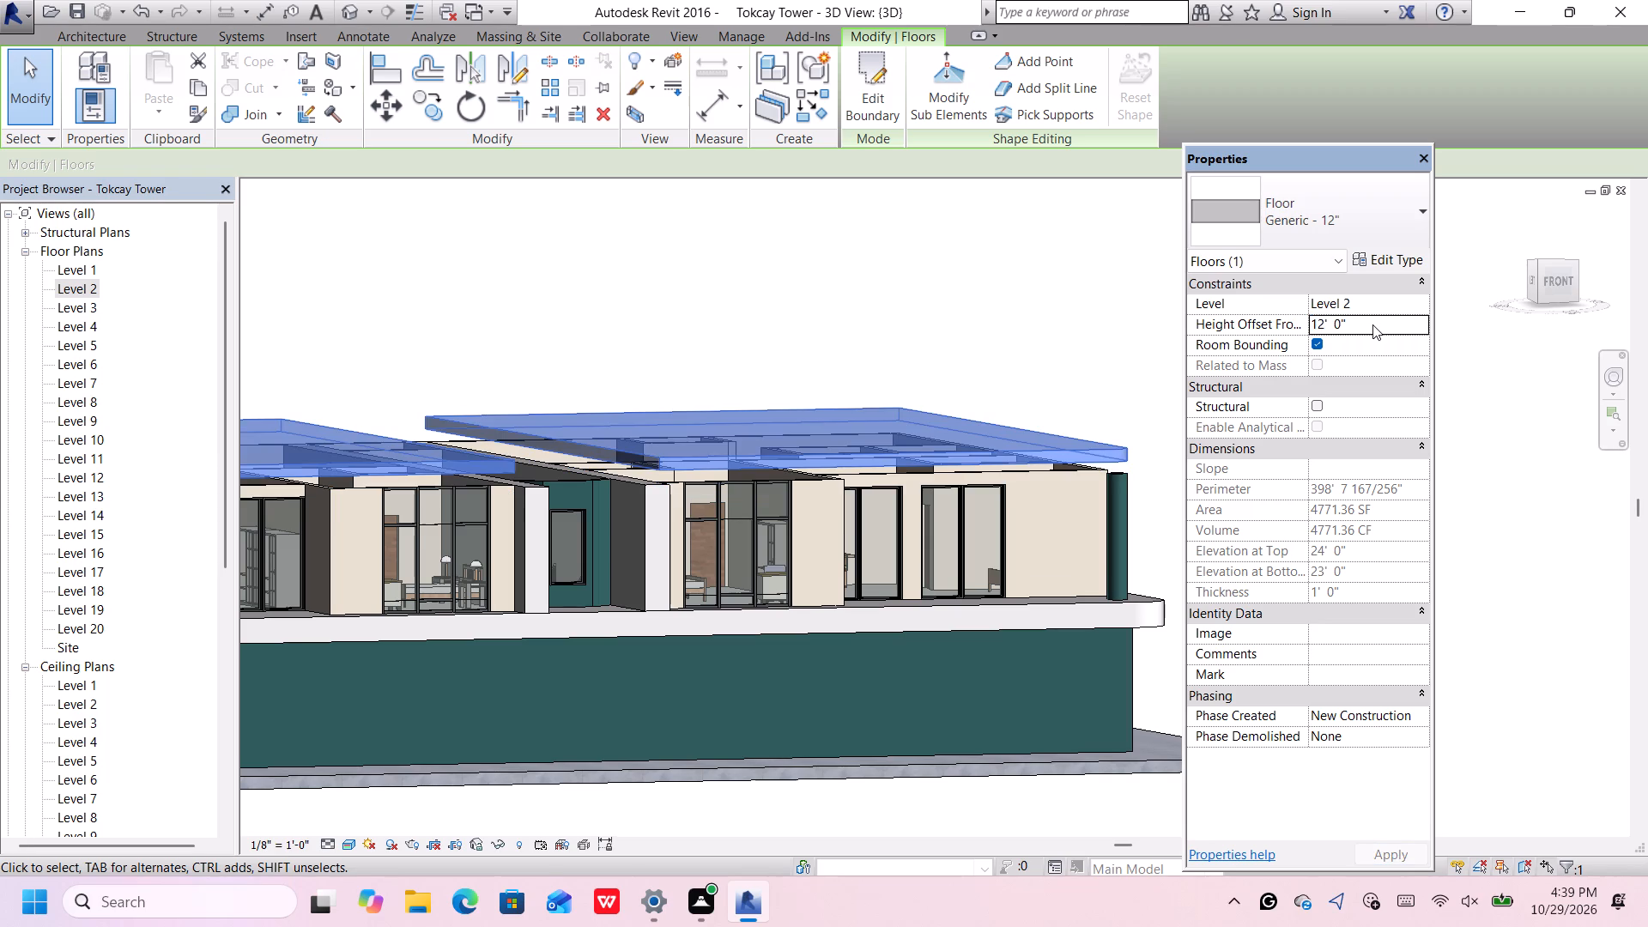
# Set the height offset of the slab above the apartments to 11'-0".
pyautogui.click(1372, 324)
pyautogui.press('BackSpace')
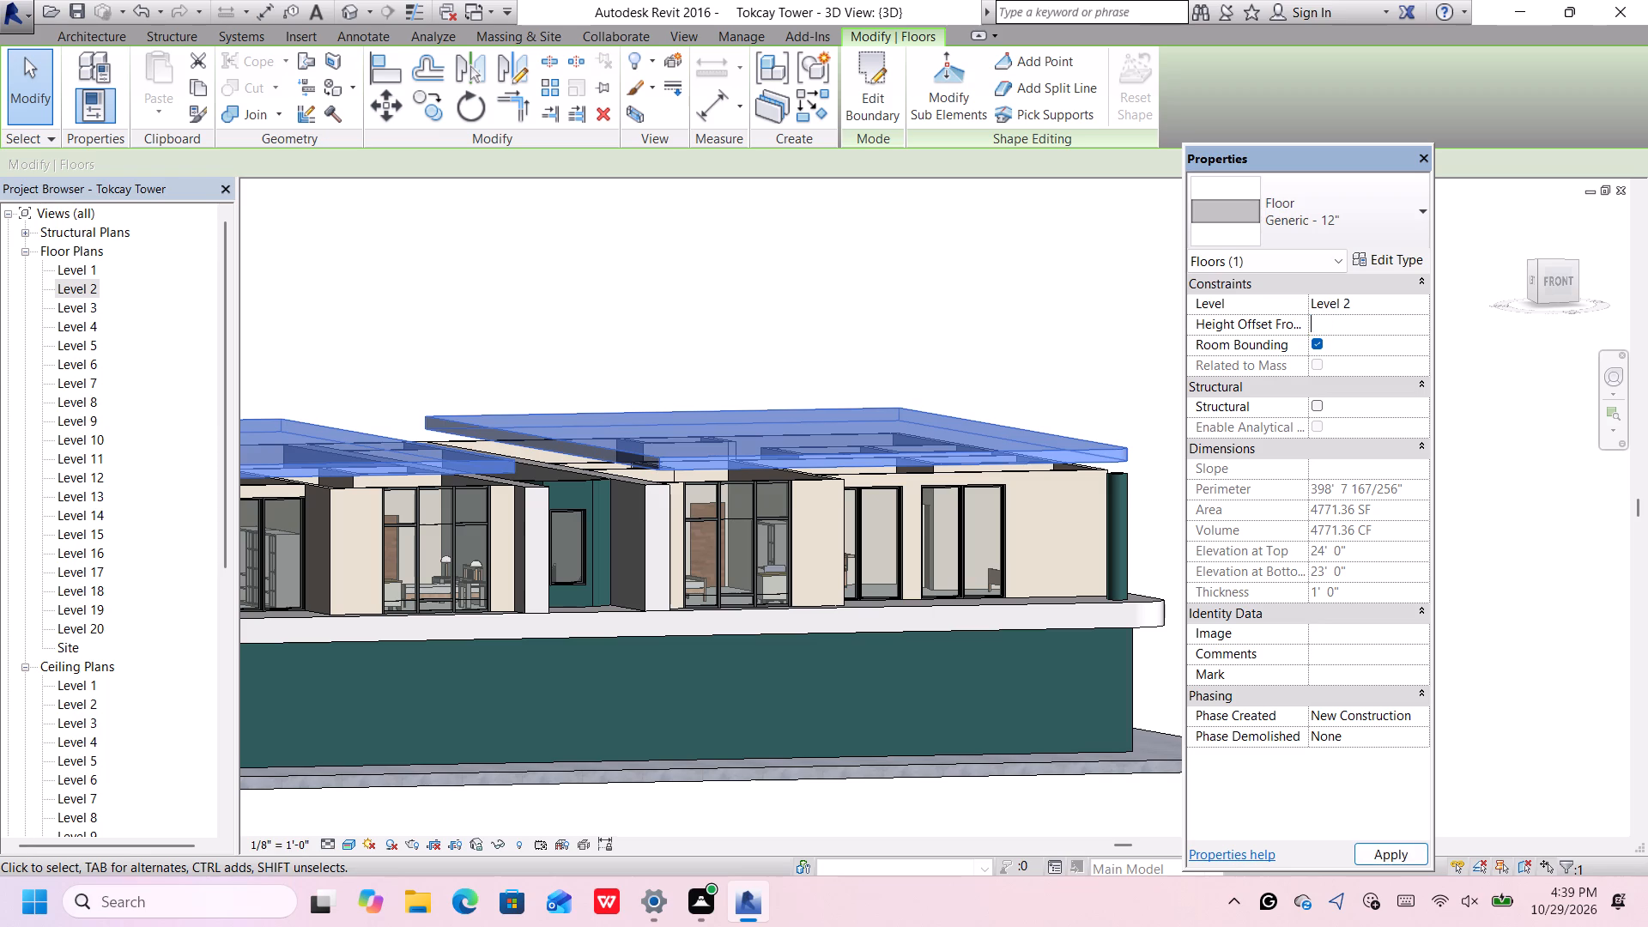
pyautogui.write('11')
pyautogui.press("'")
pyautogui.press('Return')
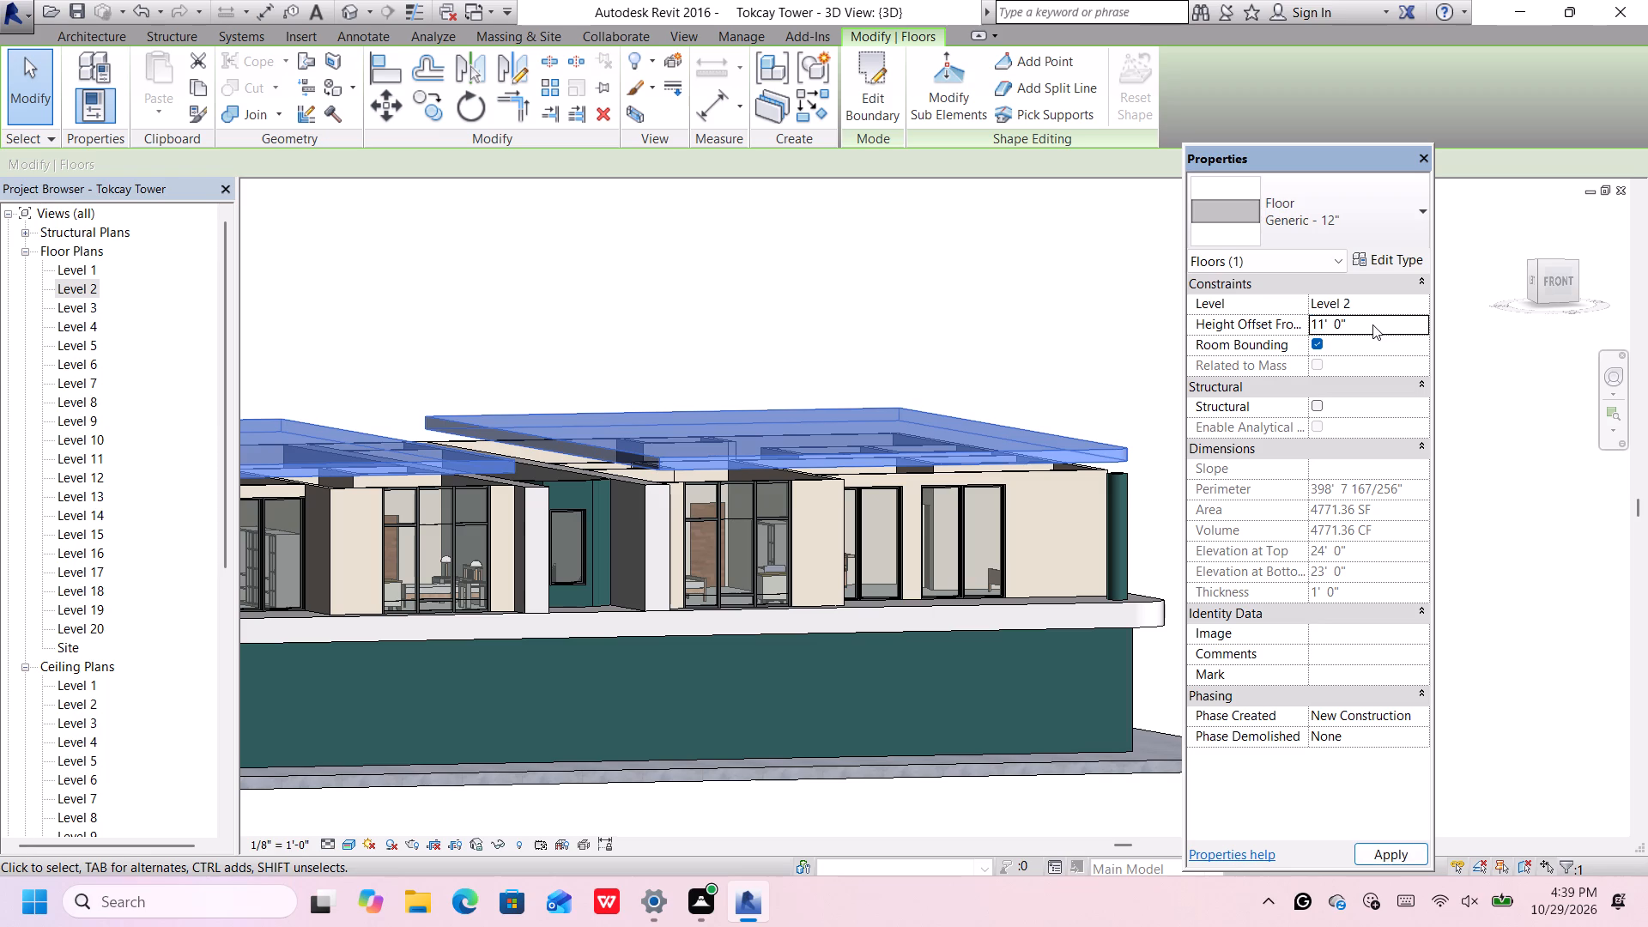
pyautogui.press('Return')
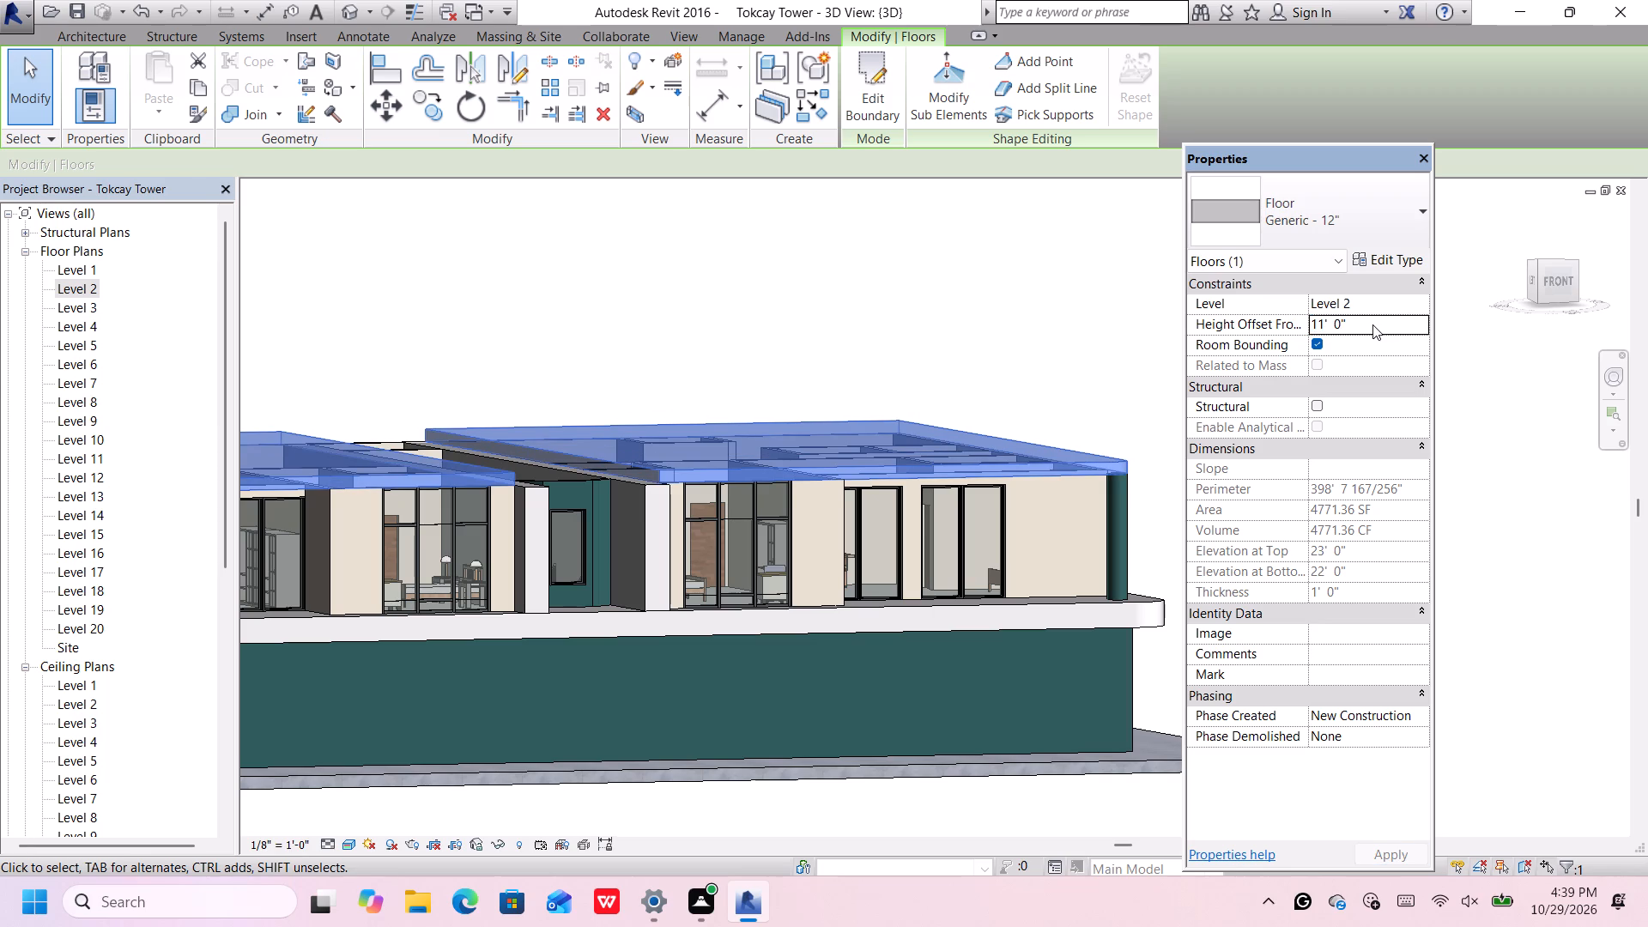
pyautogui.click(1043, 399)
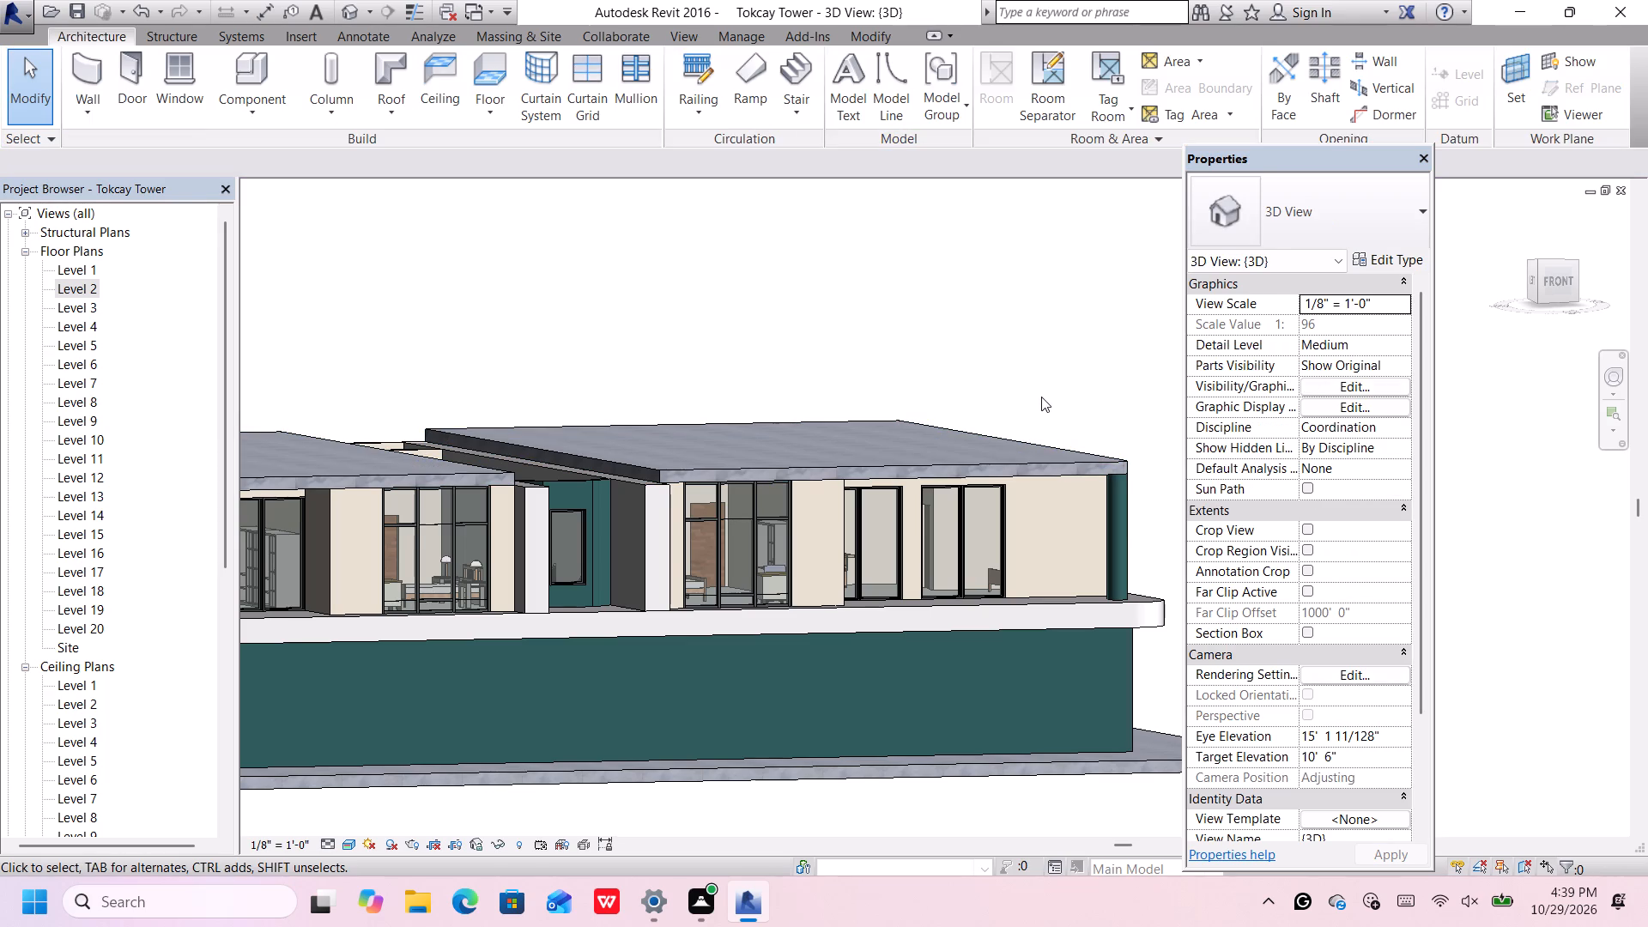
# Duplicate the floor type of the slab above the apartments as Generic - 12" cream.
pyautogui.click(1051, 463)
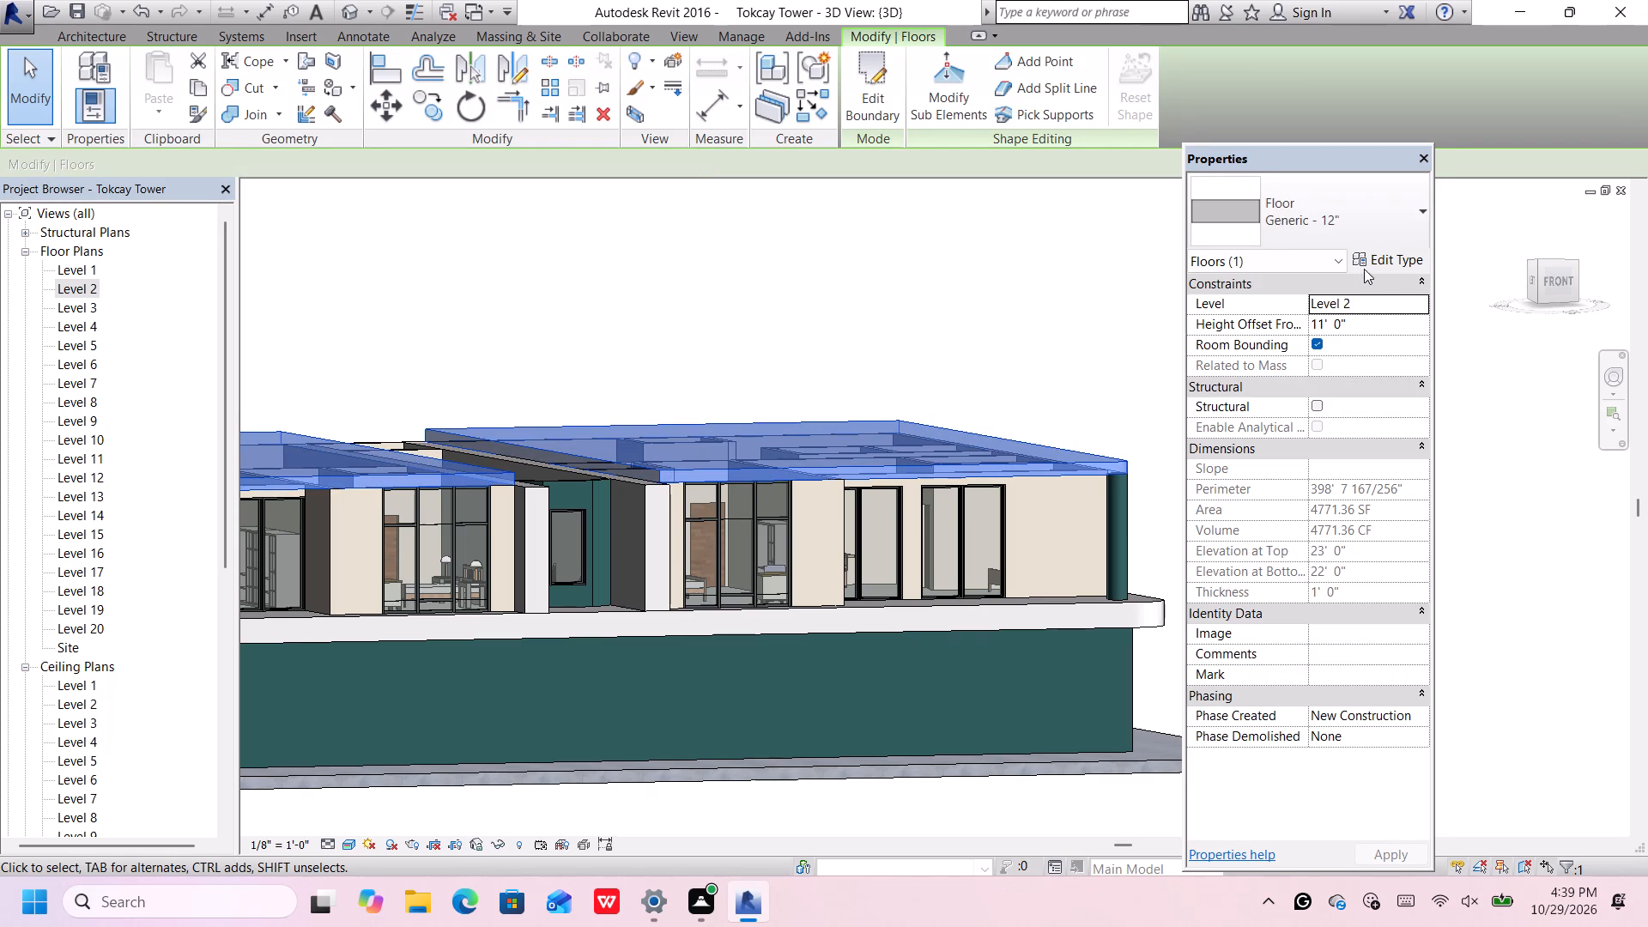
pyautogui.click(1368, 264)
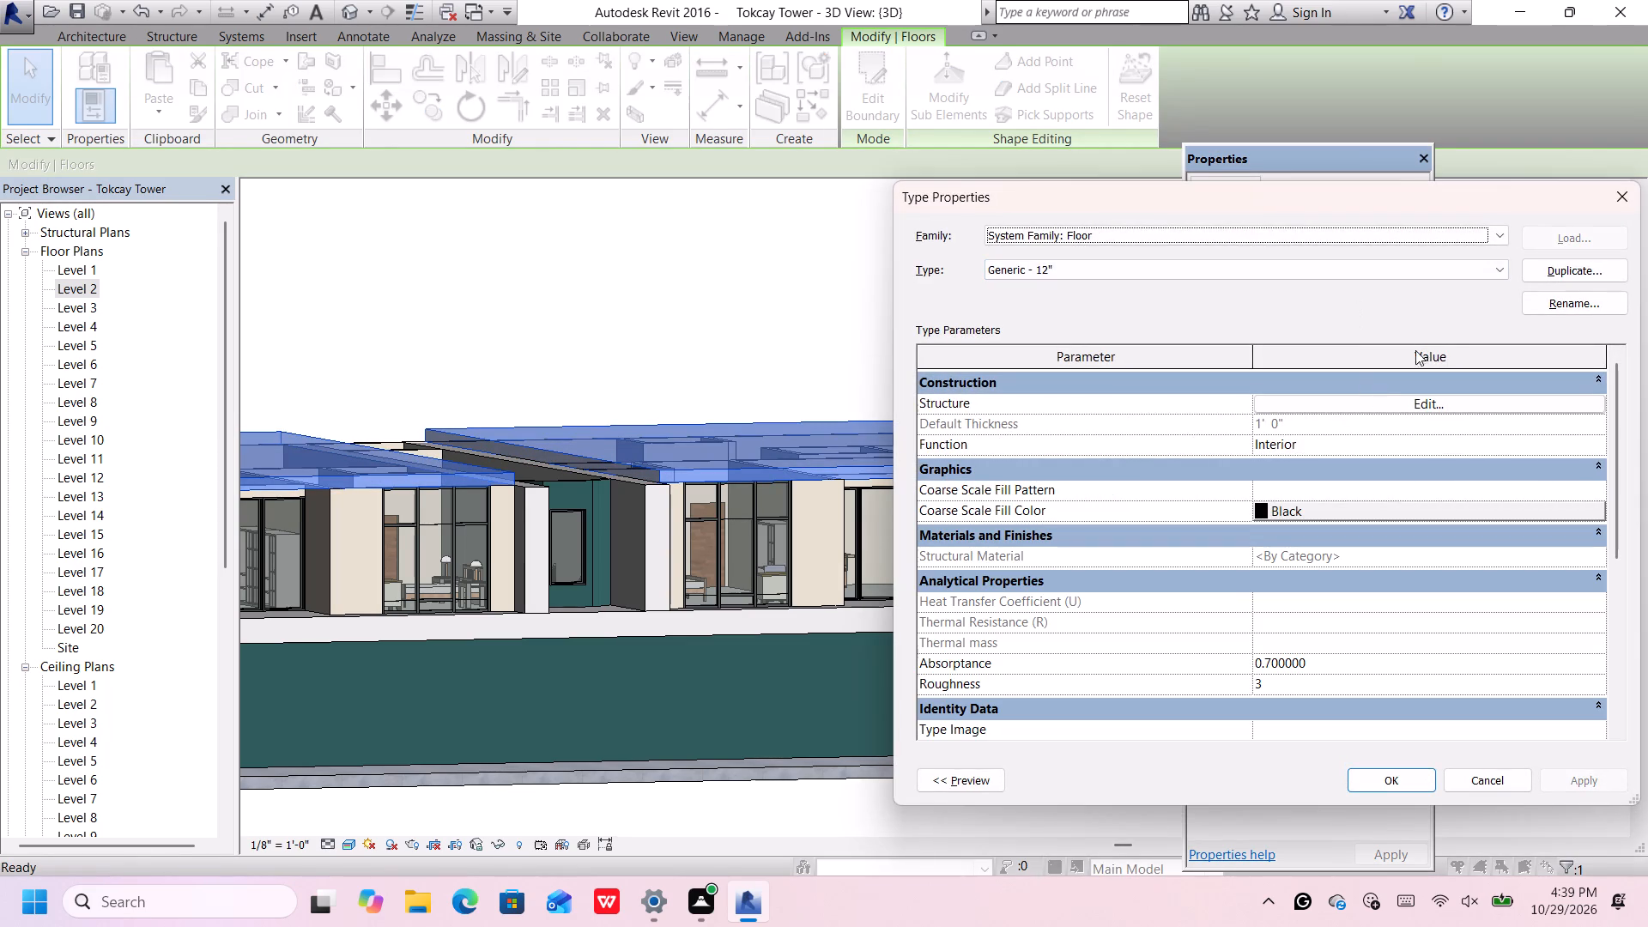
pyautogui.click(1590, 276)
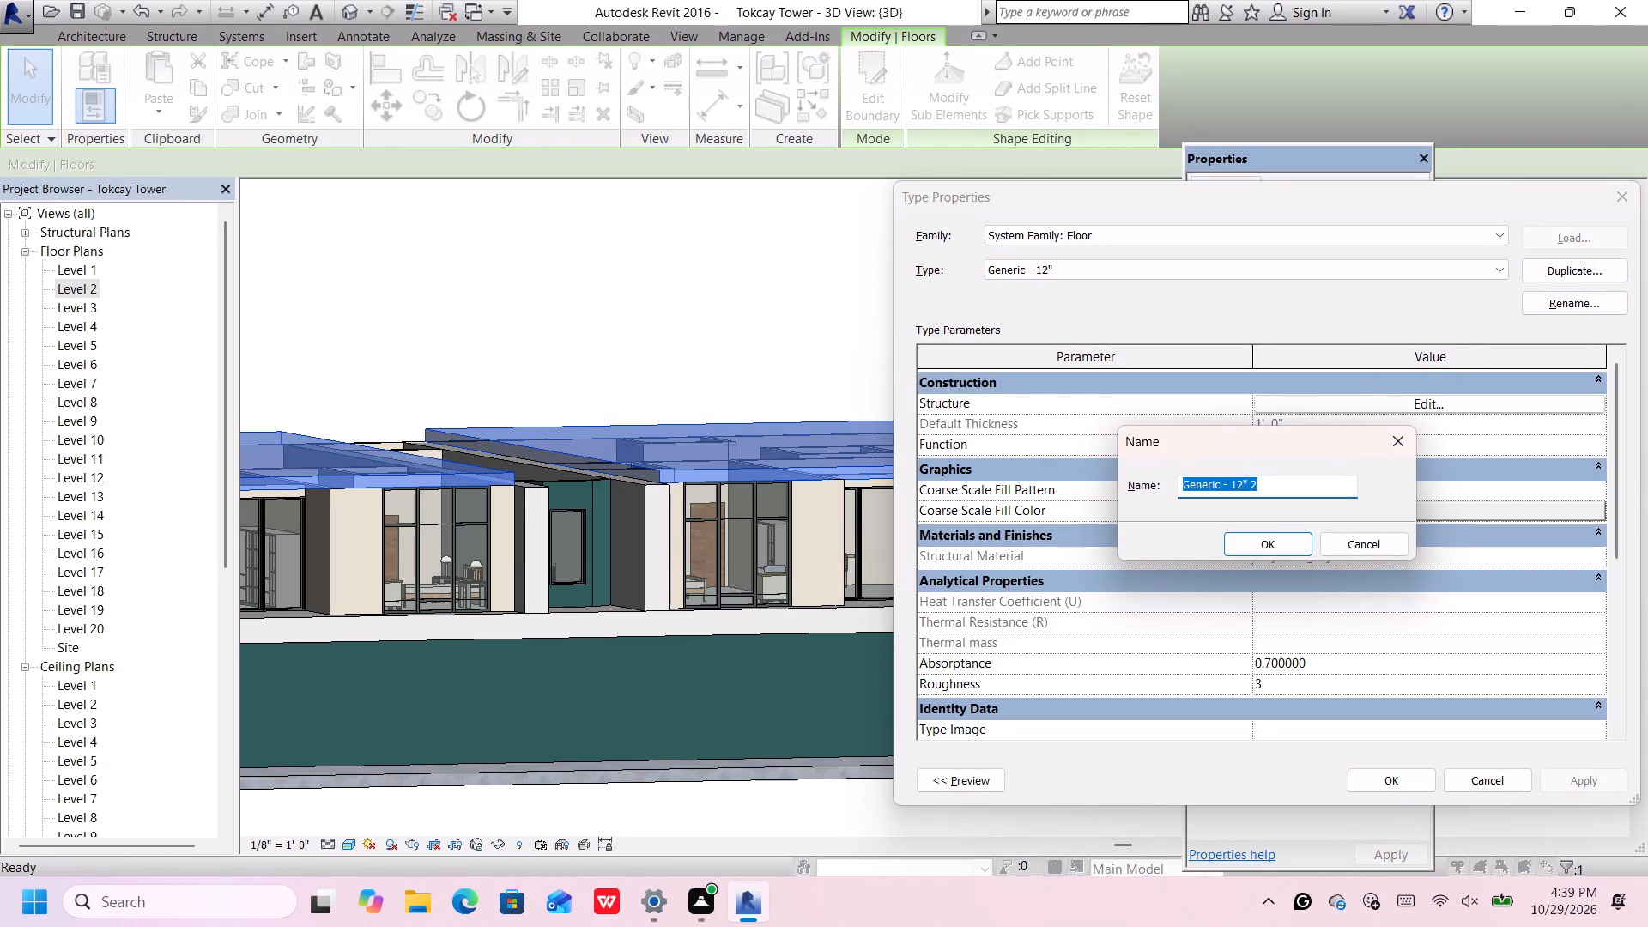
pyautogui.click(1339, 486)
pyautogui.press('BackSpace')
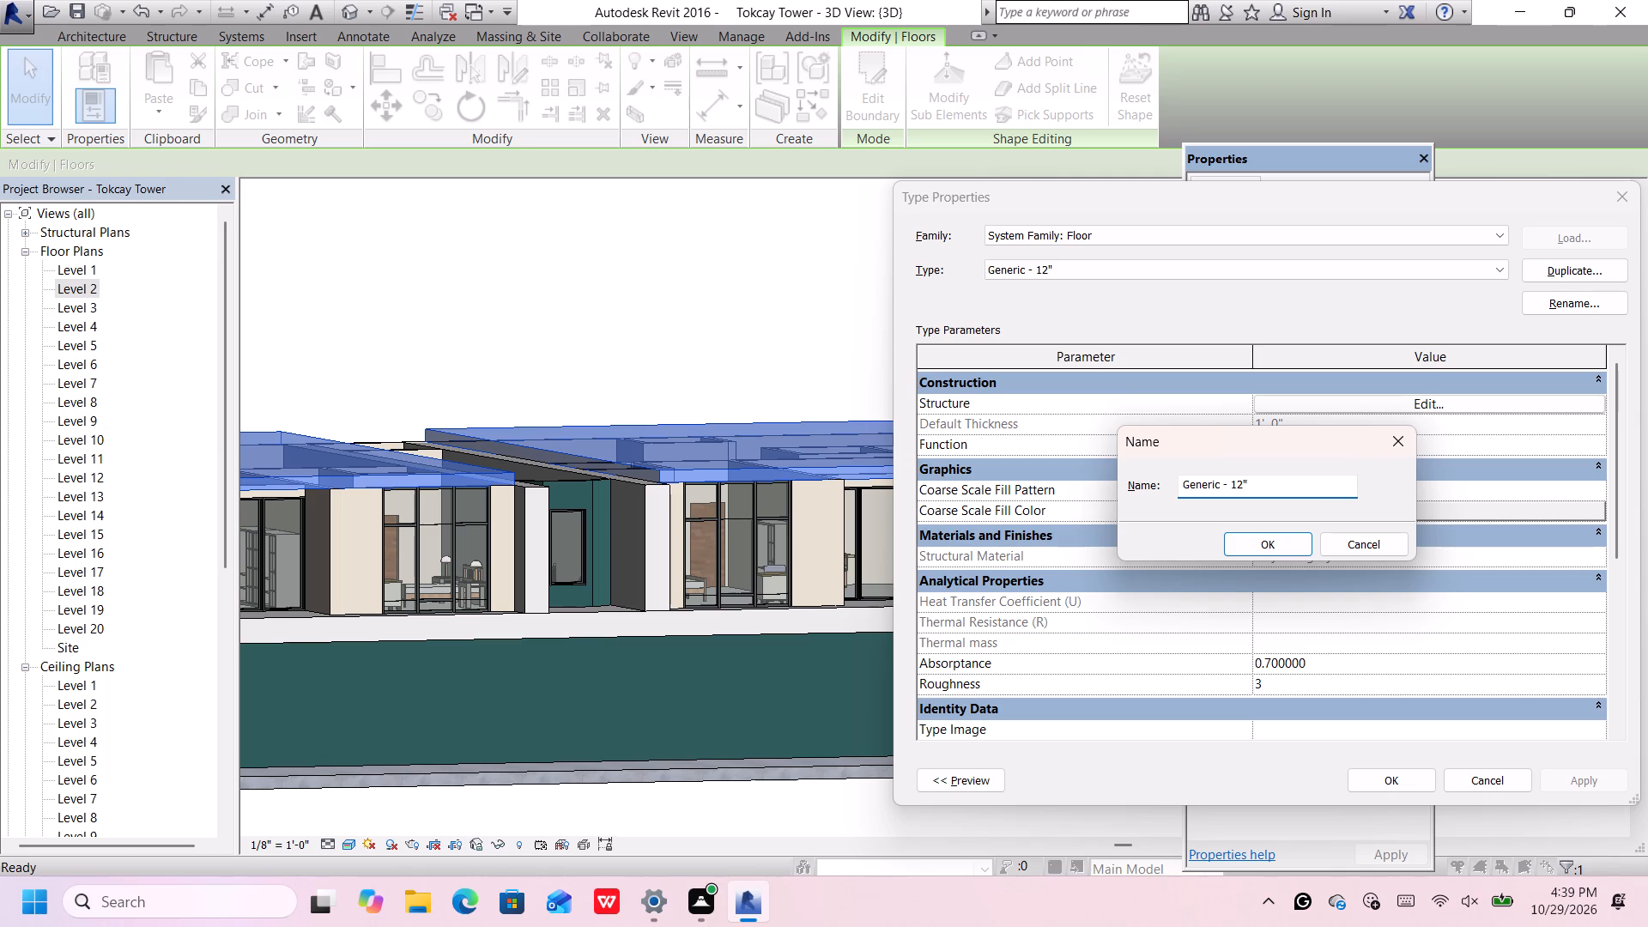
pyautogui.write('cream')
pyautogui.press('Return')
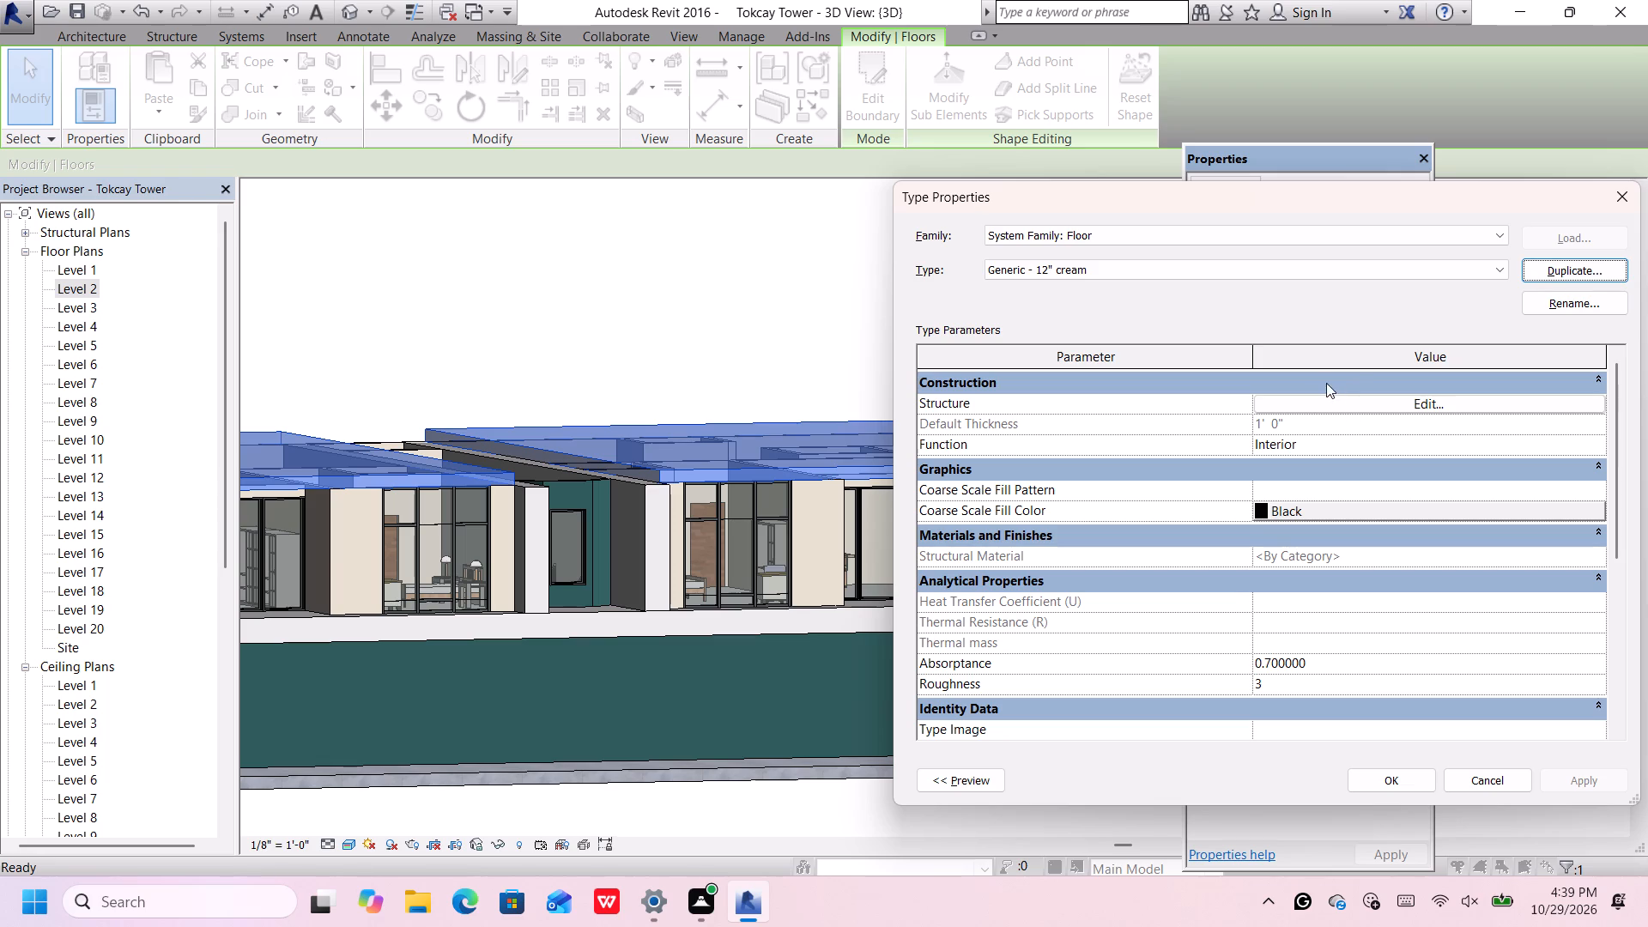
# Set the structure layer thickness of the Generic - 12" cream floor type to 2'.
pyautogui.click(1421, 401)
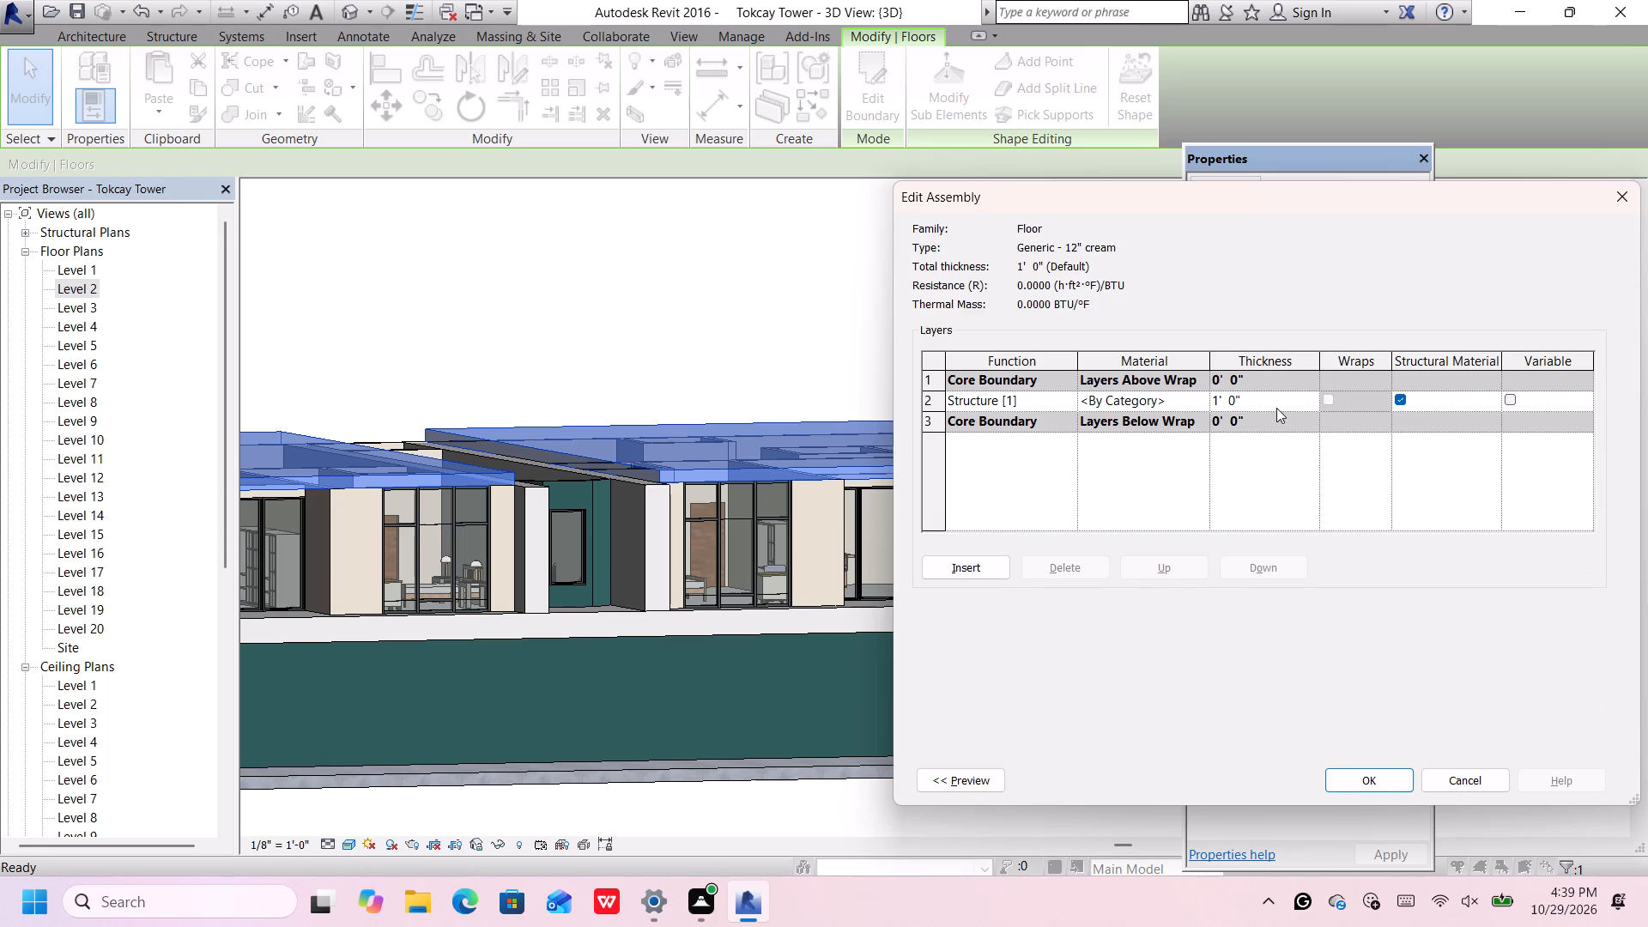
pyautogui.click(1275, 404)
pyautogui.press('BackSpace')
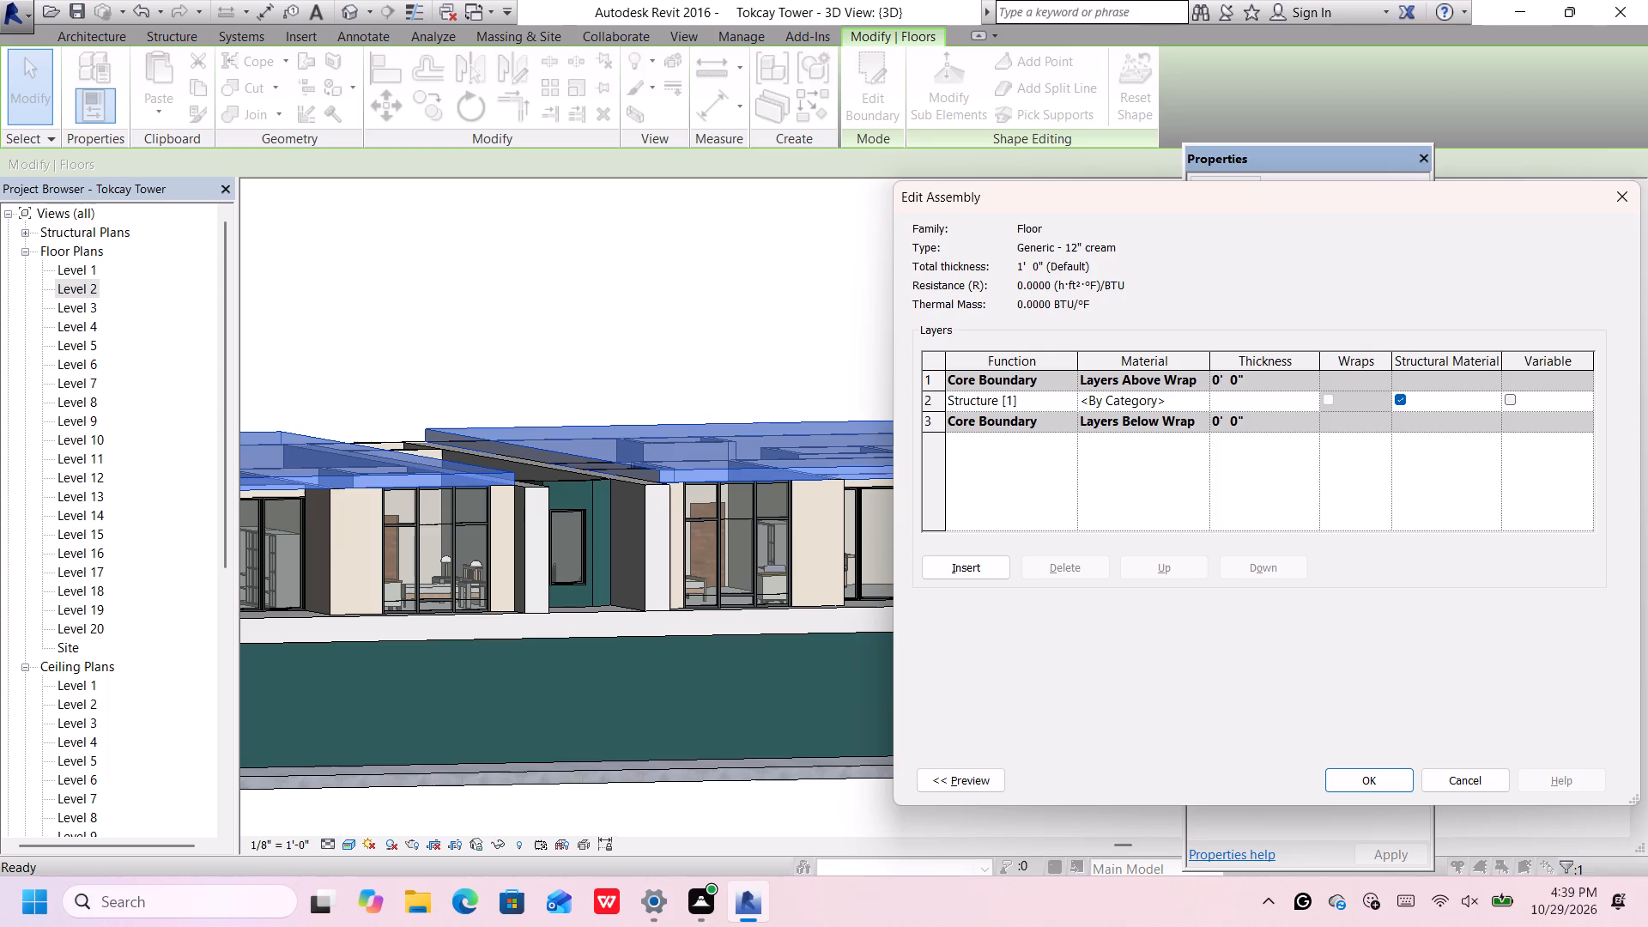
pyautogui.write("2'")
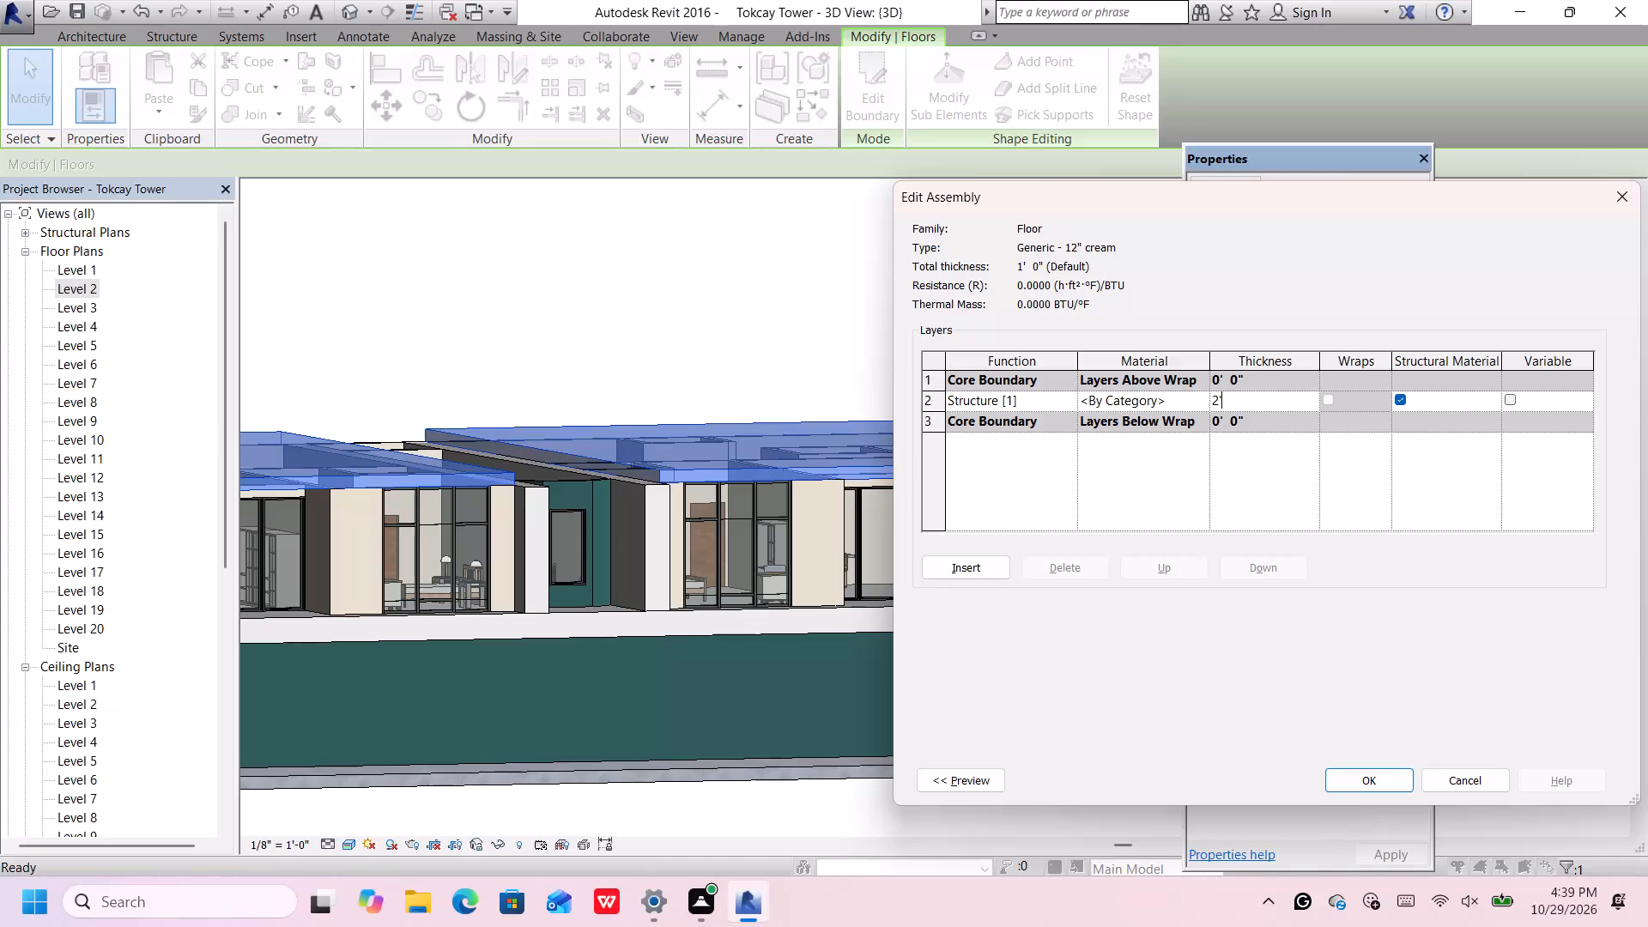
pyautogui.press('Return')
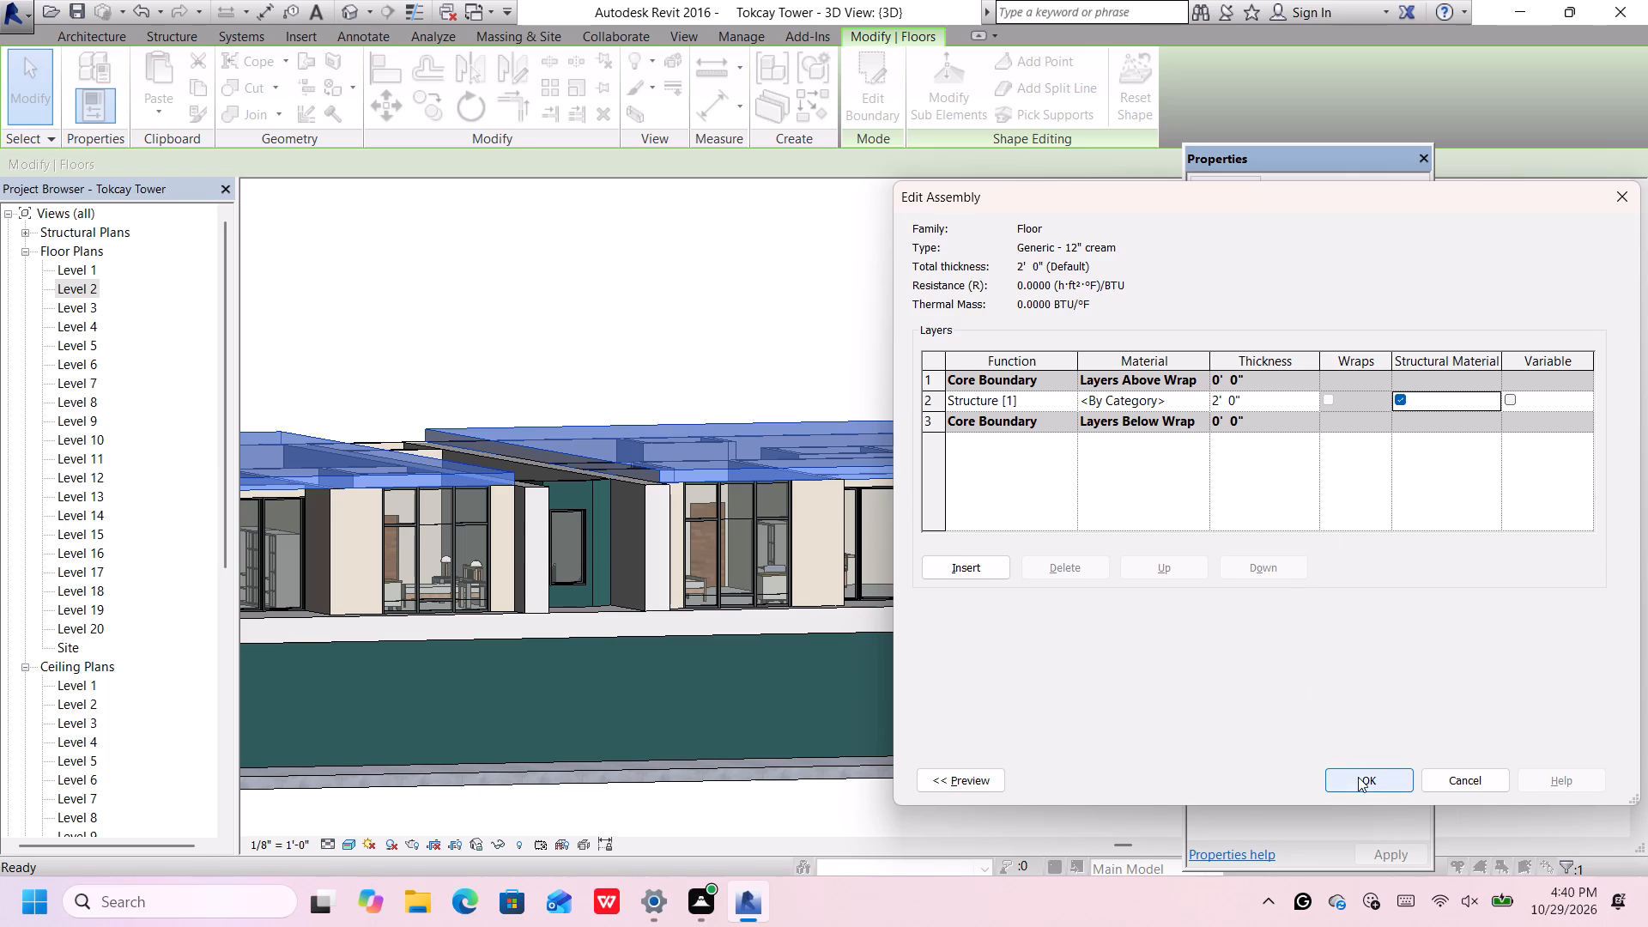
# Open the material choice for the floor's structure layer and look through the project materials for a suitable cream finish.
pyautogui.click(1202, 399)
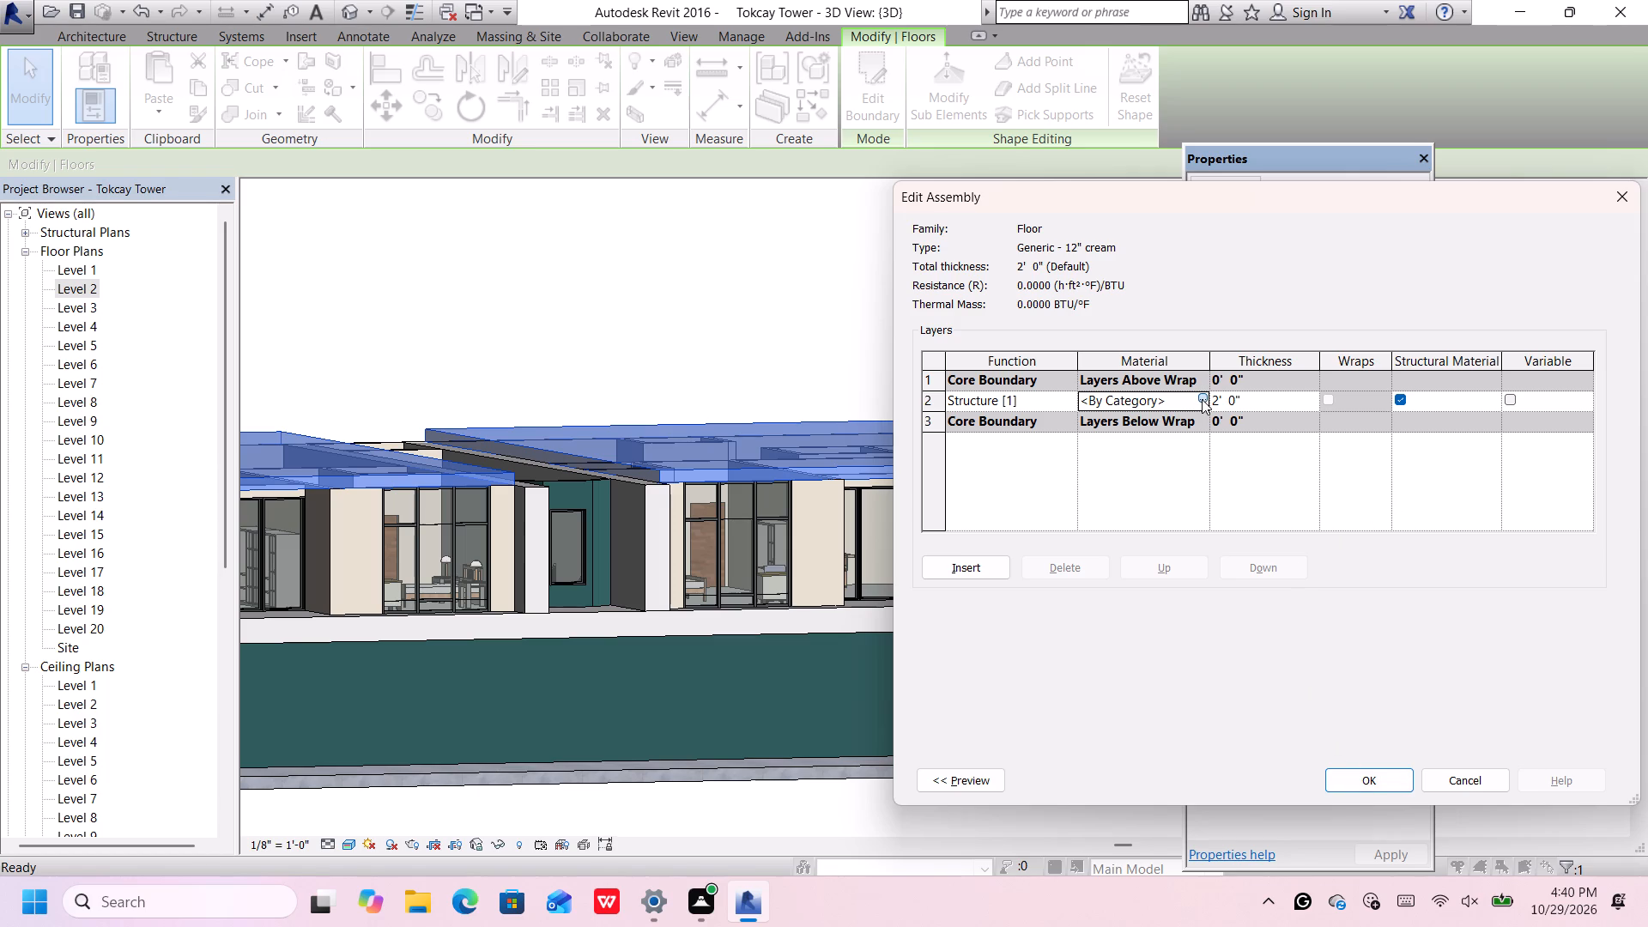
pyautogui.scroll(-3, 215, 656)
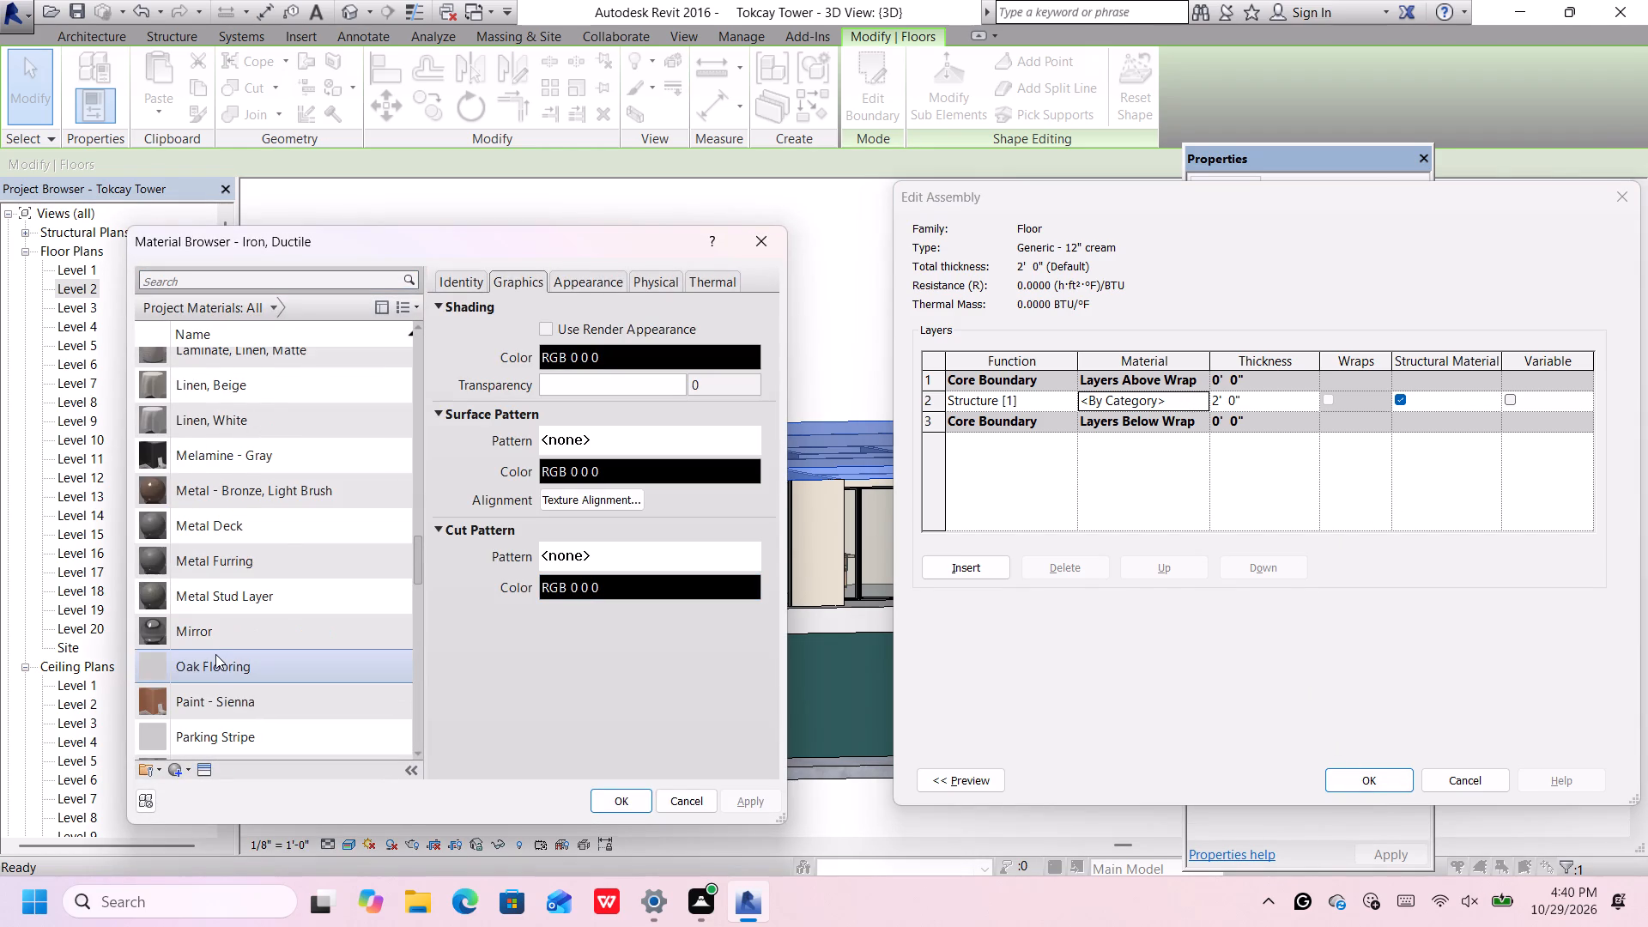
pyautogui.scroll(-6, 216, 646)
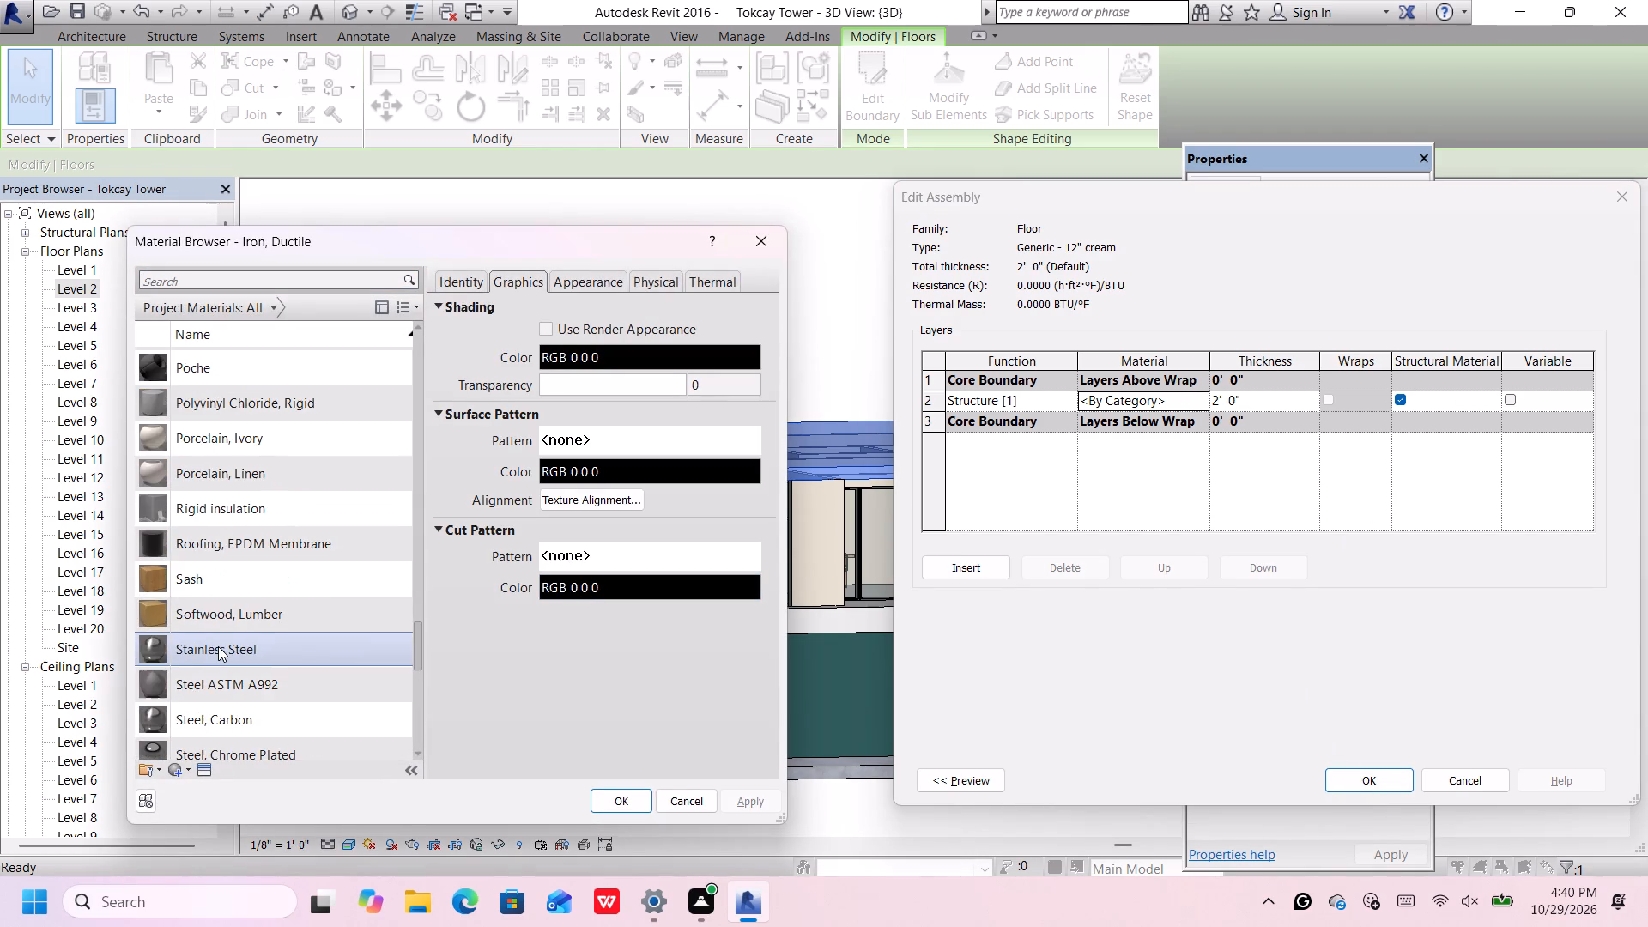
pyautogui.scroll(-8, 218, 646)
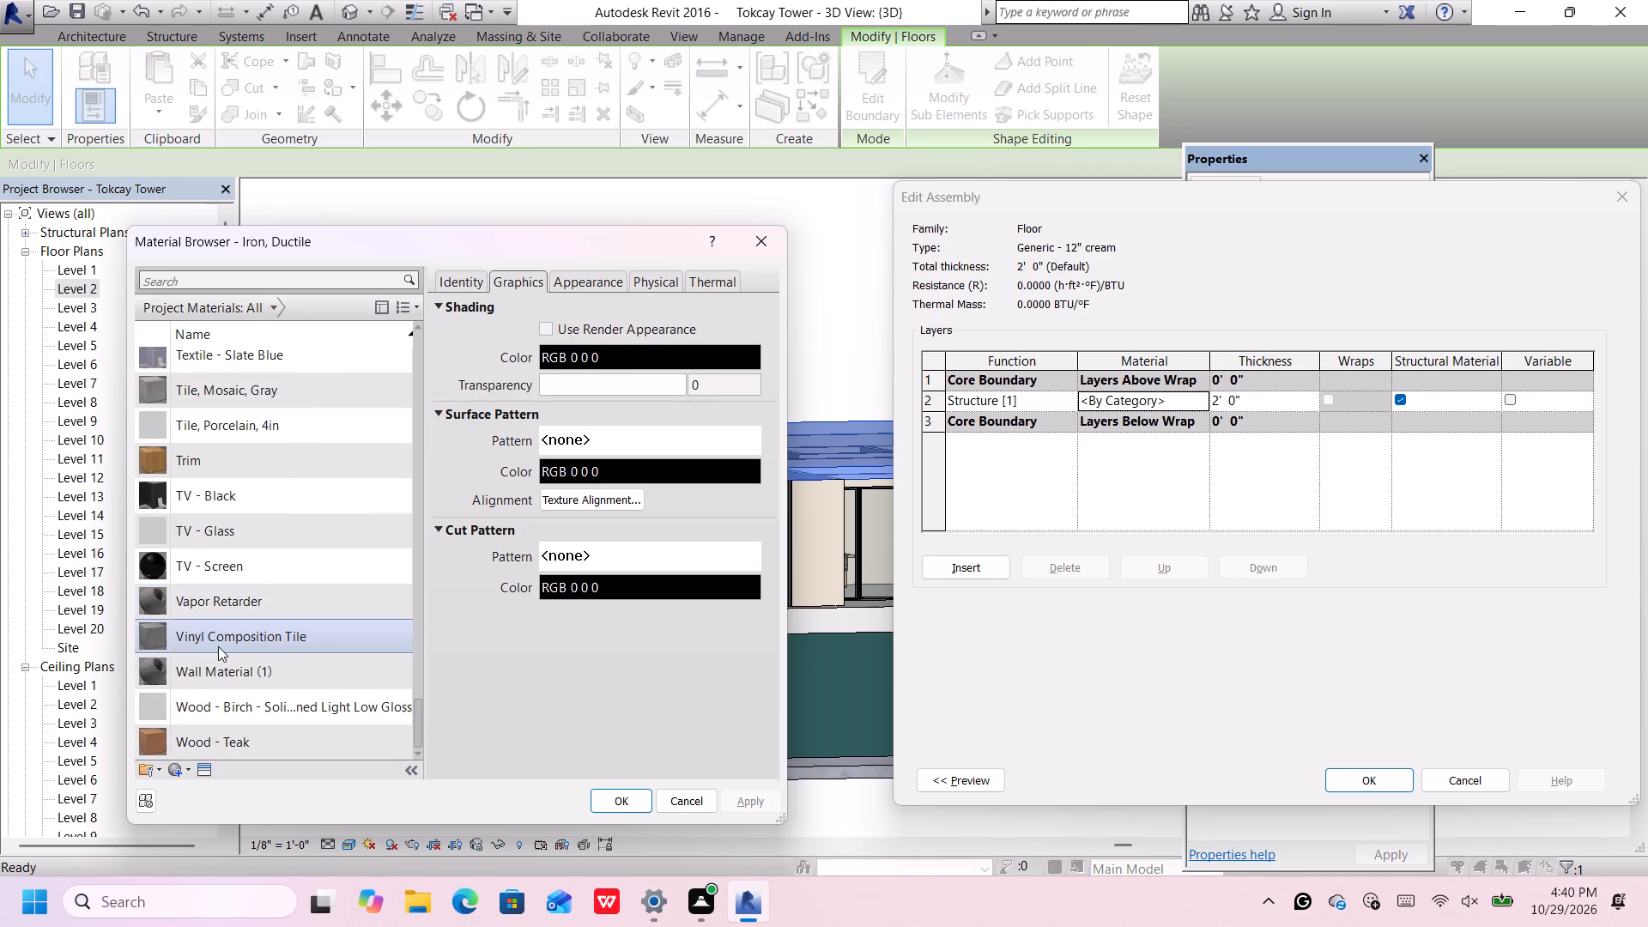
pyautogui.scroll(-4, 218, 646)
pyautogui.scroll(2, 218, 646)
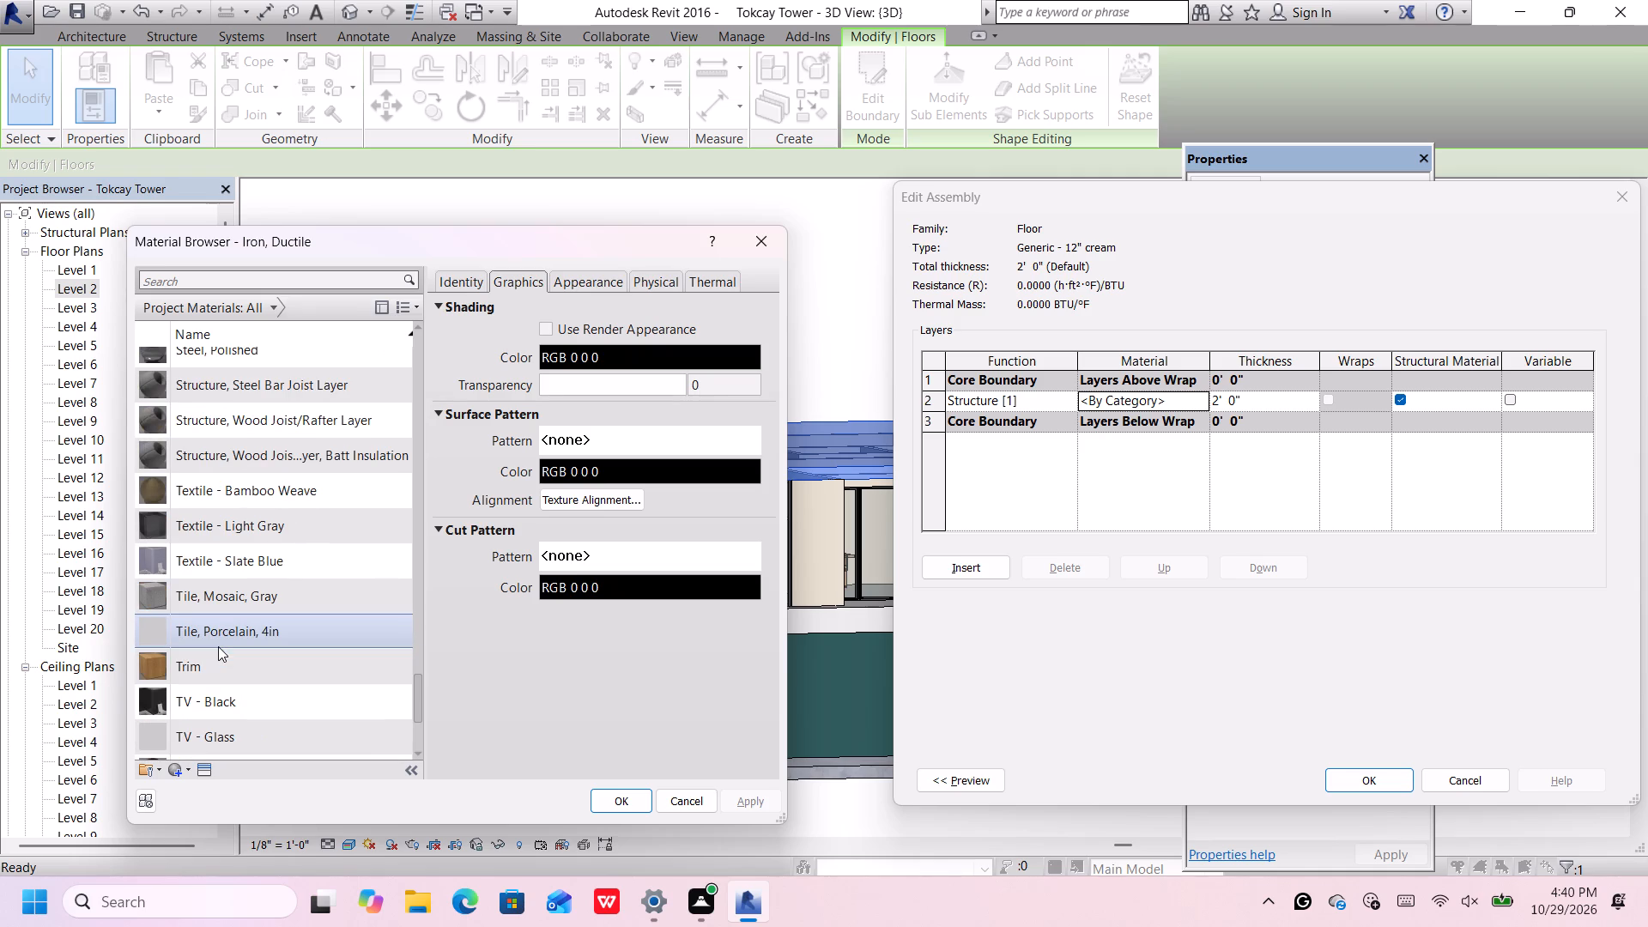
pyautogui.scroll(5, 232, 585)
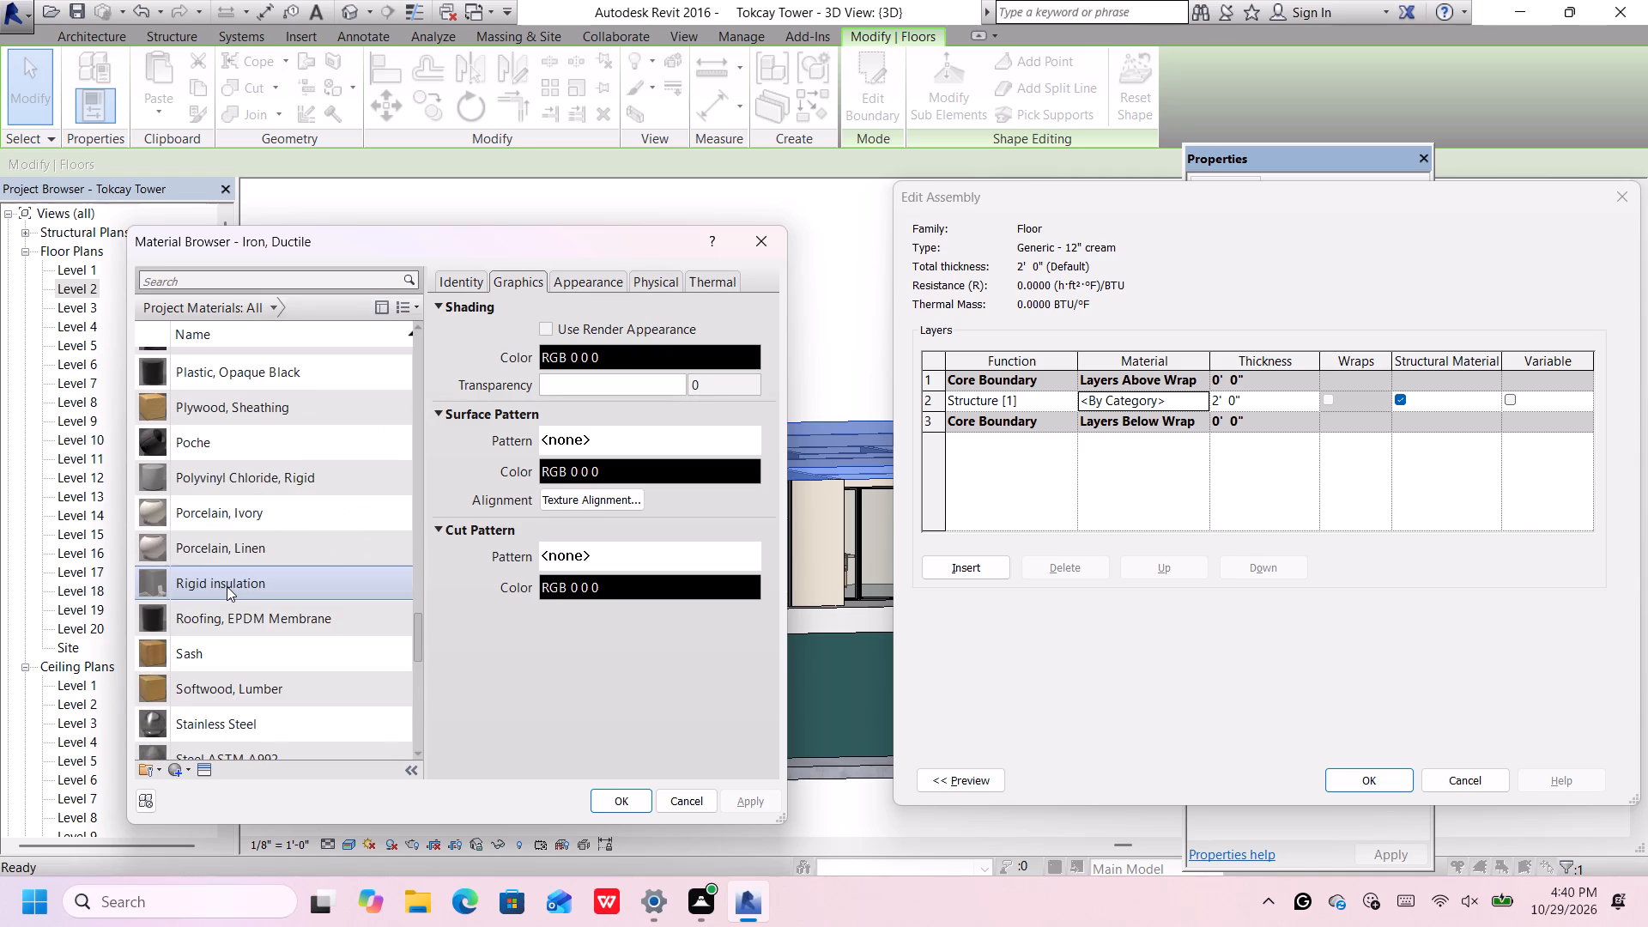
pyautogui.scroll(4, 209, 632)
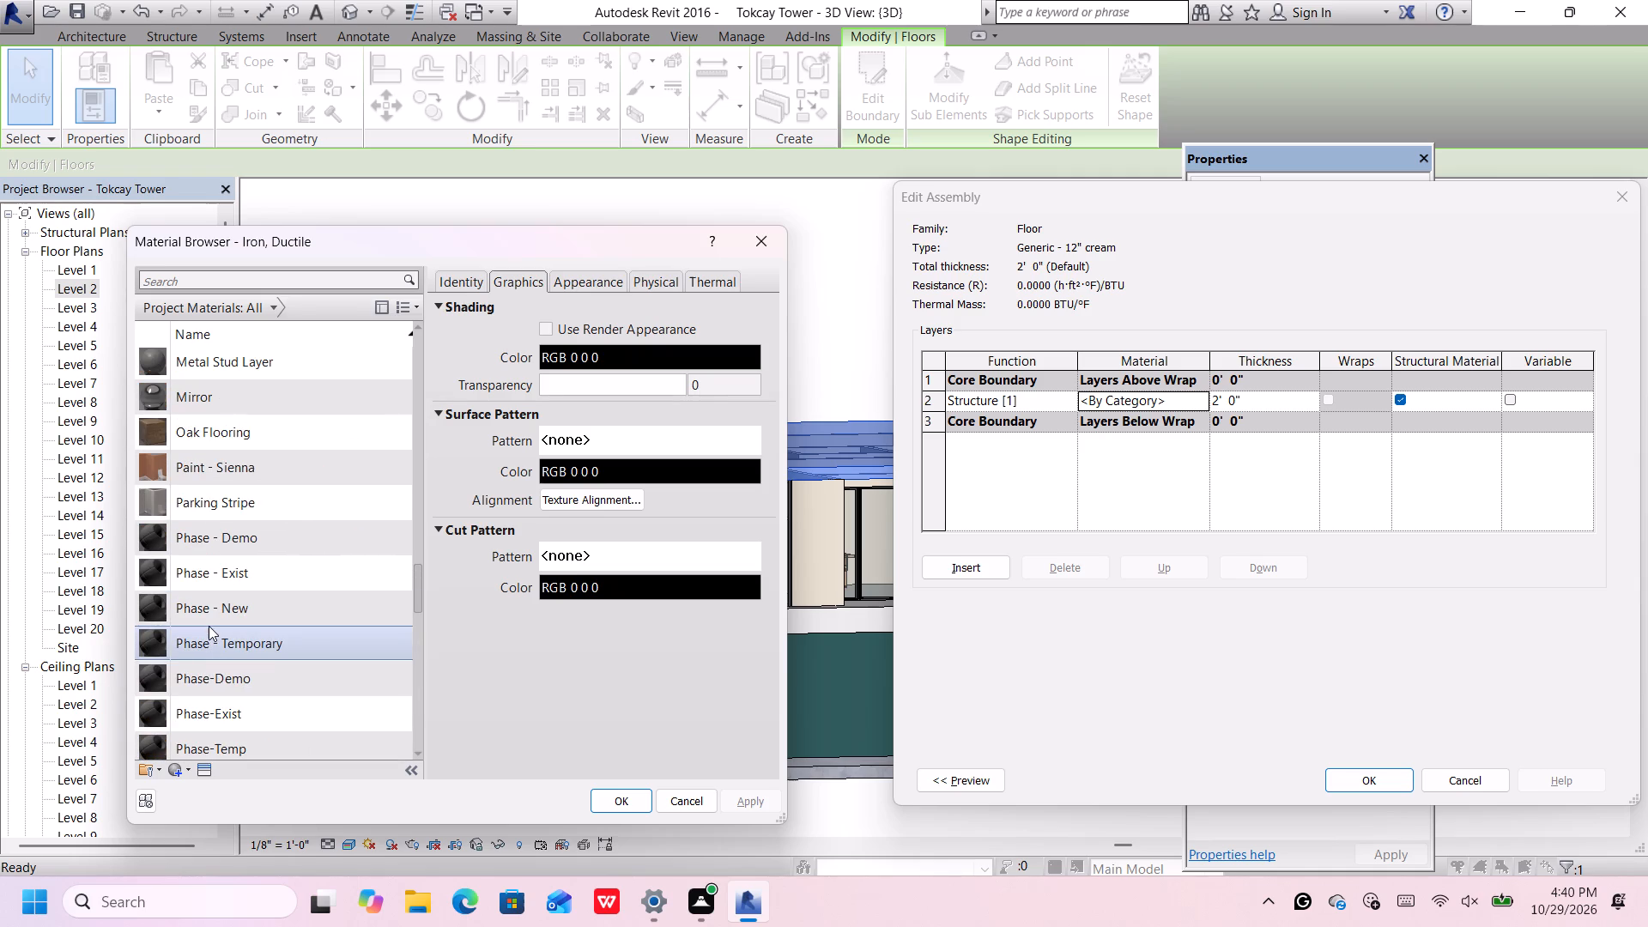
pyautogui.scroll(3, 211, 476)
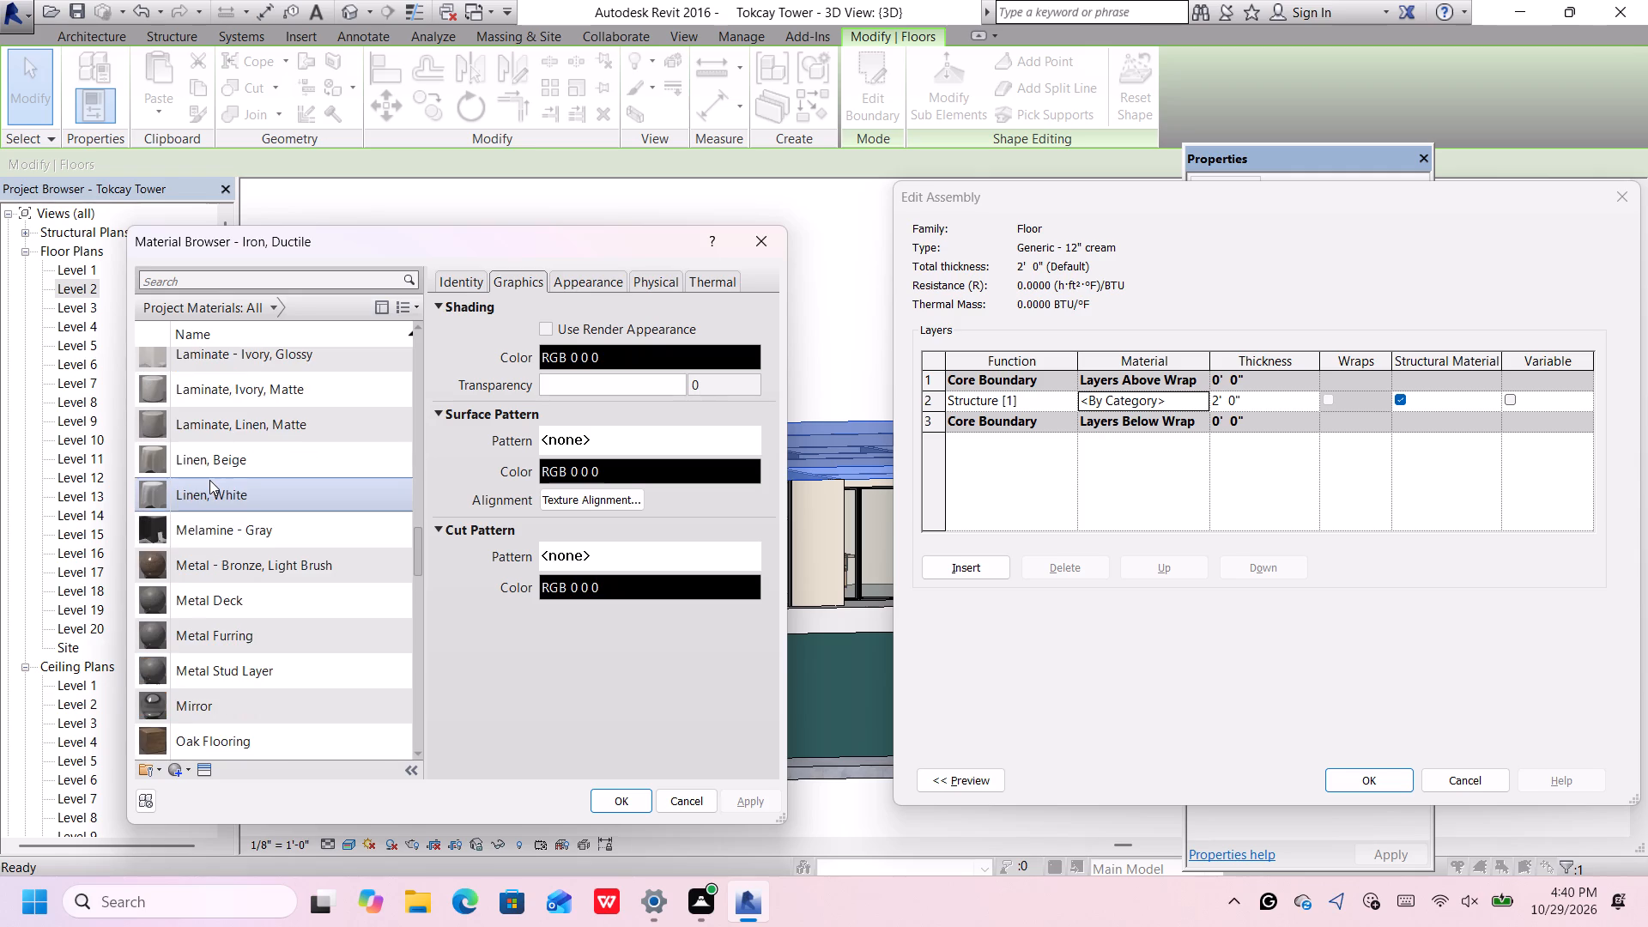
pyautogui.scroll(5, 209, 480)
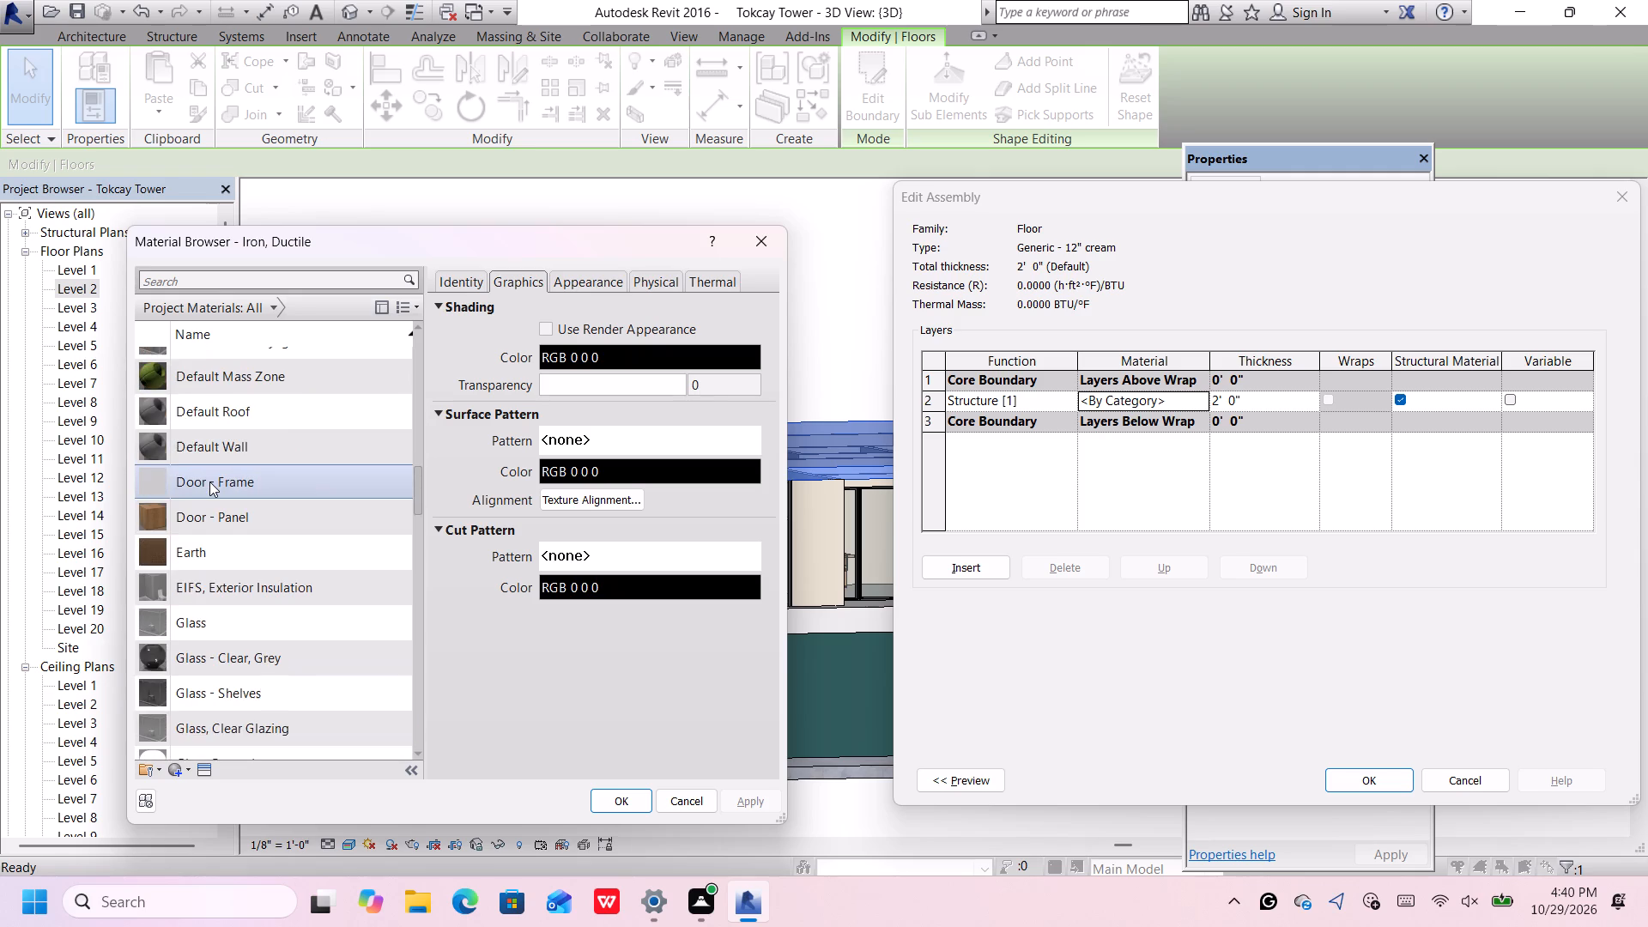
pyautogui.scroll(5, 209, 482)
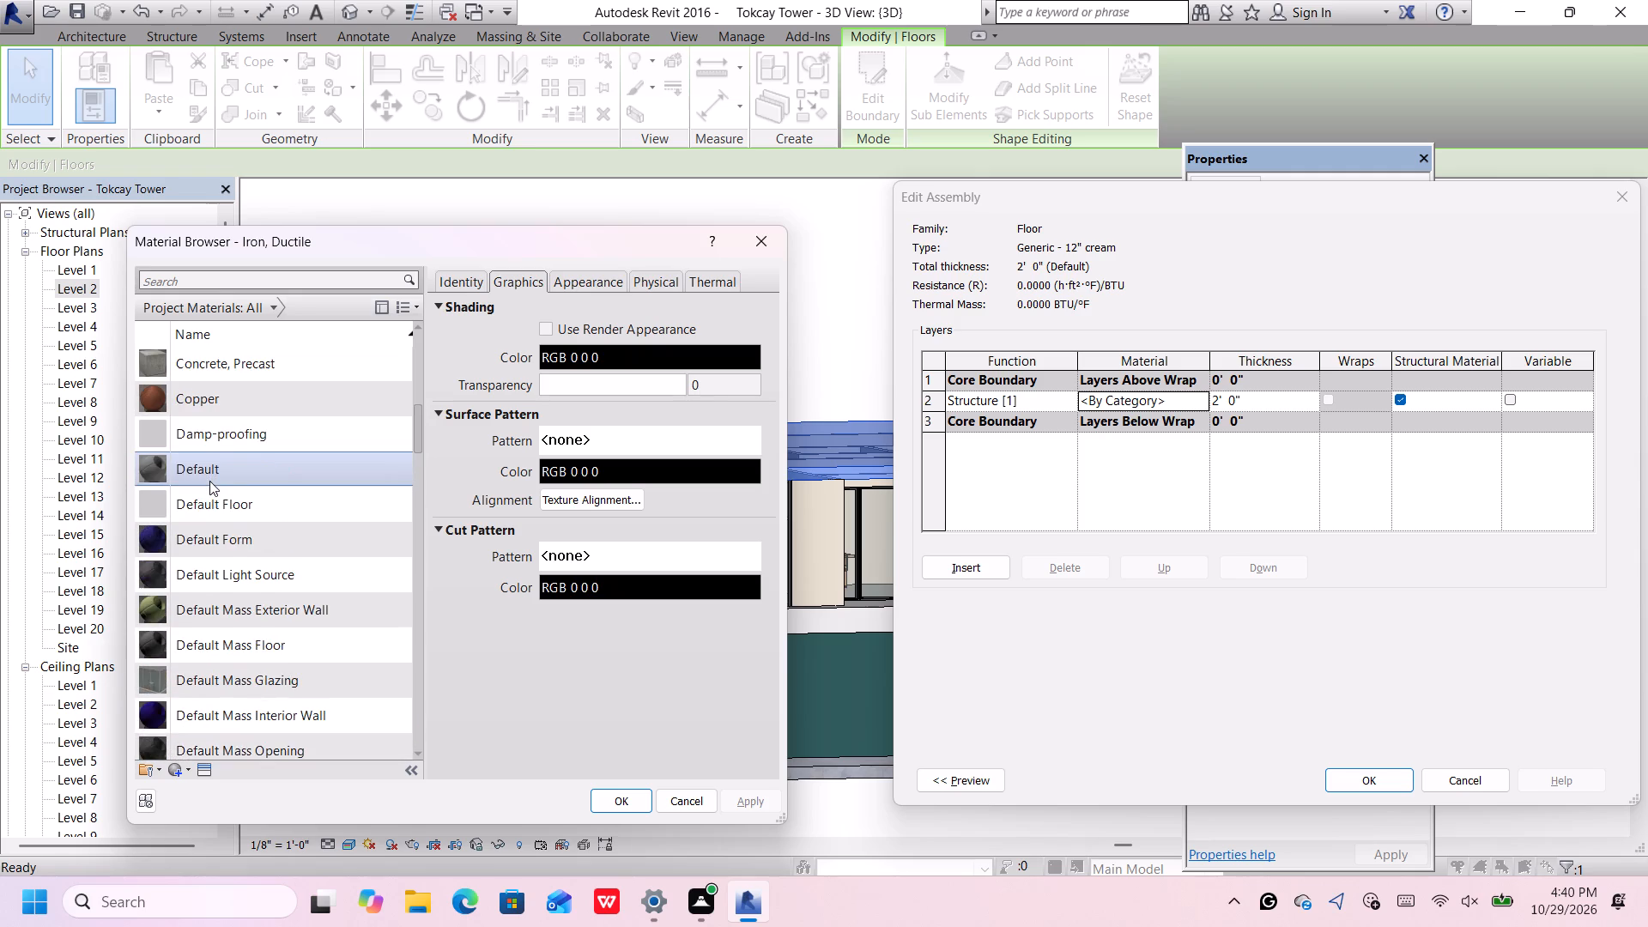
pyautogui.scroll(2, 208, 482)
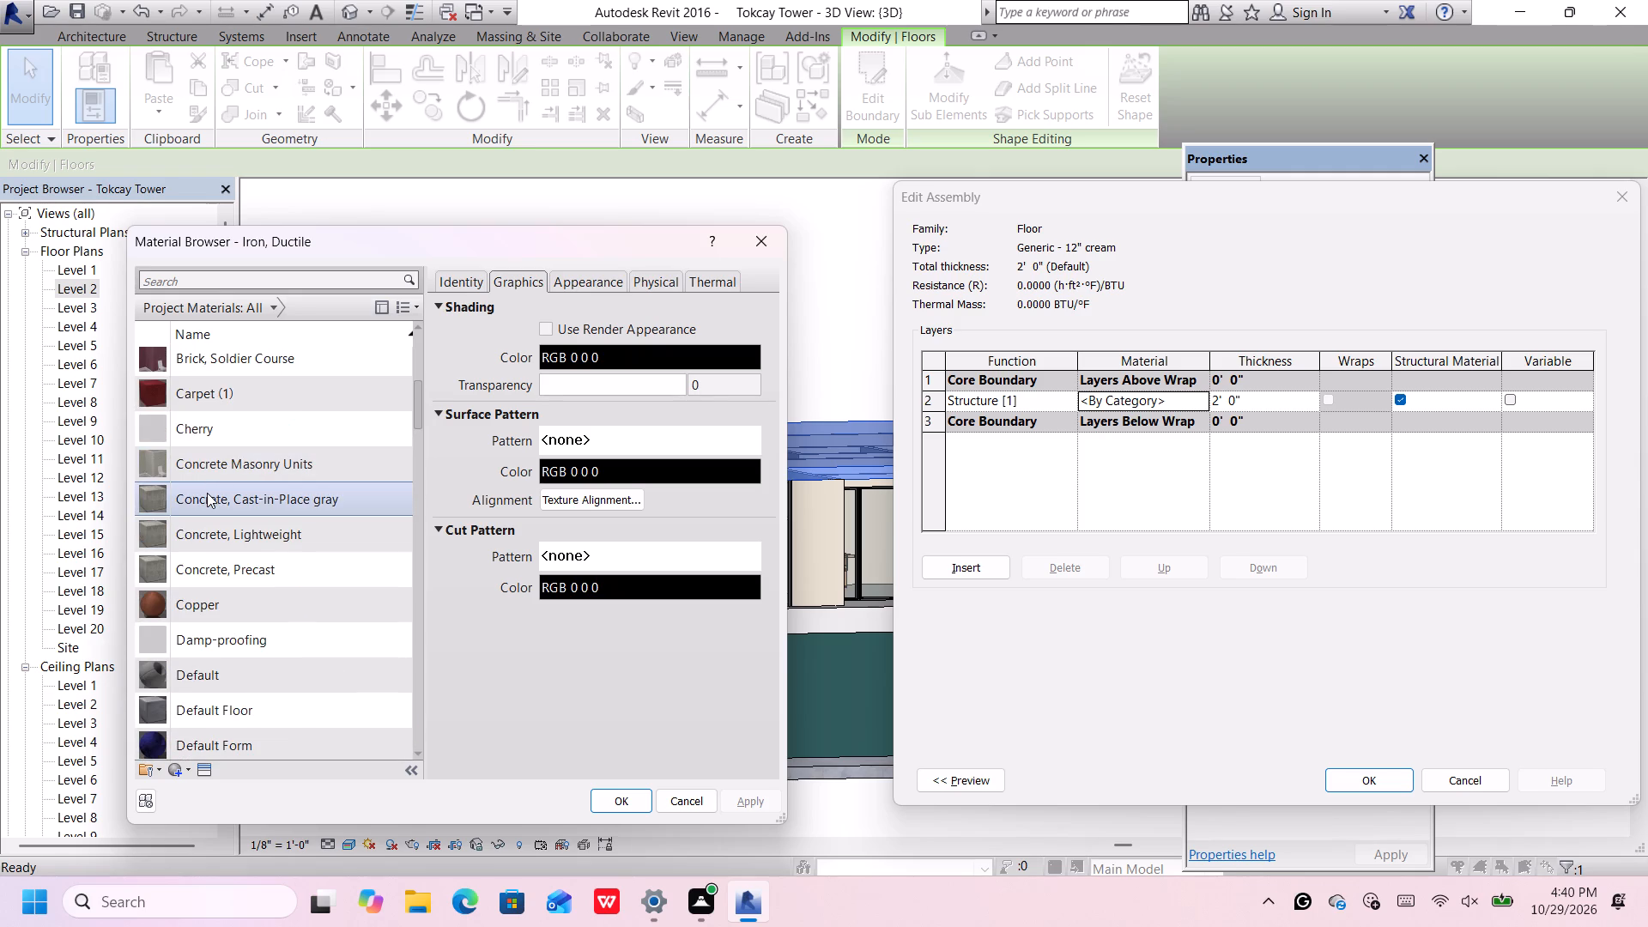
pyautogui.scroll(3, 207, 494)
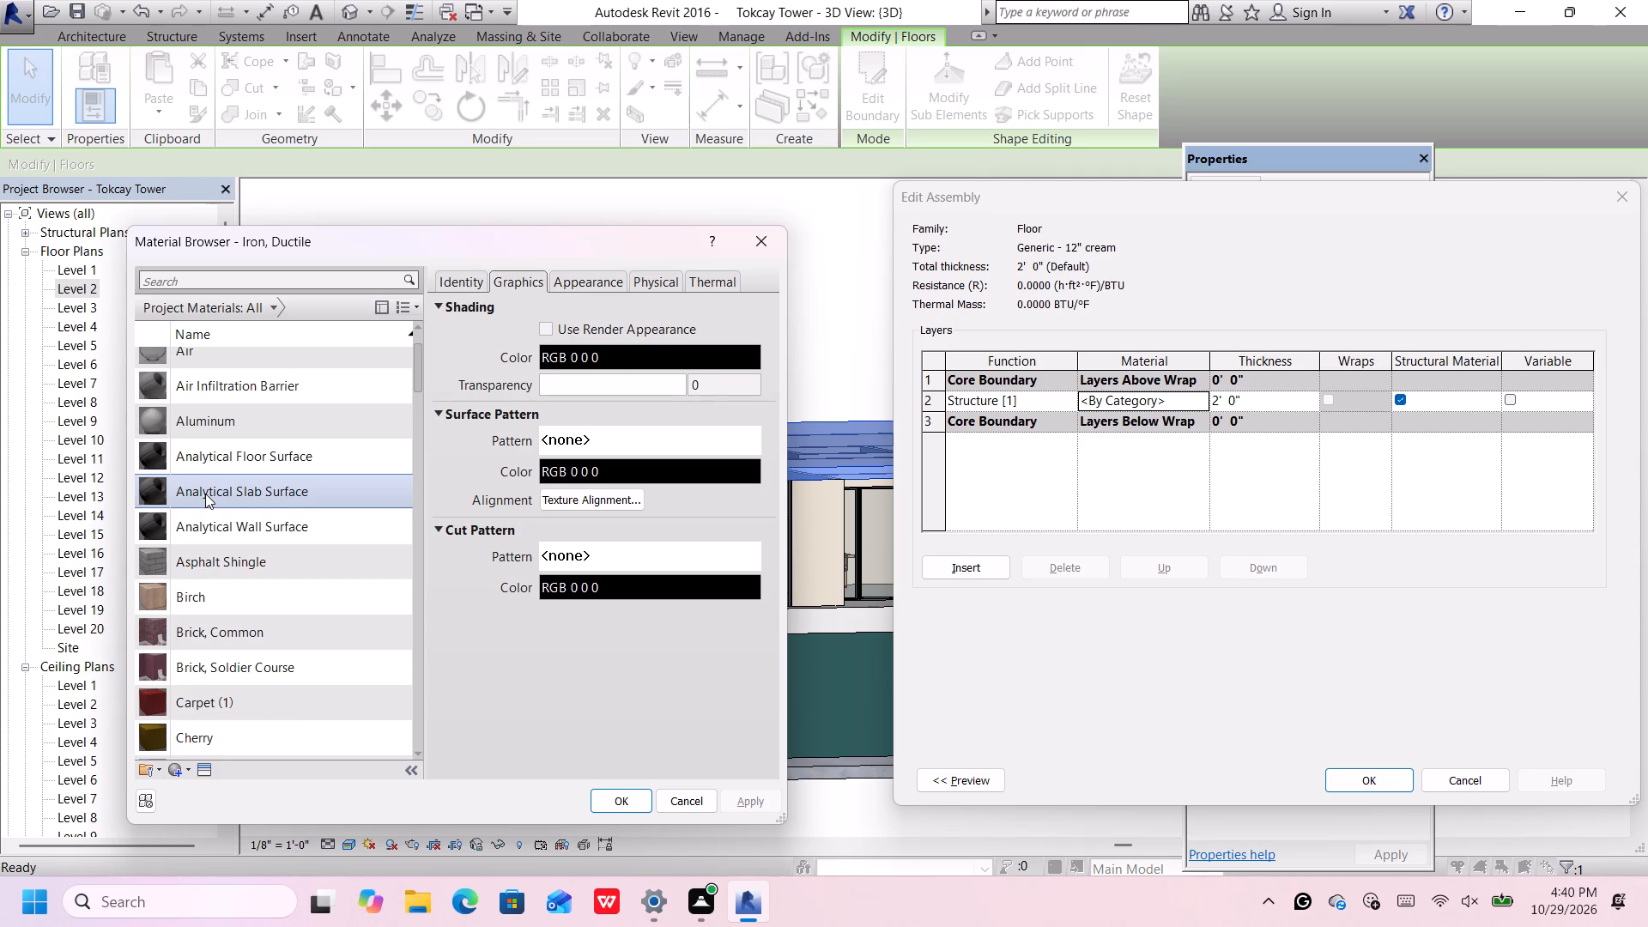
pyautogui.scroll(5, 205, 494)
pyautogui.scroll(-1, 205, 492)
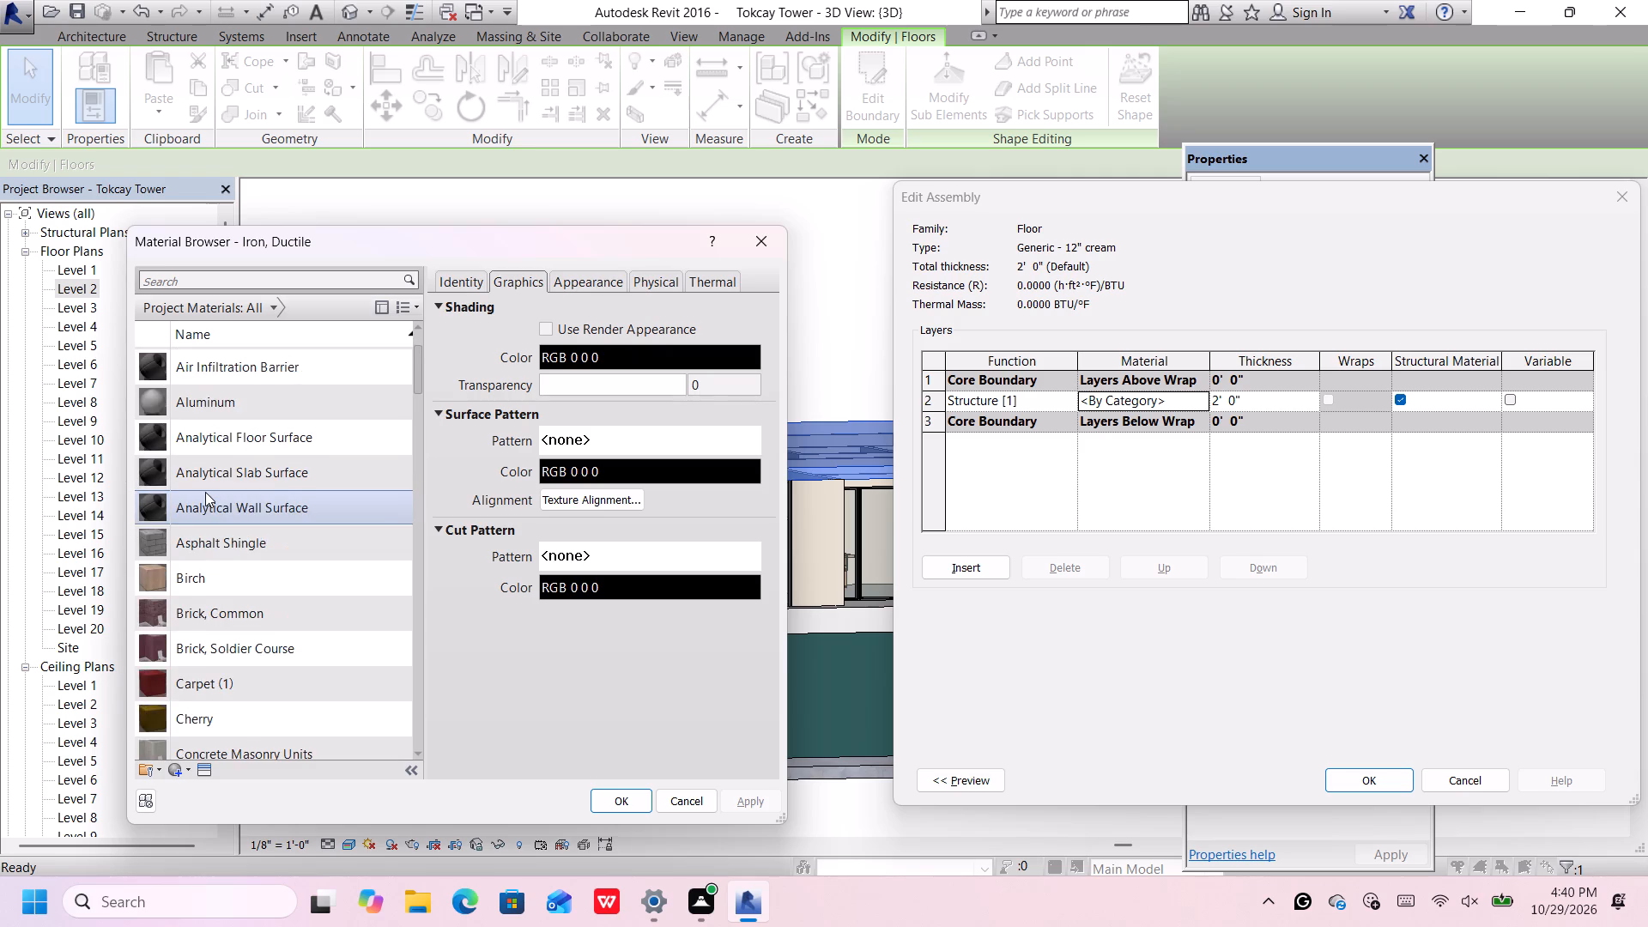
pyautogui.scroll(-3, 205, 492)
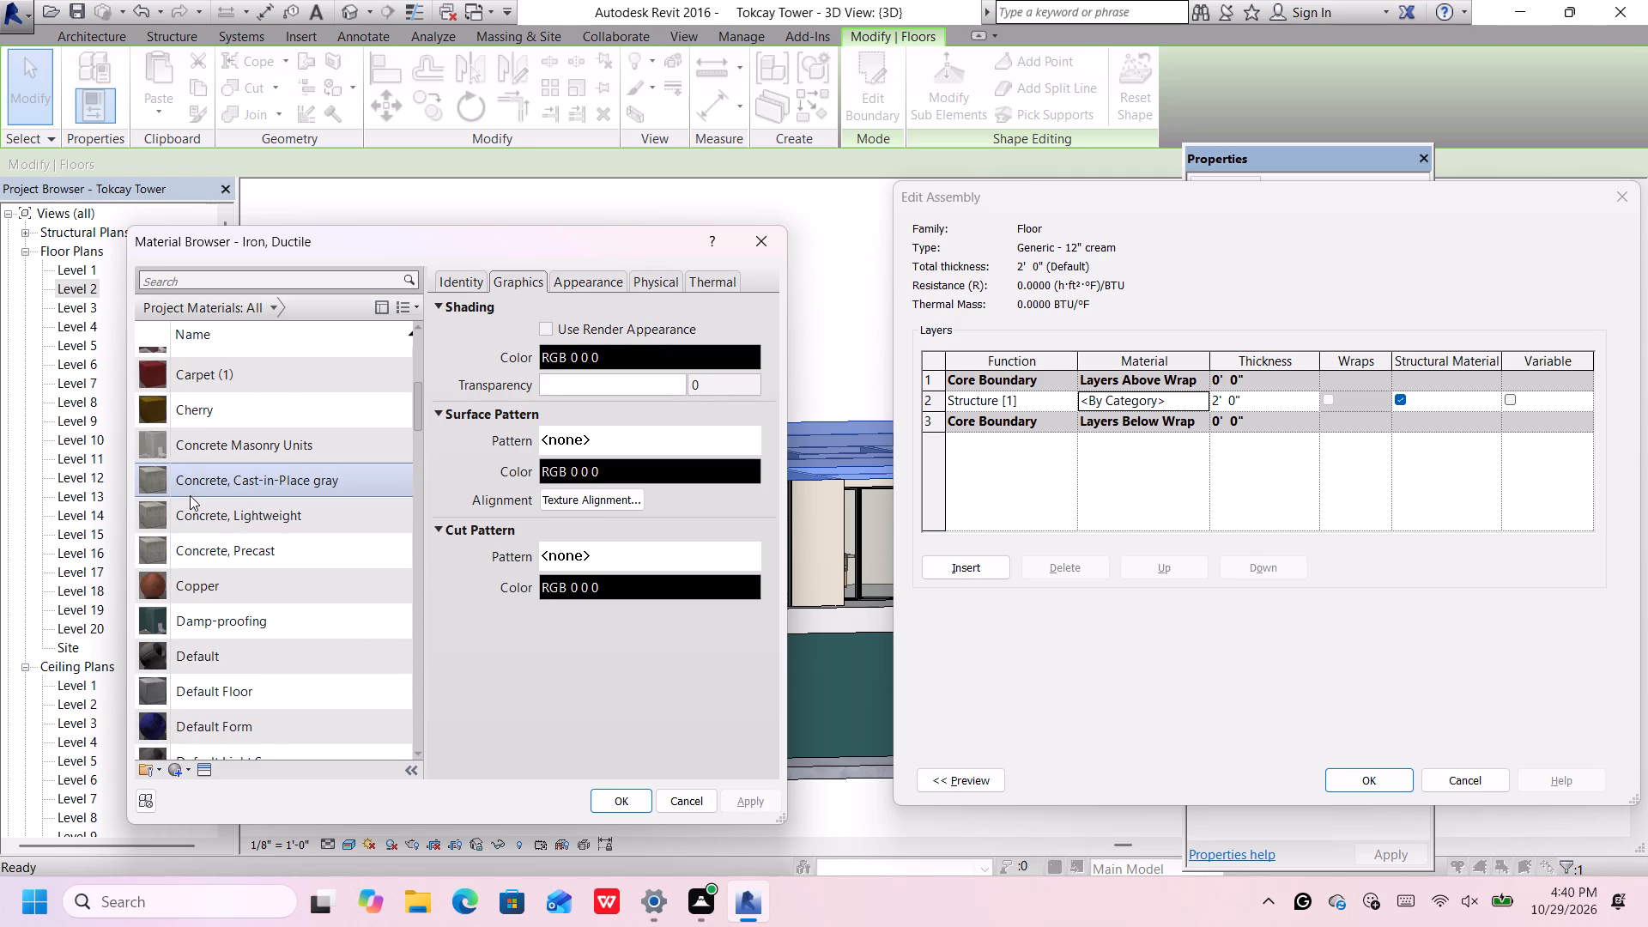
pyautogui.scroll(-10, 190, 495)
pyautogui.scroll(3, 189, 495)
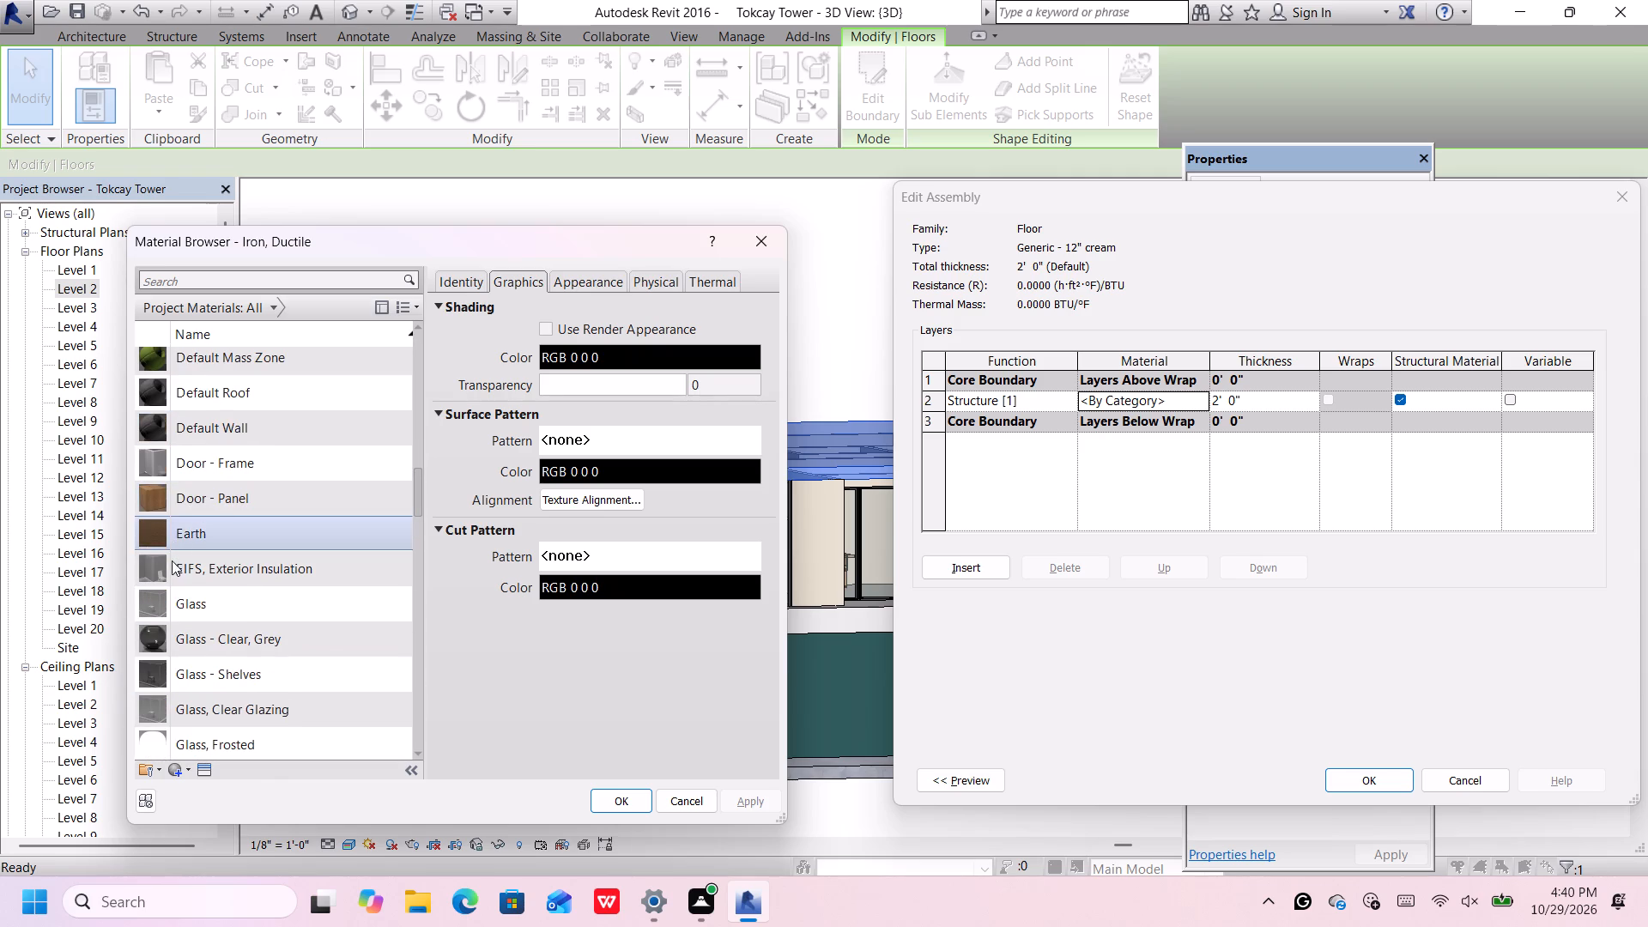
pyautogui.scroll(-8, 180, 538)
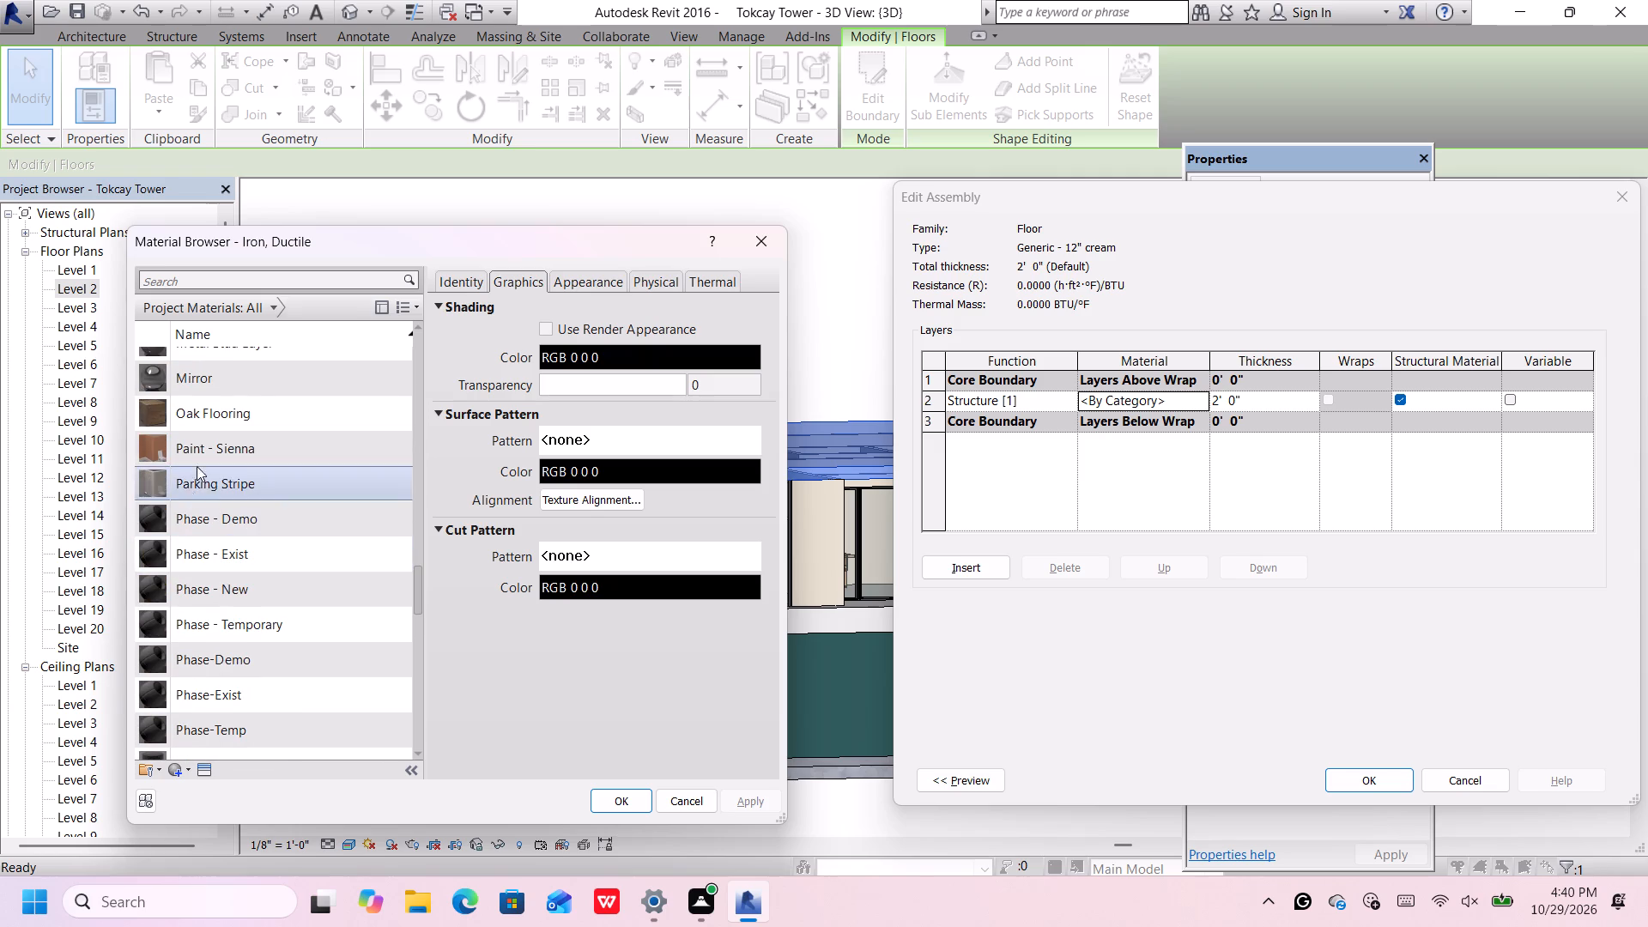
# Look through the rest of the project materials, checking the appearance of Paint - Sienna, Rigid insulation and Textile - Slate Blue.
pyautogui.click(200, 457)
pyautogui.click(580, 279)
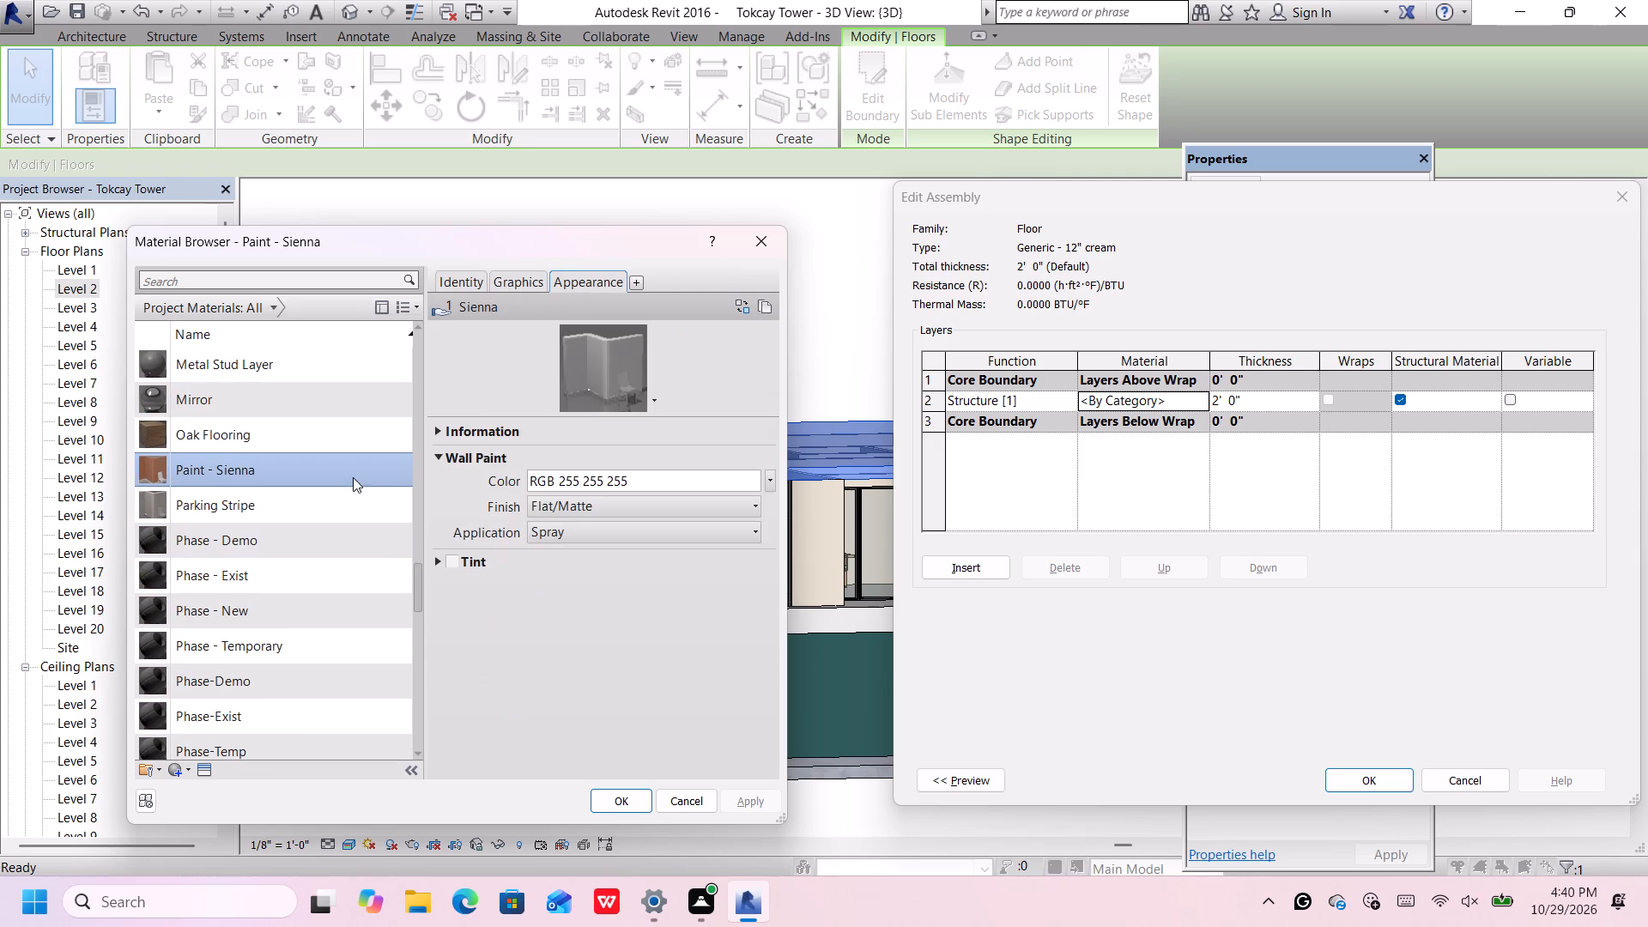
pyautogui.scroll(-2, 245, 556)
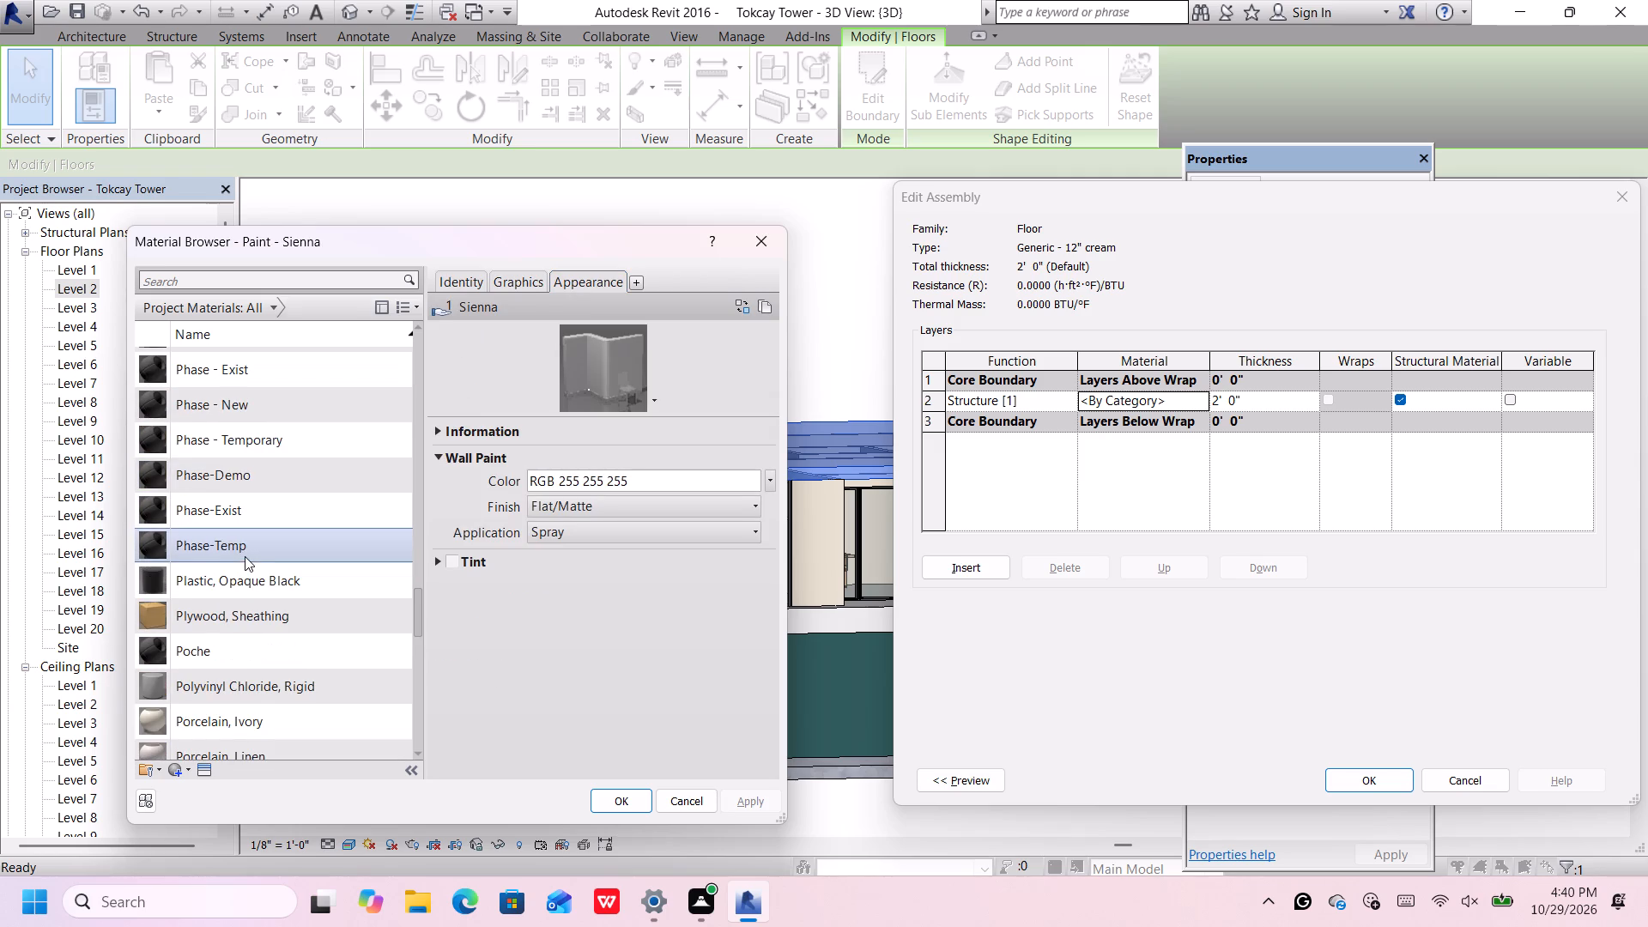
pyautogui.scroll(-2, 238, 581)
pyautogui.click(233, 587)
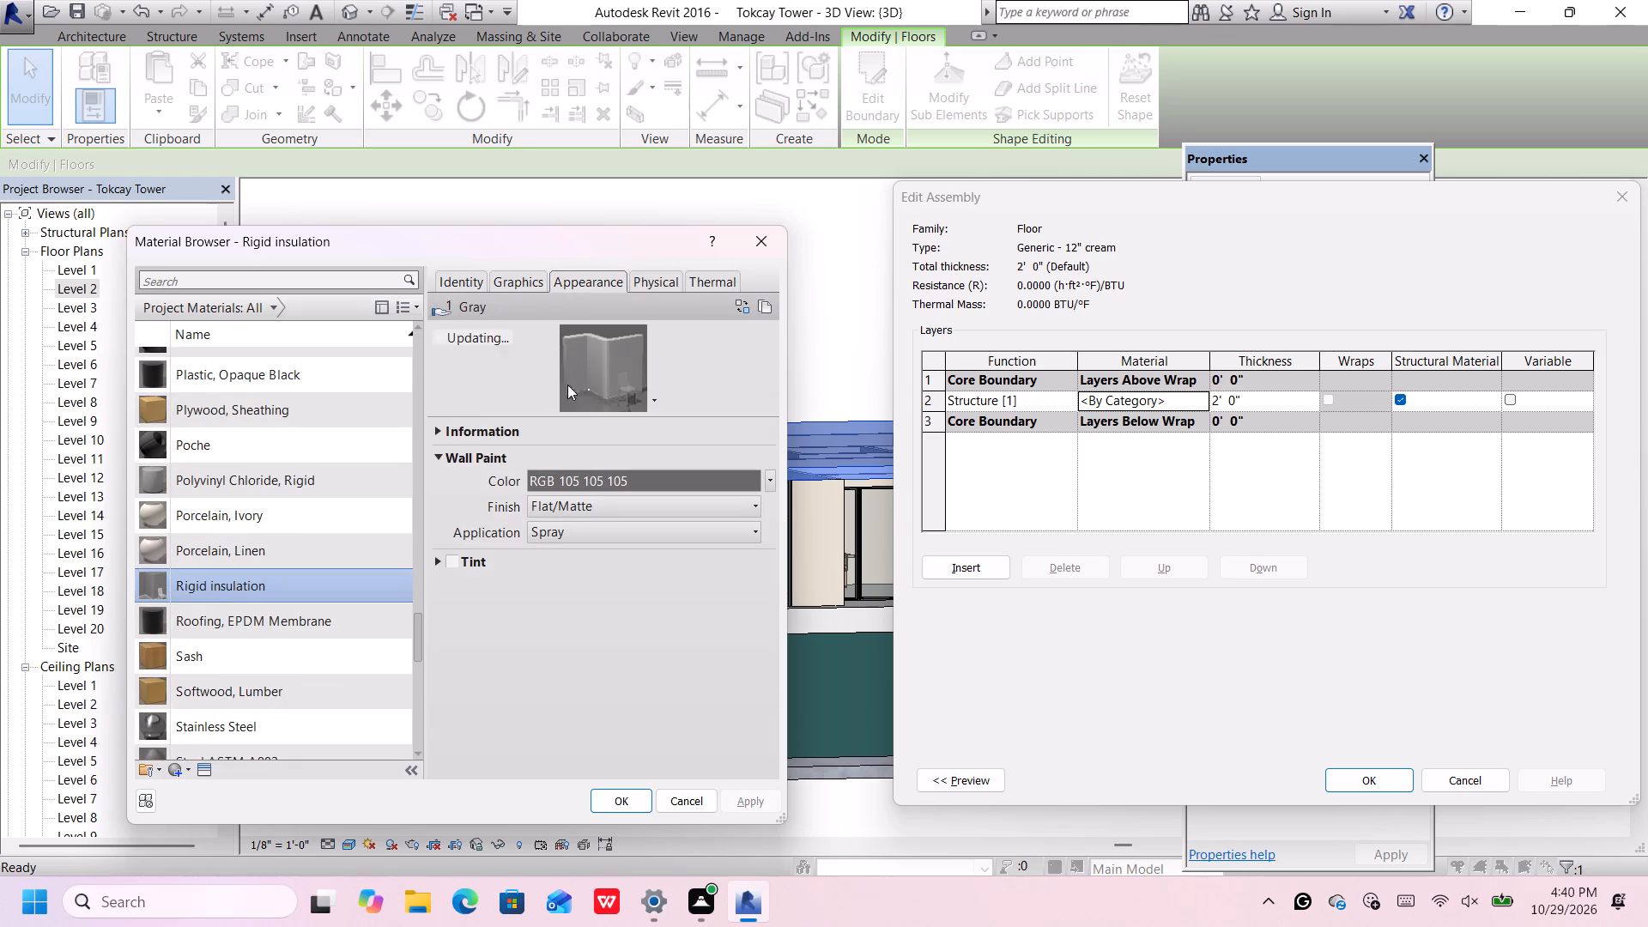
pyautogui.click(598, 285)
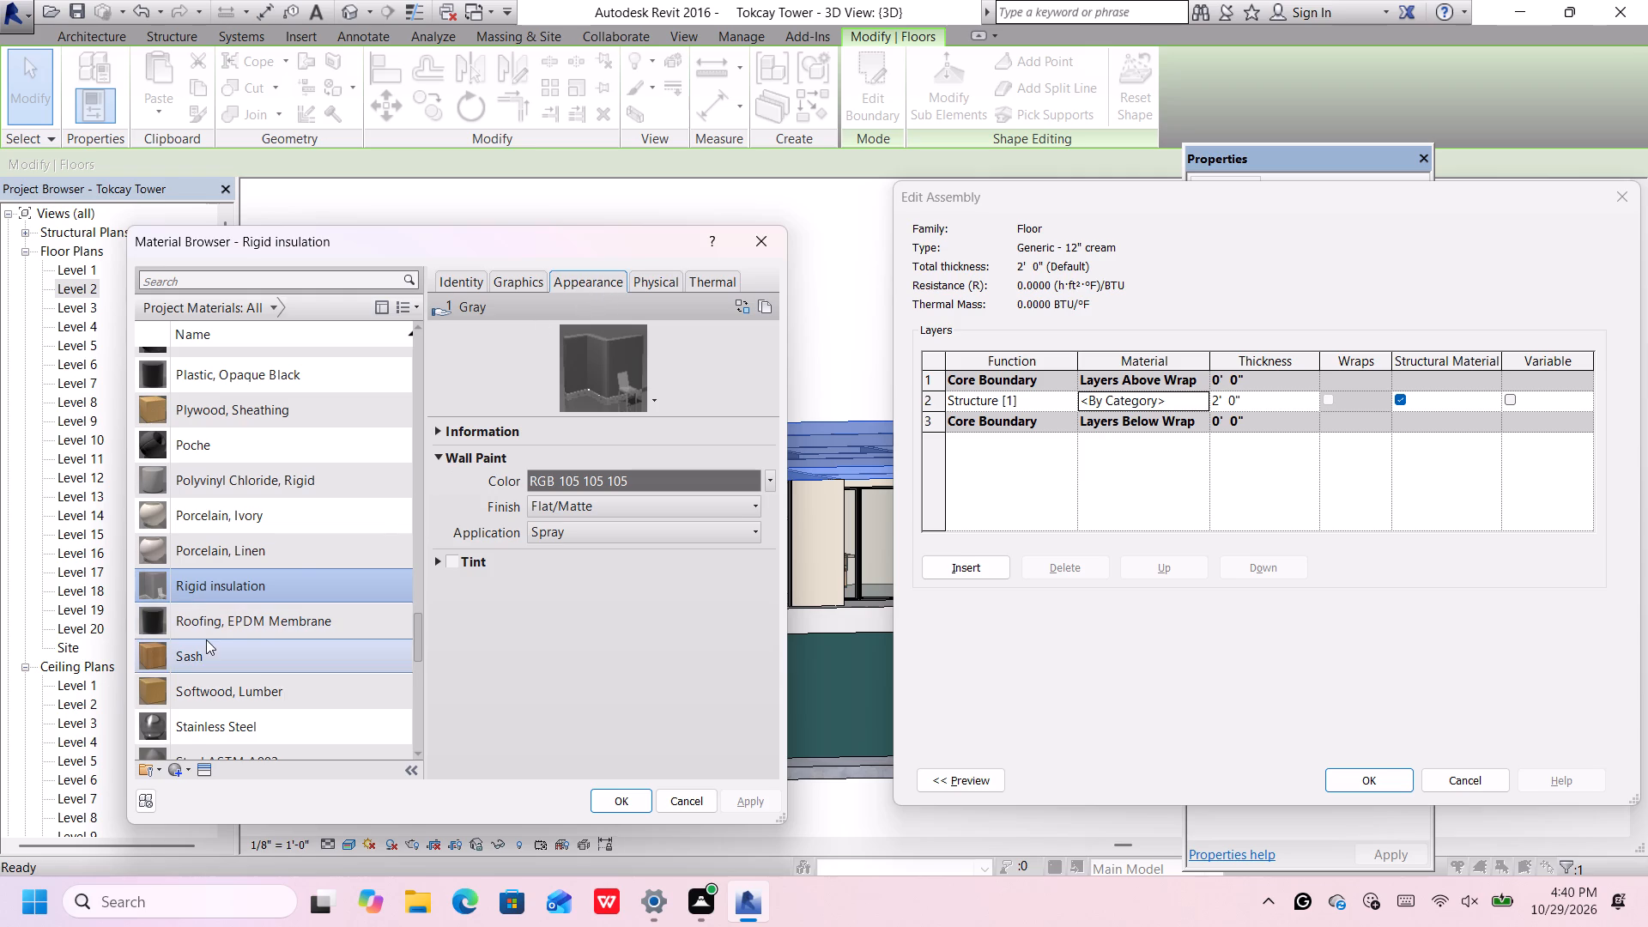
pyautogui.scroll(-2, 206, 639)
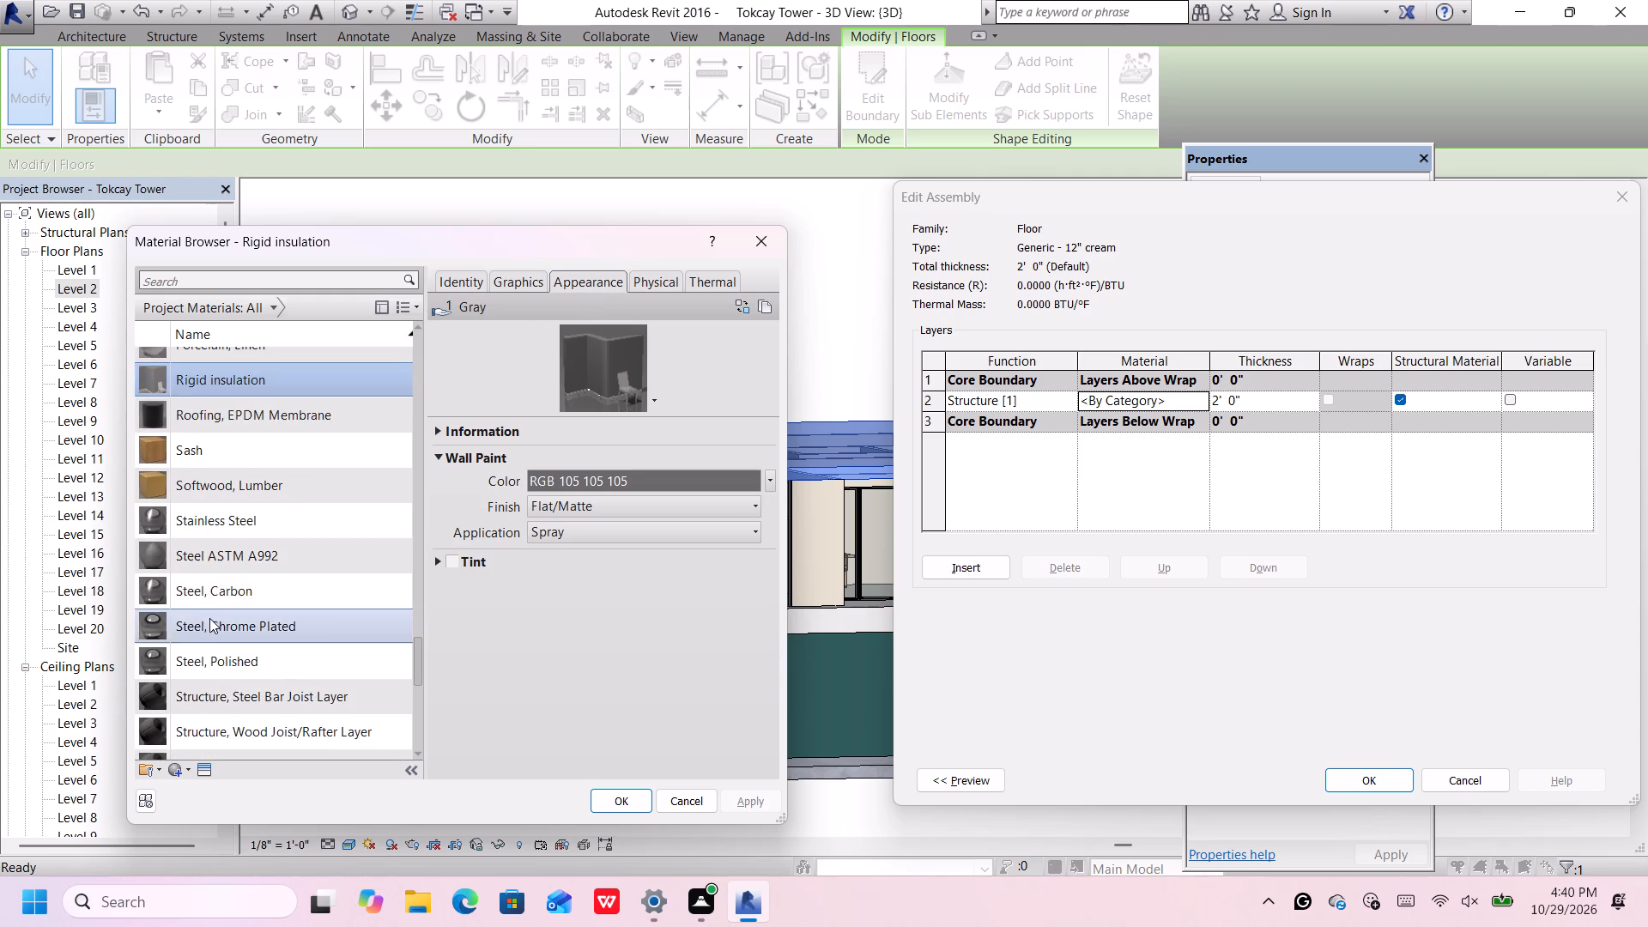
pyautogui.scroll(-3, 209, 618)
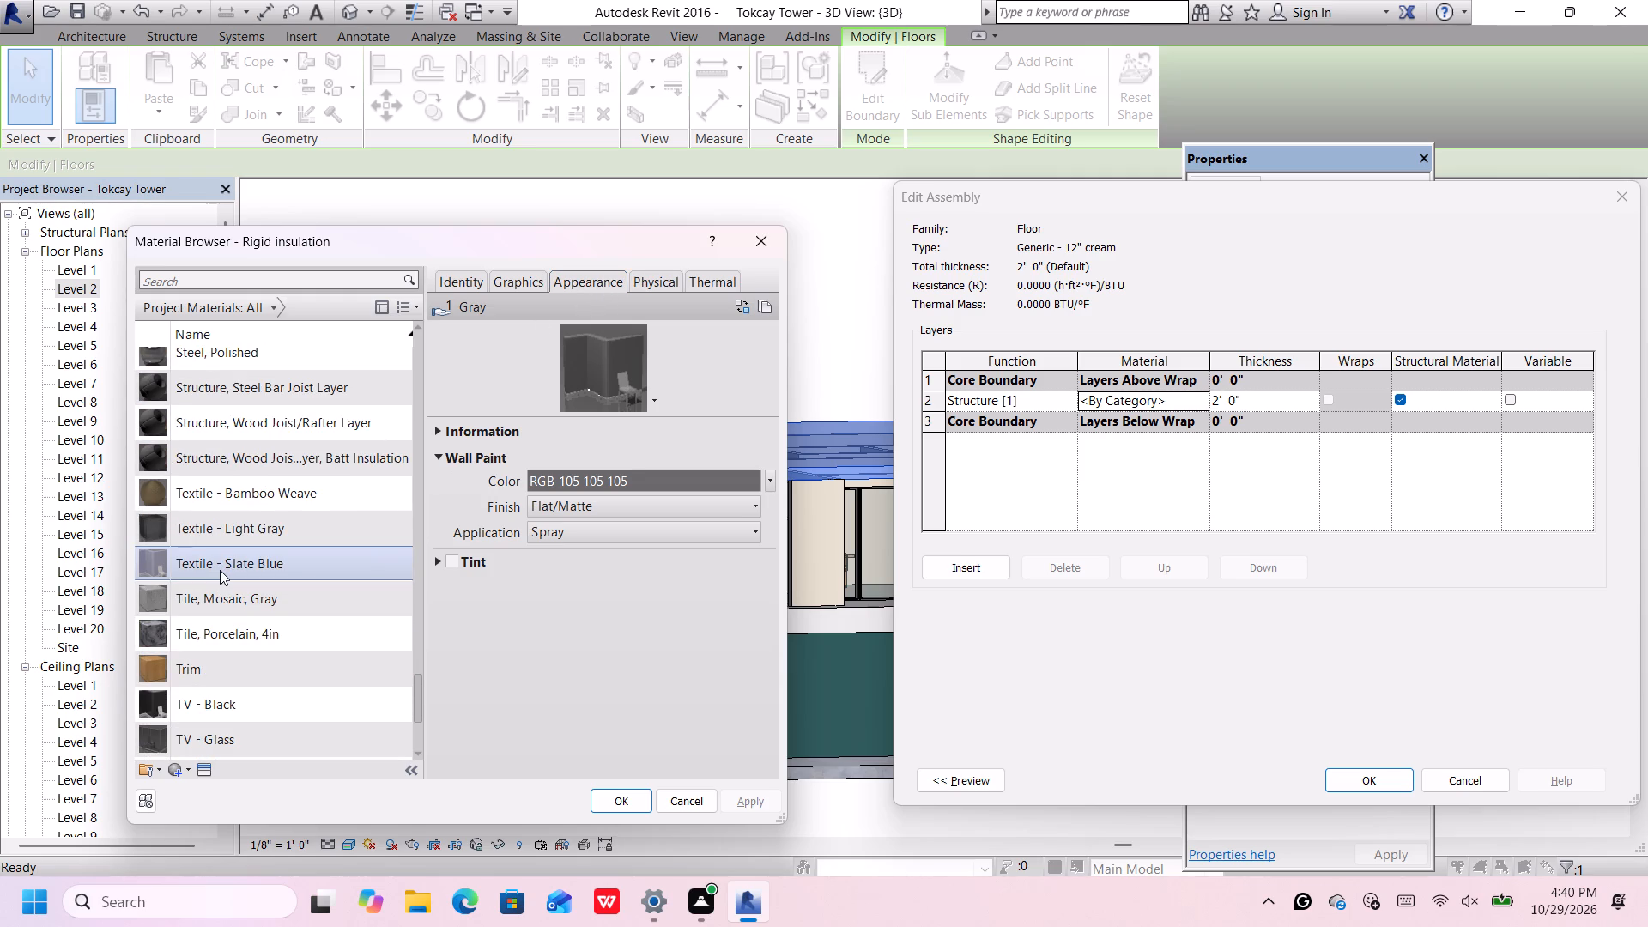
pyautogui.click(220, 570)
pyautogui.click(573, 288)
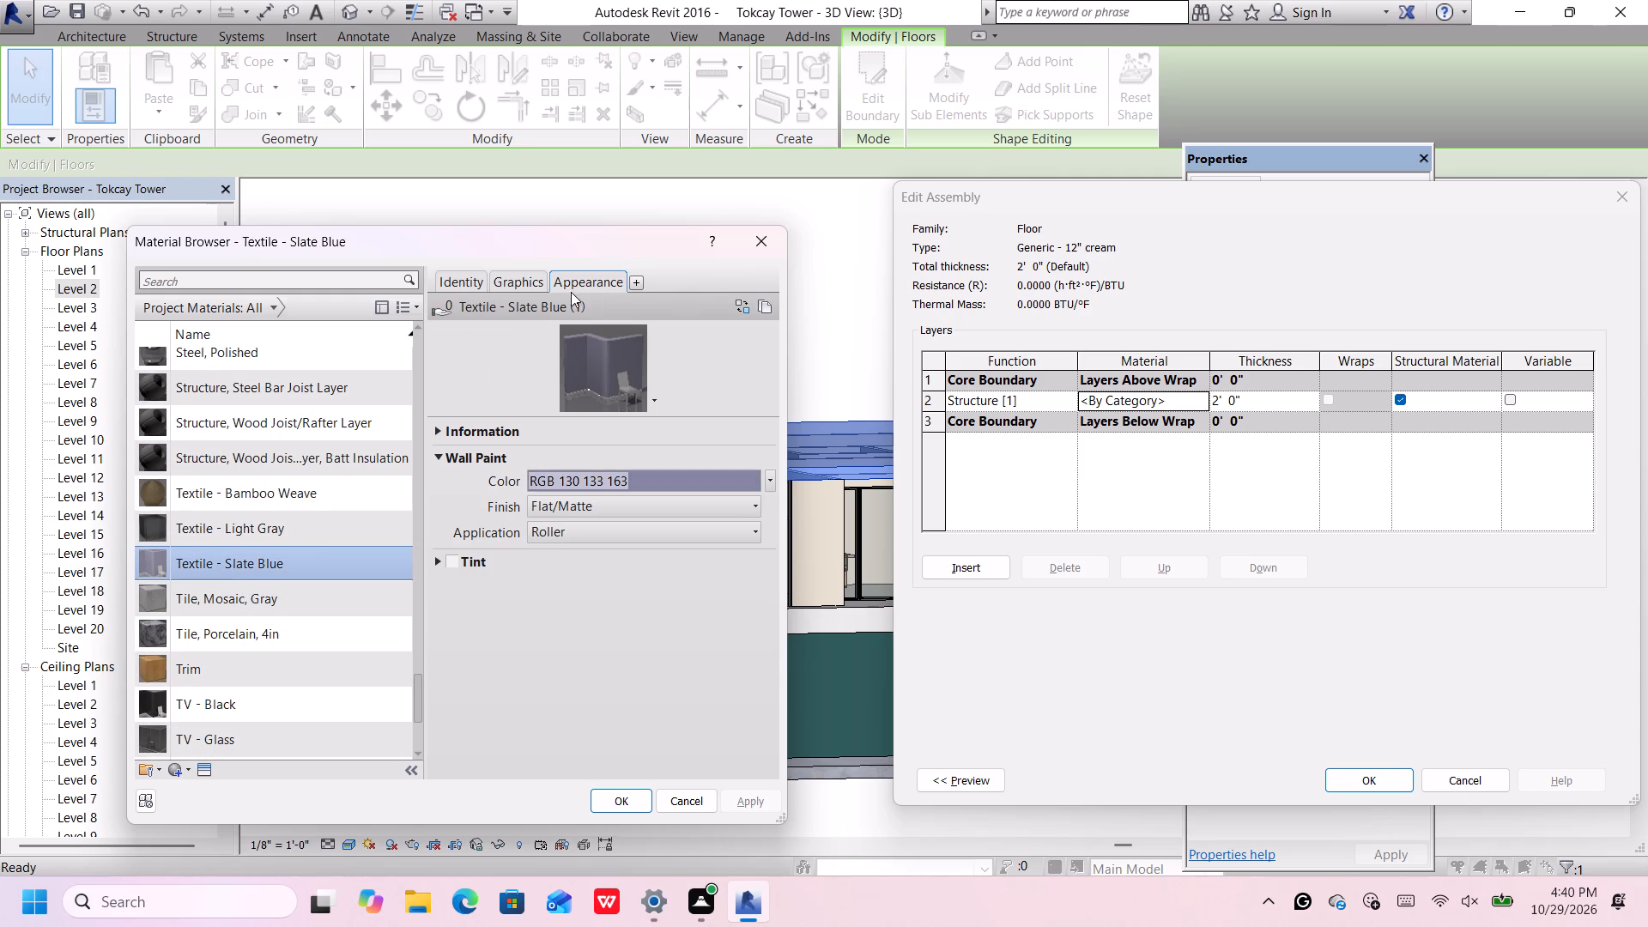
pyautogui.scroll(-2, 217, 613)
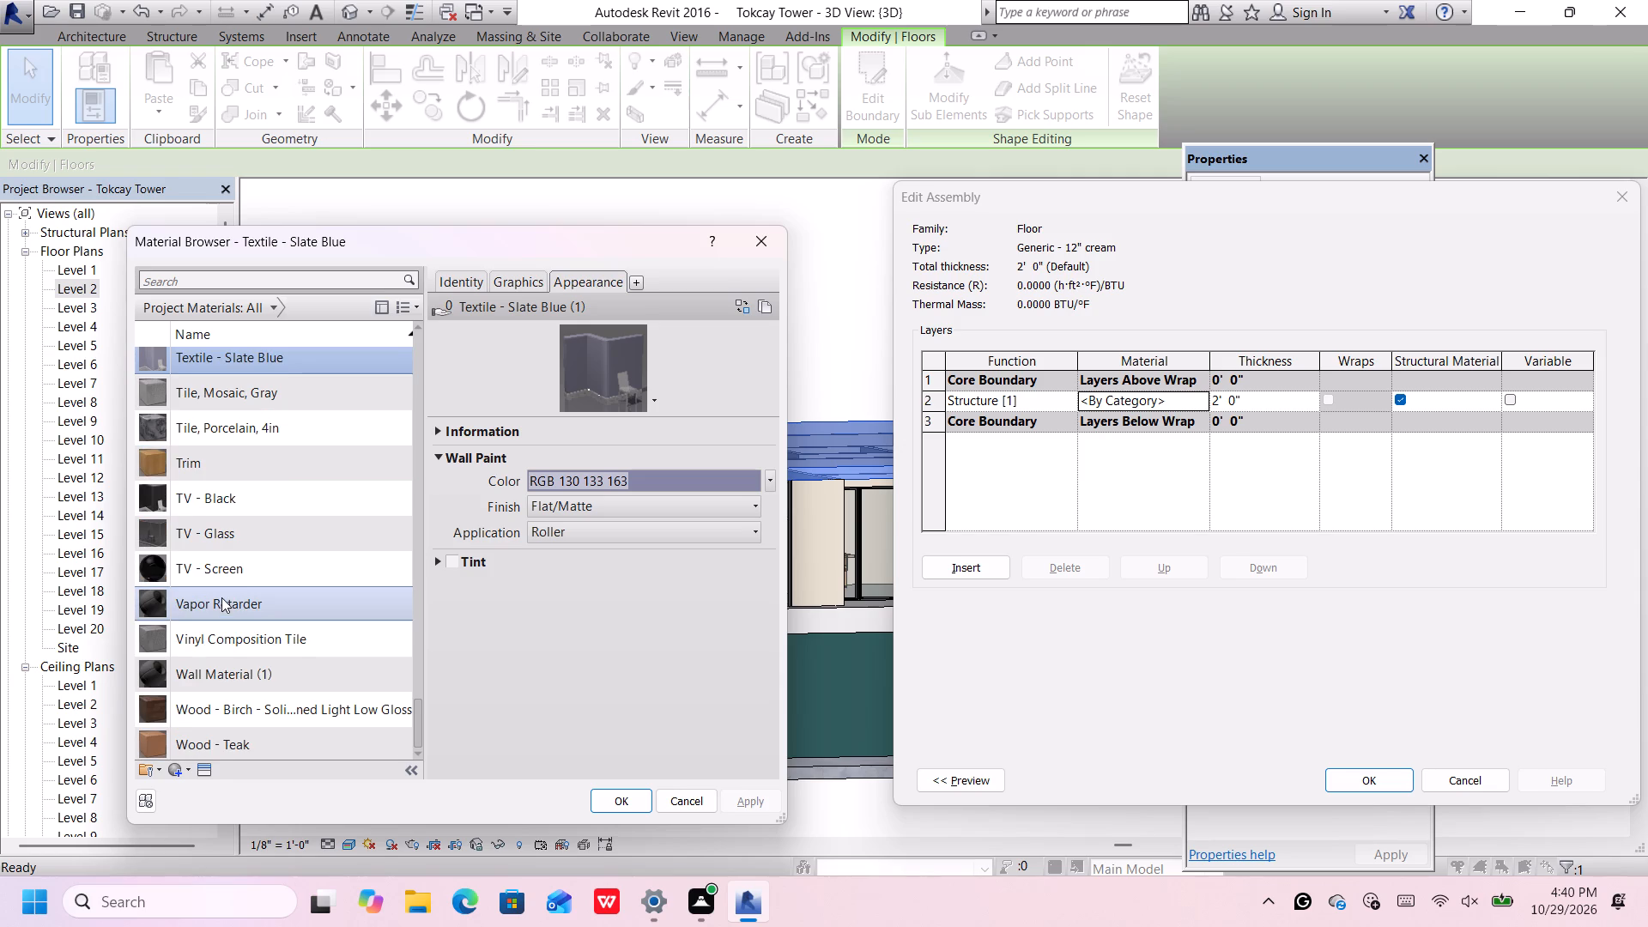
pyautogui.scroll(-2, 221, 599)
pyautogui.scroll(-2, 196, 714)
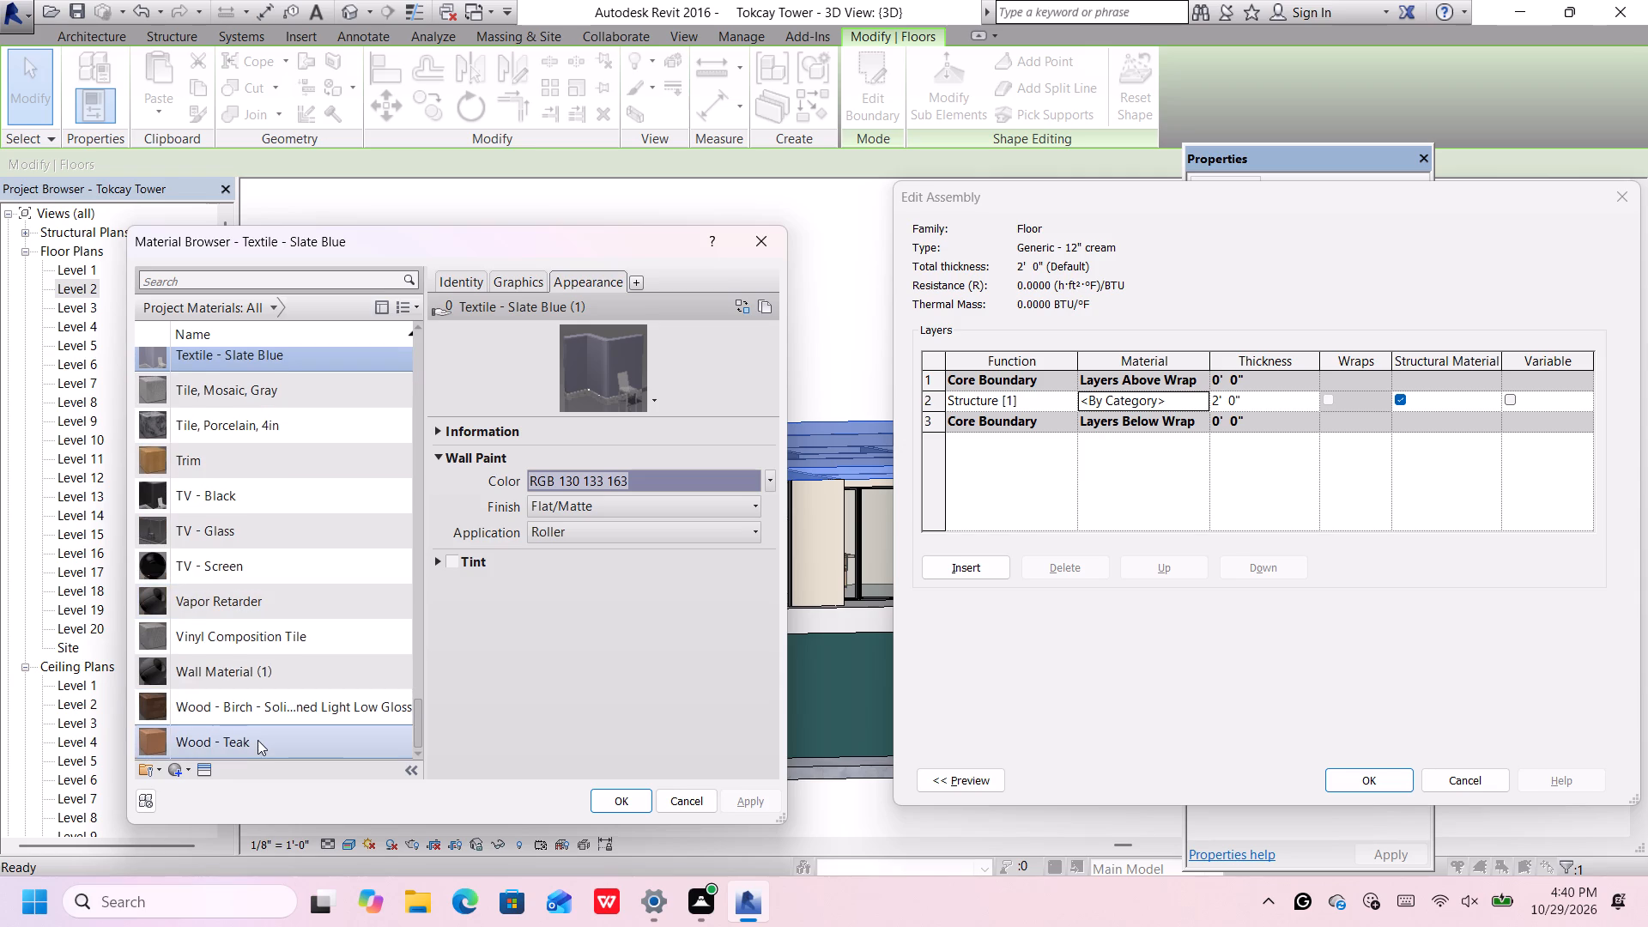
# Compare the appearances of the project materials from Wood - Teak back to Tile, Porcelain, 4in for a cream finish.
pyautogui.click(256, 464)
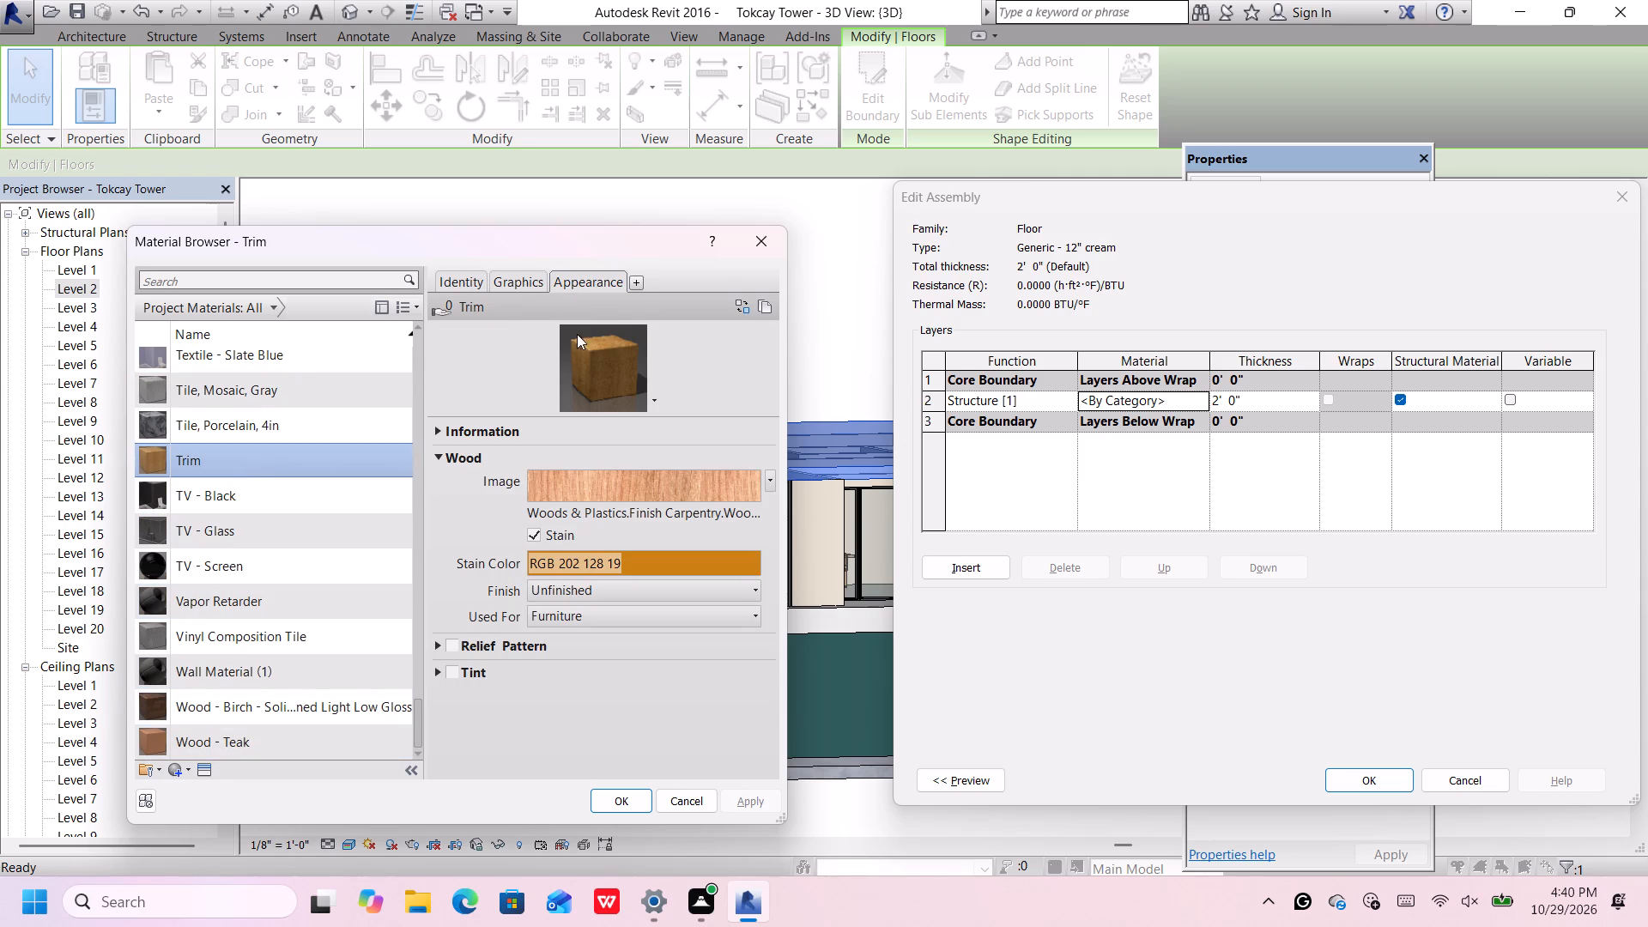
pyautogui.click(245, 741)
pyautogui.click(260, 716)
pyautogui.click(282, 678)
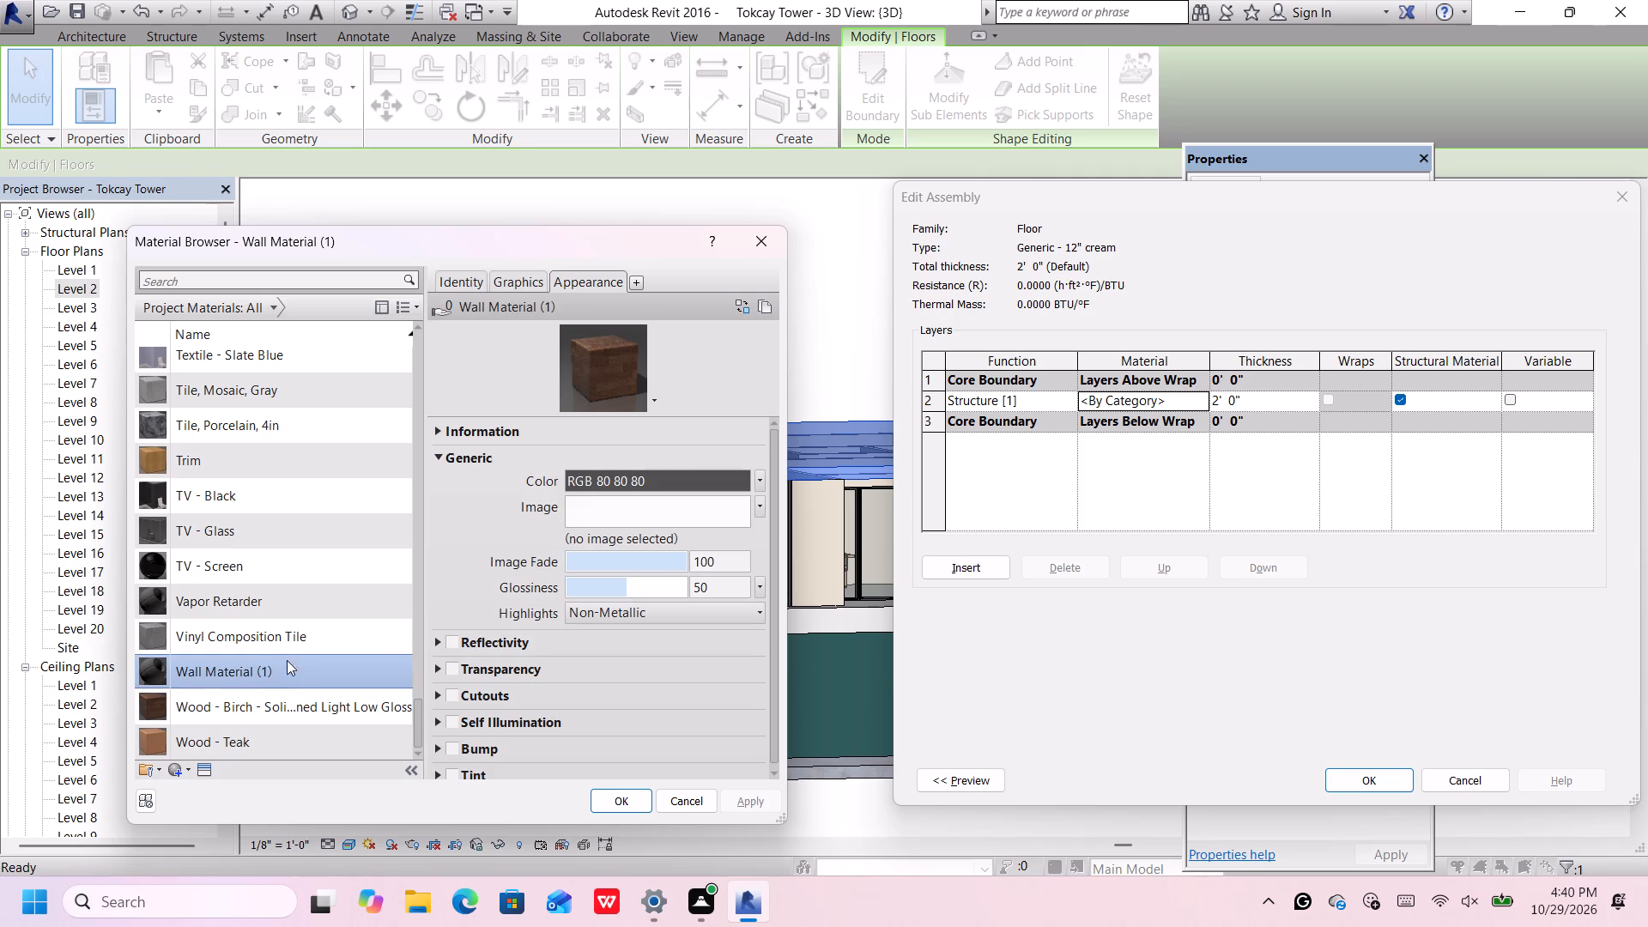
pyautogui.click(288, 651)
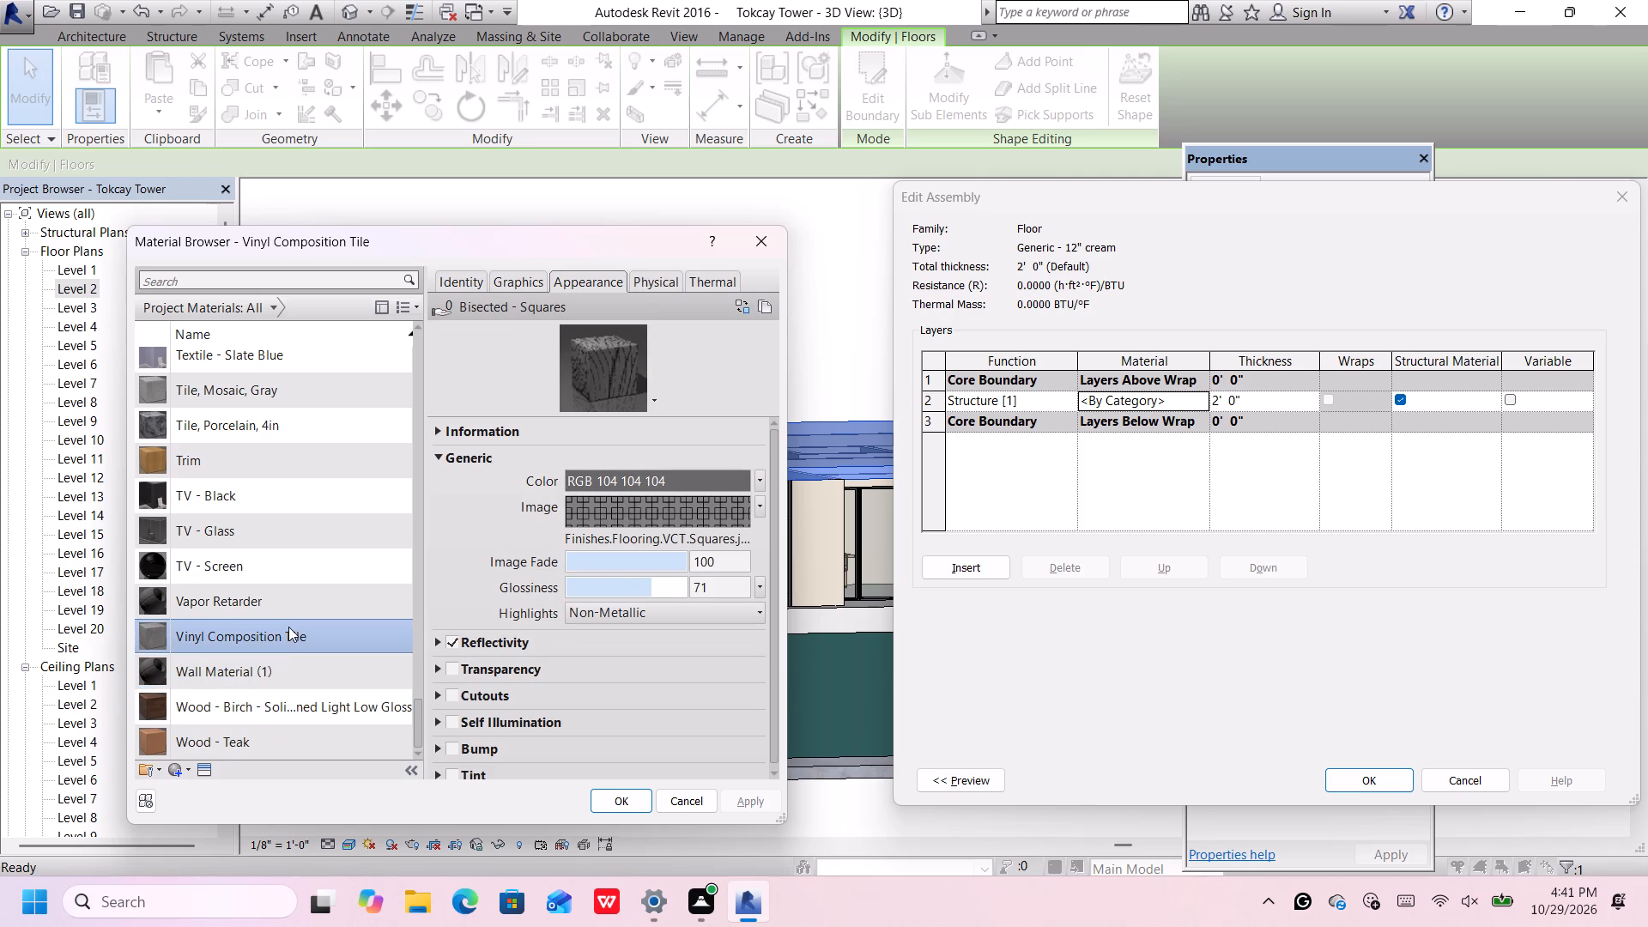
pyautogui.click(288, 627)
pyautogui.click(291, 604)
pyautogui.click(290, 587)
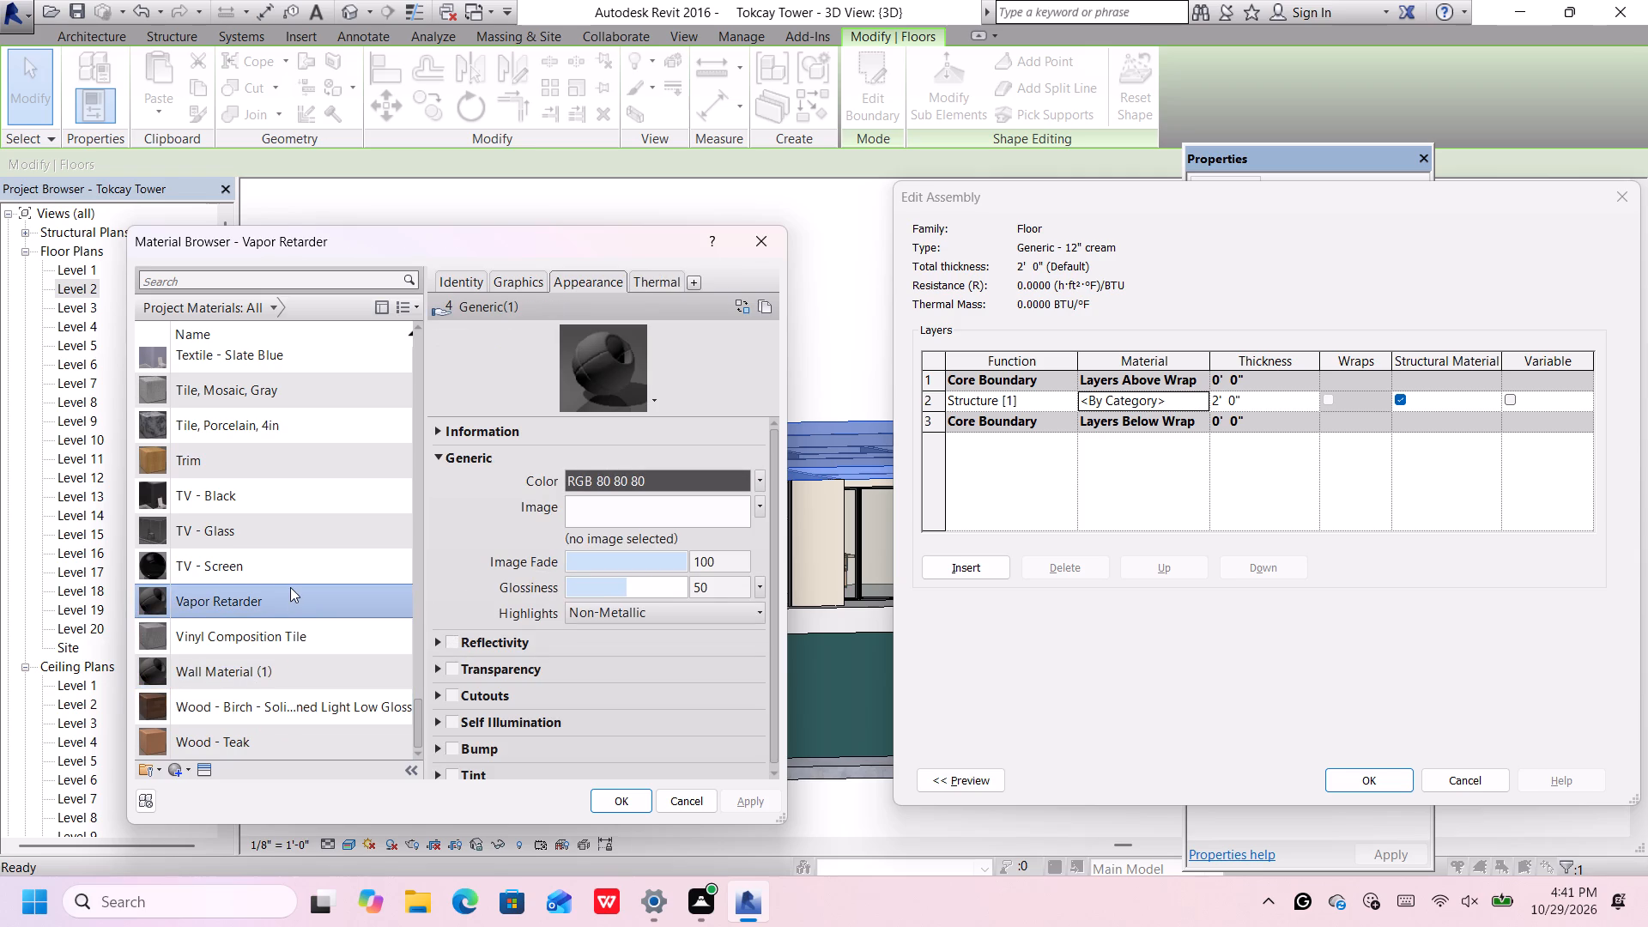
pyautogui.click(287, 562)
pyautogui.click(291, 521)
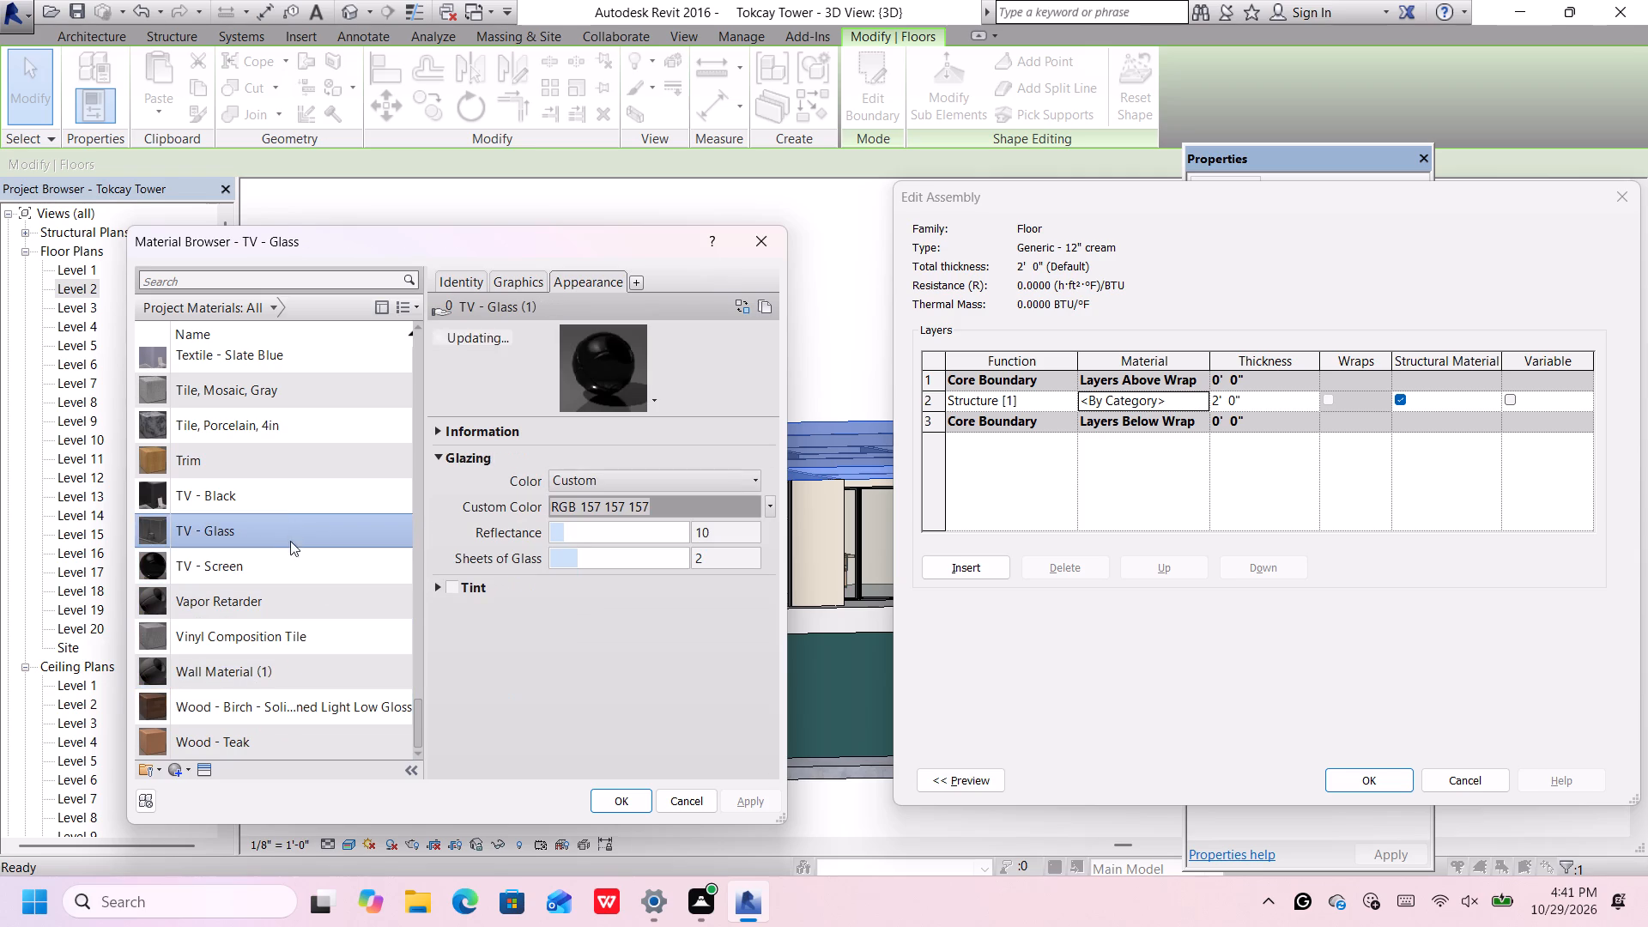
pyautogui.click(291, 501)
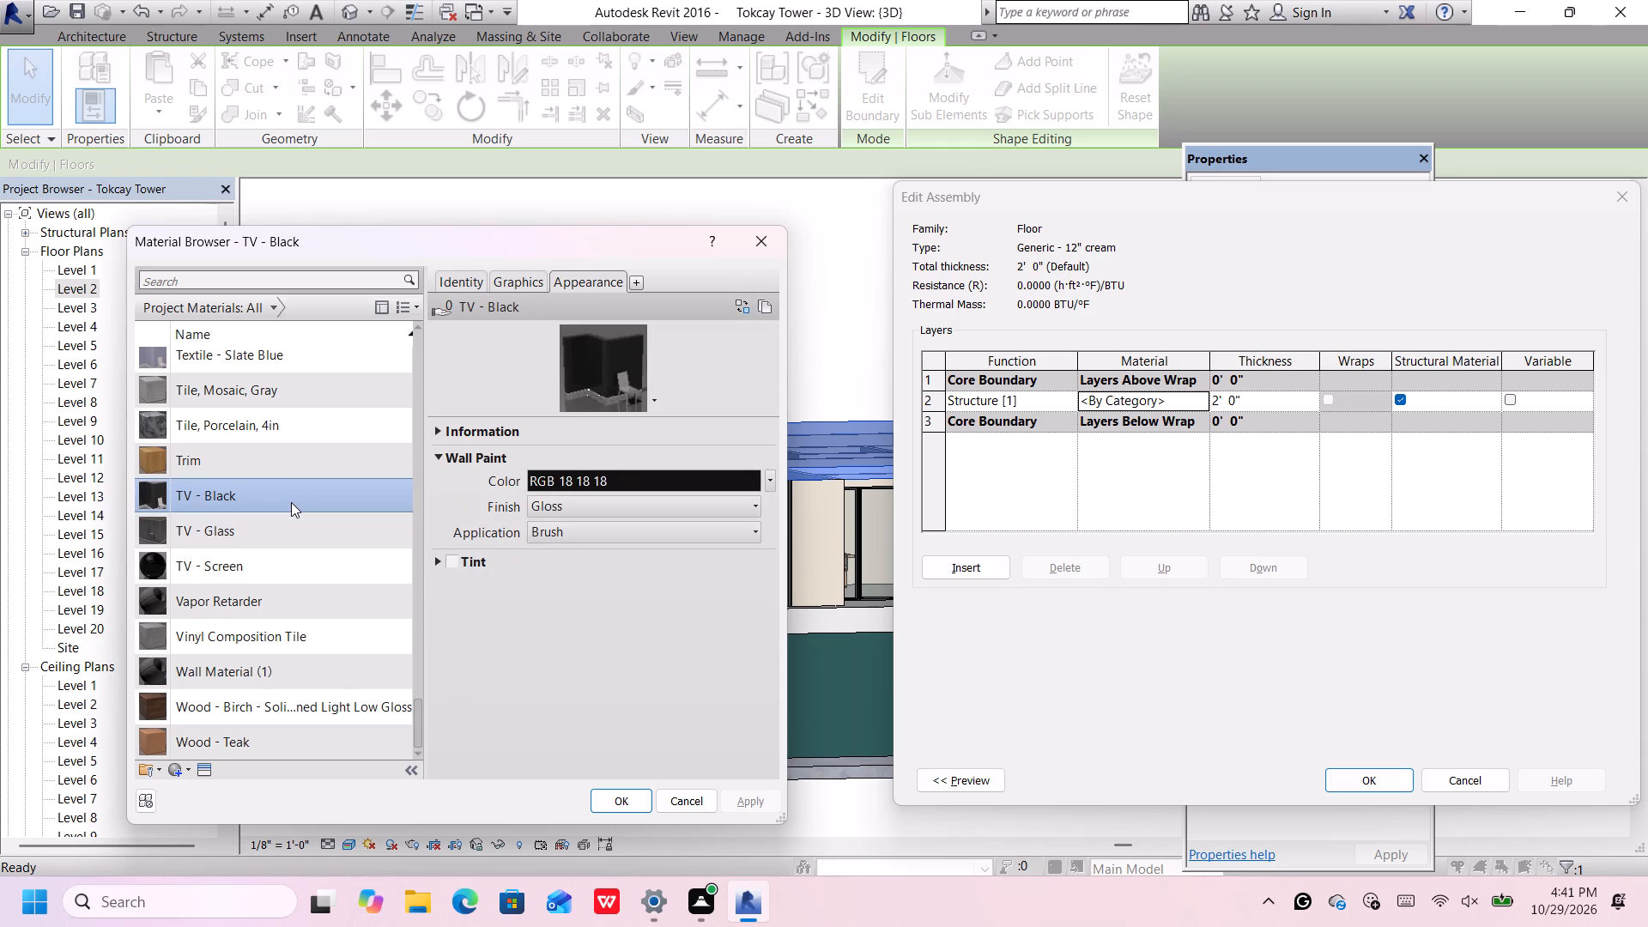
pyautogui.click(289, 473)
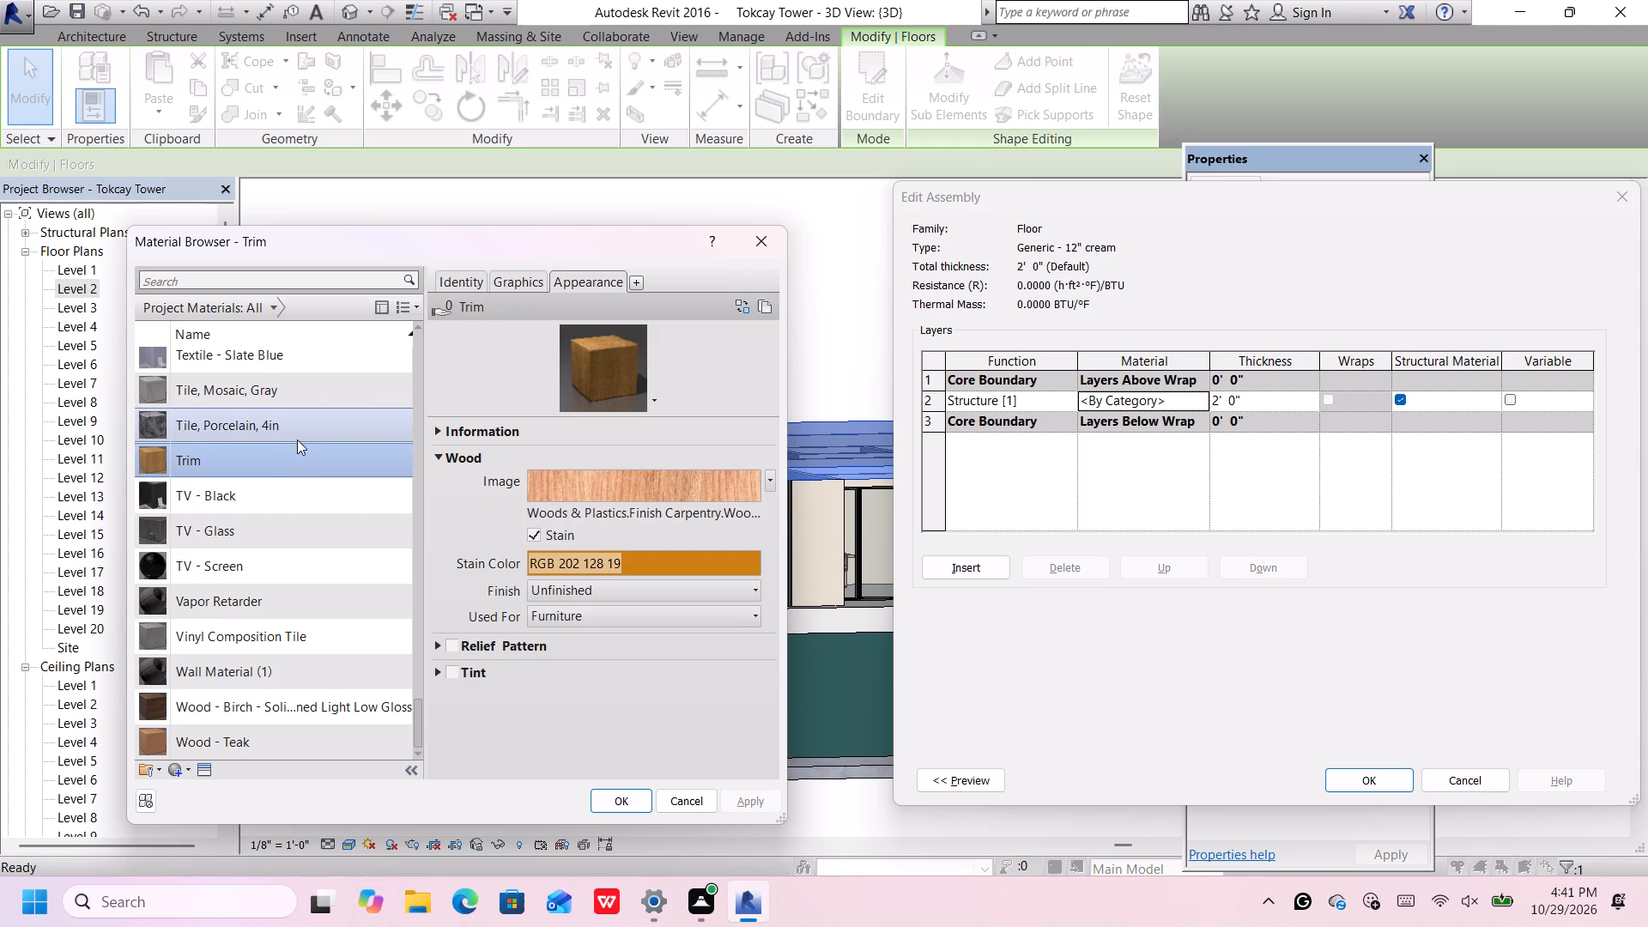
pyautogui.click(298, 439)
# Compare the appearances of the tile, textile, structure and steel materials, from Tile, Mosaic, Gray back to Steel, Chrome Plated.
pyautogui.moveTo(306, 429); pyautogui.dragTo(311, 450, button='middle')
pyautogui.scroll(1, 311, 448)
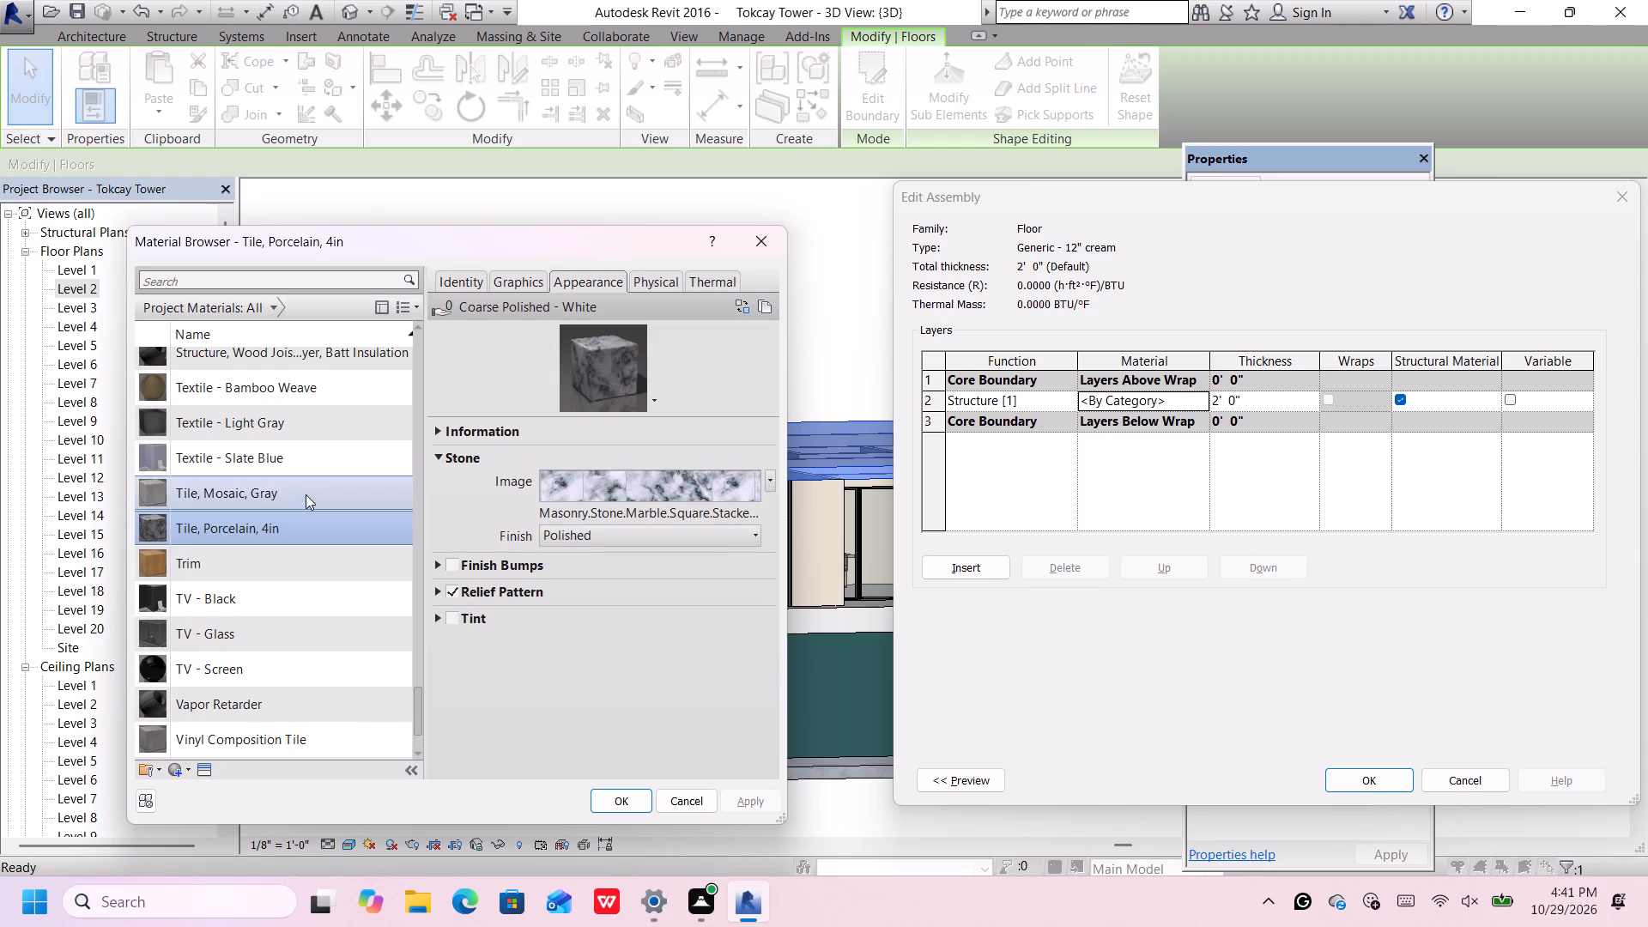
pyautogui.click(304, 500)
pyautogui.click(308, 468)
pyautogui.click(307, 433)
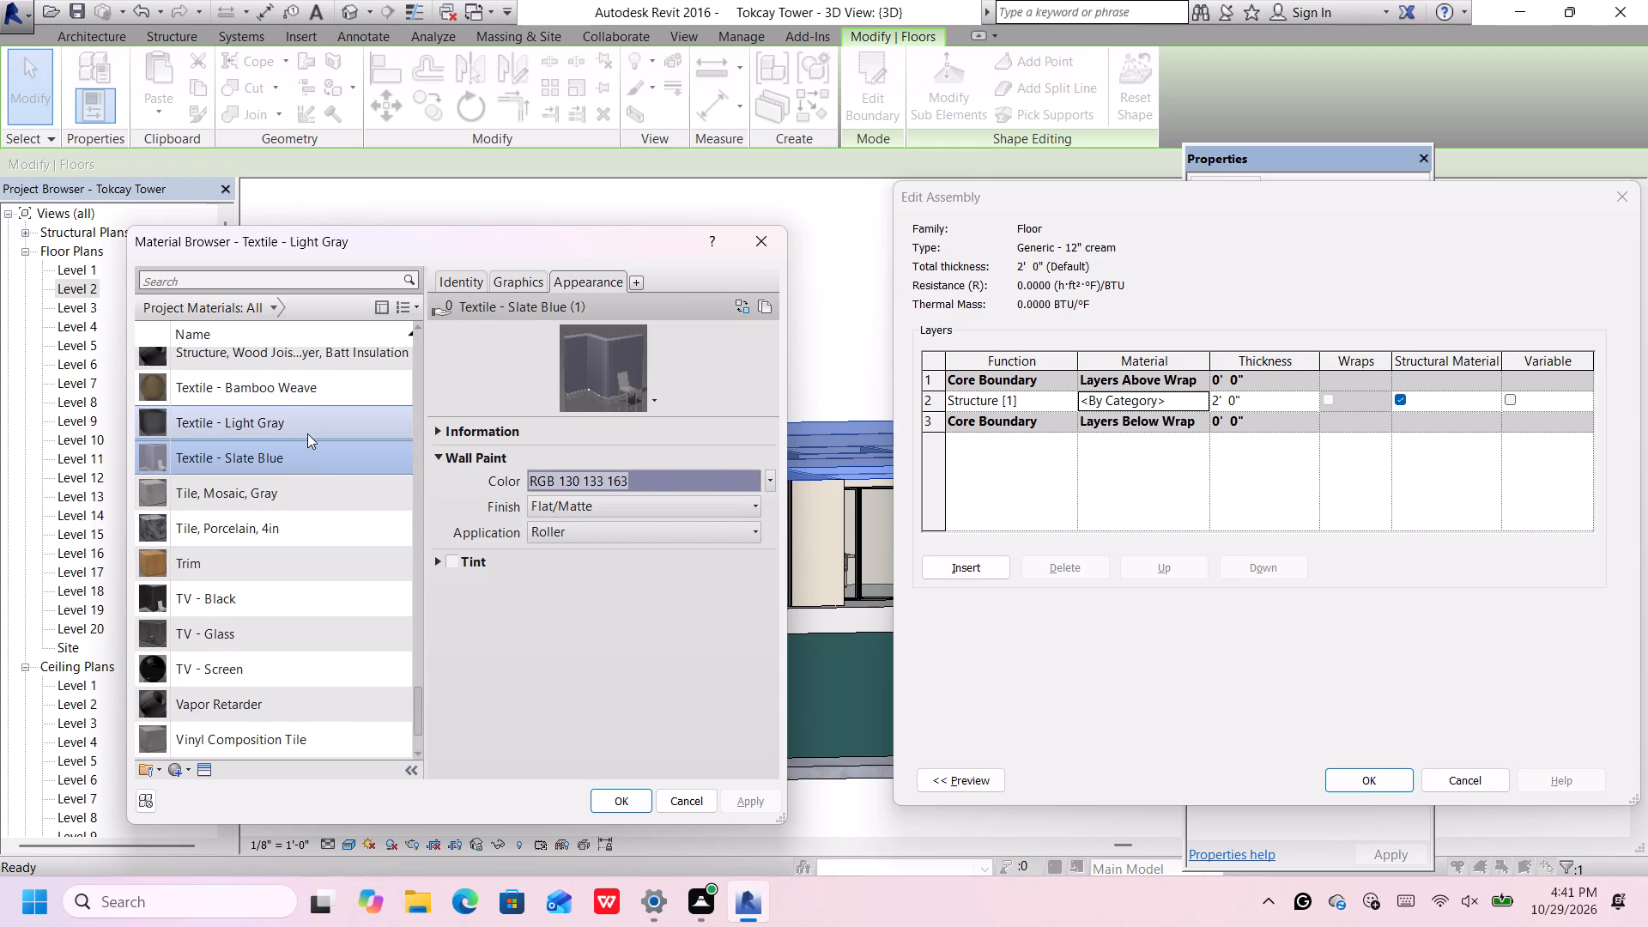
pyautogui.click(306, 386)
pyautogui.scroll(1, 284, 378)
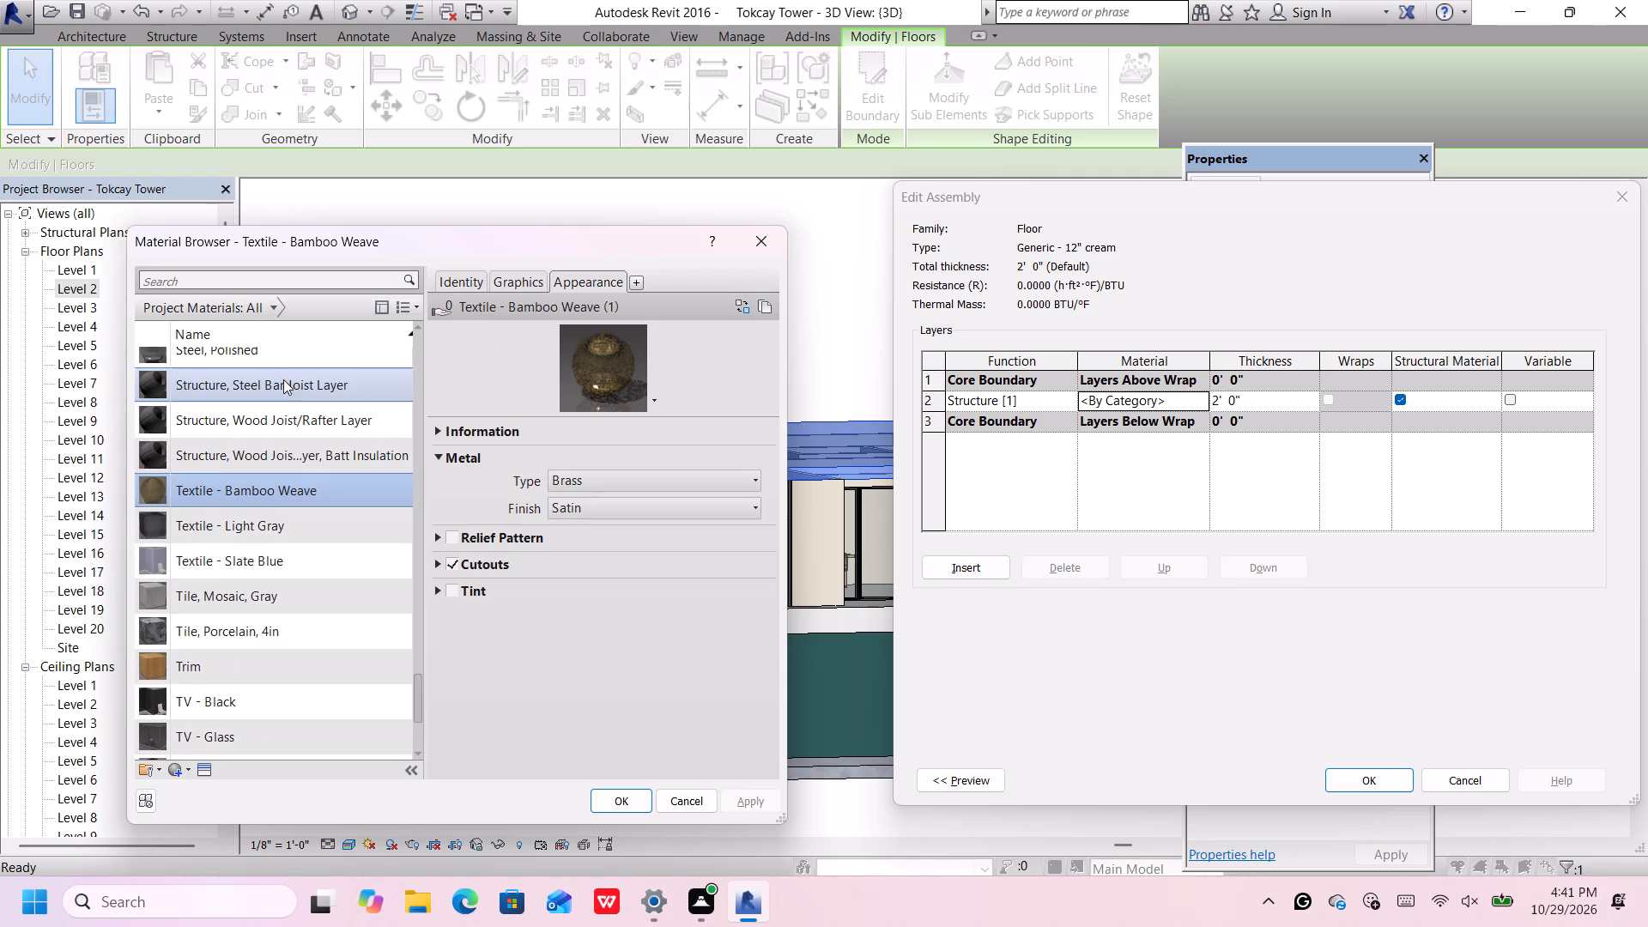
pyautogui.click(288, 450)
pyautogui.click(290, 426)
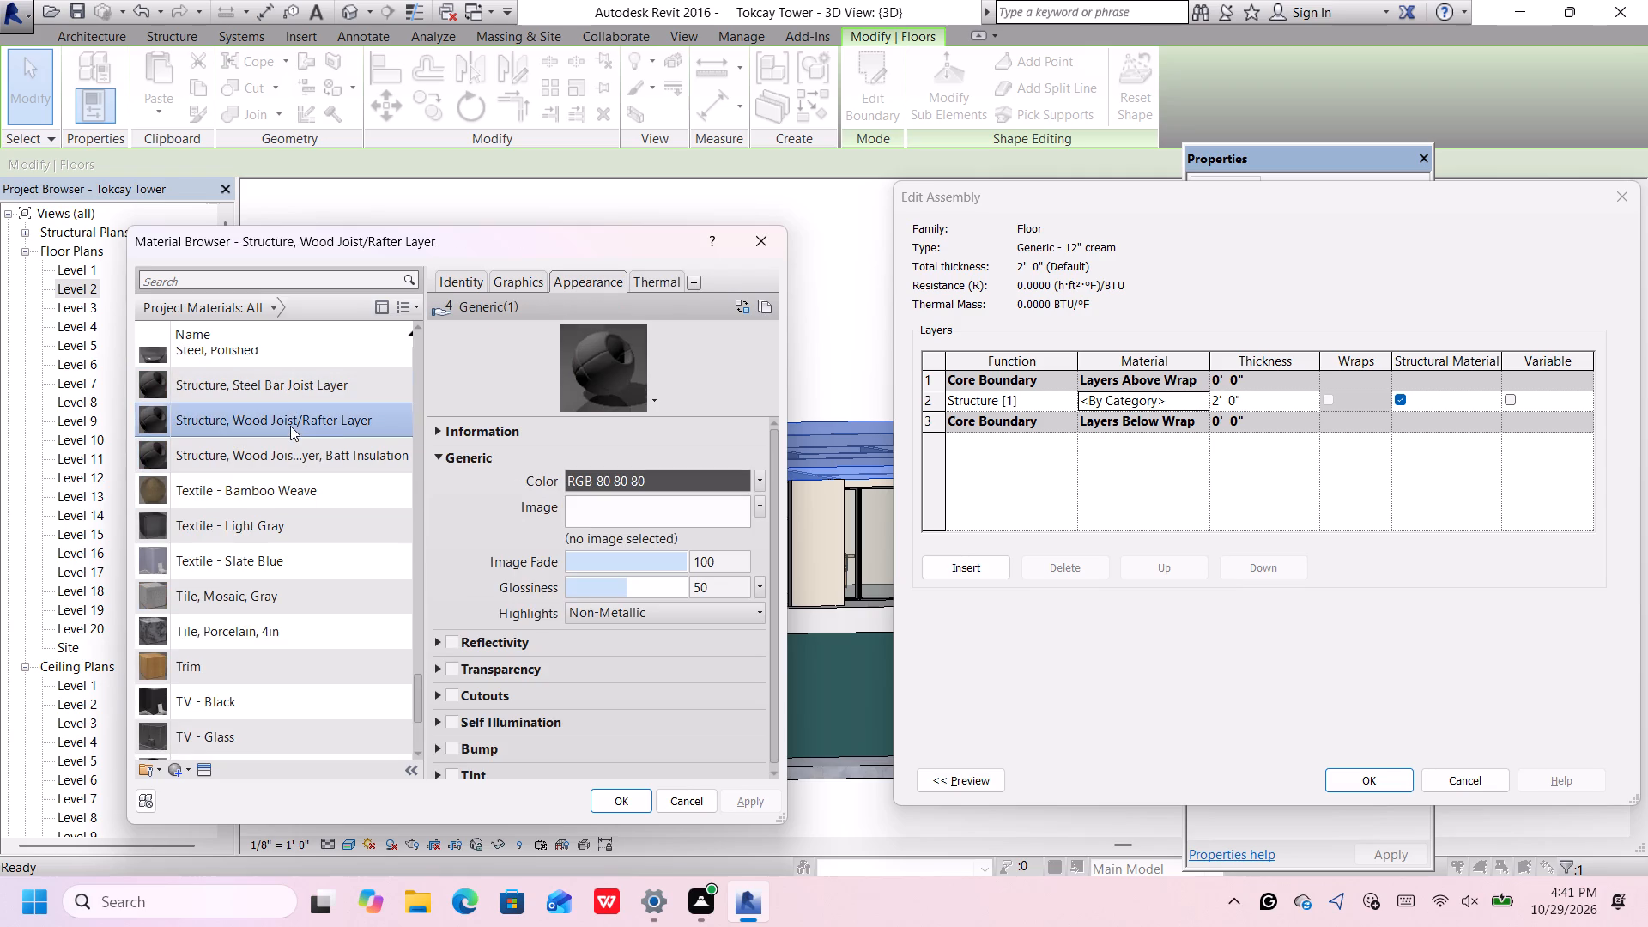
pyautogui.click(295, 391)
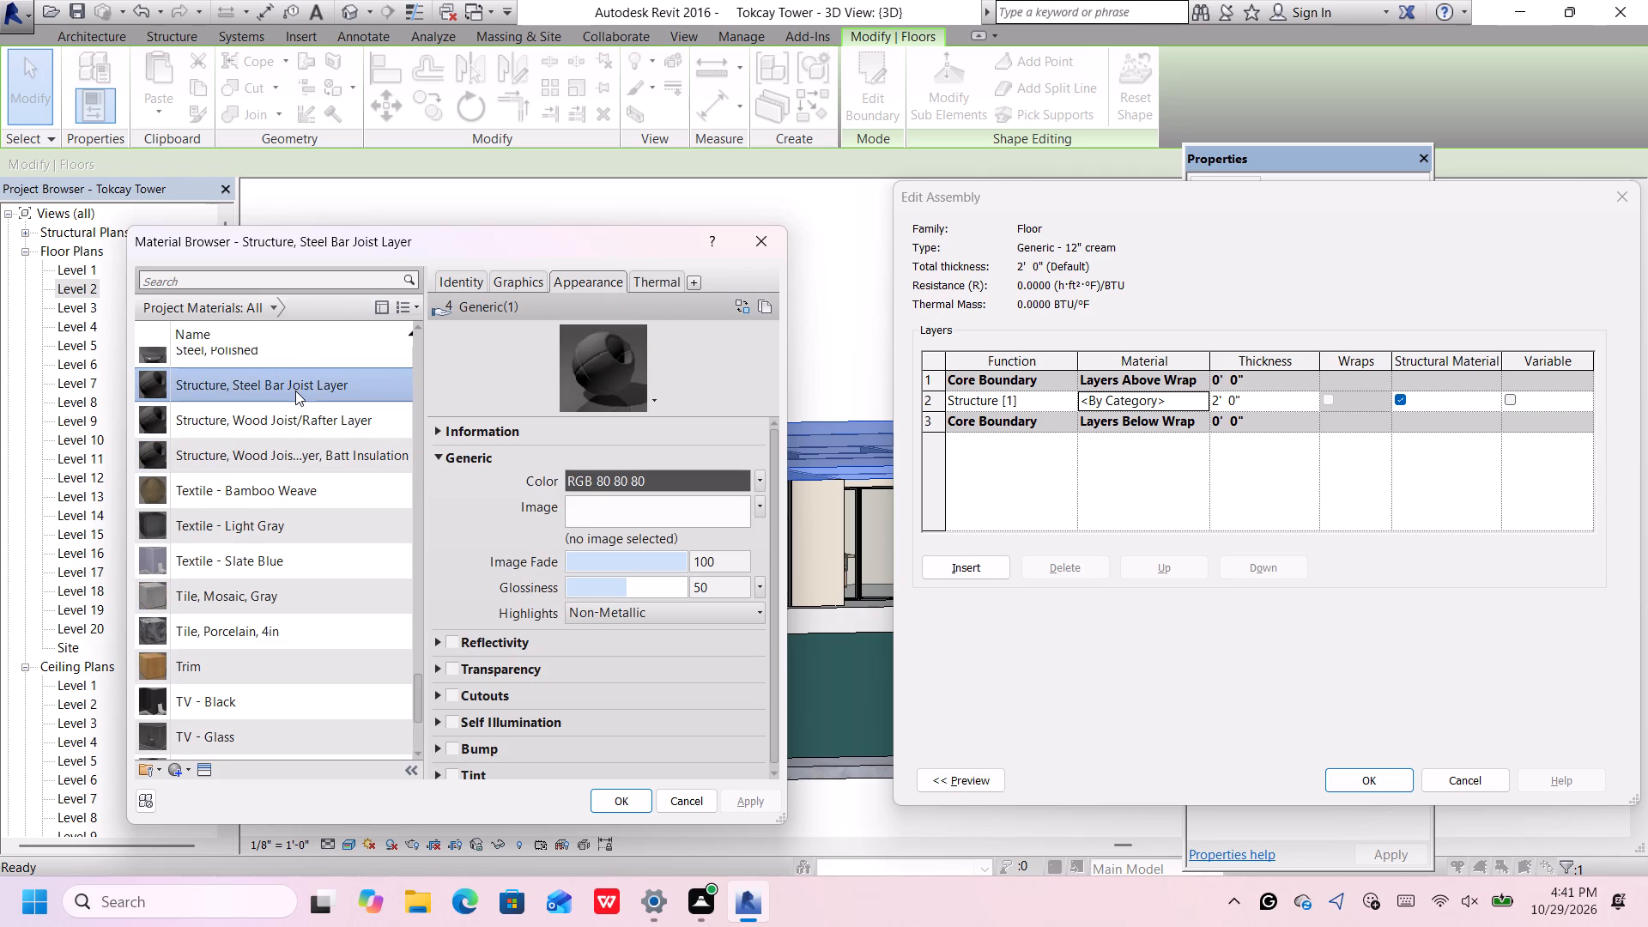
pyautogui.scroll(1, 300, 368)
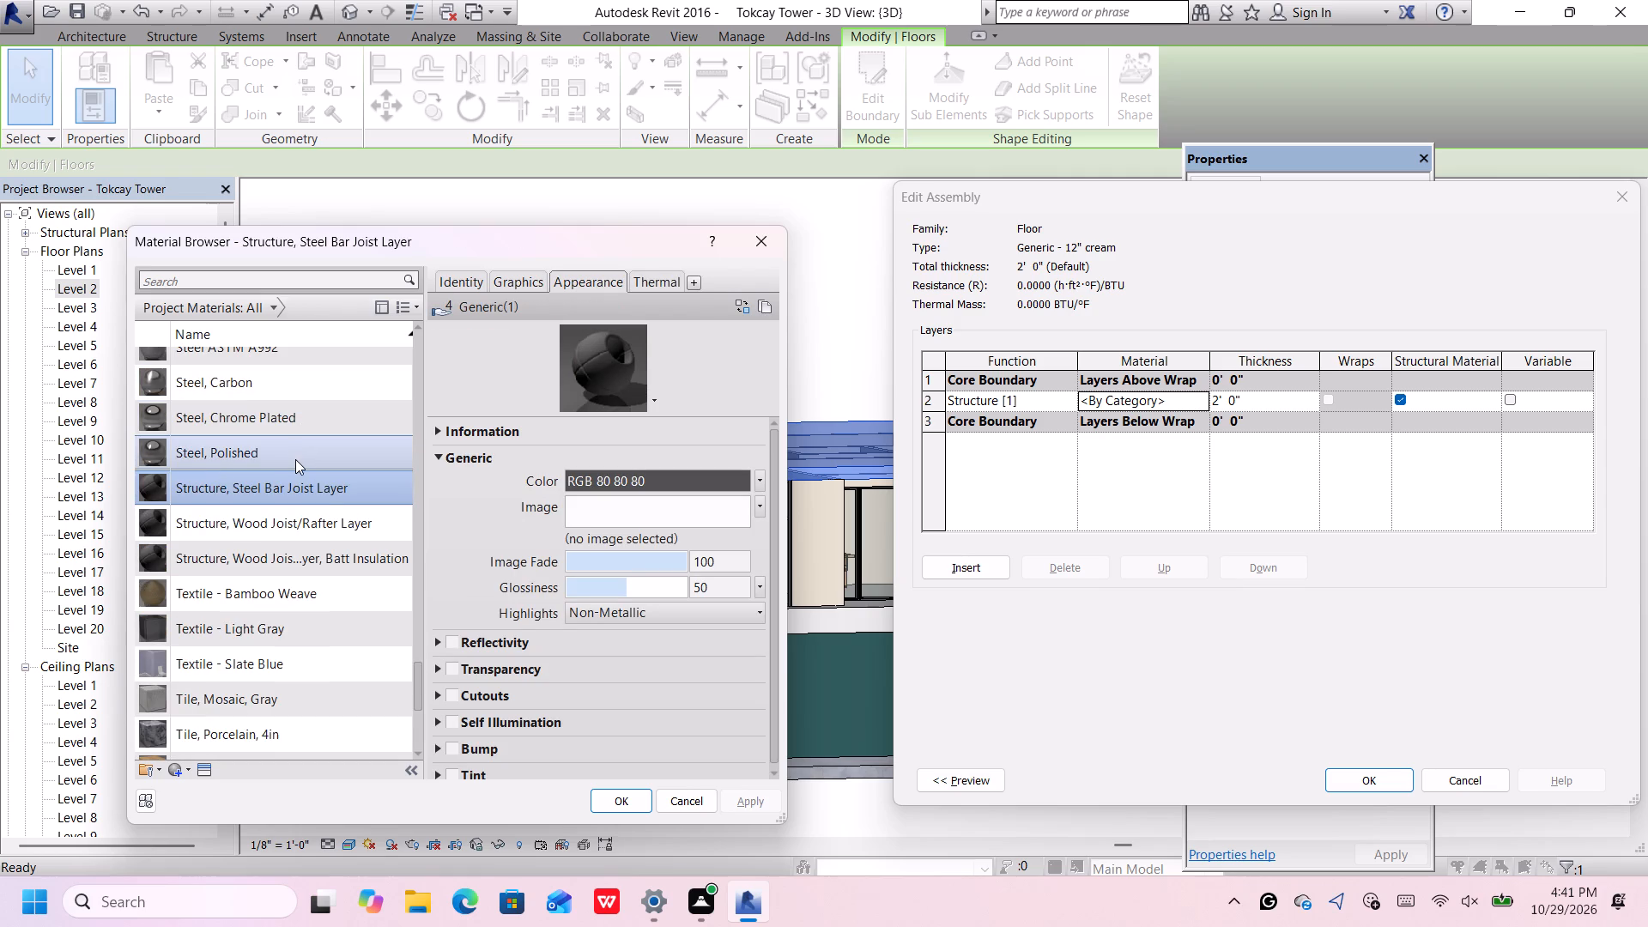
pyautogui.click(295, 459)
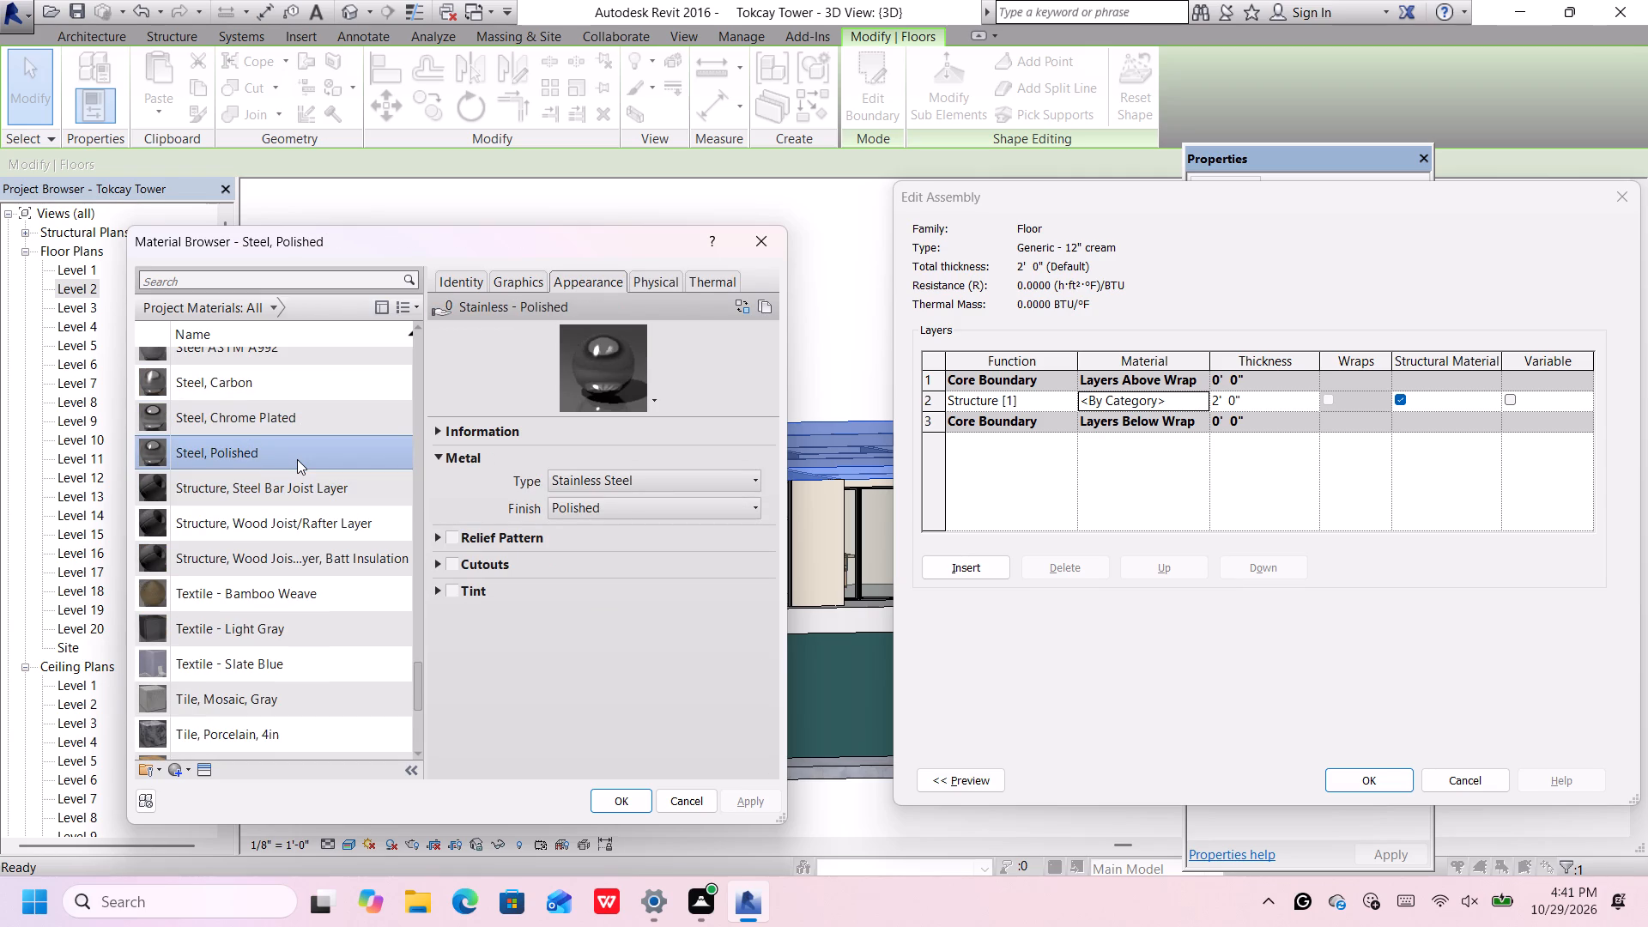
pyautogui.click(297, 420)
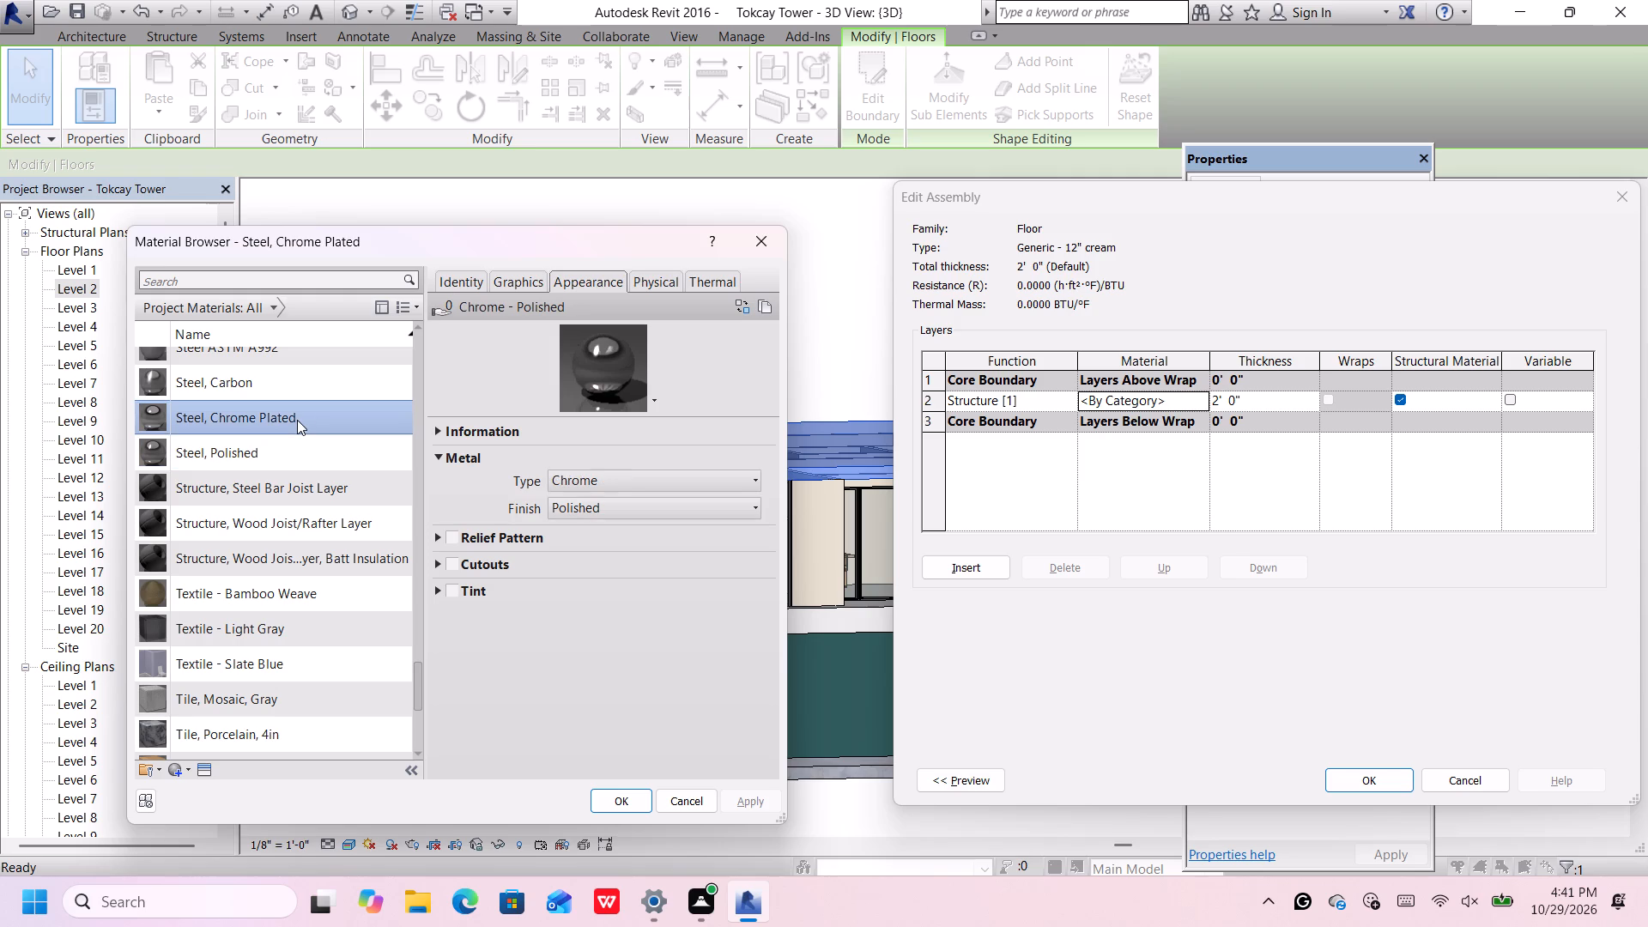
# Compare the appearances of the steel, wood, insulation and porcelain materials, from Steel, Carbon back to Polyvinyl Chloride, Rigid.
pyautogui.scroll(3, 297, 415)
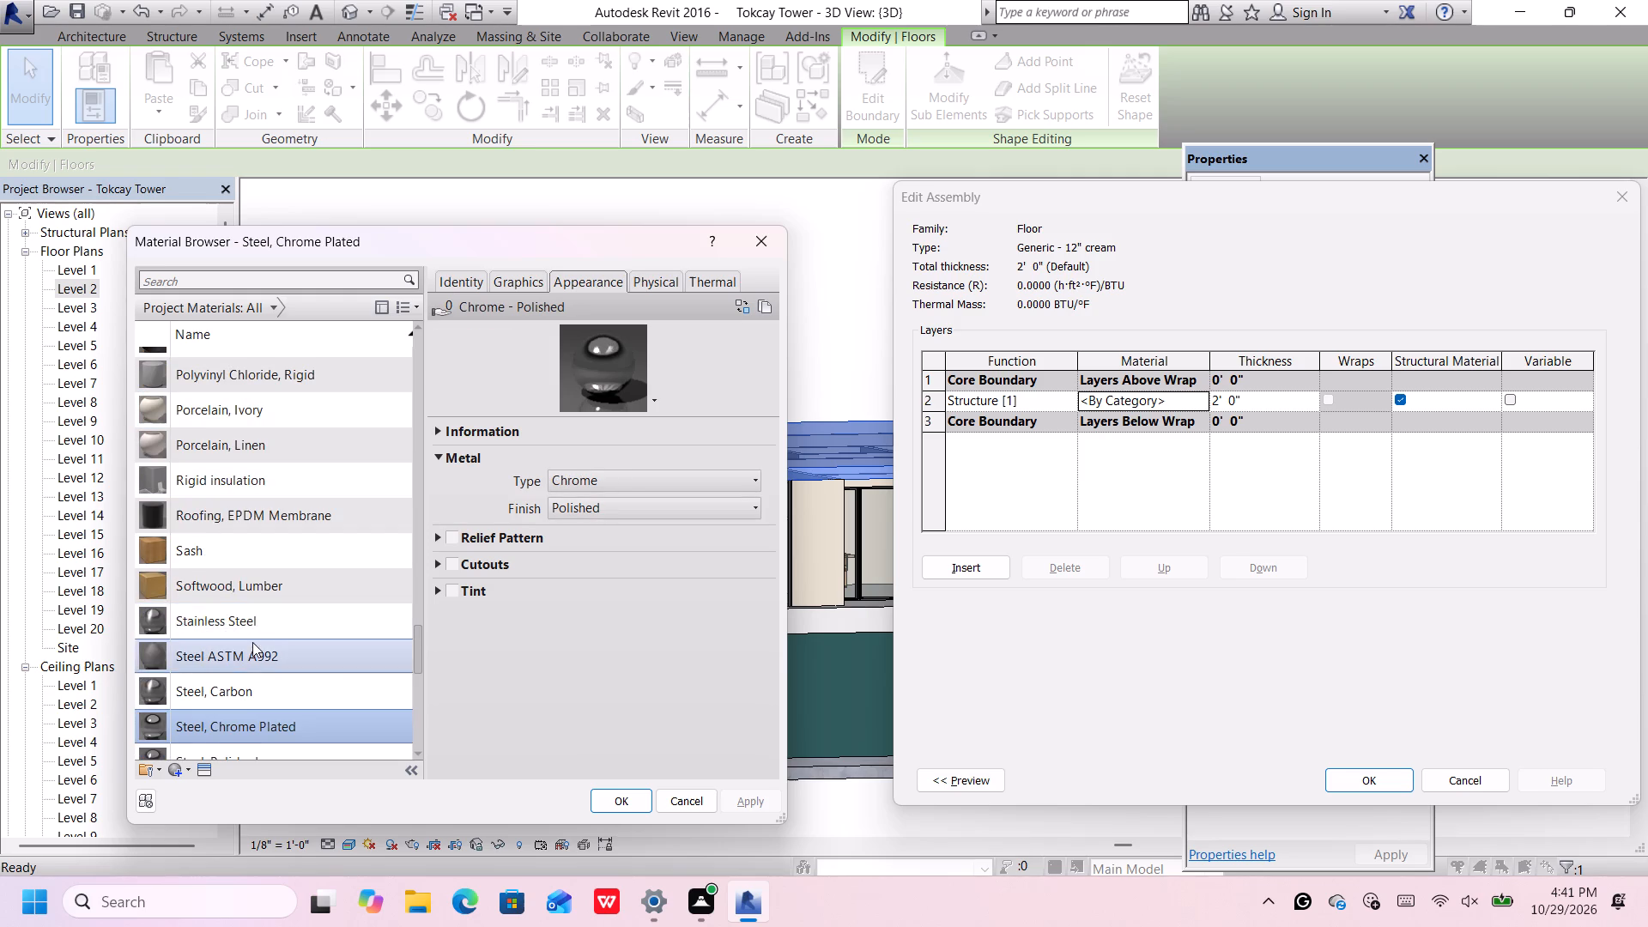
pyautogui.click(258, 694)
pyautogui.click(276, 662)
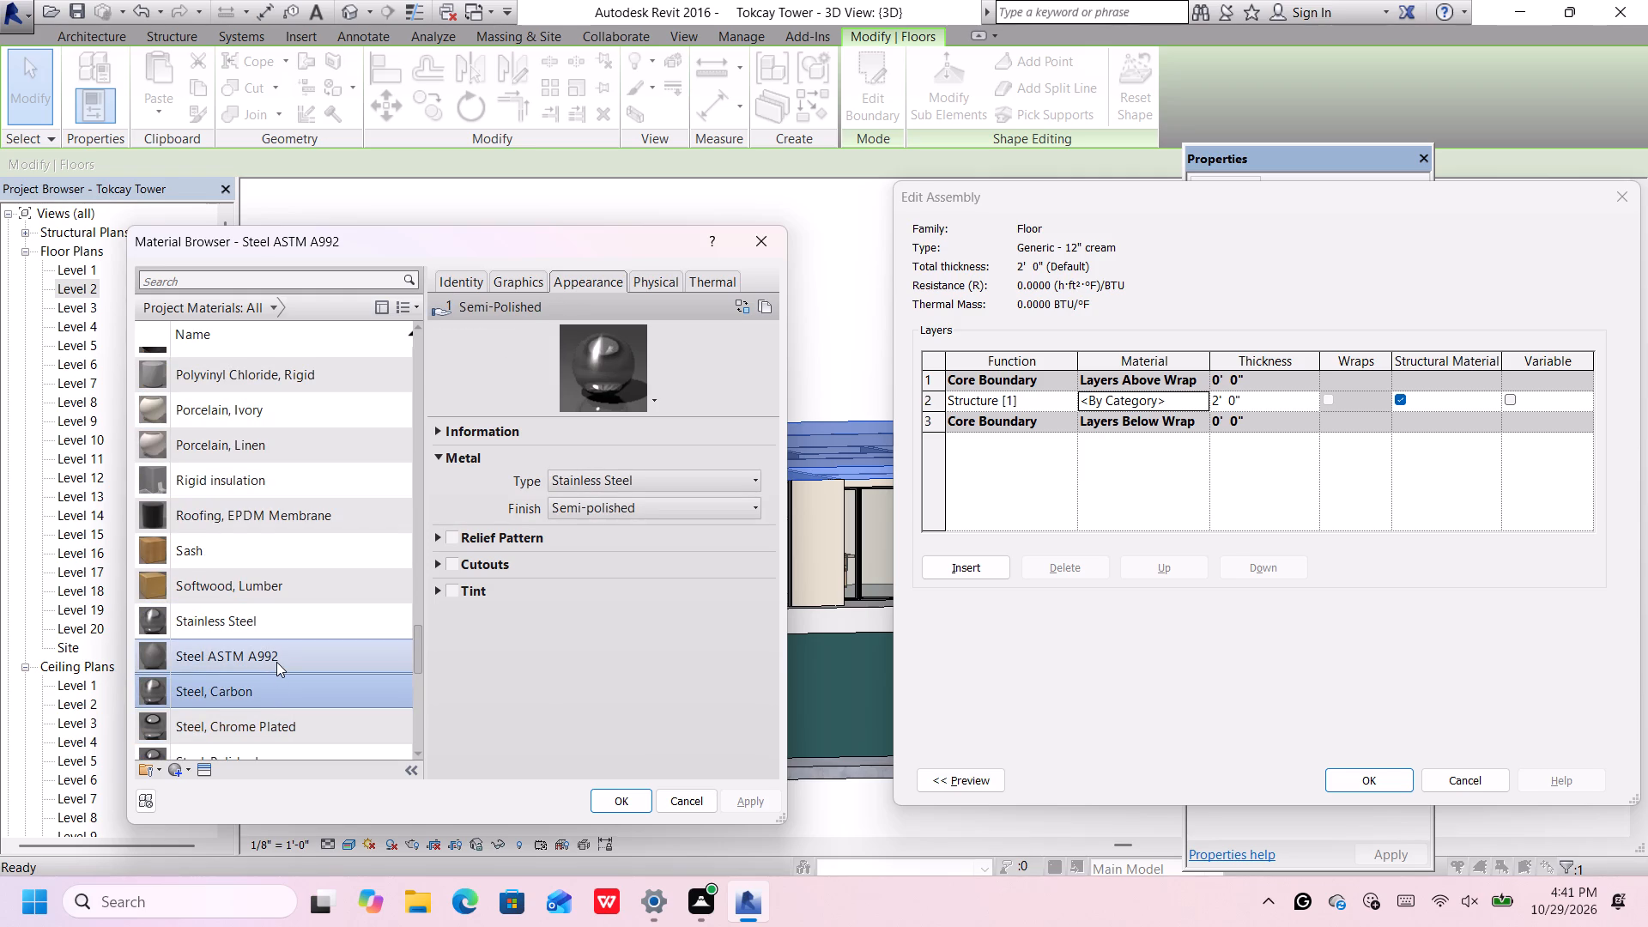
pyautogui.click(288, 619)
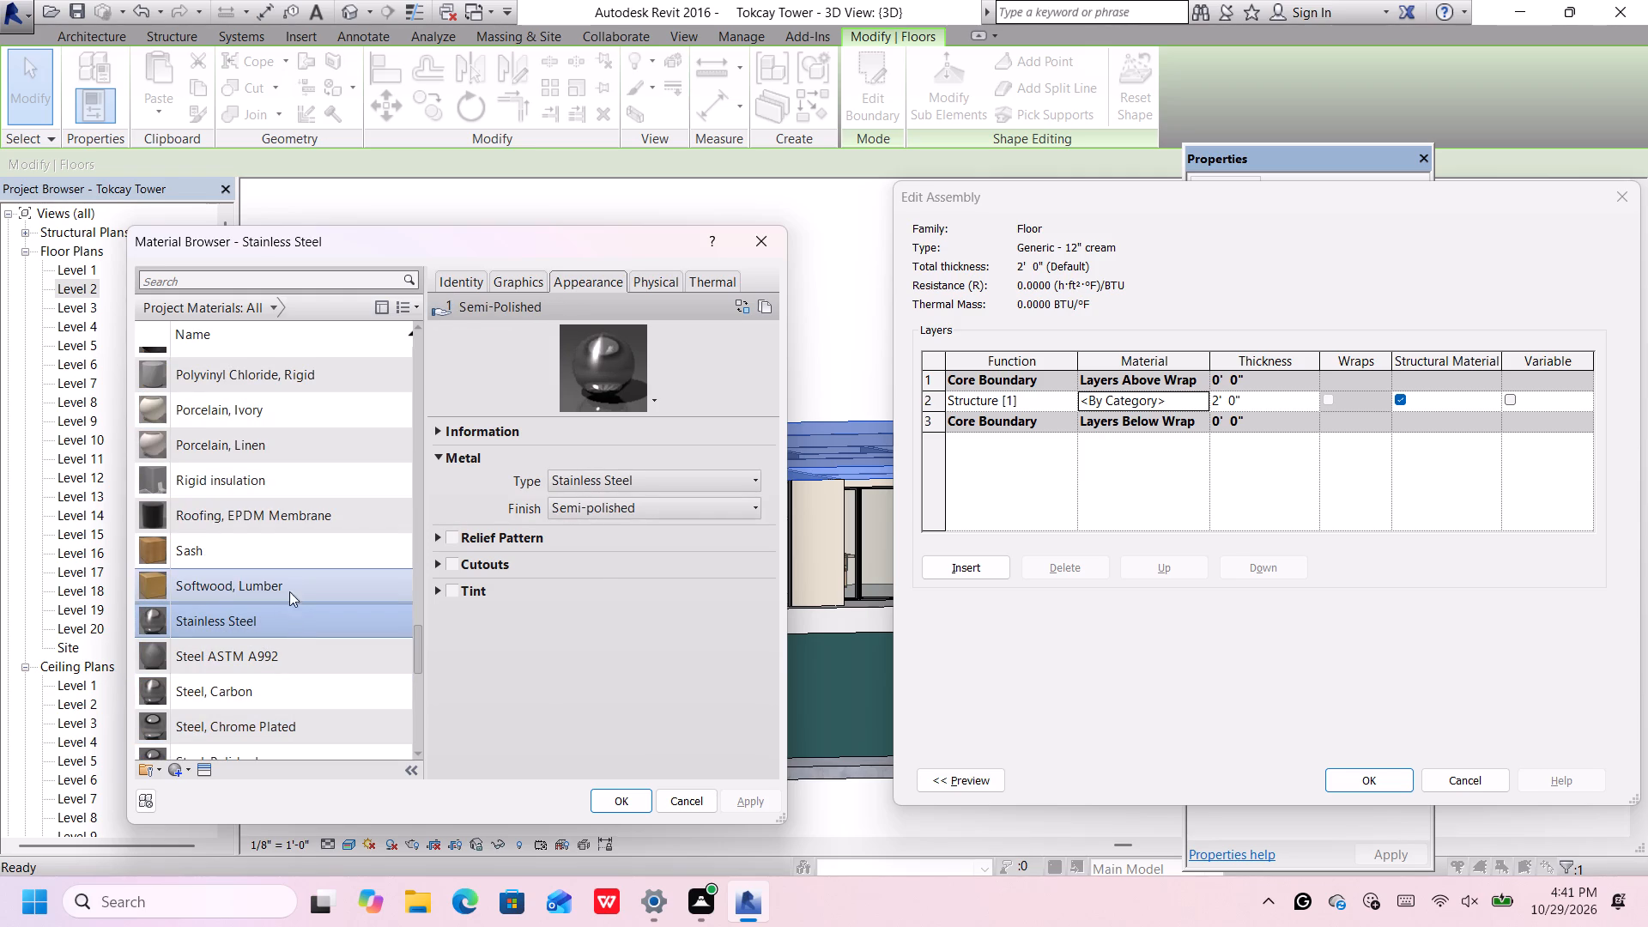
pyautogui.click(294, 585)
pyautogui.click(294, 551)
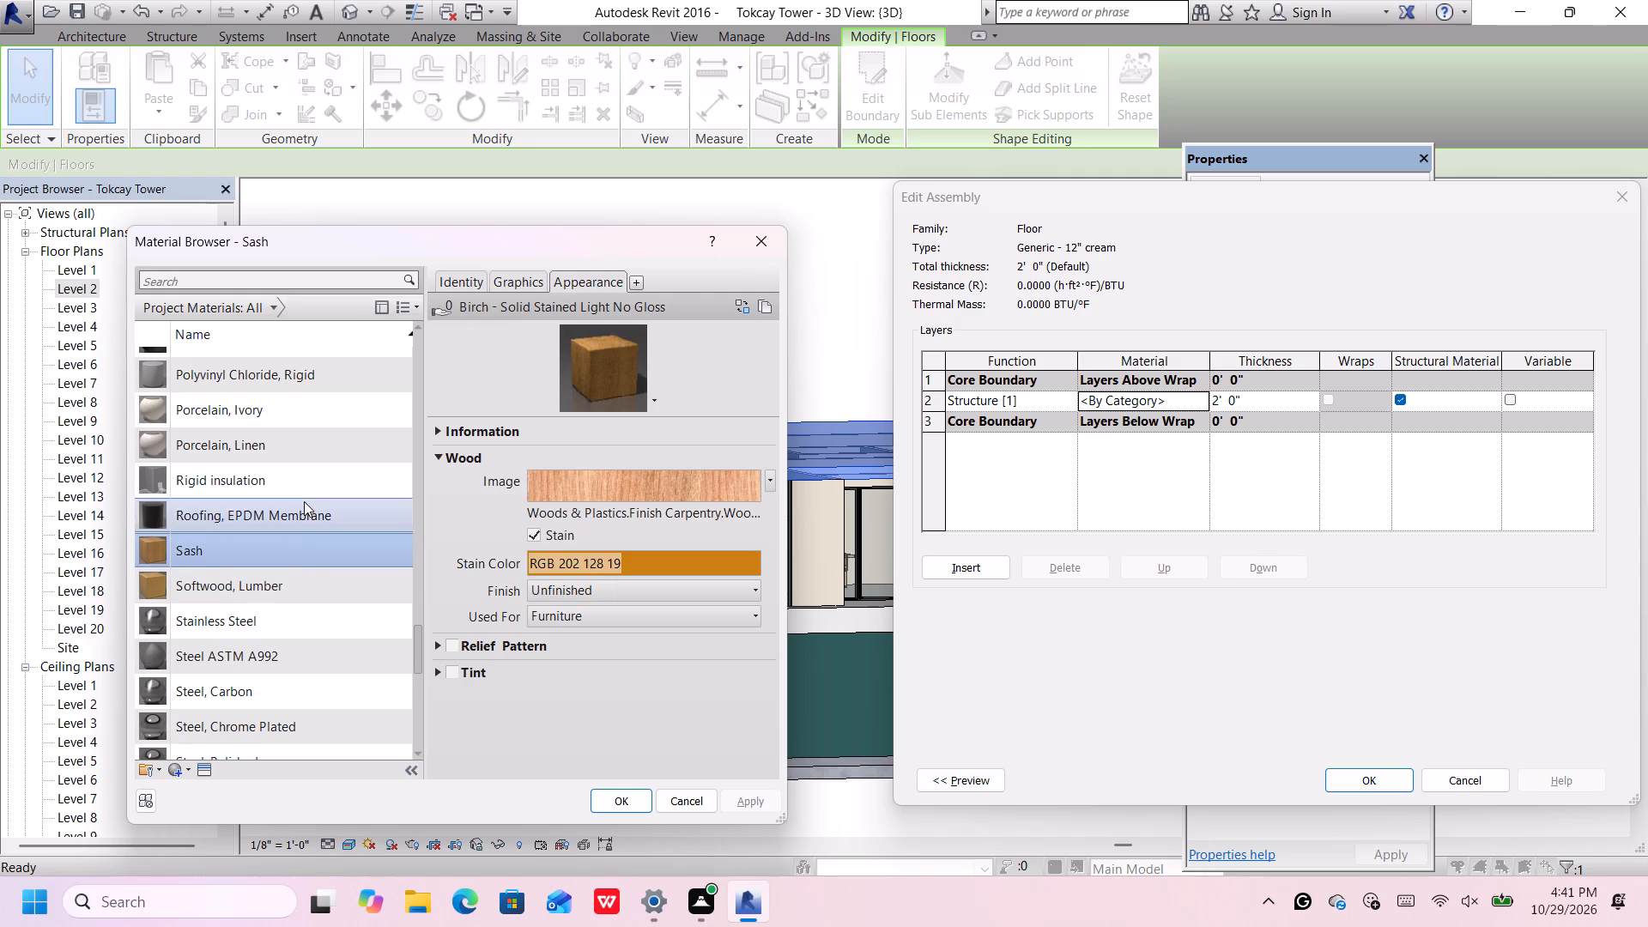
pyautogui.click(304, 501)
pyautogui.click(304, 480)
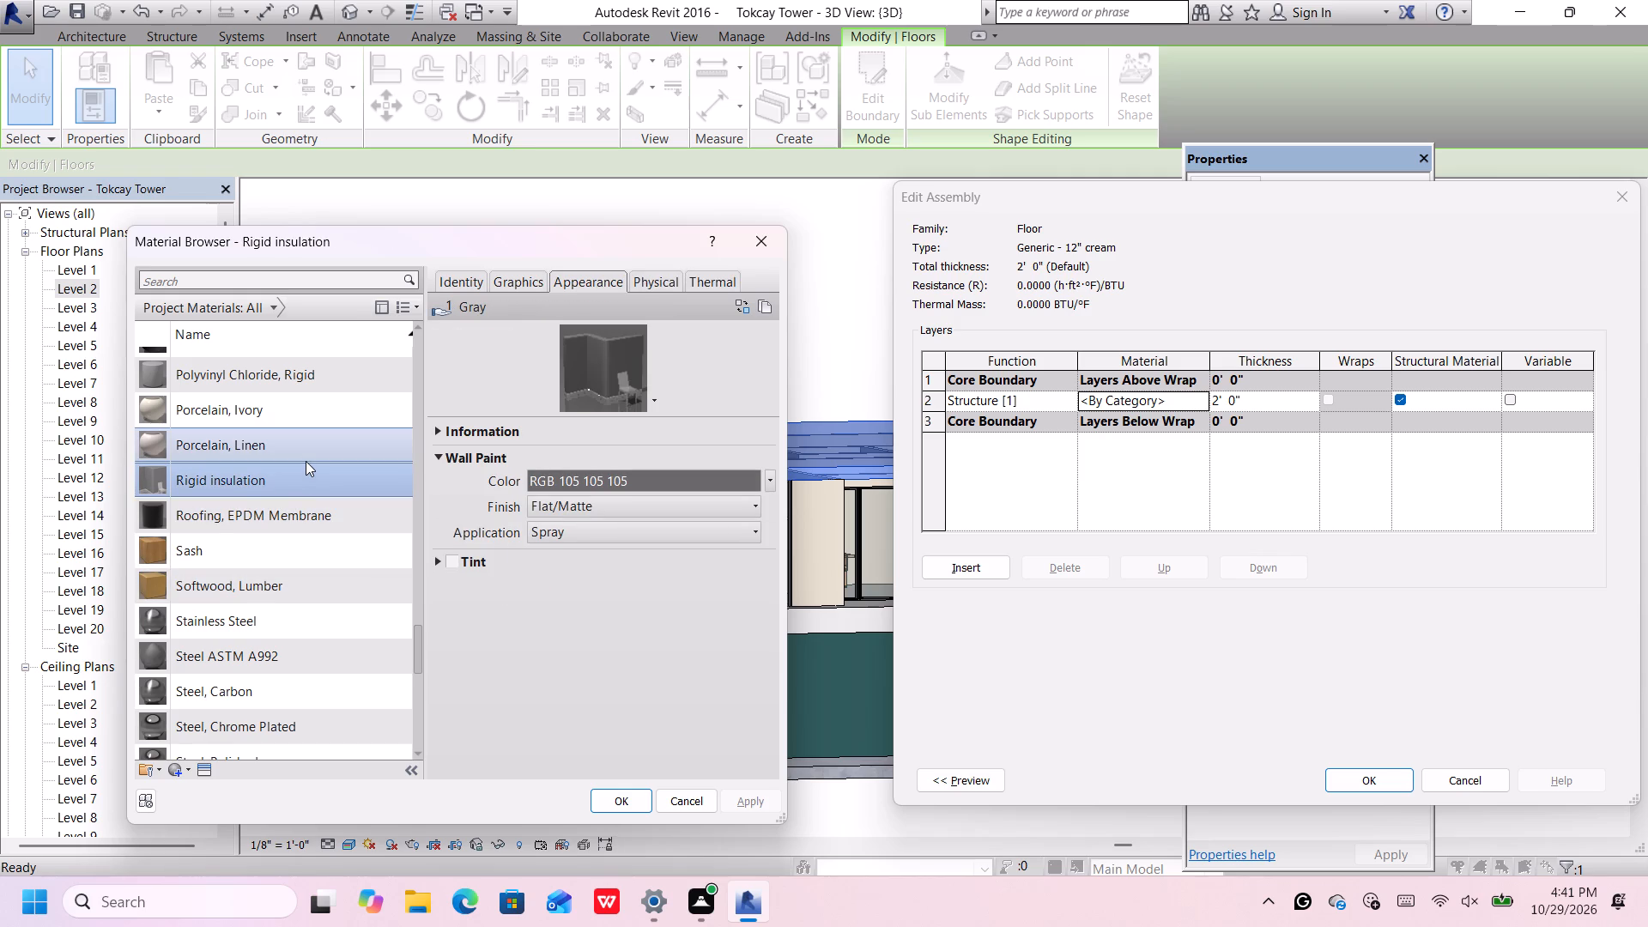
pyautogui.click(310, 448)
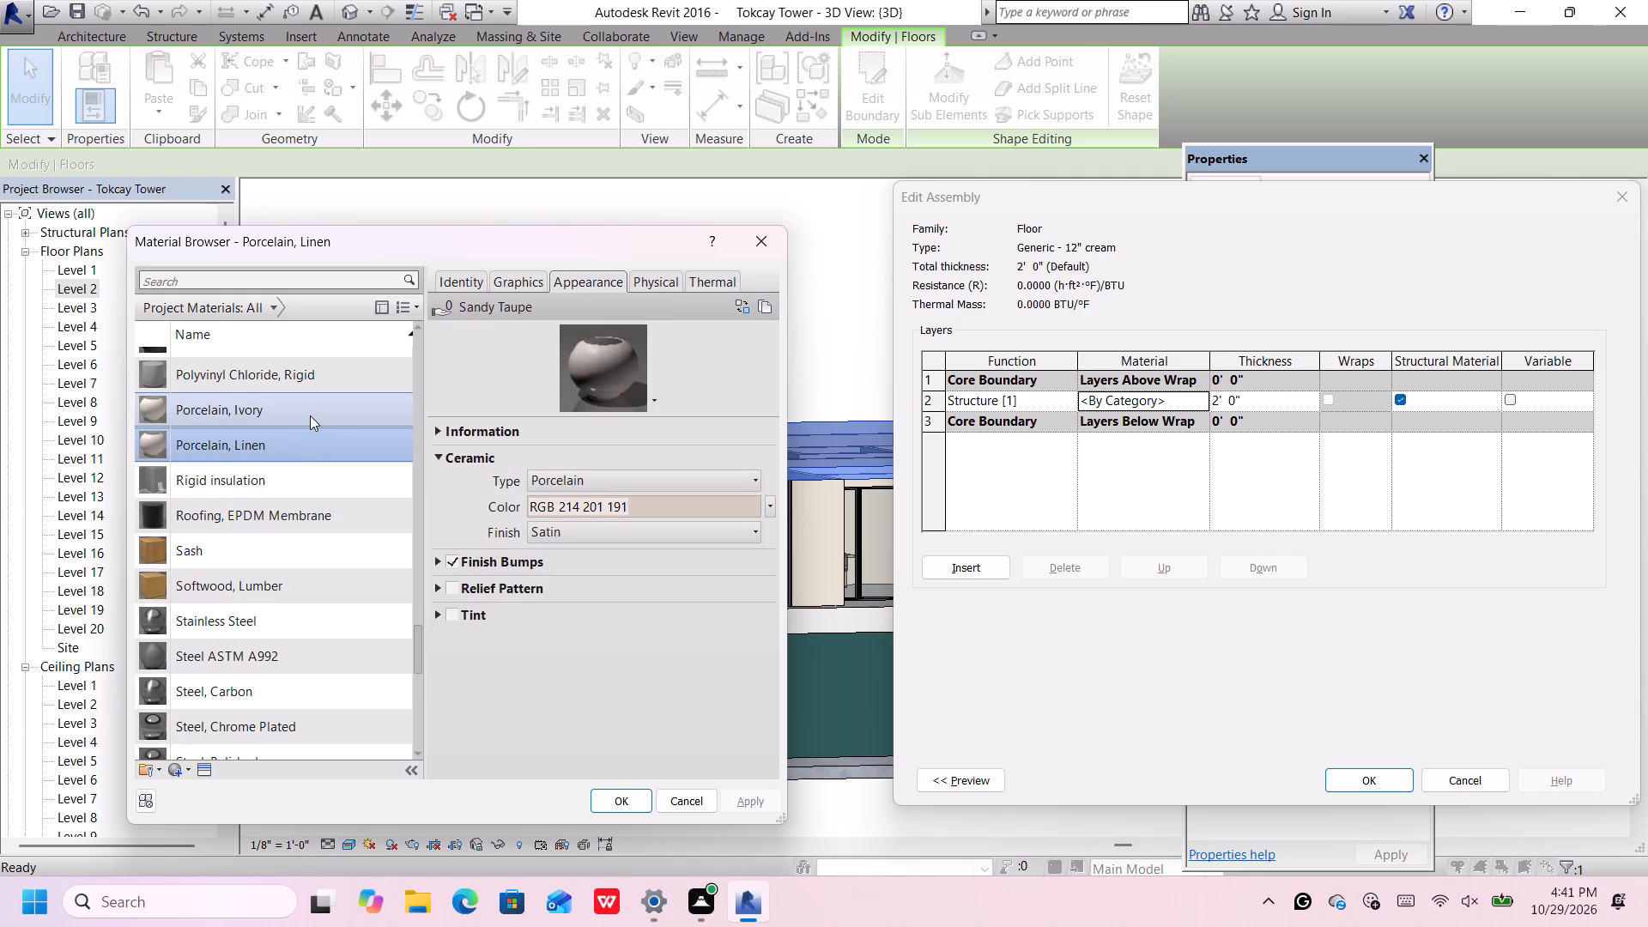
pyautogui.click(311, 415)
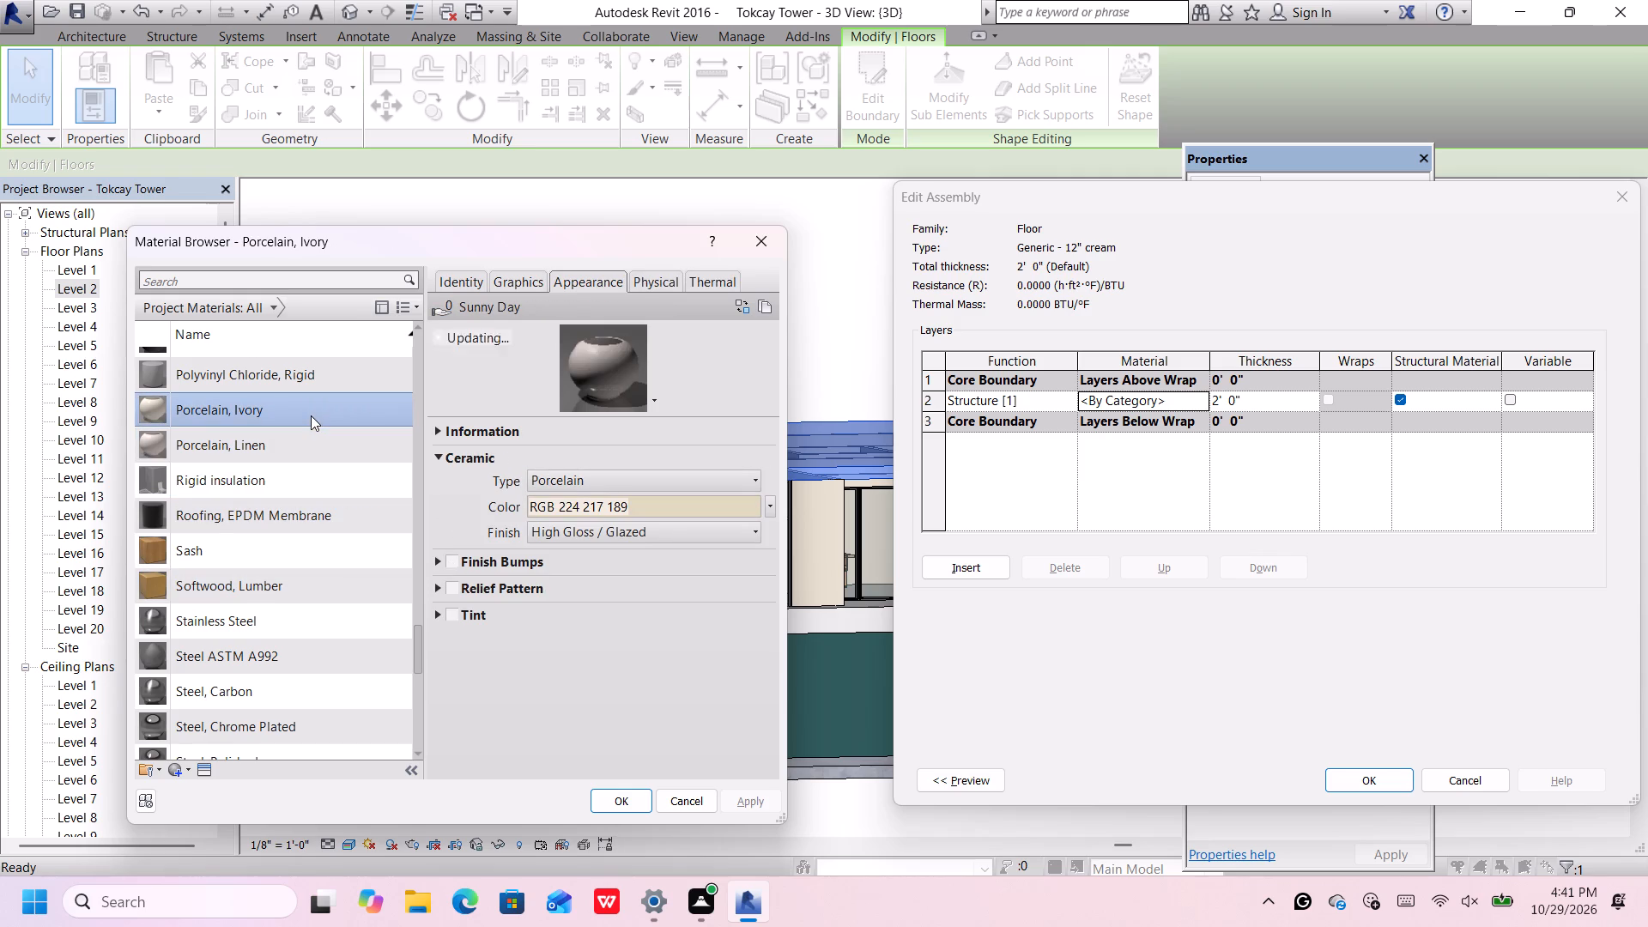
pyautogui.click(322, 377)
# Compare the appearances of the plywood, plastic and phase materials, from Plywood, Sheathing back to Phase - Demo.
pyautogui.scroll(1, 318, 391)
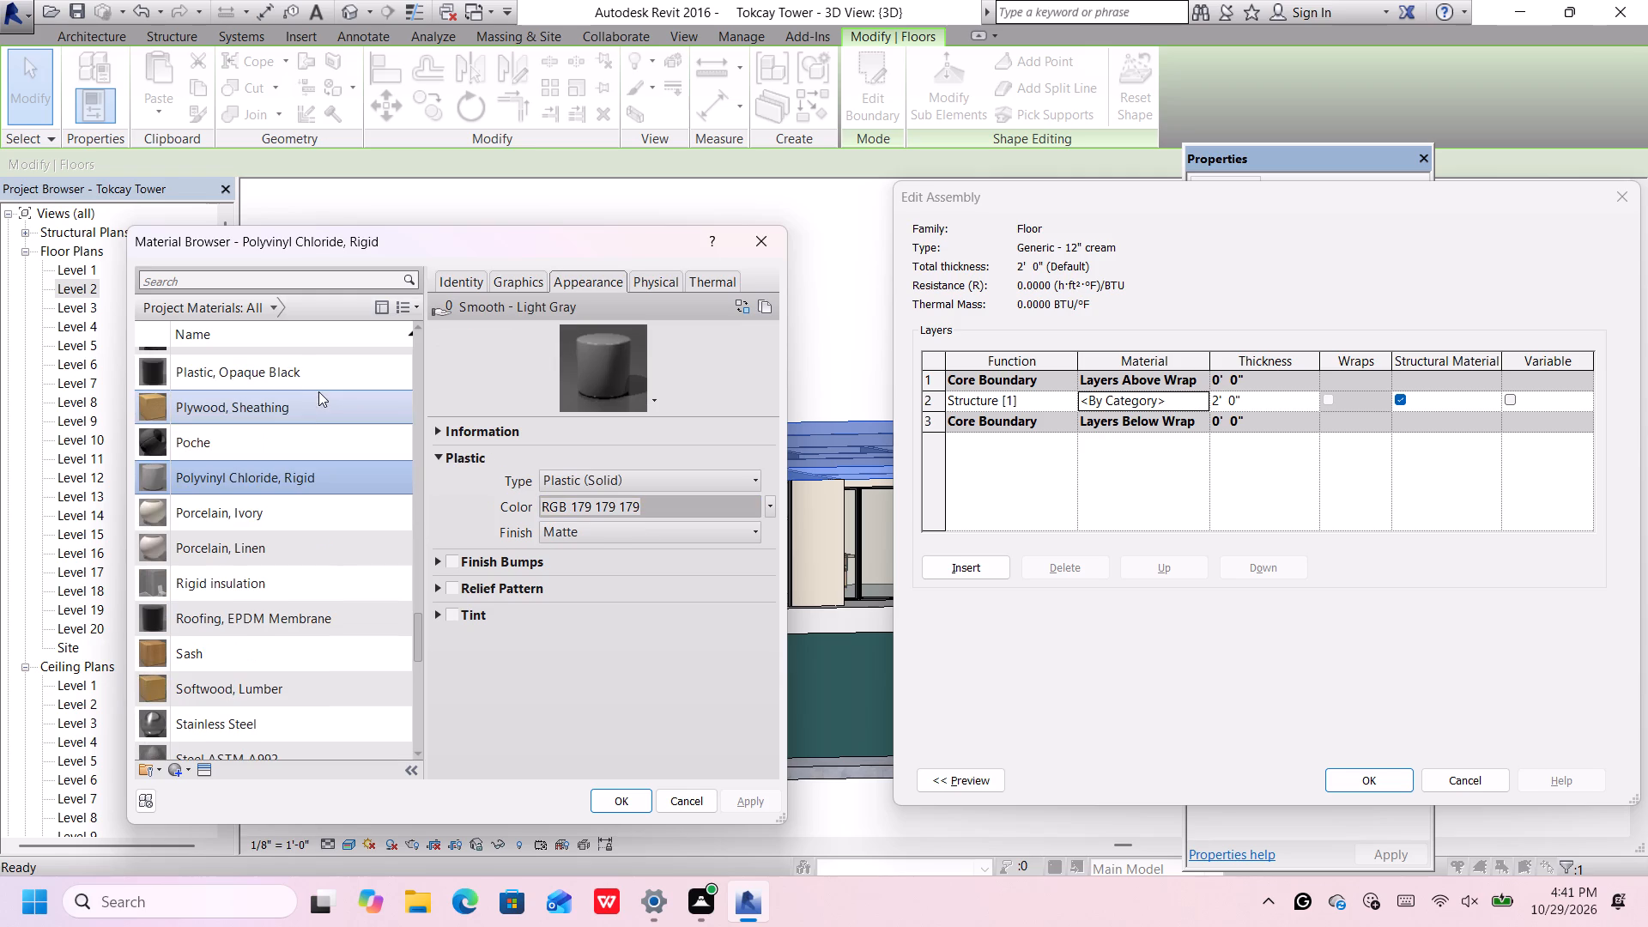
pyautogui.click(310, 427)
pyautogui.click(316, 409)
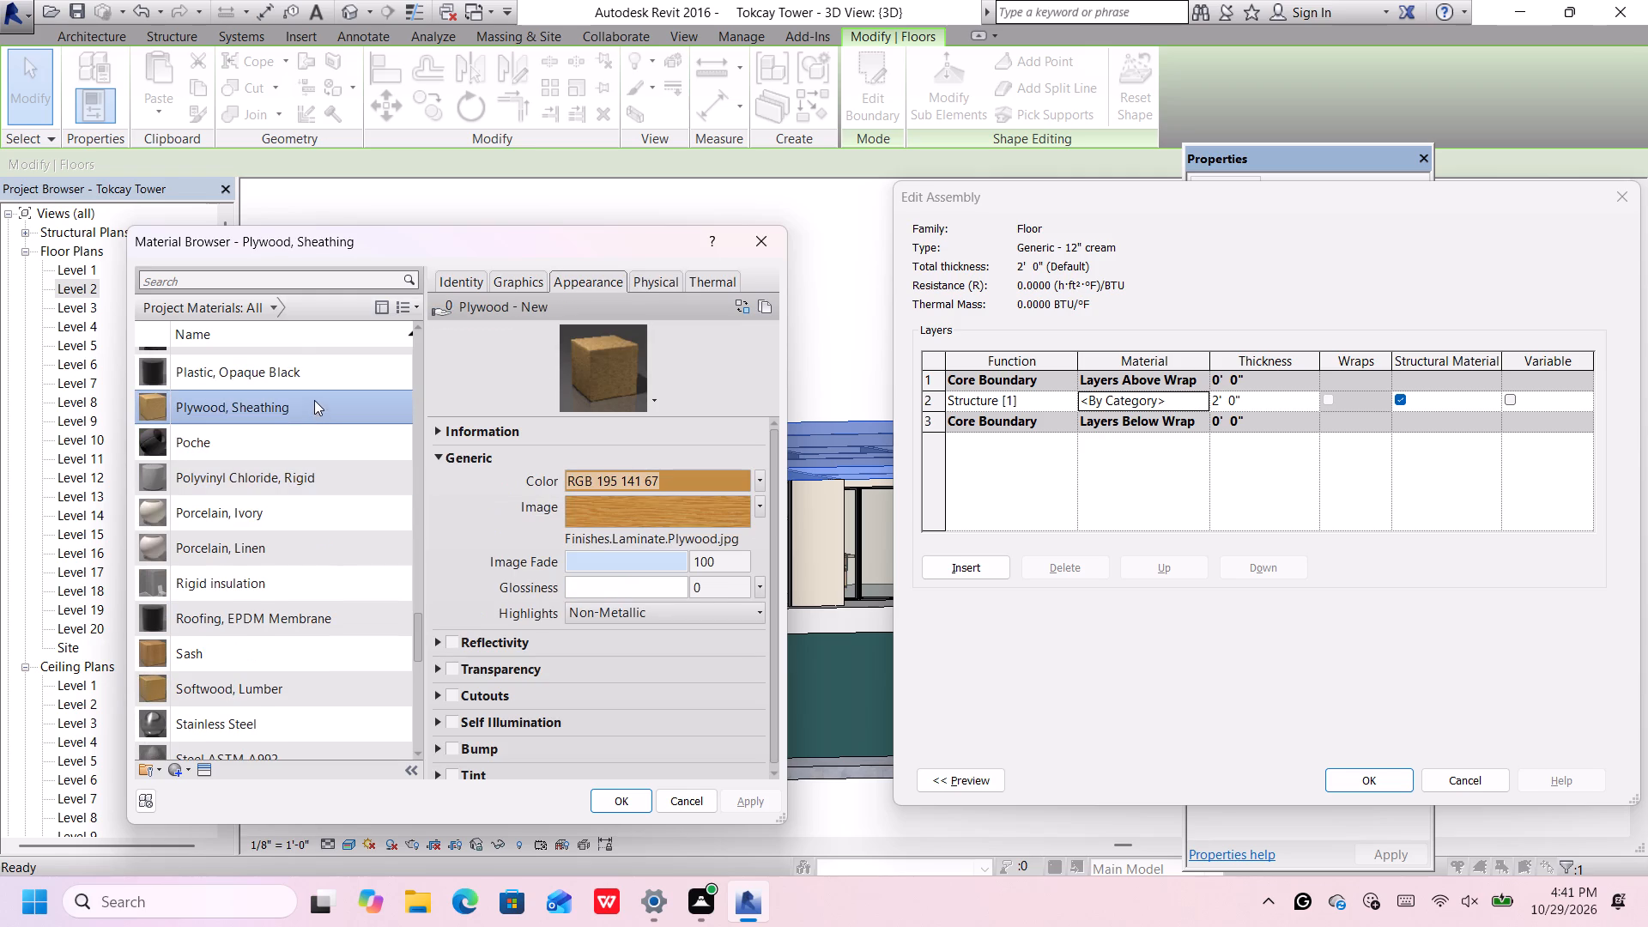
pyautogui.scroll(2, 314, 399)
pyautogui.click(270, 588)
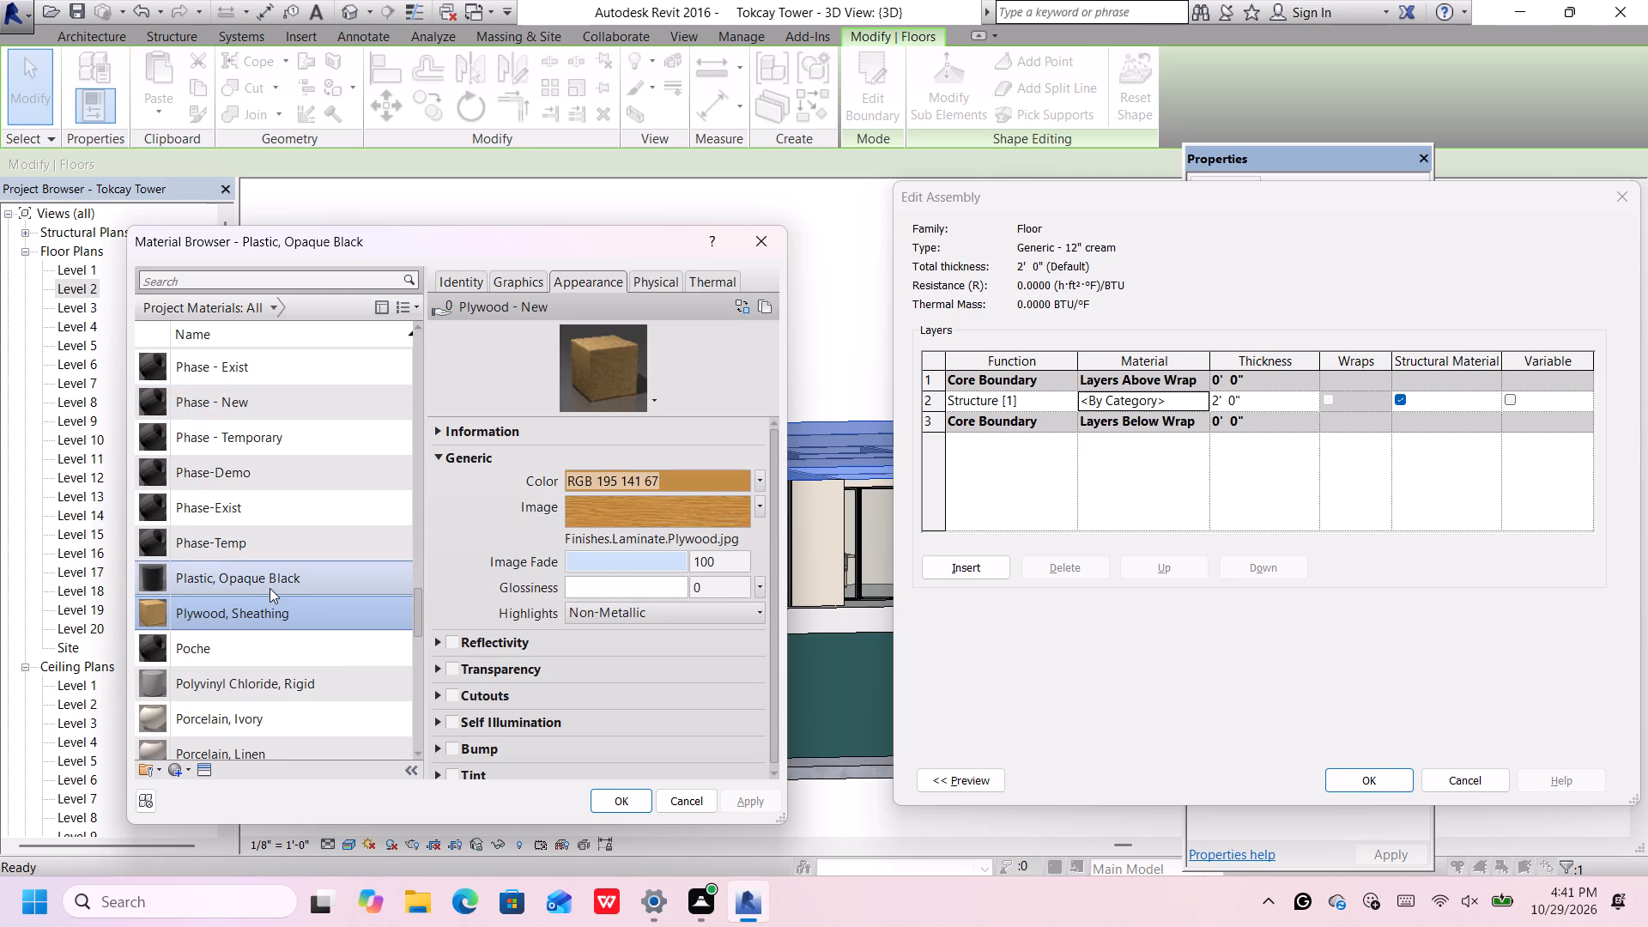
pyautogui.click(279, 546)
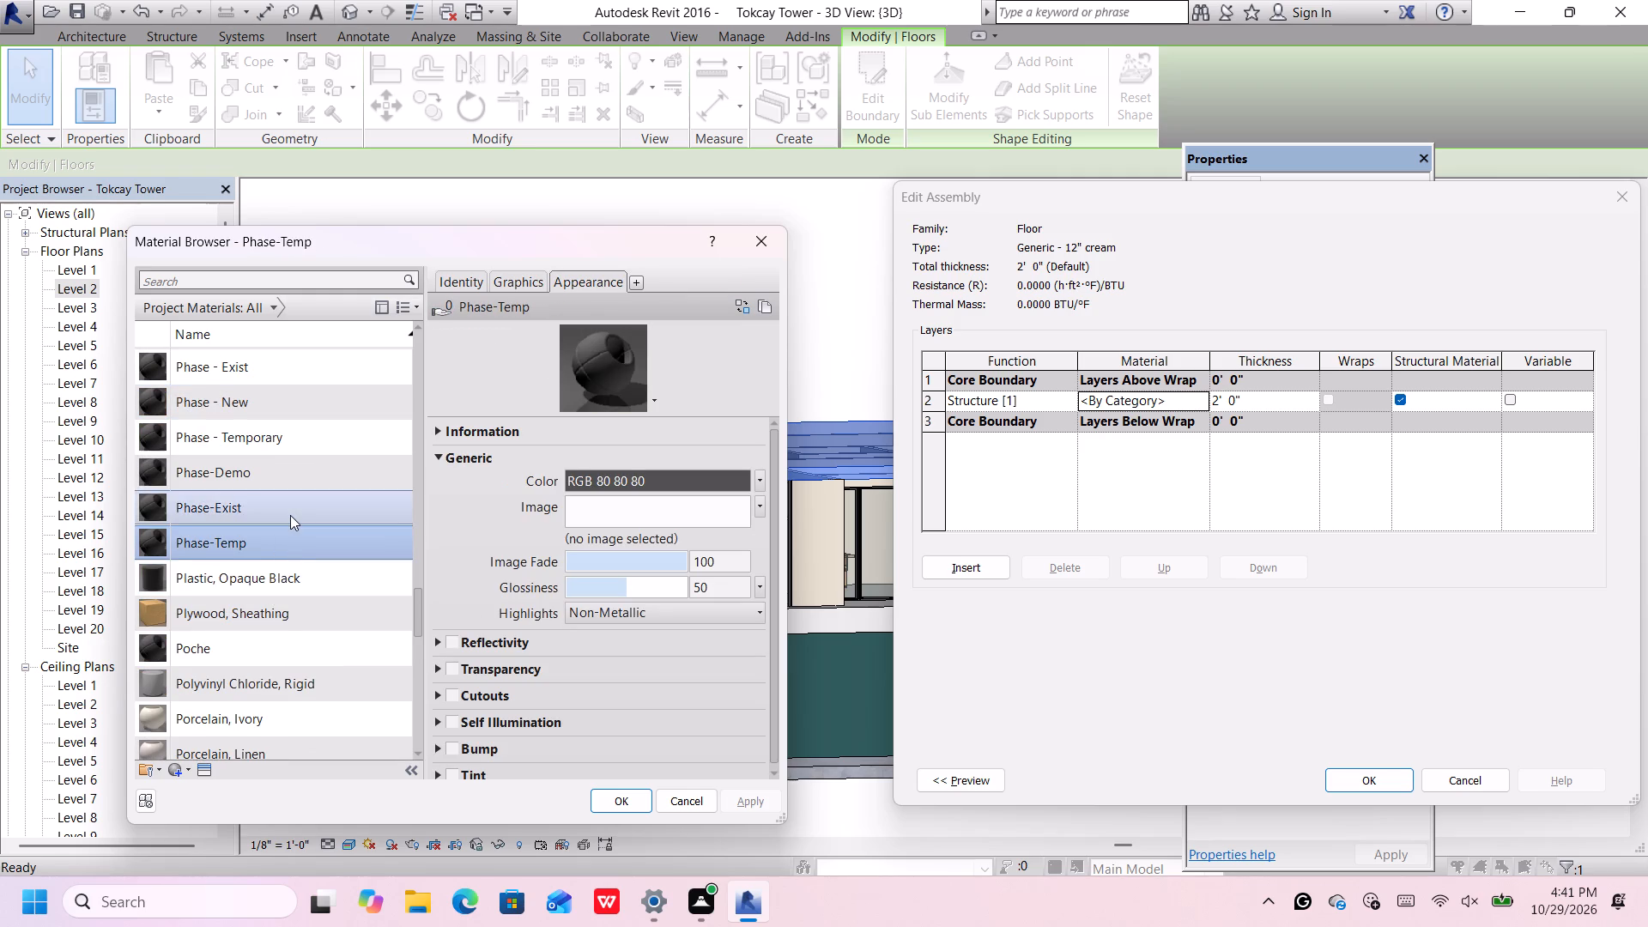
pyautogui.click(290, 515)
pyautogui.click(297, 476)
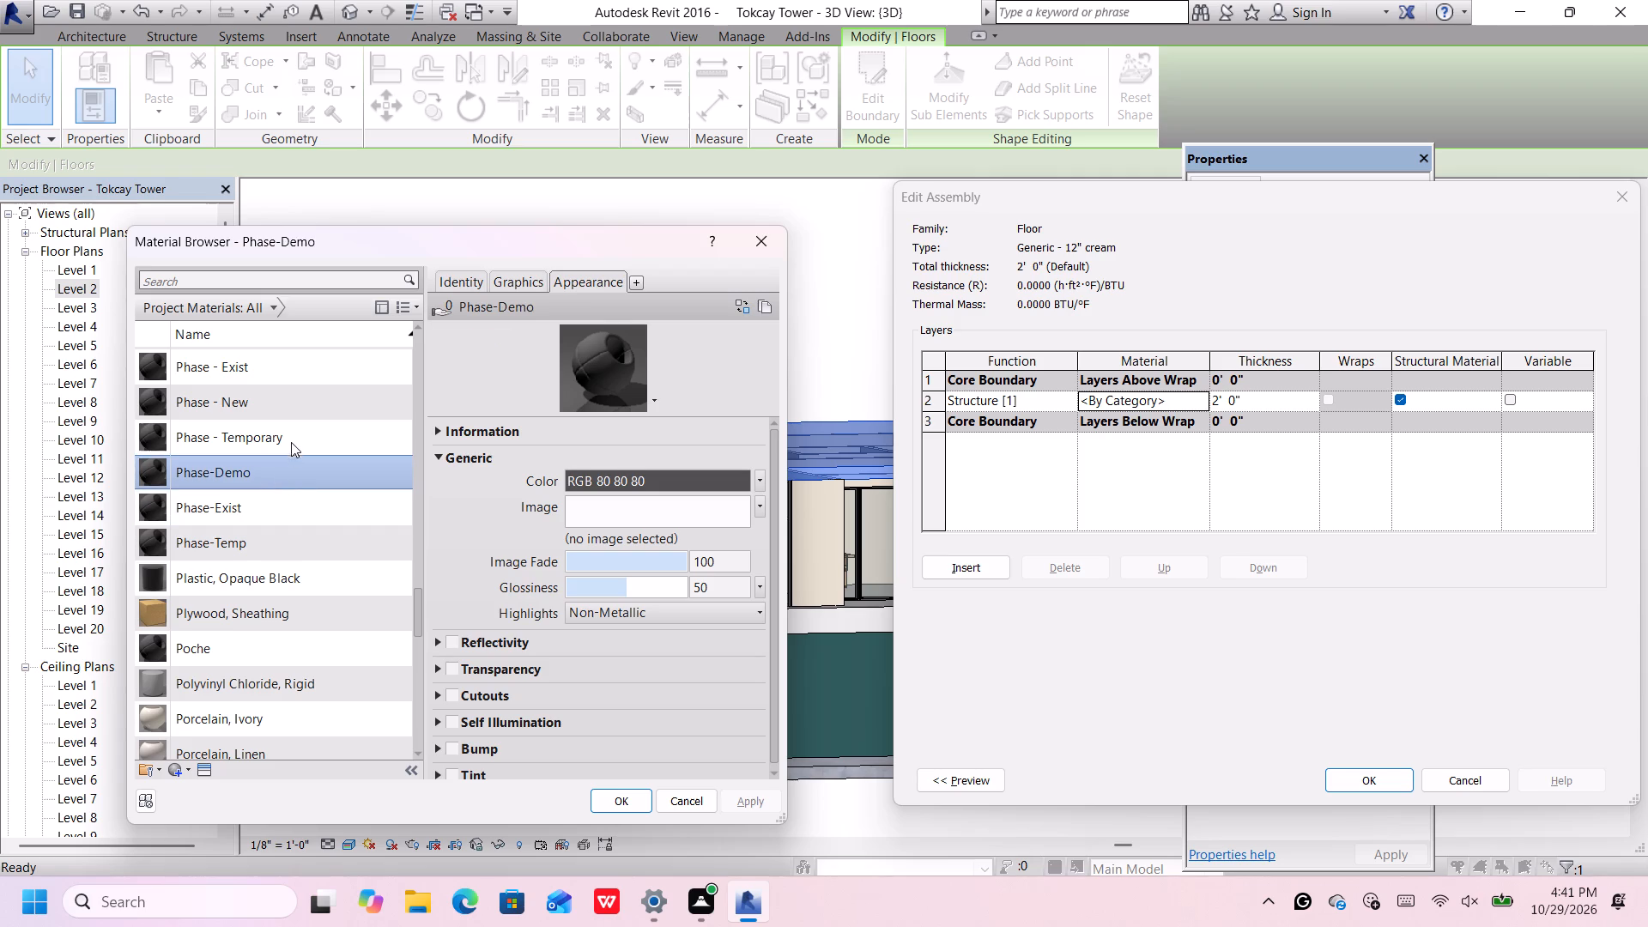
pyautogui.click(294, 436)
pyautogui.scroll(1, 294, 436)
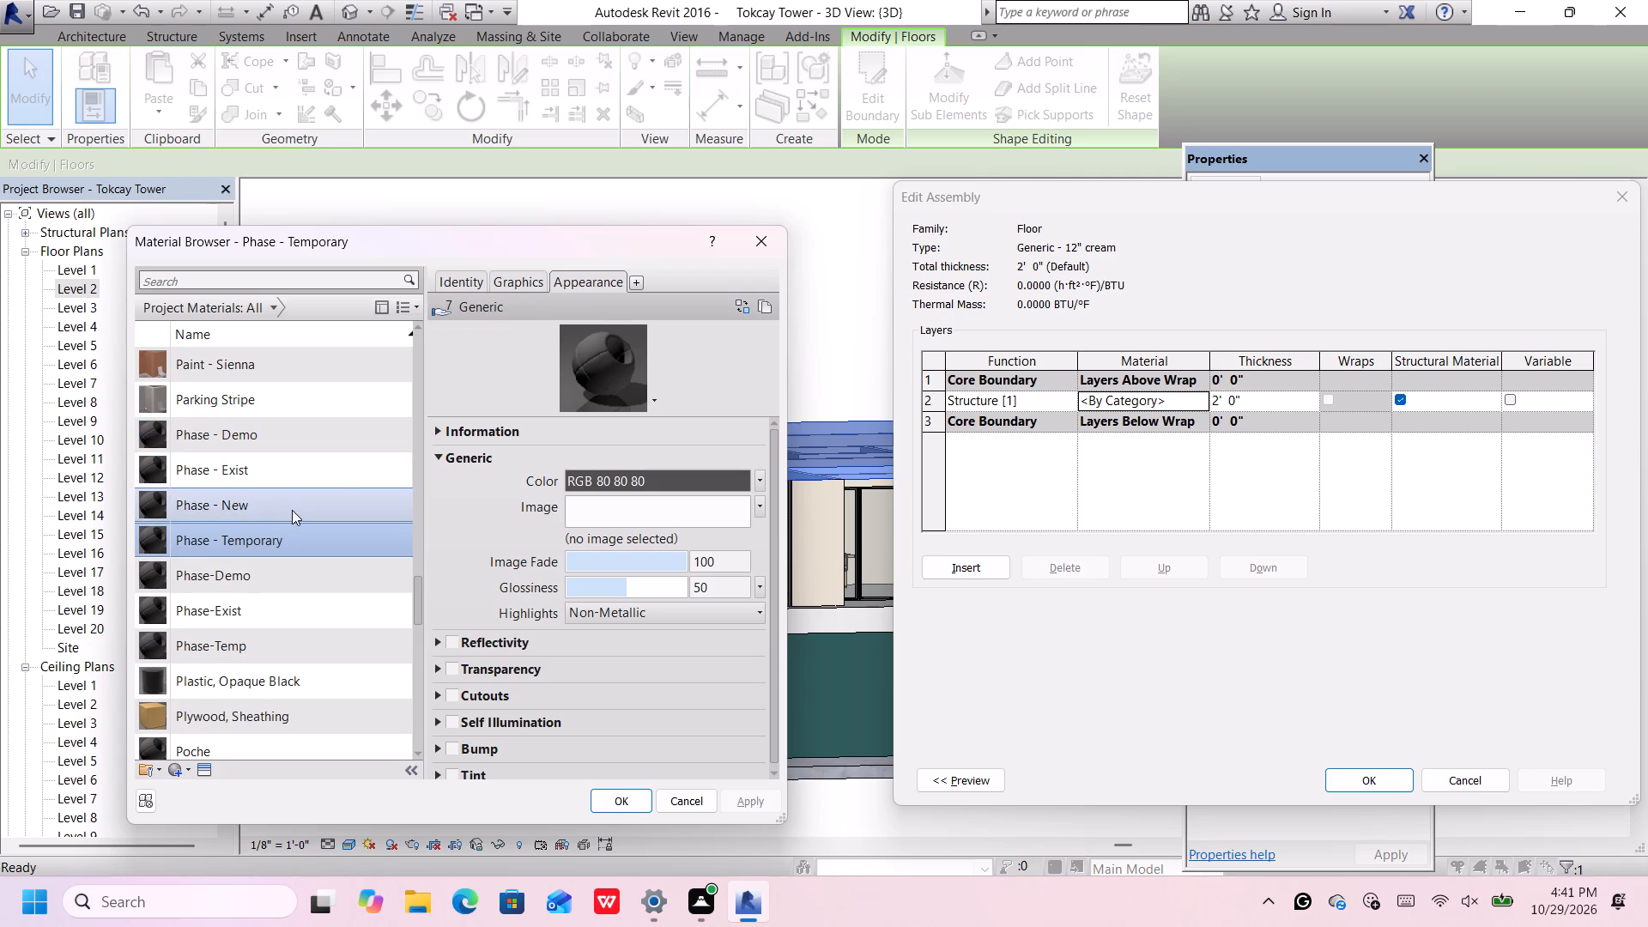
pyautogui.click(292, 510)
pyautogui.click(294, 482)
pyautogui.click(300, 445)
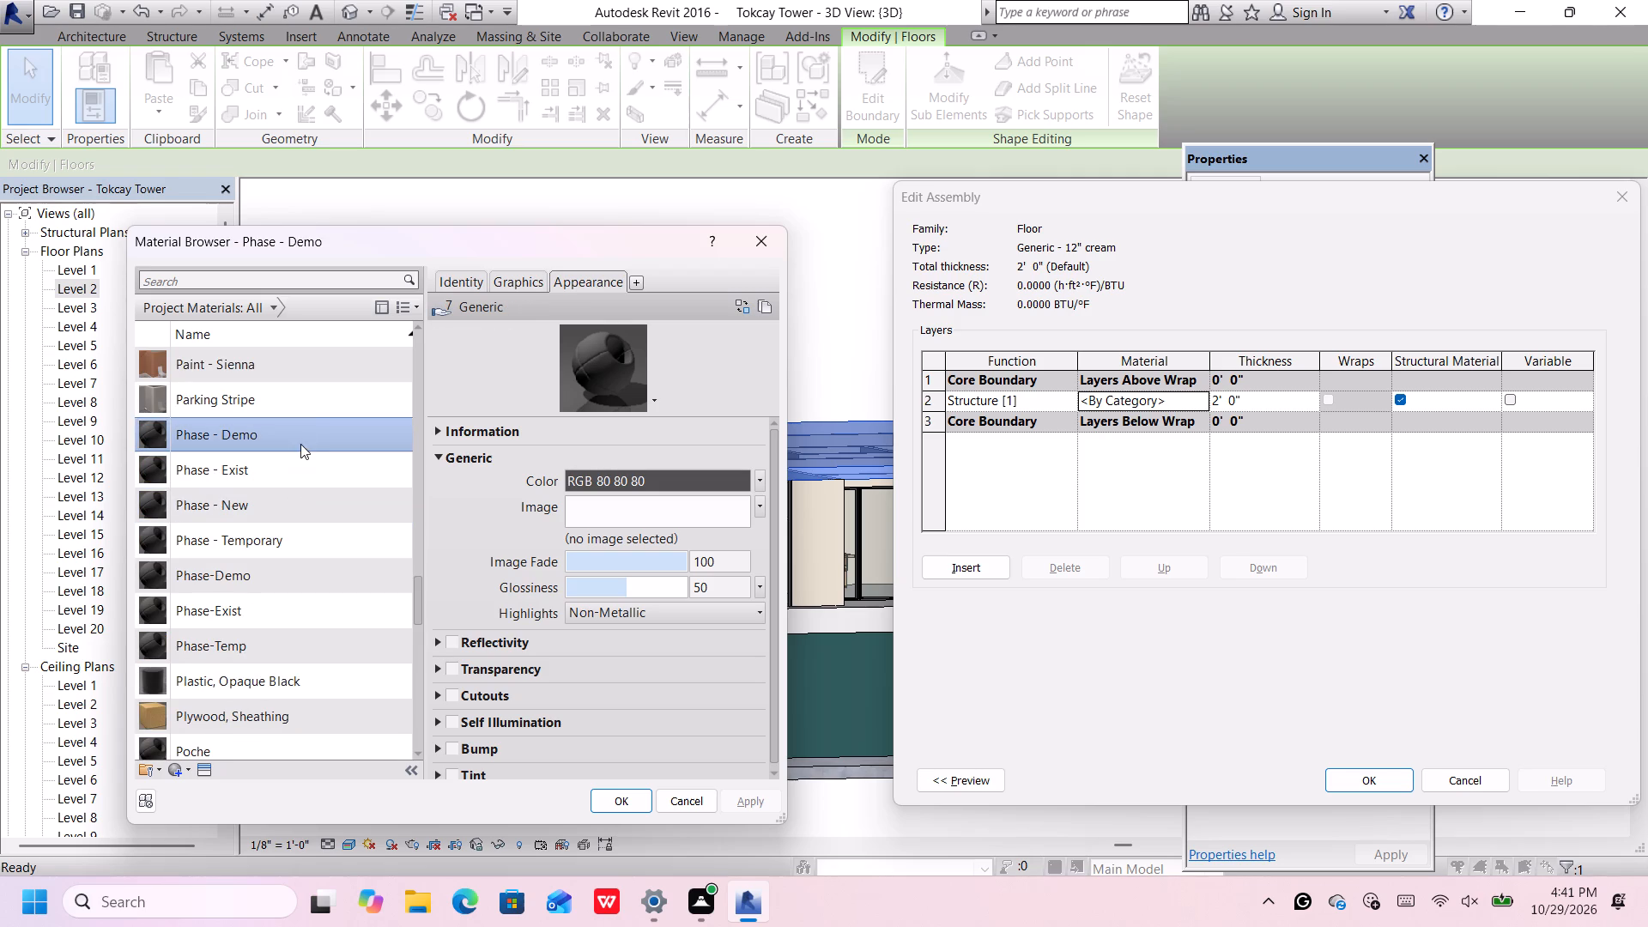
# Assign the Parking Stripe material to the structure layer of the Generic - 12" cream floor type and accept the type changes.
pyautogui.click(312, 403)
pyautogui.scroll(1, 312, 407)
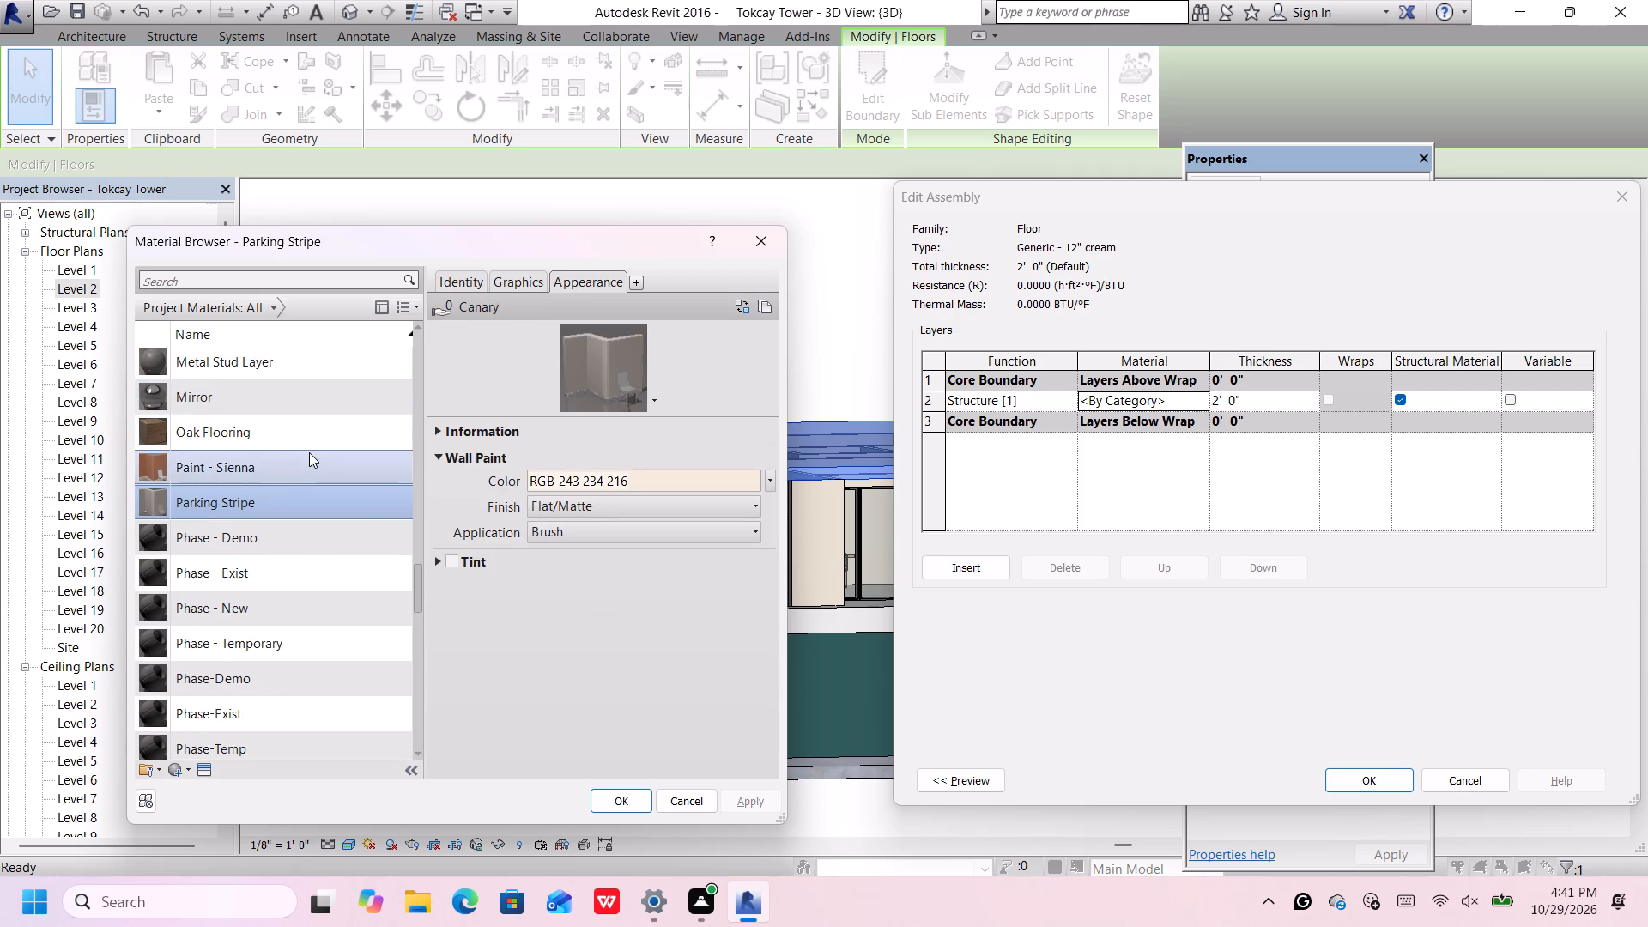
pyautogui.click(615, 798)
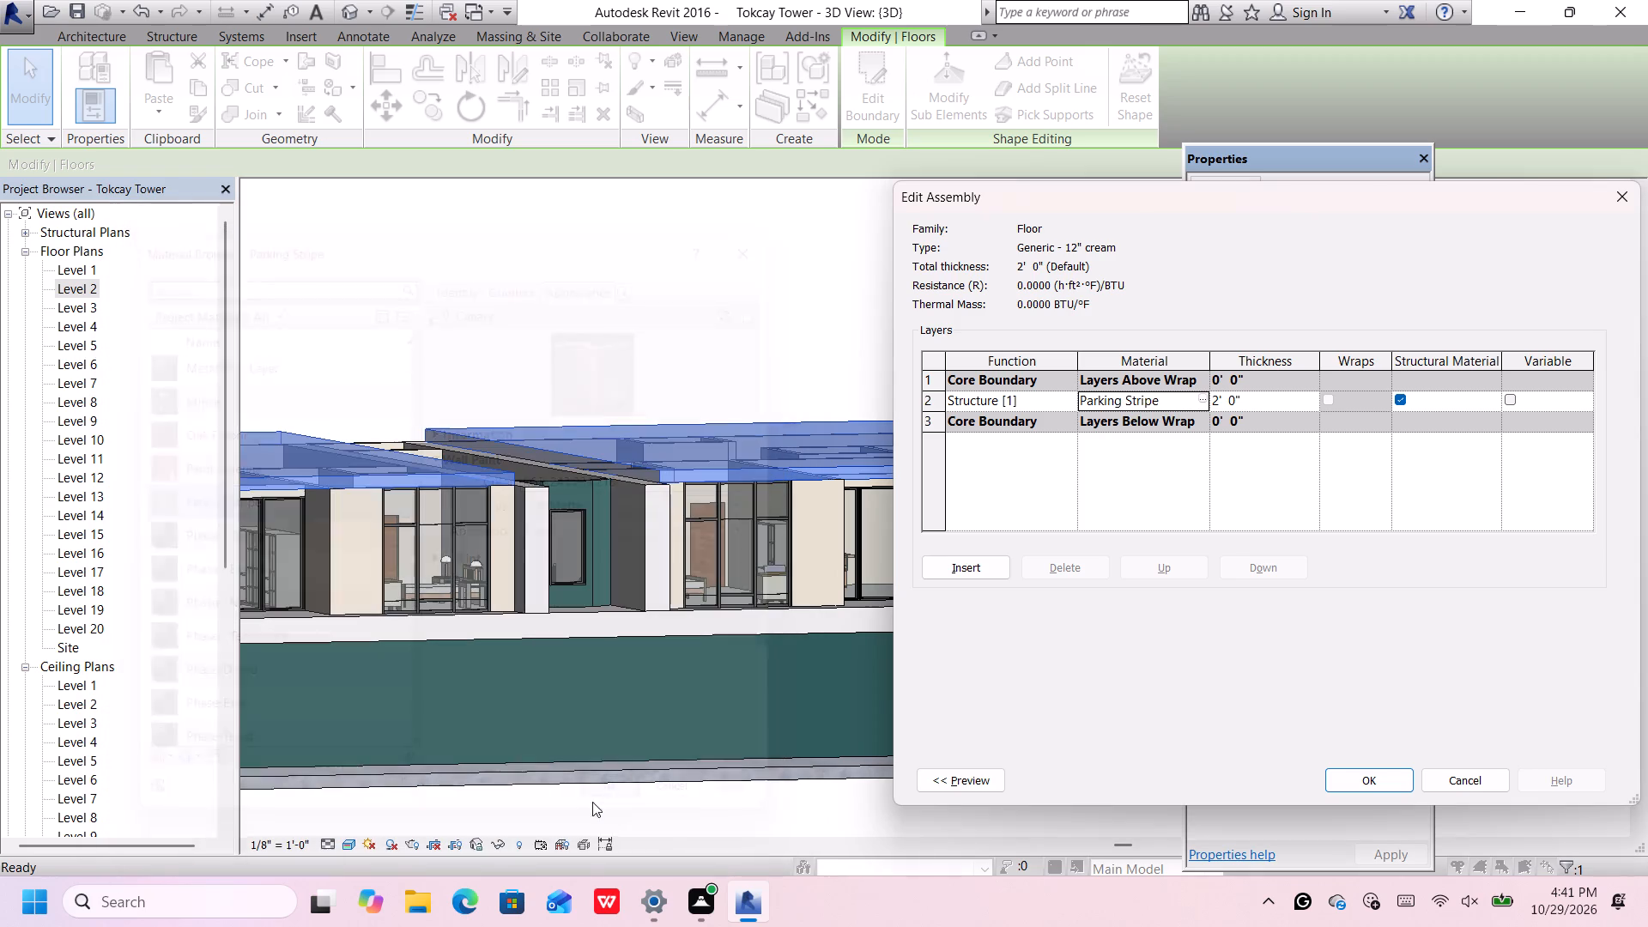
pyautogui.click(1360, 783)
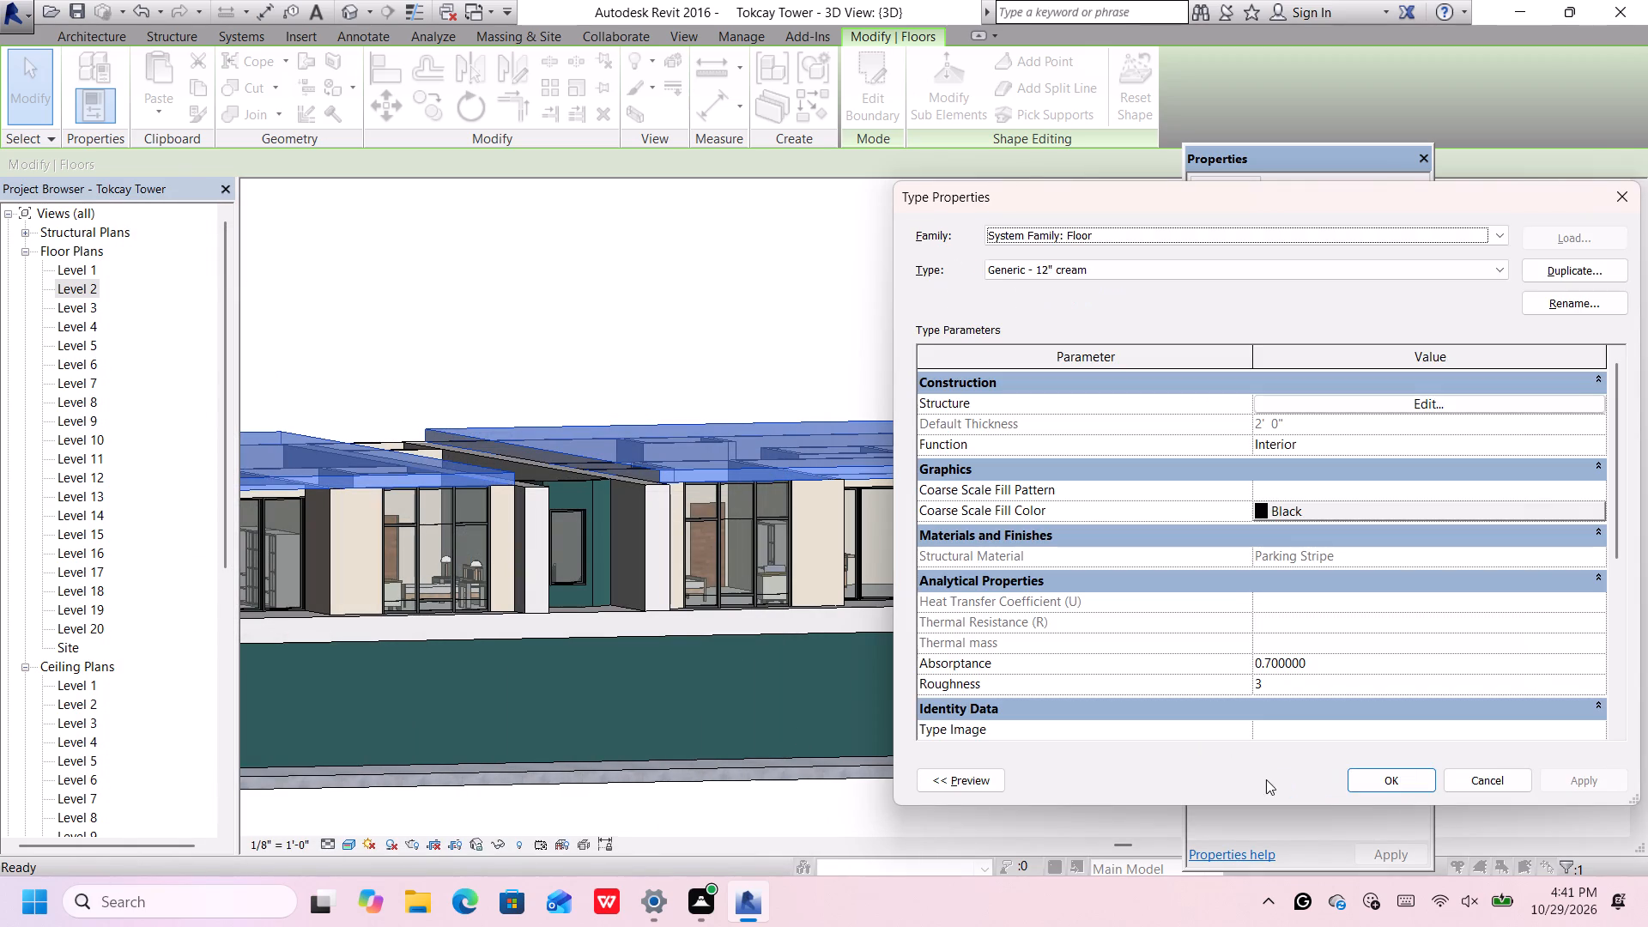
pyautogui.click(1396, 780)
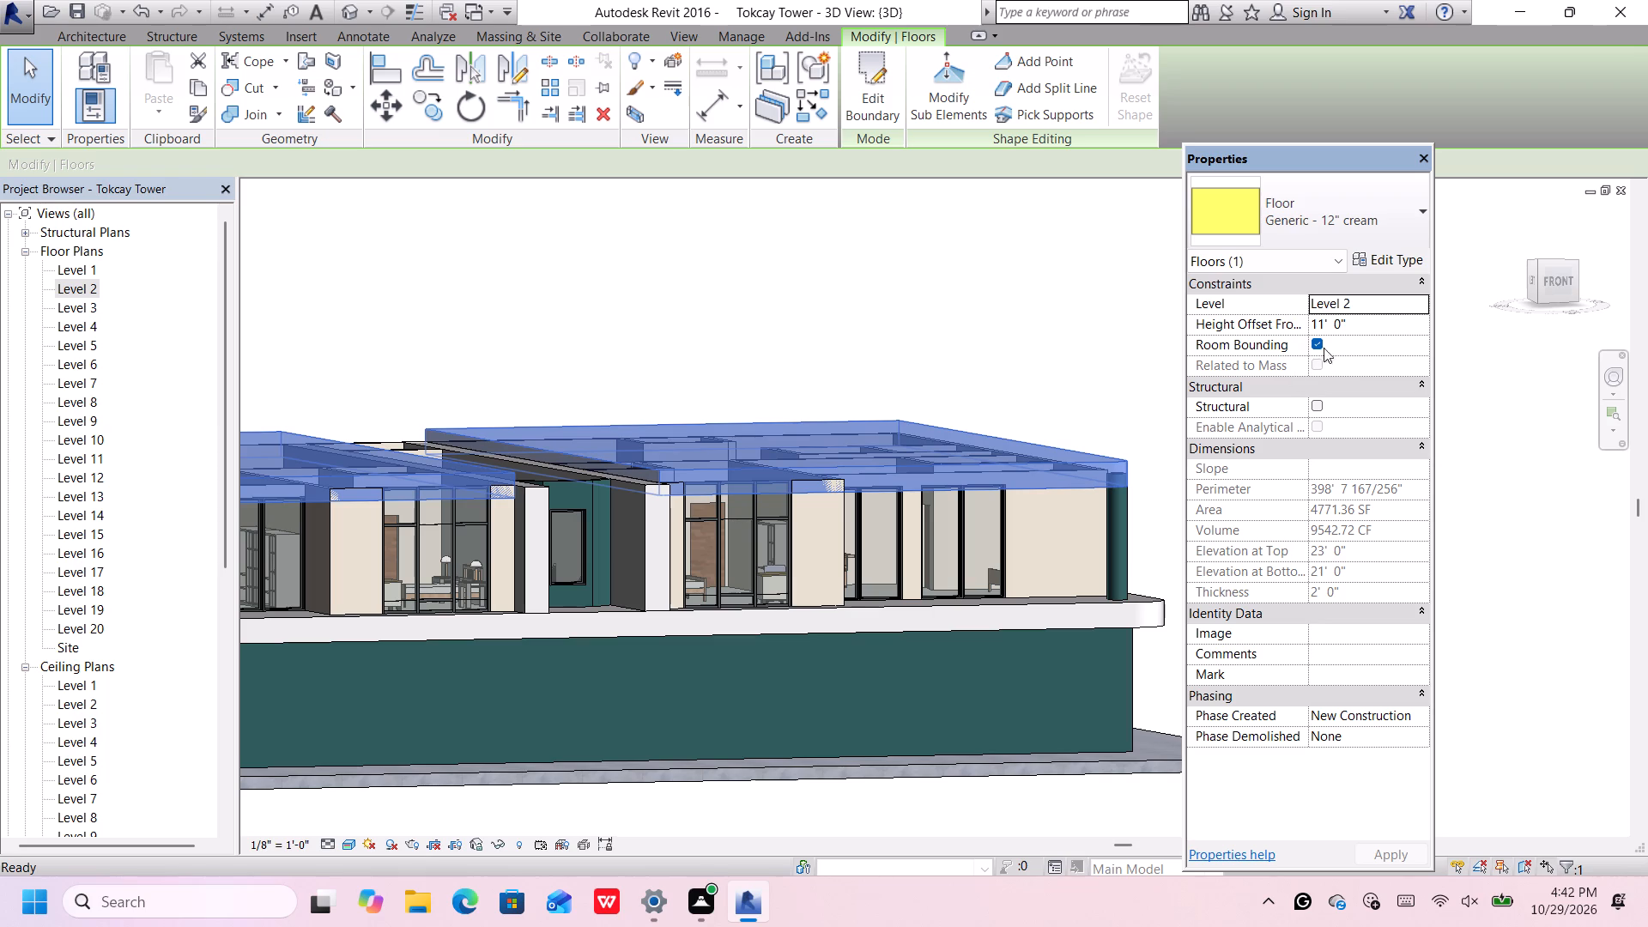
# Set the height offset from Level 2 of the cream slab above both apartments to 12' 0".
pyautogui.click(1360, 324)
pyautogui.press('BackSpace')
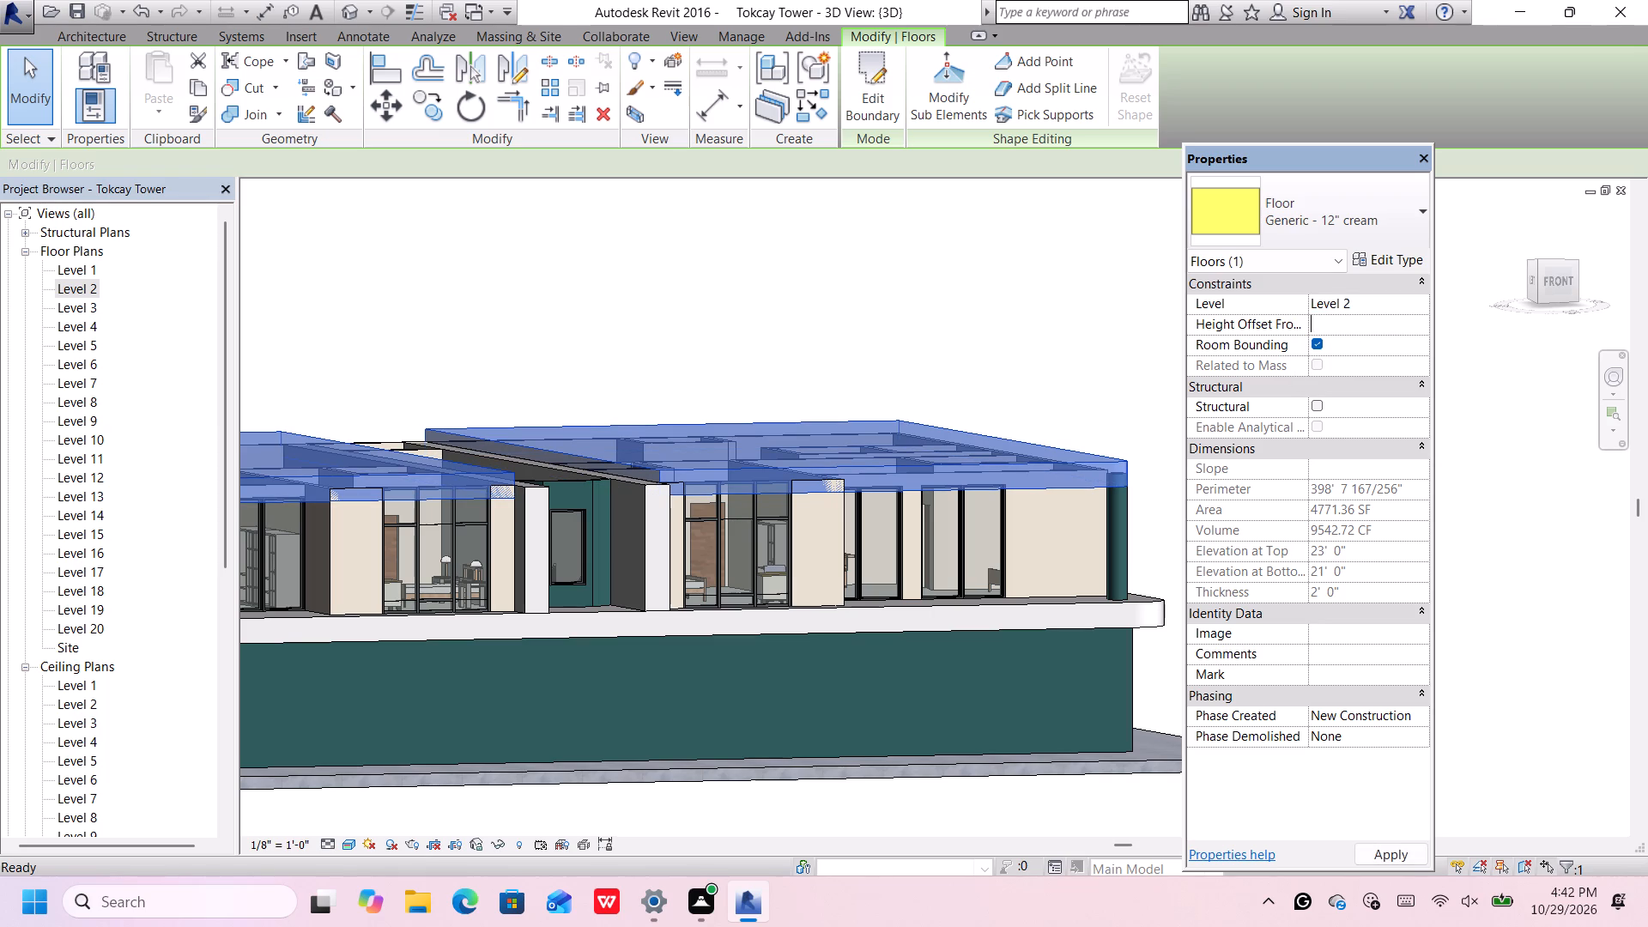
pyautogui.write("12'")
pyautogui.press('Return')
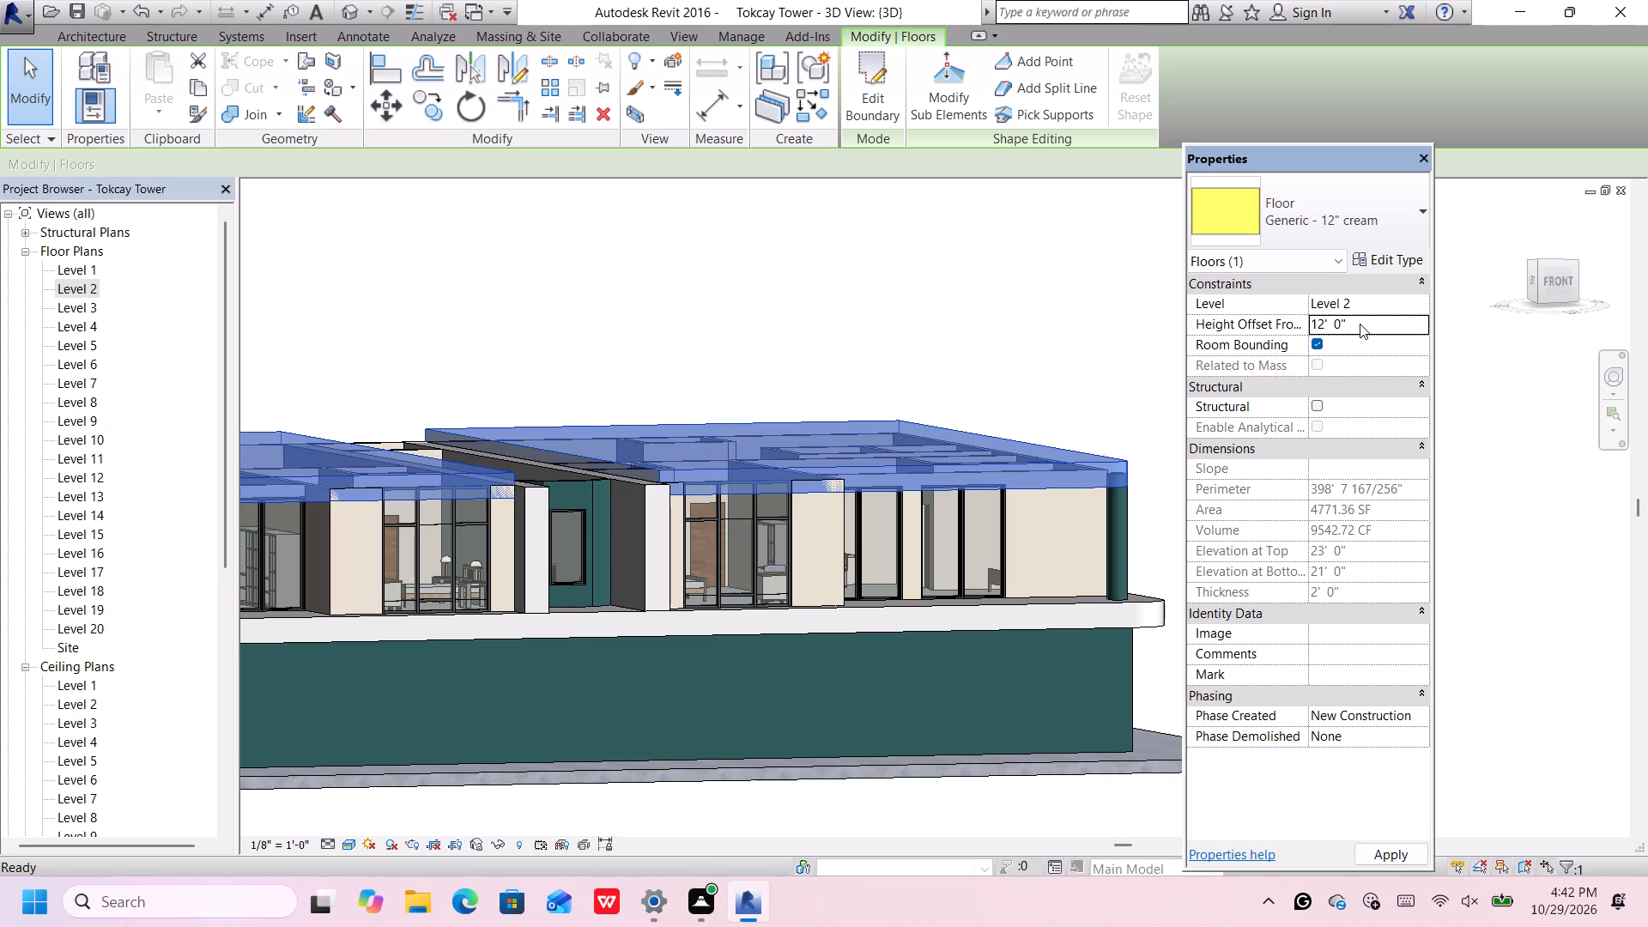
pyautogui.press('Return')
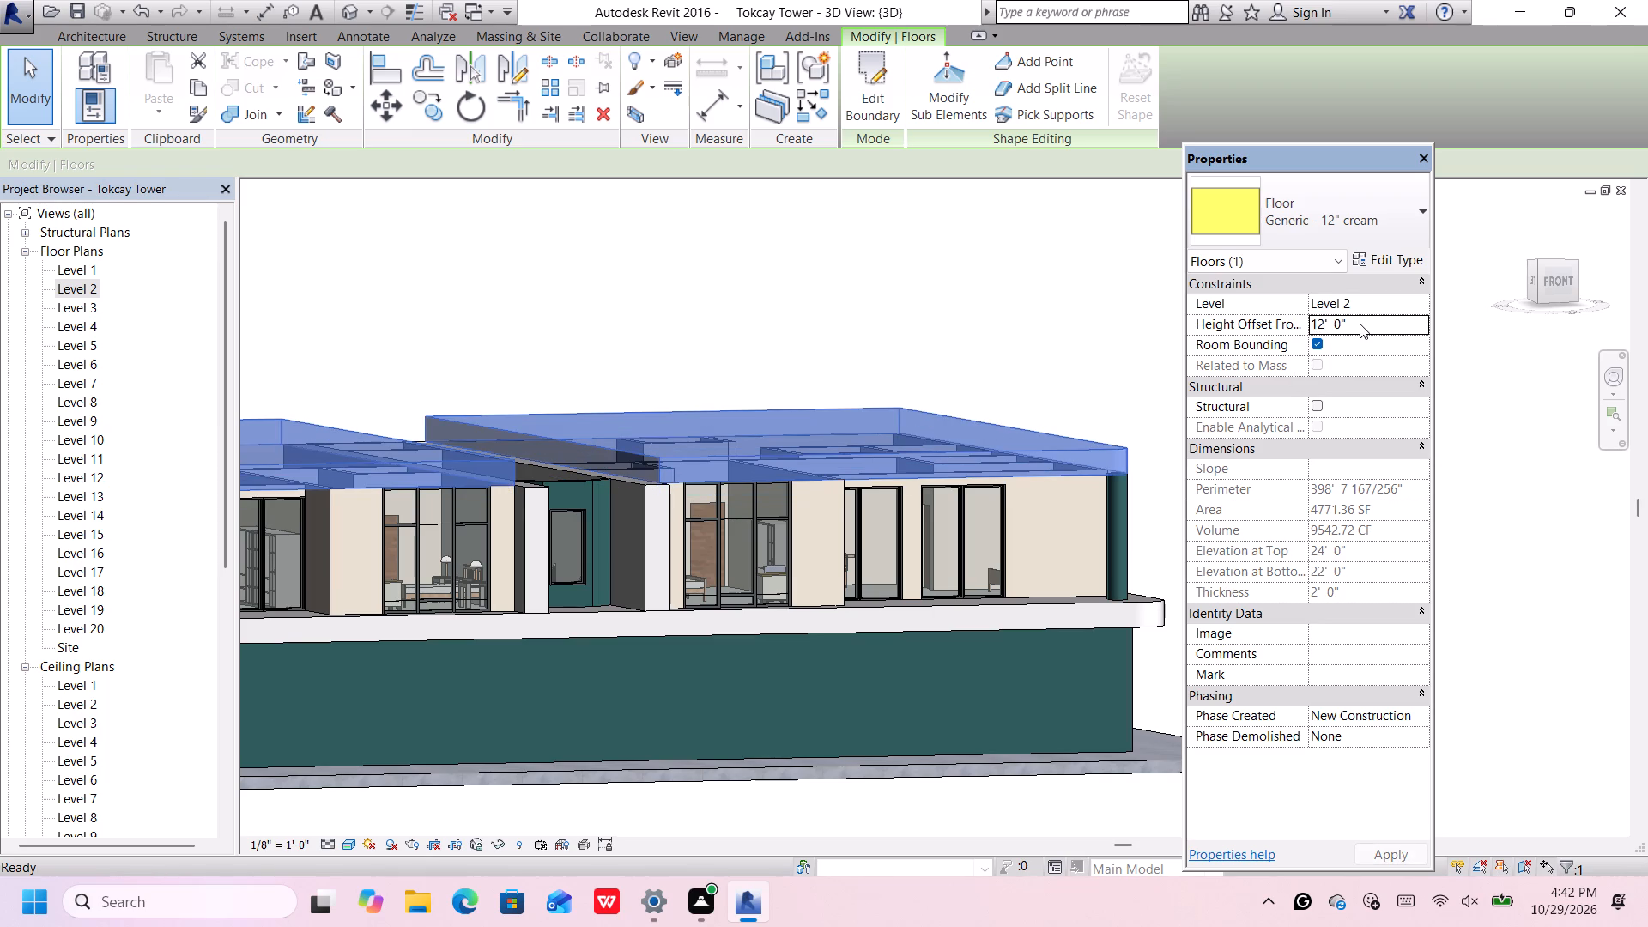
pyautogui.scroll(-2, 990, 357)
pyautogui.moveTo(1033, 359); pyautogui.dragTo(1046, 378, button='middle')
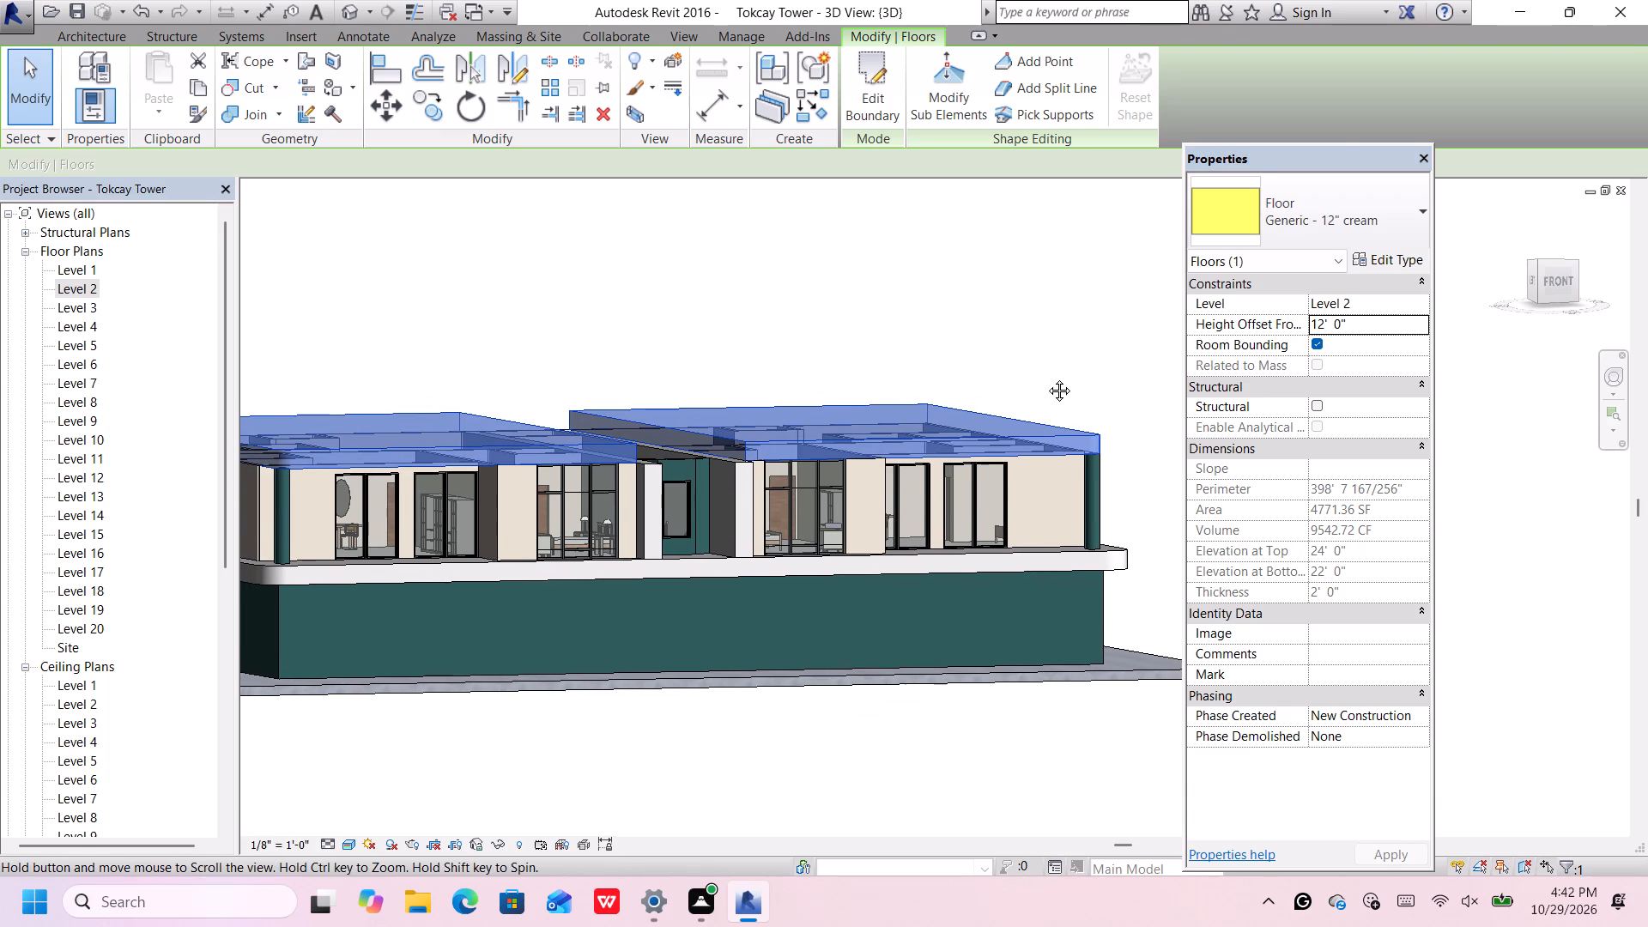
pyautogui.moveTo(1046, 378); pyautogui.dragTo(1056, 392, button='middle')
pyautogui.click(1083, 373)
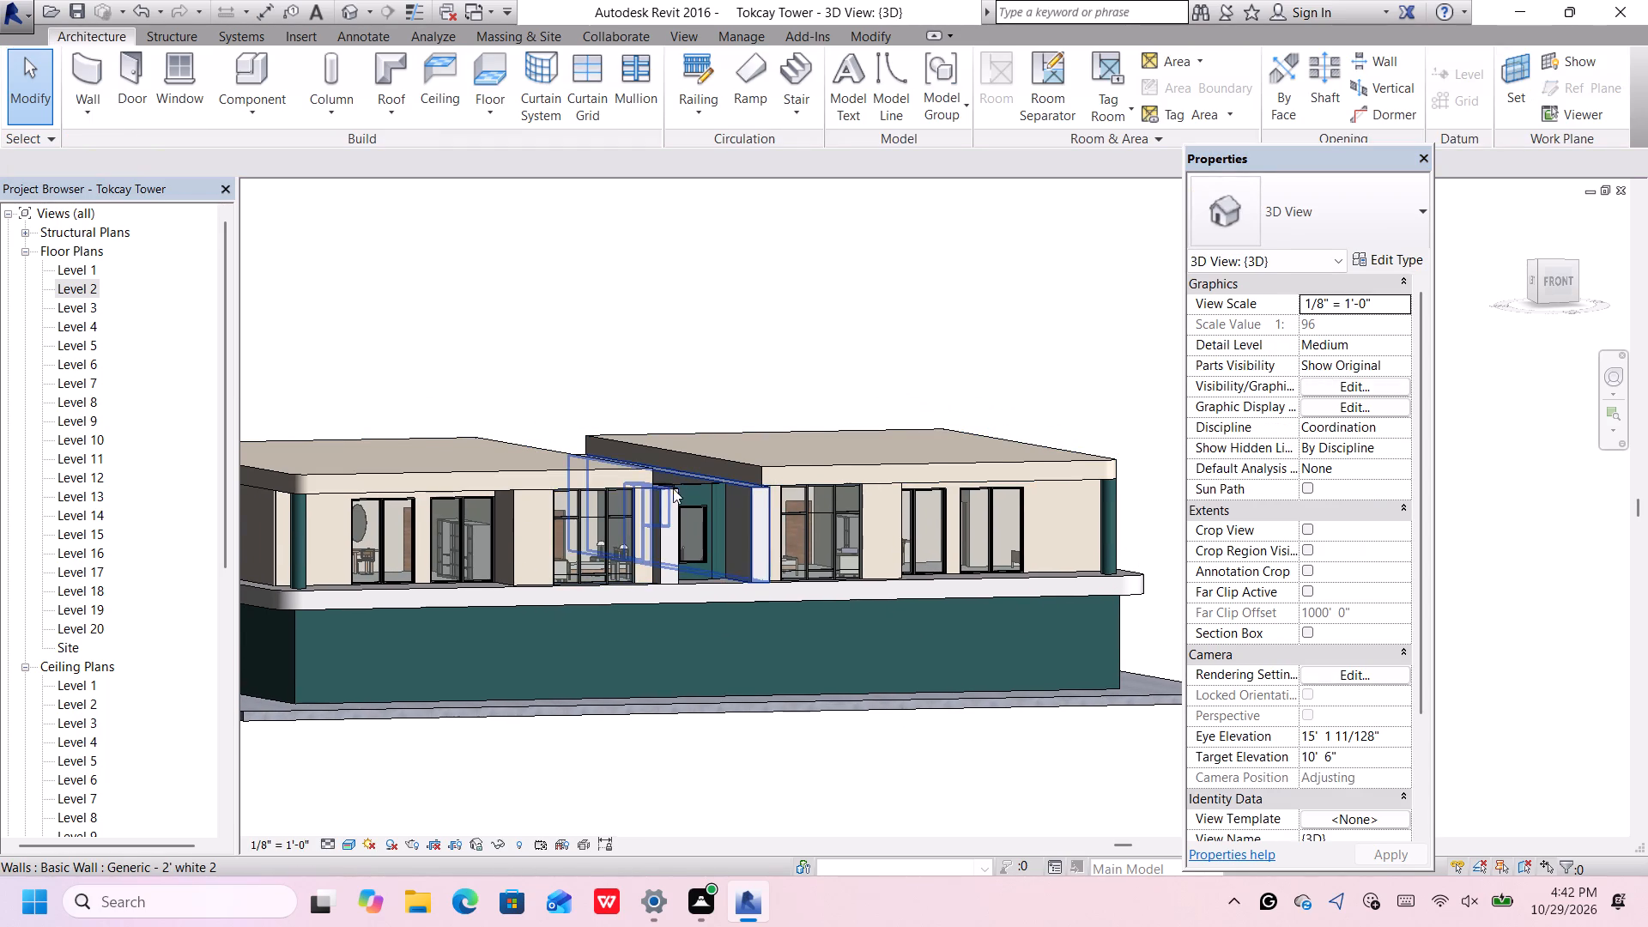
# Set the unconnected height of the 2' white wall on the left-hand apartment's side of the central passage to 12' 0".
pyautogui.scroll(3, 675, 495)
pyautogui.click(673, 499)
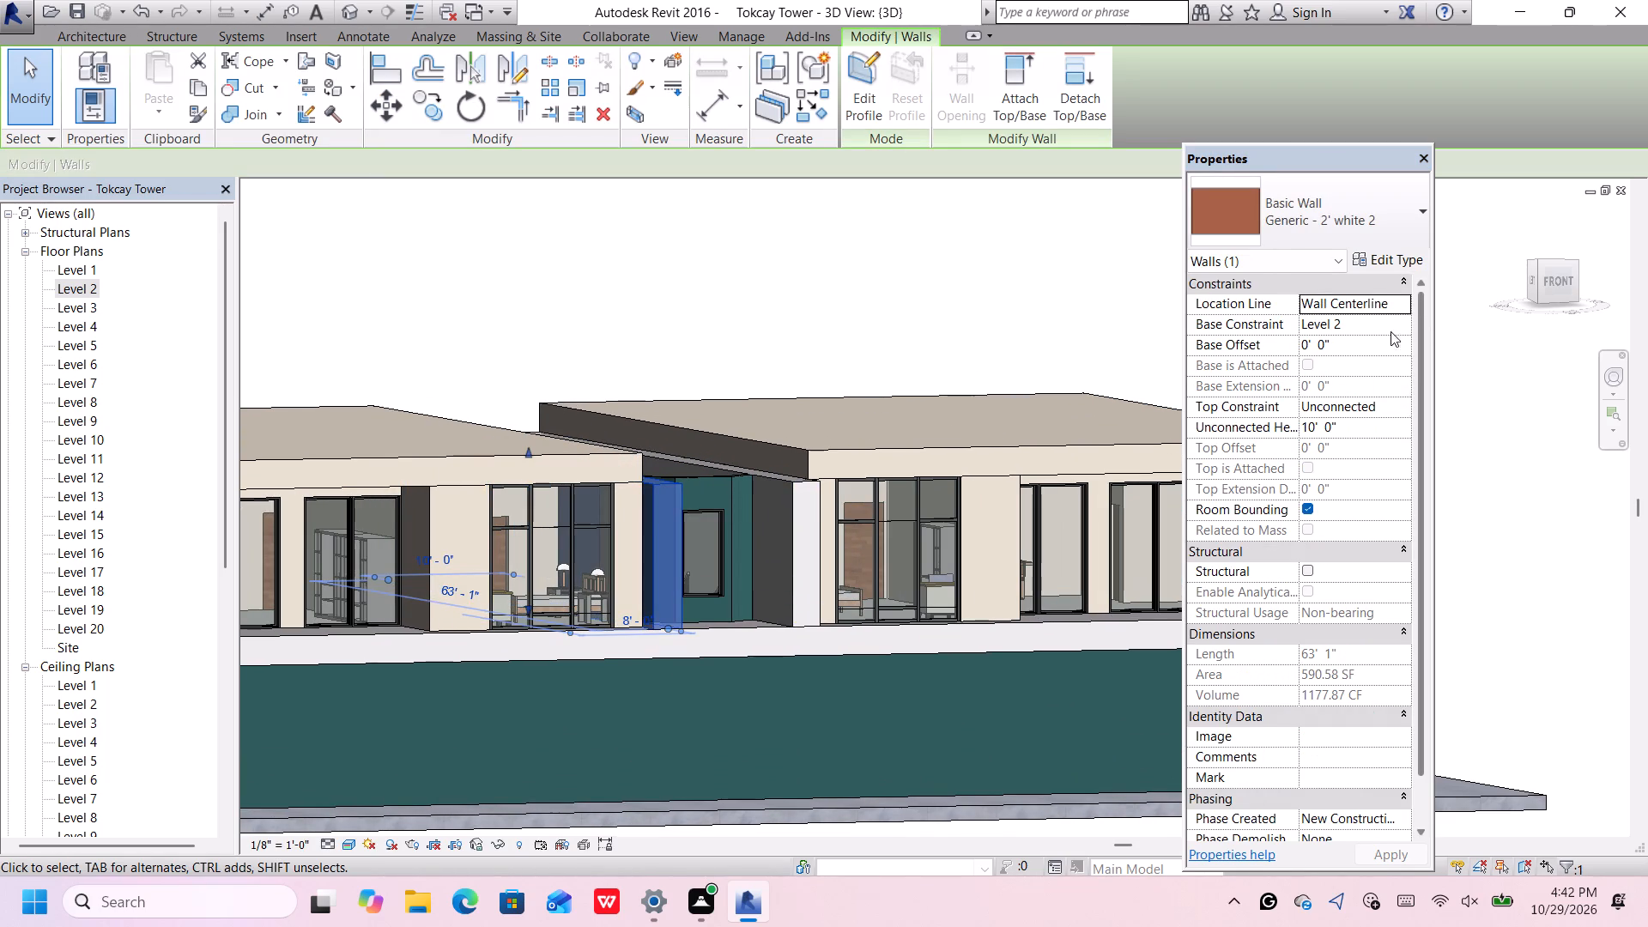
pyautogui.click(1355, 424)
pyautogui.press('BackSpace')
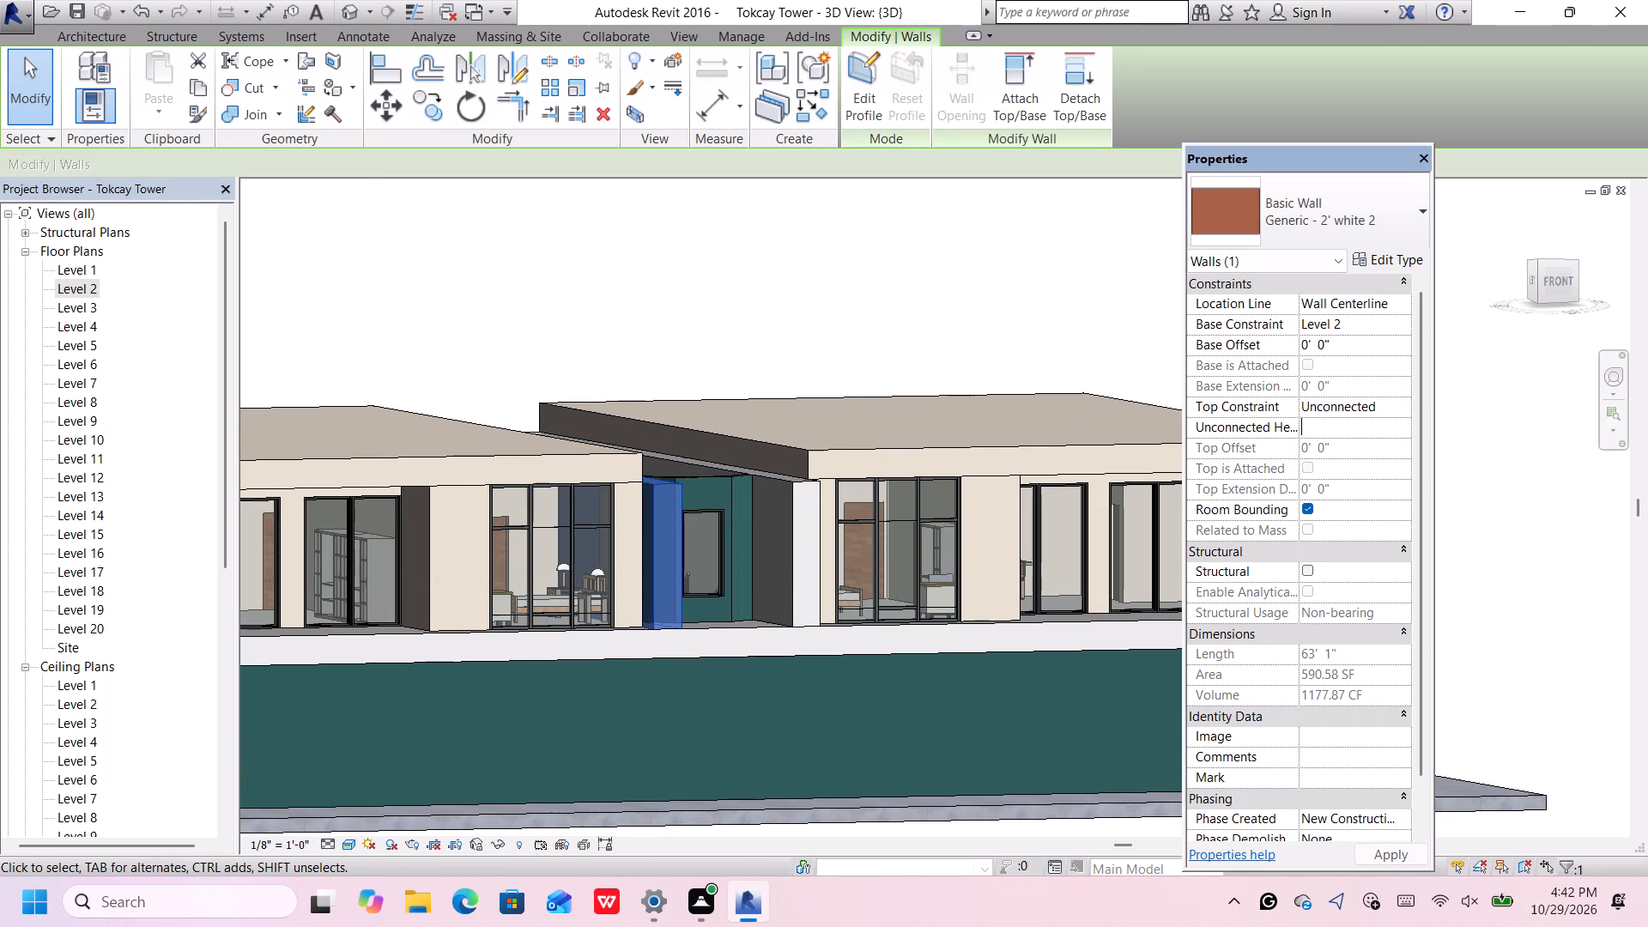
pyautogui.write("12'")
pyautogui.press('Return')
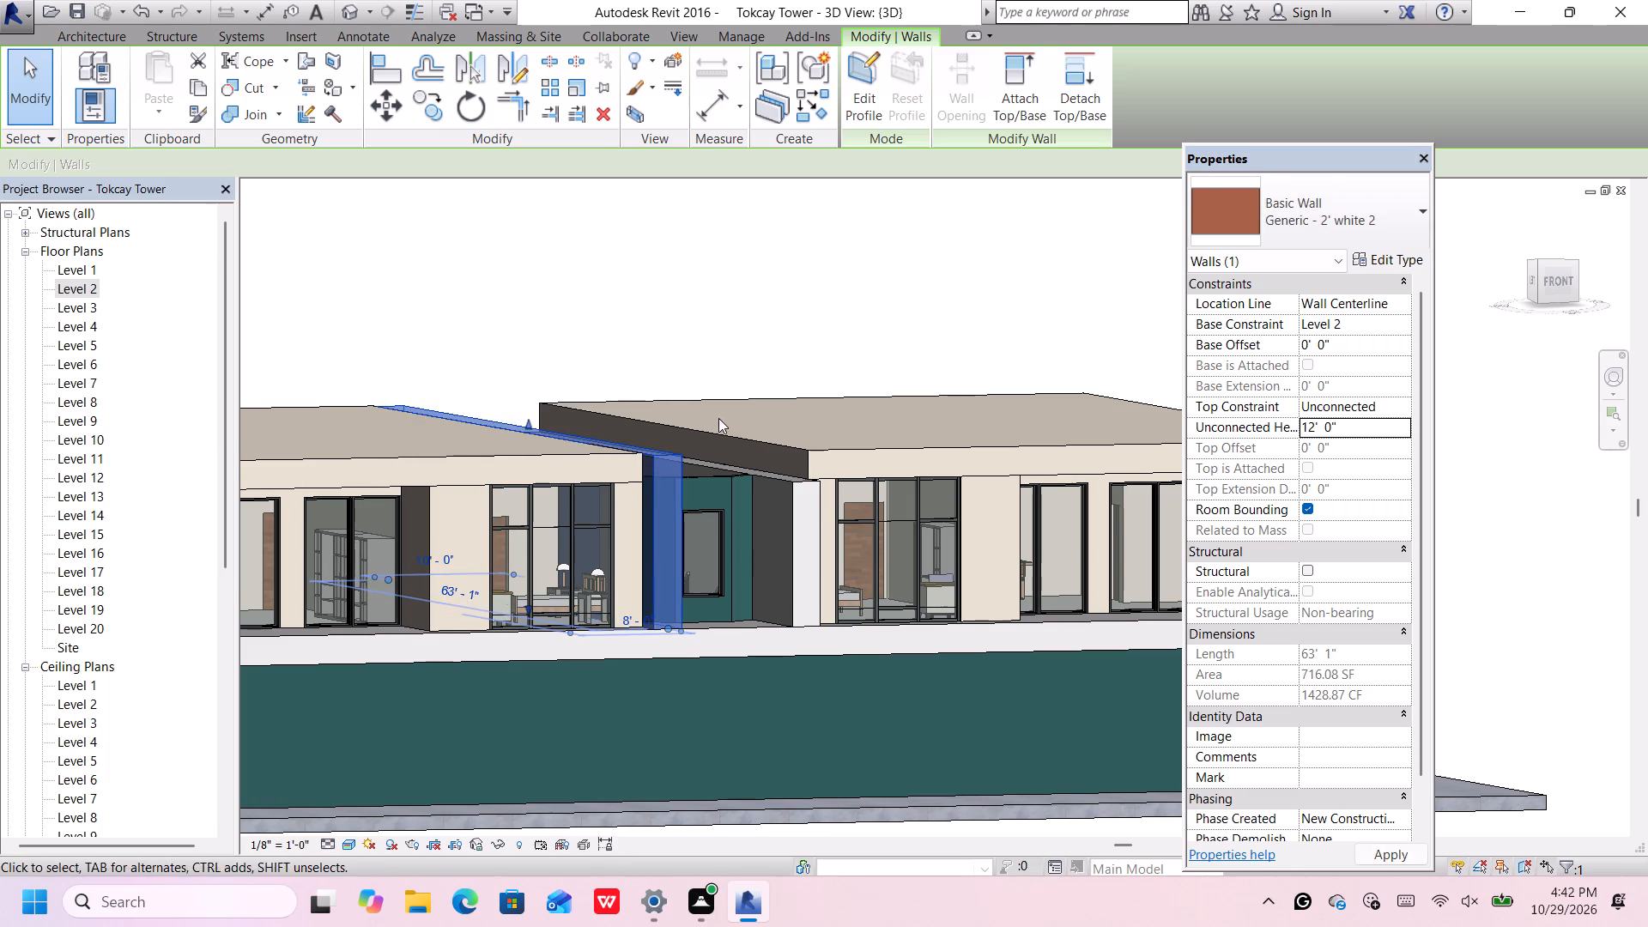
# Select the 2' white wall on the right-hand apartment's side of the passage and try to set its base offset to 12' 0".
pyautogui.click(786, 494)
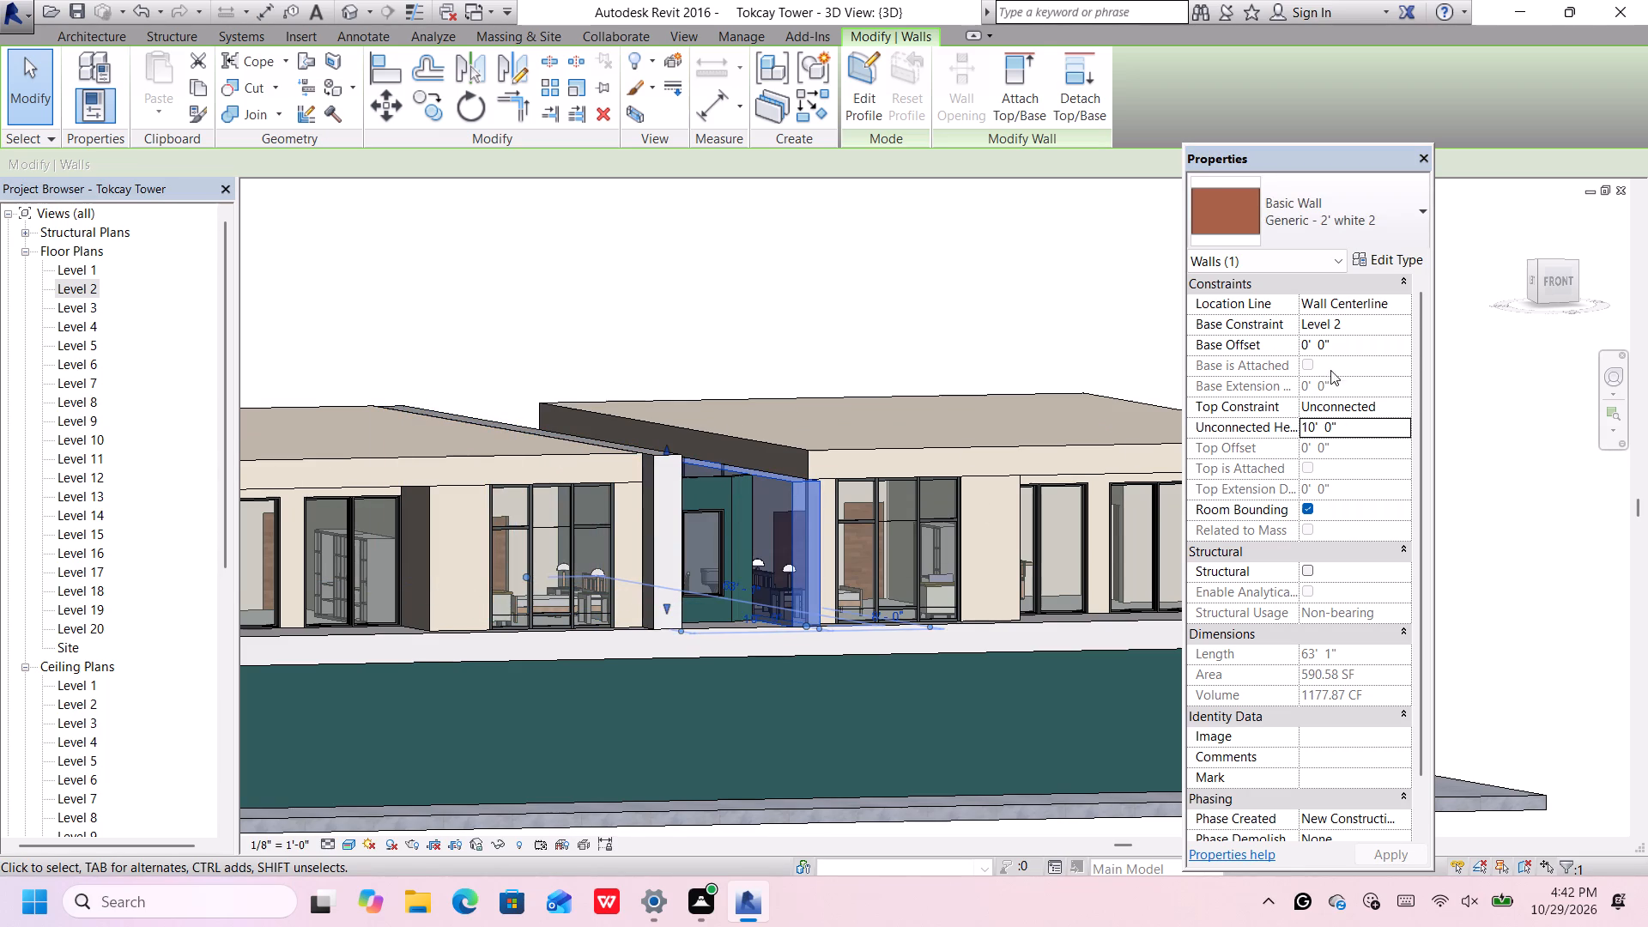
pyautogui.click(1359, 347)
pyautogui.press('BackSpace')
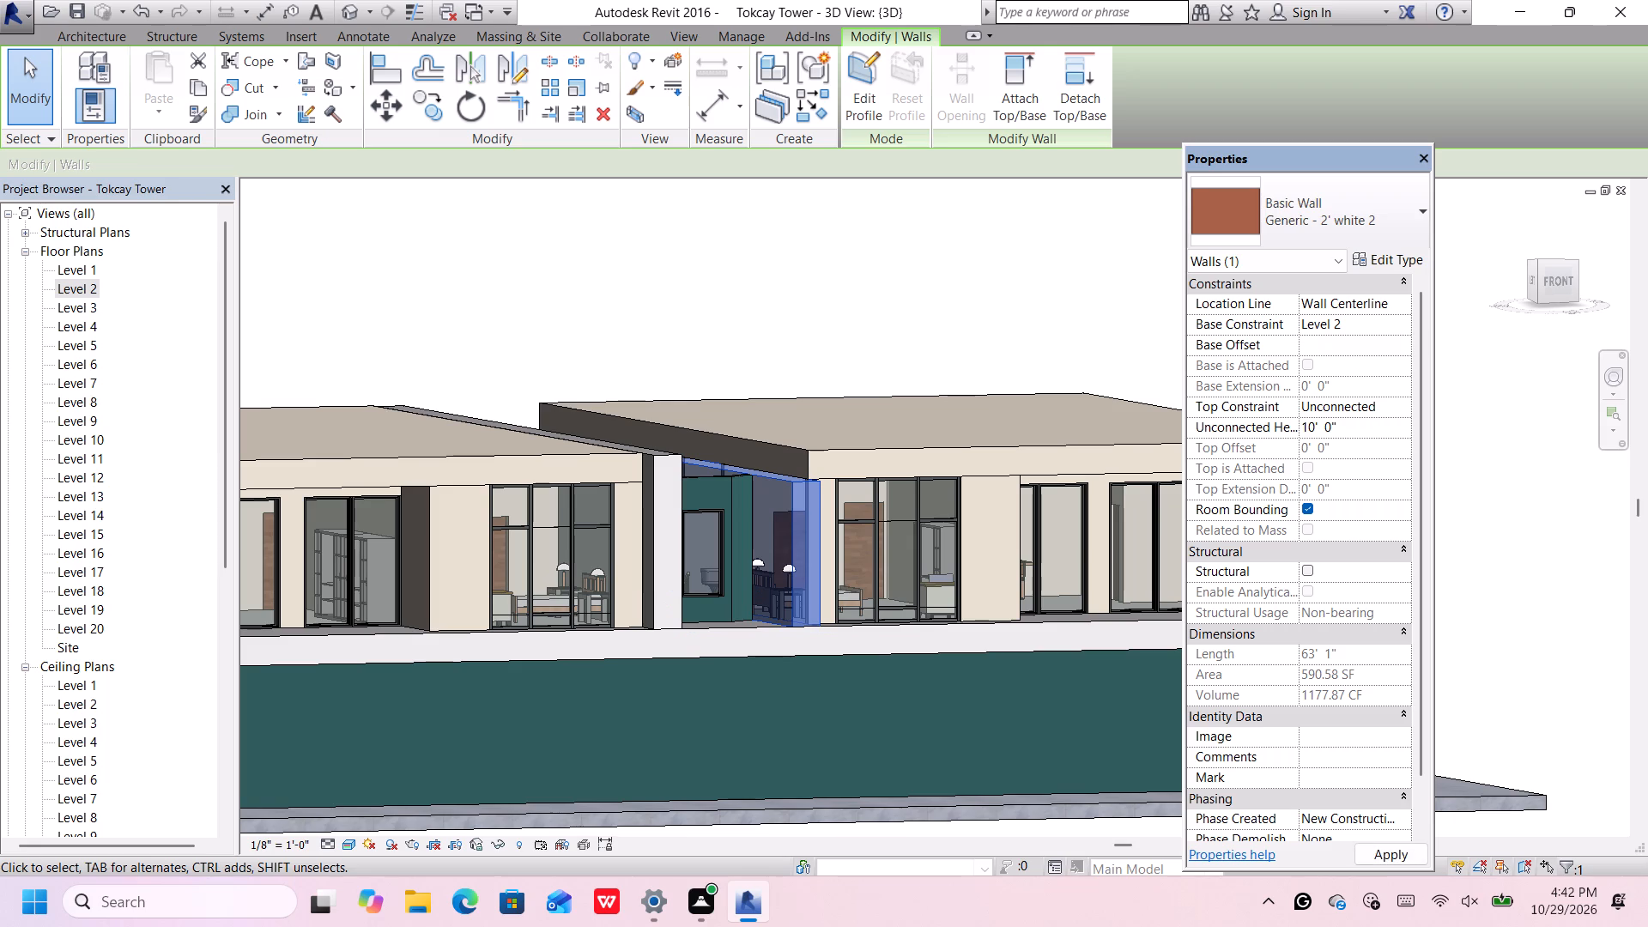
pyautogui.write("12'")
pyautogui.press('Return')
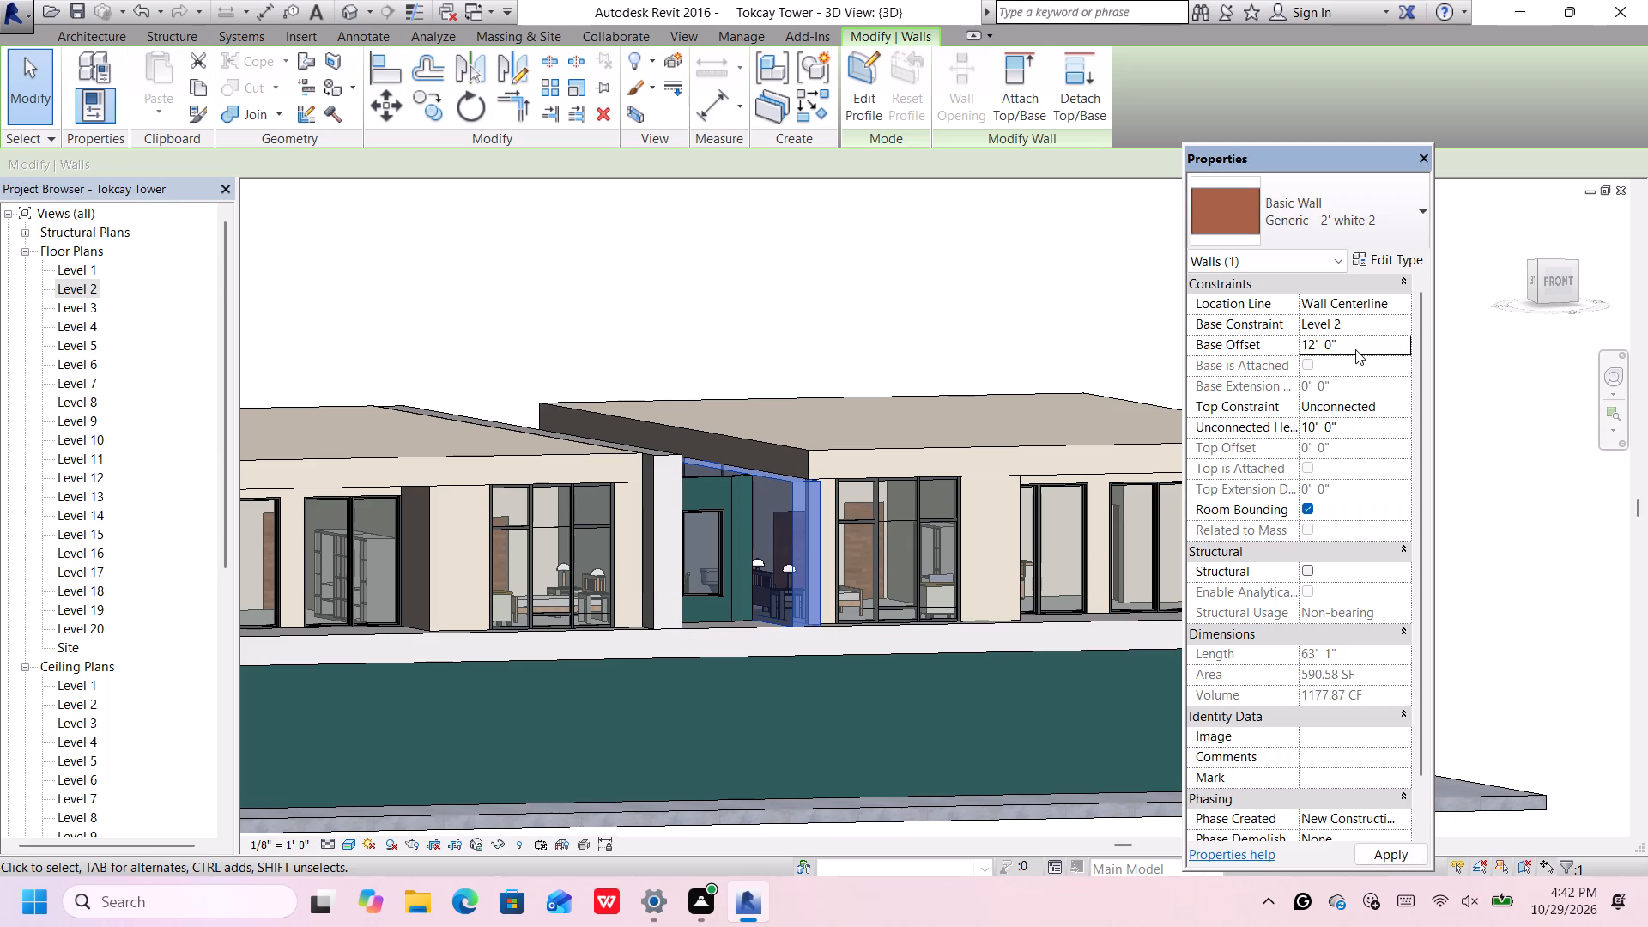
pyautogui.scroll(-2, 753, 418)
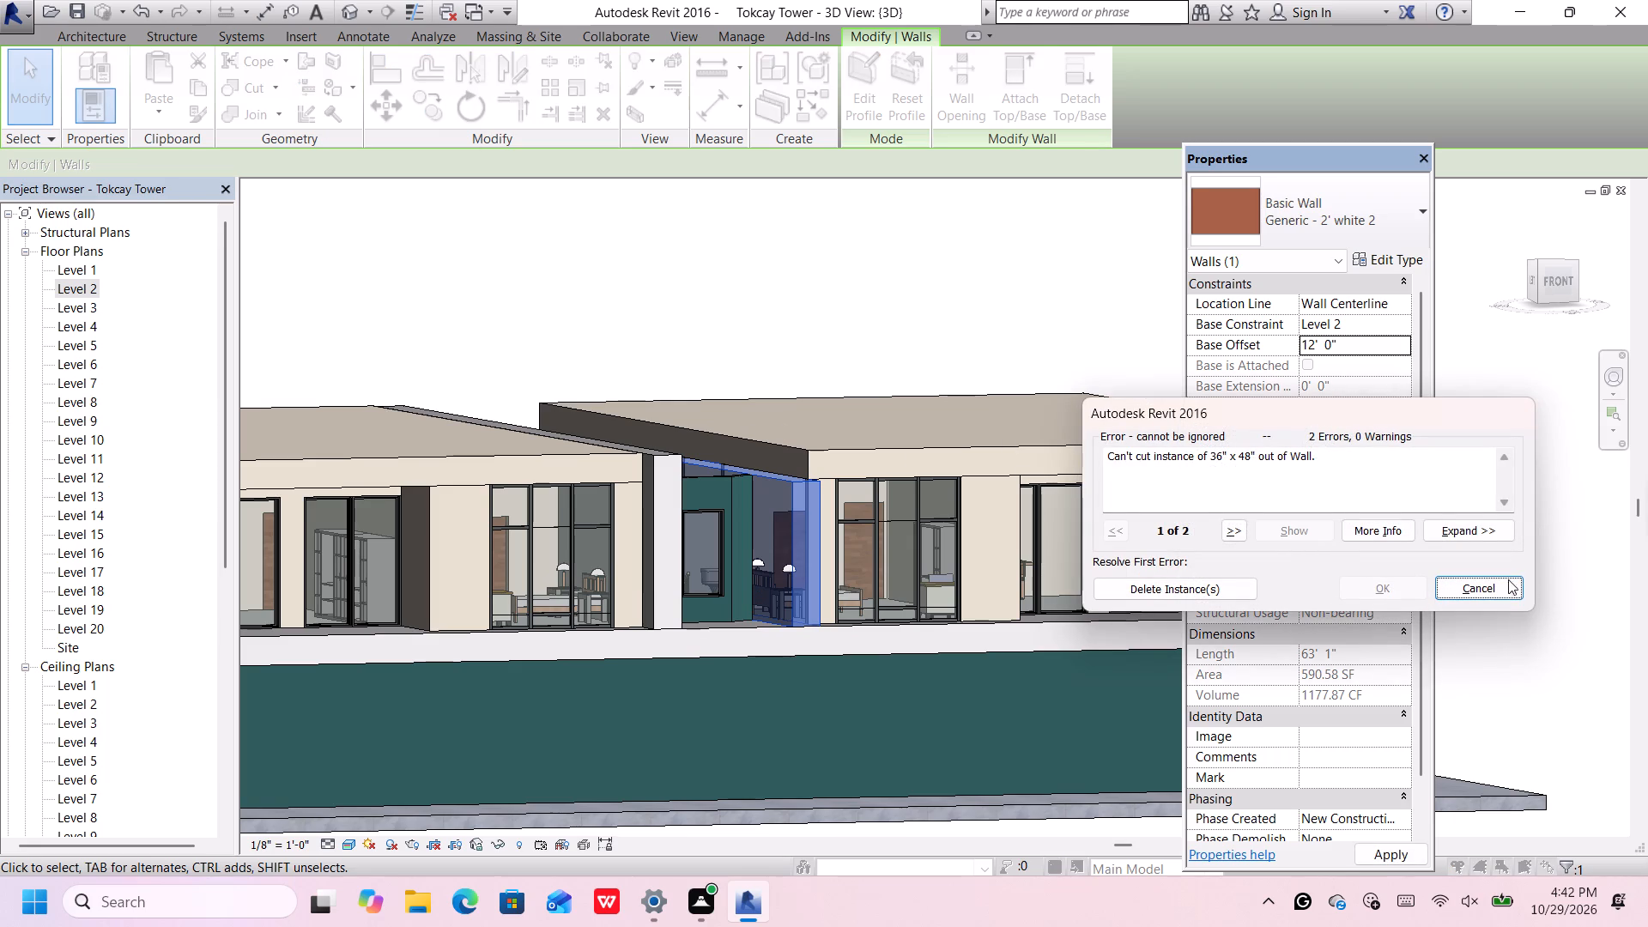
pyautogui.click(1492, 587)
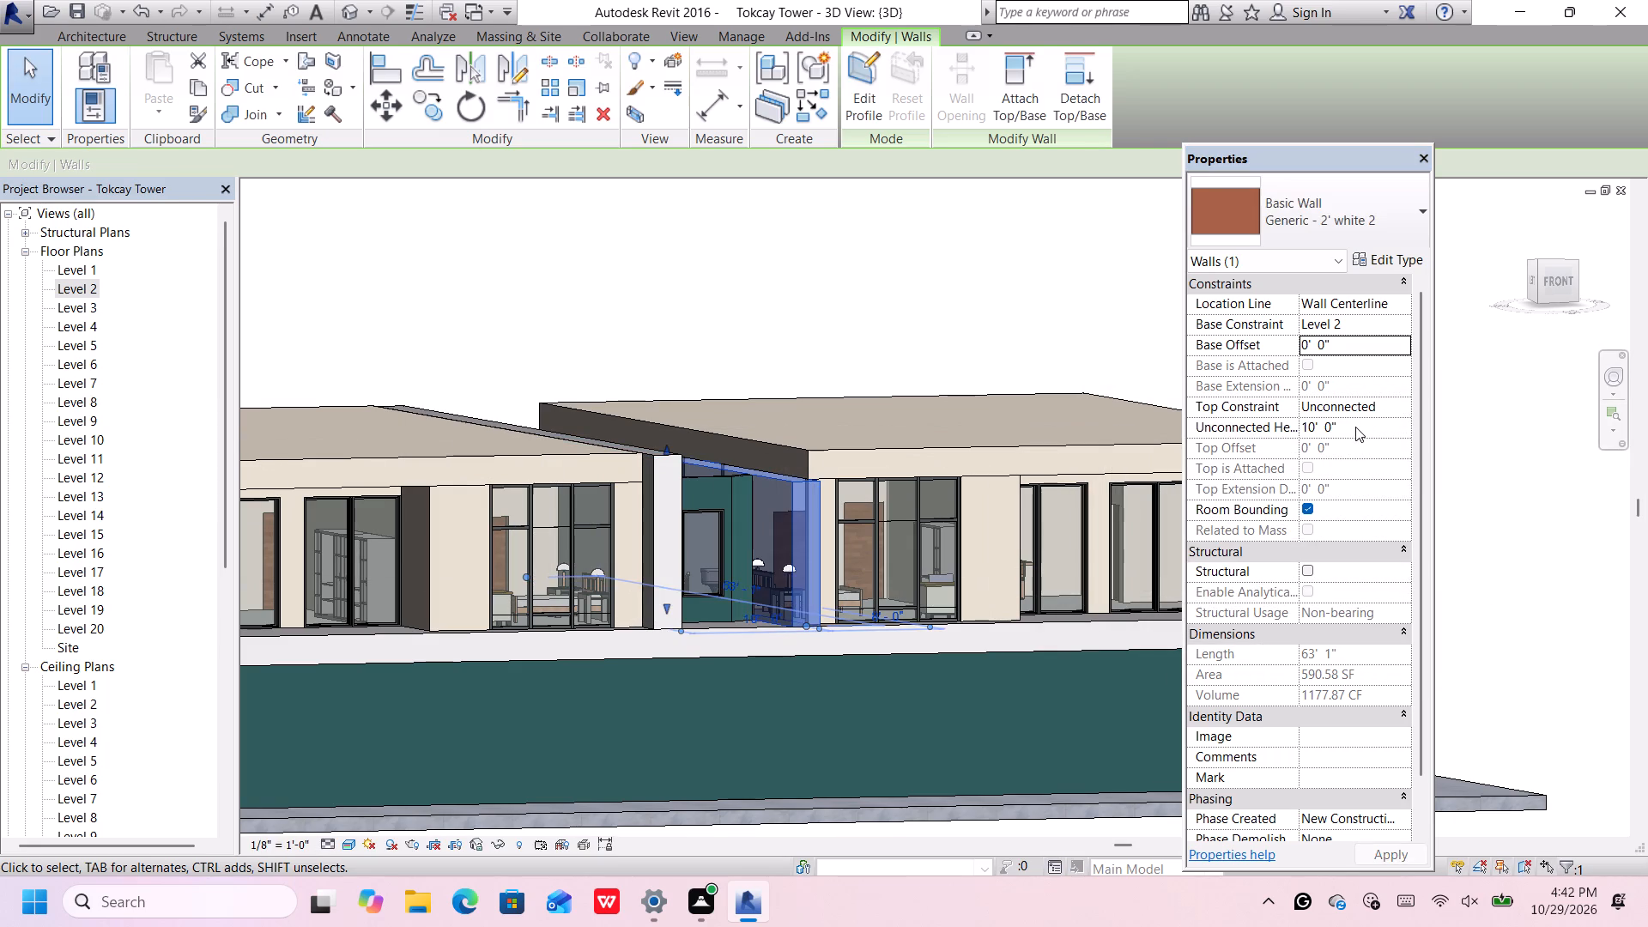
# Set the unconnected height of the 2' white wall on the right-hand apartment's side of the passage to 12' 0".
pyautogui.click(1359, 423)
pyautogui.press('BackSpace')
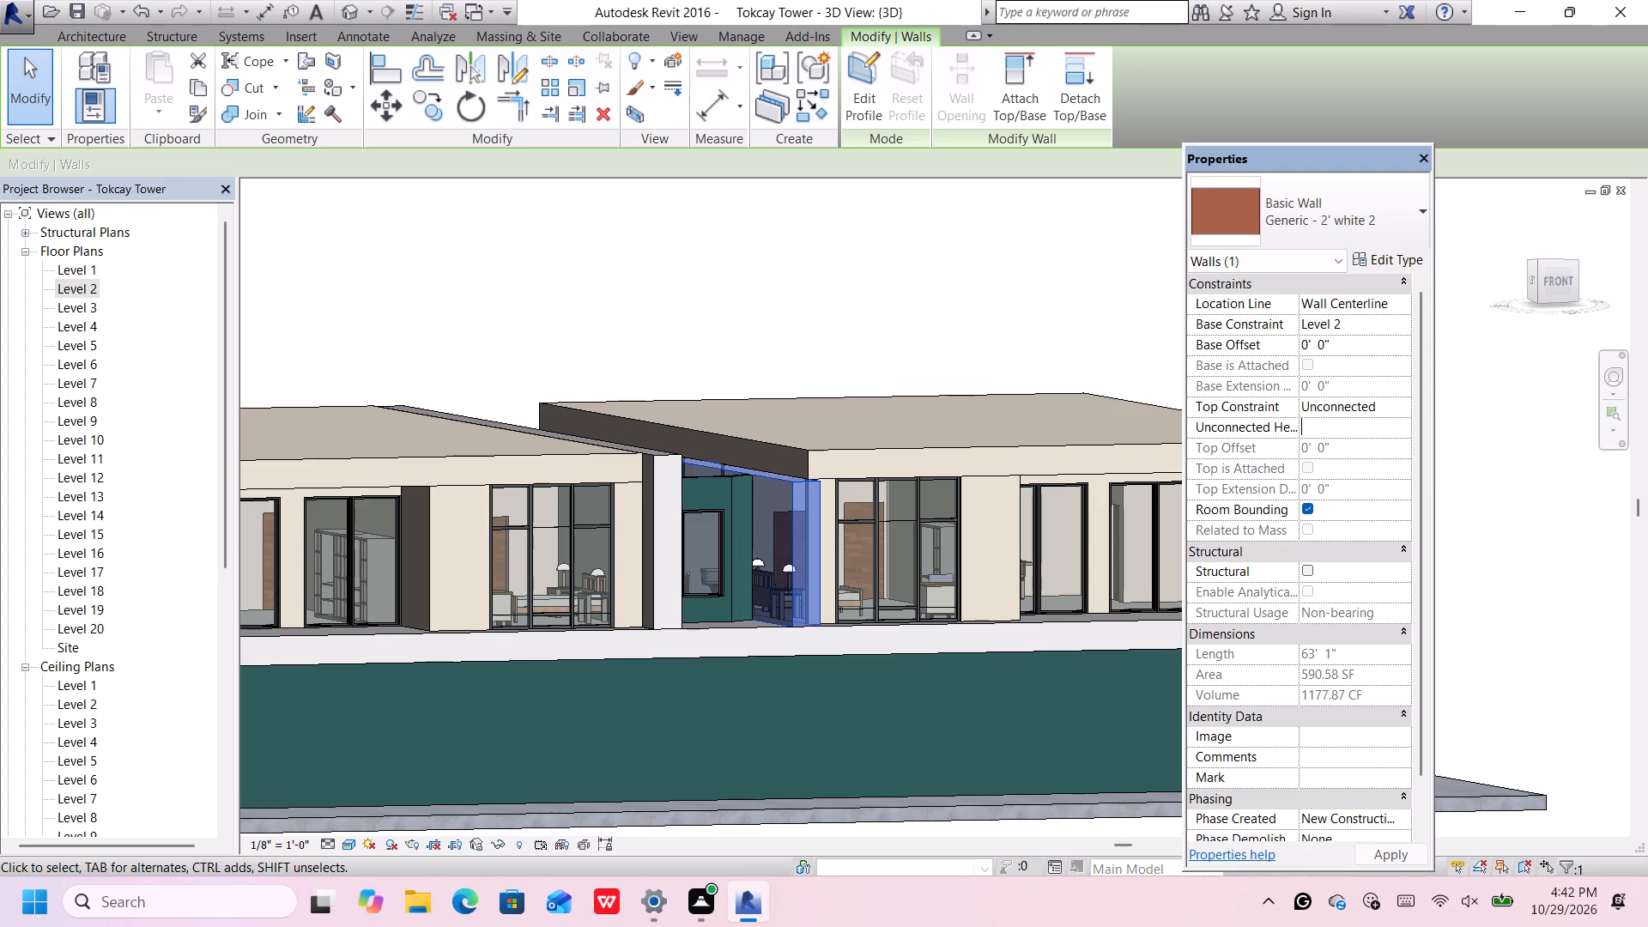
pyautogui.write('12')
pyautogui.press("'")
pyautogui.press('Return')
pyautogui.press('Return')
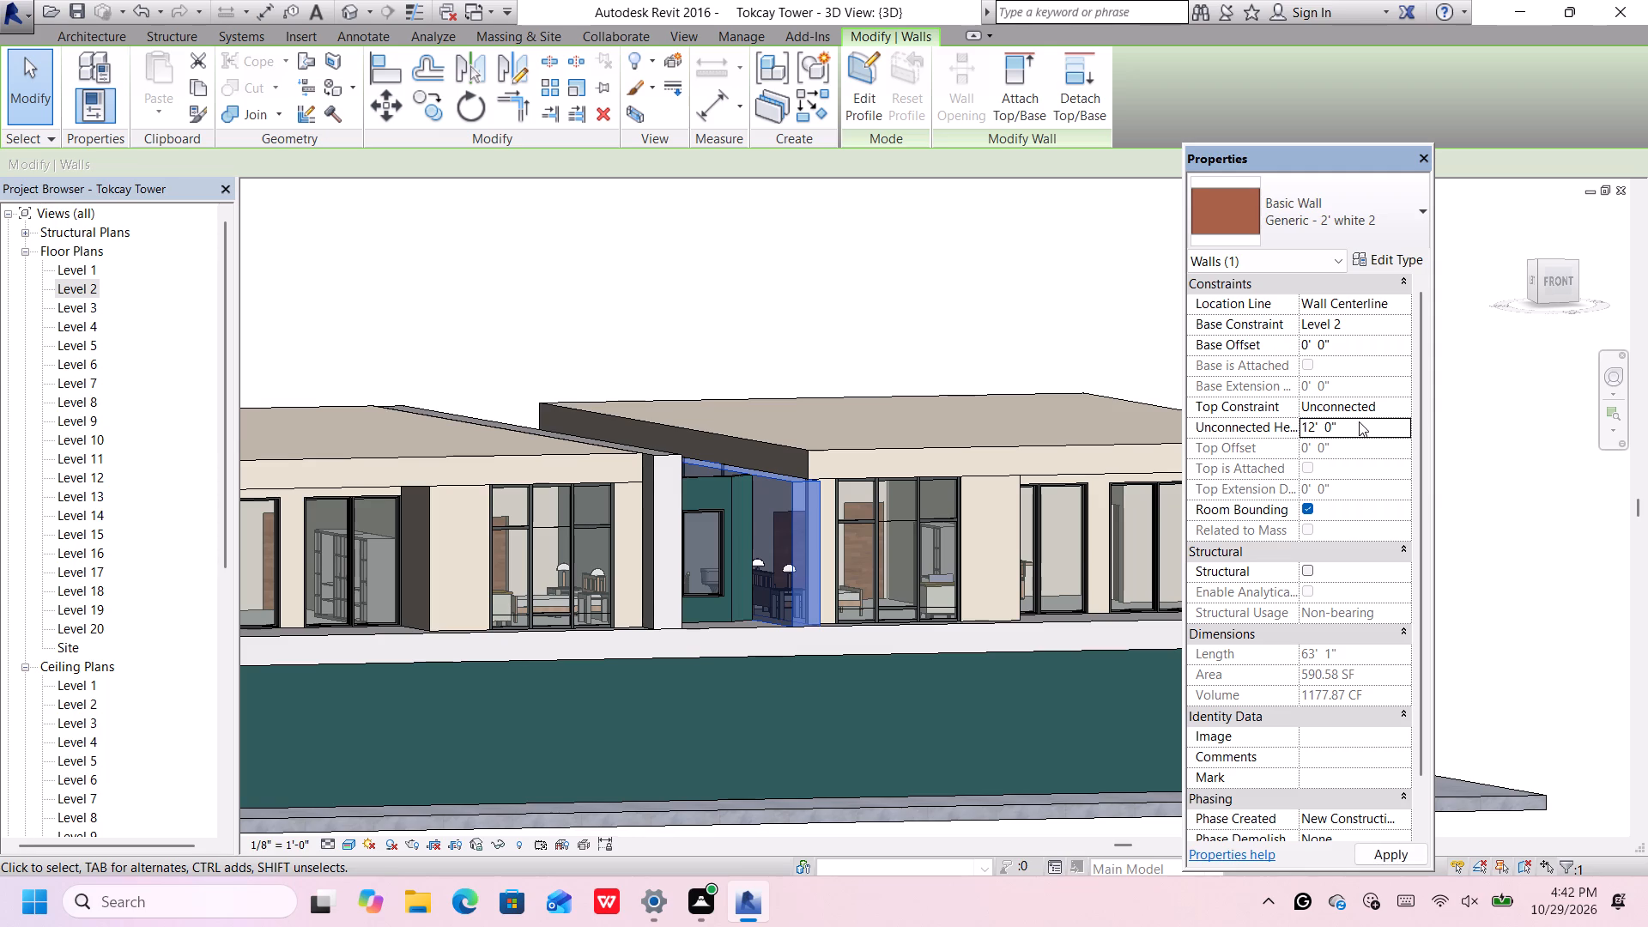
pyautogui.click(783, 336)
pyautogui.moveTo(801, 354); pyautogui.dragTo(873, 355, button='middle')
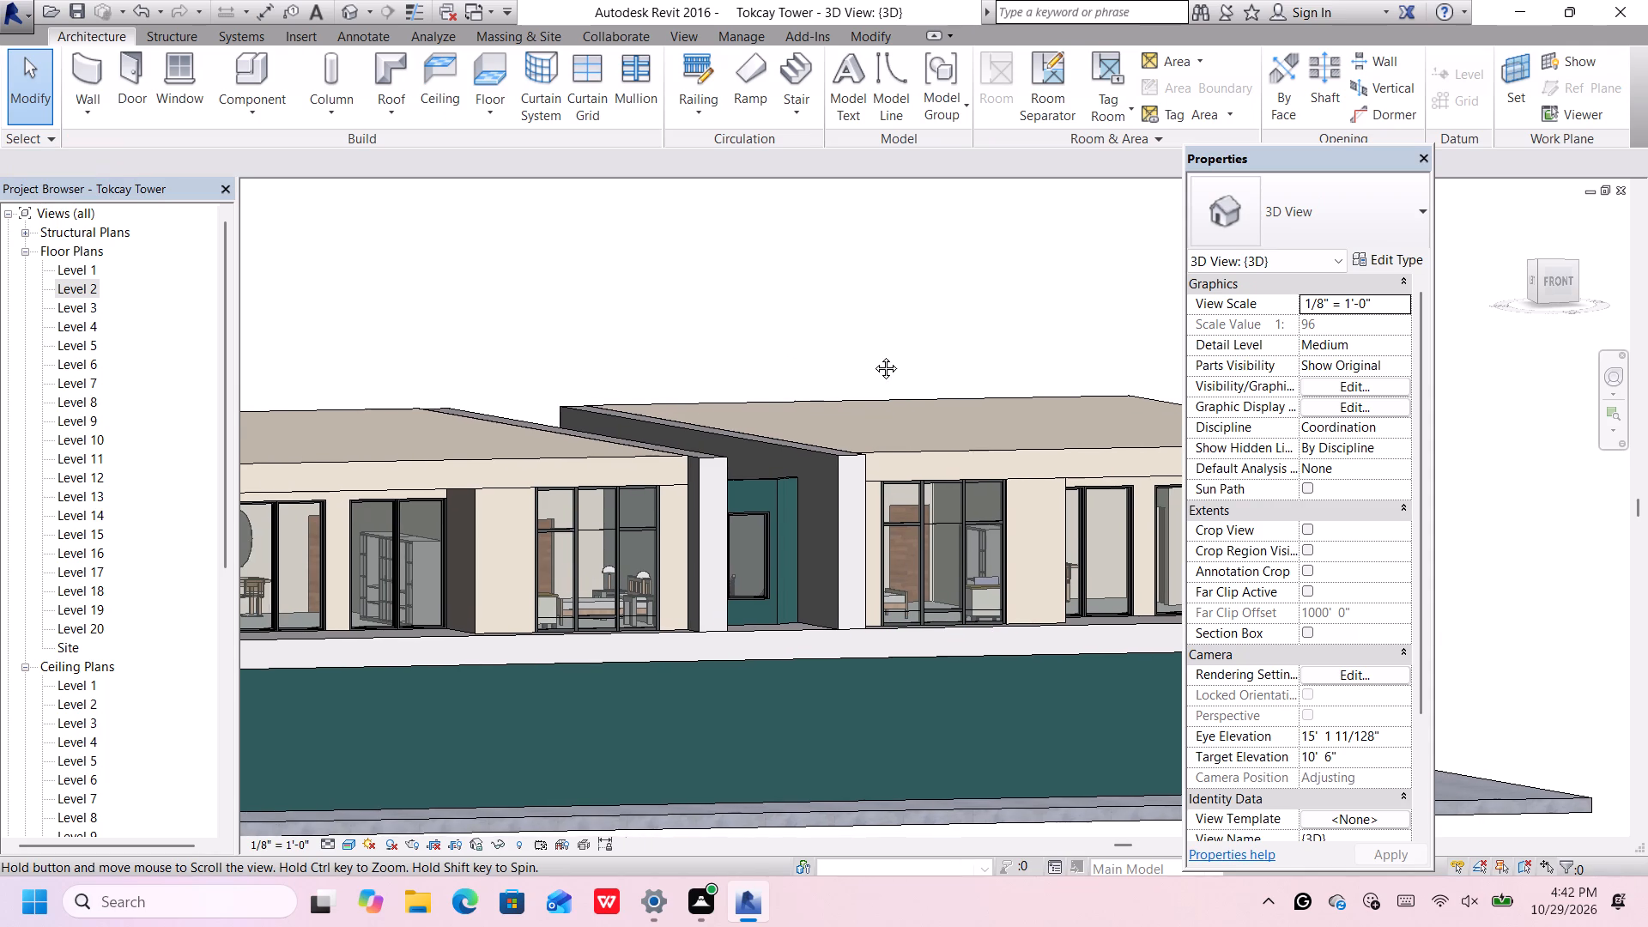
# Examine the rear cream 8" exterior wall where it crosses the end of the central passage between the white walls.
pyautogui.moveTo(873, 355); pyautogui.dragTo(506, 563, button='middle')
pyautogui.keyDown('shift'); pyautogui.middleClick(513, 566); pyautogui.keyUp('shift')
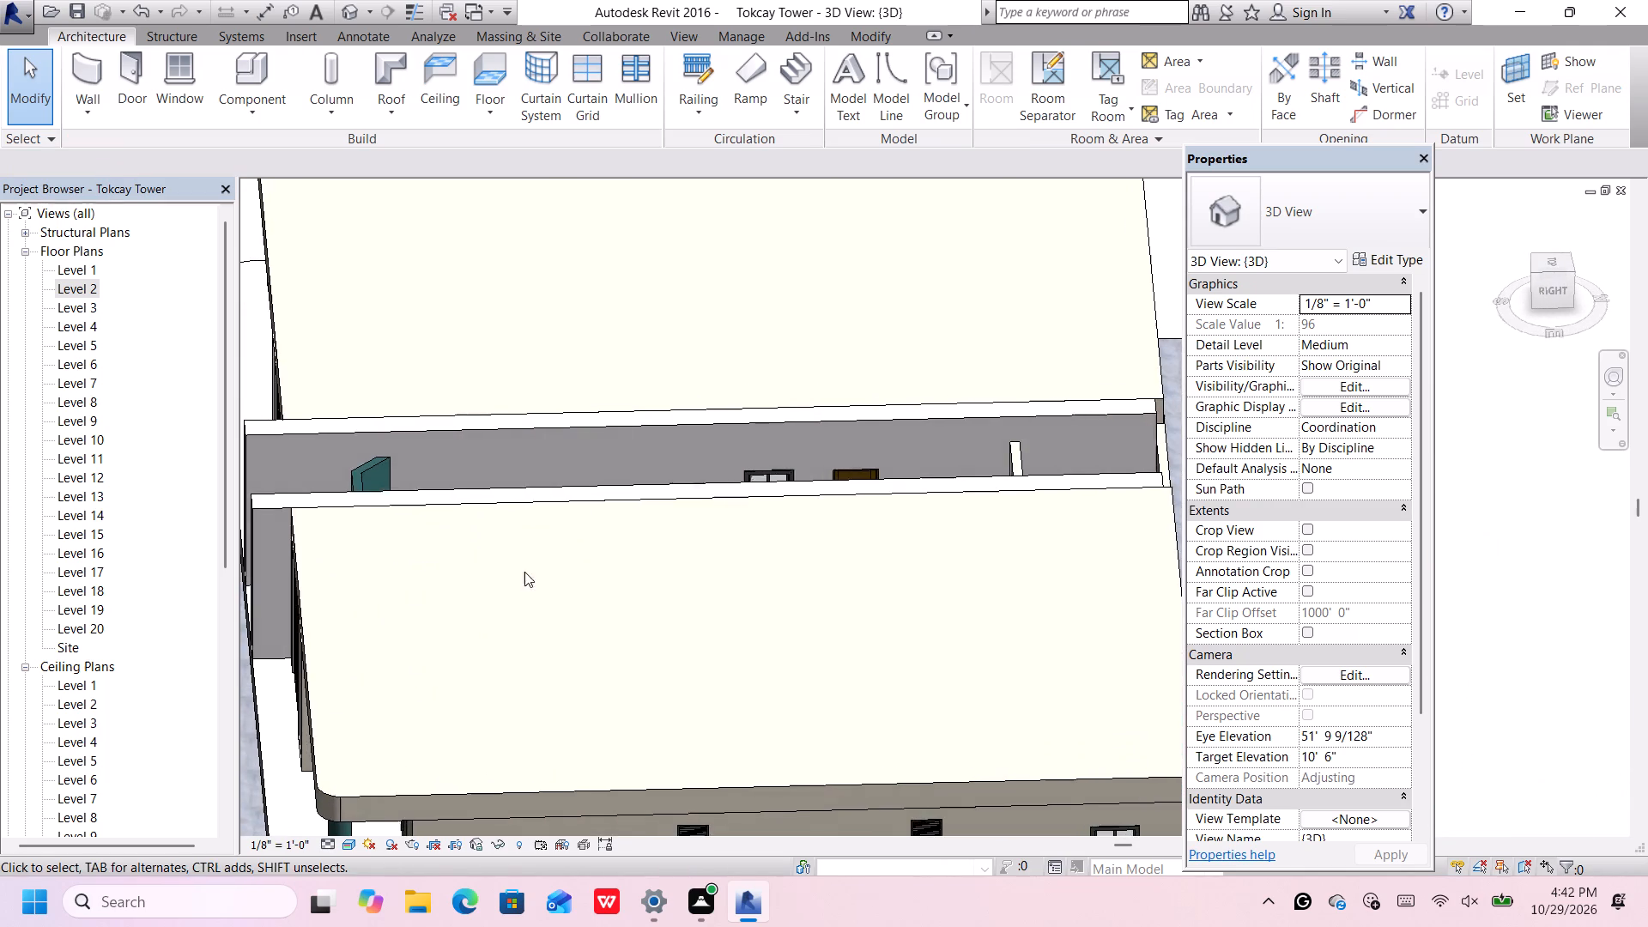
pyautogui.scroll(-4, 546, 555)
pyautogui.scroll(7, 887, 469)
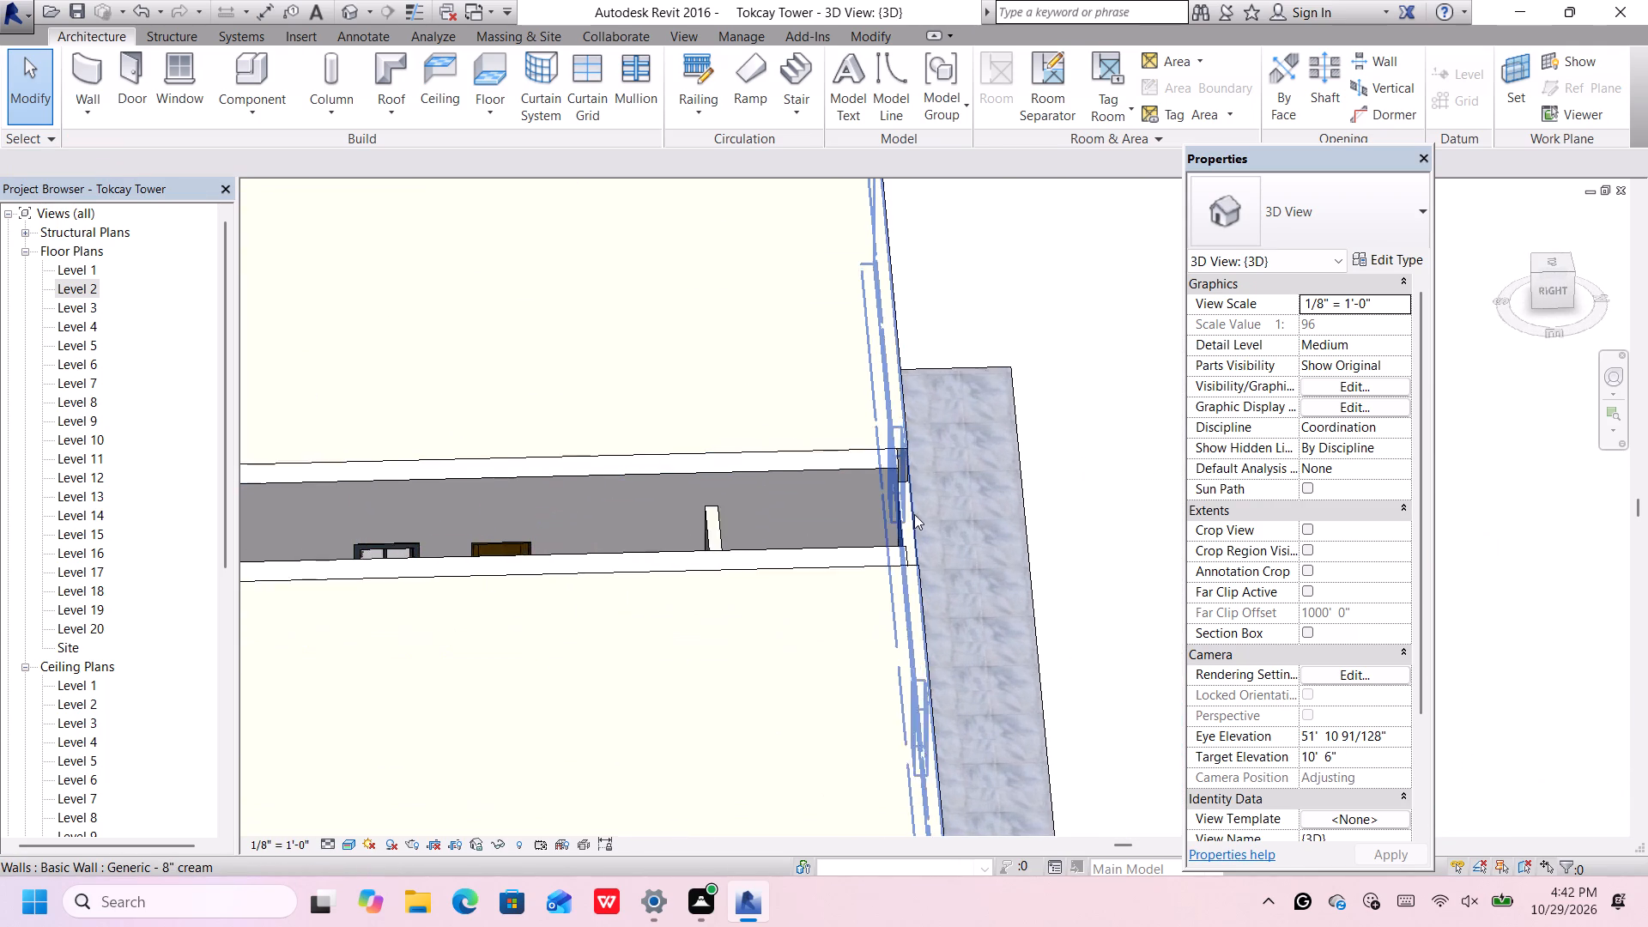
pyautogui.scroll(5, 914, 514)
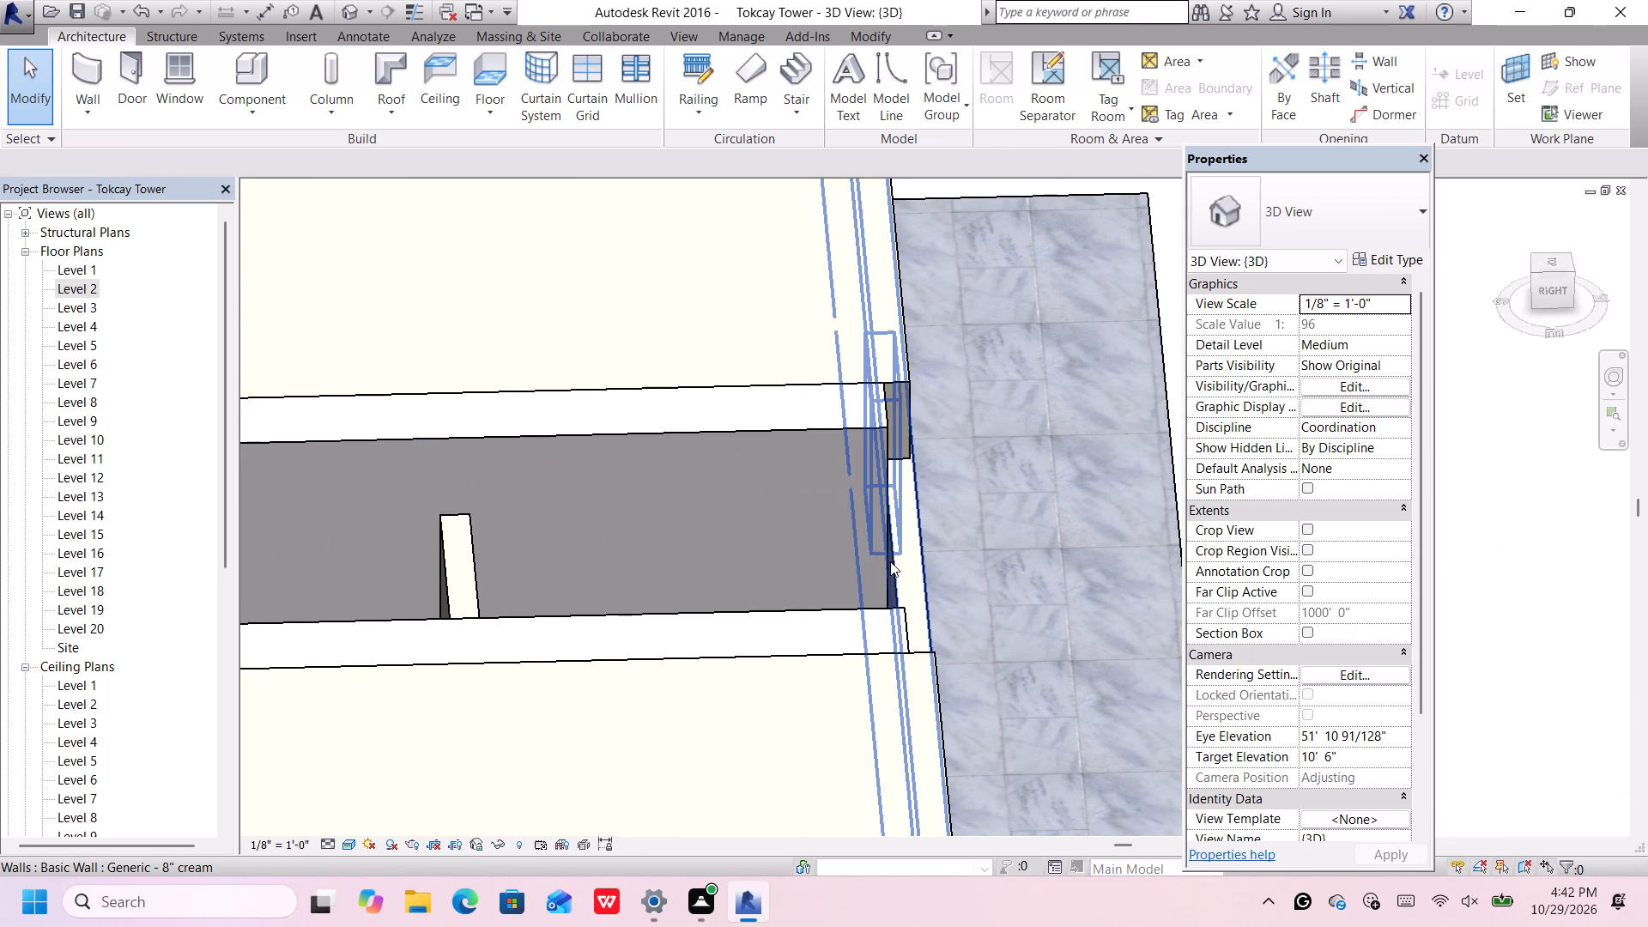
pyautogui.click(912, 570)
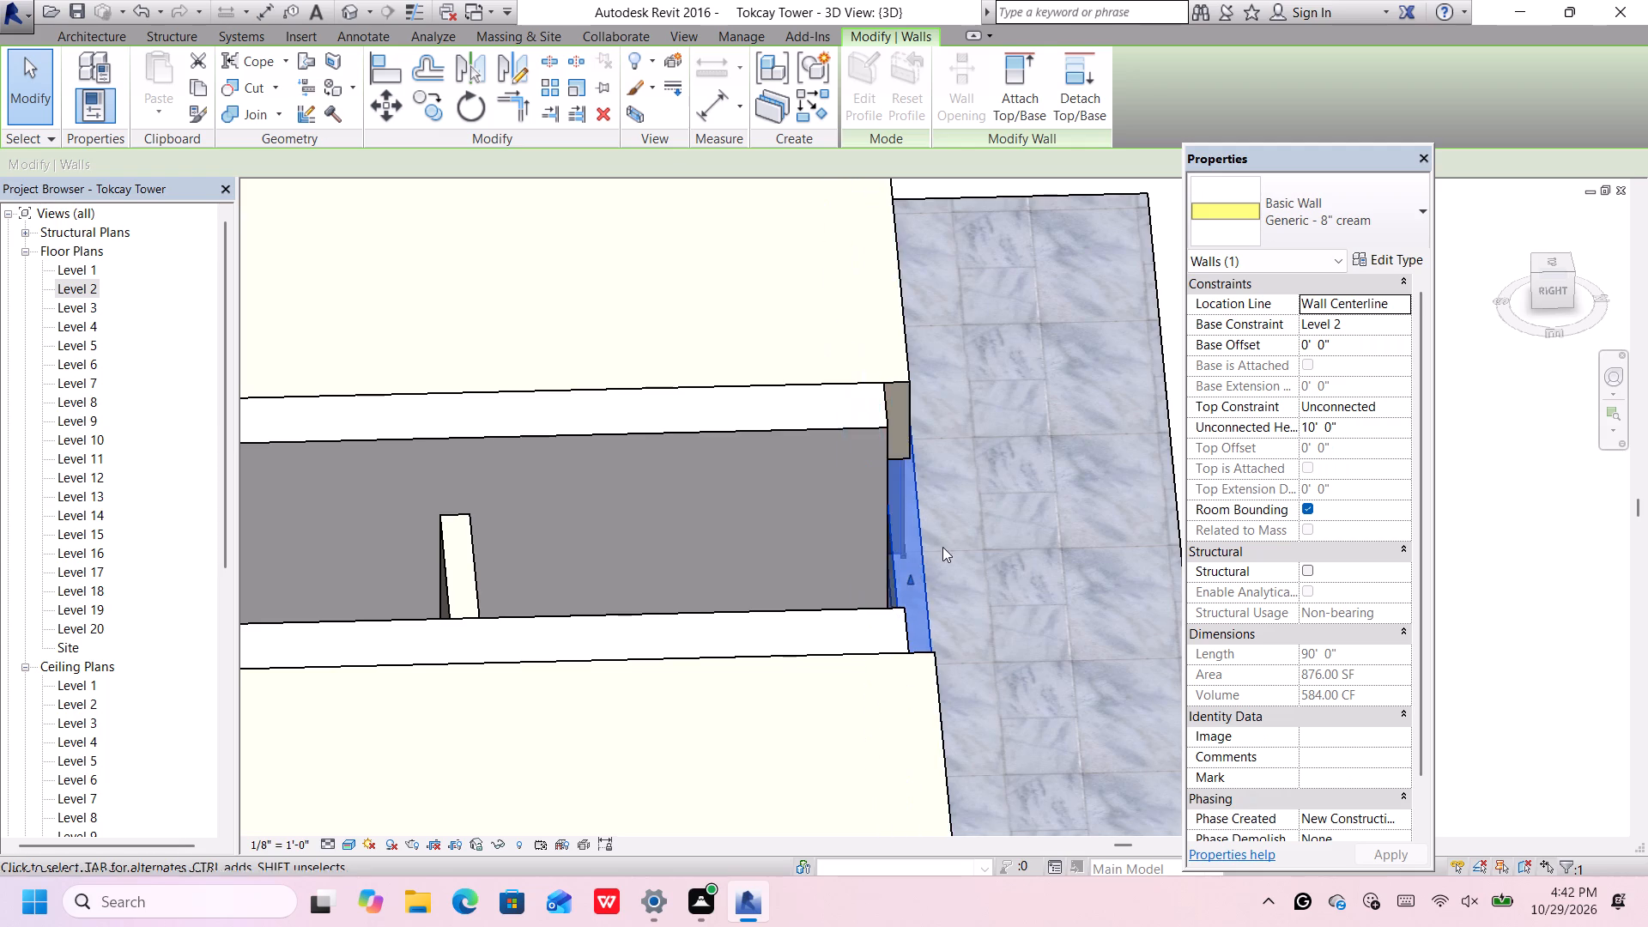
pyautogui.scroll(-8, 944, 547)
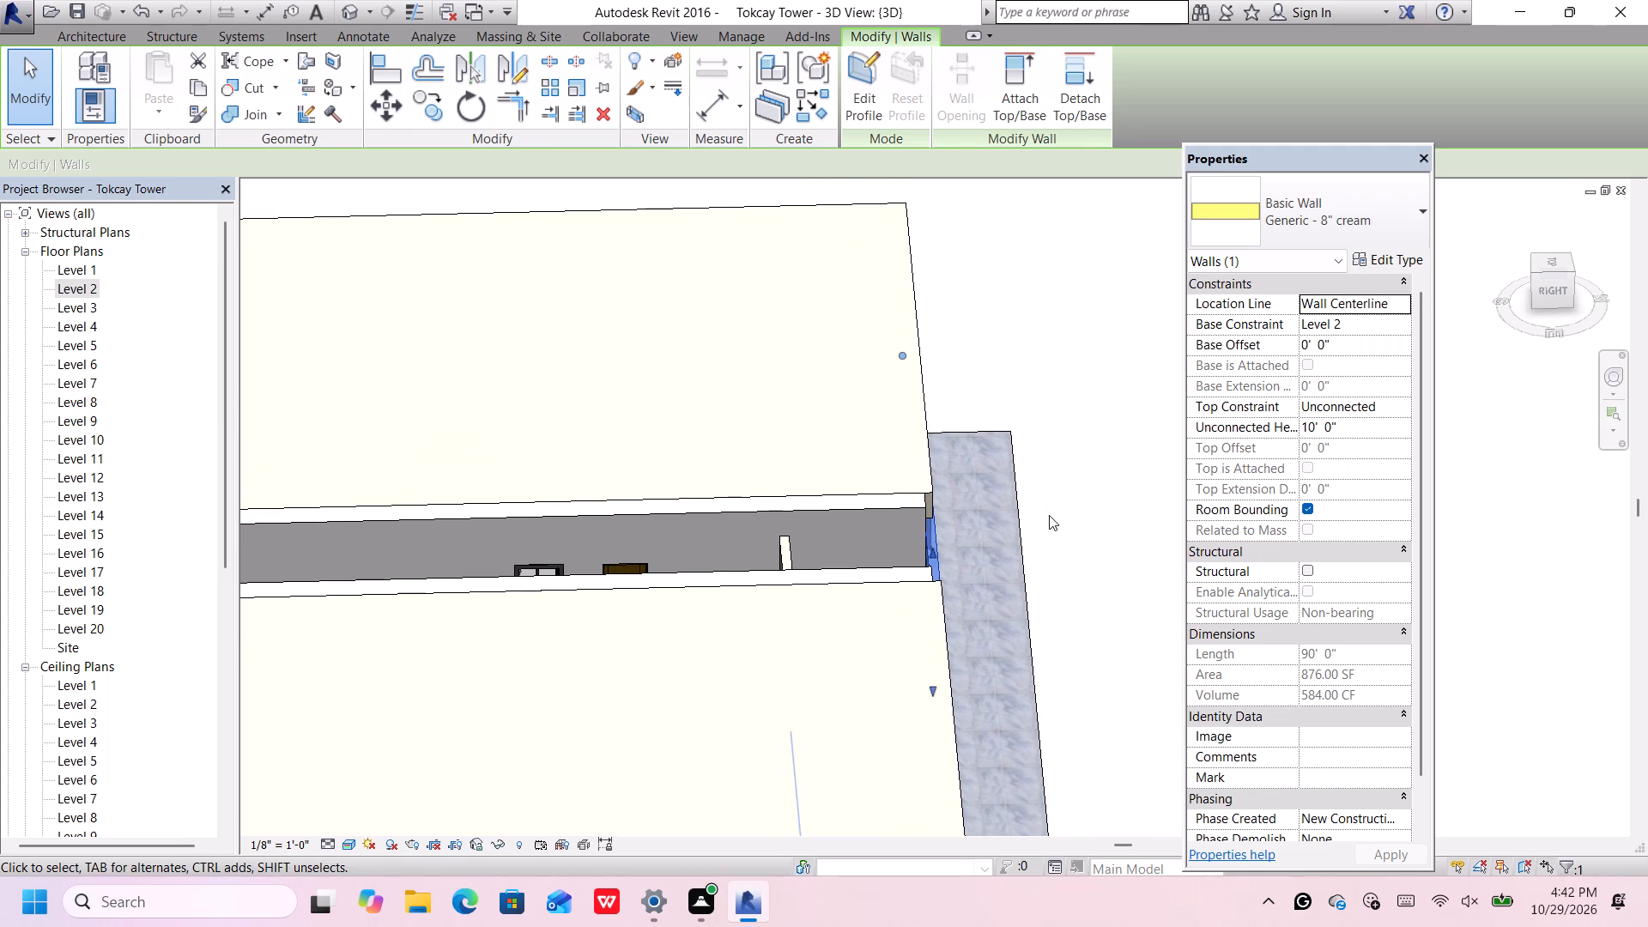
pyautogui.scroll(1, 1004, 532)
pyautogui.moveTo(1004, 537); pyautogui.dragTo(999, 540, button='middle')
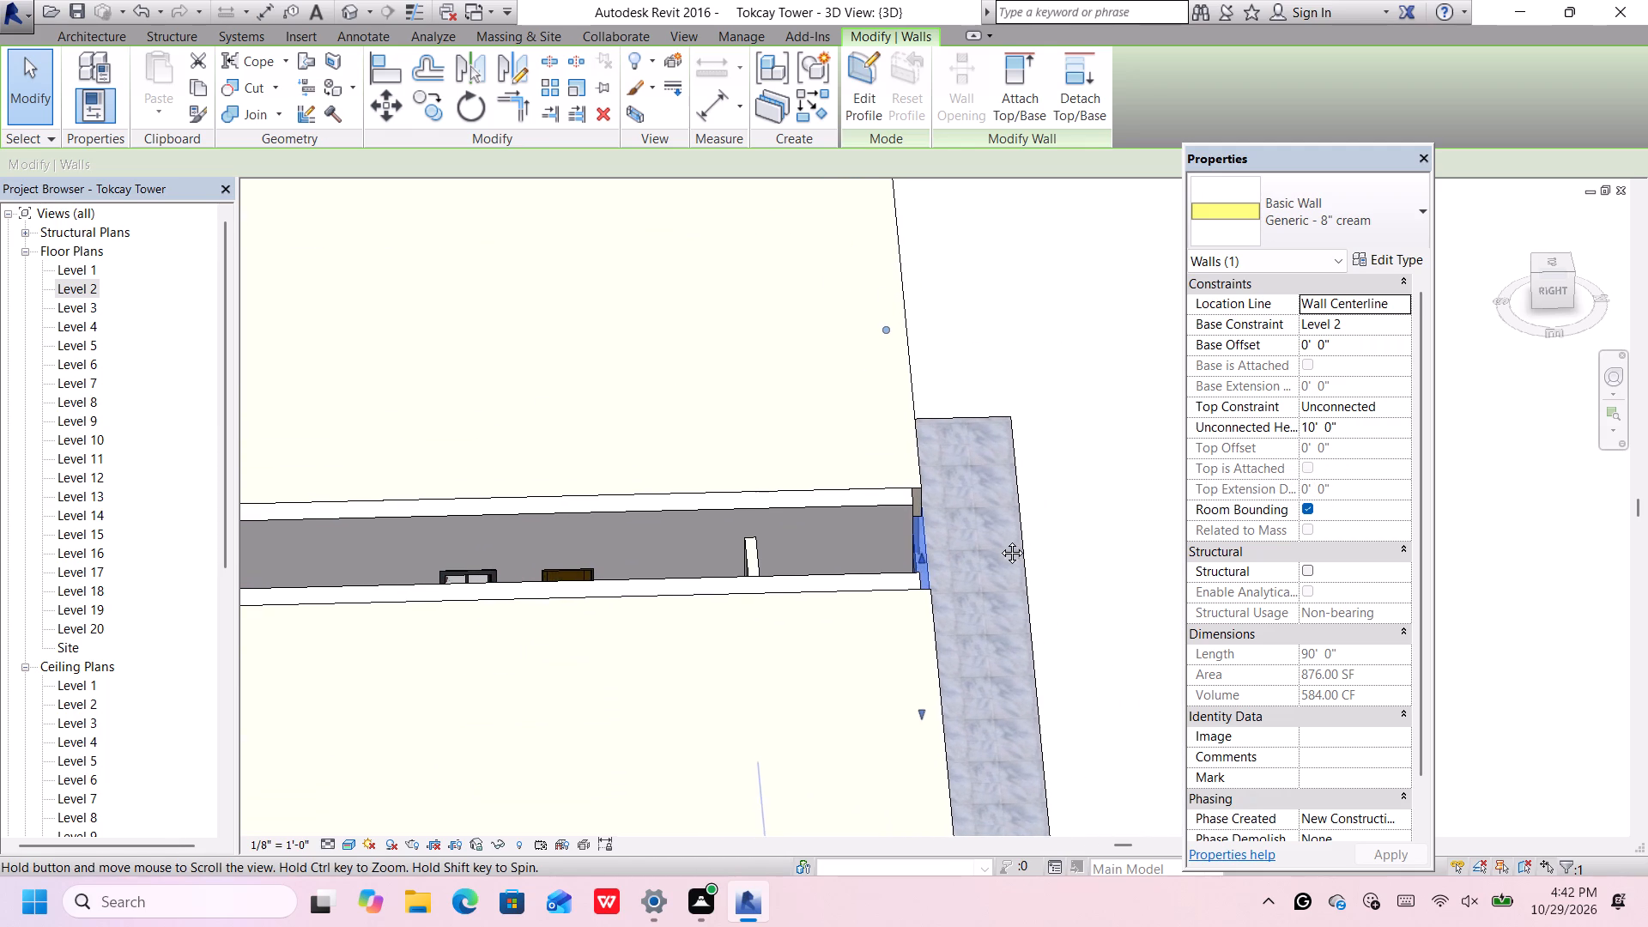
pyautogui.moveTo(999, 540); pyautogui.dragTo(1082, 506, button='middle')
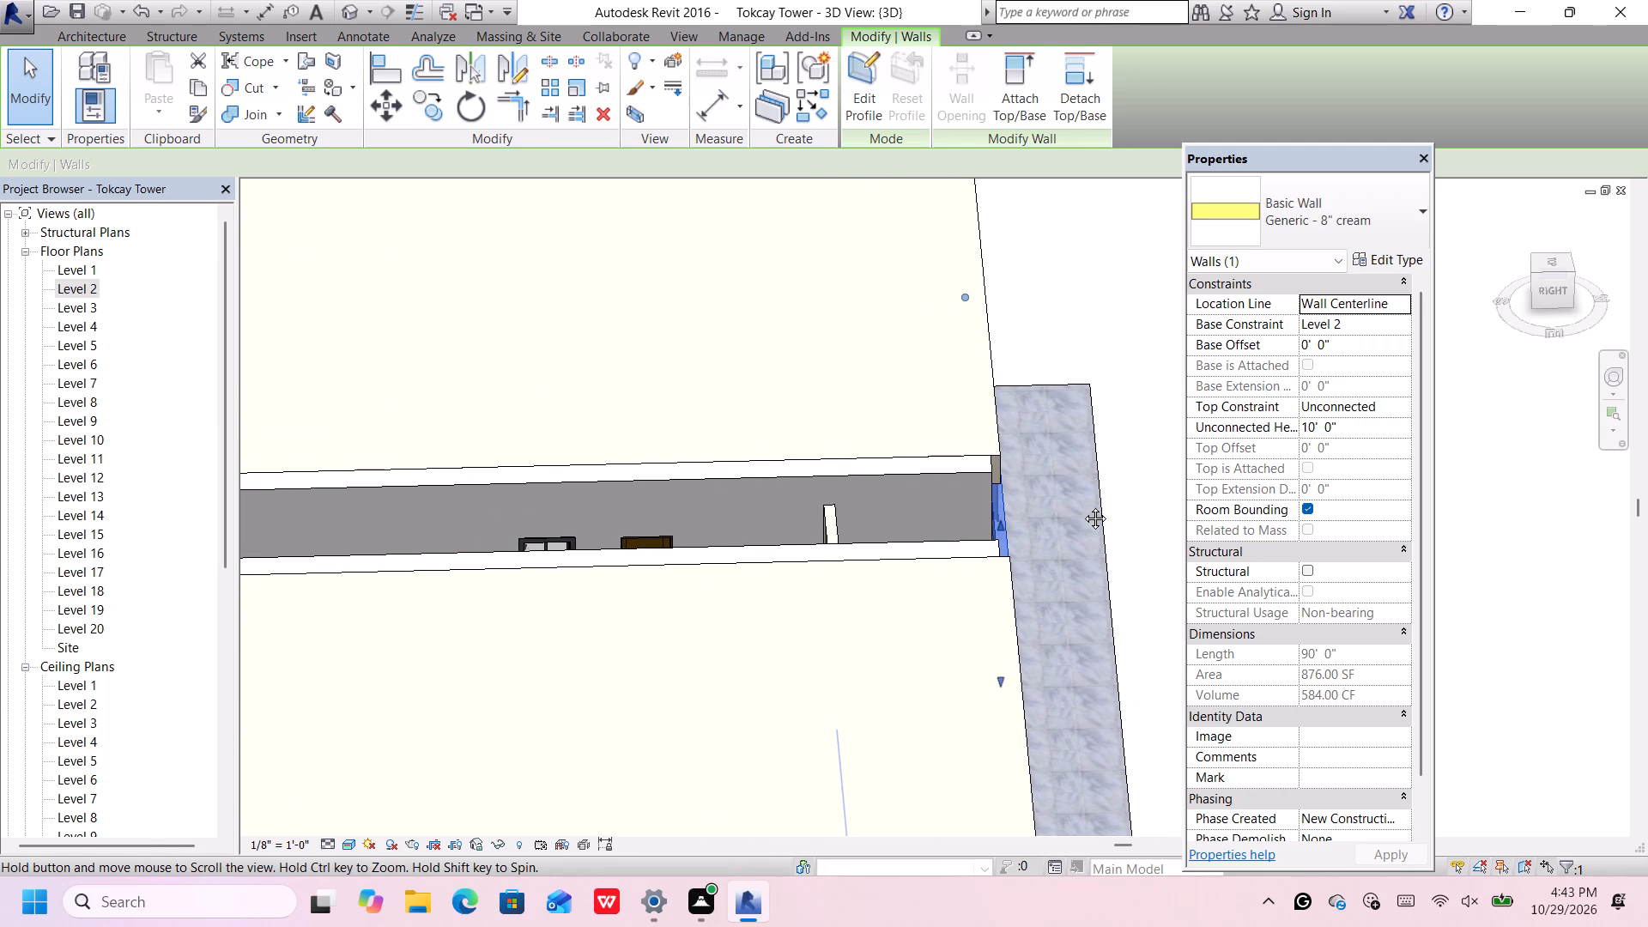
pyautogui.moveTo(1082, 506); pyautogui.dragTo(943, 592, button='middle')
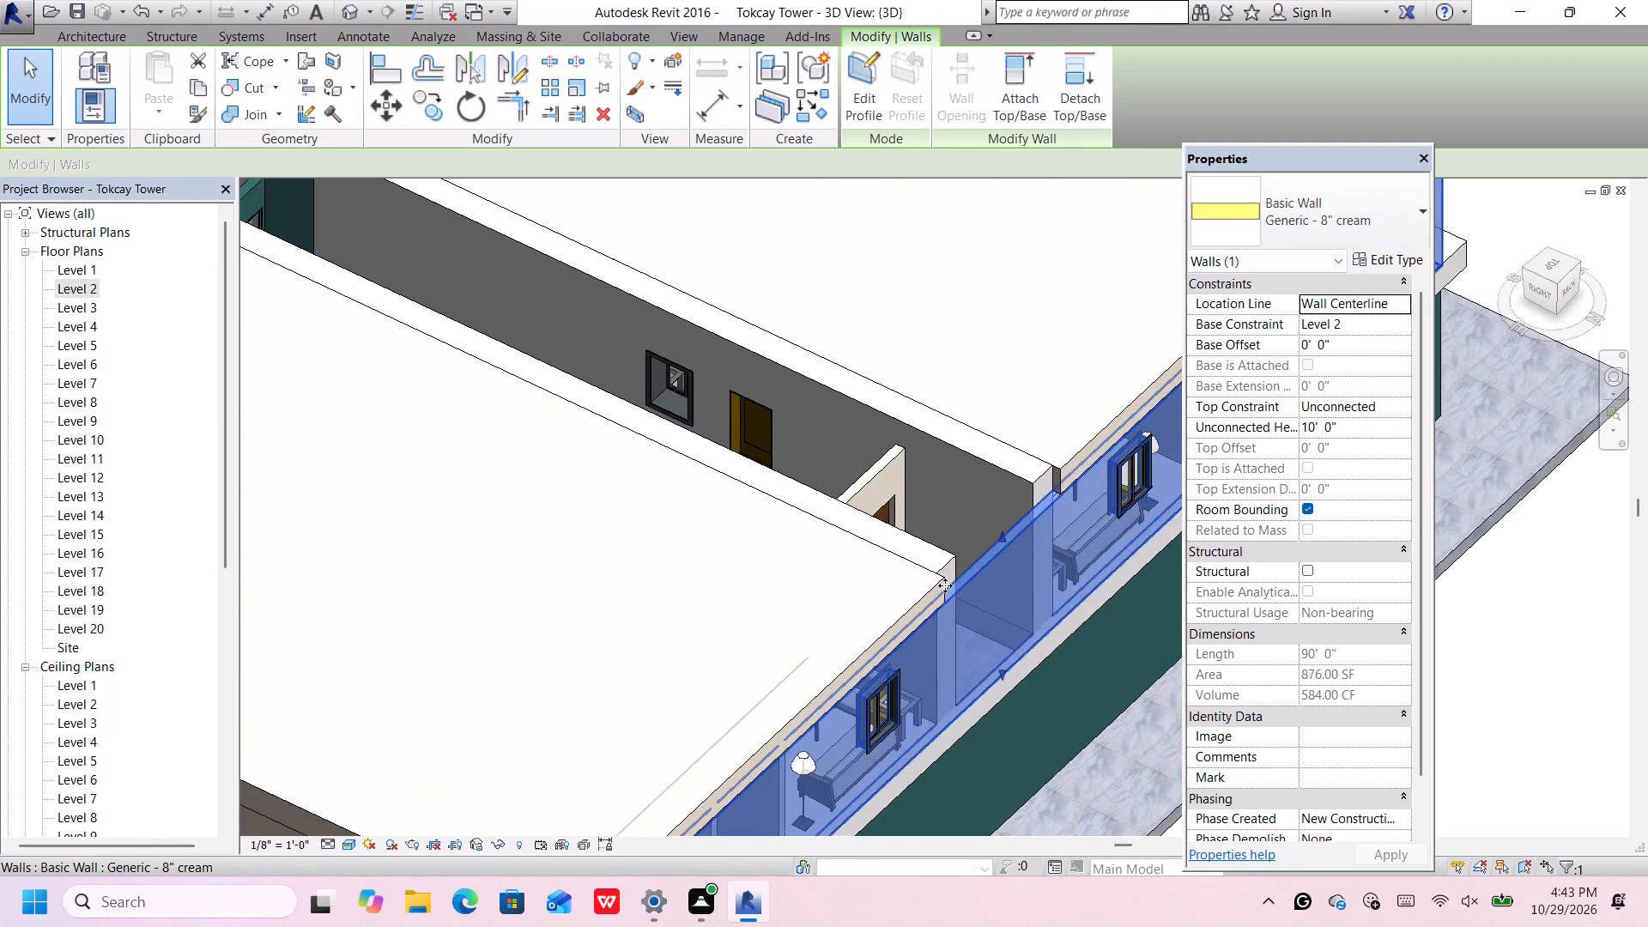
pyautogui.scroll(-2, 945, 585)
pyautogui.scroll(5, 1017, 574)
pyautogui.scroll(-5, 1011, 566)
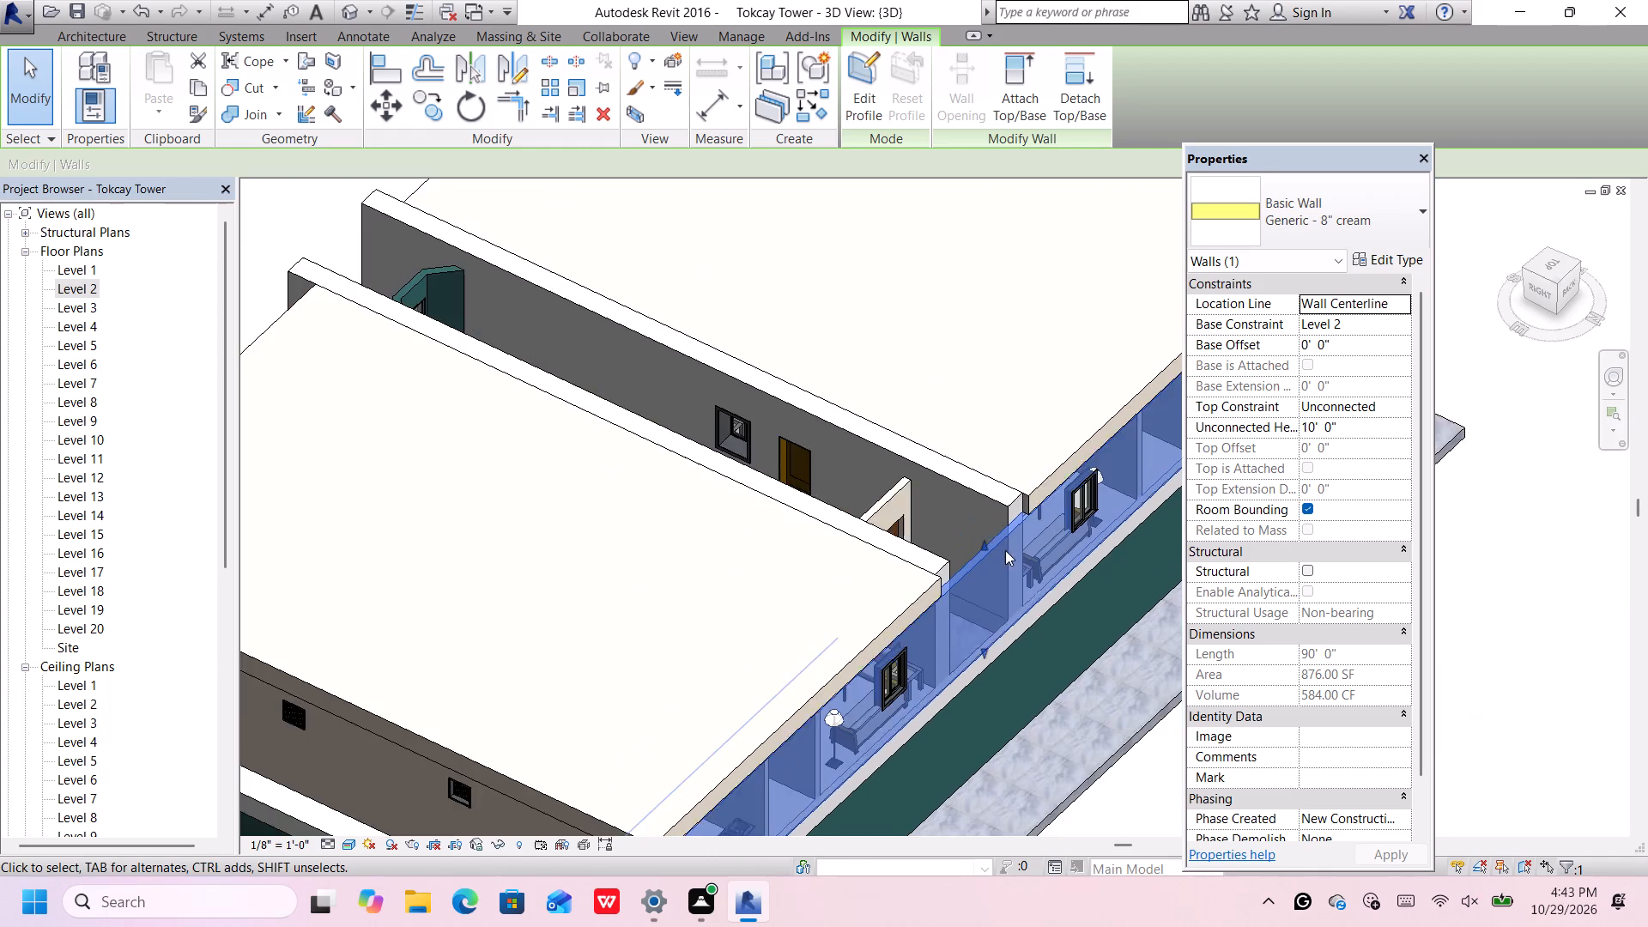
pyautogui.scroll(-4, 1005, 547)
pyautogui.click(1110, 736)
# Split the rear cream 8" wall at the passage edge beside the left-hand apartment's slab.
pyautogui.scroll(7, 1043, 540)
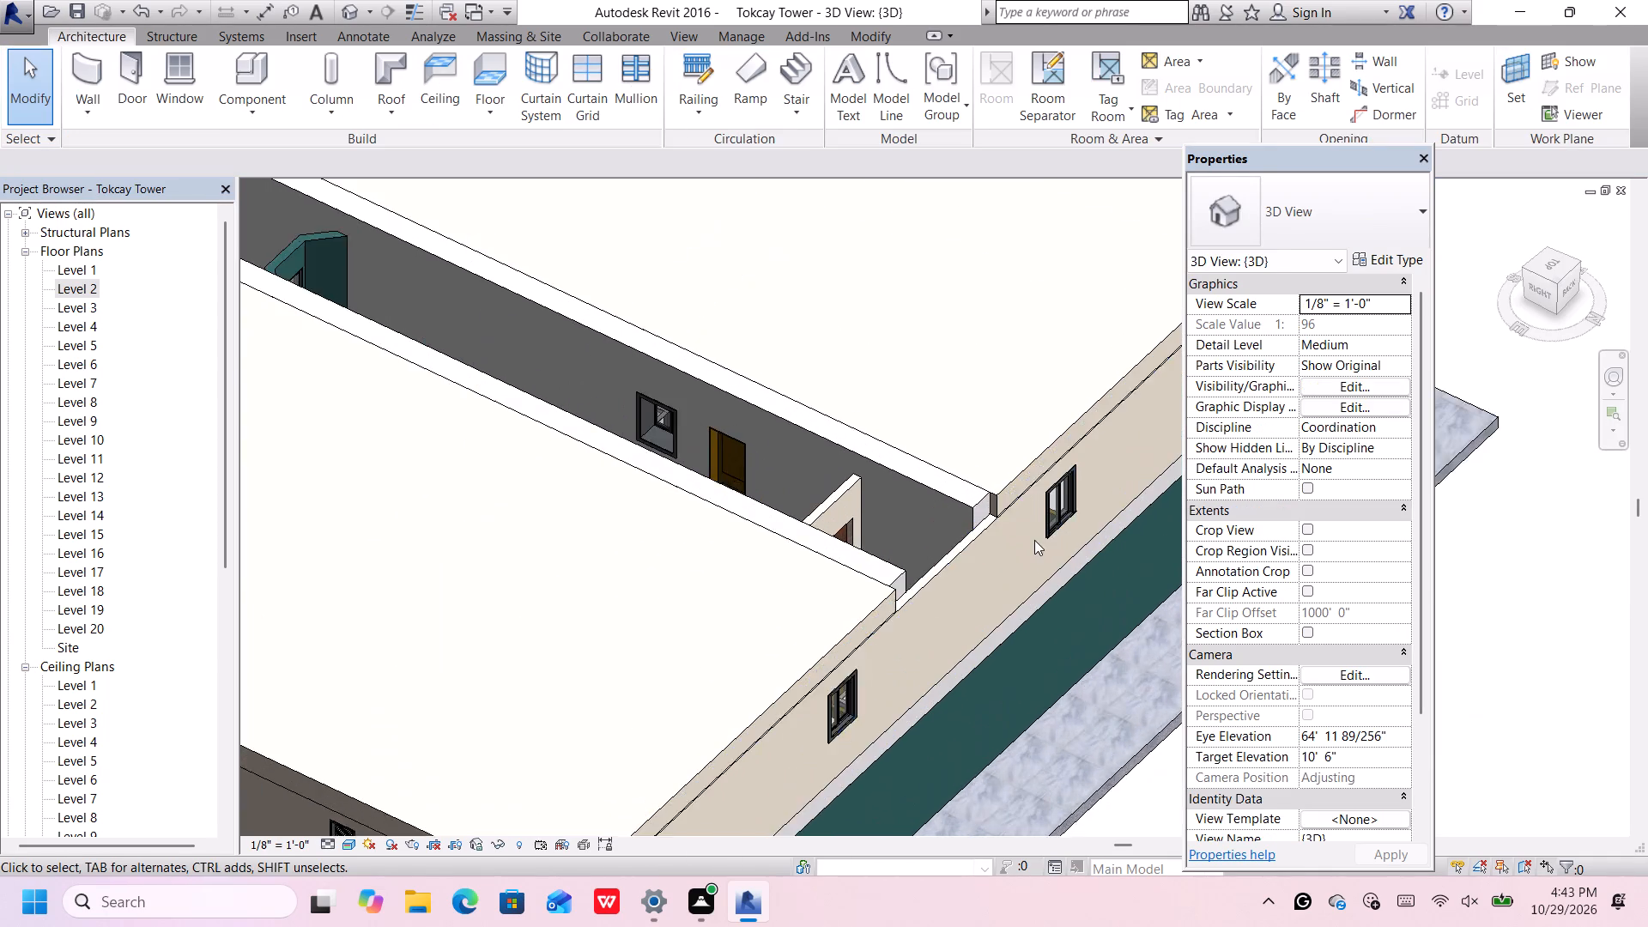
pyautogui.scroll(4, 978, 494)
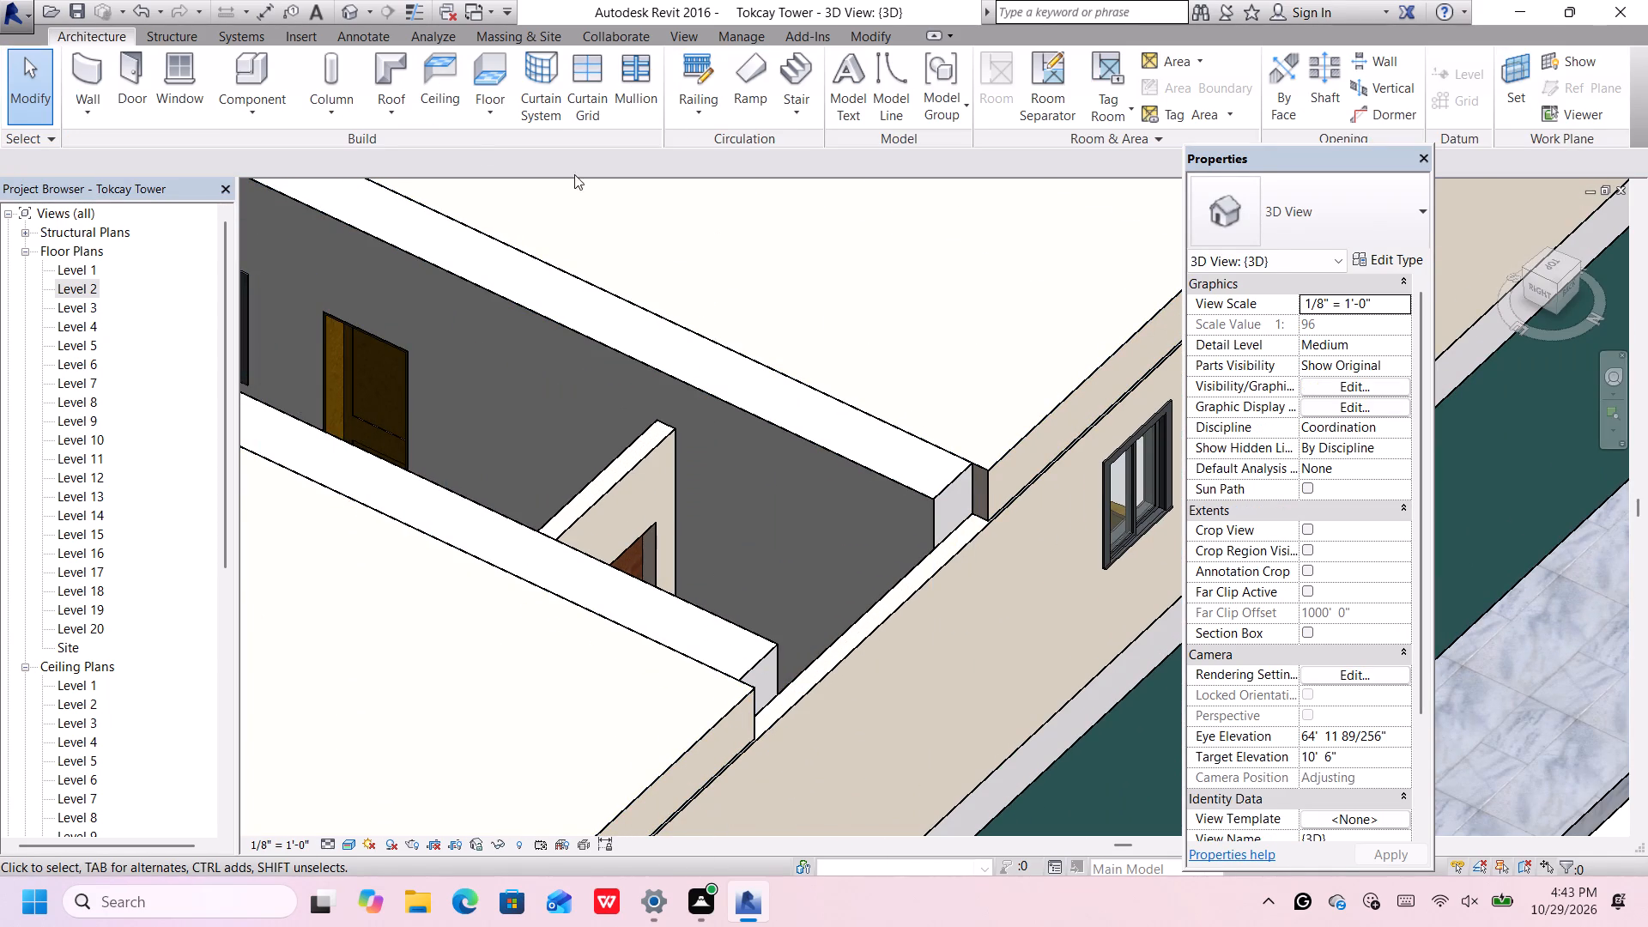
pyautogui.click(884, 33)
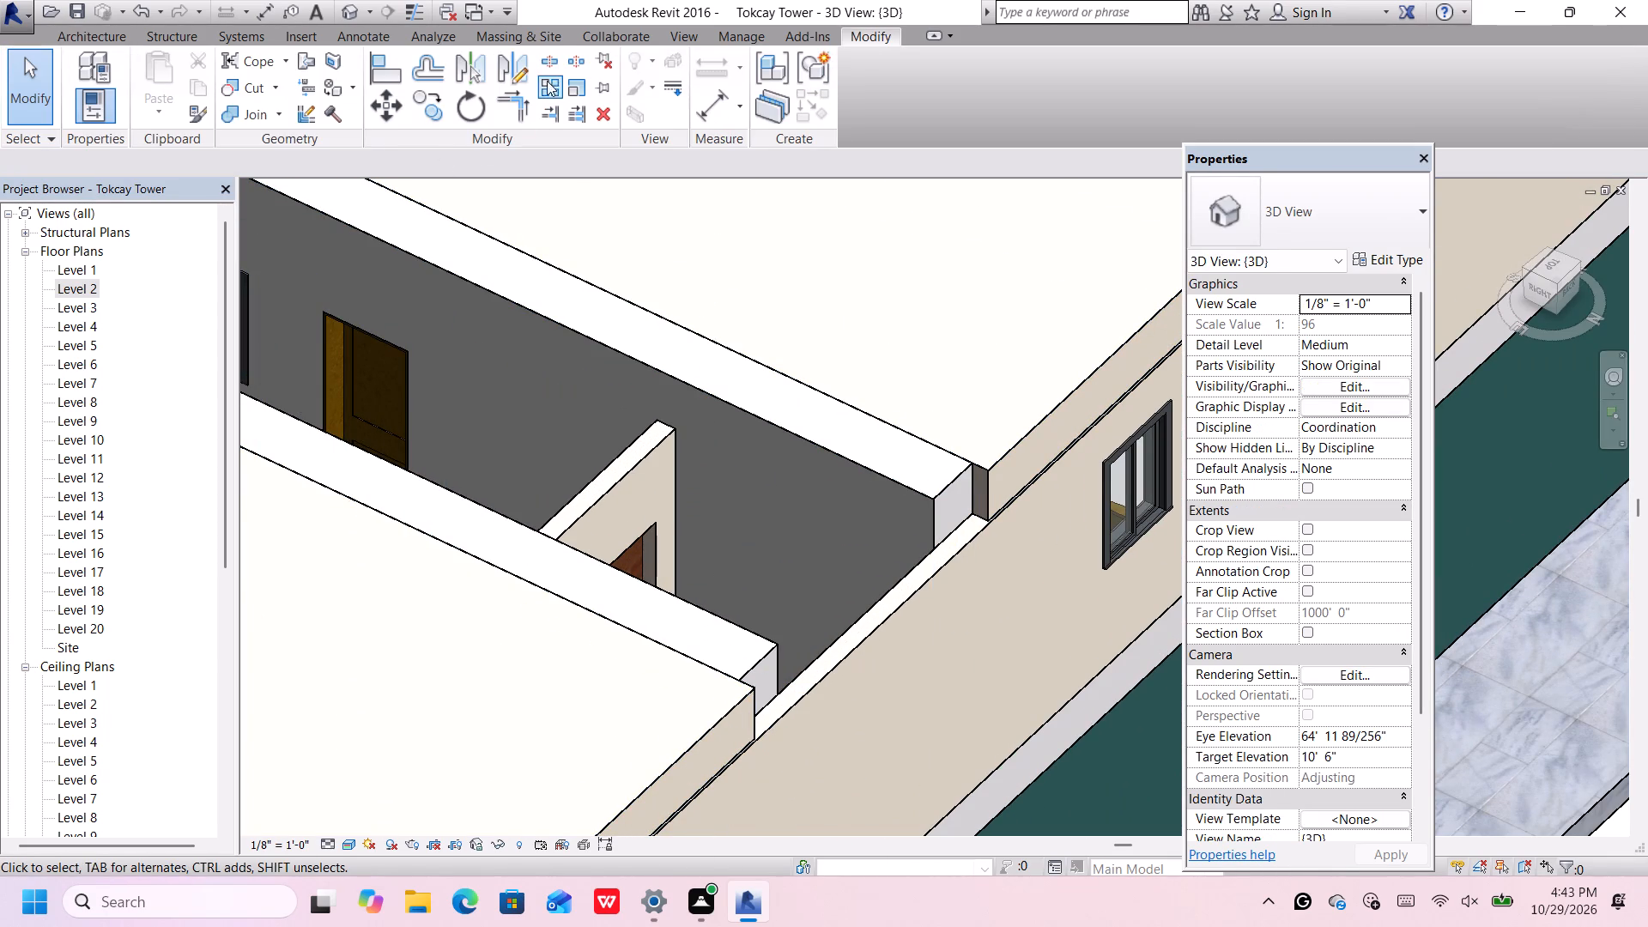
pyautogui.click(547, 59)
pyautogui.scroll(1, 994, 512)
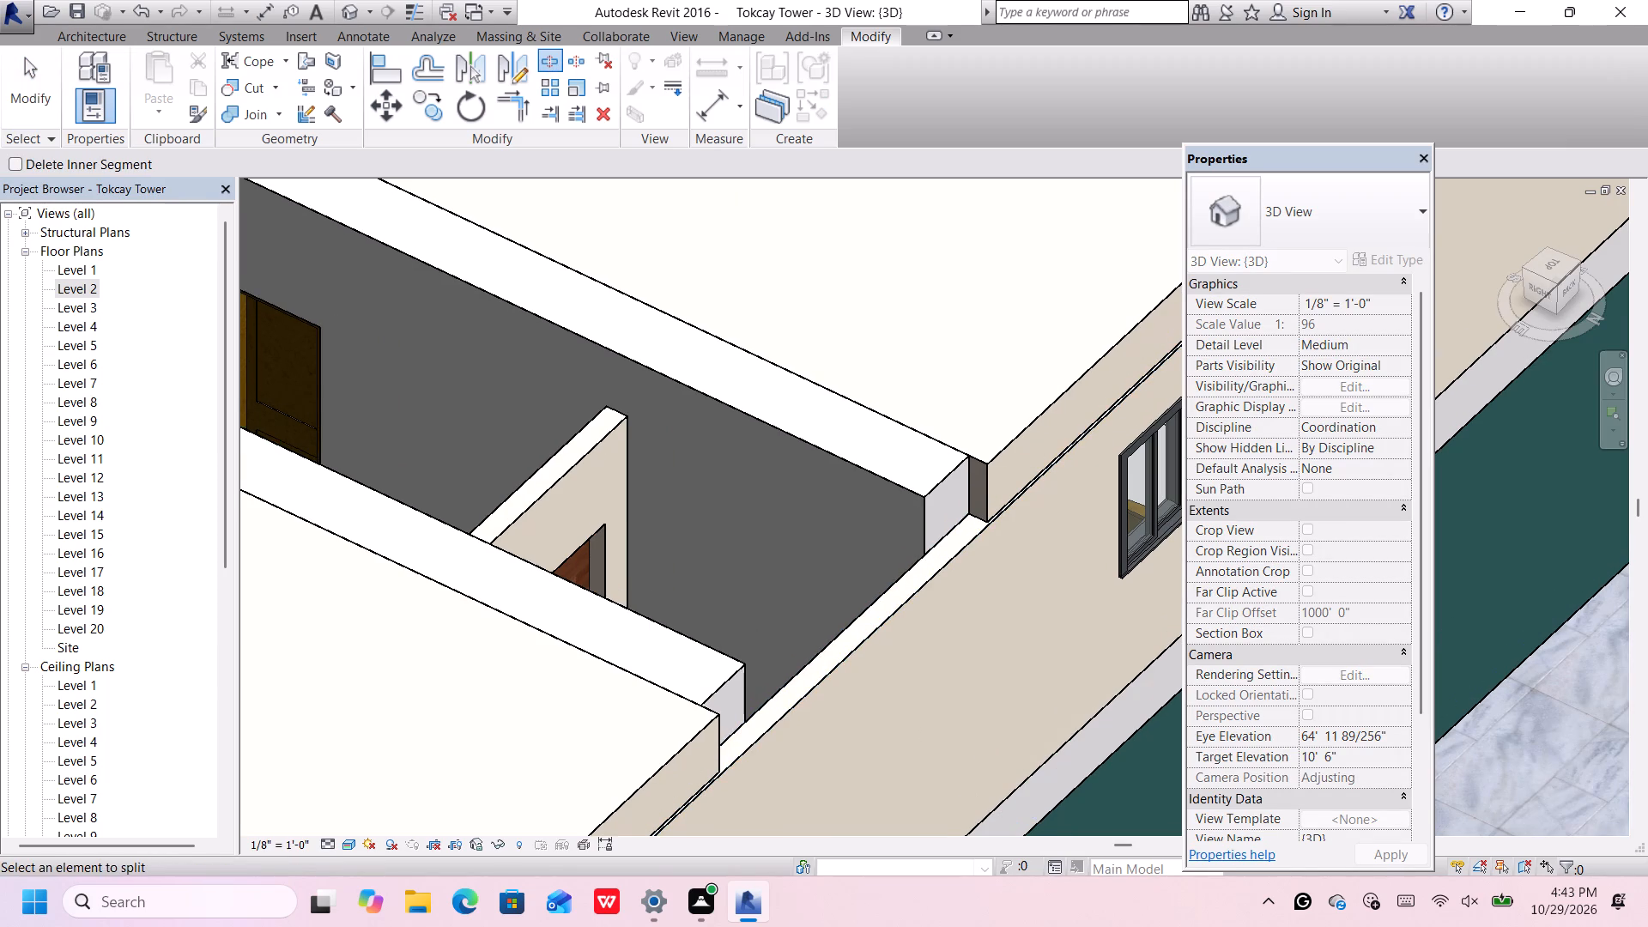
pyautogui.scroll(5, 974, 515)
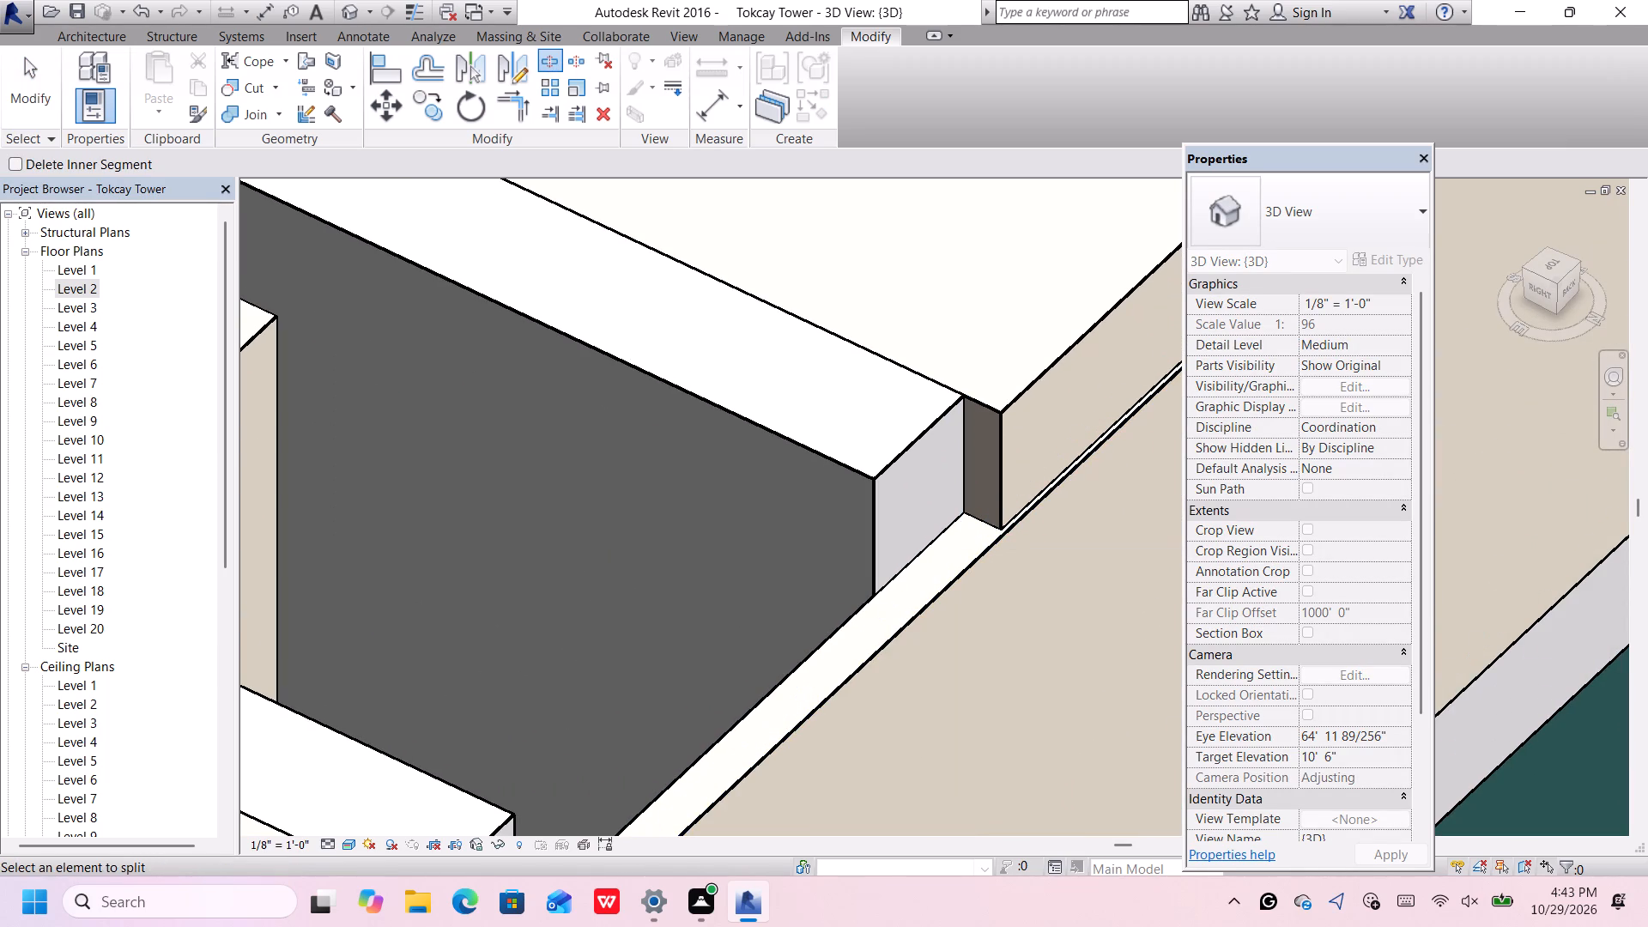
pyautogui.click(976, 521)
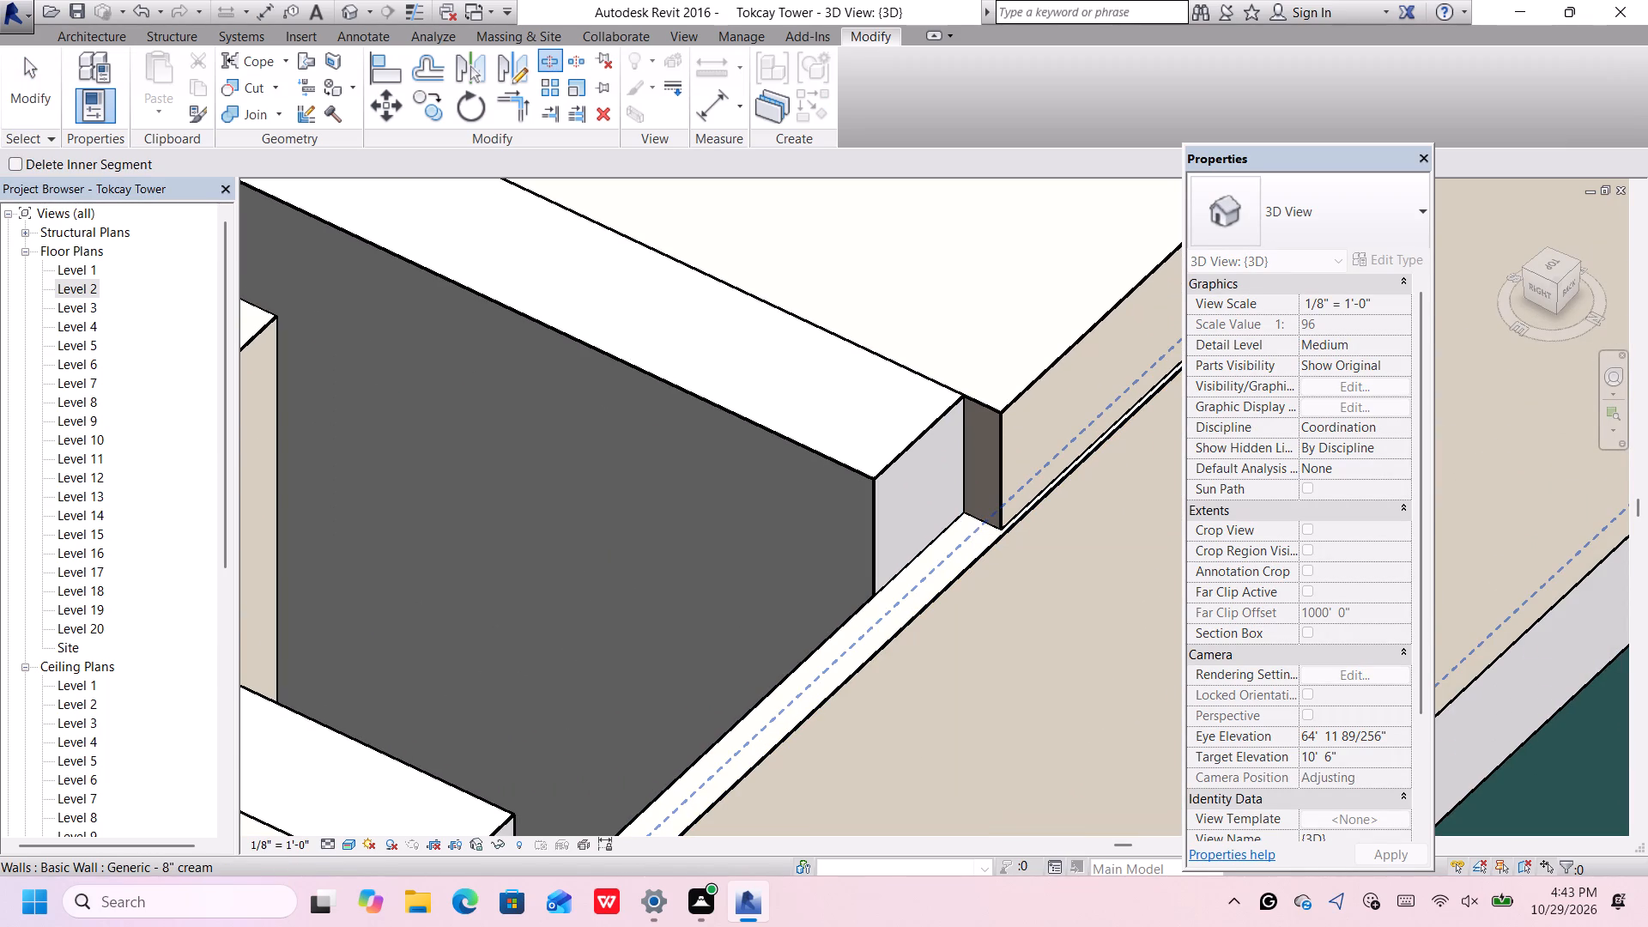
# Split the rear cream 8" wall again at the passage edge beside the right-hand apartment's slab.
pyautogui.scroll(-4, 976, 521)
pyautogui.scroll(-2, 794, 651)
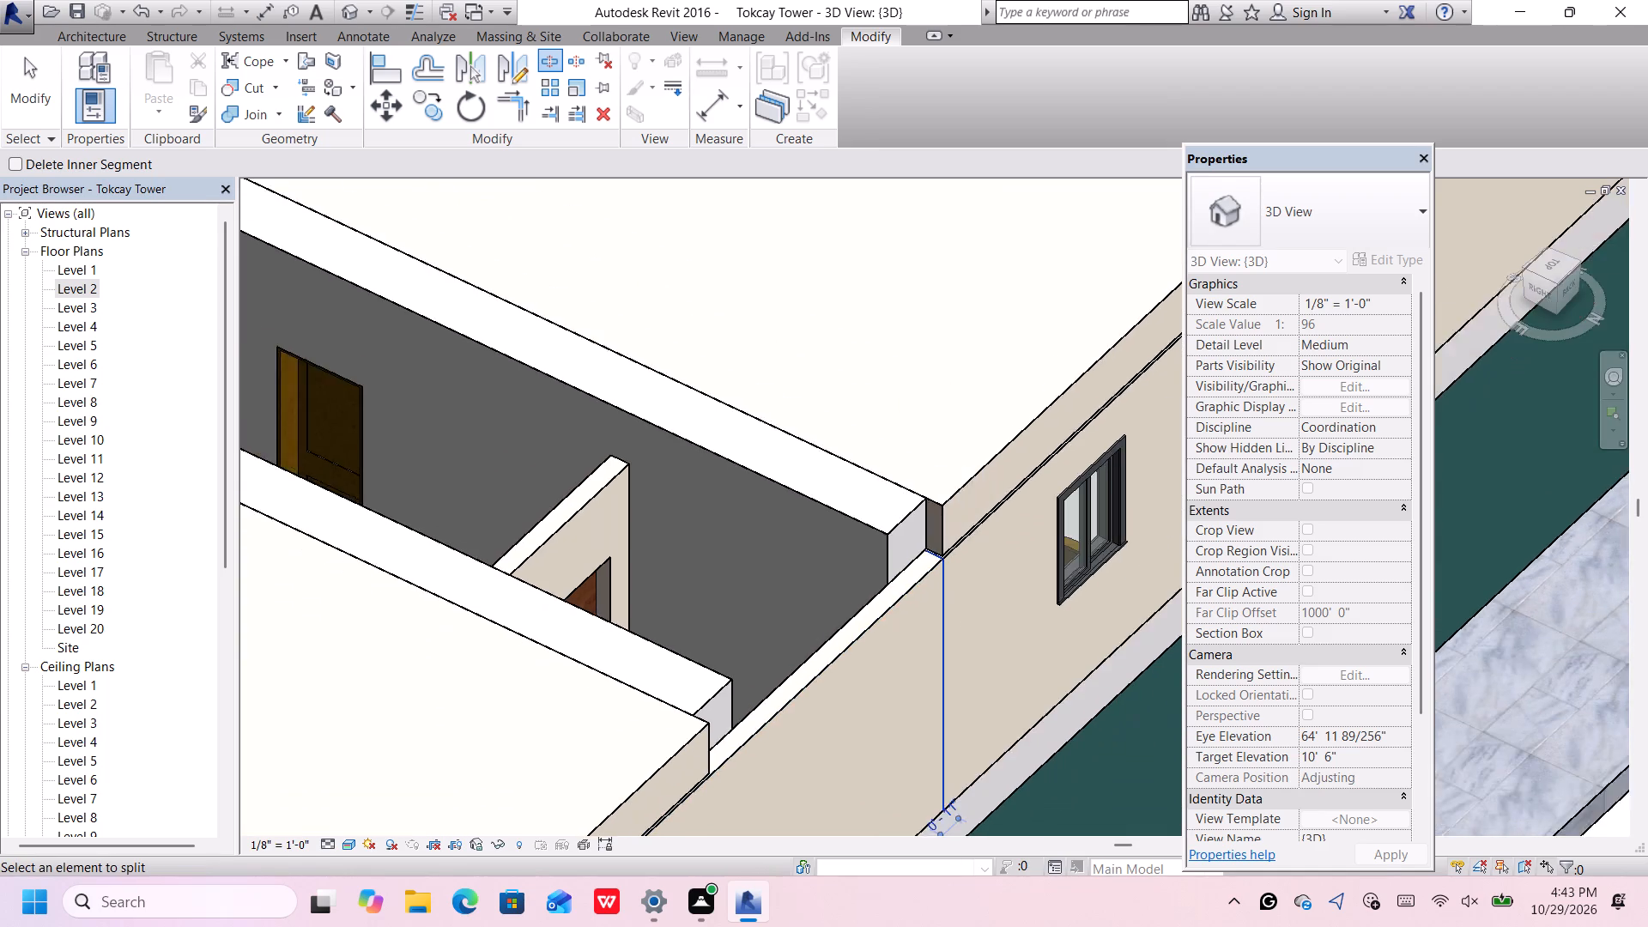
pyautogui.scroll(-1, 794, 647)
pyautogui.moveTo(795, 648); pyautogui.dragTo(769, 575, button='middle')
pyautogui.scroll(5, 754, 646)
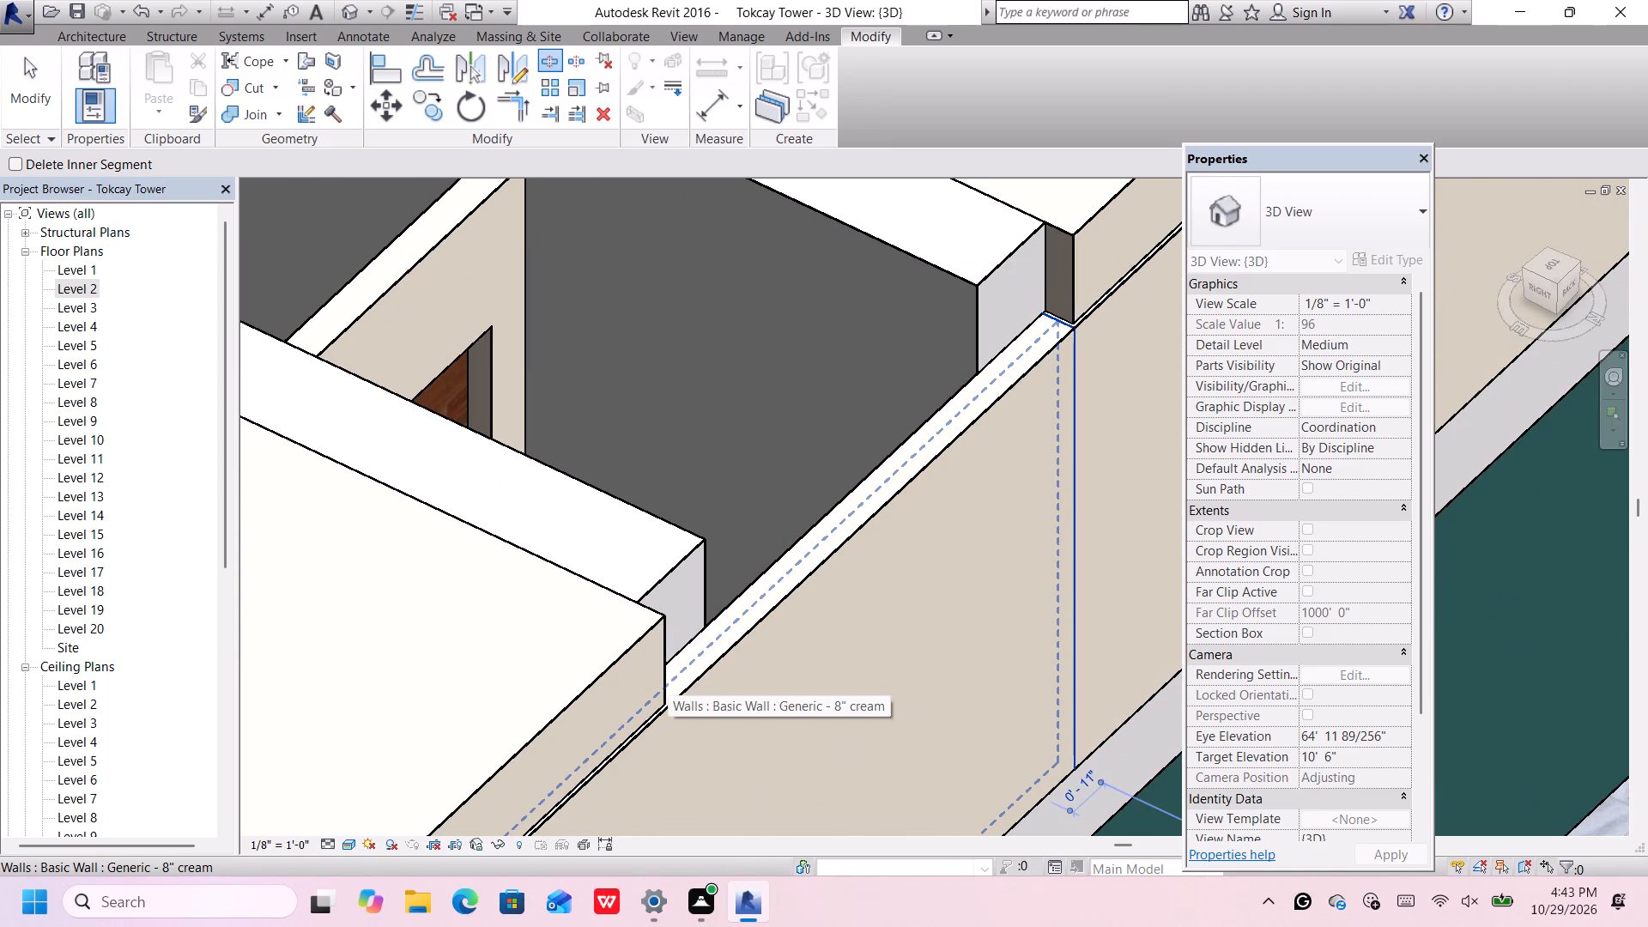
pyautogui.click(669, 698)
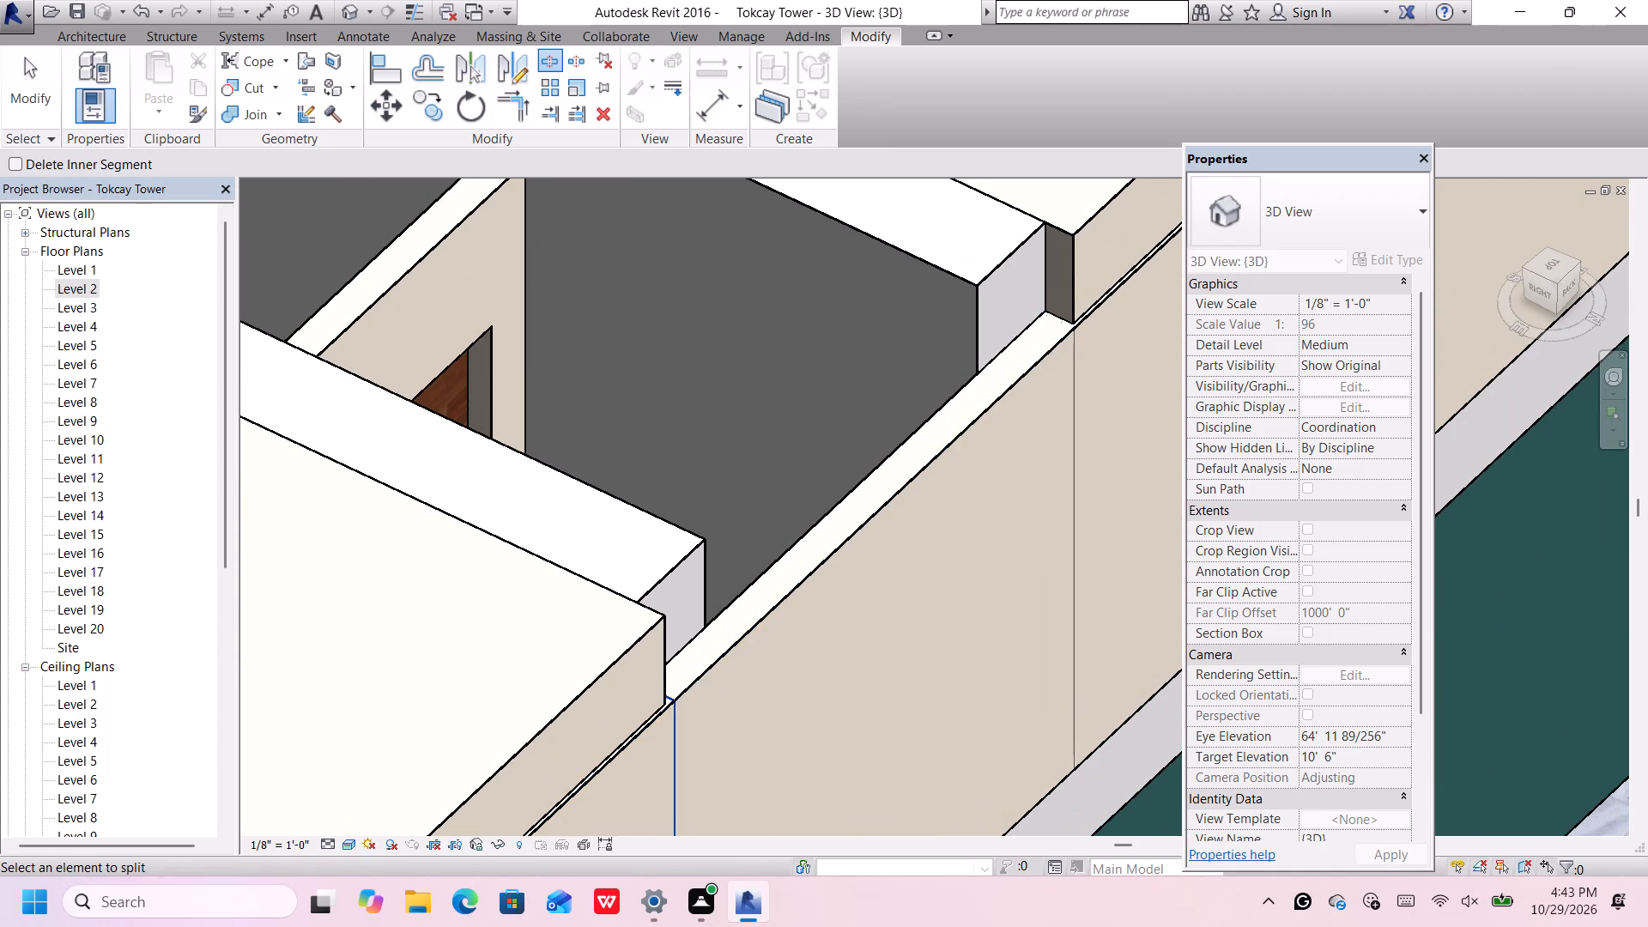
pyautogui.scroll(-9, 680, 680)
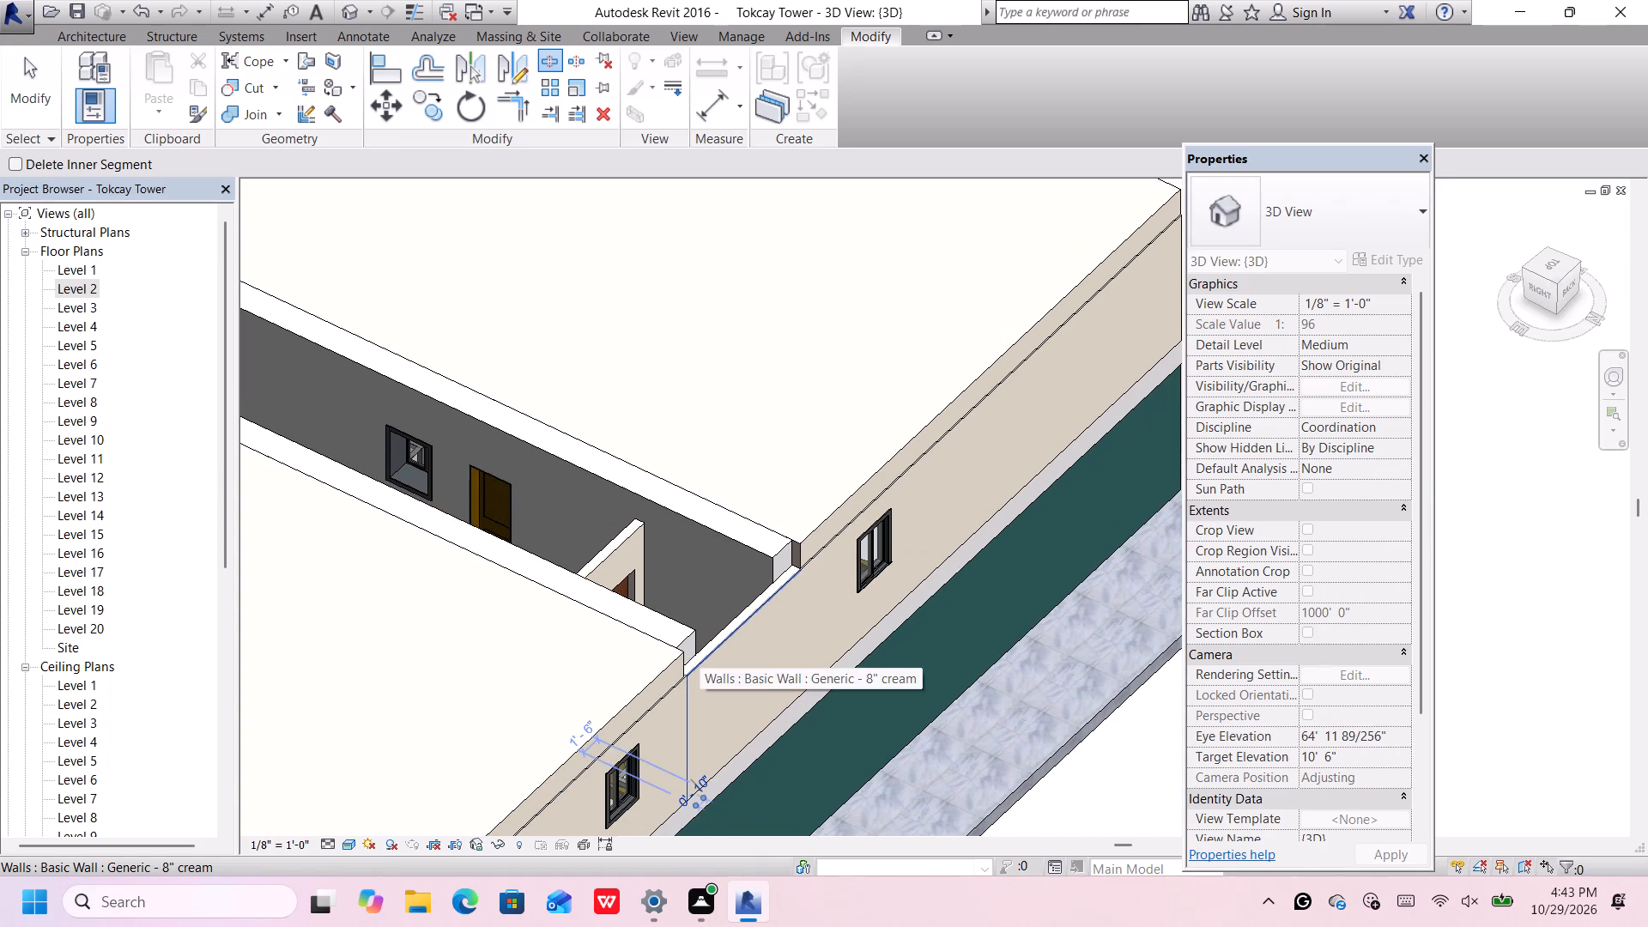
pyautogui.press('space')
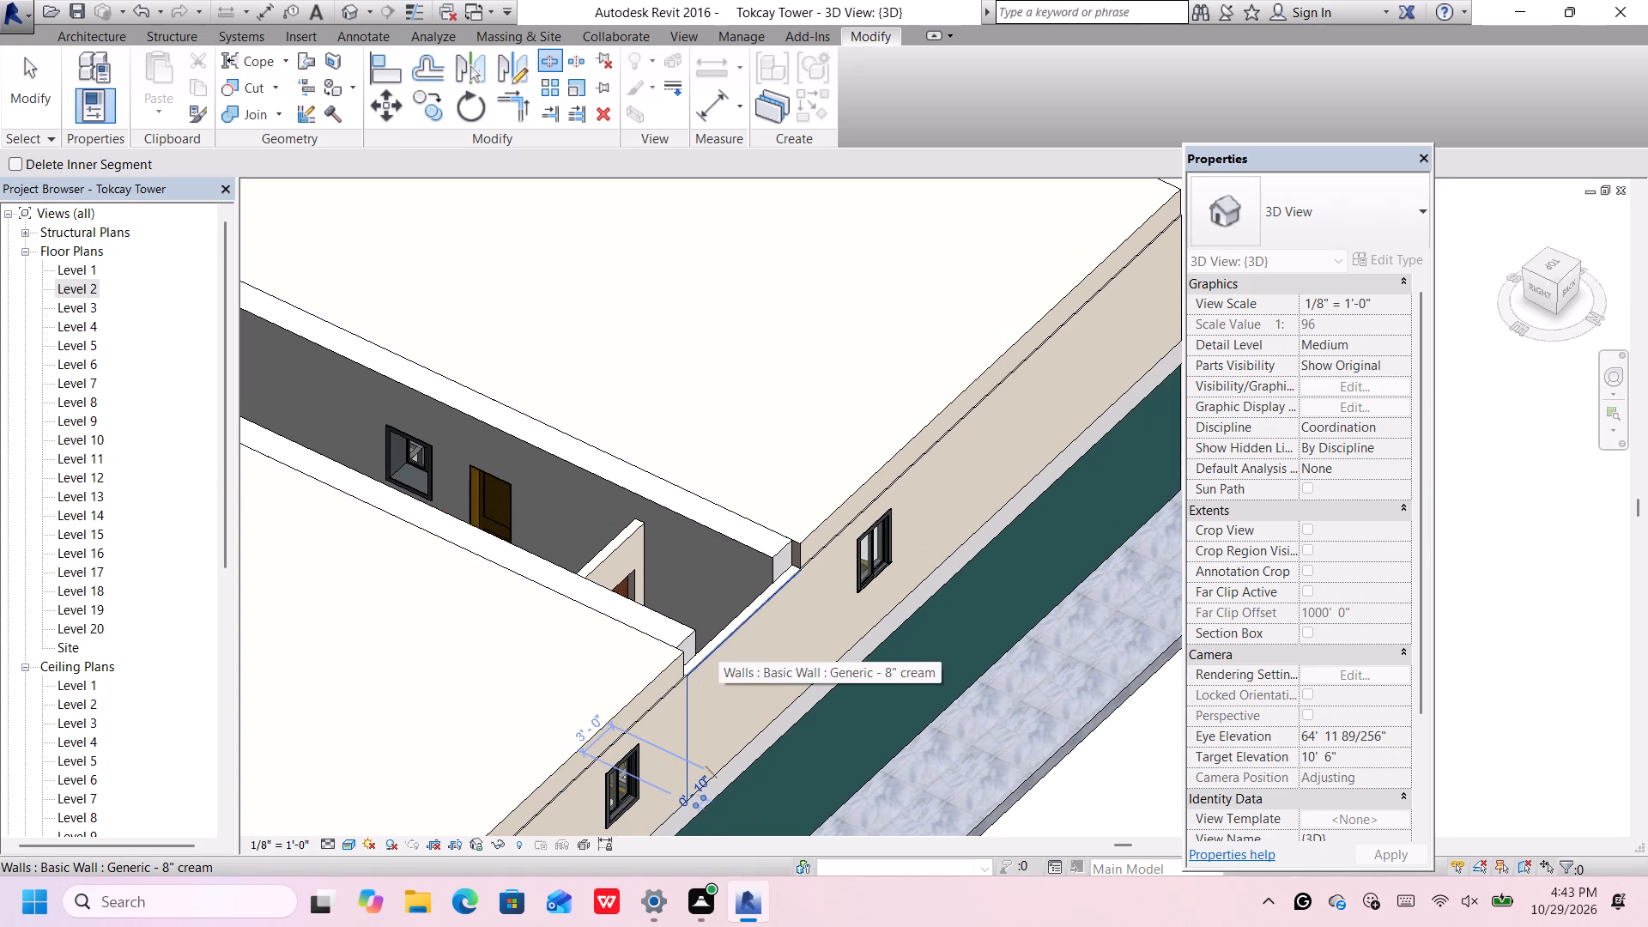
pyautogui.press('Escape')
pyautogui.press('Escape')
# Set the unconnected height of the split rear cream wall segment closing the passage to 12' 0".
pyautogui.click(719, 651)
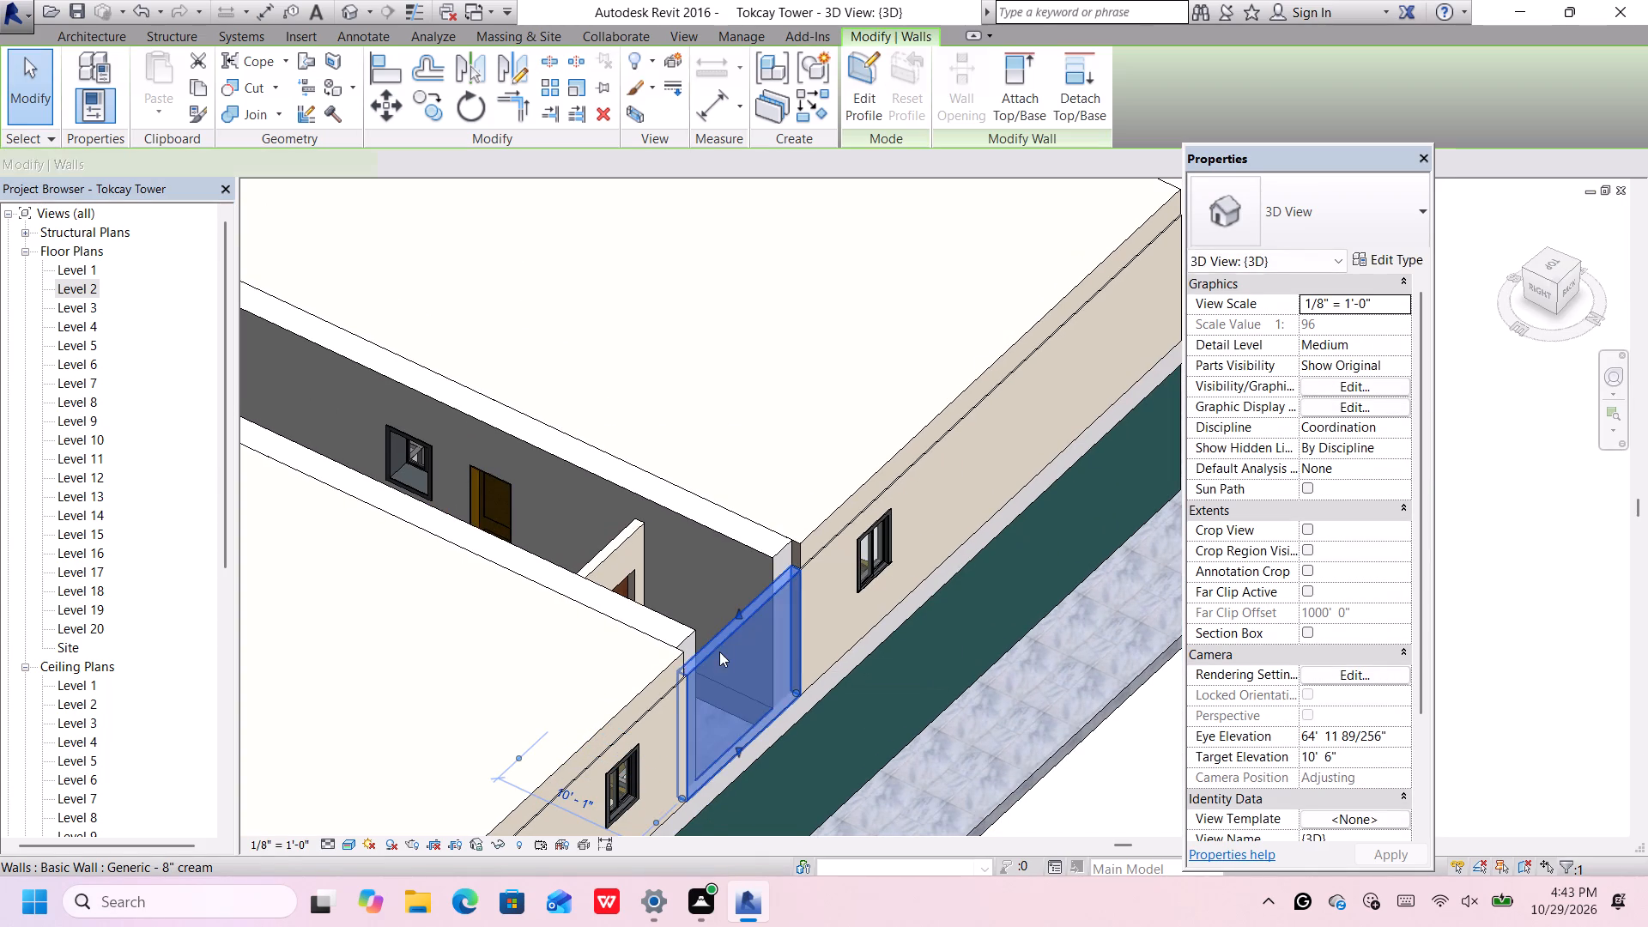
pyautogui.click(1348, 432)
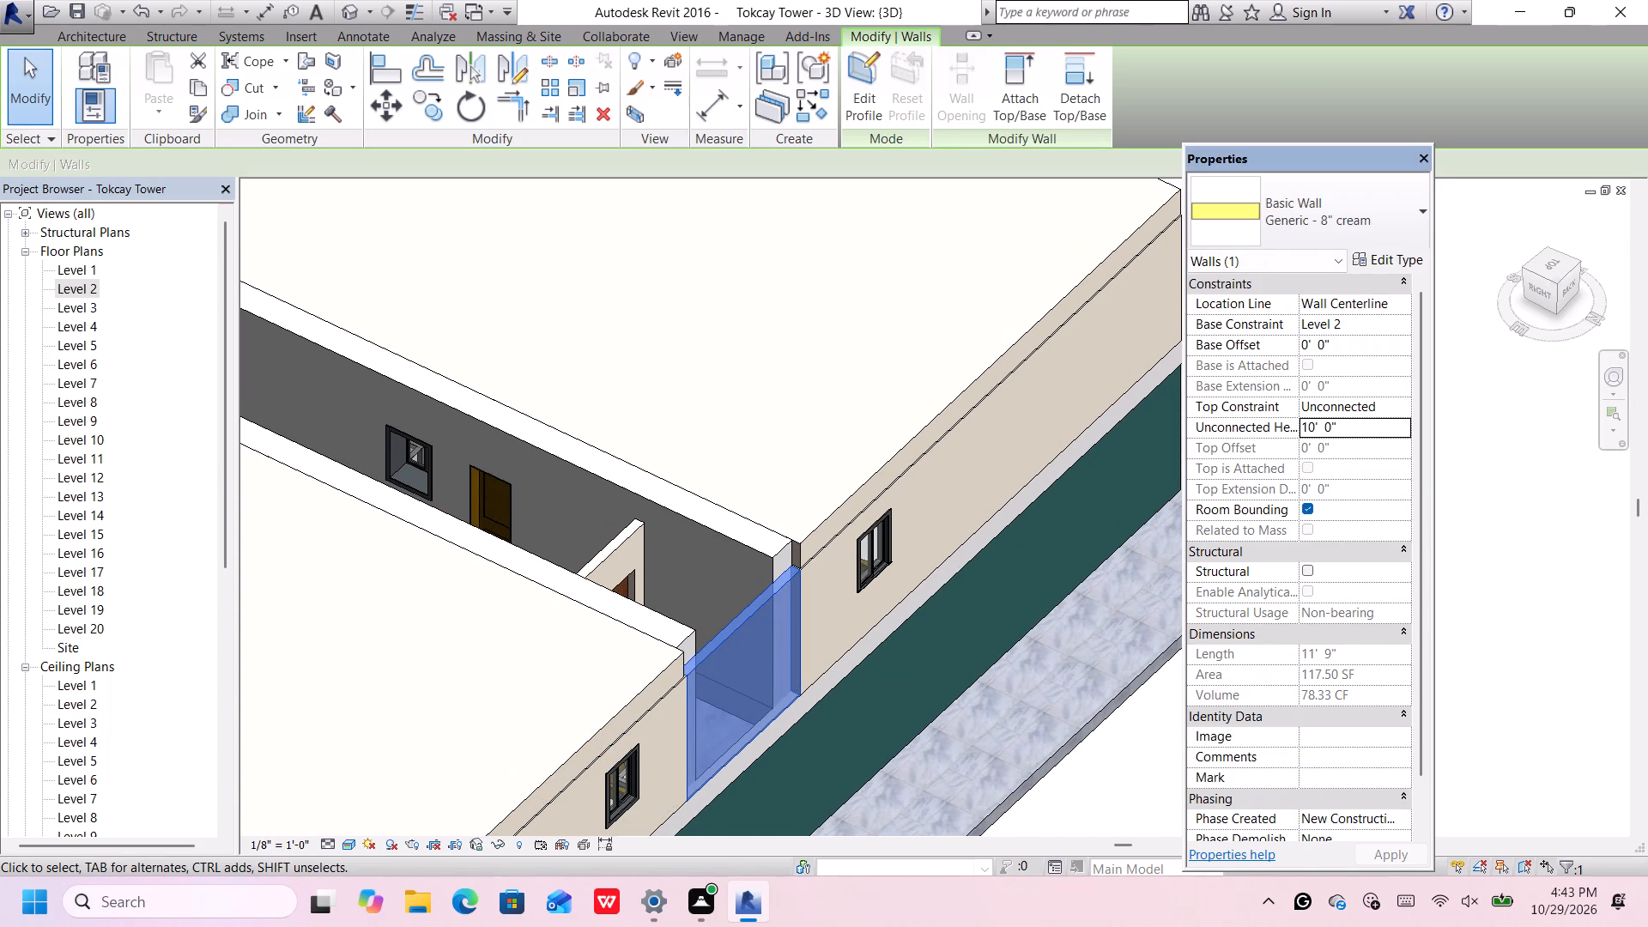
pyautogui.press('BackSpace')
pyautogui.write("12'")
pyautogui.press('Return')
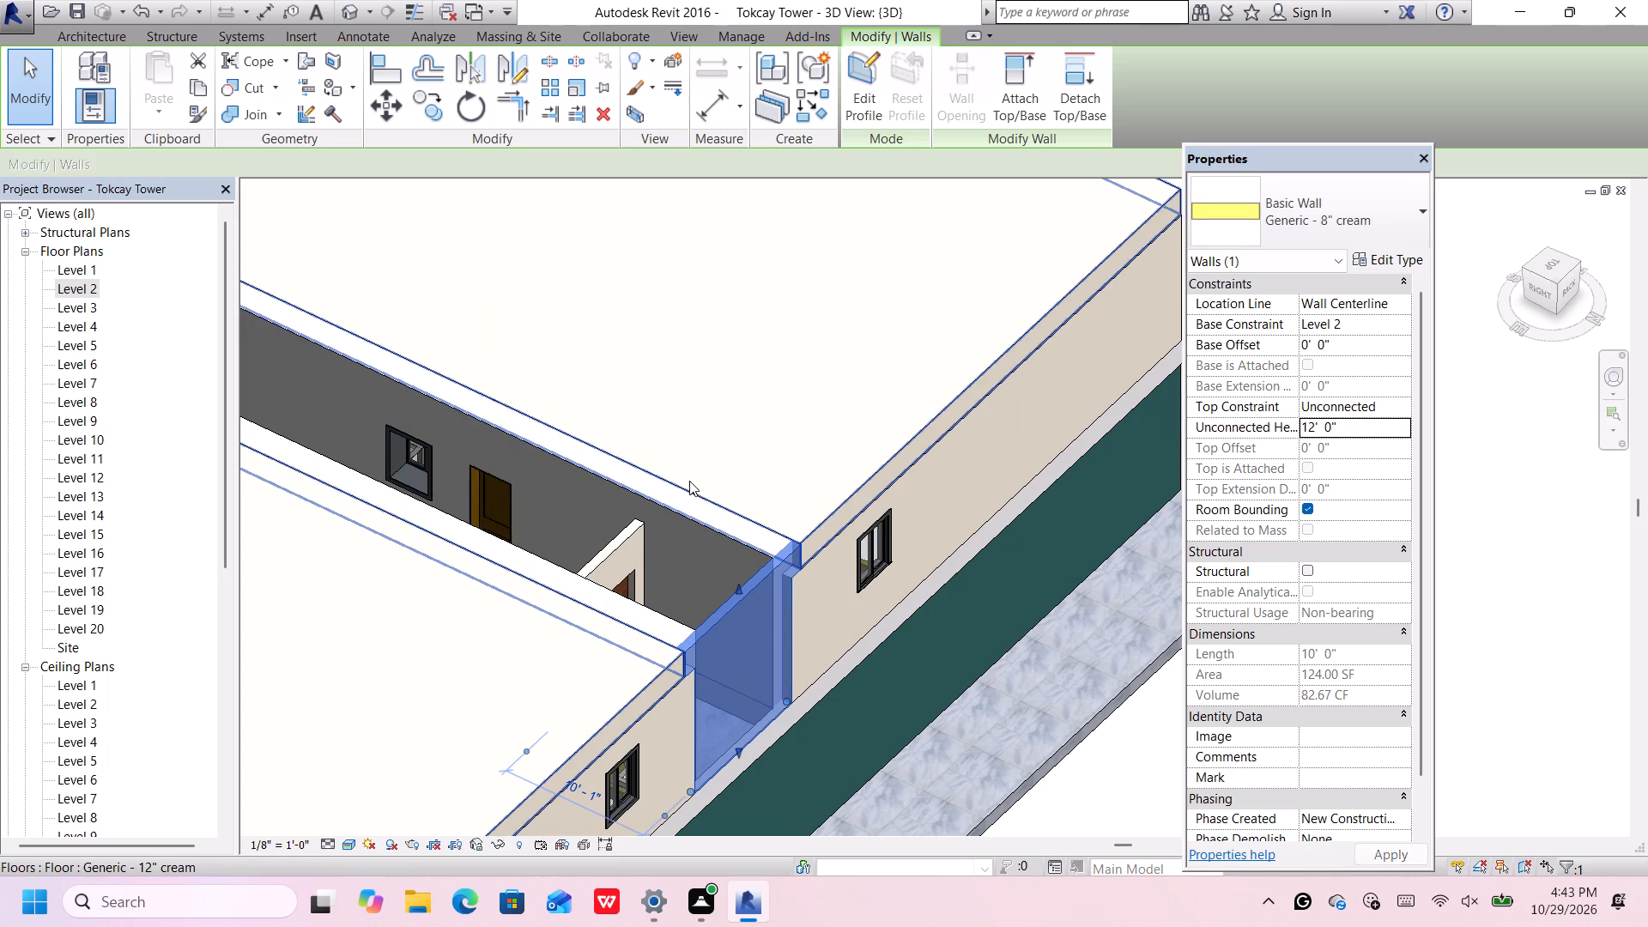
pyautogui.scroll(-7, 689, 481)
pyautogui.click(790, 710)
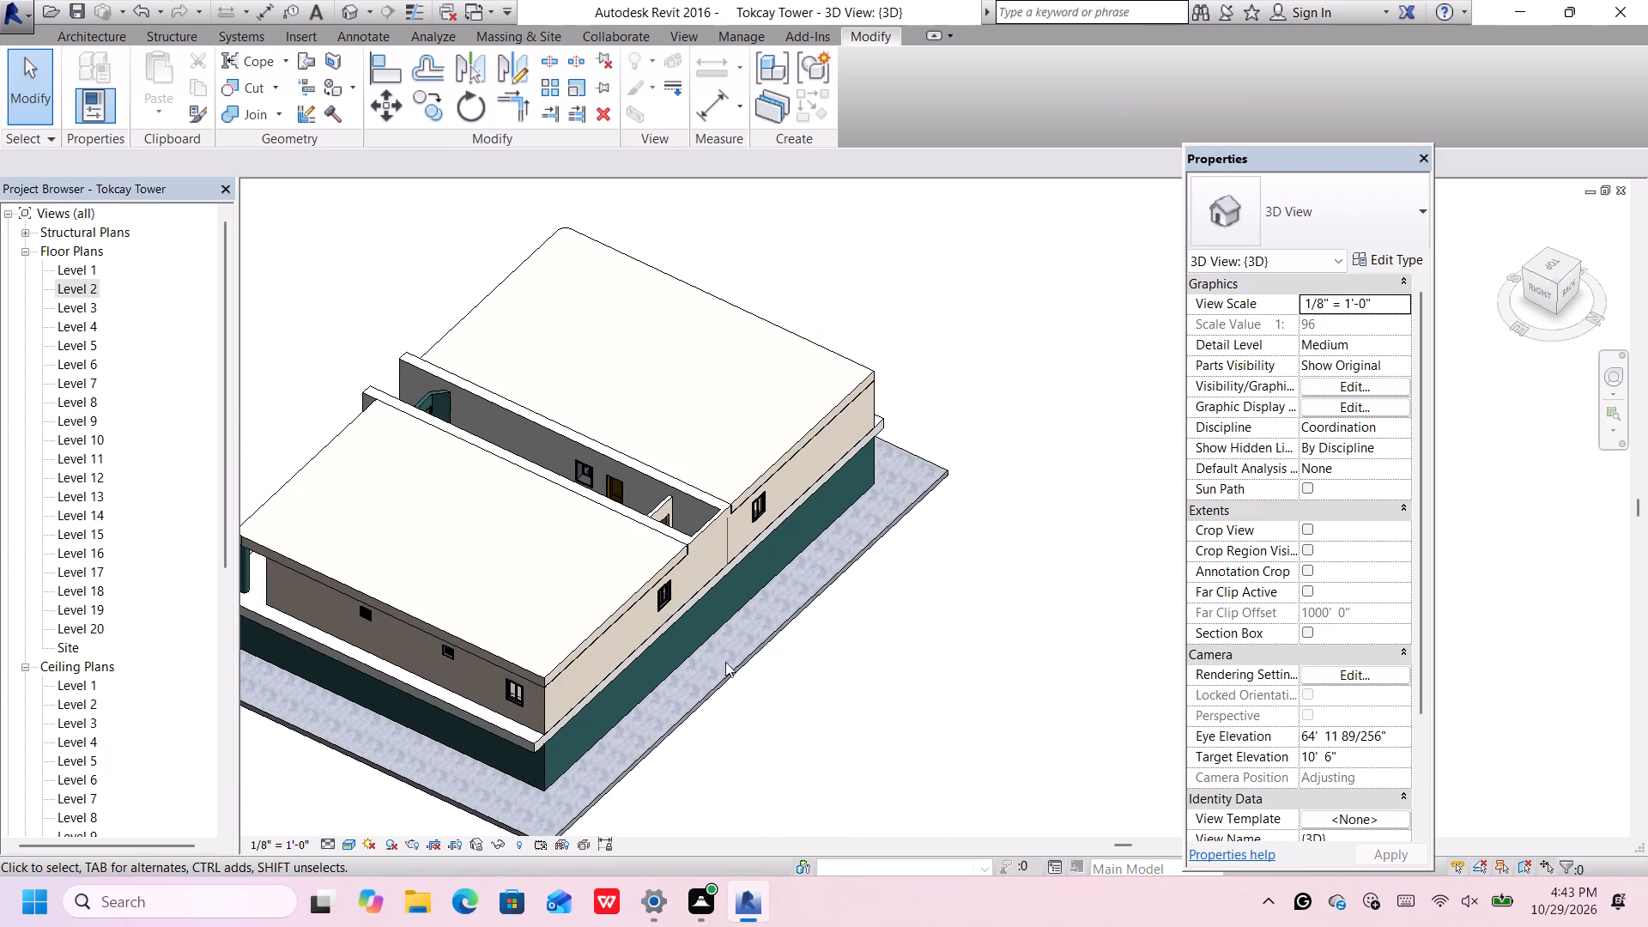
# Set the unconnected height of the cream 8" wall with the door crossing the passage near its rear end to 12' 0".
pyautogui.moveTo(557, 524); pyautogui.dragTo(563, 524, button='middle')
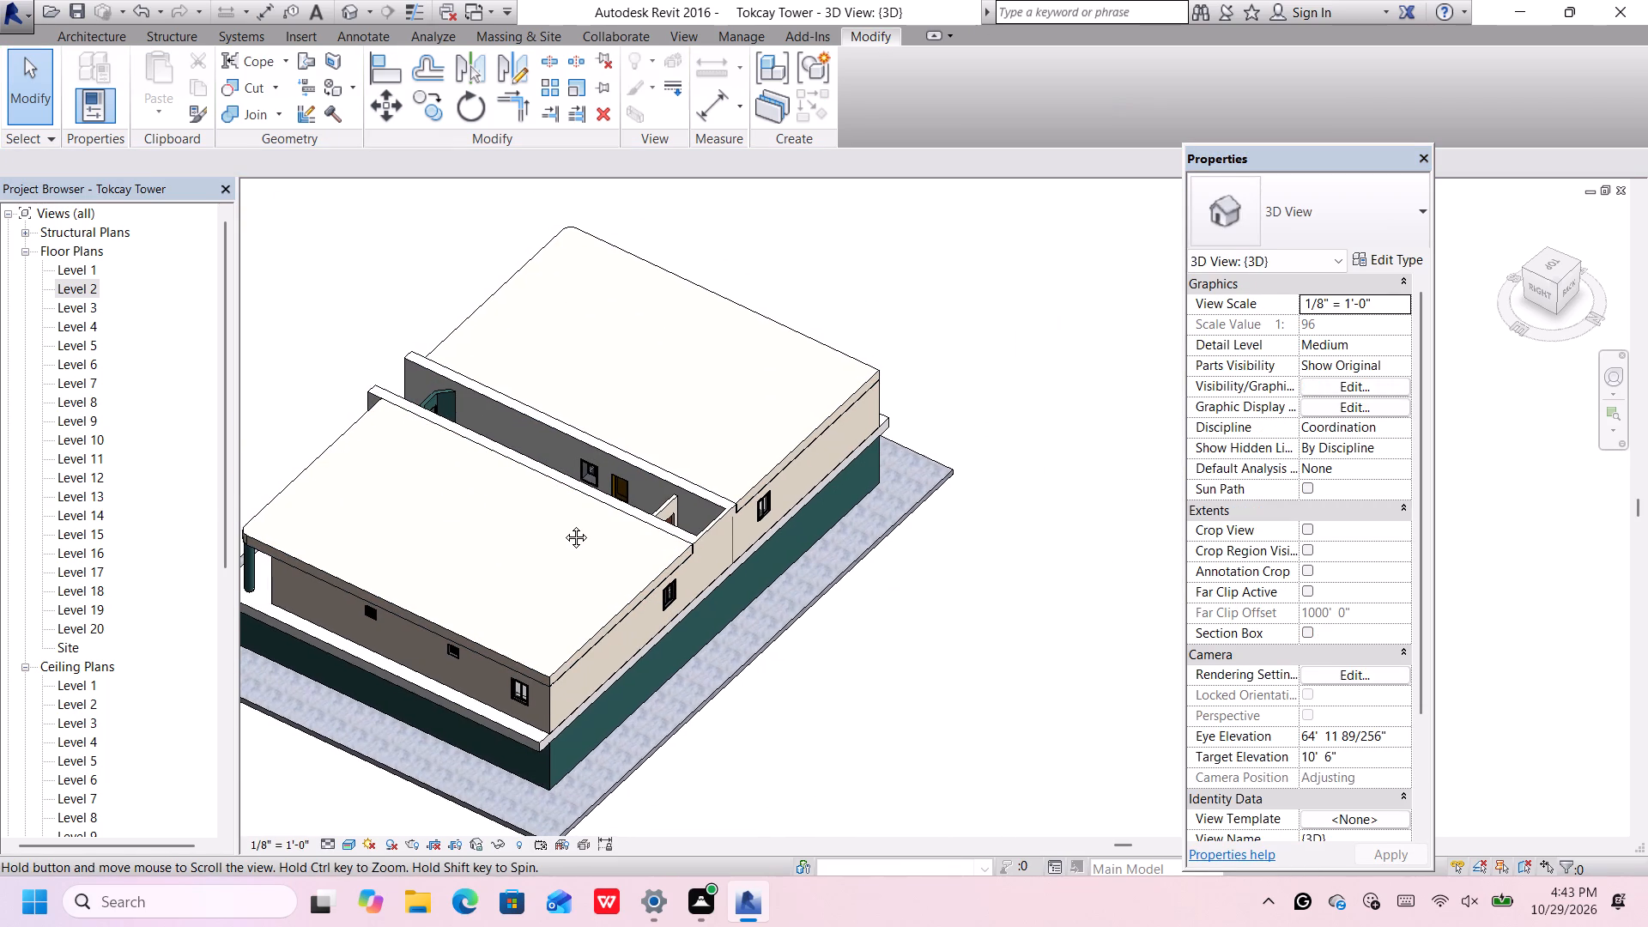
pyautogui.moveTo(563, 524); pyautogui.dragTo(948, 503, button='middle')
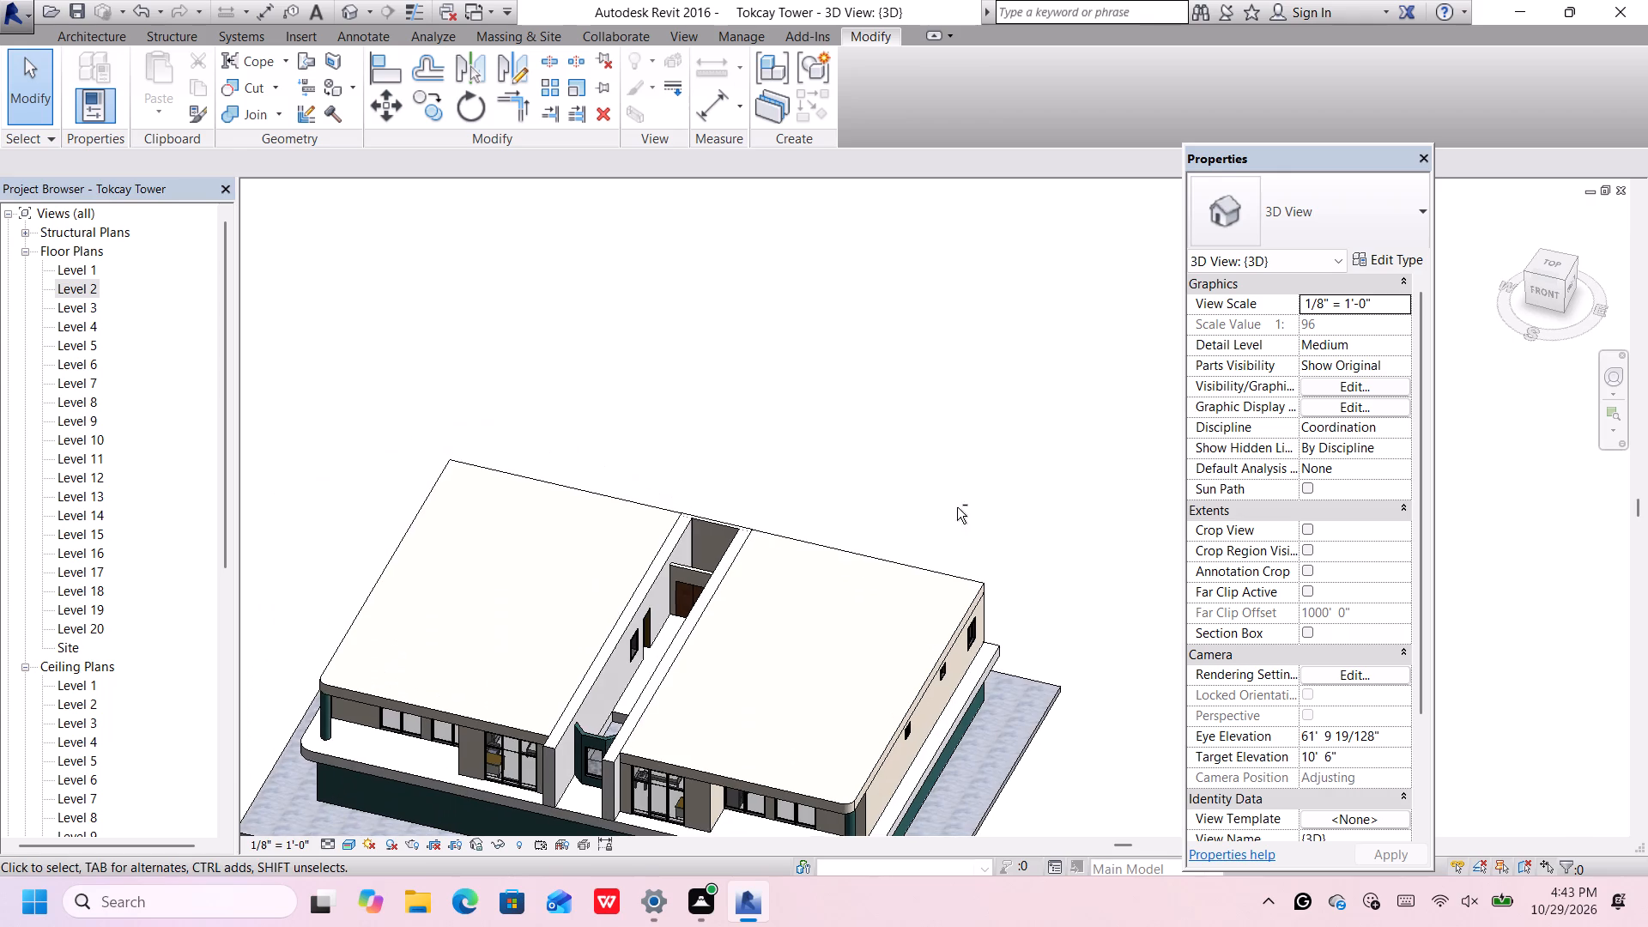
pyautogui.scroll(4, 602, 612)
pyautogui.scroll(1, 736, 567)
pyautogui.click(760, 530)
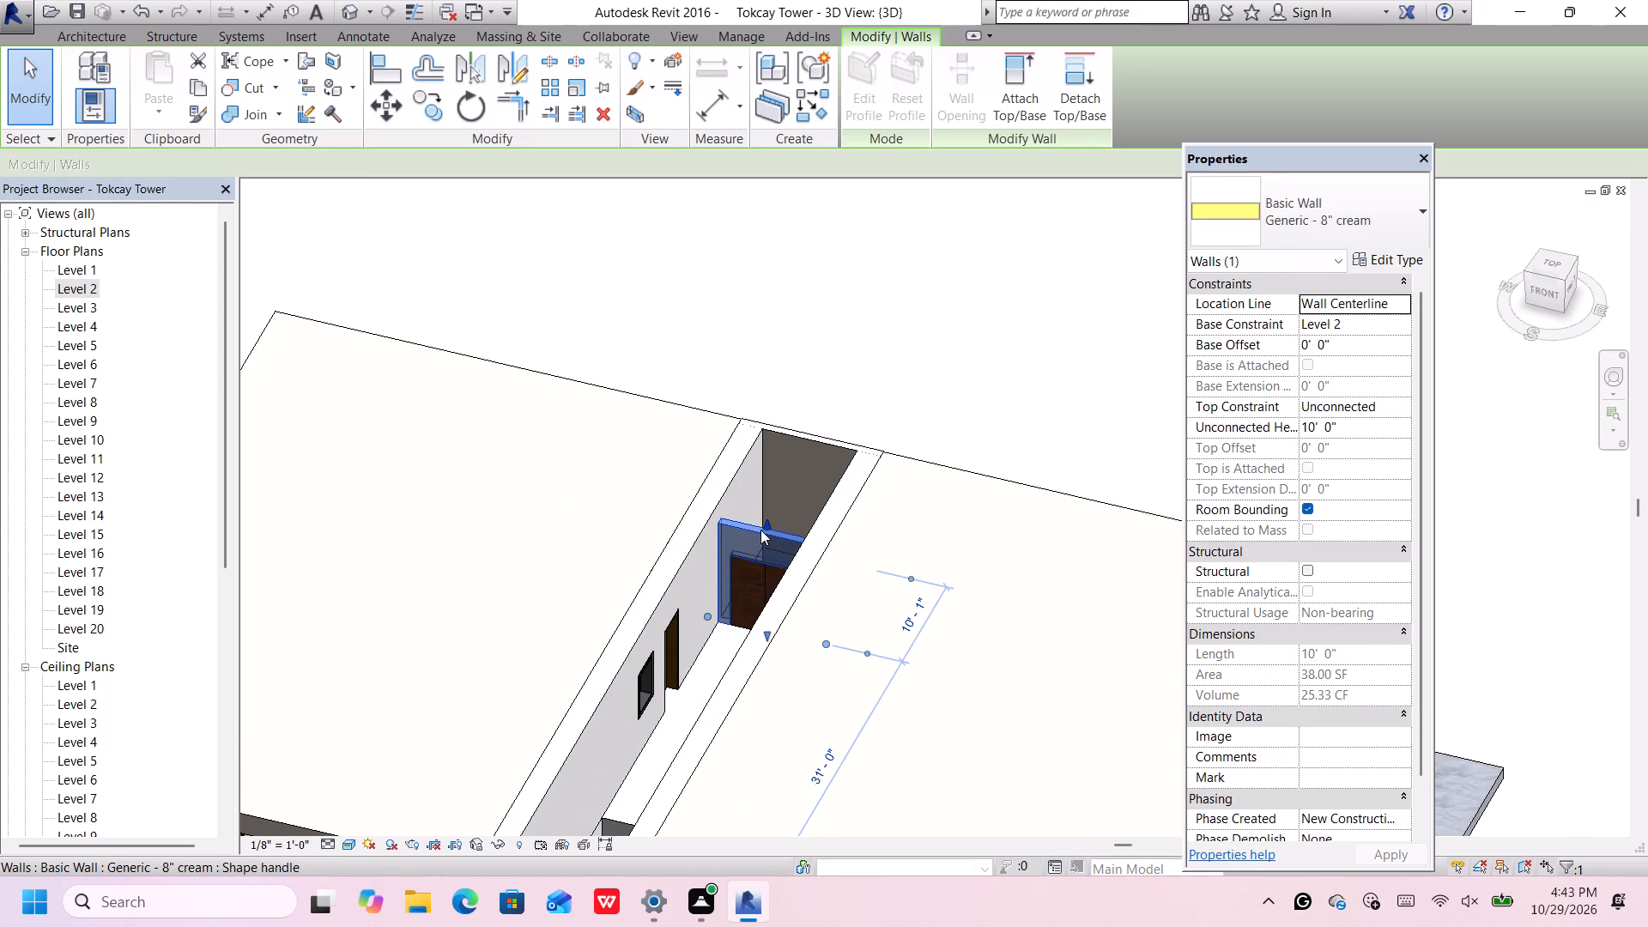
pyautogui.click(1345, 429)
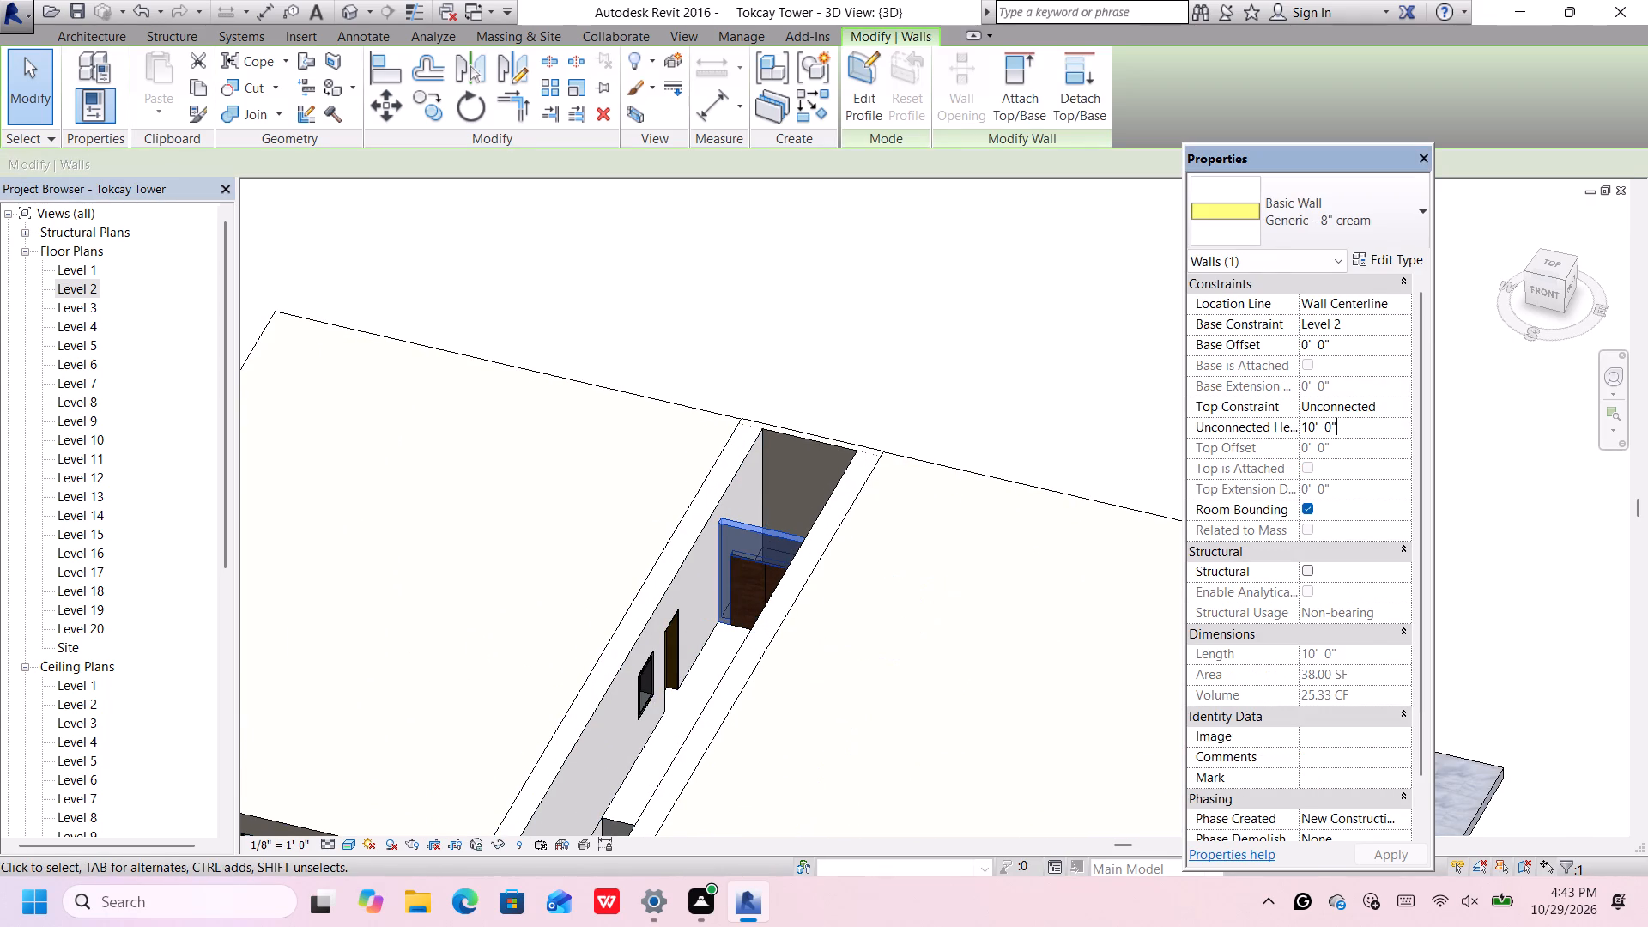
pyautogui.press('BackSpace')
pyautogui.press('BackSpace')
pyautogui.press('BackSpace')
pyautogui.press('BackSpace')
pyautogui.press('BackSpace')
pyautogui.press('BackSpace')
pyautogui.press('BackSpace')
pyautogui.press('BackSpace')
pyautogui.press('BackSpace')
pyautogui.press('BackSpace')
pyautogui.write("12'")
pyautogui.press('Return')
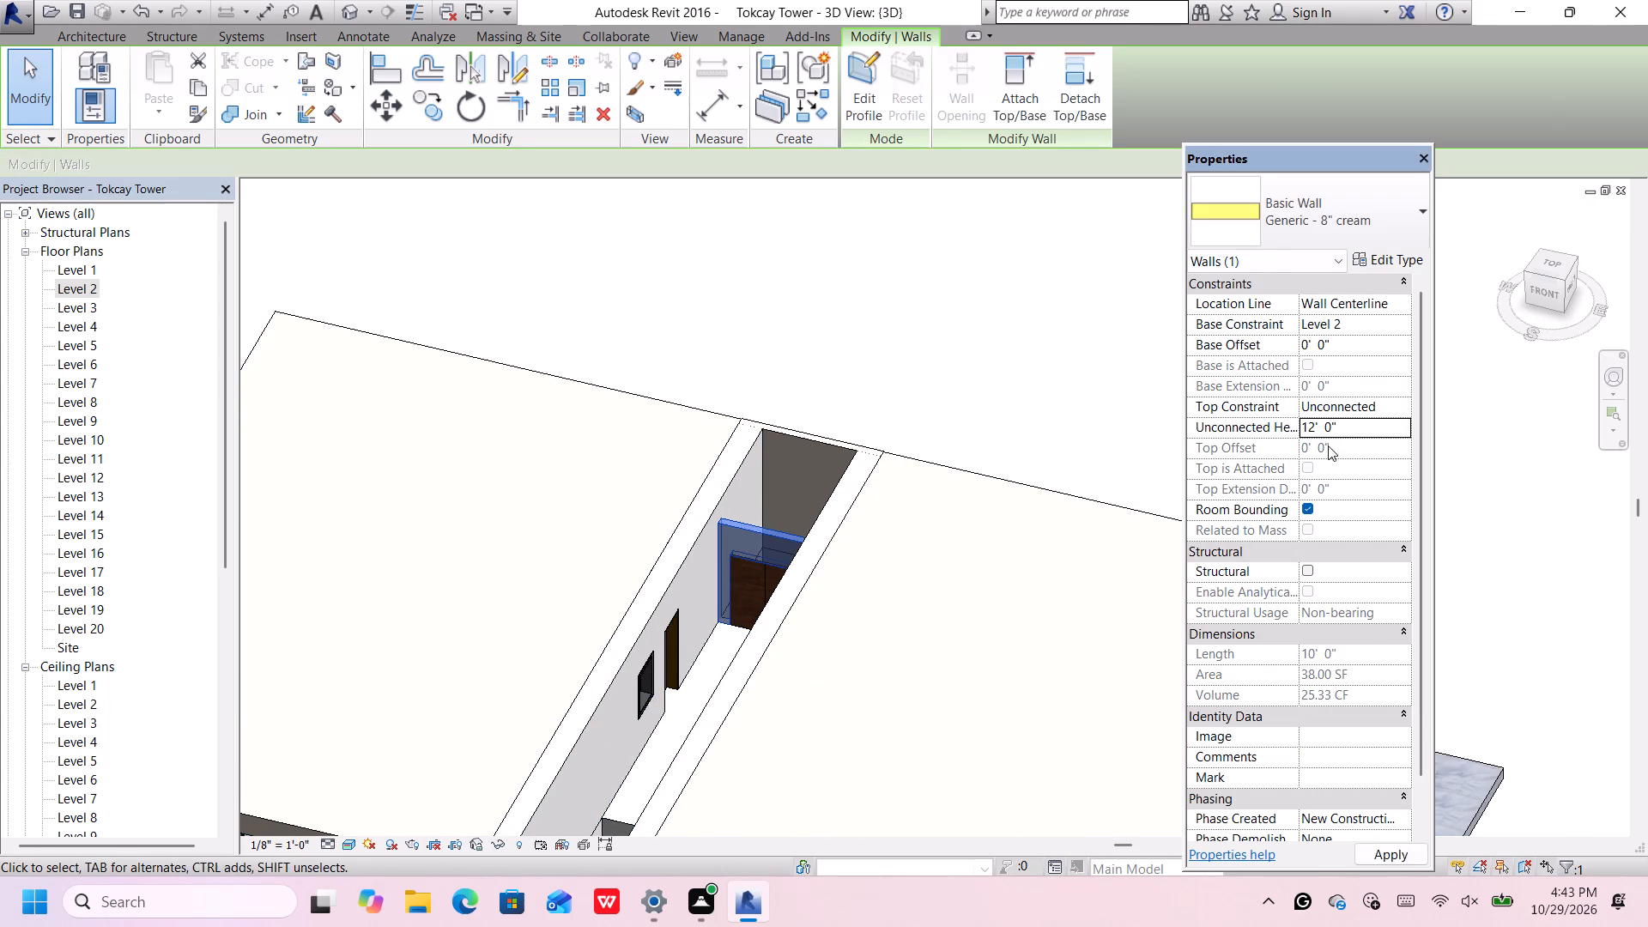
# Set the unconnected height of the three green 8" bay walls at the front end of the passage to 12' 0".
pyautogui.scroll(-7, 688, 512)
pyautogui.scroll(2, 602, 667)
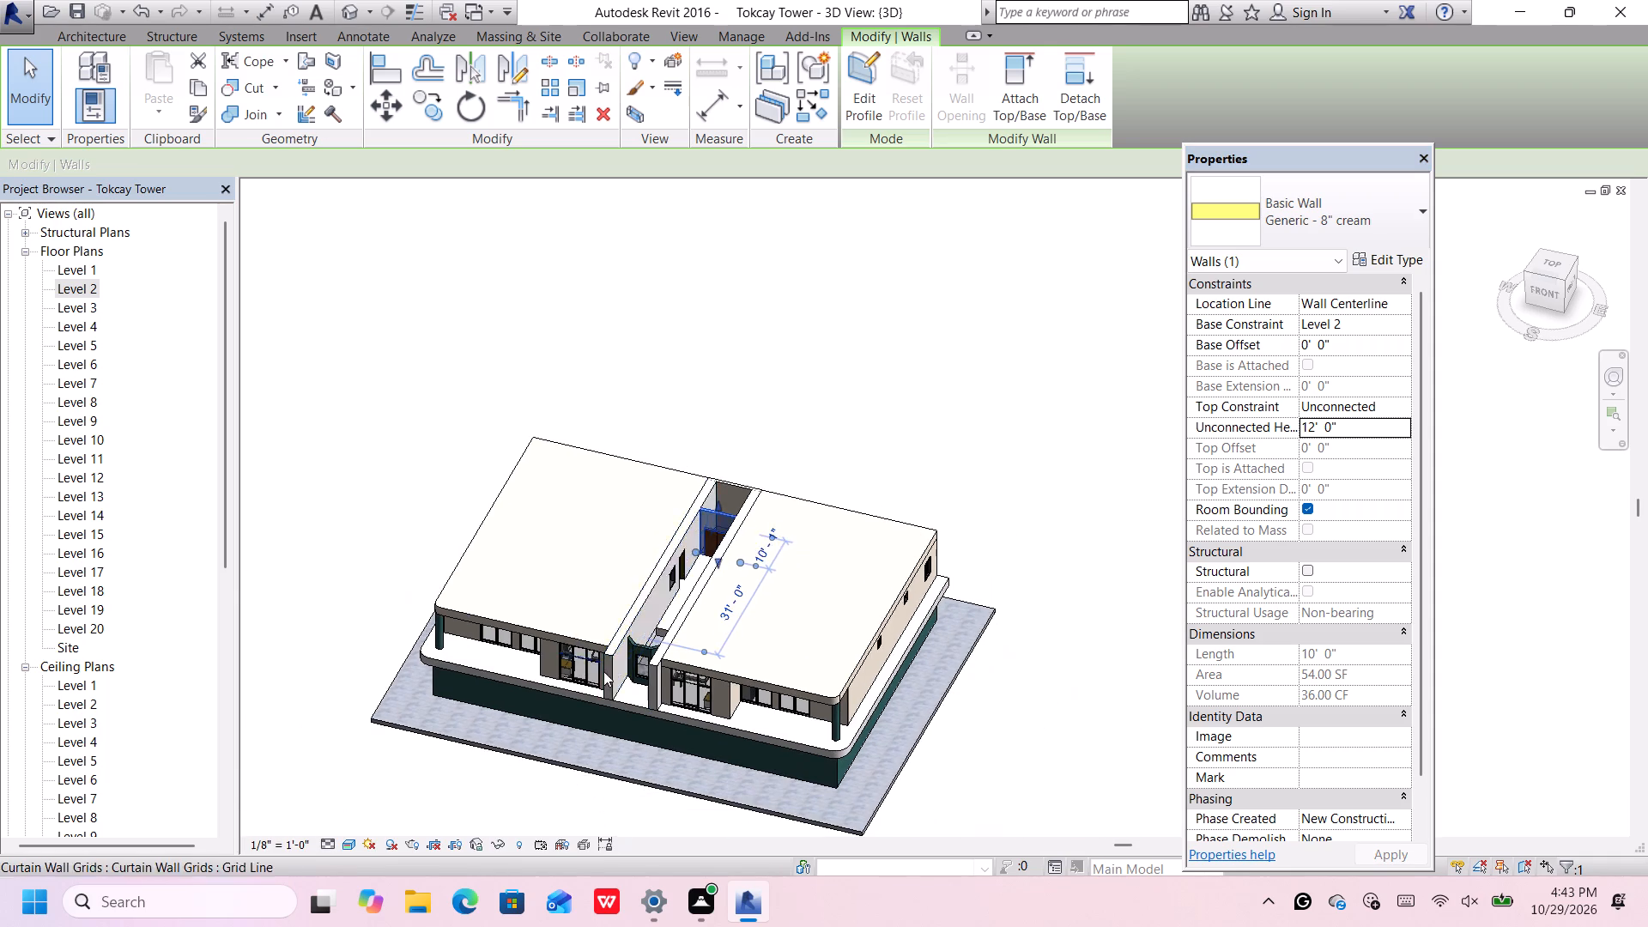
pyautogui.scroll(3, 603, 671)
pyautogui.moveTo(652, 679); pyautogui.dragTo(620, 622, button='middle')
pyautogui.scroll(4, 618, 607)
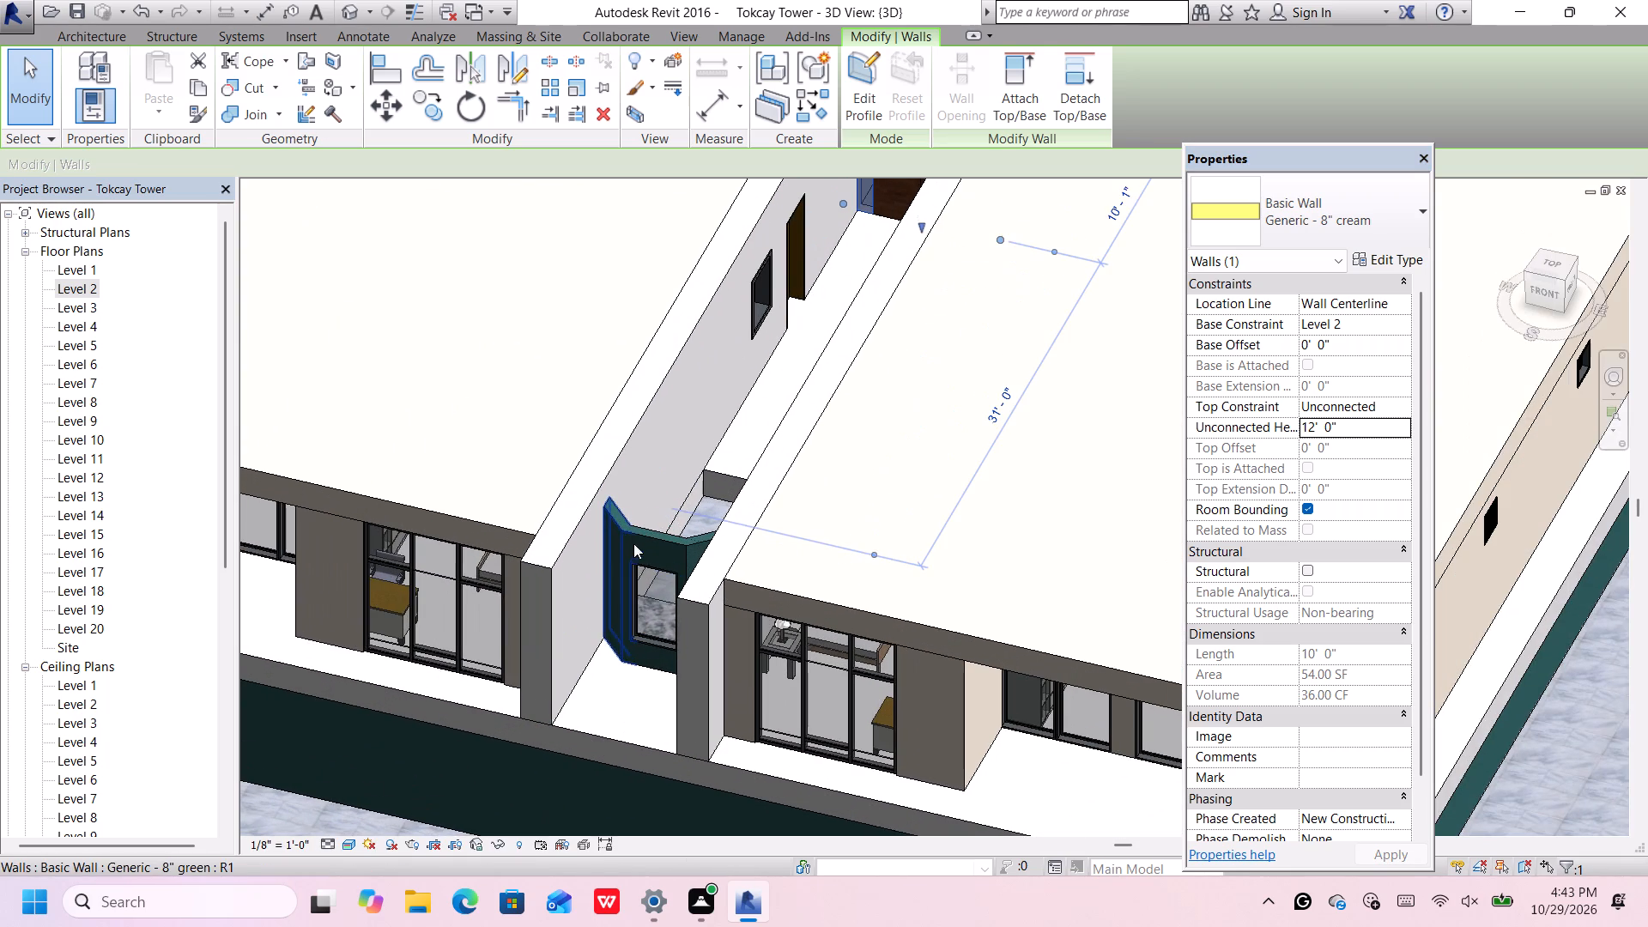
pyautogui.click(625, 528)
pyautogui.scroll(5, 641, 552)
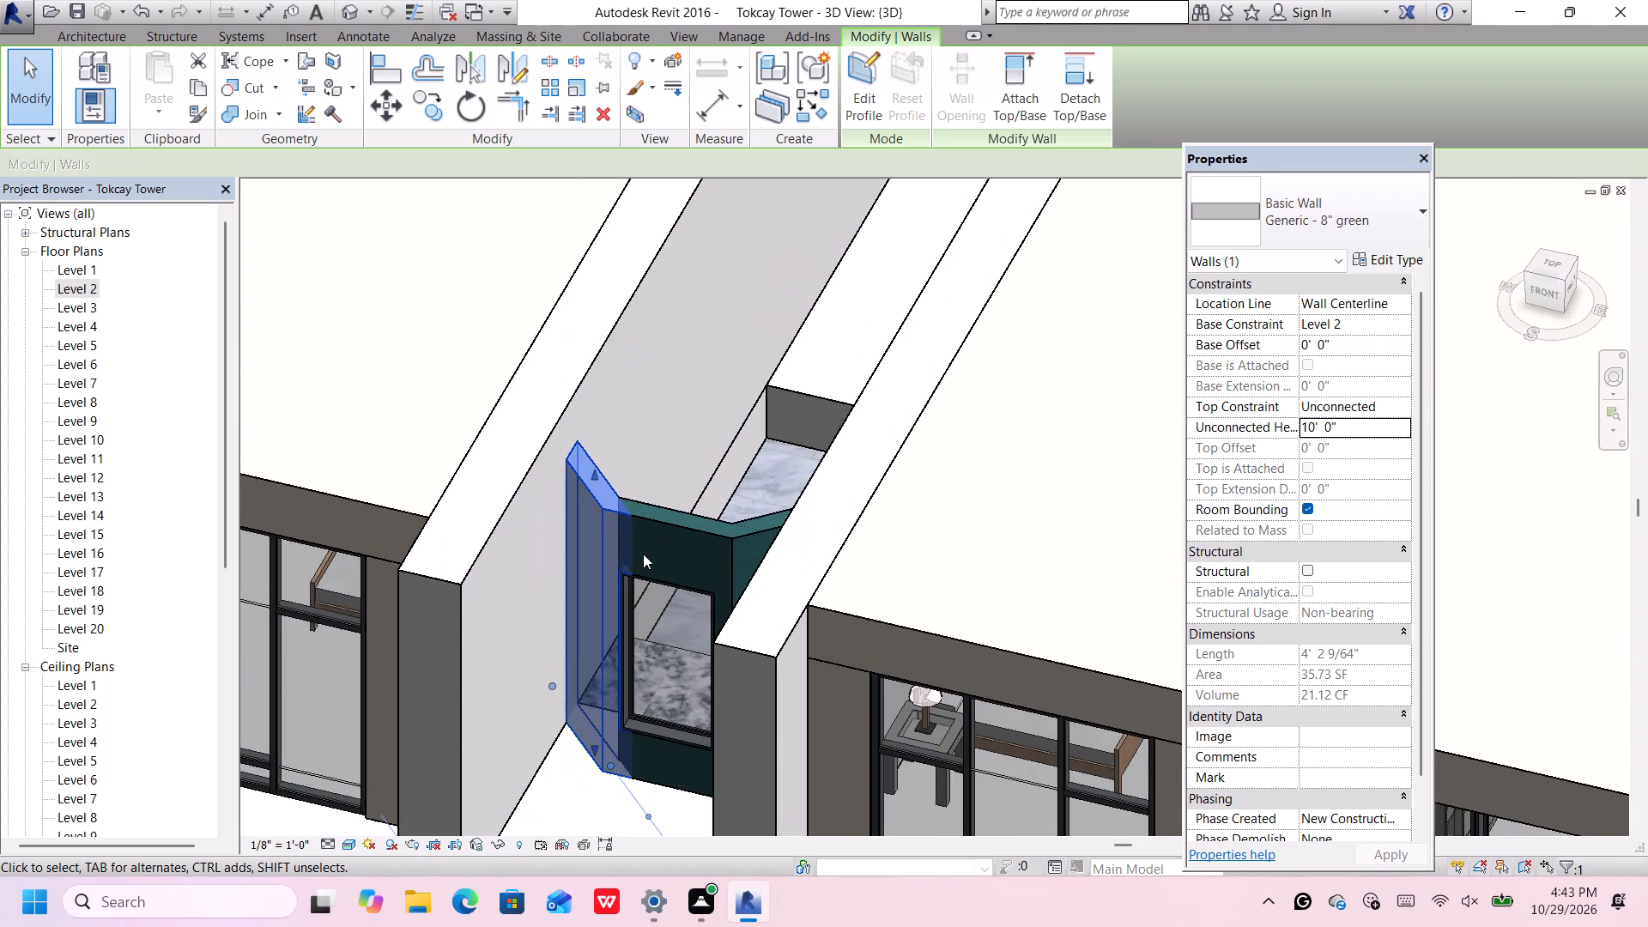
pyautogui.keyDown('ctrl'); pyautogui.click(676, 523); pyautogui.keyUp('ctrl')
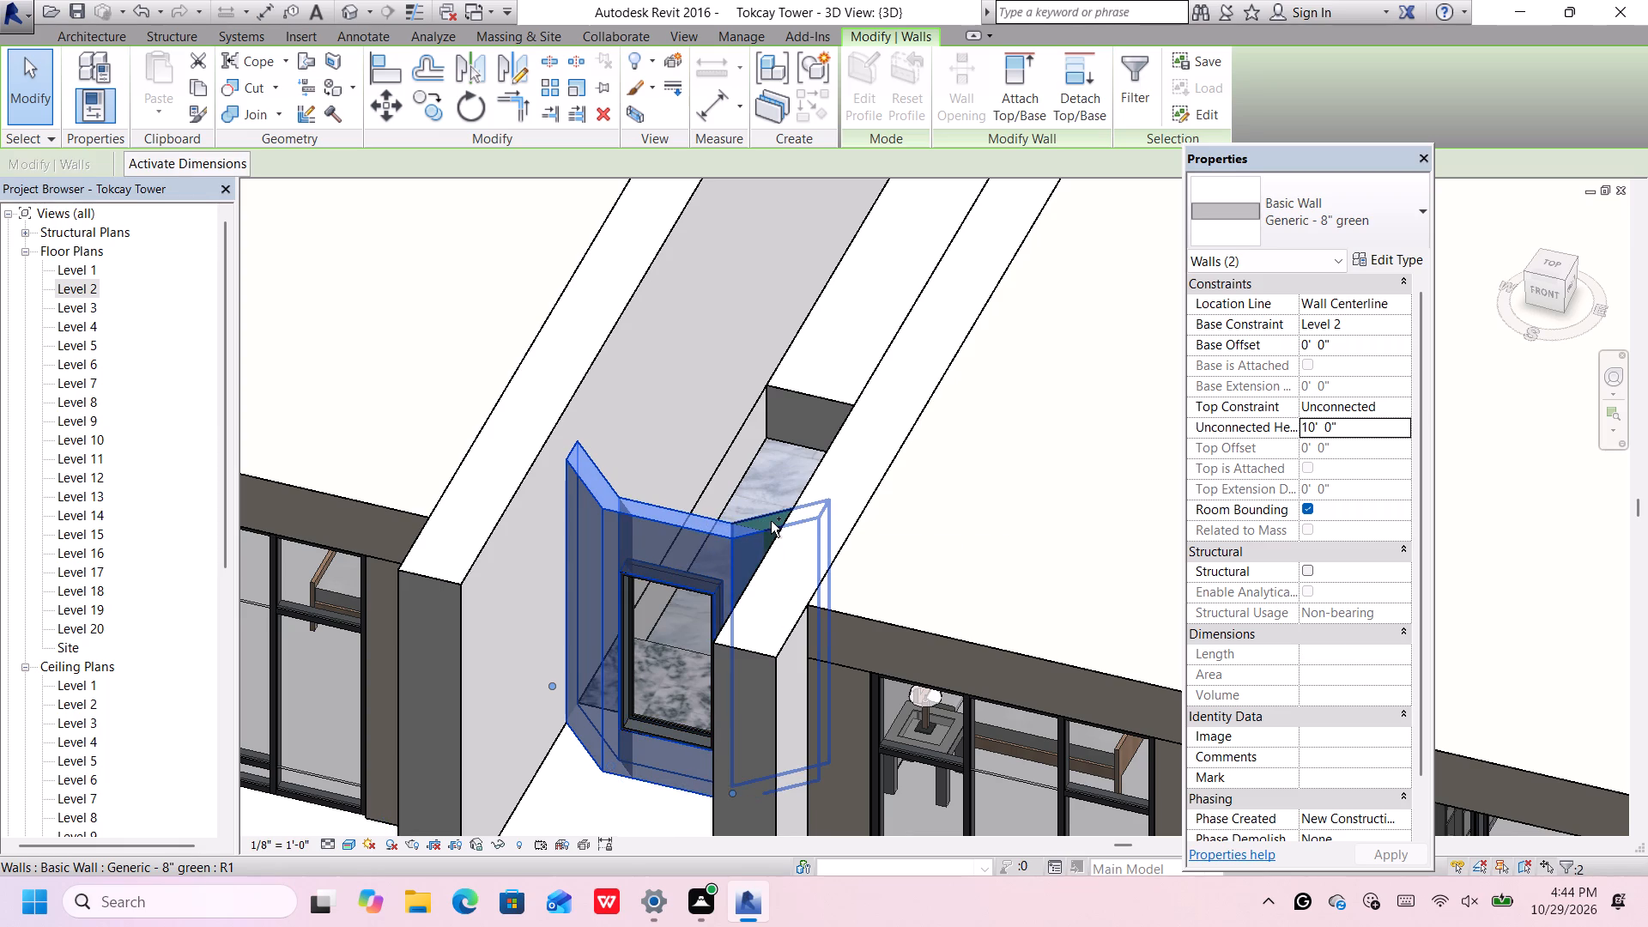
pyautogui.keyDown('ctrl'); pyautogui.click(771, 521); pyautogui.keyUp('ctrl')
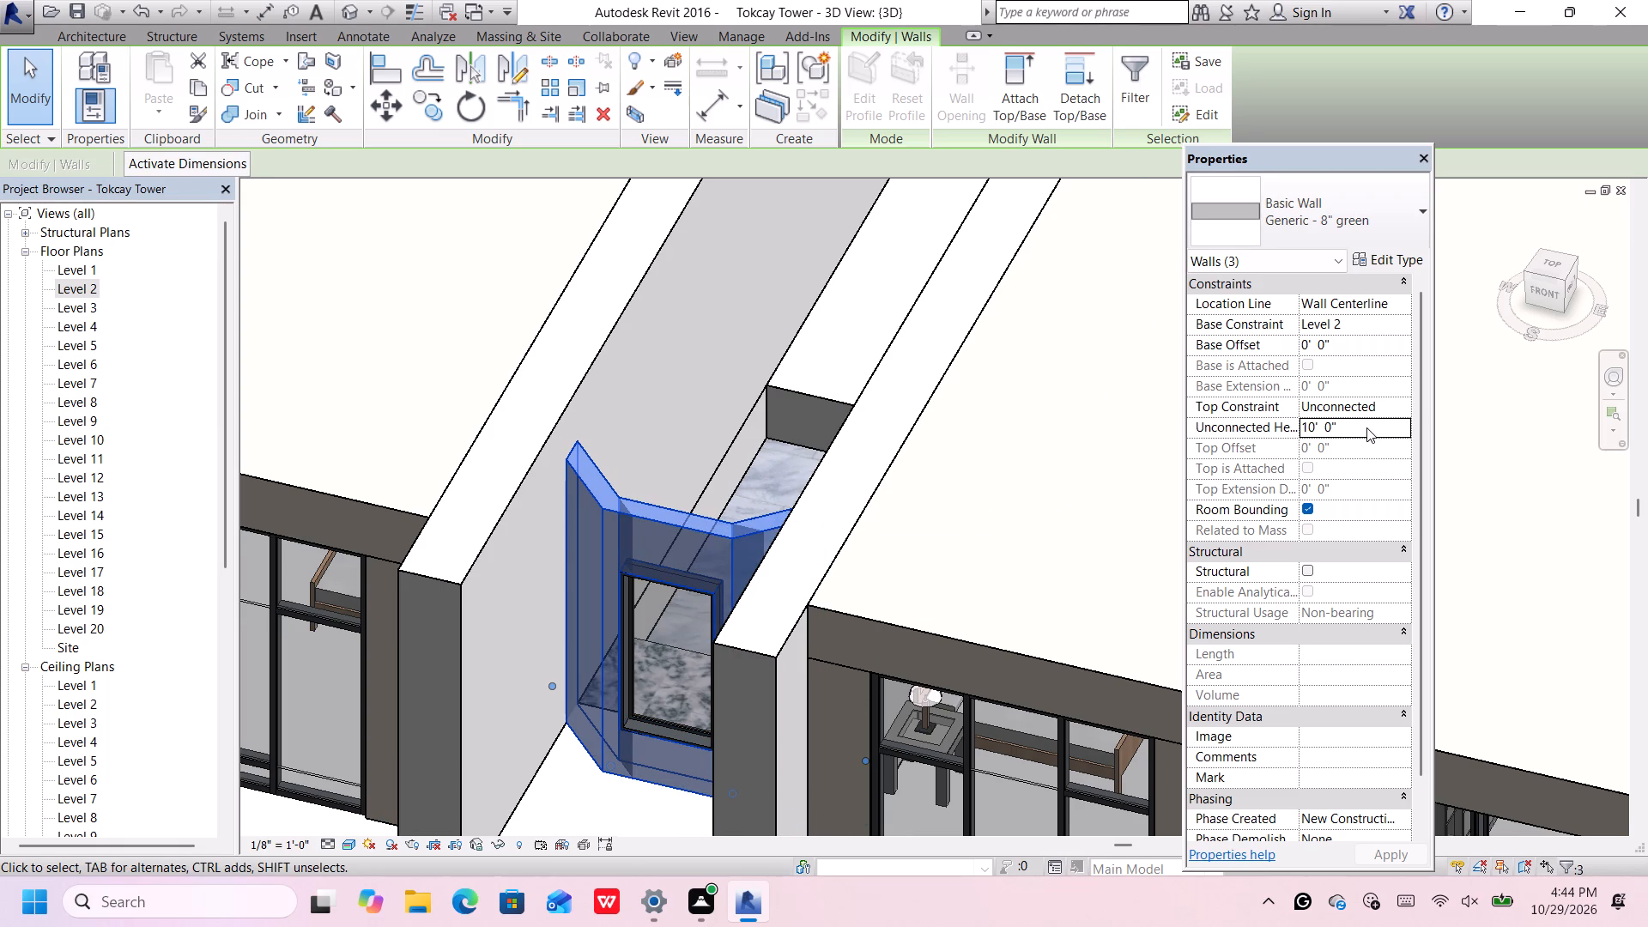
pyautogui.click(1365, 426)
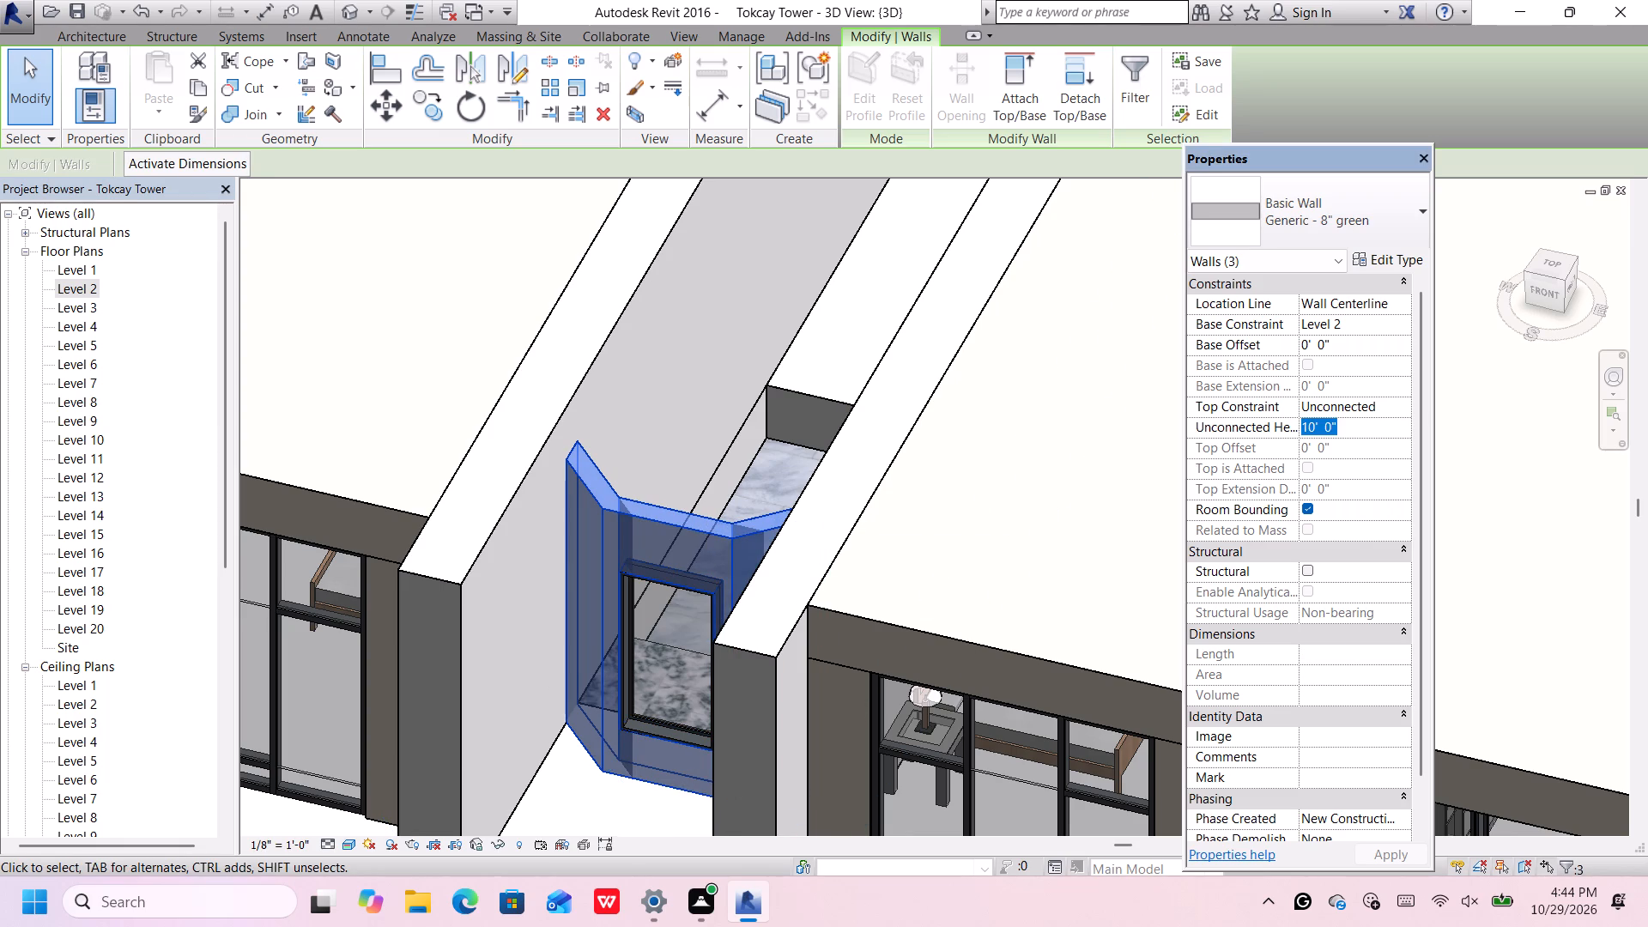
pyautogui.press('BackSpace')
pyautogui.write("12'")
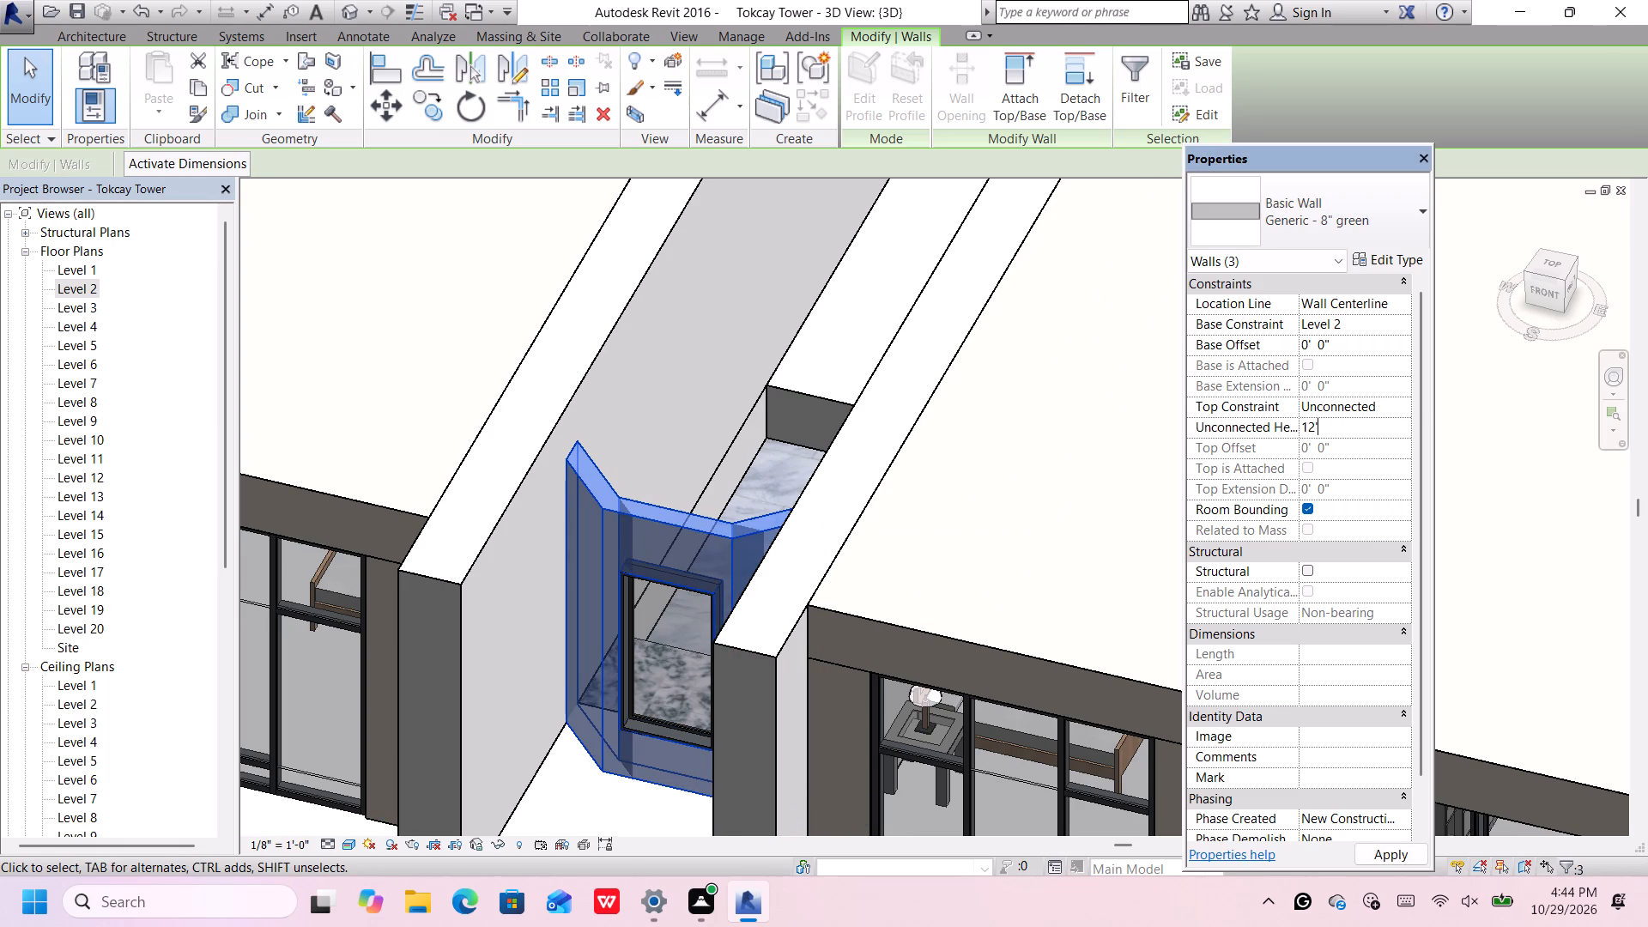
pyautogui.press('Return')
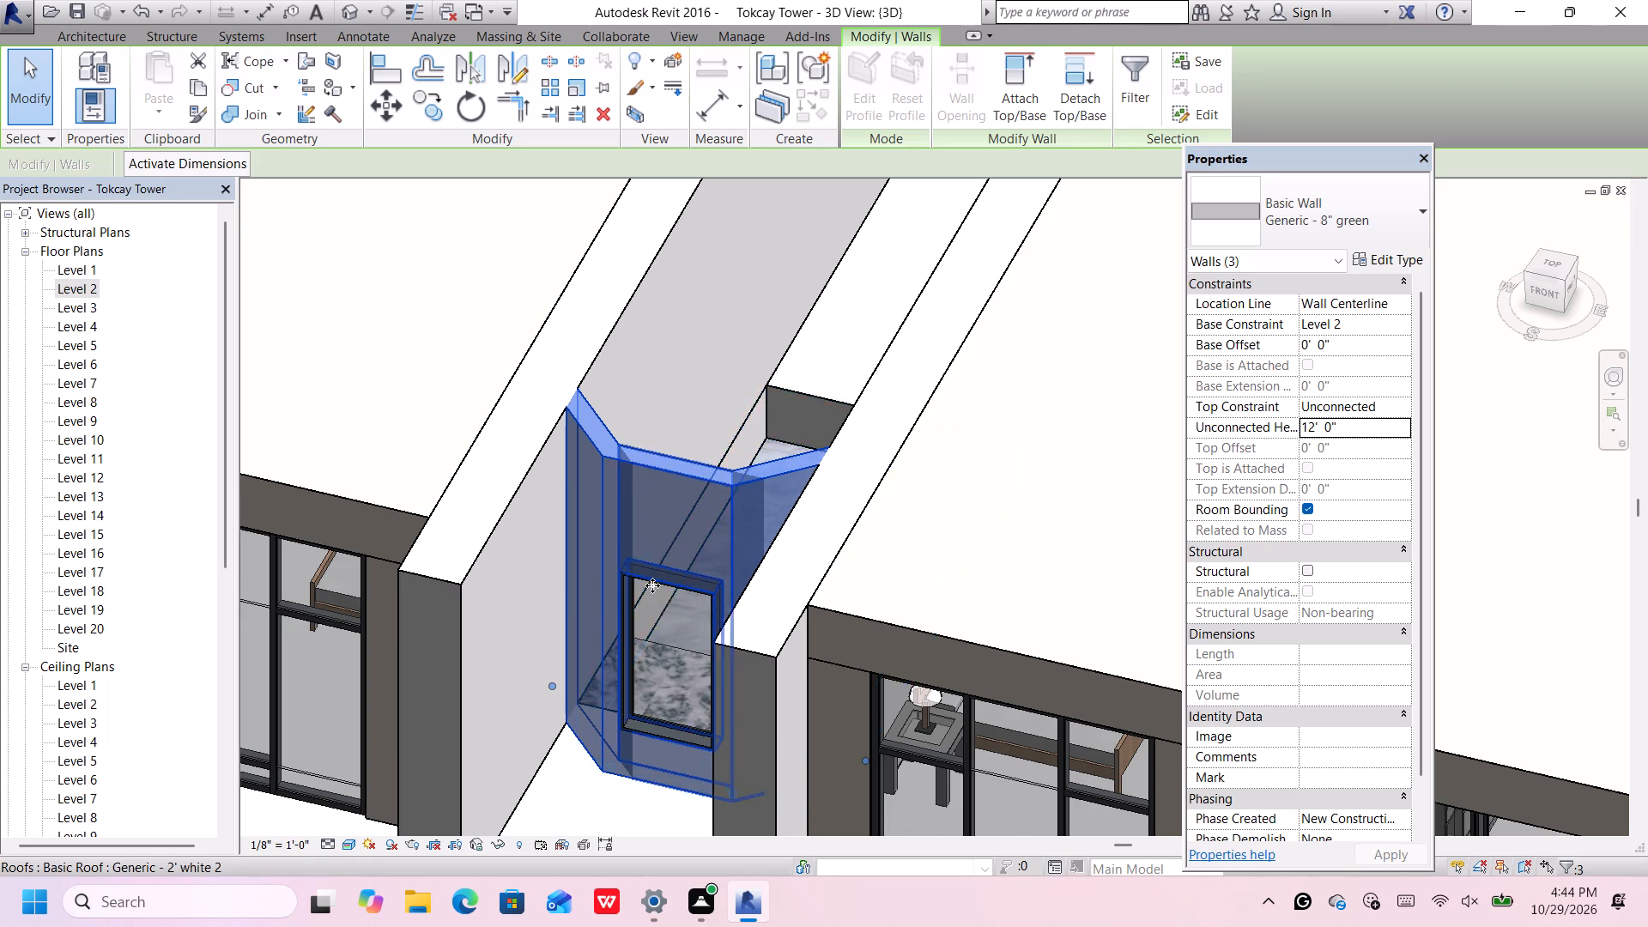
# Examine the whole 3D model around the passage to check how the wall tops meet the two apartments' slabs.
pyautogui.scroll(-13, 652, 585)
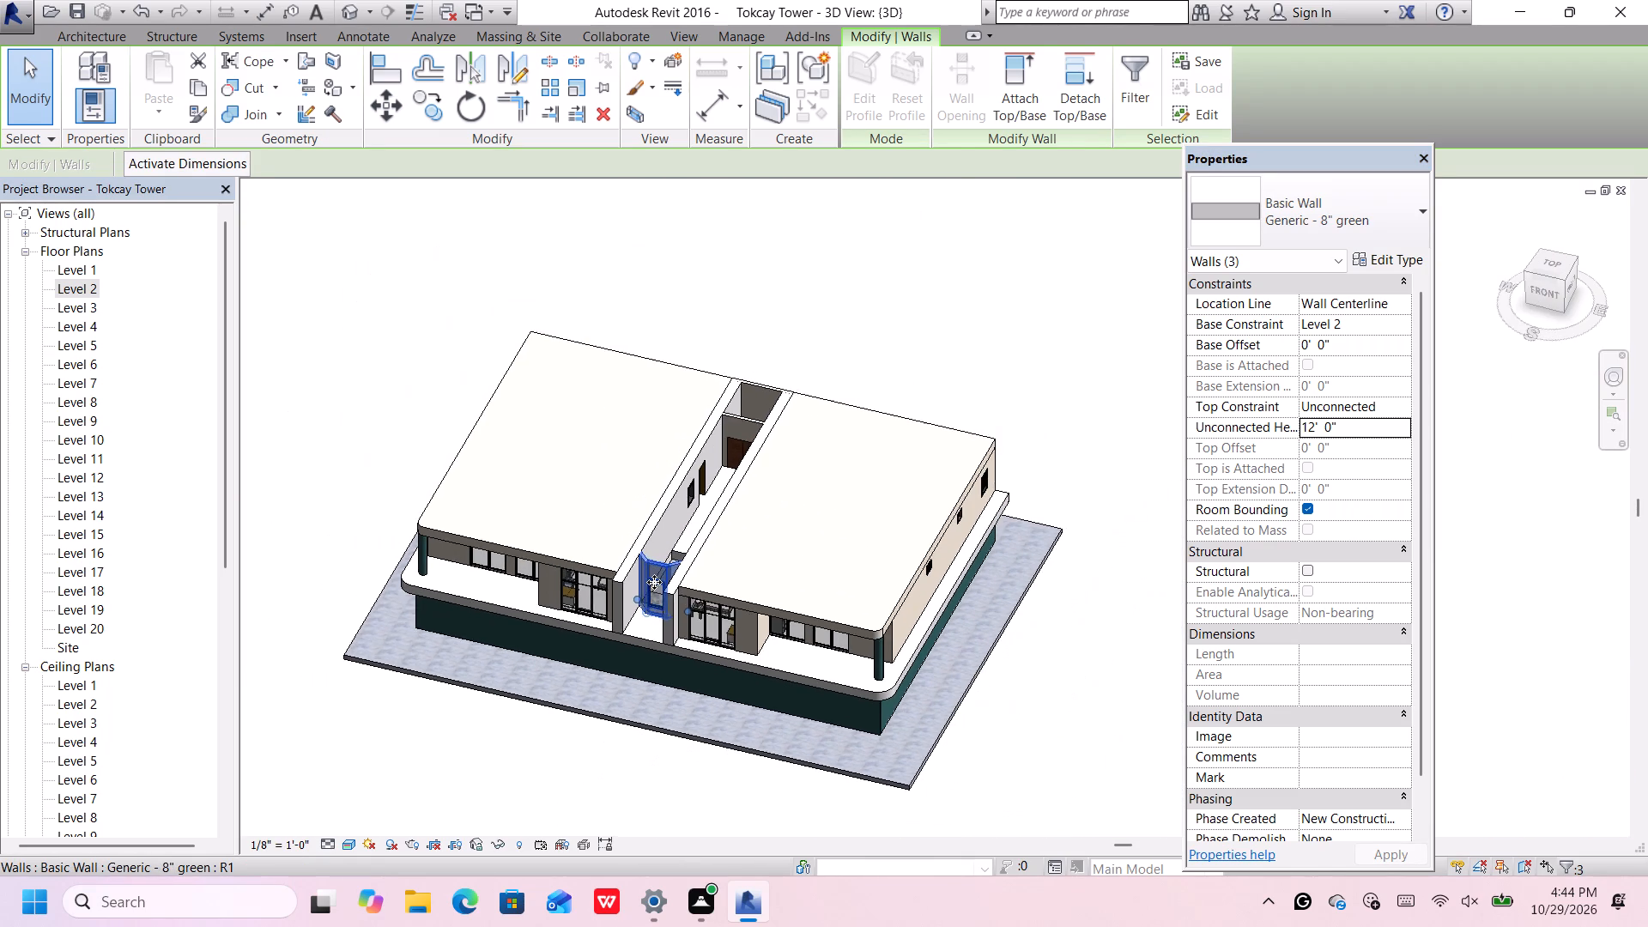
pyautogui.scroll(-1, 654, 582)
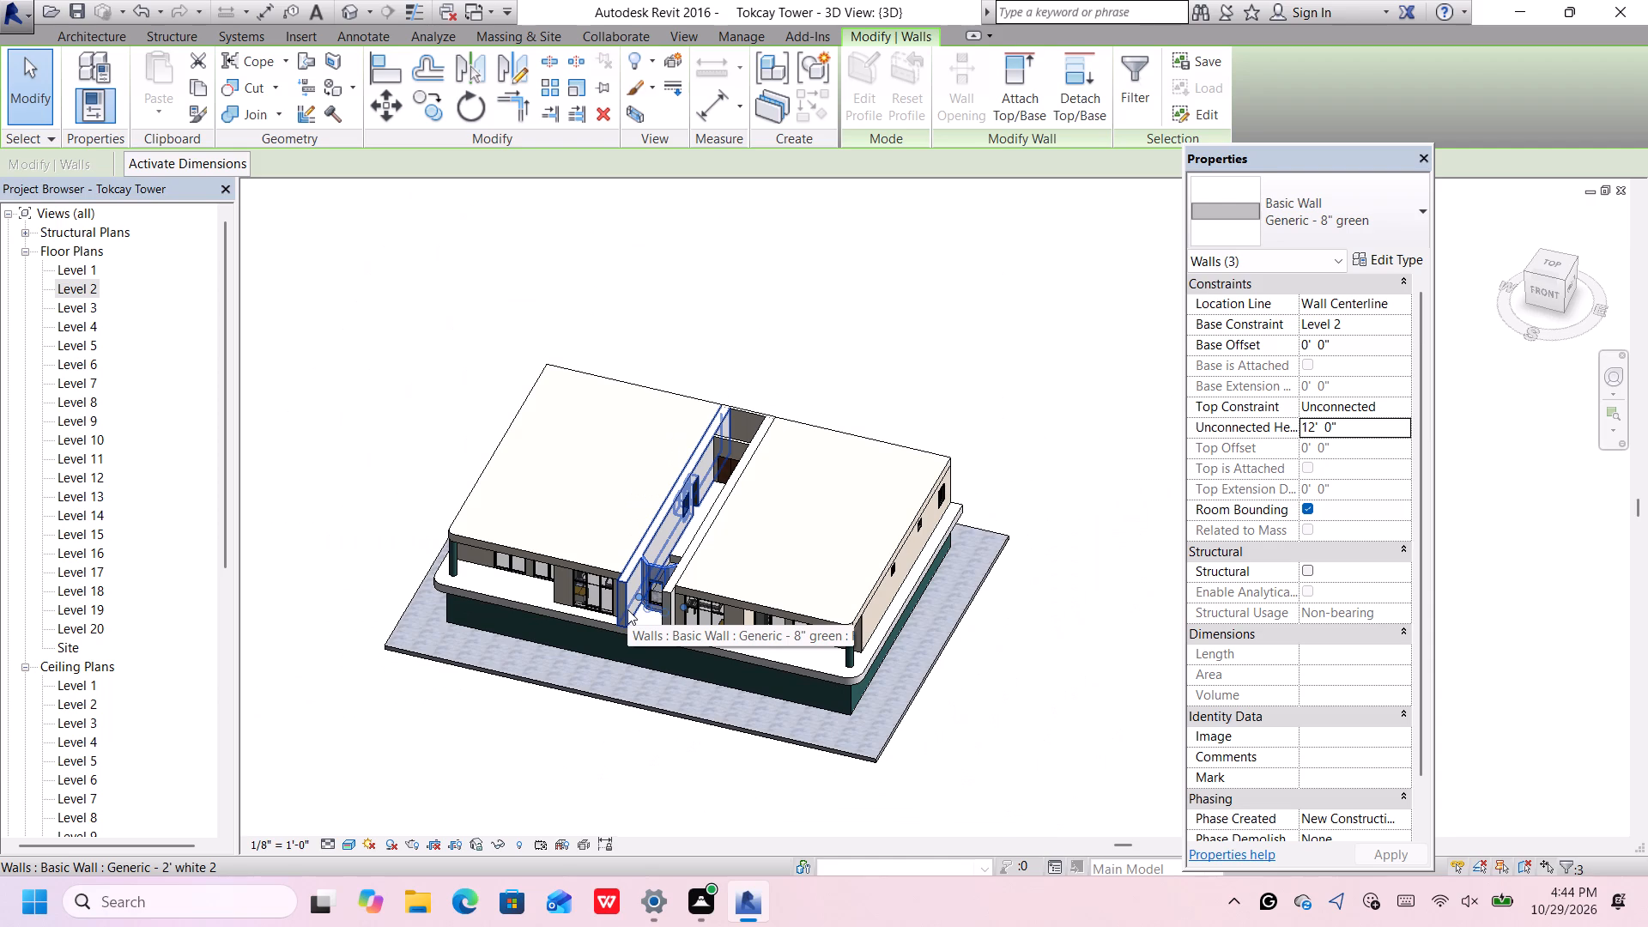
pyautogui.scroll(2, 627, 609)
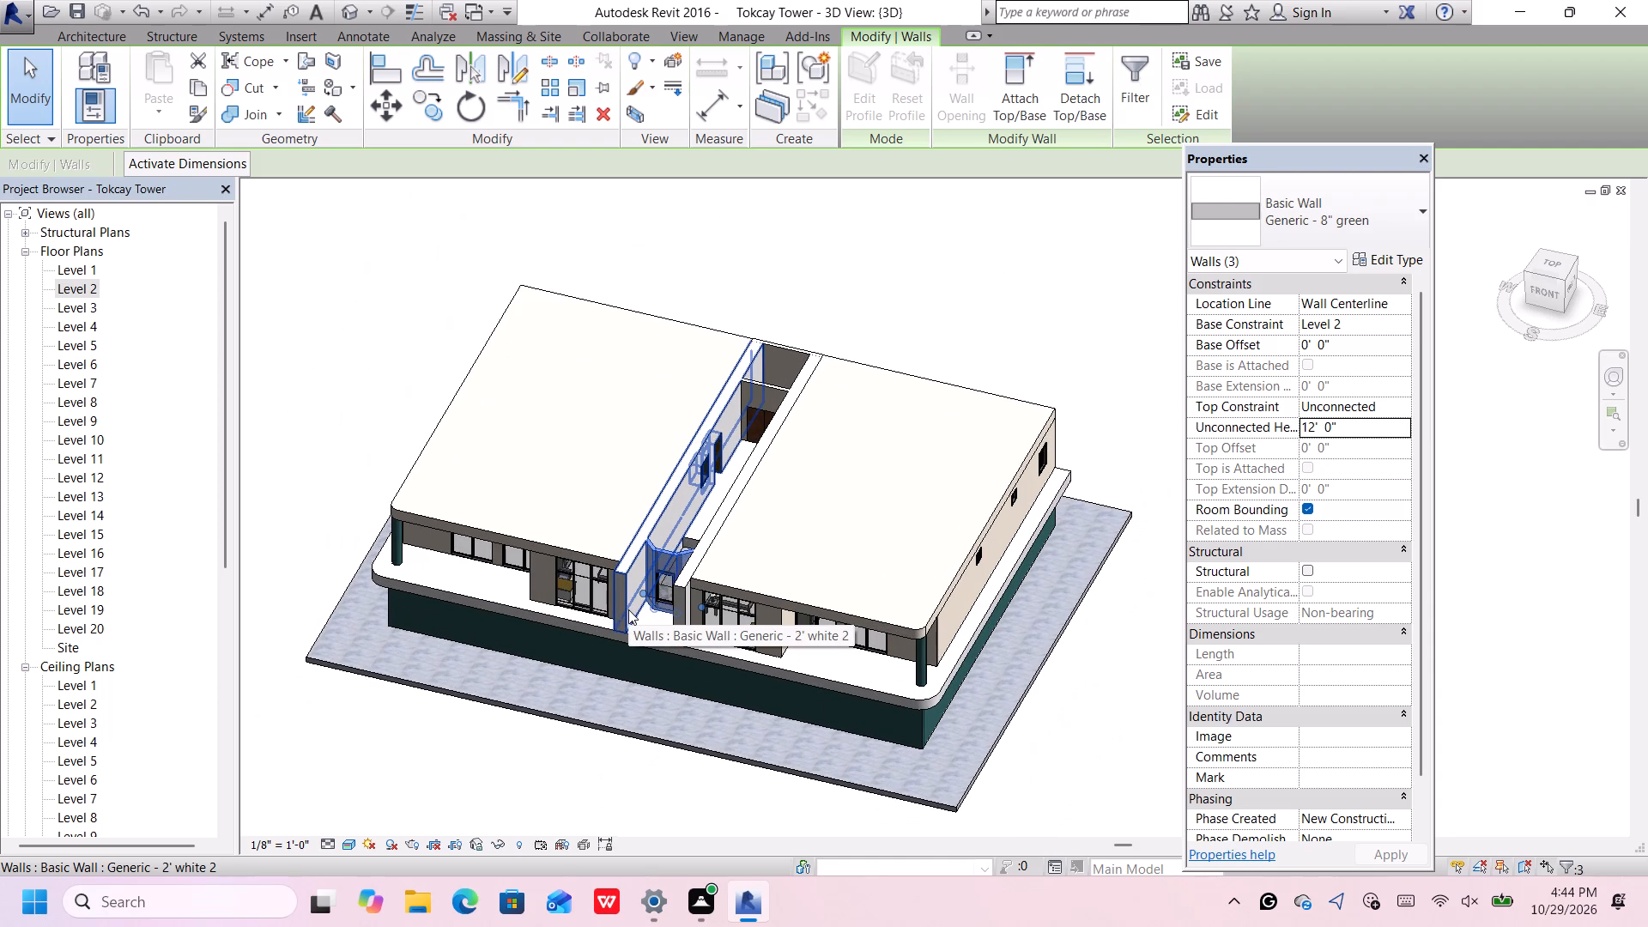
pyautogui.scroll(-3, 628, 609)
pyautogui.moveTo(627, 609); pyautogui.dragTo(600, 592, button='middle')
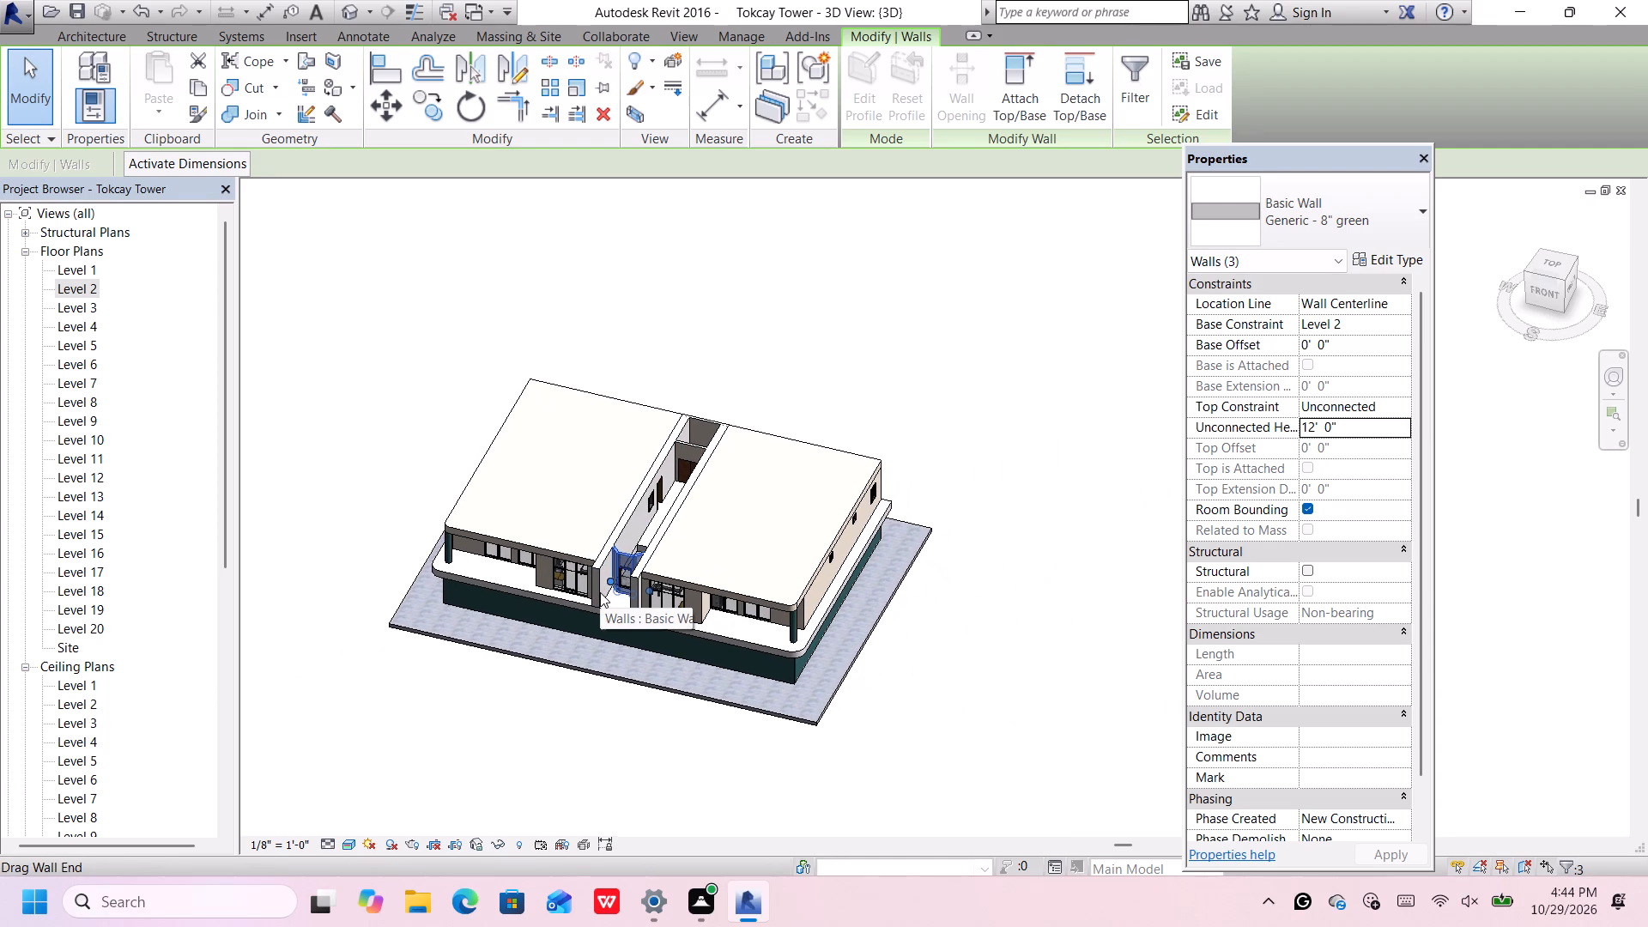
pyautogui.scroll(5, 667, 538)
pyautogui.scroll(-5, 618, 597)
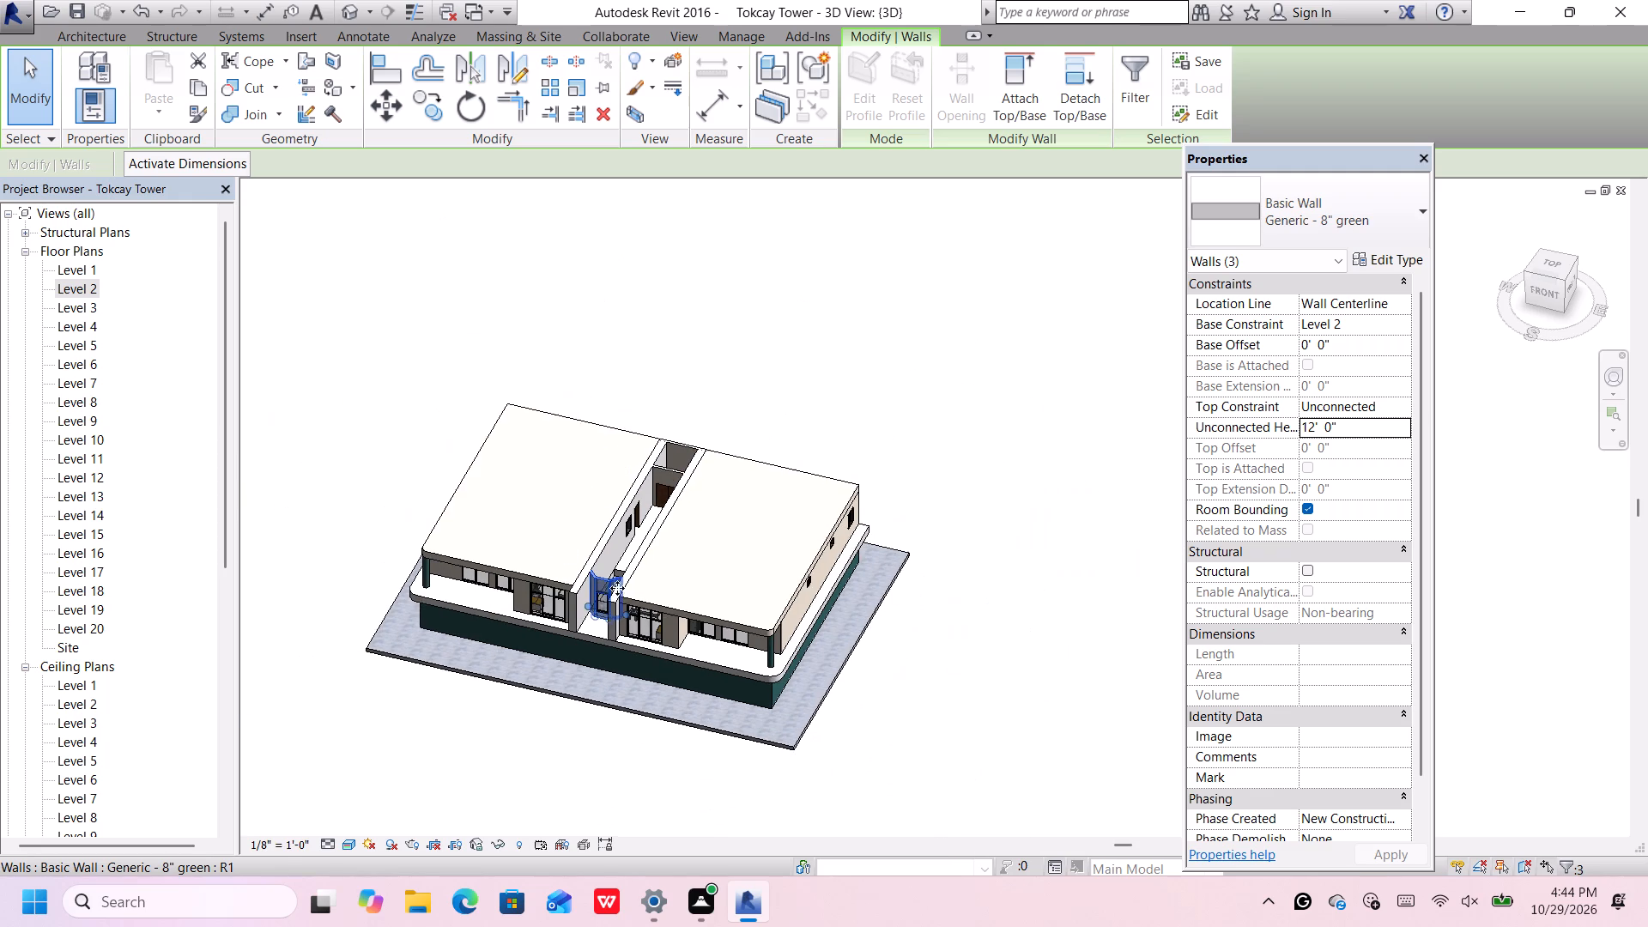
pyautogui.click(382, 494)
# Nudge the fixed 36" x 72" window in the middle green bay wall up to a sill height of 2' 9" and check it from the front.
pyautogui.scroll(10, 619, 591)
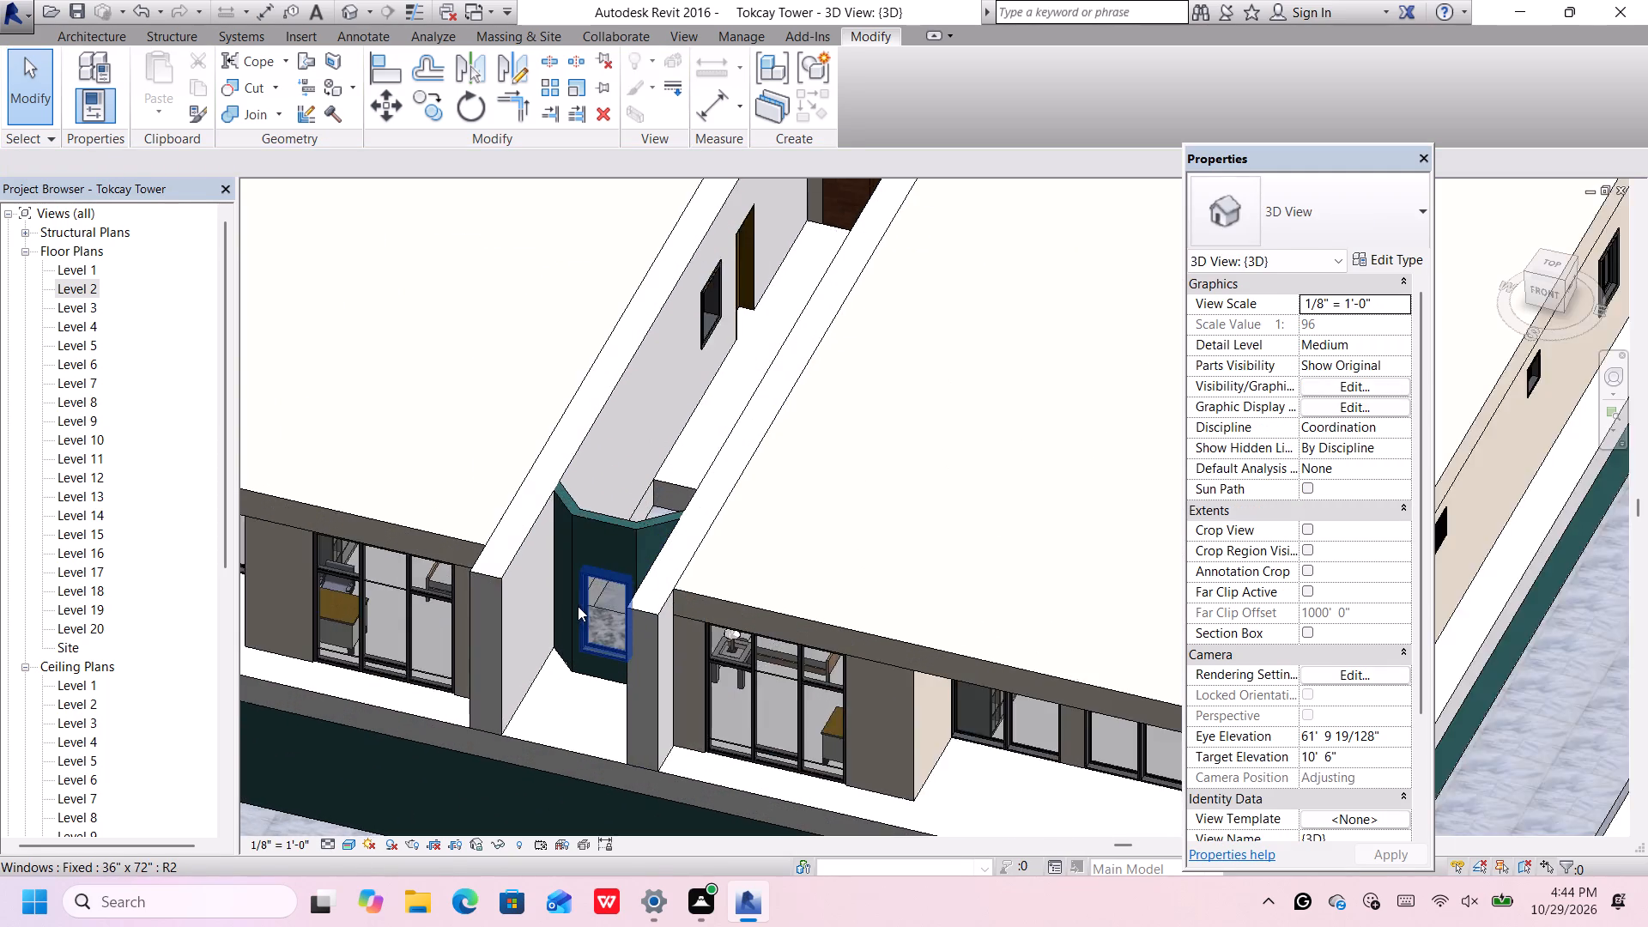
pyautogui.scroll(5, 578, 606)
pyautogui.click(582, 593)
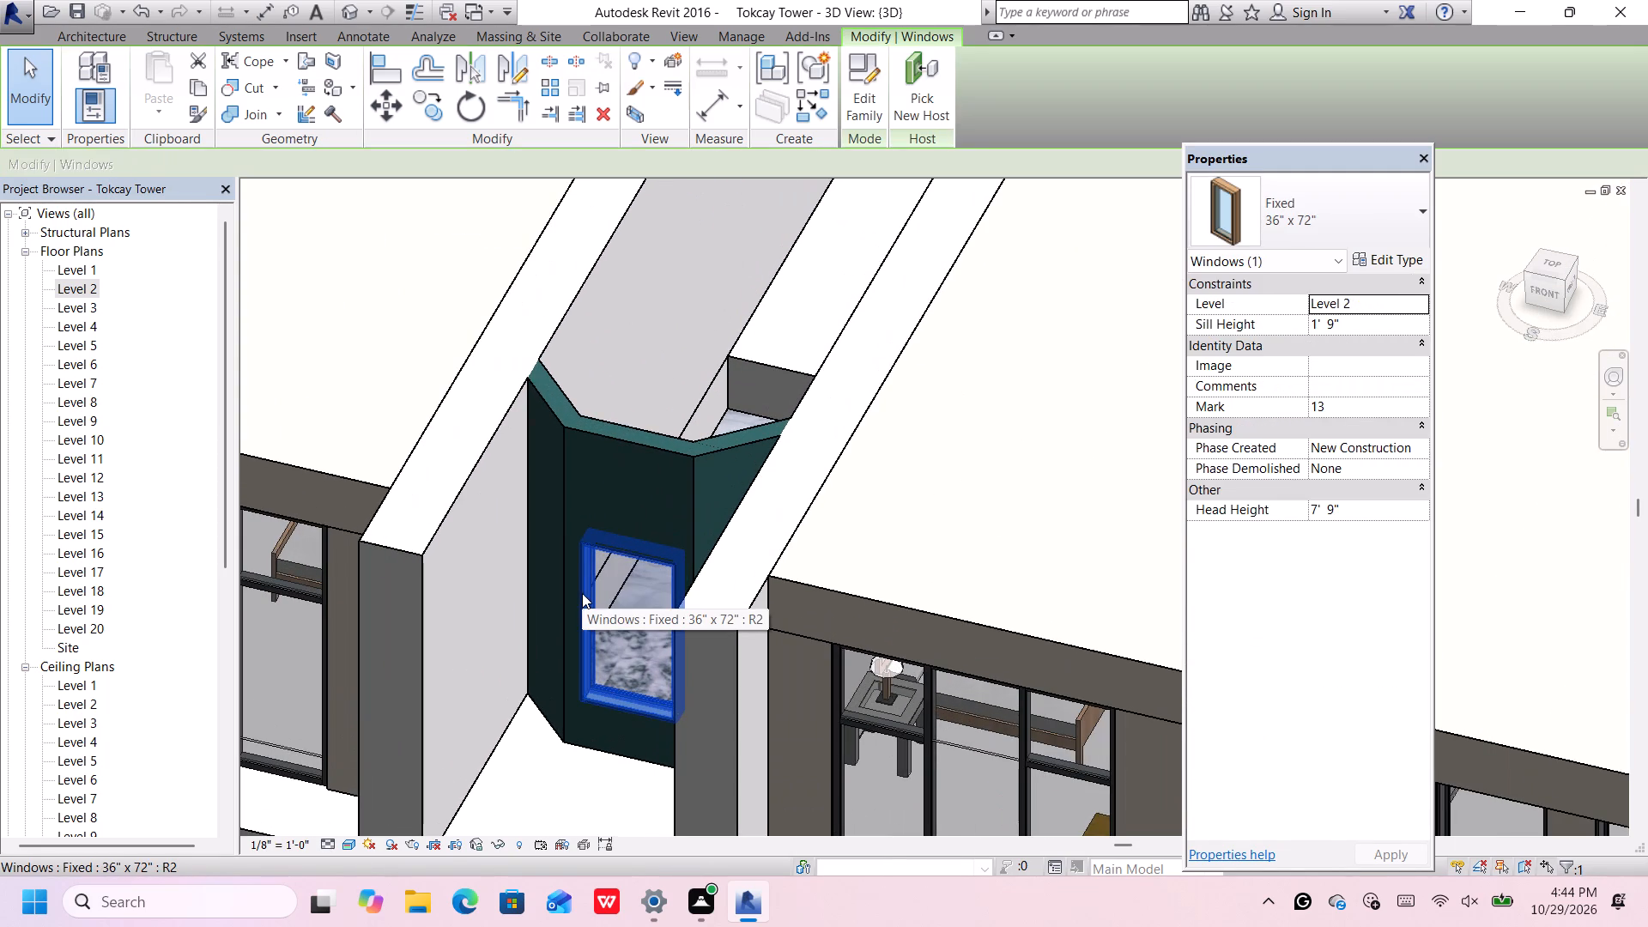
pyautogui.press('Up')
pyautogui.press('Up')
pyautogui.press('Up')
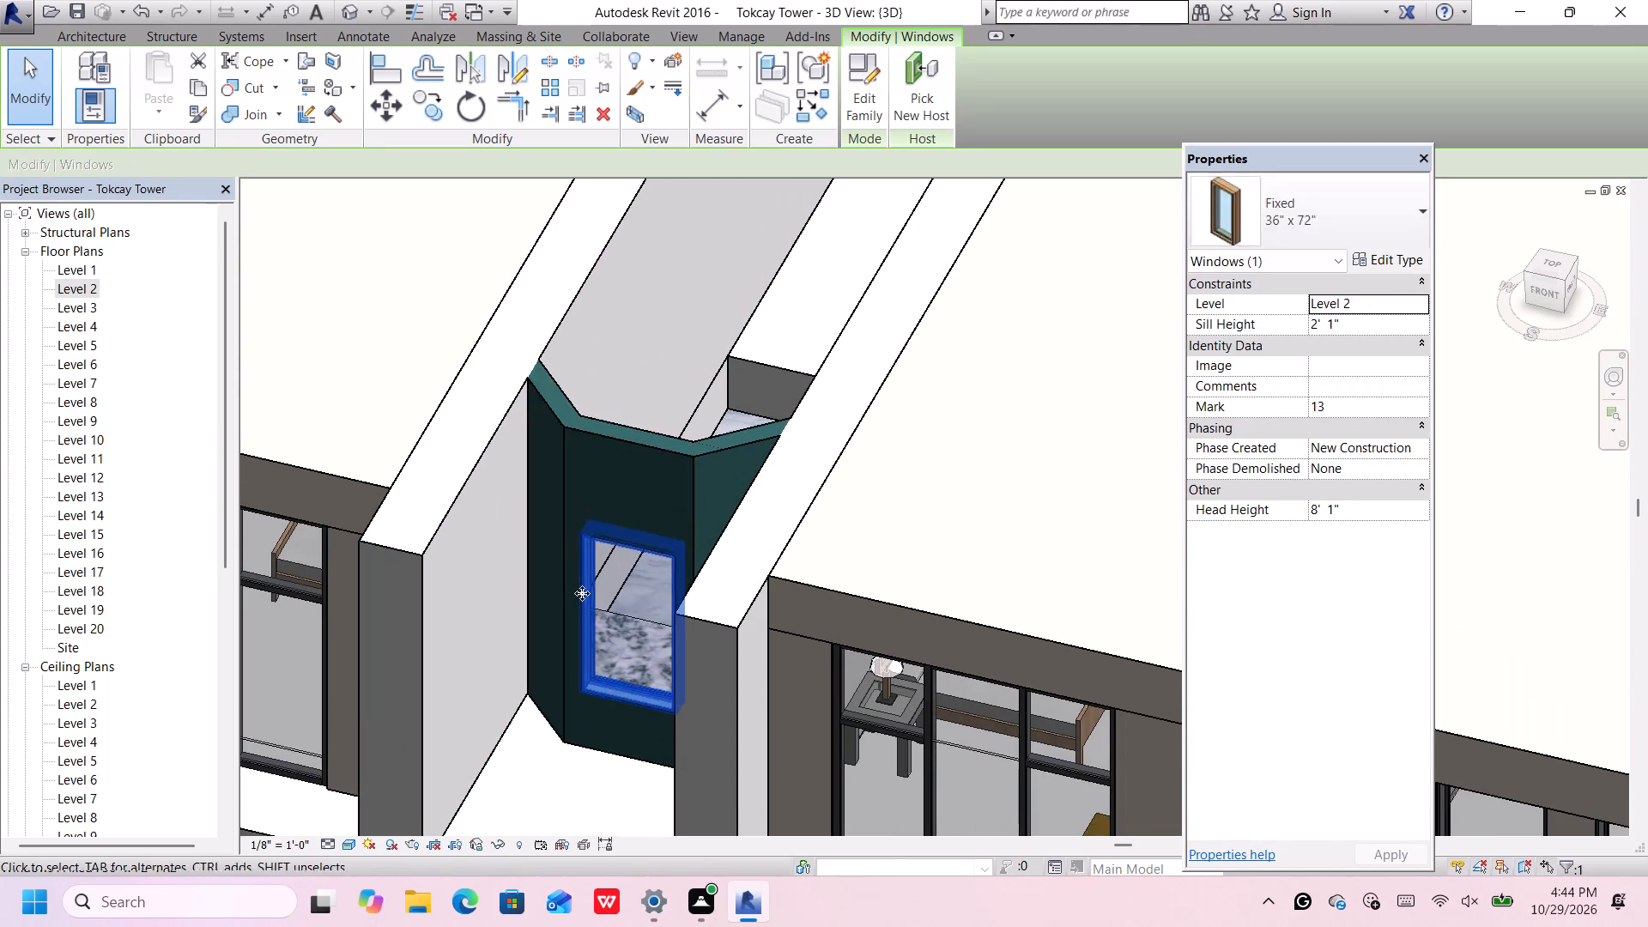
pyautogui.press('Up')
pyautogui.press('Up')
pyautogui.press('Up')
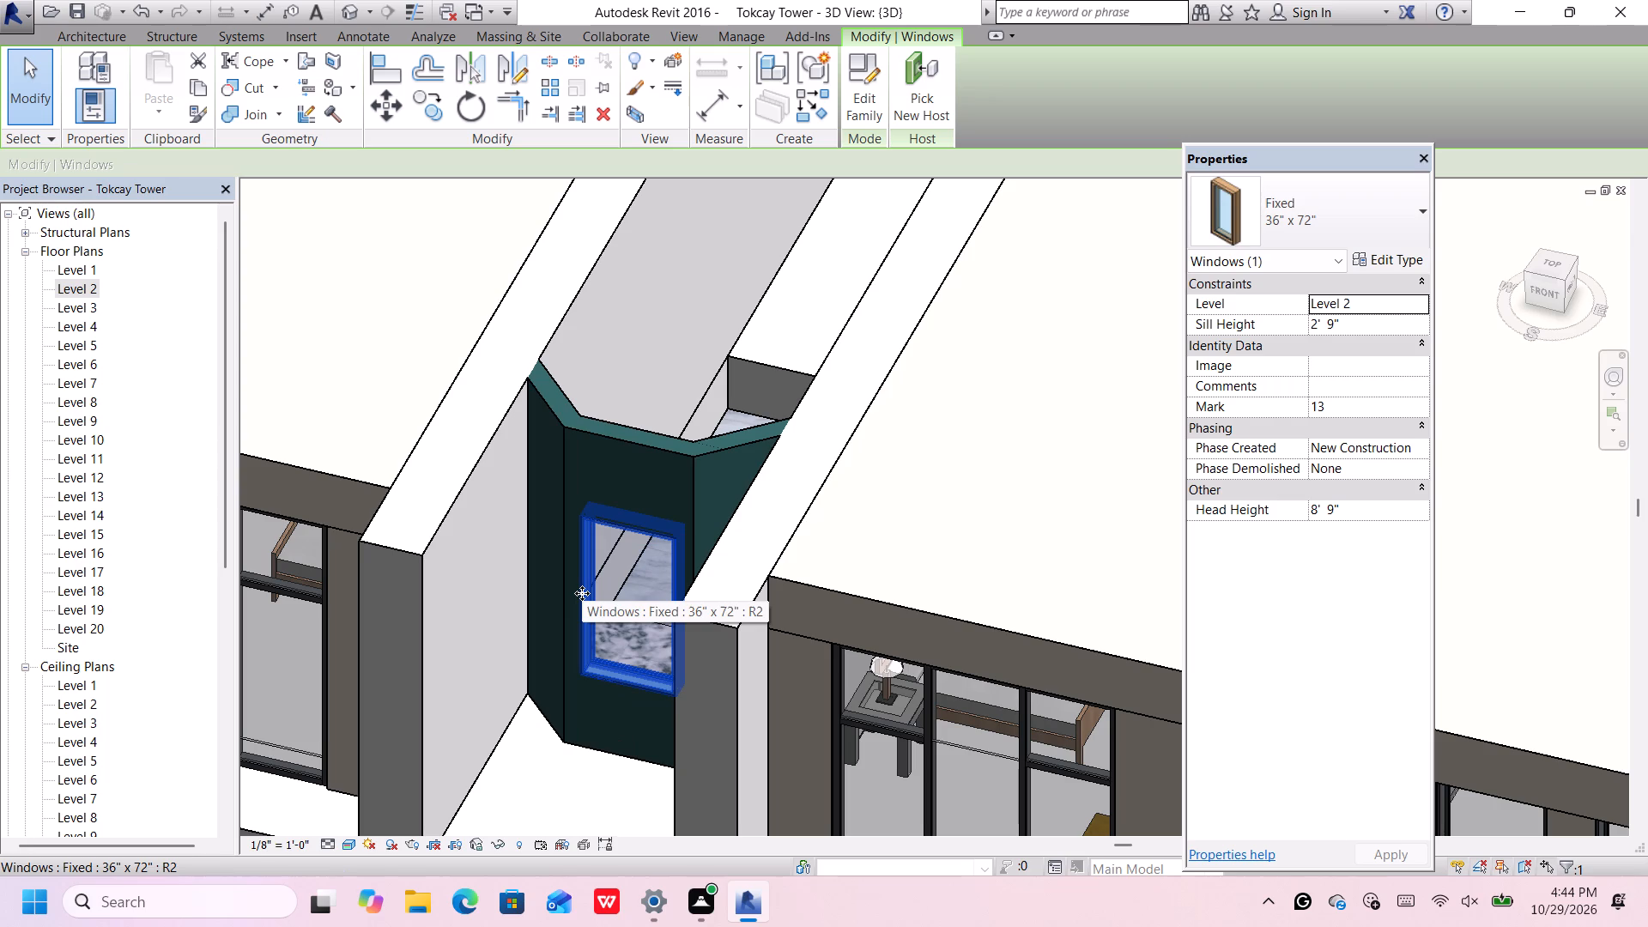
pyautogui.click(1543, 298)
pyautogui.scroll(-6, 666, 500)
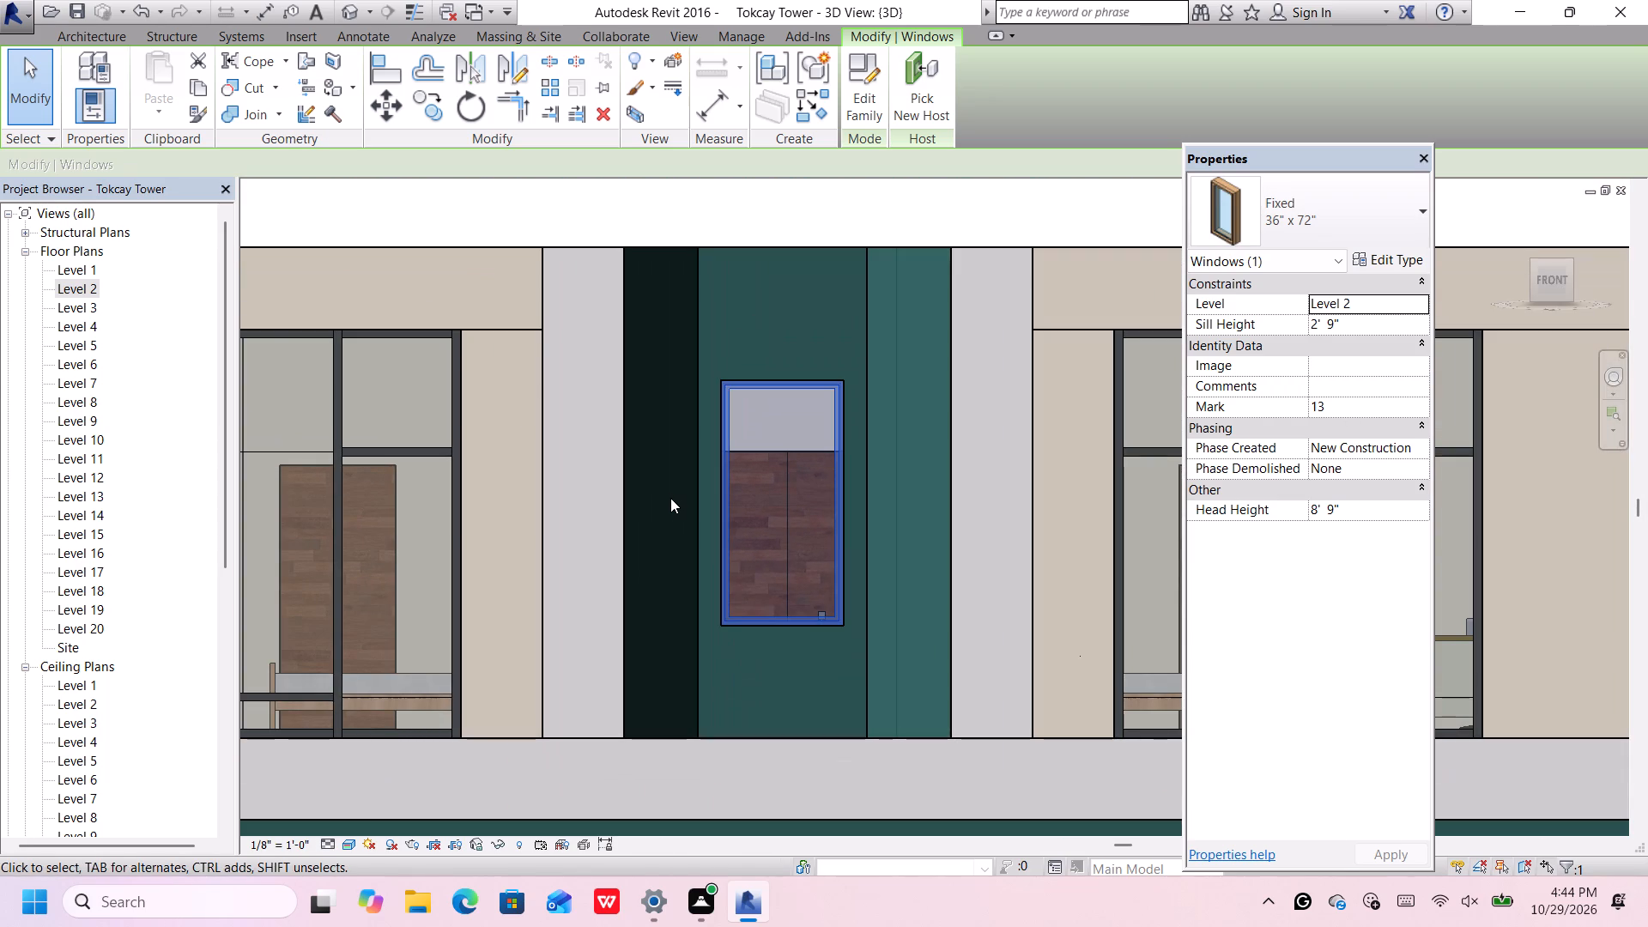
pyautogui.scroll(-8, 671, 498)
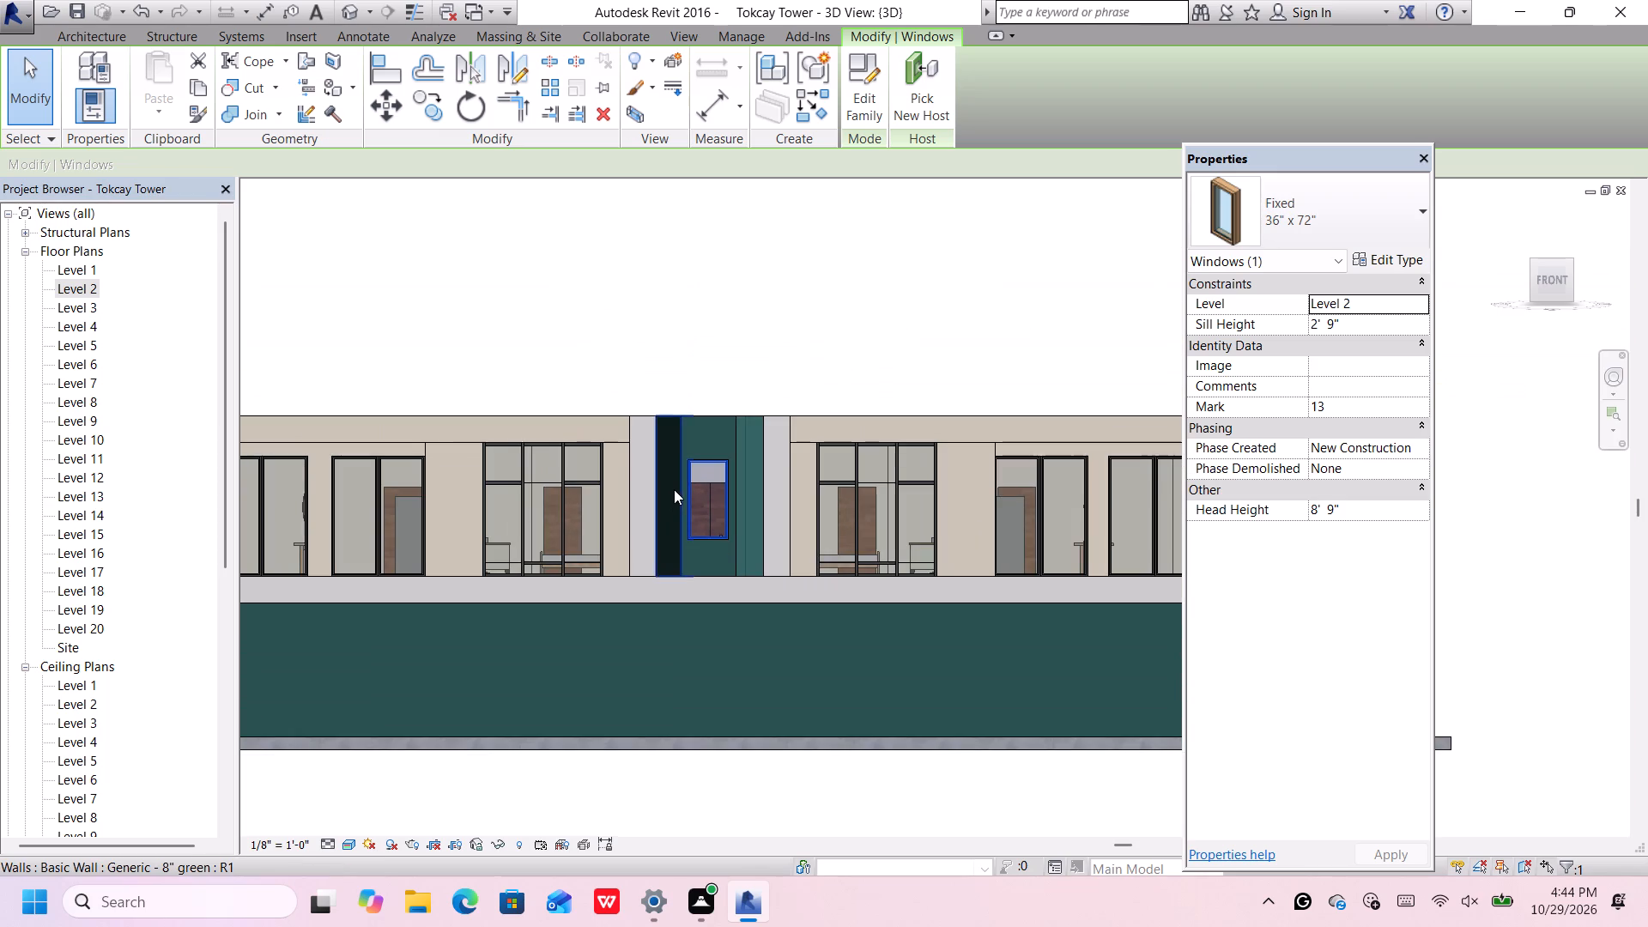
pyautogui.scroll(-5, 674, 489)
pyautogui.click(750, 378)
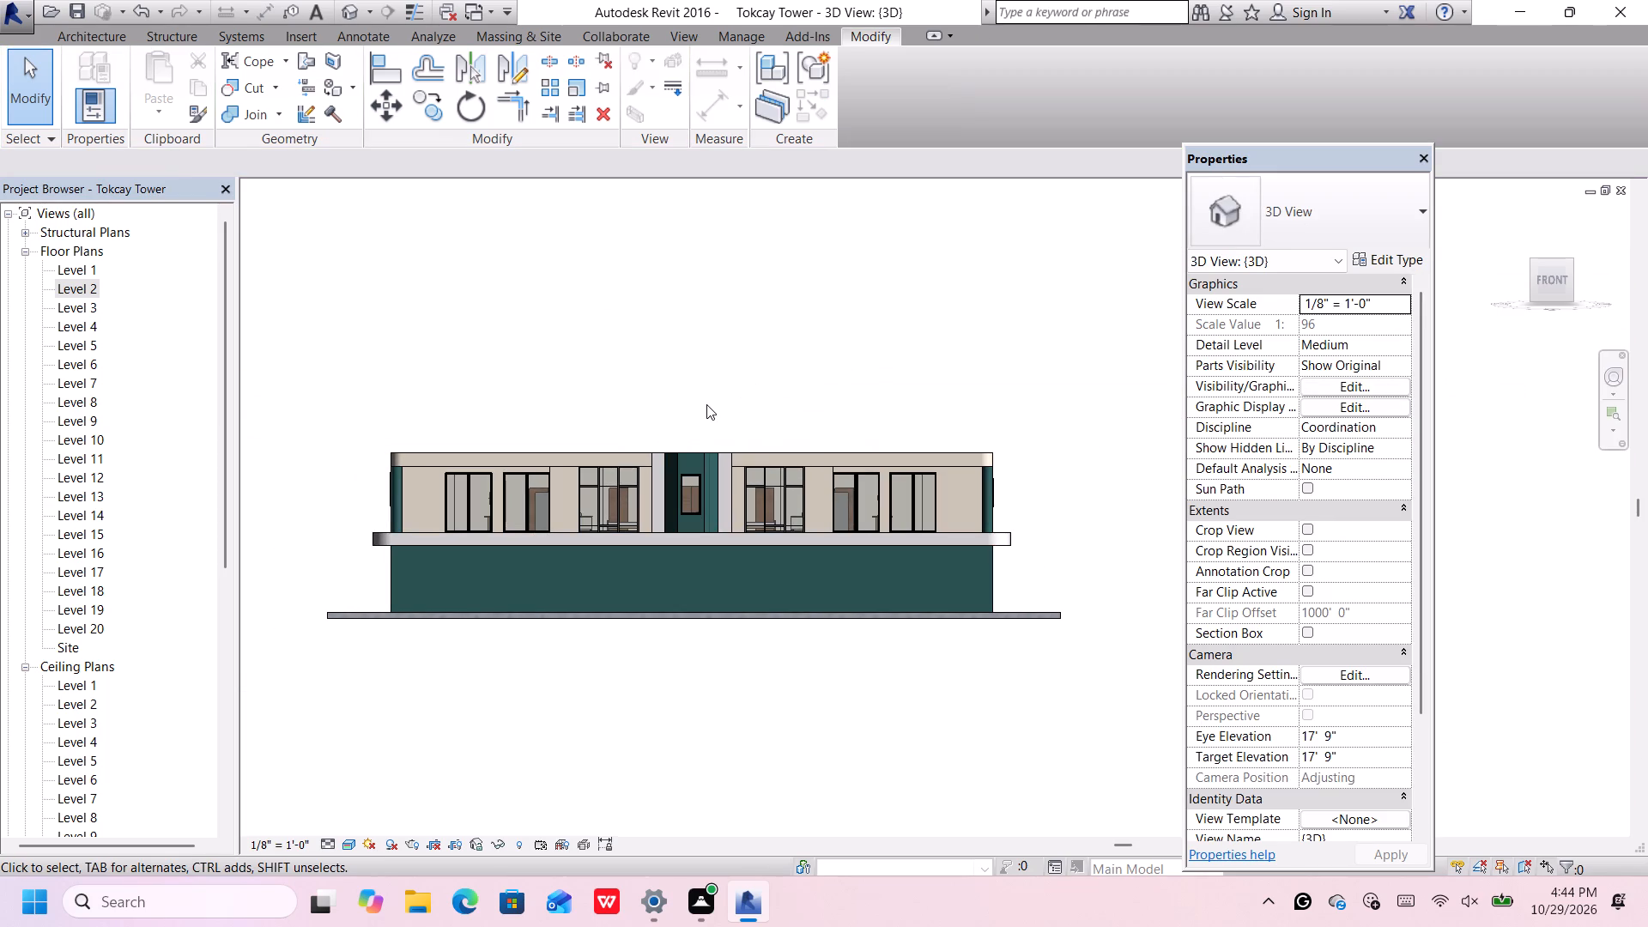
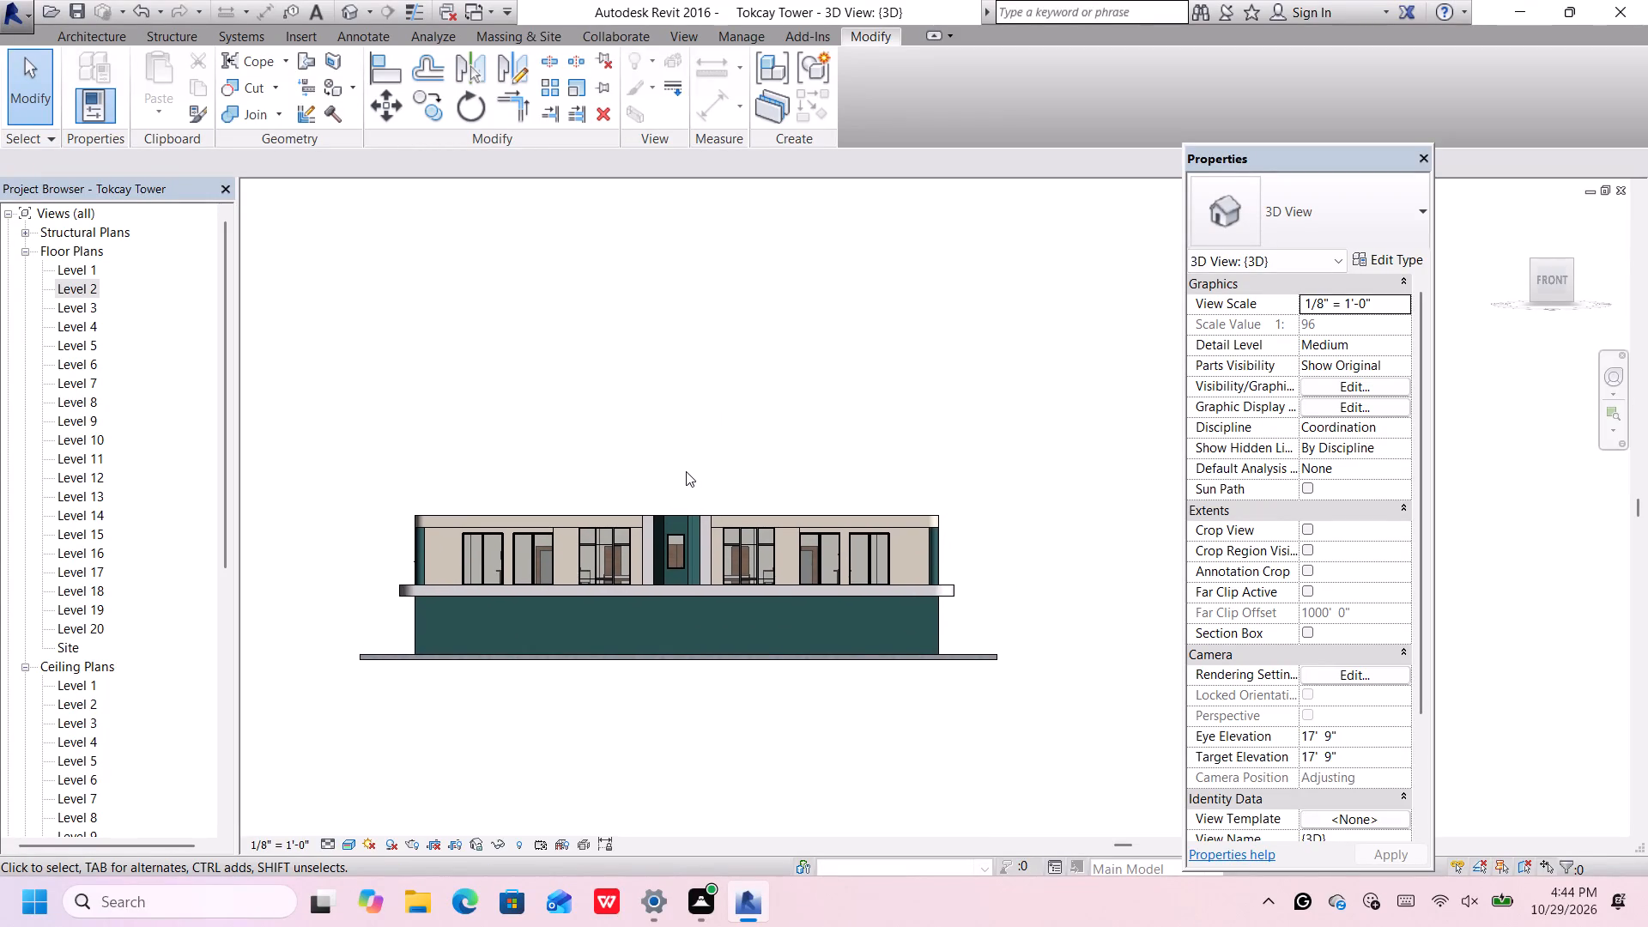
# Examine the building's exterior in 3D, from the front and from a raised corner angle showing the two roof slabs.
pyautogui.scroll(-2, 686, 469)
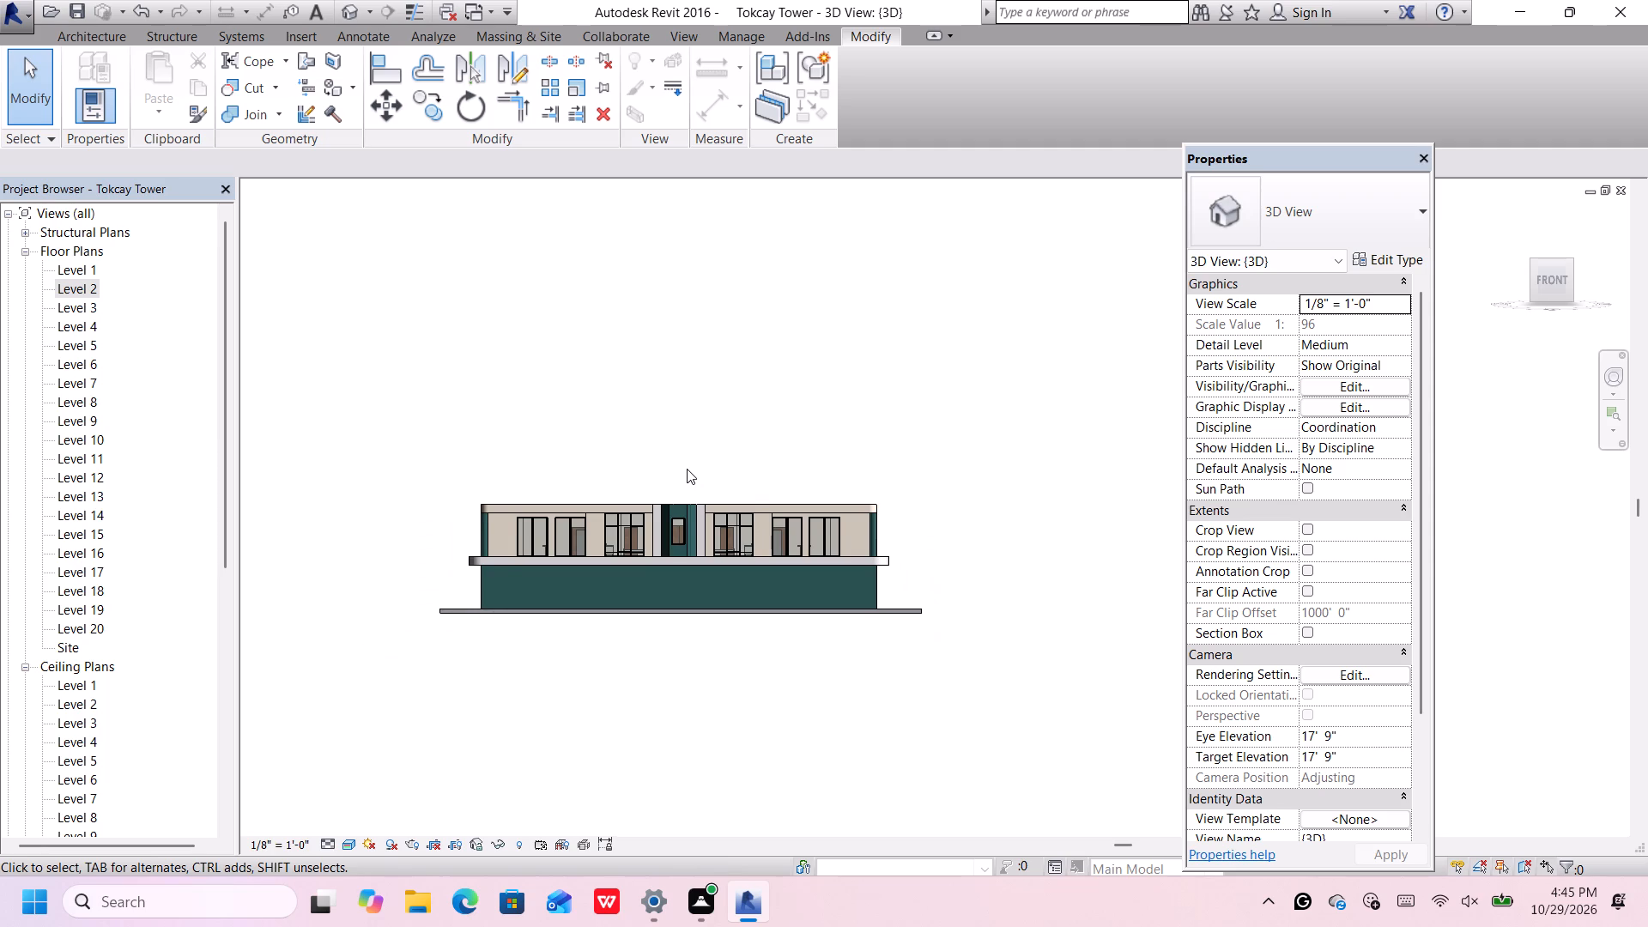
pyautogui.scroll(-2, 687, 469)
pyautogui.scroll(5, 687, 469)
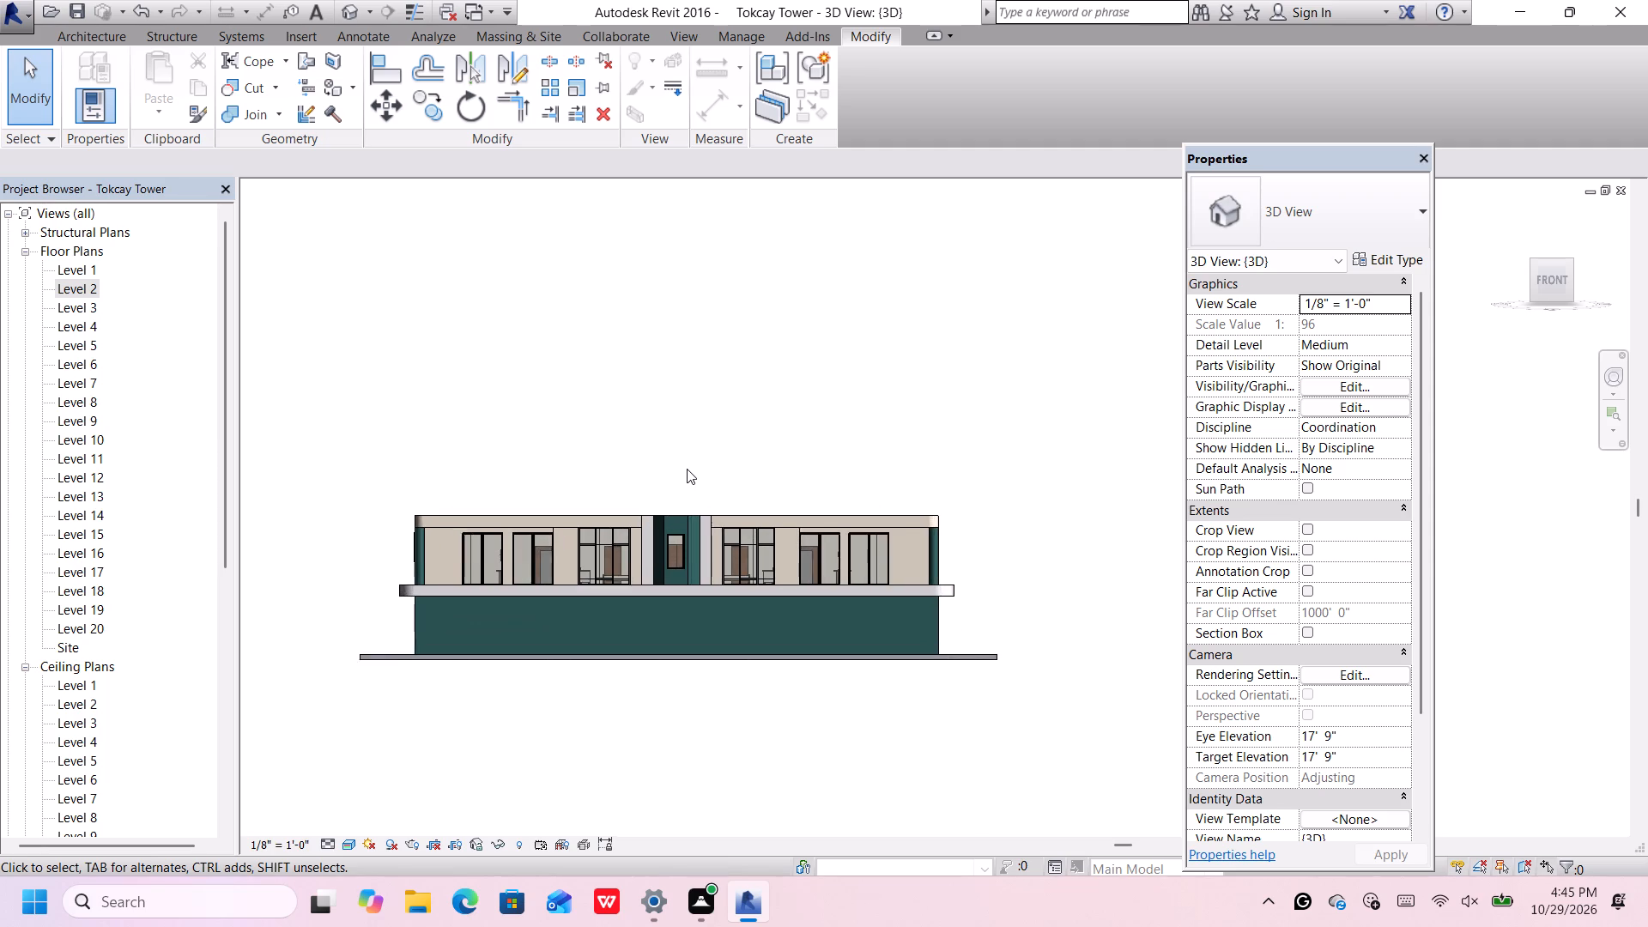
pyautogui.scroll(-2, 687, 469)
pyautogui.scroll(1, 687, 469)
pyautogui.scroll(-3, 691, 454)
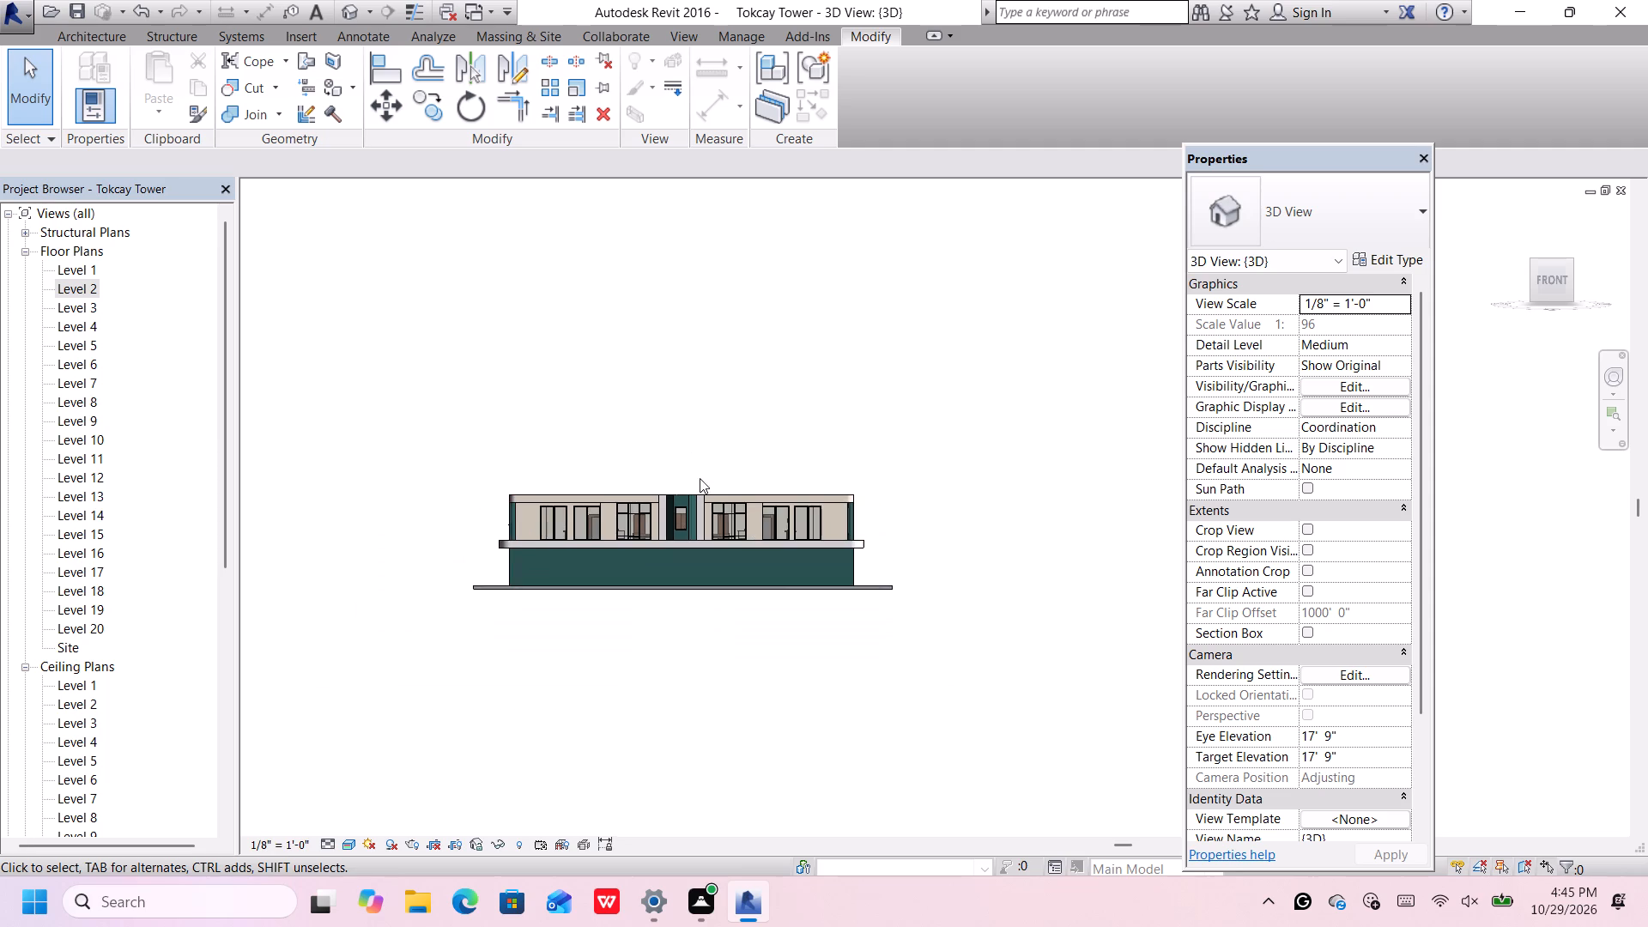
pyautogui.scroll(2, 702, 486)
pyautogui.moveTo(611, 439); pyautogui.dragTo(622, 452, button='middle')
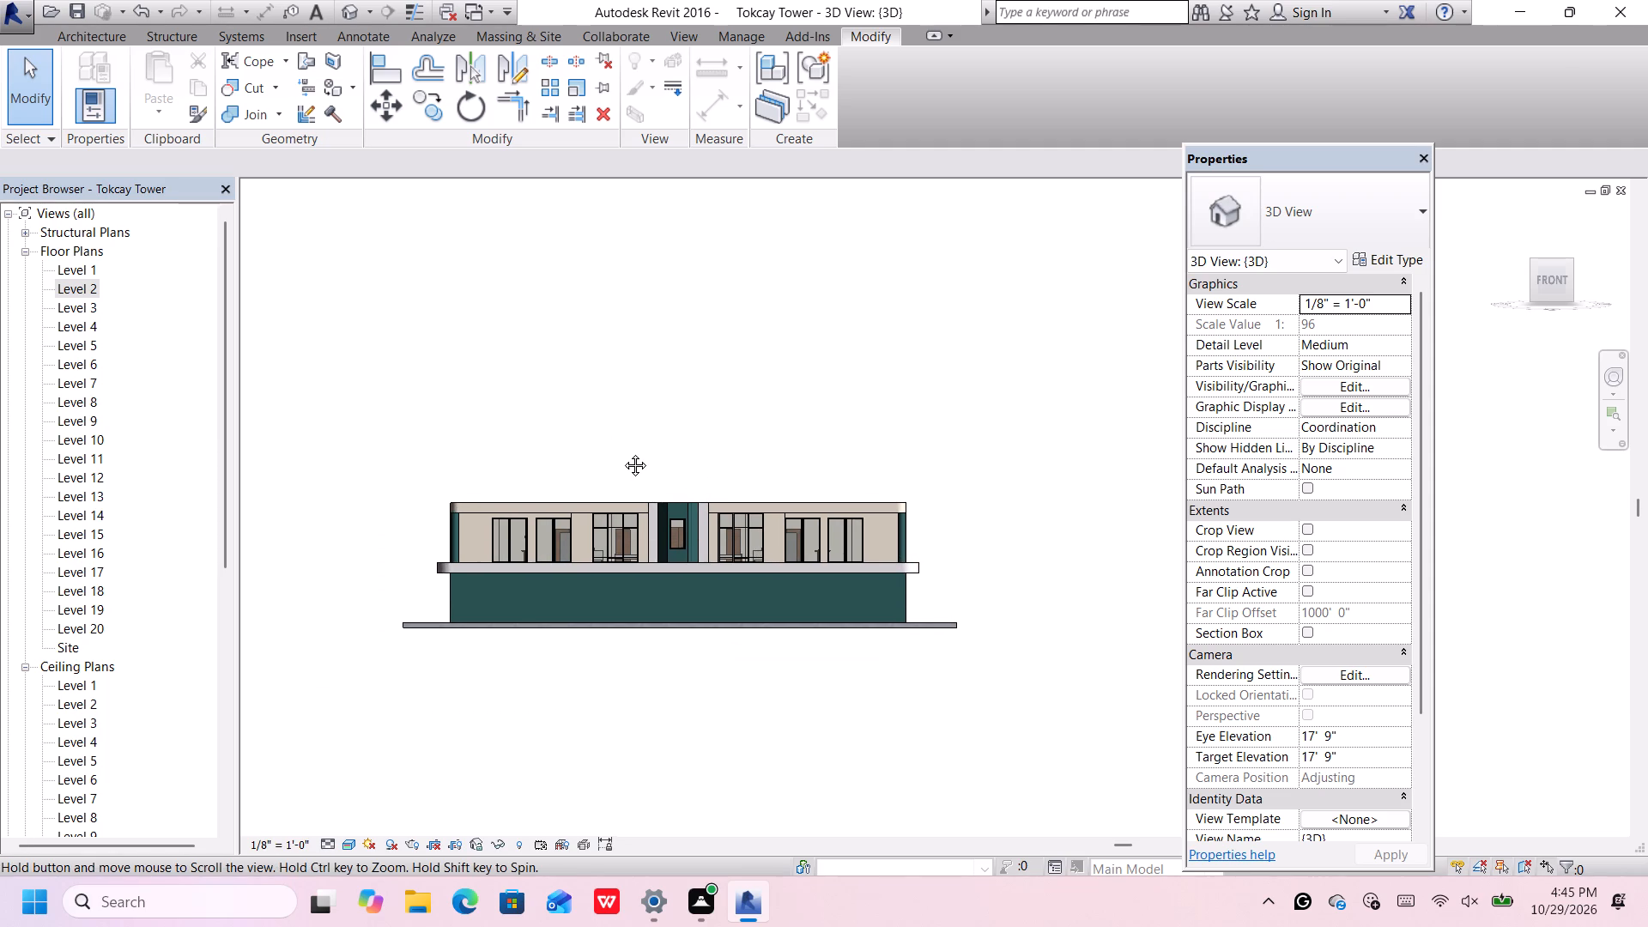
pyautogui.moveTo(622, 452); pyautogui.dragTo(700, 471, button='middle')
pyautogui.moveTo(701, 474); pyautogui.dragTo(701, 476, button='middle')
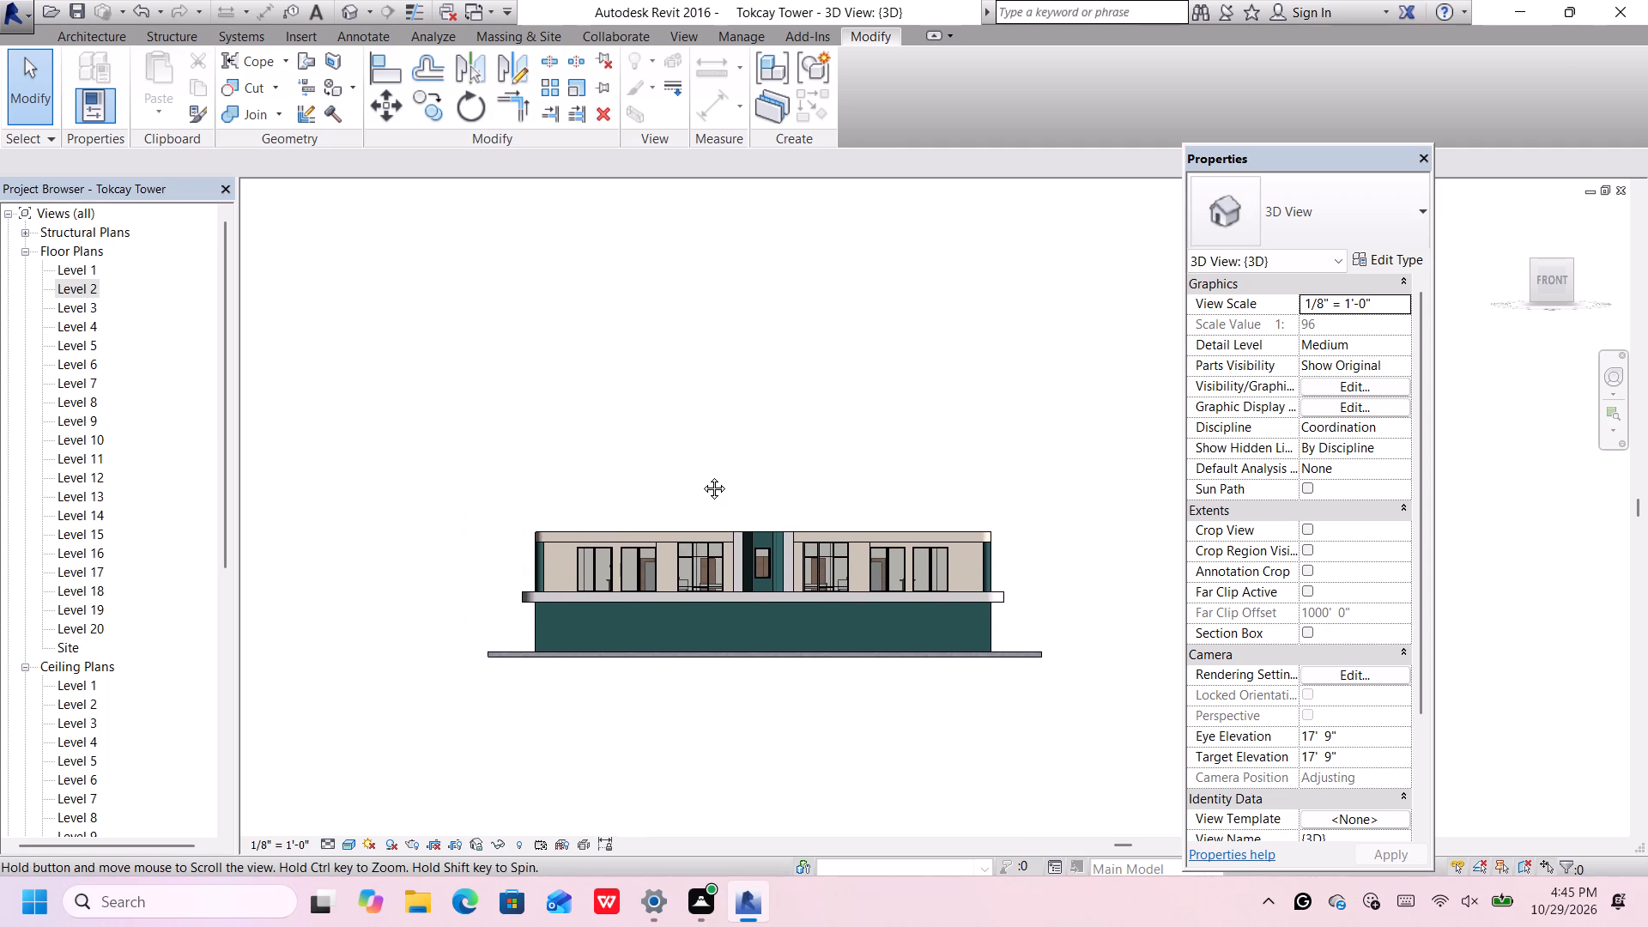
pyautogui.moveTo(701, 476); pyautogui.dragTo(849, 569, button='middle')
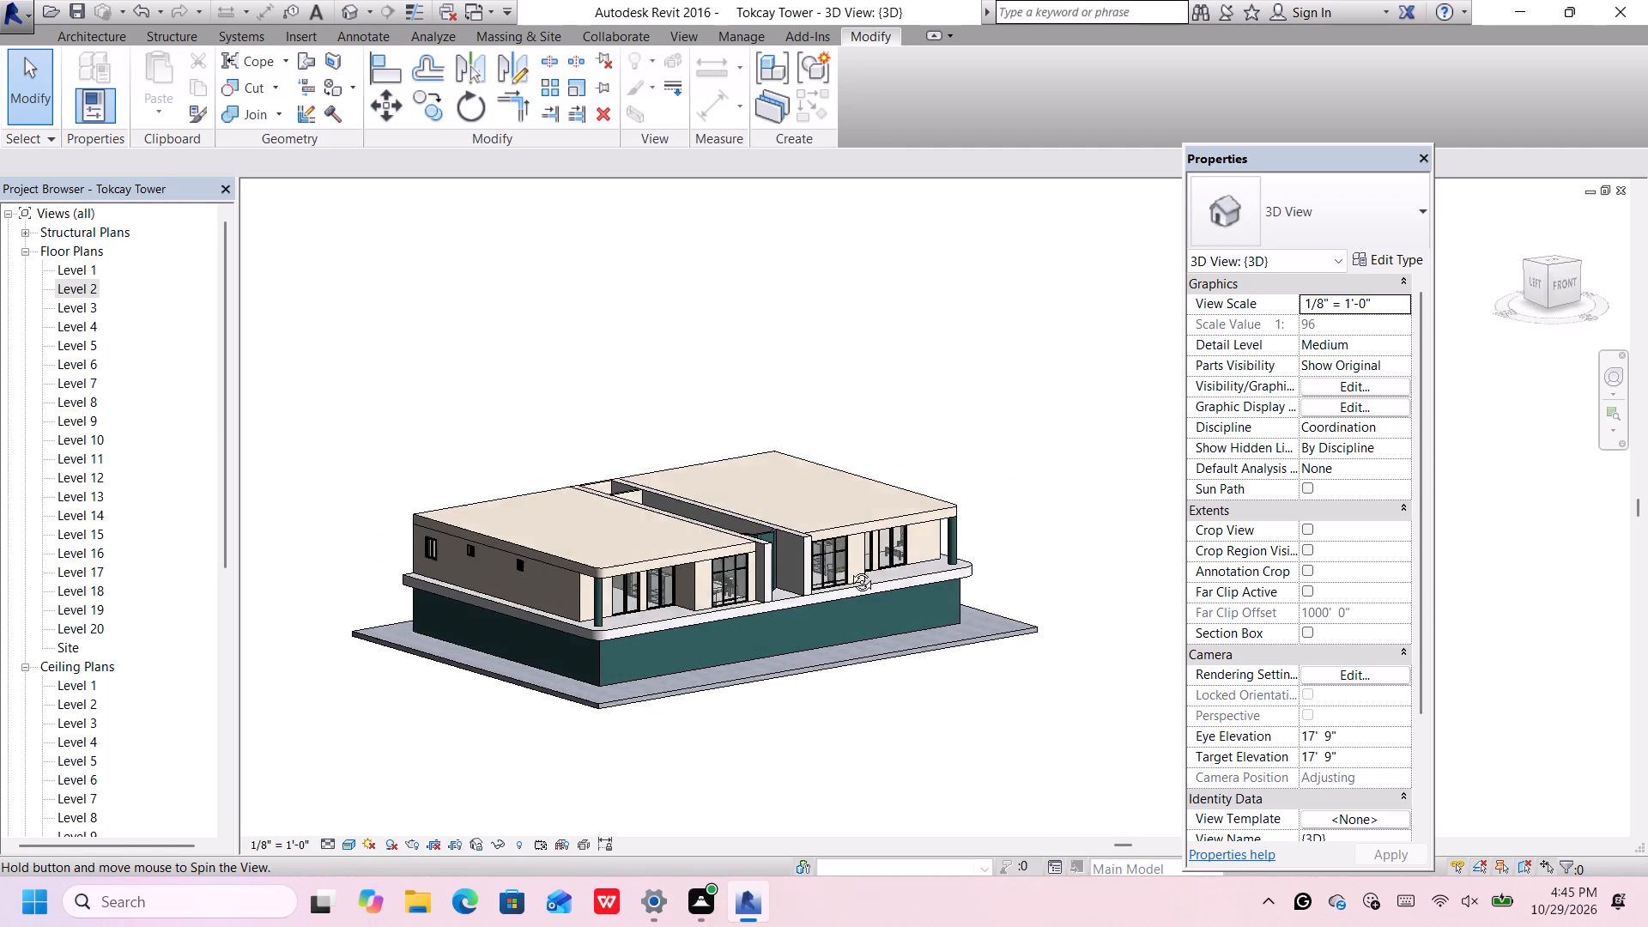
pyautogui.moveTo(849, 569); pyautogui.dragTo(806, 580, button='middle')
pyautogui.moveTo(1051, 509); pyautogui.dragTo(1052, 528, button='middle')
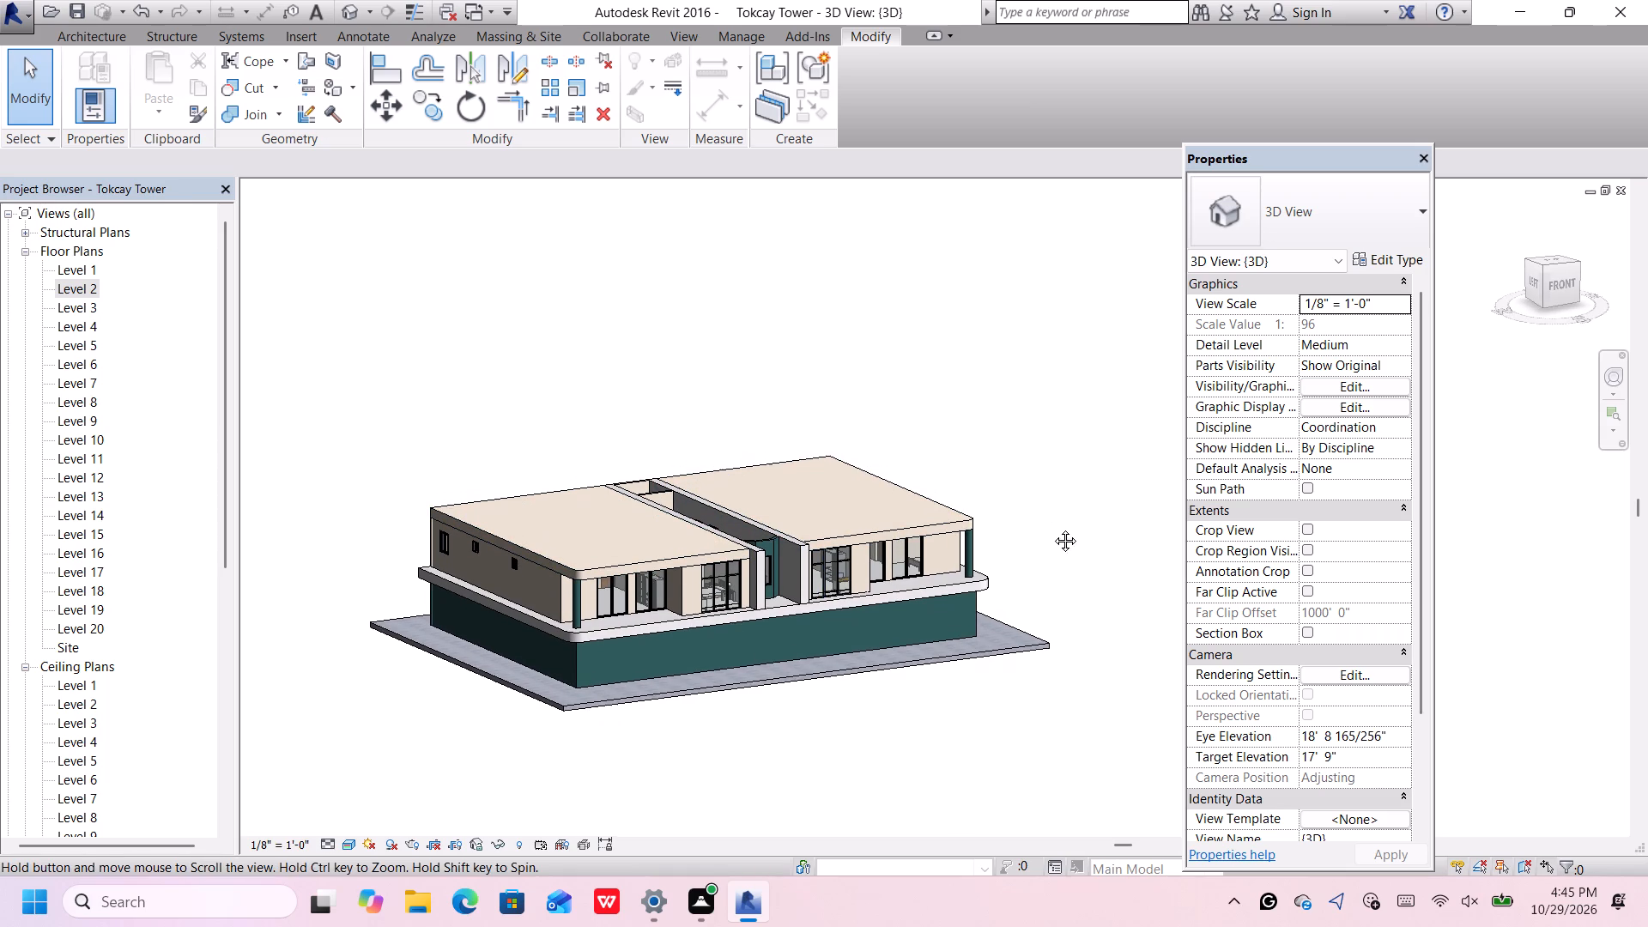
pyautogui.moveTo(1052, 528); pyautogui.dragTo(1053, 538, button='middle')
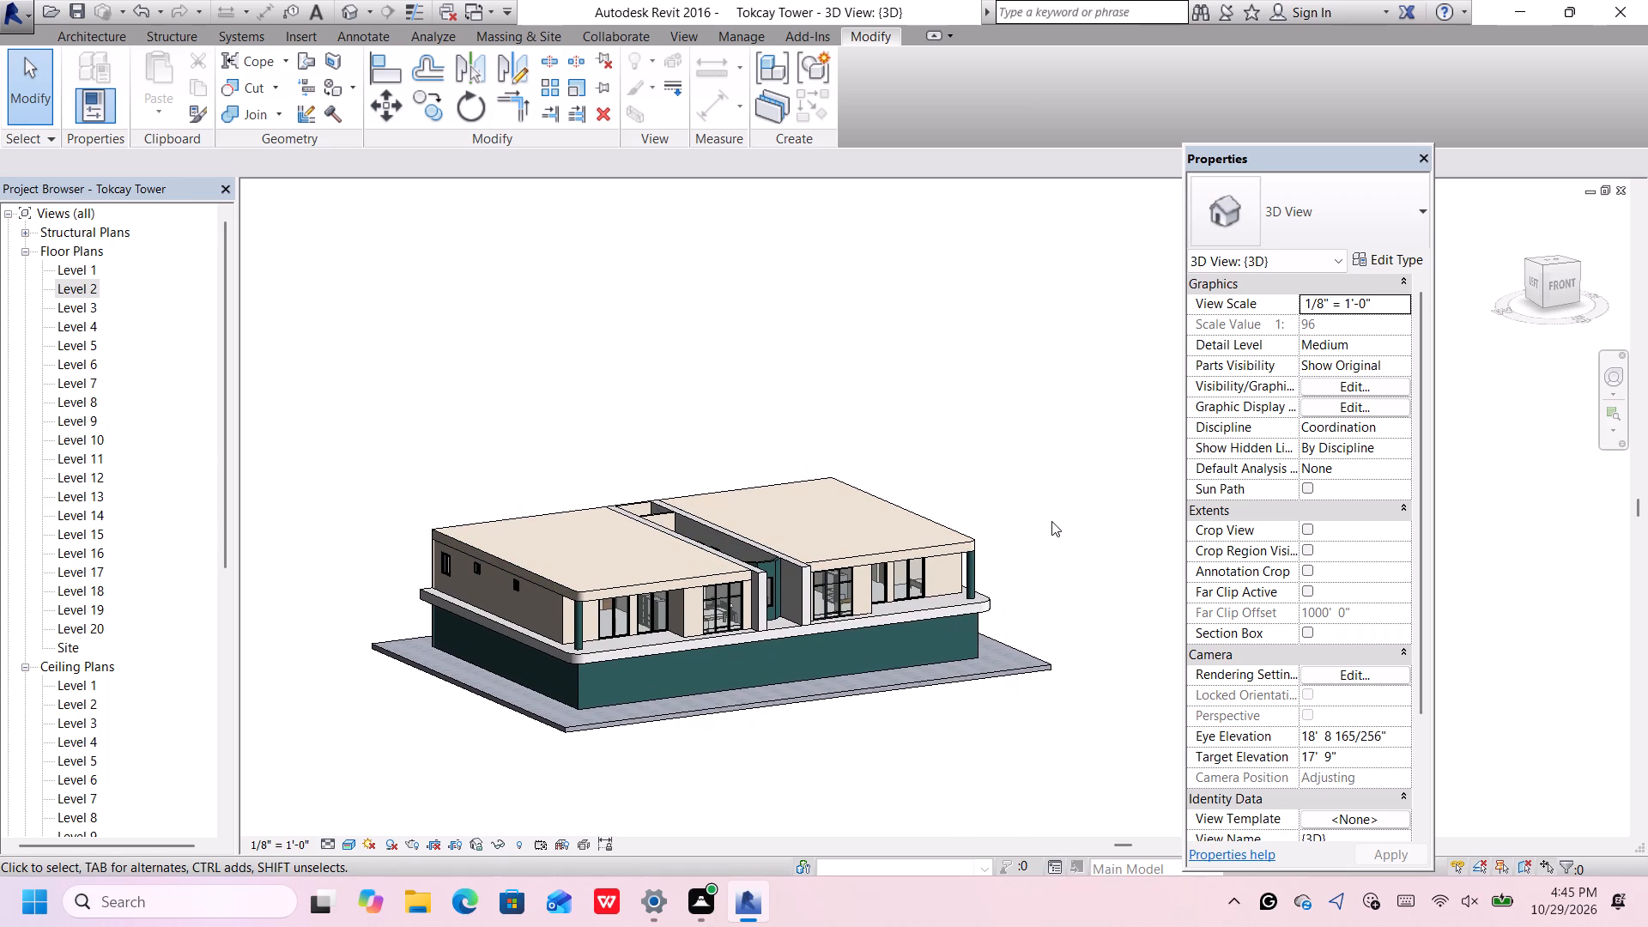
pyautogui.moveTo(1051, 523); pyautogui.dragTo(1063, 544, button='middle')
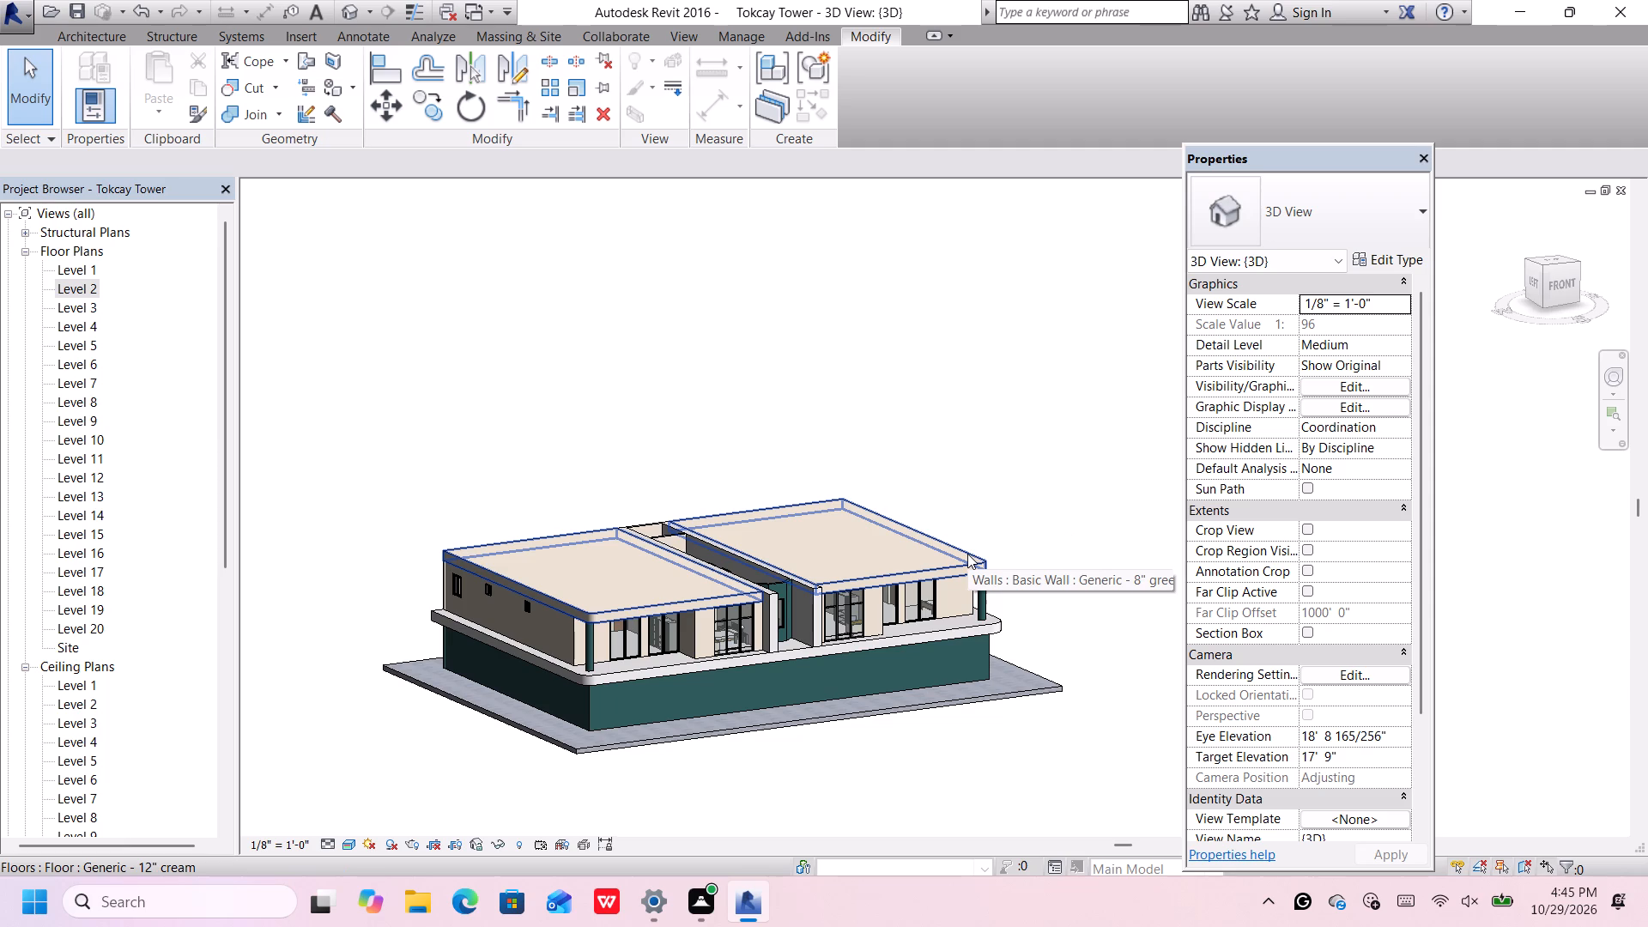
pyautogui.scroll(4, 712, 640)
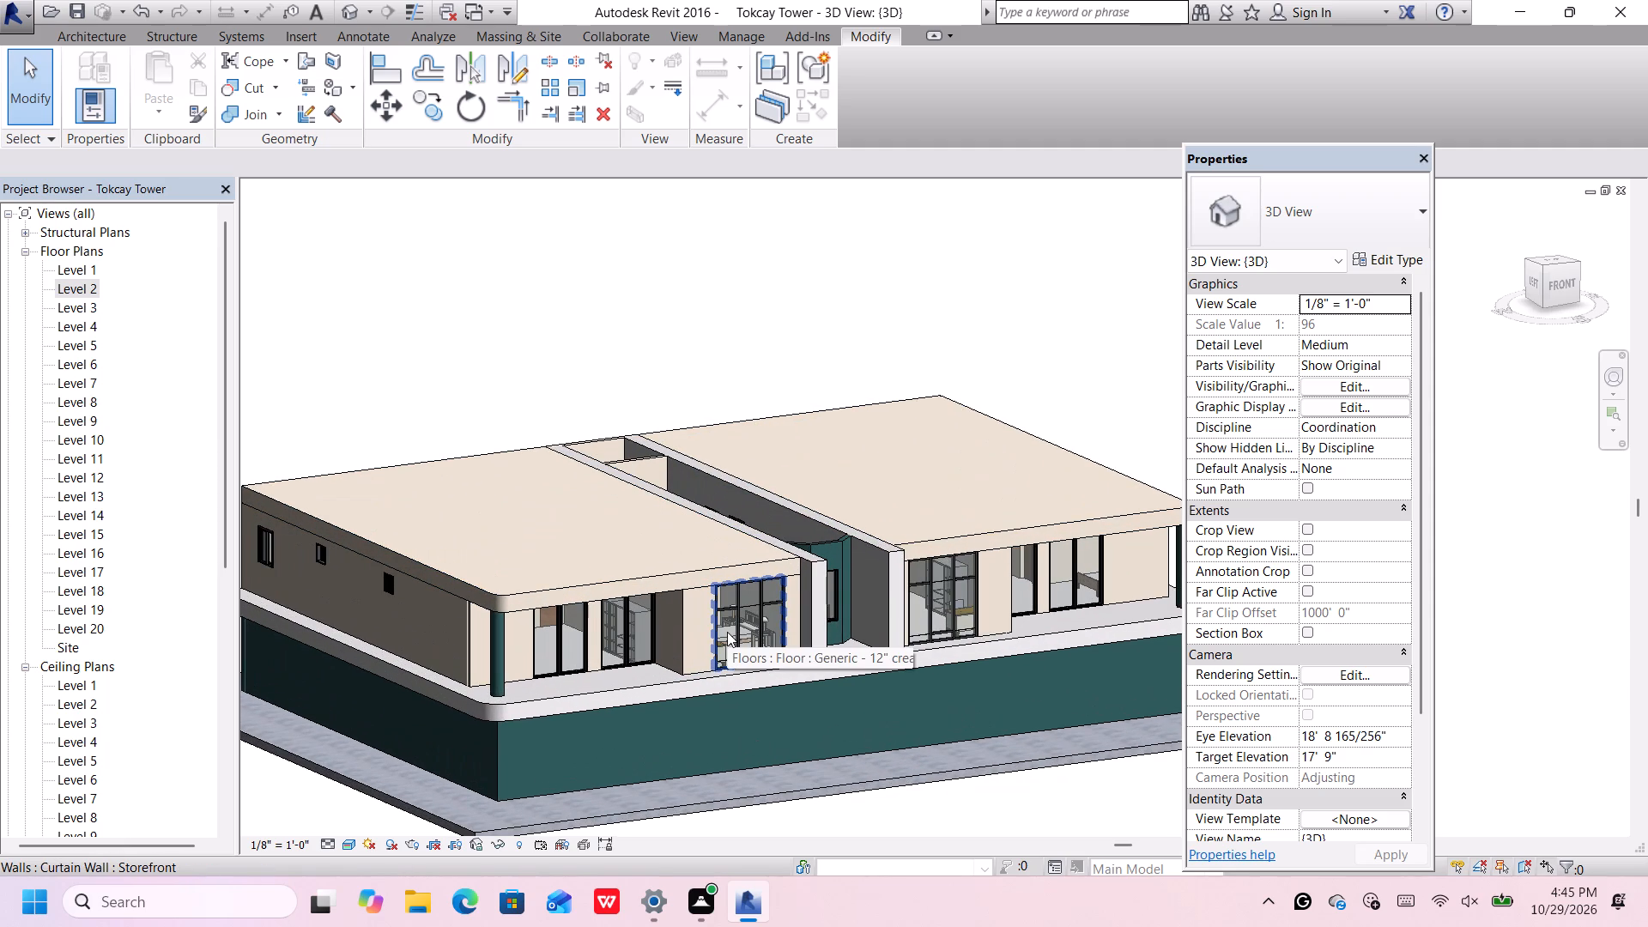
pyautogui.scroll(1, 727, 632)
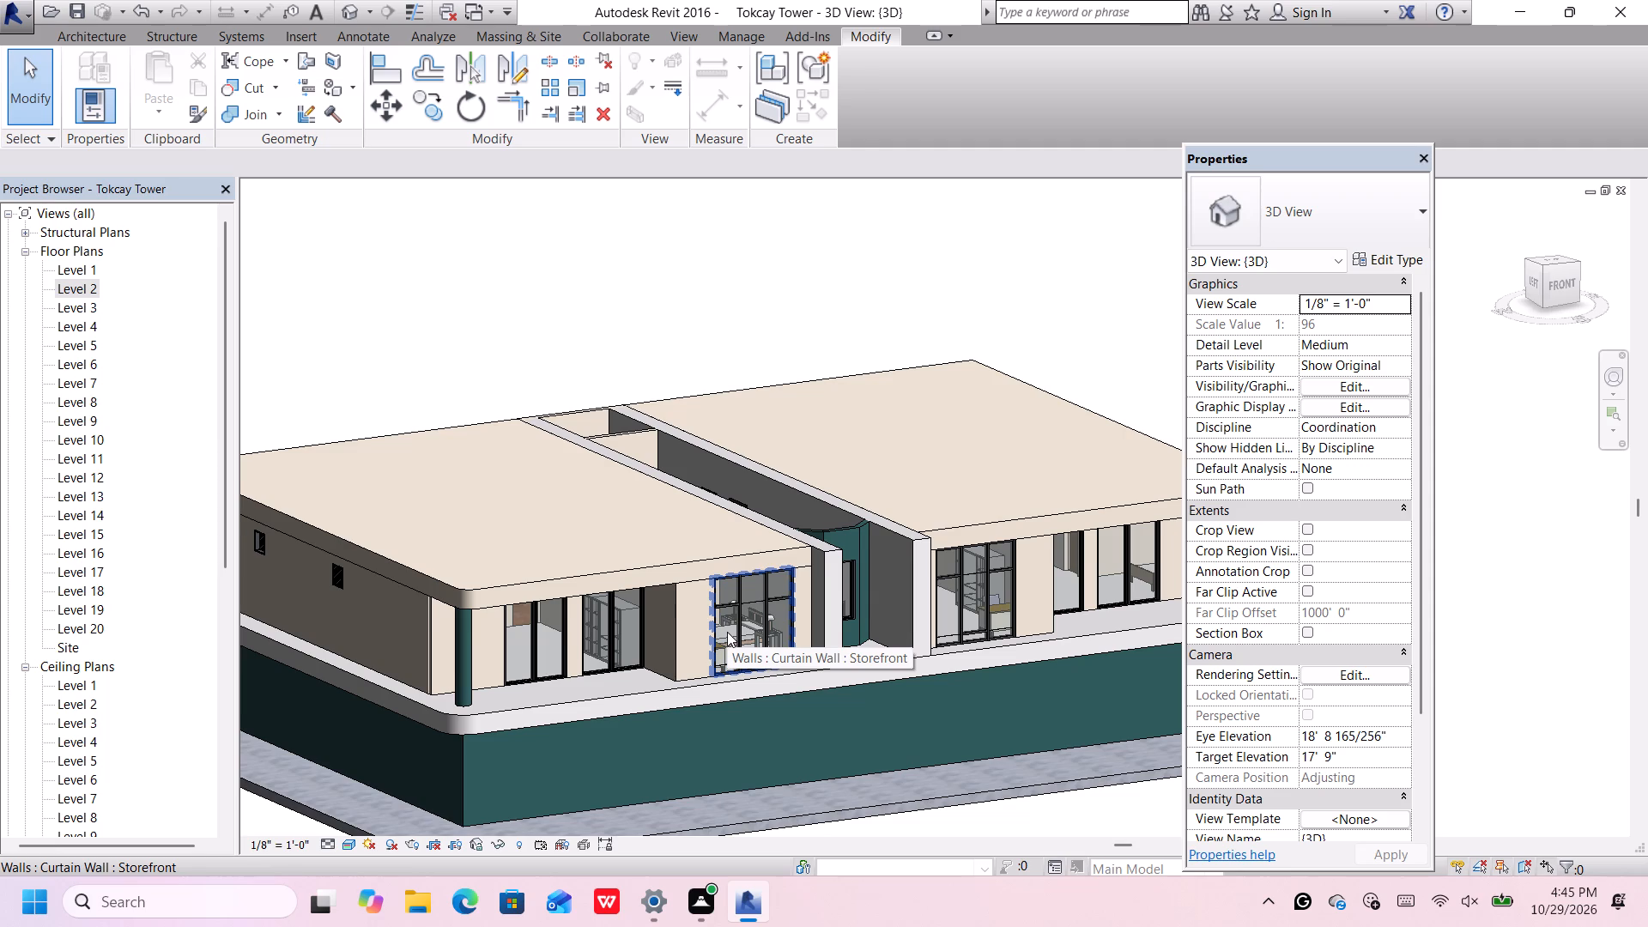
pyautogui.scroll(-1, 727, 632)
pyautogui.middleClick(727, 632)
pyautogui.scroll(-4, 725, 637)
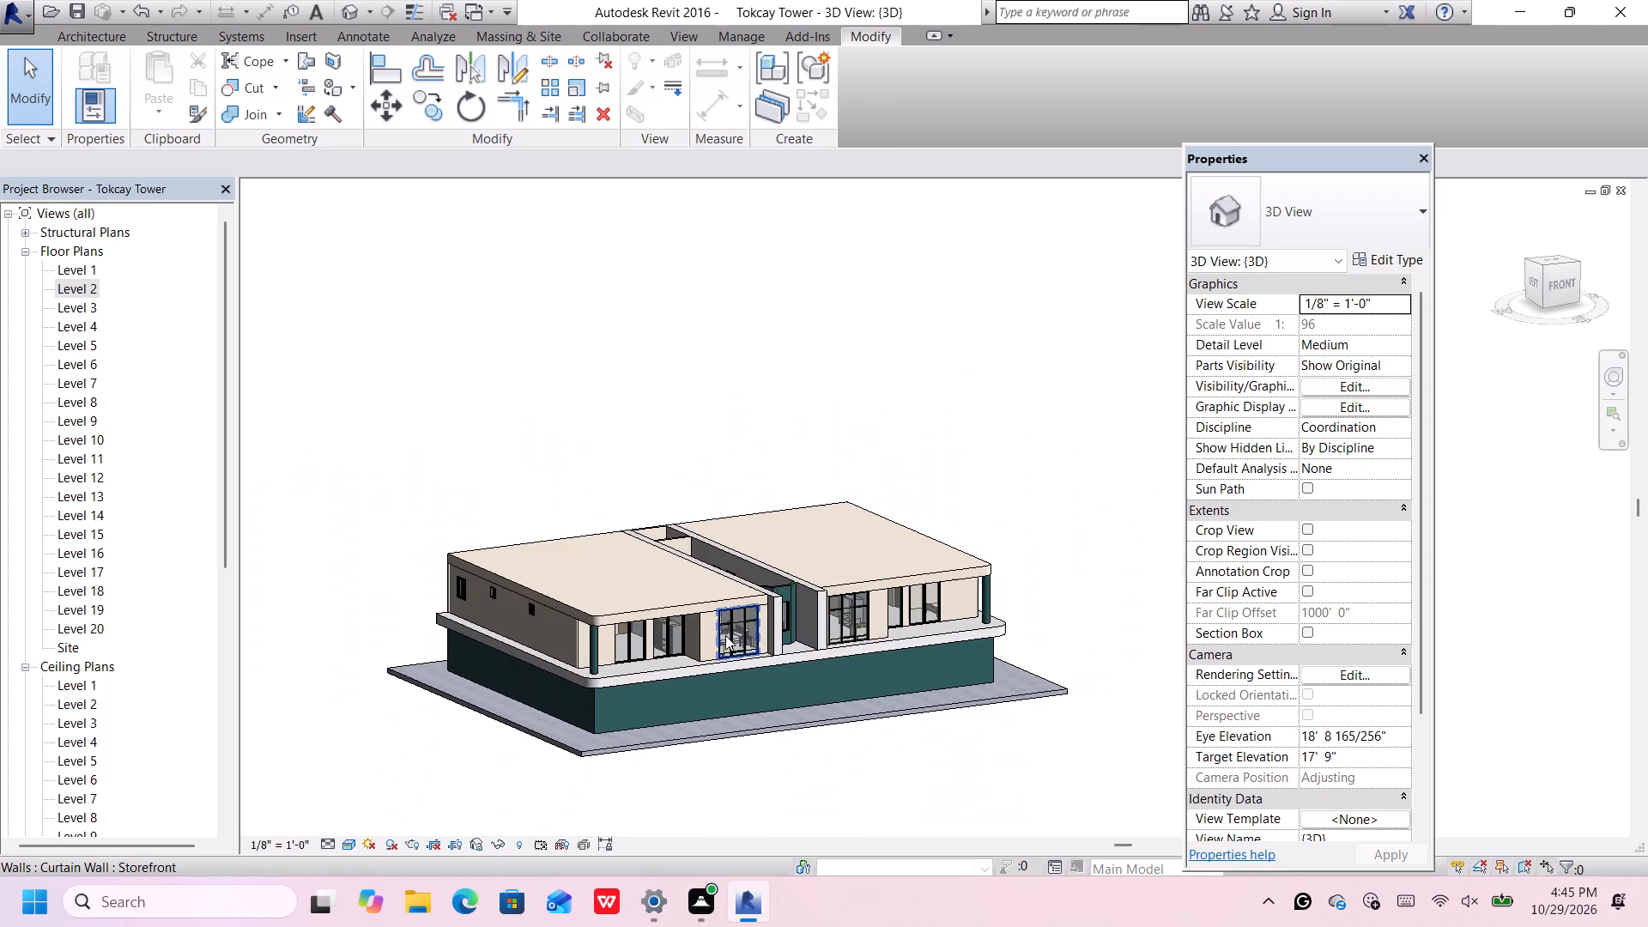
pyautogui.scroll(-2, 725, 633)
pyautogui.scroll(2, 952, 550)
pyautogui.moveTo(959, 549); pyautogui.dragTo(988, 581, button='middle')
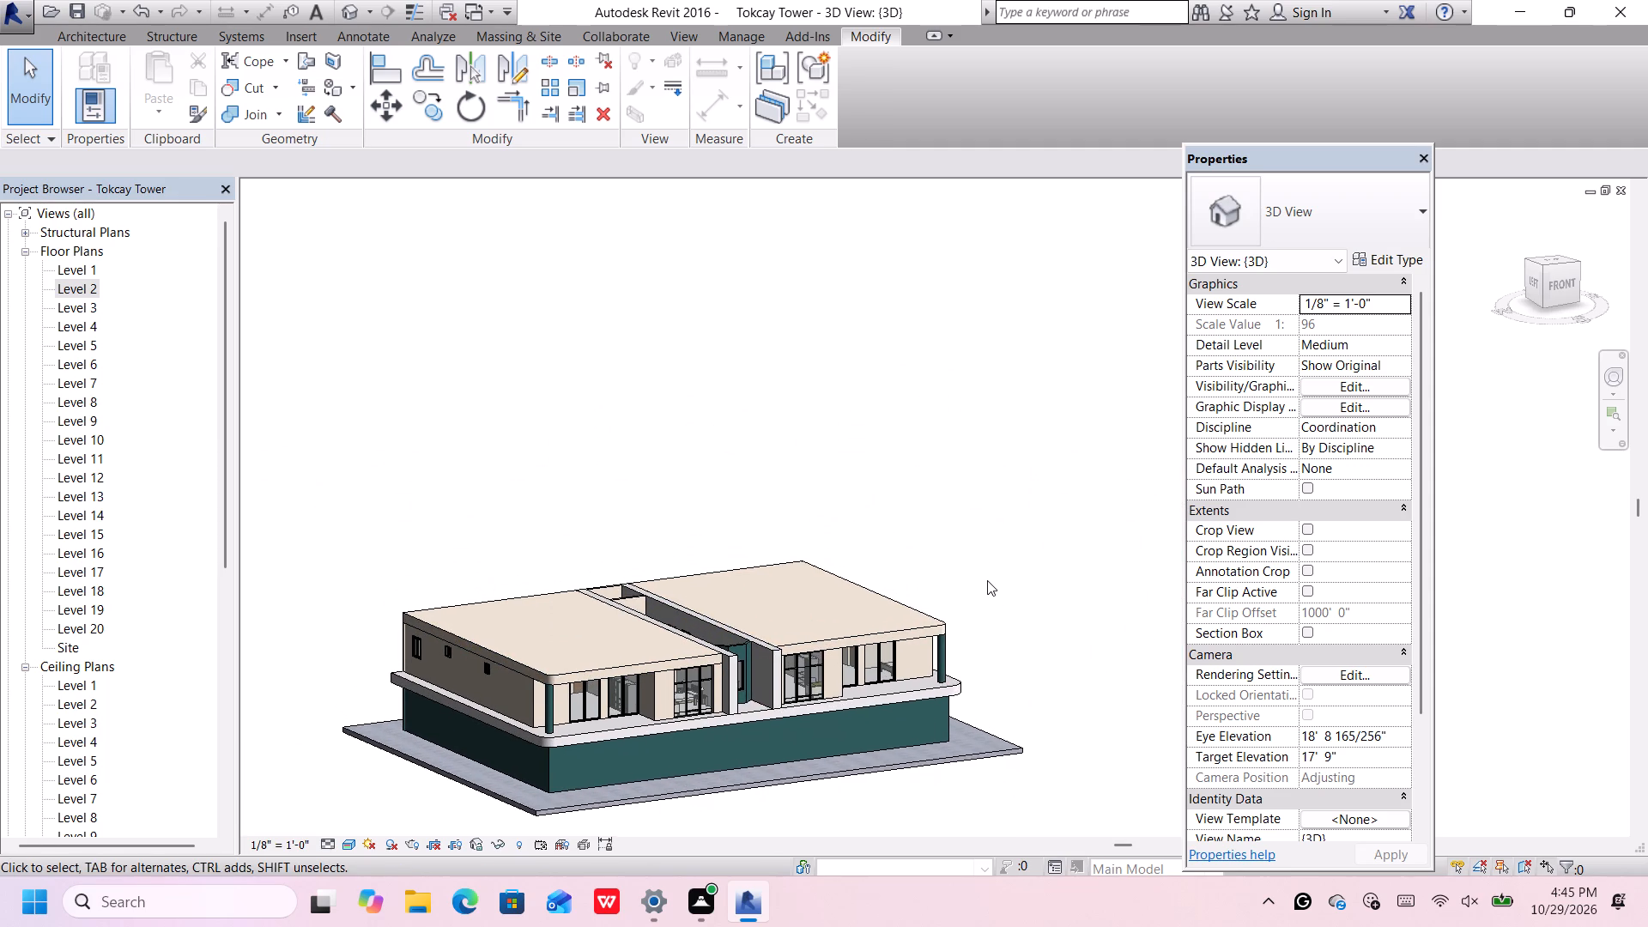
pyautogui.scroll(1, 987, 580)
pyautogui.click(987, 579)
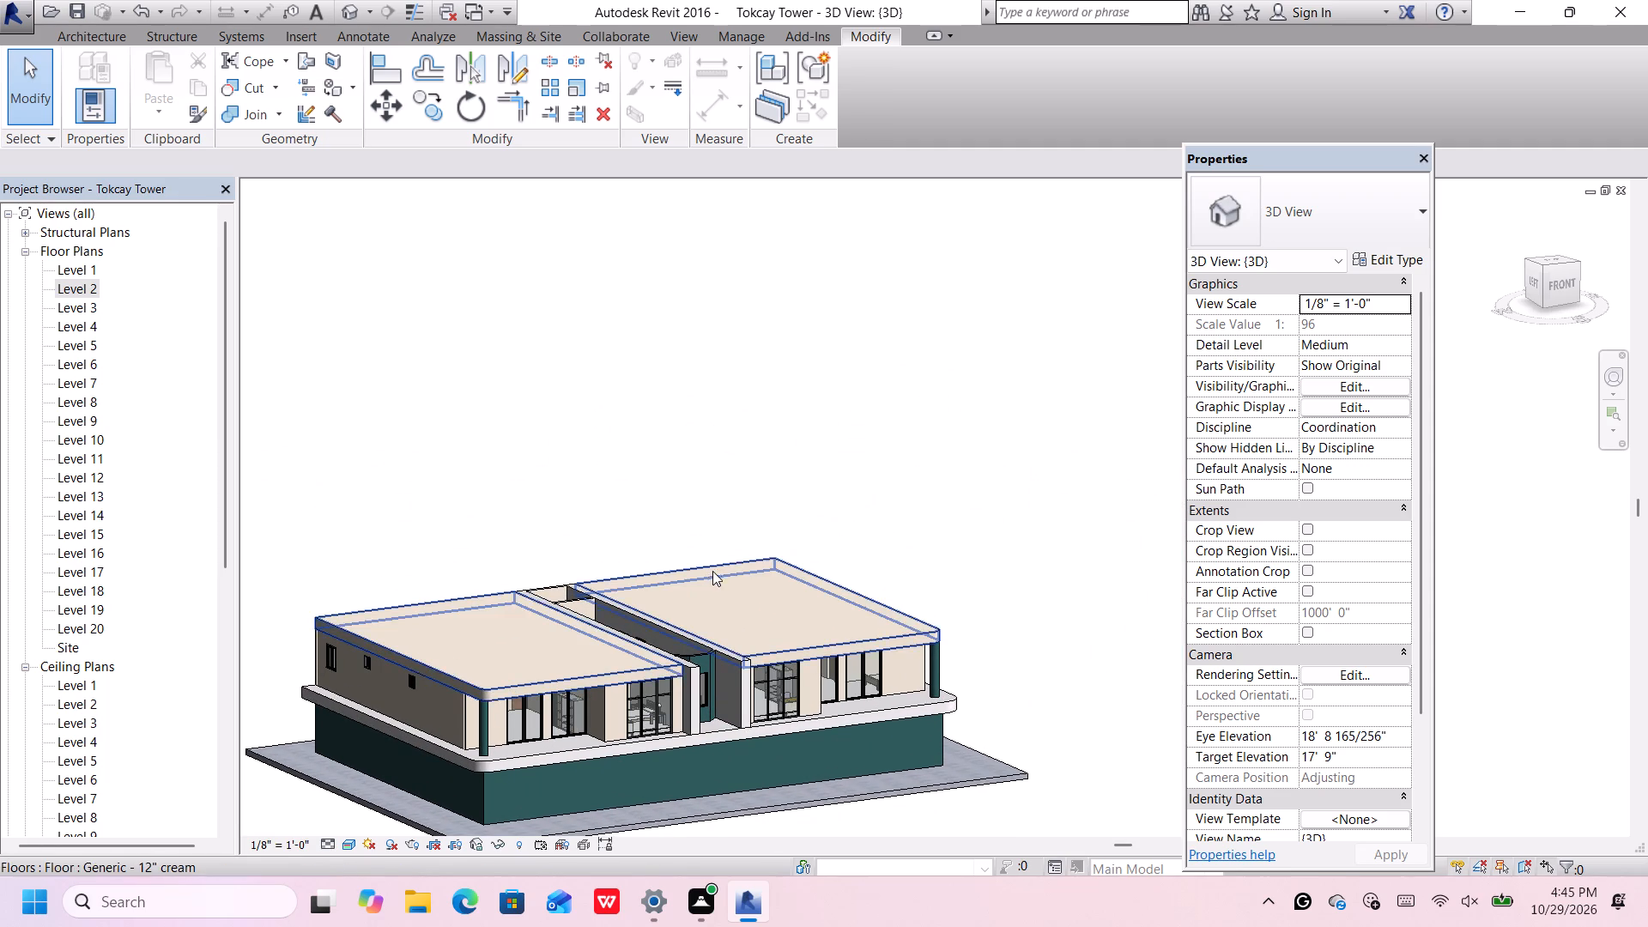
pyautogui.scroll(-1, 714, 569)
pyautogui.moveTo(715, 570); pyautogui.dragTo(766, 565, button='middle')
pyautogui.scroll(-1, 772, 561)
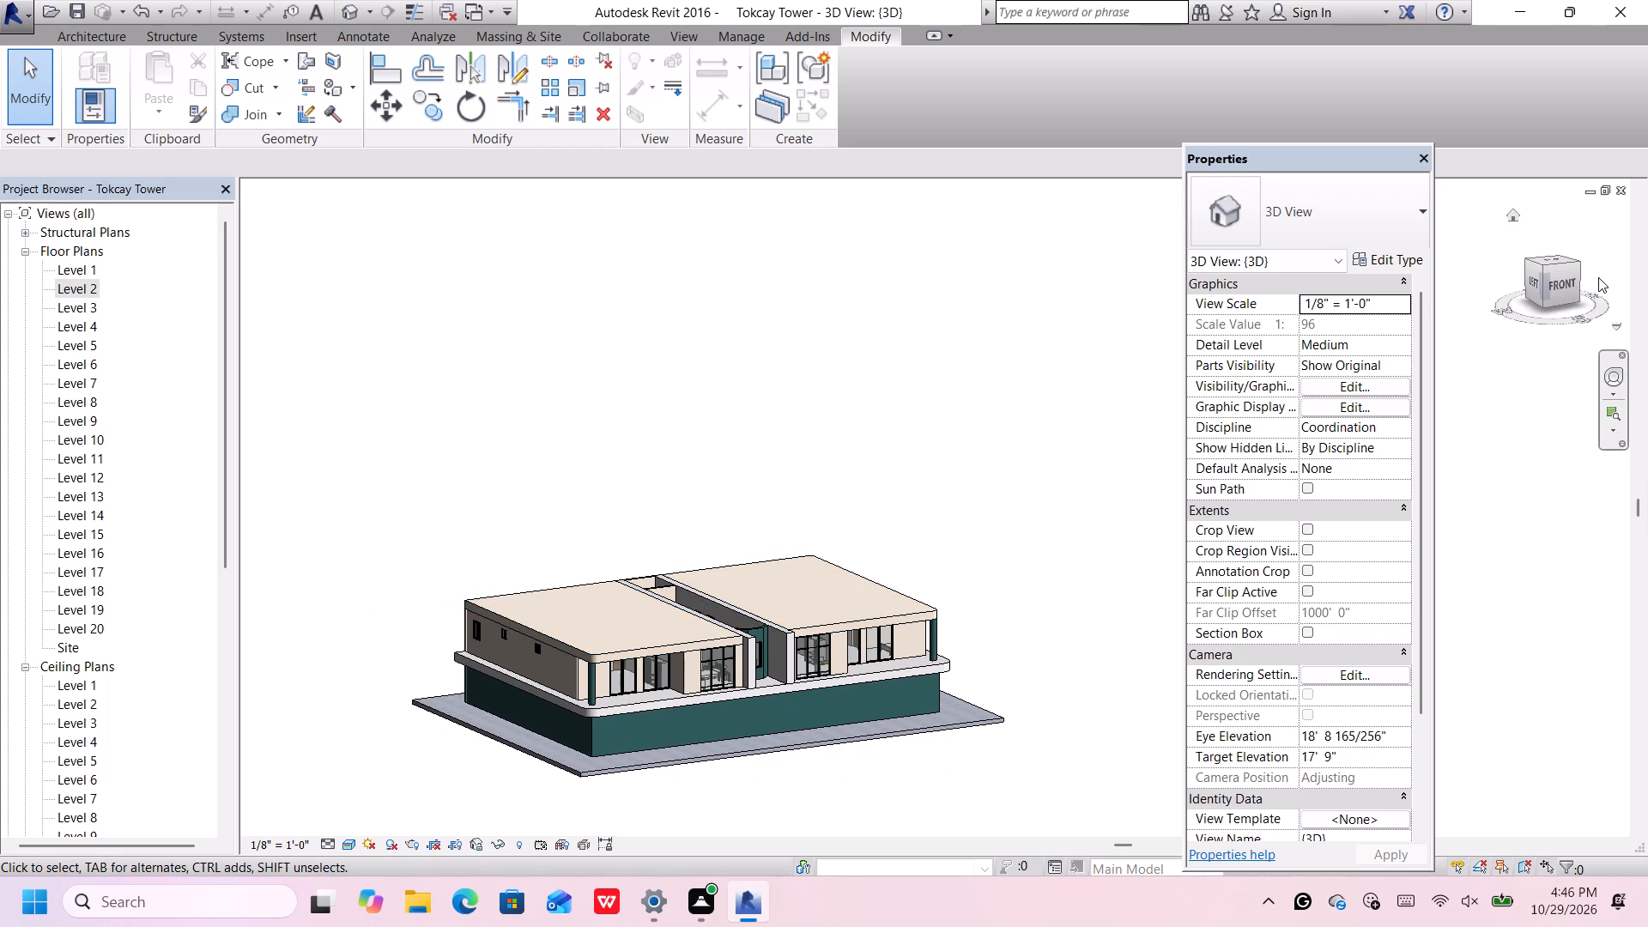
# Orient the 3D view to look straight down on the building from the top.
pyautogui.click(1563, 264)
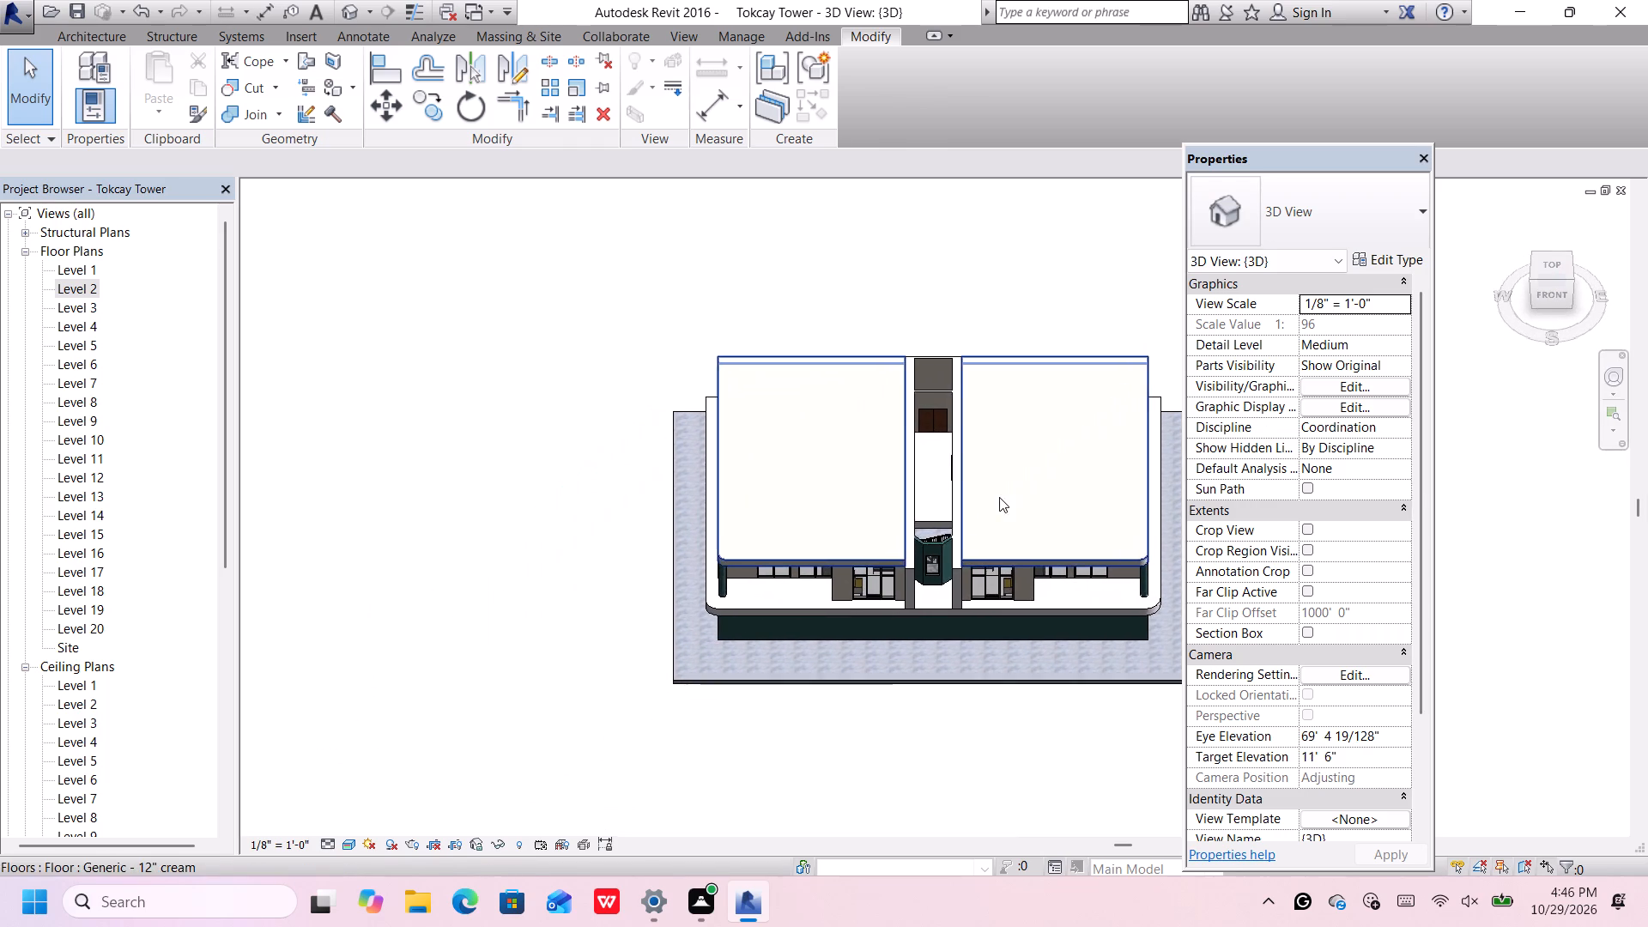
pyautogui.moveTo(994, 495); pyautogui.dragTo(916, 473, button='middle')
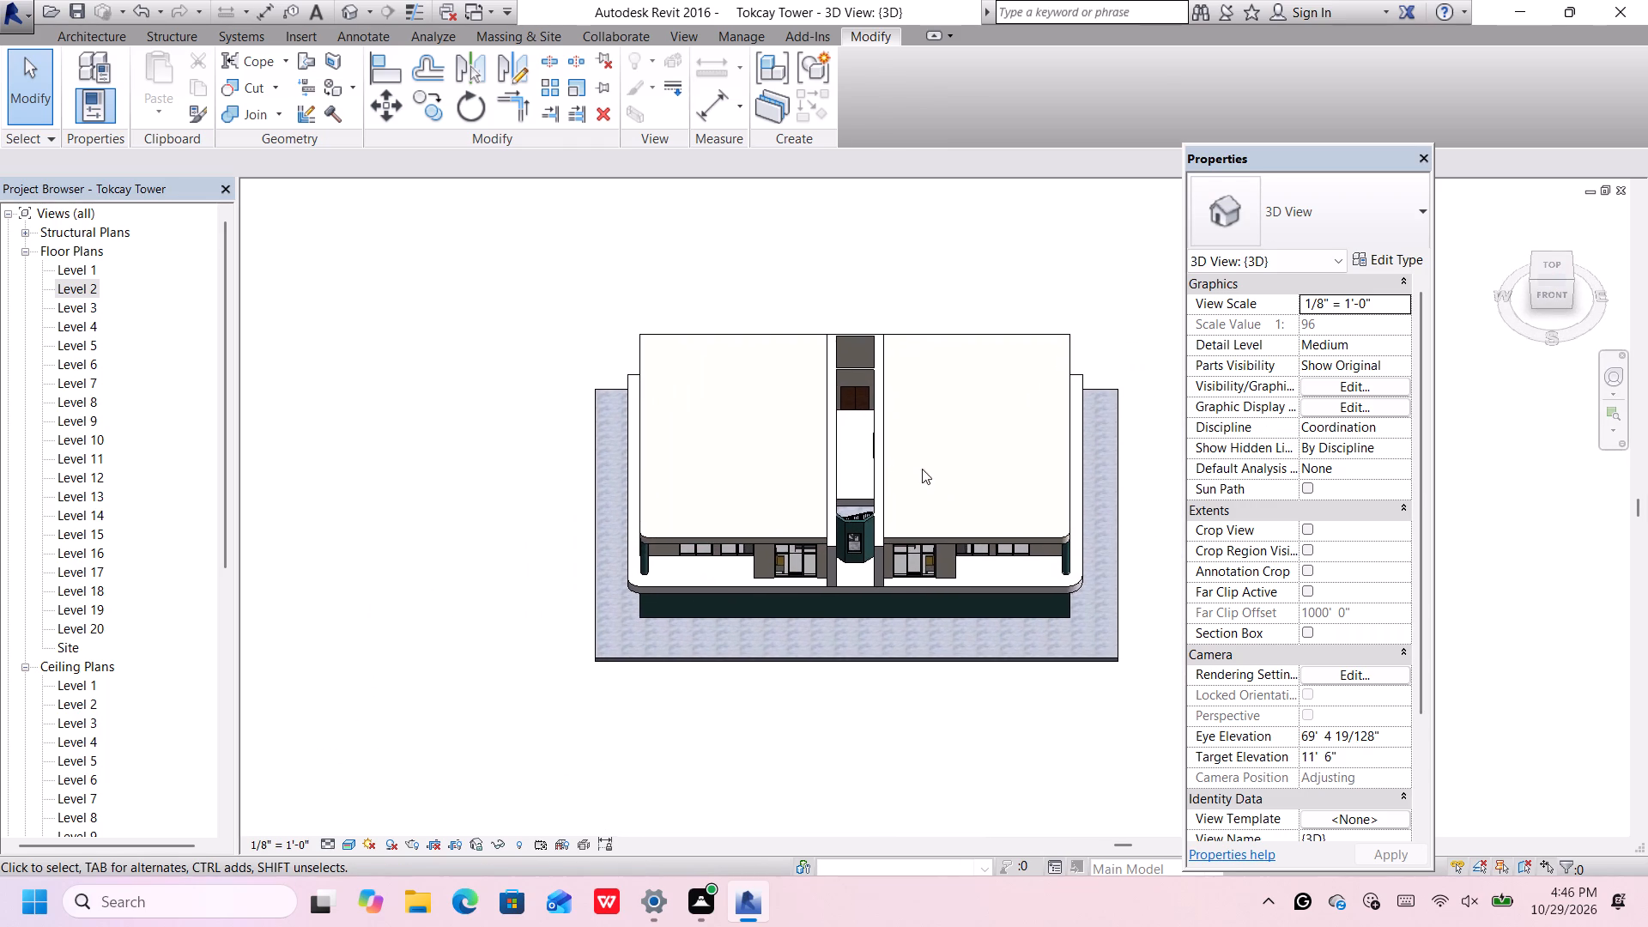
pyautogui.click(1548, 267)
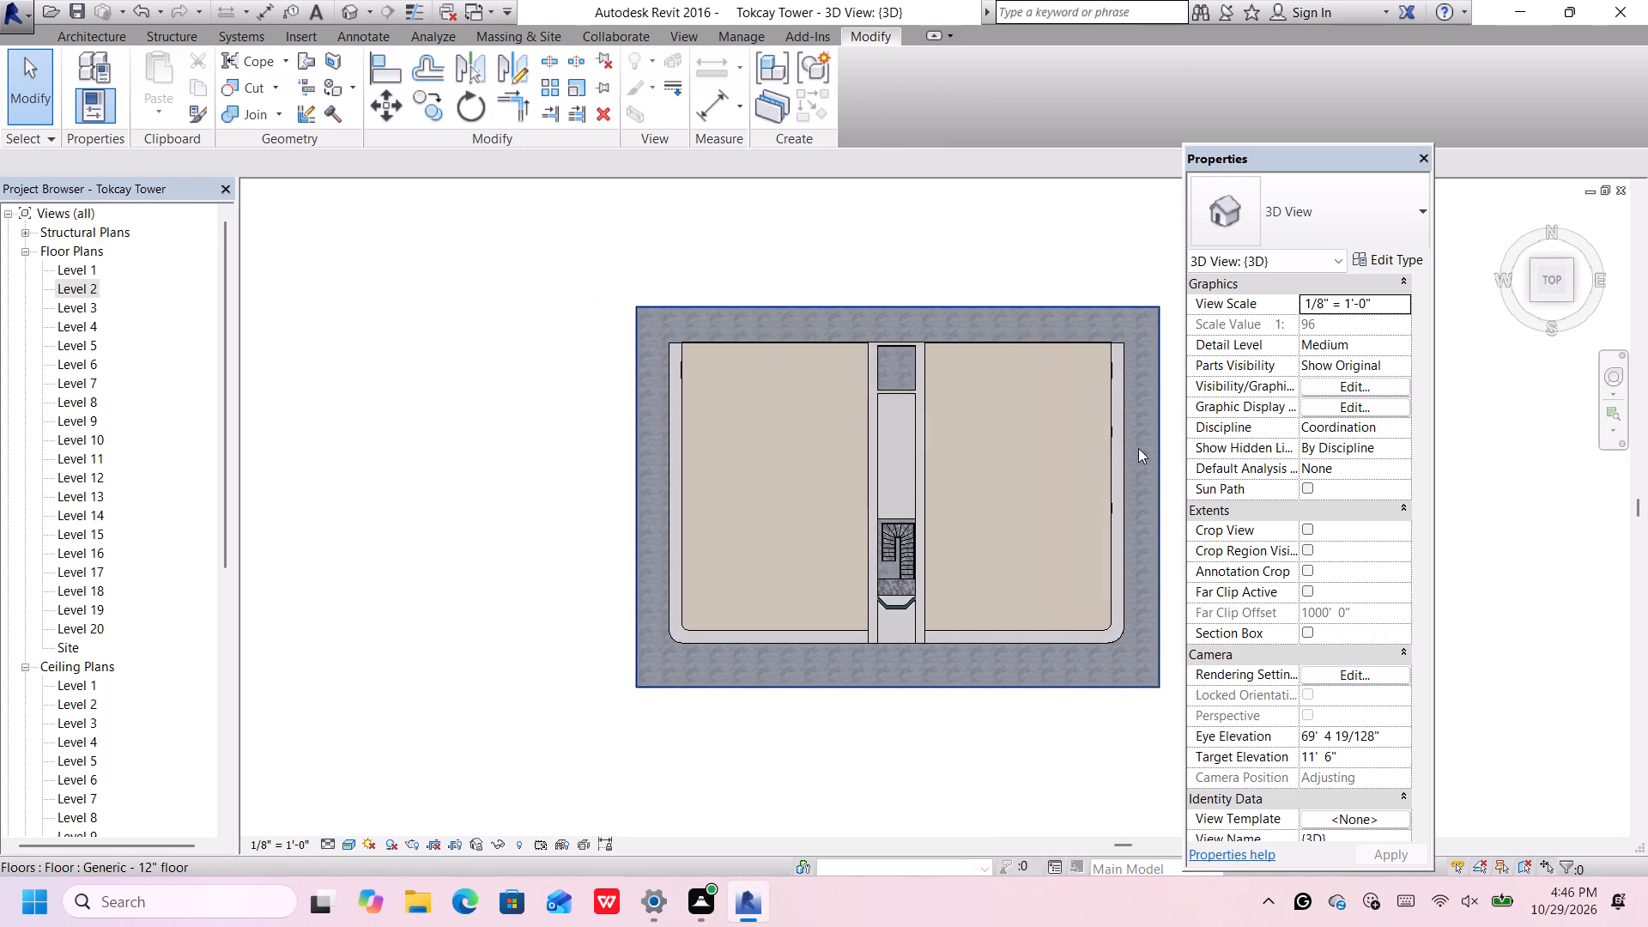
pyautogui.moveTo(1136, 450); pyautogui.dragTo(984, 433, button='middle')
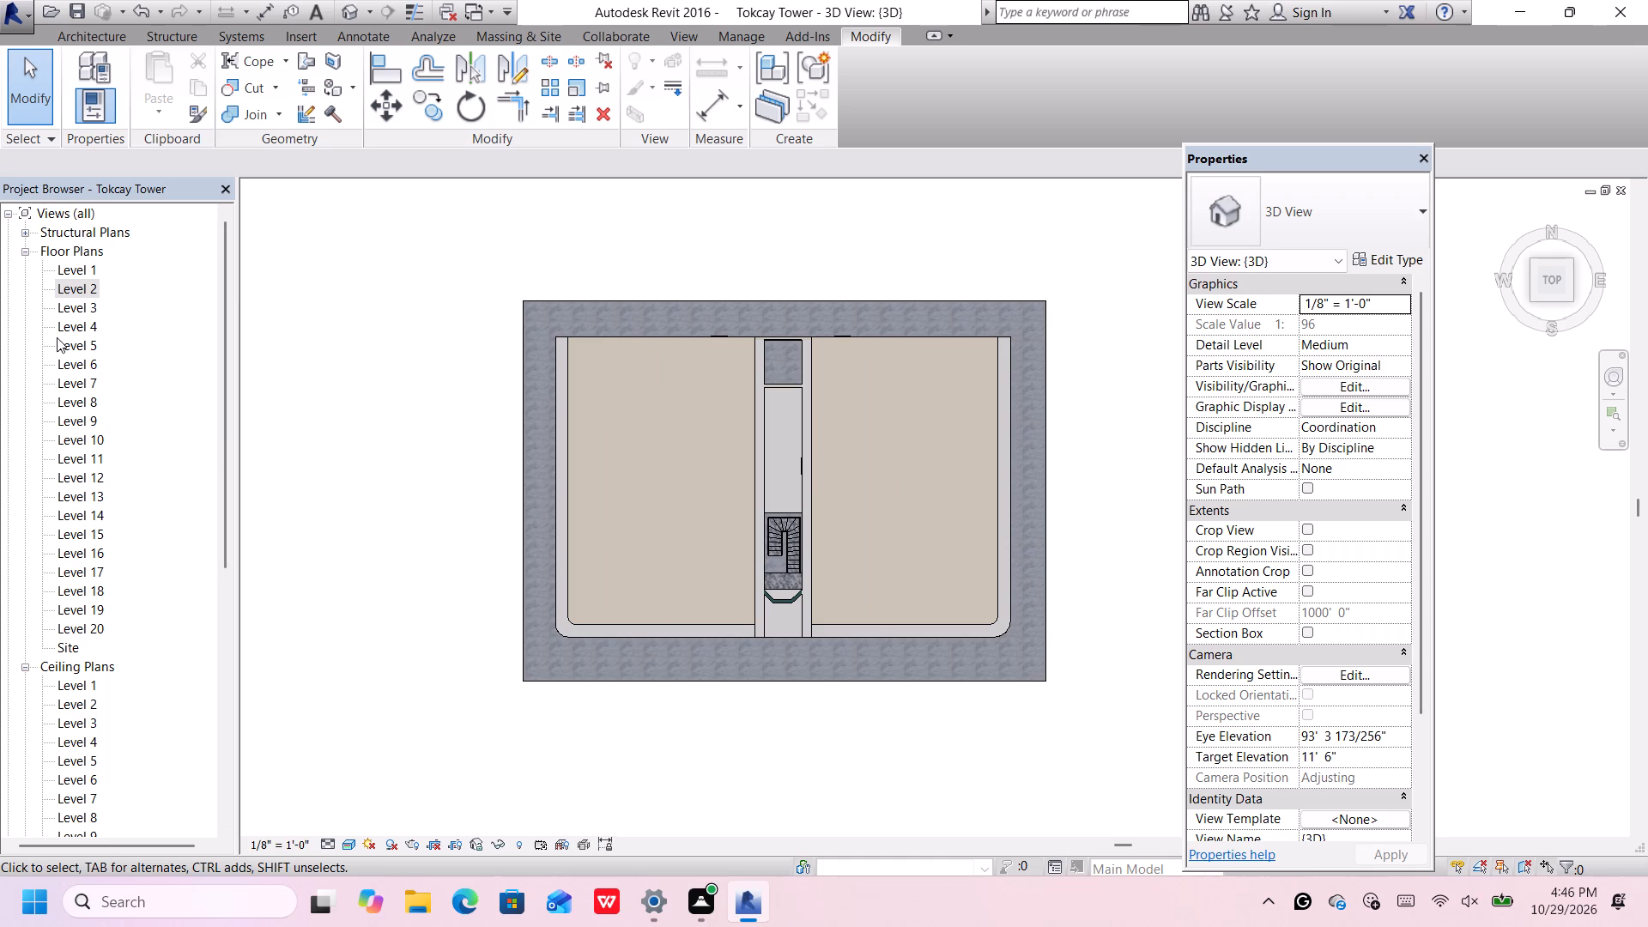
# Start a new Generic - 12" floor in the Level 2 floor plan with a height offset from level of 11' 0".
pyautogui.doubleClick(83, 291)
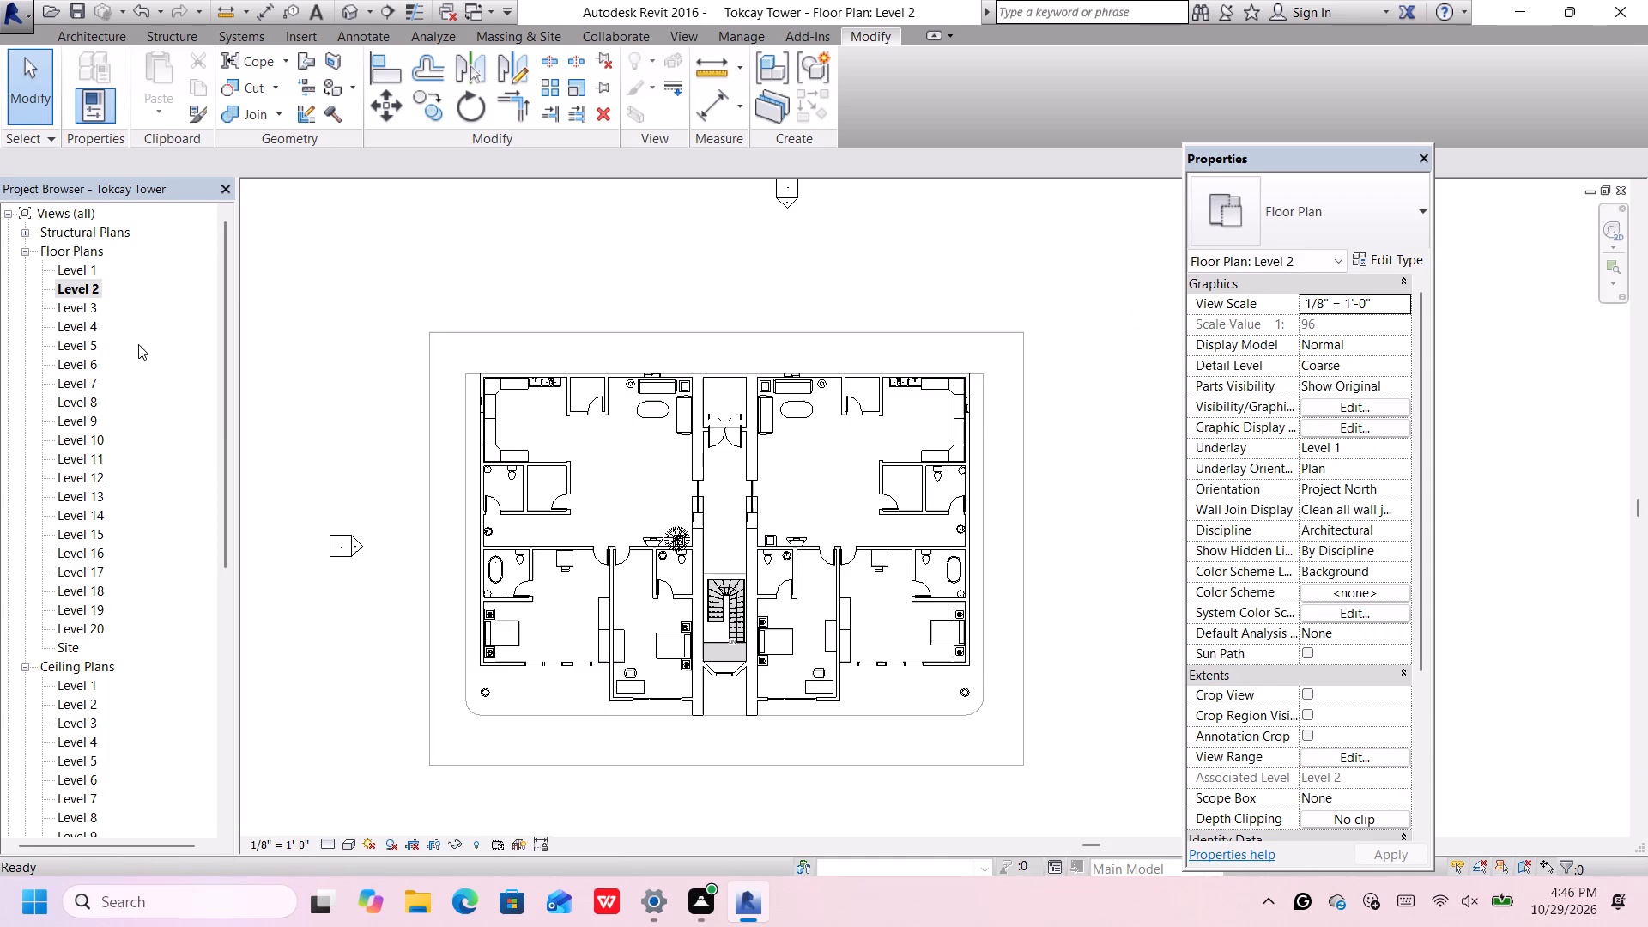
pyautogui.scroll(3, 1004, 725)
pyautogui.moveTo(1004, 723); pyautogui.dragTo(1089, 727, button='middle')
pyautogui.scroll(-1, 1089, 727)
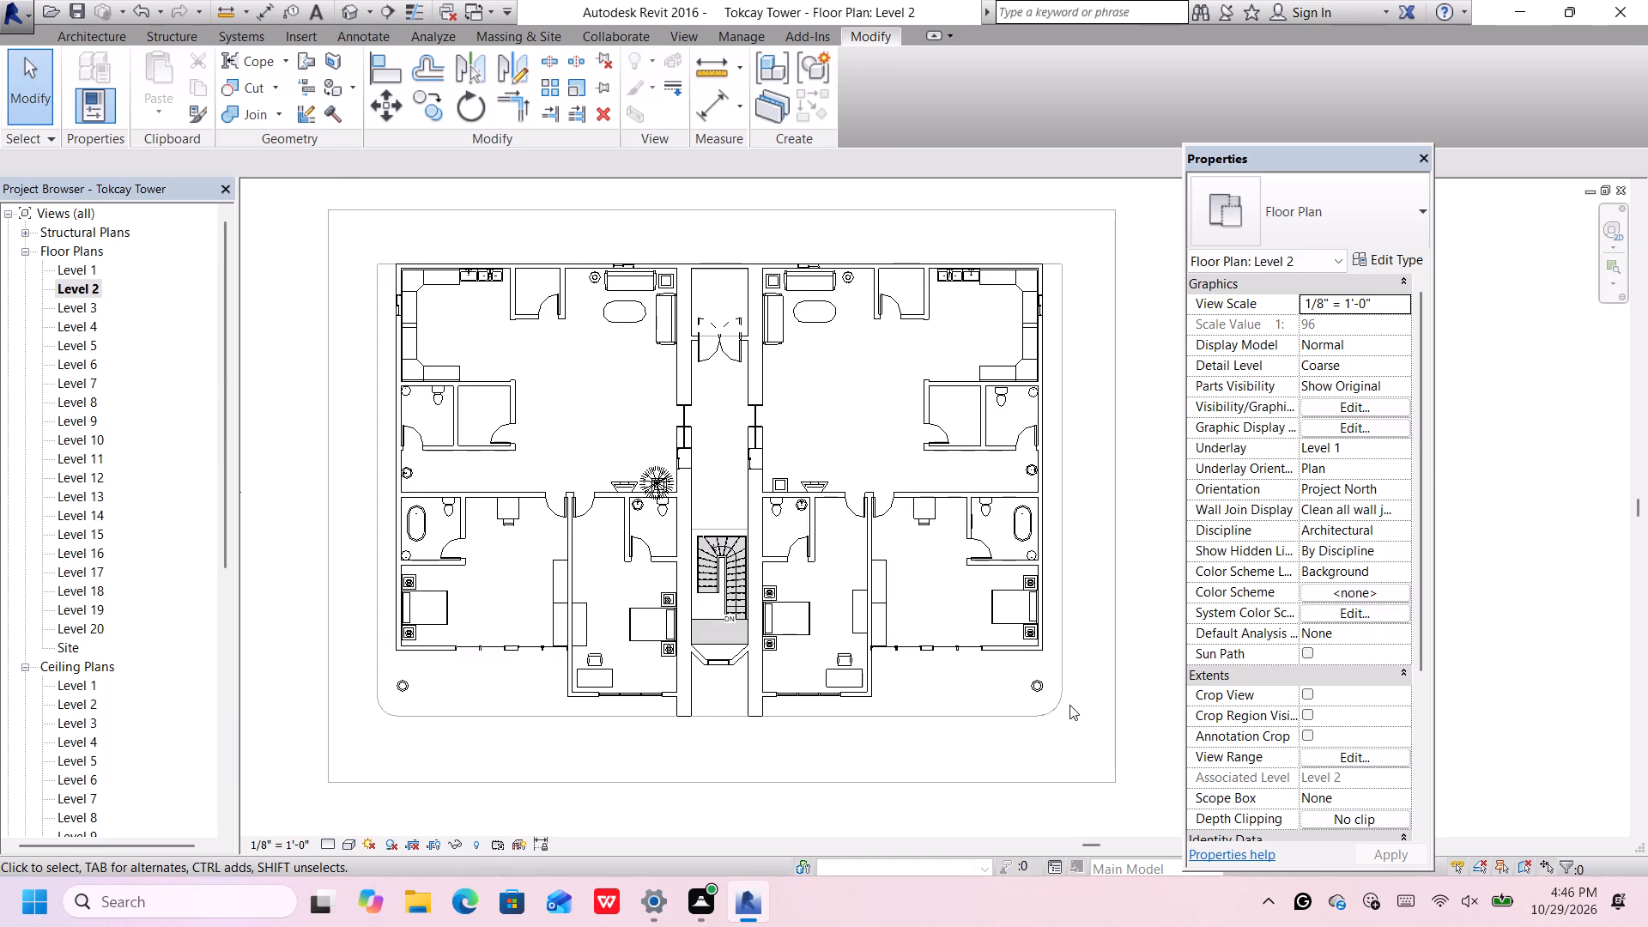
pyautogui.click(105, 39)
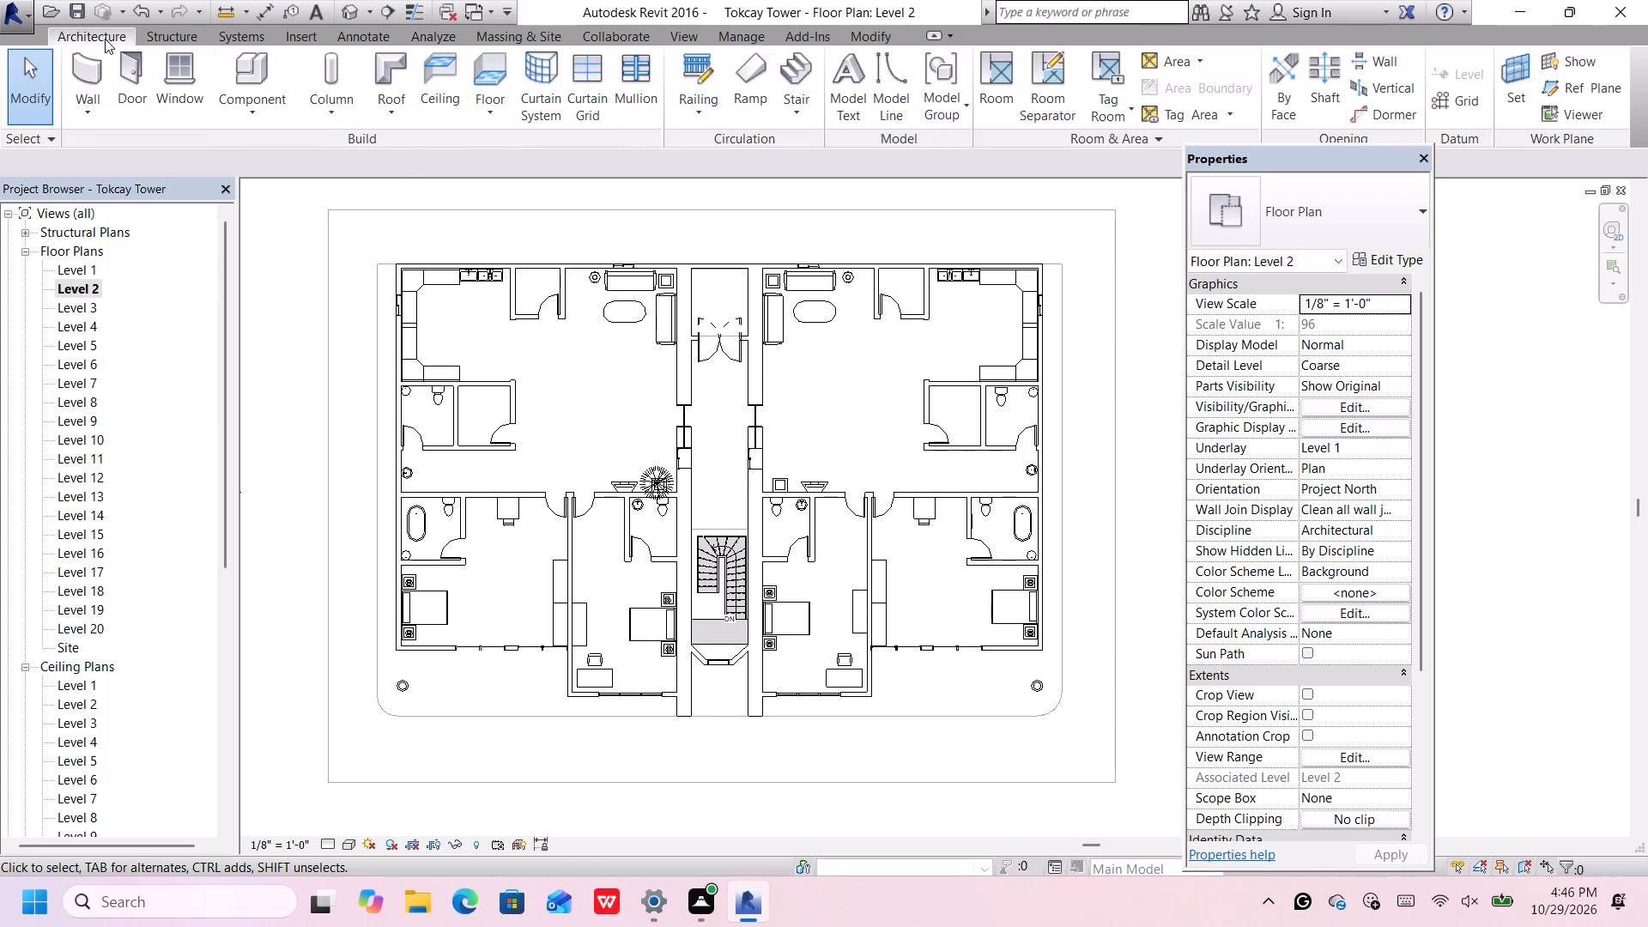
pyautogui.click(481, 85)
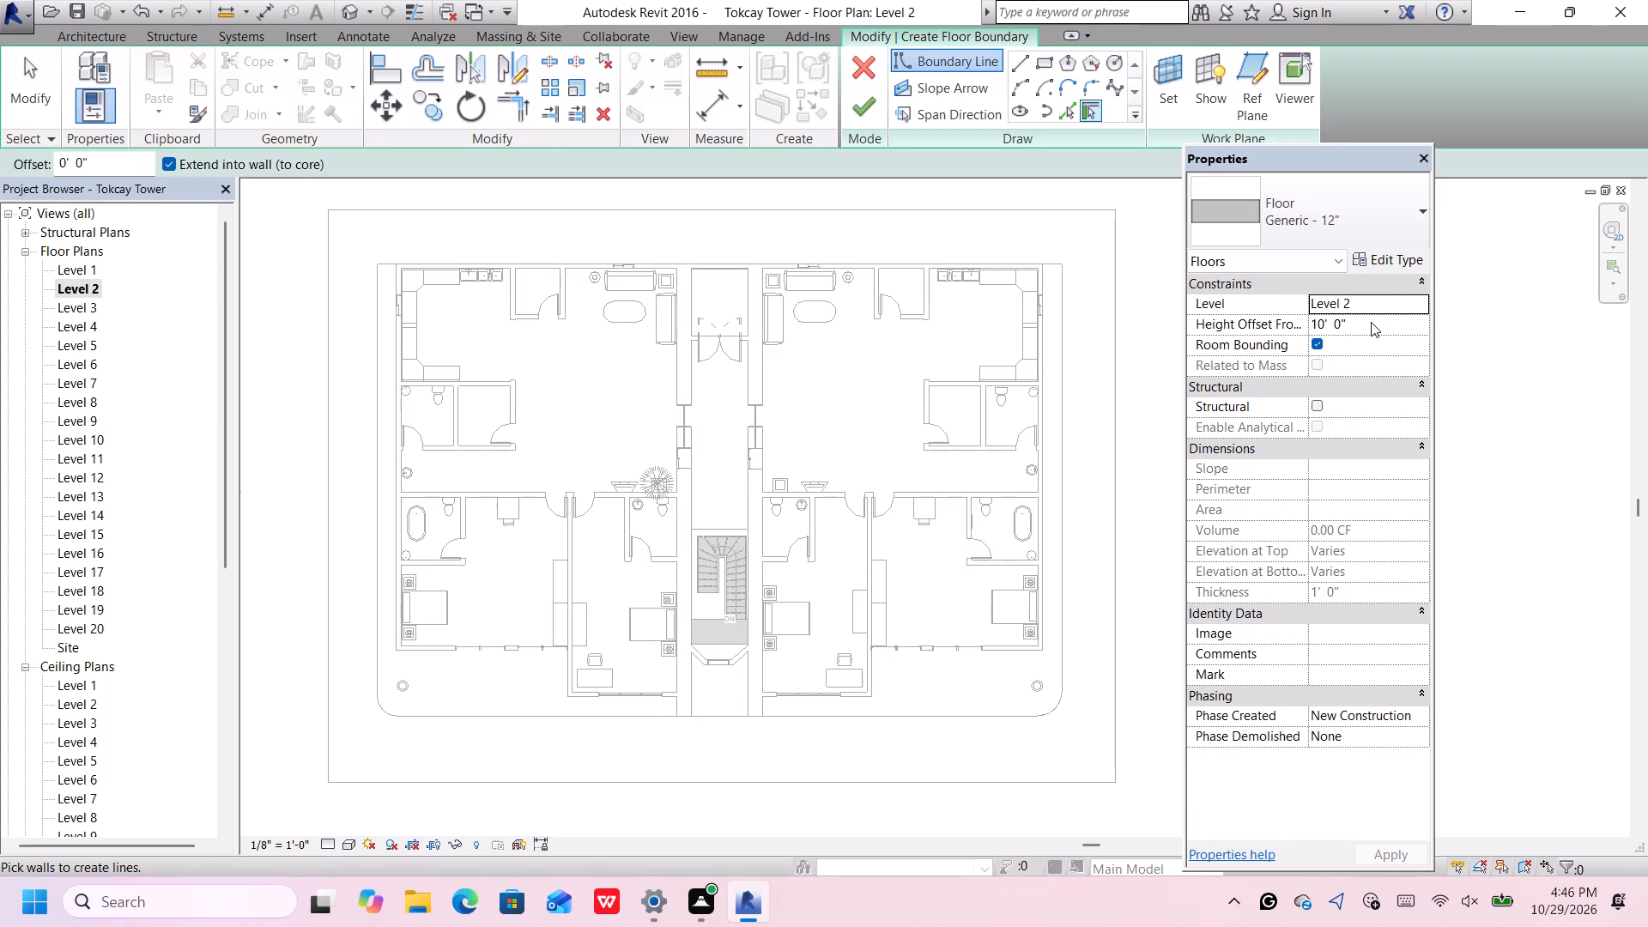
pyautogui.moveTo(932, 754); pyautogui.dragTo(888, 724, button='middle')
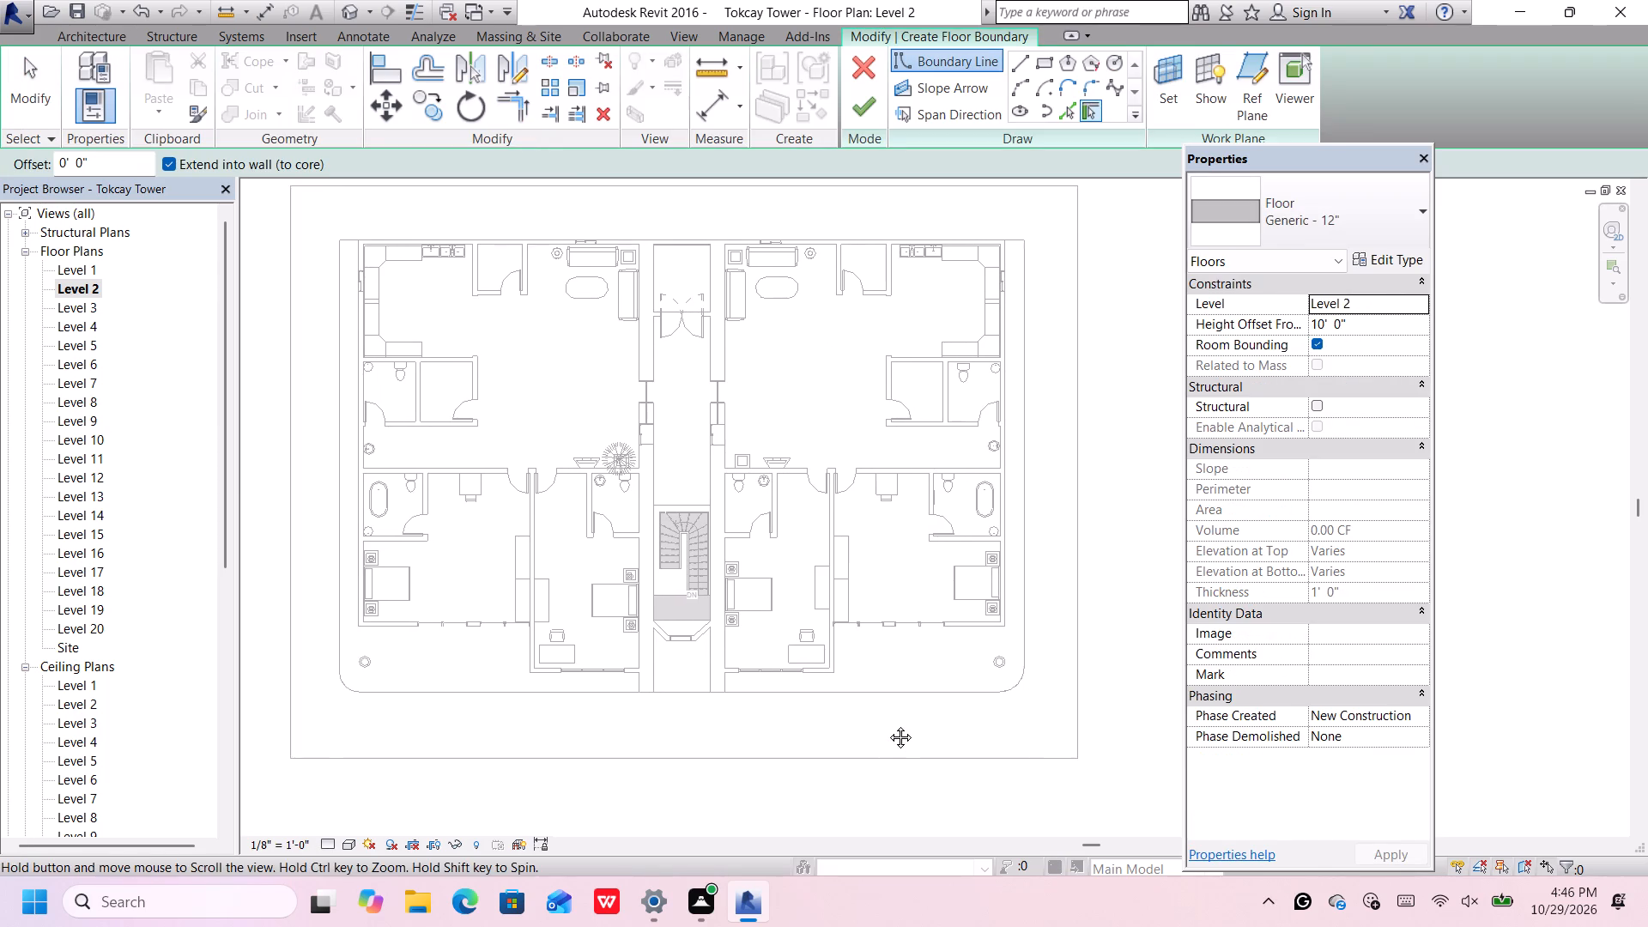
pyautogui.moveTo(888, 724); pyautogui.dragTo(881, 719, button='middle')
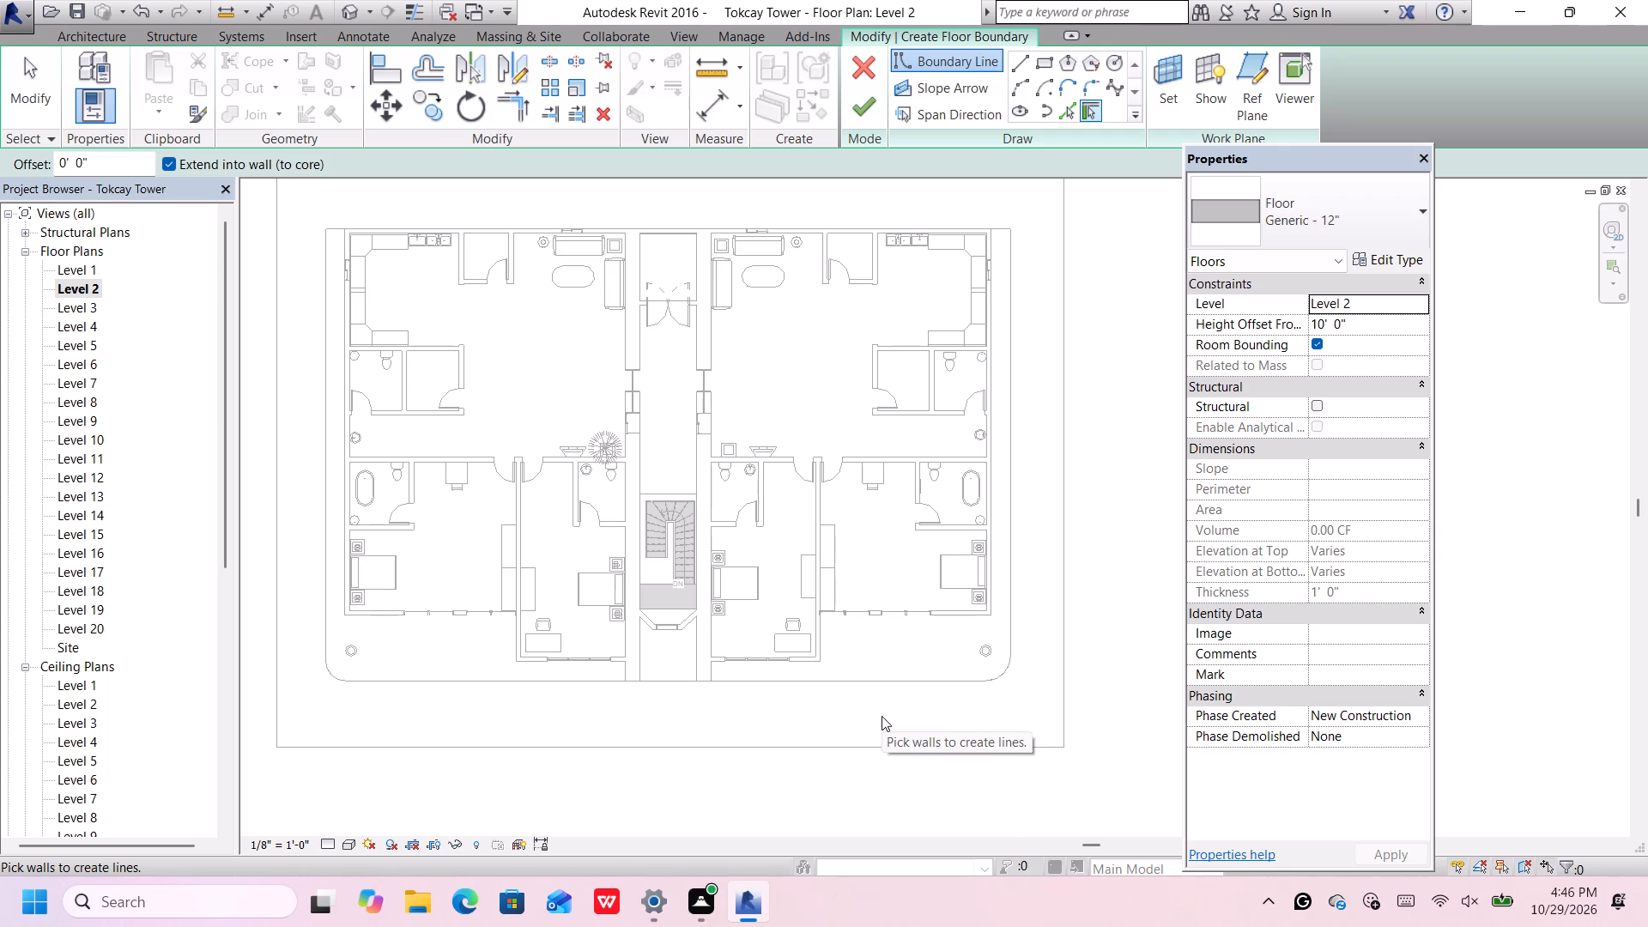
pyautogui.click(1366, 321)
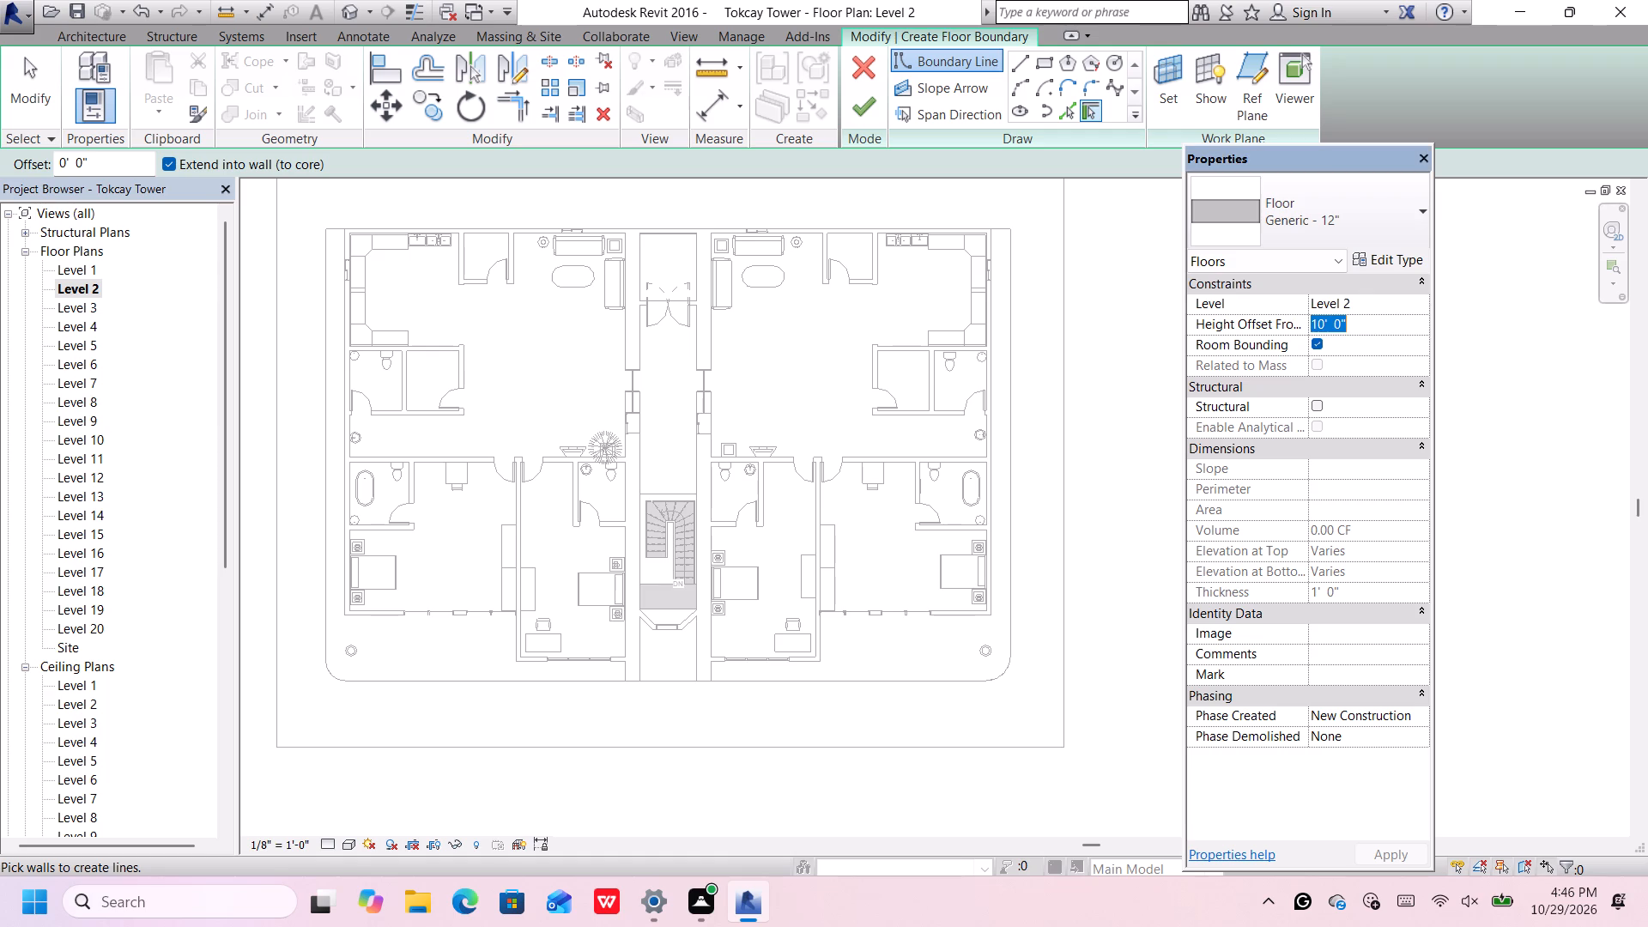
pyautogui.press('BackSpace')
pyautogui.write('11')
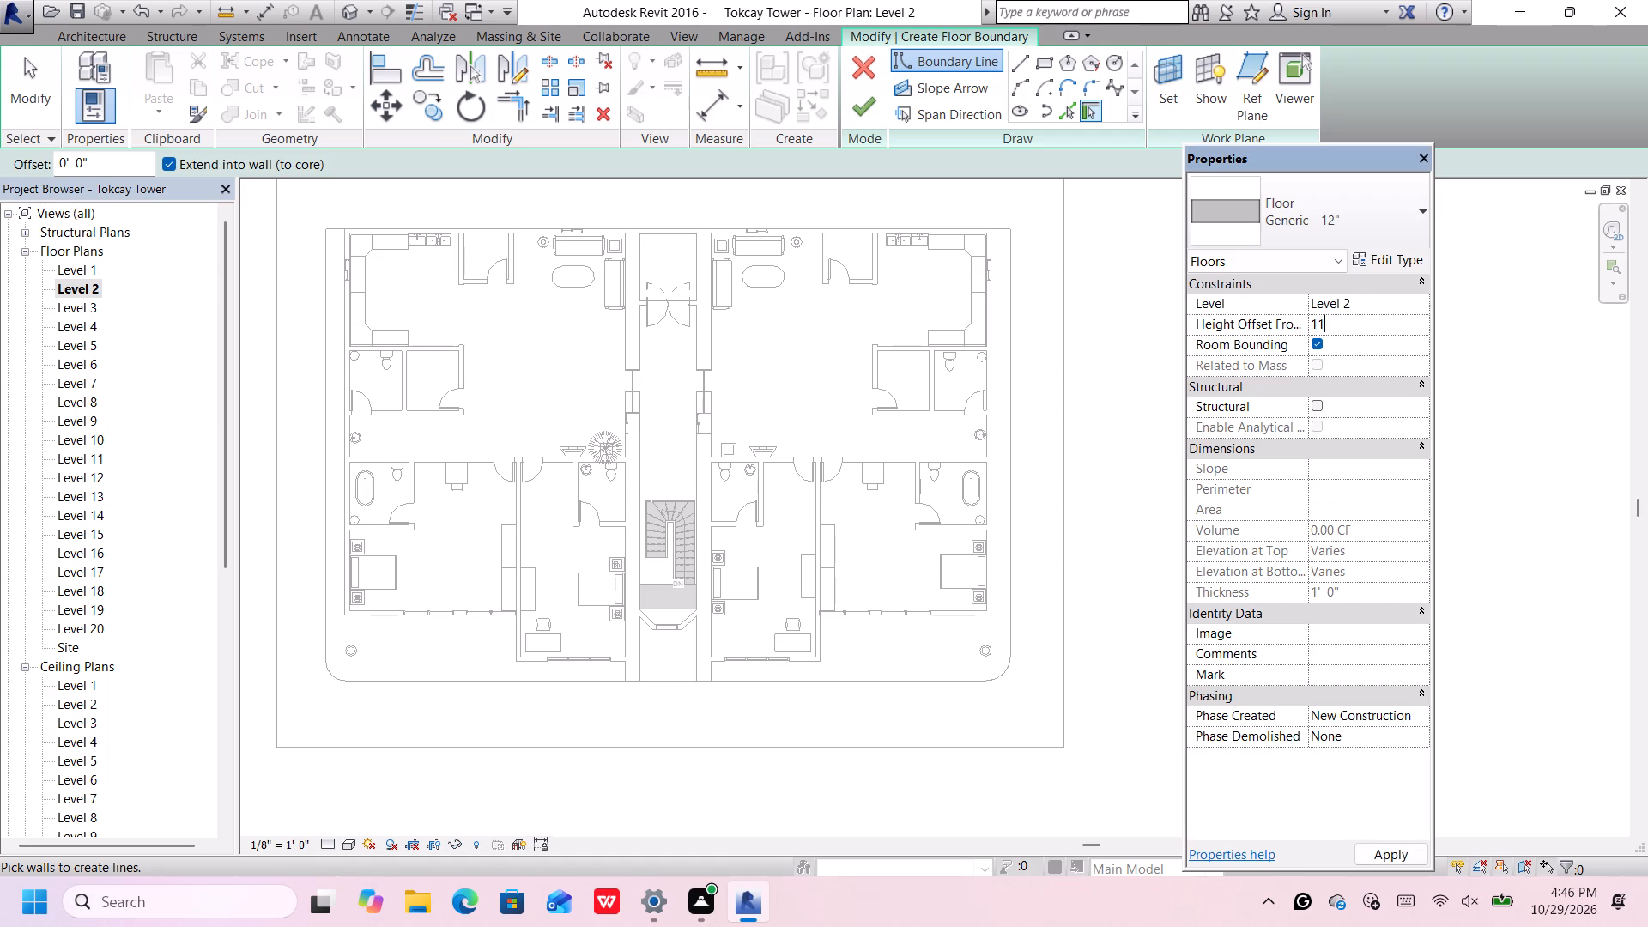
pyautogui.press("'")
pyautogui.press('Return')
# In the top 3D view, draw straight boundary lines from the cream slab's southeast corner, 2' 0" south and 2' 0" east.
pyautogui.scroll(1, 367, 646)
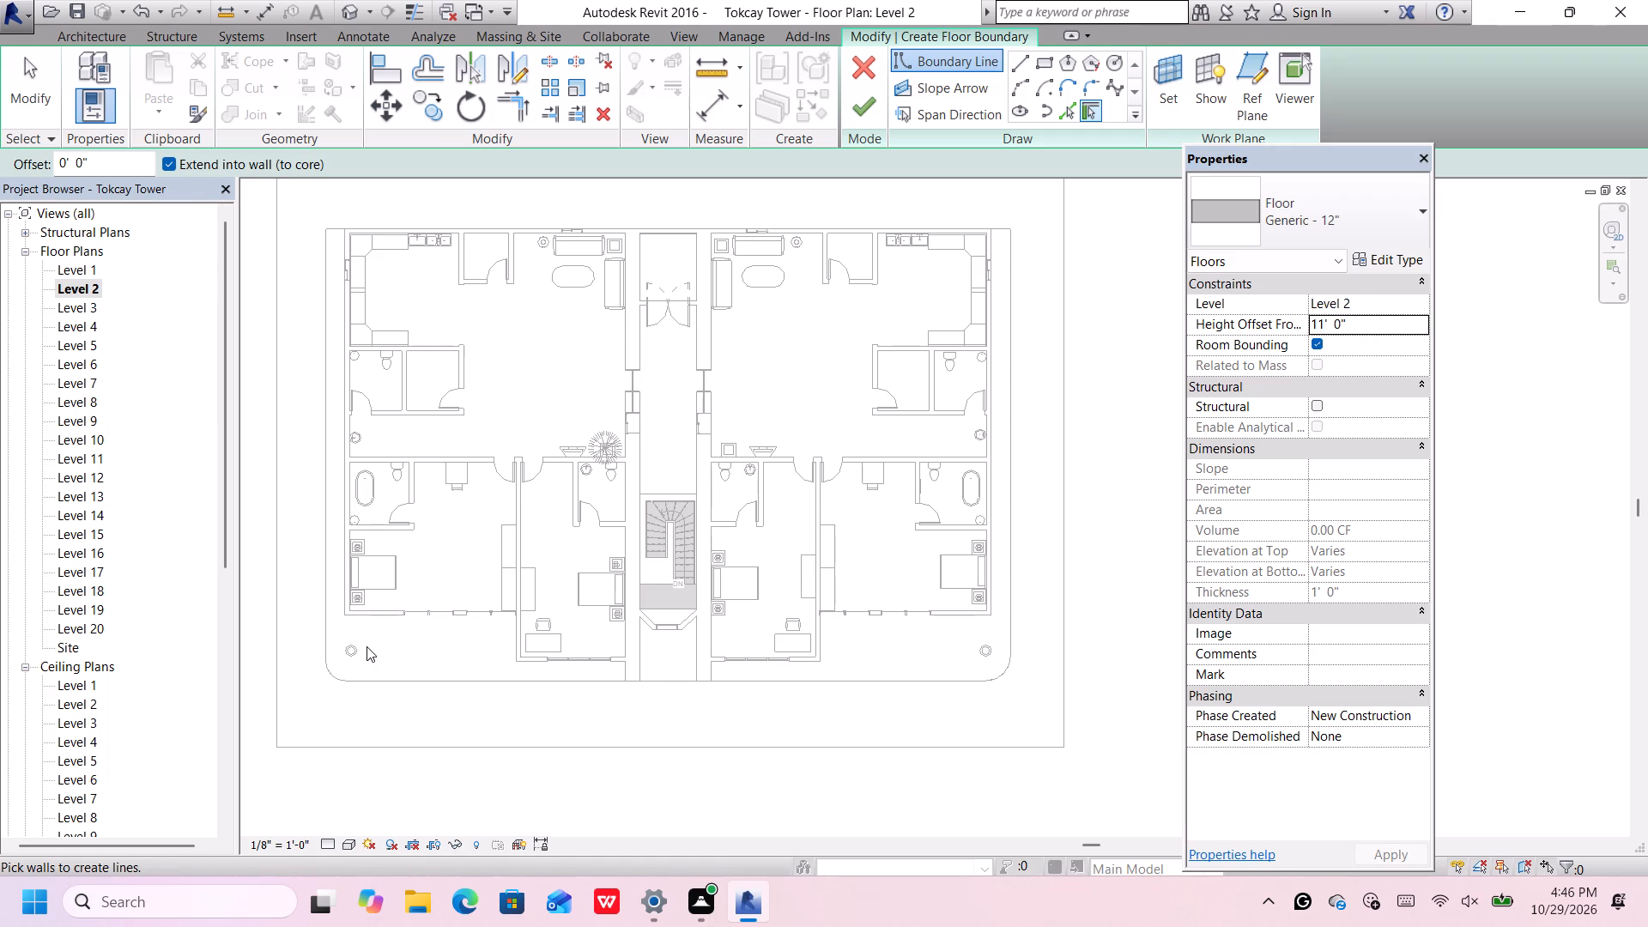
pyautogui.scroll(3, 367, 646)
pyautogui.moveTo(373, 651); pyautogui.dragTo(353, 641, button='middle')
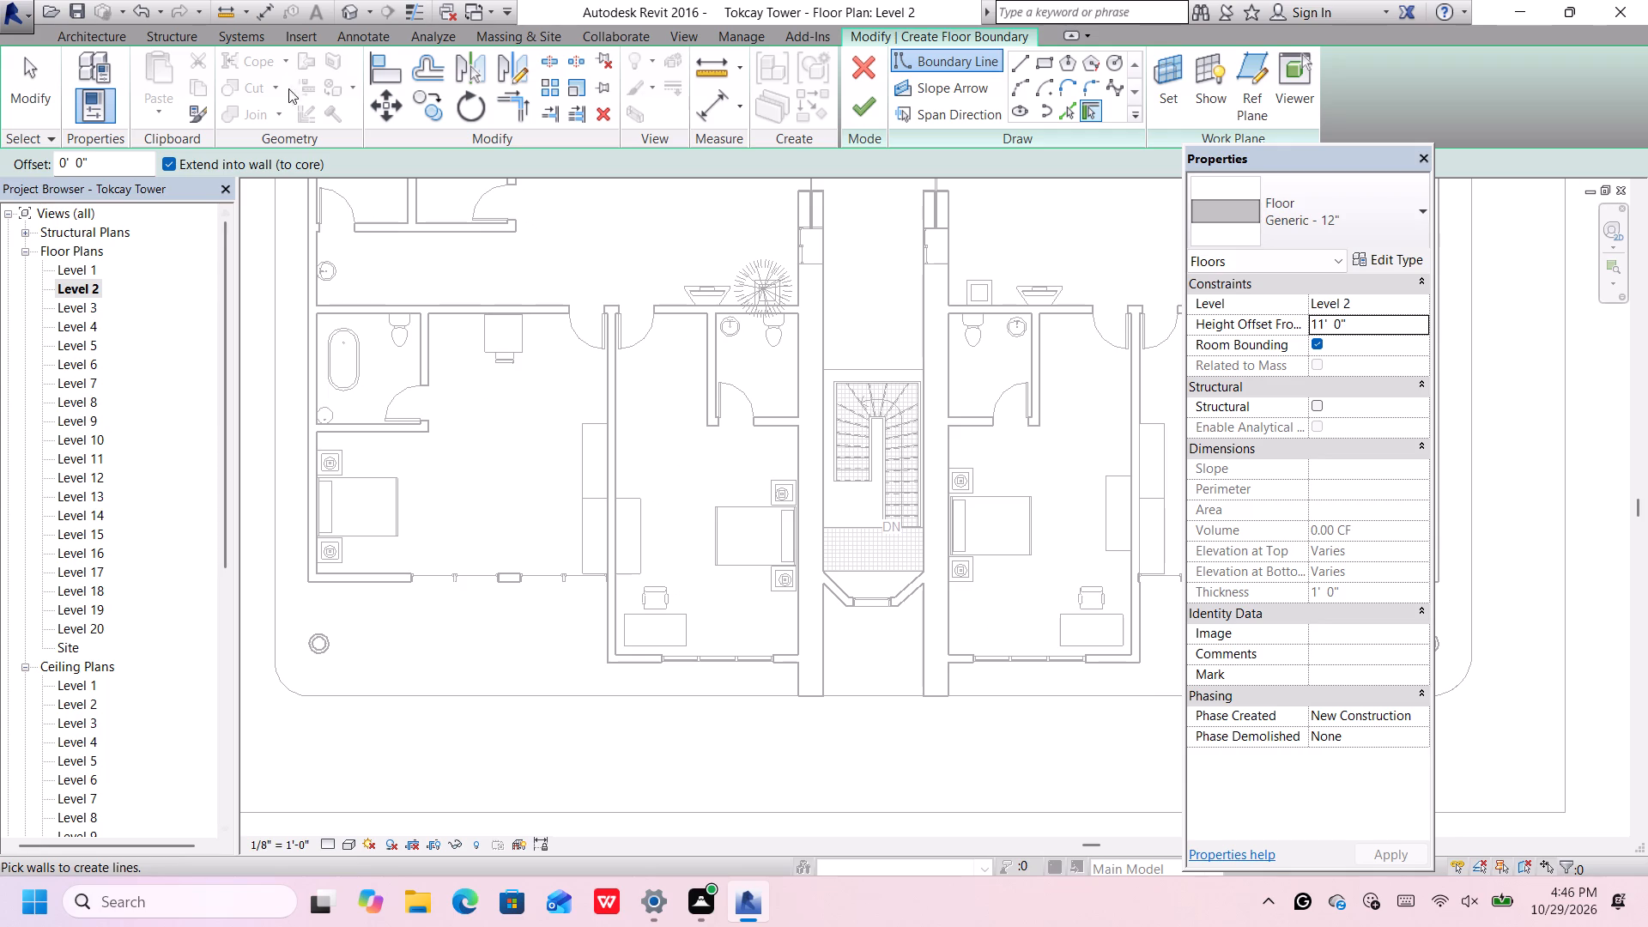
pyautogui.click(342, 13)
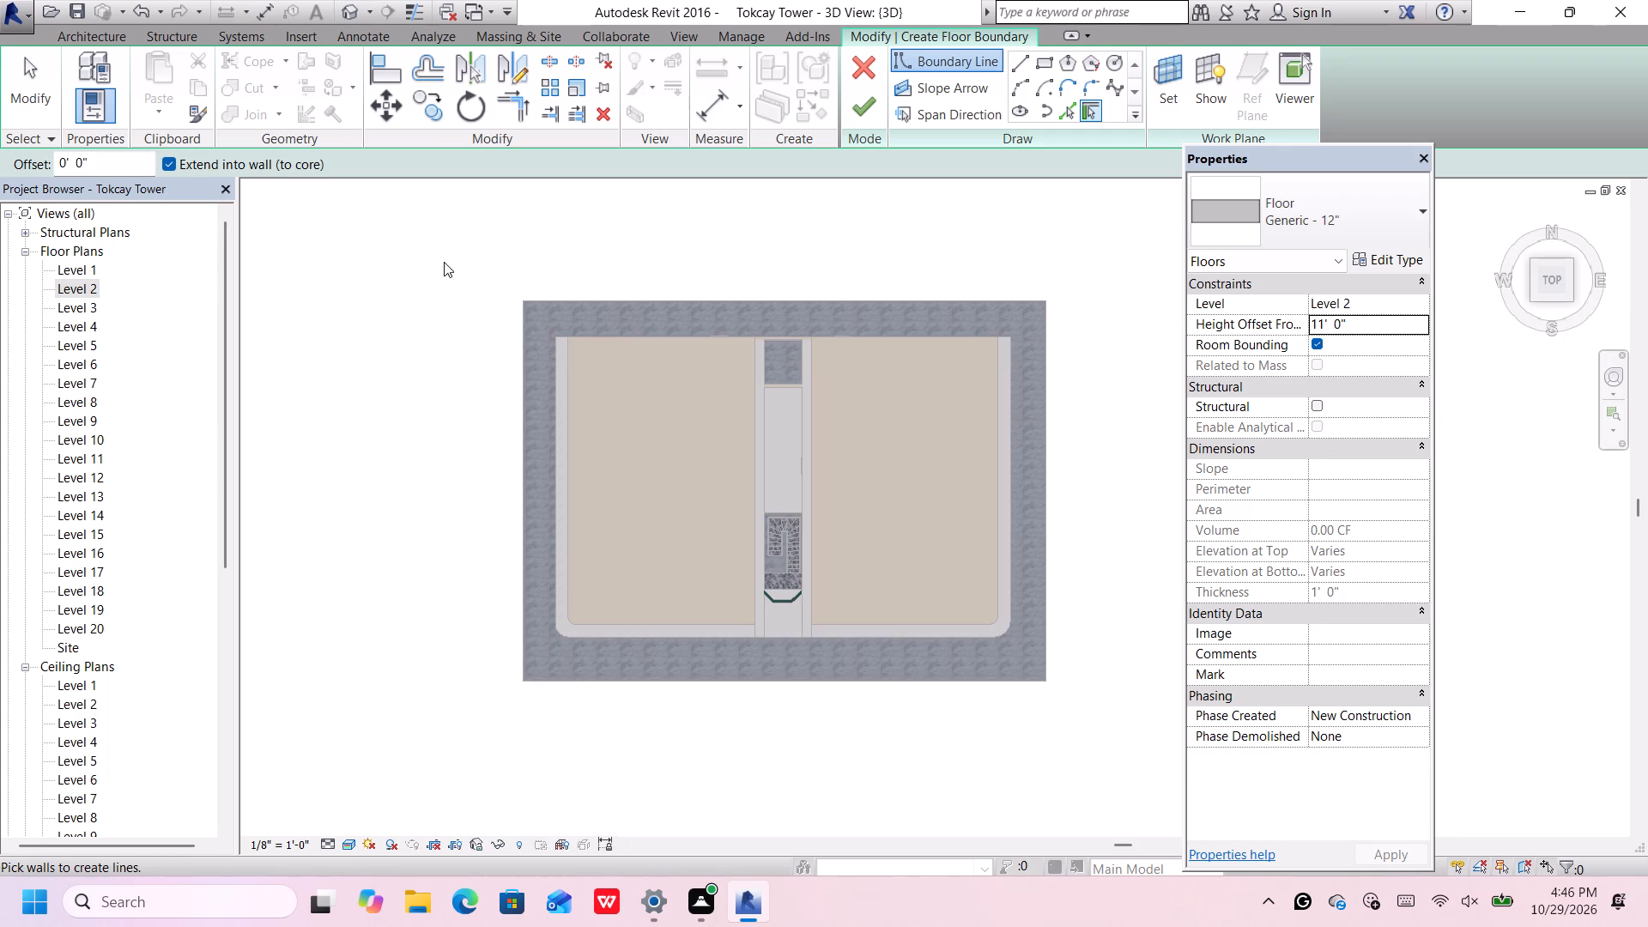
pyautogui.scroll(5, 1014, 609)
pyautogui.scroll(-2, 1017, 622)
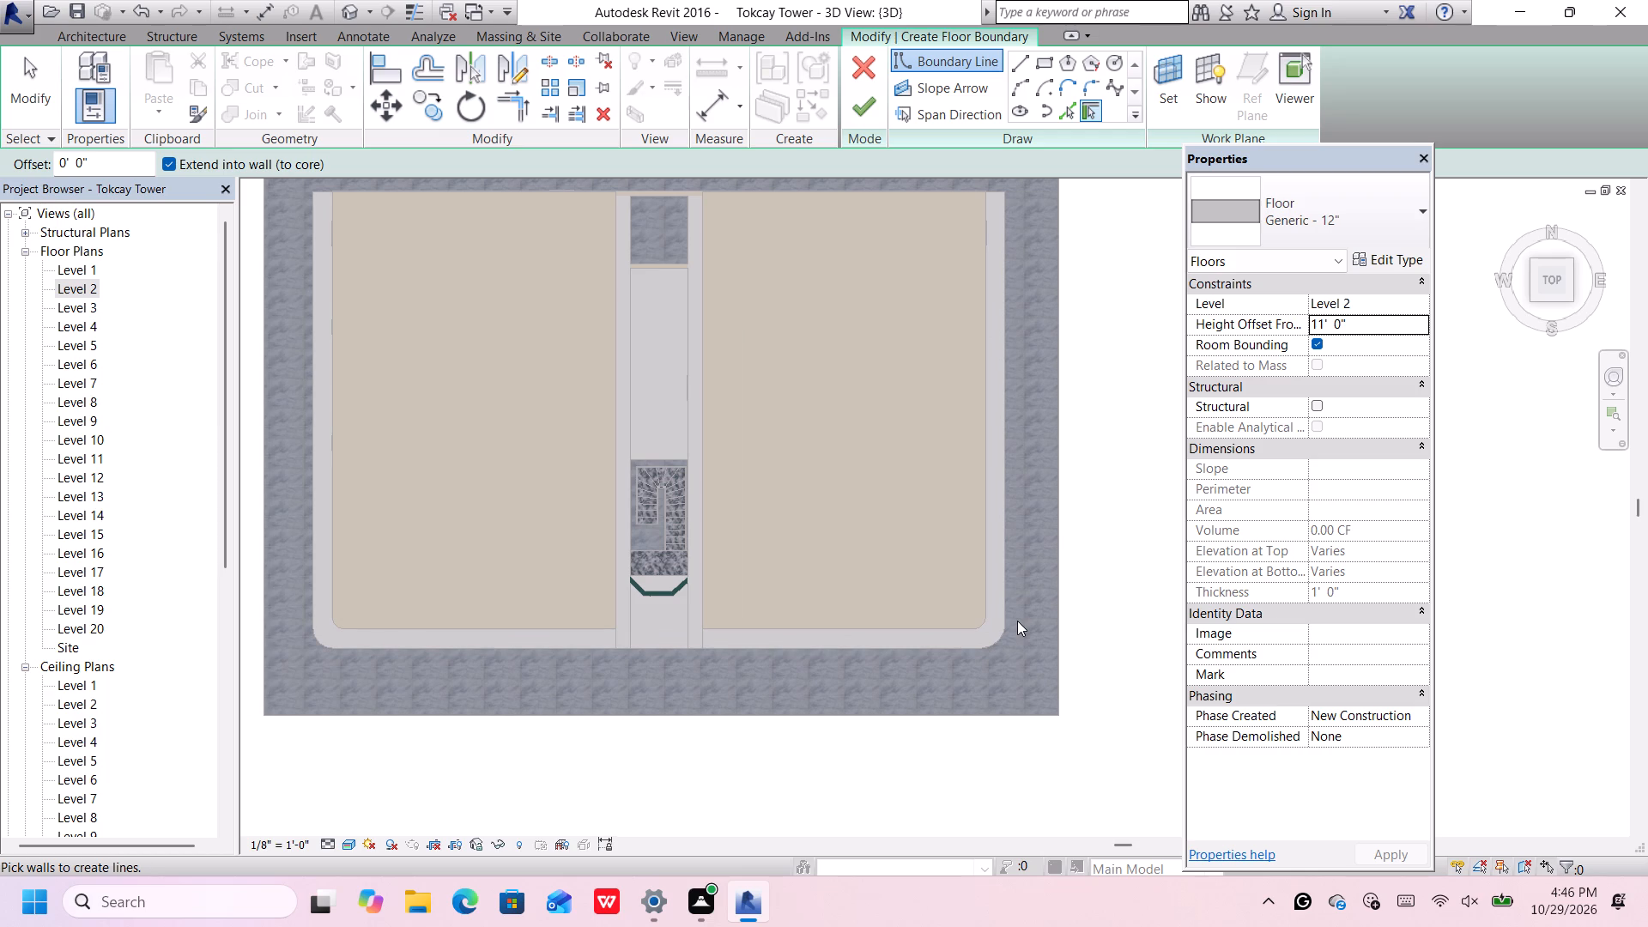
pyautogui.click(1022, 70)
pyautogui.scroll(1, 1006, 626)
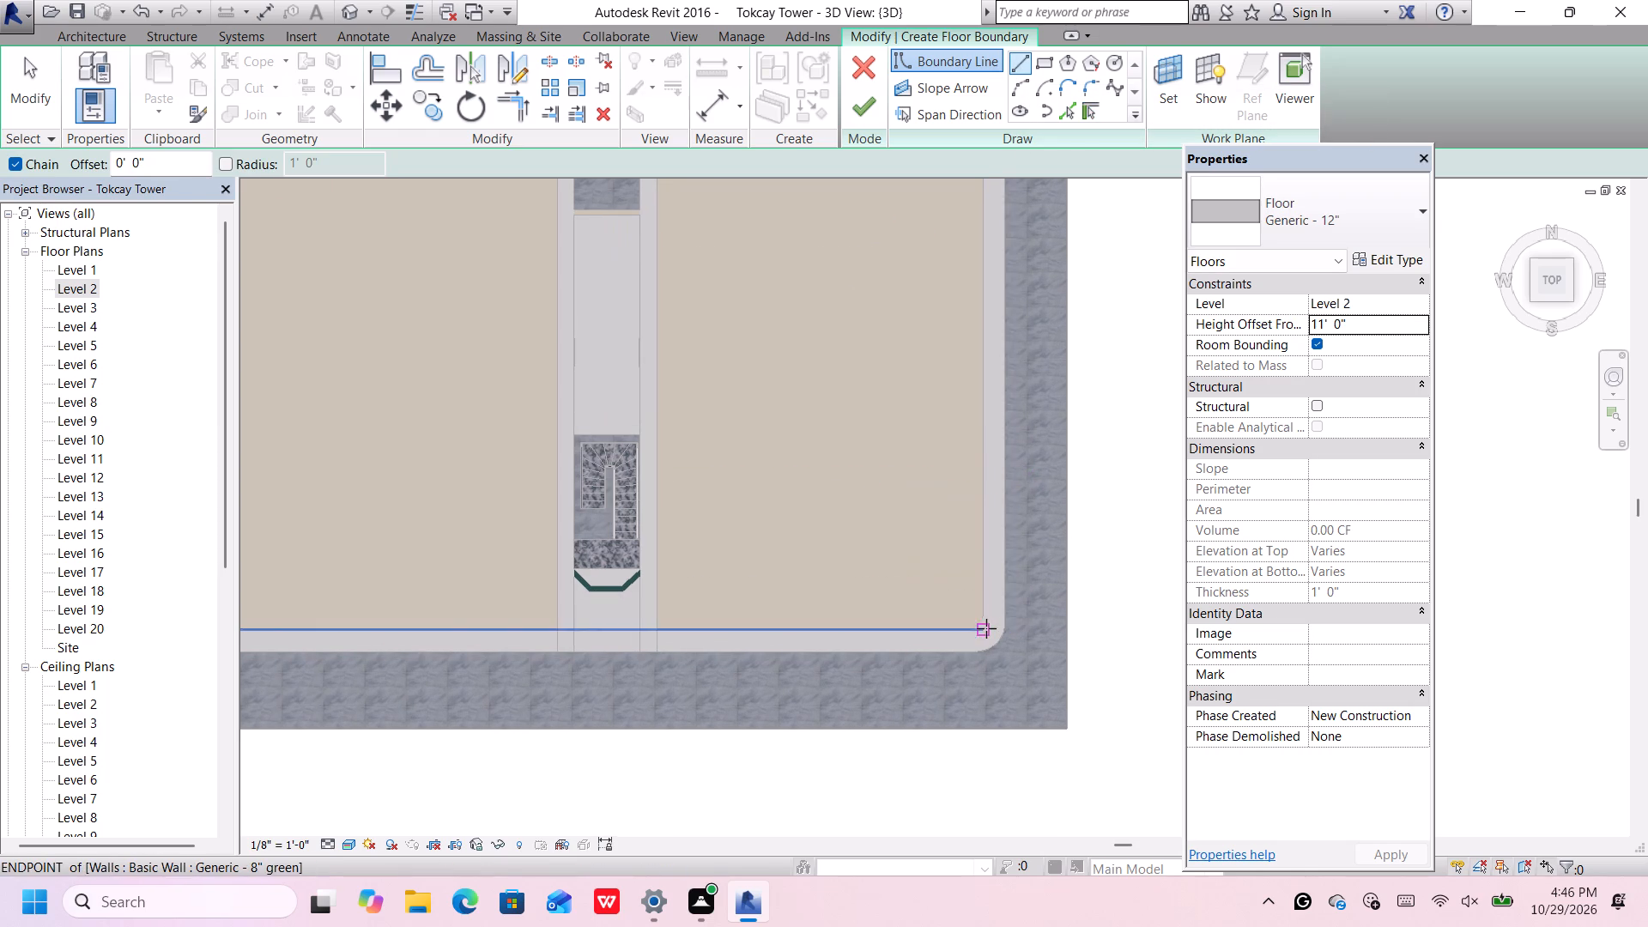
pyautogui.scroll(2, 985, 628)
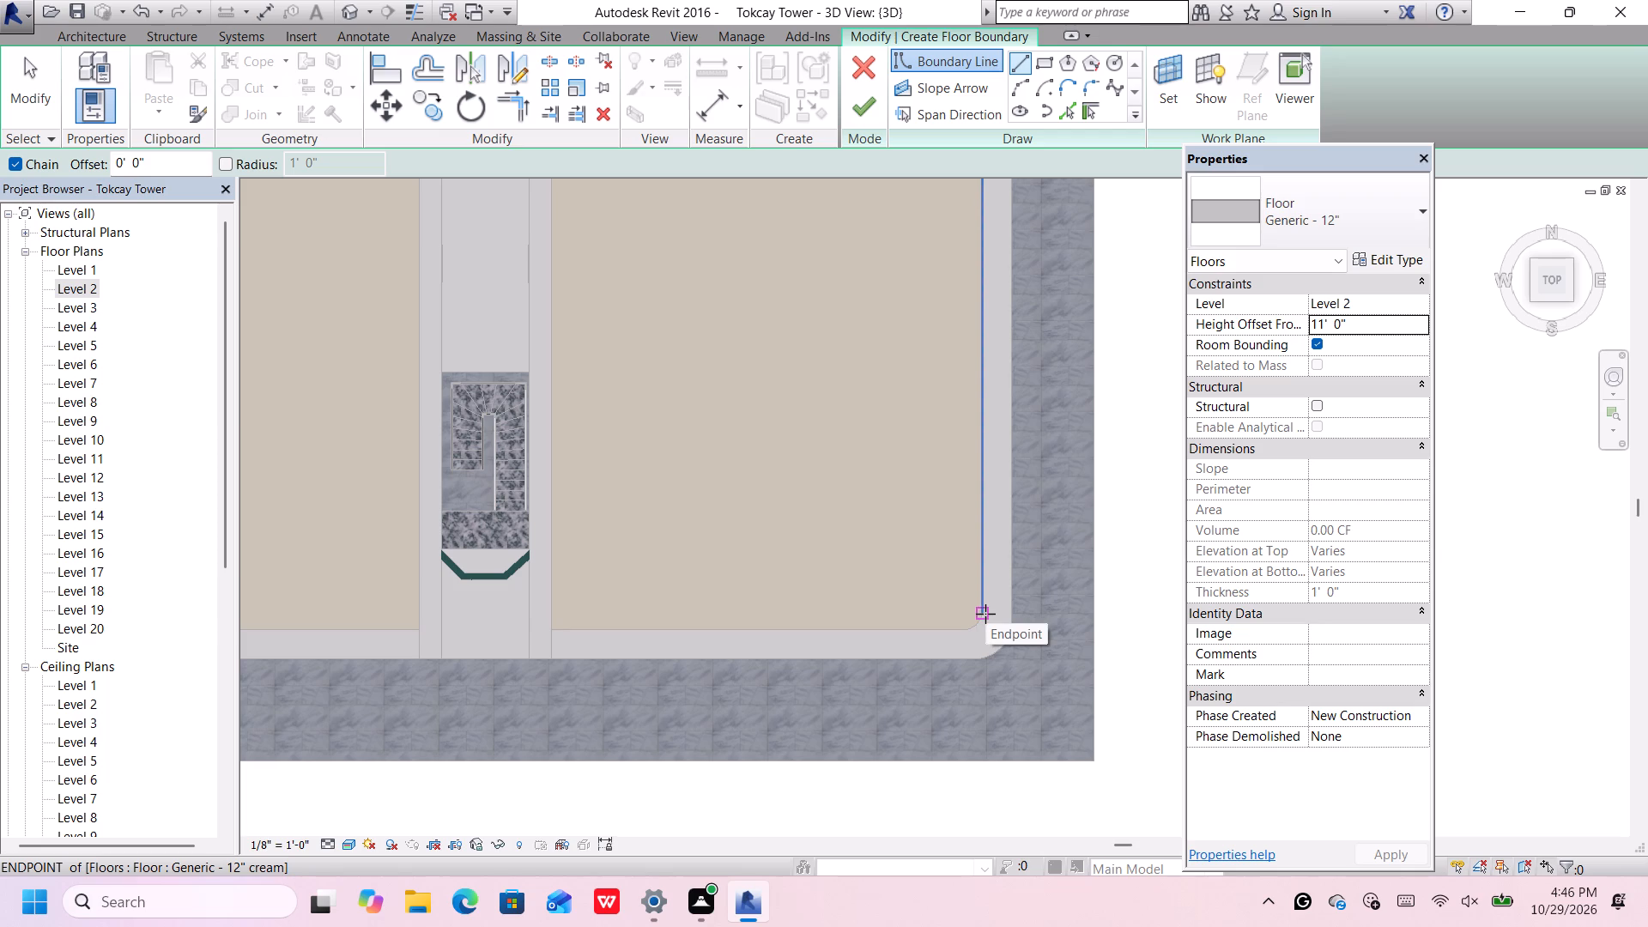
pyautogui.scroll(-1, 985, 614)
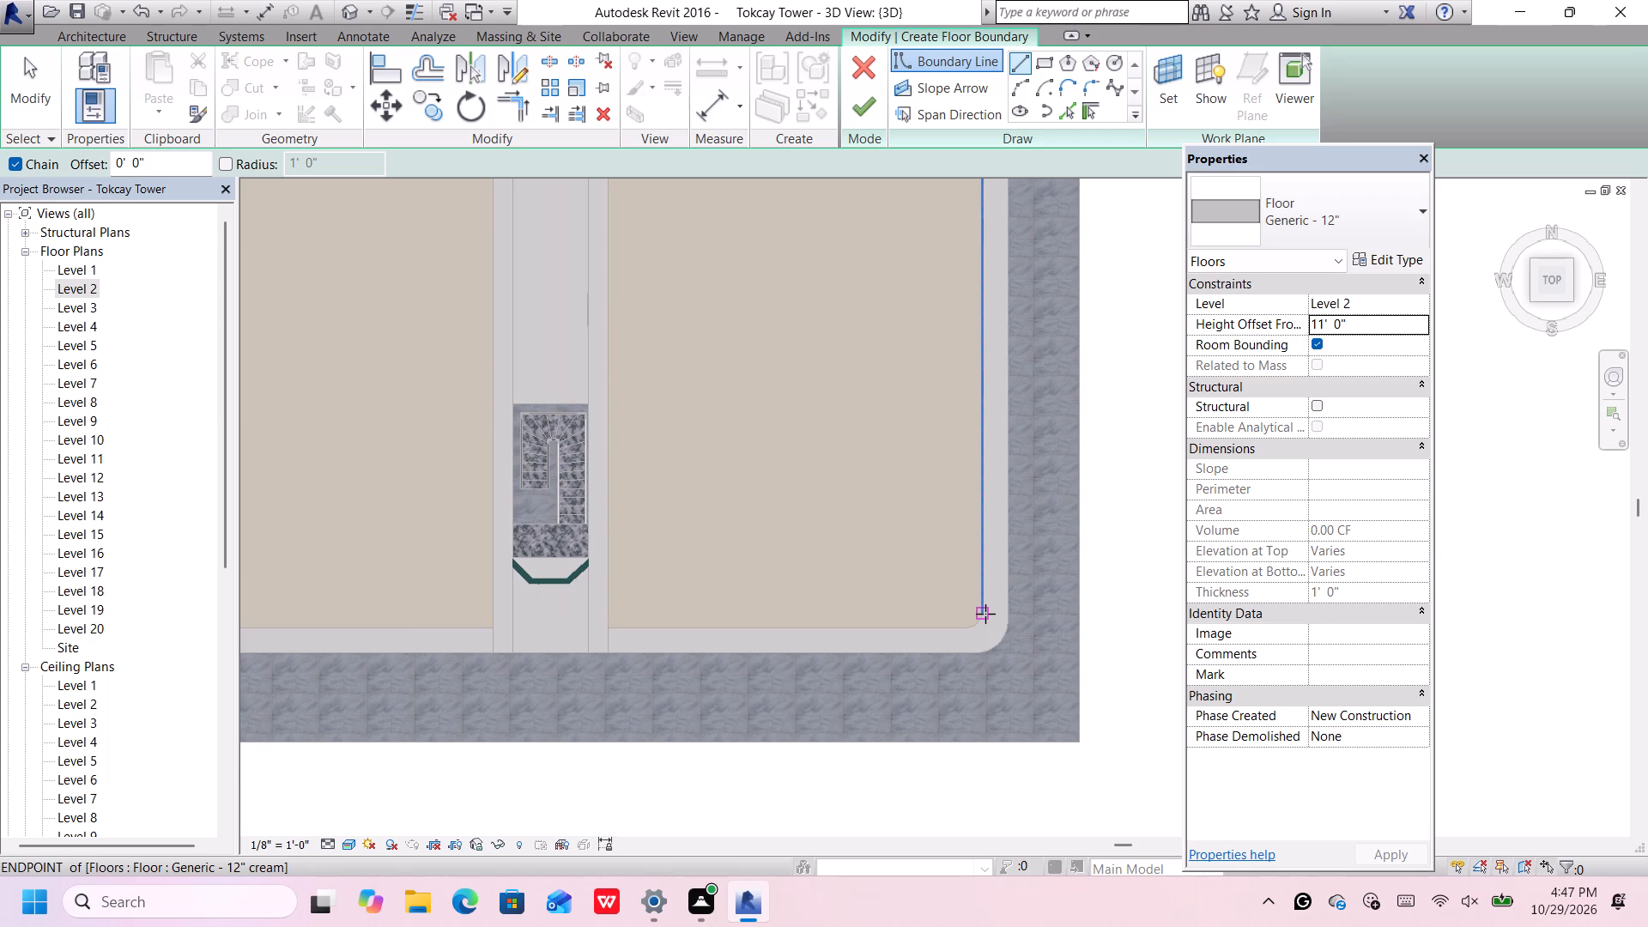
pyautogui.click(985, 614)
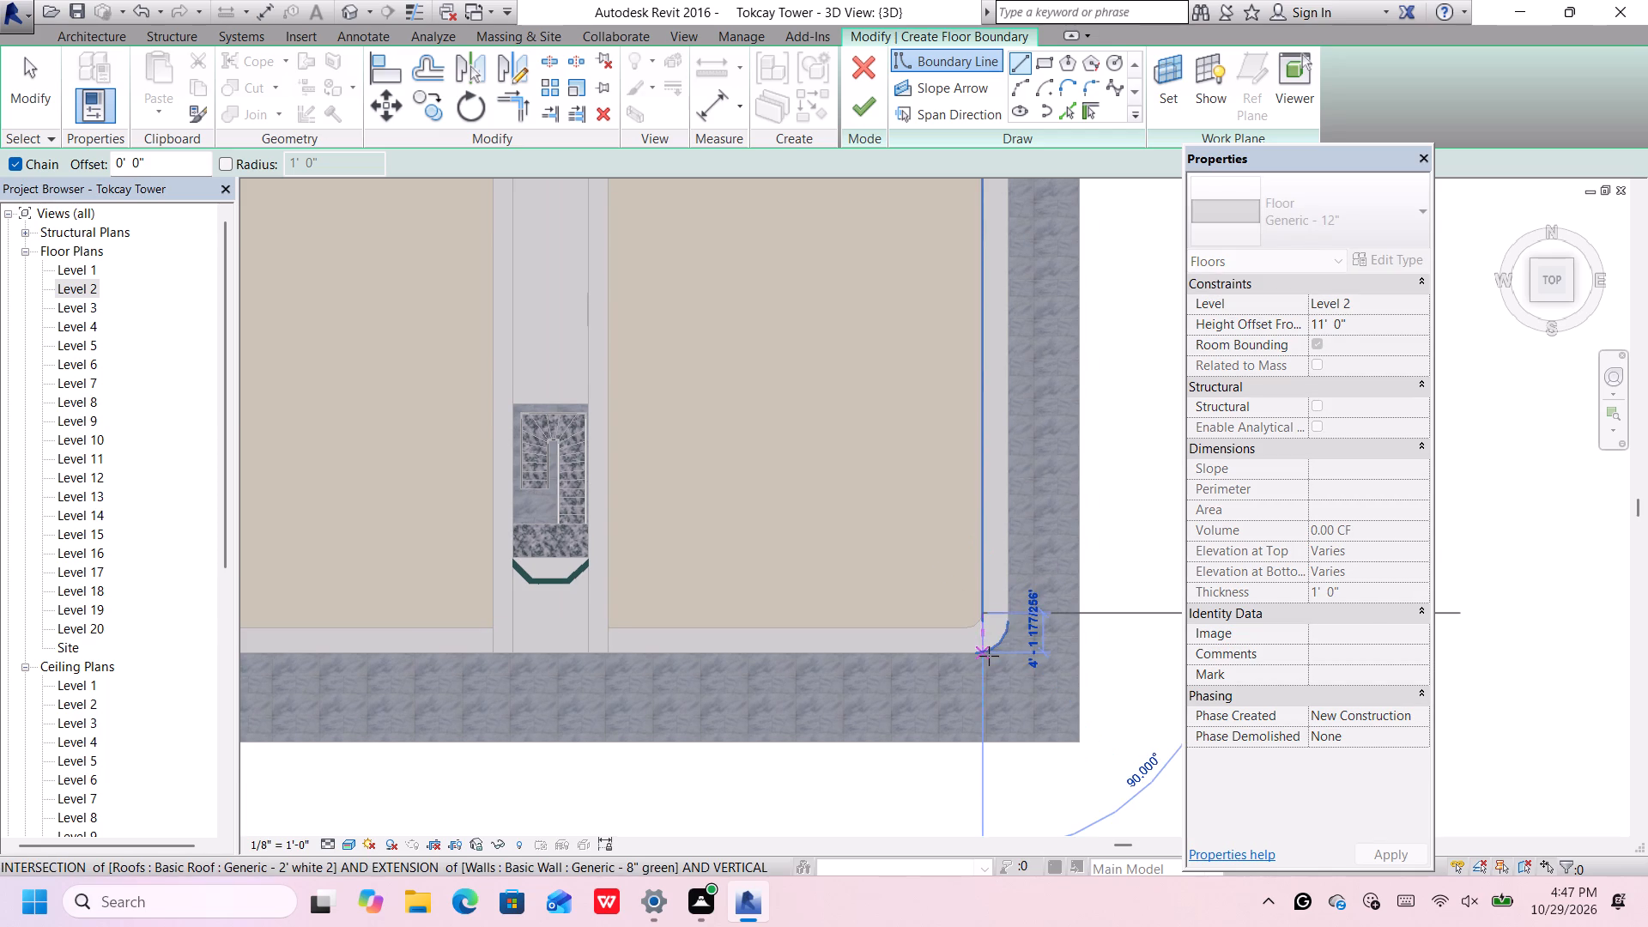
pyautogui.scroll(5, 989, 652)
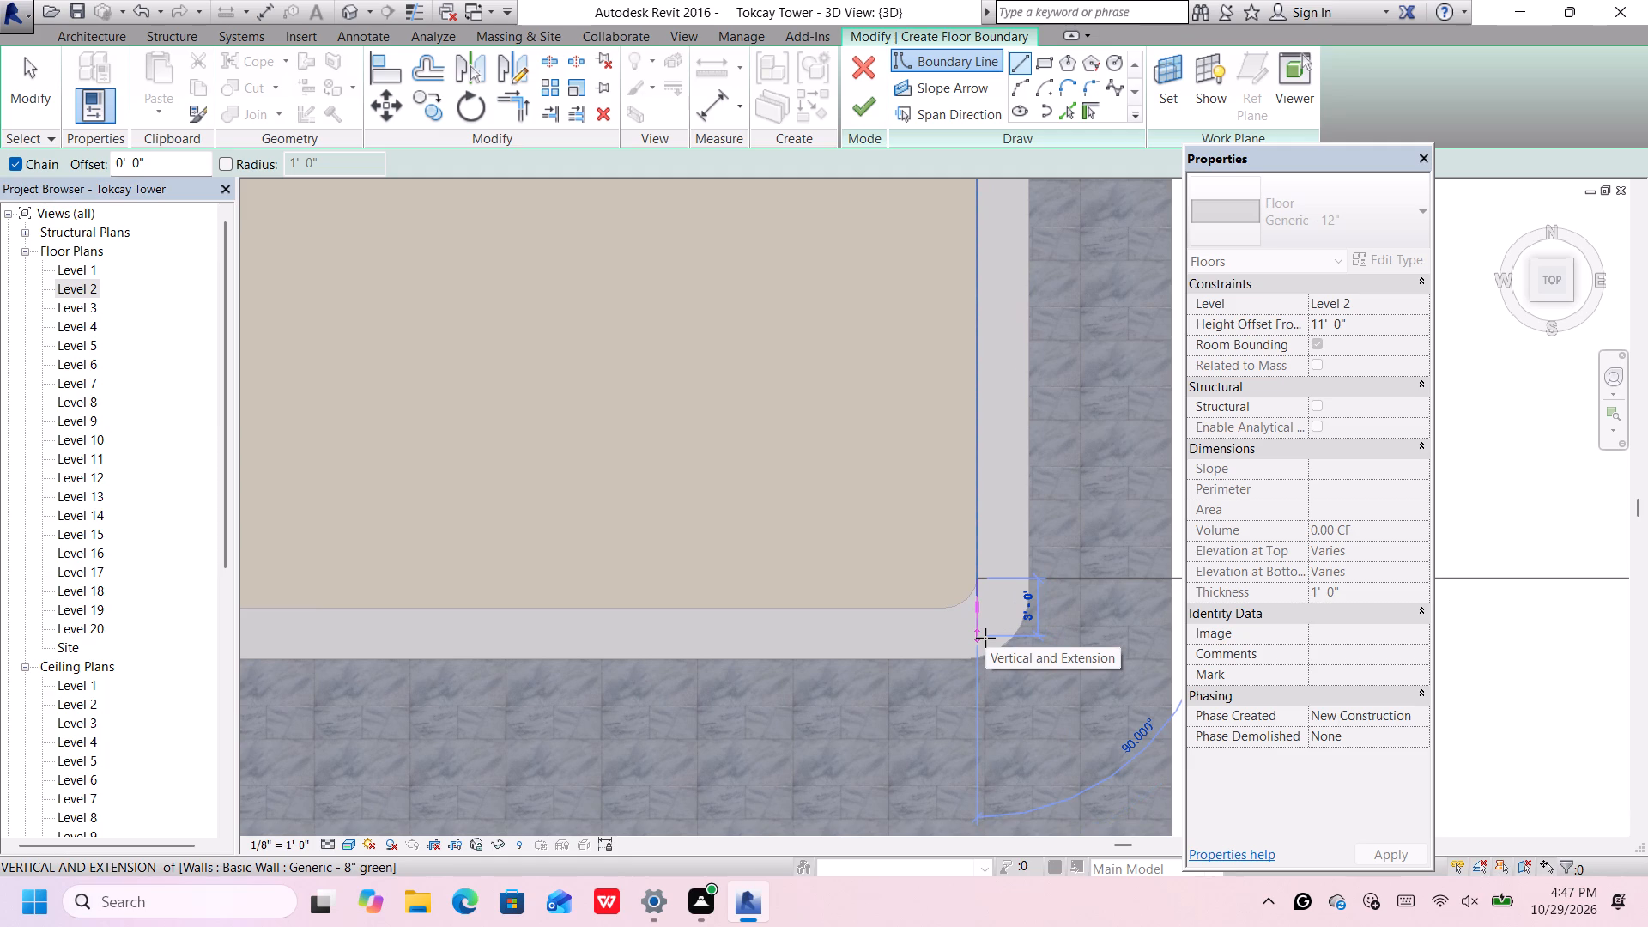
pyautogui.scroll(-2, 985, 638)
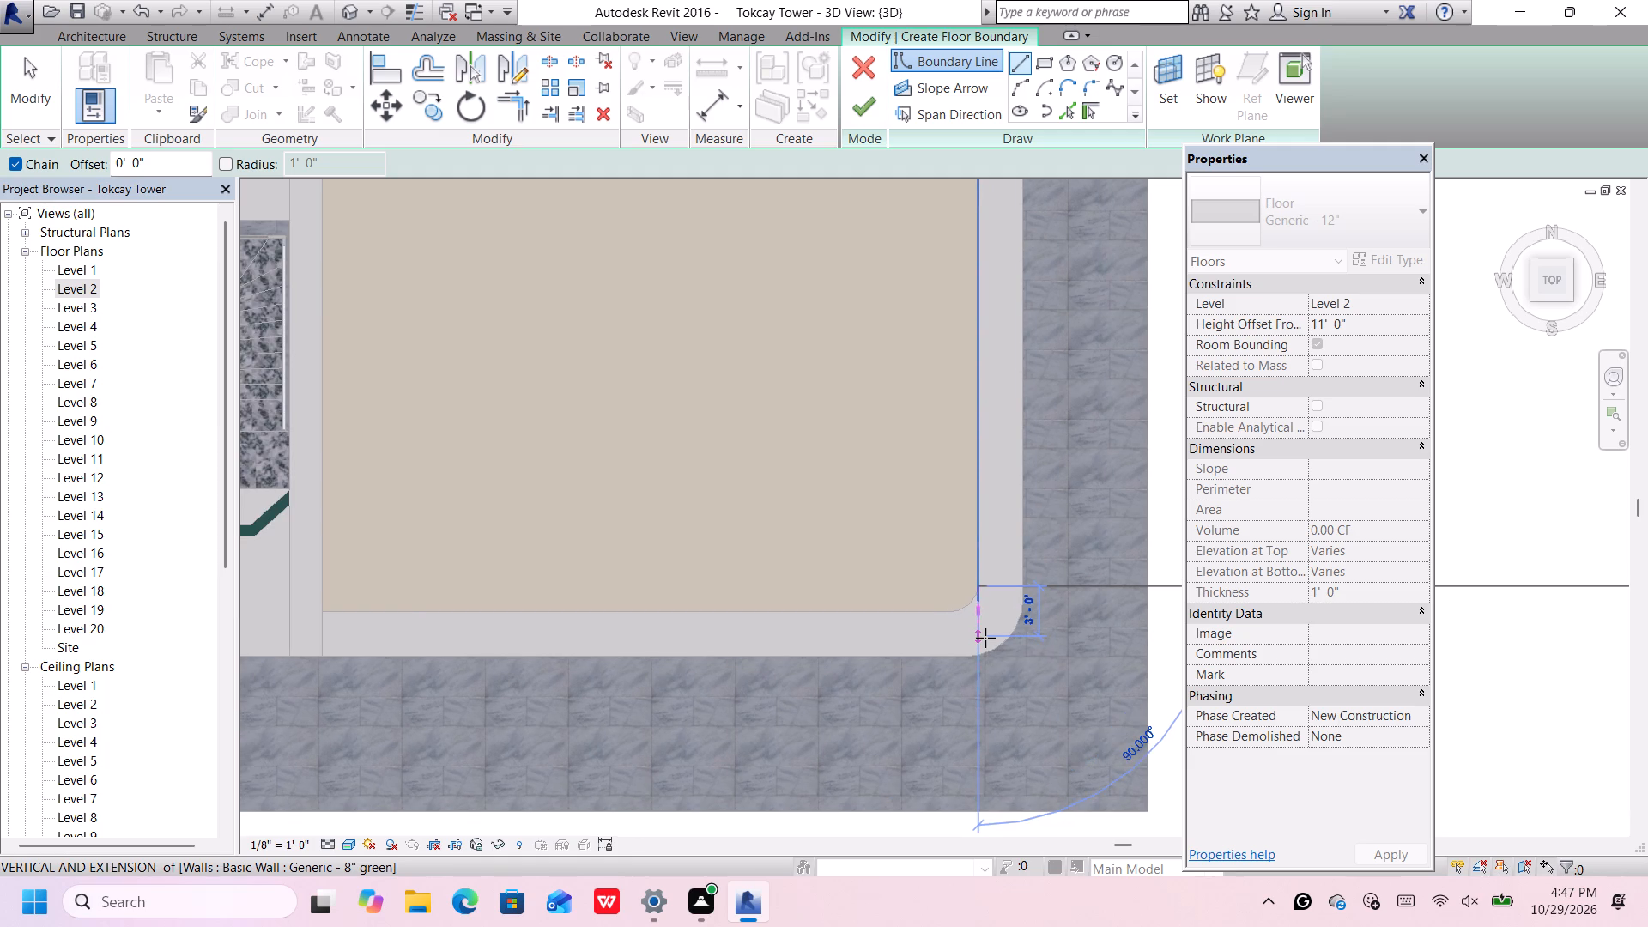
pyautogui.moveTo(988, 638); pyautogui.dragTo(1059, 703, button='middle')
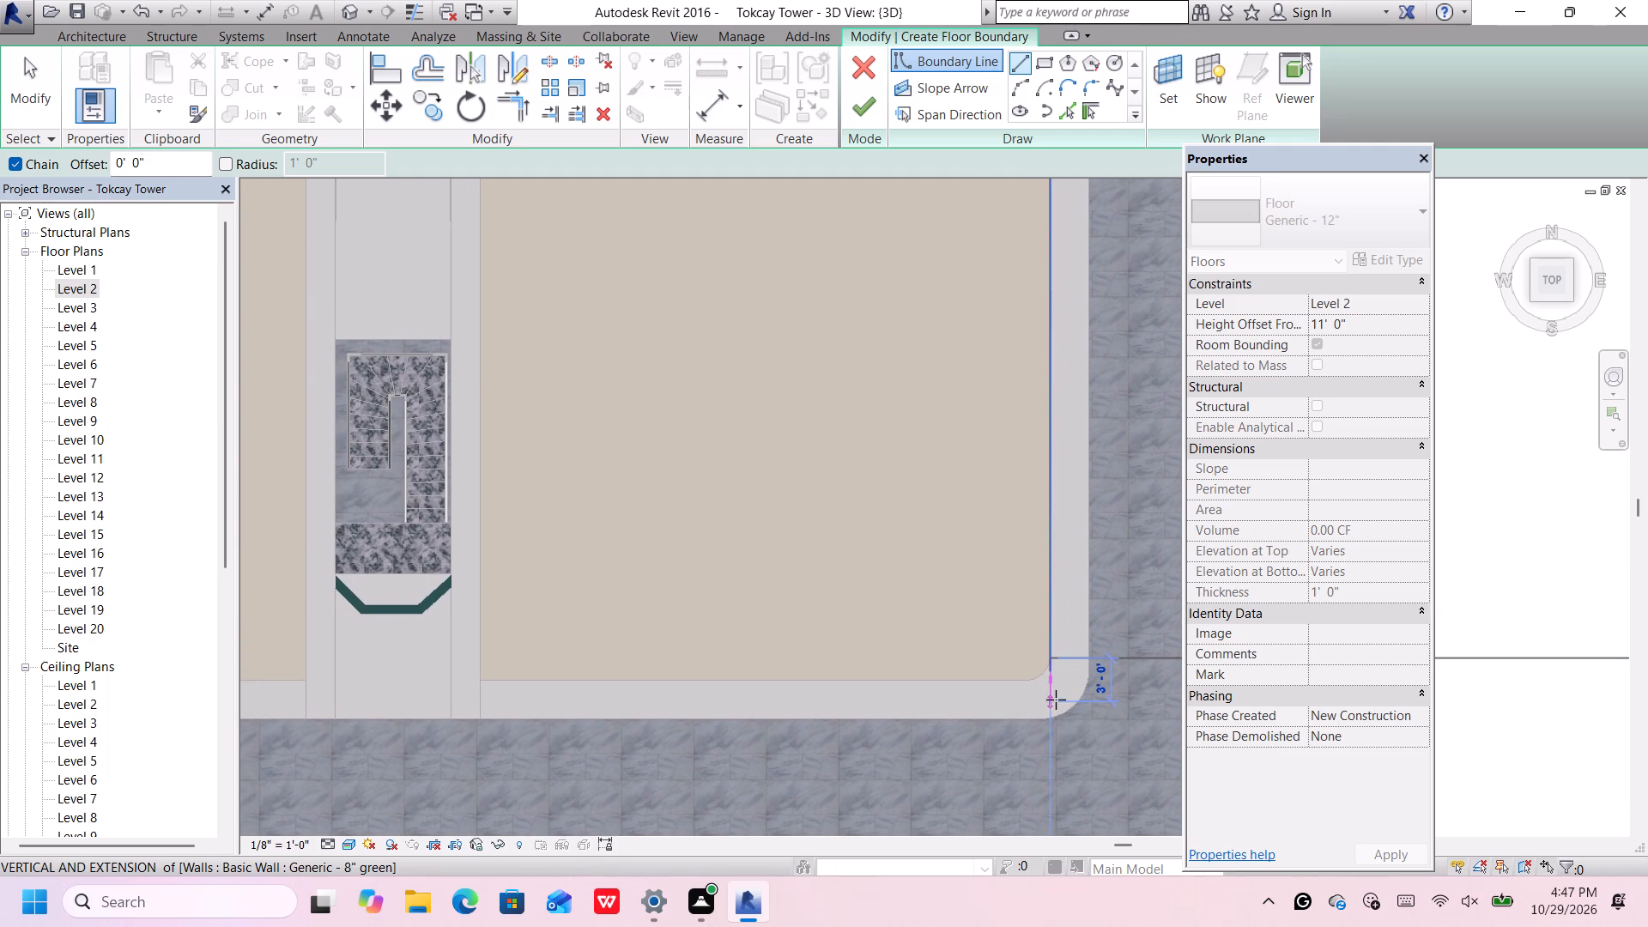
pyautogui.scroll(5, 1053, 697)
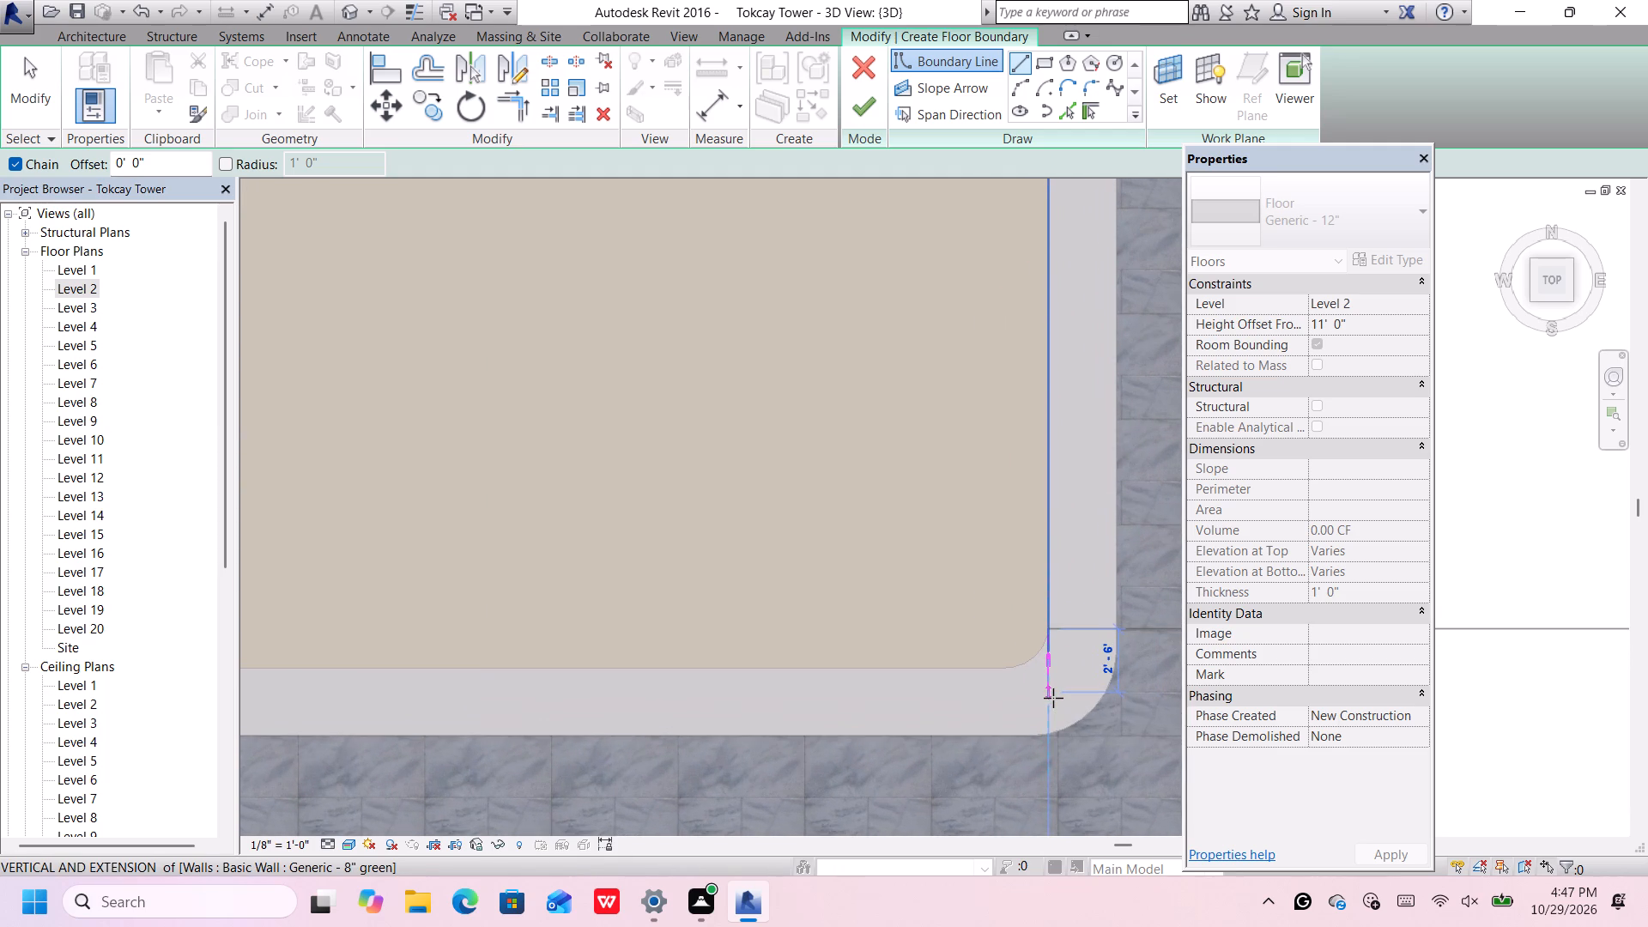
pyautogui.scroll(3, 1053, 698)
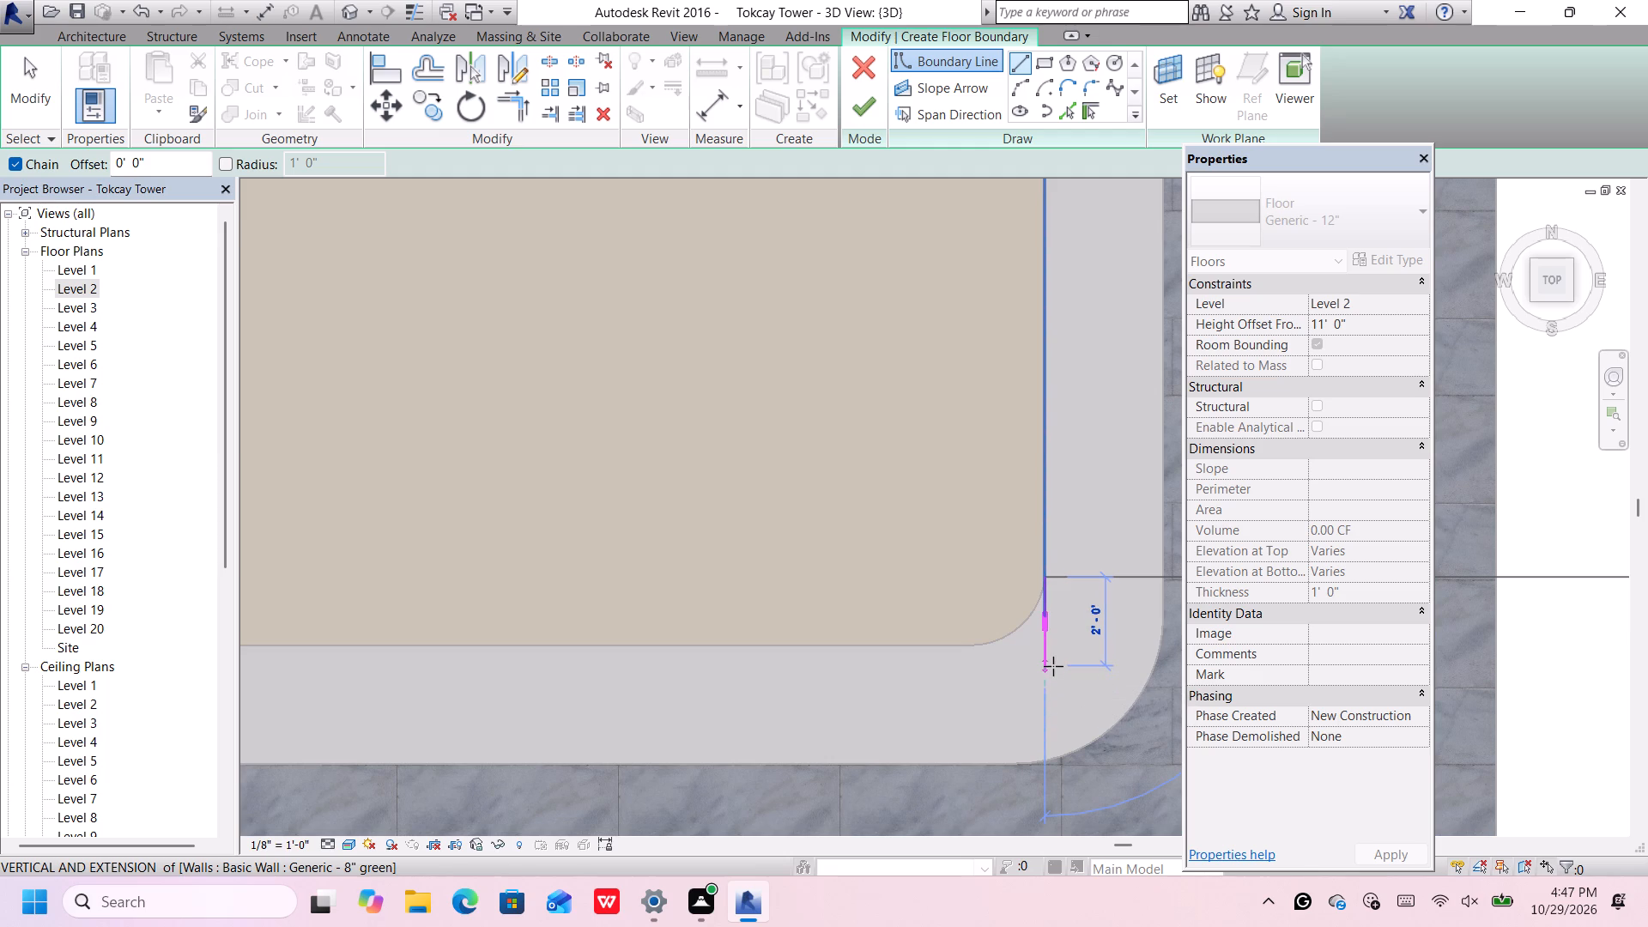
pyautogui.click(1053, 665)
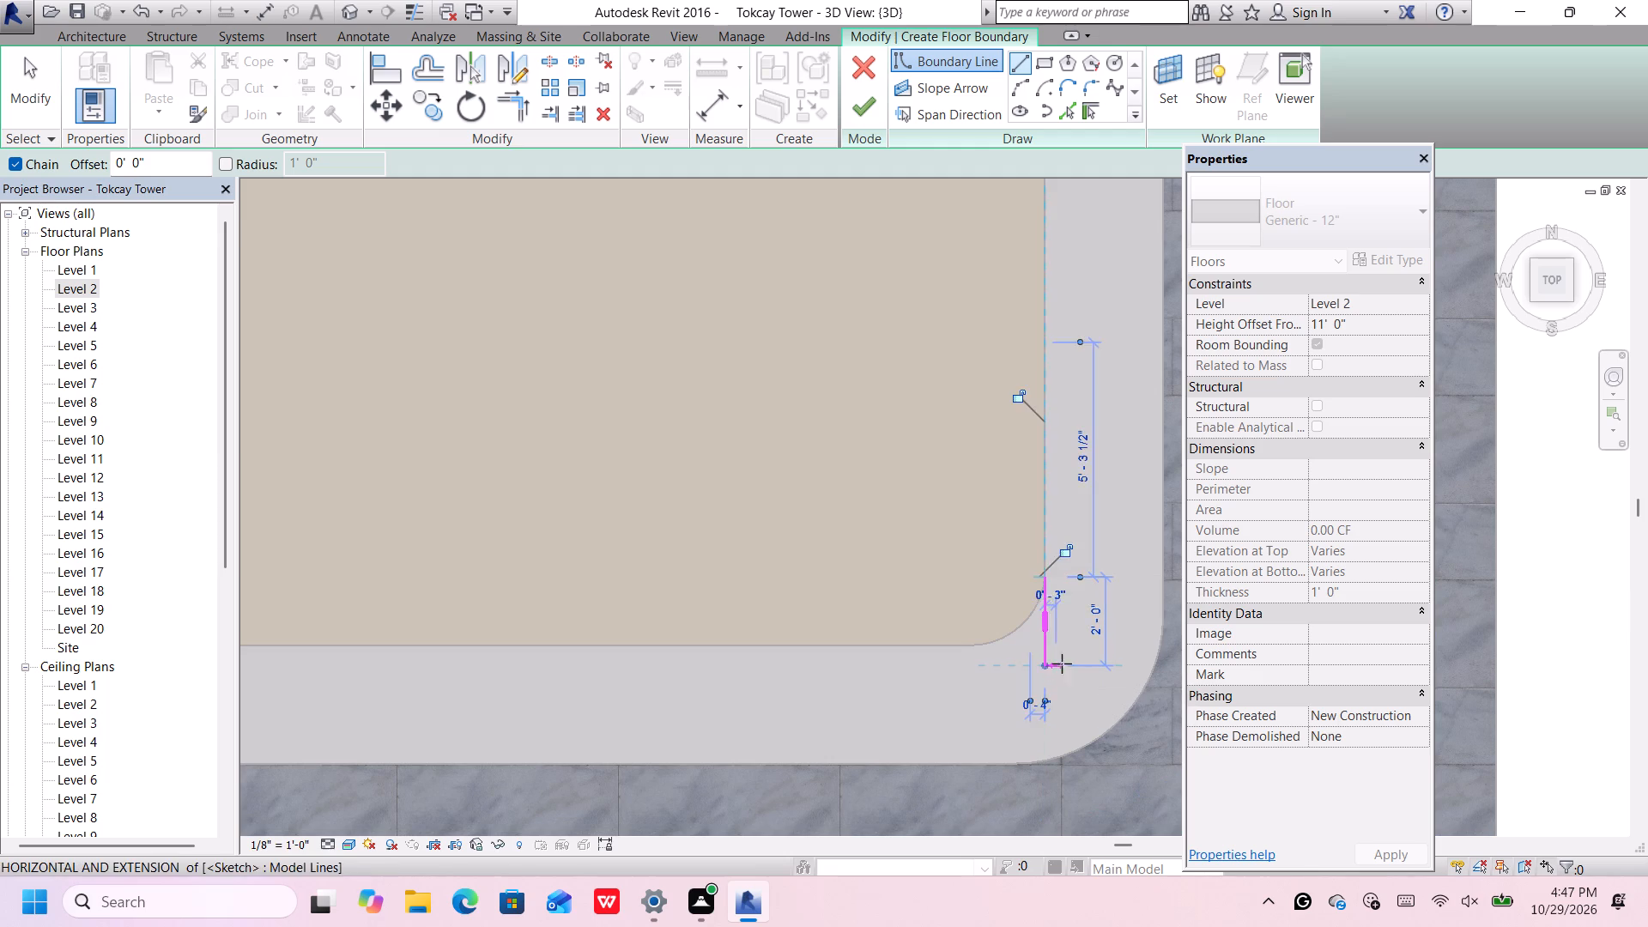
pyautogui.click(1132, 668)
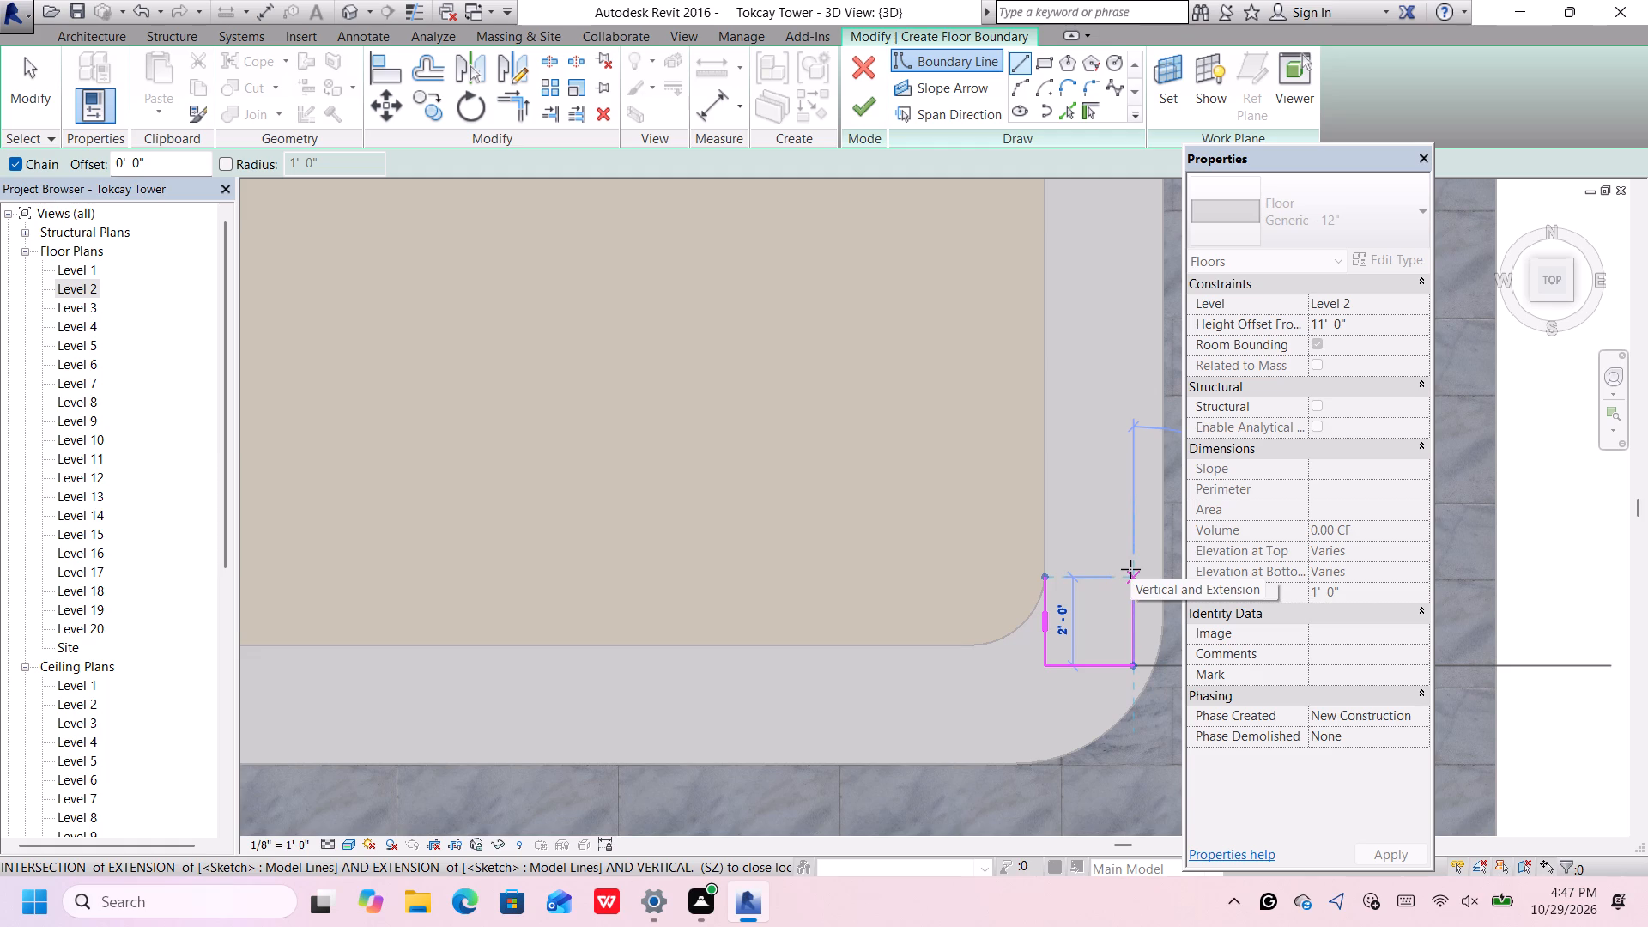
# Continue the boundary north to the slab's north edge, 2' 0" back west, and south to the start point, closing the east-side strip.
pyautogui.scroll(-5, 1133, 560)
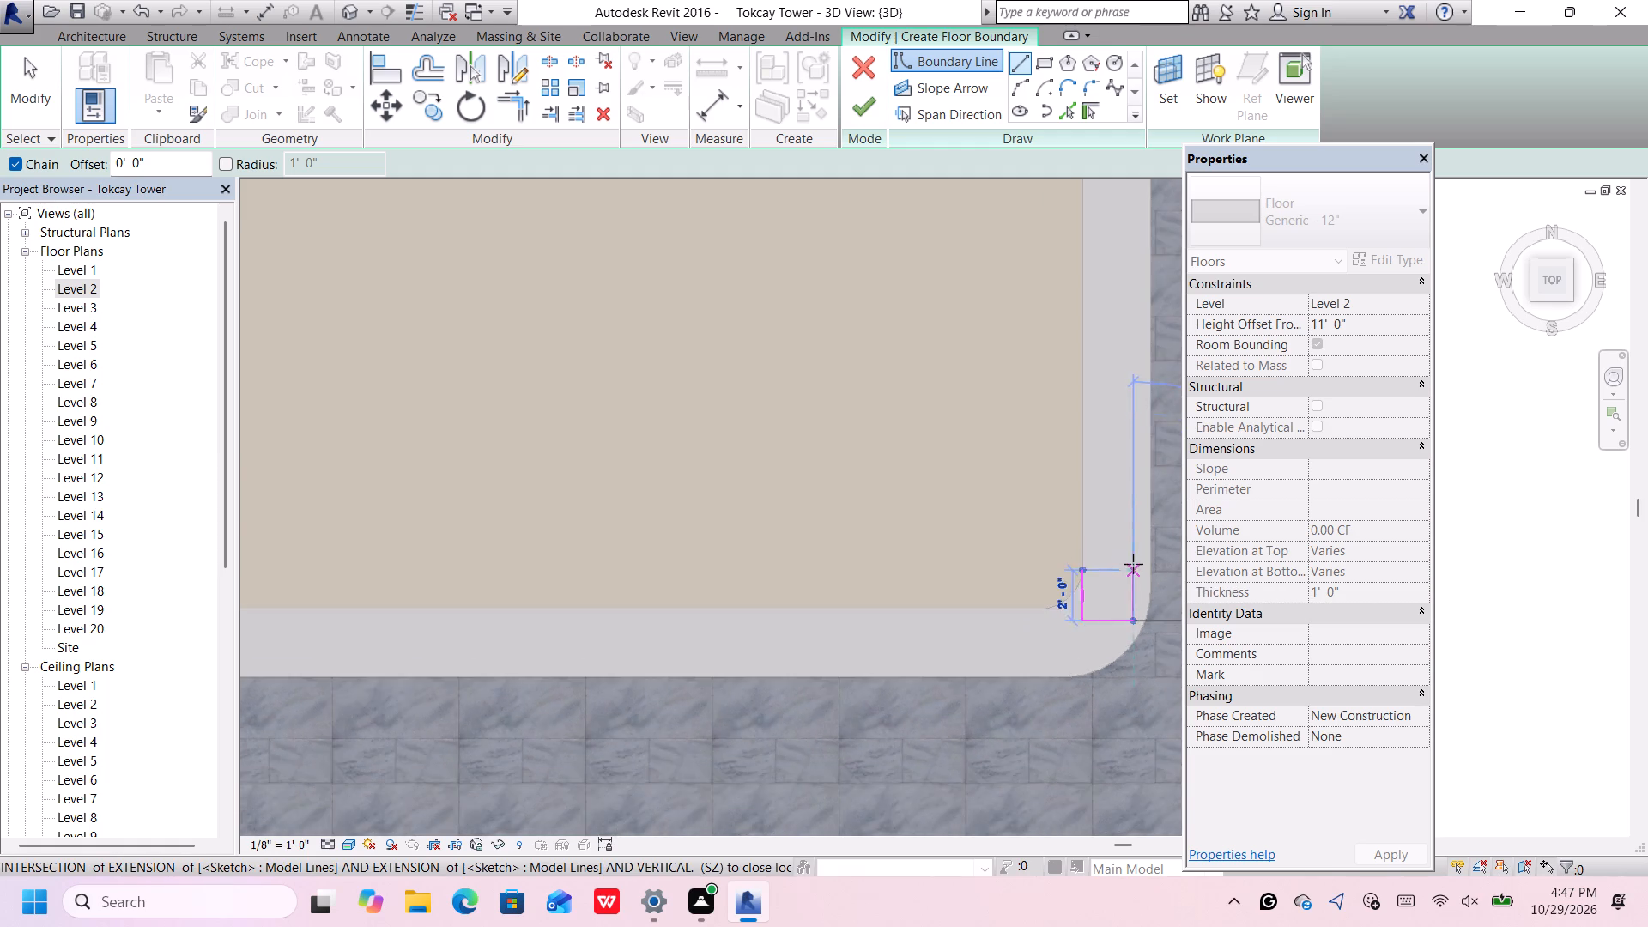
pyautogui.scroll(-7, 1133, 564)
pyautogui.moveTo(1133, 564); pyautogui.dragTo(1062, 756, button='middle')
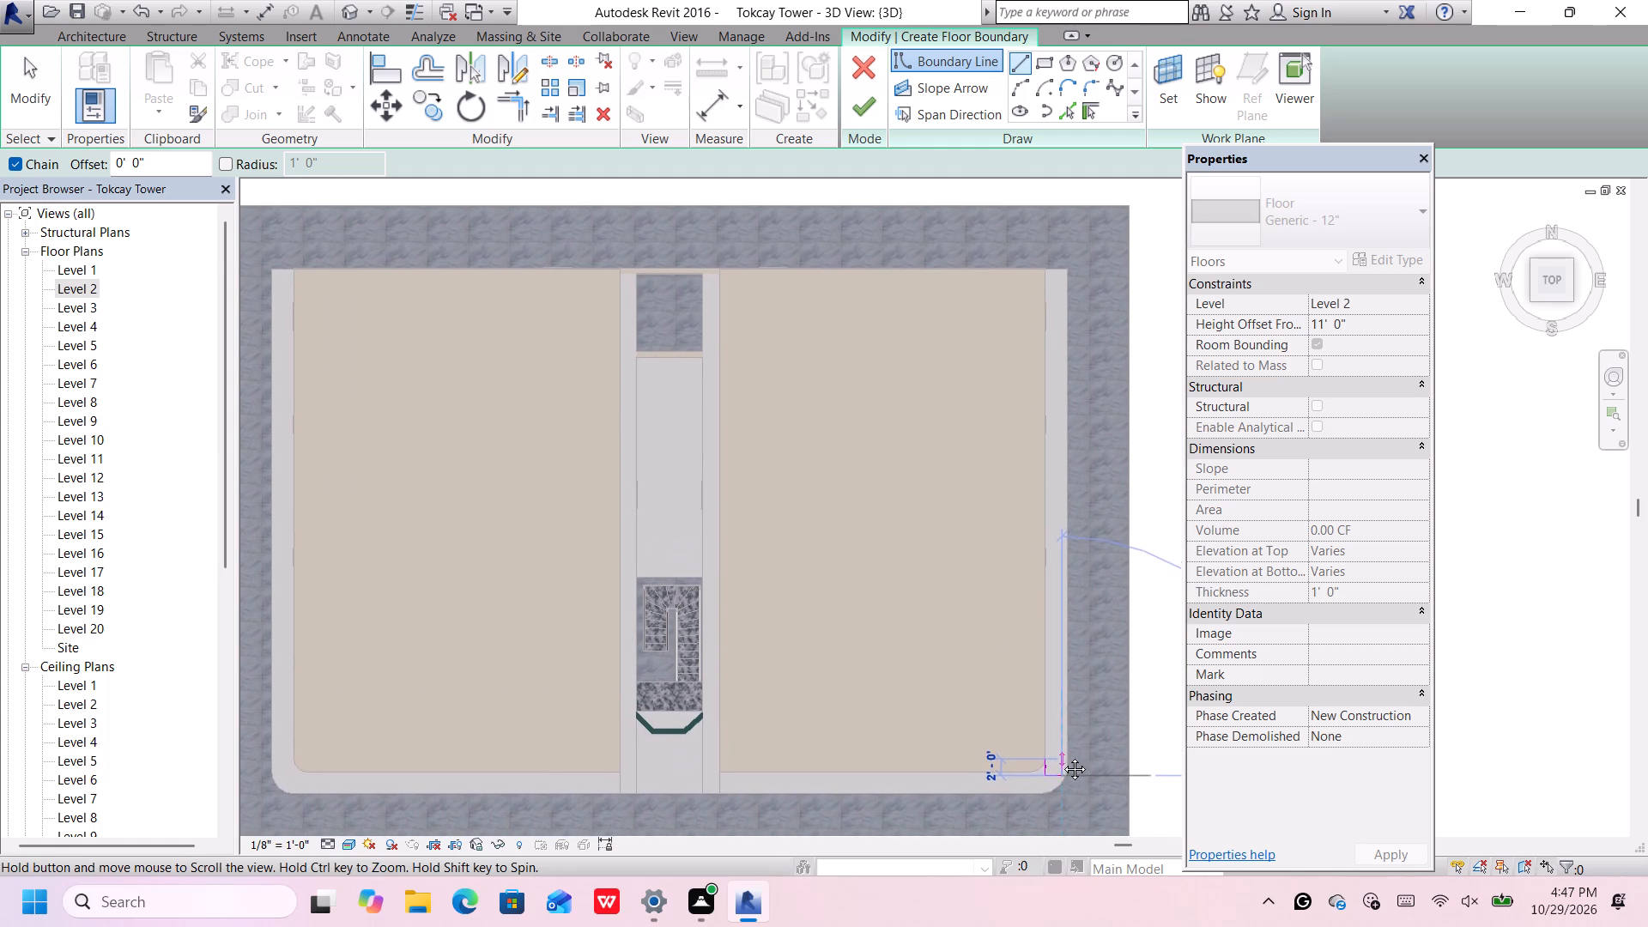
pyautogui.moveTo(1062, 756); pyautogui.dragTo(1062, 755, button='middle')
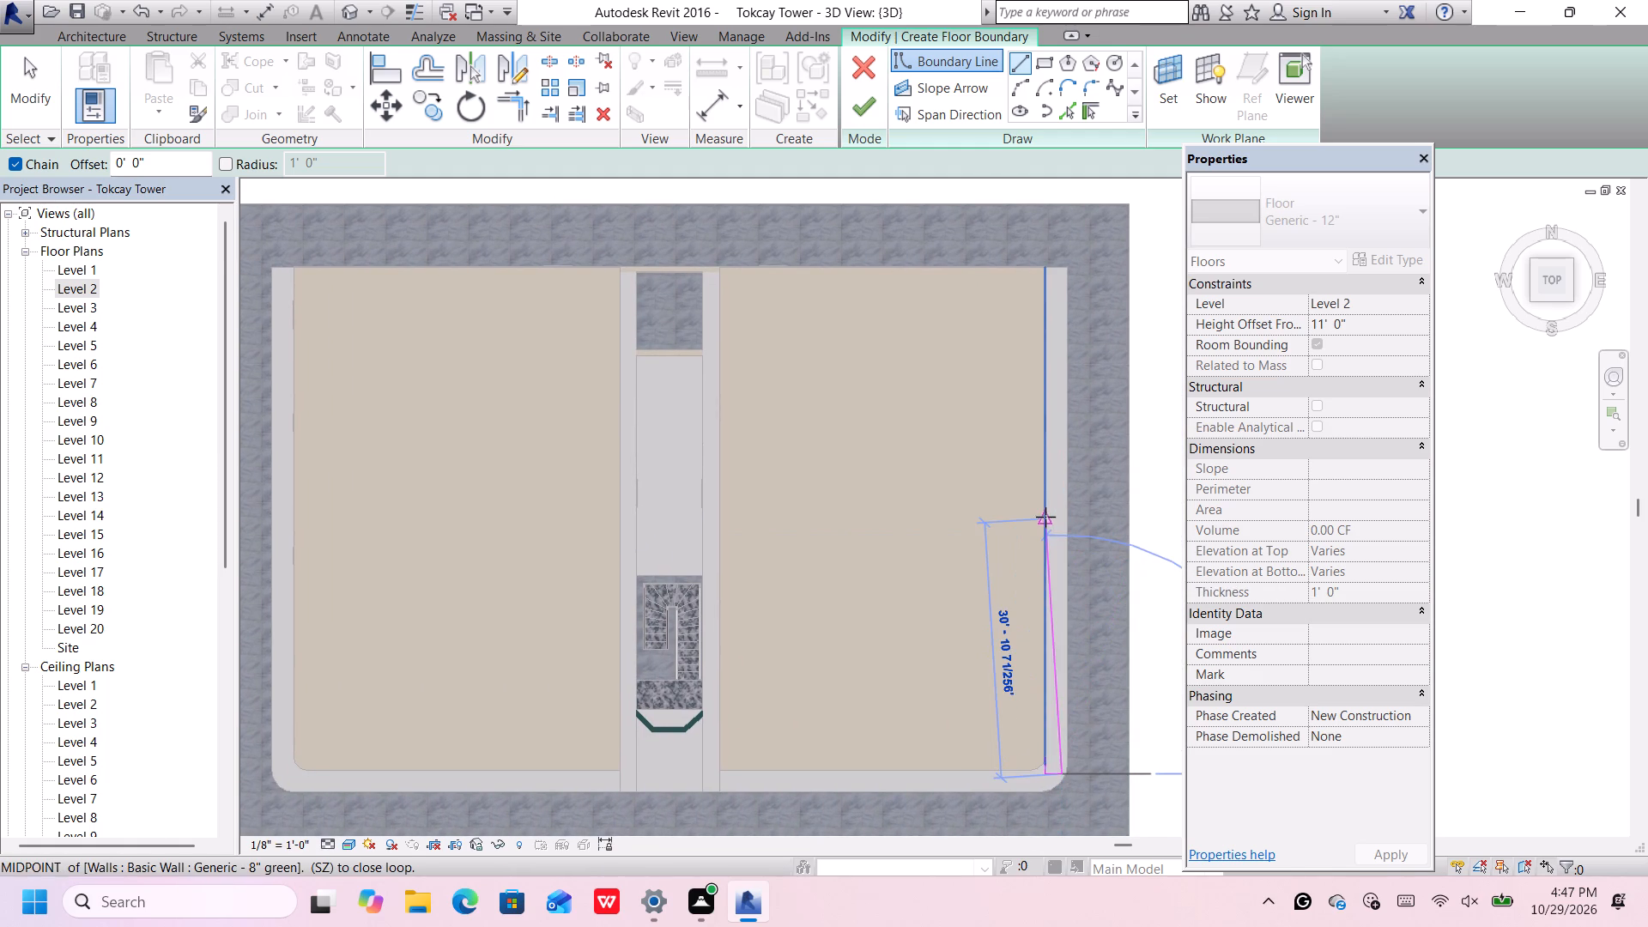
pyautogui.scroll(4, 1059, 288)
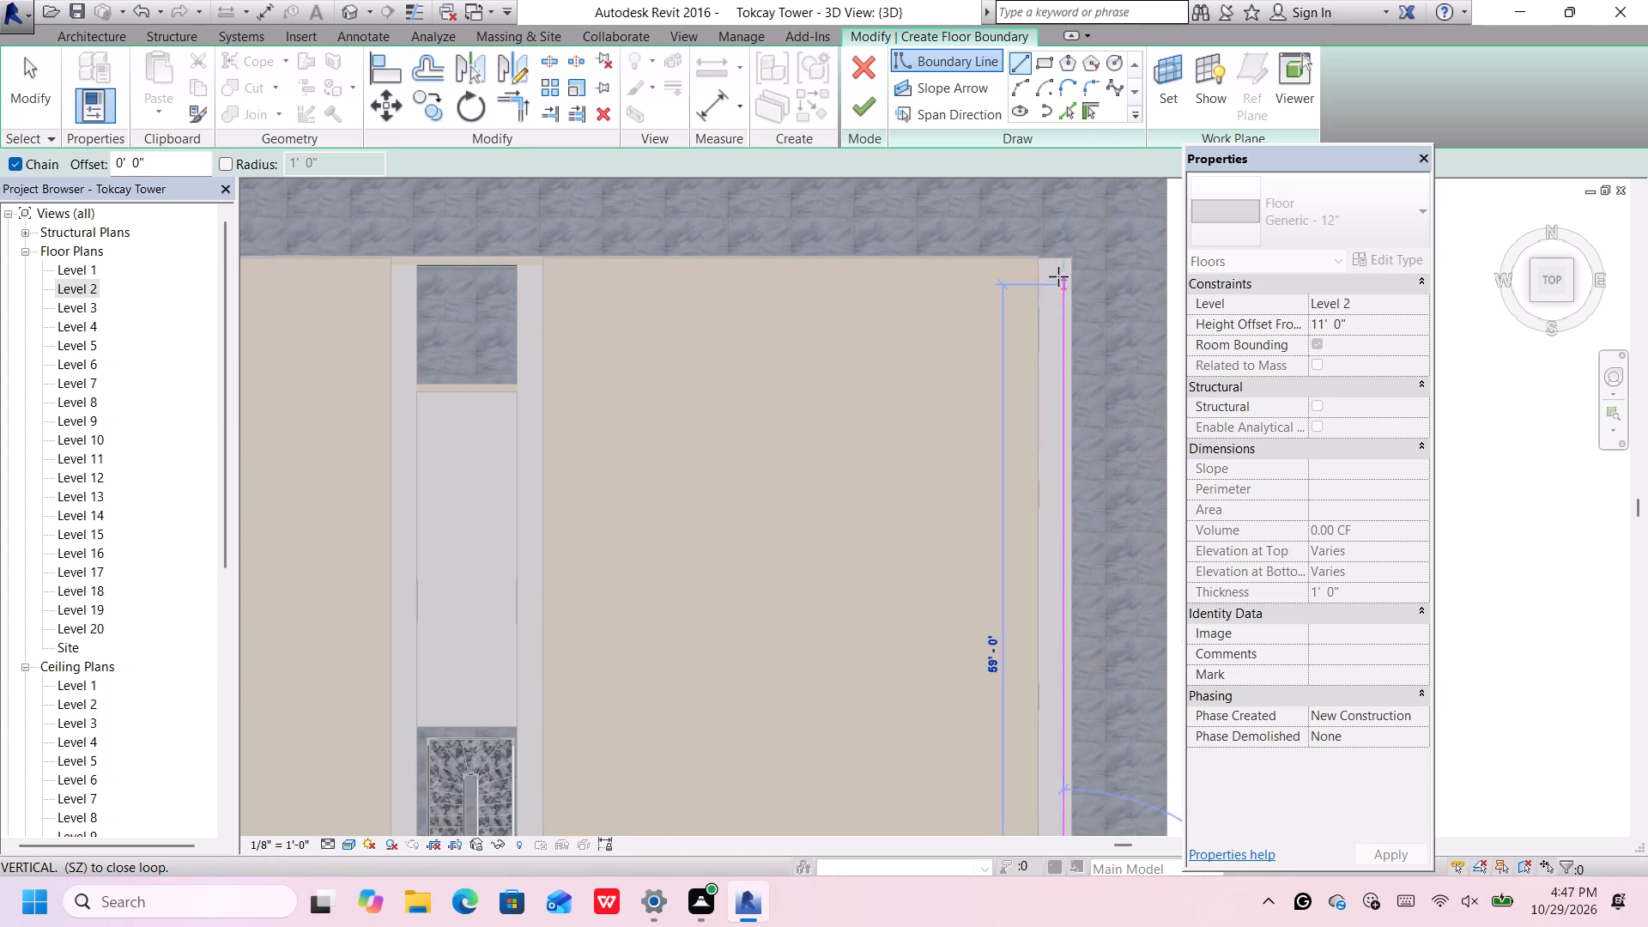
pyautogui.scroll(2, 1055, 257)
pyautogui.click(1057, 256)
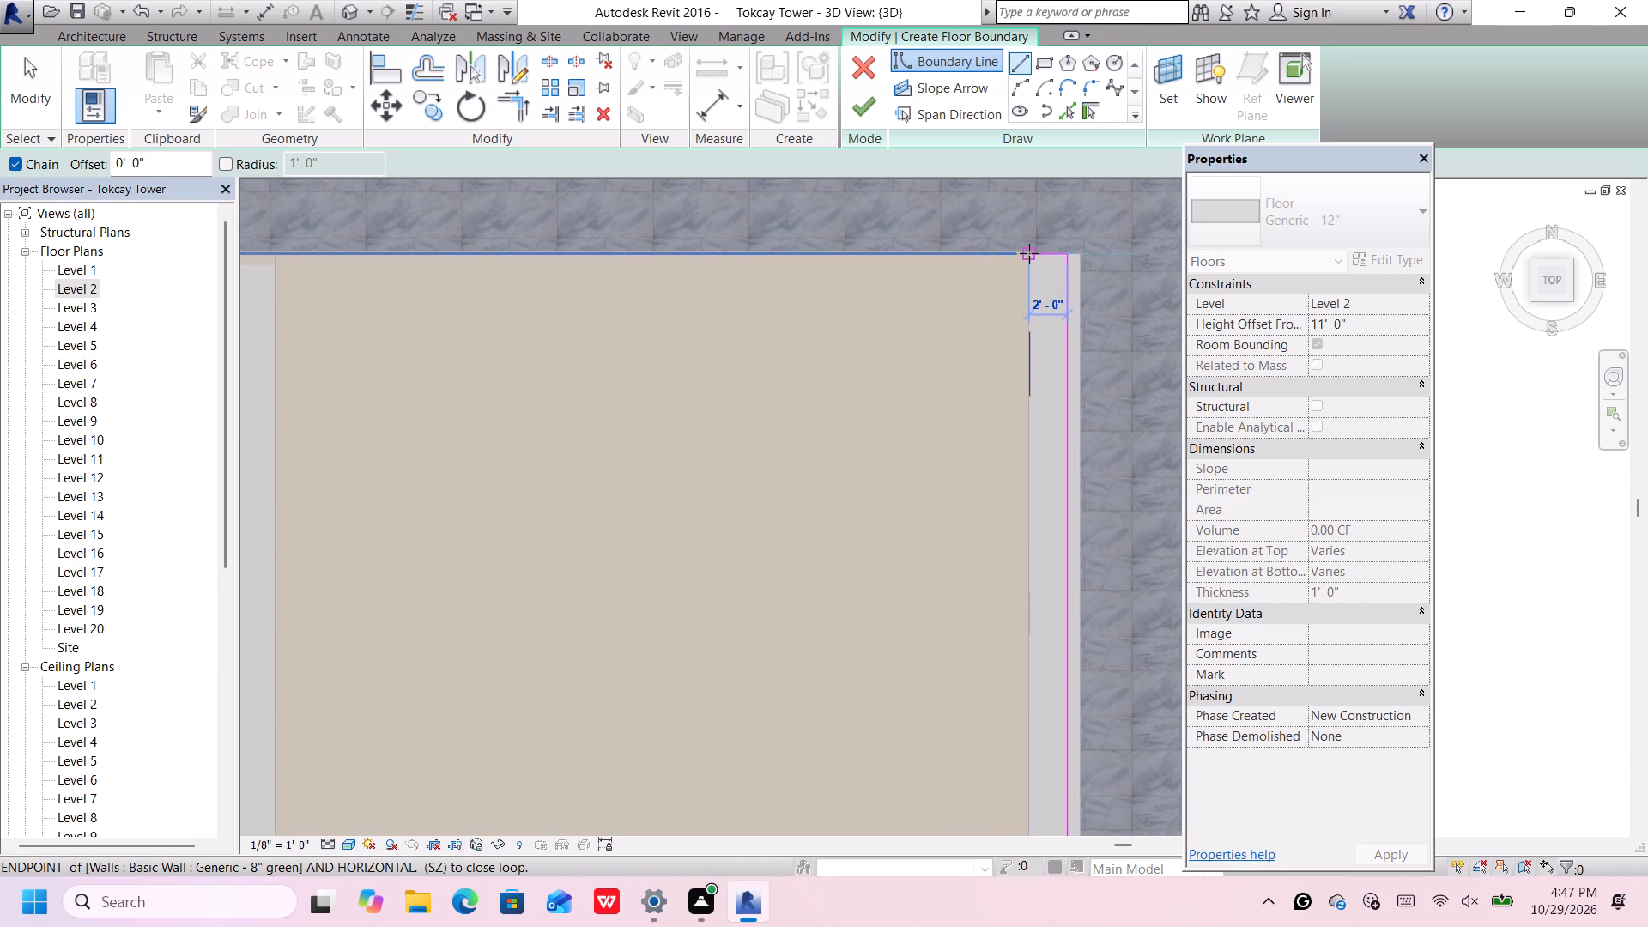
pyautogui.click(1029, 253)
pyautogui.scroll(-10, 1029, 253)
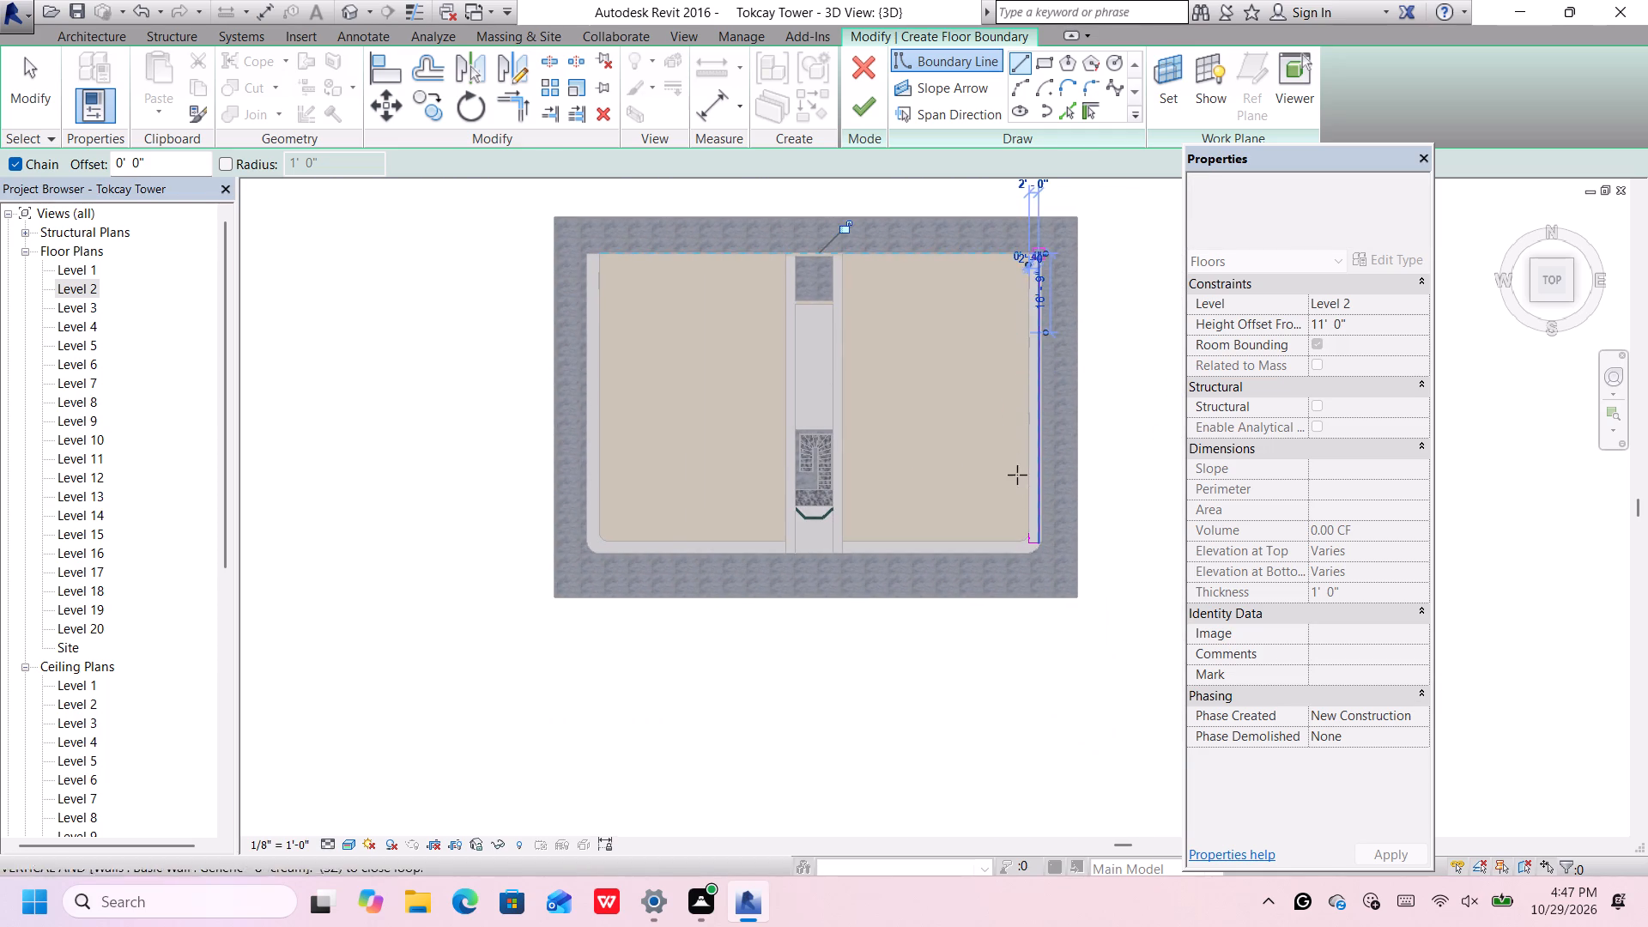
pyautogui.scroll(10, 1016, 550)
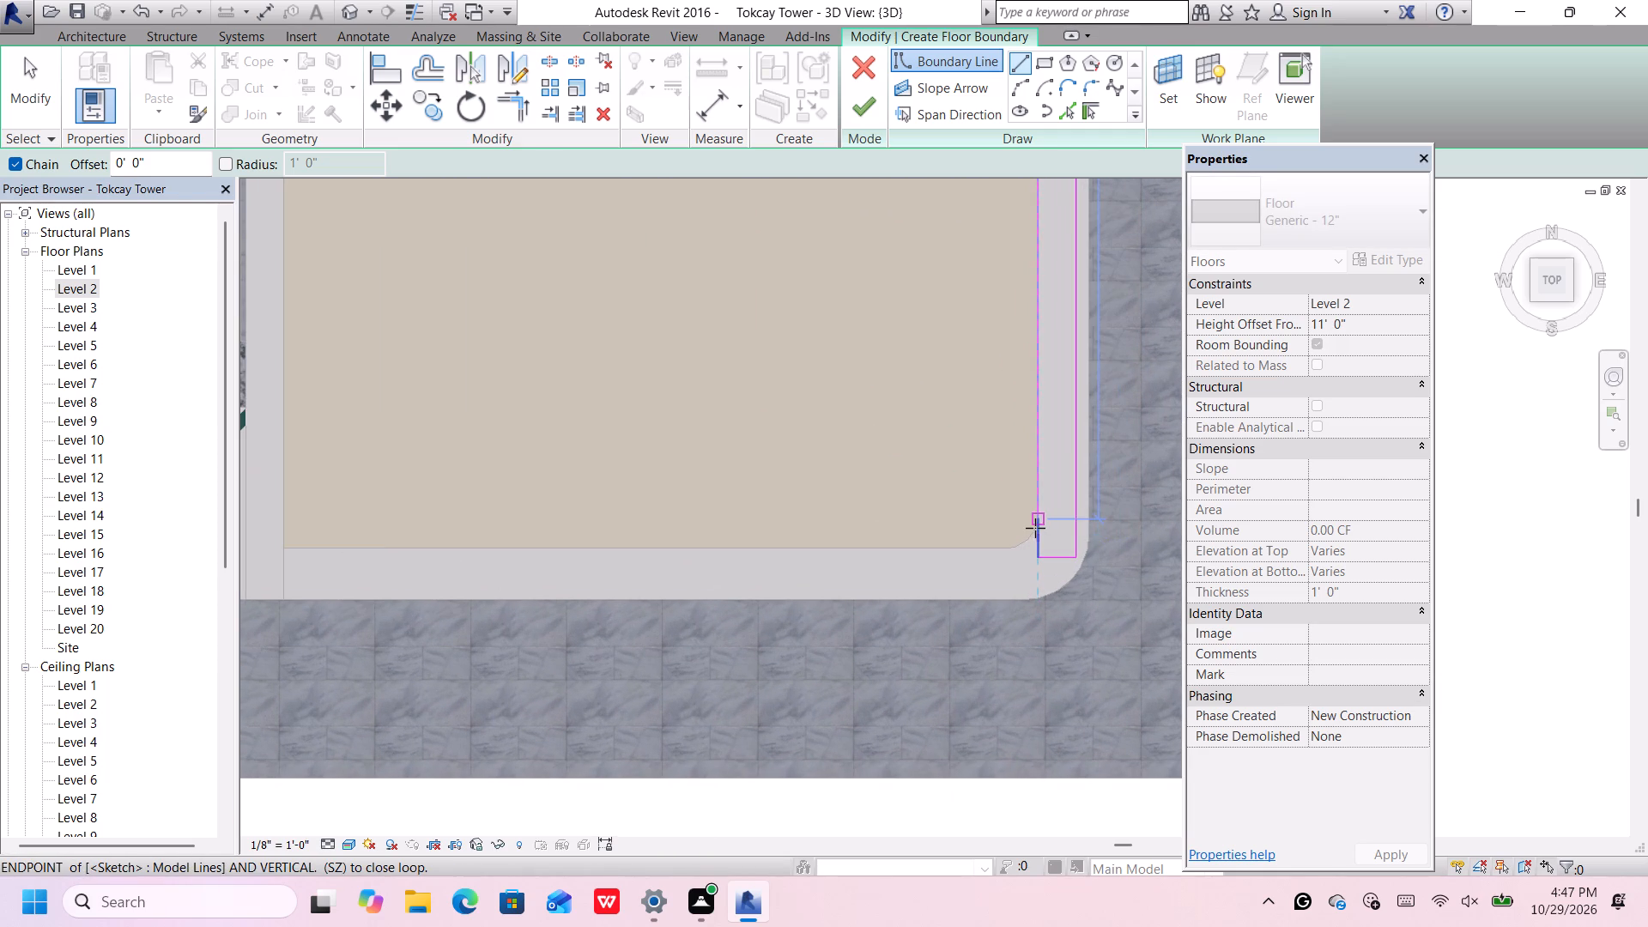
pyautogui.click(1036, 521)
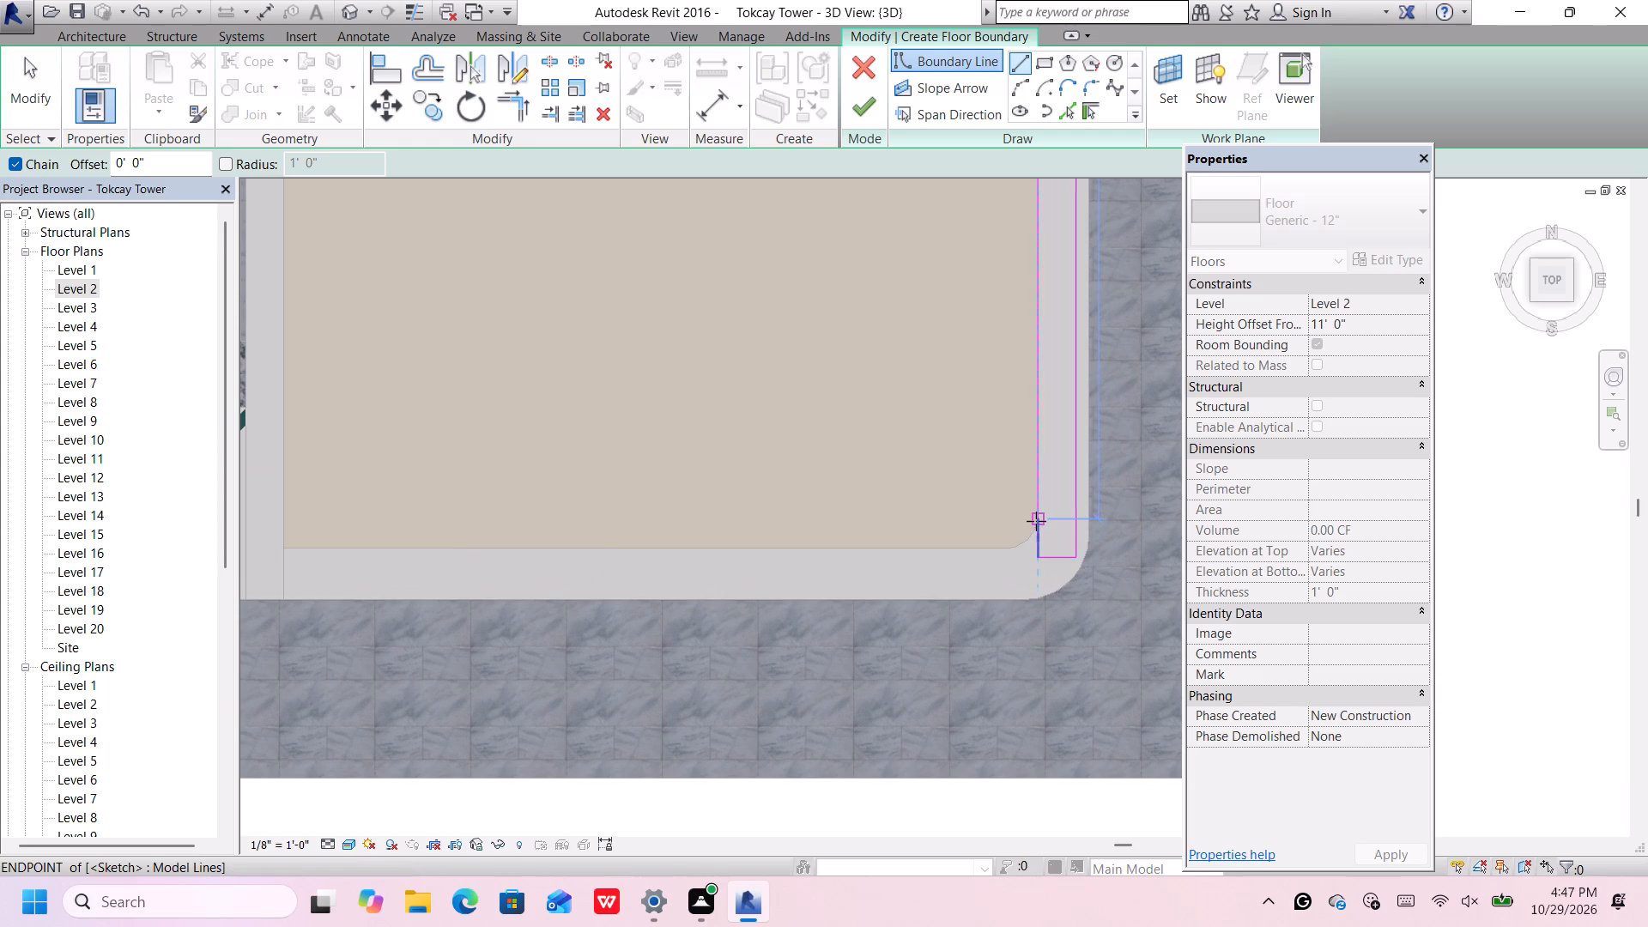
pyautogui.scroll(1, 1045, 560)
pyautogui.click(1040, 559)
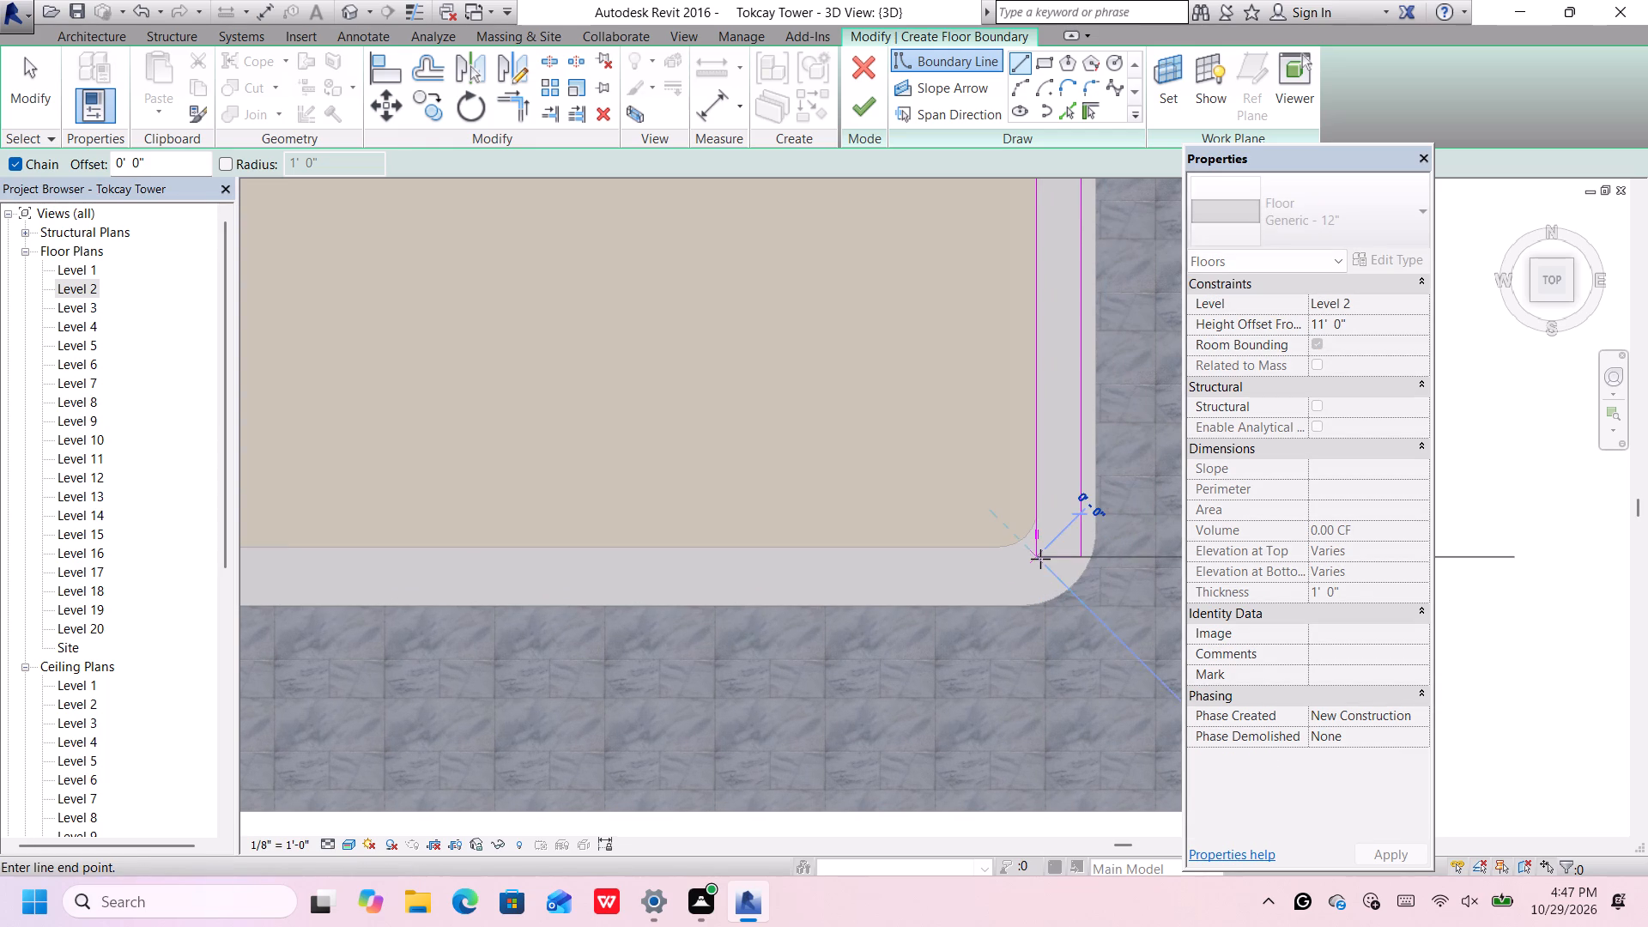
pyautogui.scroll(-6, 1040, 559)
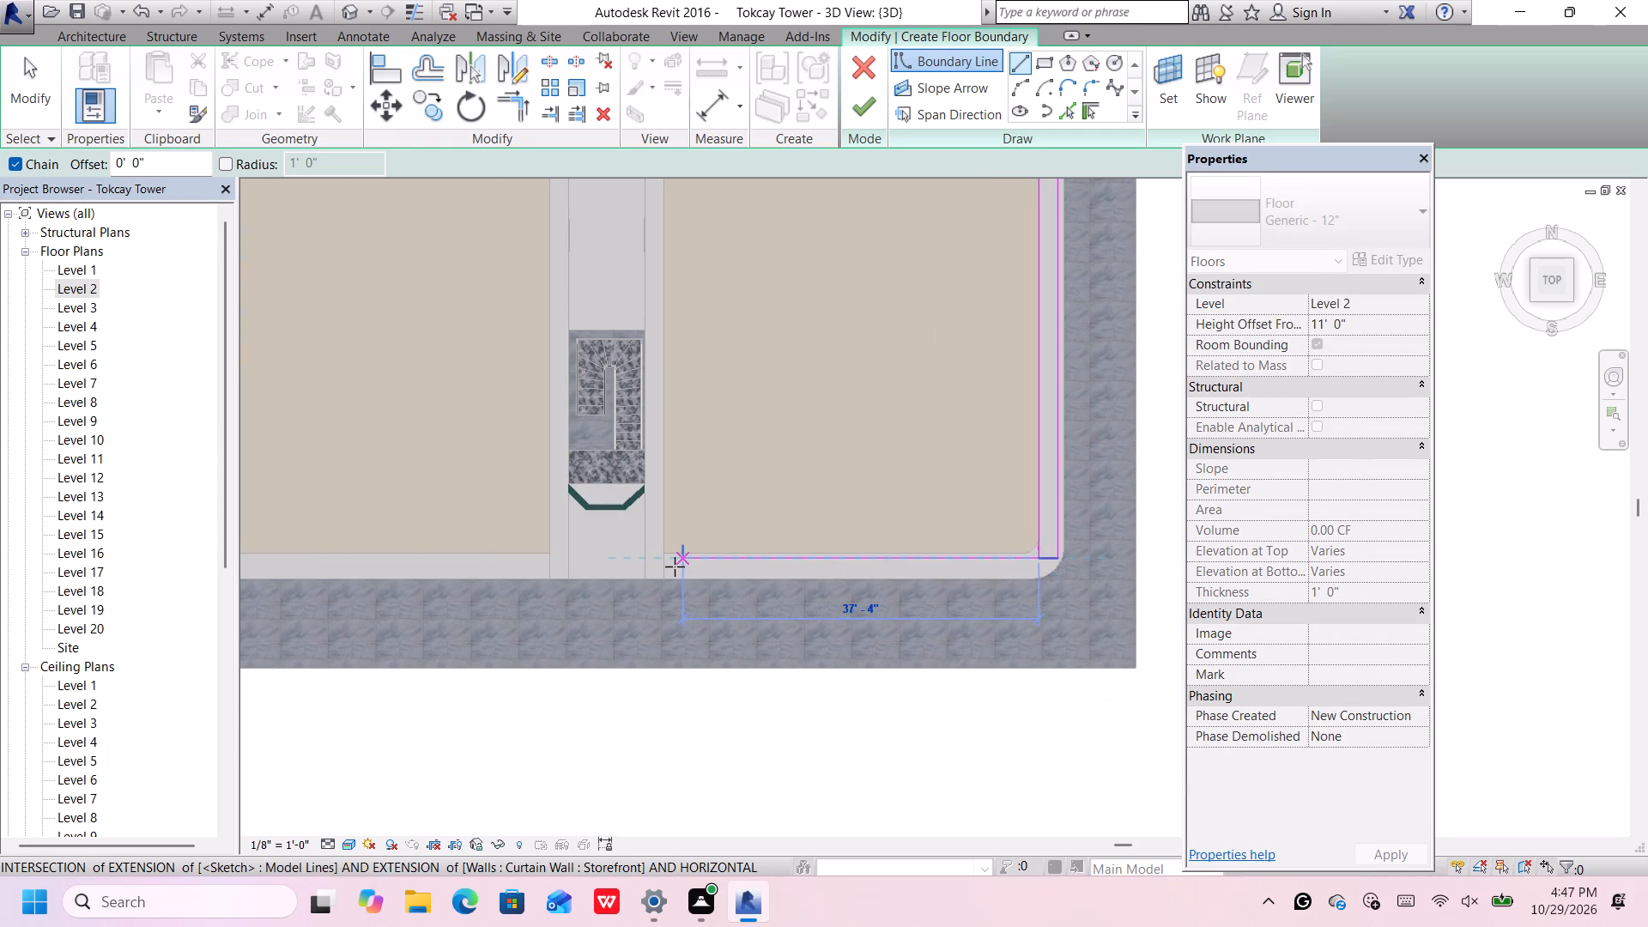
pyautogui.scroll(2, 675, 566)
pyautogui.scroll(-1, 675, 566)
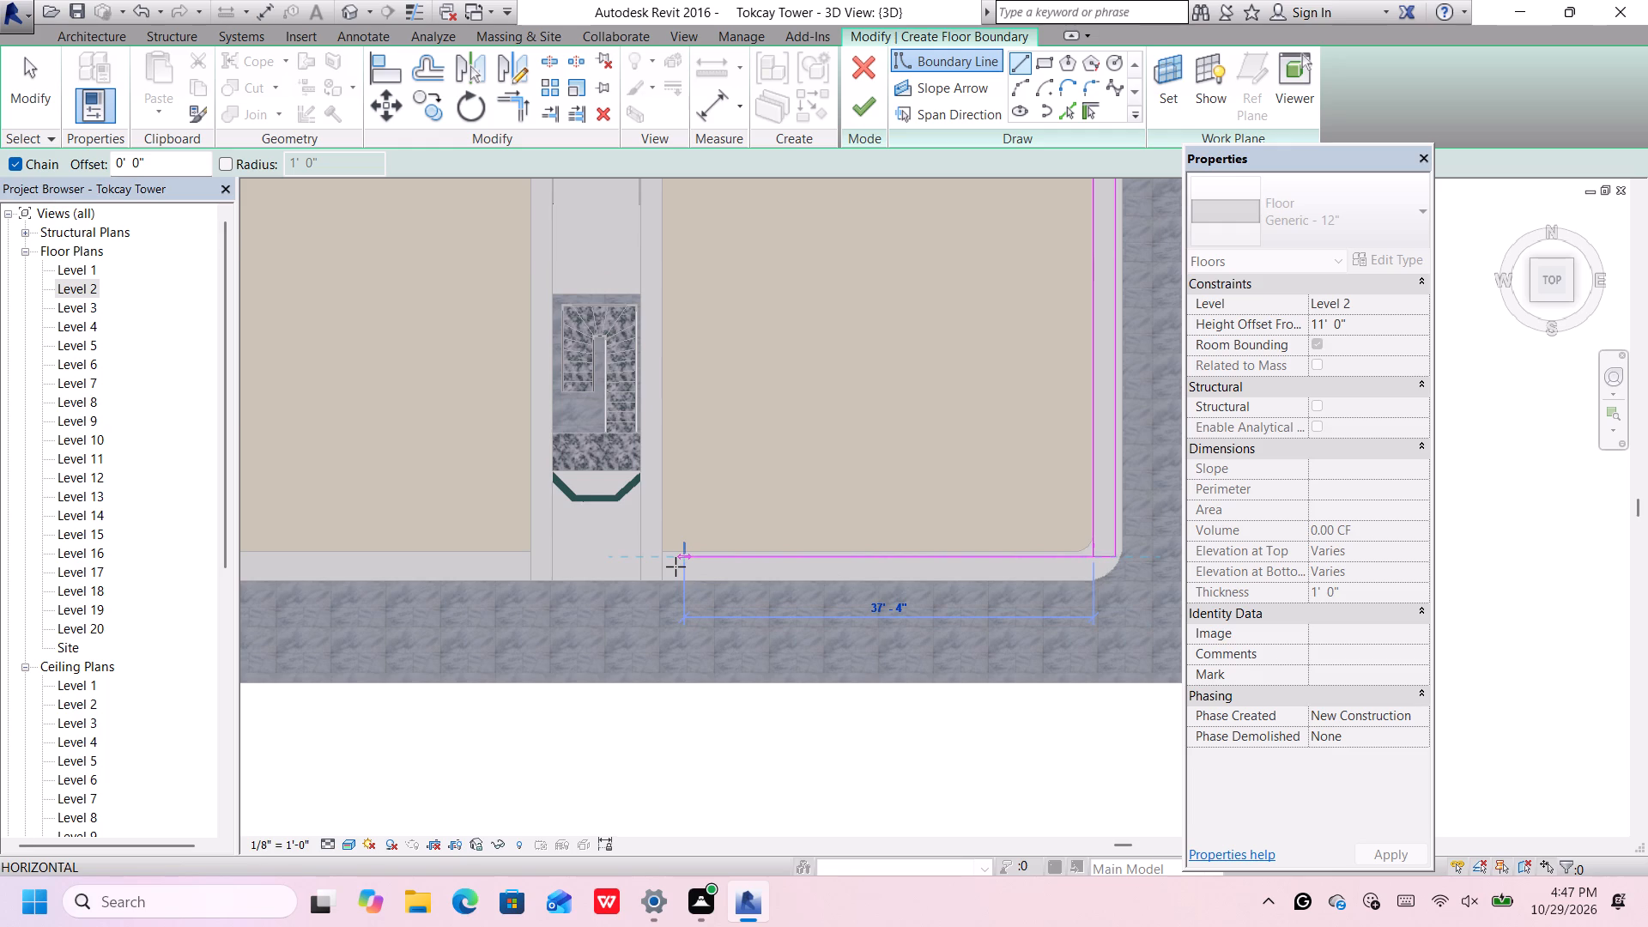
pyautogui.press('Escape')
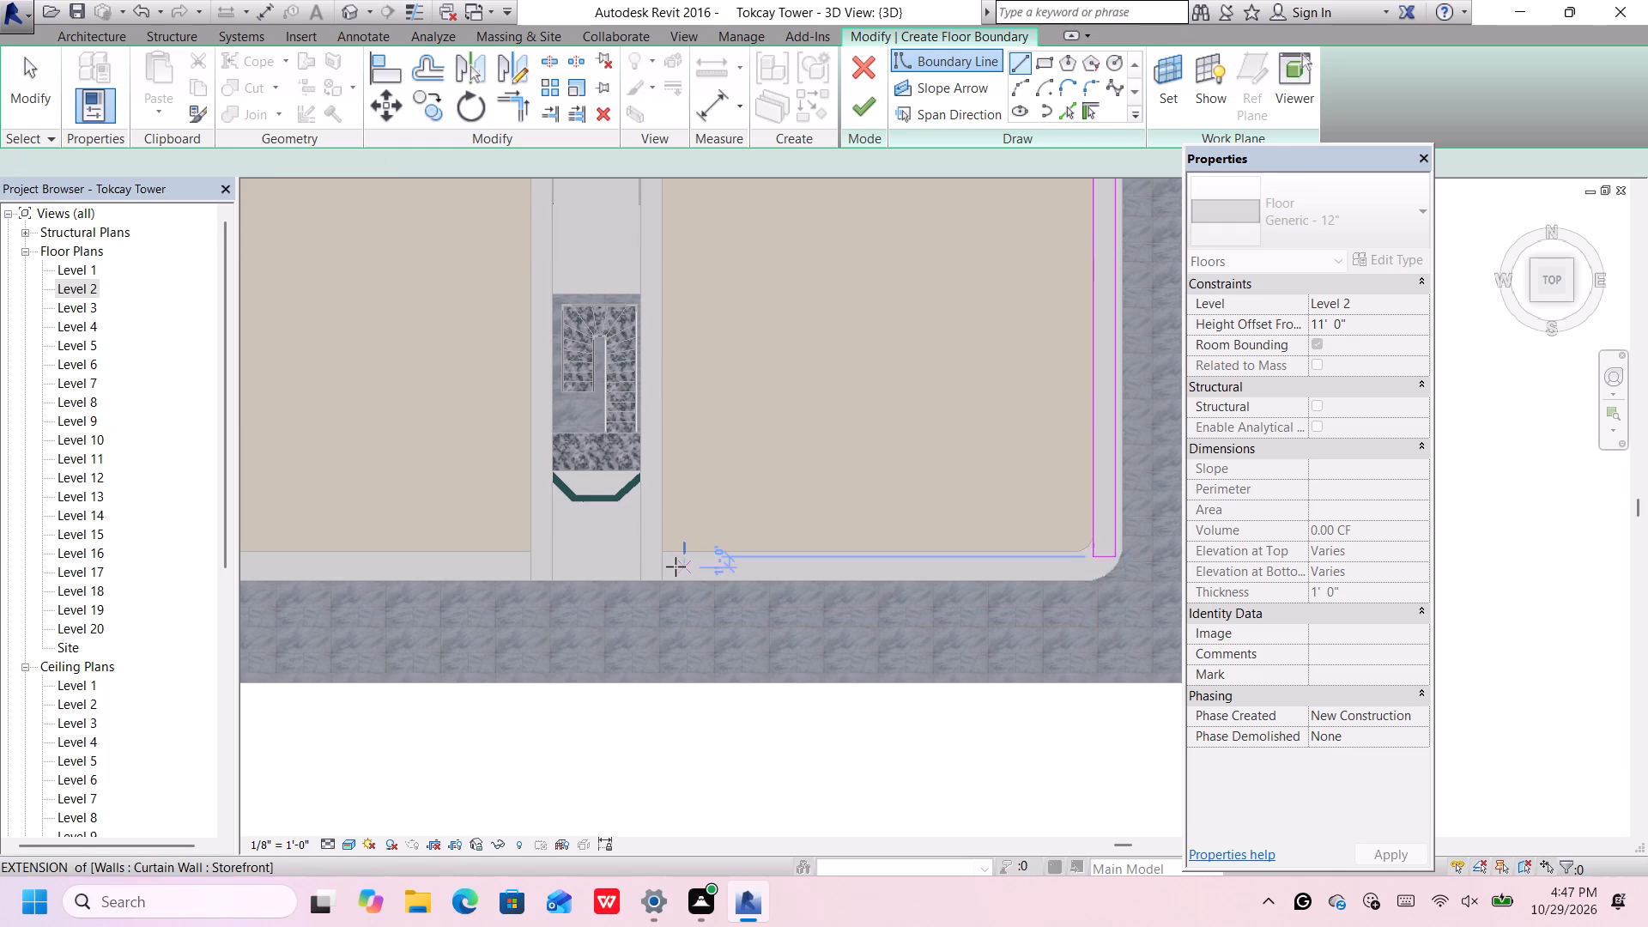
# Draw a boundary line 2' 0" south from where the slab's straight south edge meets its rounded southeast corner.
pyautogui.scroll(2, 673, 569)
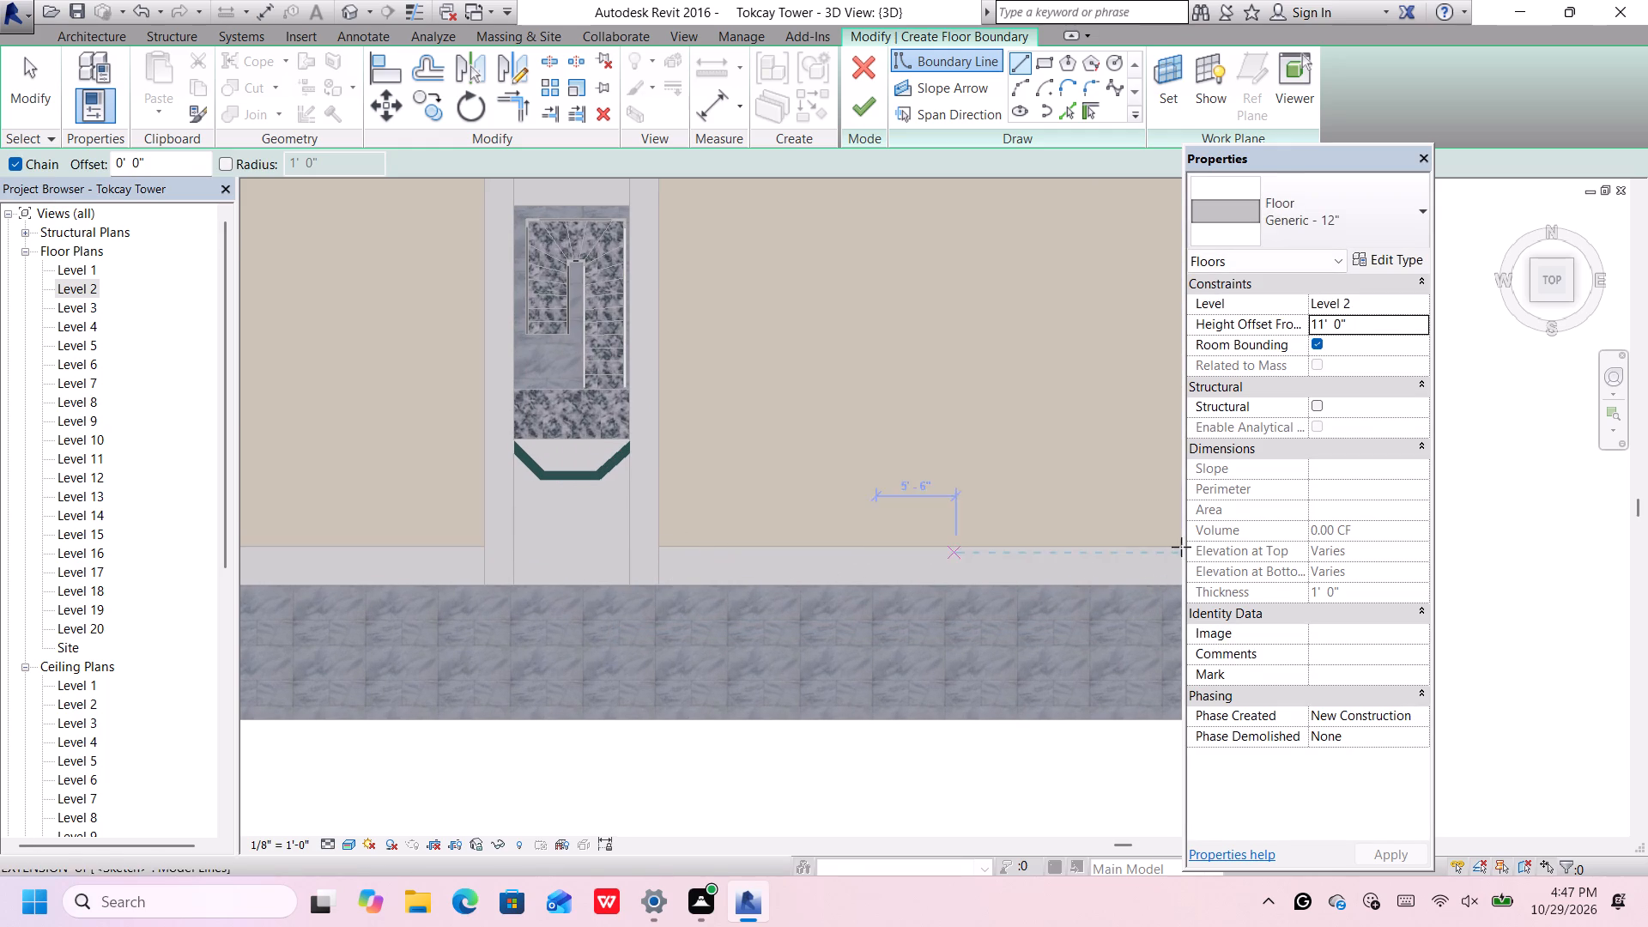
pyautogui.scroll(-3, 1107, 531)
pyautogui.moveTo(1096, 528); pyautogui.dragTo(824, 512, button='middle')
pyautogui.scroll(4, 916, 516)
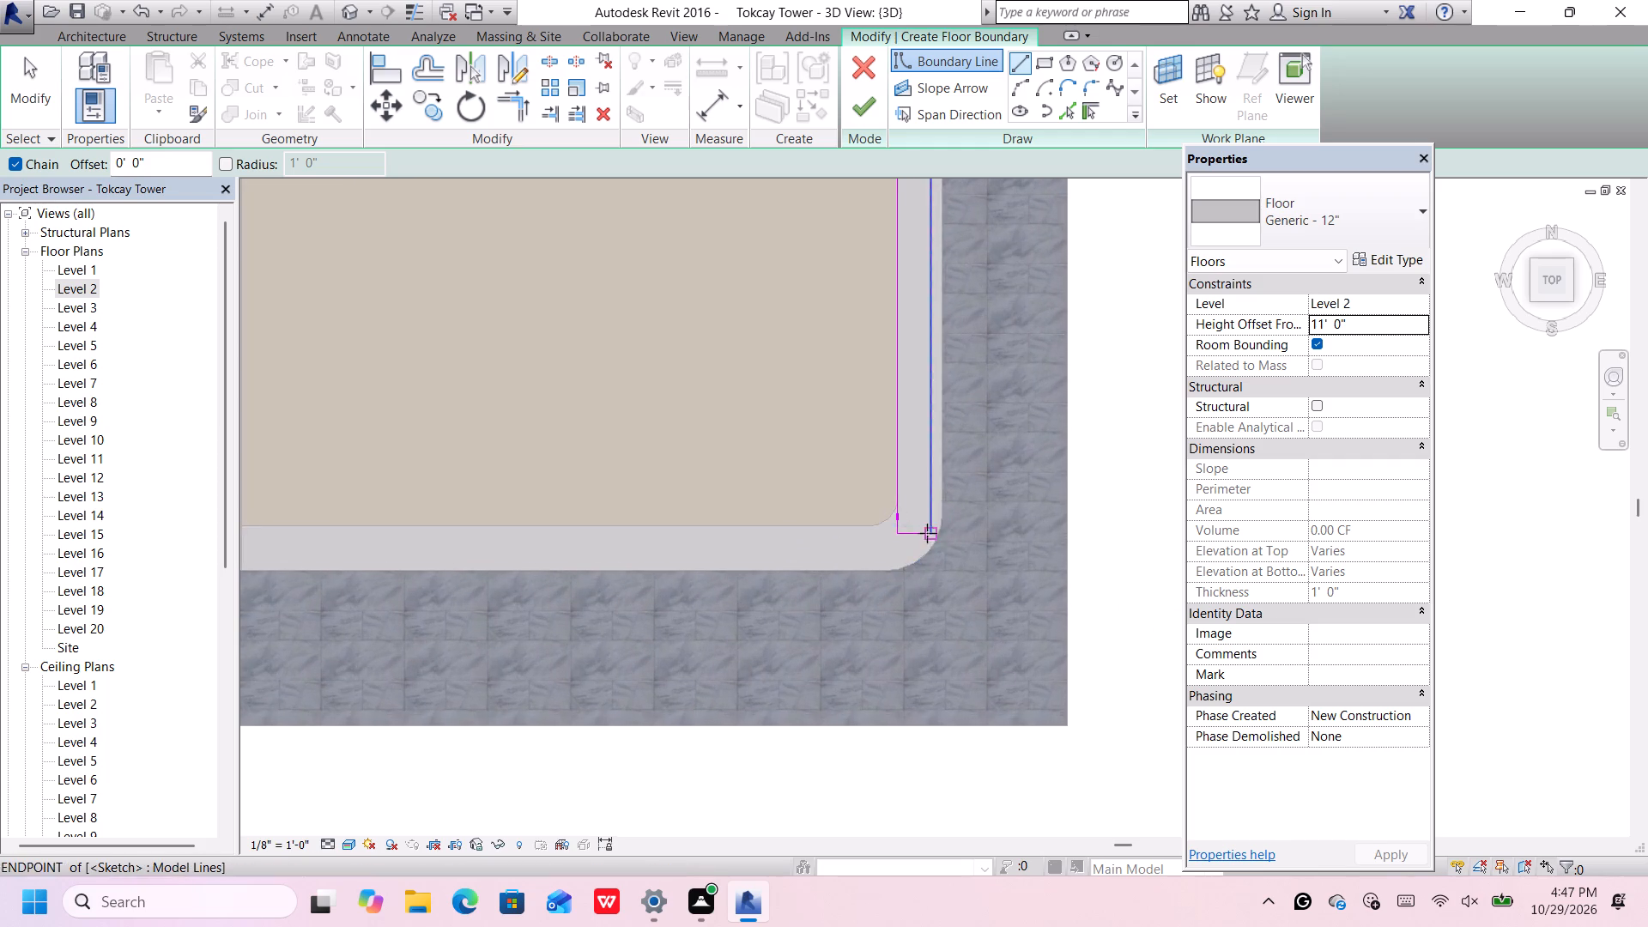
pyautogui.scroll(5, 910, 530)
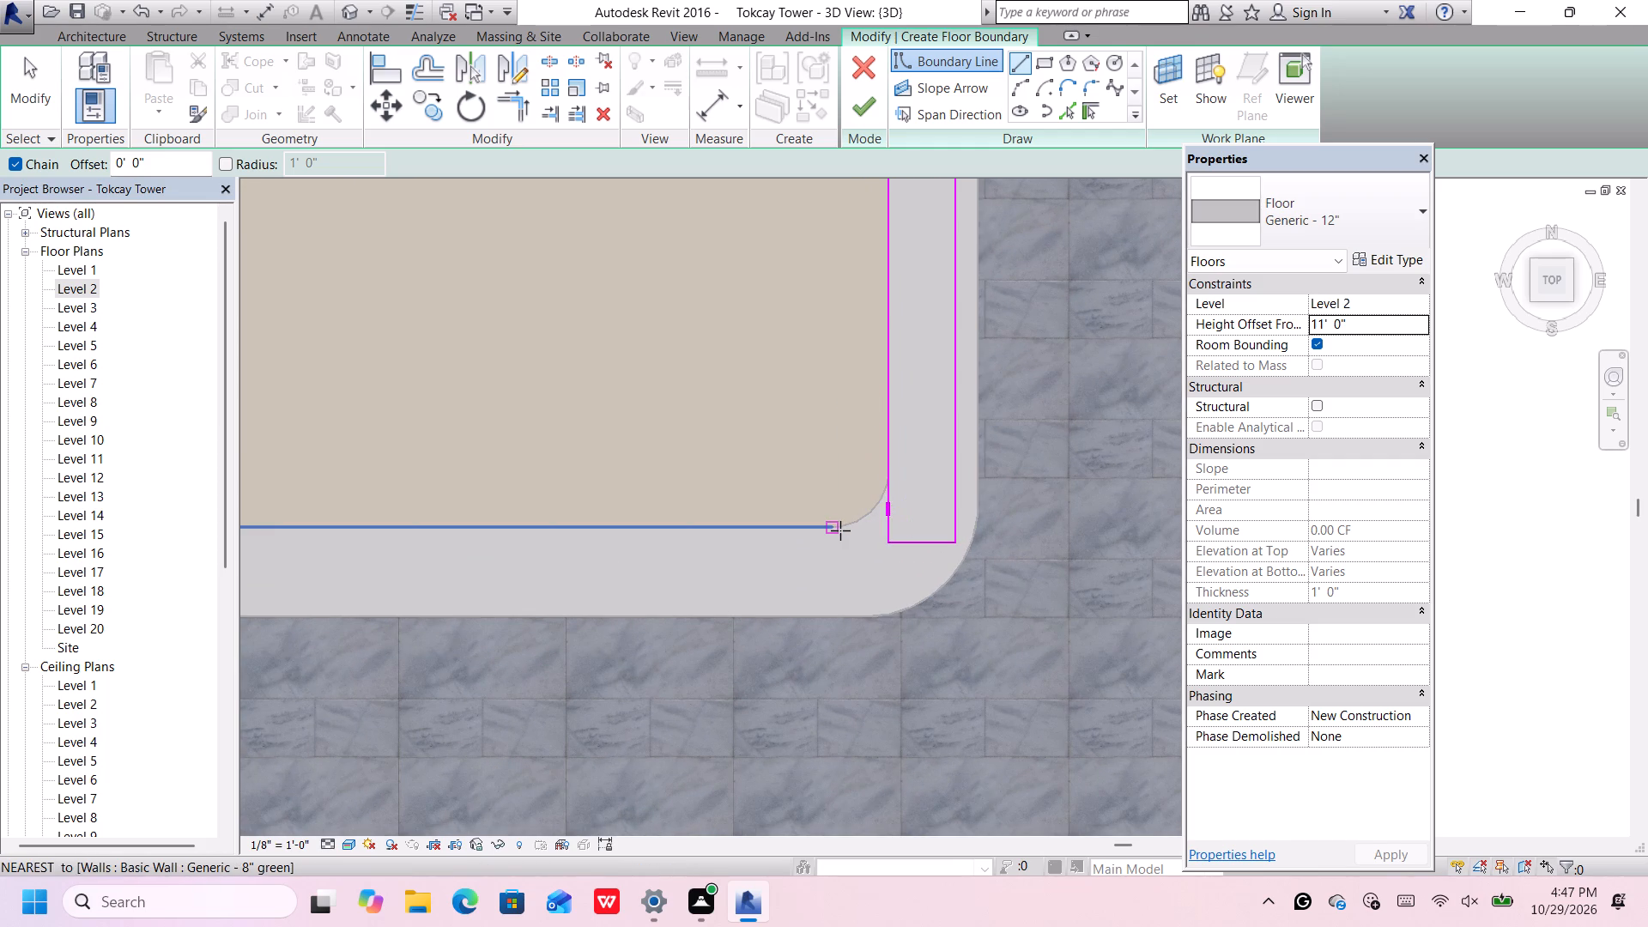
pyautogui.click(840, 530)
pyautogui.scroll(3, 833, 563)
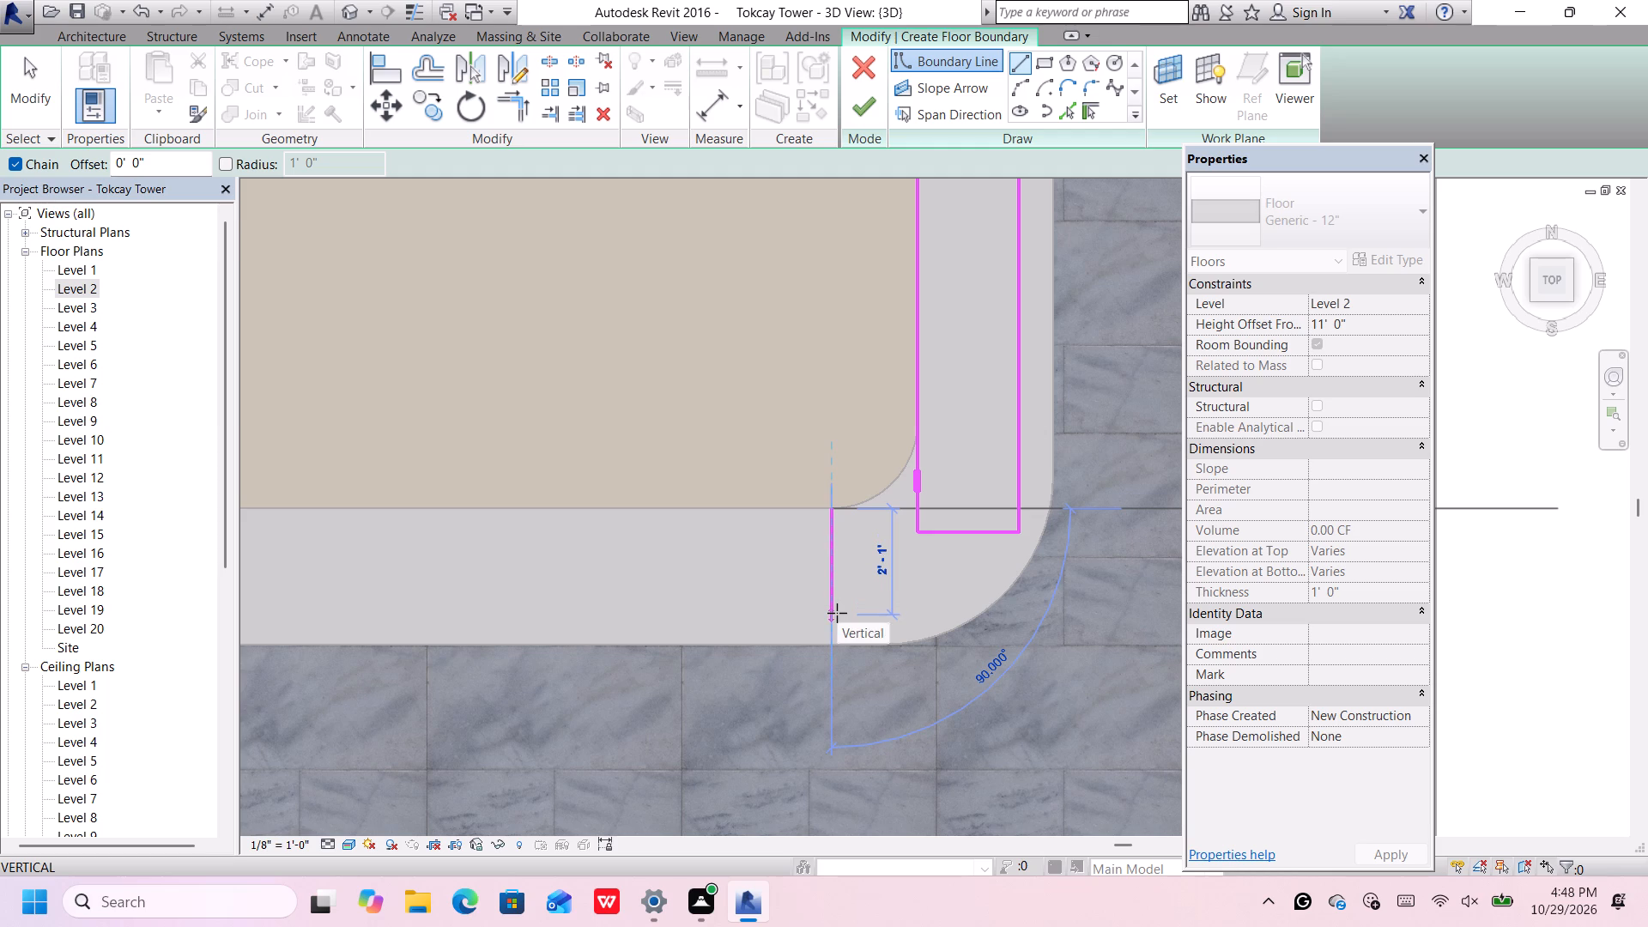
pyautogui.scroll(-4, 838, 609)
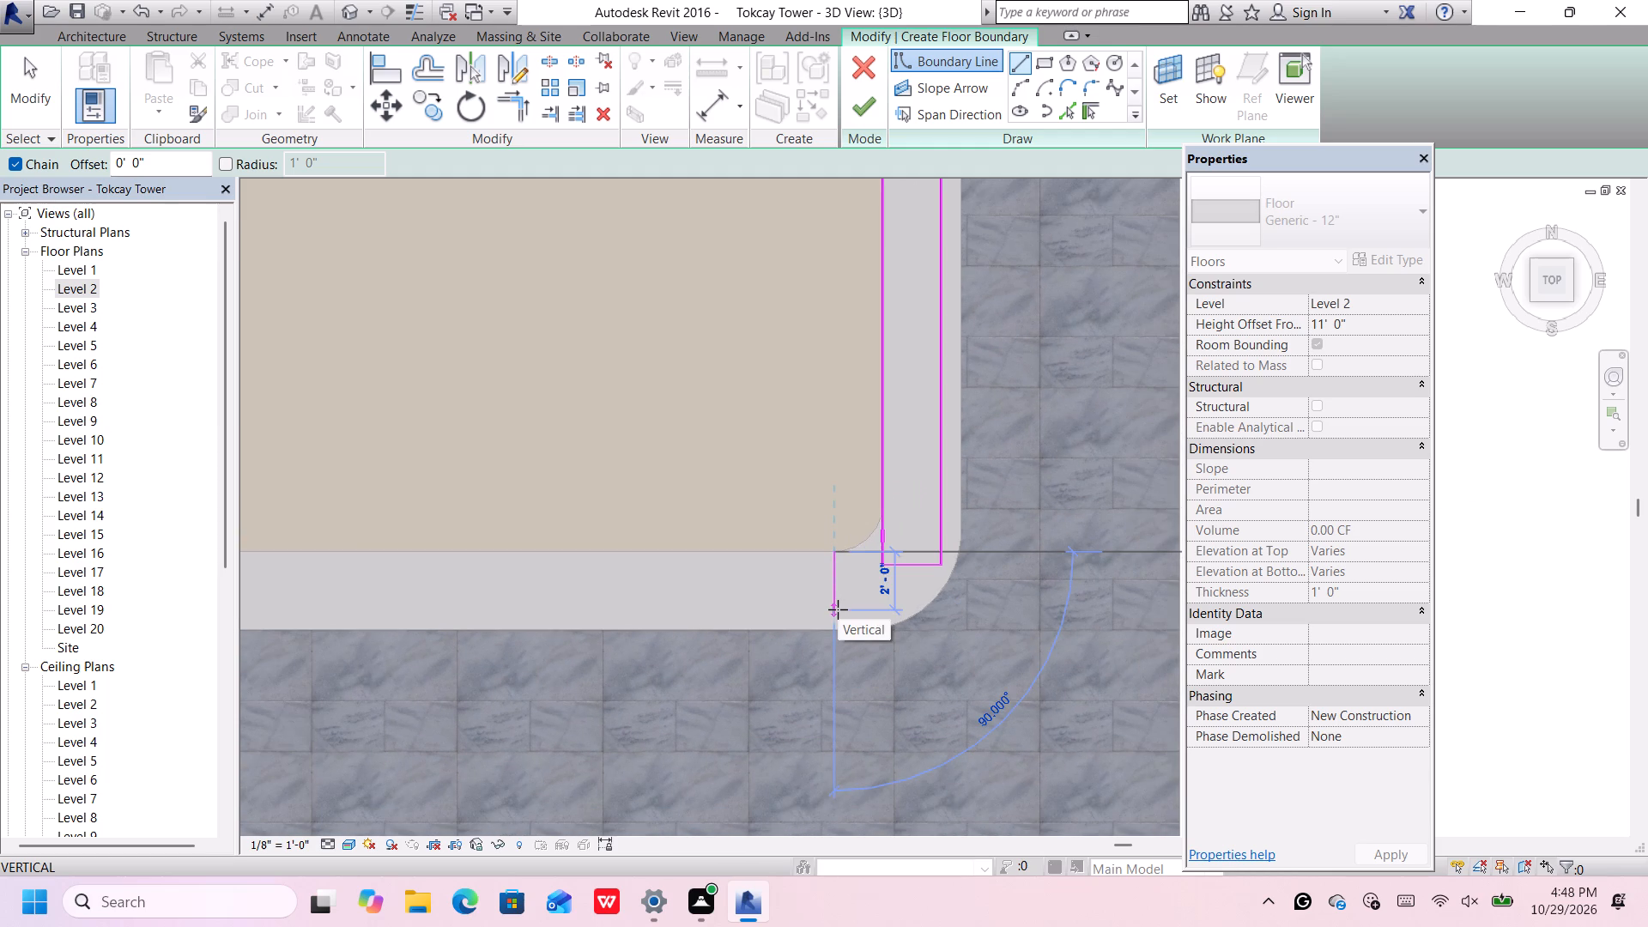
pyautogui.scroll(-2, 838, 609)
pyautogui.moveTo(838, 609); pyautogui.dragTo(1022, 641, button='middle')
pyautogui.scroll(-2, 1022, 641)
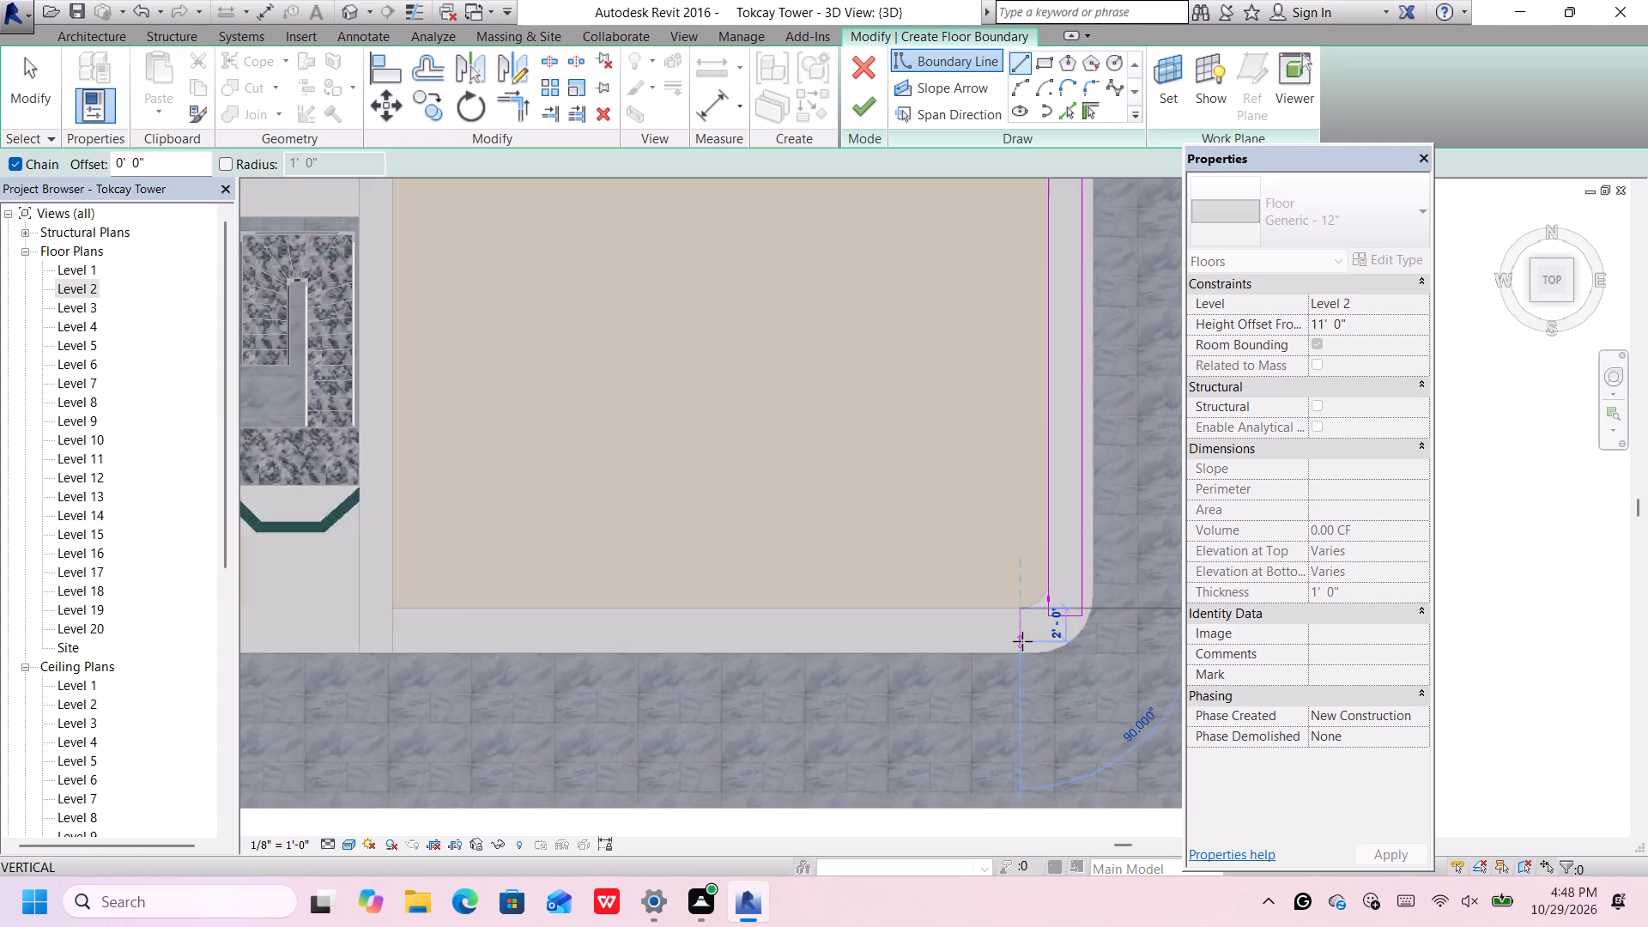
pyautogui.scroll(-2, 1022, 641)
pyautogui.scroll(4, 1022, 641)
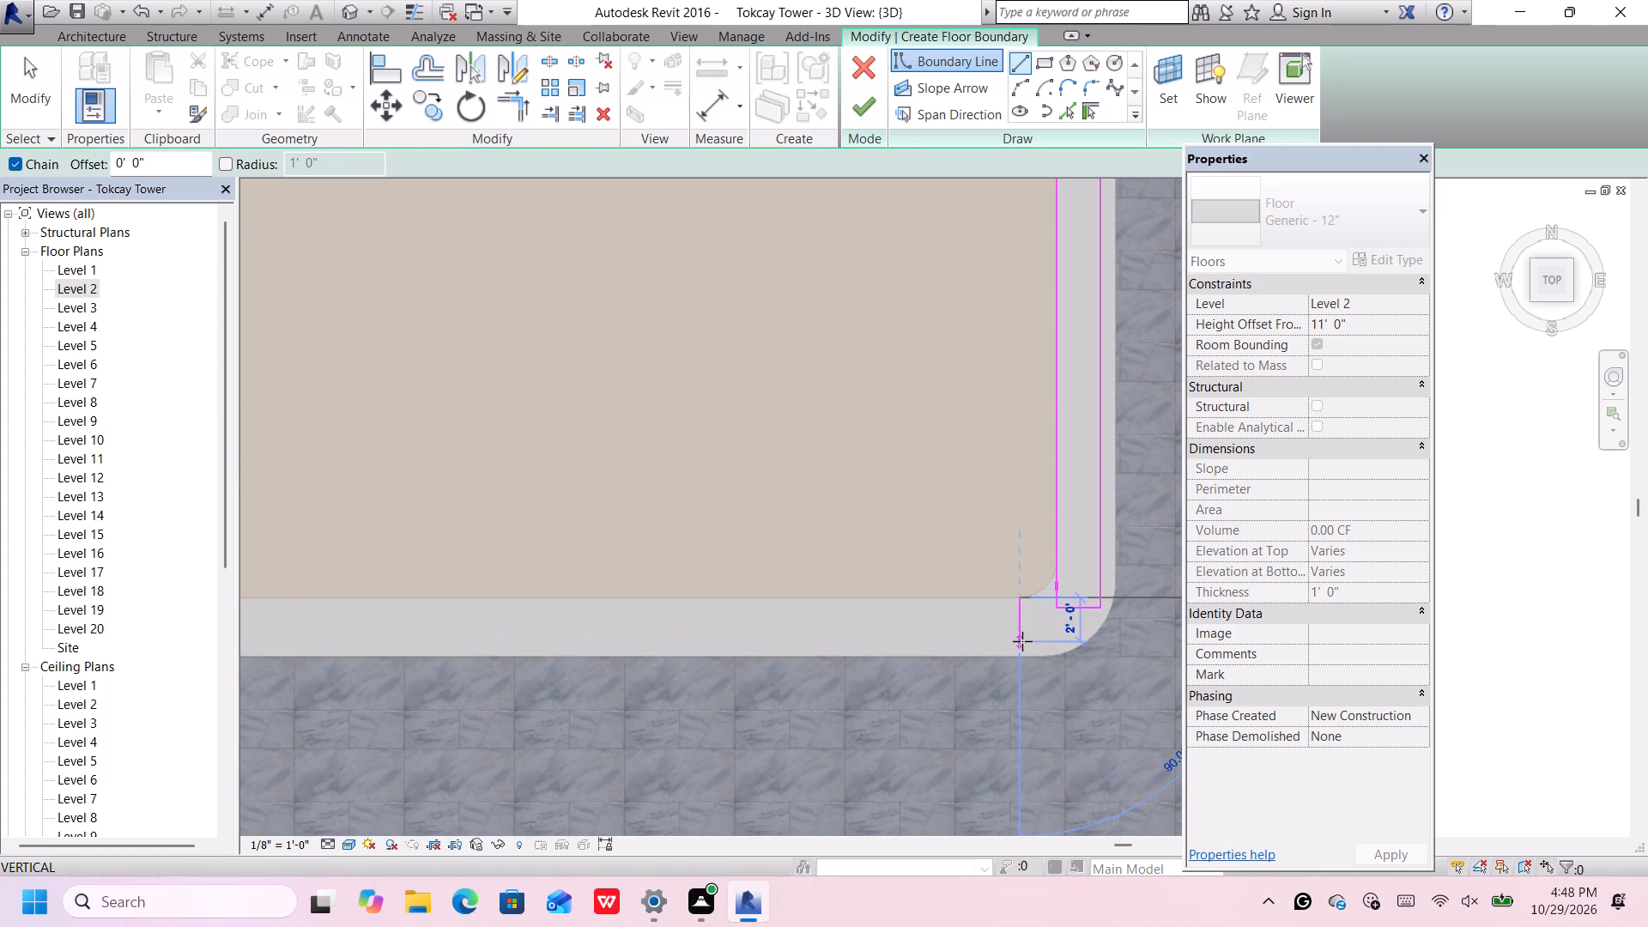
pyautogui.click(1022, 641)
# Continue the outer south boundary about 37' 8" west, ending in line with the east edge of the central stair strip.
pyautogui.scroll(-4, 1022, 641)
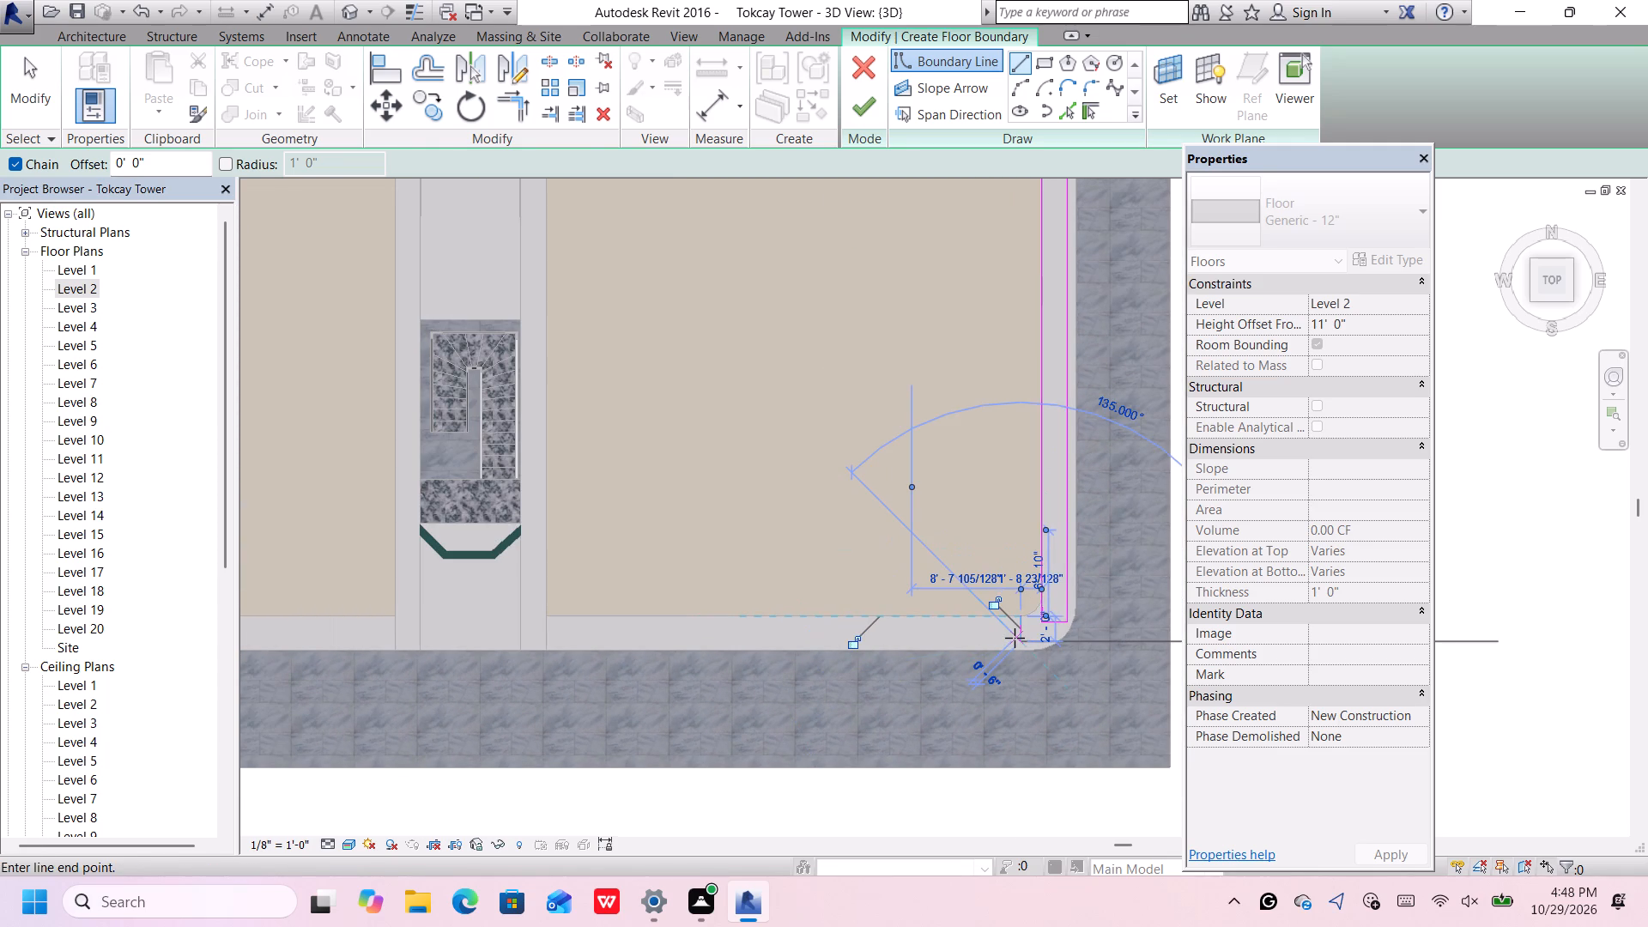
pyautogui.scroll(-3, 1015, 638)
pyautogui.scroll(1, 697, 639)
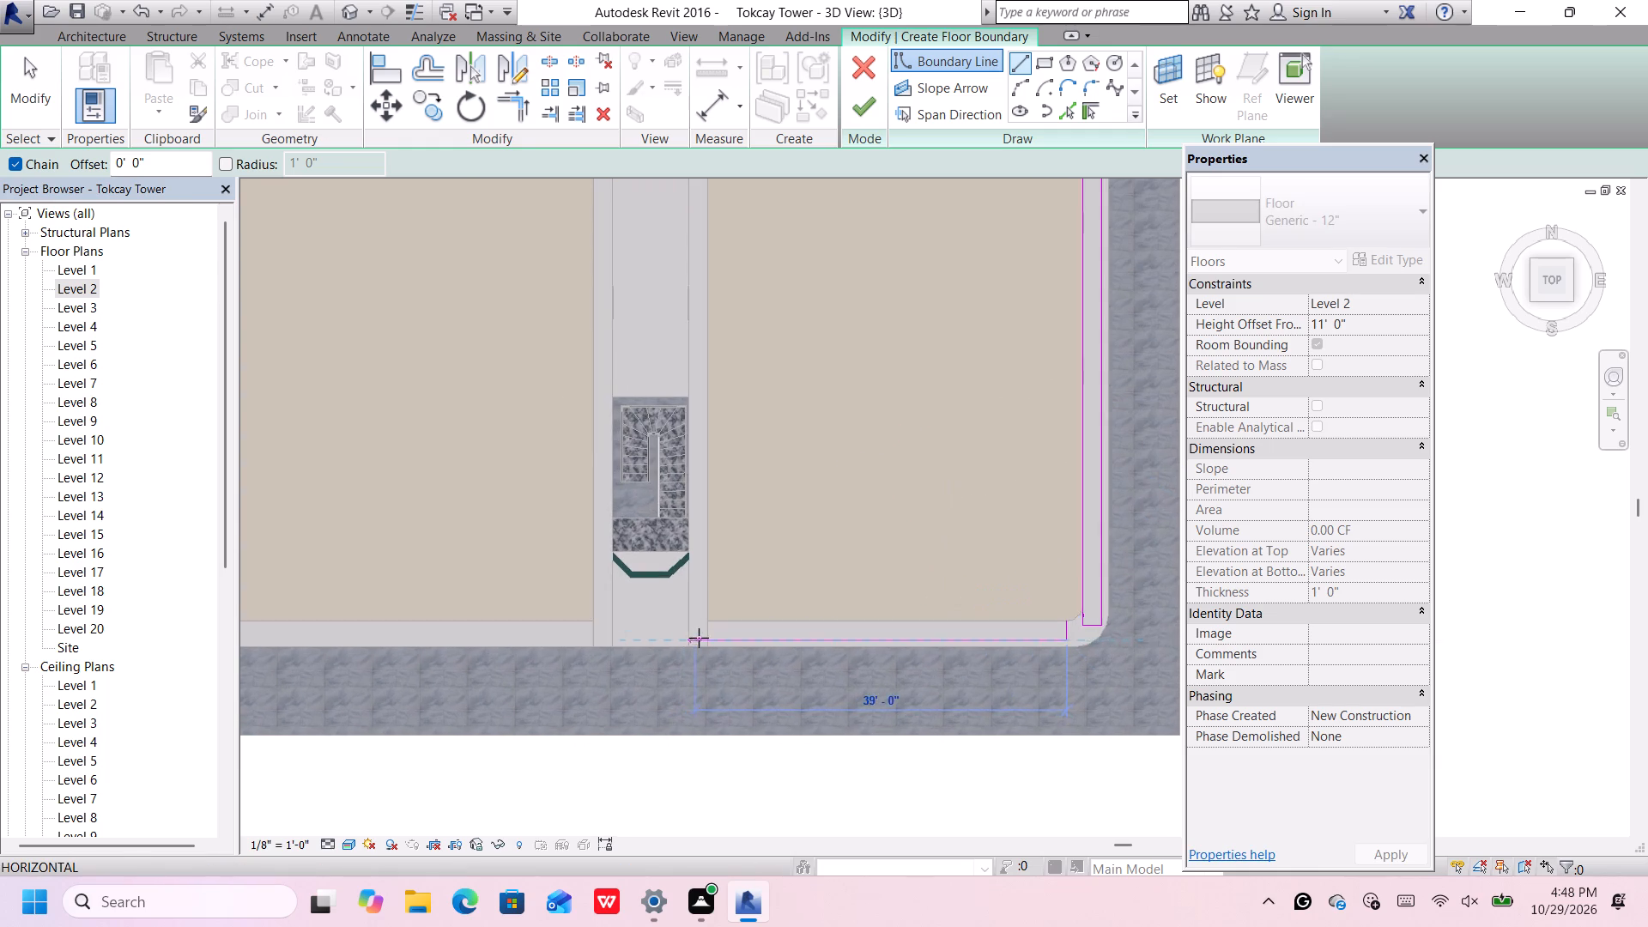
pyautogui.scroll(4, 699, 638)
pyautogui.click(709, 633)
# Continue the boundary north to the slab's south edge and east along it to the east strip's inner line.
pyautogui.scroll(-4, 709, 635)
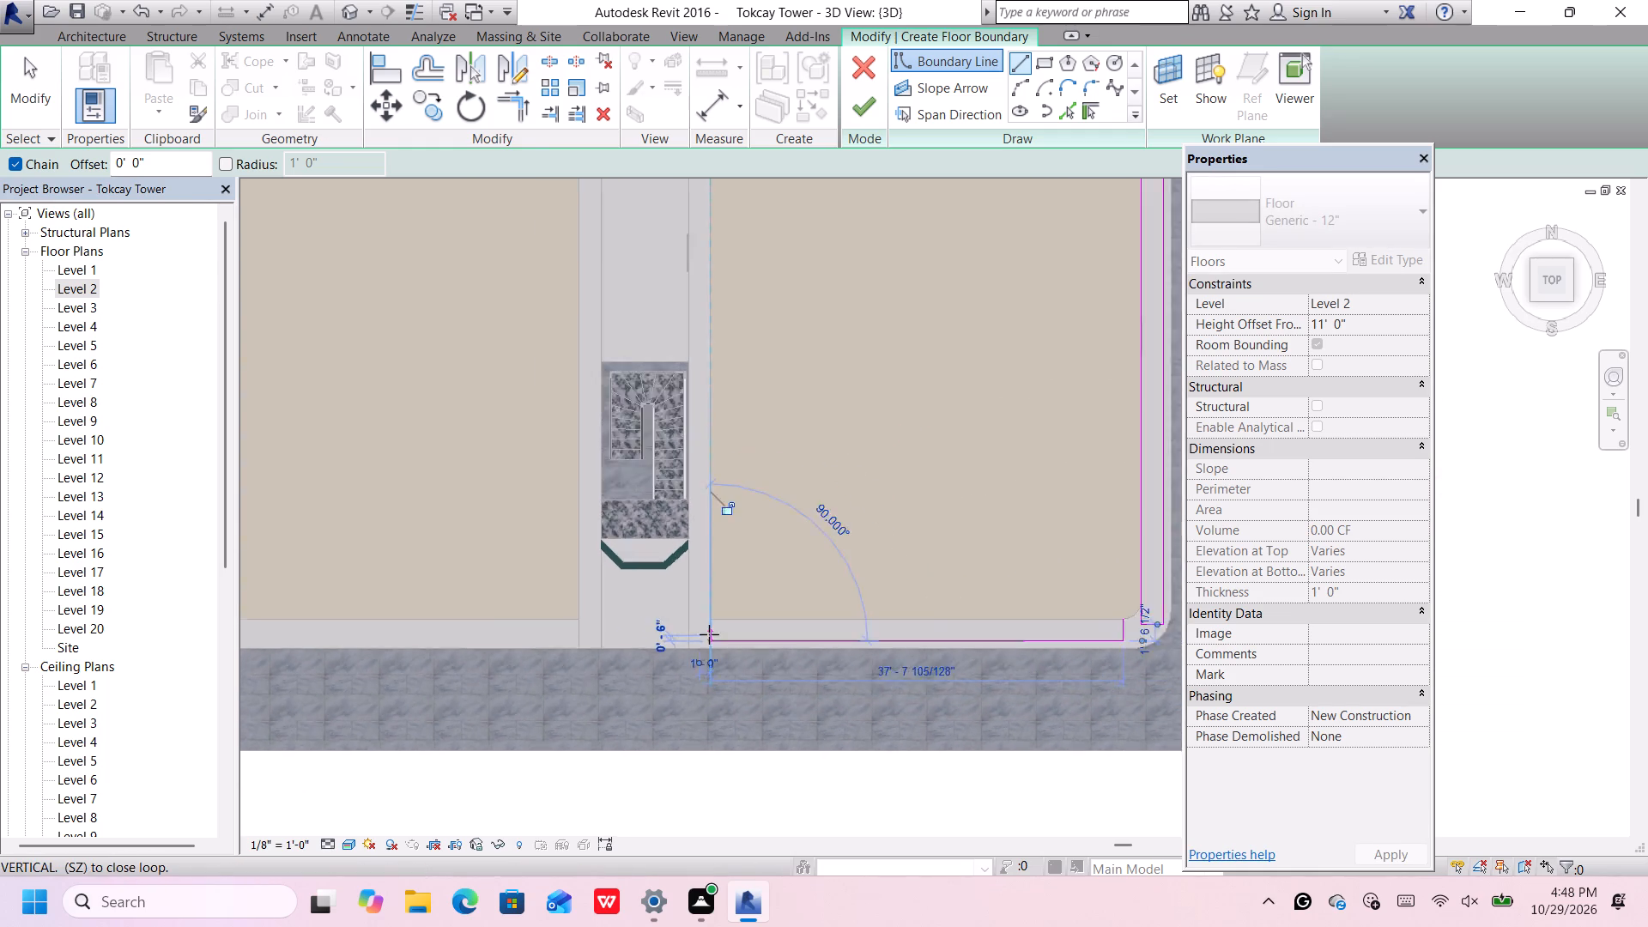
pyautogui.scroll(-3, 709, 634)
pyautogui.scroll(4, 1032, 602)
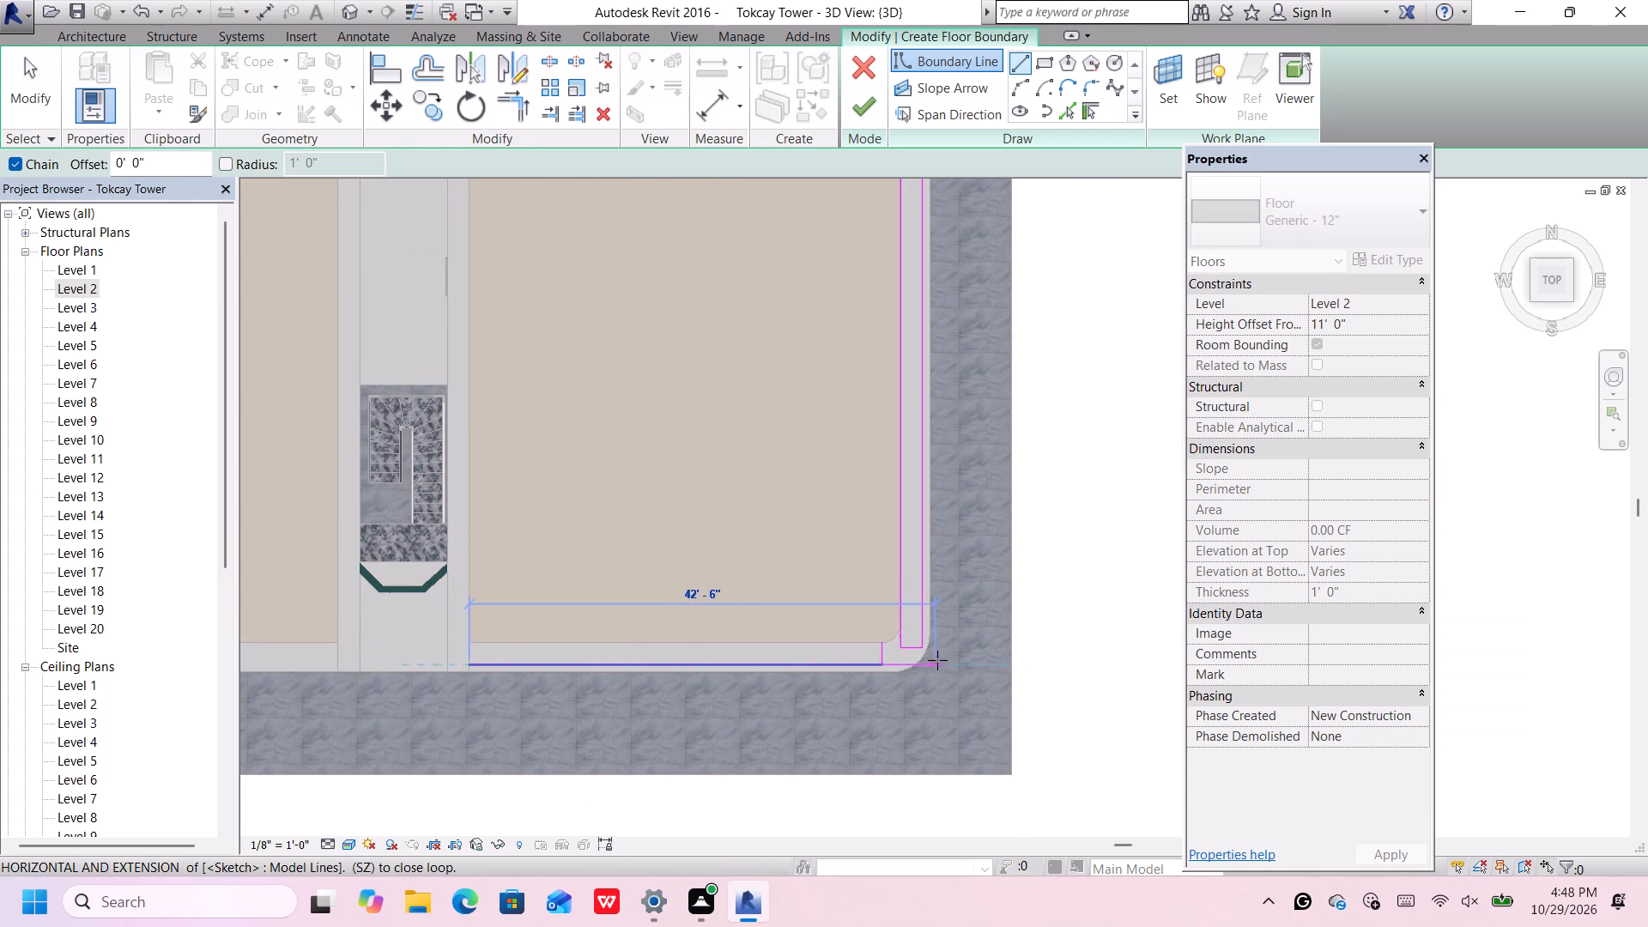
pyautogui.scroll(3, 544, 646)
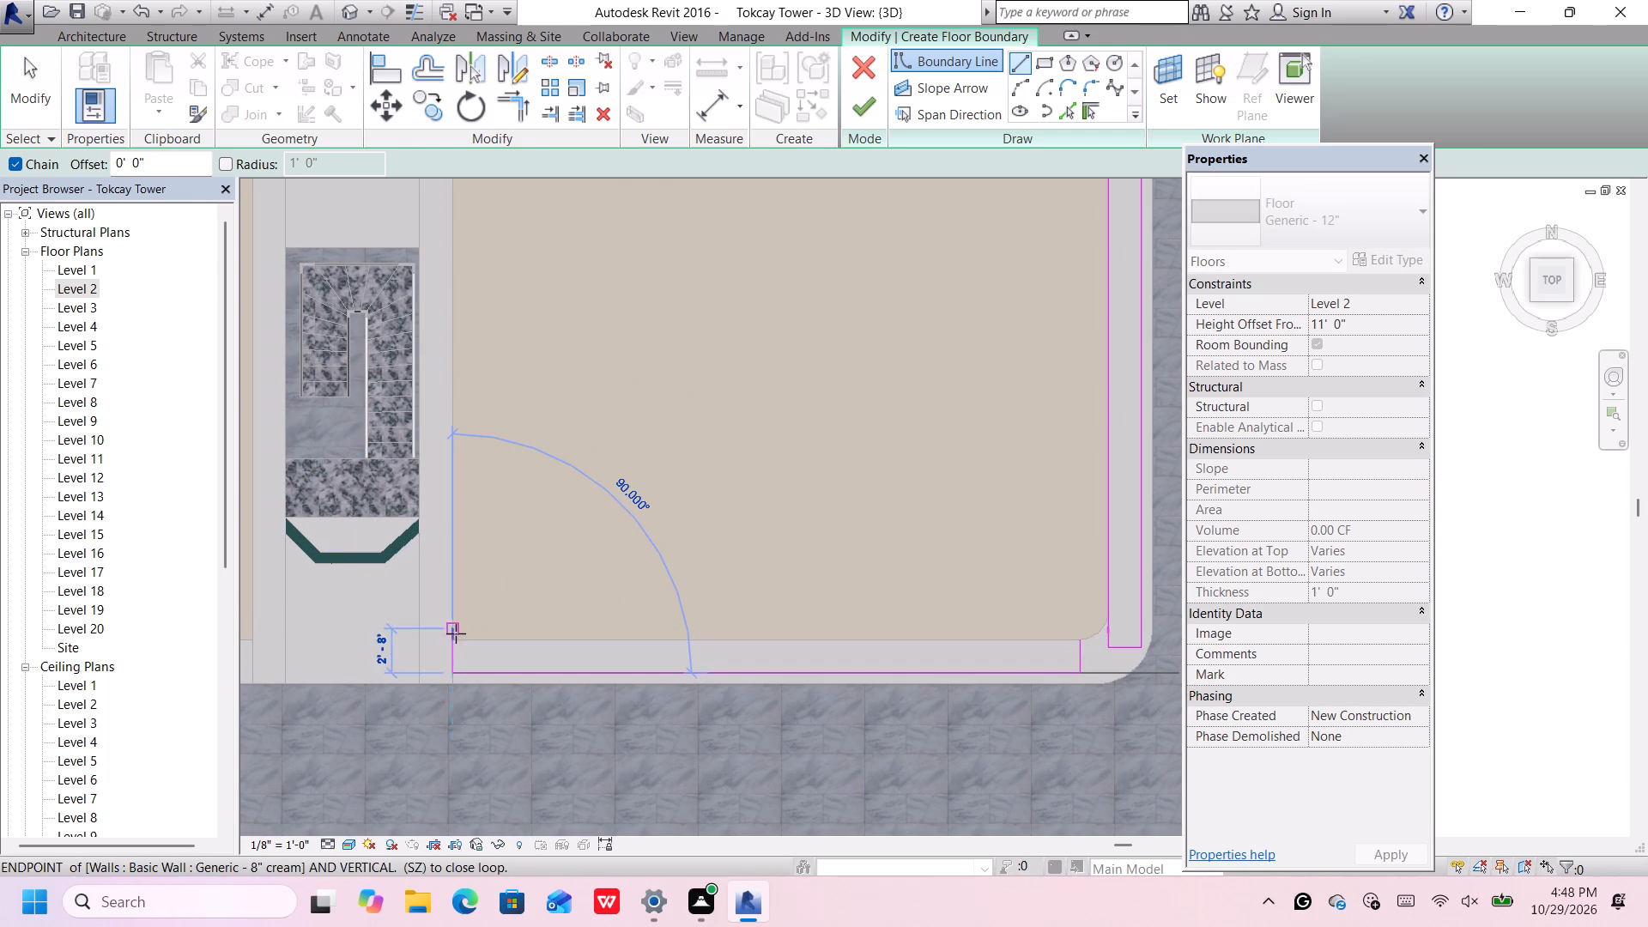
pyautogui.click(456, 641)
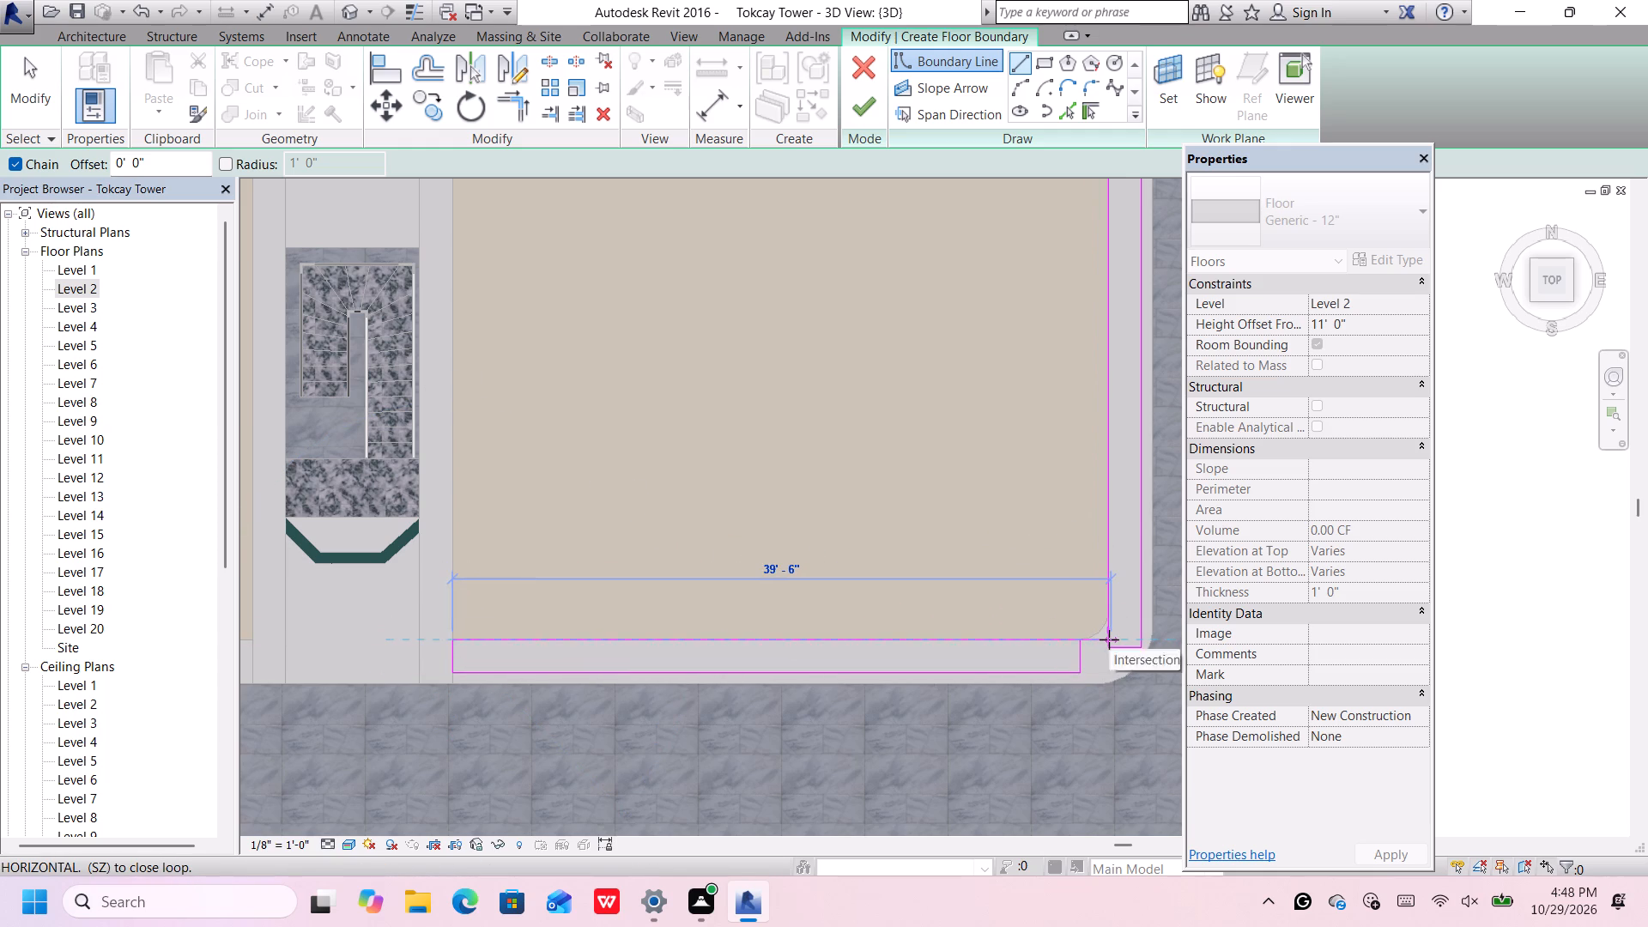
pyautogui.scroll(4, 1109, 639)
pyautogui.moveTo(1107, 638); pyautogui.dragTo(1045, 622, button='middle')
pyautogui.click(1045, 620)
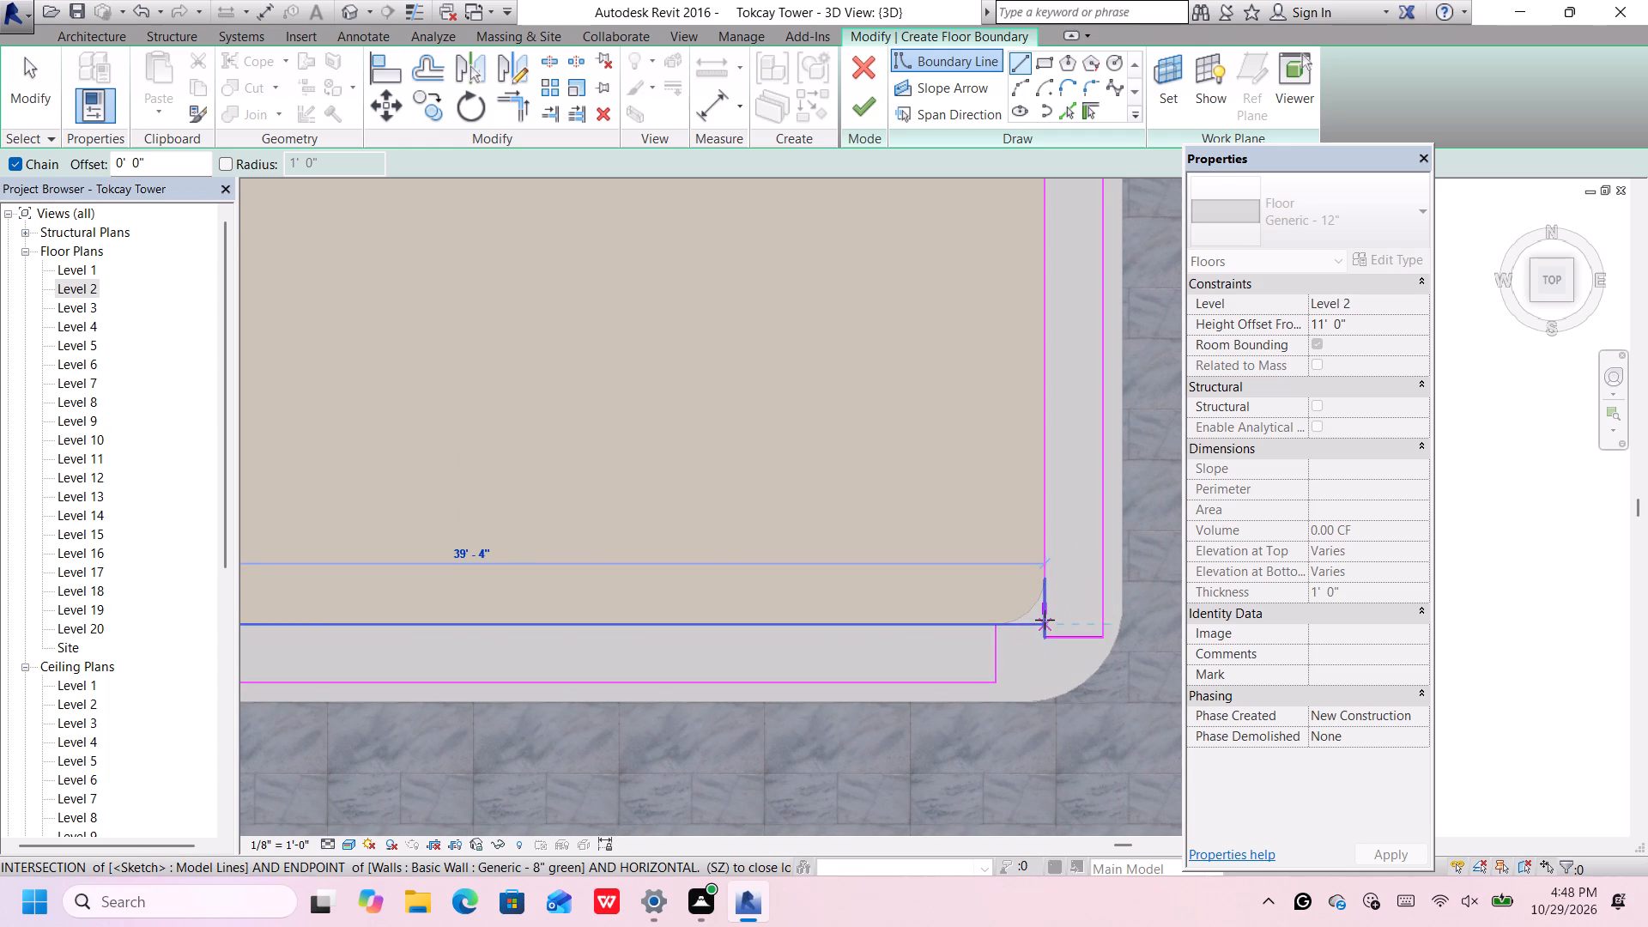
# Extend the outer south boundary east into line with the east strip's outer edge, and north to join that strip's end.
pyautogui.click(994, 676)
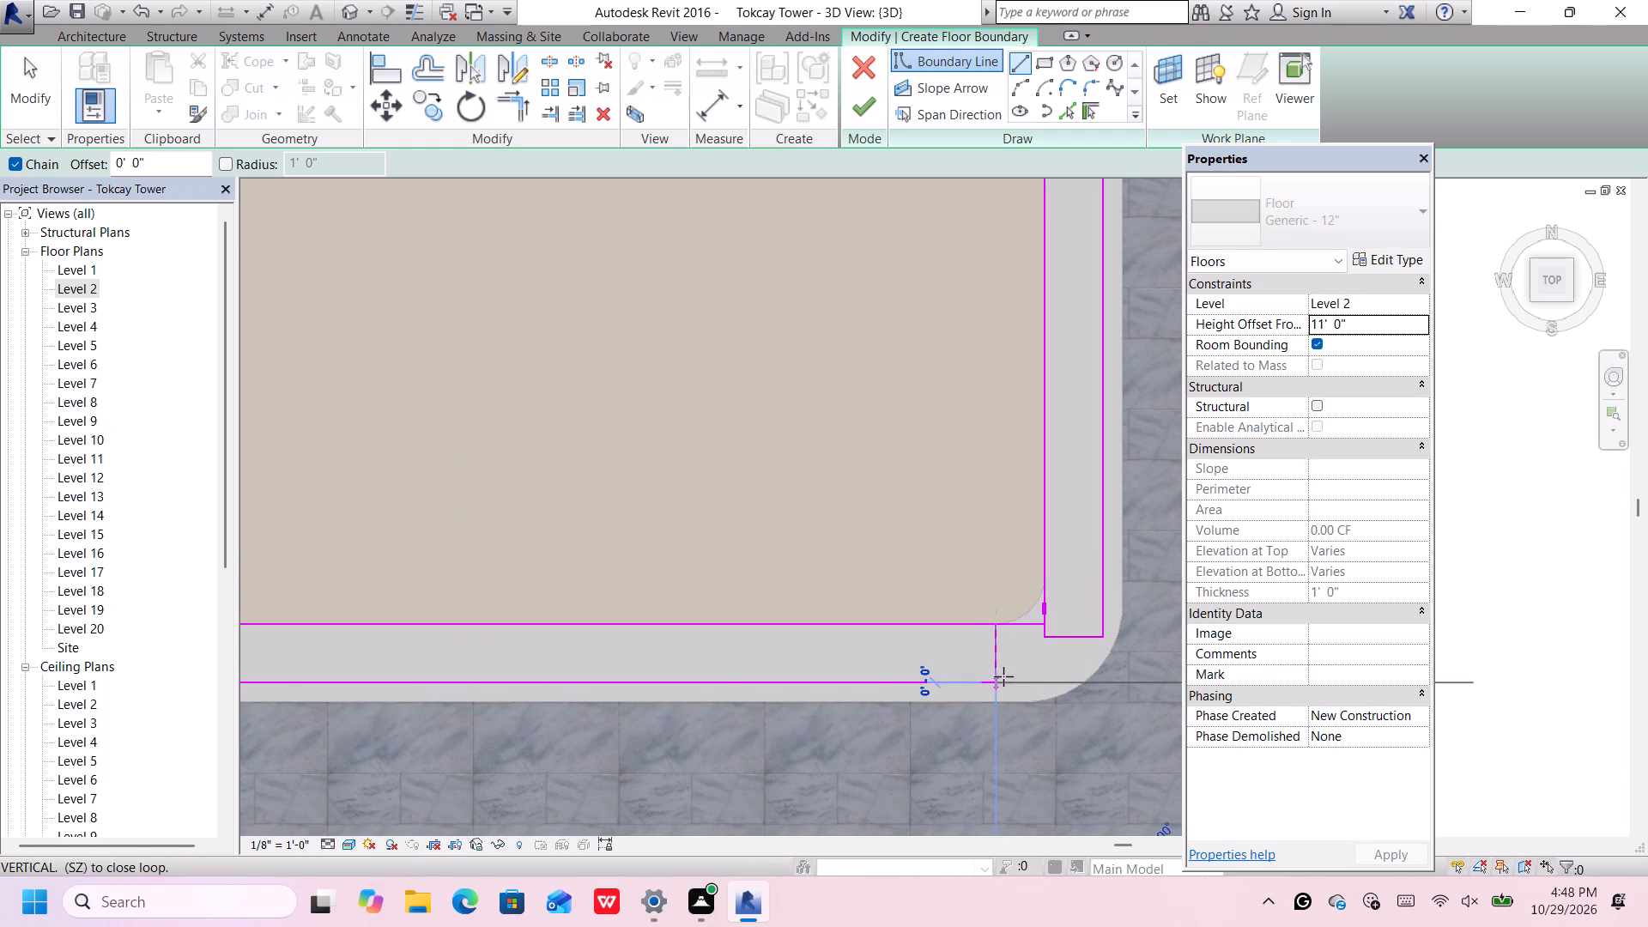
pyautogui.click(1098, 677)
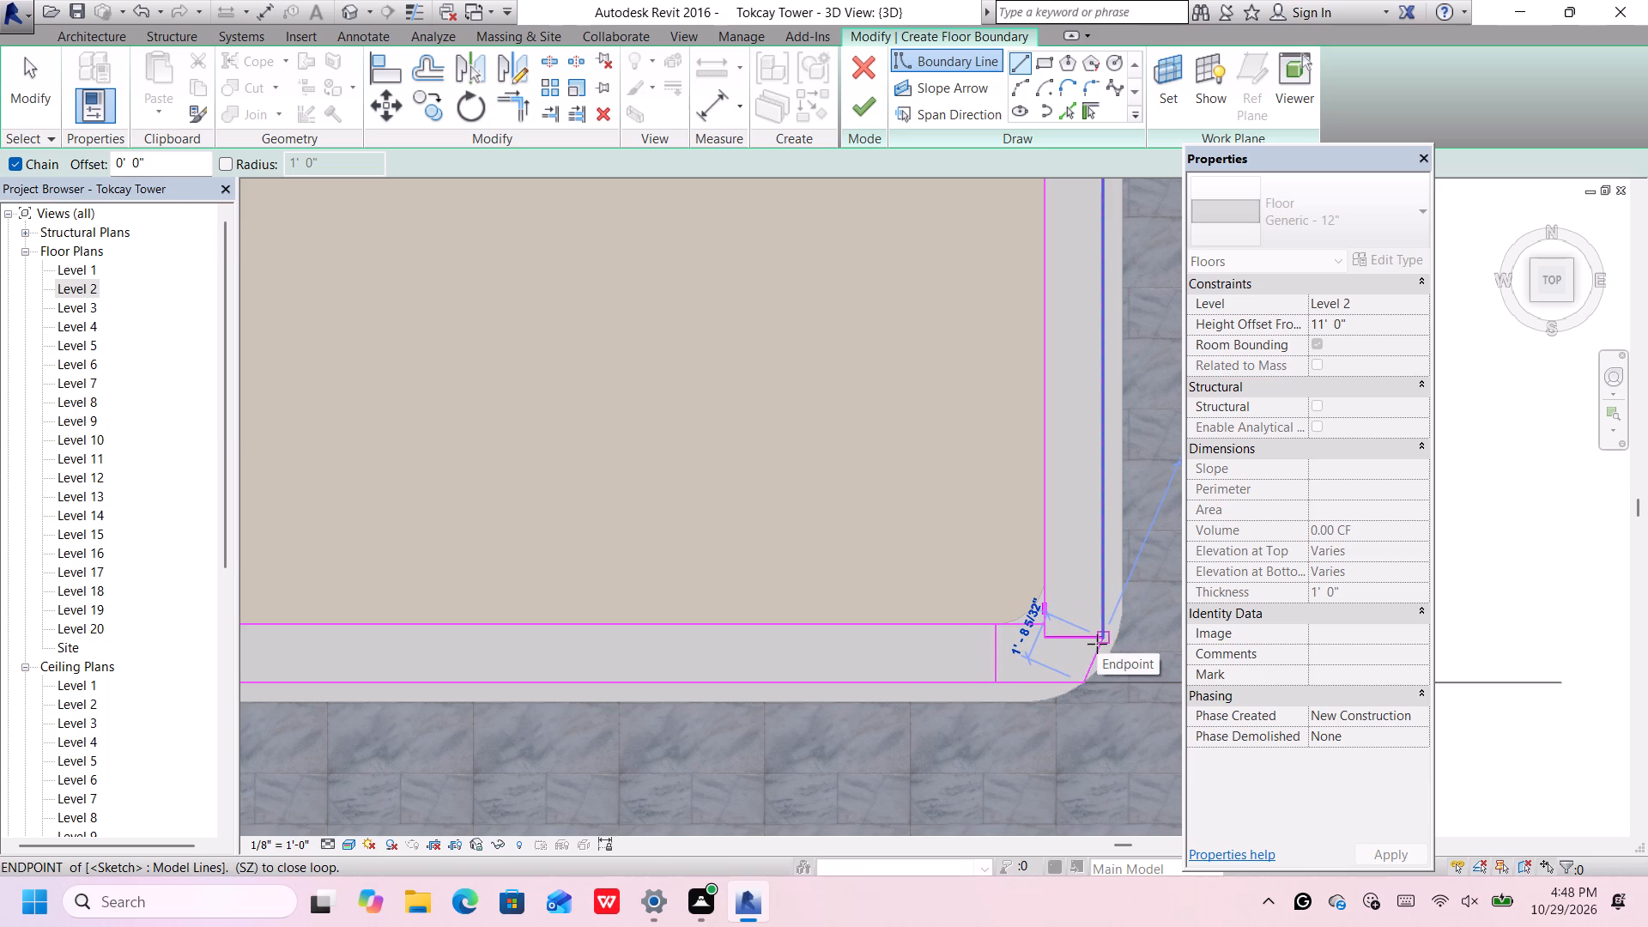
pyautogui.hotkey('ctrl', 'z')
pyautogui.click(1081, 682)
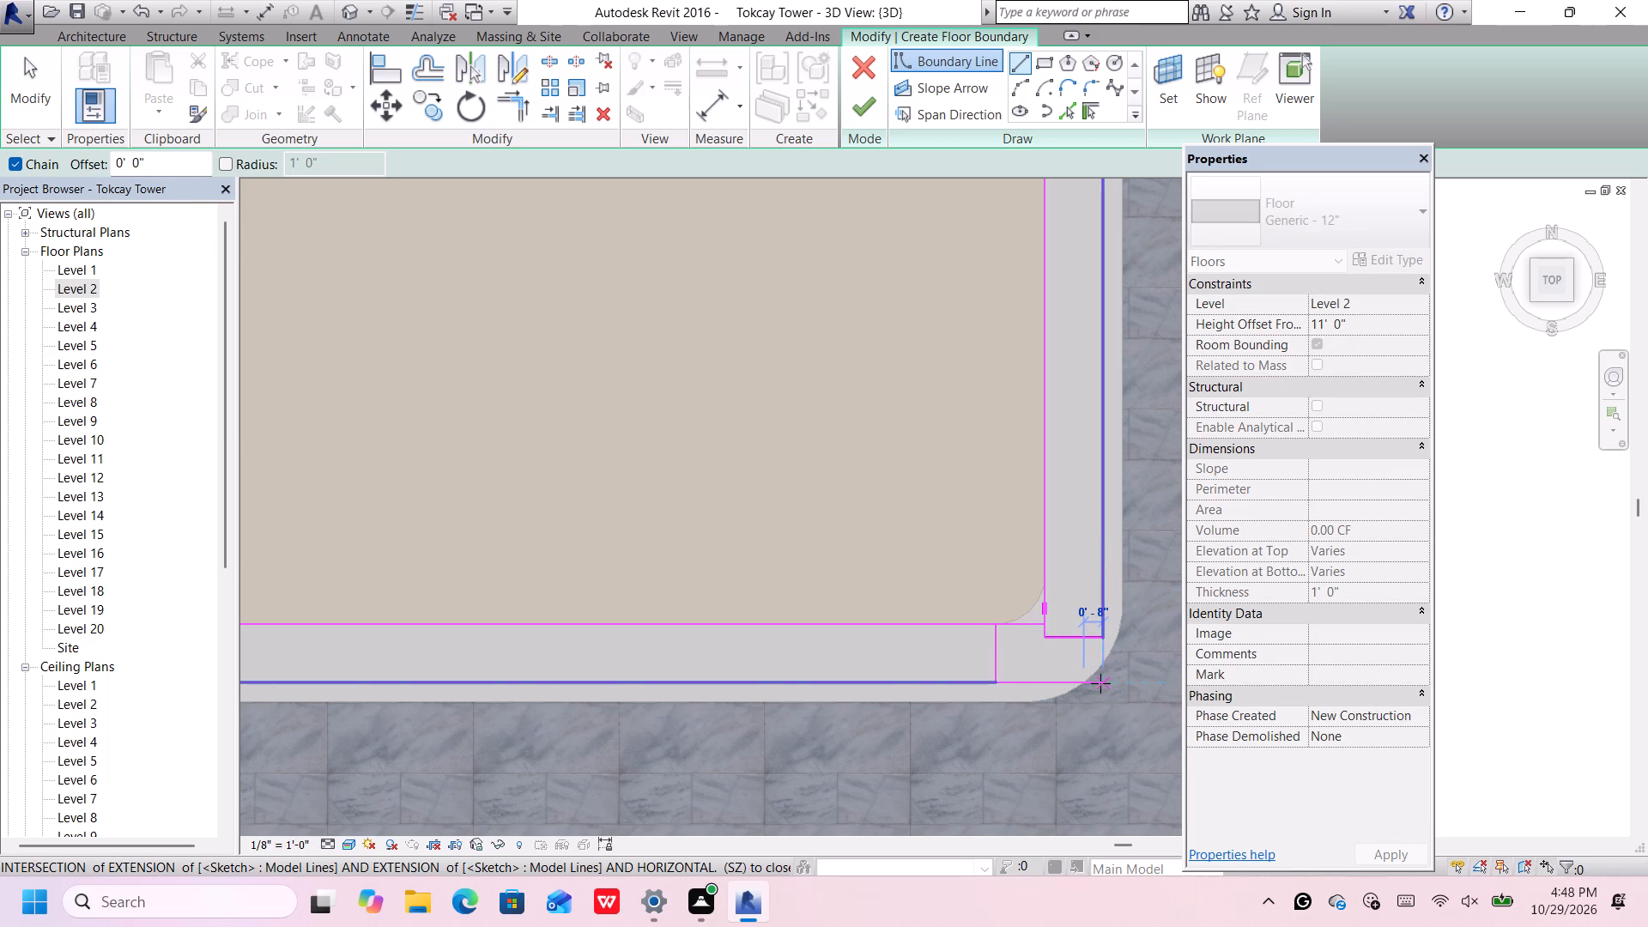
pyautogui.click(1103, 683)
pyautogui.click(1102, 644)
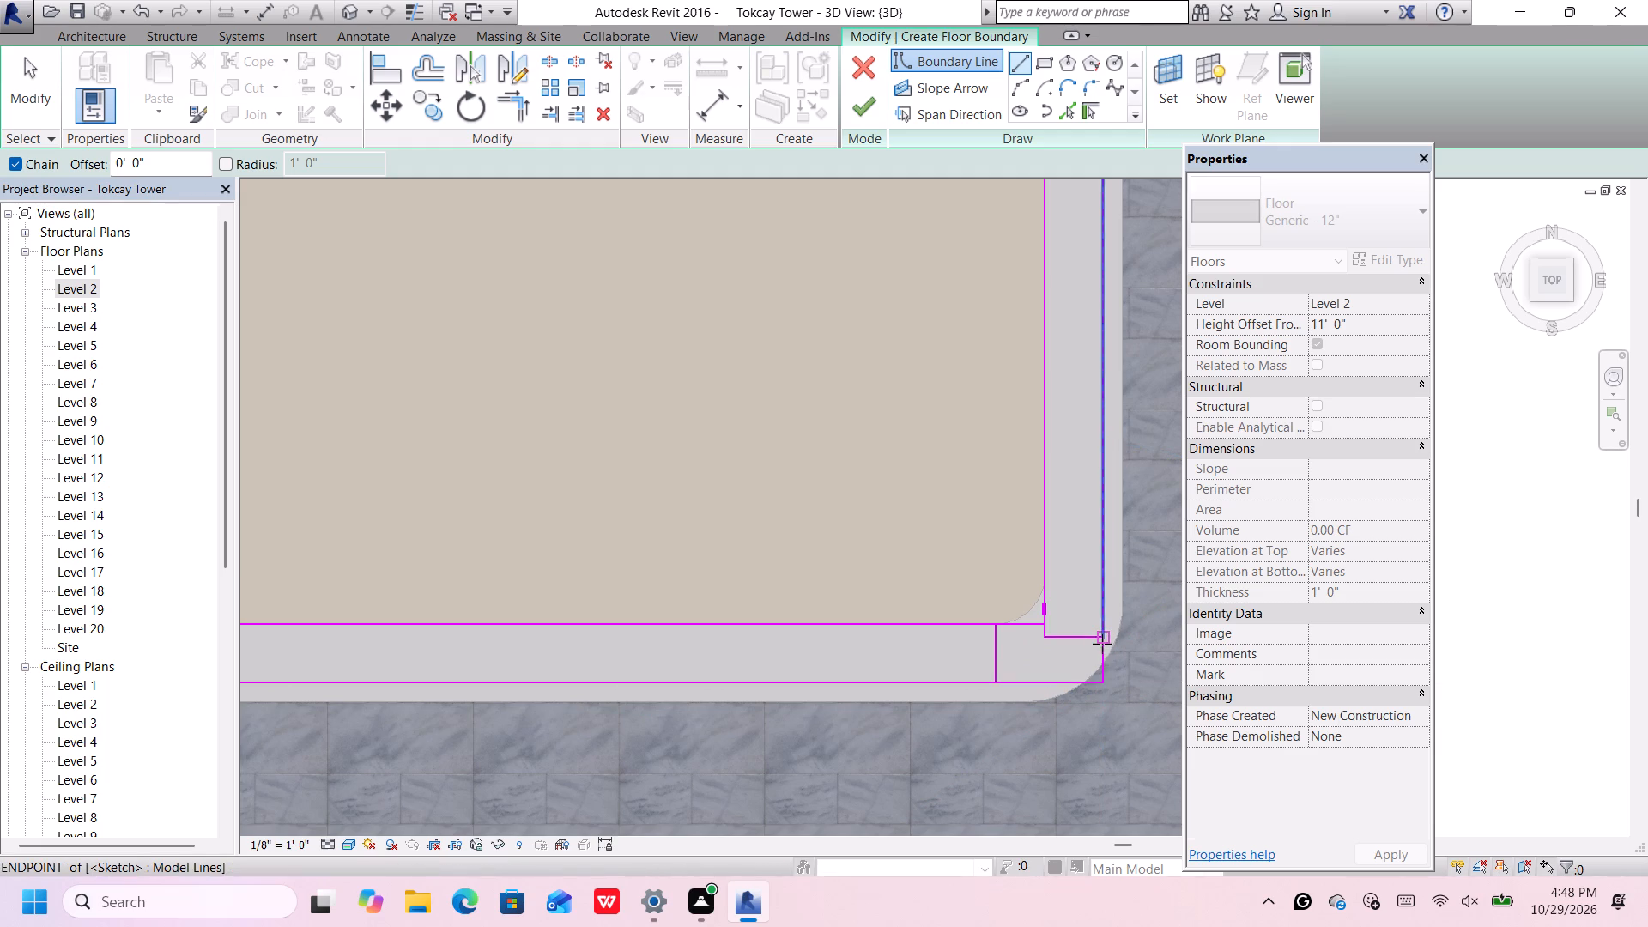
pyautogui.press('space')
pyautogui.scroll(2, 1083, 724)
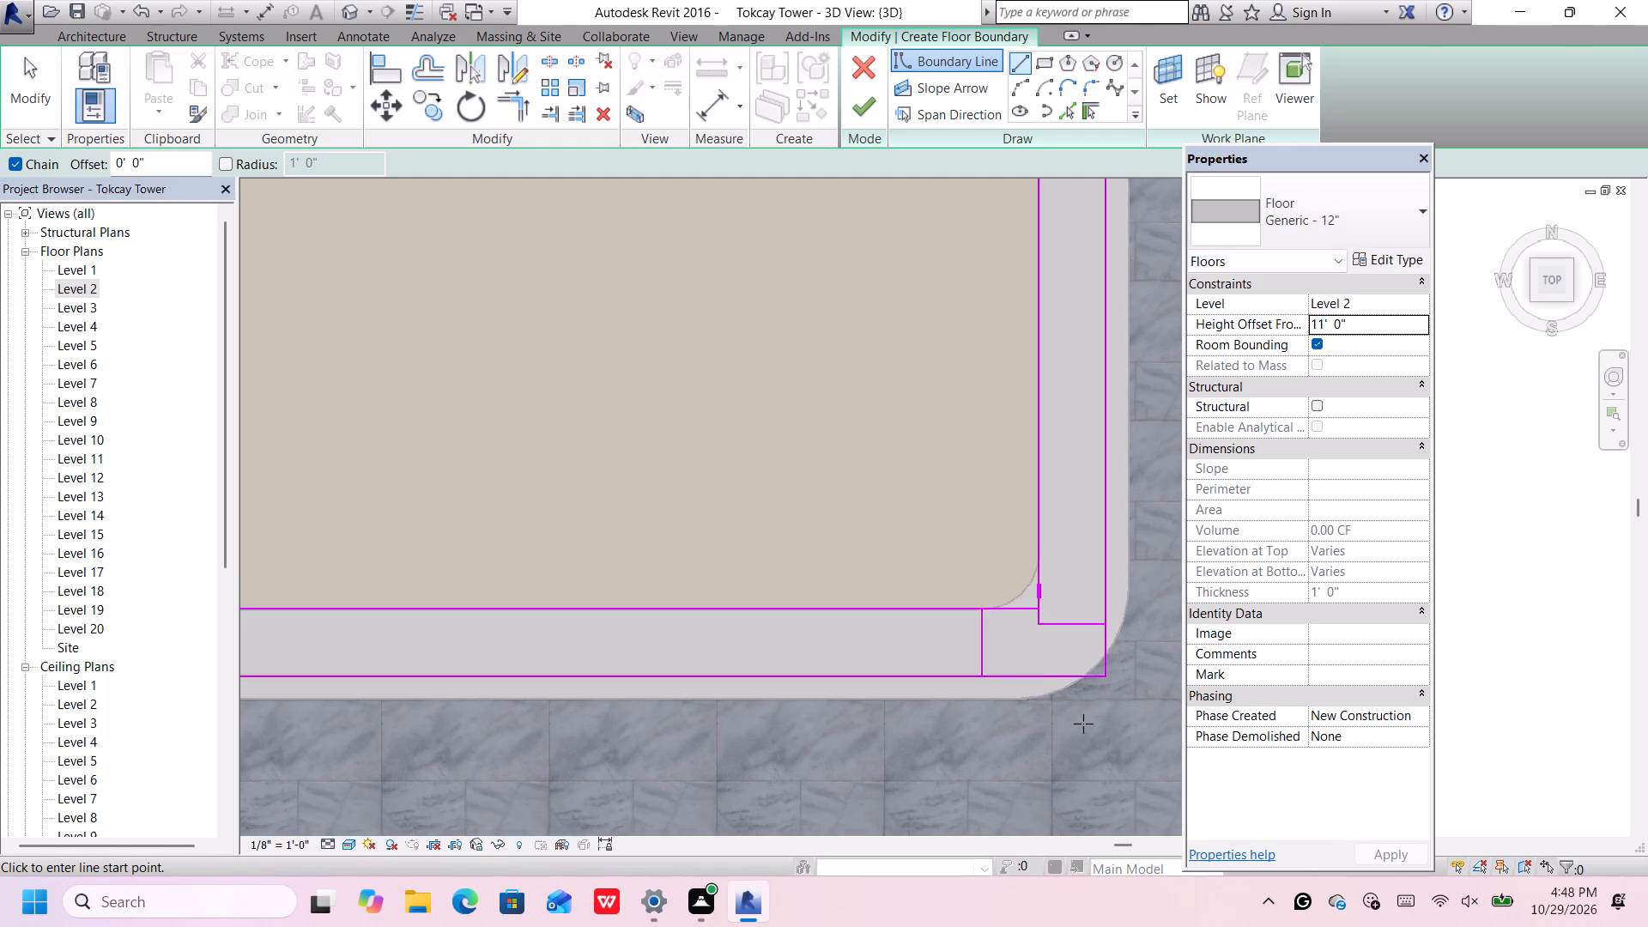
pyautogui.press('Escape')
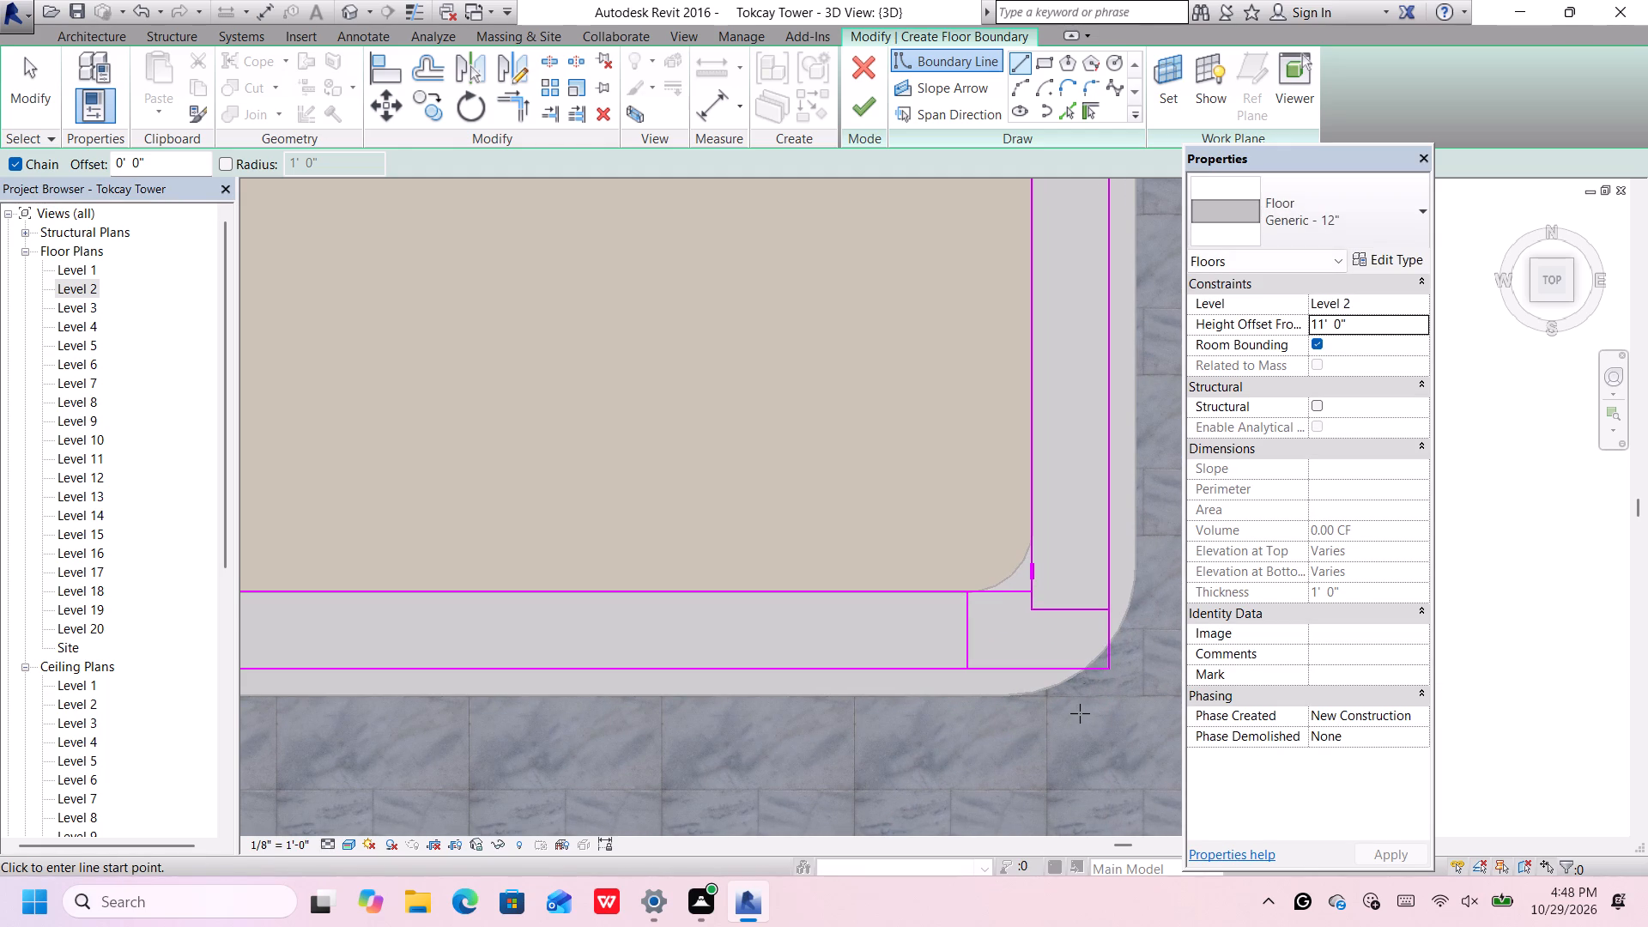
pyautogui.press('Escape')
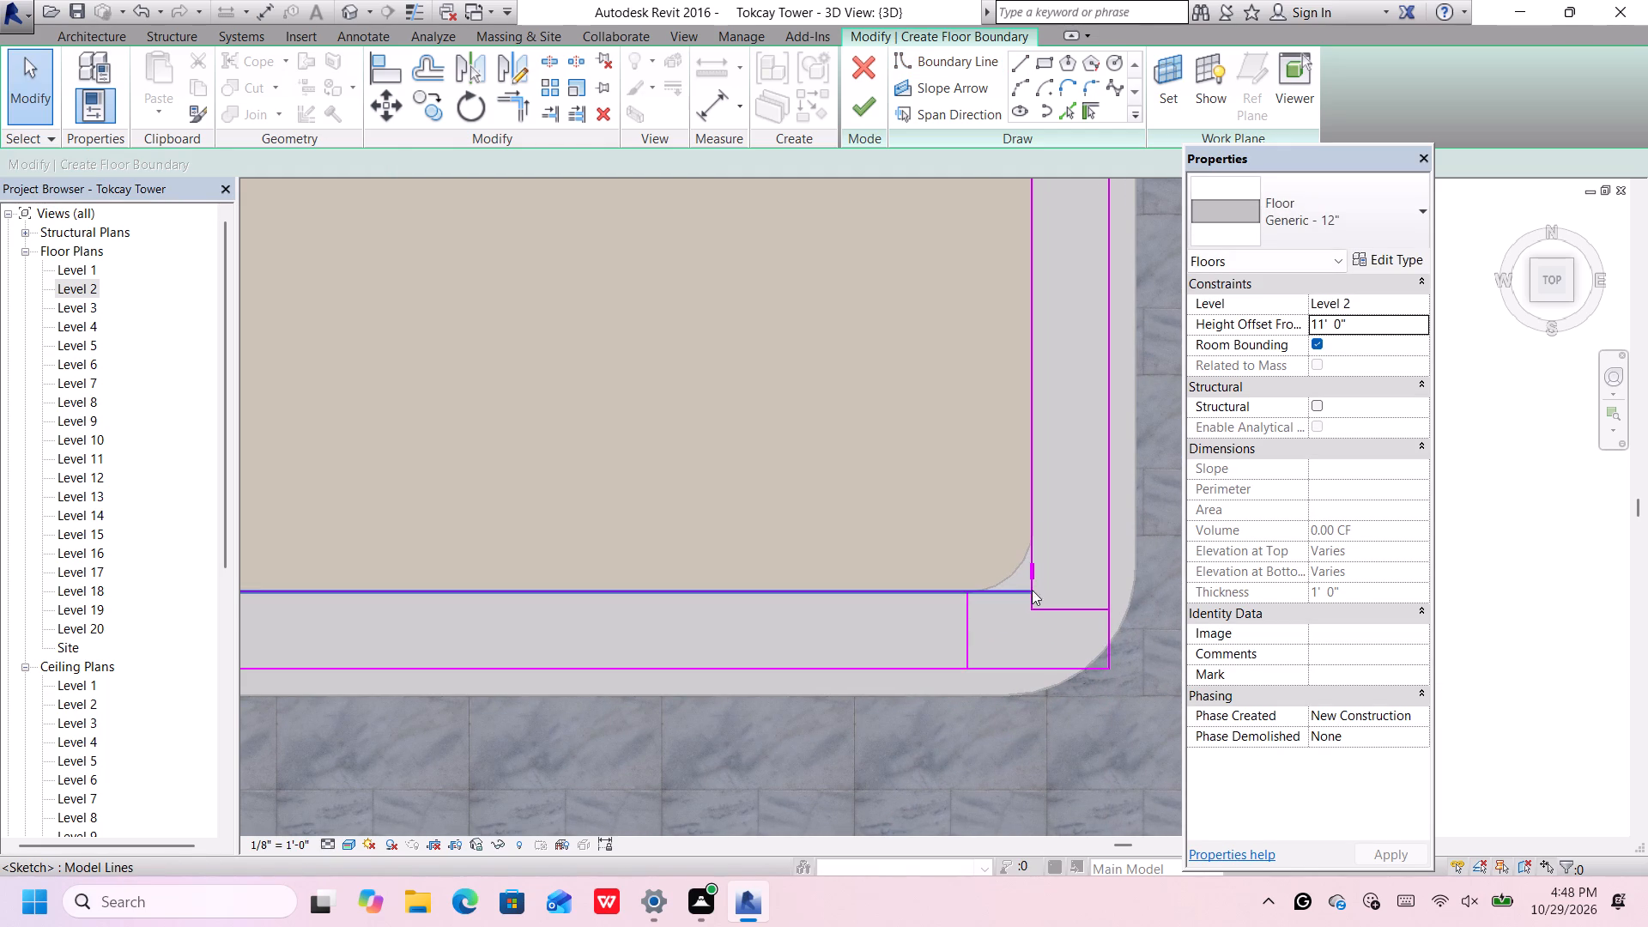
# Delete the east strip's south end line, the short inner segment, the inner south line and the 2' 0" cross line at the southeast corner.
pyautogui.click(1053, 603)
pyautogui.press('Delete')
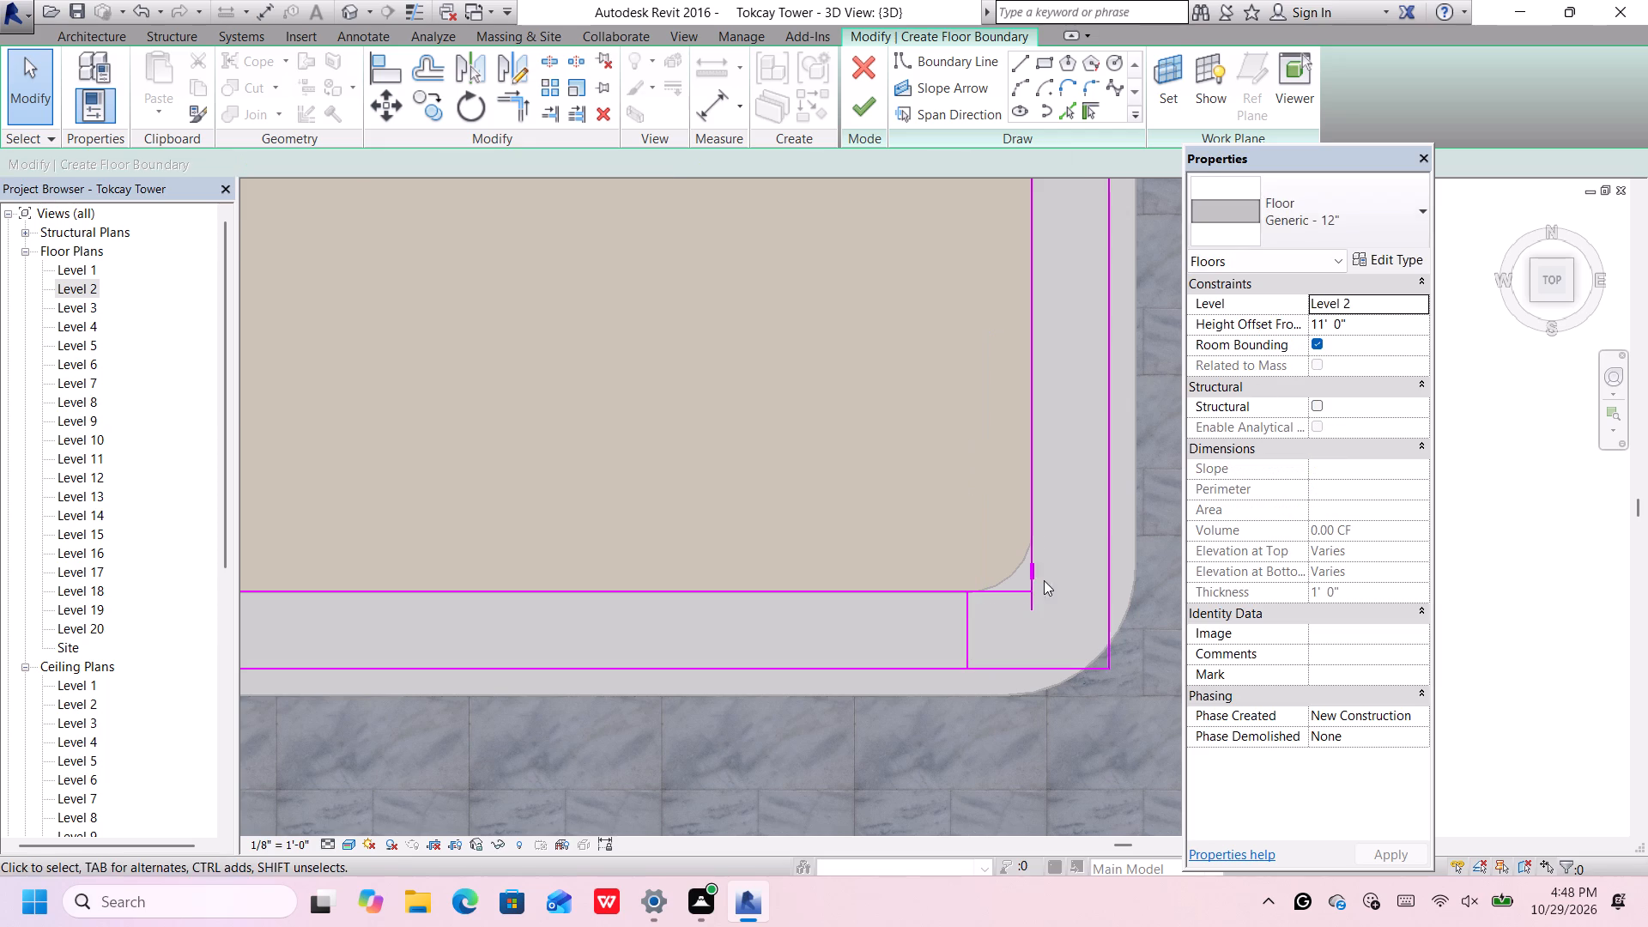
pyautogui.click(1032, 569)
pyautogui.press('Delete')
pyautogui.click(1015, 589)
pyautogui.press('Delete')
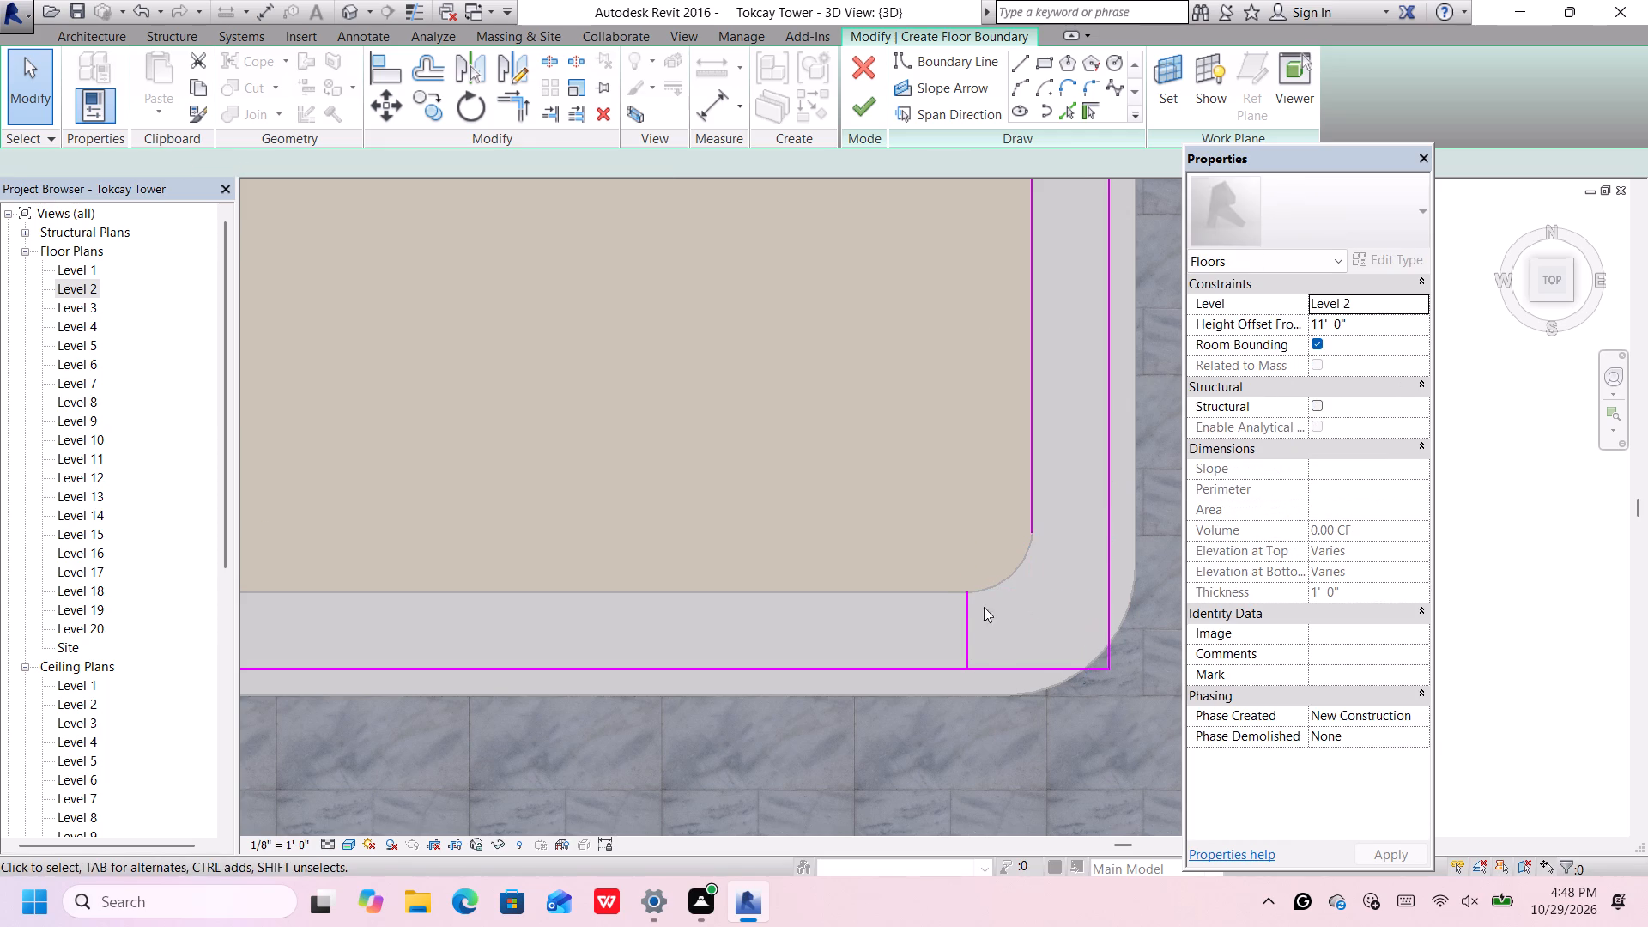
pyautogui.click(967, 626)
pyautogui.scroll(-5, 967, 624)
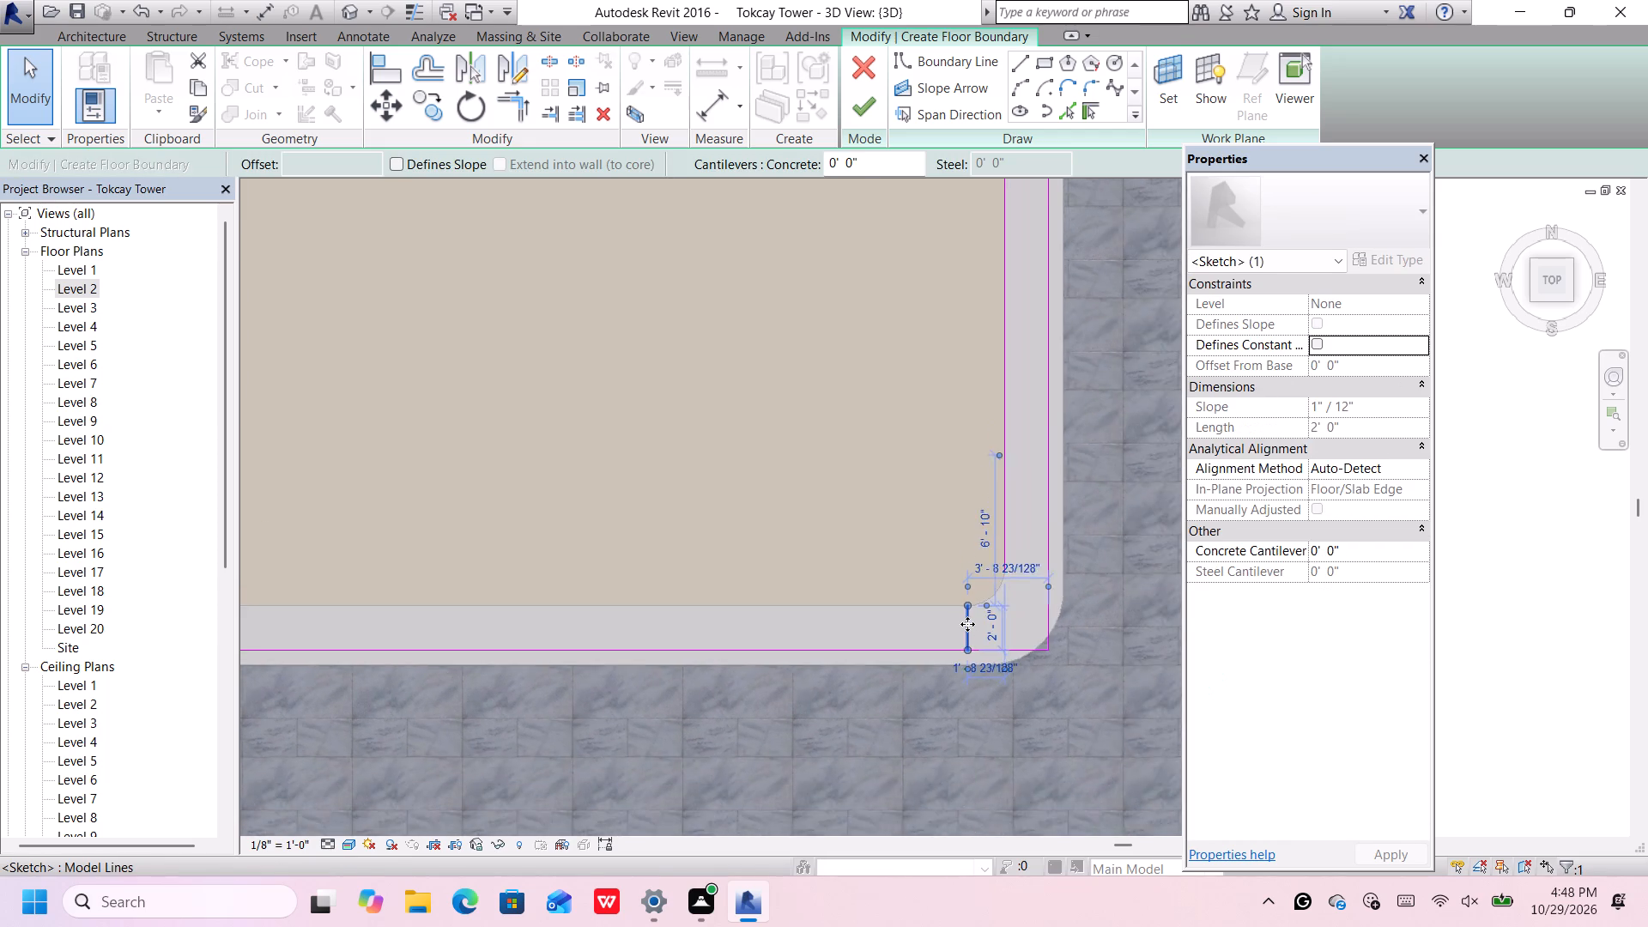
pyautogui.press('Delete')
pyautogui.scroll(-4, 975, 616)
pyautogui.moveTo(978, 616); pyautogui.dragTo(989, 626, button='middle')
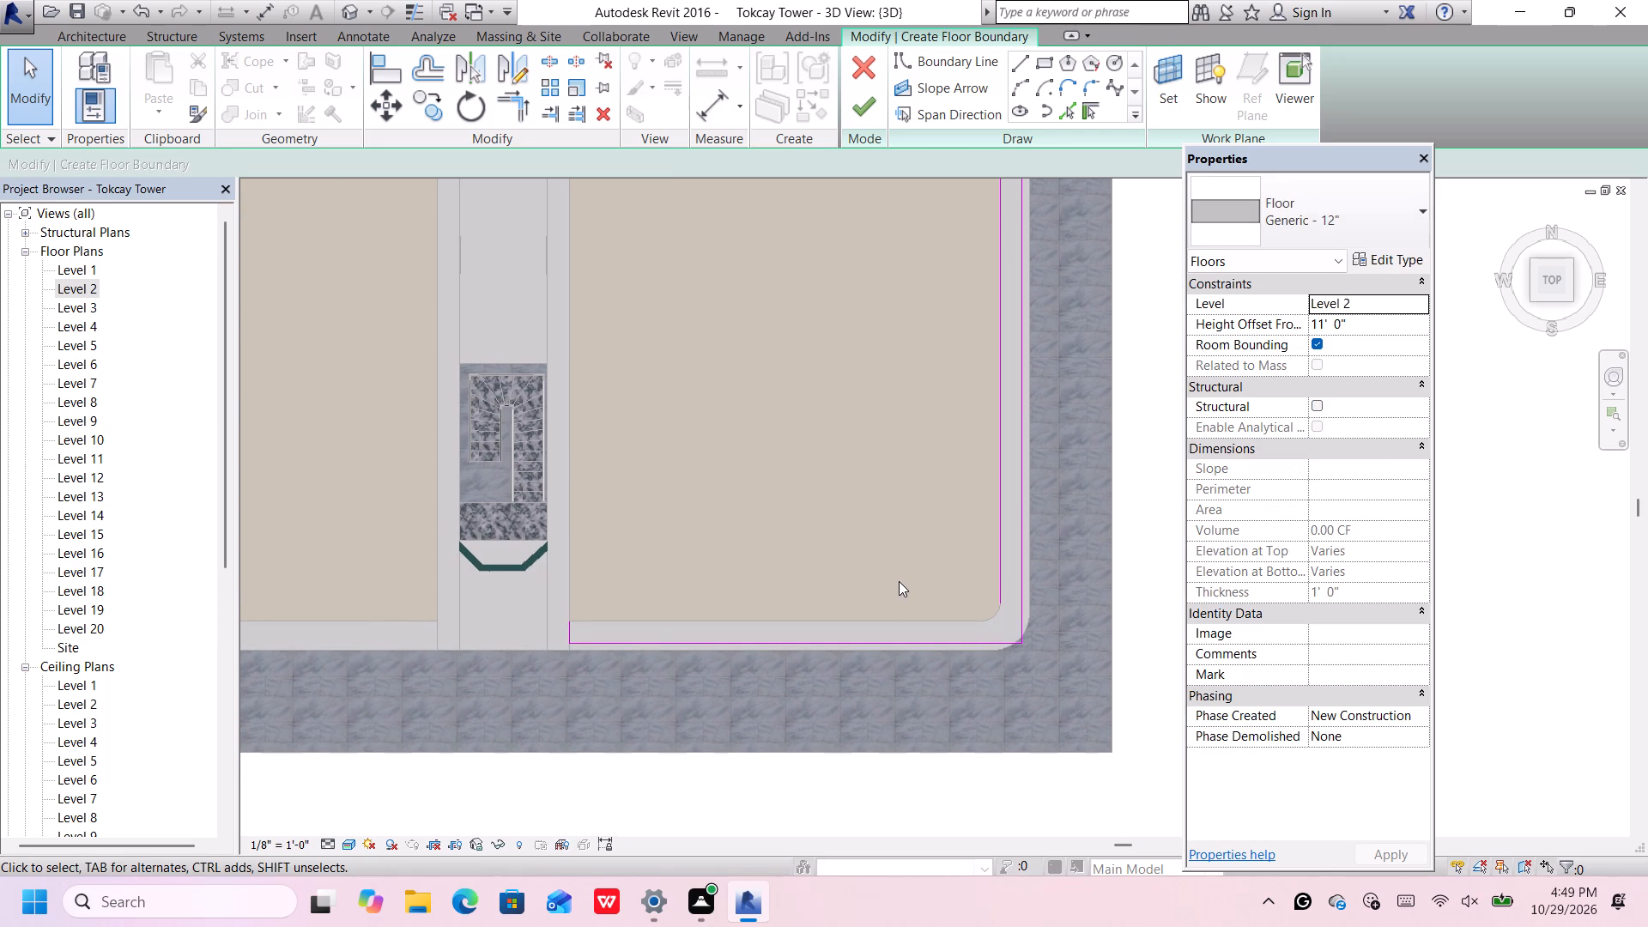
# Redraw the inner boundary about 39' 4" east along the slab's south edge, and north to the east side's inner line.
pyautogui.press('l')
pyautogui.click(1013, 69)
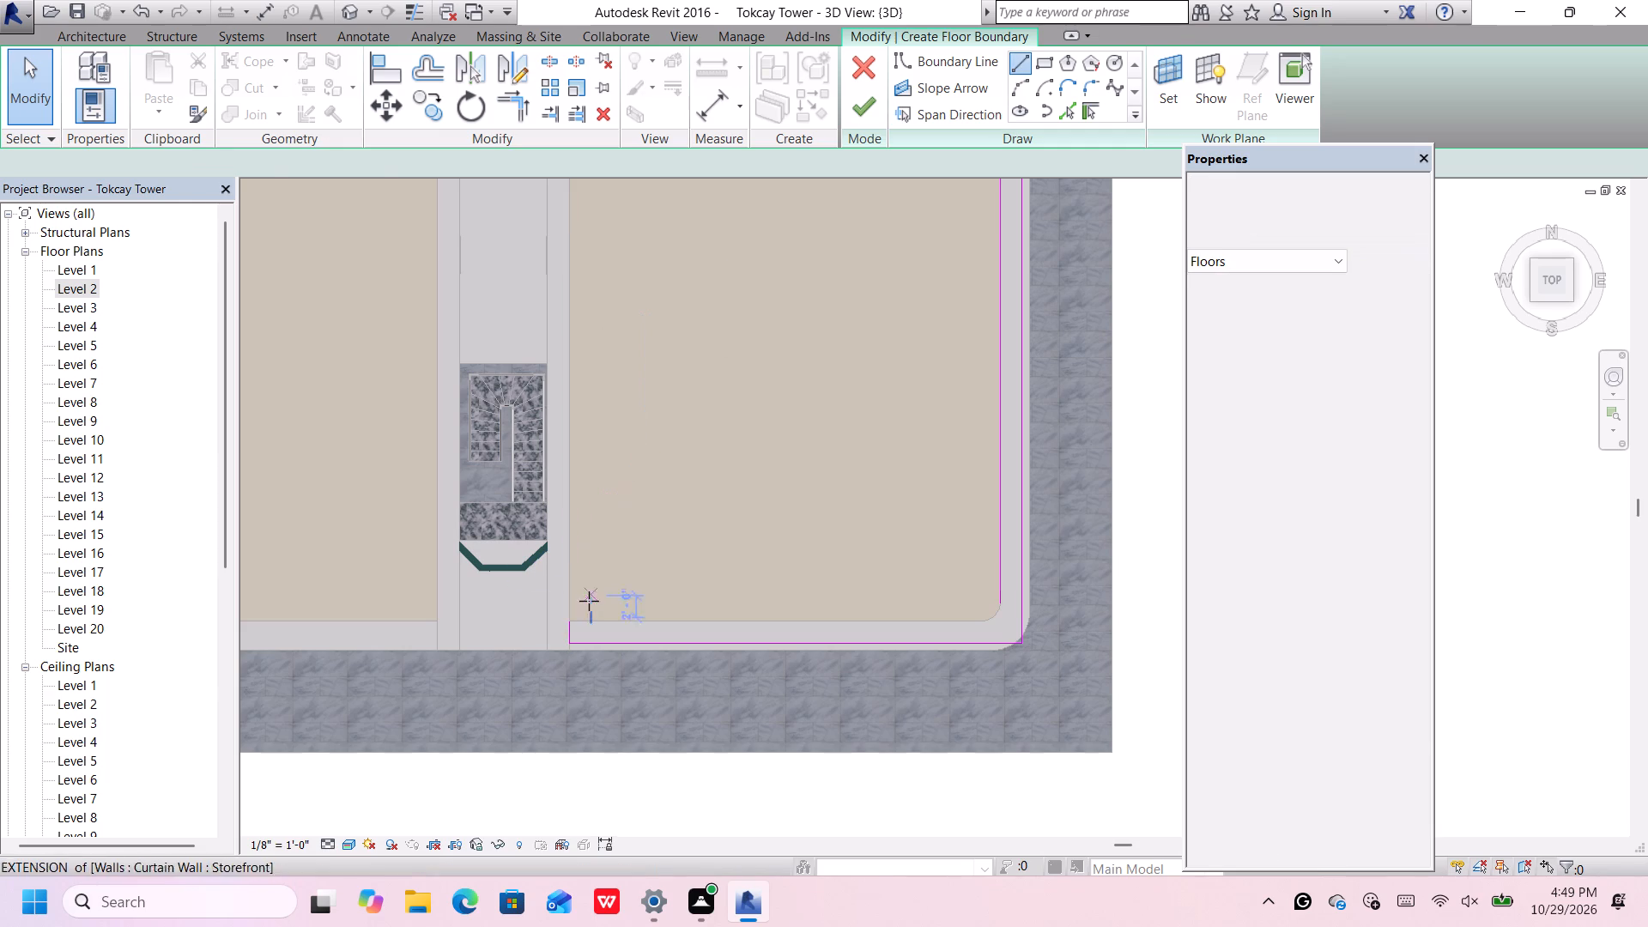
pyautogui.click(569, 615)
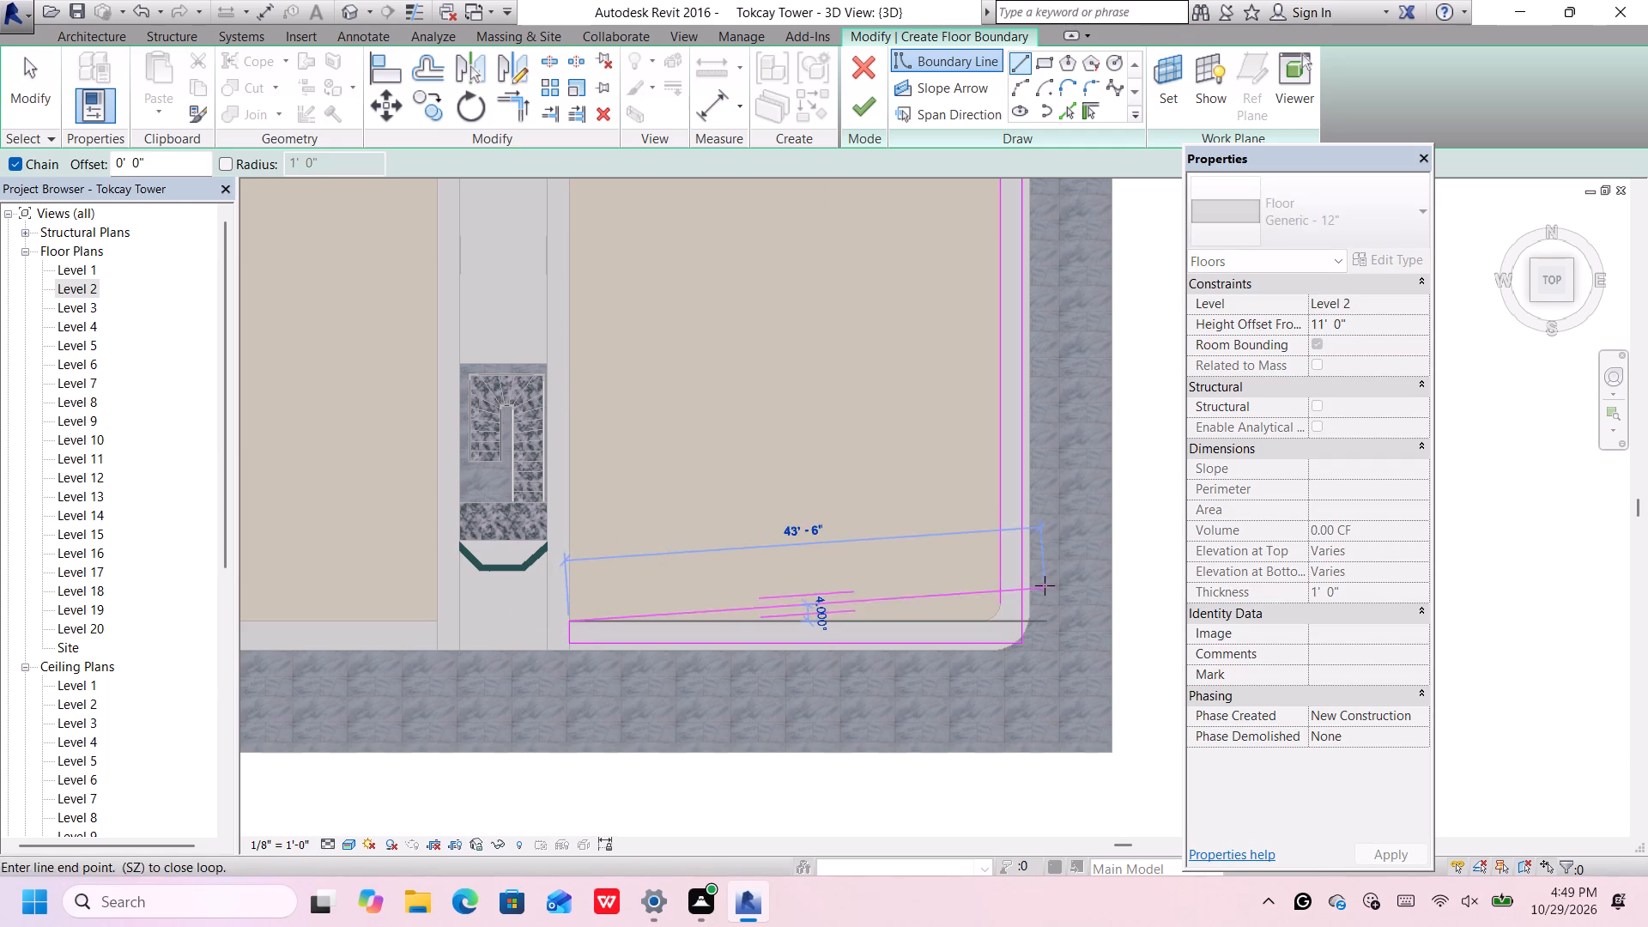
pyautogui.scroll(5, 1001, 614)
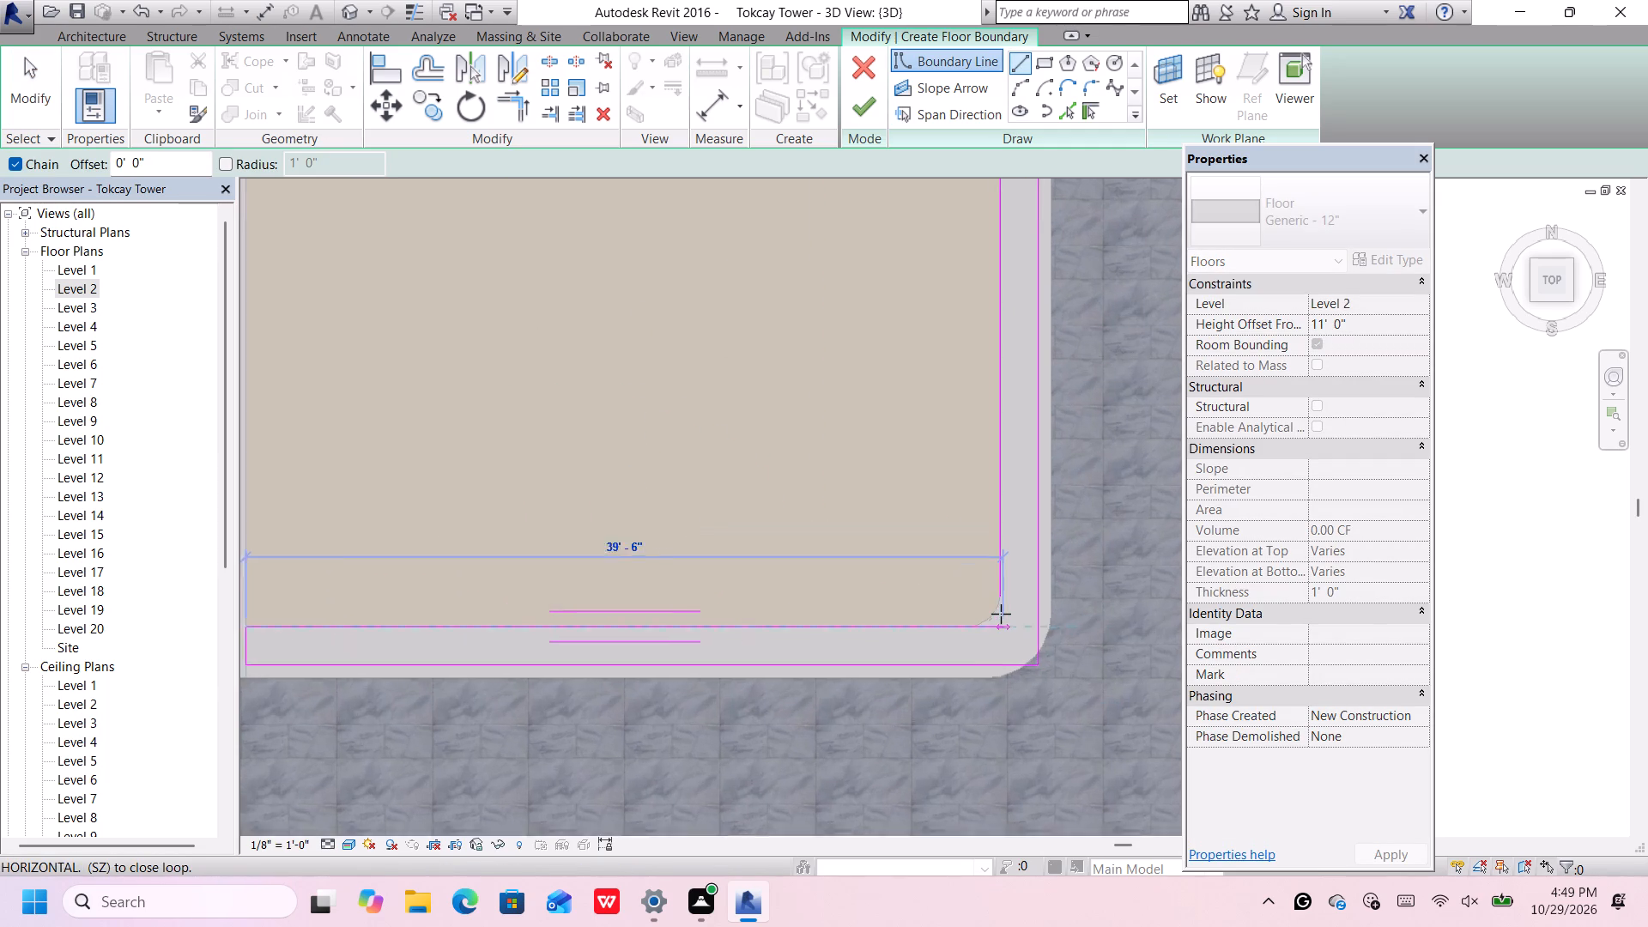
pyautogui.scroll(2, 1001, 614)
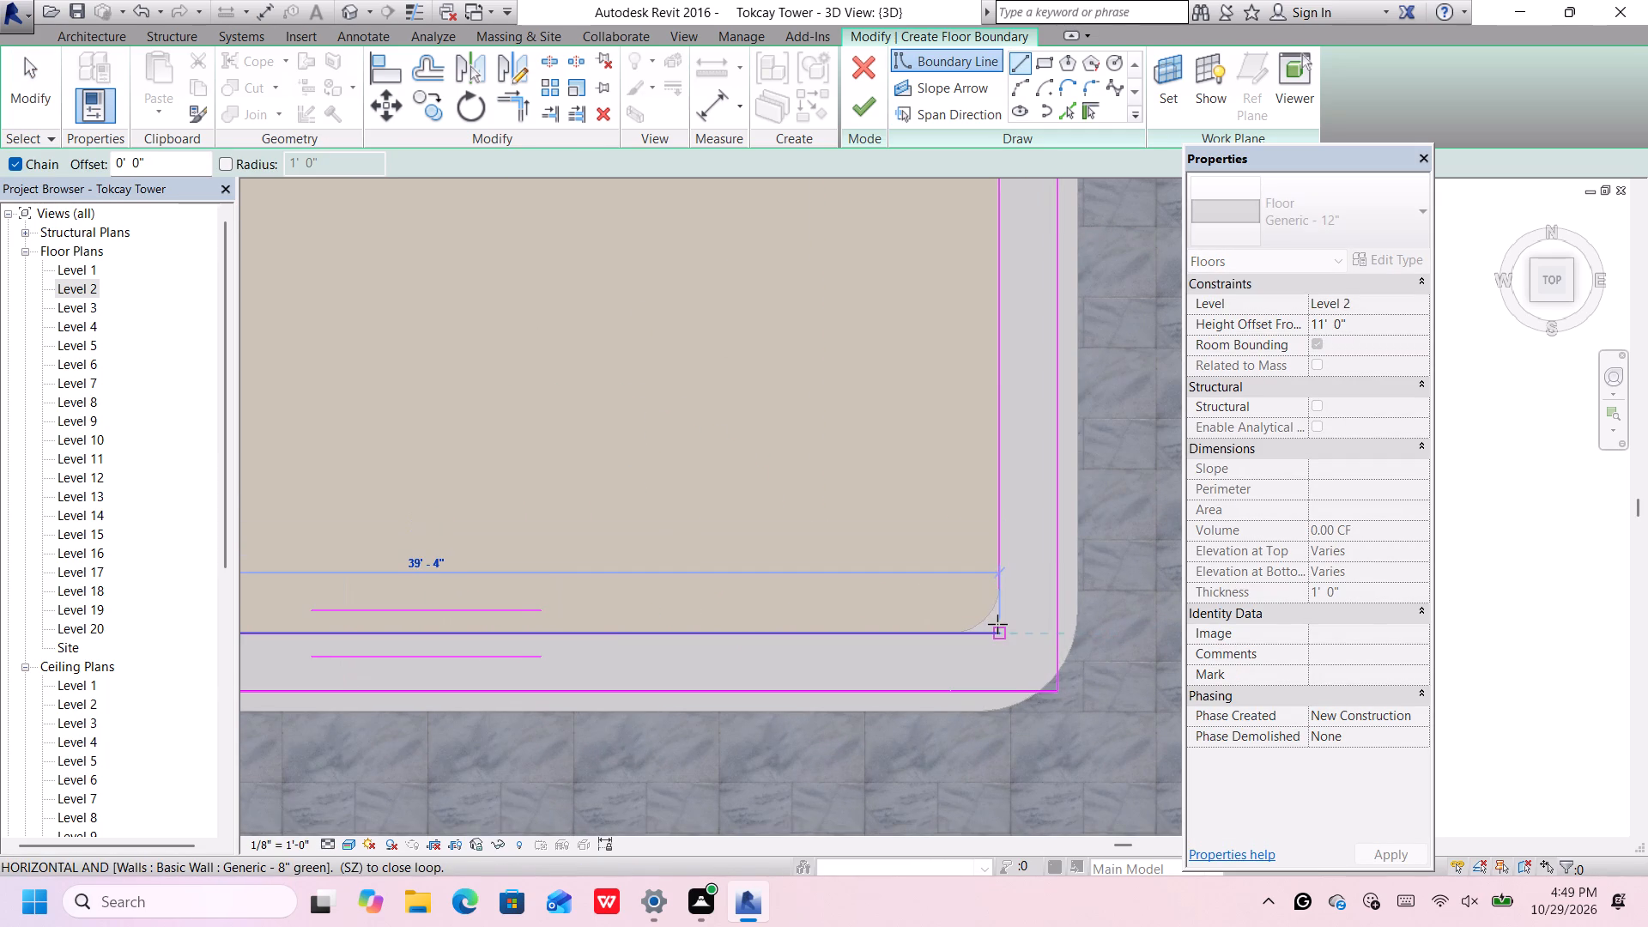
pyautogui.click(997, 624)
pyautogui.click(997, 584)
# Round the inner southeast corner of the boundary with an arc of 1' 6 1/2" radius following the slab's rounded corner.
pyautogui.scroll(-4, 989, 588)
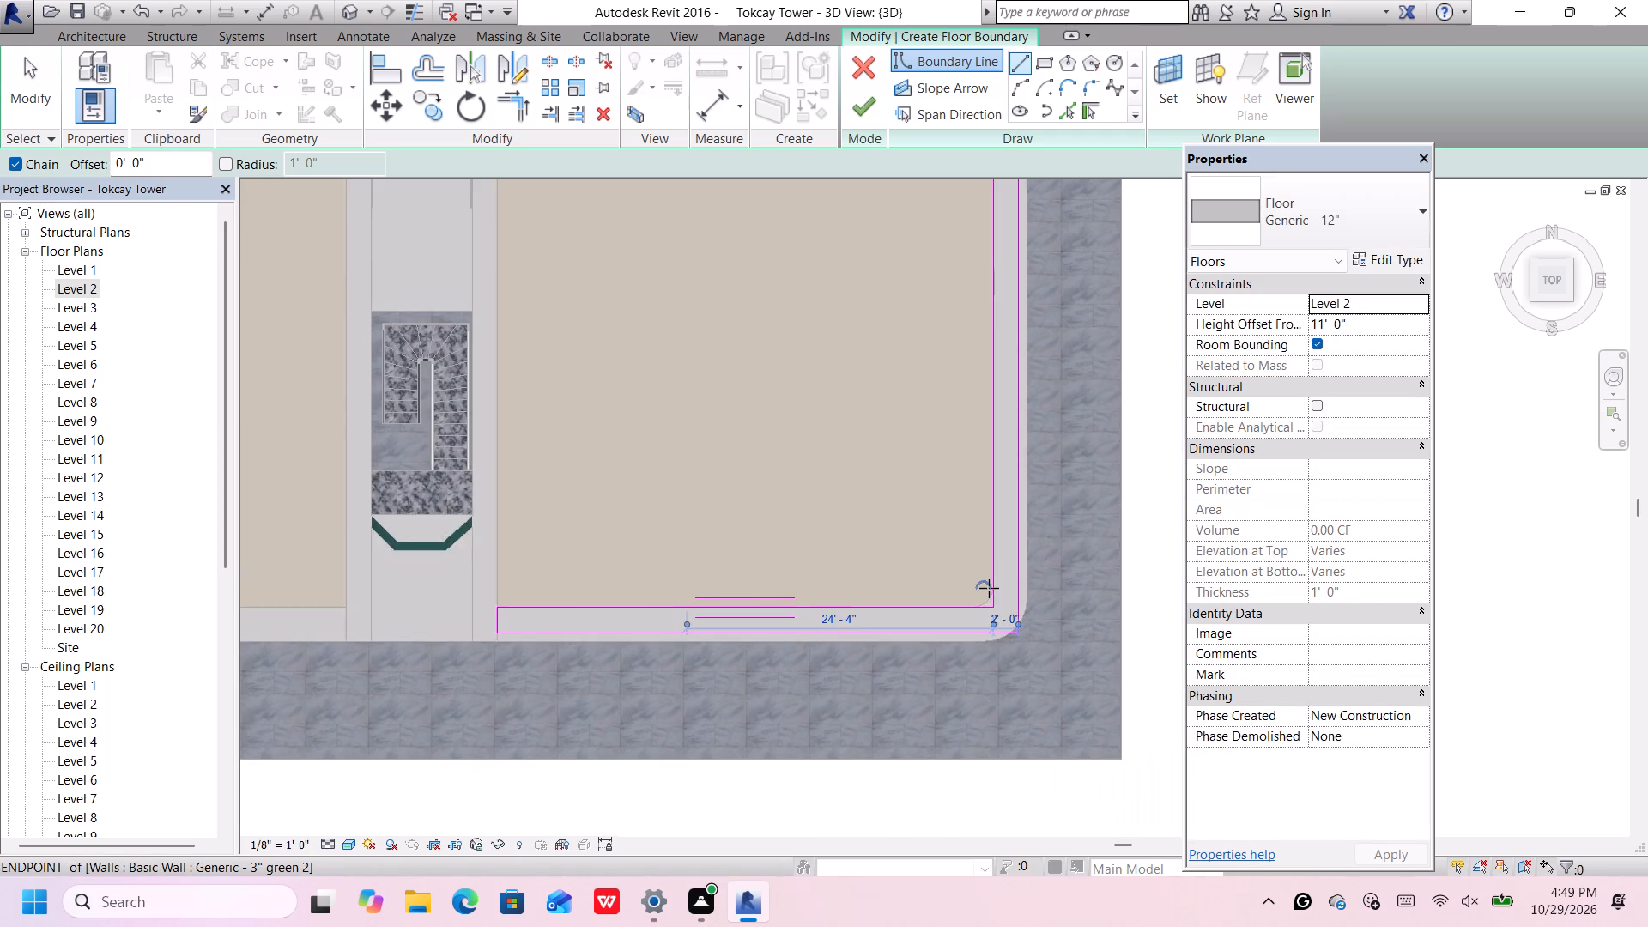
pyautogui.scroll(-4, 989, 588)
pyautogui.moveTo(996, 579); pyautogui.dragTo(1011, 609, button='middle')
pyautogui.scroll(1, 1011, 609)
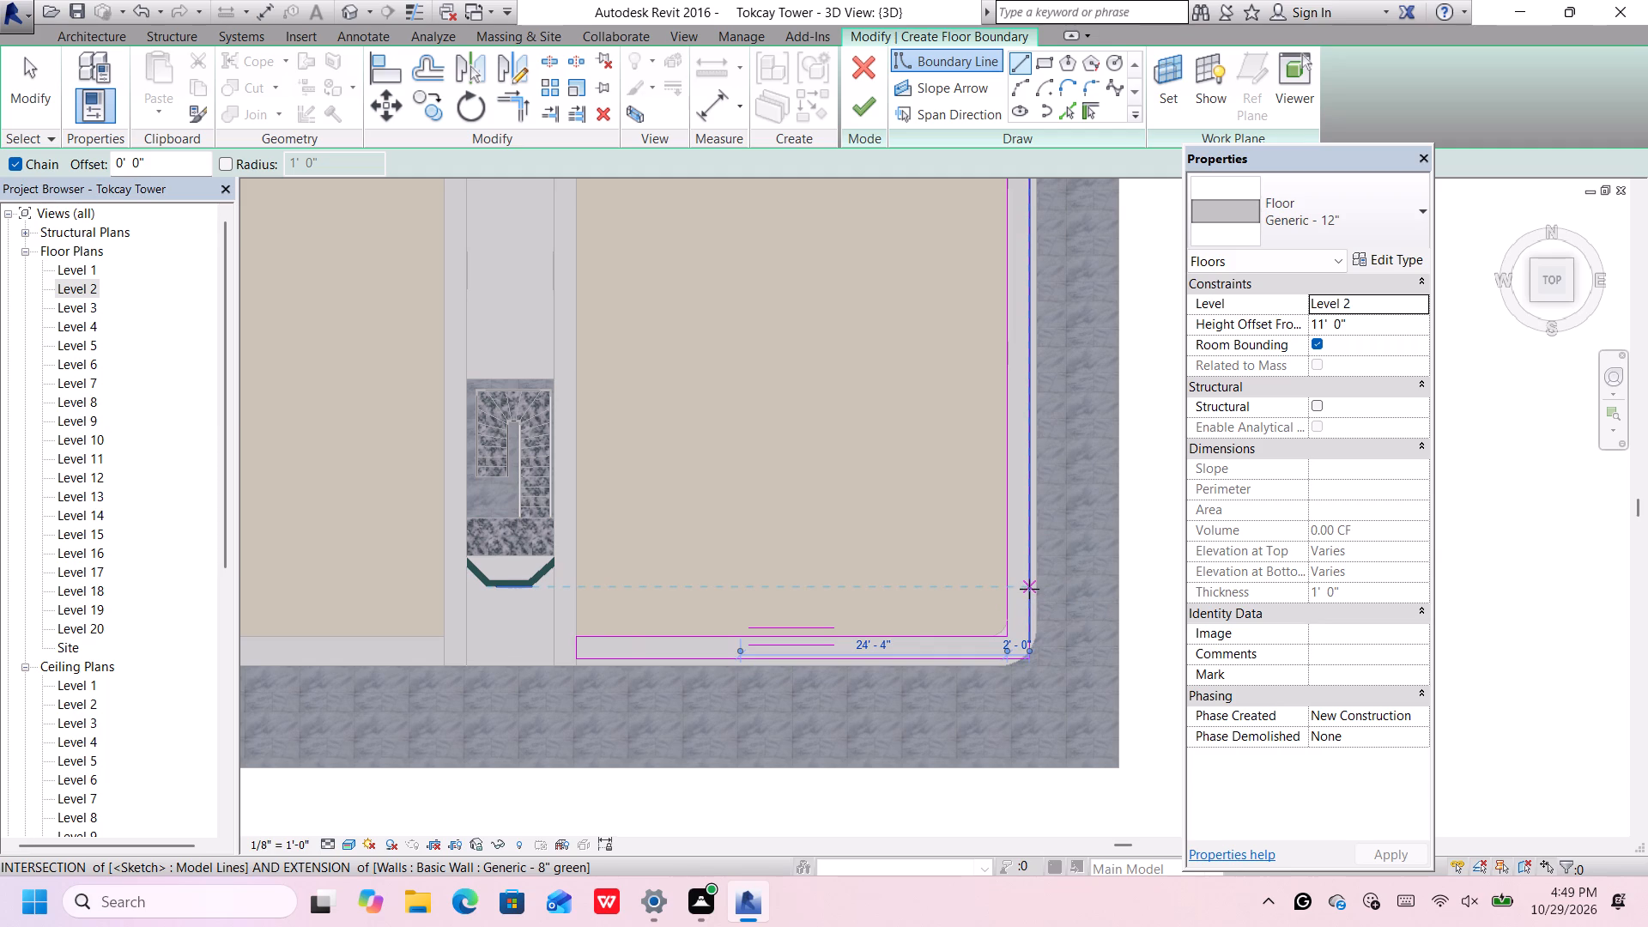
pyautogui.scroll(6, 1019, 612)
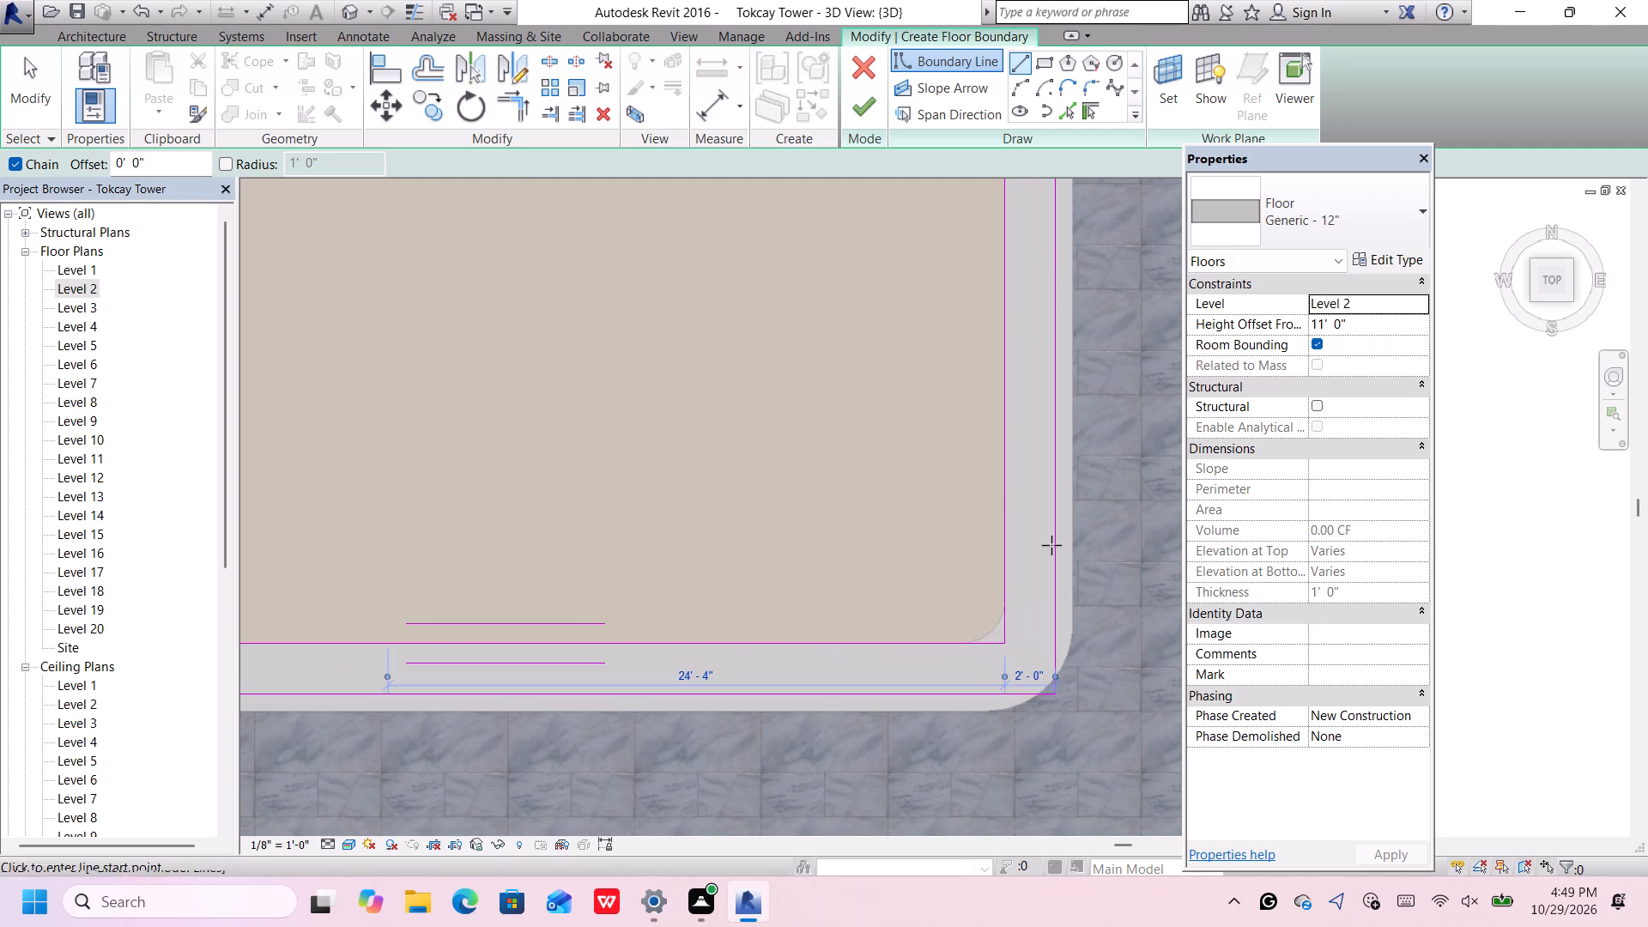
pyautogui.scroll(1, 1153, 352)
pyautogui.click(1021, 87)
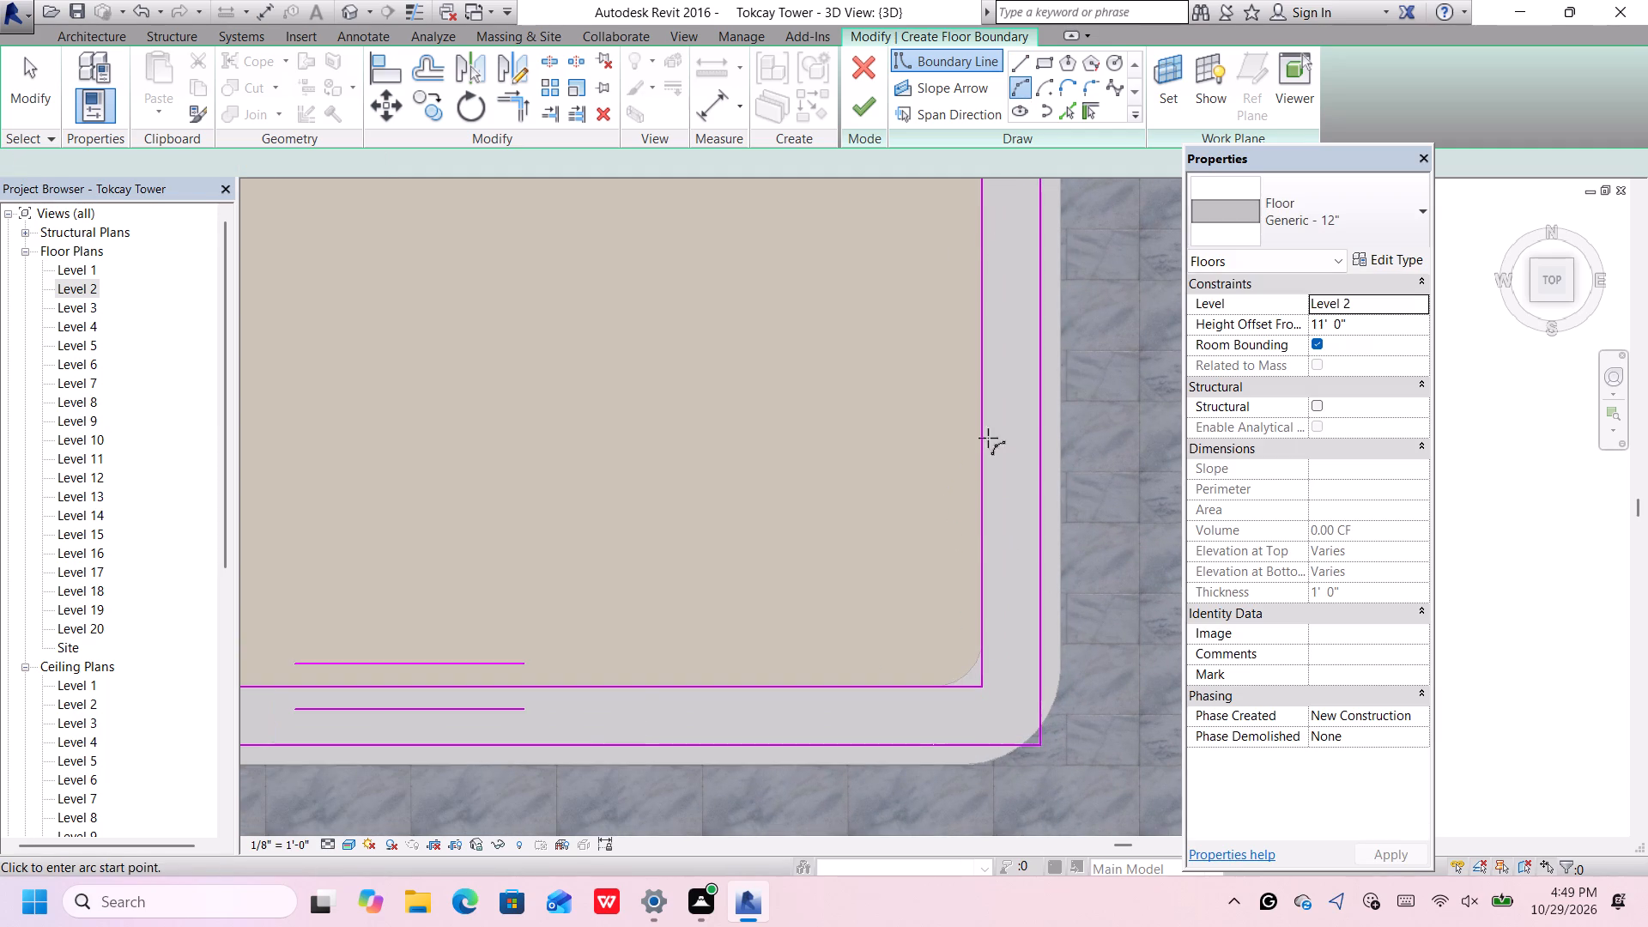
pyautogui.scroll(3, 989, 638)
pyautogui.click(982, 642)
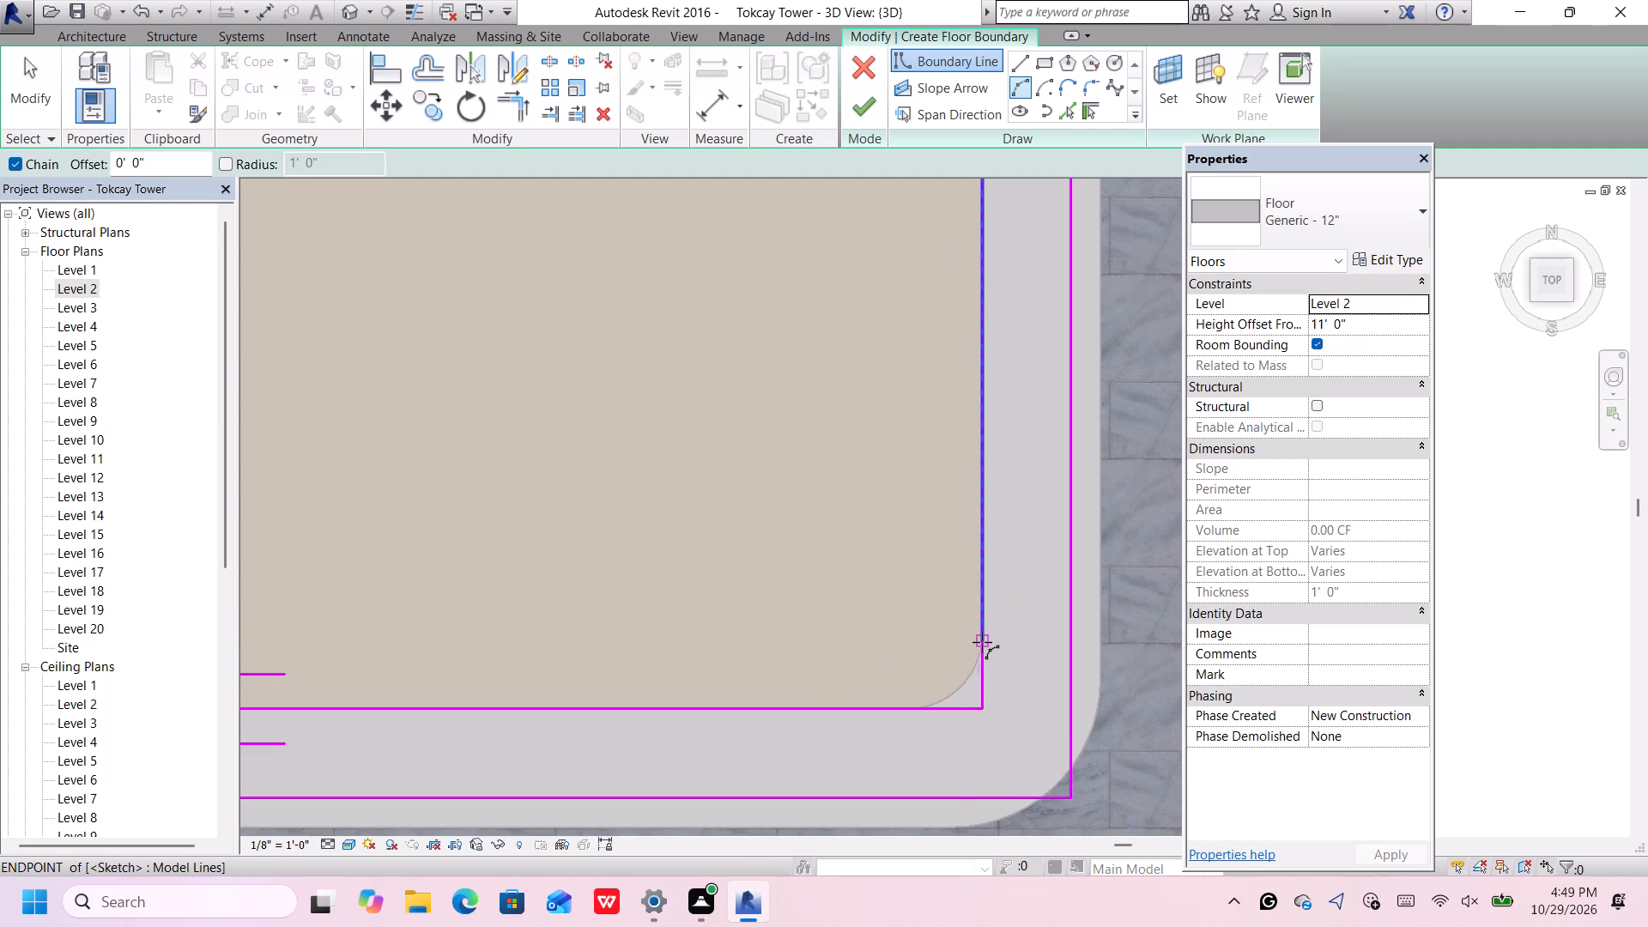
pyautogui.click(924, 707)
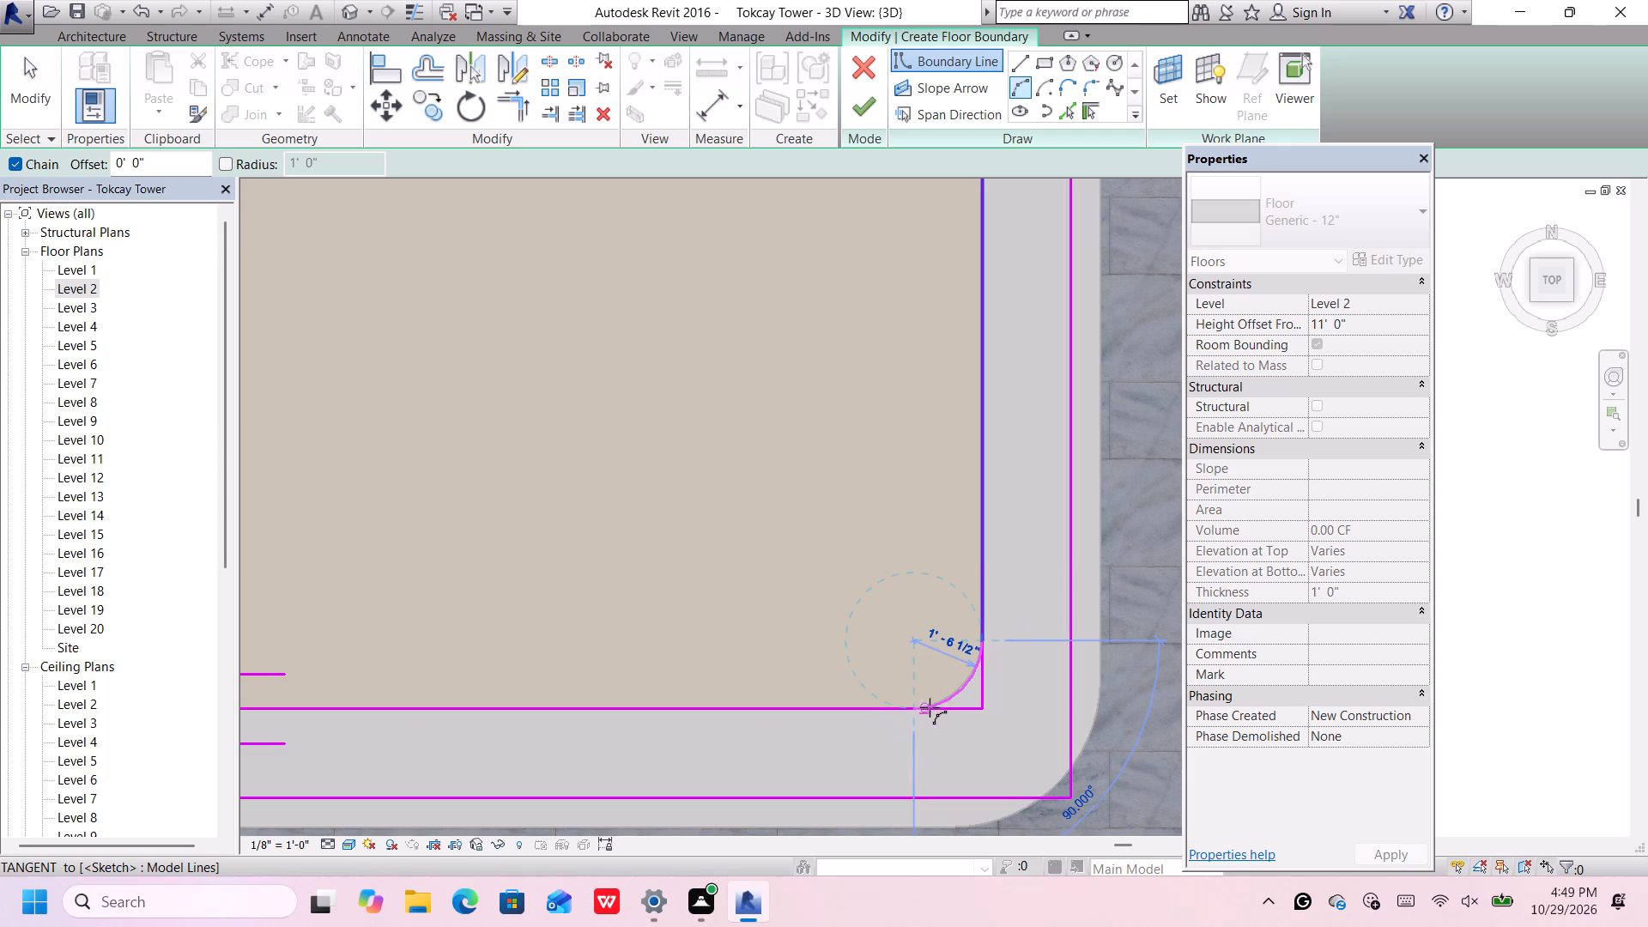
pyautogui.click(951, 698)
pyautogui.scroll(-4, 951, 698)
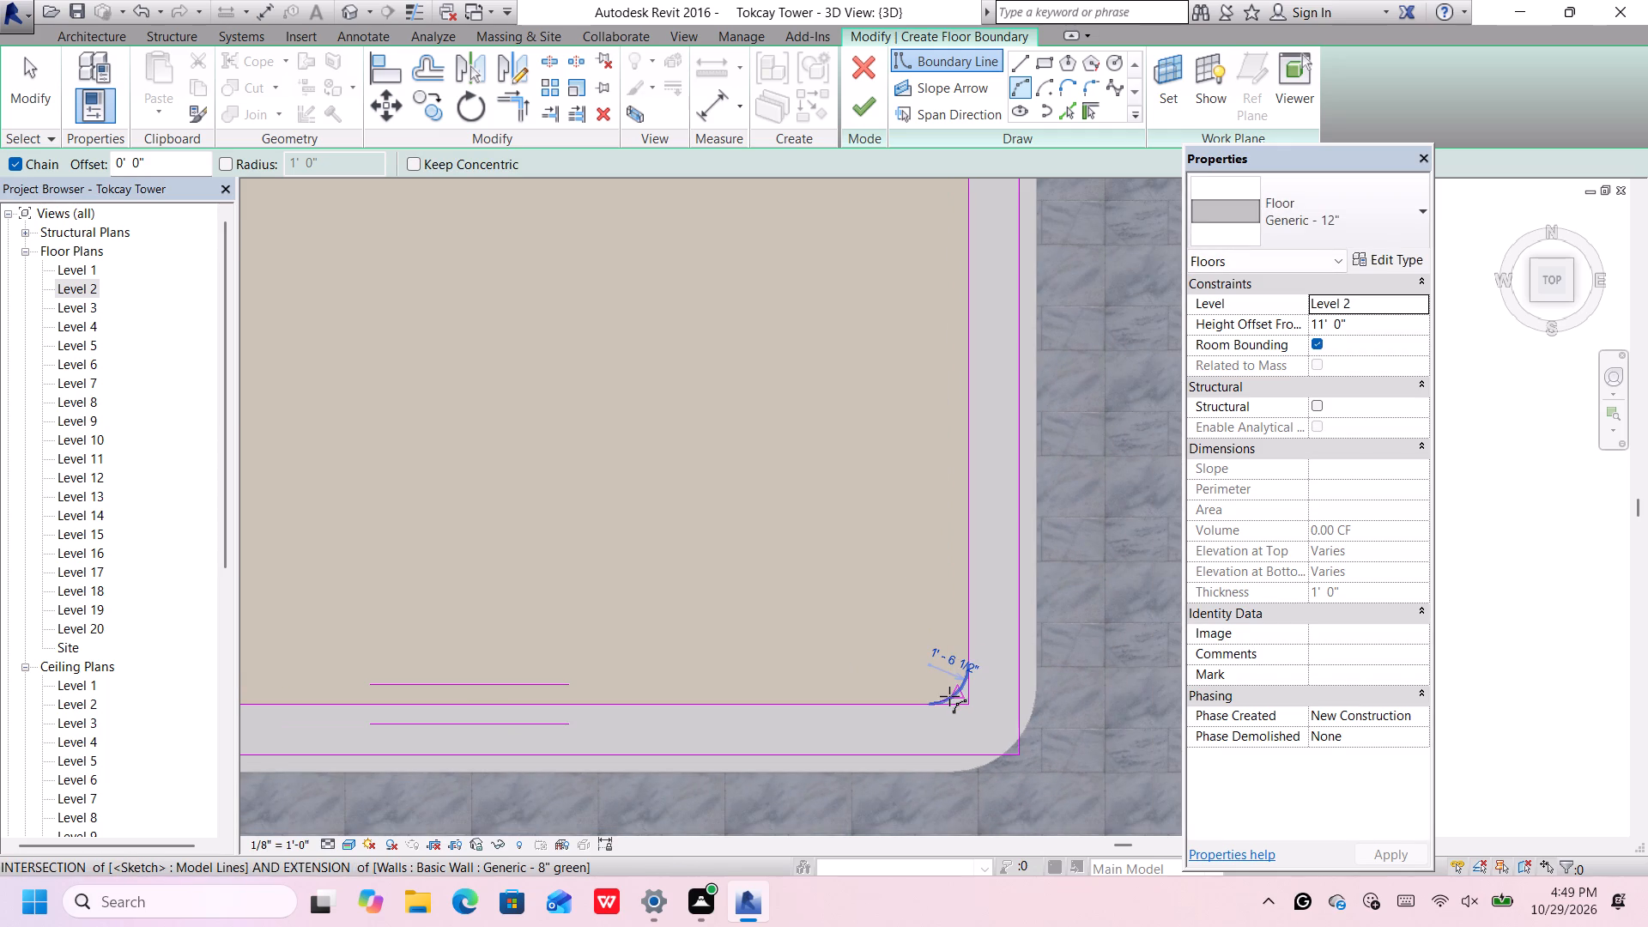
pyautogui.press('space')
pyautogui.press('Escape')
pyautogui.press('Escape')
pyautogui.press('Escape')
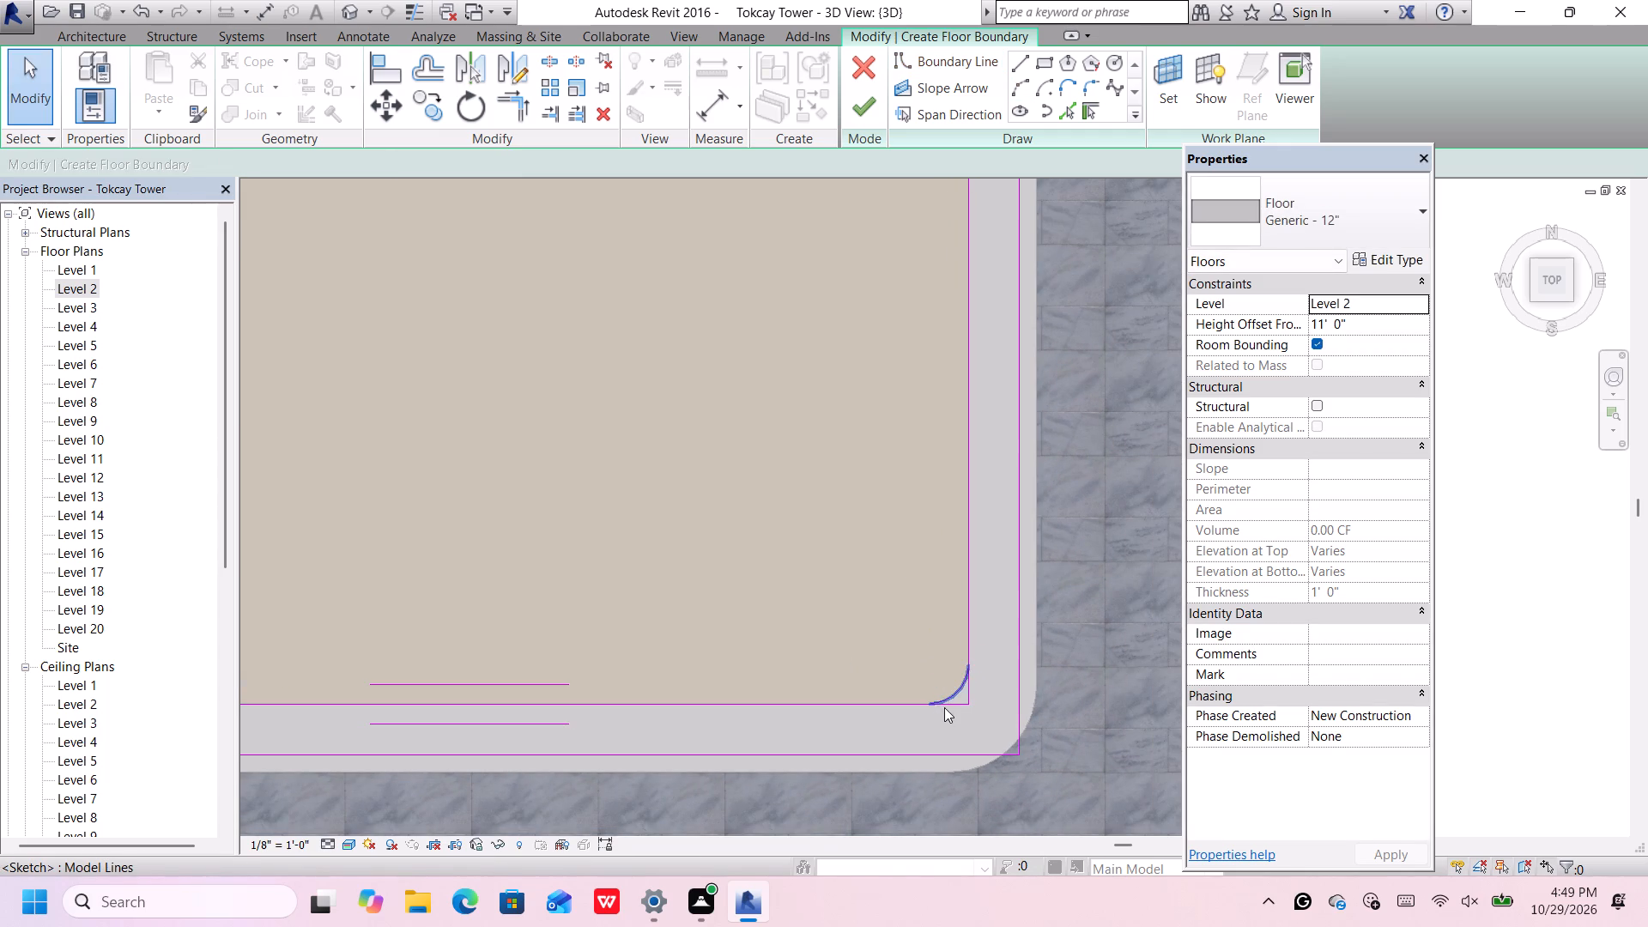
# Shorten the inner south line to 37' 9 1/2" and pull the inner east line's end segment back to the corner arc's ends.
pyautogui.scroll(4, 951, 702)
pyautogui.click(954, 705)
pyautogui.scroll(5, 980, 713)
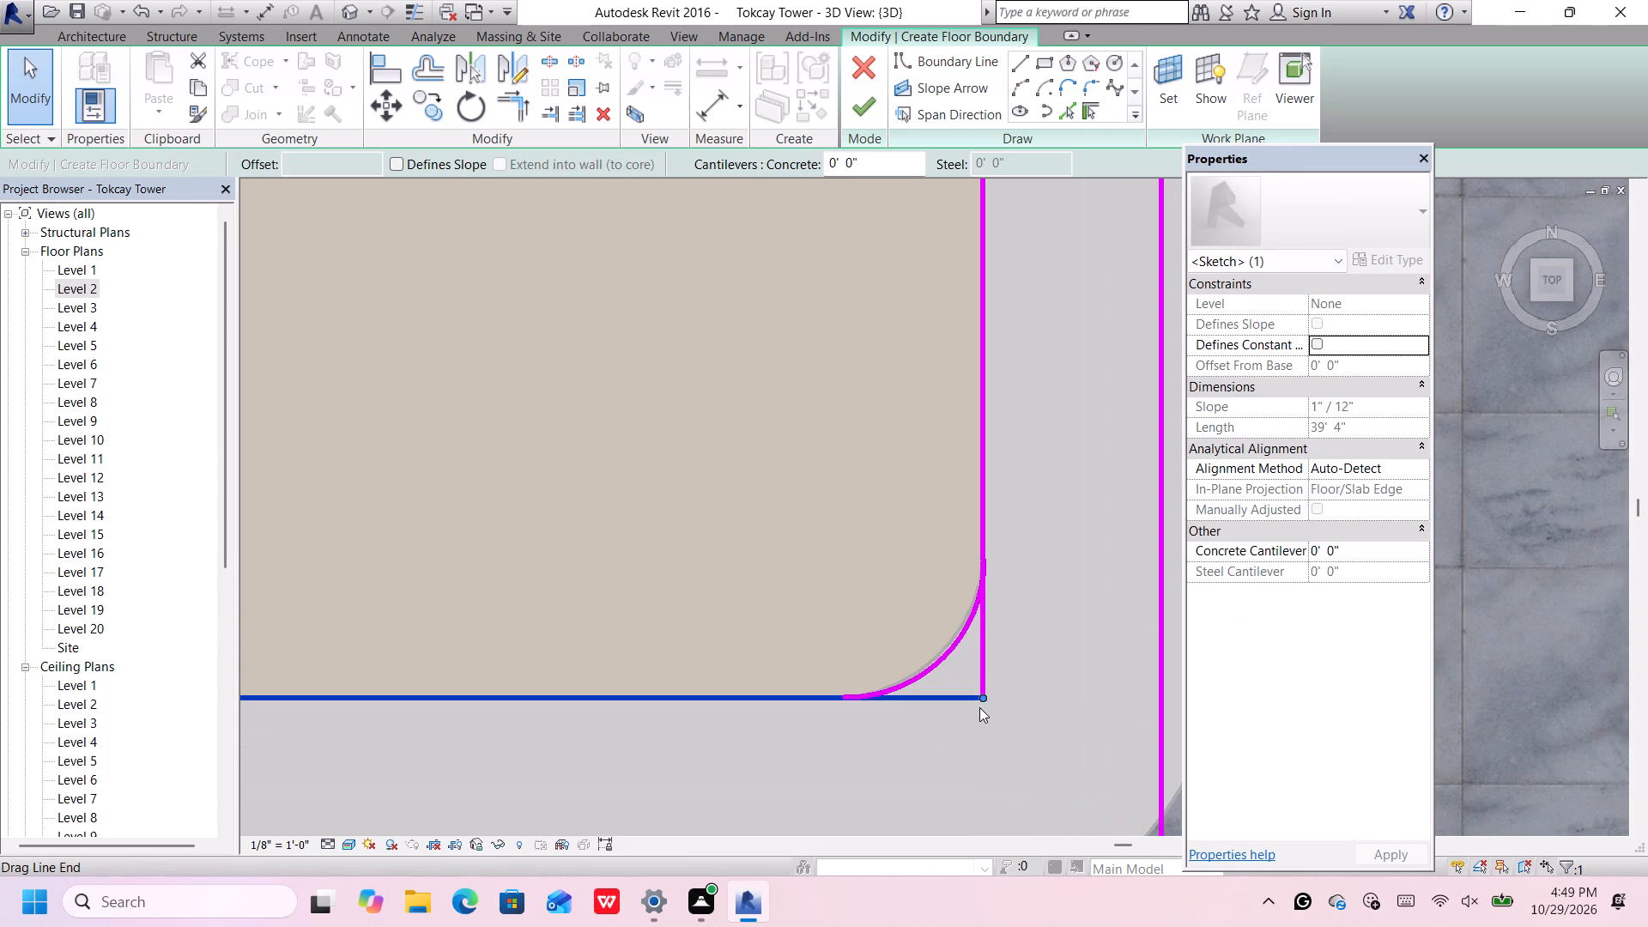
pyautogui.scroll(2, 983, 694)
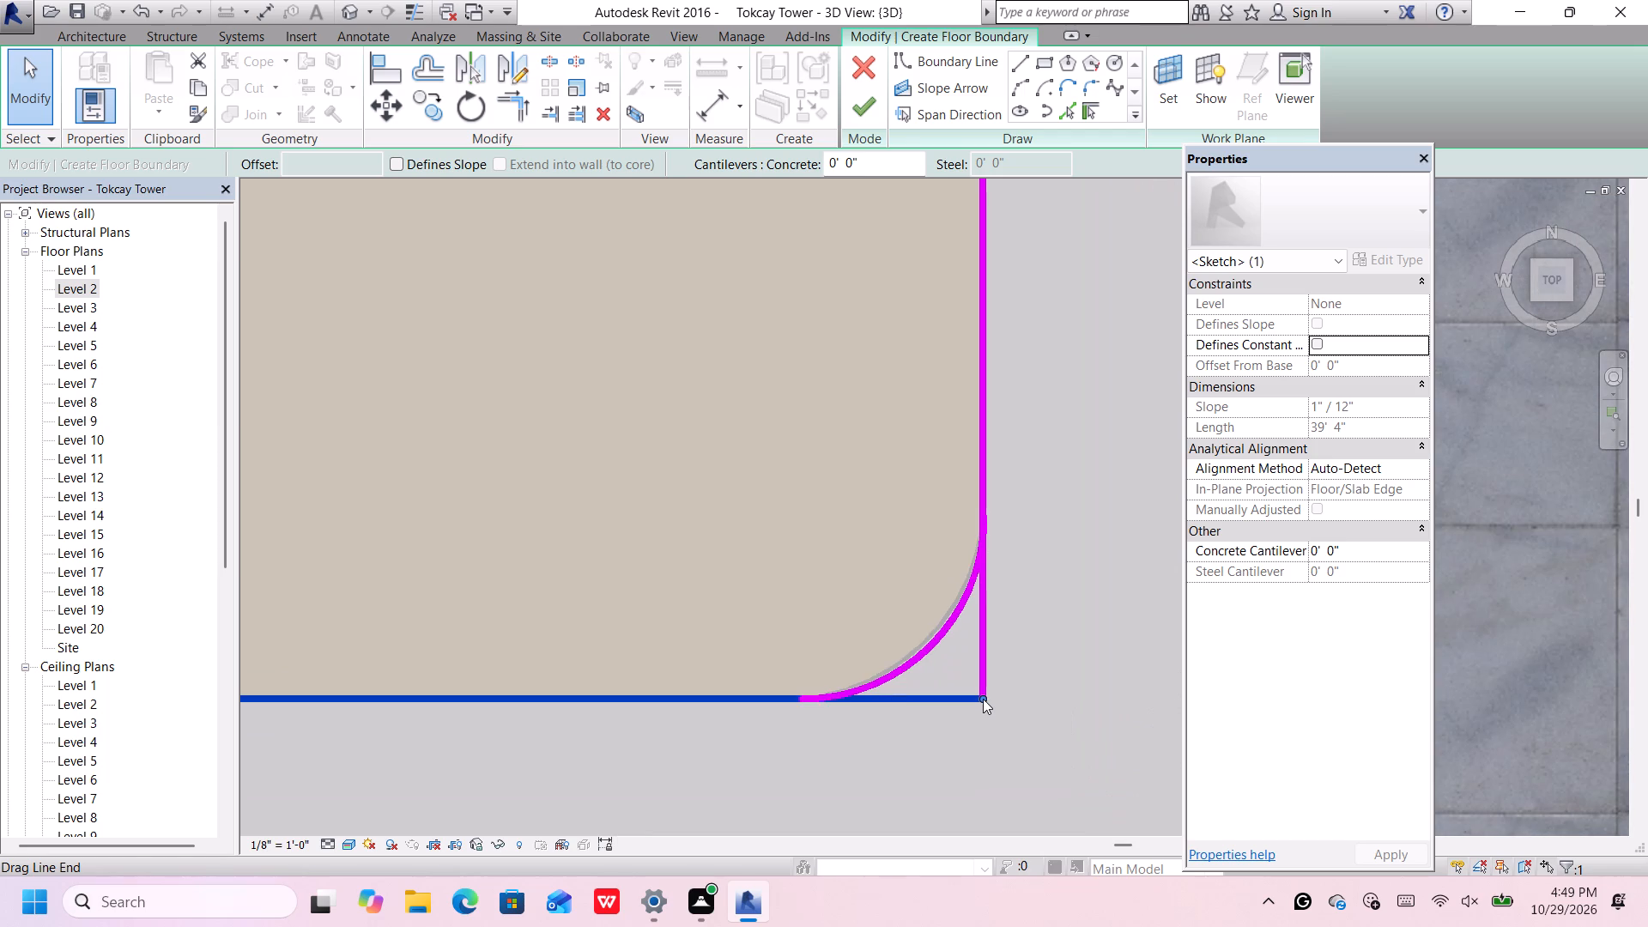
pyautogui.moveTo(983, 699); pyautogui.dragTo(817, 708)
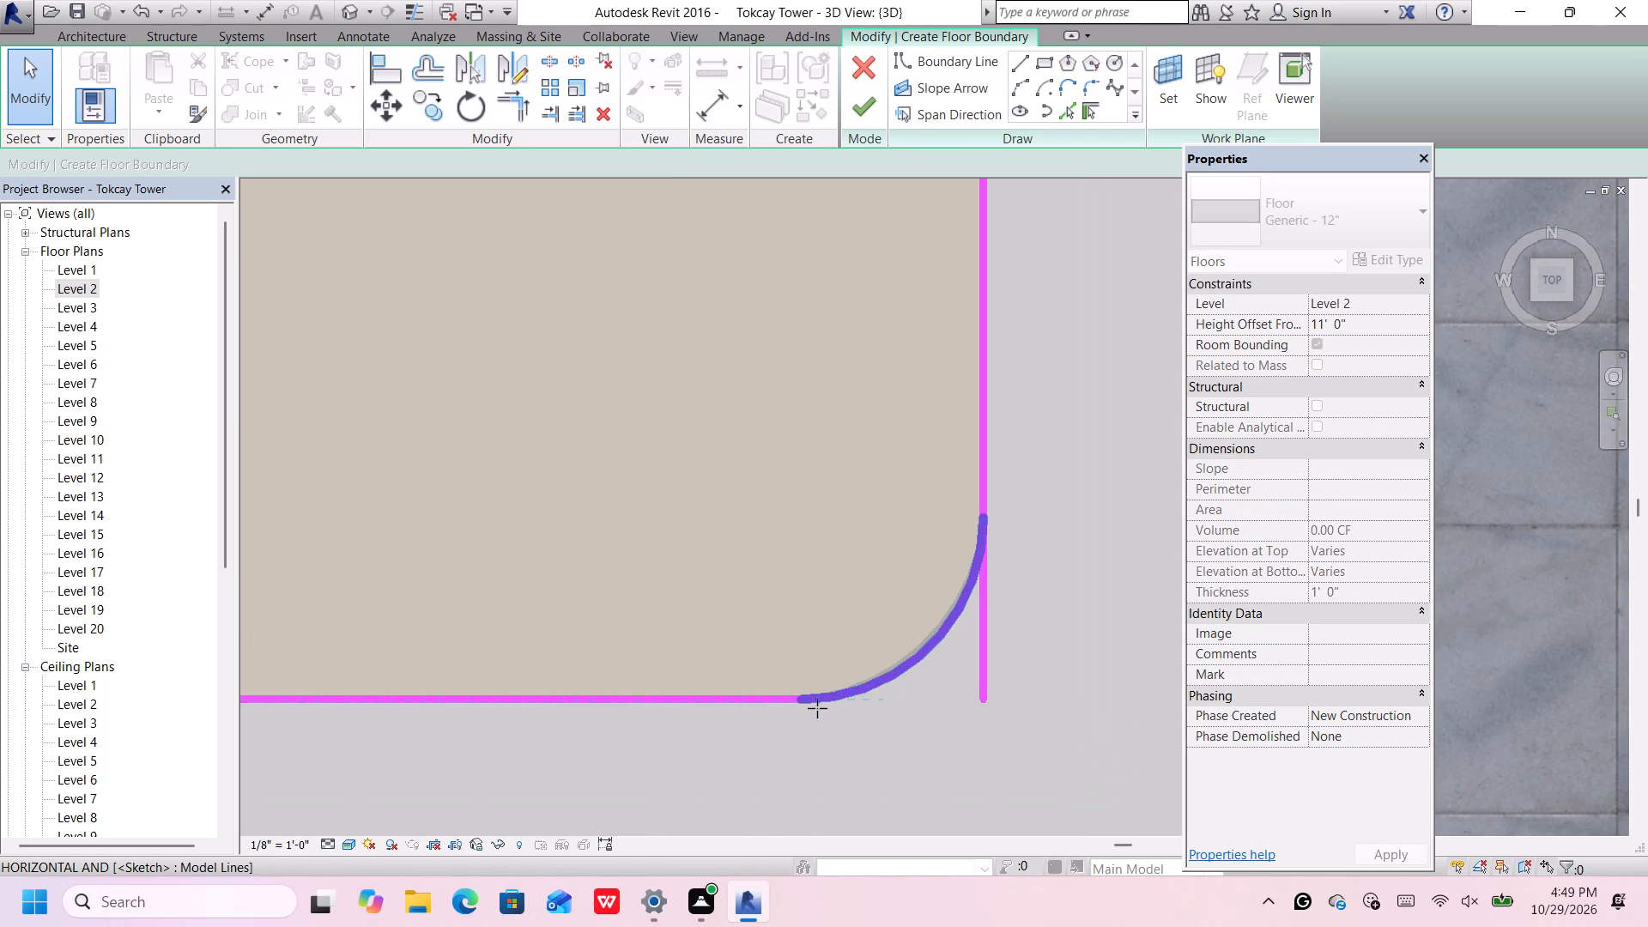
pyautogui.moveTo(817, 708); pyautogui.dragTo(798, 705)
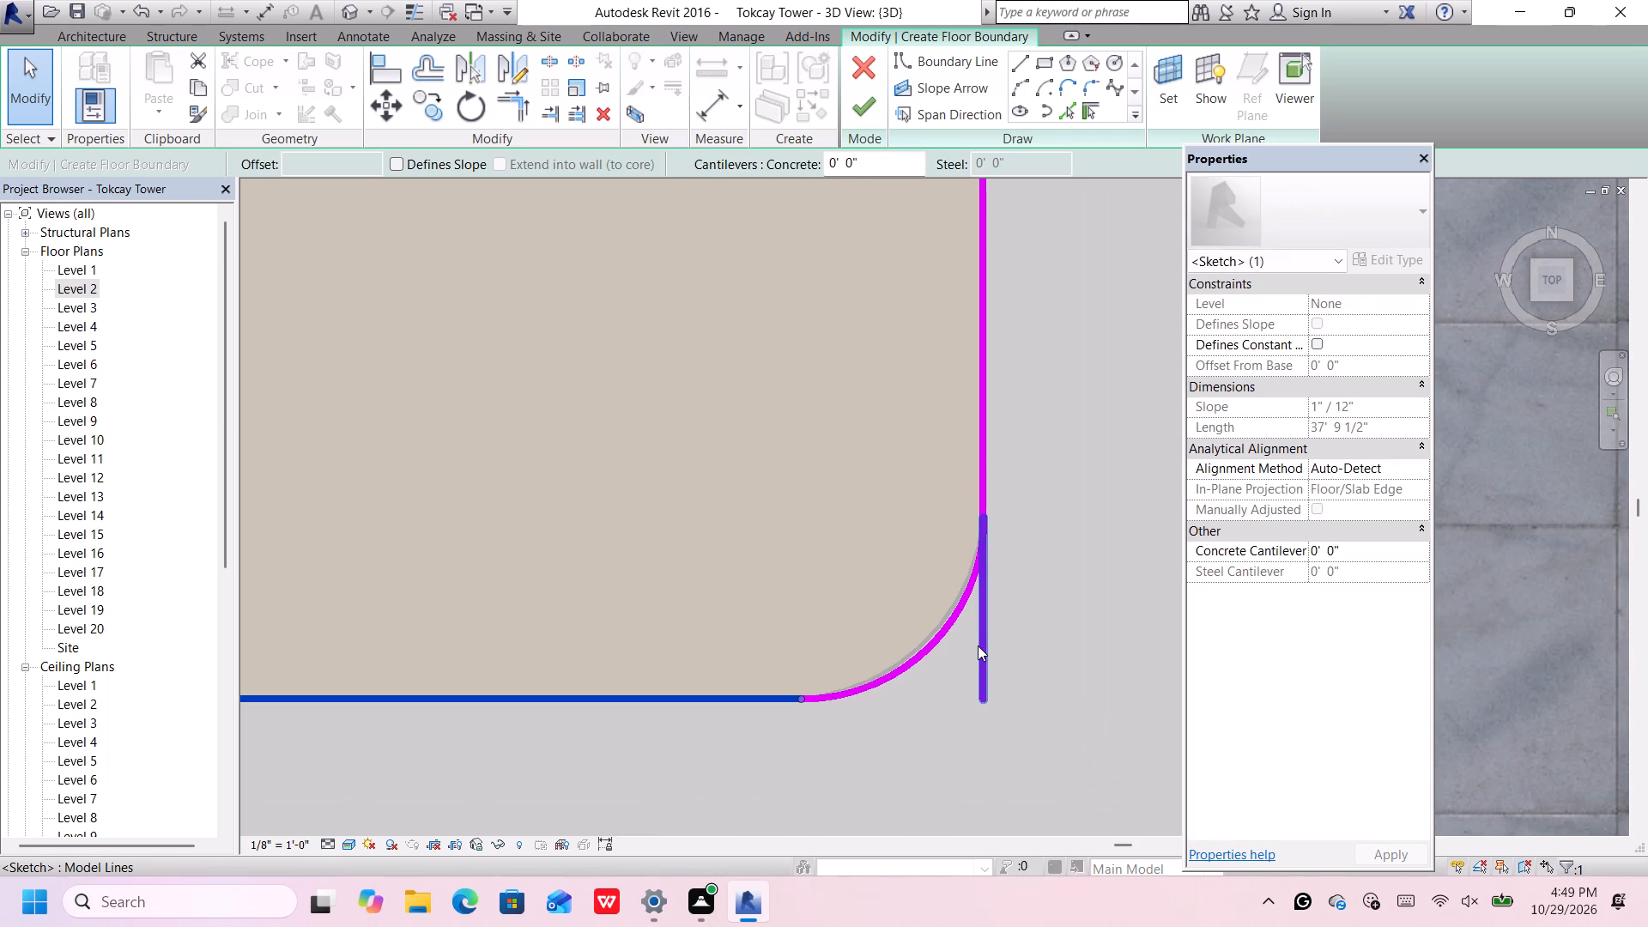
pyautogui.click(978, 645)
pyautogui.moveTo(985, 696); pyautogui.dragTo(985, 539)
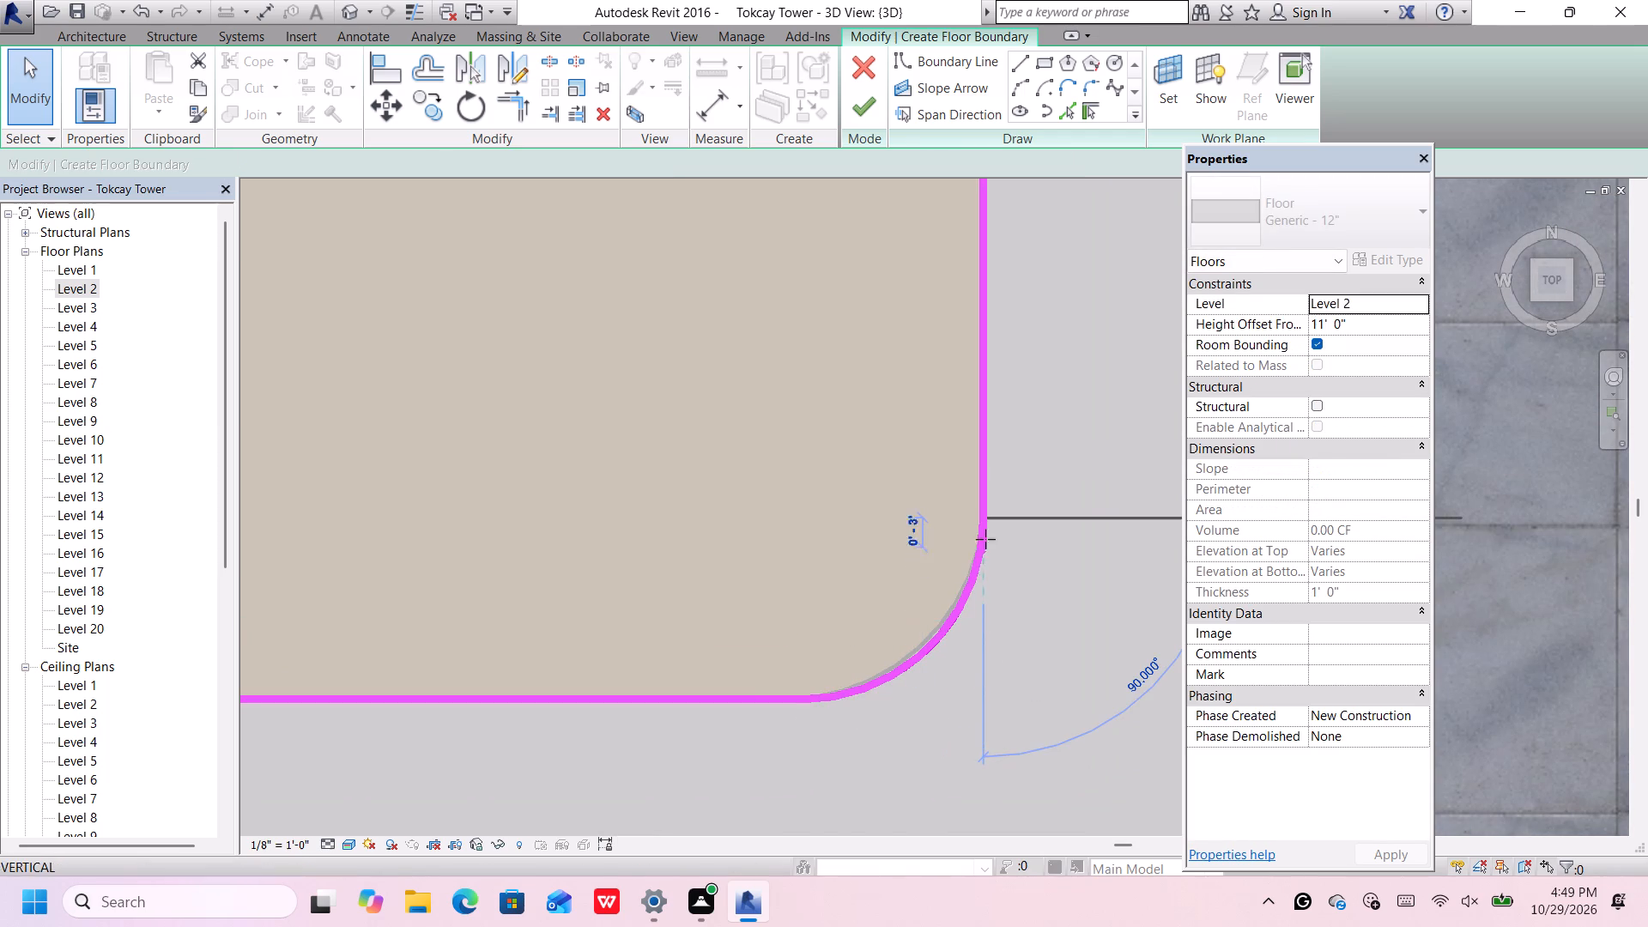
pyautogui.moveTo(985, 539); pyautogui.dragTo(982, 512)
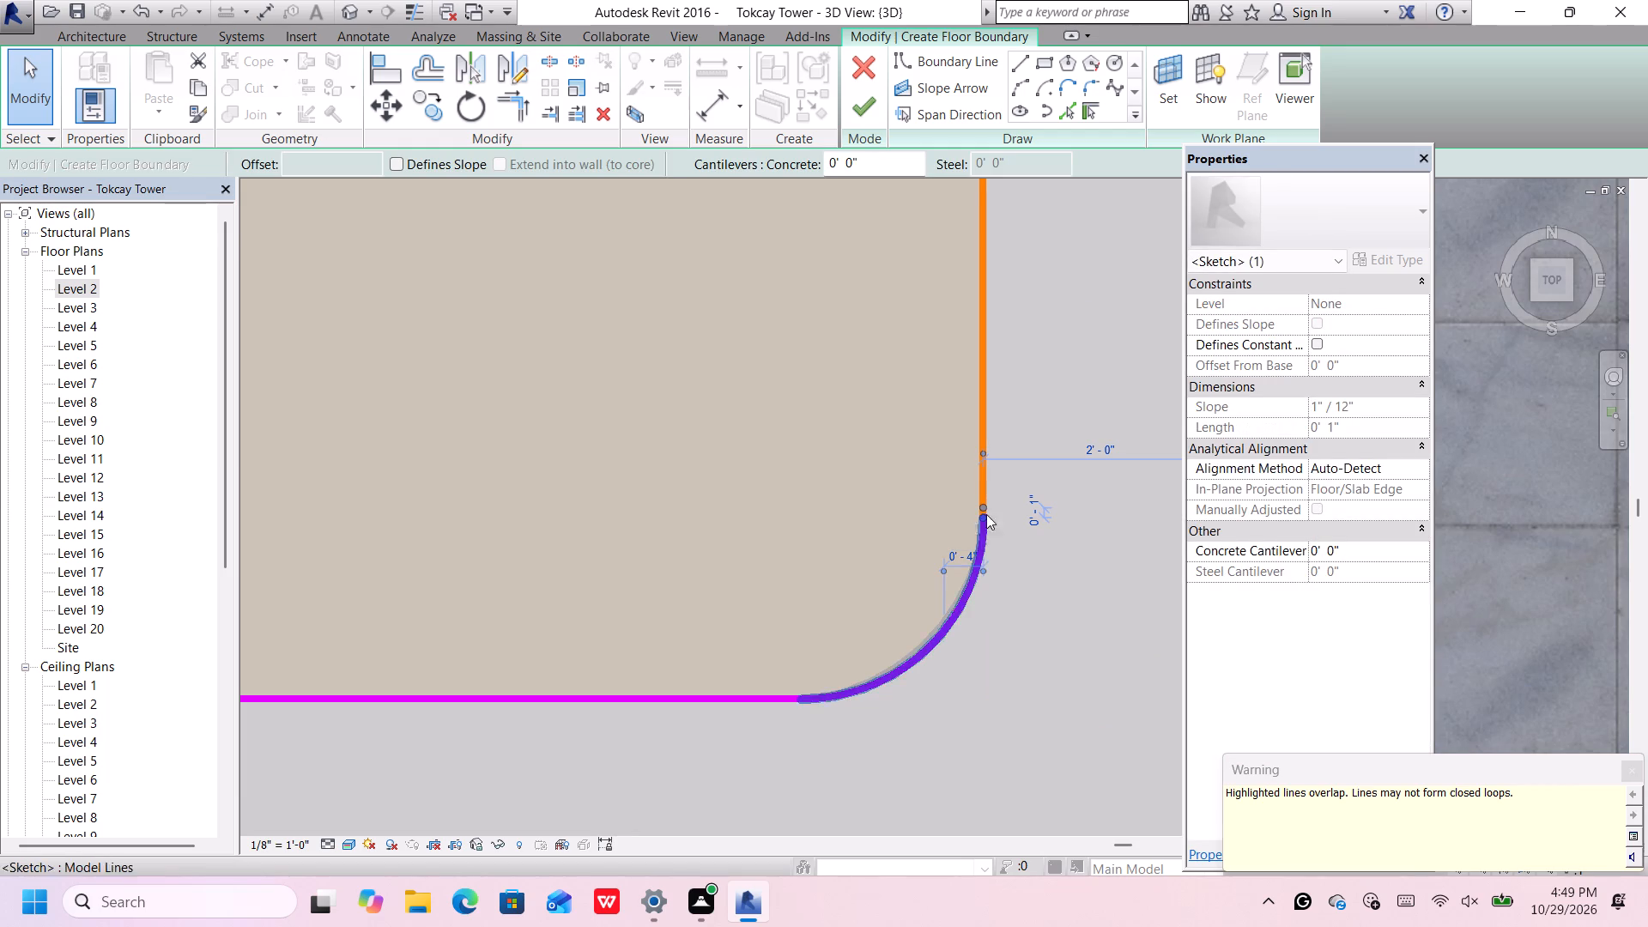
# Delete the inner southeast corner arc and redraw it with a 1' 6 1/2" radius between the shortened lines' ends.
pyautogui.scroll(4, 985, 502)
pyautogui.click(975, 548)
pyautogui.scroll(-4, 975, 547)
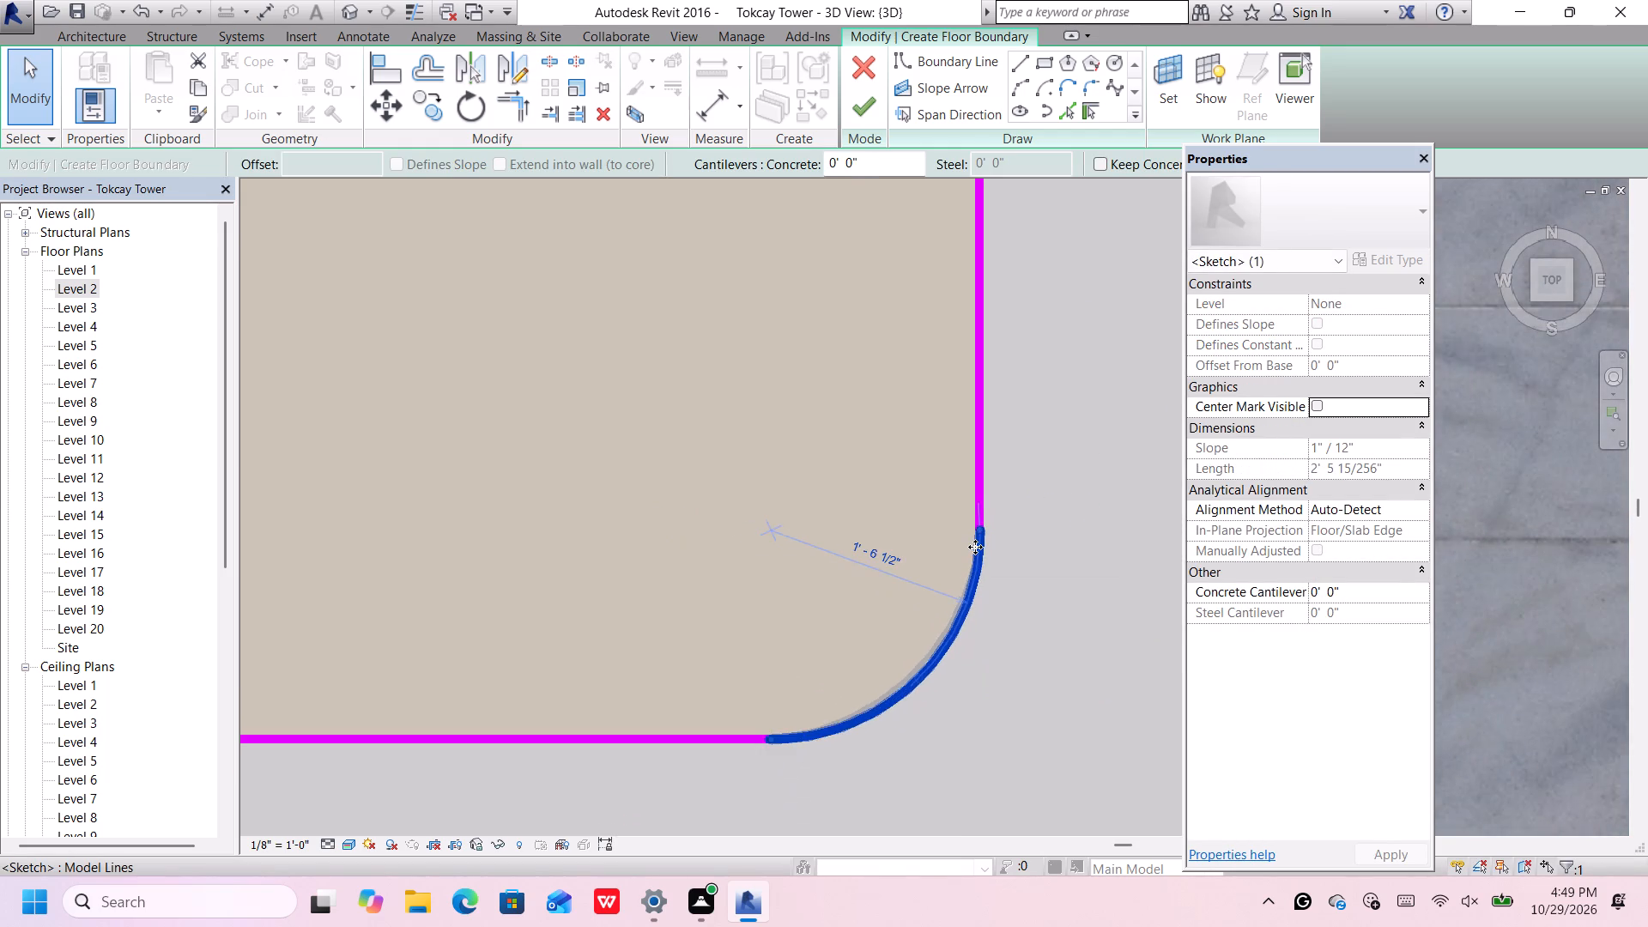
pyautogui.press('Delete')
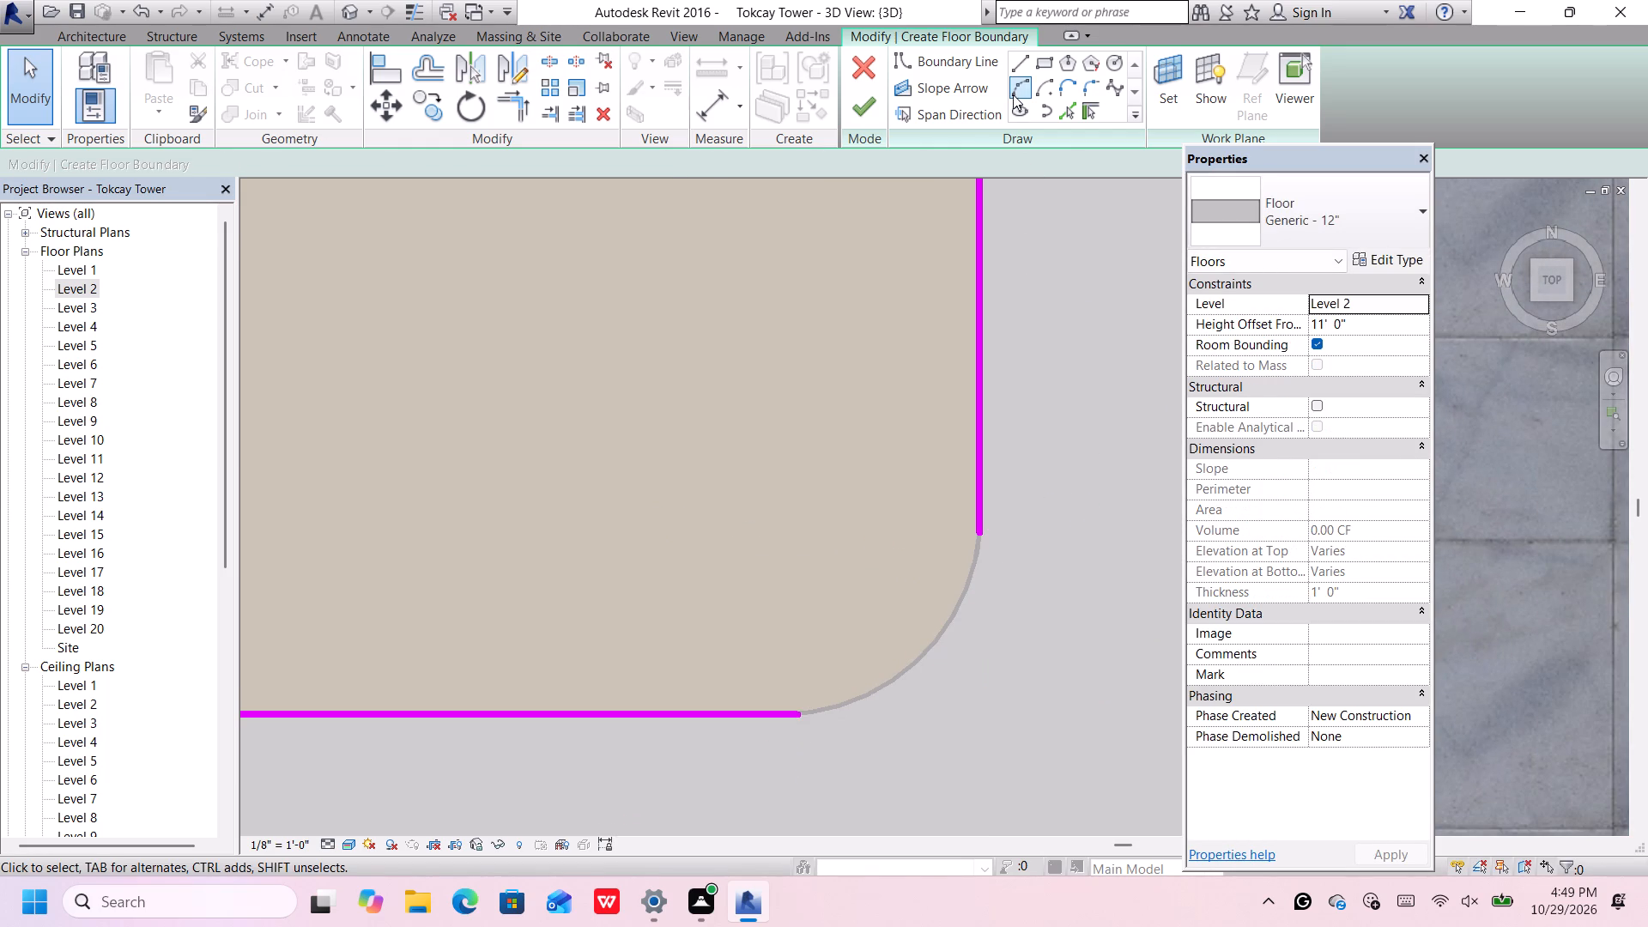
pyautogui.click(1013, 91)
pyautogui.click(978, 537)
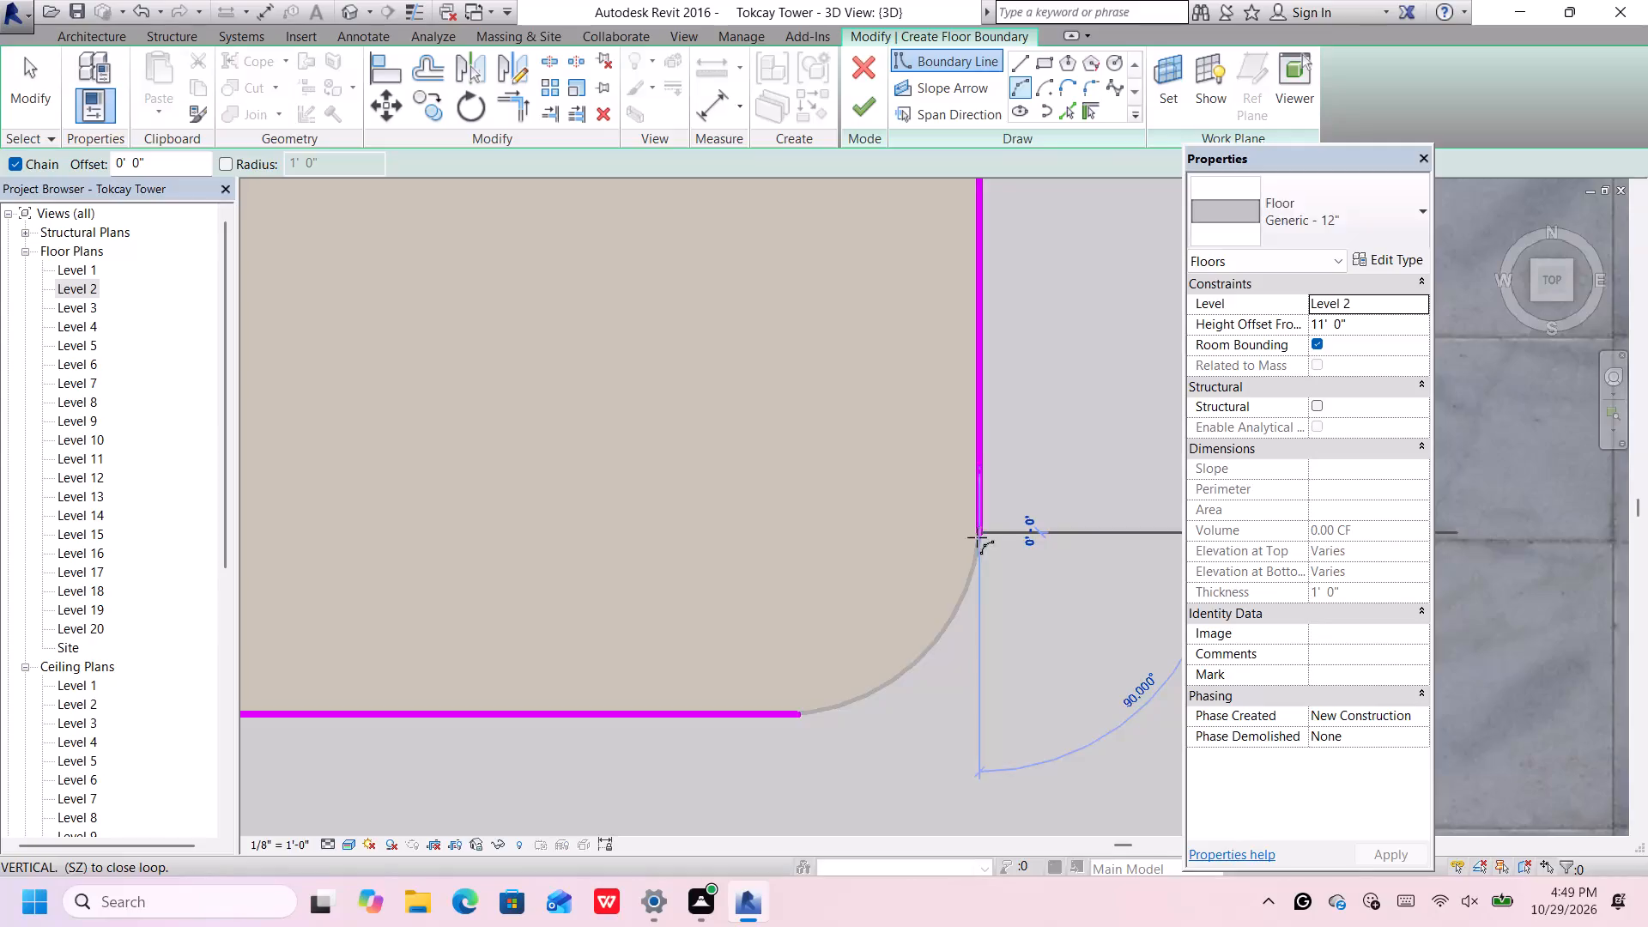
pyautogui.click(796, 712)
pyautogui.click(935, 651)
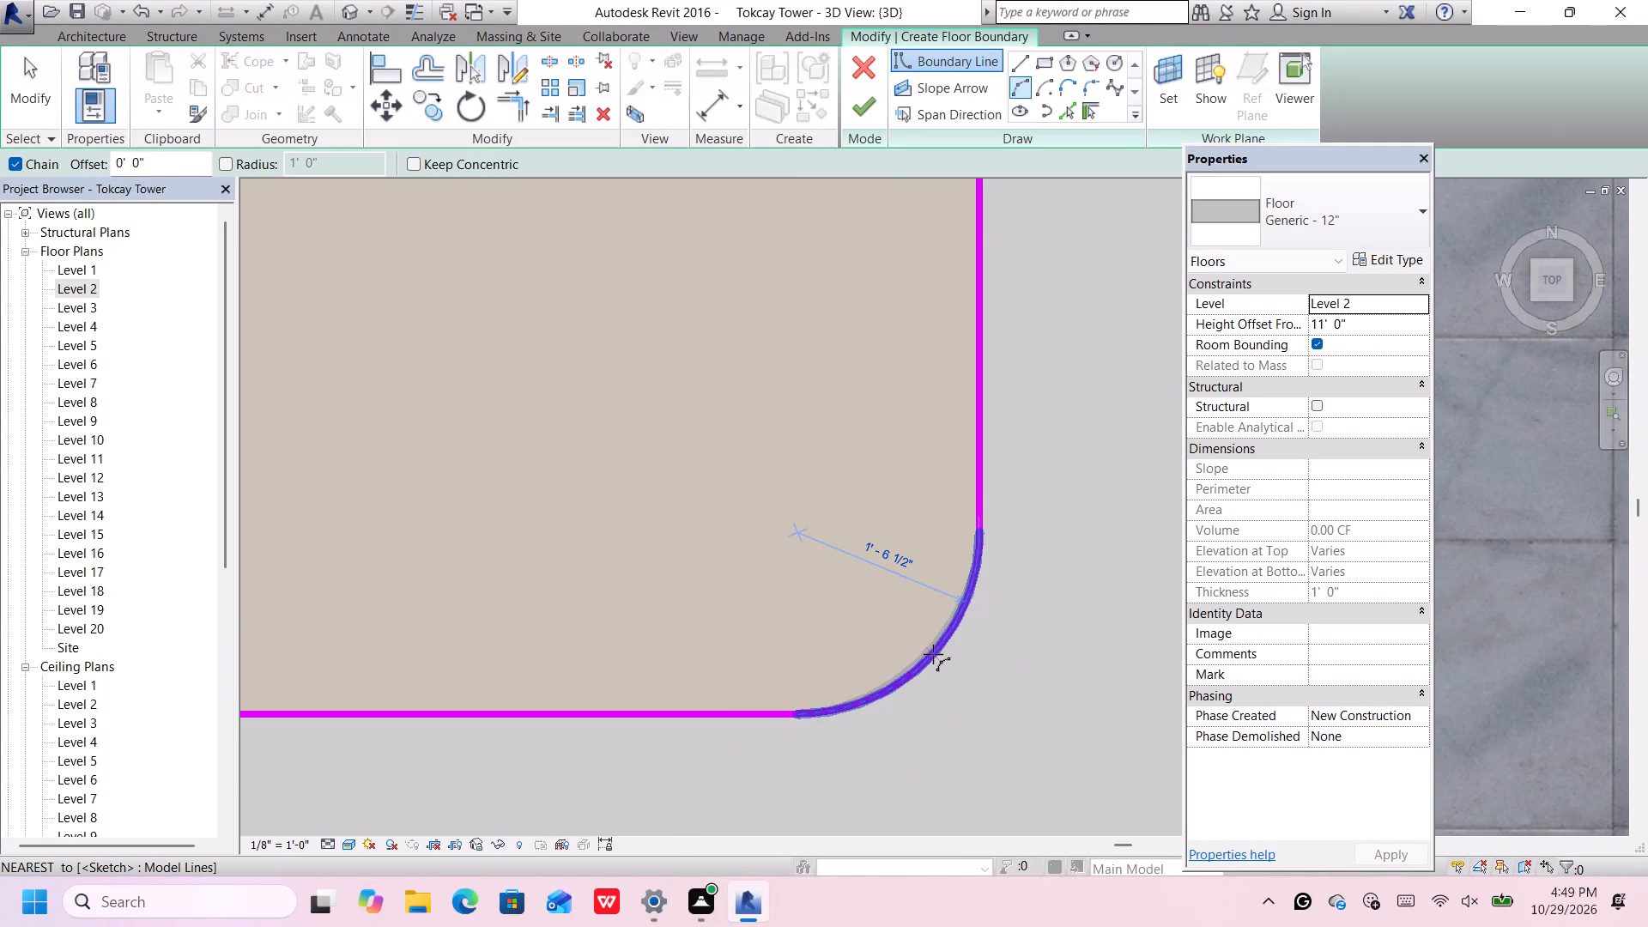
# Draw the boundary from the west slab's southeast corner 2' 0" south, and about 40' 6" west to the southwest corner.
pyautogui.scroll(-17, 933, 654)
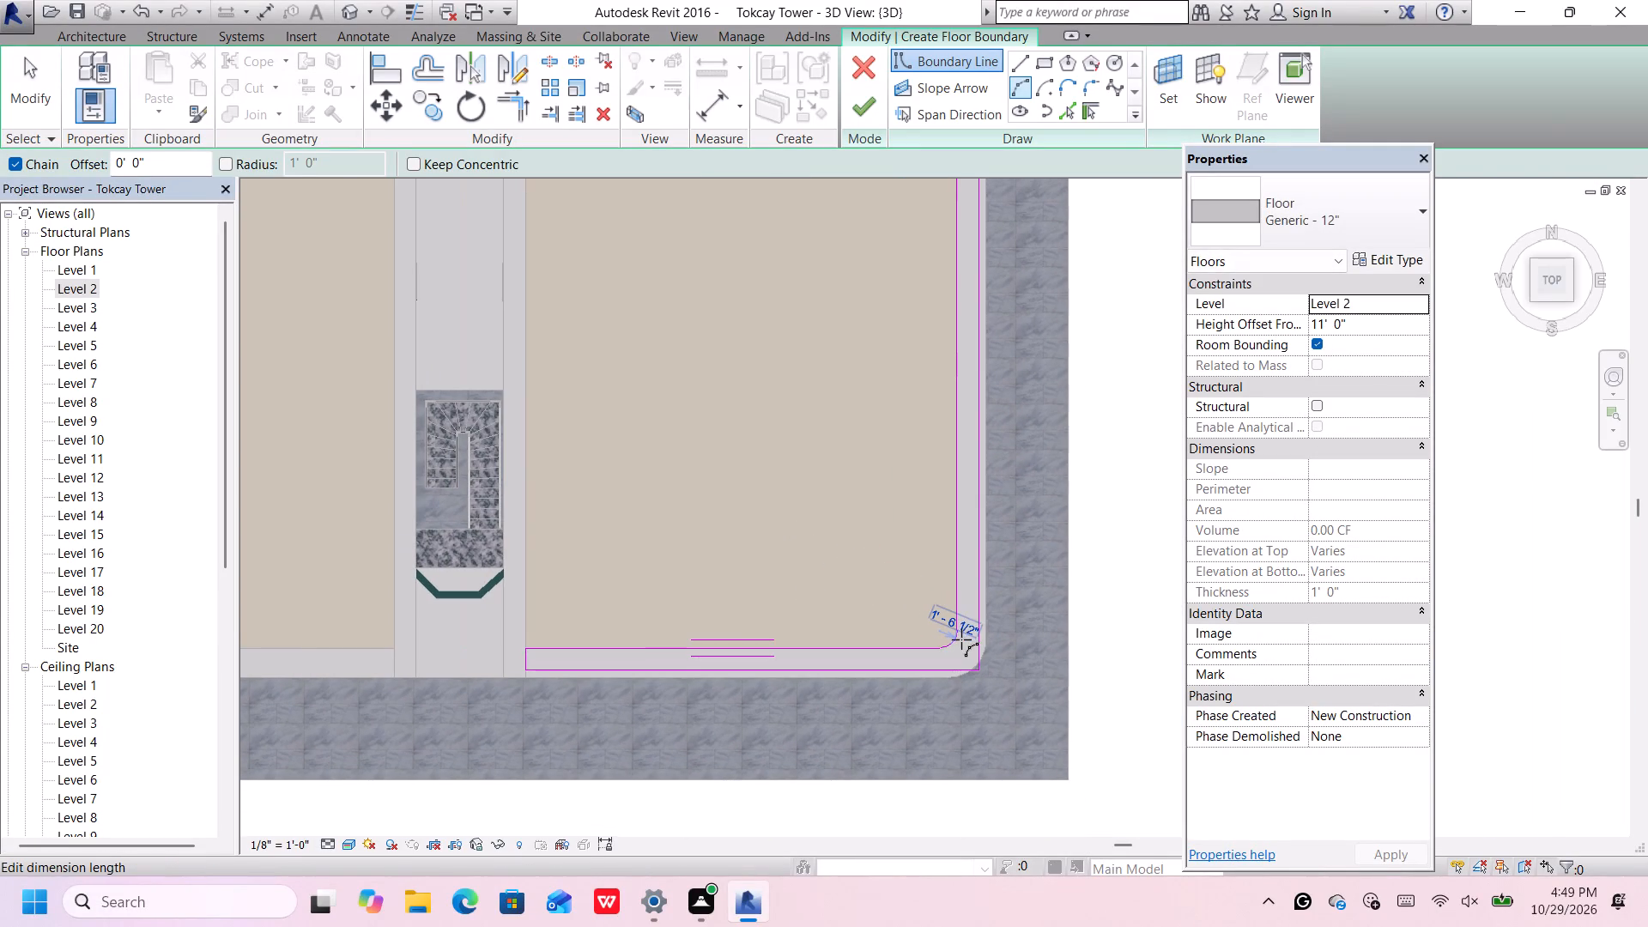
pyautogui.moveTo(961, 639); pyautogui.dragTo(982, 711, button='middle')
pyautogui.scroll(-5, 982, 711)
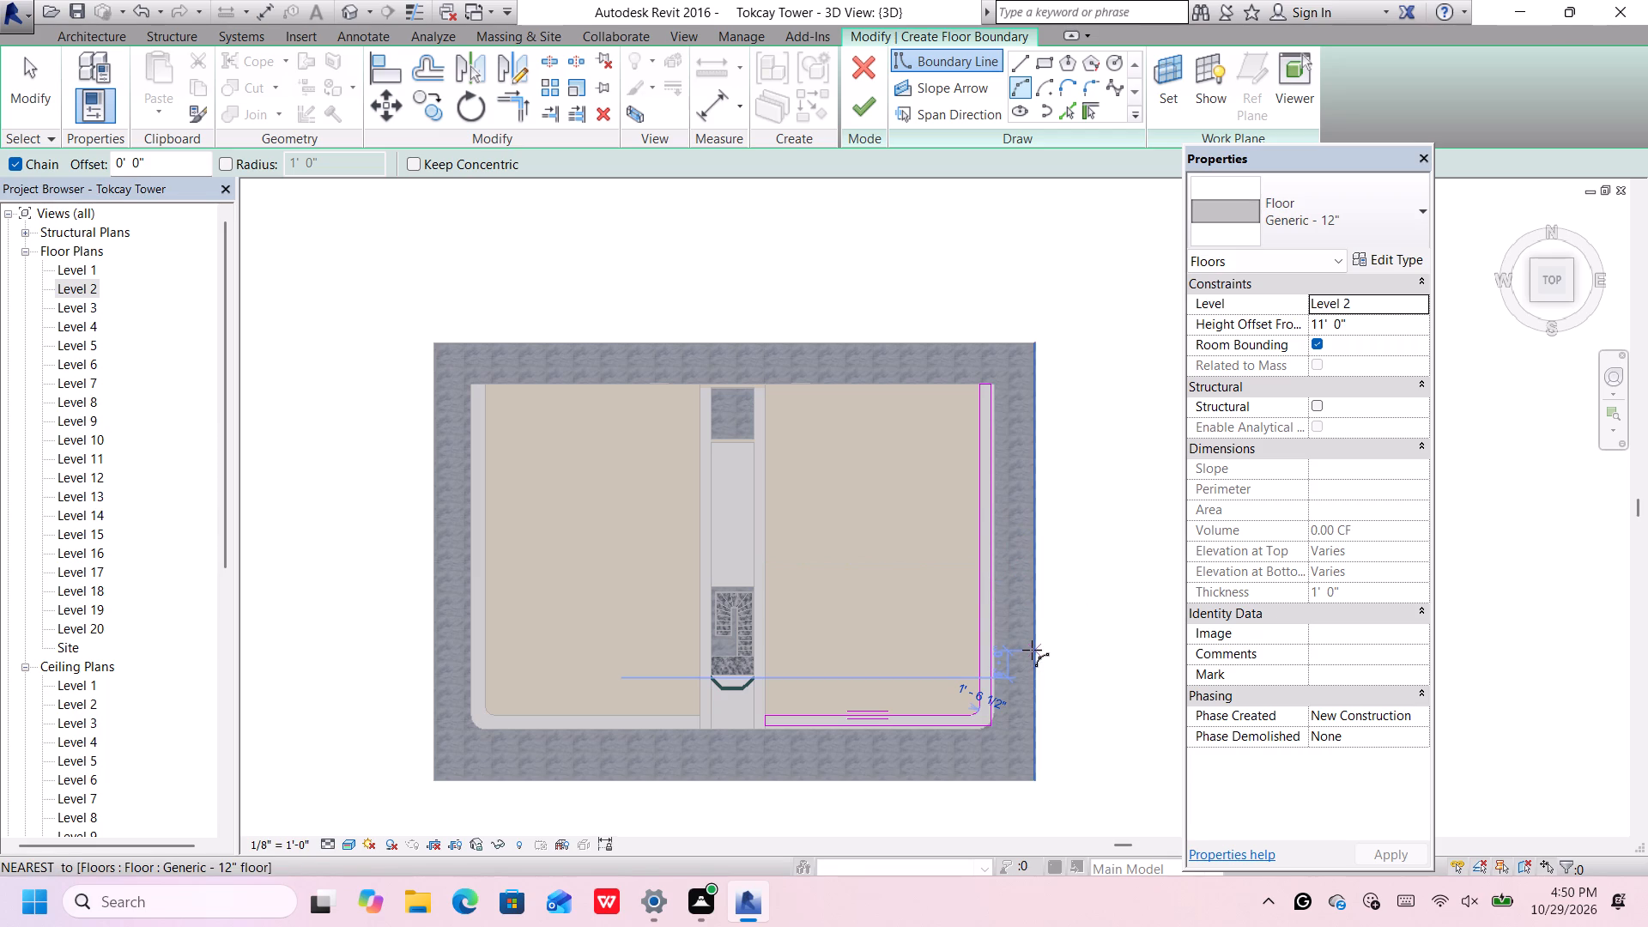
pyautogui.scroll(4, 532, 775)
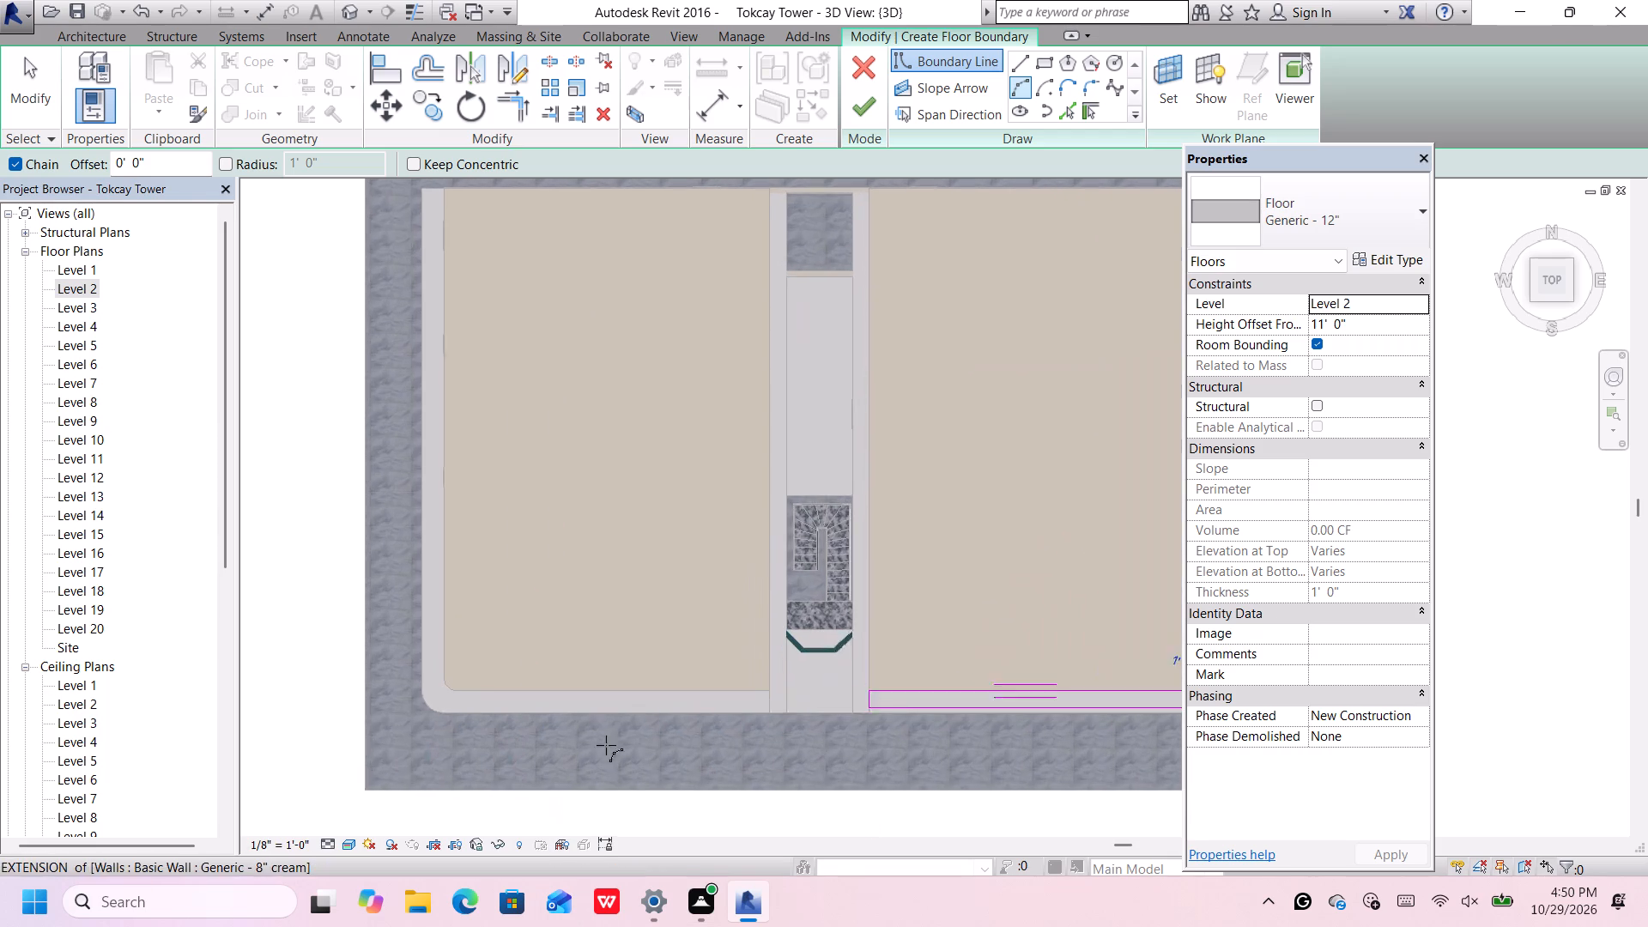
pyautogui.scroll(5, 715, 712)
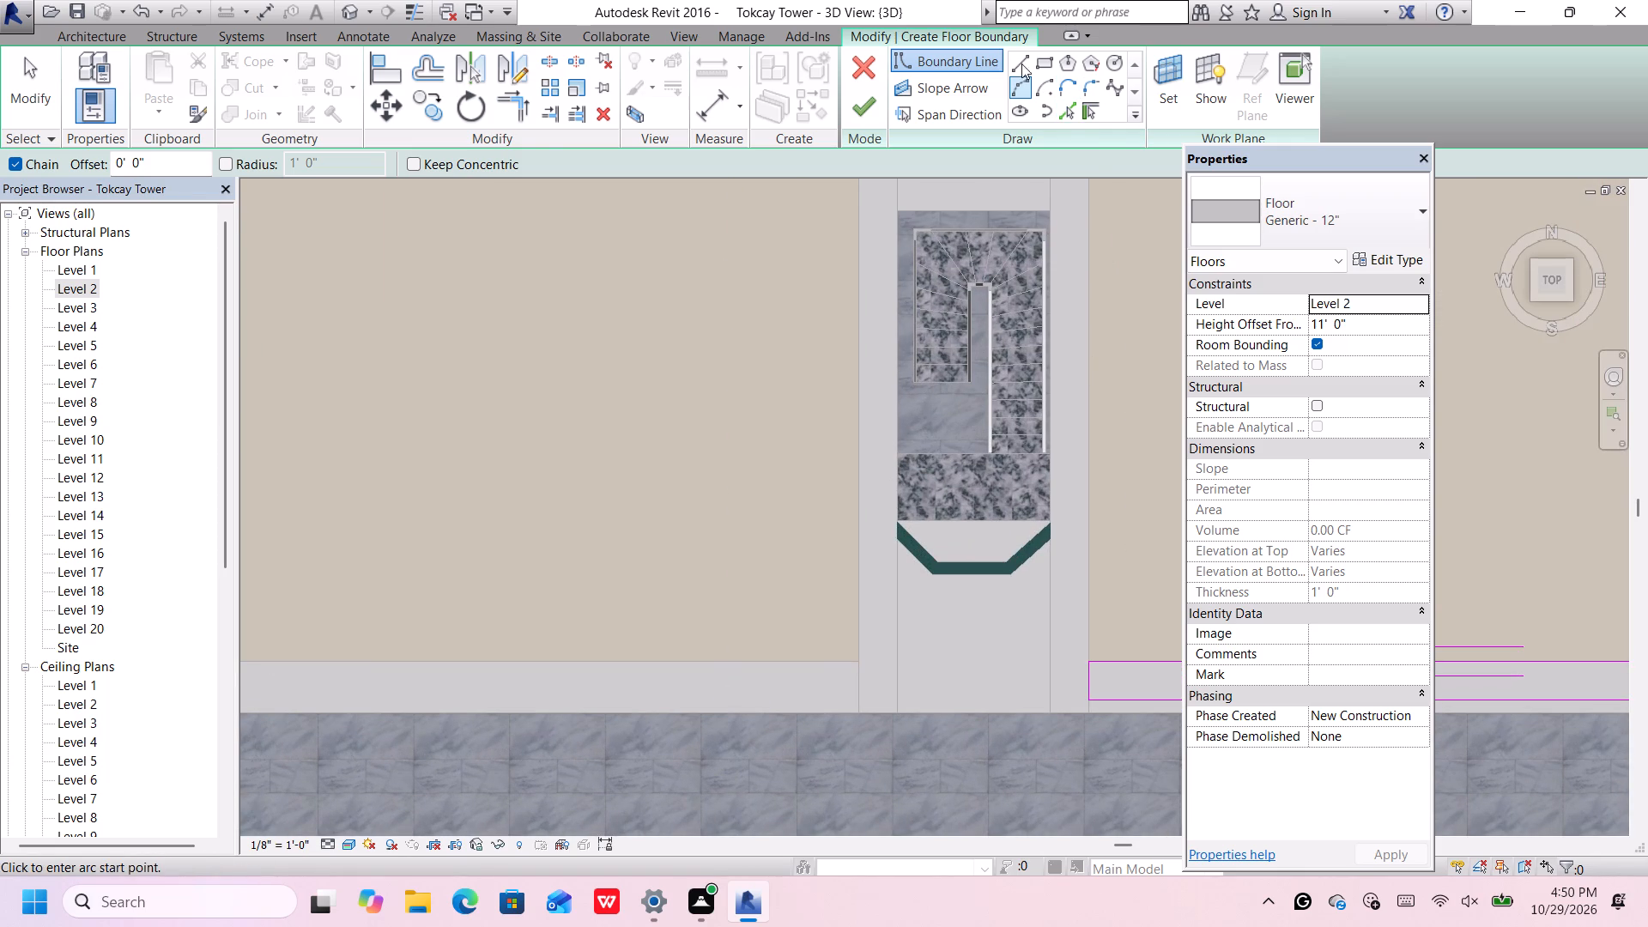
pyautogui.click(1020, 61)
pyautogui.scroll(-4, 919, 469)
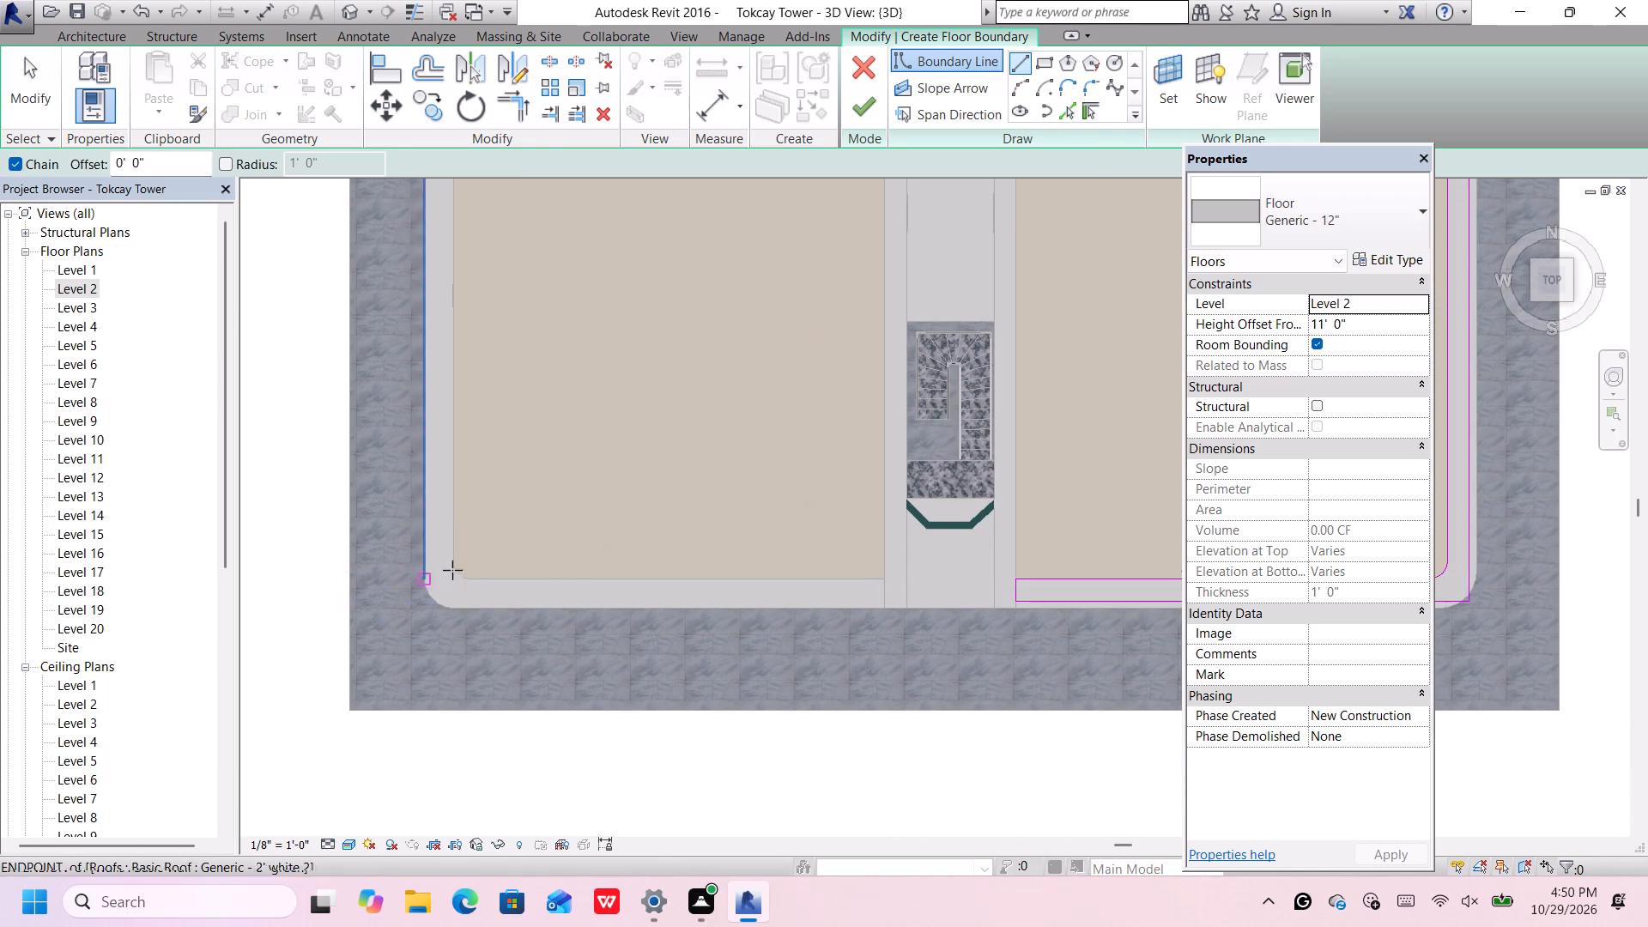
pyautogui.scroll(5, 936, 557)
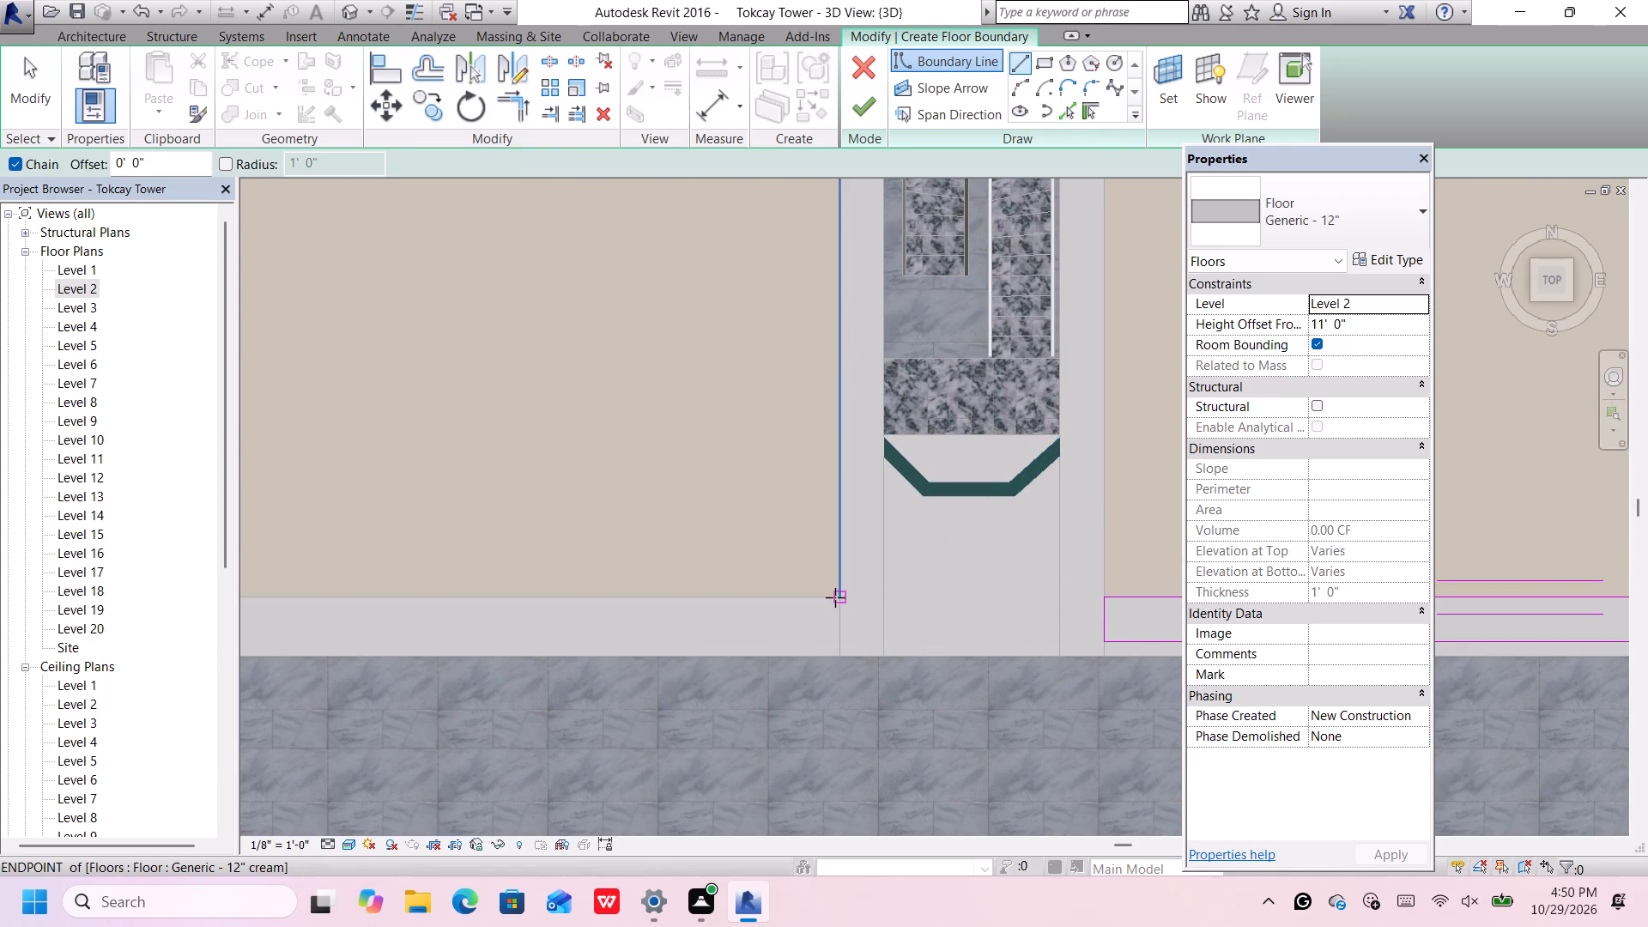
pyautogui.click(835, 597)
pyautogui.scroll(4, 846, 636)
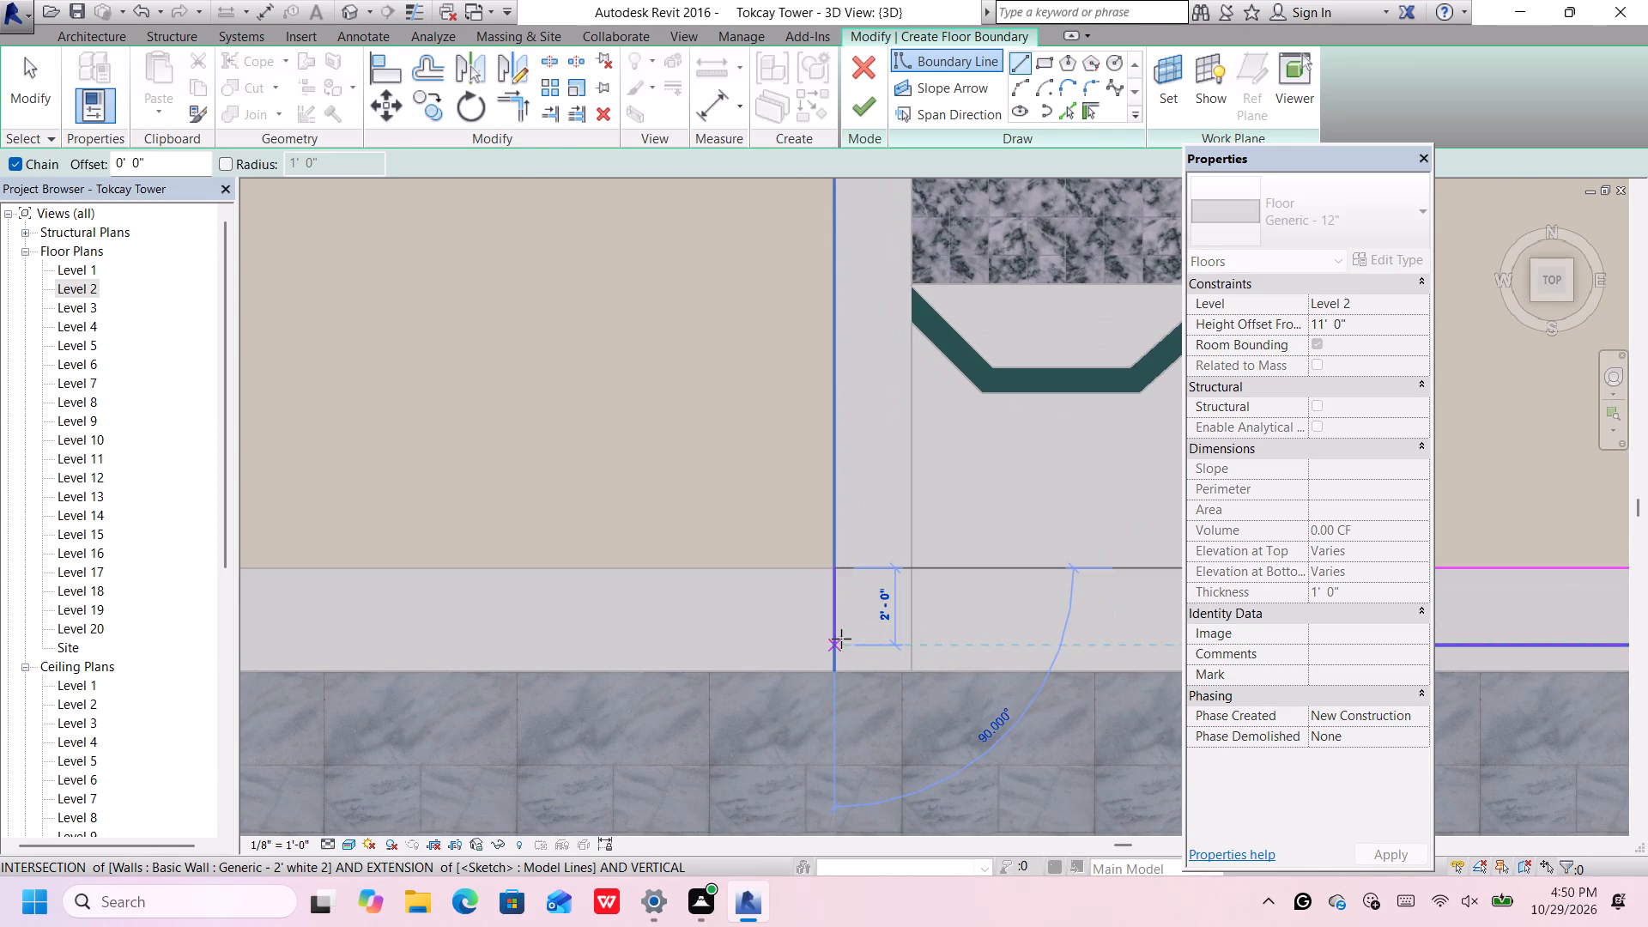
pyautogui.click(839, 642)
pyautogui.scroll(-10, 839, 641)
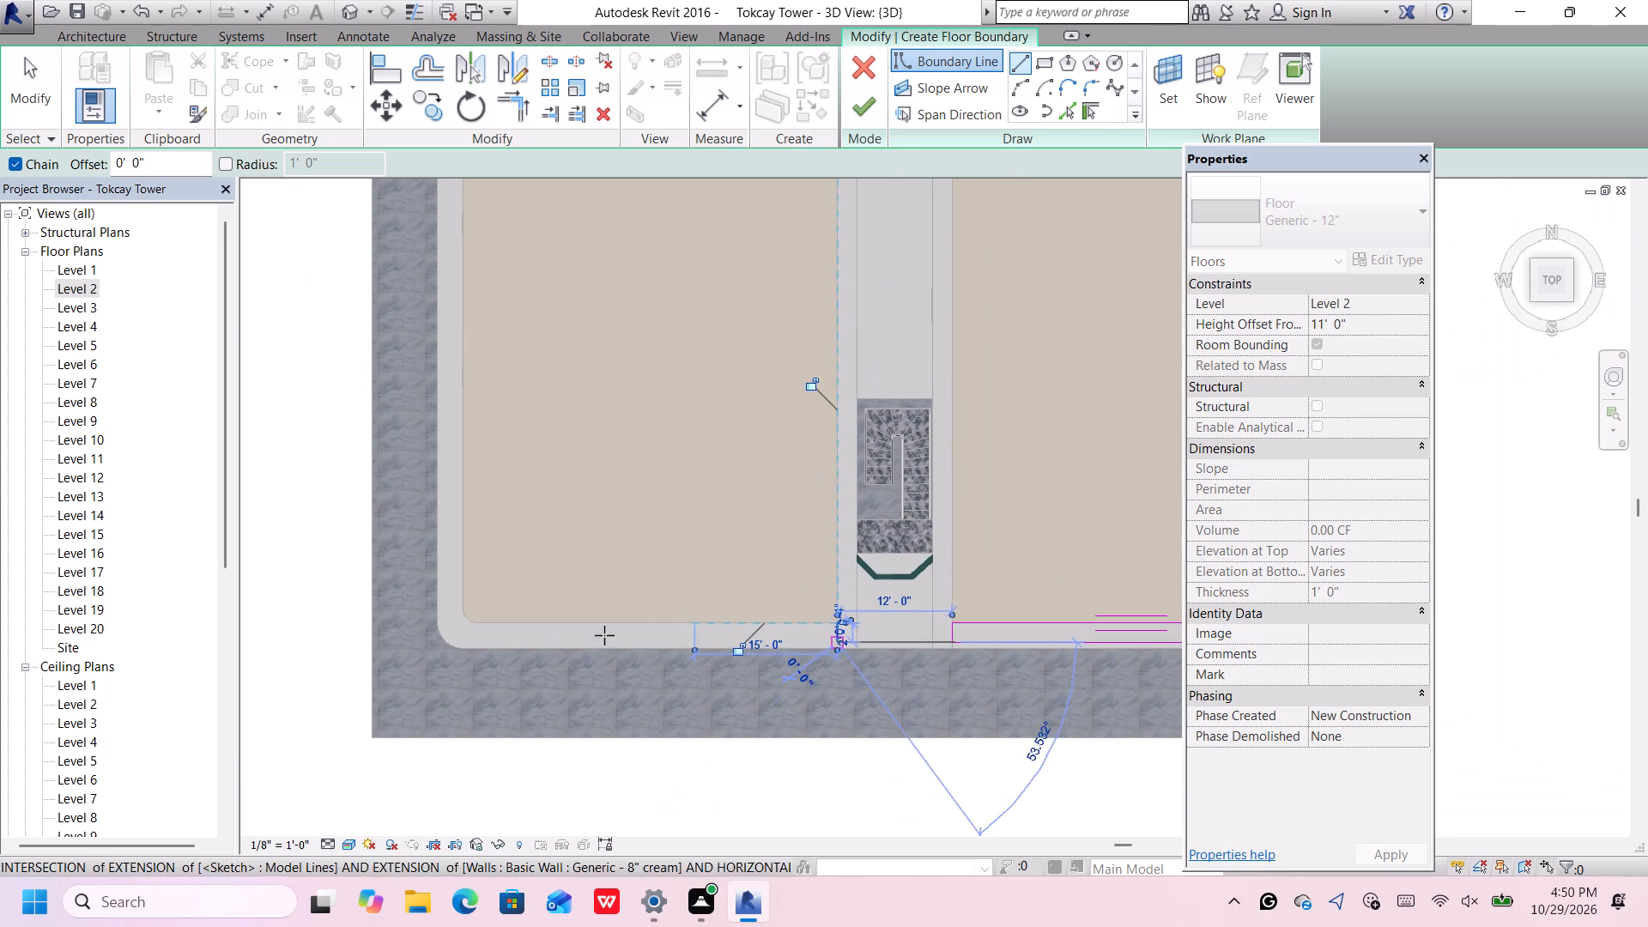
pyautogui.scroll(5, 451, 630)
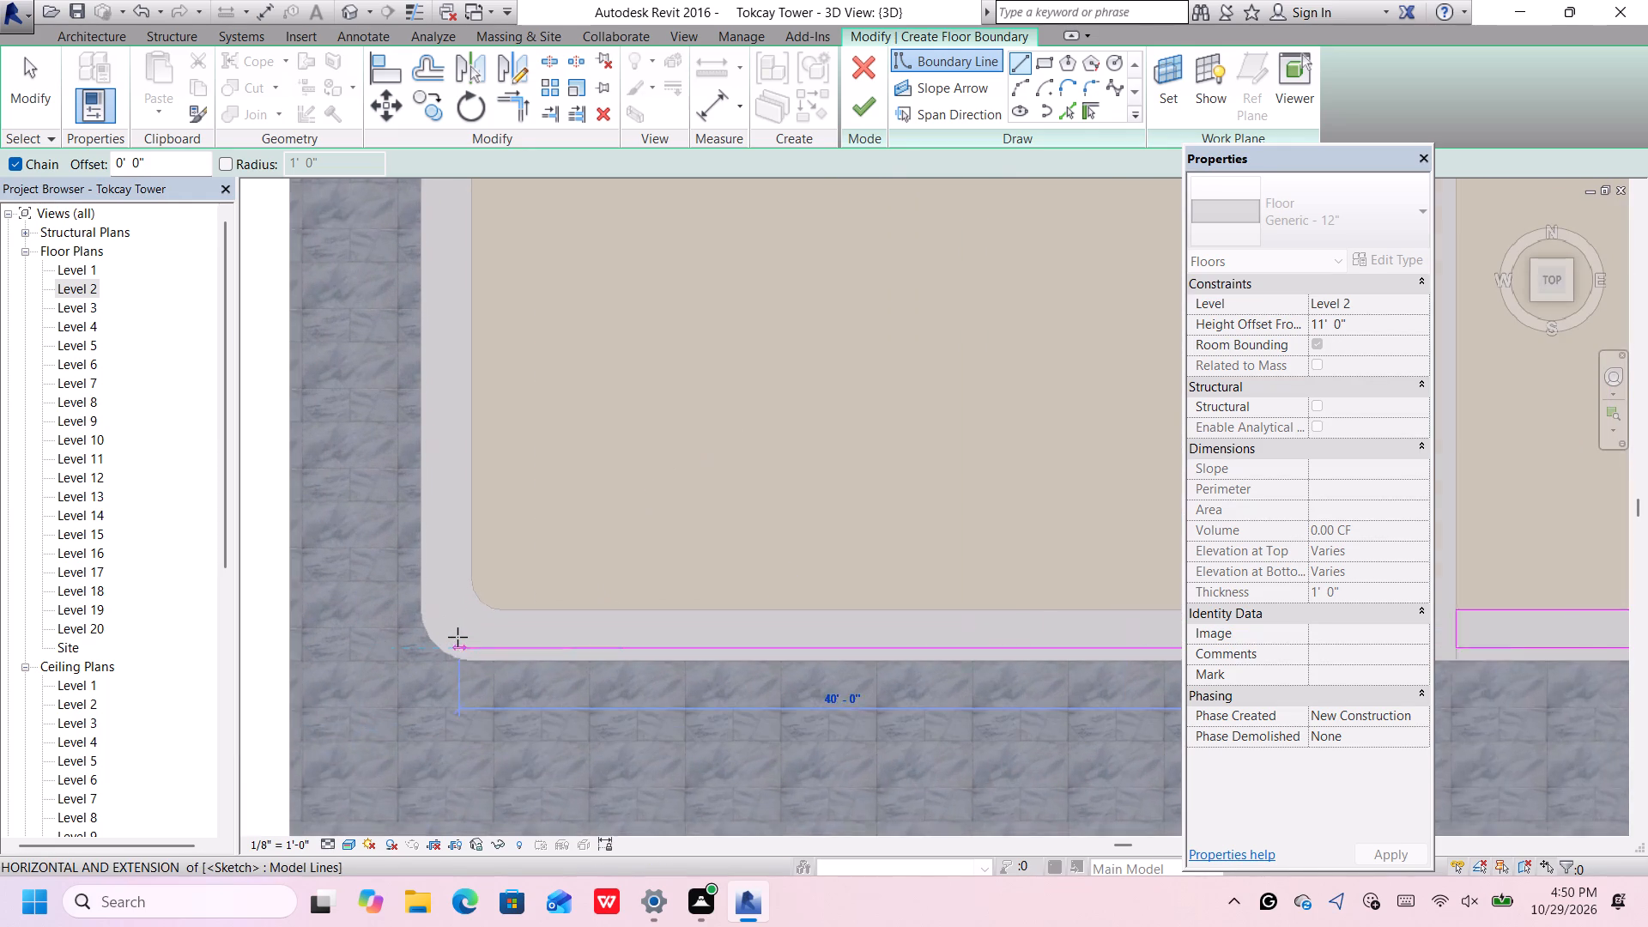
pyautogui.scroll(1, 457, 637)
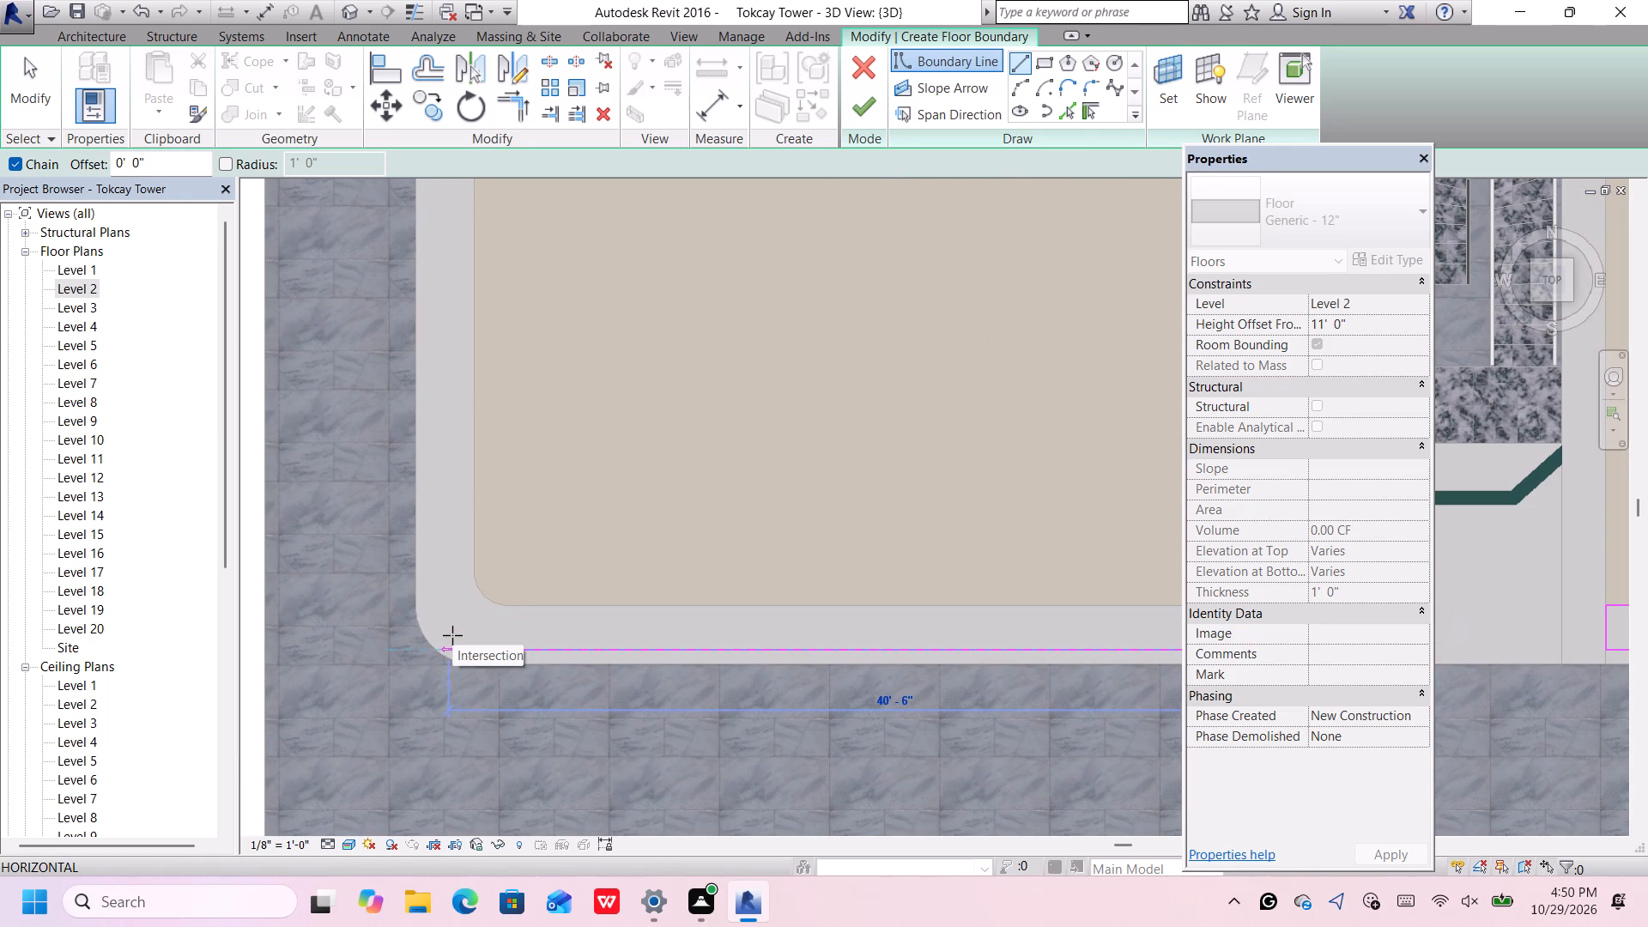
pyautogui.click(452, 635)
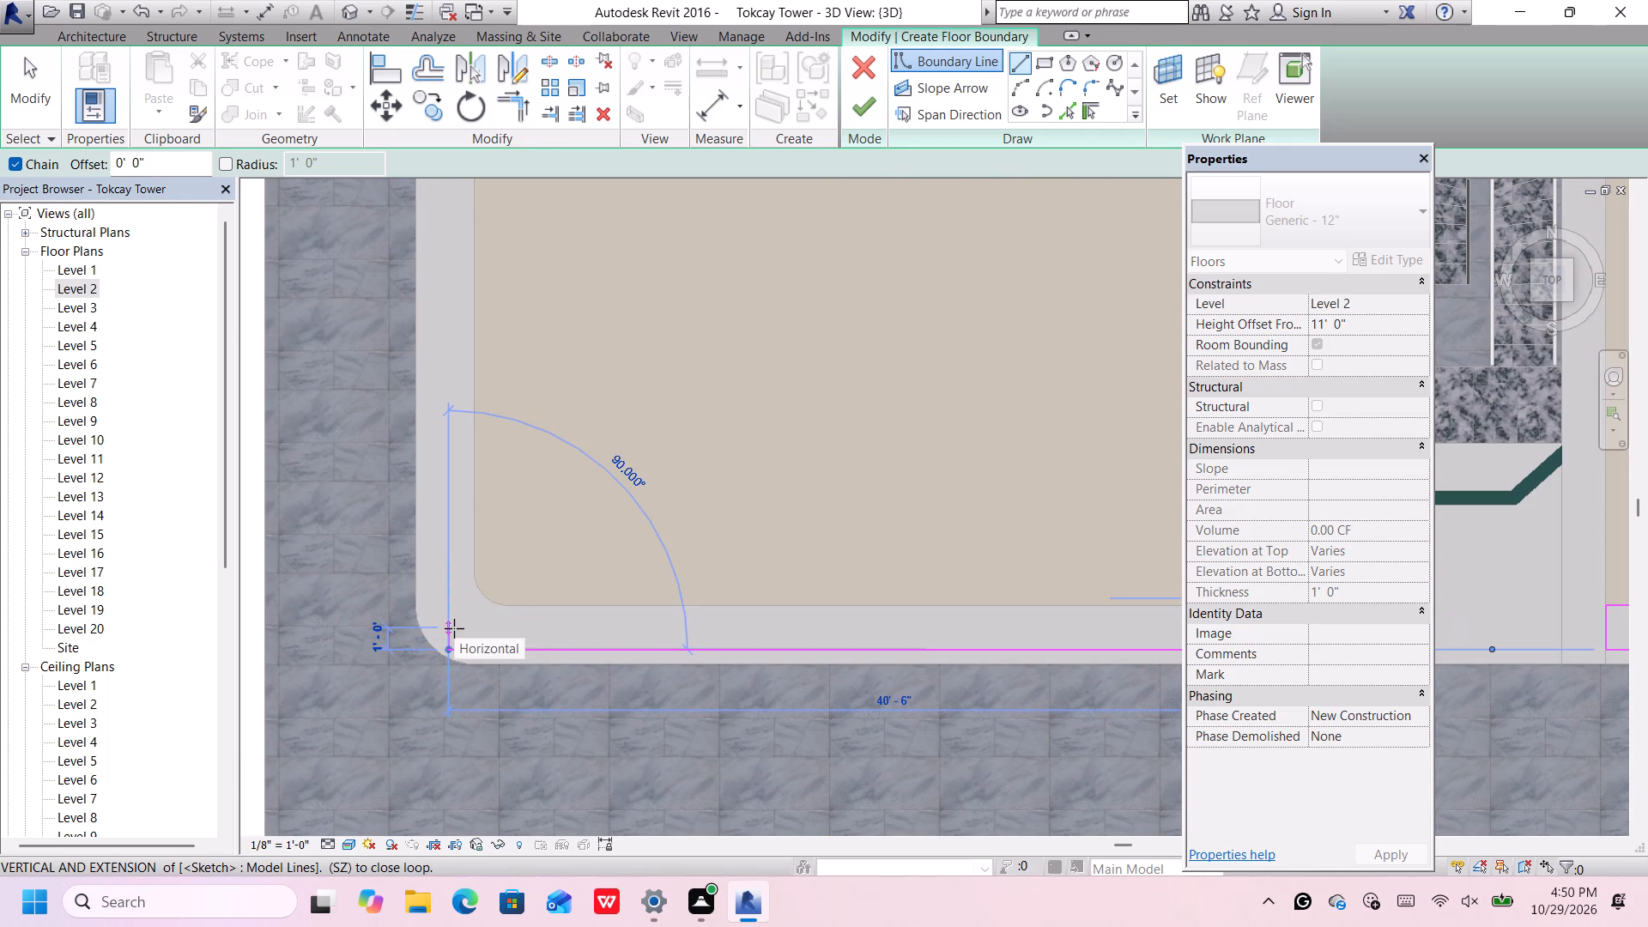
pyautogui.press('Escape')
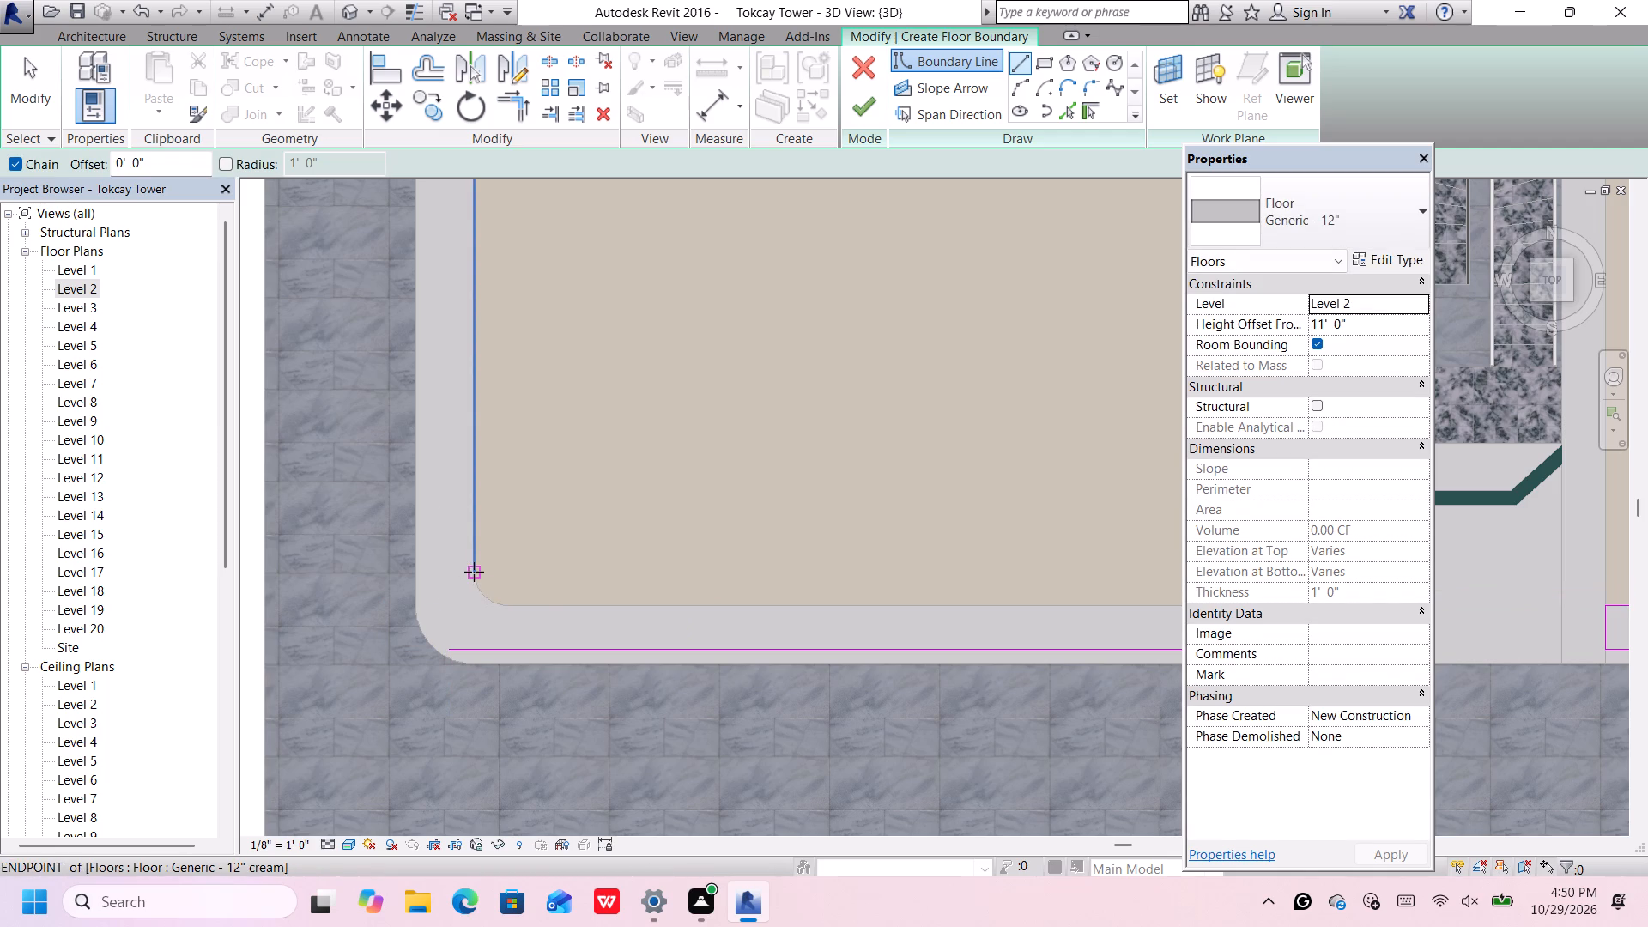
# Draw the inner west boundary line from the slab's southwest corner rounding 59' 3" north to the slab's north edge.
pyautogui.click(474, 571)
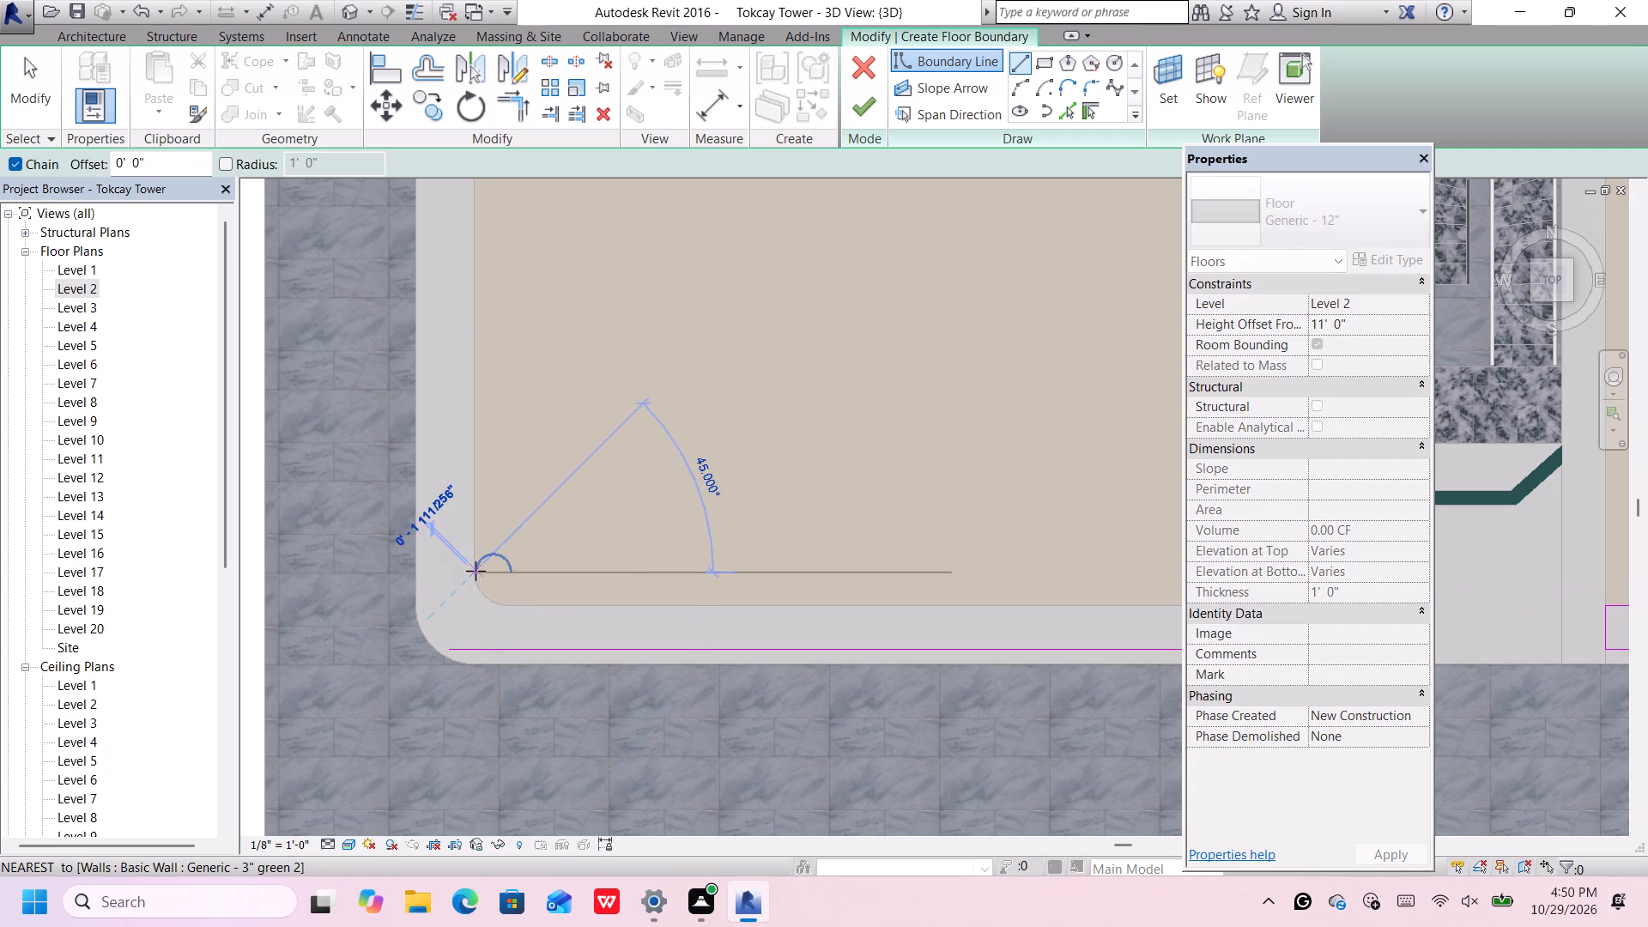
pyautogui.scroll(-11, 476, 571)
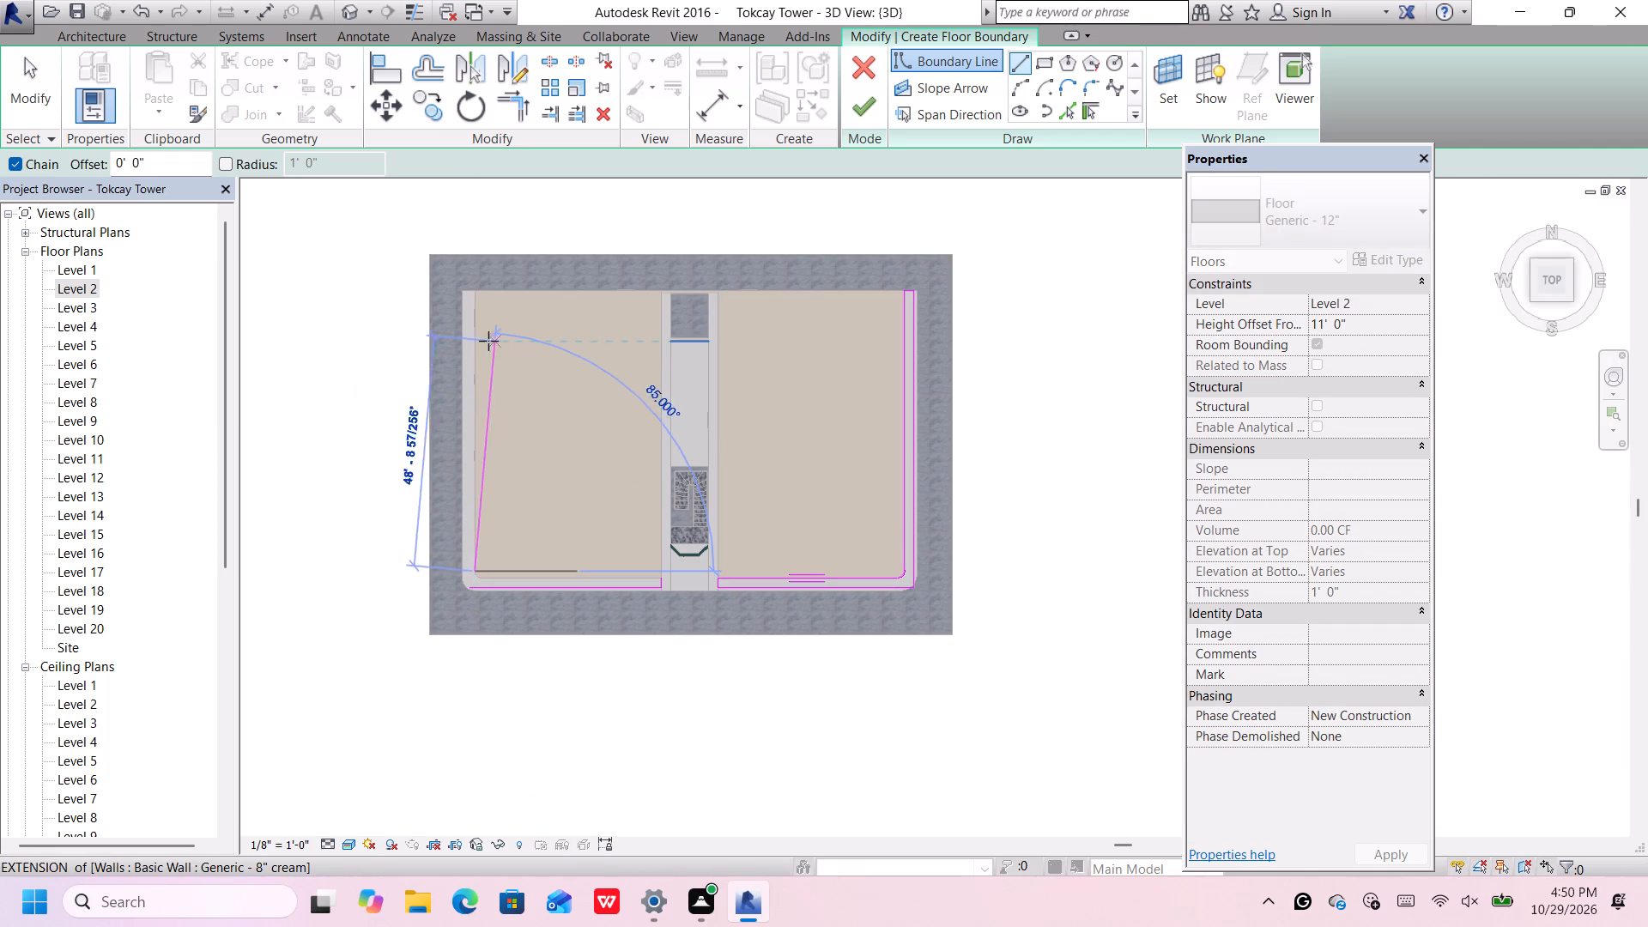
pyautogui.scroll(5, 463, 281)
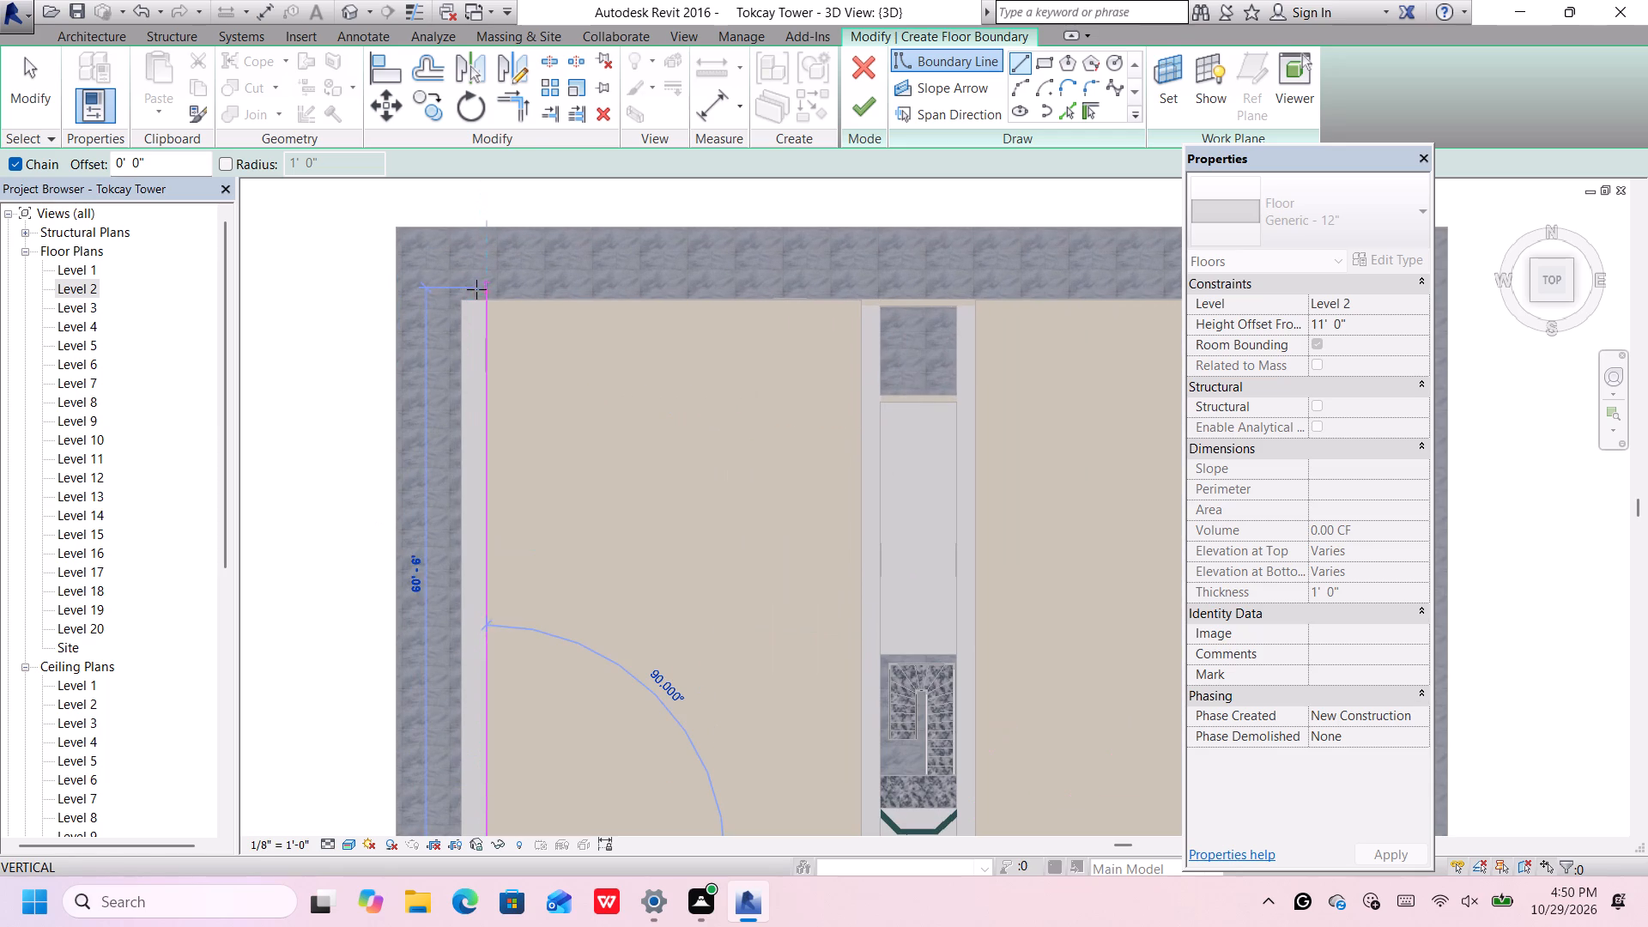
pyautogui.scroll(9, 488, 298)
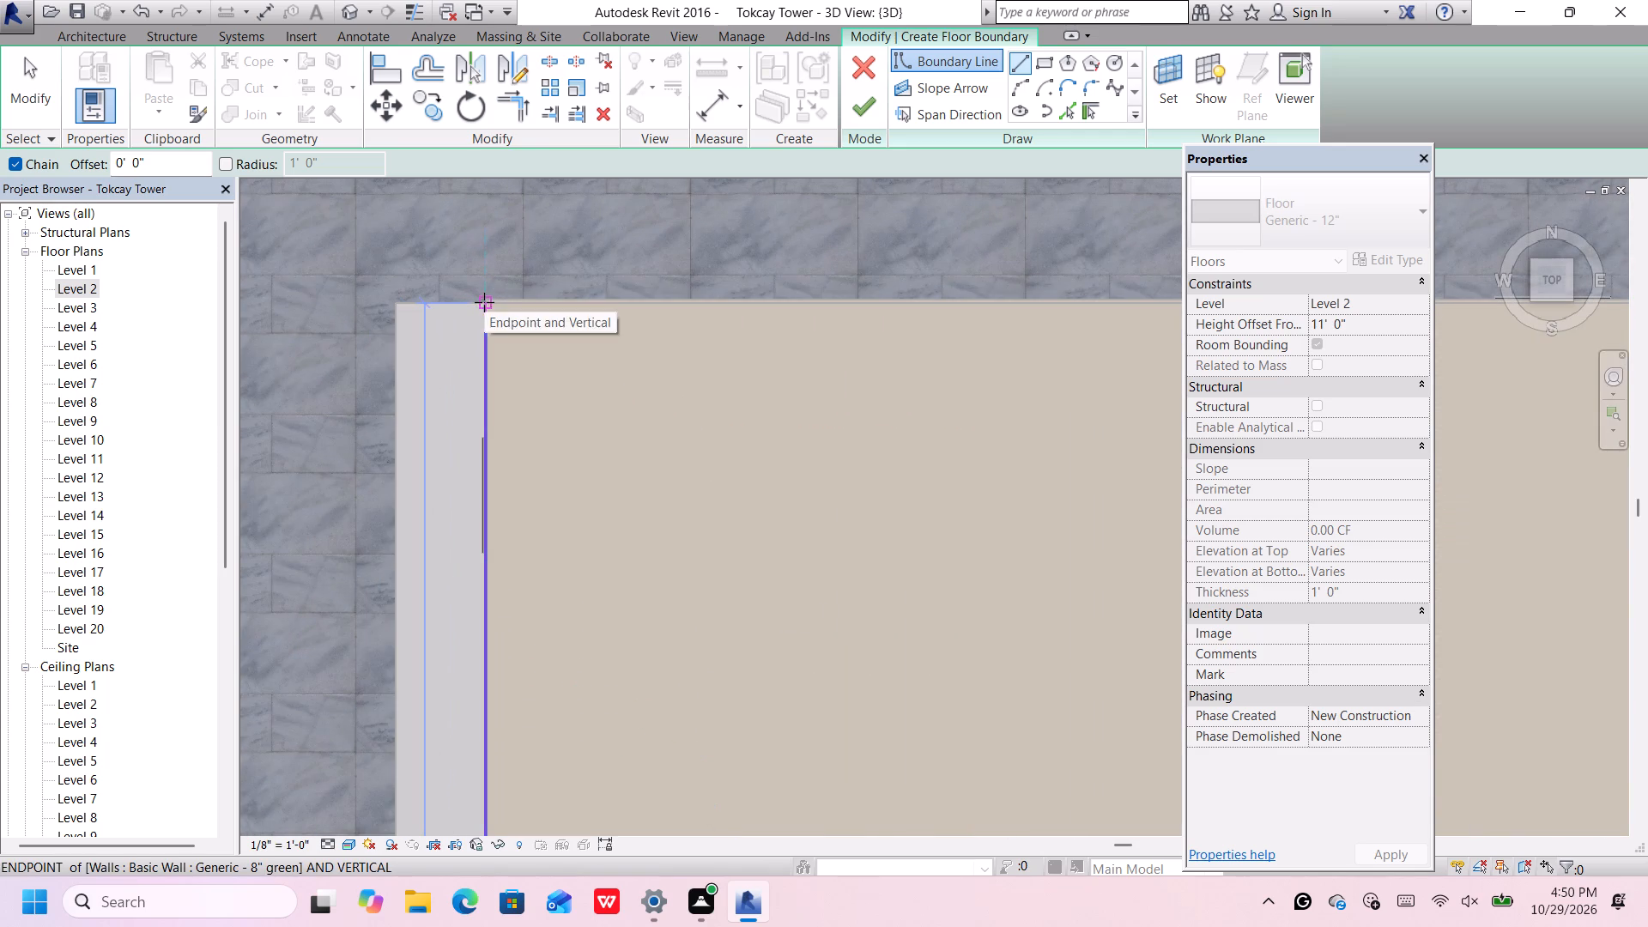
pyautogui.scroll(-12, 491, 293)
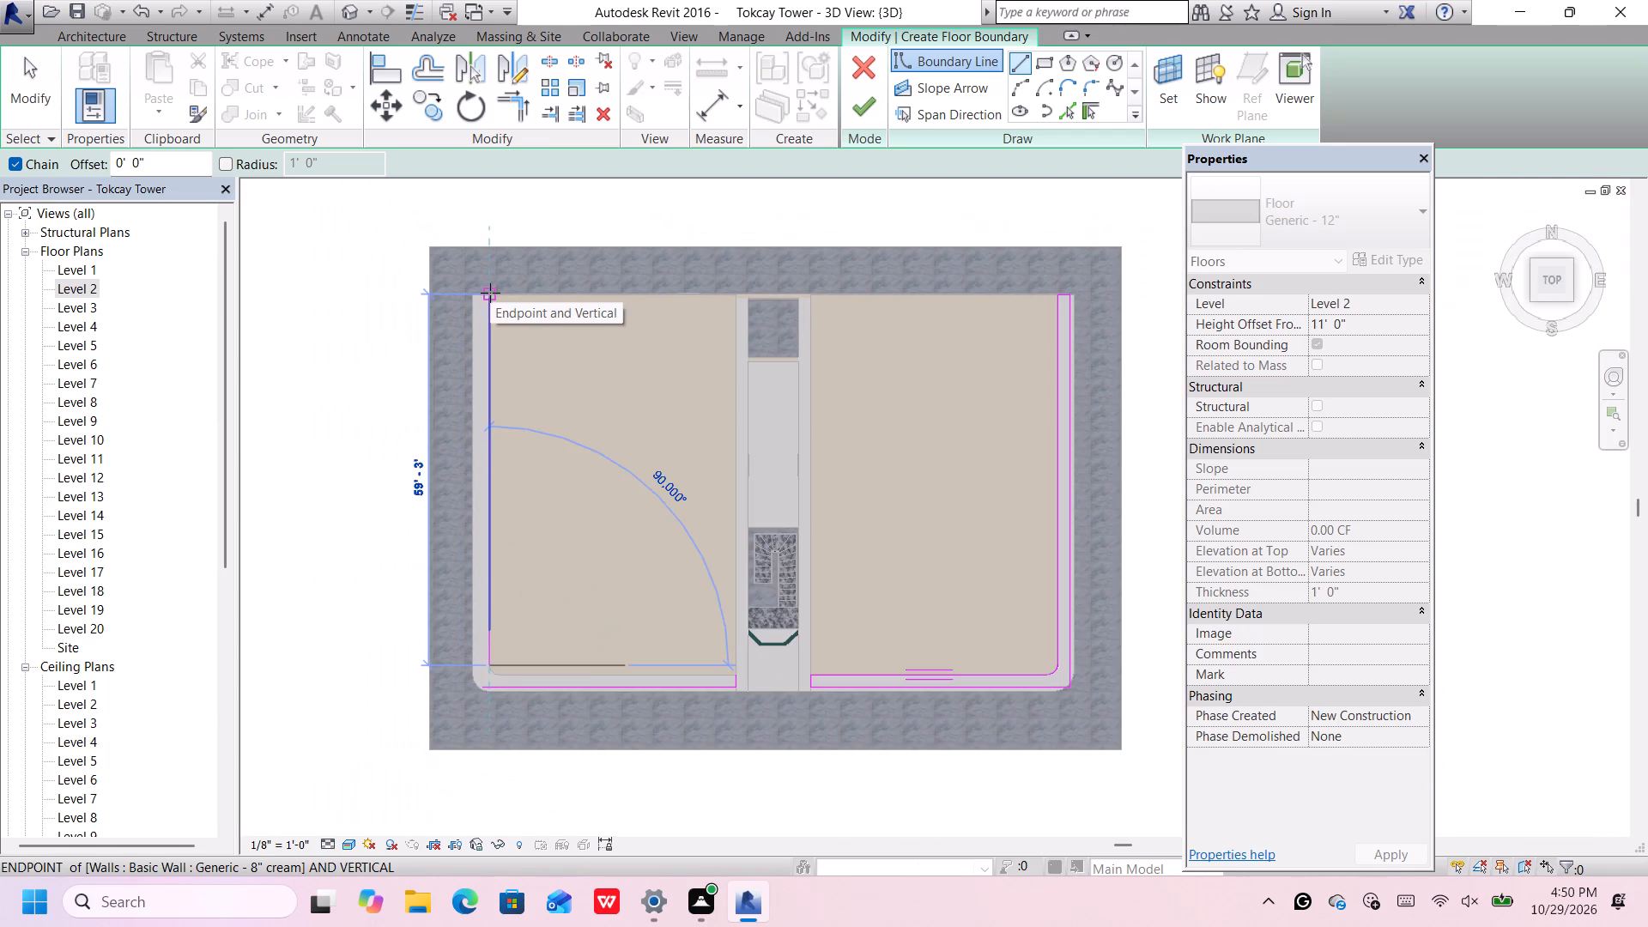
pyautogui.scroll(7, 490, 293)
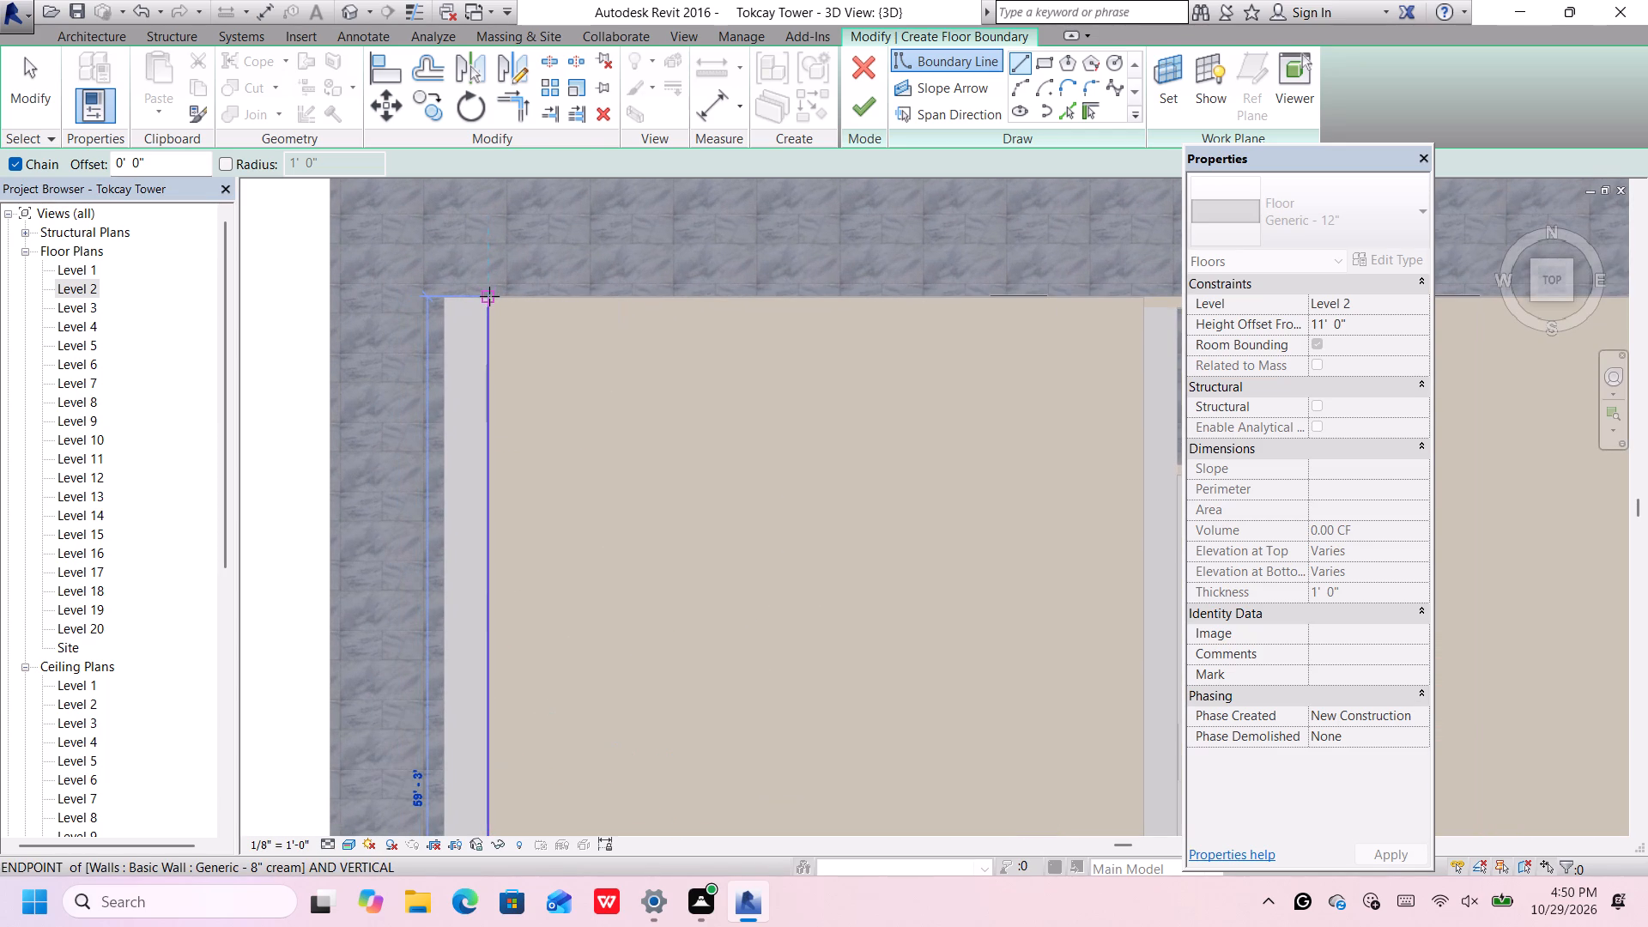
pyautogui.click(489, 296)
# Continue the boundary 2' 0" west along the north edge, south to the southwest corner, and onto the outer south line's end.
pyautogui.scroll(1, 457, 299)
pyautogui.click(457, 299)
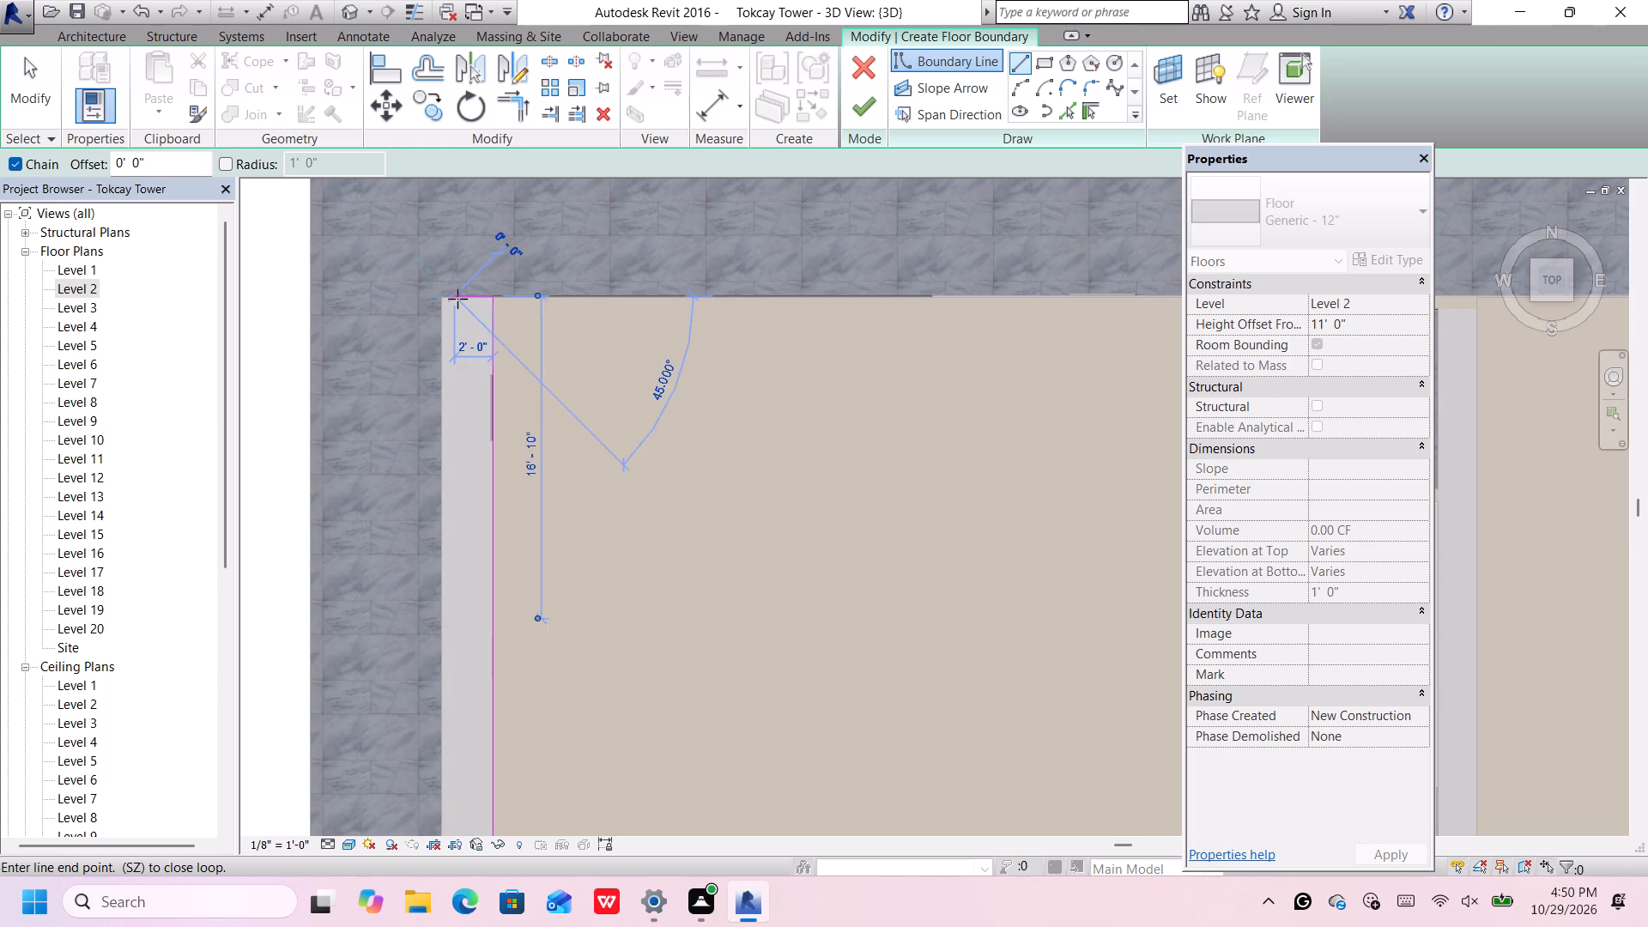
pyautogui.scroll(-13, 457, 299)
pyautogui.scroll(7, 455, 497)
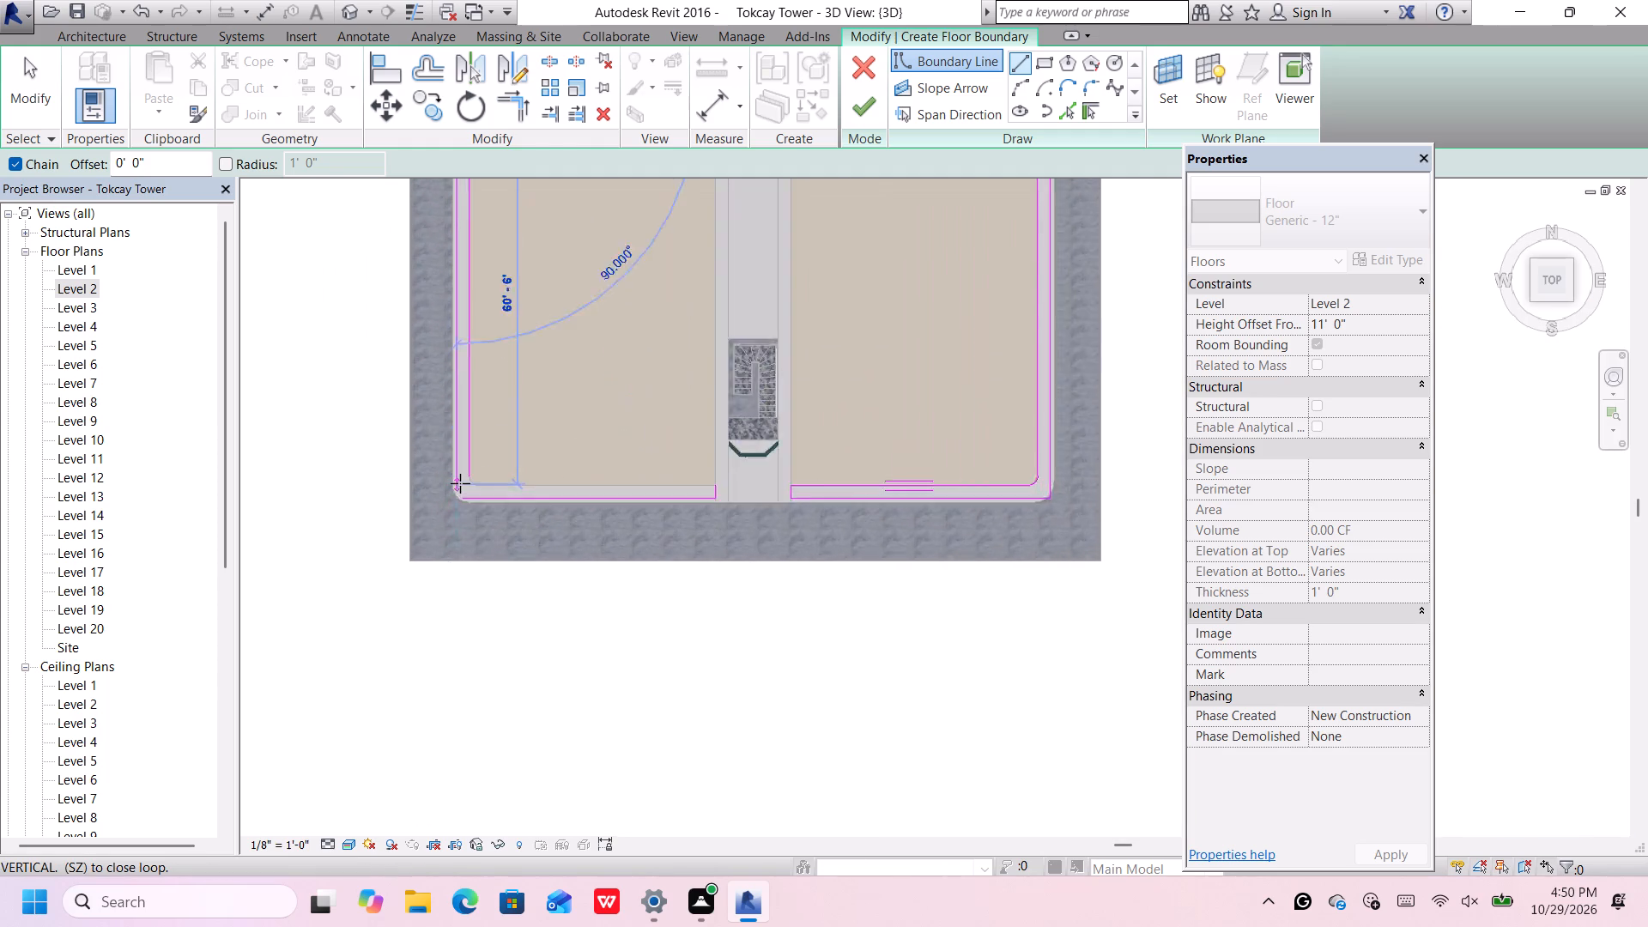
pyautogui.scroll(7, 458, 488)
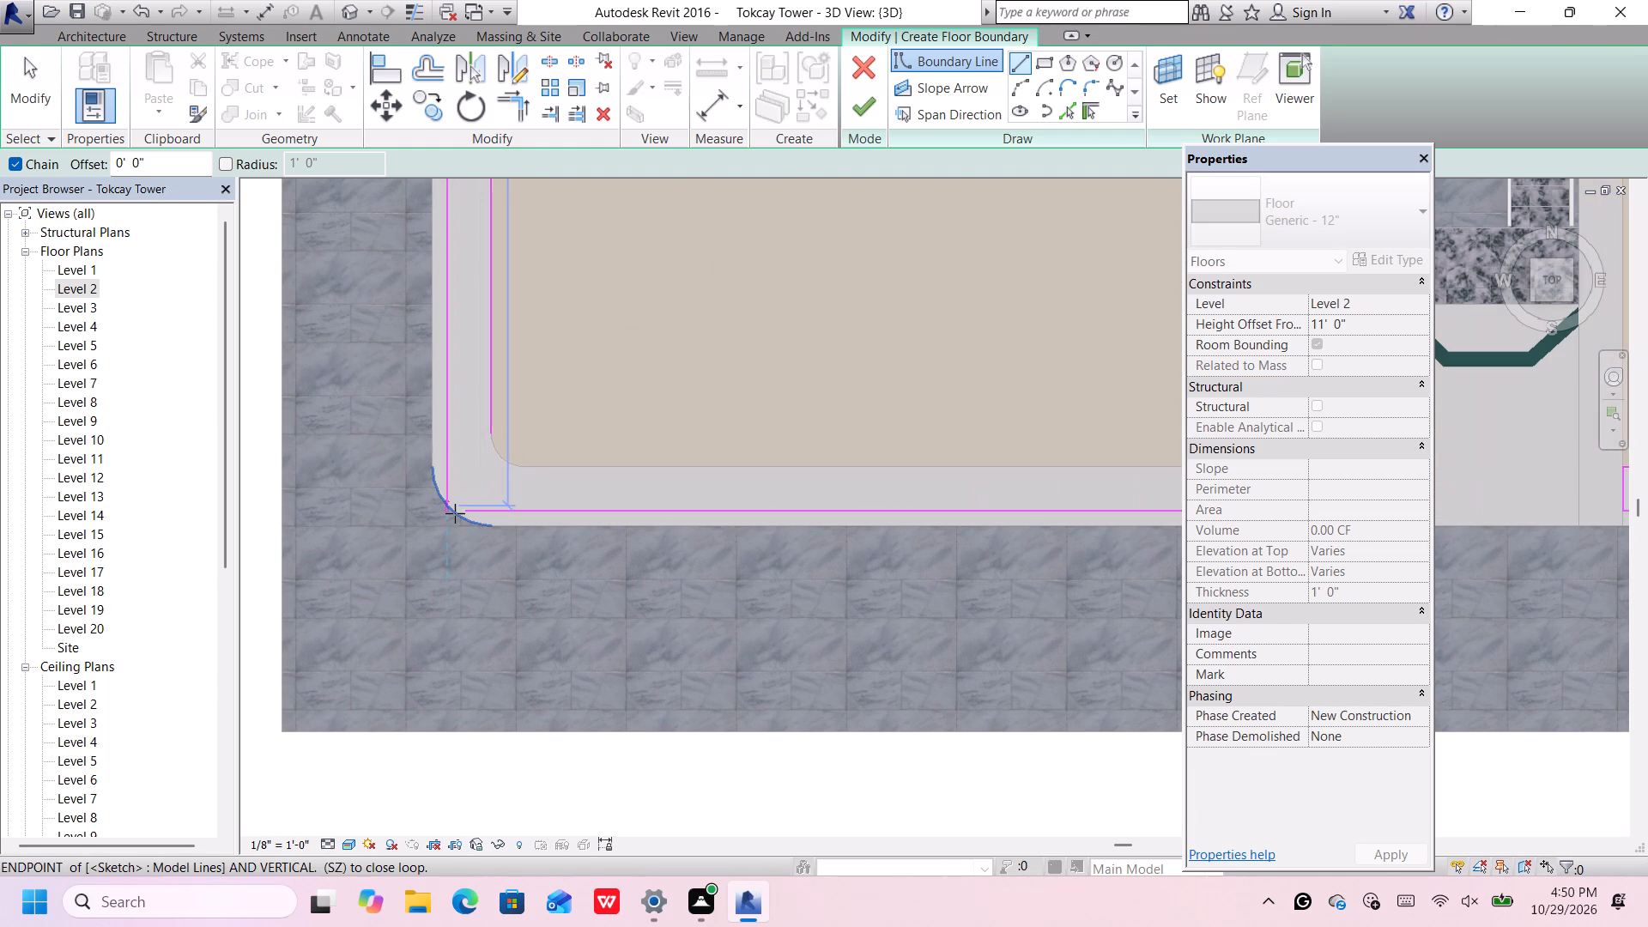
pyautogui.scroll(3, 448, 509)
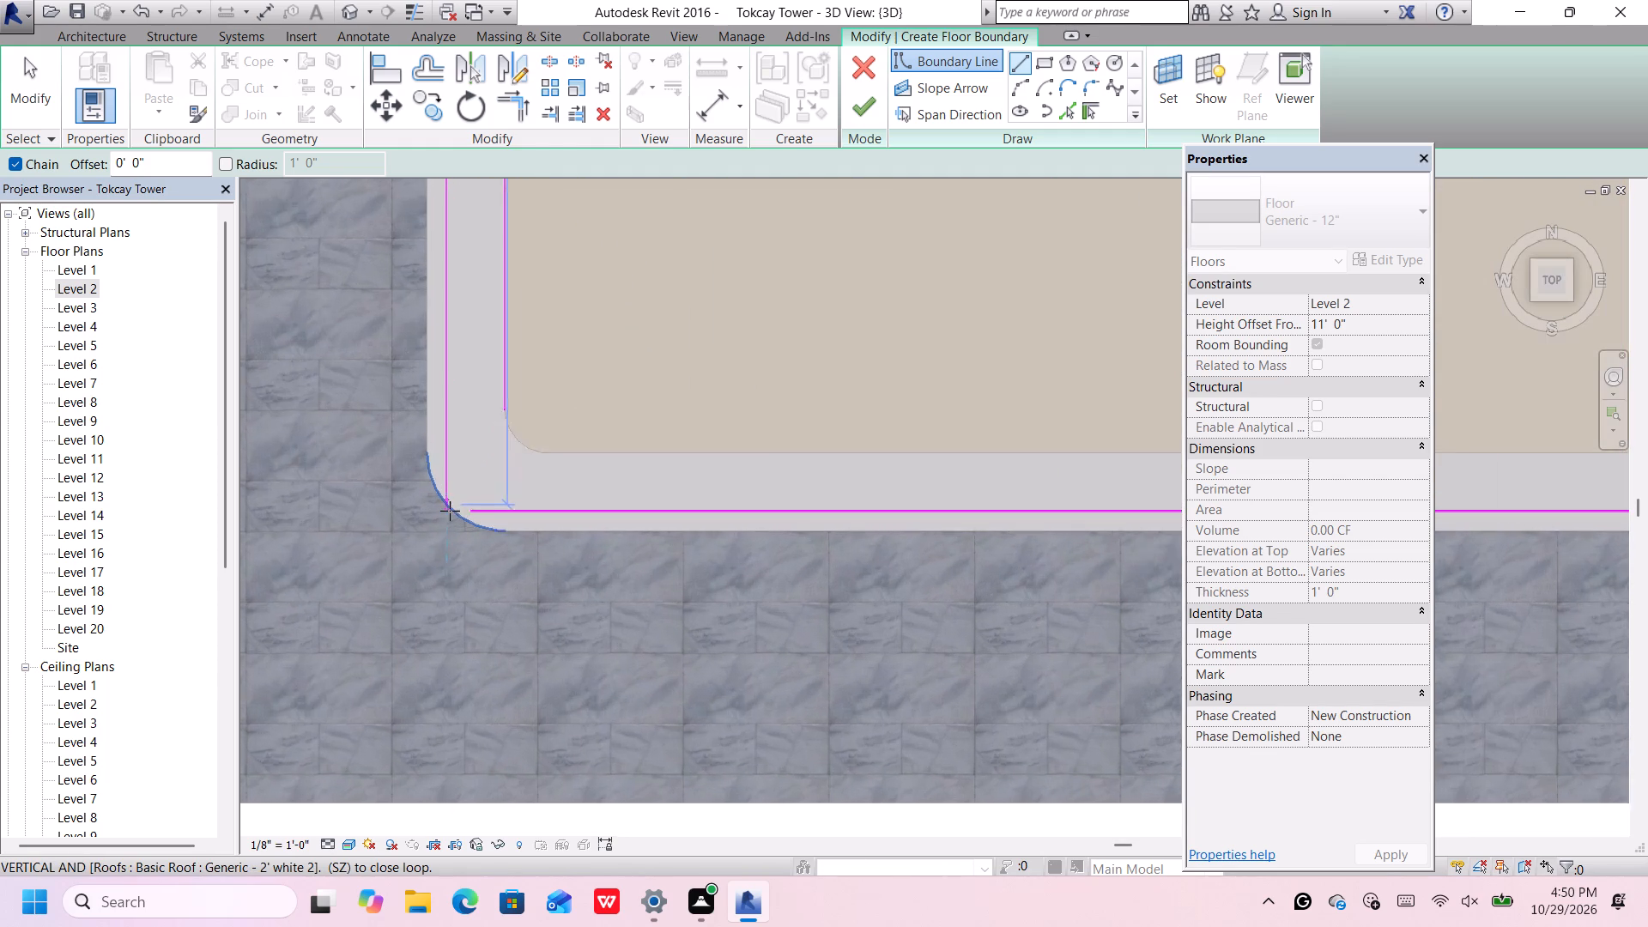
pyautogui.scroll(5, 450, 511)
pyautogui.click(445, 515)
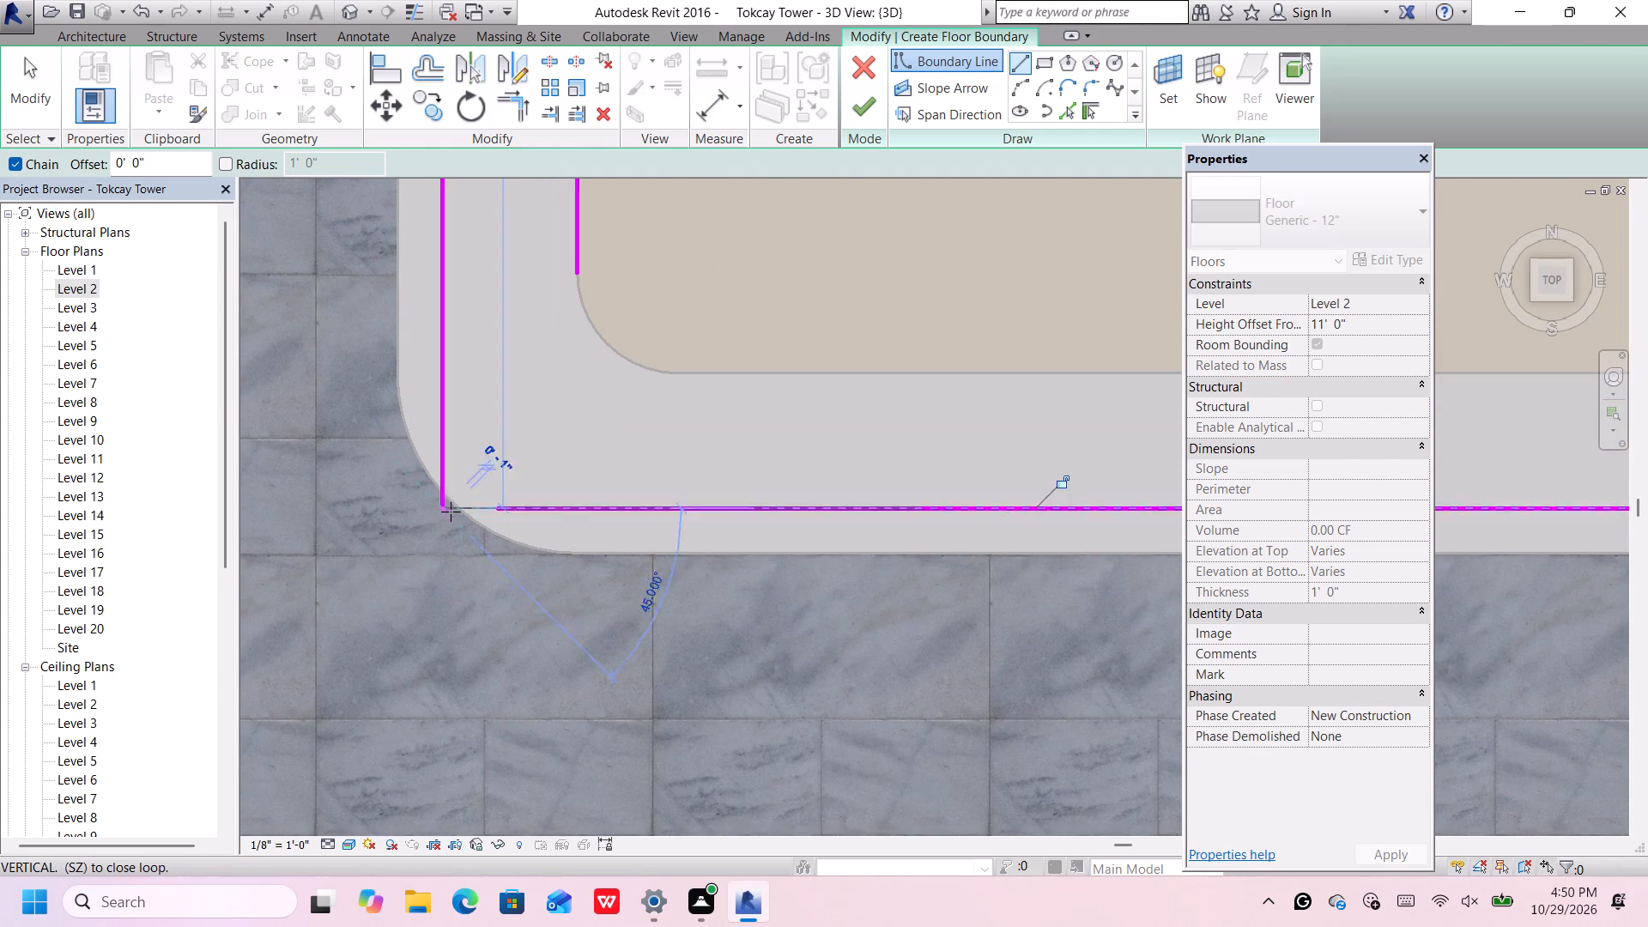
pyautogui.click(496, 504)
# Draw the west strip's inner south line 37' 10" east from the slab's southwest corner rounding to the strip's east end.
pyautogui.scroll(-7, 496, 508)
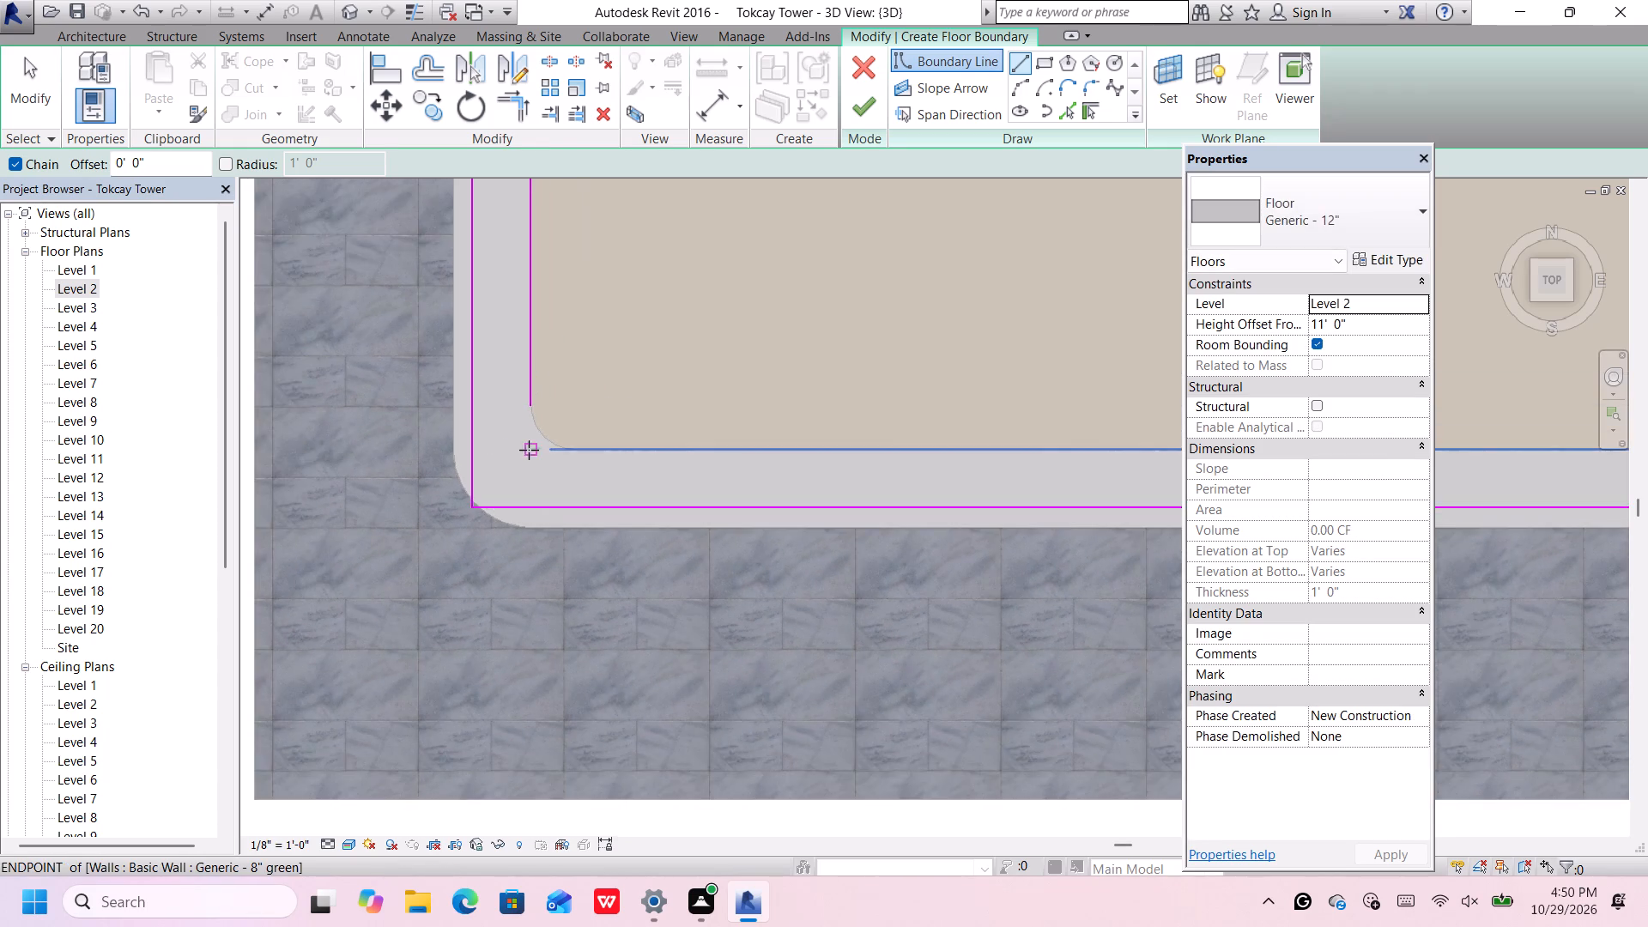
pyautogui.scroll(-2, 529, 450)
pyautogui.scroll(4, 531, 420)
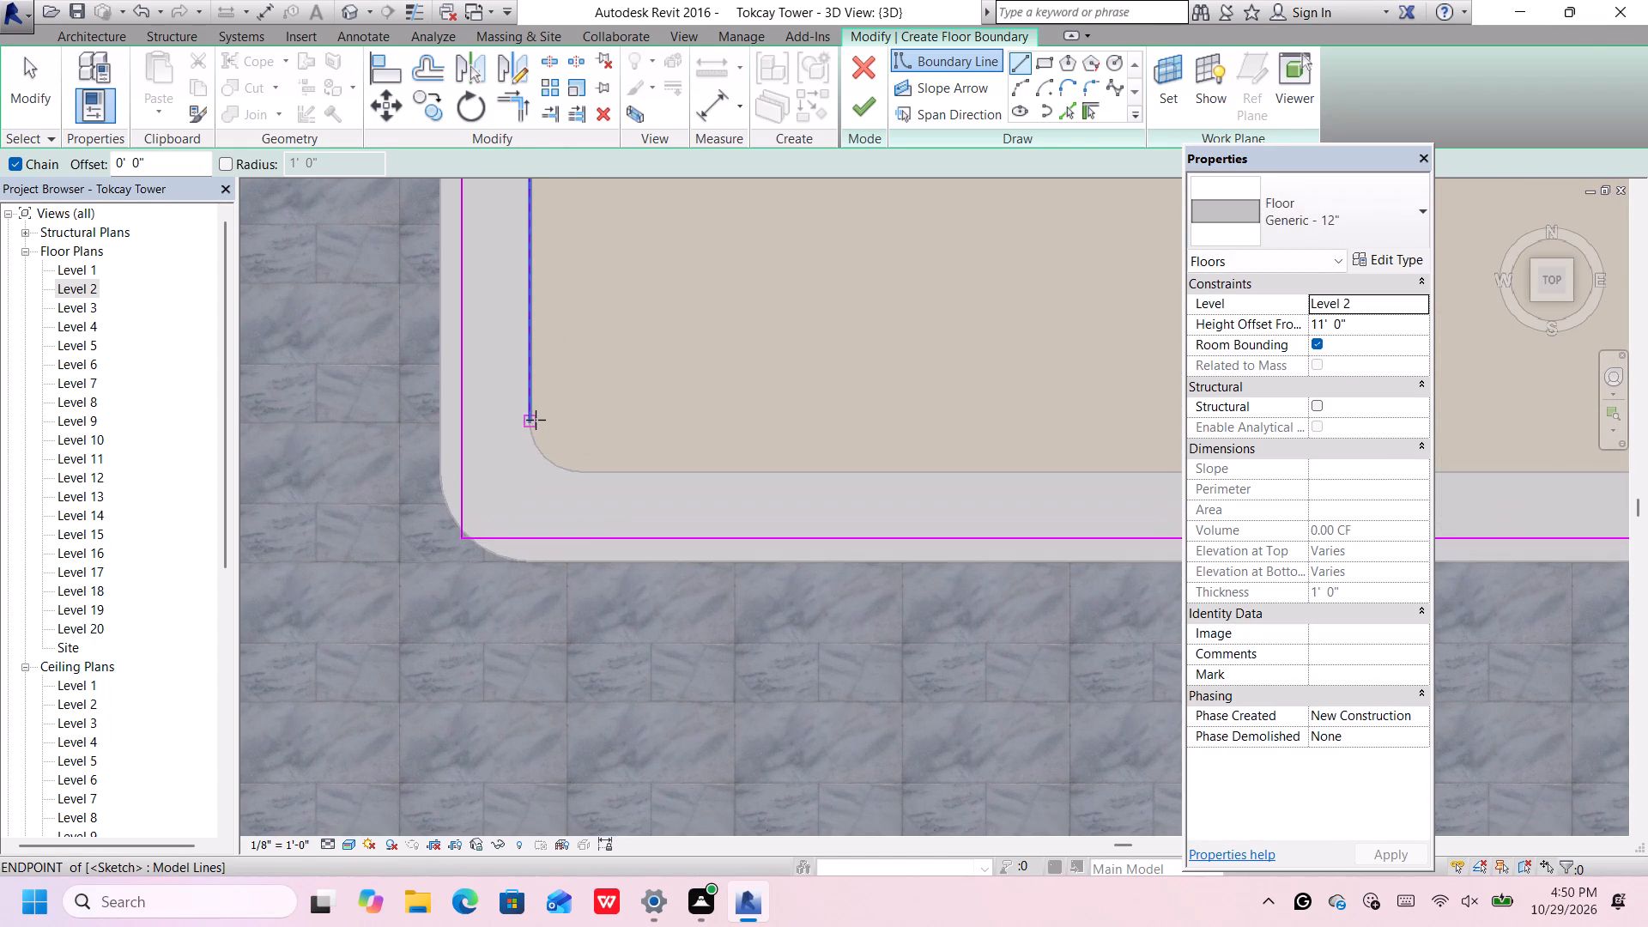
pyautogui.scroll(-2, 536, 426)
pyautogui.scroll(1, 535, 426)
pyautogui.scroll(-1, 535, 426)
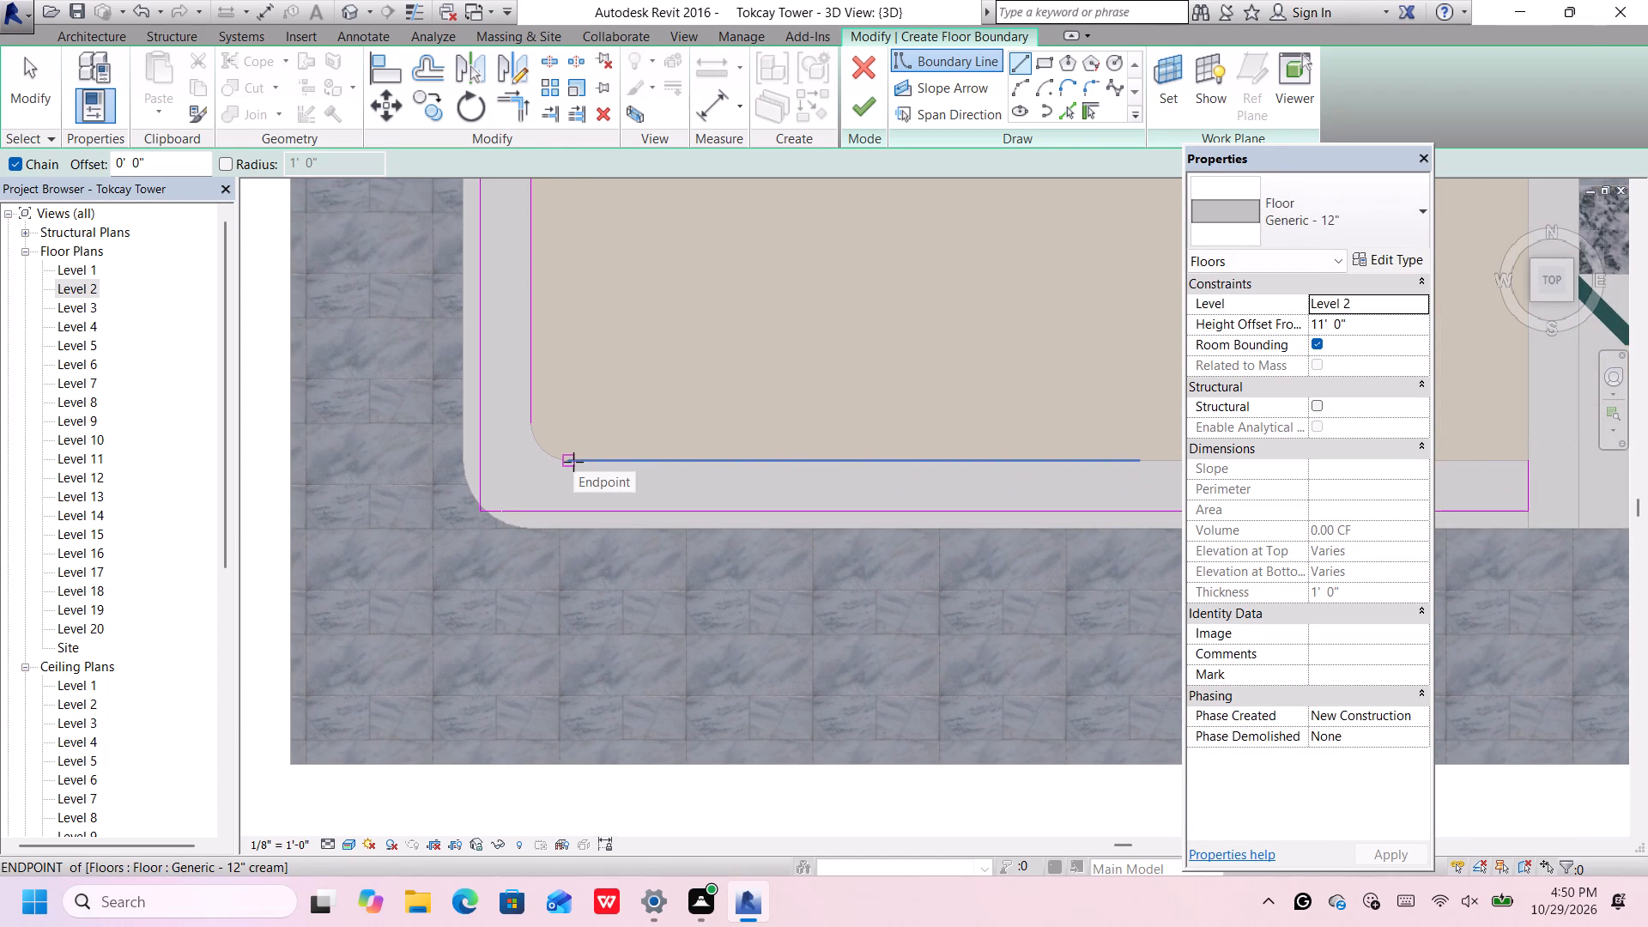
pyautogui.click(573, 462)
pyautogui.scroll(-6, 573, 461)
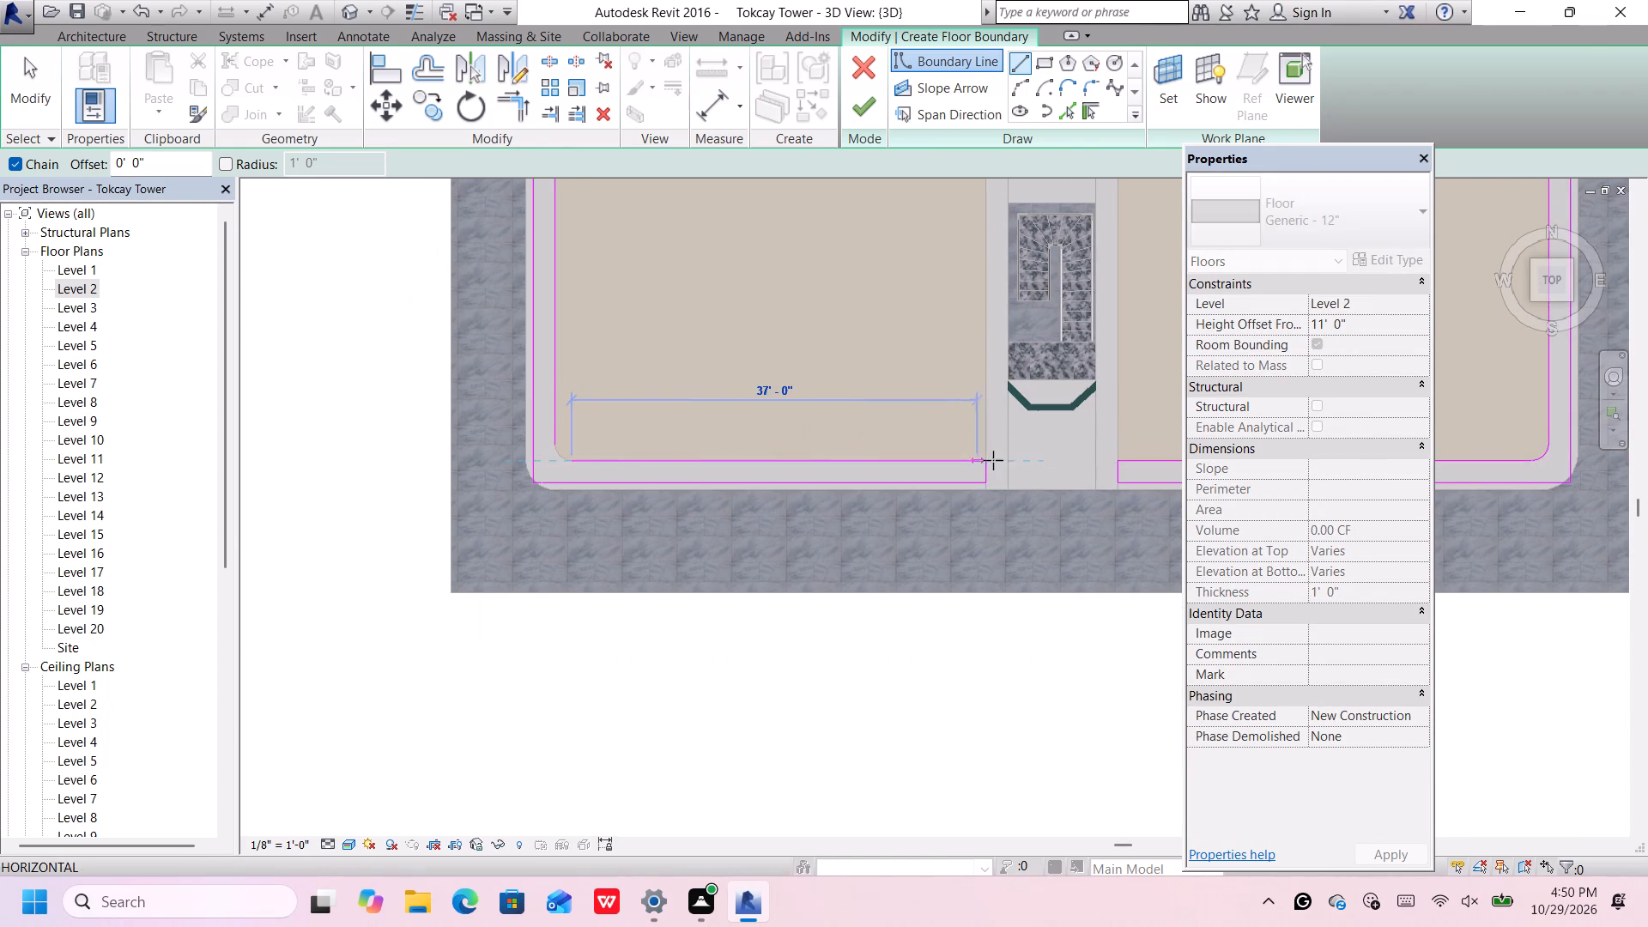
pyautogui.click(983, 460)
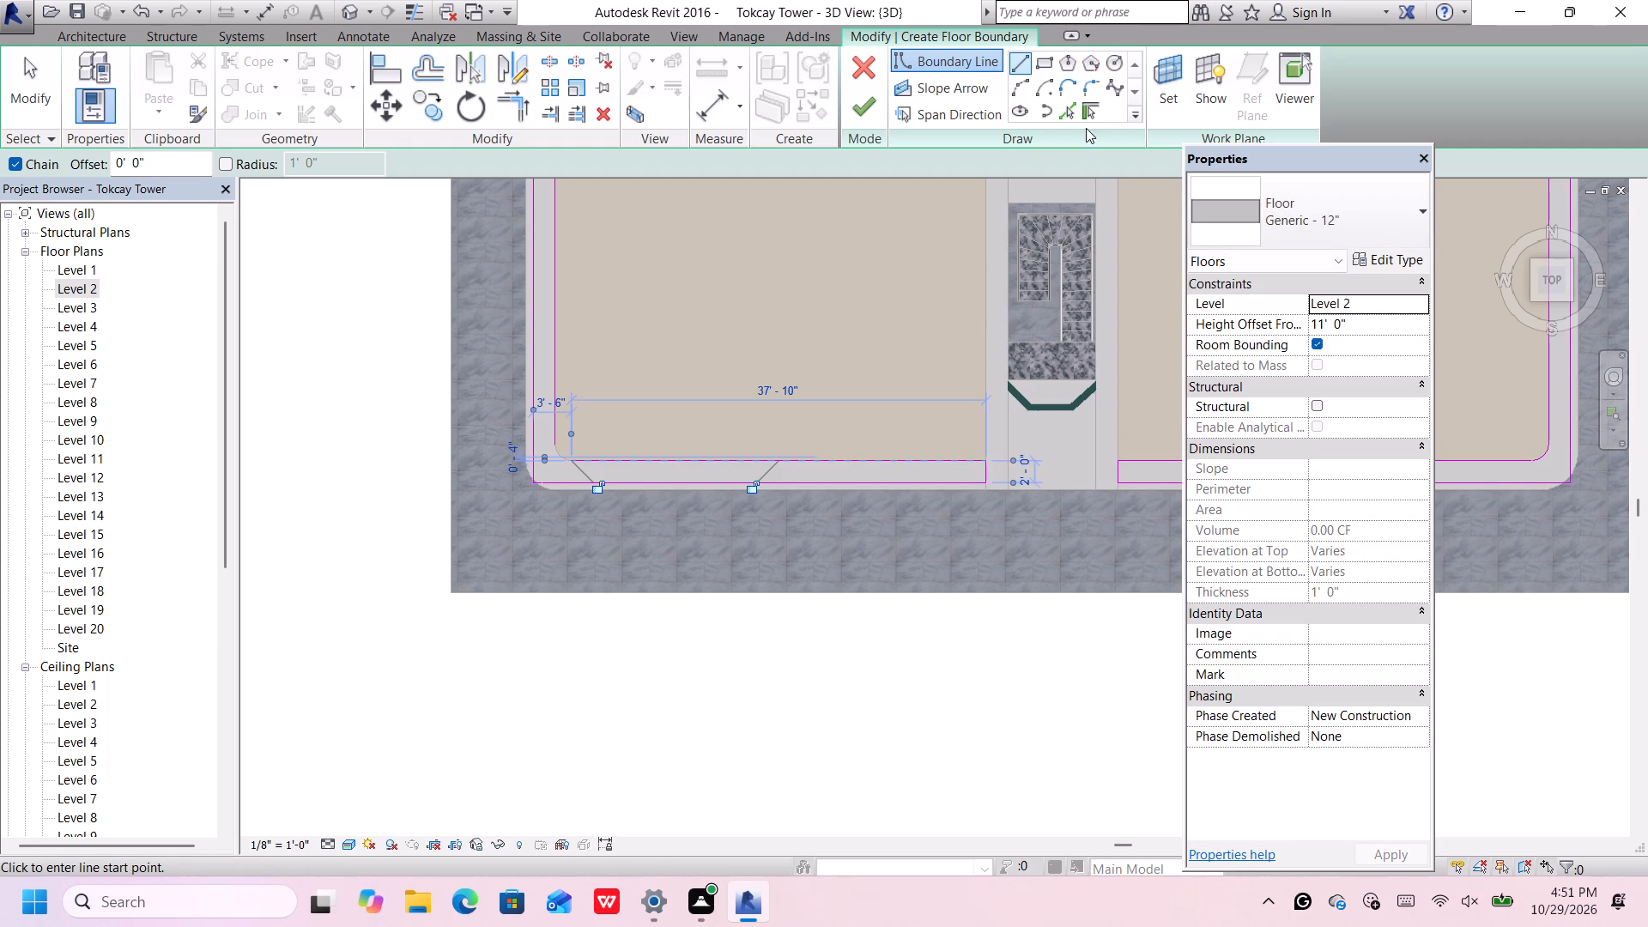
# Round the inner southwest corner with a 1' 6" radius arc joining the inner south and inner west lines.
pyautogui.click(1011, 83)
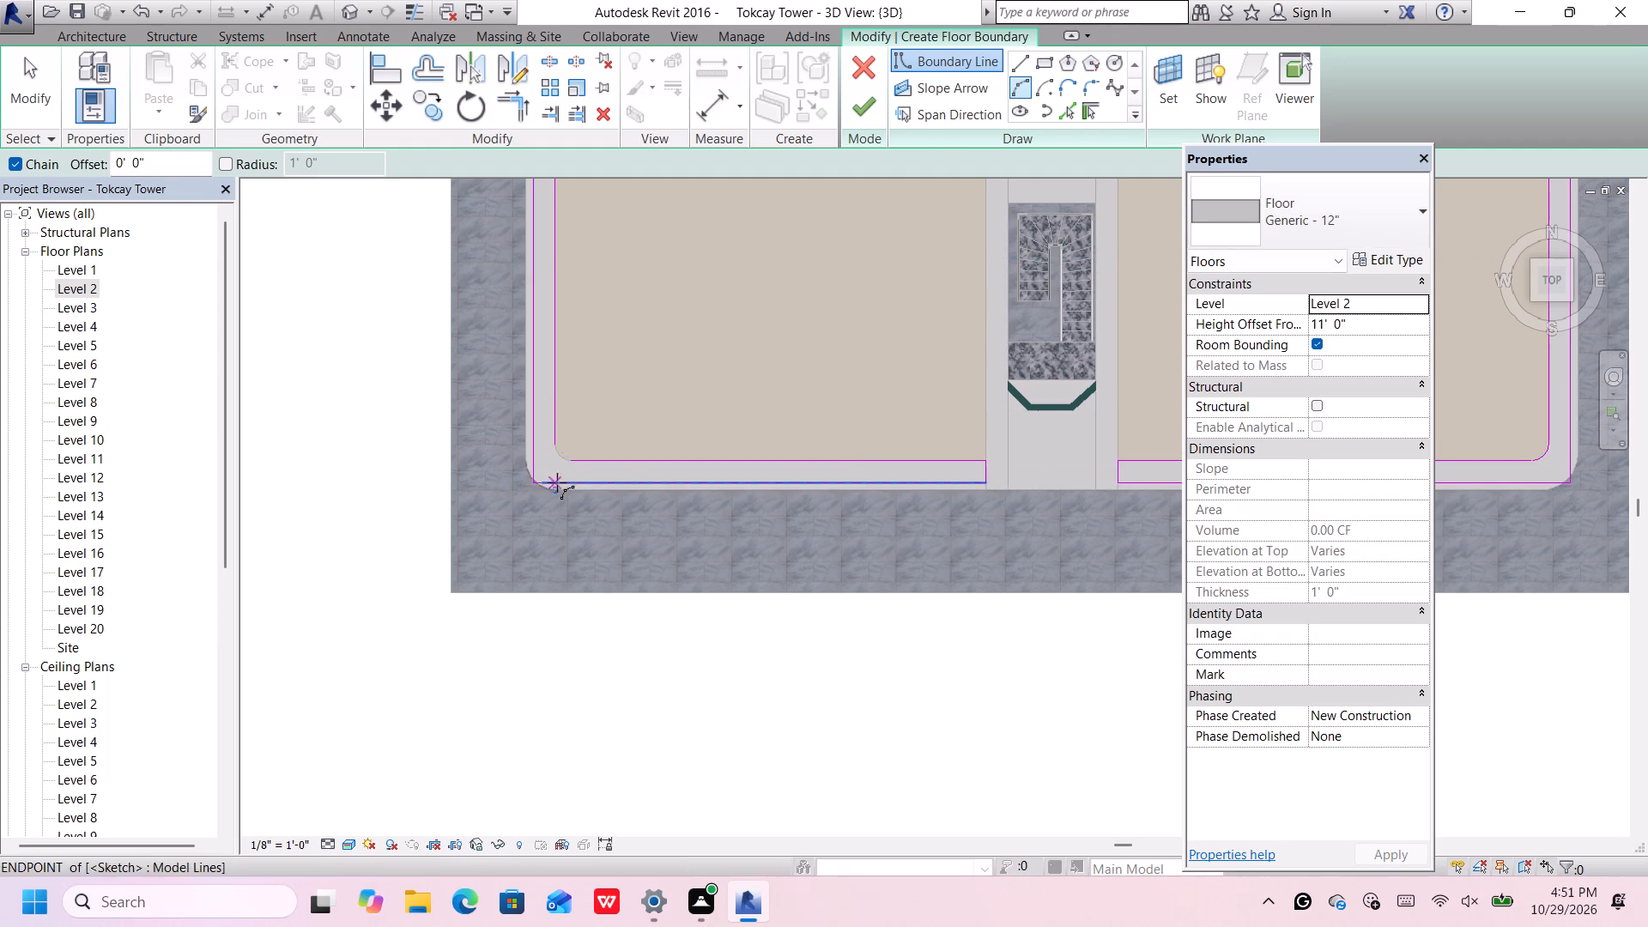
pyautogui.scroll(5, 573, 470)
pyautogui.click(567, 456)
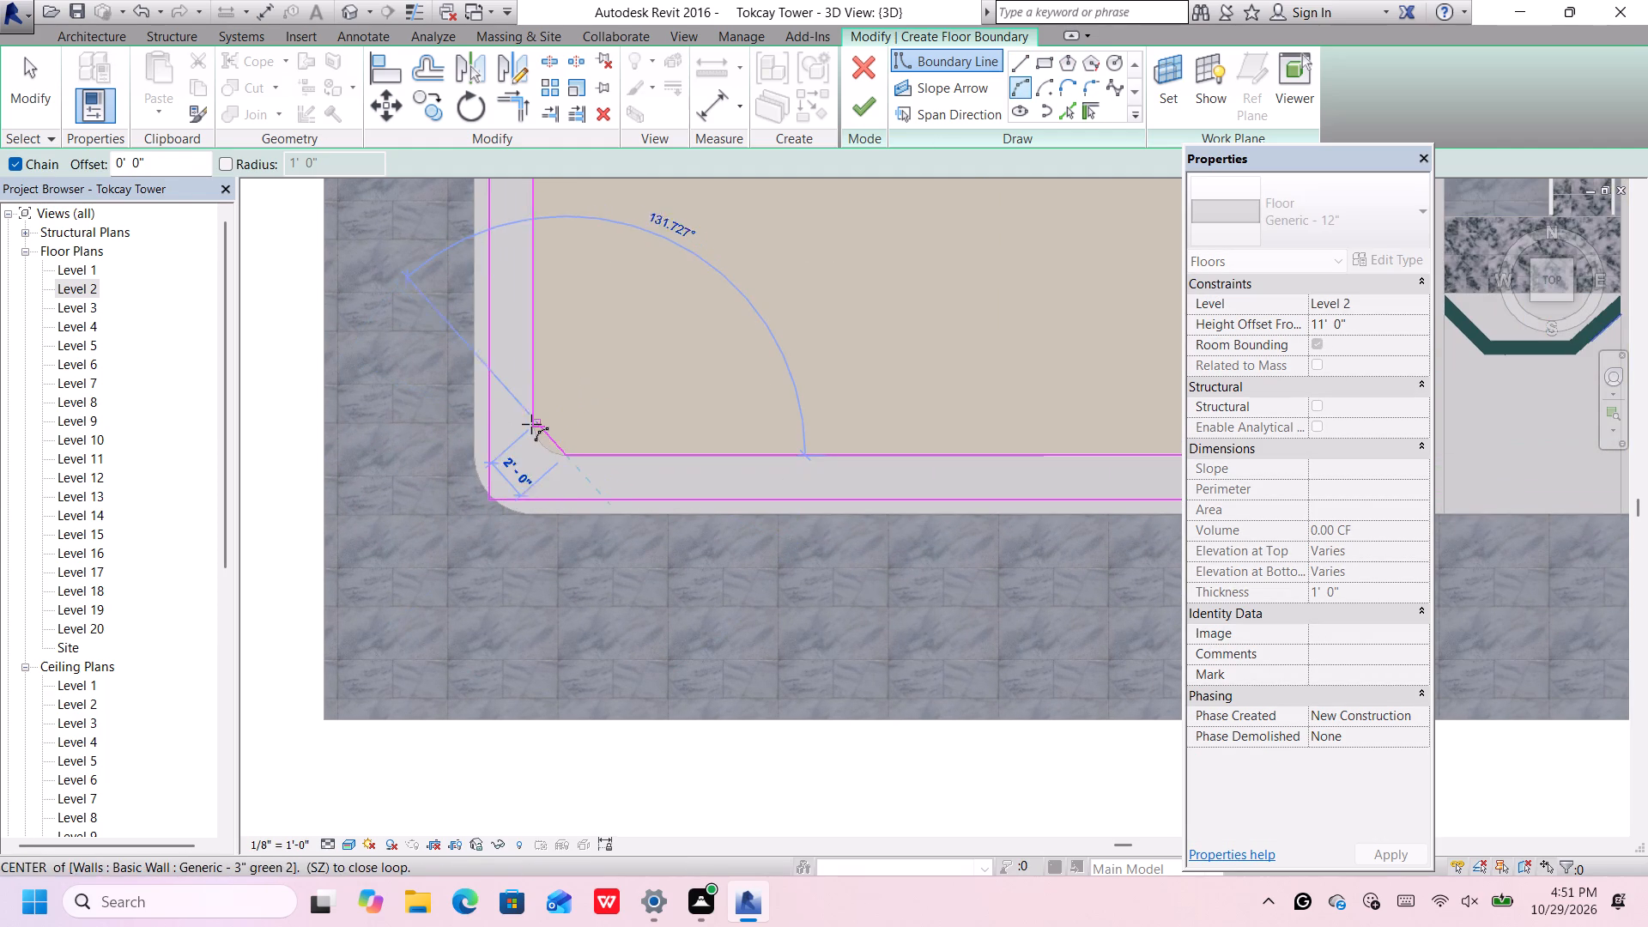
pyautogui.click(531, 423)
pyautogui.click(540, 442)
pyautogui.scroll(-2, 540, 444)
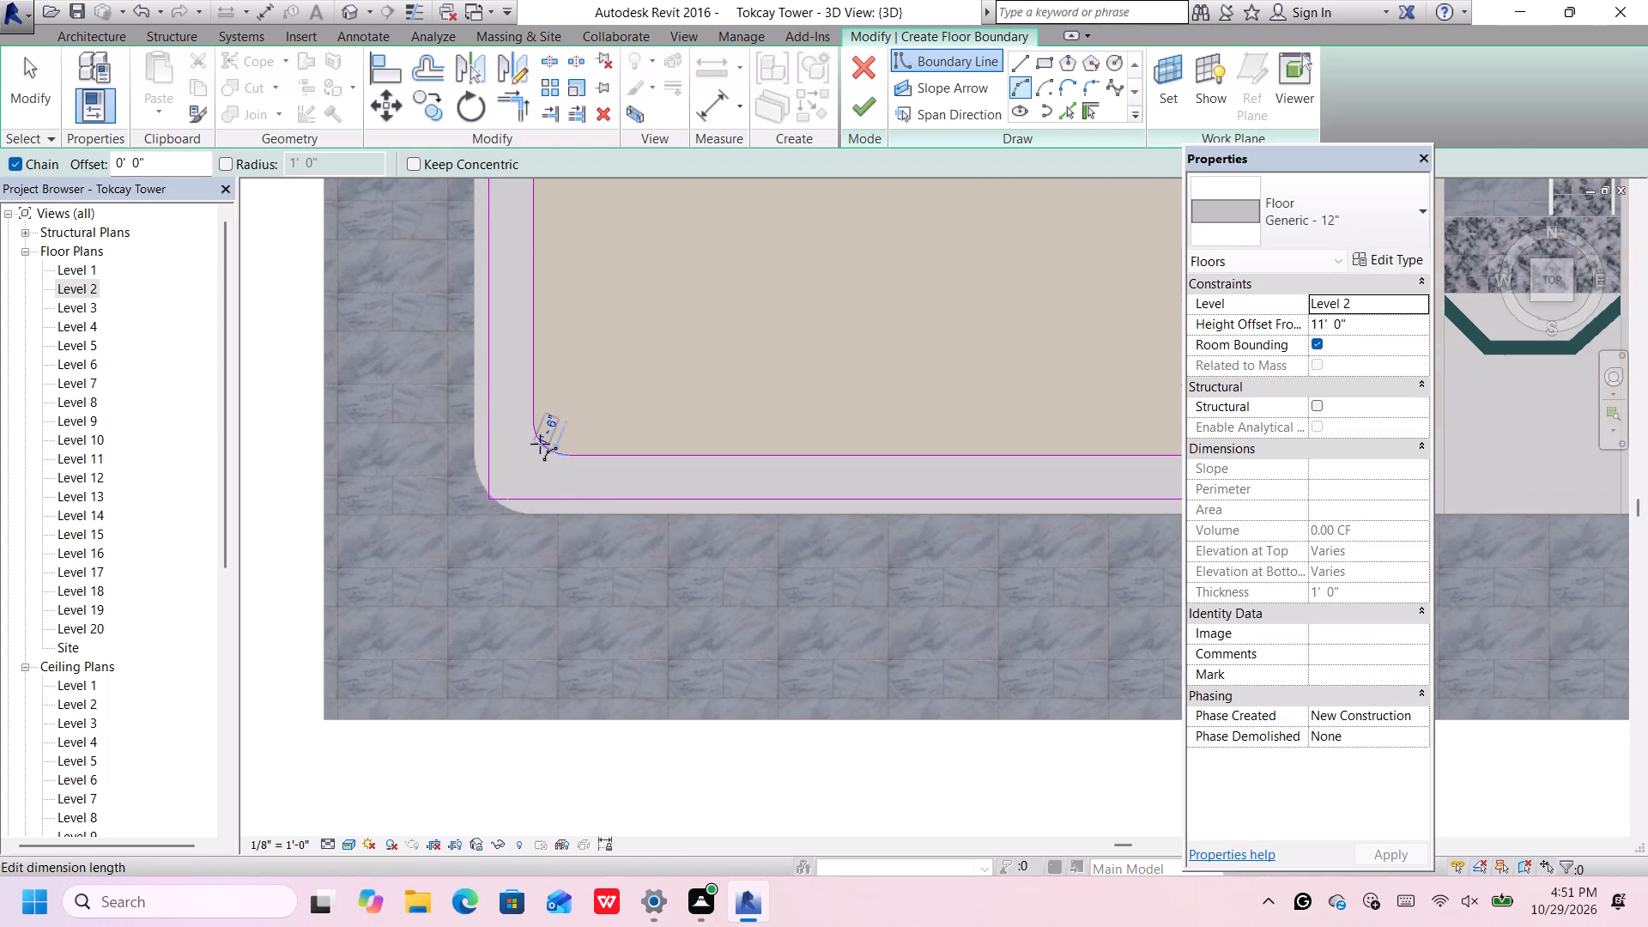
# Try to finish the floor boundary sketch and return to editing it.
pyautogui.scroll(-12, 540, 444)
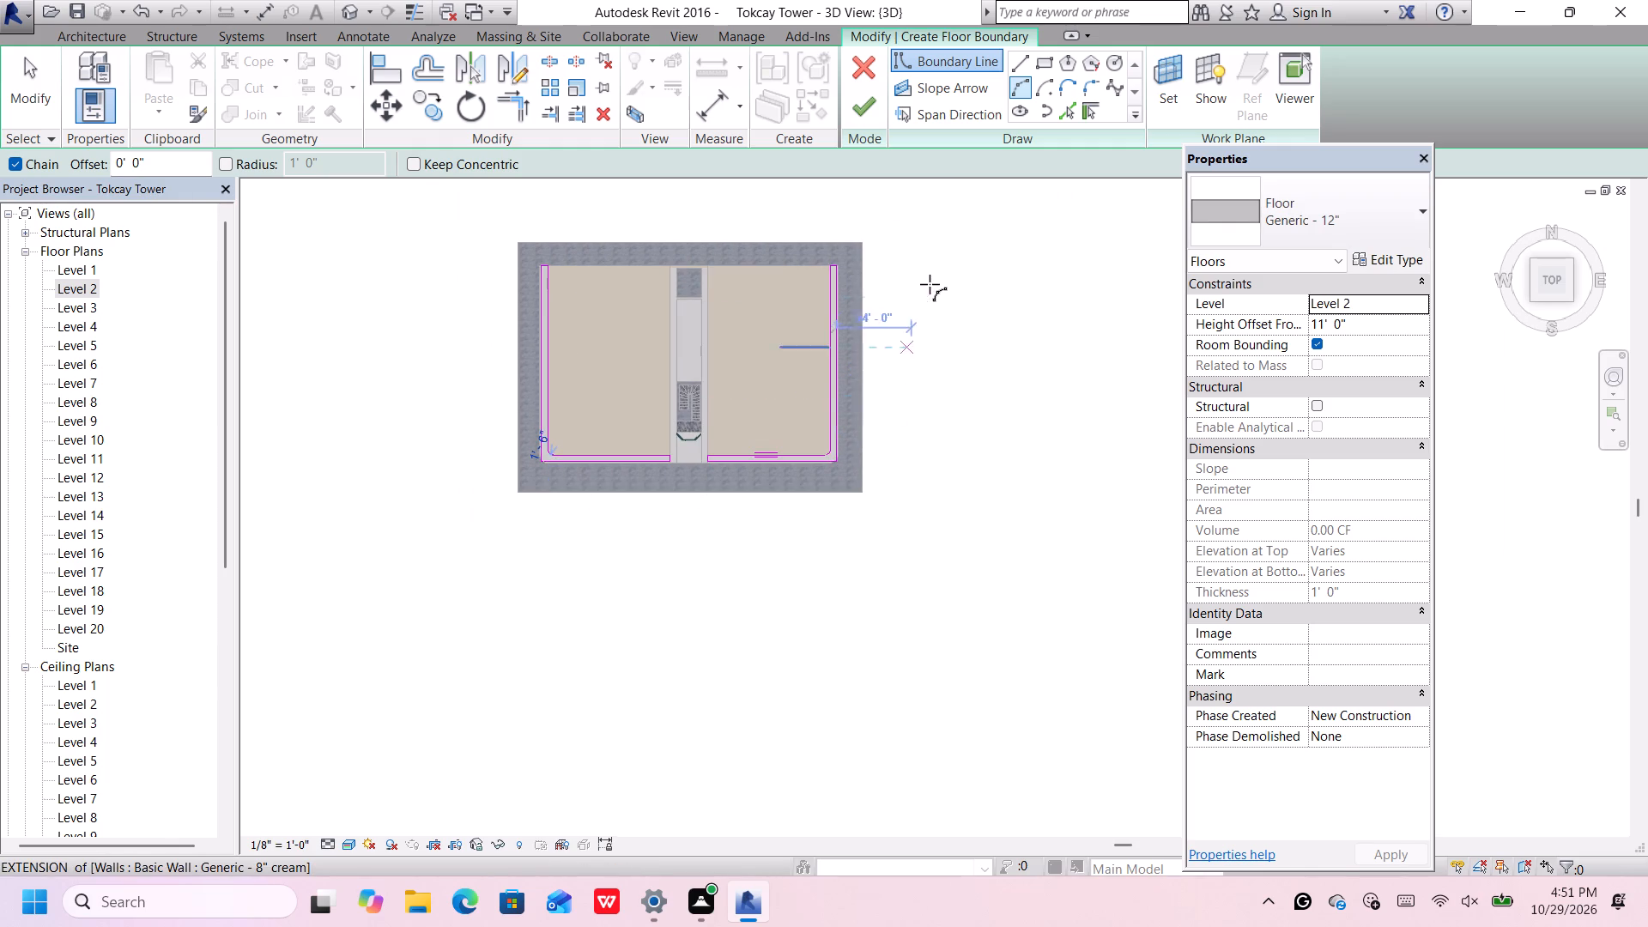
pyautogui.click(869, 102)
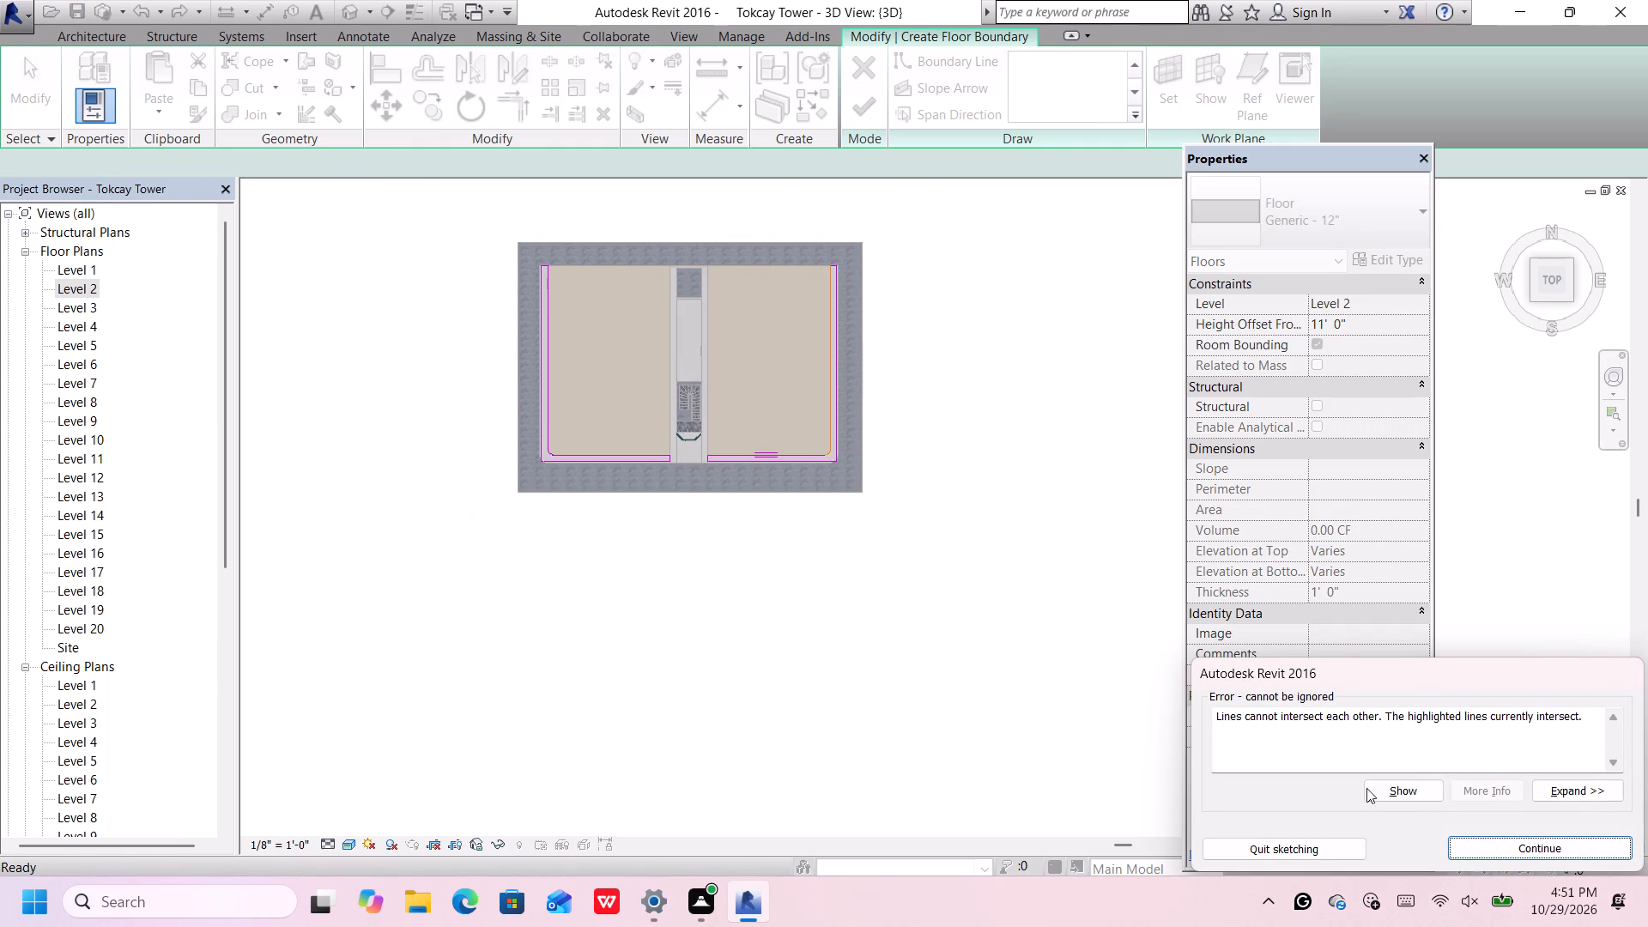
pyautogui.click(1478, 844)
# Delete the inner east boundary line that runs up to the slab's north edge.
pyautogui.scroll(4, 840, 474)
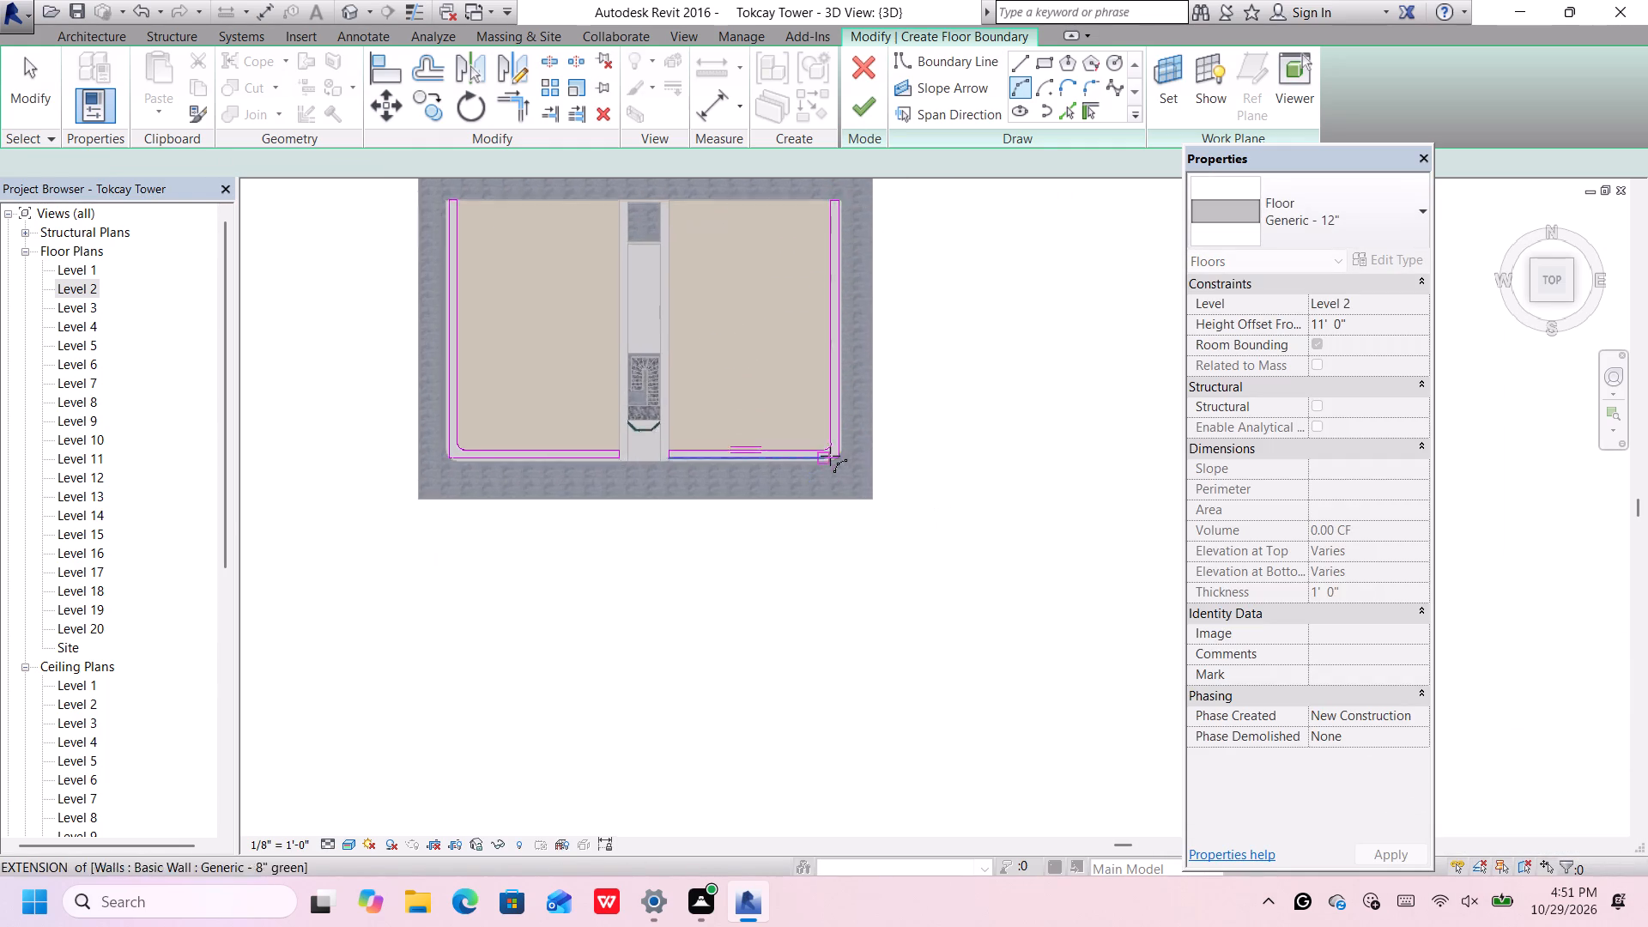
pyautogui.scroll(2, 830, 456)
pyautogui.scroll(19, 835, 447)
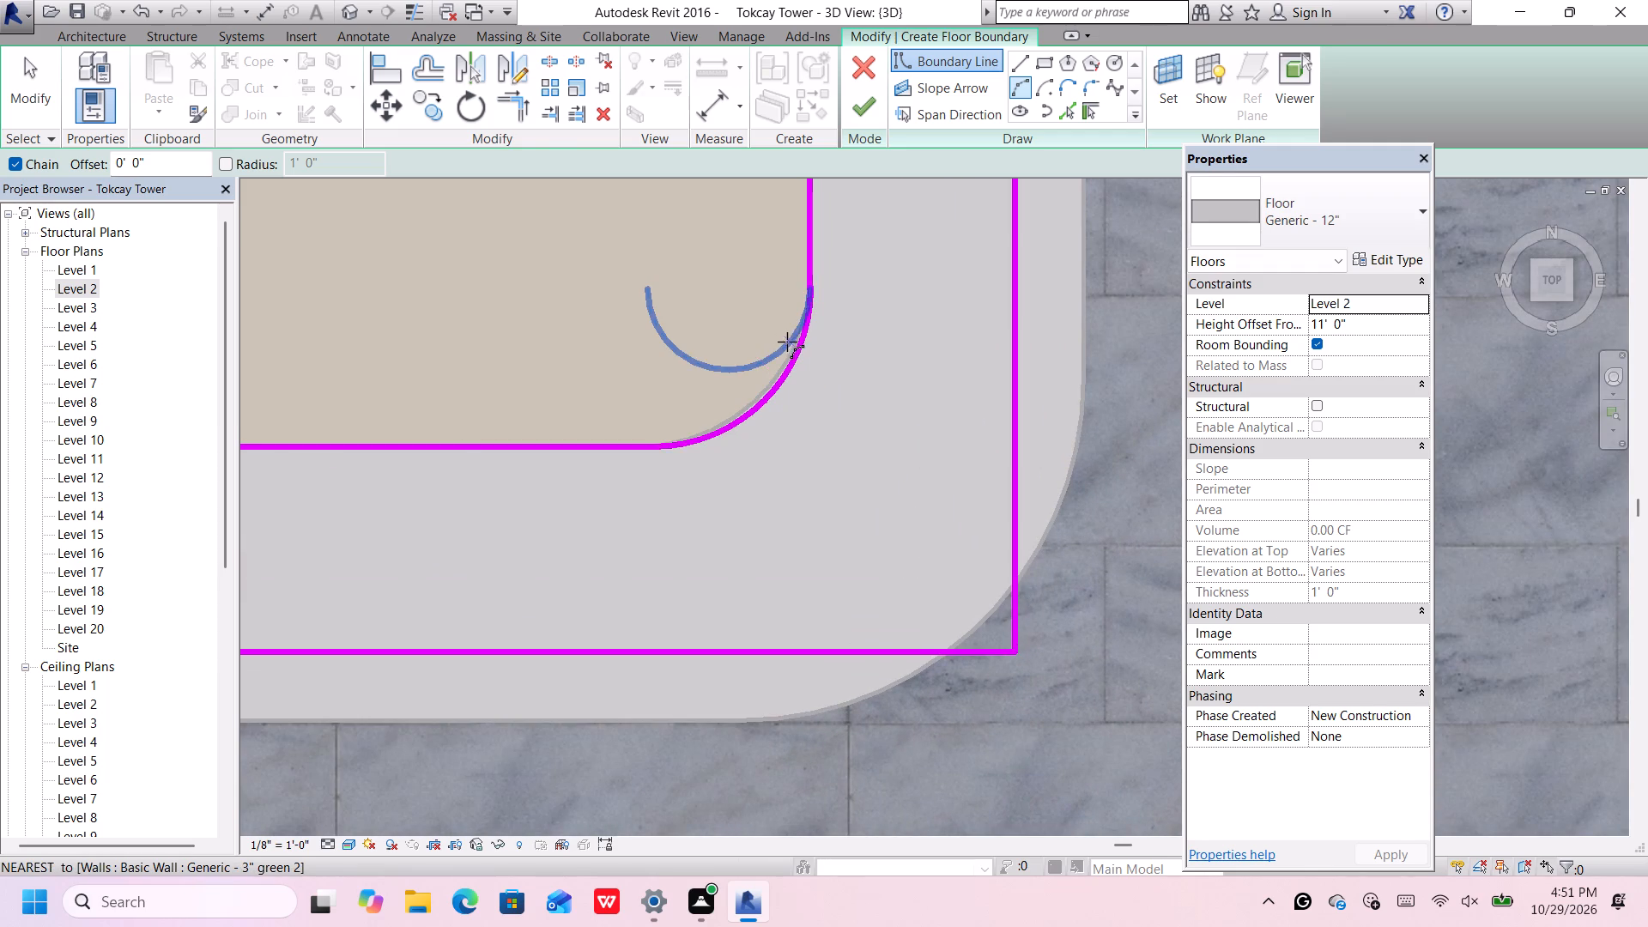
pyautogui.press('Escape')
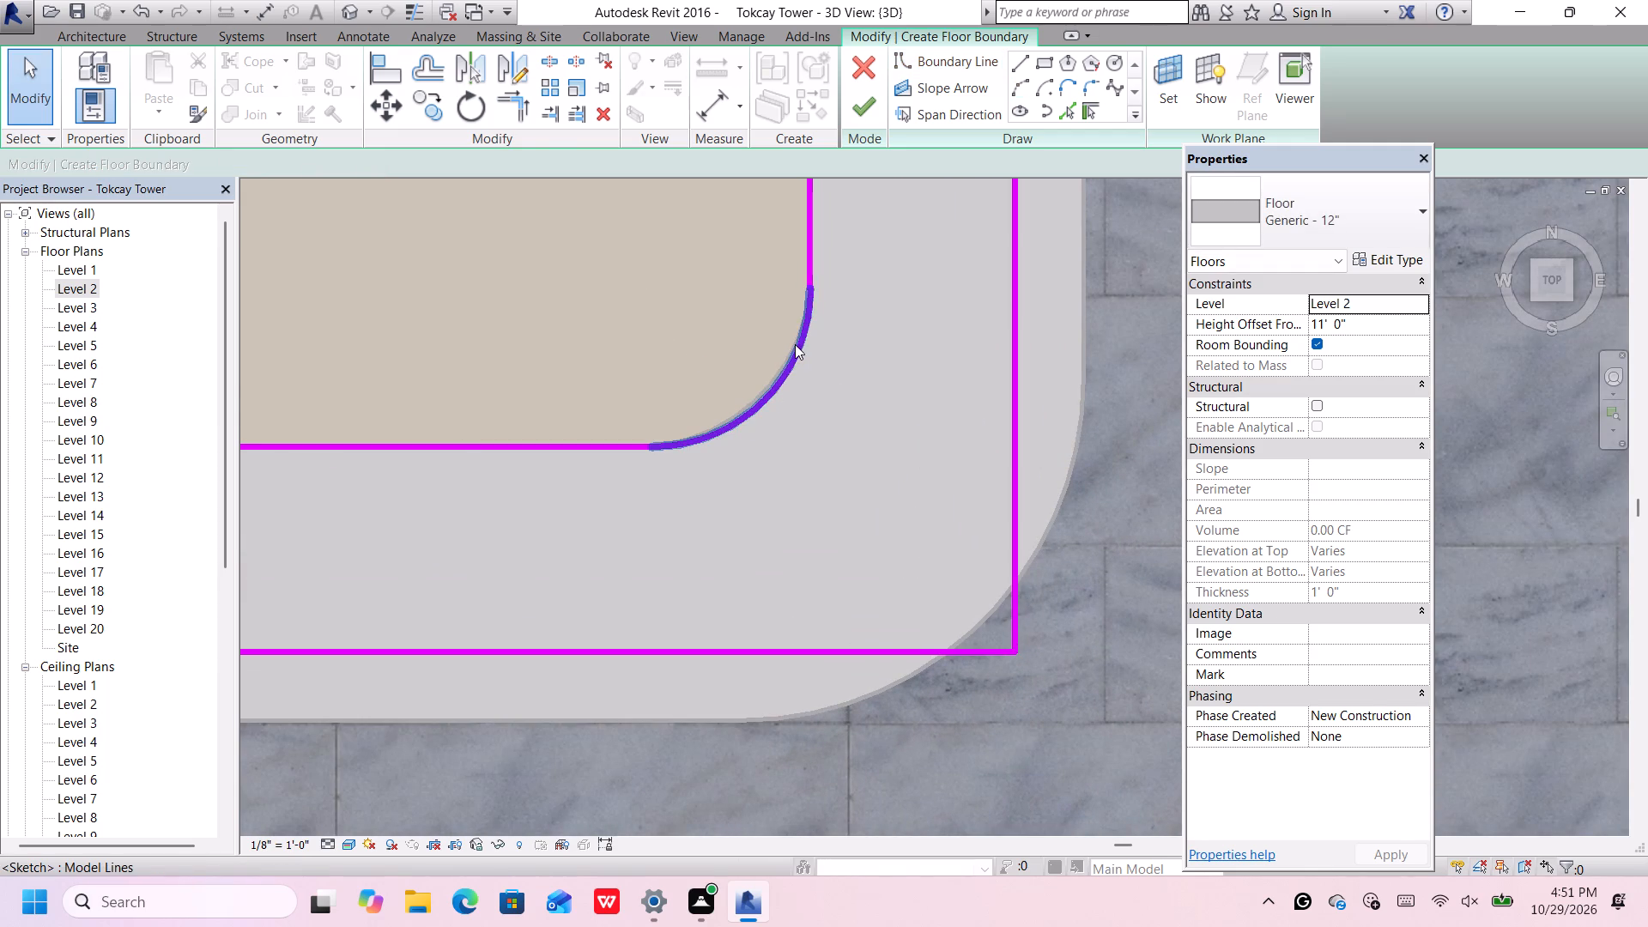
pyautogui.scroll(-5, 795, 347)
pyautogui.moveTo(803, 335); pyautogui.dragTo(828, 743, button='middle')
pyautogui.scroll(-1, 817, 395)
pyautogui.scroll(-7, 828, 742)
pyautogui.scroll(-6, 842, 627)
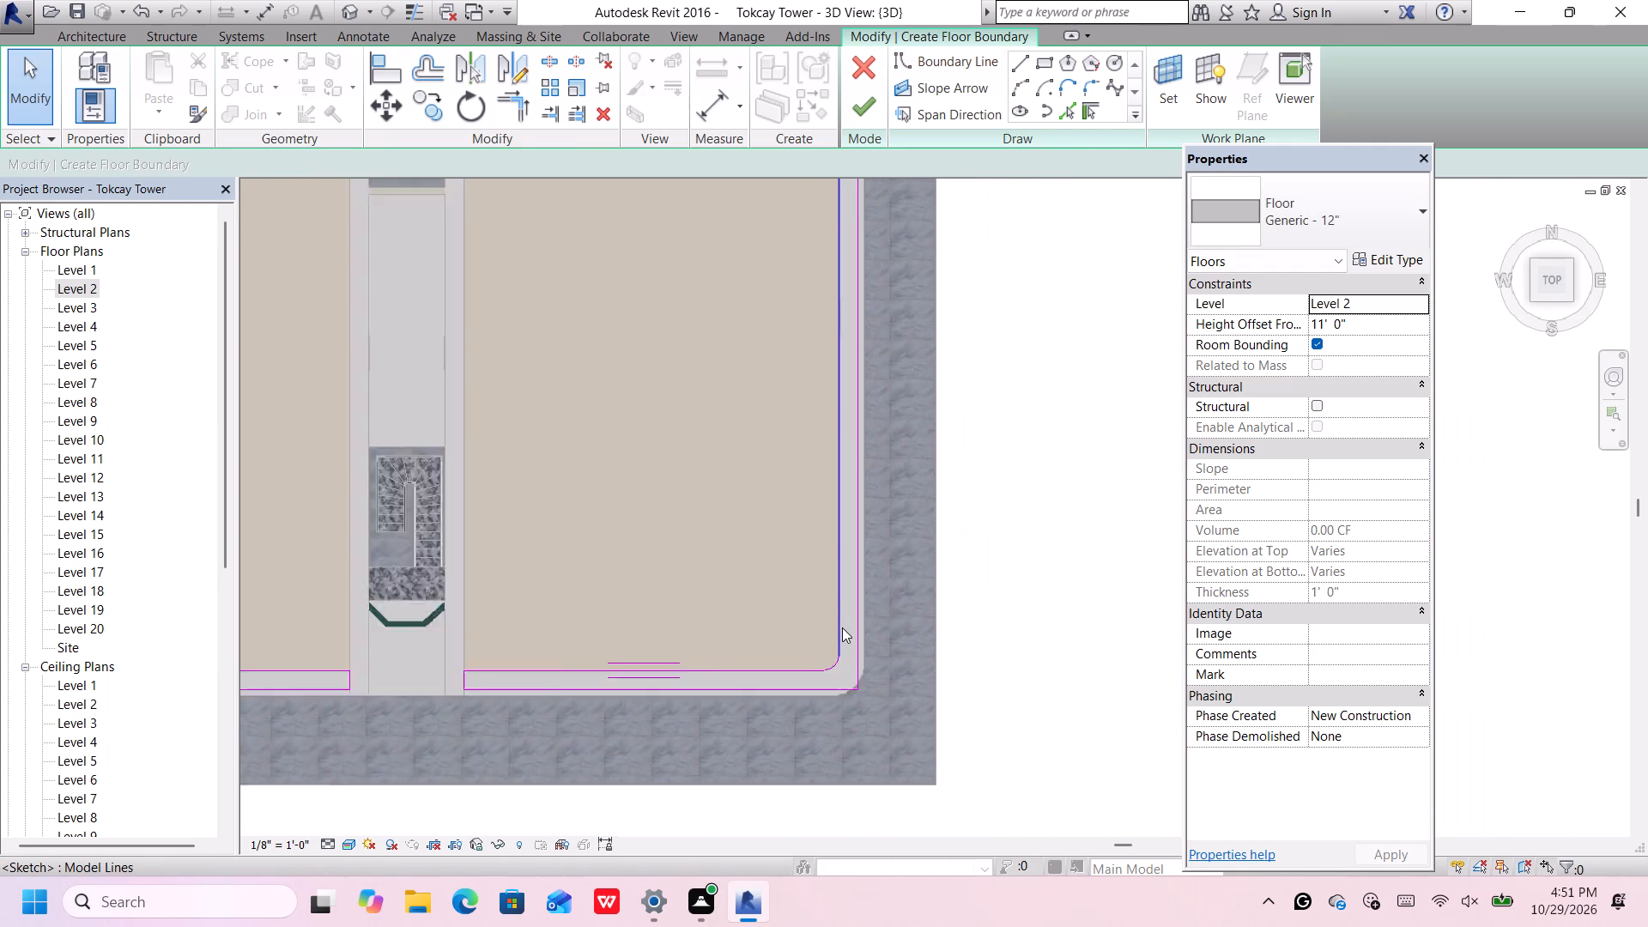
pyautogui.scroll(6, 864, 296)
pyautogui.scroll(7, 854, 147)
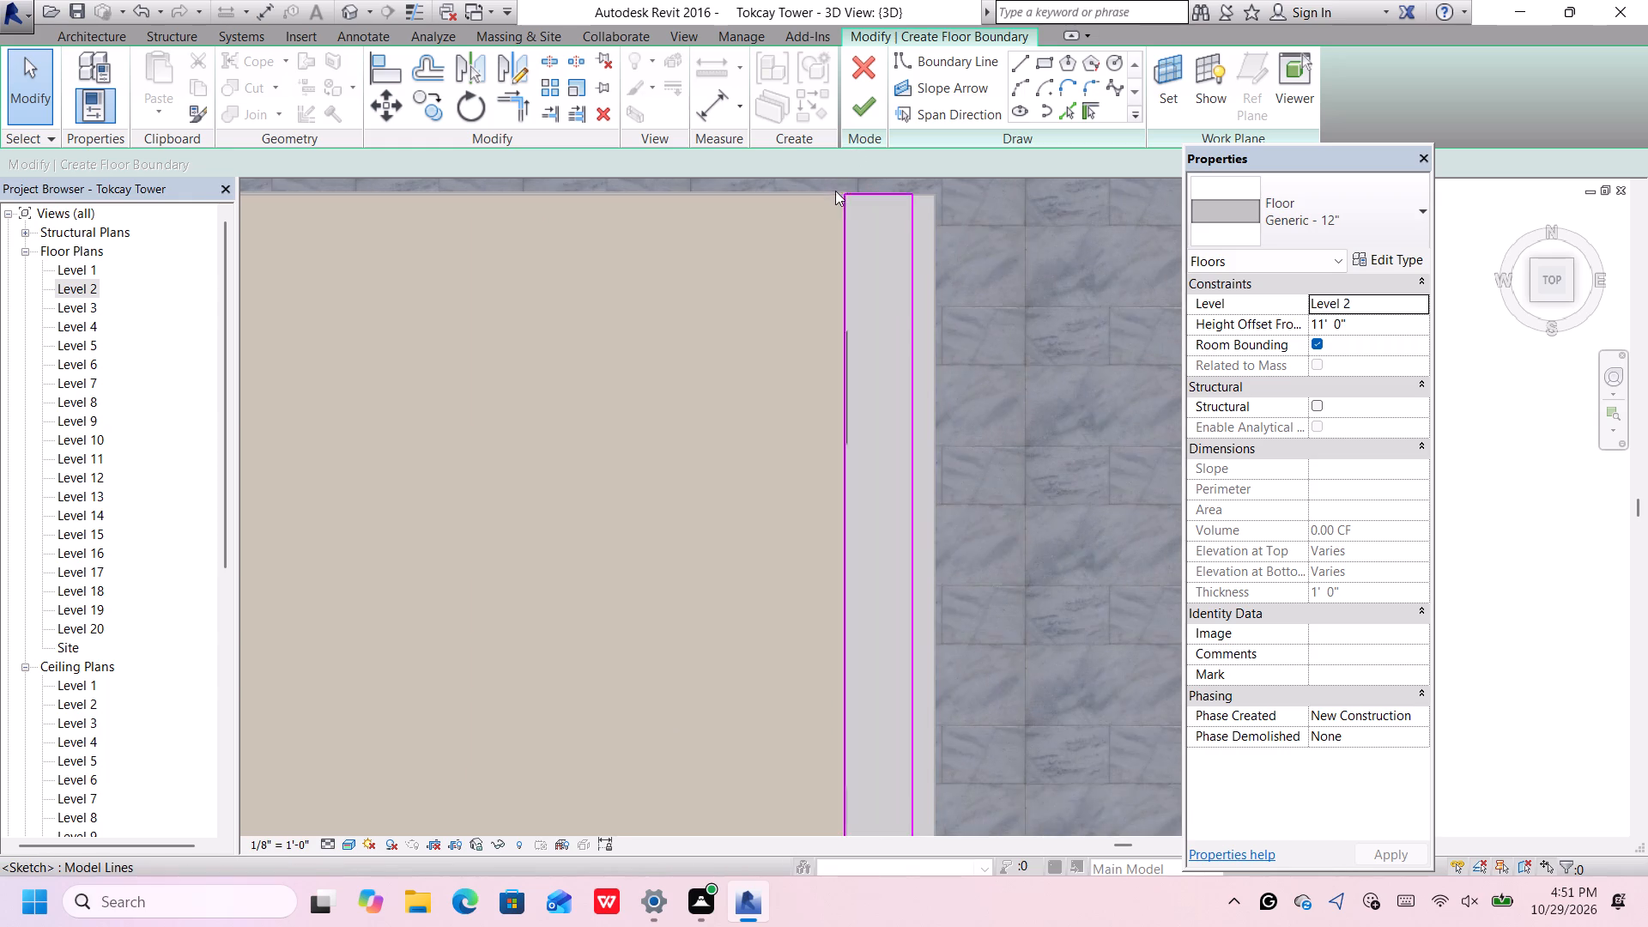
pyautogui.scroll(7, 835, 191)
pyautogui.scroll(-4, 845, 215)
pyautogui.moveTo(845, 215); pyautogui.dragTo(850, 291, button='middle')
pyautogui.scroll(3, 848, 288)
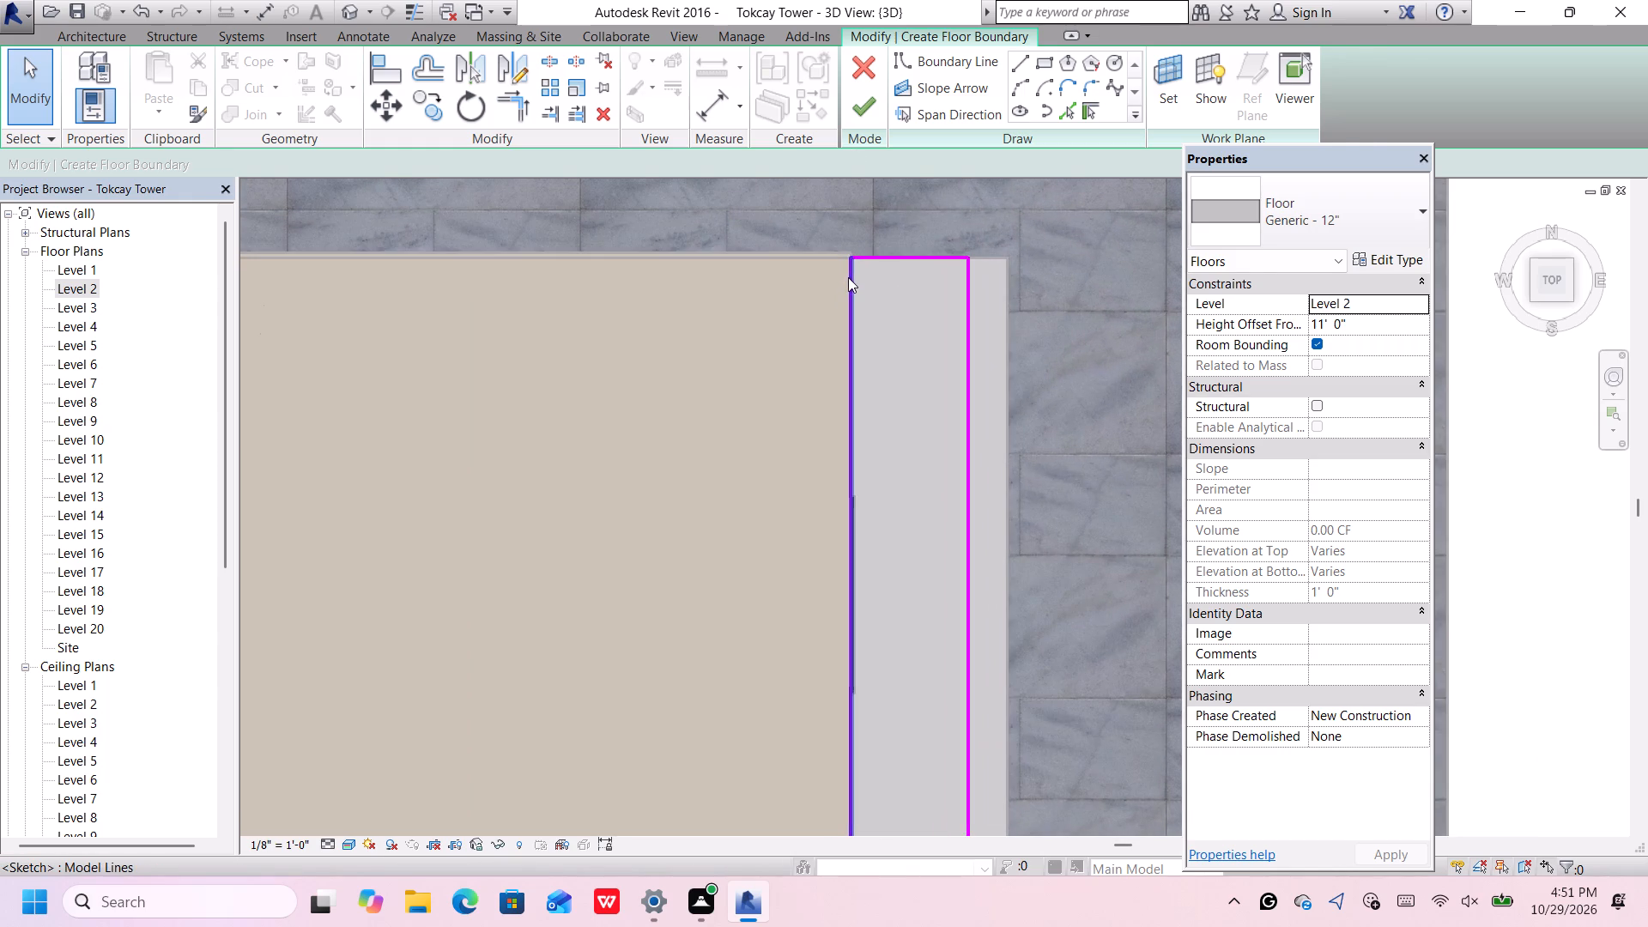
pyautogui.click(848, 277)
pyautogui.scroll(-6, 847, 282)
pyautogui.press('Delete')
pyautogui.scroll(-12, 847, 282)
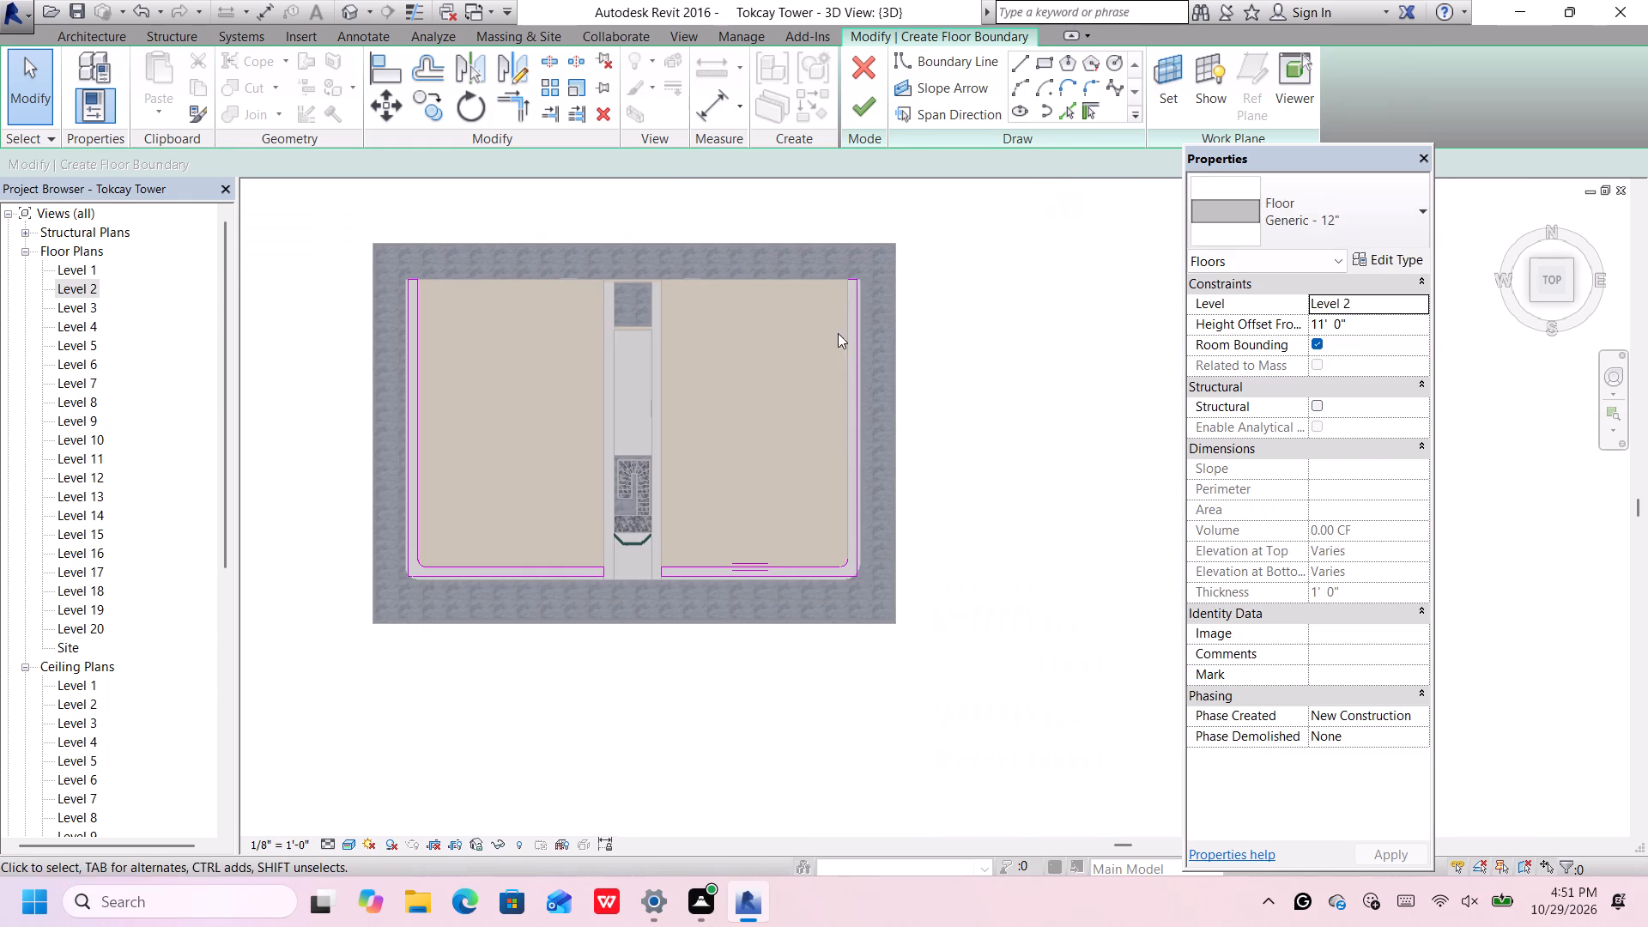
# Delete the inner southeast corner arc and the east strip's inner south line.
pyautogui.scroll(5, 773, 613)
pyautogui.scroll(5, 857, 549)
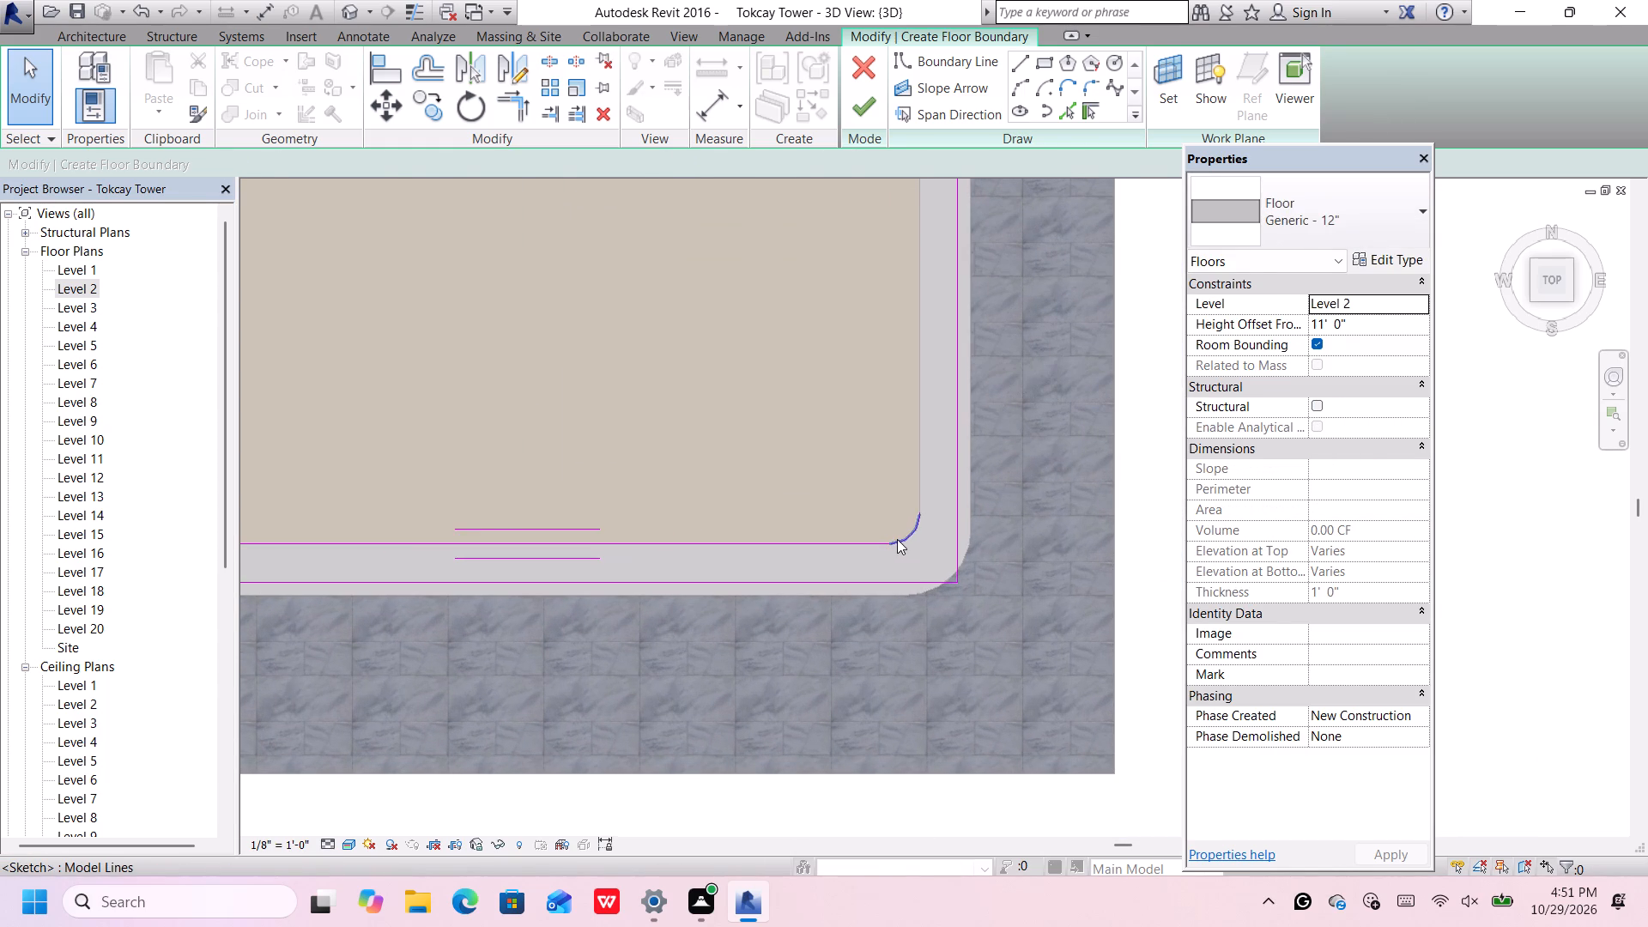
pyautogui.click(897, 539)
pyautogui.press('Delete')
pyautogui.scroll(-2, 885, 547)
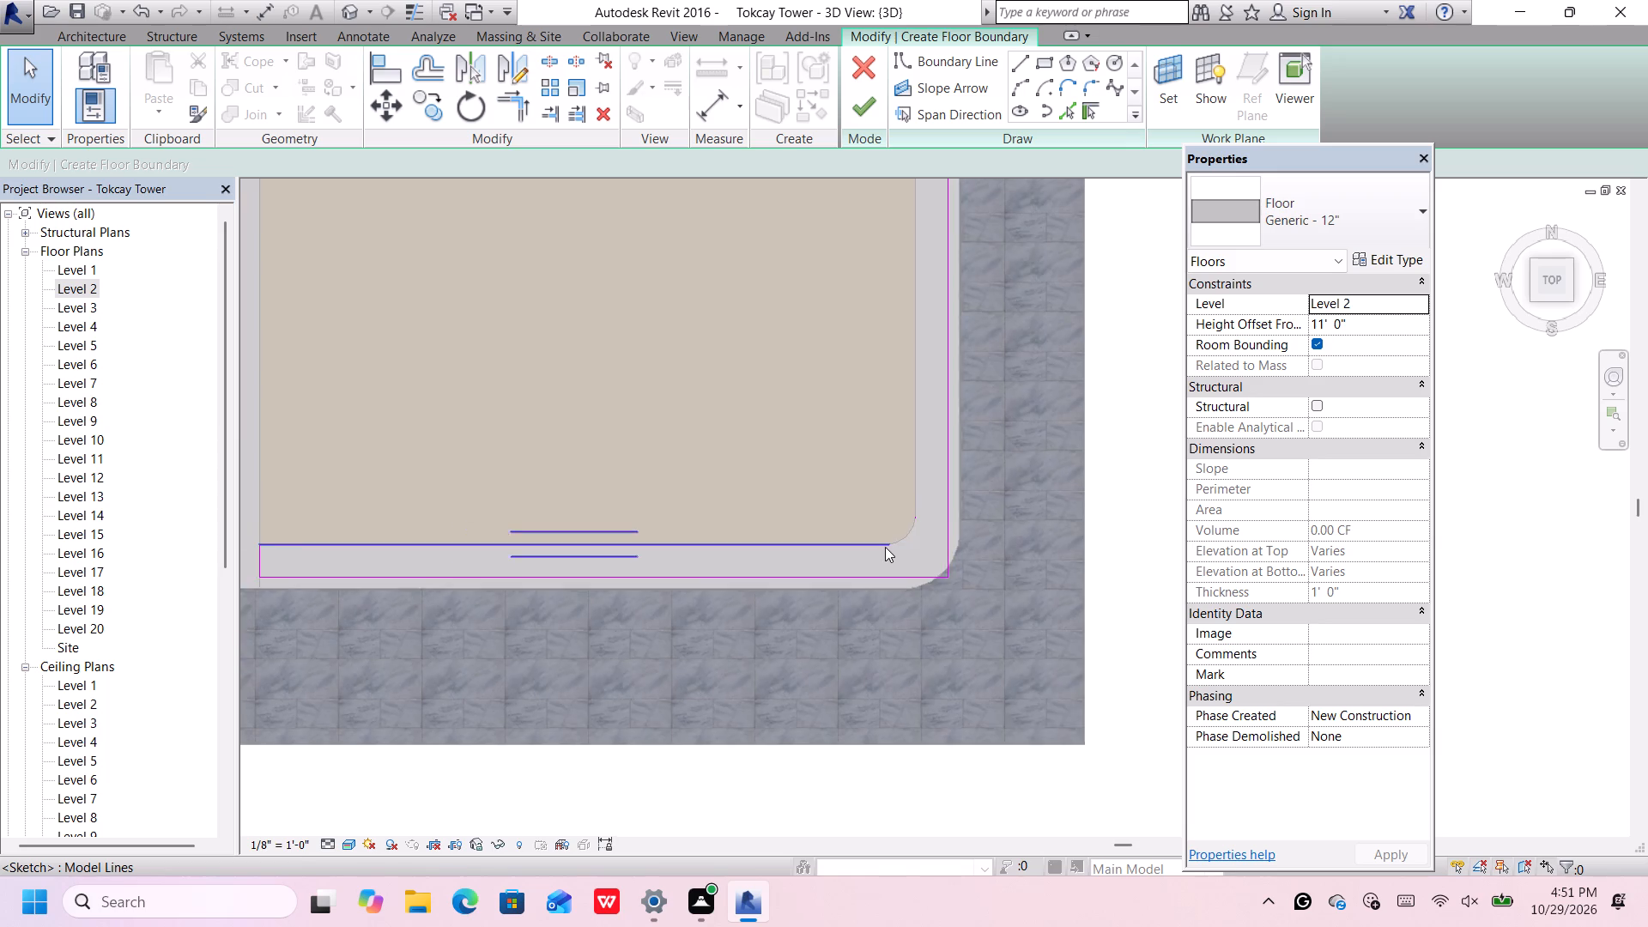
pyautogui.scroll(6, 885, 547)
pyautogui.click(885, 541)
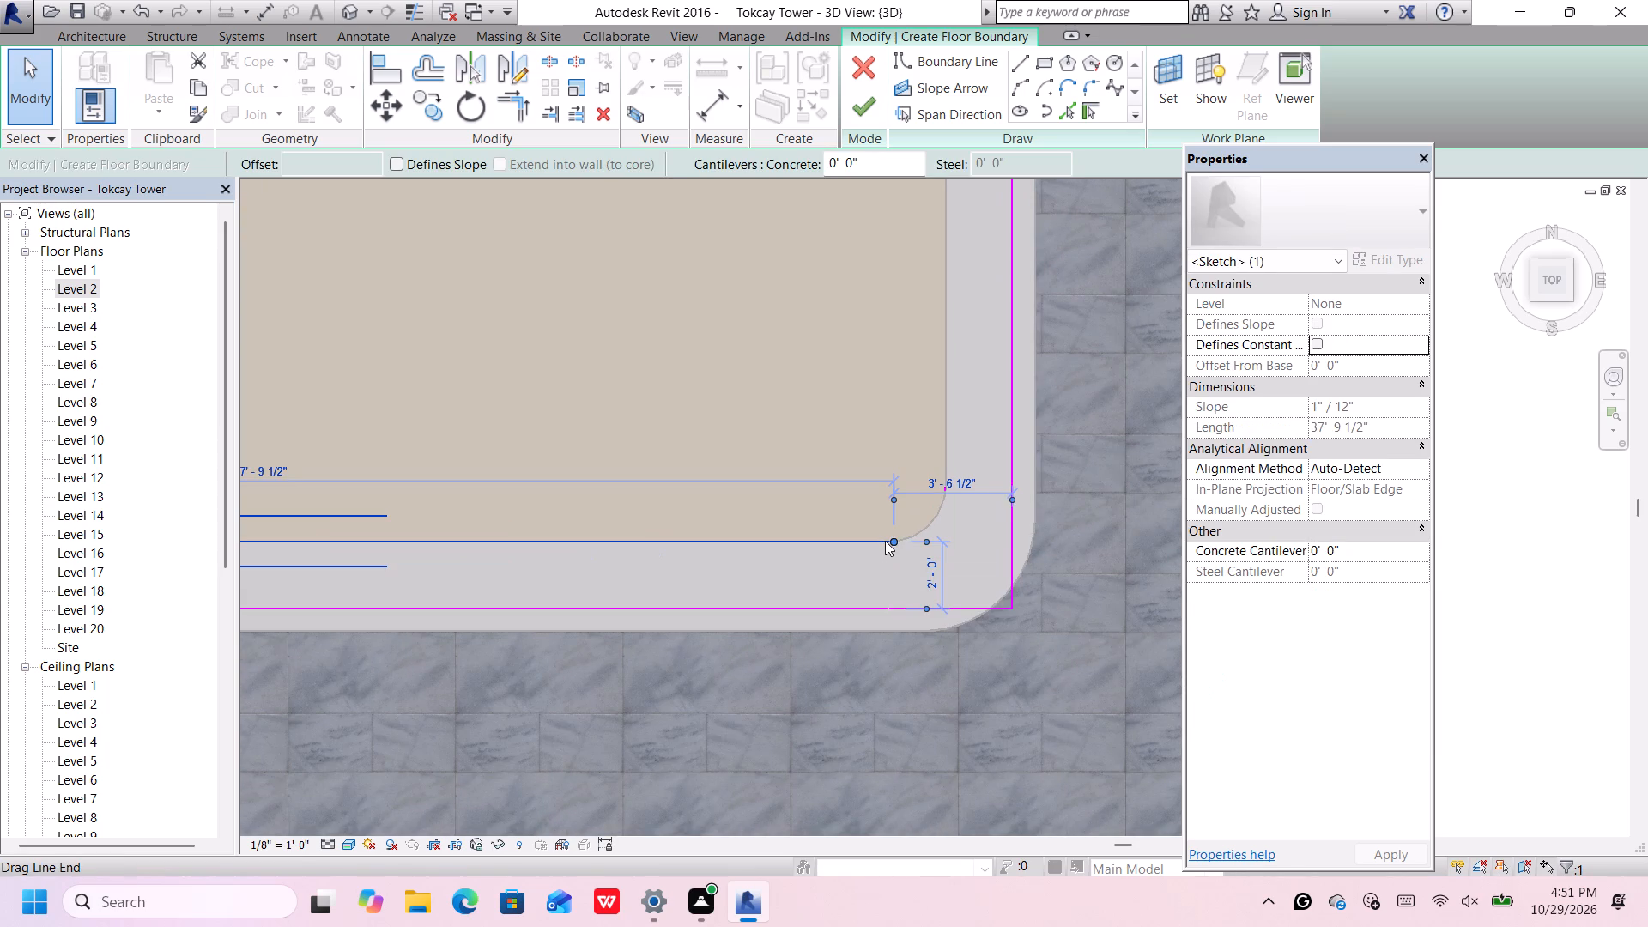
pyautogui.press('Delete')
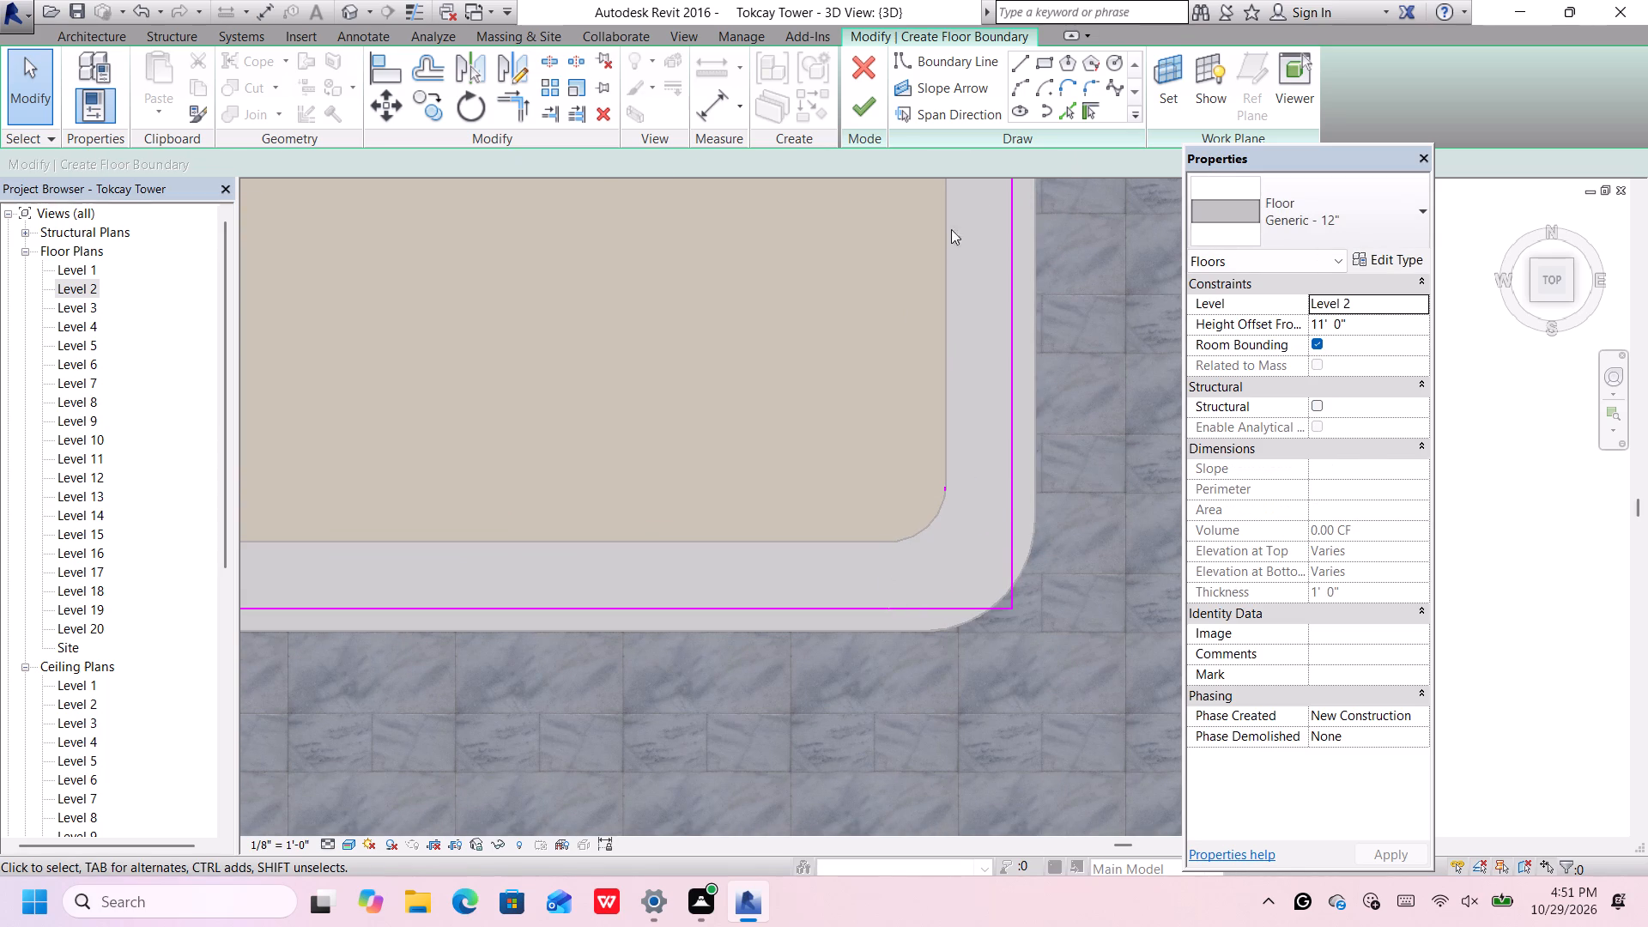
# Redraw the east strip's inner south line from the slab's southeast corner rounding west to the strip's west end.
pyautogui.click(1025, 66)
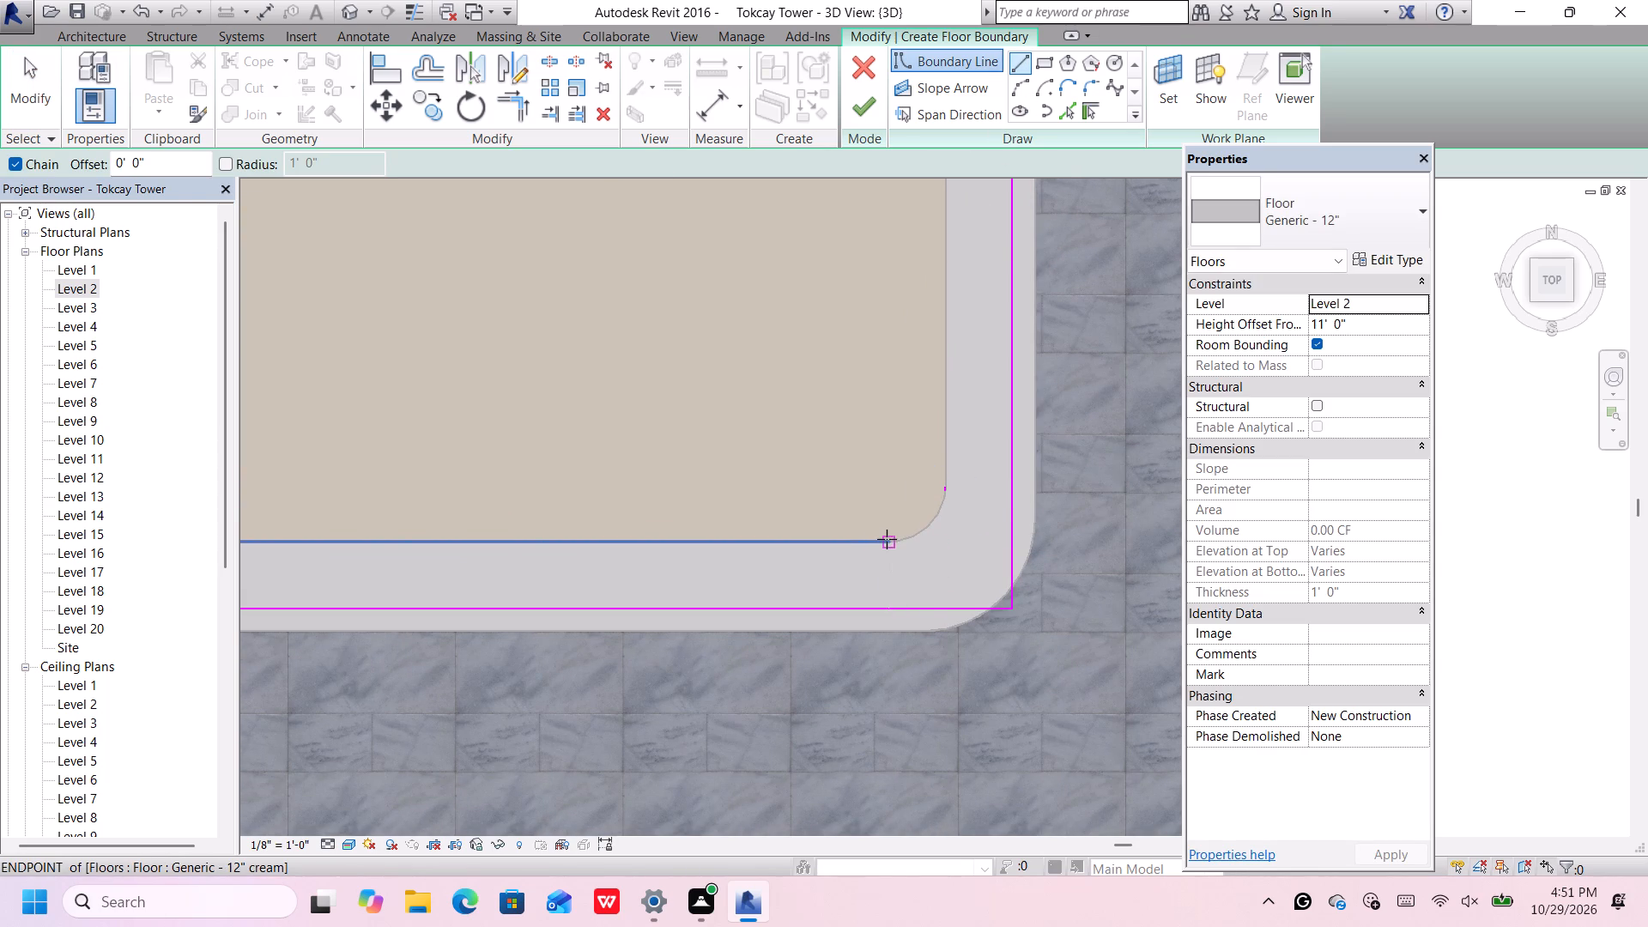
pyautogui.click(887, 539)
pyautogui.scroll(-7, 887, 539)
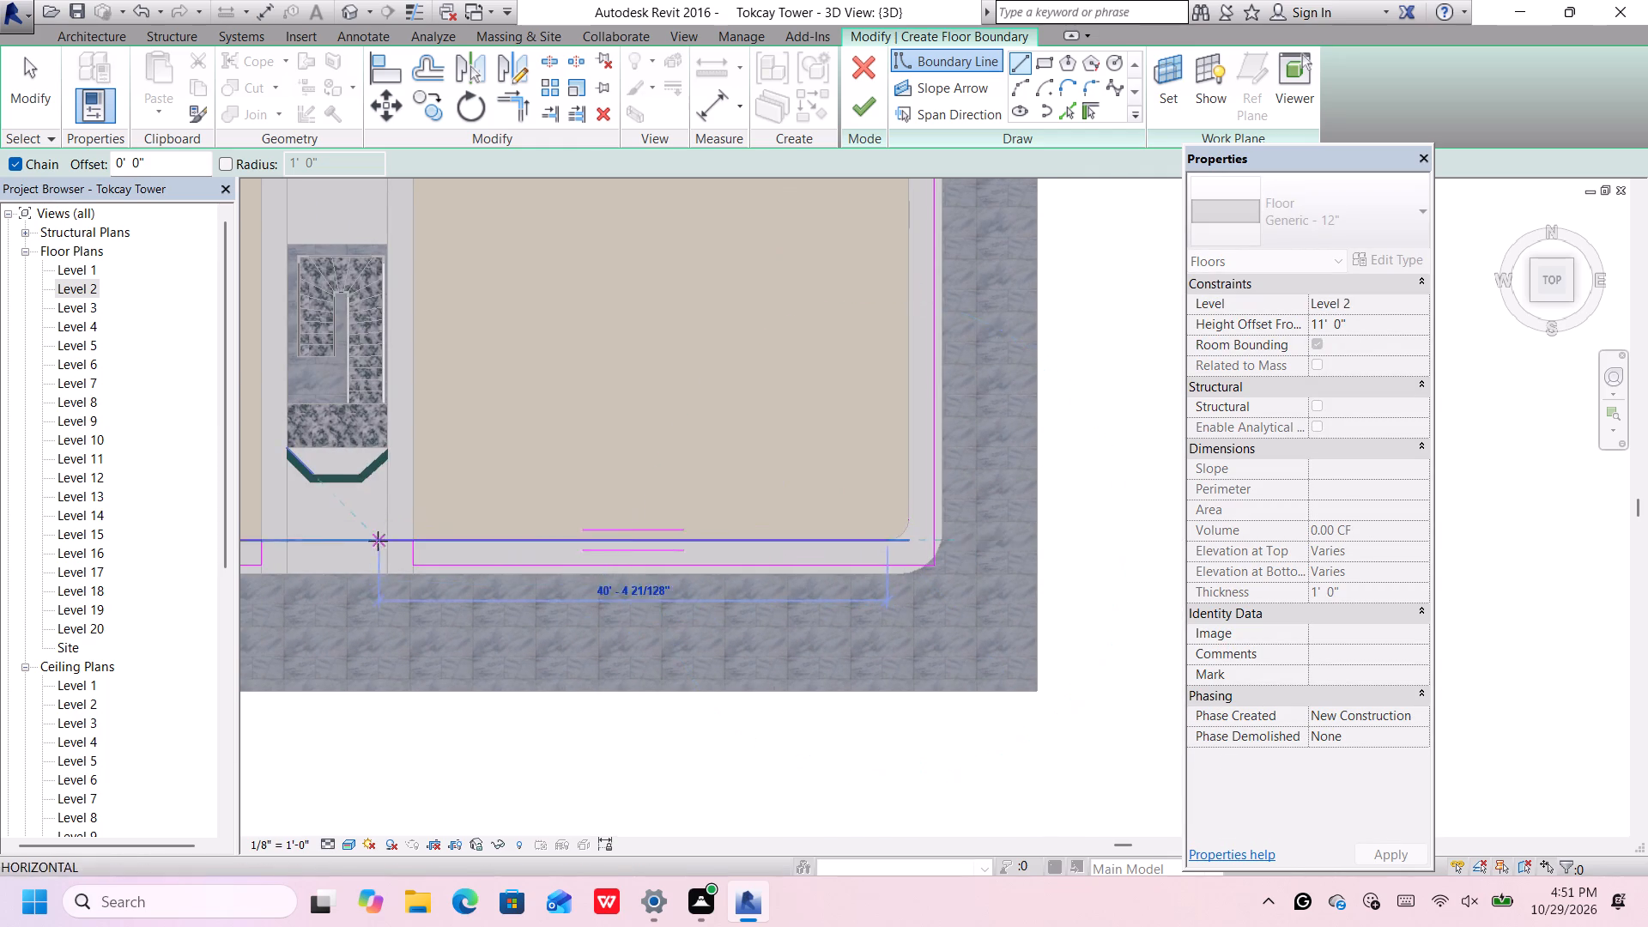
pyautogui.scroll(4, 403, 553)
pyautogui.click(416, 537)
pyautogui.scroll(-7, 421, 609)
pyautogui.scroll(9, 787, 579)
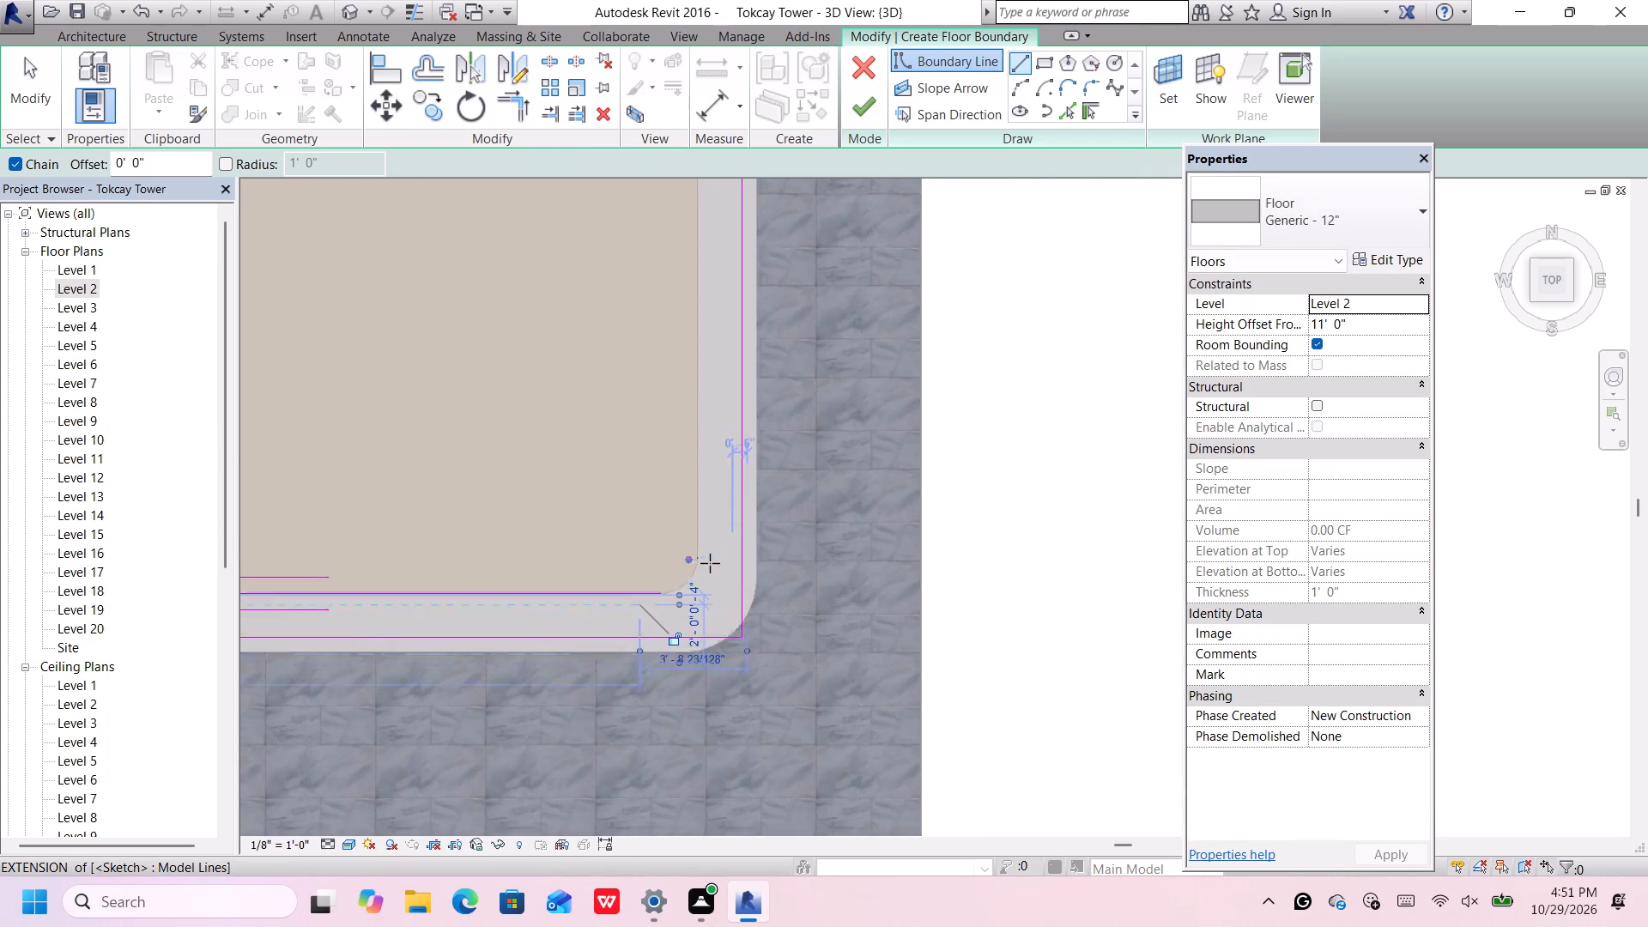
# Delete the short leftover boundary segment at the south end of the slab's inner east edge, just above the rounded corner.
pyautogui.scroll(8, 698, 568)
pyautogui.press('space')
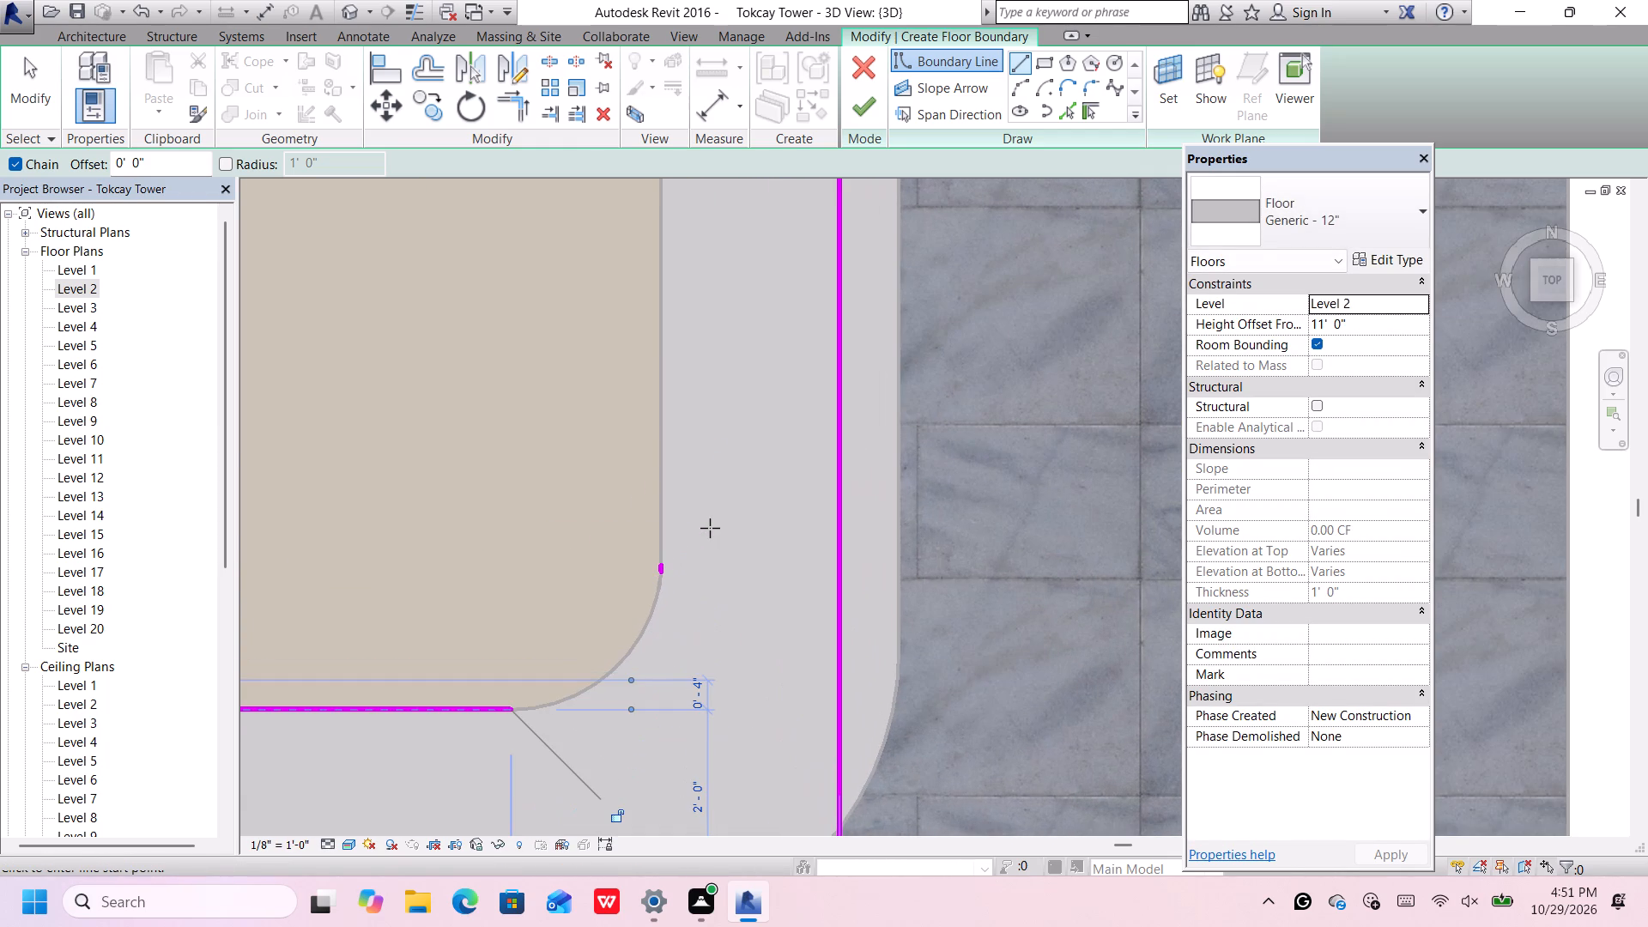
pyautogui.press('Escape')
pyautogui.press('Escape')
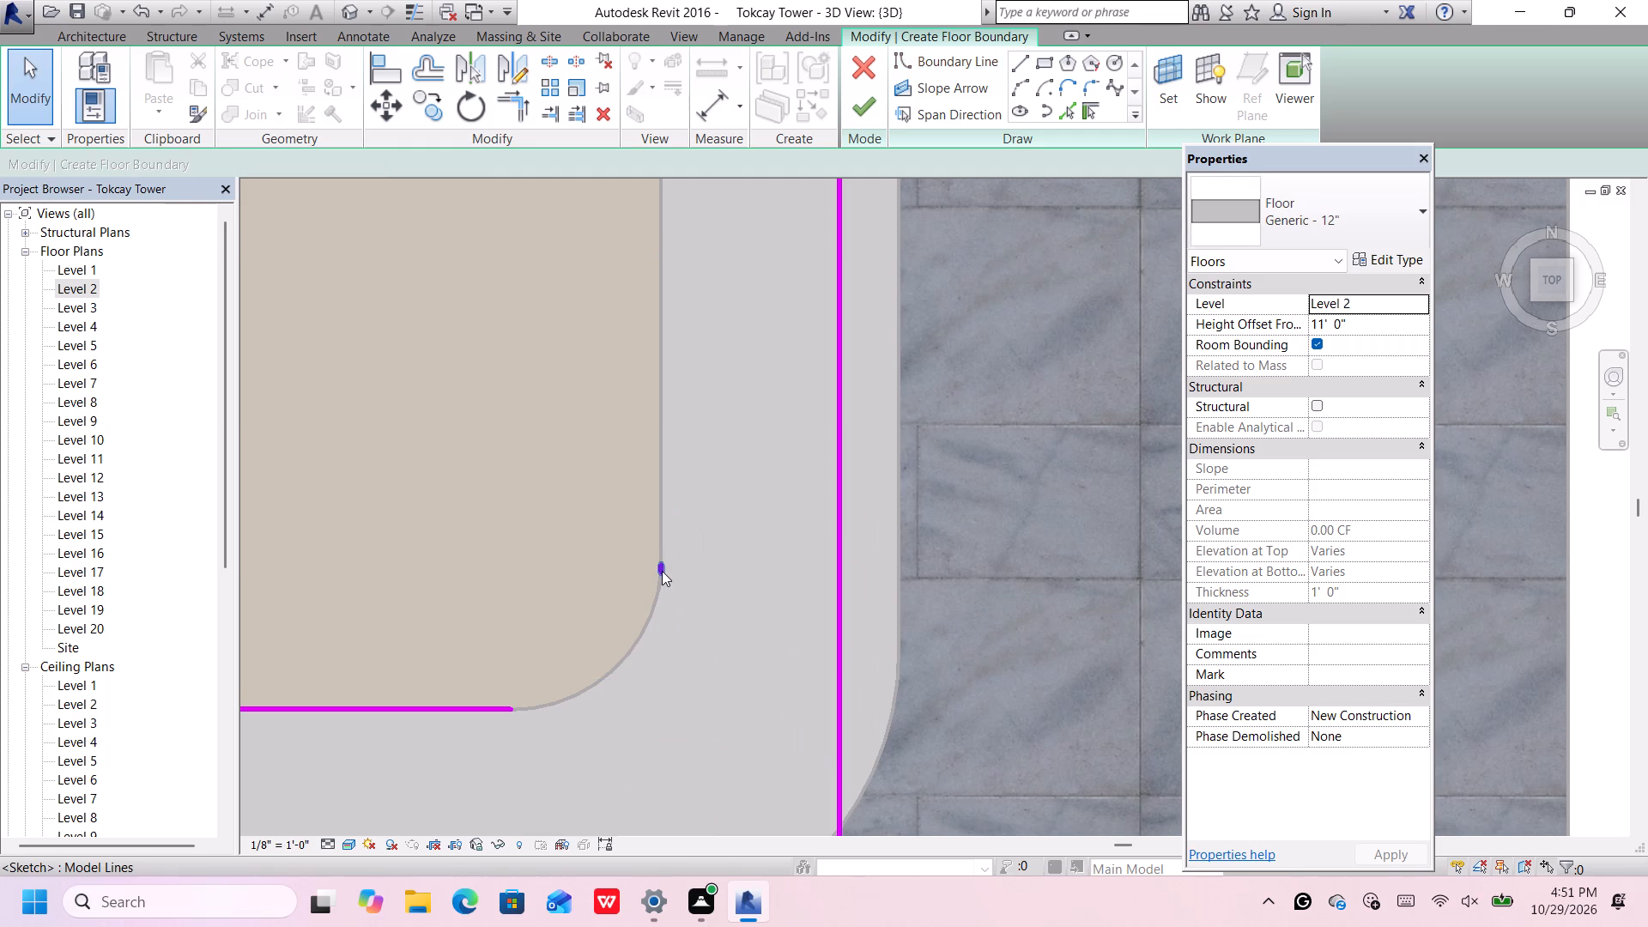
pyautogui.press('Delete')
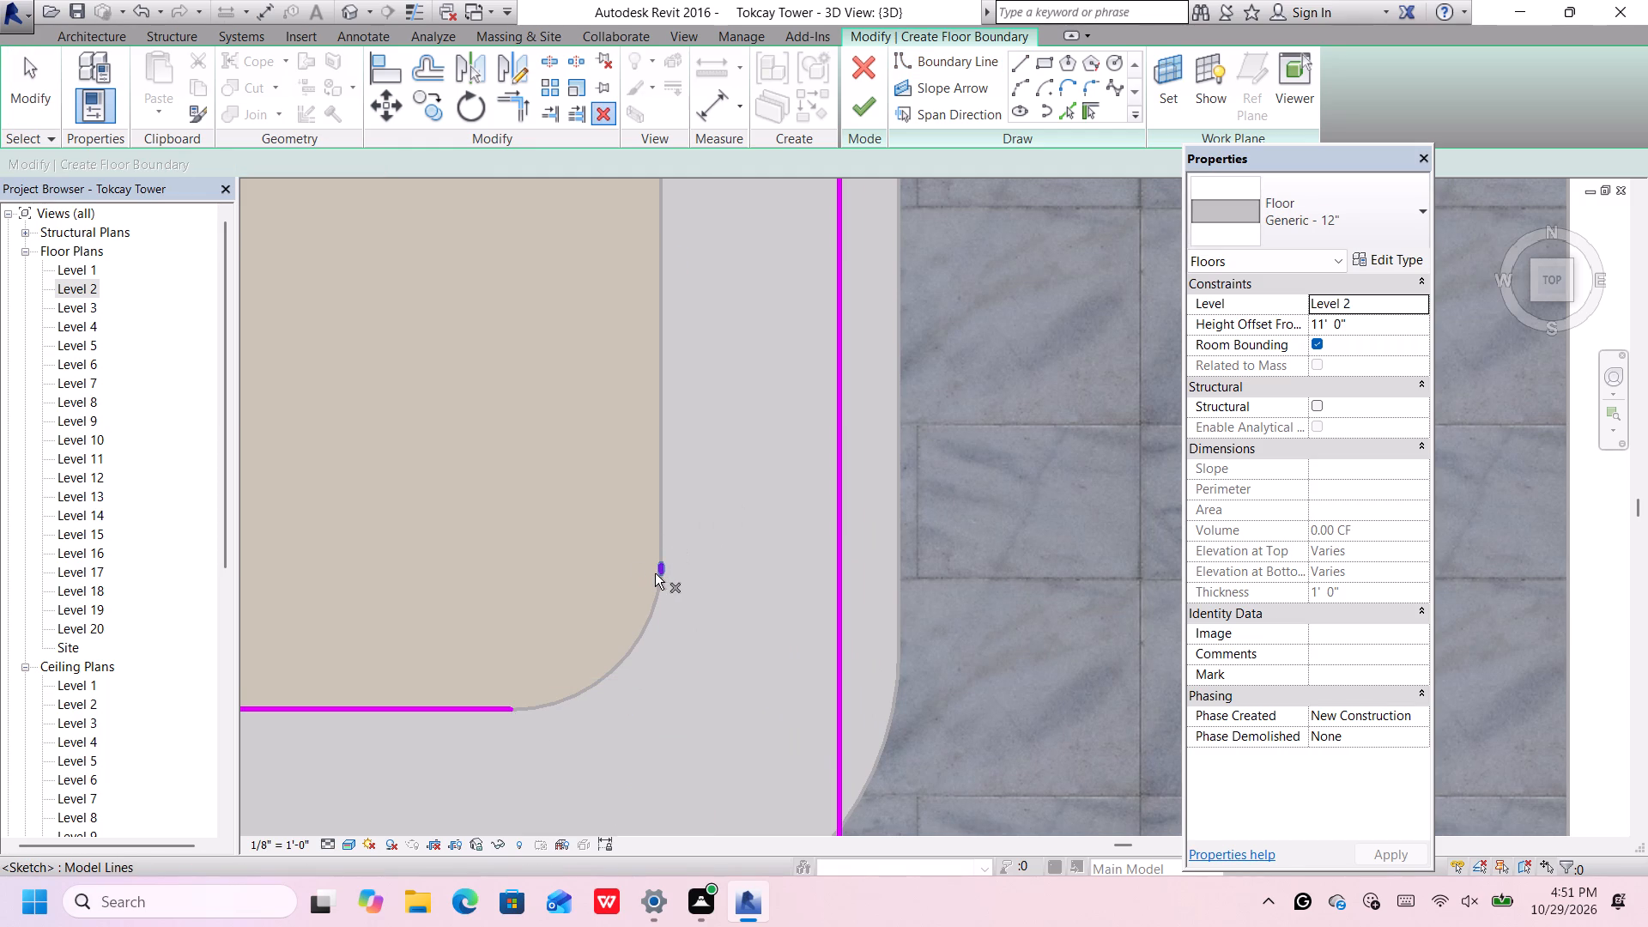
pyautogui.click(656, 572)
pyautogui.press('Delete')
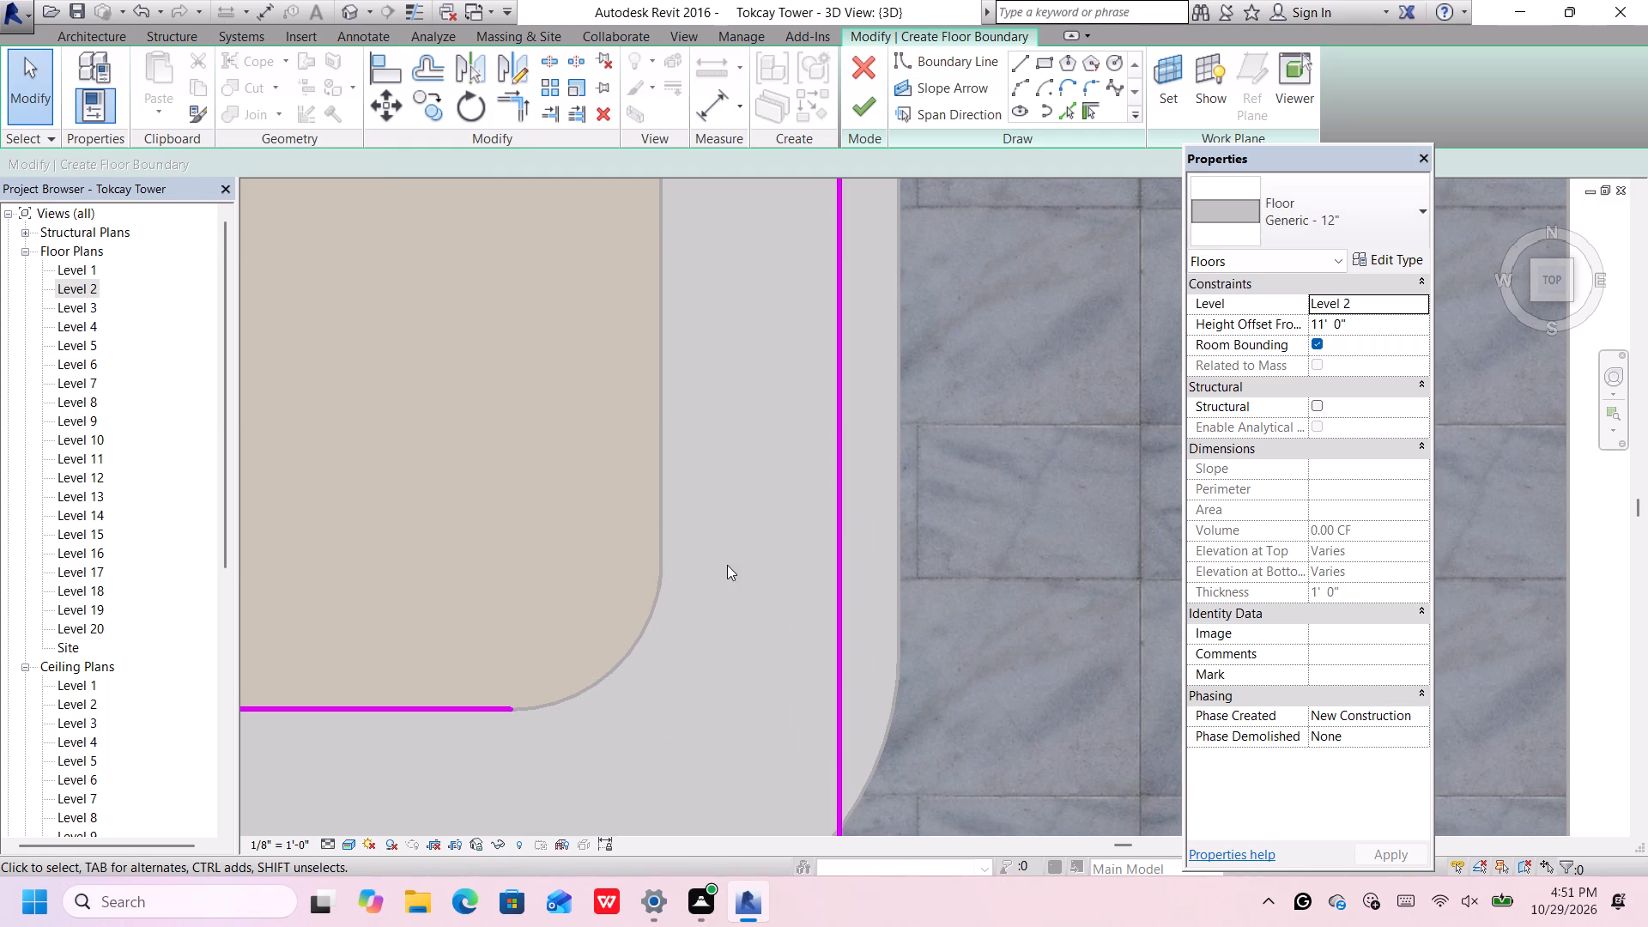
# Draw the inner east boundary line, about 59' 1 1/2" long, from the slab's rounded southeast corner up to its north edge.
pyautogui.click(1028, 59)
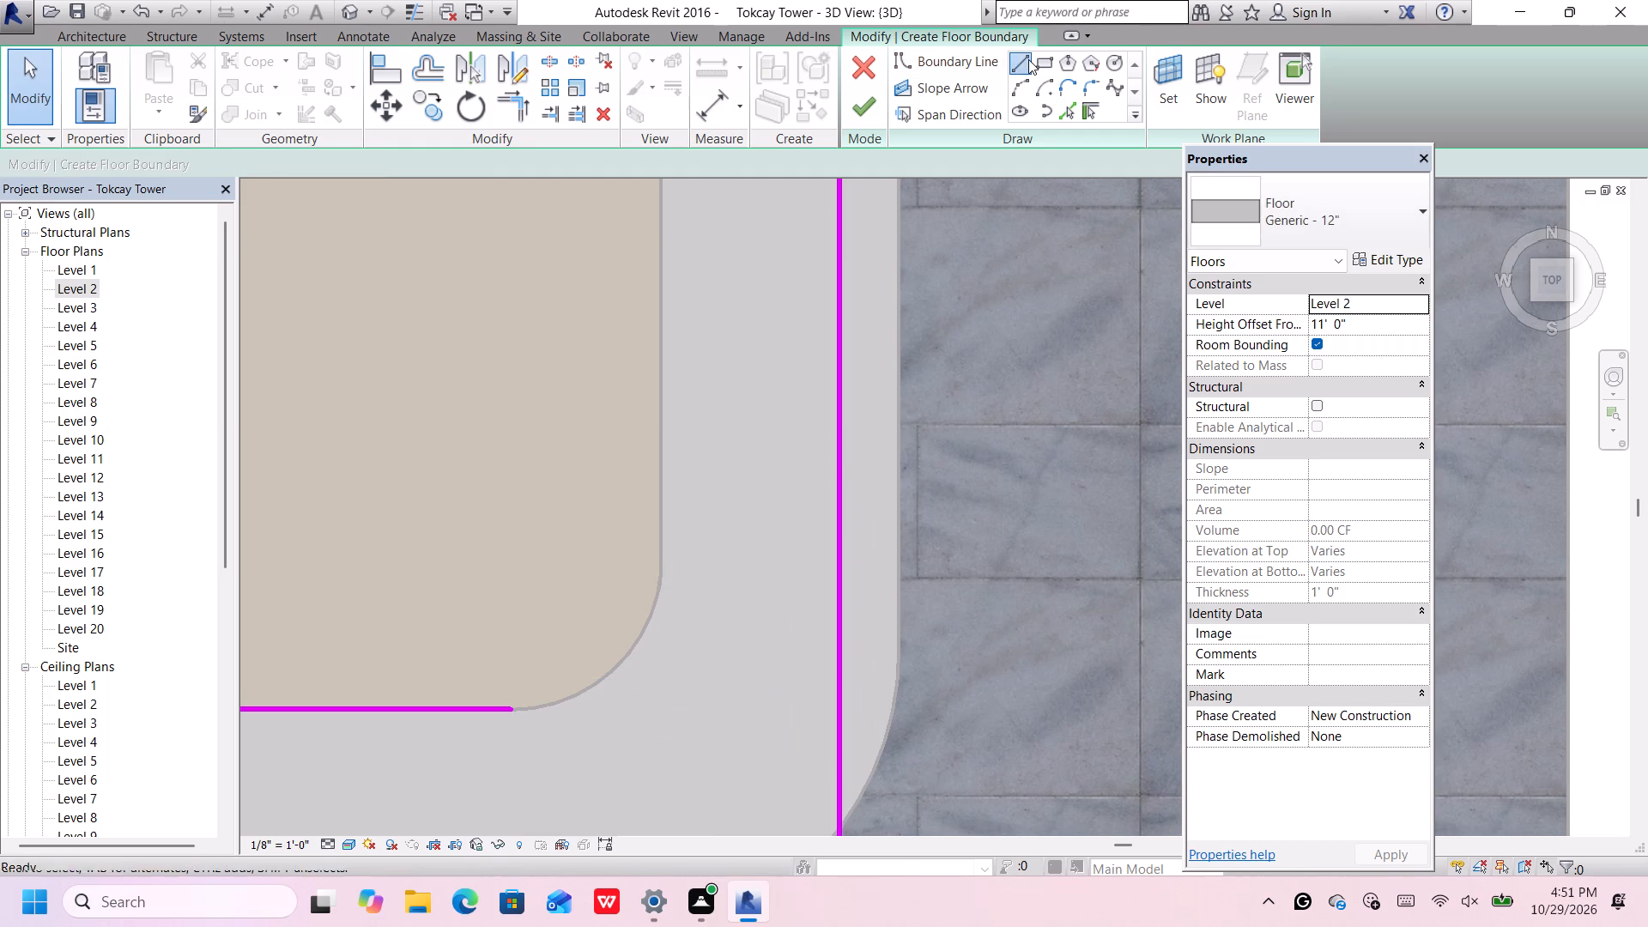
pyautogui.click(663, 566)
pyautogui.scroll(-16, 663, 566)
pyautogui.moveTo(670, 549); pyautogui.dragTo(775, 822, button='middle')
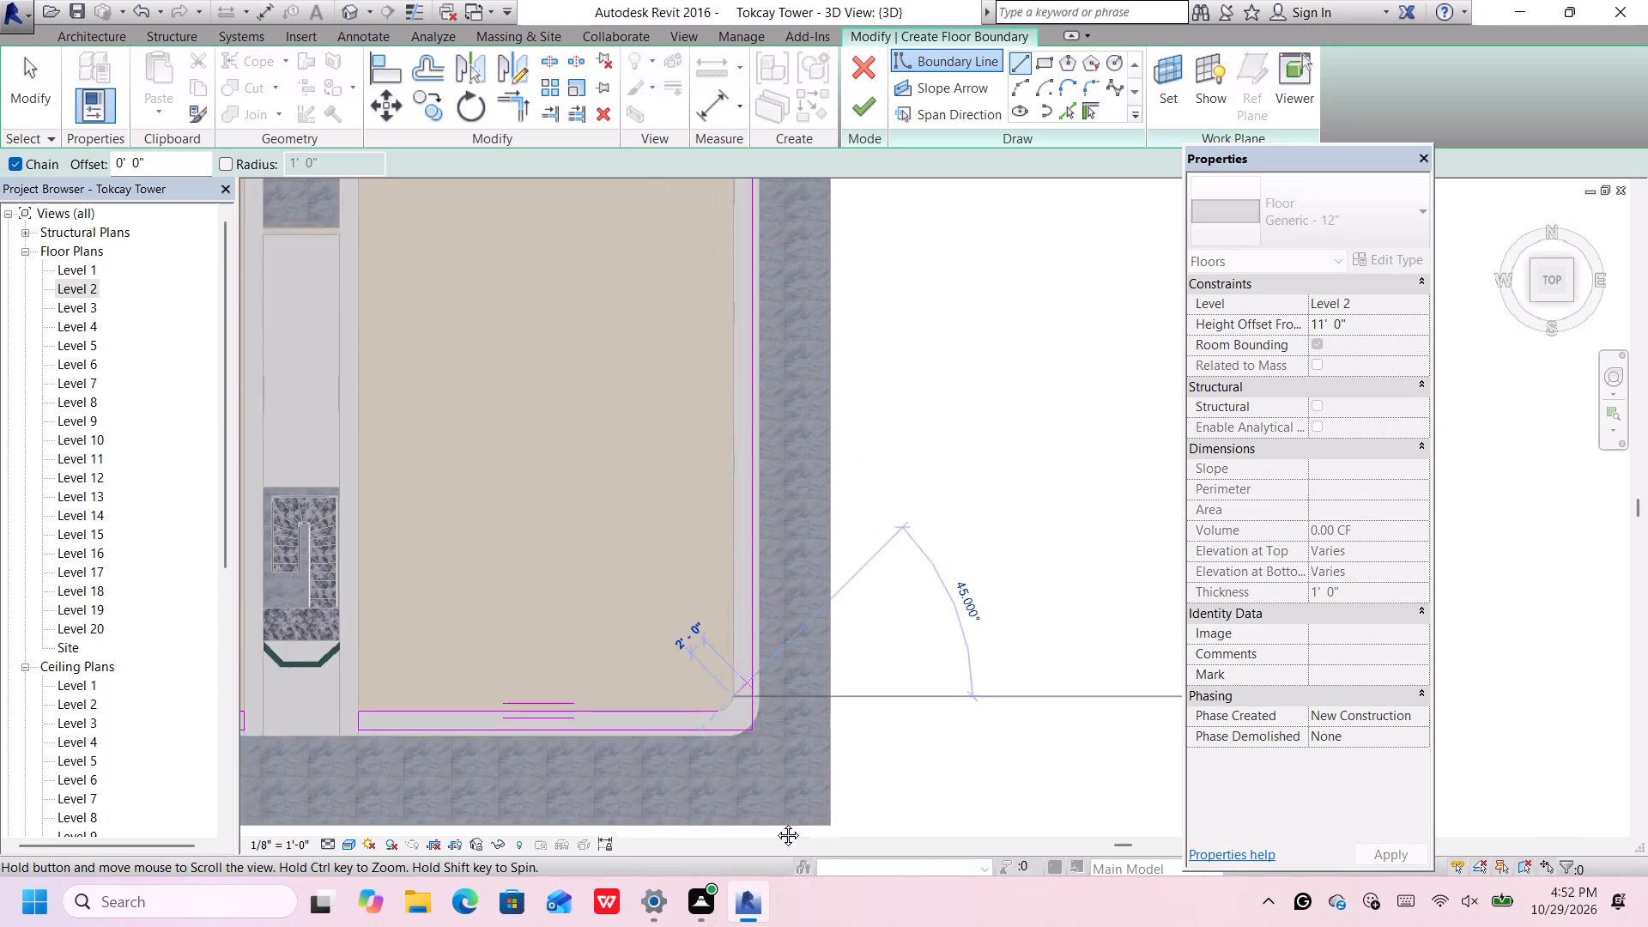
pyautogui.moveTo(775, 822); pyautogui.dragTo(785, 869, button='middle')
pyautogui.scroll(5, 795, 328)
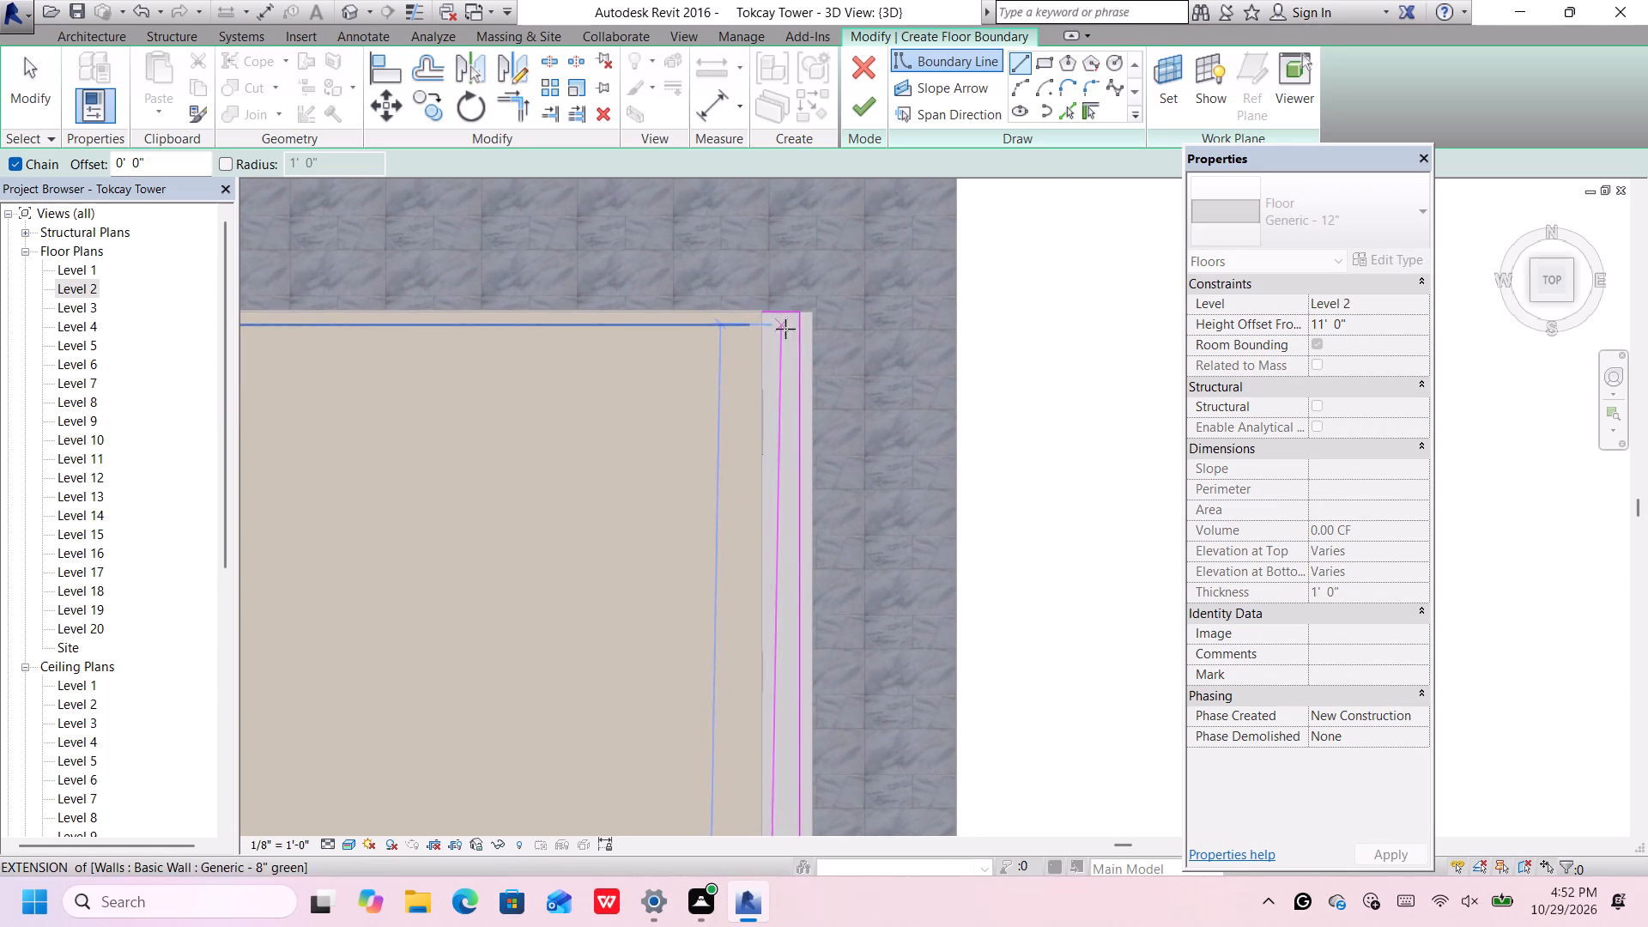
pyautogui.scroll(1, 772, 310)
pyautogui.click(759, 315)
pyautogui.scroll(-14, 760, 315)
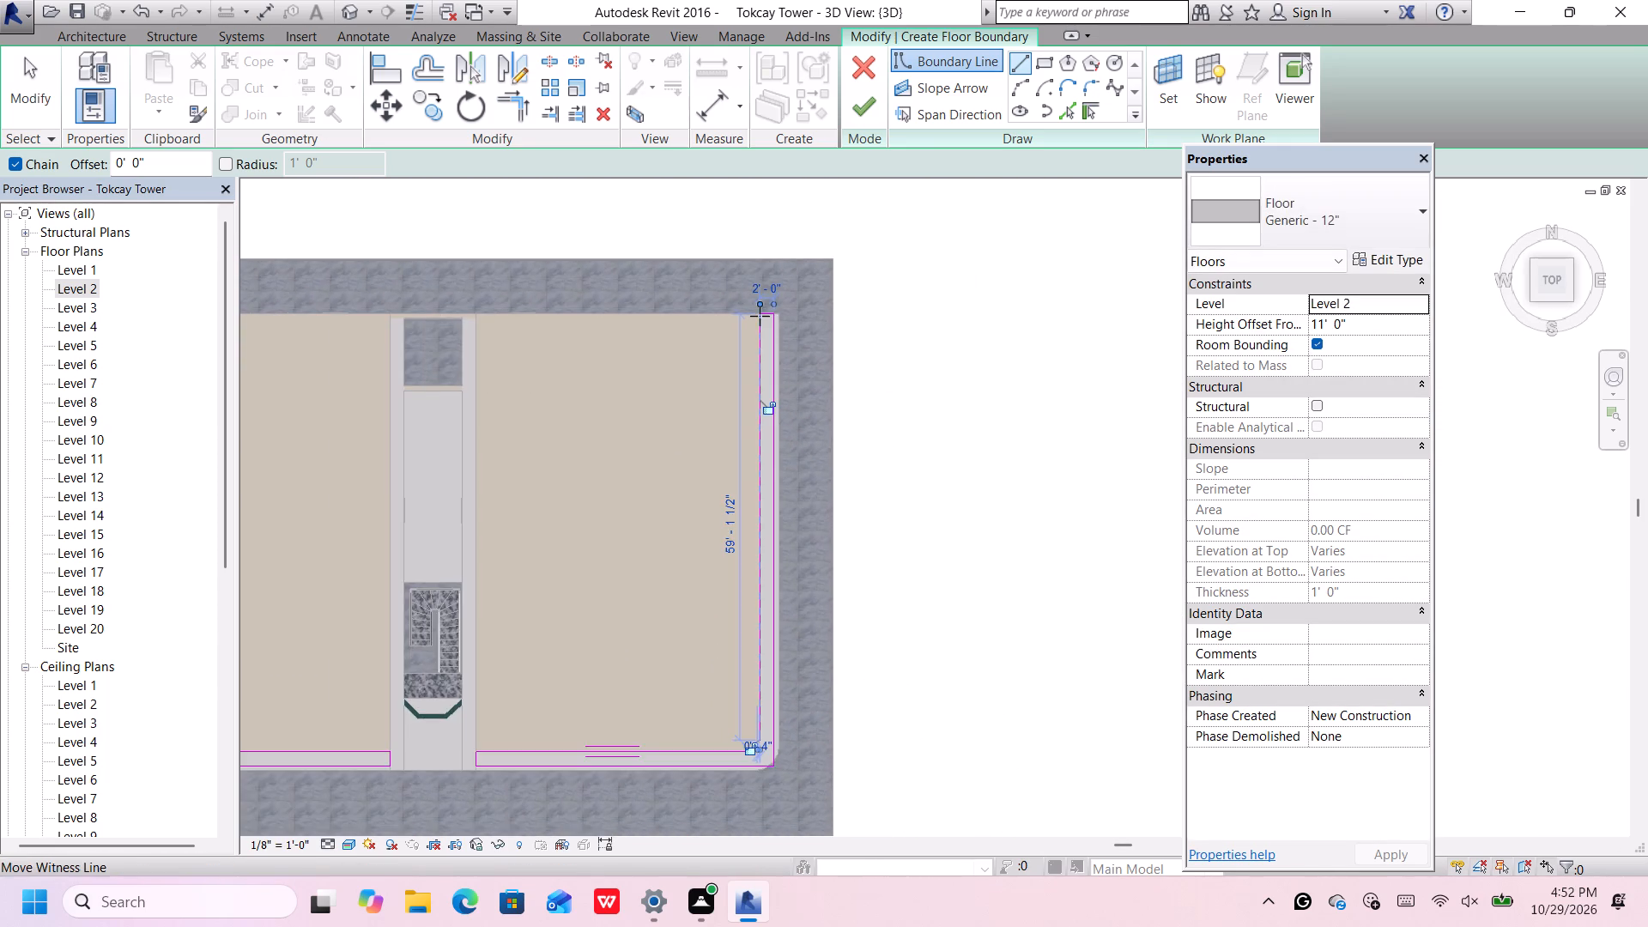
pyautogui.scroll(5, 734, 427)
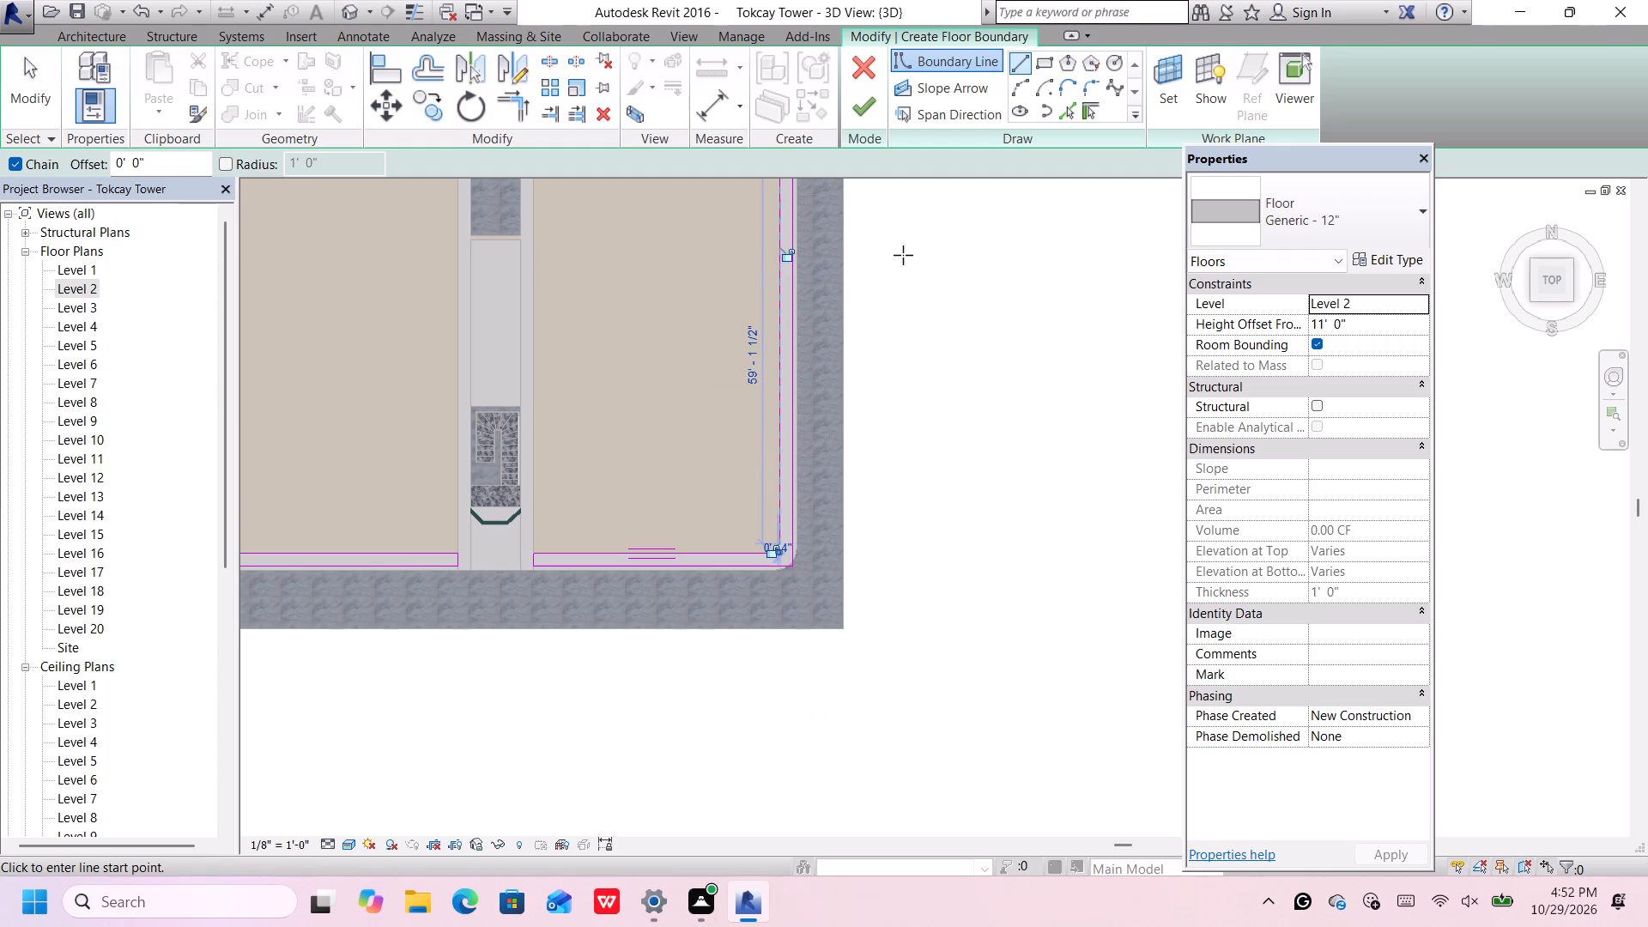
# Draw an arc of about 1' 8" radius joining the inner east and south boundary lines at the southeast corner.
pyautogui.click(1025, 84)
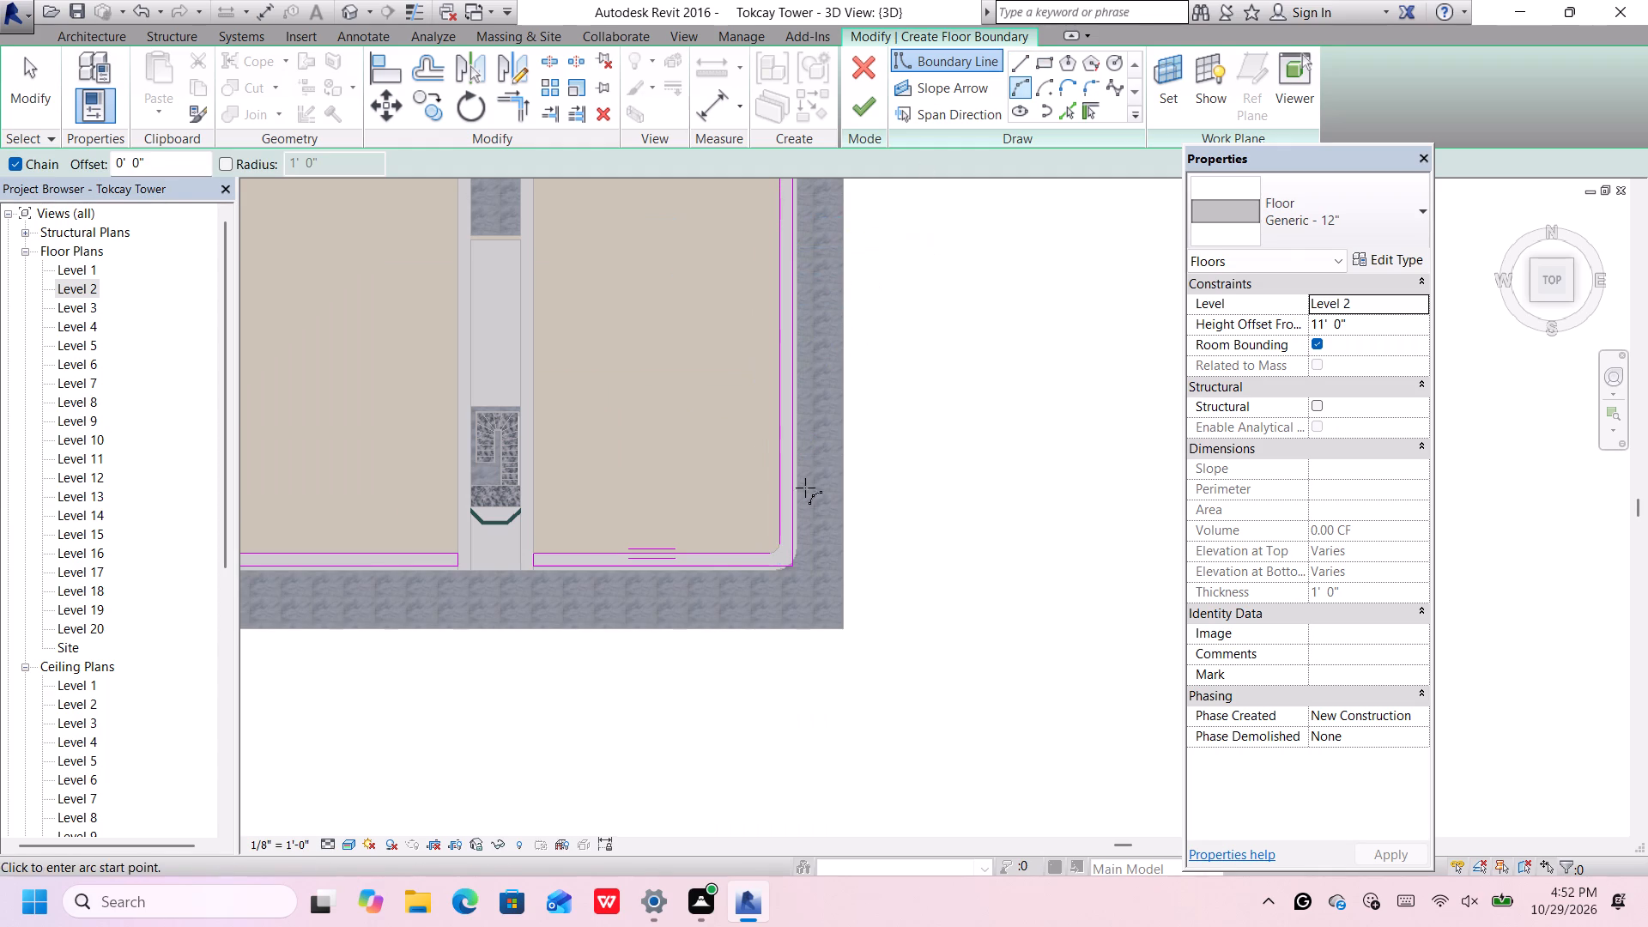
pyautogui.scroll(12, 776, 554)
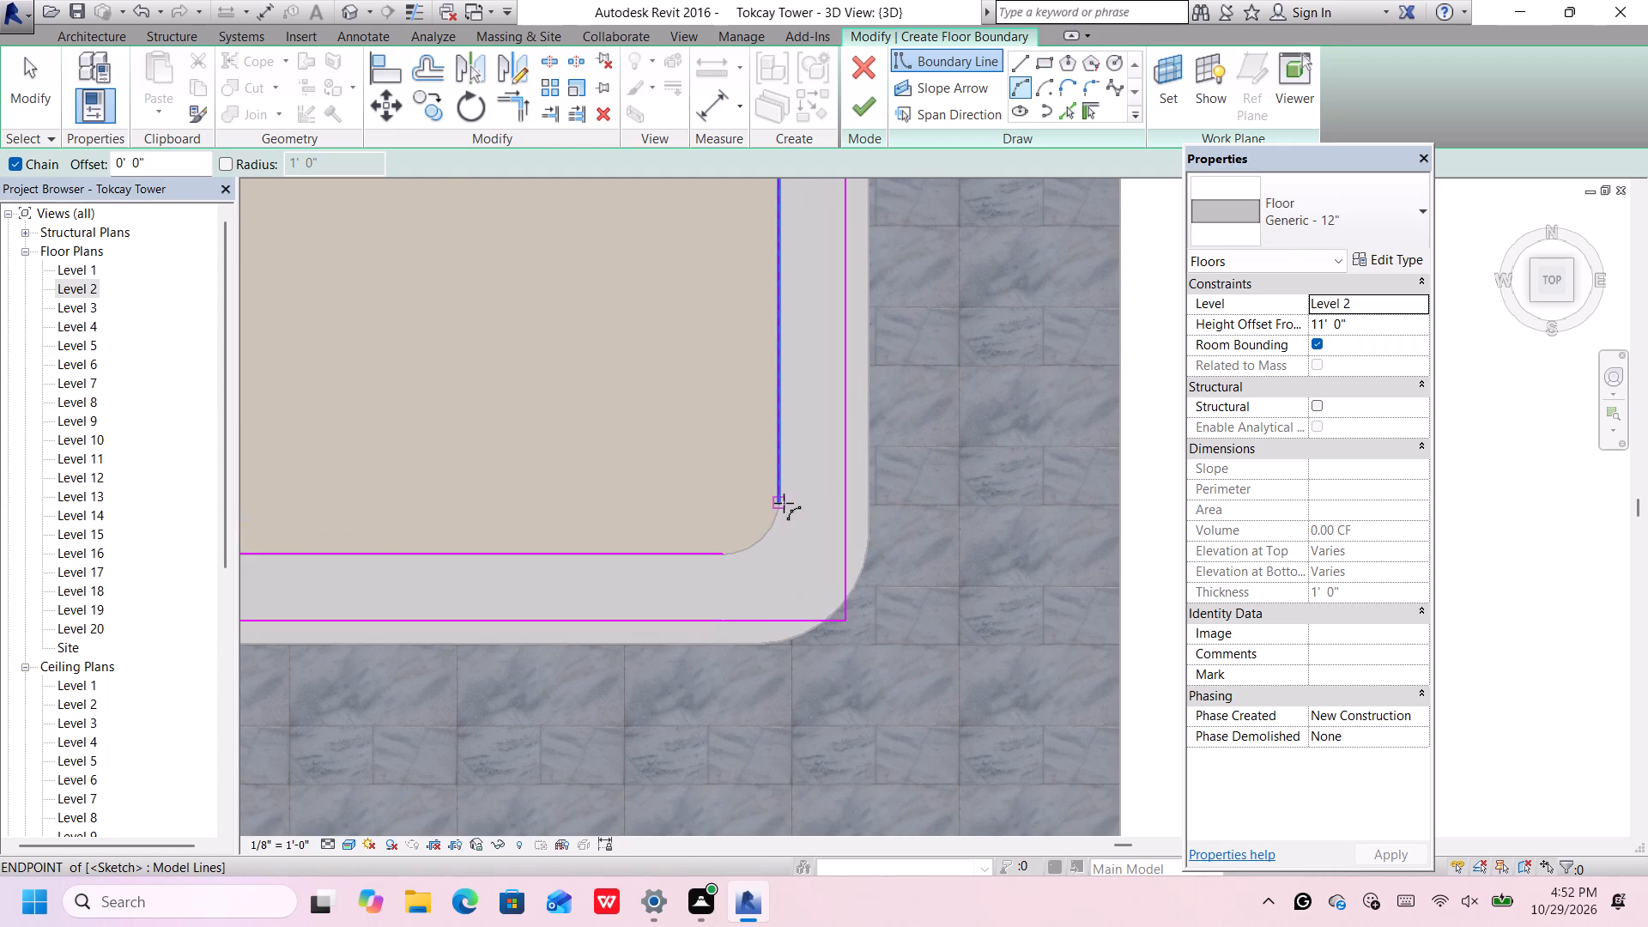
pyautogui.click(777, 500)
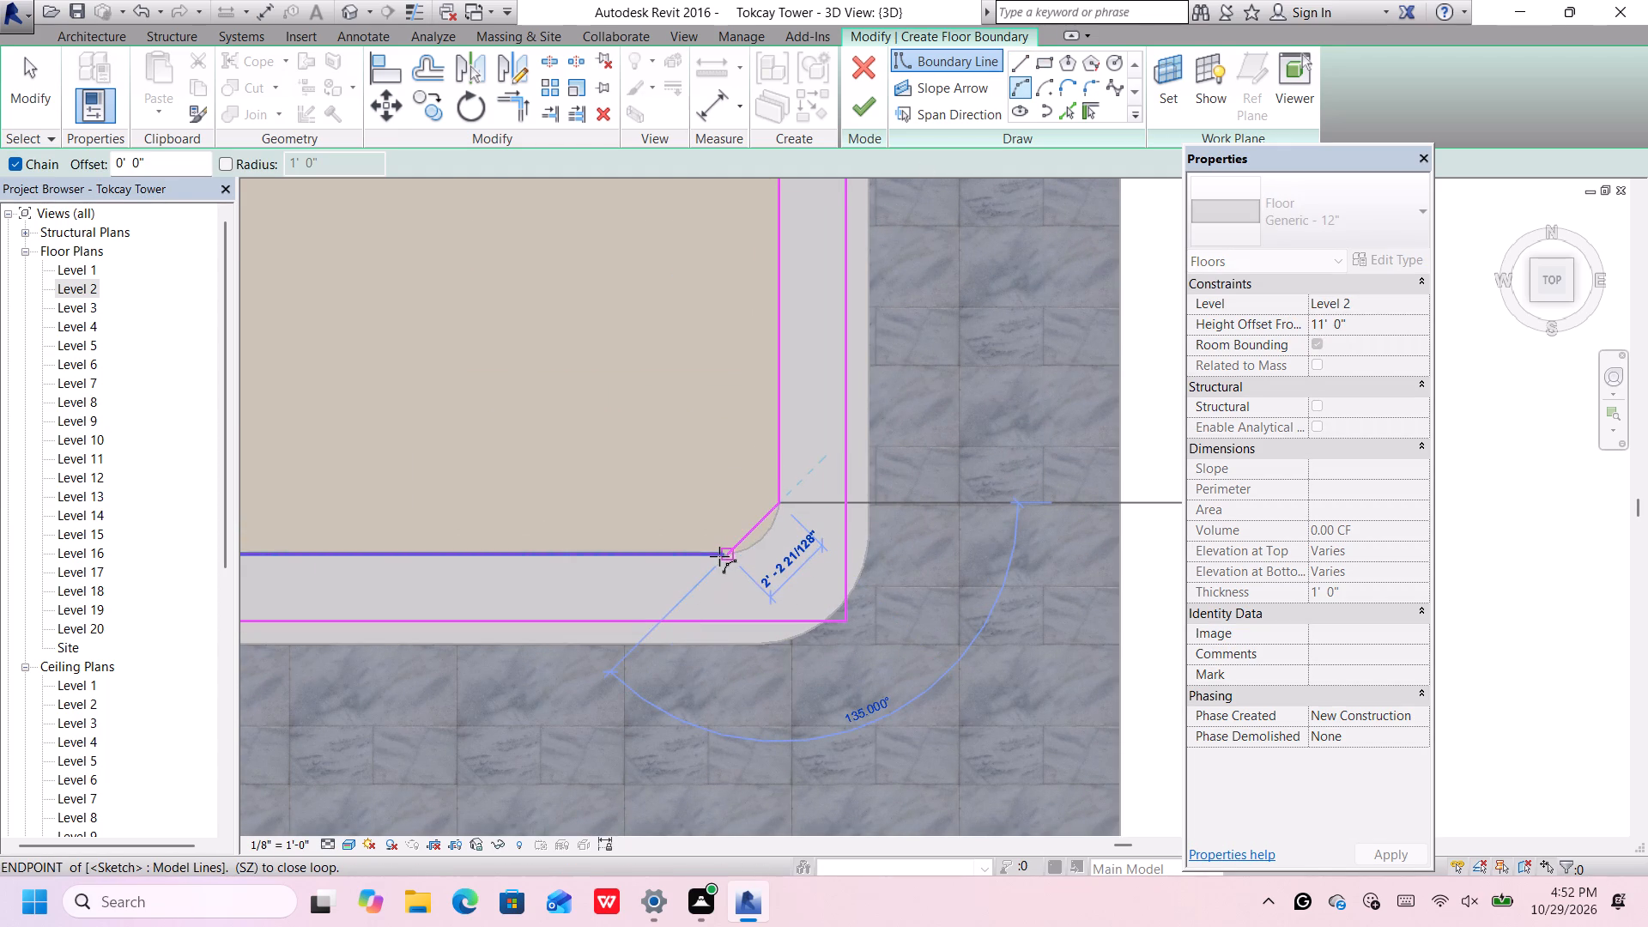
pyautogui.scroll(13, 722, 556)
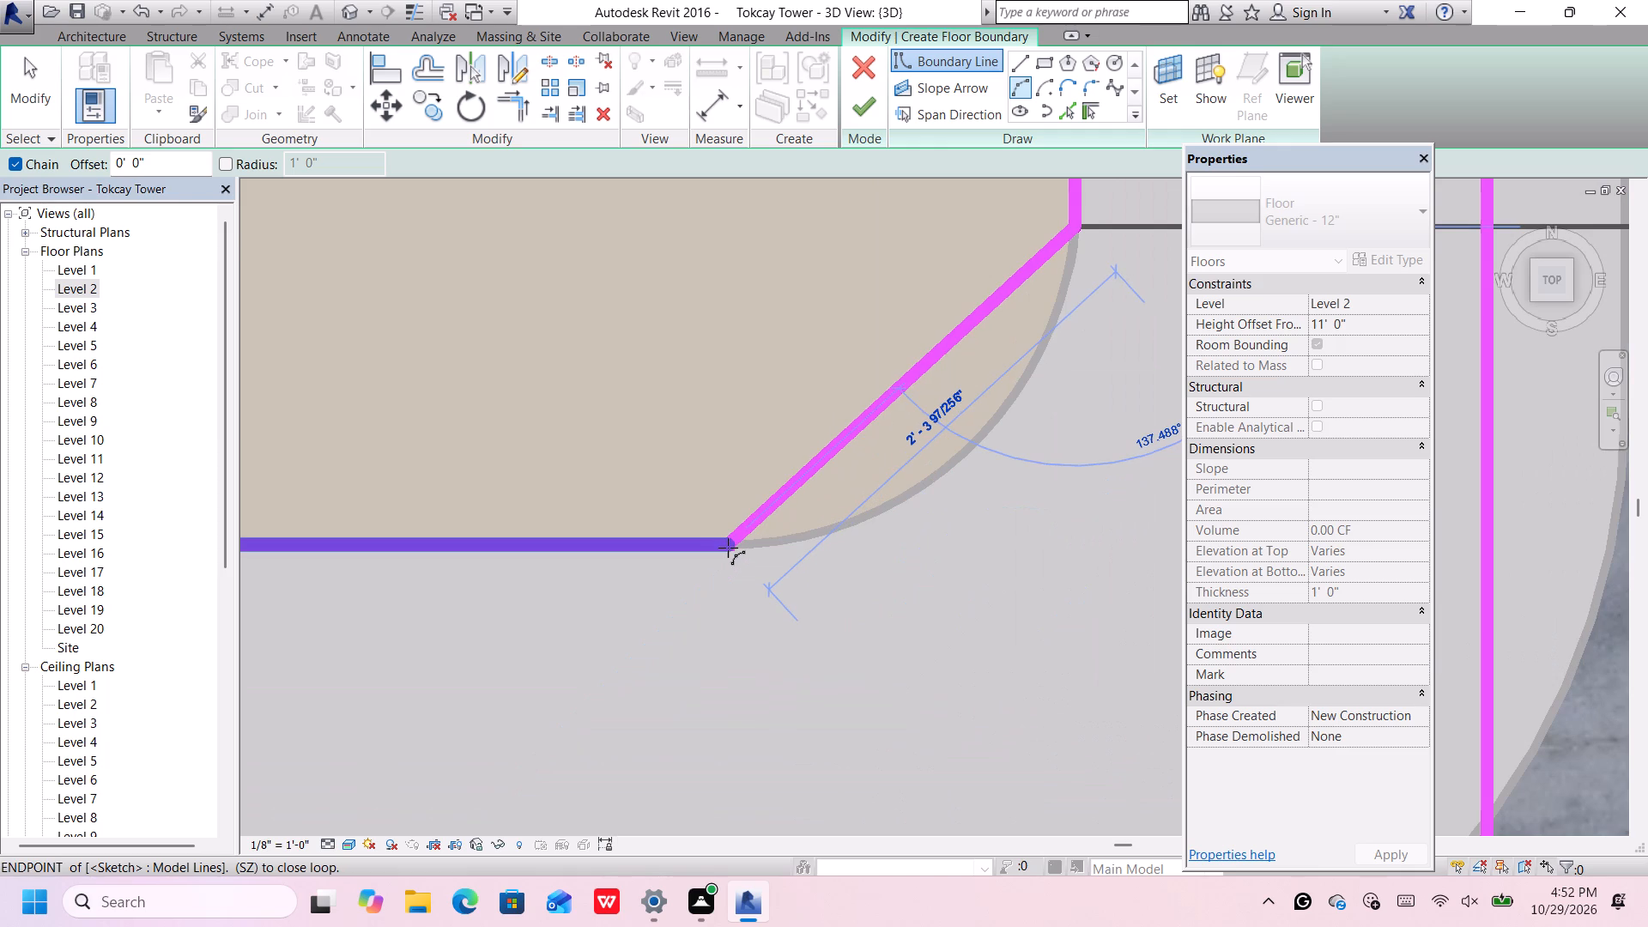
pyautogui.click(730, 544)
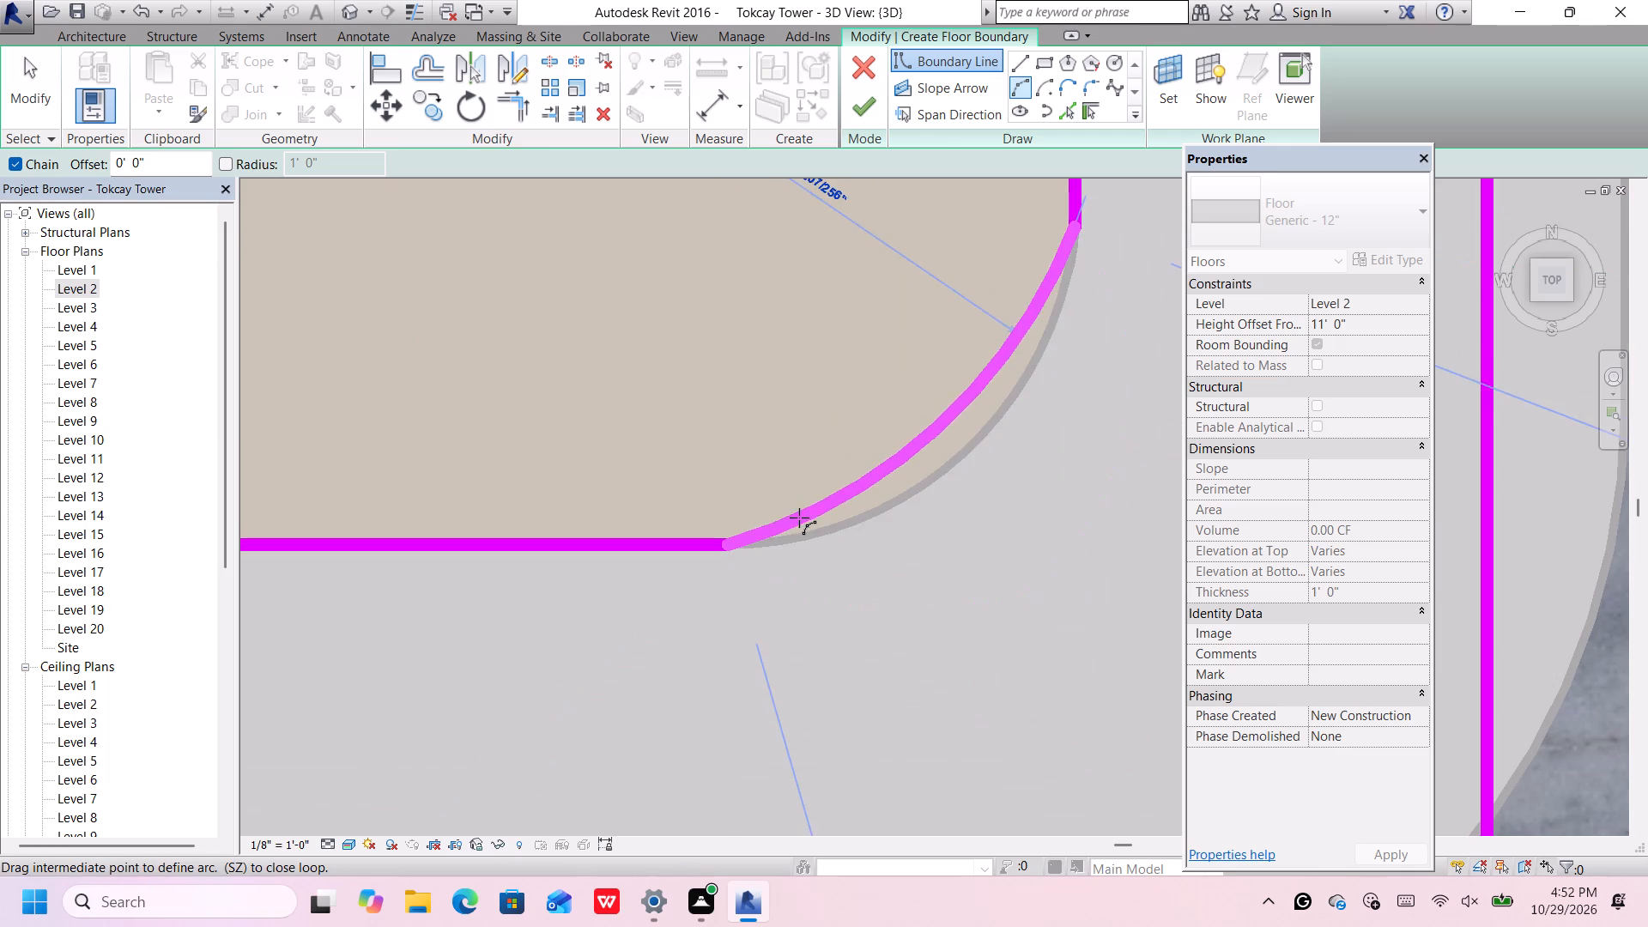
pyautogui.click(830, 531)
pyautogui.scroll(-10, 830, 531)
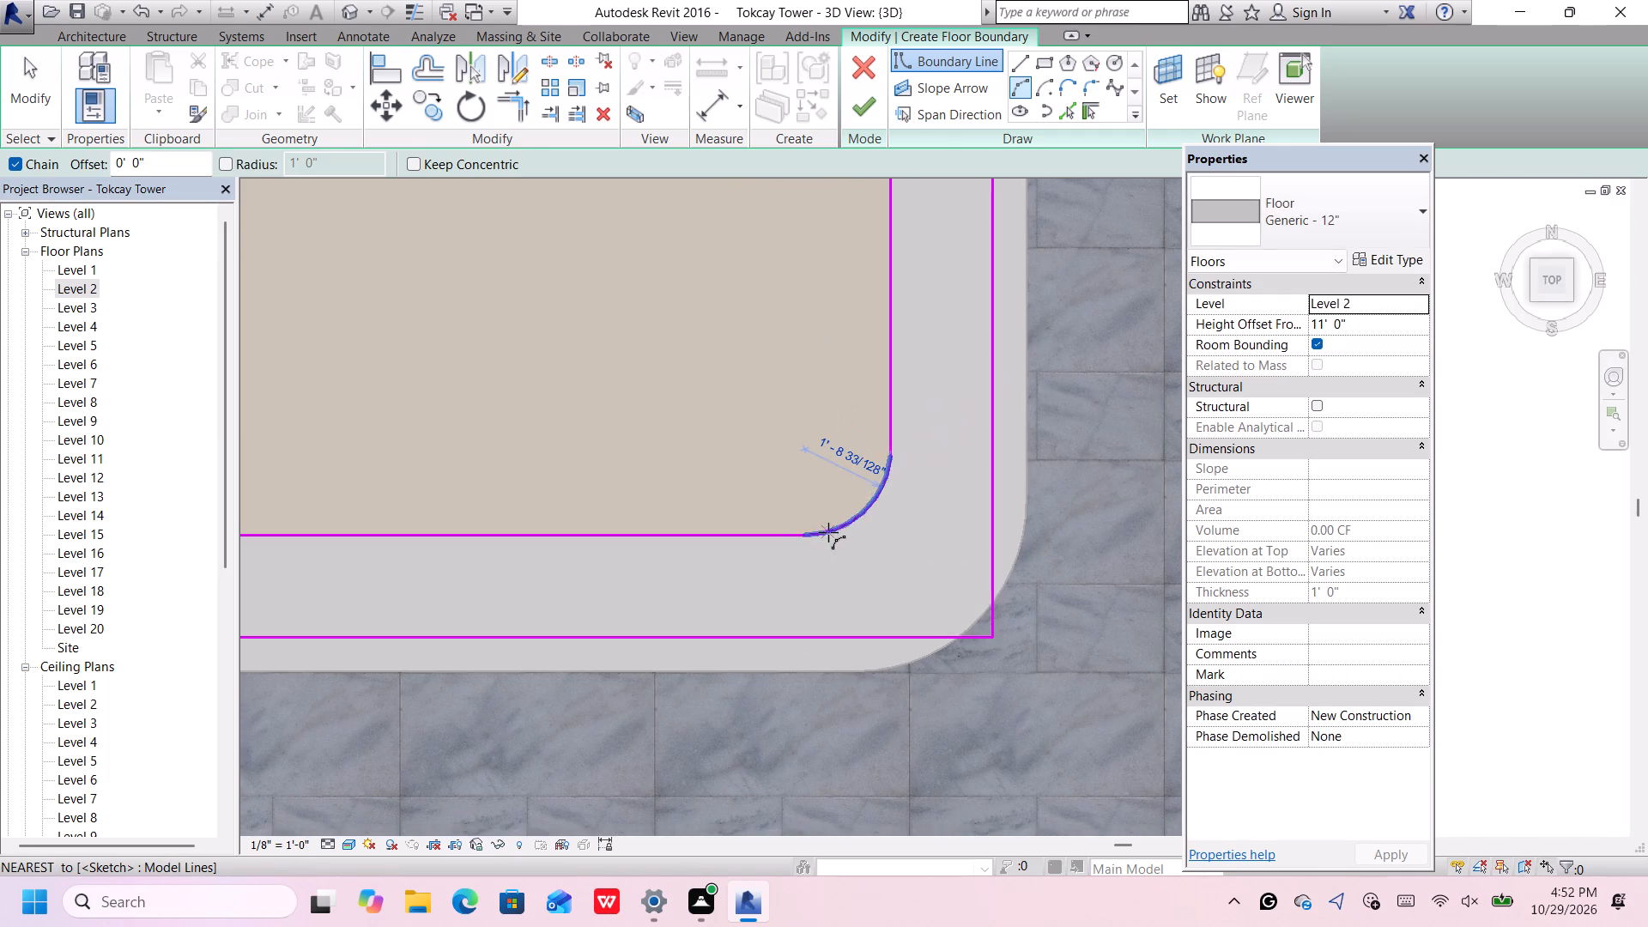
pyautogui.scroll(-3, 889, 152)
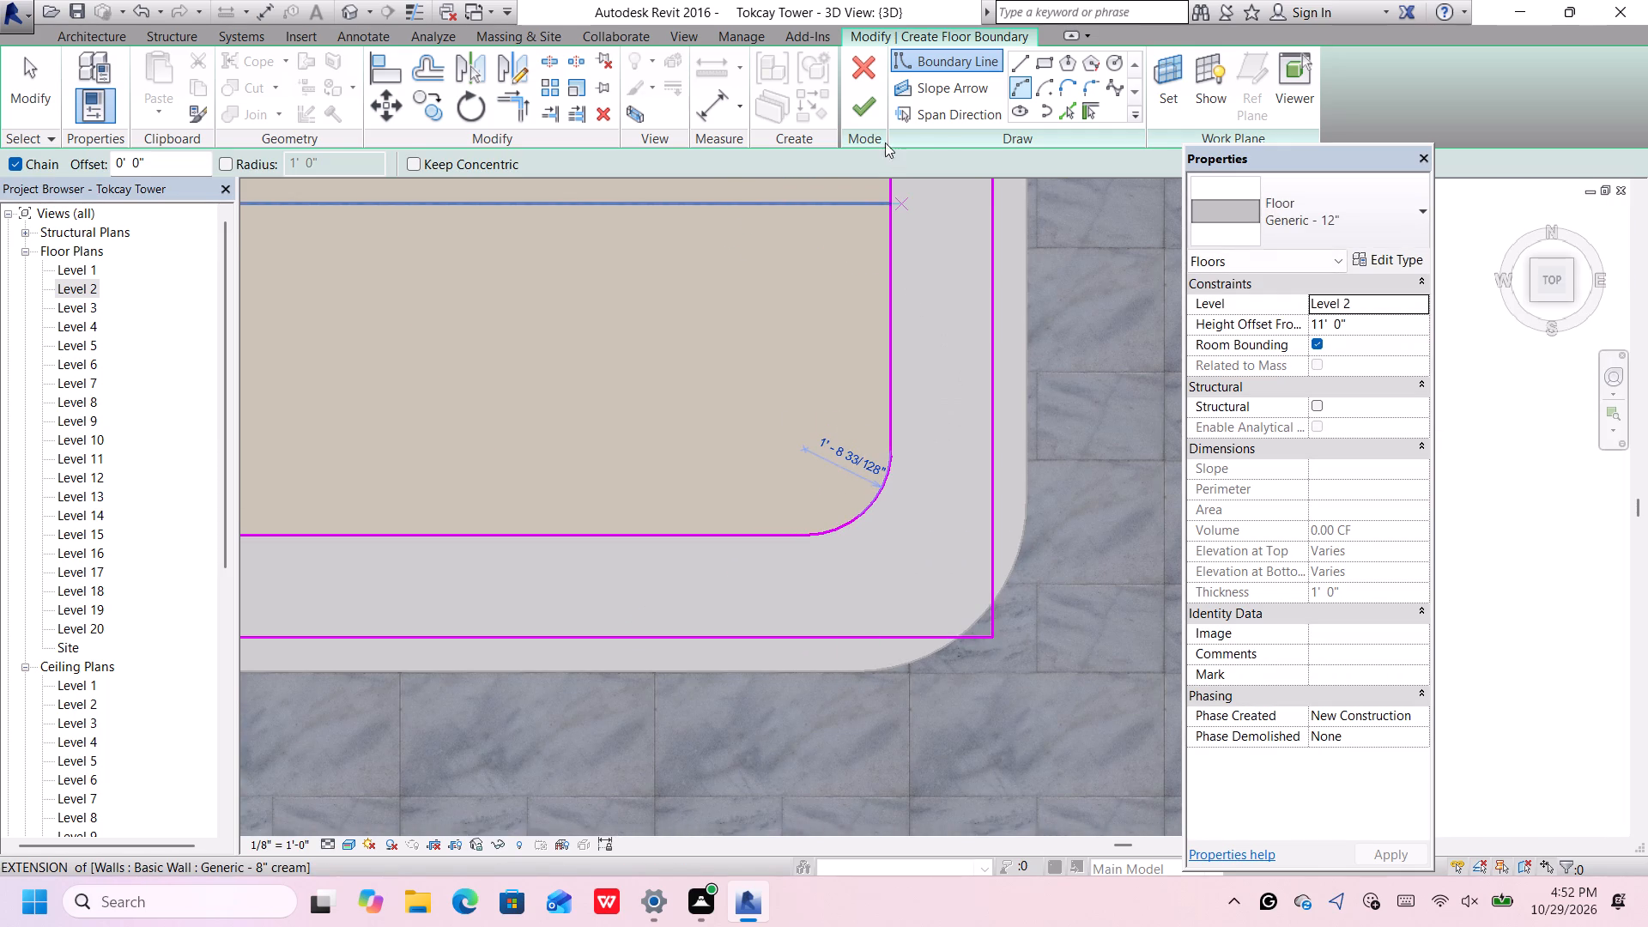
# Finish the floor boundary sketch to create the perimeter floor.
pyautogui.click(869, 112)
pyautogui.scroll(-11, 867, 329)
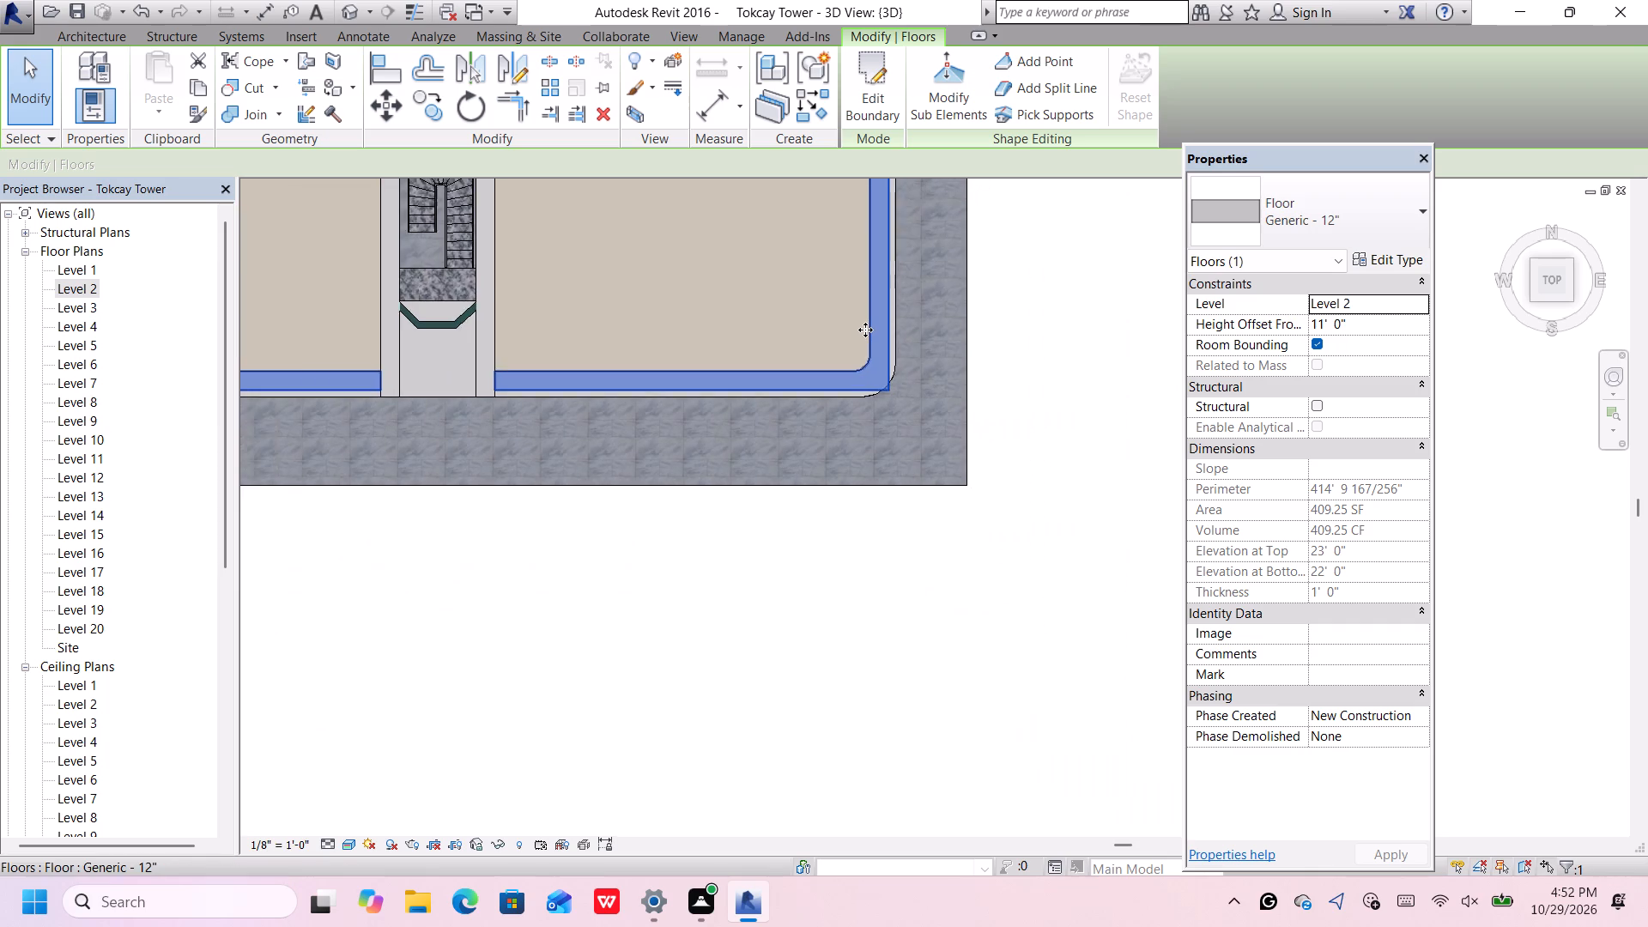
pyautogui.scroll(-6, 865, 330)
pyautogui.moveTo(866, 329); pyautogui.dragTo(908, 548, button='middle')
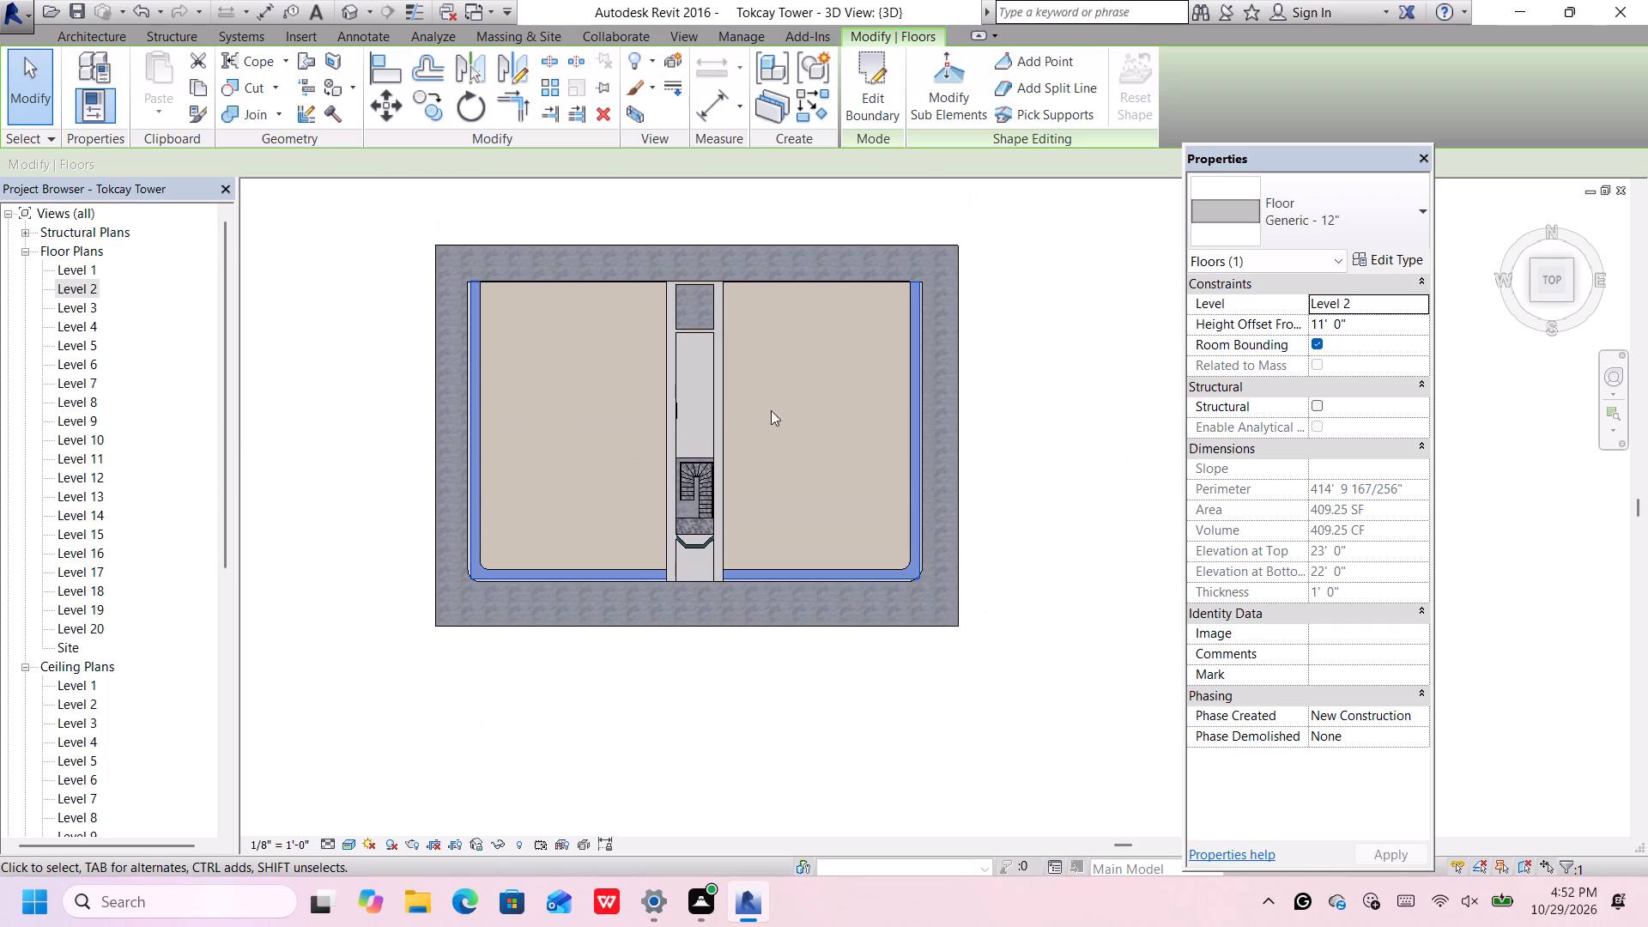
# Set the perimeter floor's height offset from Level 2 to 12', working from an isometric view.
pyautogui.click(350, 12)
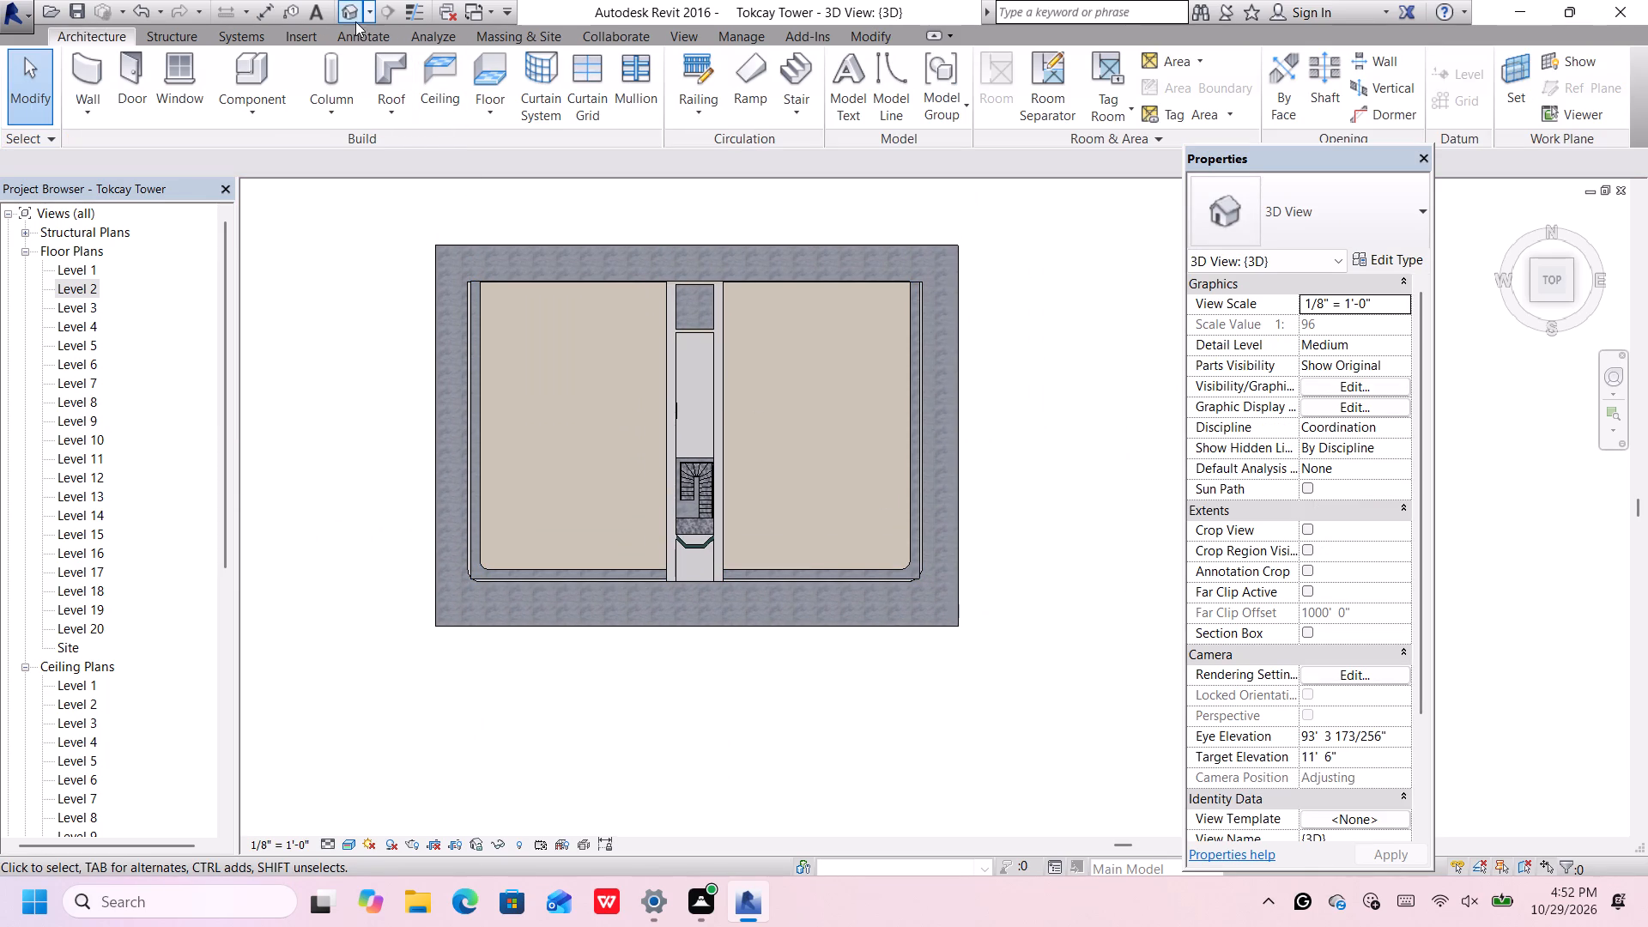
pyautogui.click(353, 17)
pyautogui.click(349, 3)
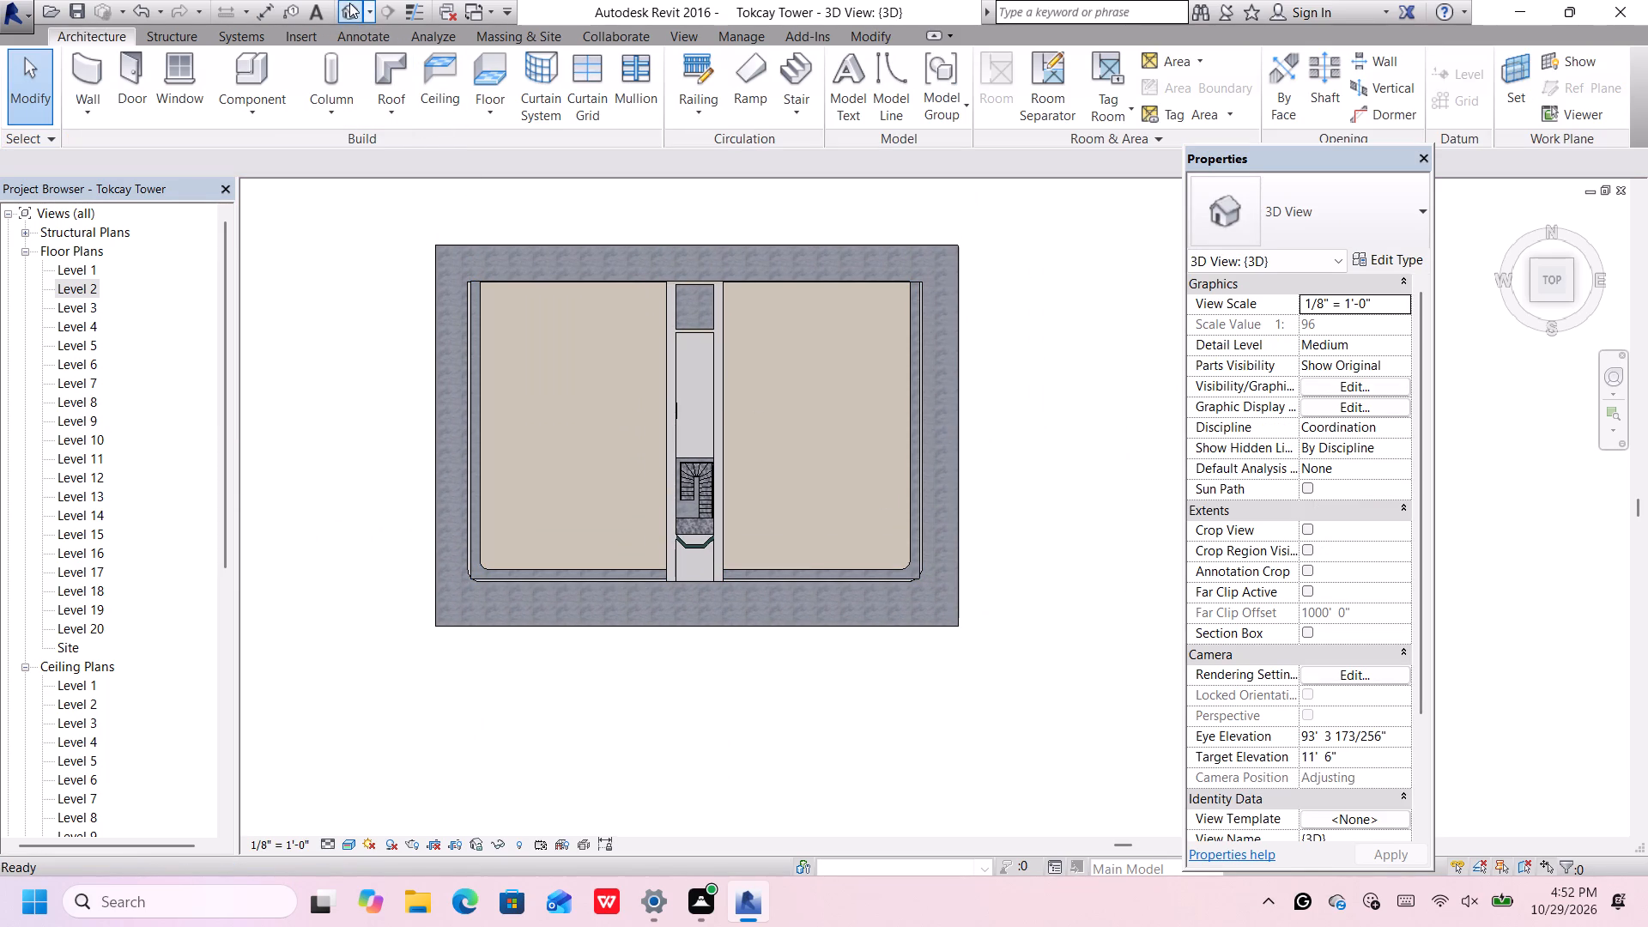
pyautogui.click(1530, 297)
pyautogui.scroll(1, 1078, 354)
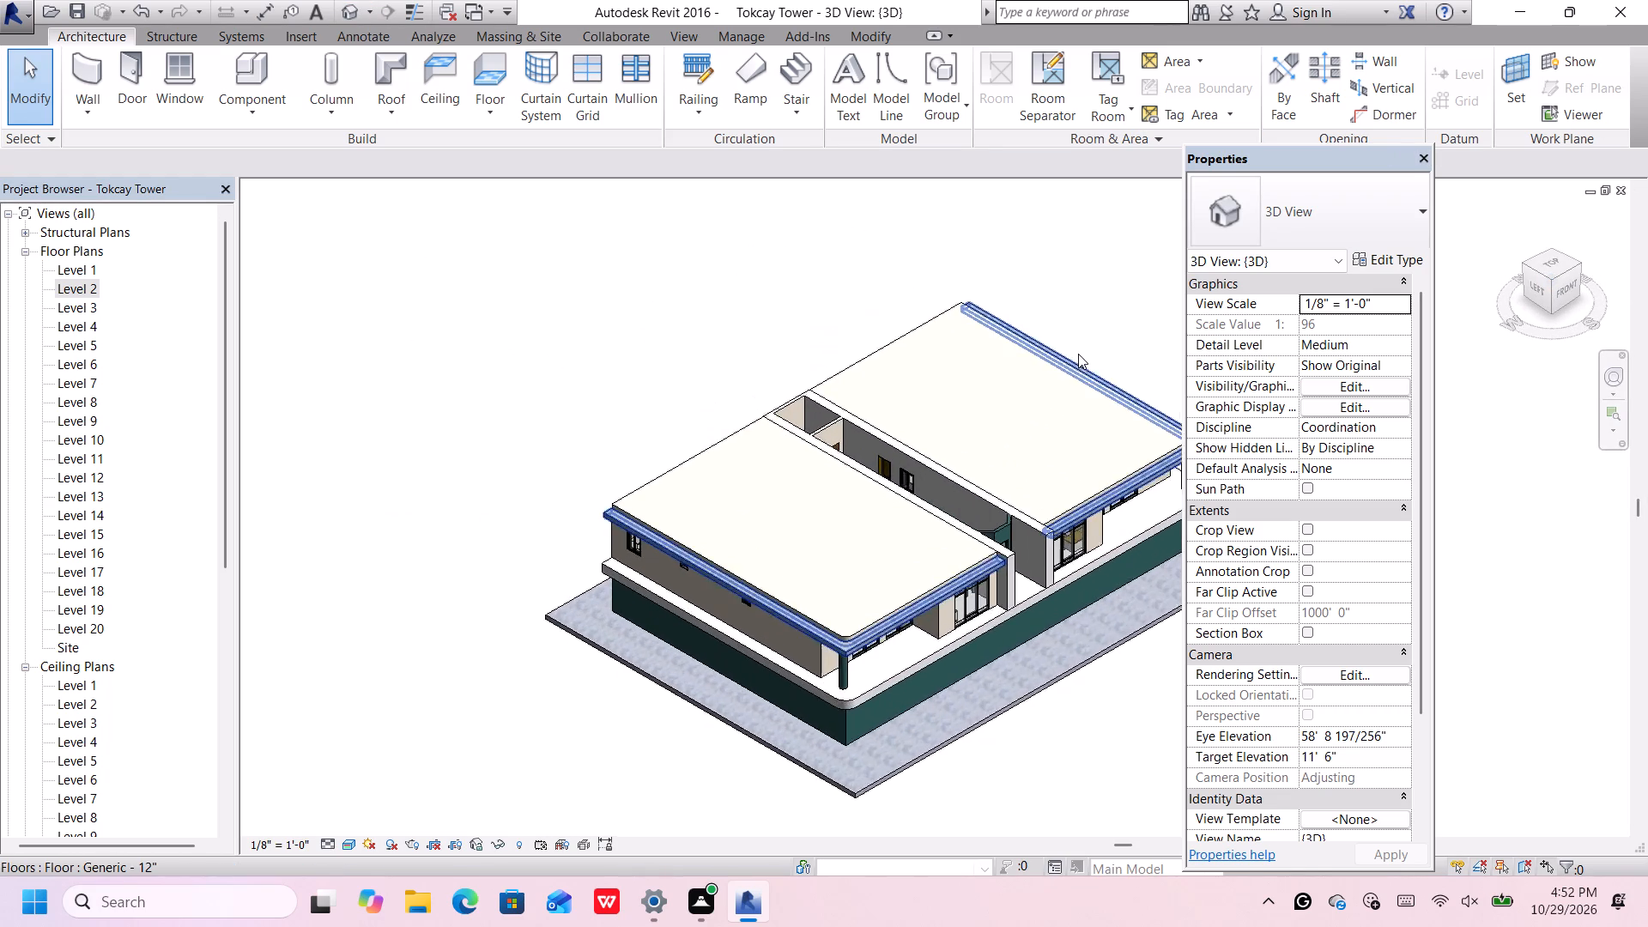
pyautogui.scroll(2, 1078, 354)
pyautogui.moveTo(1078, 368); pyautogui.dragTo(921, 288, button='middle')
pyautogui.scroll(3, 1077, 355)
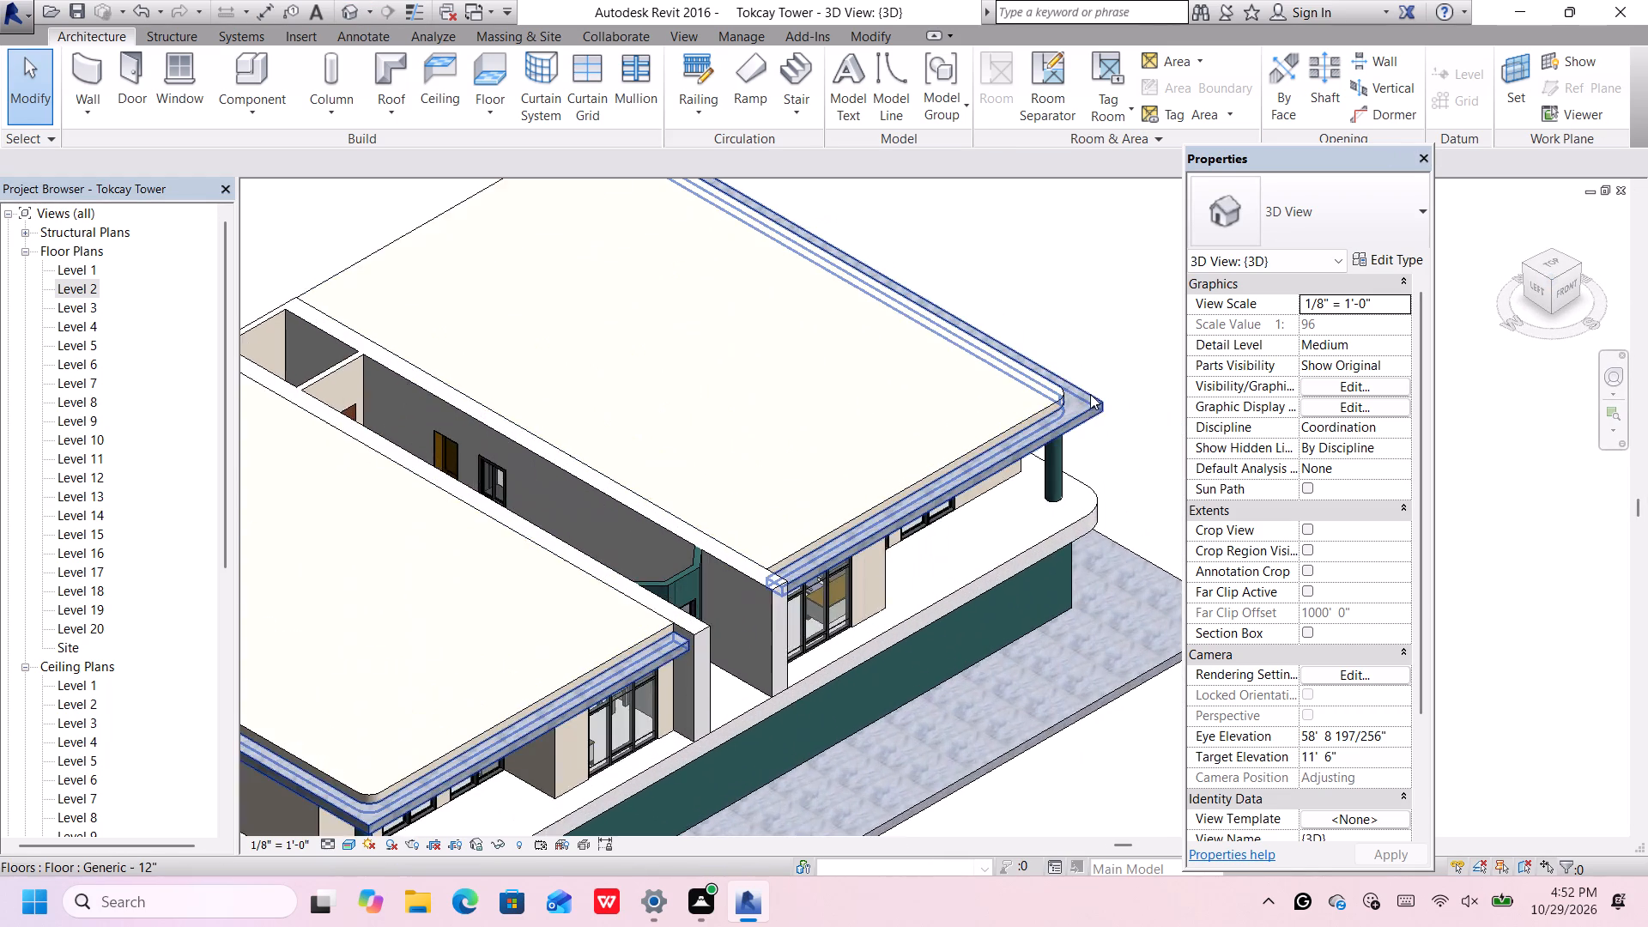
pyautogui.scroll(4, 1092, 414)
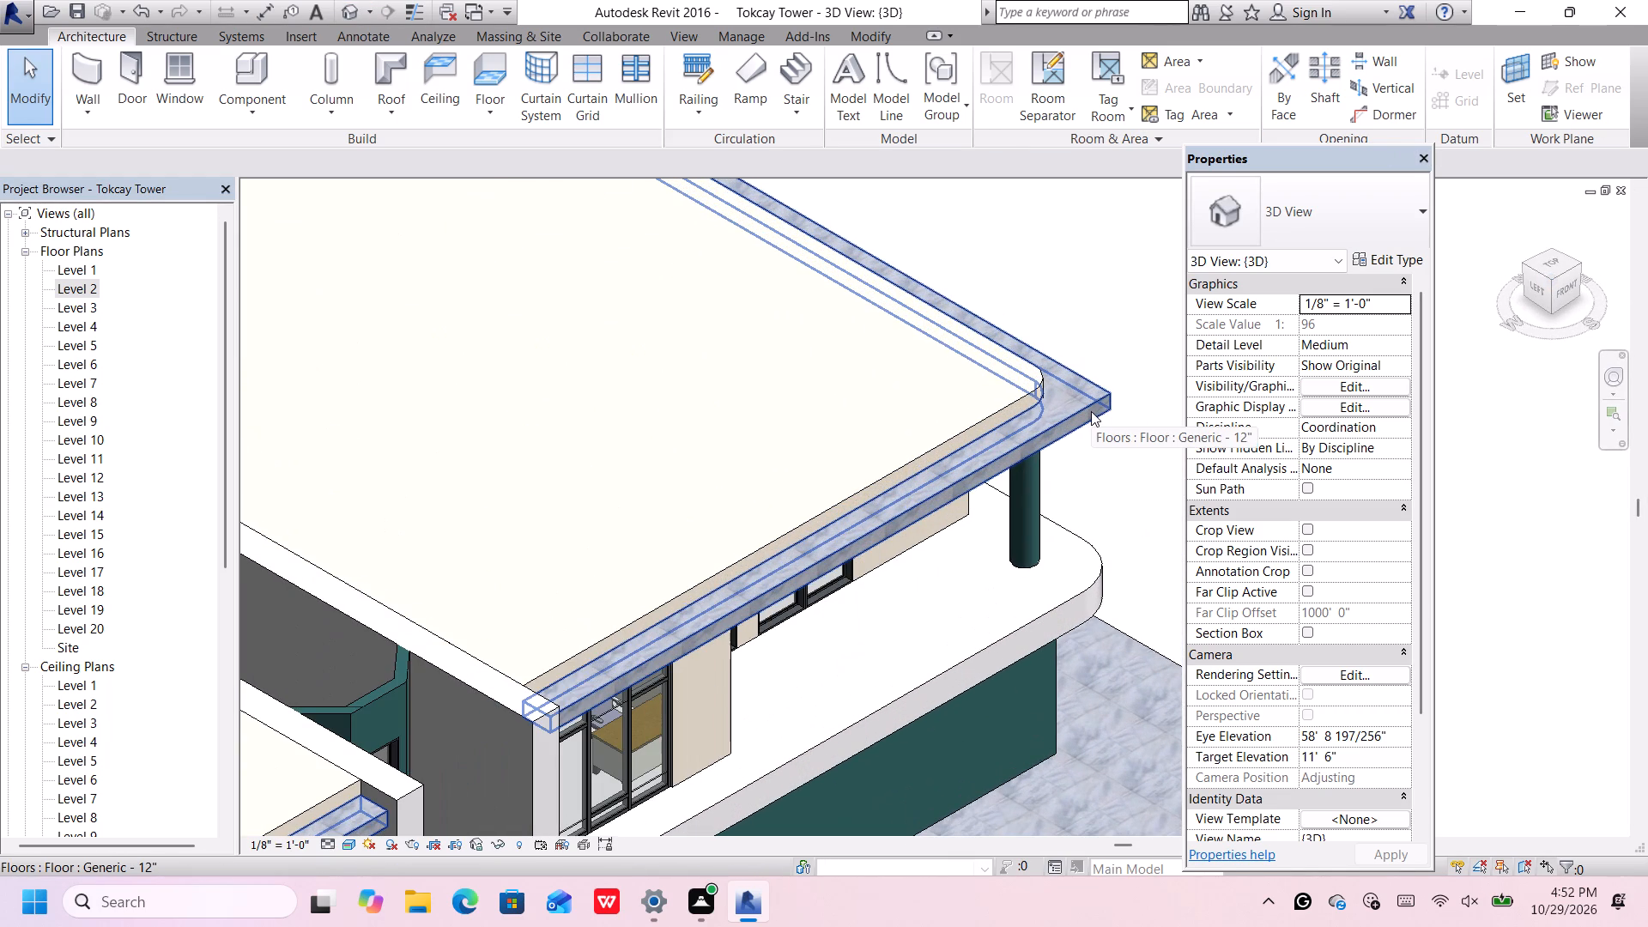
pyautogui.click(1091, 411)
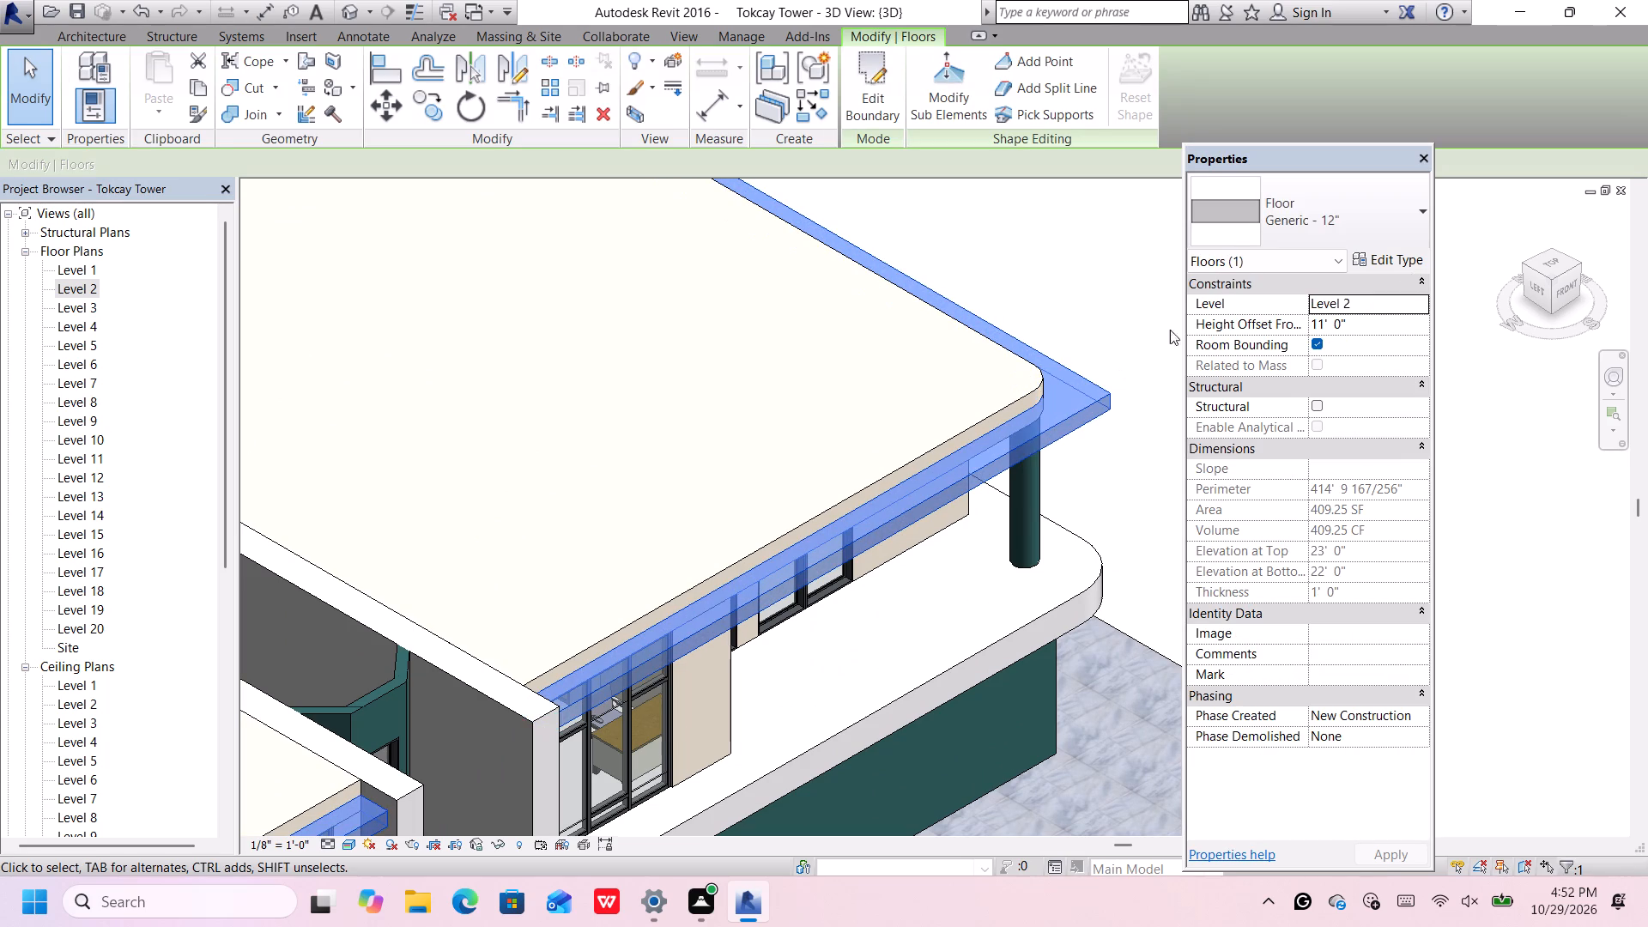
pyautogui.click(1368, 318)
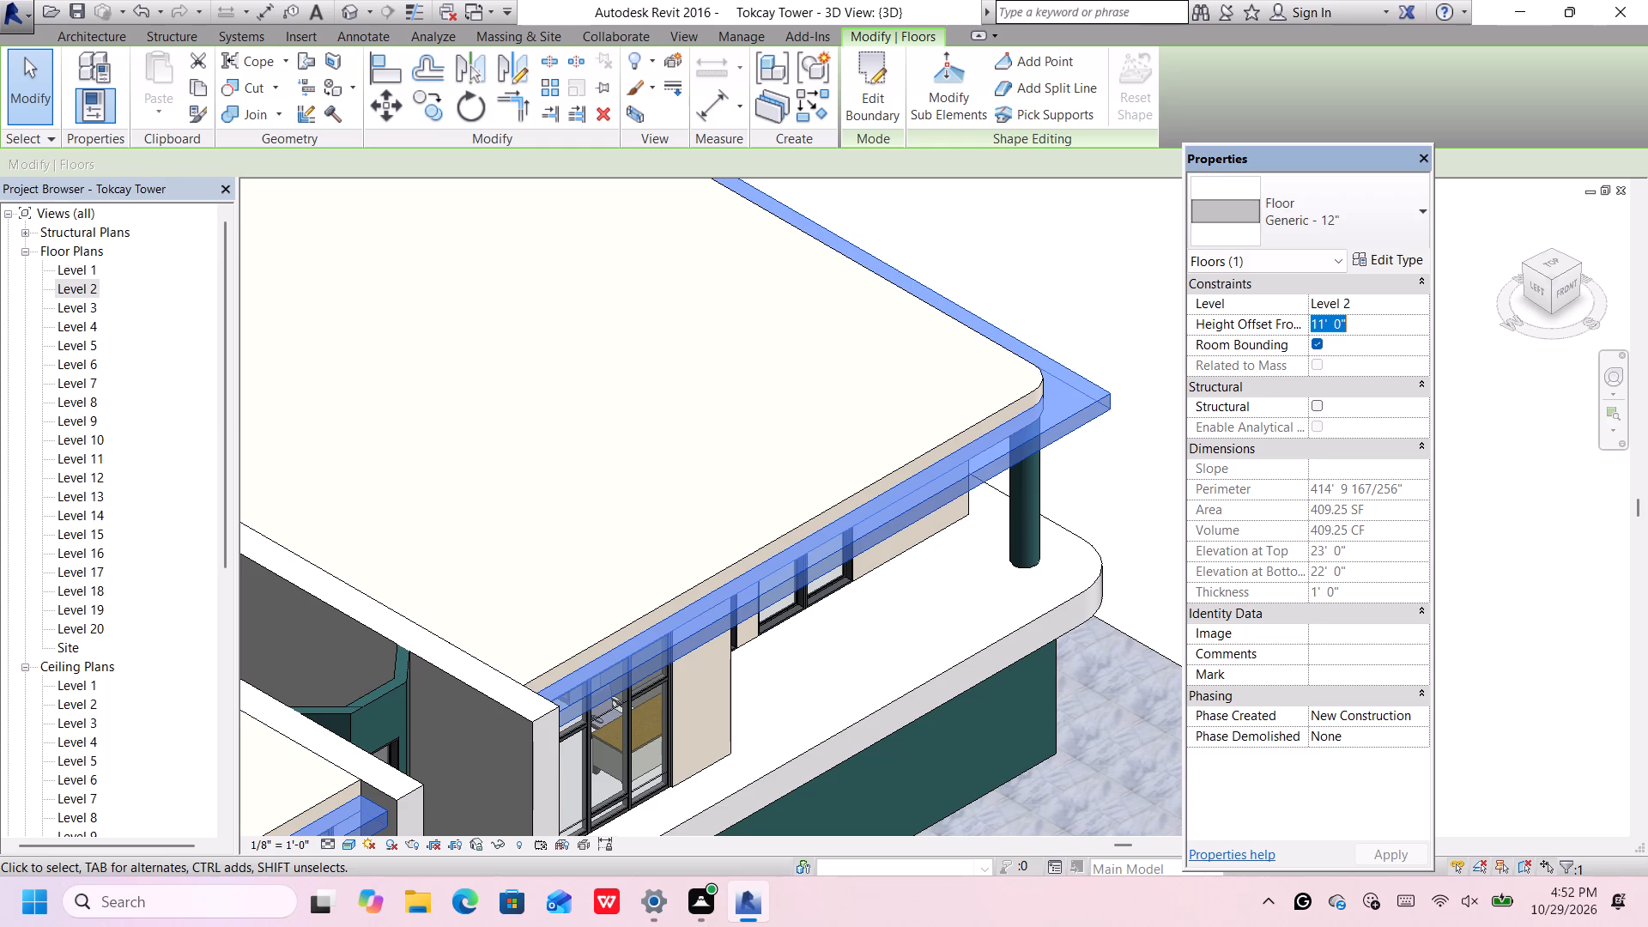
pyautogui.press('BackSpace')
pyautogui.write("12'")
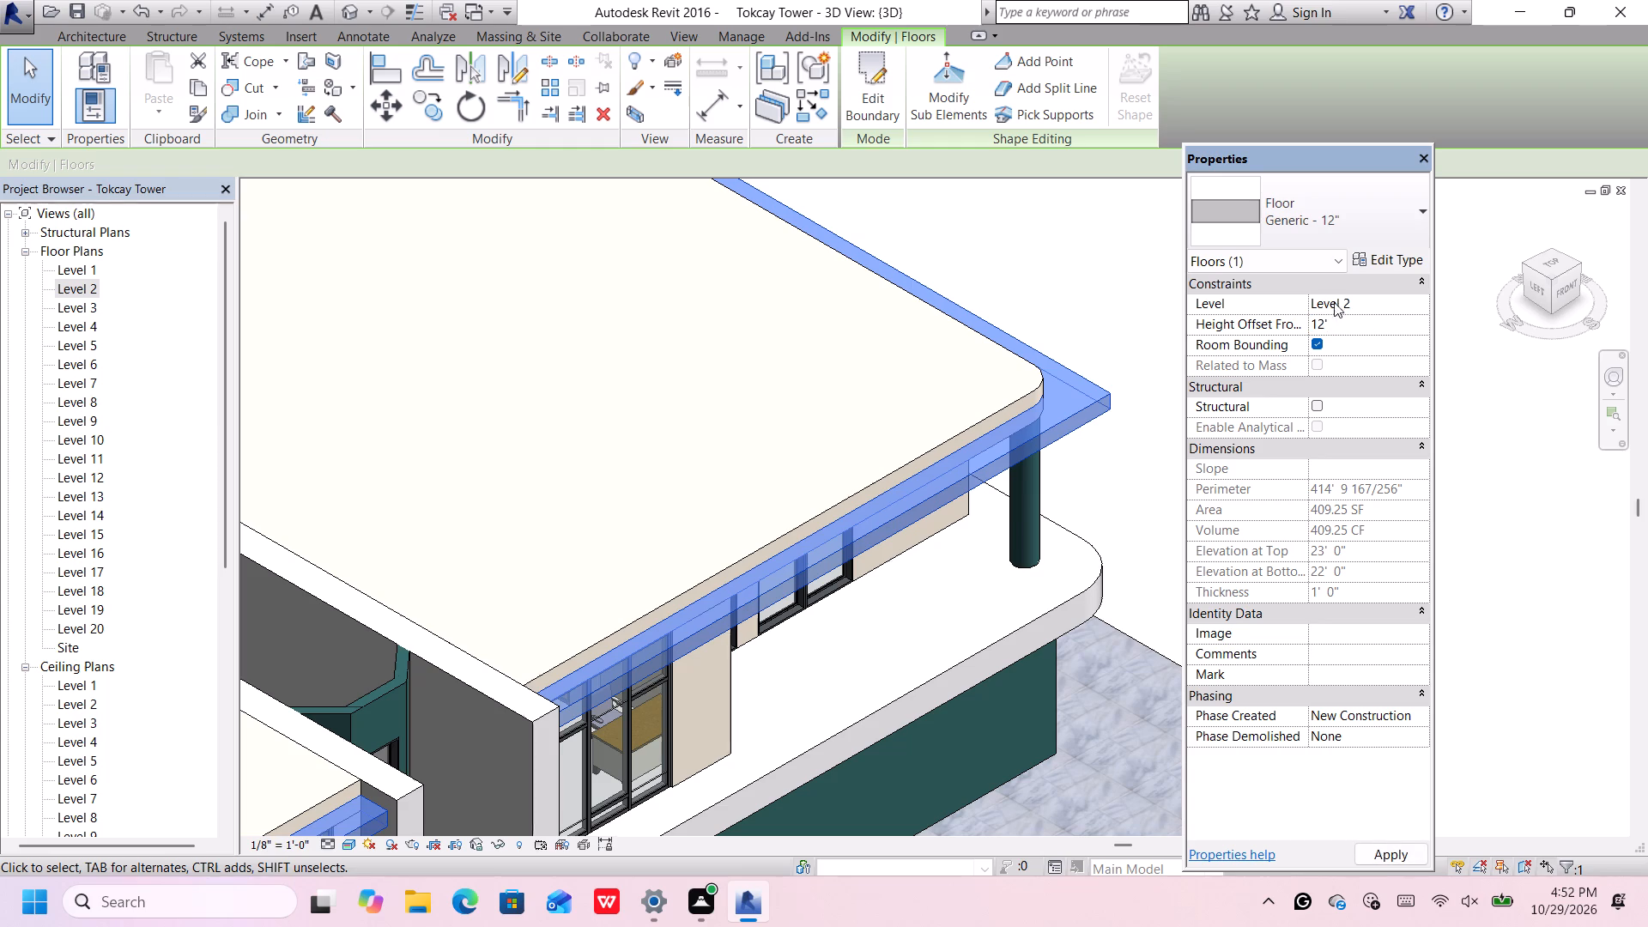
pyautogui.press('Return')
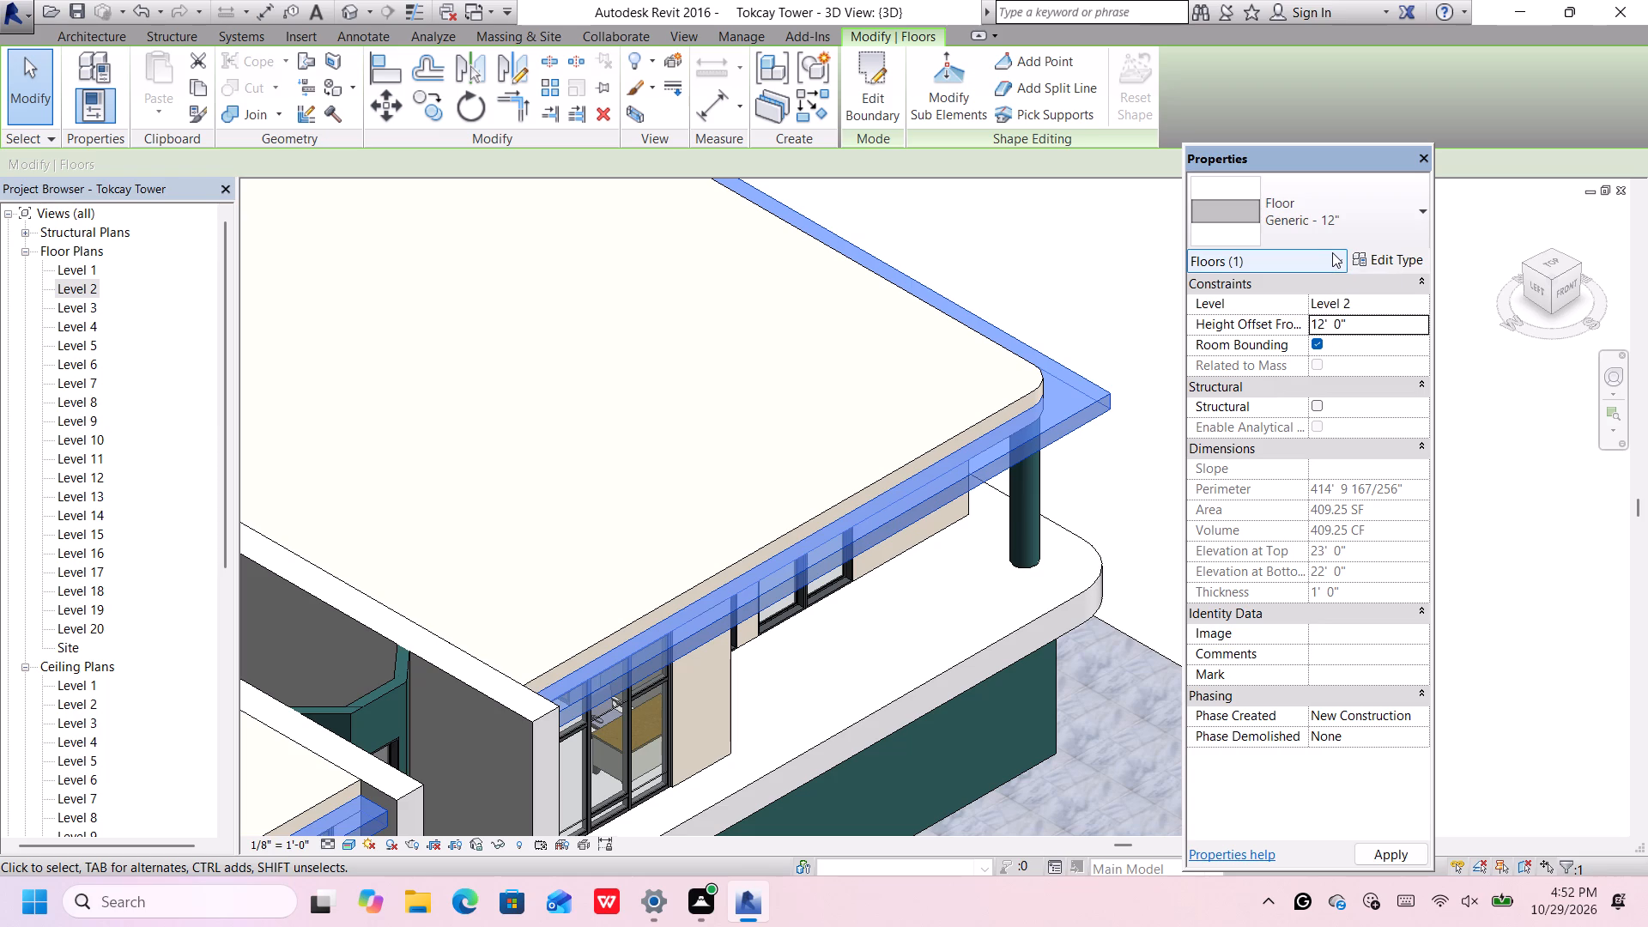
# Duplicate the perimeter floor's type under the name Generic - 12" white.
pyautogui.click(1379, 258)
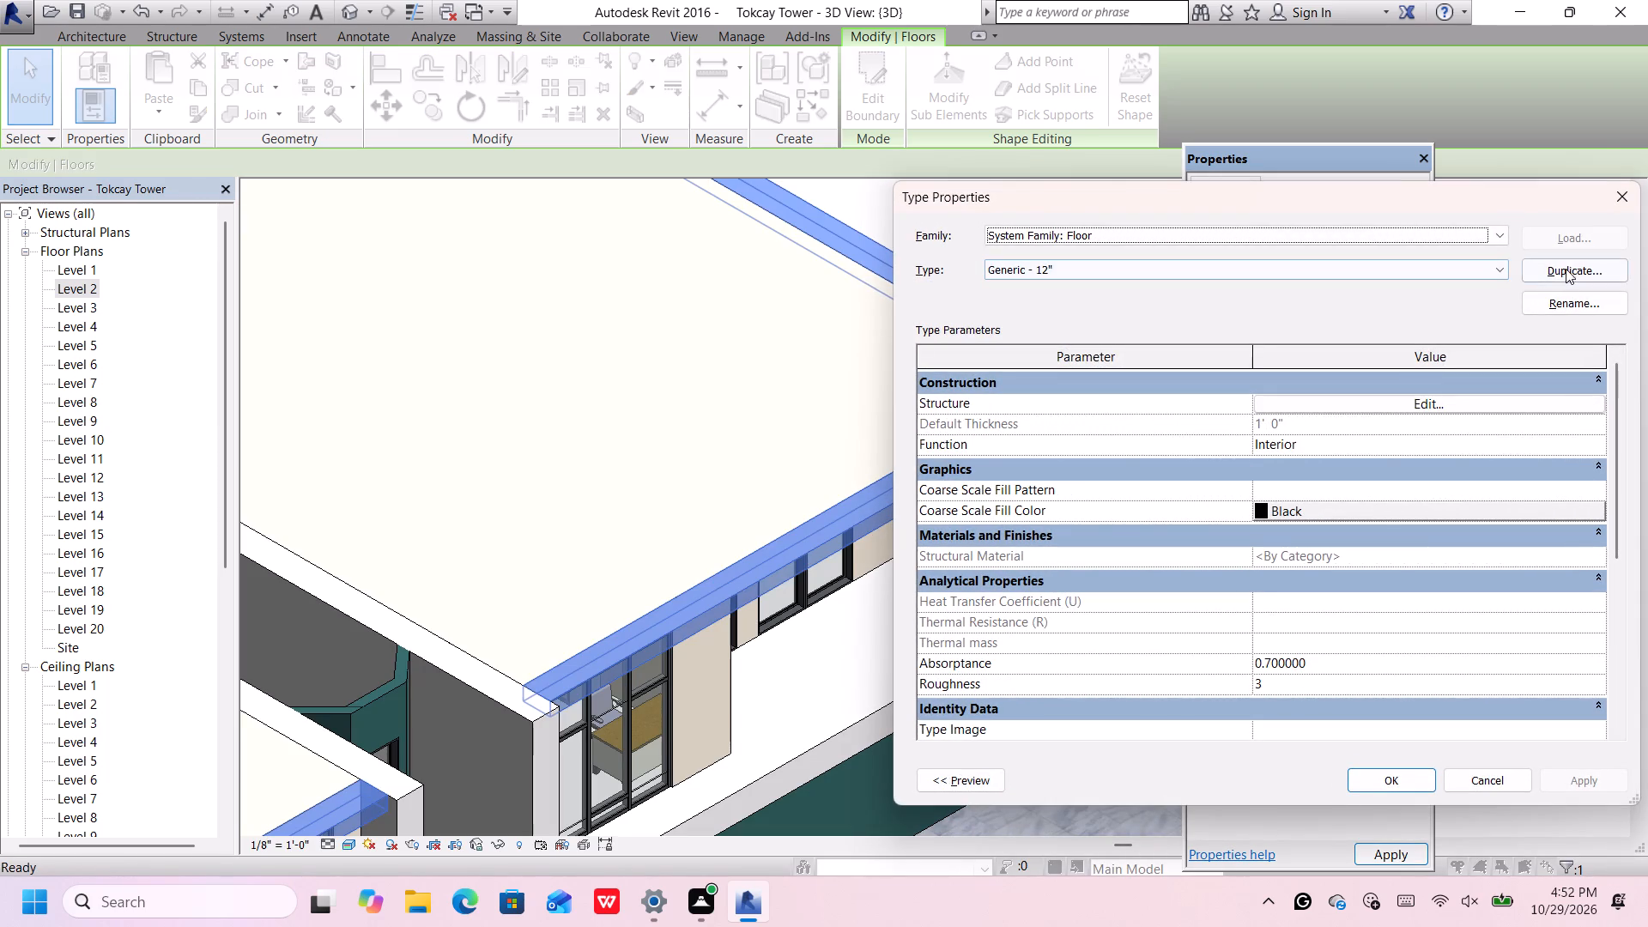
pyautogui.click(1566, 267)
pyautogui.click(1311, 488)
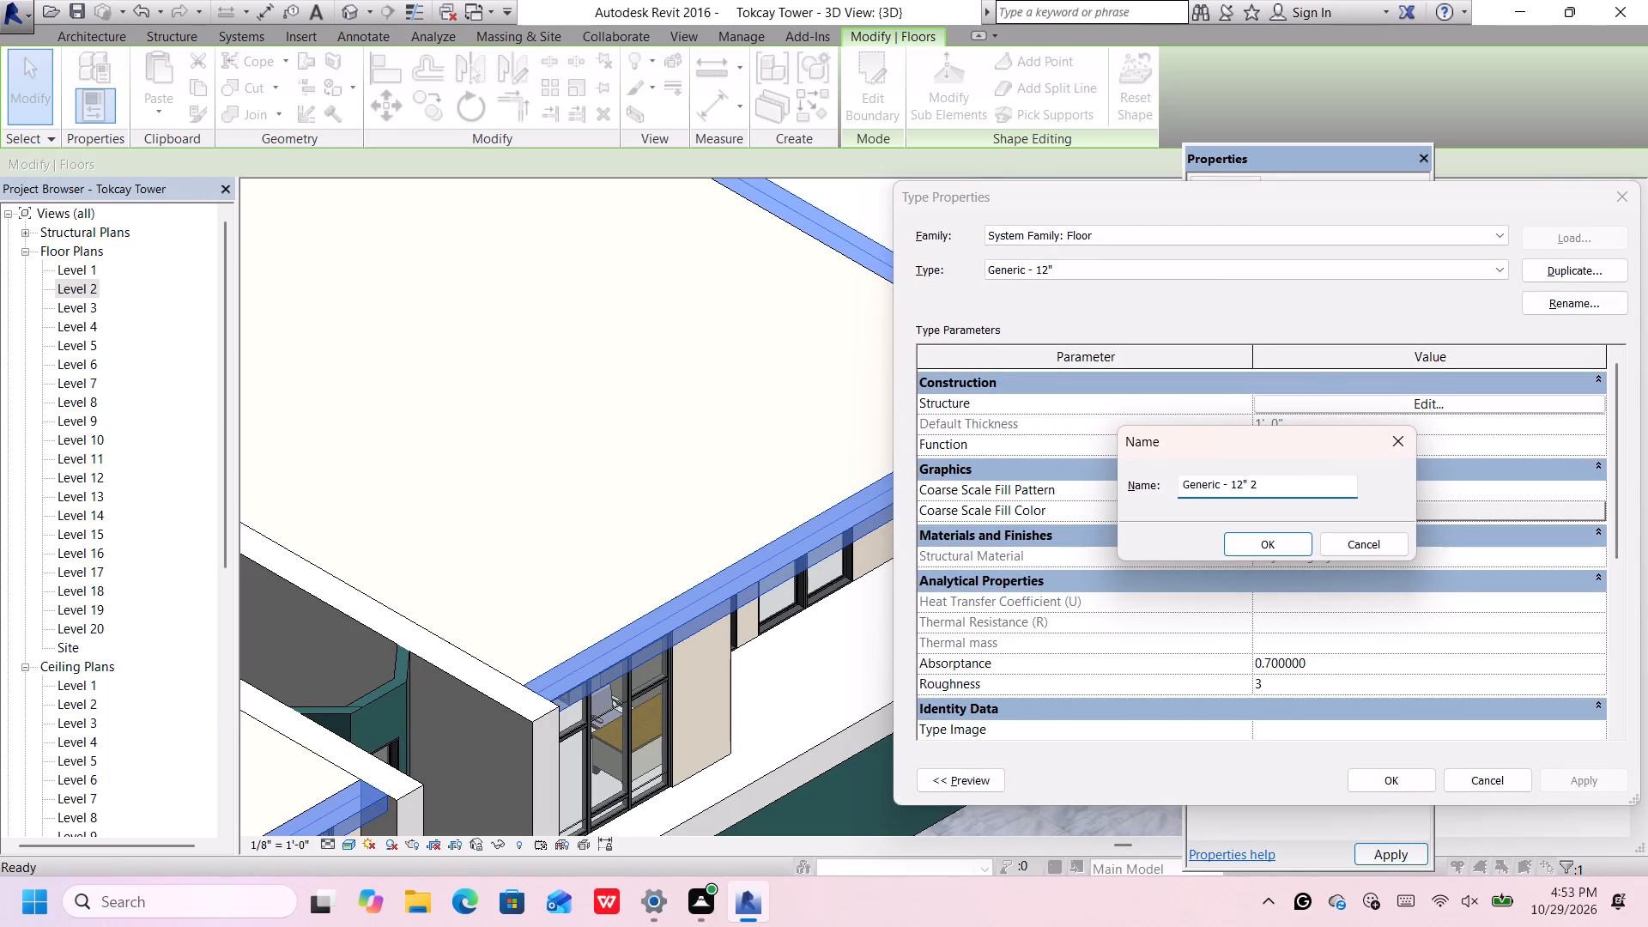
pyautogui.press('BackSpace')
pyautogui.write('whitw')
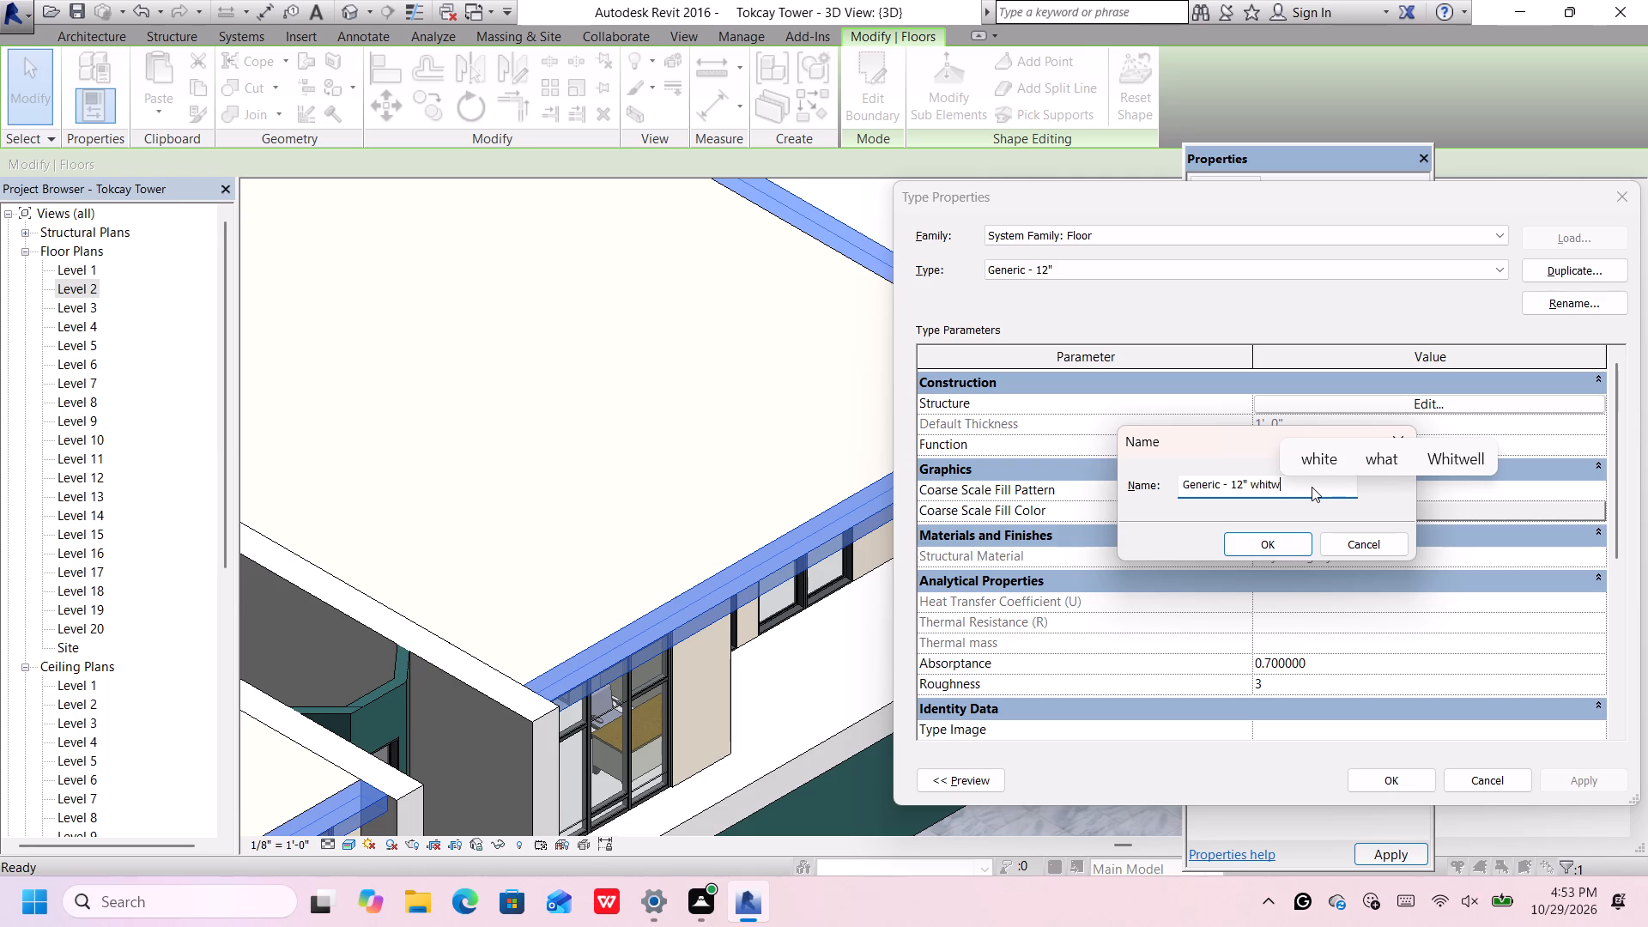
pyautogui.press('BackSpace')
pyautogui.press('e')
pyautogui.click(1259, 547)
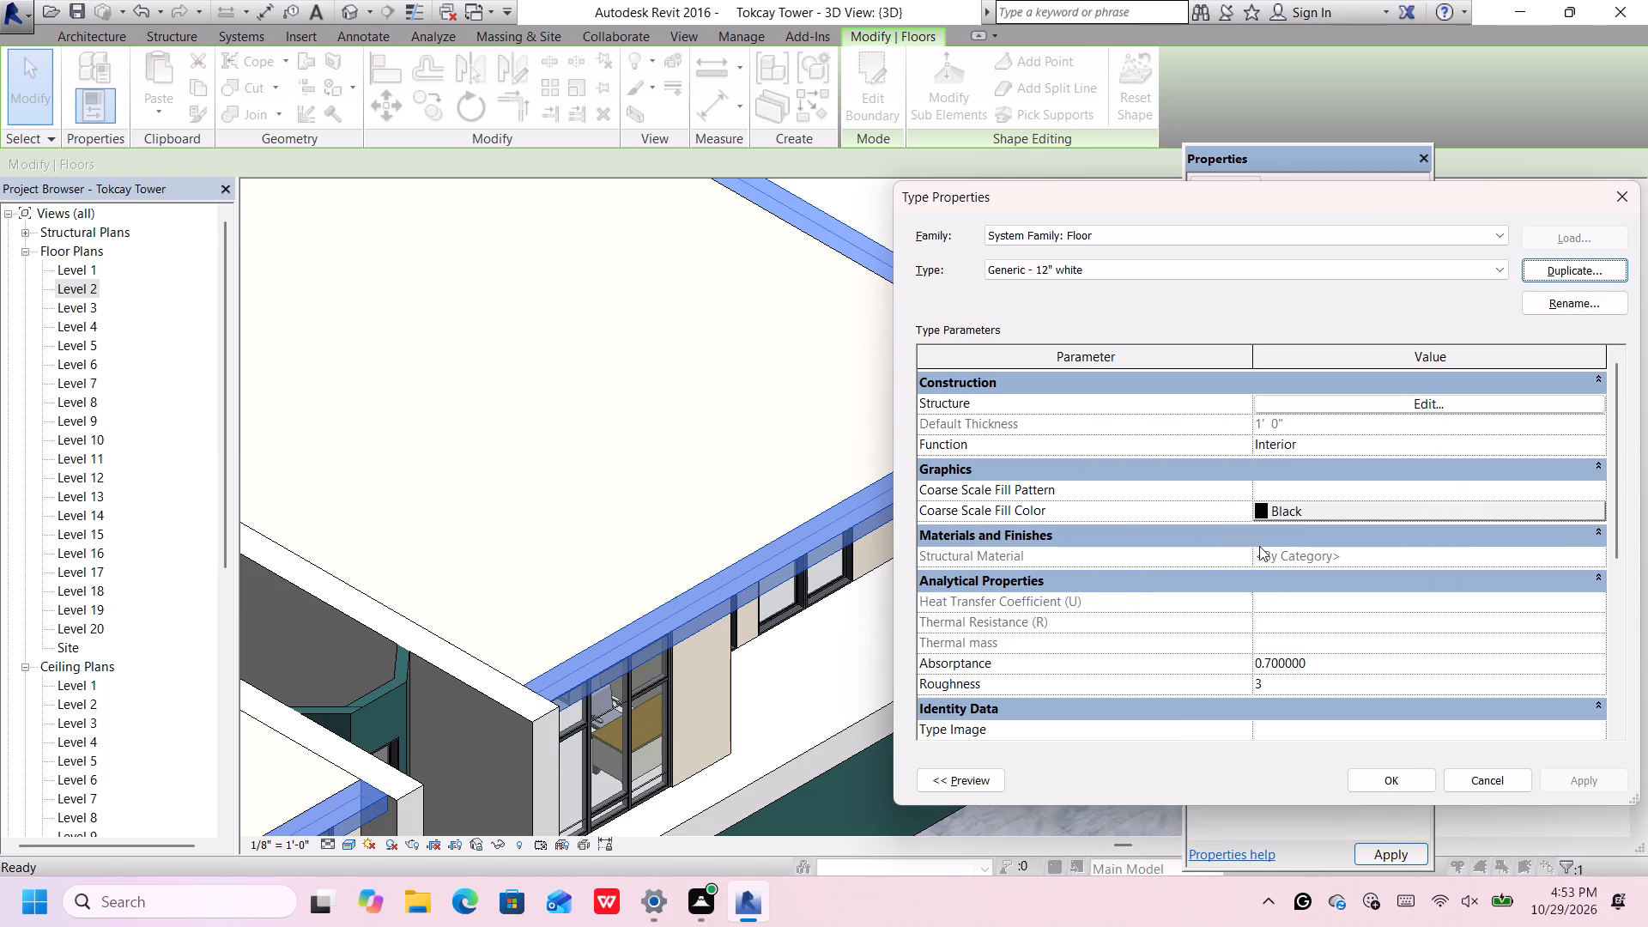
# Open the structure of the Generic - 12" white floor type and examine the Rigid insulation, Parking Stripe and Concrete Masonry Units material appearances.
pyautogui.click(1375, 402)
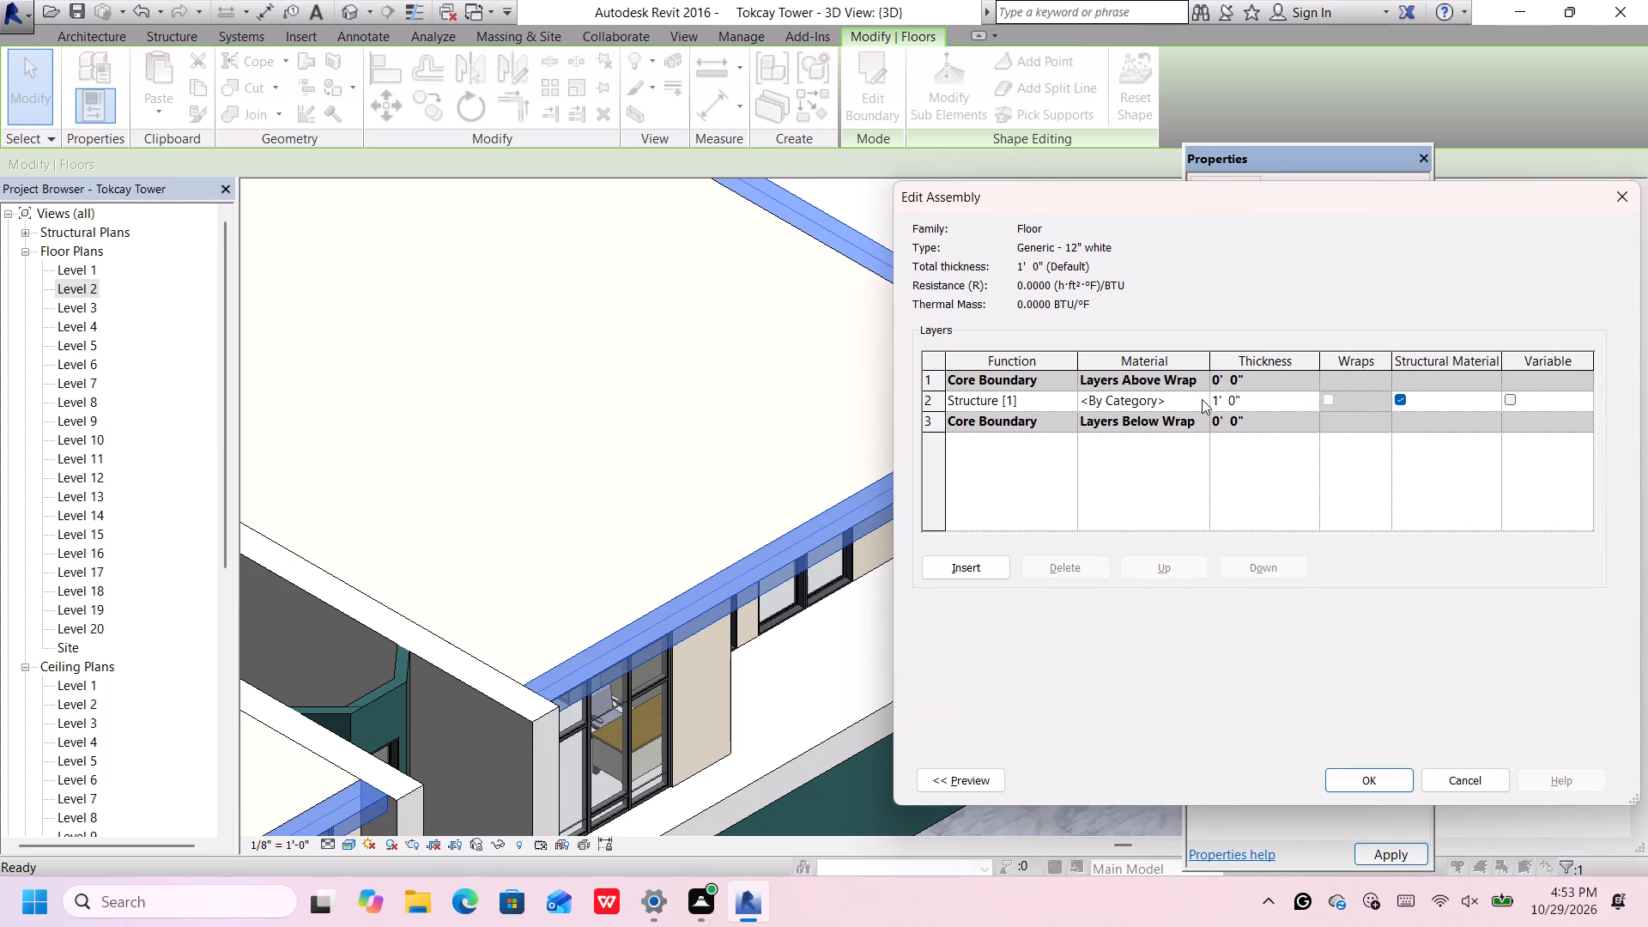
pyautogui.click(1203, 399)
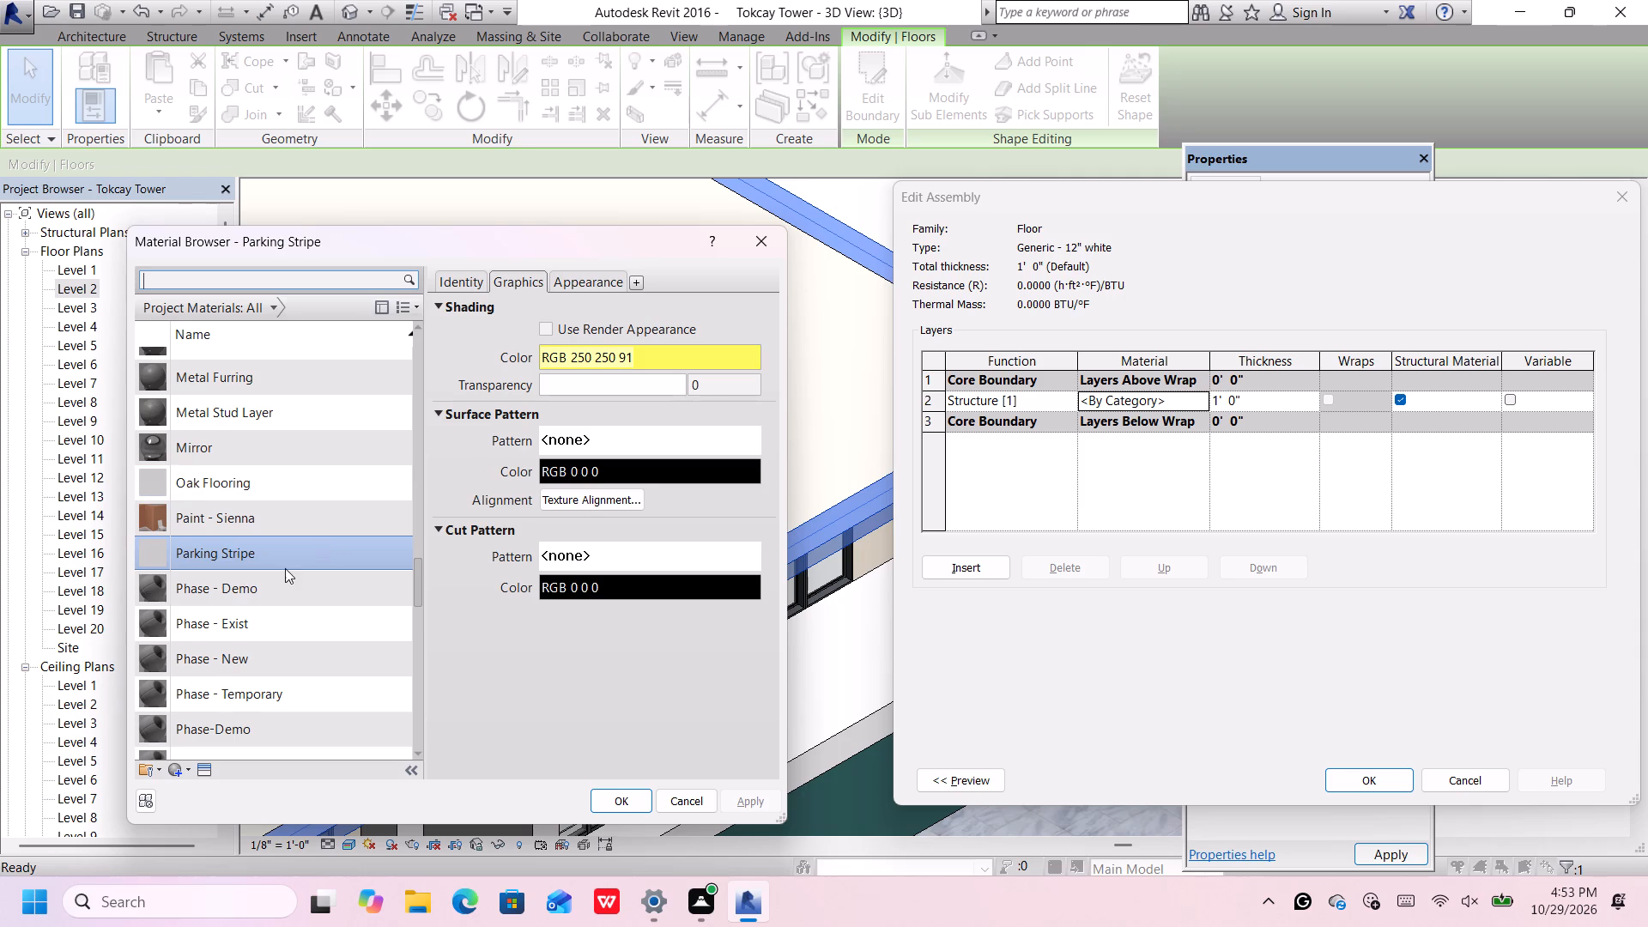
pyautogui.scroll(-5, 288, 559)
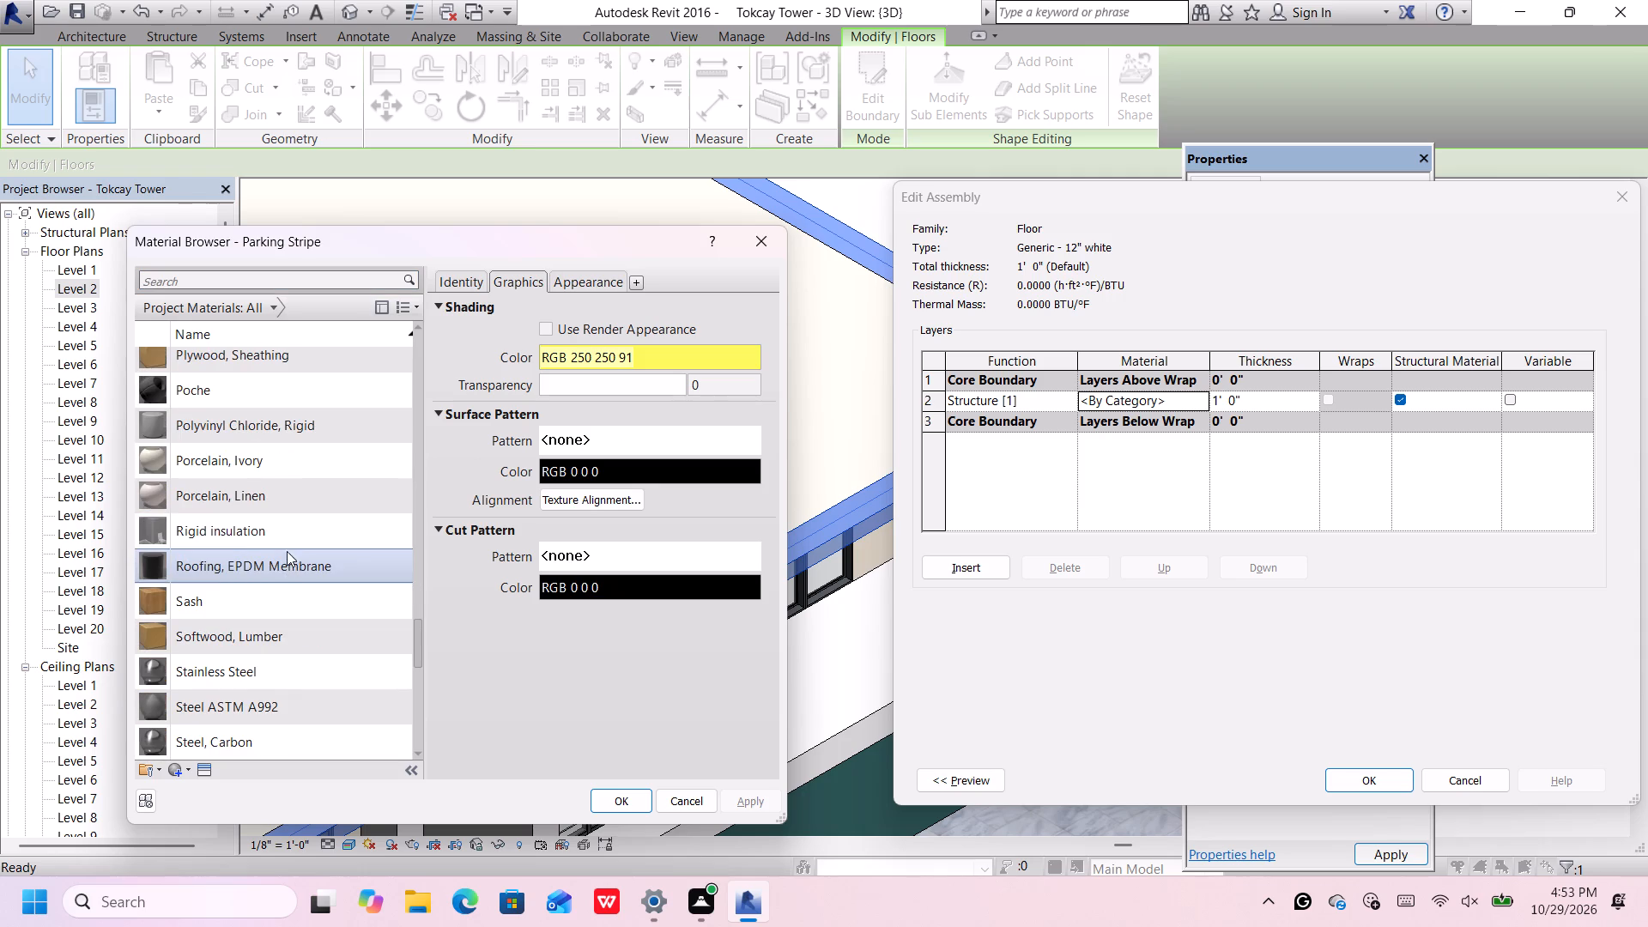
pyautogui.click(298, 527)
pyautogui.click(604, 276)
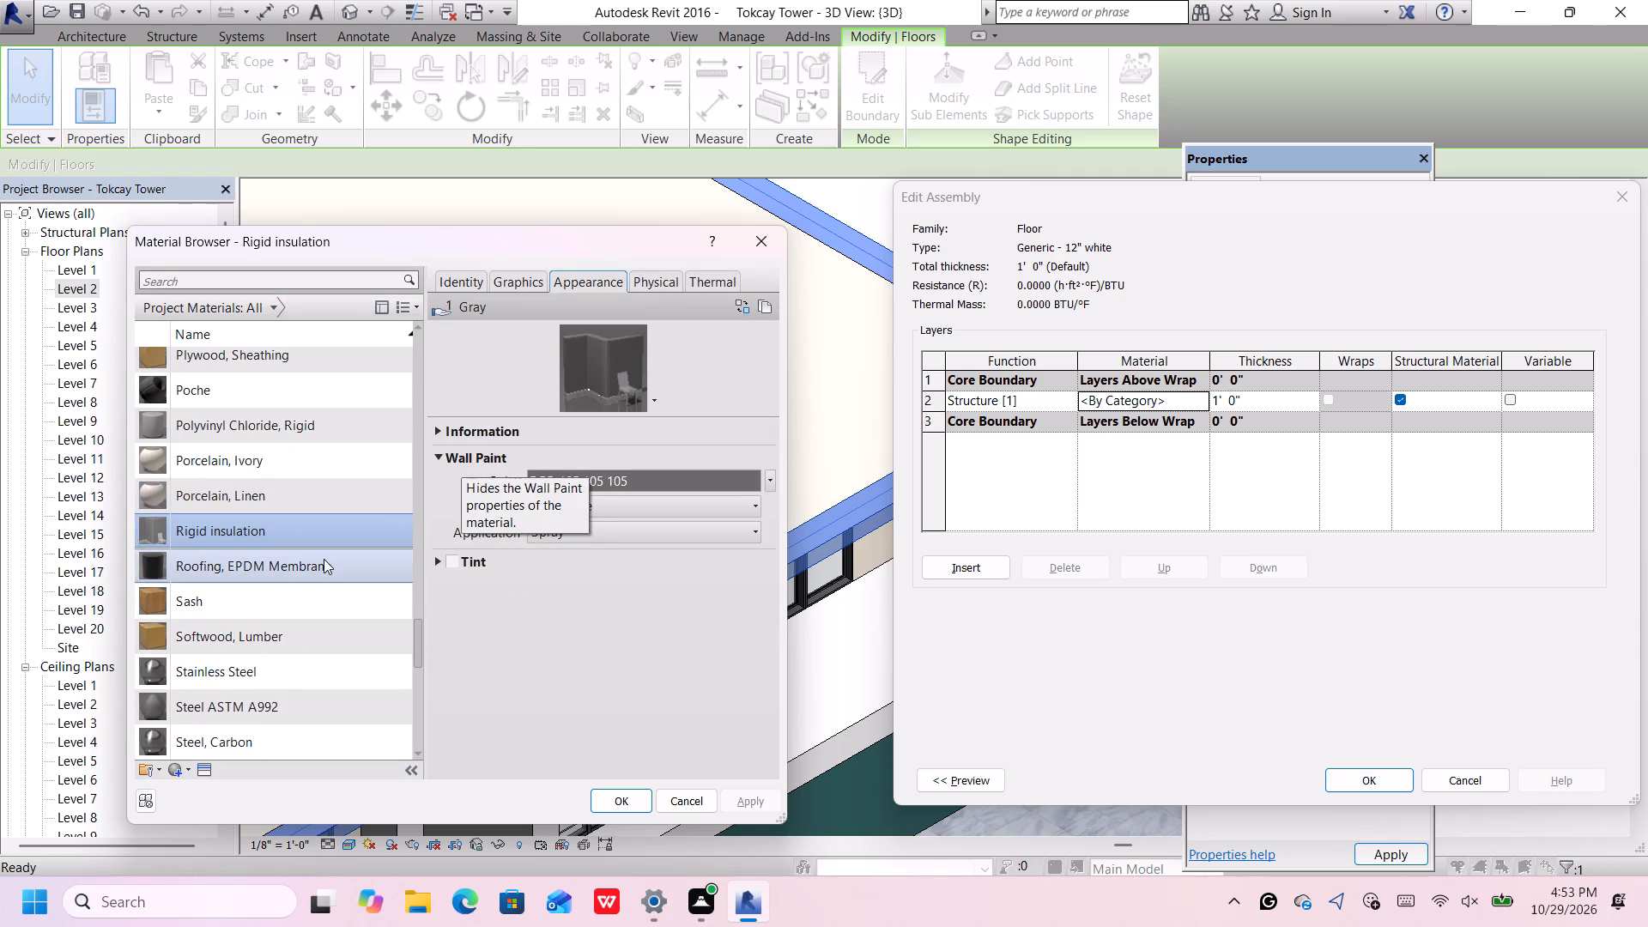
pyautogui.scroll(-5, 324, 559)
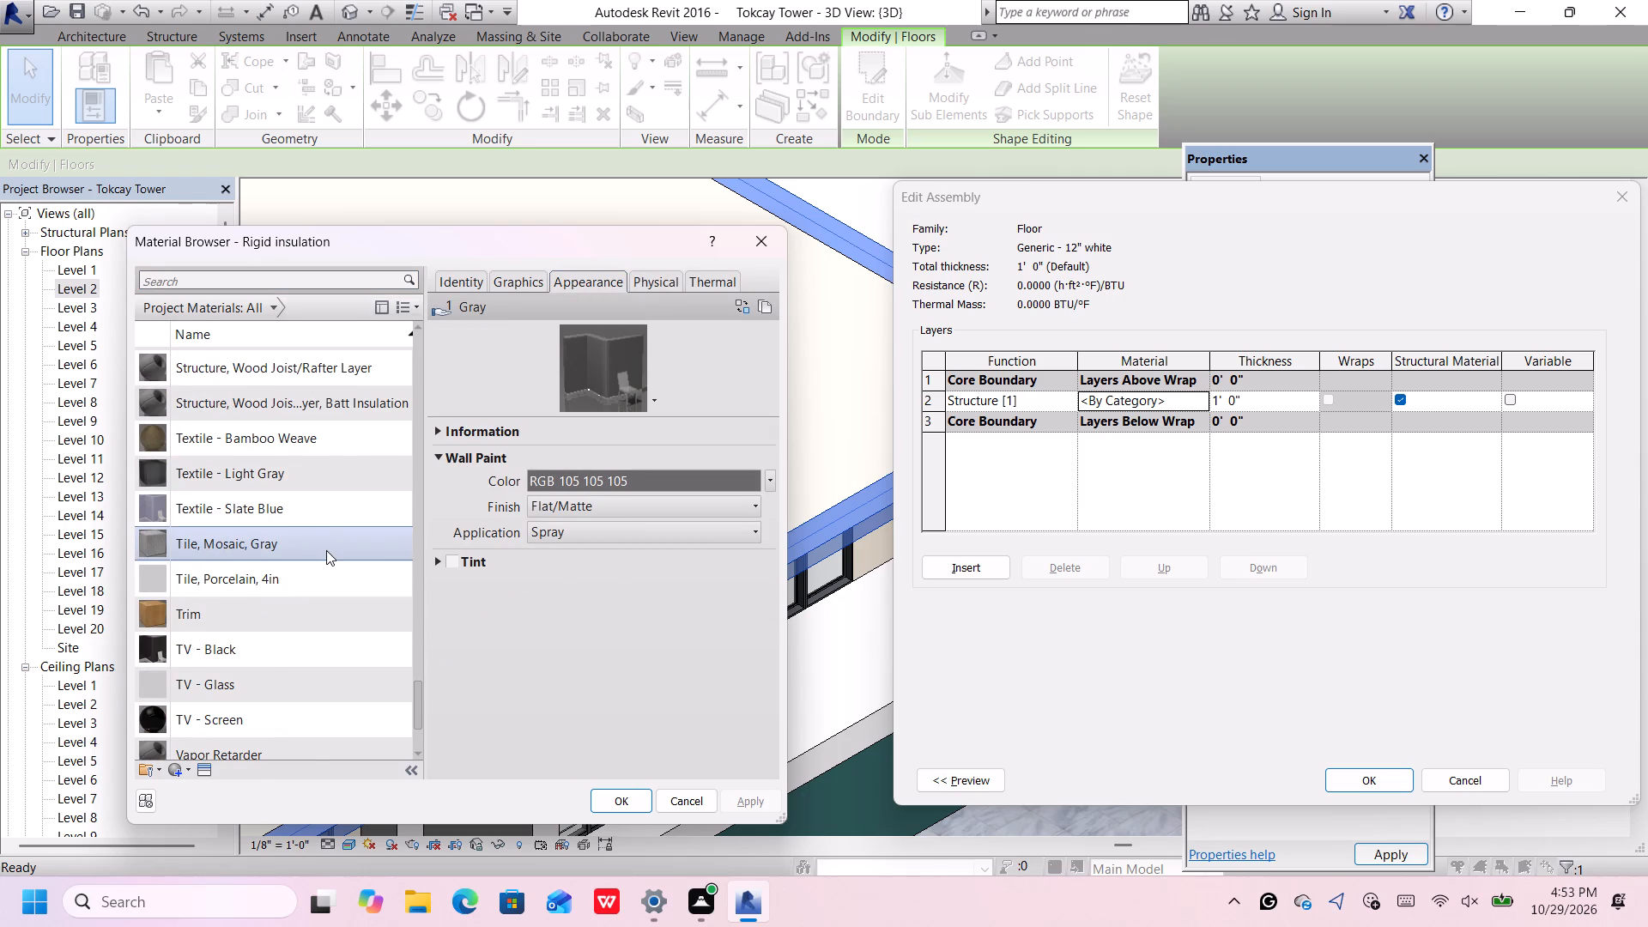
pyautogui.scroll(-5, 326, 550)
pyautogui.scroll(2, 323, 567)
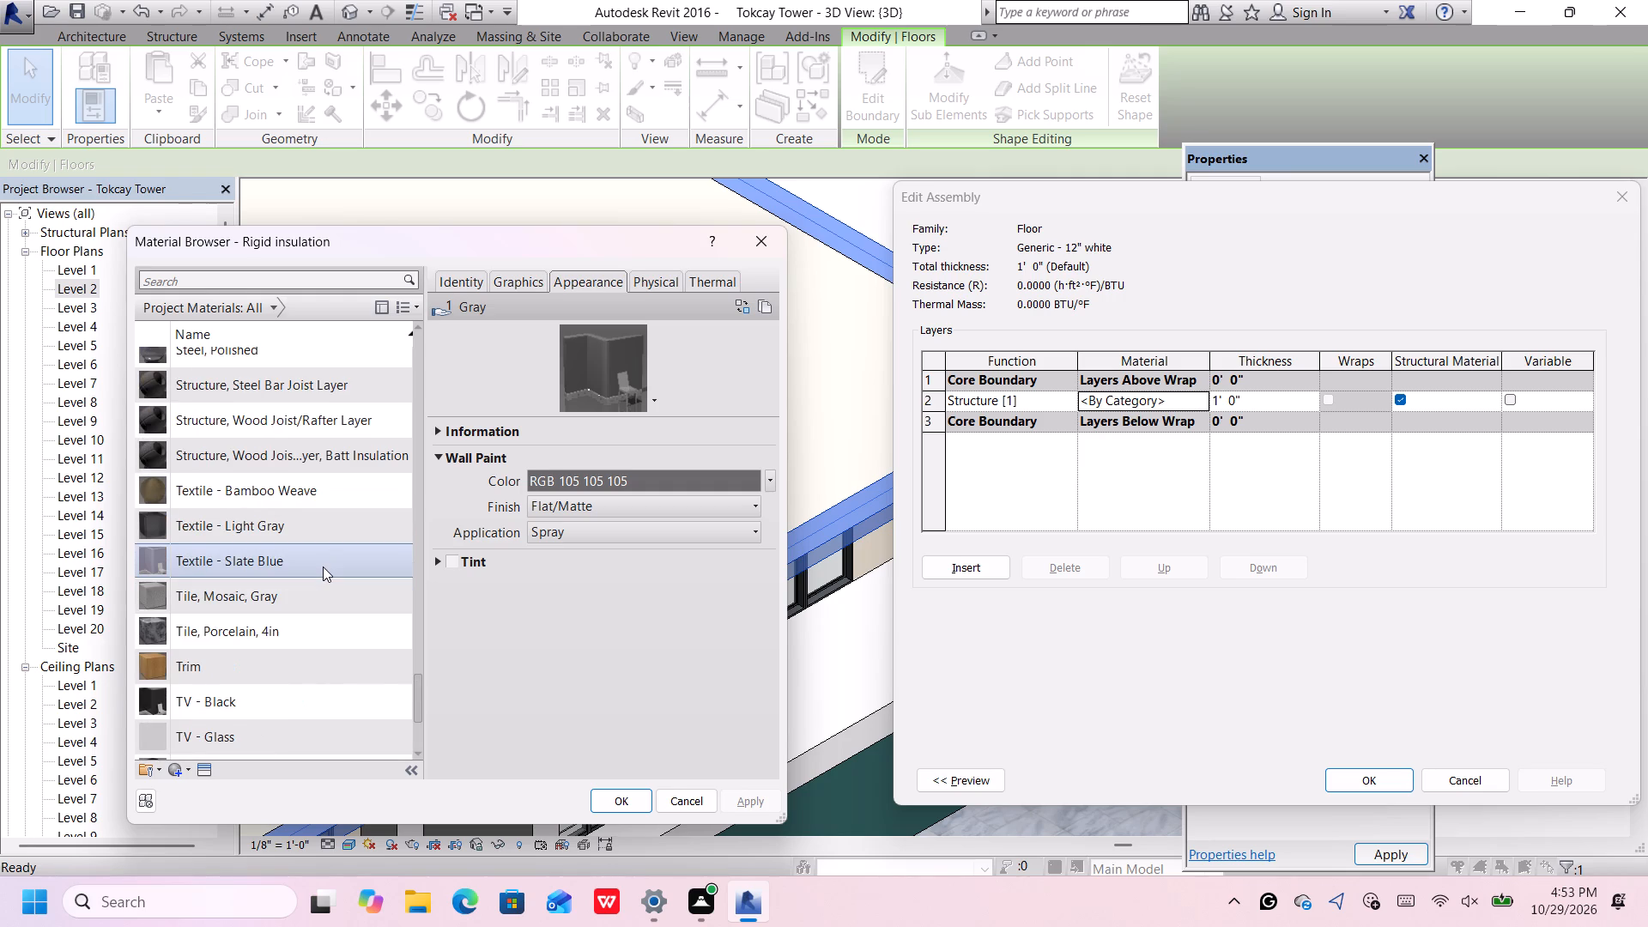
pyautogui.scroll(5, 323, 566)
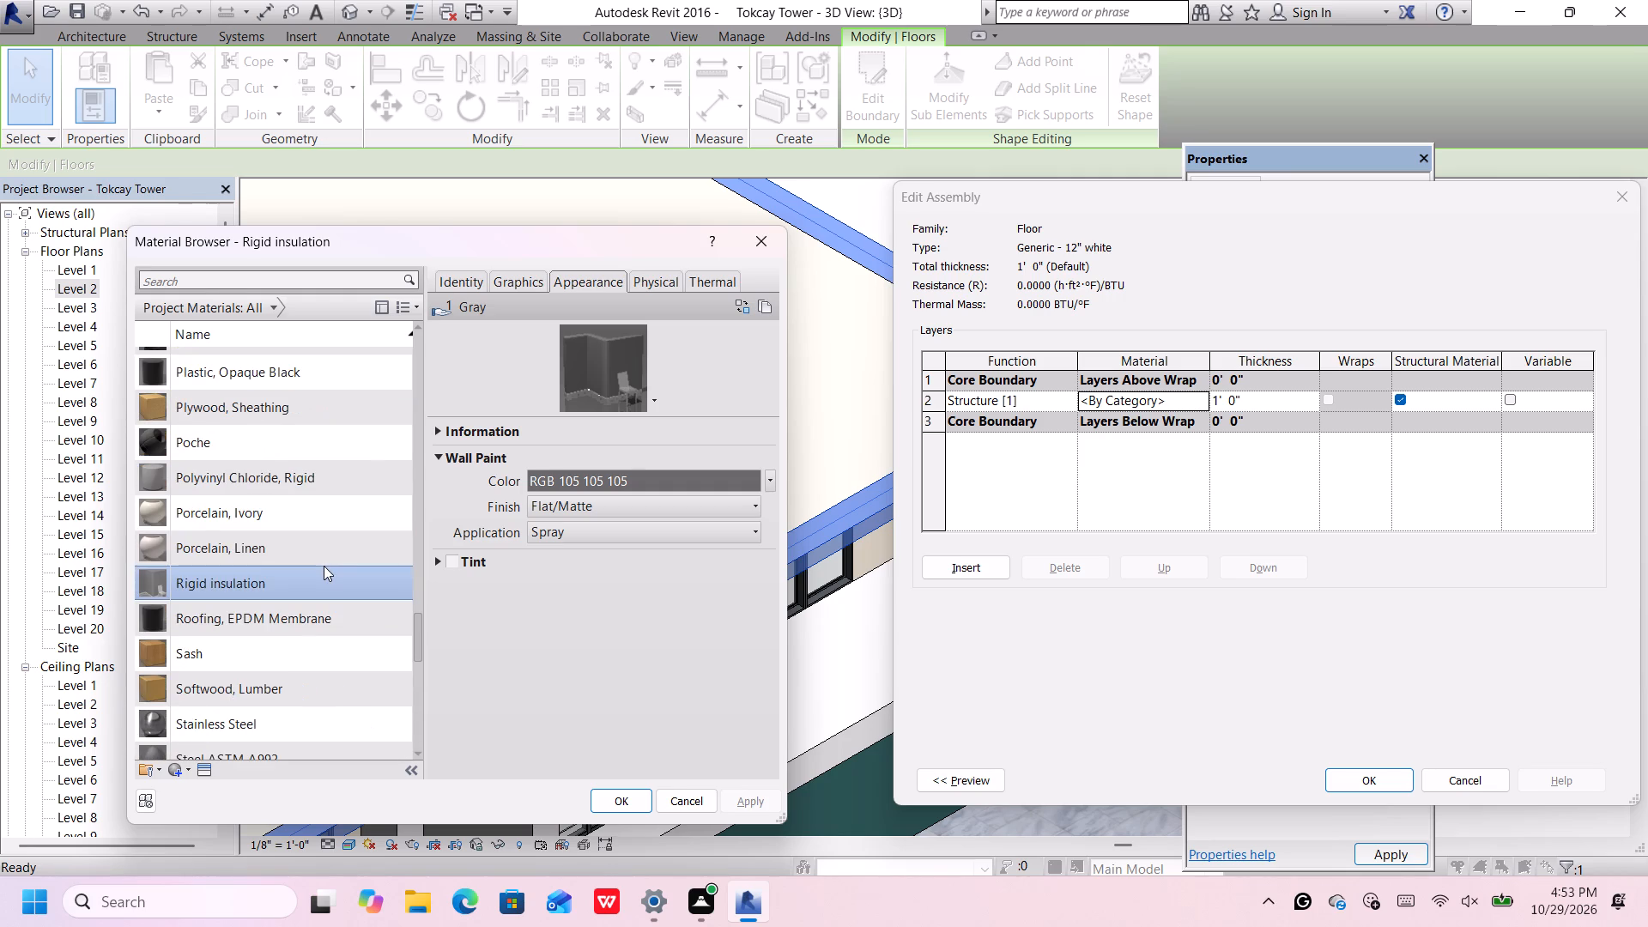
pyautogui.scroll(5, 324, 566)
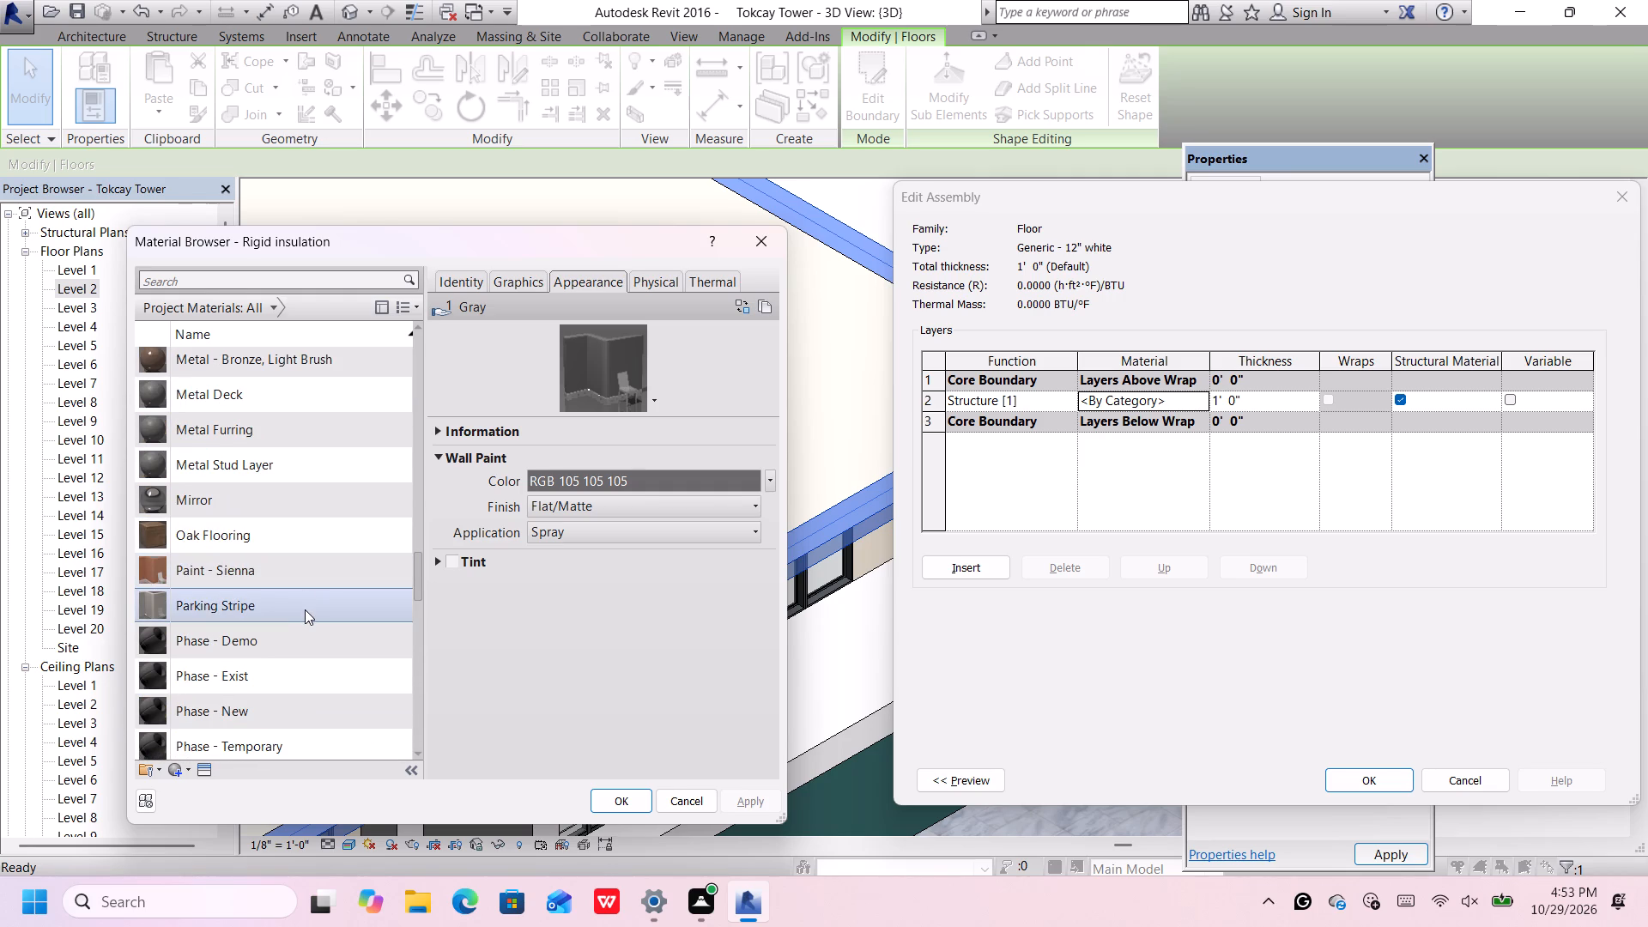
pyautogui.click(305, 609)
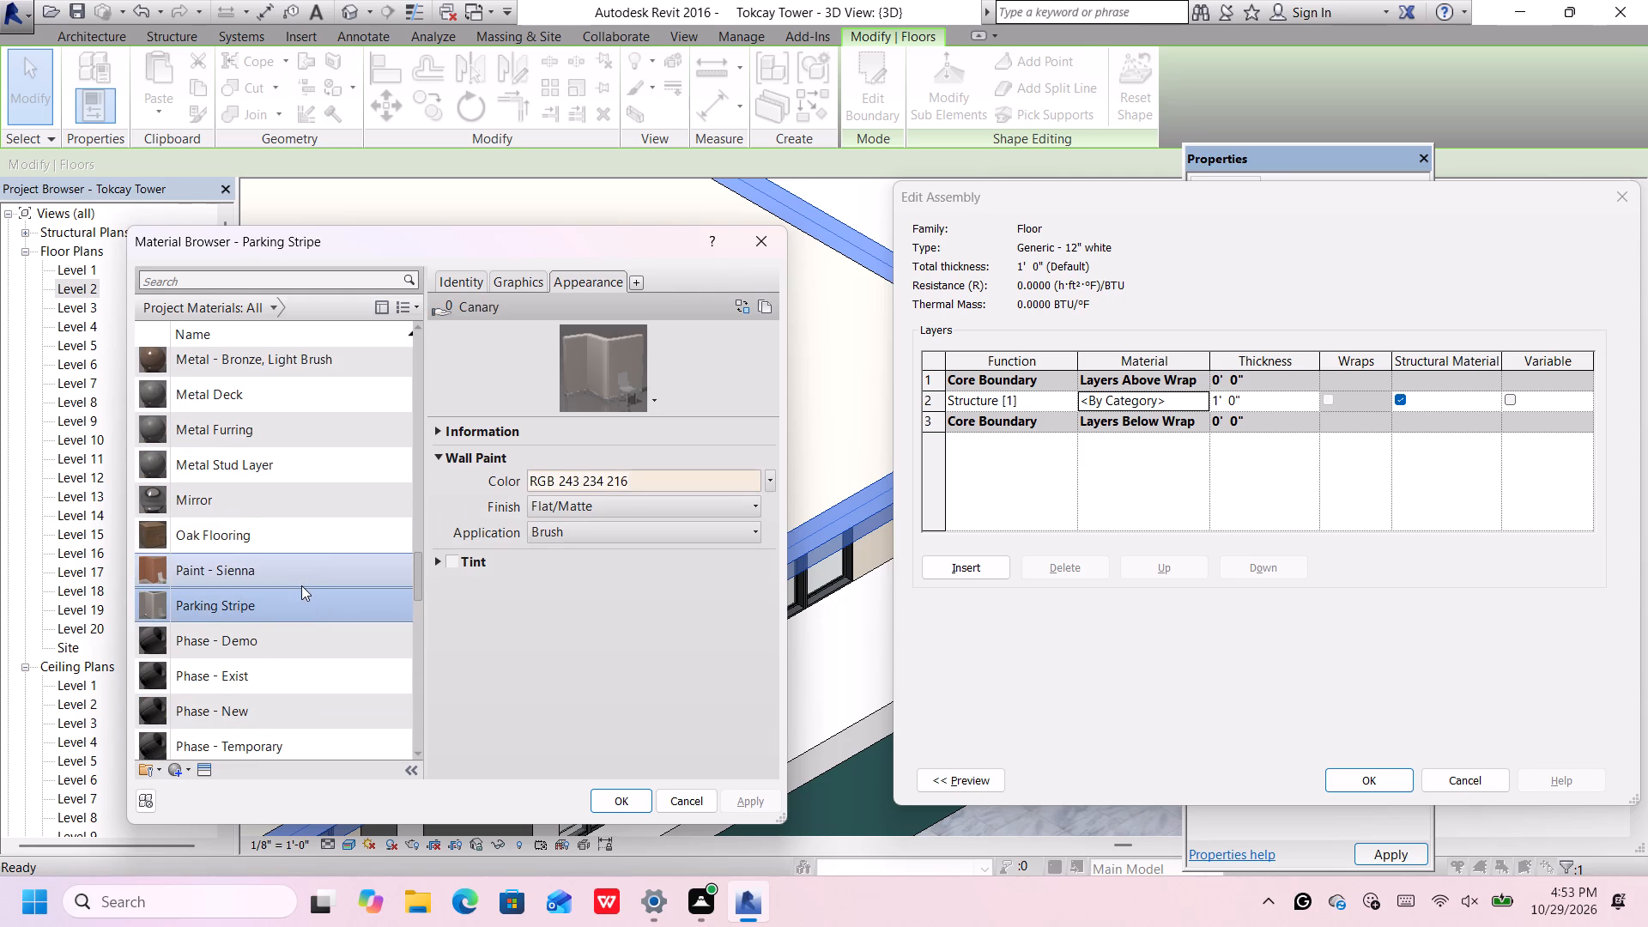
pyautogui.scroll(4, 301, 585)
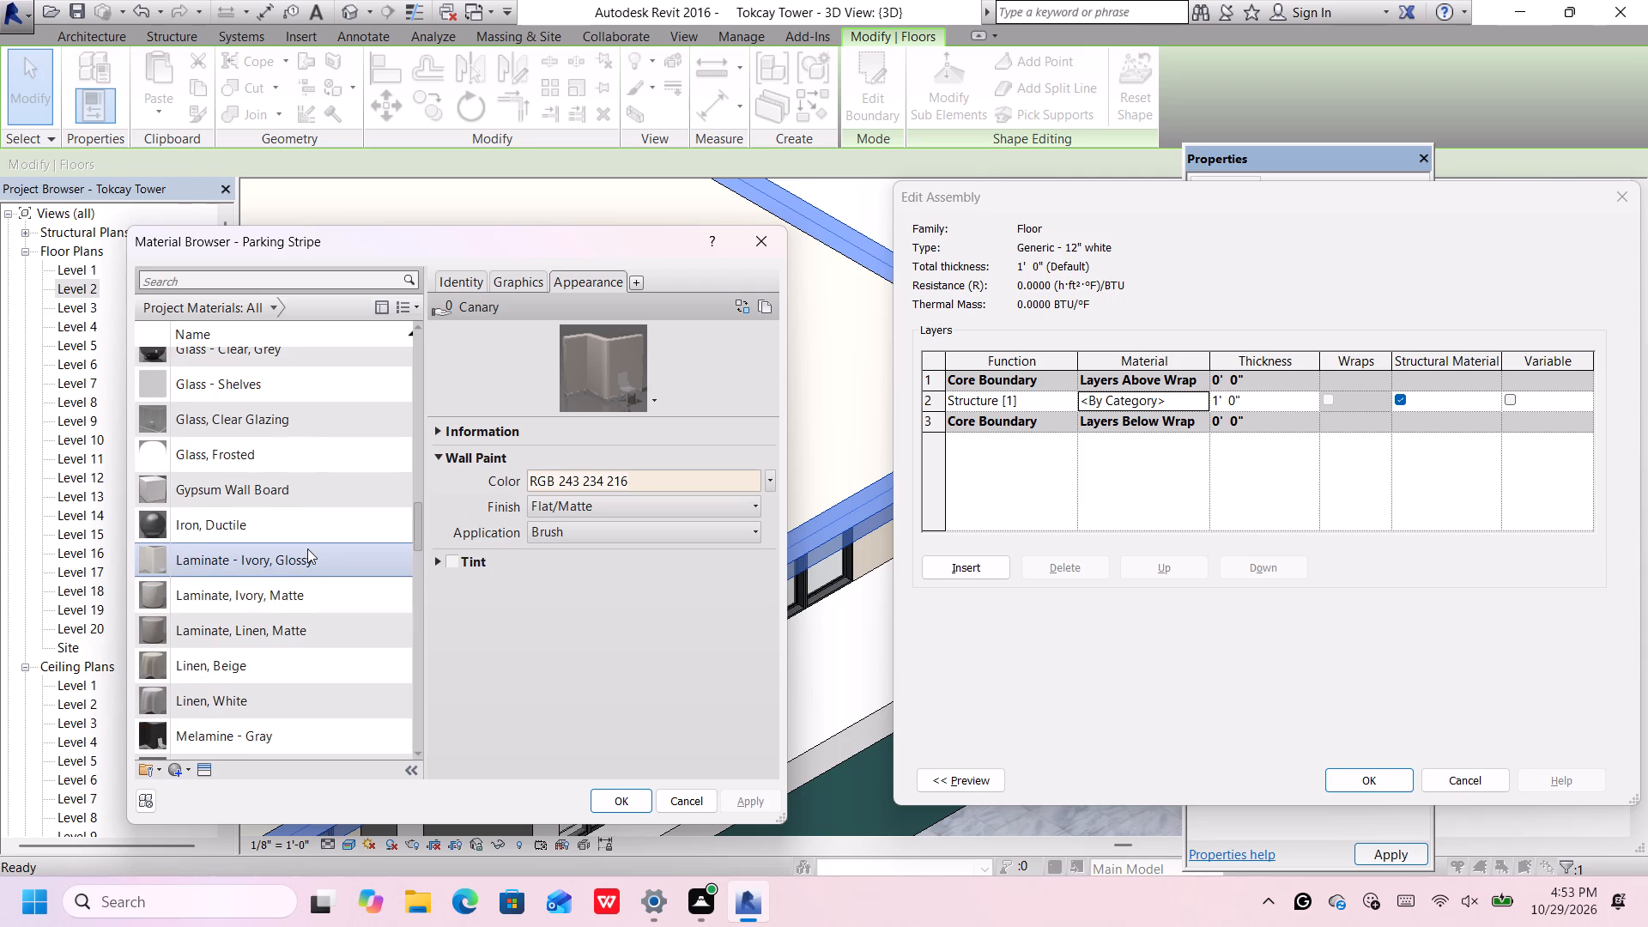
pyautogui.scroll(4, 289, 530)
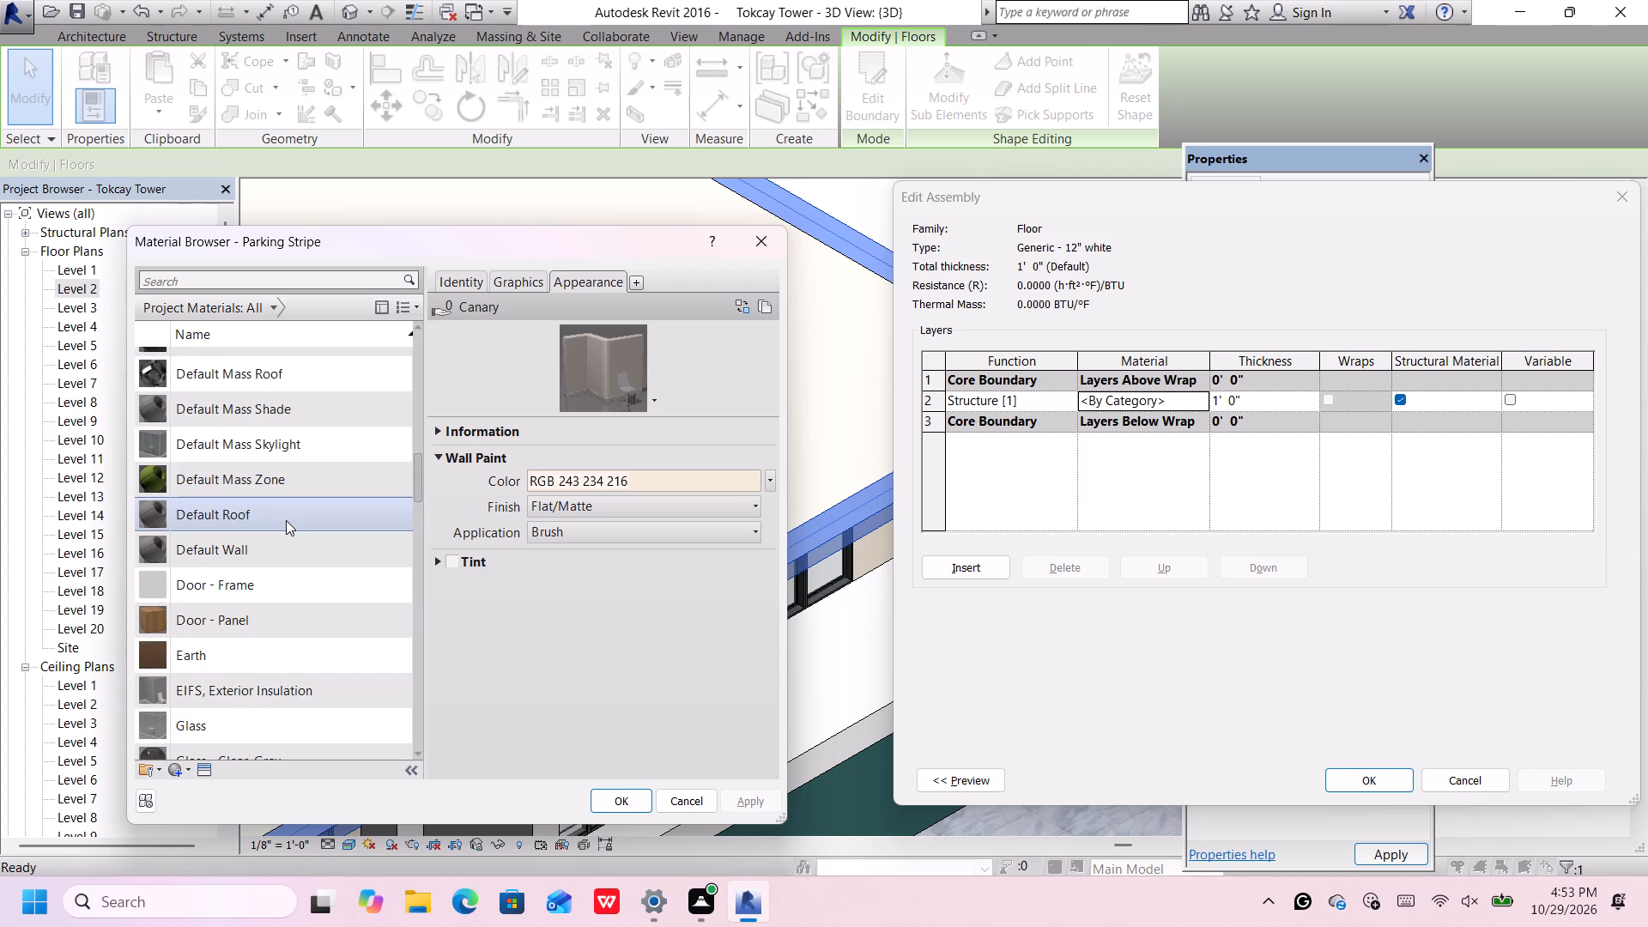
pyautogui.scroll(5, 286, 520)
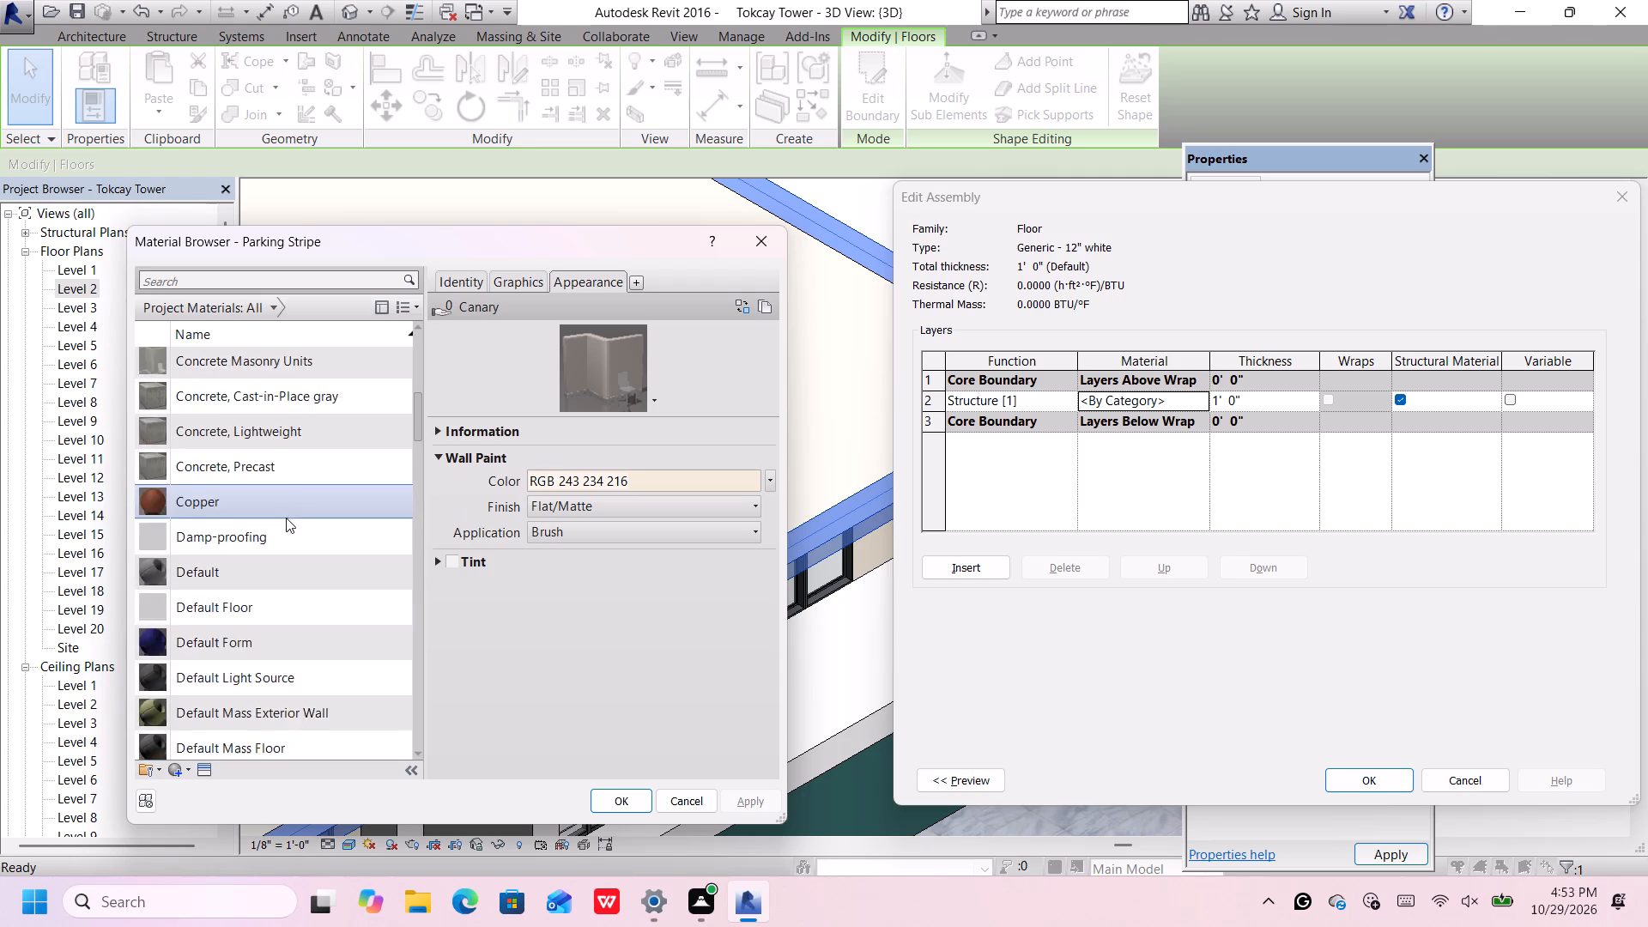
pyautogui.scroll(1, 286, 518)
pyautogui.click(264, 462)
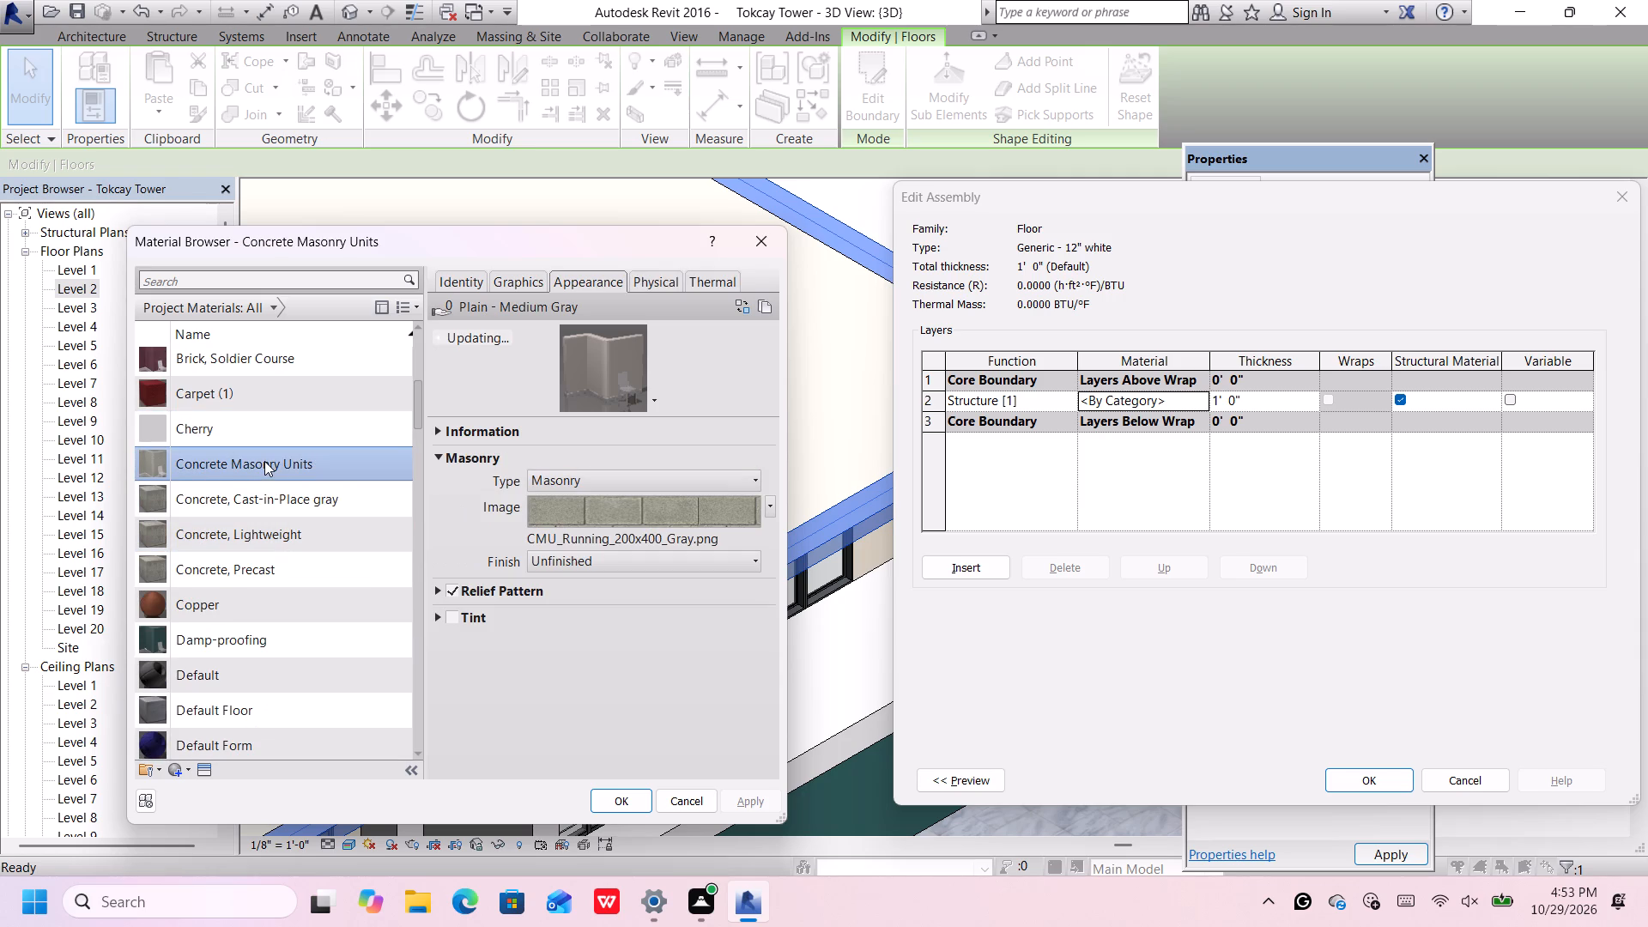
# Assign the Door - Frame material to the structure layer of the Generic - 12" white floor type.
pyautogui.scroll(4, 266, 450)
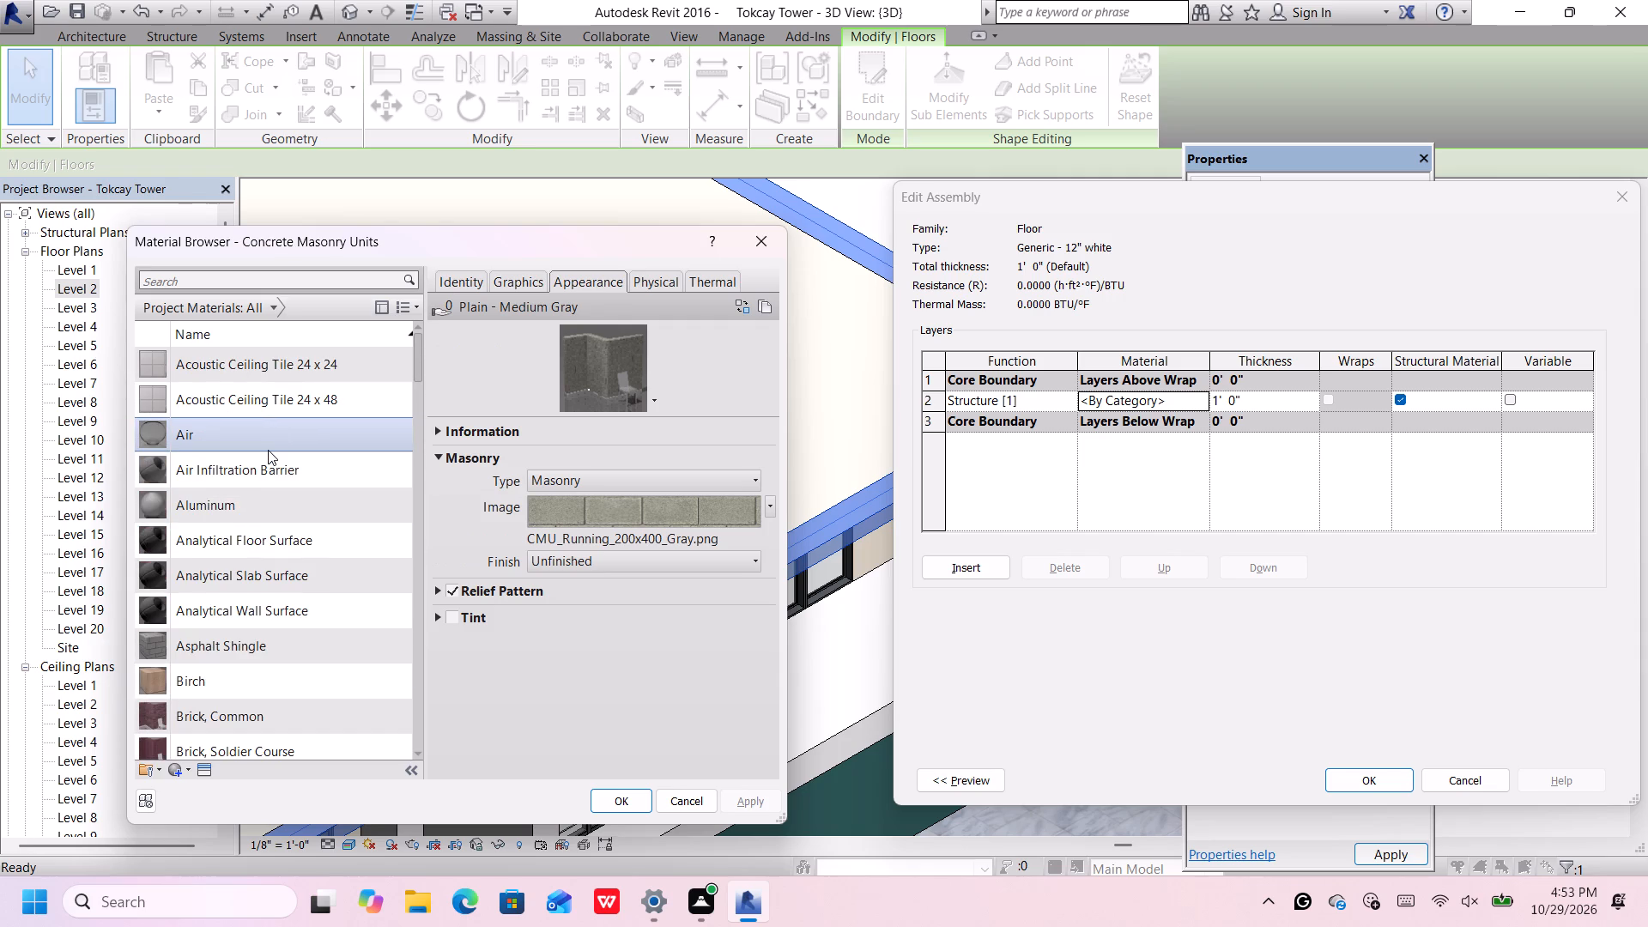
pyautogui.scroll(5, 268, 450)
pyautogui.scroll(-4, 268, 450)
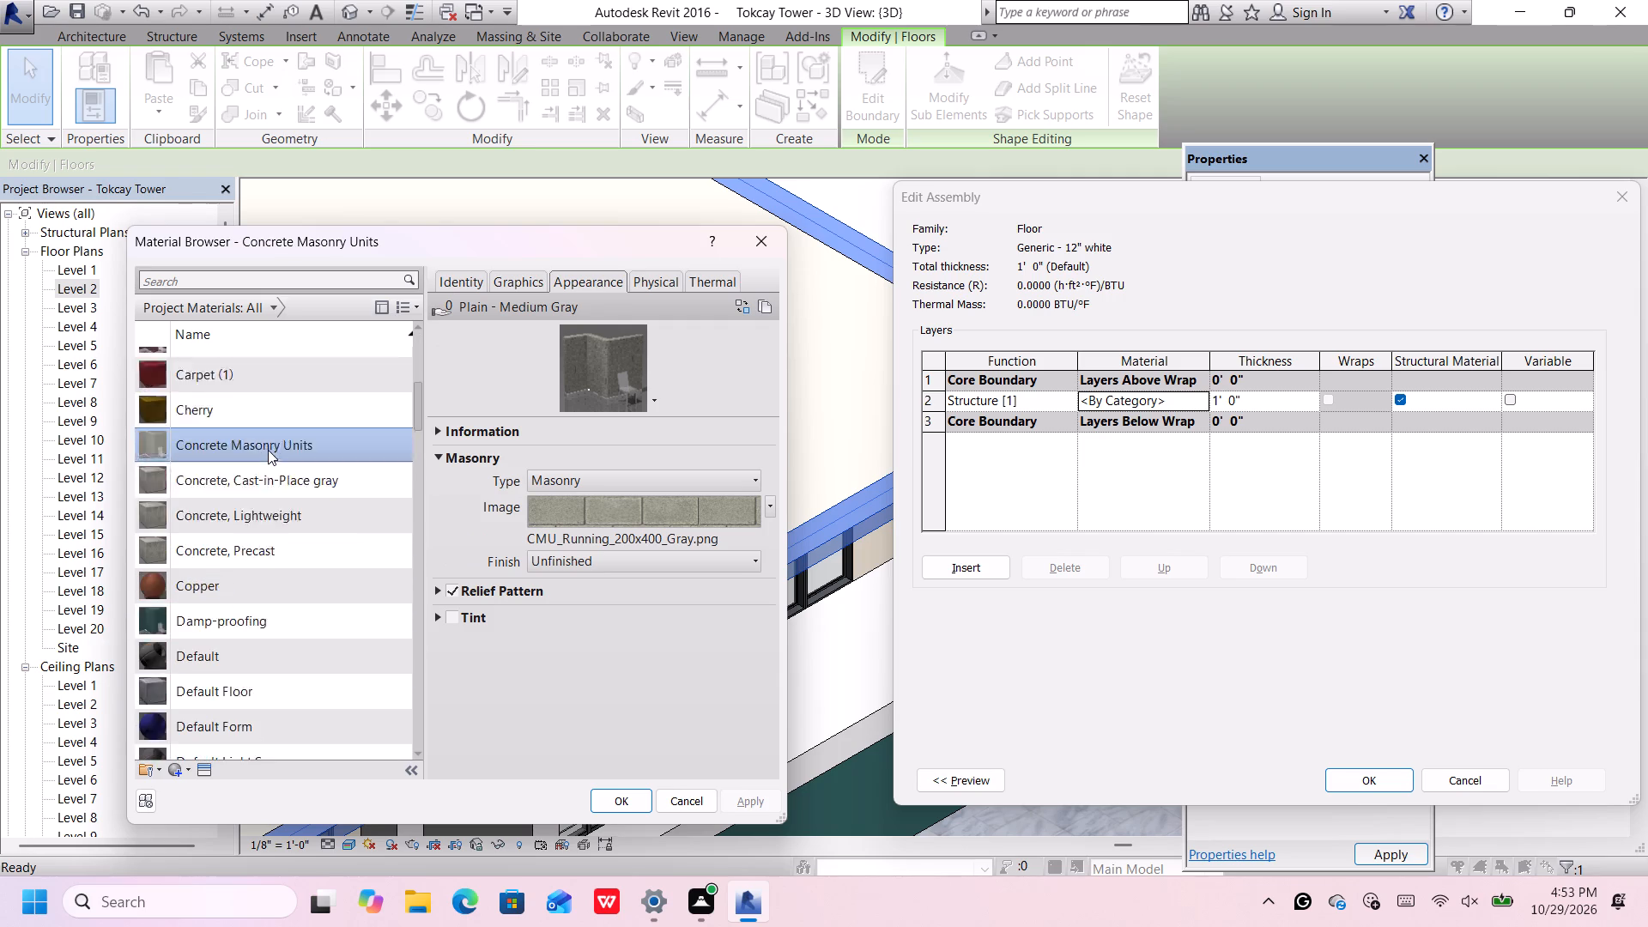
pyautogui.scroll(-4, 268, 450)
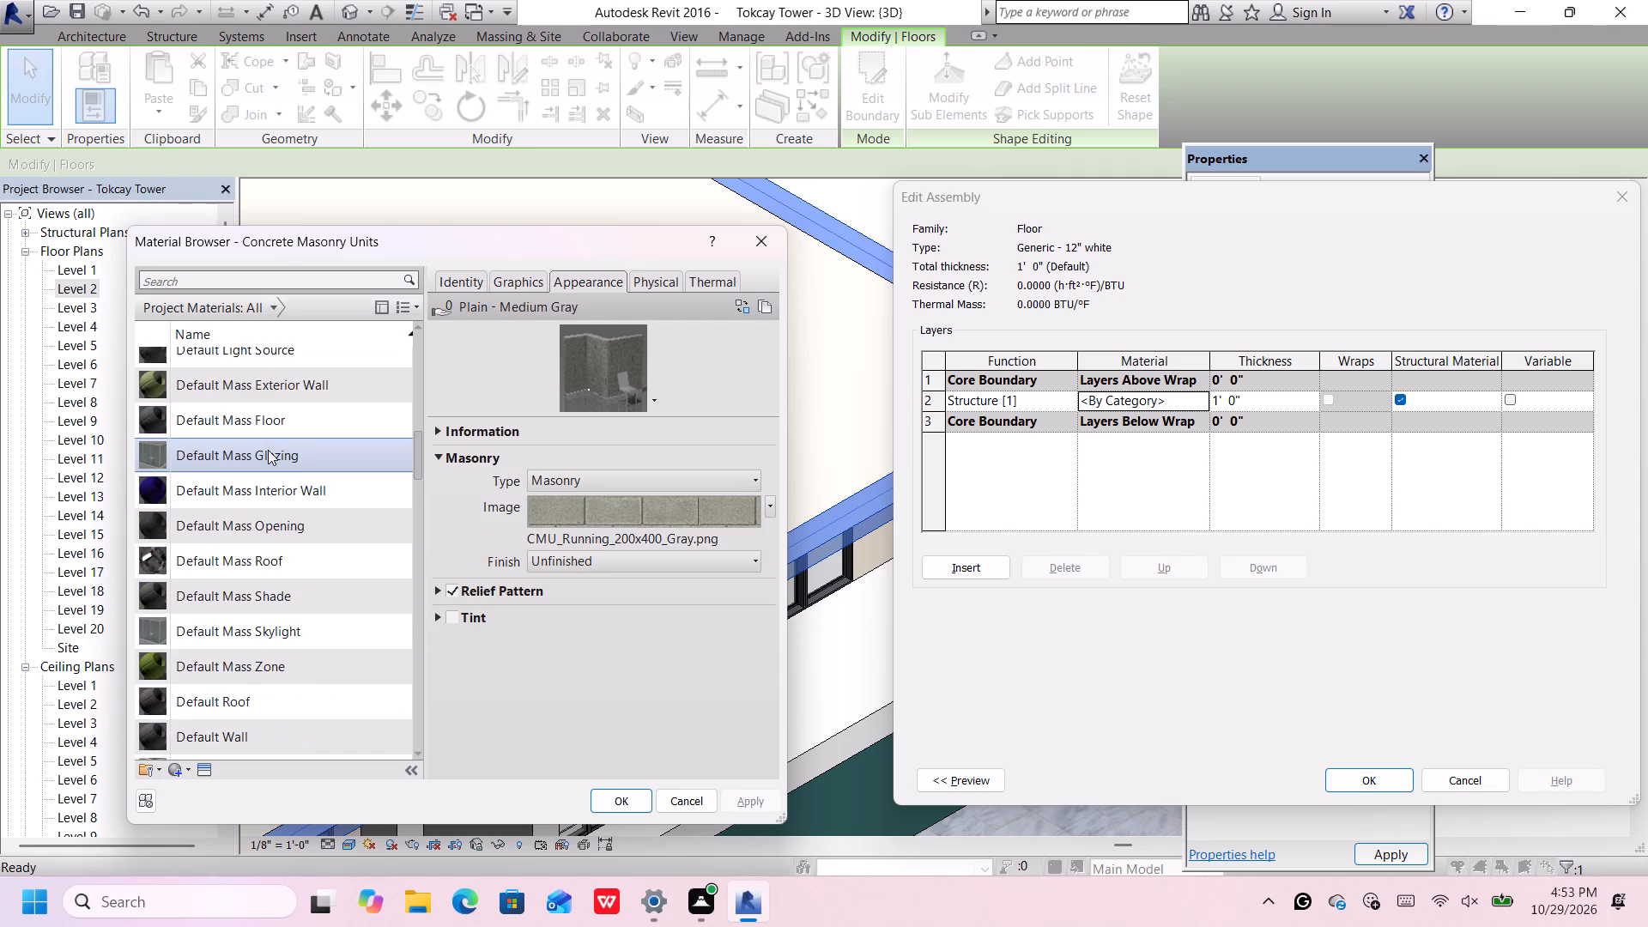
pyautogui.scroll(-4, 268, 451)
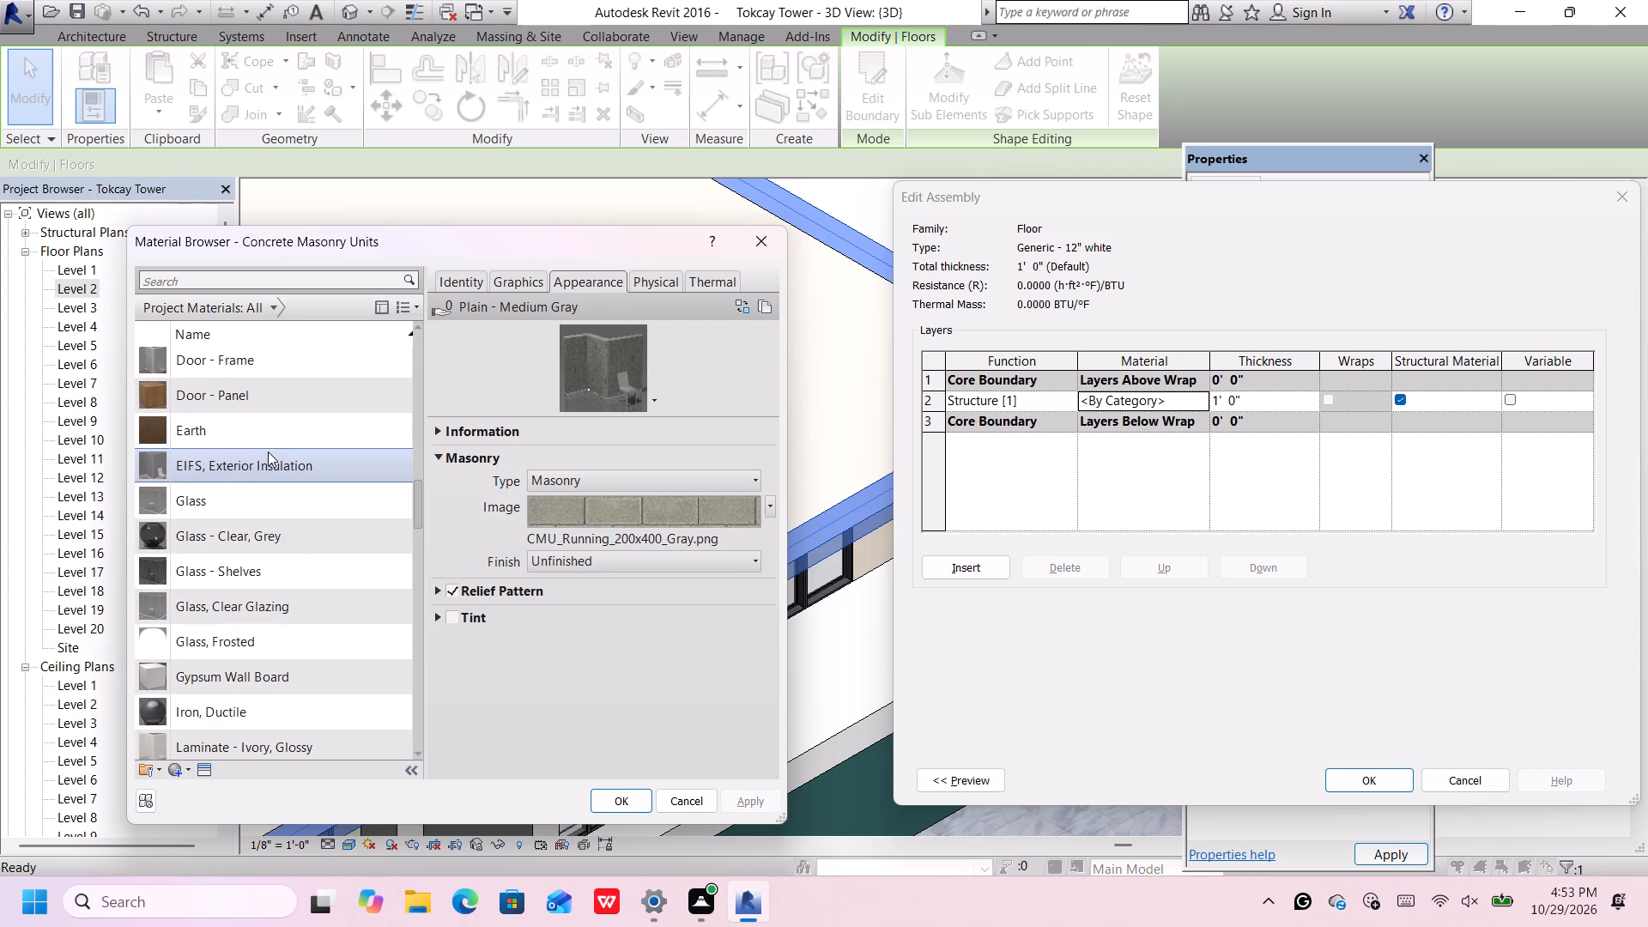
pyautogui.click(305, 363)
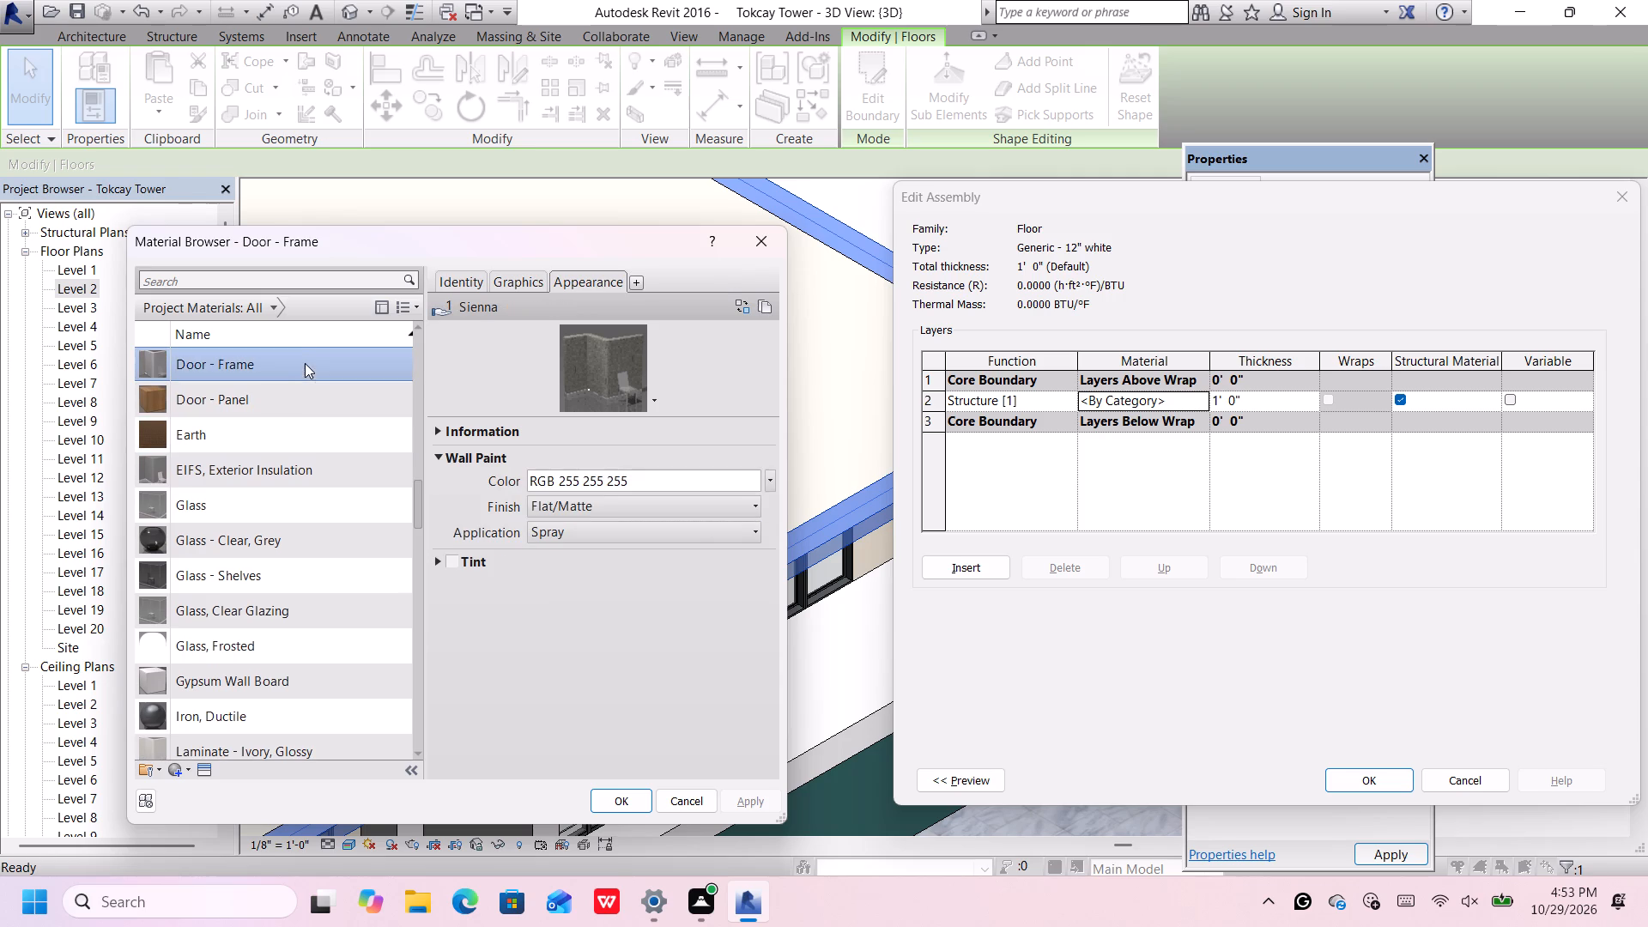
pyautogui.click(623, 805)
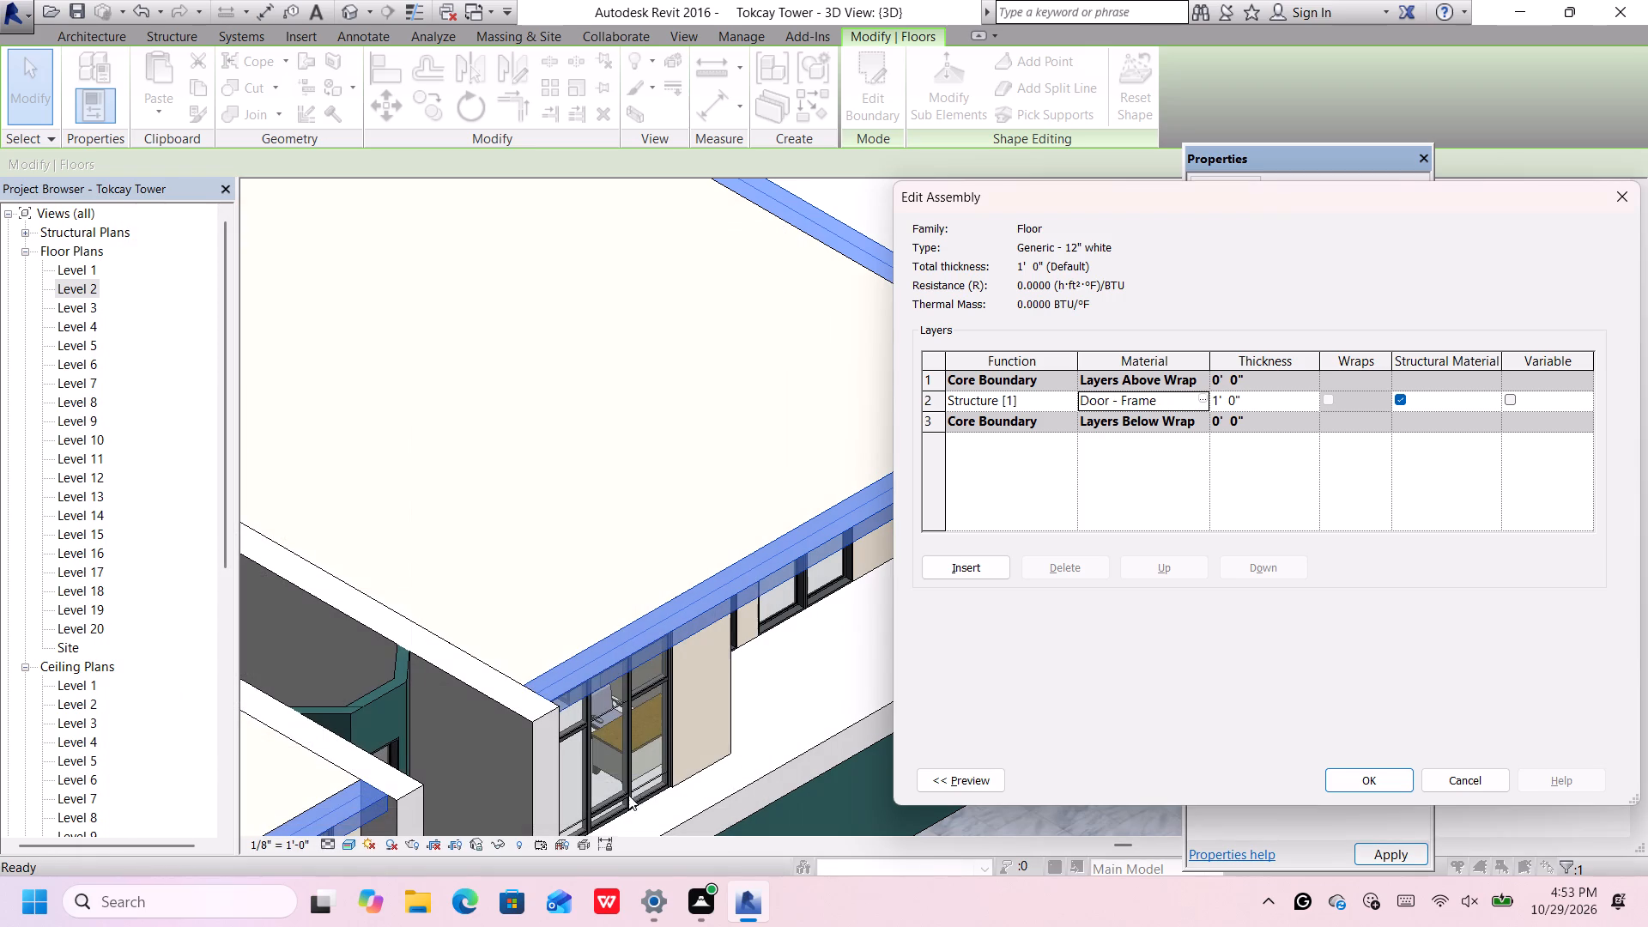
pyautogui.click(1348, 773)
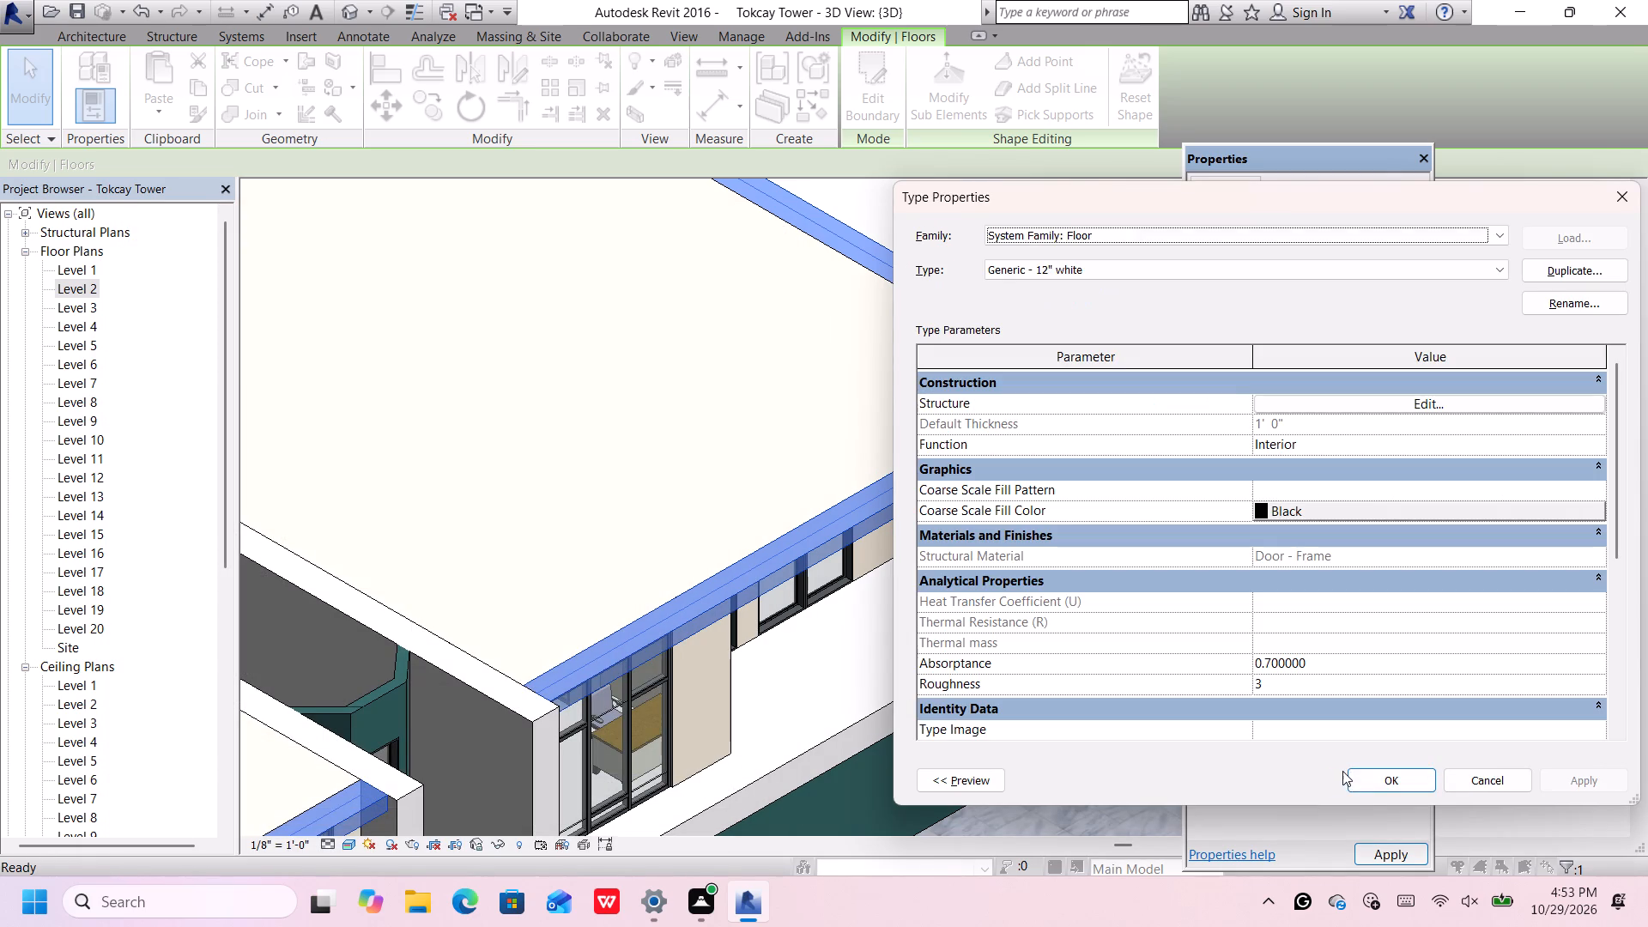
pyautogui.click(1363, 785)
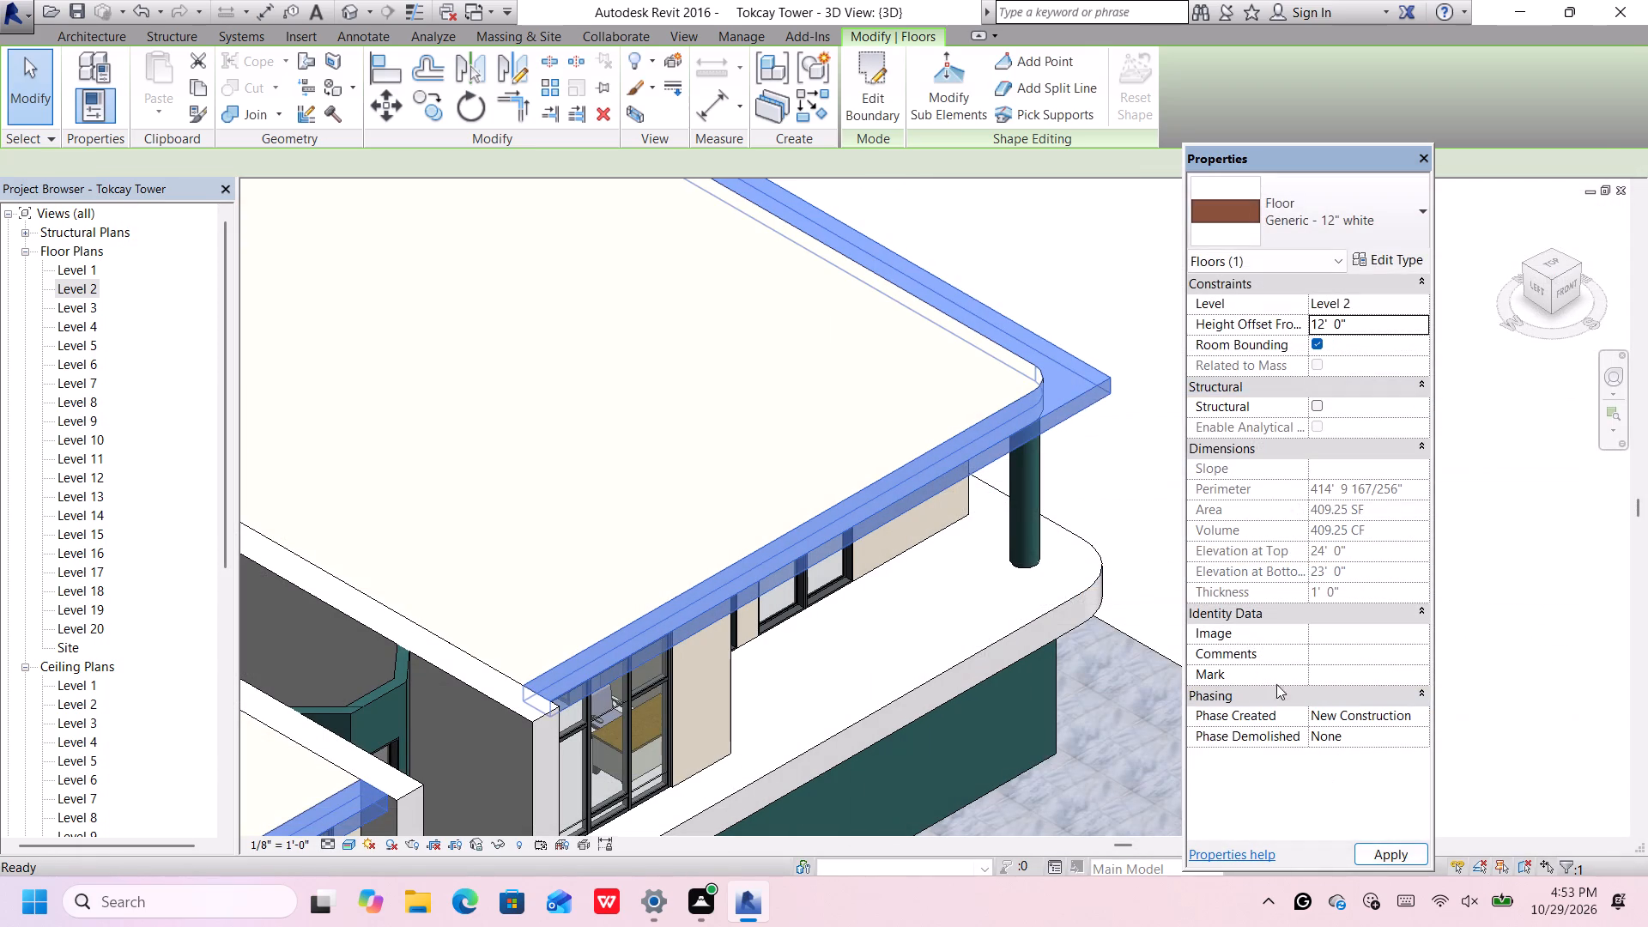
# Inspect the perimeter floor around the whole building in 3D, from the front and from above.
pyautogui.click(1134, 497)
pyautogui.scroll(-4, 1134, 498)
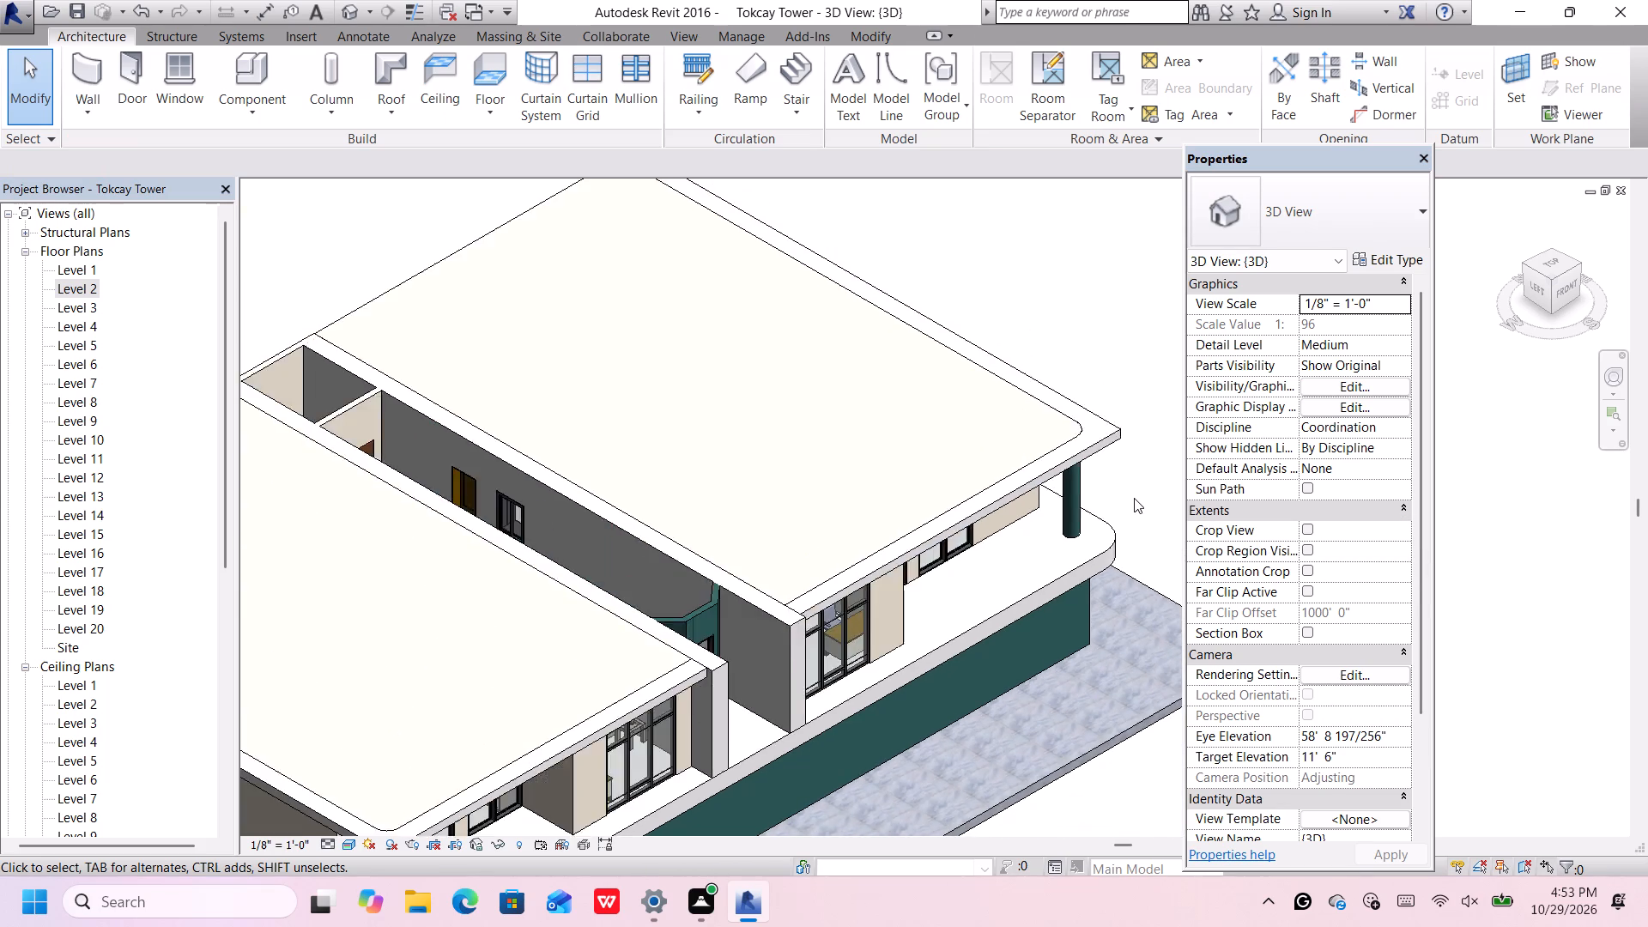
pyautogui.scroll(-5, 1134, 498)
pyautogui.click(1571, 288)
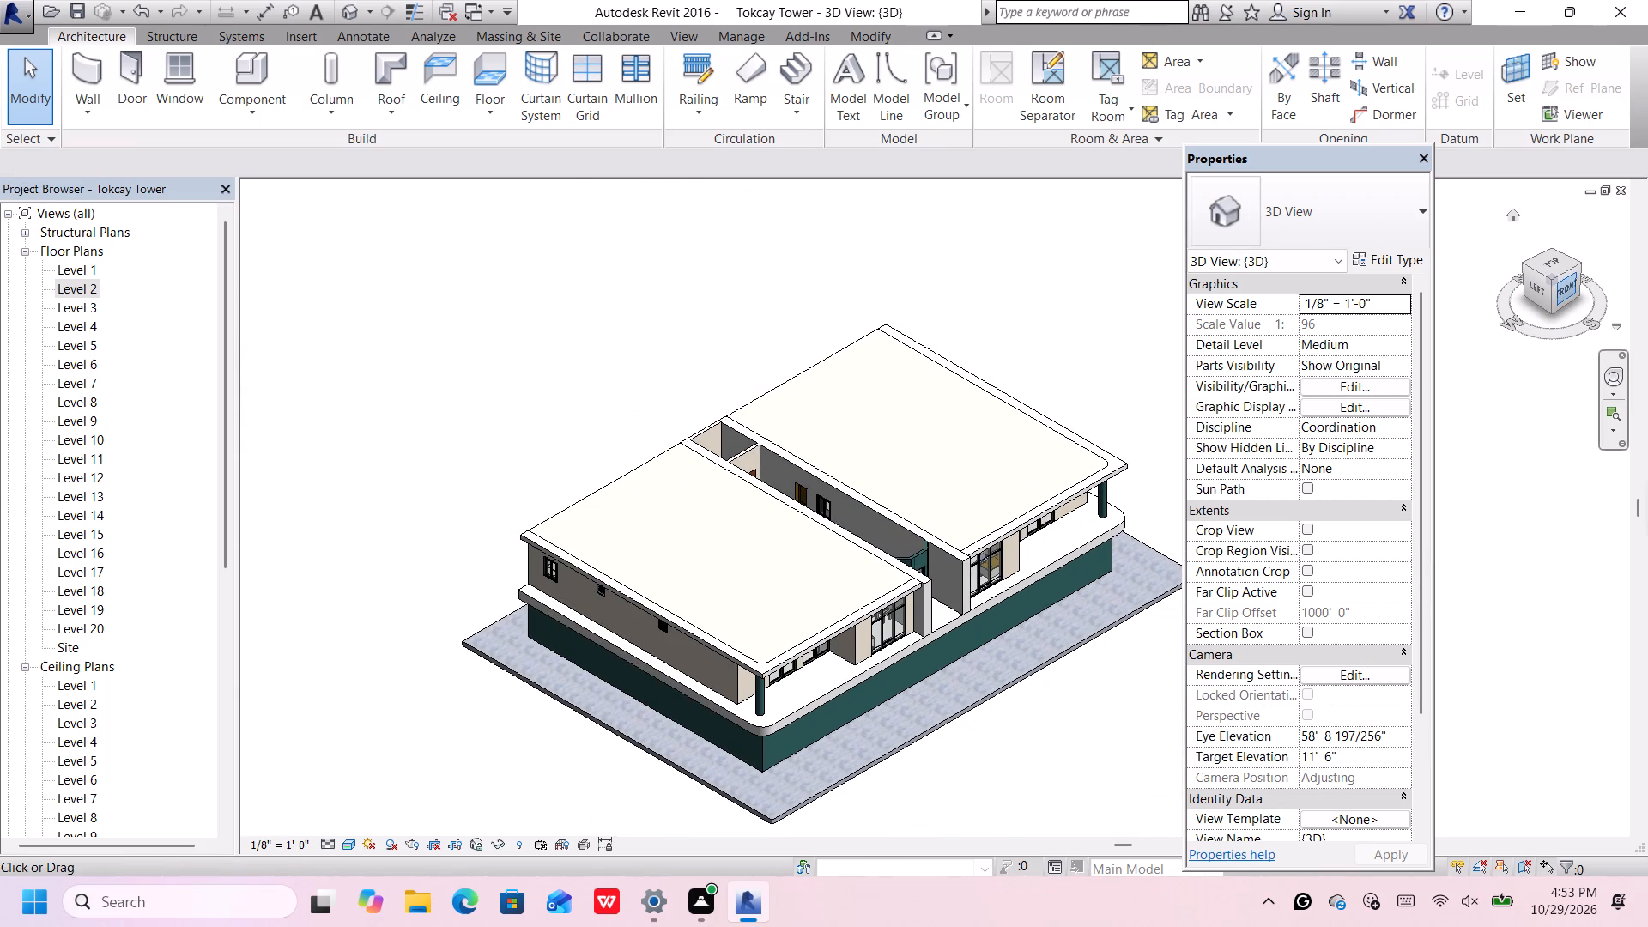
pyautogui.scroll(1, 1103, 403)
pyautogui.moveTo(1102, 403); pyautogui.dragTo(1026, 402, button='middle')
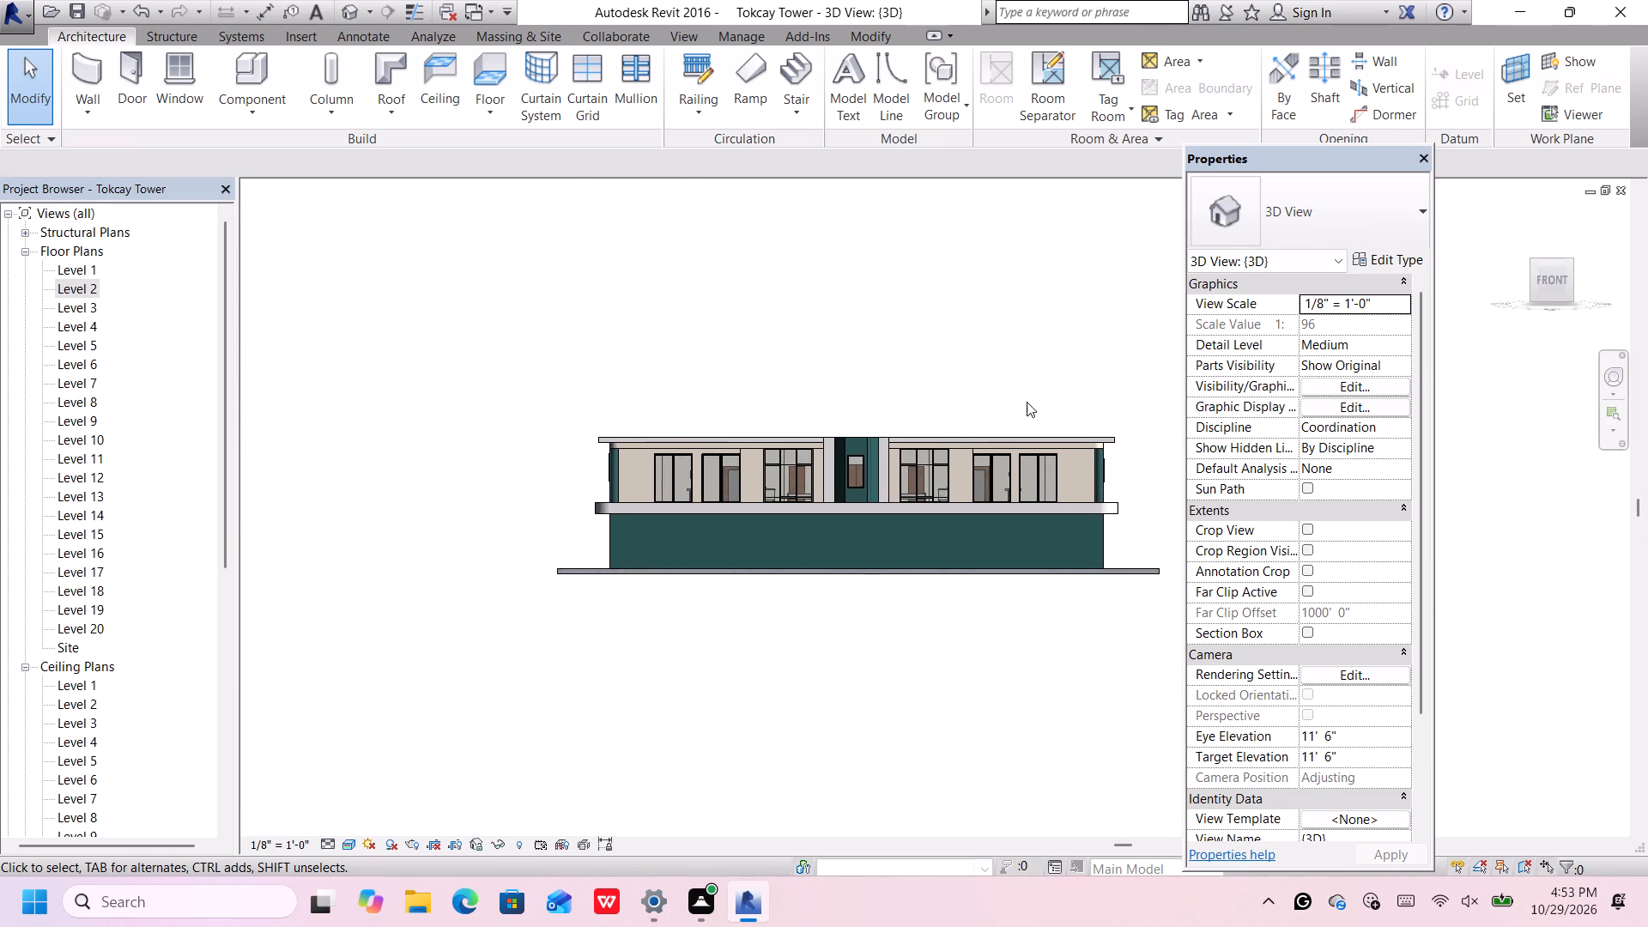
pyautogui.scroll(2, 1106, 391)
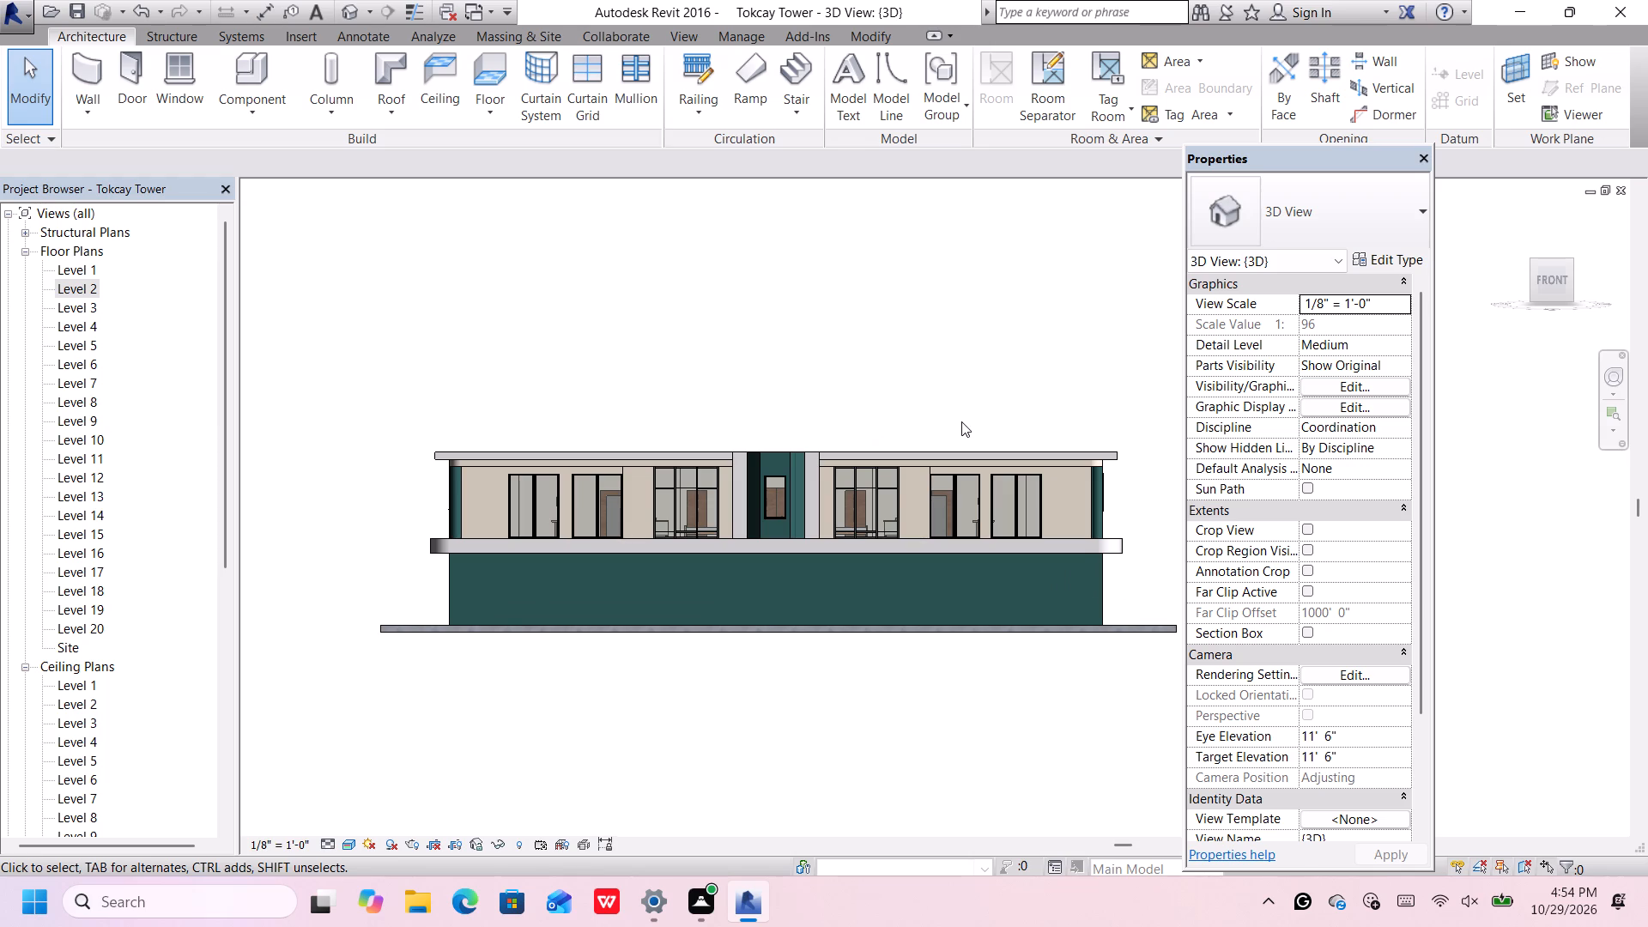
pyautogui.moveTo(960, 424); pyautogui.dragTo(957, 427, button='middle')
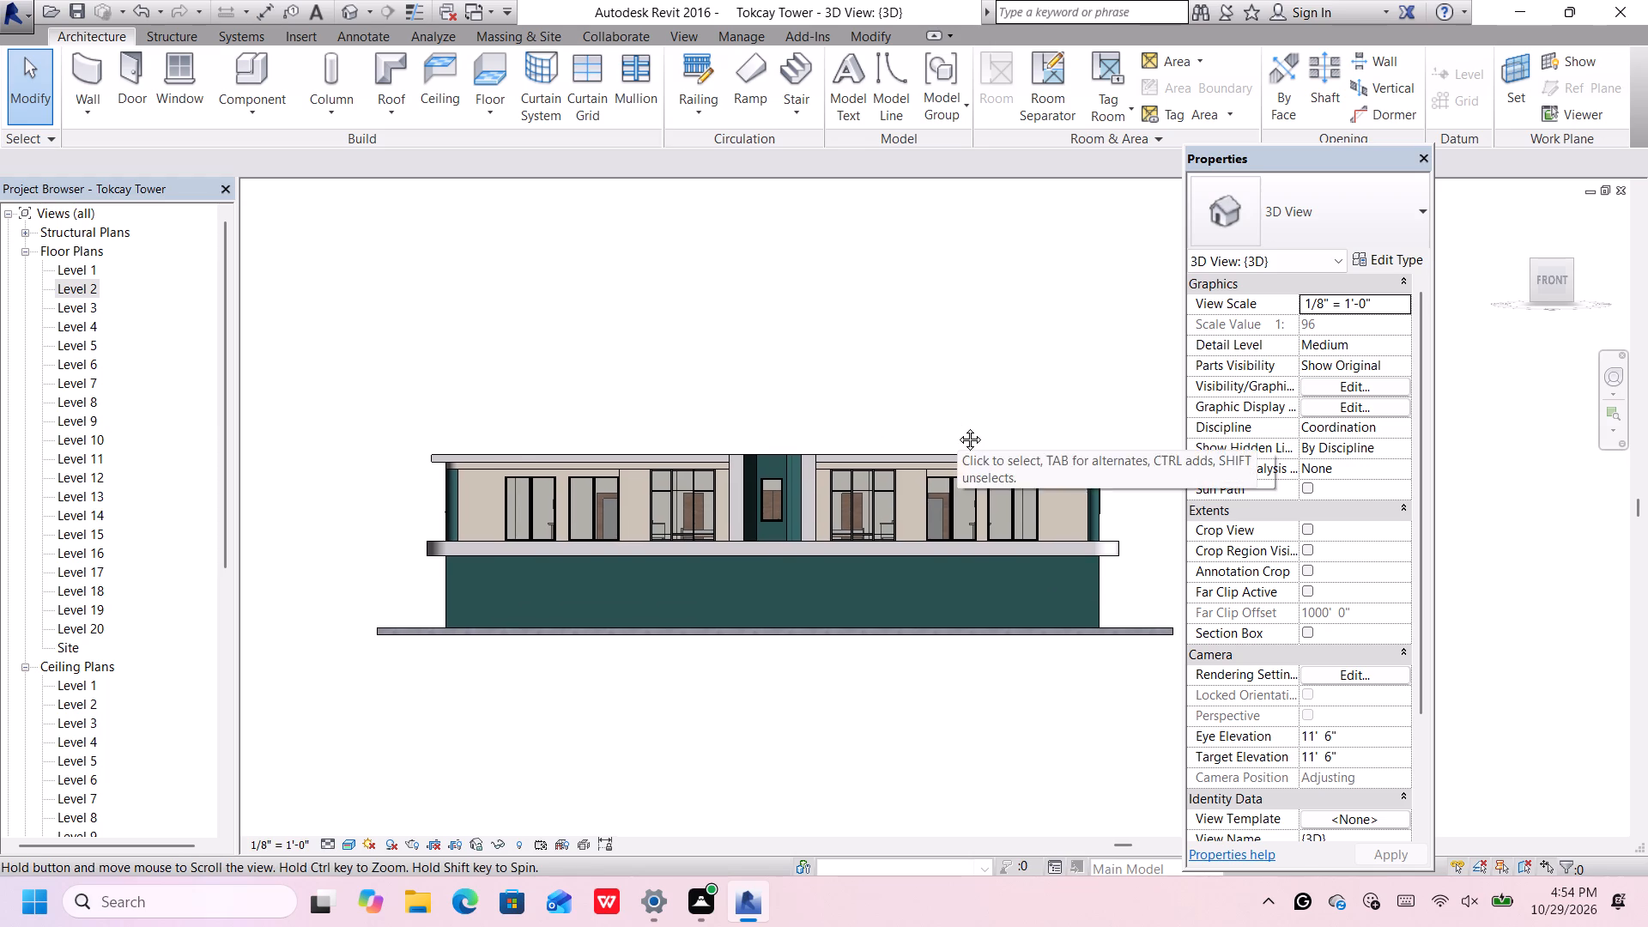
pyautogui.moveTo(957, 427); pyautogui.dragTo(956, 669, button='middle')
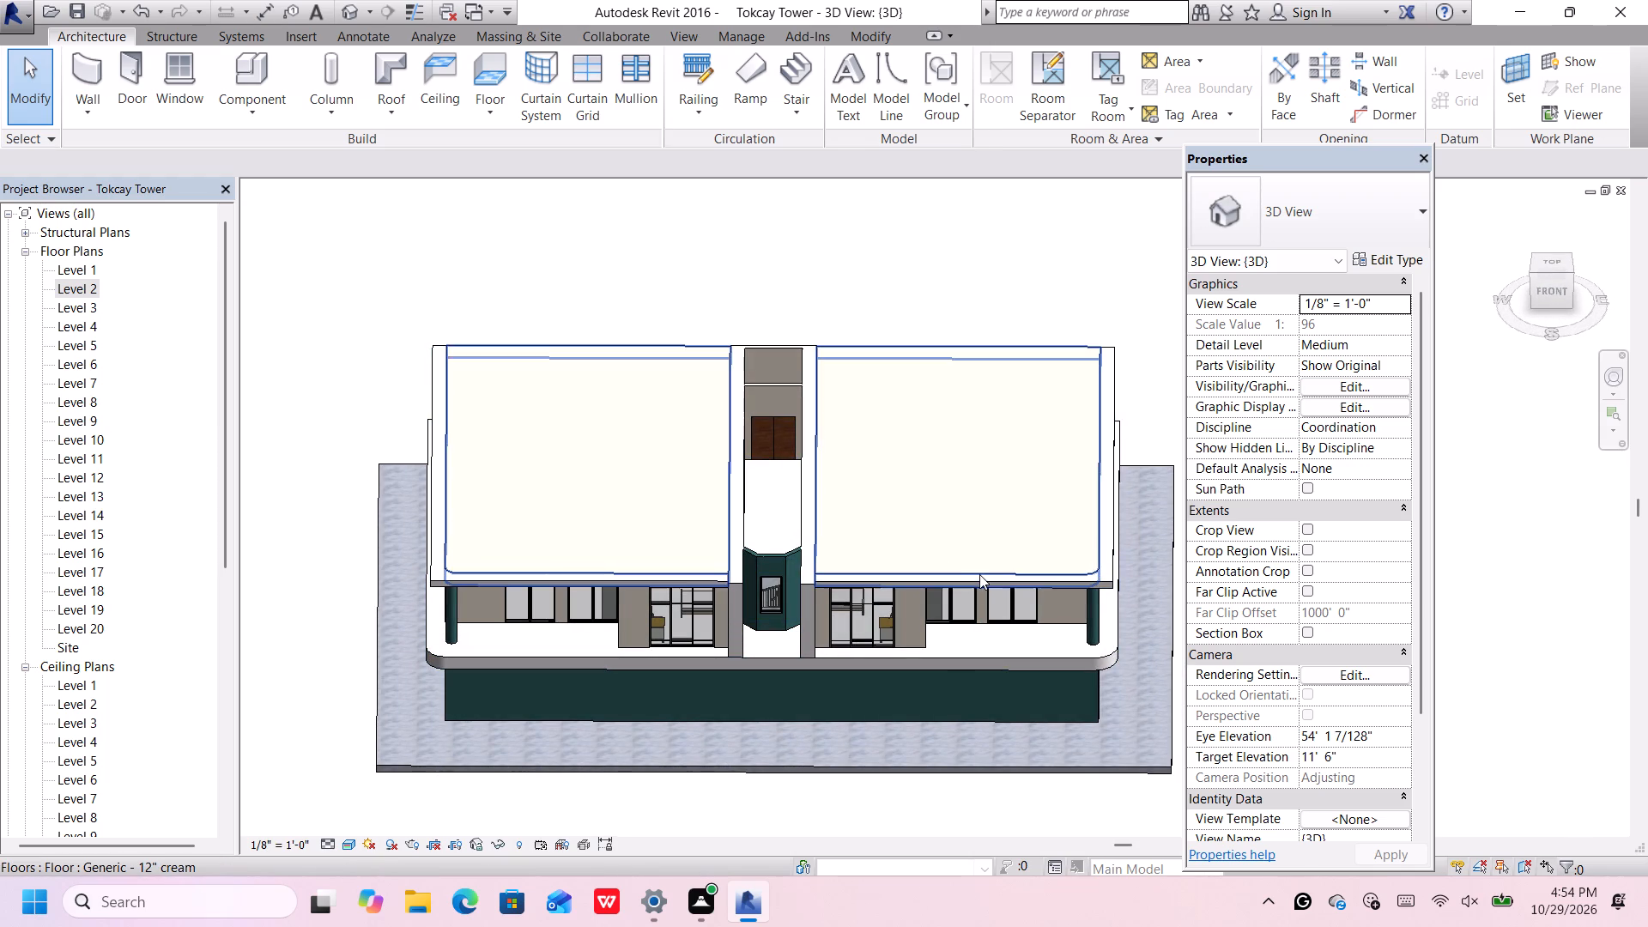
# Open the perimeter floor's boundary sketch for editing and switch to the Level 2 floor plan.
pyautogui.doubleClick(980, 576)
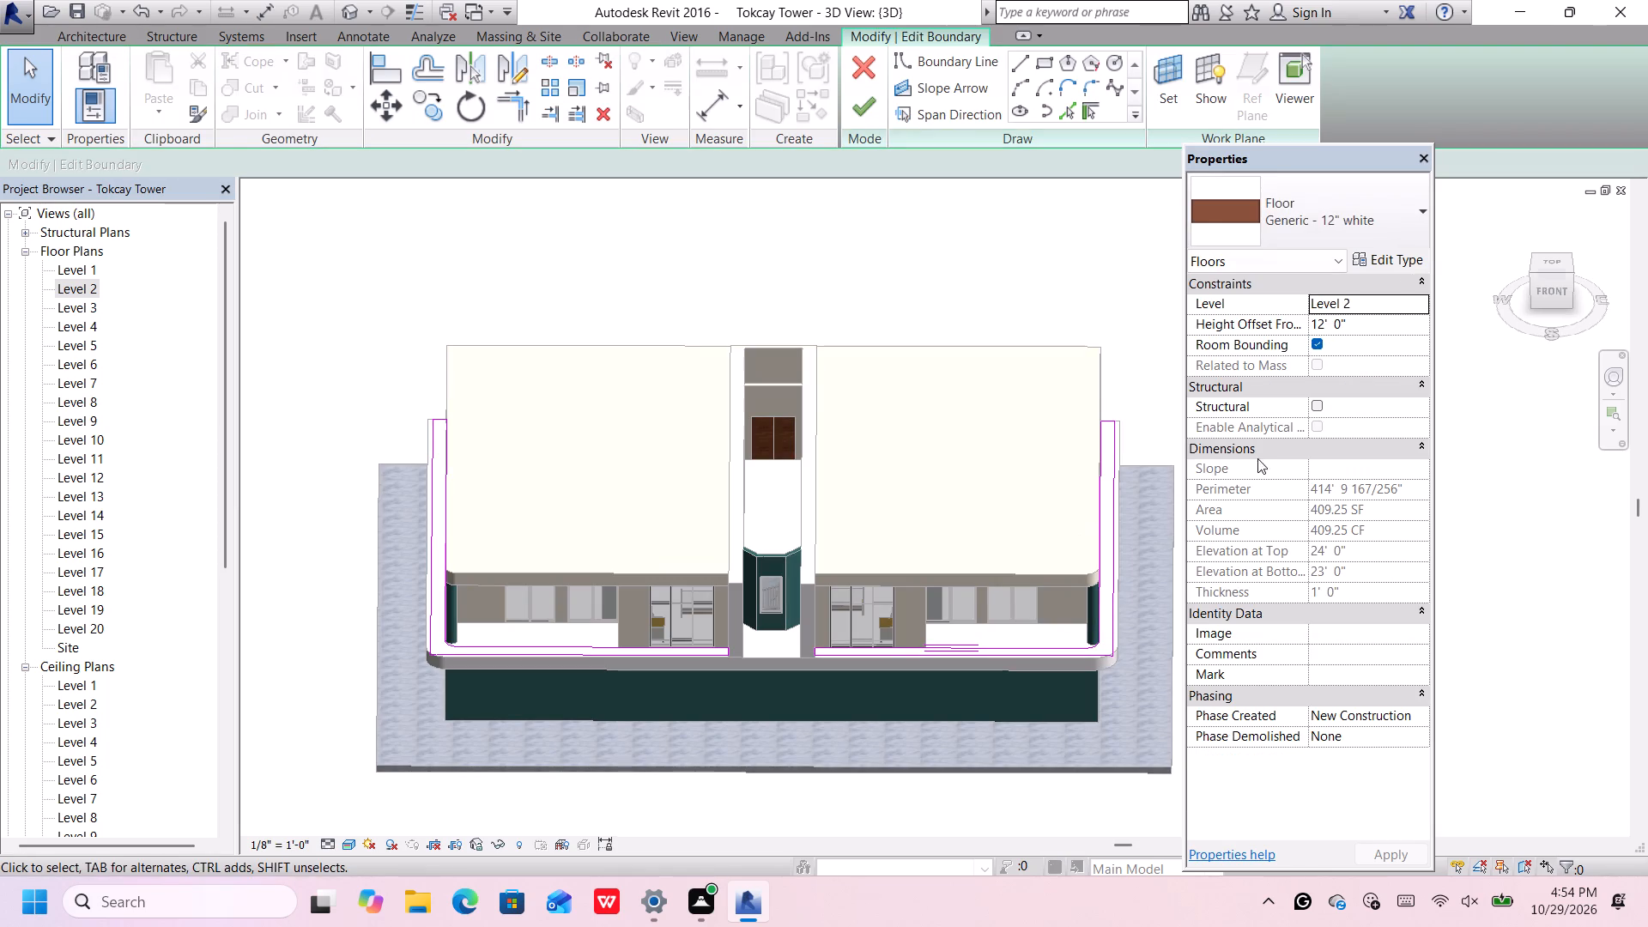
pyautogui.click(1558, 260)
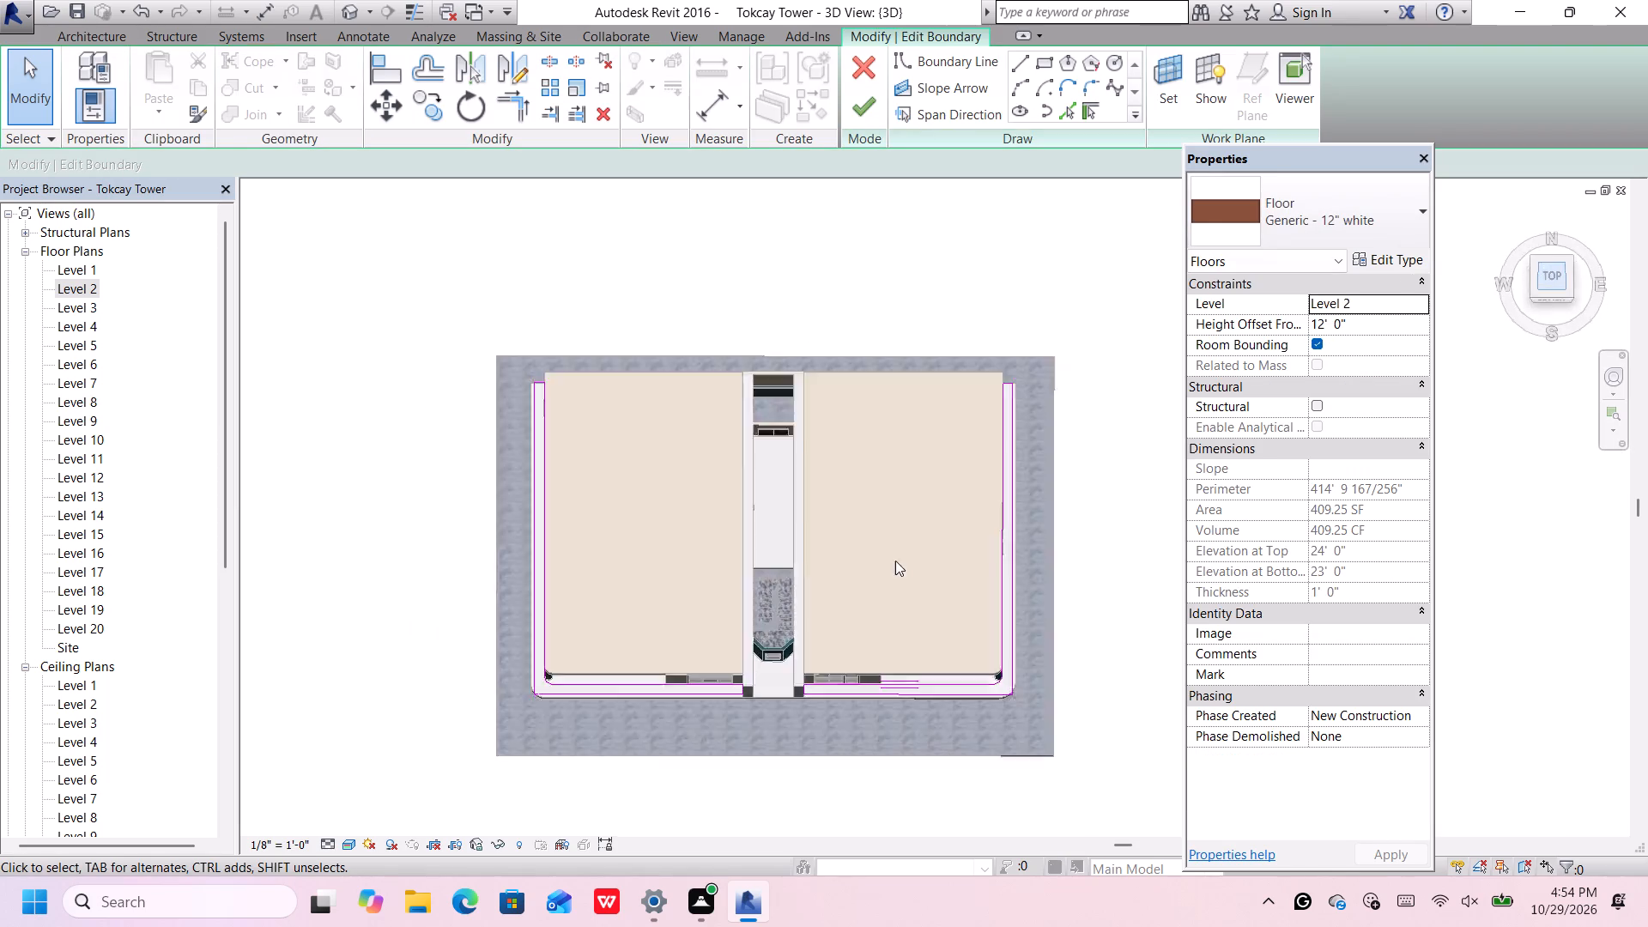
pyautogui.moveTo(1000, 693); pyautogui.dragTo(887, 663, button='middle')
pyautogui.scroll(3, 978, 613)
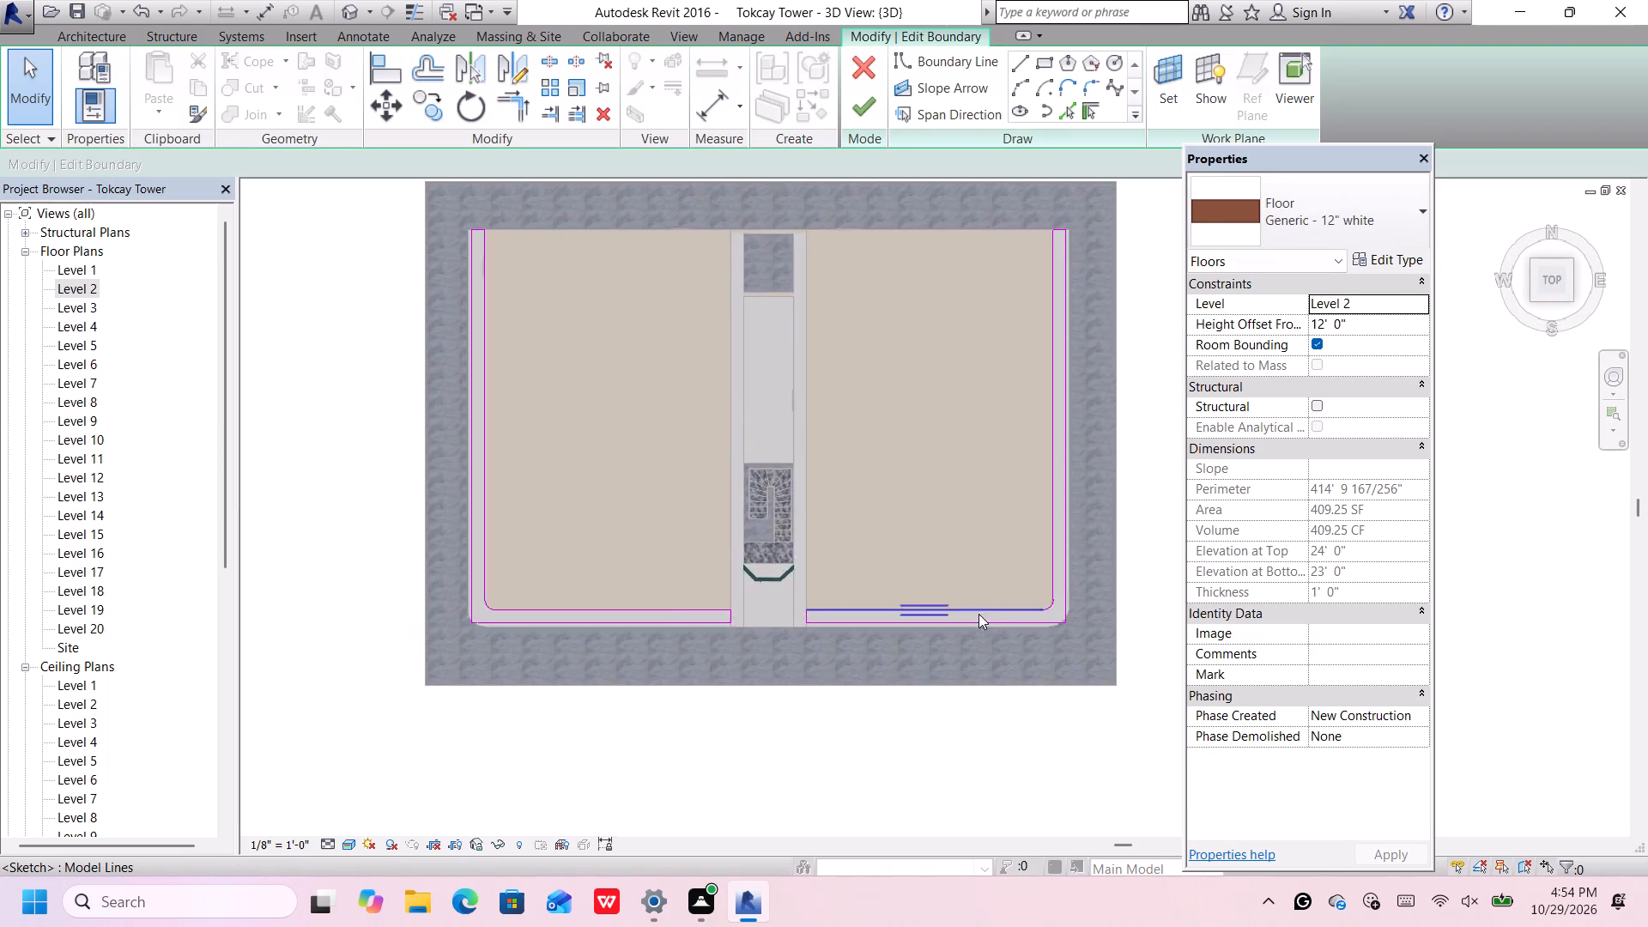
pyautogui.scroll(3, 978, 614)
pyautogui.moveTo(965, 612); pyautogui.dragTo(924, 598, button='middle')
pyautogui.scroll(-2, 924, 598)
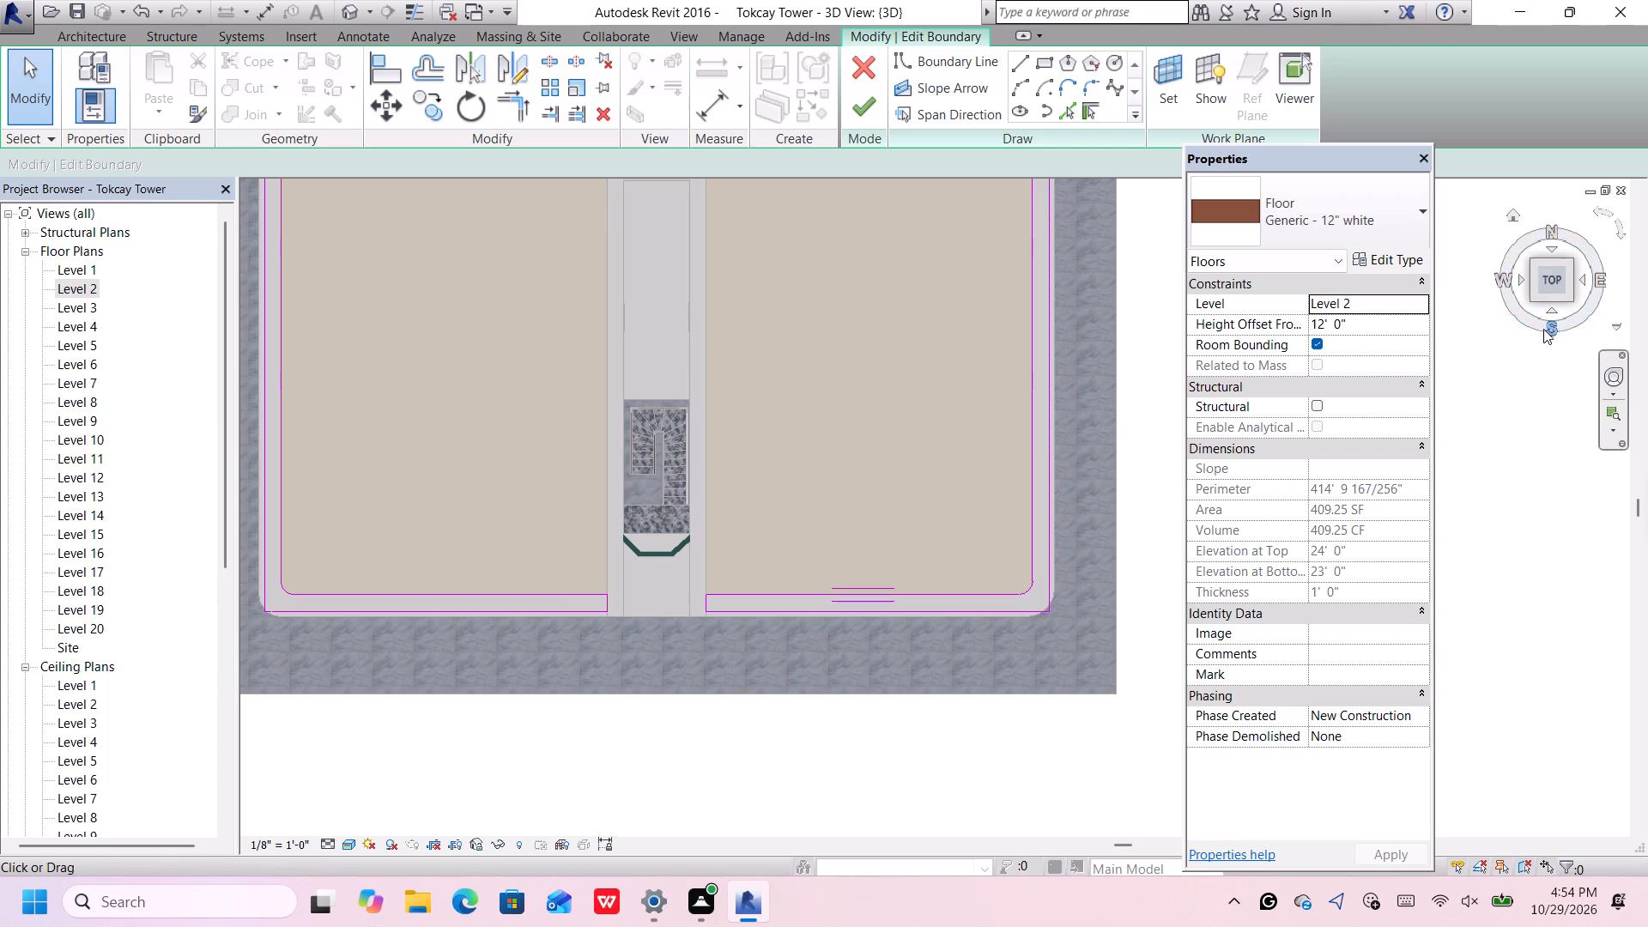
pyautogui.doubleClick(84, 291)
pyautogui.scroll(-5, 198, 427)
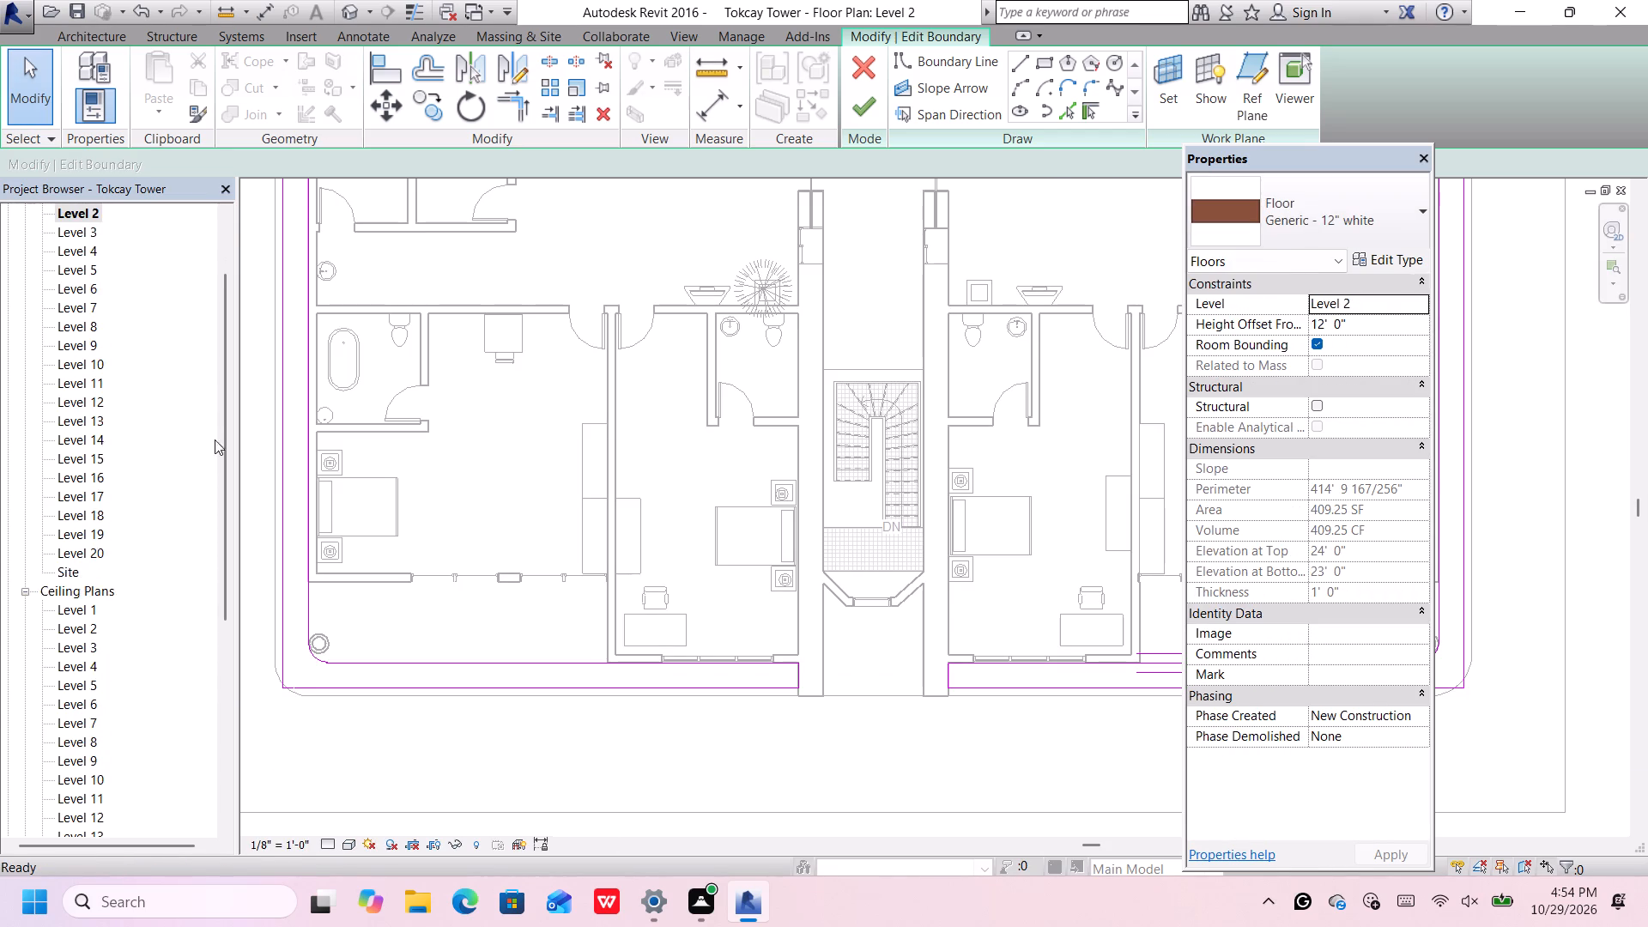
pyautogui.scroll(-7, 454, 549)
# Draw a boundary line across the front strip, from the right-hand apartment's projecting bedroom wall corner to the outer boundary line.
pyautogui.scroll(9, 722, 615)
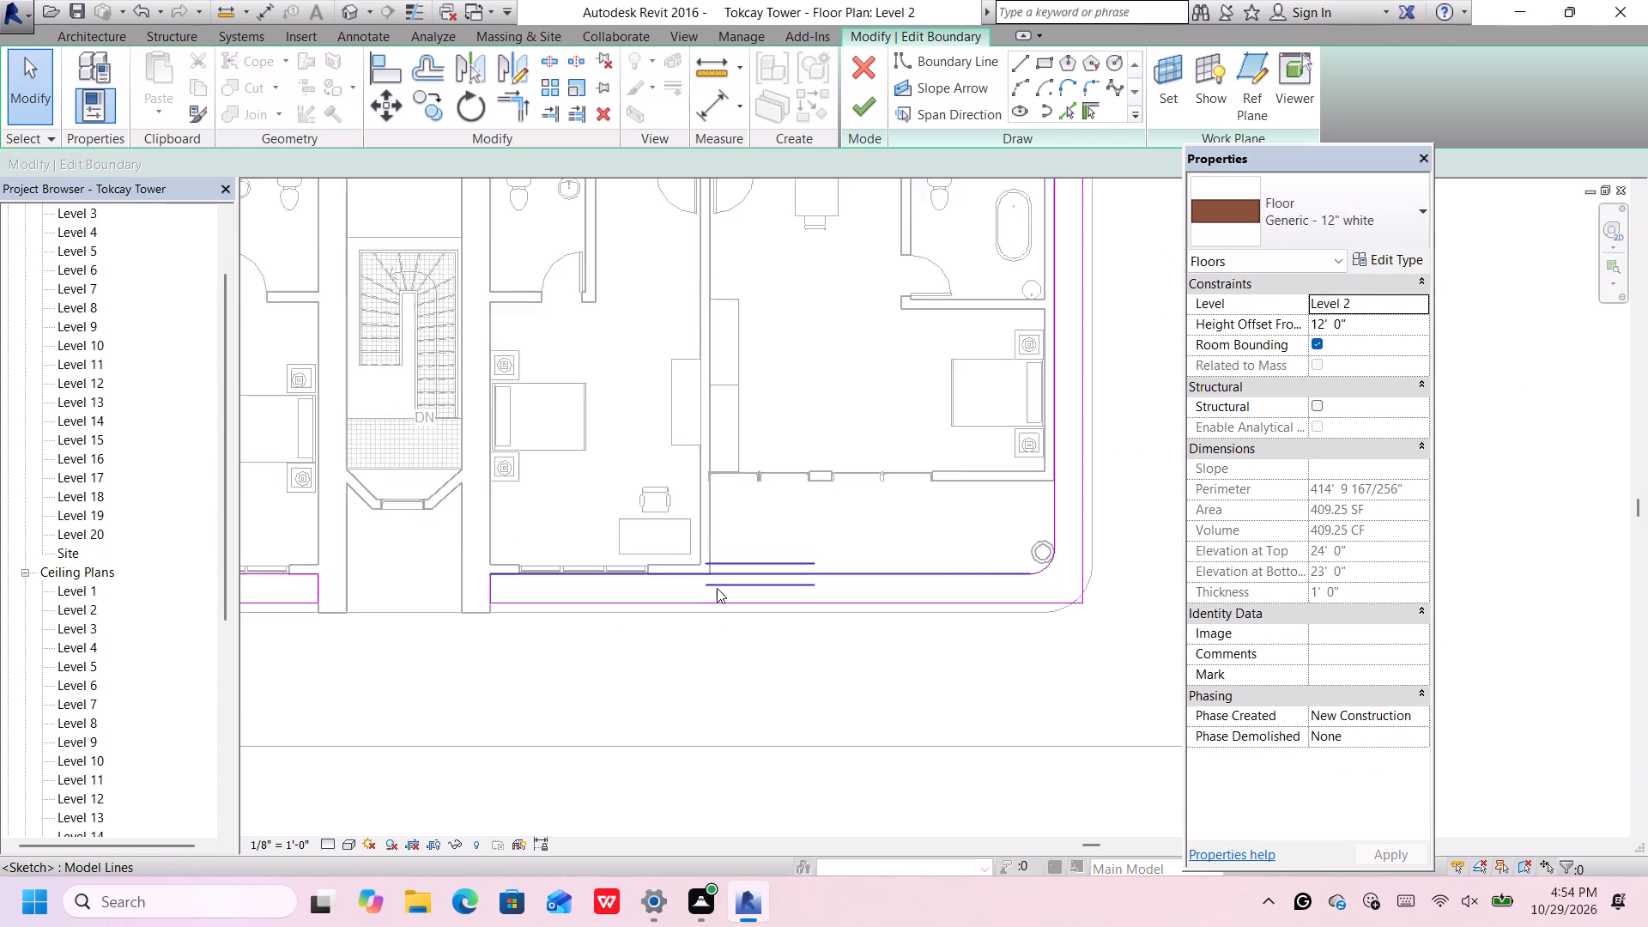
pyautogui.scroll(7, 717, 588)
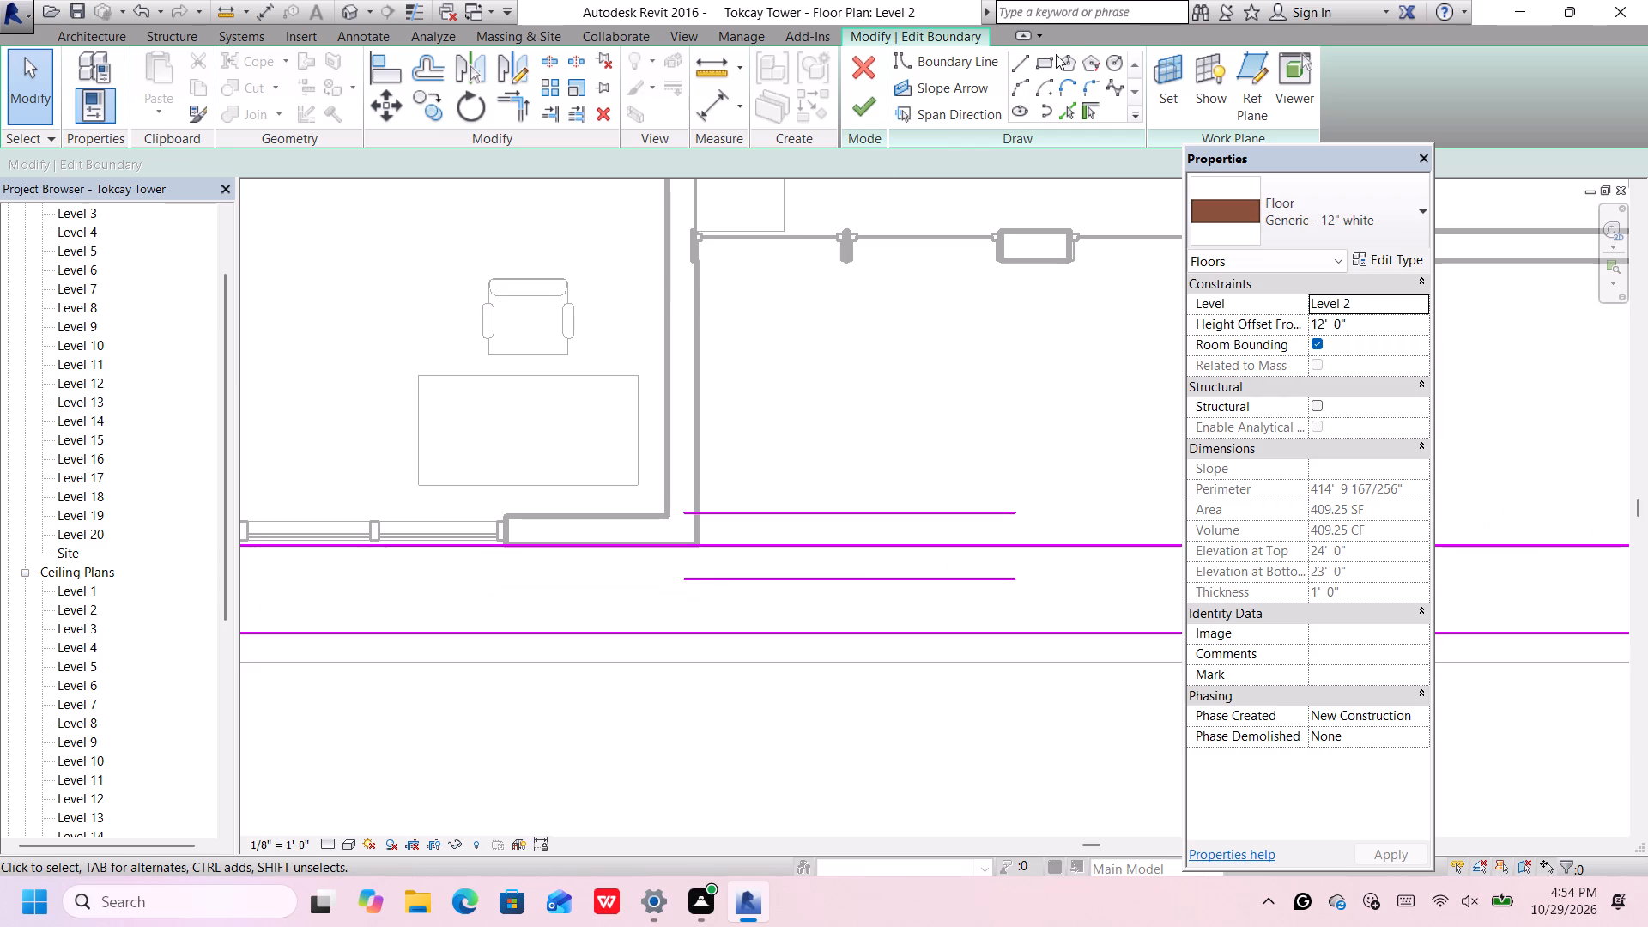
pyautogui.click(1021, 56)
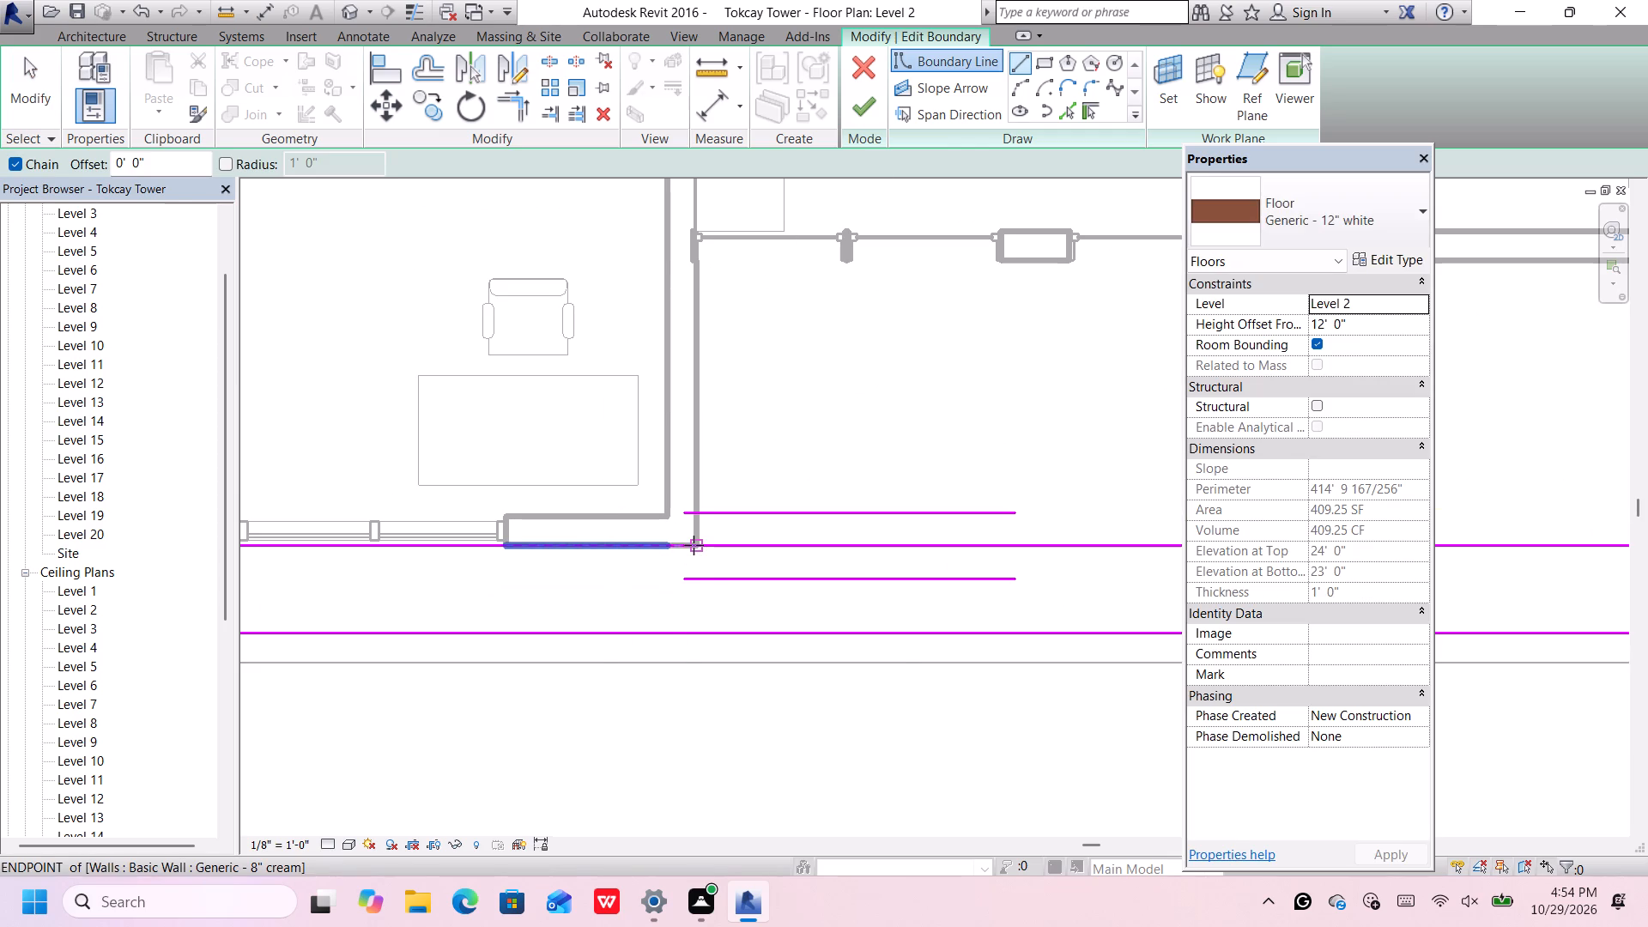
pyautogui.click(694, 545)
pyautogui.click(698, 633)
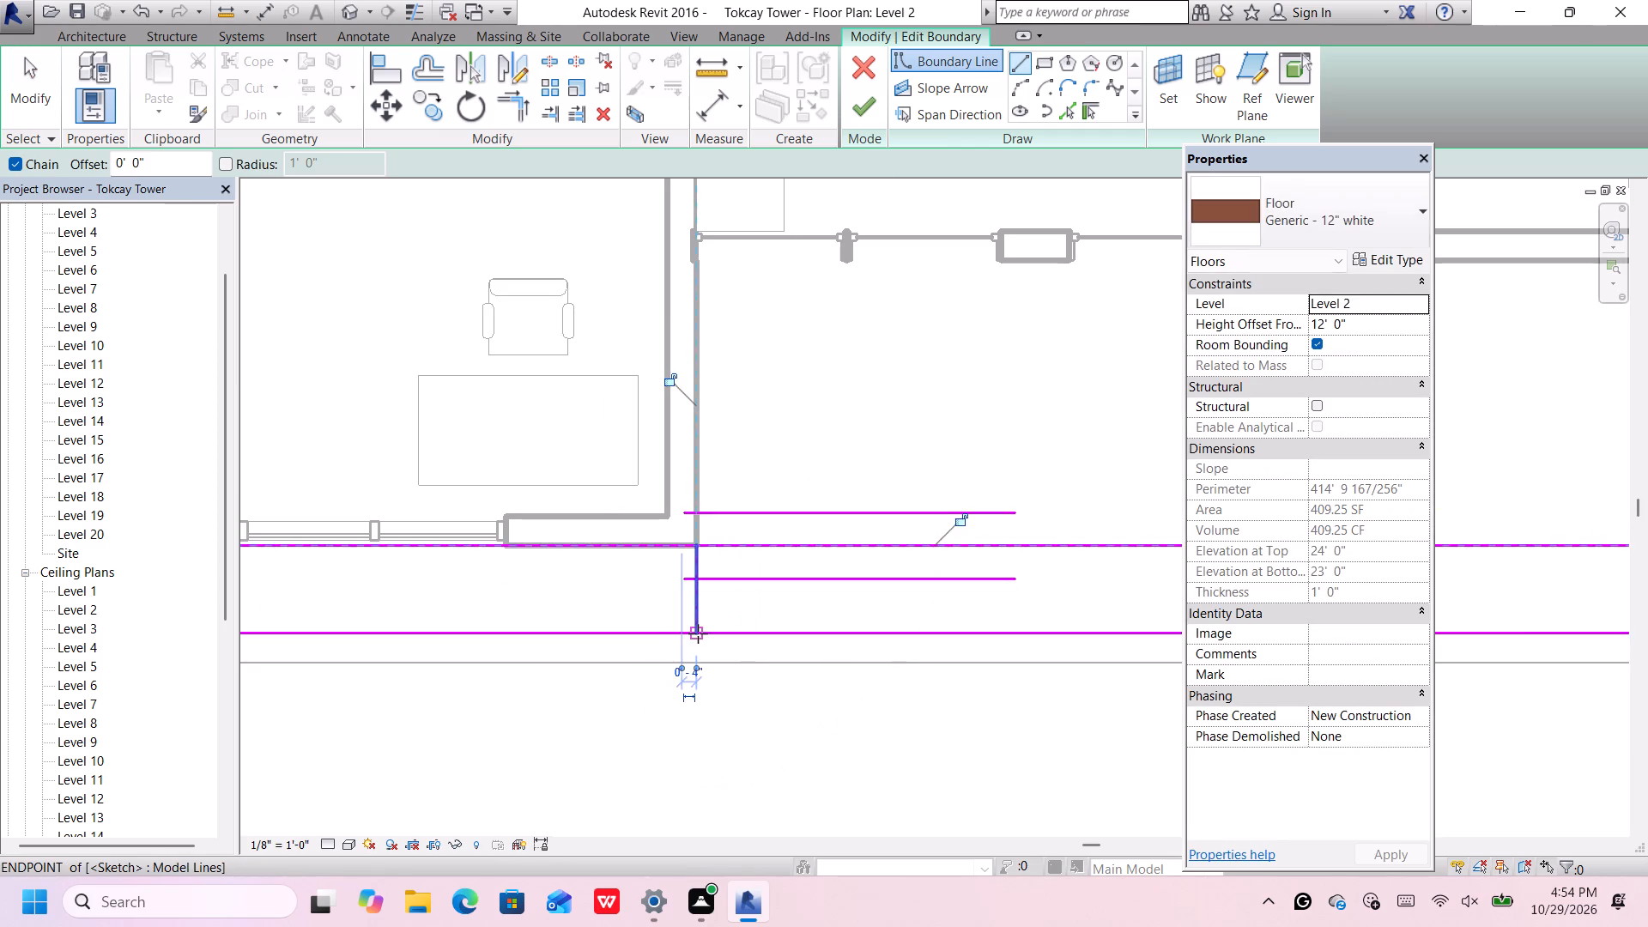
pyautogui.scroll(-9, 698, 633)
pyautogui.scroll(4, 698, 633)
pyautogui.press('space')
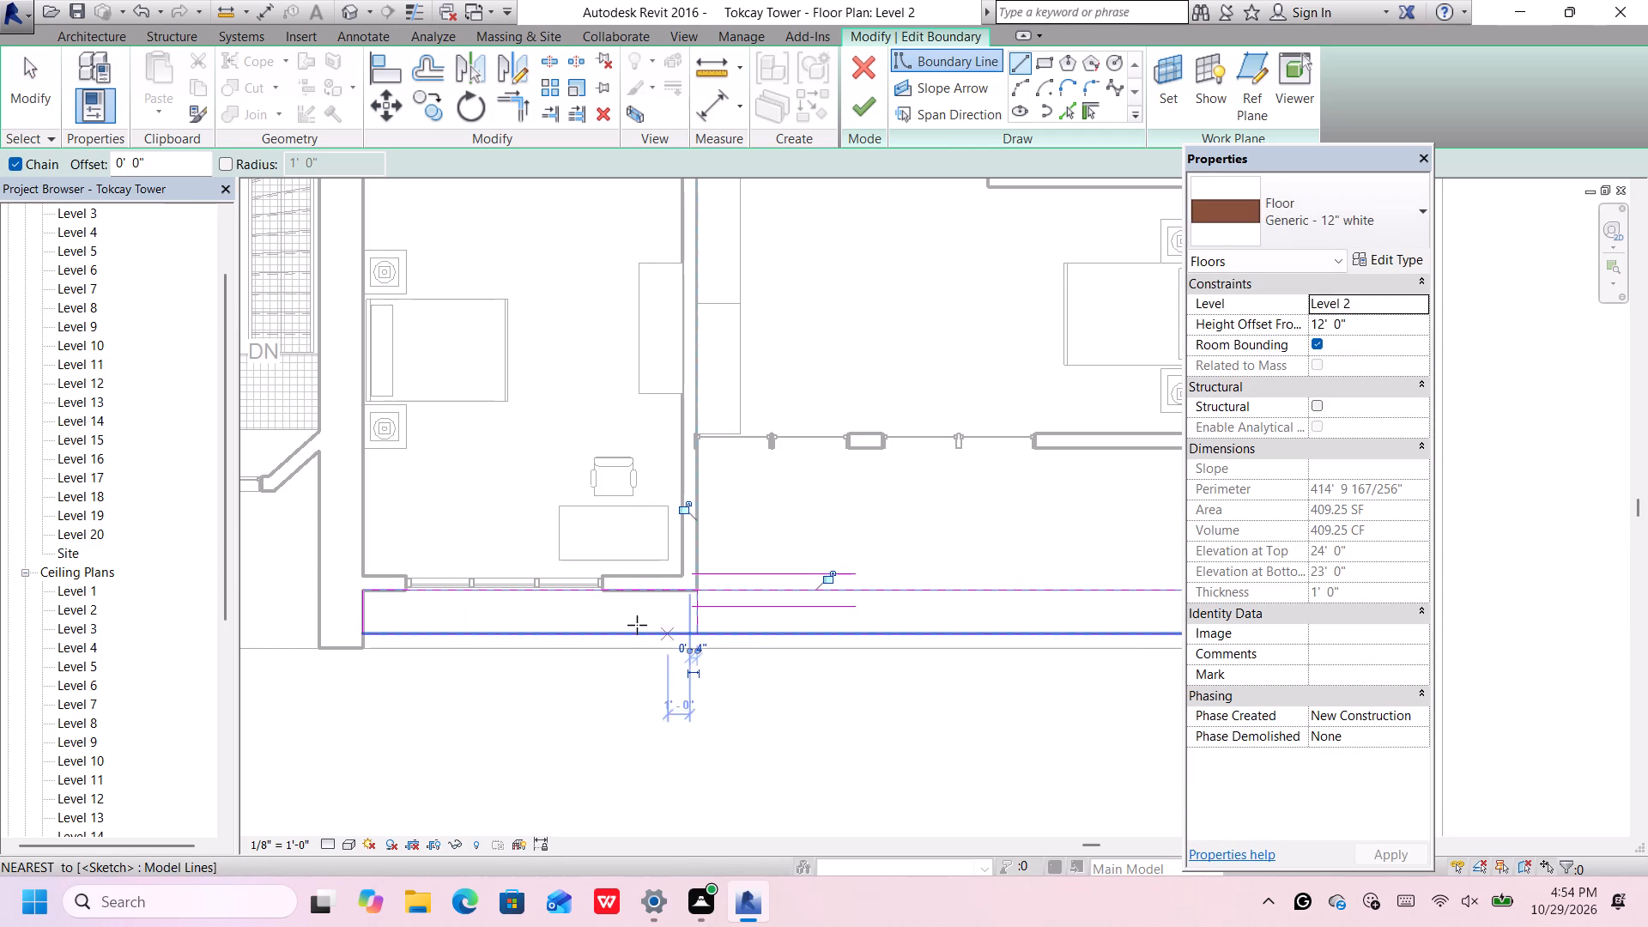
pyautogui.press('Escape')
pyautogui.press('Escape')
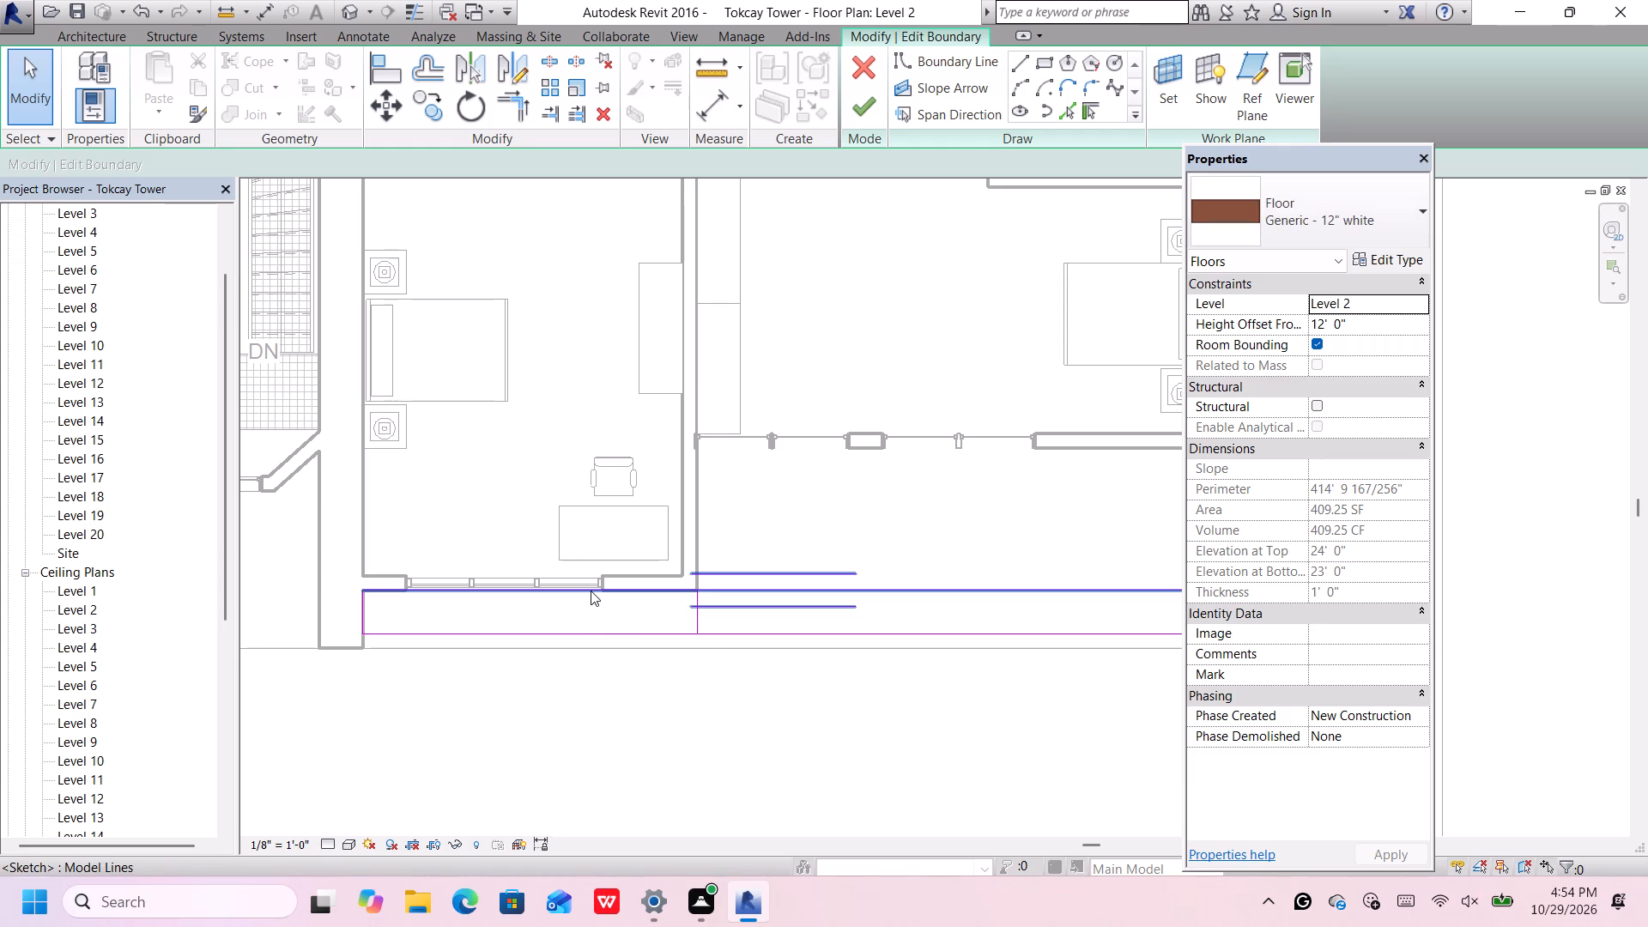
# Split the inner and outer front boundary lines where they meet the new cross line in the right-hand apartment.
pyautogui.click(591, 591)
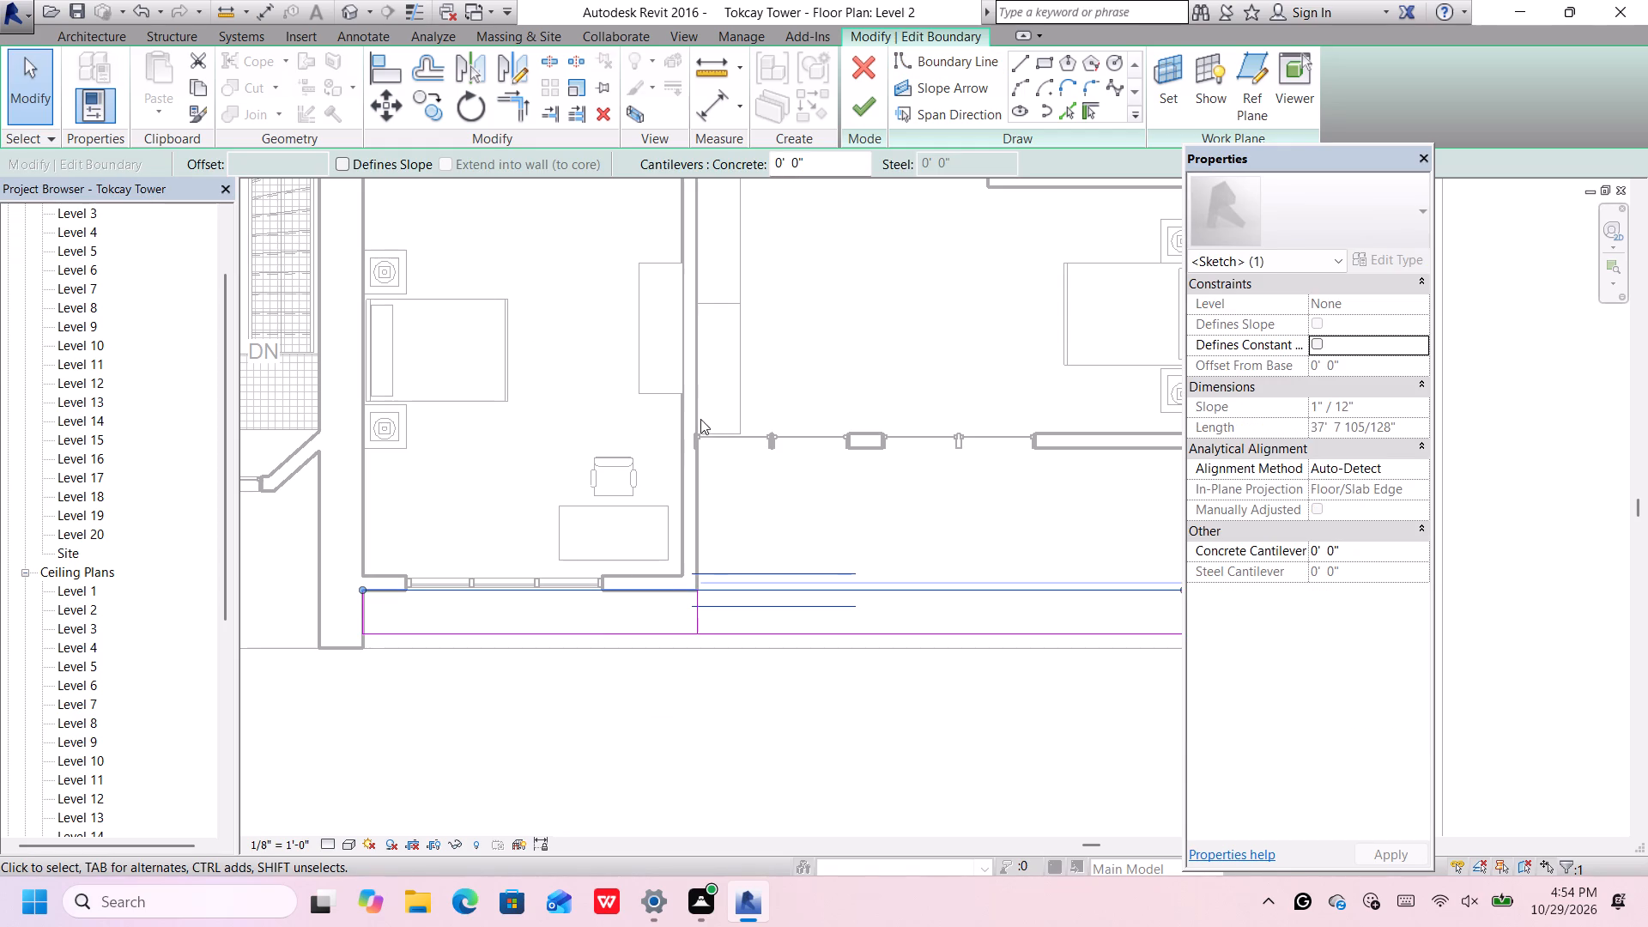
pyautogui.click(543, 58)
pyautogui.scroll(3, 716, 652)
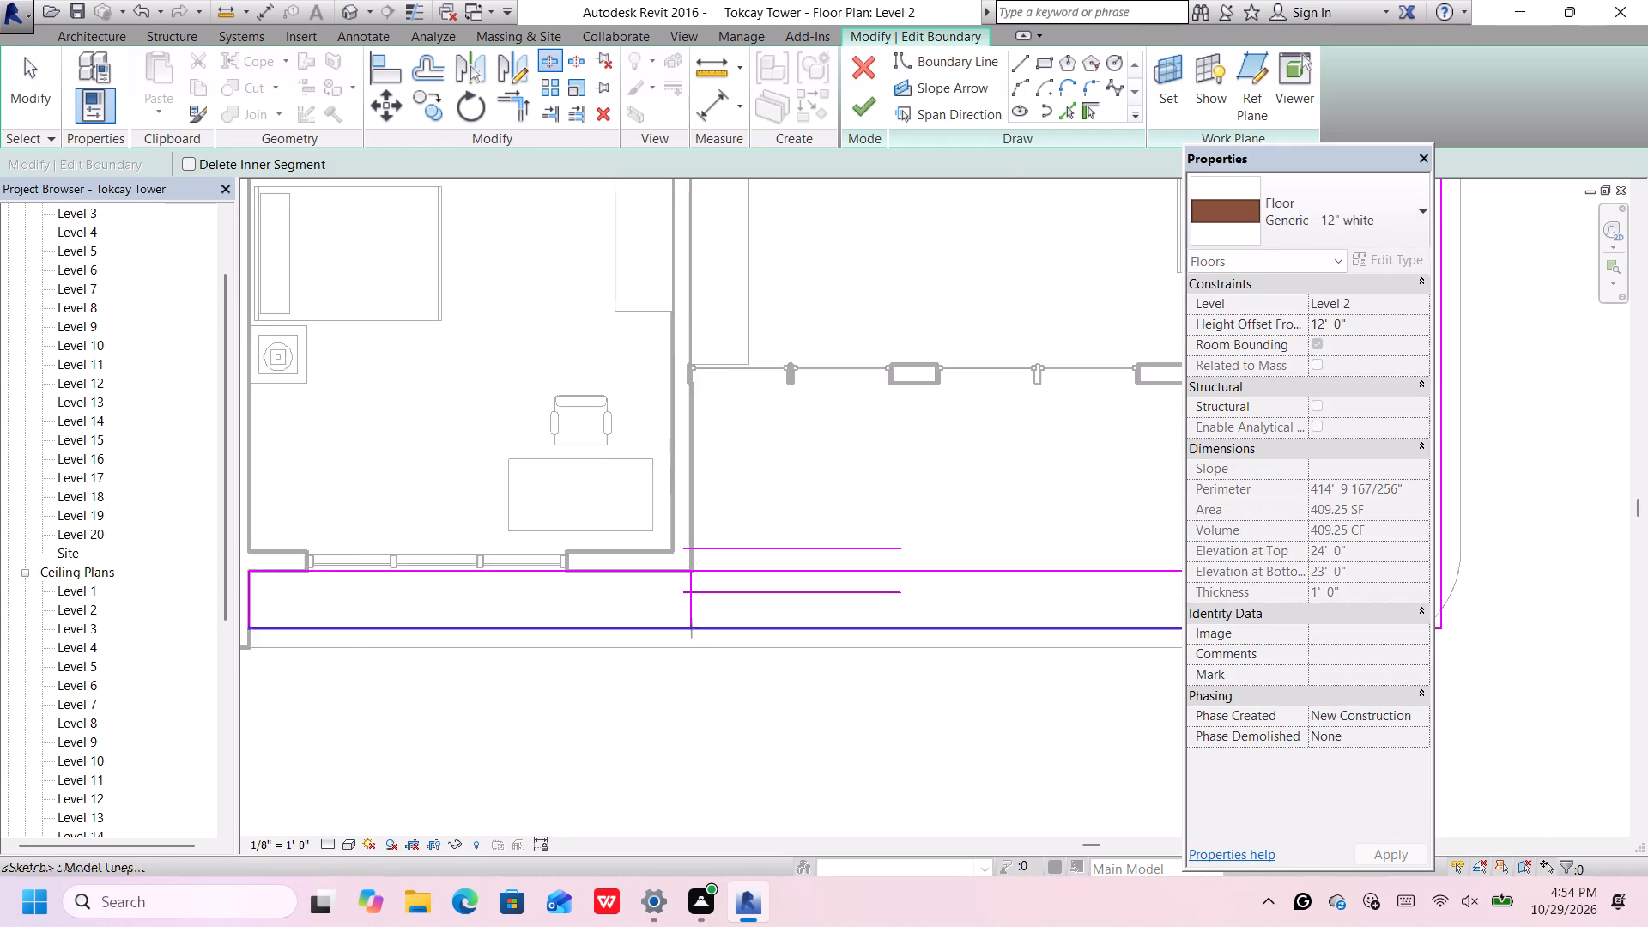
pyautogui.scroll(8, 679, 556)
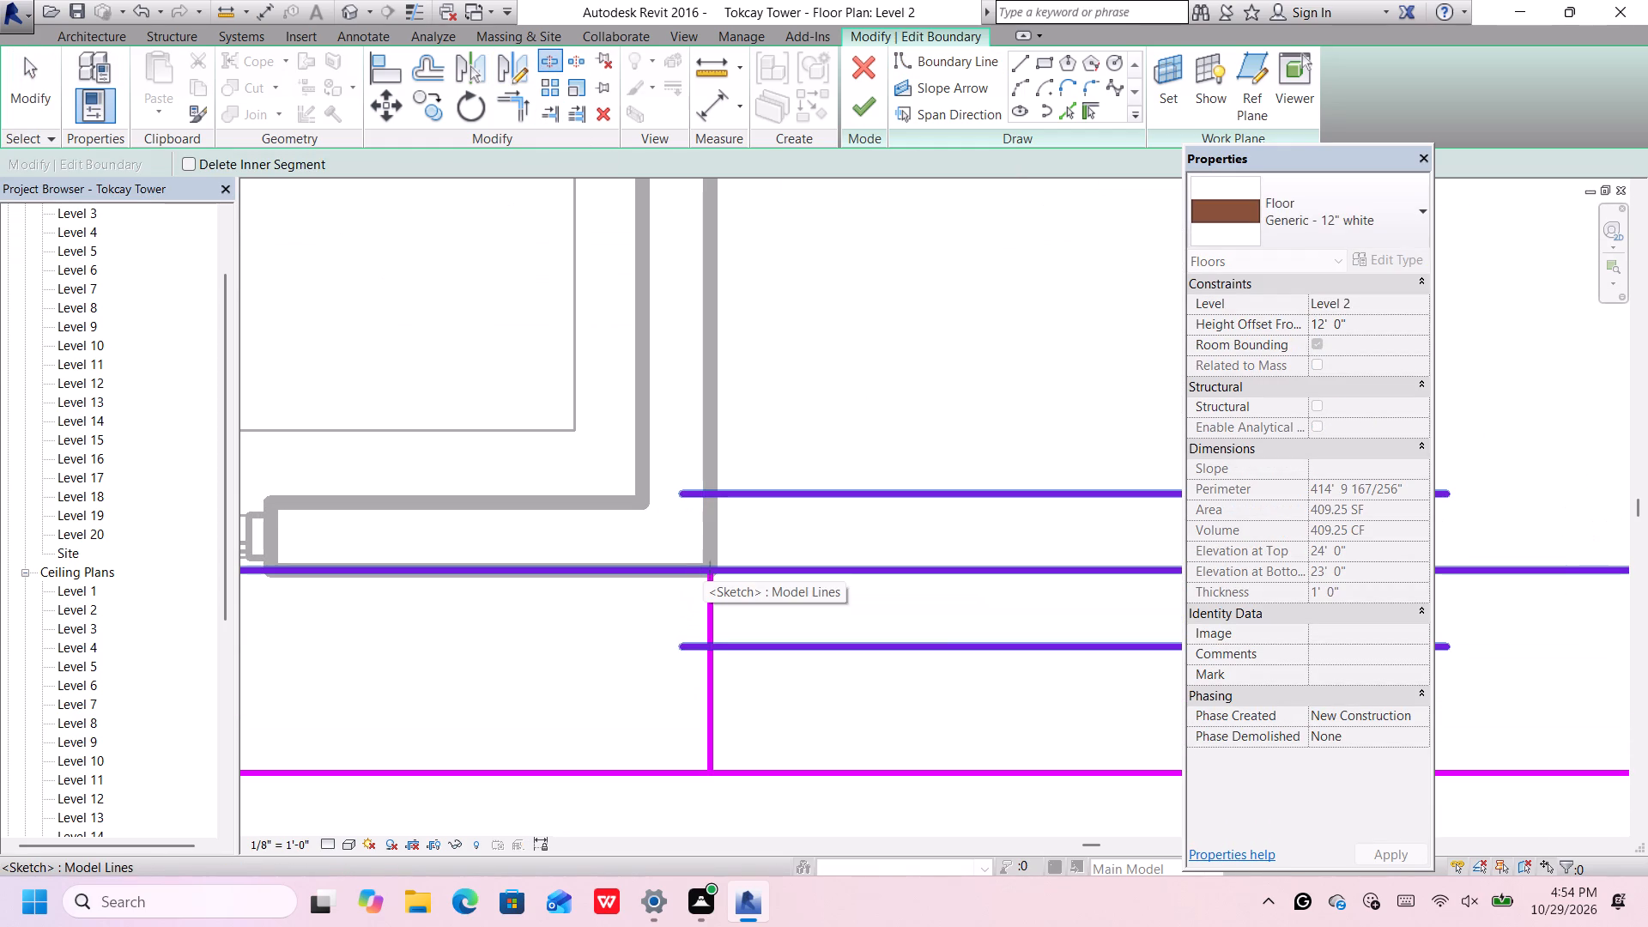
pyautogui.click(703, 571)
pyautogui.click(706, 777)
pyautogui.scroll(-6, 706, 777)
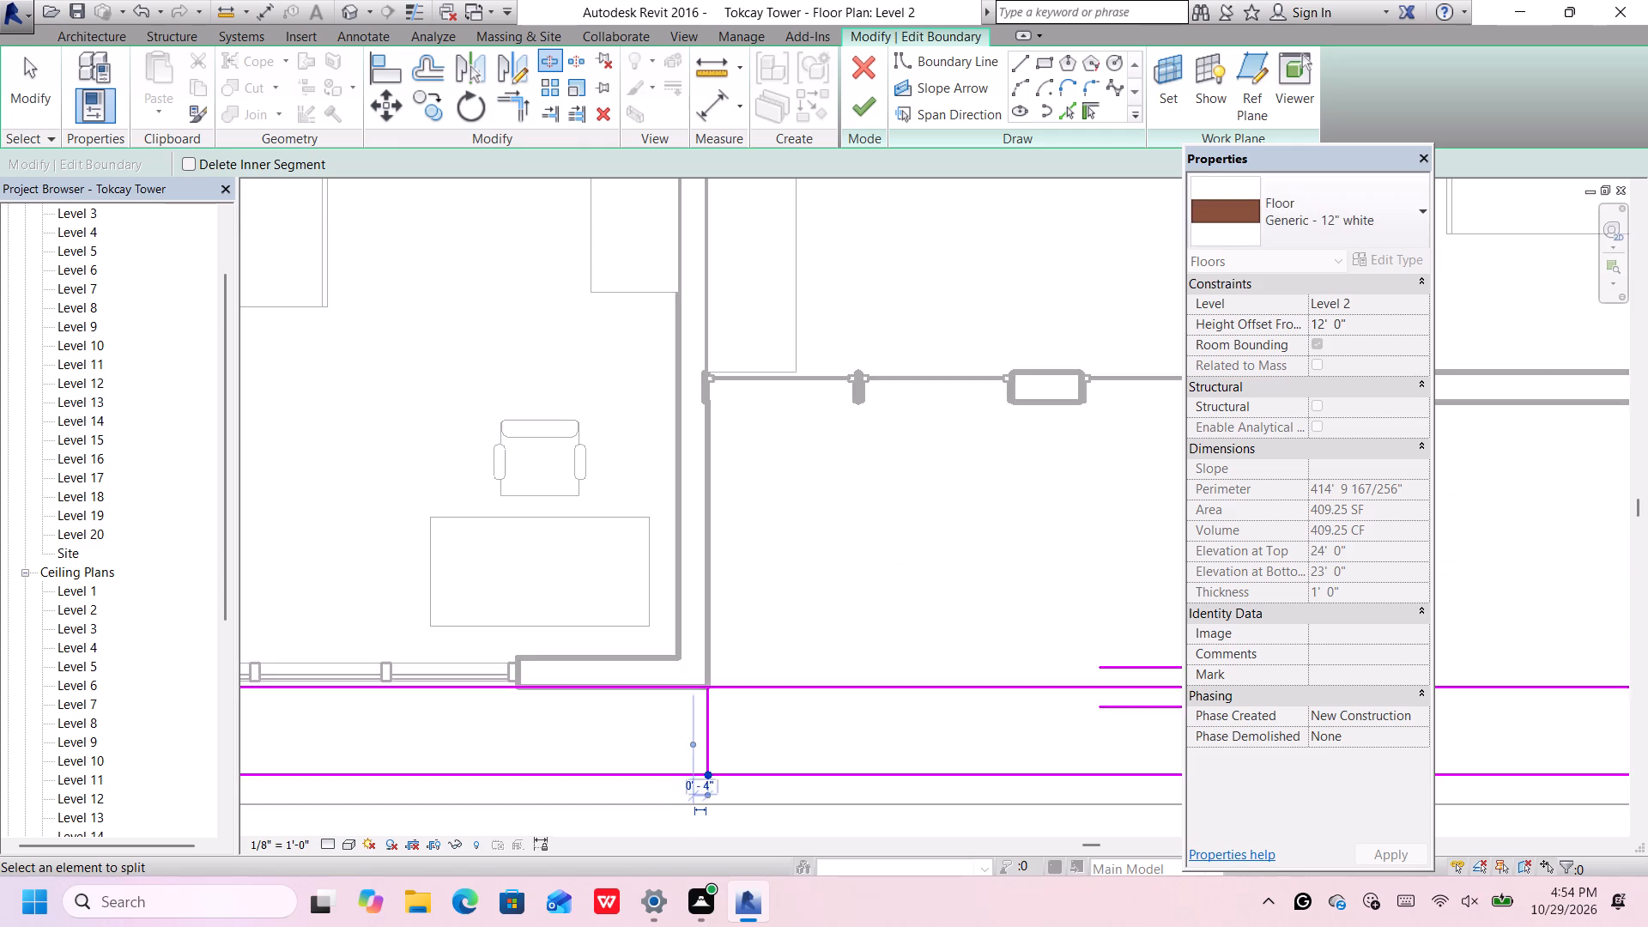
pyautogui.scroll(-6, 706, 774)
pyautogui.scroll(1, 708, 772)
pyautogui.press('space')
pyautogui.press('Escape')
pyautogui.press('Escape')
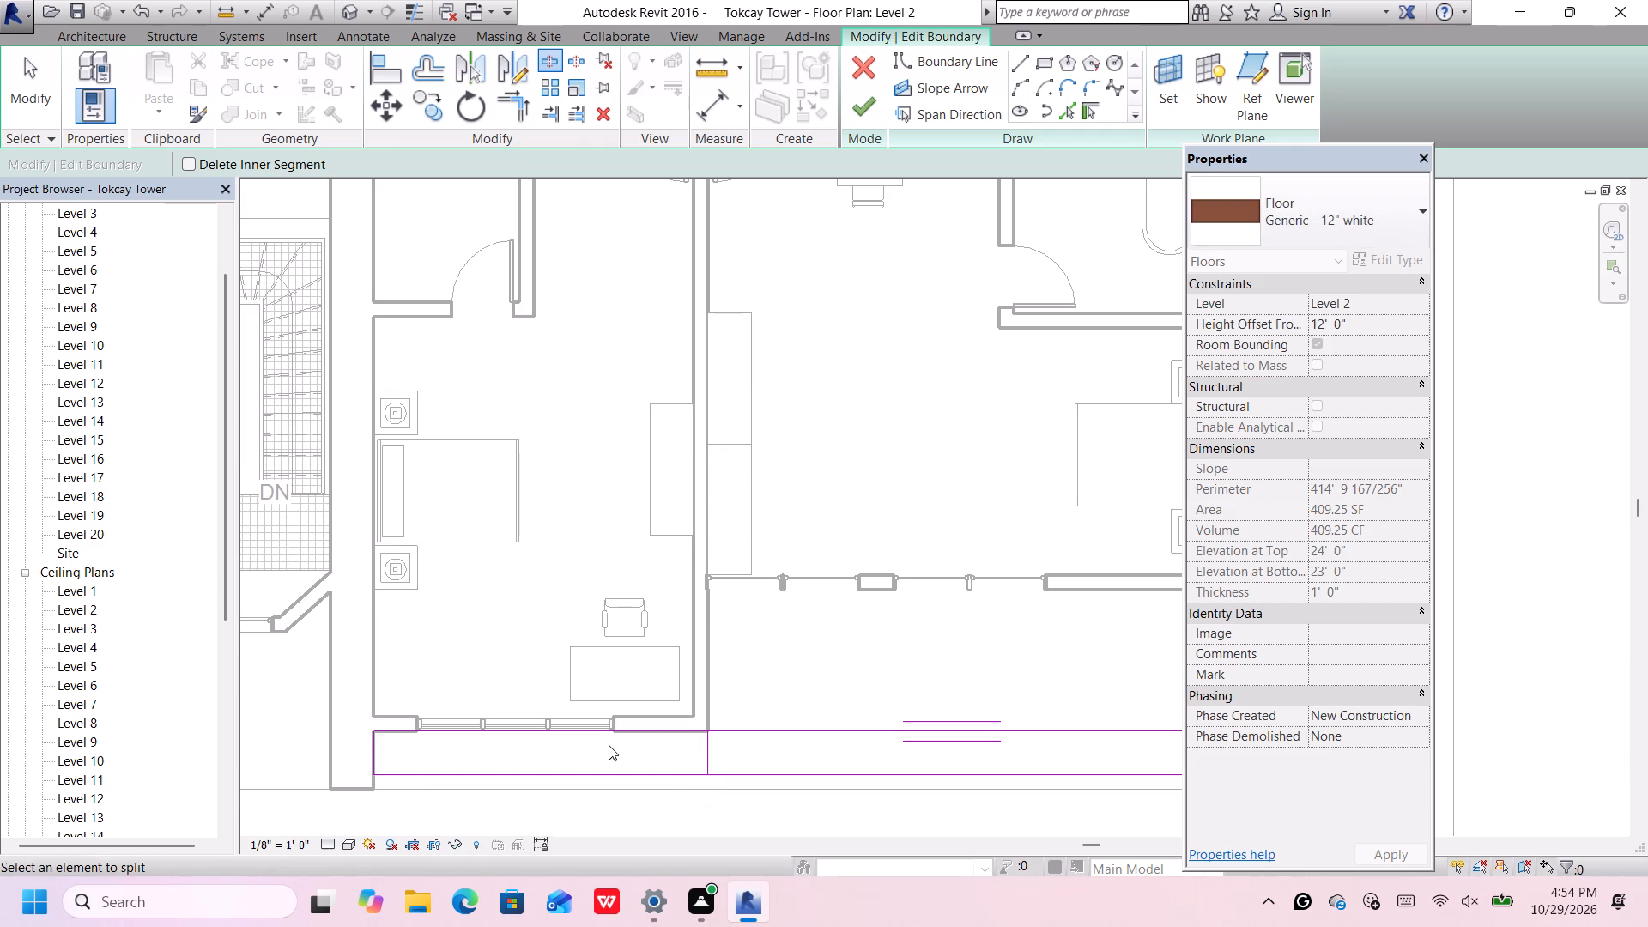
# Delete the inner, outer and short end boundary segments between the right-hand cross line and the stair wall.
pyautogui.click(598, 733)
pyautogui.press('Delete')
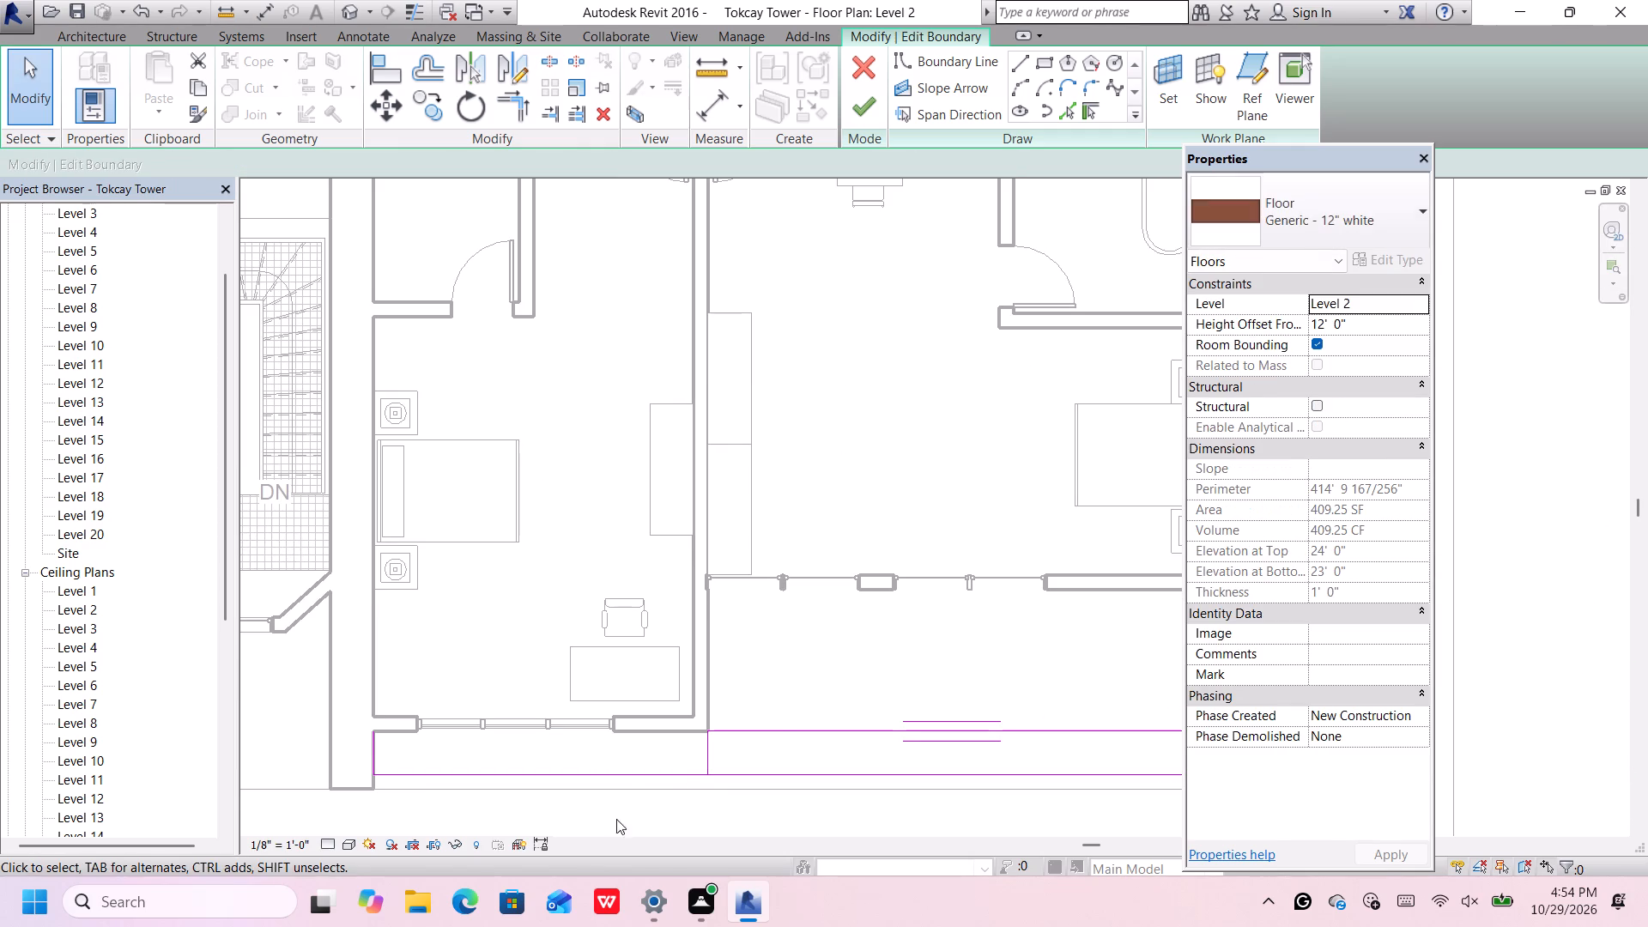
pyautogui.click(623, 780)
pyautogui.press('Delete')
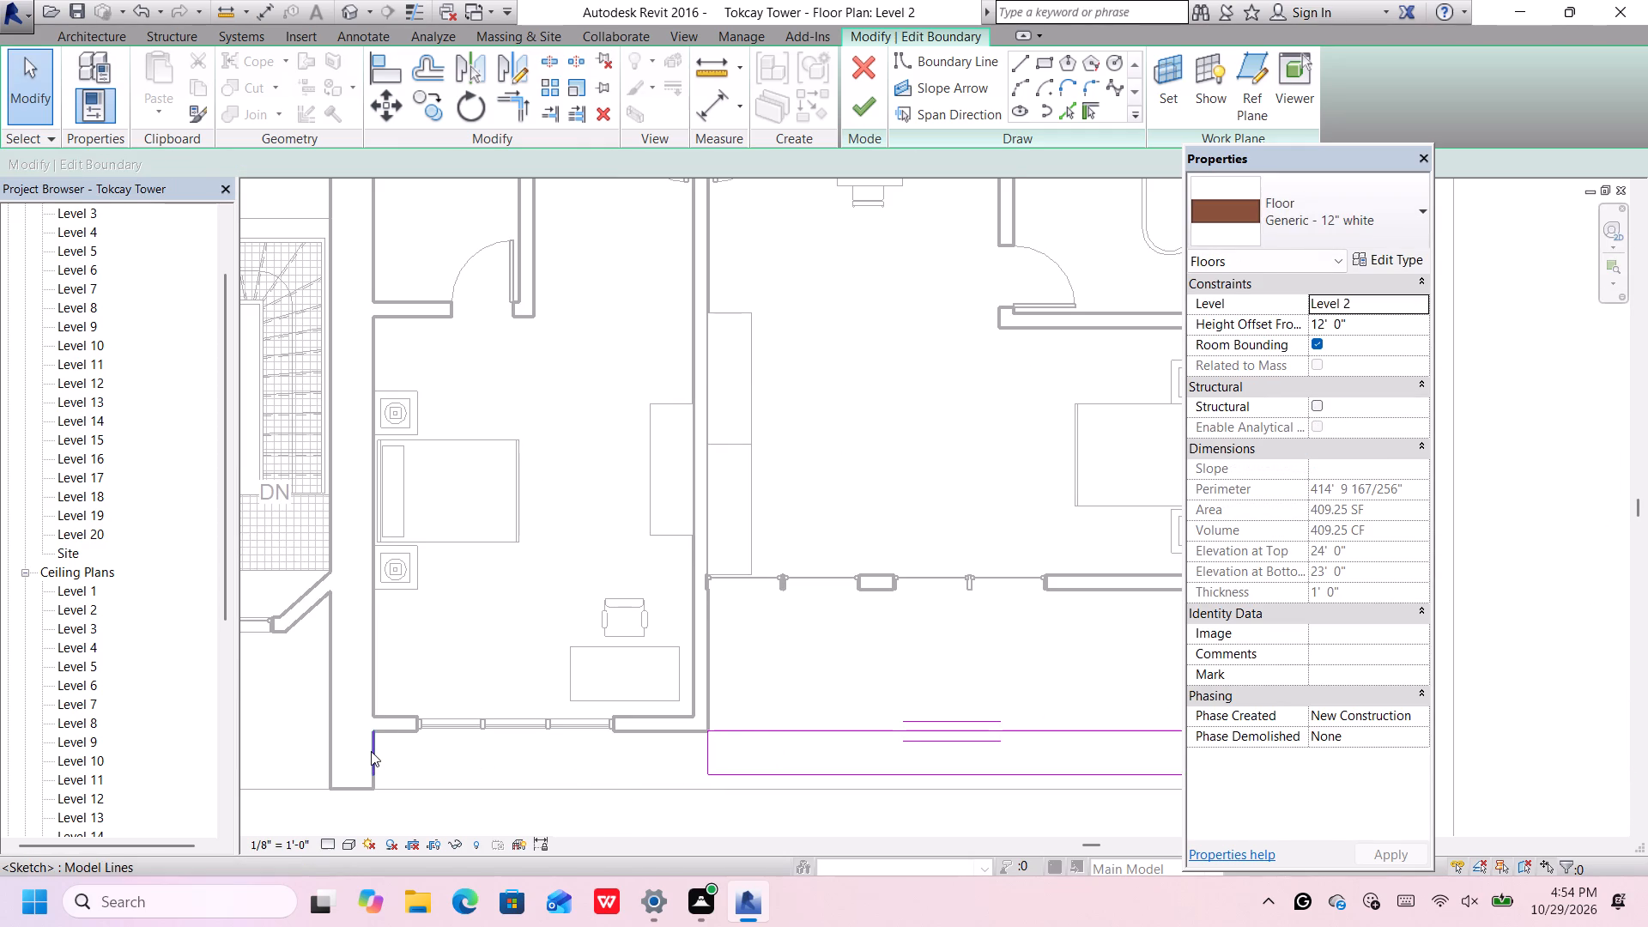
pyautogui.click(370, 755)
pyautogui.press('Delete')
# Draw a 2'-0" boundary line across the front strip at the left-hand apartment's projecting bedroom wall corner.
pyautogui.scroll(-8, 384, 756)
pyautogui.moveTo(436, 748); pyautogui.dragTo(463, 747, button='middle')
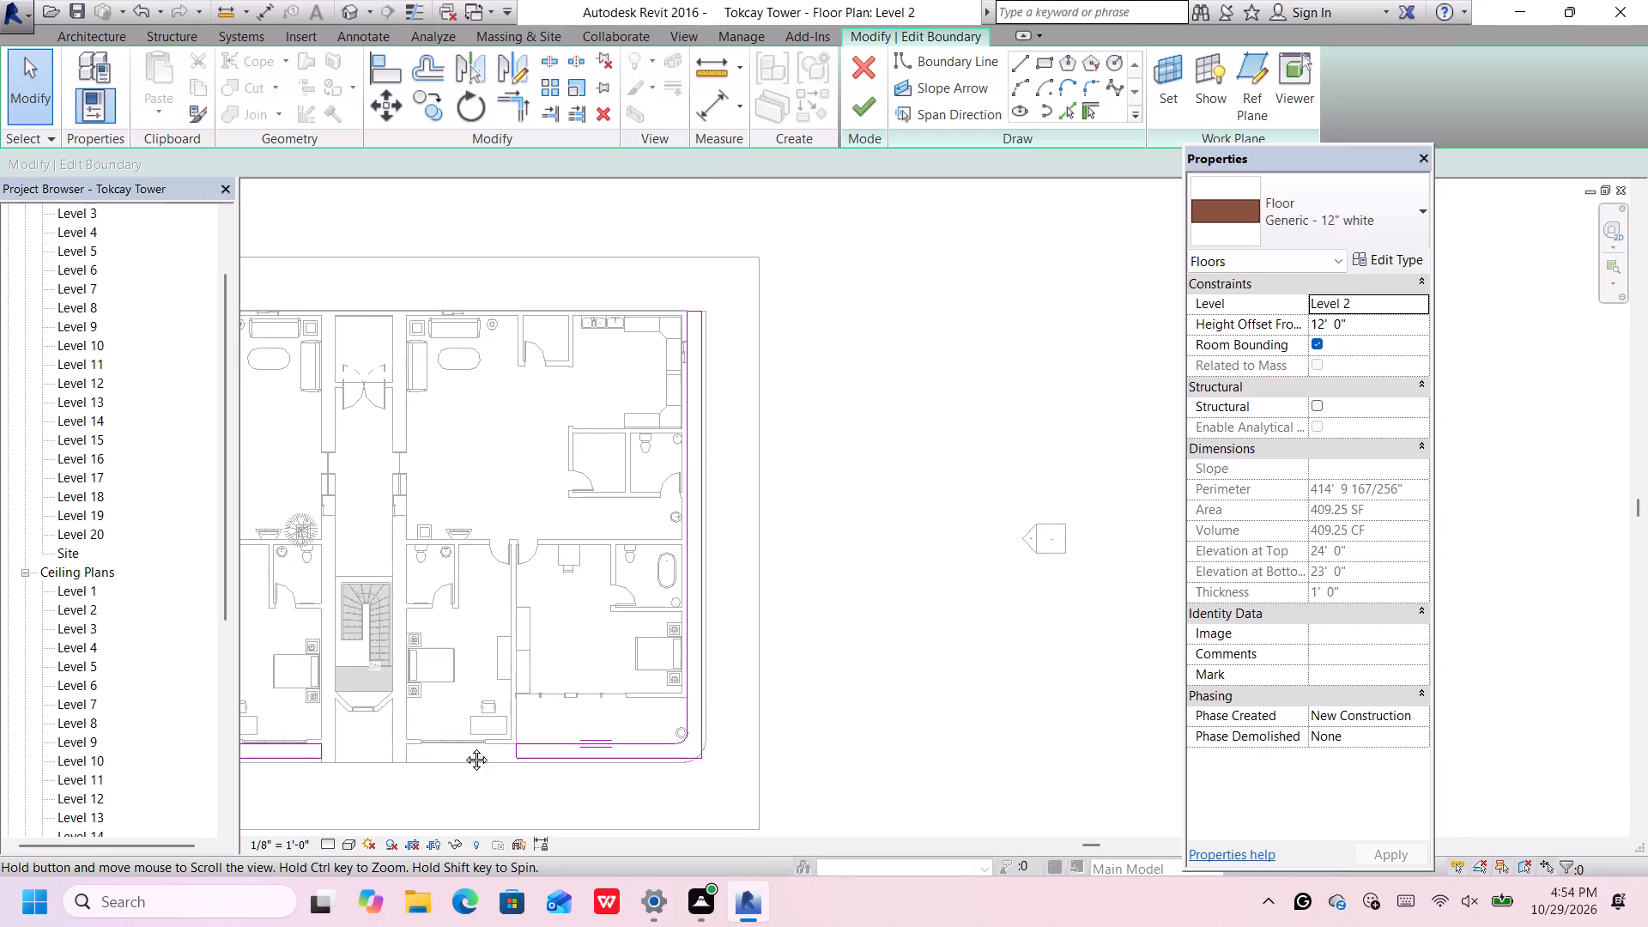
pyautogui.moveTo(463, 747); pyautogui.dragTo(843, 676, button='middle')
pyautogui.scroll(5, 629, 676)
pyautogui.moveTo(600, 677); pyautogui.dragTo(613, 681, button='middle')
pyautogui.scroll(2, 613, 679)
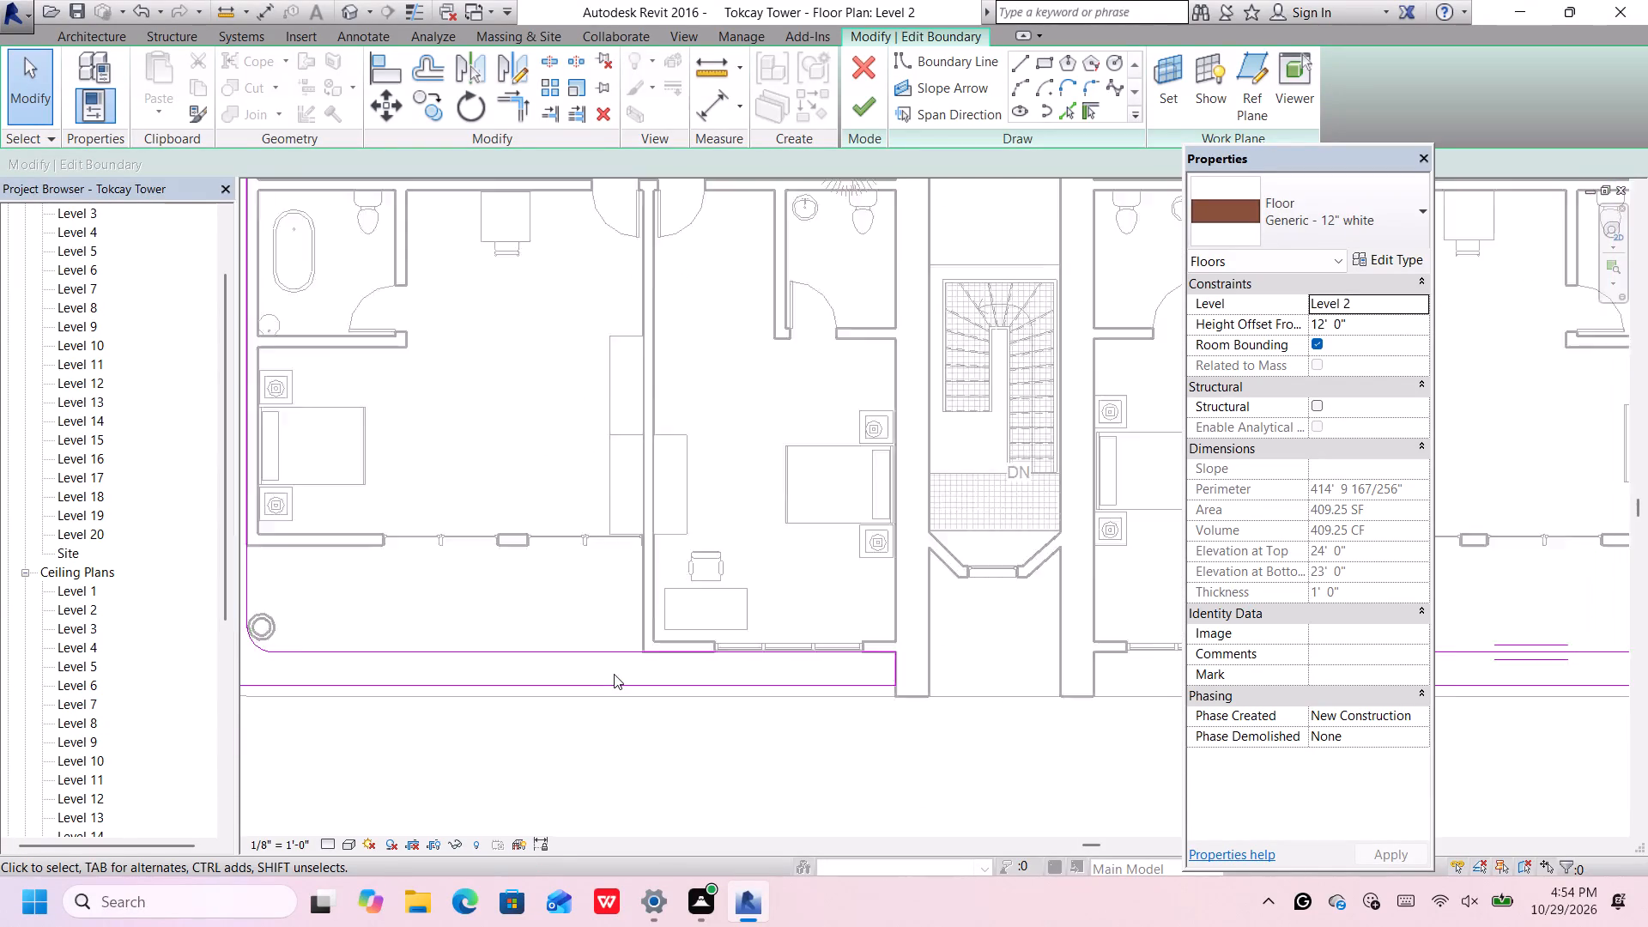
pyautogui.scroll(1, 614, 674)
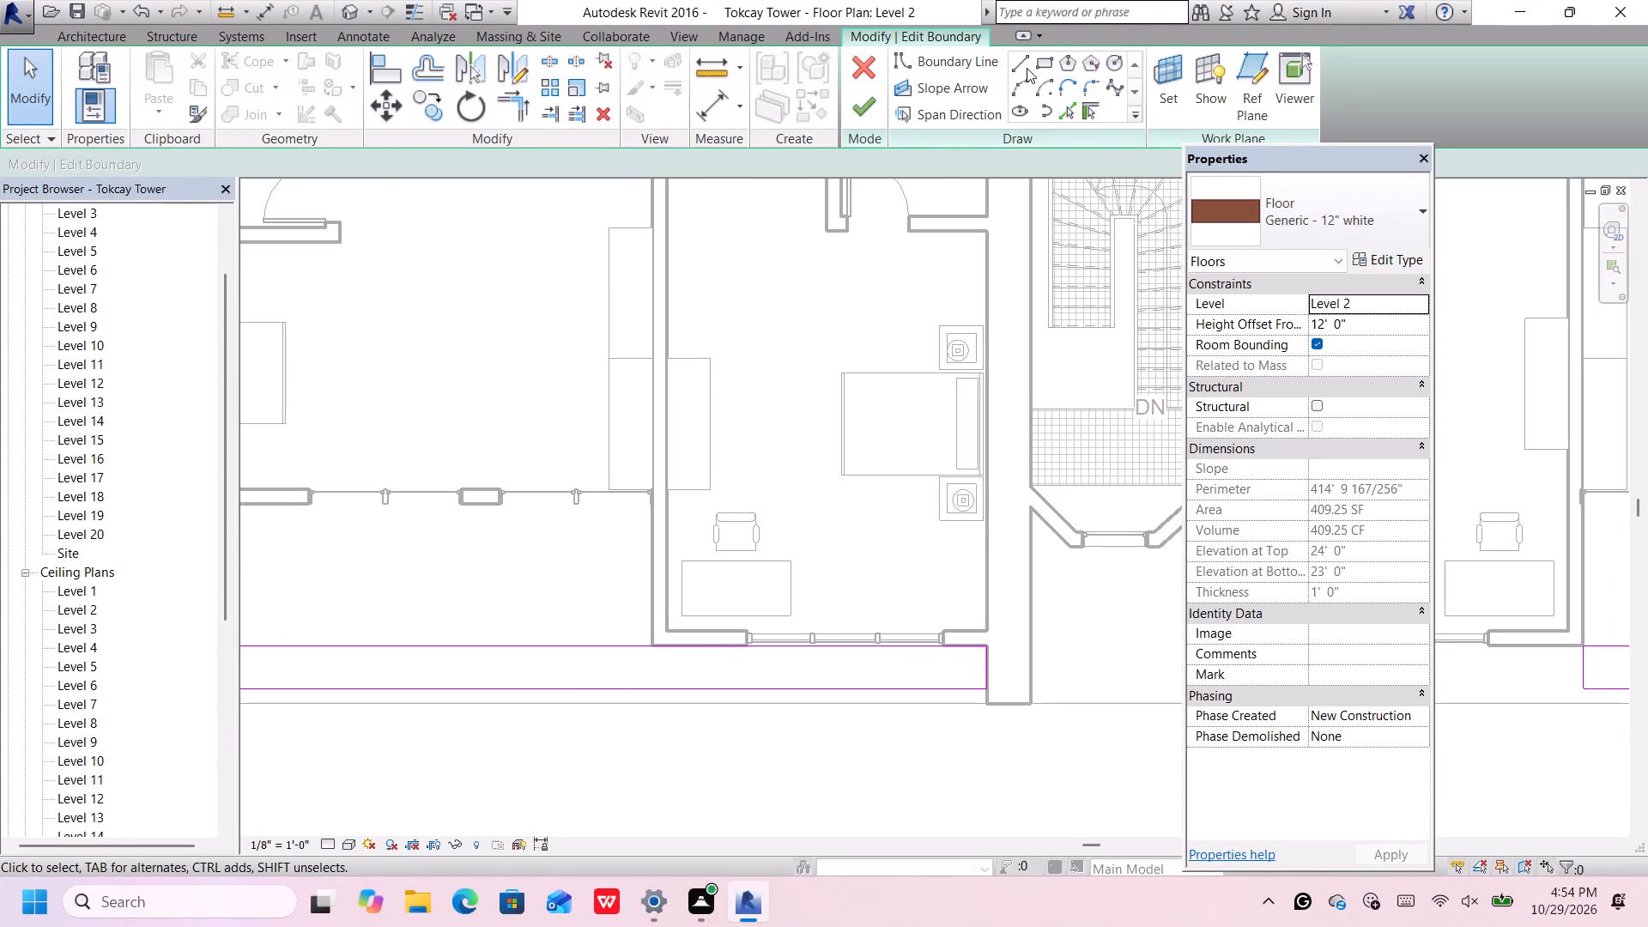
pyautogui.click(1021, 64)
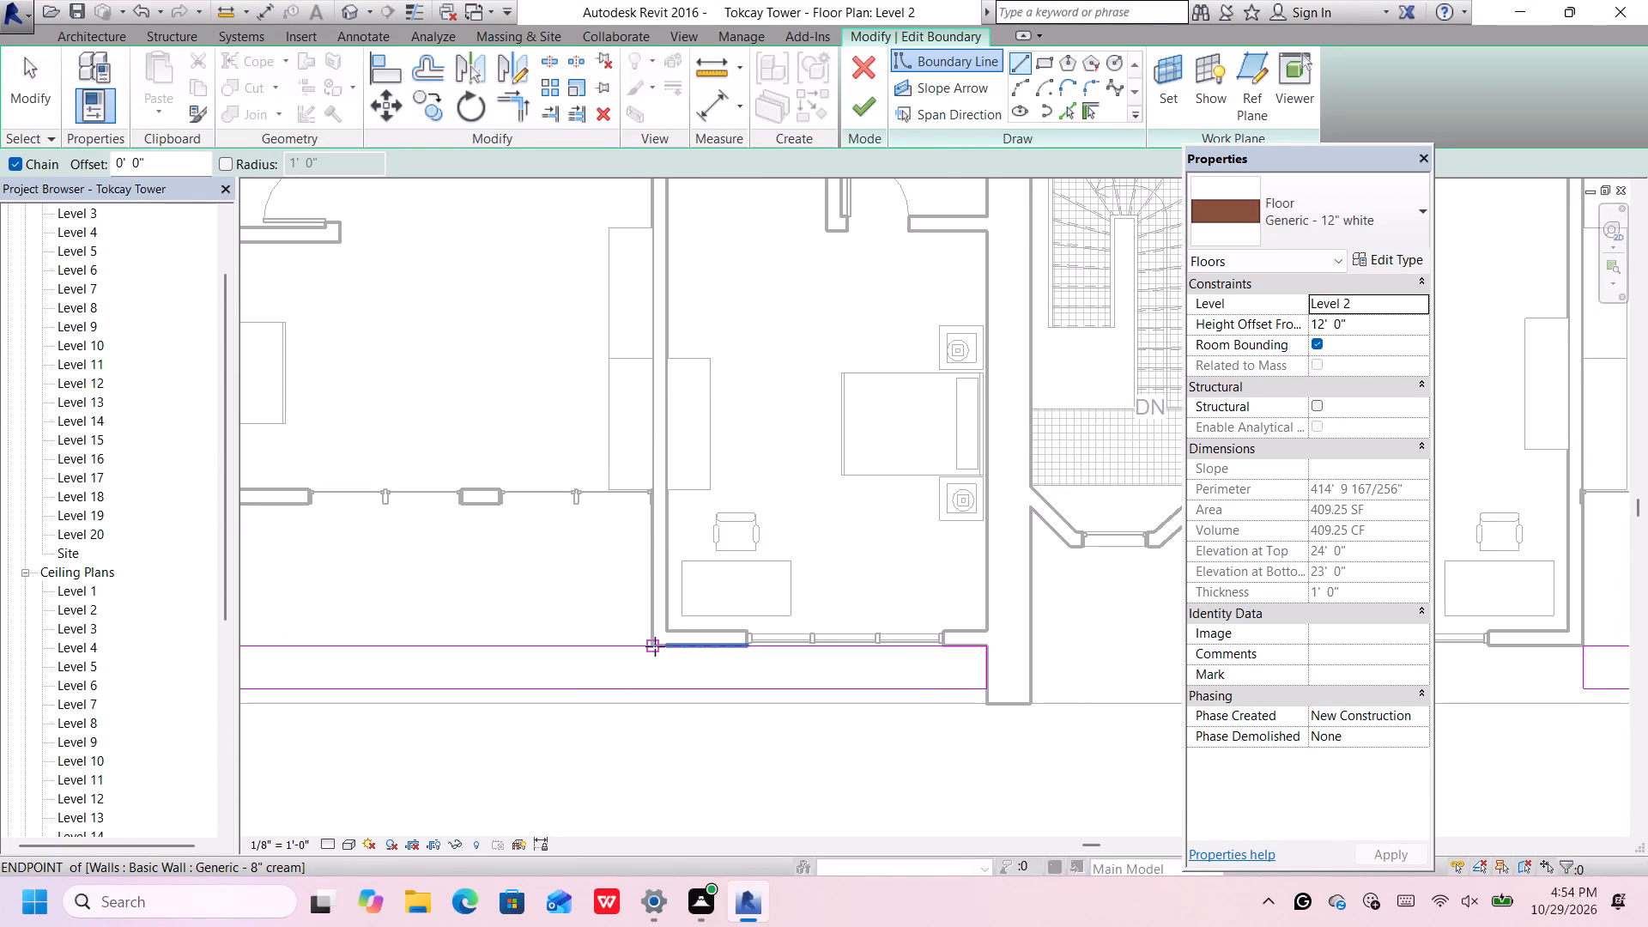
pyautogui.click(653, 646)
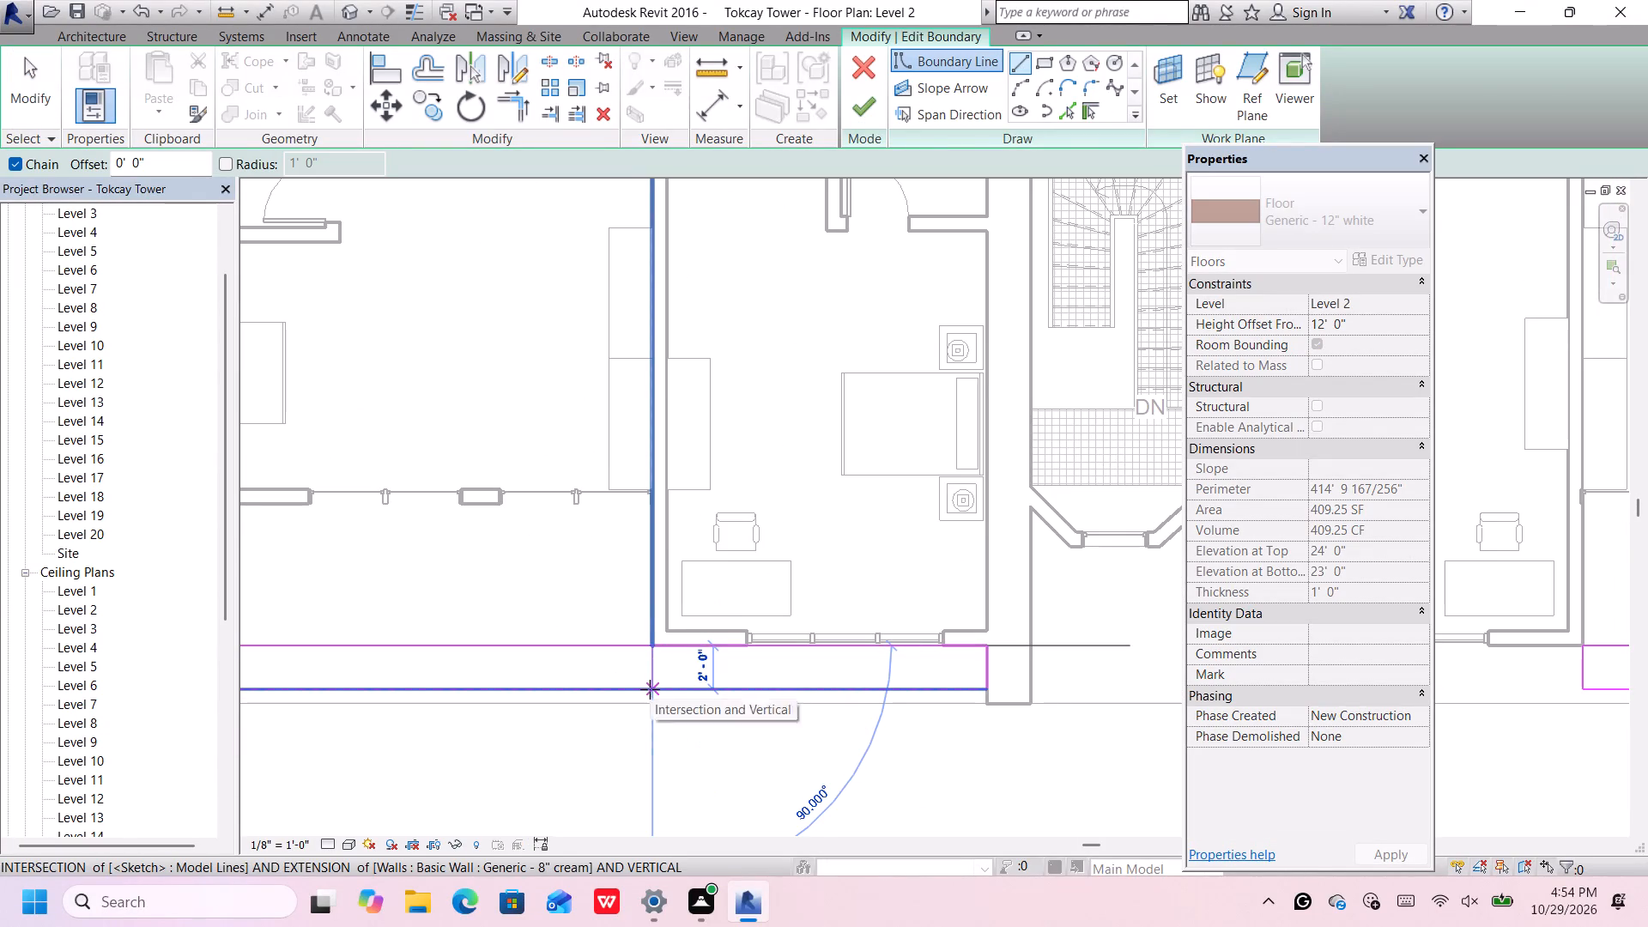
pyautogui.click(650, 689)
# Split the inner and outer front boundary lines where they meet the left-hand apartment's cross line.
pyautogui.scroll(4, 687, 646)
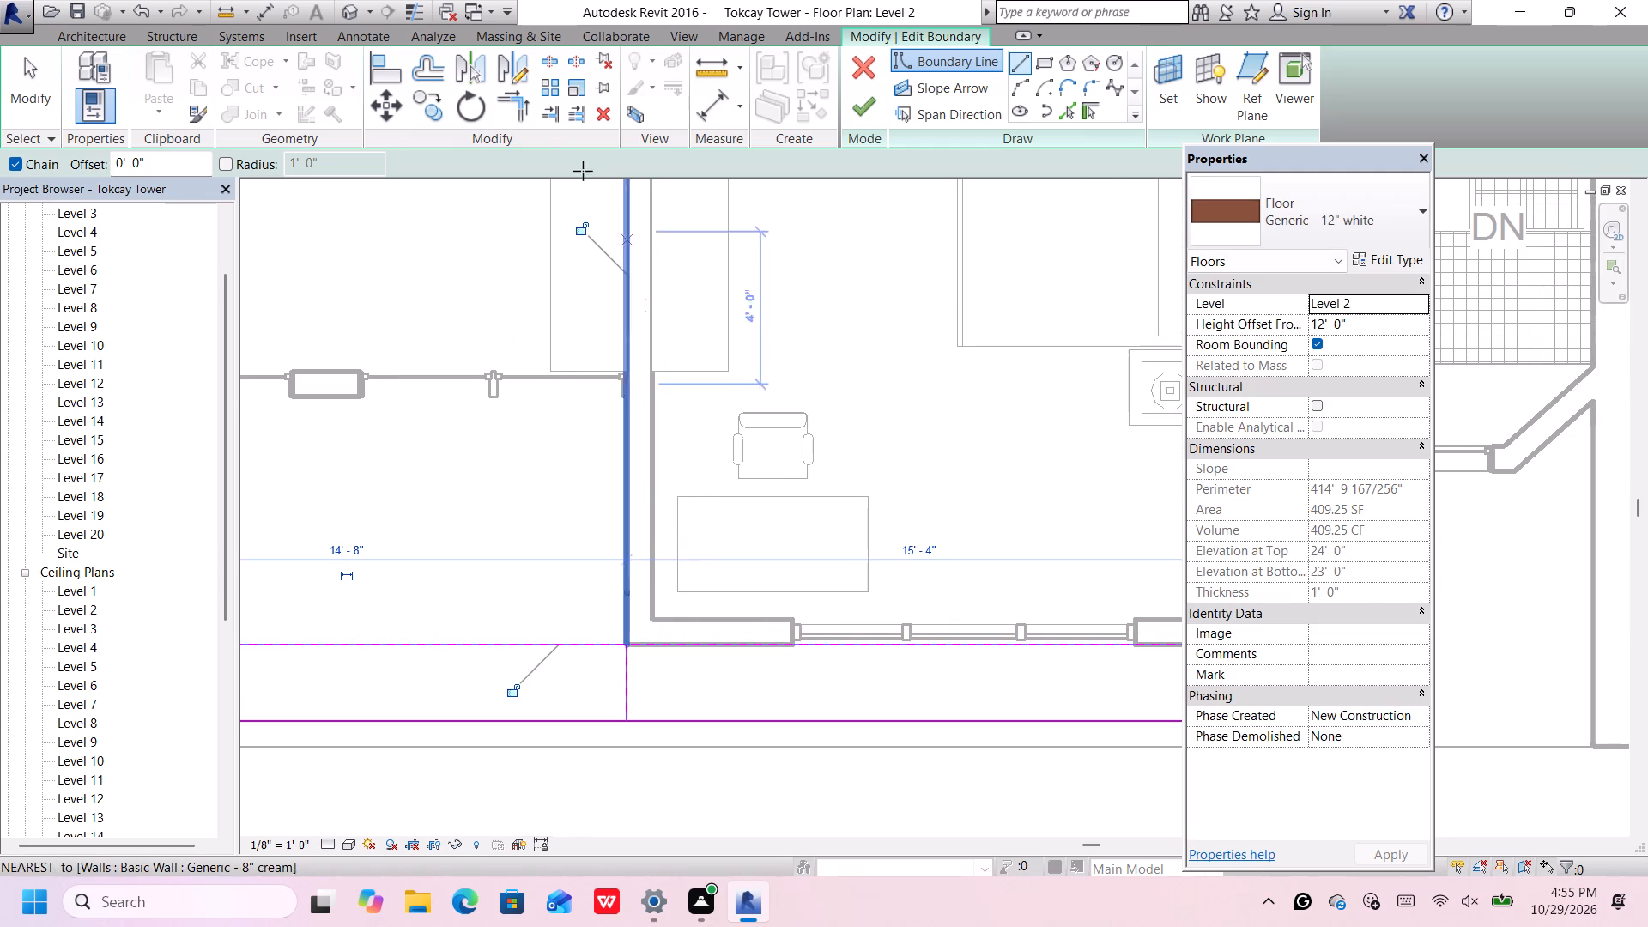
pyautogui.click(553, 63)
pyautogui.scroll(3, 632, 641)
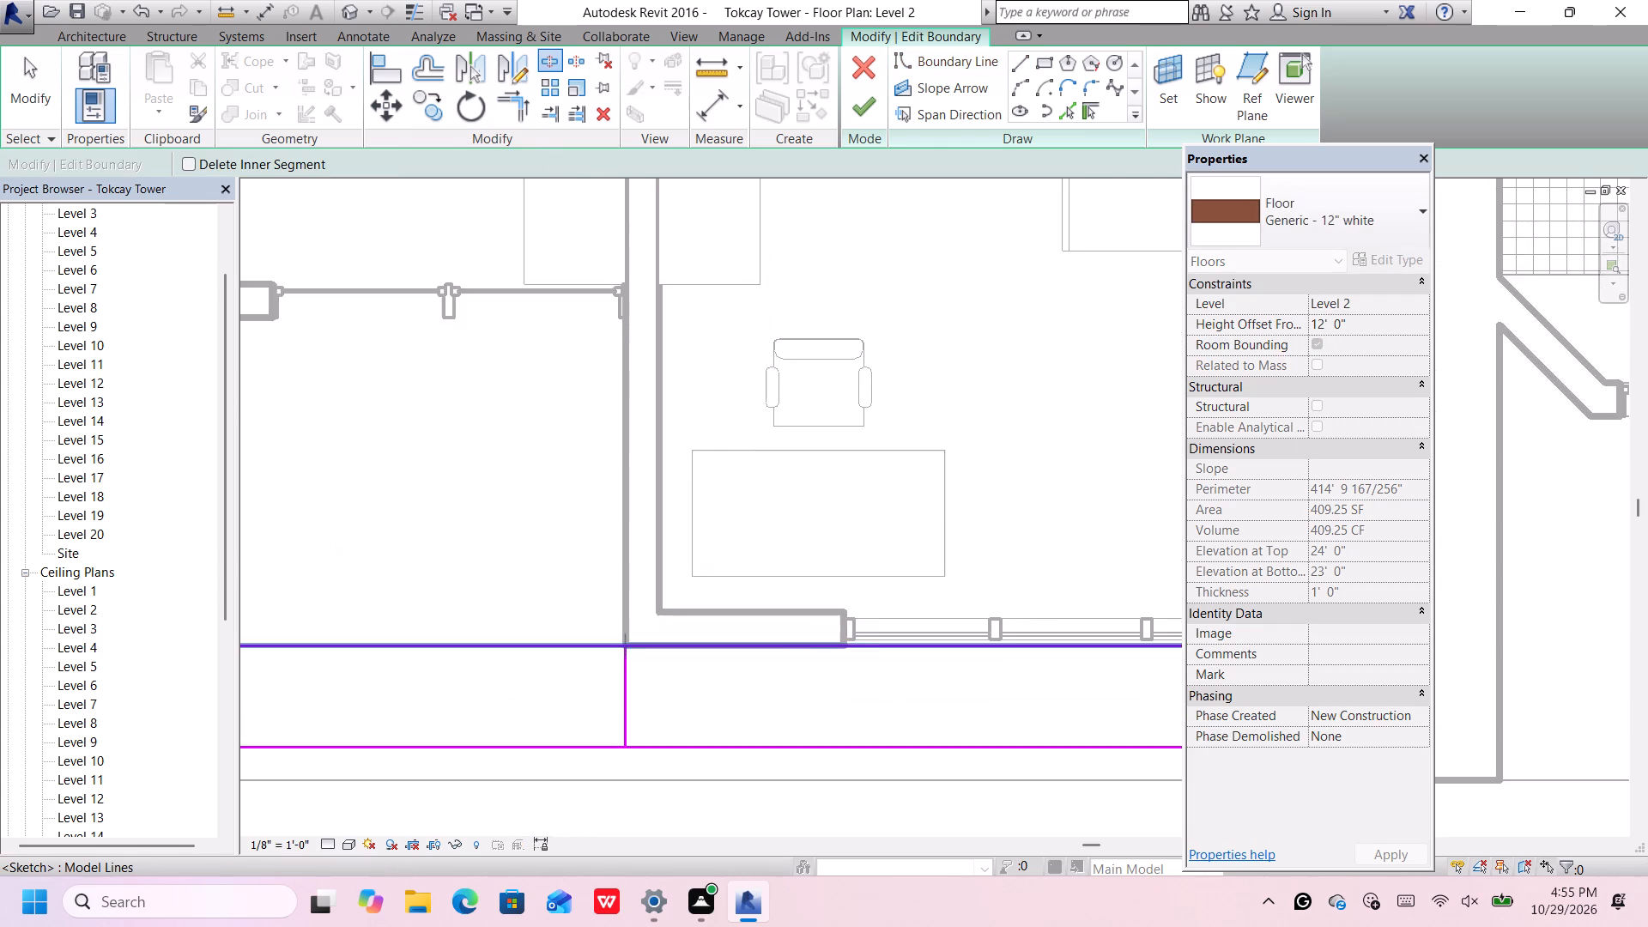
pyautogui.click(632, 641)
pyautogui.click(627, 764)
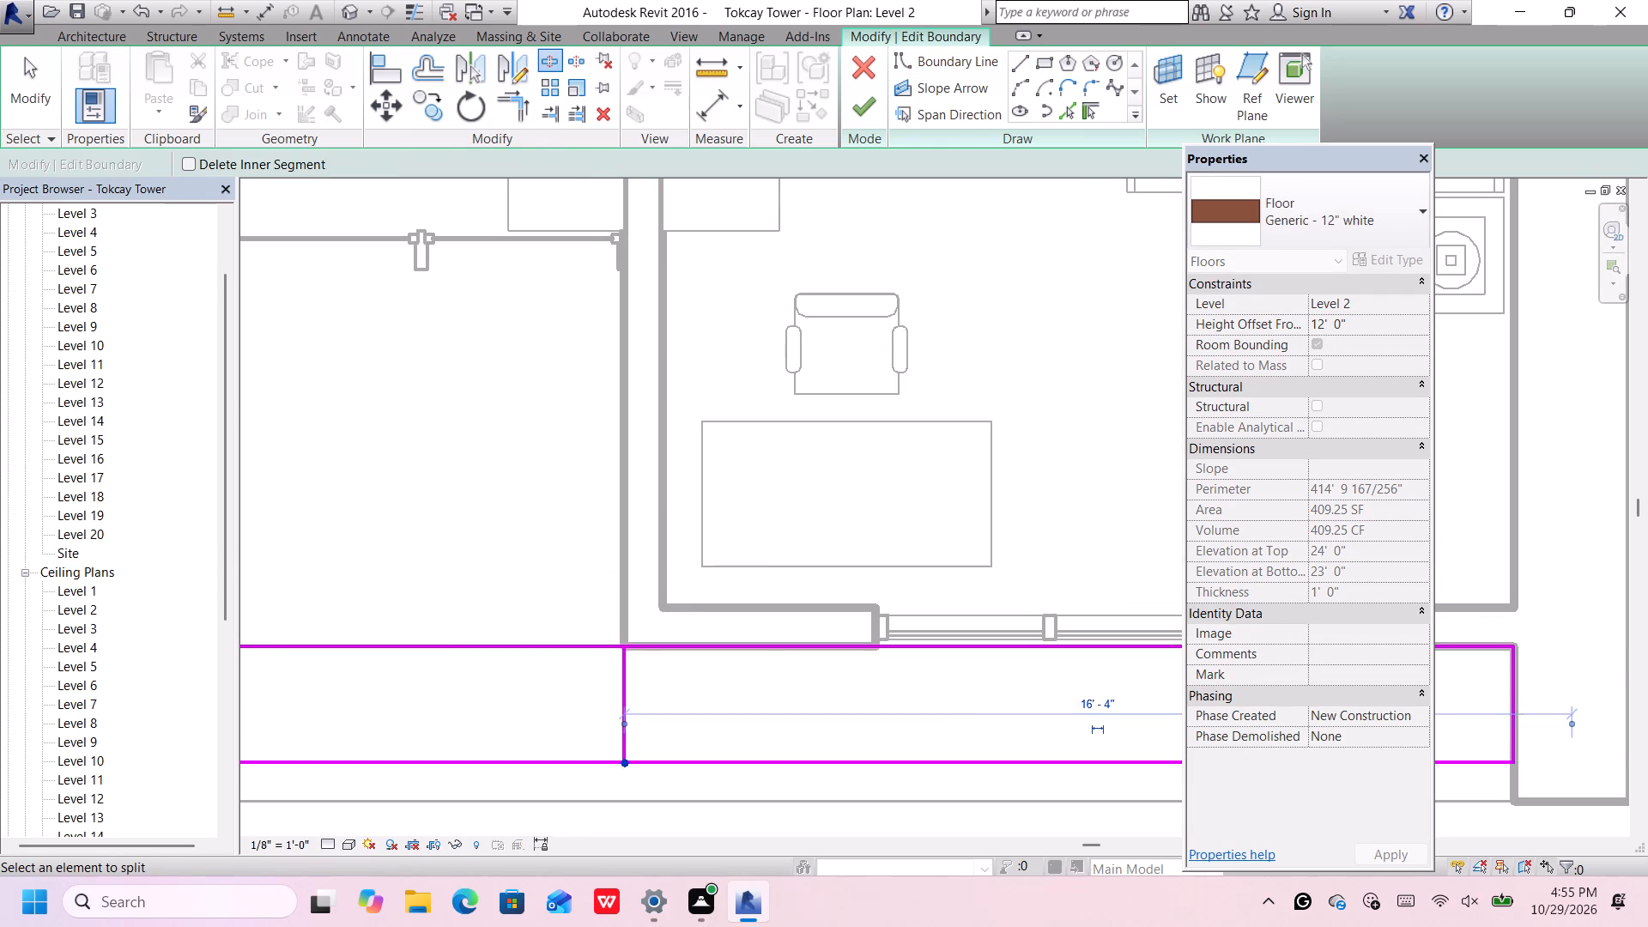
pyautogui.scroll(-11, 627, 764)
pyautogui.moveTo(649, 772); pyautogui.dragTo(676, 694, button='middle')
pyautogui.scroll(2, 676, 695)
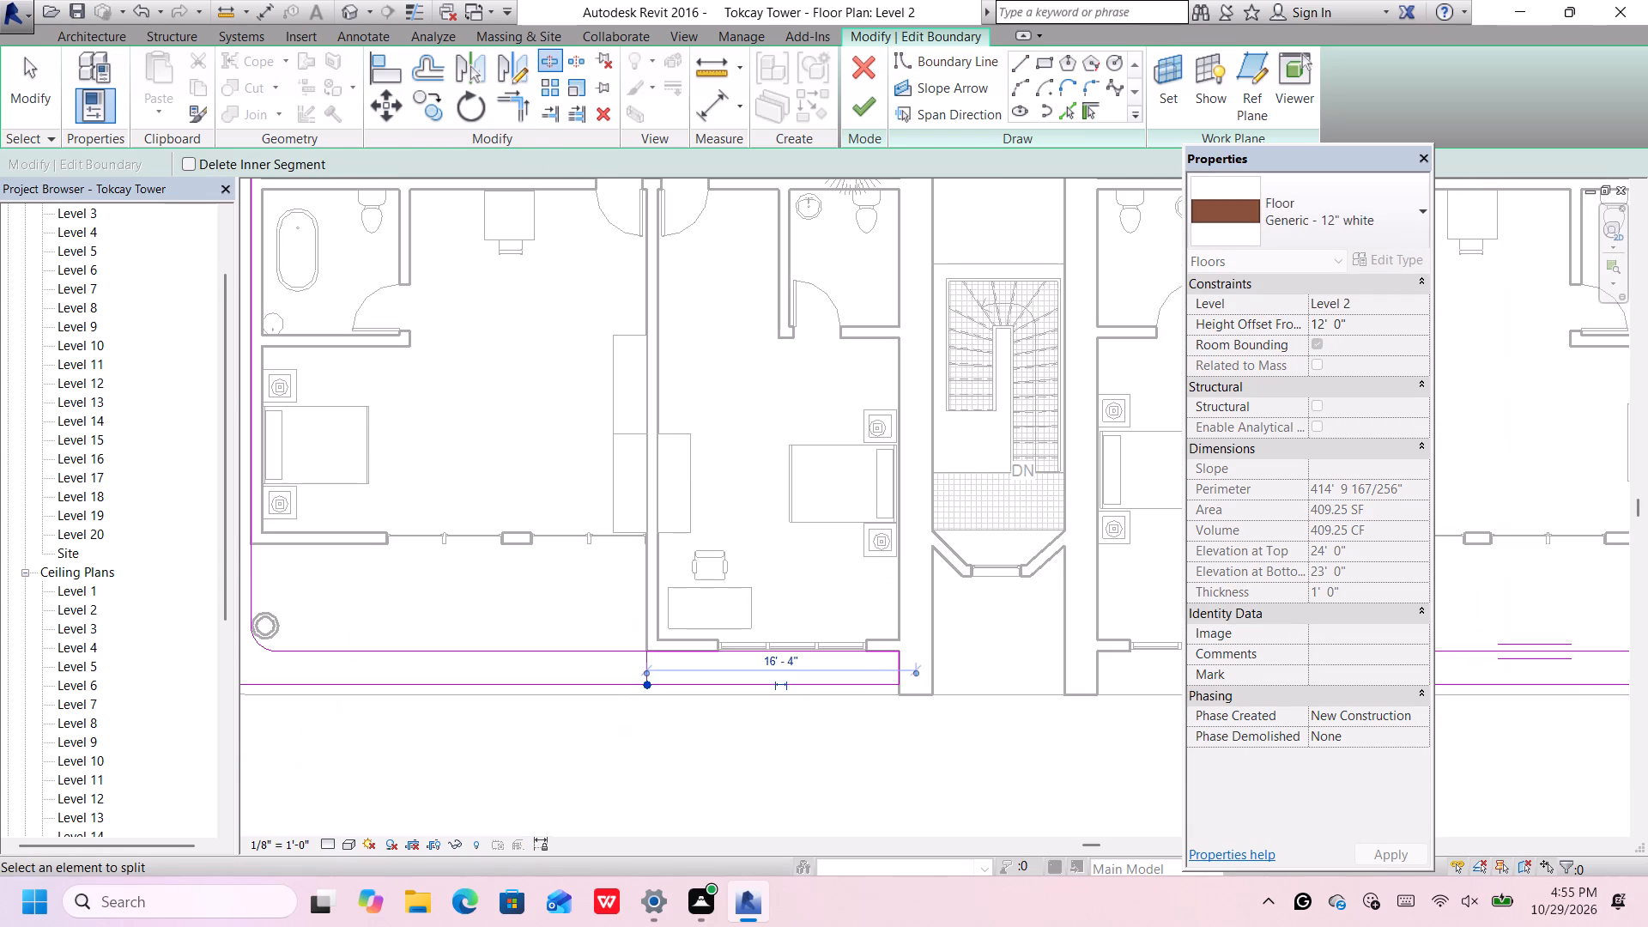
pyautogui.press('Escape')
pyautogui.press('Escape')
# Delete the inner, outer and short end boundary segments between the left-hand cross line and the stair wall.
pyautogui.click(676, 651)
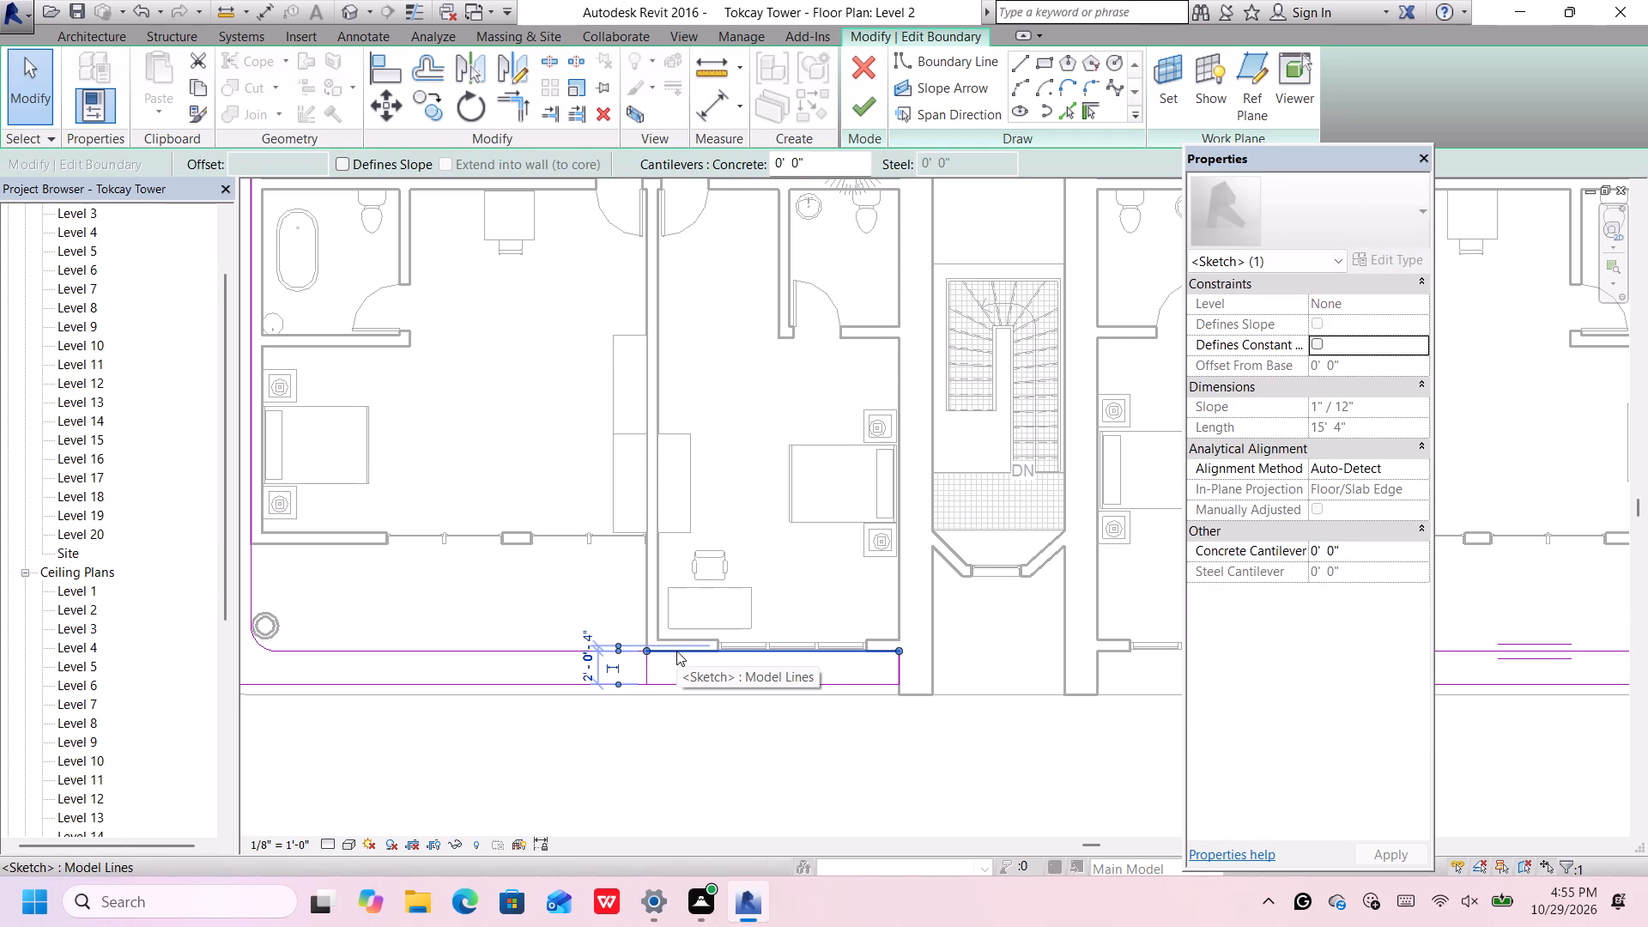
pyautogui.press('Delete')
pyautogui.click(671, 683)
pyautogui.press('Delete')
pyautogui.click(898, 675)
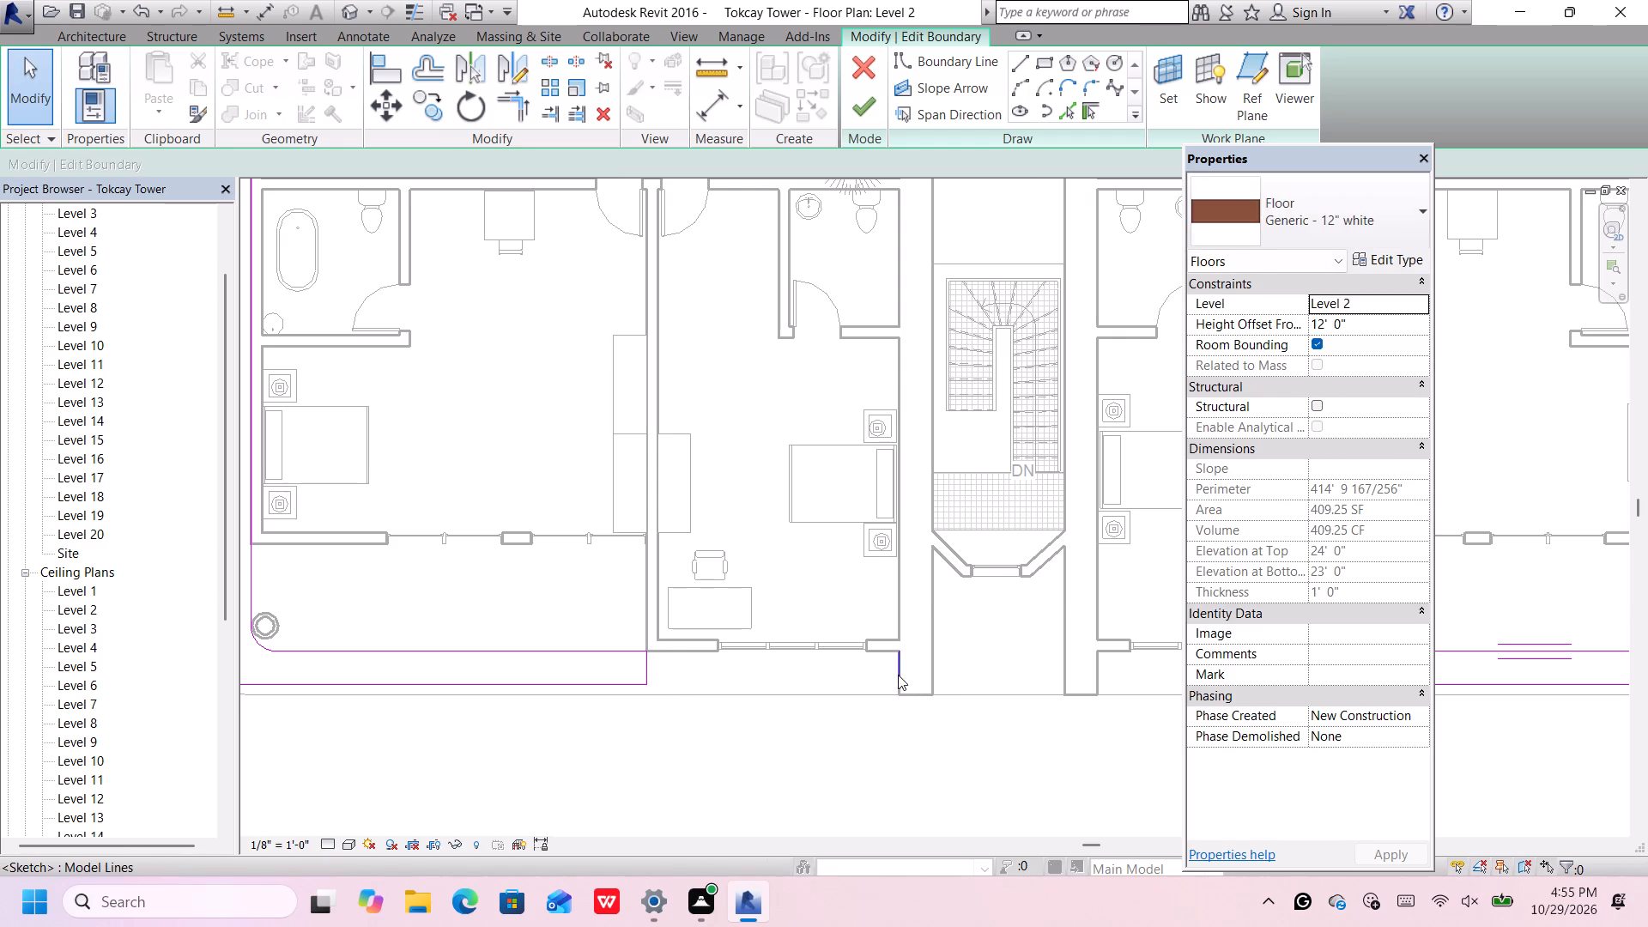
pyautogui.press('Delete')
# Finish the perimeter floor's boundary sketch.
pyautogui.scroll(-5, 748, 681)
pyautogui.moveTo(745, 681); pyautogui.dragTo(662, 658, button='middle')
pyautogui.scroll(-2, 662, 658)
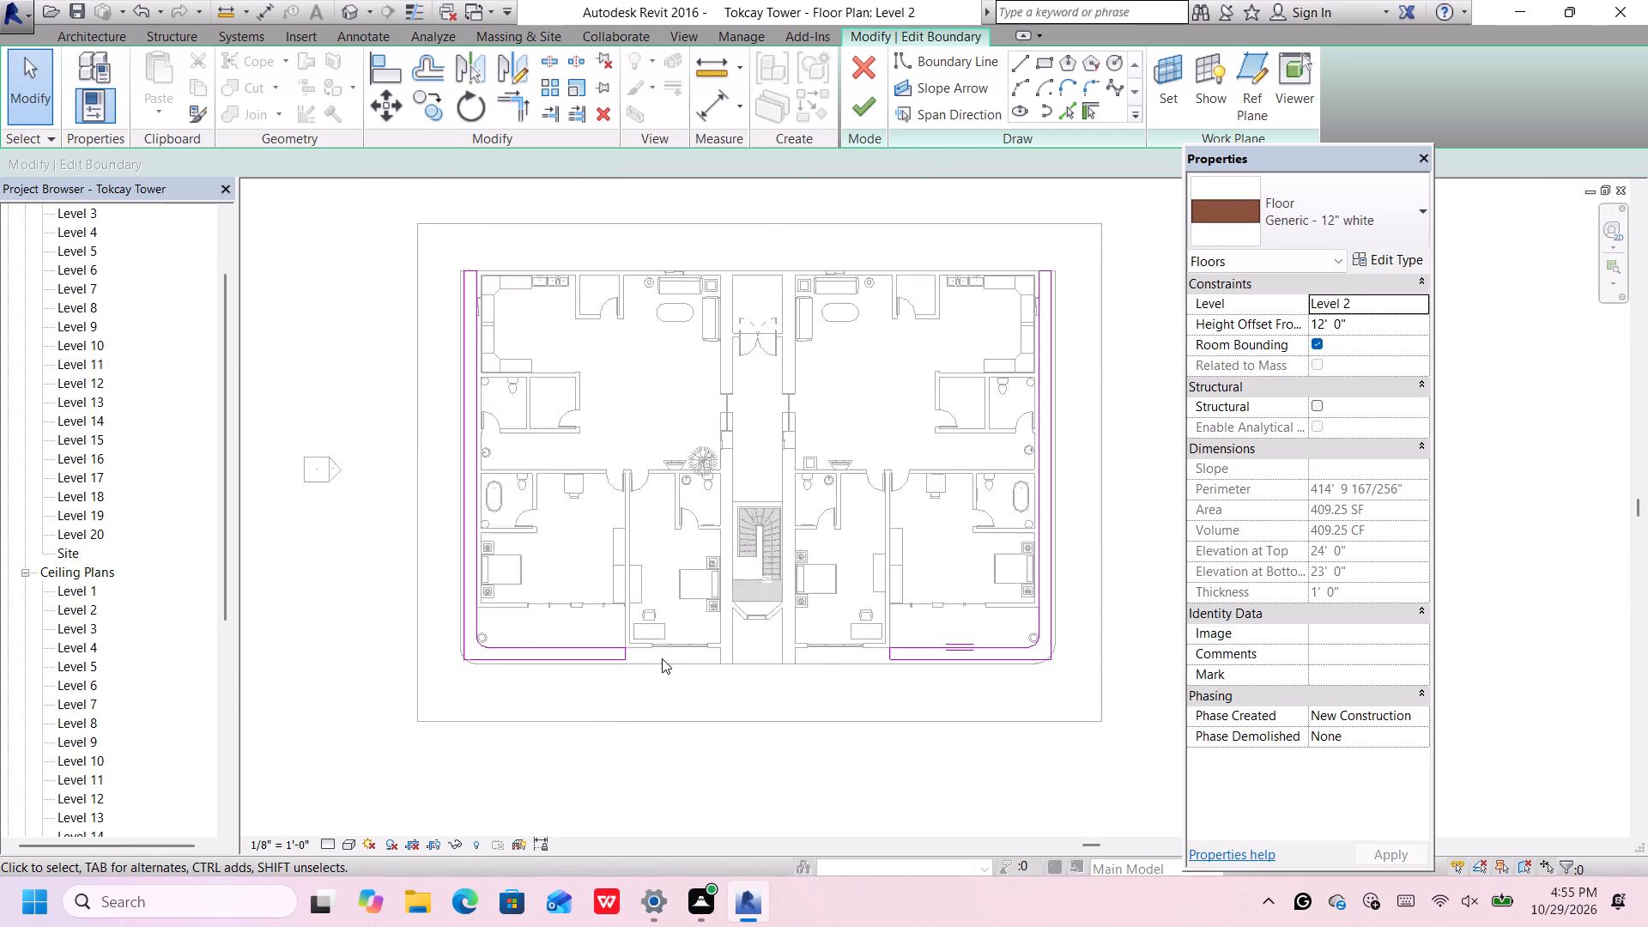
pyautogui.scroll(-2, 662, 658)
pyautogui.click(865, 119)
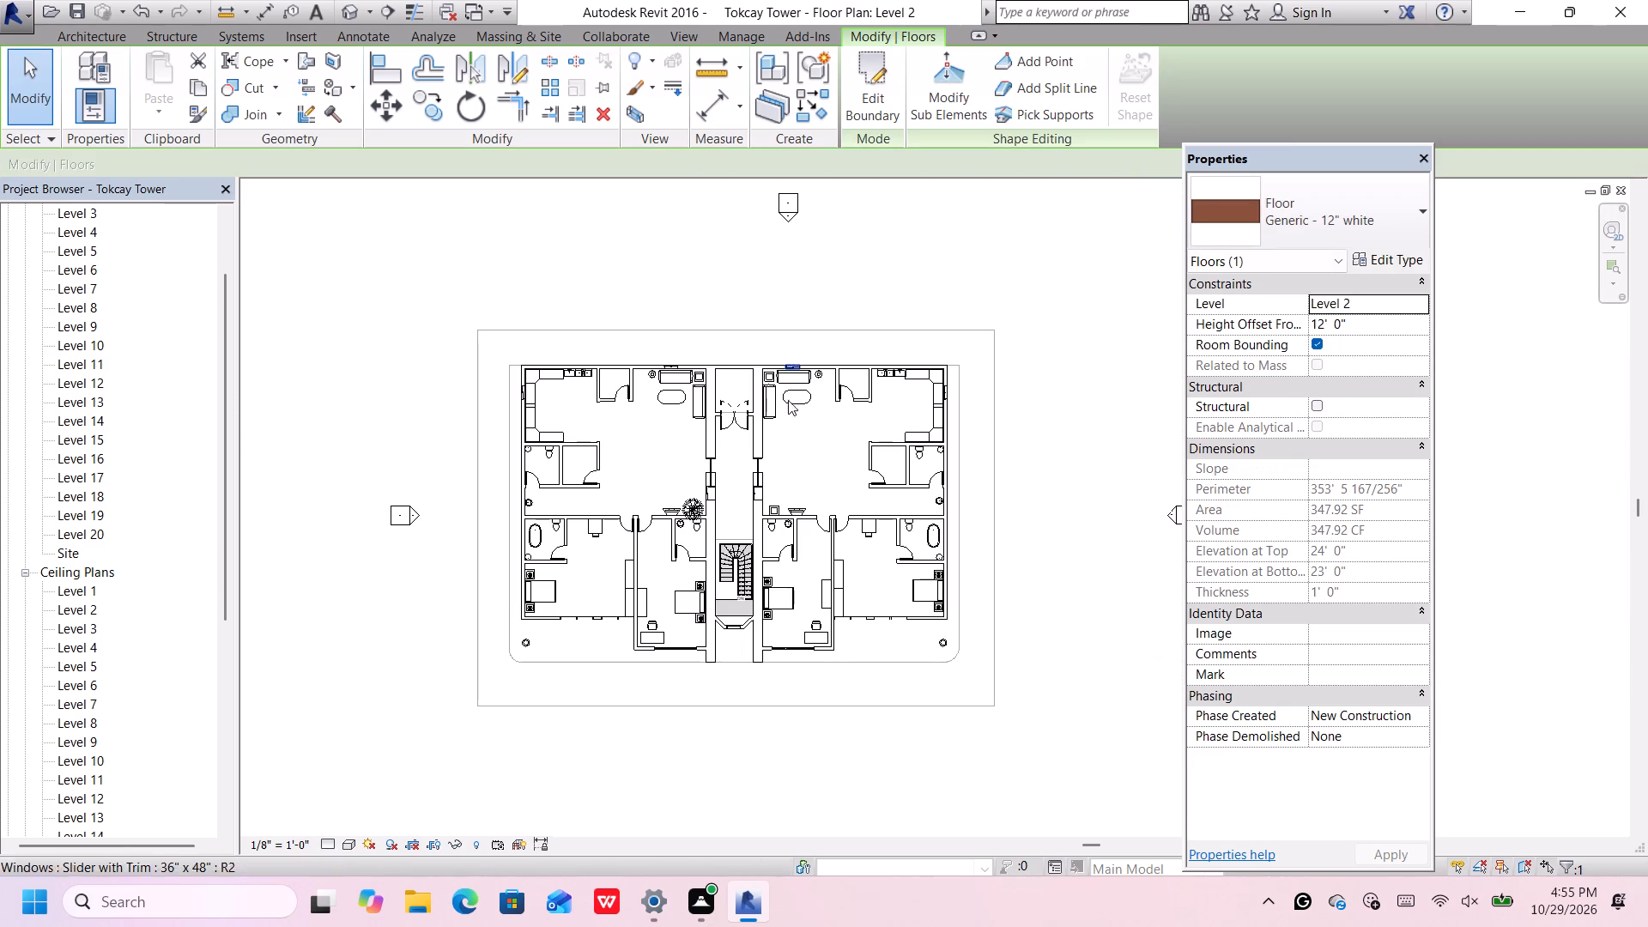
# Switch to the default 3D view and save the project.
pyautogui.scroll(-3, 785, 411)
pyautogui.moveTo(778, 403); pyautogui.dragTo(736, 391, button='middle')
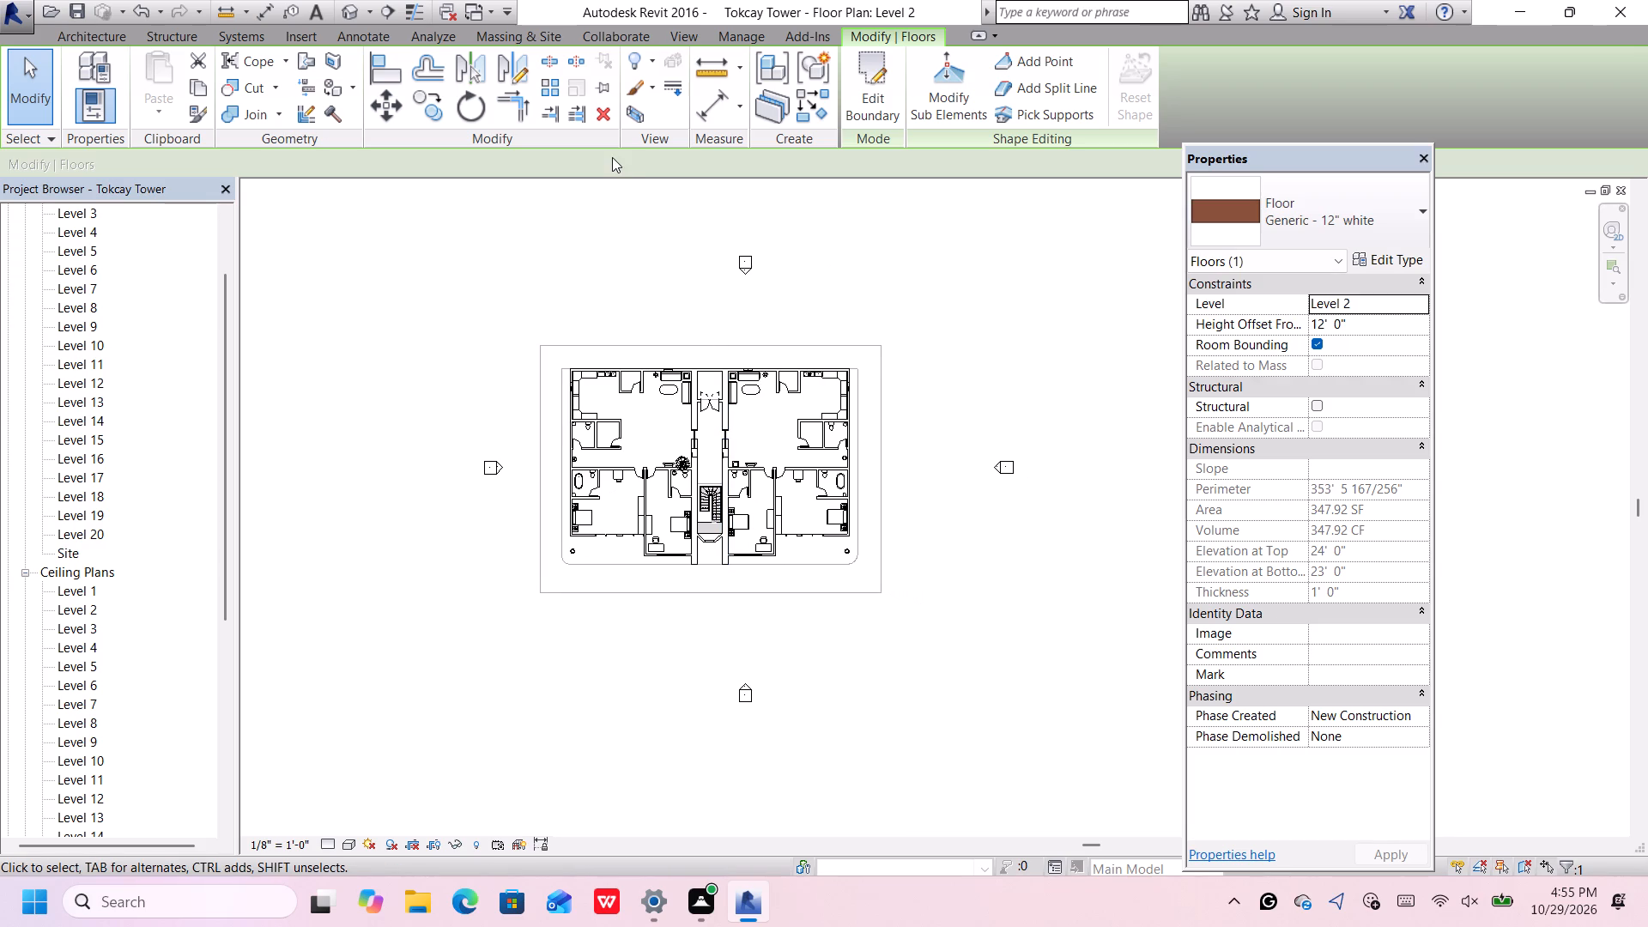
pyautogui.click(348, 14)
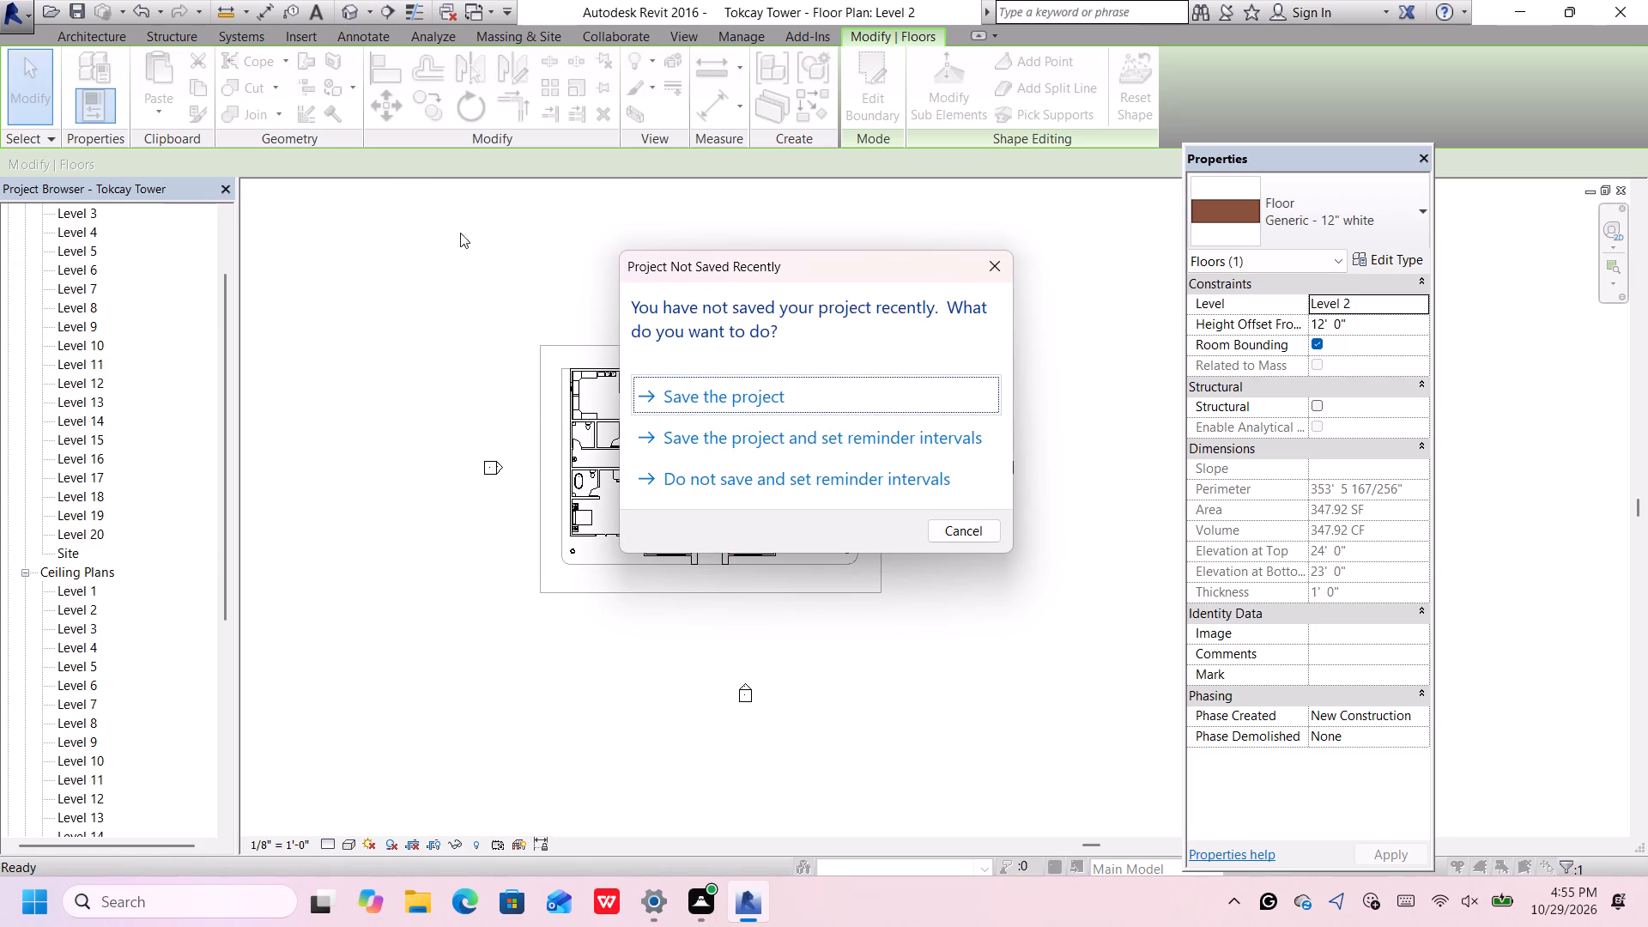
pyautogui.click(694, 398)
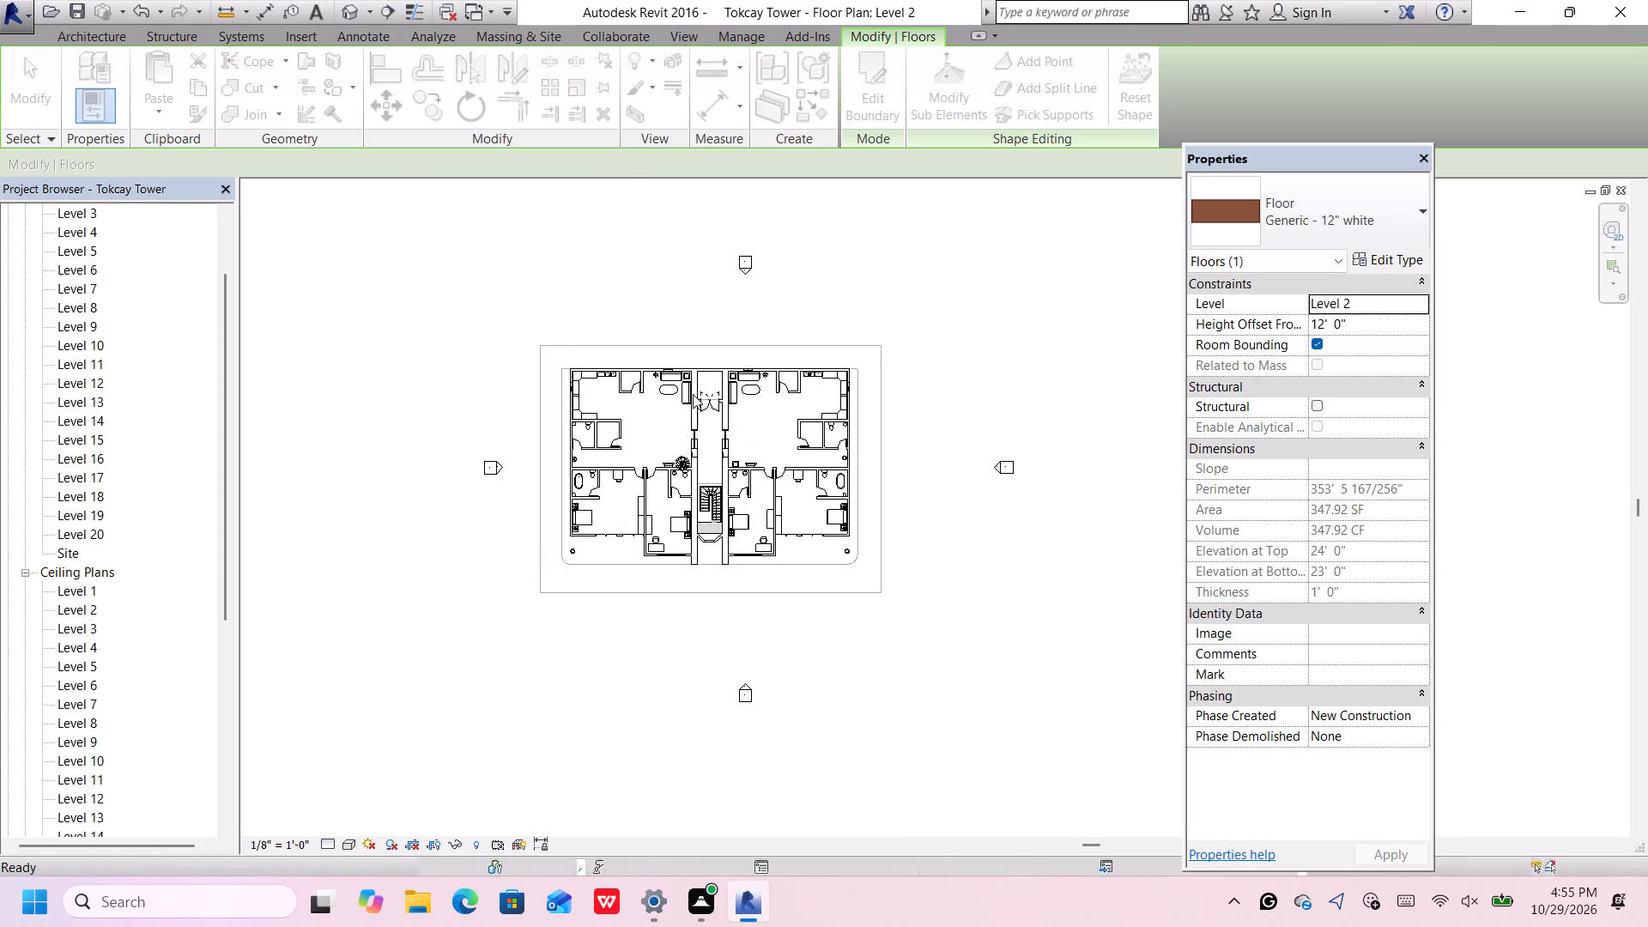
# Inspect the trimmed perimeter floor in 3D from above, from the front-left corner and from the front.
pyautogui.scroll(-2, 682, 427)
pyautogui.moveTo(684, 434); pyautogui.dragTo(696, 603, button='middle')
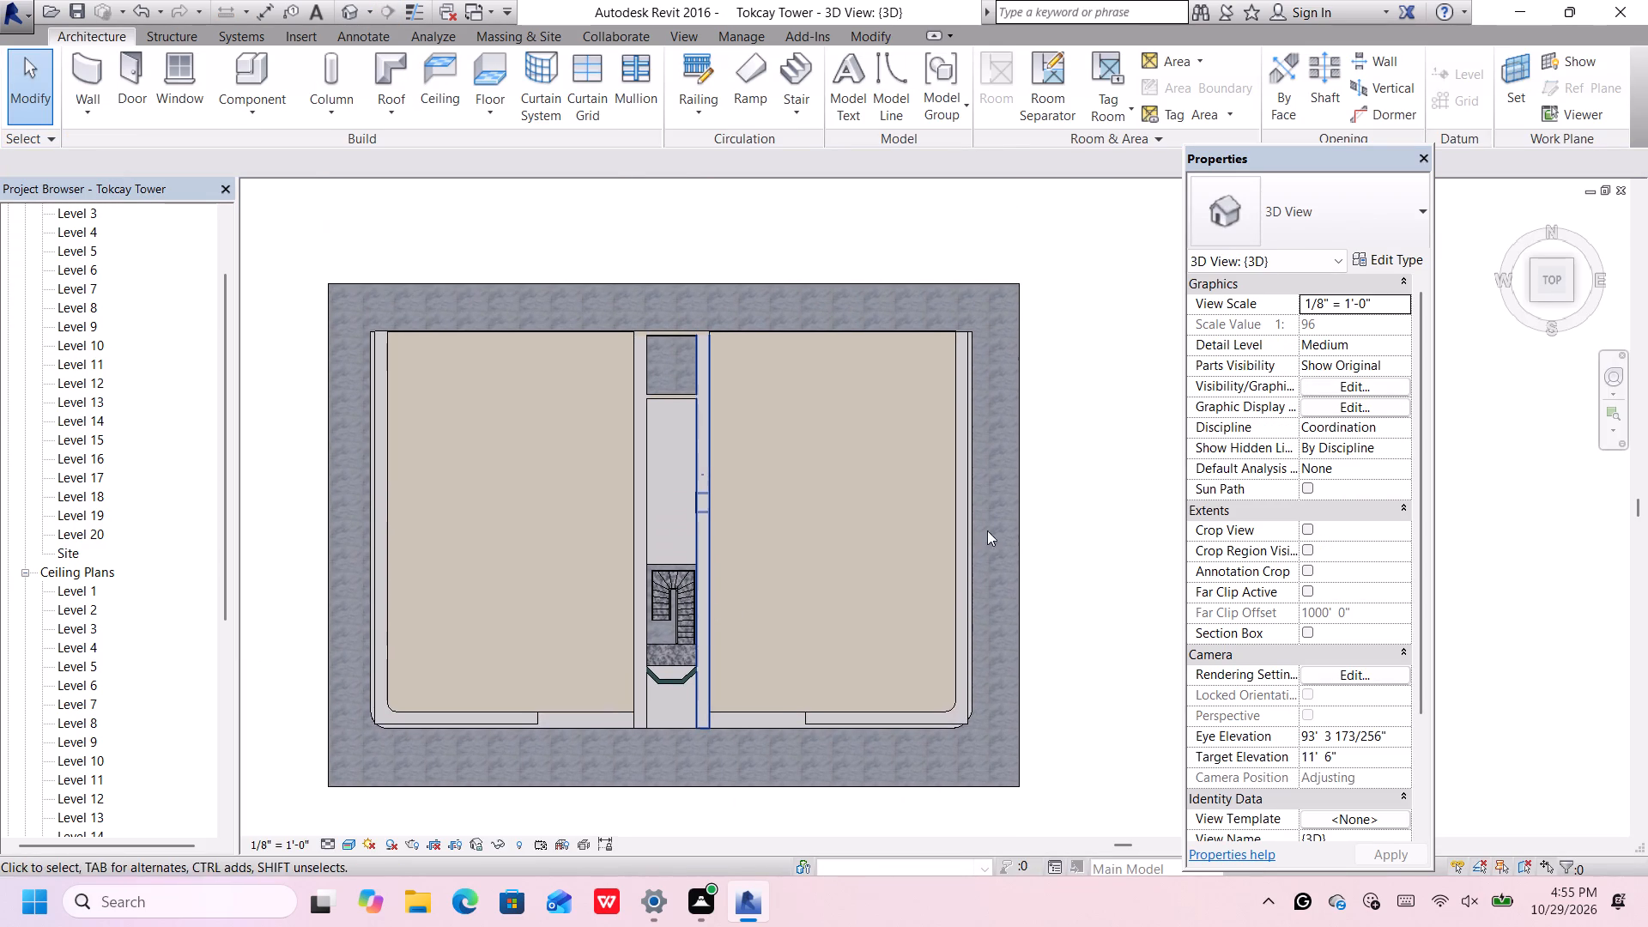
pyautogui.click(1533, 300)
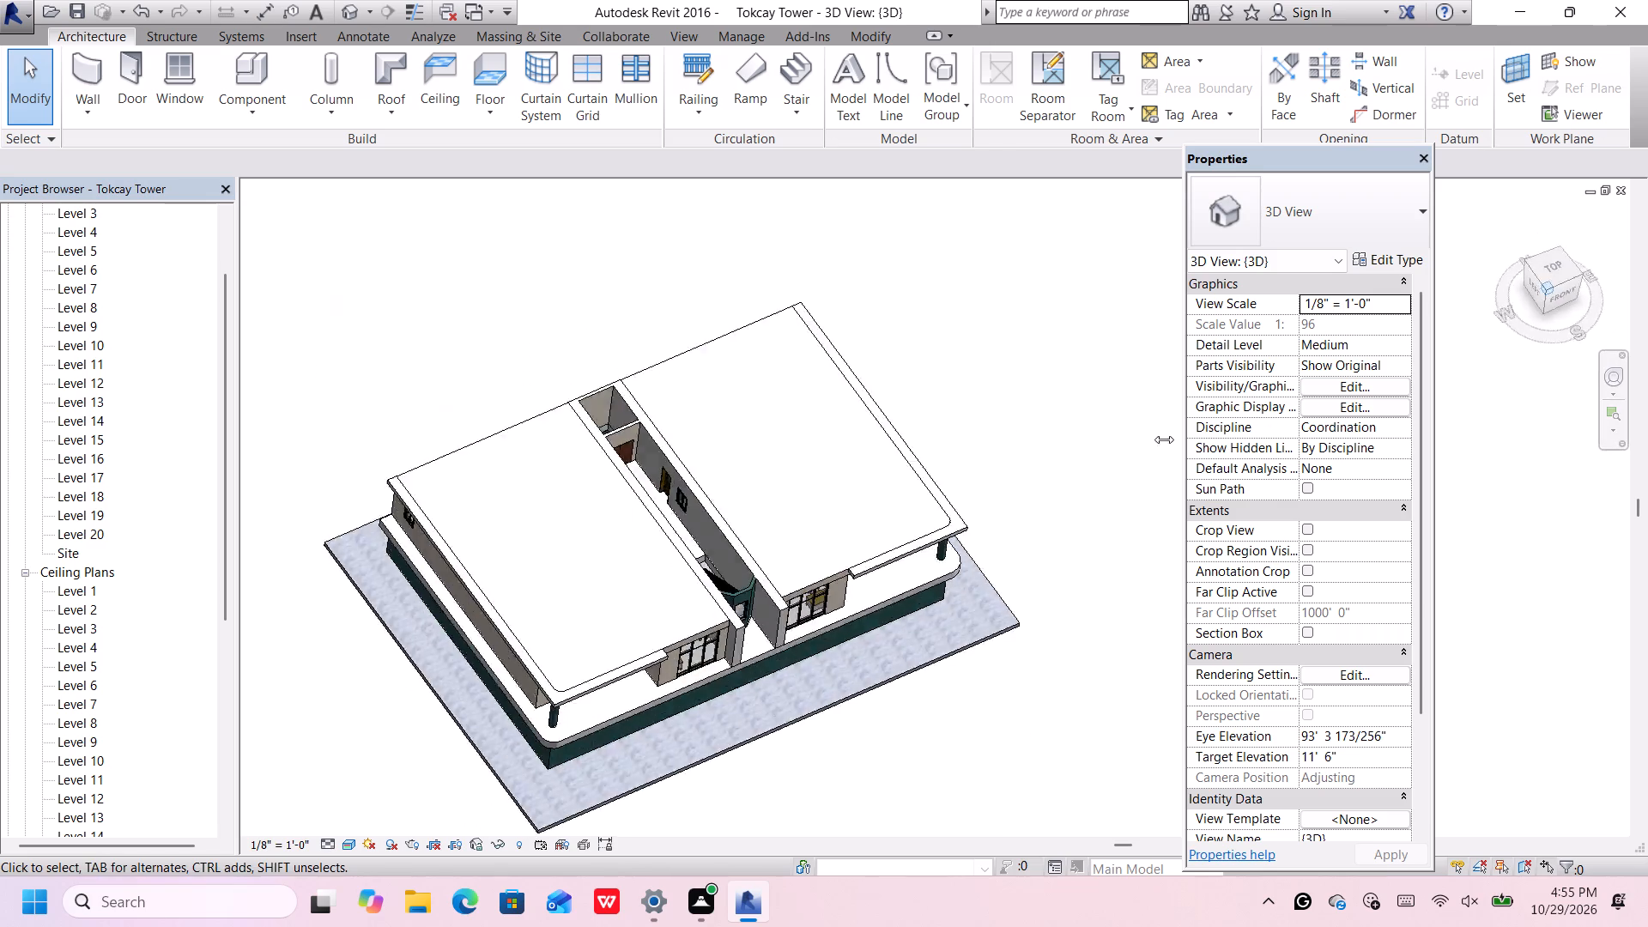
pyautogui.scroll(2, 1152, 451)
pyautogui.moveTo(1130, 451); pyautogui.dragTo(987, 371, button='middle')
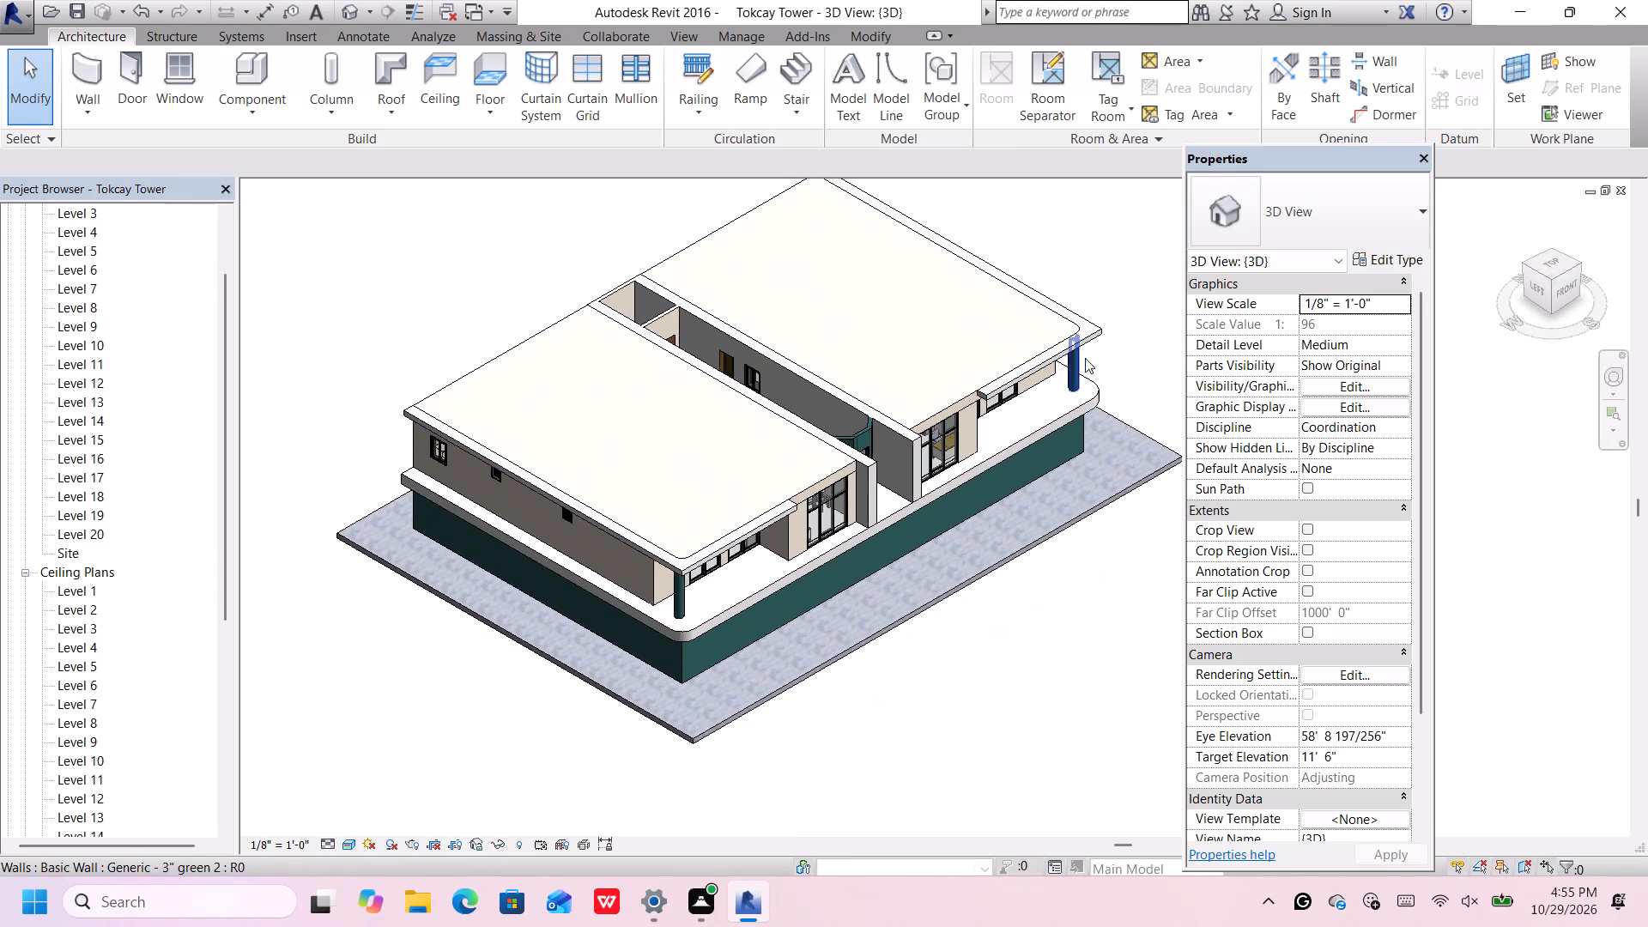
pyautogui.scroll(1, 1094, 341)
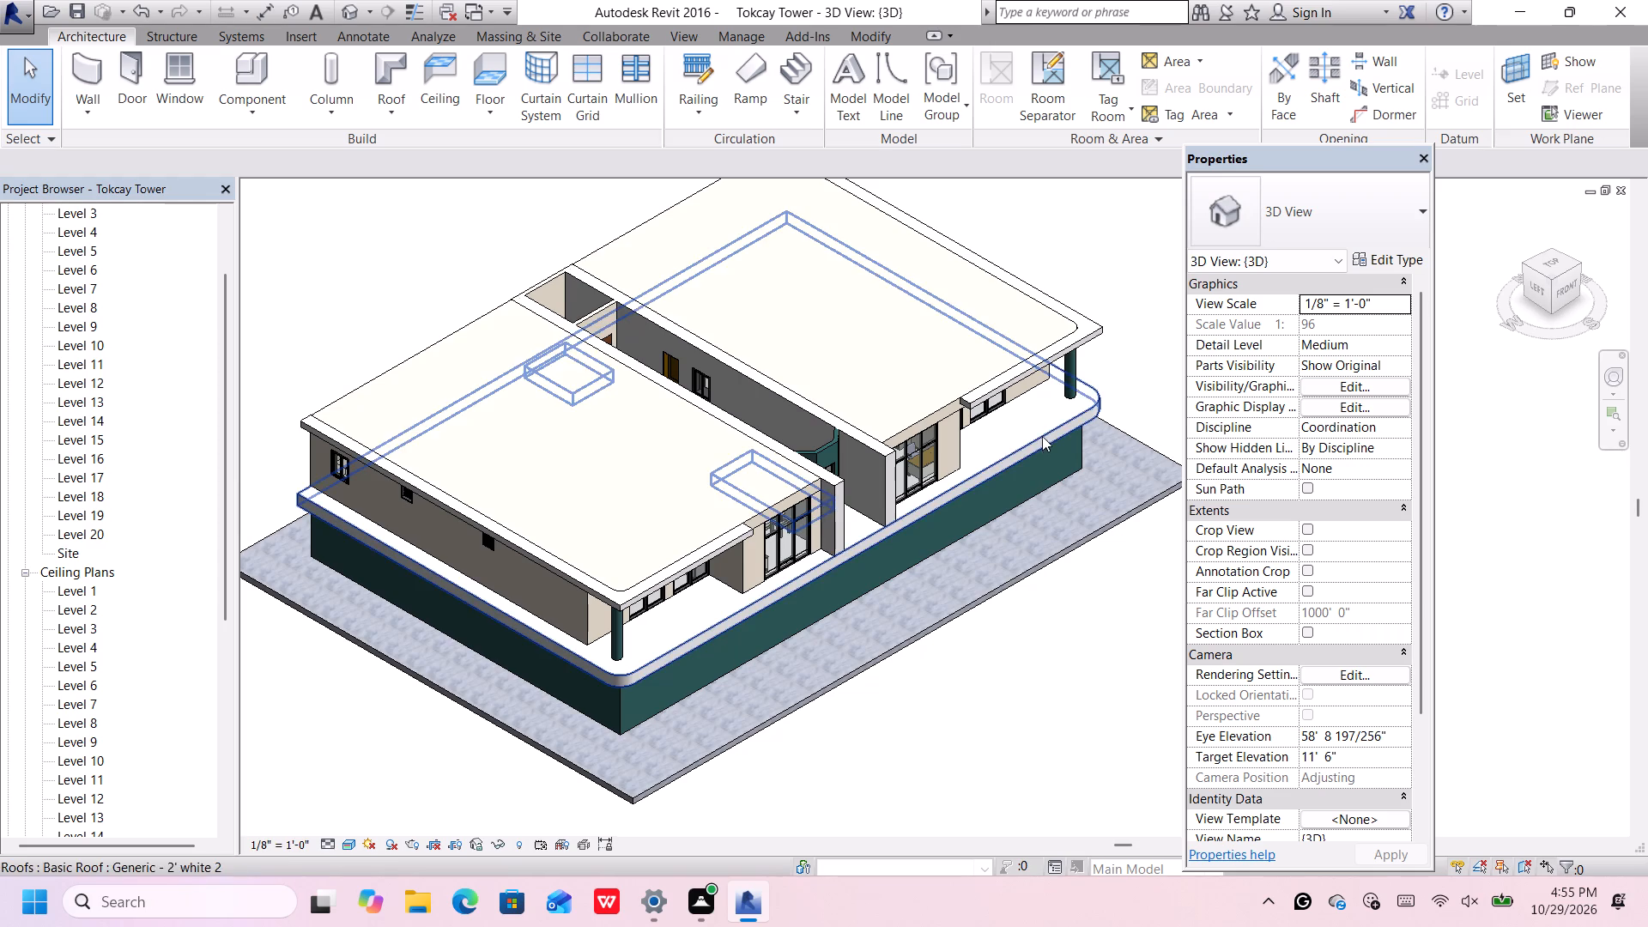
pyautogui.moveTo(1130, 296); pyautogui.dragTo(1133, 306, button='middle')
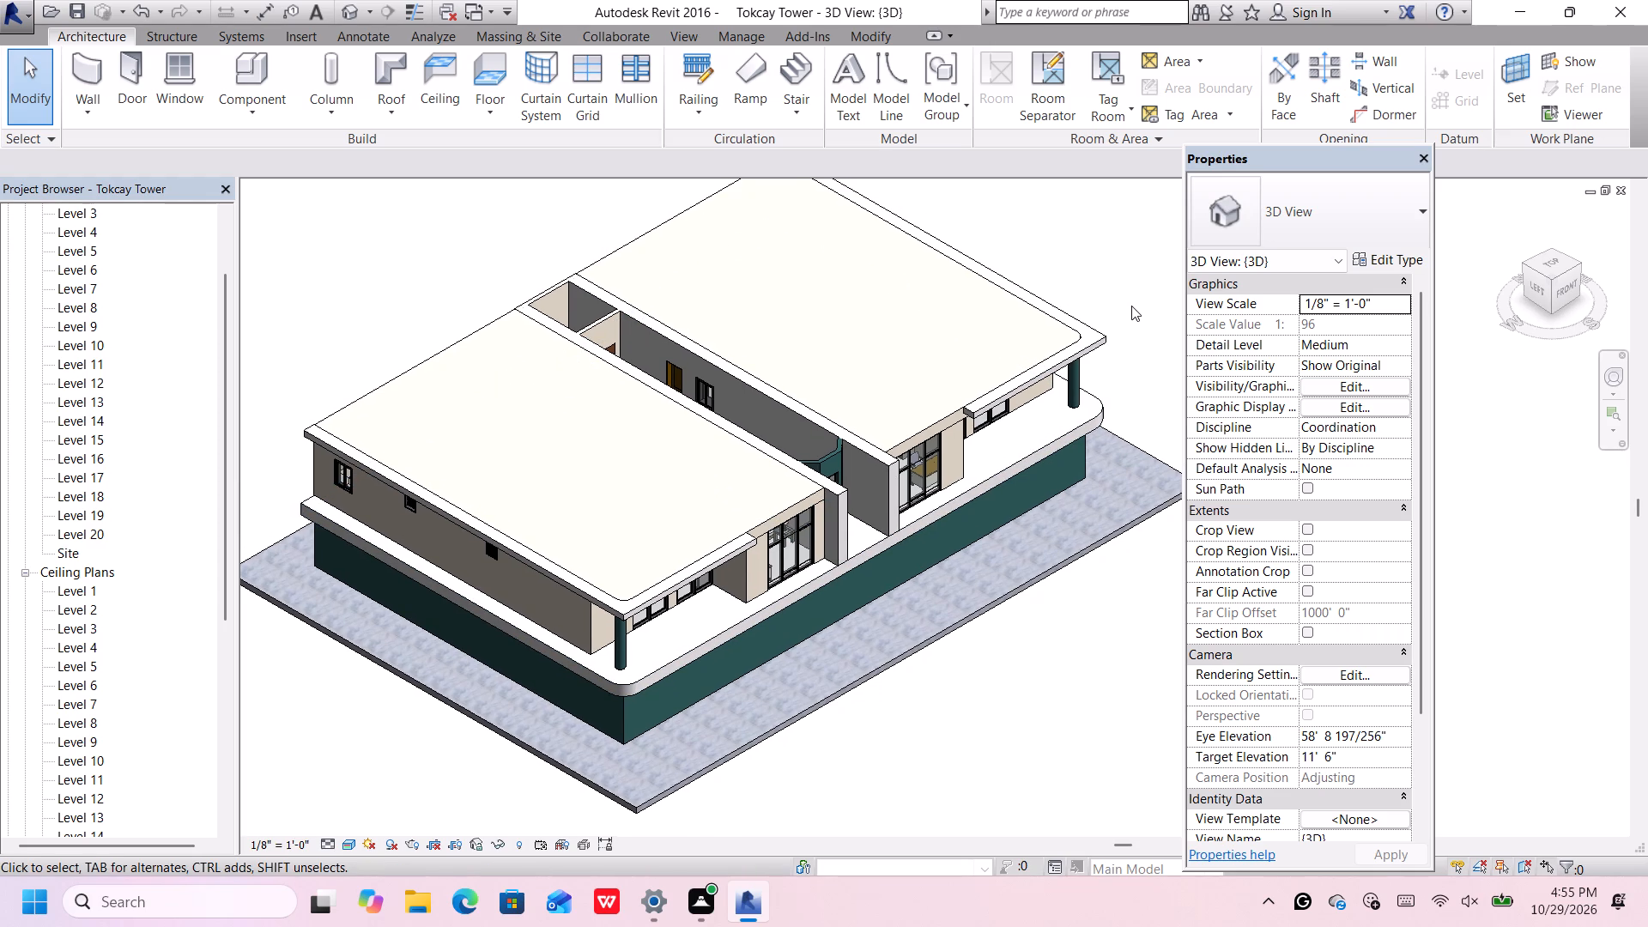
pyautogui.click(1567, 284)
pyautogui.scroll(1, 992, 387)
pyautogui.scroll(-1, 991, 387)
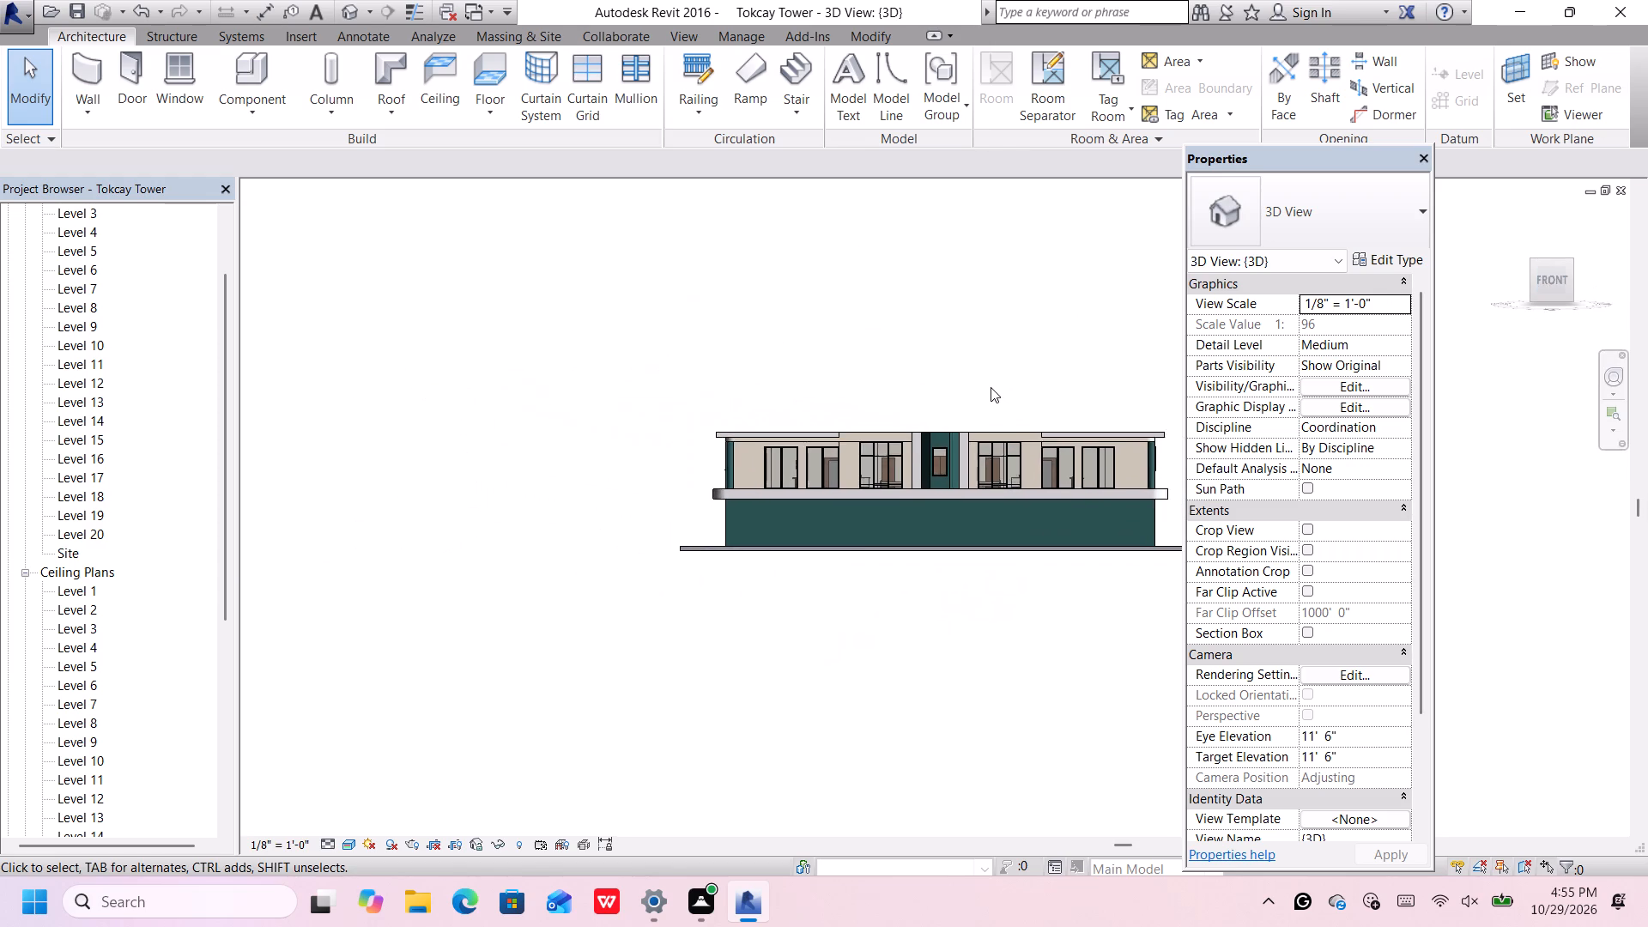
# Inspect the building's front elevation and the roof and front-left corner in 3D.
pyautogui.scroll(-2, 991, 387)
pyautogui.moveTo(1030, 385); pyautogui.dragTo(954, 366, button='middle')
pyautogui.scroll(3, 959, 367)
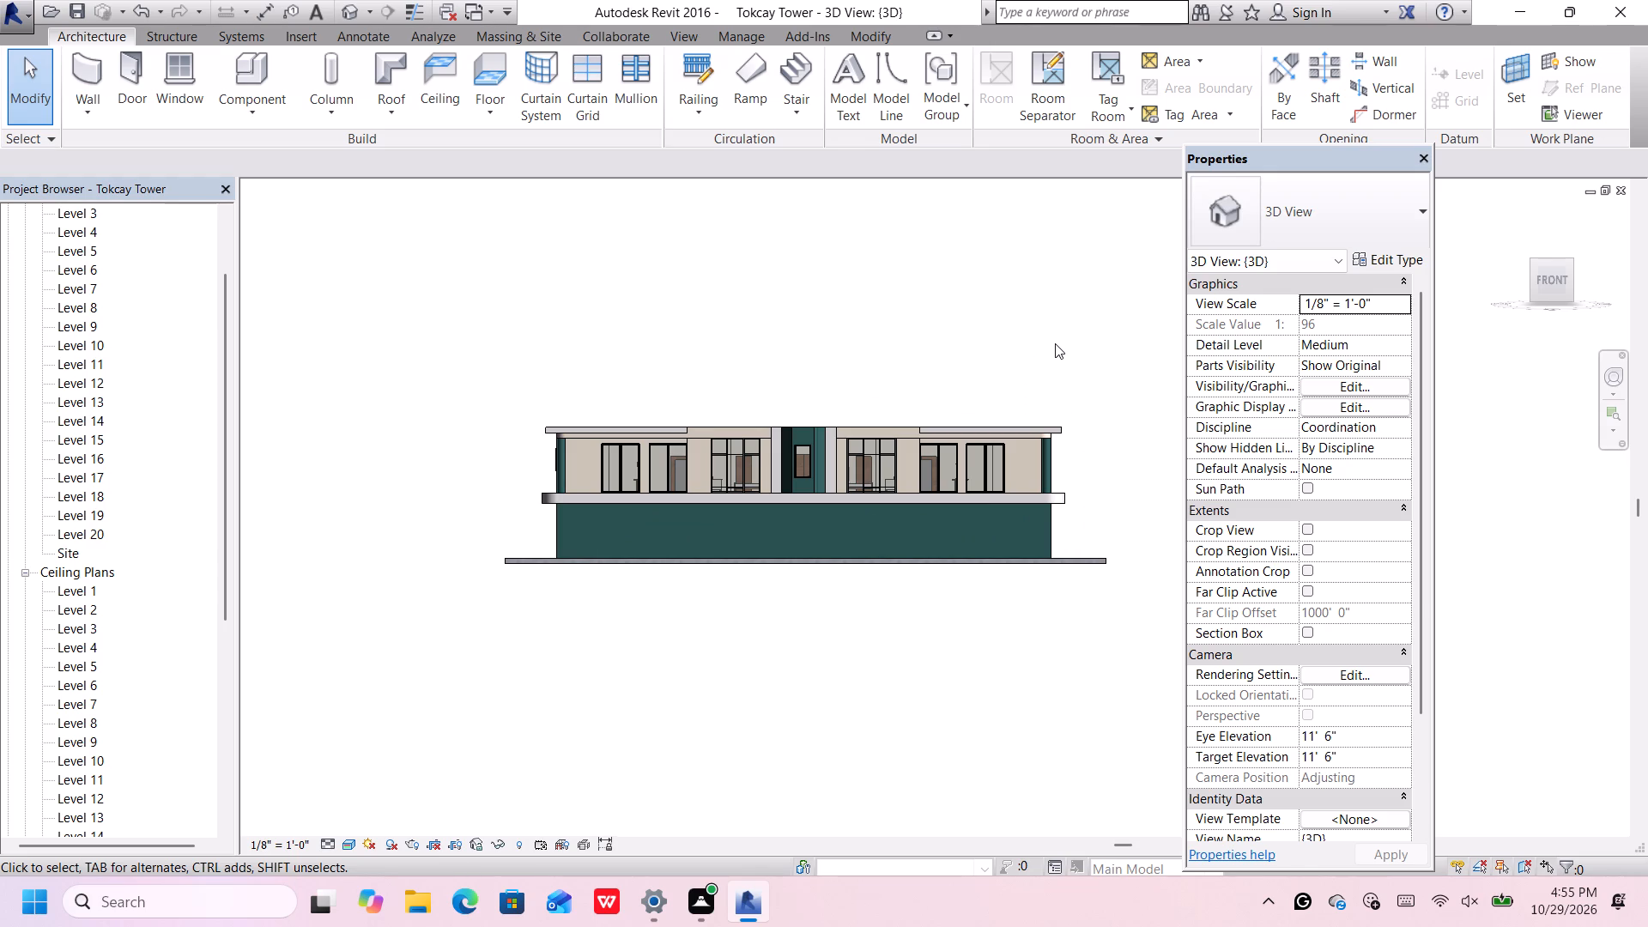
pyautogui.moveTo(964, 332); pyautogui.dragTo(937, 316, button='middle')
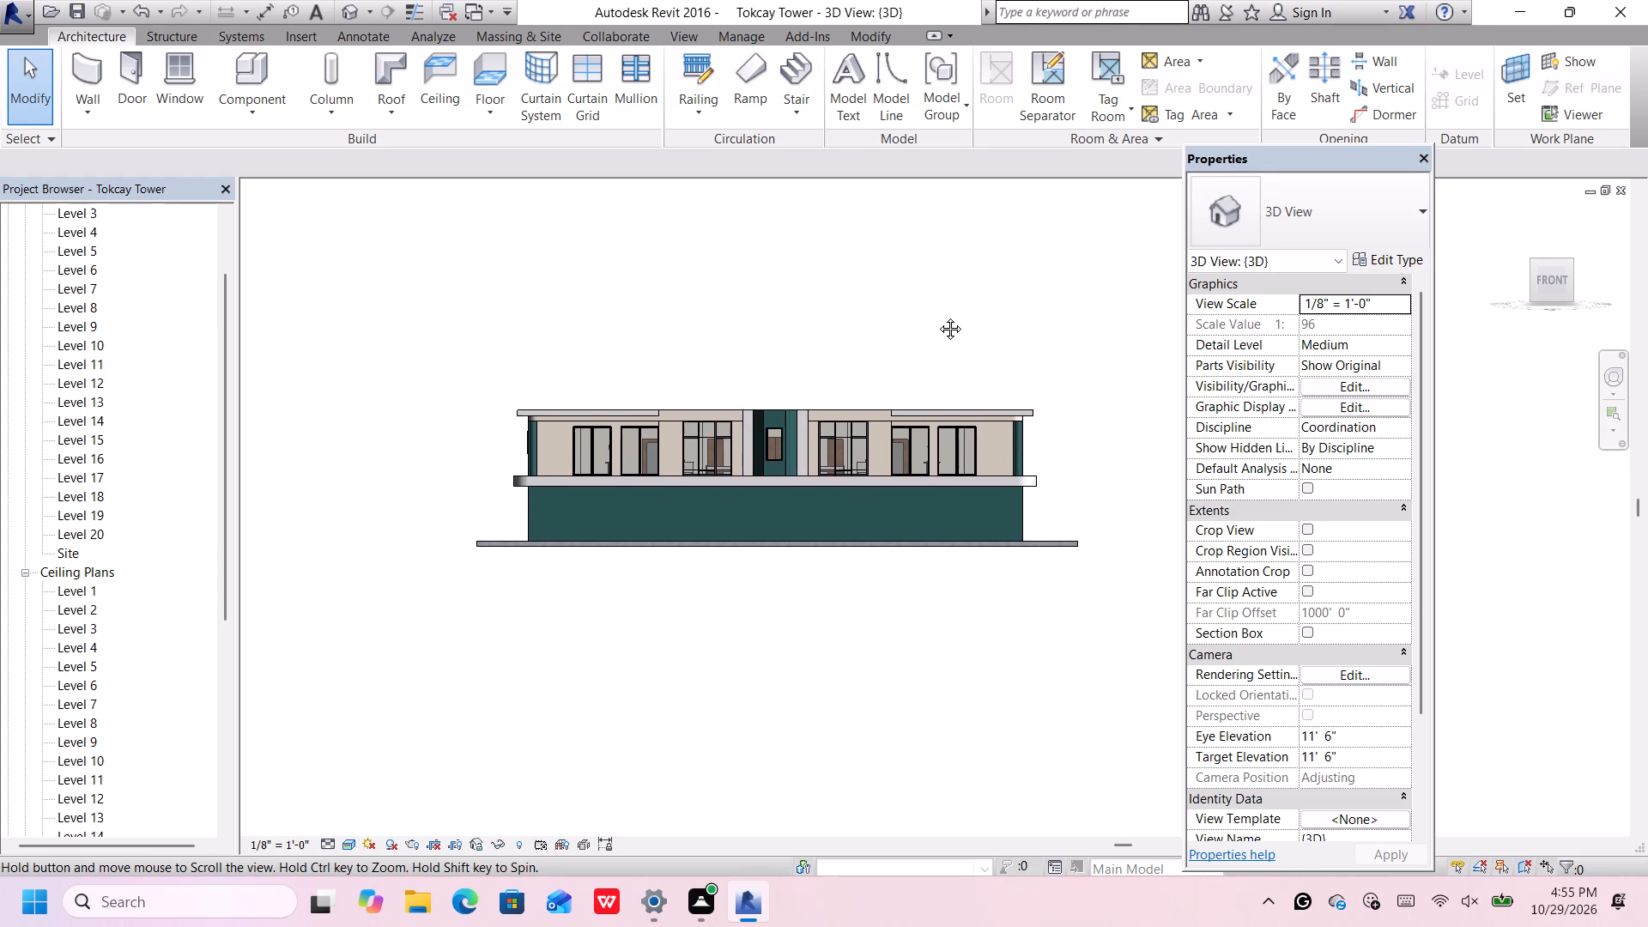
pyautogui.moveTo(937, 316); pyautogui.dragTo(1039, 475, button='middle')
pyautogui.scroll(1, 867, 371)
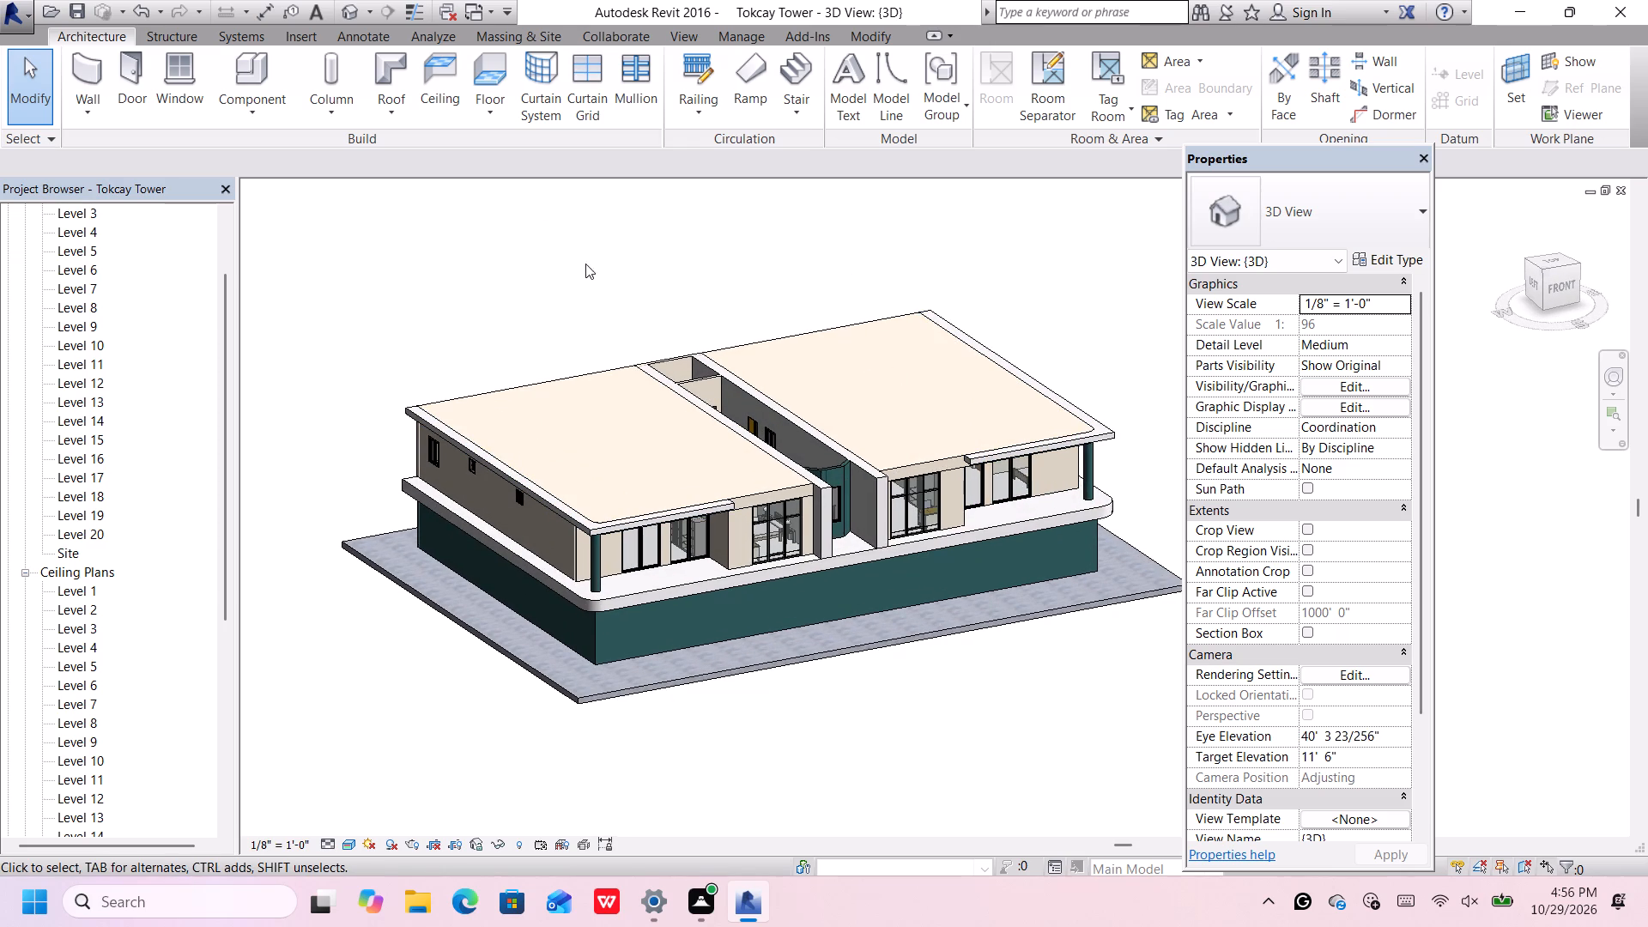
# On the Level 2 floor plan, set up a new Exterior Glazing curtain wall with a 3' unconnected height.
pyautogui.scroll(3, 88, 245)
pyautogui.doubleClick(88, 252)
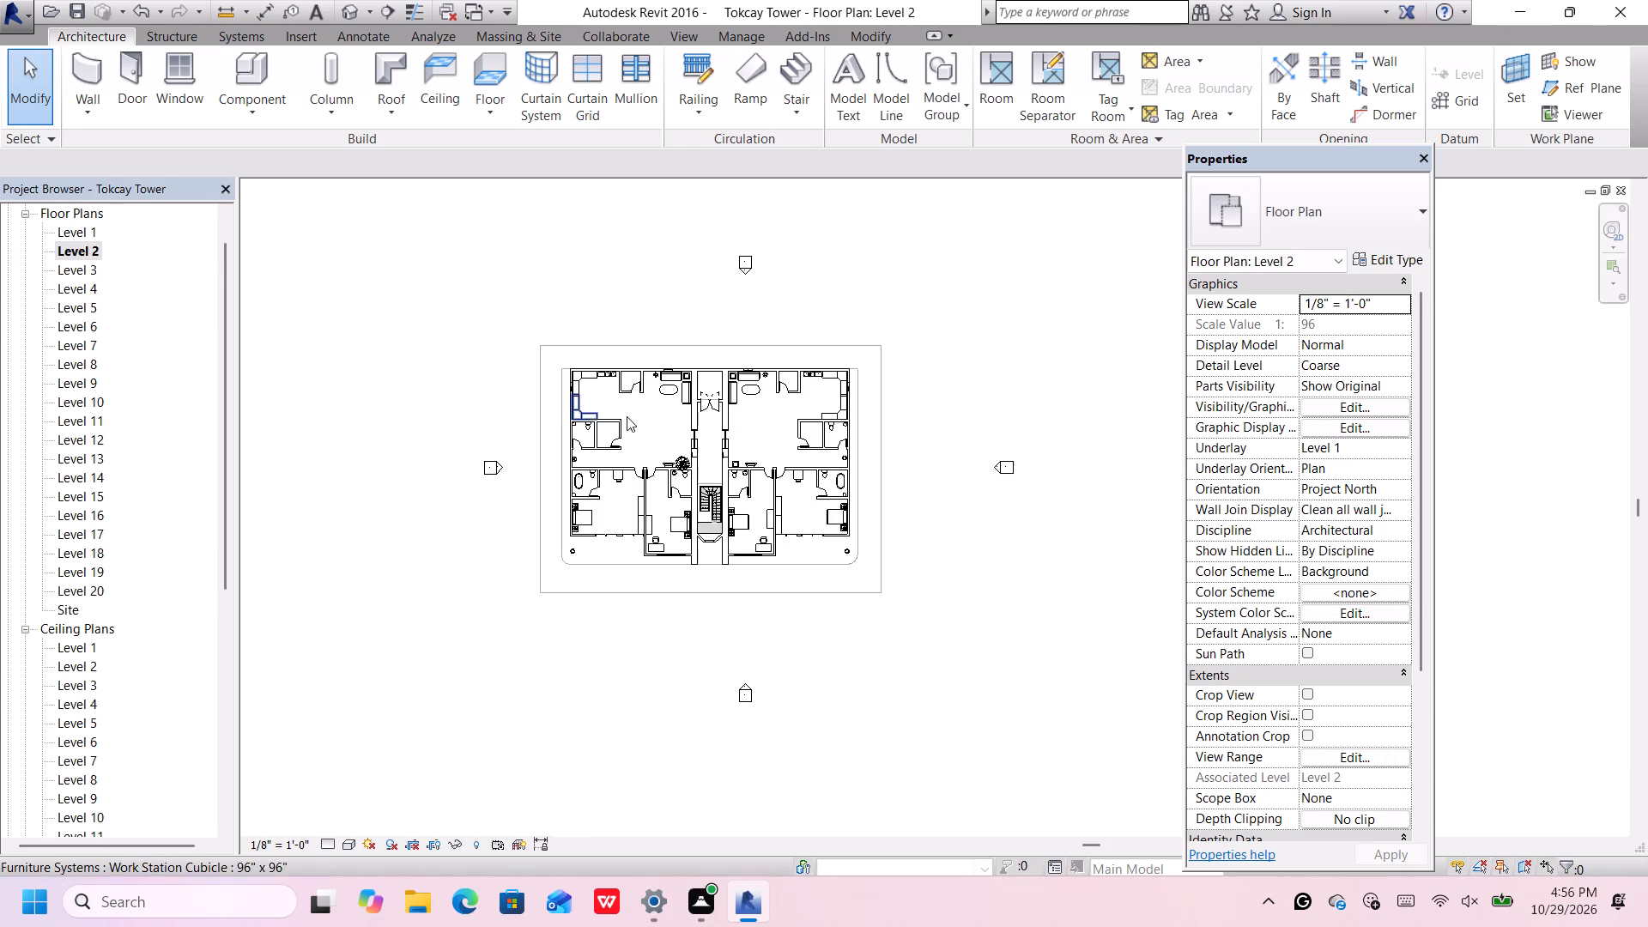
pyautogui.scroll(4, 631, 544)
pyautogui.moveTo(650, 565); pyautogui.dragTo(591, 538, button='middle')
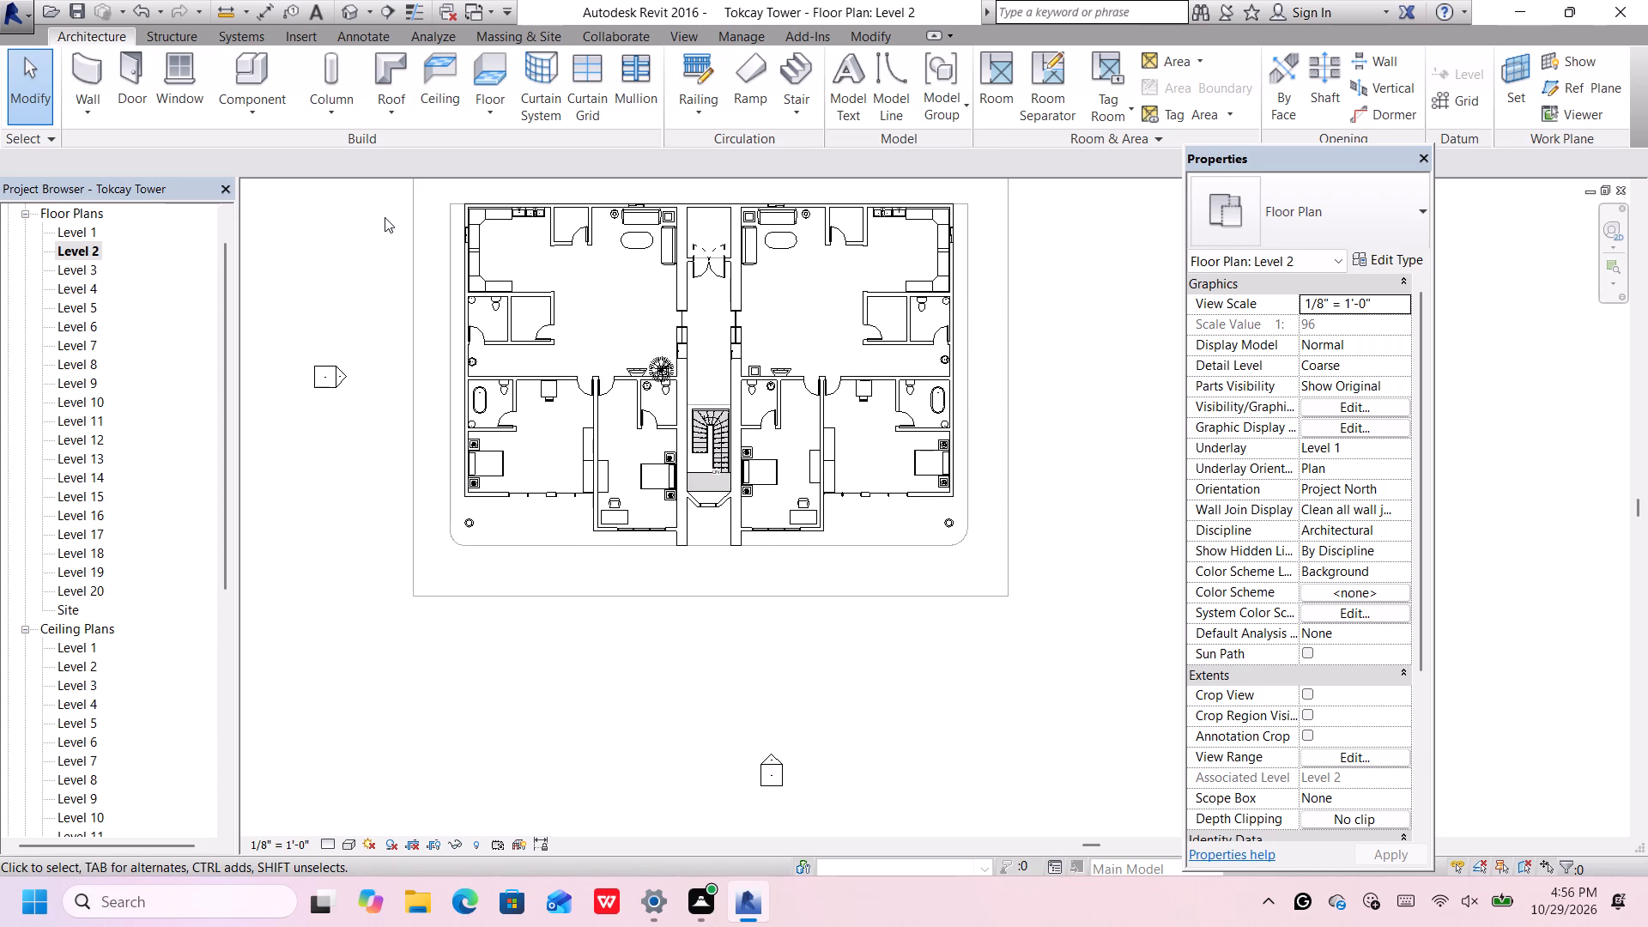
pyautogui.click(88, 66)
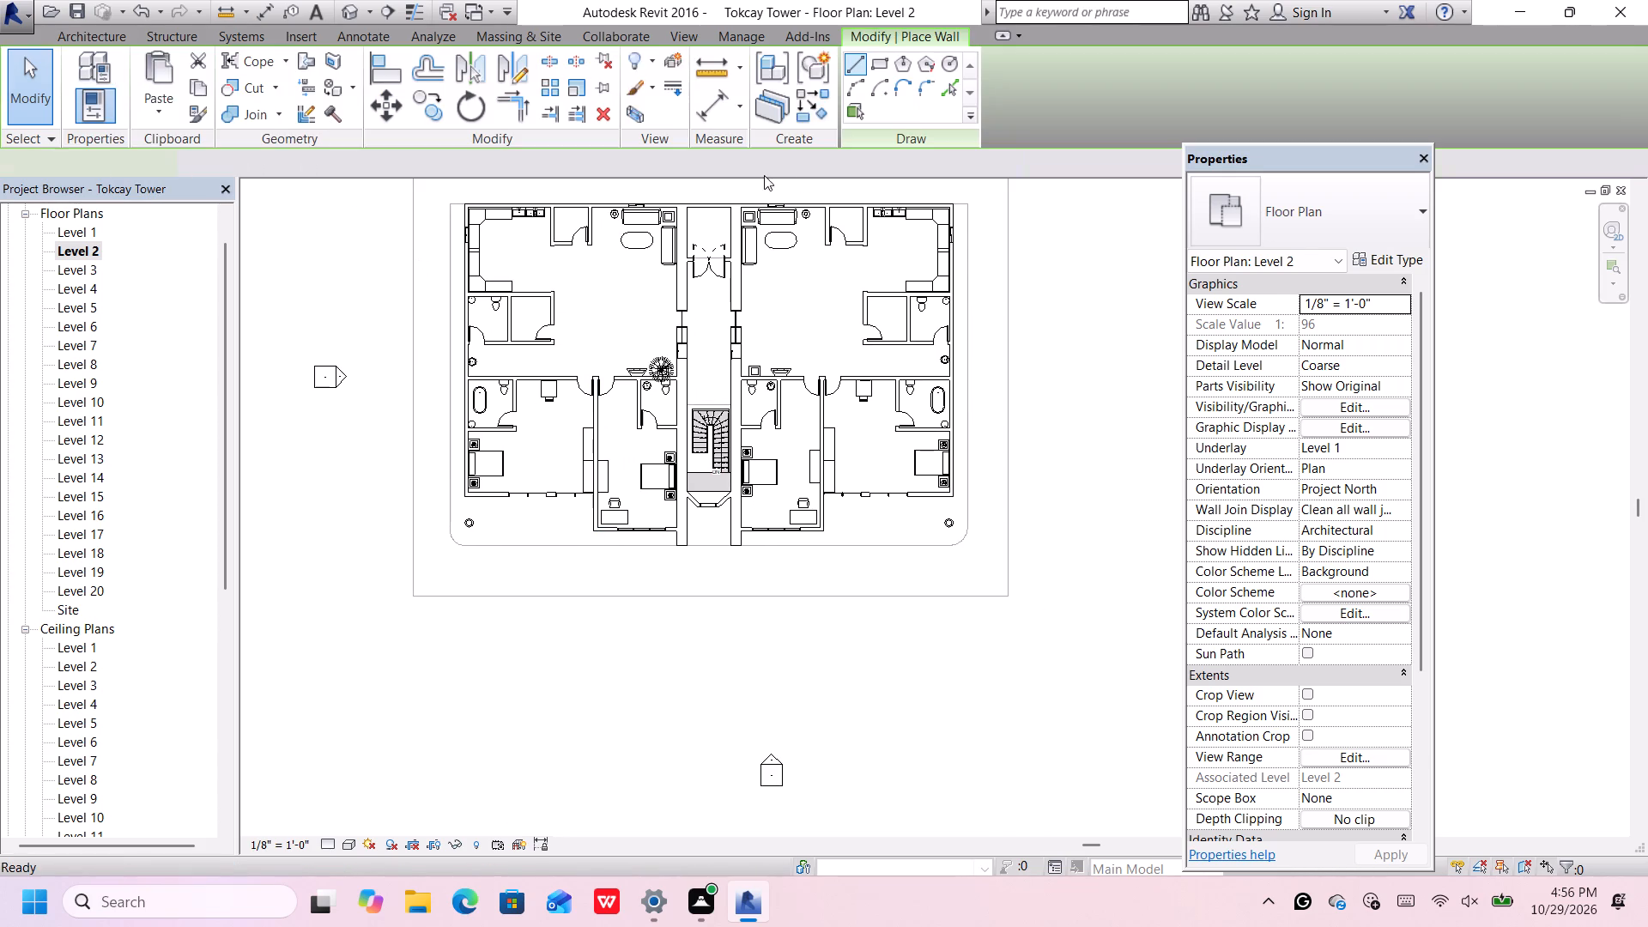
pyautogui.click(1300, 217)
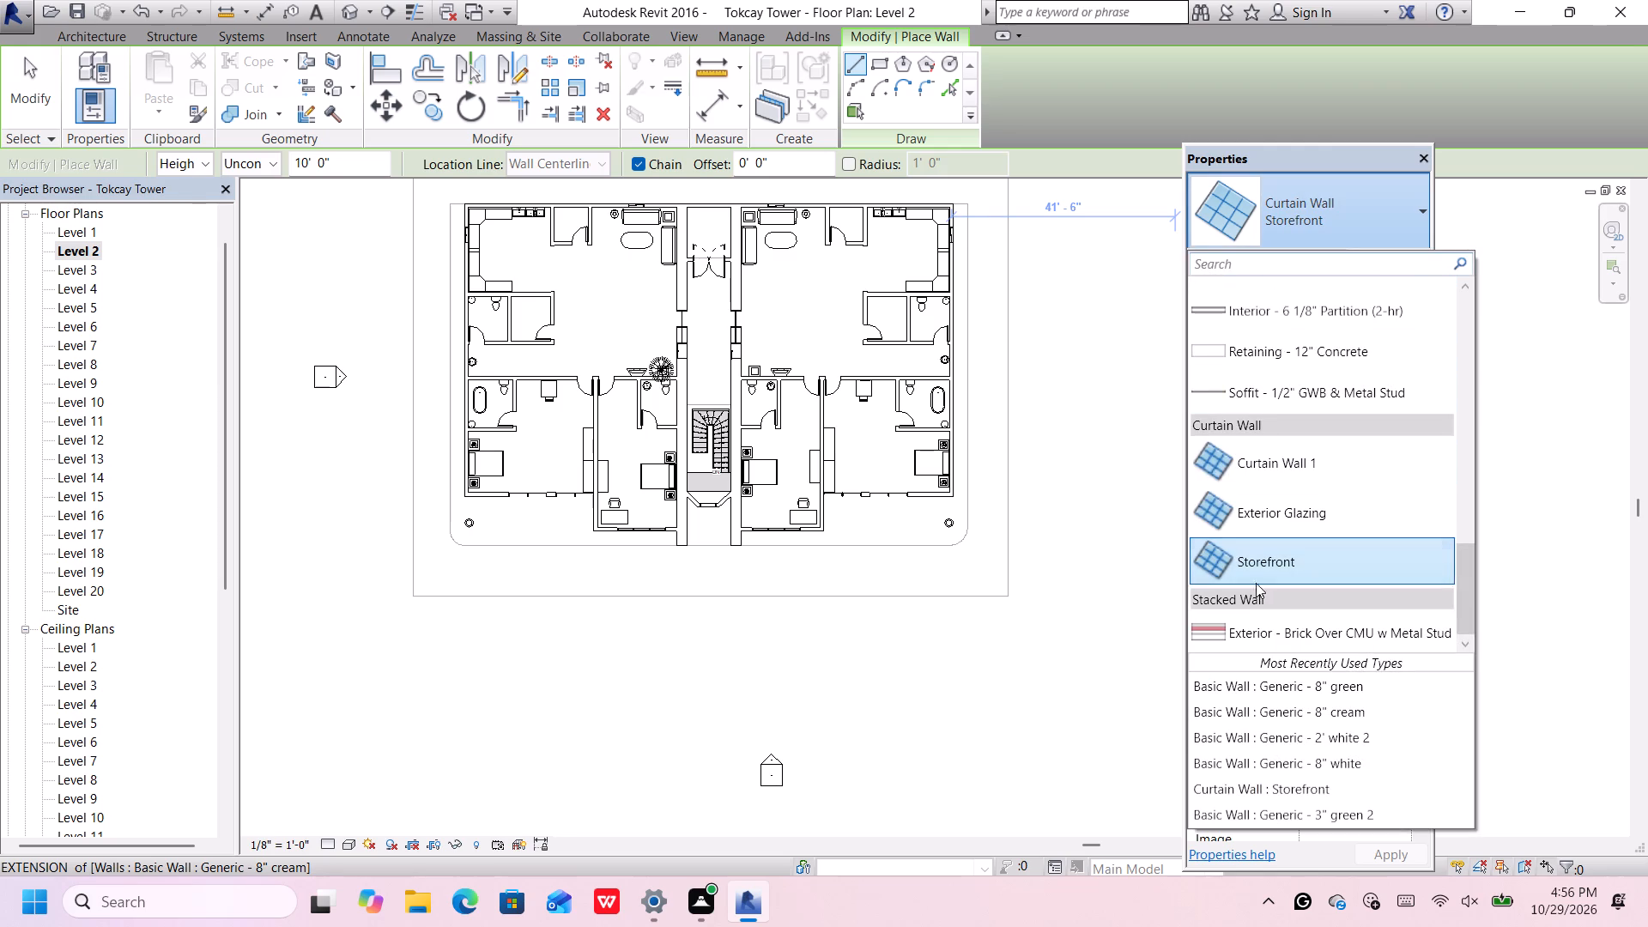
pyautogui.click(1293, 513)
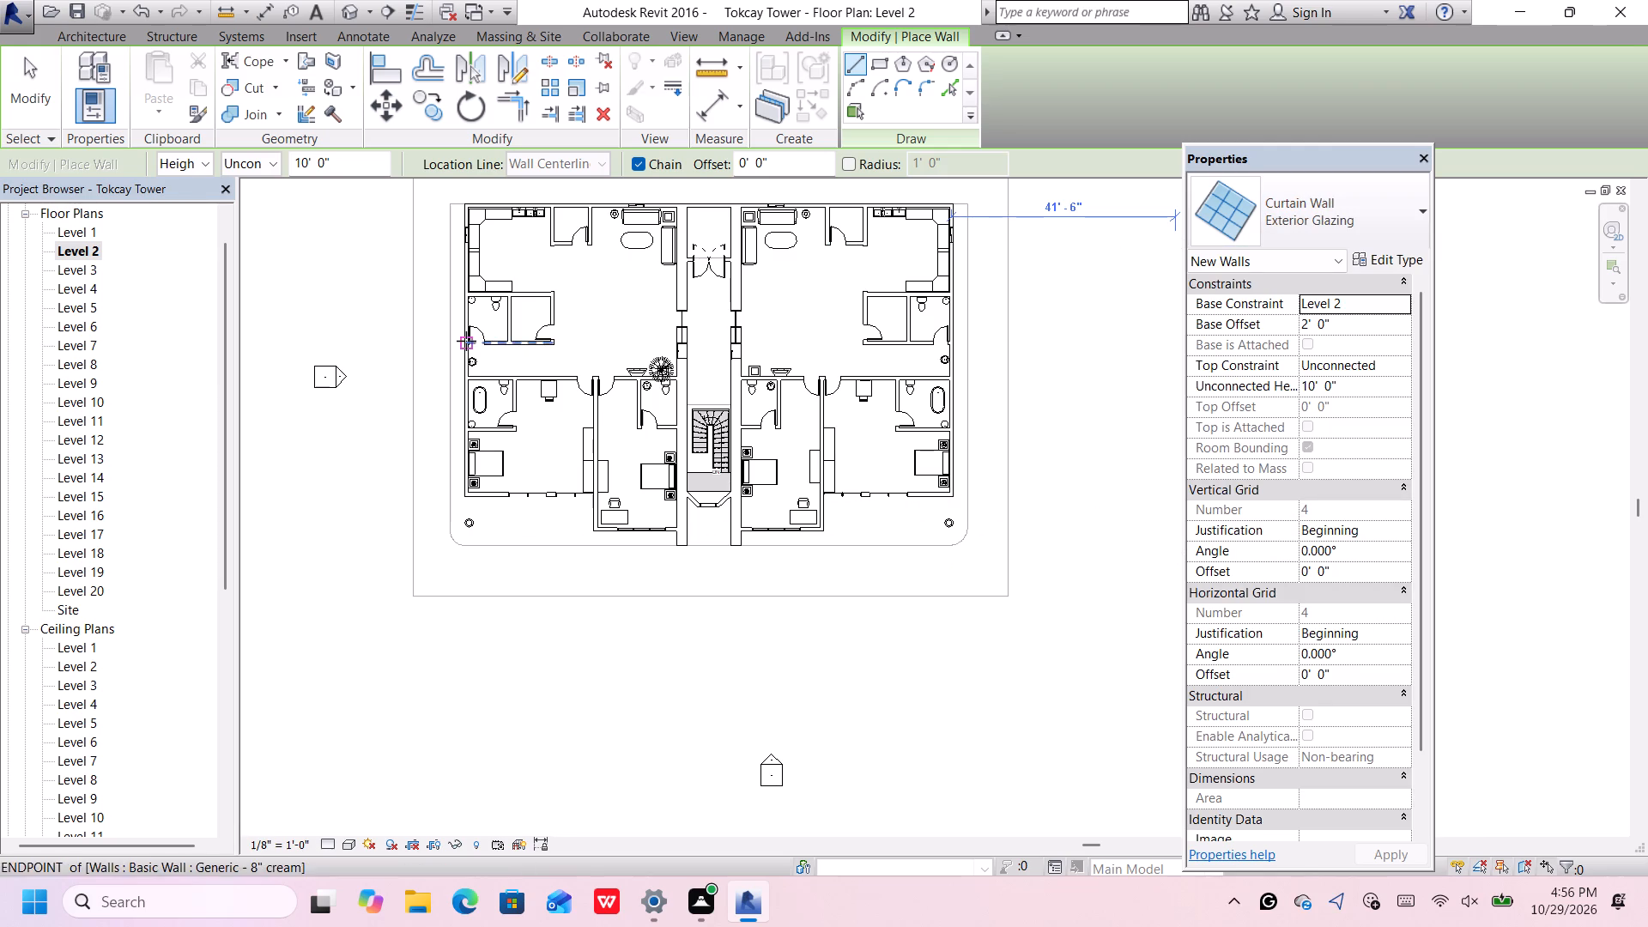
pyautogui.scroll(9, 471, 495)
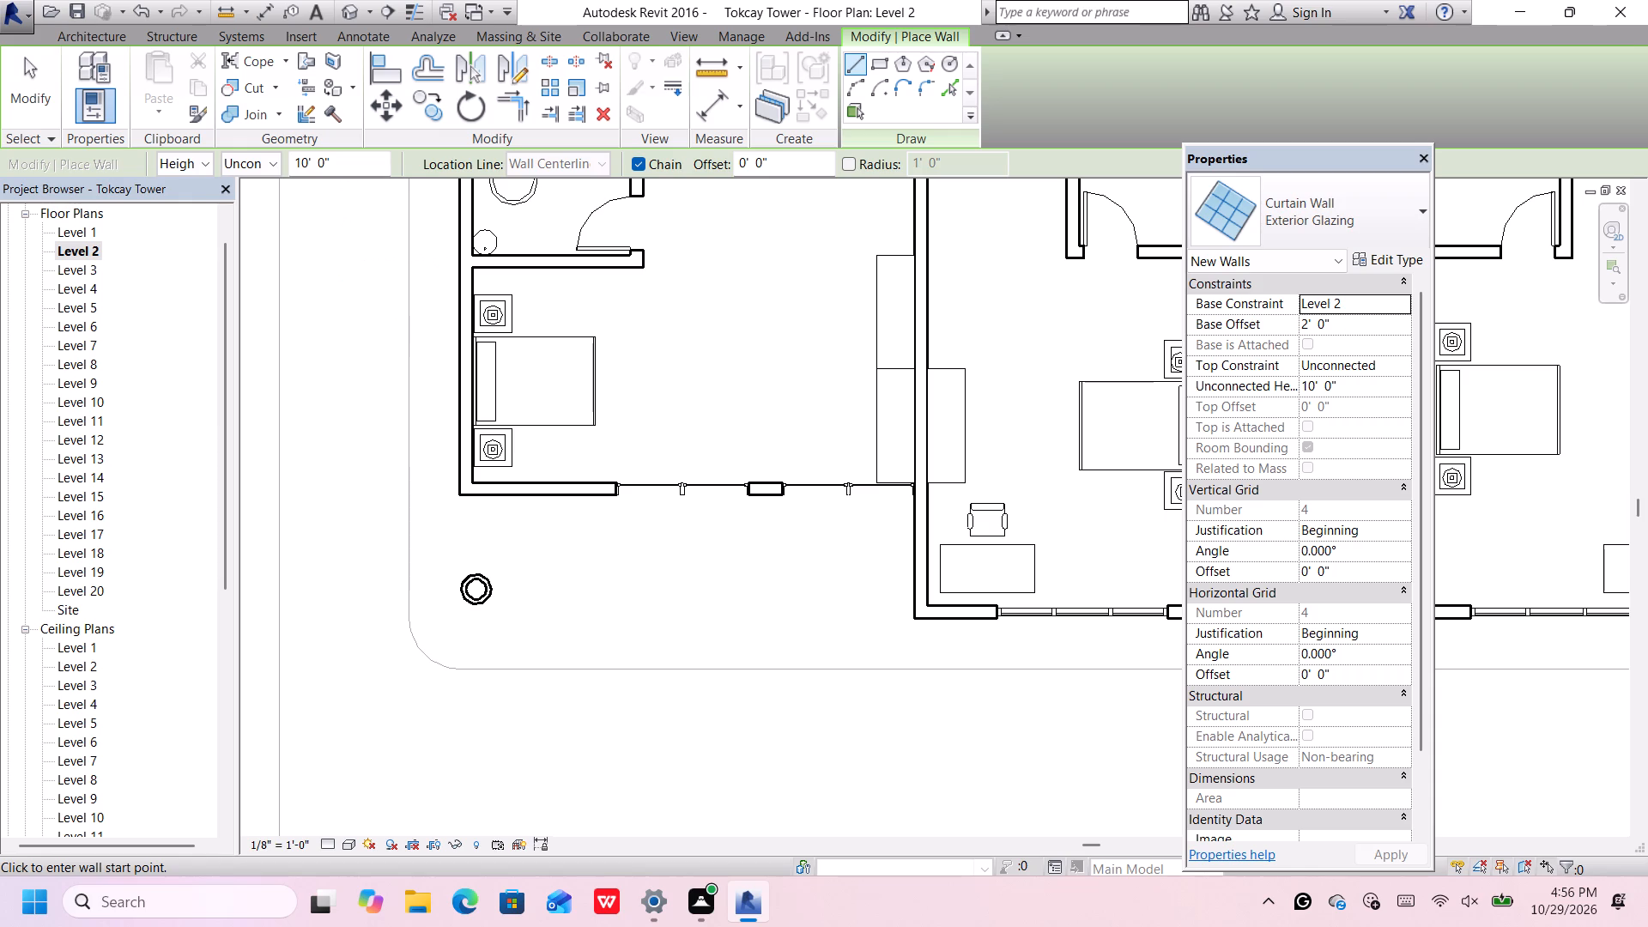
pyautogui.moveTo(356, 159); pyautogui.dragTo(293, 165)
pyautogui.press('BackSpace')
pyautogui.write("3'")
pyautogui.press('Return')
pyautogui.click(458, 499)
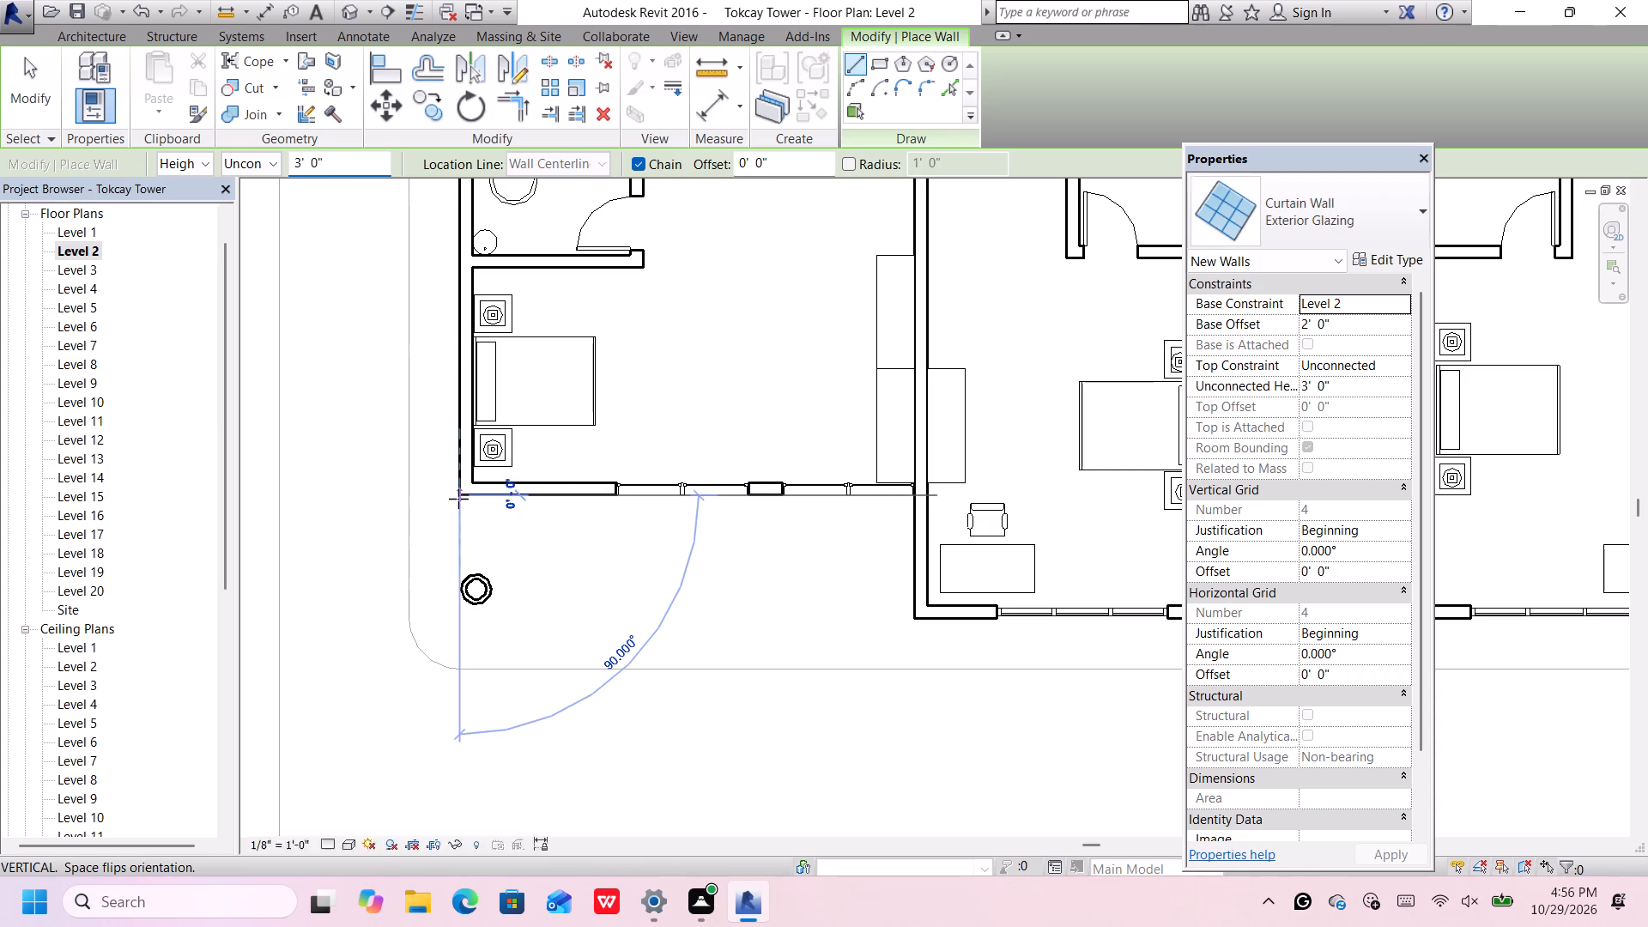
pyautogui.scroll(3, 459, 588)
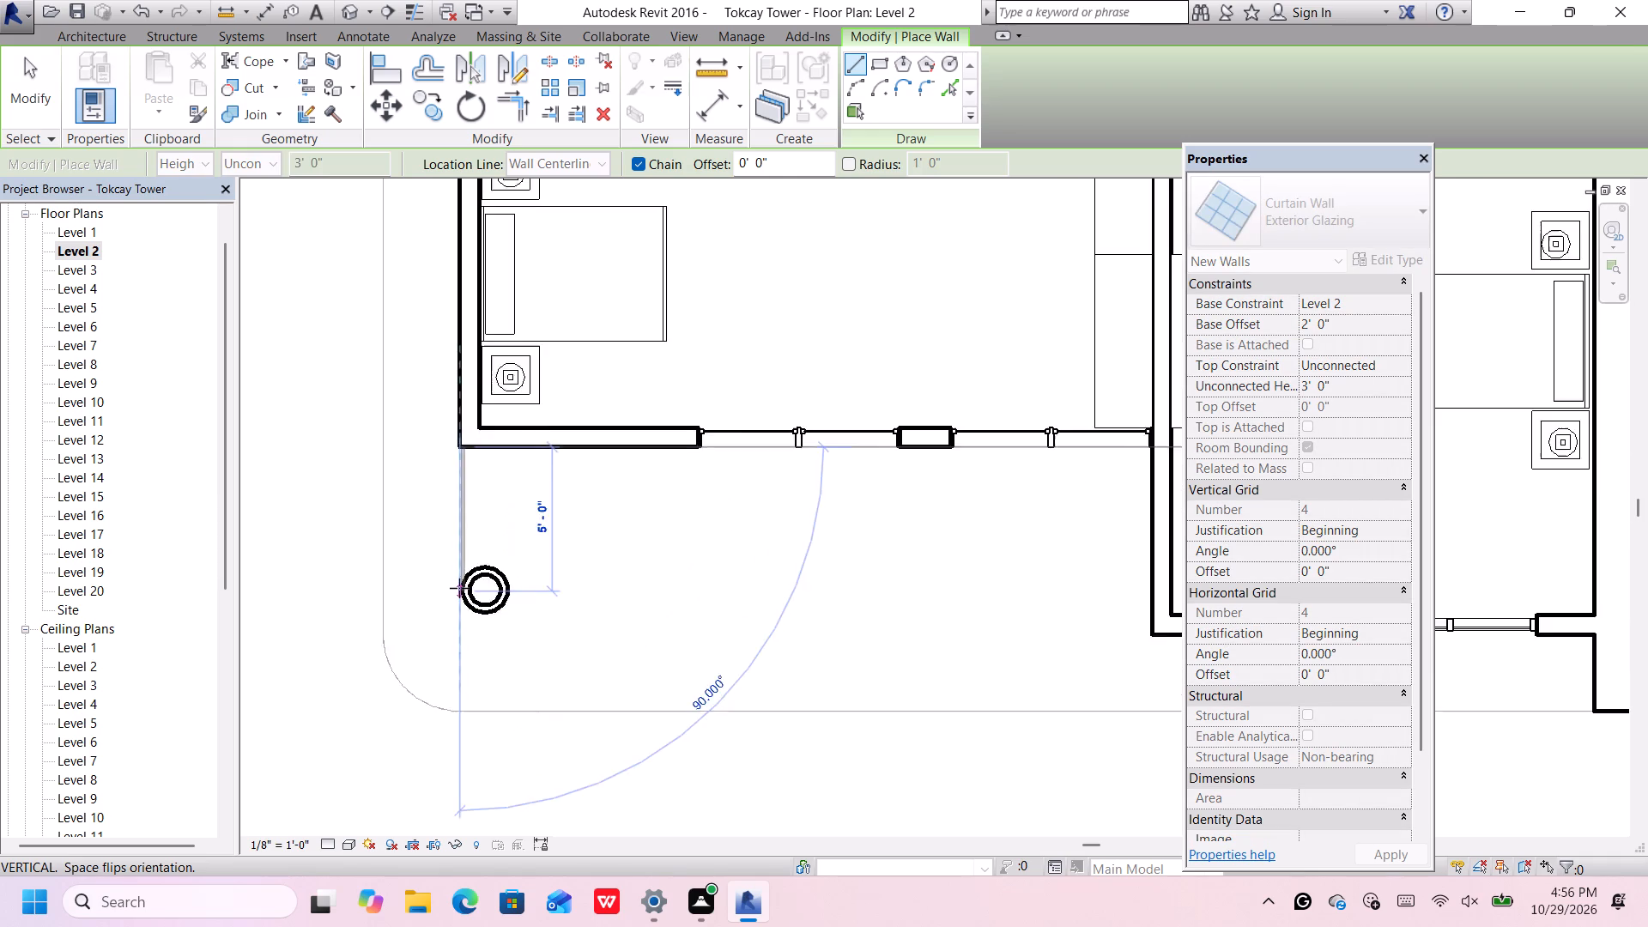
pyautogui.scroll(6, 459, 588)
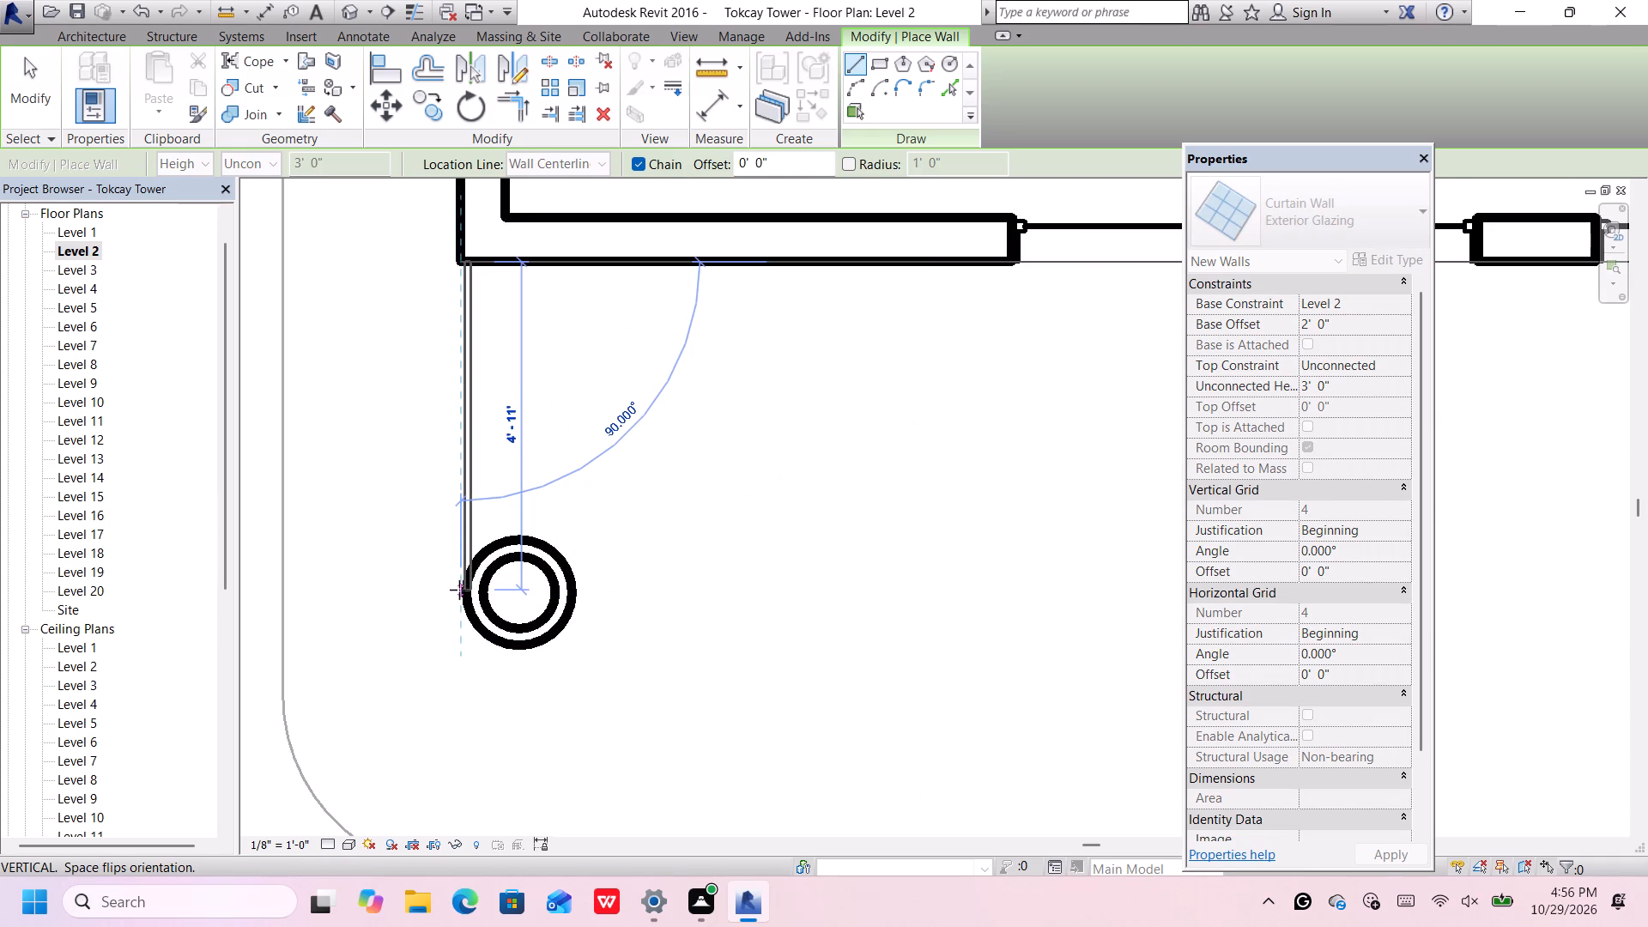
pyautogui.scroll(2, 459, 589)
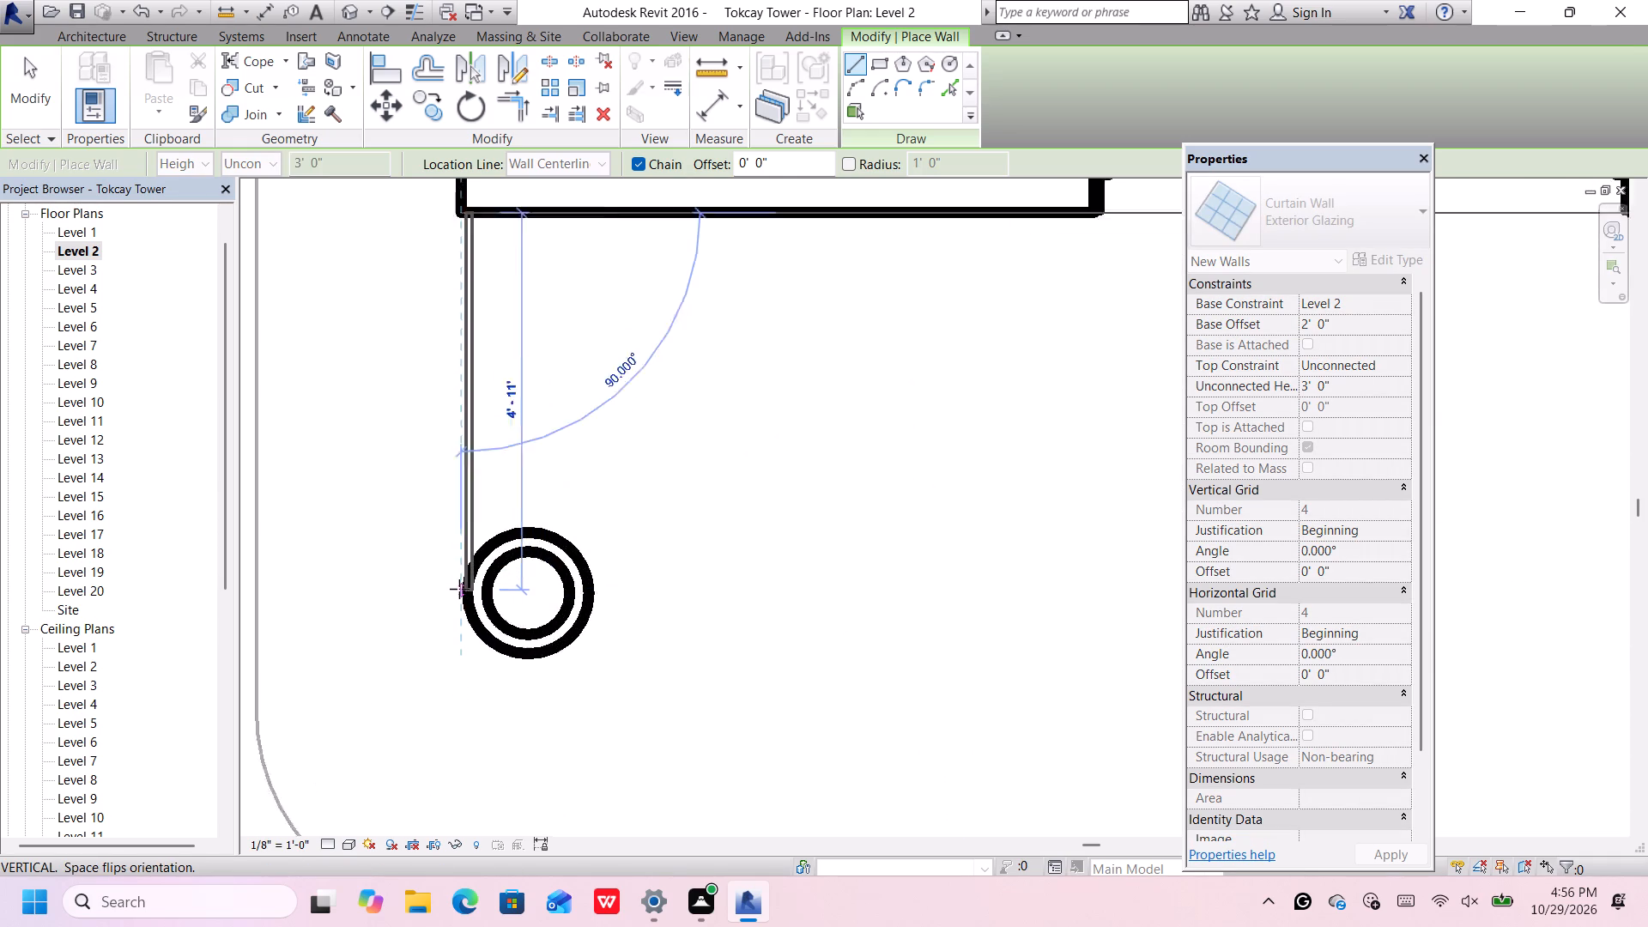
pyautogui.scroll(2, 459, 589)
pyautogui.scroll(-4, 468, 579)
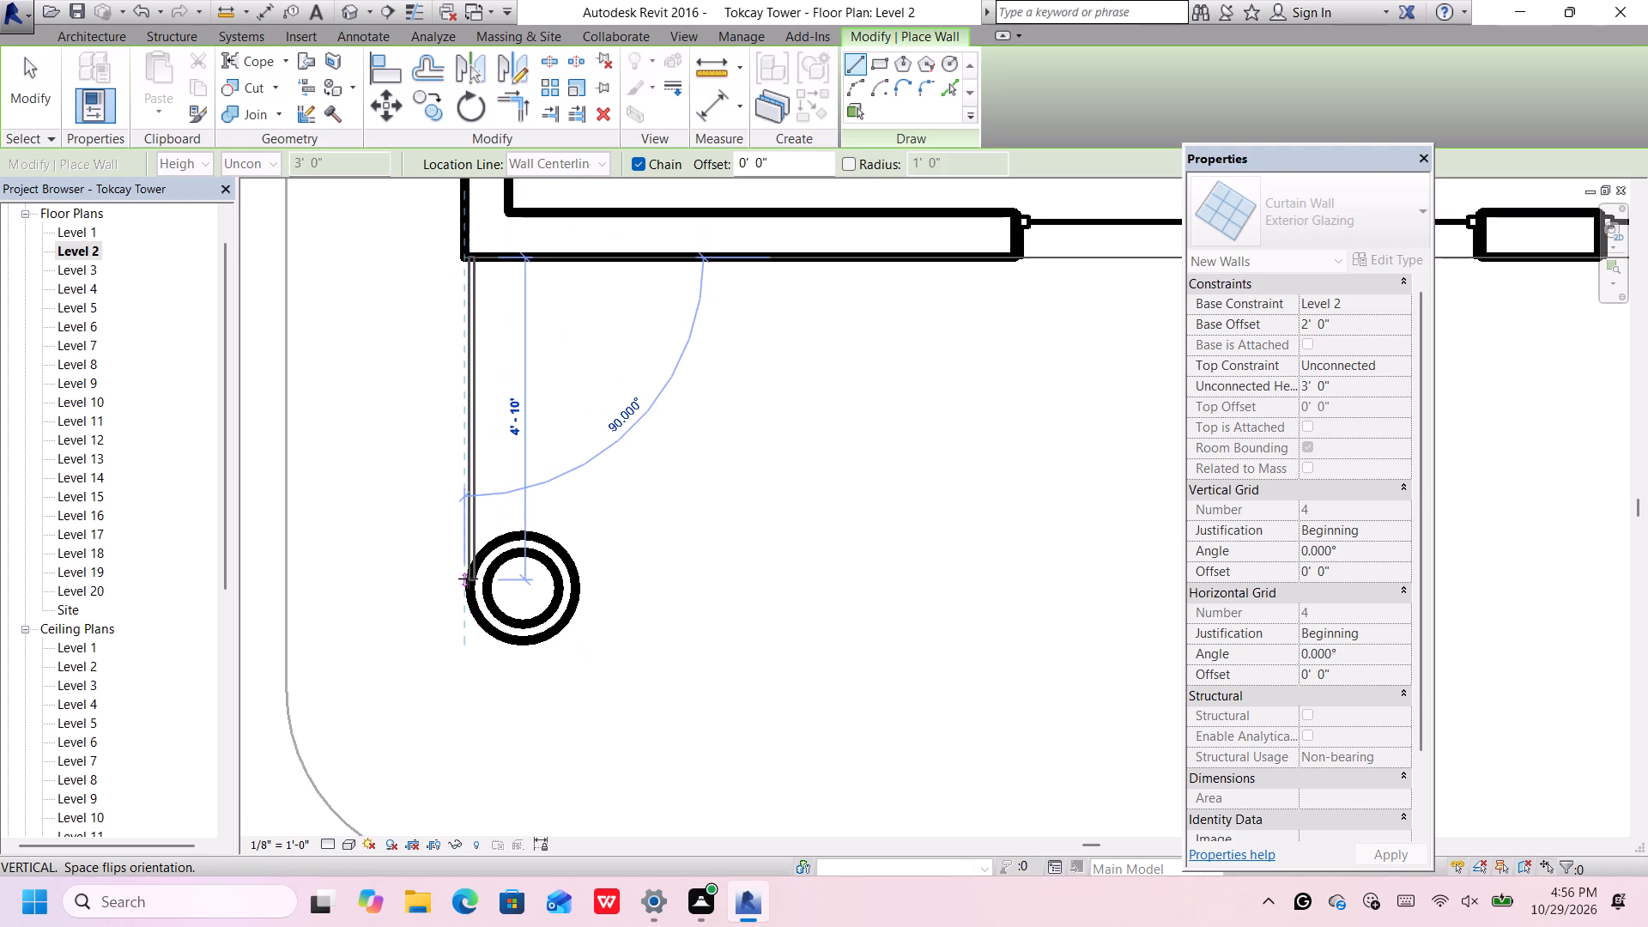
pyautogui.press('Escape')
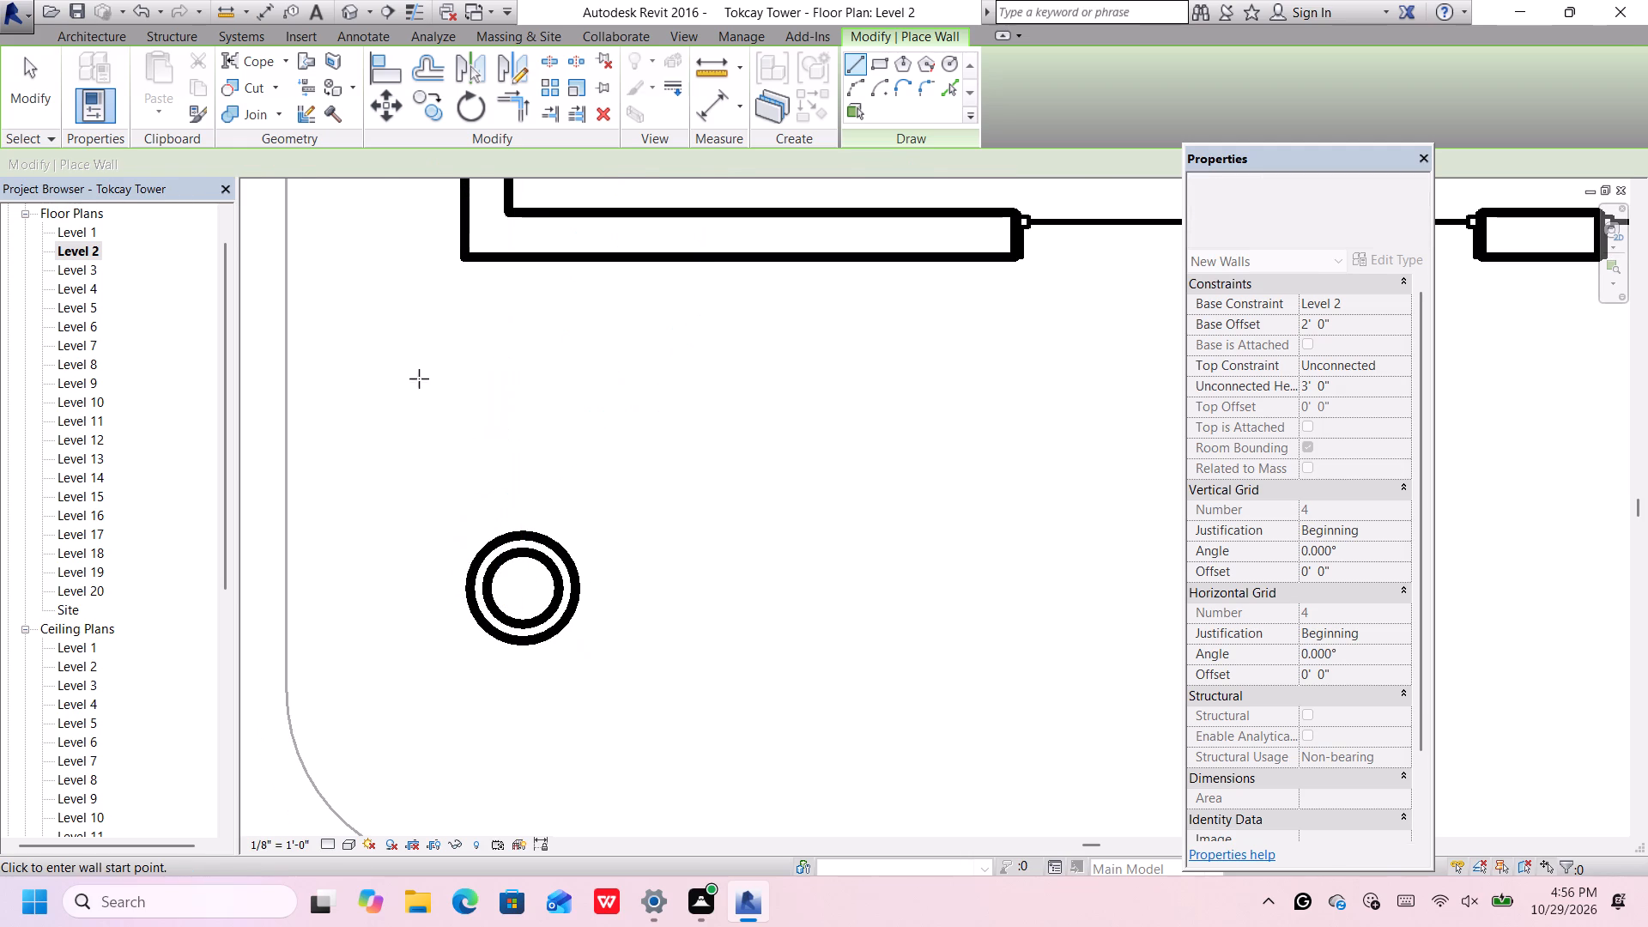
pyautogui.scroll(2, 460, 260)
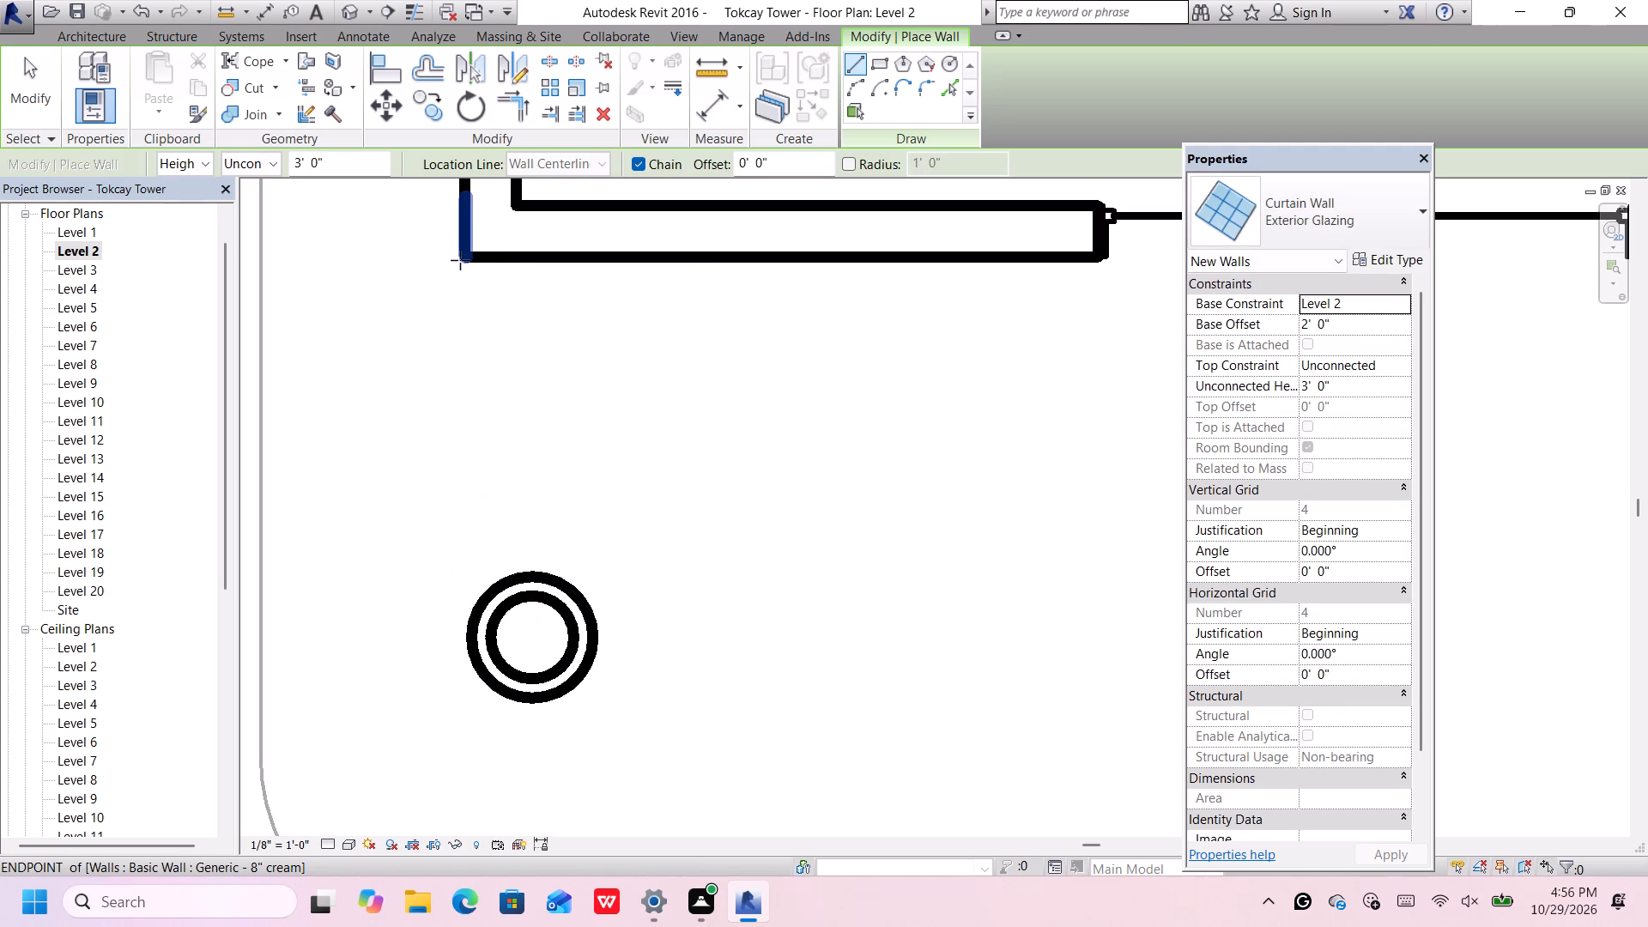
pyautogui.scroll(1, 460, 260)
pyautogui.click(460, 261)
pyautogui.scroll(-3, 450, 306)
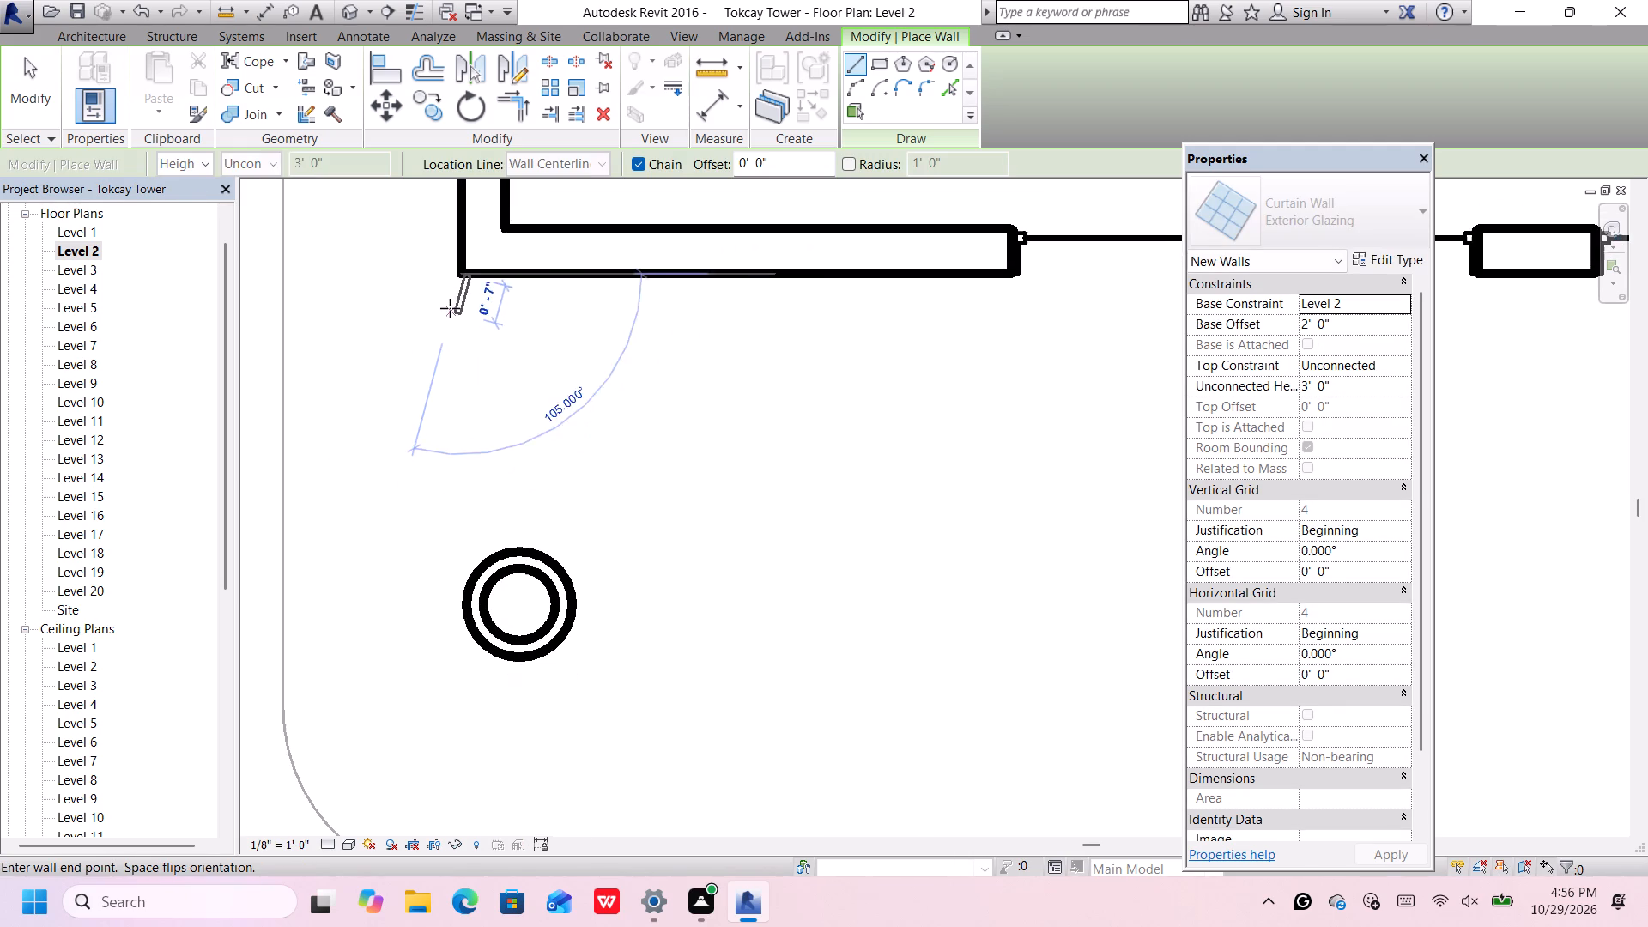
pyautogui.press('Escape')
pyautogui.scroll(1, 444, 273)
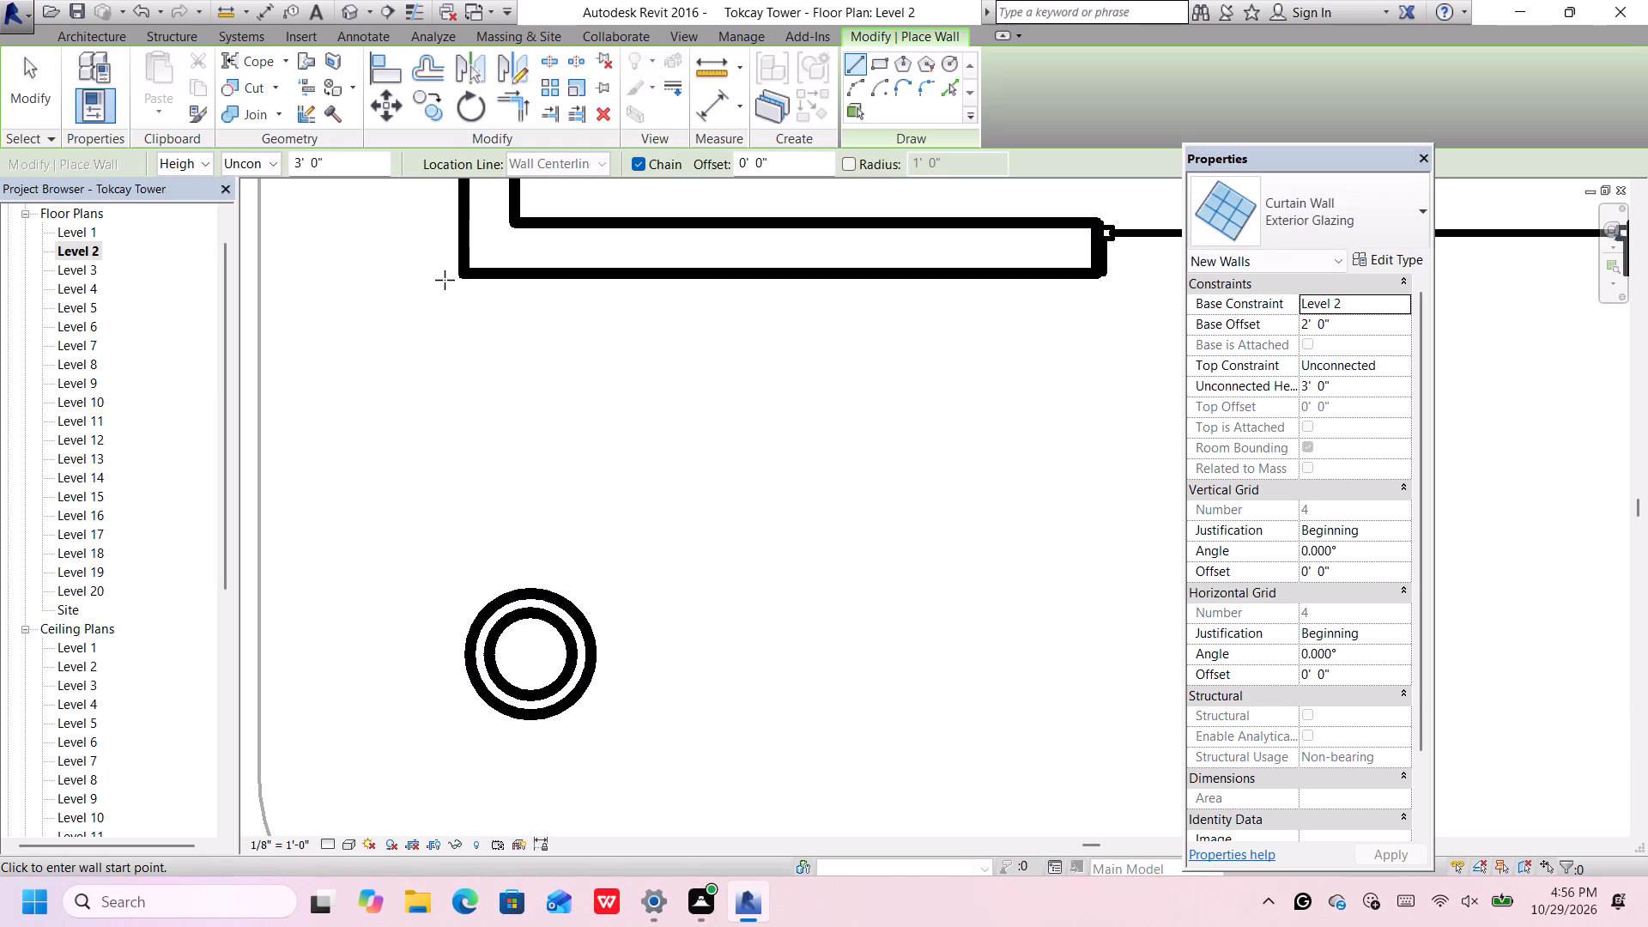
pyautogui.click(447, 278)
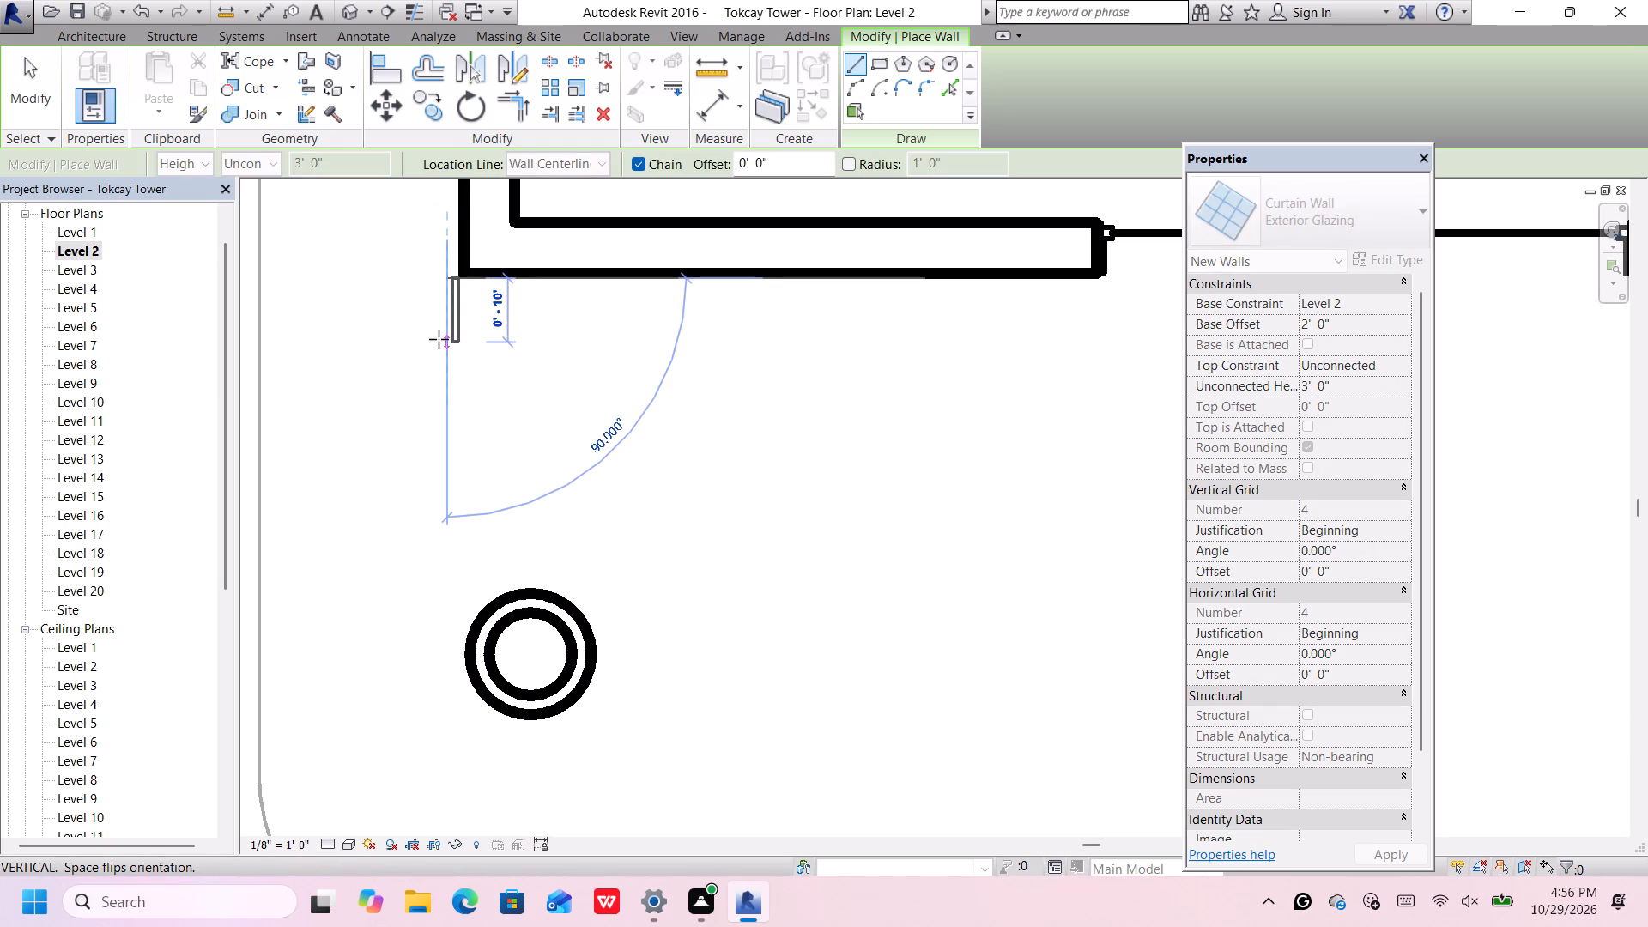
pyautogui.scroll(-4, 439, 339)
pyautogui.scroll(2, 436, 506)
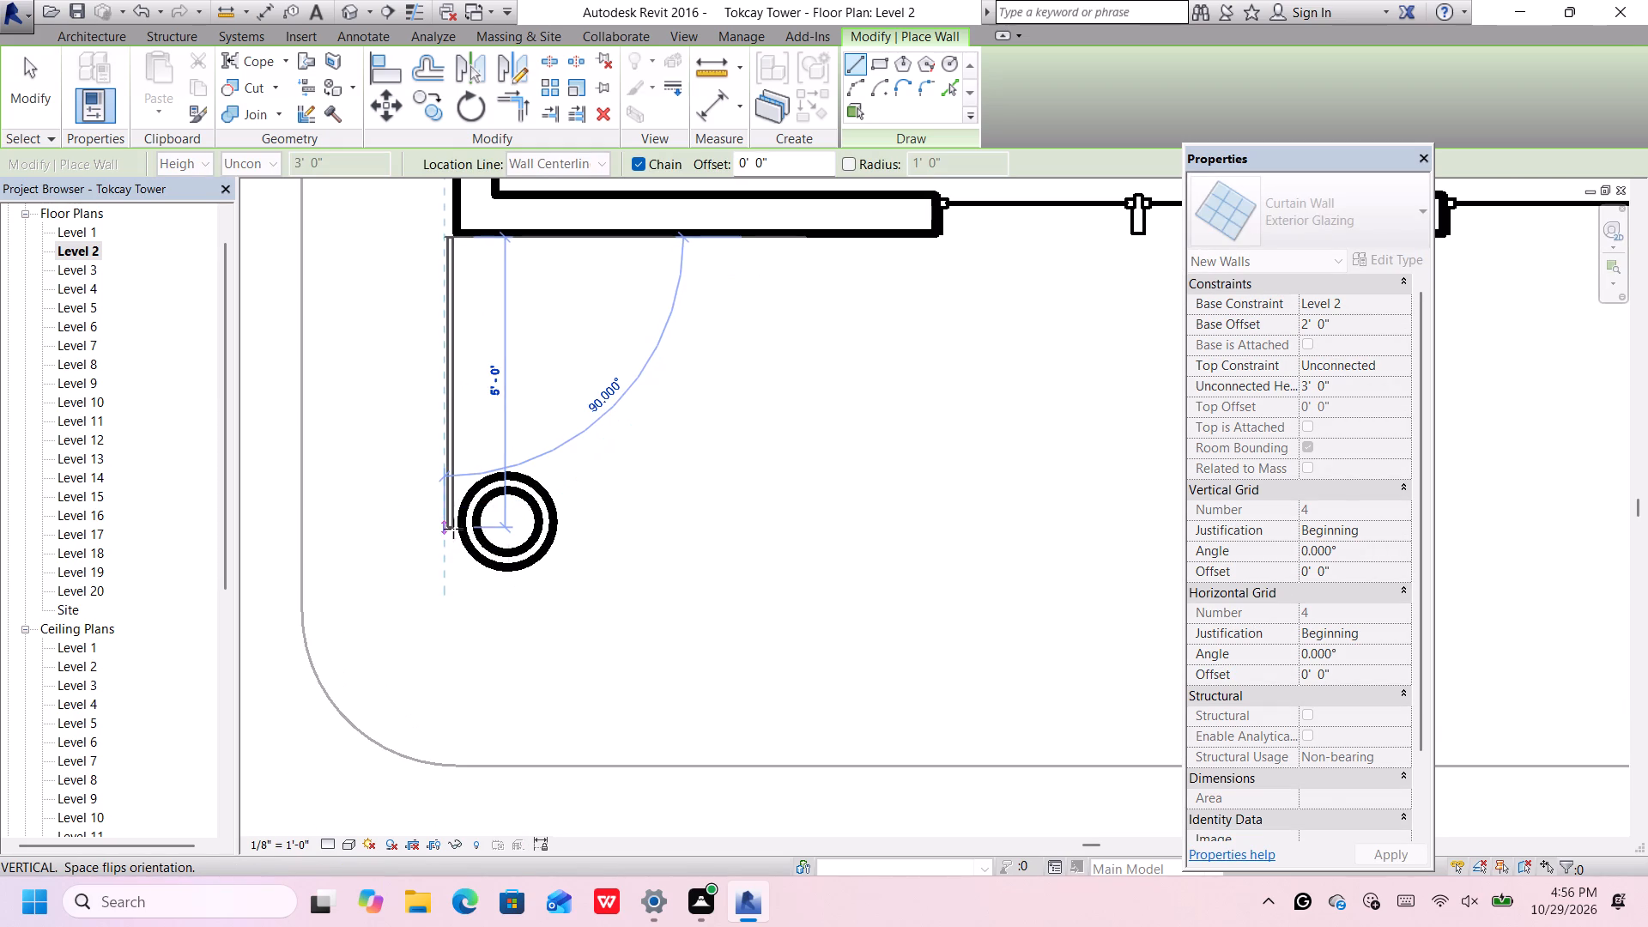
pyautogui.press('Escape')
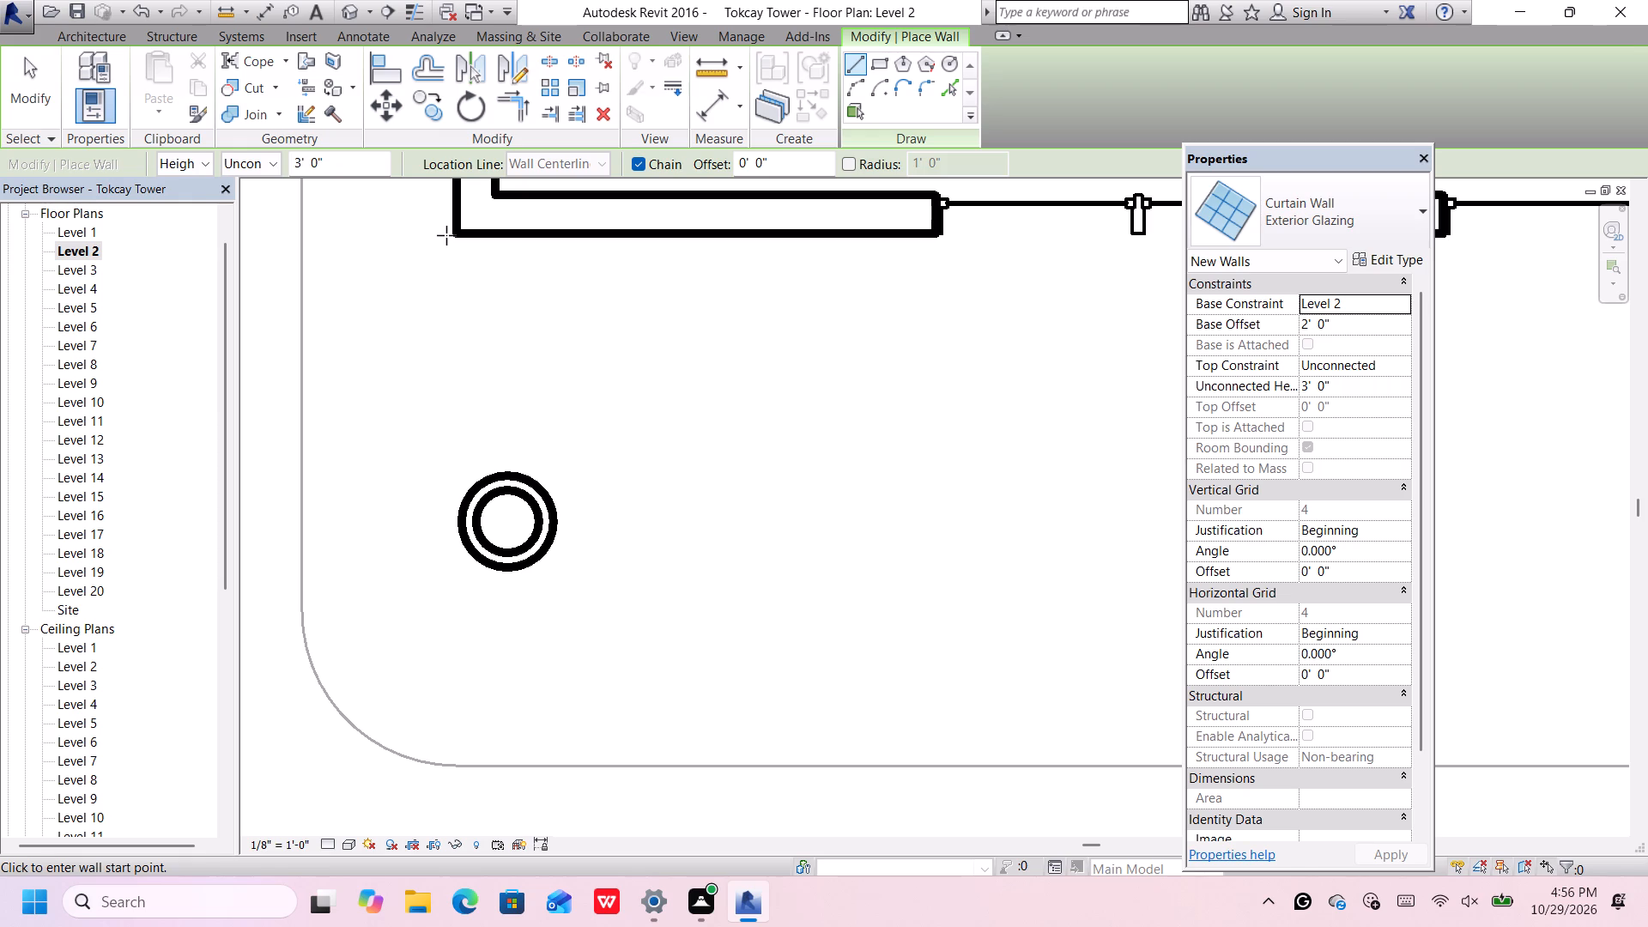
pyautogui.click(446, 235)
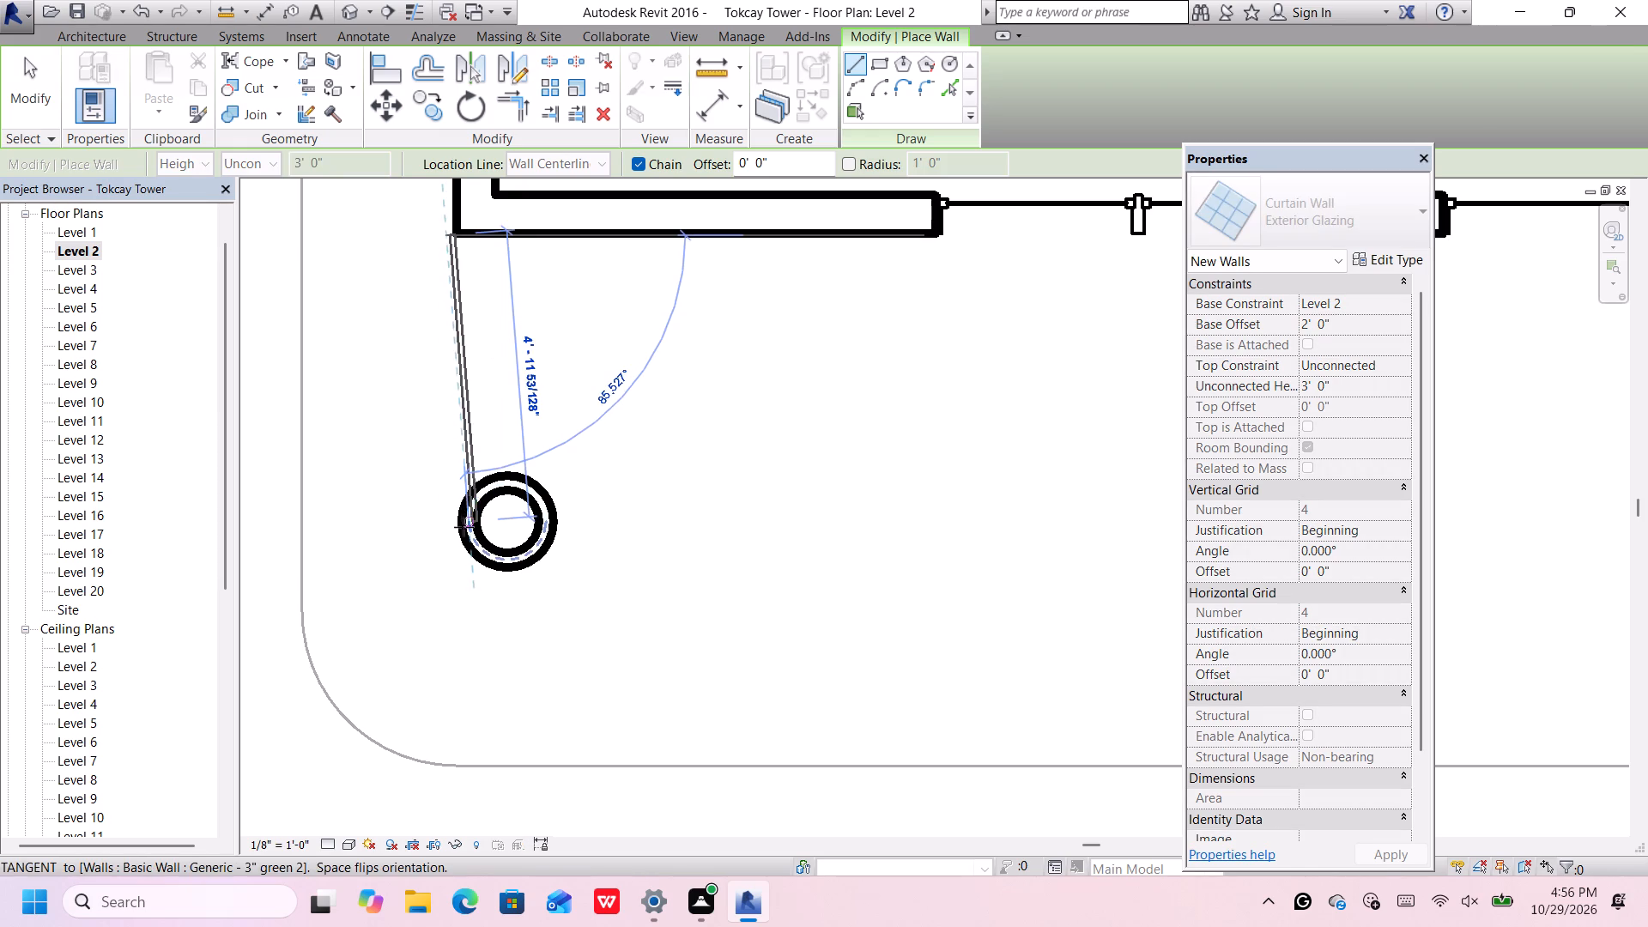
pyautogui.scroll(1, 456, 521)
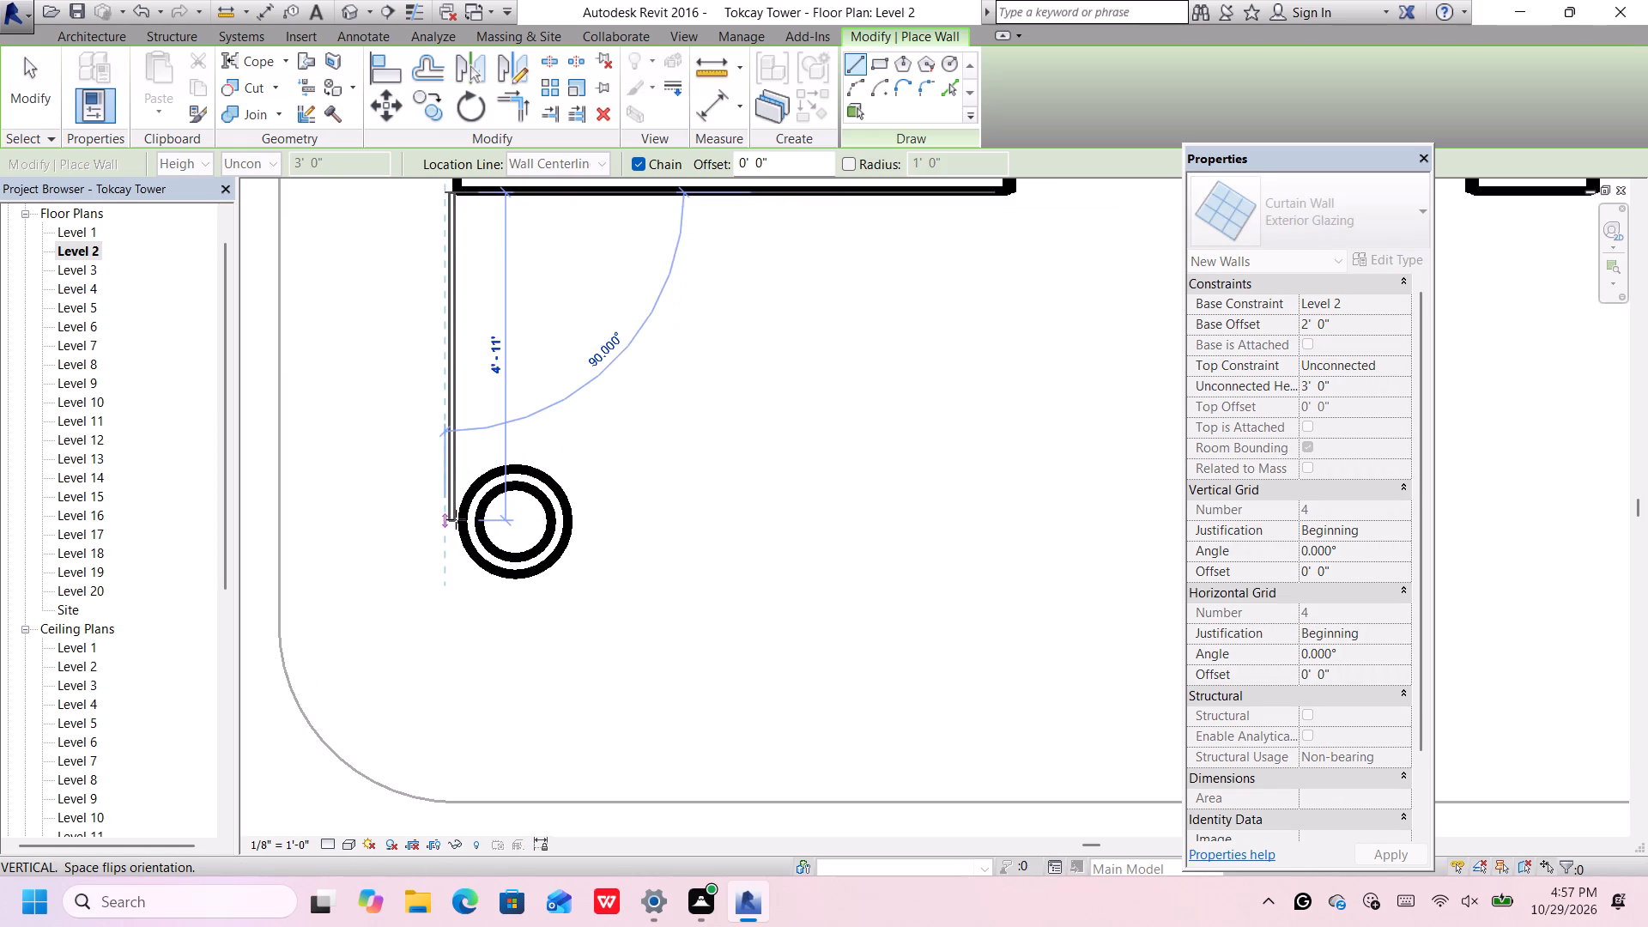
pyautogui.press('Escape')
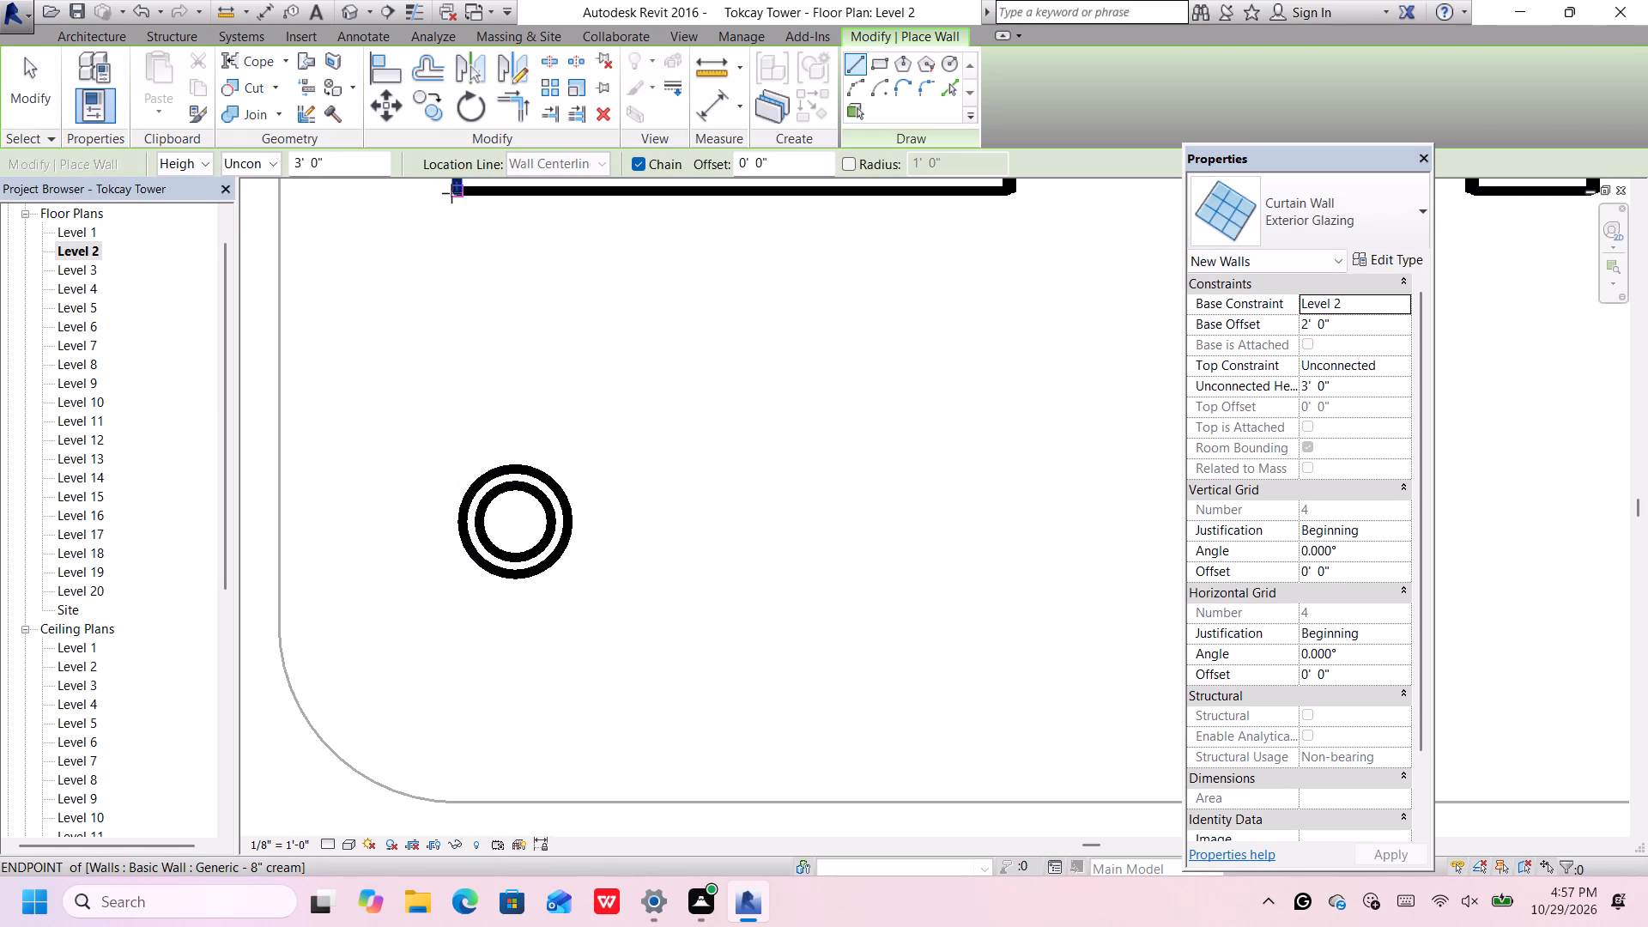
# Draw a 5' straight glazing wall from the front-left bedroom's outer corner to the outer side of the round column.
pyautogui.scroll(1, 450, 194)
pyautogui.moveTo(450, 197); pyautogui.dragTo(432, 293, button='middle')
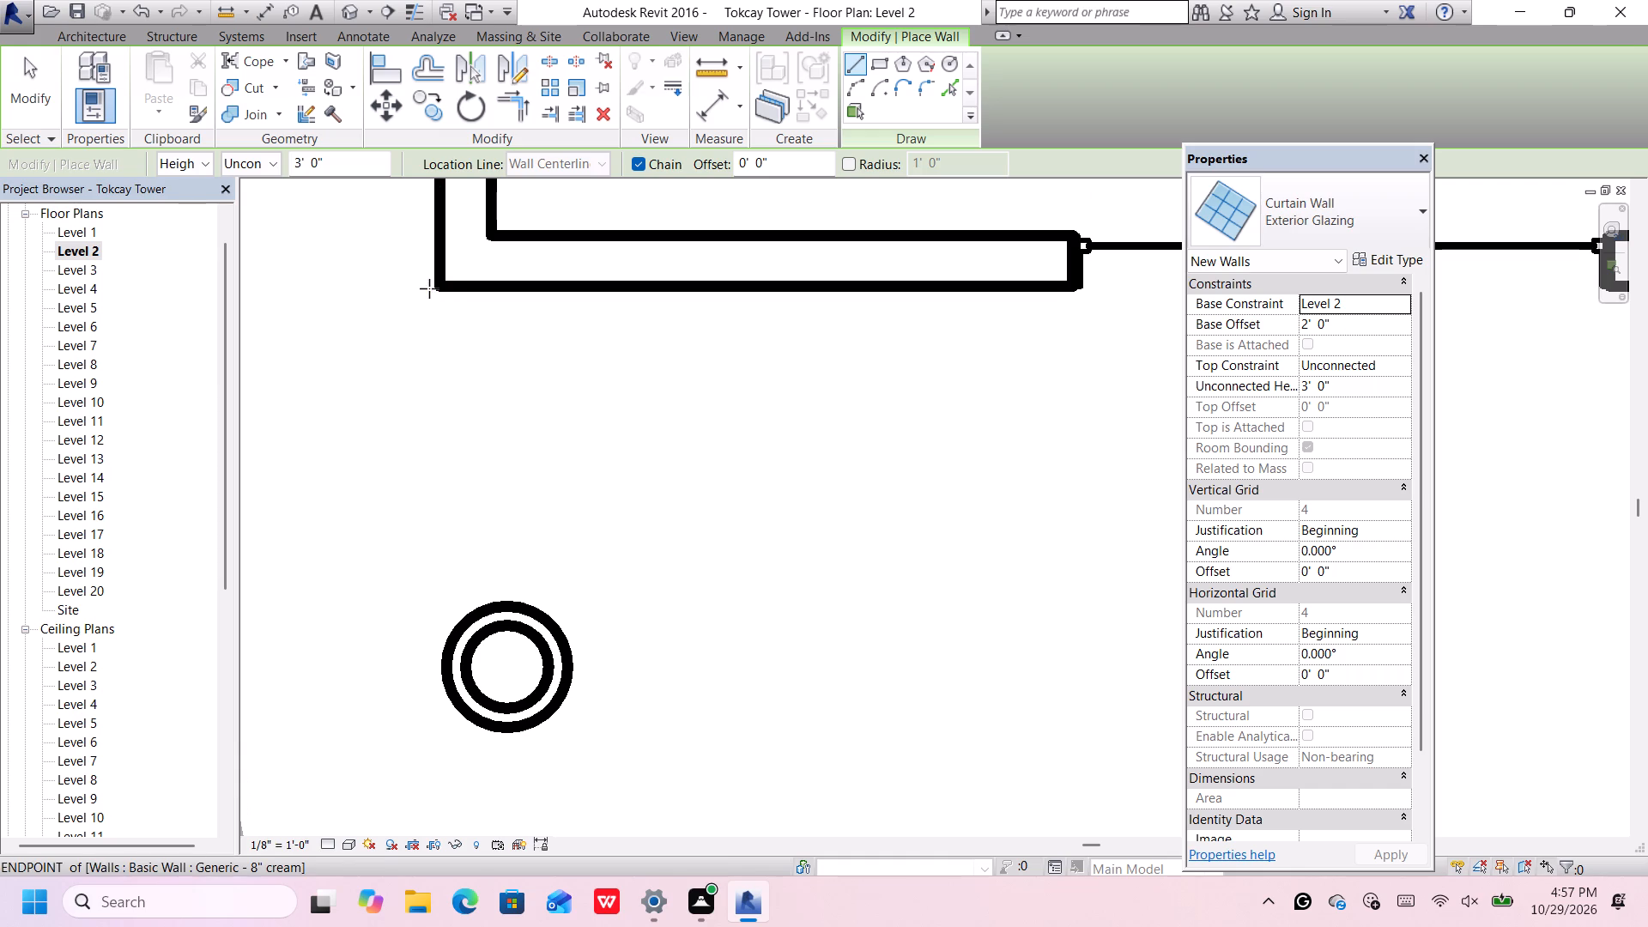
pyautogui.click(429, 288)
pyautogui.scroll(-5, 423, 353)
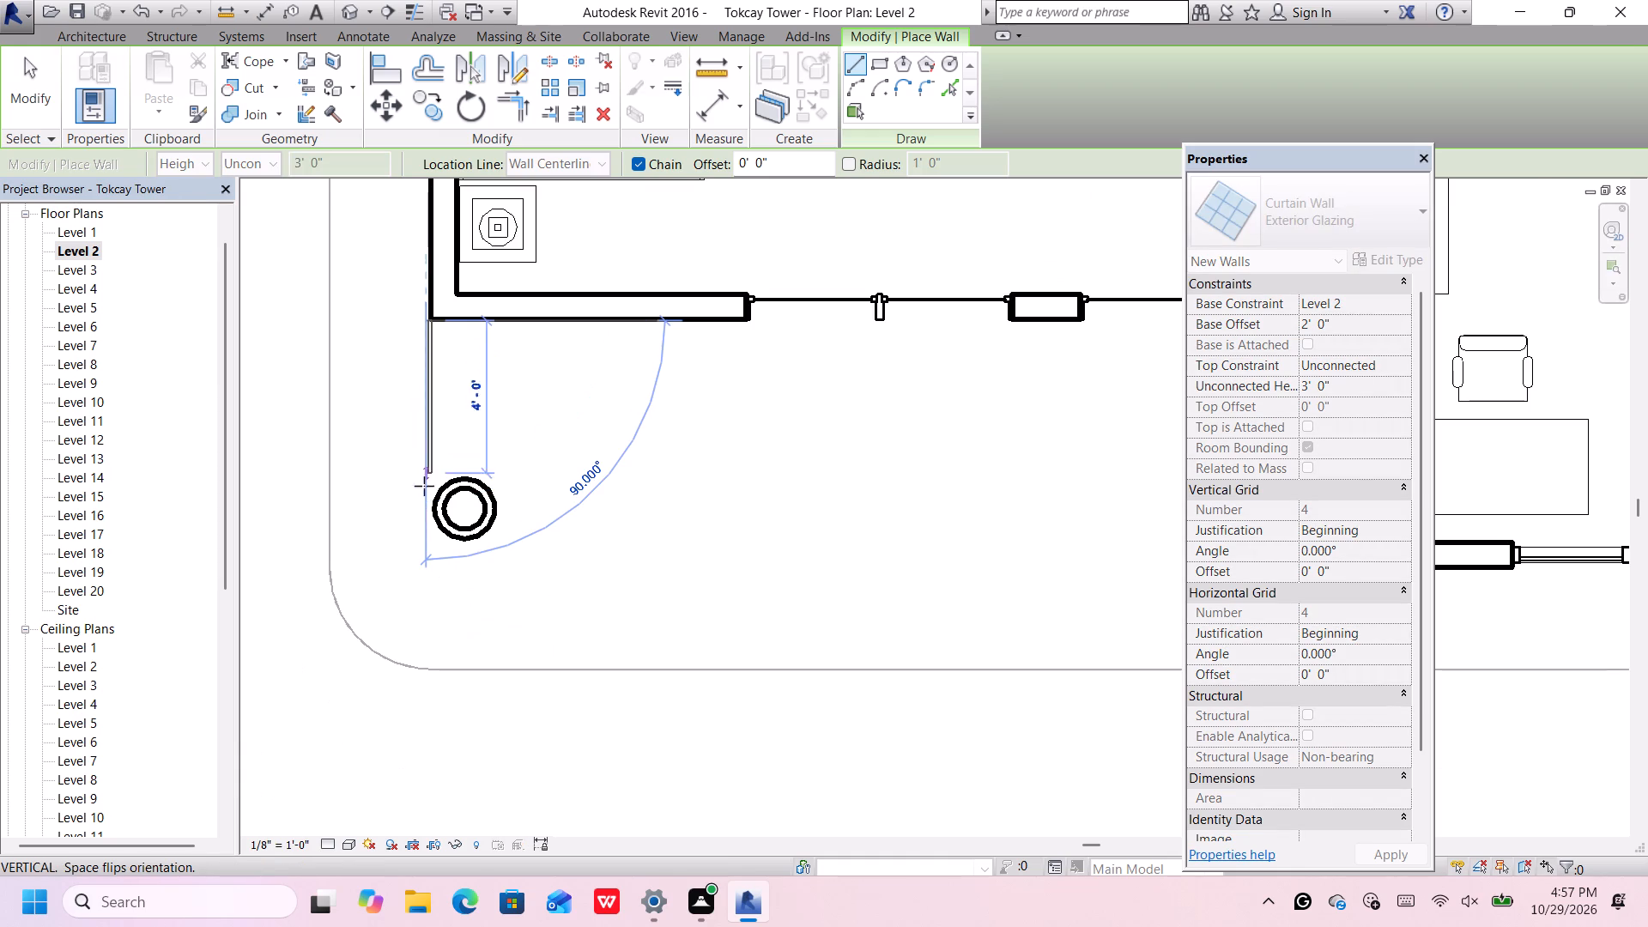
pyautogui.scroll(2, 423, 504)
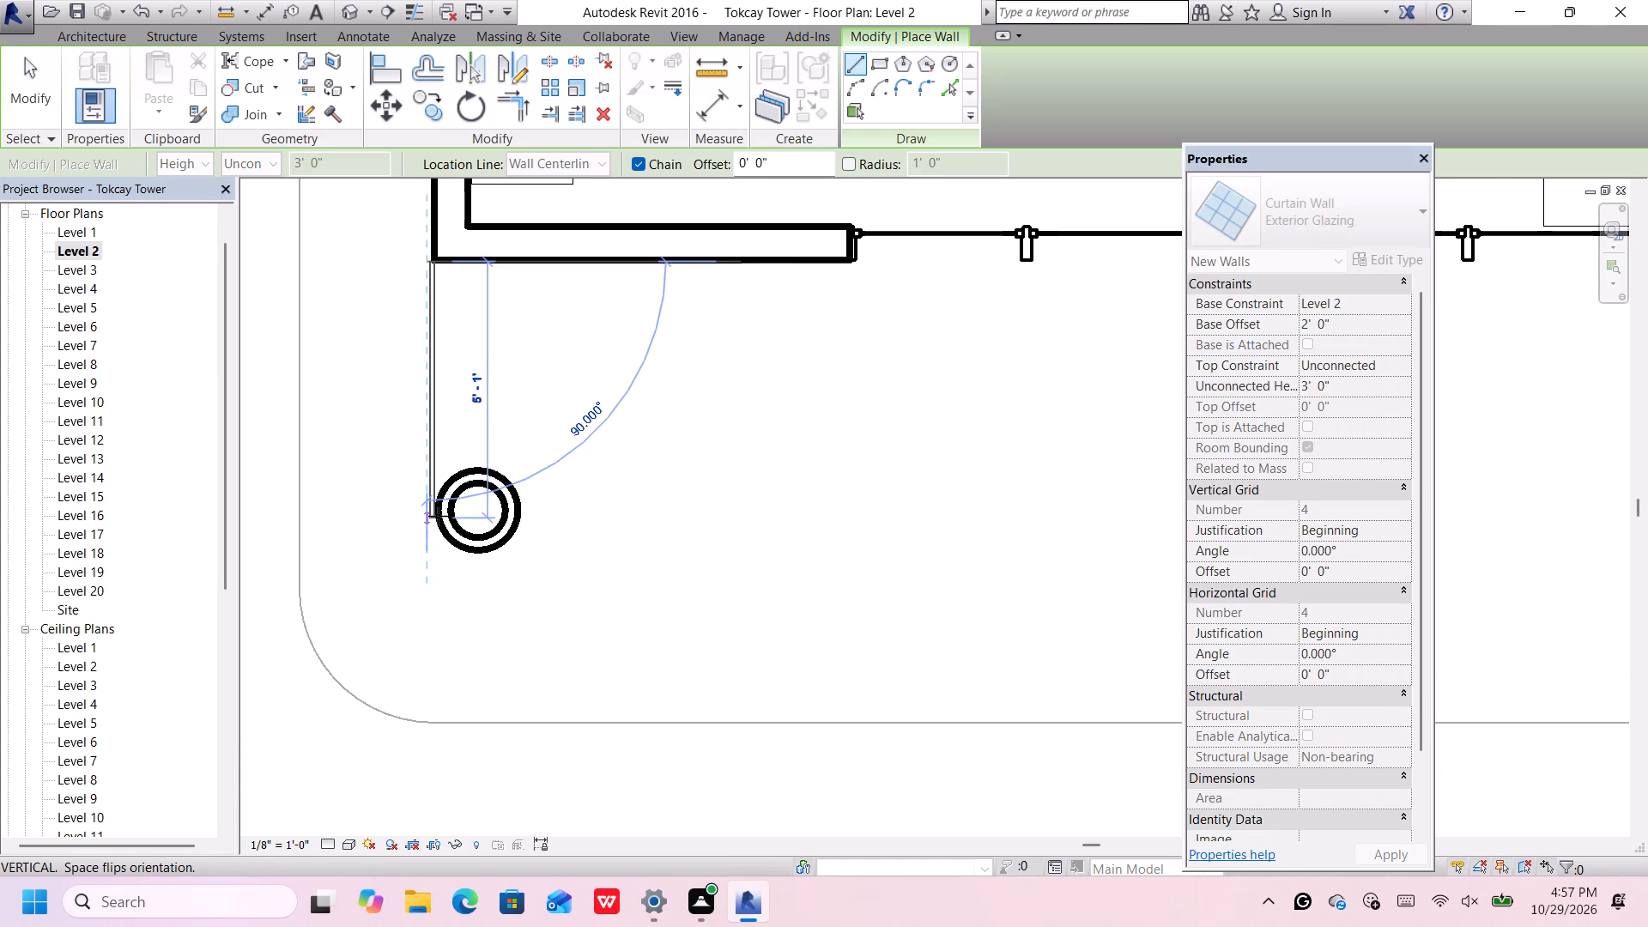
pyautogui.click(430, 512)
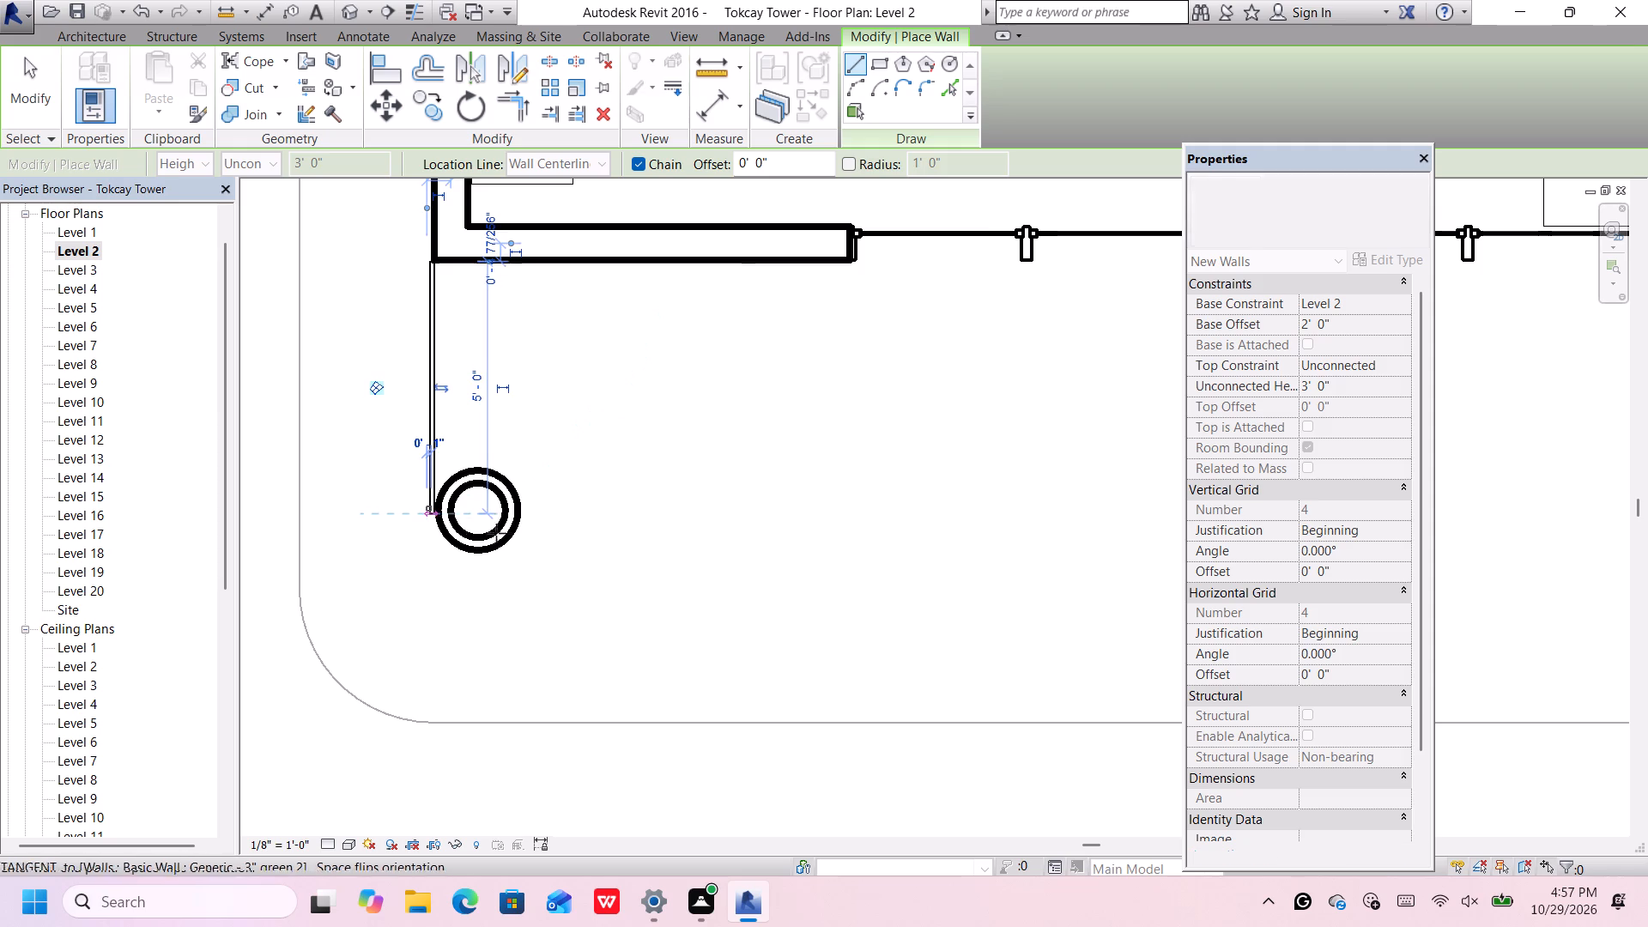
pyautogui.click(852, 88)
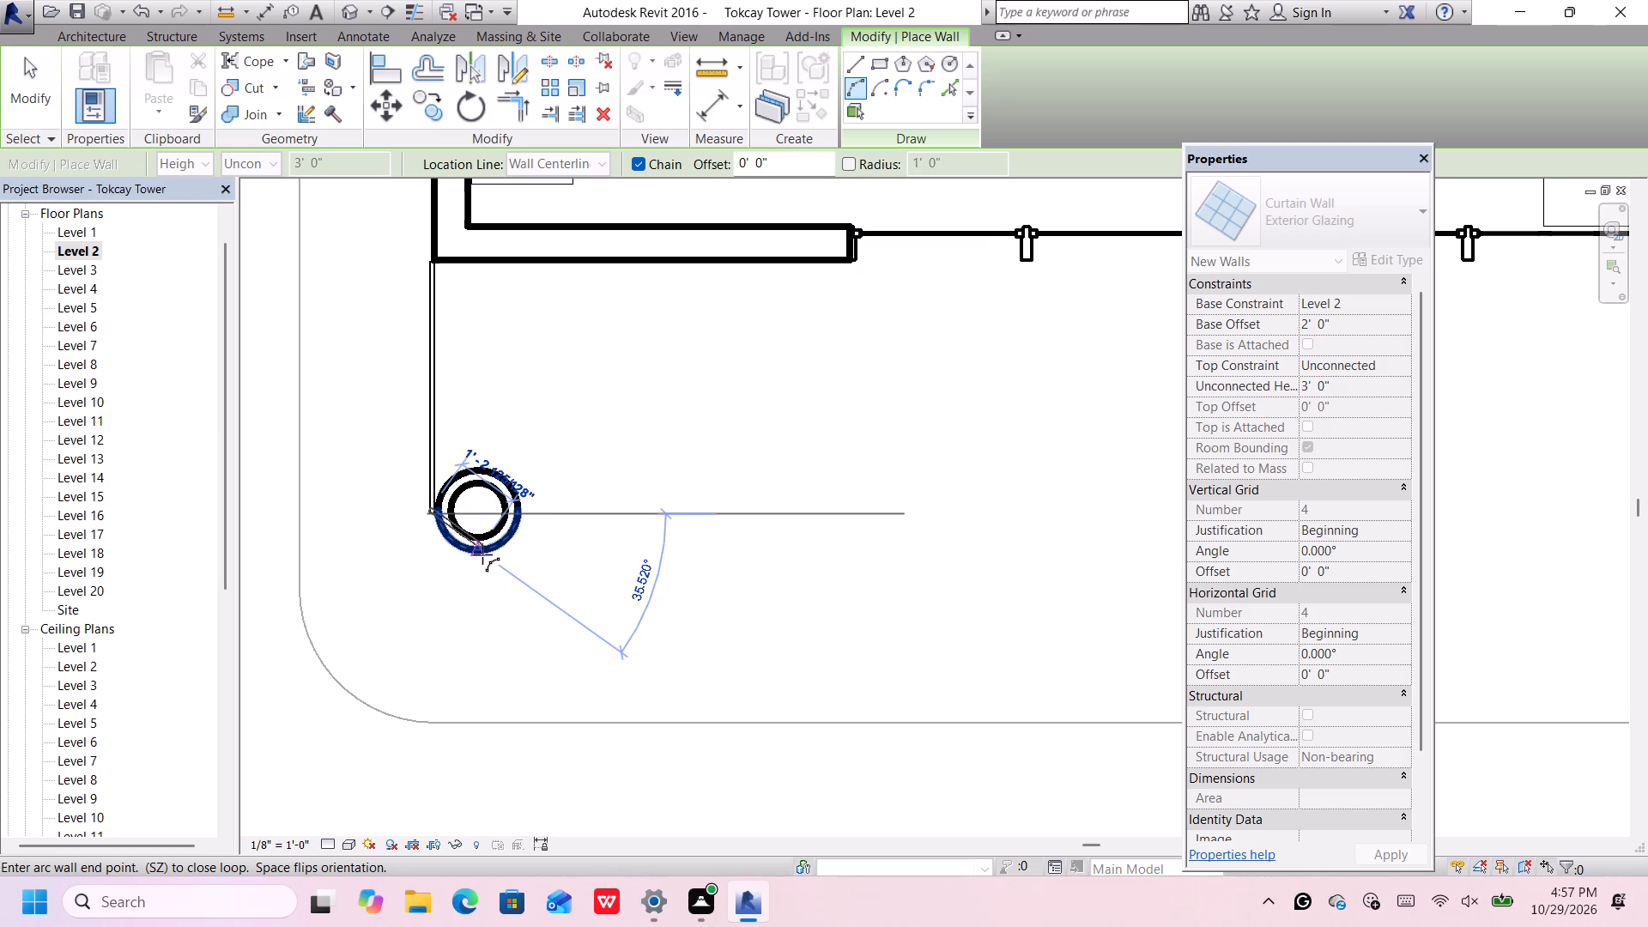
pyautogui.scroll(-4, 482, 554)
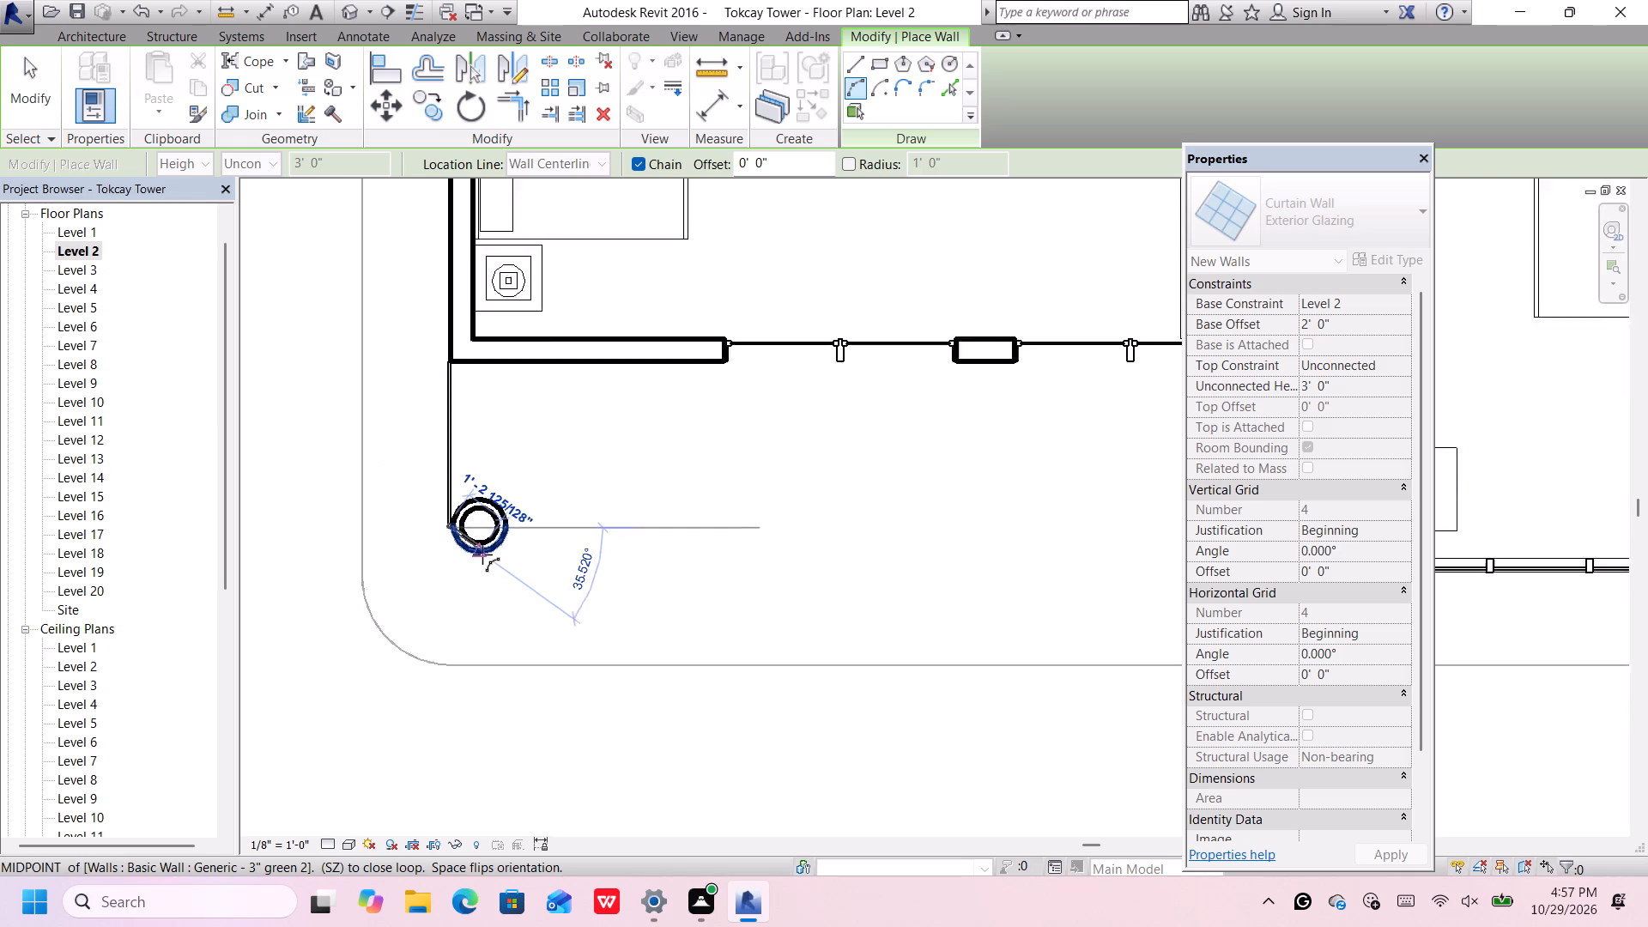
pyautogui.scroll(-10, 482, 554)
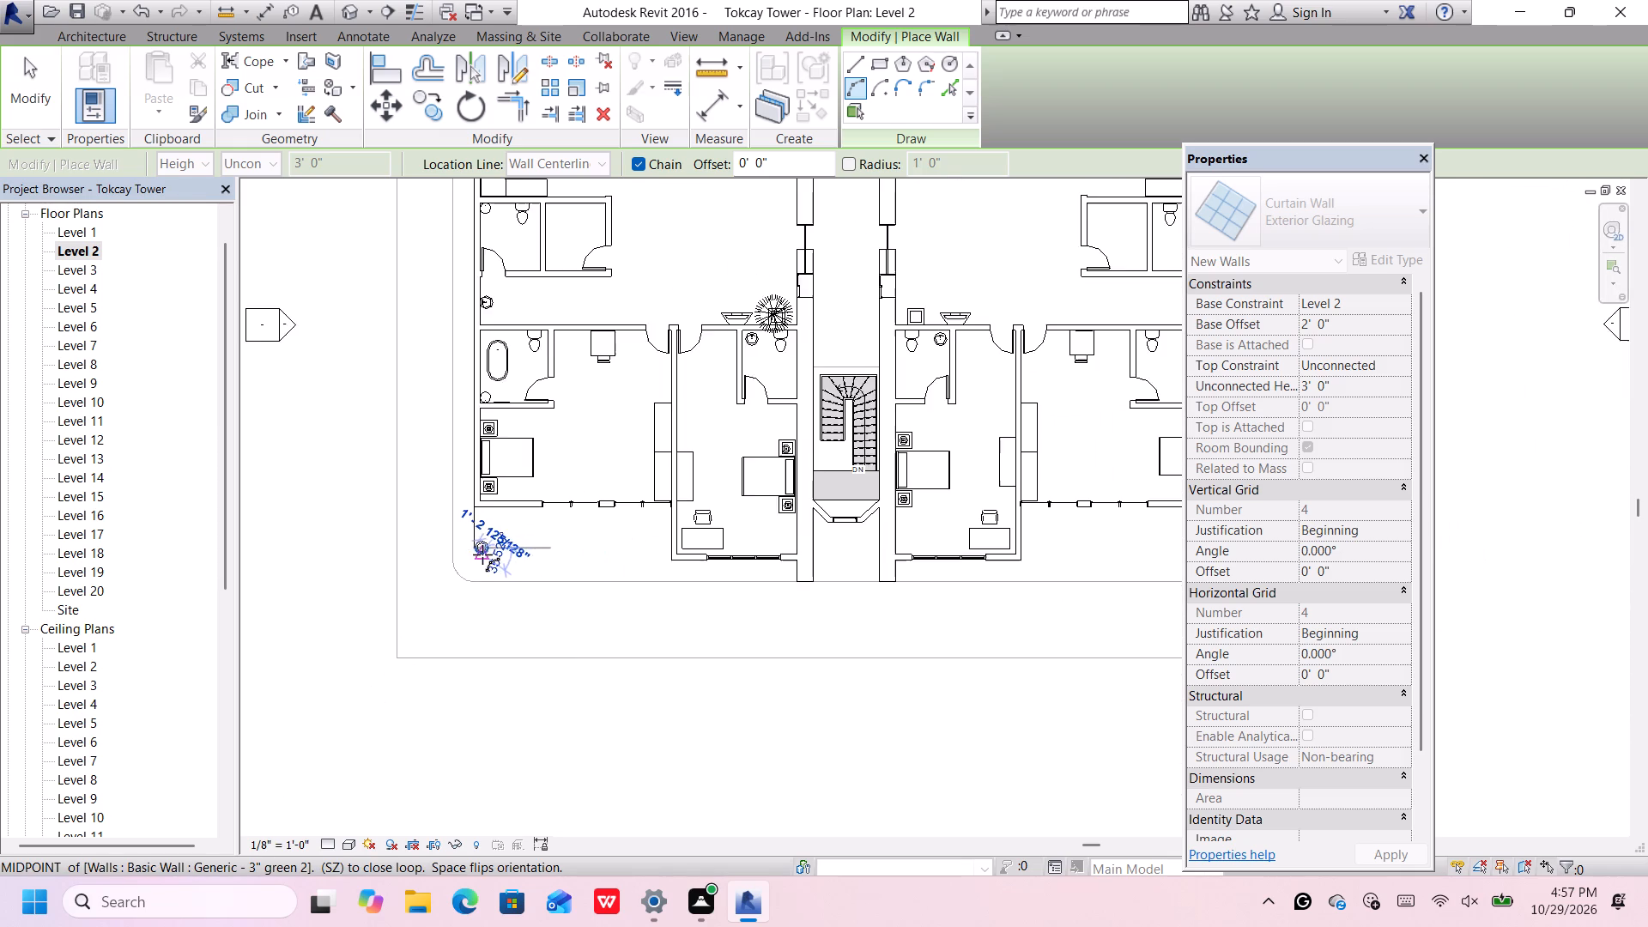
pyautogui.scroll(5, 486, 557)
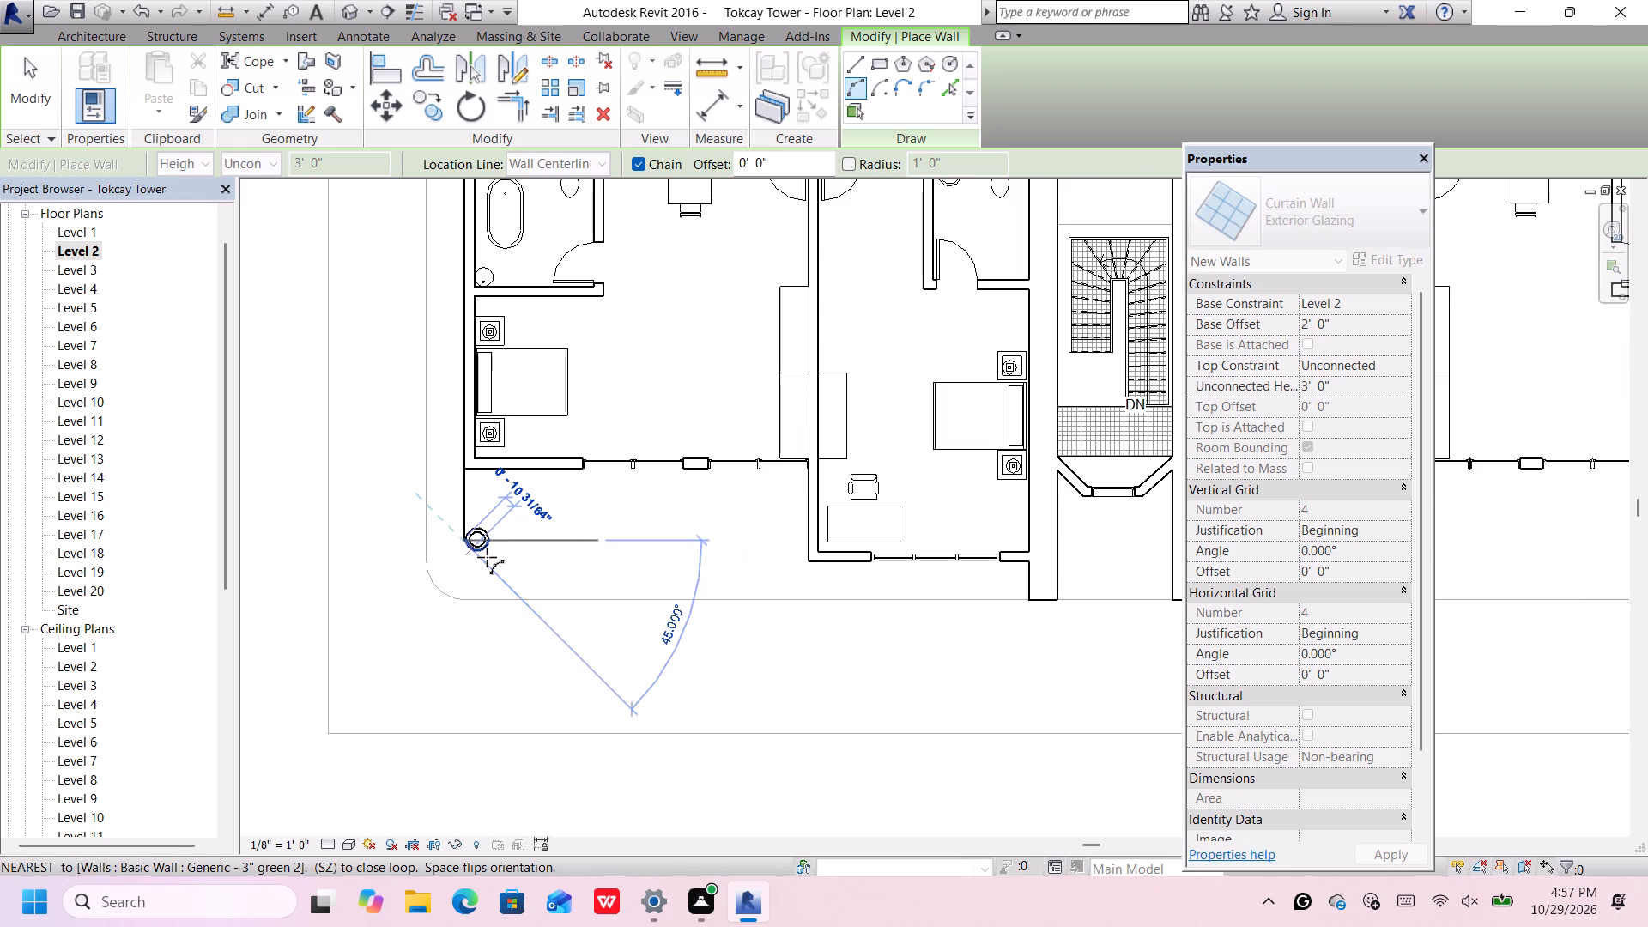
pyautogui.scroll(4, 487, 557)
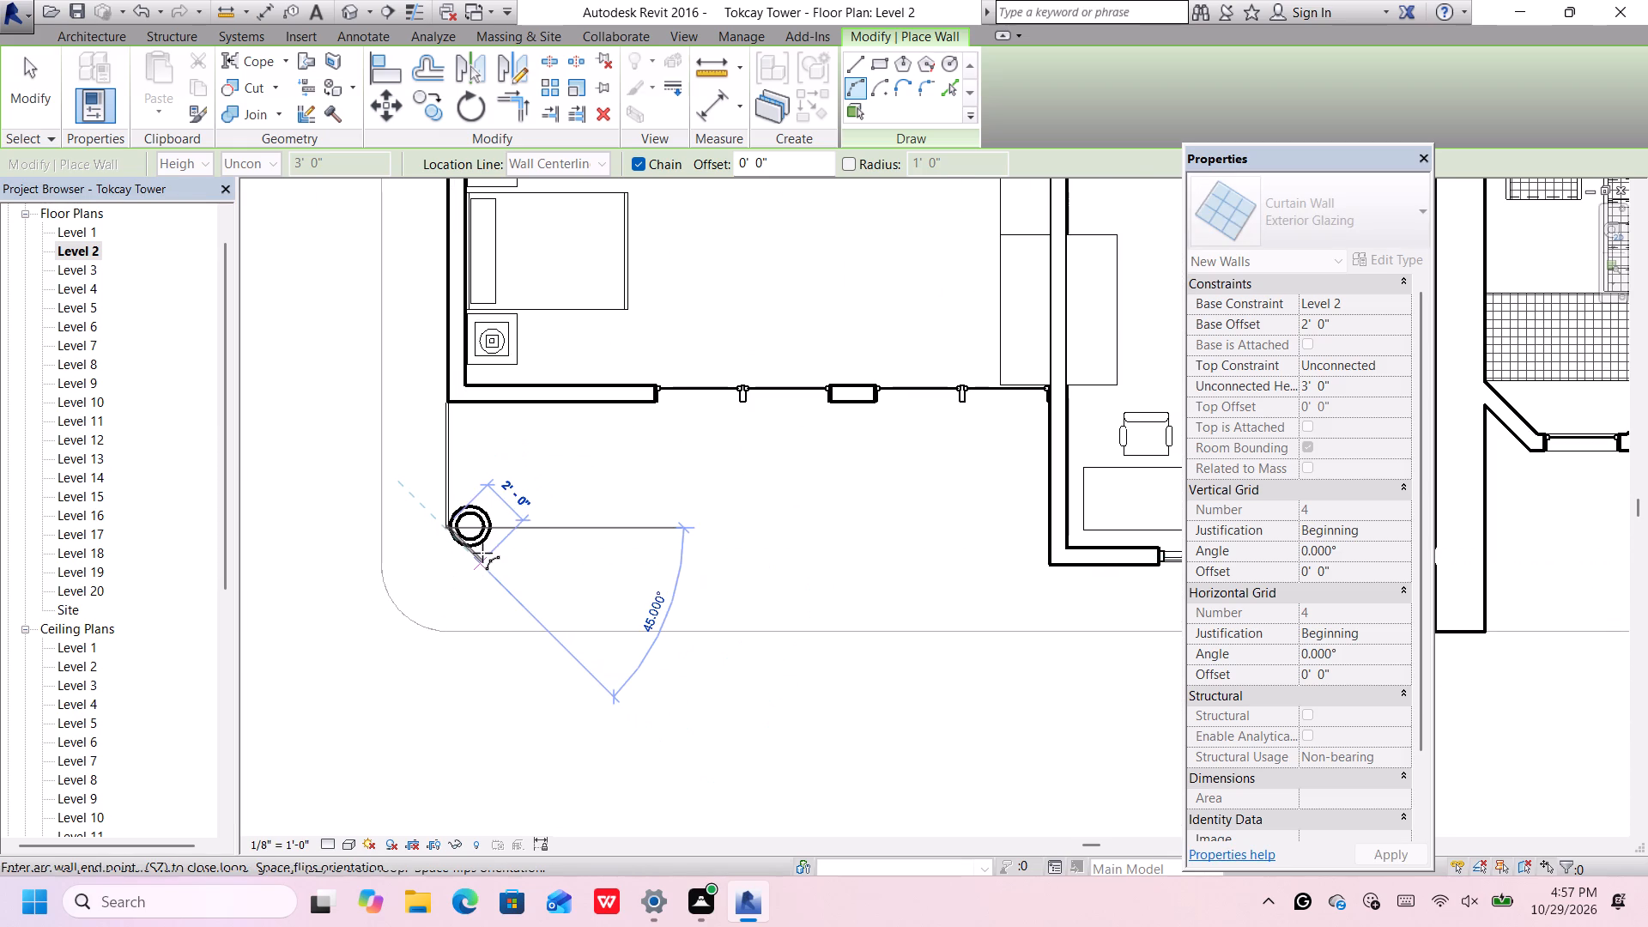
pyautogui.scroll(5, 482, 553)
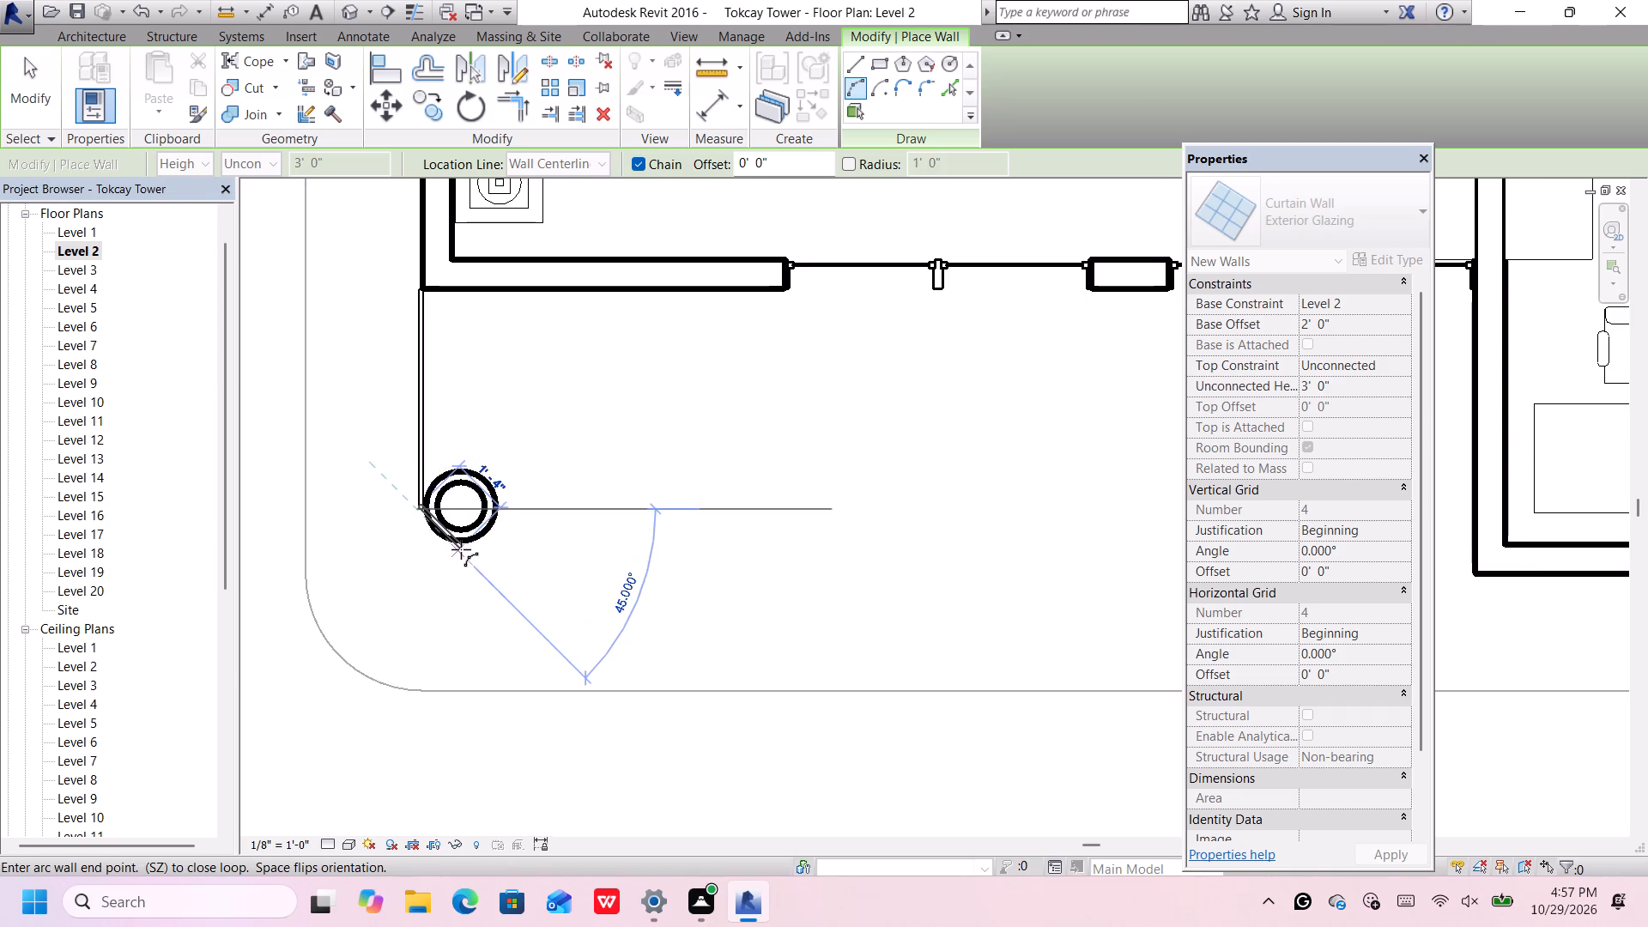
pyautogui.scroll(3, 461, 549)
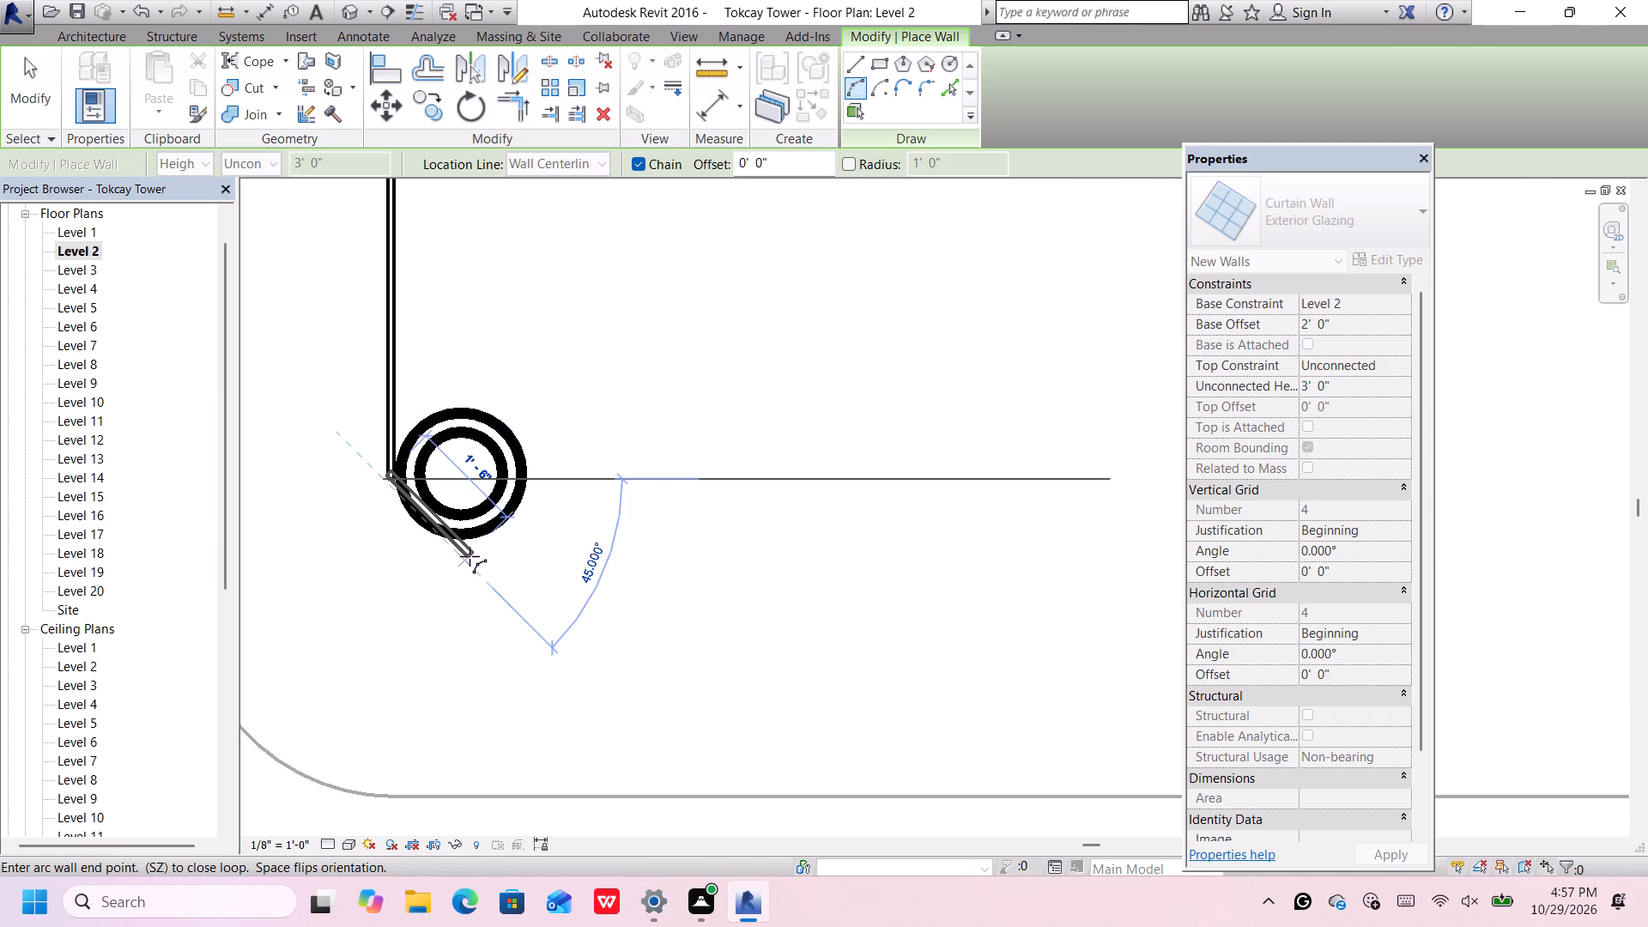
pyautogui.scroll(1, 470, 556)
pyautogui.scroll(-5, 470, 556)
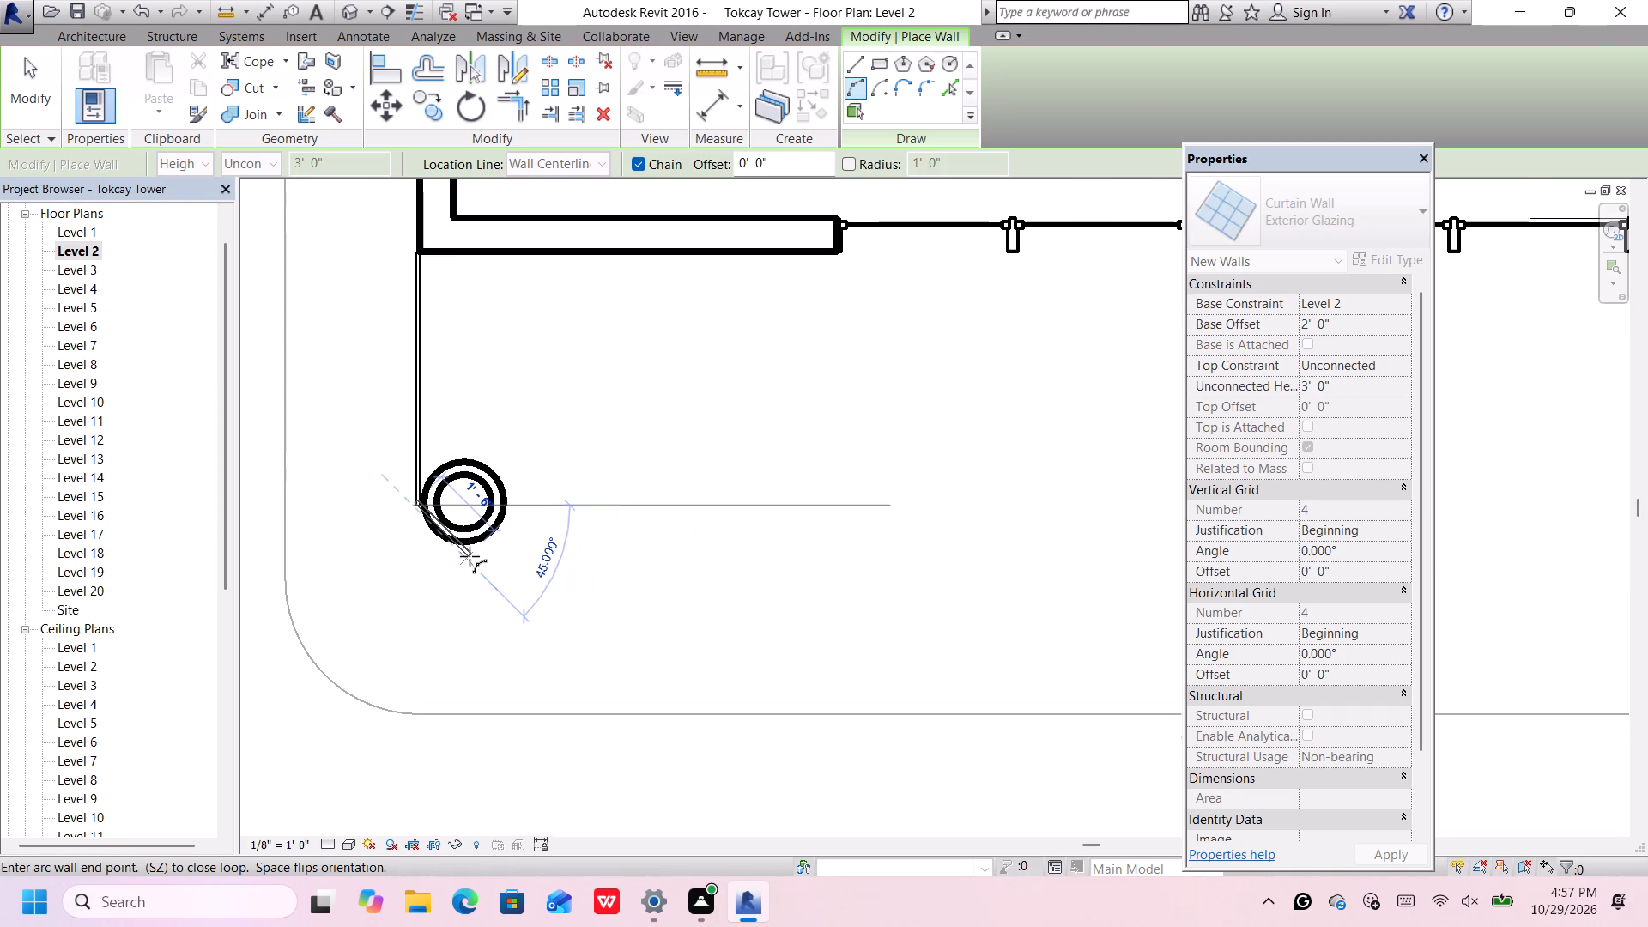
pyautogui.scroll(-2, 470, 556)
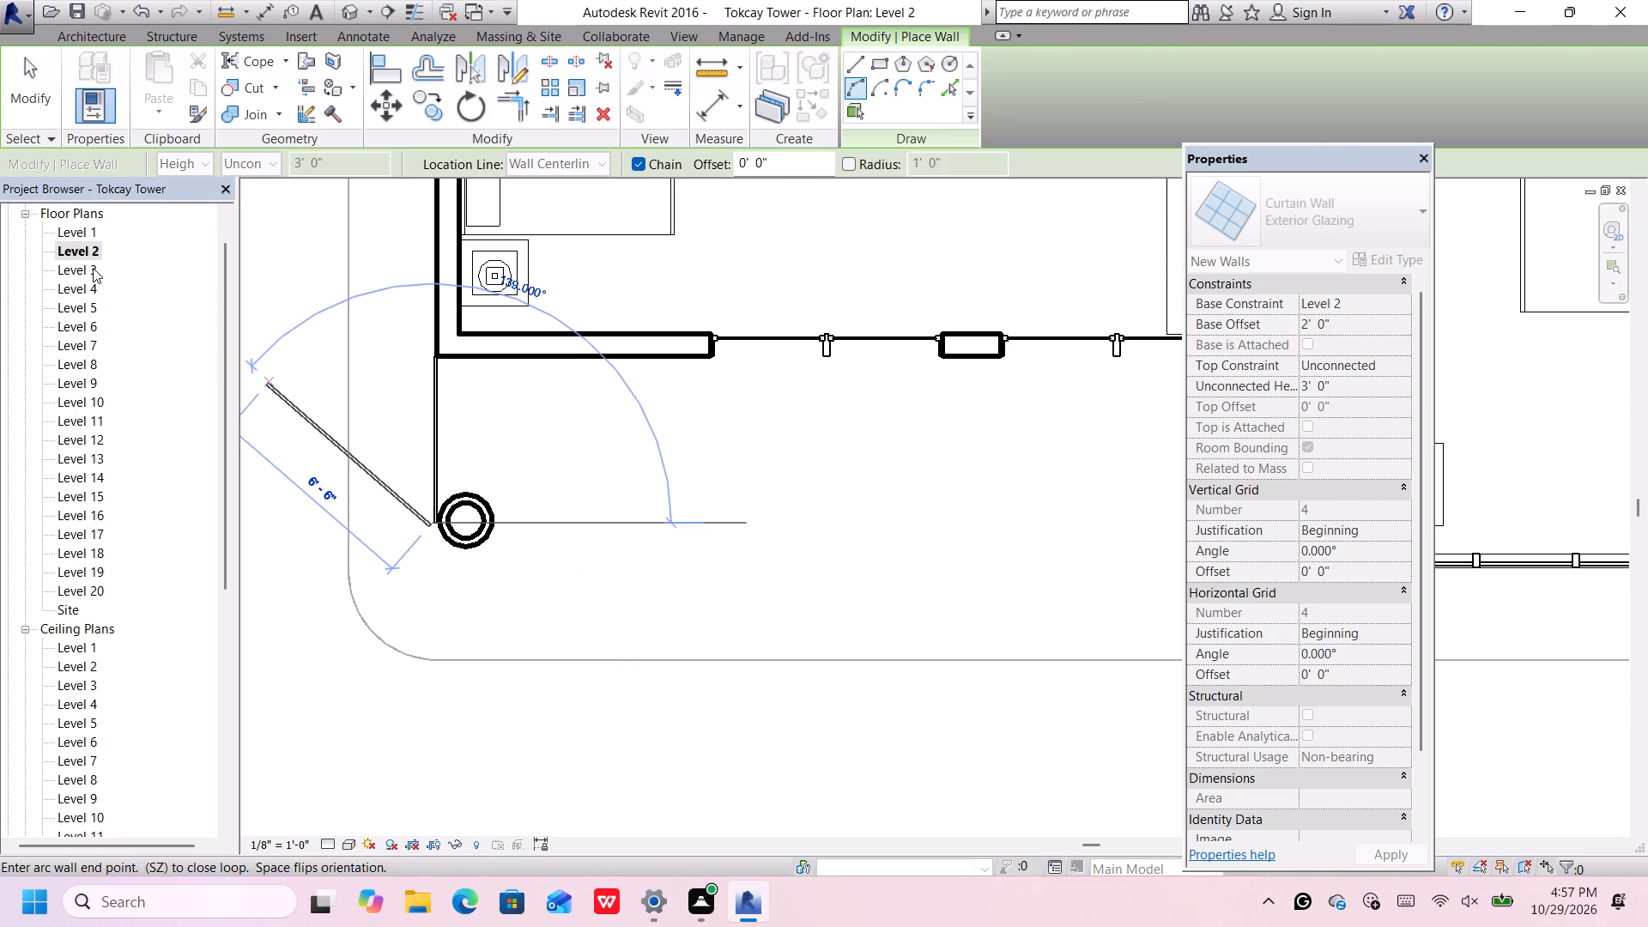
# Examine the front-left corner on the Level 3 floor plan, comparing its rounded slab edge with the underlying column and glazing, and return to Level 2.
pyautogui.doubleClick(93, 268)
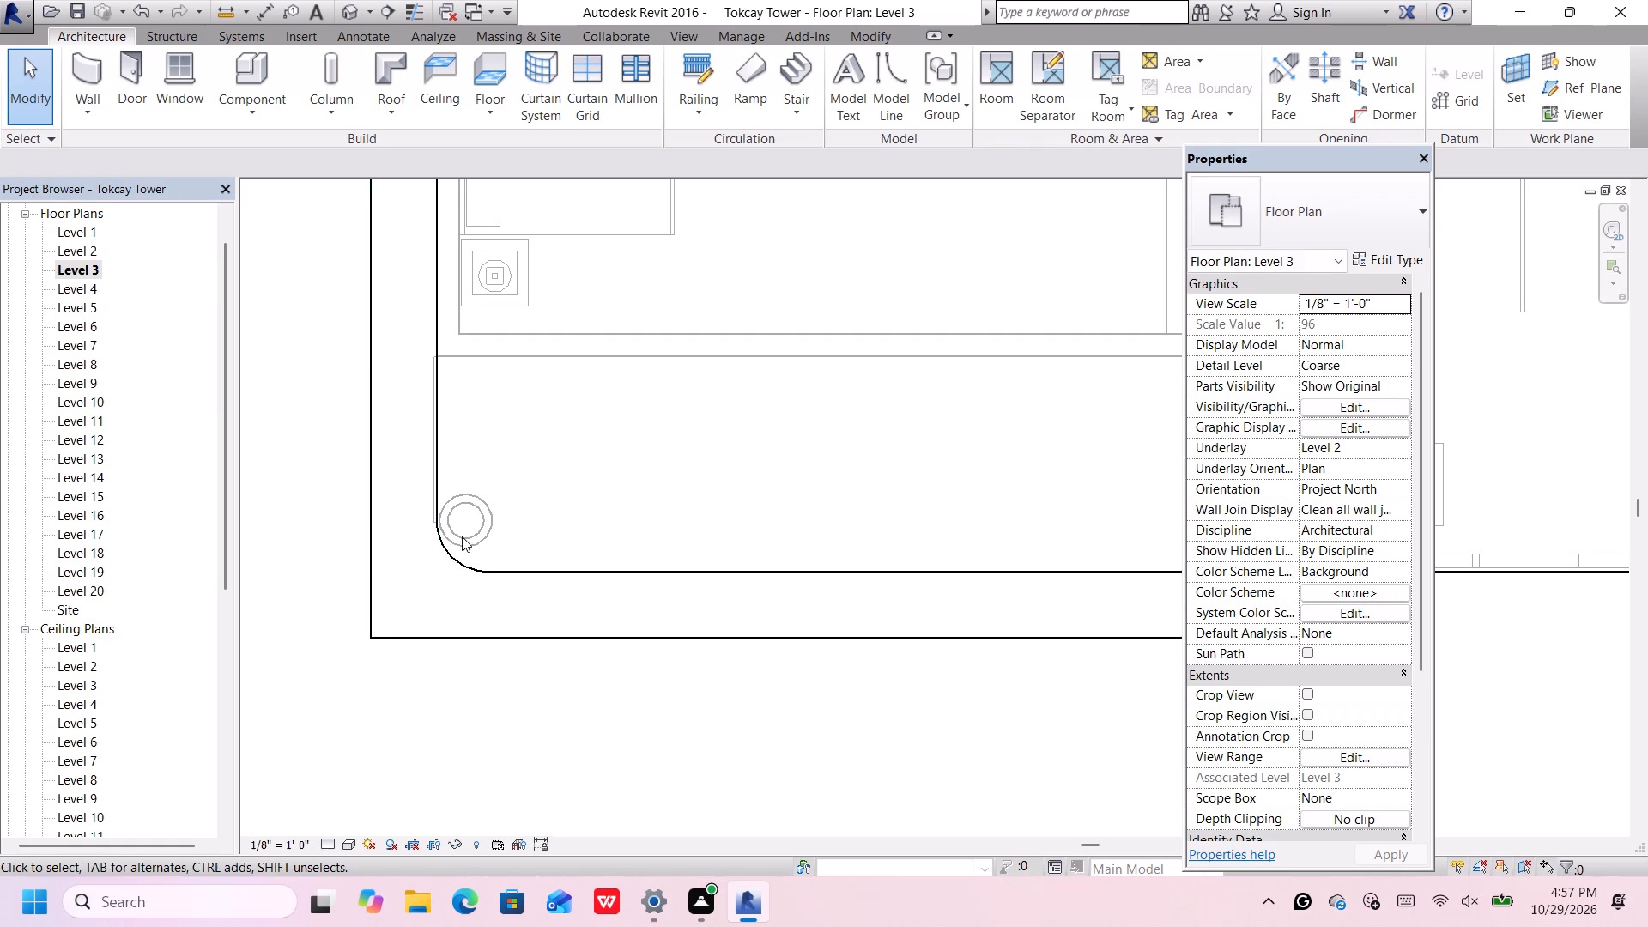
pyautogui.scroll(12, 445, 527)
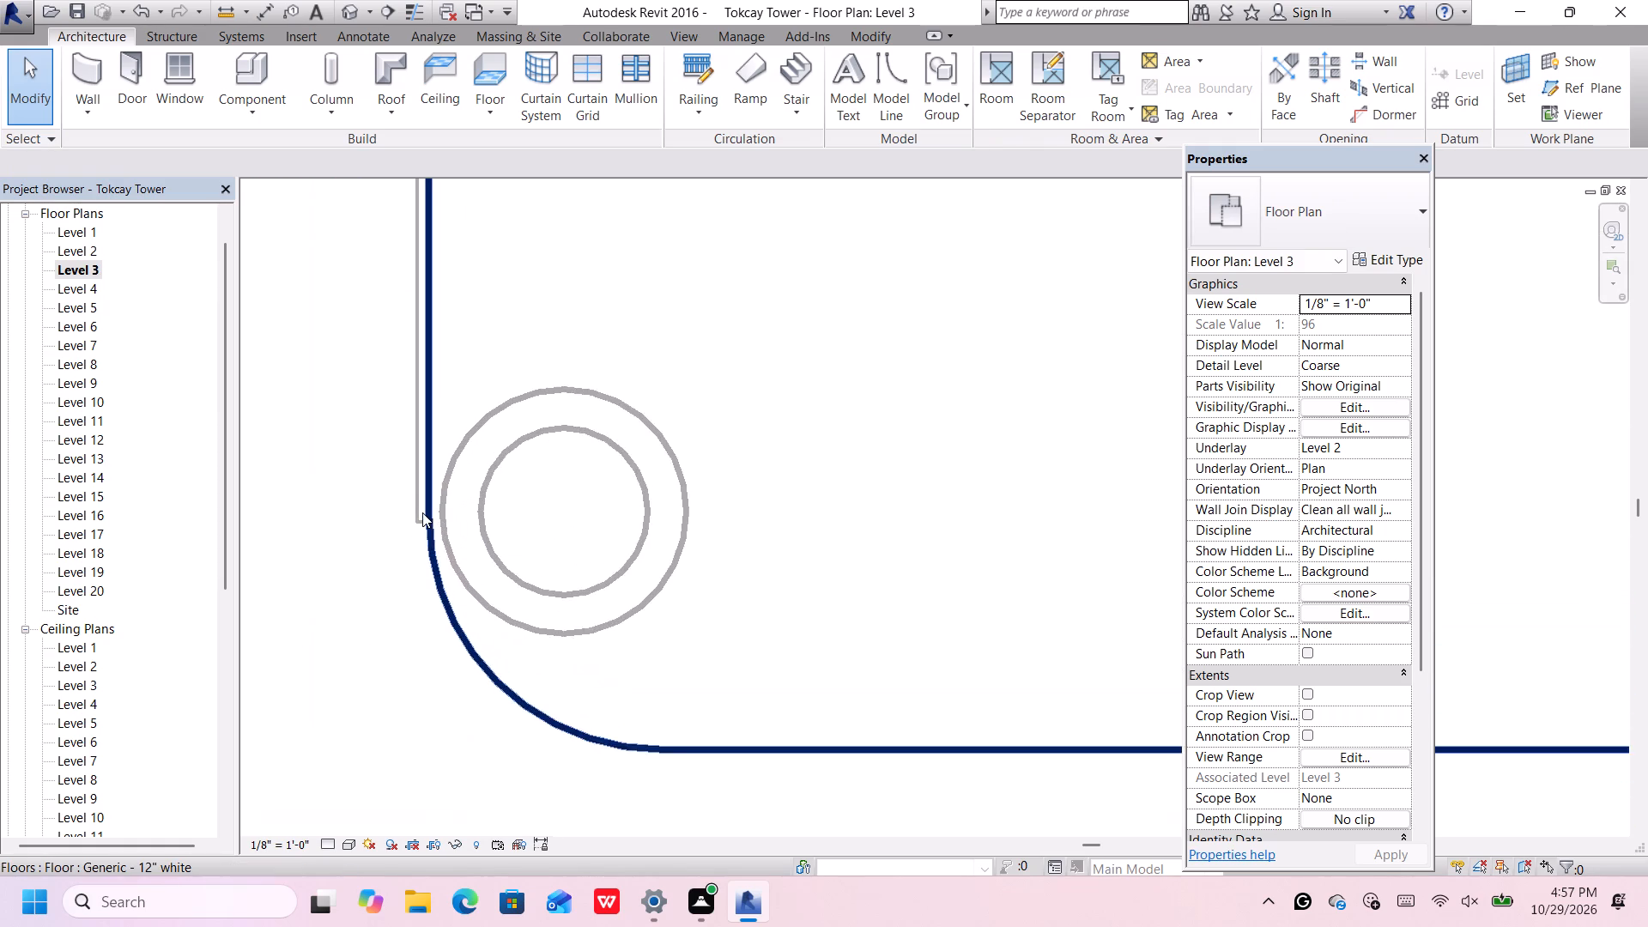
pyautogui.scroll(-2, 421, 512)
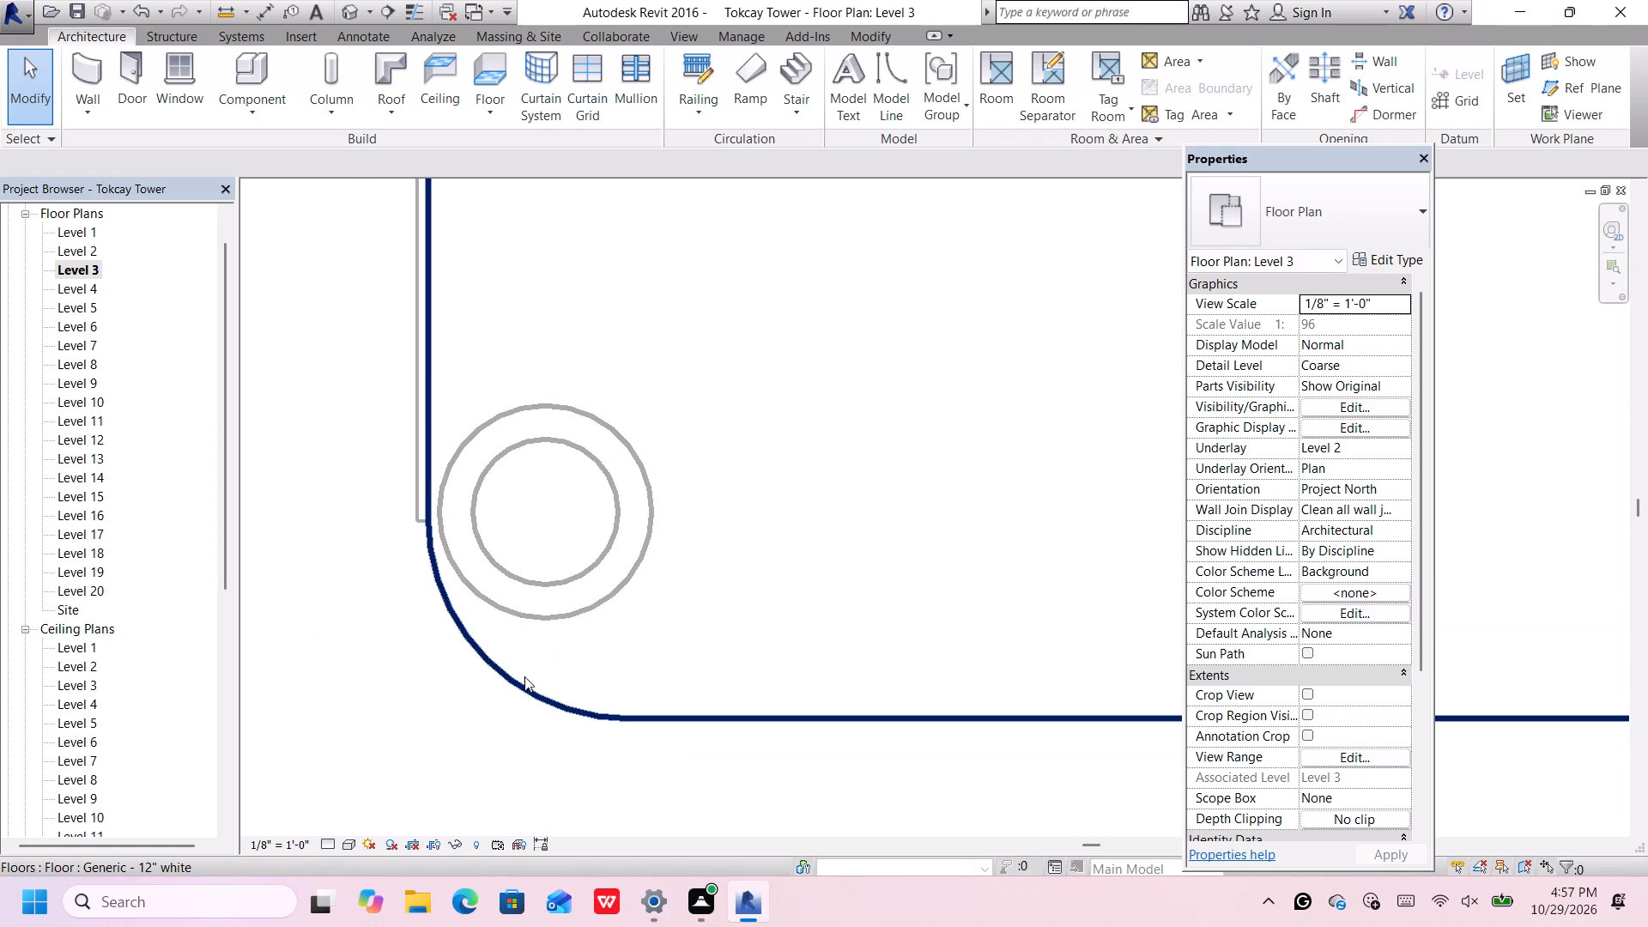
pyautogui.scroll(-10, 541, 680)
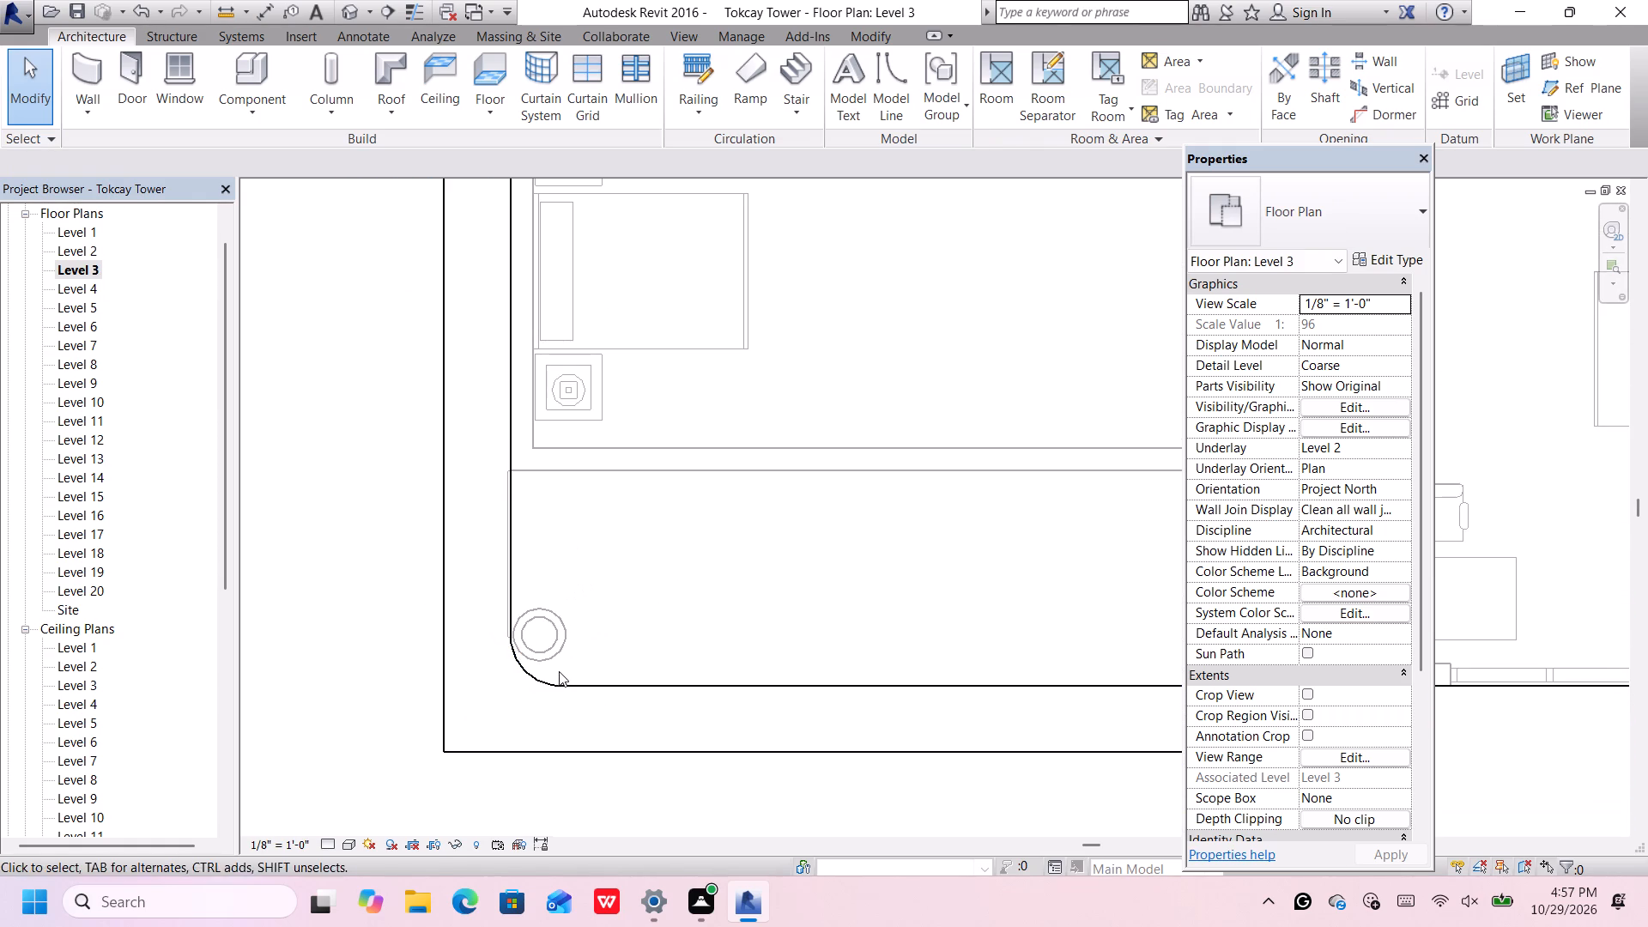
pyautogui.moveTo(554, 667); pyautogui.dragTo(500, 628, button='middle')
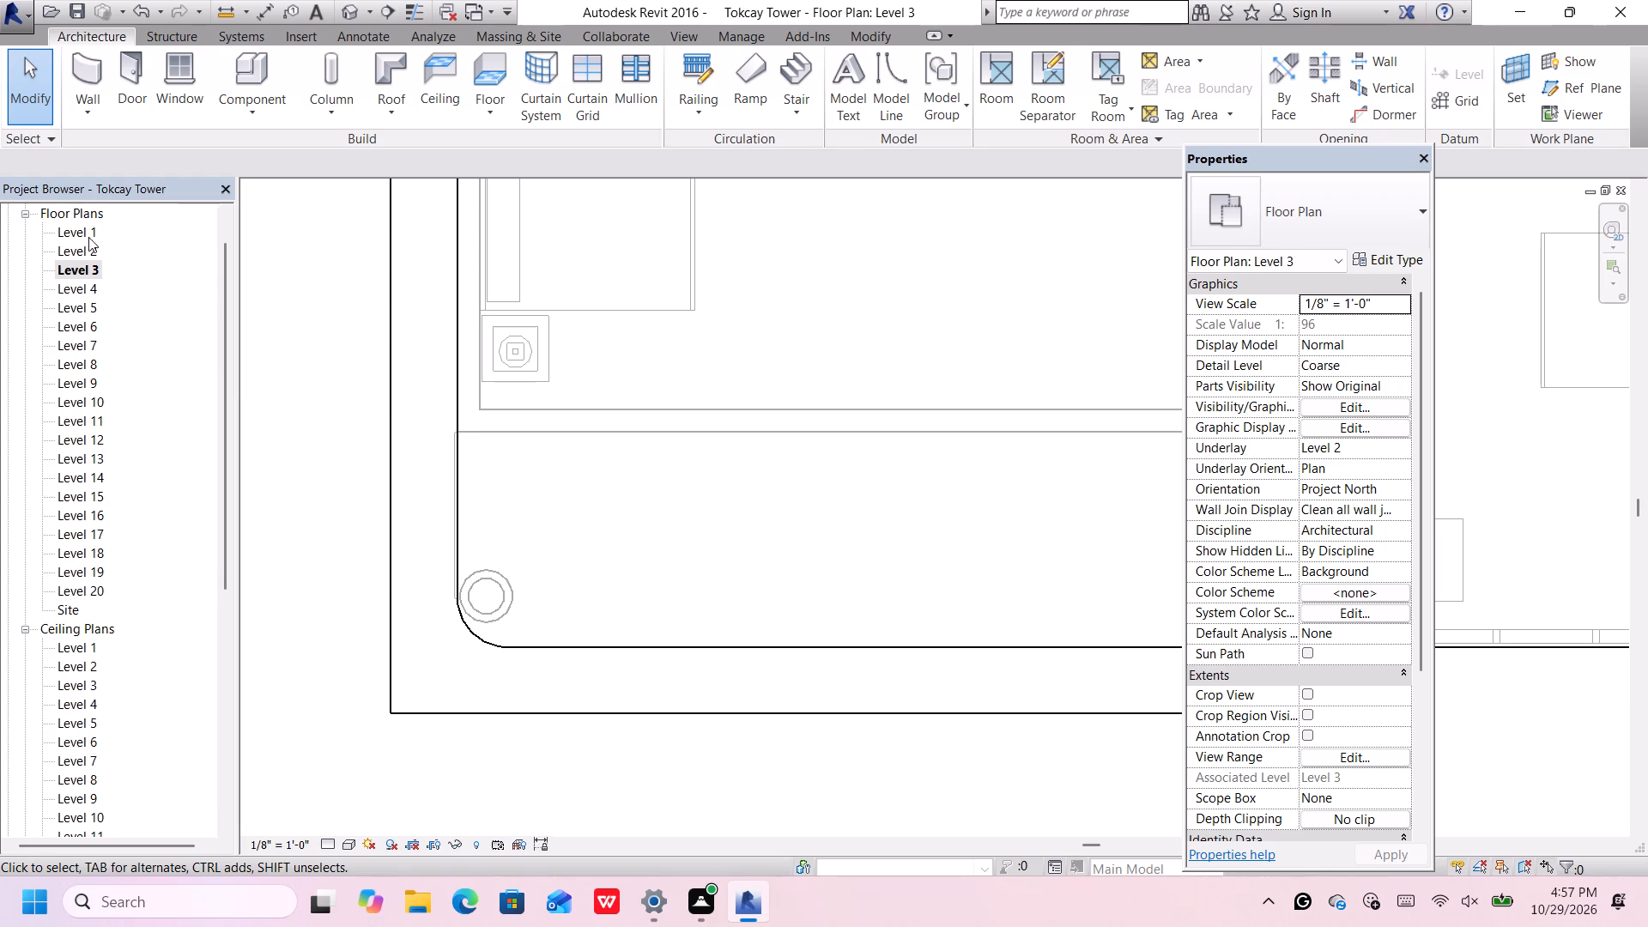
pyautogui.doubleClick(85, 249)
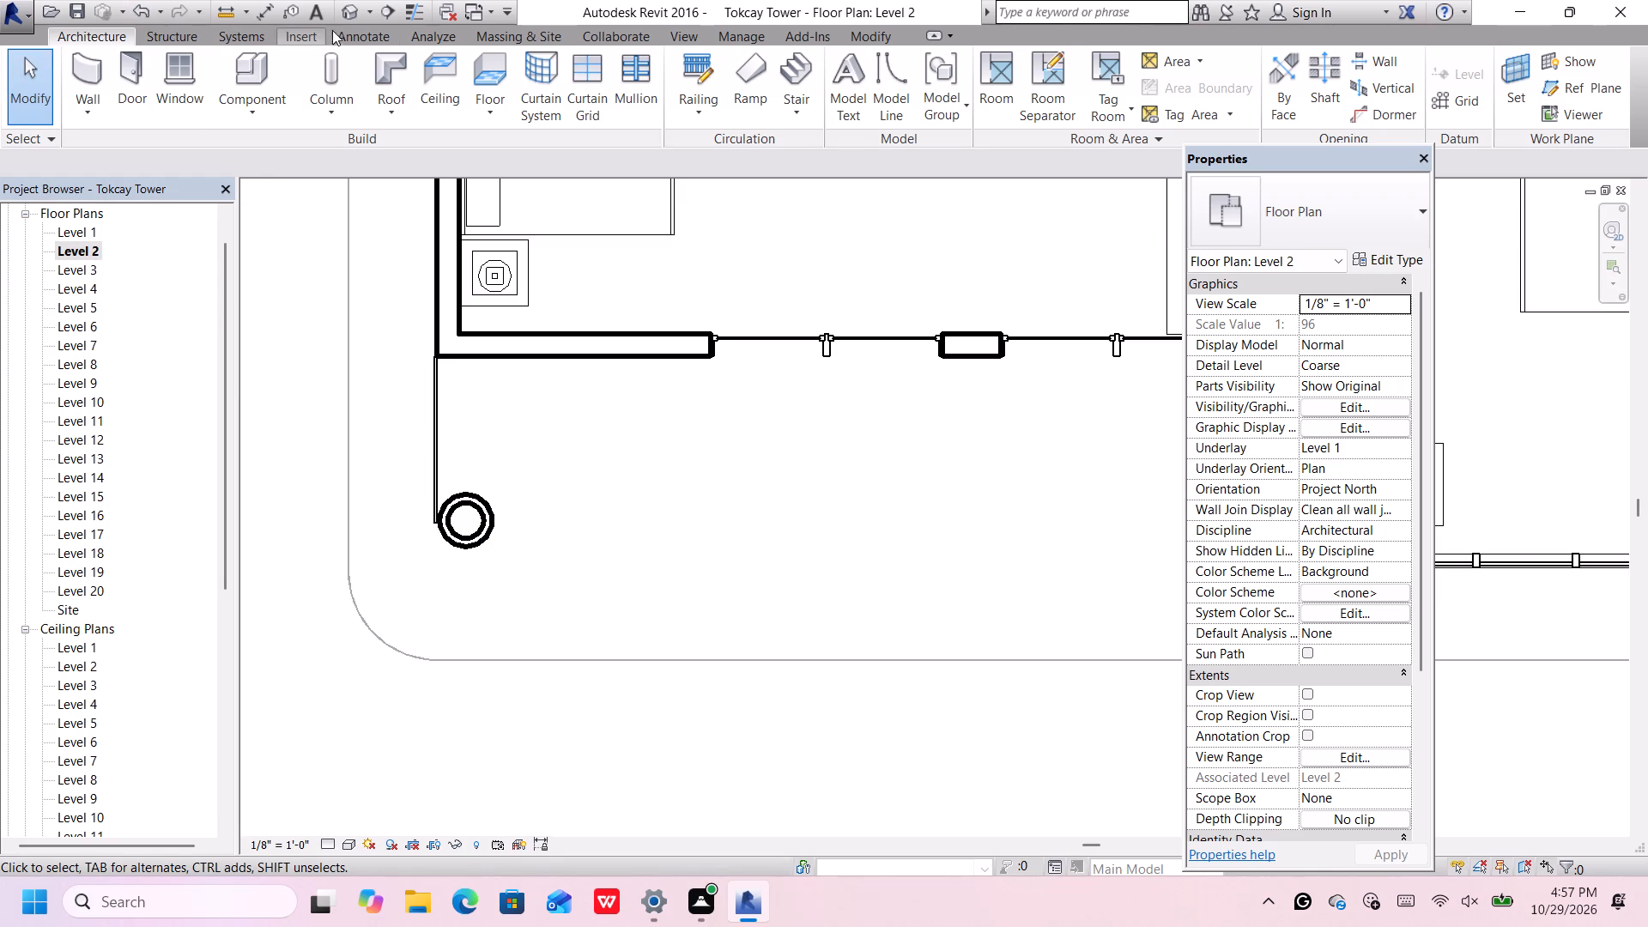
# Inspect the front-left round column and the new glazing panel in 3D and on the Level 2 floor plan.
pyautogui.click(351, 14)
pyautogui.scroll(3, 609, 582)
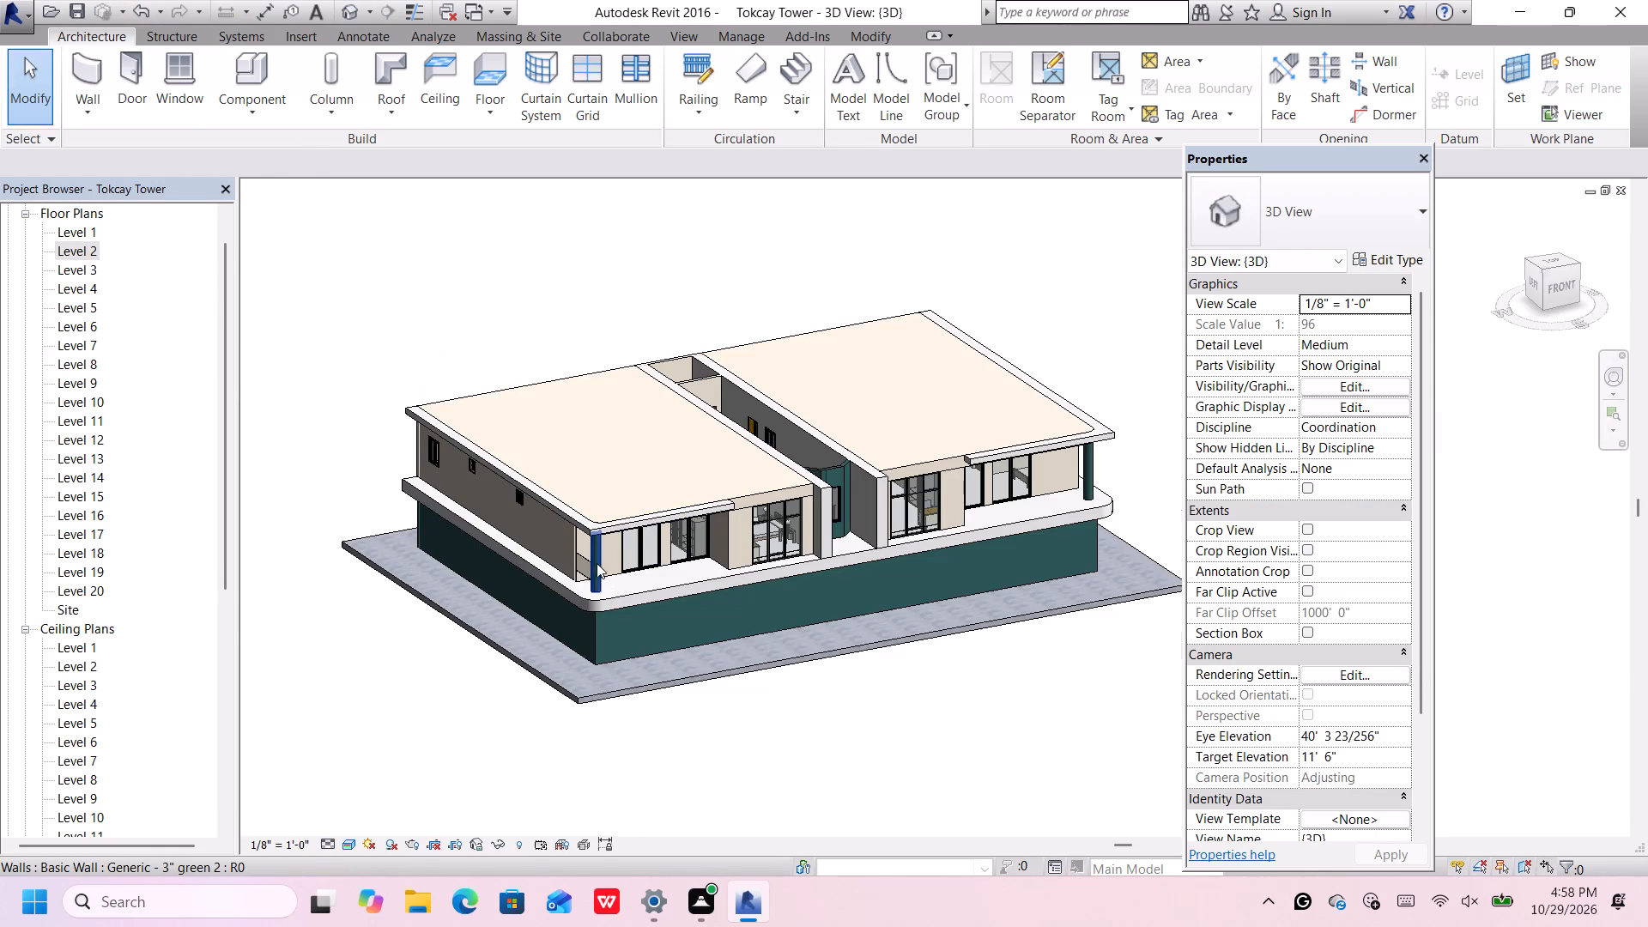
pyautogui.scroll(5, 597, 563)
pyautogui.moveTo(597, 521); pyautogui.dragTo(594, 505, button='middle')
pyautogui.scroll(1, 593, 506)
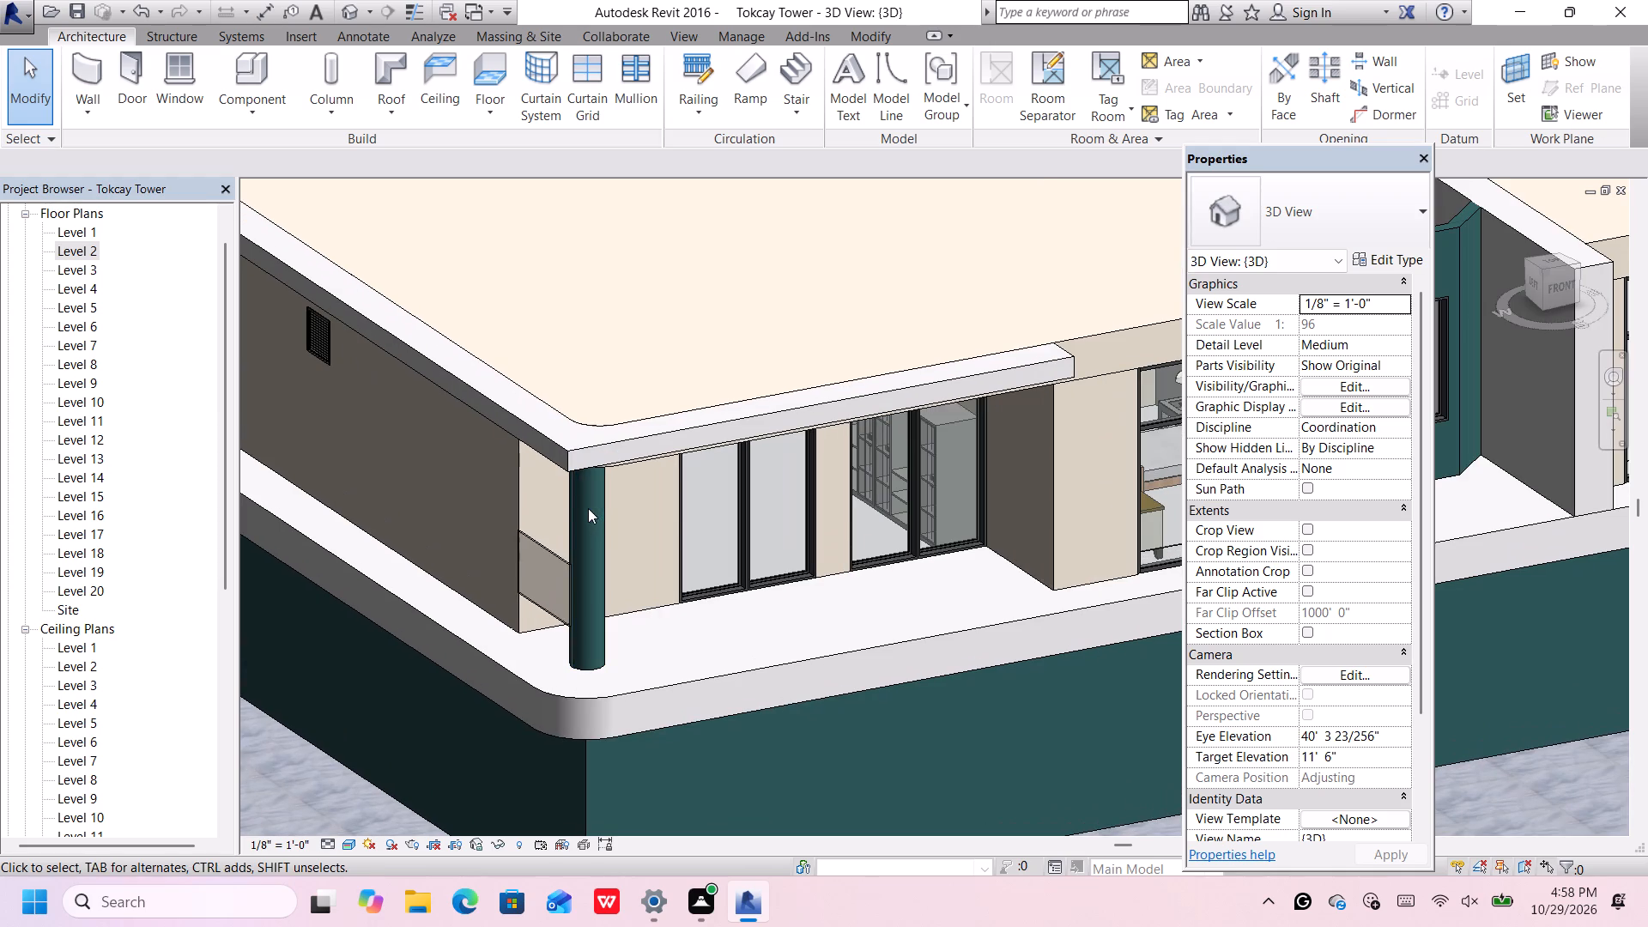
pyautogui.moveTo(590, 533); pyautogui.dragTo(582, 519, button='middle')
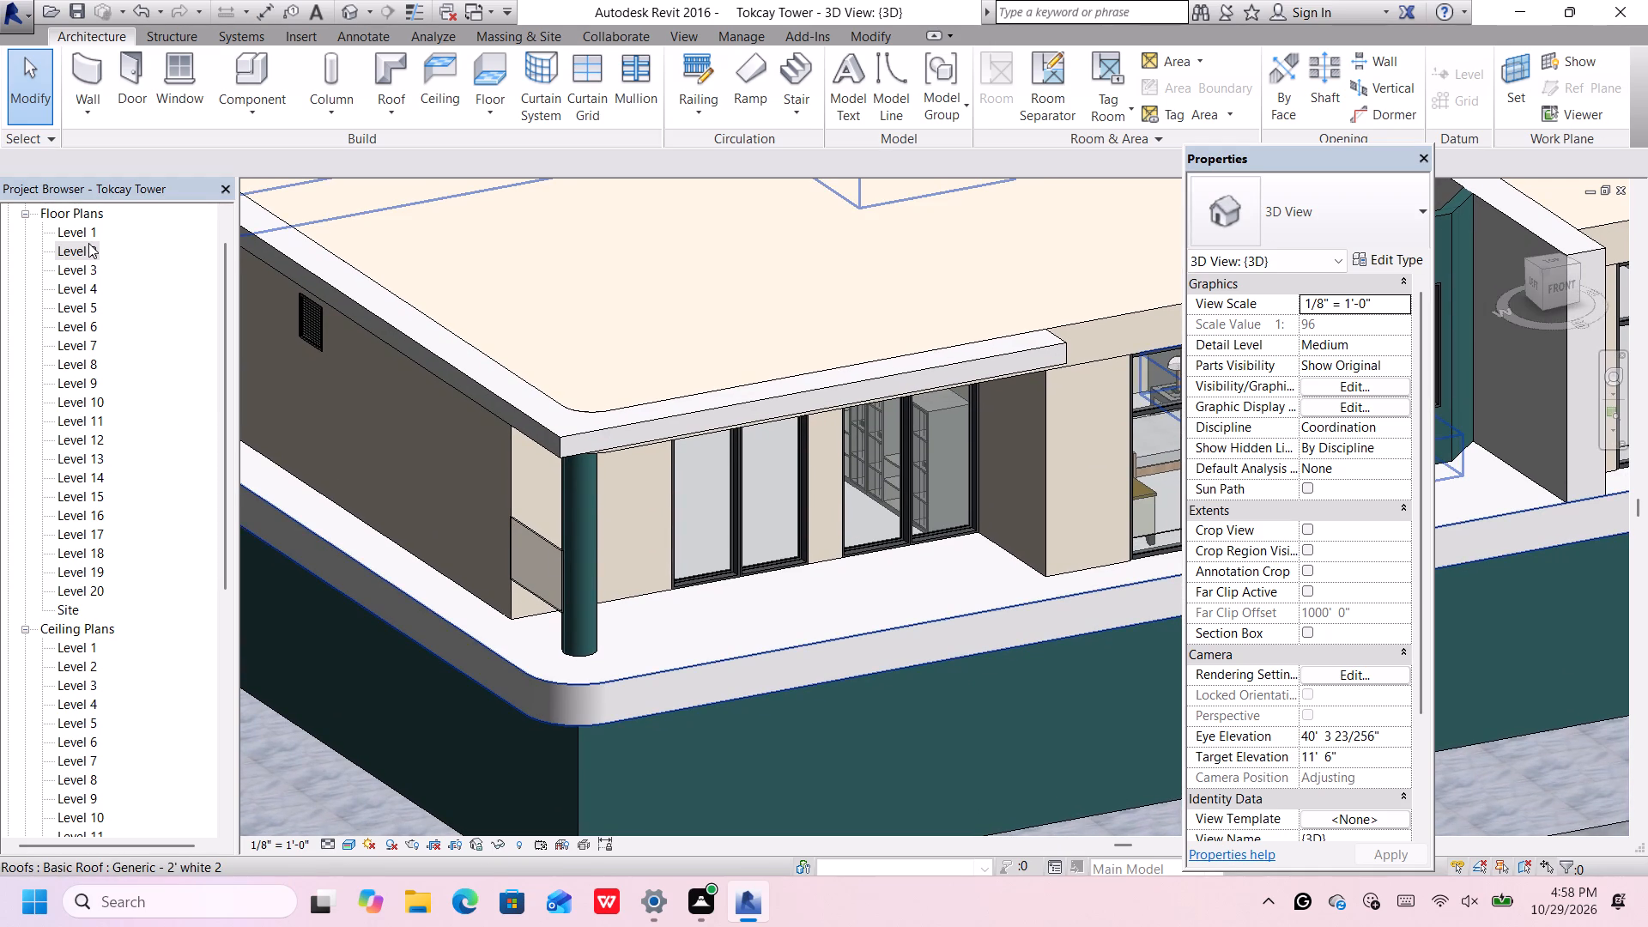
pyautogui.doubleClick(88, 244)
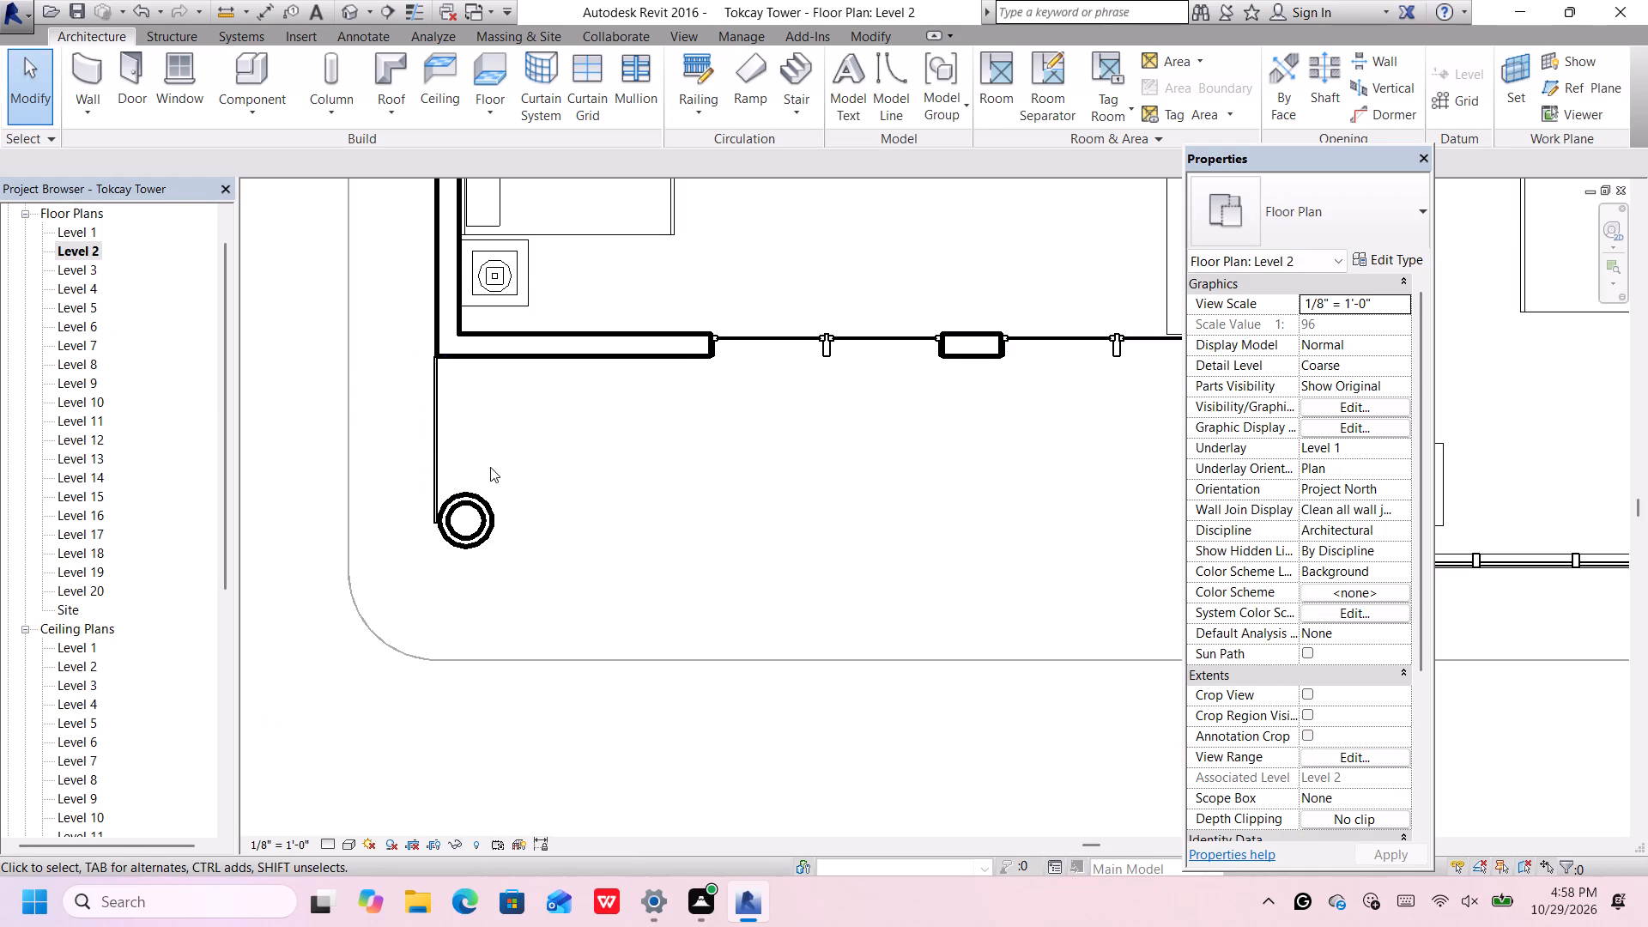
pyautogui.scroll(-2, 490, 467)
pyautogui.moveTo(491, 468); pyautogui.dragTo(456, 443, button='middle')
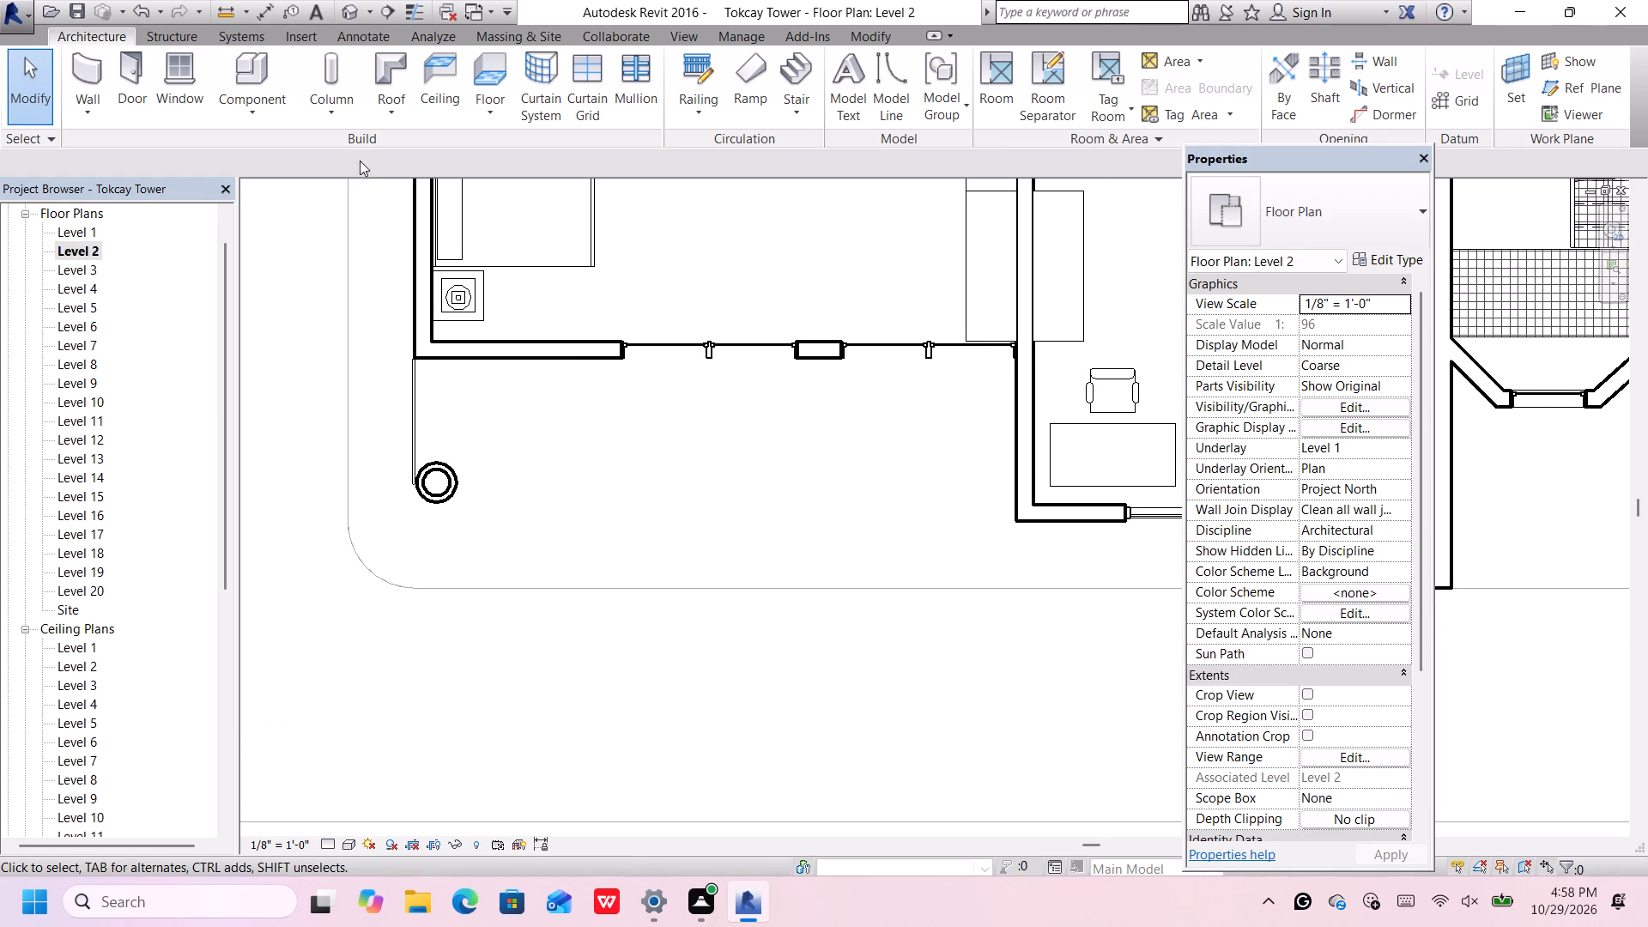
pyautogui.click(91, 271)
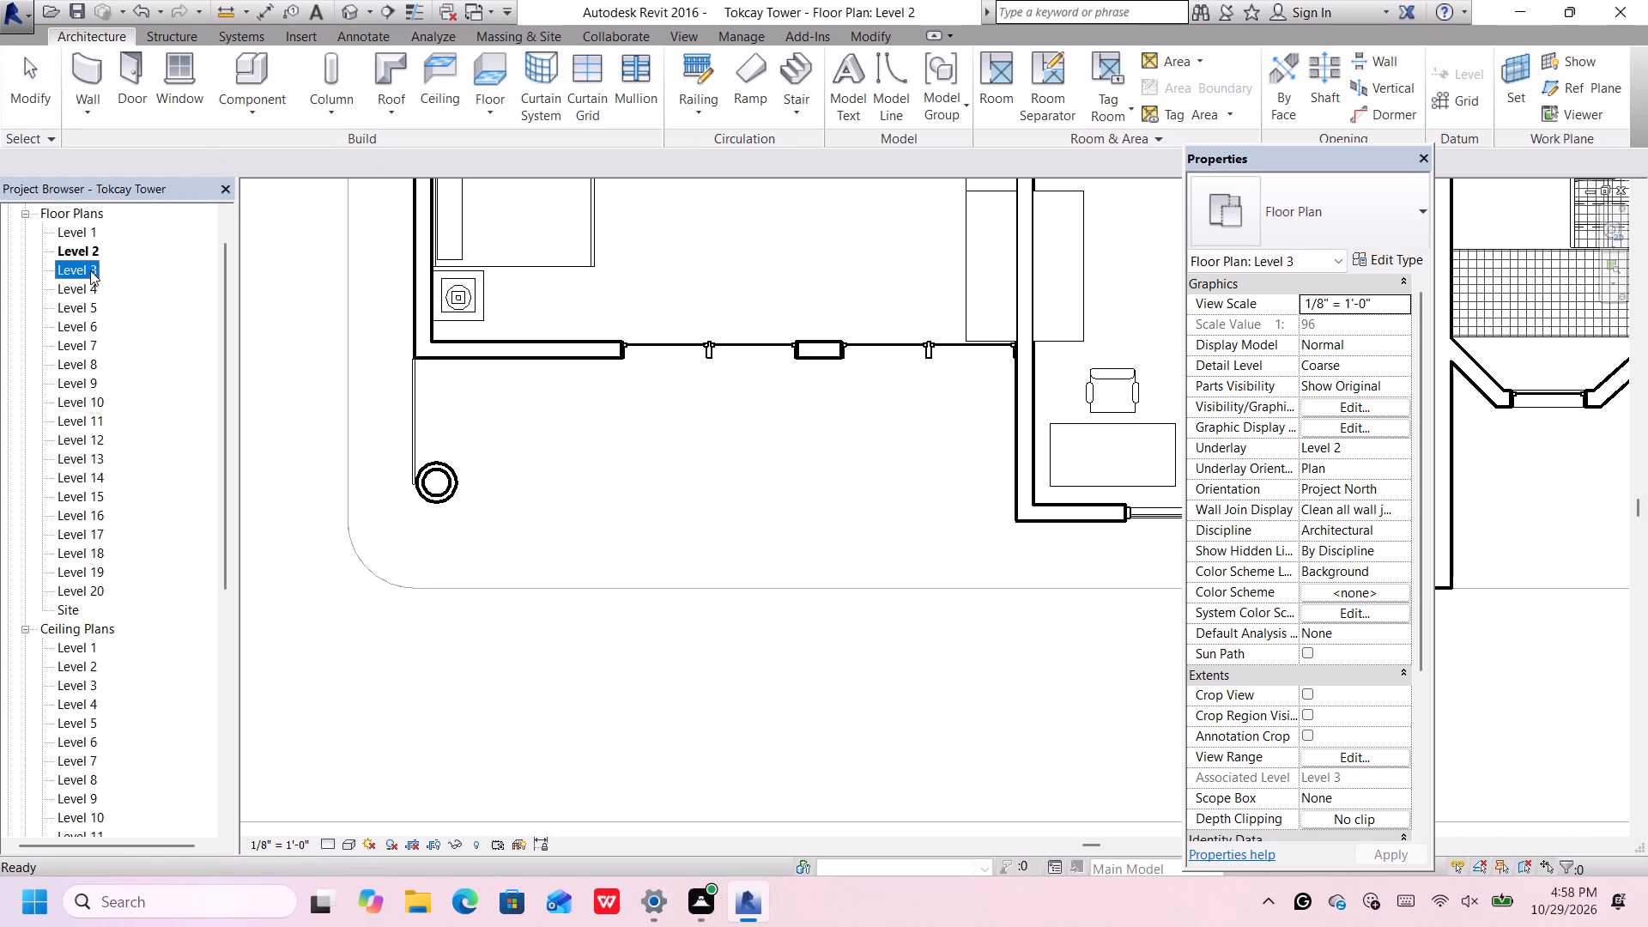
pyautogui.scroll(3, 448, 485)
pyautogui.moveTo(481, 432); pyautogui.dragTo(420, 498)
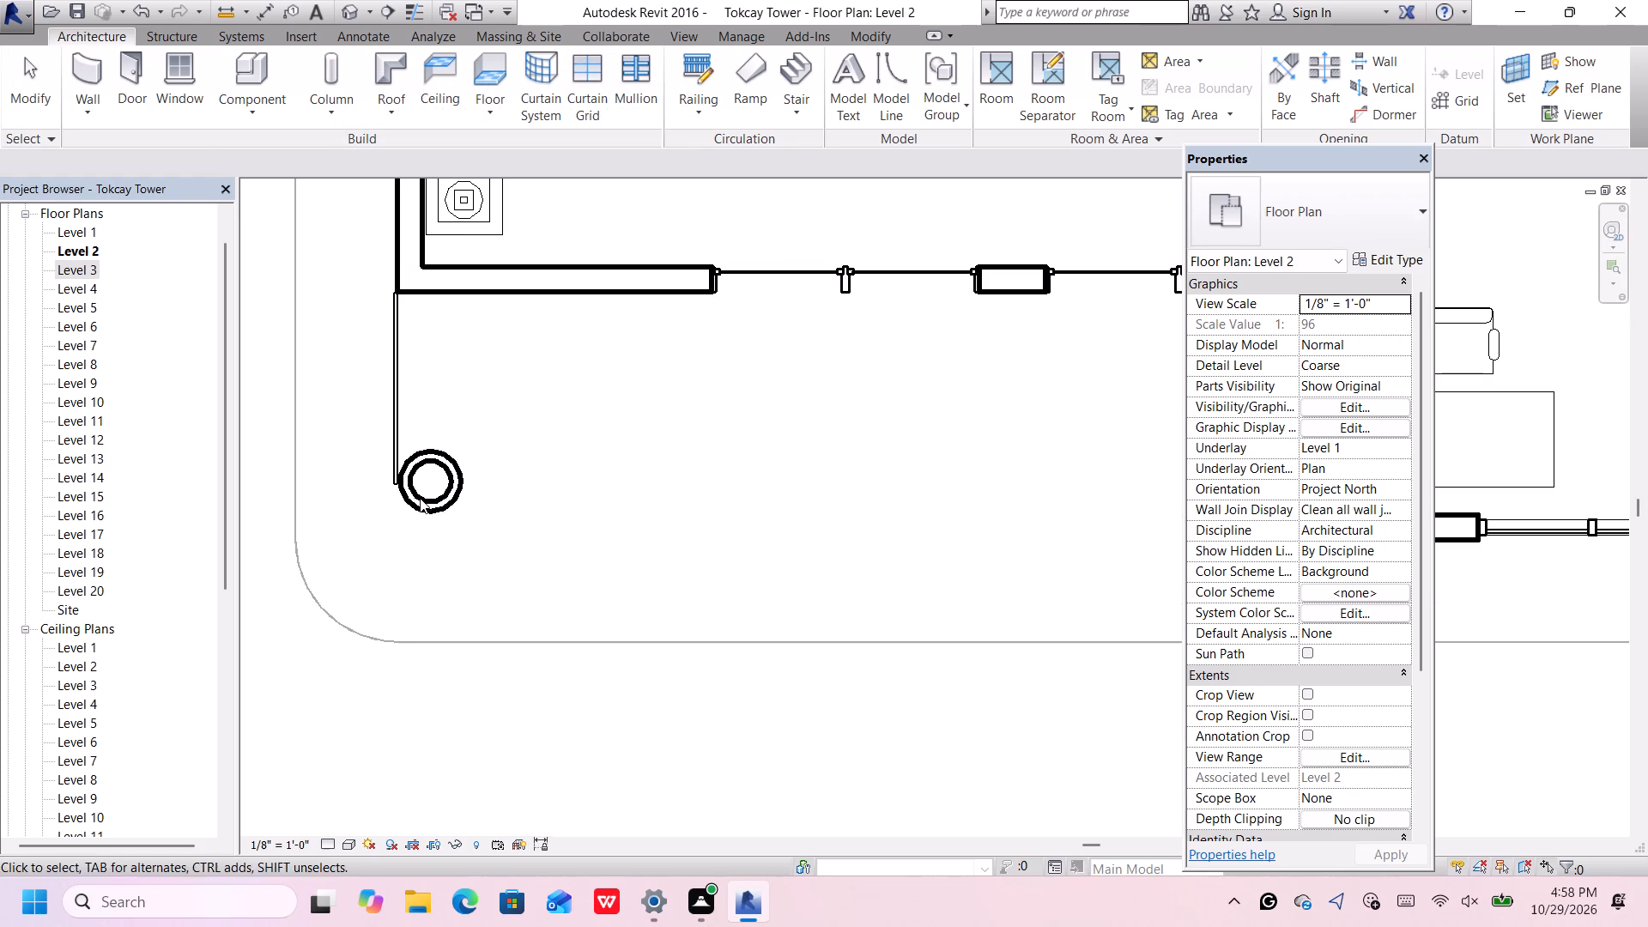
pyautogui.moveTo(420, 498); pyautogui.dragTo(391, 541)
pyautogui.doubleClick(86, 251)
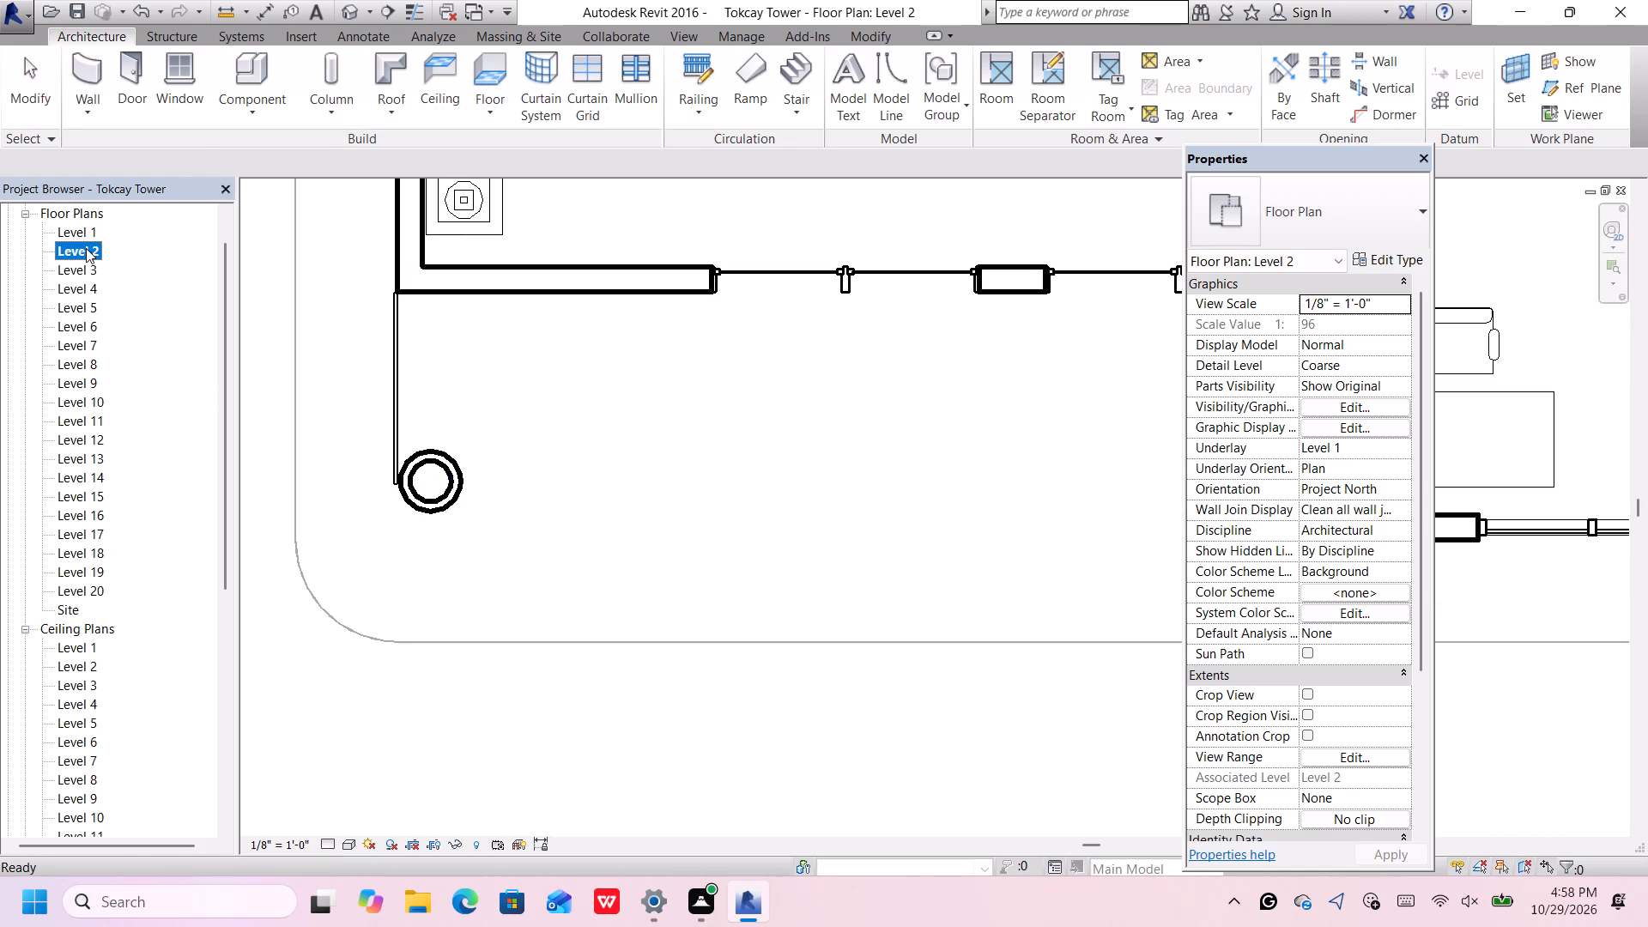
# In 3D, nudge both halves of the front-left round column forward until flush with the front edge of the cream slab above.
pyautogui.click(348, 15)
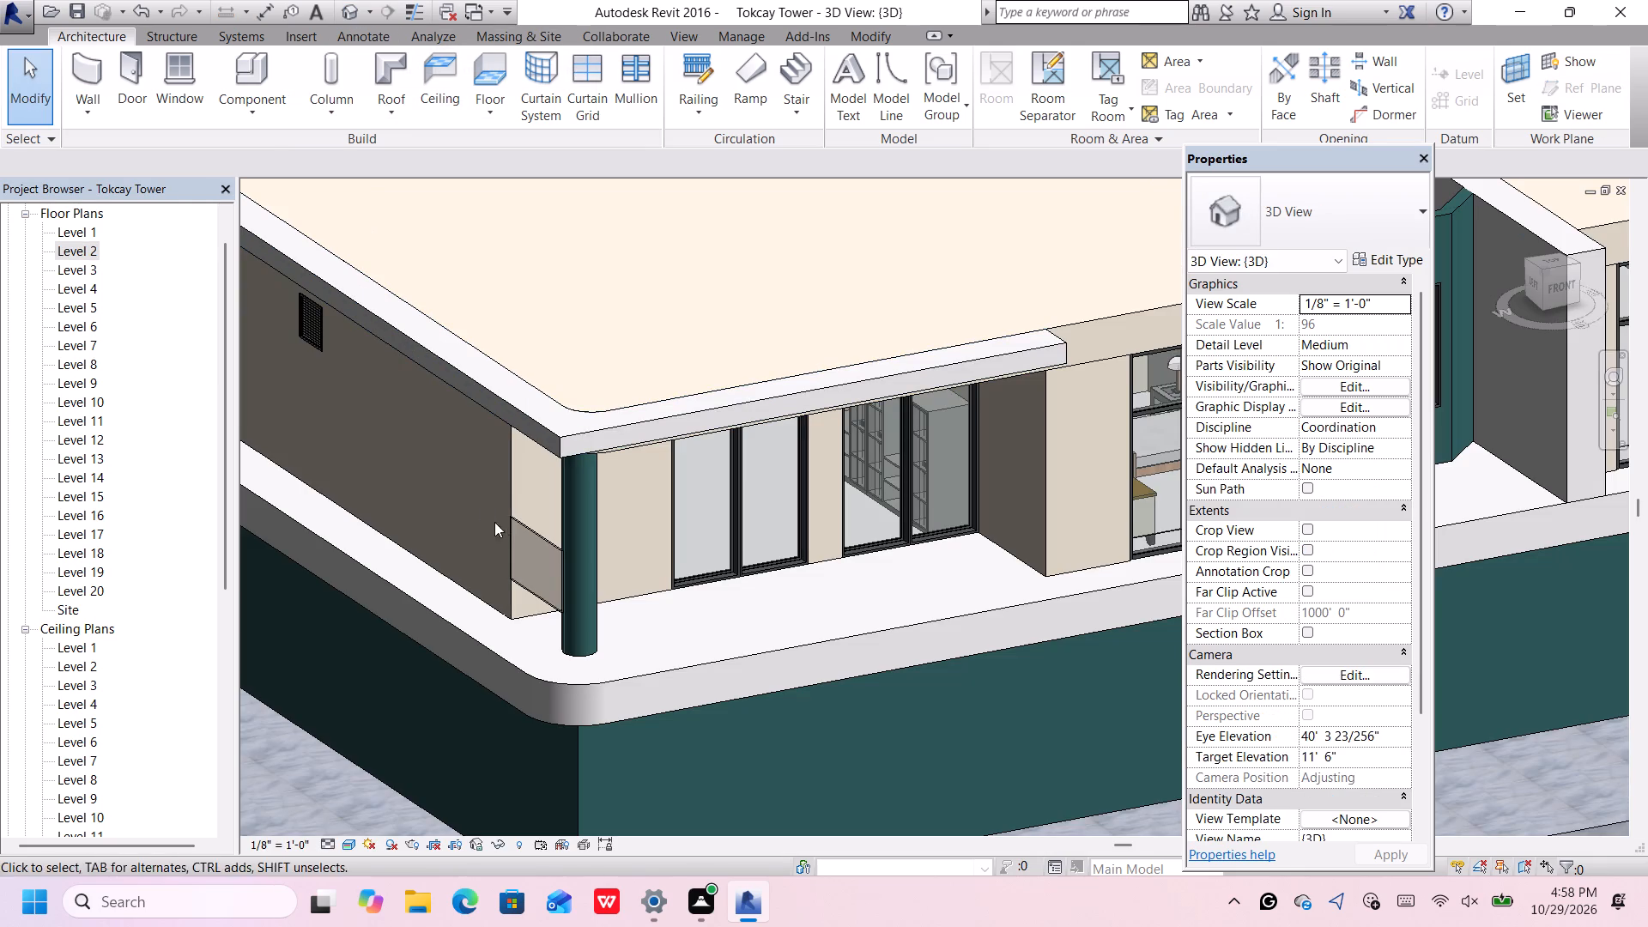
pyautogui.moveTo(606, 556); pyautogui.dragTo(614, 483, button='middle')
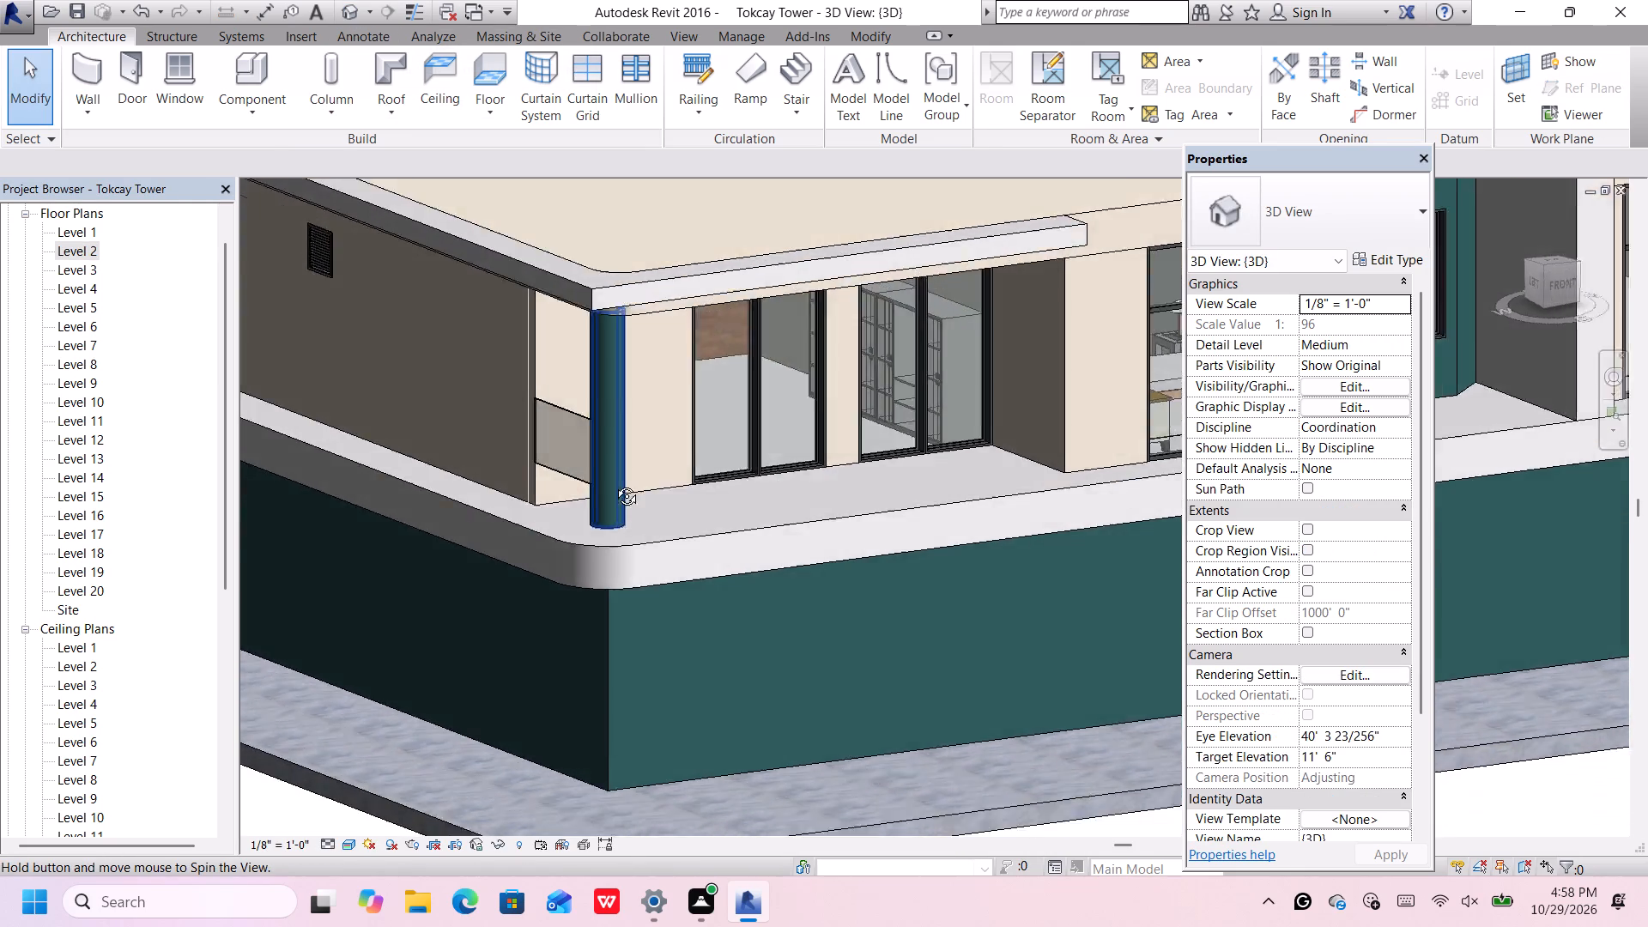
pyautogui.moveTo(614, 483); pyautogui.dragTo(656, 478, button='middle')
pyautogui.scroll(2, 839, 444)
pyautogui.scroll(-1, 876, 420)
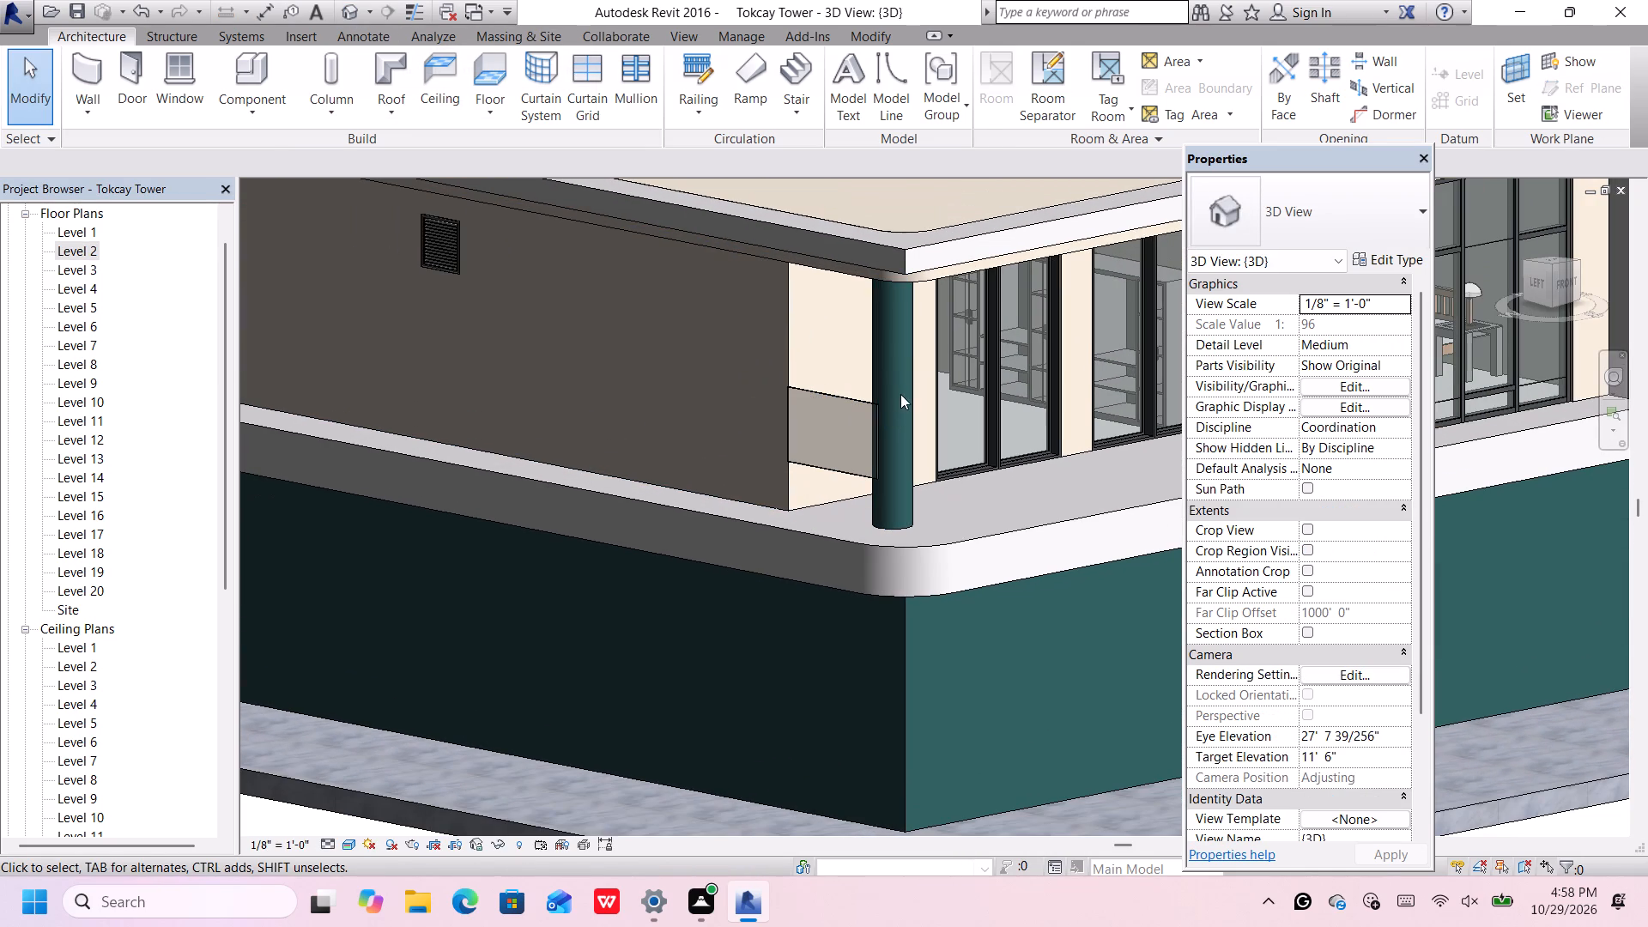
pyautogui.click(891, 358)
pyautogui.scroll(3, 904, 357)
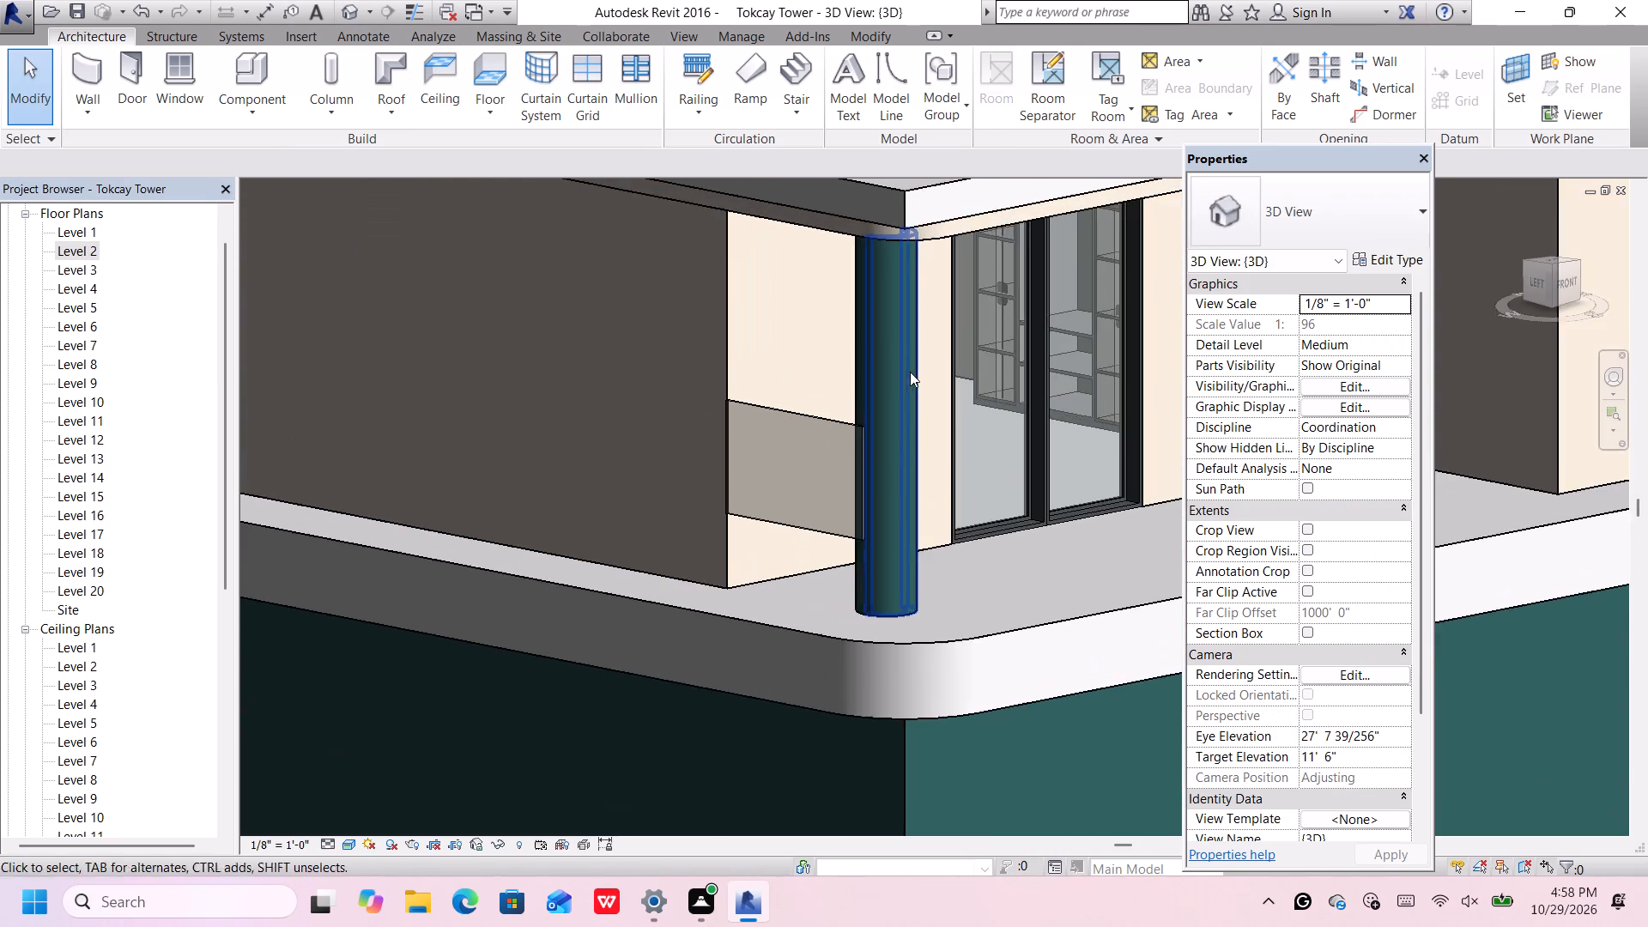
pyautogui.scroll(3, 914, 376)
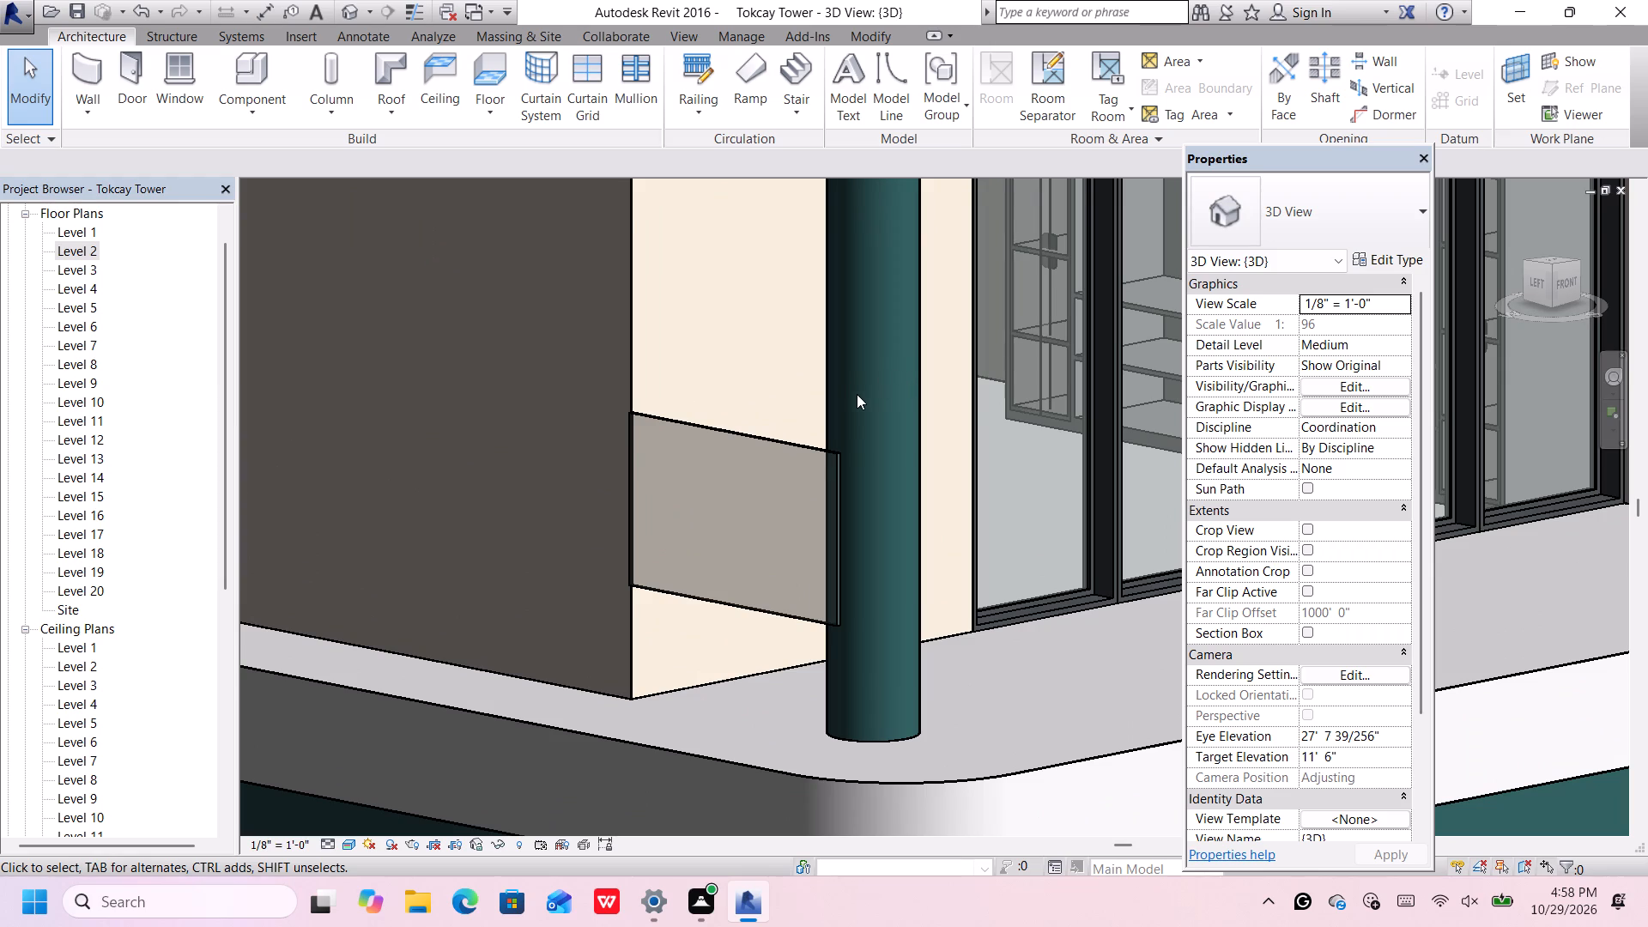
pyautogui.scroll(-4, 860, 401)
pyautogui.moveTo(861, 402); pyautogui.dragTo(737, 381, button='middle')
pyautogui.click(754, 346)
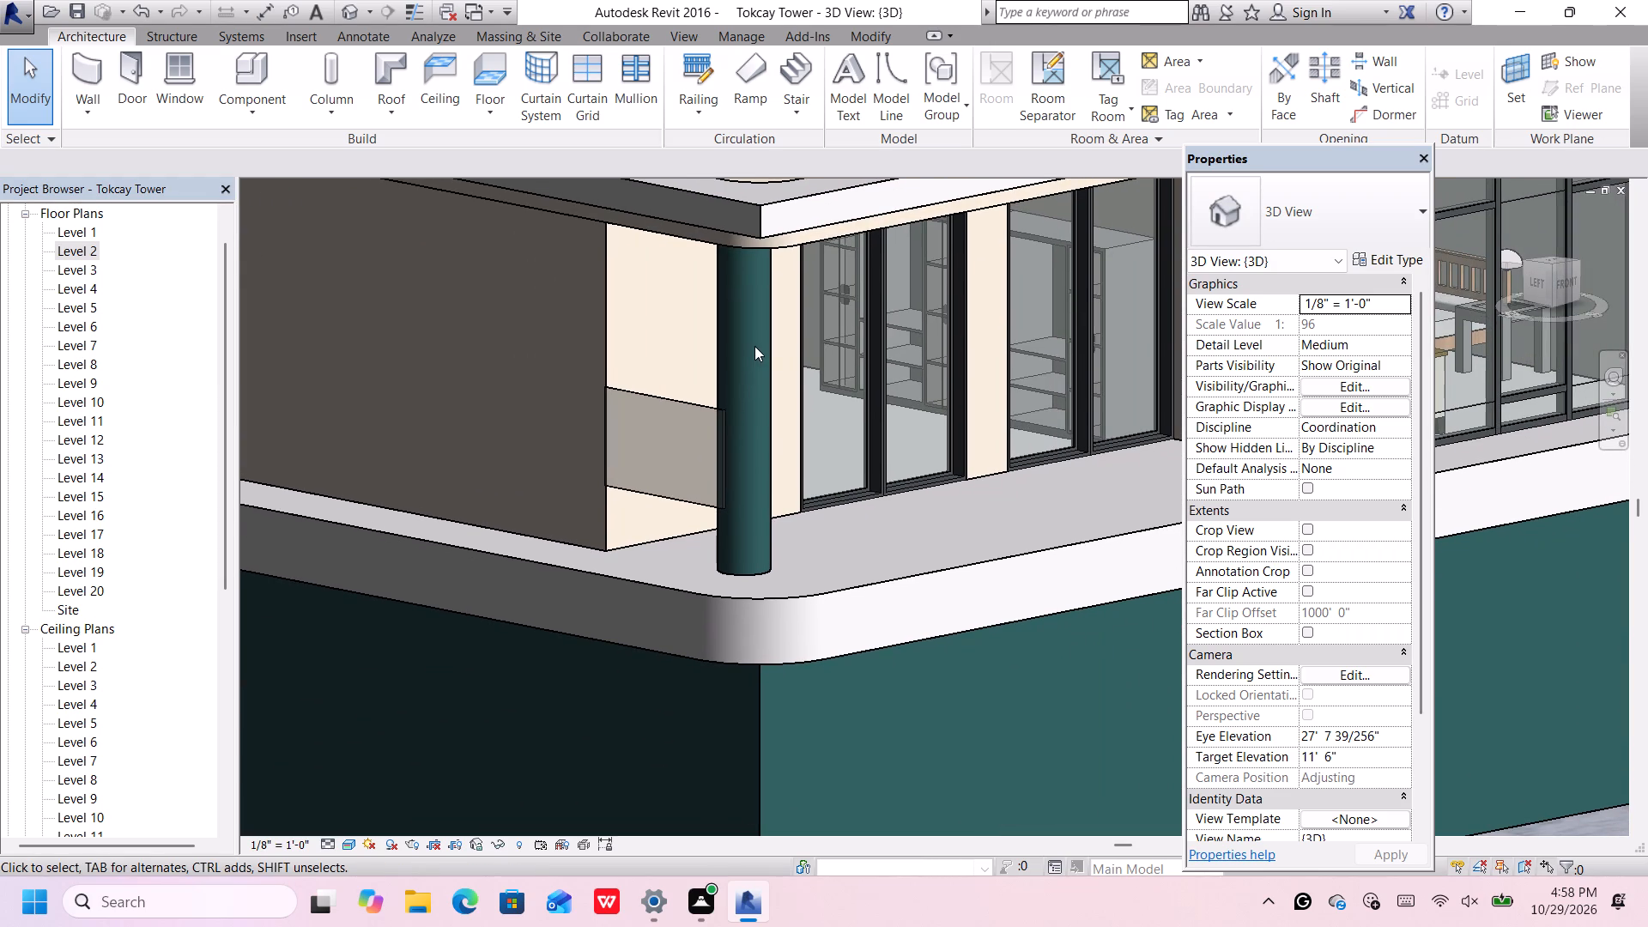
pyautogui.click(763, 536)
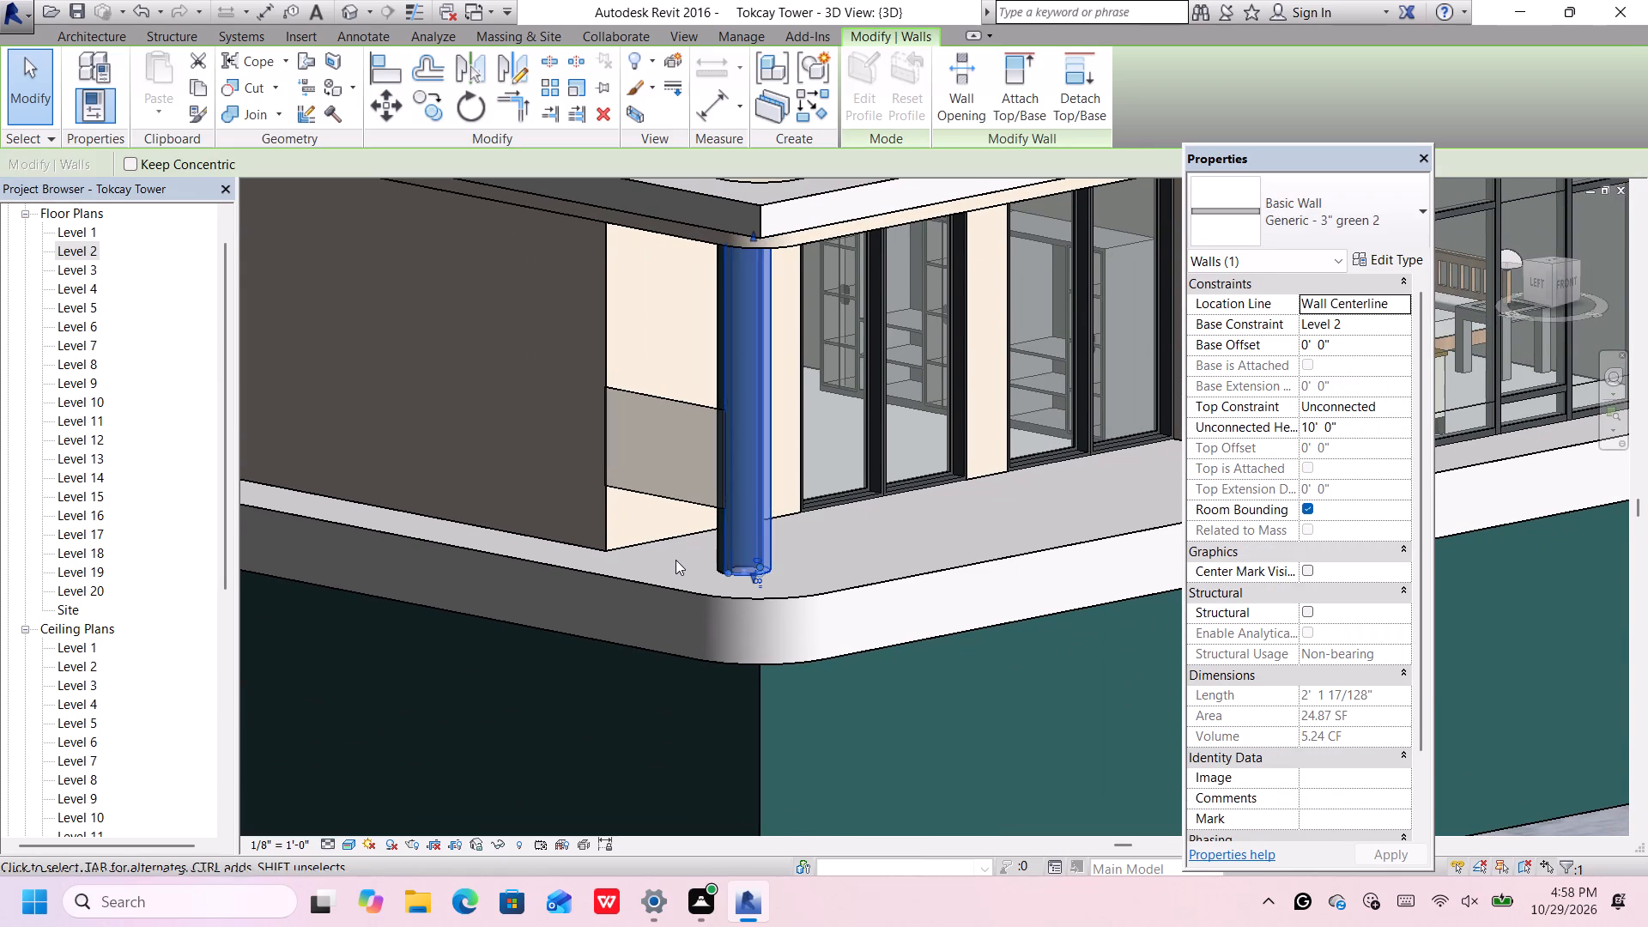
pyautogui.scroll(3, 688, 564)
pyautogui.keyDown('ctrl'); pyautogui.click(730, 555); pyautogui.keyUp('ctrl')
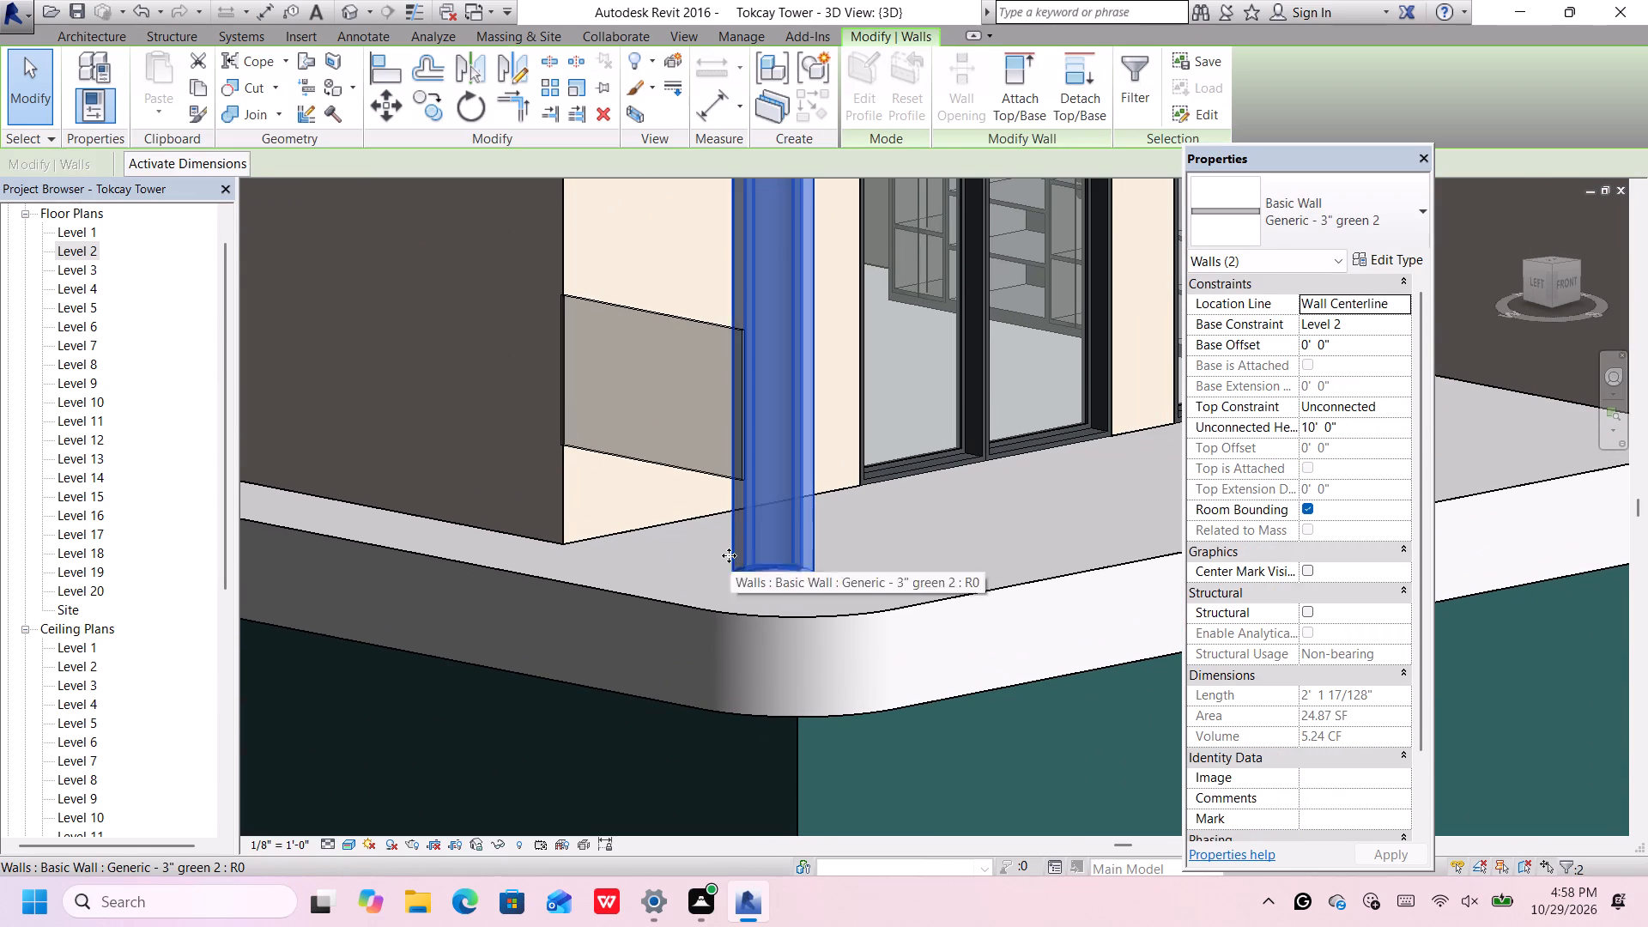
pyautogui.keyDown('ctrl'); pyautogui.scroll(-6, 729, 555); pyautogui.keyUp('ctrl')
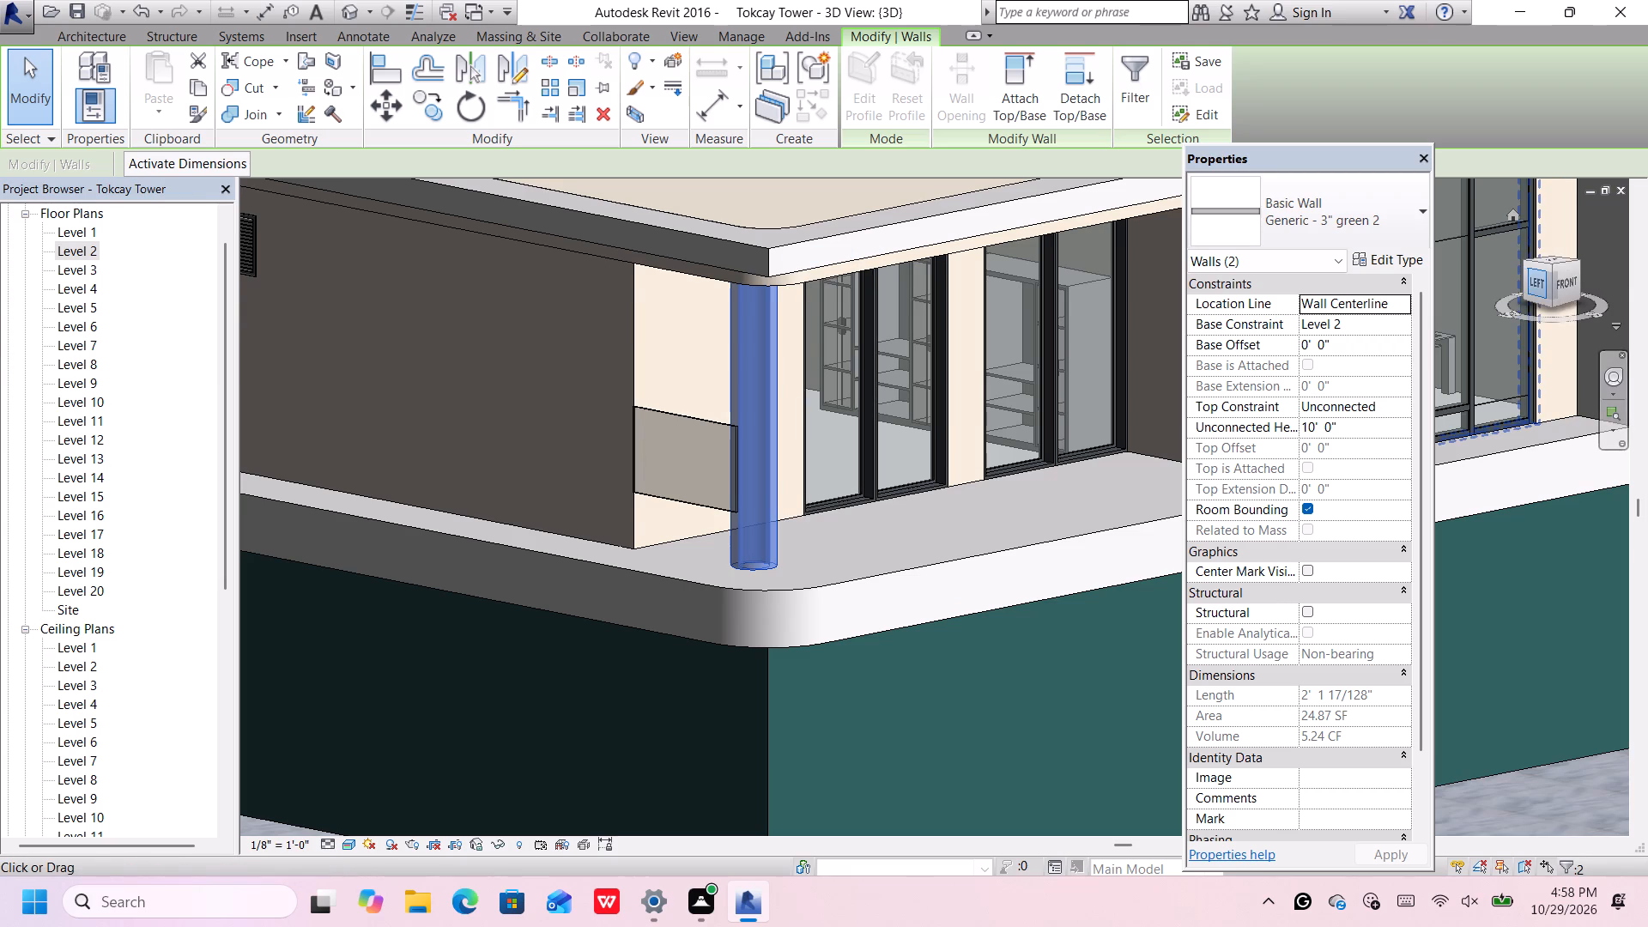
pyautogui.click(1539, 282)
pyautogui.scroll(-5, 879, 403)
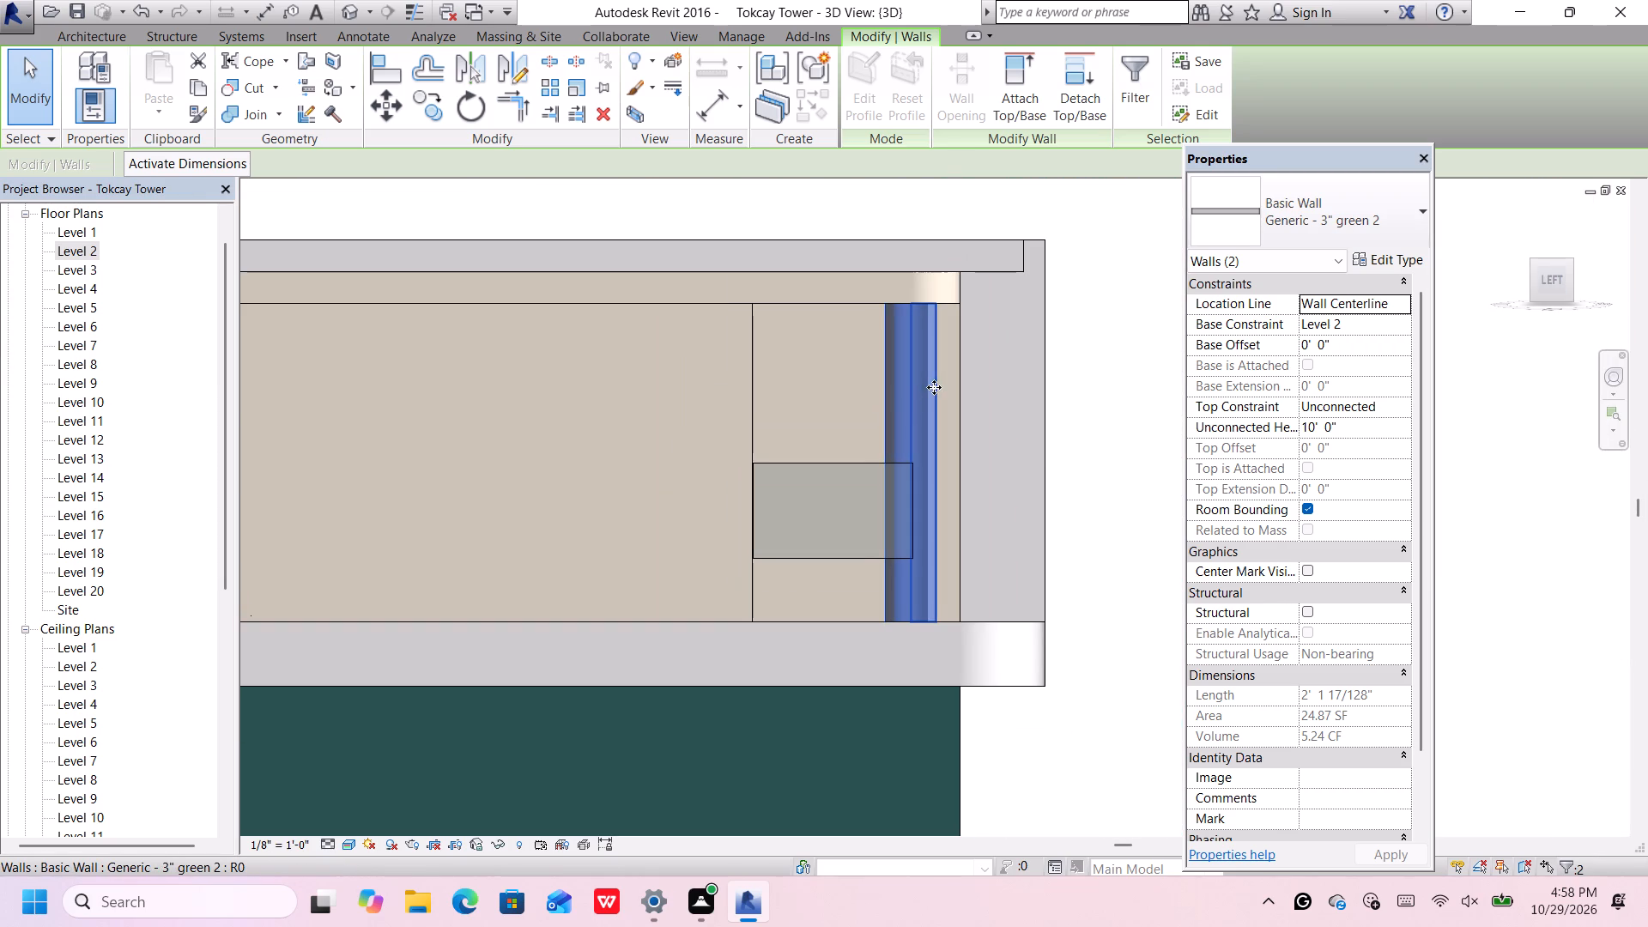
pyautogui.press('Right')
pyautogui.press('Right')
pyautogui.press('Right')
pyautogui.press('Right')
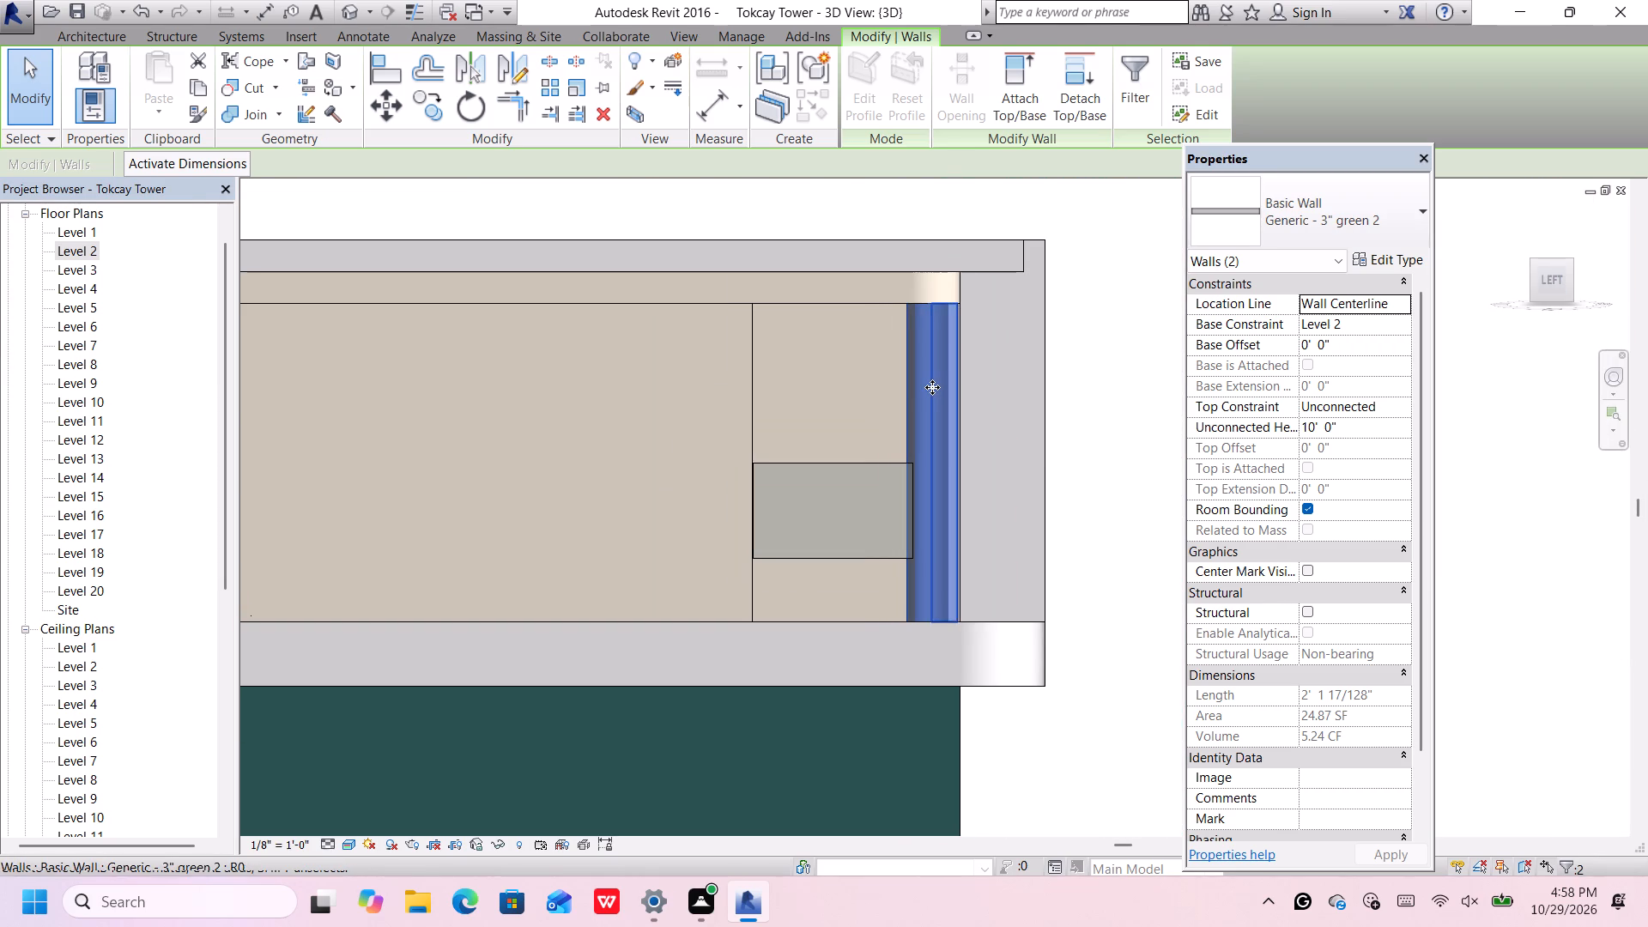
pyautogui.press('Right')
pyautogui.scroll(8, 949, 360)
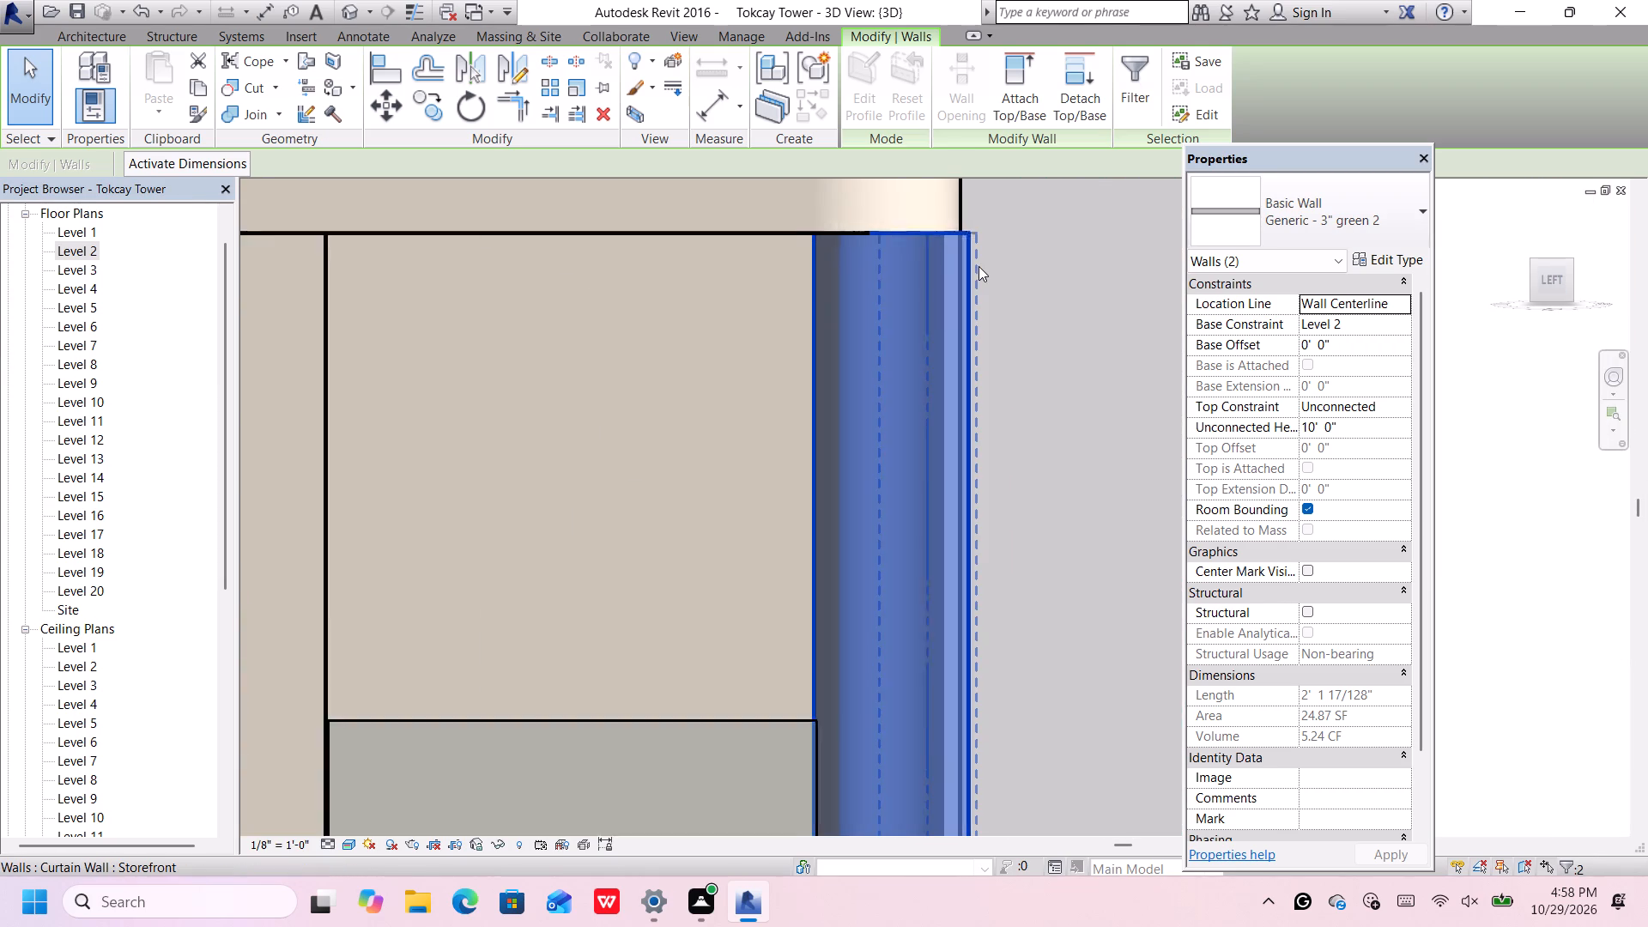
pyautogui.scroll(2, 978, 266)
pyautogui.press('Left')
pyautogui.press('Left')
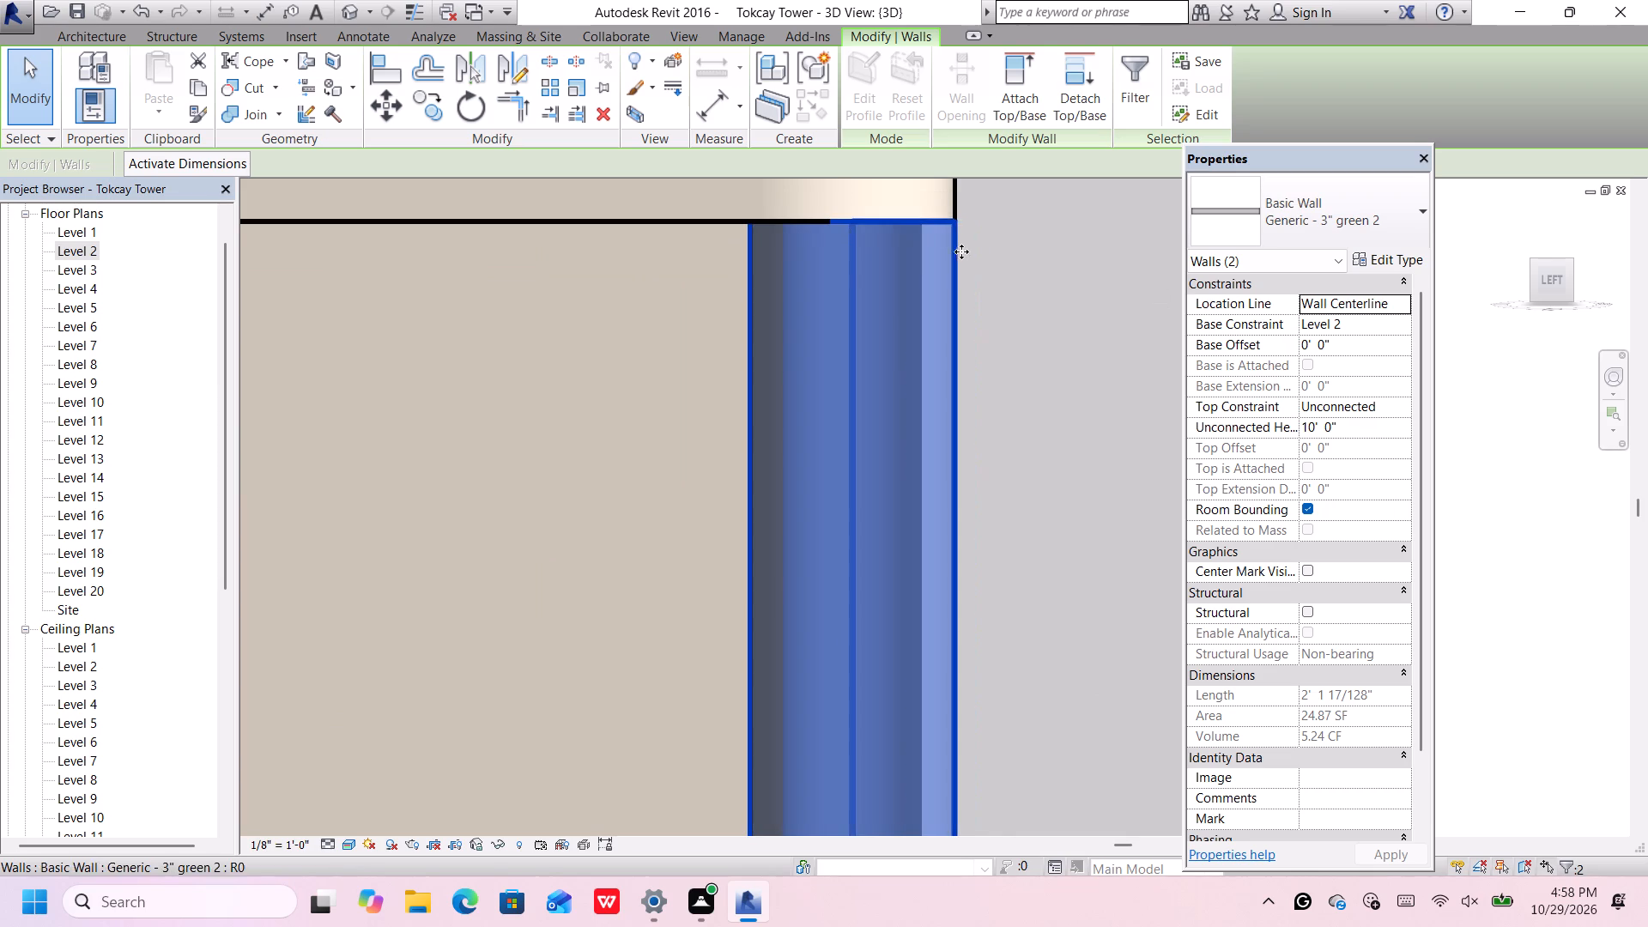
pyautogui.scroll(10, 952, 174)
pyautogui.scroll(-12, 946, 232)
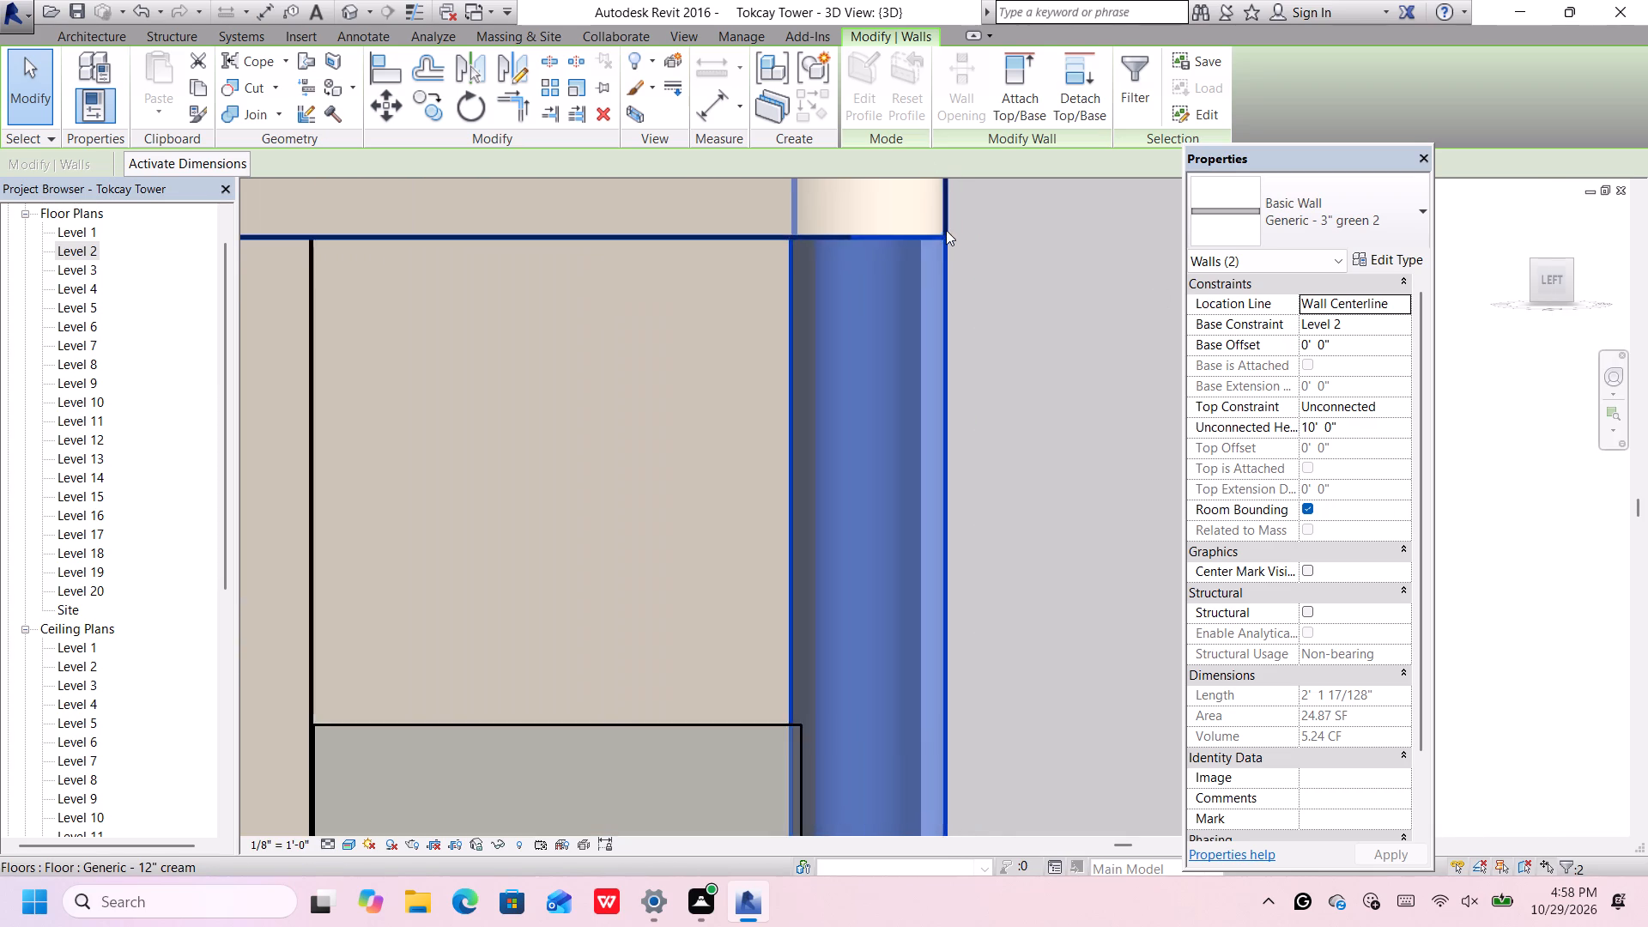
pyautogui.scroll(-10, 946, 230)
pyautogui.click(1124, 445)
# Nudge both halves of the front-right round column forward until flush with the front edge of the cream slab above.
pyautogui.moveTo(1094, 403); pyautogui.dragTo(1091, 405, button='middle')
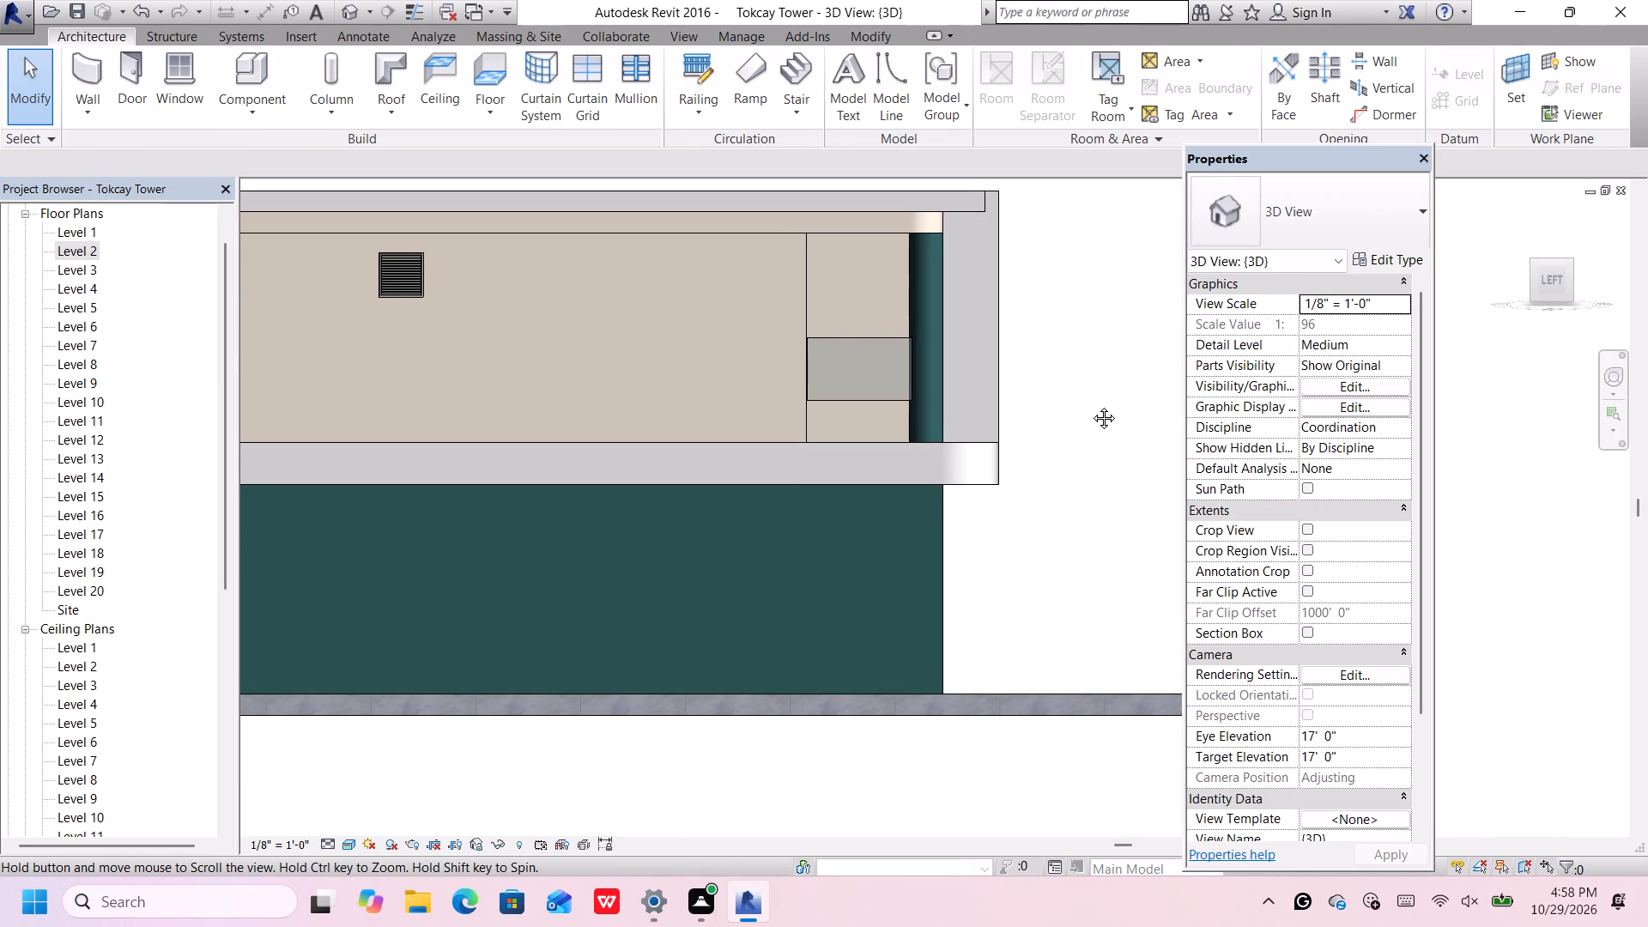
pyautogui.moveTo(1091, 405); pyautogui.dragTo(635, 544, button='middle')
pyautogui.scroll(-9, 634, 541)
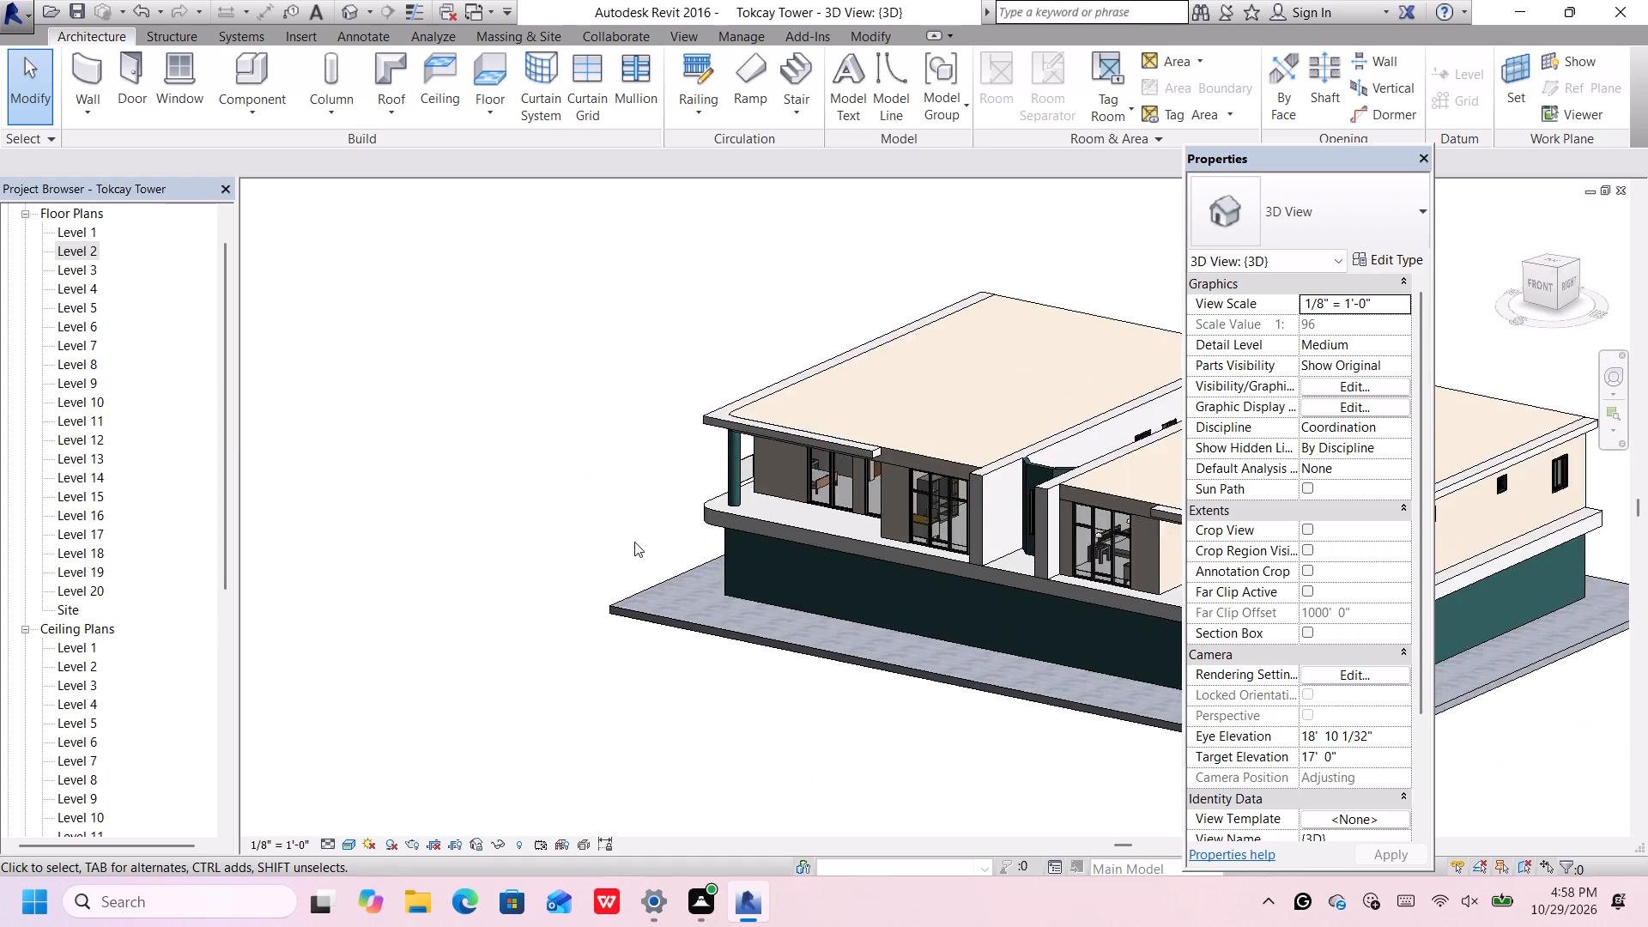
pyautogui.scroll(-4, 634, 542)
pyautogui.scroll(6, 886, 577)
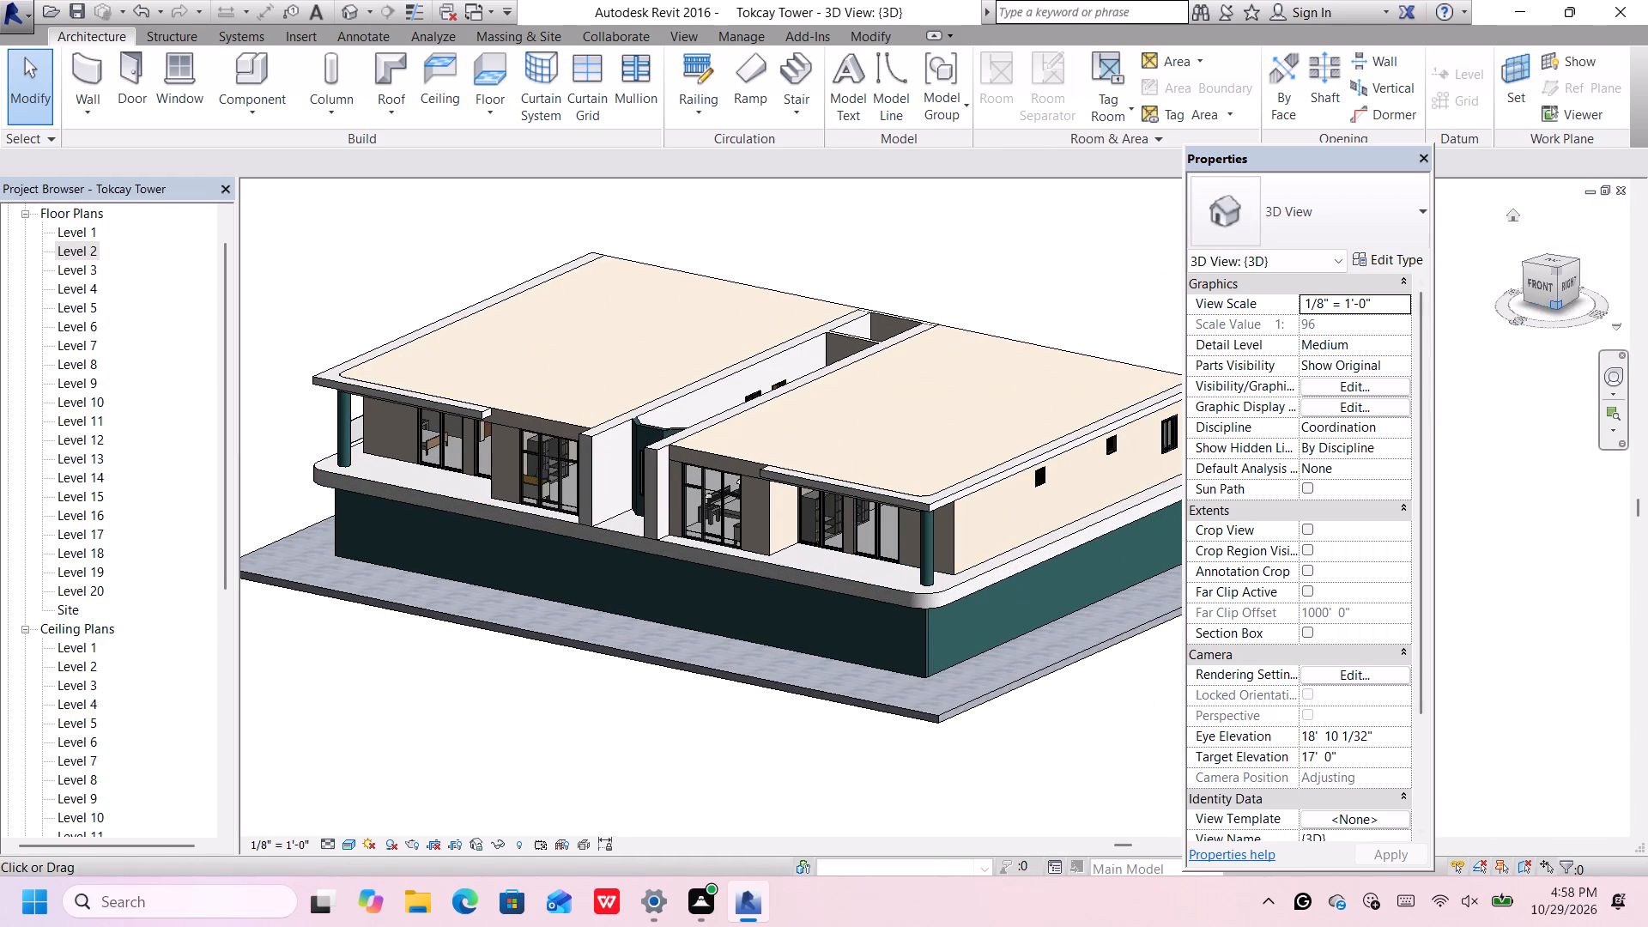
pyautogui.click(1569, 280)
pyautogui.scroll(5, 587, 448)
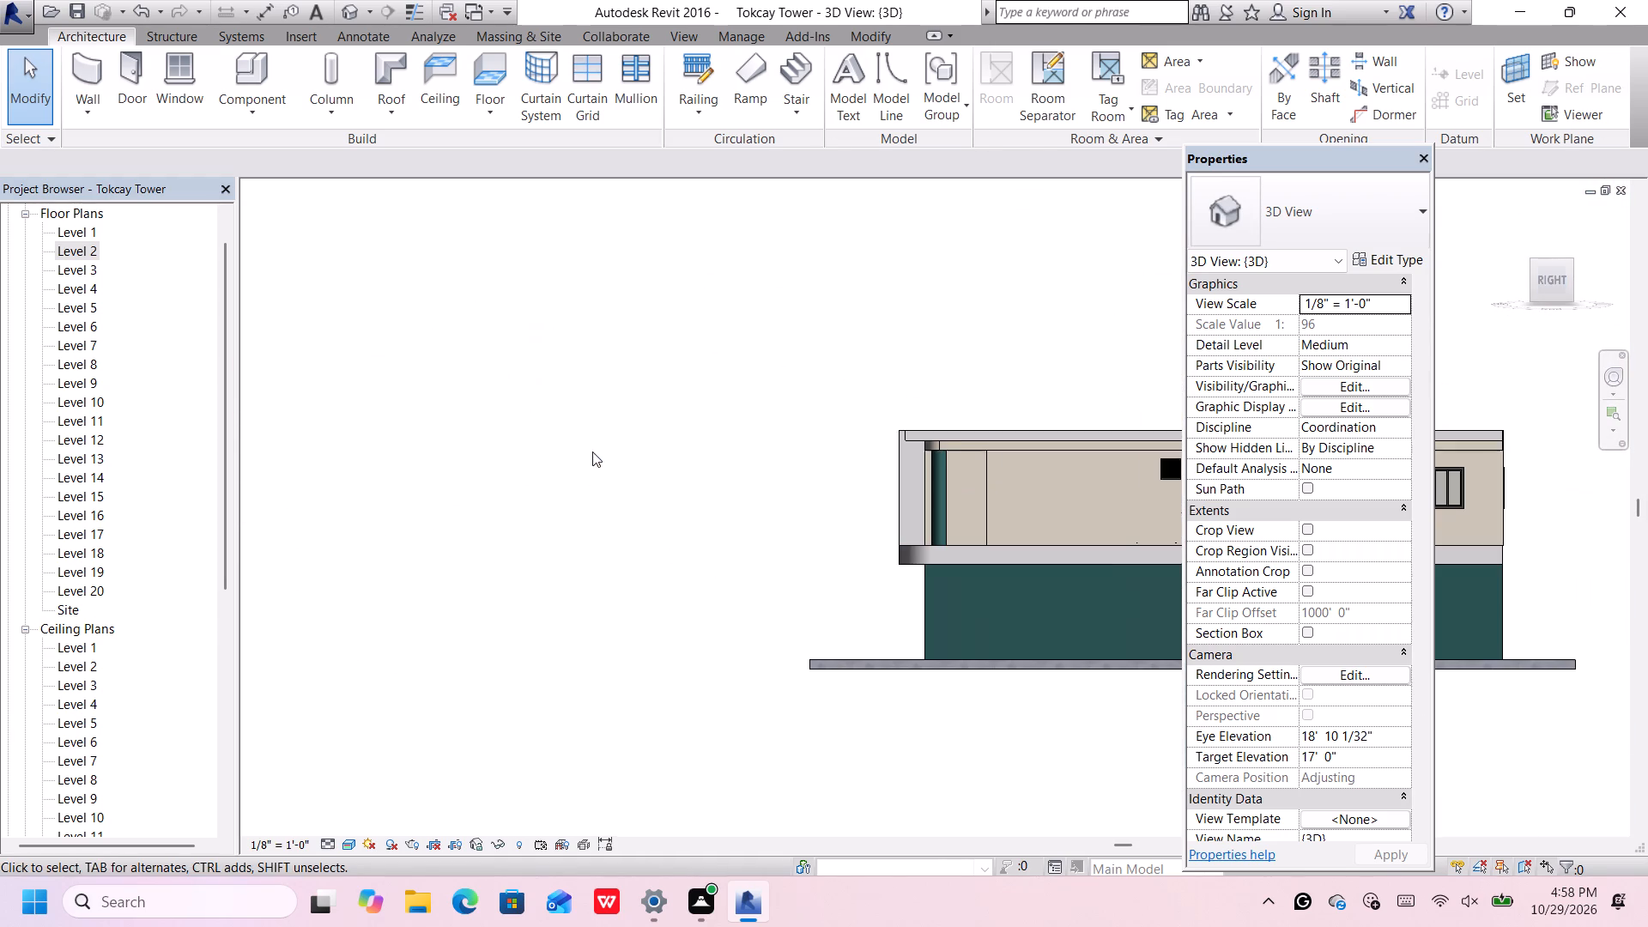
pyautogui.scroll(4, 935, 518)
pyautogui.click(930, 494)
pyautogui.scroll(6, 936, 494)
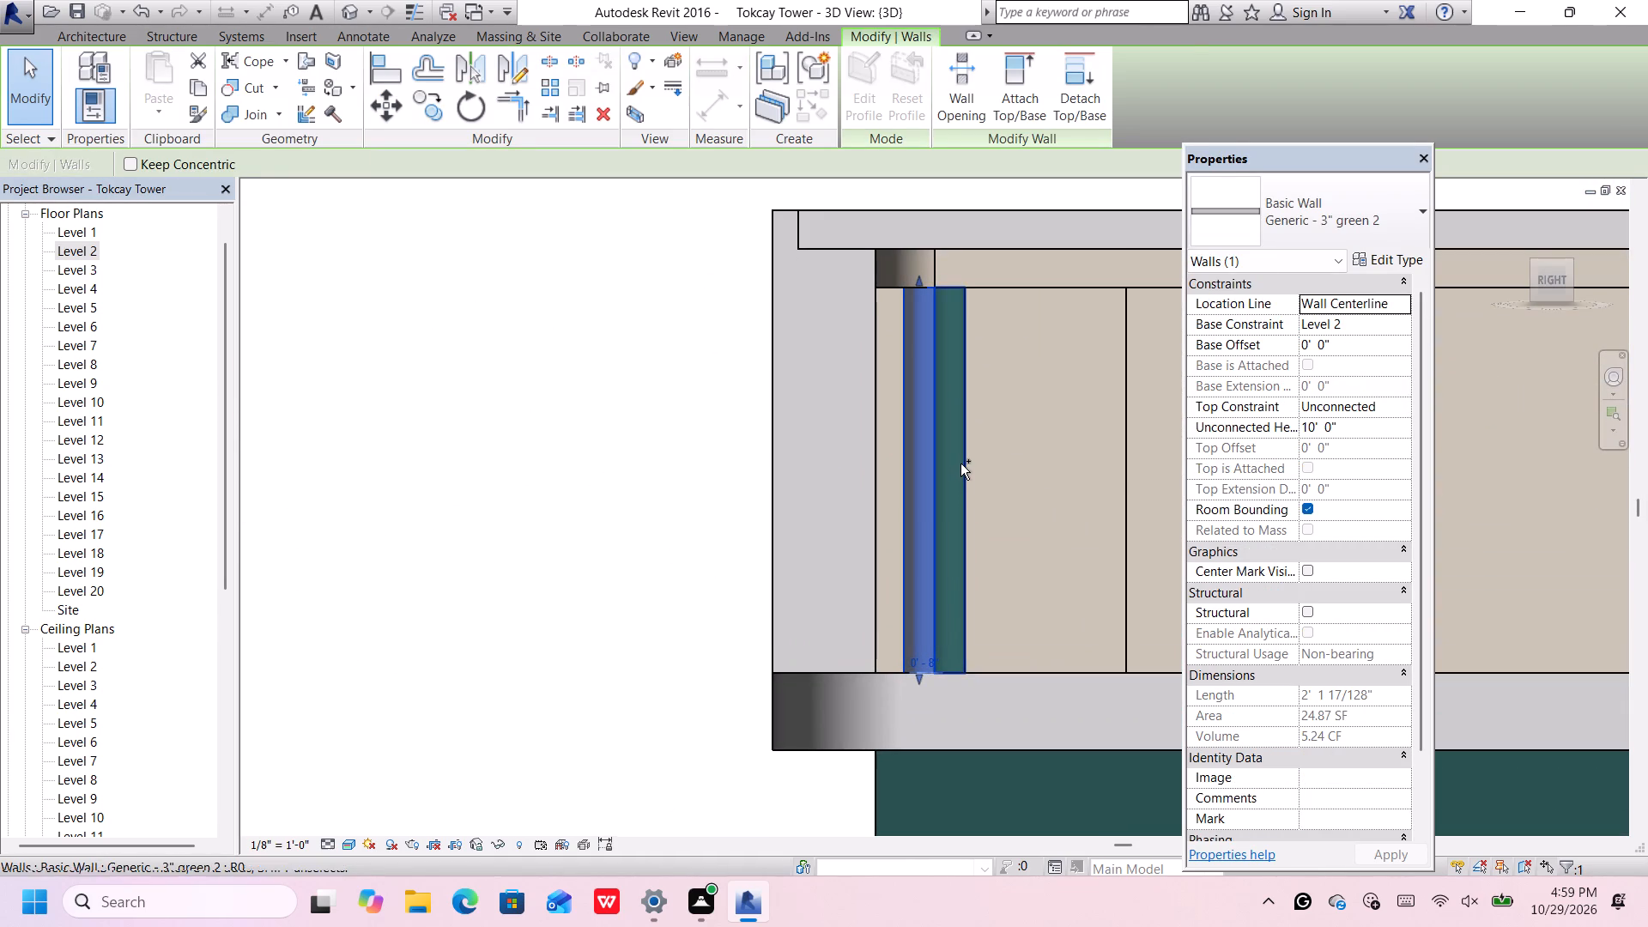
pyautogui.keyDown('ctrl'); pyautogui.click(960, 463); pyautogui.keyUp('ctrl')
pyautogui.scroll(-6, 861, 491)
pyautogui.scroll(5, 943, 494)
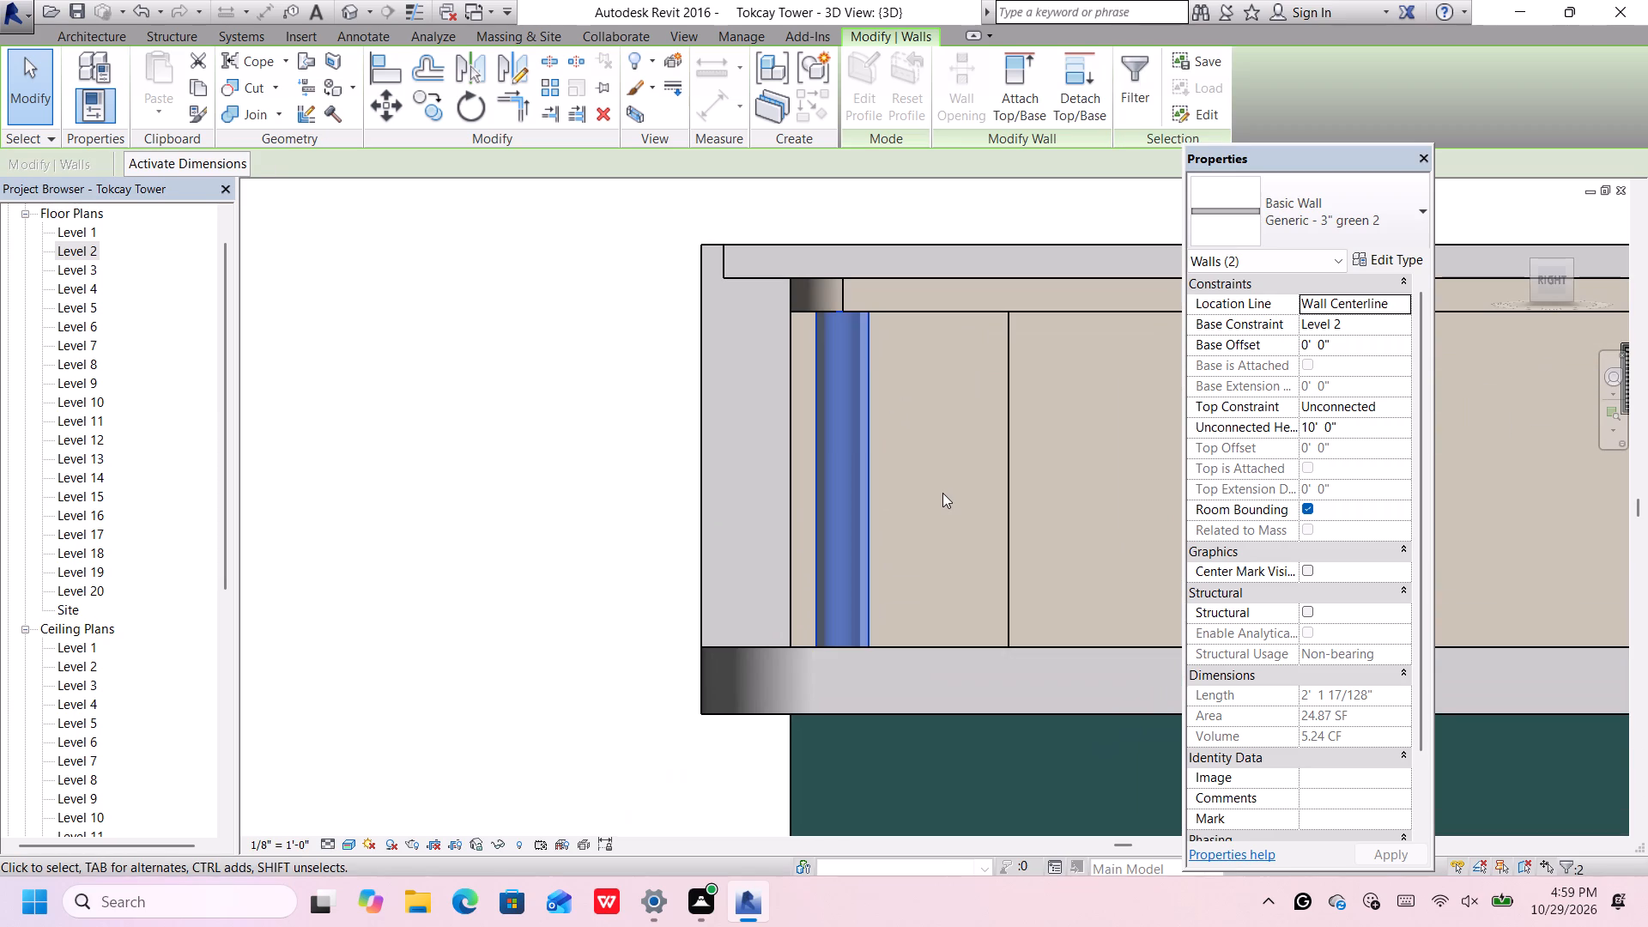
pyautogui.press('Left')
pyautogui.press('Left')
pyautogui.press('Left')
pyautogui.press('Left')
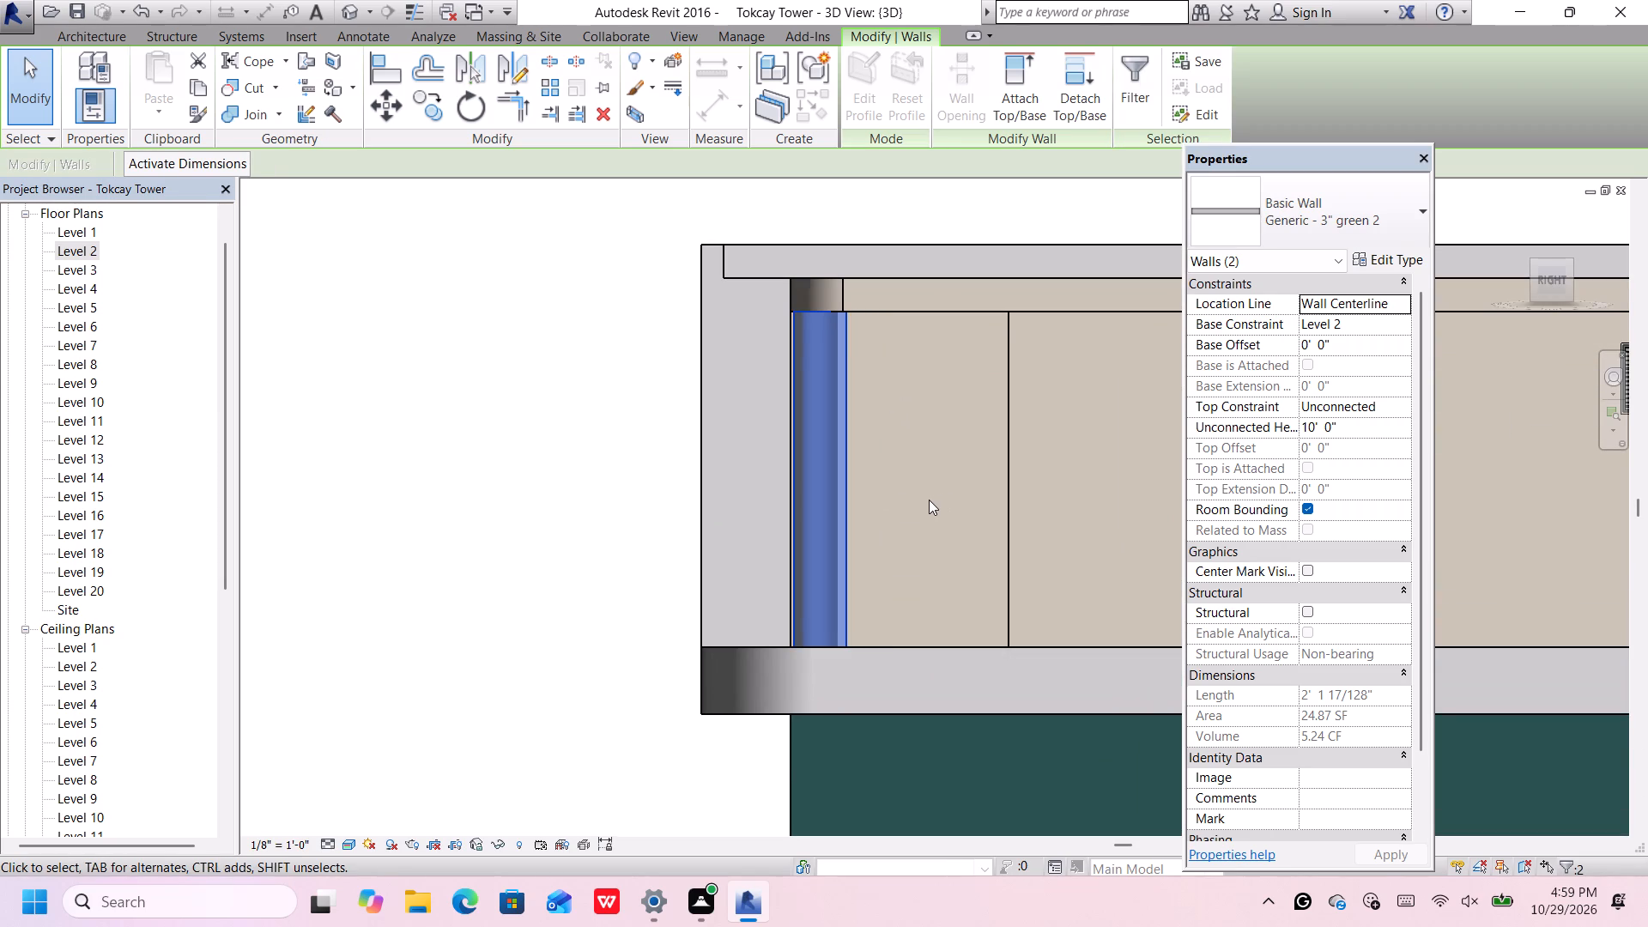
pyautogui.scroll(5, 837, 350)
pyautogui.scroll(7, 772, 247)
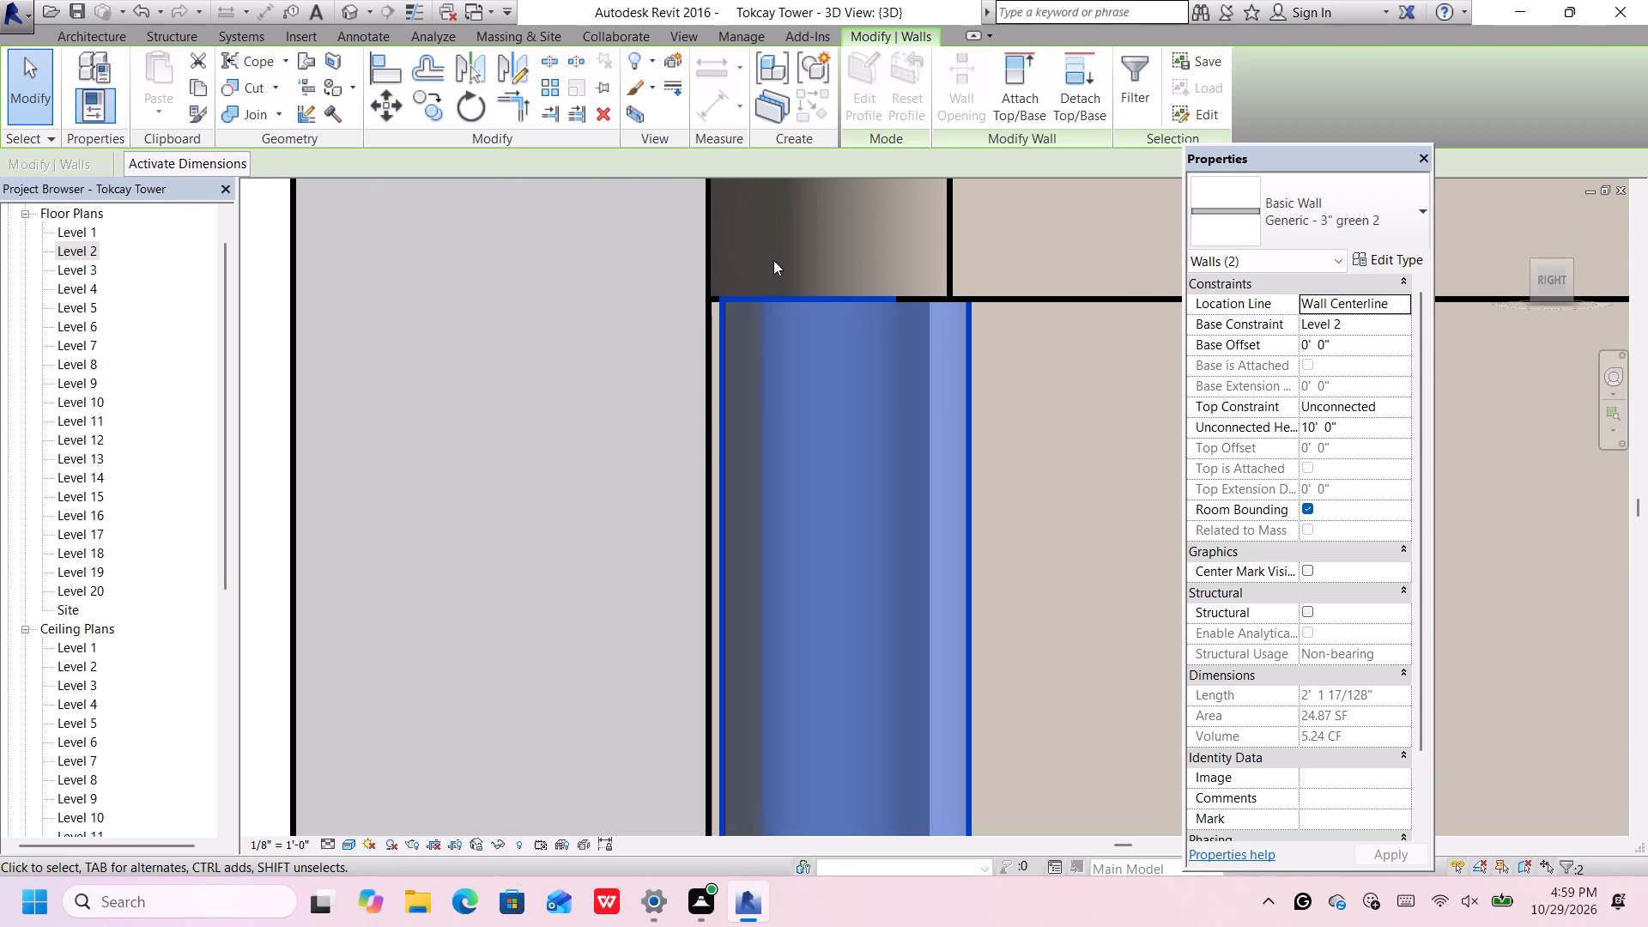
pyautogui.press('Left')
pyautogui.press('Left')
pyautogui.press('Left')
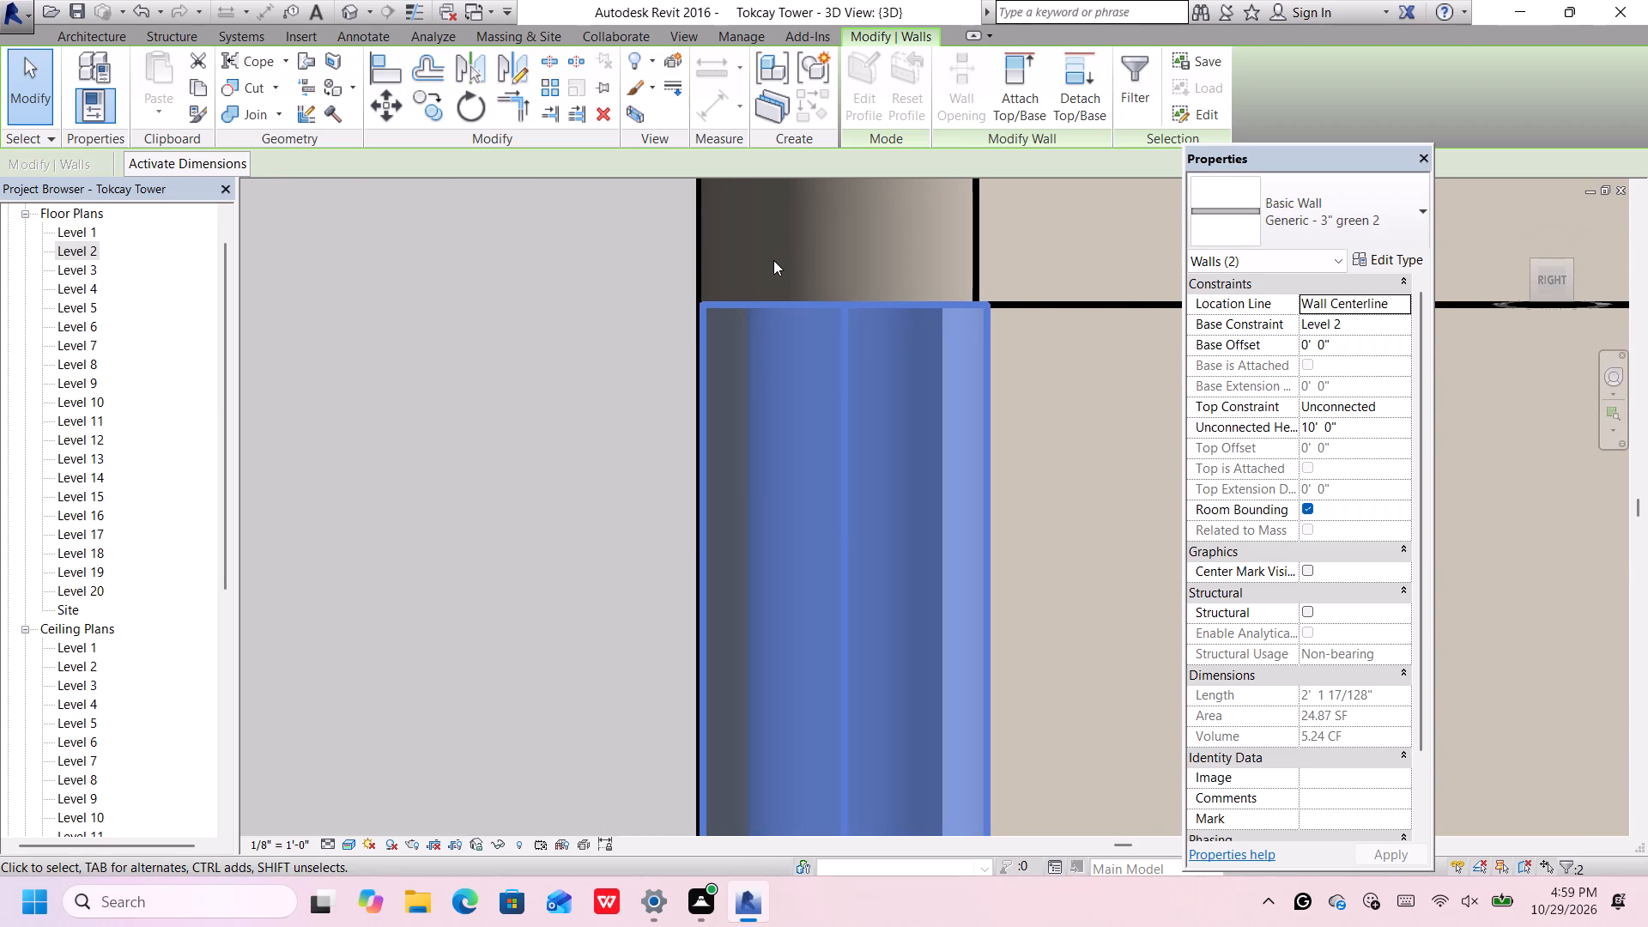
pyautogui.scroll(-2, 773, 262)
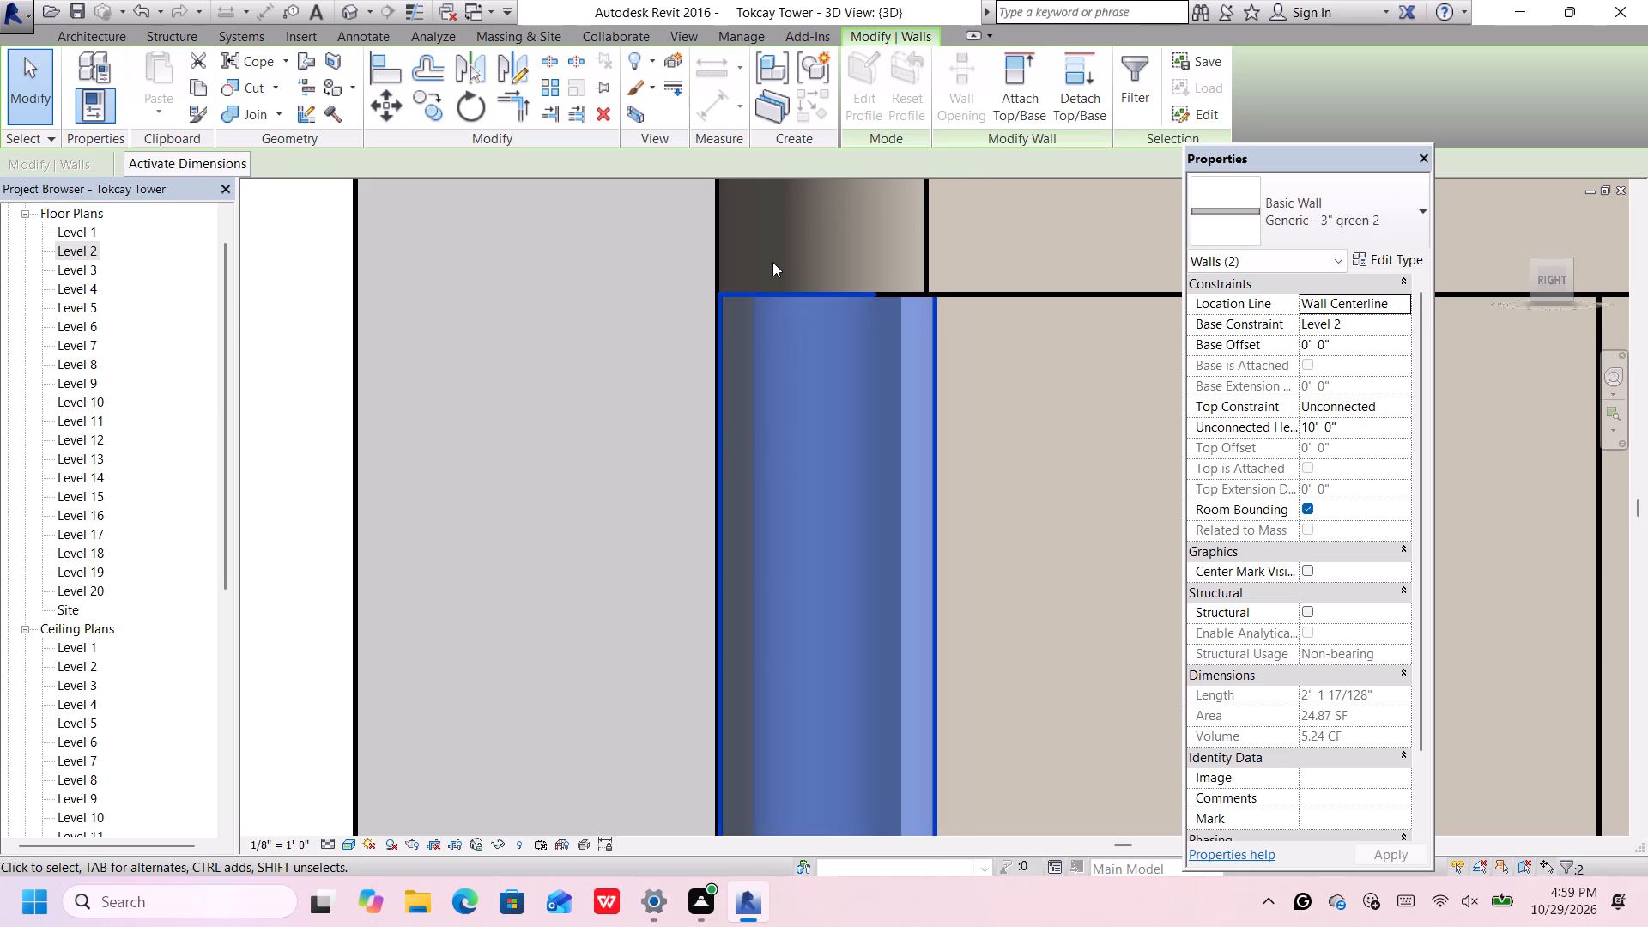
pyautogui.scroll(10, 771, 296)
pyautogui.scroll(-4, 666, 294)
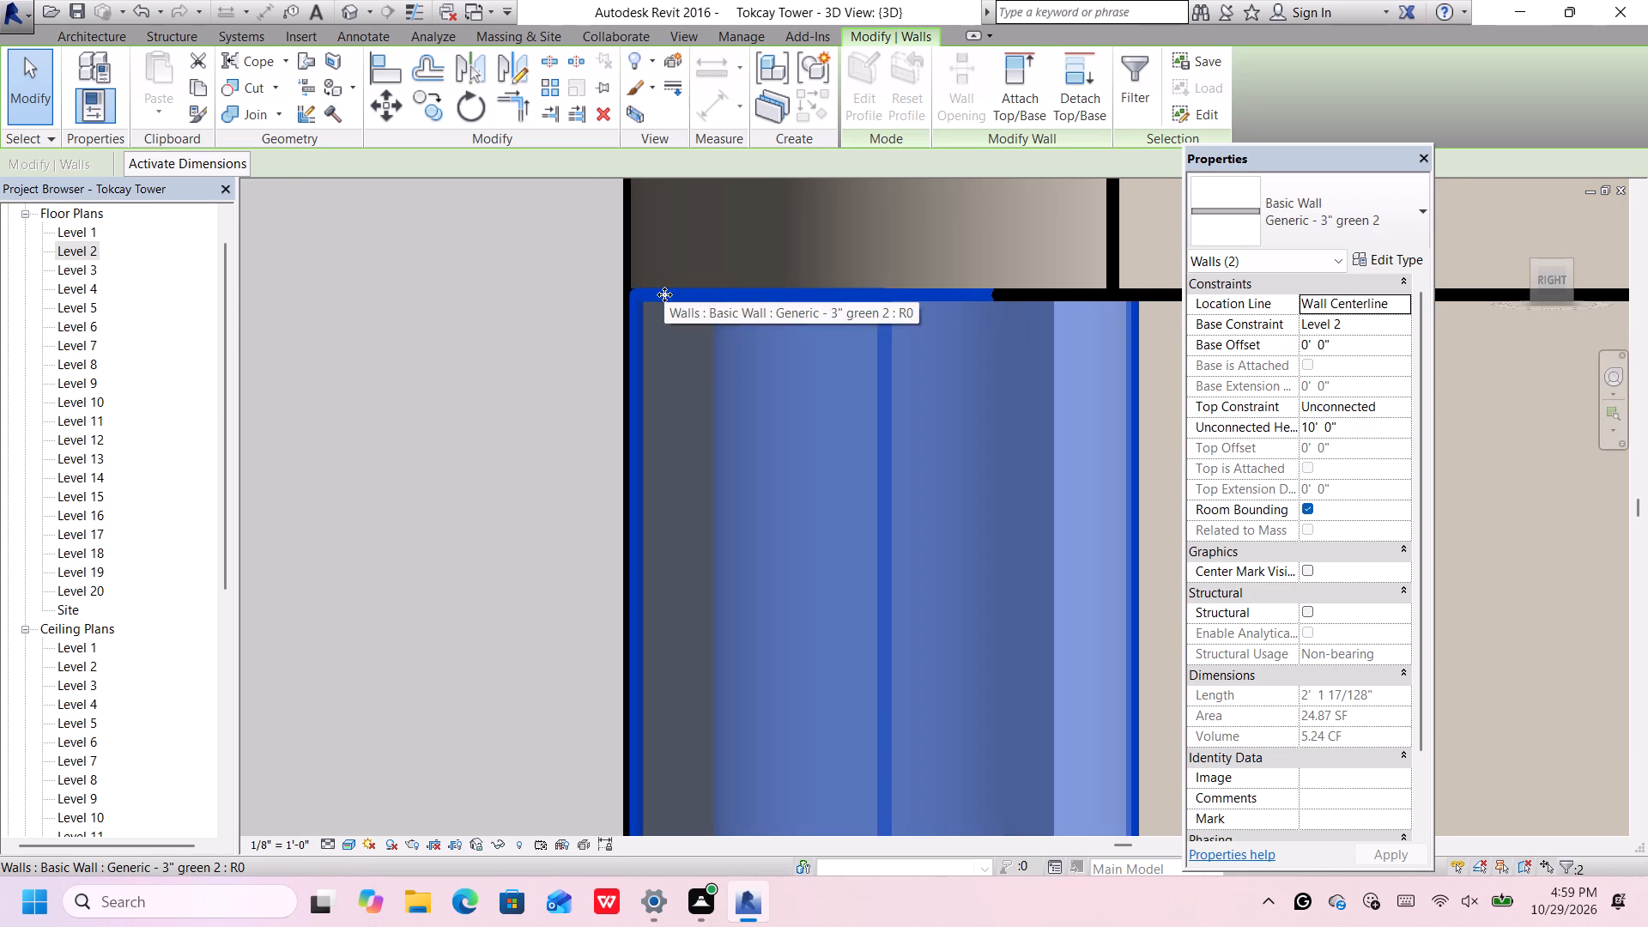
pyautogui.scroll(-1, 664, 294)
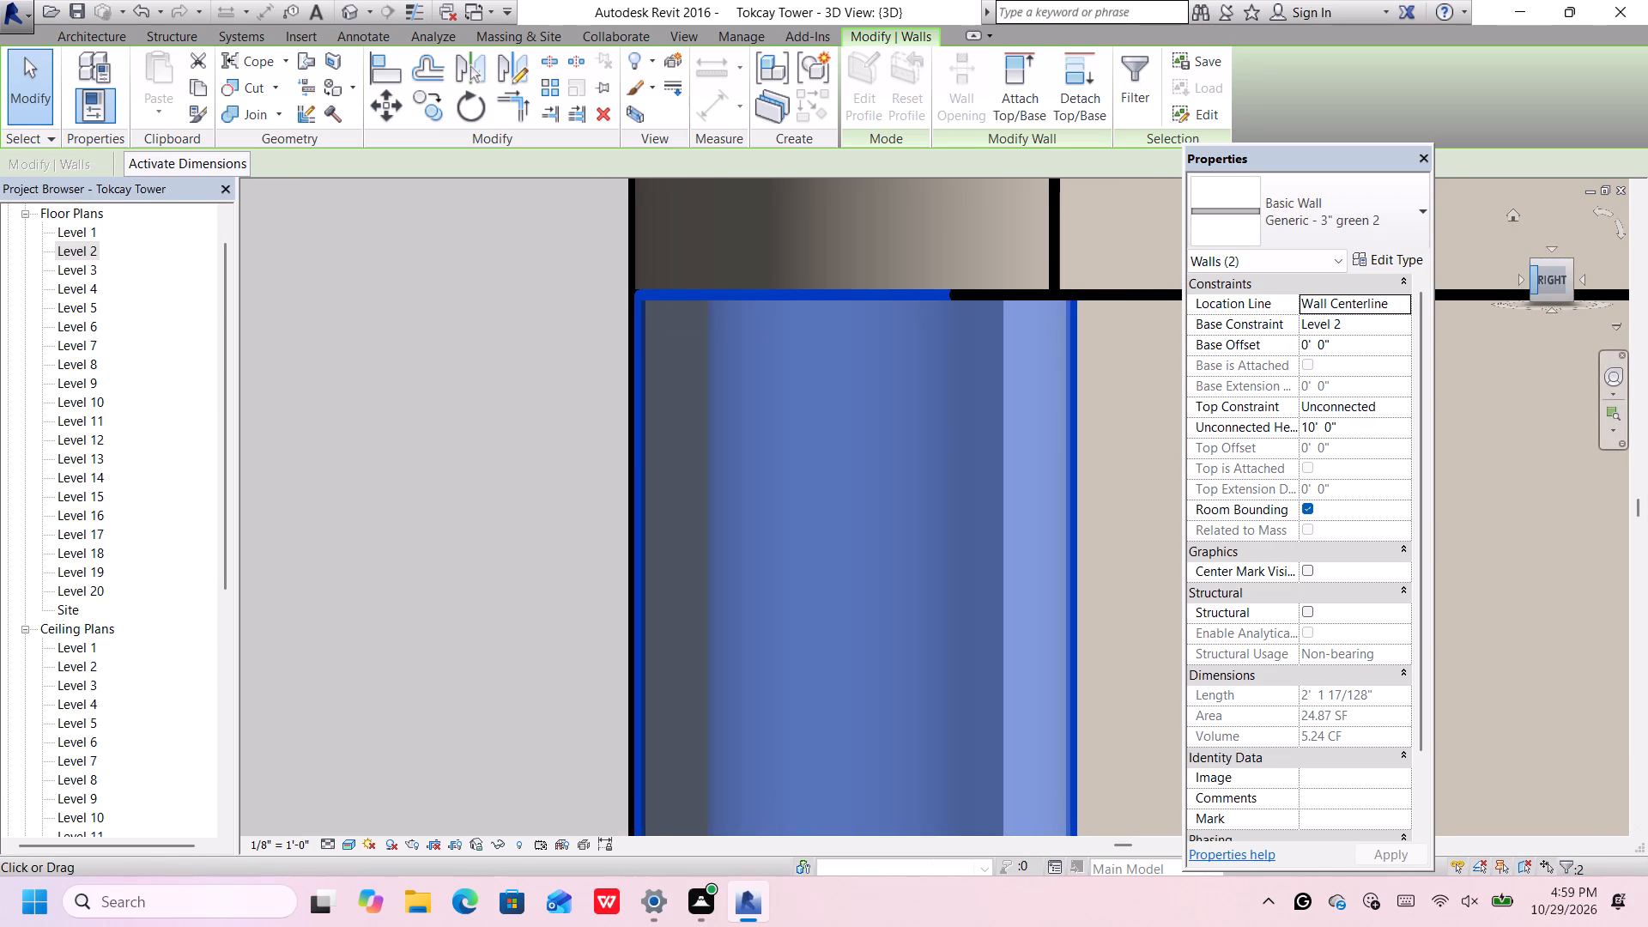
# Examine the front-right column from the front, checking its outer face against the side edge of the slab above.
pyautogui.click(1533, 275)
pyautogui.scroll(-2, 1487, 278)
pyautogui.scroll(-1, 1056, 294)
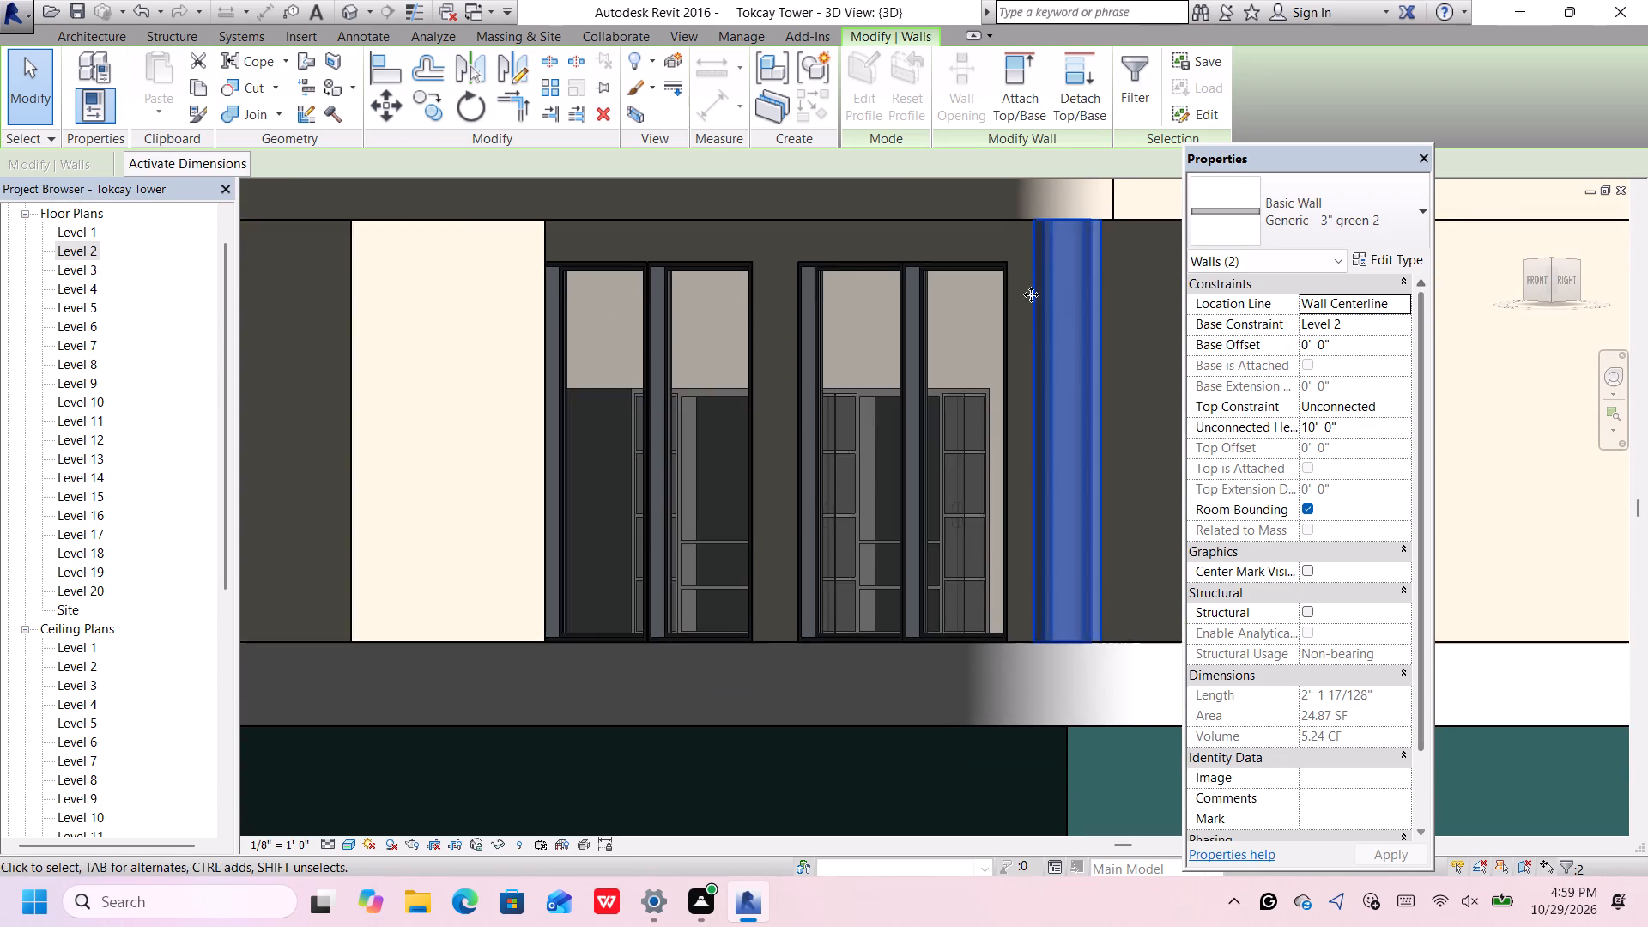
pyautogui.scroll(-3, 1031, 294)
pyautogui.scroll(-2, 928, 282)
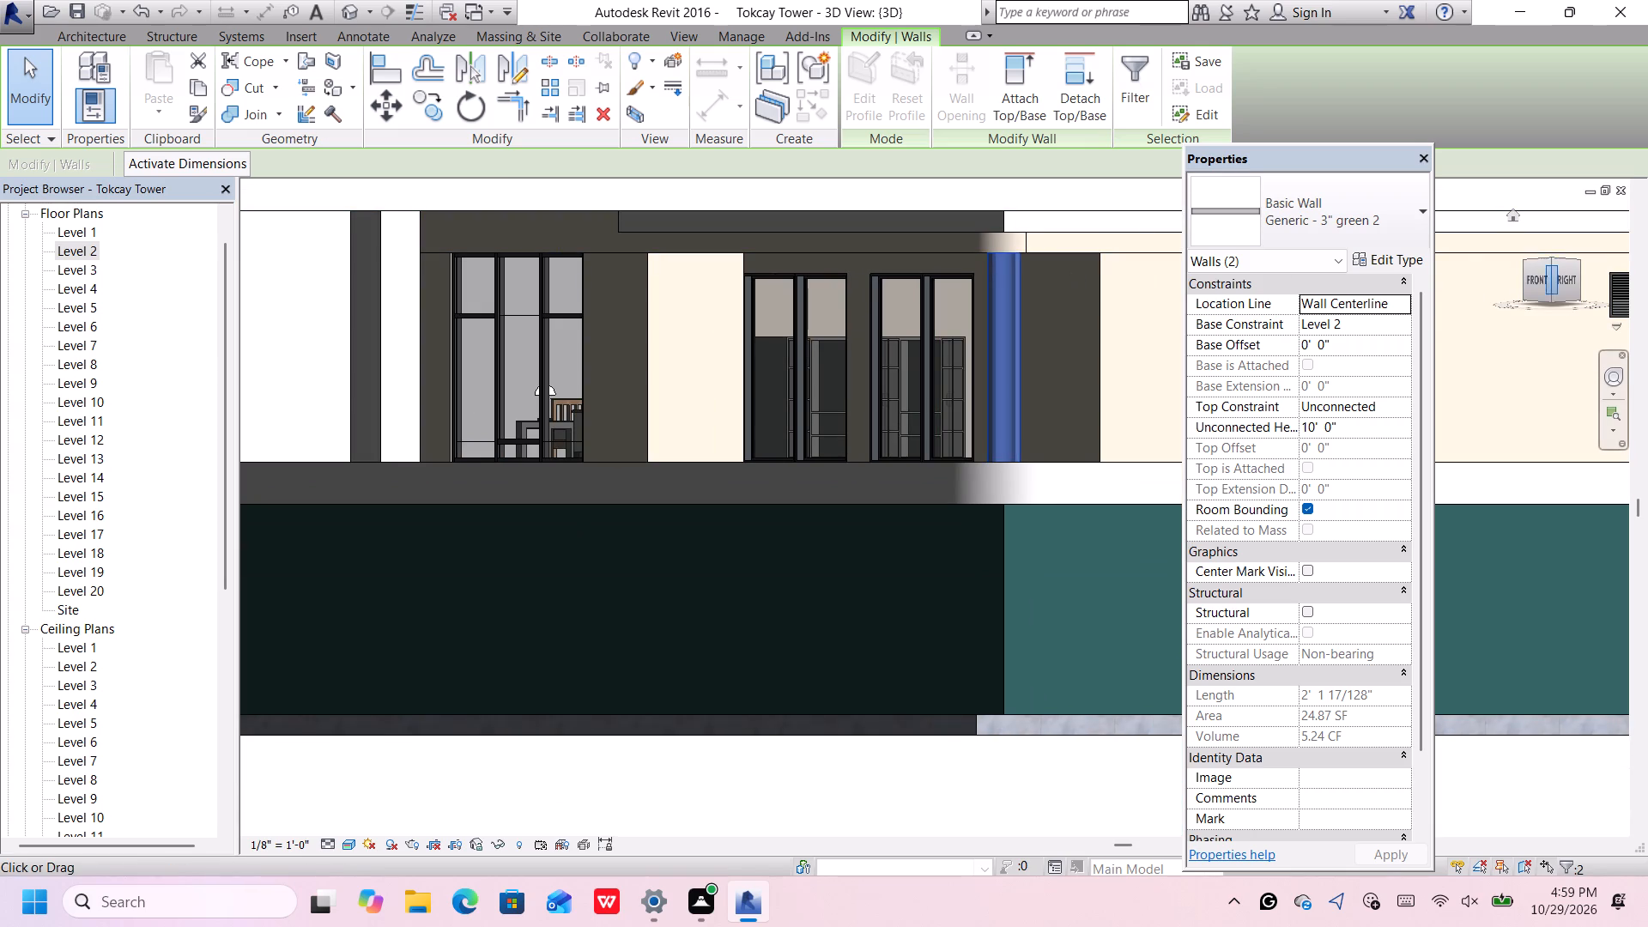
pyautogui.click(1534, 275)
pyautogui.scroll(-1, 833, 300)
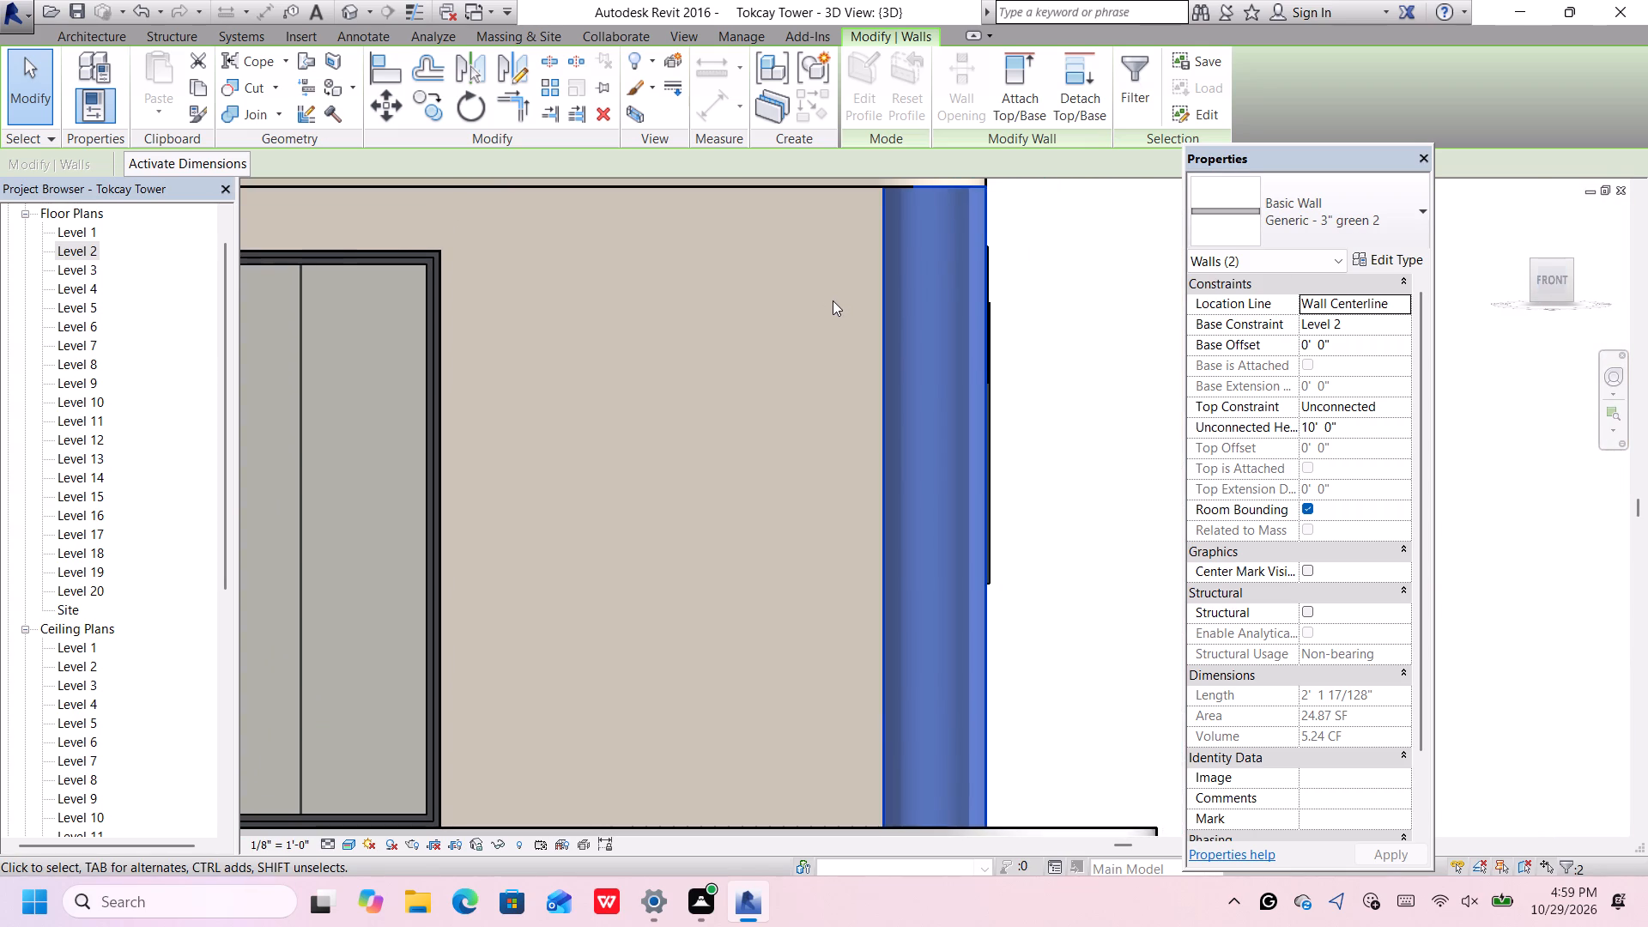
pyautogui.scroll(-1, 833, 300)
pyautogui.scroll(6, 930, 197)
pyautogui.moveTo(960, 226); pyautogui.dragTo(960, 294, button='middle')
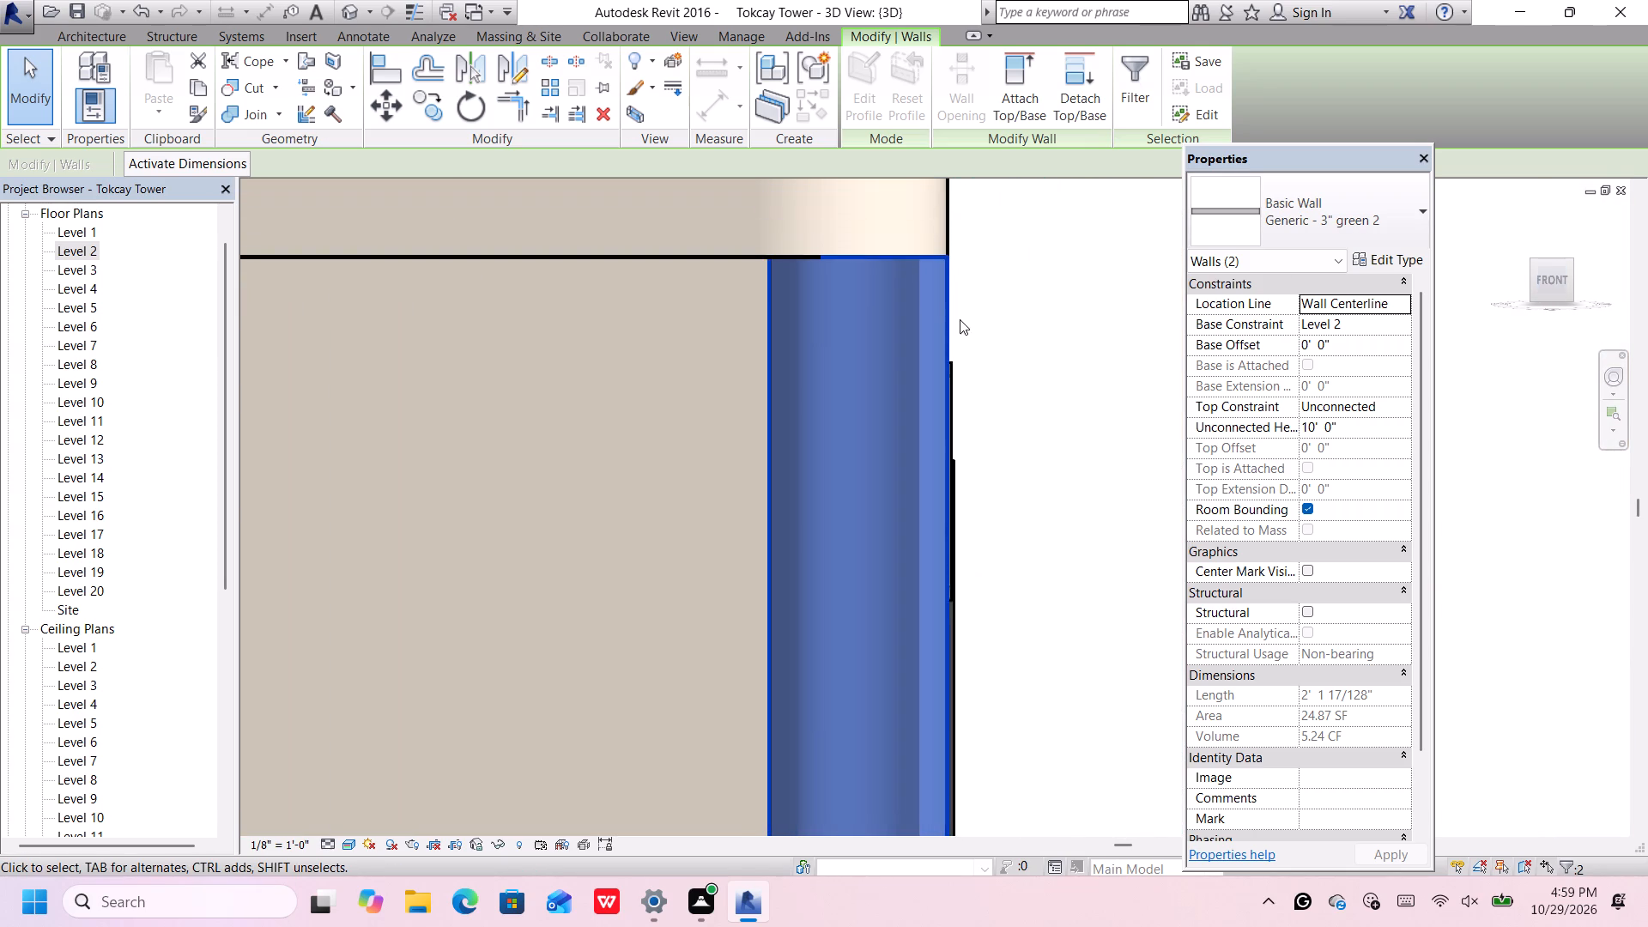
pyautogui.scroll(2, 960, 319)
pyautogui.scroll(-13, 960, 312)
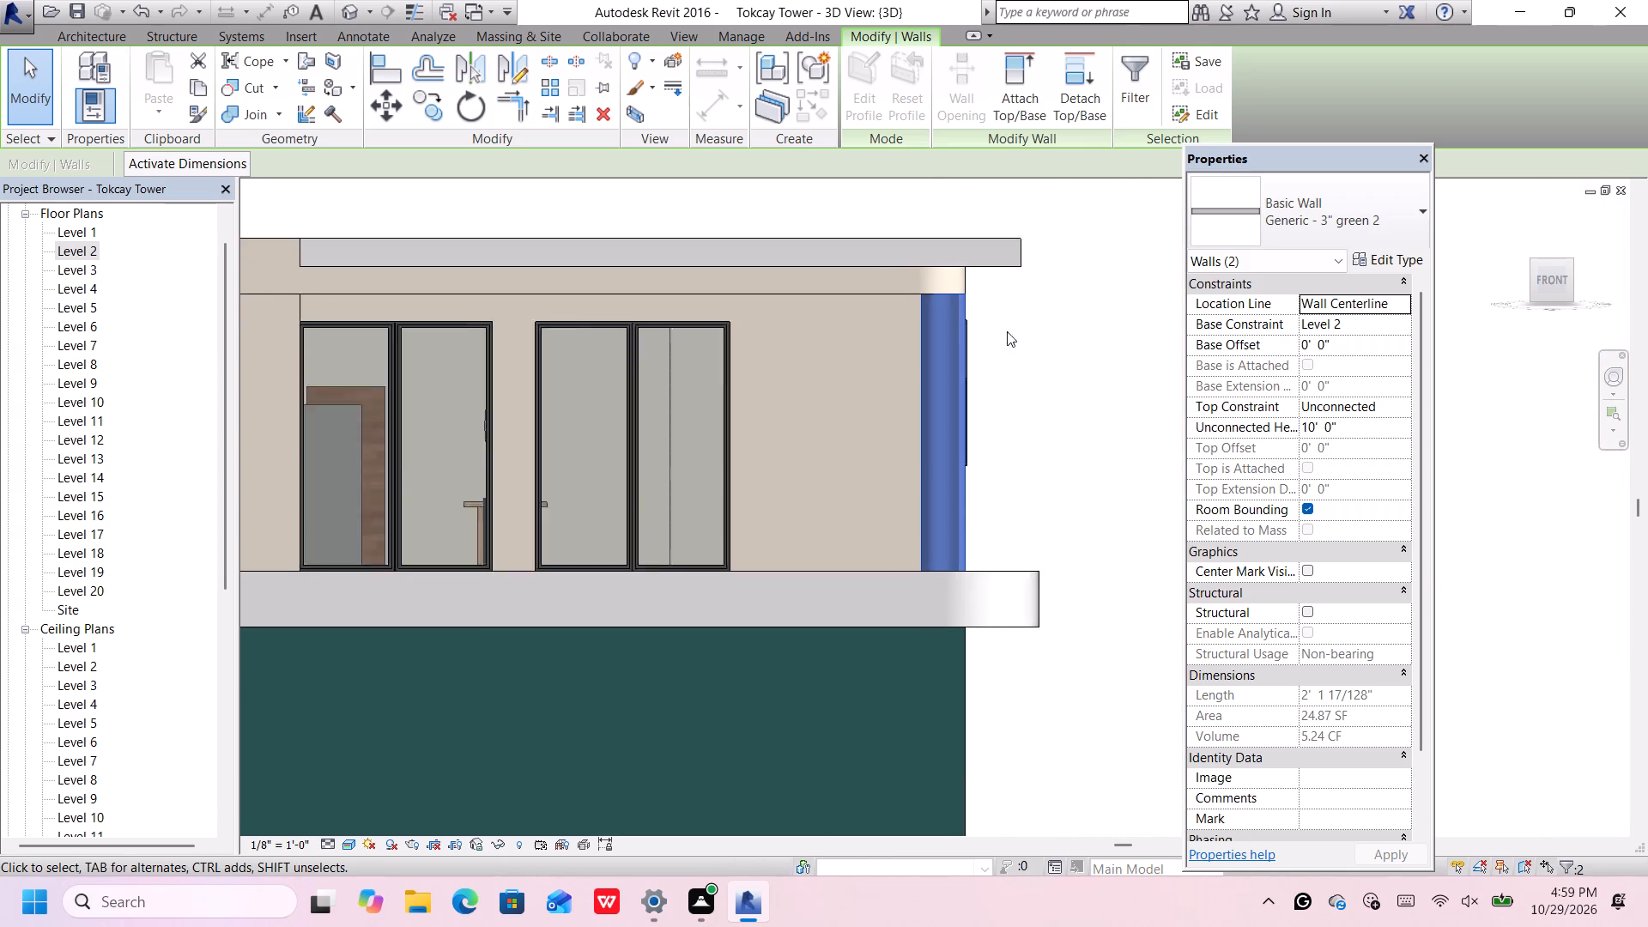
pyautogui.scroll(-1, 1007, 331)
pyautogui.click(1035, 407)
# Set the base offset of the Exterior Glazing panel beside the front-left round column to 0.
pyautogui.scroll(-6, 1038, 409)
pyautogui.scroll(-5, 659, 420)
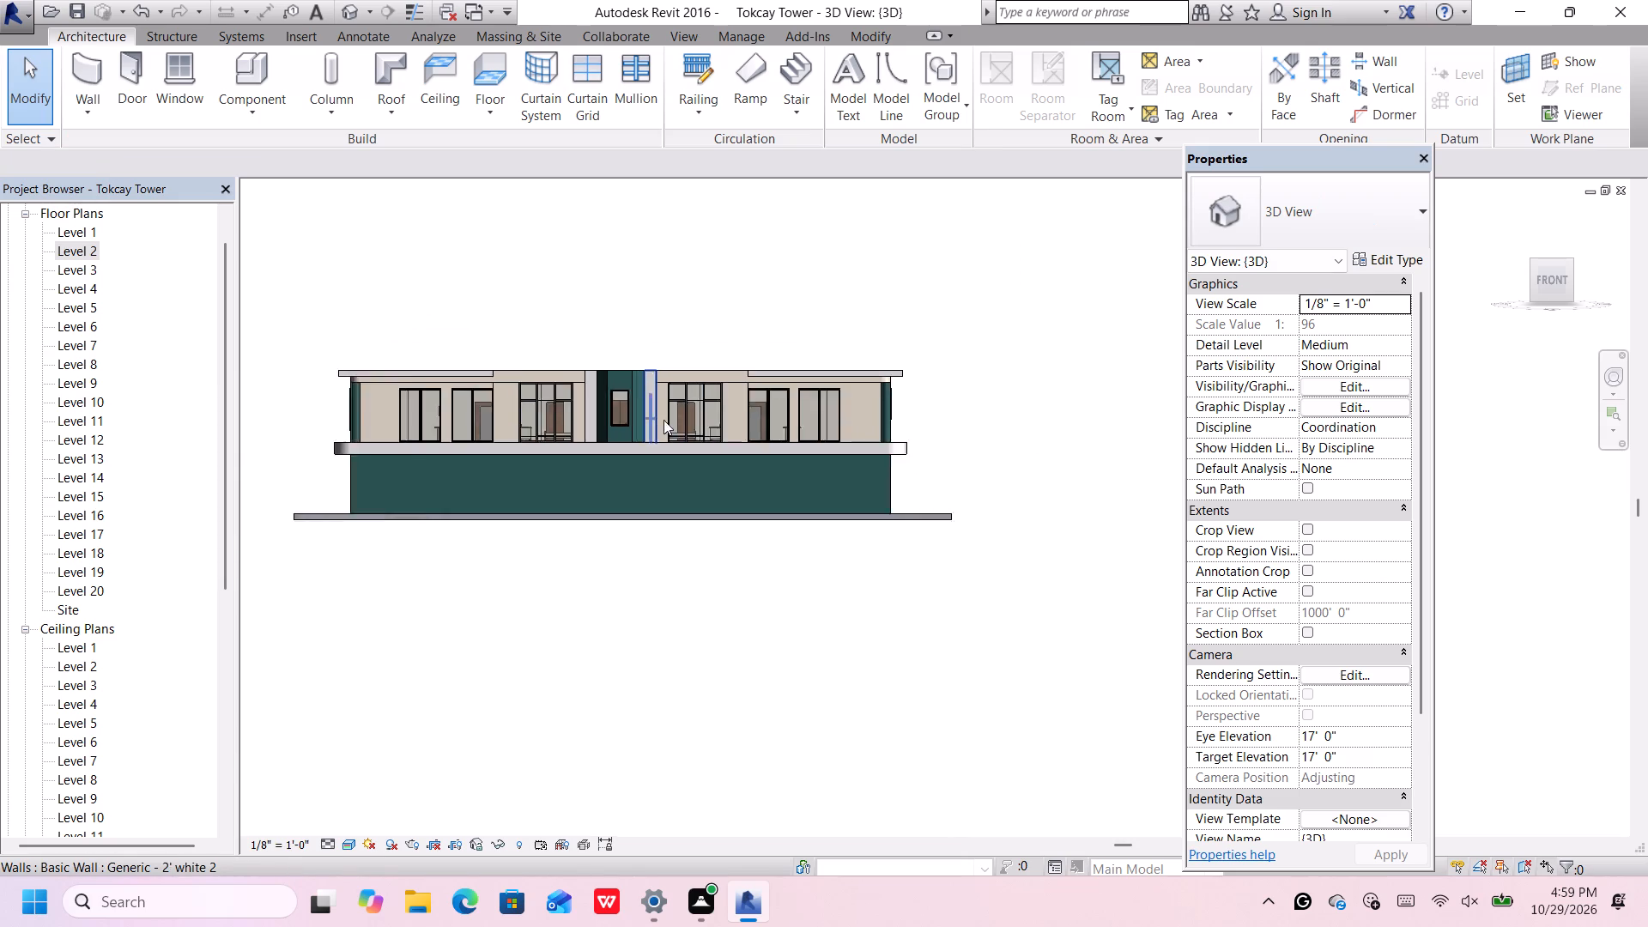
pyautogui.scroll(3, 396, 421)
pyautogui.moveTo(396, 424); pyautogui.dragTo(451, 489, button='middle')
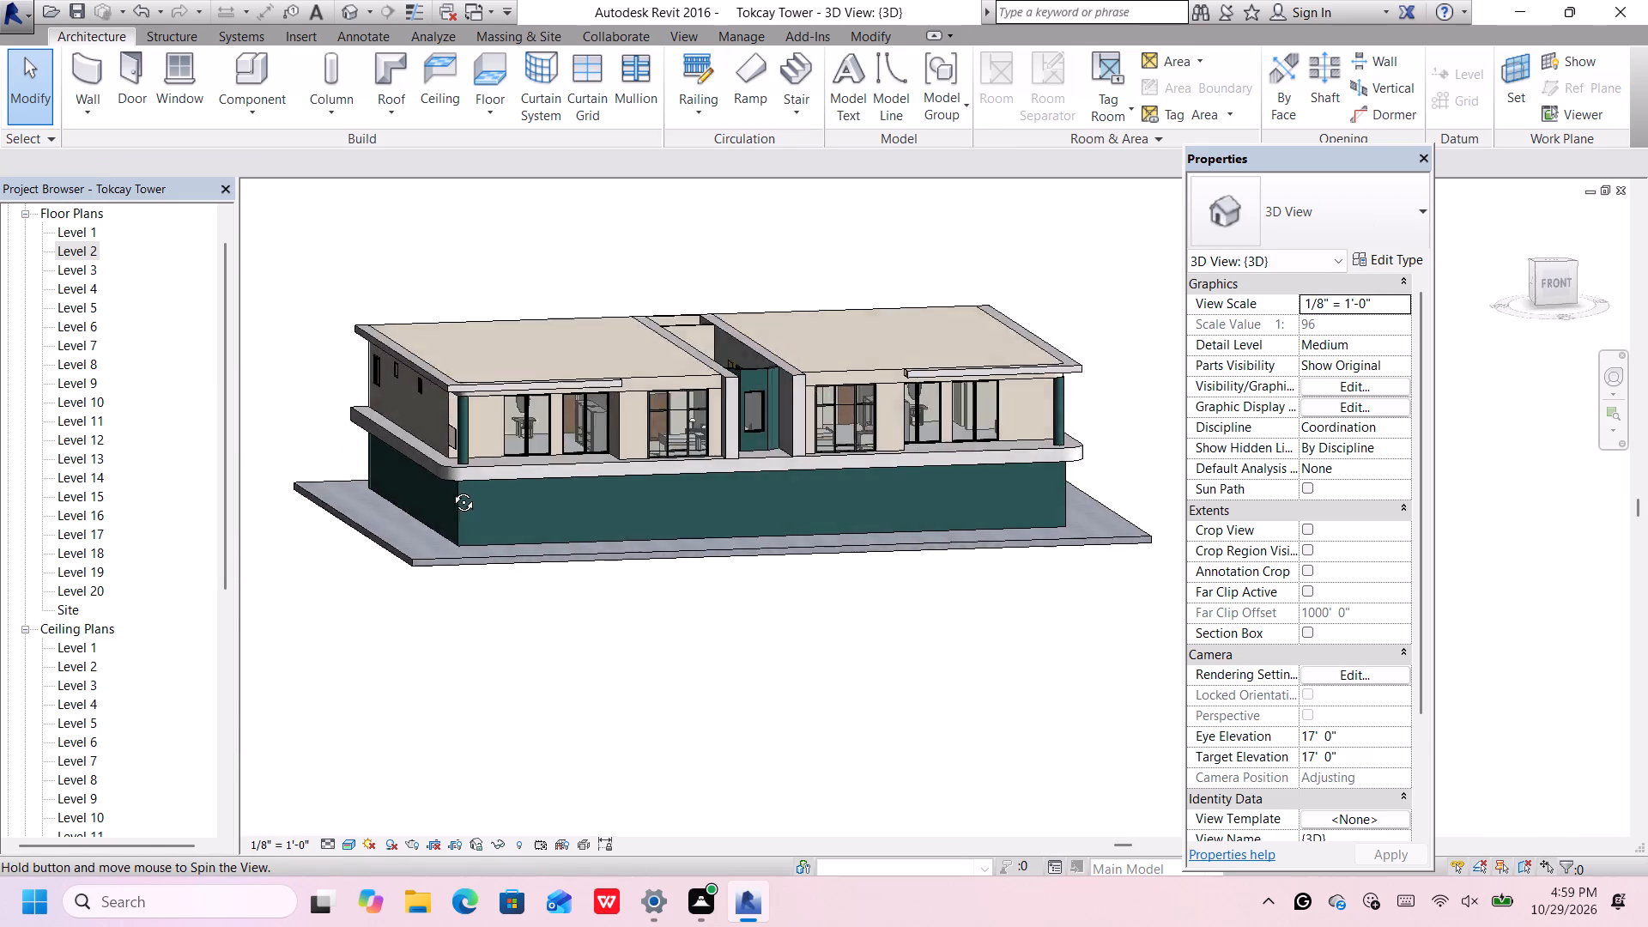
pyautogui.moveTo(451, 489); pyautogui.dragTo(518, 503, button='middle')
pyautogui.scroll(4, 521, 496)
pyautogui.click(531, 468)
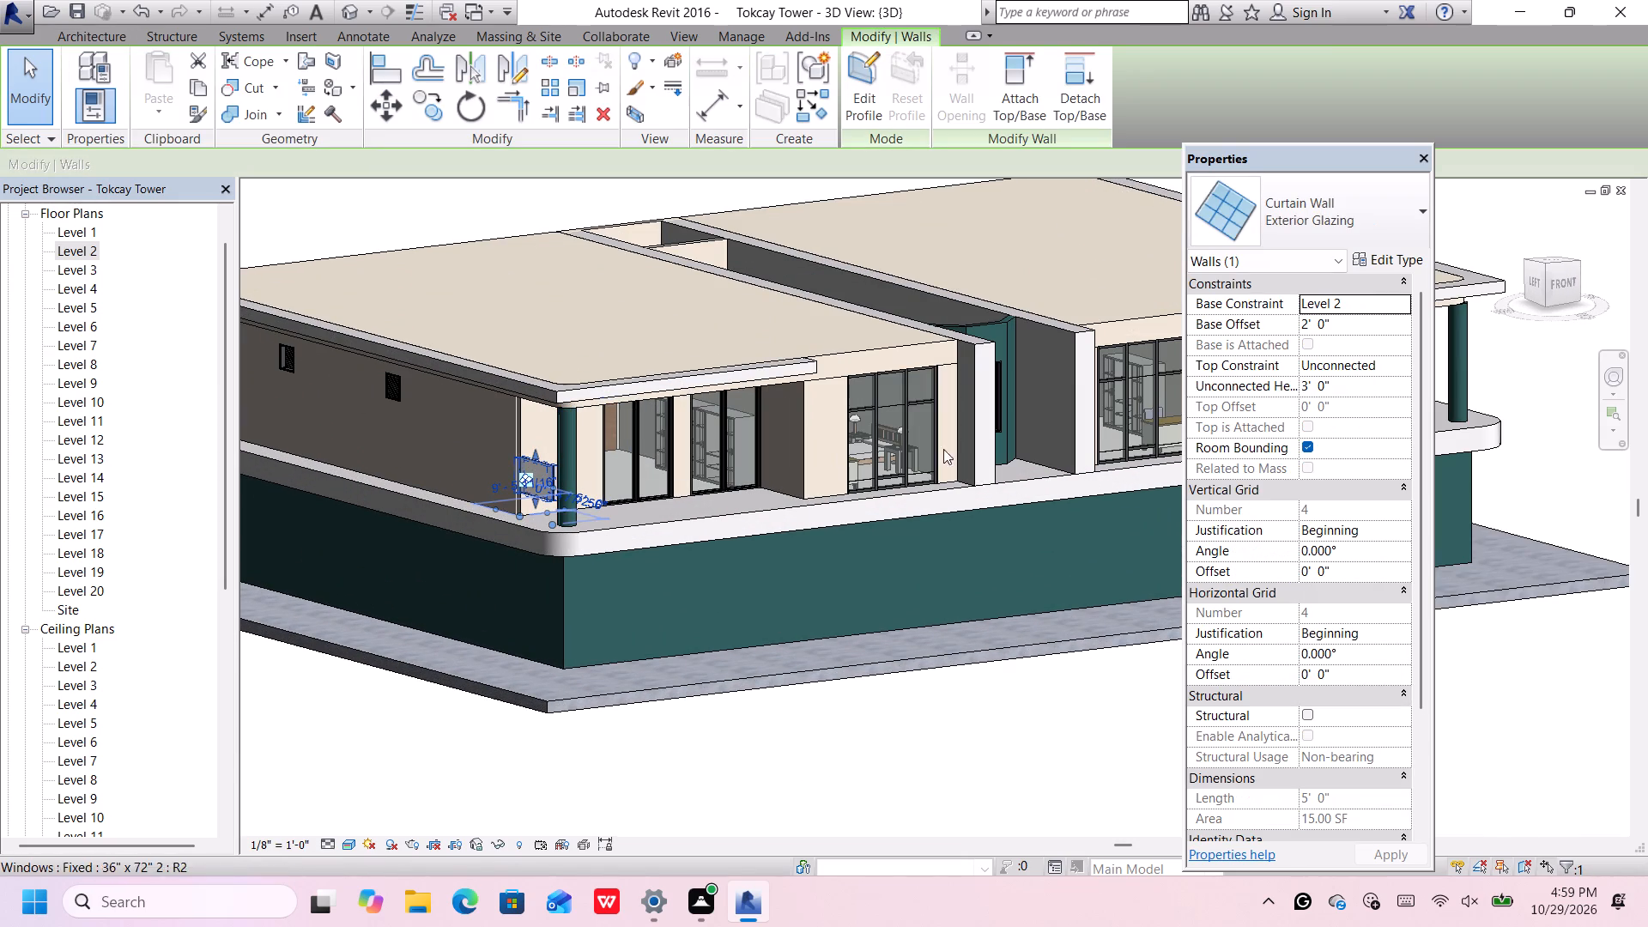
pyautogui.click(1353, 324)
pyautogui.press('BackSpace')
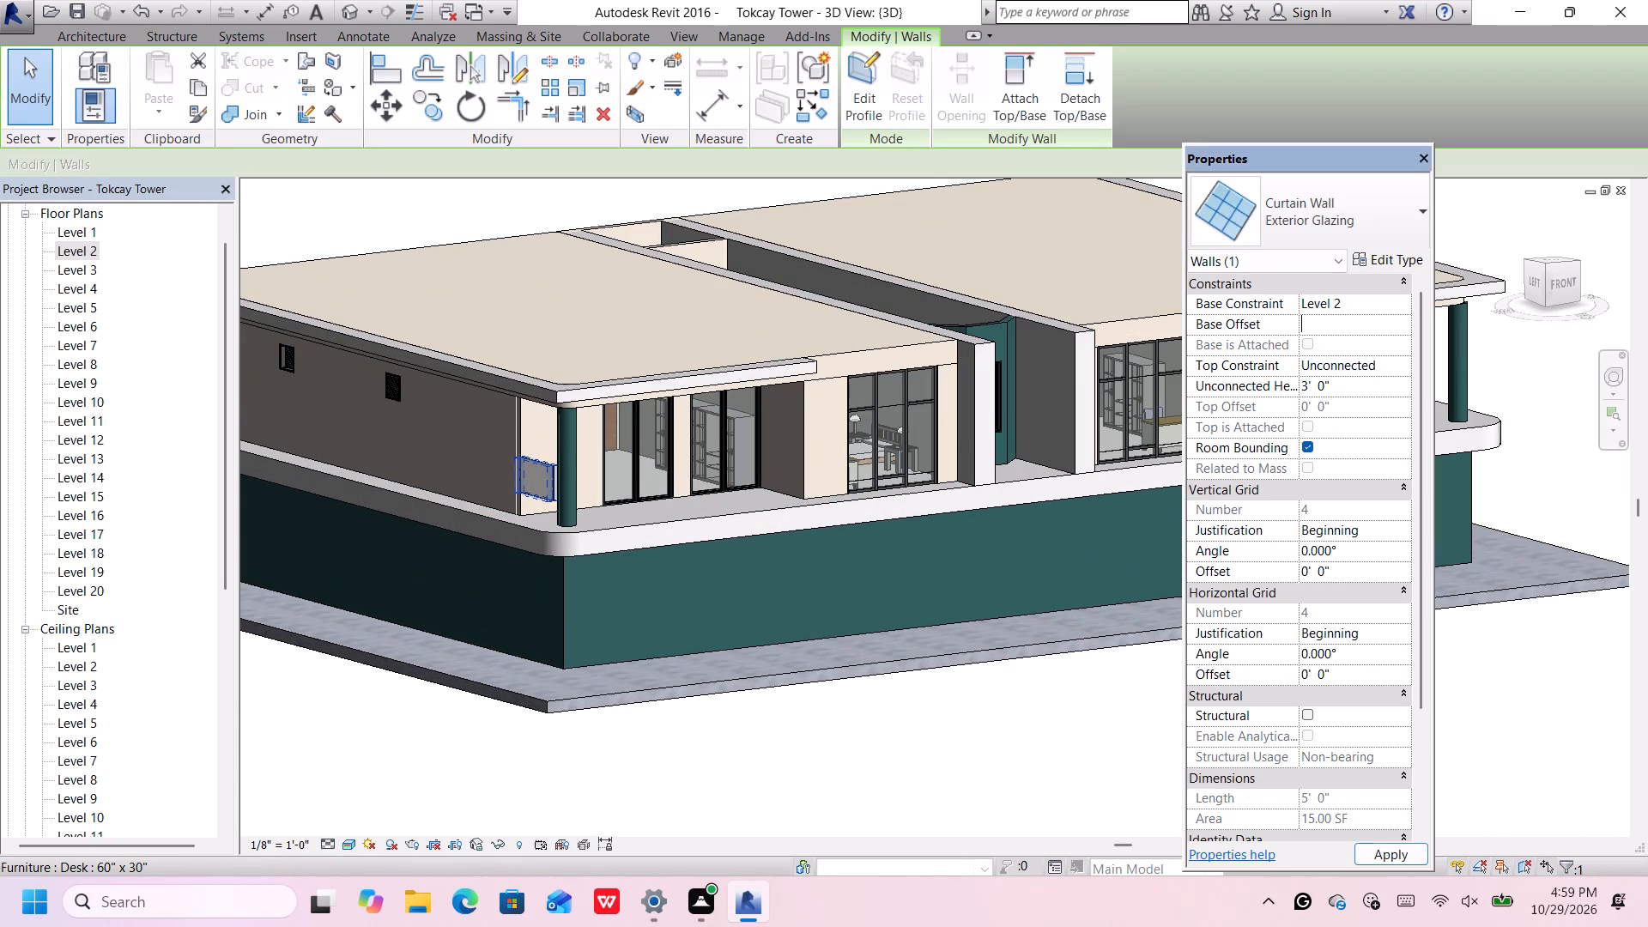
pyautogui.press('0')
pyautogui.press('Return')
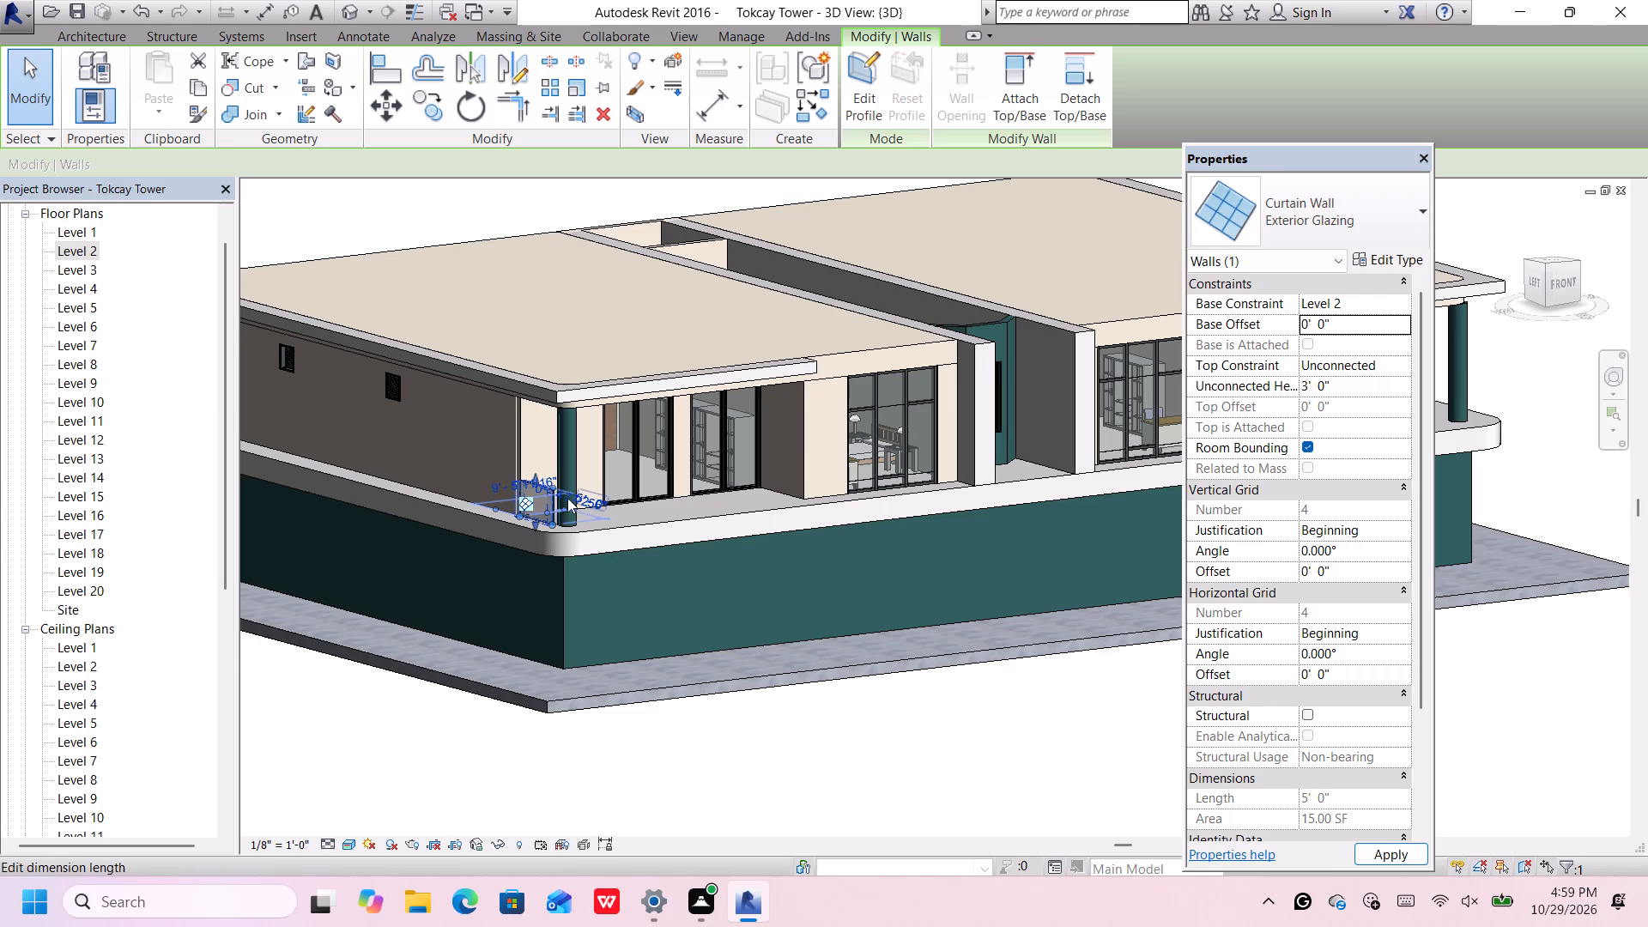
pyautogui.scroll(5, 554, 507)
pyautogui.moveTo(566, 514); pyautogui.dragTo(526, 501, button='middle')
pyautogui.scroll(-5, 530, 509)
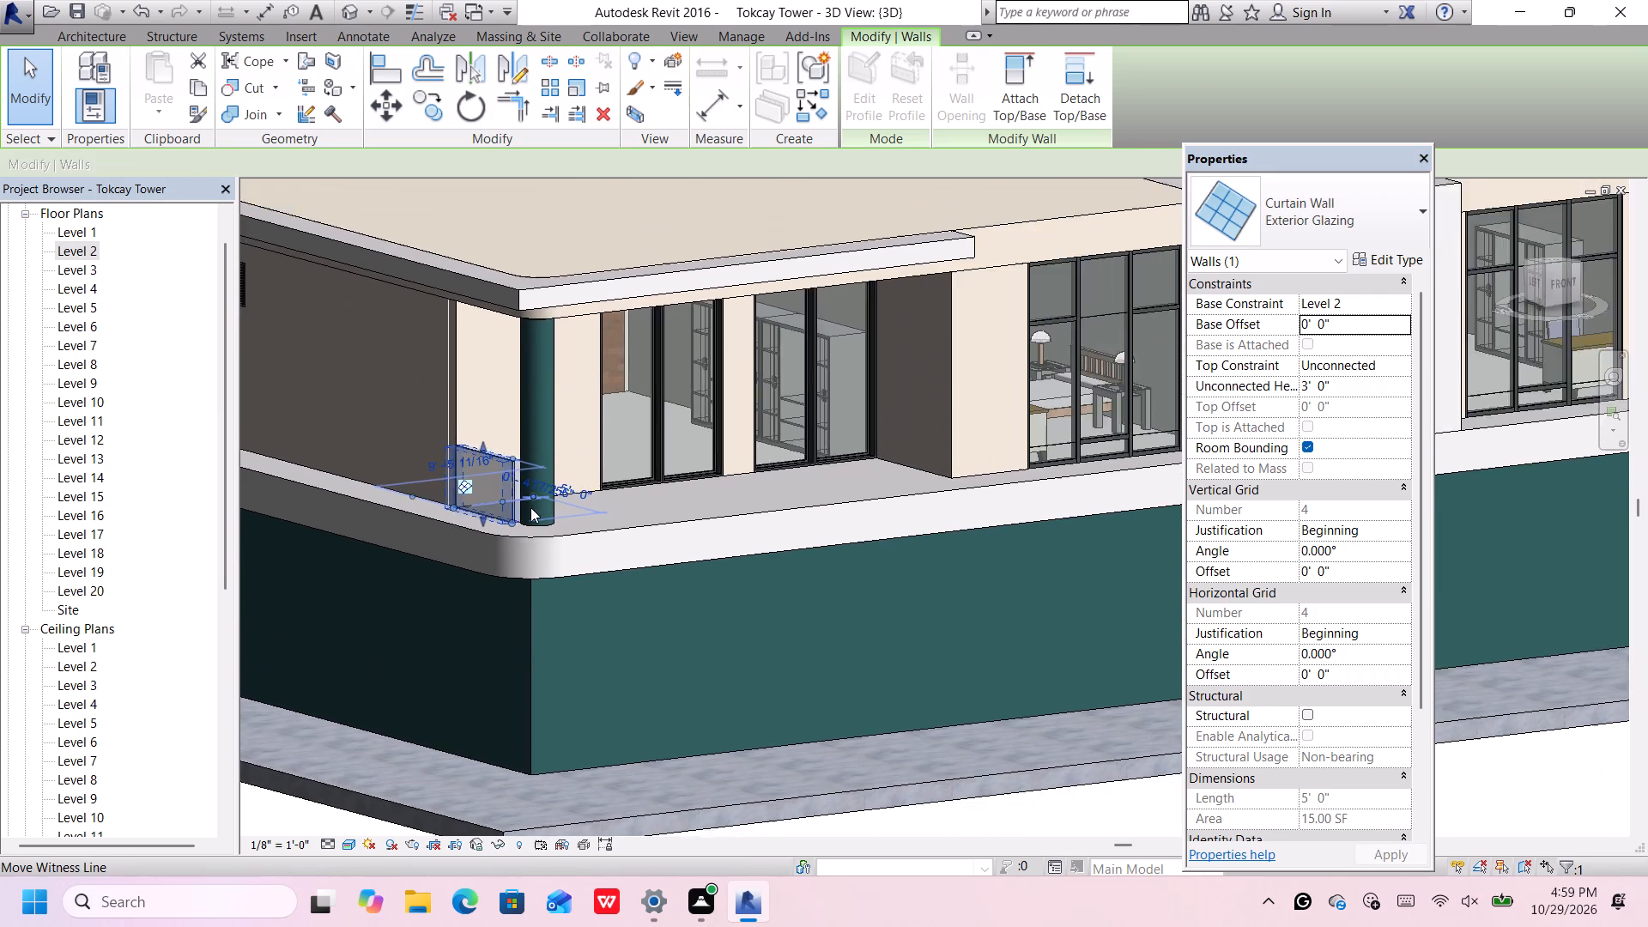
pyautogui.scroll(-2, 530, 507)
pyautogui.click(645, 738)
# Nudge the glazing panel at the front-left corner in small increments toward the round column.
pyautogui.scroll(6, 542, 445)
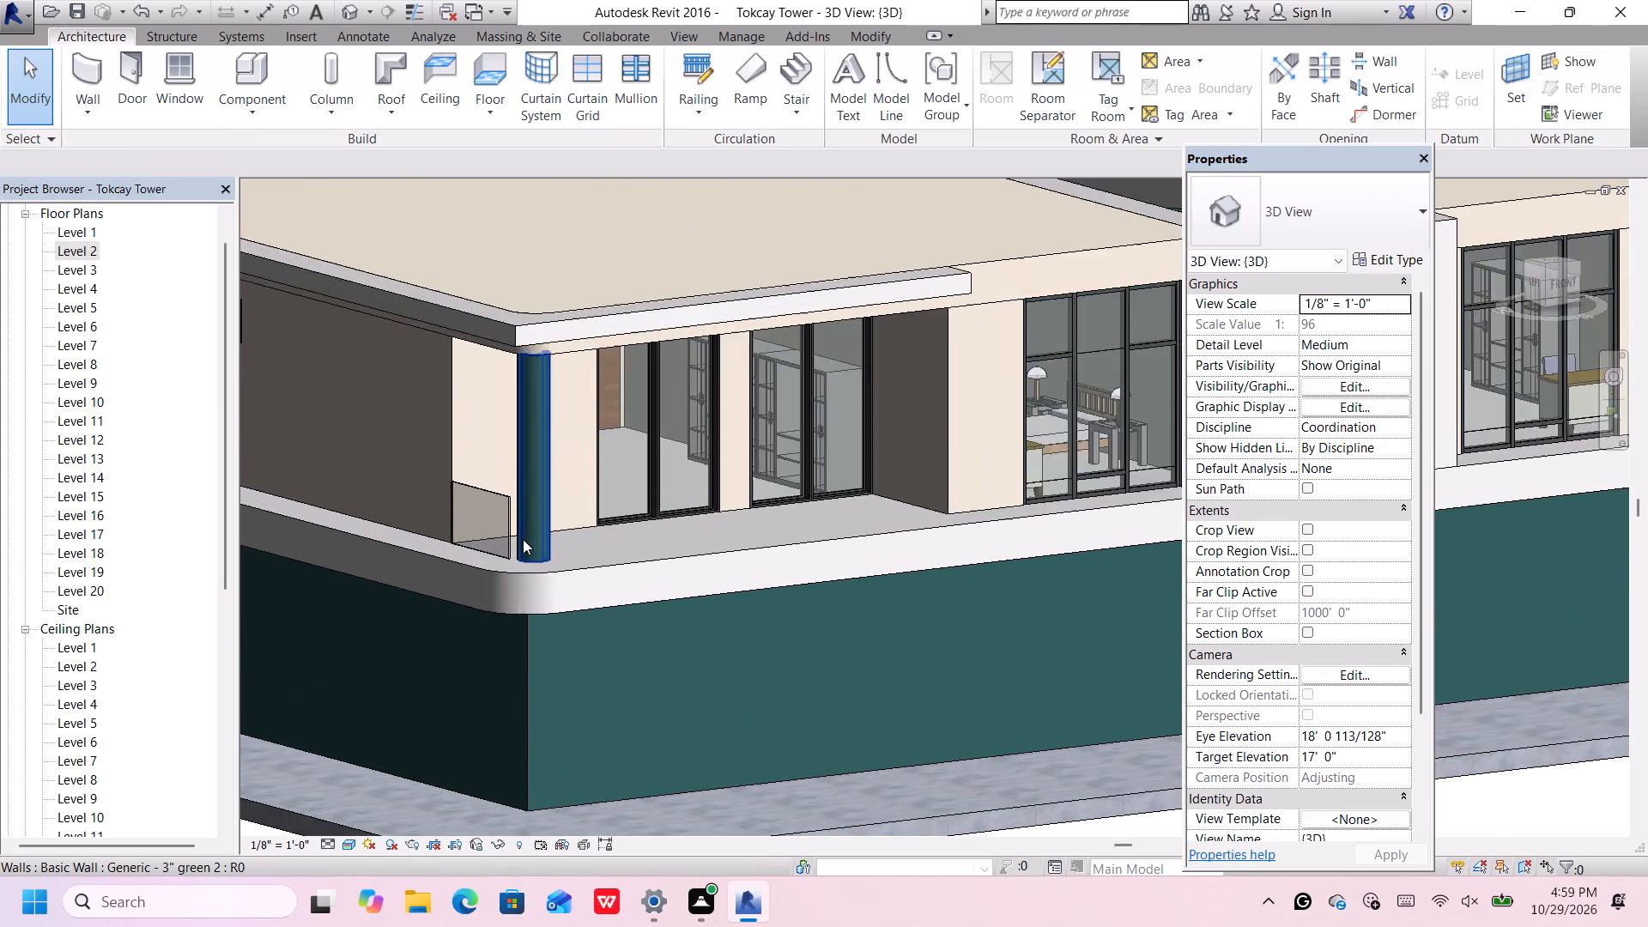
pyautogui.scroll(6, 524, 537)
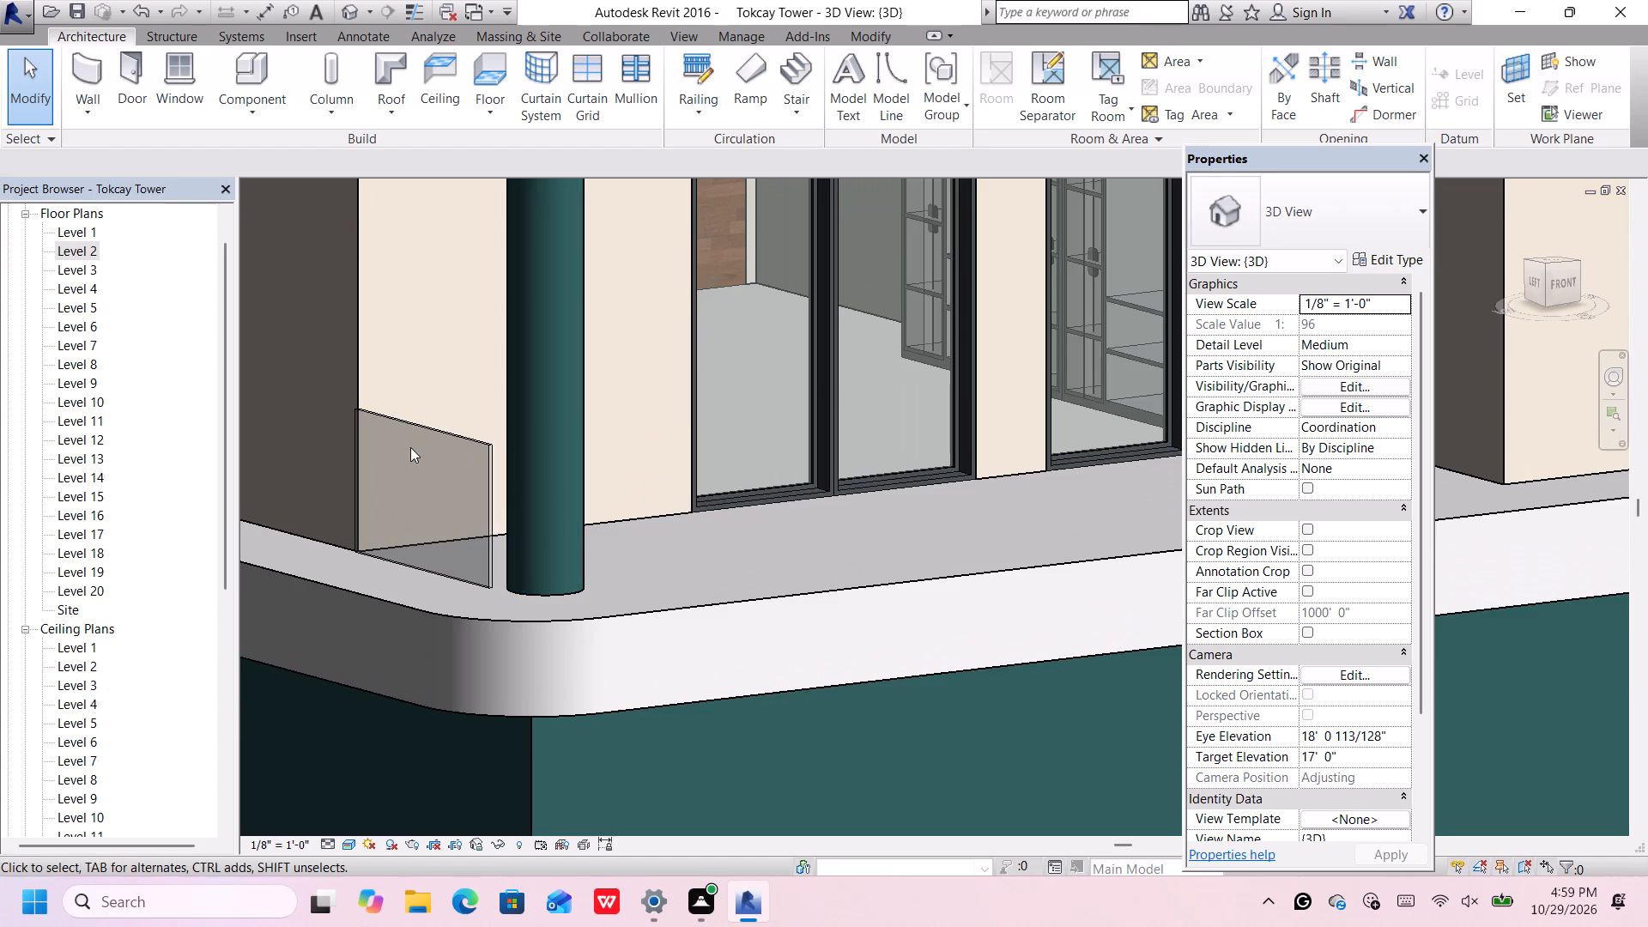
pyautogui.scroll(2, 404, 440)
pyautogui.click(397, 433)
pyautogui.press('Up')
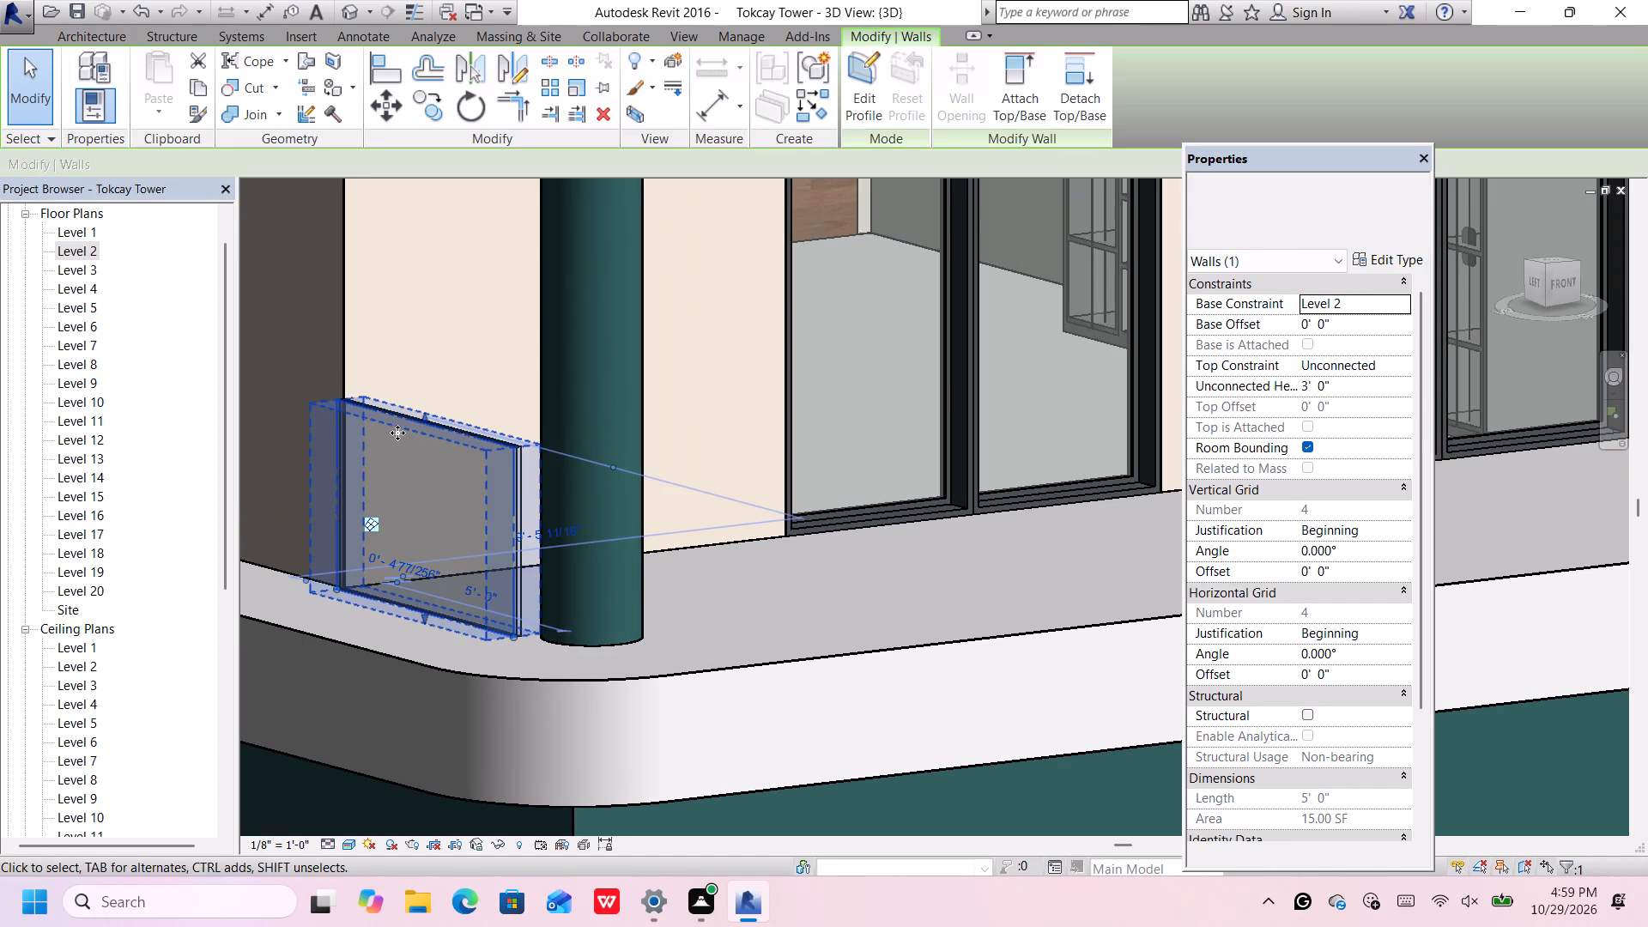
pyautogui.press('Down')
pyautogui.press('Right')
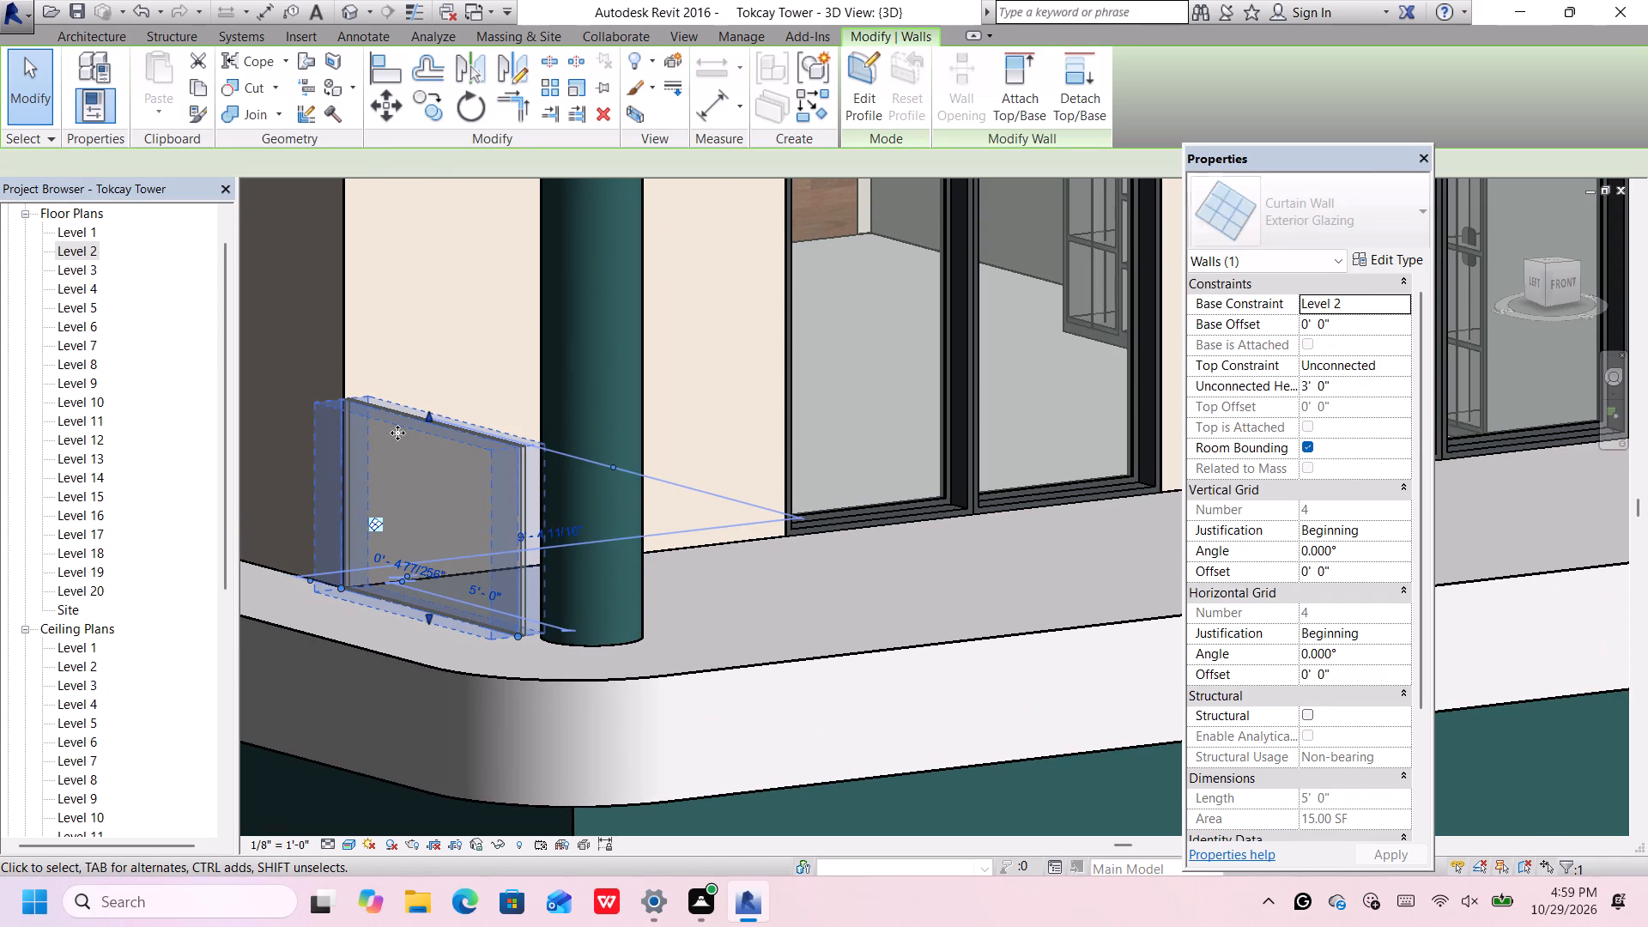
pyautogui.press('Right')
pyautogui.press('Right')
pyautogui.press('Right')
pyautogui.press('Right')
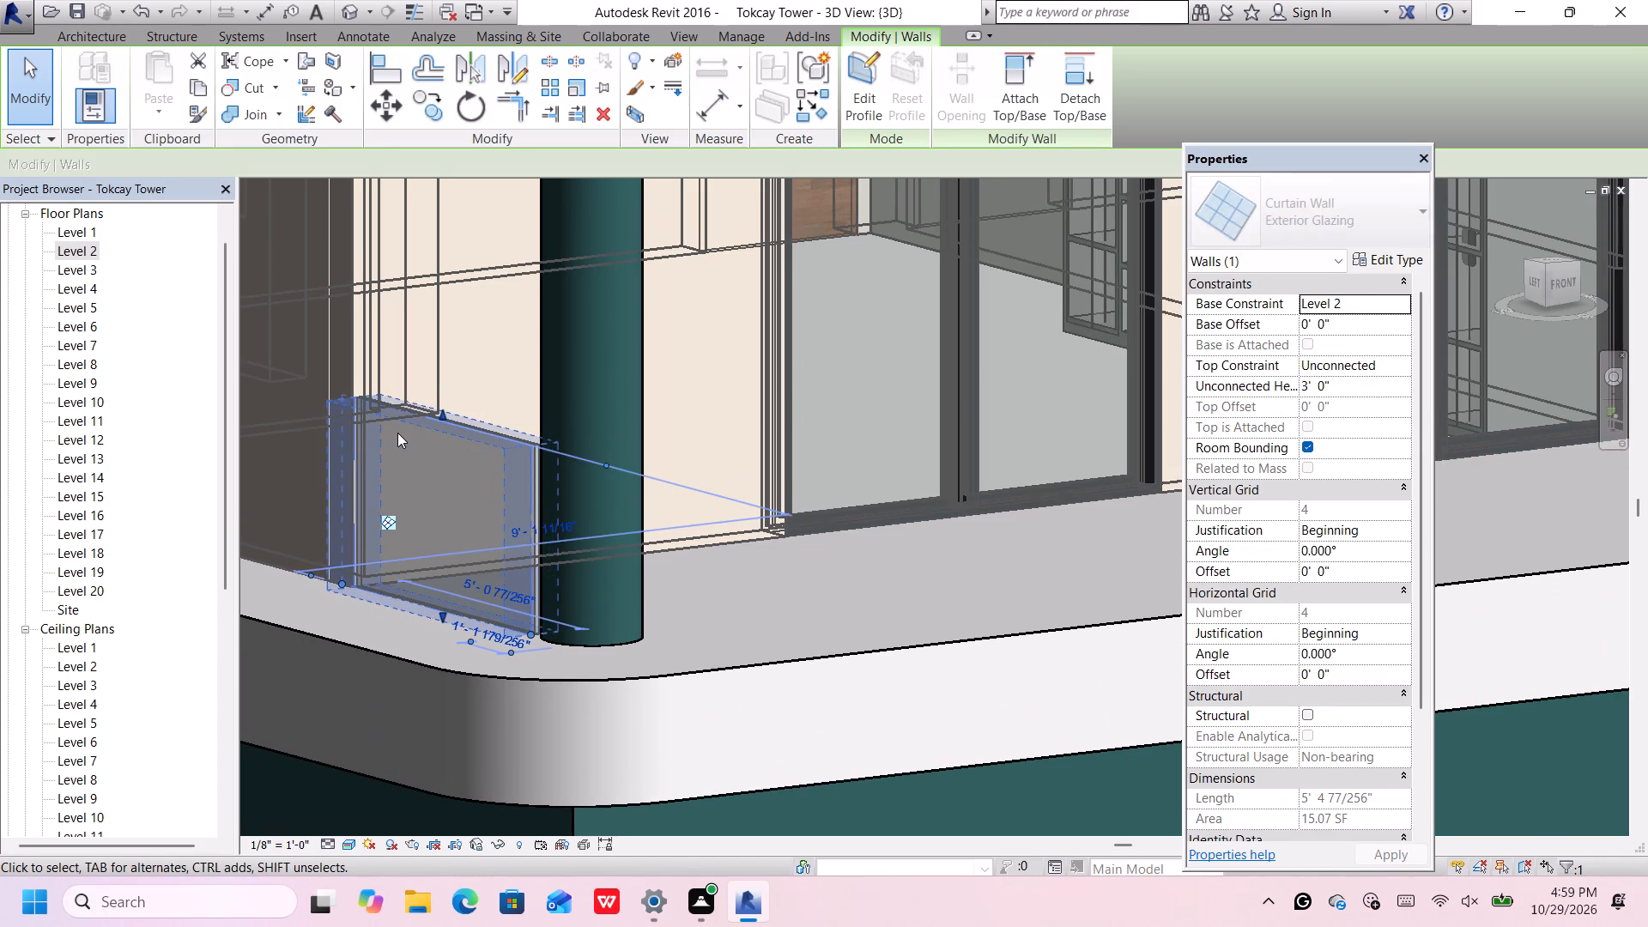
pyautogui.press('Right')
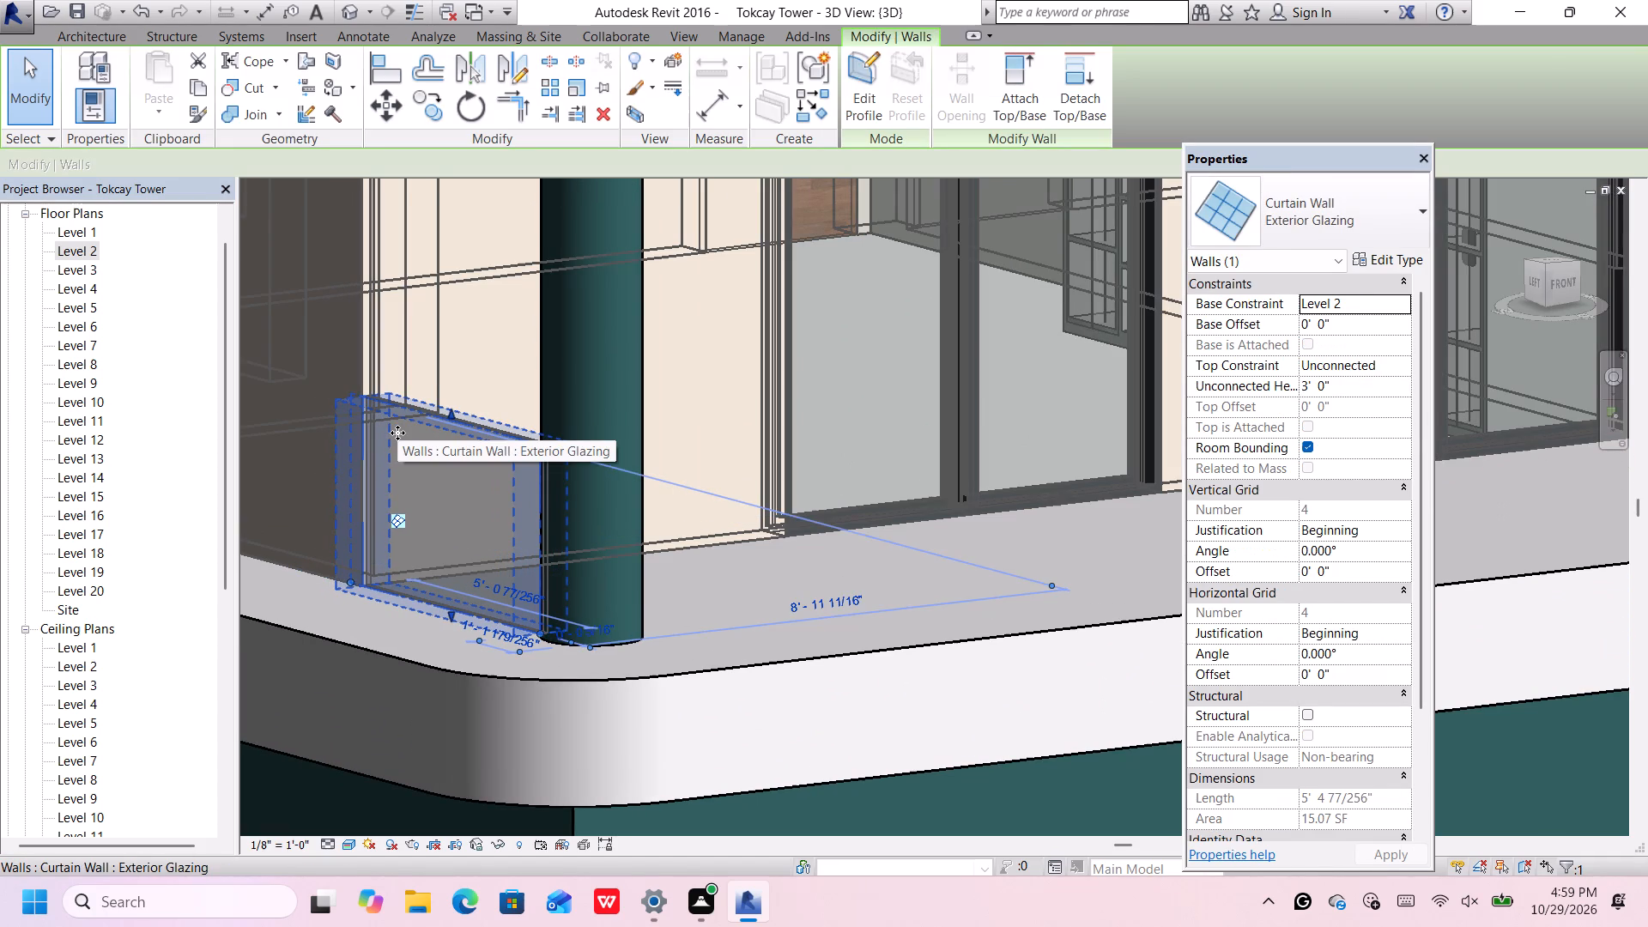
# Undo the latest nudges of the front-left glazing panel.
pyautogui.scroll(-5, 397, 433)
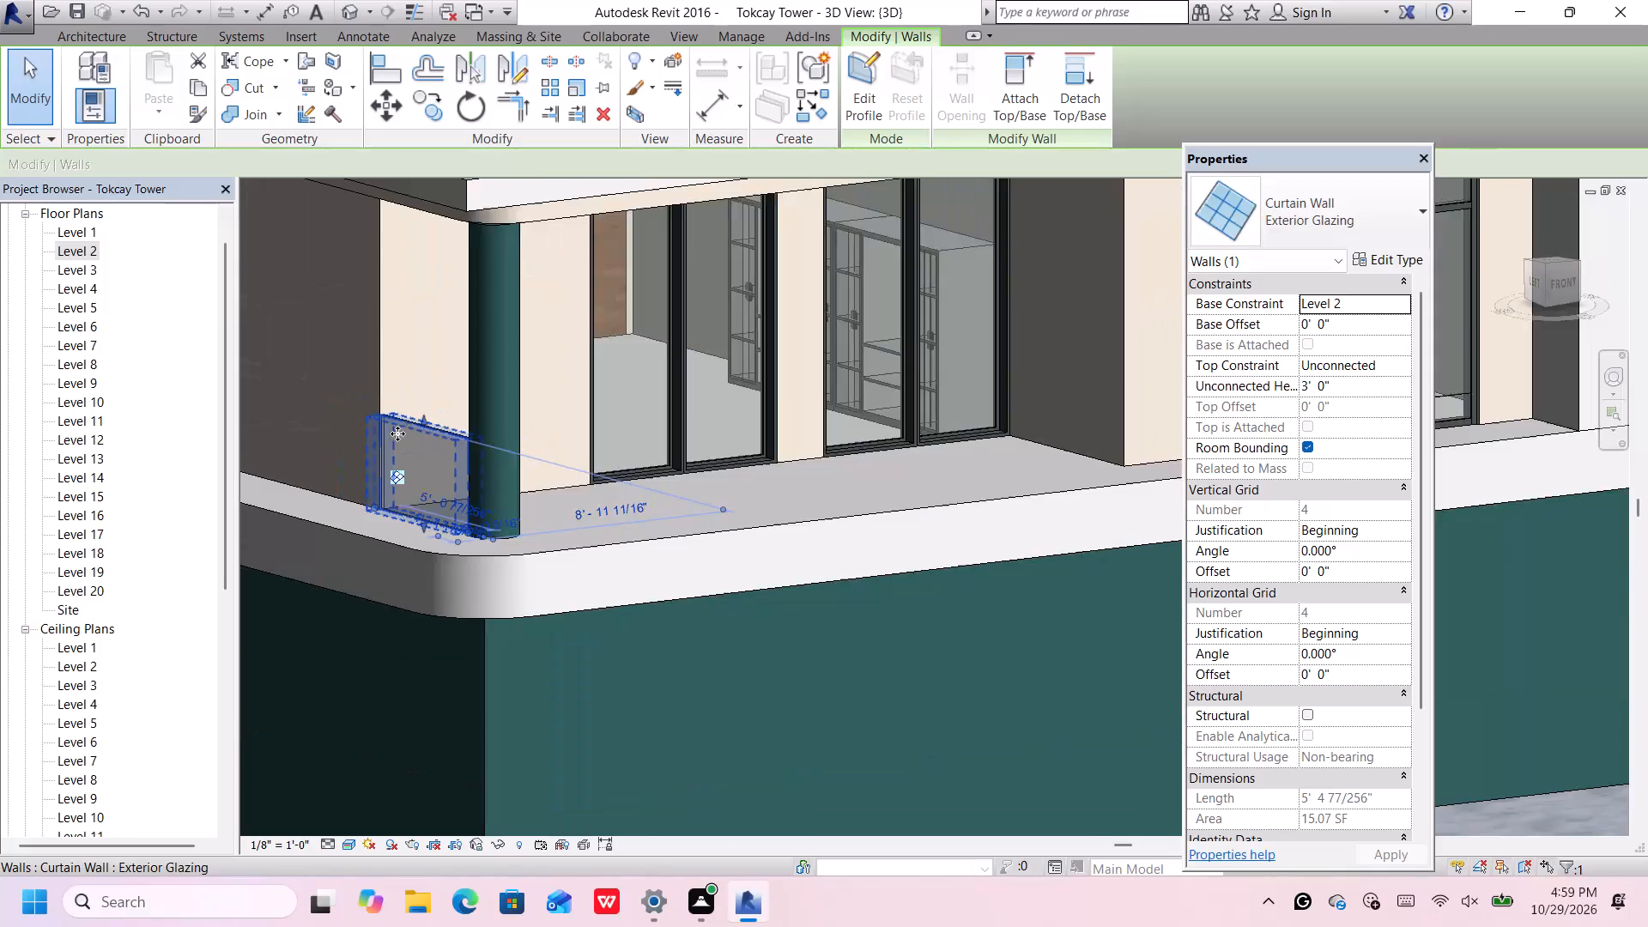
pyautogui.scroll(-4, 397, 433)
pyautogui.moveTo(361, 352); pyautogui.dragTo(391, 373, button='middle')
pyautogui.scroll(4, 391, 373)
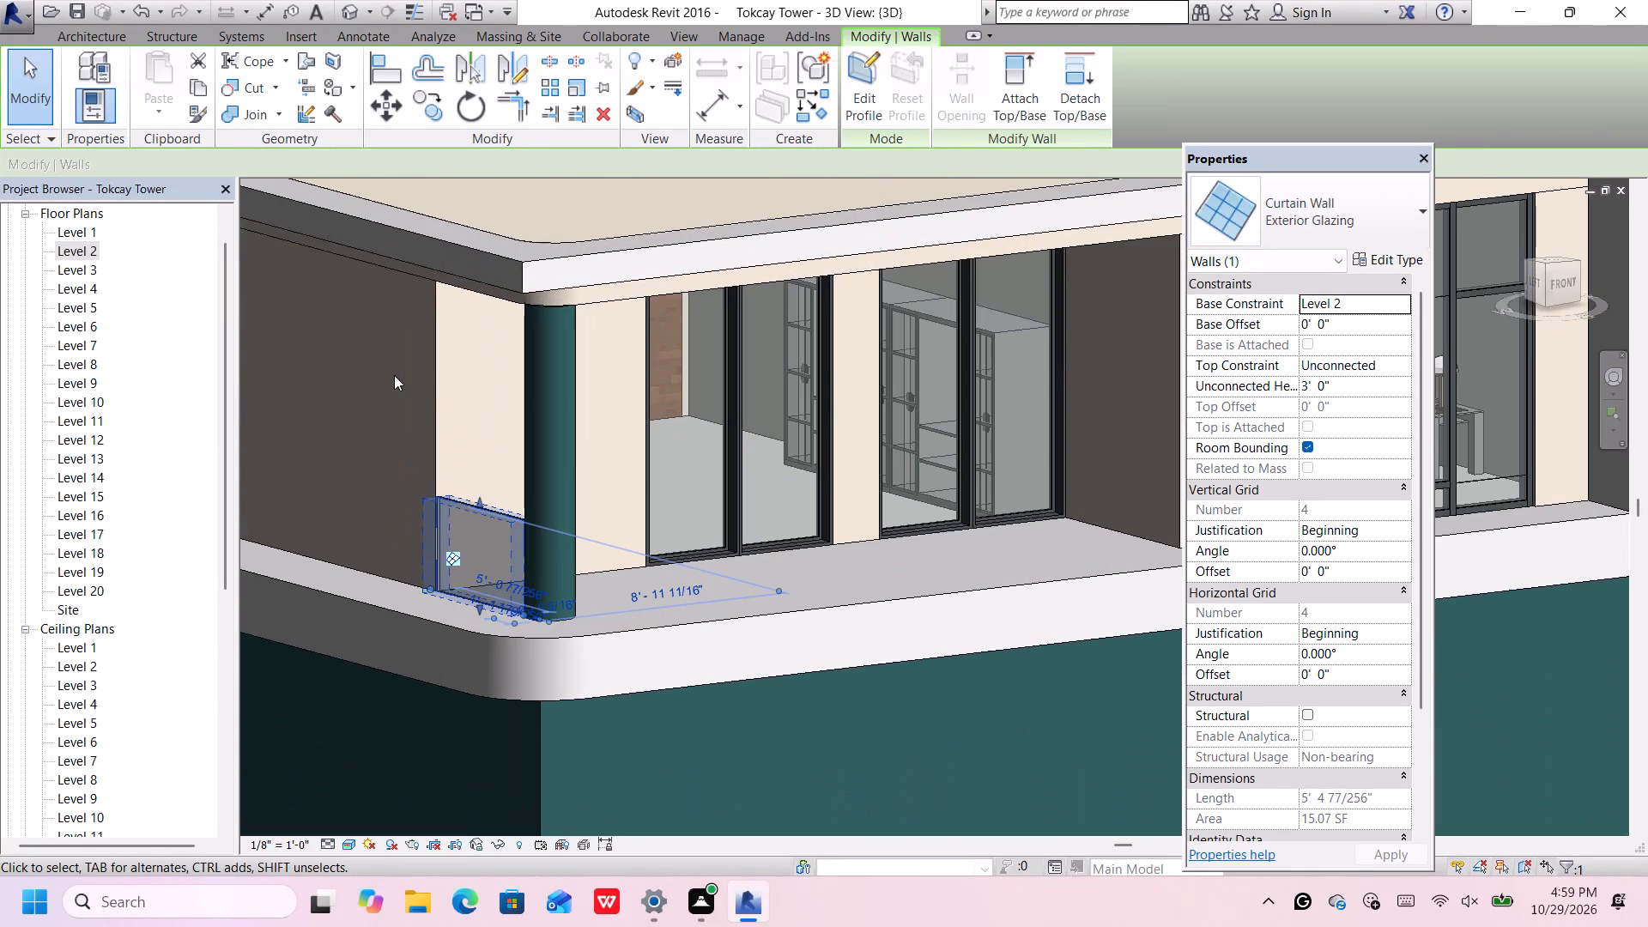
pyautogui.hotkey('ctrl', 'z')
pyautogui.scroll(-6, 394, 375)
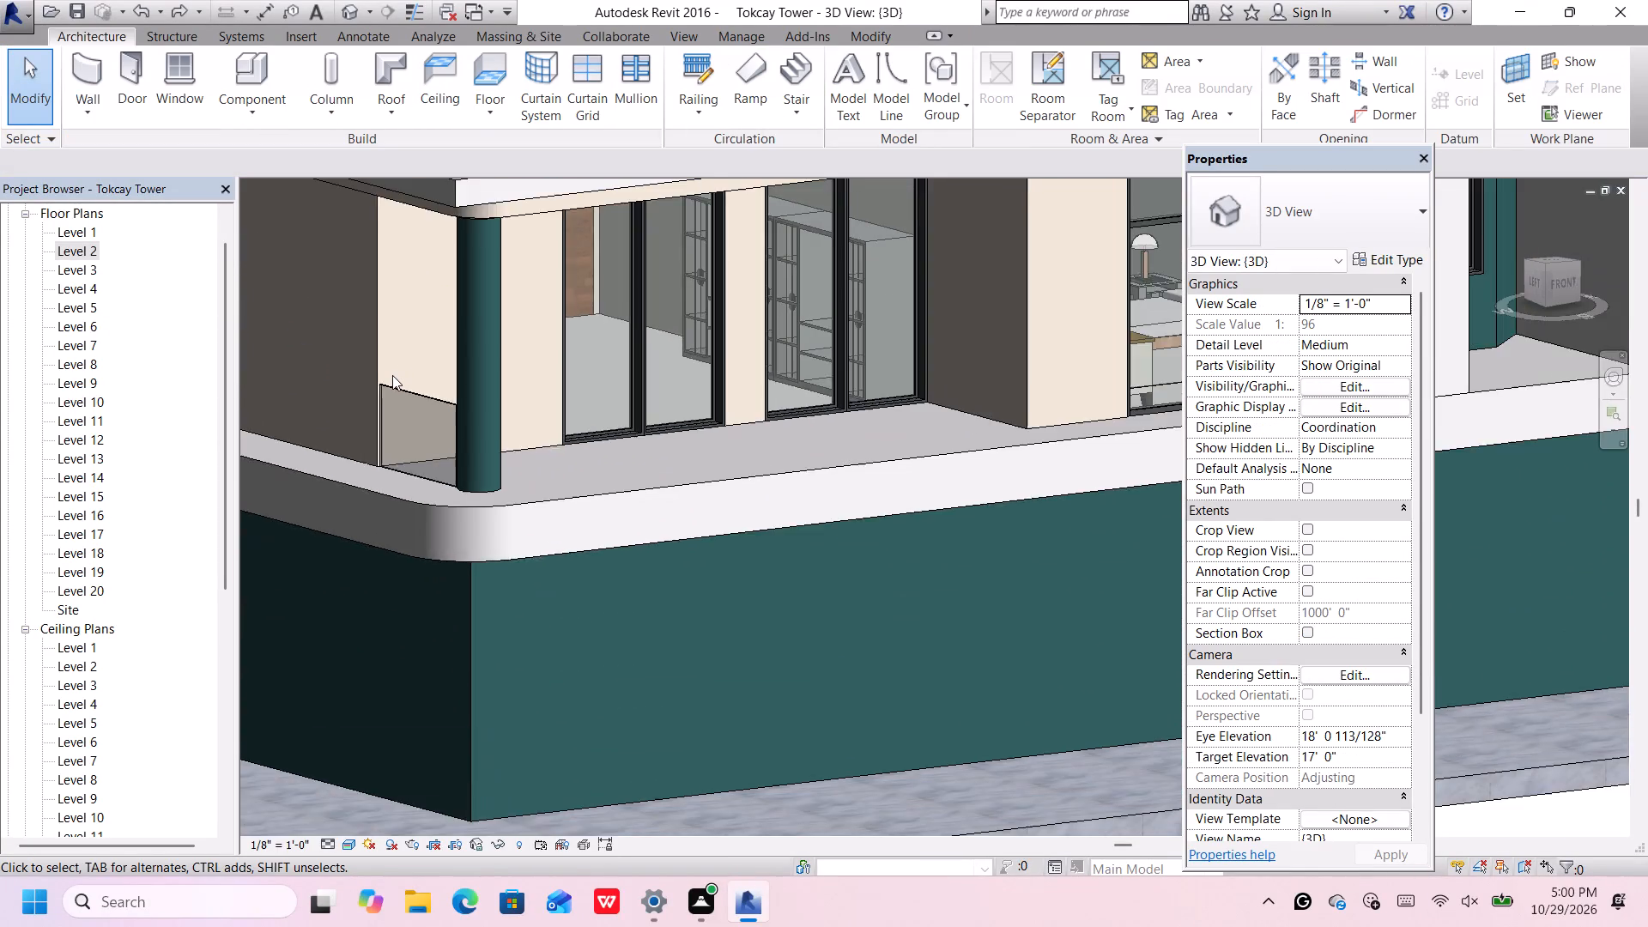
pyautogui.scroll(-4, 392, 375)
pyautogui.moveTo(392, 375); pyautogui.dragTo(368, 384, button='middle')
pyautogui.hotkey('ctrl', 'z')
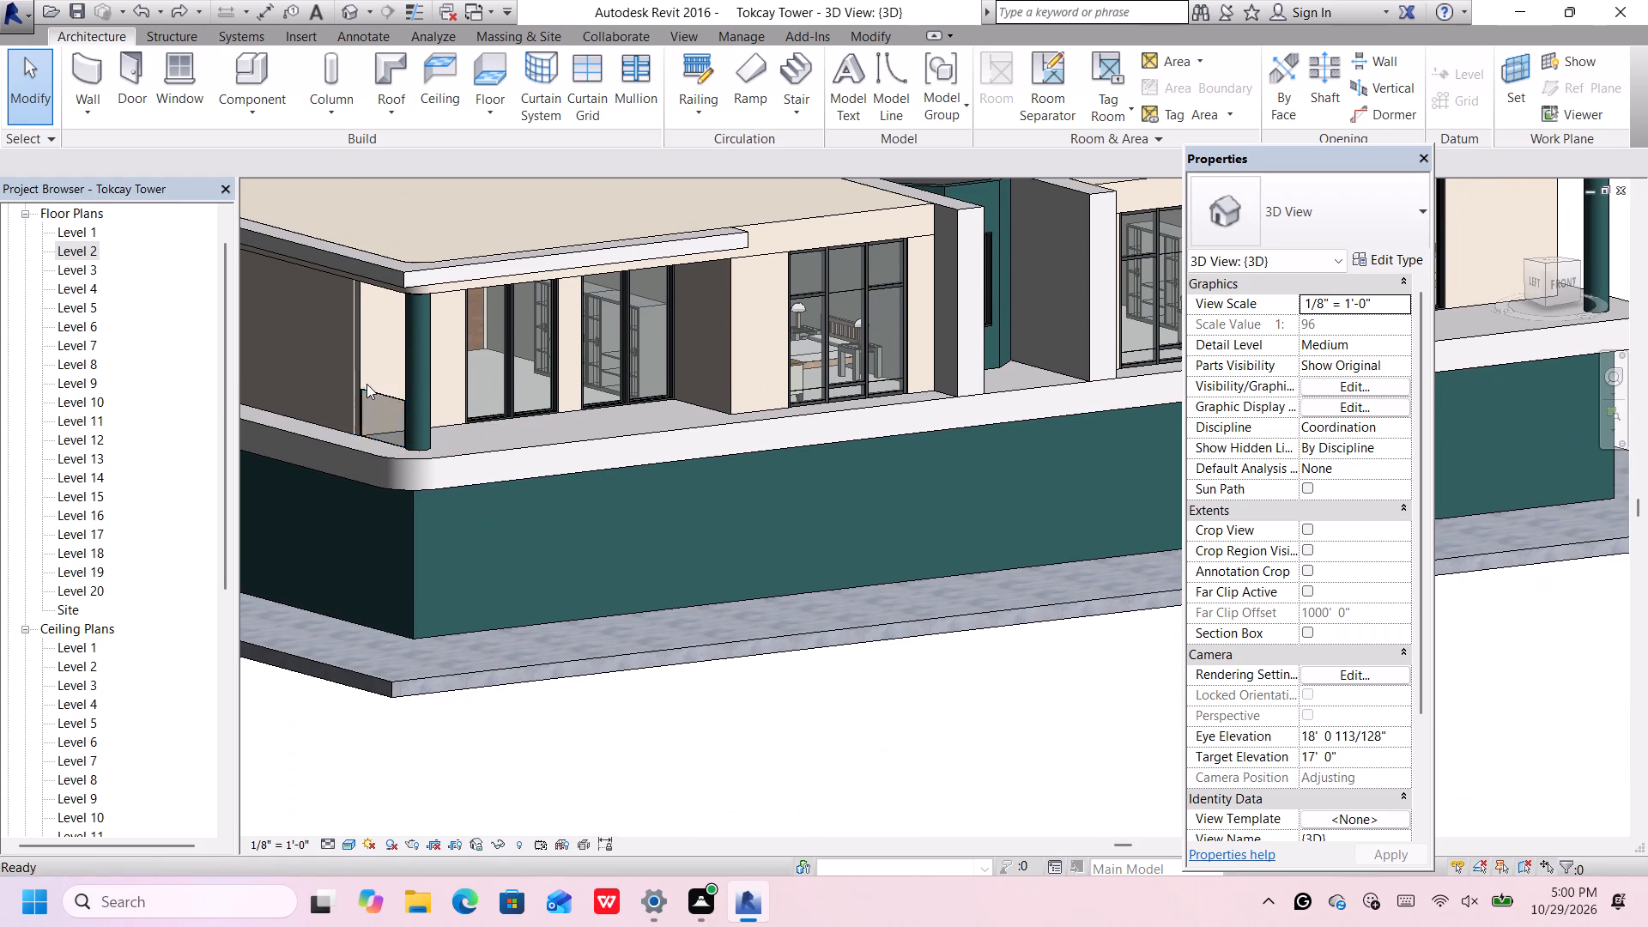
pyautogui.hotkey('ctrl', 'z')
pyautogui.hotkey('ctrl', 'z')
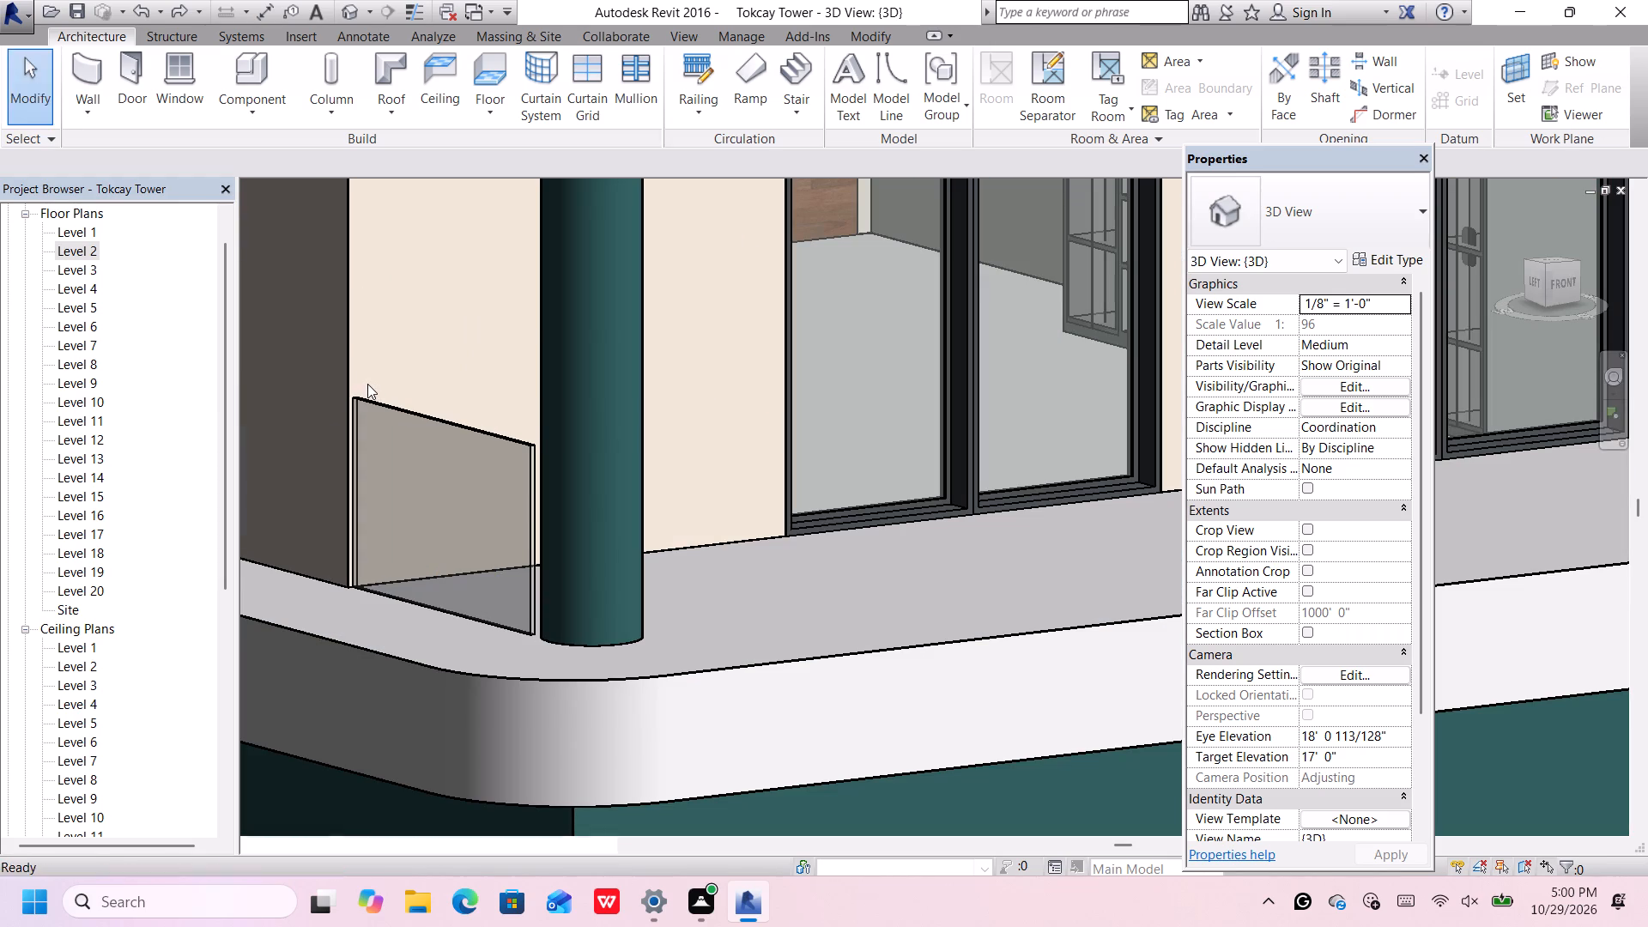
# Redo the last undone nudge of the front-left glazing panel.
pyautogui.press('z')
pyautogui.scroll(-11, 367, 384)
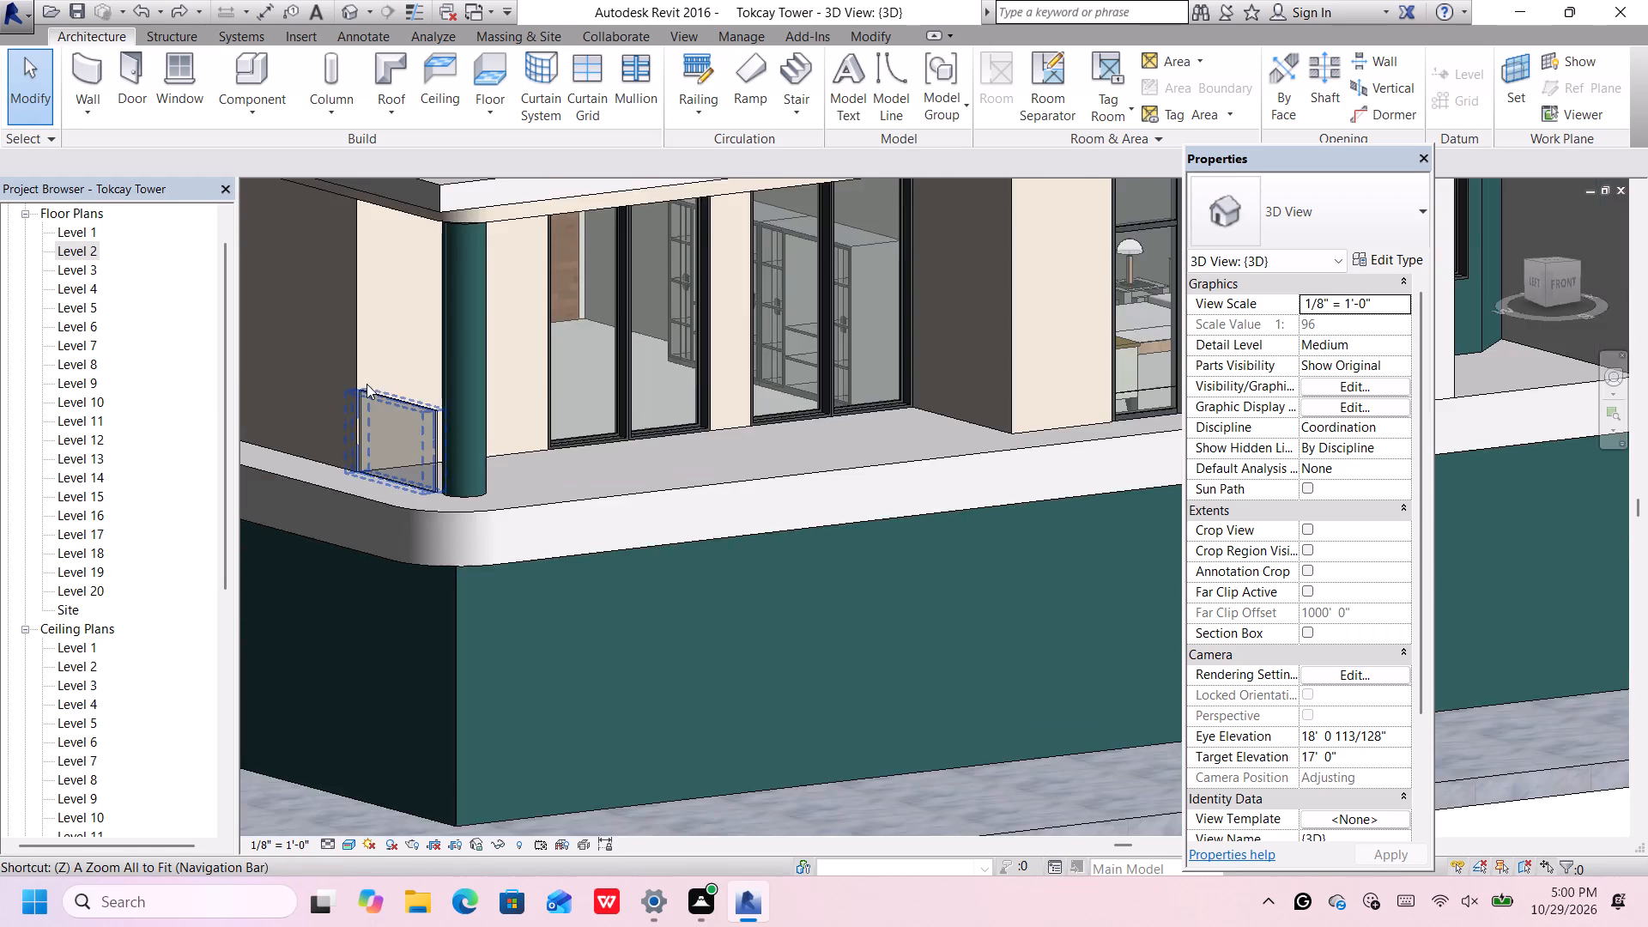
pyautogui.scroll(-5, 367, 384)
pyautogui.scroll(4, 1041, 288)
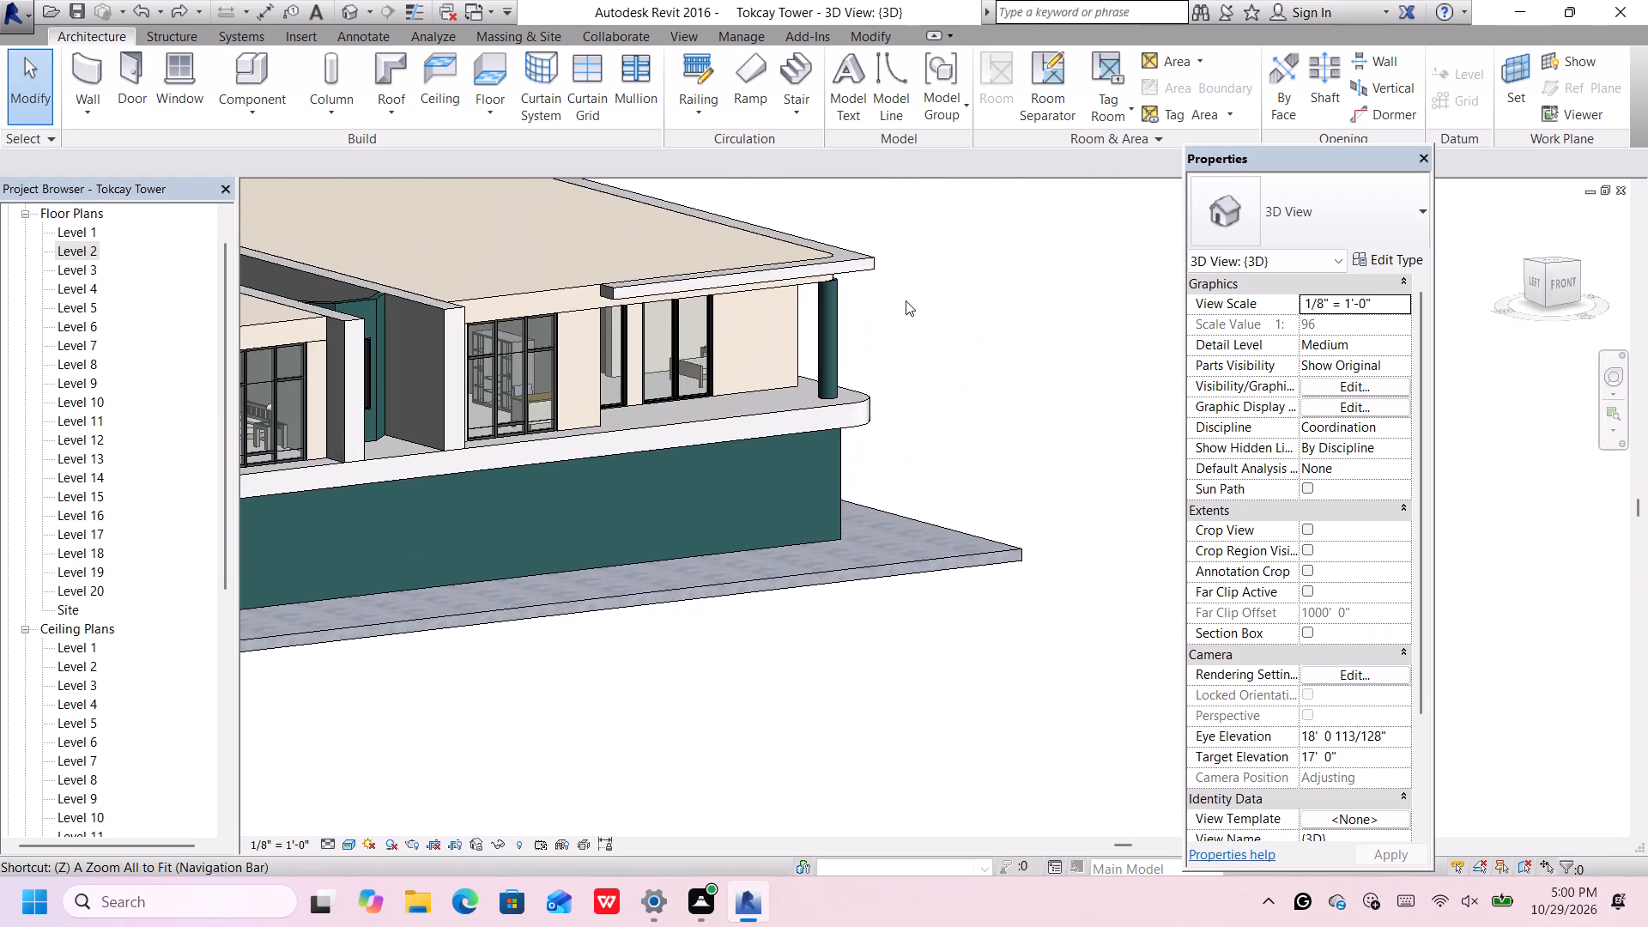
pyautogui.scroll(3, 906, 300)
pyautogui.scroll(8, 787, 267)
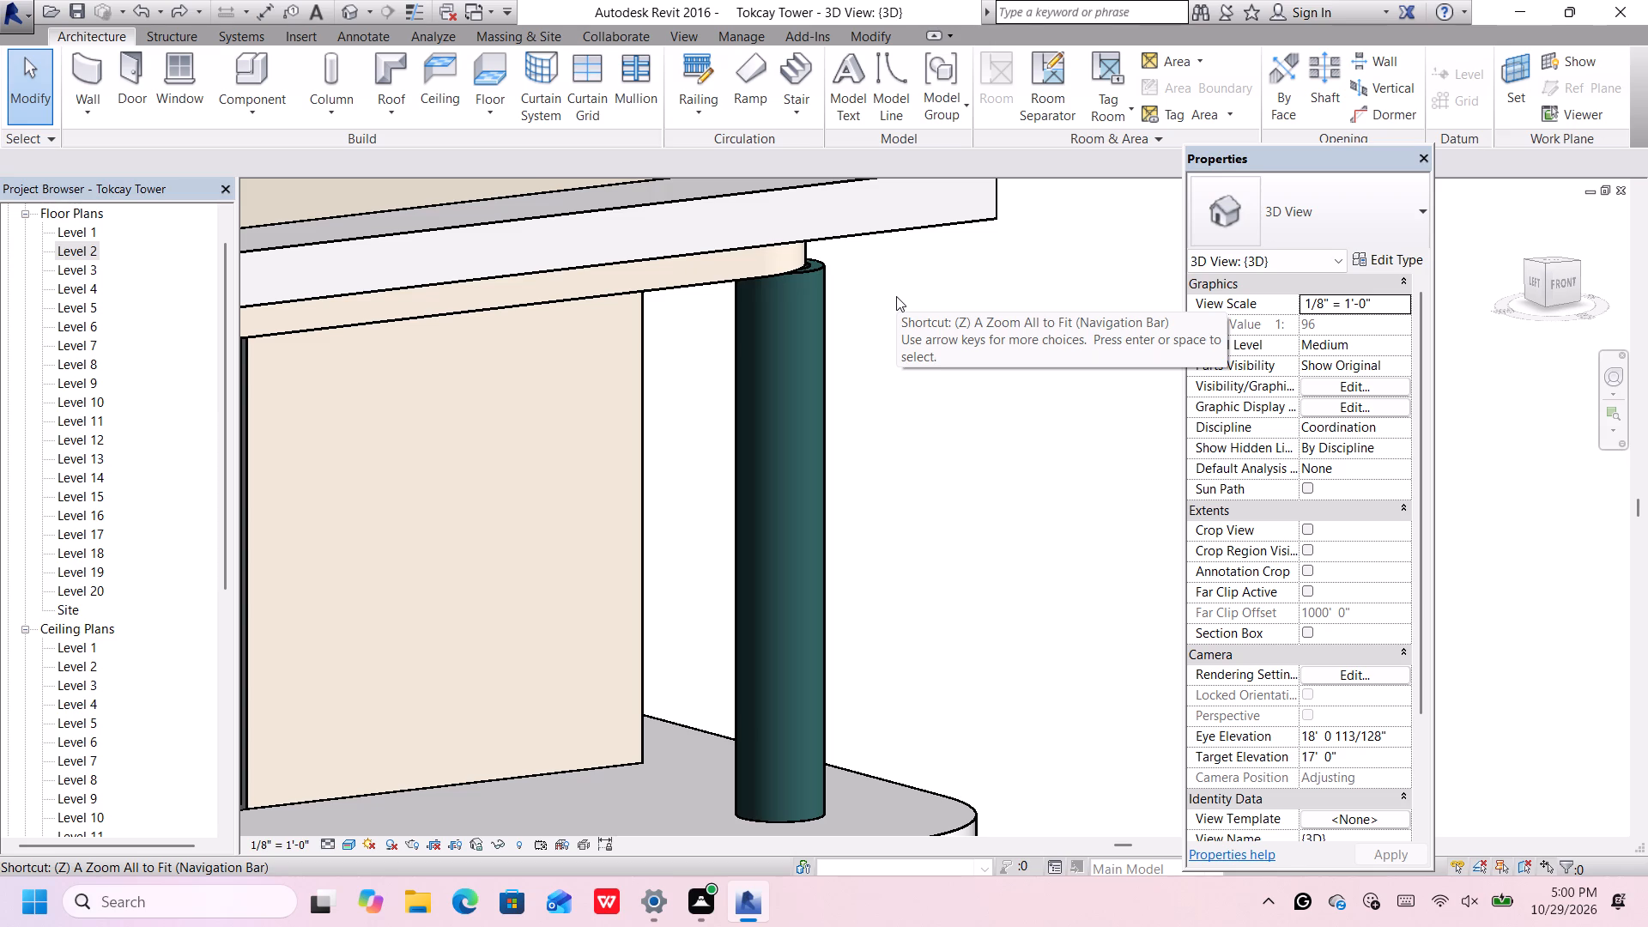
pyautogui.hotkey('ctrl', 'y')
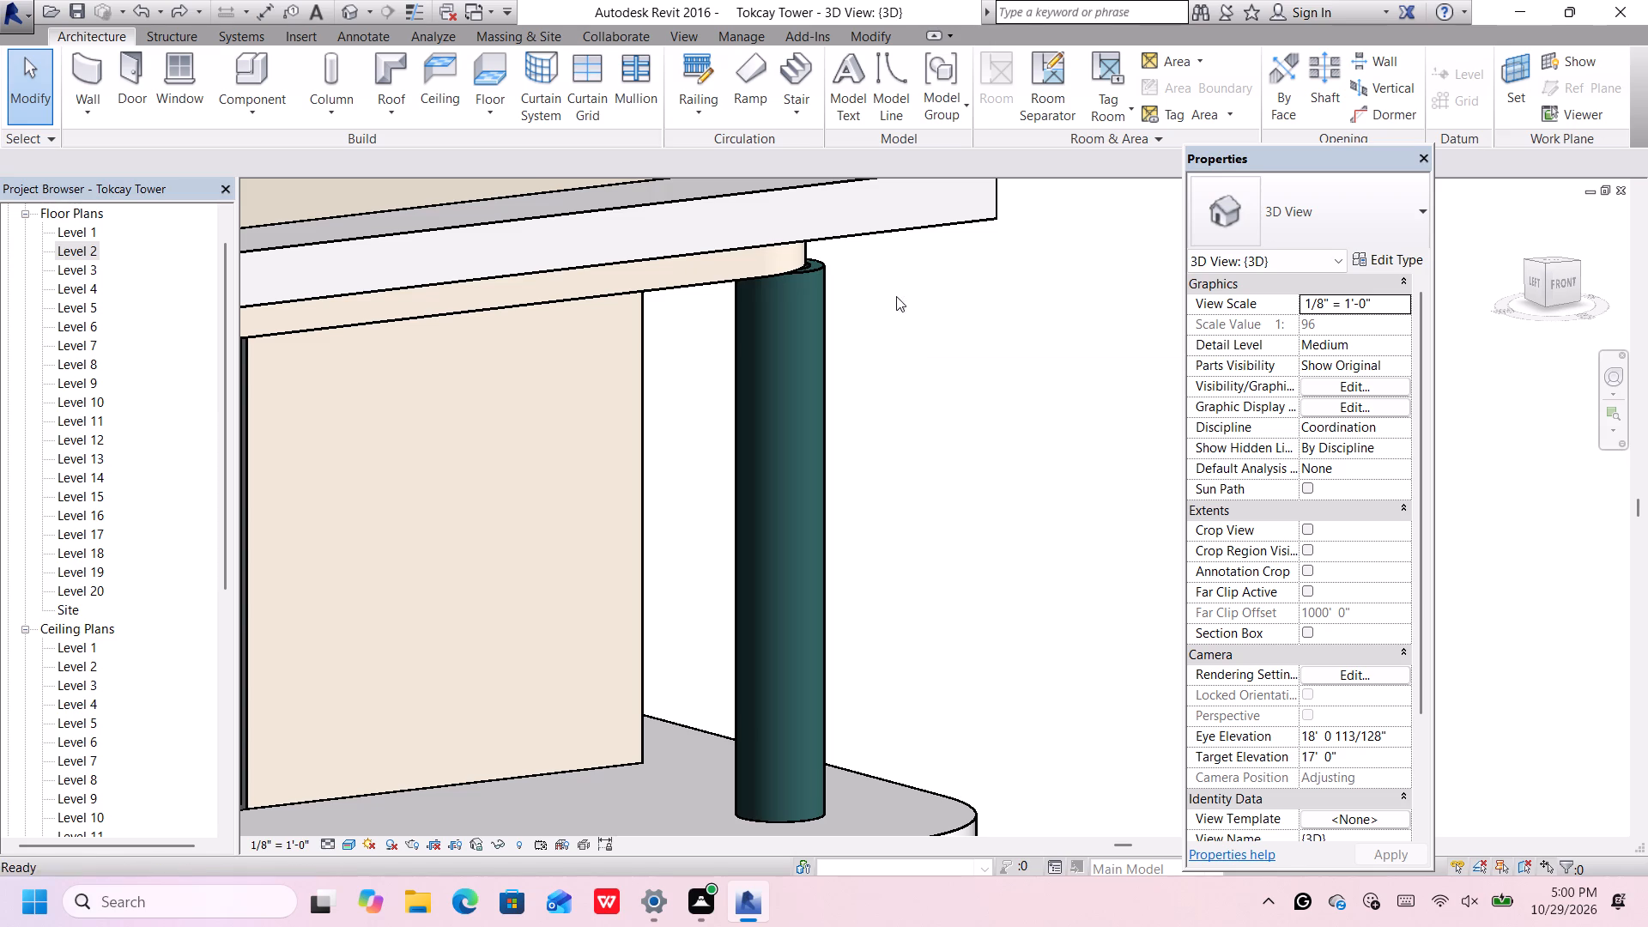
pyautogui.scroll(-10, 330, 361)
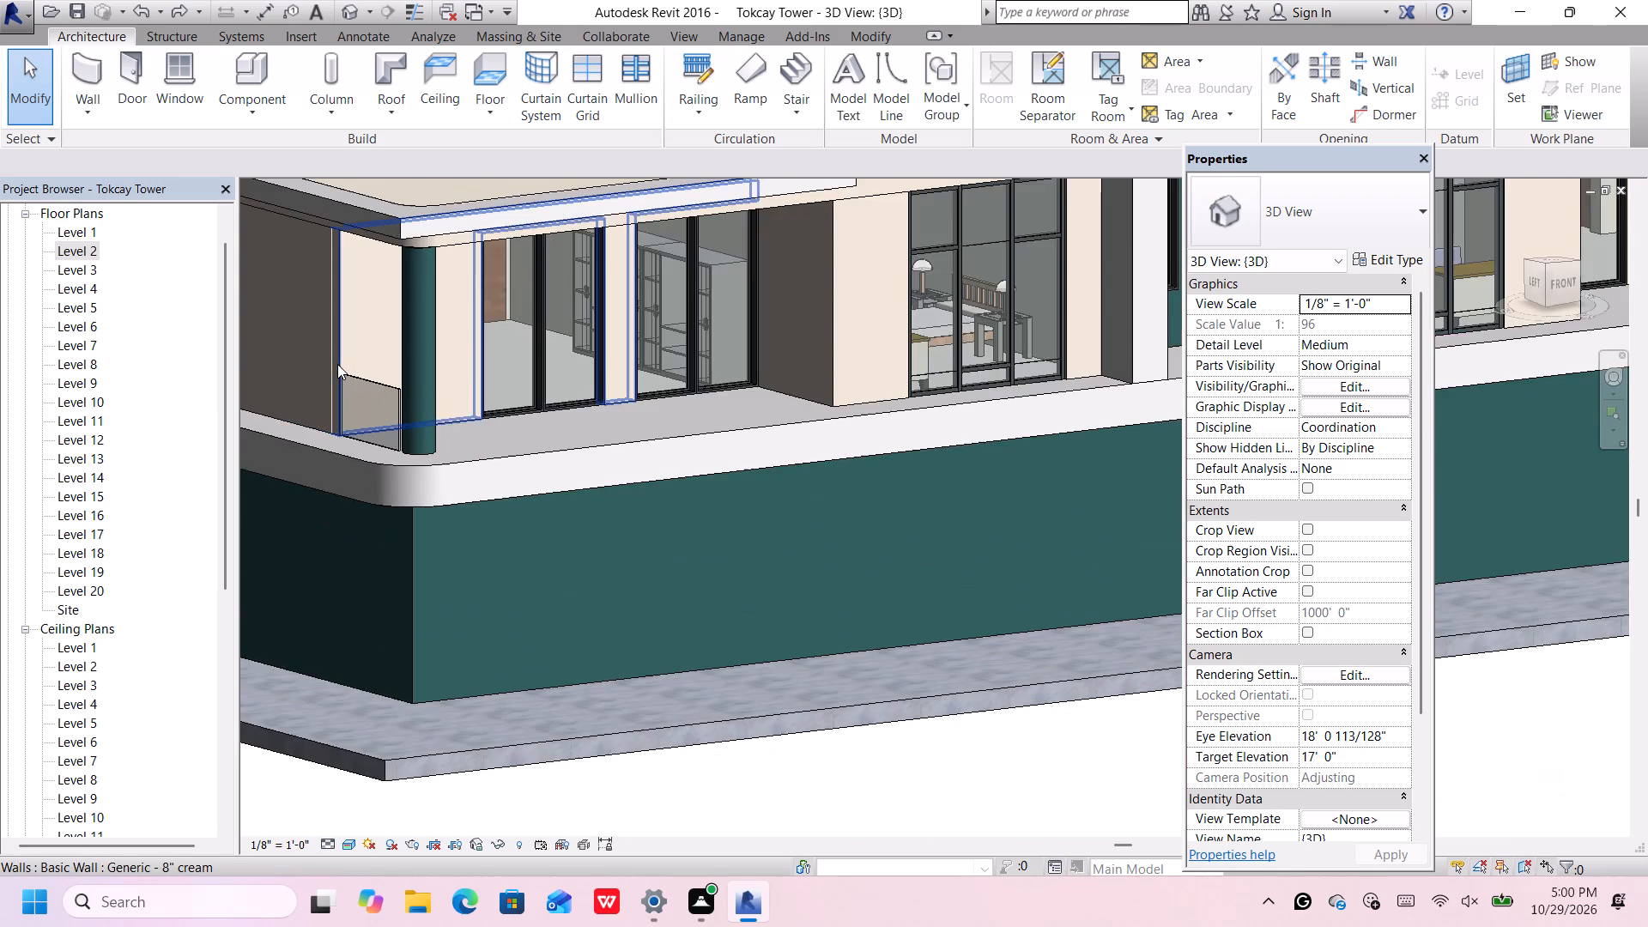
# Nudge both halves of the front-right round column inward and back until the column sits under the cream slab's rounded corner.
pyautogui.scroll(-9, 337, 364)
pyautogui.scroll(10, 752, 266)
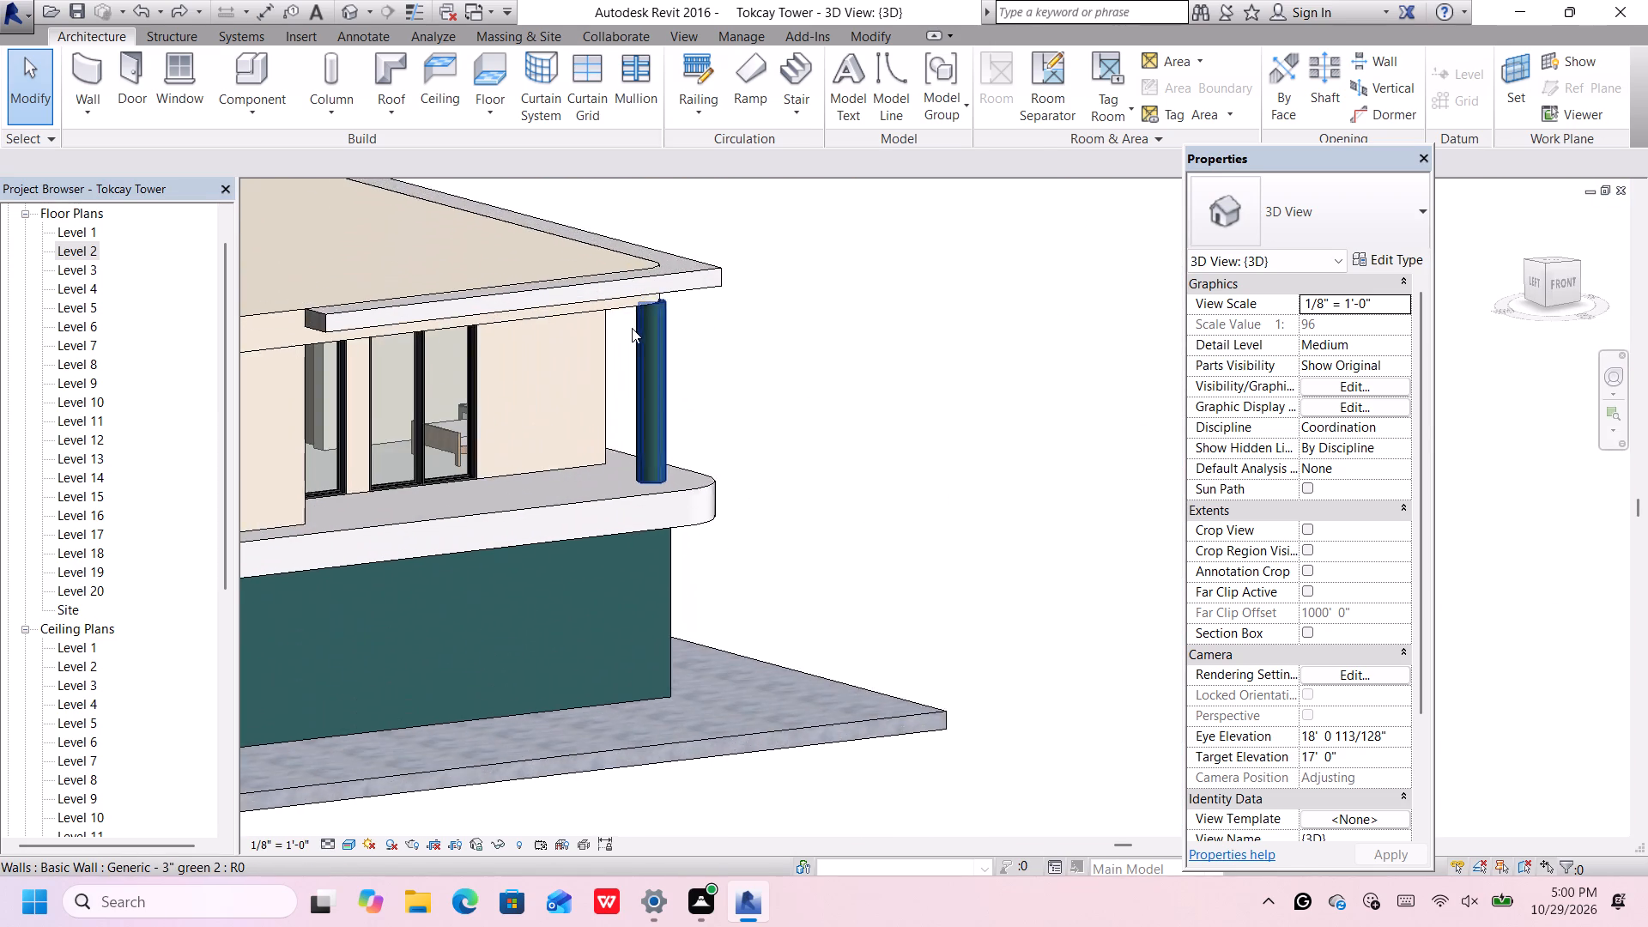
pyautogui.scroll(6, 632, 328)
pyautogui.scroll(2, 703, 318)
pyautogui.moveTo(742, 339); pyautogui.dragTo(599, 429)
pyautogui.press('Left')
pyautogui.press('Left')
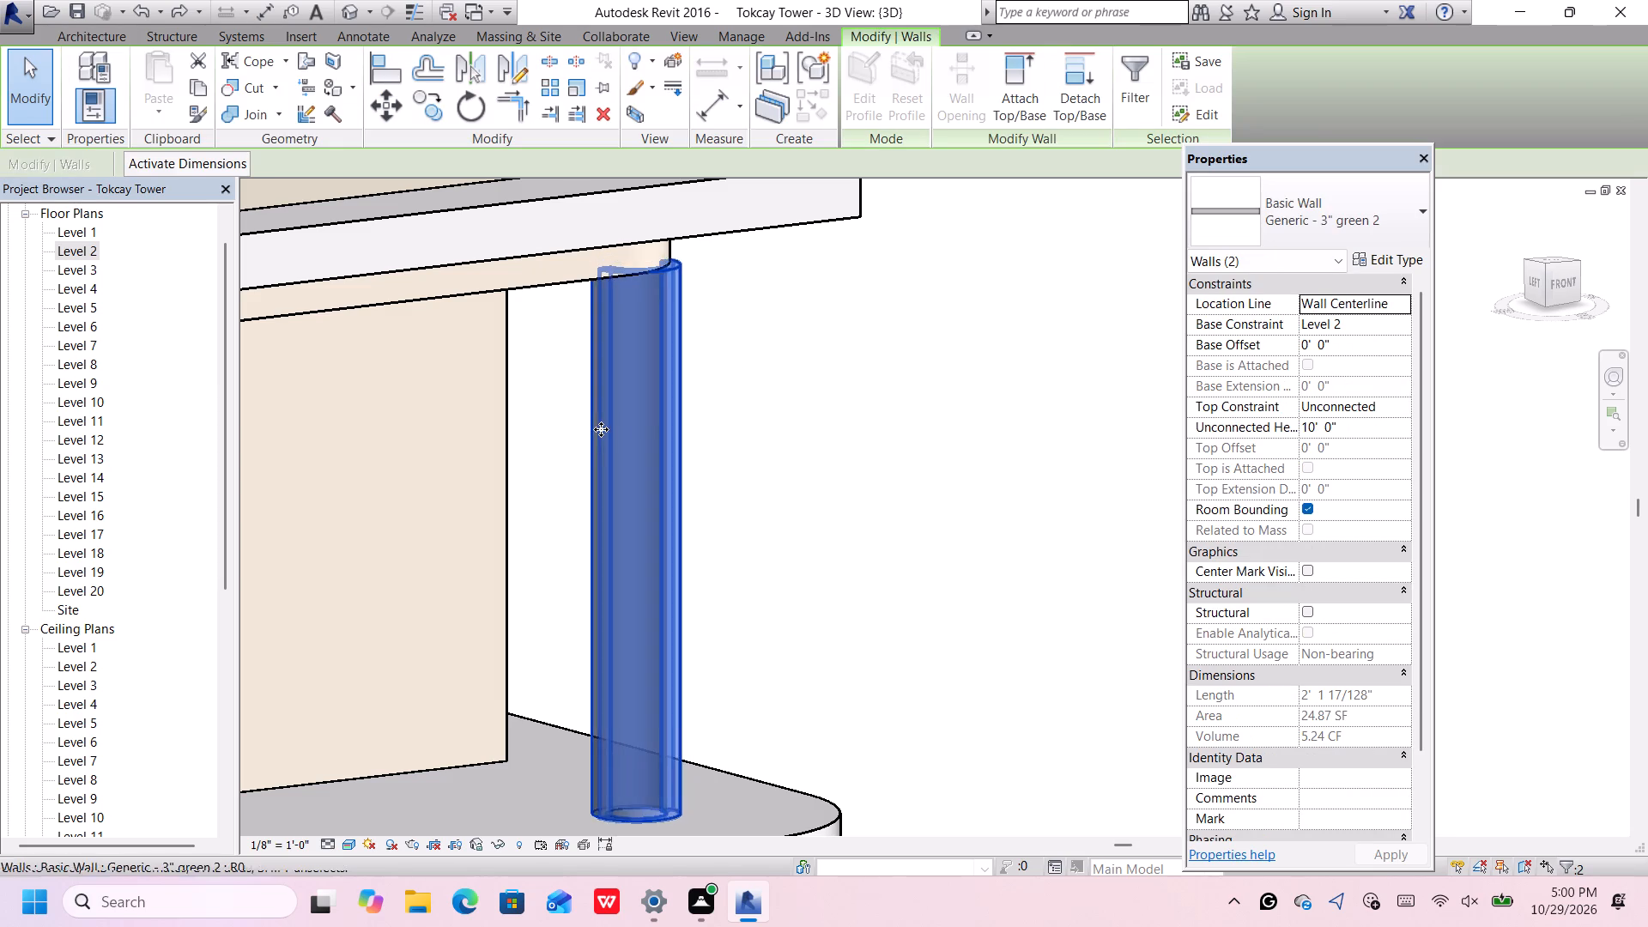
pyautogui.press('Left')
pyautogui.press('Left')
pyautogui.press('Up')
pyautogui.press('Up')
pyautogui.press('Up')
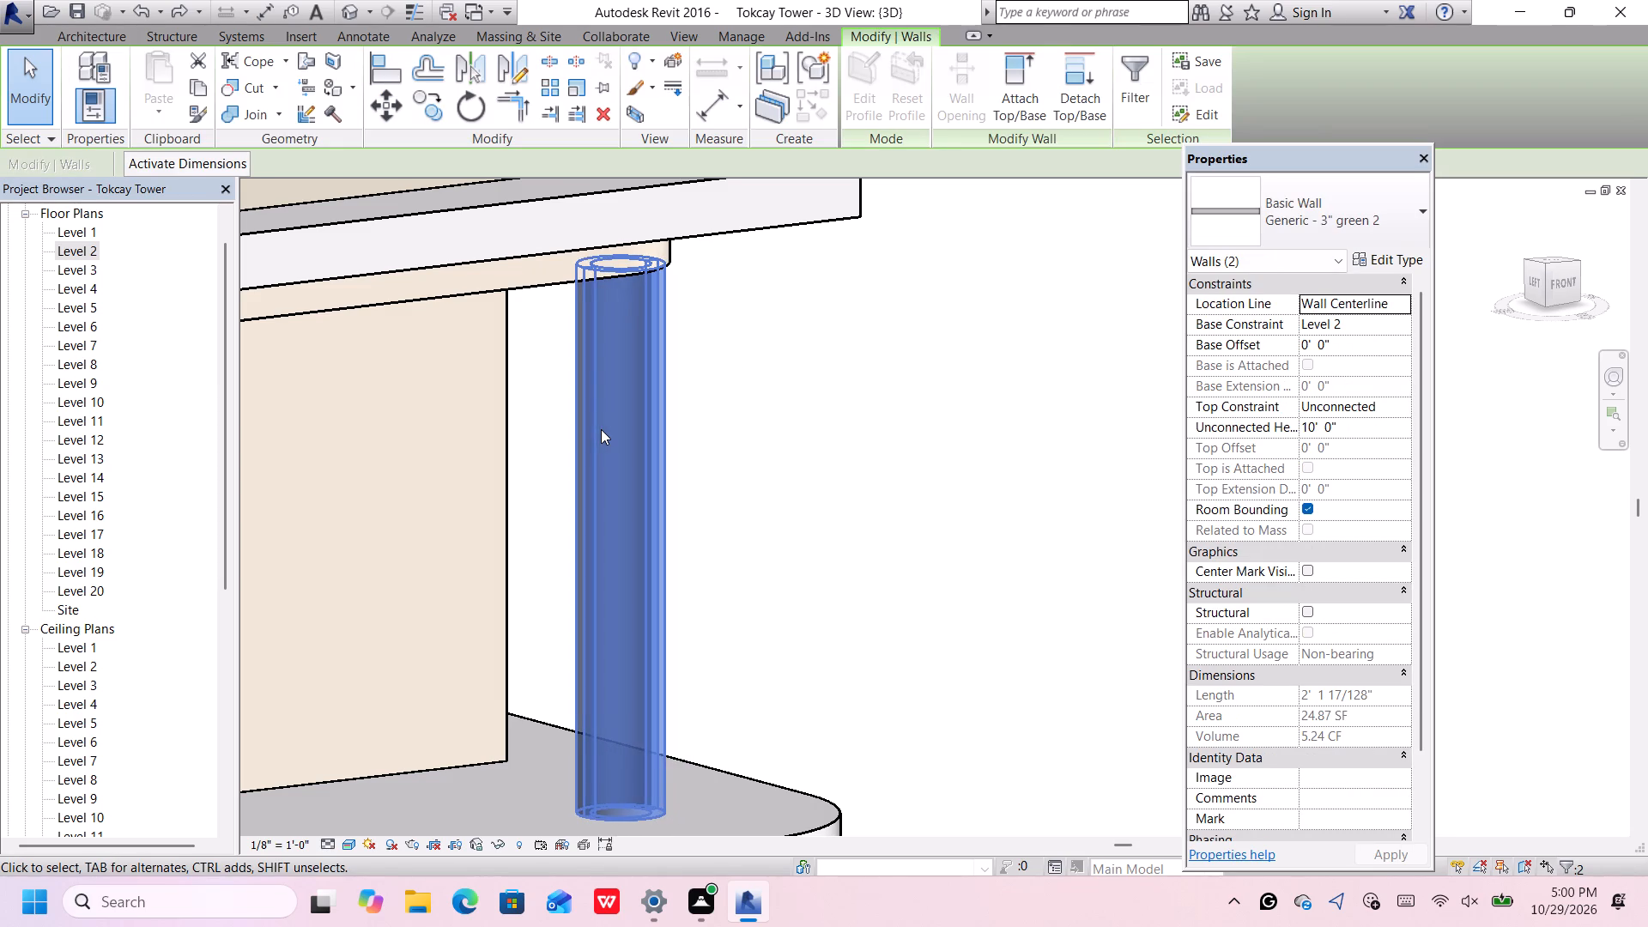
pyautogui.press('Right')
pyautogui.press('Right')
pyautogui.press('Up')
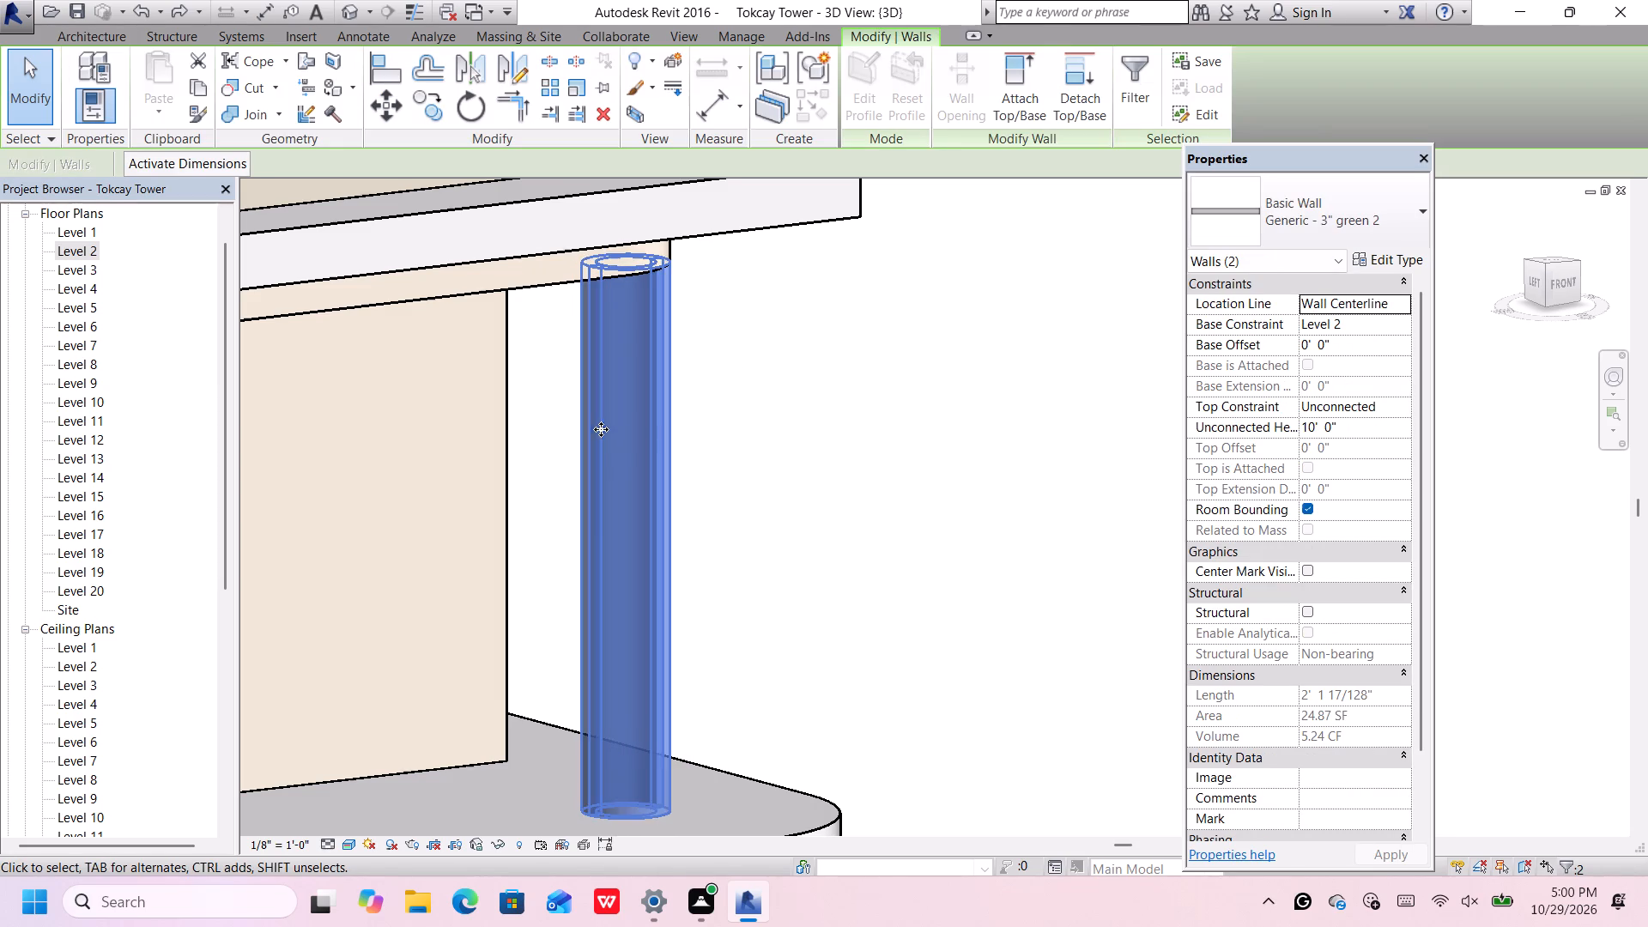
pyautogui.press('Up')
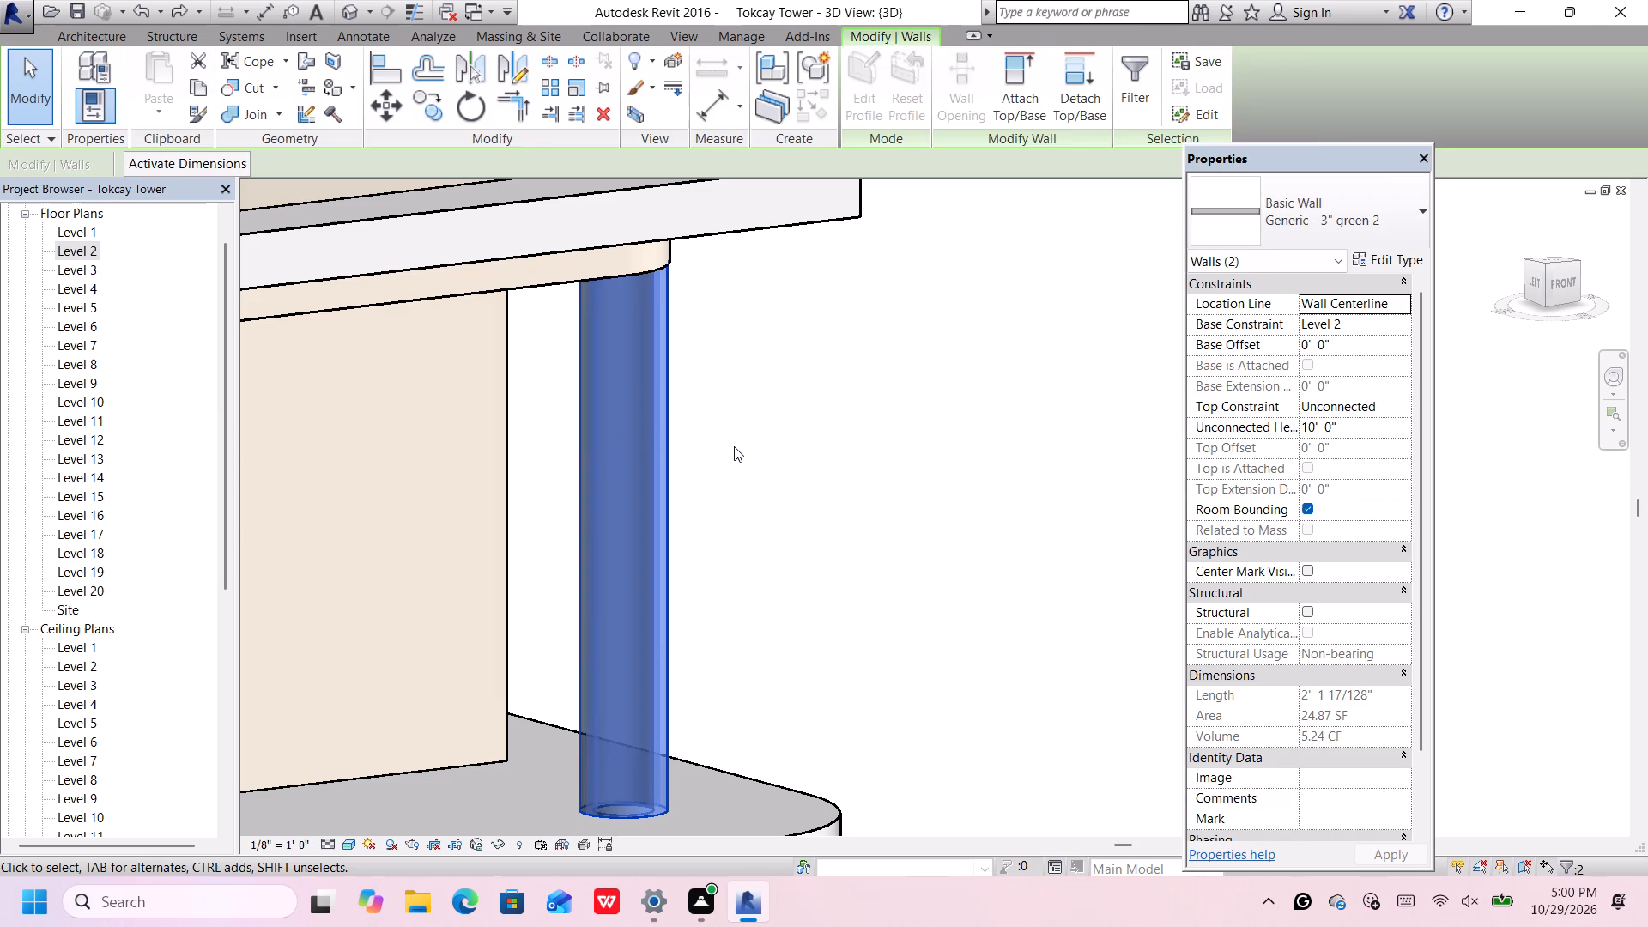
pyautogui.click(741, 447)
# Examine the front-right column from the front, checking its outer face against the side edge of the cream slab above.
pyautogui.scroll(-2, 730, 434)
pyautogui.moveTo(730, 433); pyautogui.dragTo(750, 413, button='middle')
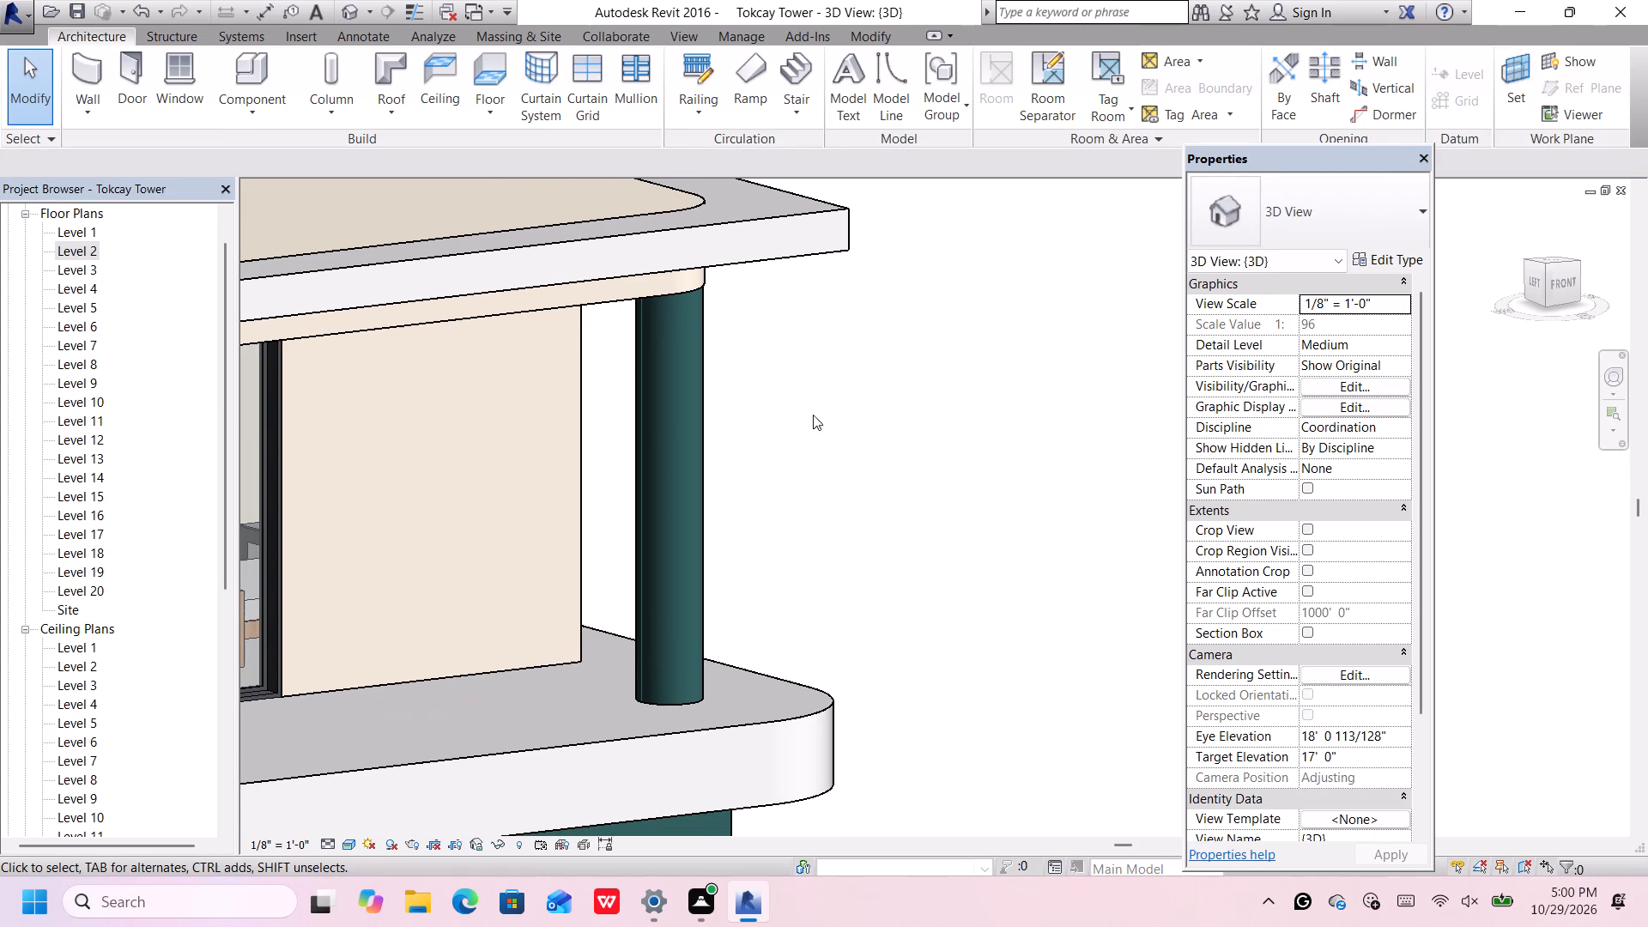
pyautogui.click(1569, 274)
pyautogui.scroll(2, 1132, 390)
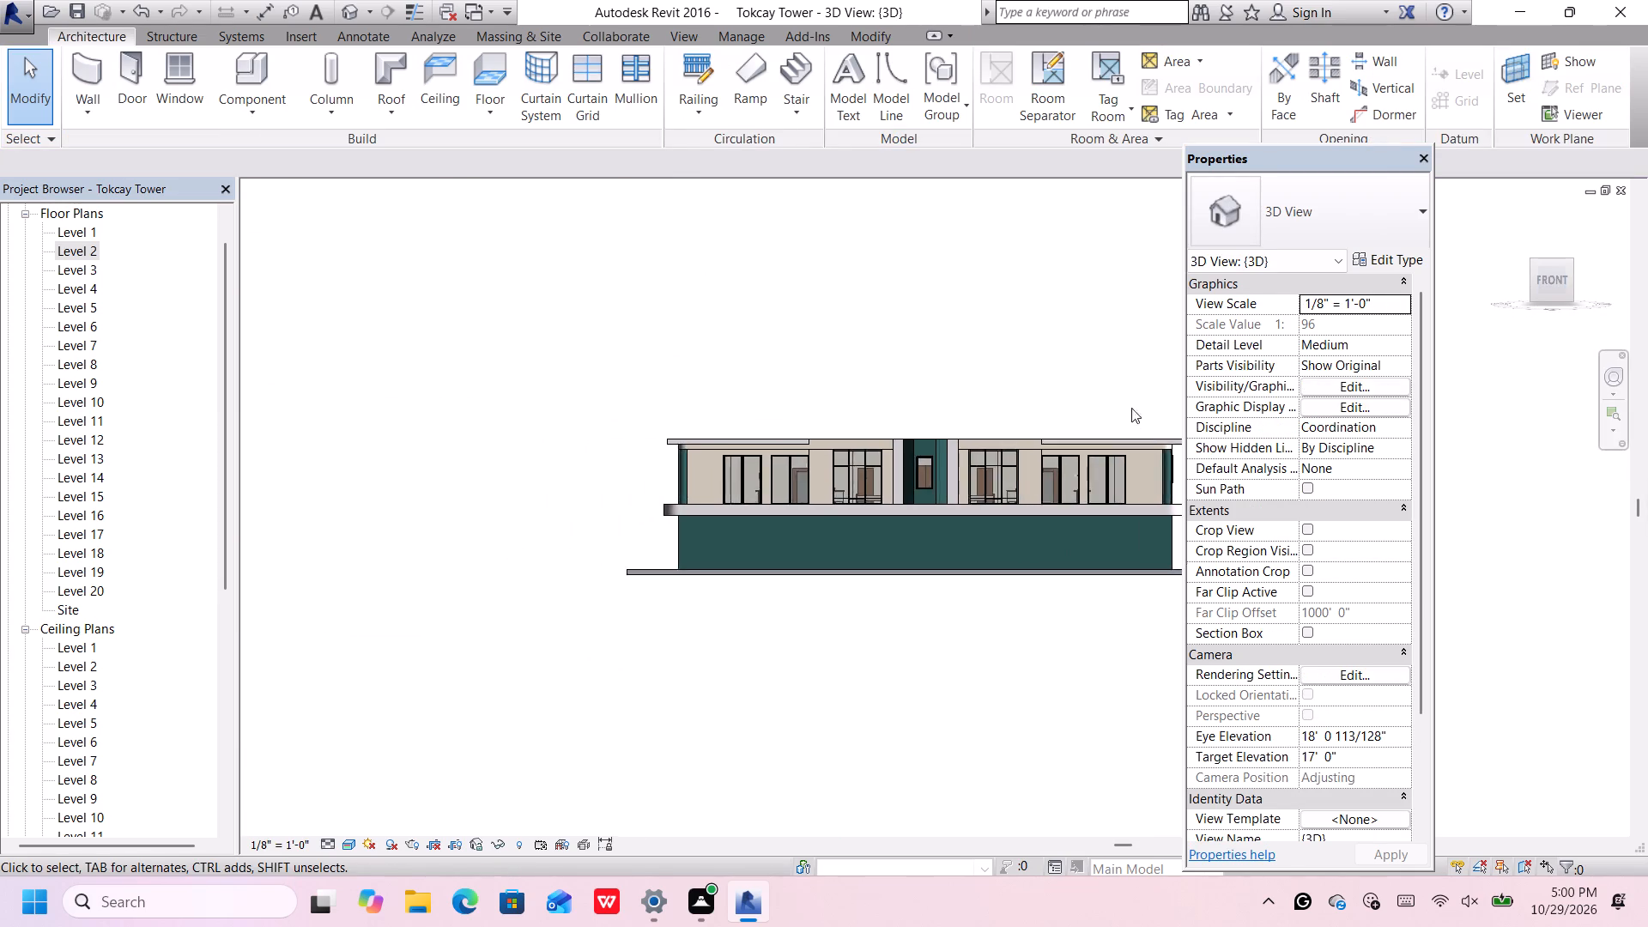
pyautogui.scroll(2, 1131, 408)
pyautogui.moveTo(1094, 439); pyautogui.dragTo(604, 478, button='middle')
pyautogui.scroll(8, 736, 510)
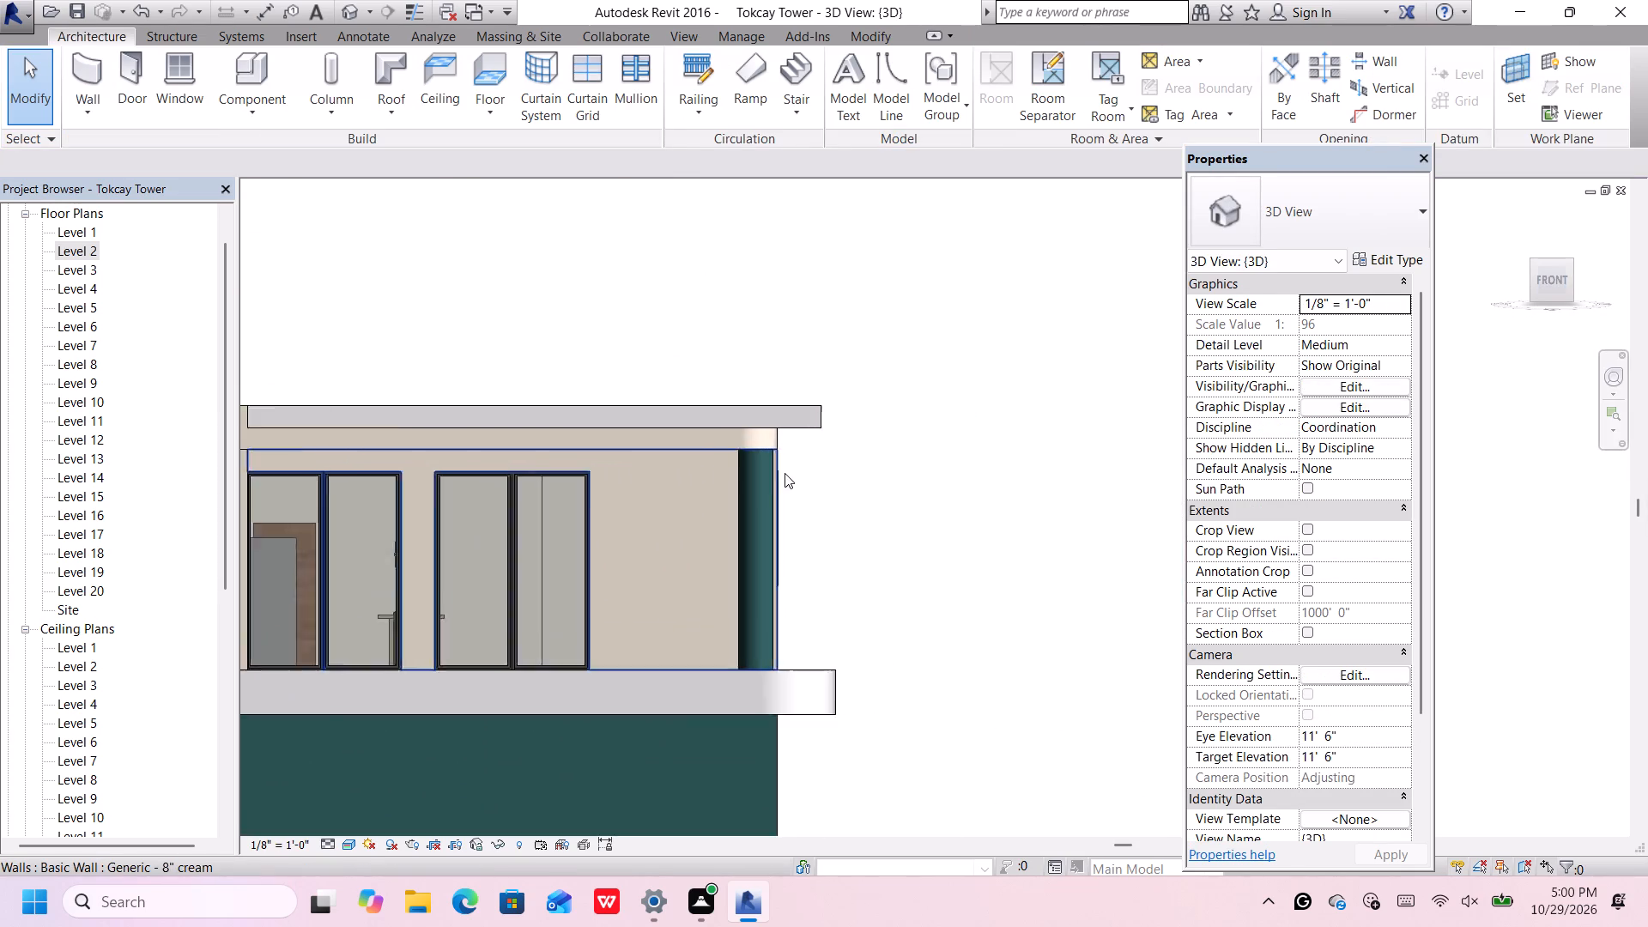
pyautogui.scroll(7, 785, 473)
pyautogui.scroll(-4, 755, 449)
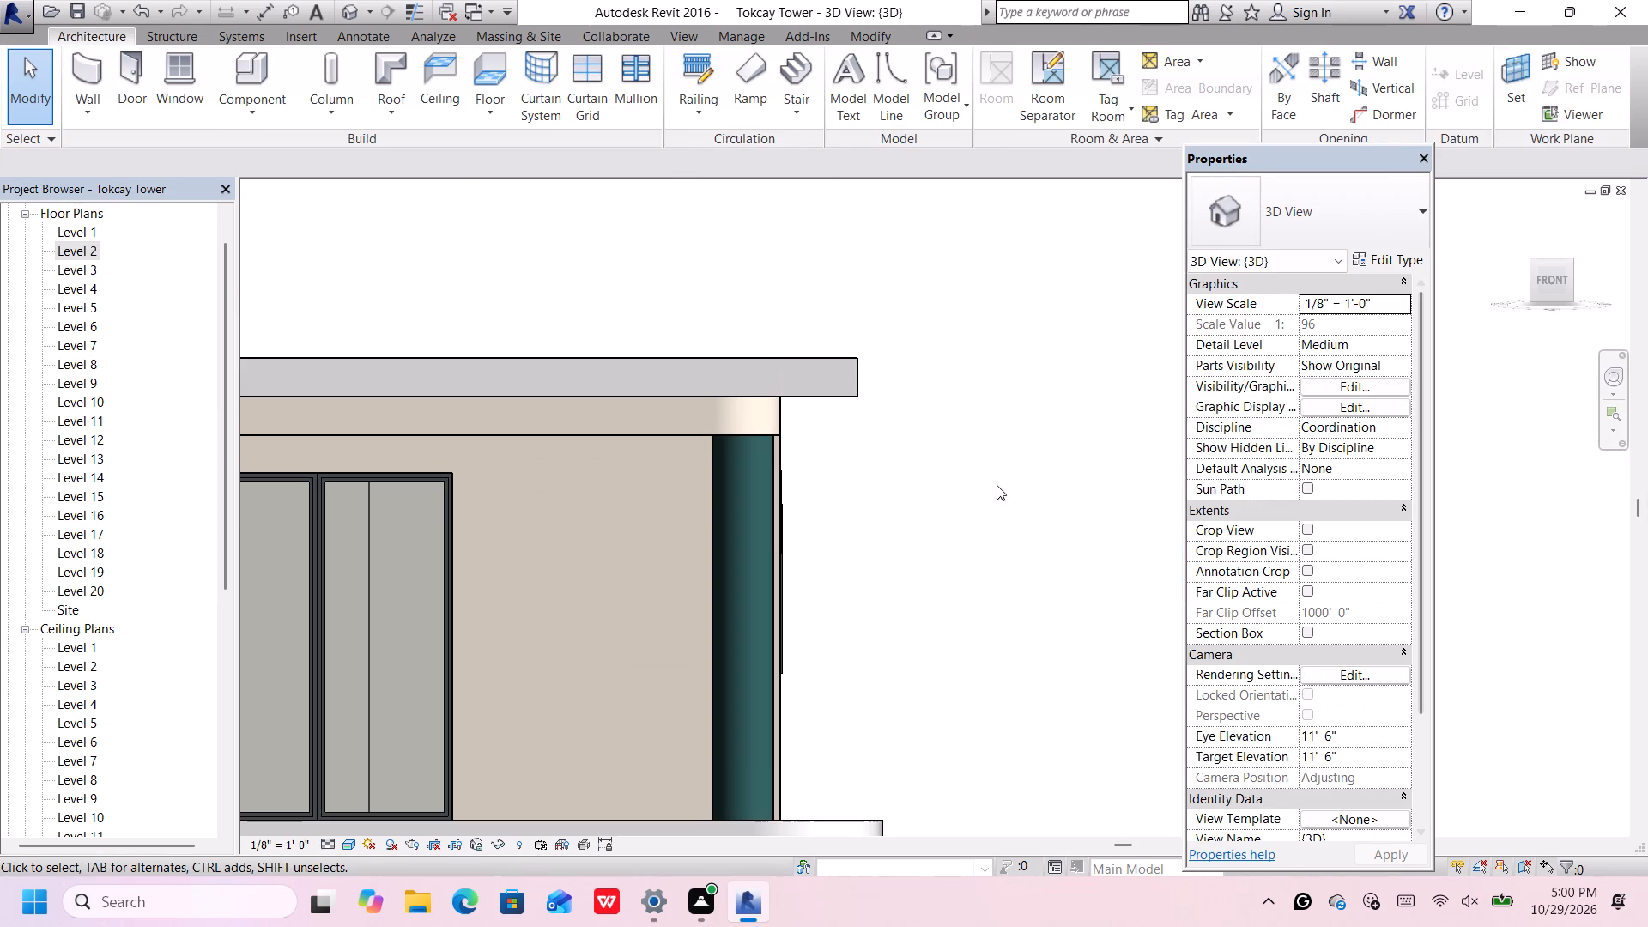
pyautogui.scroll(-5, 830, 501)
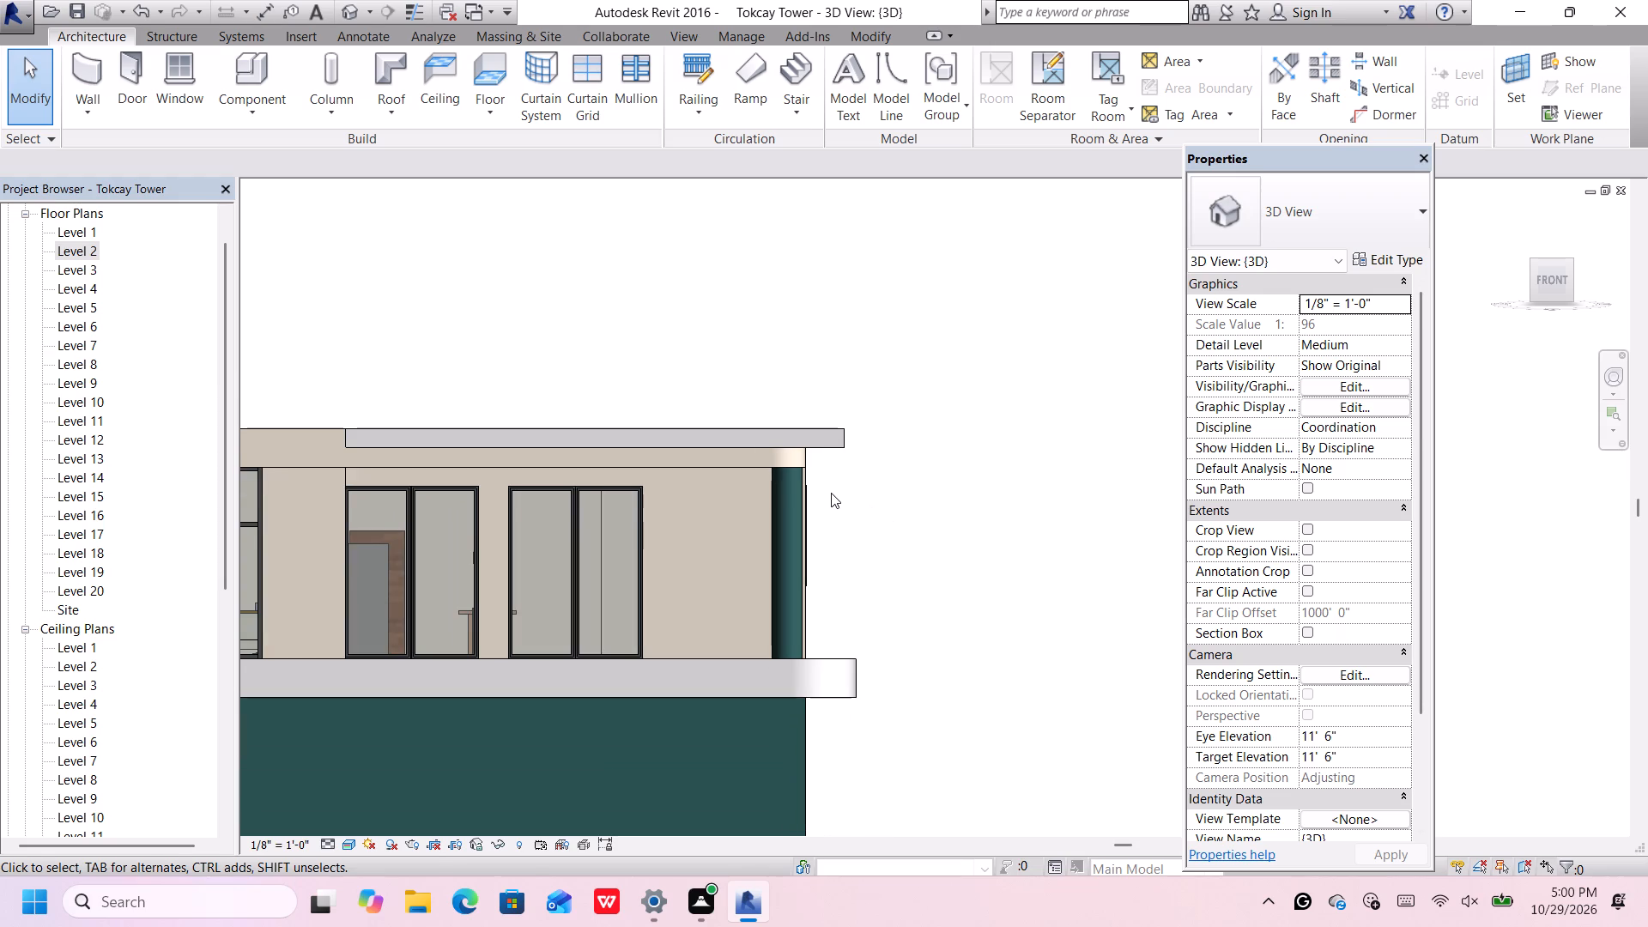
# Nudge both halves of the front-right round column sideways in the front view until its outer face lines up with the cream slab's side edge.
pyautogui.moveTo(833, 493); pyautogui.dragTo(911, 505, button='middle')
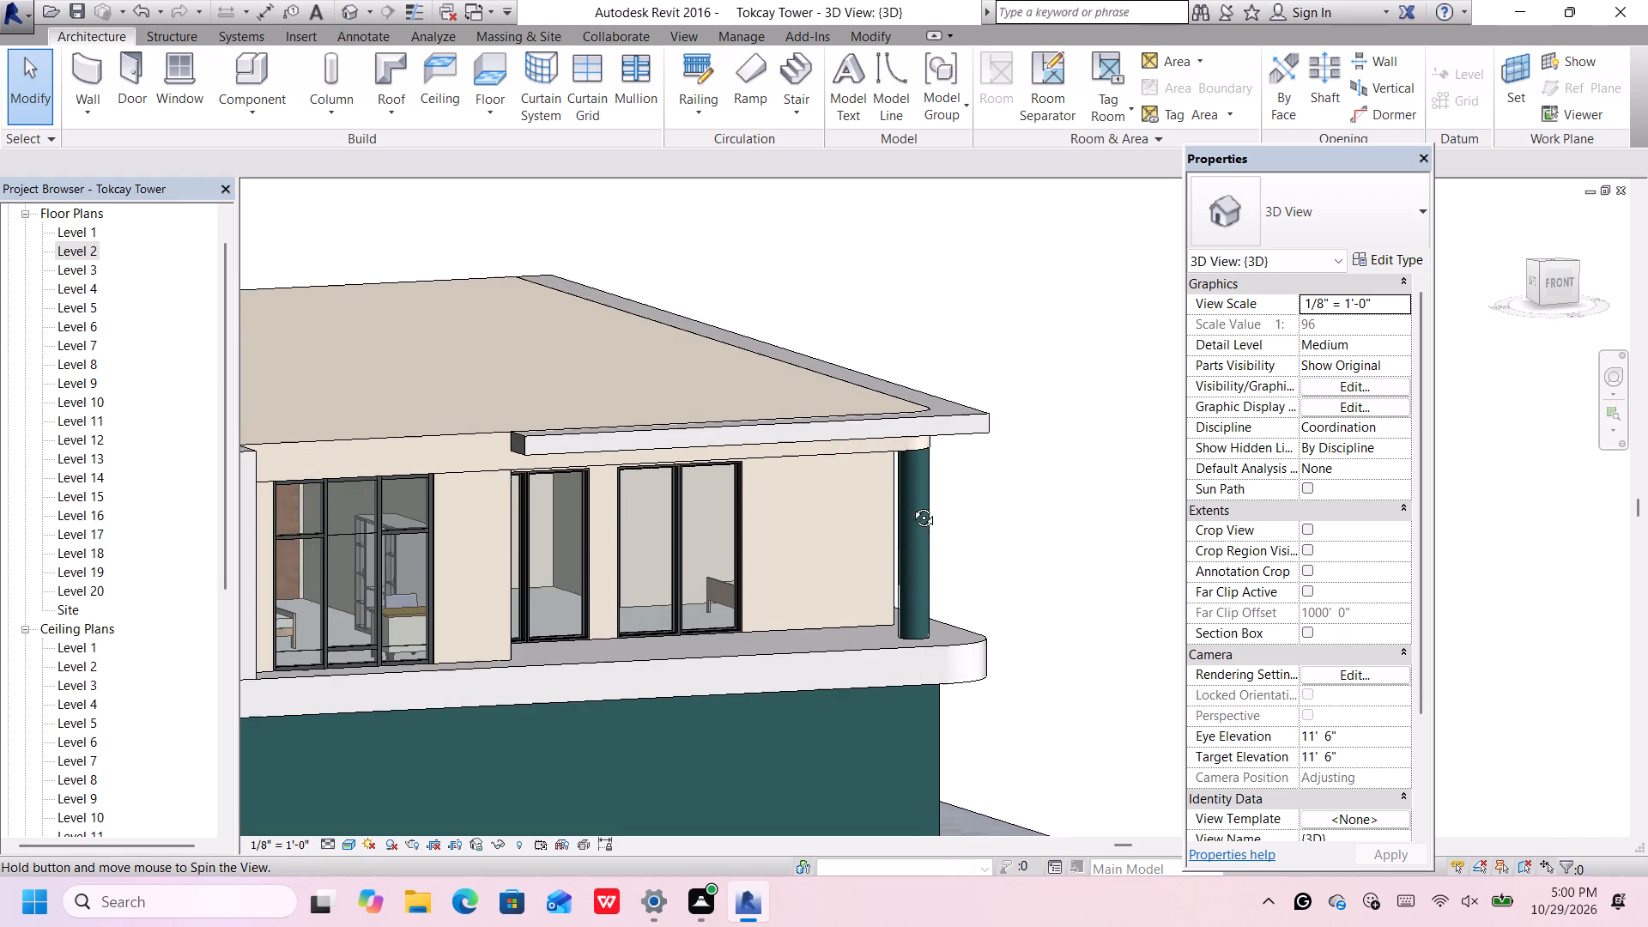
pyautogui.keyDown('shift'); pyautogui.moveTo(943, 487); pyautogui.dragTo(902, 528); pyautogui.keyUp('shift')
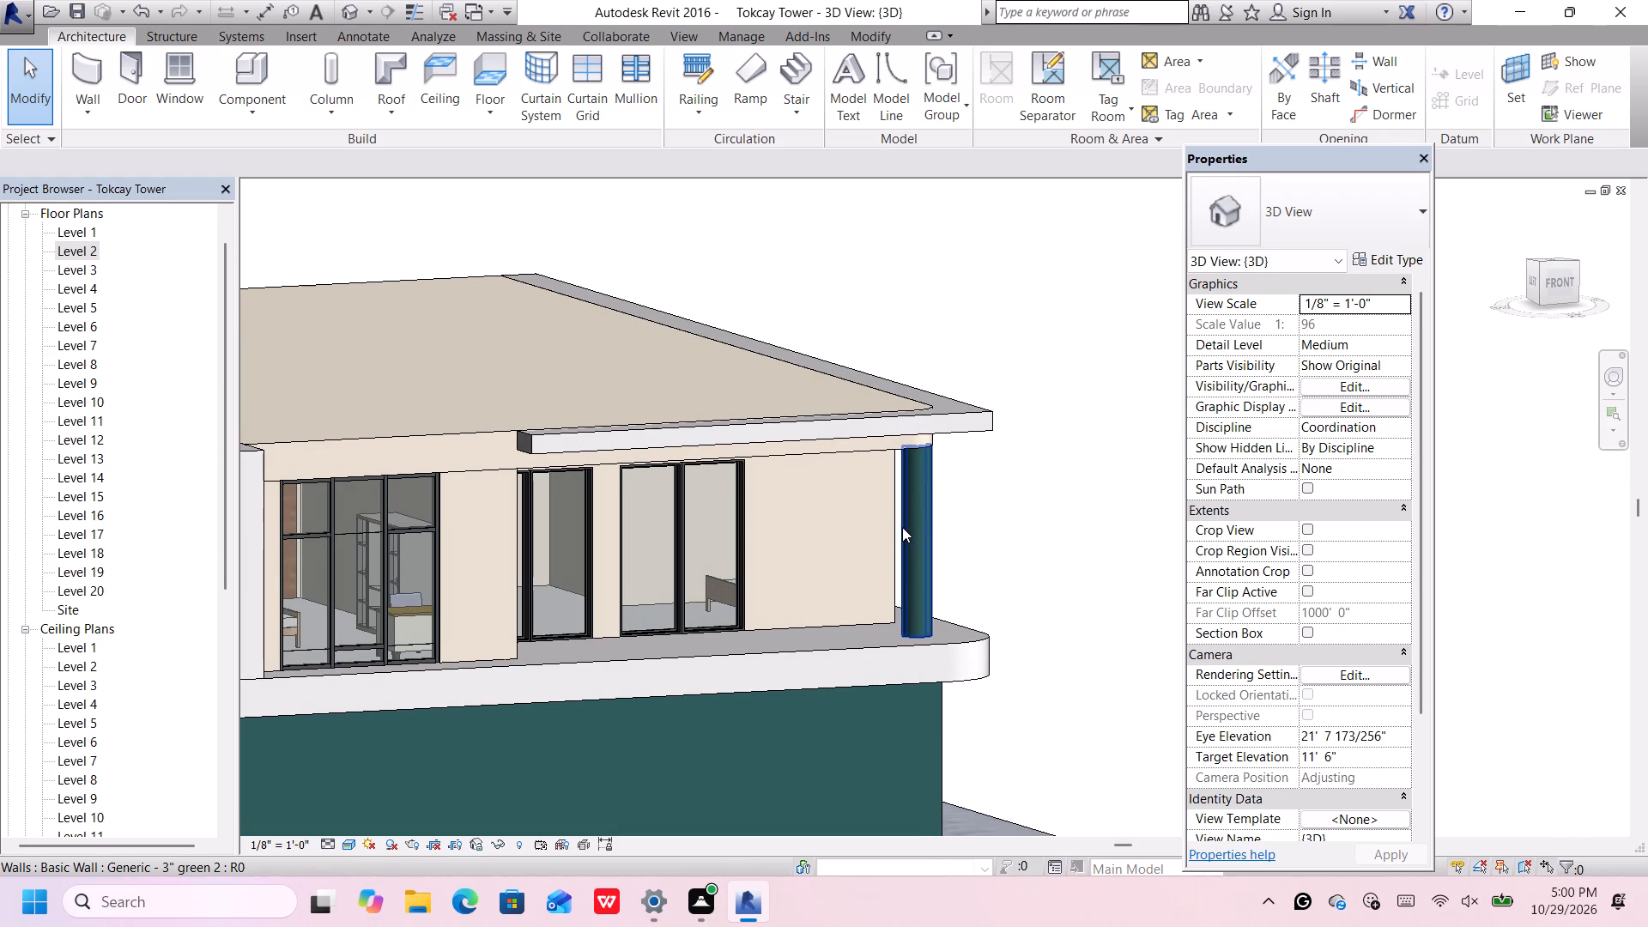
pyautogui.scroll(7, 946, 506)
pyautogui.moveTo(949, 484); pyautogui.dragTo(860, 548)
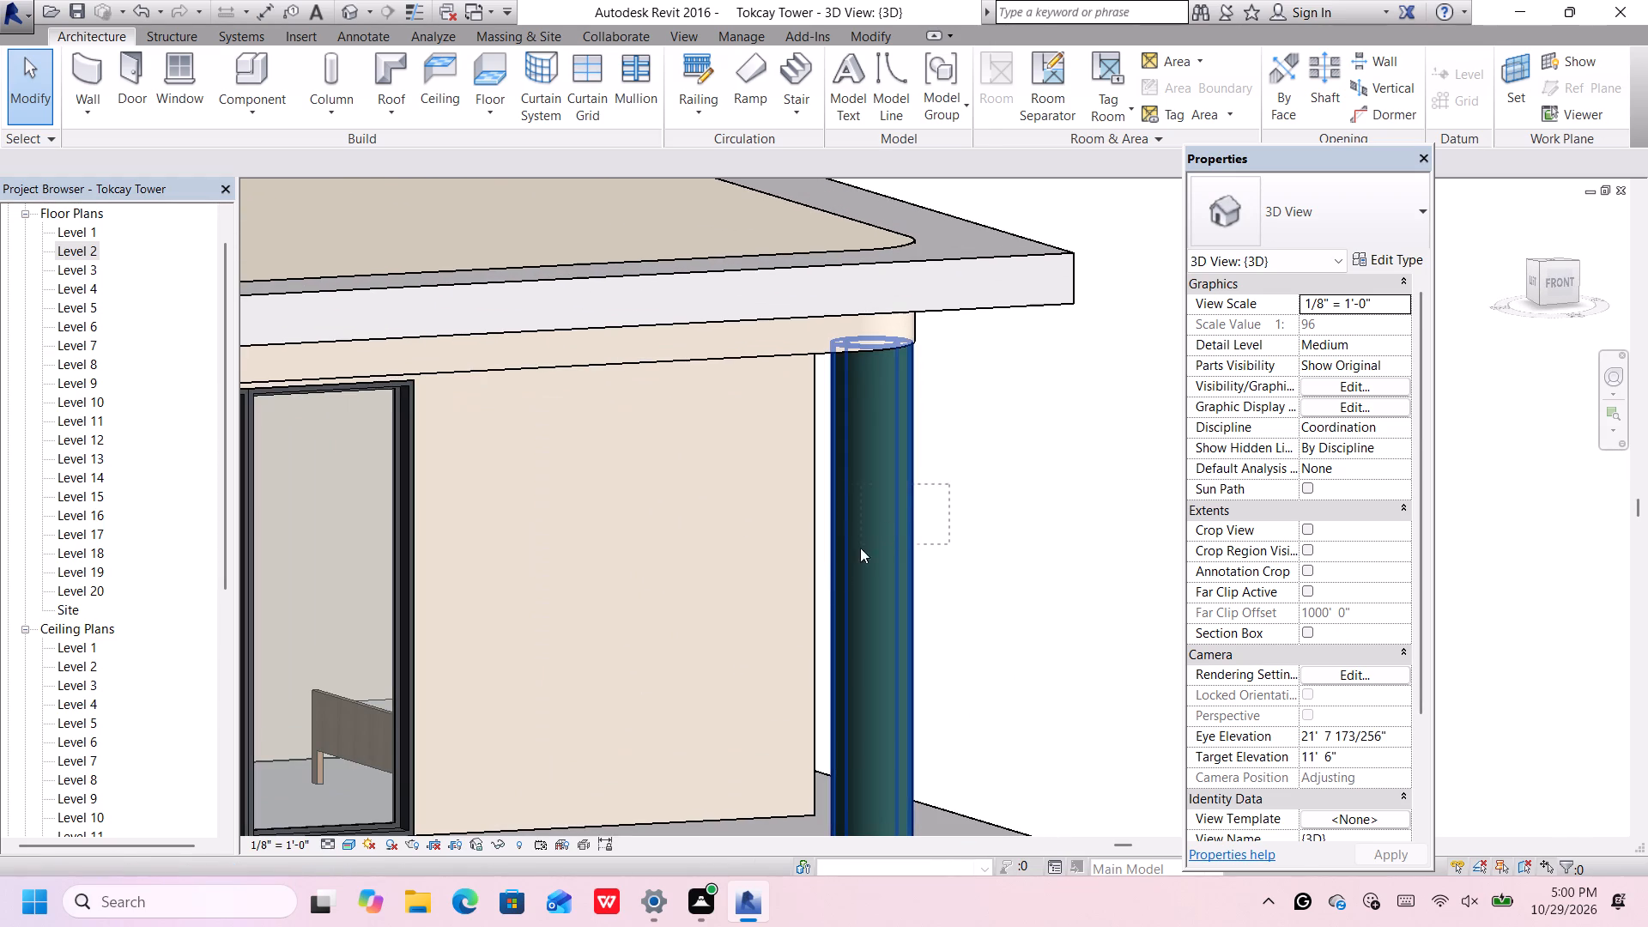
pyautogui.moveTo(860, 548); pyautogui.dragTo(826, 590)
pyautogui.scroll(-4, 839, 574)
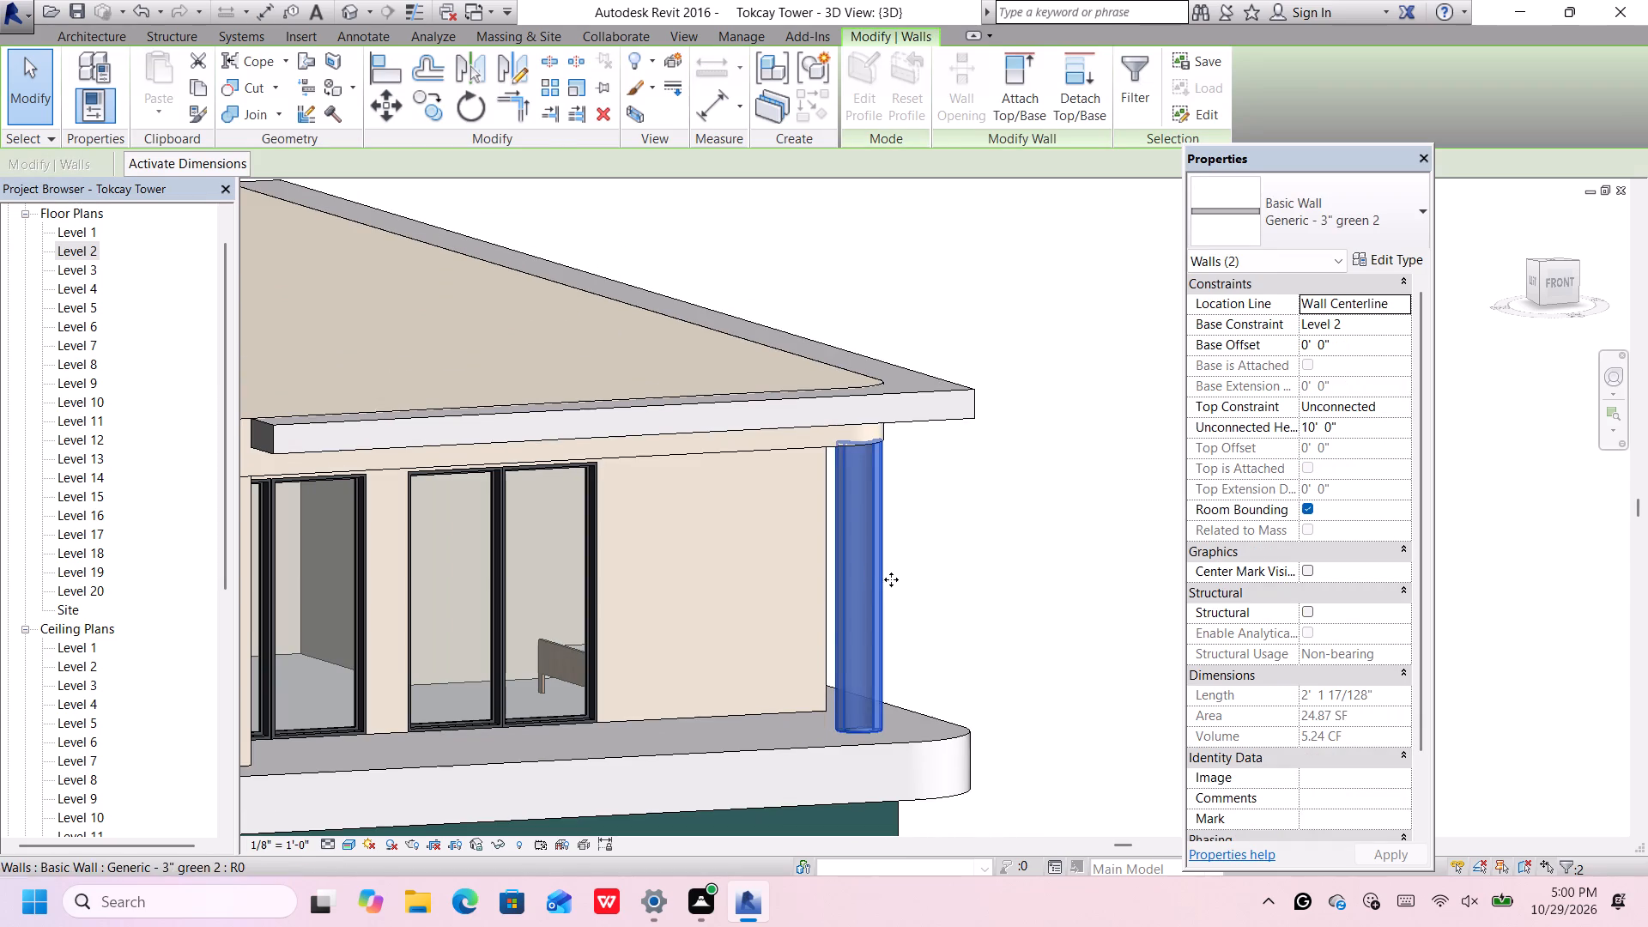
pyautogui.click(1563, 283)
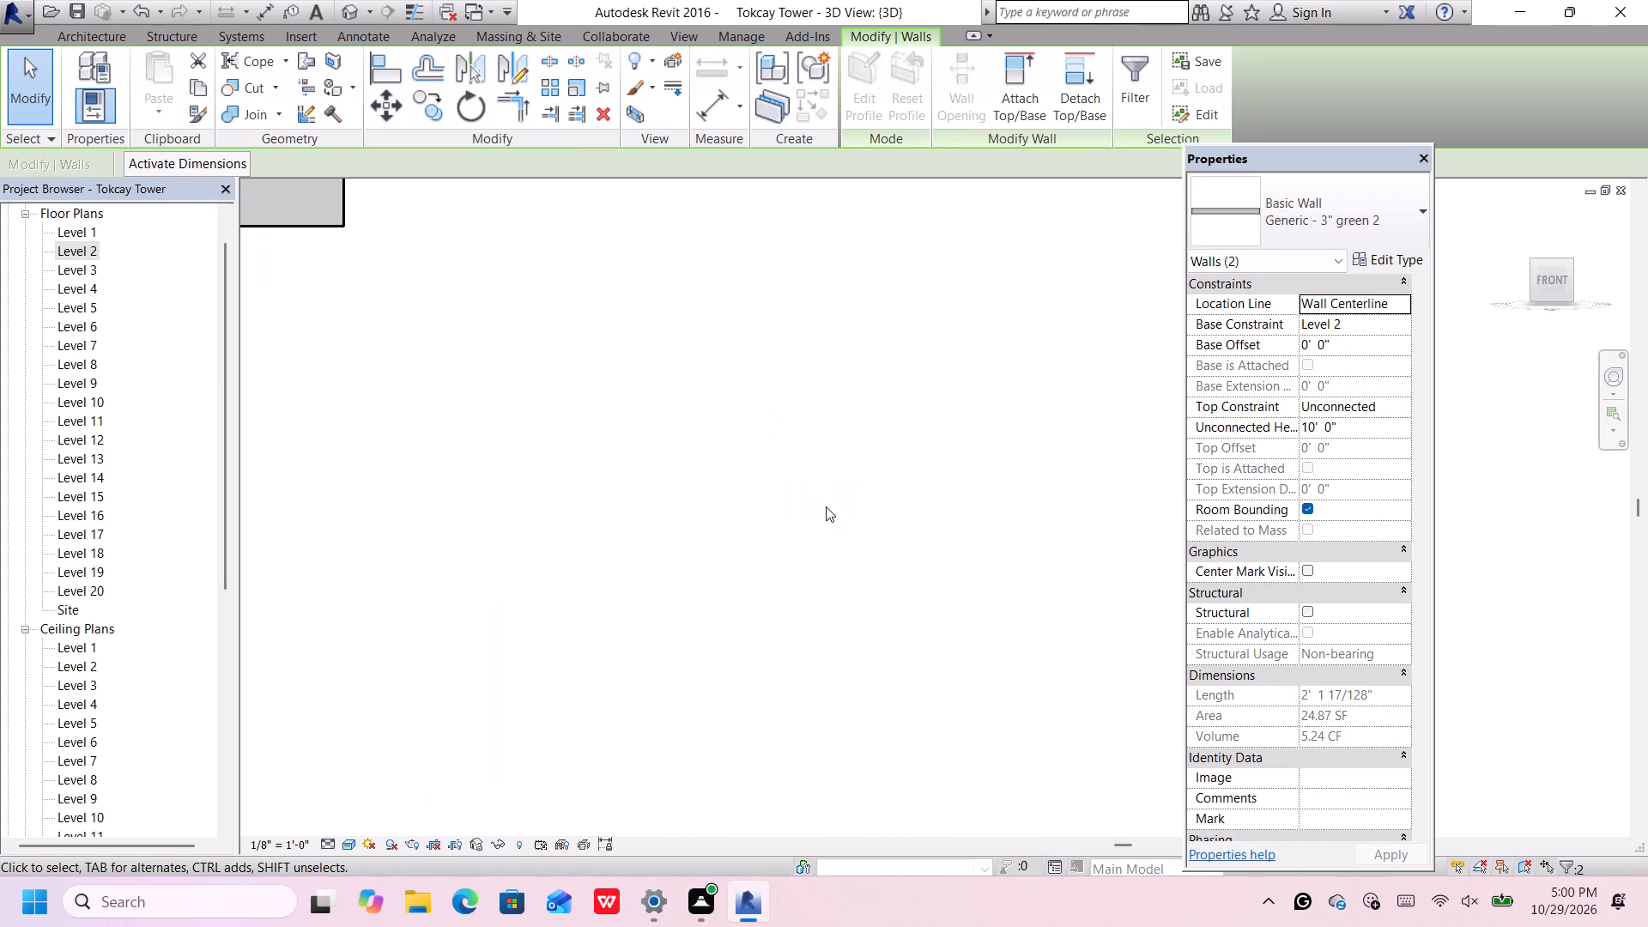
pyautogui.scroll(-2, 846, 488)
pyautogui.scroll(3, 987, 288)
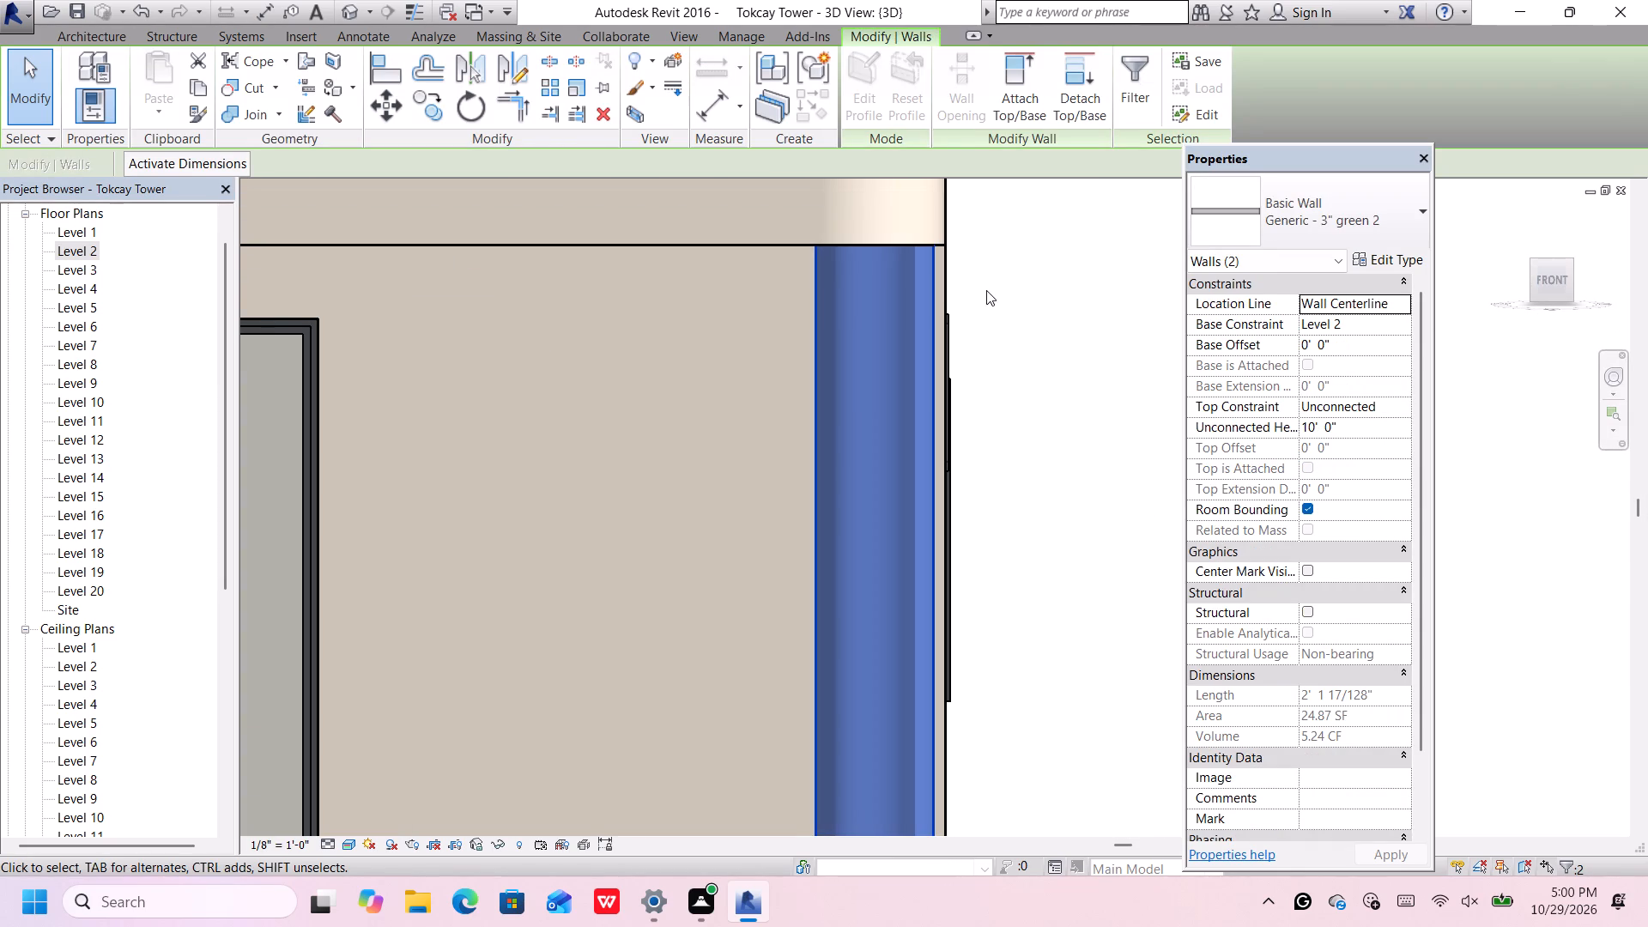
pyautogui.press('Right')
pyautogui.press('Right')
pyautogui.press('Right')
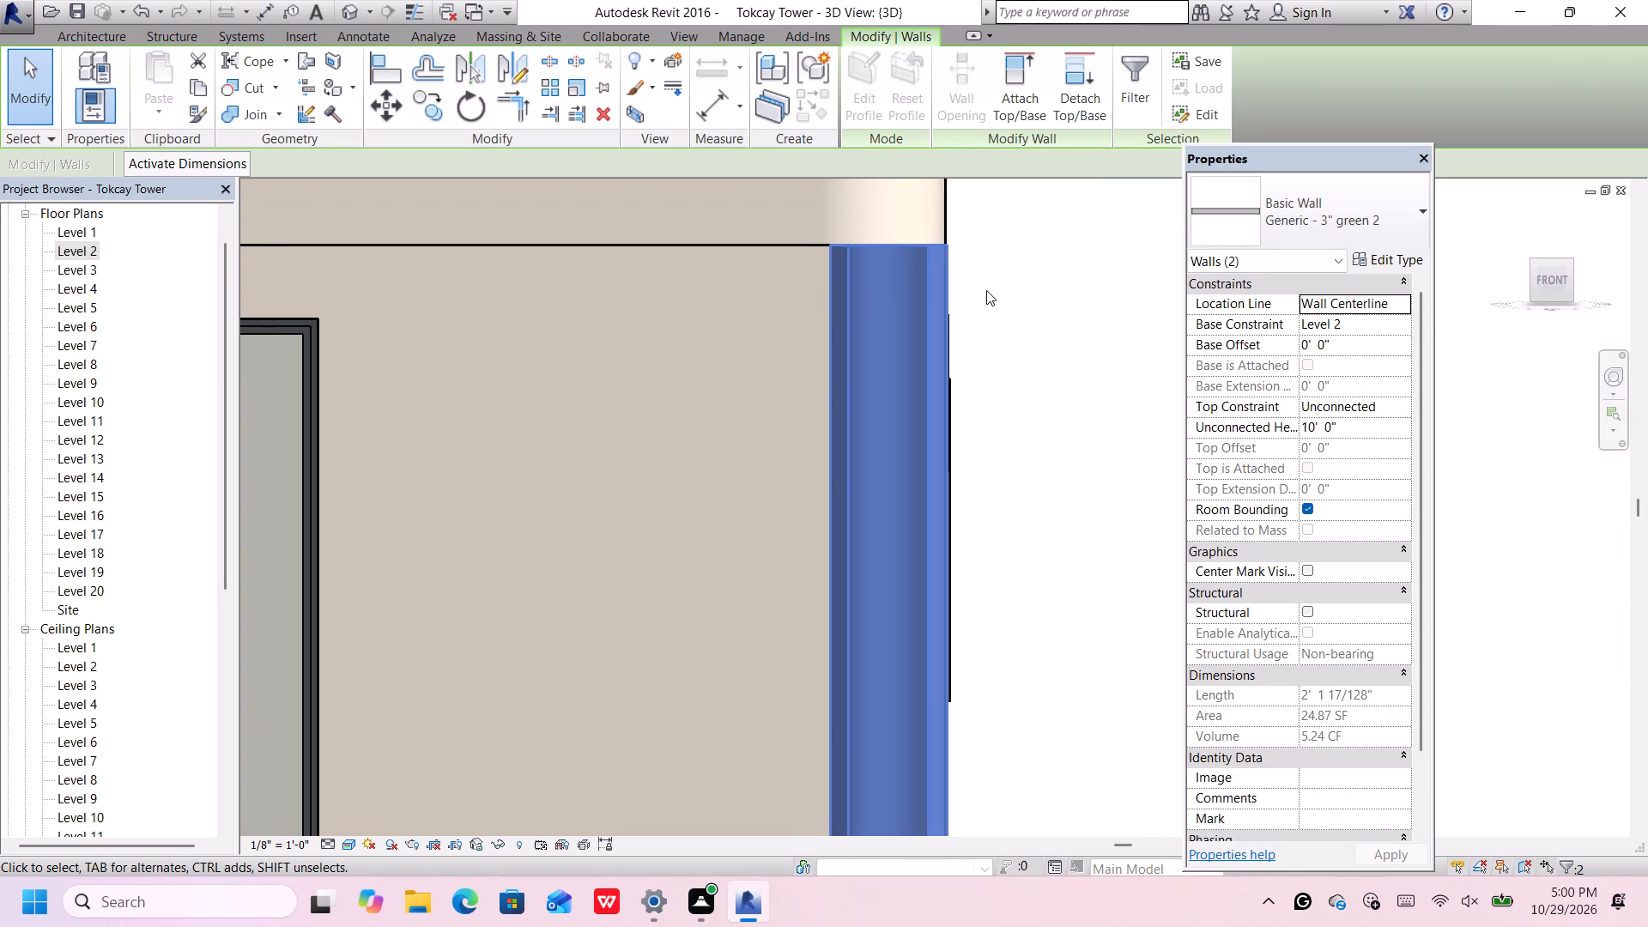
pyautogui.scroll(8, 914, 245)
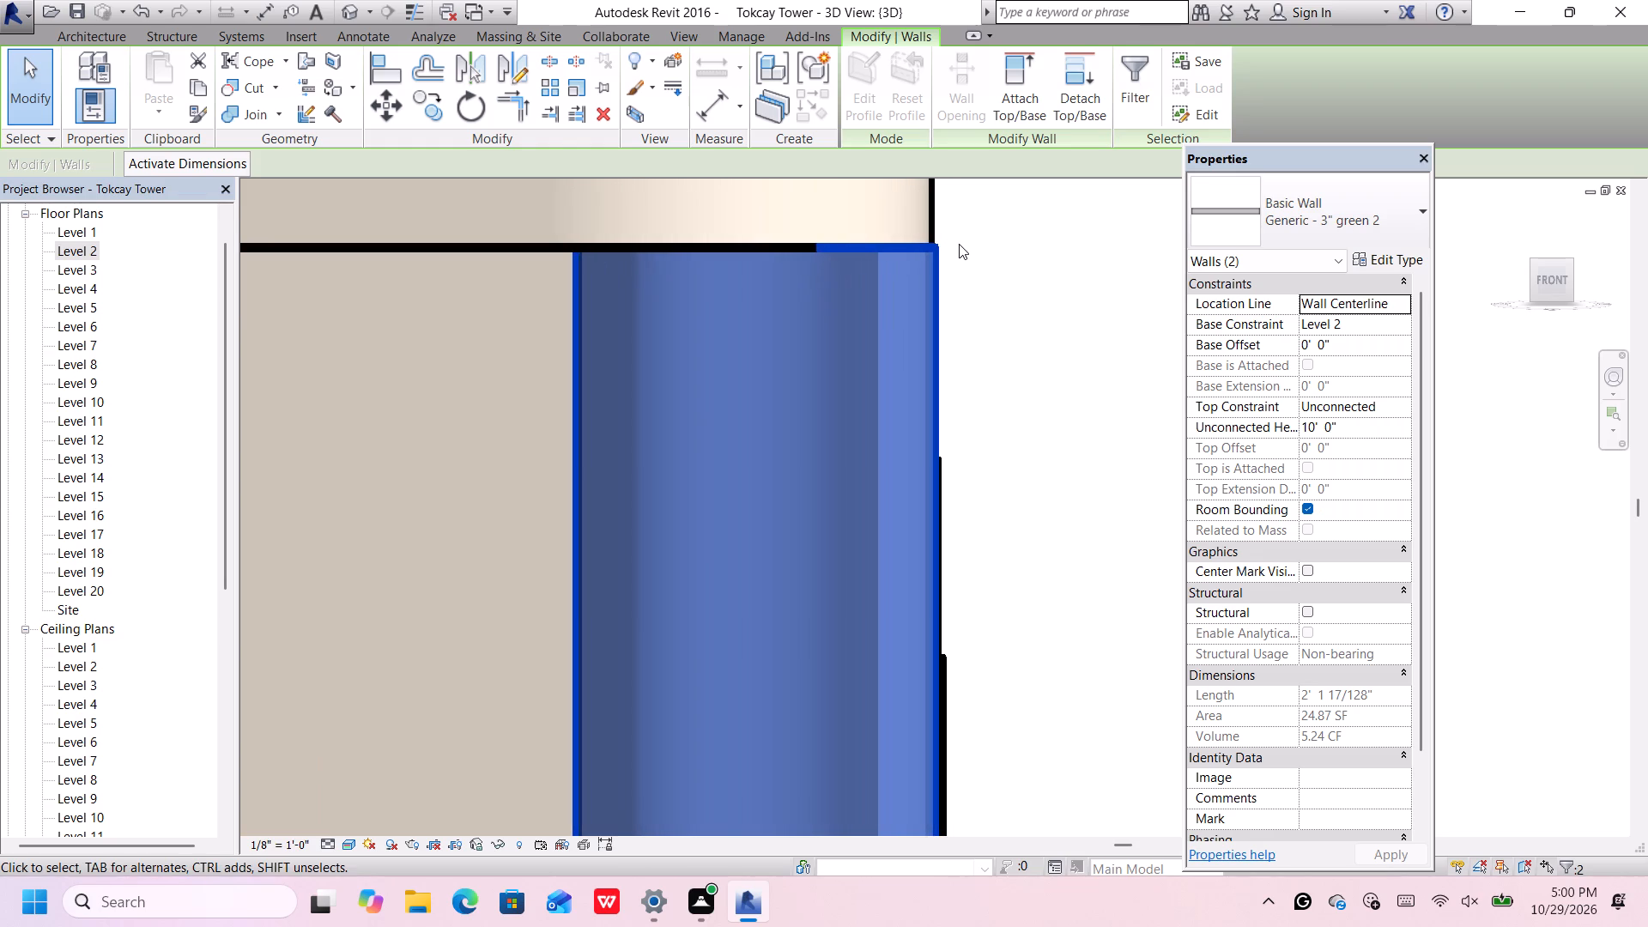
pyautogui.press('Left')
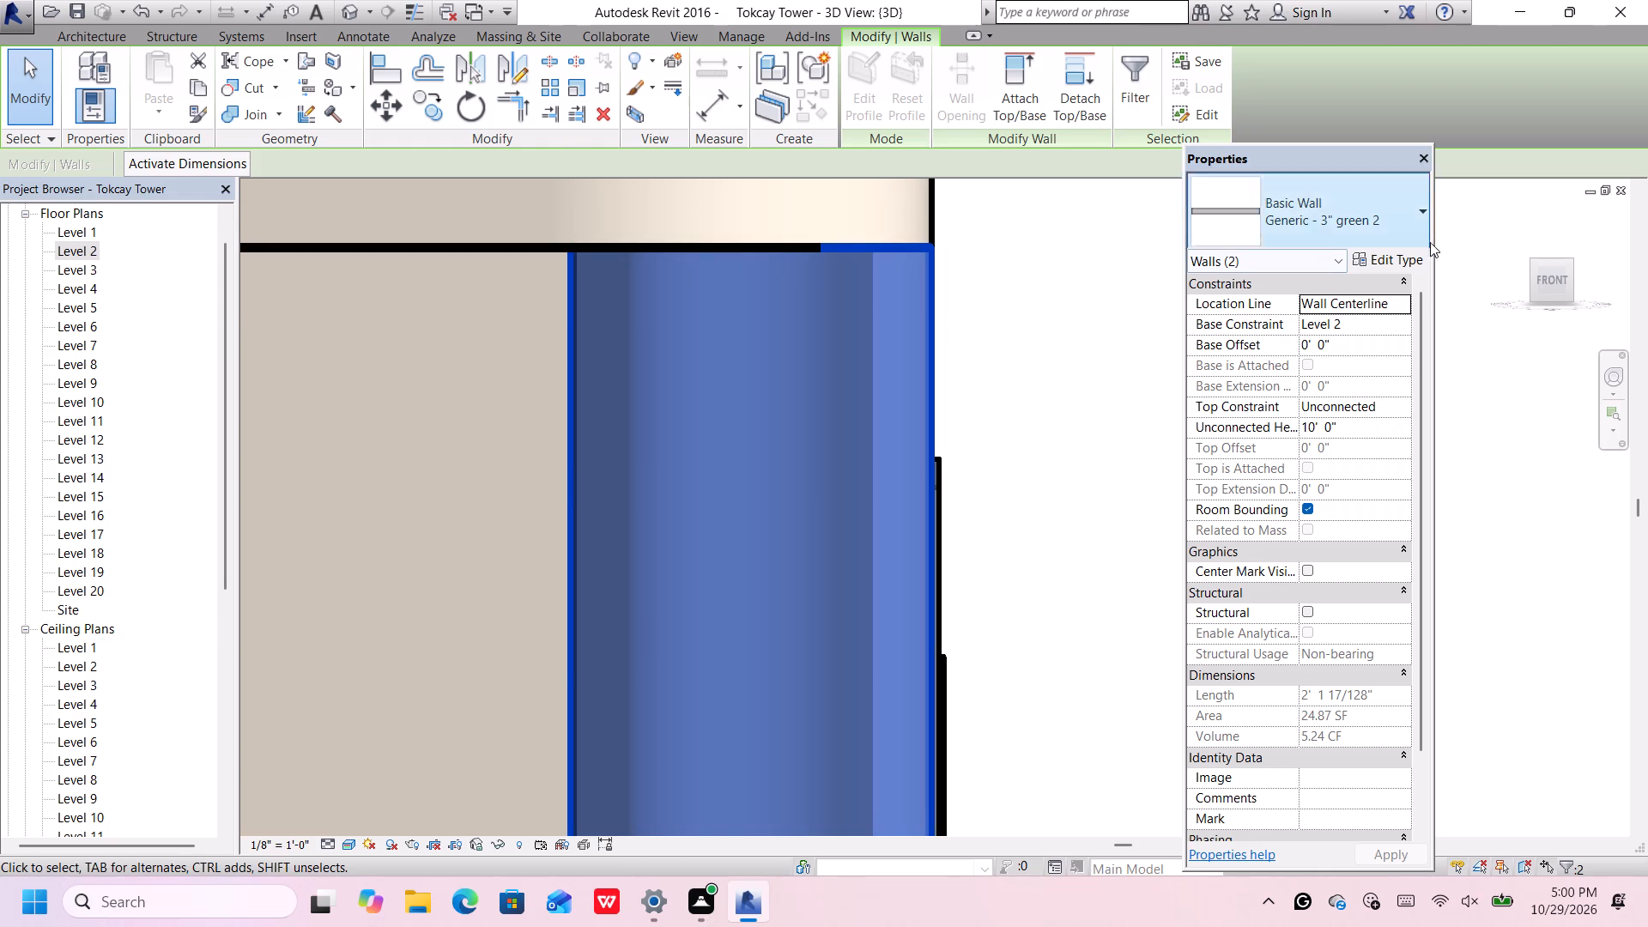
# Nudge the front-right round column in the right-side view until its front face lines up with the front edge of the cream slab above.
pyautogui.click(1572, 281)
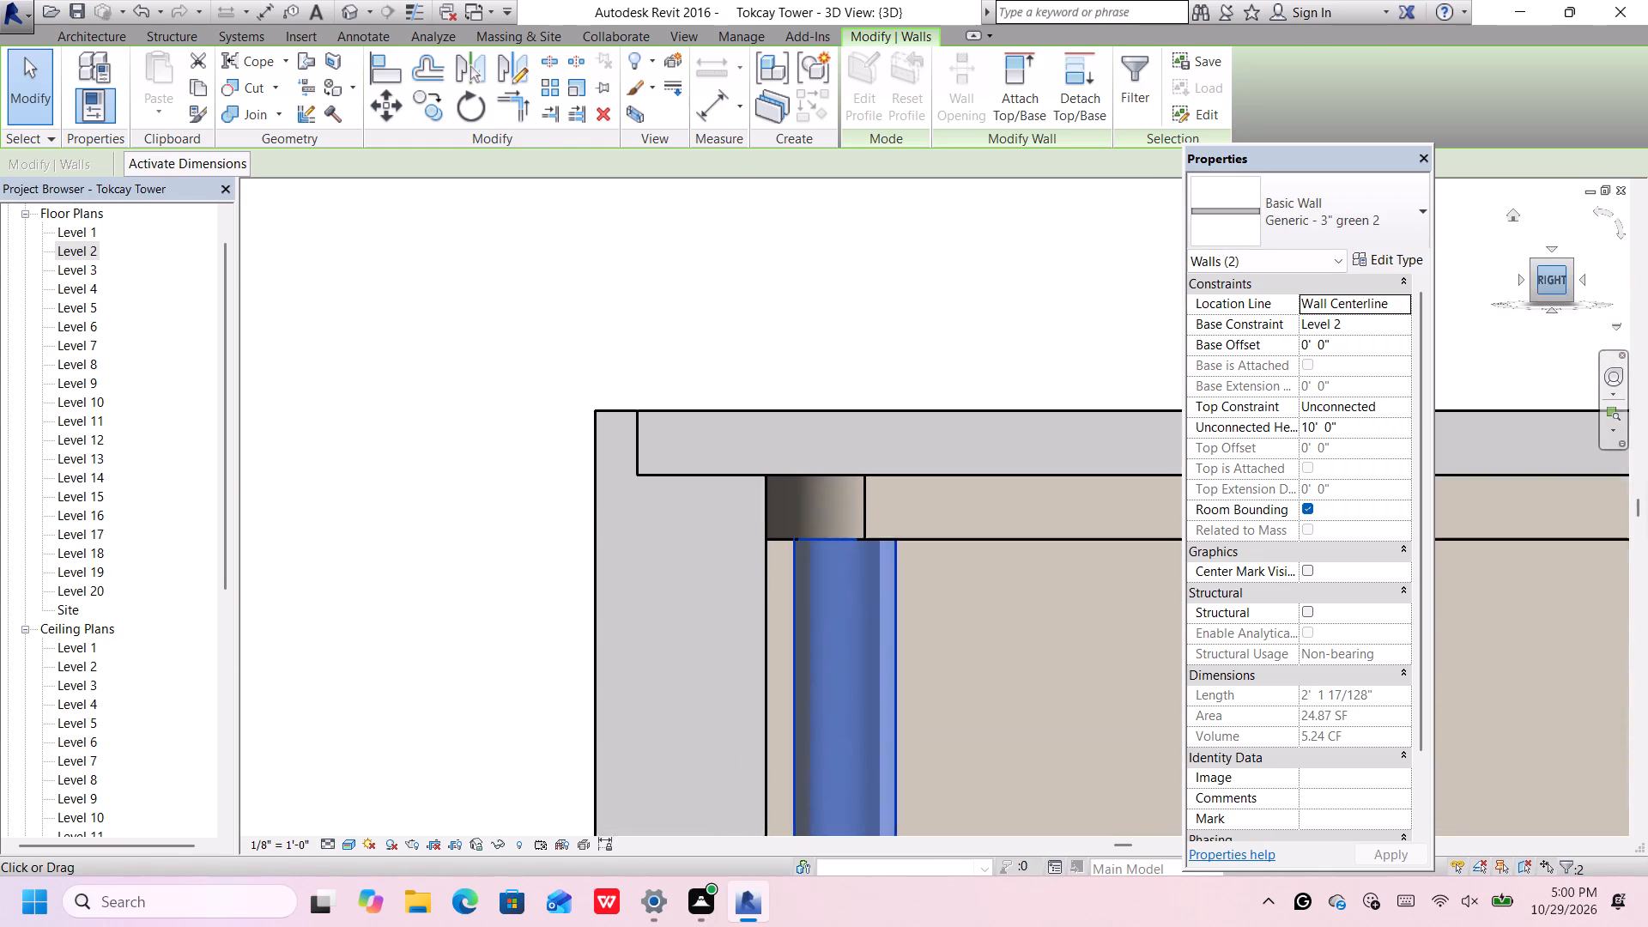
pyautogui.scroll(-3, 1038, 284)
pyautogui.moveTo(964, 297); pyautogui.dragTo(855, 372, button='middle')
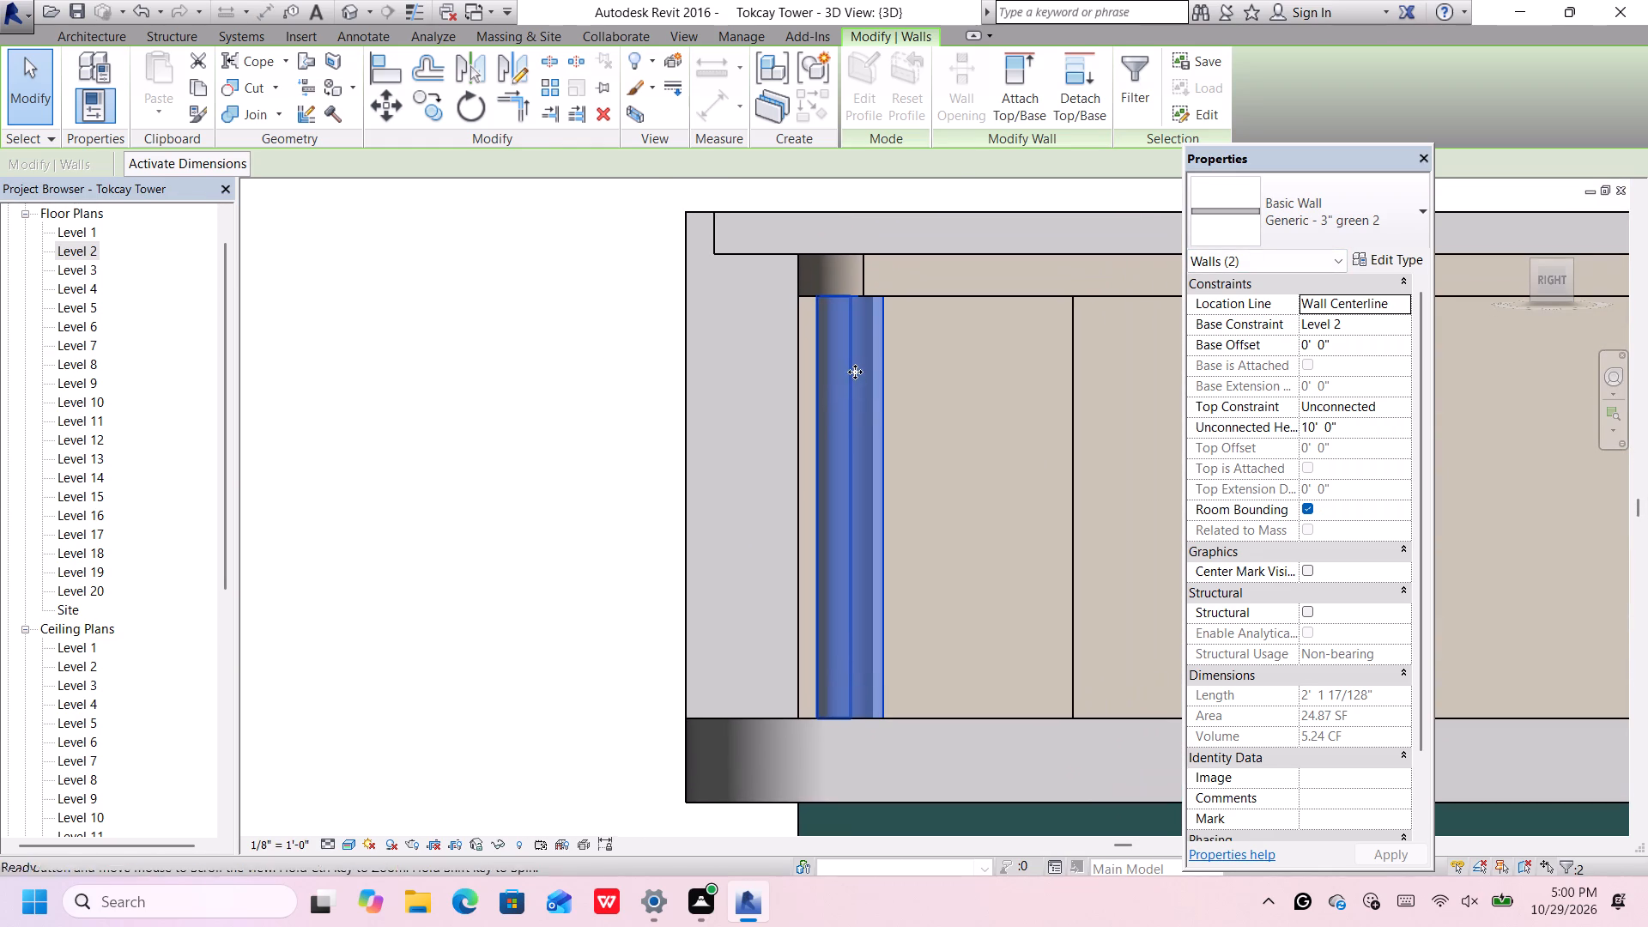
pyautogui.click(1548, 276)
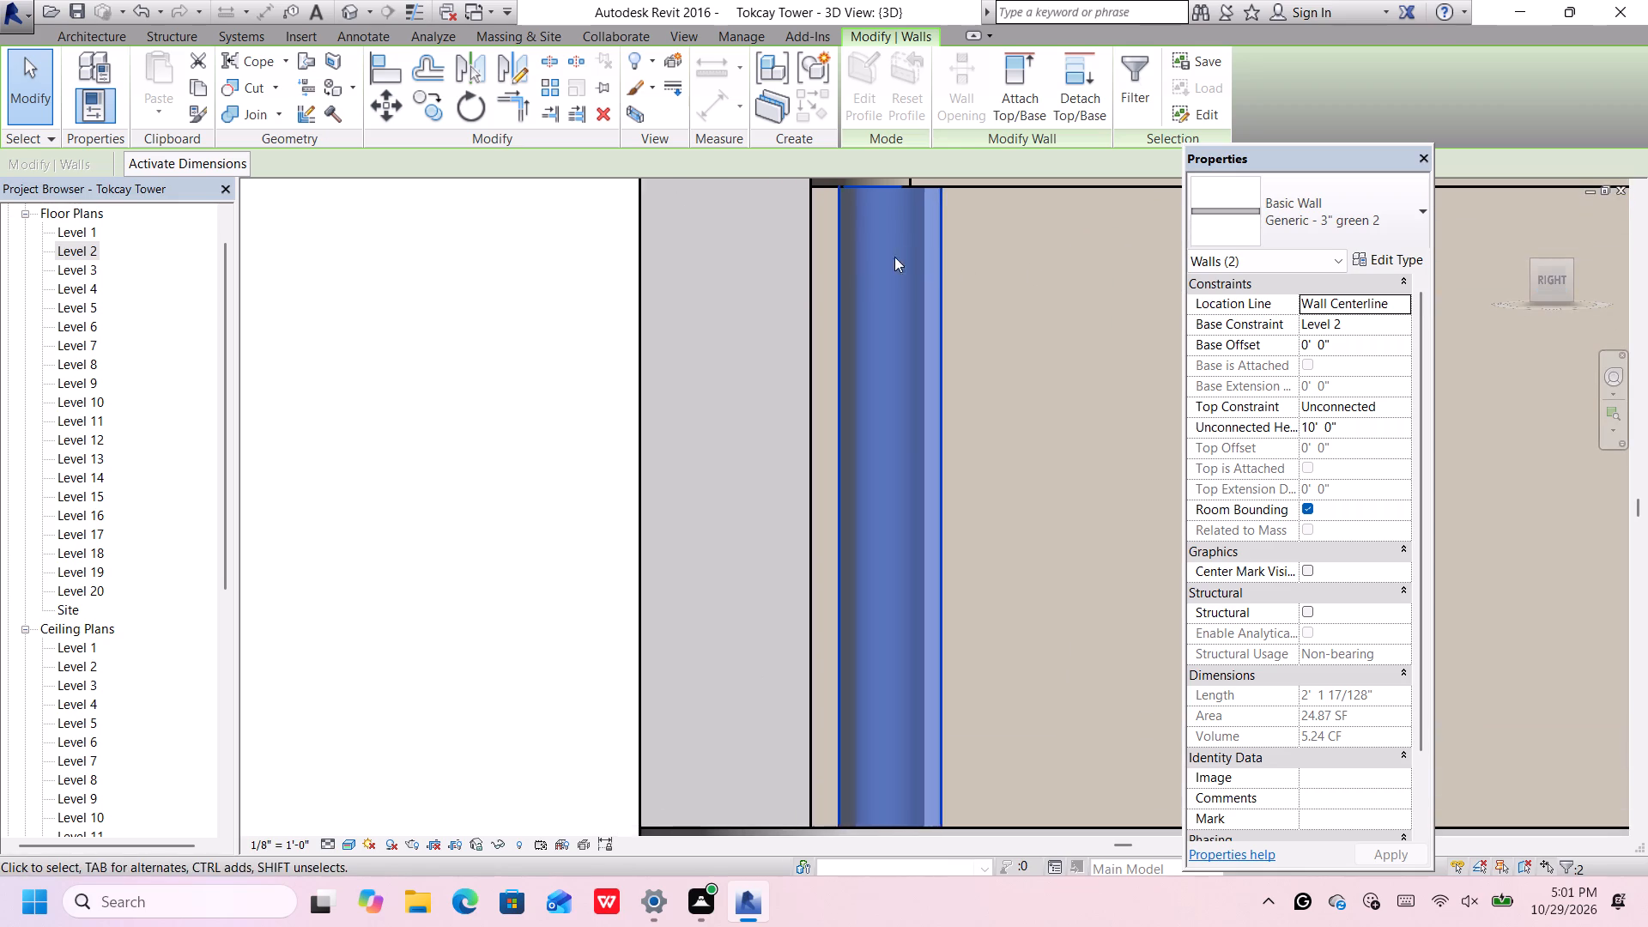
pyautogui.scroll(-4, 894, 257)
pyautogui.scroll(5, 927, 272)
pyautogui.moveTo(949, 276); pyautogui.dragTo(943, 276, button='middle')
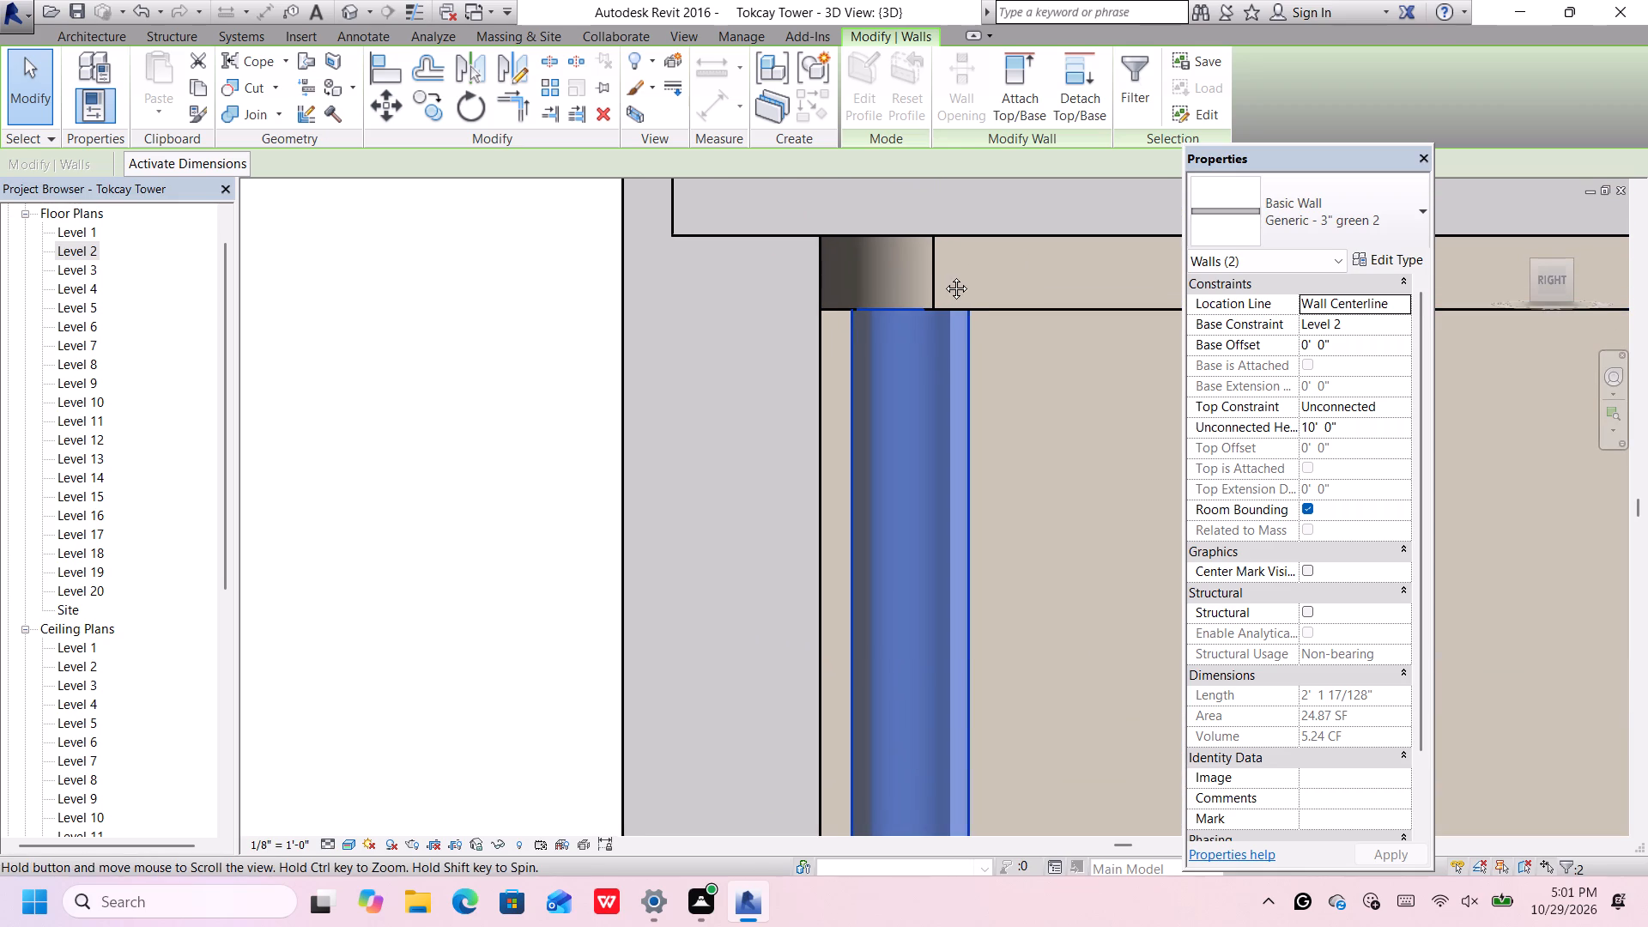
pyautogui.moveTo(943, 276); pyautogui.dragTo(875, 271, button='middle')
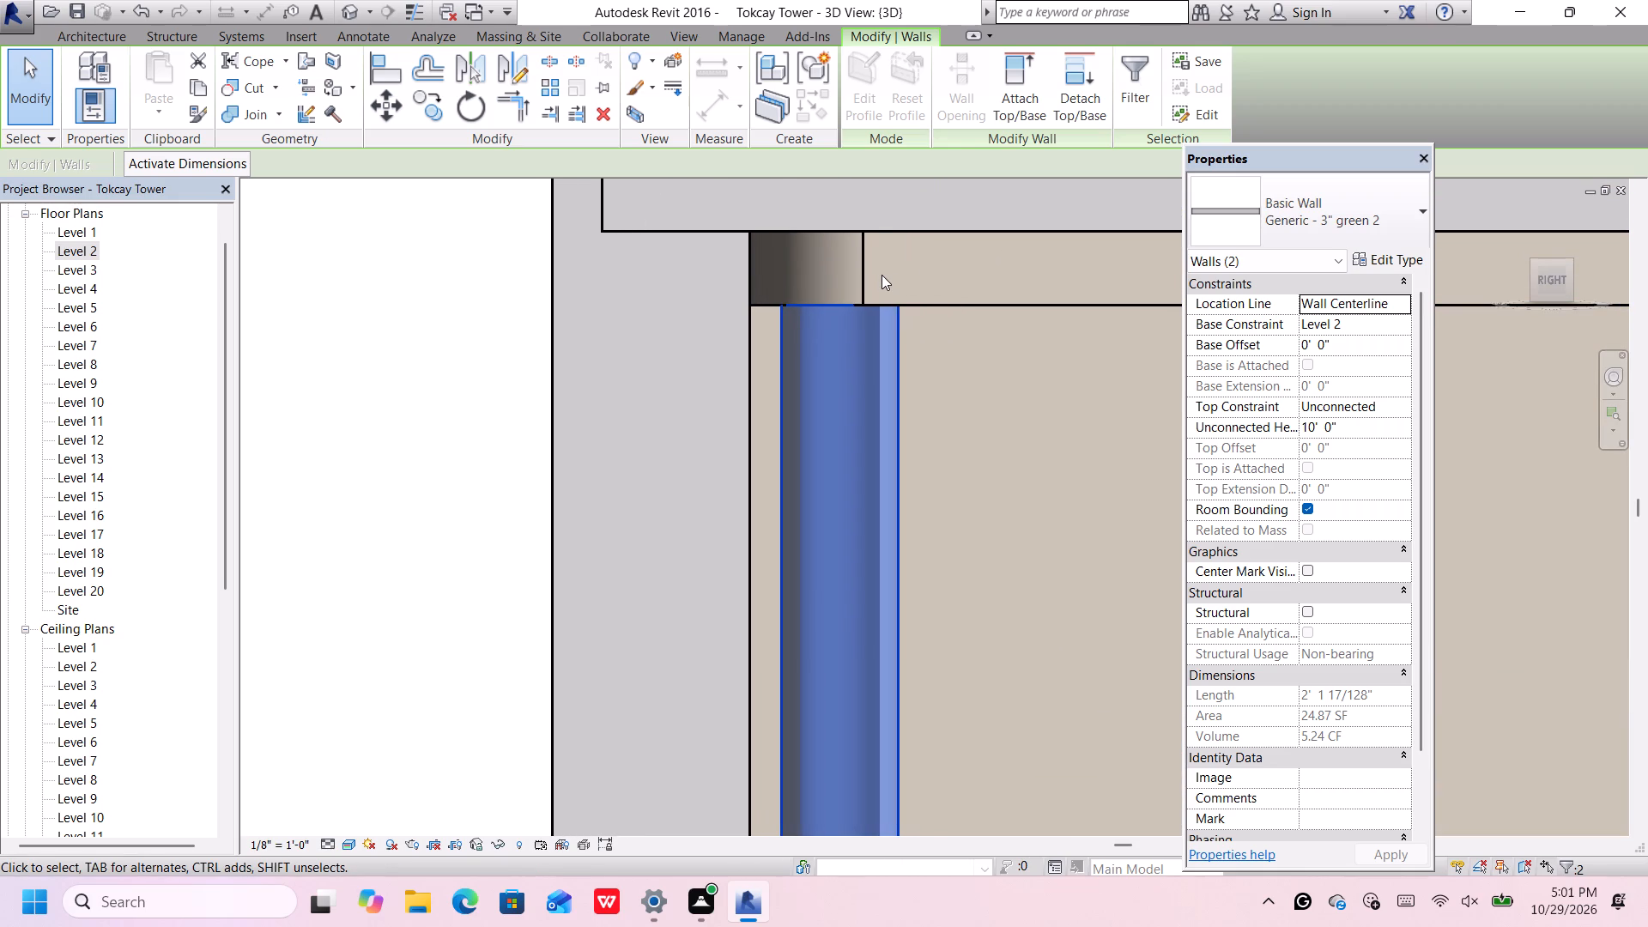
pyautogui.press('Left')
pyautogui.press('Left')
pyautogui.press('Left')
pyautogui.press('Left')
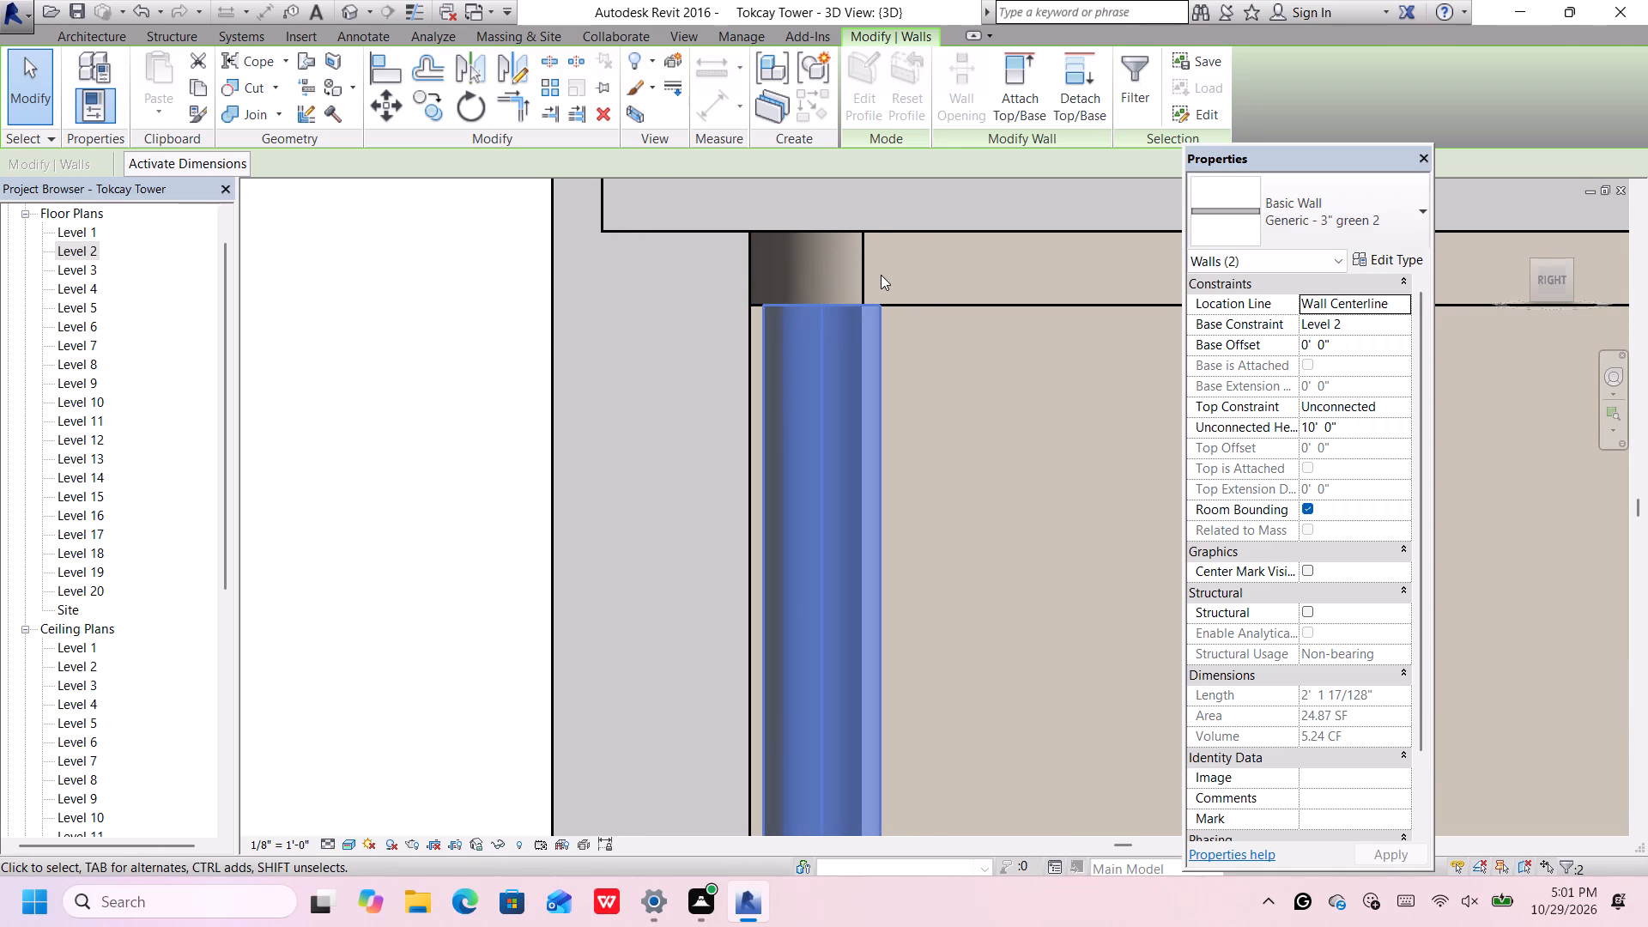
pyautogui.press('Left')
pyautogui.press('Right')
pyautogui.press('Right')
pyautogui.press('Right')
pyautogui.press('Right')
pyautogui.press('Right')
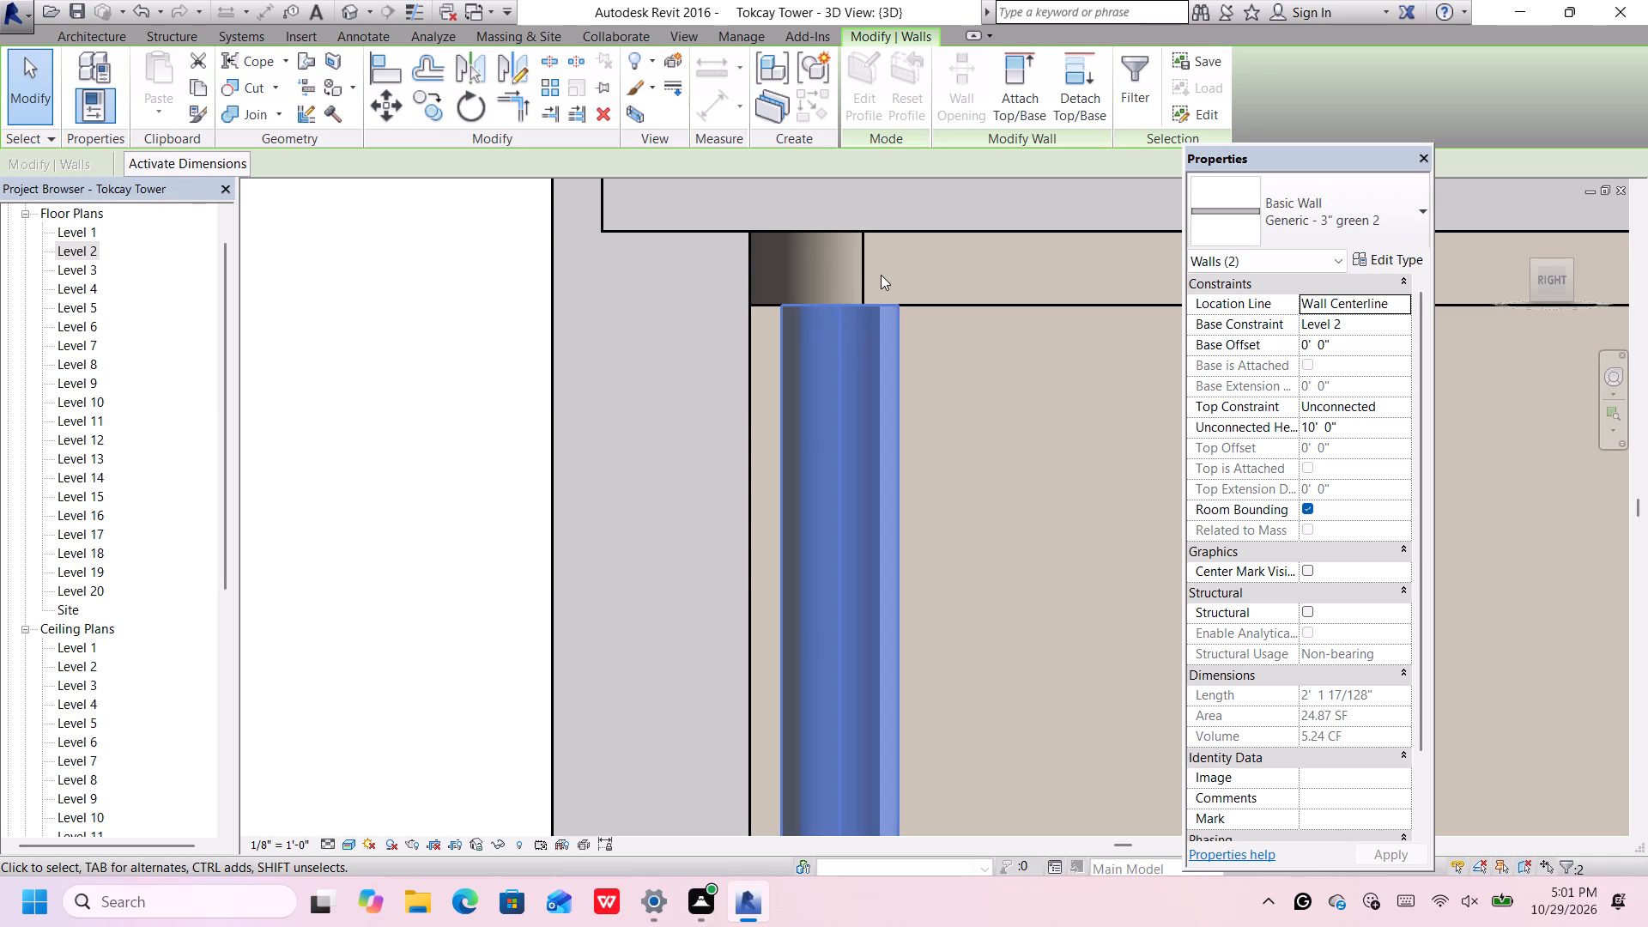
pyautogui.press('Right')
pyautogui.press('Right')
pyautogui.press('Right')
pyautogui.press('Up')
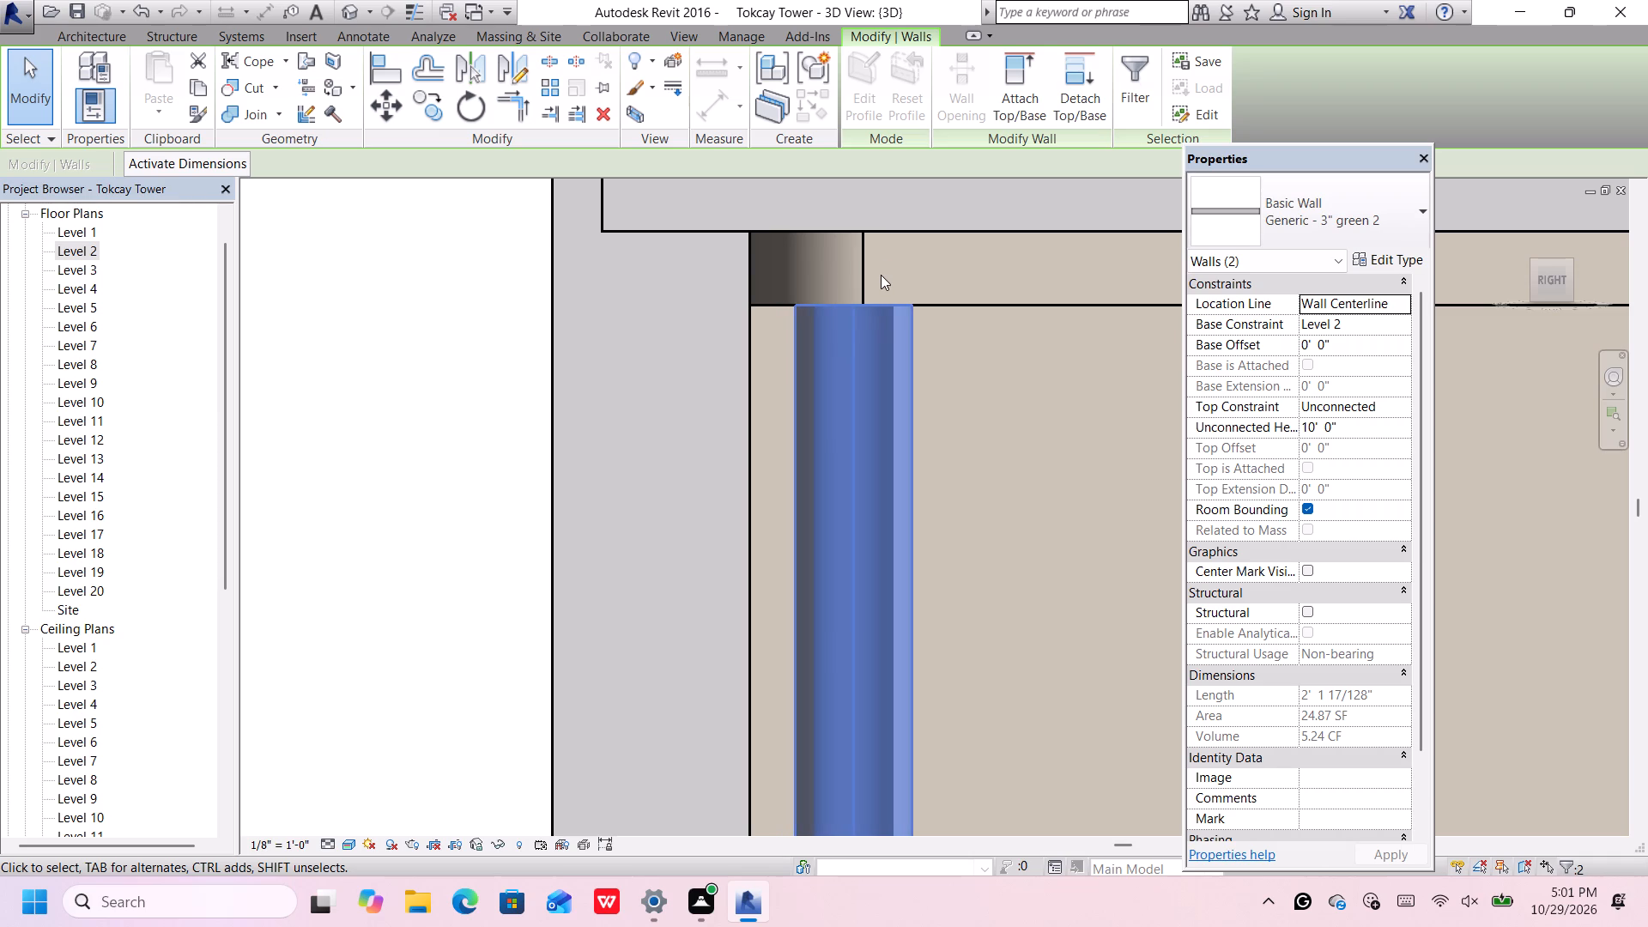
pyautogui.press('Up')
pyautogui.press('Left')
pyautogui.press('Left')
pyautogui.press('Left')
pyautogui.press('Left')
pyautogui.press('Left')
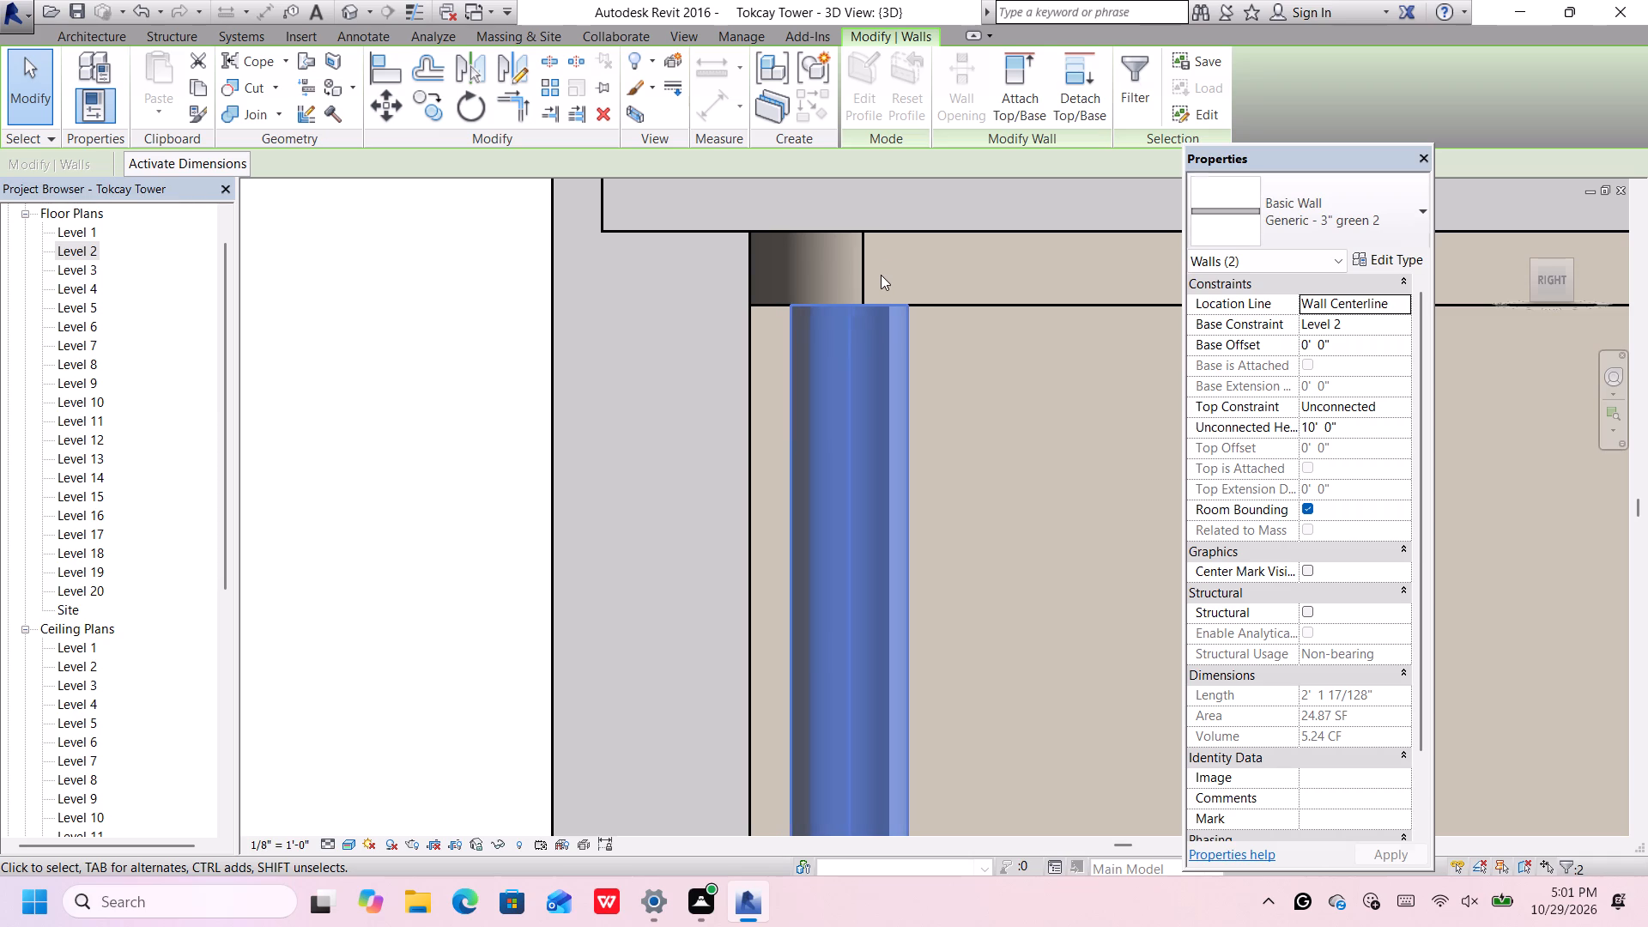
pyautogui.press('Left')
pyautogui.press('Left')
pyautogui.press('Left')
pyautogui.press('Left')
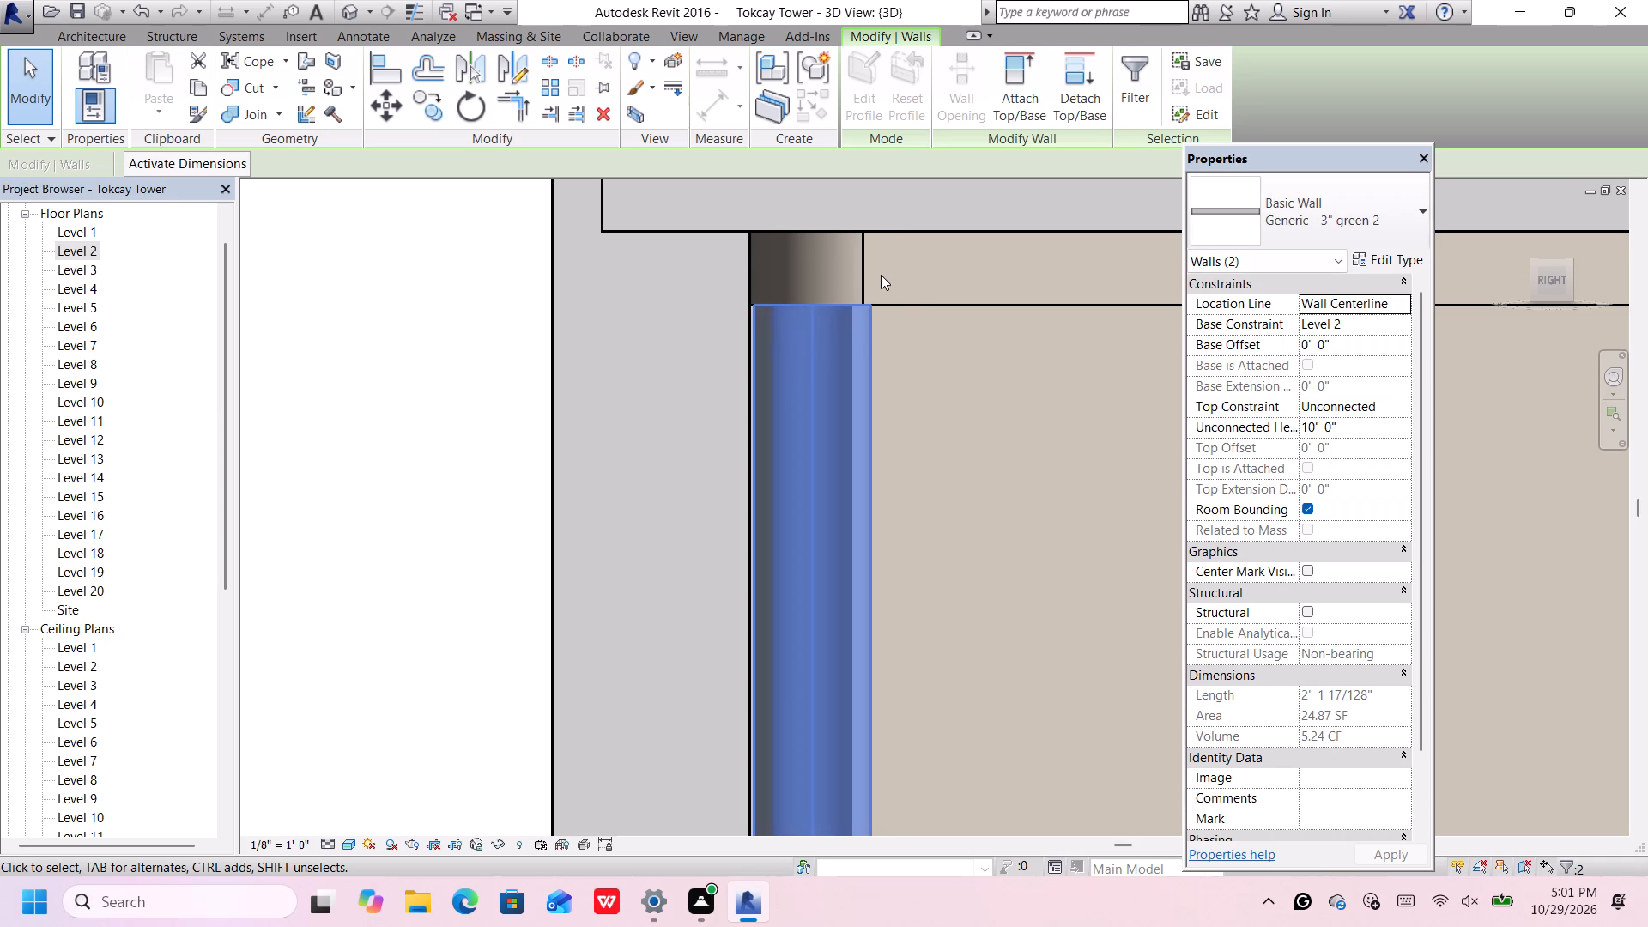
pyautogui.press('Left')
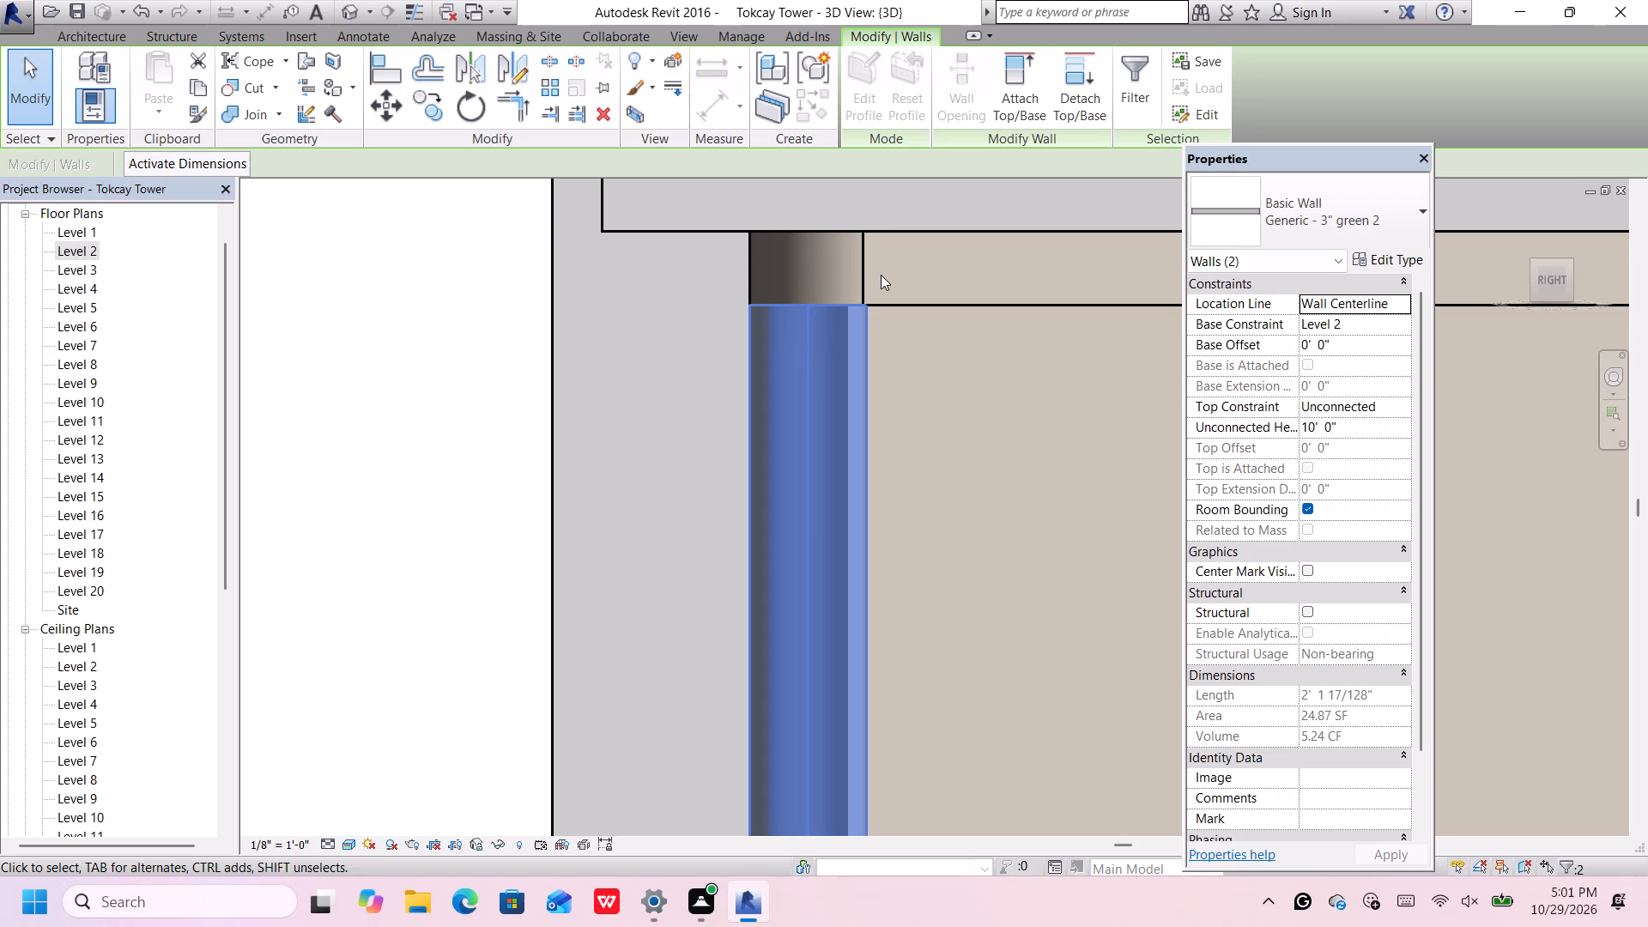
pyautogui.press('Left')
pyautogui.press('Right')
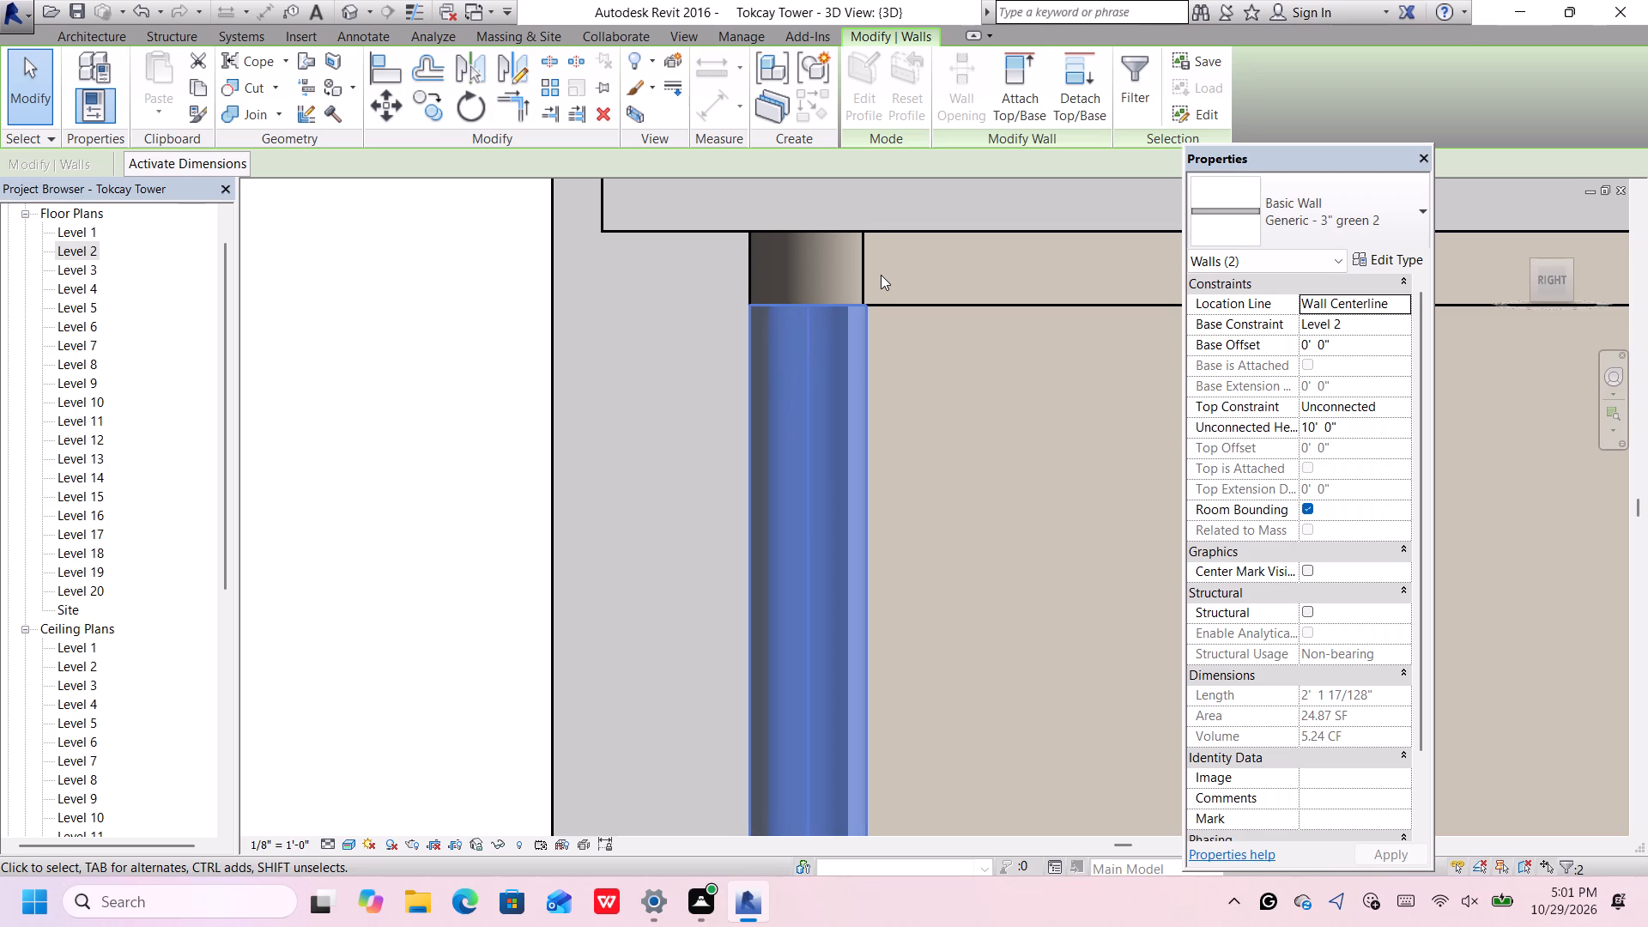
pyautogui.scroll(-11, 872, 270)
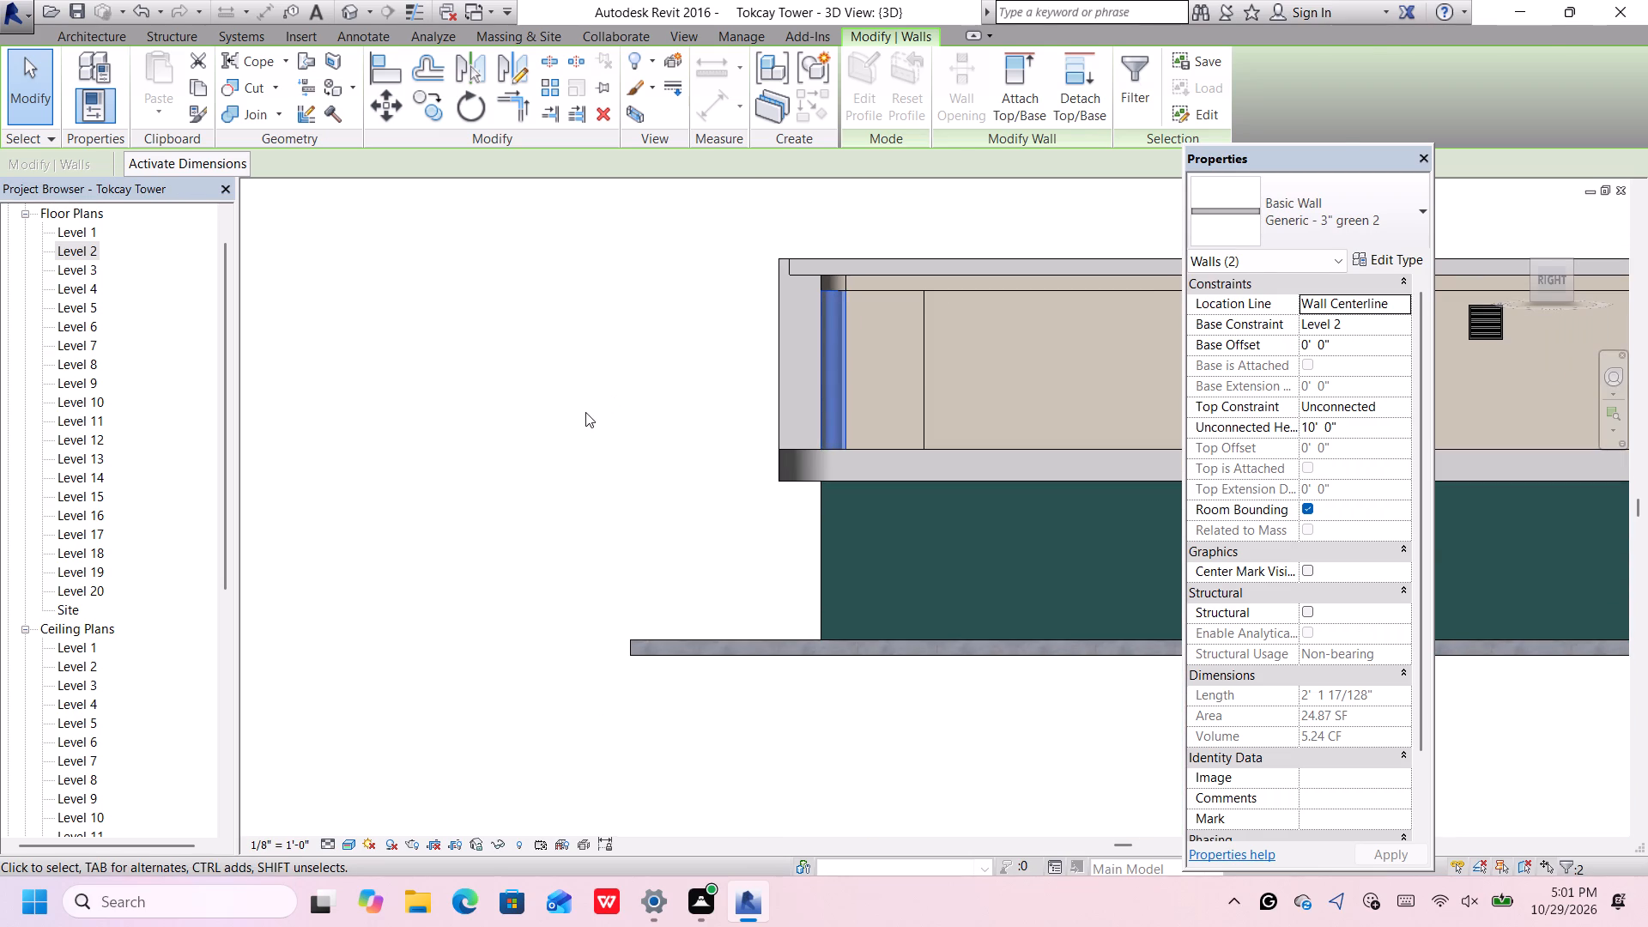
pyautogui.click(584, 411)
# Nudge both halves of the front-right round column inward from the corner view until its top tucks under the cream slab's rounded corner.
pyautogui.moveTo(584, 411); pyautogui.dragTo(576, 455, button='middle')
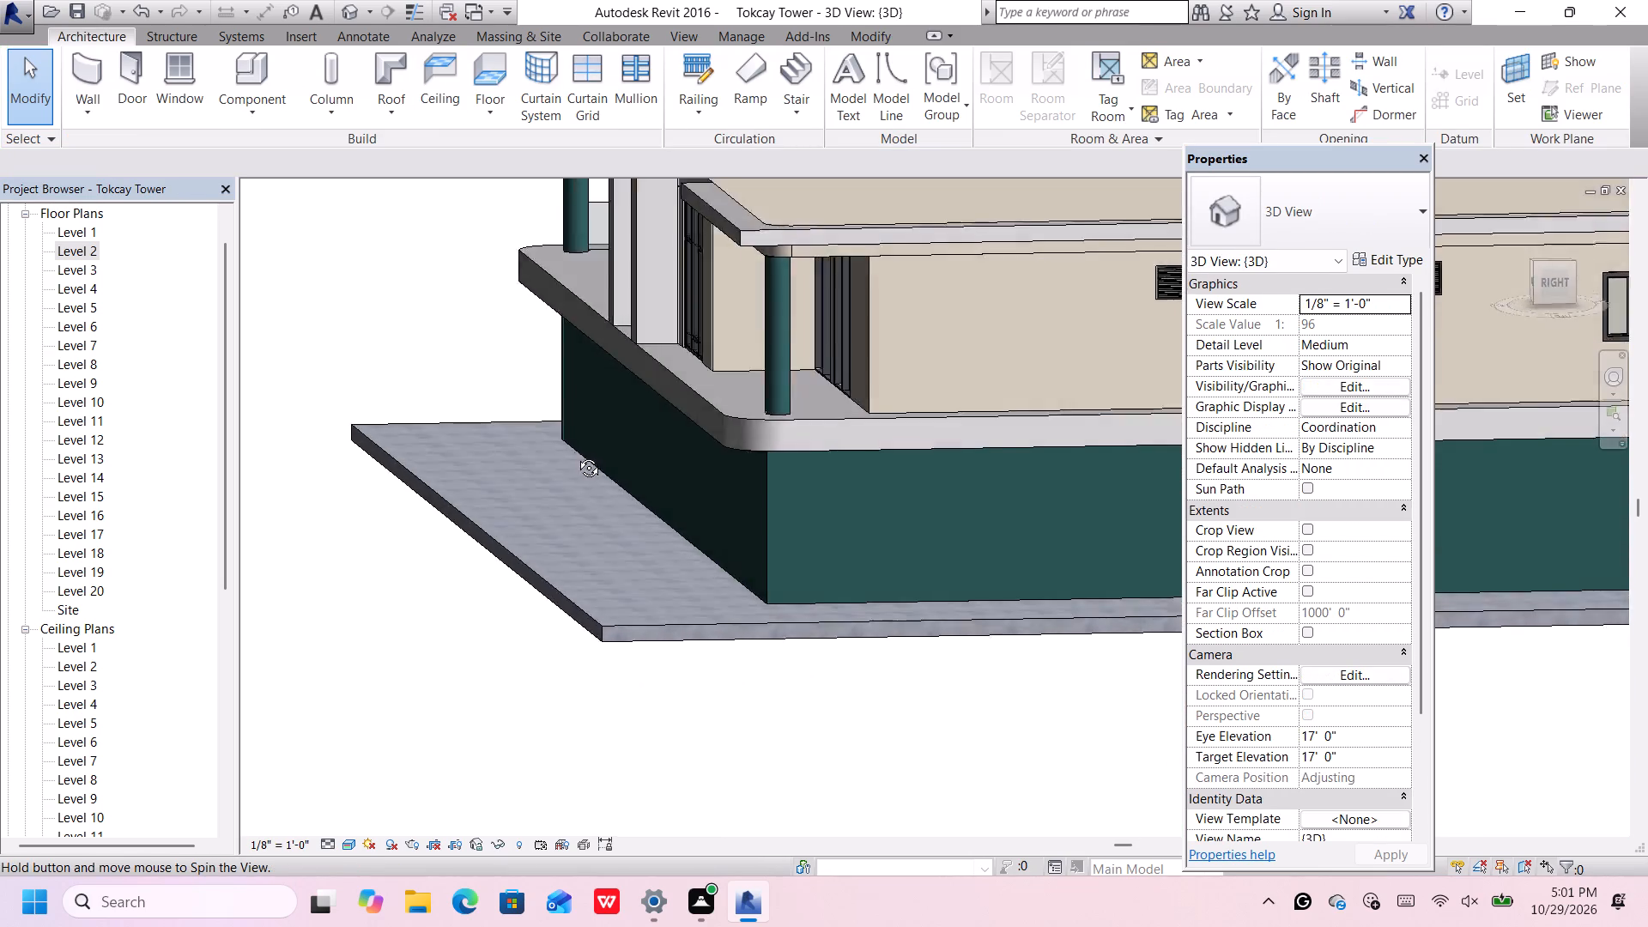
pyautogui.moveTo(576, 455); pyautogui.dragTo(757, 409, button='middle')
pyautogui.keyDown('shift'); pyautogui.moveTo(739, 300); pyautogui.dragTo(747, 382, button='middle'); pyautogui.keyUp('shift')
pyautogui.scroll(3, 769, 282)
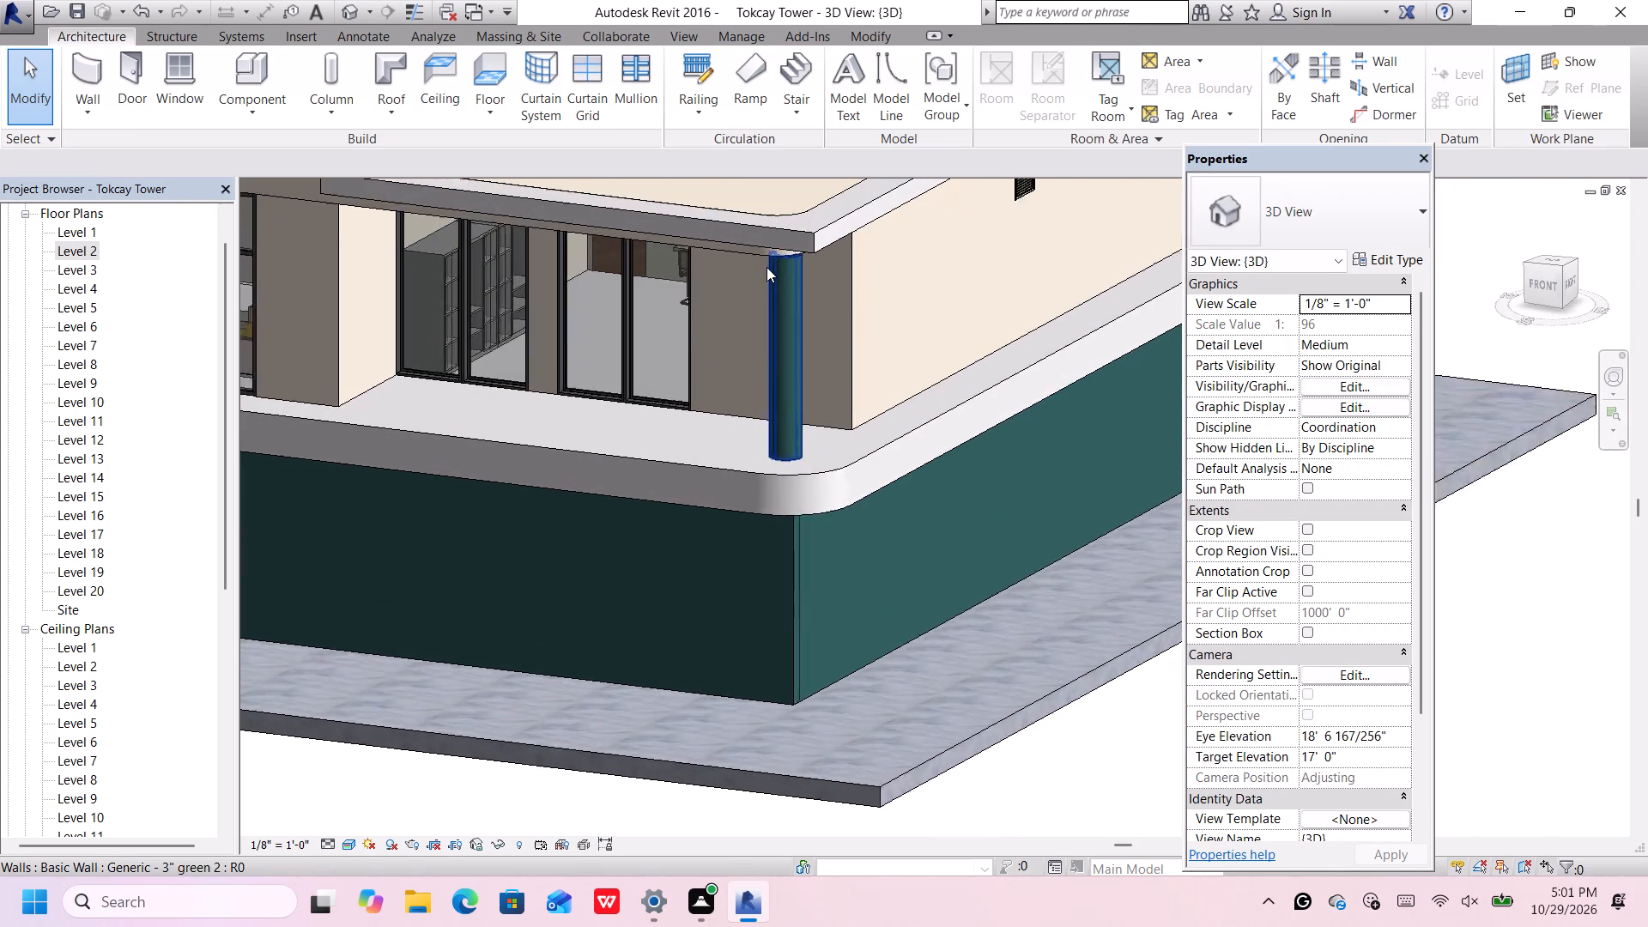
pyautogui.scroll(13, 766, 267)
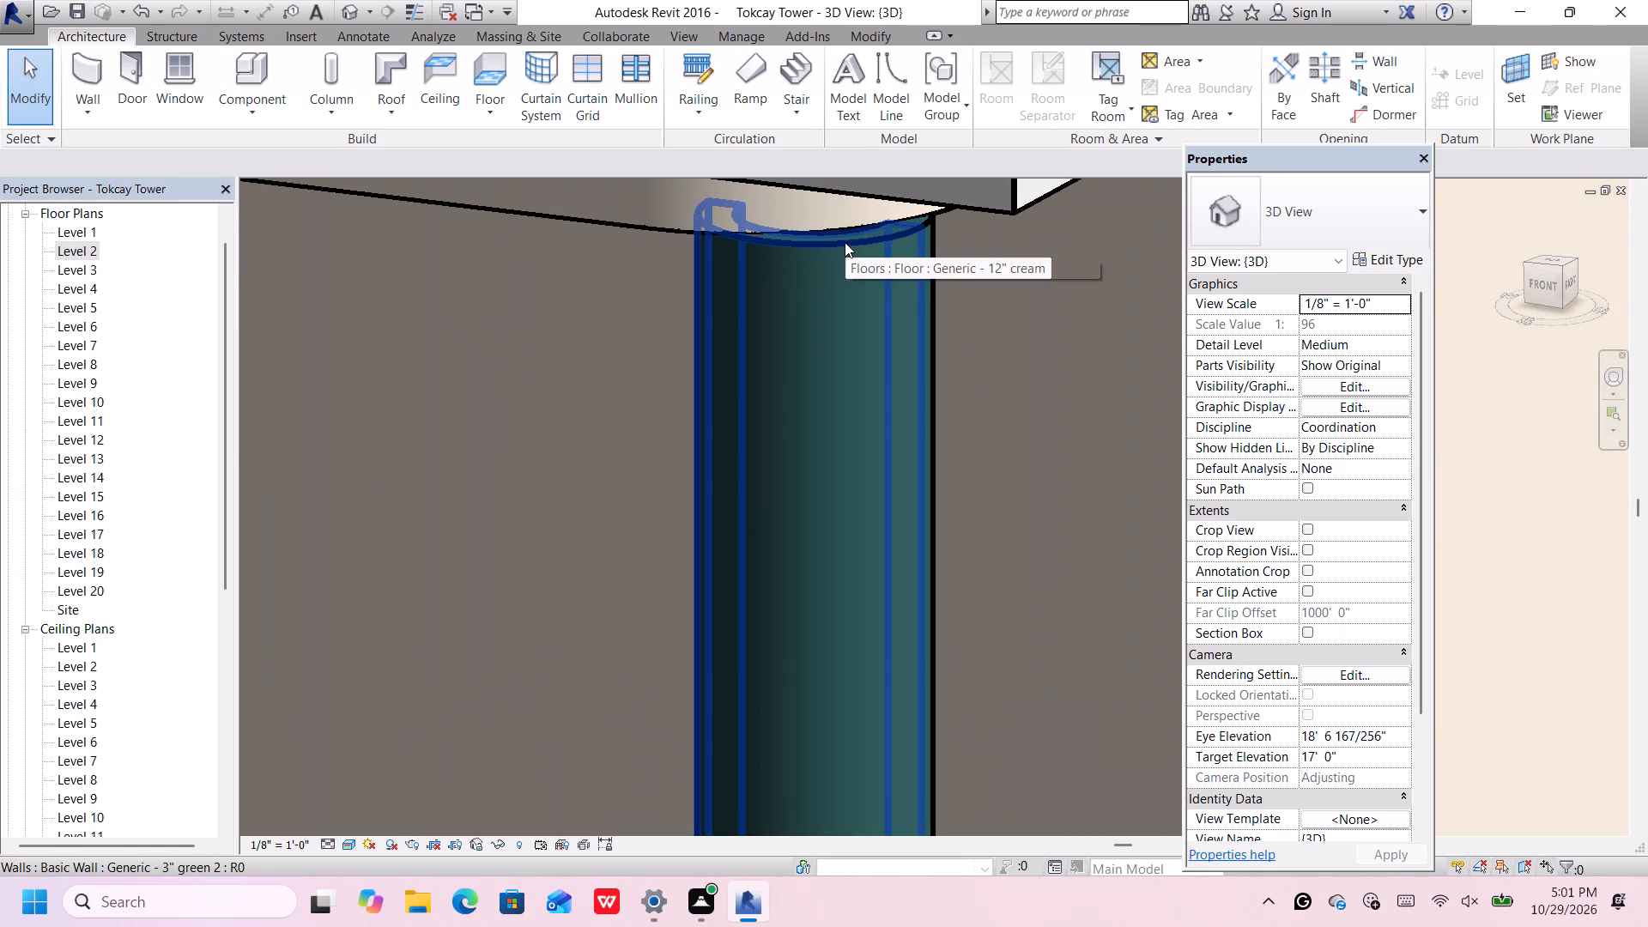
pyautogui.click(845, 242)
pyautogui.scroll(2, 912, 245)
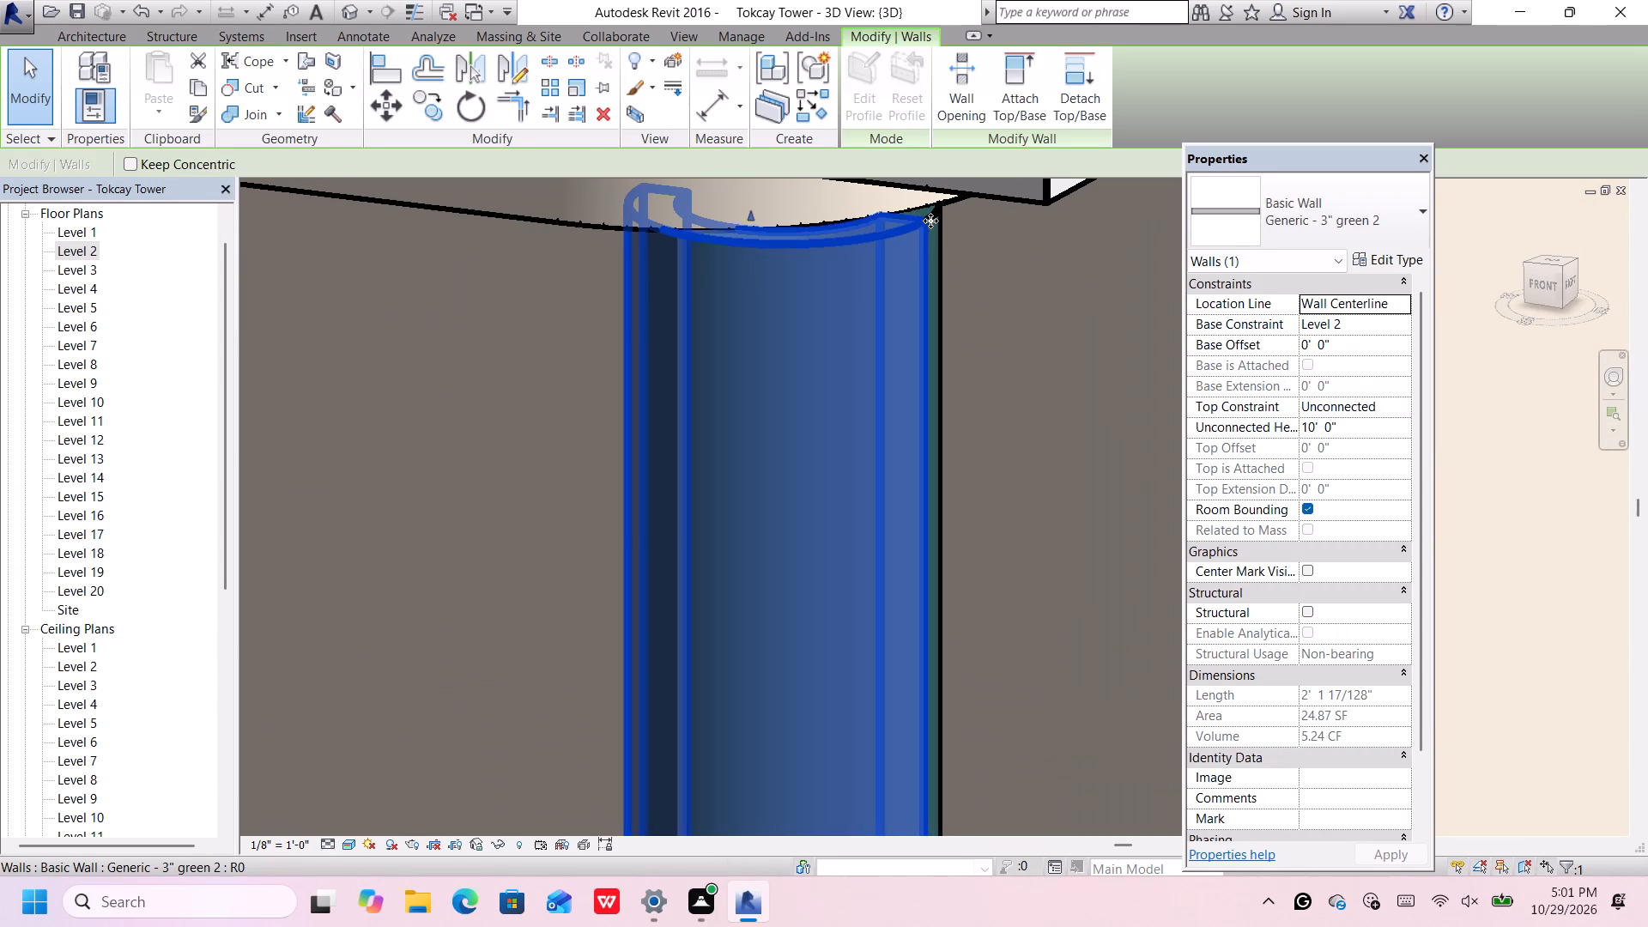
pyautogui.keyDown('ctrl'); pyautogui.click(939, 387); pyautogui.keyUp('ctrl')
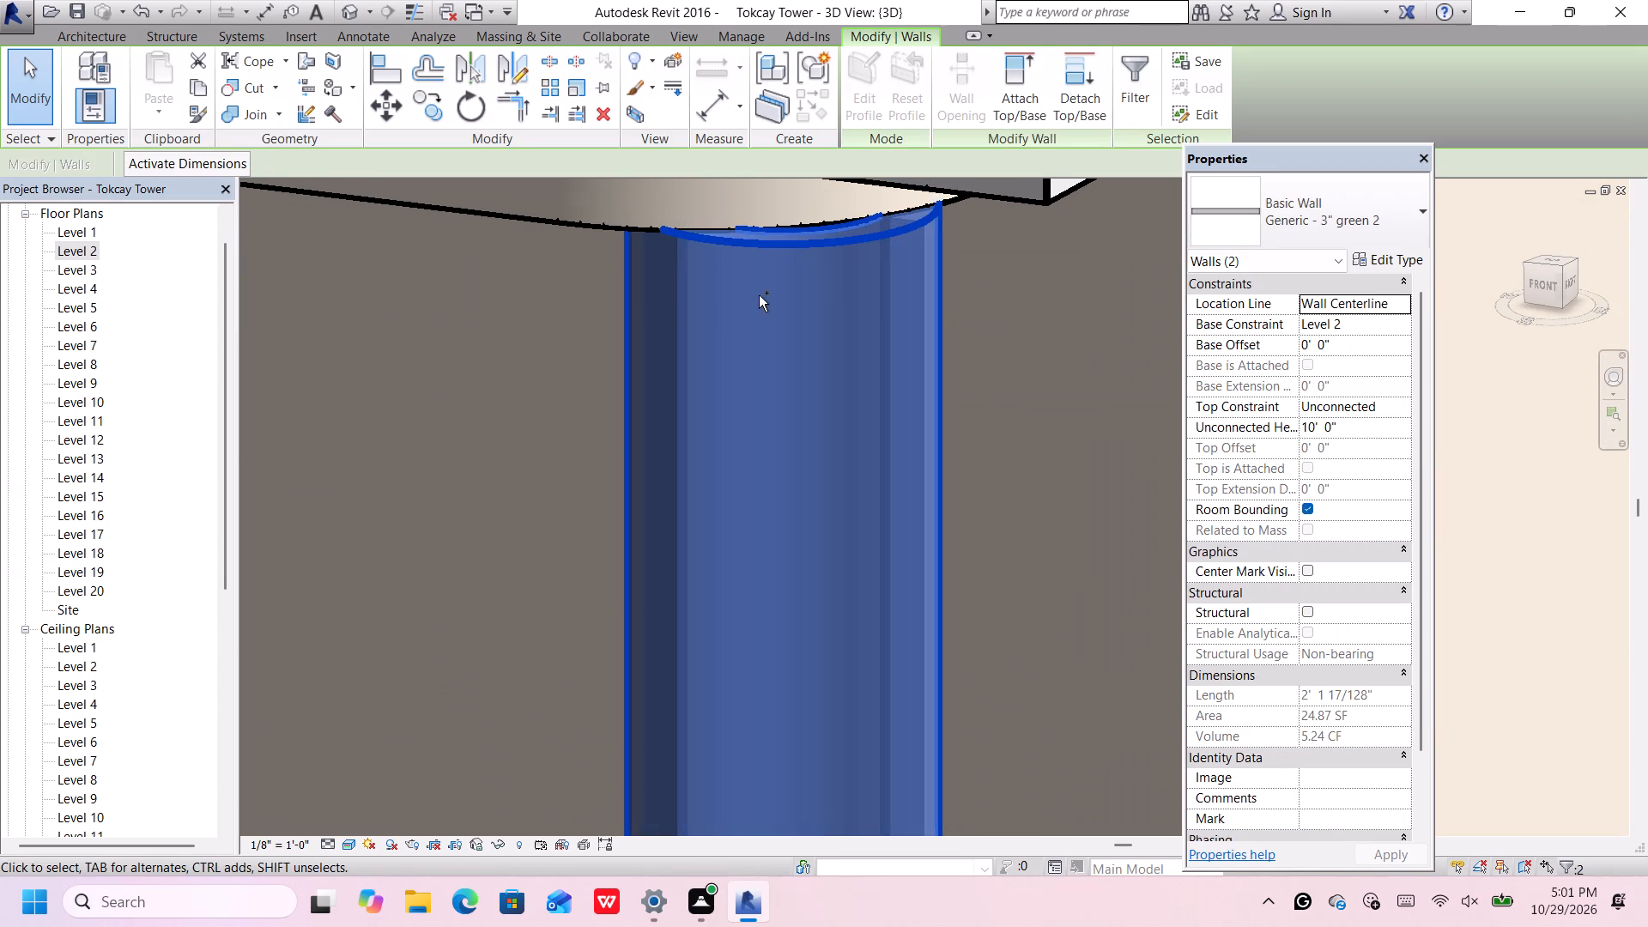
pyautogui.hotkey('ctrl', 'Up')
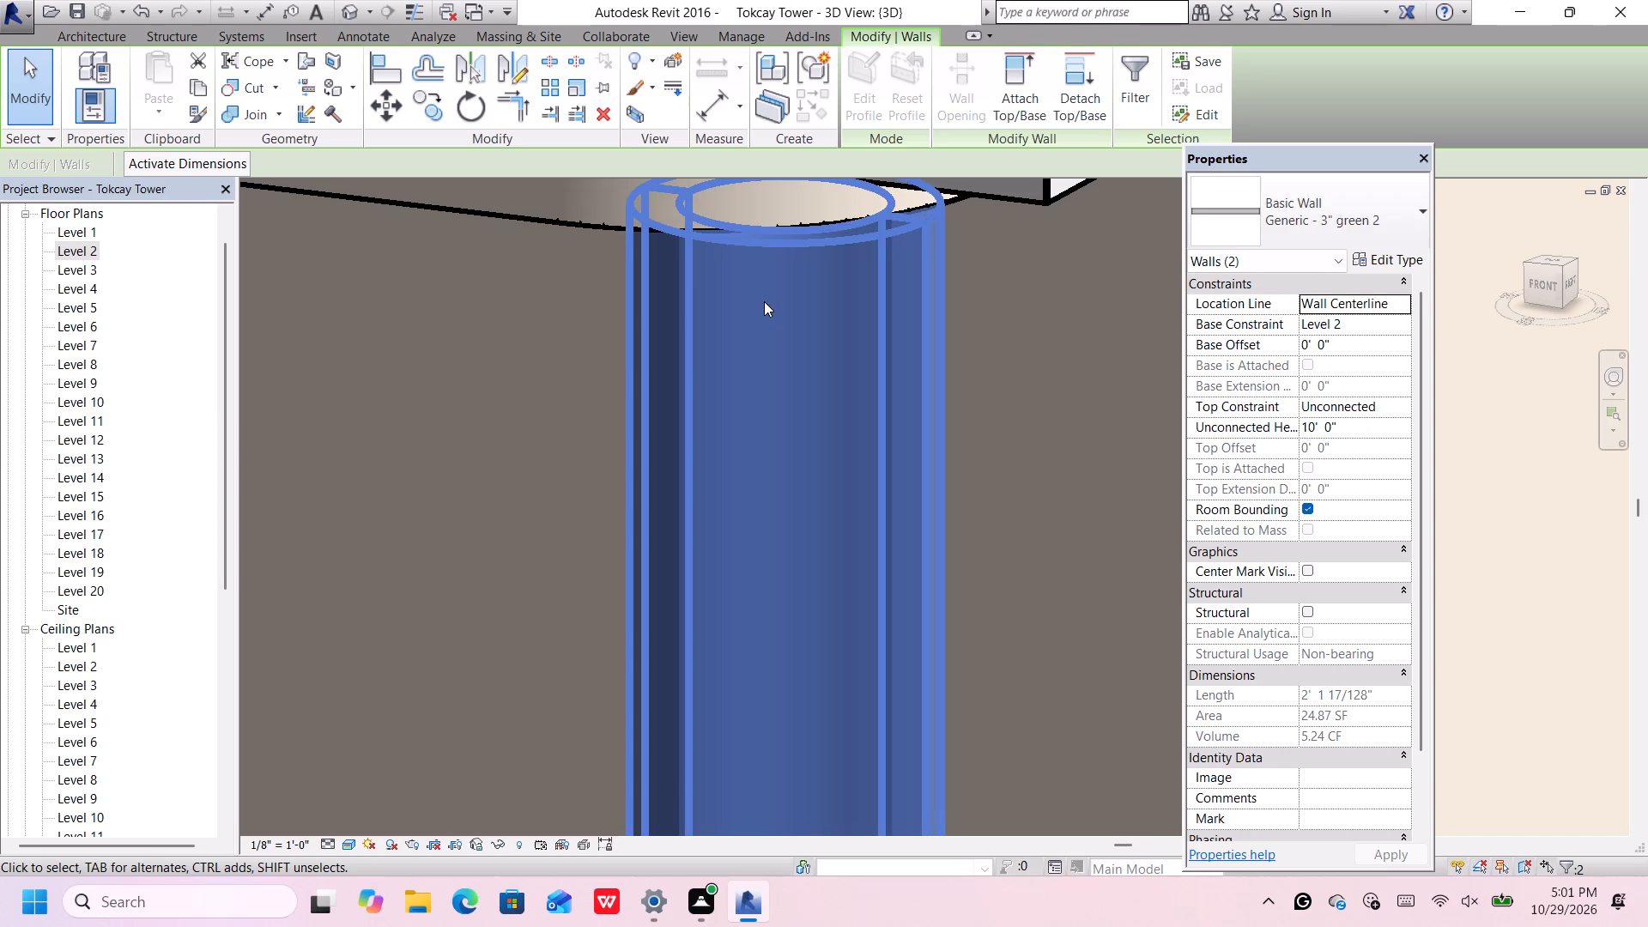
pyautogui.press('Up')
pyautogui.press('Left')
pyautogui.press('Left')
pyautogui.press('Left')
pyautogui.press('Left')
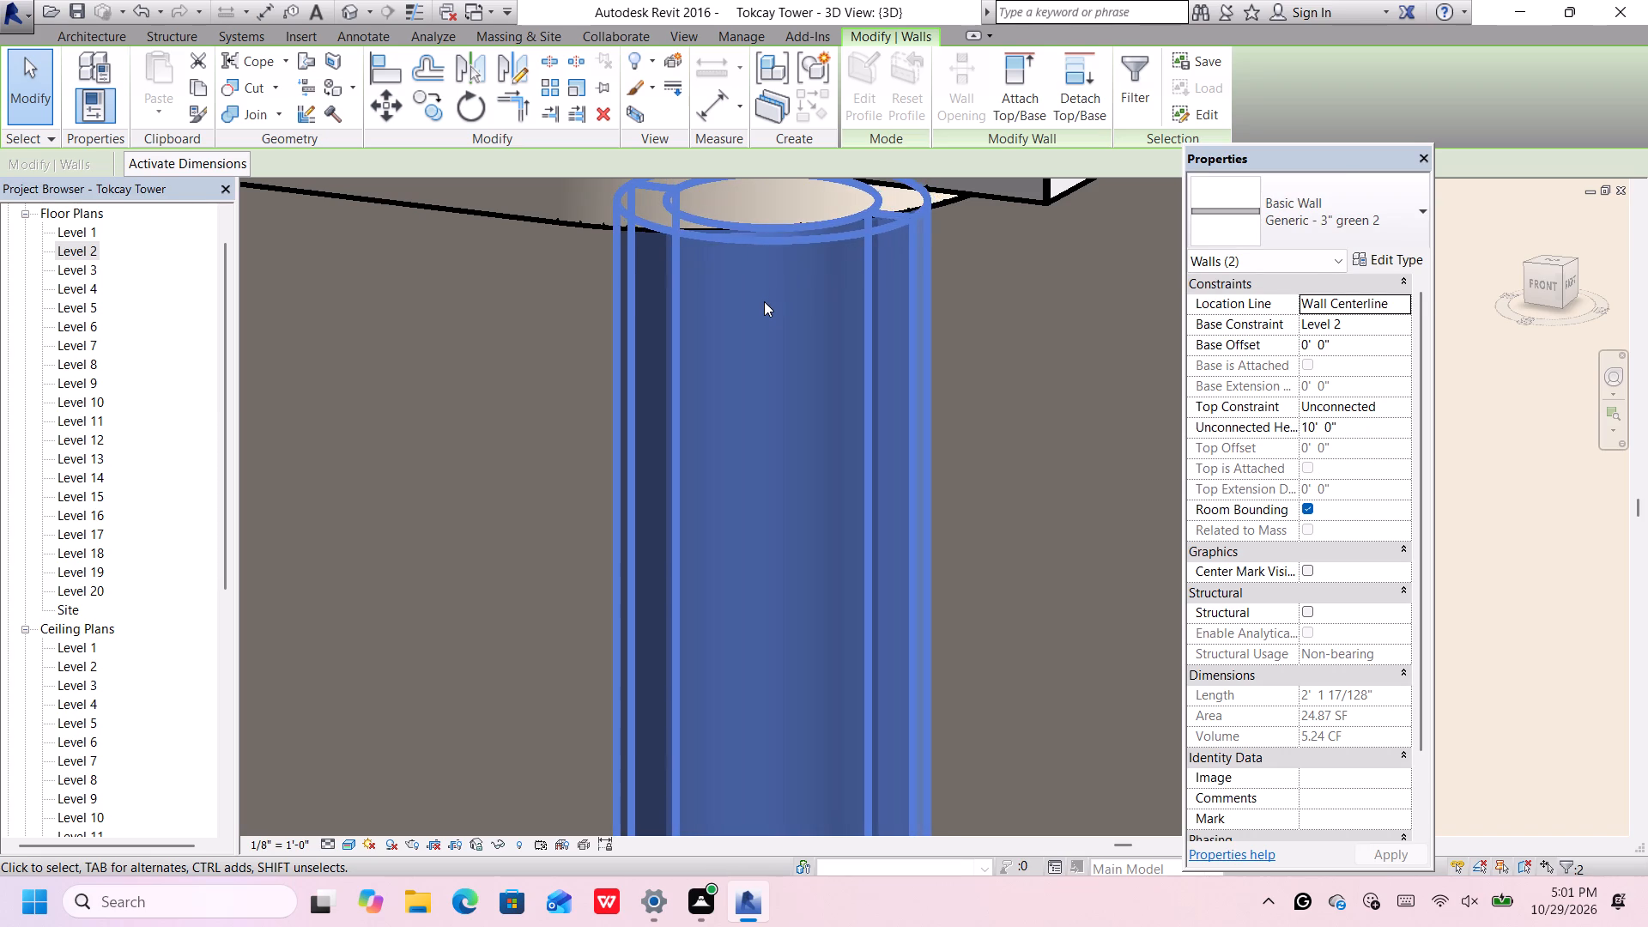
pyautogui.press('Up')
pyautogui.press('Up')
pyautogui.press('Up')
pyautogui.press('Left')
pyautogui.press('Left')
pyautogui.press('Left')
pyautogui.press('Left')
pyautogui.press('Up')
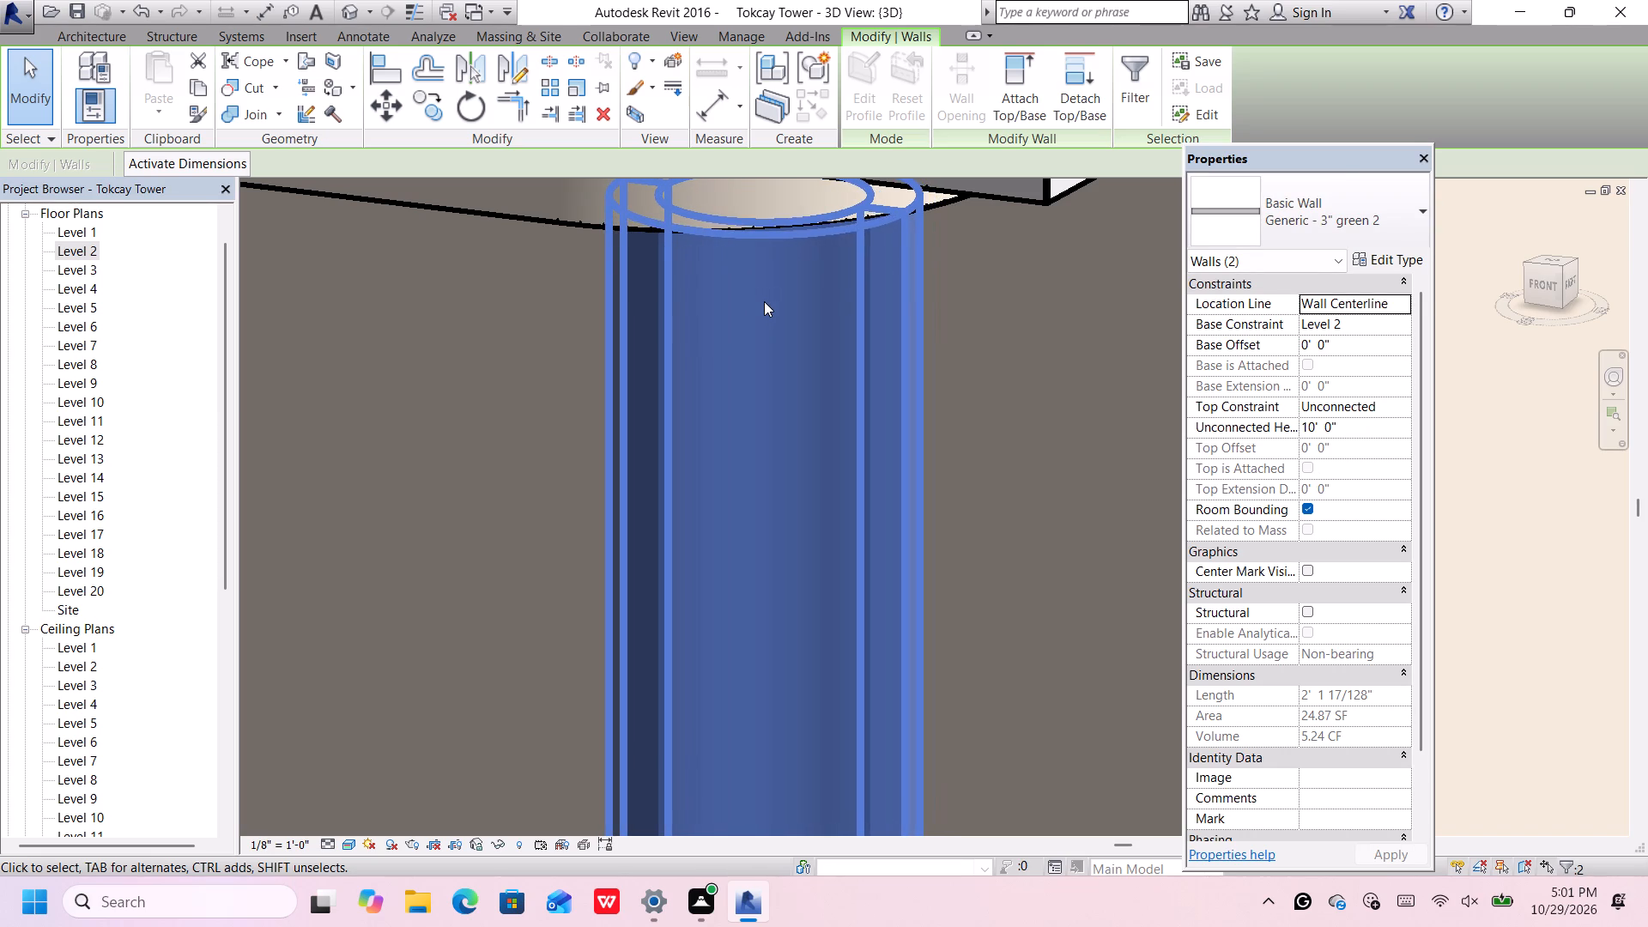
pyautogui.press('Up')
pyautogui.press('Up')
pyautogui.press('Left')
pyautogui.press('Left')
pyautogui.press('Left')
pyautogui.press('Left')
pyautogui.press('Up')
pyautogui.press('Up')
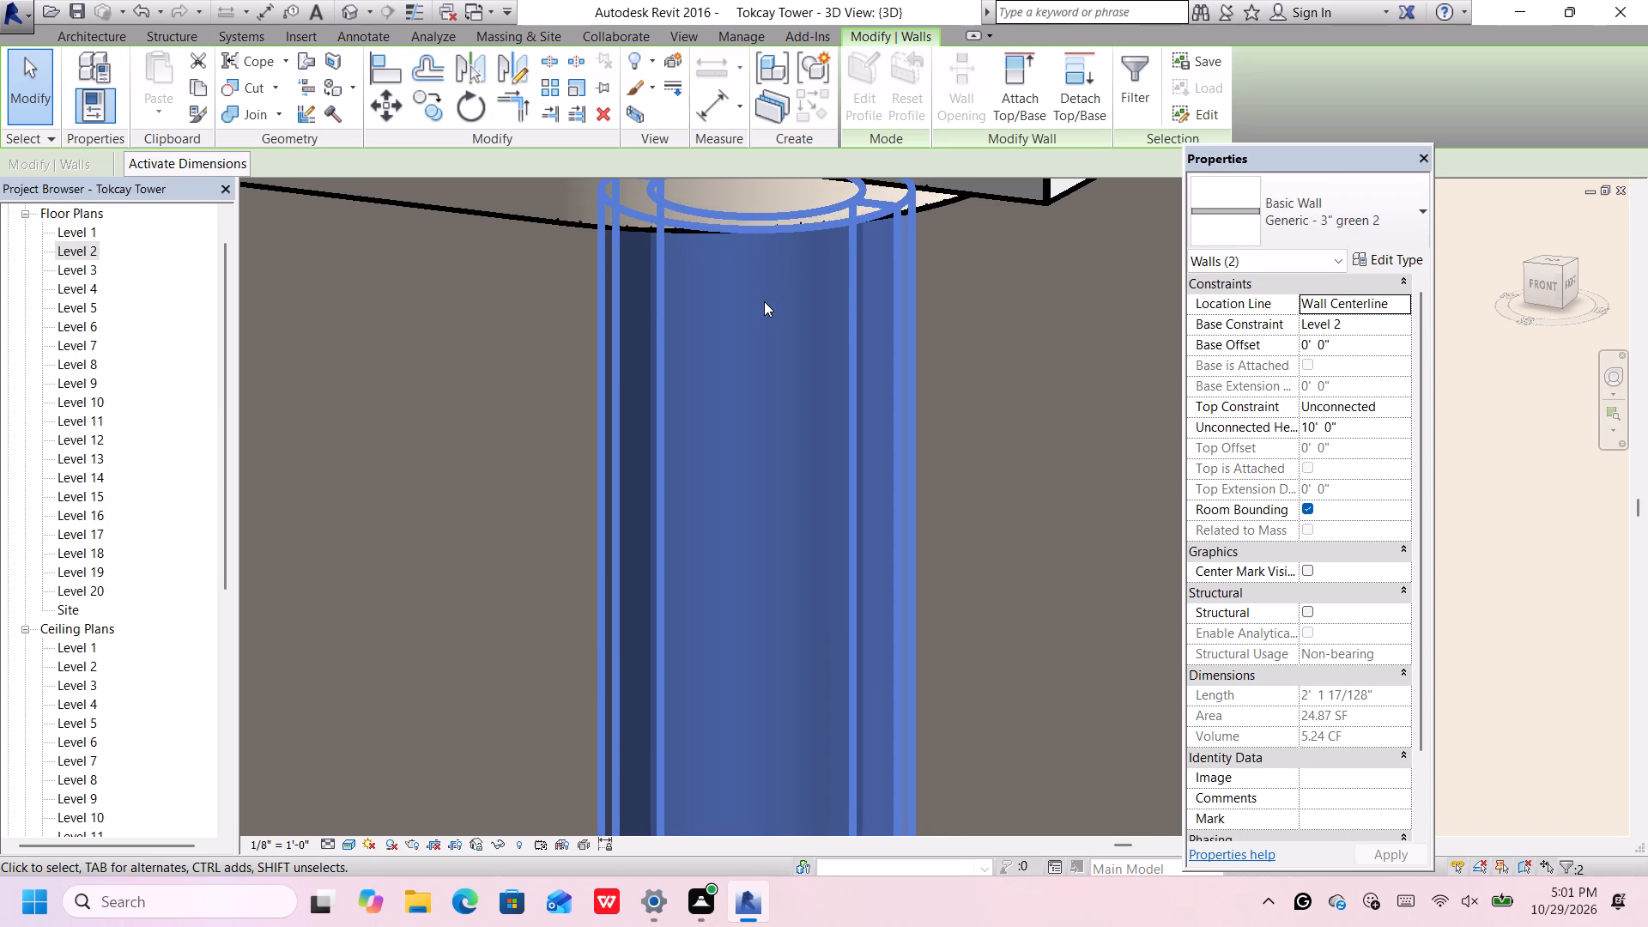
pyautogui.press('Up')
pyautogui.press('Left')
pyautogui.press('Left')
pyautogui.press('Left')
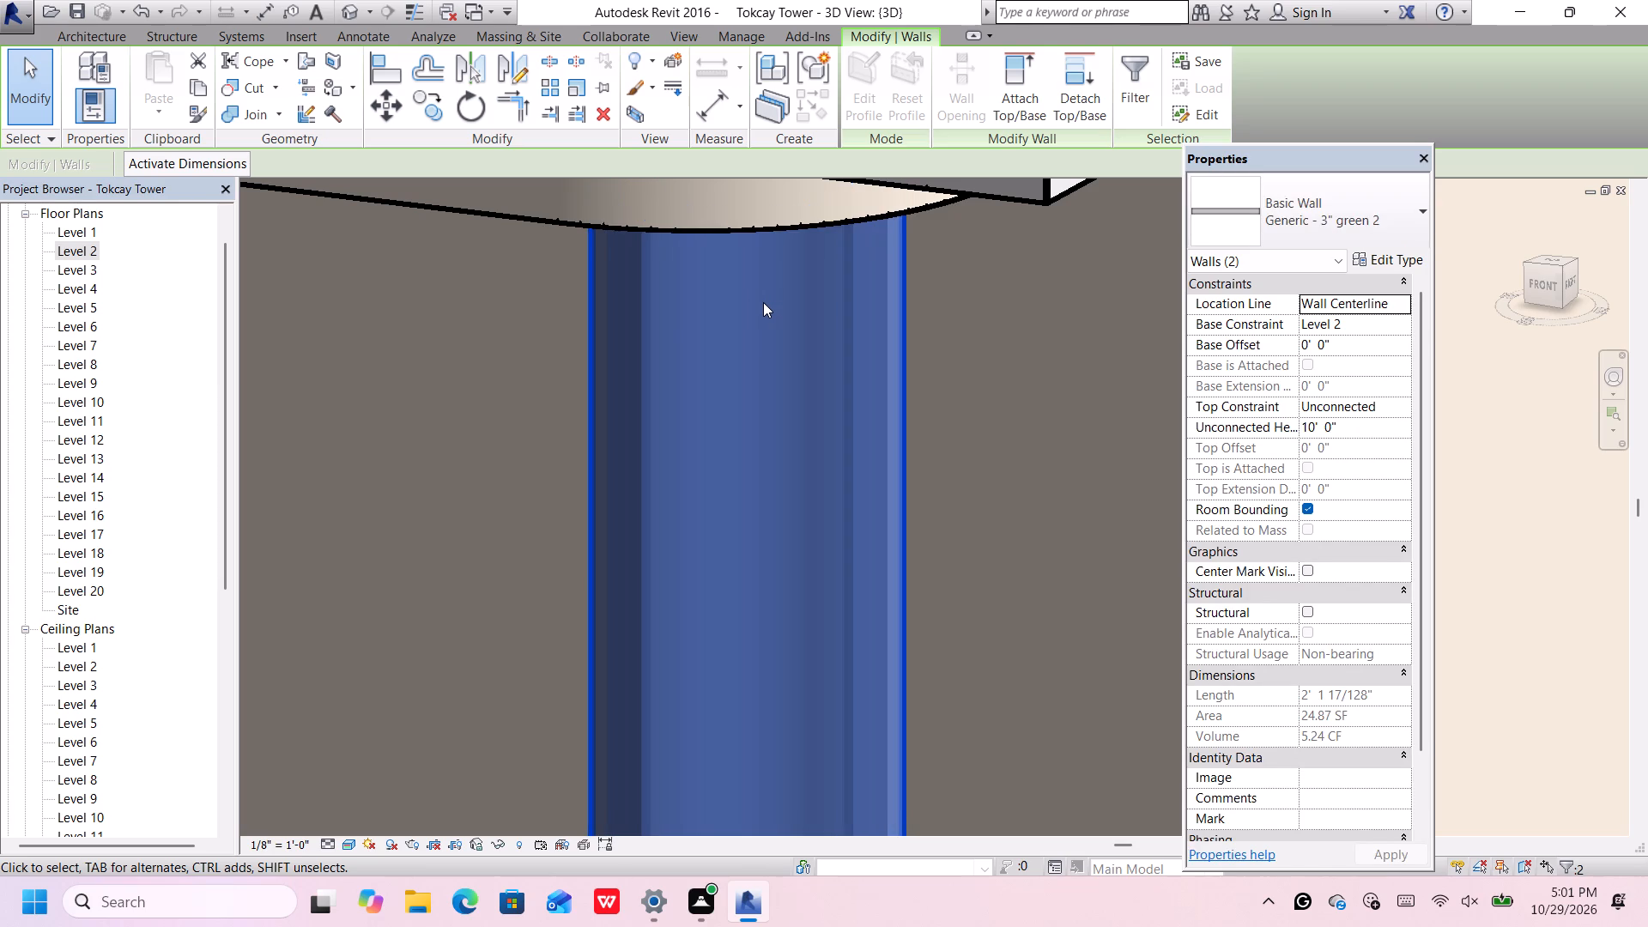
pyautogui.press('Down')
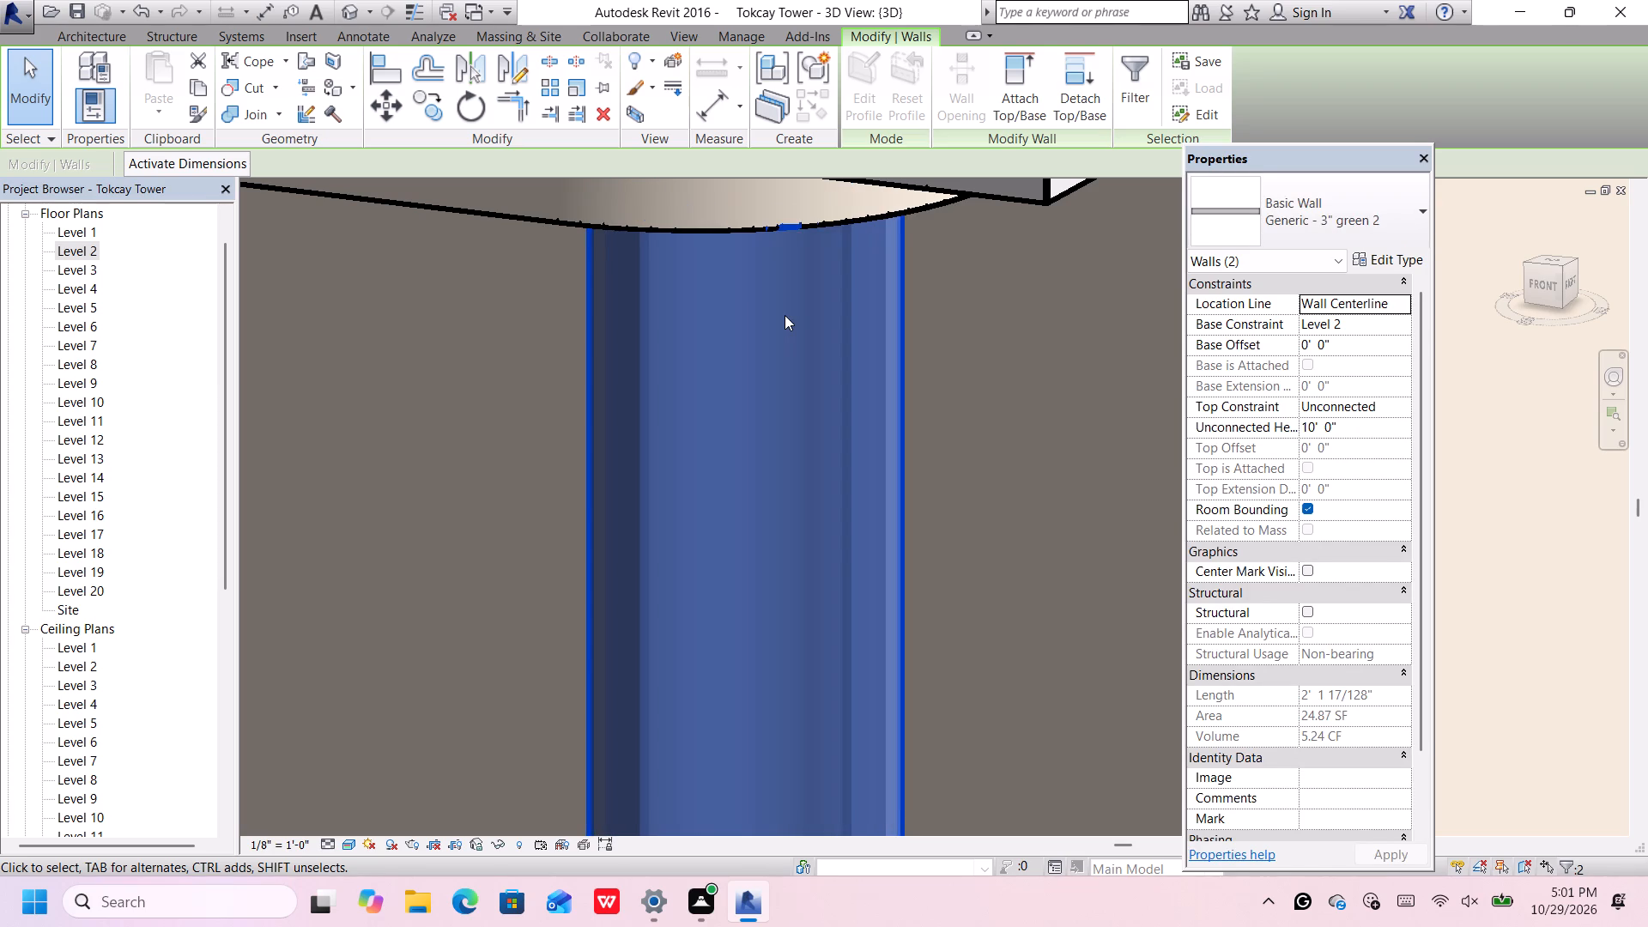
pyautogui.press('Down')
pyautogui.press('Up')
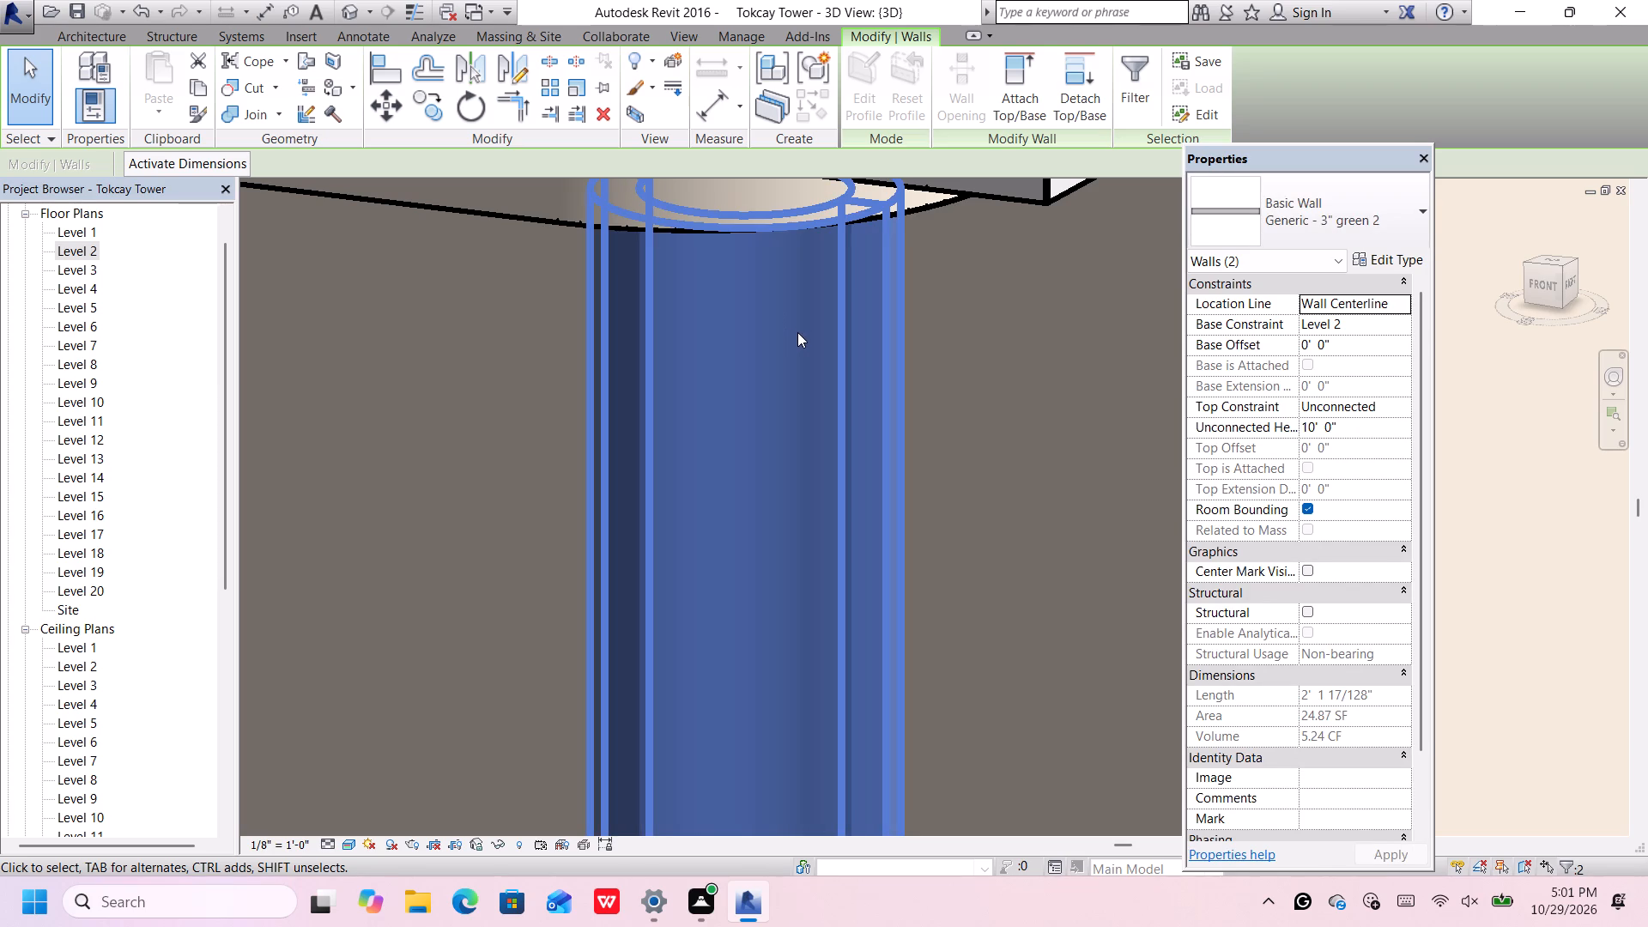
pyautogui.scroll(-1, 797, 328)
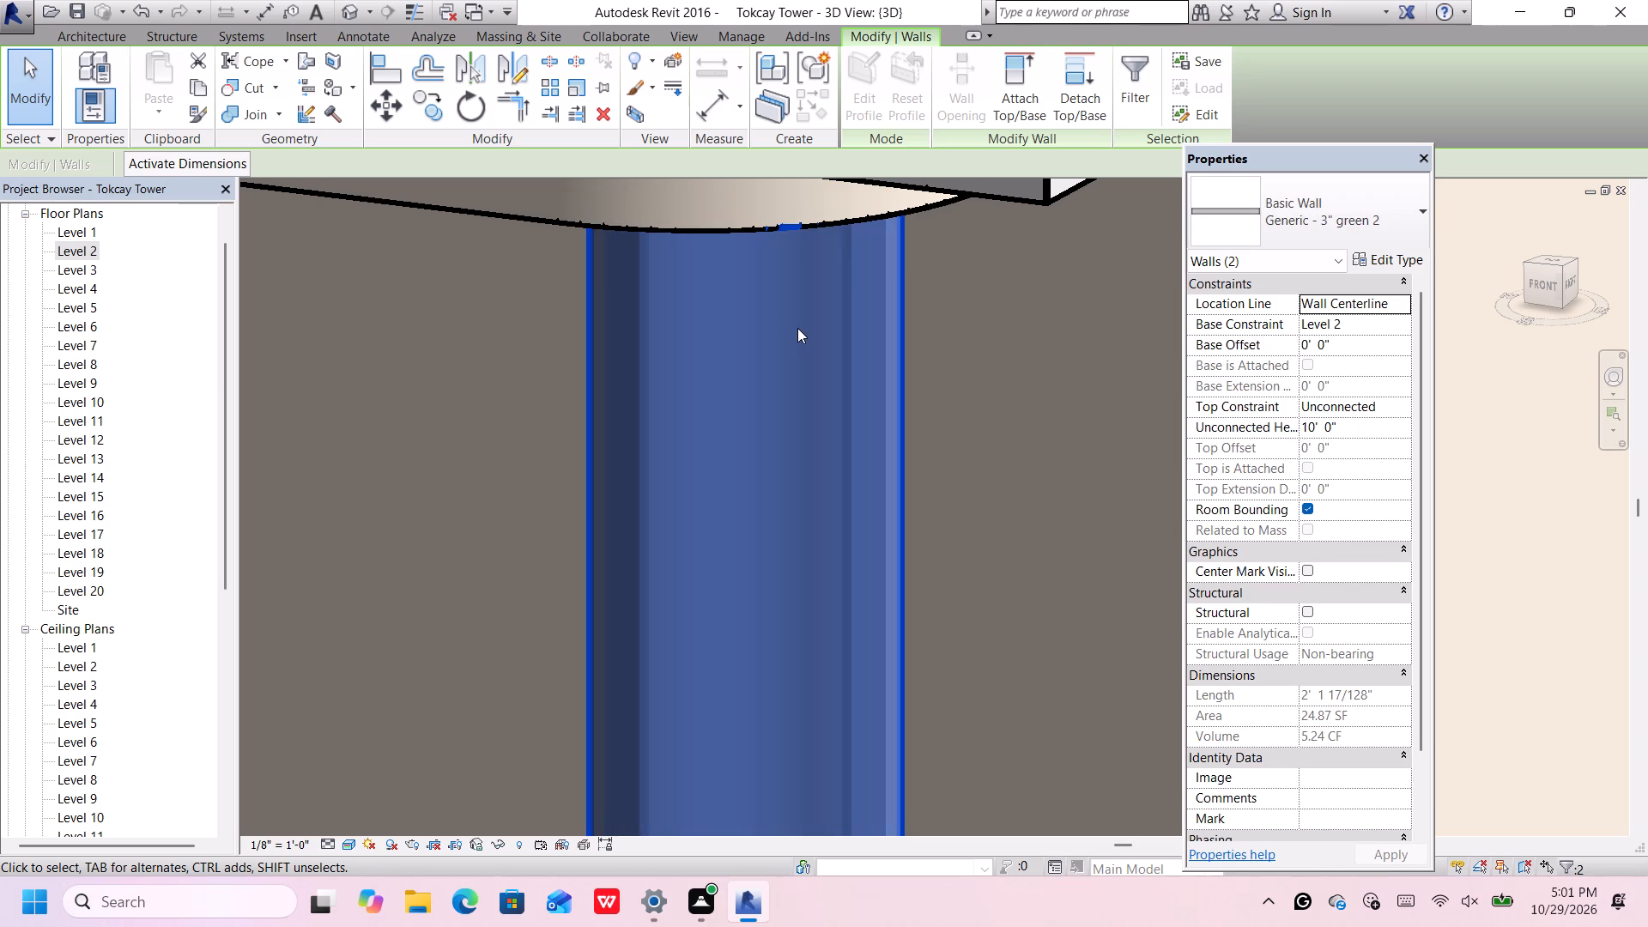
# Nudge the front-right round column slightly further back under the cream slab's rounded corner and clear the selection.
pyautogui.press('Up')
pyautogui.scroll(-2, 797, 328)
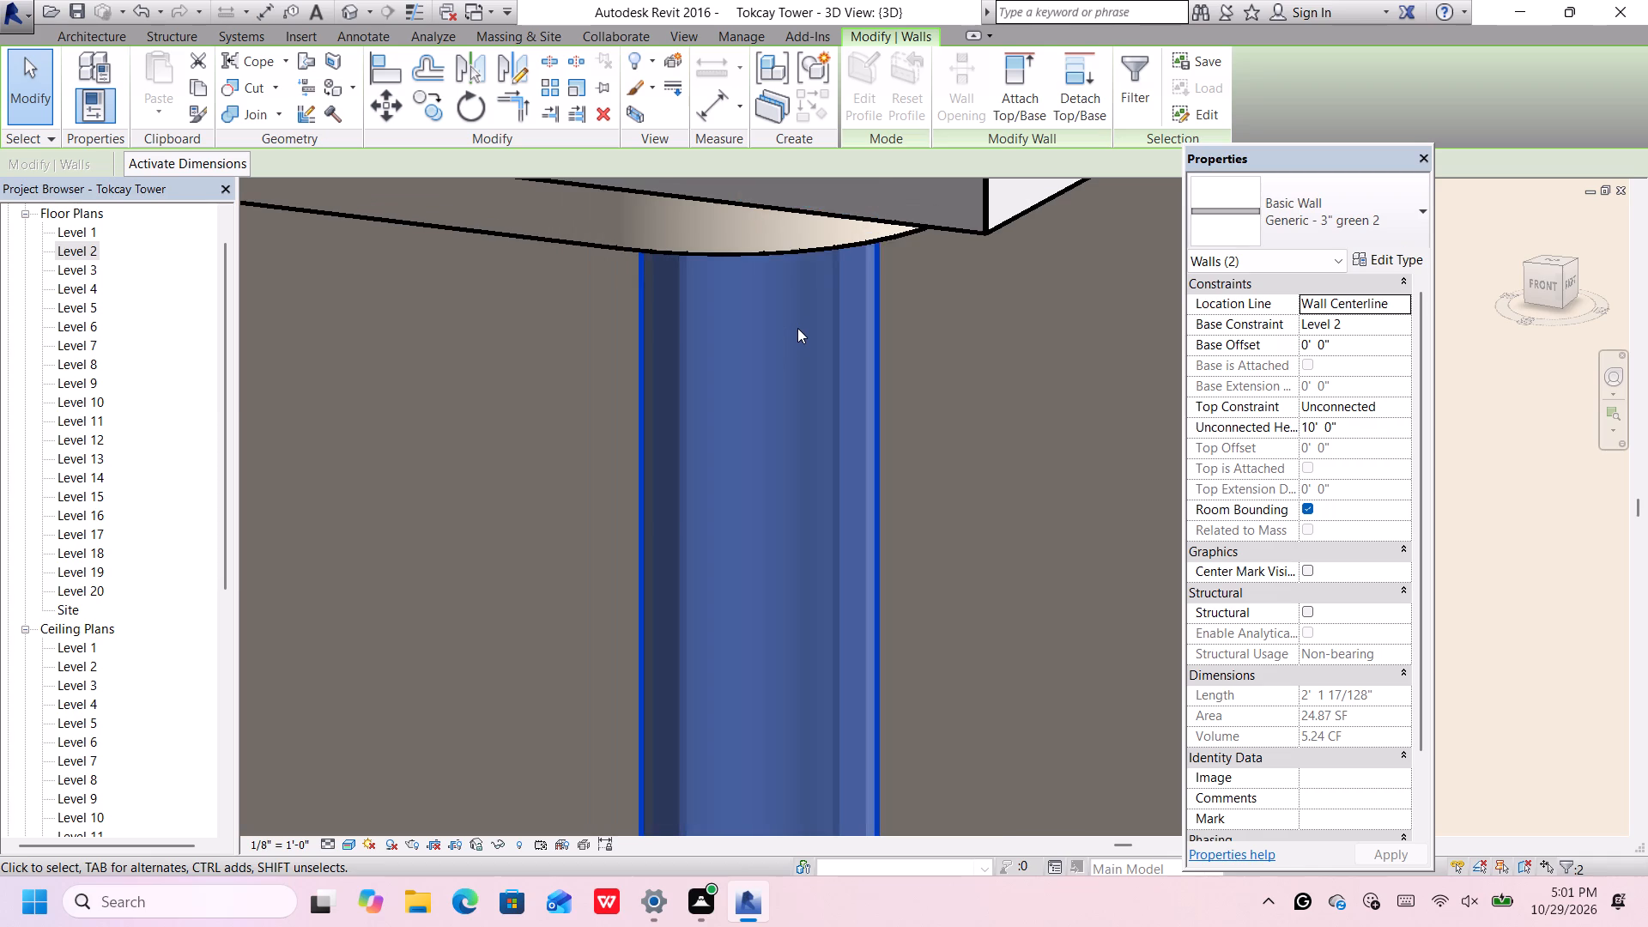
pyautogui.scroll(-15, 791, 319)
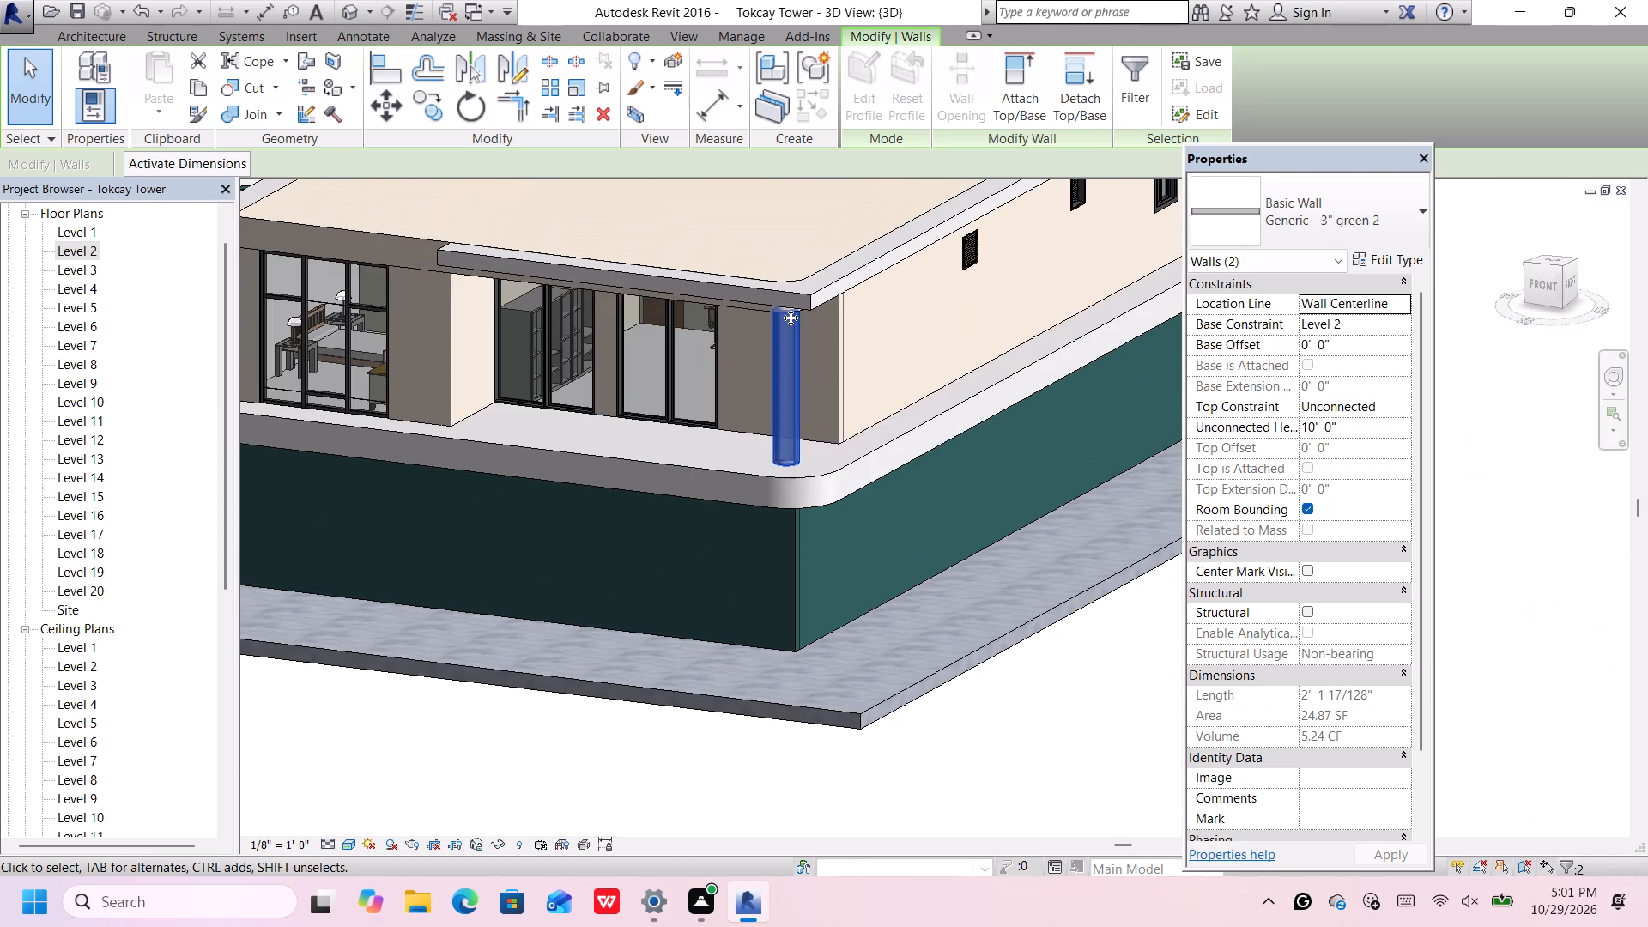
pyautogui.scroll(-3, 791, 318)
pyautogui.click(769, 661)
pyautogui.scroll(-4, 759, 595)
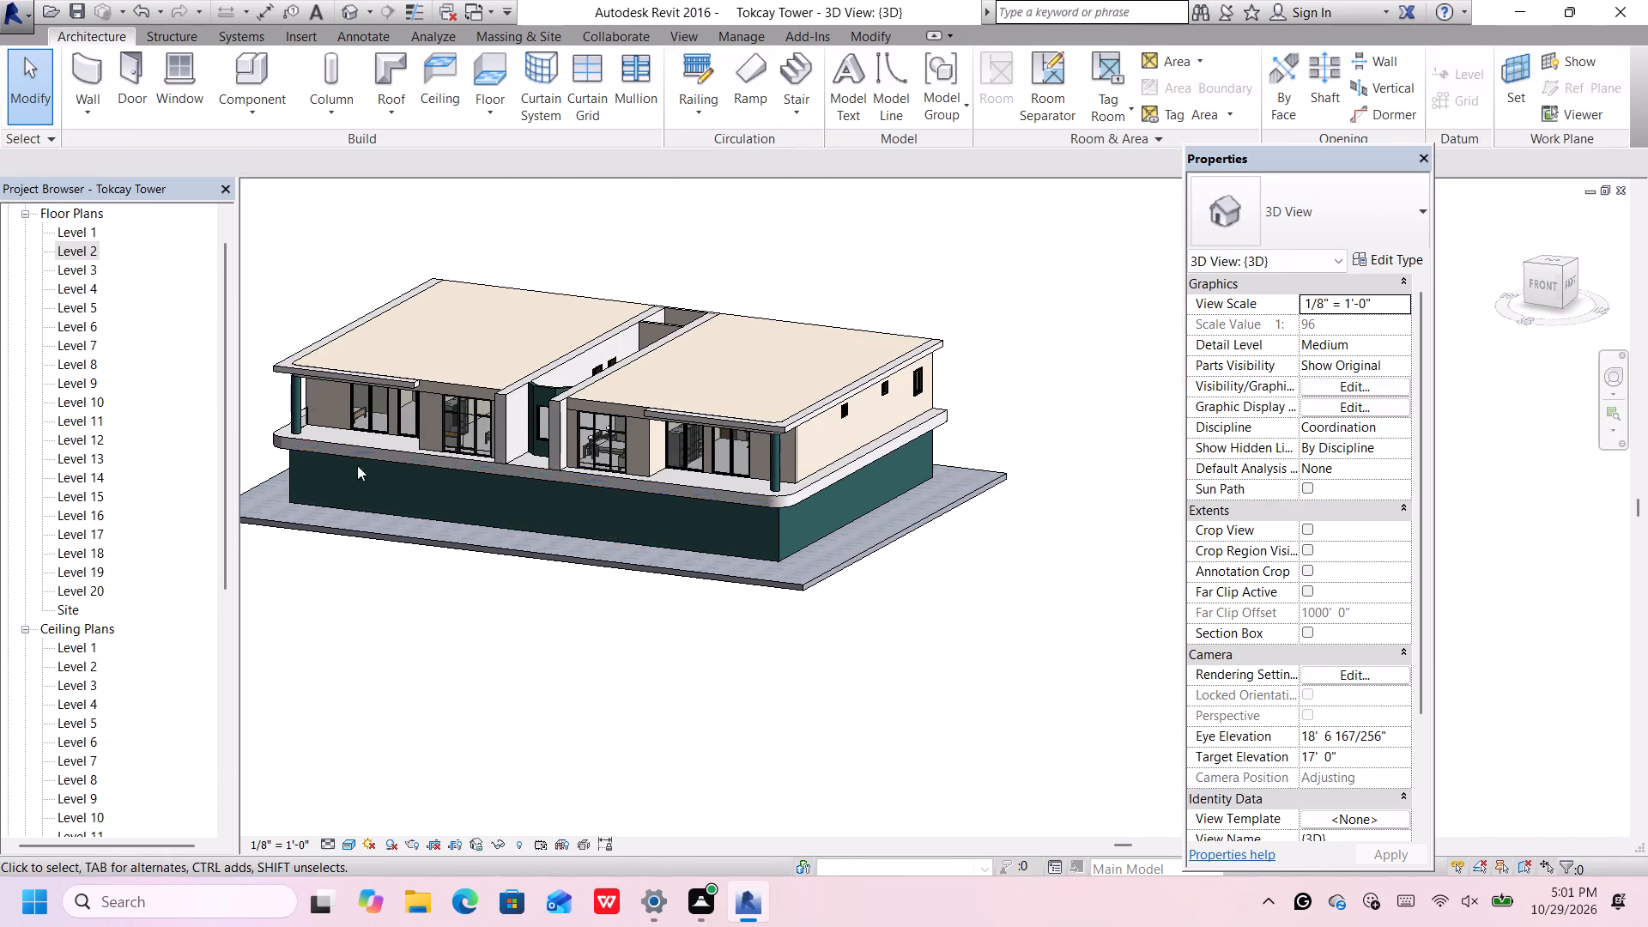
# Select both halves of the front-left round column and nudge them inward and back toward the cream slab's rounded corner.
pyautogui.scroll(15, 234, 402)
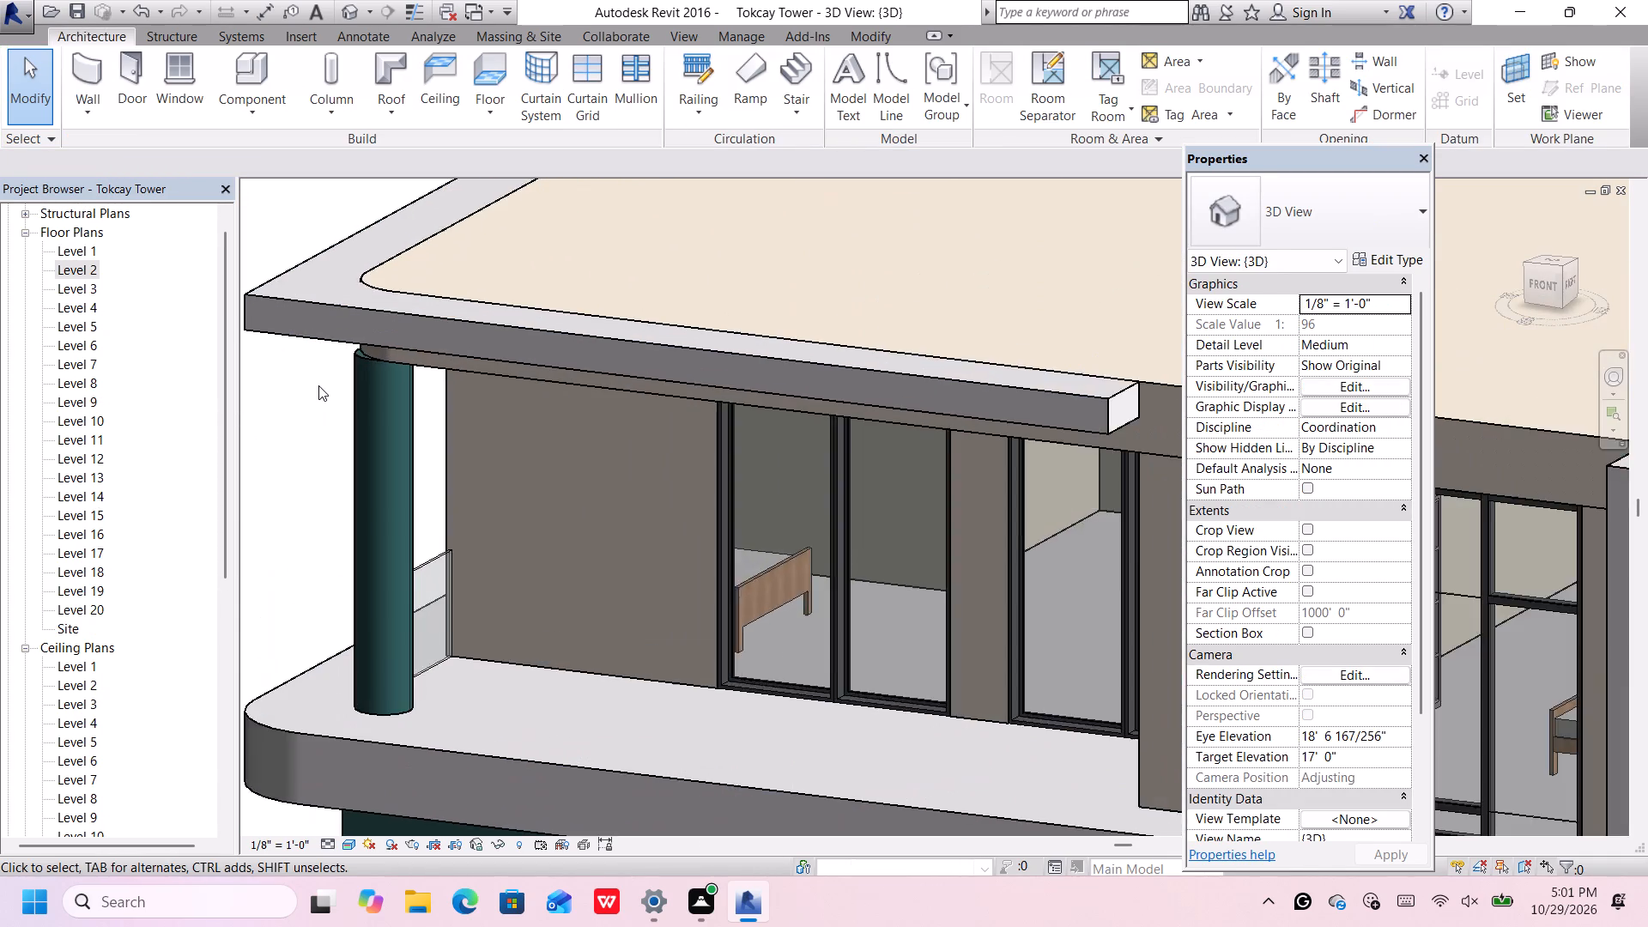
pyautogui.scroll(1, 318, 385)
pyautogui.scroll(-4, 318, 387)
pyautogui.moveTo(403, 405); pyautogui.dragTo(341, 448)
pyautogui.scroll(10, 350, 401)
pyautogui.scroll(3, 329, 306)
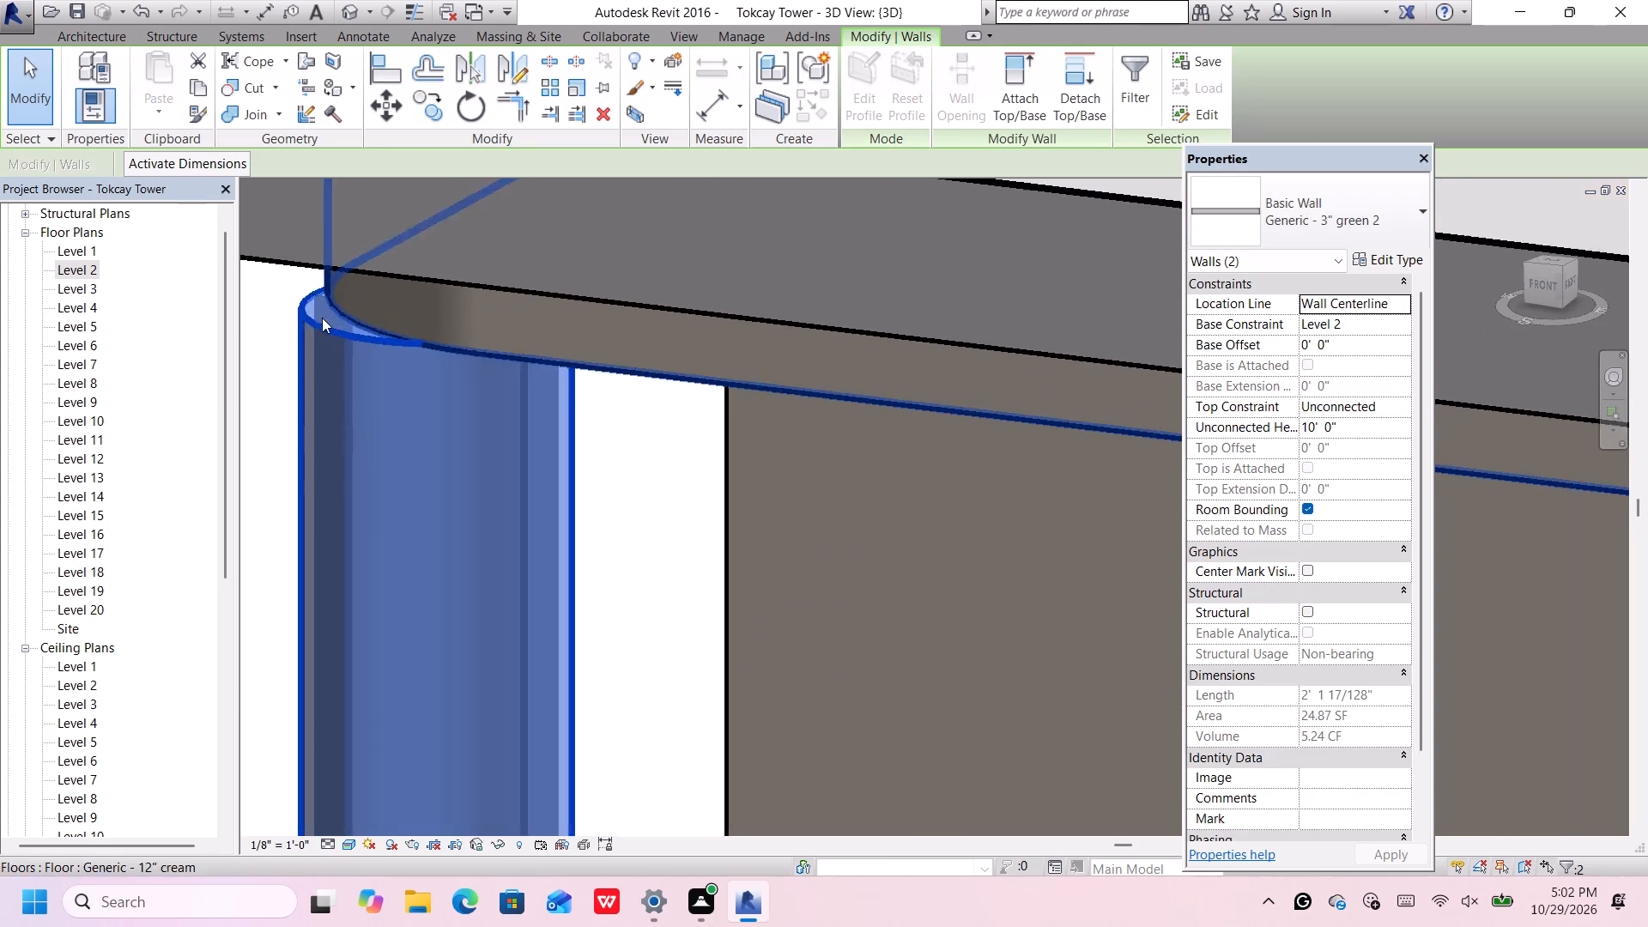
pyautogui.scroll(2, 322, 318)
pyautogui.scroll(-1, 312, 327)
pyautogui.moveTo(289, 343); pyautogui.dragTo(357, 415, button='middle')
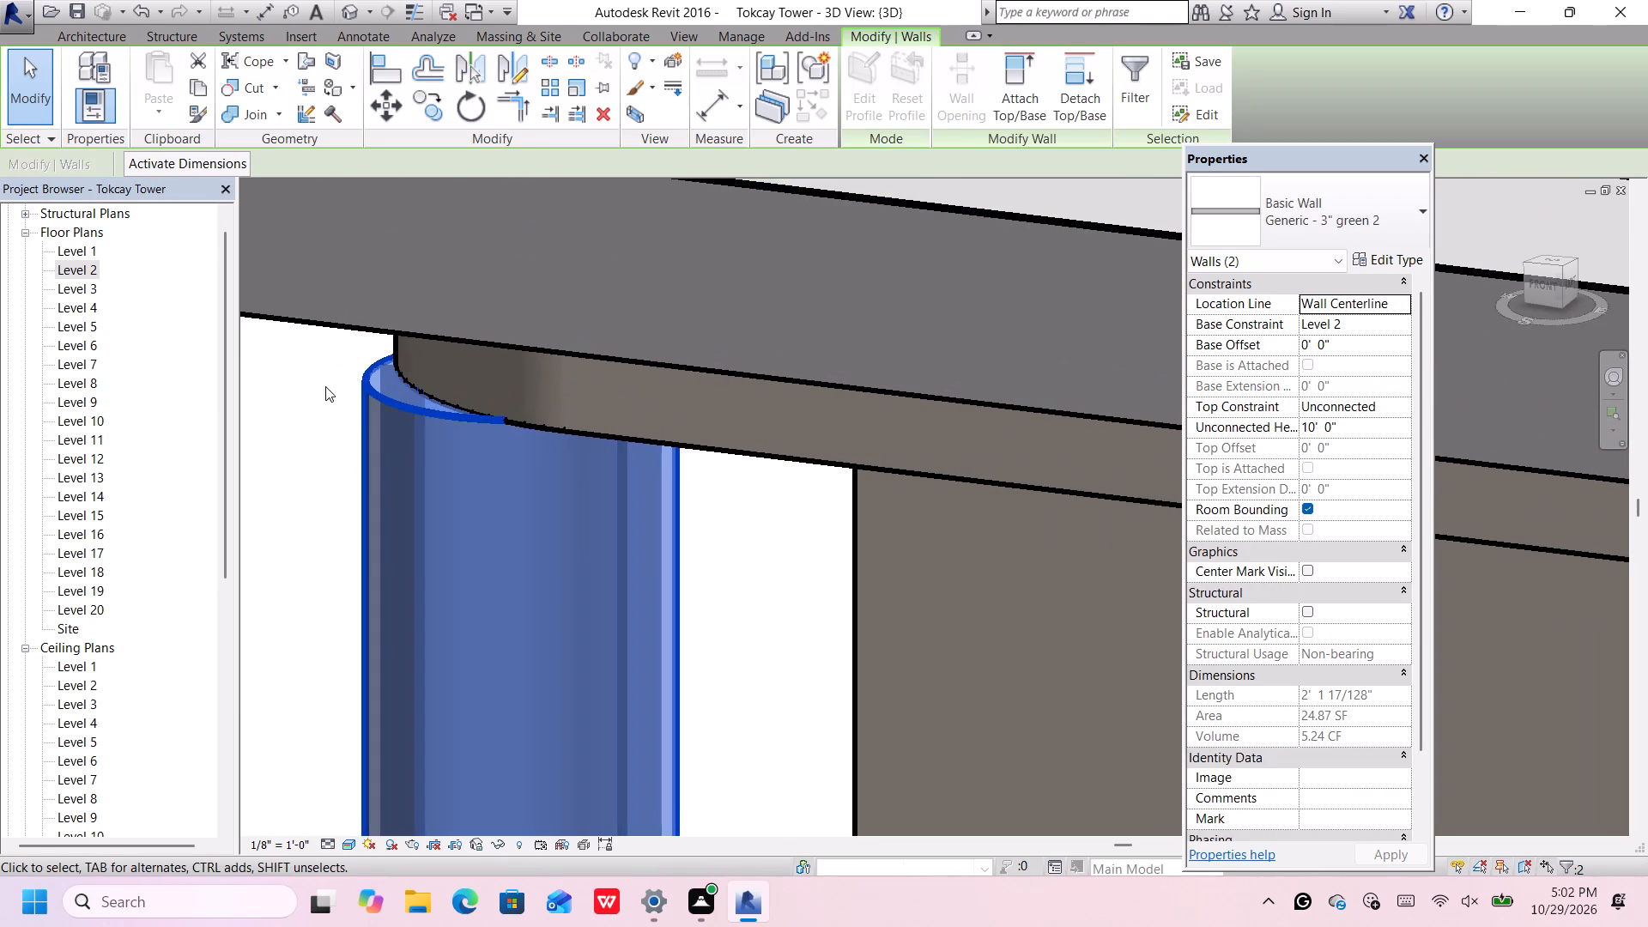
pyautogui.press('Right')
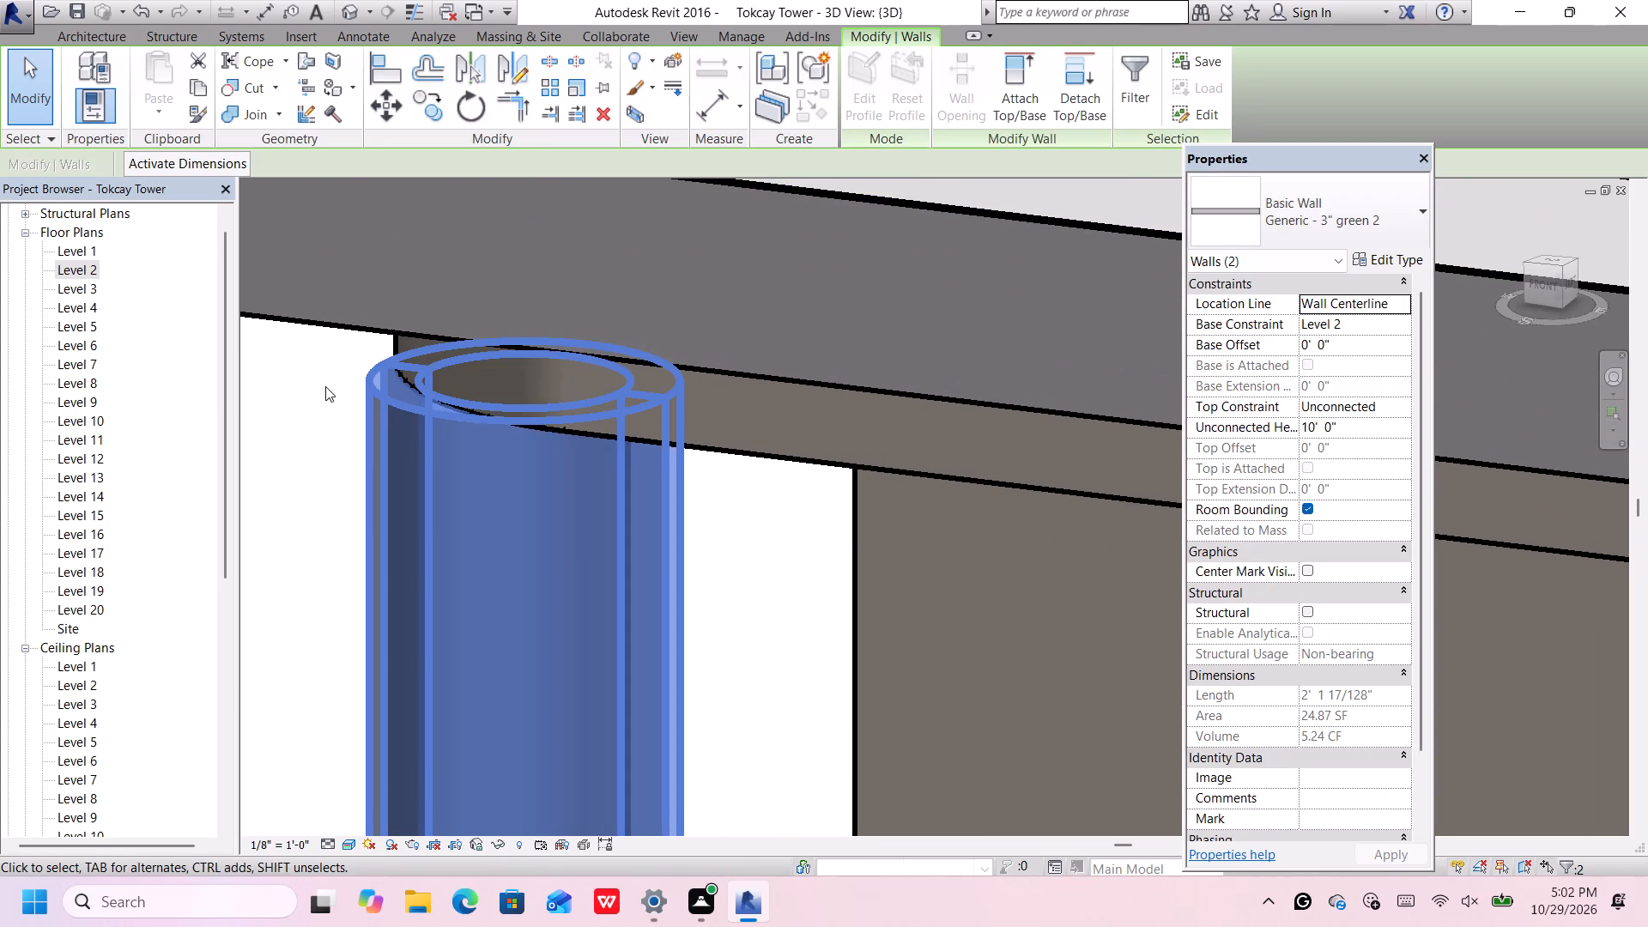
pyautogui.press('Up')
pyautogui.press('Right')
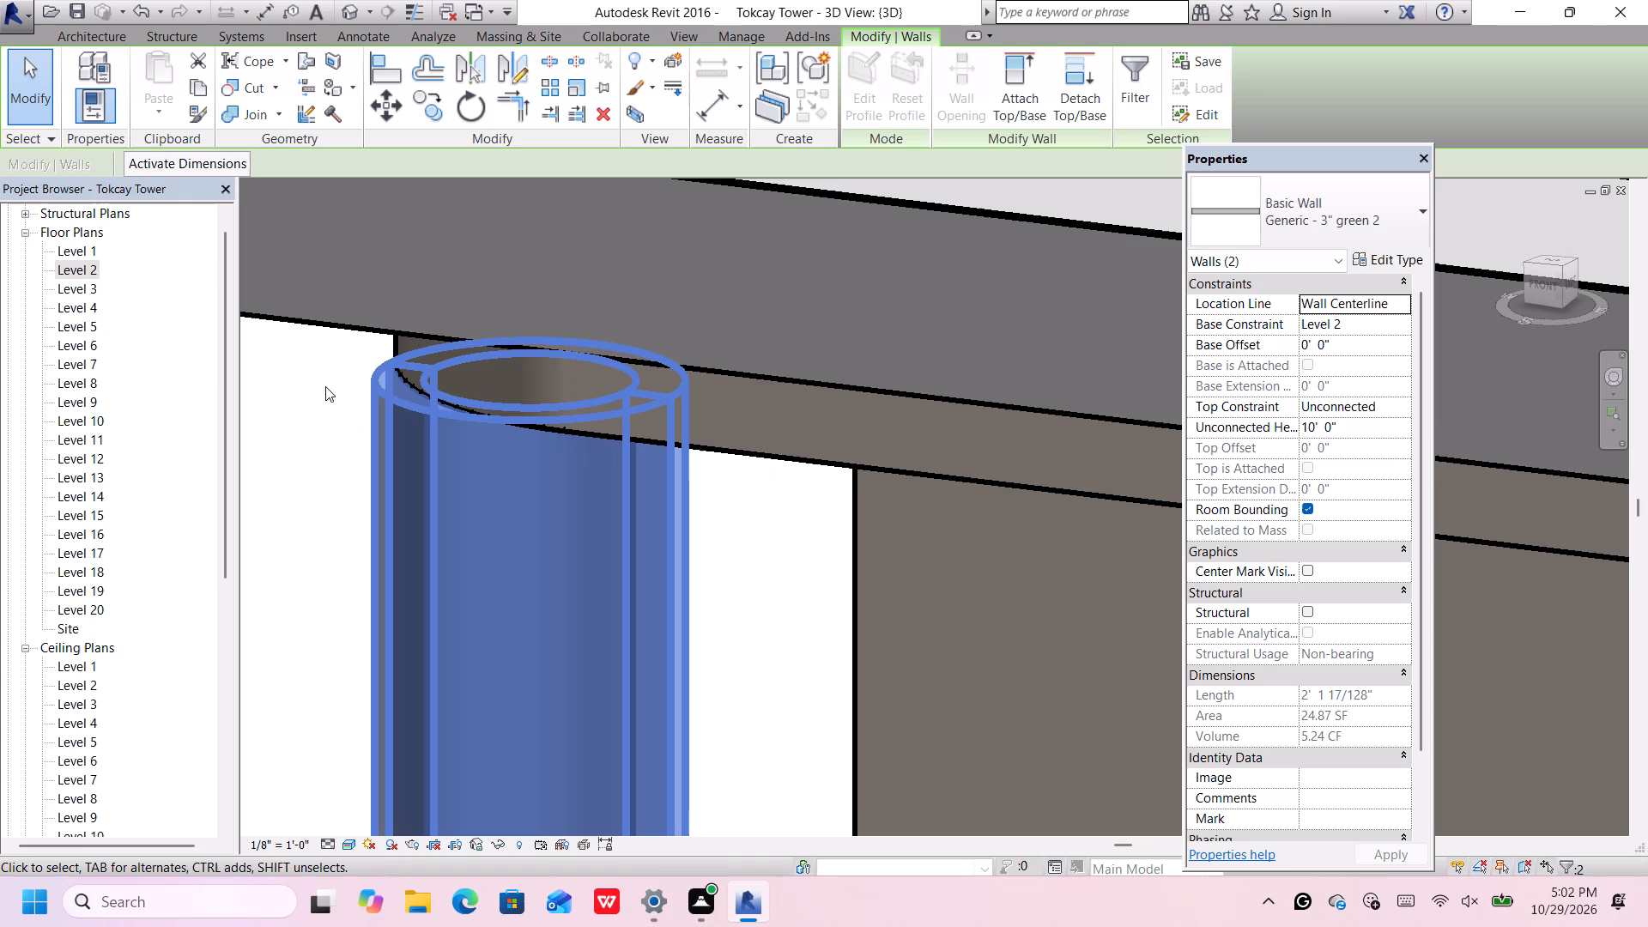
pyautogui.press('Right')
pyautogui.press('Right')
pyautogui.press('Up')
pyautogui.press('Up')
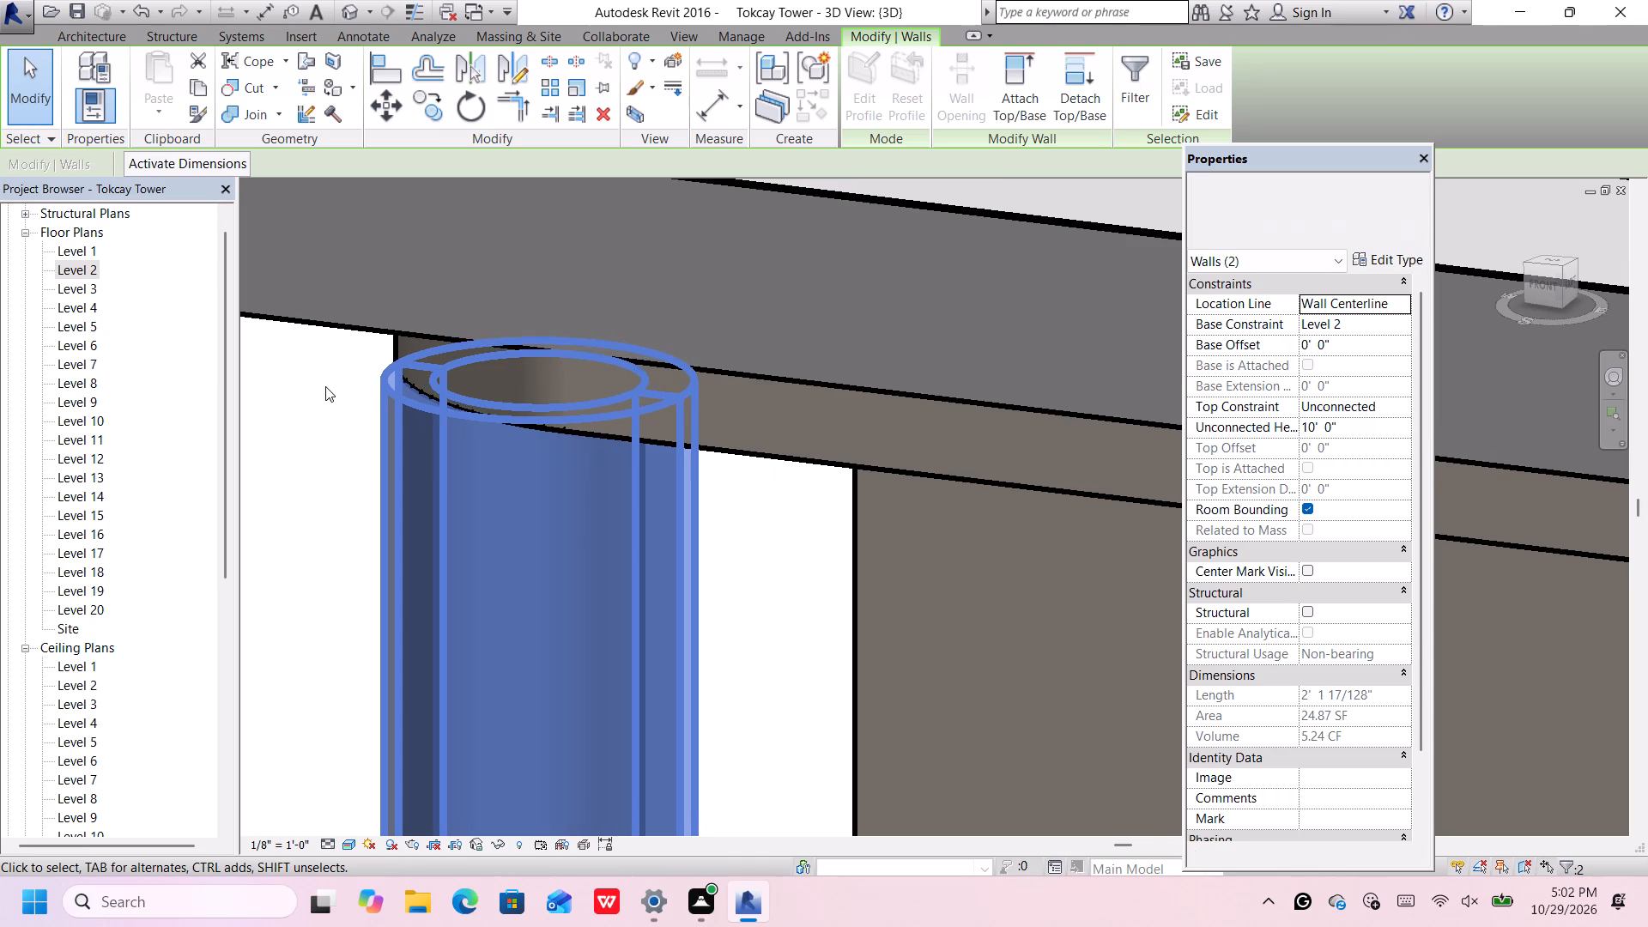
pyautogui.press('Up')
pyautogui.press('Up')
pyautogui.press('Up')
pyautogui.press('Up')
pyautogui.press('Up')
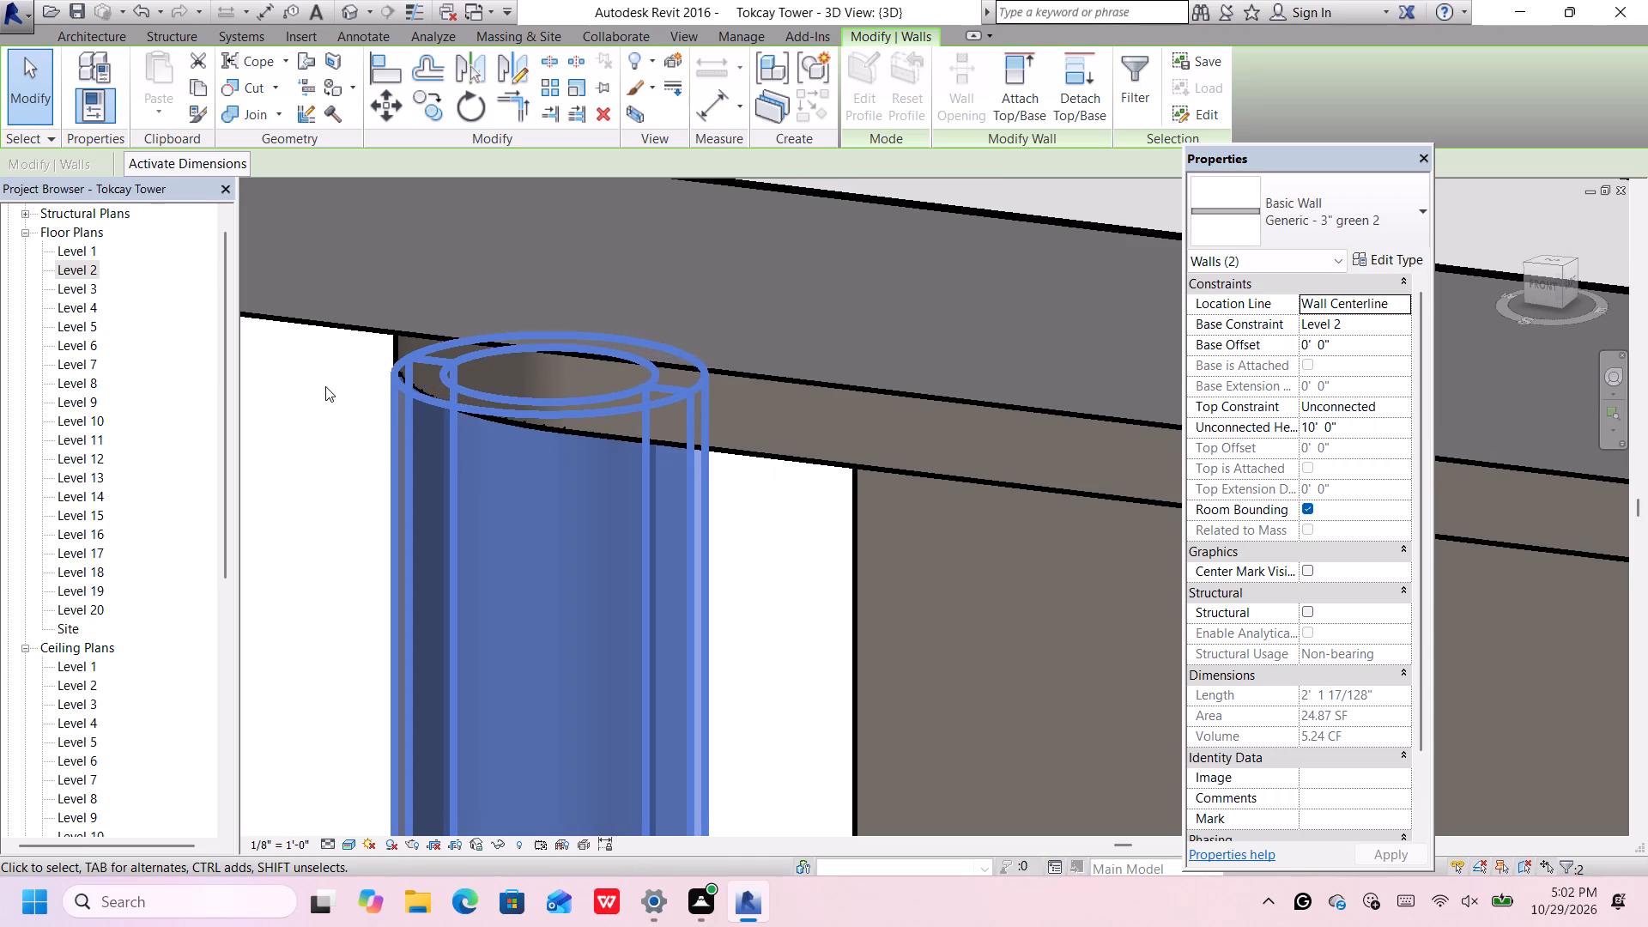
# Nudge the front-left round column back and sideways until its top rim tucks under the cream slab's curved edge.
pyautogui.press('Right')
pyautogui.press('Right')
pyautogui.press('Up')
pyautogui.press('Up')
pyautogui.press('Left')
pyautogui.press('Left')
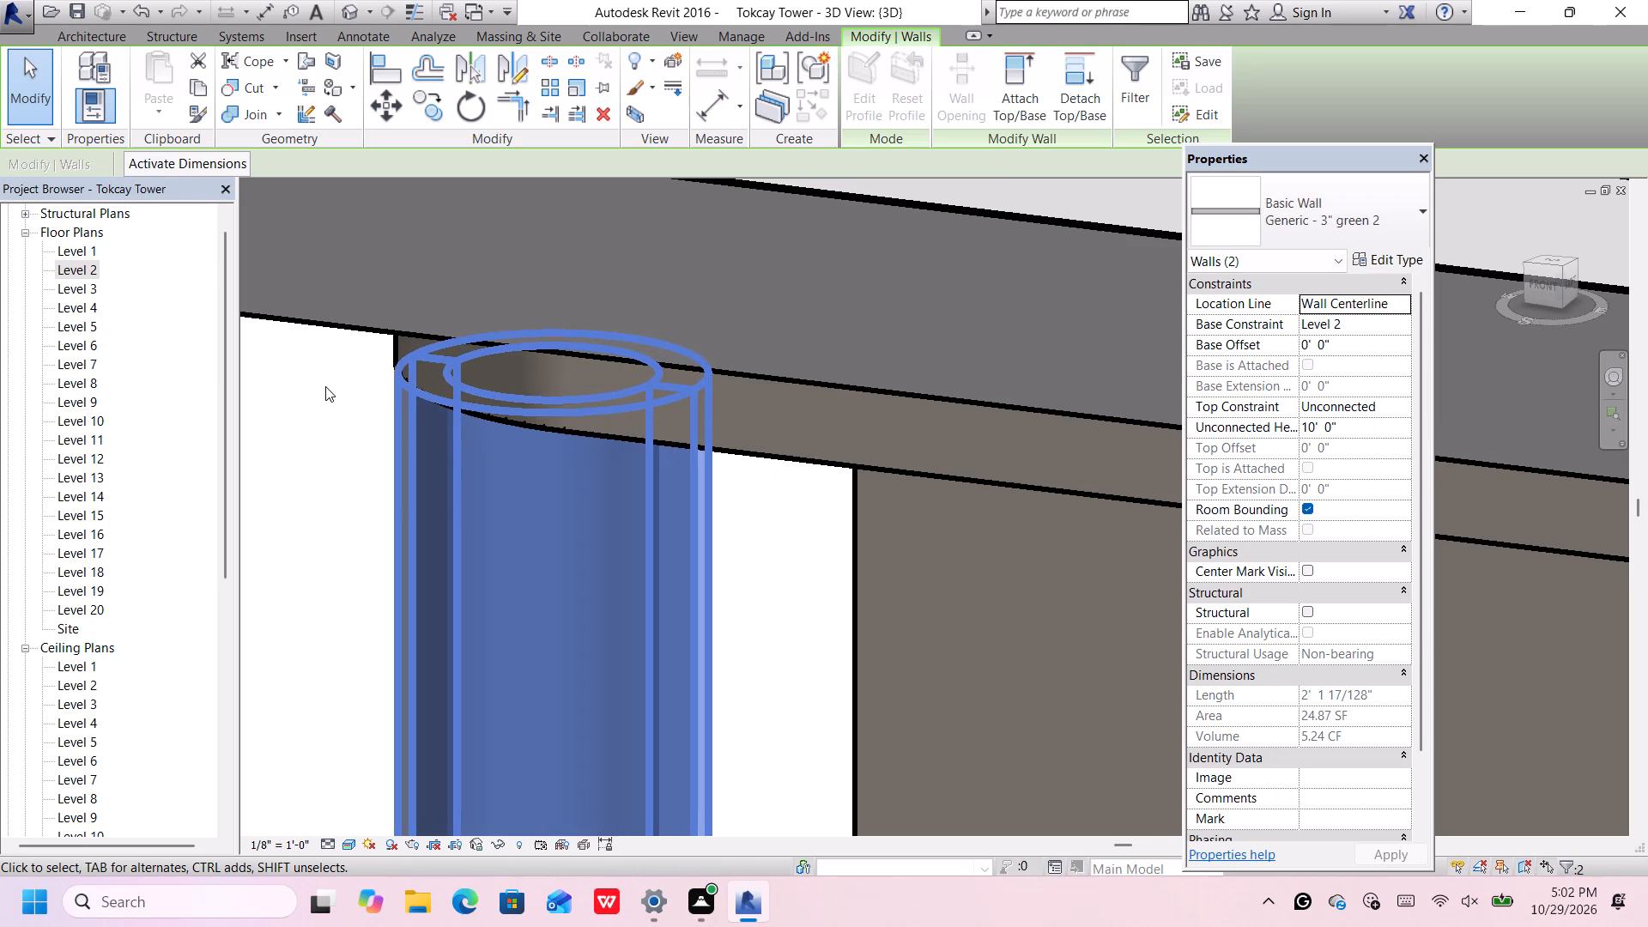
pyautogui.press('Left')
pyautogui.press('Left')
pyautogui.press('Right')
pyautogui.press('Right')
pyautogui.press('Right')
pyautogui.press('Up')
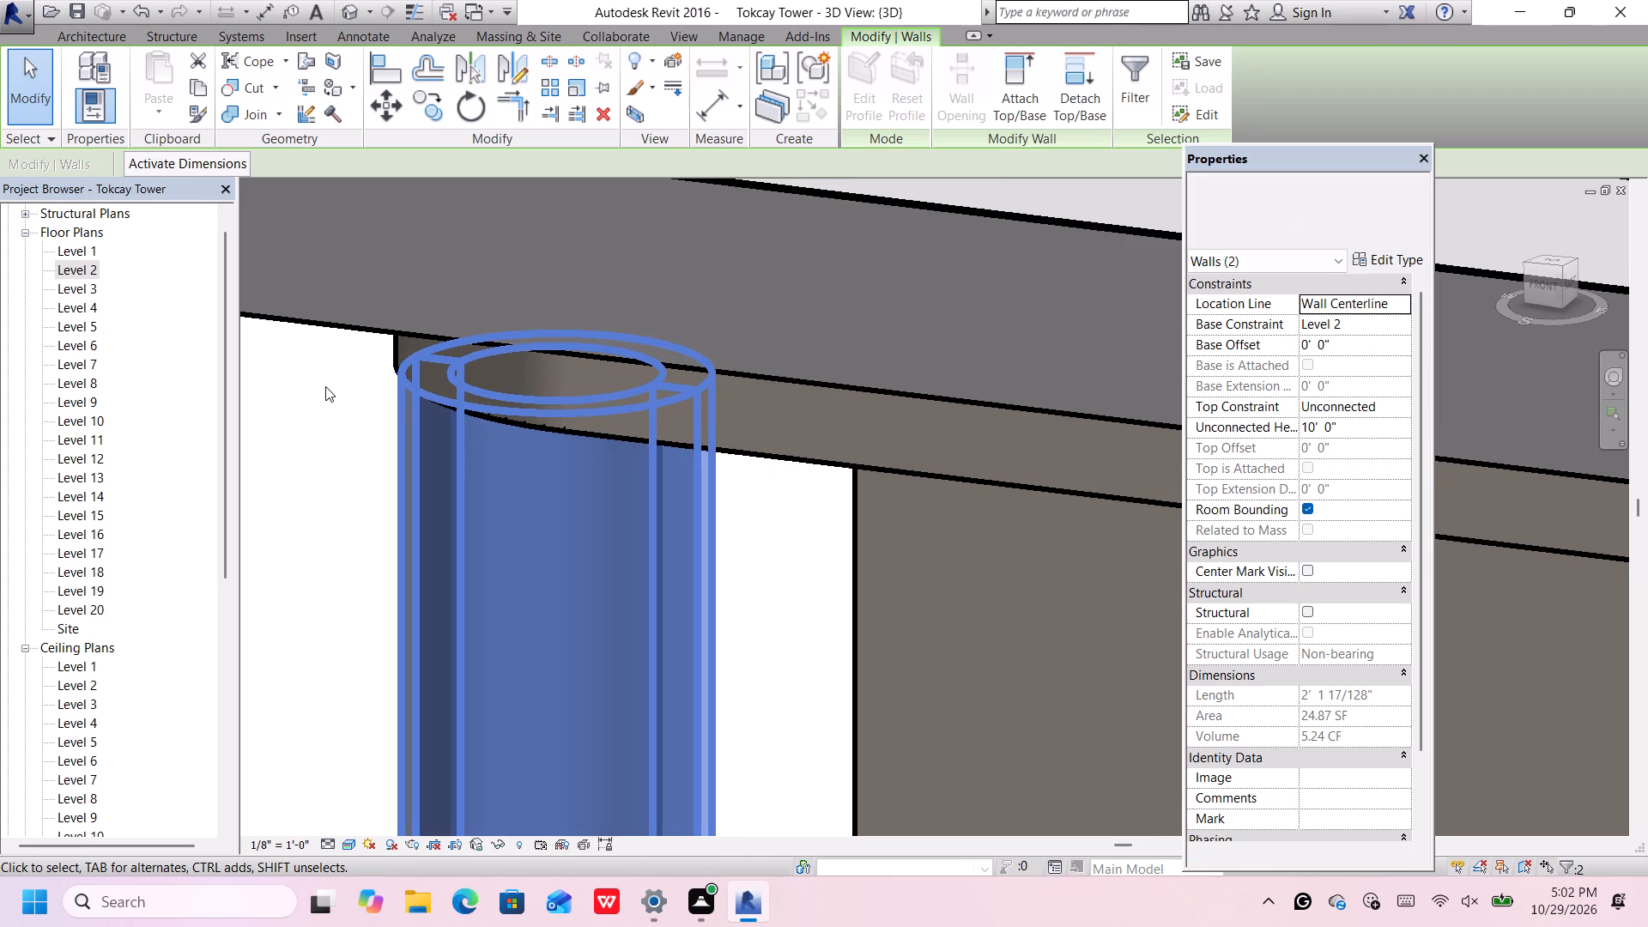
pyautogui.press('Up')
pyautogui.press('Up')
pyautogui.press('Left')
pyautogui.press('Left')
pyautogui.press('Left')
pyautogui.press('Left')
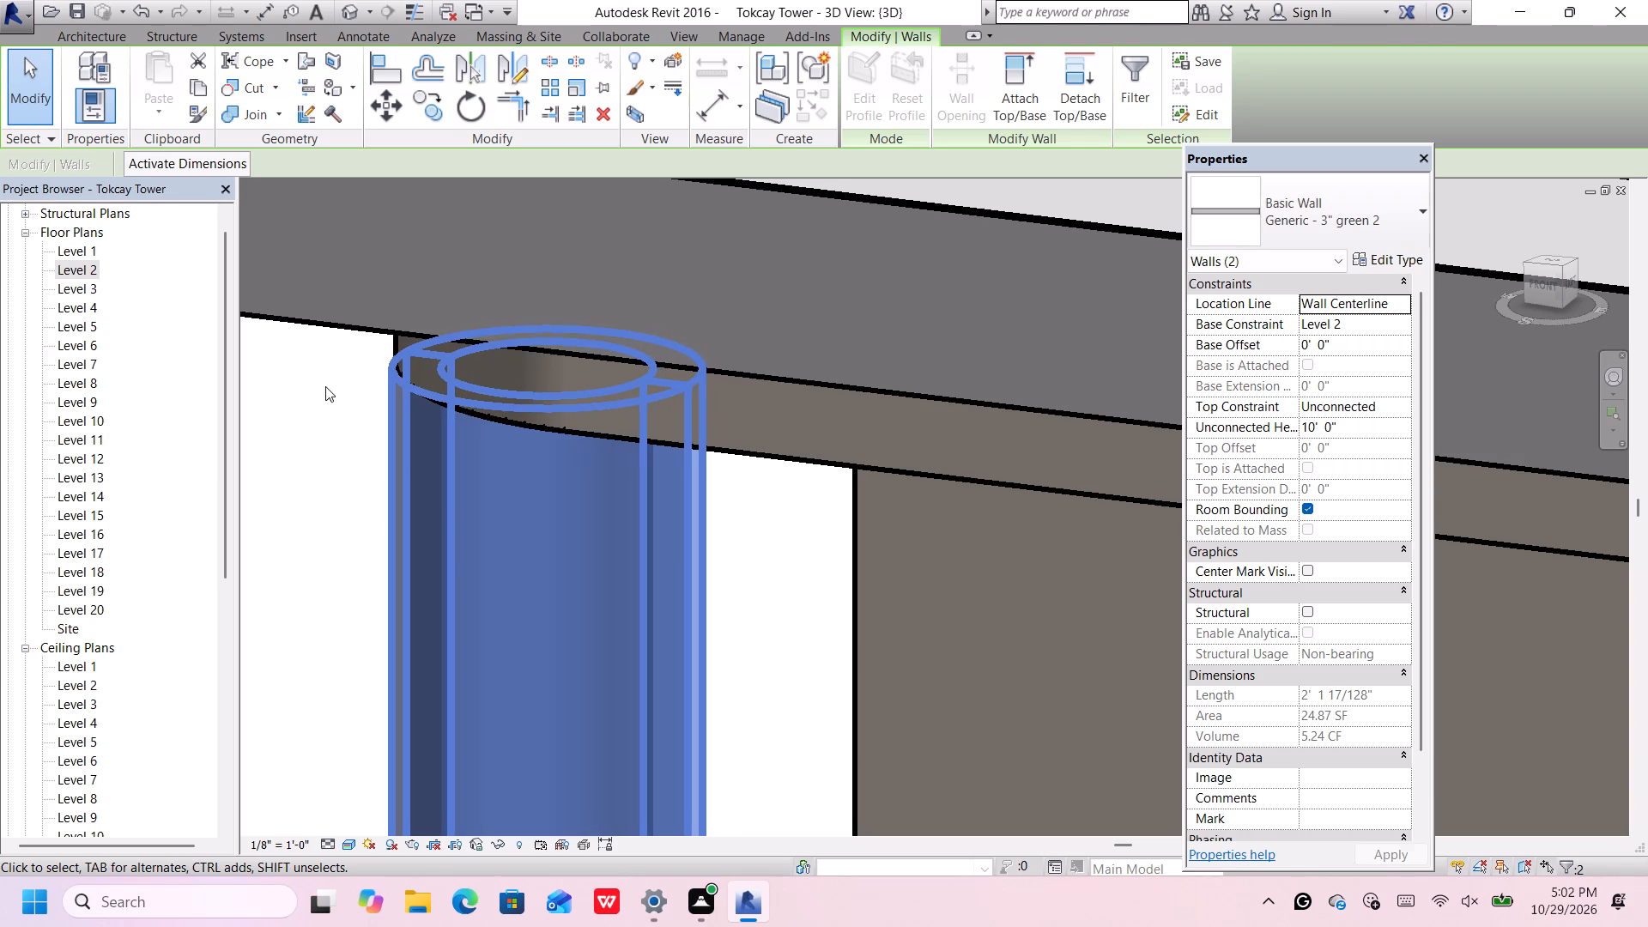
pyautogui.press('Up')
pyautogui.press('Up')
pyautogui.press('Up')
pyautogui.press('Up')
pyautogui.press('Up')
pyautogui.press('Left')
pyautogui.press('Left')
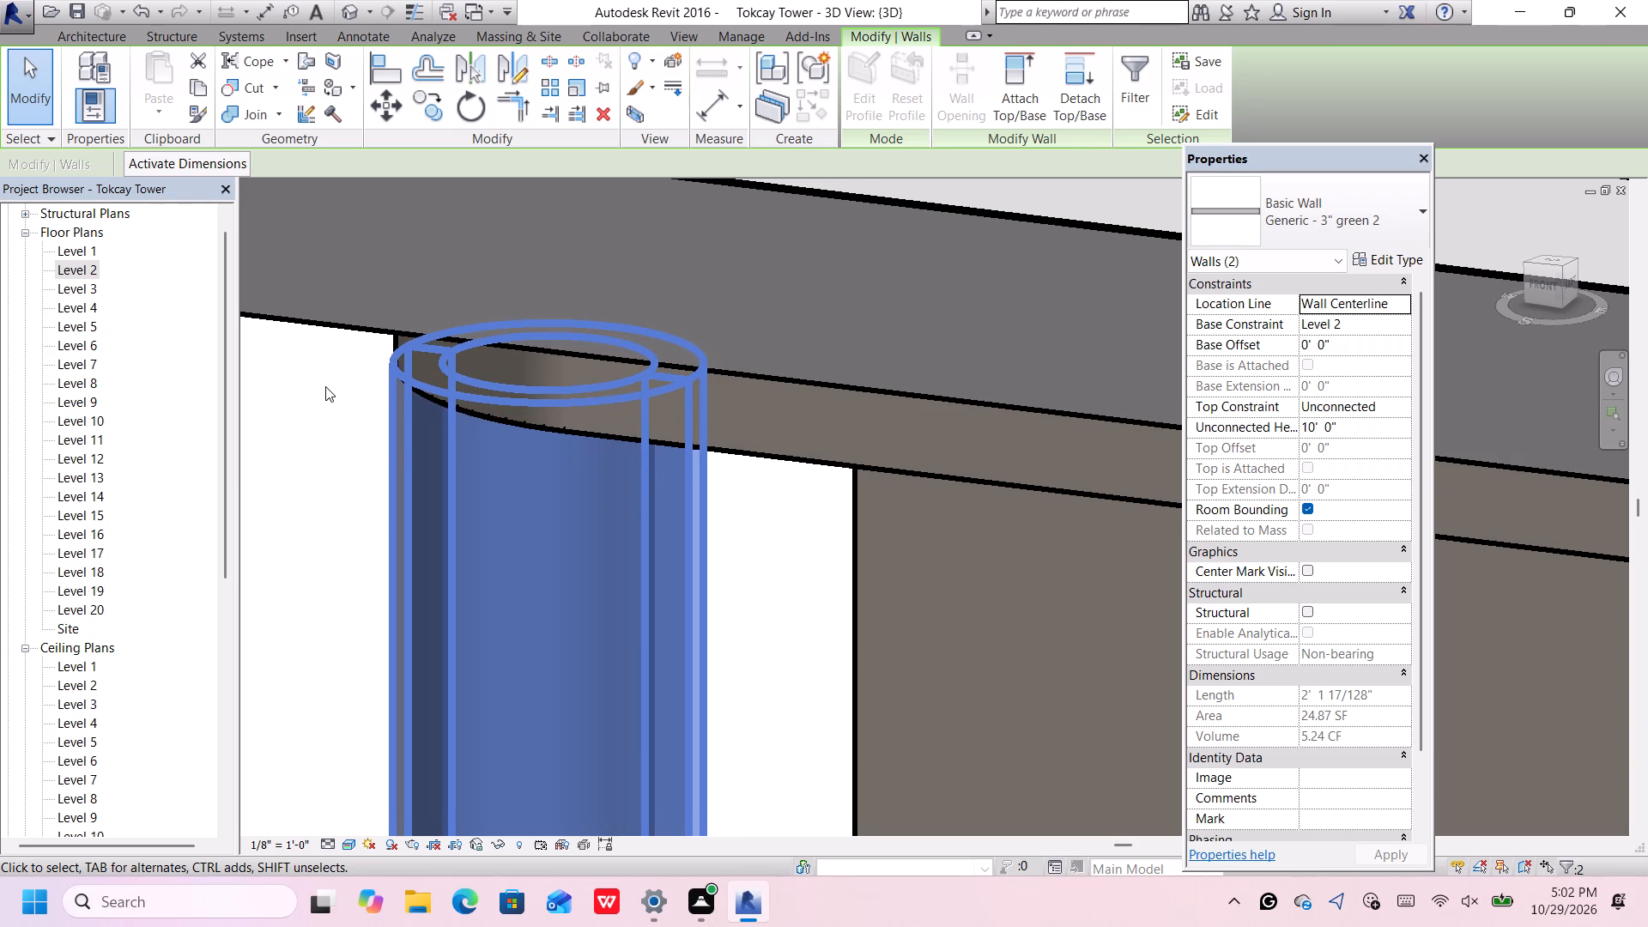
pyautogui.press('Right')
pyautogui.press('Right')
pyautogui.press('Up')
pyautogui.press('Left')
pyautogui.press('Left')
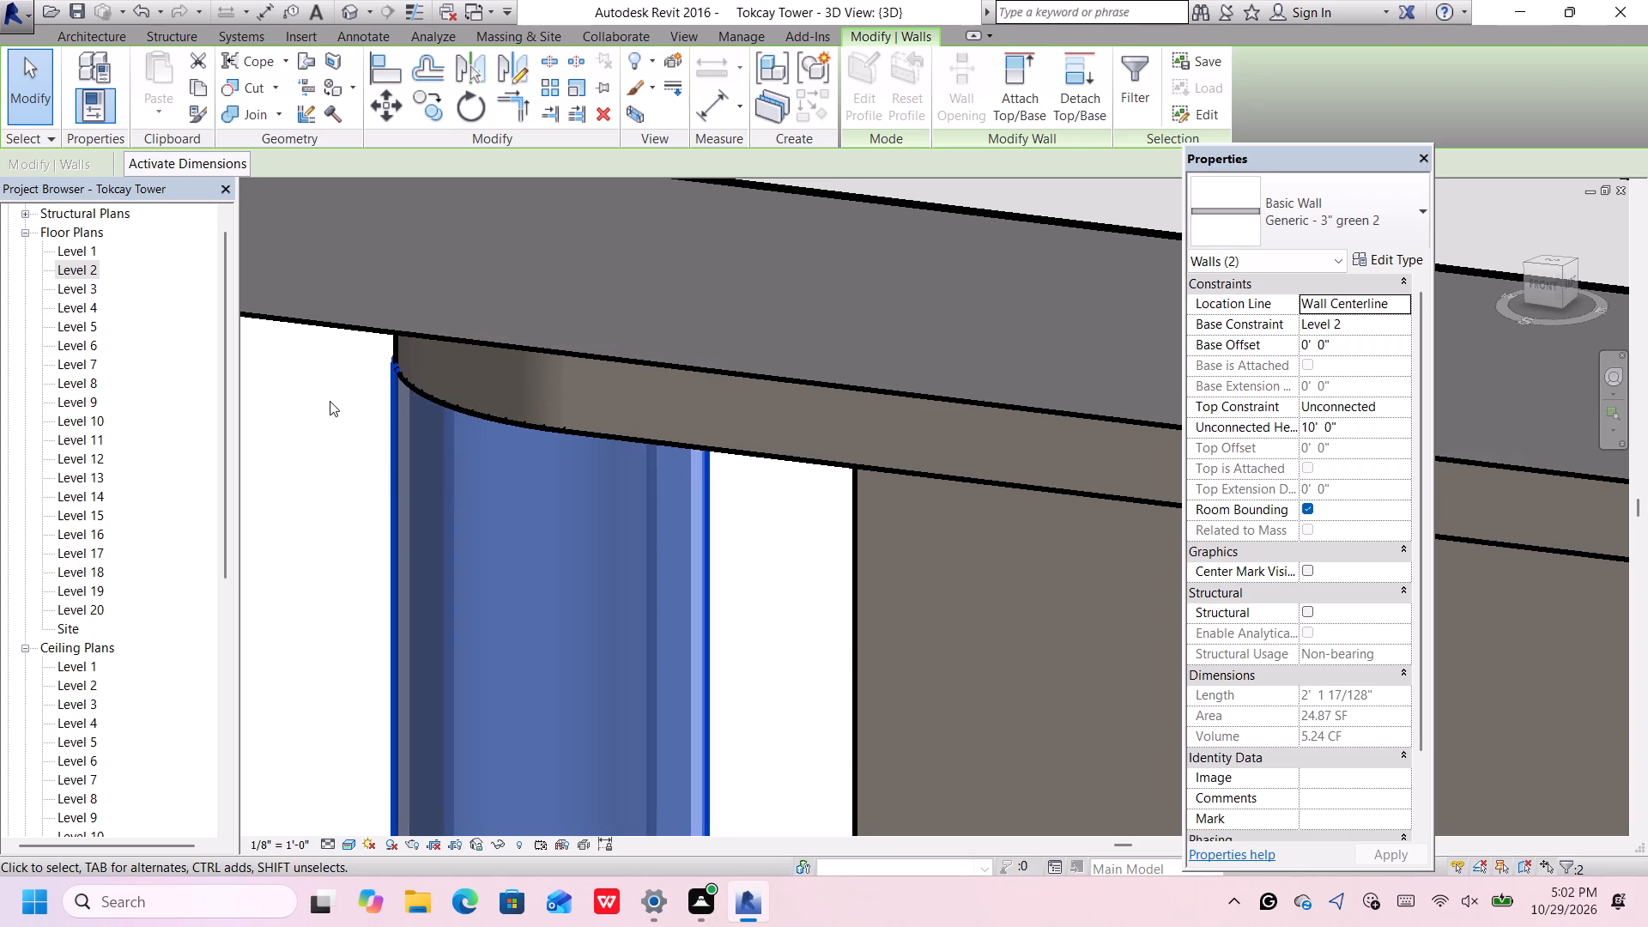
# Fine-tune the front-left round column until its outer face lines up with the cream slab's side edge, and clear the selection.
pyautogui.press('Up')
pyautogui.press('Up')
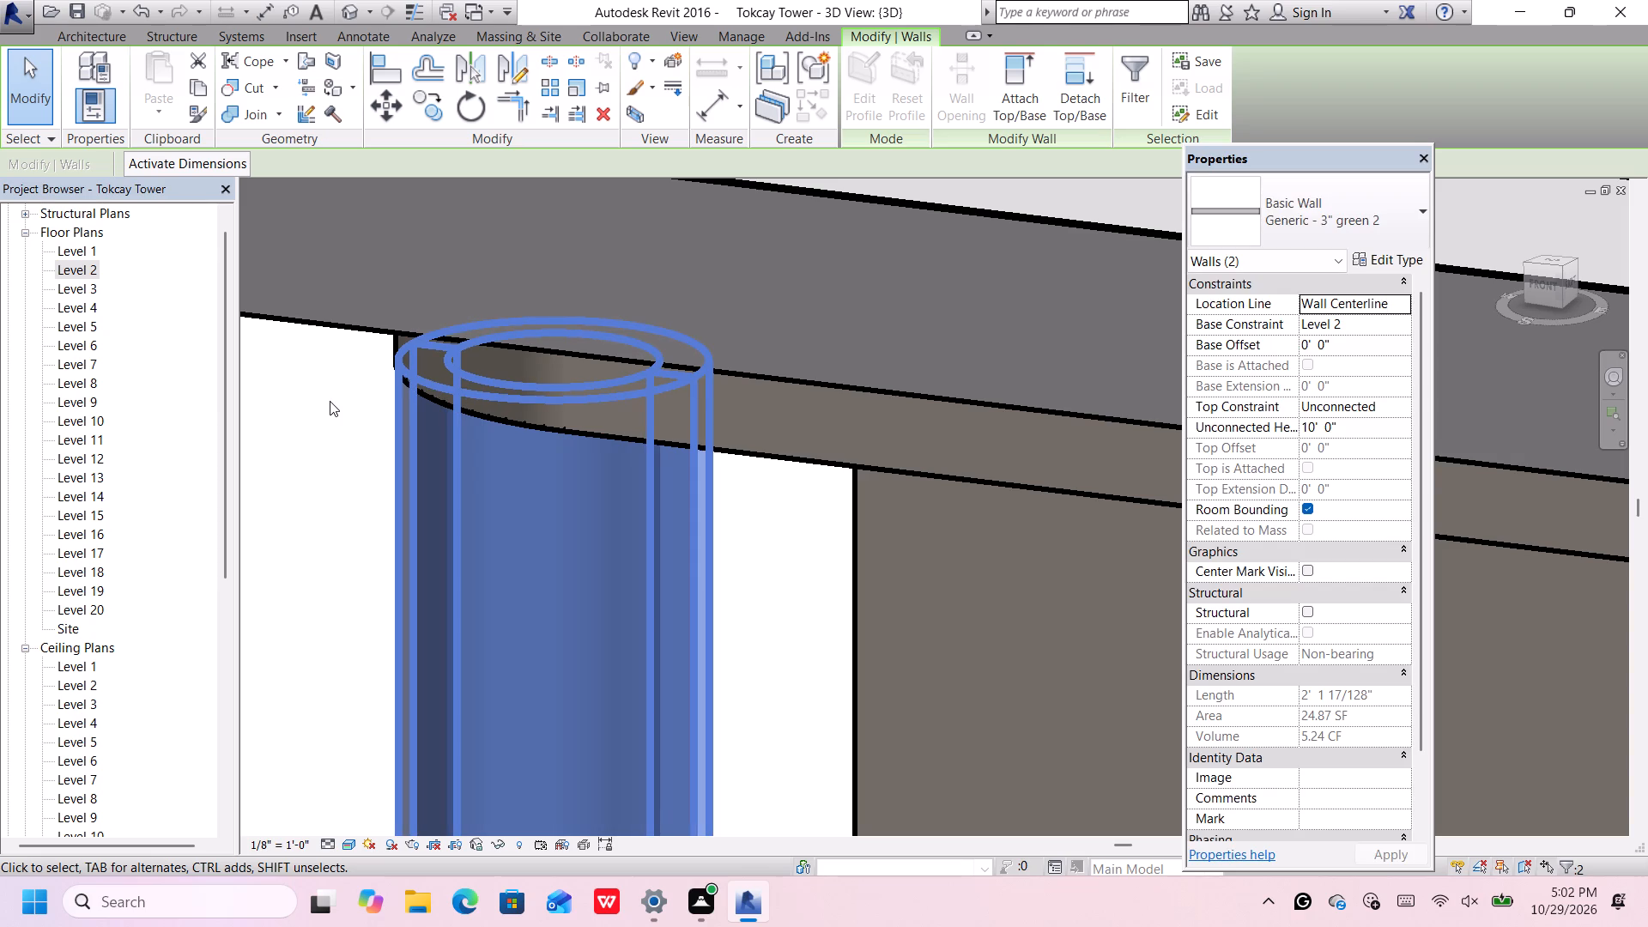
pyautogui.press('Left')
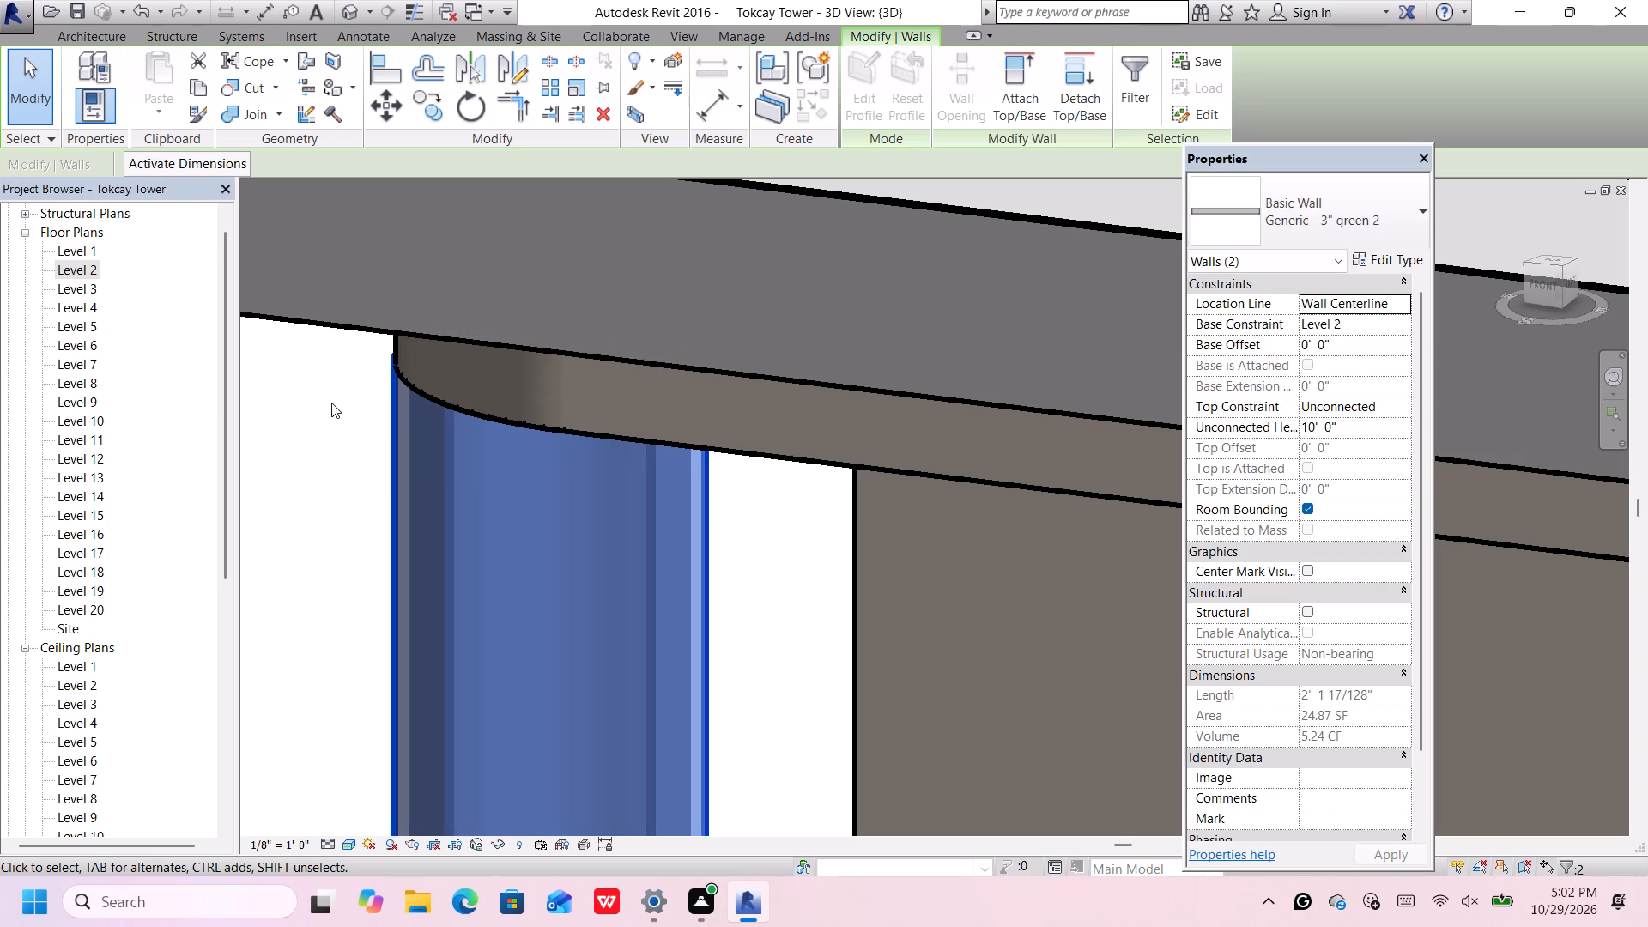
pyautogui.press('Right')
pyautogui.press('Up')
pyautogui.press('Up')
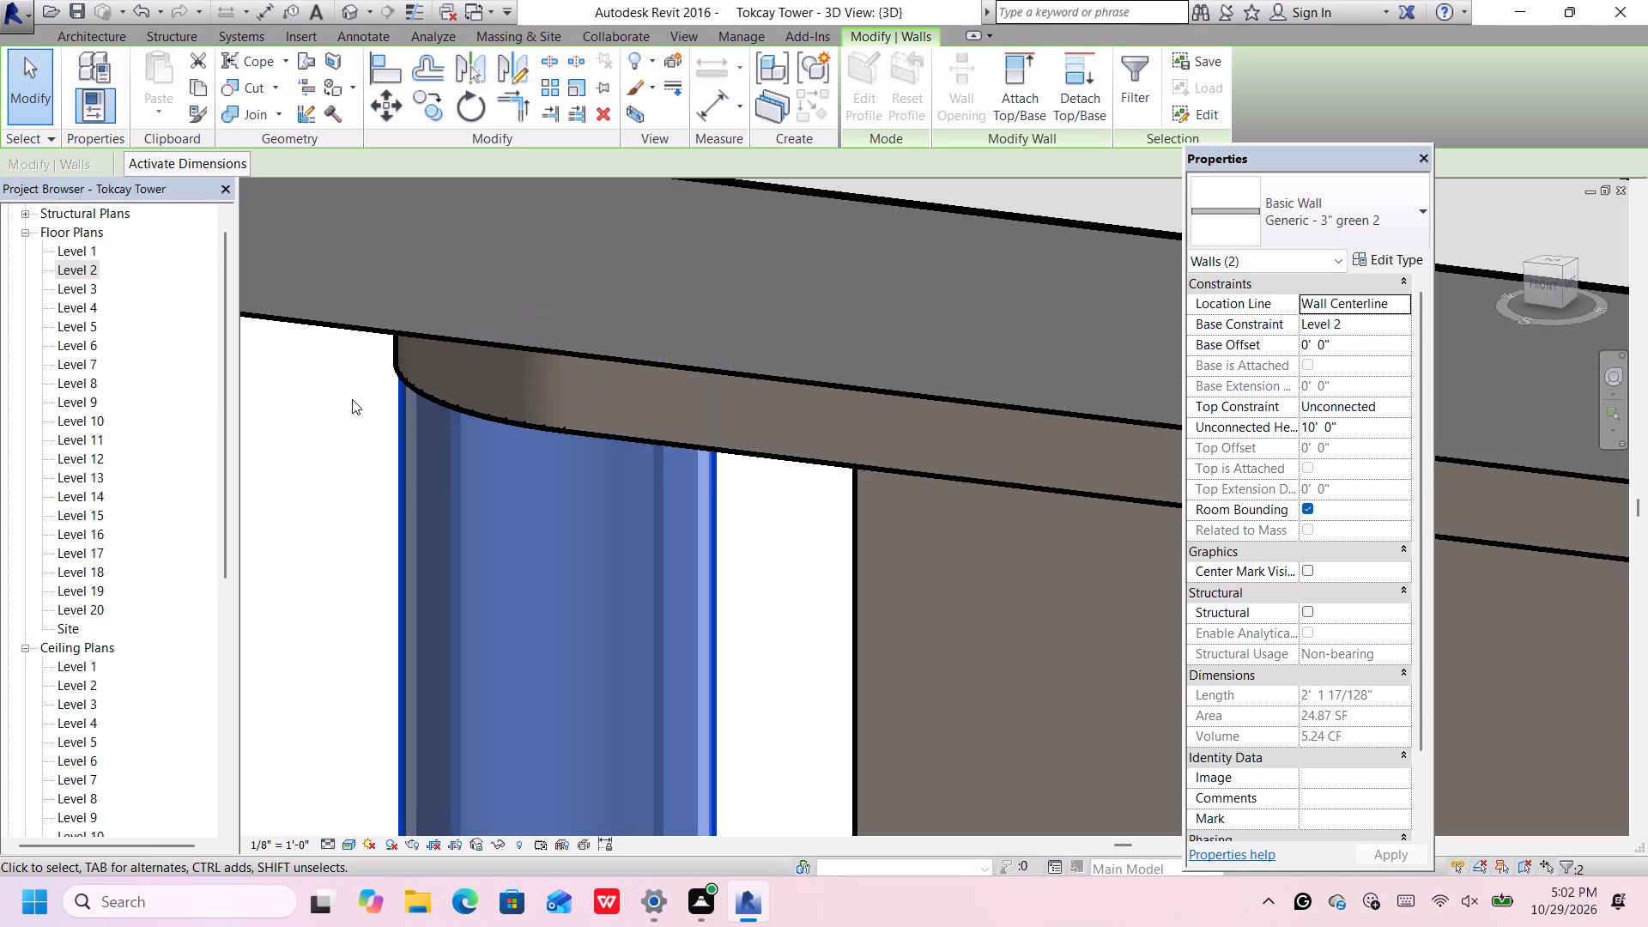
pyautogui.press('Down')
pyautogui.press('Down')
pyautogui.press('Down')
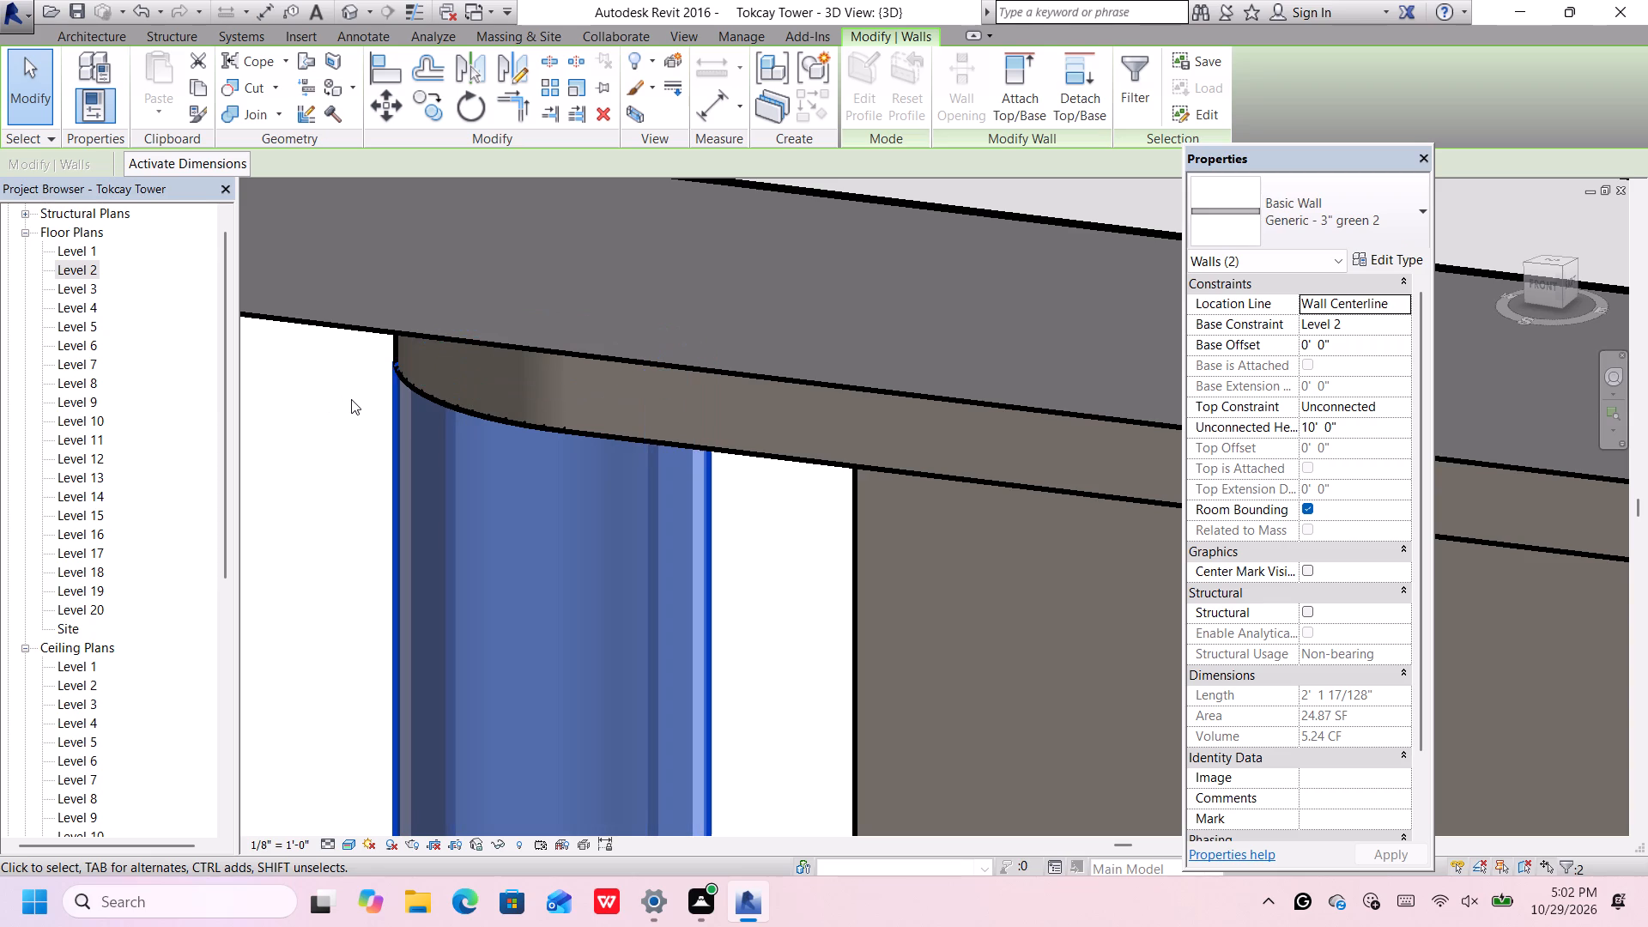
pyautogui.press('Up')
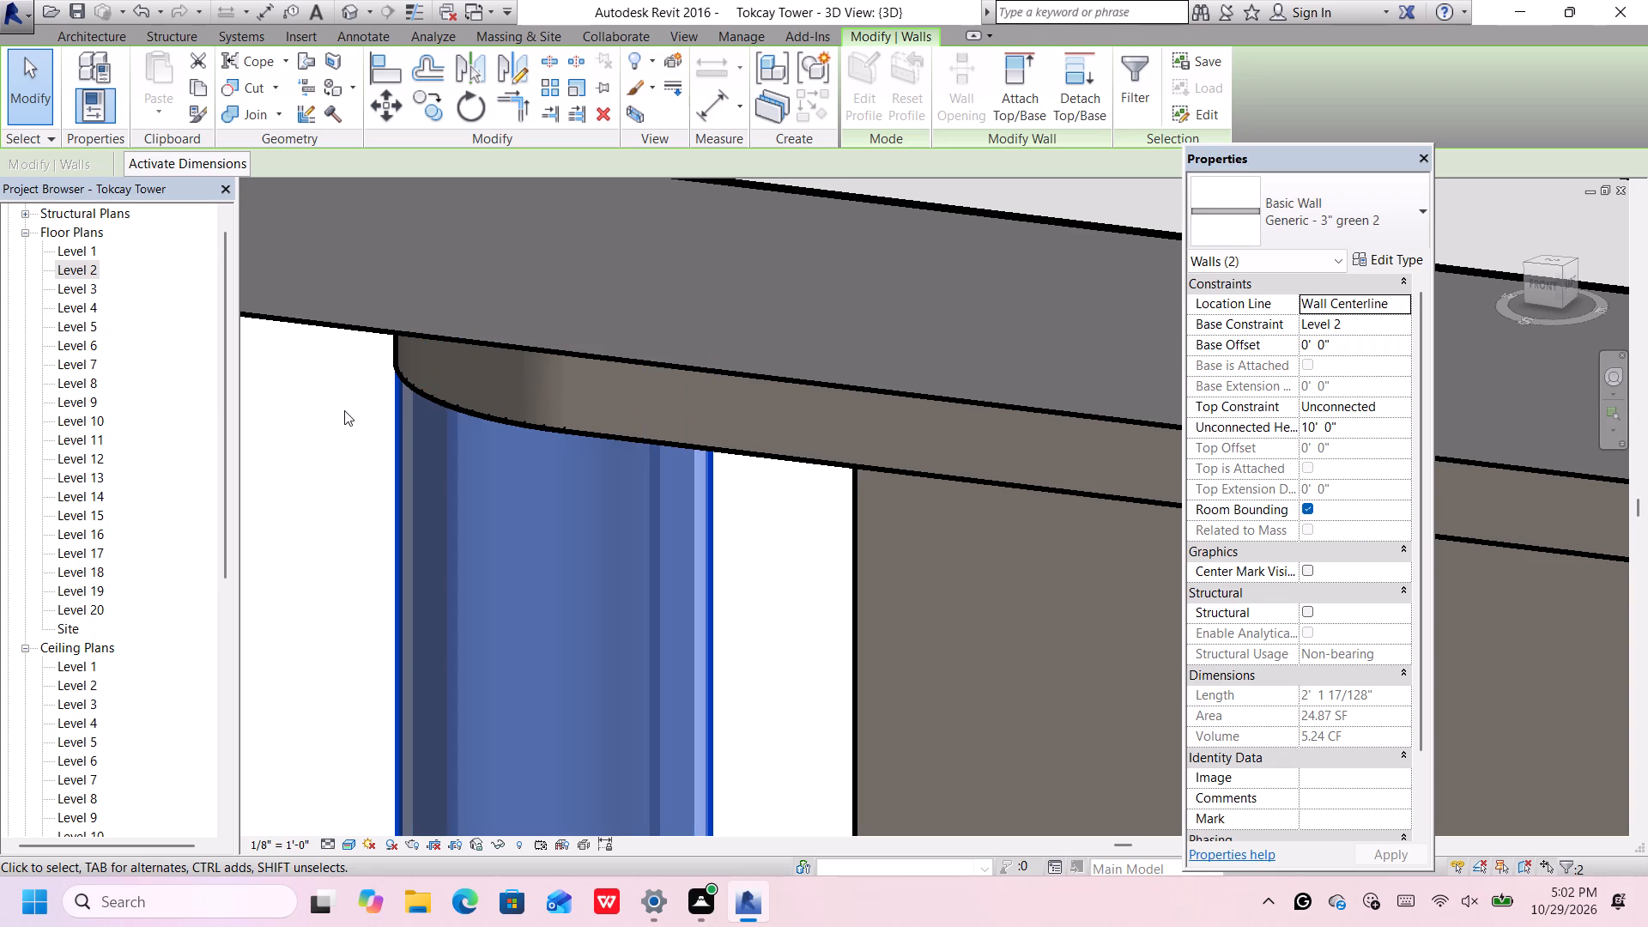
pyautogui.scroll(10, 392, 385)
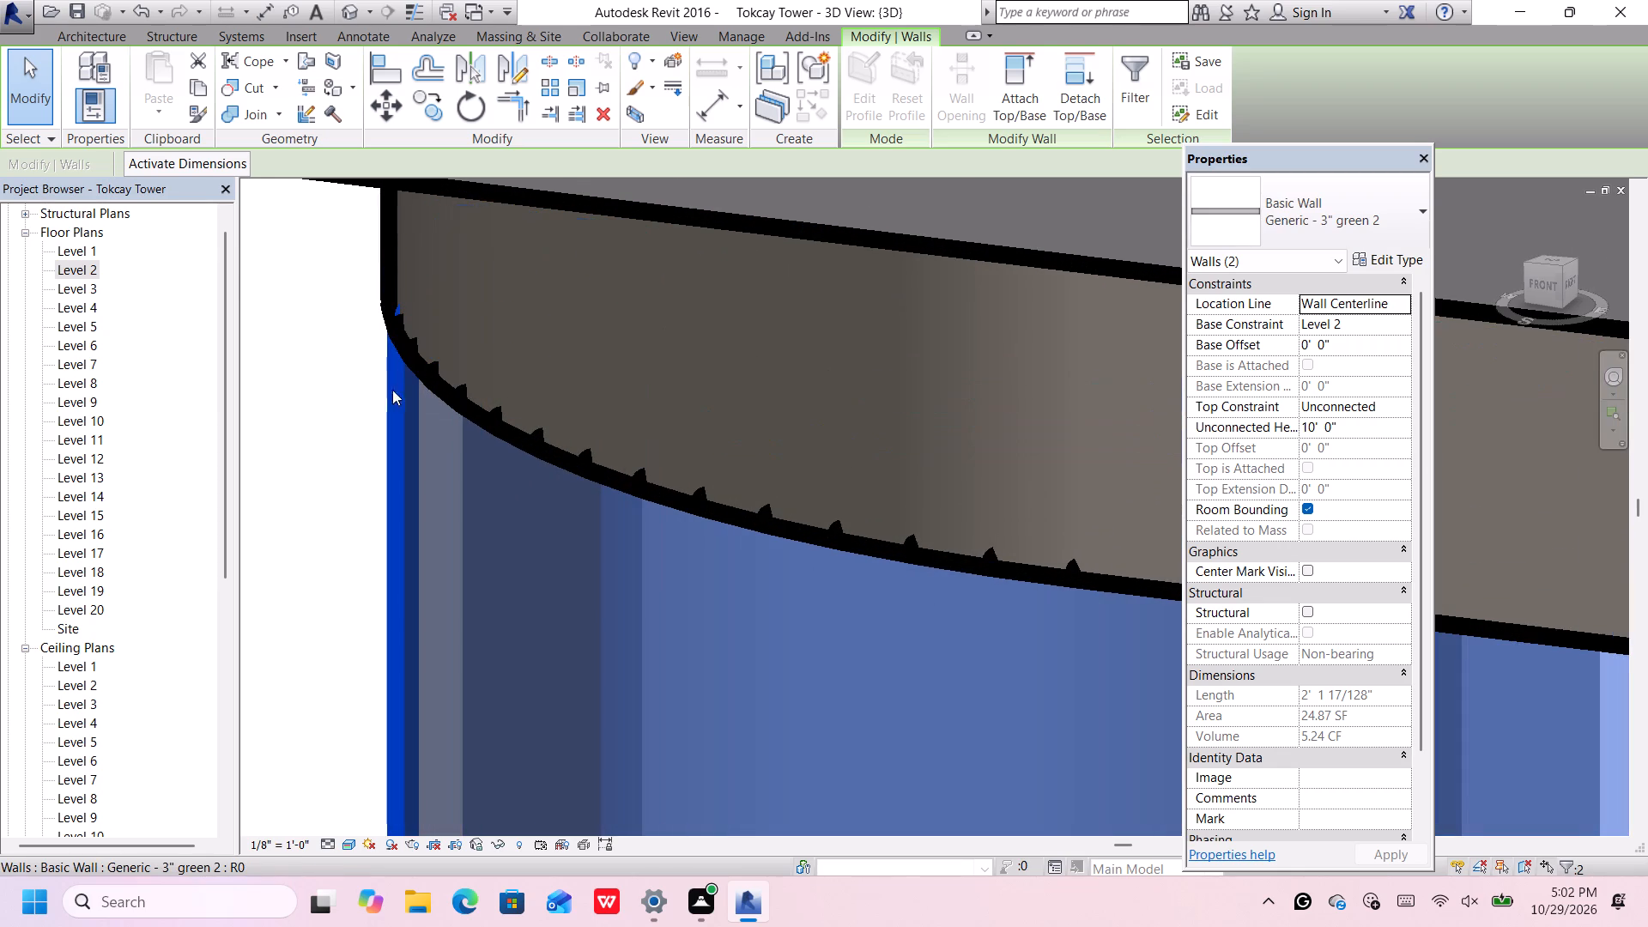
pyautogui.press('Down')
pyautogui.press('Left')
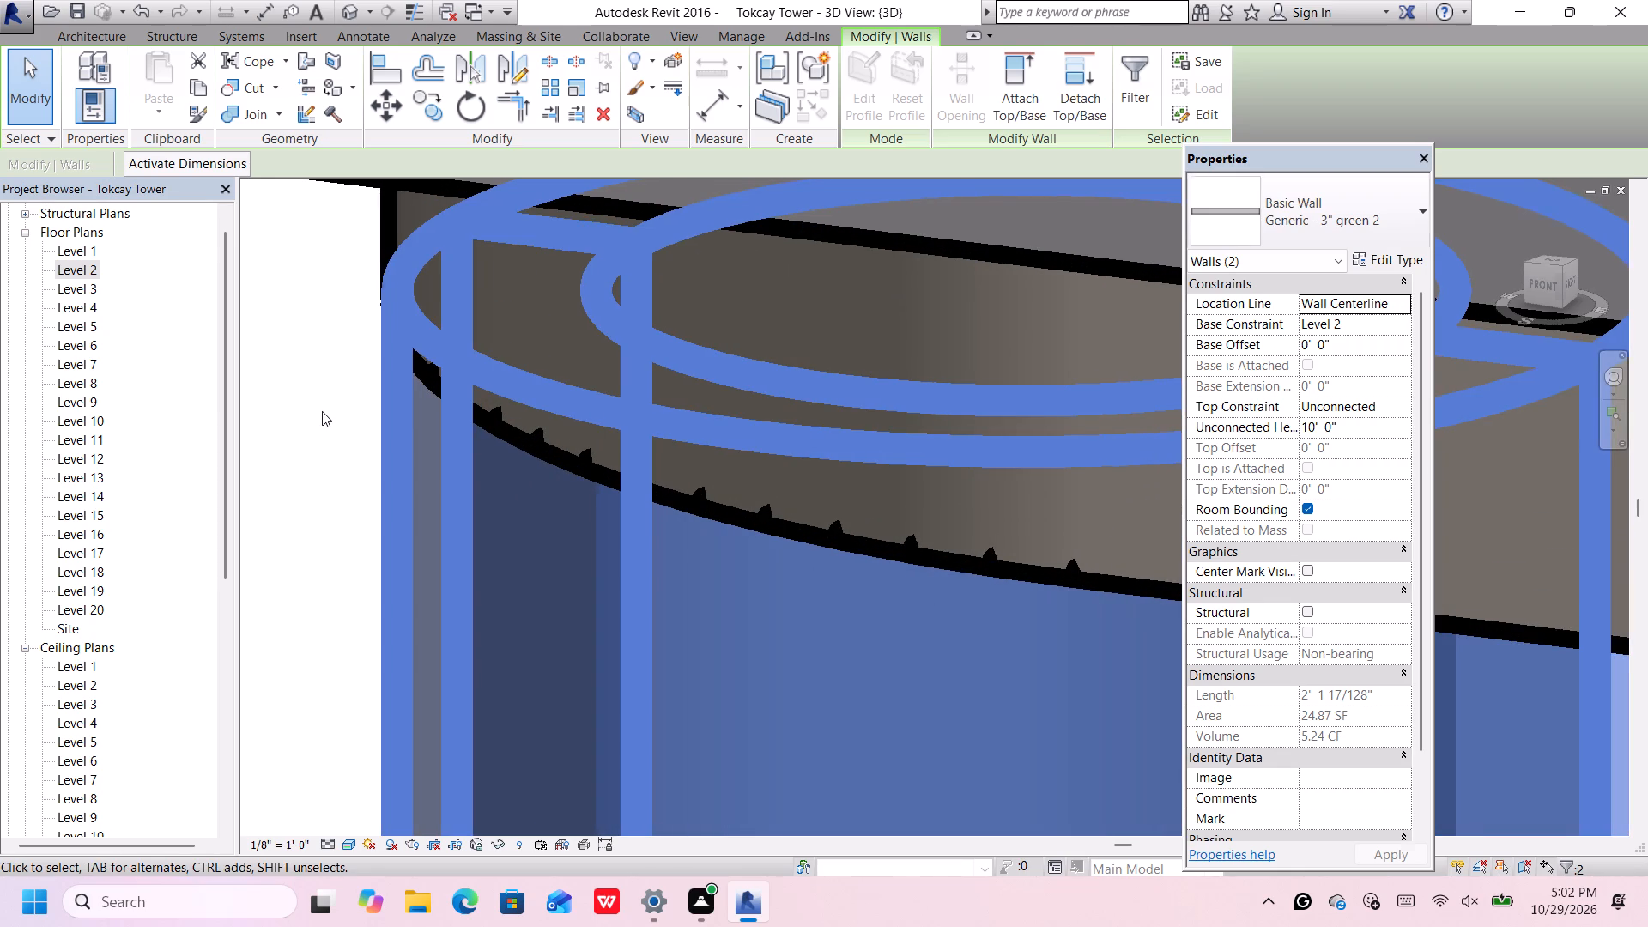
pyautogui.press('Left')
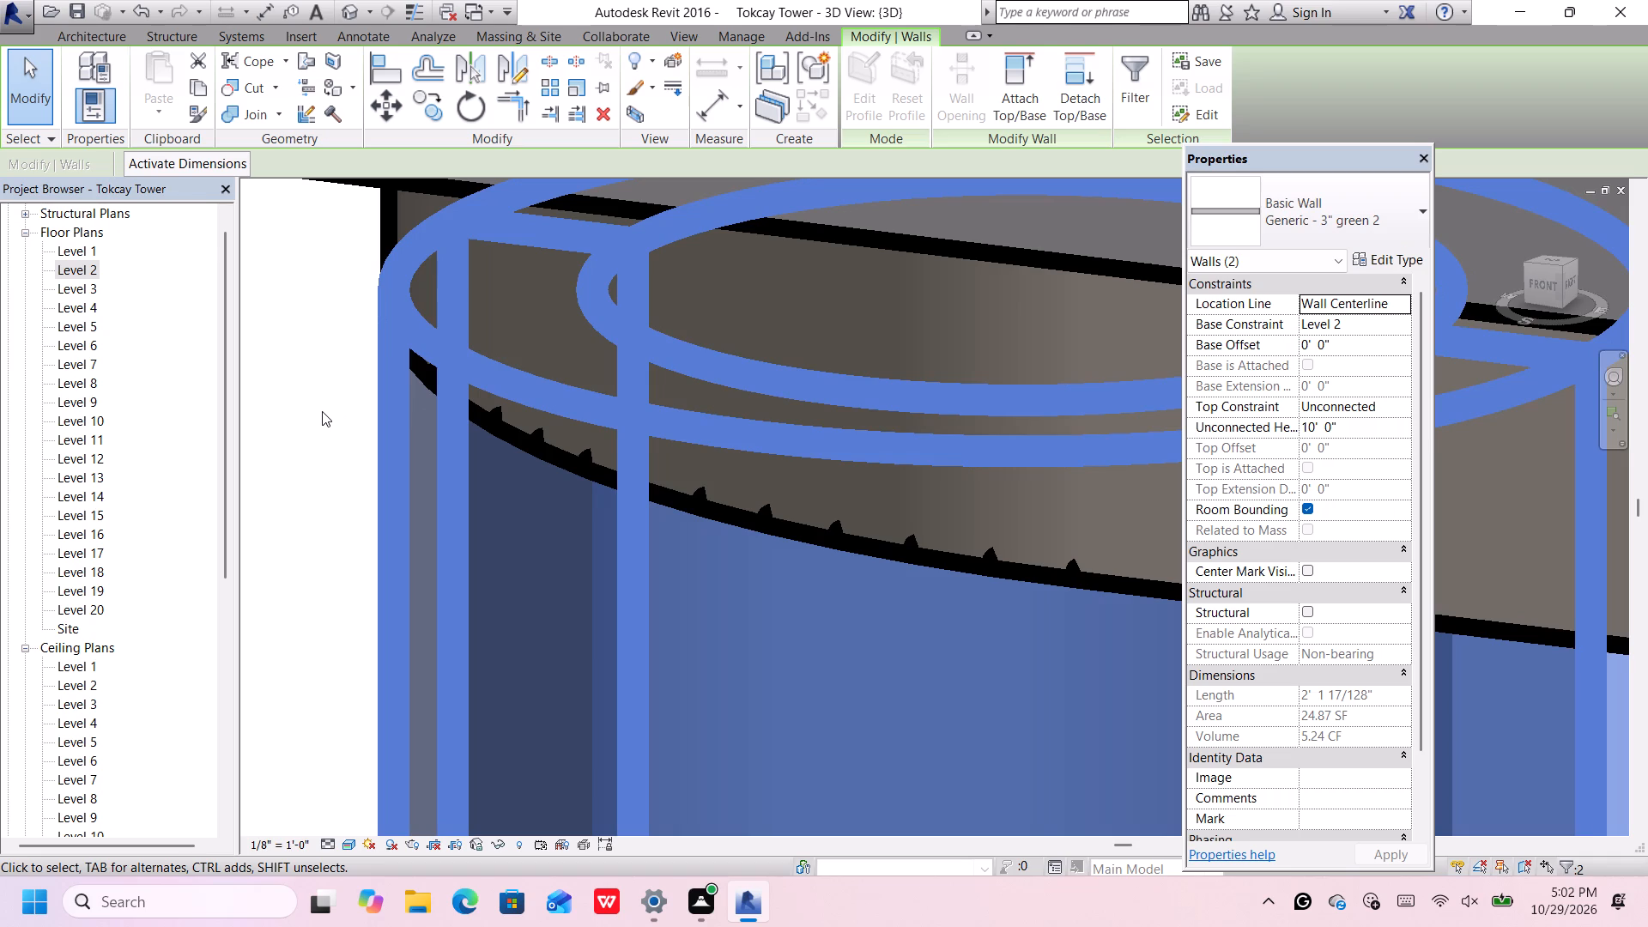
pyautogui.scroll(-7, 323, 413)
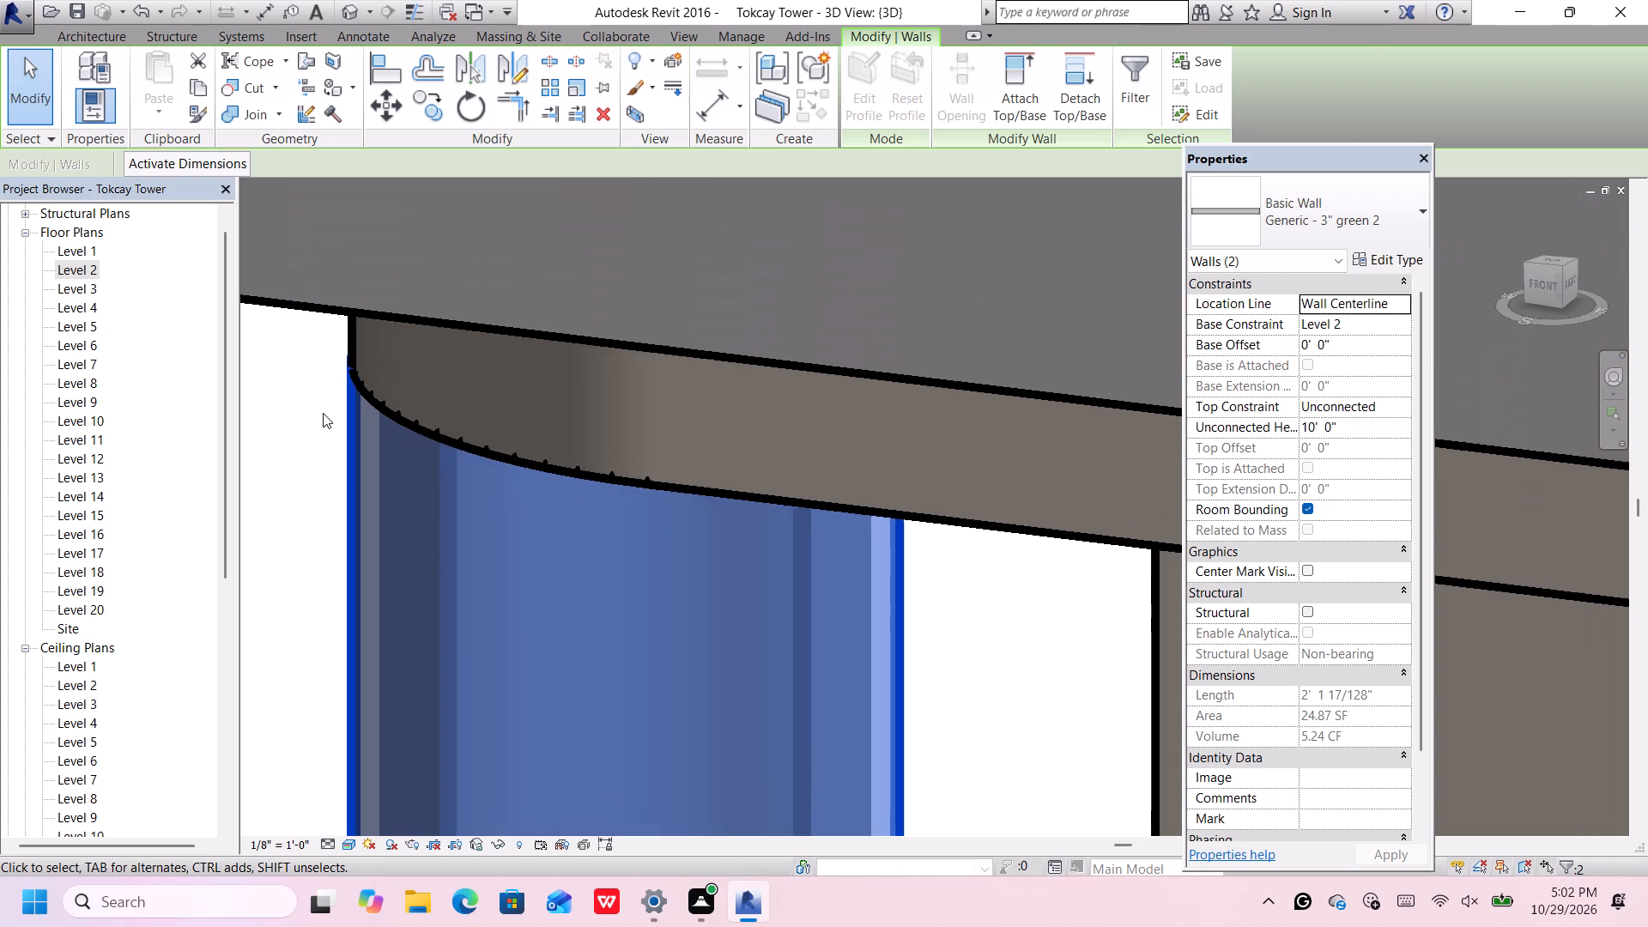
pyautogui.scroll(-1, 323, 413)
pyautogui.click(322, 413)
# Examine the whole building in 3D, checking both front corner columns, the balcony and the roof slabs.
pyautogui.scroll(-6, 322, 415)
pyautogui.scroll(-16, 322, 415)
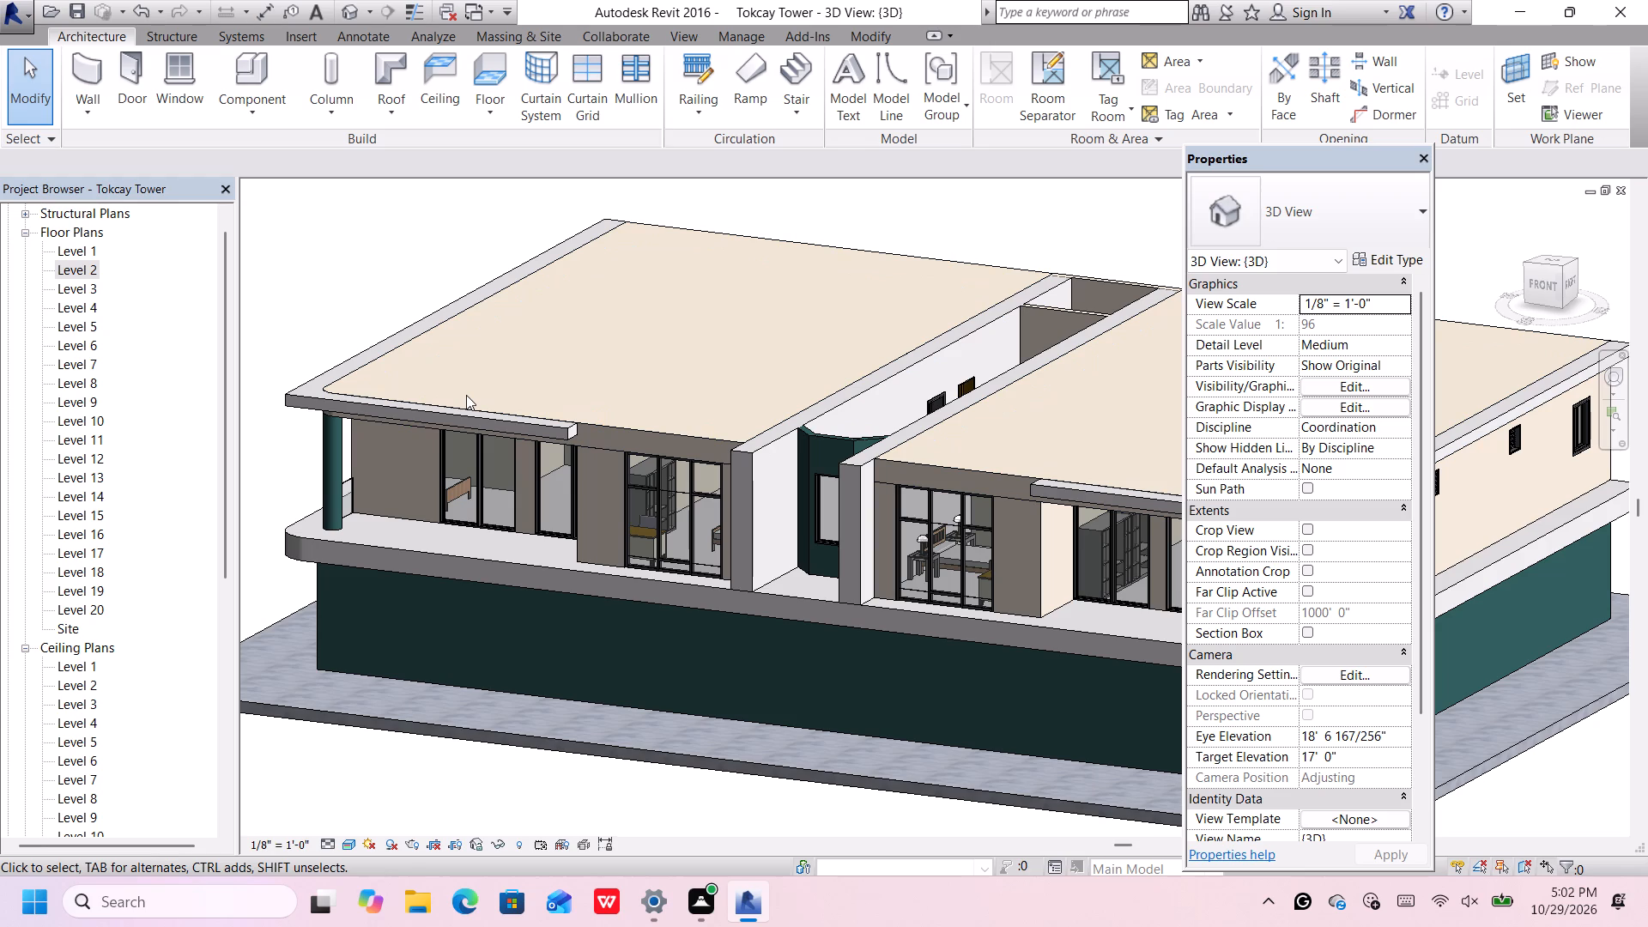
pyautogui.scroll(-6, 488, 447)
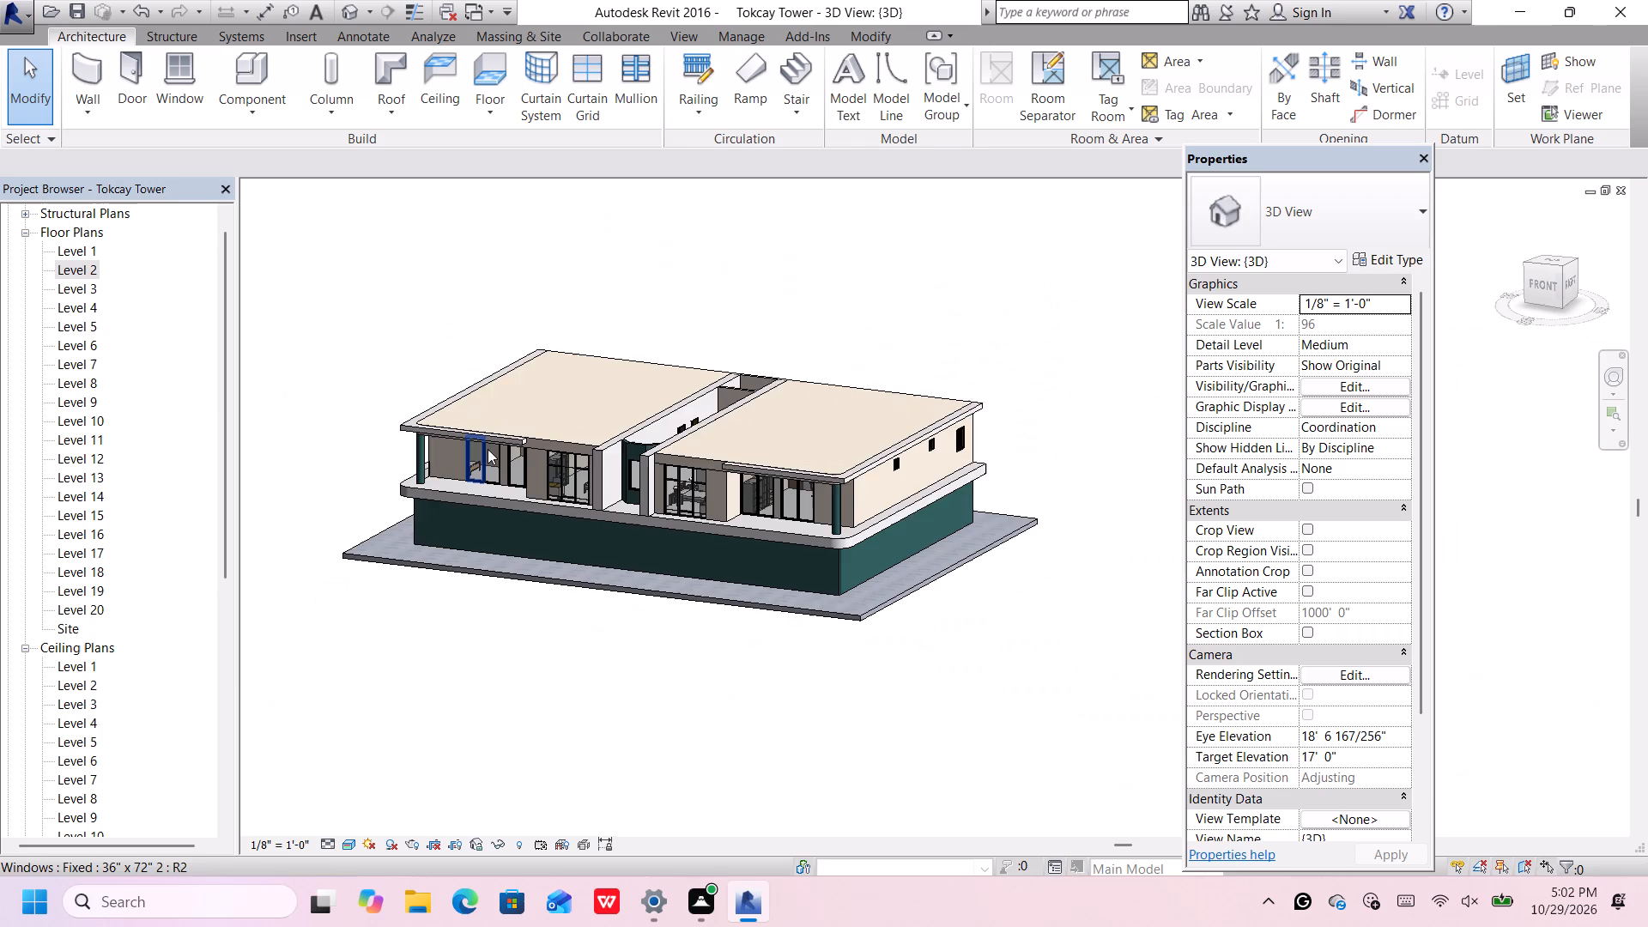
pyautogui.scroll(-1, 488, 449)
pyautogui.moveTo(691, 305); pyautogui.dragTo(712, 342, button='middle')
pyautogui.scroll(7, 608, 453)
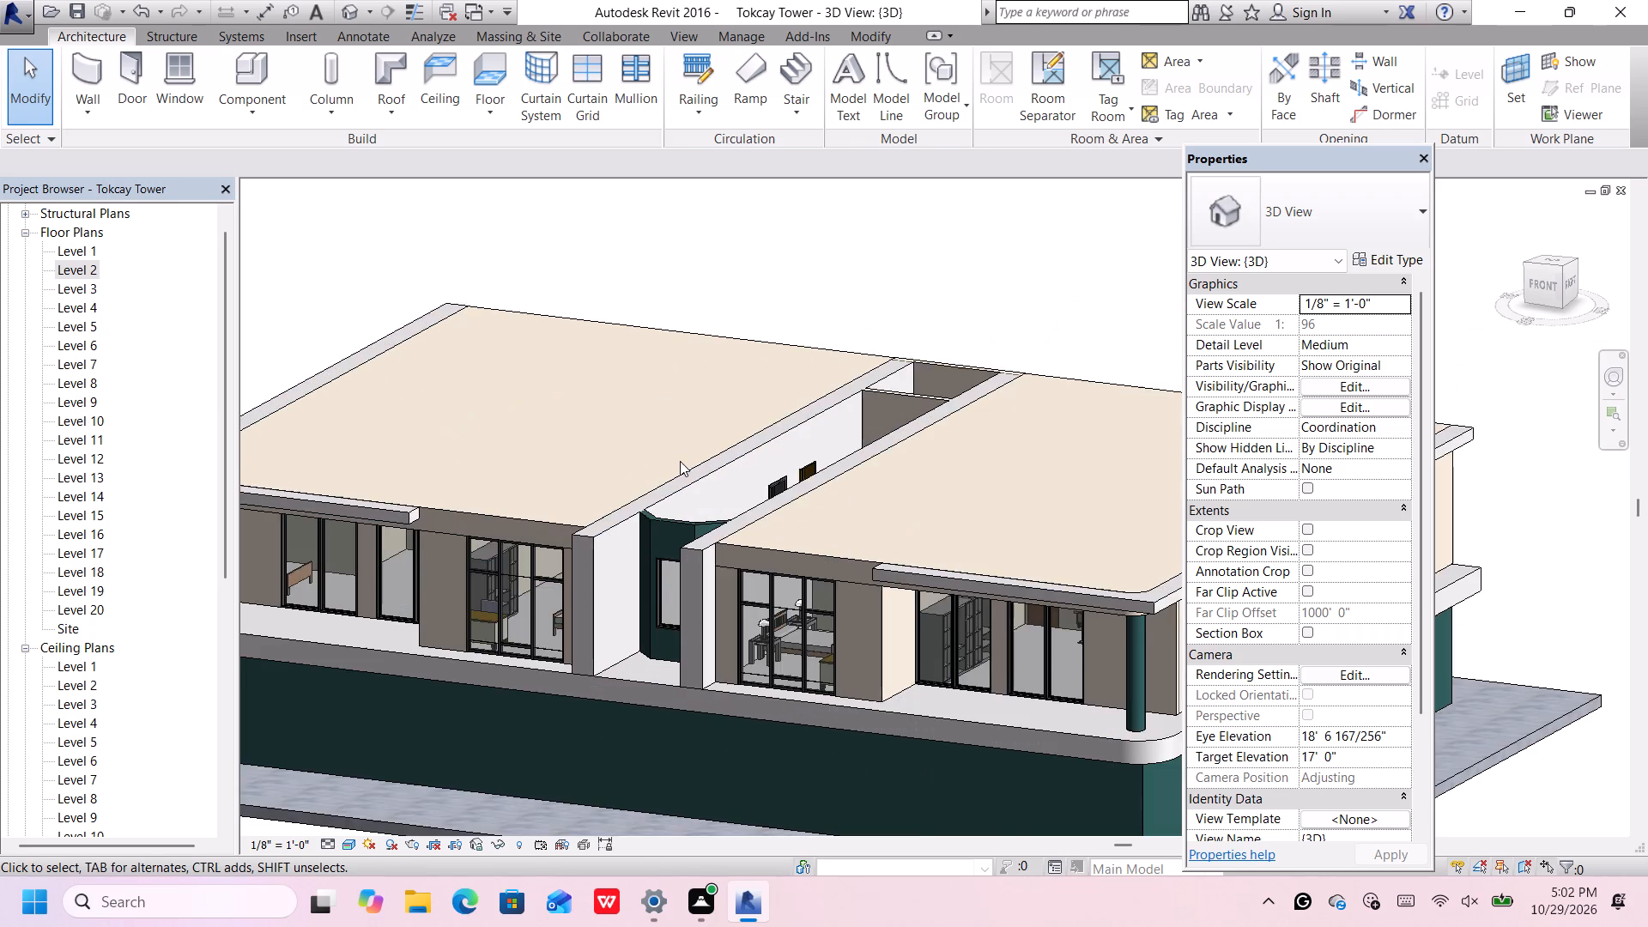
pyautogui.scroll(-5, 682, 453)
pyautogui.scroll(-1, 477, 467)
pyautogui.moveTo(457, 457); pyautogui.dragTo(434, 450, button='middle')
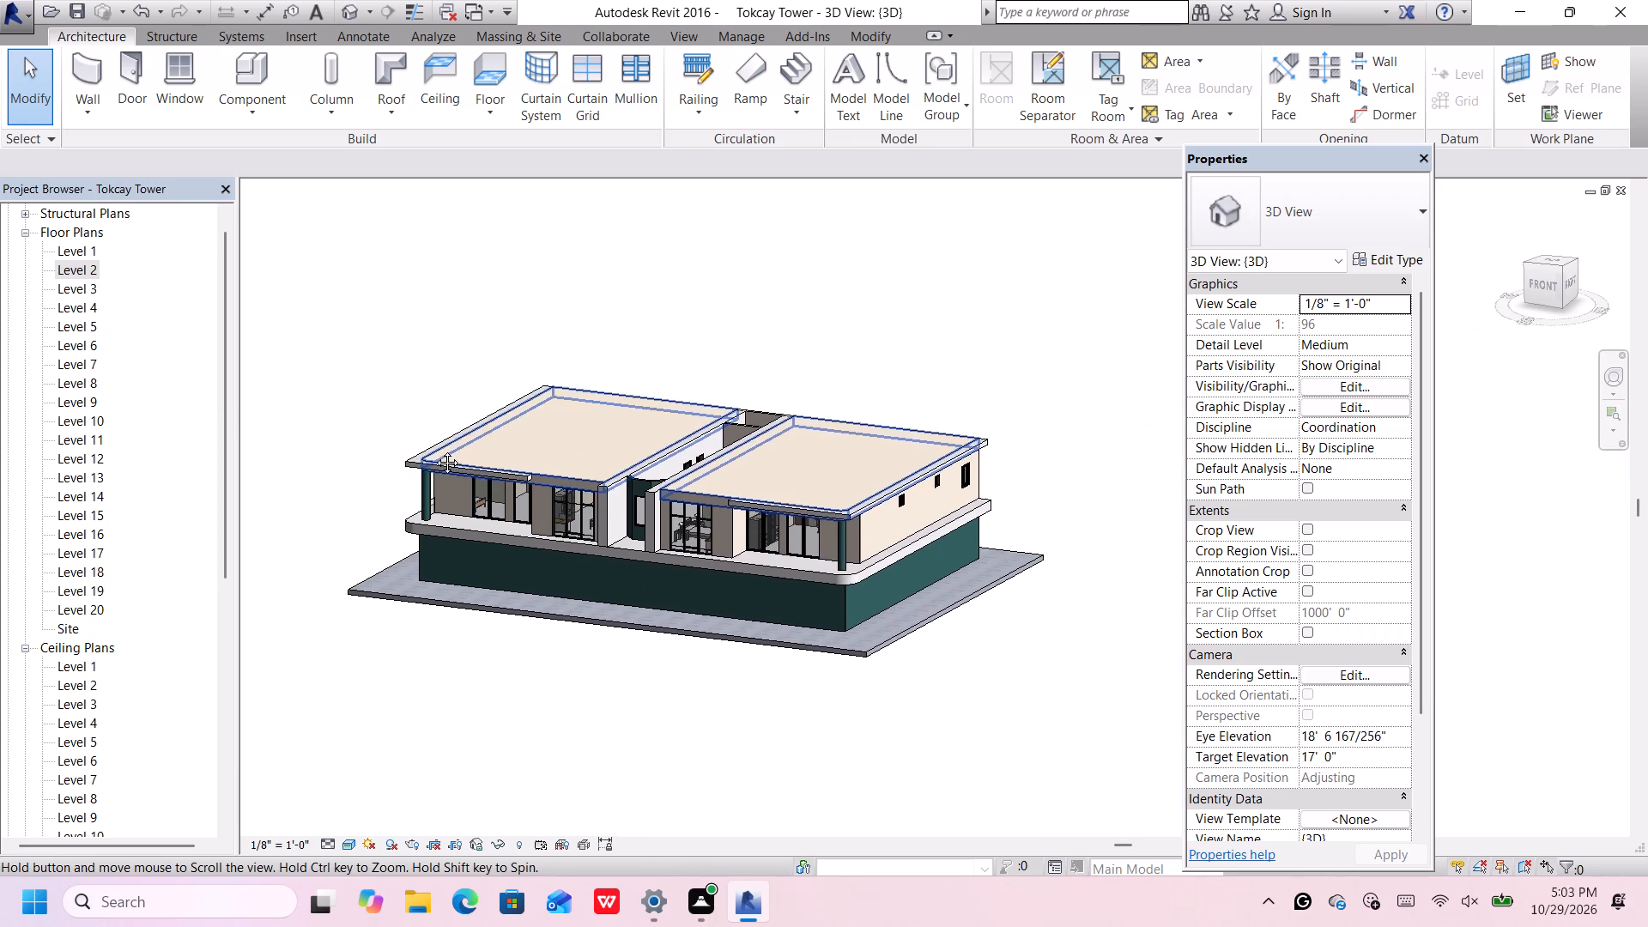
pyautogui.moveTo(434, 450); pyautogui.dragTo(415, 439, button='middle')
pyautogui.scroll(4, 367, 462)
pyautogui.scroll(-3, 367, 462)
pyautogui.moveTo(370, 462); pyautogui.dragTo(367, 462, button='middle')
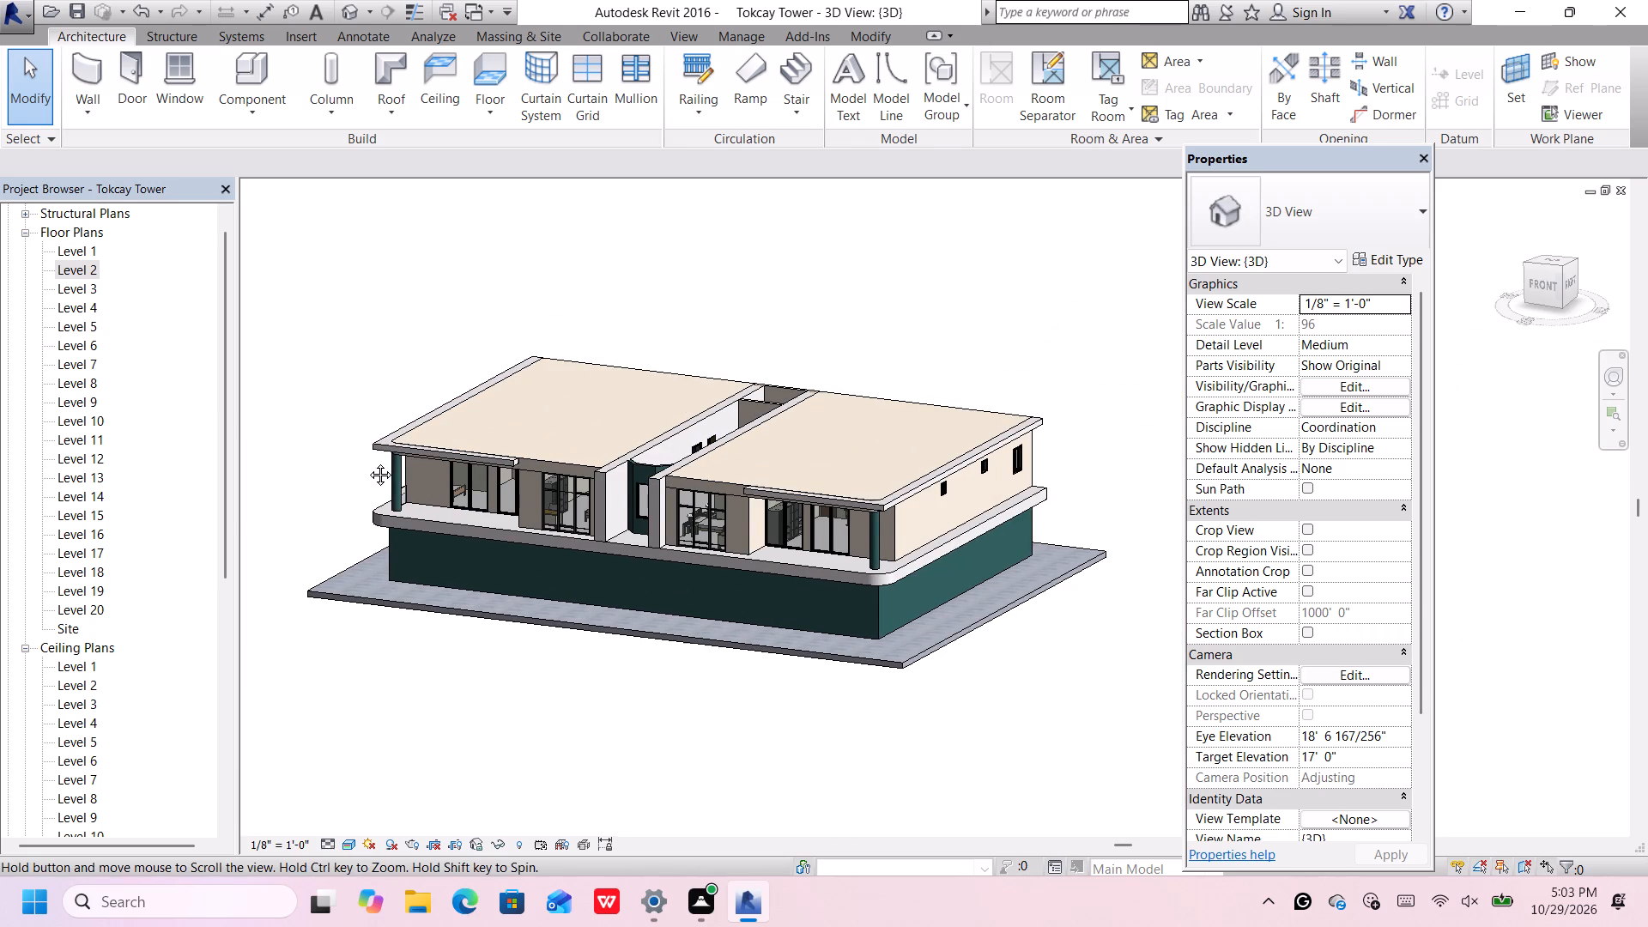
pyautogui.moveTo(367, 462); pyautogui.dragTo(361, 458, button='middle')
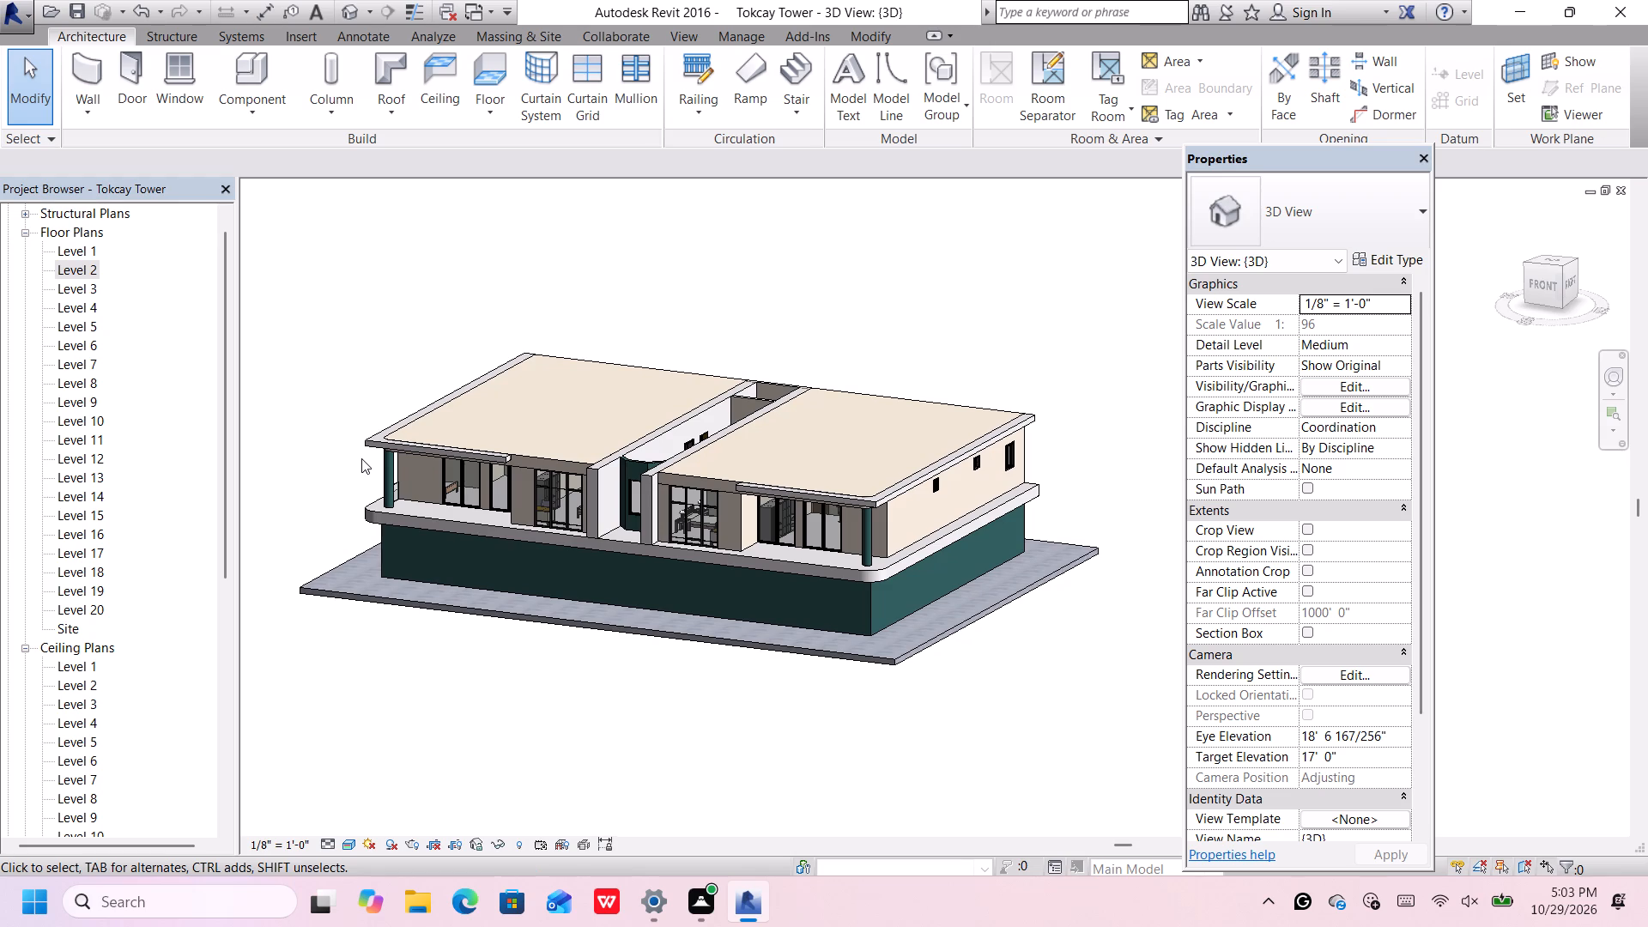
pyautogui.moveTo(368, 455); pyautogui.dragTo(306, 544, button='middle')
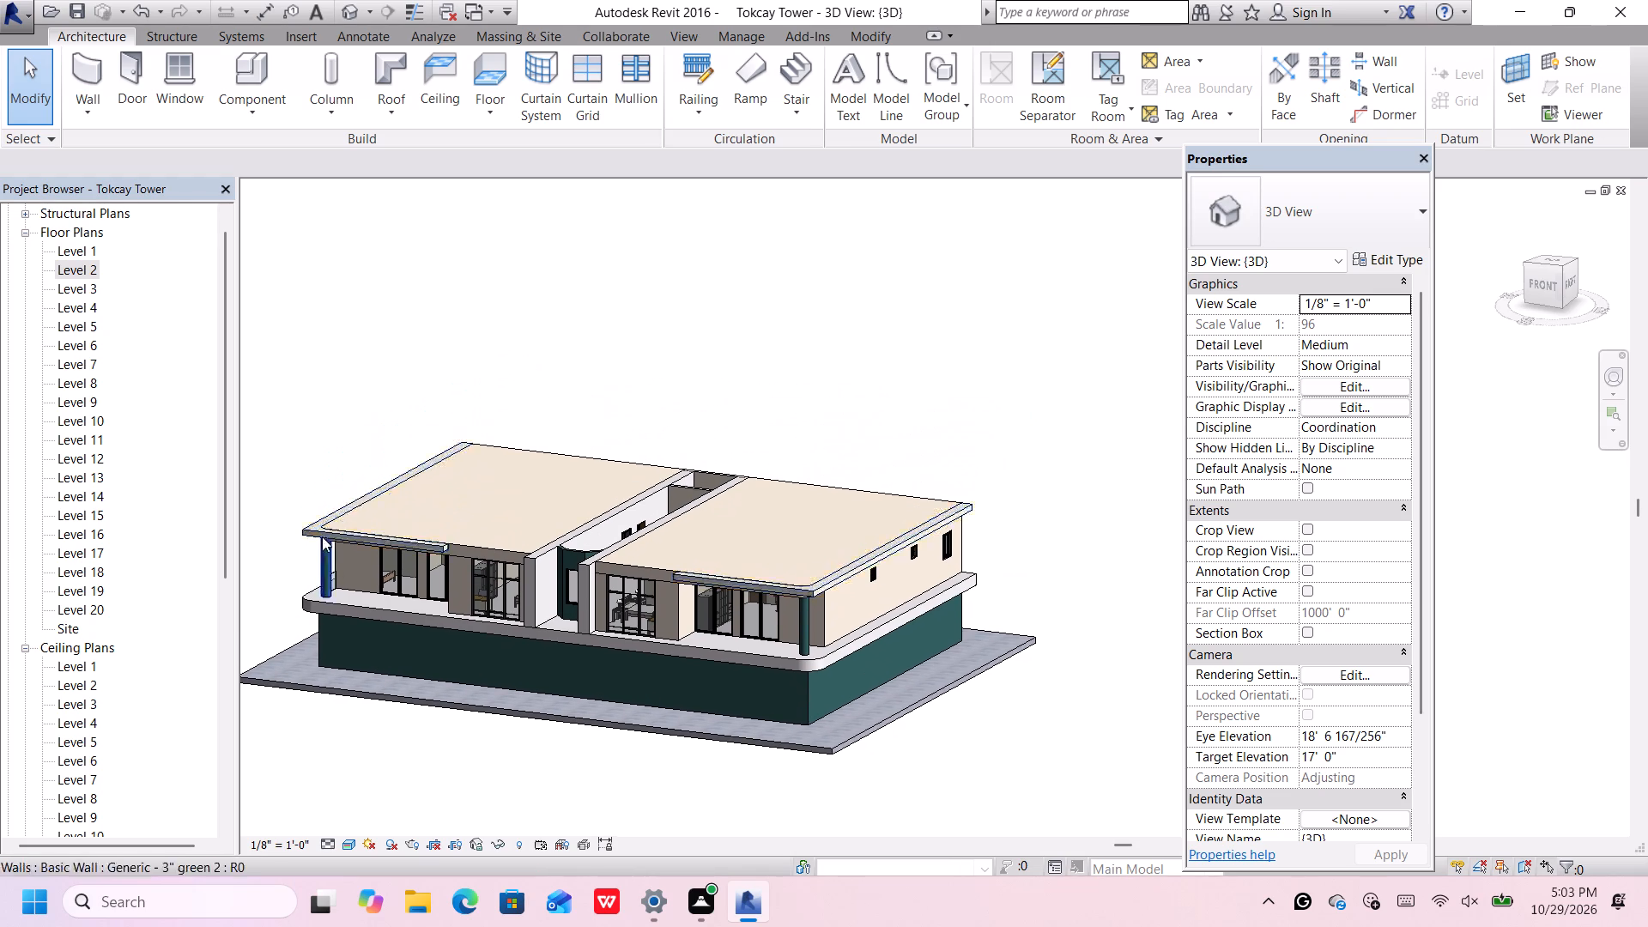
pyautogui.moveTo(579, 415); pyautogui.dragTo(646, 410, button='middle')
pyautogui.scroll(2, 730, 556)
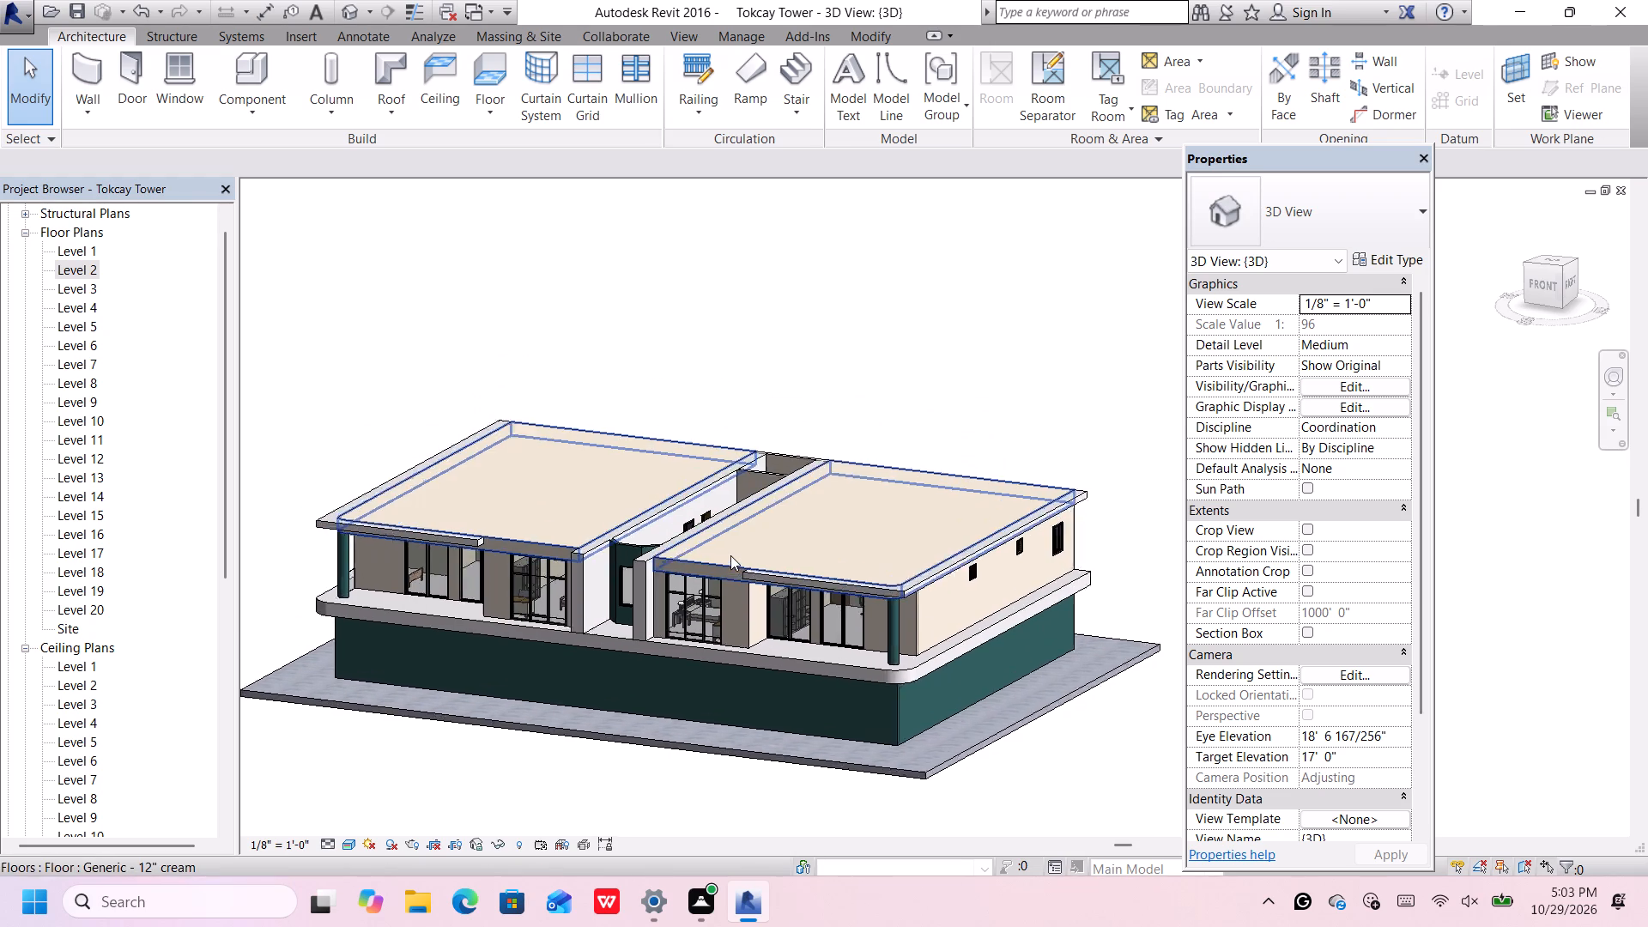
pyautogui.scroll(2, 730, 555)
pyautogui.scroll(4, 745, 431)
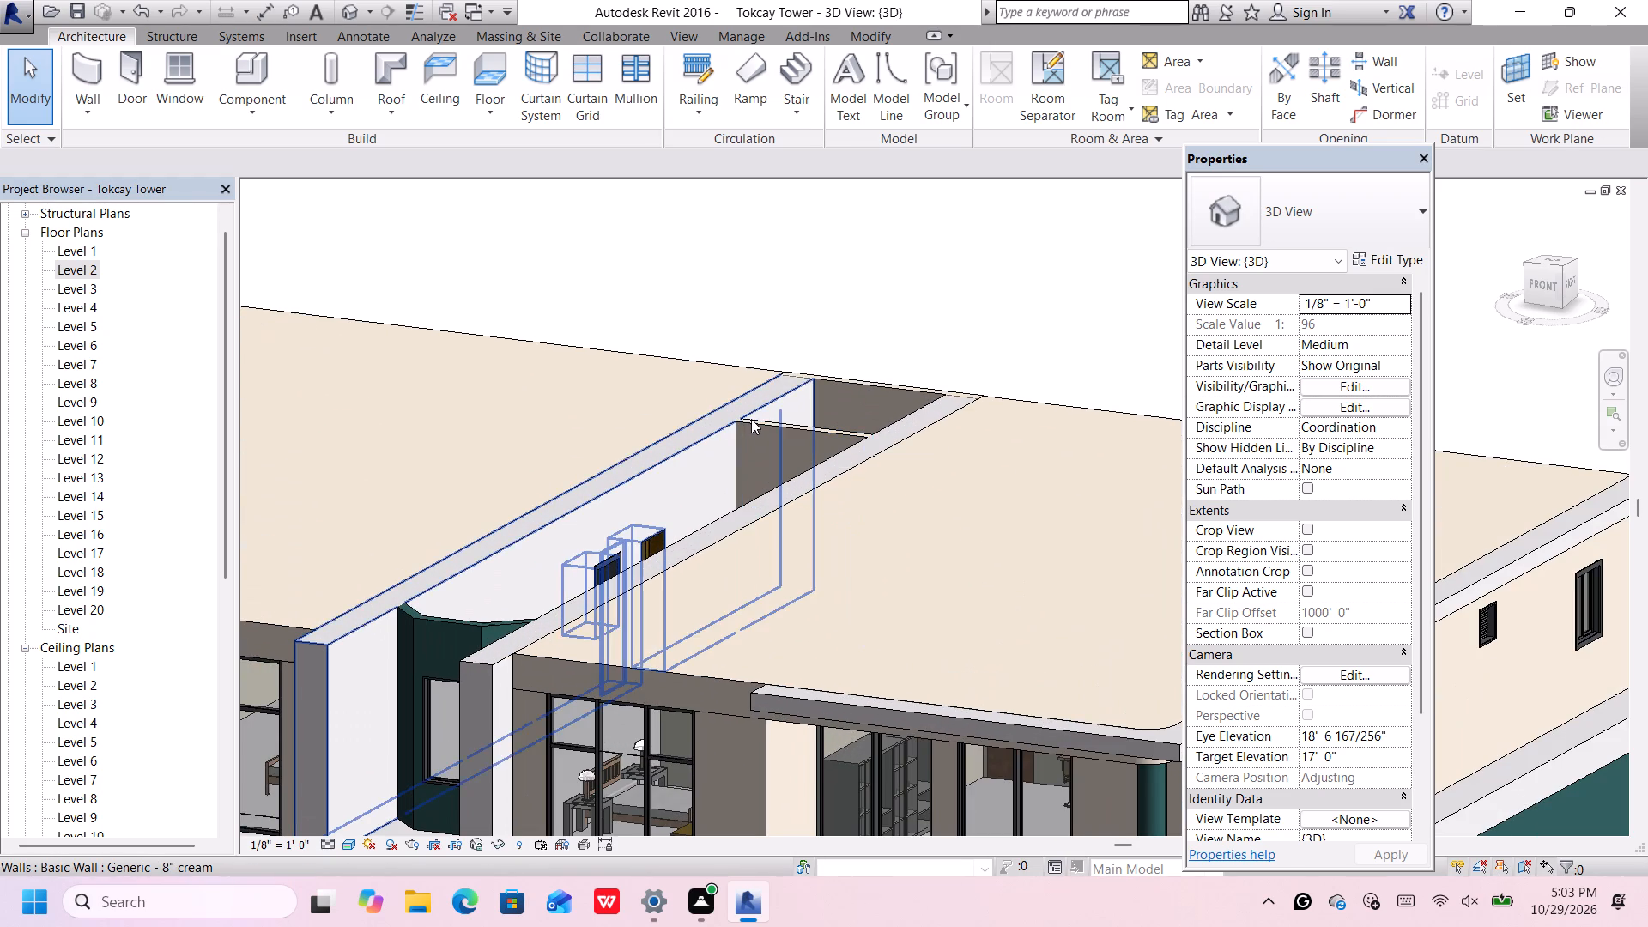
pyautogui.scroll(-1, 754, 427)
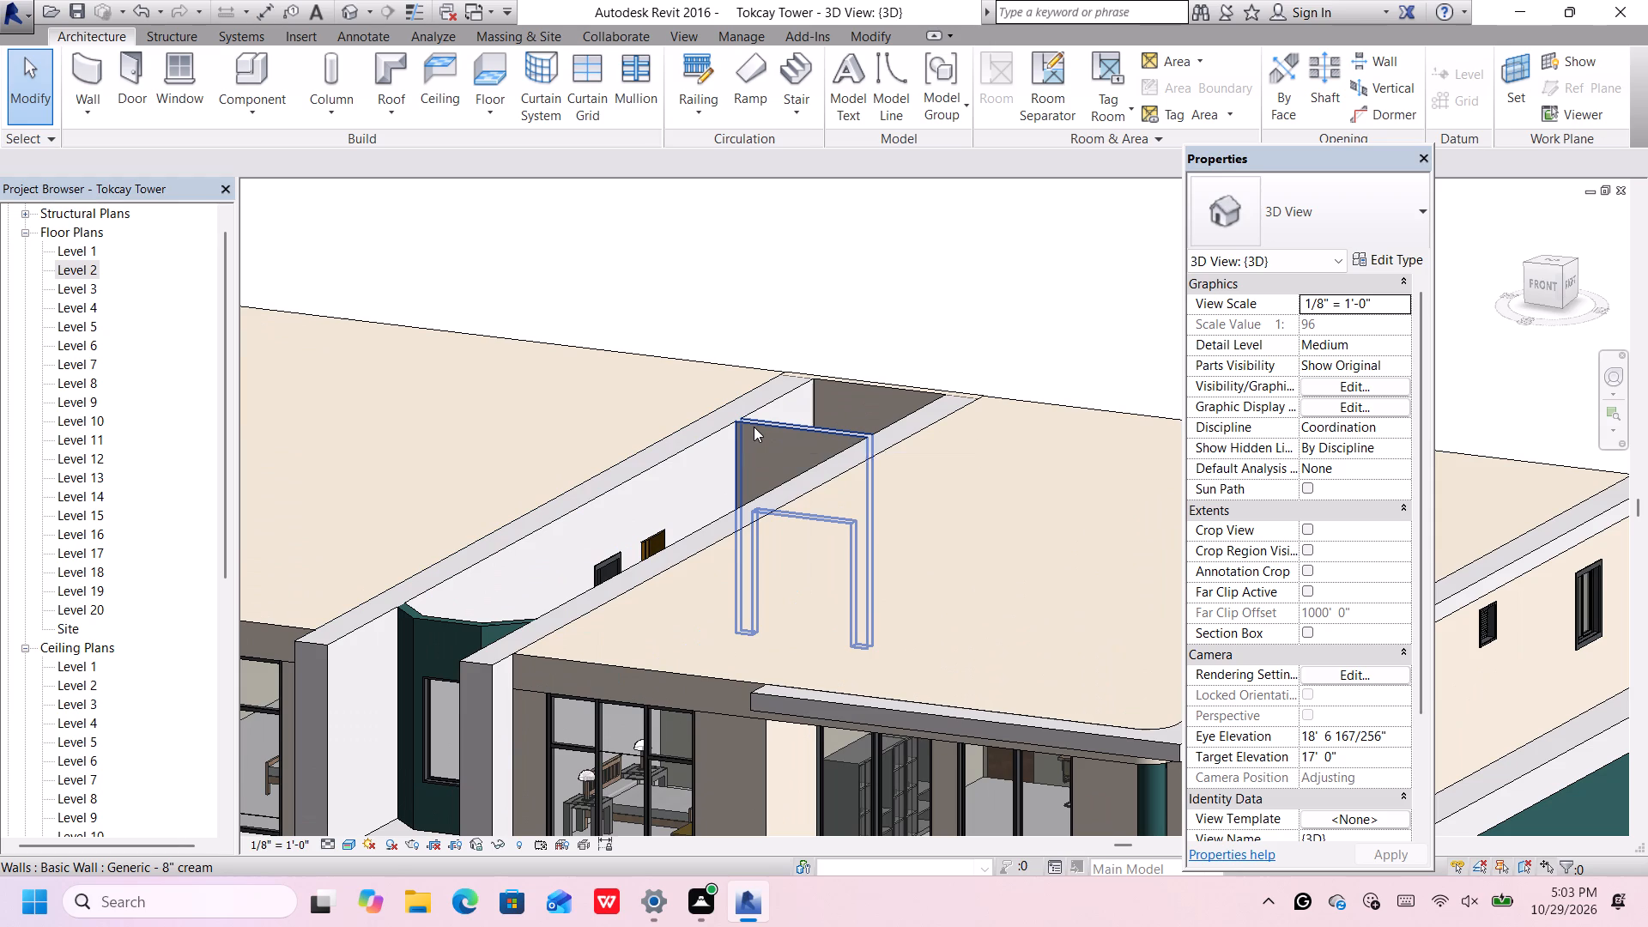
pyautogui.scroll(-8, 754, 427)
pyautogui.scroll(2, 412, 504)
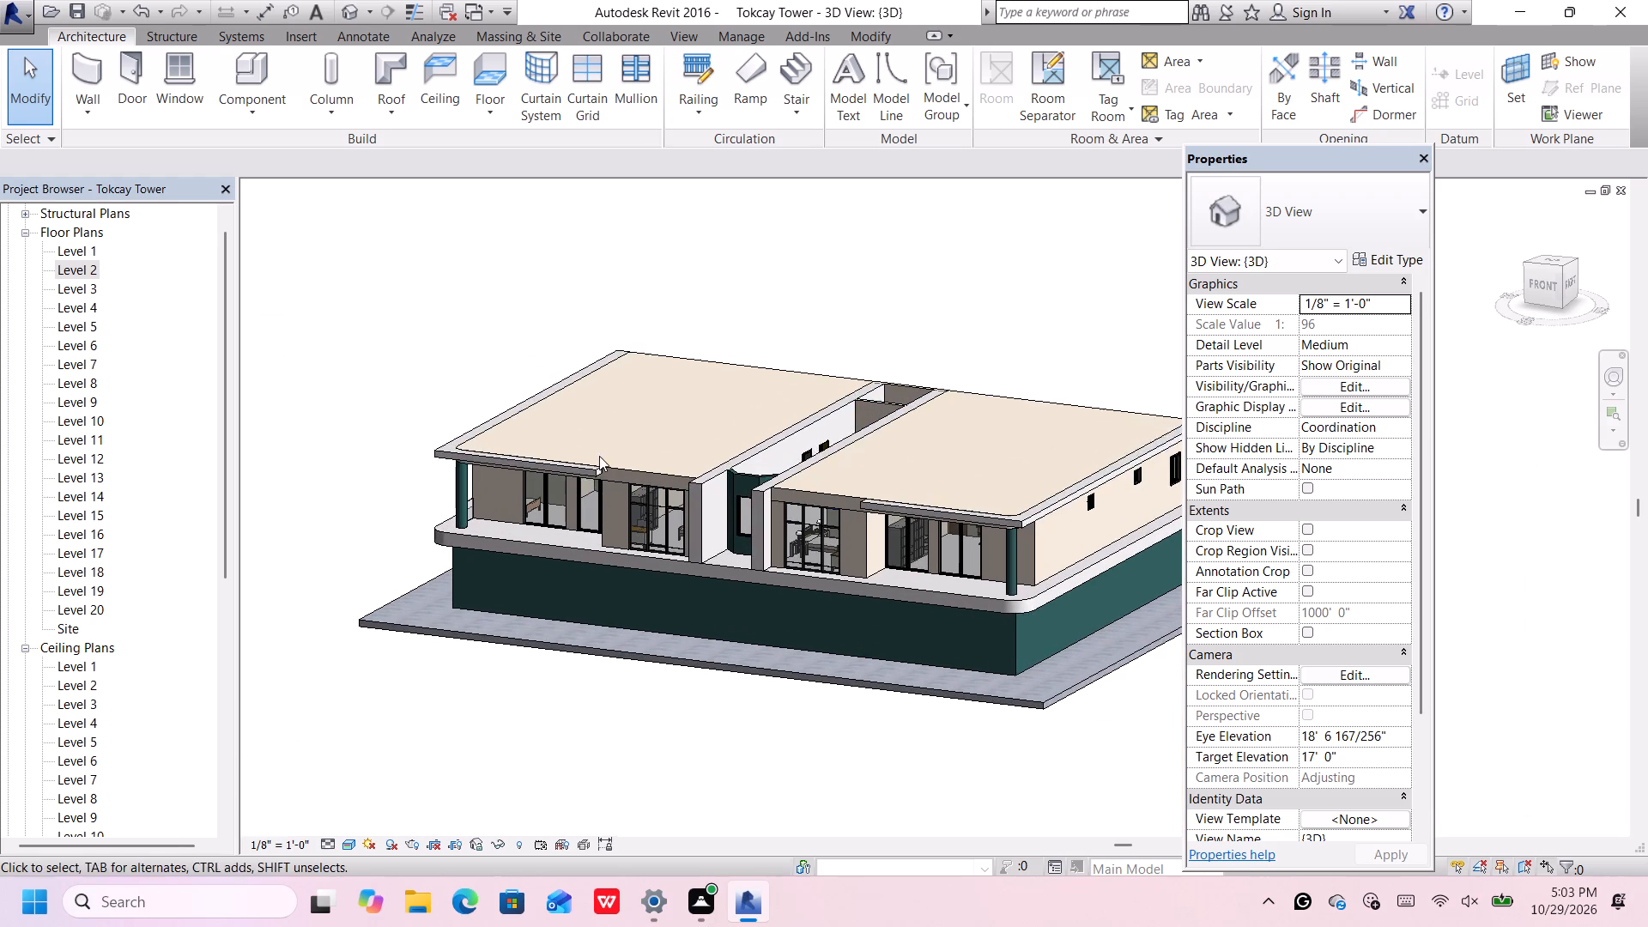
# Open the Level 2 floor plan and delete the glazing segment between the cream wall corner and the front-left round column.
pyautogui.moveTo(495, 502); pyautogui.dragTo(486, 479, button='middle')
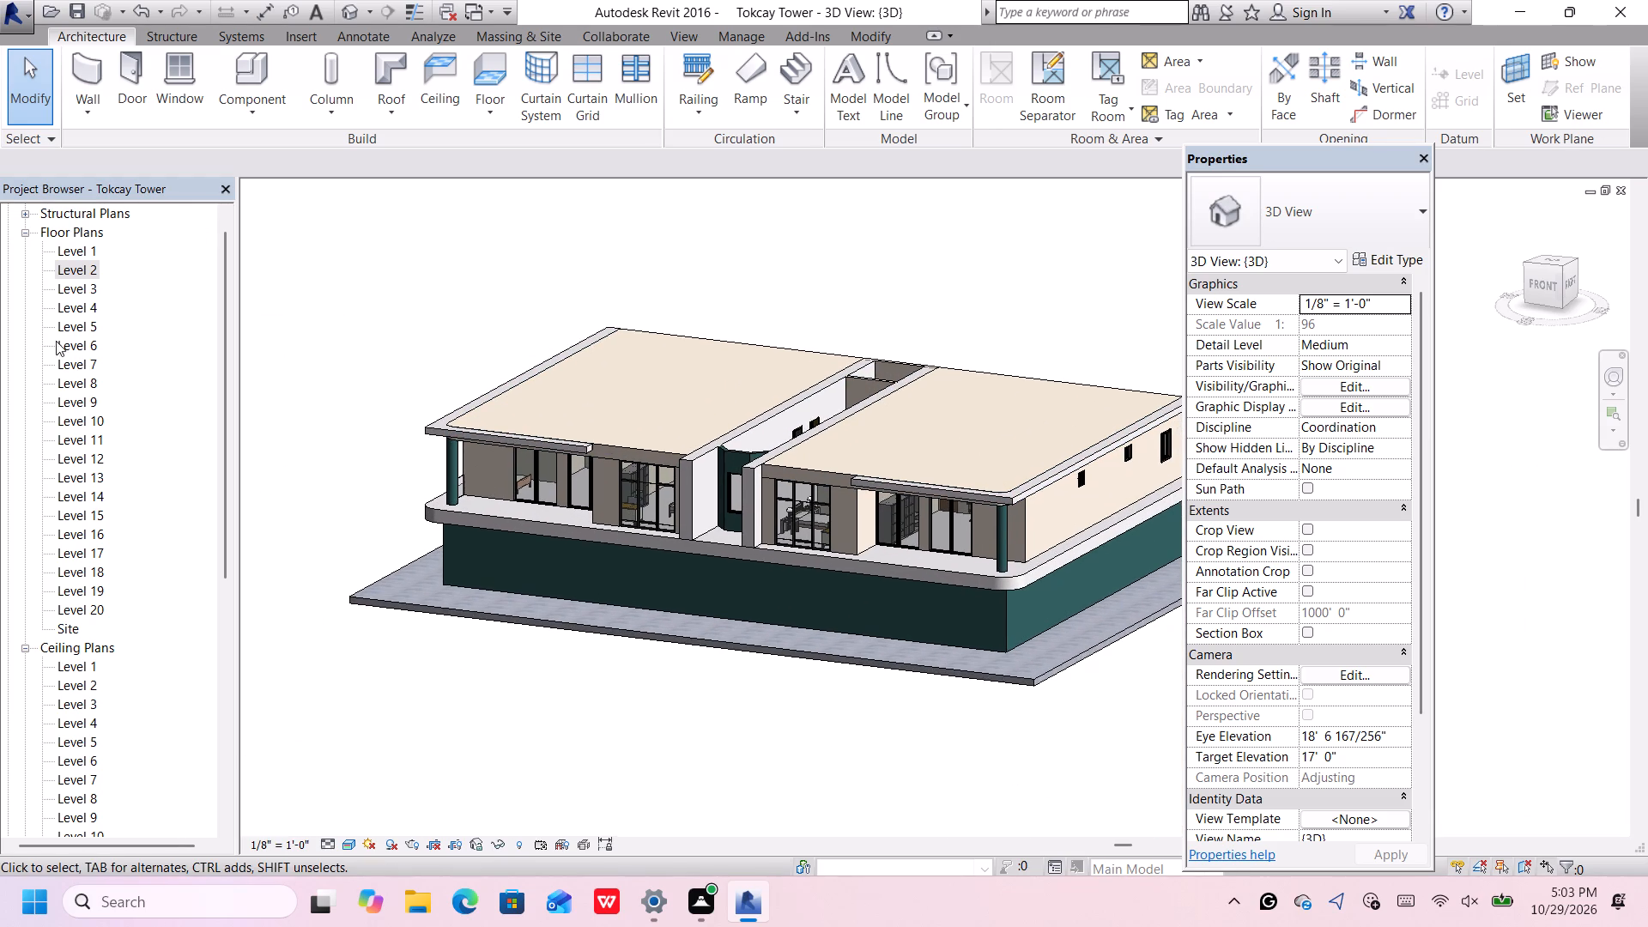
pyautogui.doubleClick(67, 272)
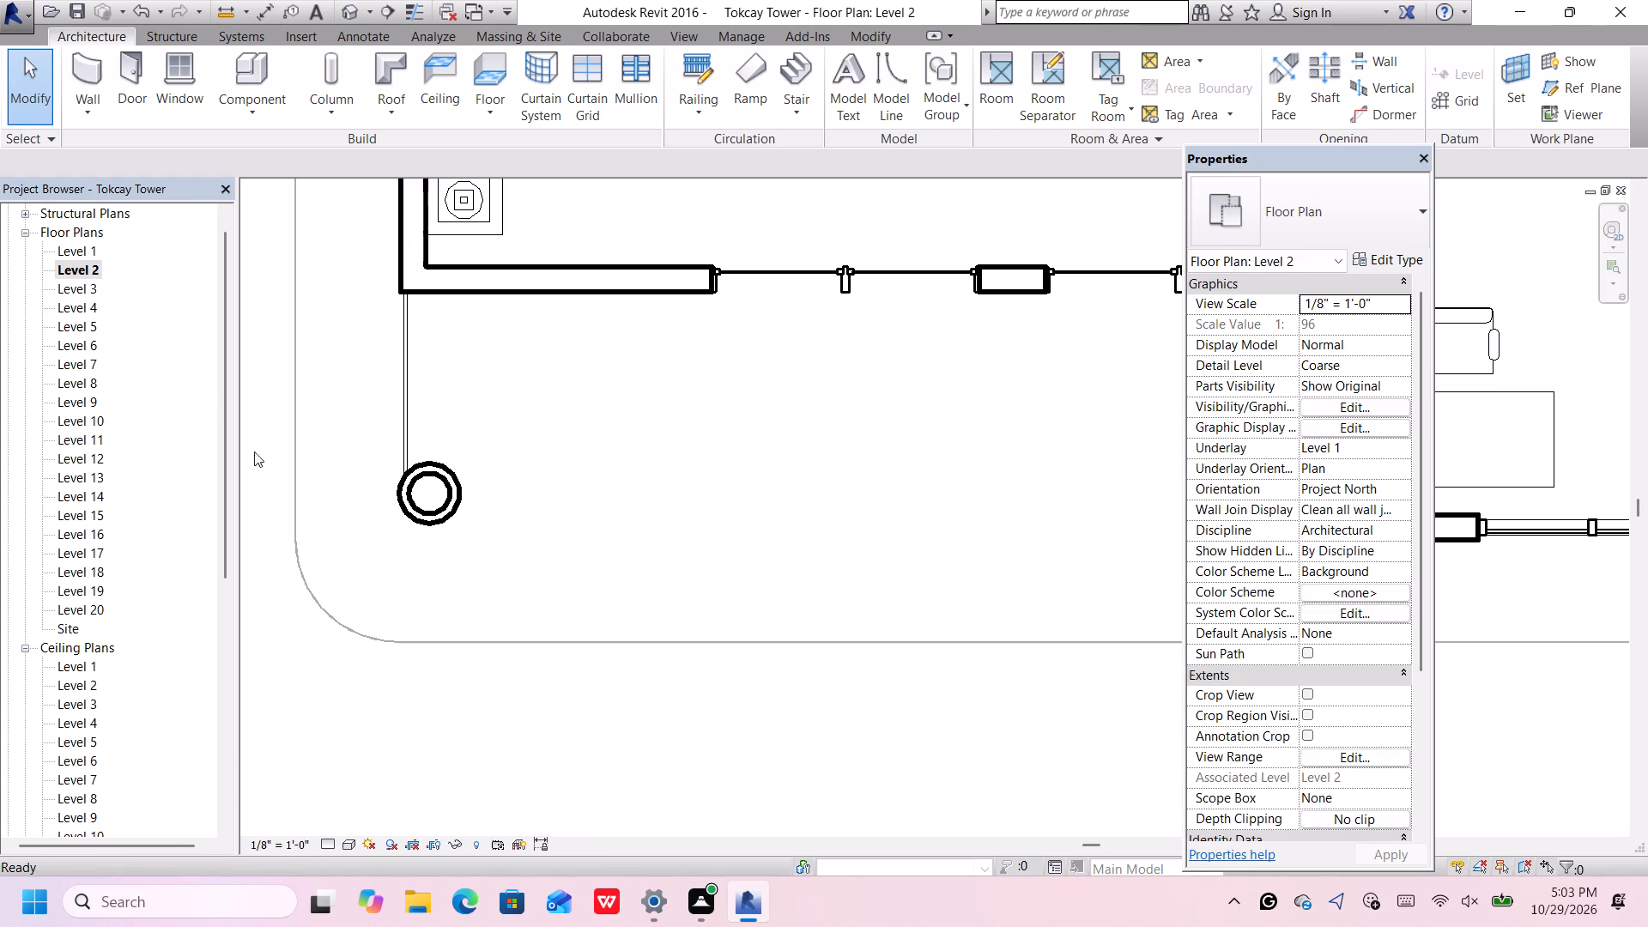
pyautogui.scroll(-2, 363, 473)
pyautogui.moveTo(424, 475); pyautogui.dragTo(403, 461, button='middle')
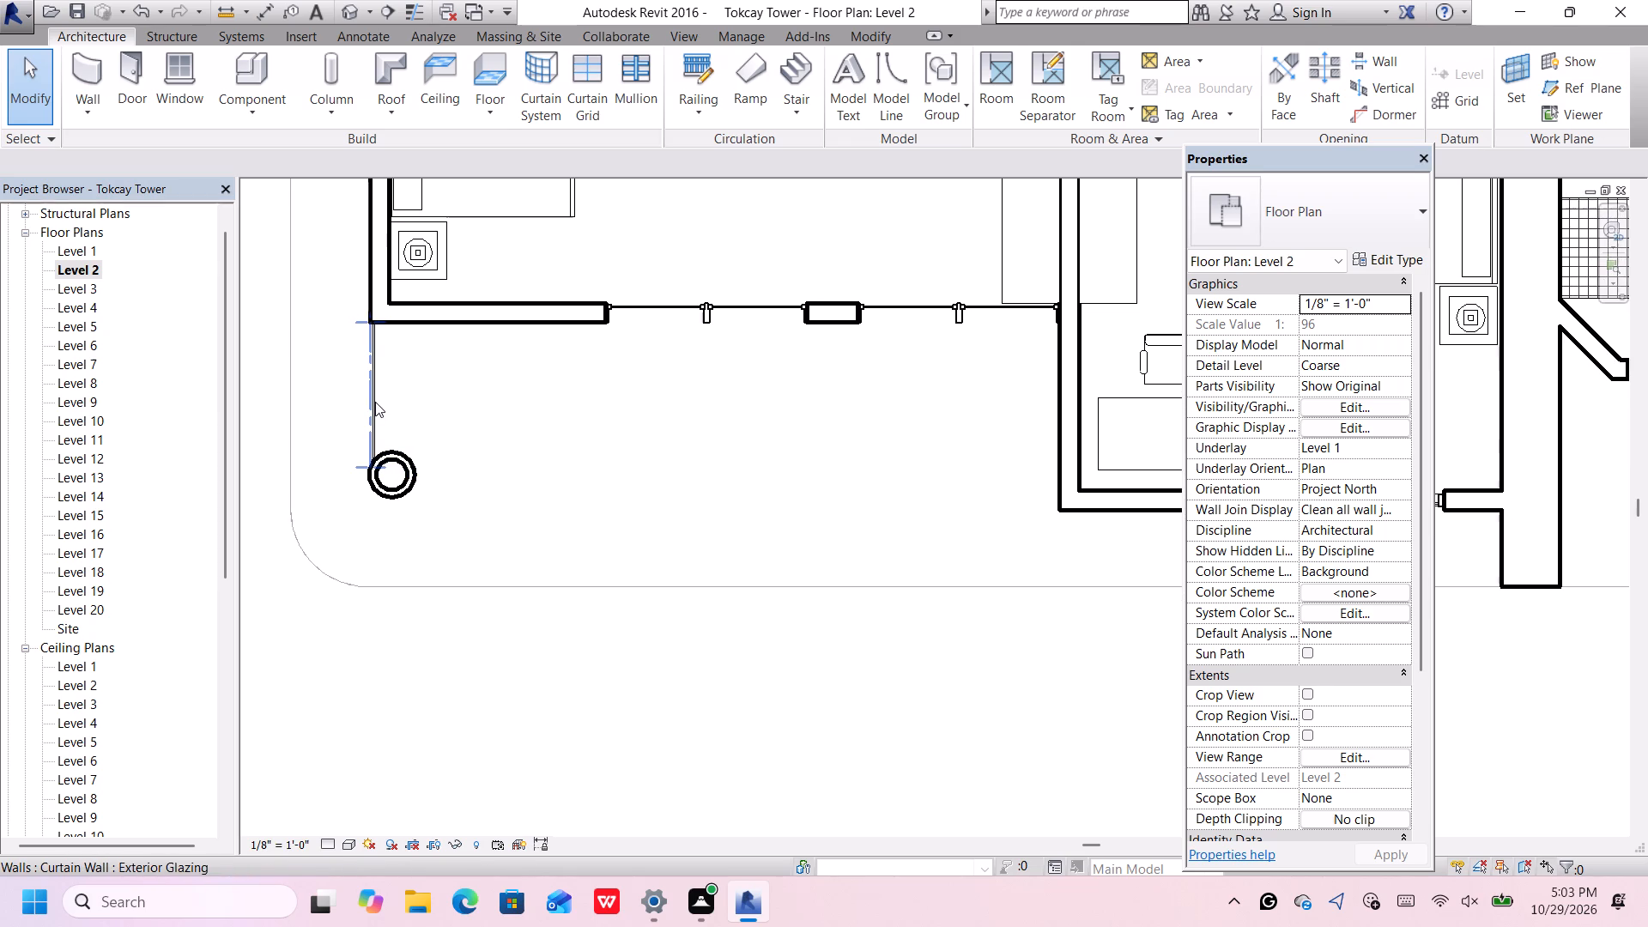
pyautogui.click(375, 402)
pyautogui.scroll(8, 384, 380)
pyautogui.click(367, 373)
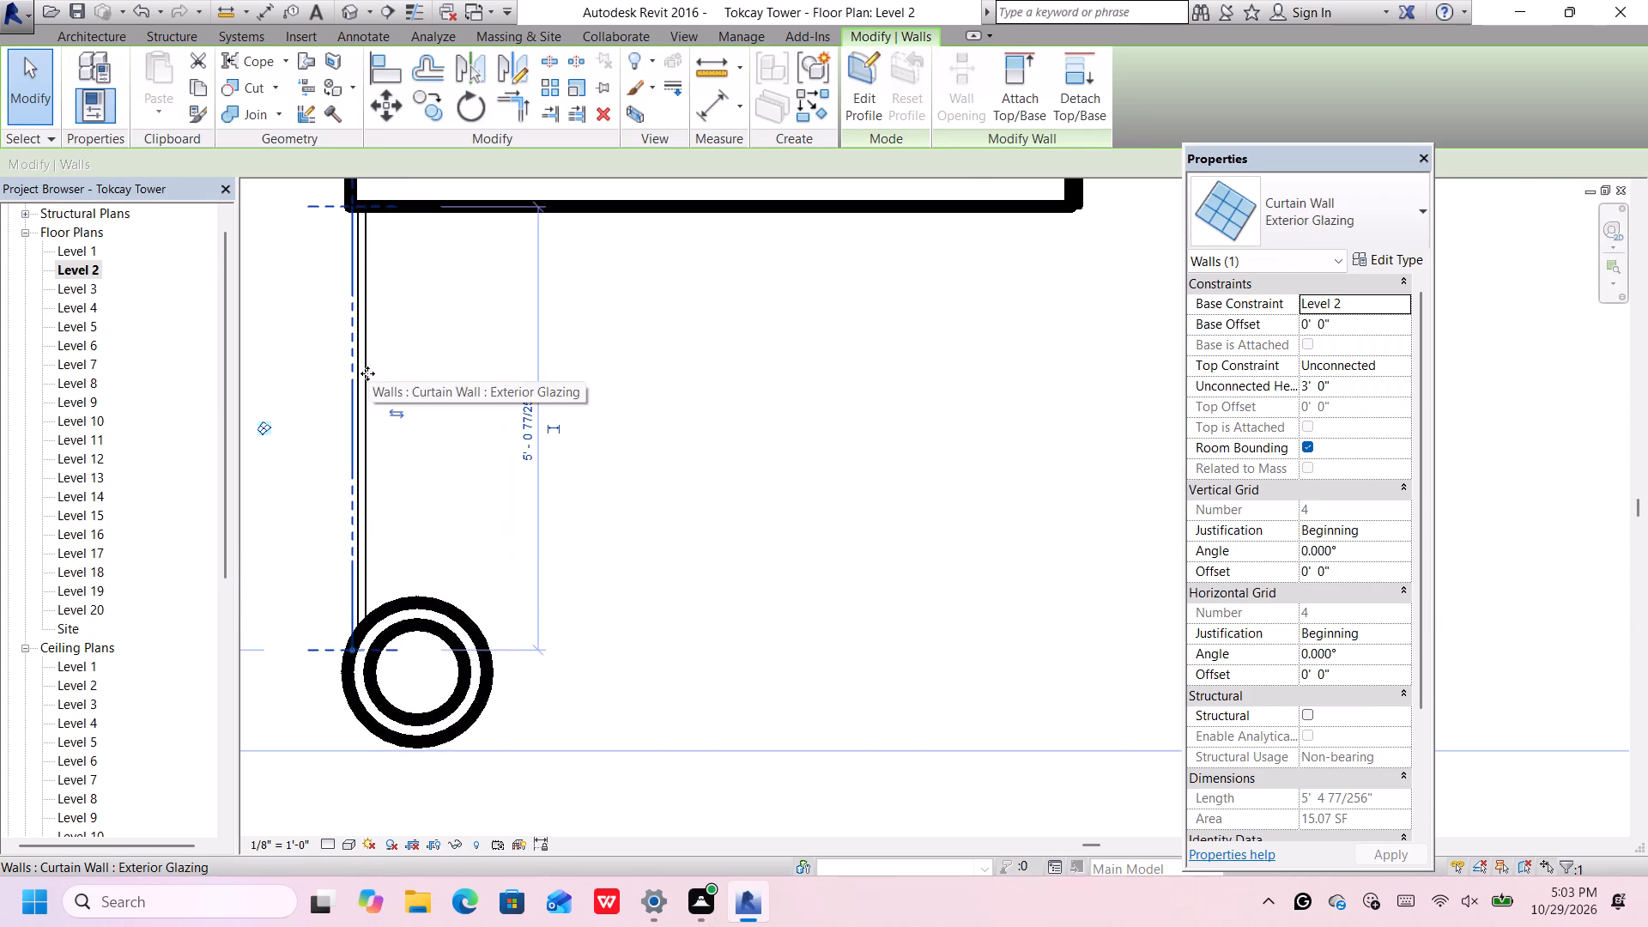
pyautogui.scroll(-12, 367, 374)
pyautogui.click(442, 688)
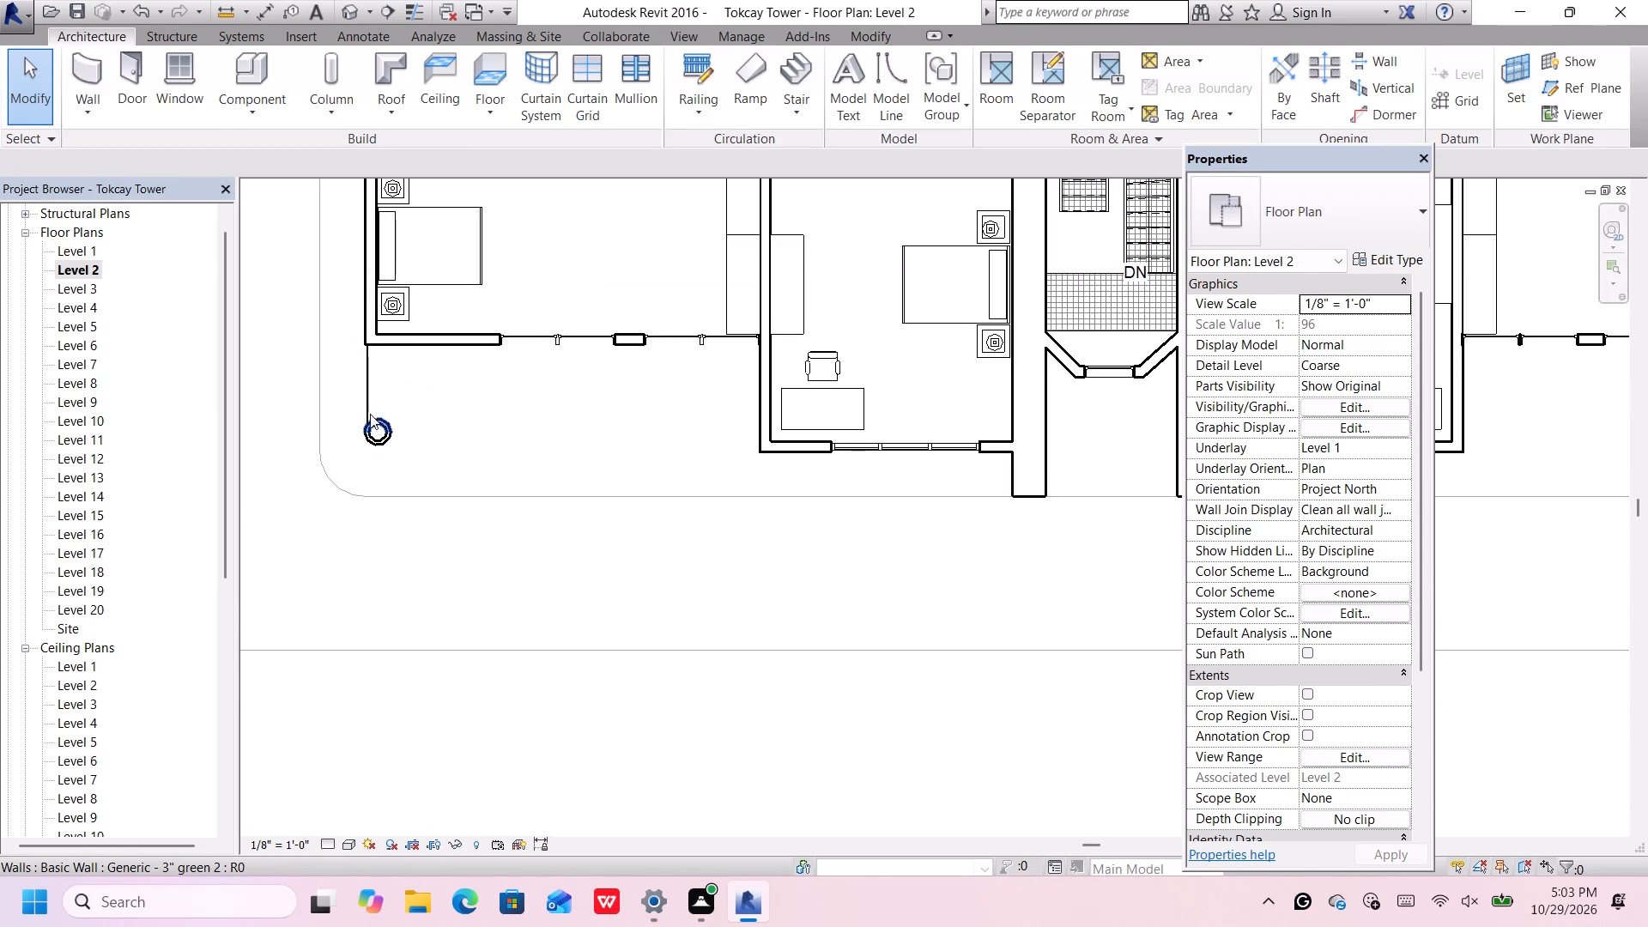
pyautogui.click(367, 403)
pyautogui.scroll(2, 369, 398)
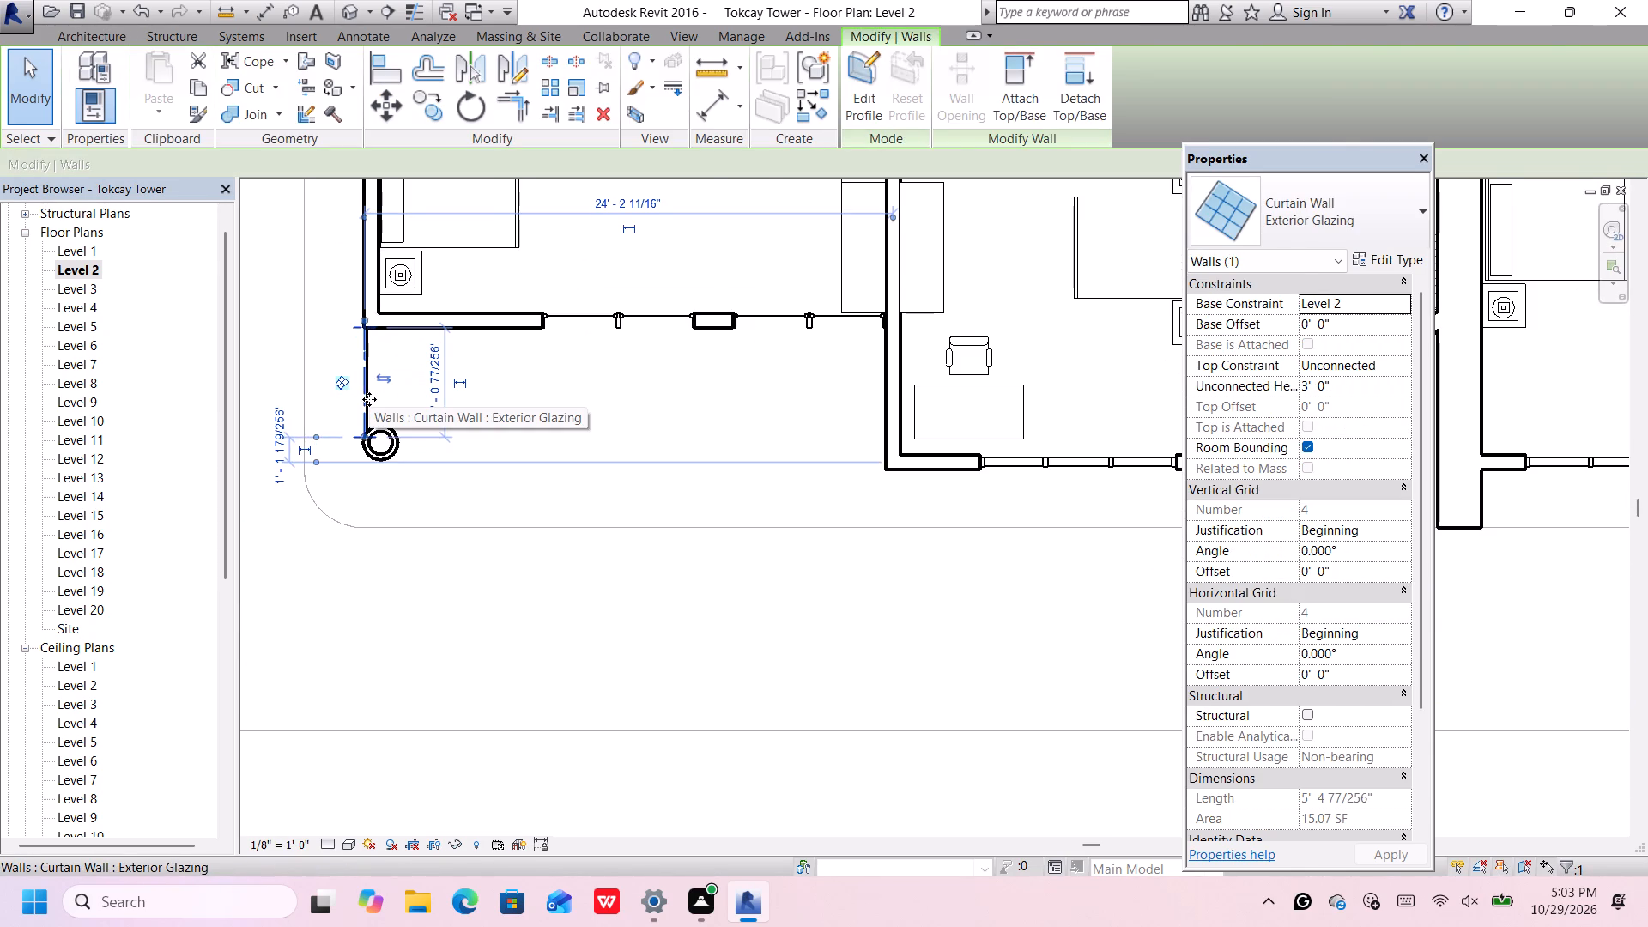
pyautogui.press('Delete')
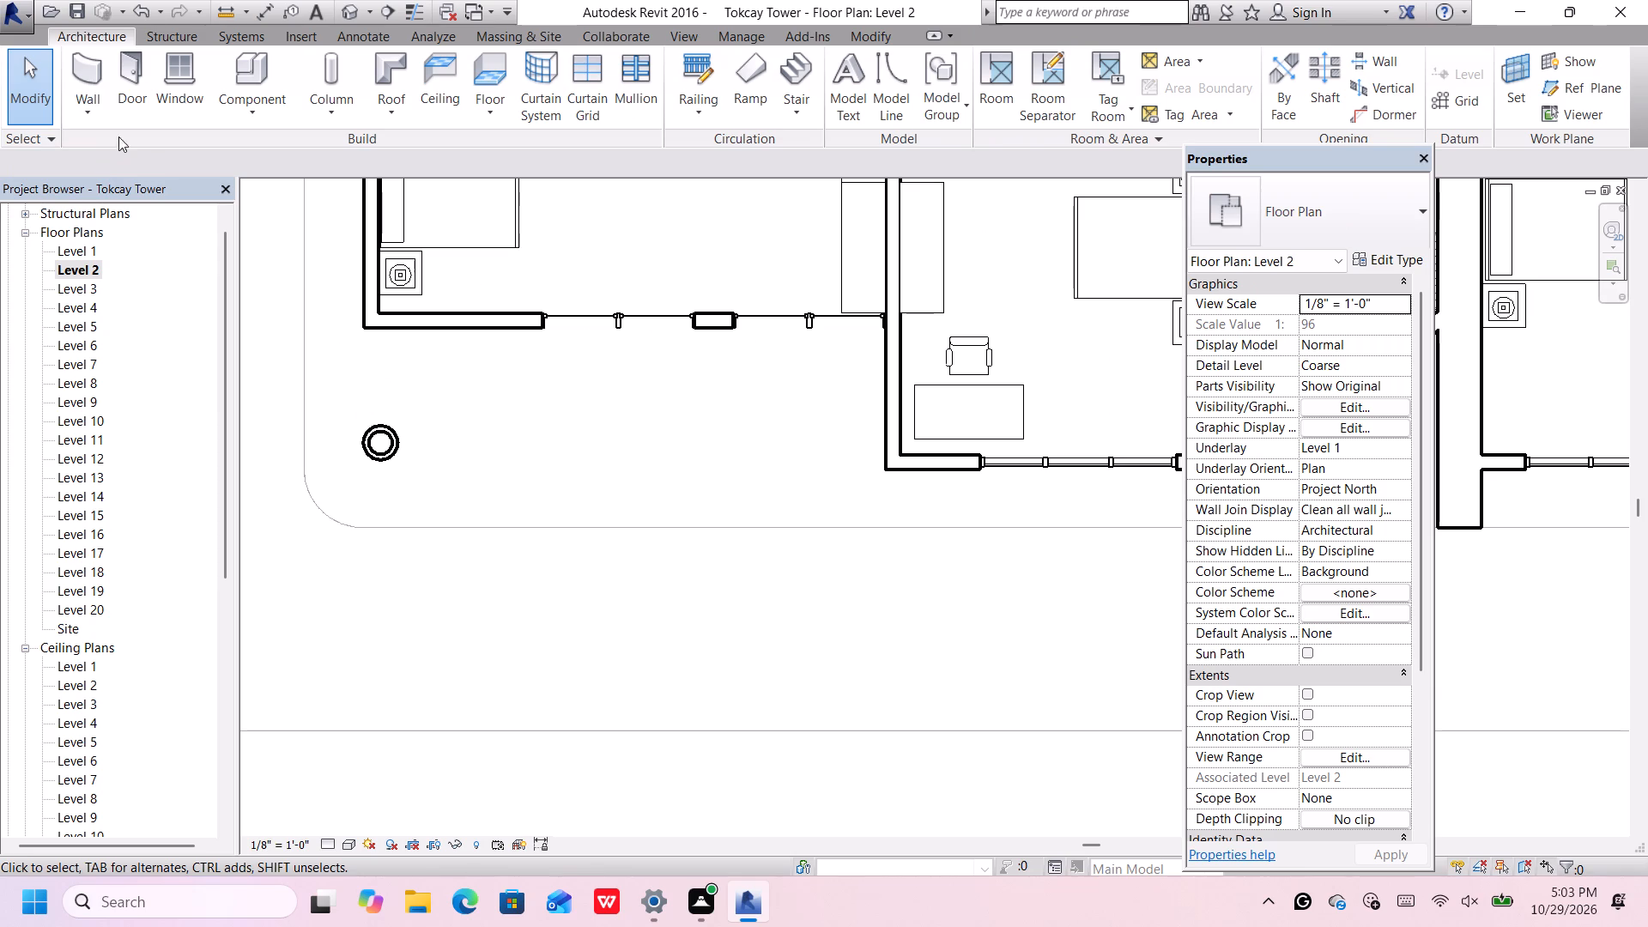
# Draw a 3' high Exterior Glazing curtain wall about 5'-4" long from the front-left cream wall corner straight into the round column.
pyautogui.click(86, 80)
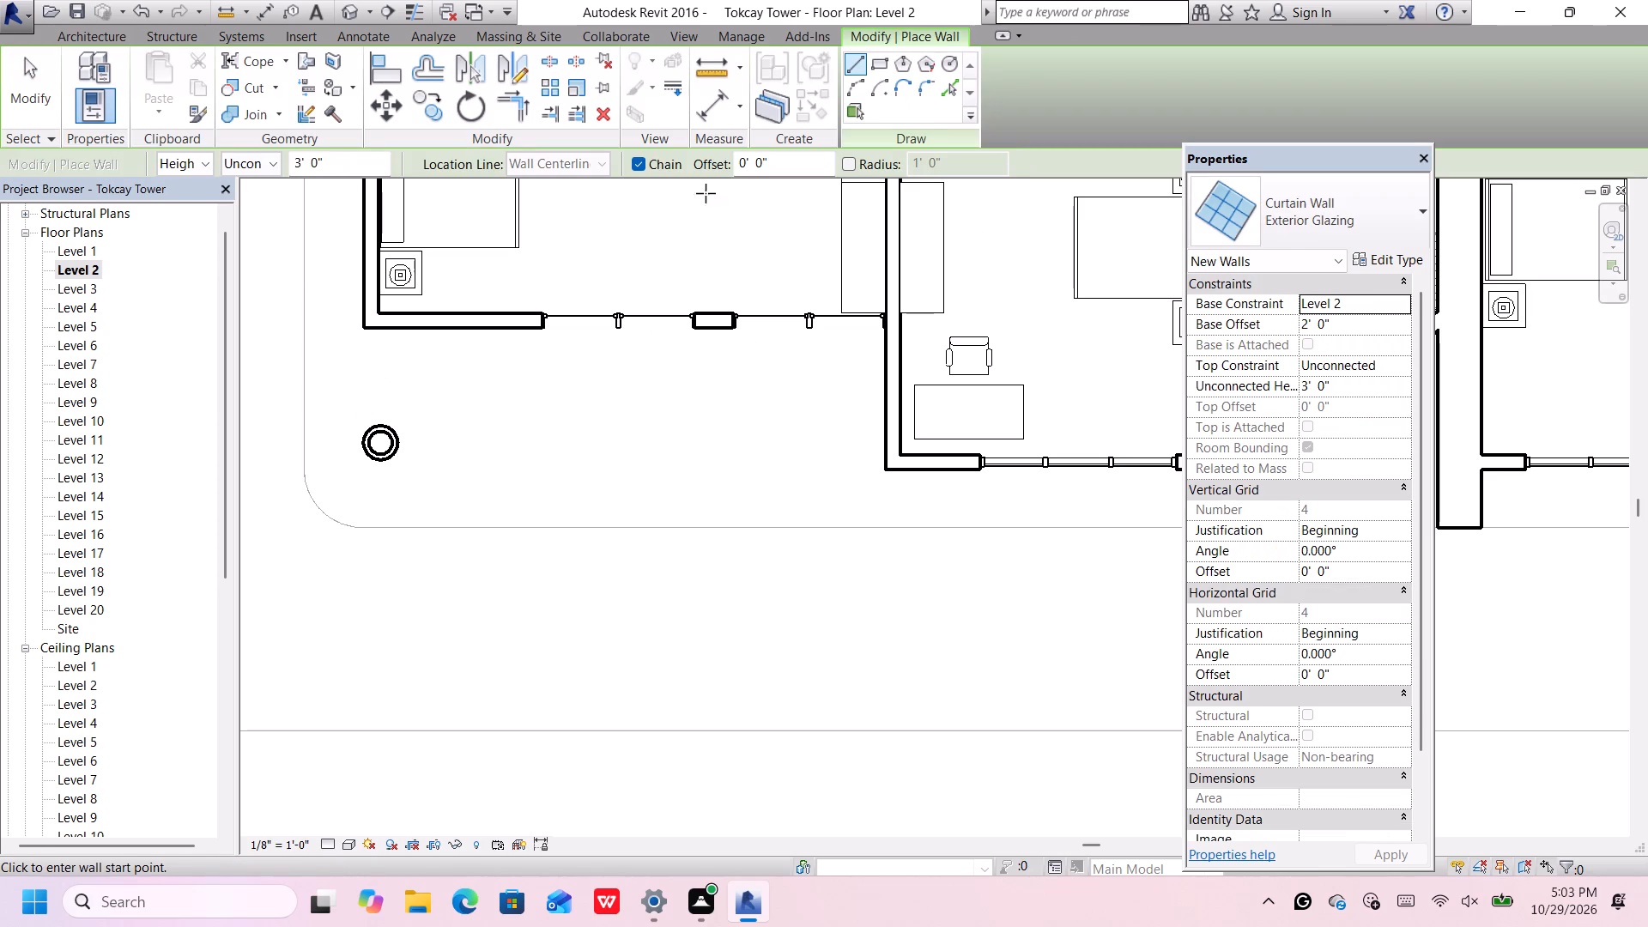
pyautogui.scroll(1, 325, 344)
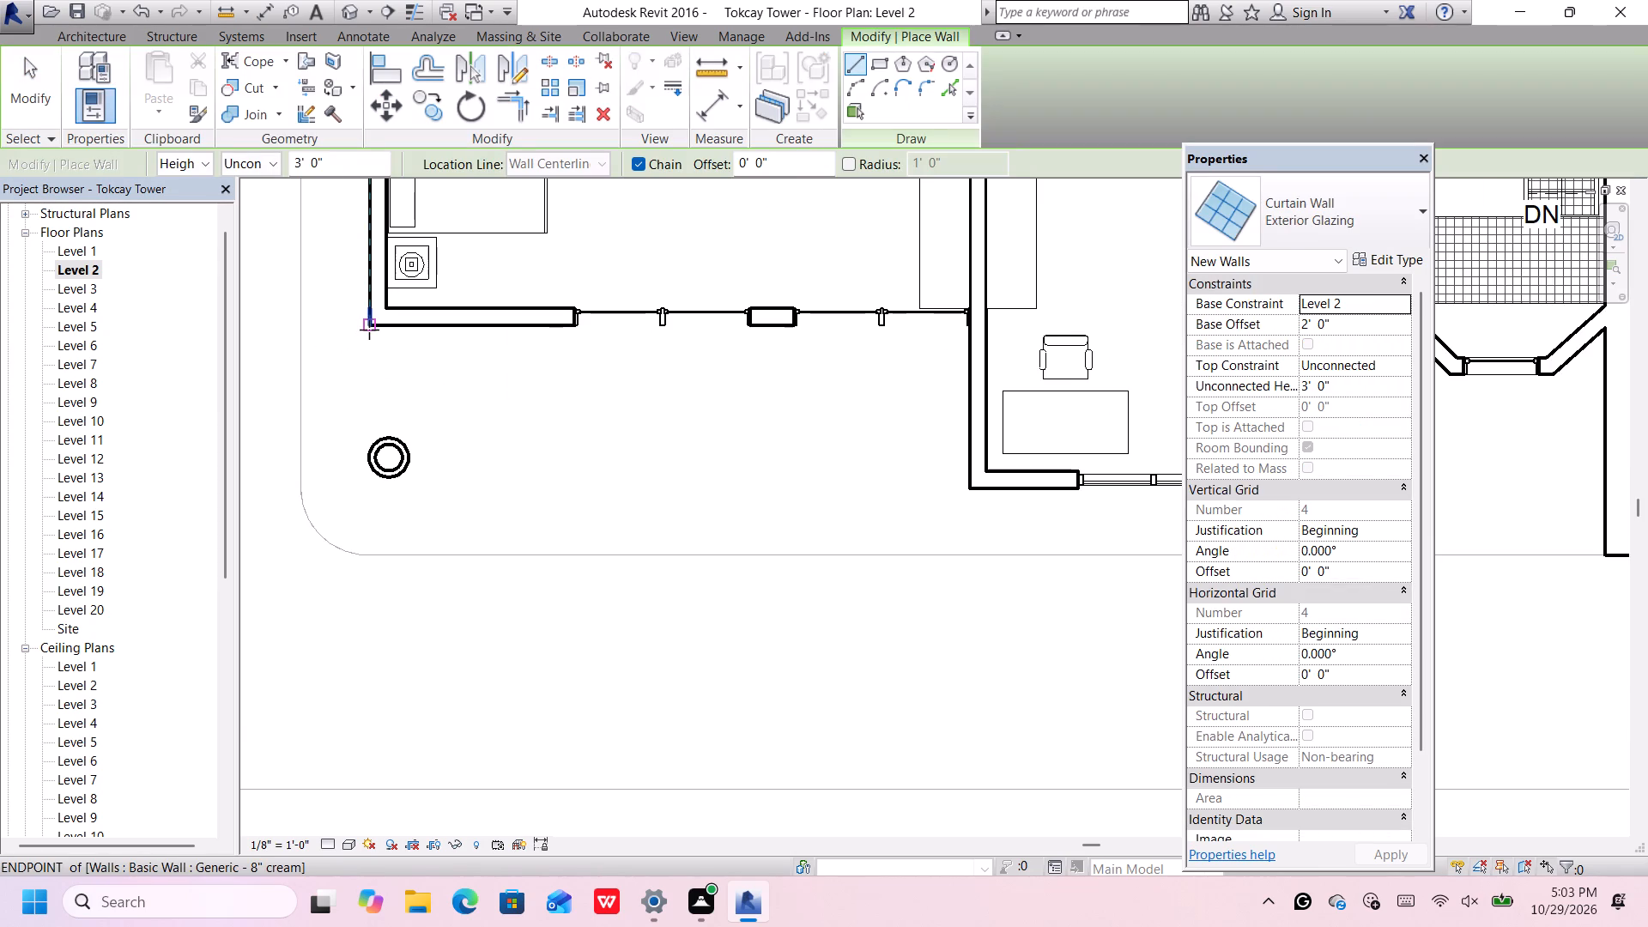
pyautogui.click(367, 328)
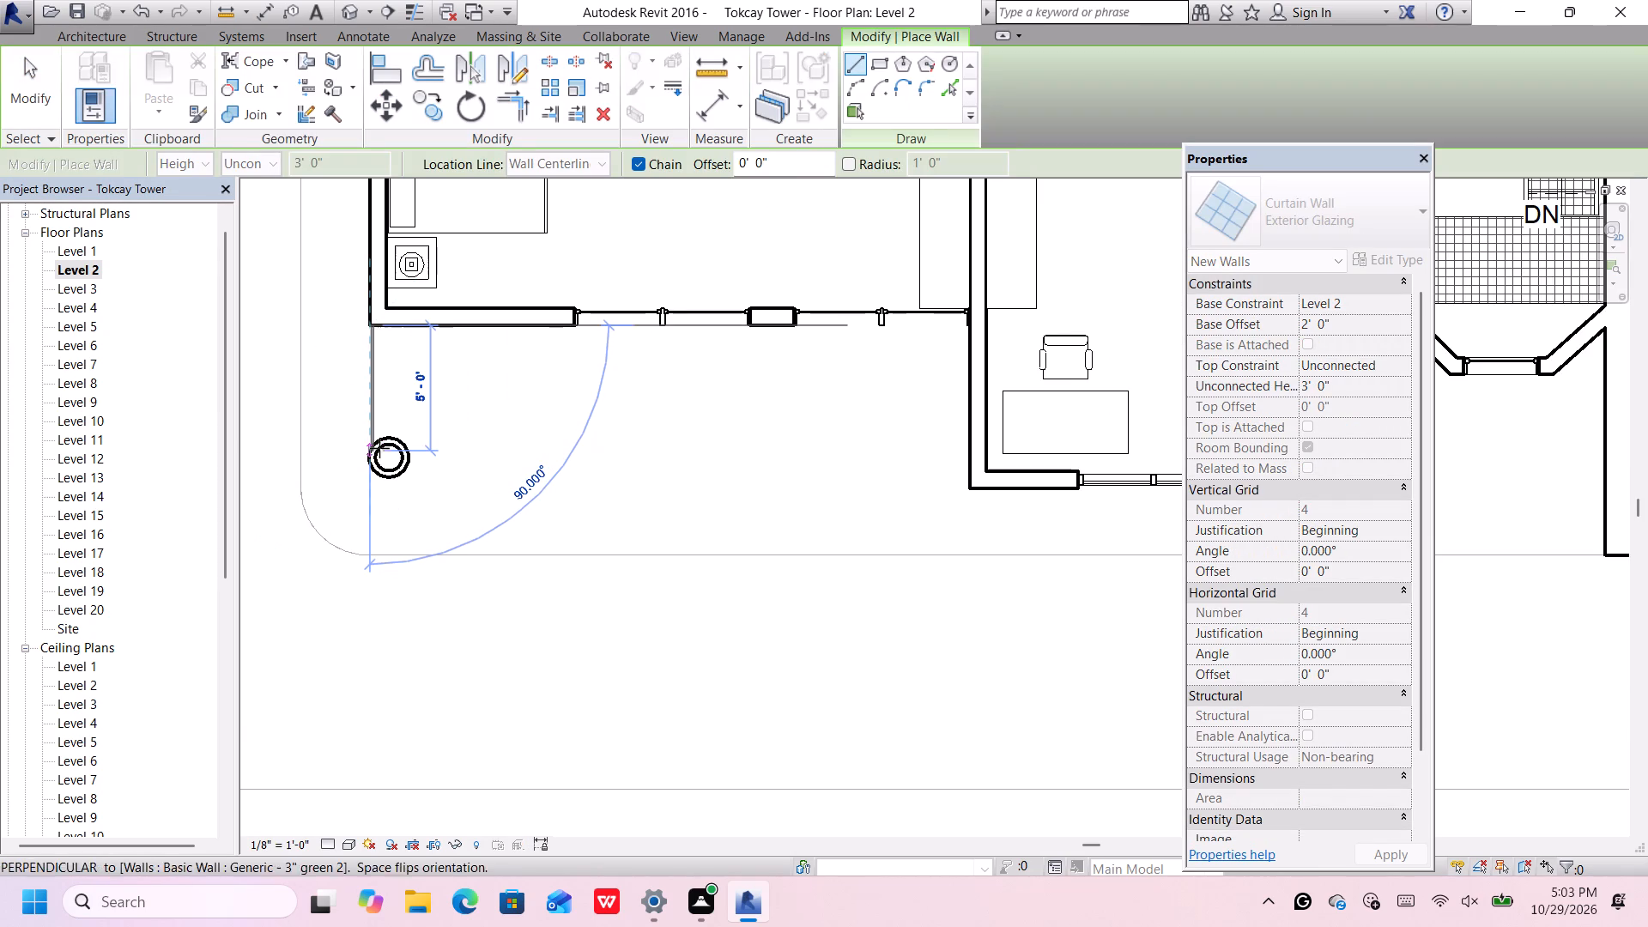
pyautogui.scroll(3, 368, 455)
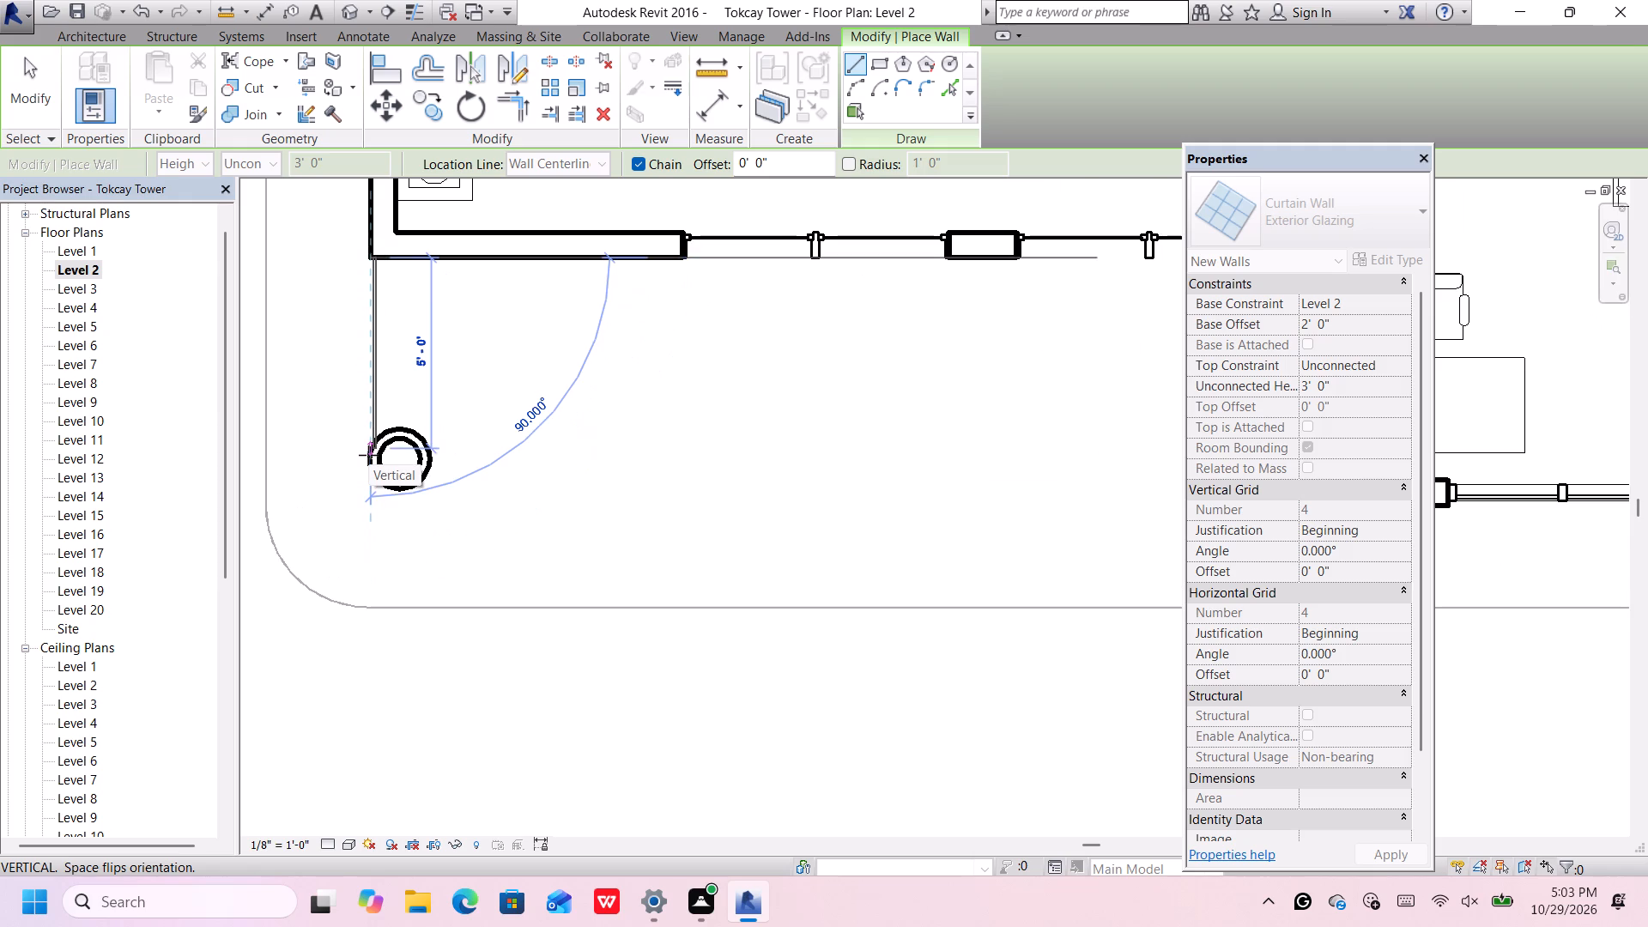
pyautogui.scroll(-2, 372, 454)
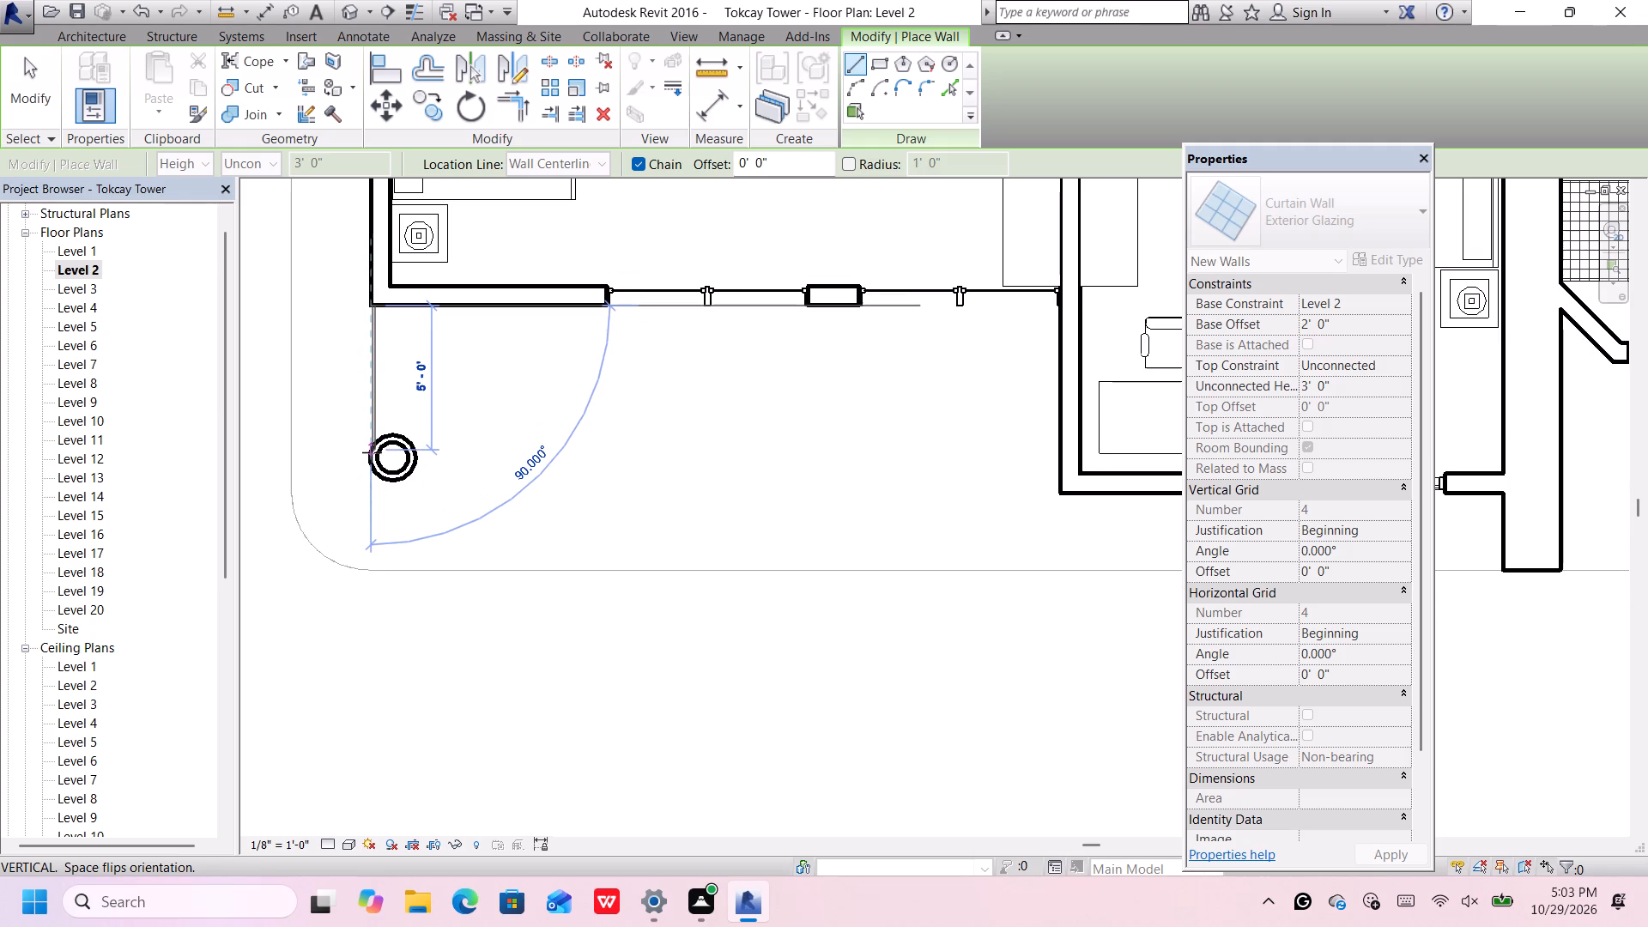
pyautogui.press('Escape')
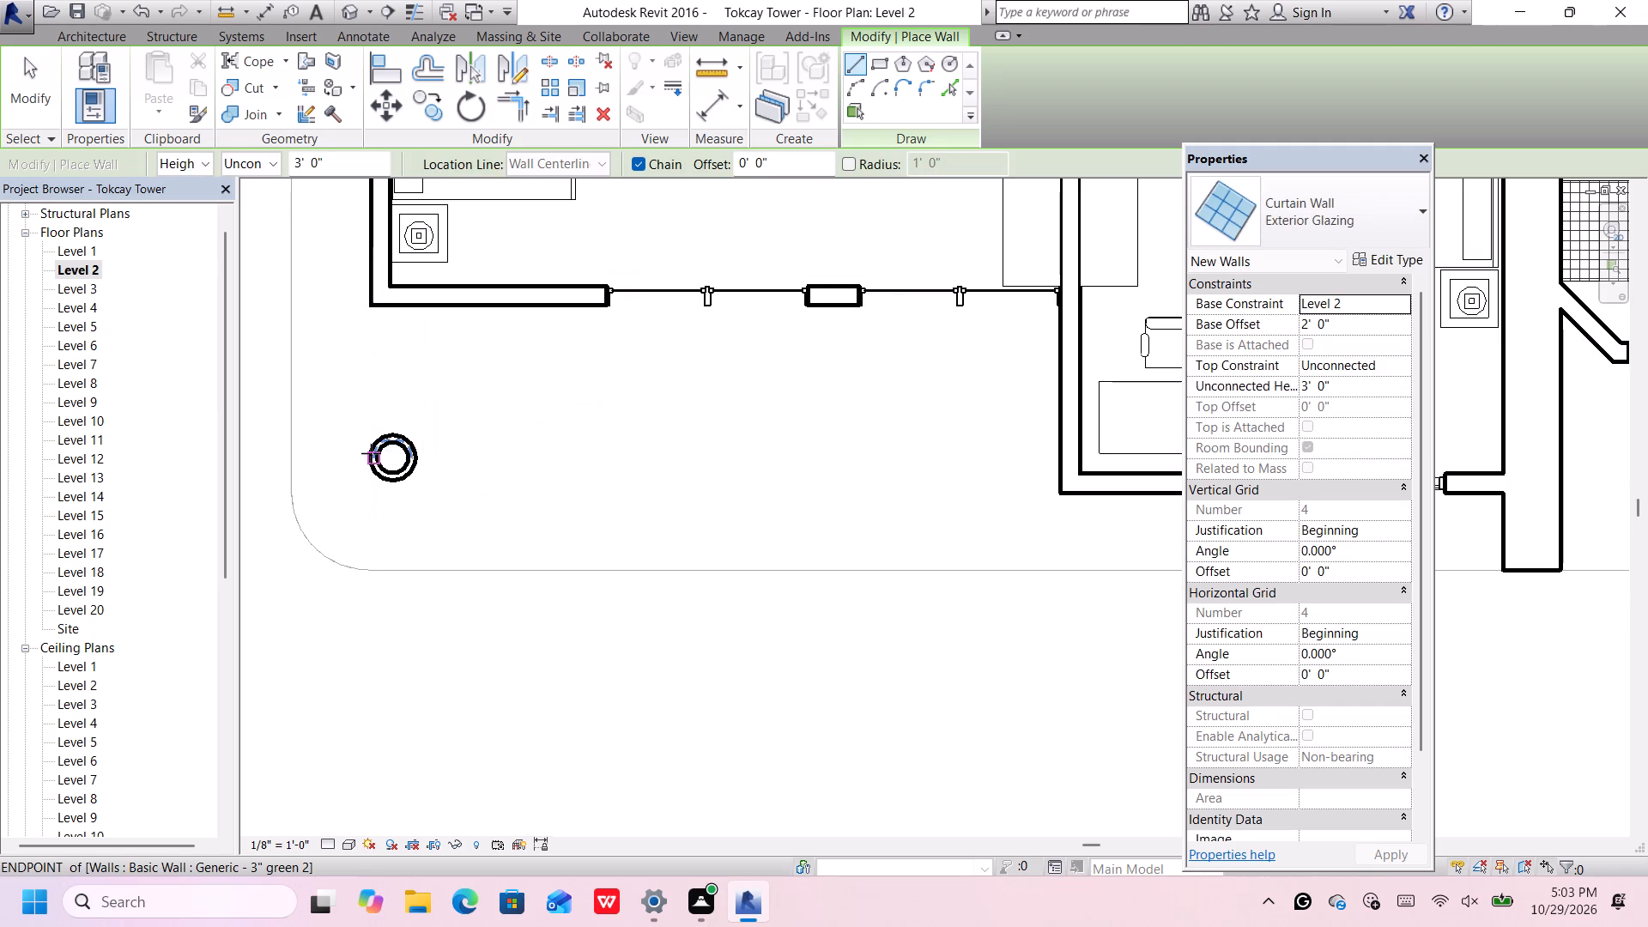
pyautogui.scroll(6, 357, 300)
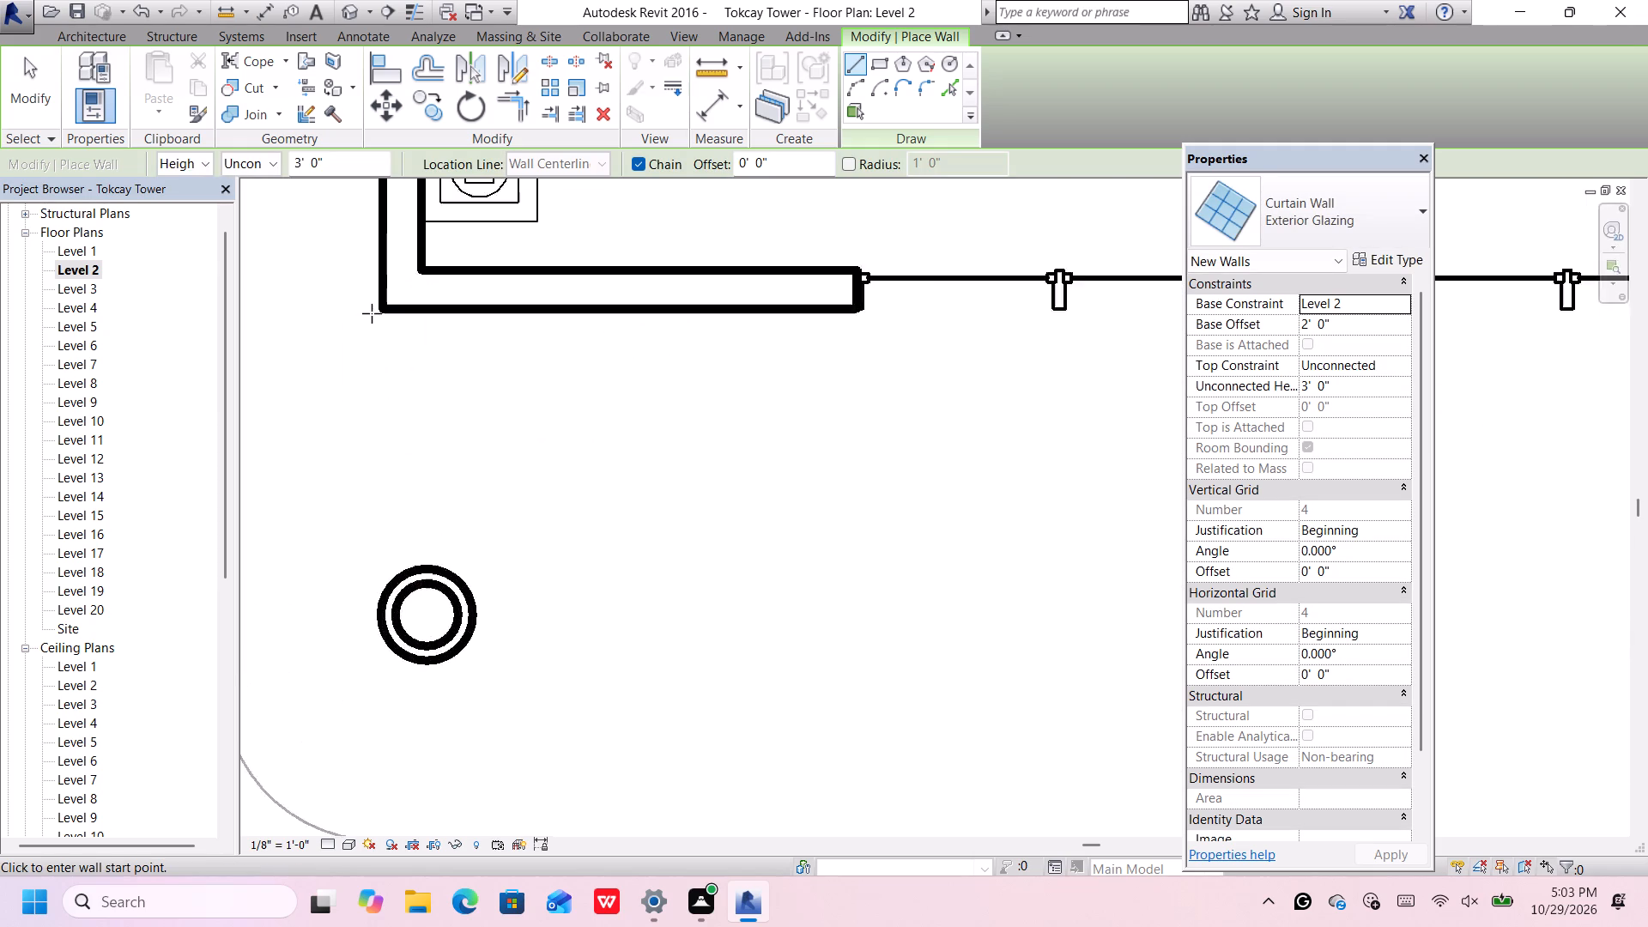
pyautogui.scroll(2, 372, 313)
pyautogui.scroll(-4, 379, 306)
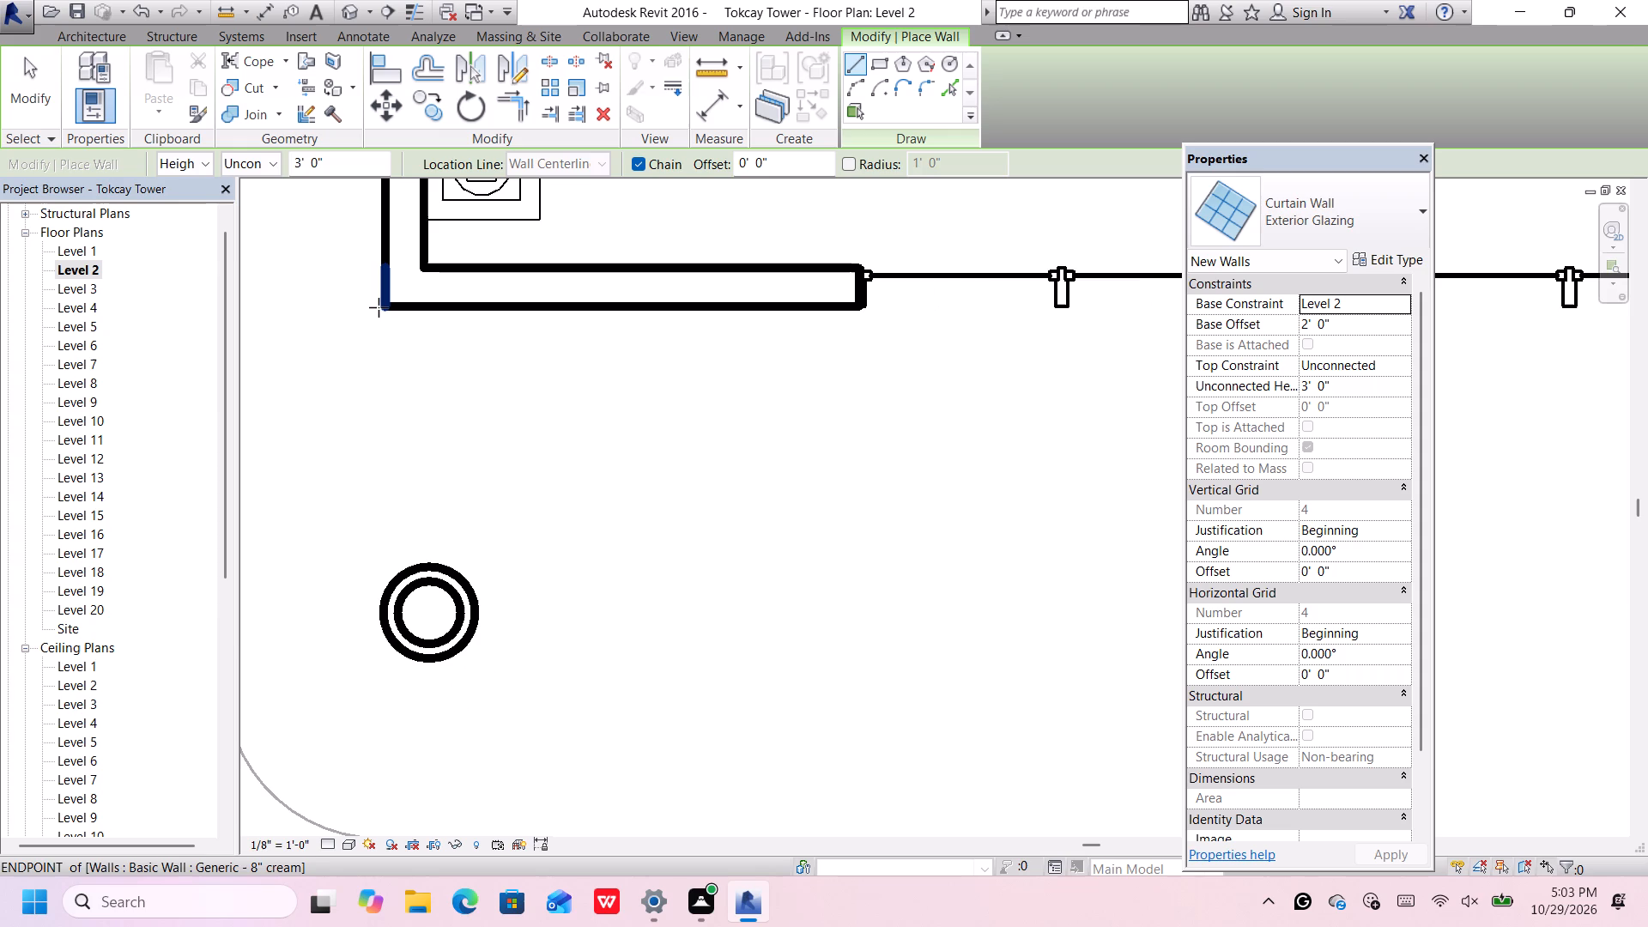
pyautogui.moveTo(379, 310); pyautogui.dragTo(387, 330, button='middle')
pyautogui.scroll(1, 384, 326)
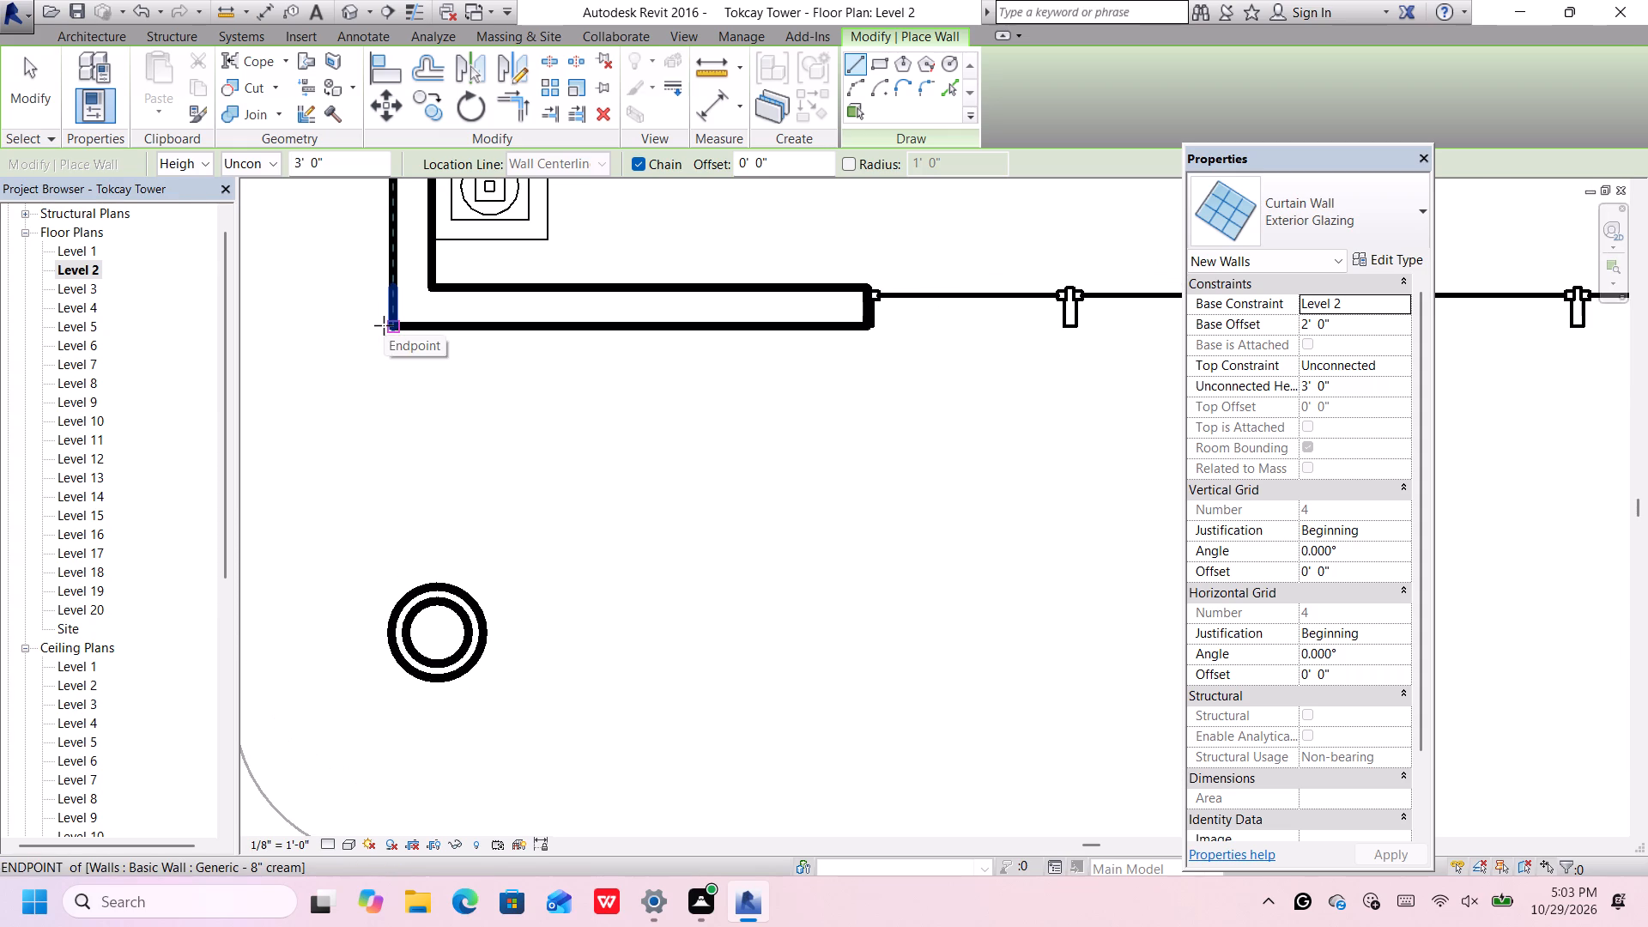
pyautogui.click(387, 326)
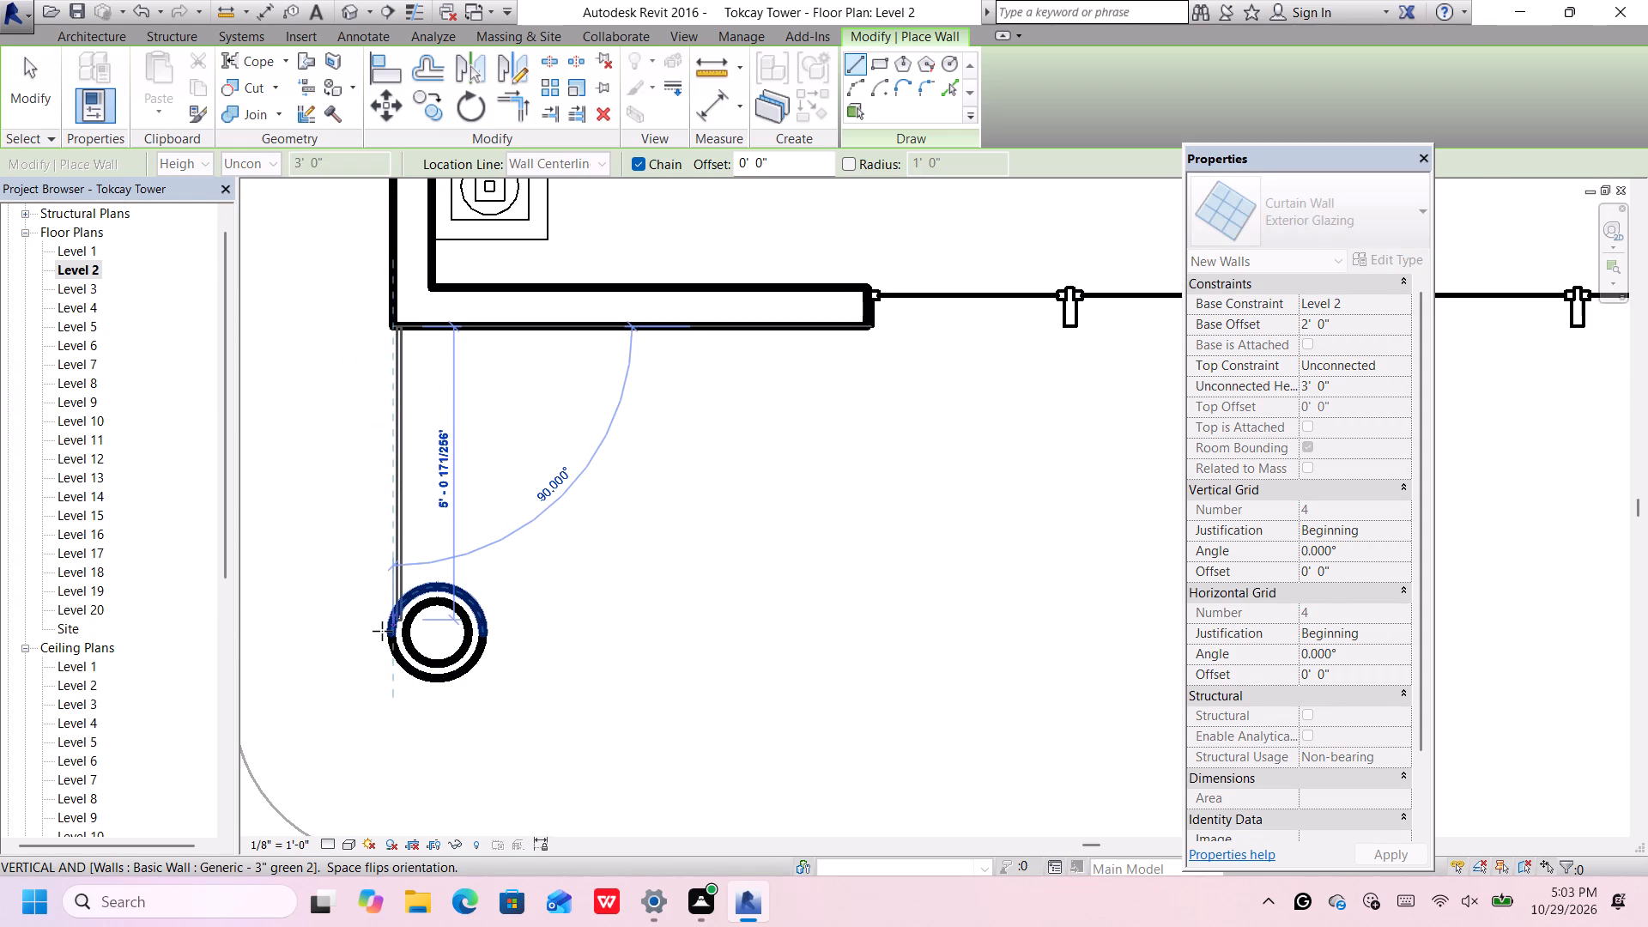
pyautogui.scroll(1, 382, 632)
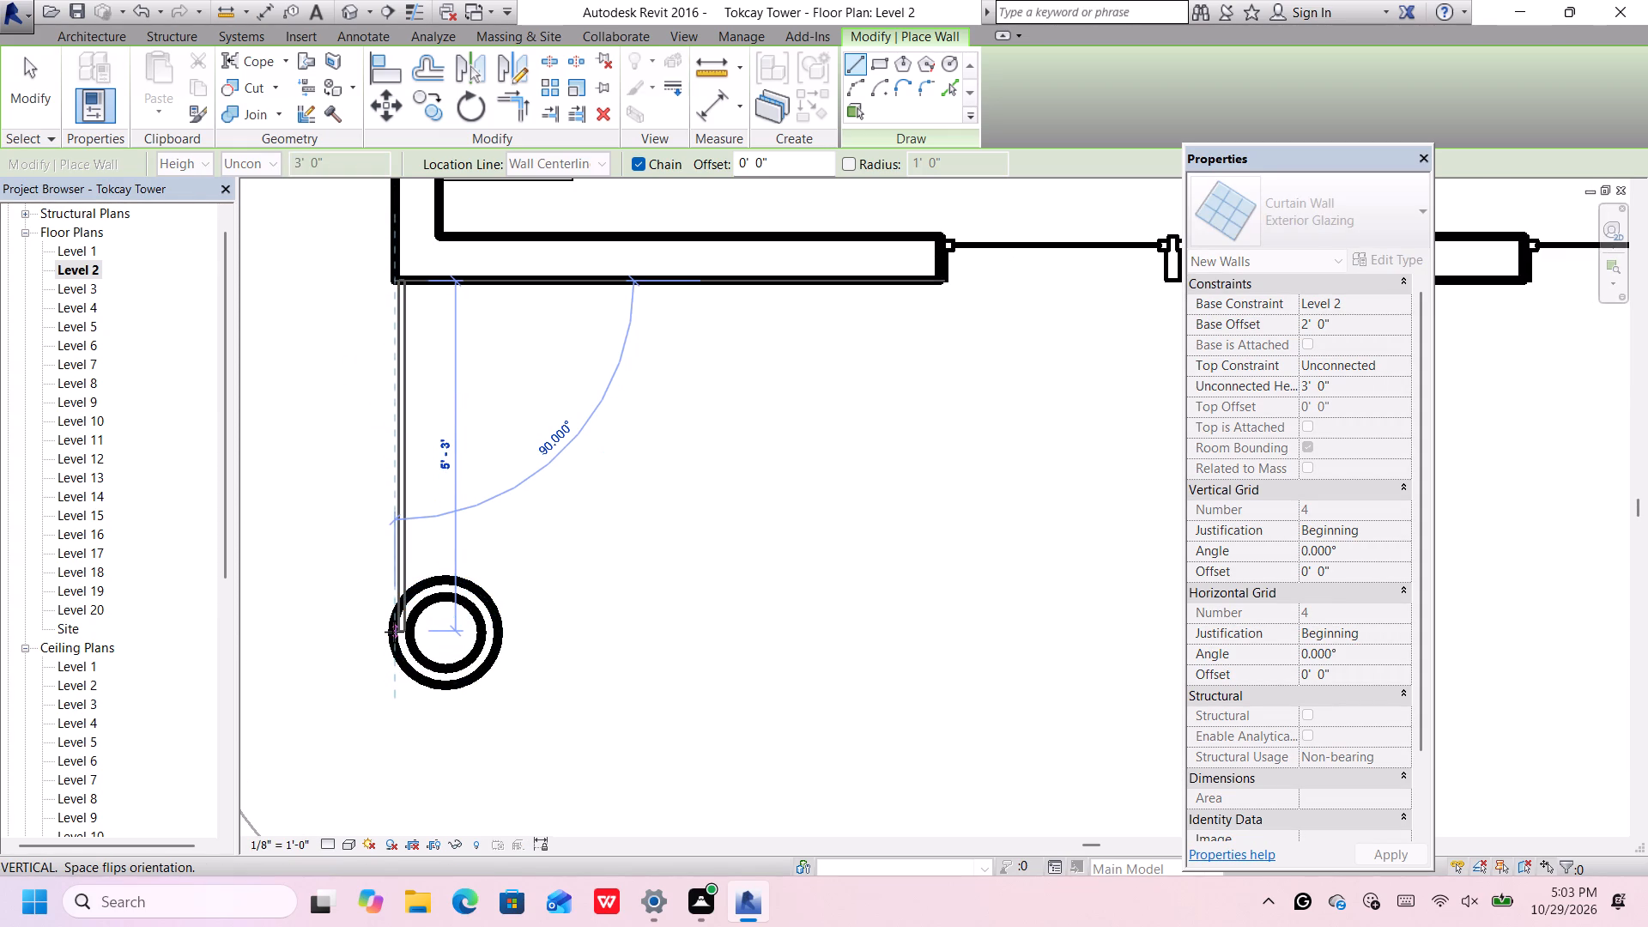
pyautogui.scroll(-1, 394, 637)
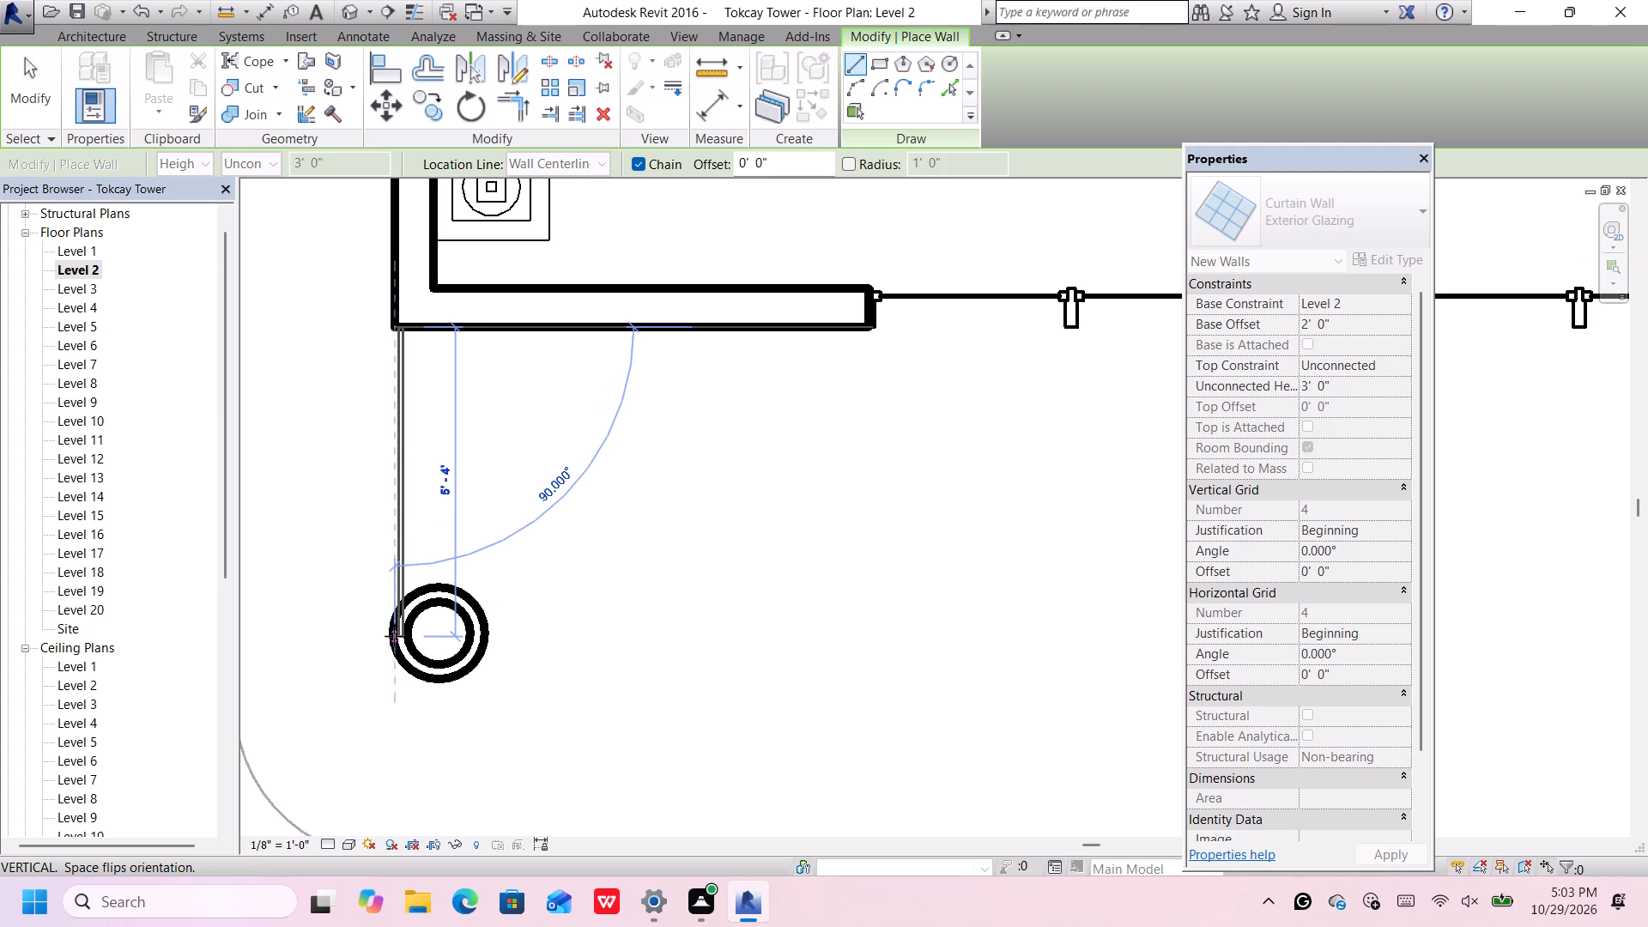
pyautogui.click(394, 636)
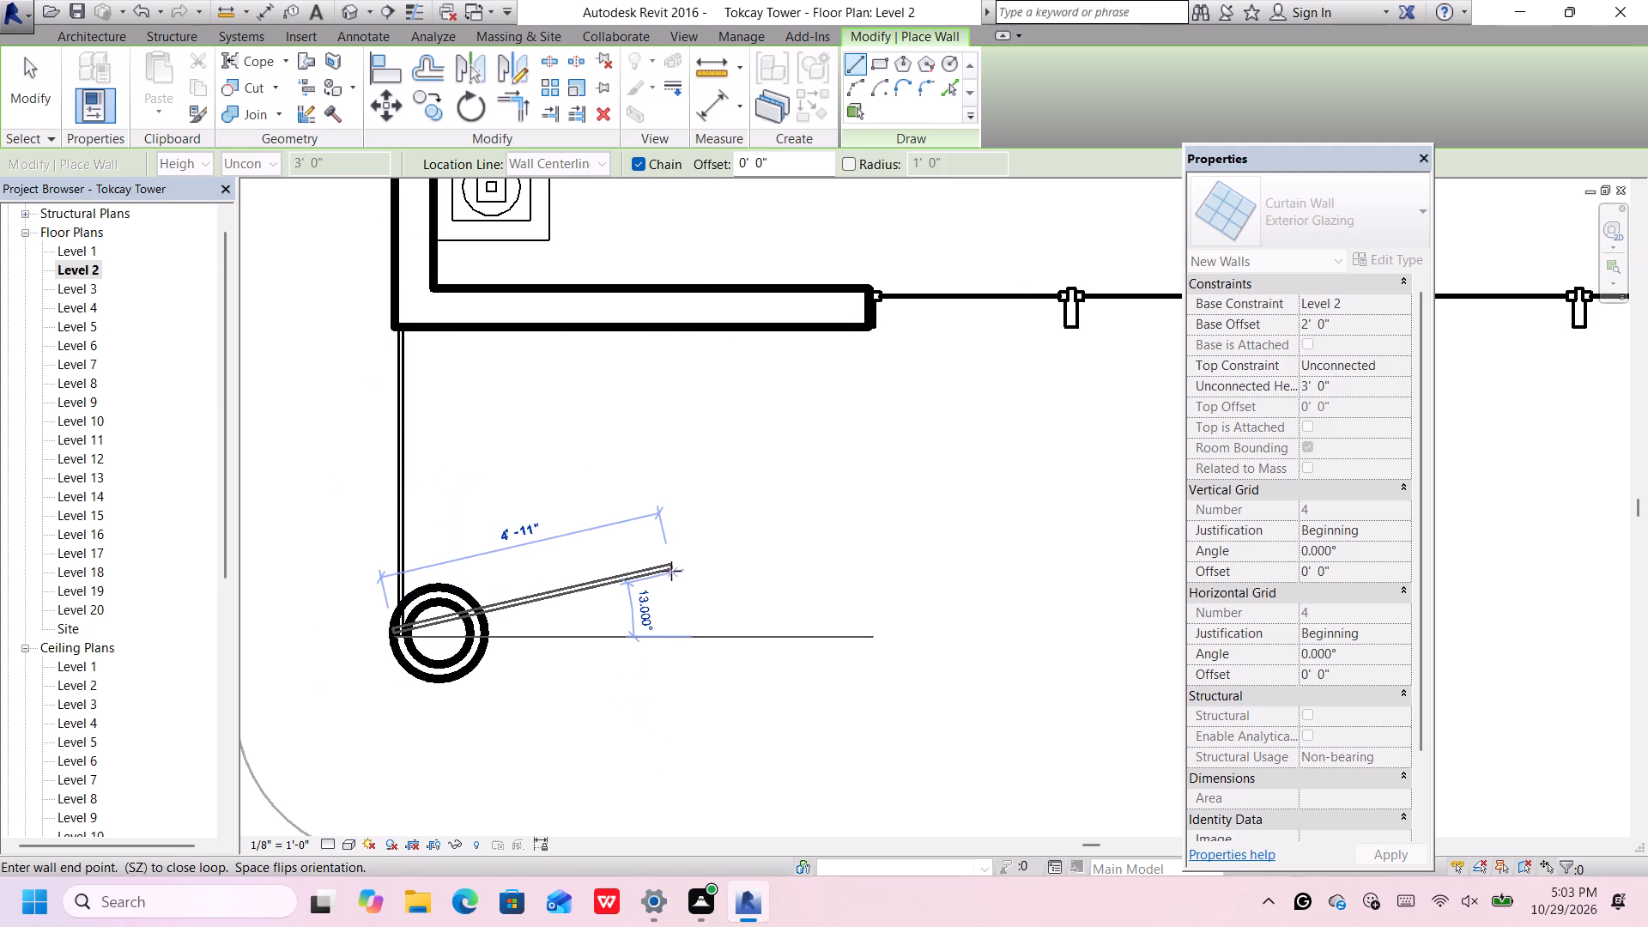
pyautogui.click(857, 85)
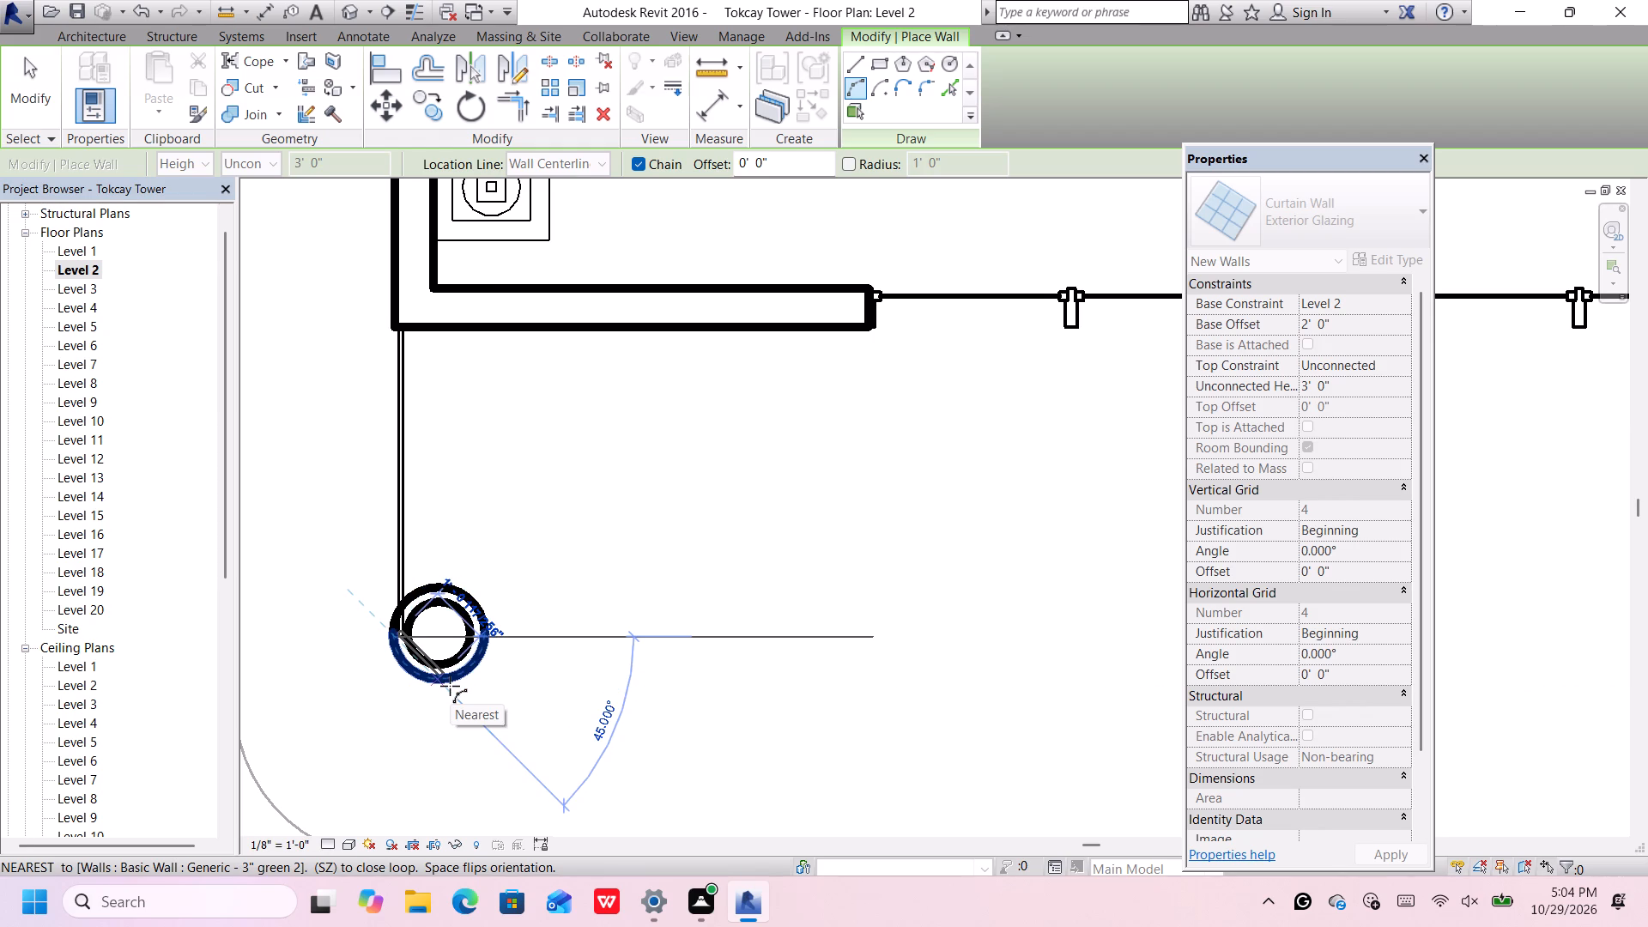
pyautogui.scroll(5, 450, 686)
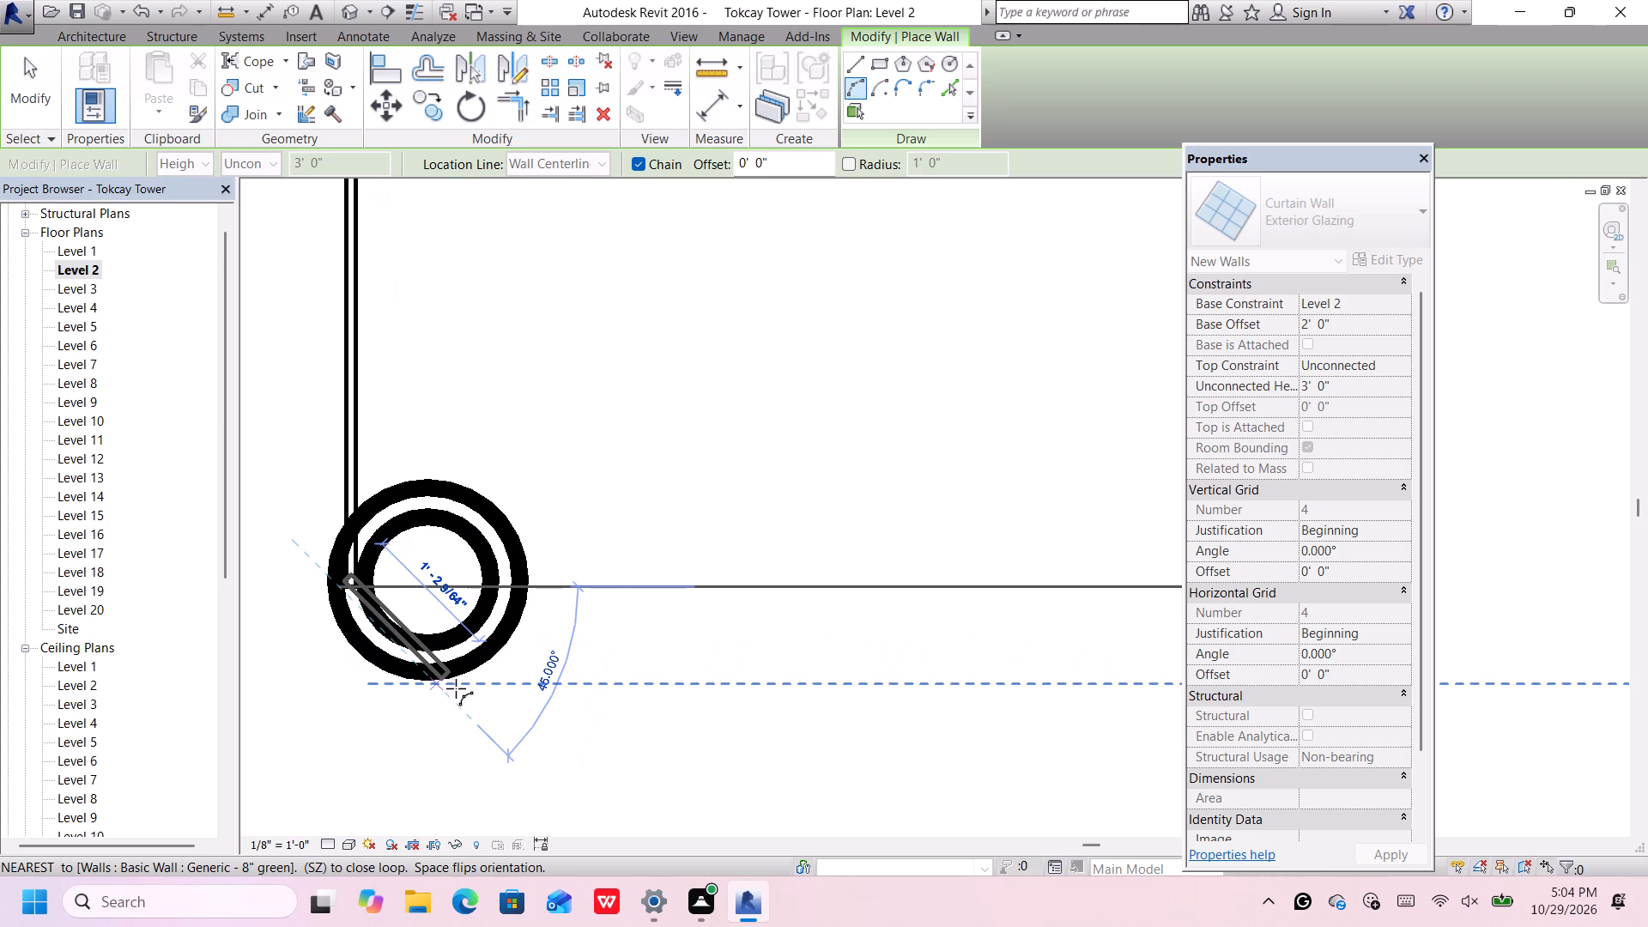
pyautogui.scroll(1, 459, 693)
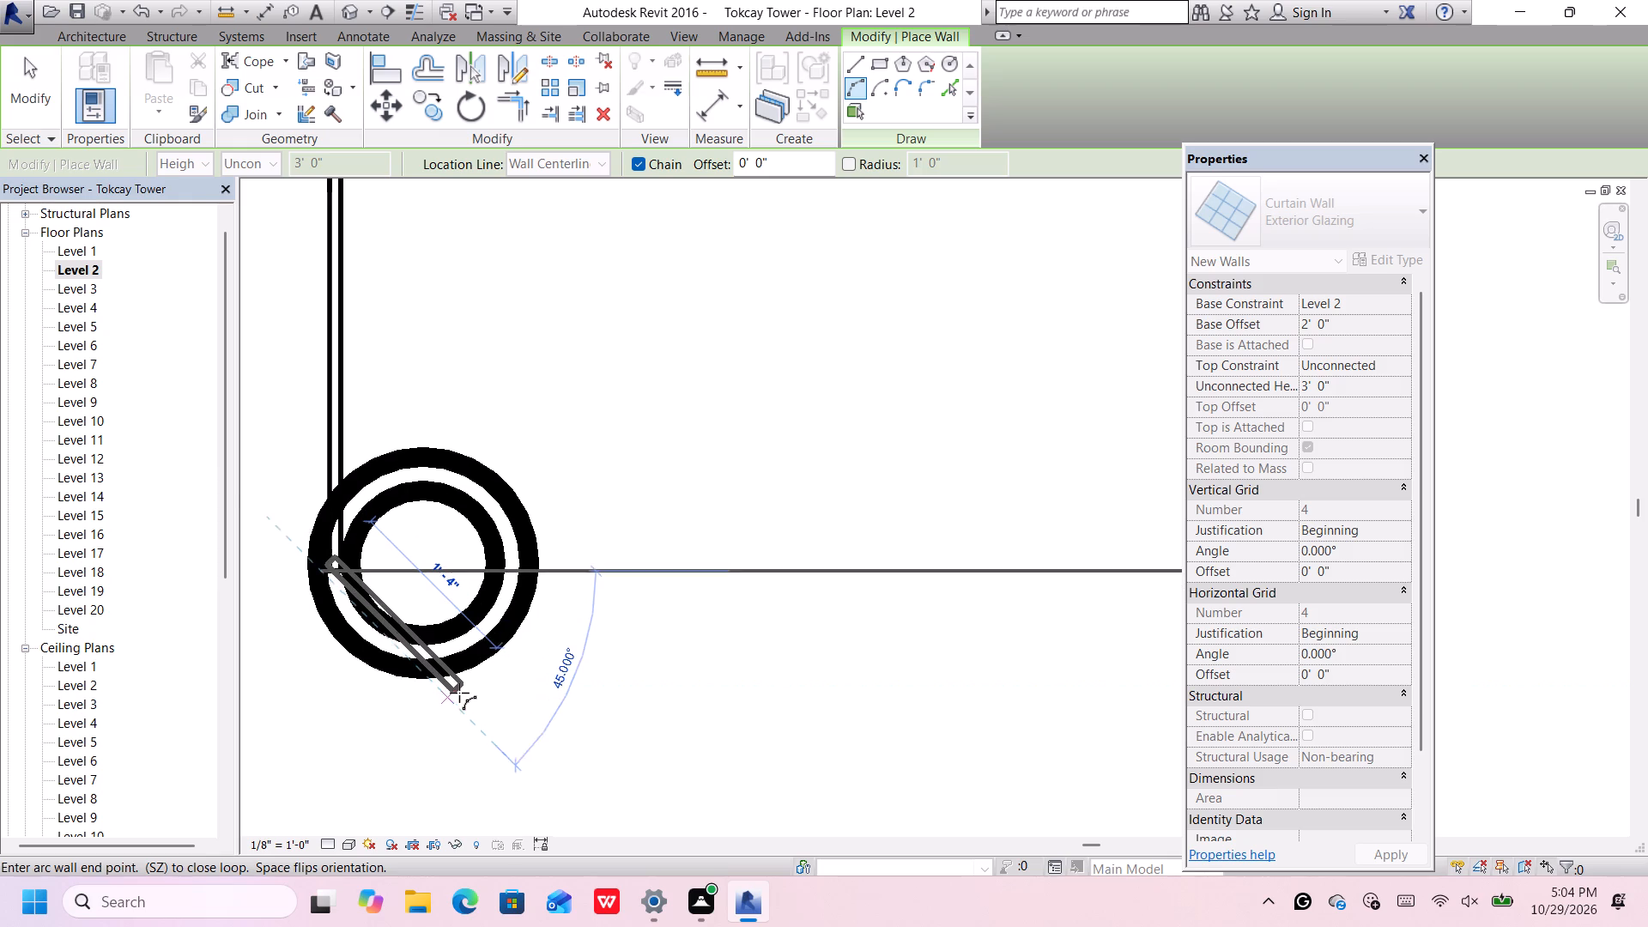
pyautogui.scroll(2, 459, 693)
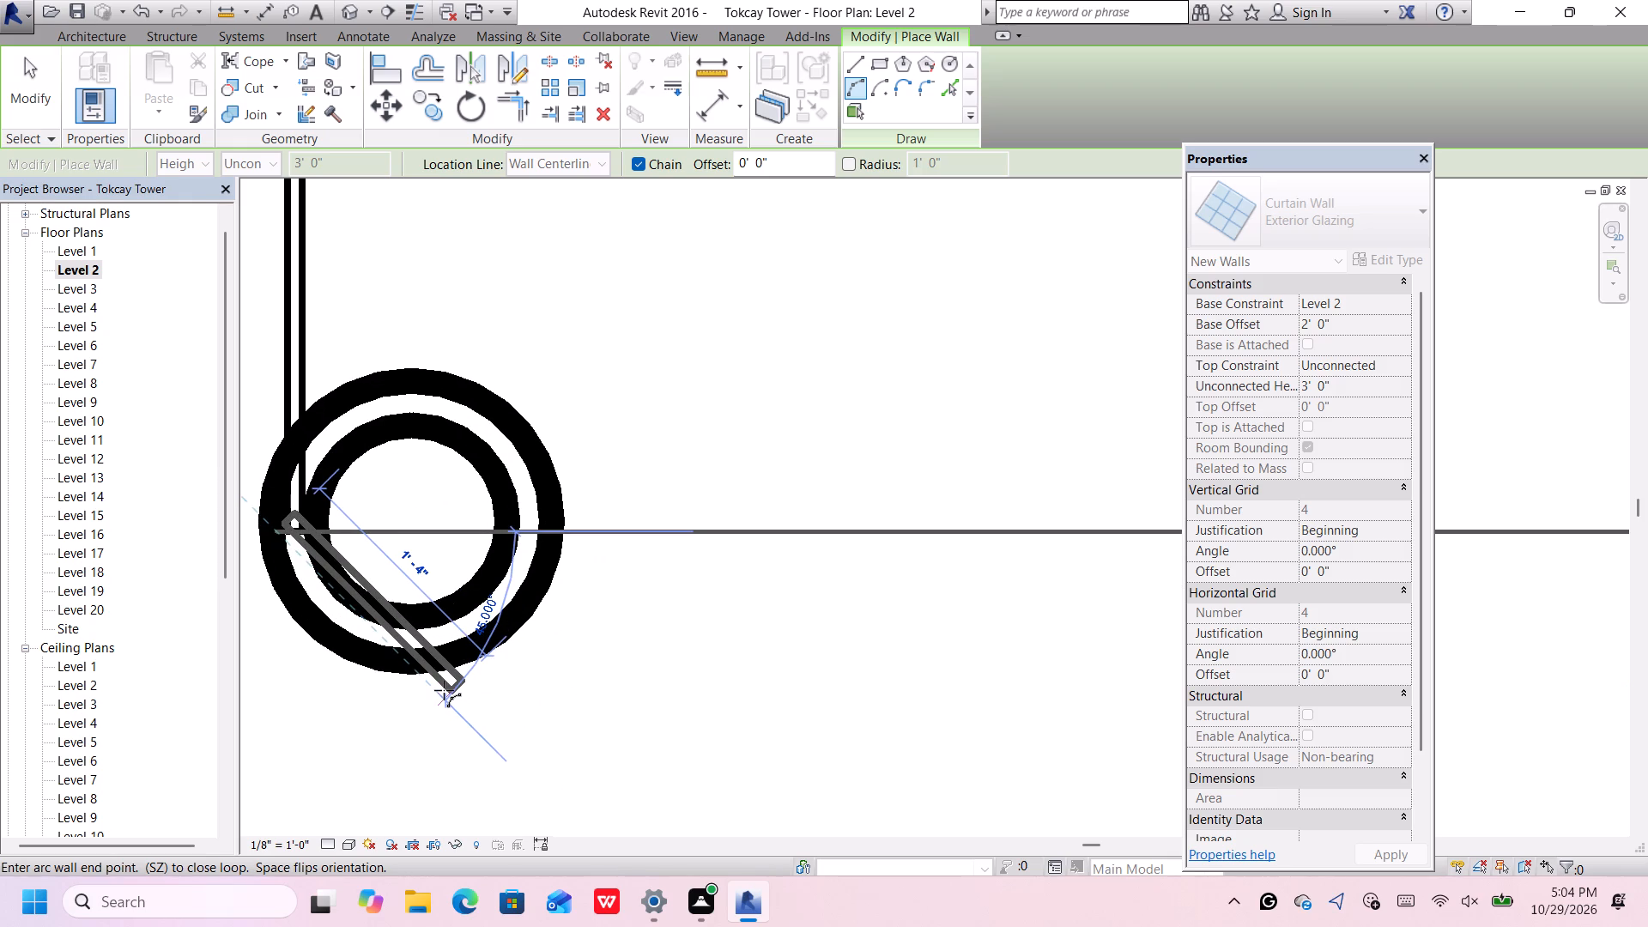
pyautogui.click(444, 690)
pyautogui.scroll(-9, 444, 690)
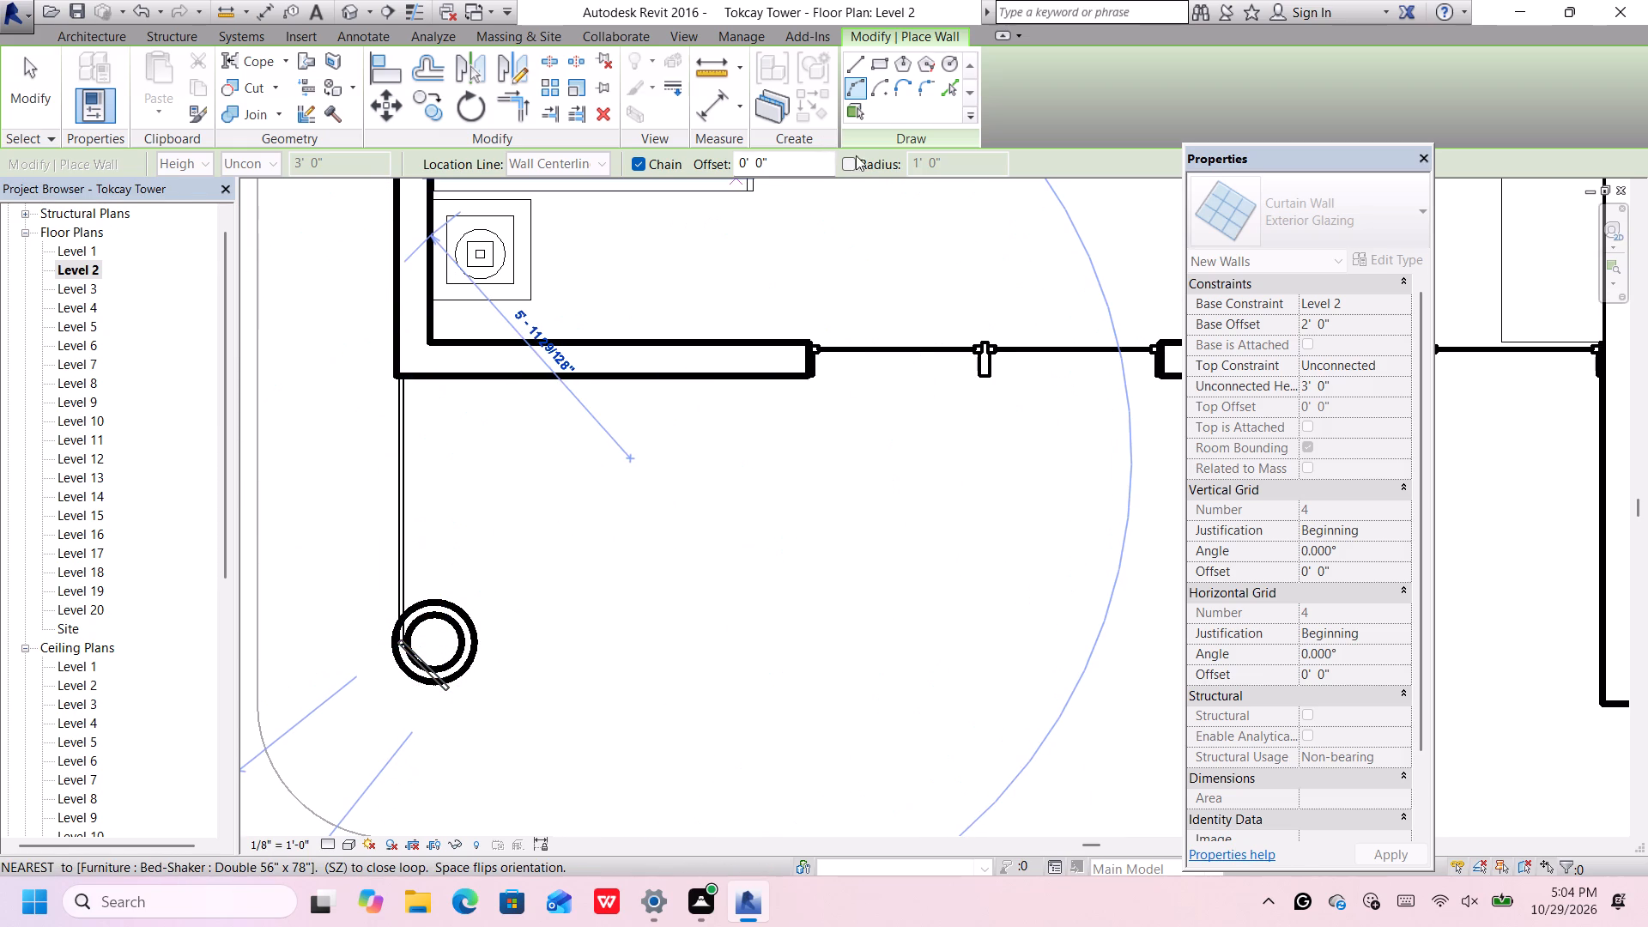
# Continue the glazing with a straight diagonal segment about 1'-4" long across the front-left column to just beyond its front edge.
pyautogui.click(854, 62)
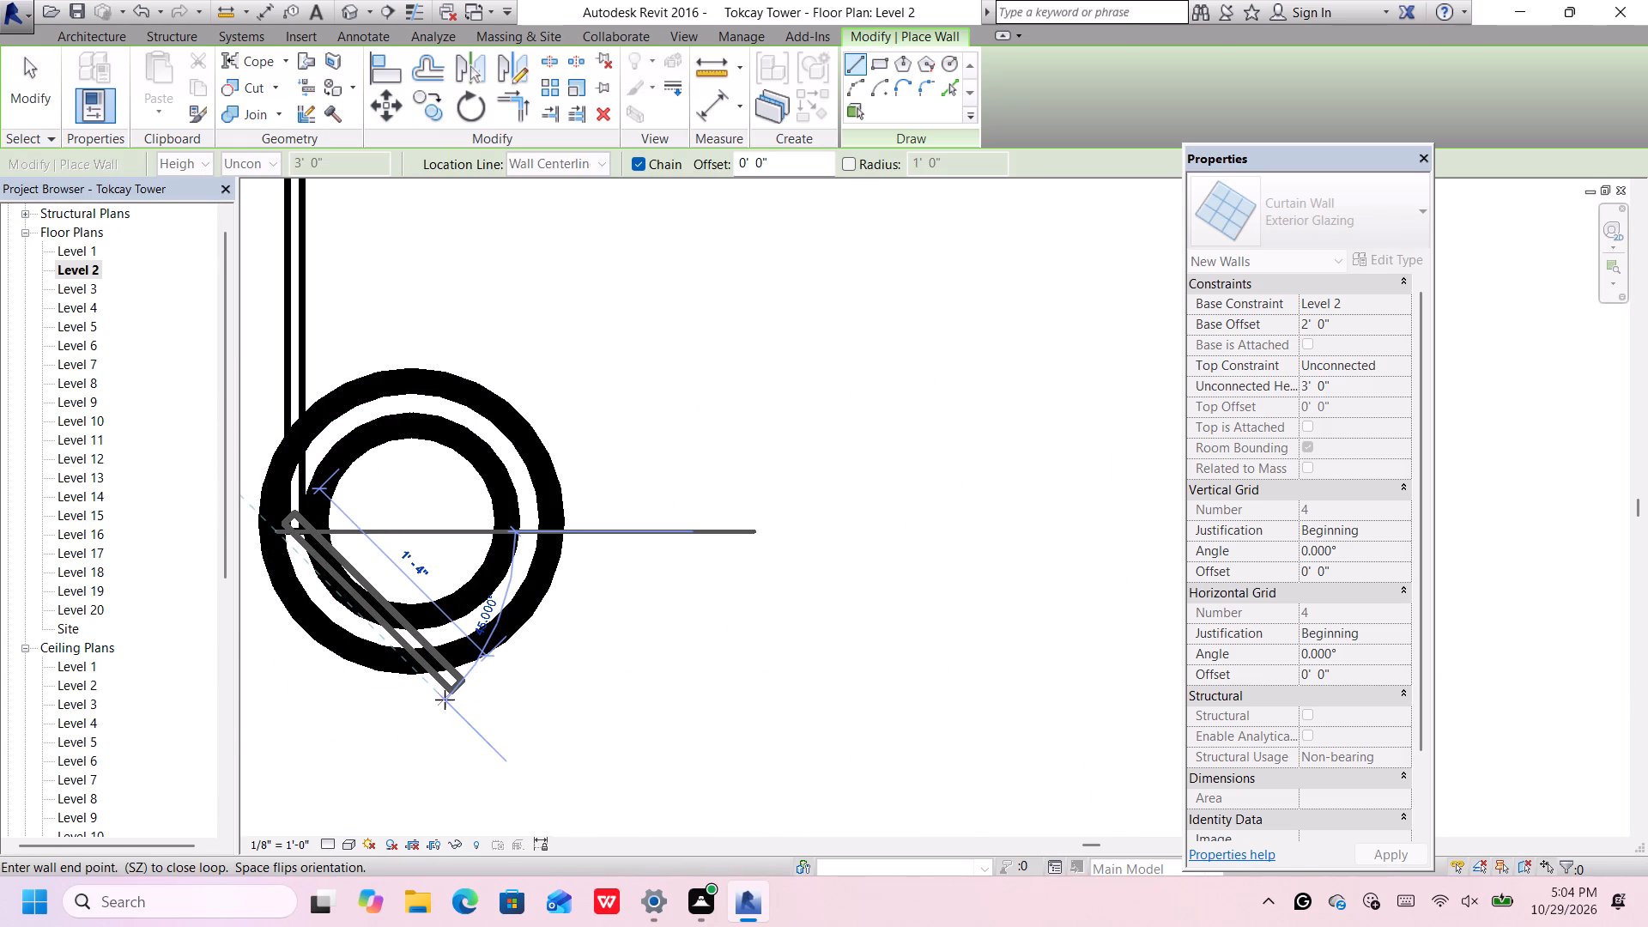
pyautogui.click(445, 702)
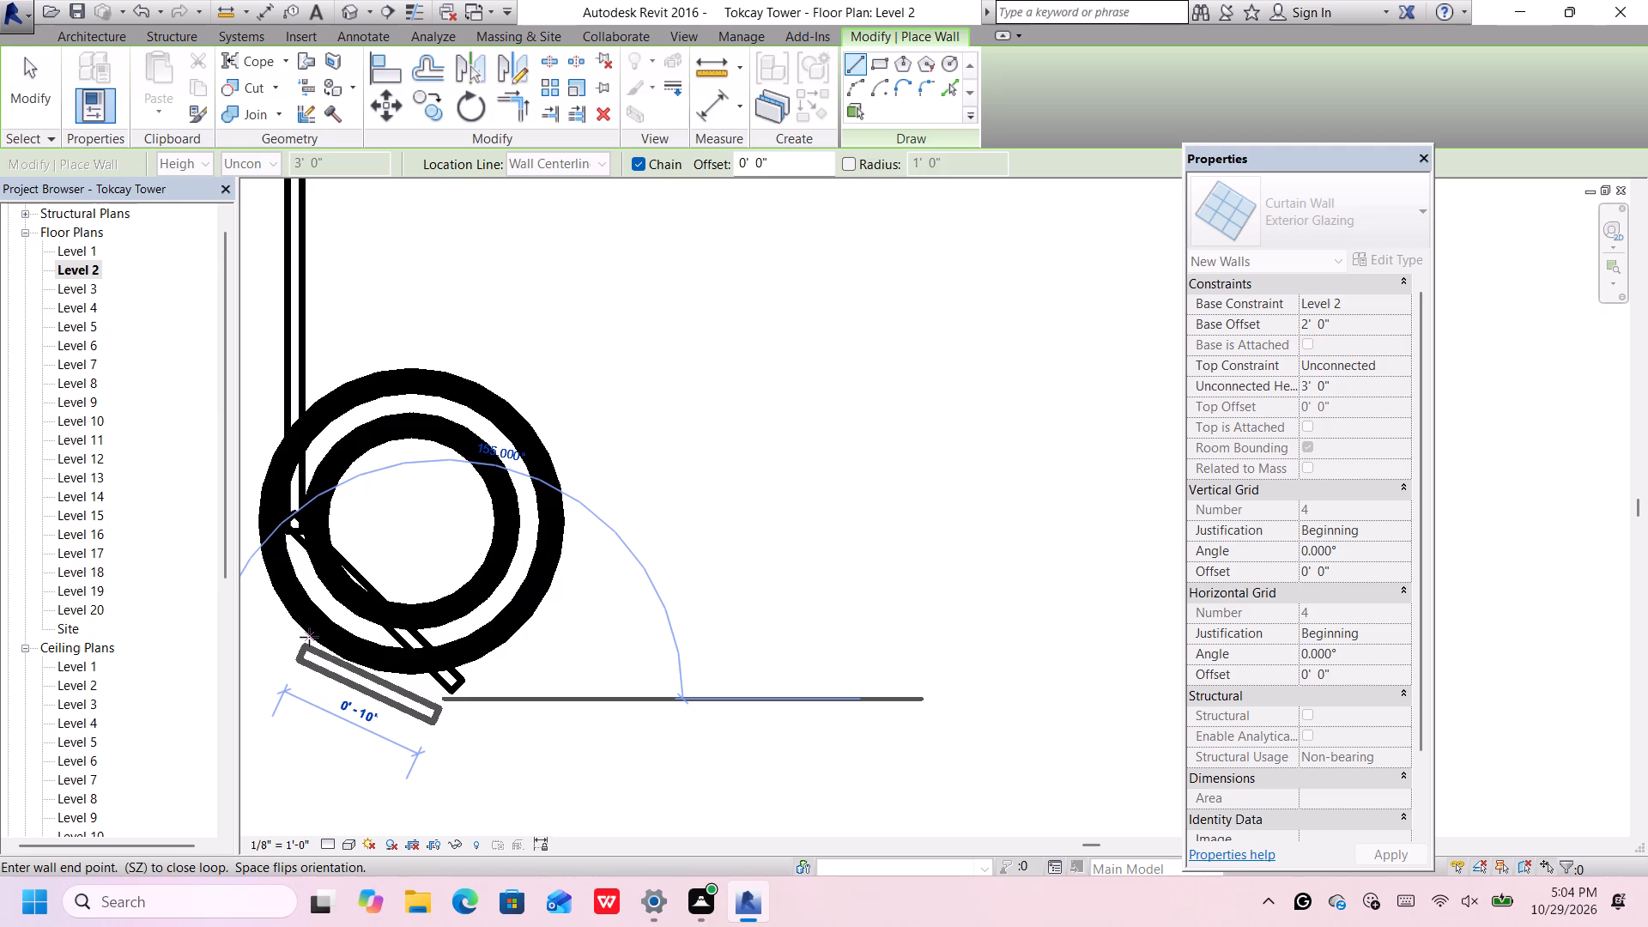
# Run the glazing horizontally about 23' along the balcony front to the projecting bedroom's side wall, and end the chain.
pyautogui.scroll(-5, 314, 627)
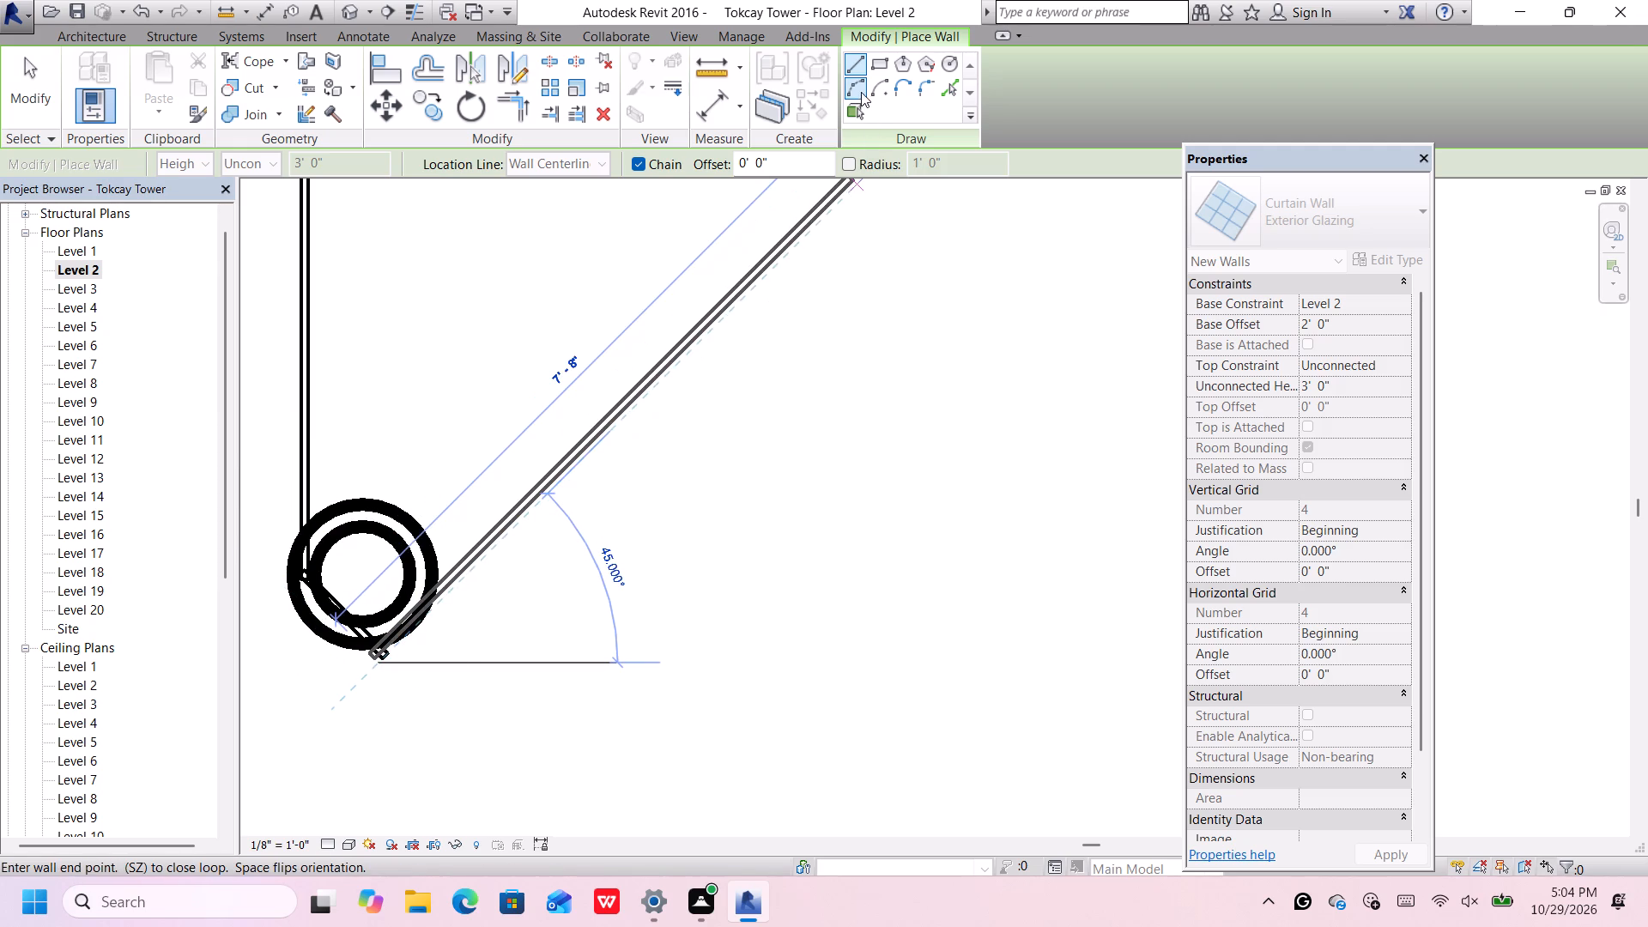
pyautogui.scroll(-10, 580, 429)
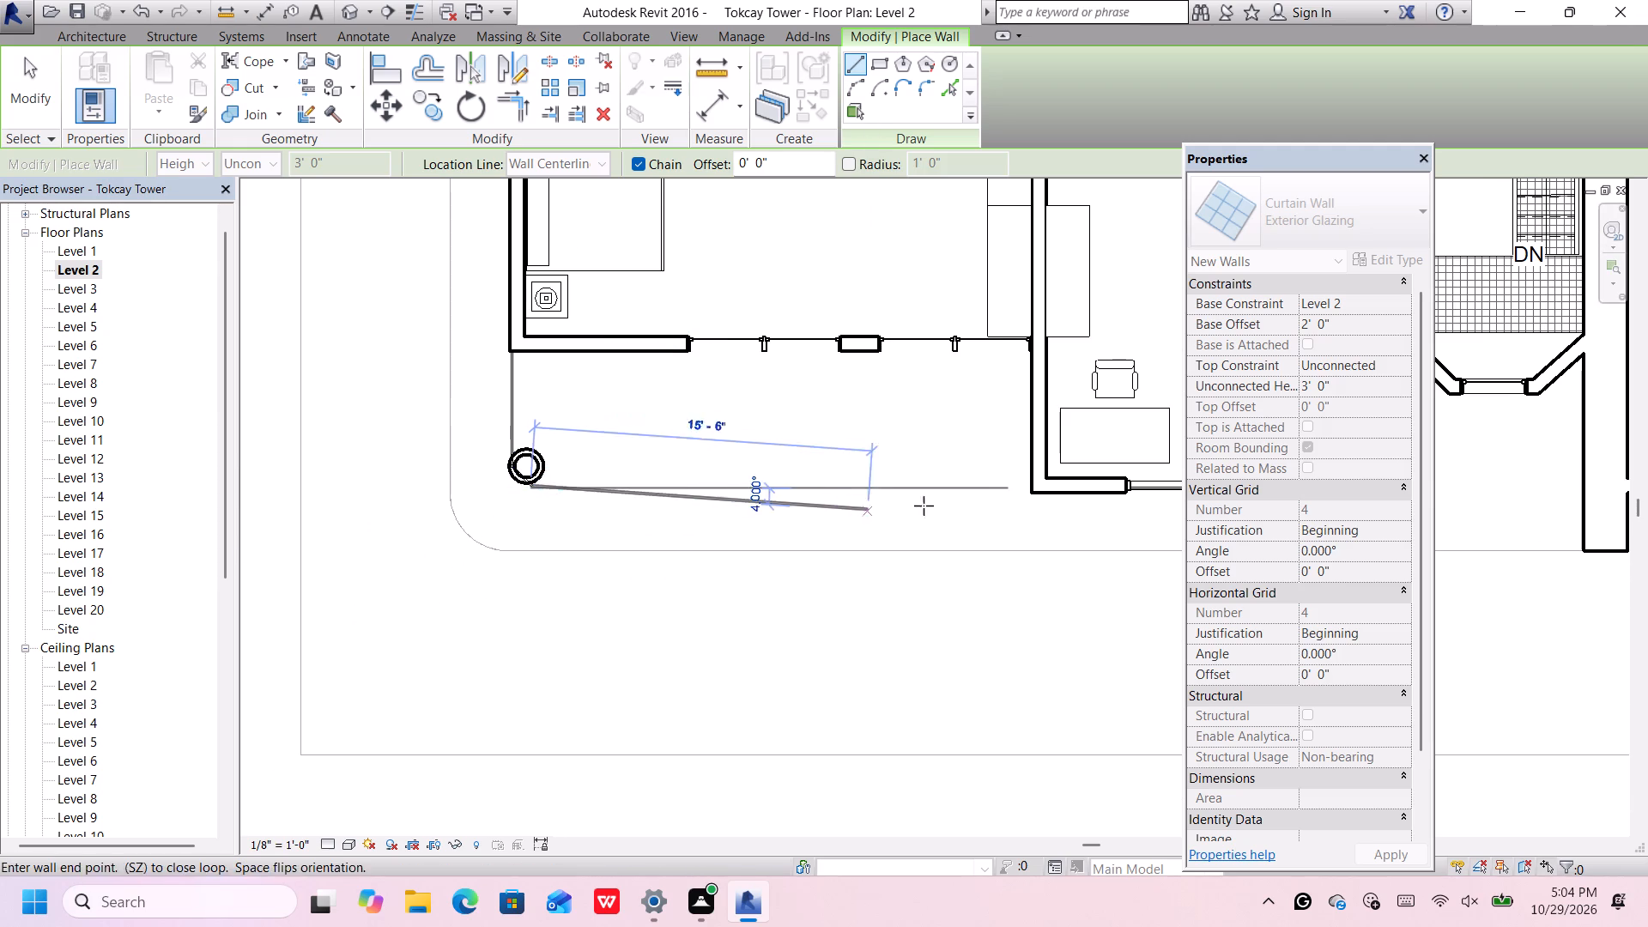
pyautogui.scroll(4, 1048, 487)
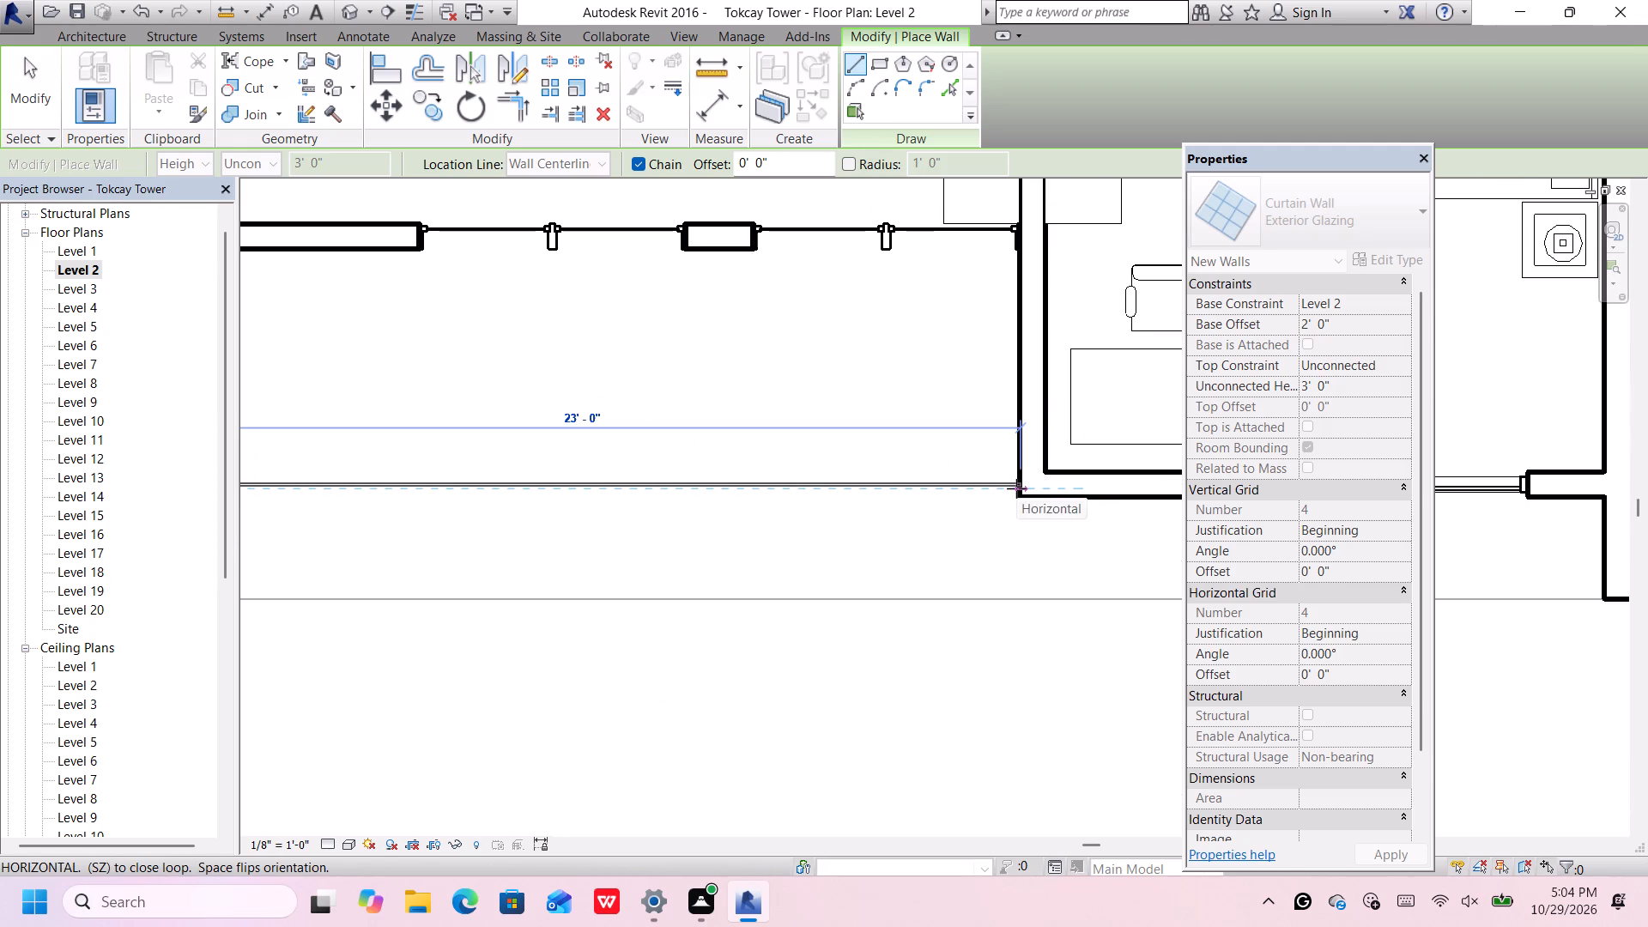
pyautogui.click(1017, 488)
pyautogui.scroll(-8, 1019, 490)
pyautogui.scroll(3, 797, 504)
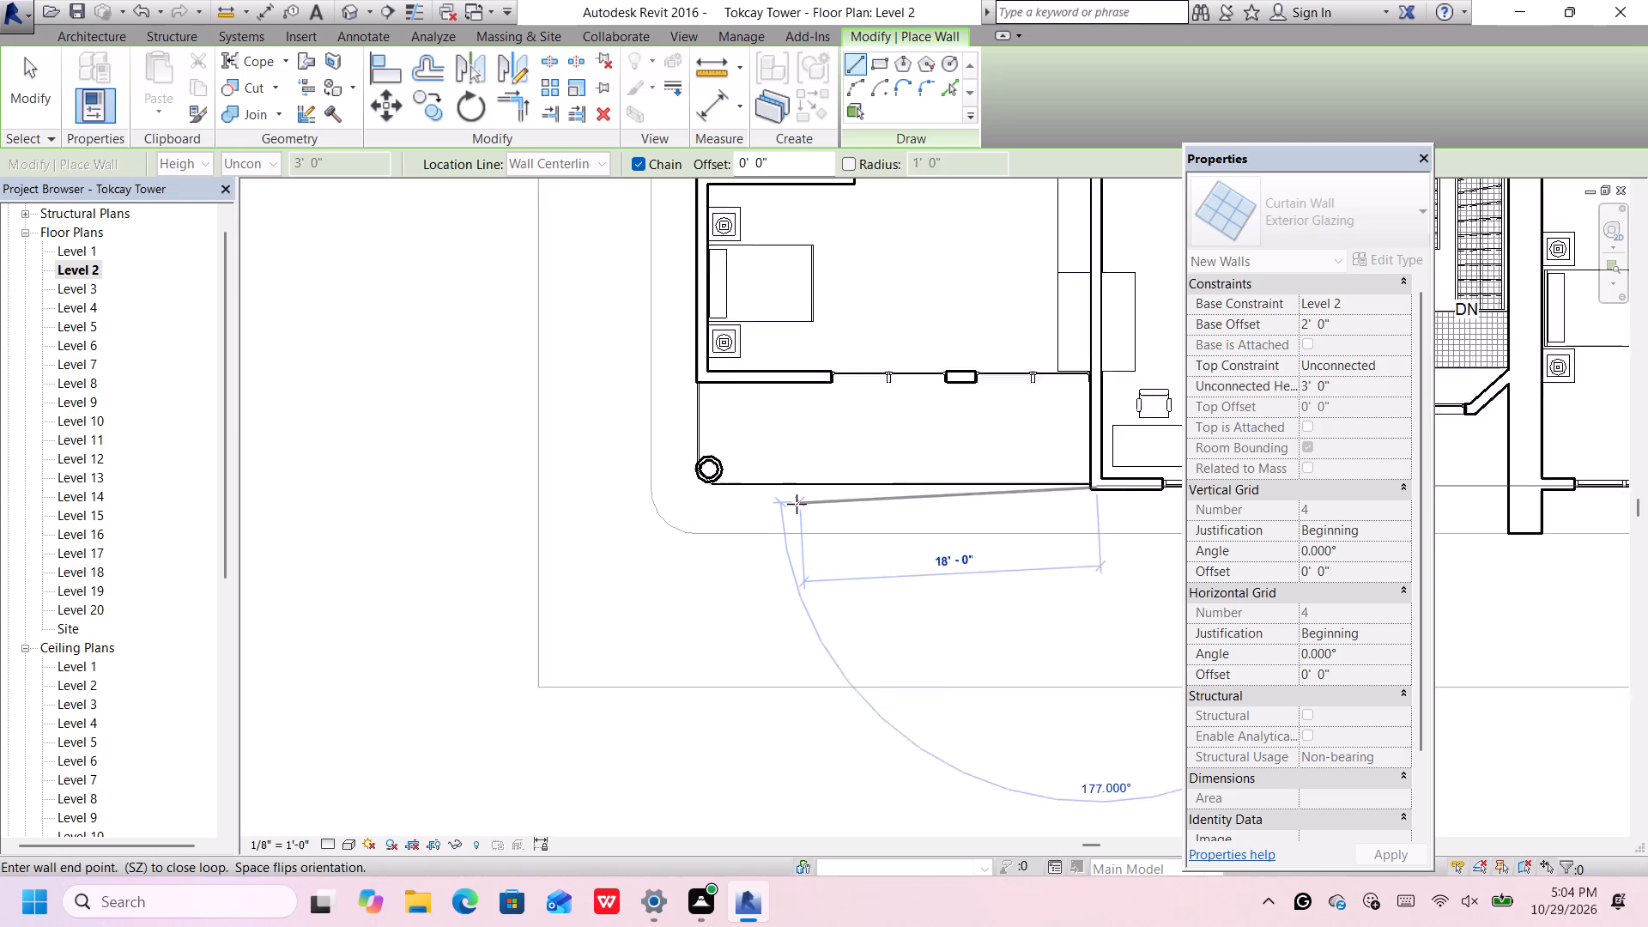
pyautogui.scroll(1, 797, 504)
pyautogui.press('Escape')
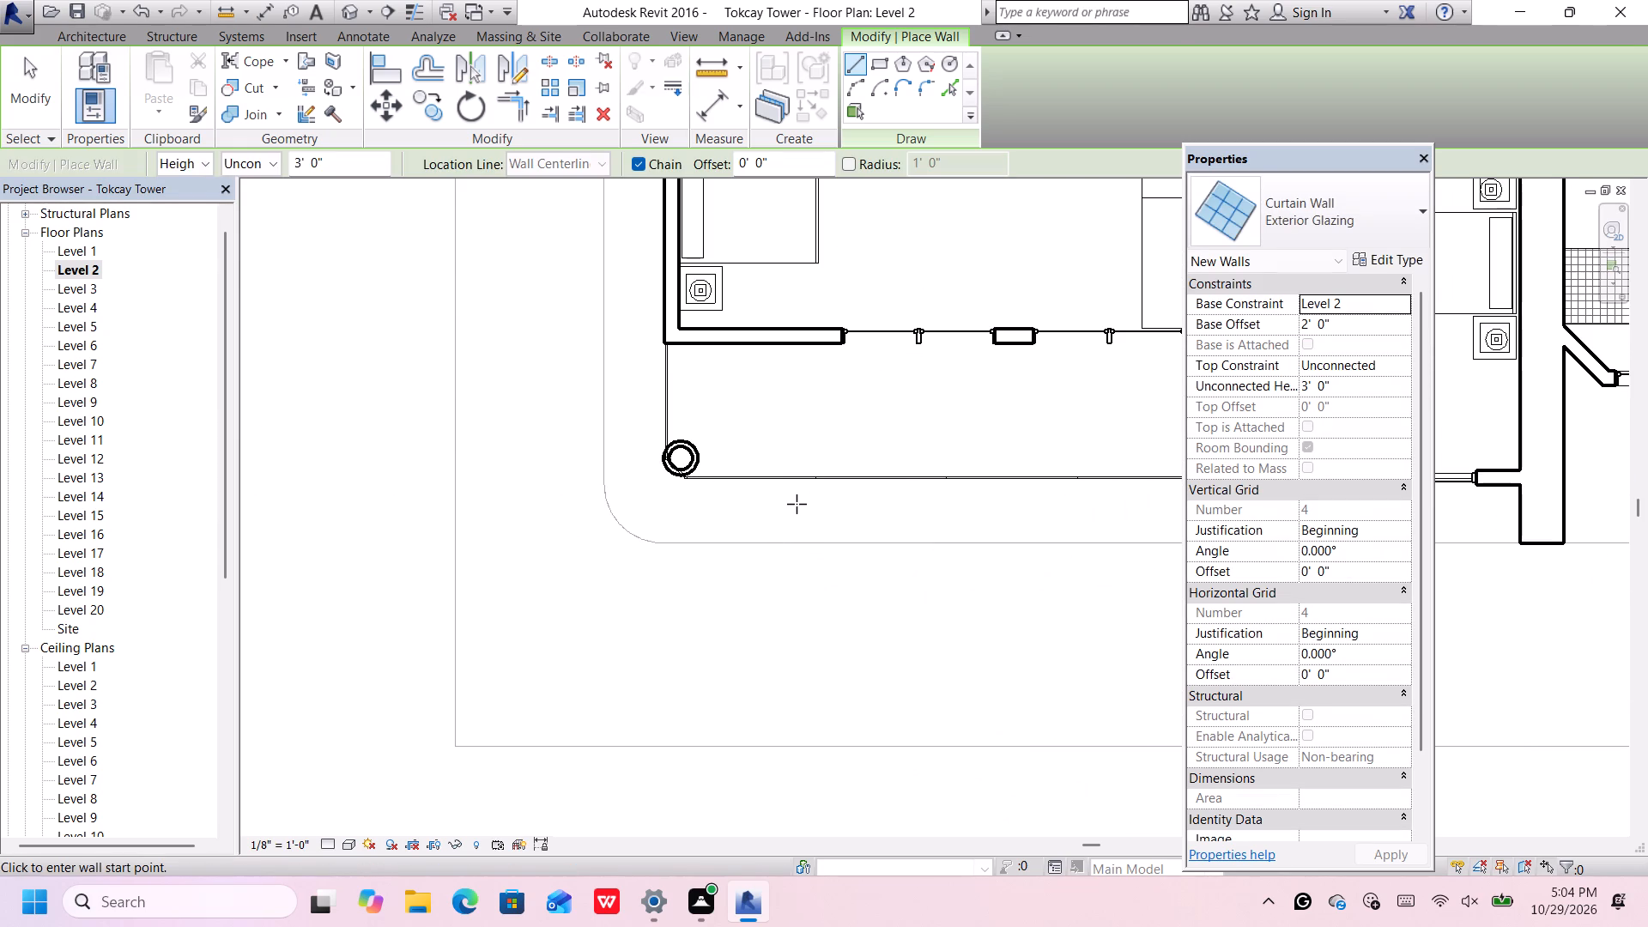
# Draw a 3' high Exterior Glazing segment about 5'-6" straight forward from the front-right cream wall corner, level with the round column's centre.
pyautogui.scroll(-4, 786, 500)
pyautogui.moveTo(782, 497); pyautogui.dragTo(88, 472, button='middle')
pyautogui.moveTo(1152, 413); pyautogui.dragTo(1081, 398, button='middle')
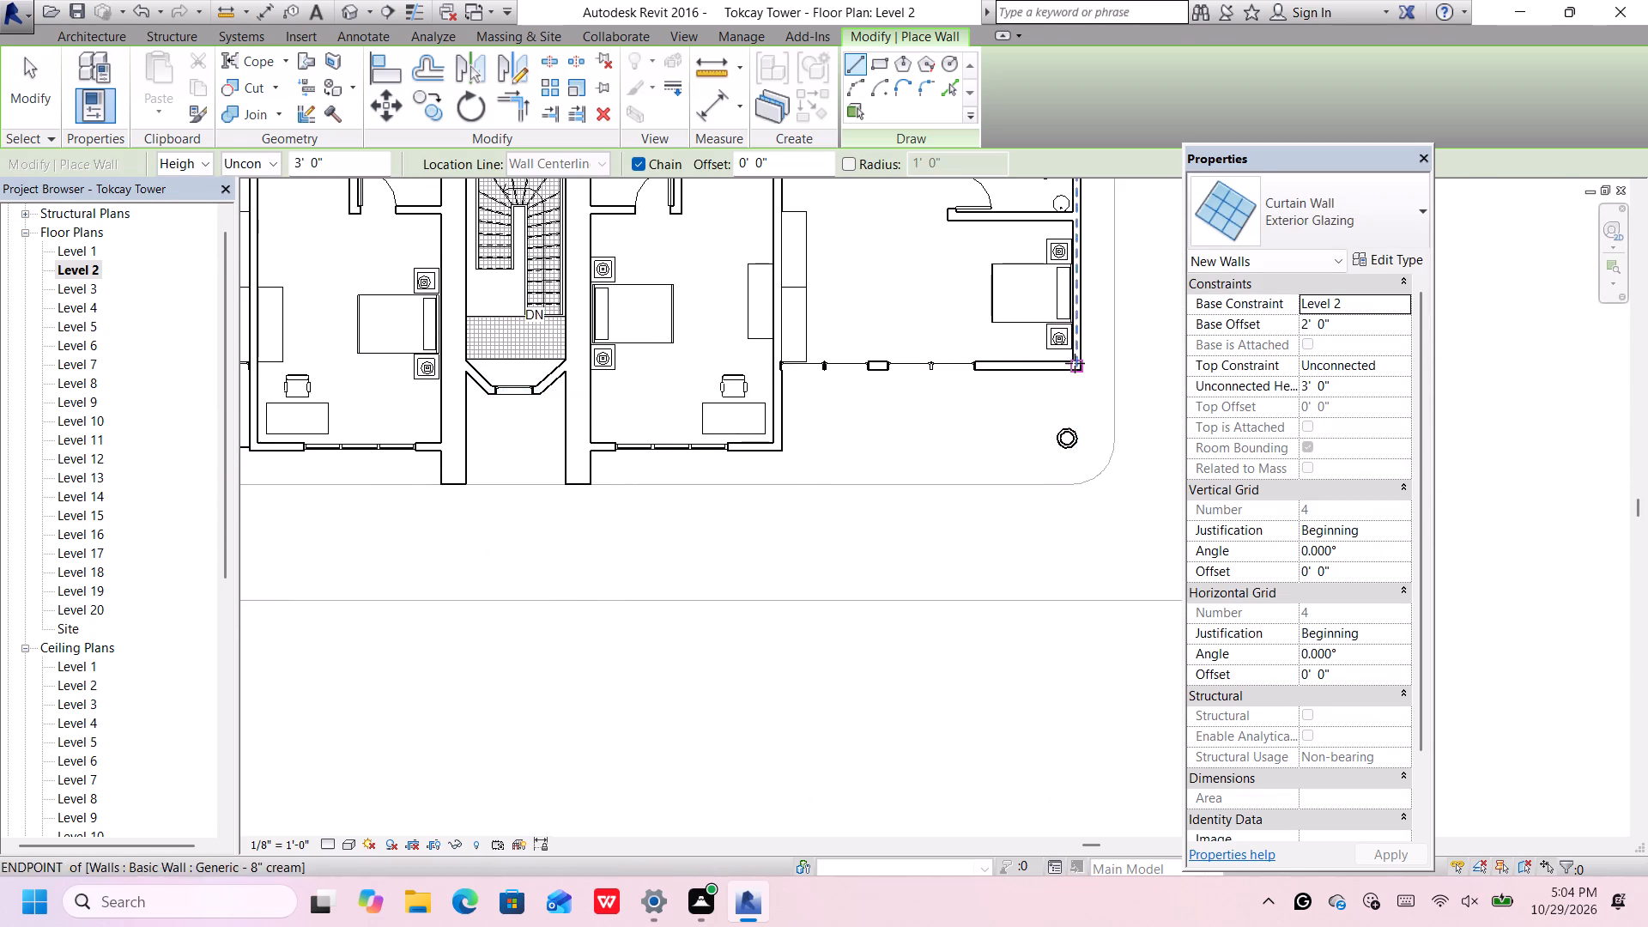
pyautogui.scroll(4, 1075, 363)
pyautogui.click(1090, 373)
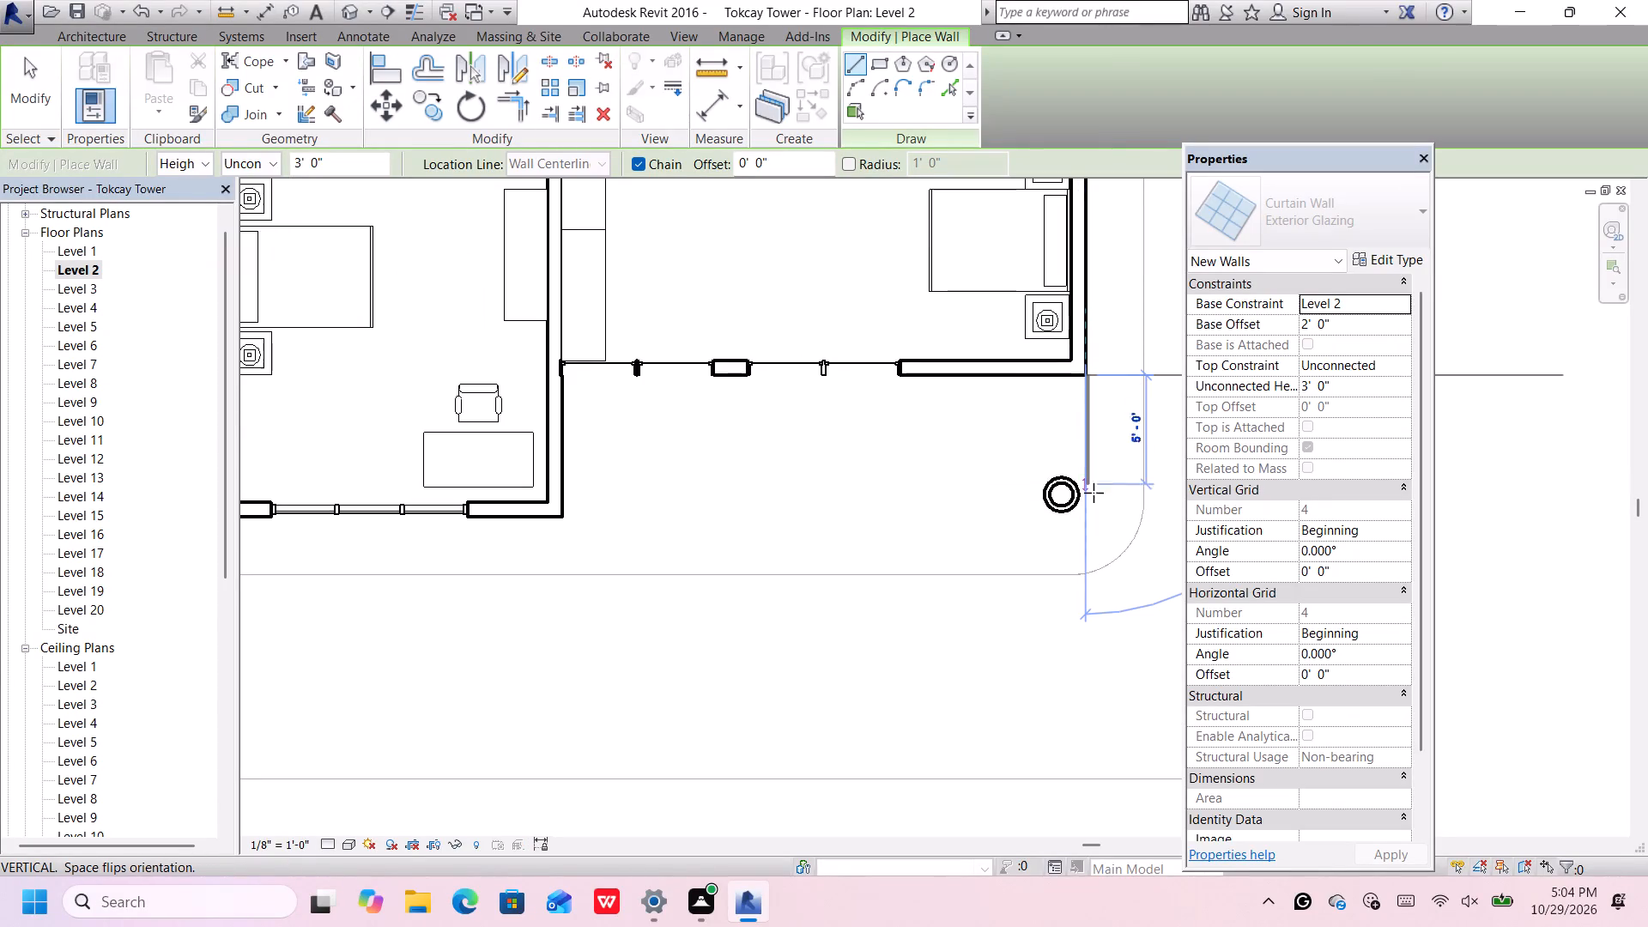
pyautogui.scroll(4, 1085, 497)
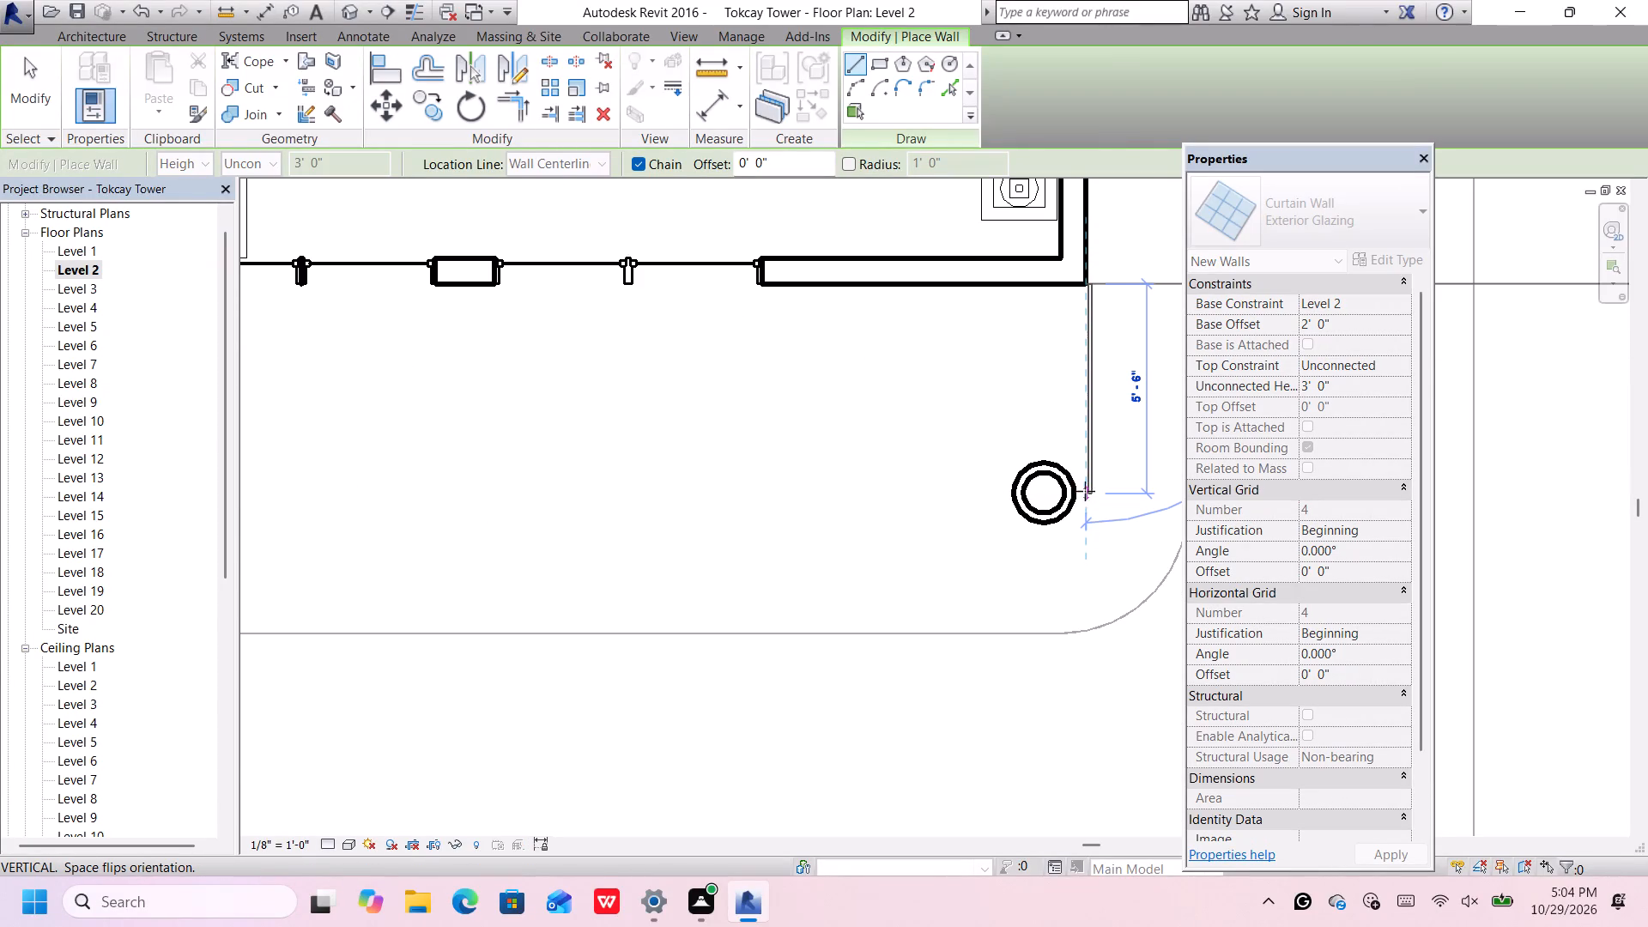
pyautogui.click(1088, 490)
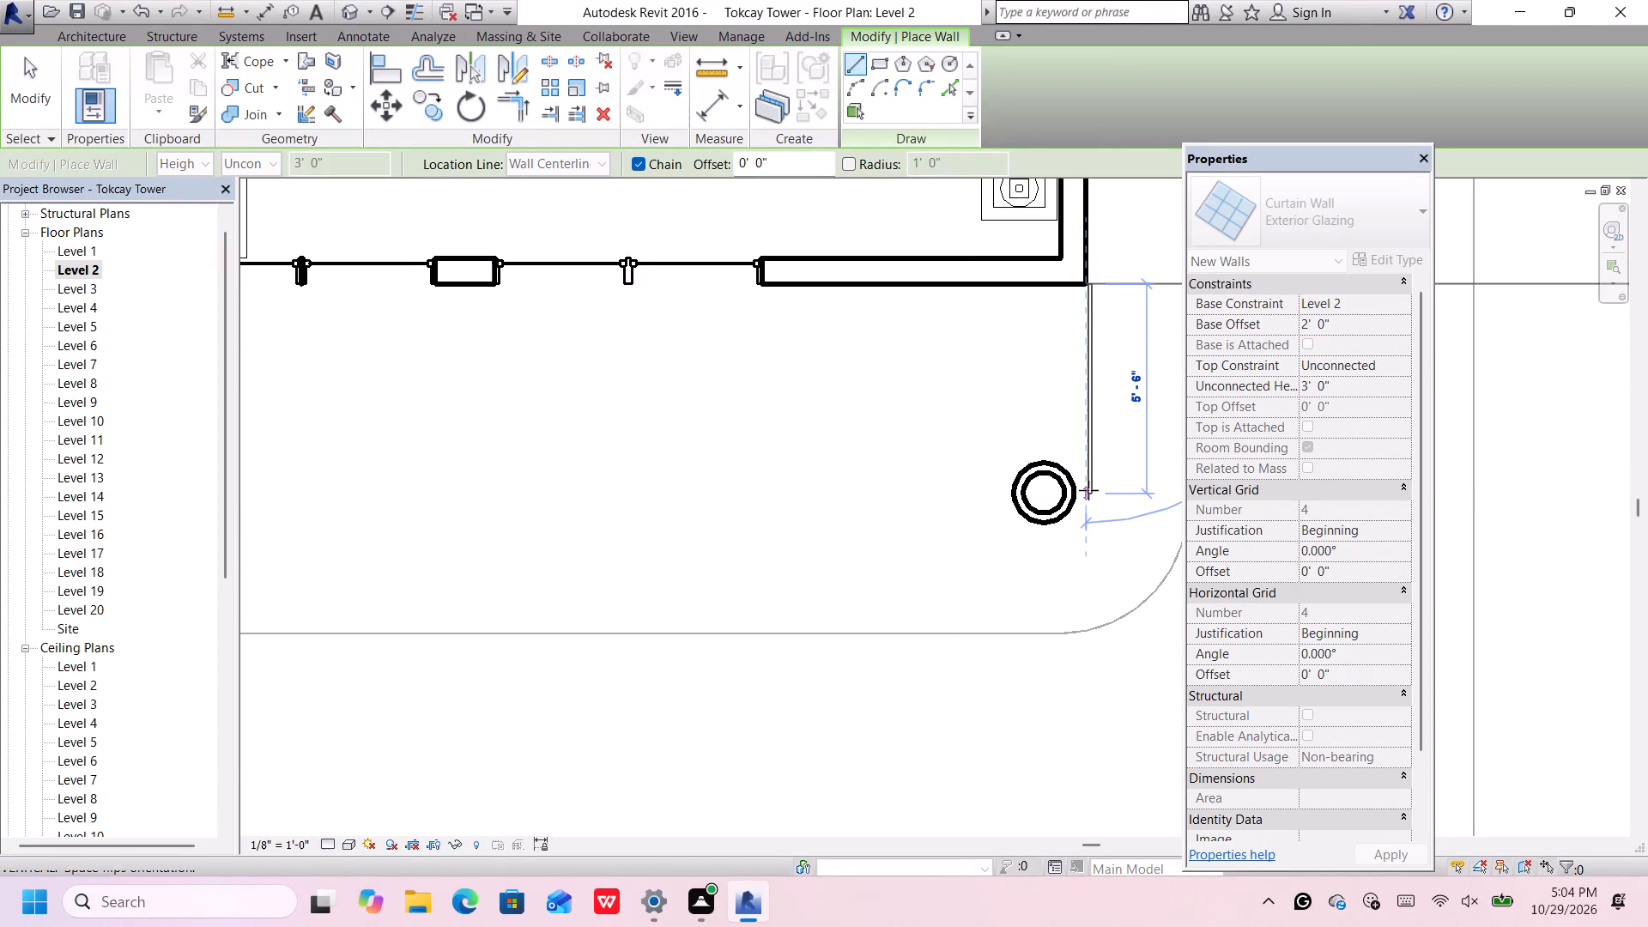
# Continue the glazing with a start-end-radius arc spanning about 1'-6" diagonally around the front-right column's outer side.
pyautogui.click(853, 87)
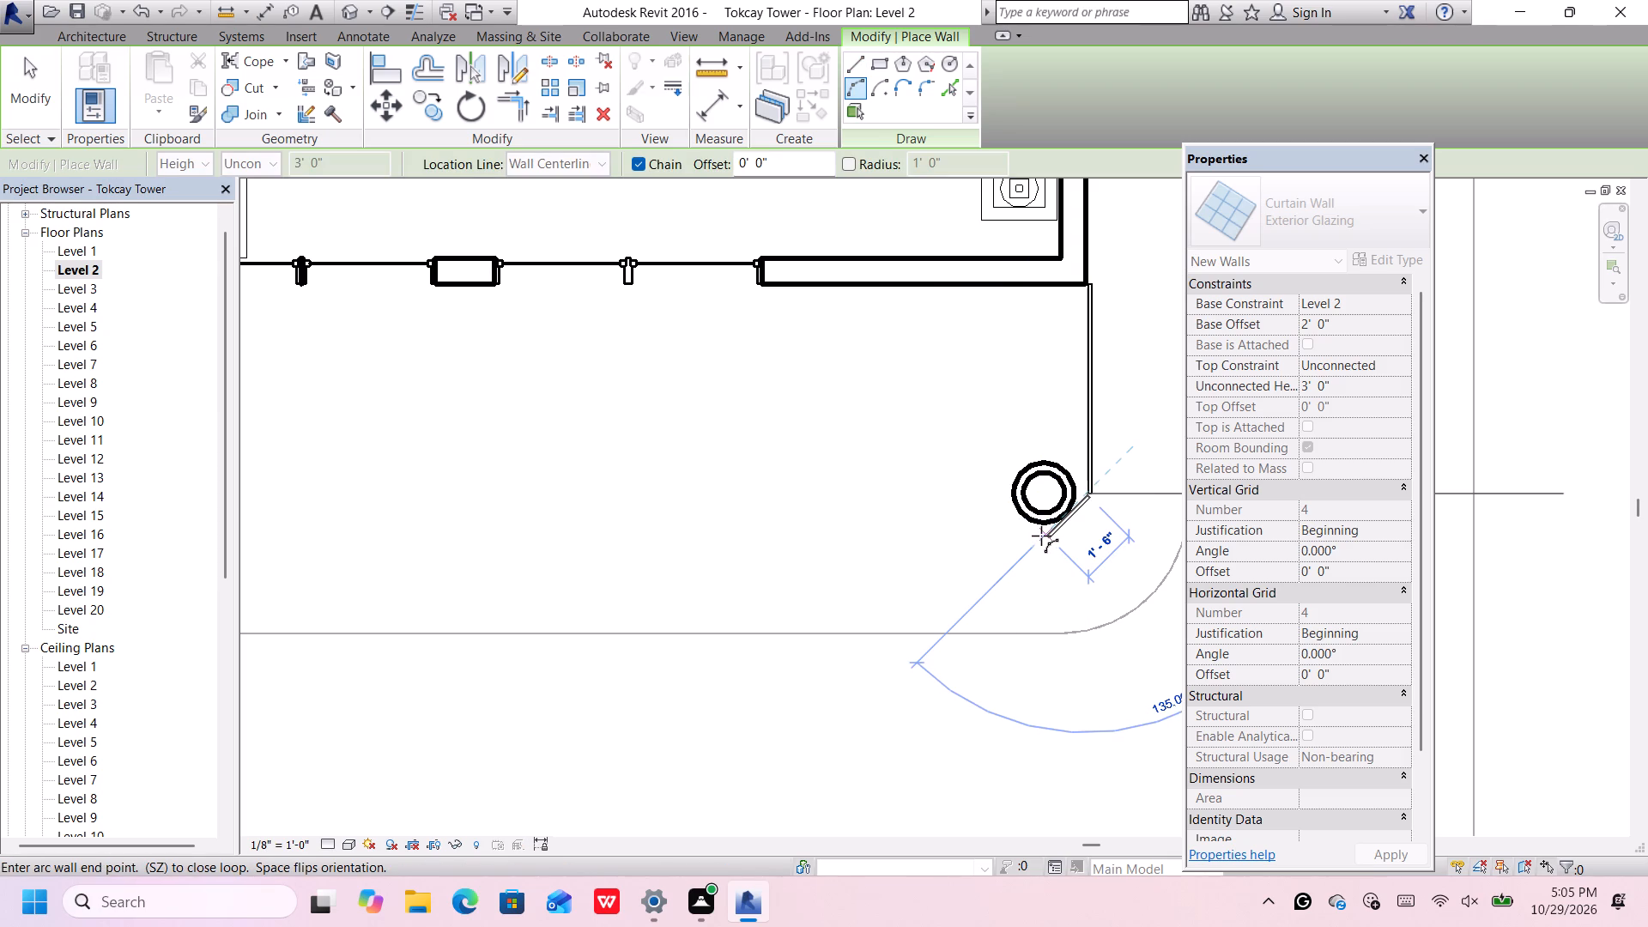
pyautogui.click(1044, 533)
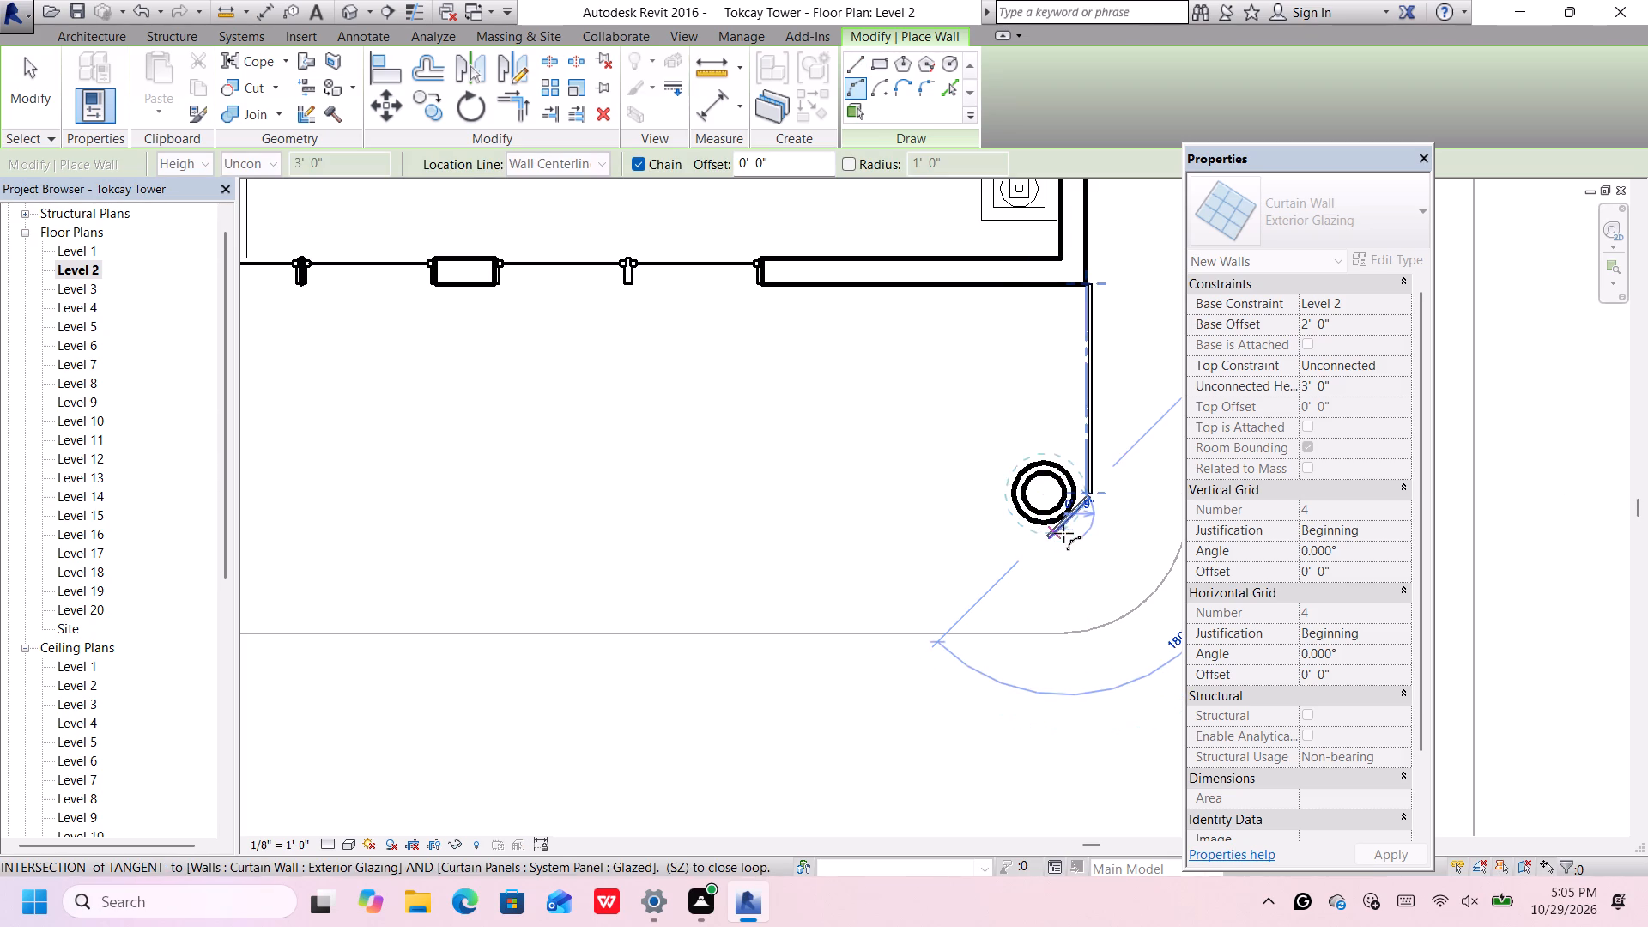
pyautogui.click(1079, 535)
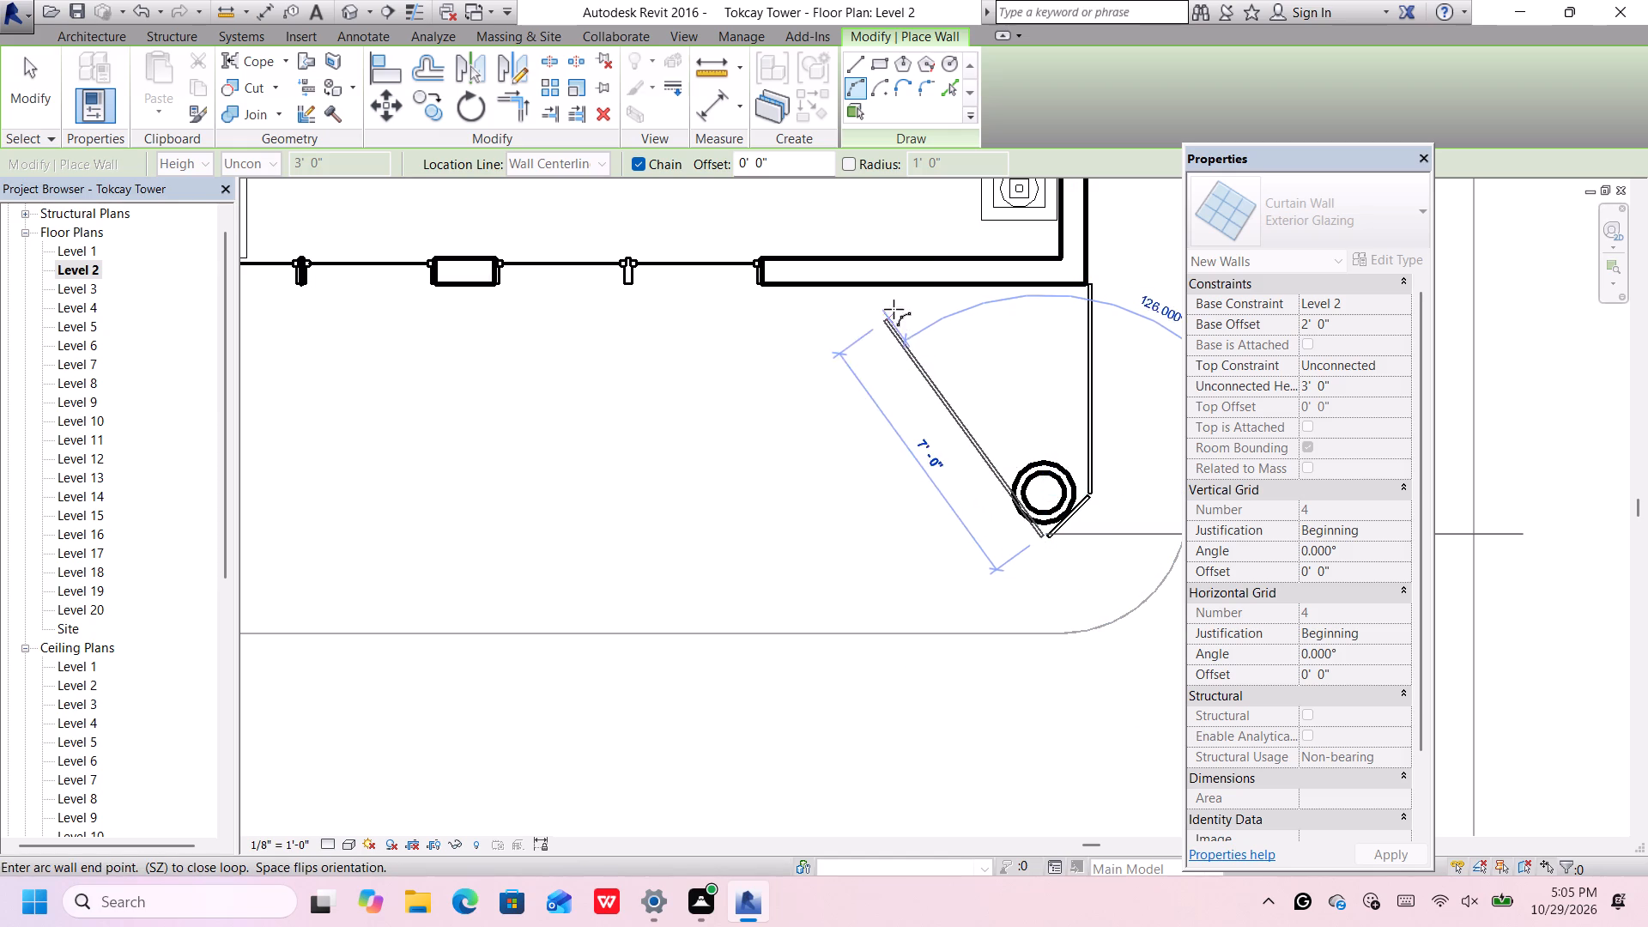
# Run the glazing horizontally about 22'-11" along the right balcony front to the projecting bedroom's wall corner, and end the chain.
pyautogui.click(853, 65)
pyautogui.scroll(-6, 912, 324)
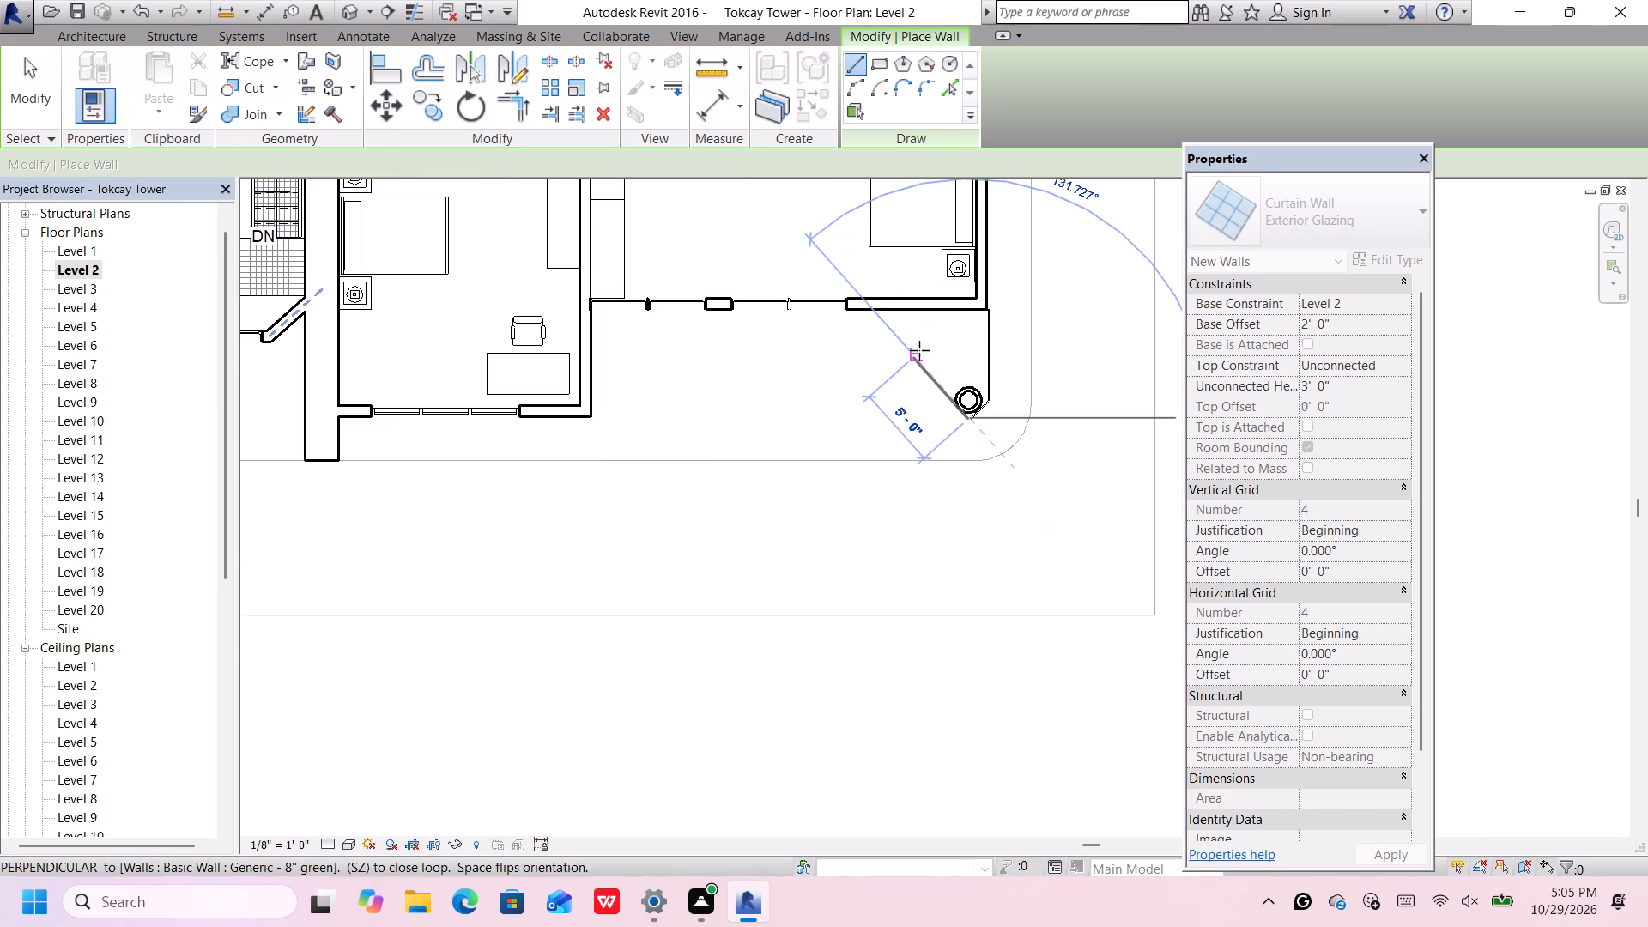
pyautogui.scroll(4, 597, 413)
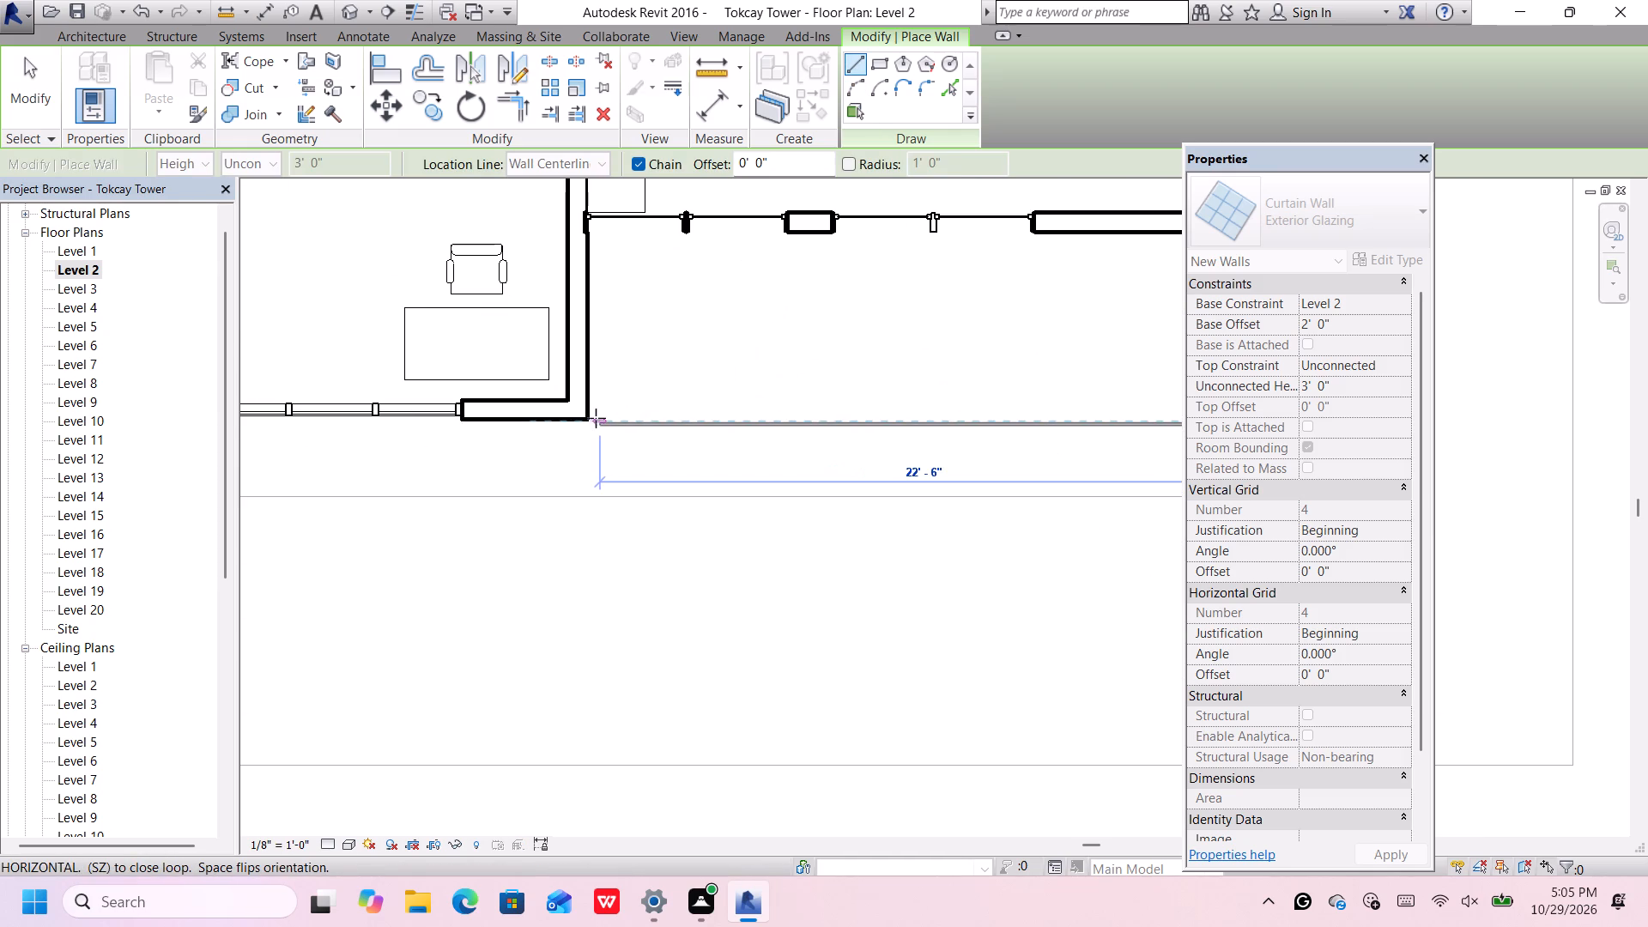
pyautogui.scroll(1, 595, 421)
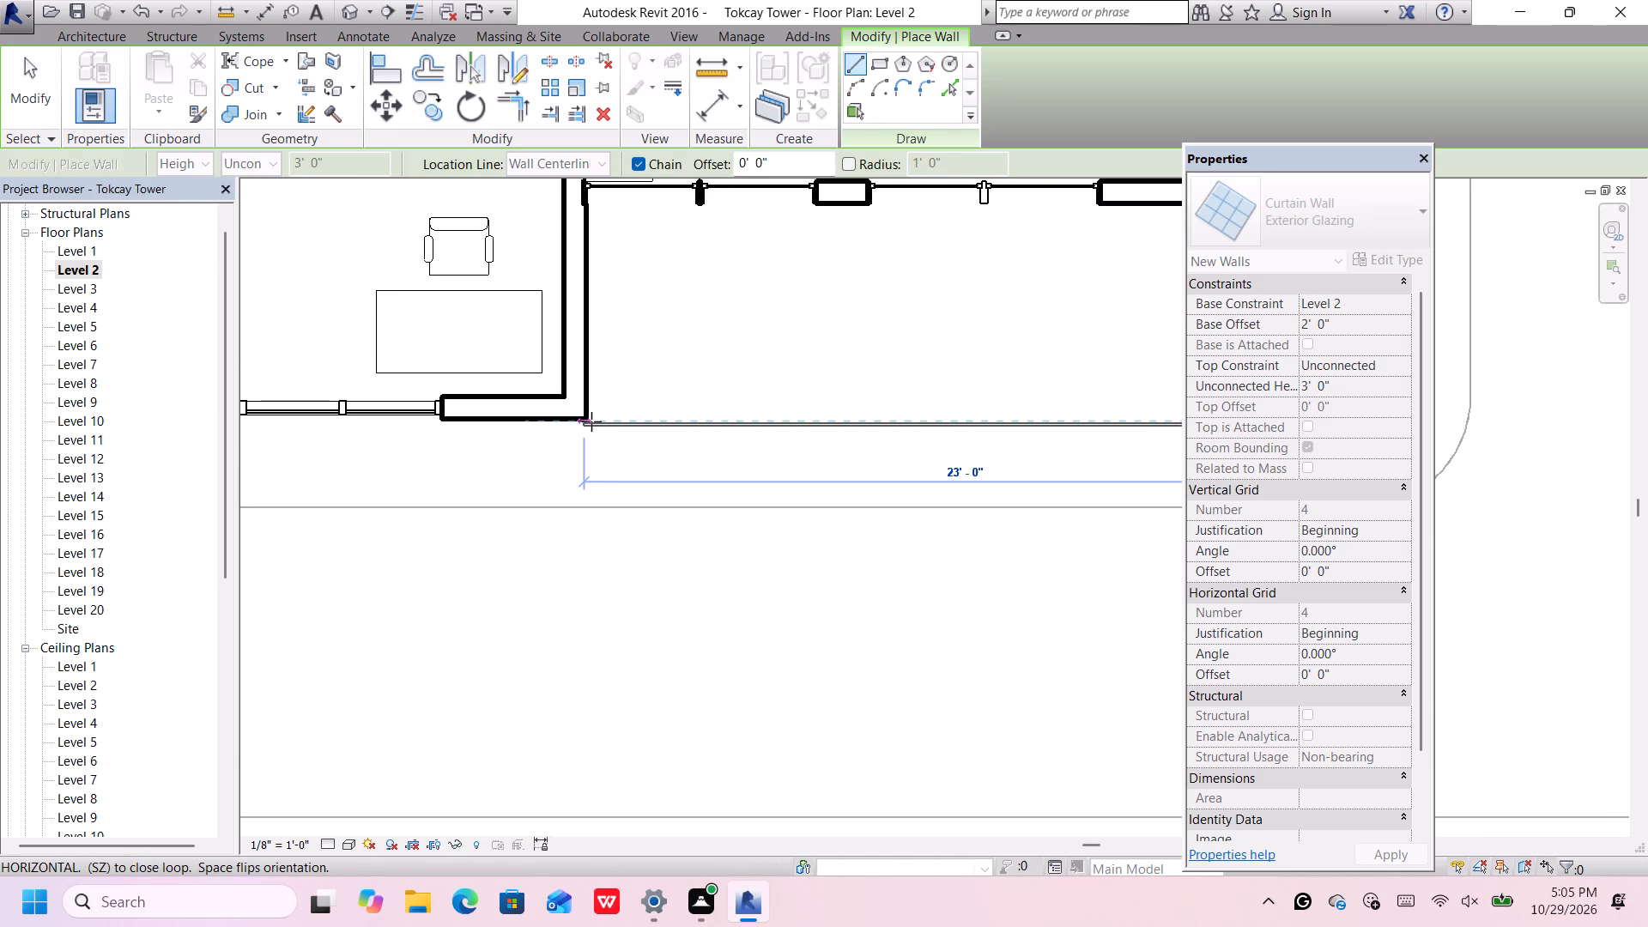
pyautogui.scroll(8, 591, 421)
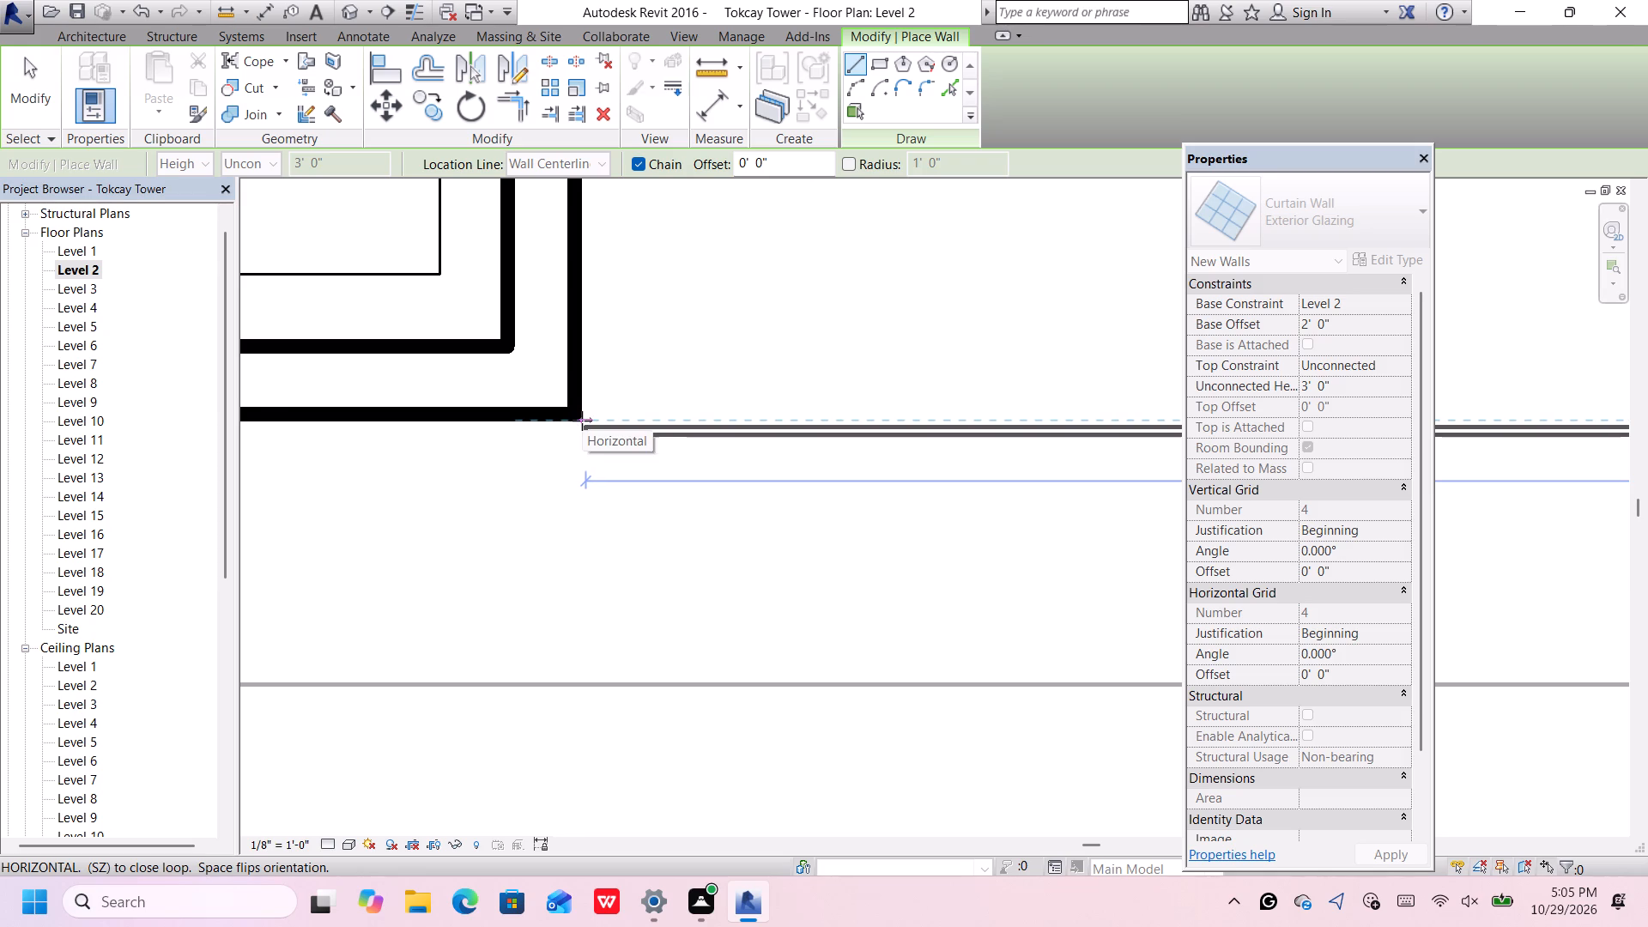
pyautogui.click(580, 421)
pyautogui.scroll(-7, 580, 421)
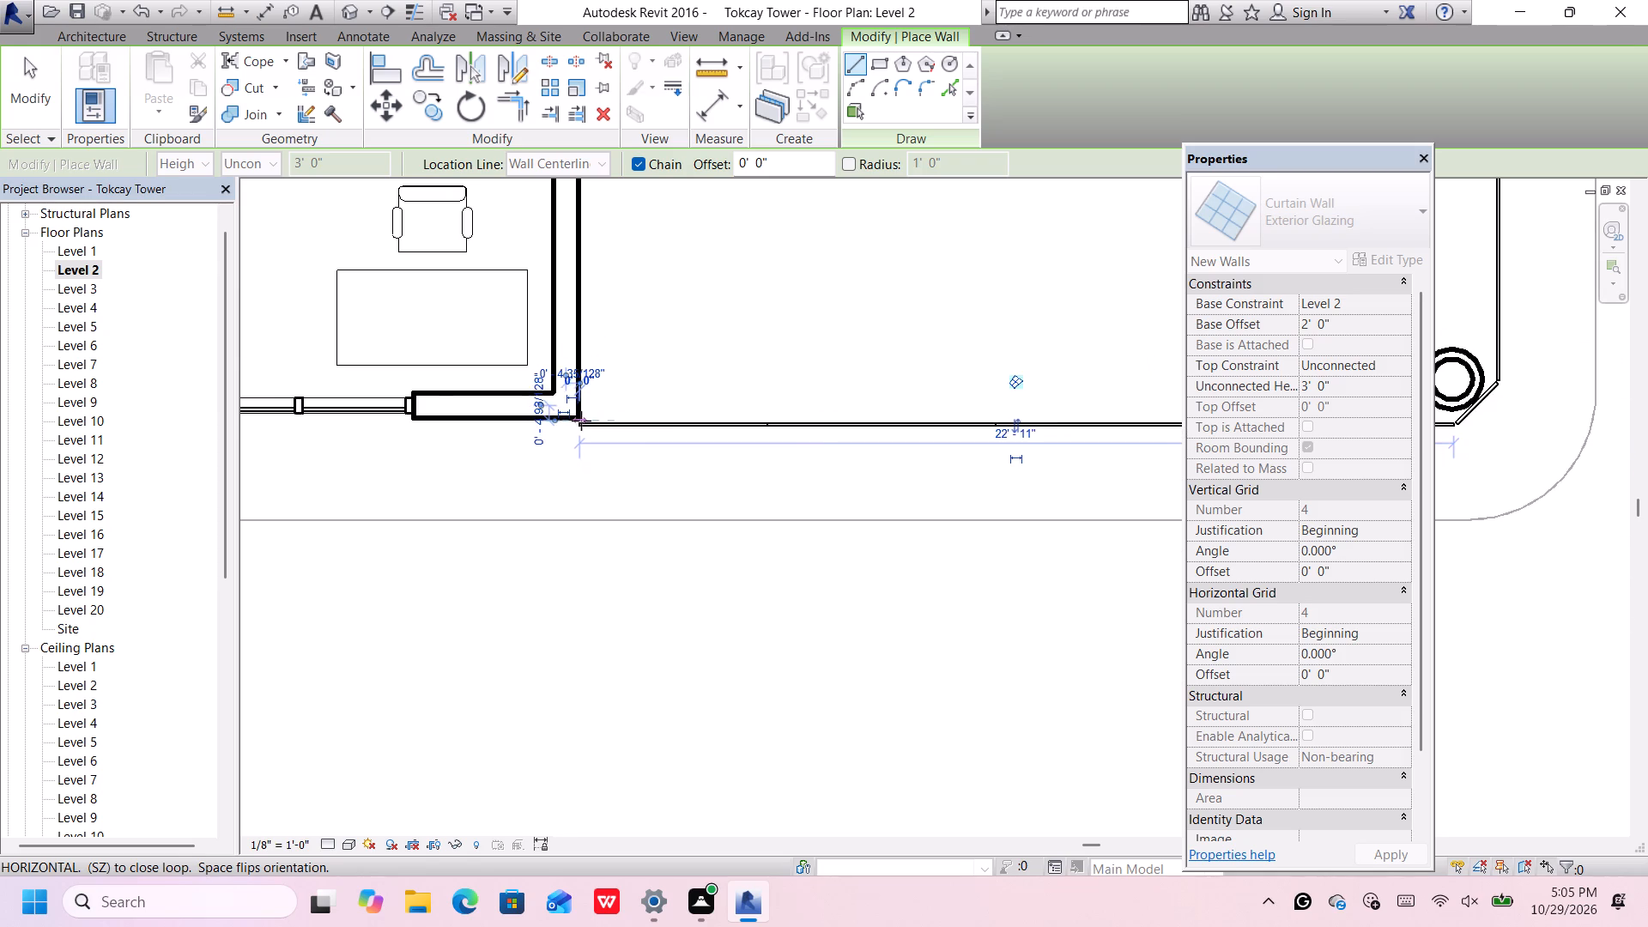
pyautogui.scroll(-1, 581, 421)
pyautogui.scroll(6, 581, 421)
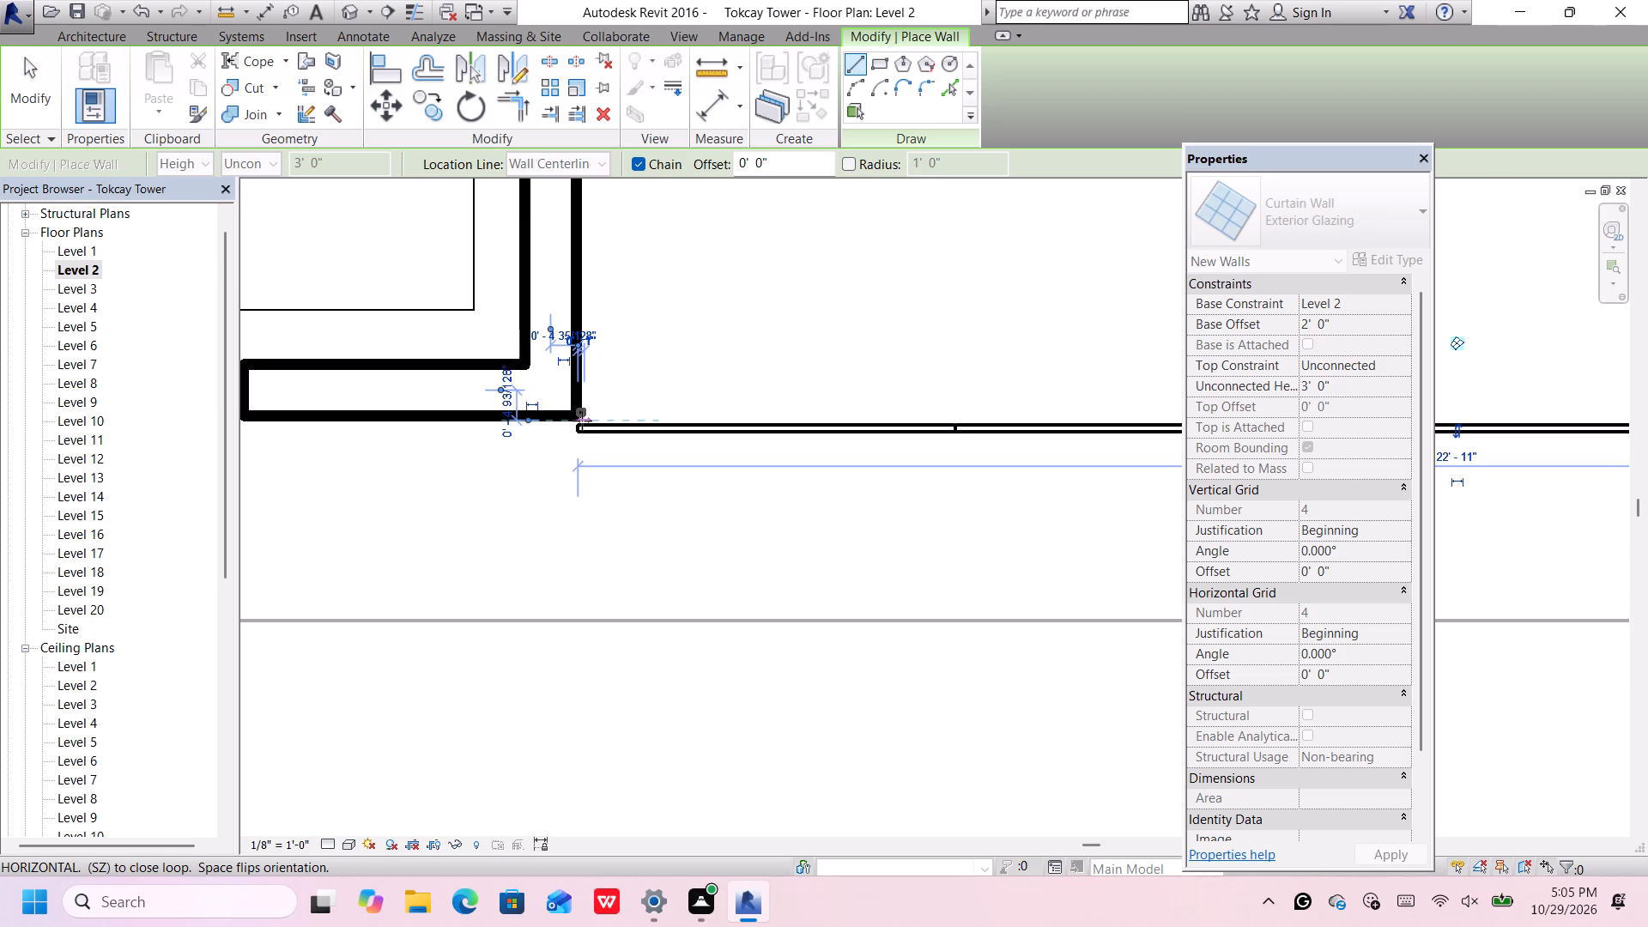
pyautogui.press('Escape')
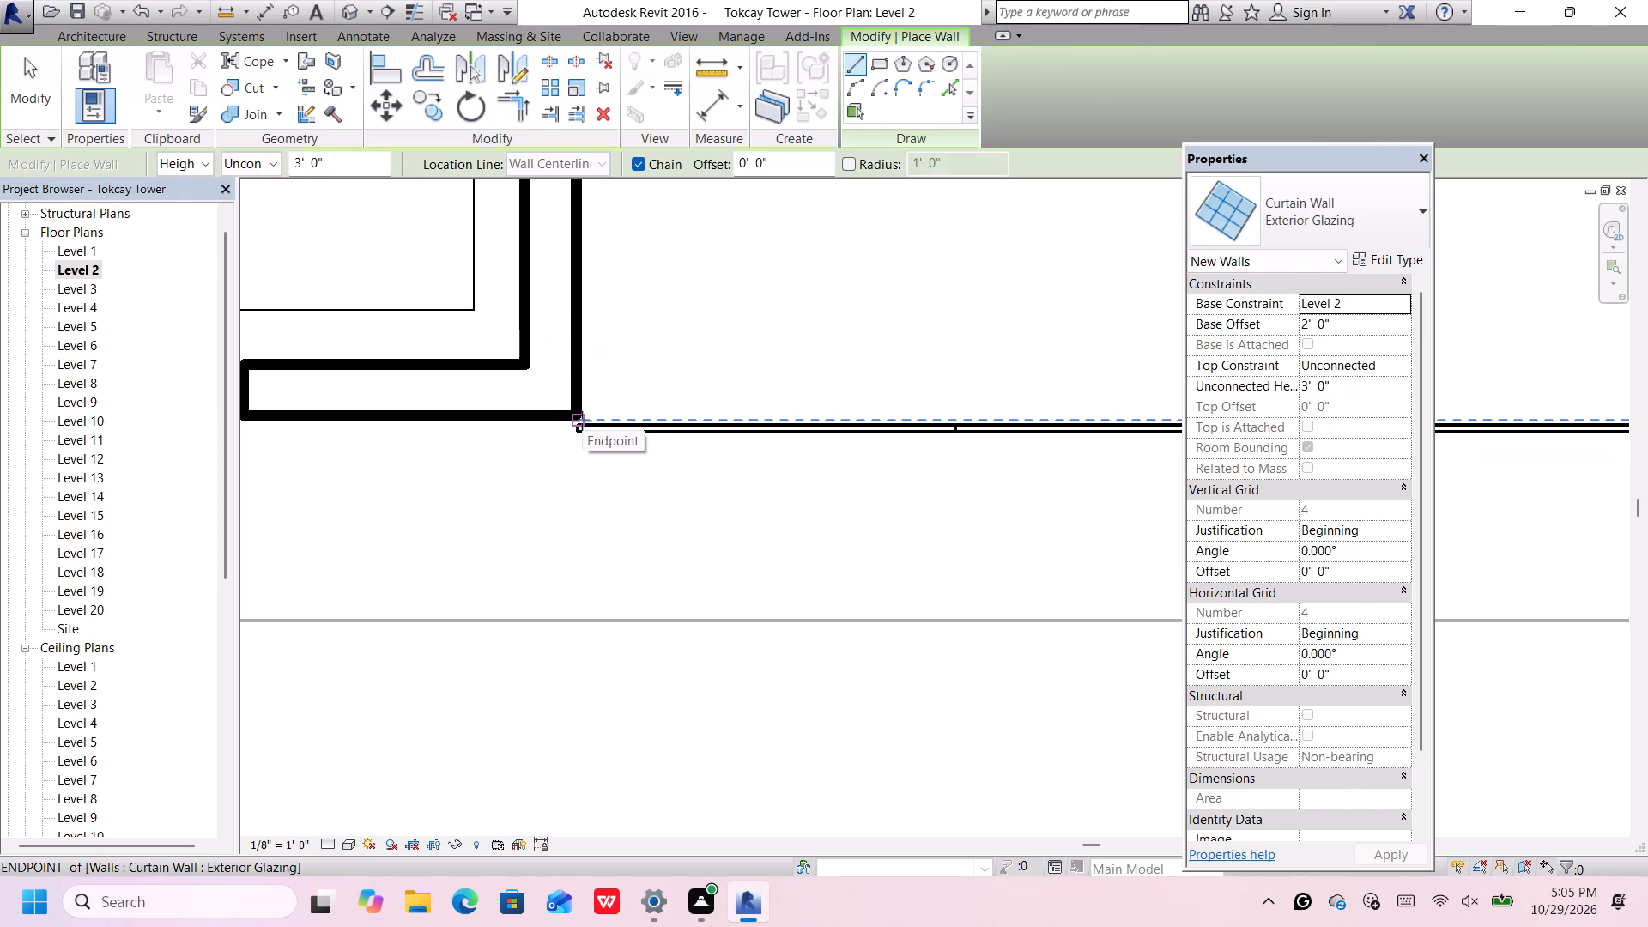
pyautogui.press('Escape')
# Pull the long front glazing's end slightly away from the projecting bedroom's wall, shortening the segment to 22'-10".
pyautogui.click(582, 421)
pyautogui.scroll(3, 585, 434)
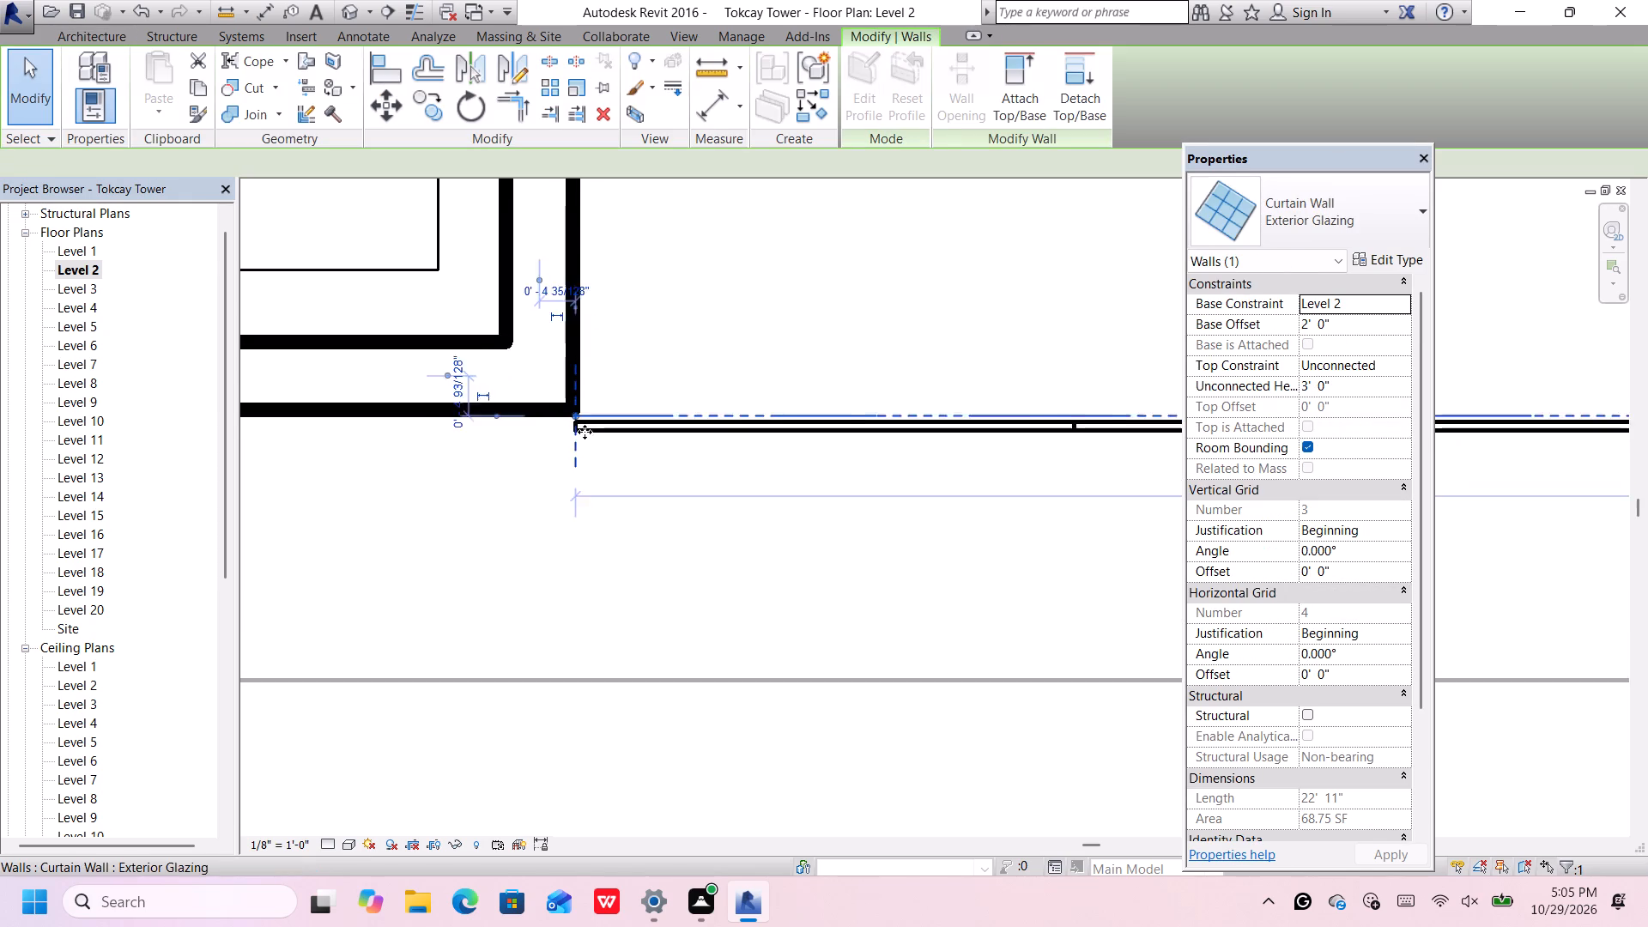
pyautogui.scroll(2, 585, 432)
pyautogui.moveTo(571, 409); pyautogui.dragTo(585, 409)
pyautogui.scroll(-17, 585, 409)
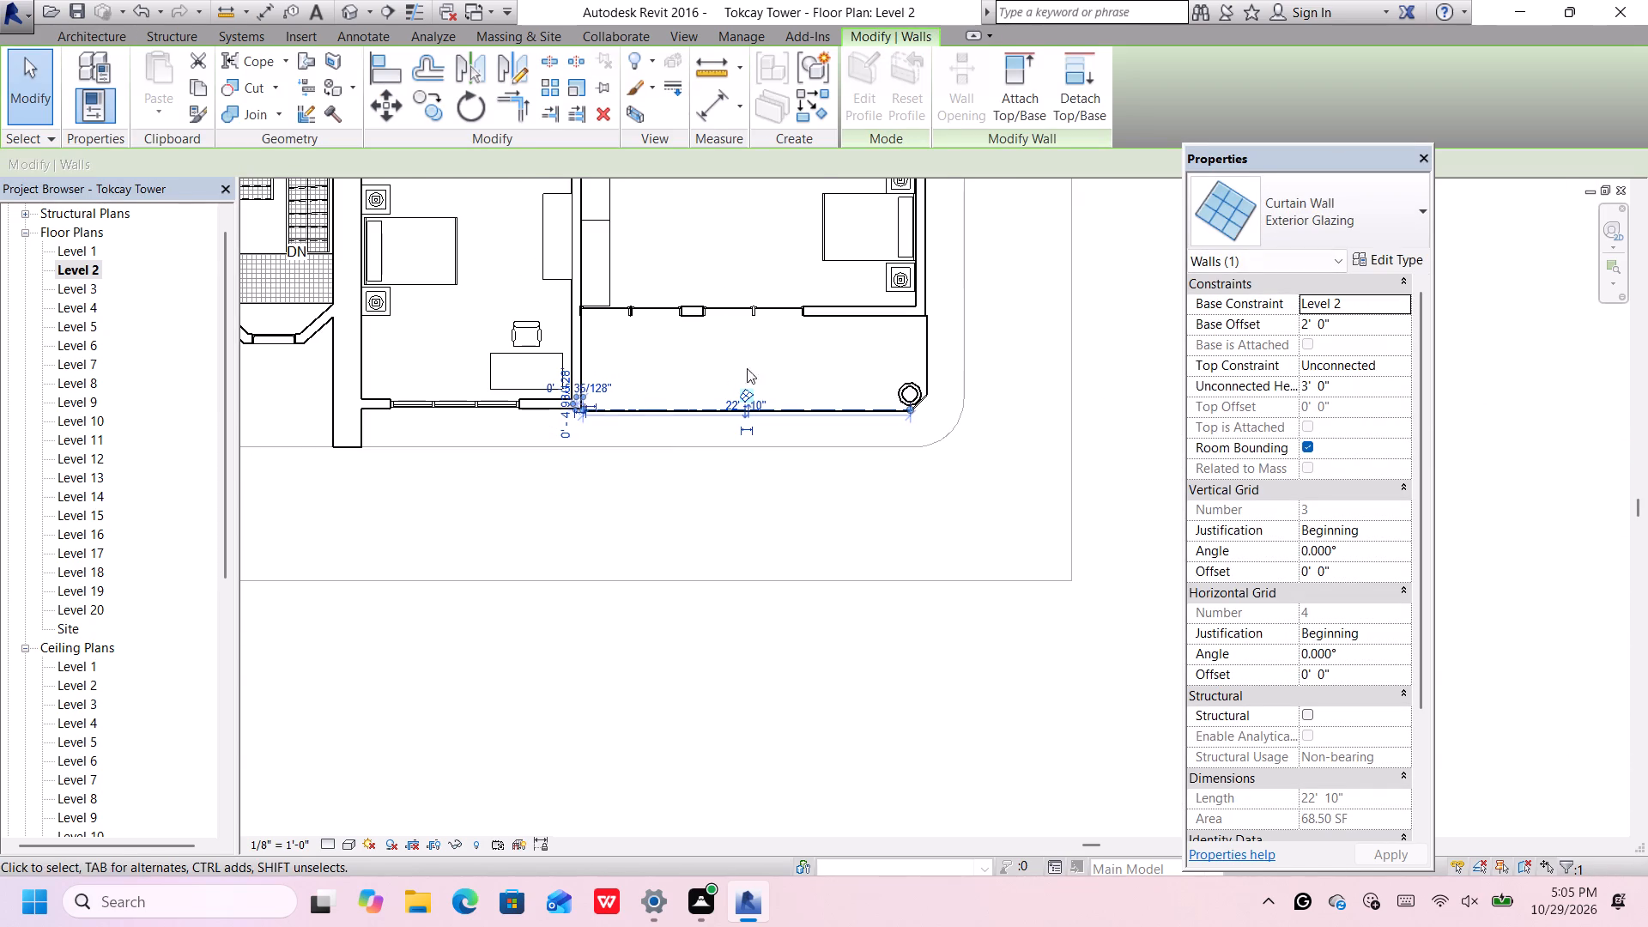
pyautogui.scroll(5, 931, 405)
pyautogui.scroll(-6, 931, 404)
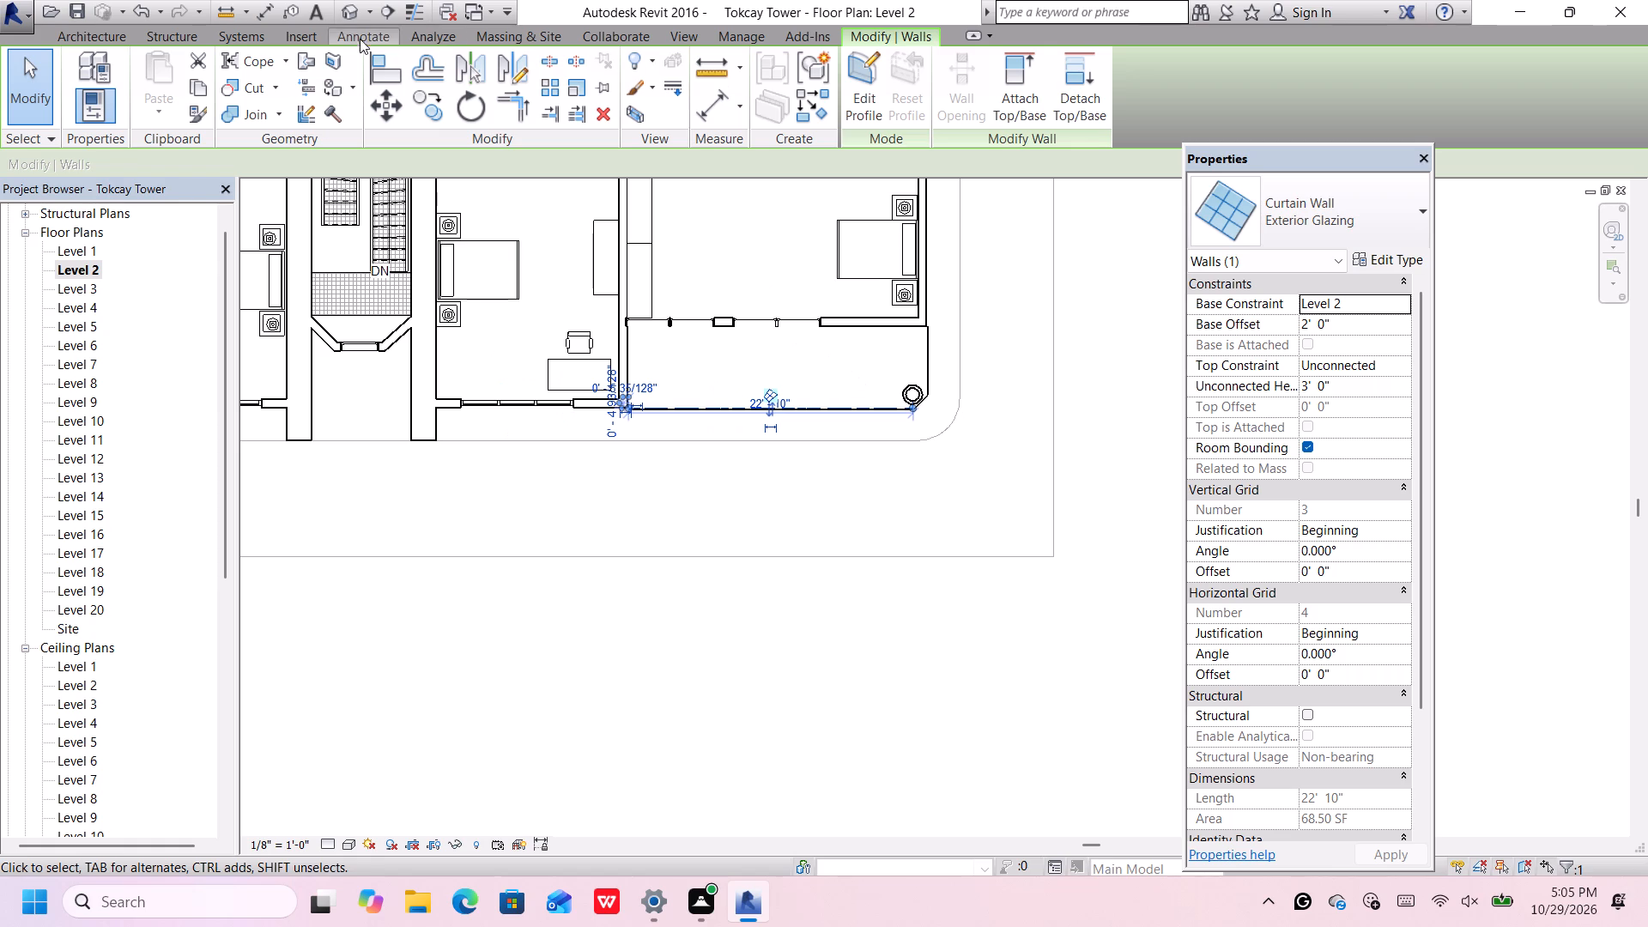
# Examine the balcony glazing in the 3D view, focusing on how it meets the front-left corner column.
pyautogui.click(348, 11)
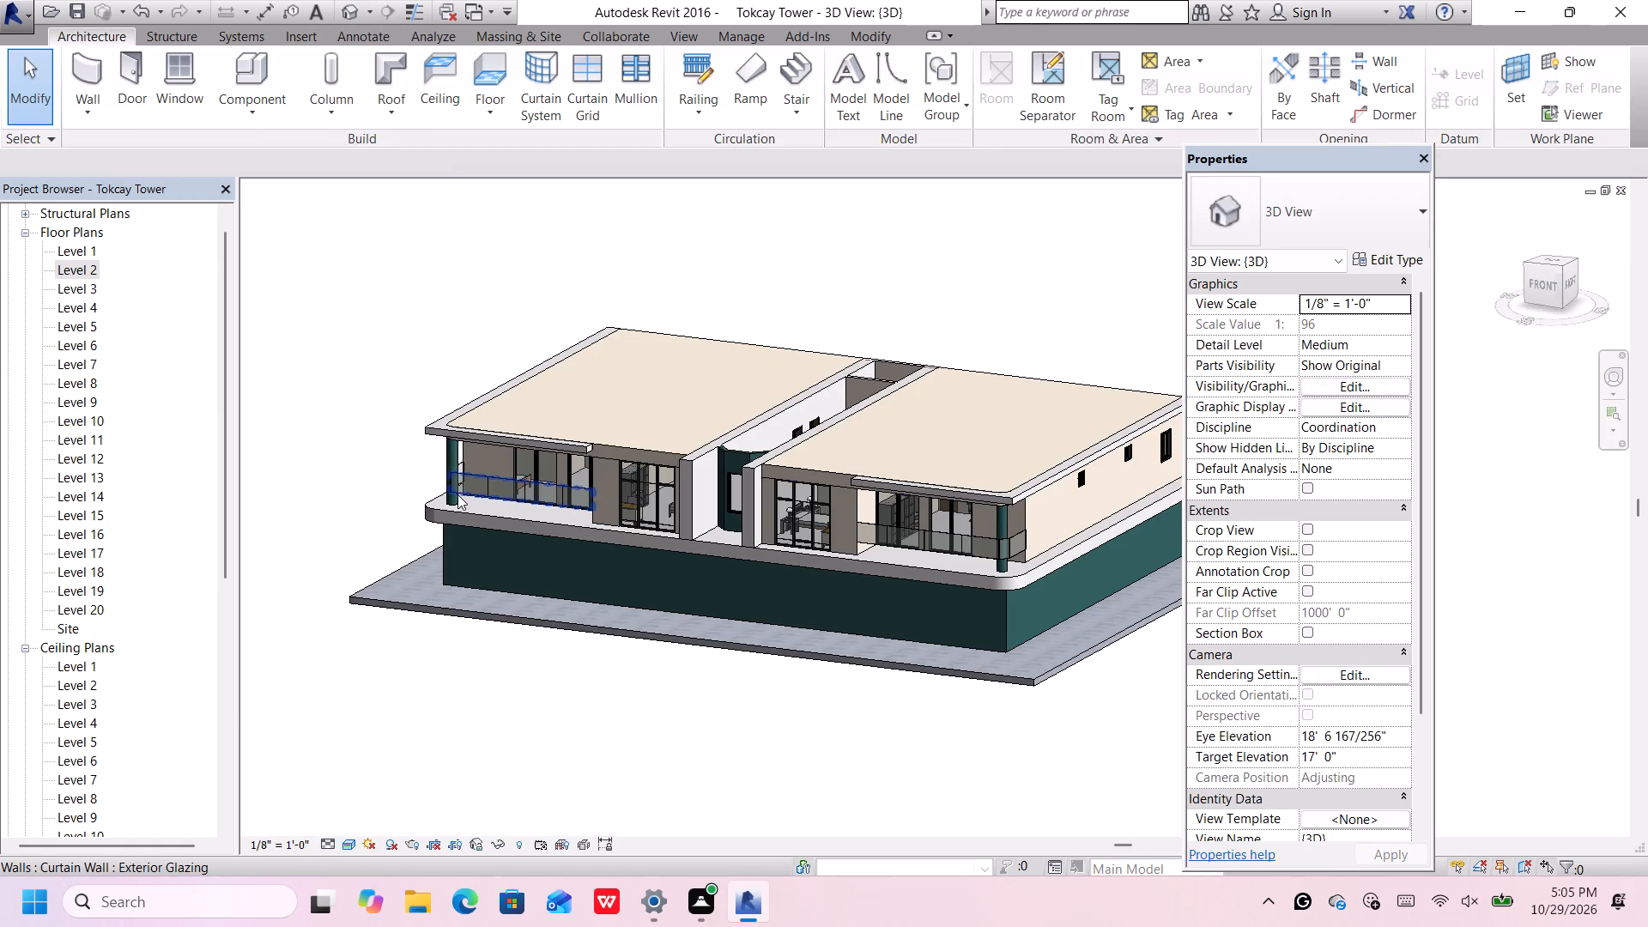
pyautogui.scroll(5, 457, 494)
pyautogui.moveTo(457, 493); pyautogui.dragTo(348, 417, button='middle')
pyautogui.scroll(-2, 352, 415)
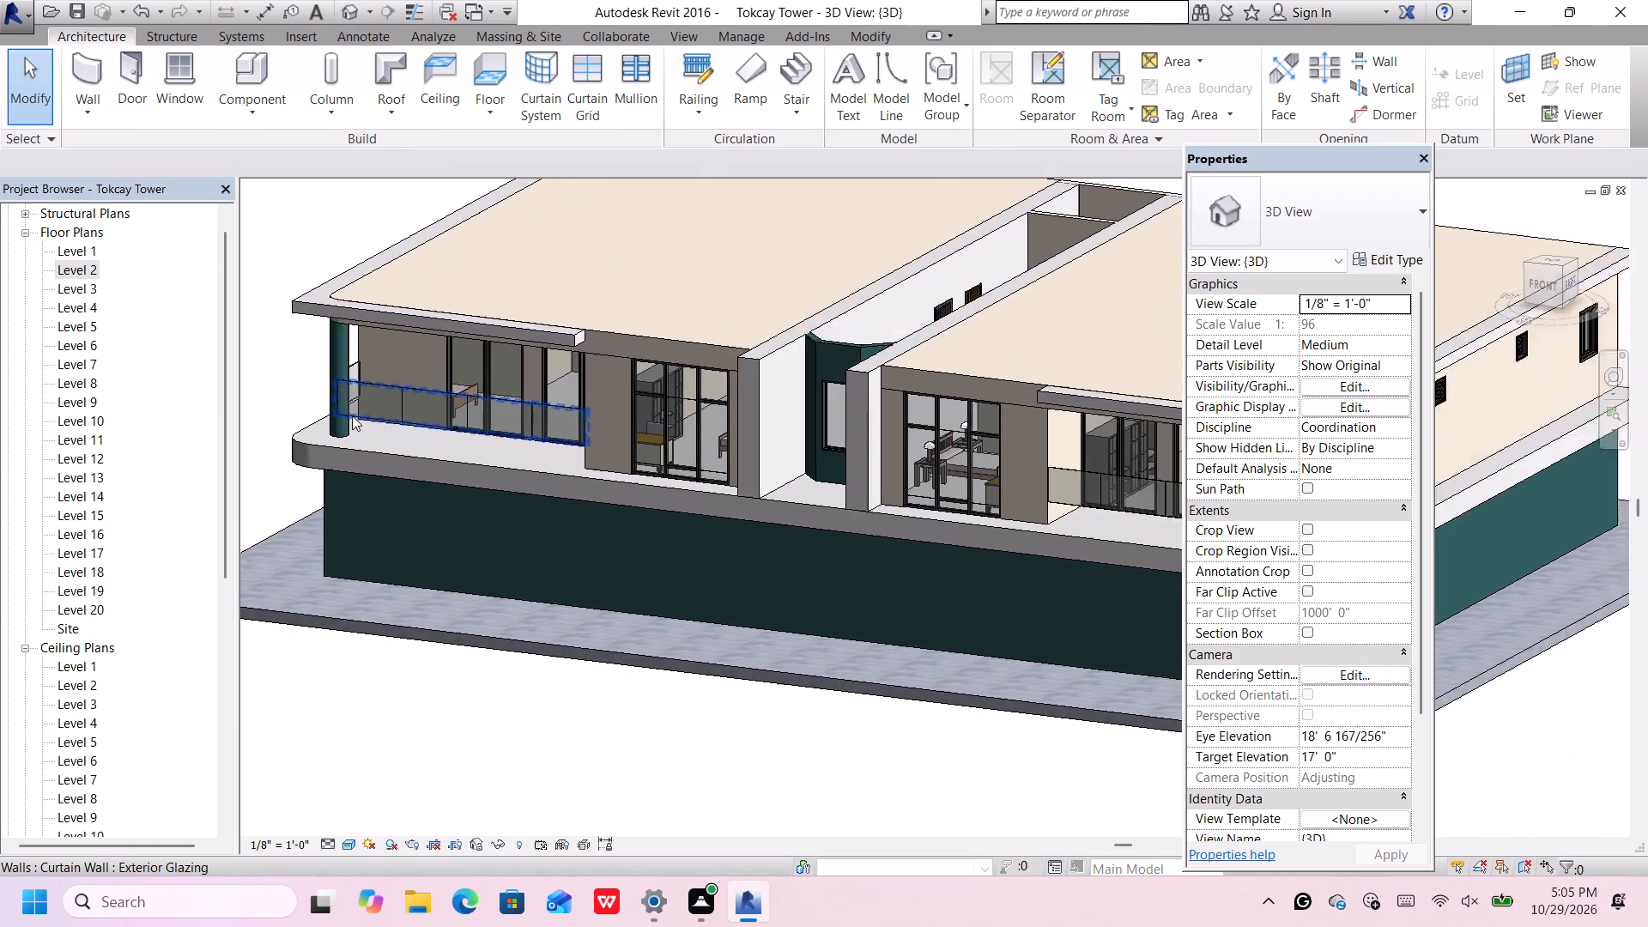
pyautogui.scroll(-1, 352, 415)
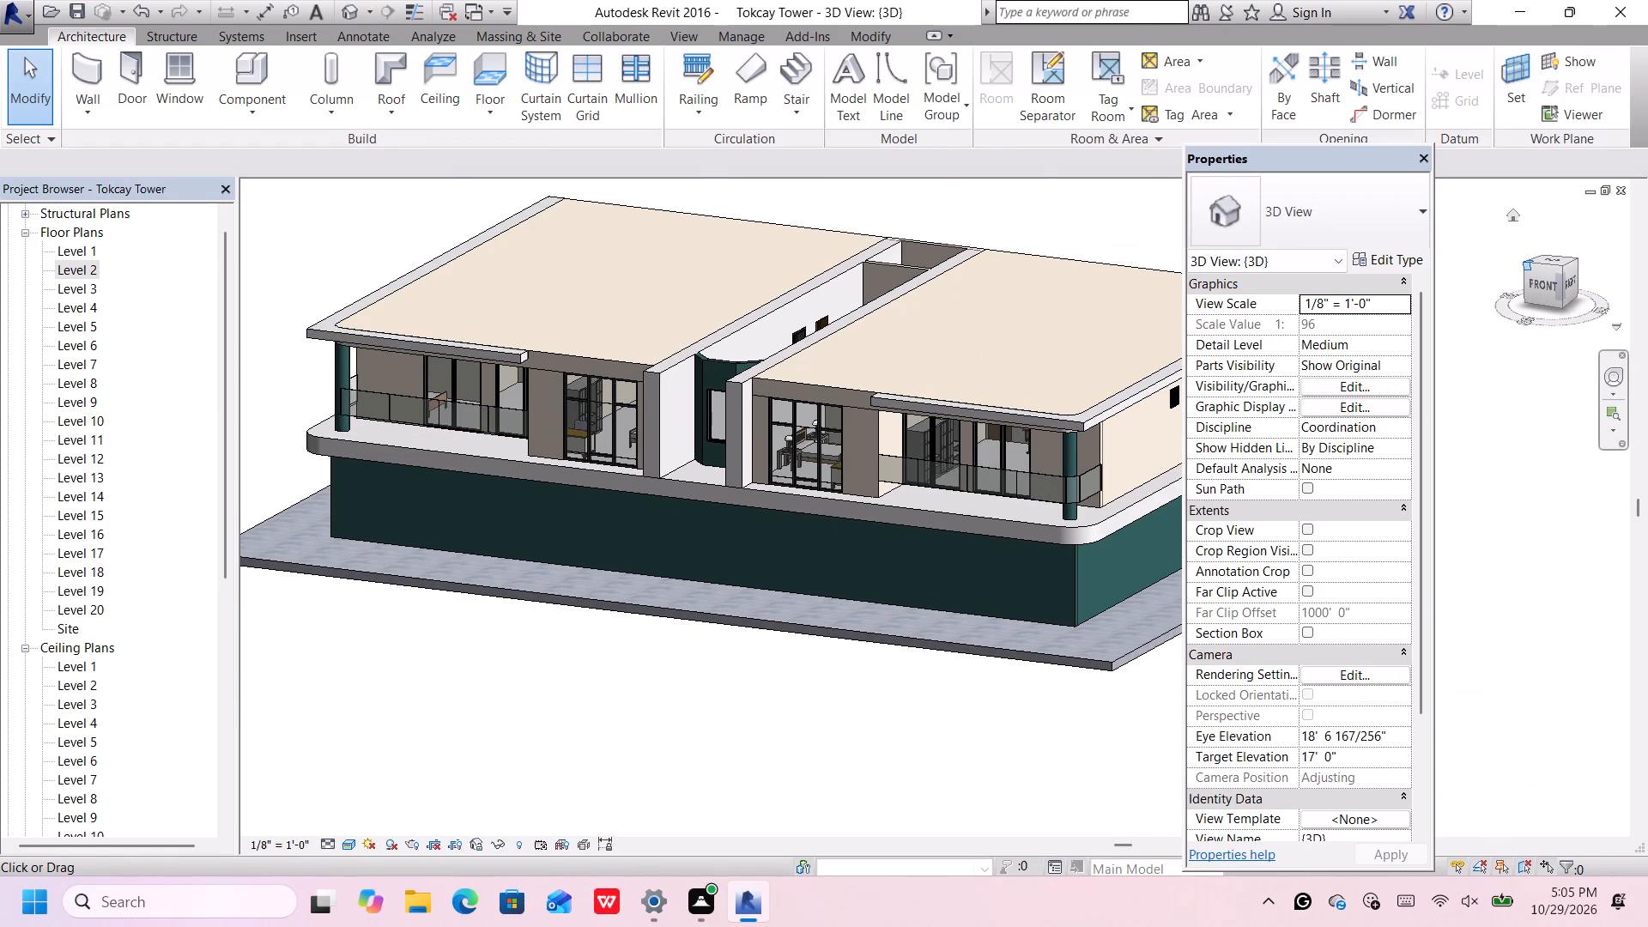
pyautogui.click(1527, 264)
pyautogui.scroll(4, 906, 632)
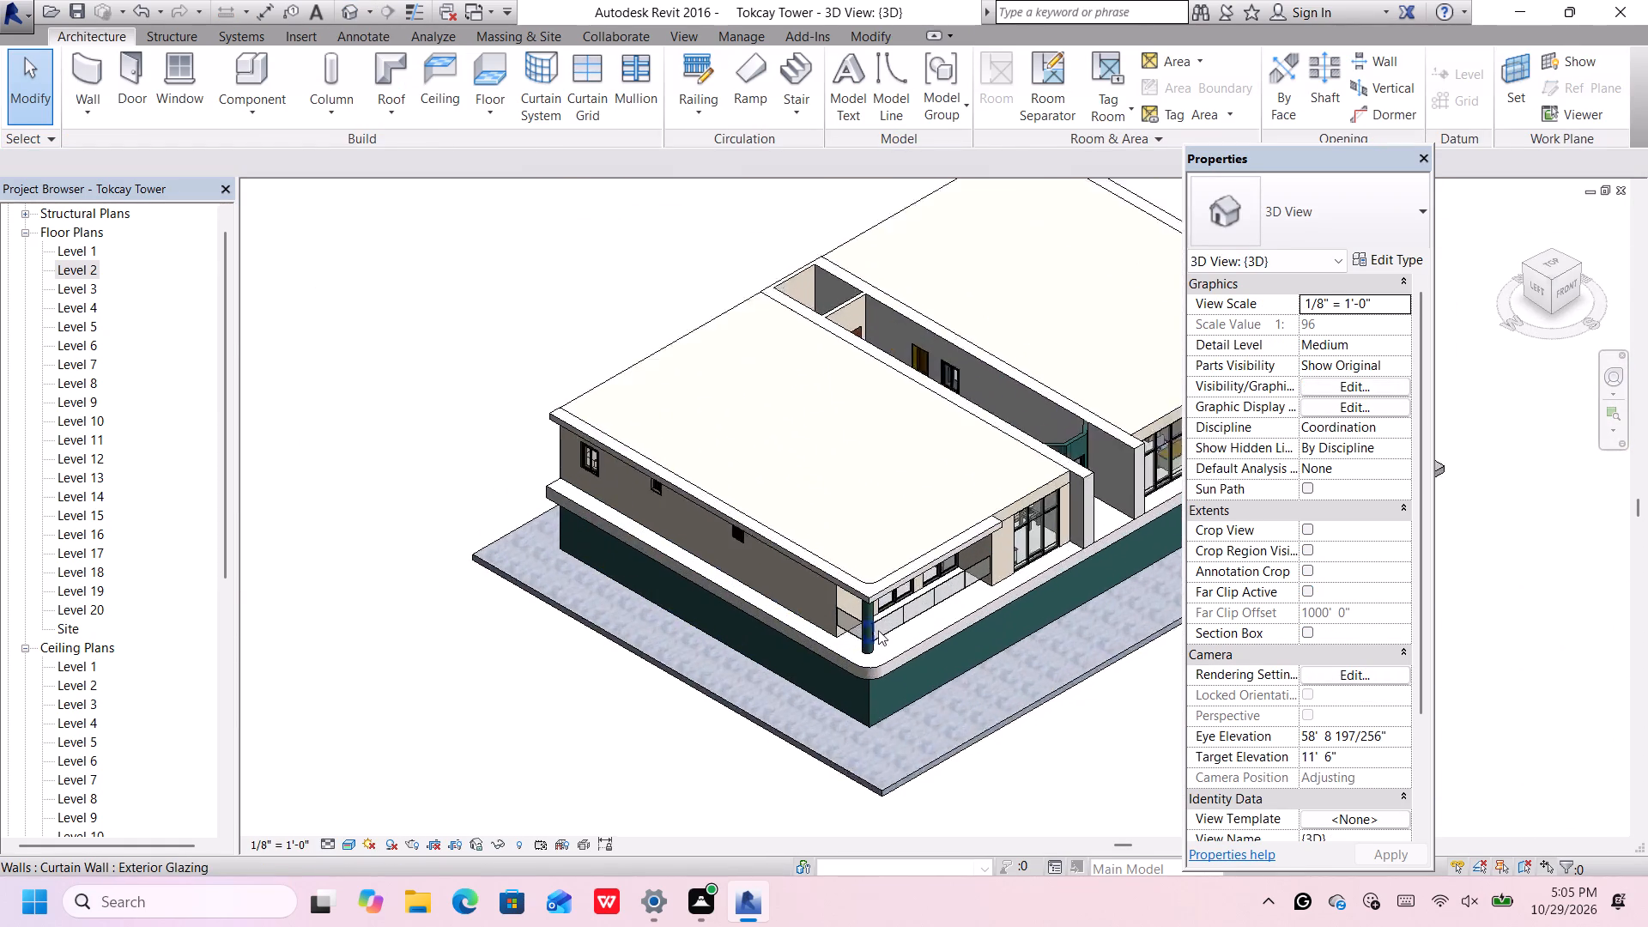
pyautogui.scroll(11, 878, 630)
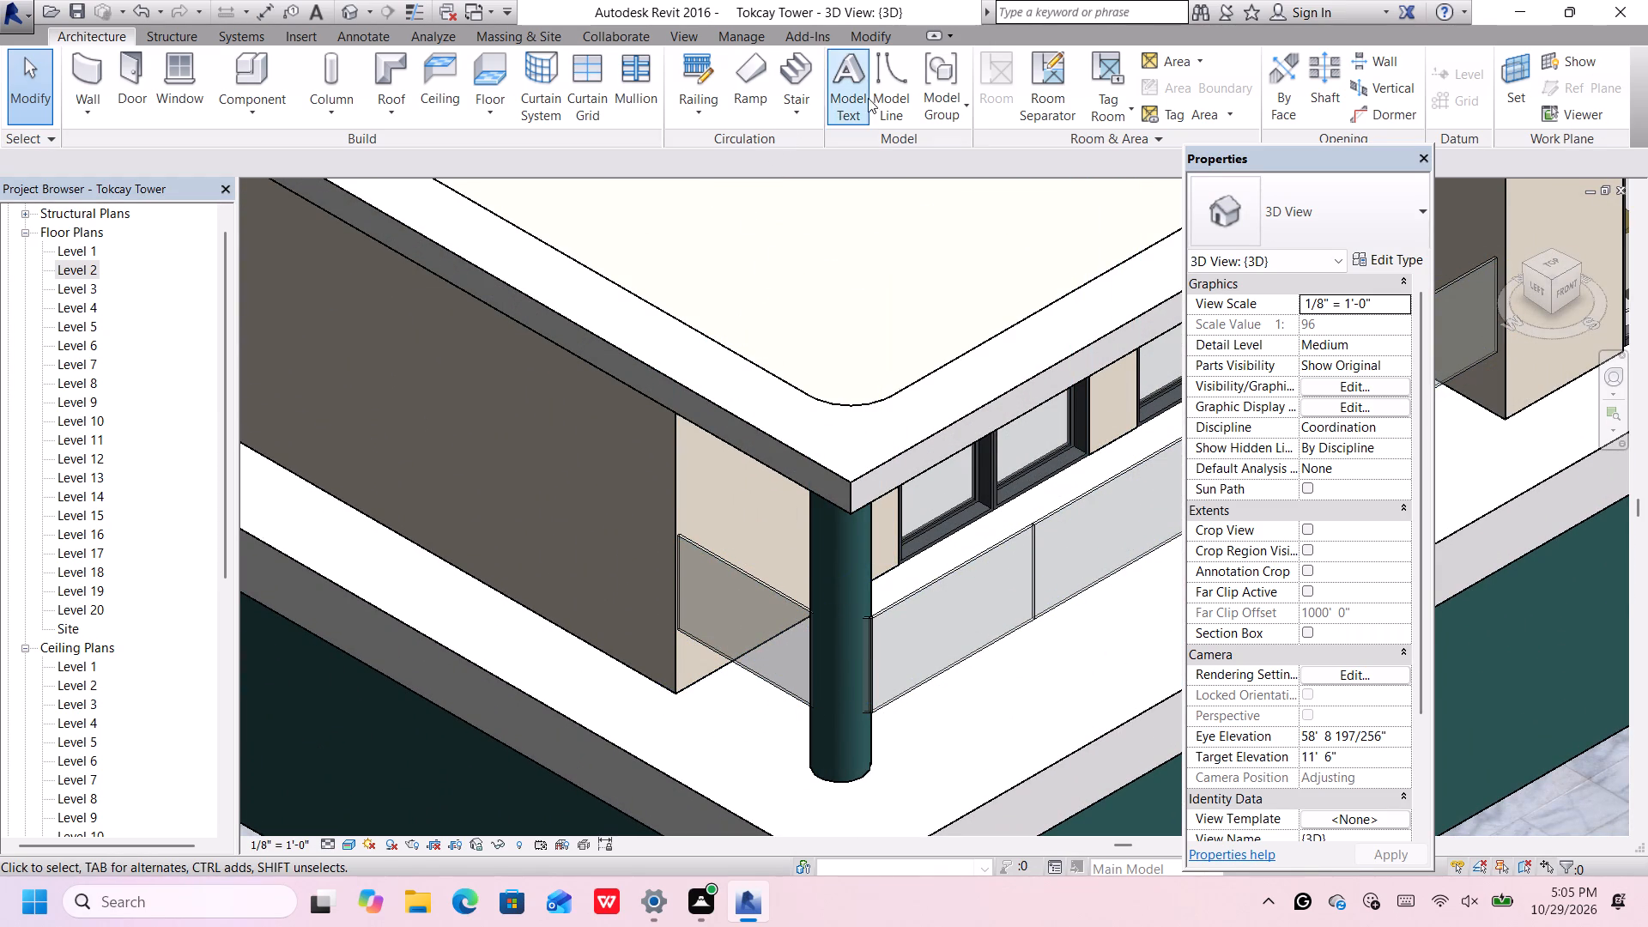
# Place a vertical curtain grid line on the short diagonal glazing segment at the front-left column, and end the Curtain Grid command.
pyautogui.click(583, 64)
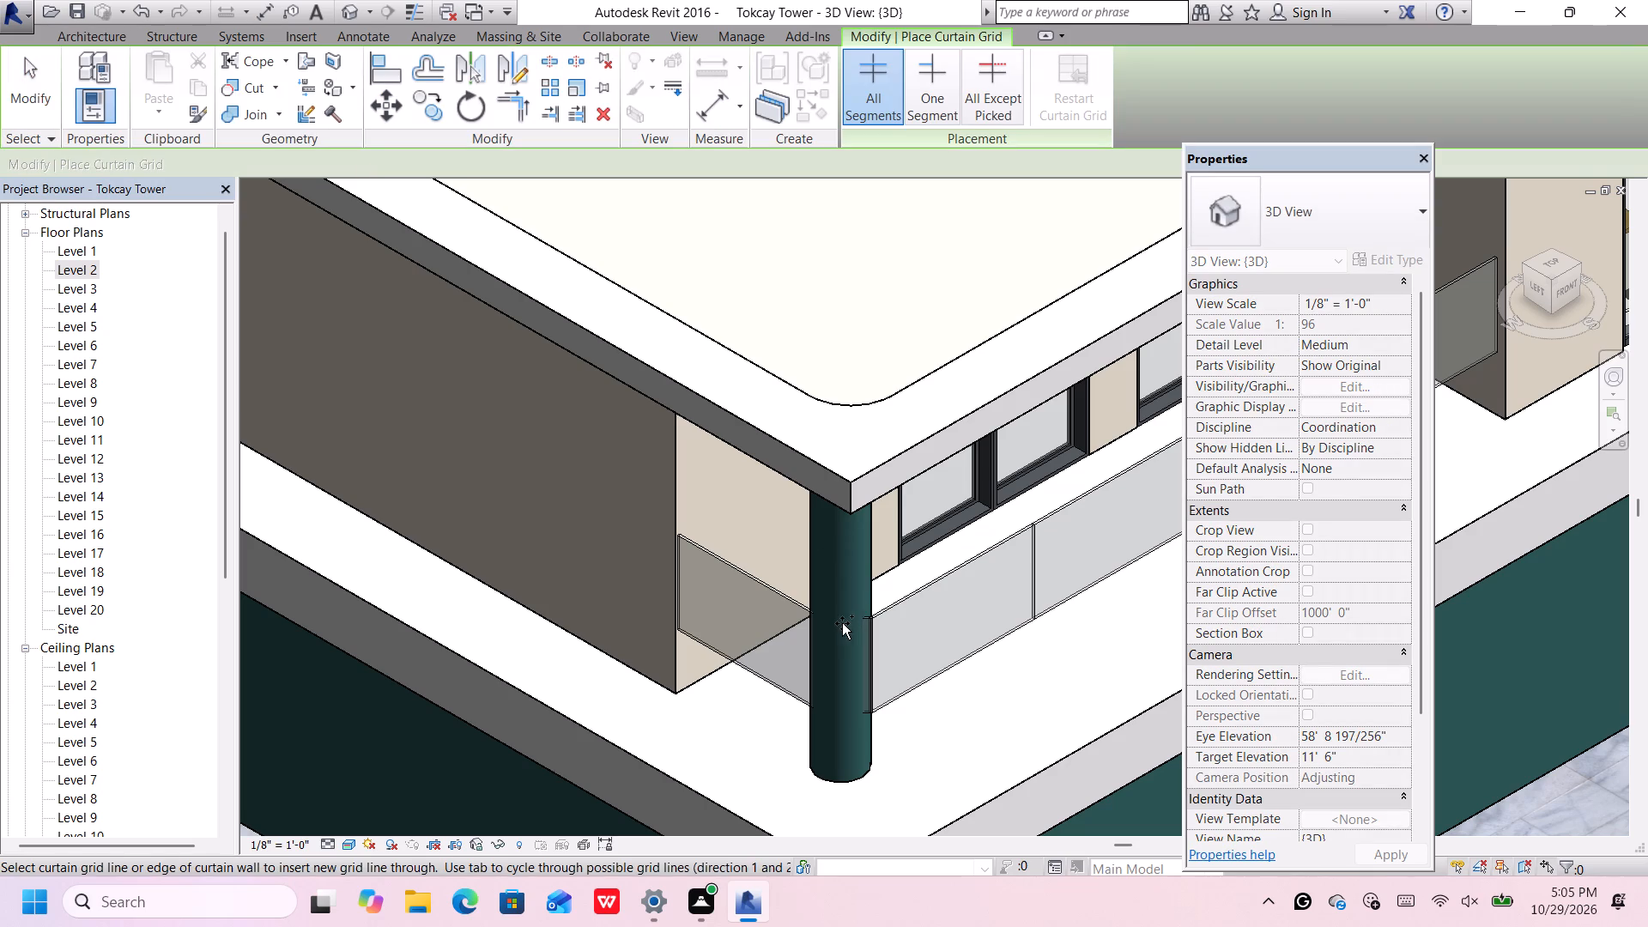
pyautogui.scroll(4, 886, 663)
pyautogui.scroll(5, 822, 609)
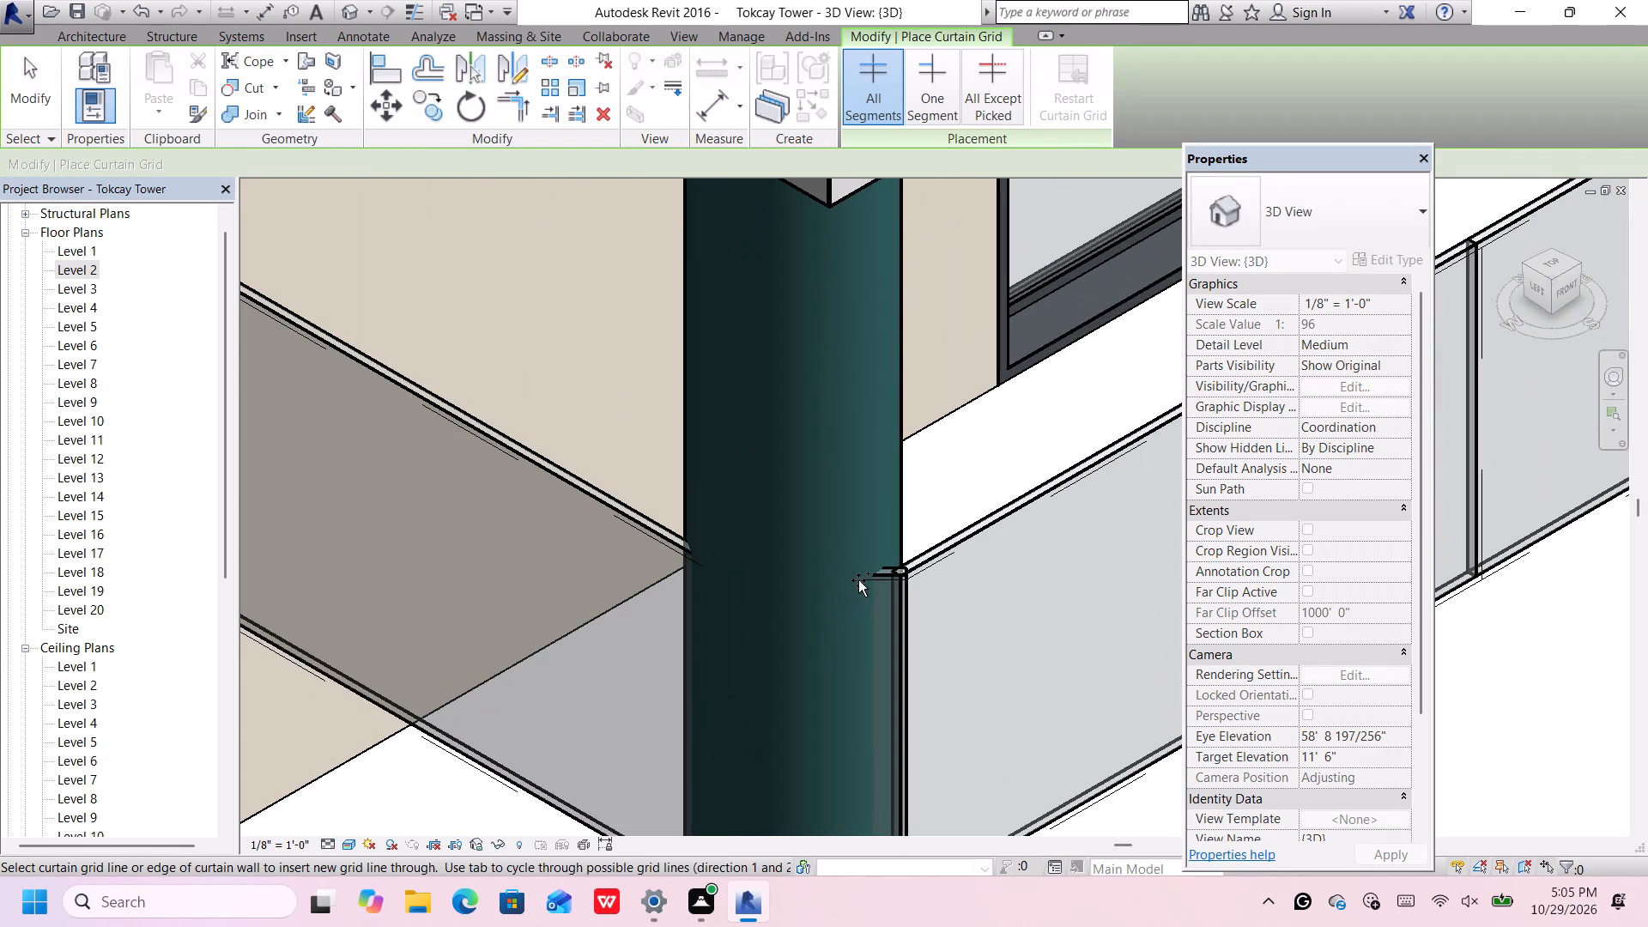
pyautogui.click(869, 572)
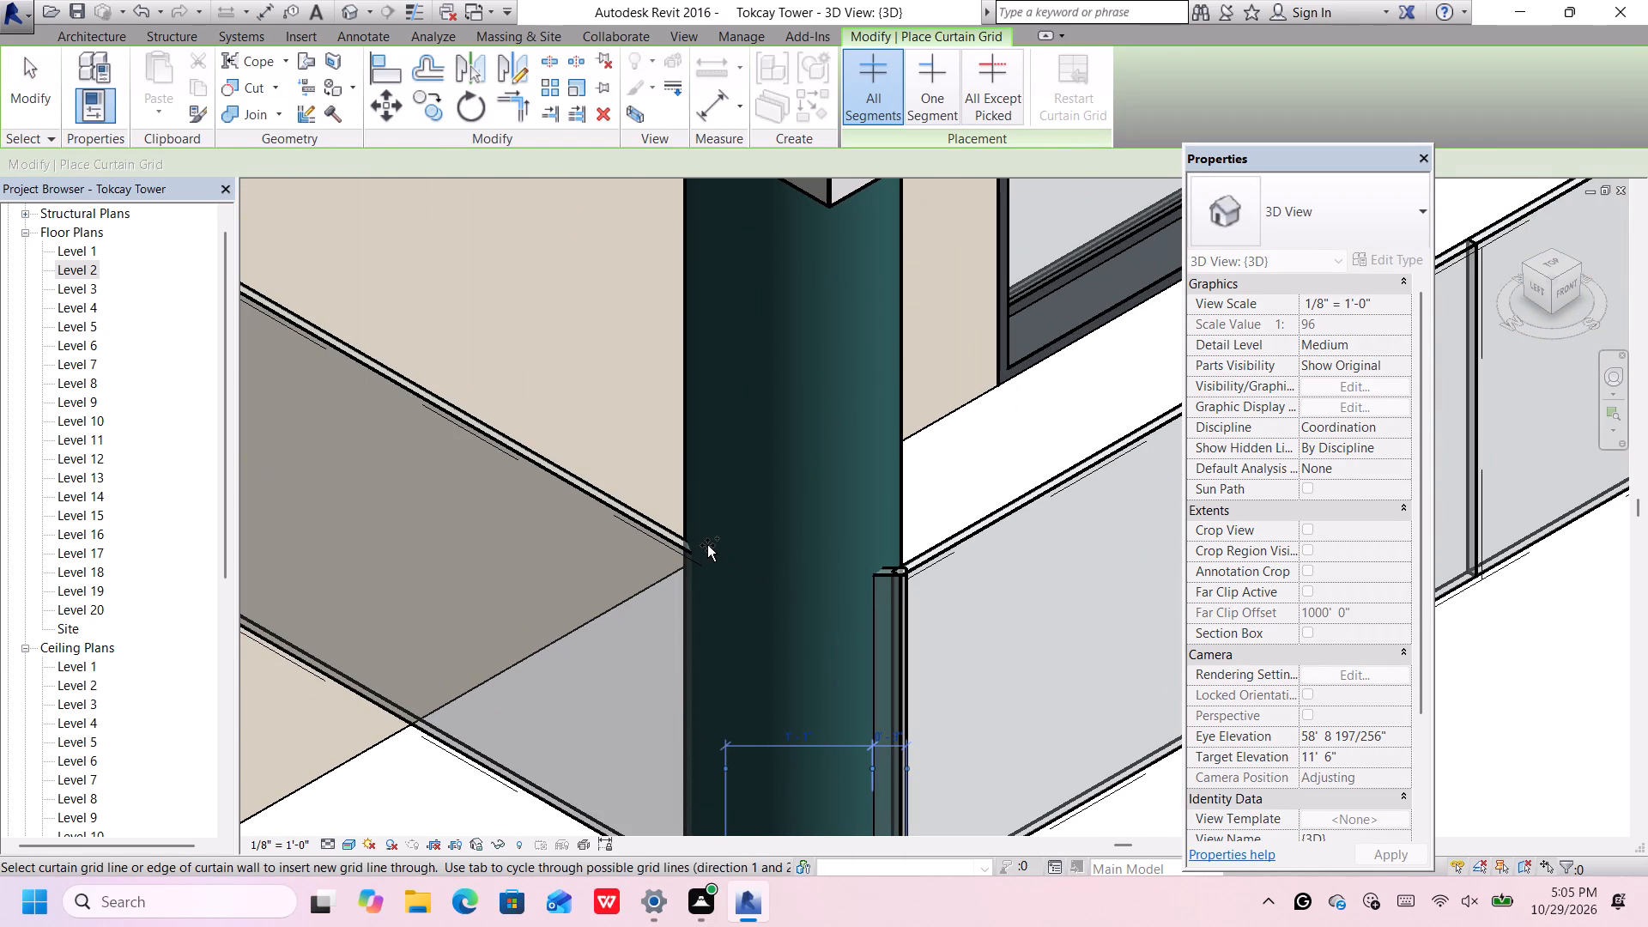
pyautogui.click(736, 550)
pyautogui.click(802, 545)
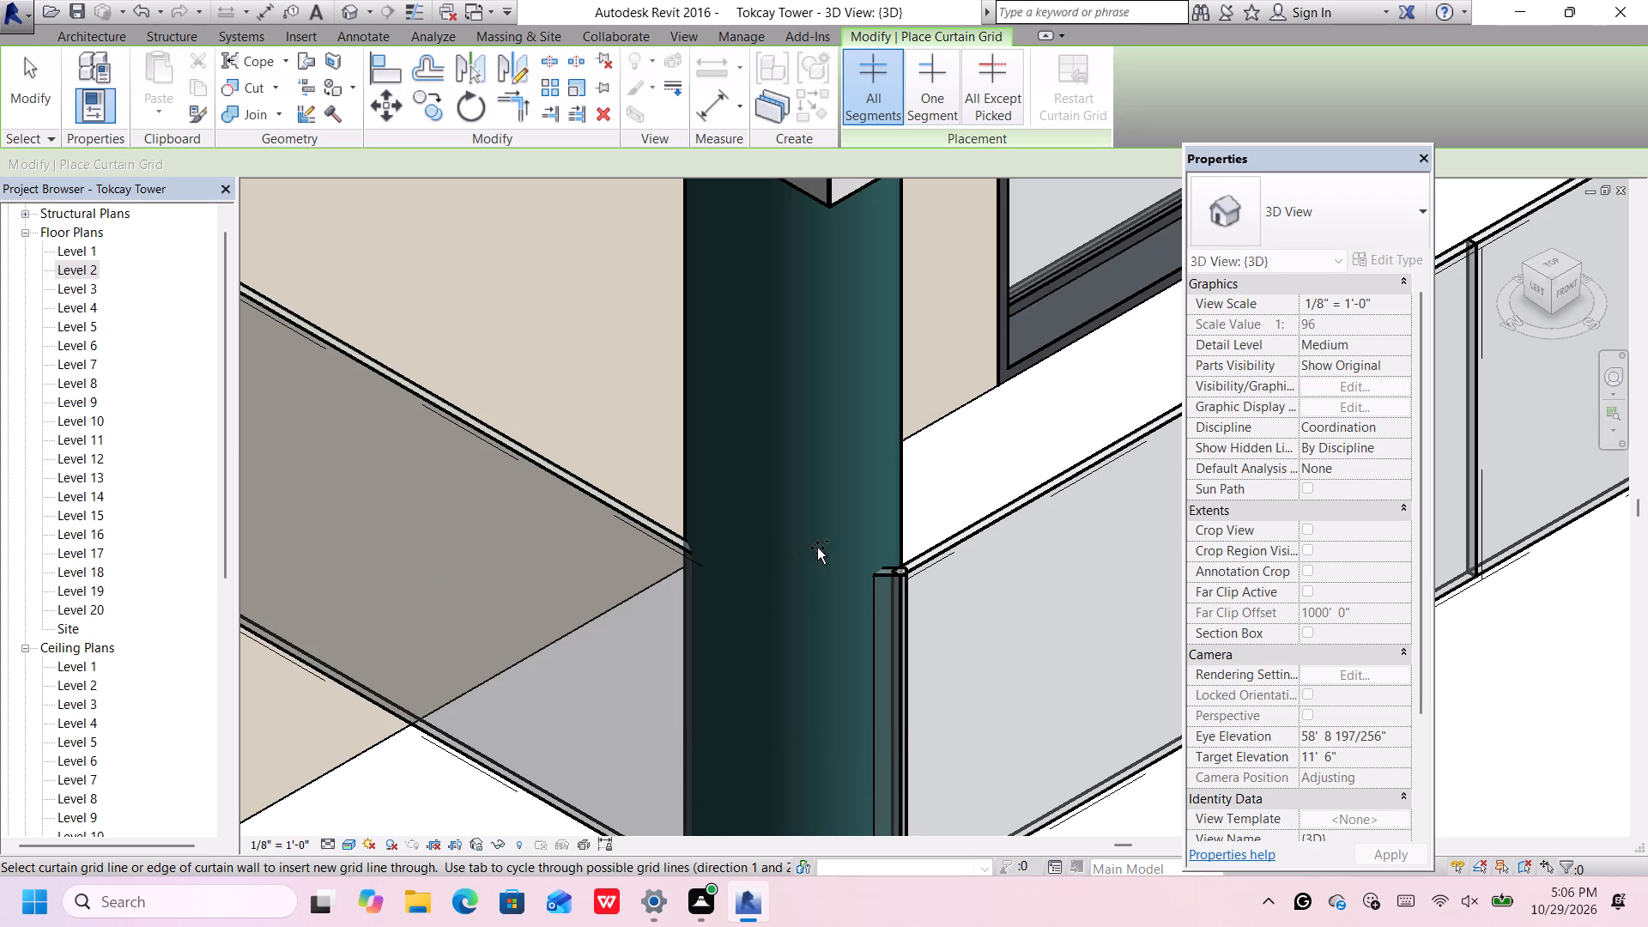
pyautogui.click(839, 553)
pyautogui.scroll(-7, 838, 553)
pyautogui.moveTo(835, 549); pyautogui.dragTo(803, 512, button='middle')
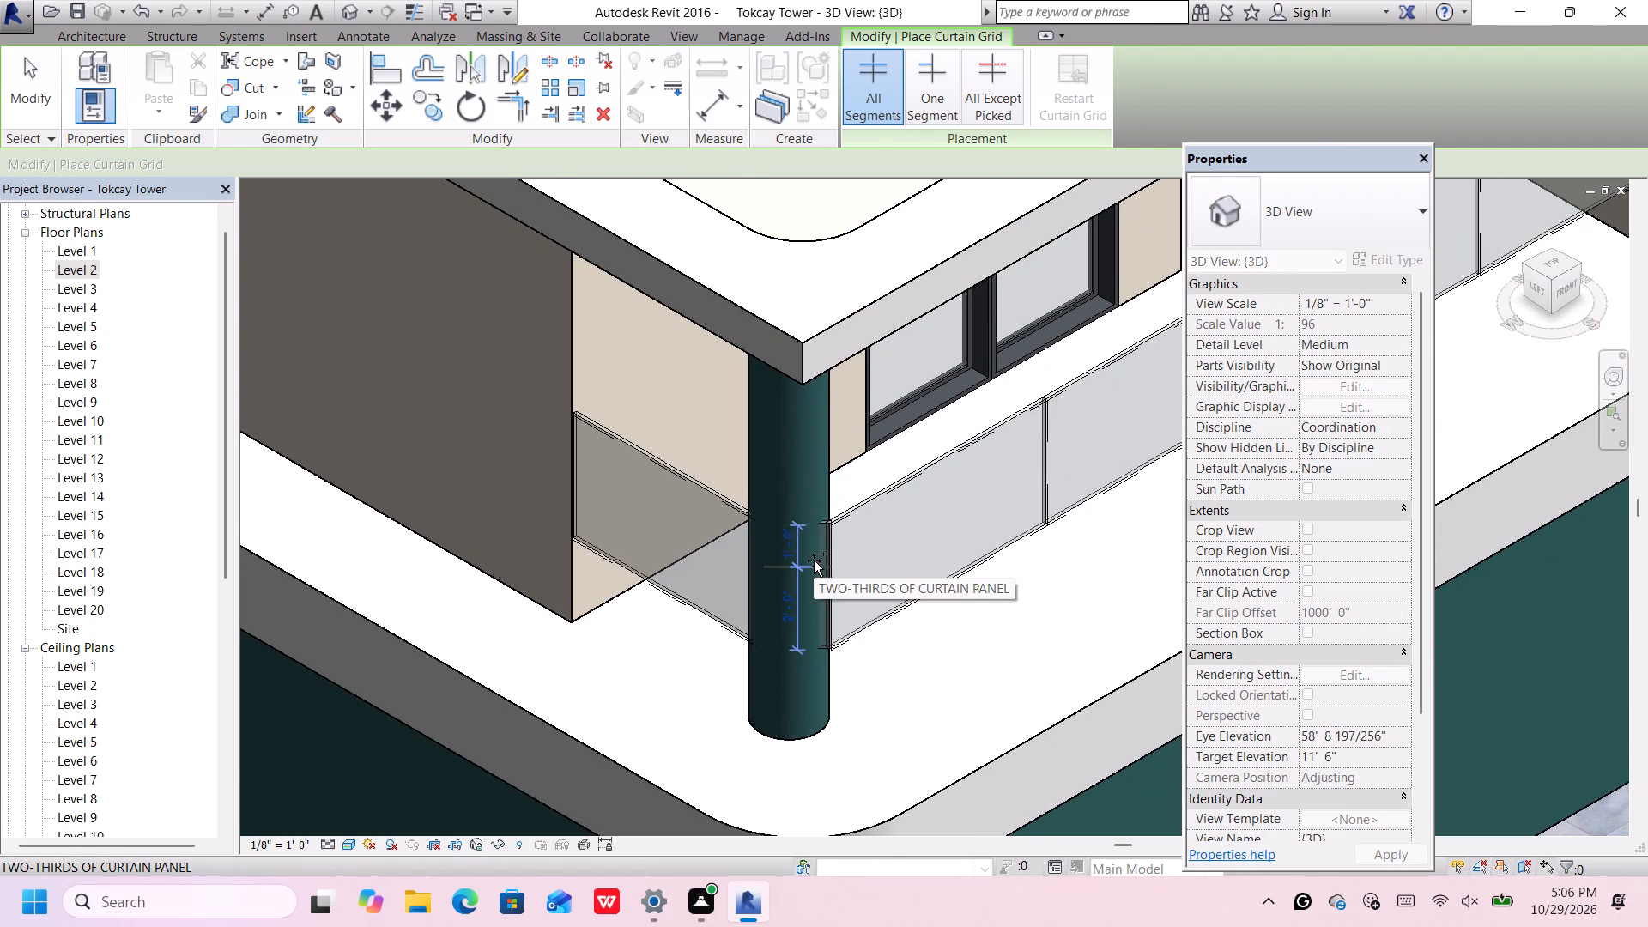
pyautogui.press('Escape')
pyautogui.press('Escape')
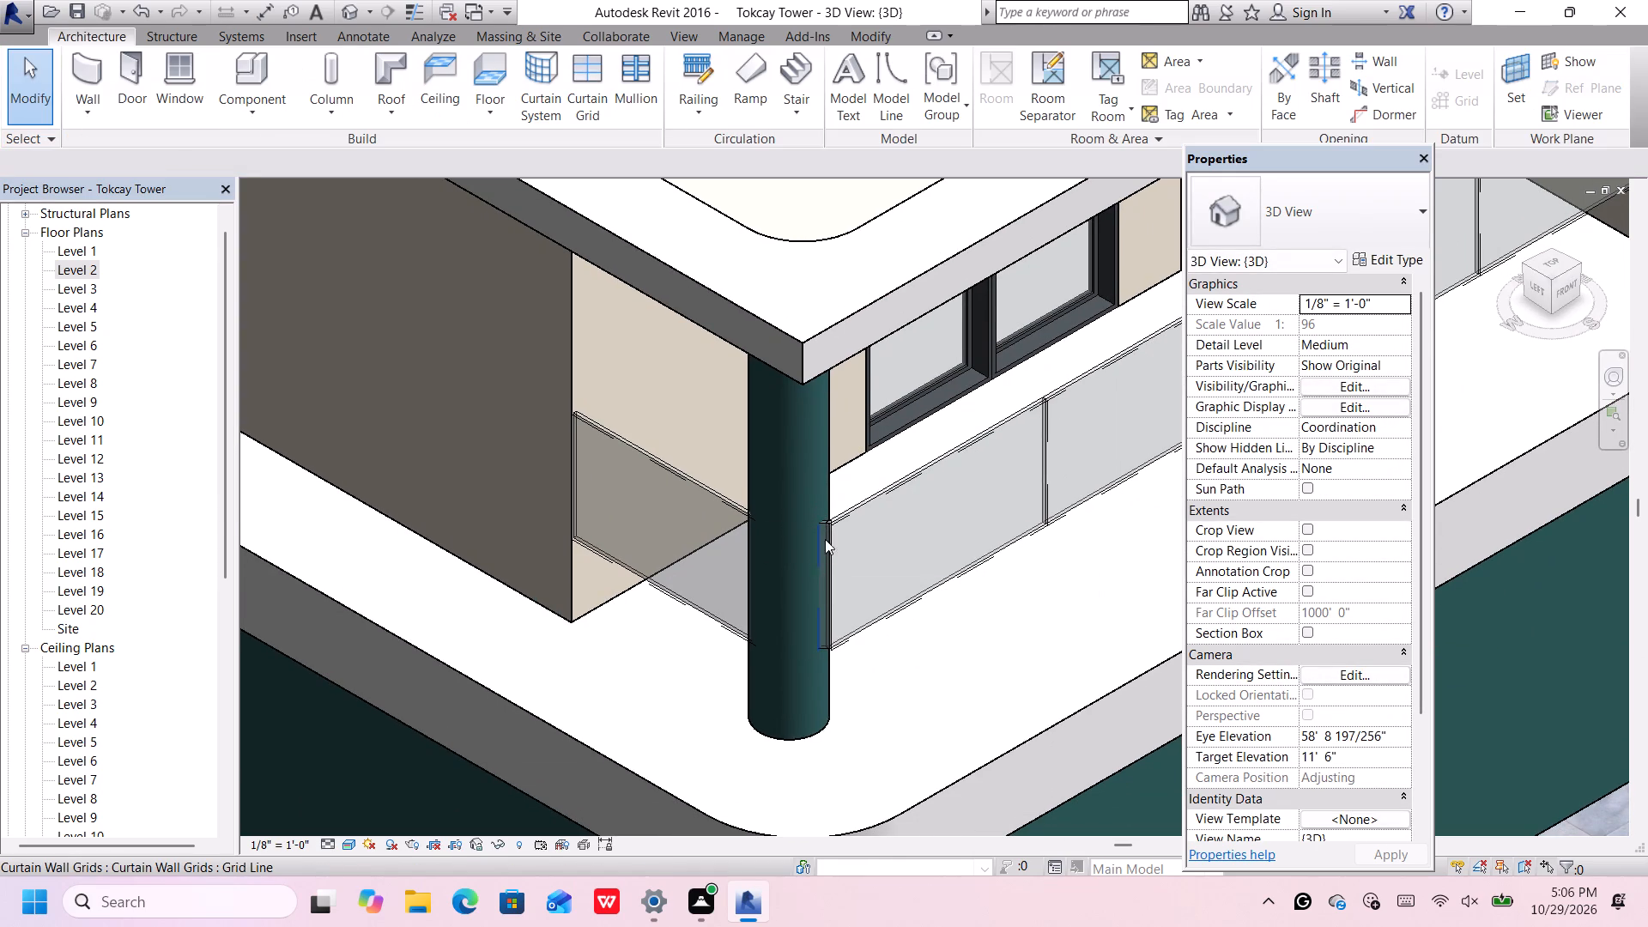
# Nudge the diagonal glazing segment at the front-left column slightly outward and set its base offset to 0' 0".
pyautogui.click(829, 528)
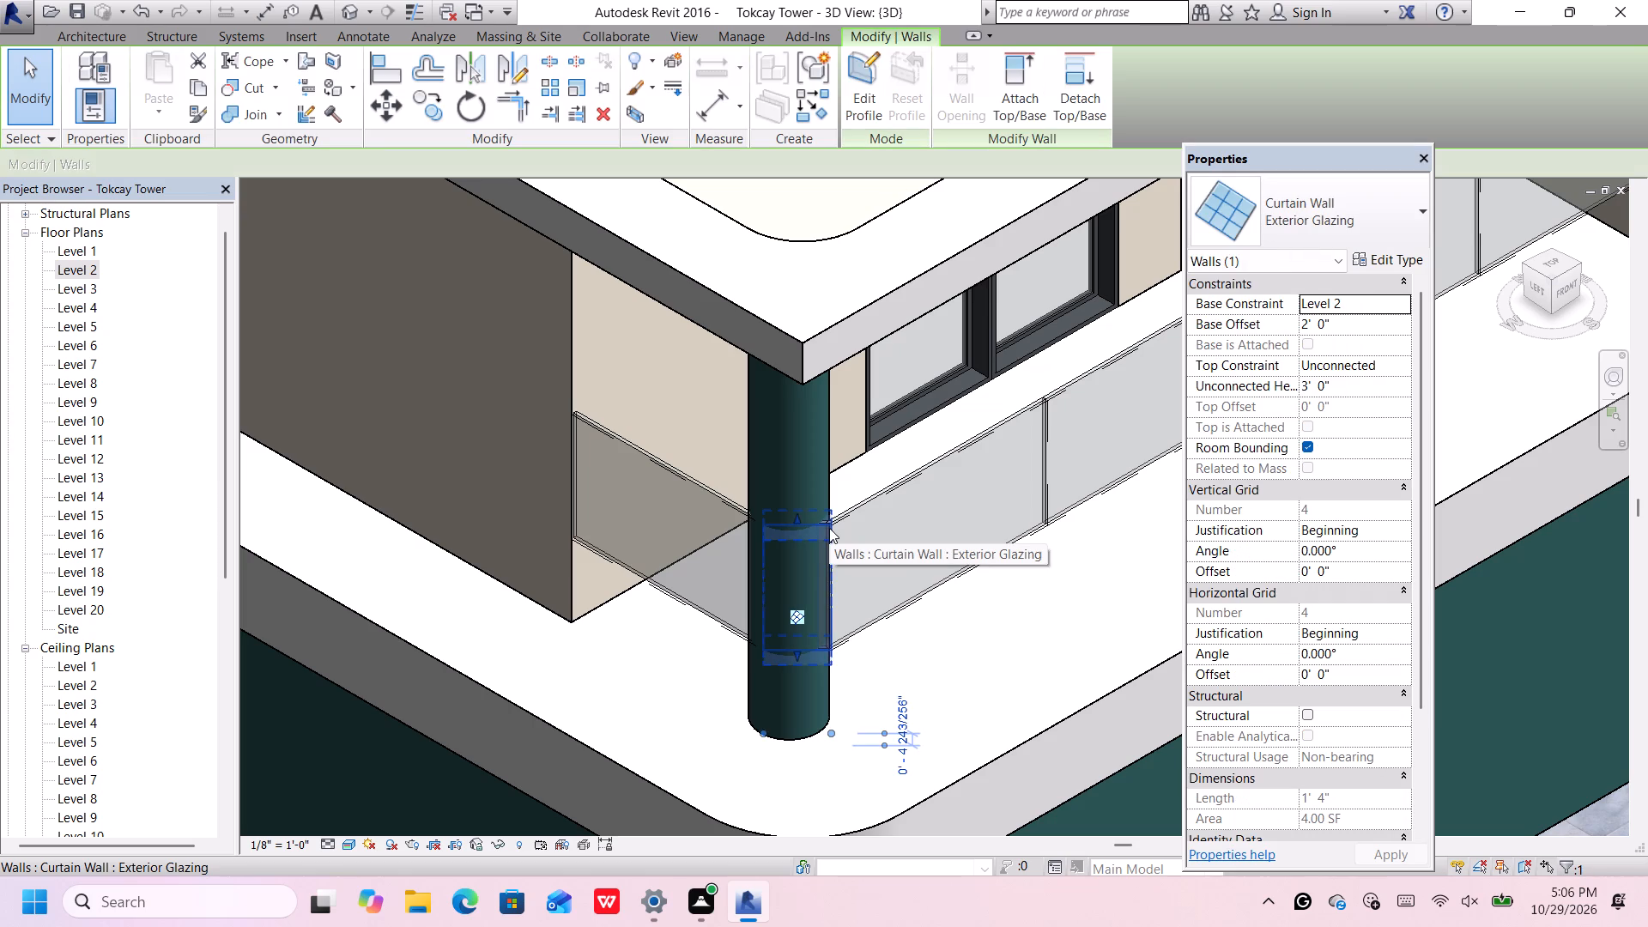
pyautogui.press('Down')
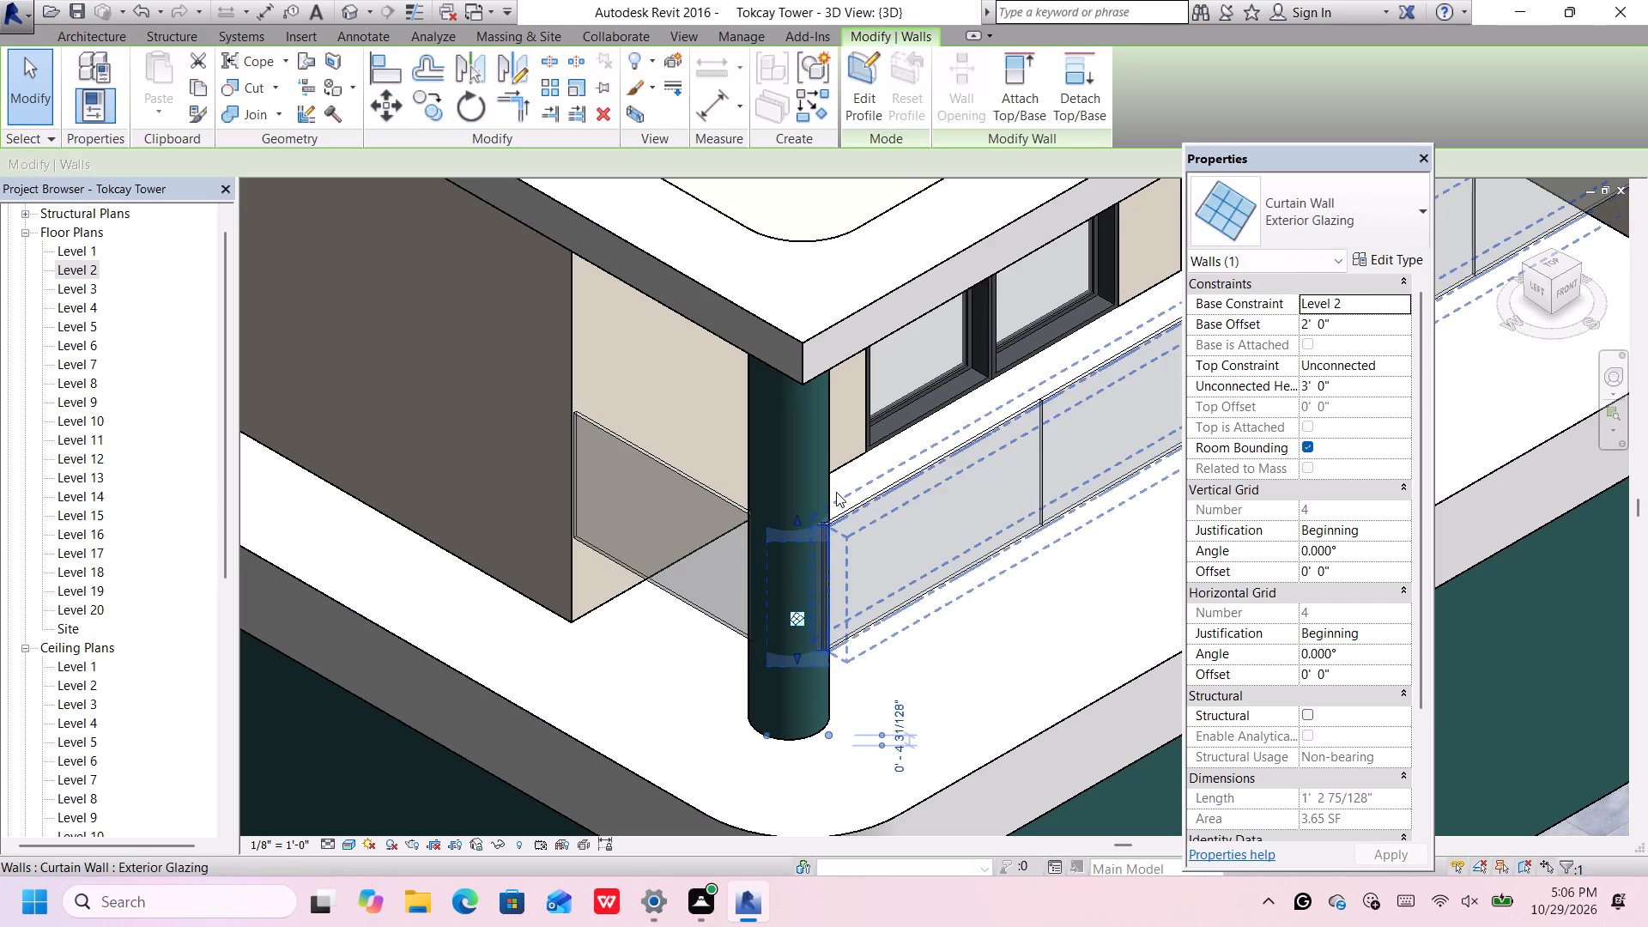
pyautogui.click(1362, 326)
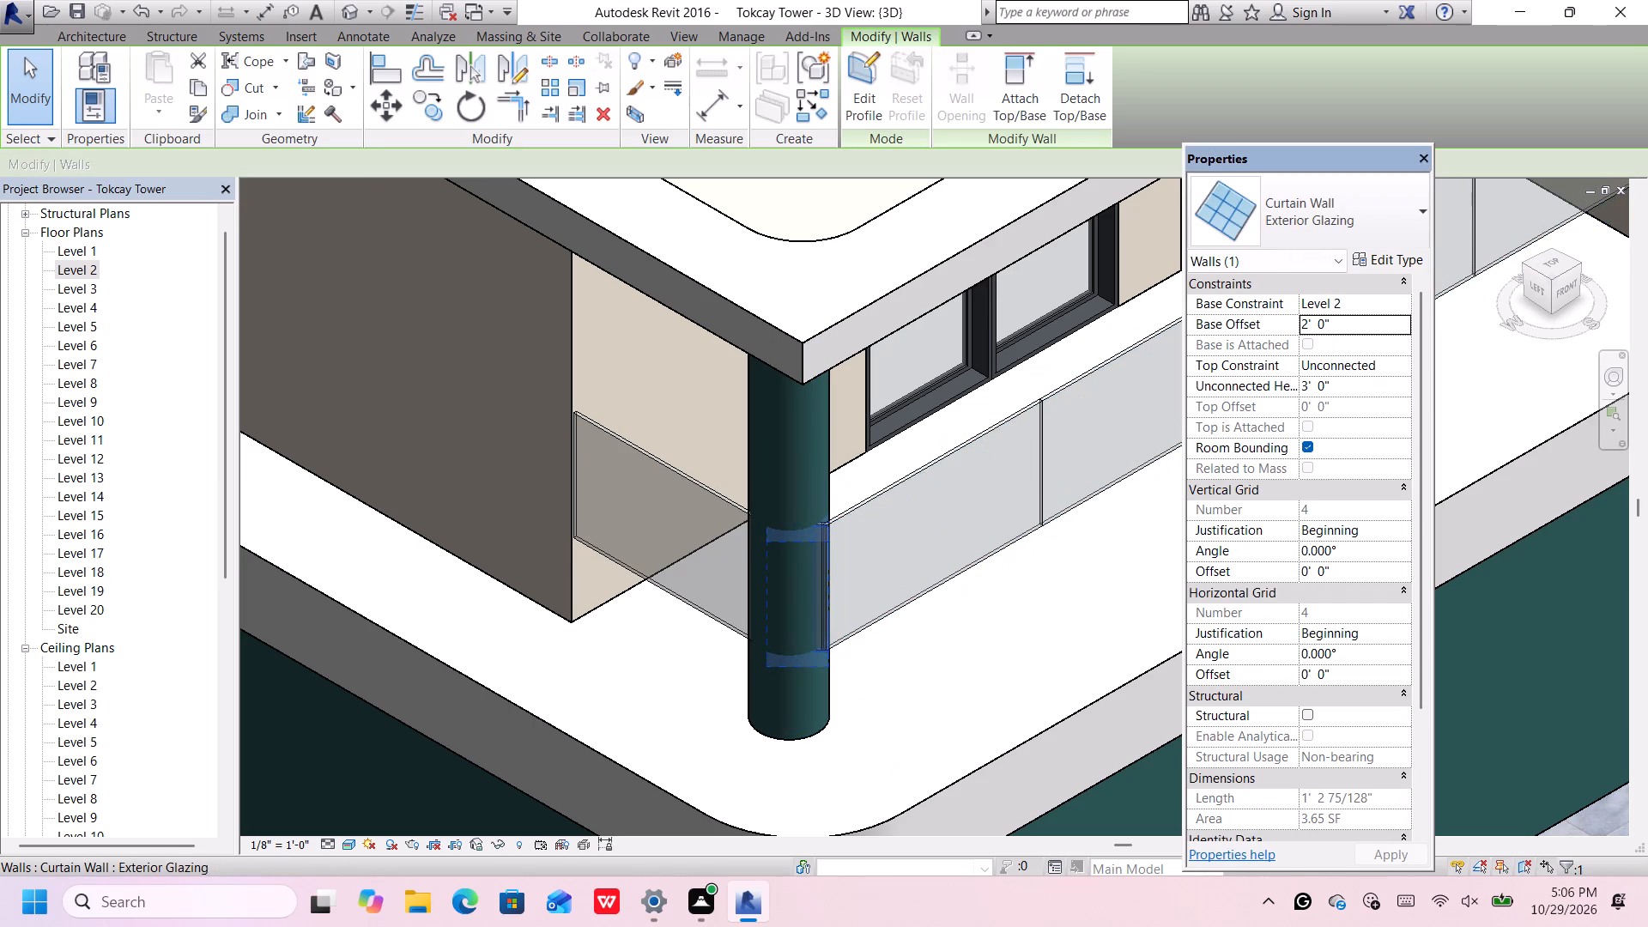
pyautogui.press('Delete')
pyautogui.press('0')
pyautogui.press('Return')
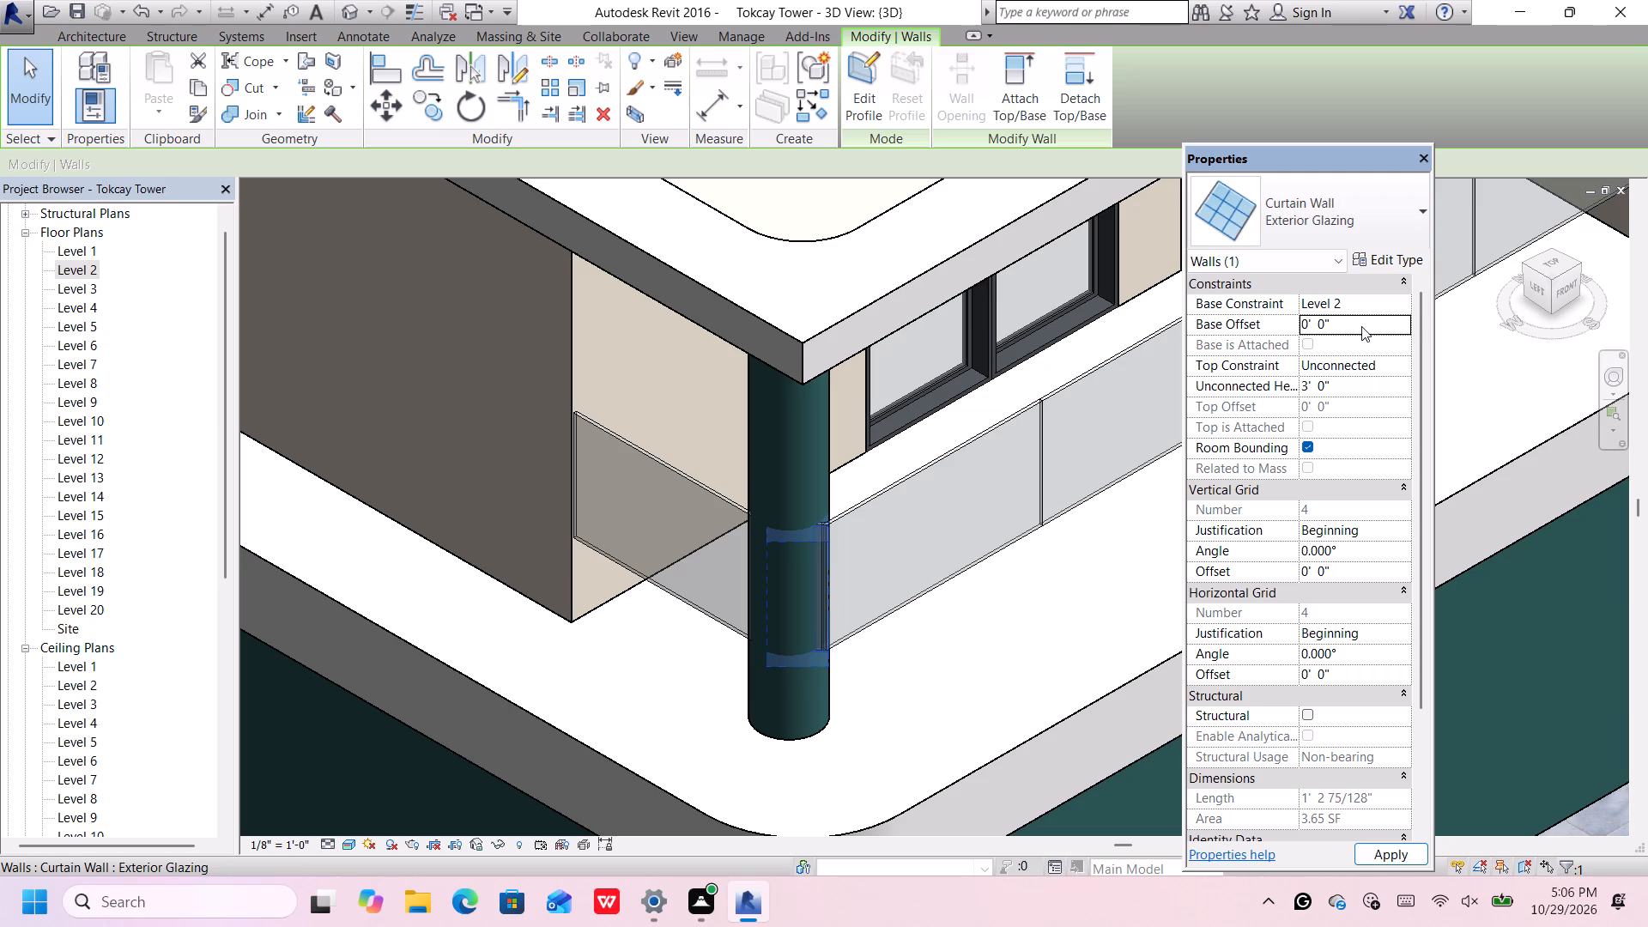
pyautogui.press('Return')
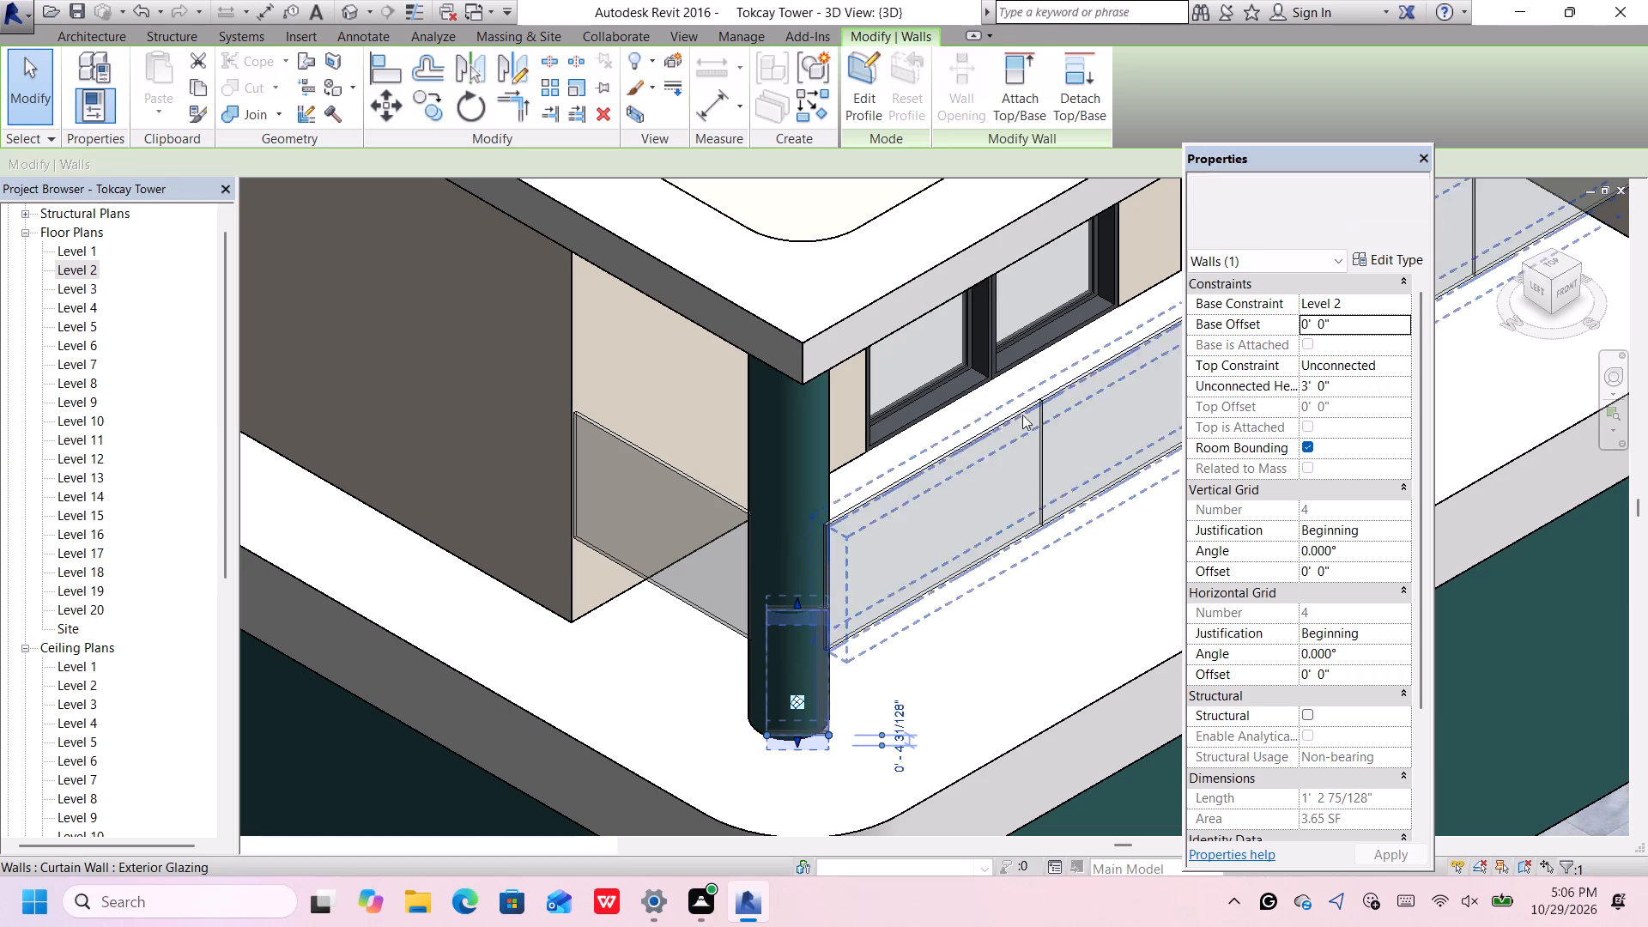
# Set the base offset of the side glazing segment between the cream wall corner and the front-left column to 0'.
pyautogui.click(677, 476)
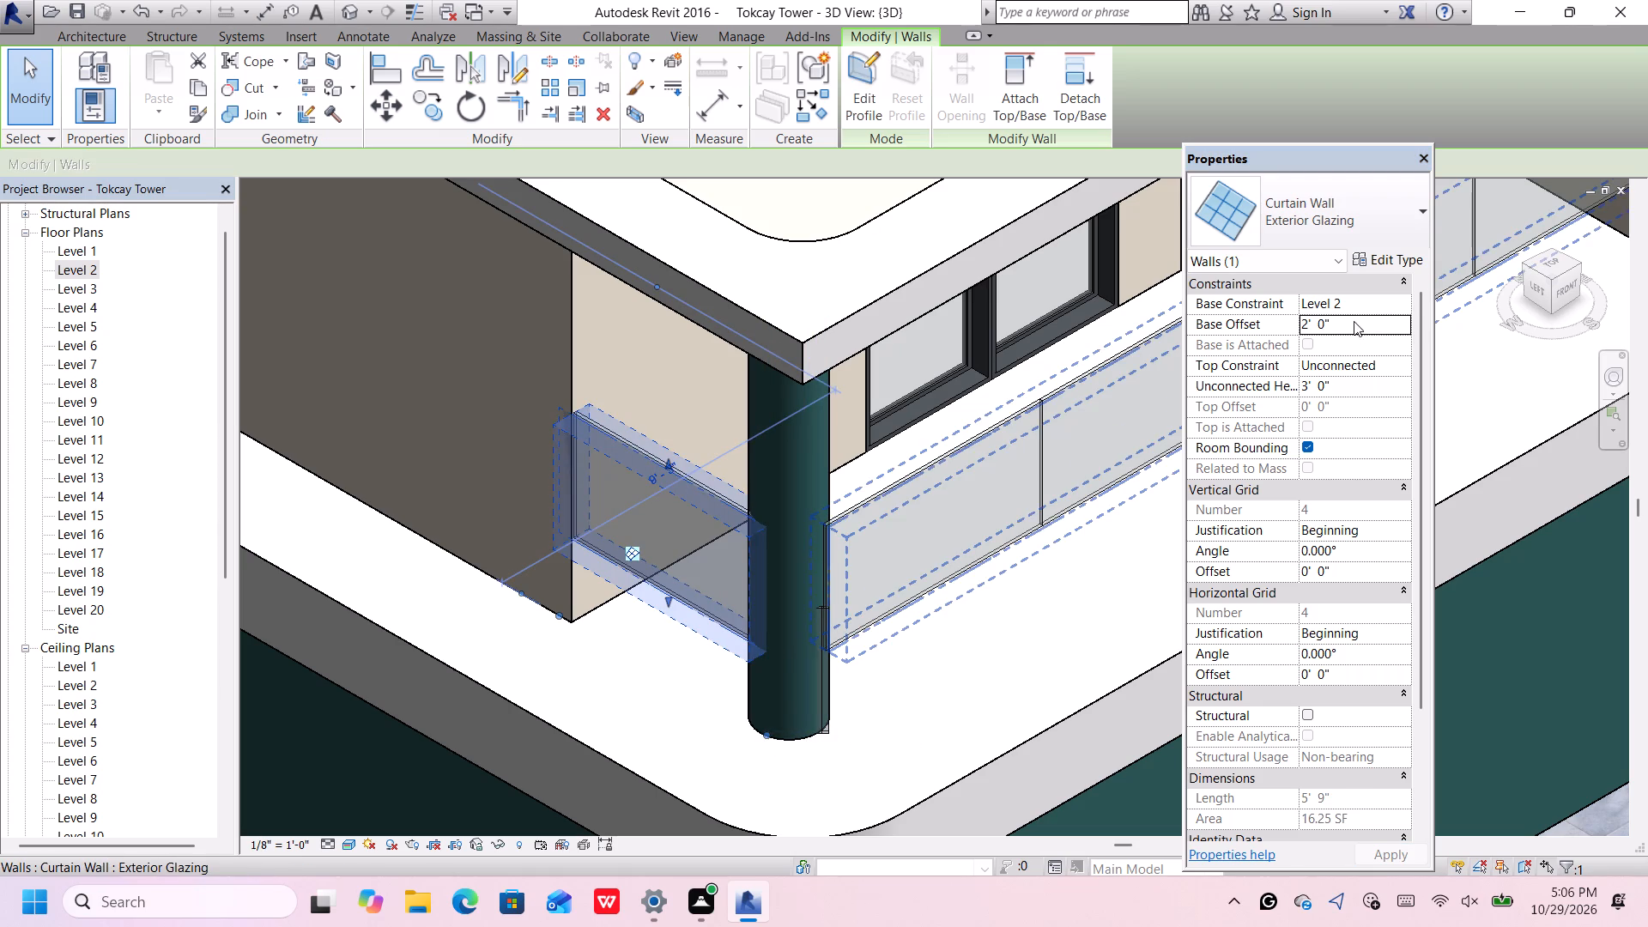
pyautogui.click(1353, 321)
pyautogui.press('BackSpace')
pyautogui.write("0'")
pyautogui.press('Return')
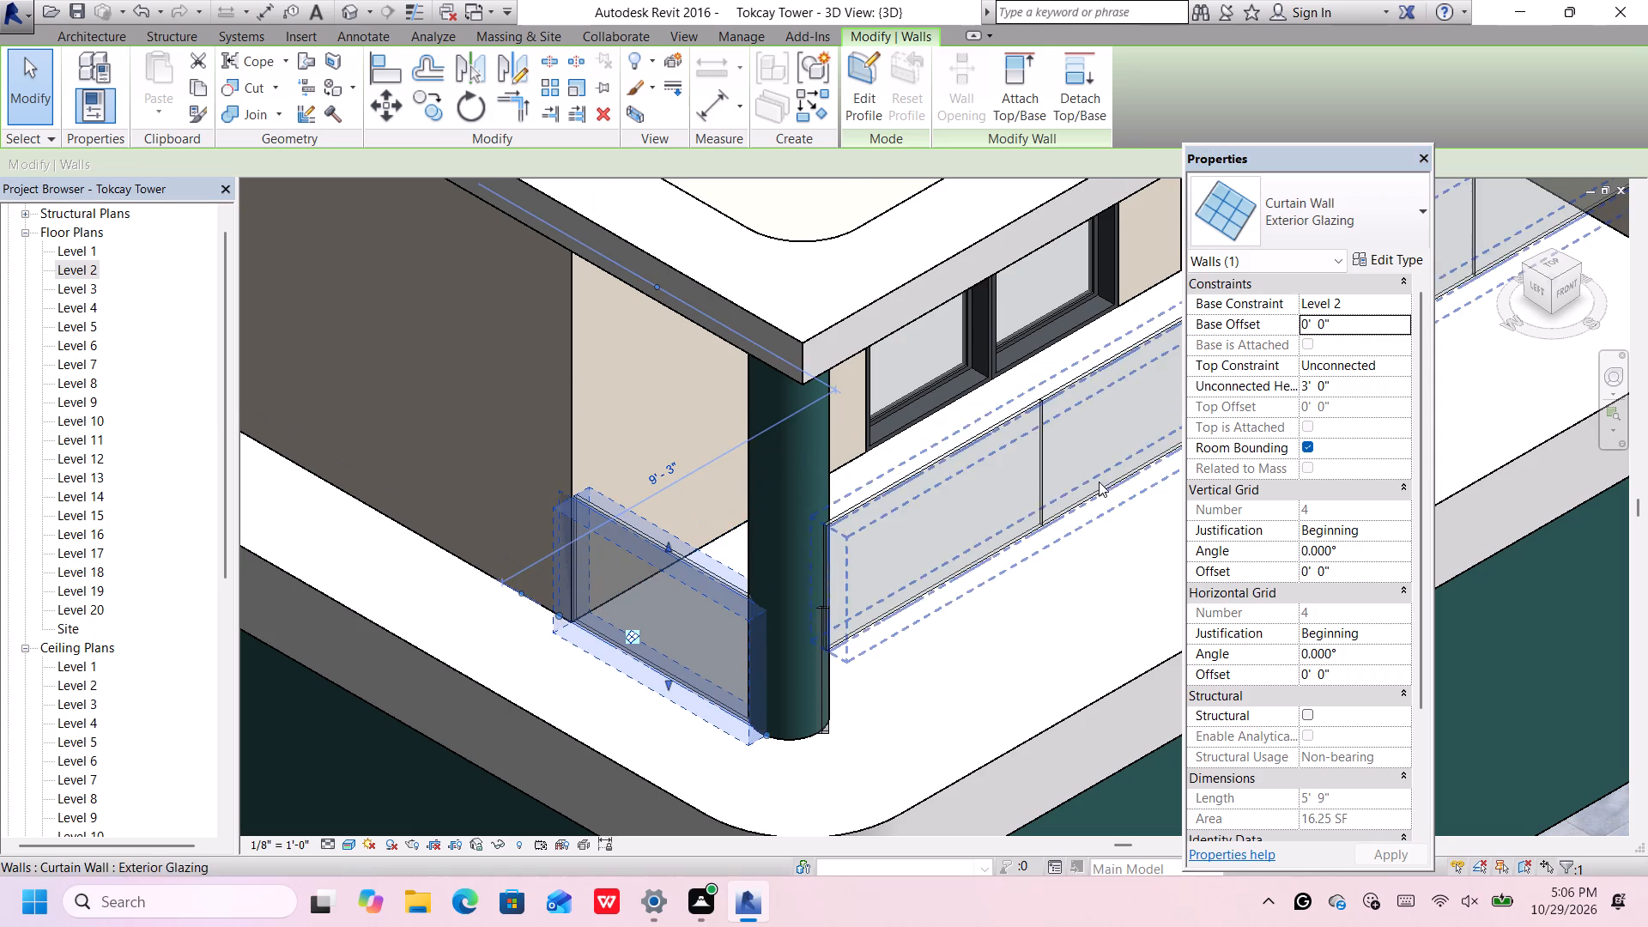
# Set the base offset of the long front glazing wall beside the front-left column to 0'.
pyautogui.click(1075, 405)
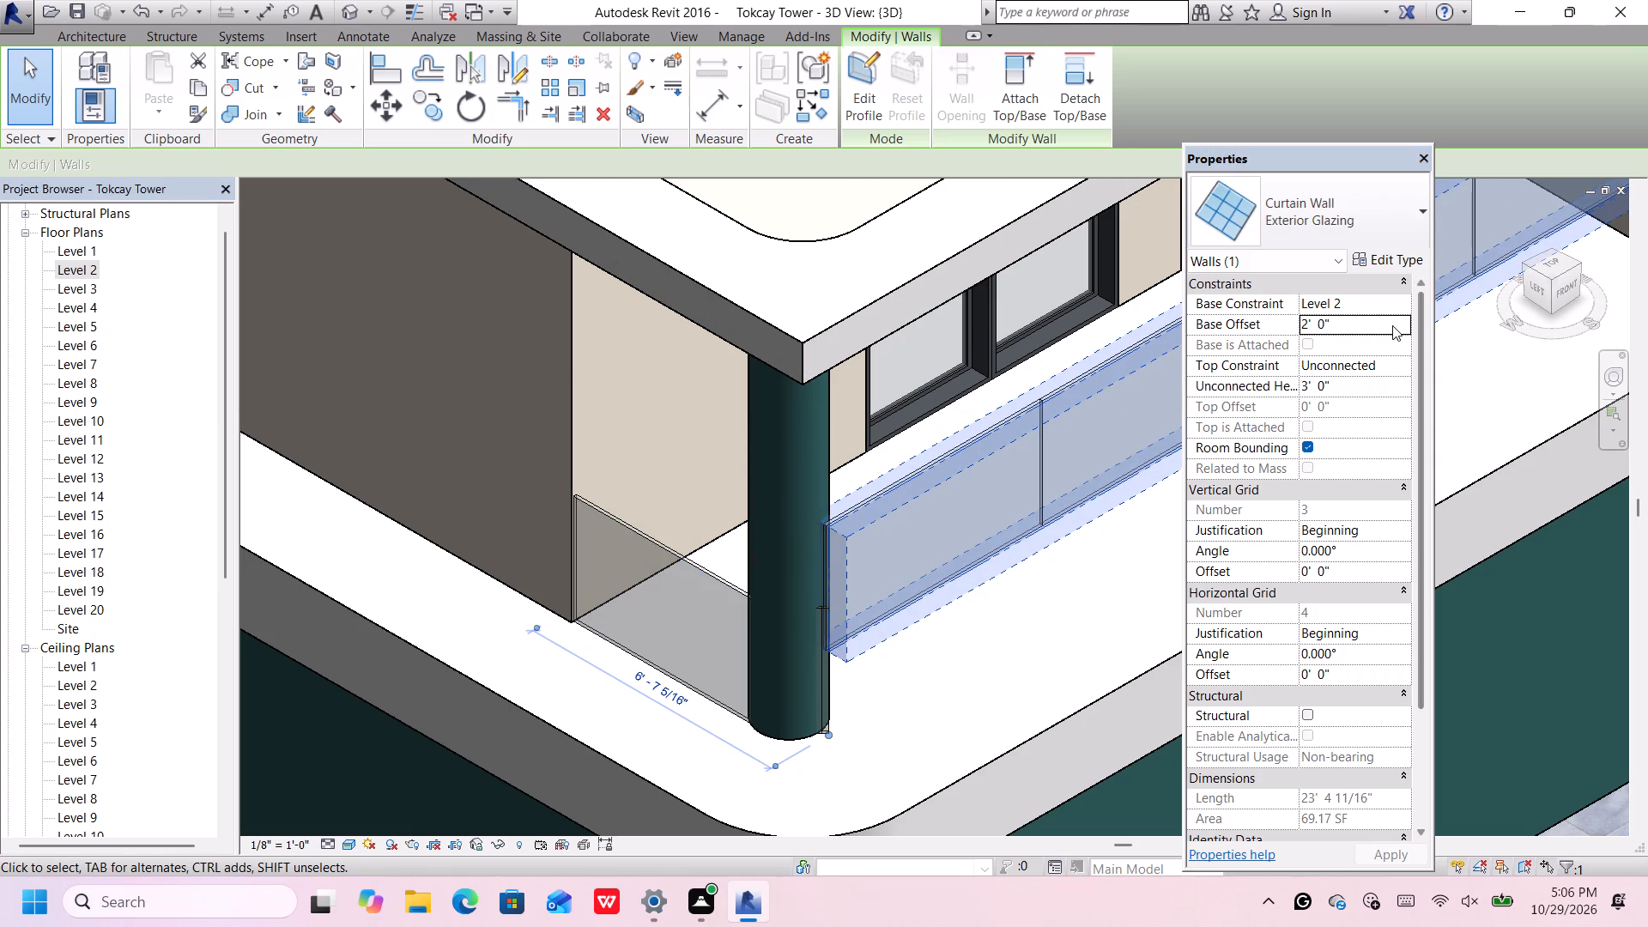
pyautogui.click(1390, 325)
pyautogui.press('BackSpace')
pyautogui.press('0')
pyautogui.press('Return')
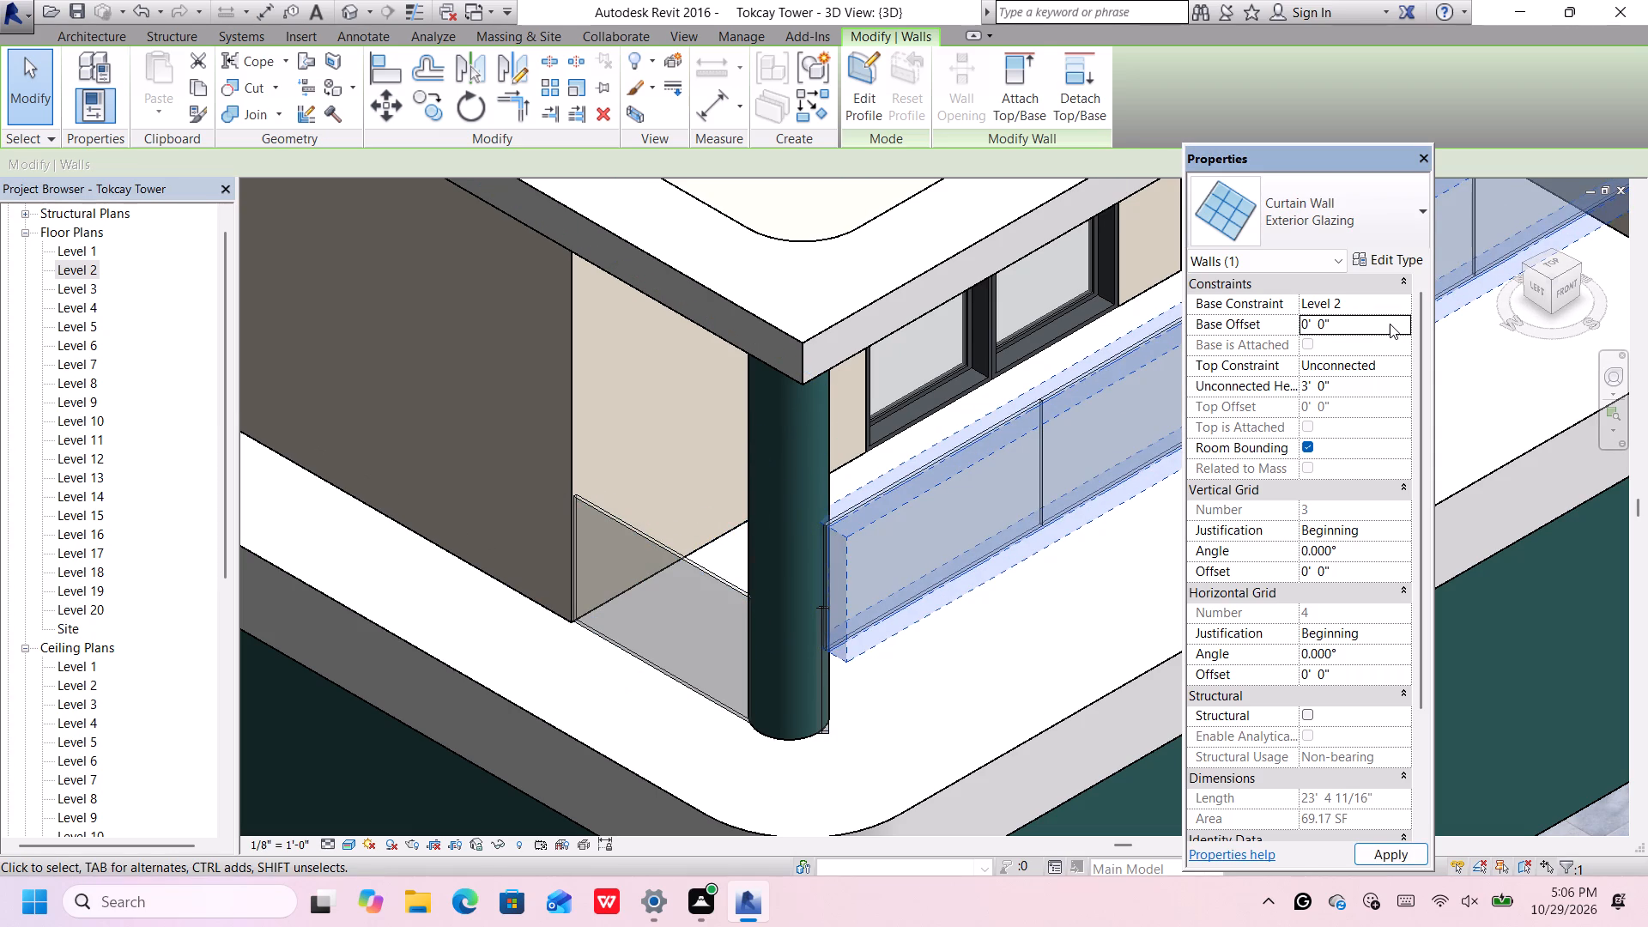
# Nudge the short diagonal glazing segment at the front-left column outward toward the meeting point of the front and side glazing.
pyautogui.scroll(4, 784, 605)
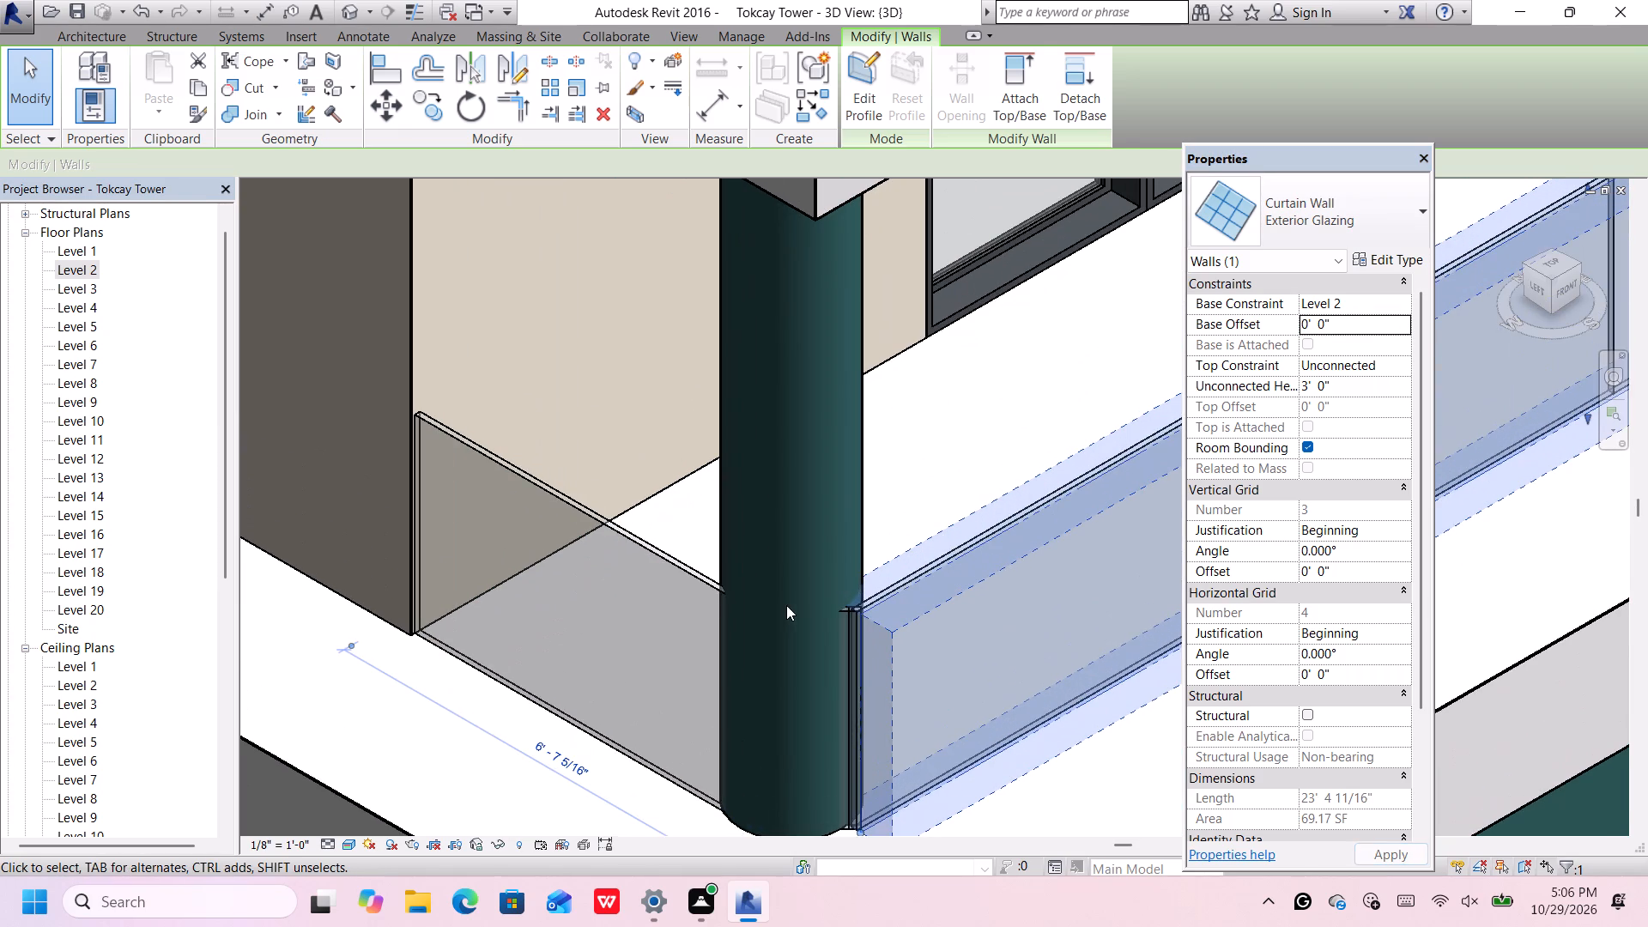
pyautogui.scroll(1, 735, 602)
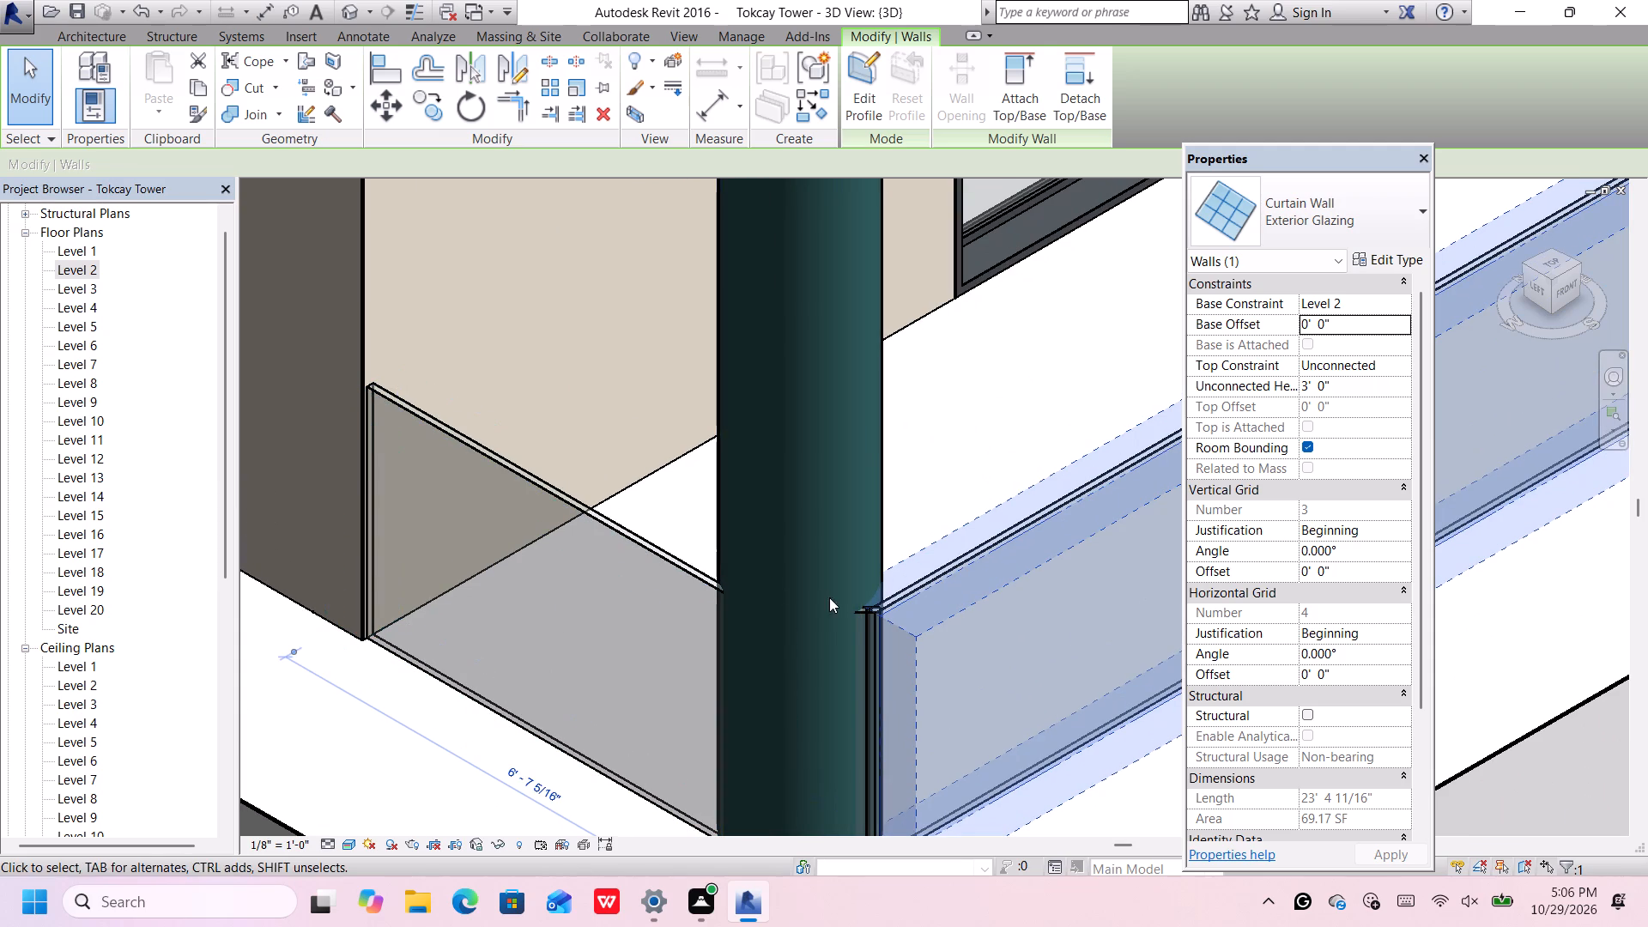
pyautogui.click(858, 621)
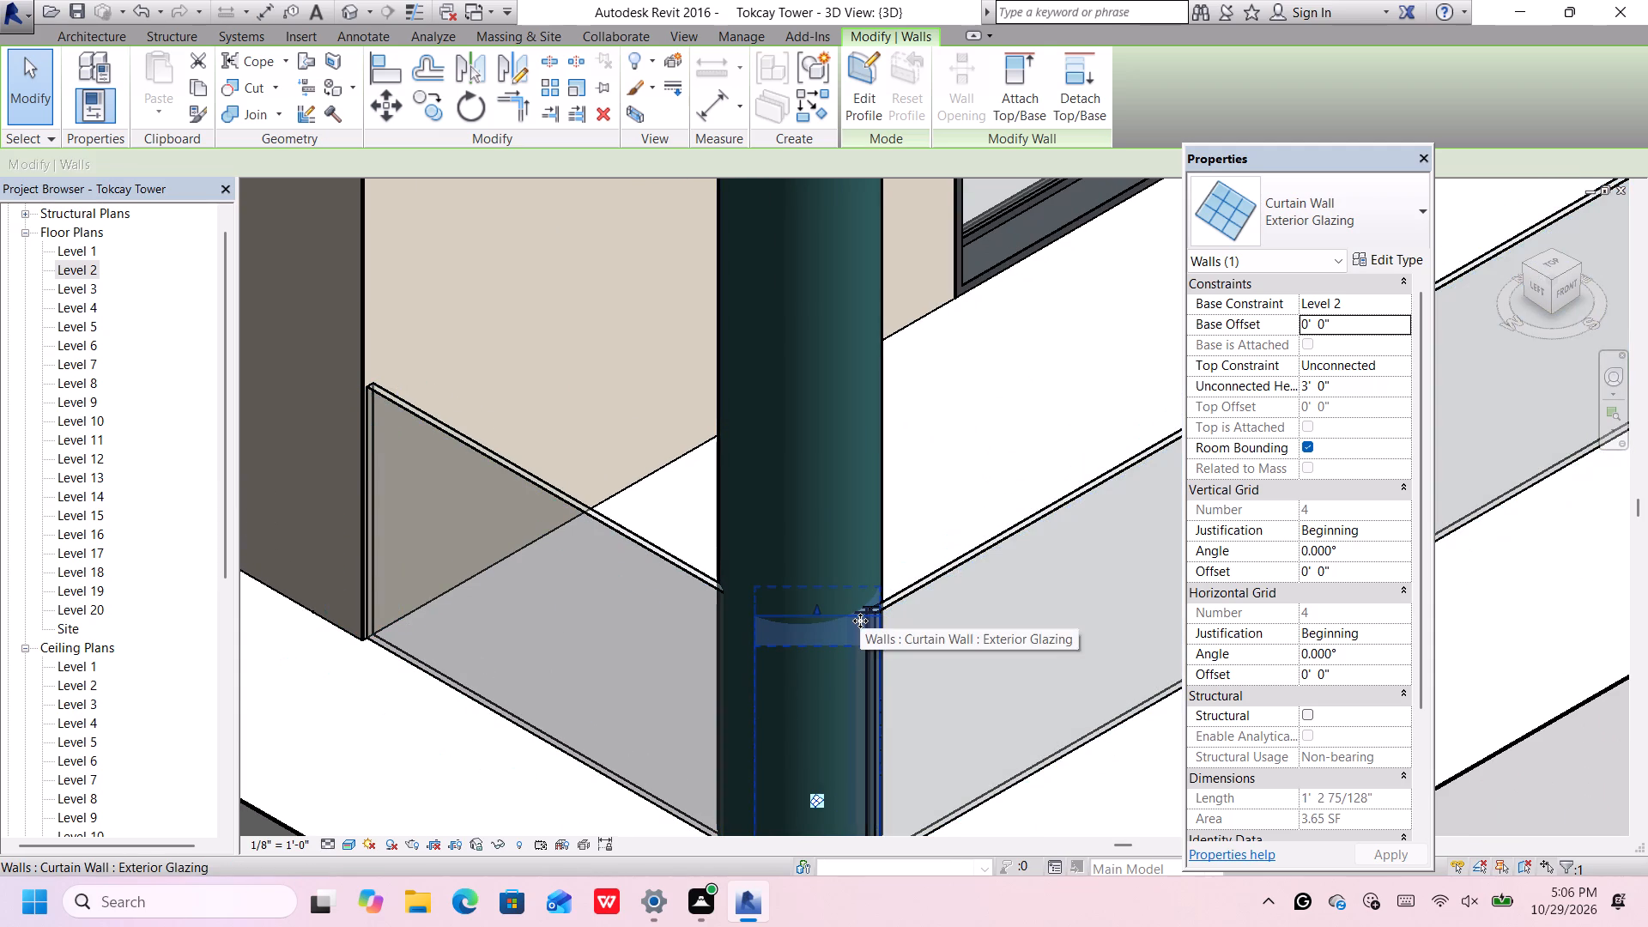
pyautogui.press('Down')
pyautogui.press('Down')
pyautogui.press('Left')
pyautogui.press('Left')
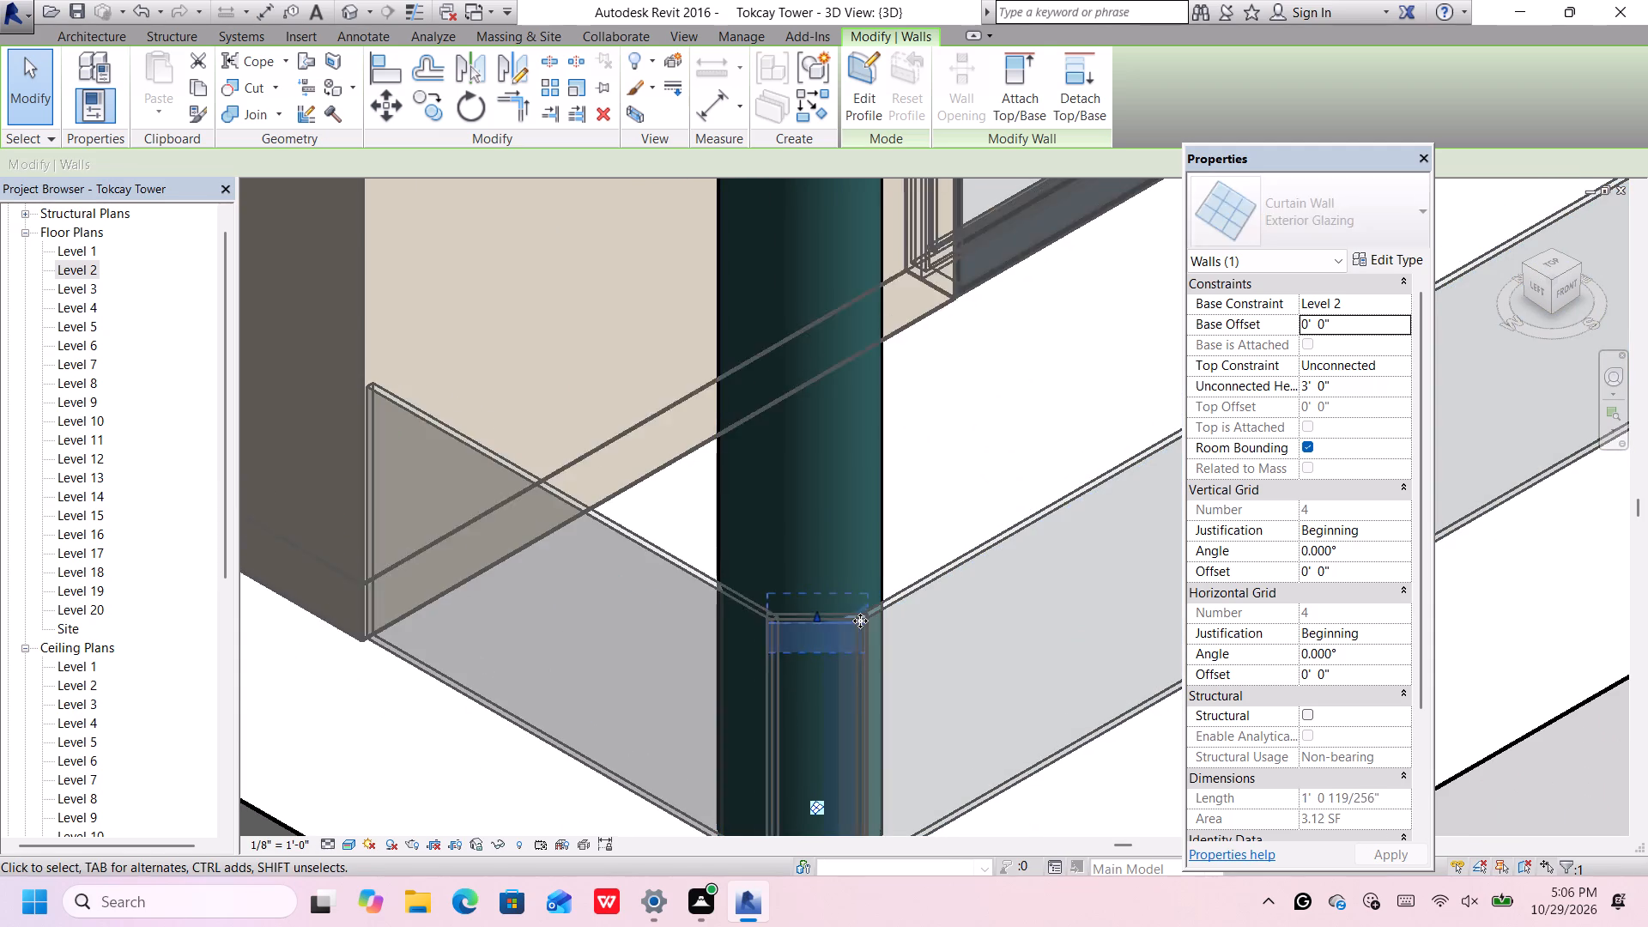
pyautogui.press('Left')
pyautogui.press('Left')
pyautogui.press('Left')
pyautogui.press('Left')
pyautogui.press('Left')
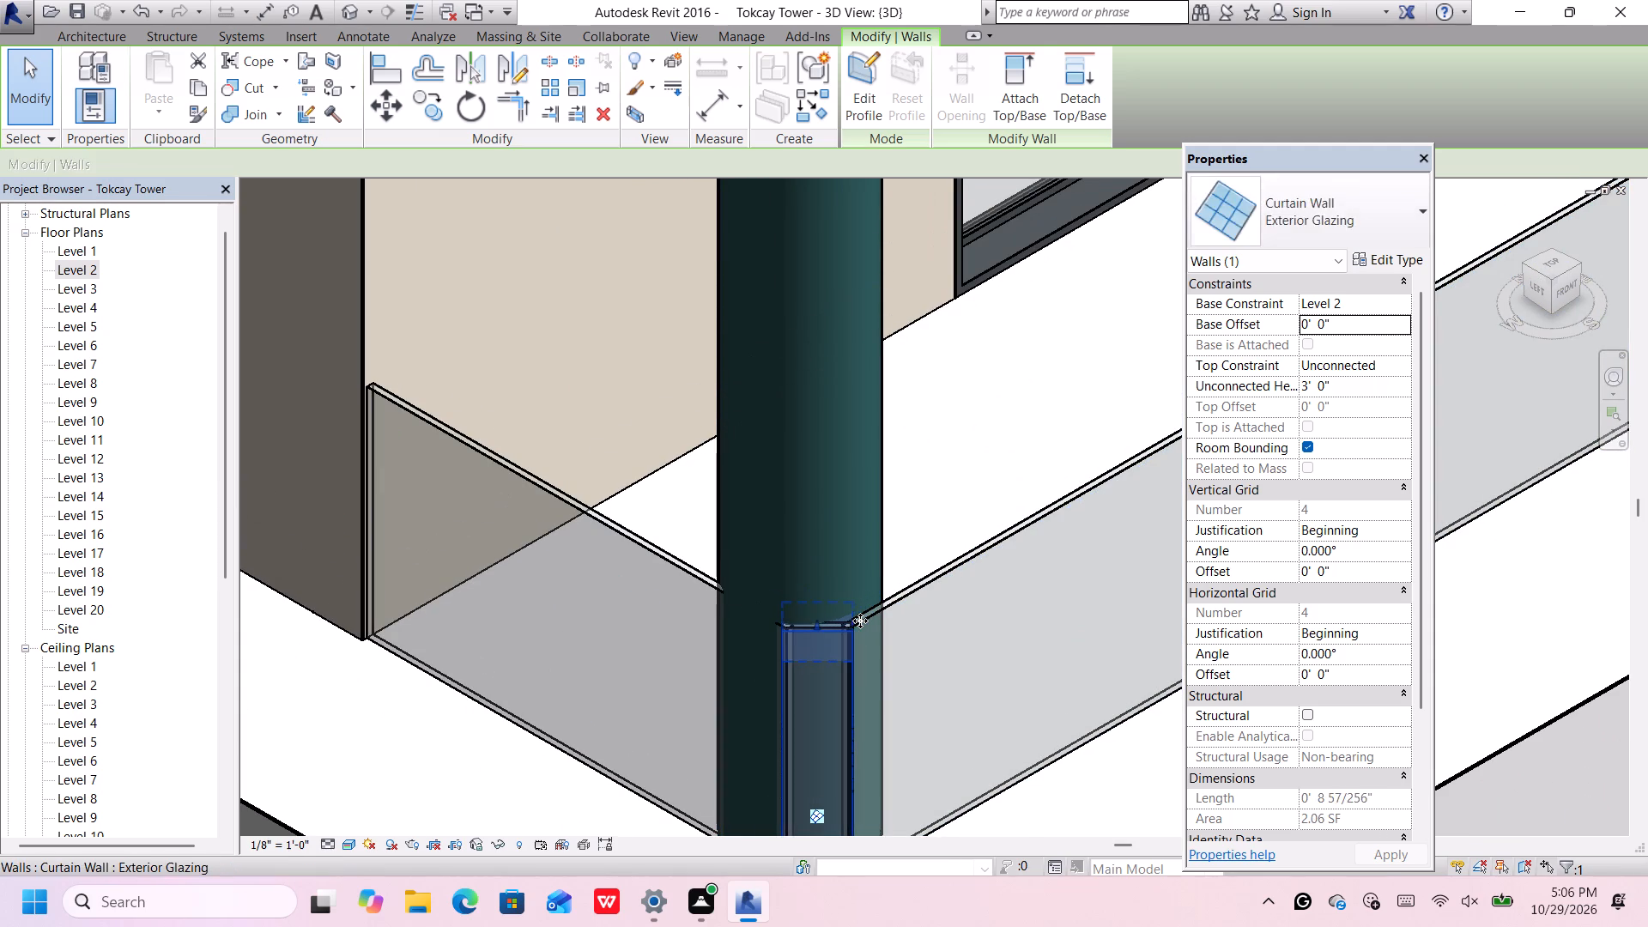
pyautogui.press('Left')
pyautogui.press('Left')
pyautogui.press('Left')
pyautogui.press('Left')
pyautogui.press('Left')
pyautogui.press('Left')
pyautogui.press('Left')
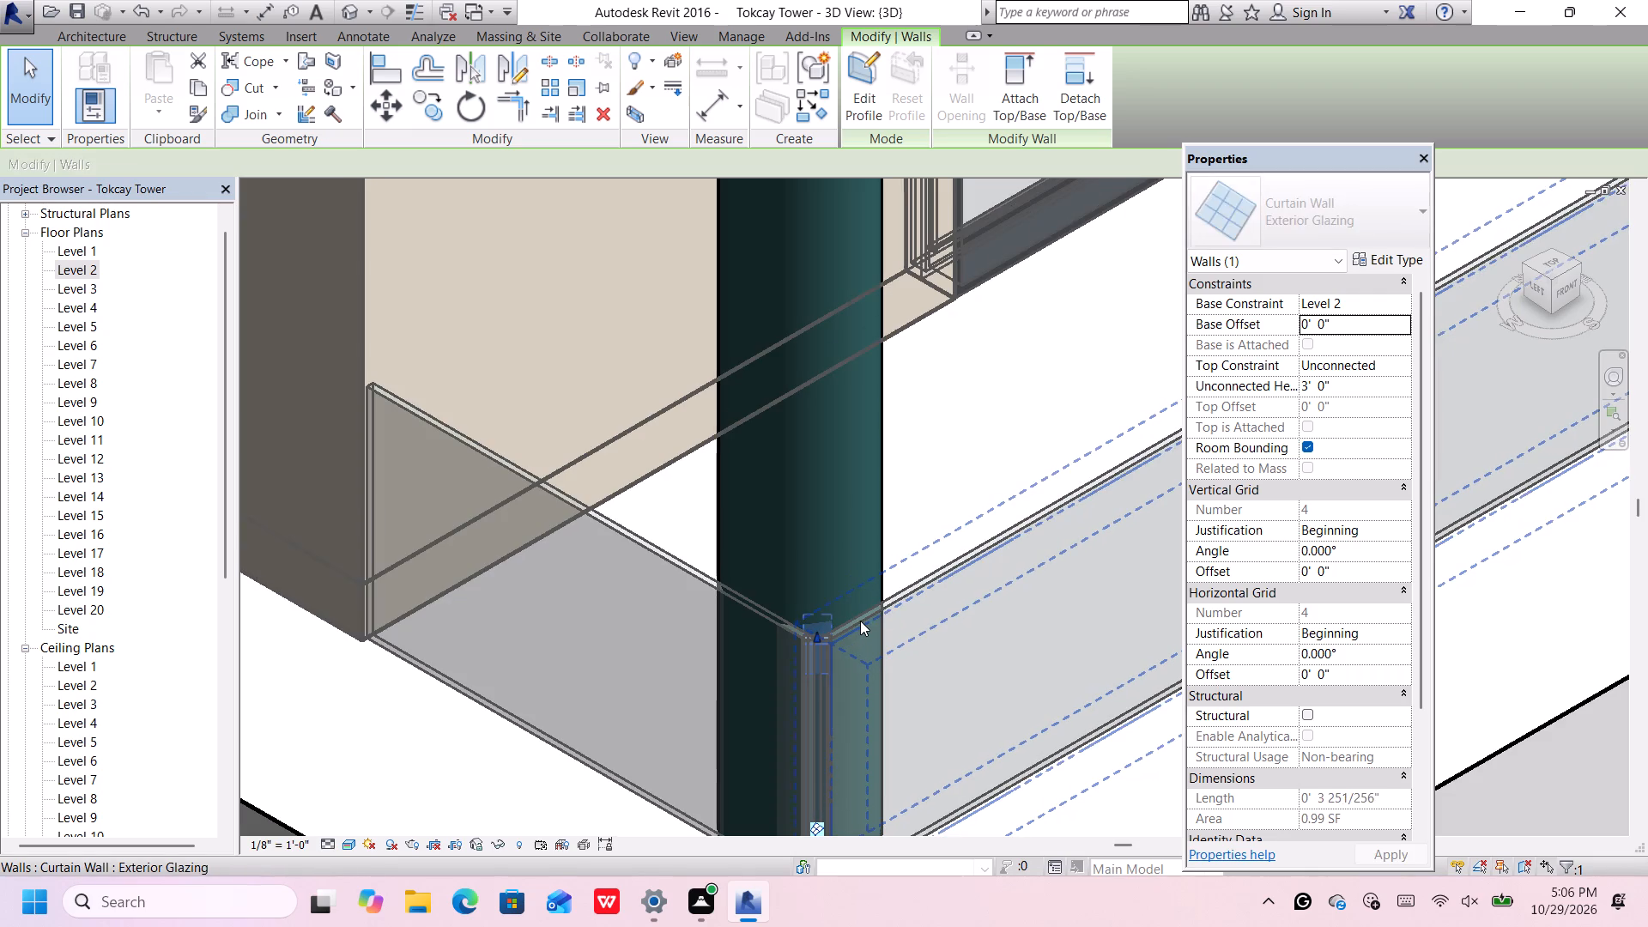
pyautogui.press('Left')
pyautogui.press('Down')
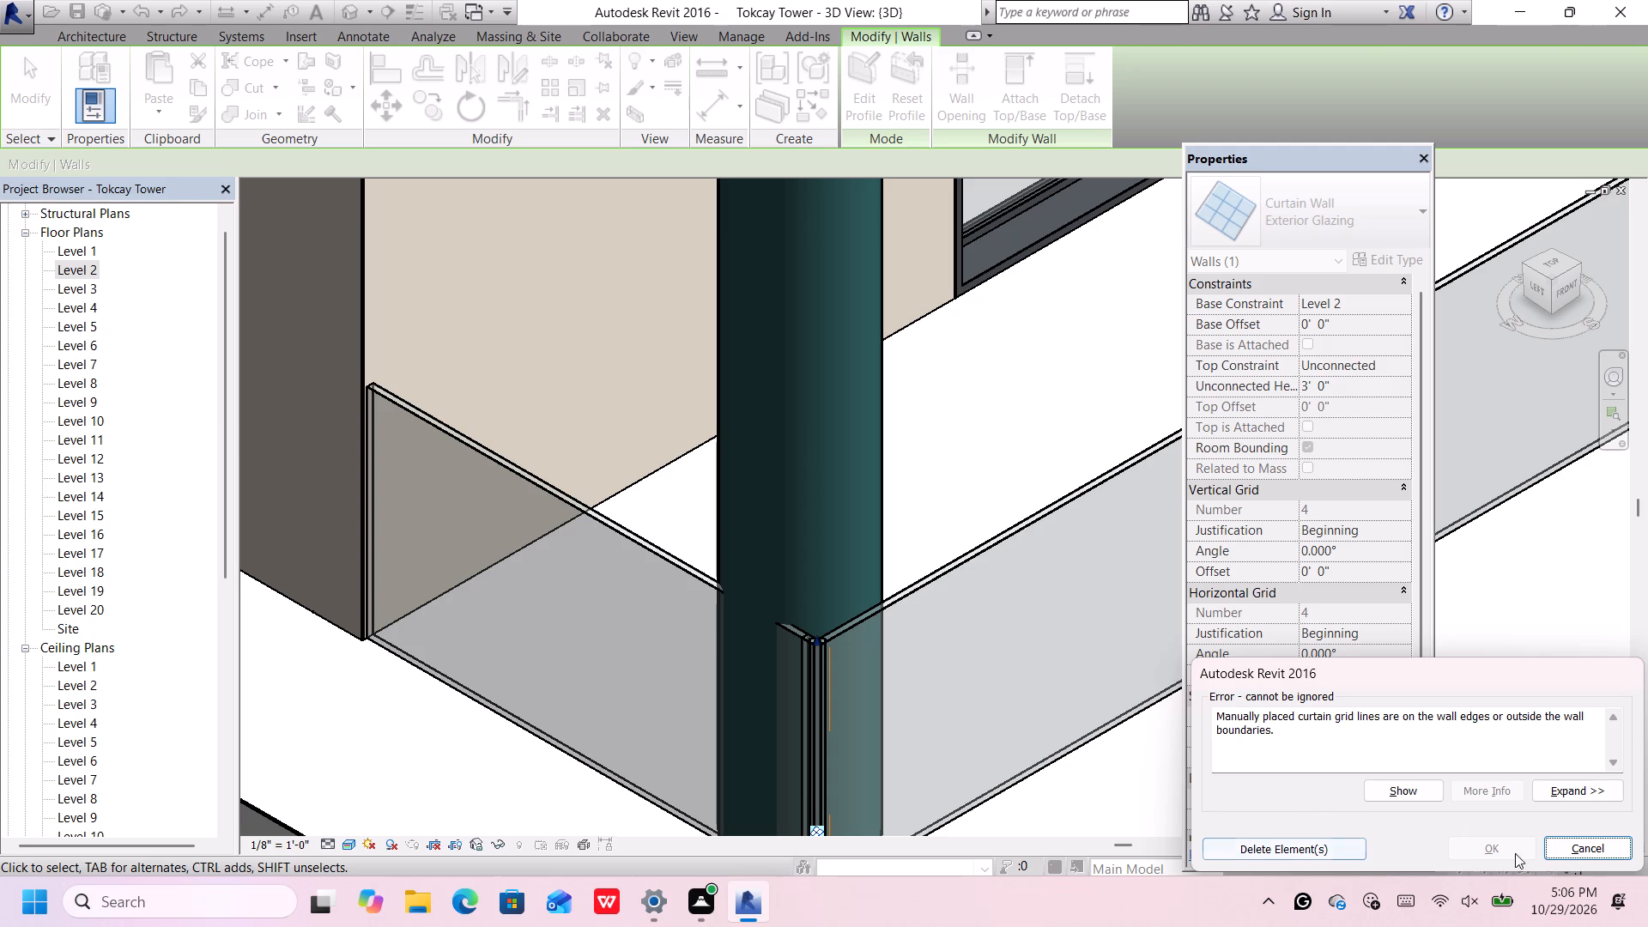
pyautogui.click(1575, 845)
# Nudge the side glazing segment at the front-left column outward so its end clears the column, and deselect it.
pyautogui.scroll(1, 797, 637)
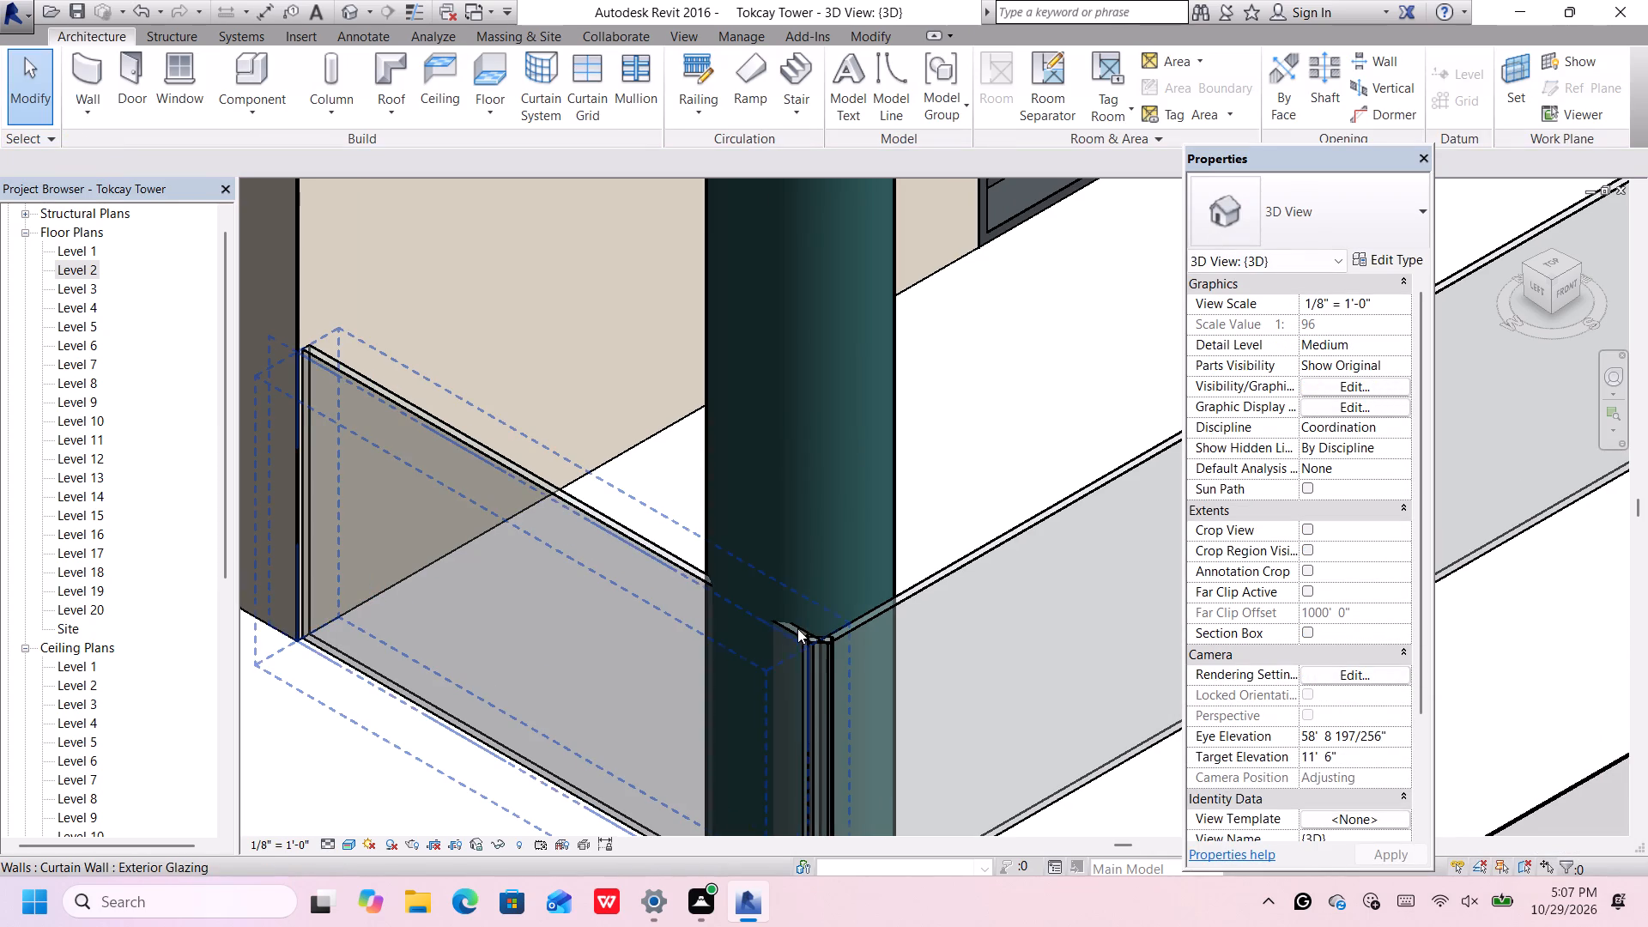
pyautogui.click(791, 633)
pyautogui.press('Down')
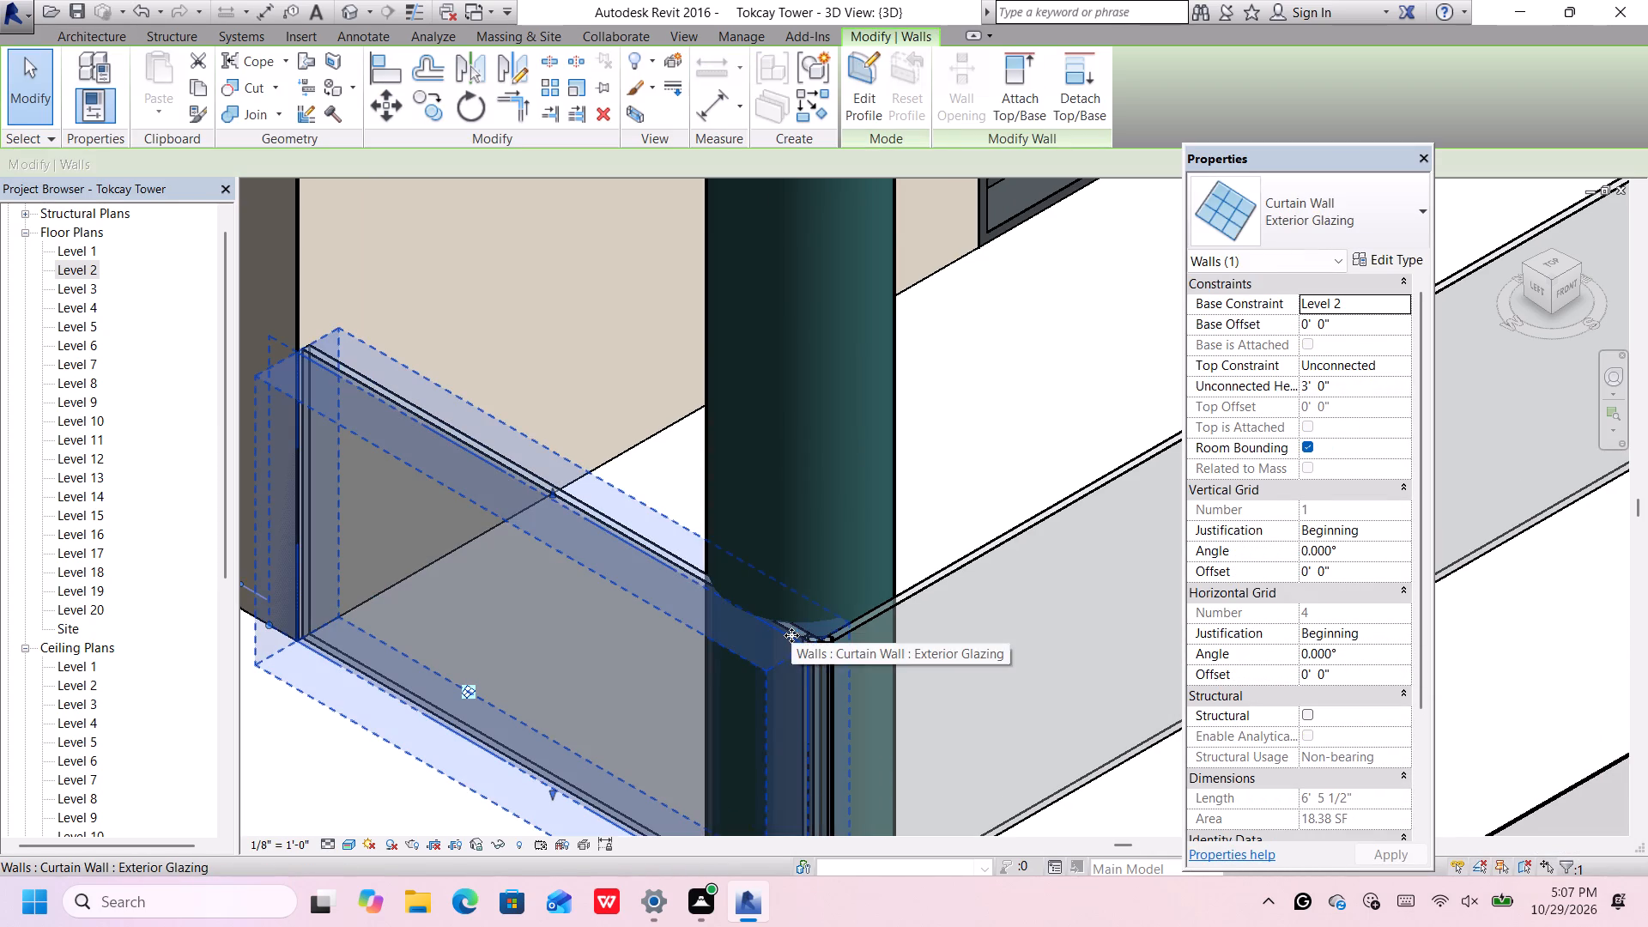
pyautogui.press('Down')
pyautogui.press('Down')
pyautogui.press('Down')
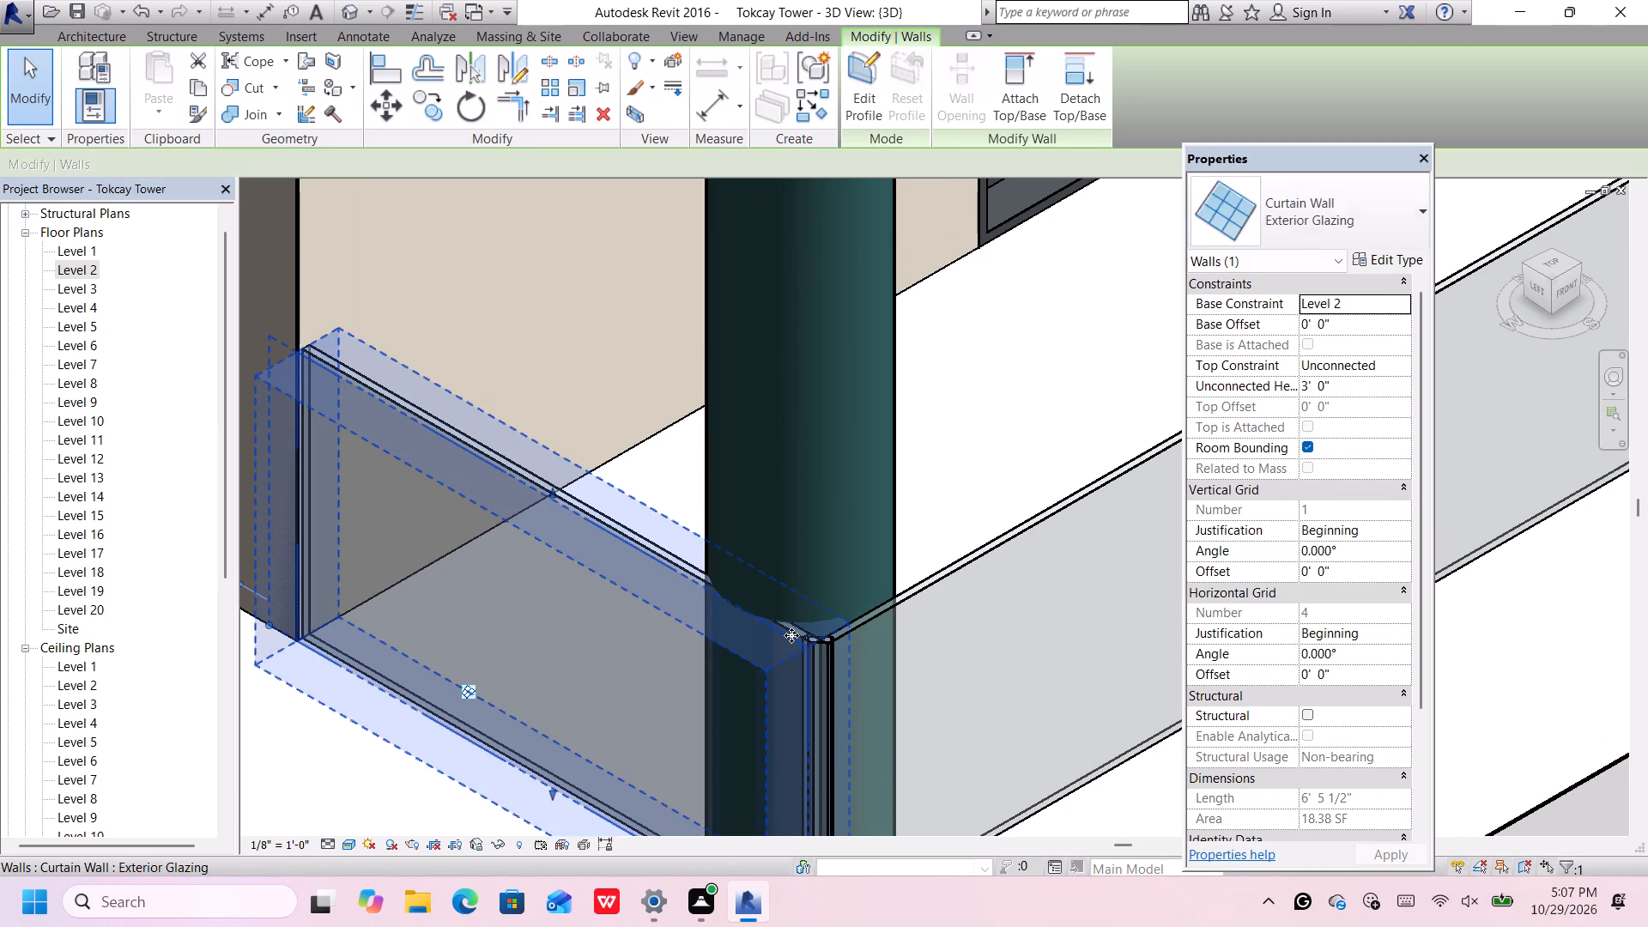
pyautogui.press('Left')
pyautogui.press('Left')
pyautogui.press('Left')
pyautogui.press('Left')
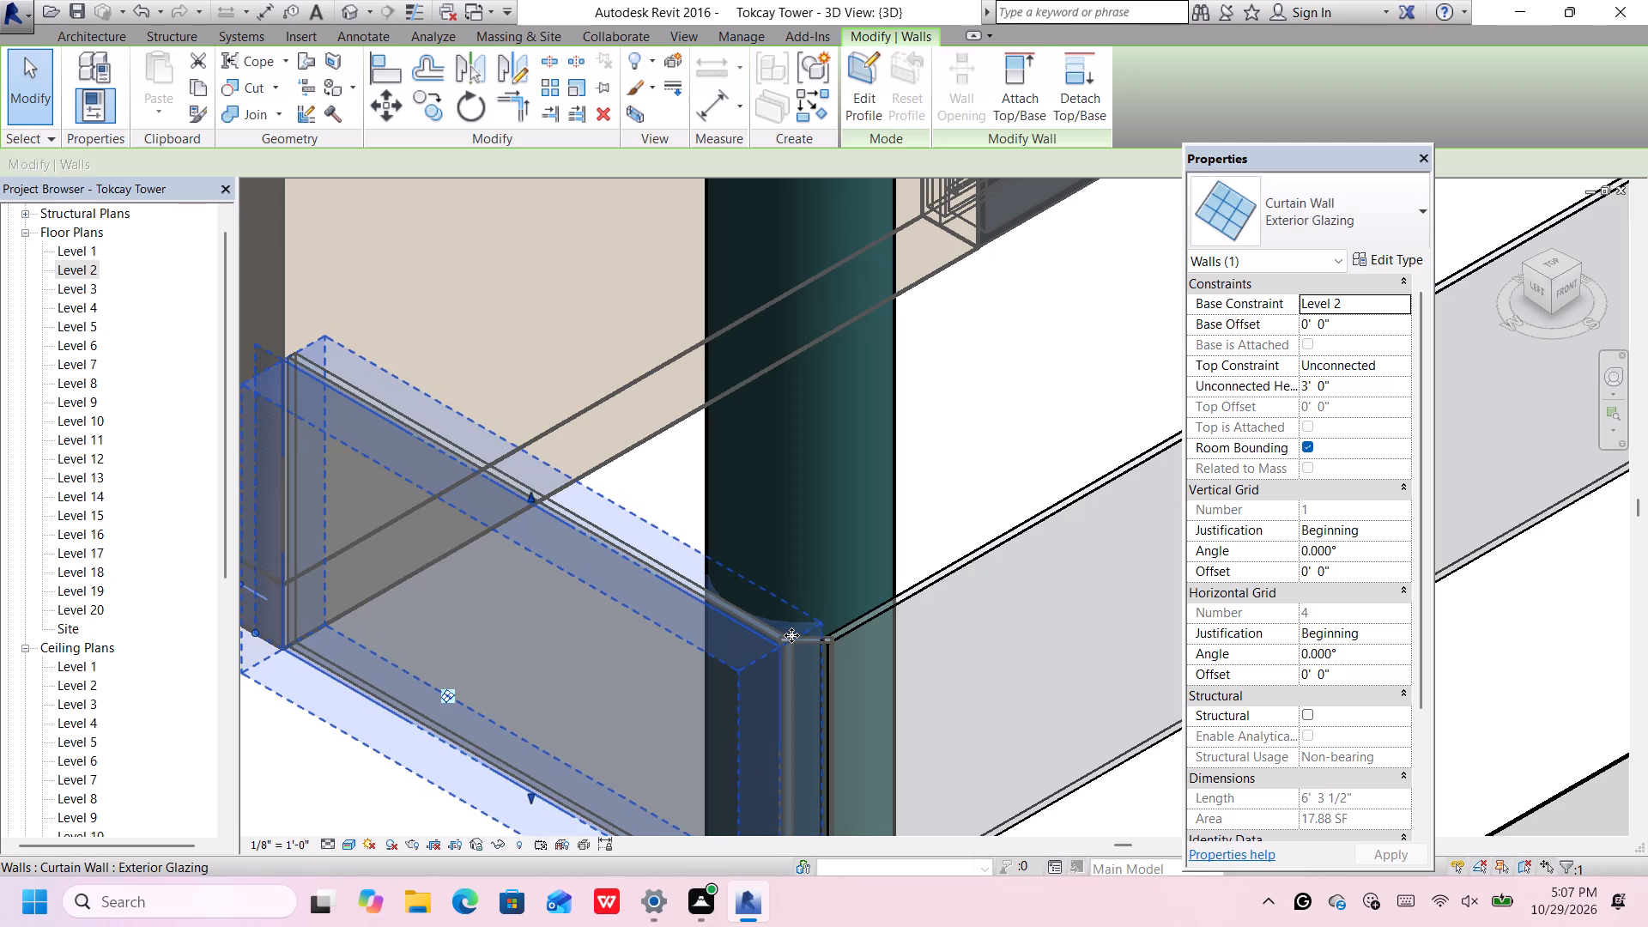
pyautogui.press('Left')
pyautogui.scroll(-3, 791, 627)
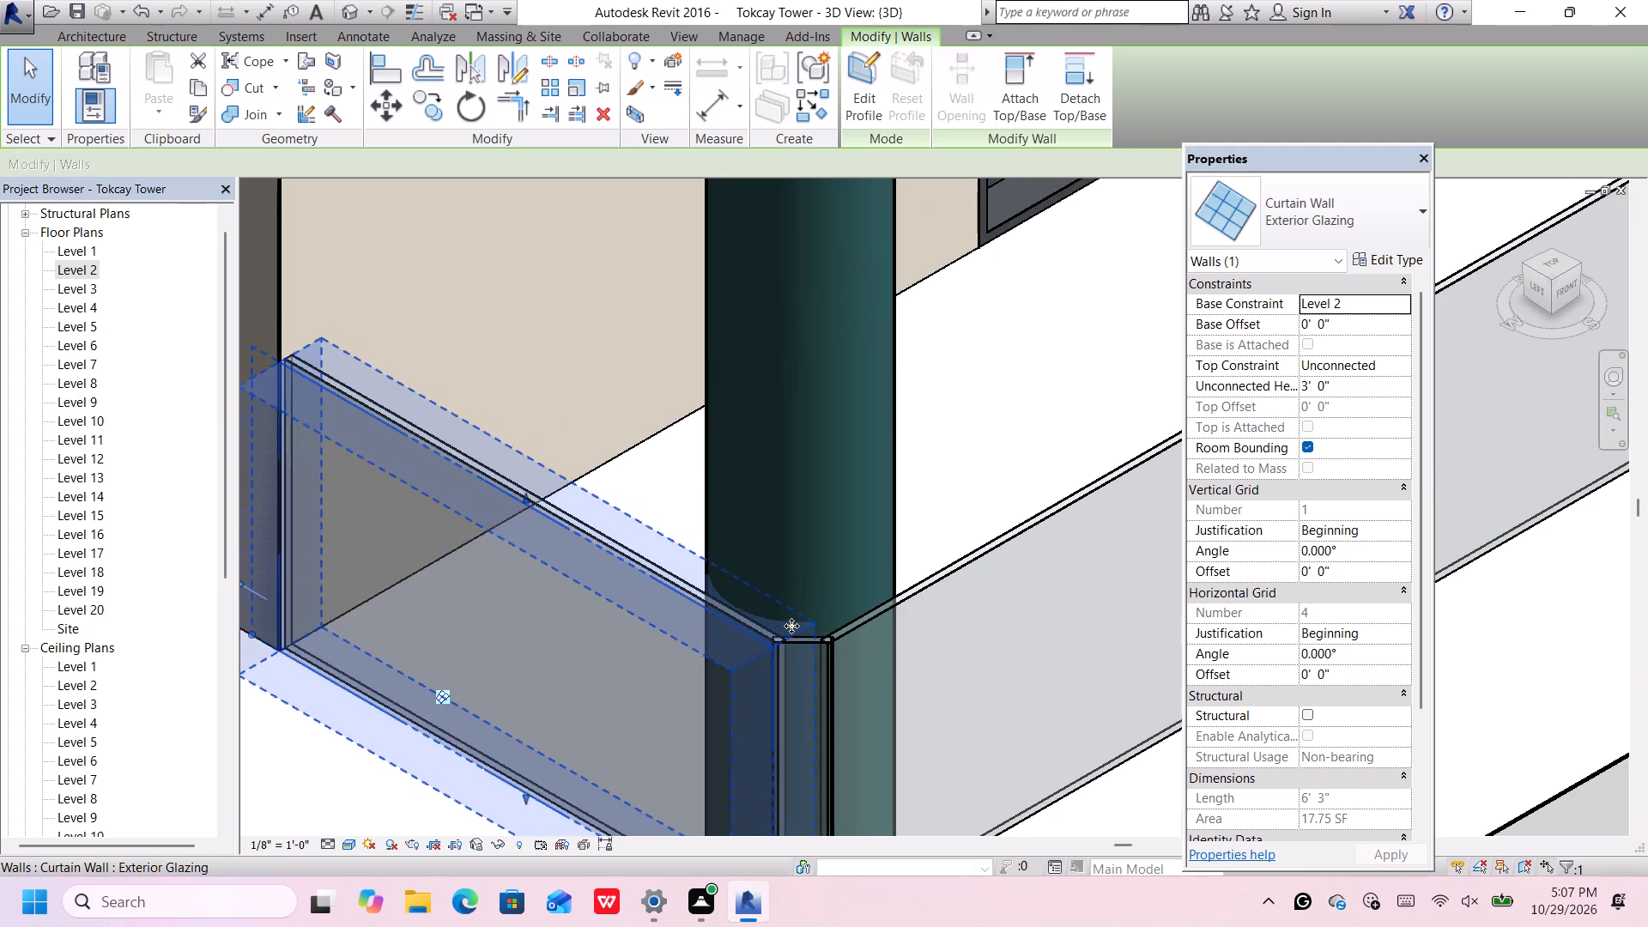
pyautogui.scroll(-2, 793, 621)
pyautogui.moveTo(807, 640); pyautogui.dragTo(766, 589, button='middle')
pyautogui.scroll(-10, 766, 589)
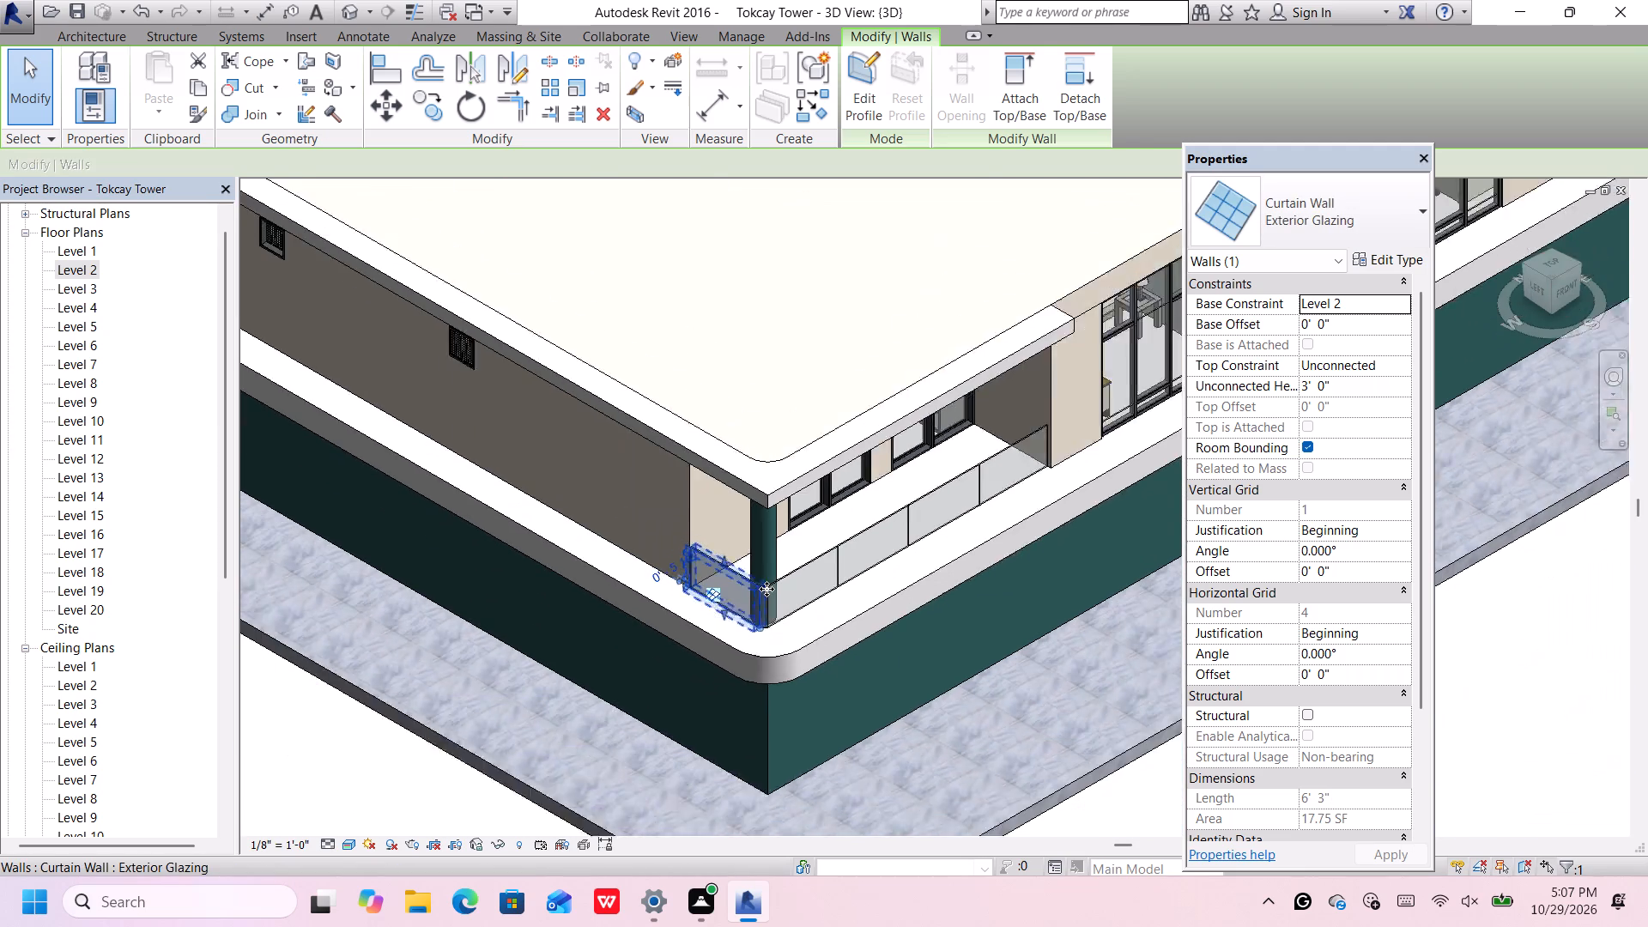
pyautogui.scroll(-1, 766, 589)
pyautogui.click(1050, 818)
# Set the base offset of the long front glazing wall beside the front-right column to 0'.
pyautogui.moveTo(942, 647); pyautogui.dragTo(791, 645, button='middle')
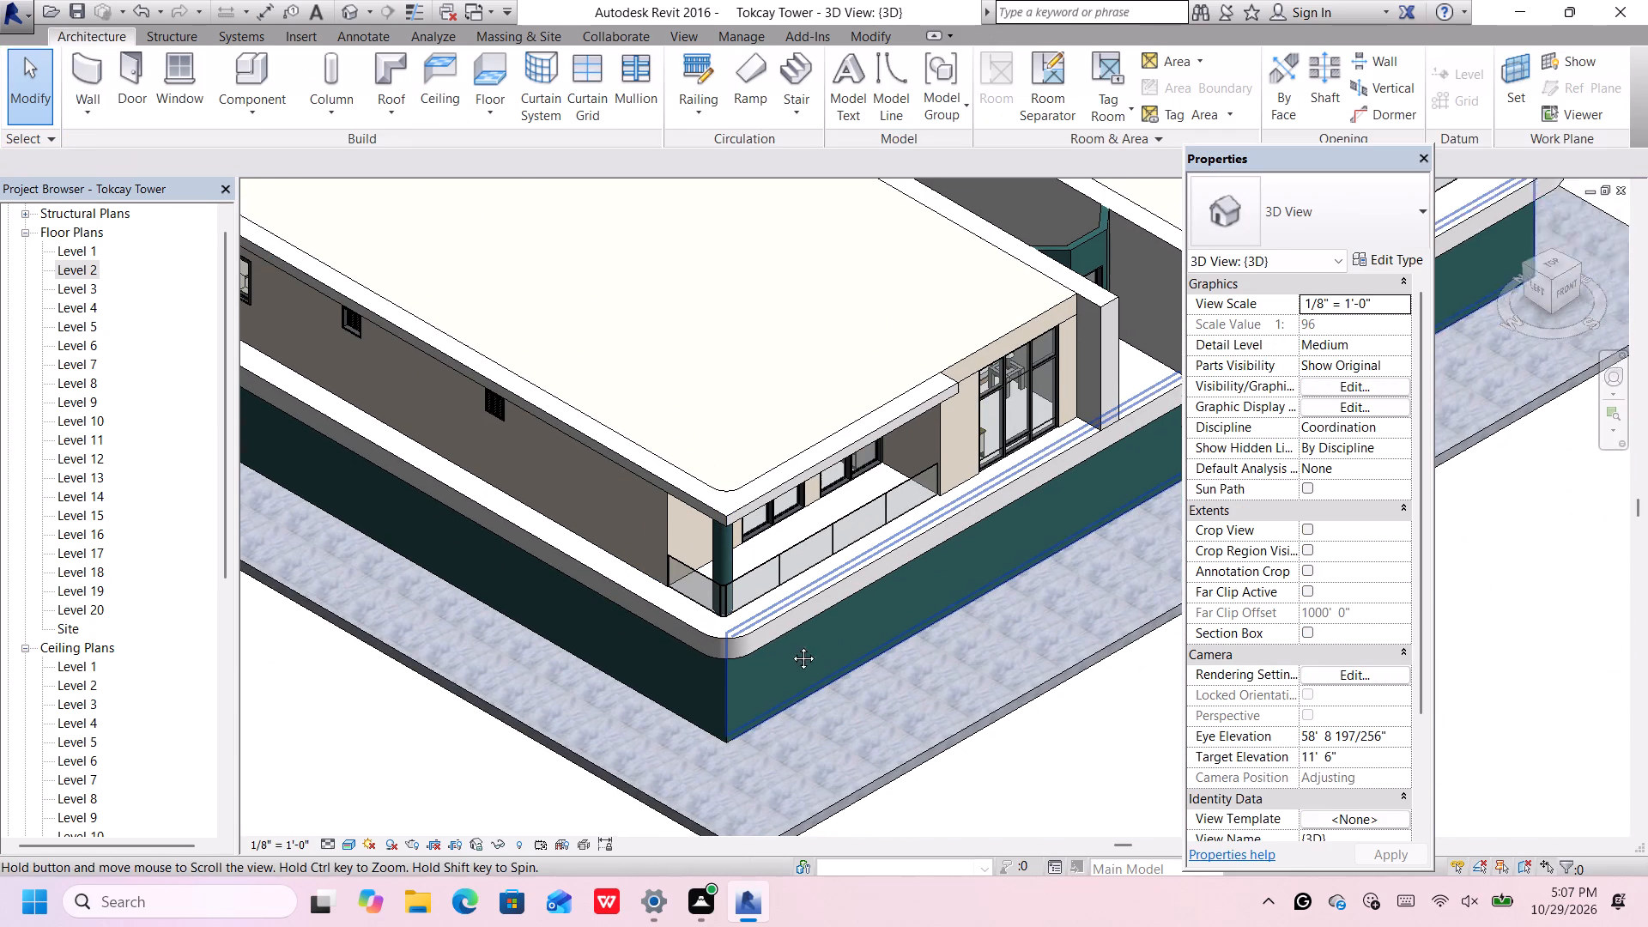
pyautogui.moveTo(791, 645); pyautogui.dragTo(609, 645, button='middle')
pyautogui.scroll(-4, 603, 645)
pyautogui.scroll(3, 979, 381)
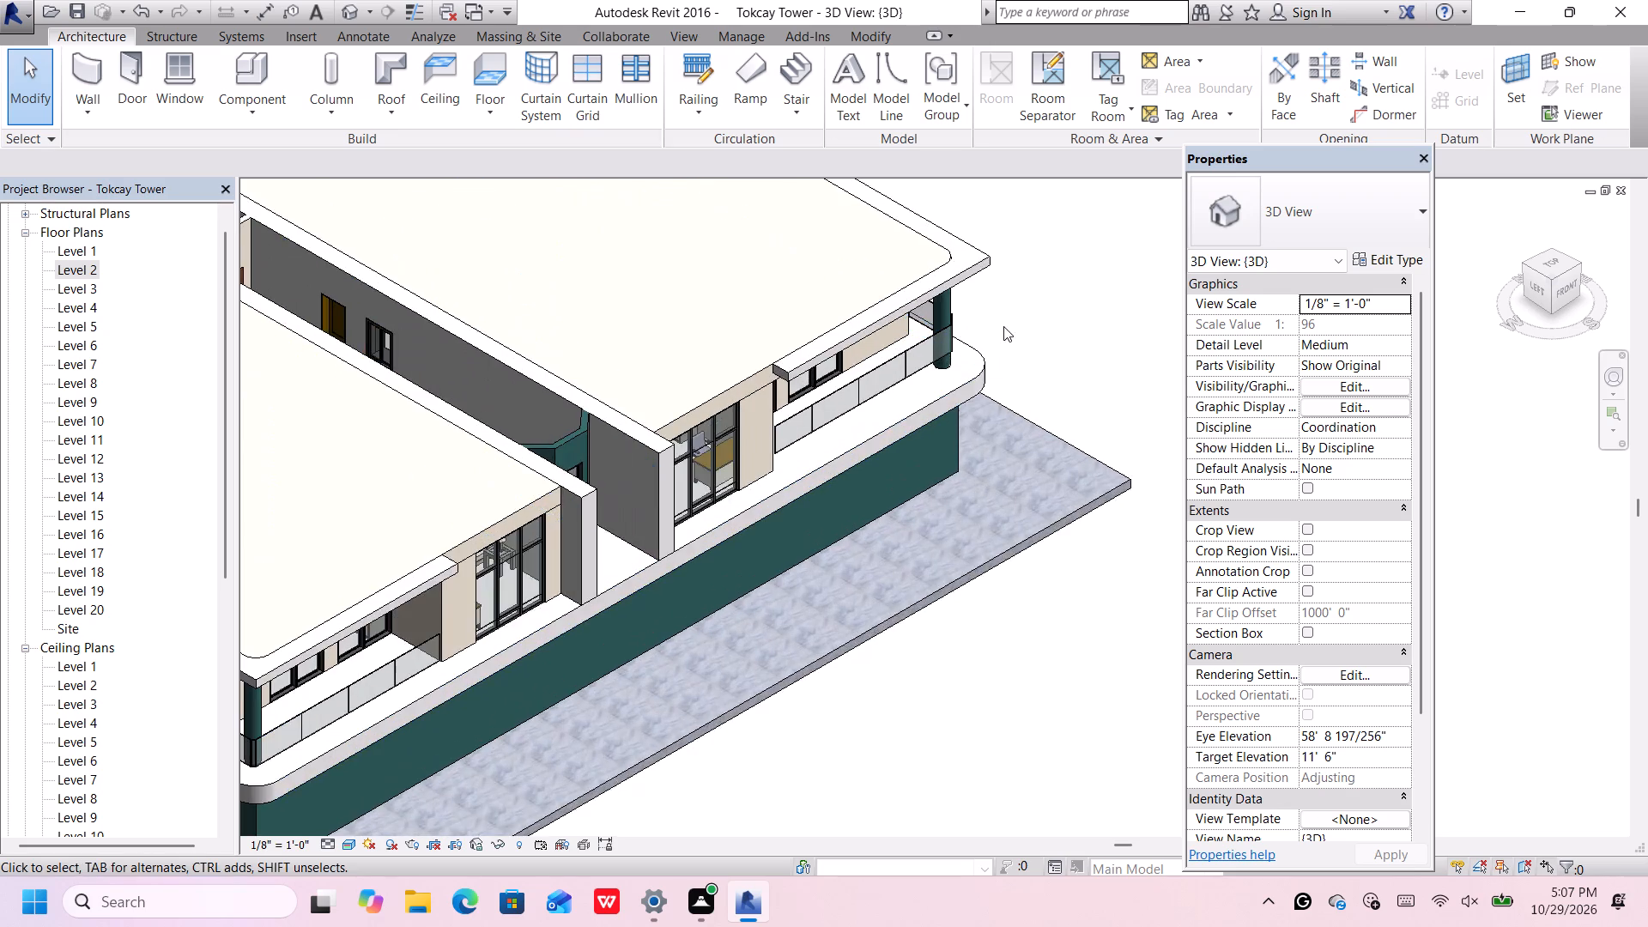
pyautogui.scroll(5, 1002, 324)
pyautogui.scroll(4, 888, 371)
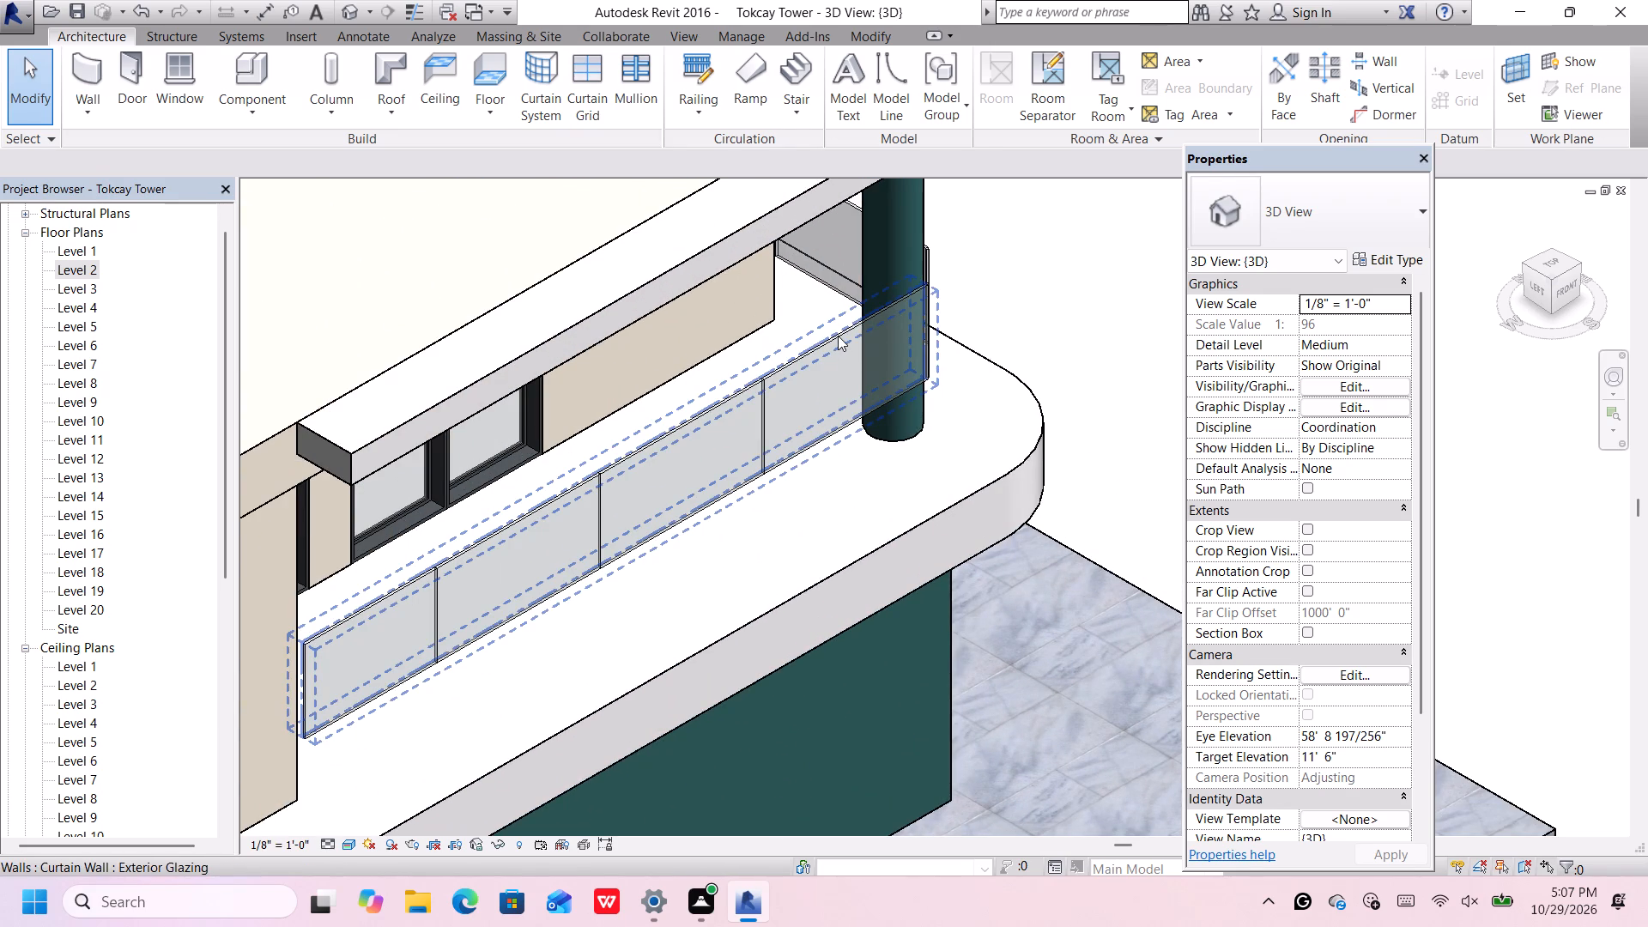
pyautogui.click(838, 336)
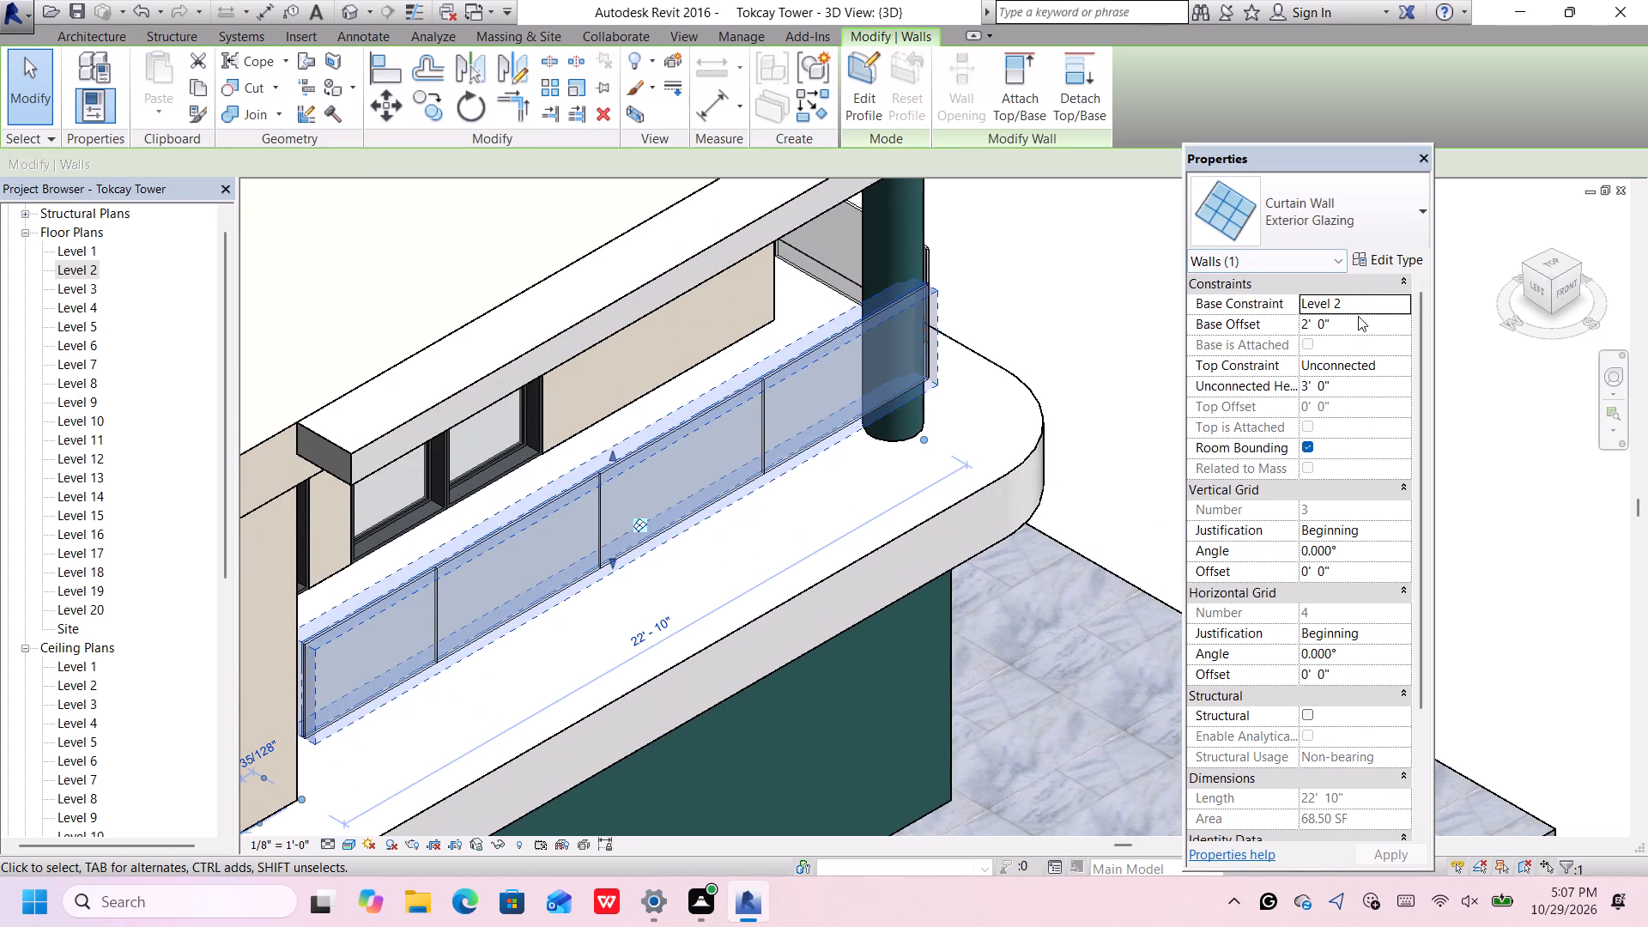
pyautogui.click(1358, 316)
pyautogui.press('BackSpace')
pyautogui.press('0')
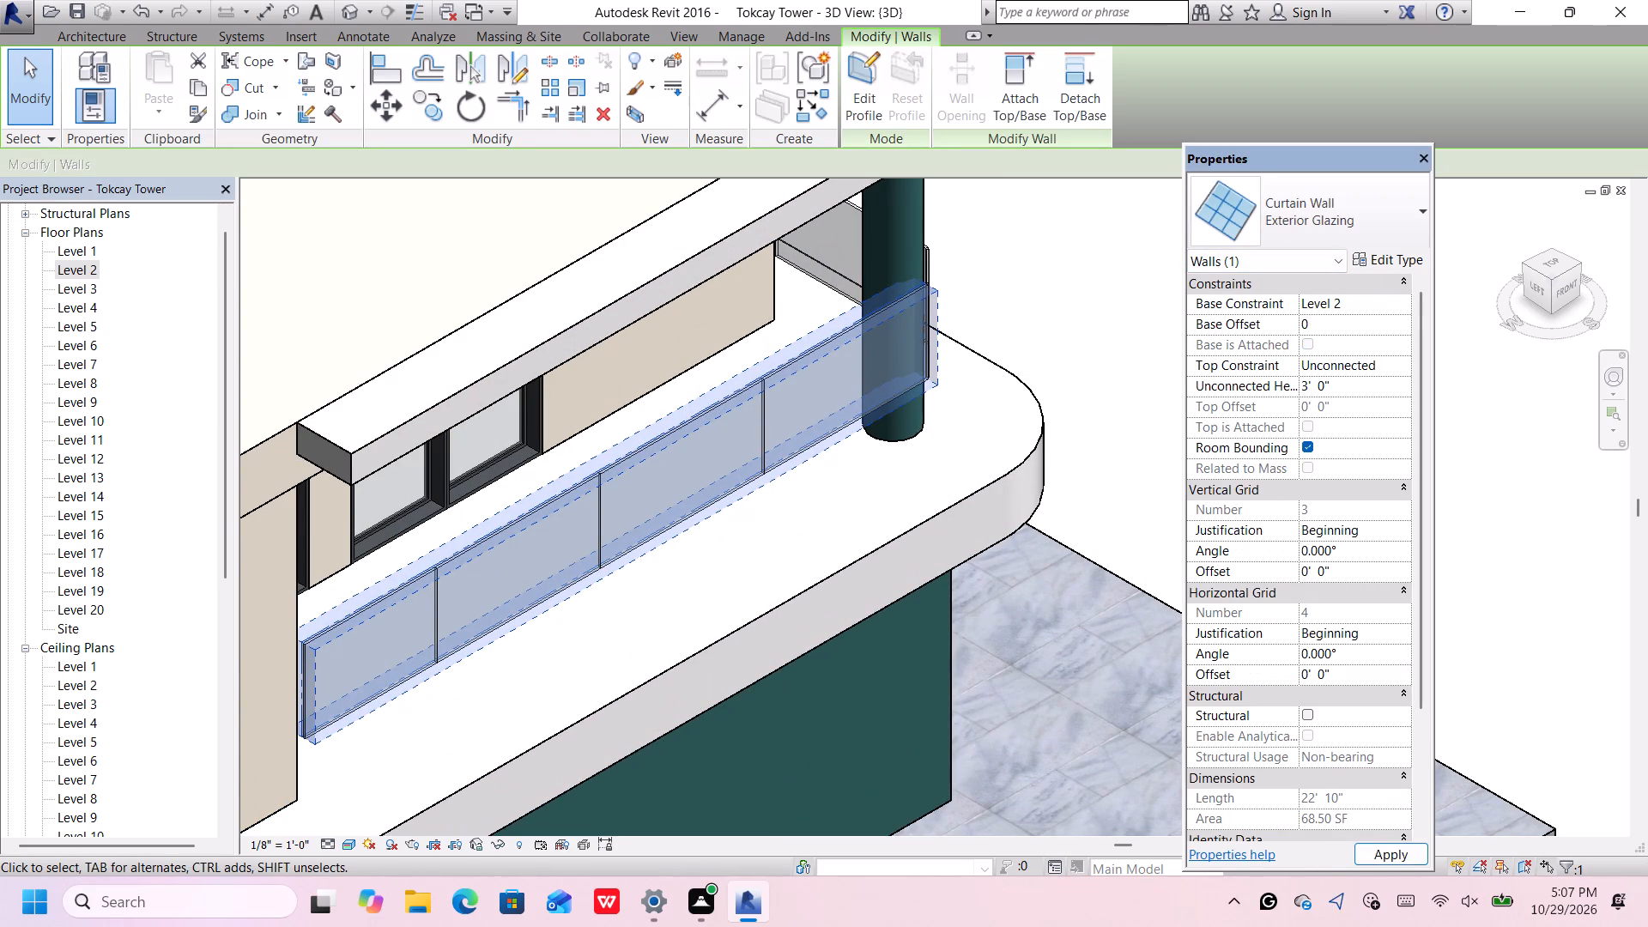
pyautogui.press('Return')
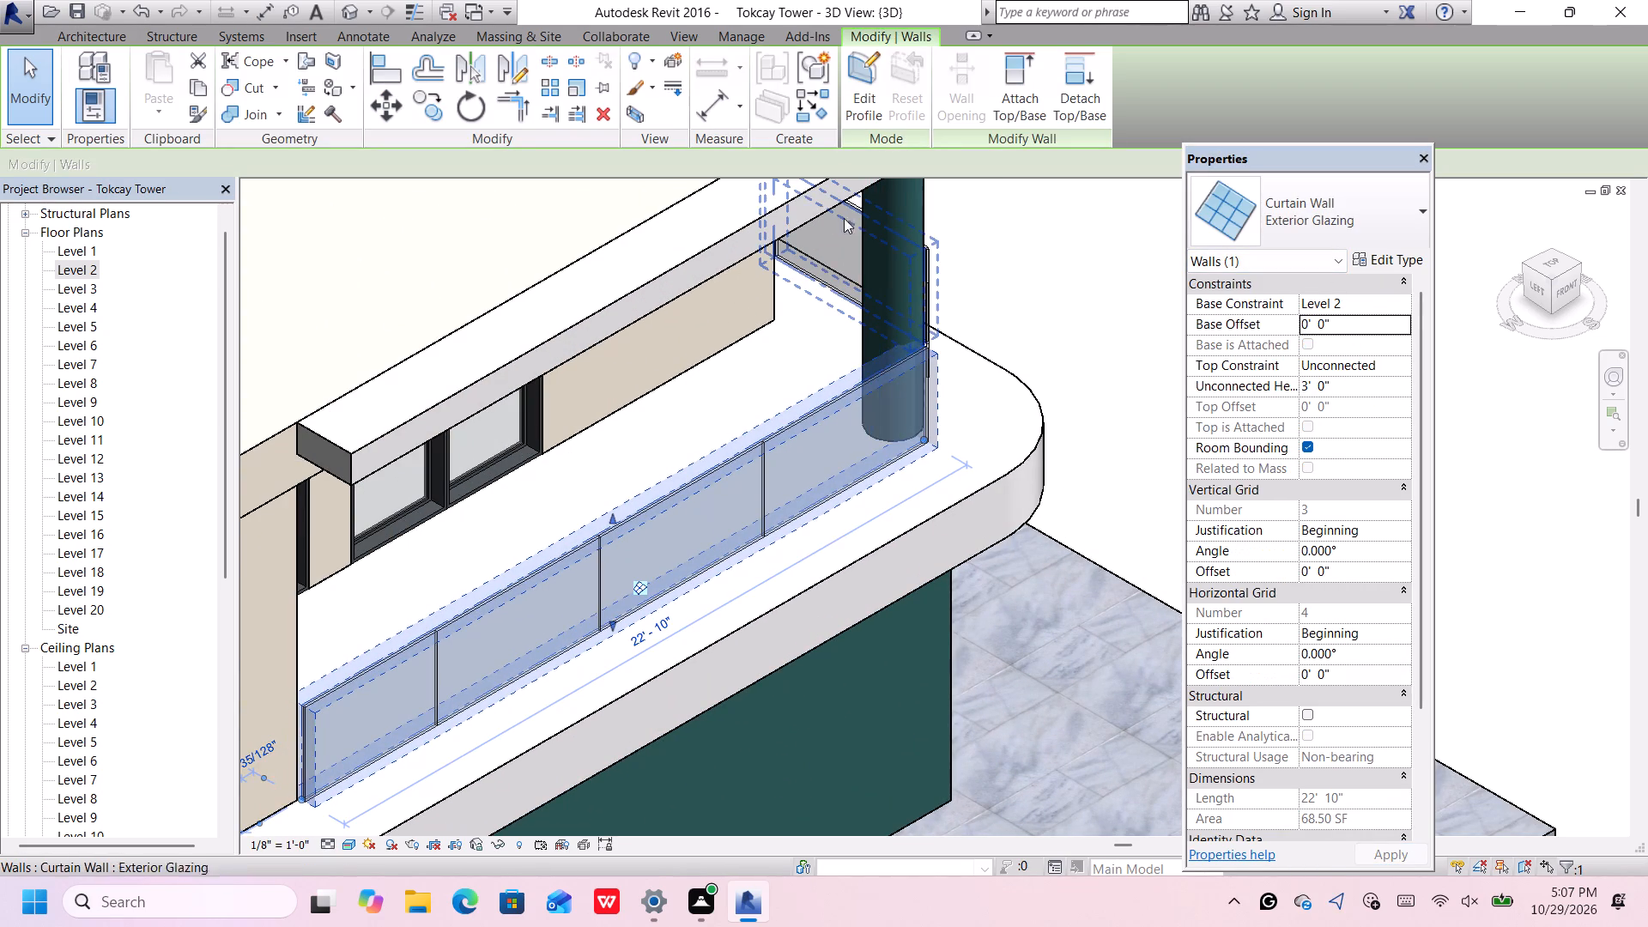
# Set the base offset of the side glazing segment behind the front-right column to 0'.
pyautogui.click(844, 215)
pyautogui.click(1354, 320)
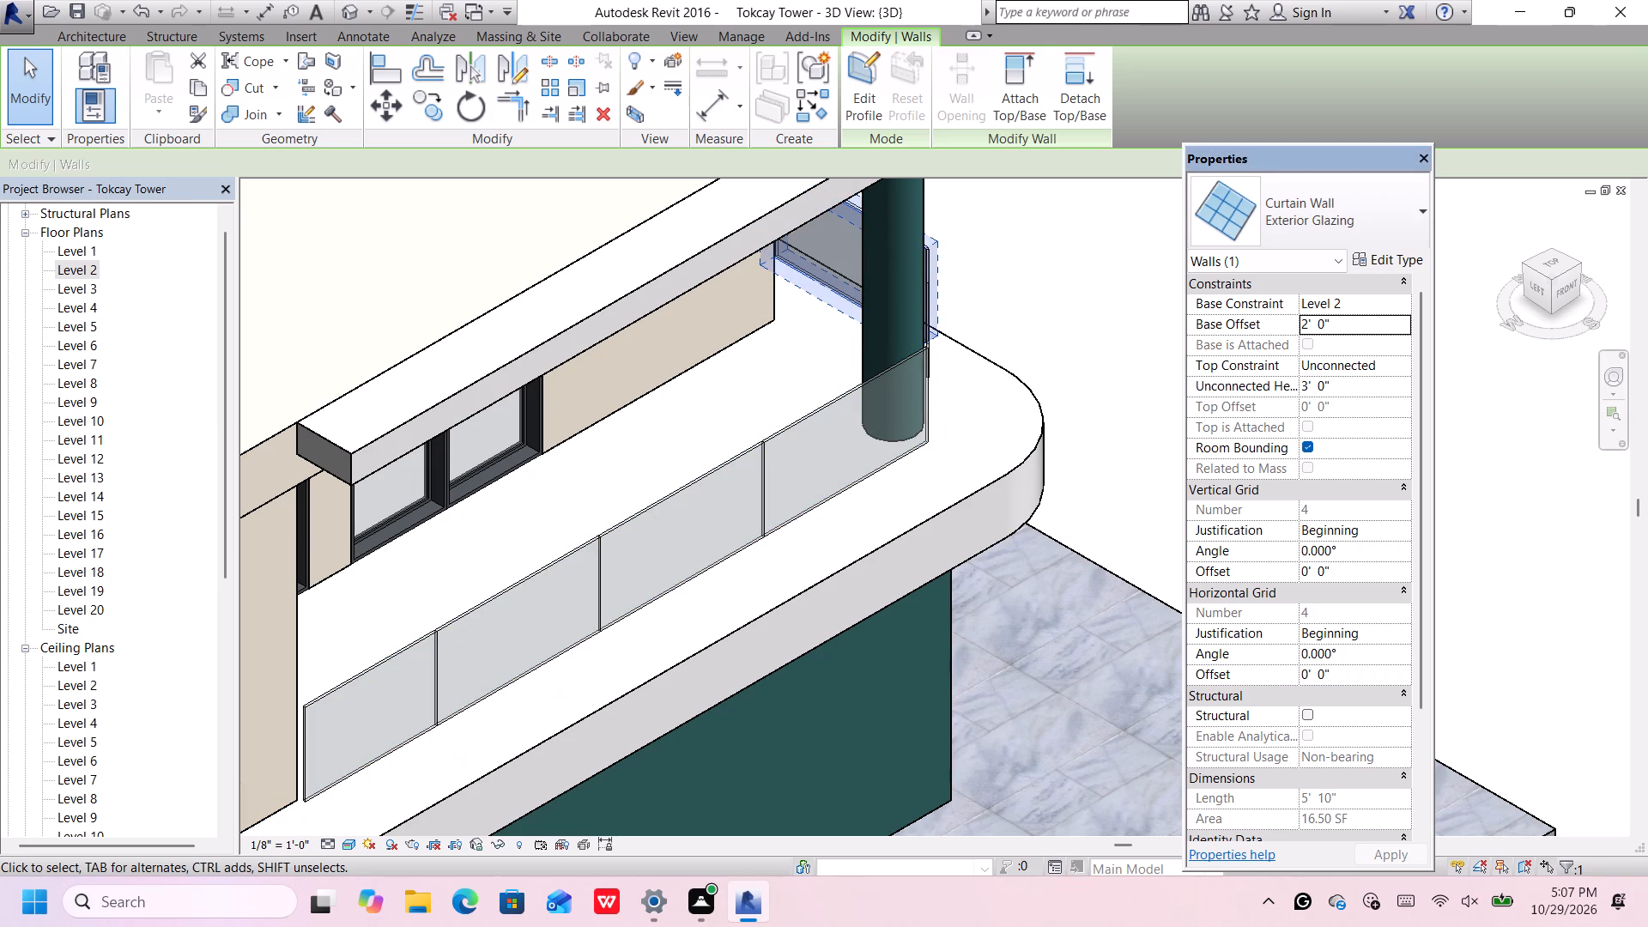
pyautogui.press('BackSpace')
pyautogui.write("0'")
pyautogui.press('Return')
# Set the base offset of the short curved glazing segment wrapping the front-right column to 0'.
pyautogui.click(925, 284)
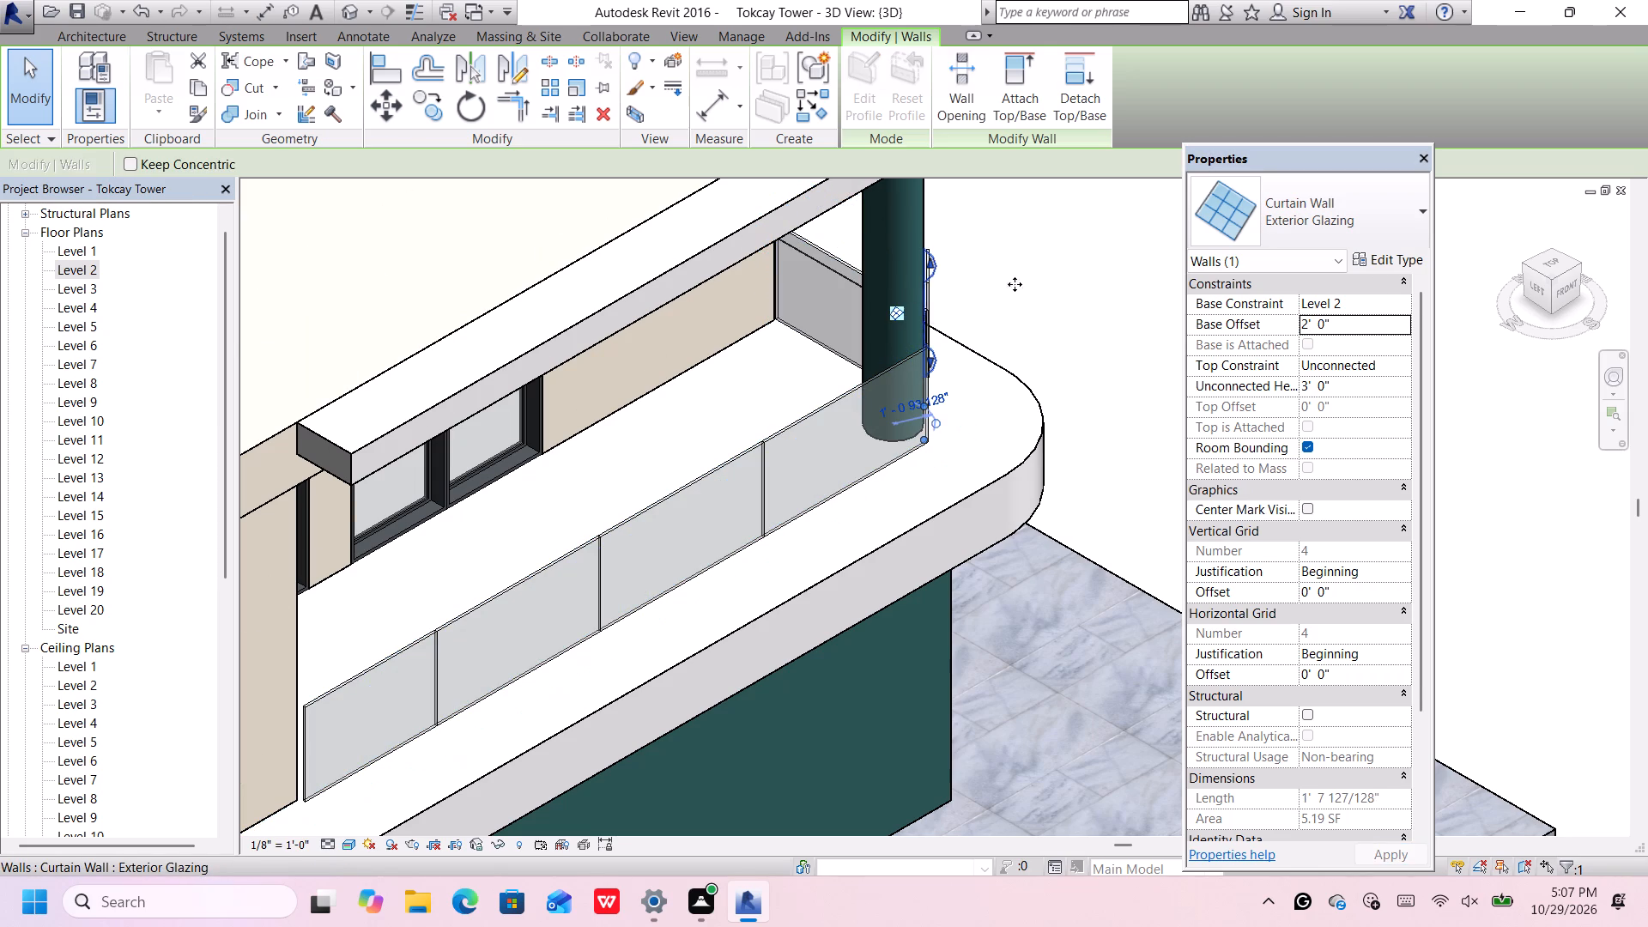
pyautogui.click(1338, 323)
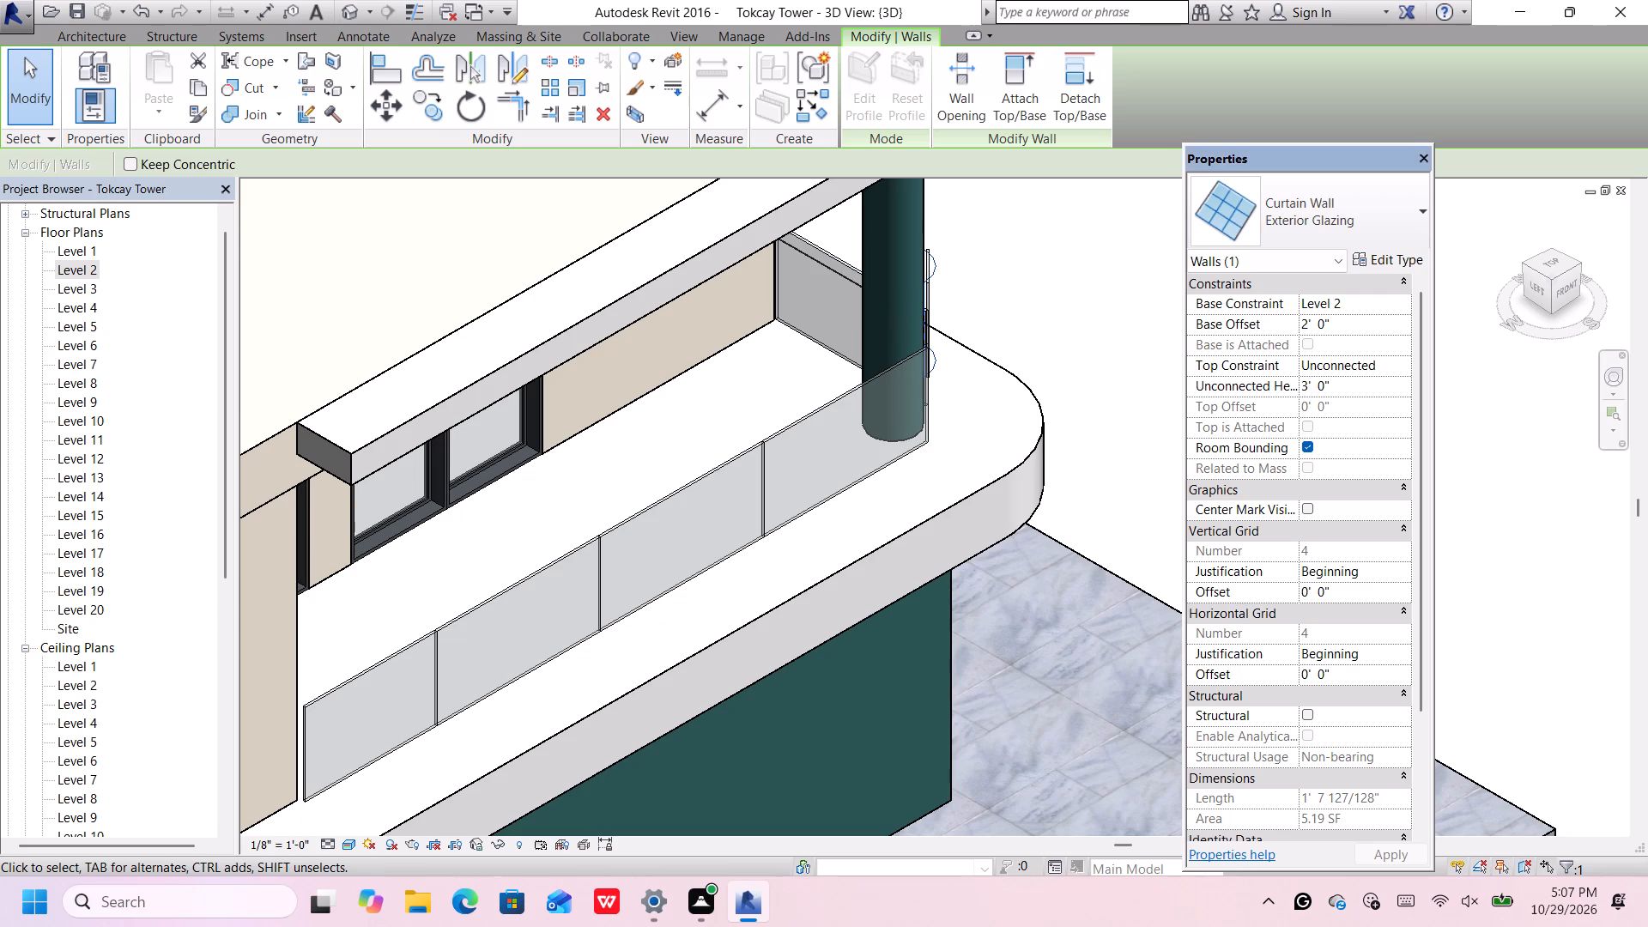
pyautogui.press('BackSpace')
pyautogui.press('BackSpace')
pyautogui.press('BackSpace')
pyautogui.press('BackSpace')
pyautogui.press('BackSpace')
pyautogui.press('BackSpace')
pyautogui.press('BackSpace')
pyautogui.press('BackSpace')
pyautogui.press('BackSpace')
pyautogui.press('BackSpace')
pyautogui.press('BackSpace')
pyautogui.press('BackSpace')
pyautogui.press('BackSpace')
pyautogui.write("0'")
pyautogui.press('Return')
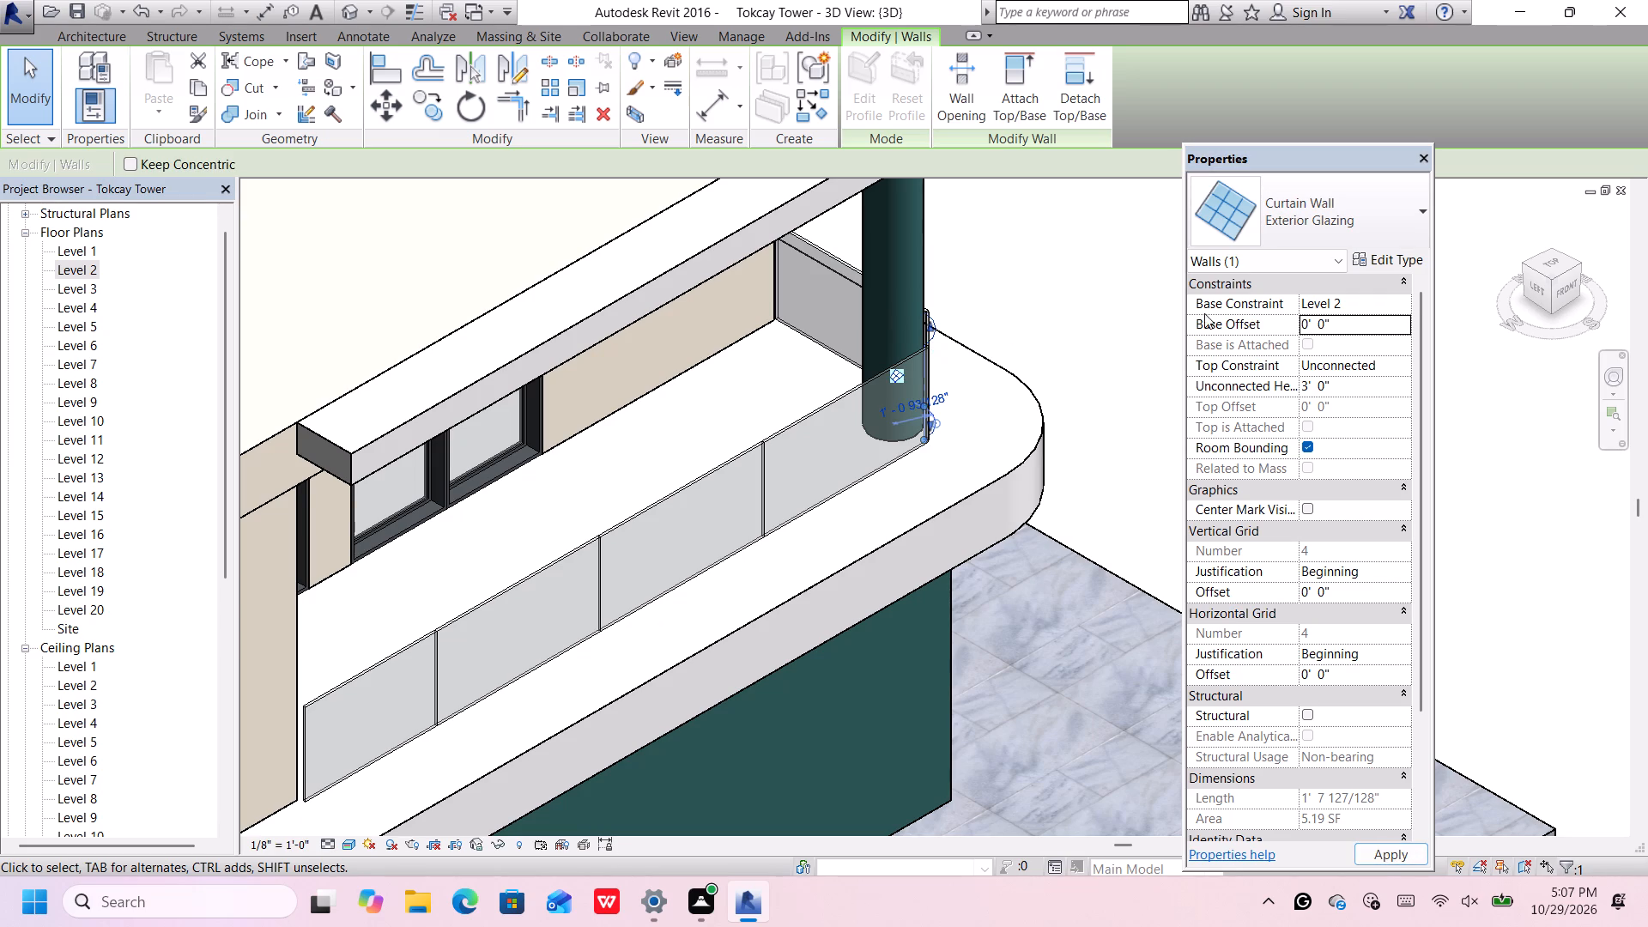
# Place three vertical curtain grid lines on the curved glazing at the front-right column: one at mid-length and one in each half.
pyautogui.click(1578, 263)
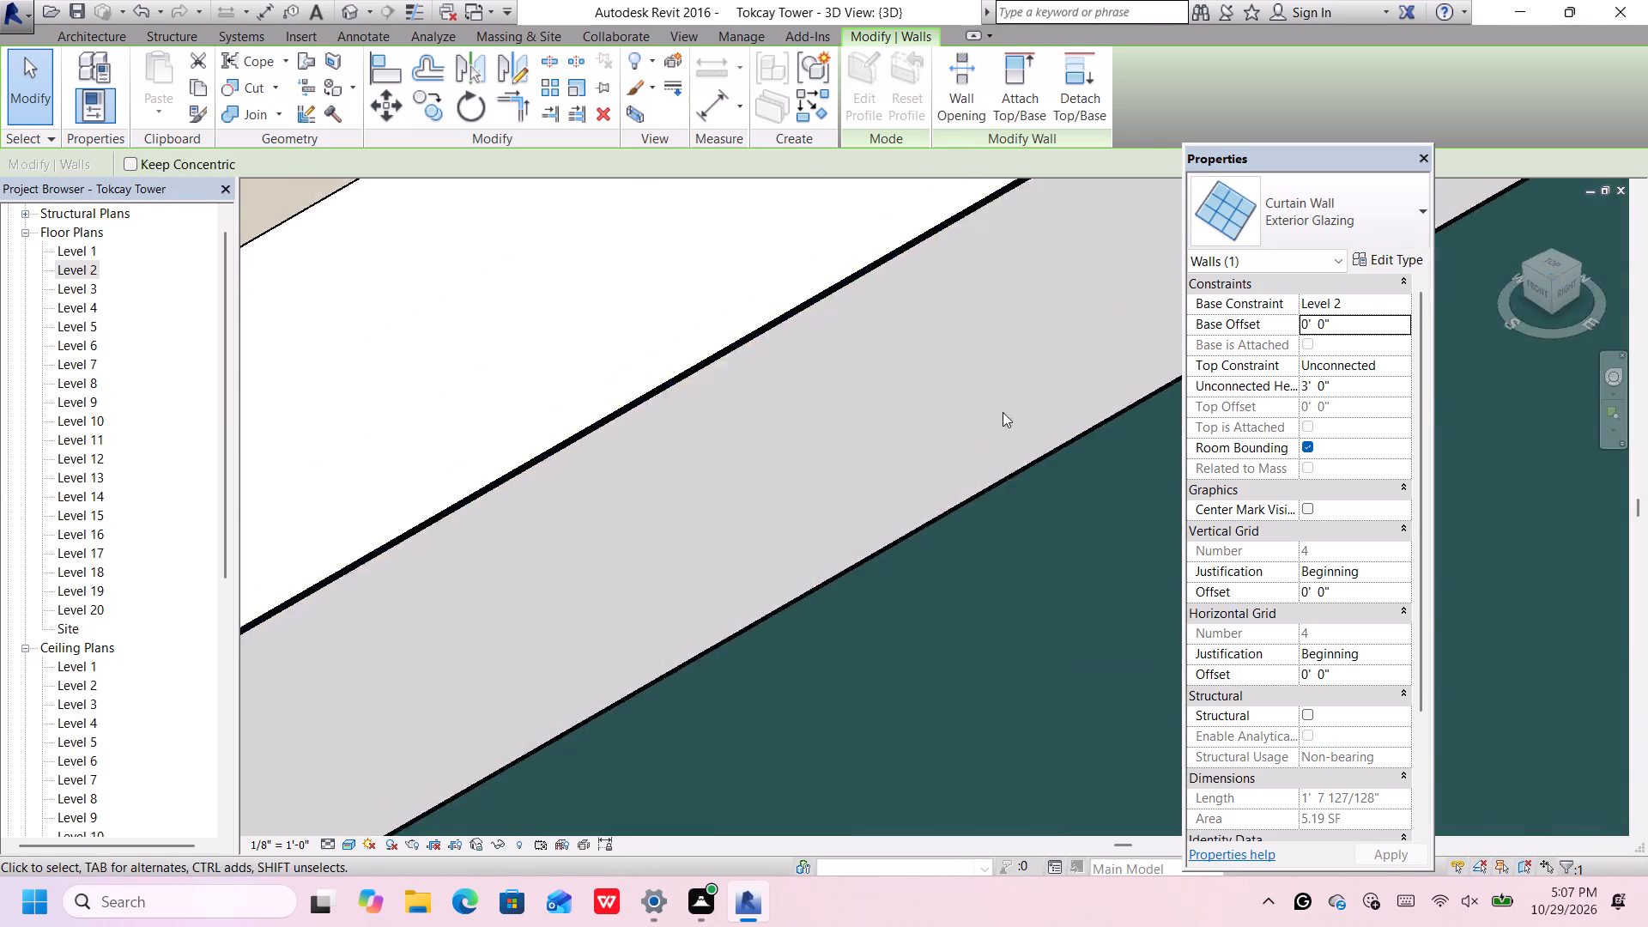
pyautogui.scroll(-6, 1001, 409)
pyautogui.moveTo(998, 408); pyautogui.dragTo(917, 367, button='middle')
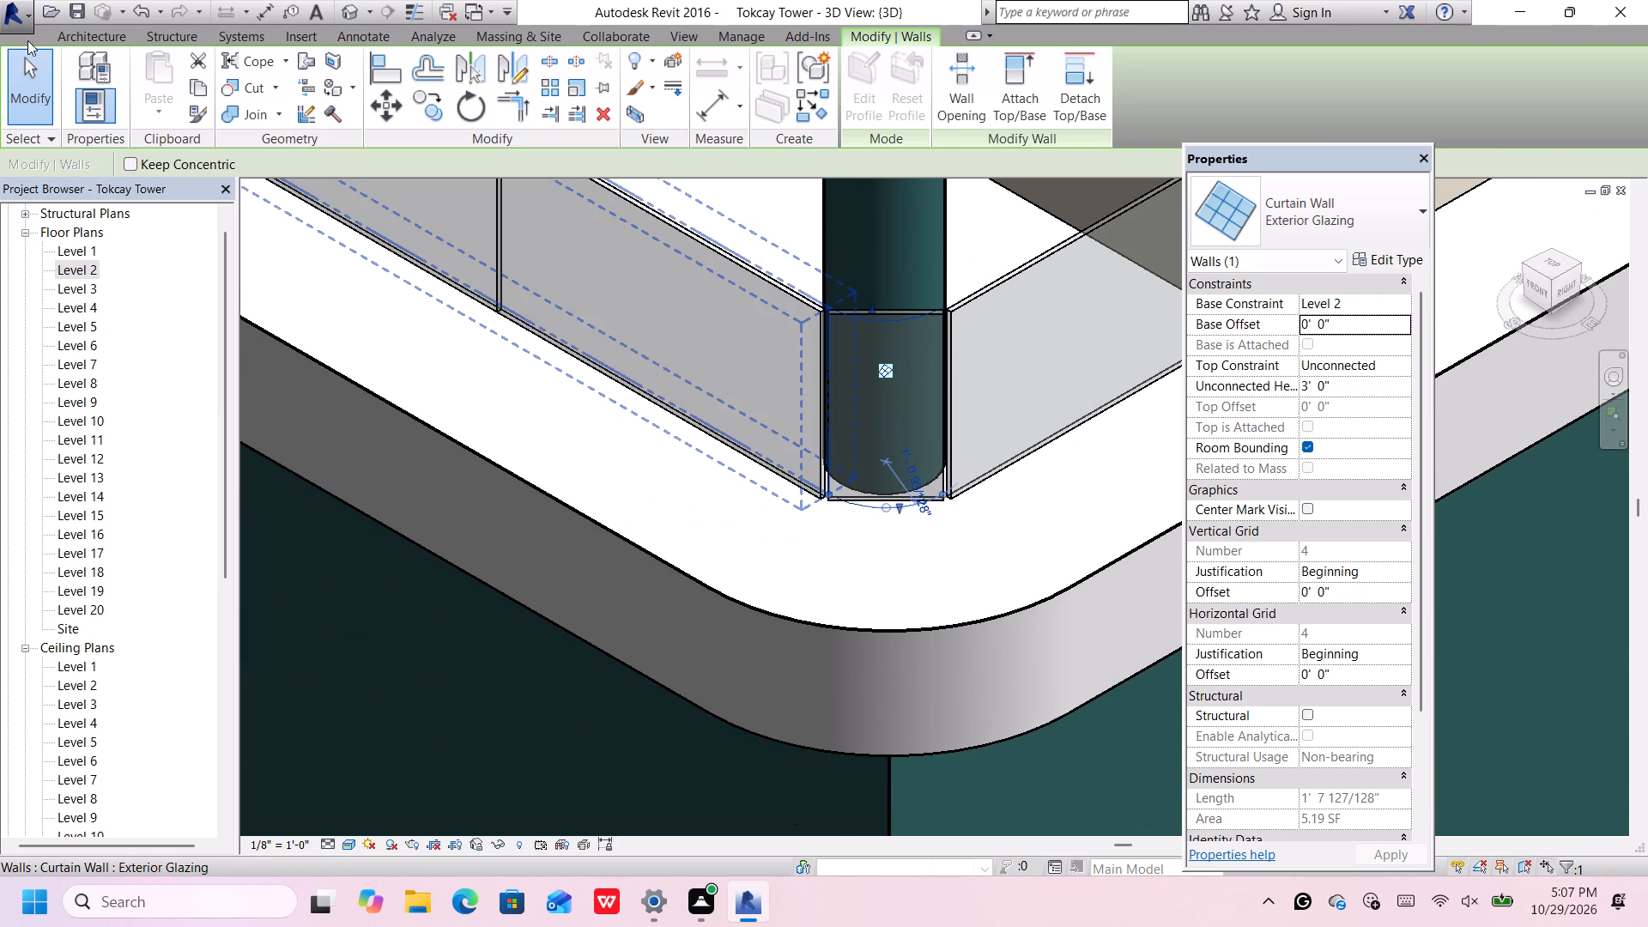
pyautogui.click(94, 31)
pyautogui.click(581, 73)
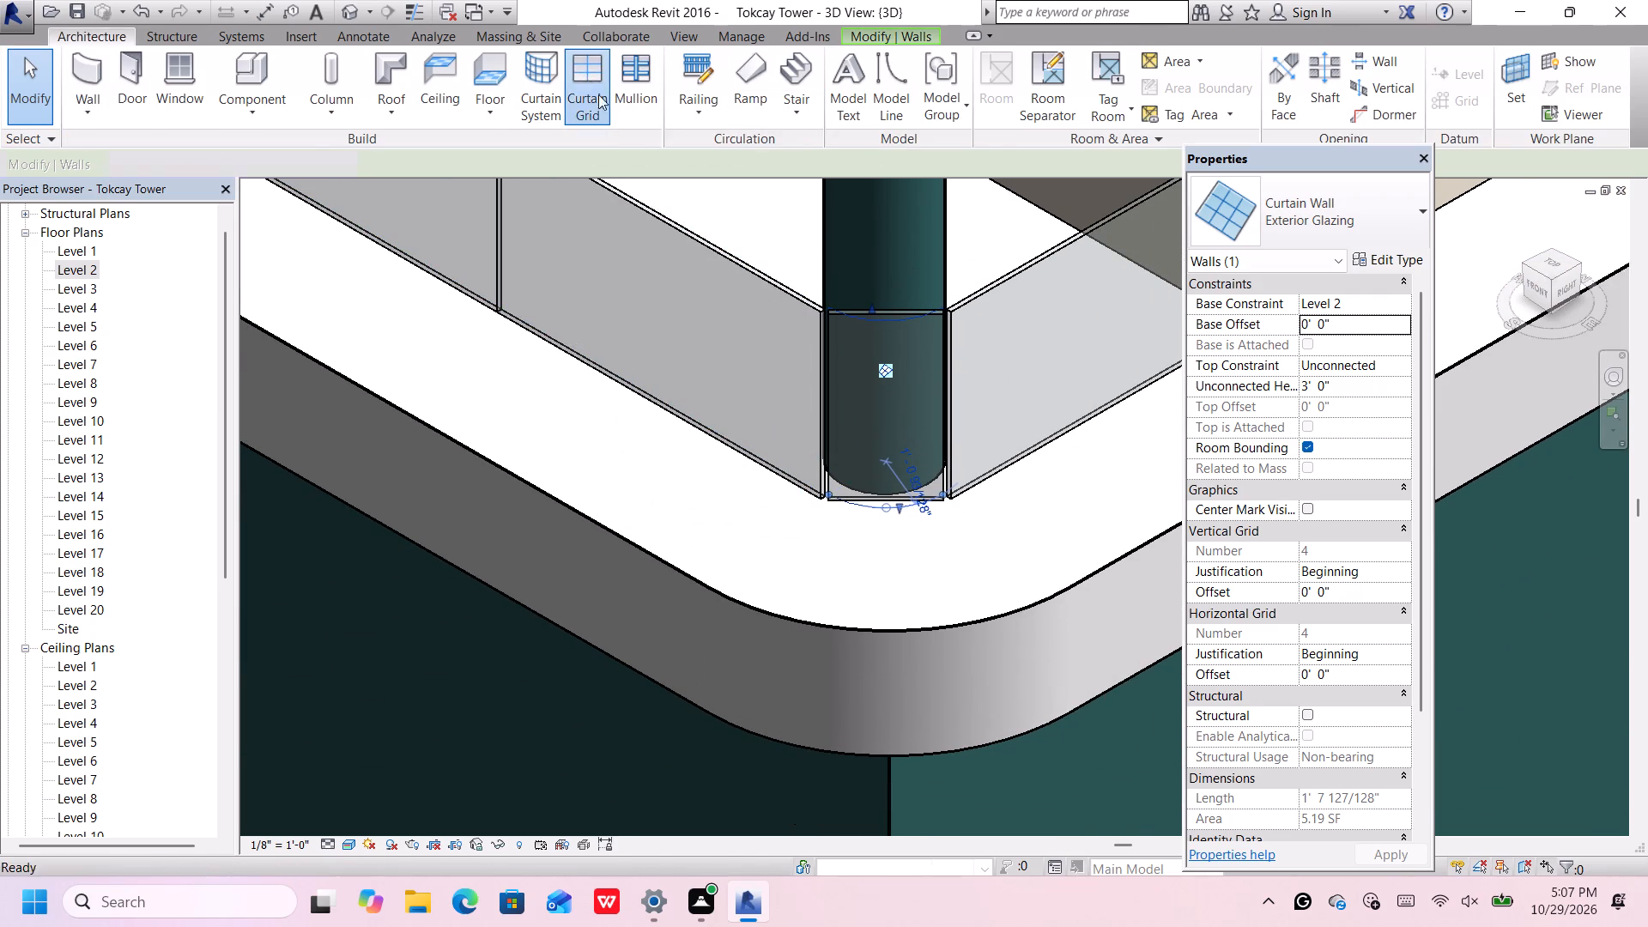
pyautogui.click(880, 320)
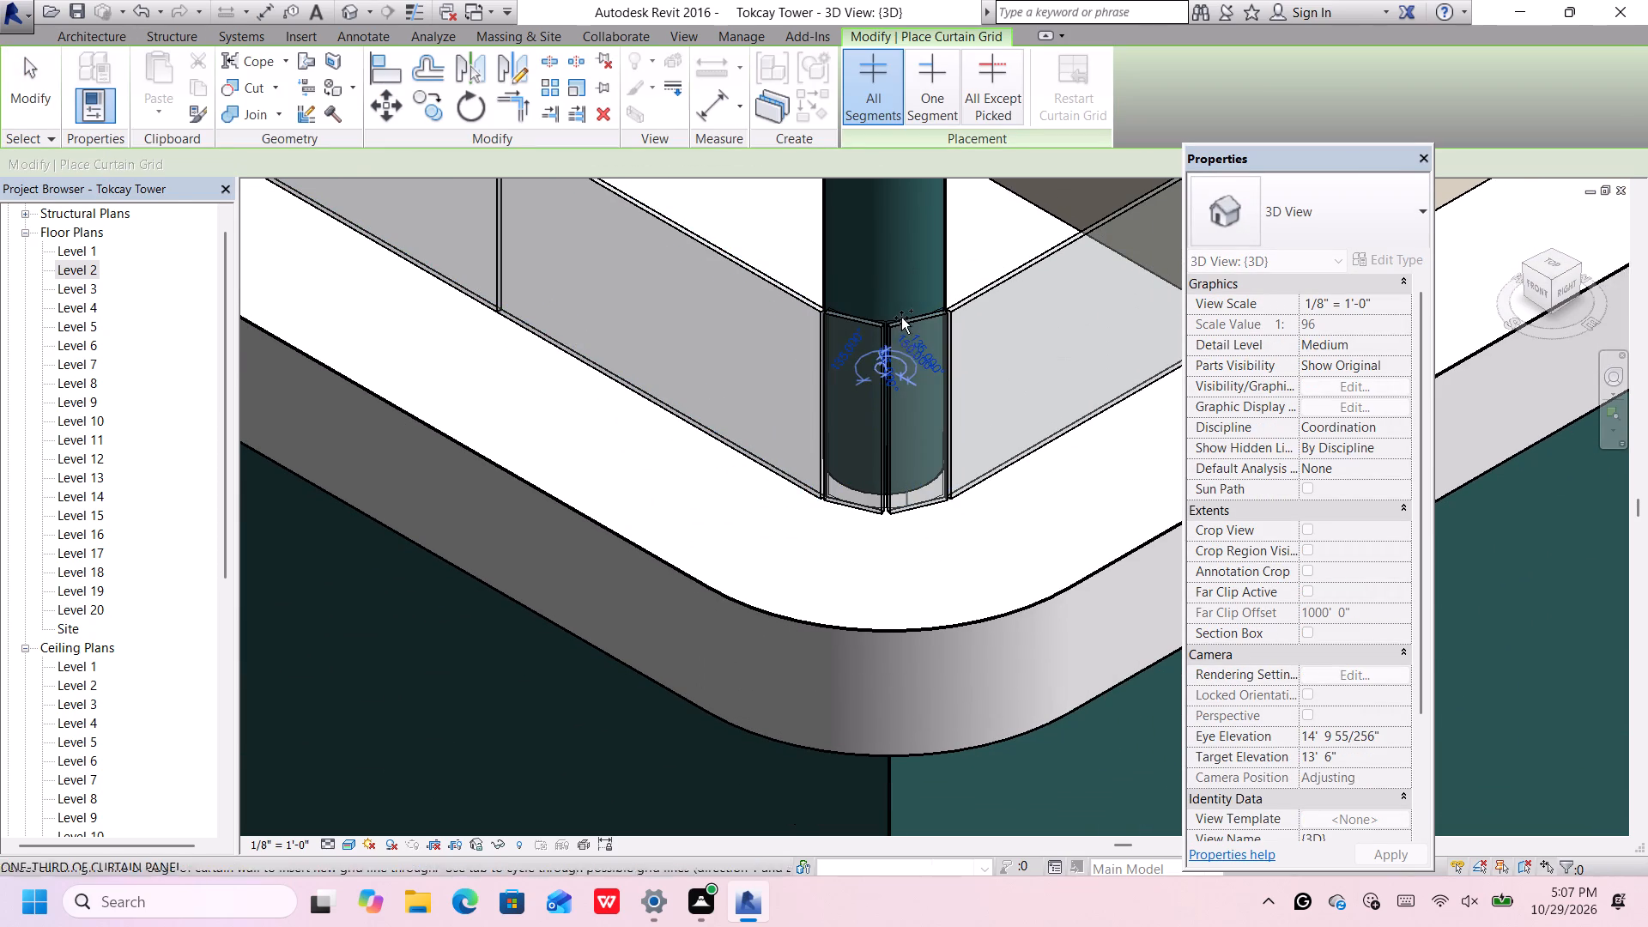
pyautogui.click(912, 320)
pyautogui.click(853, 326)
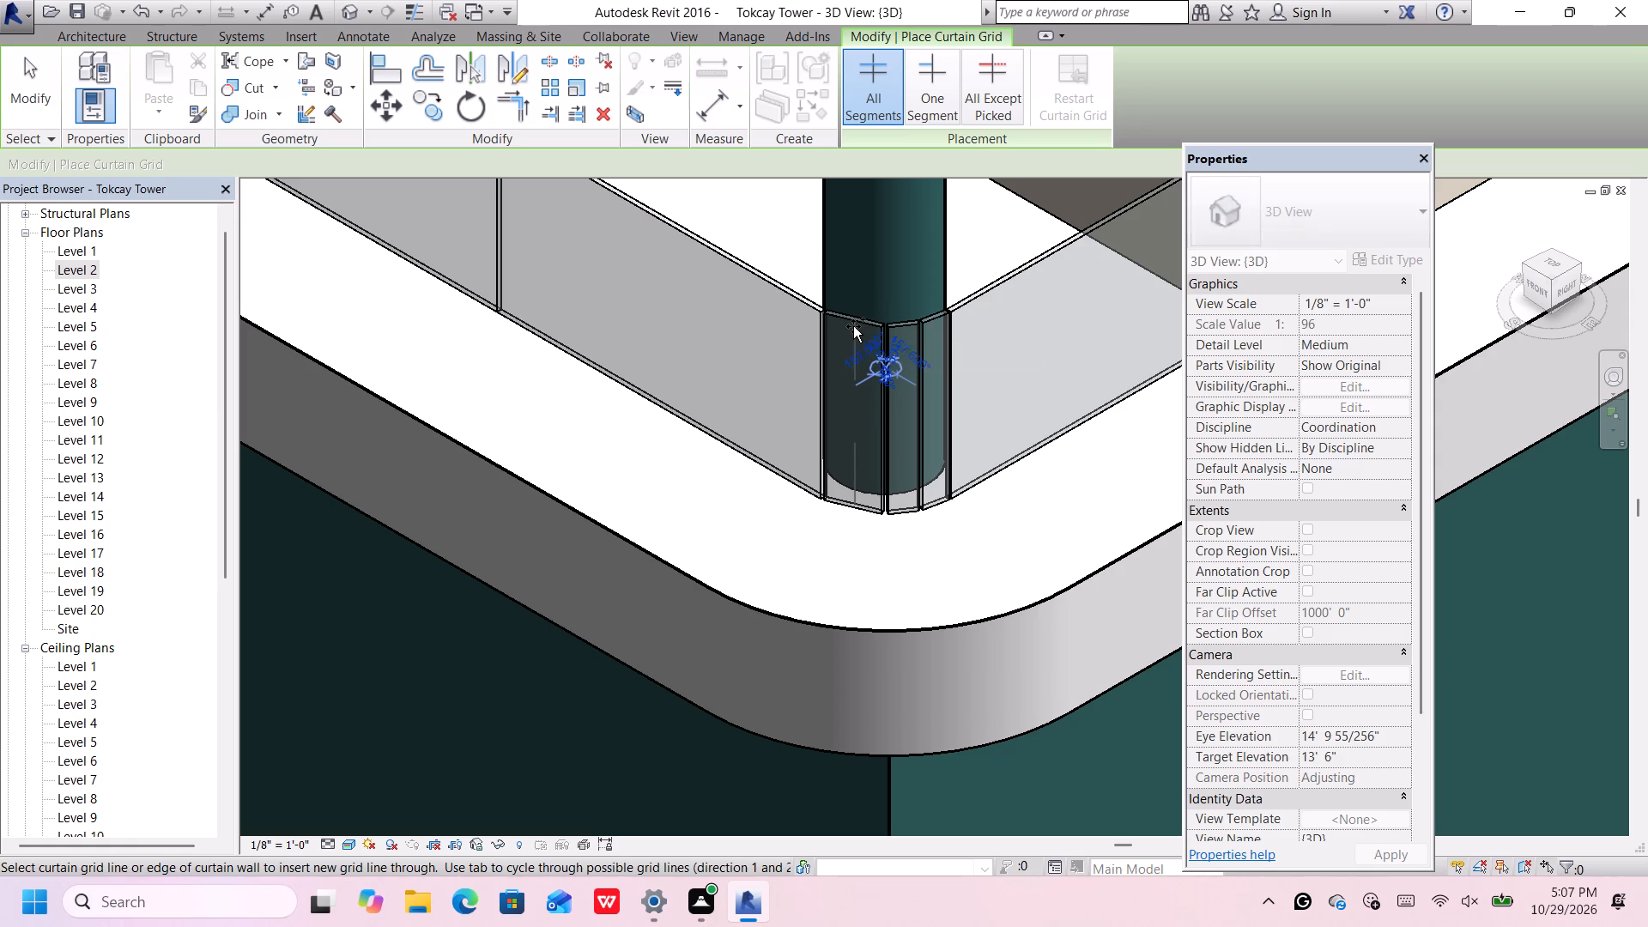
# Place a vertical curtain grid line on the long front glazing beside the front-left column, 5'-6" from the neighbouring grid line.
pyautogui.scroll(-10, 852, 326)
pyautogui.moveTo(852, 327); pyautogui.dragTo(905, 408, button='middle')
pyautogui.scroll(-1, 910, 415)
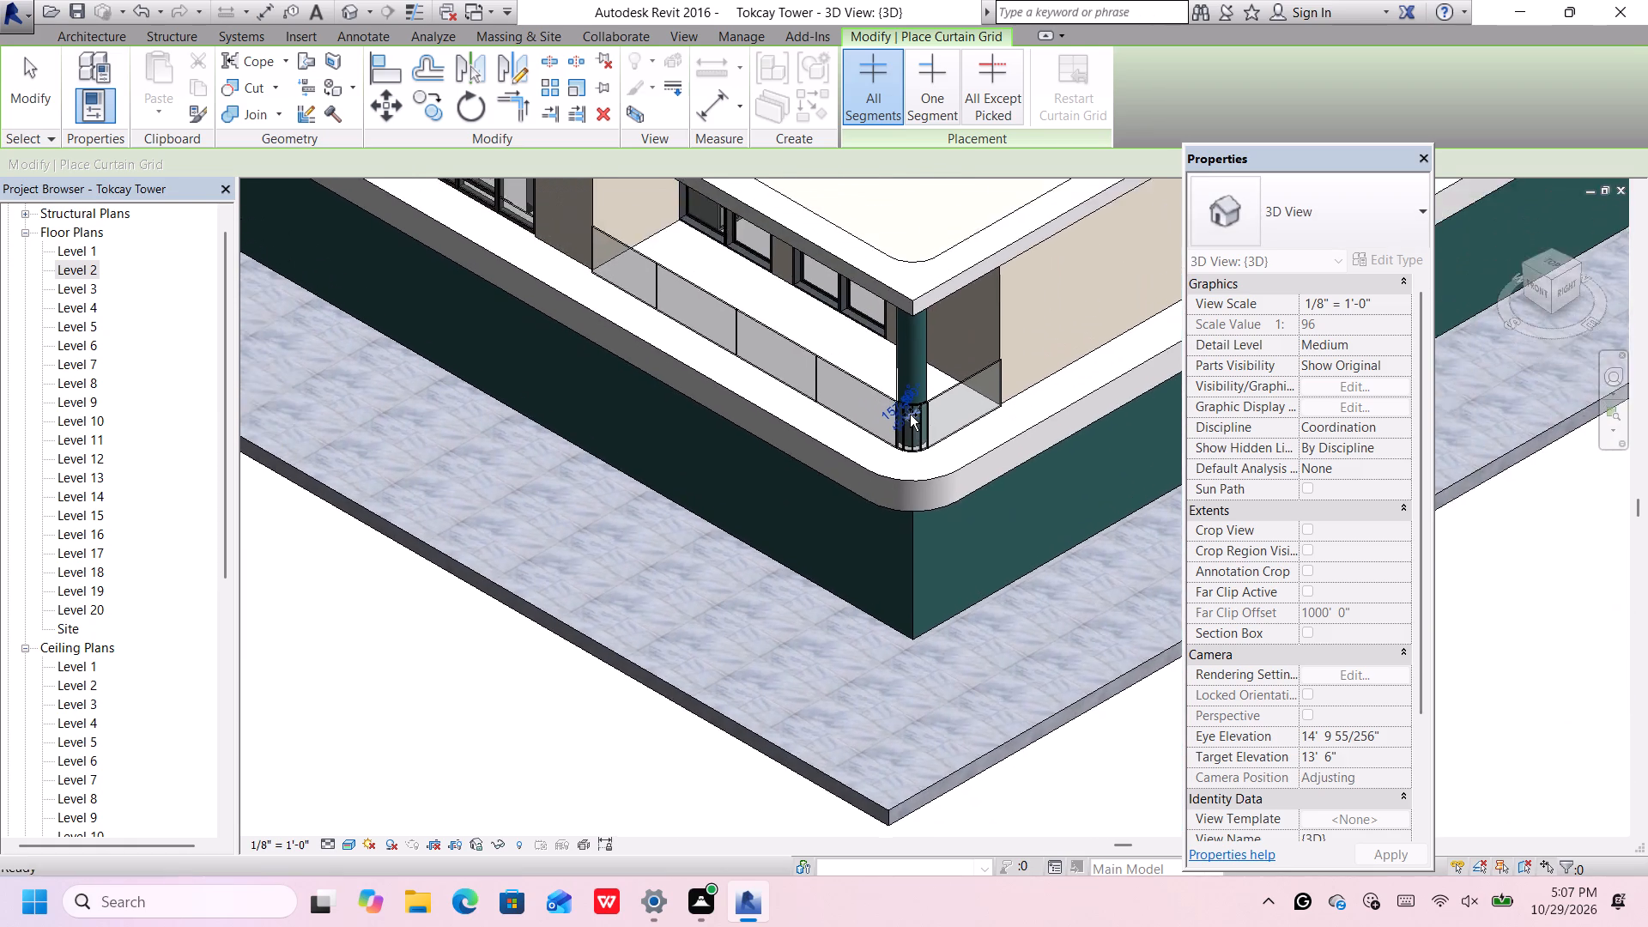
pyautogui.scroll(-10, 910, 415)
pyautogui.scroll(3, 611, 265)
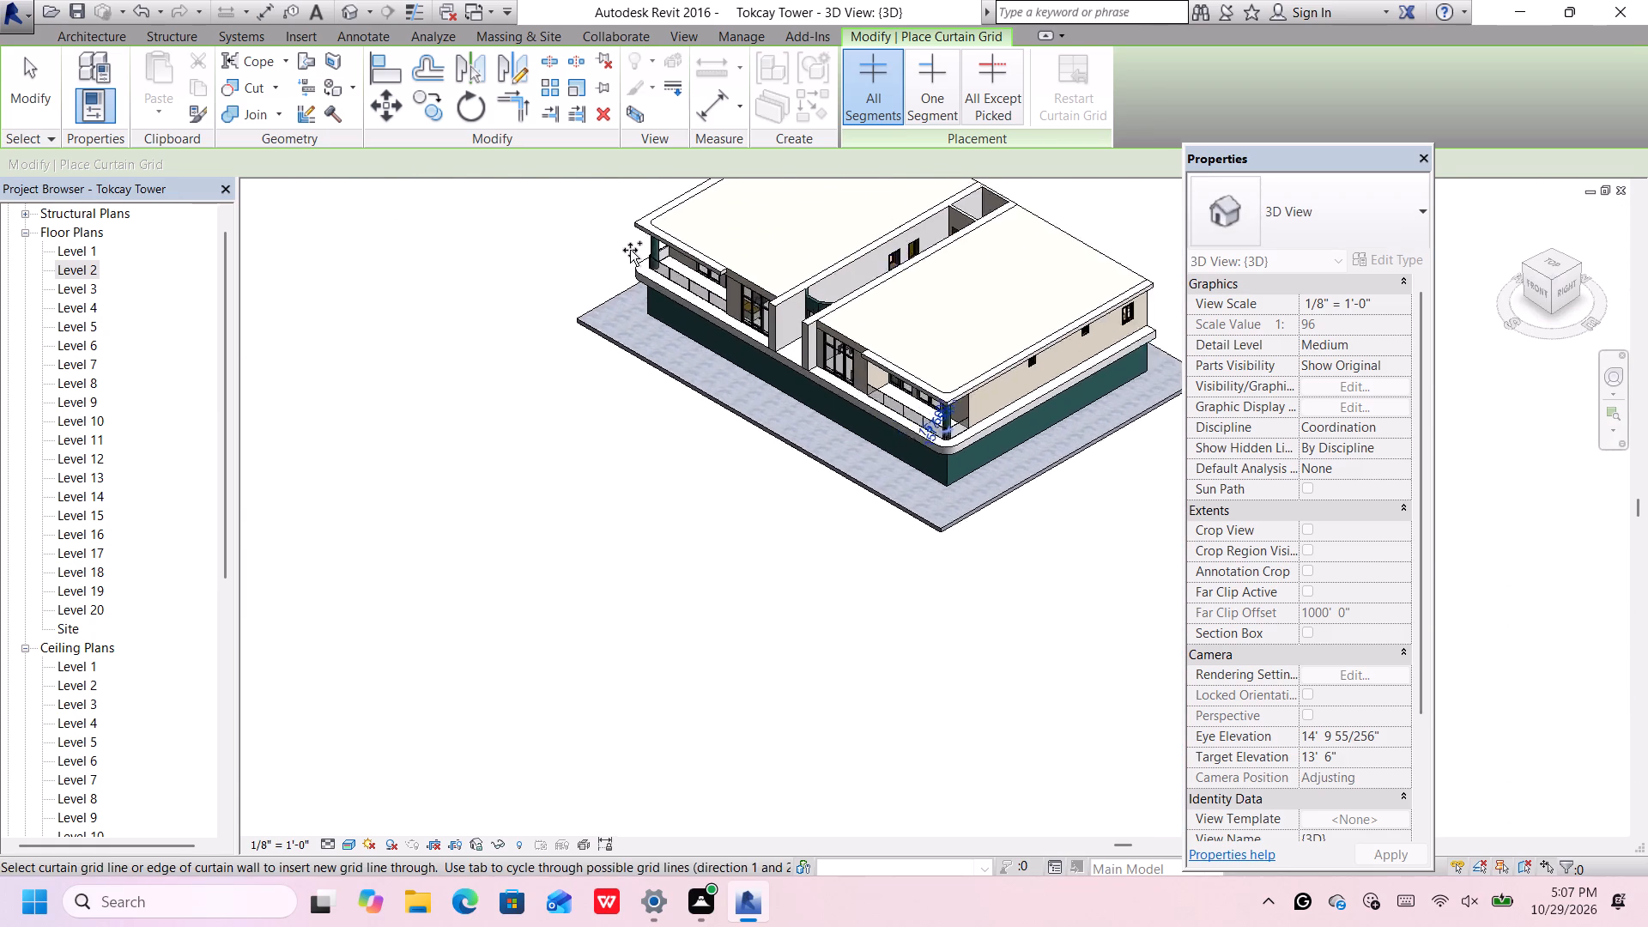
pyautogui.scroll(3, 630, 250)
pyautogui.middleClick(672, 267)
pyautogui.scroll(11, 671, 268)
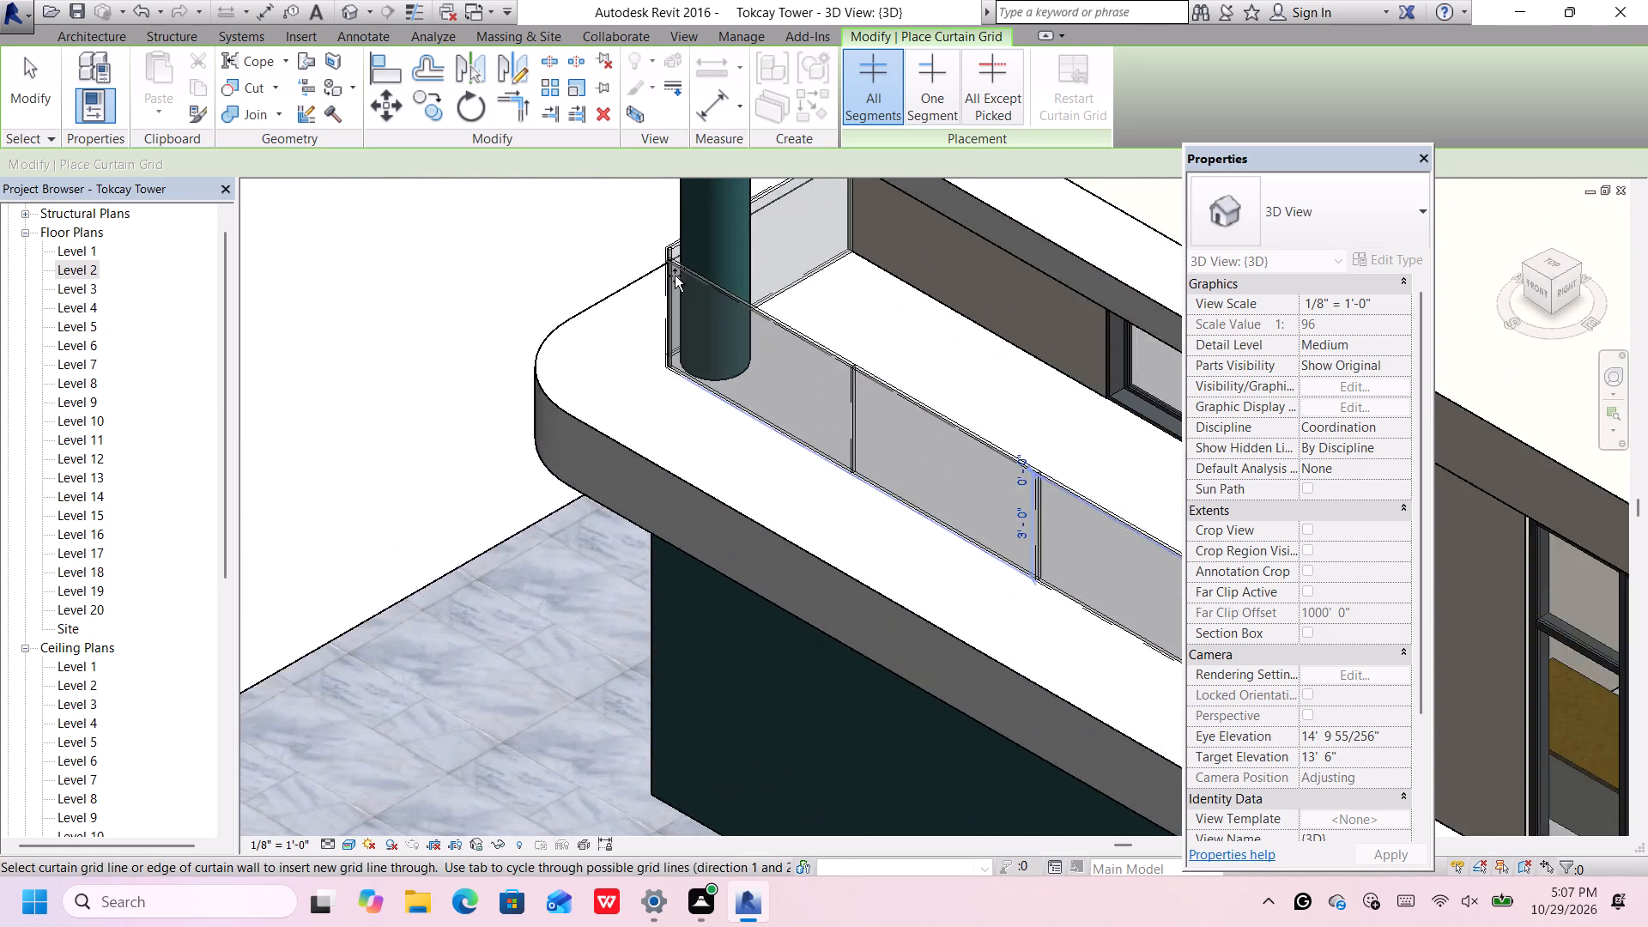
pyautogui.scroll(5, 675, 276)
pyautogui.click(687, 264)
pyautogui.scroll(-4, 687, 264)
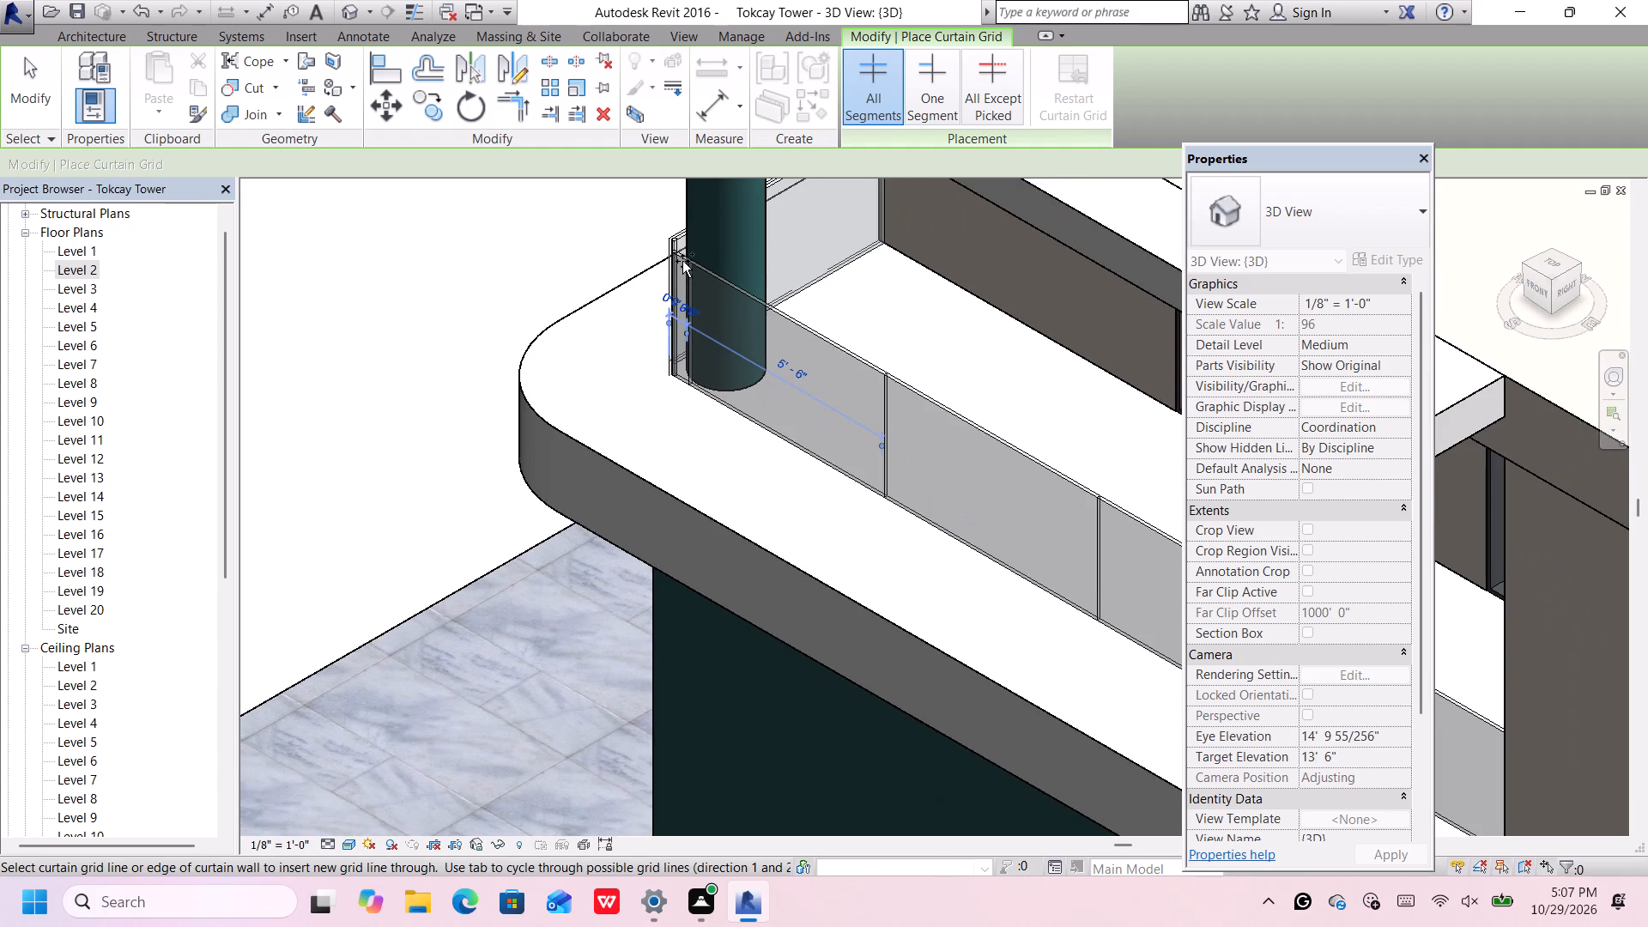
pyautogui.moveTo(682, 261); pyautogui.dragTo(648, 251, button='middle')
pyautogui.scroll(5, 648, 251)
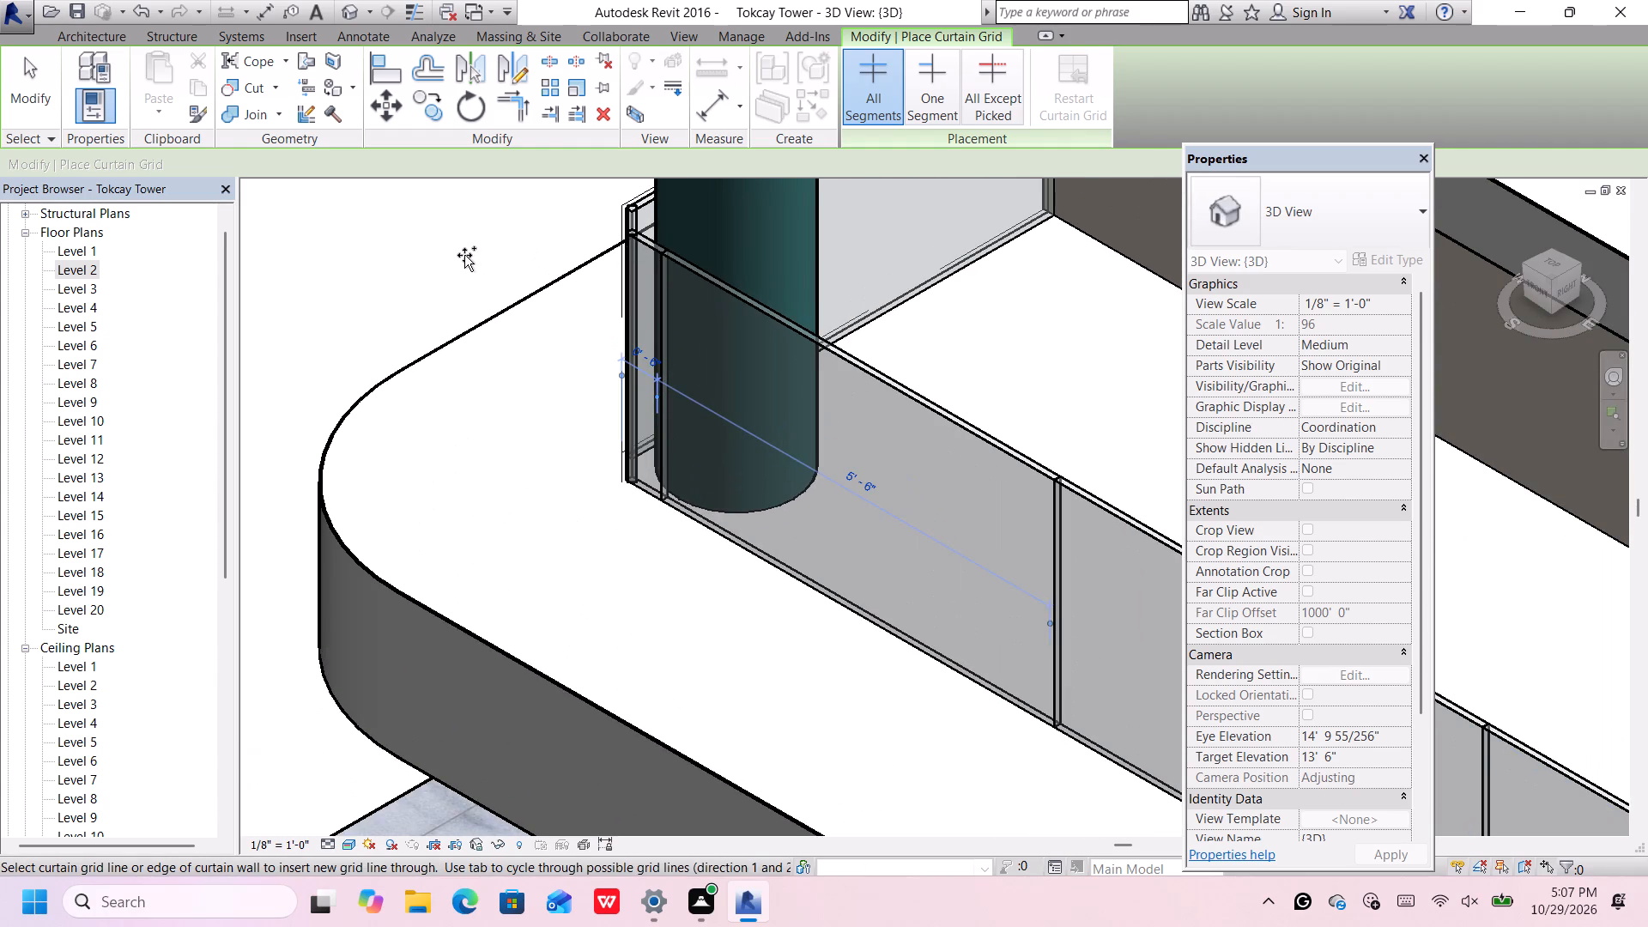
pyautogui.press('space')
pyautogui.press('Escape')
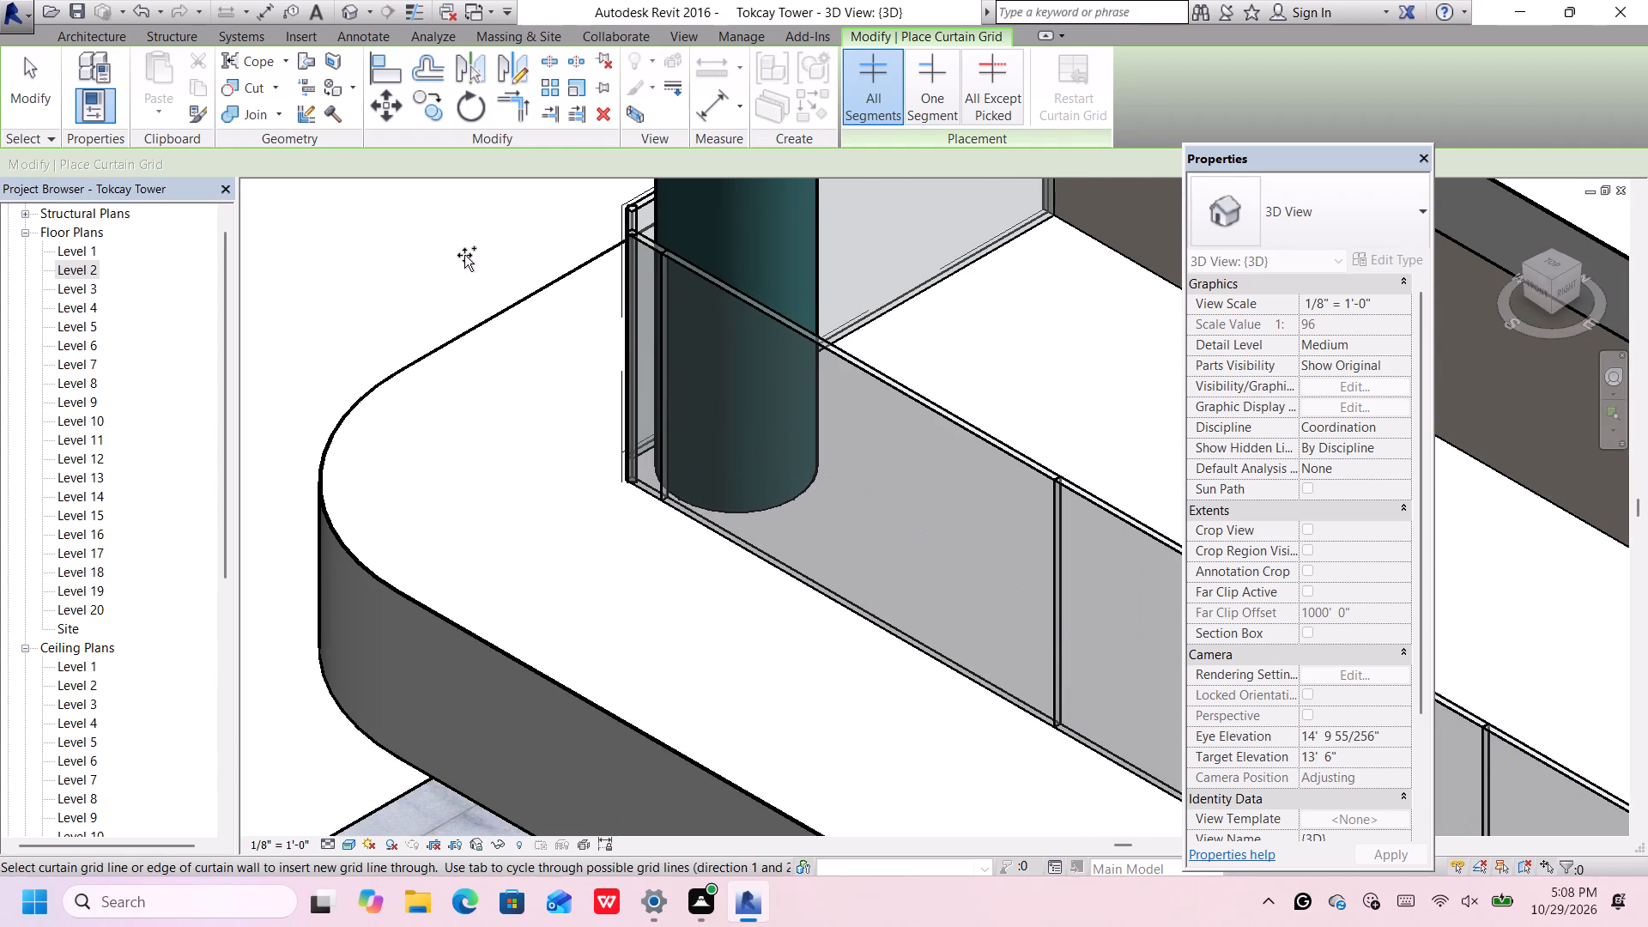
pyautogui.press('Escape')
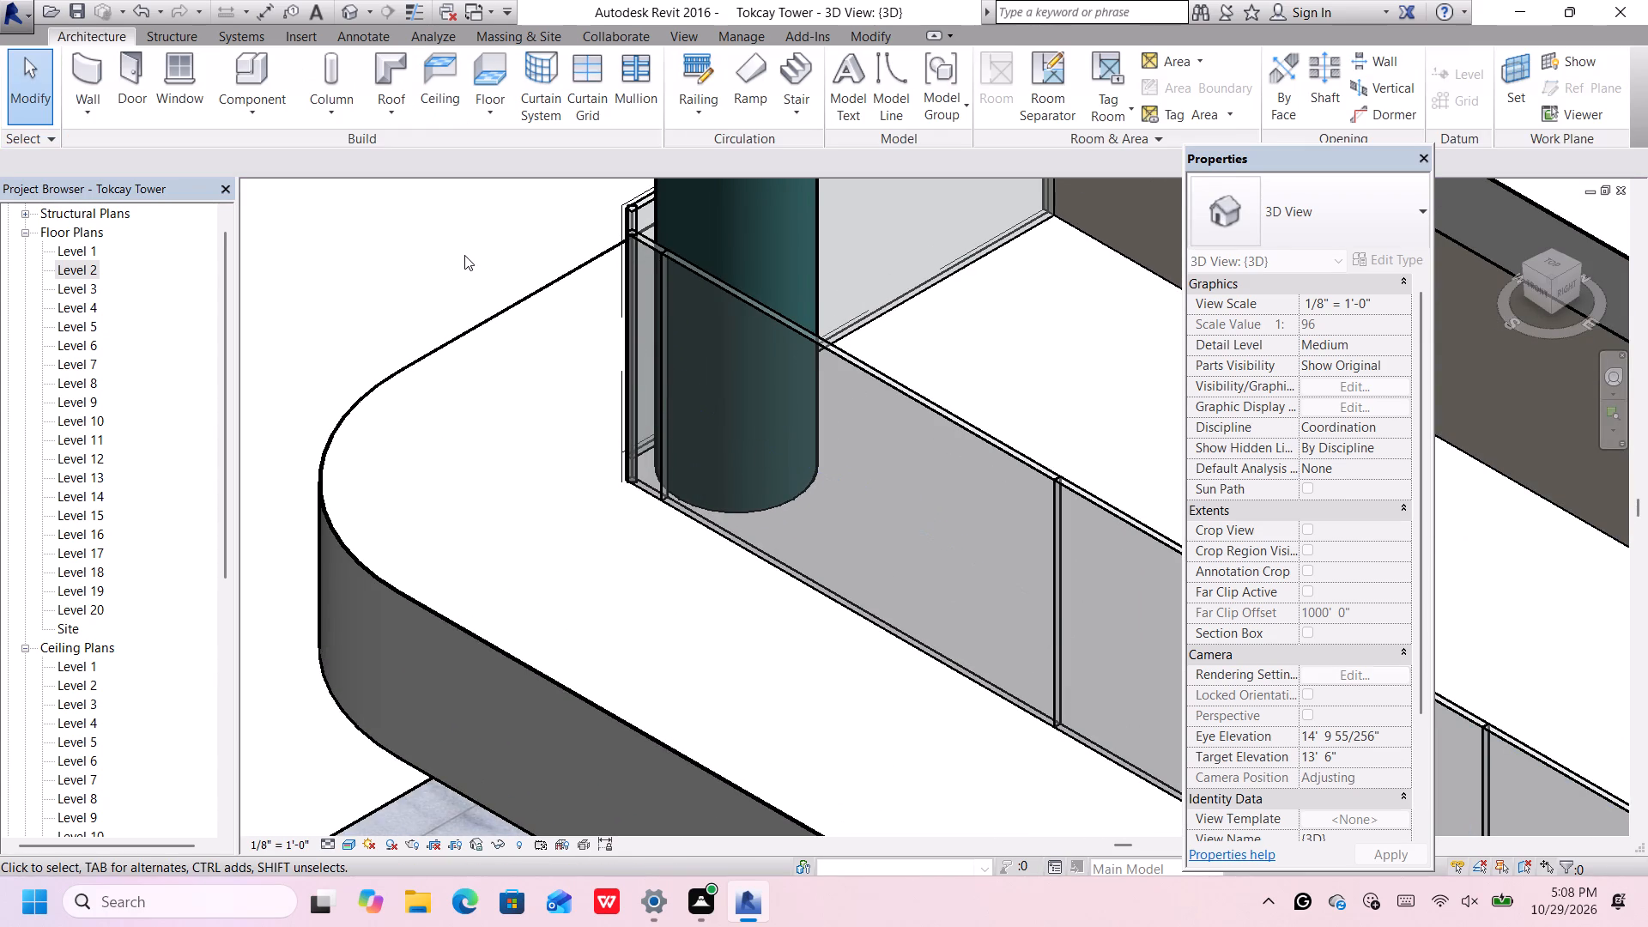
# Nudge the short glazing segment at the front-left column seven increments inward toward the column.
pyautogui.click(625, 217)
pyautogui.press('Right')
pyautogui.press('Right')
pyautogui.press('Right')
pyautogui.press('Right')
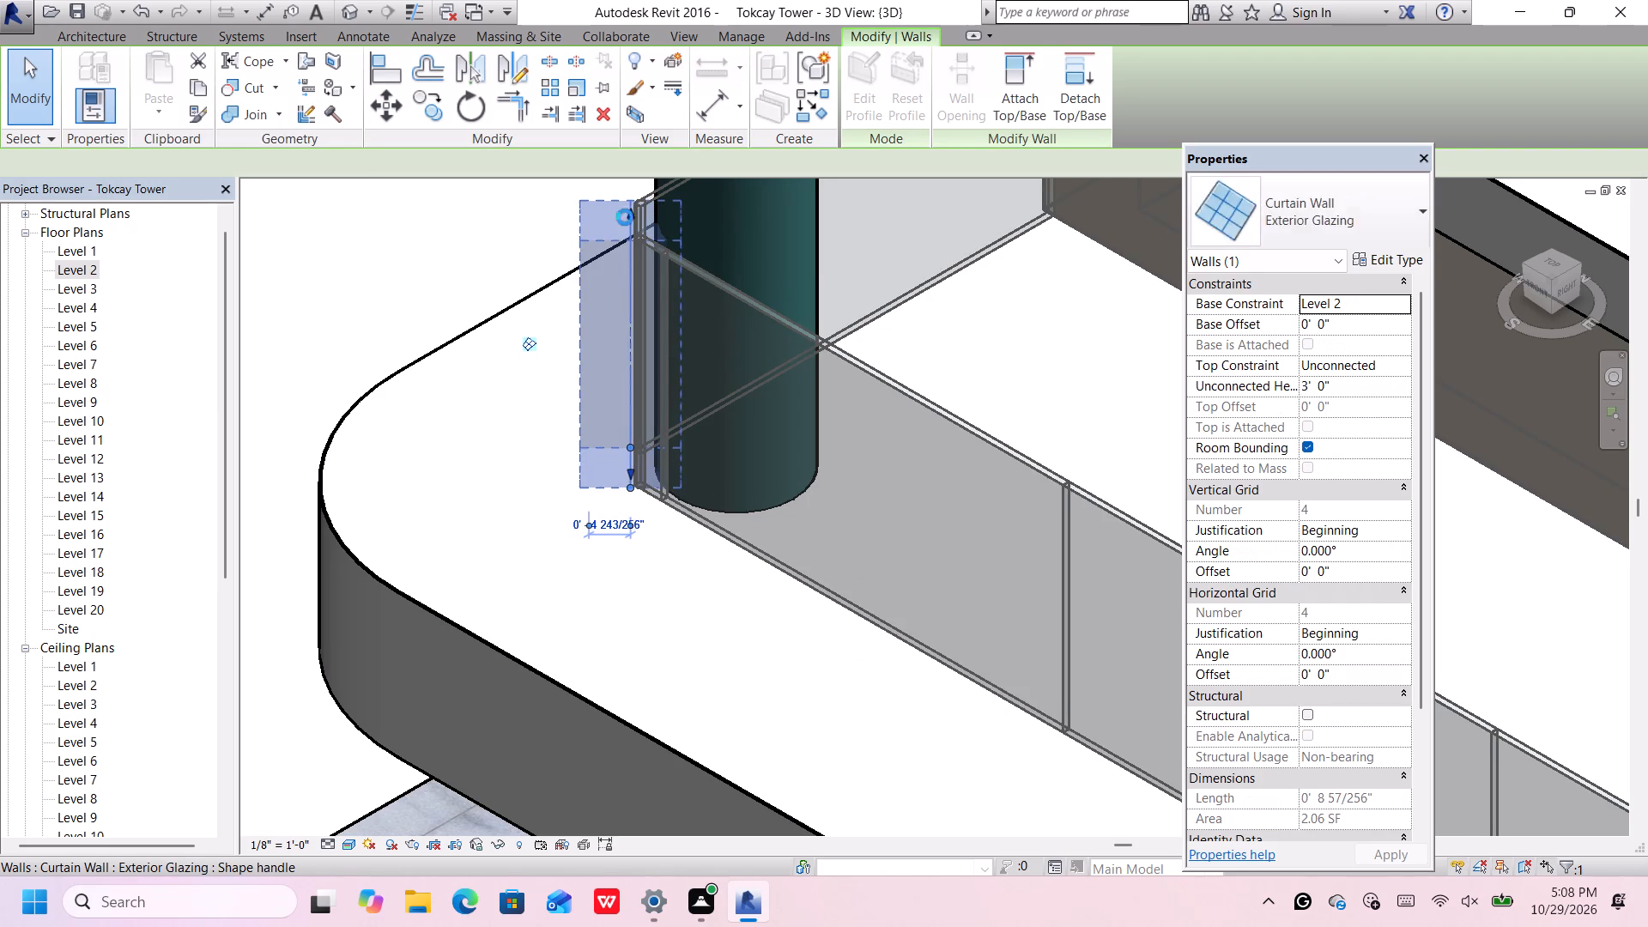
pyautogui.press('Right')
pyautogui.press('Right')
pyautogui.press('Right')
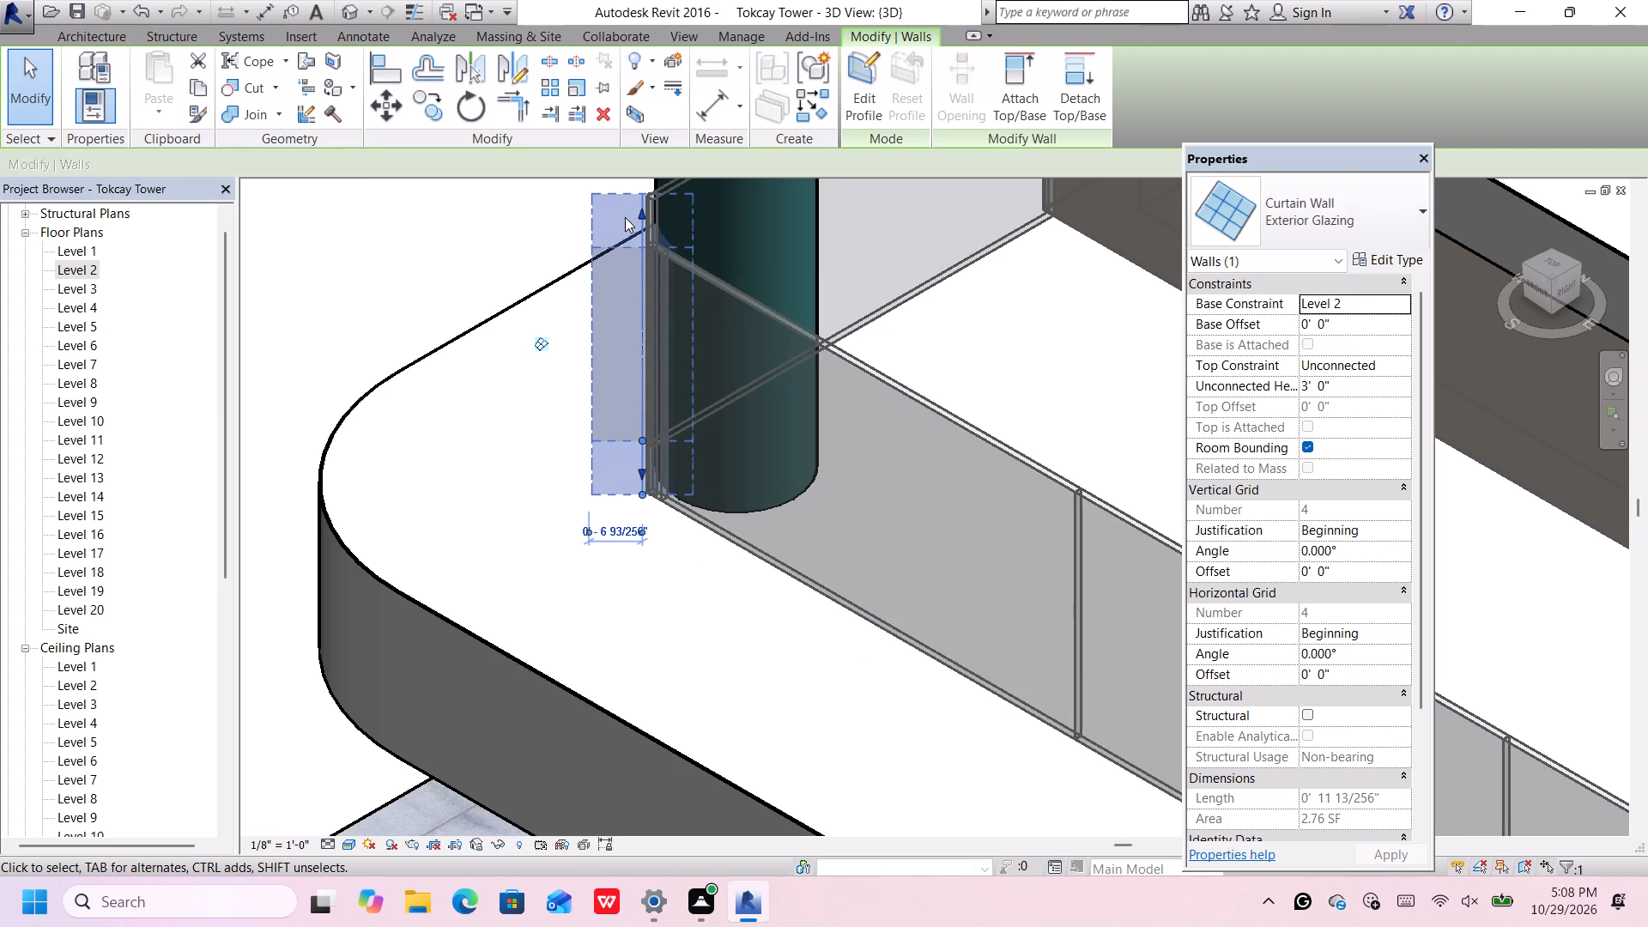
pyautogui.scroll(-3, 624, 217)
pyautogui.click(447, 249)
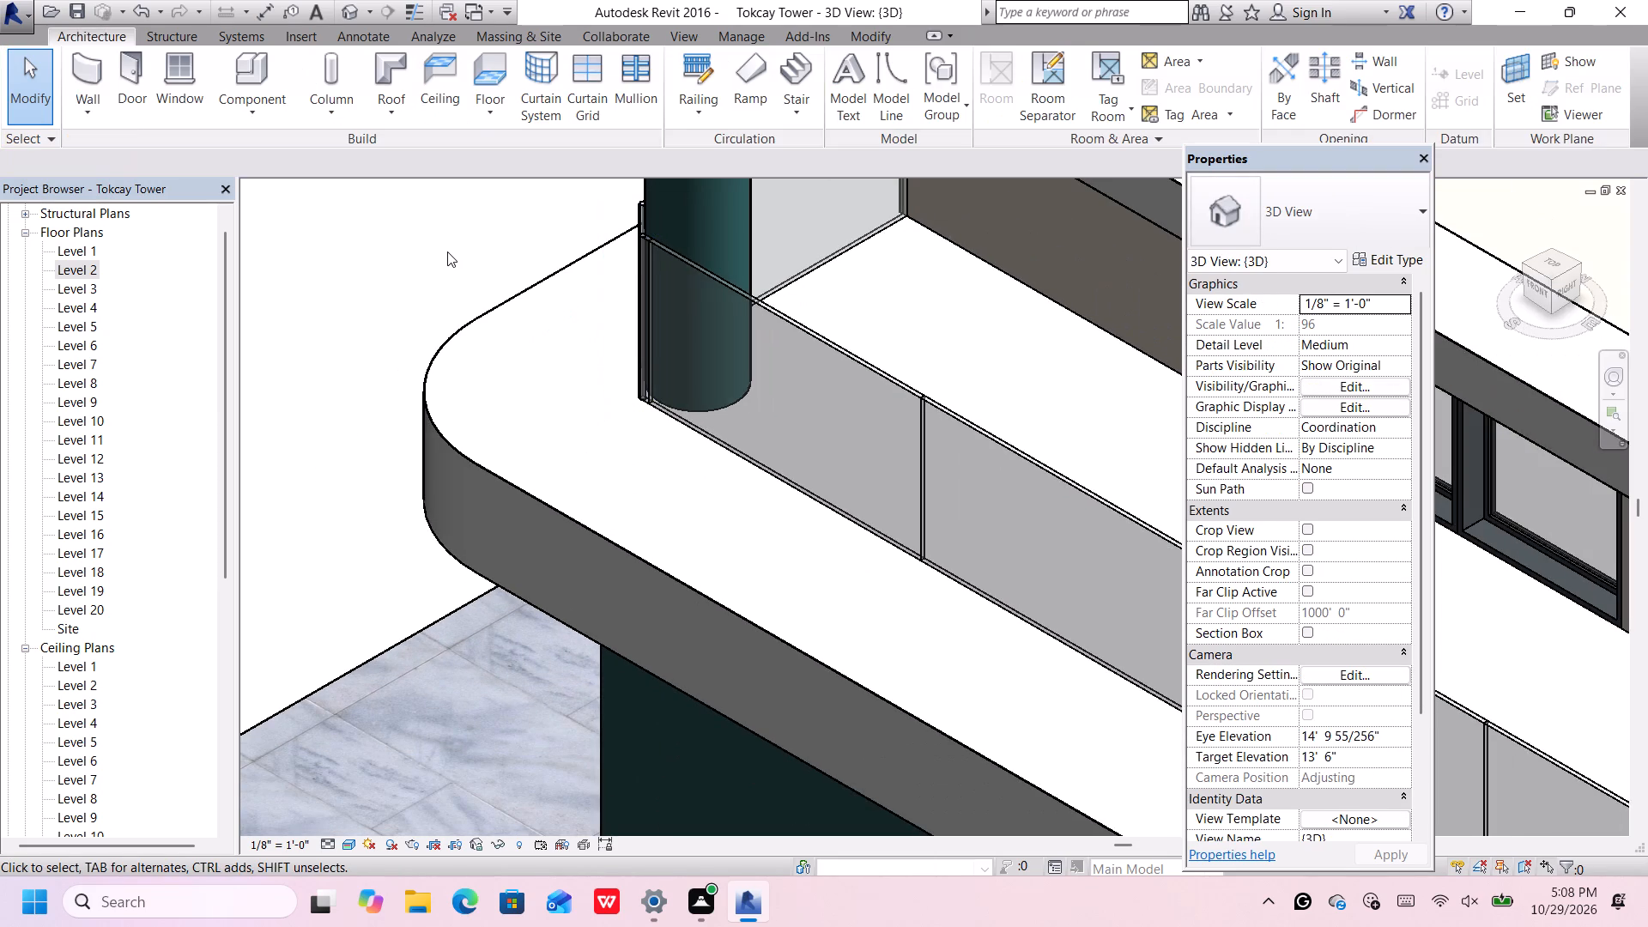
# Place one vertical curtain grid line at about mid-length of the short glazing segment at the front-left column.
pyautogui.scroll(-1, 447, 251)
pyautogui.moveTo(447, 251); pyautogui.dragTo(437, 319, button='middle')
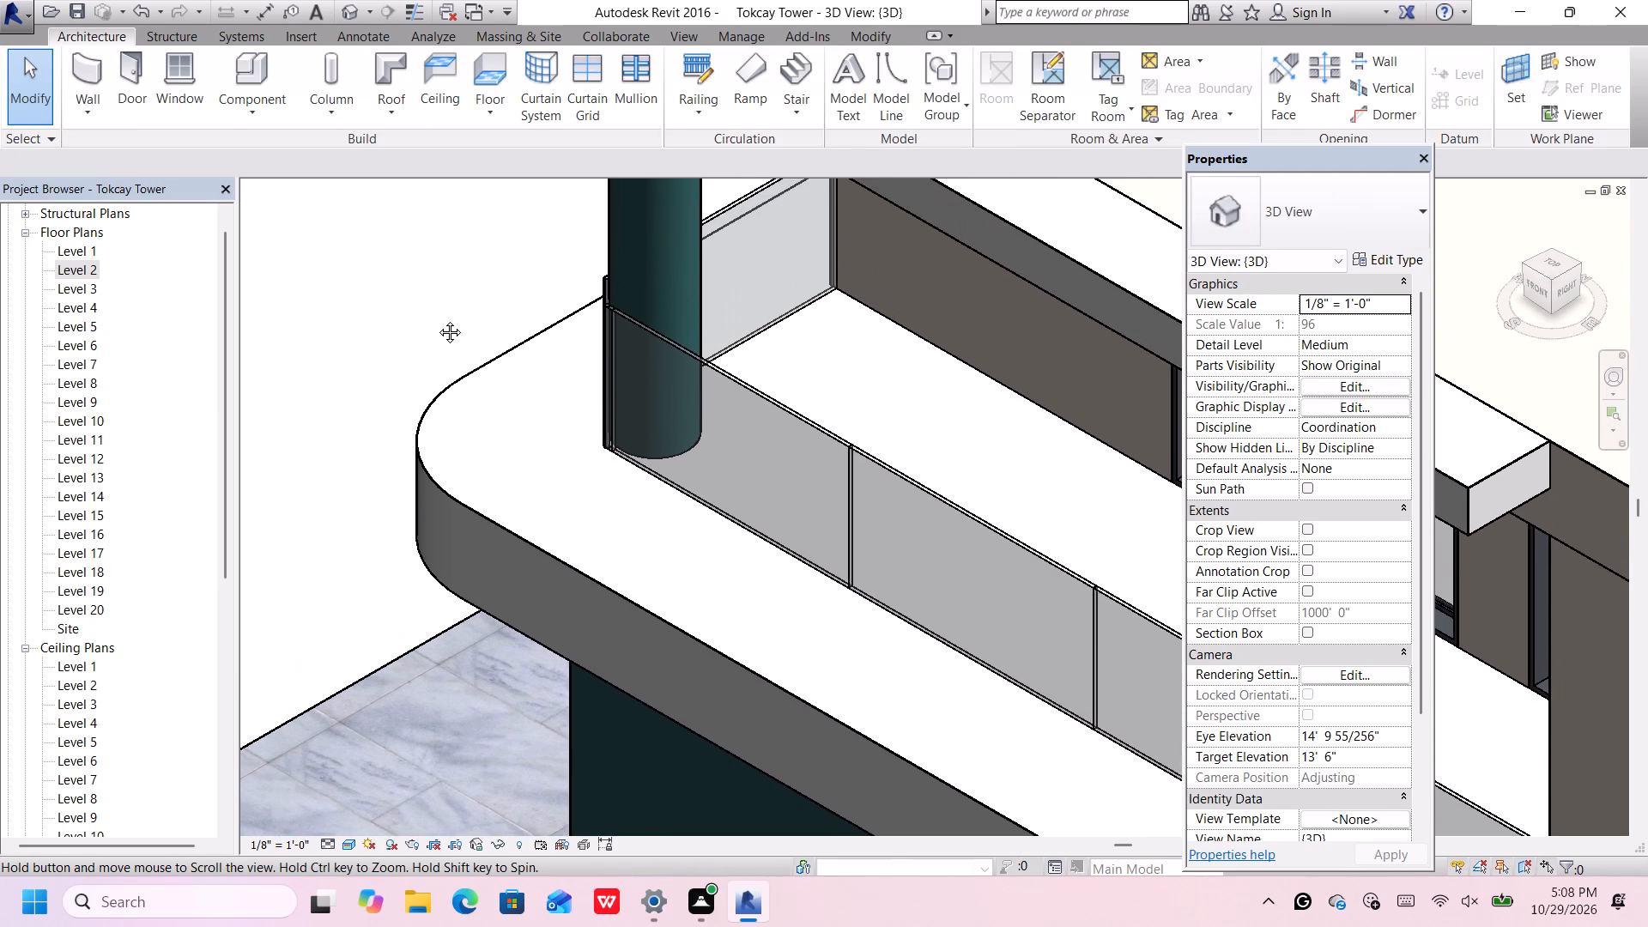
pyautogui.moveTo(437, 319); pyautogui.dragTo(611, 312, button='middle')
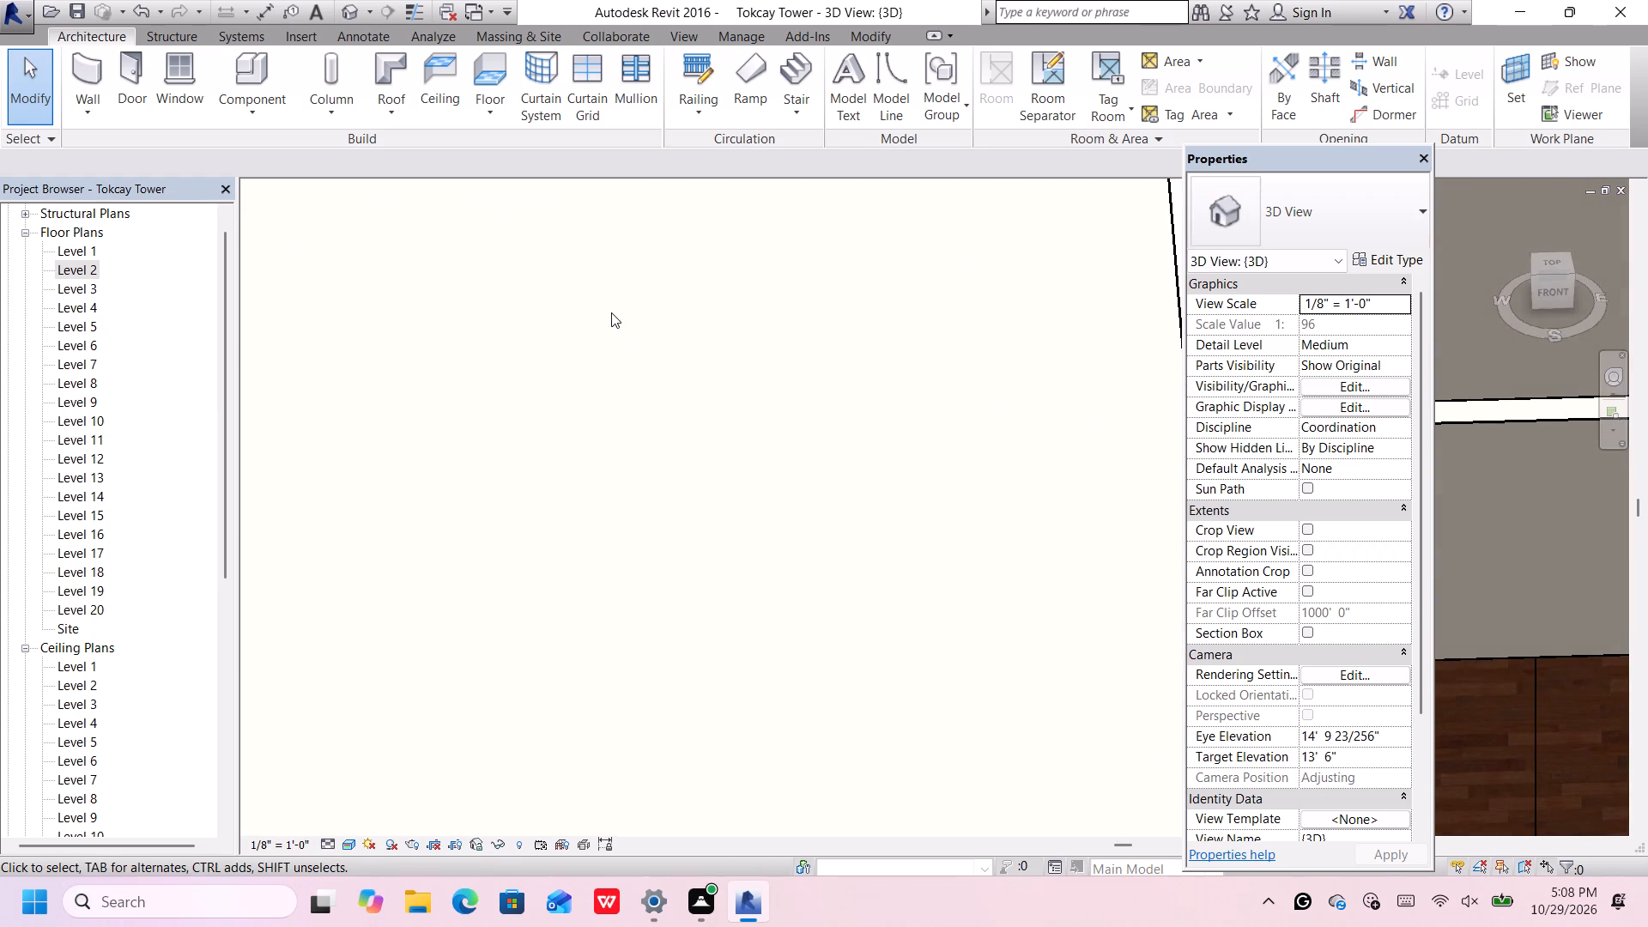
pyautogui.scroll(-18, 613, 311)
pyautogui.scroll(6, 409, 482)
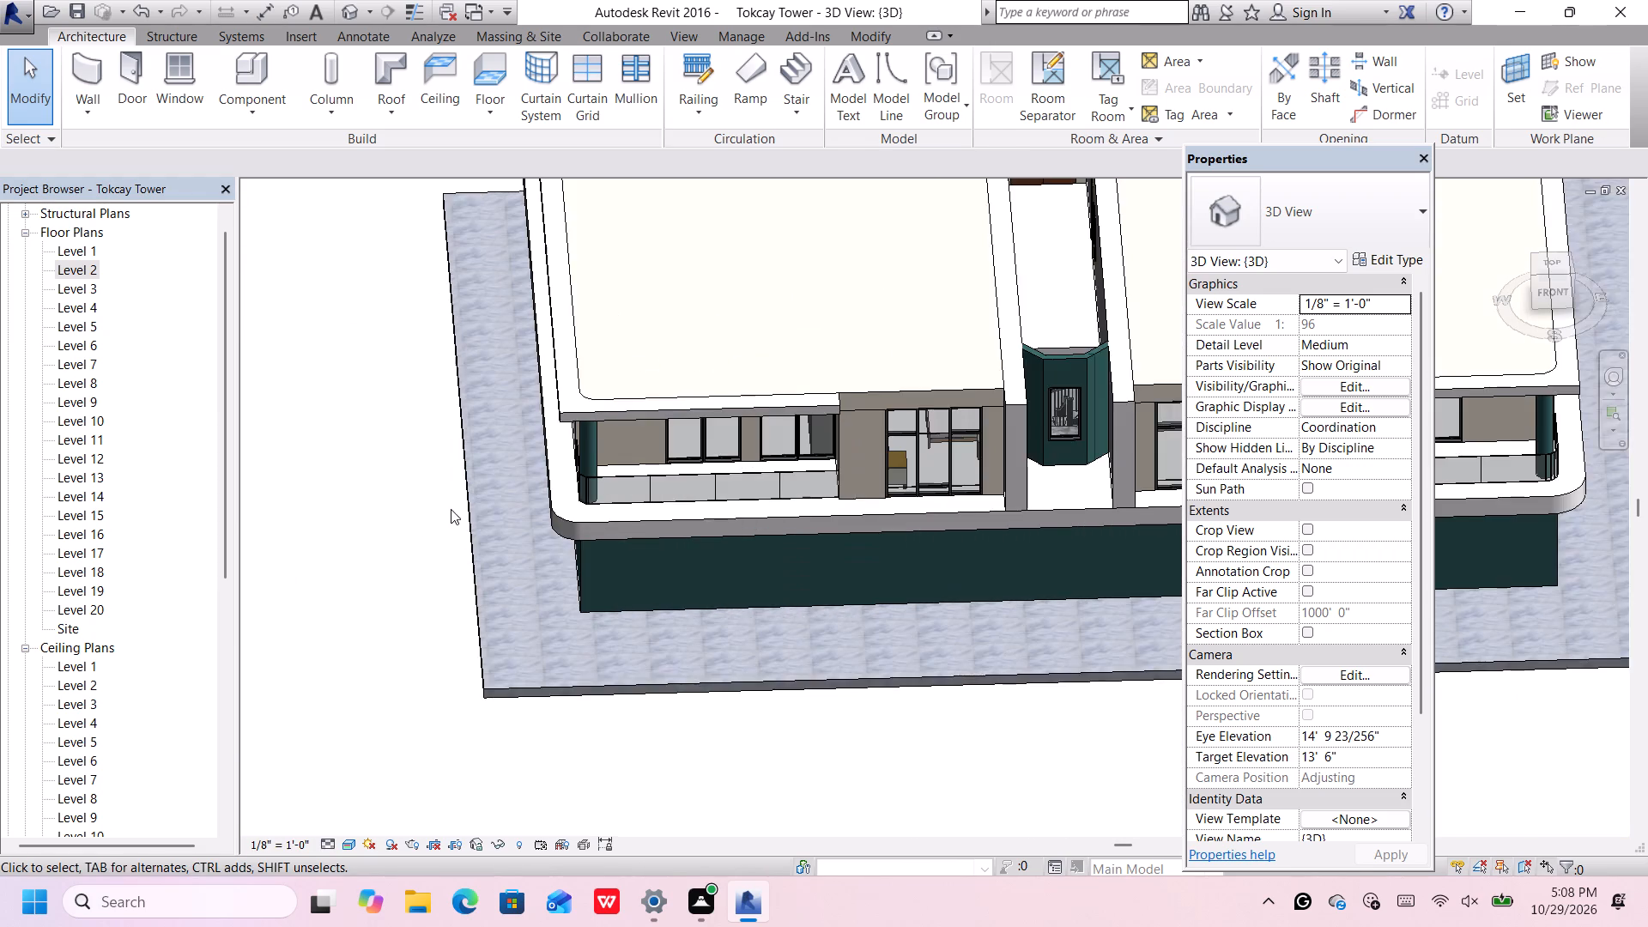
pyautogui.scroll(6, 497, 493)
pyautogui.scroll(11, 651, 476)
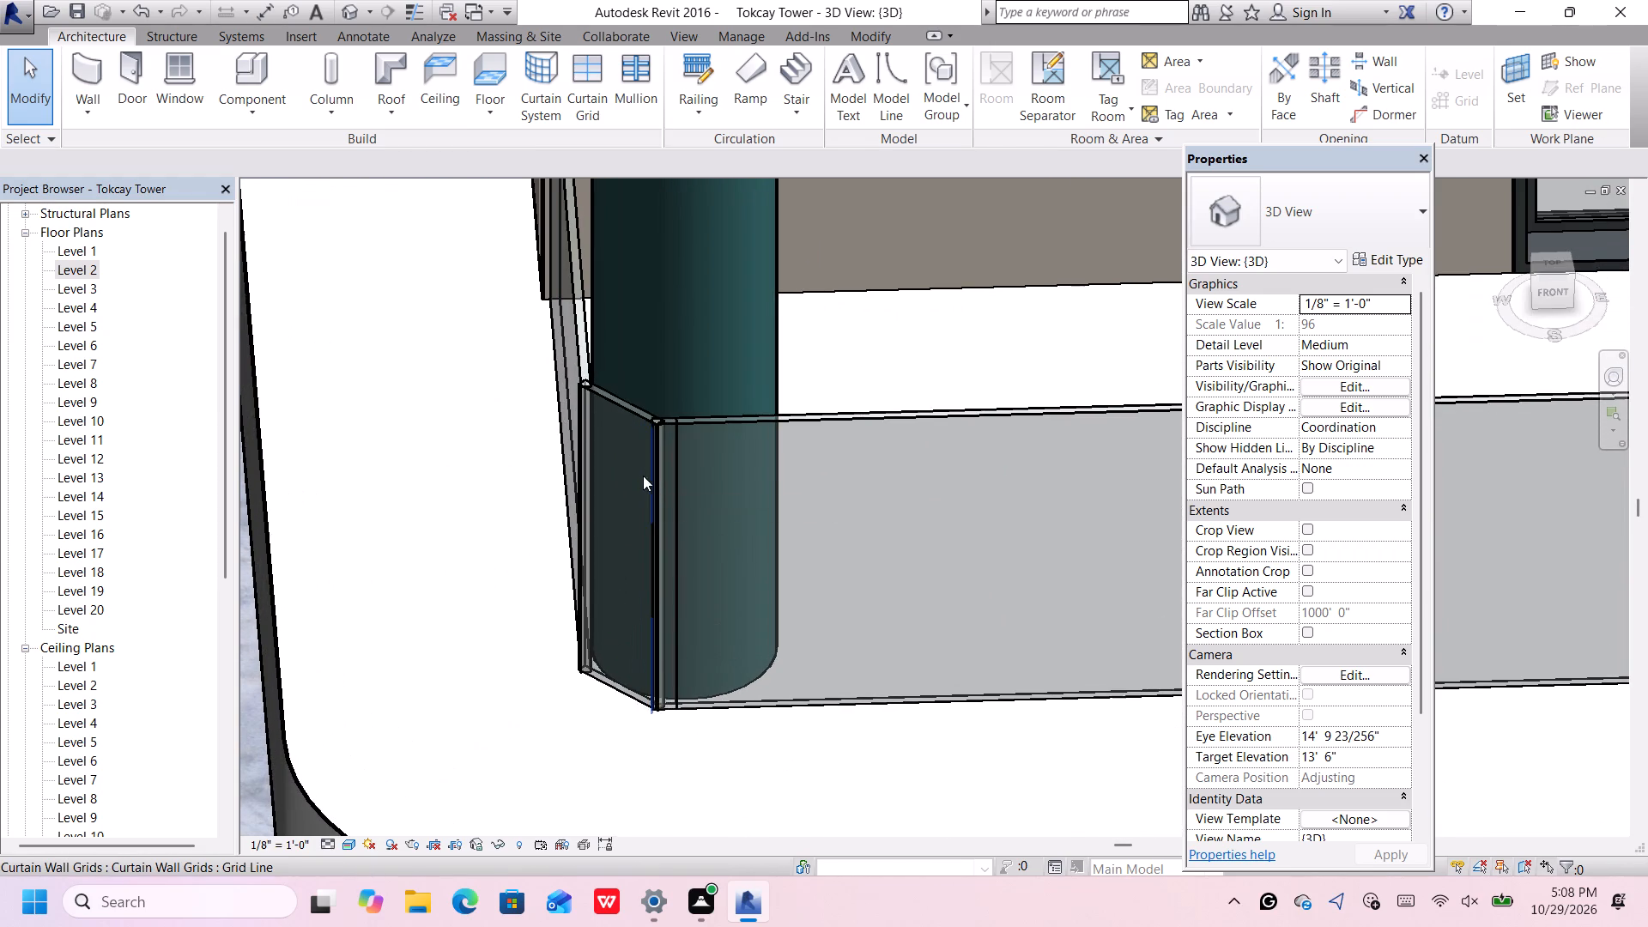
pyautogui.click(599, 72)
pyautogui.click(620, 412)
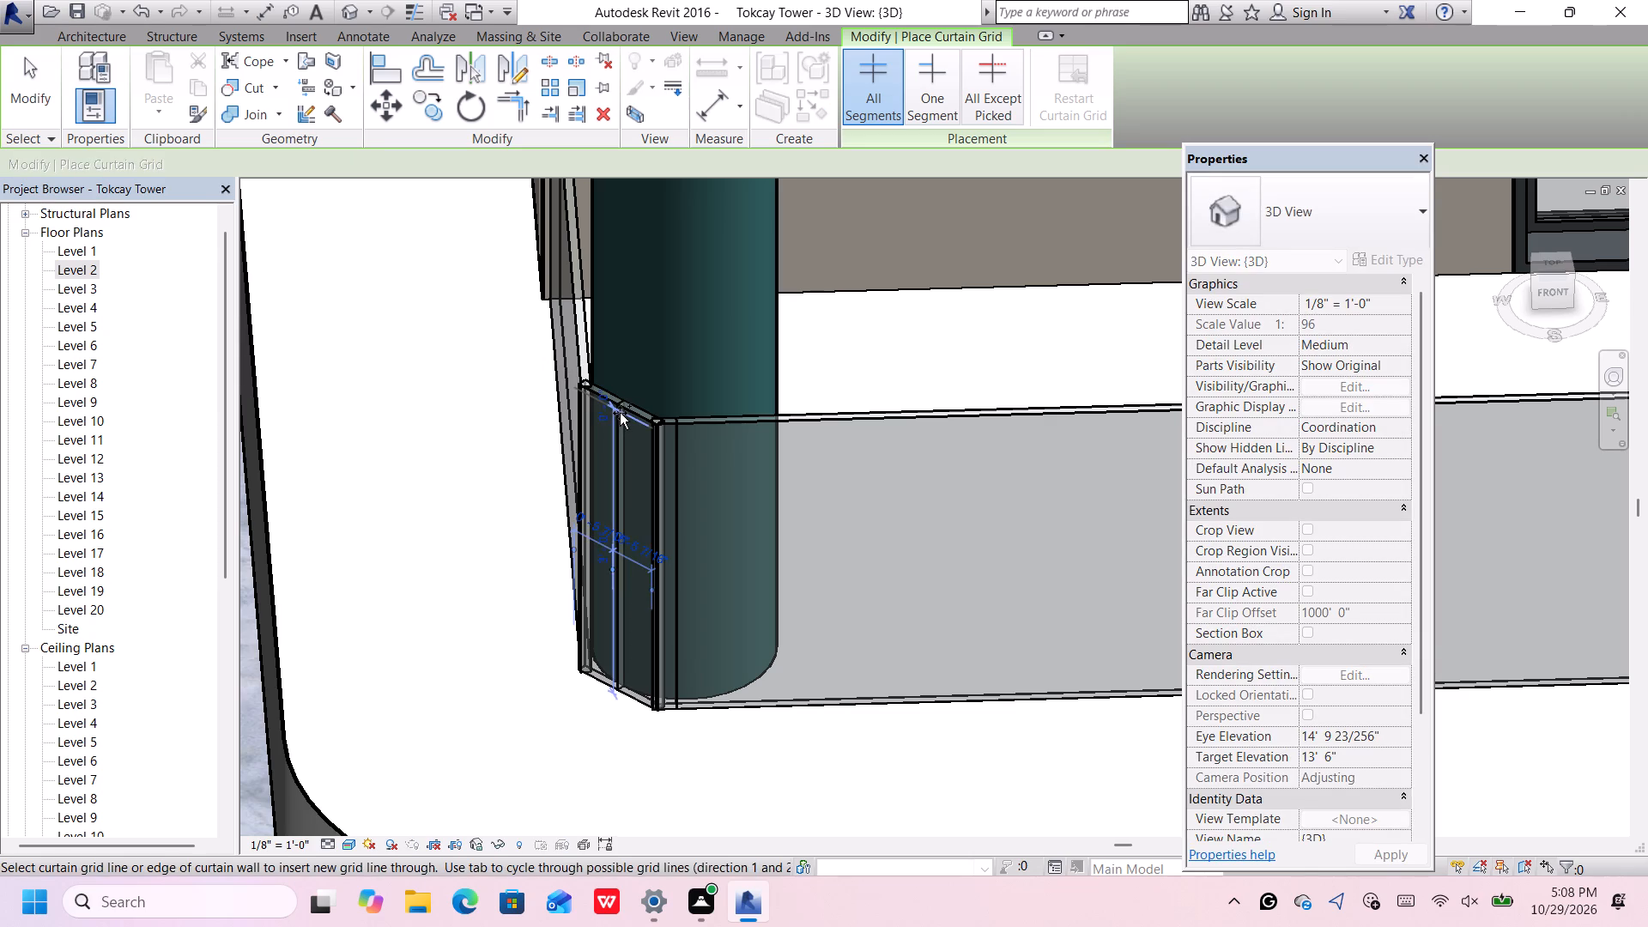
pyautogui.scroll(-14, 620, 414)
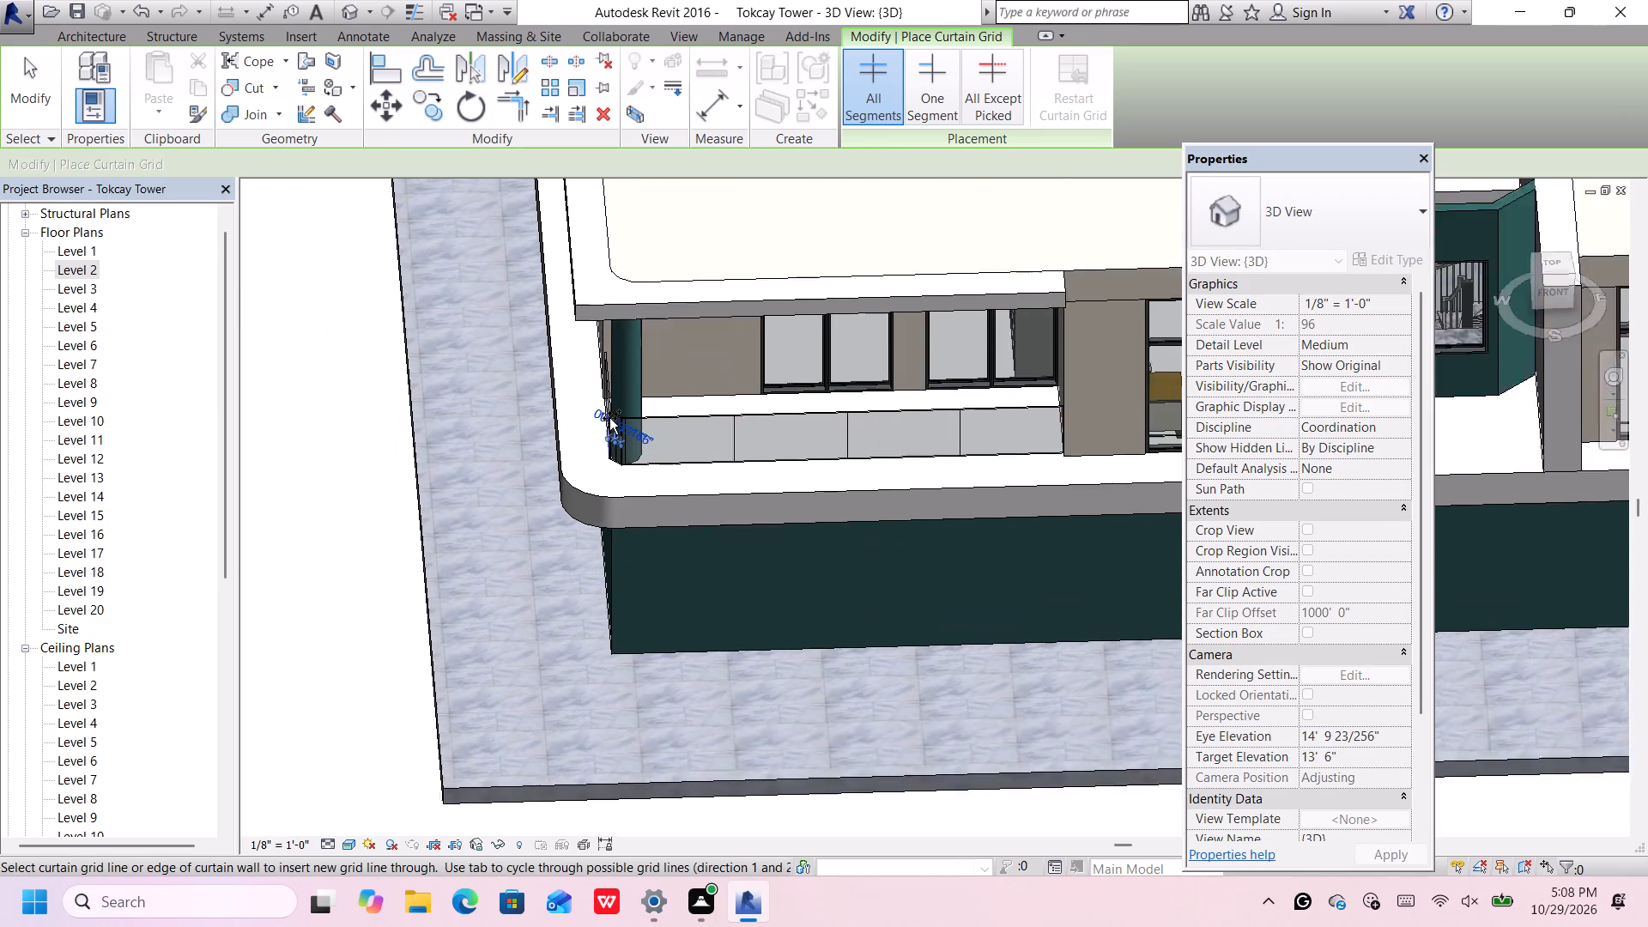
pyautogui.press('space')
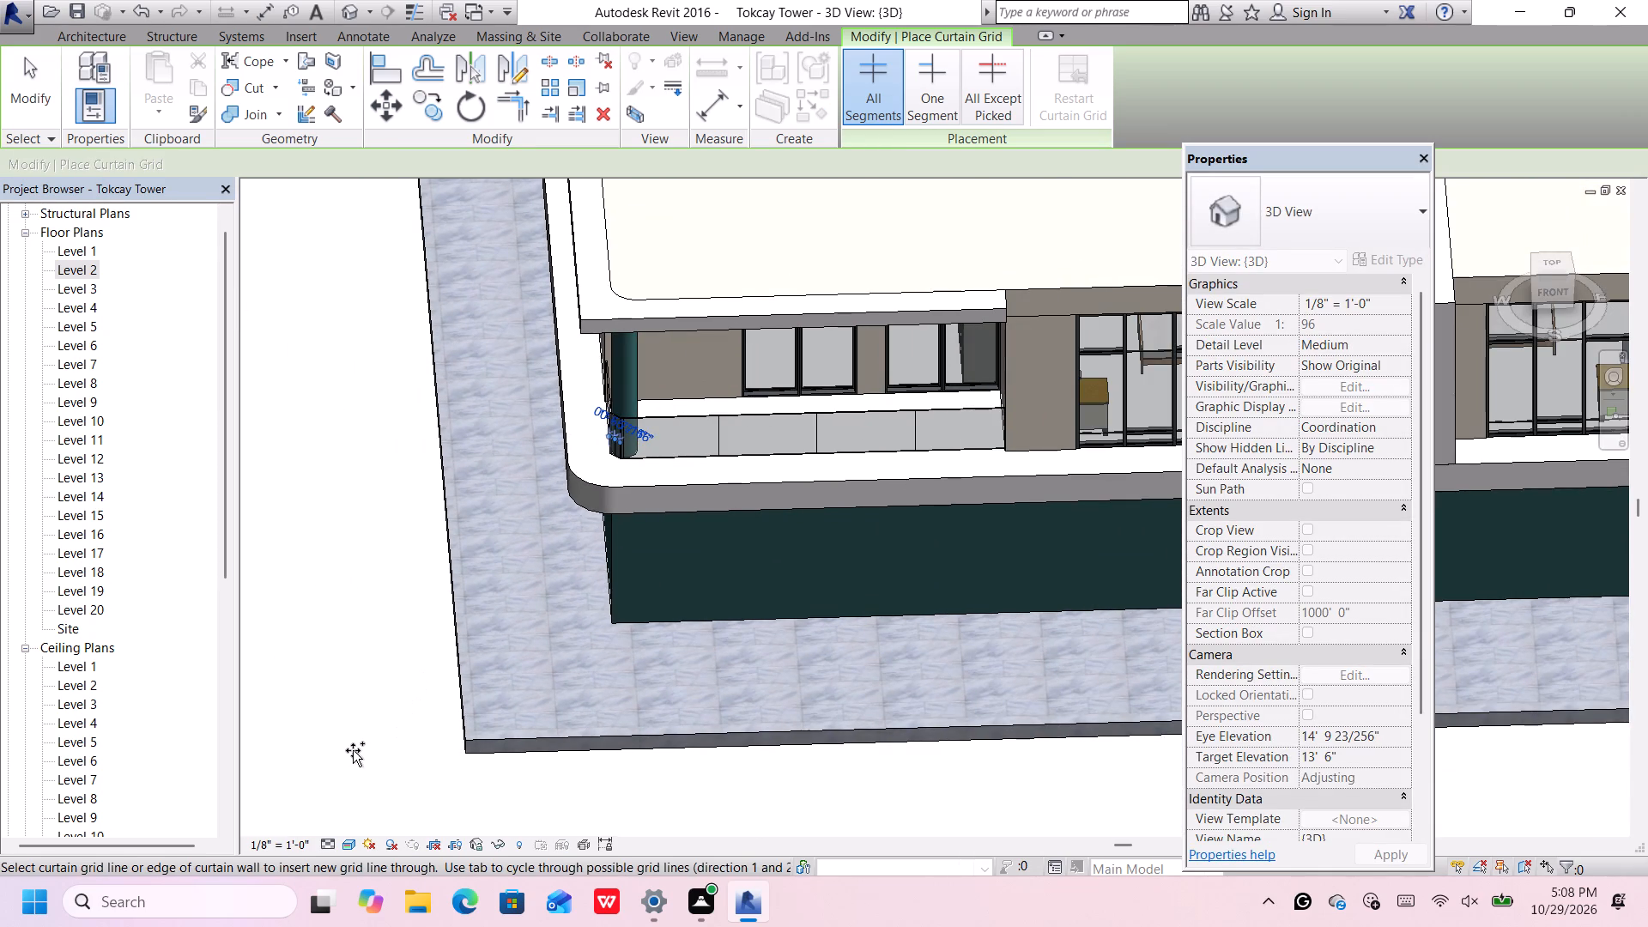
pyautogui.click(353, 750)
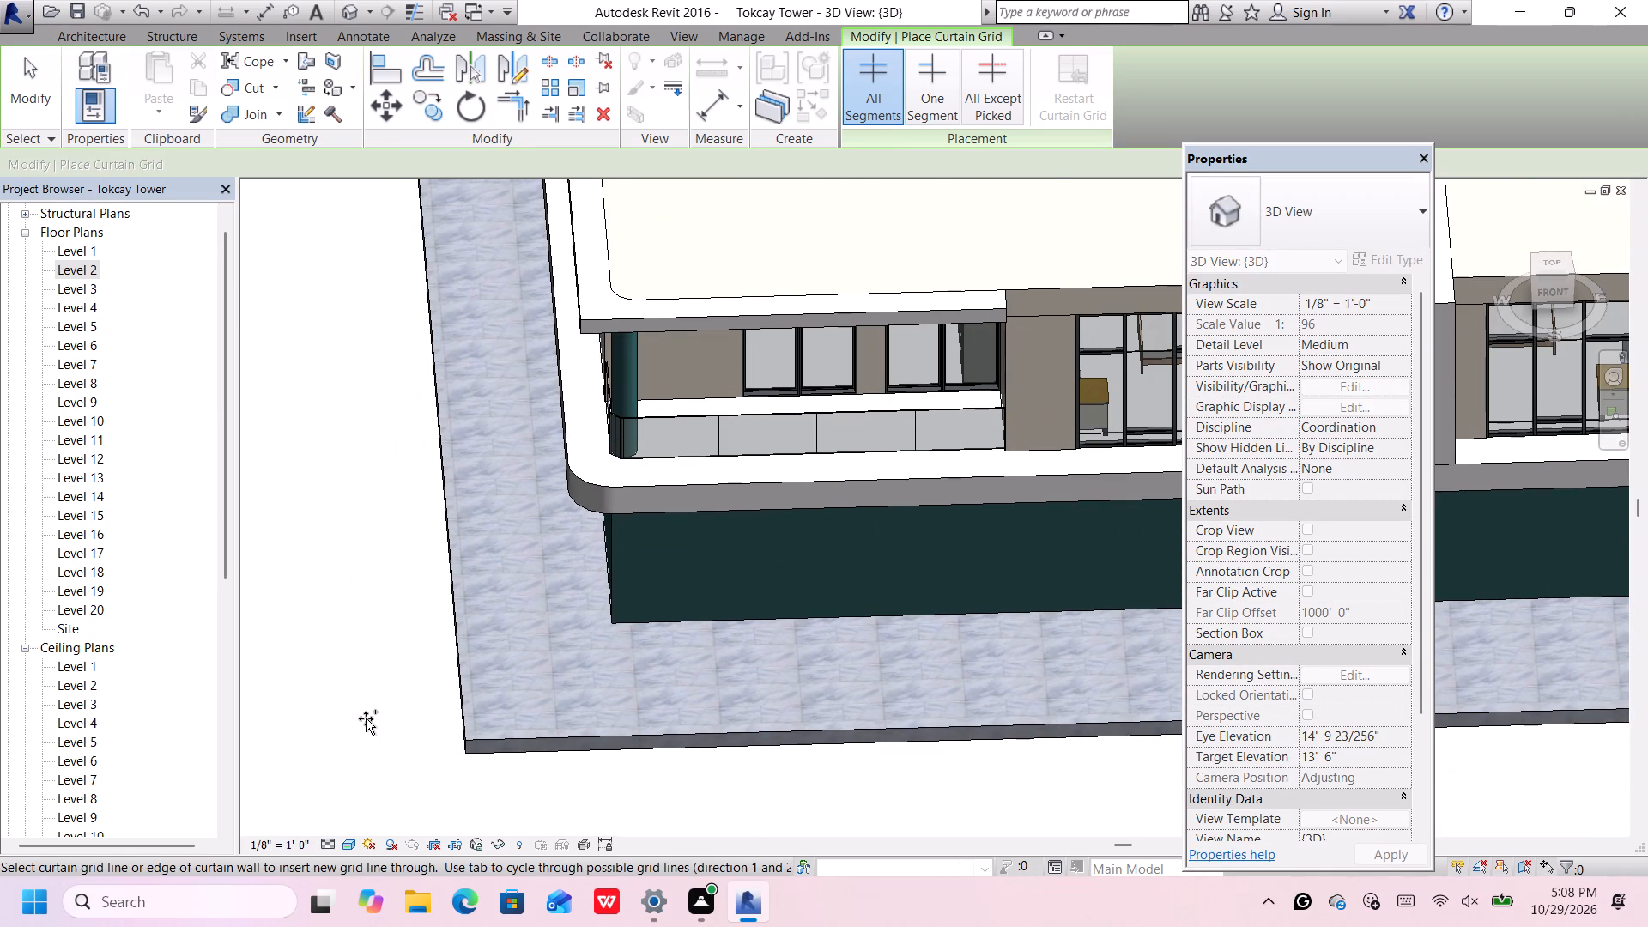
# From the front 3D view, combine all the Level 2 elements above the slab into one model group with the default name.
pyautogui.scroll(-3, 366, 718)
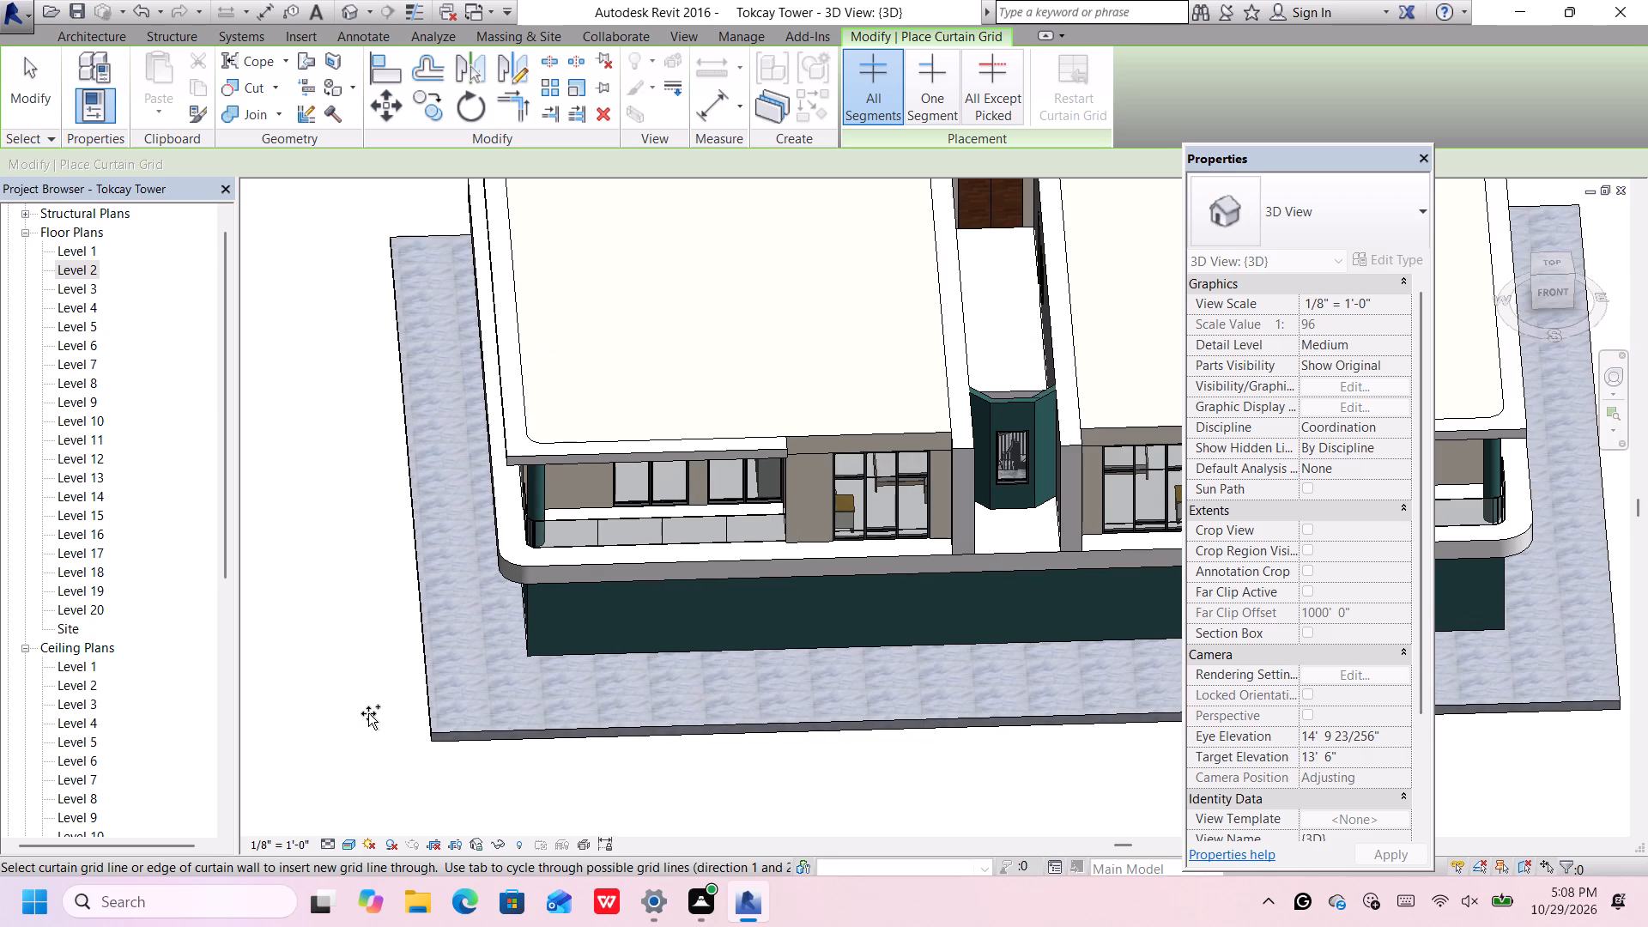
pyautogui.scroll(-2, 368, 713)
pyautogui.moveTo(388, 750); pyautogui.dragTo(379, 743, button='middle')
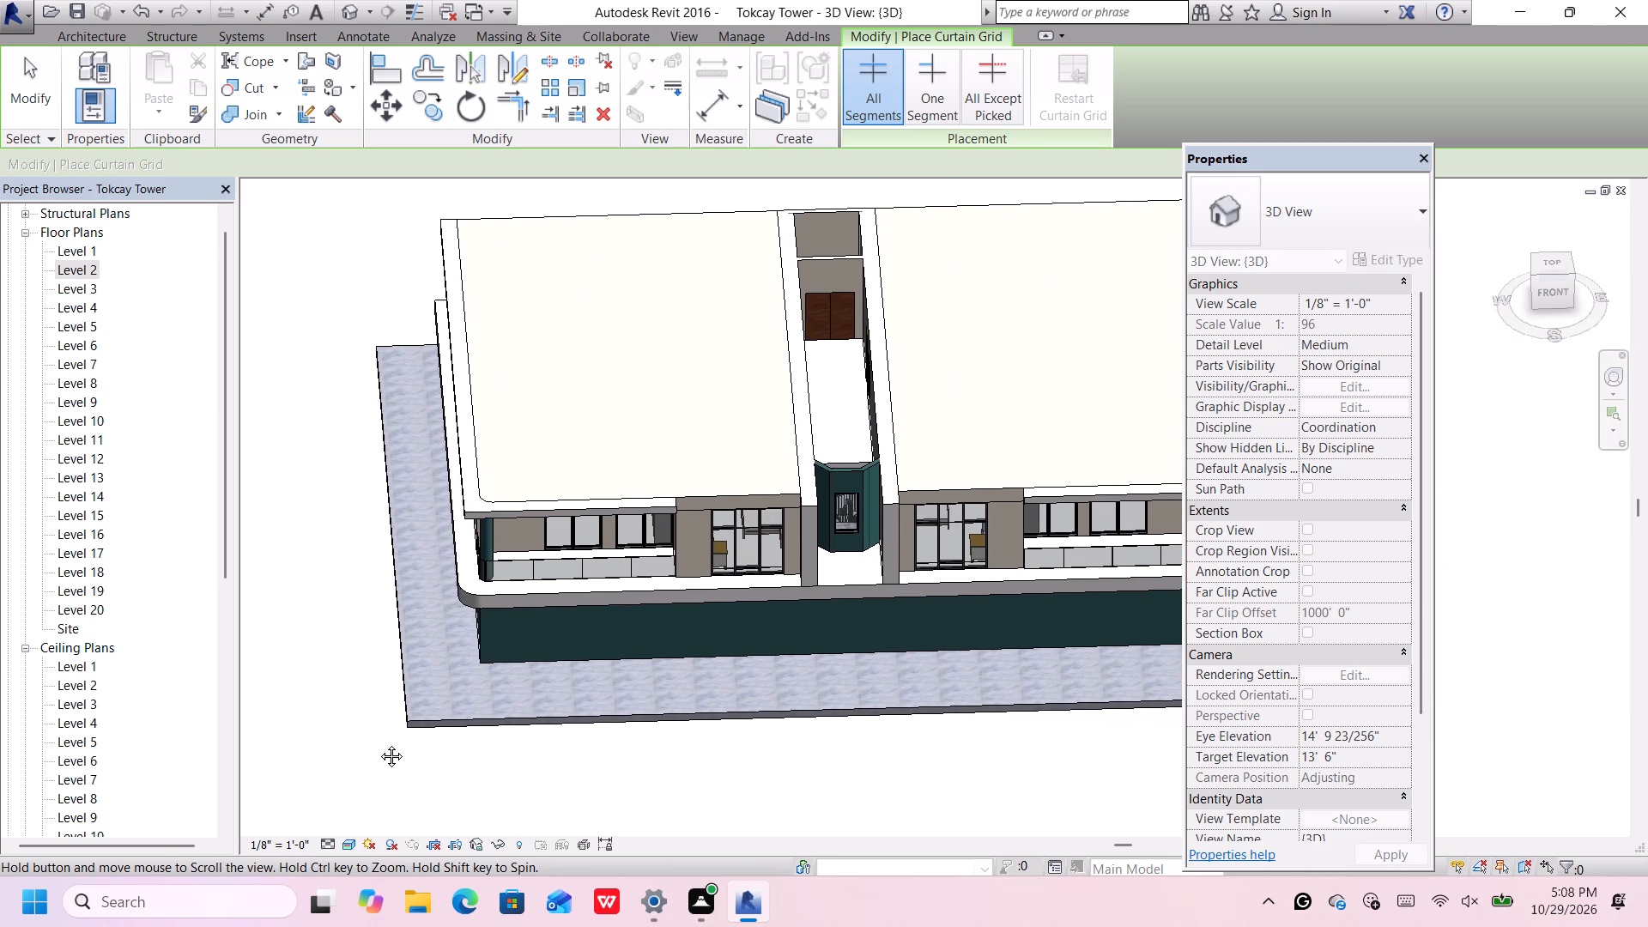
pyautogui.moveTo(379, 743); pyautogui.dragTo(426, 584, button='middle')
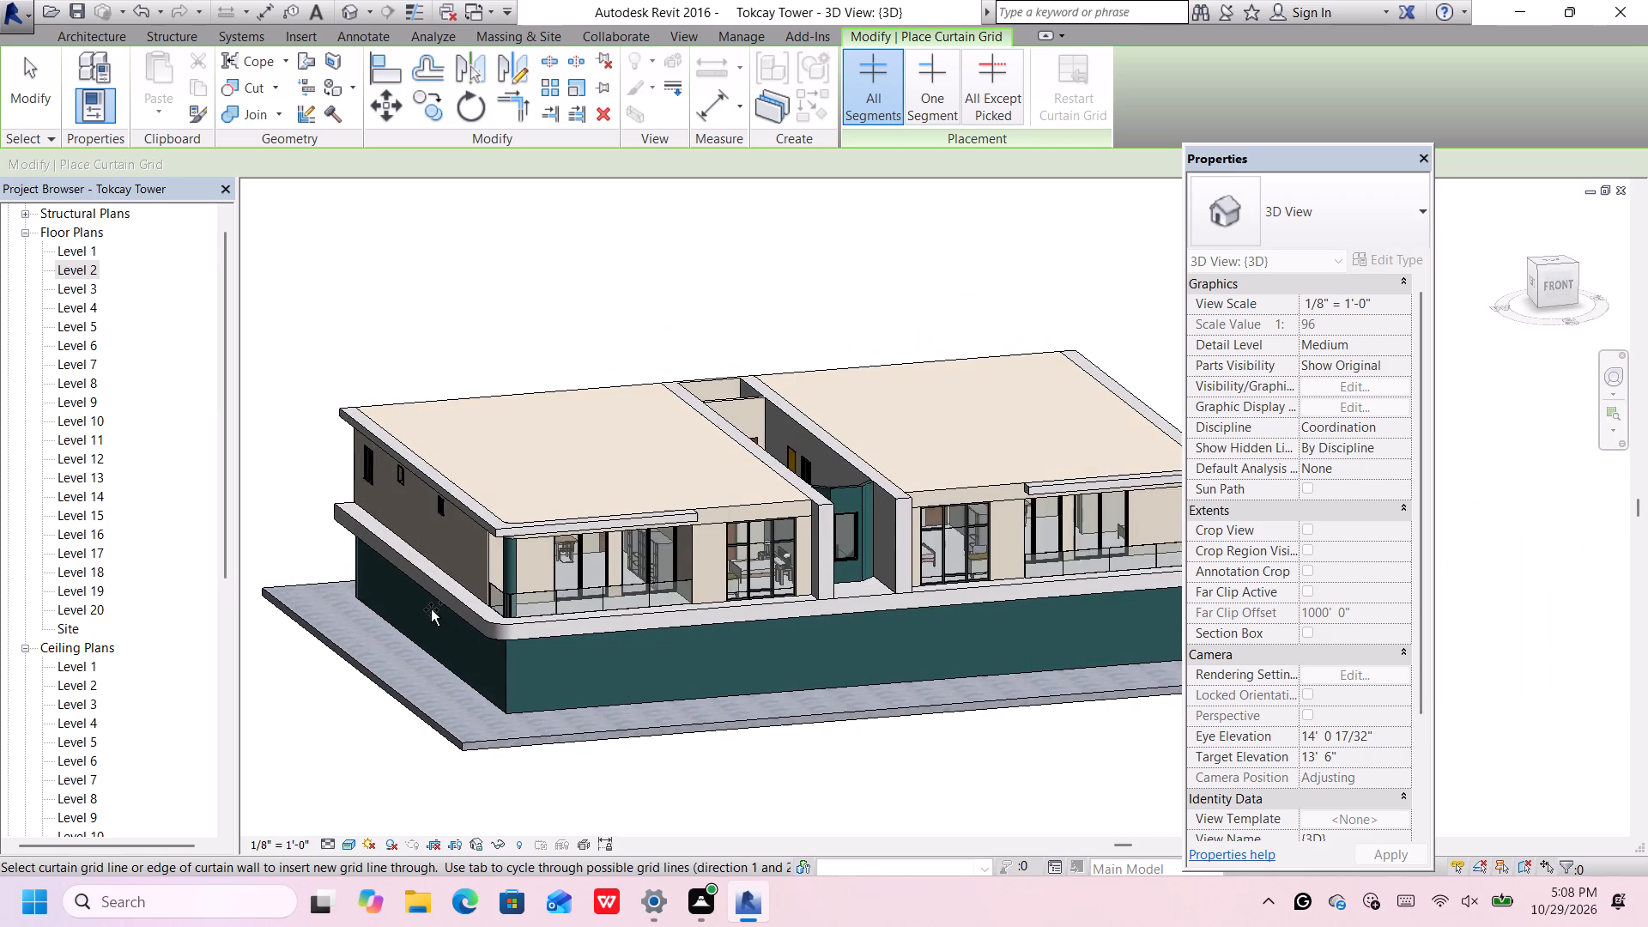
pyautogui.scroll(-2, 431, 607)
pyautogui.scroll(-3, 993, 454)
pyautogui.scroll(1, 1065, 428)
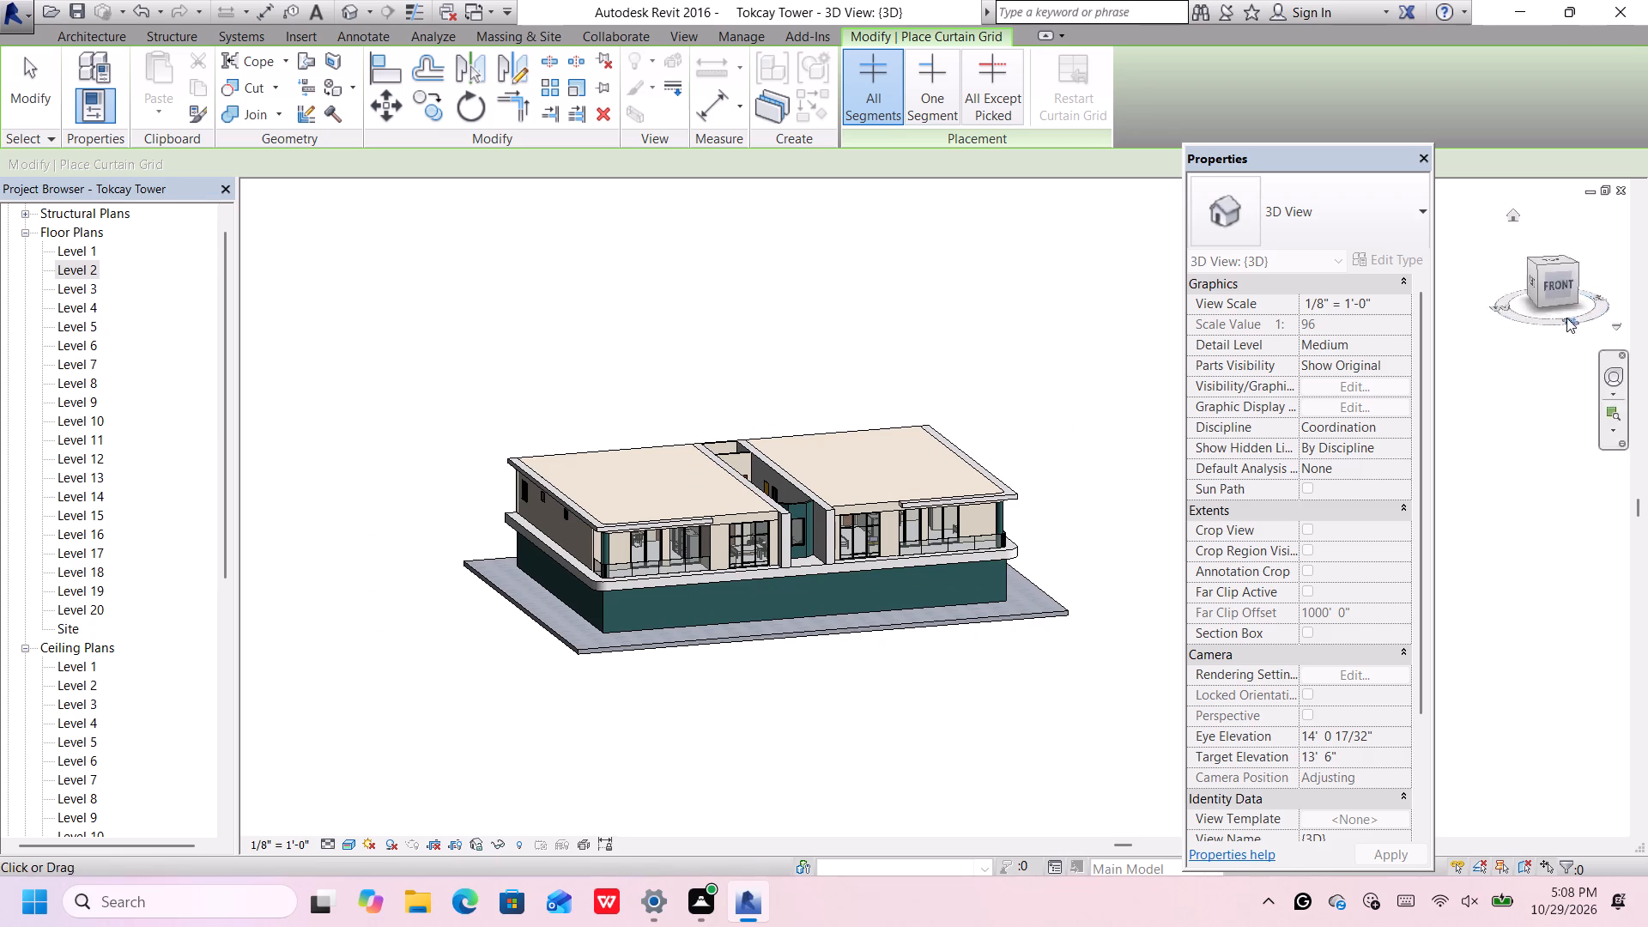
pyautogui.click(1550, 280)
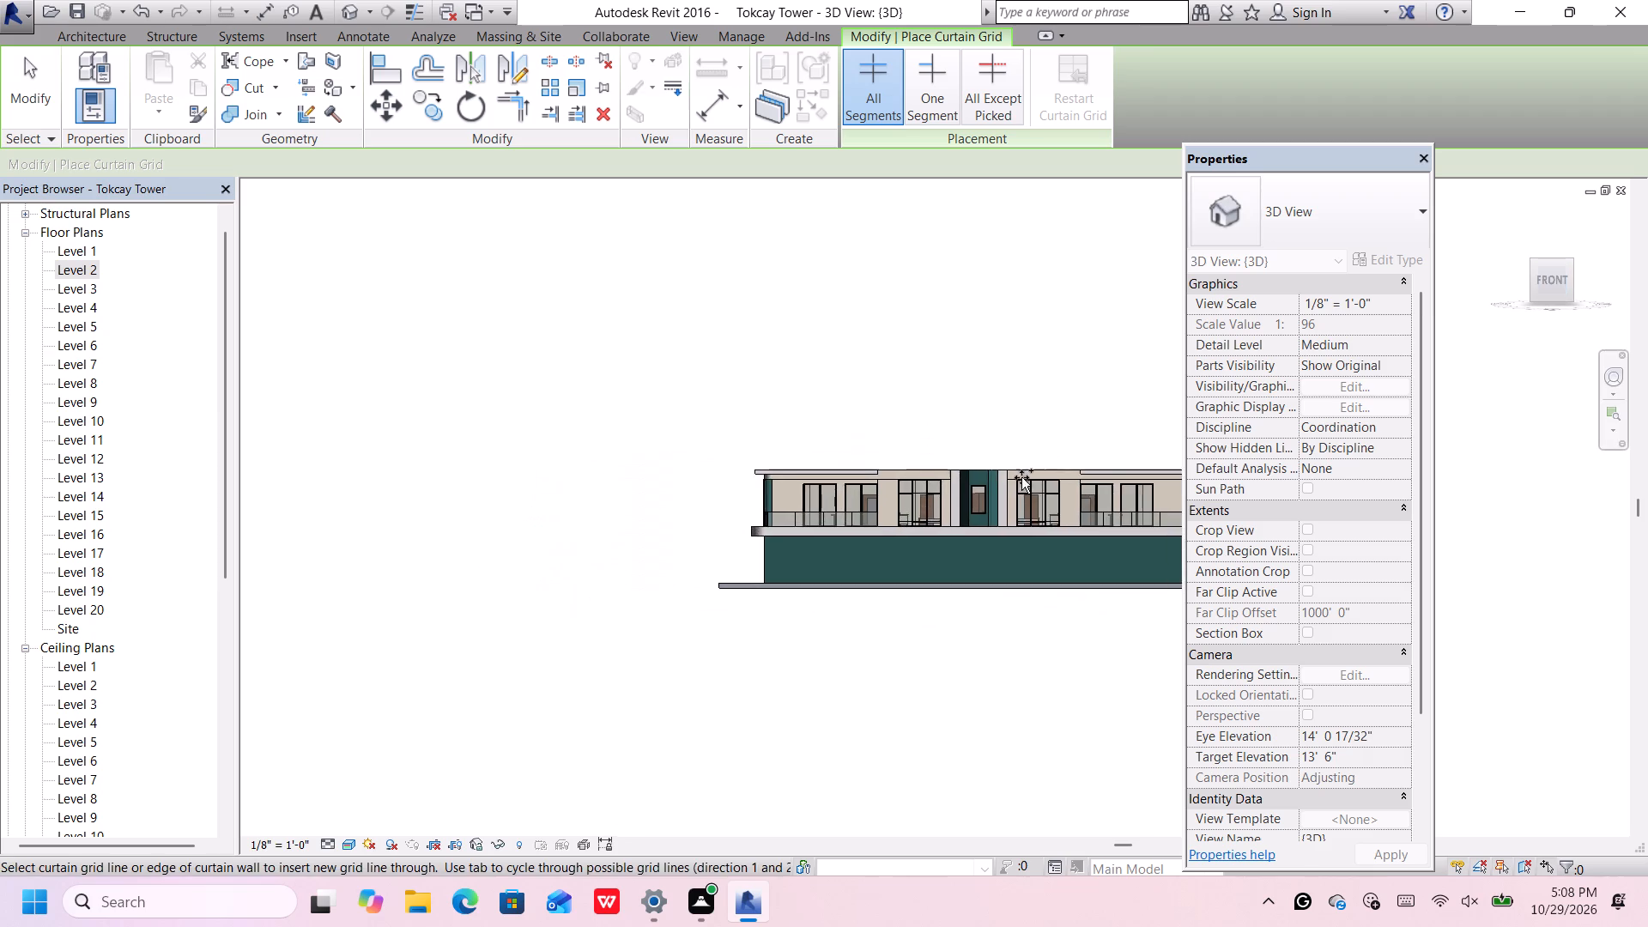
pyautogui.scroll(-4, 1012, 479)
pyautogui.scroll(4, 1063, 433)
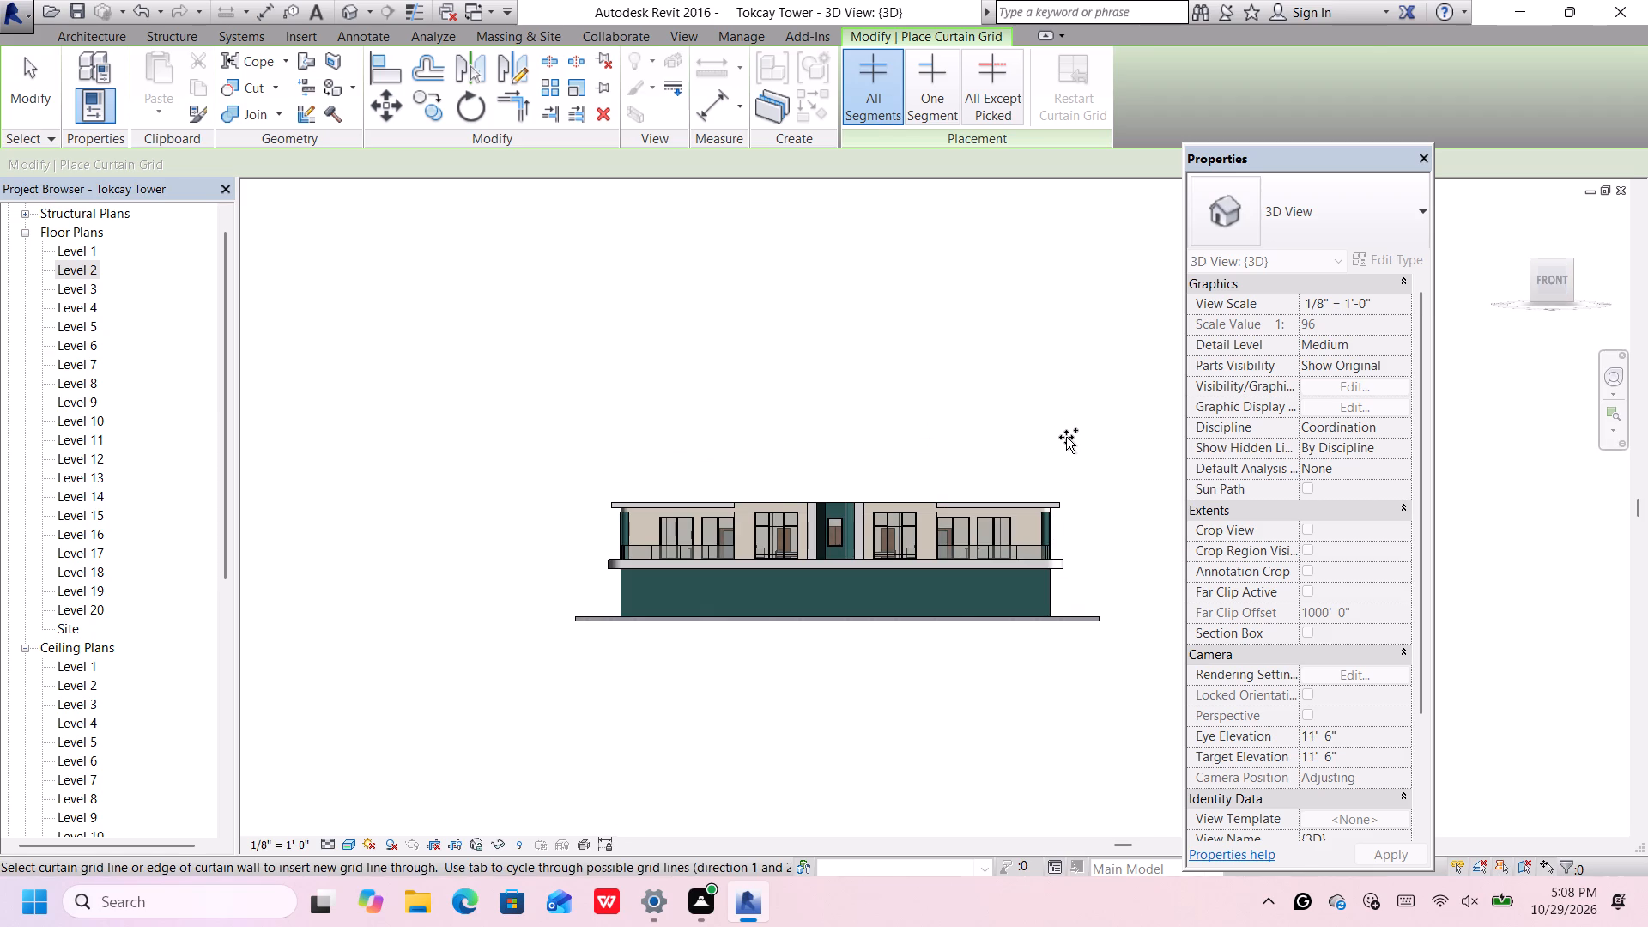
pyautogui.press('Escape')
pyautogui.moveTo(1119, 456); pyautogui.dragTo(979, 495)
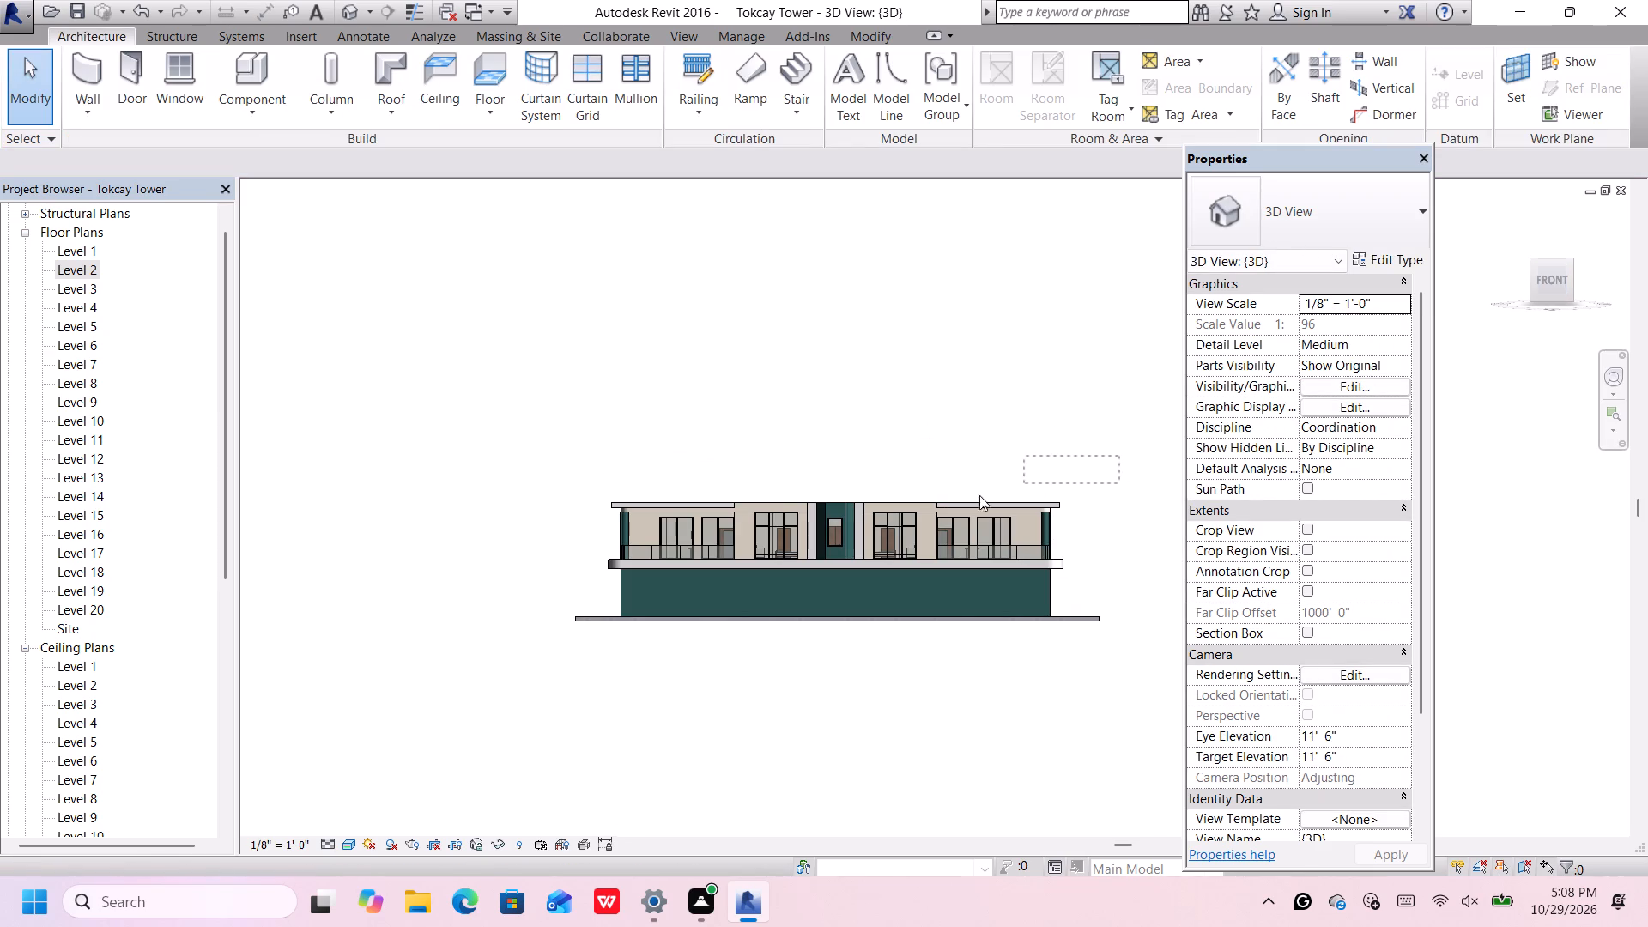
pyautogui.moveTo(979, 495); pyautogui.dragTo(597, 546)
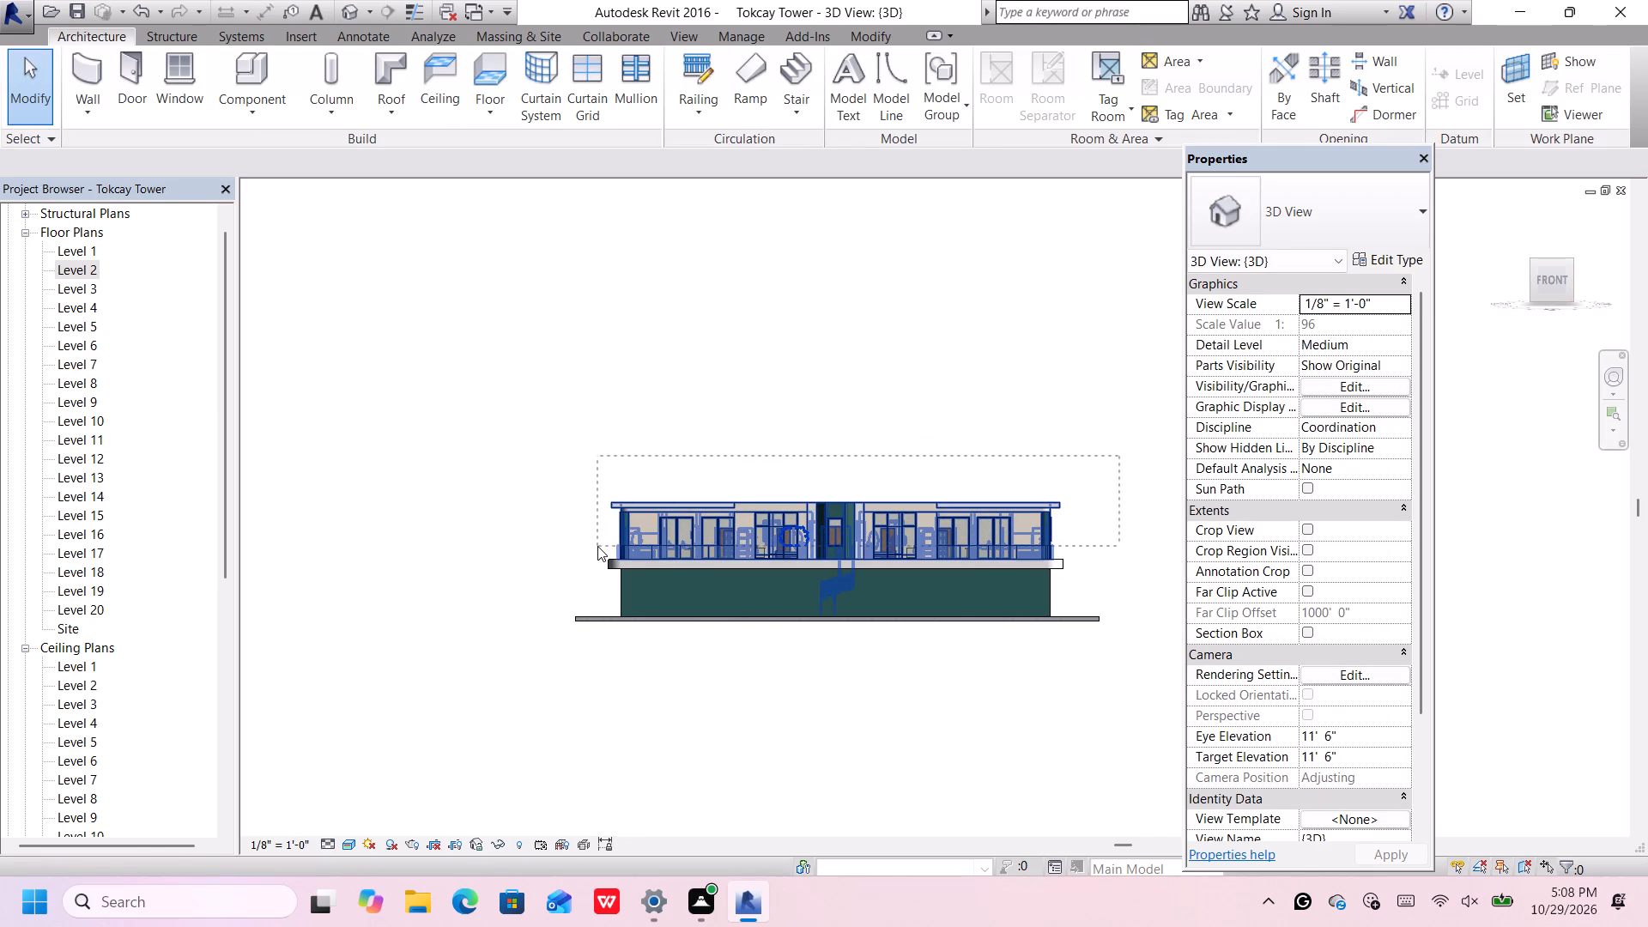
pyautogui.moveTo(597, 546); pyautogui.dragTo(597, 547)
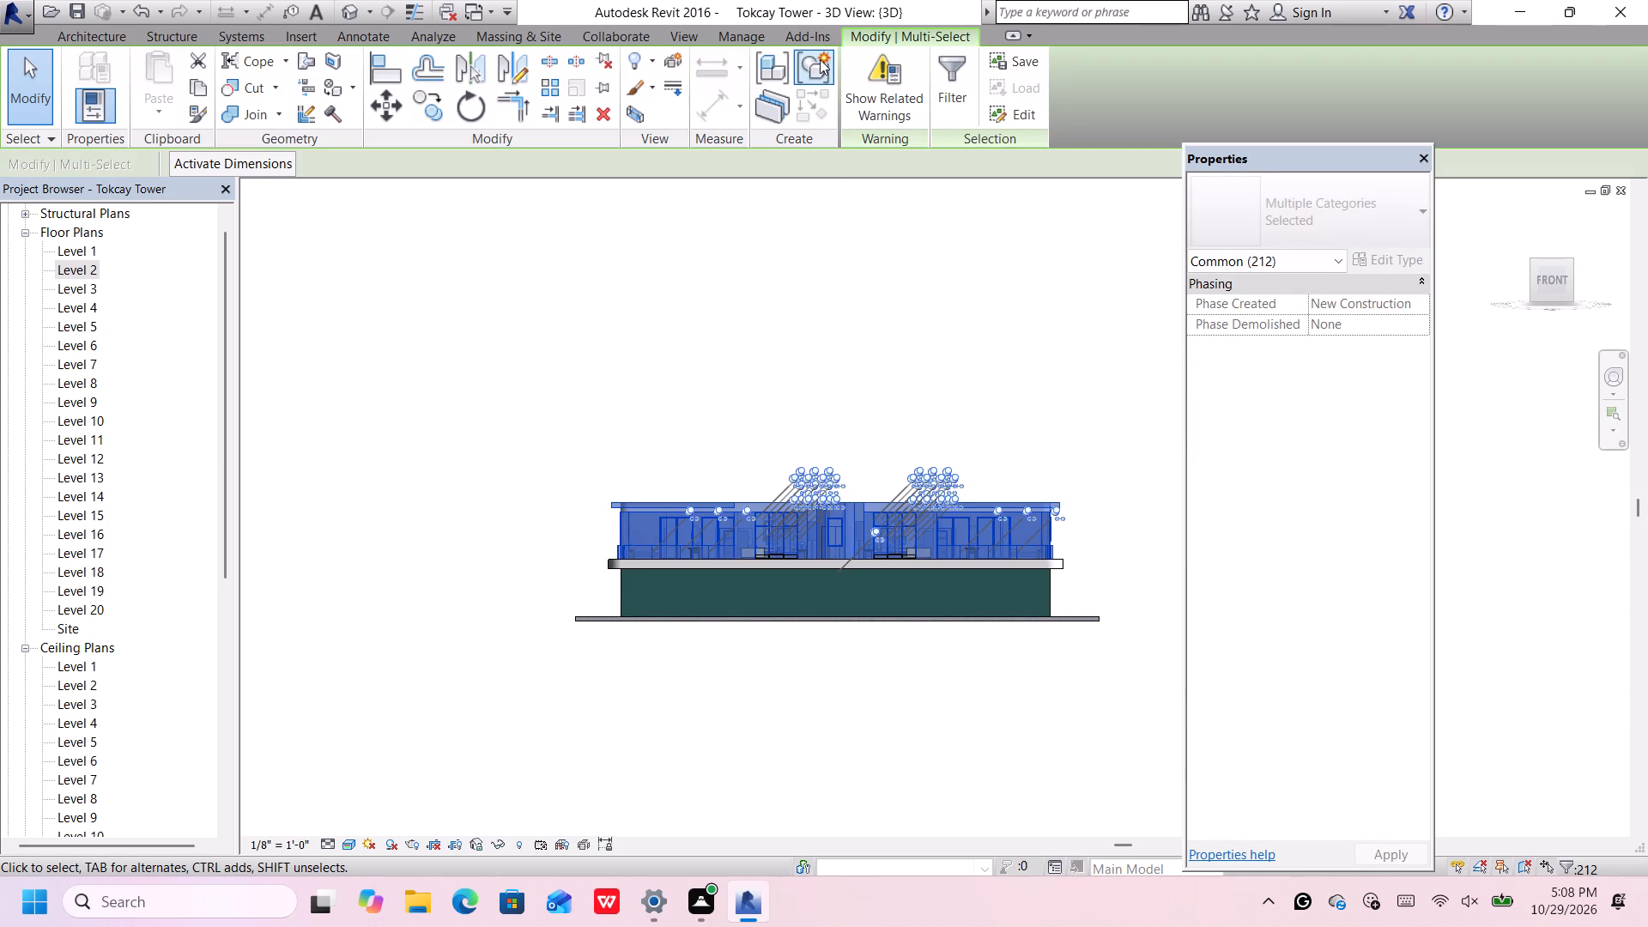
pyautogui.click(818, 59)
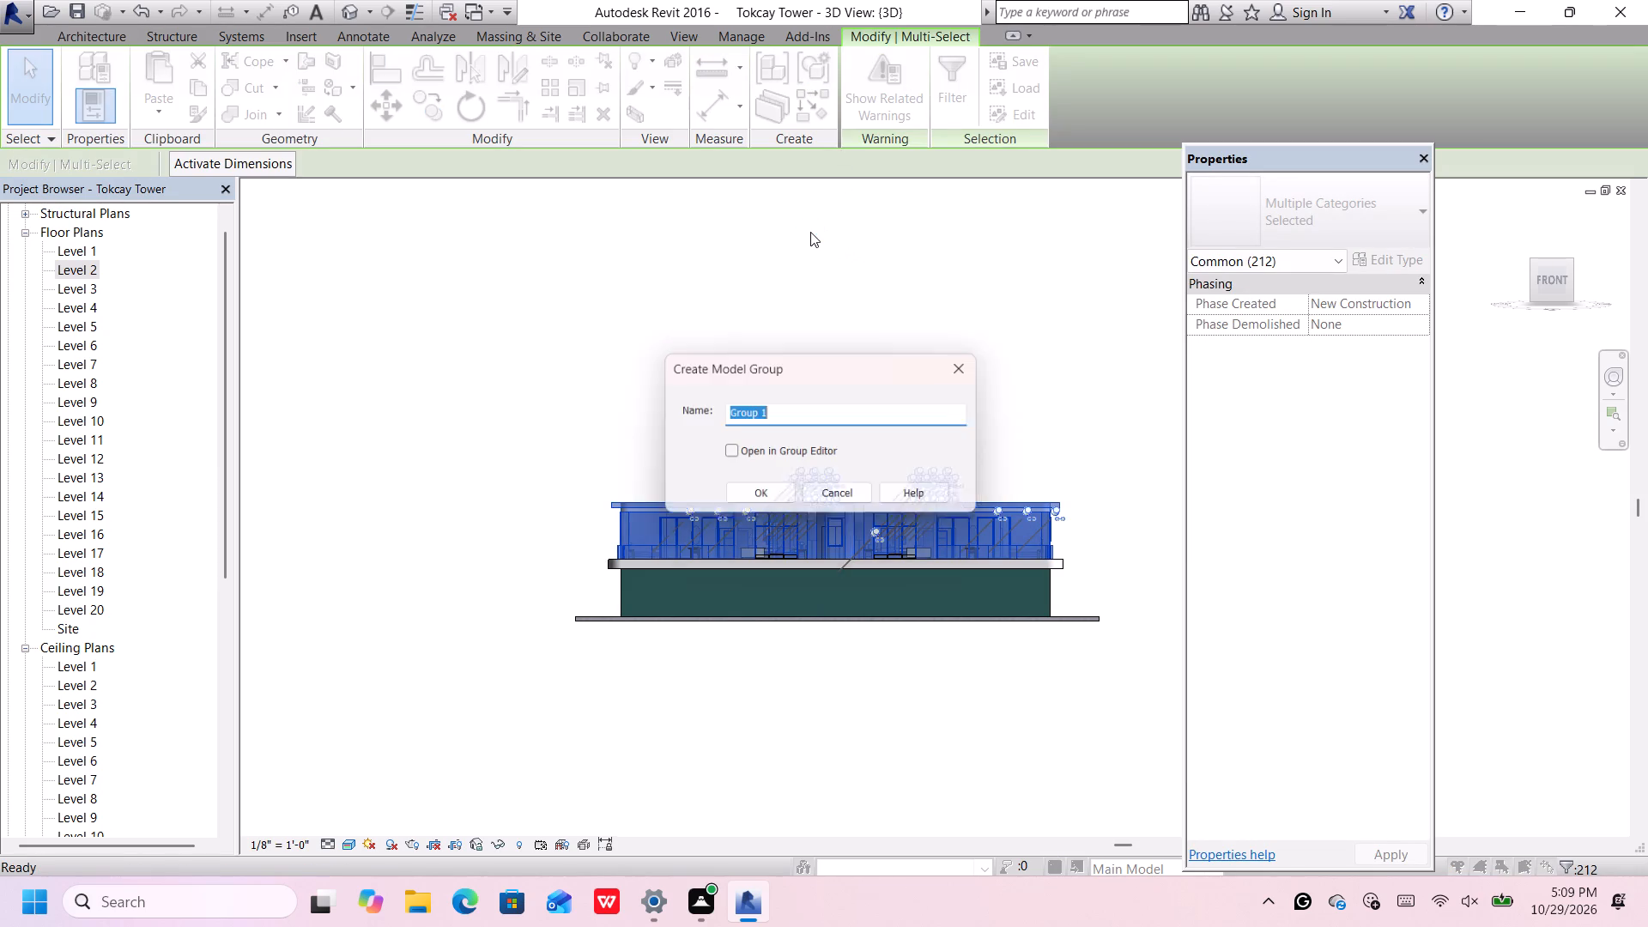
pyautogui.click(777, 501)
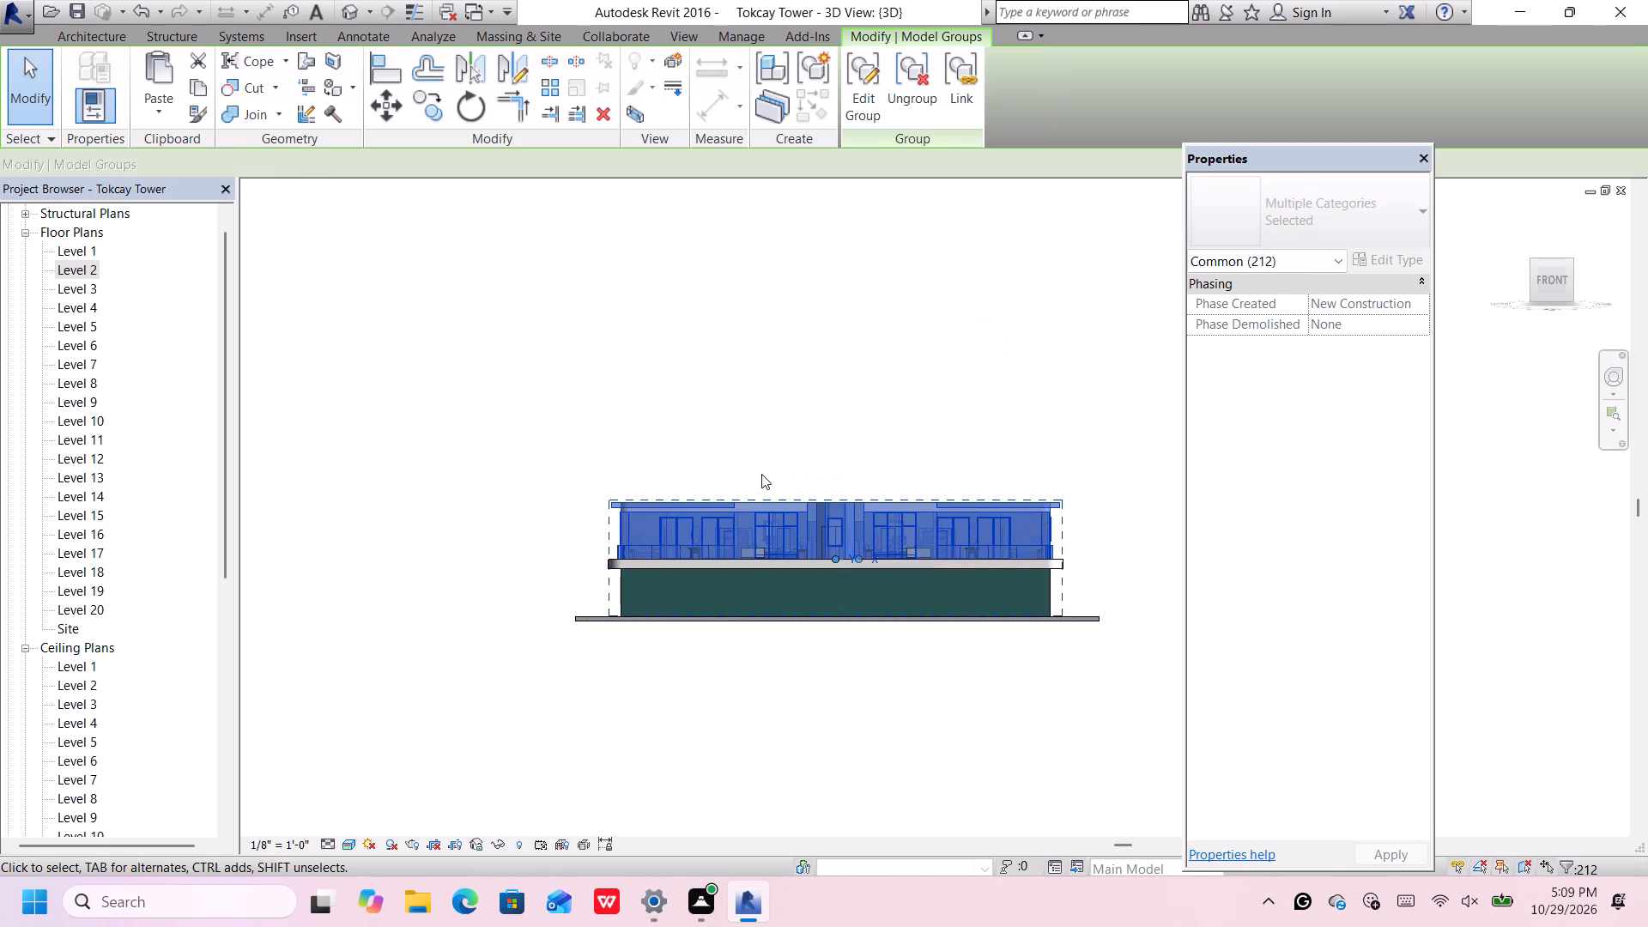
# Open the South elevation with the Level 2 model group still selected.
pyautogui.scroll(-3, 538, 506)
pyautogui.moveTo(538, 511); pyautogui.dragTo(542, 520, button='middle')
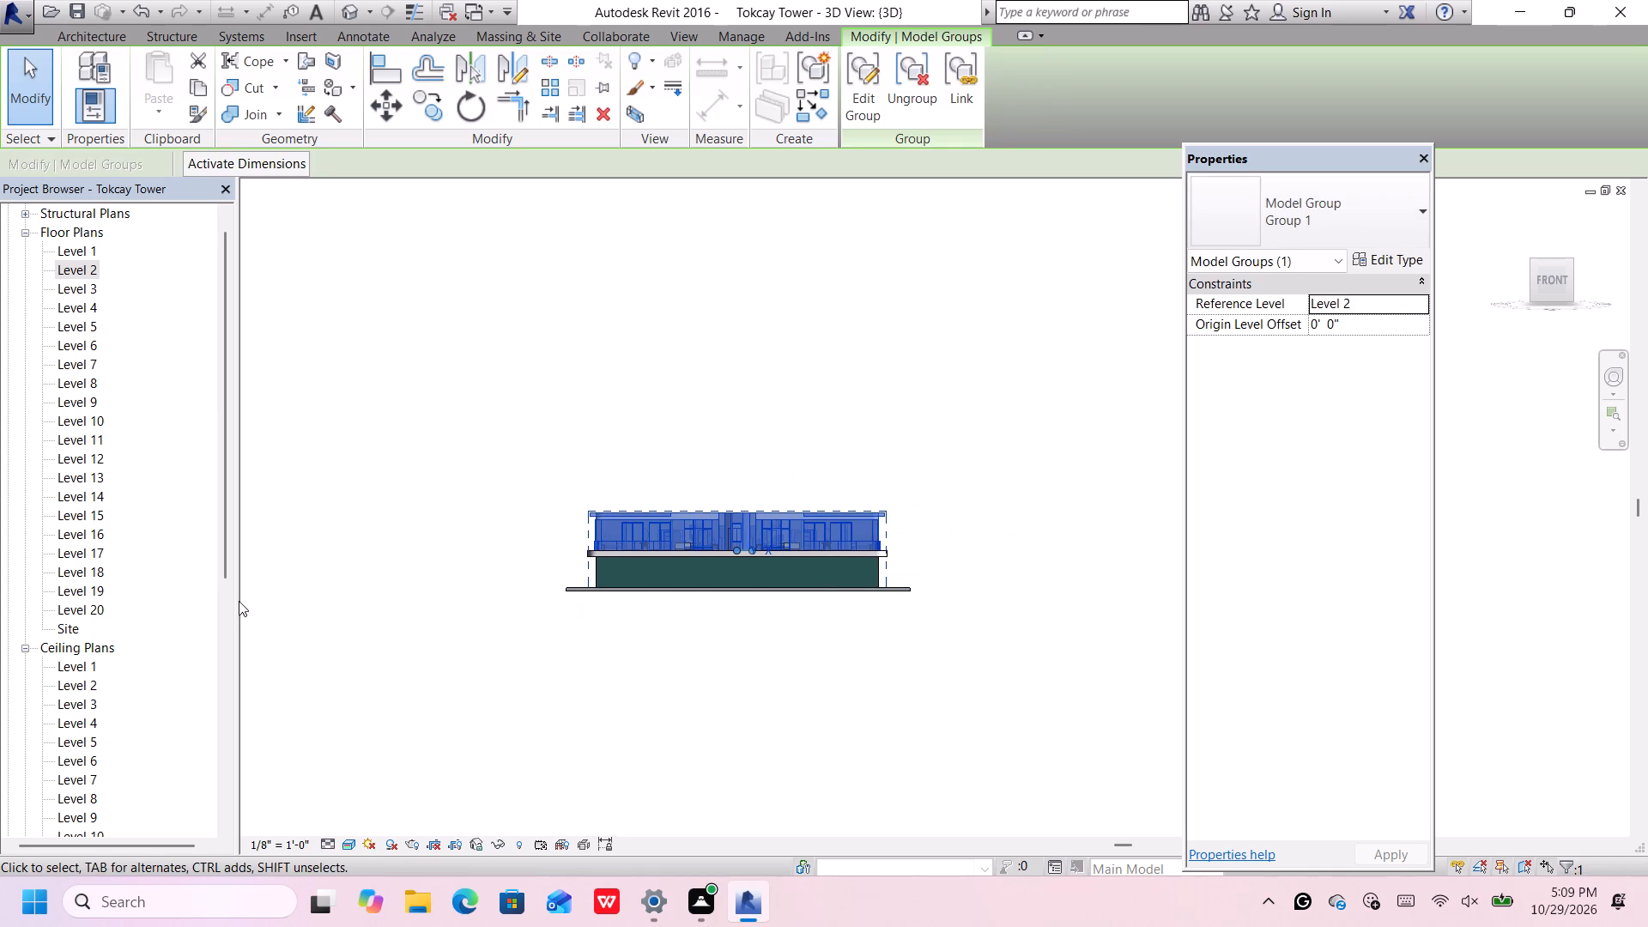
pyautogui.scroll(-4, 70, 645)
pyautogui.scroll(-20, 71, 647)
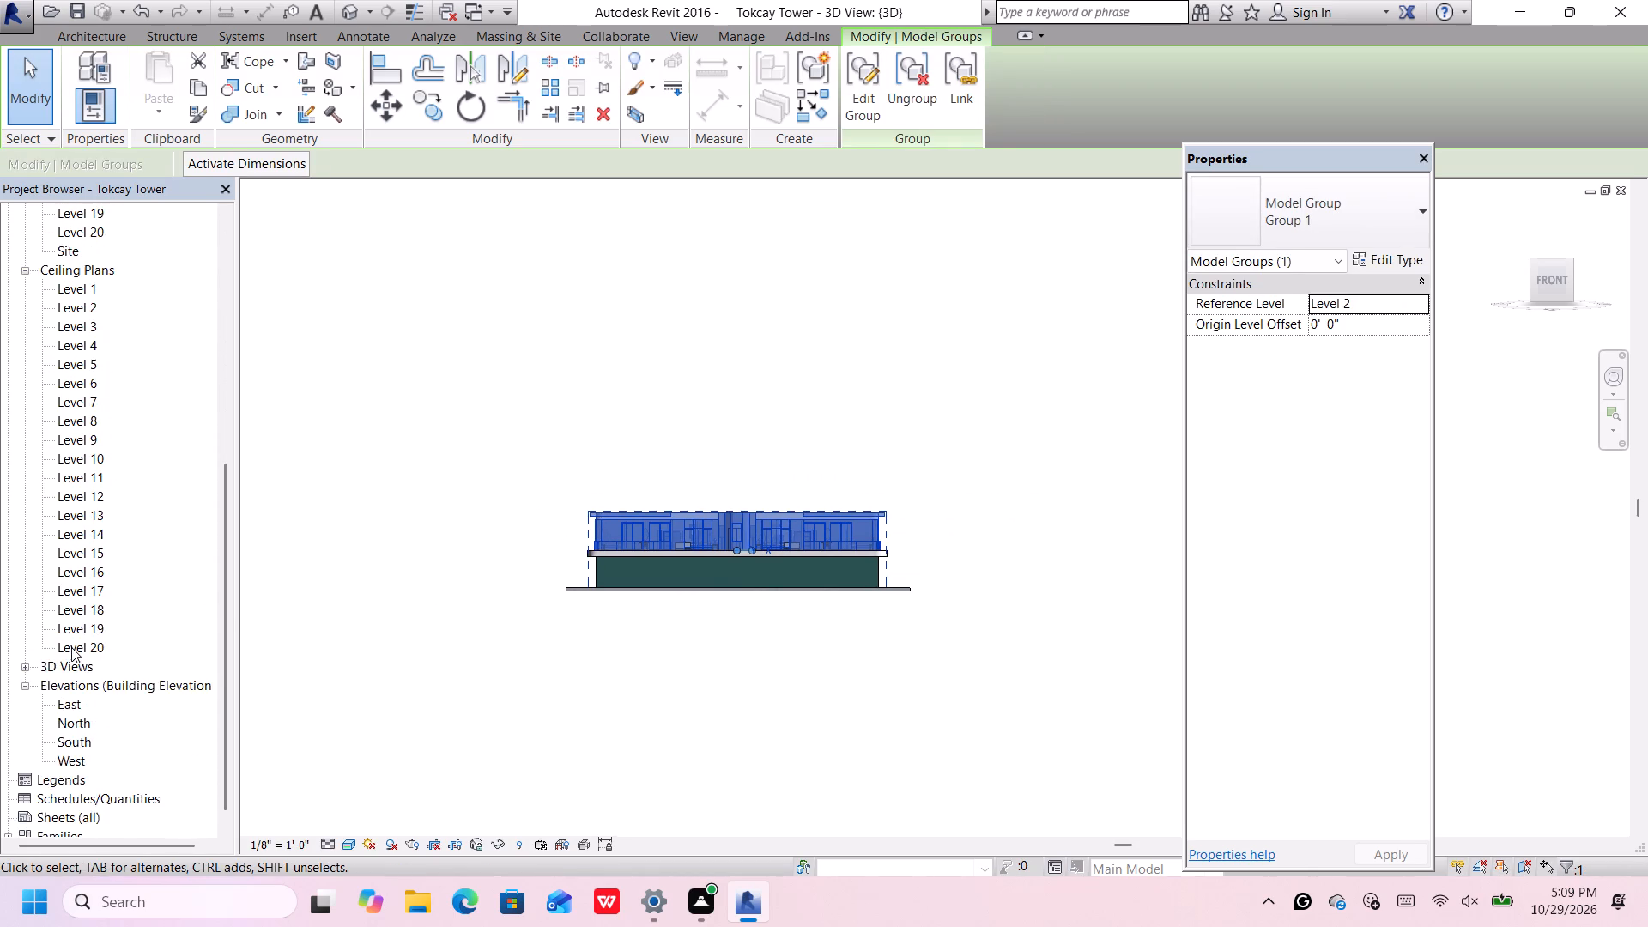
pyautogui.scroll(-3, 71, 647)
pyautogui.doubleClick(64, 681)
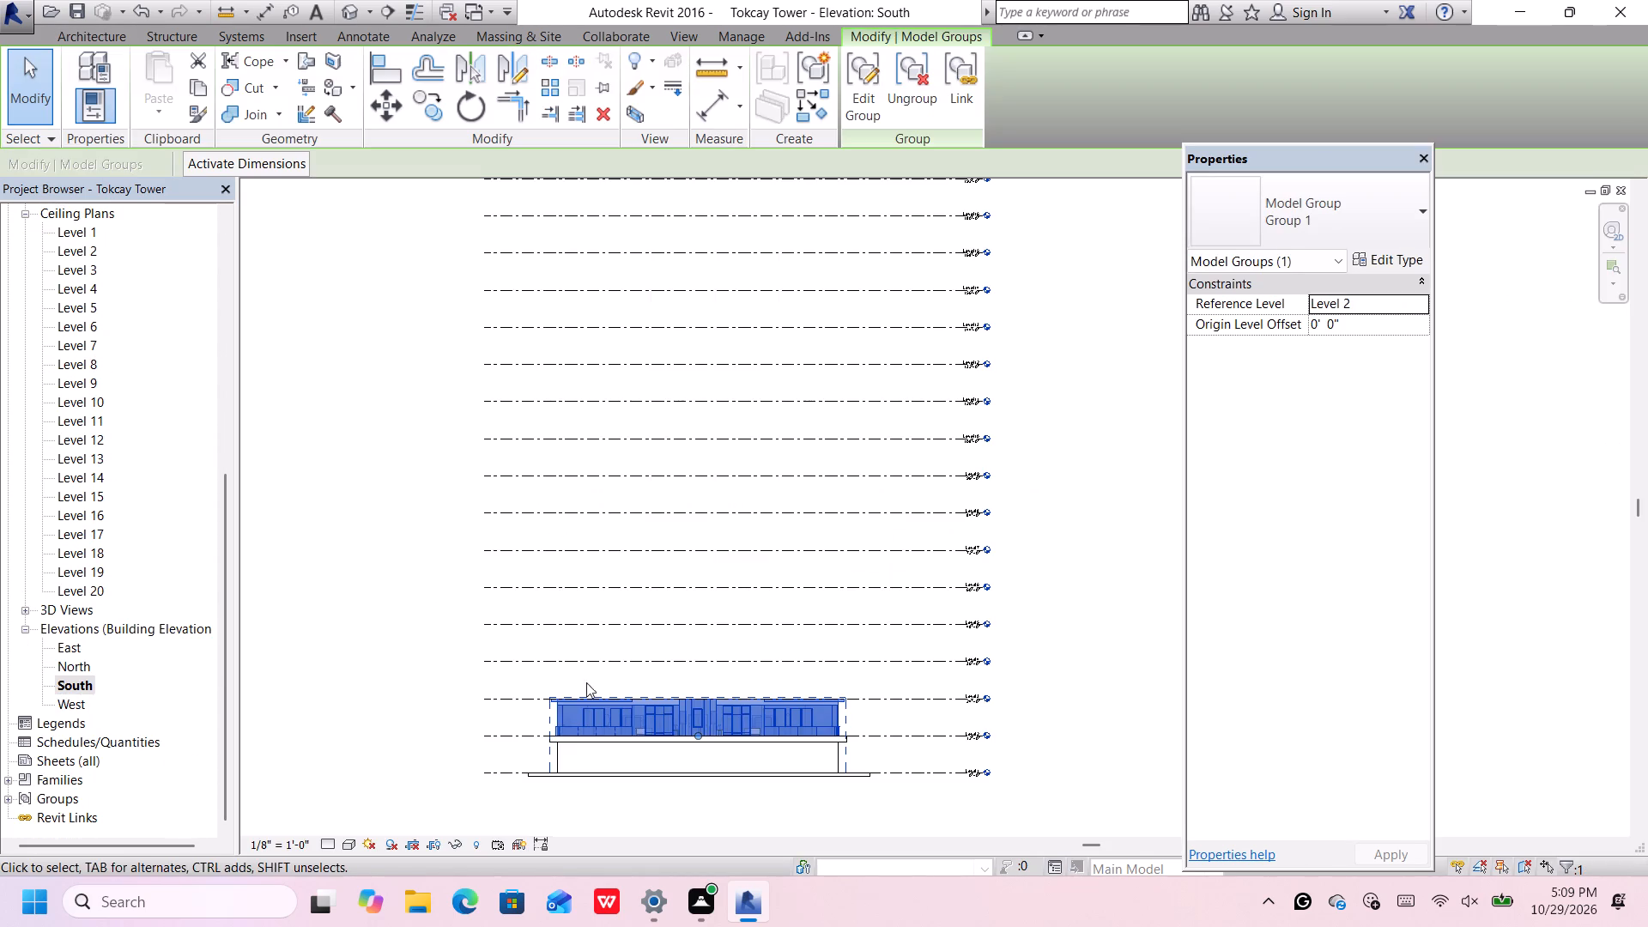
pyautogui.scroll(1, 783, 683)
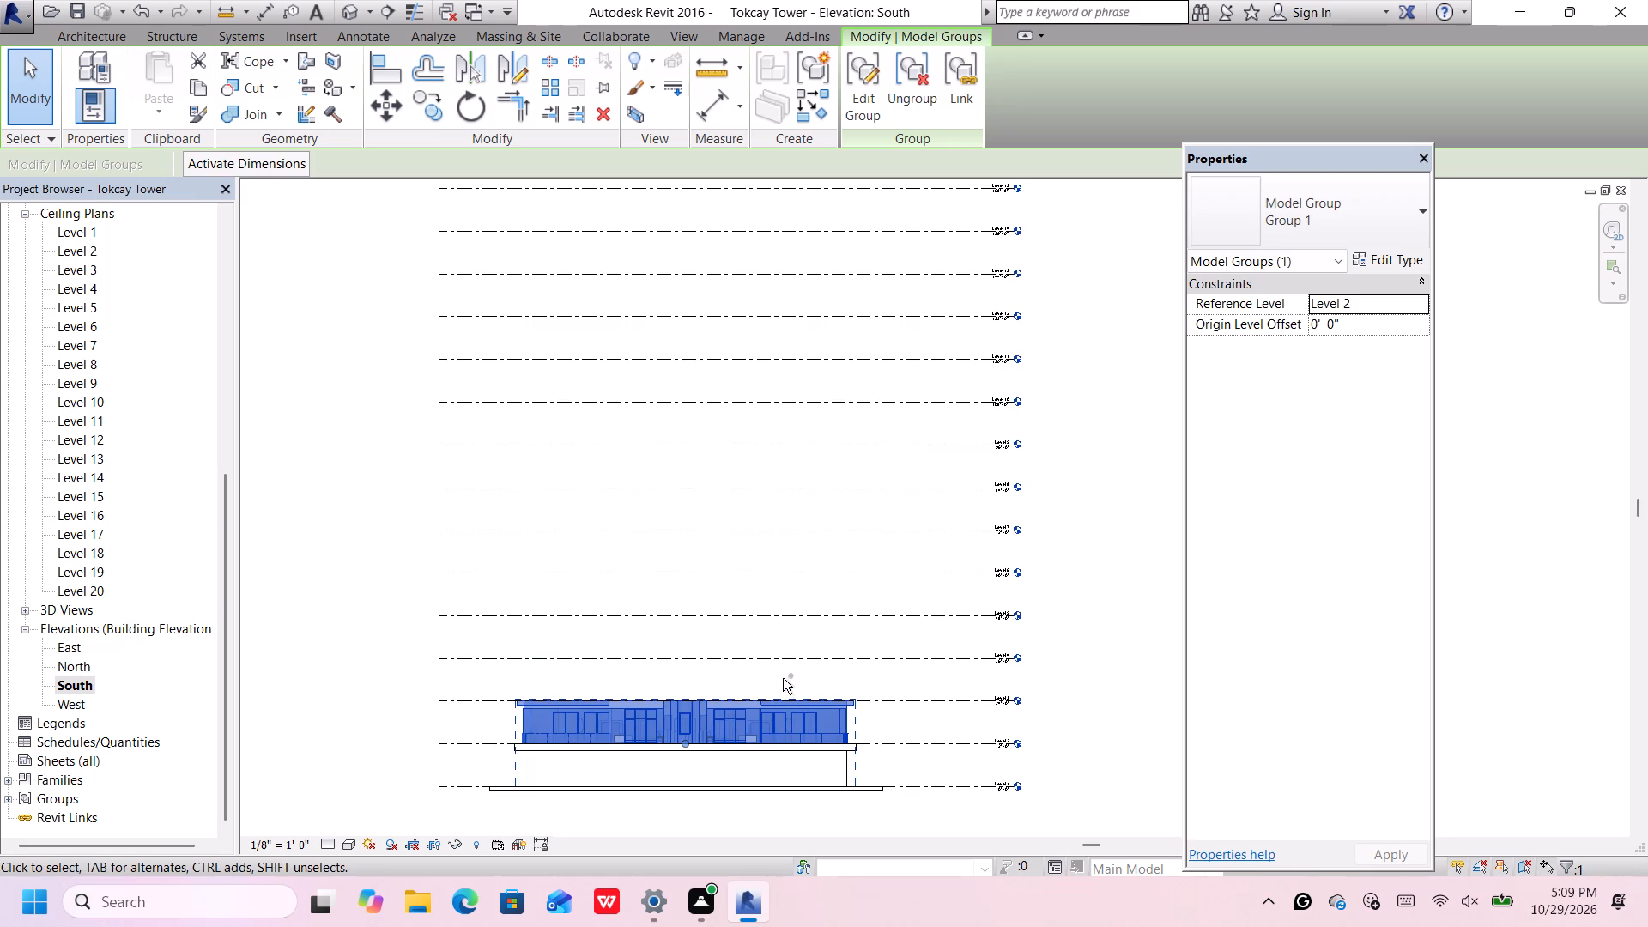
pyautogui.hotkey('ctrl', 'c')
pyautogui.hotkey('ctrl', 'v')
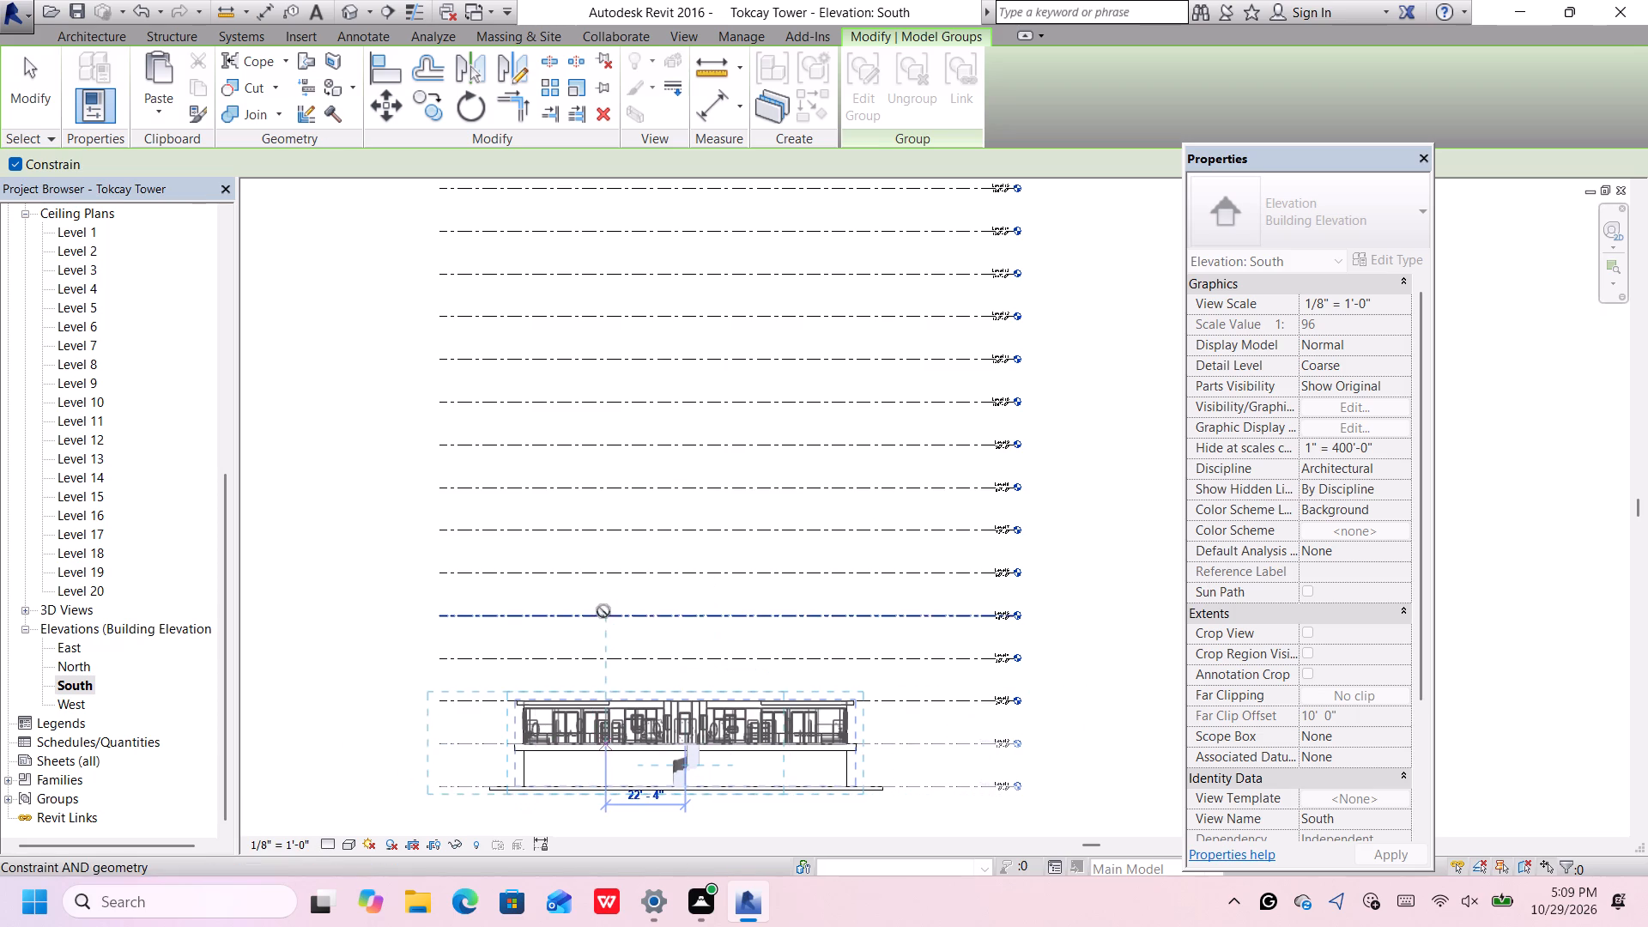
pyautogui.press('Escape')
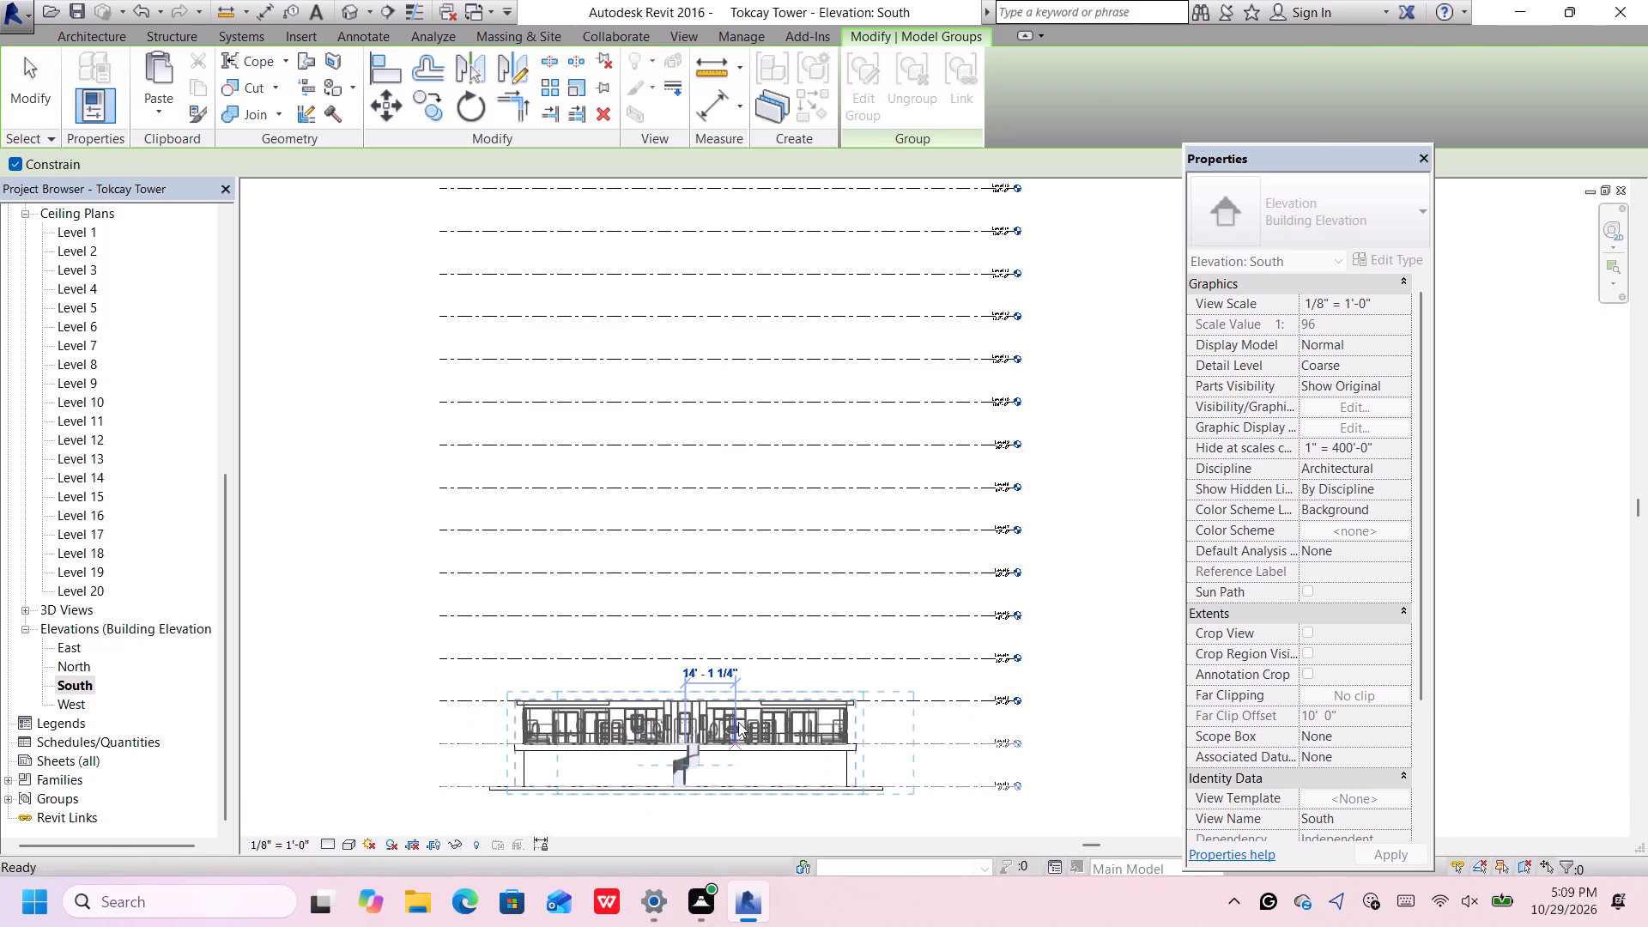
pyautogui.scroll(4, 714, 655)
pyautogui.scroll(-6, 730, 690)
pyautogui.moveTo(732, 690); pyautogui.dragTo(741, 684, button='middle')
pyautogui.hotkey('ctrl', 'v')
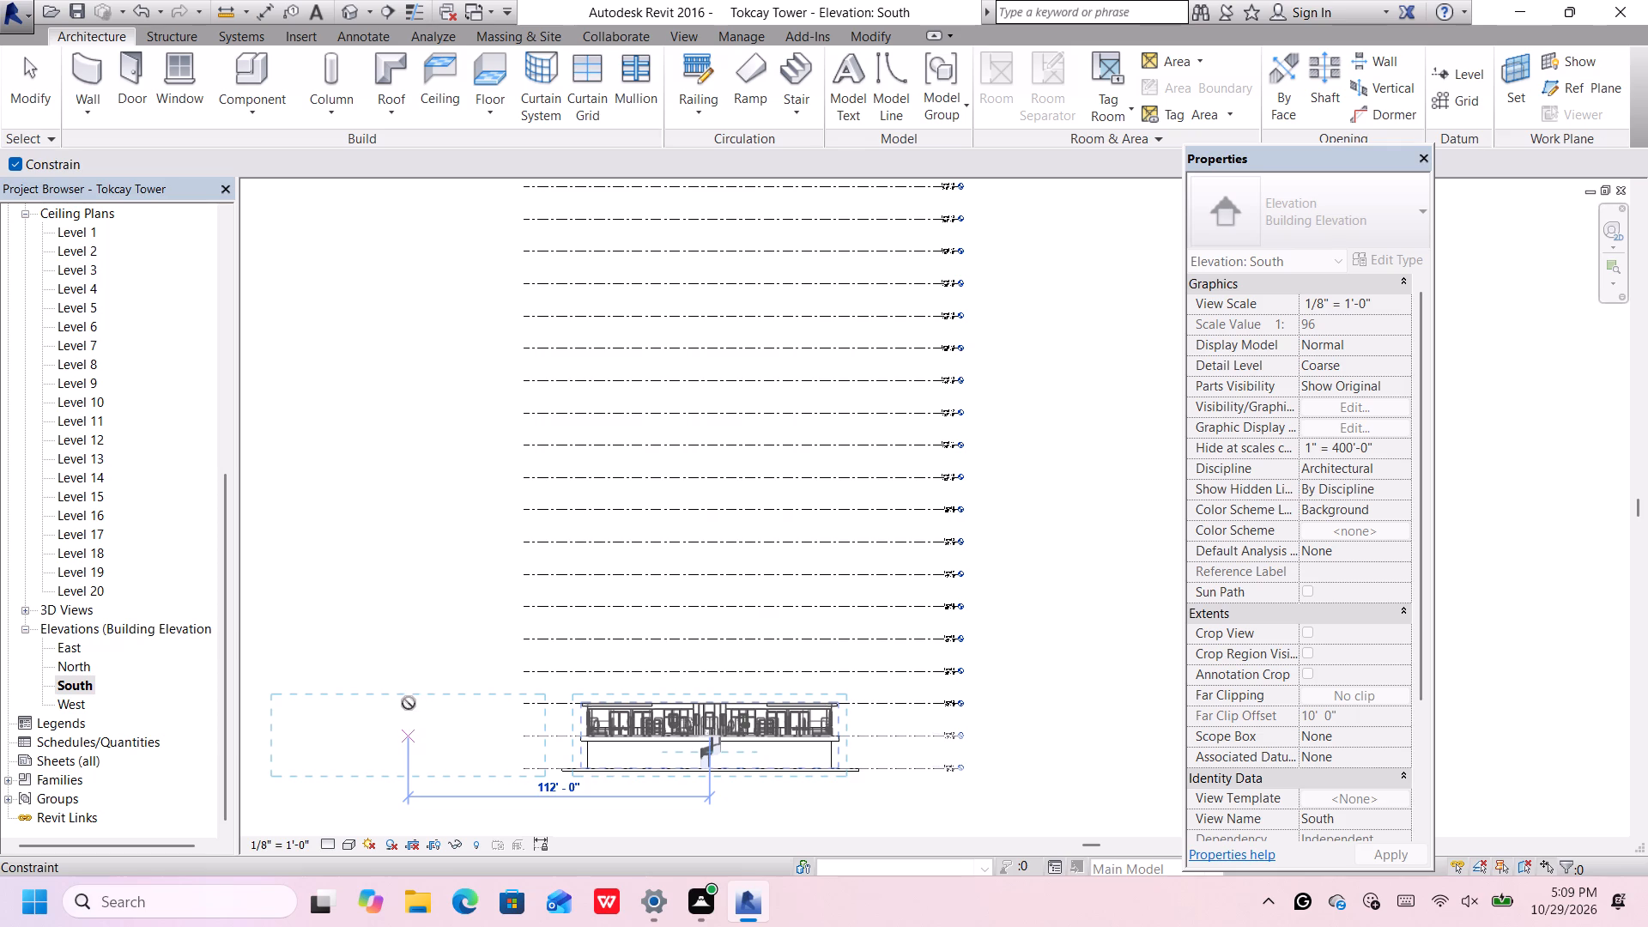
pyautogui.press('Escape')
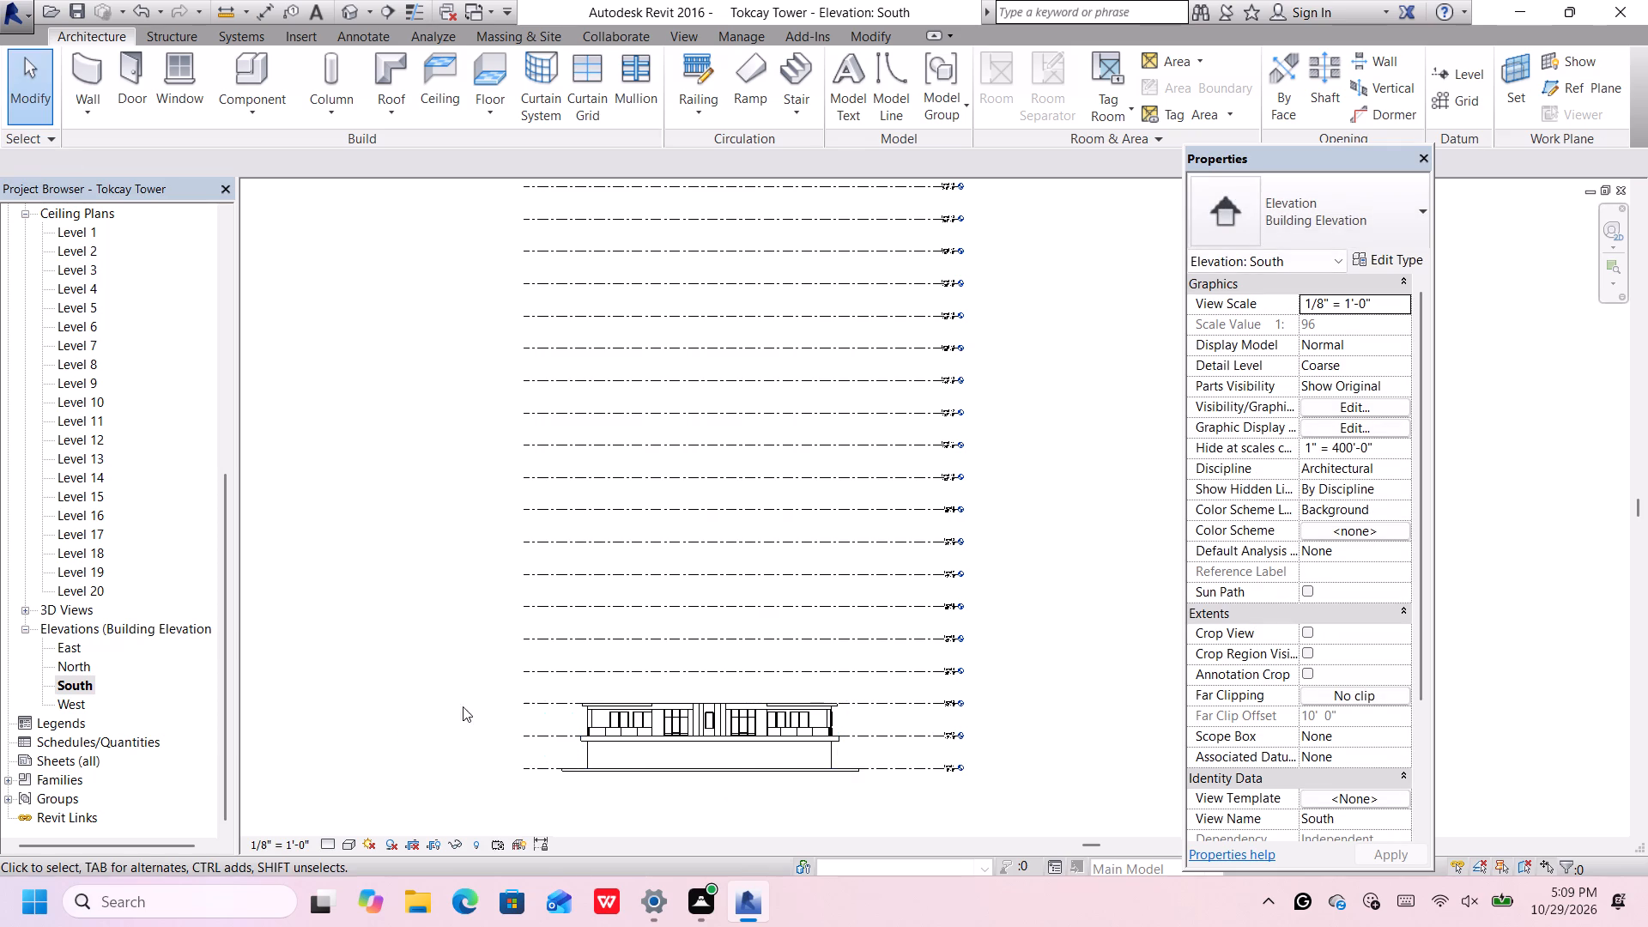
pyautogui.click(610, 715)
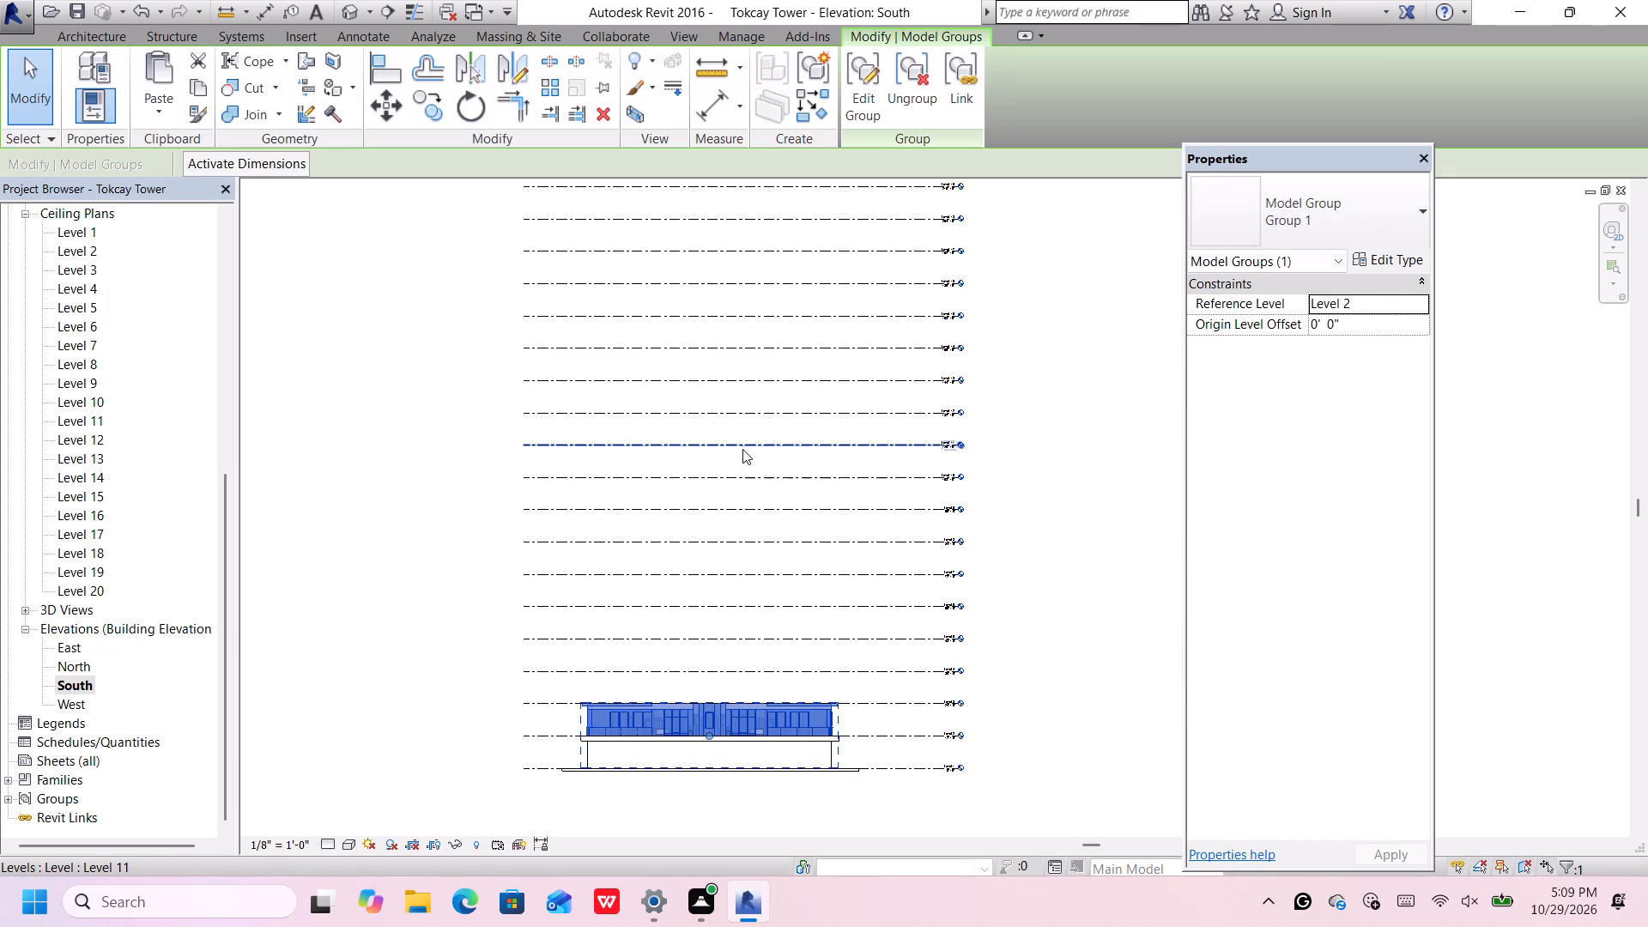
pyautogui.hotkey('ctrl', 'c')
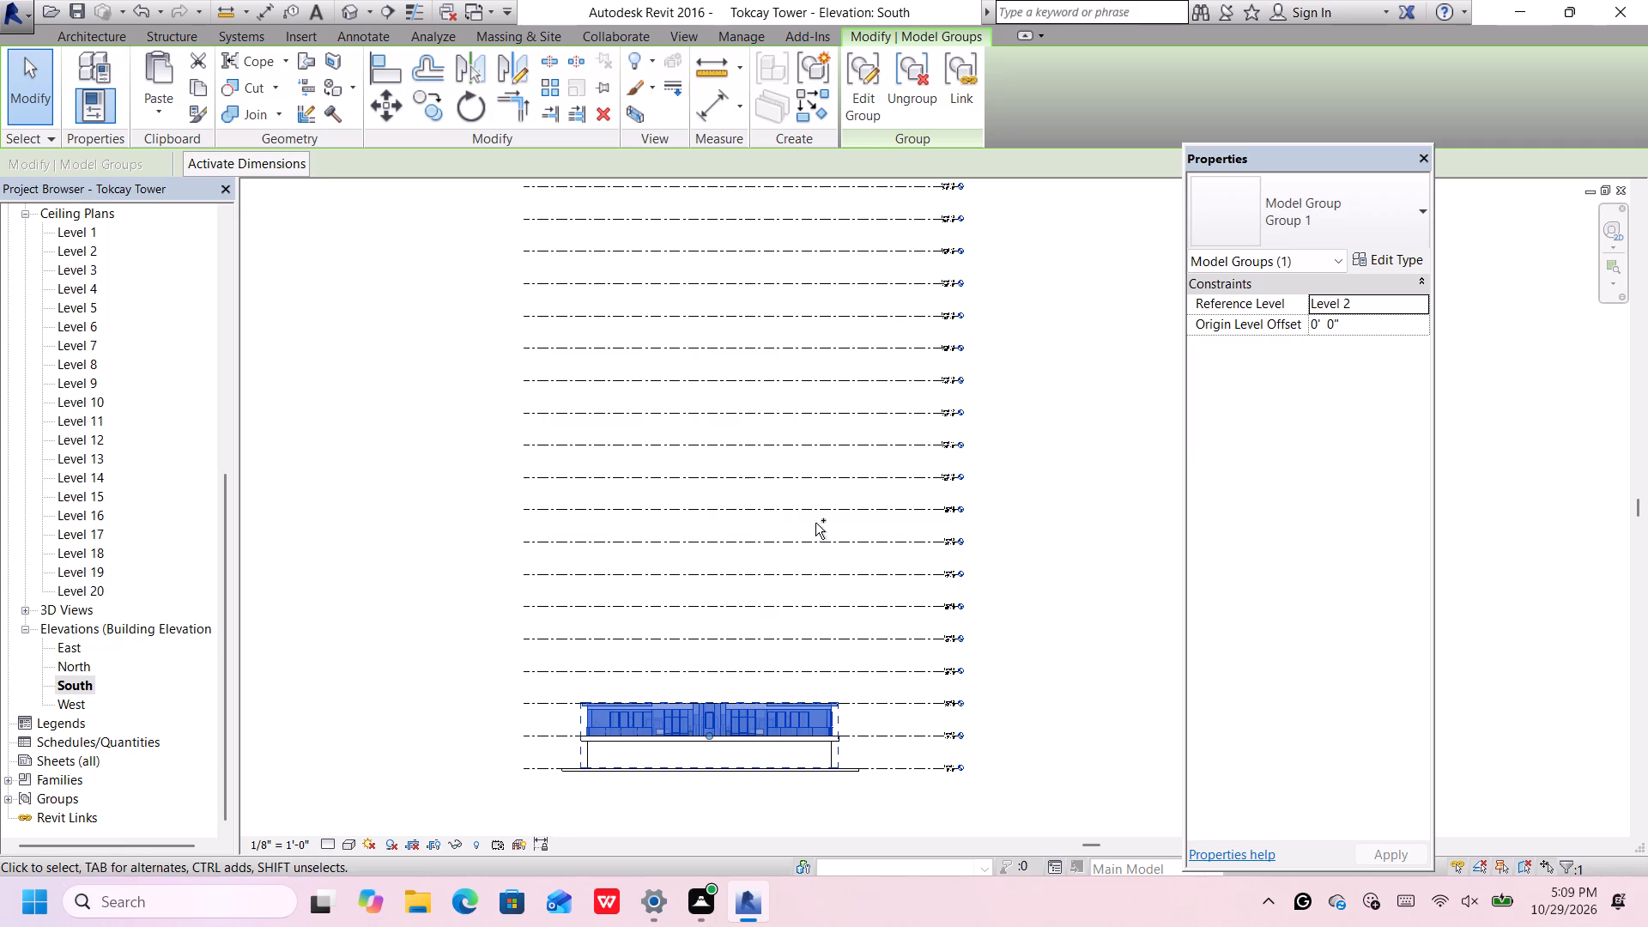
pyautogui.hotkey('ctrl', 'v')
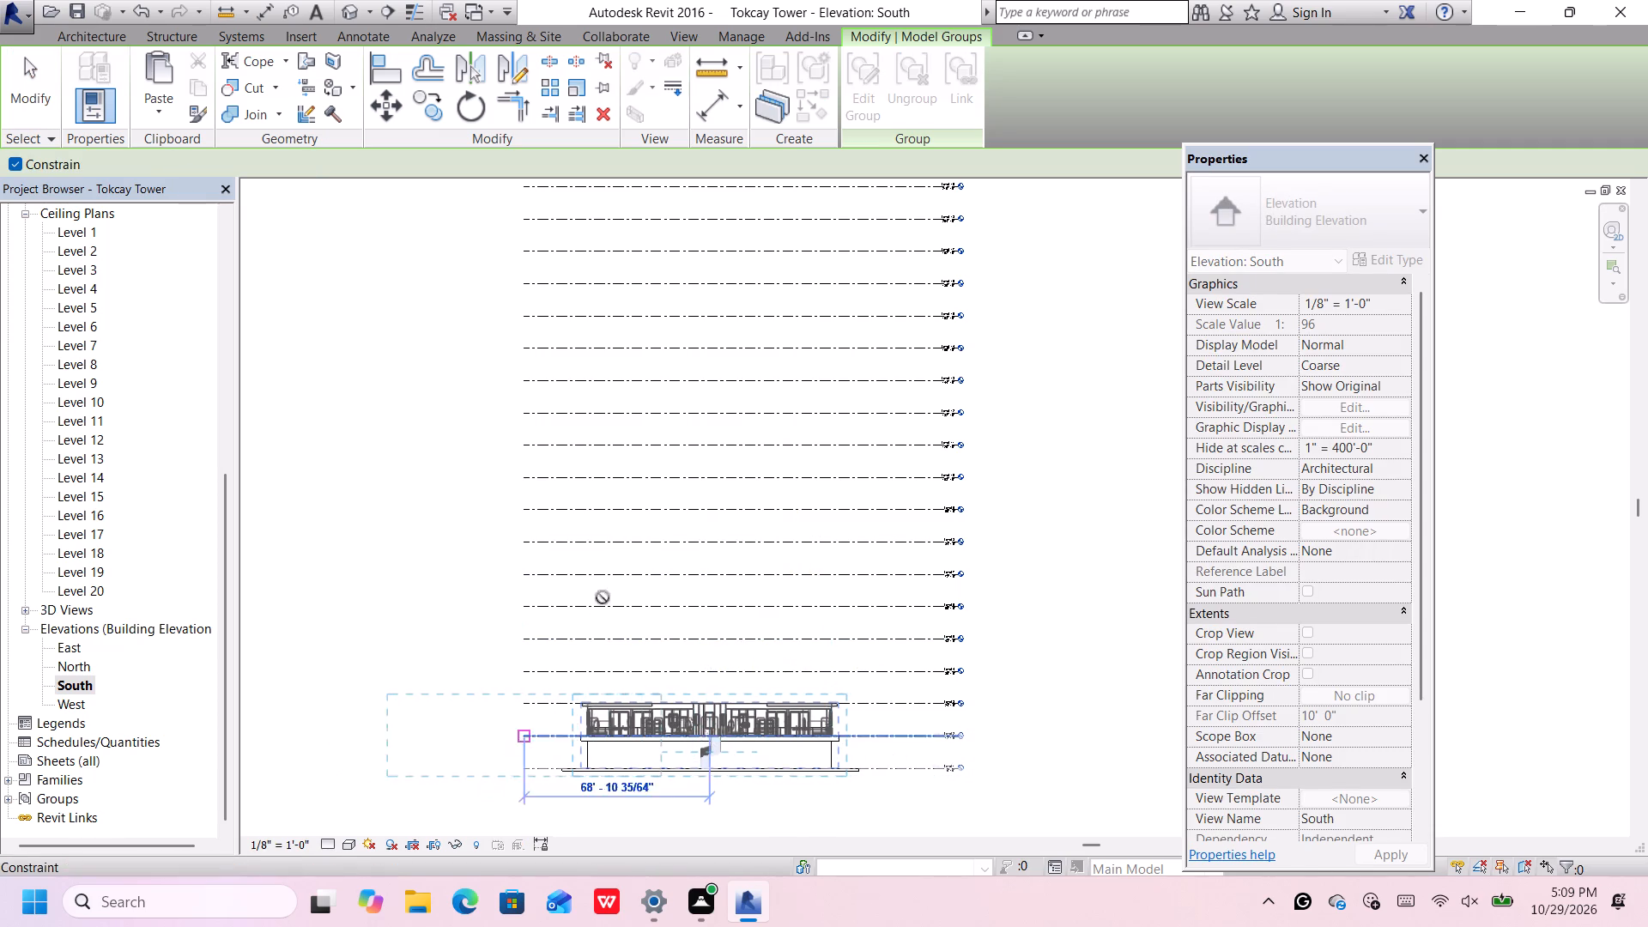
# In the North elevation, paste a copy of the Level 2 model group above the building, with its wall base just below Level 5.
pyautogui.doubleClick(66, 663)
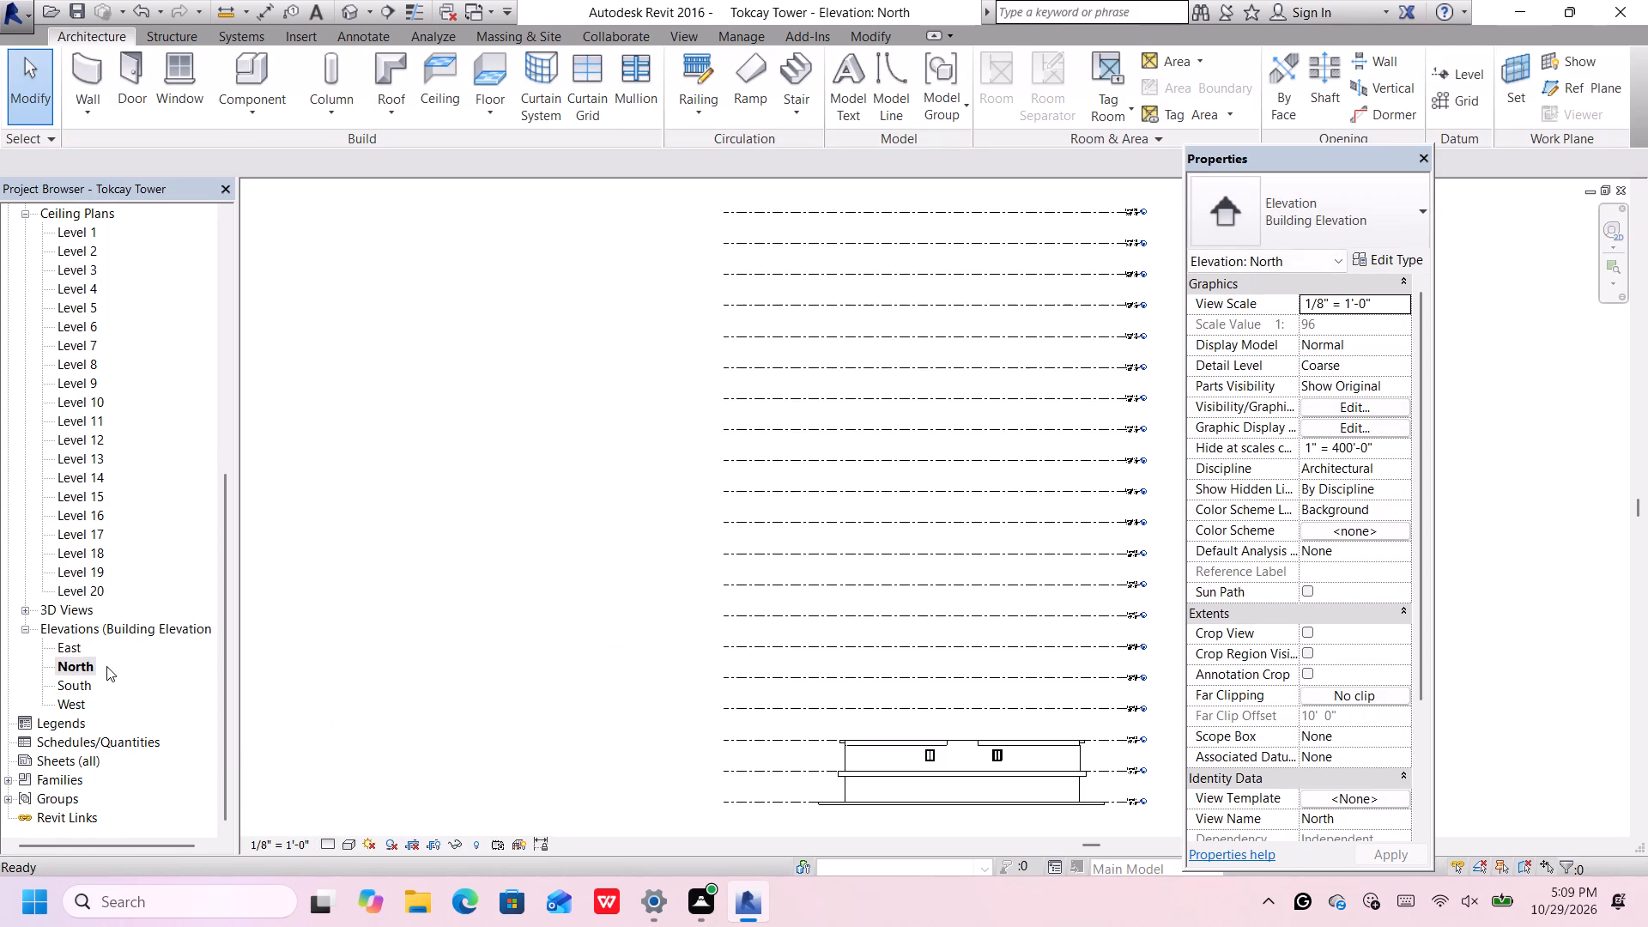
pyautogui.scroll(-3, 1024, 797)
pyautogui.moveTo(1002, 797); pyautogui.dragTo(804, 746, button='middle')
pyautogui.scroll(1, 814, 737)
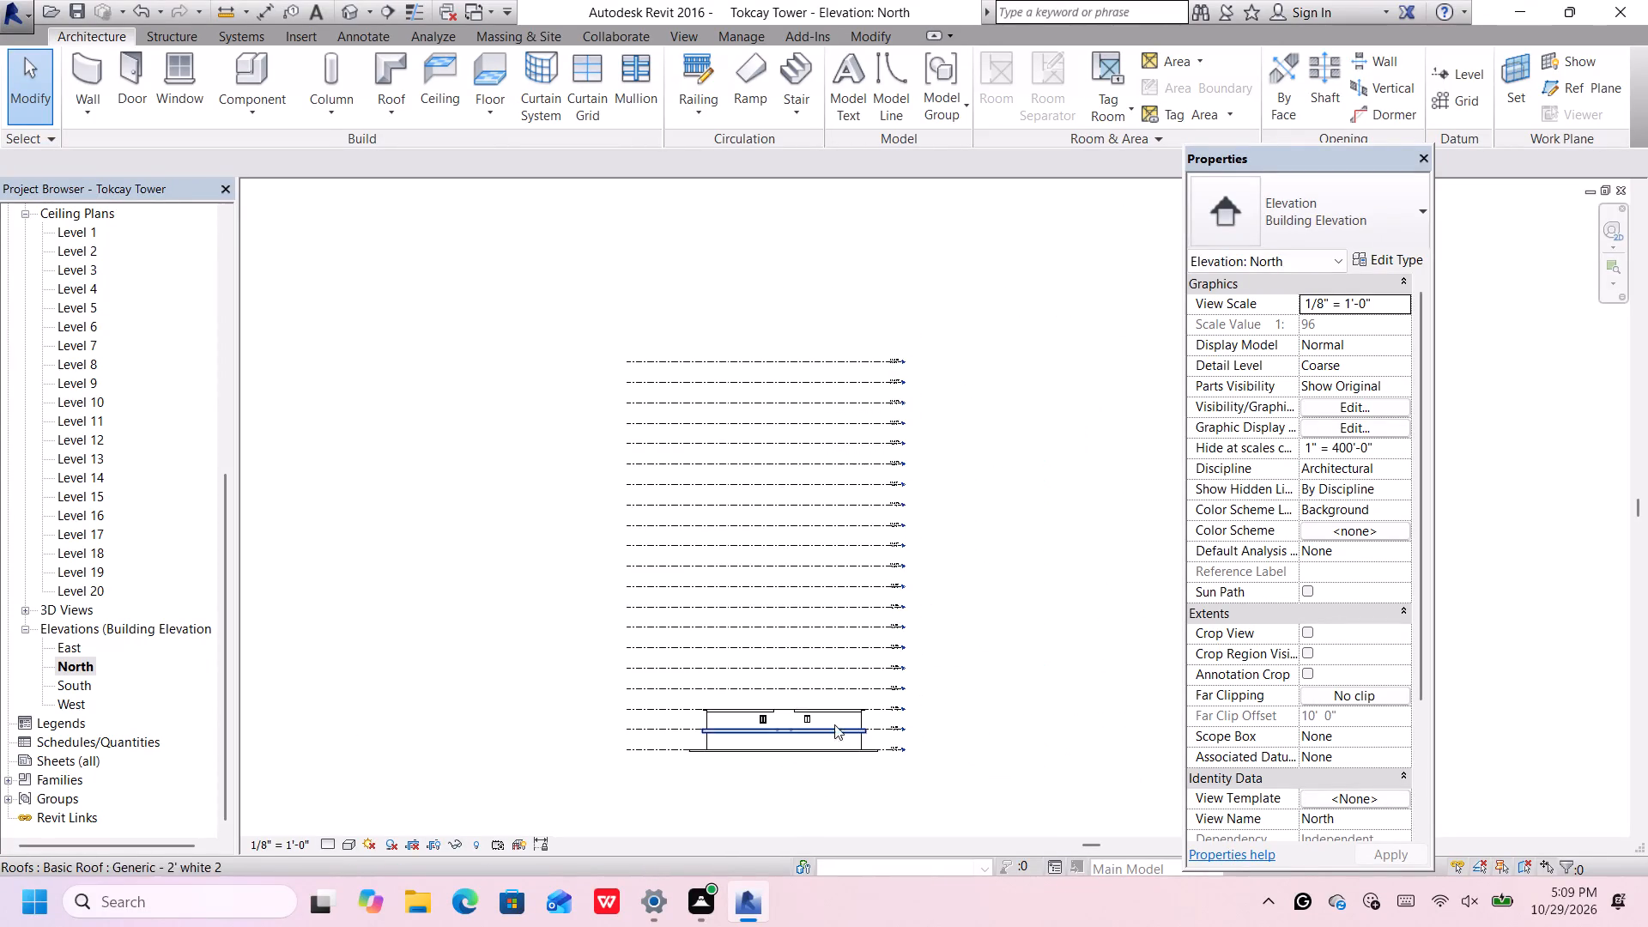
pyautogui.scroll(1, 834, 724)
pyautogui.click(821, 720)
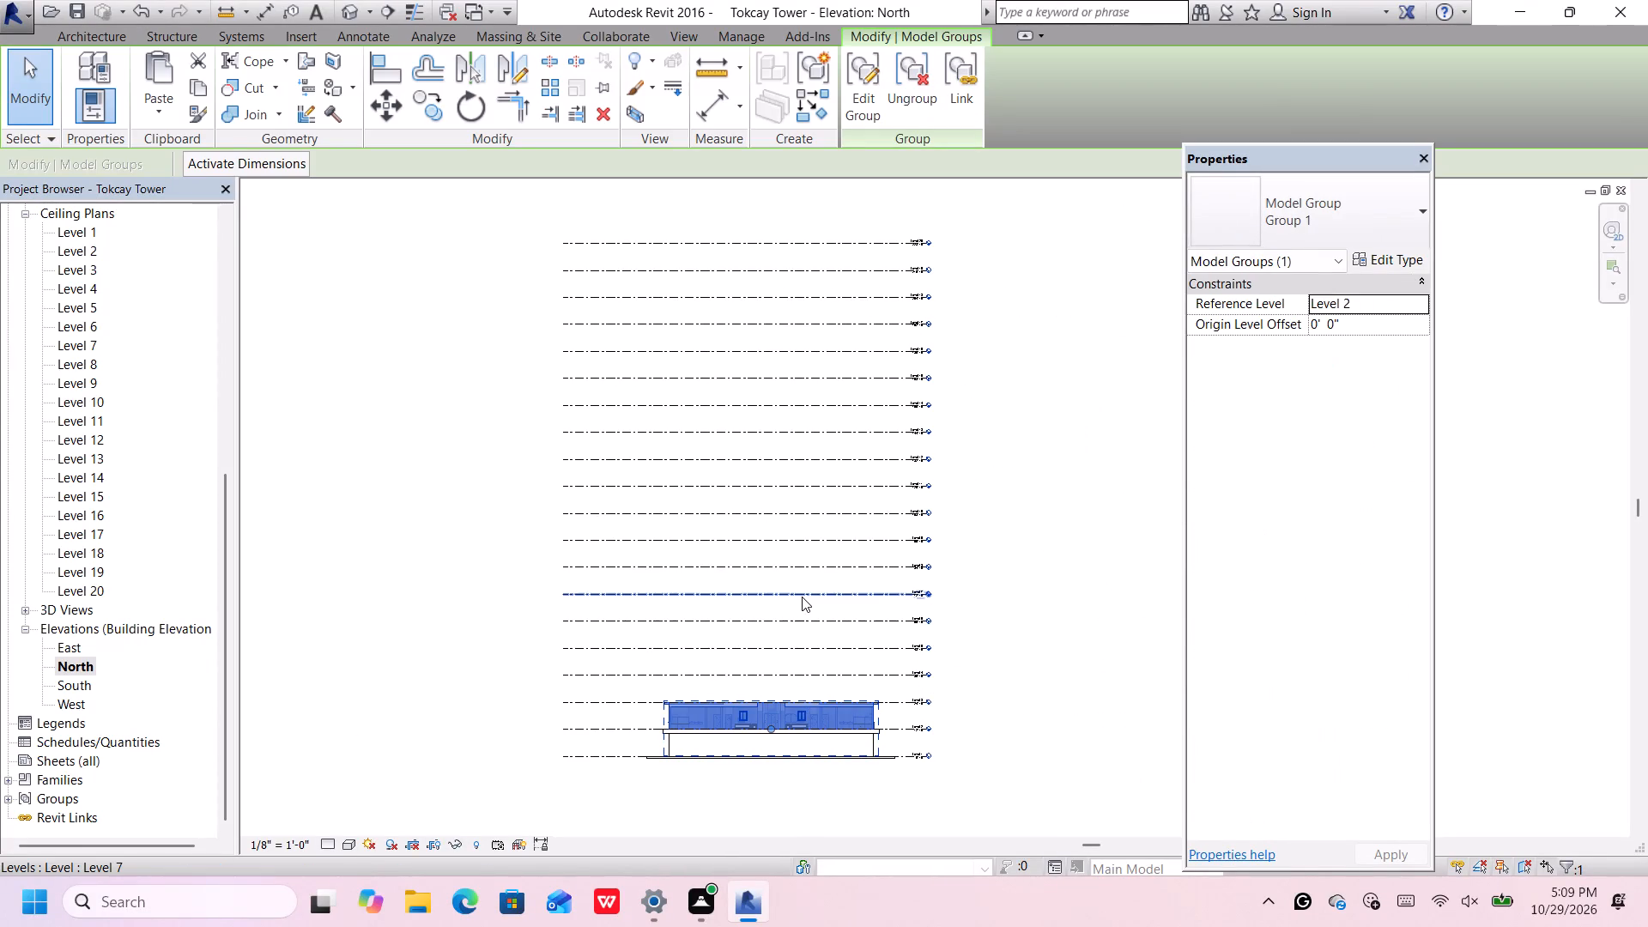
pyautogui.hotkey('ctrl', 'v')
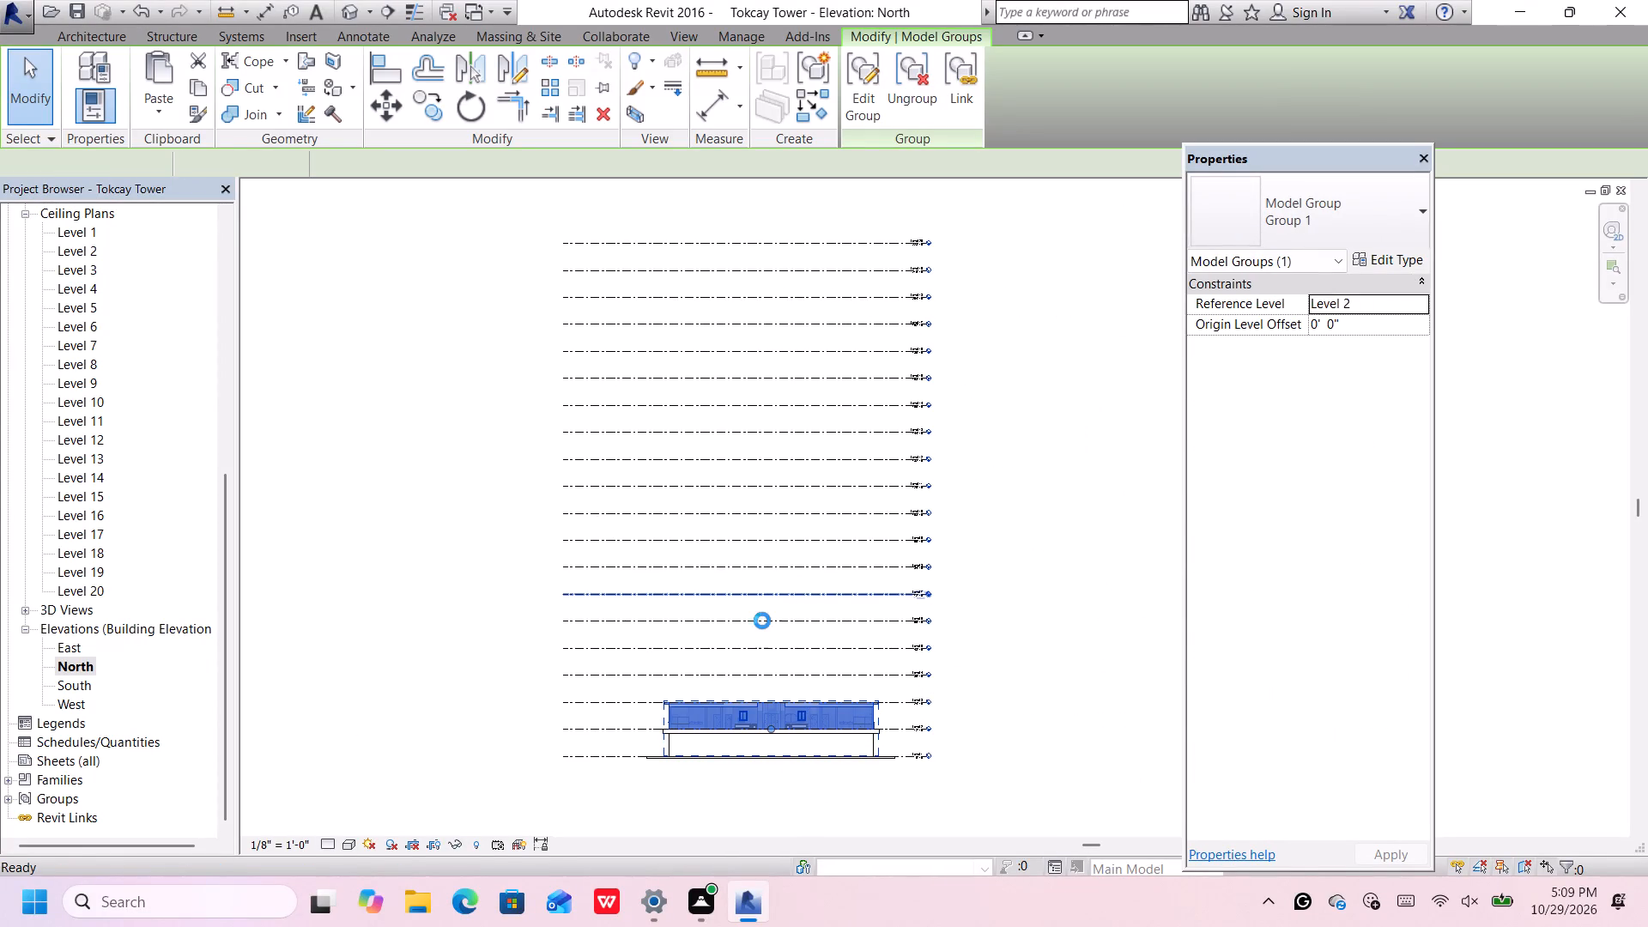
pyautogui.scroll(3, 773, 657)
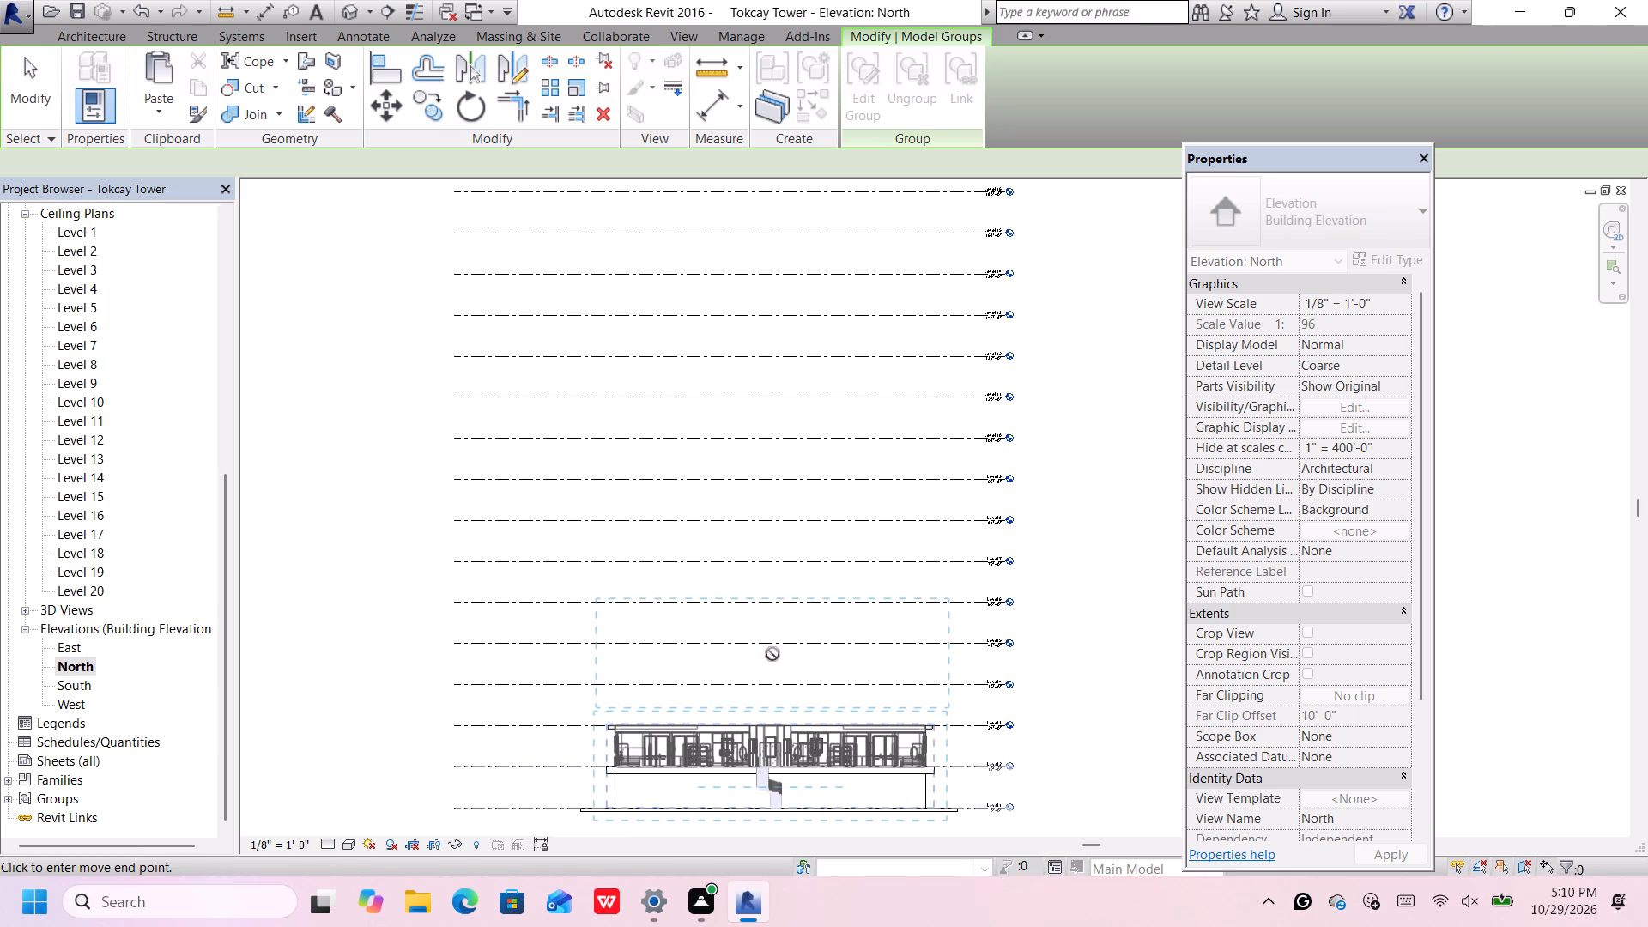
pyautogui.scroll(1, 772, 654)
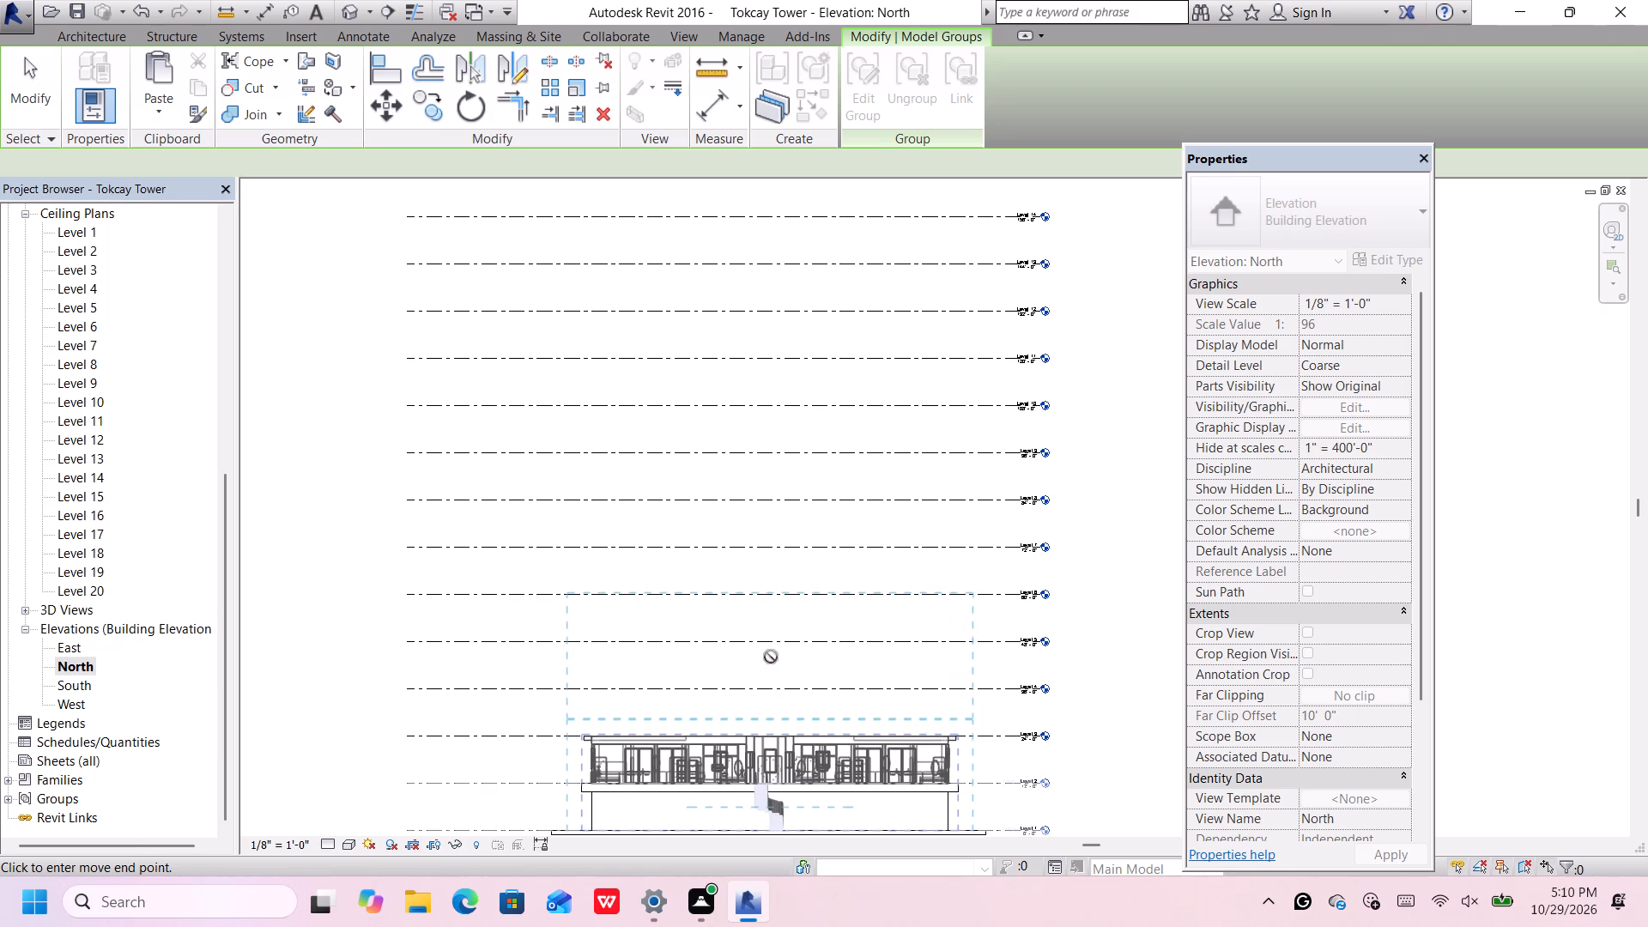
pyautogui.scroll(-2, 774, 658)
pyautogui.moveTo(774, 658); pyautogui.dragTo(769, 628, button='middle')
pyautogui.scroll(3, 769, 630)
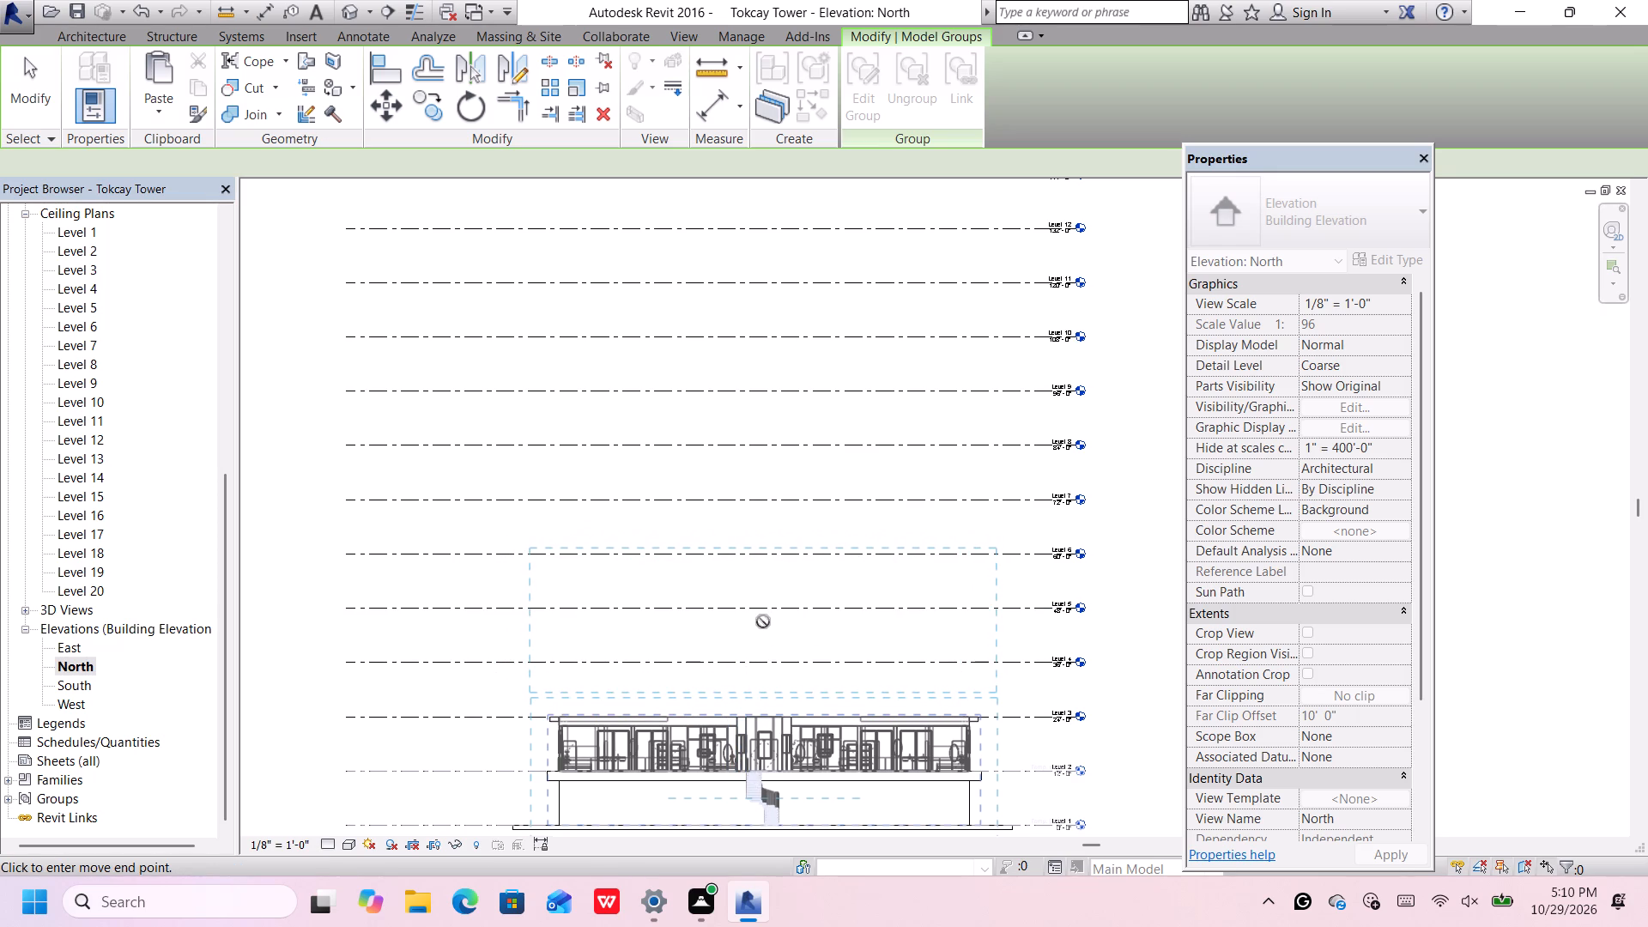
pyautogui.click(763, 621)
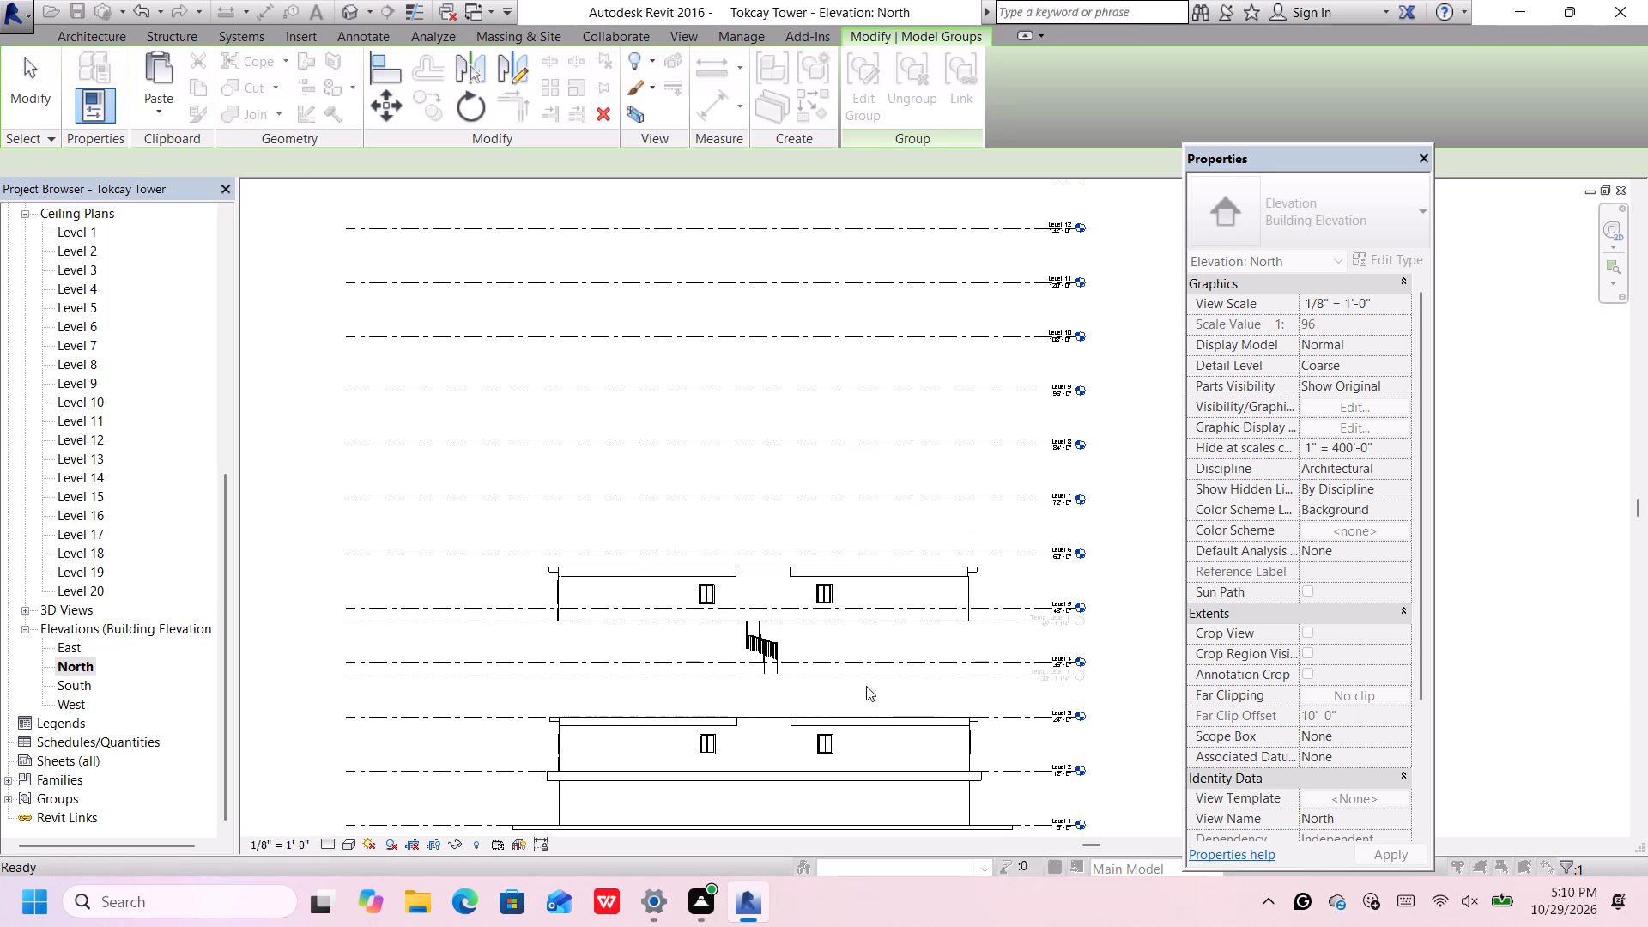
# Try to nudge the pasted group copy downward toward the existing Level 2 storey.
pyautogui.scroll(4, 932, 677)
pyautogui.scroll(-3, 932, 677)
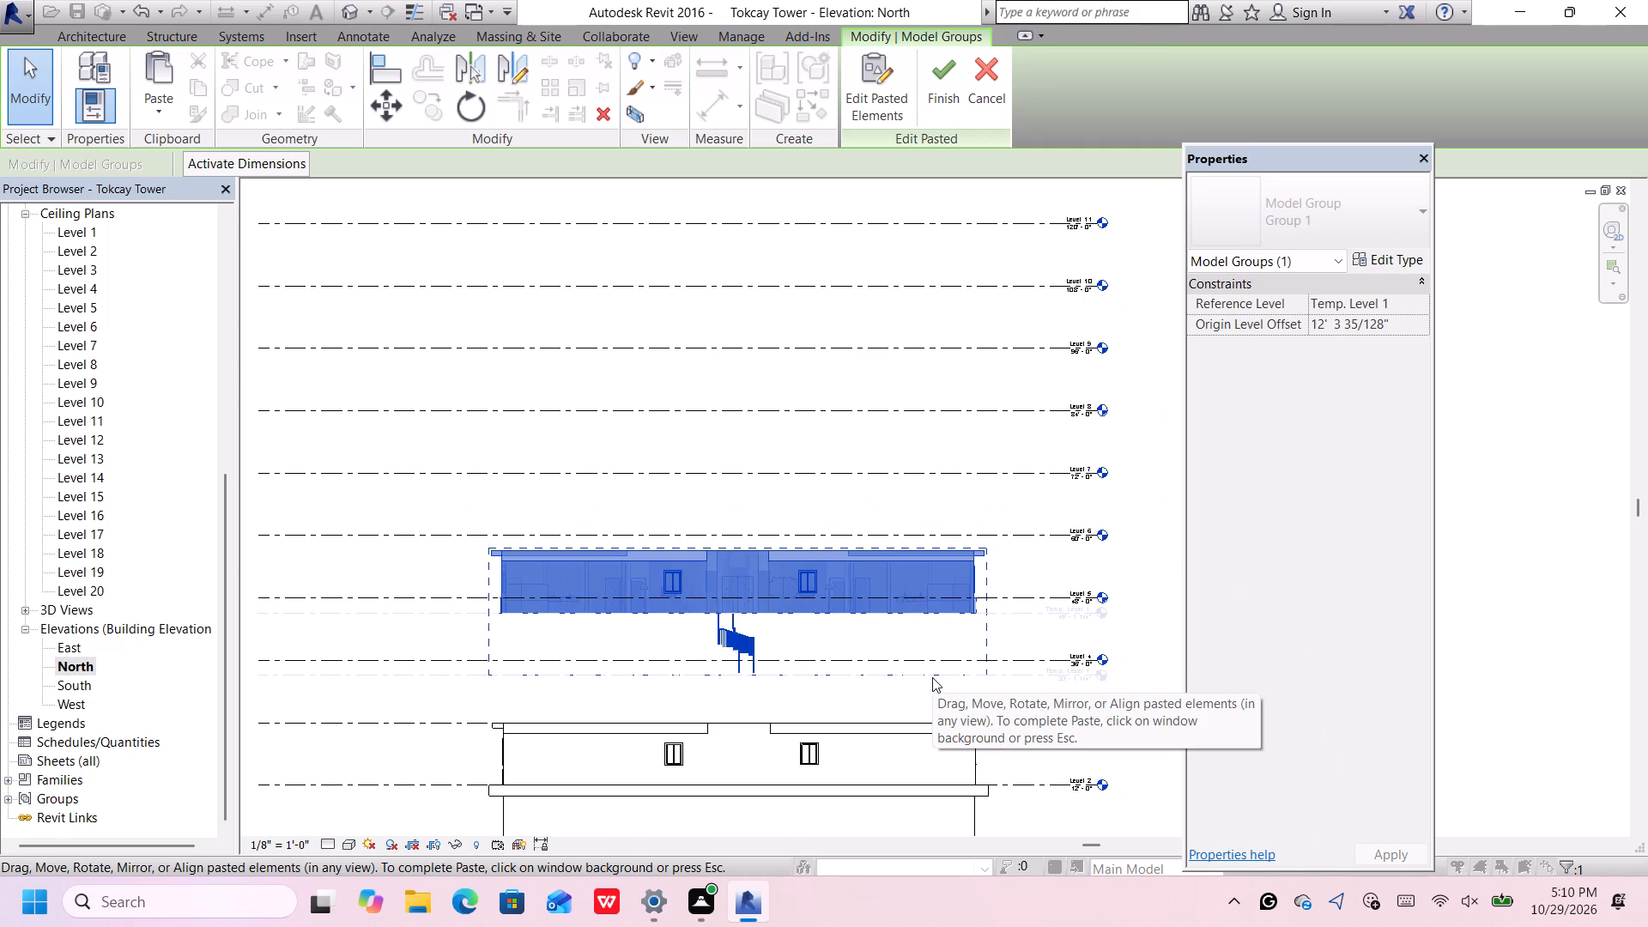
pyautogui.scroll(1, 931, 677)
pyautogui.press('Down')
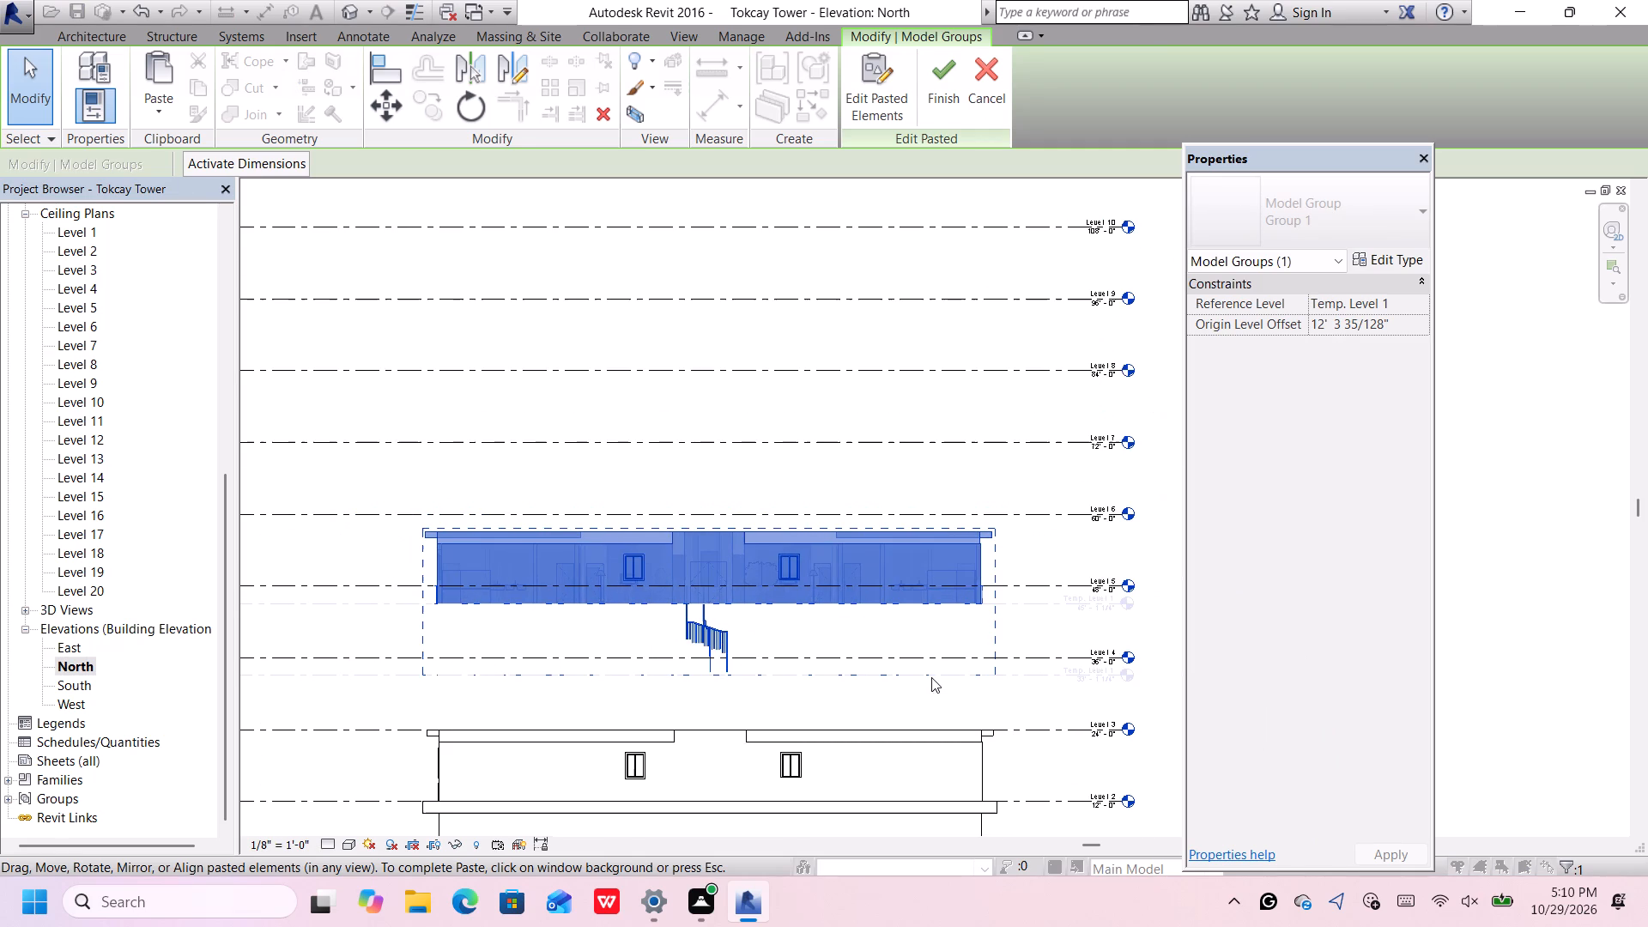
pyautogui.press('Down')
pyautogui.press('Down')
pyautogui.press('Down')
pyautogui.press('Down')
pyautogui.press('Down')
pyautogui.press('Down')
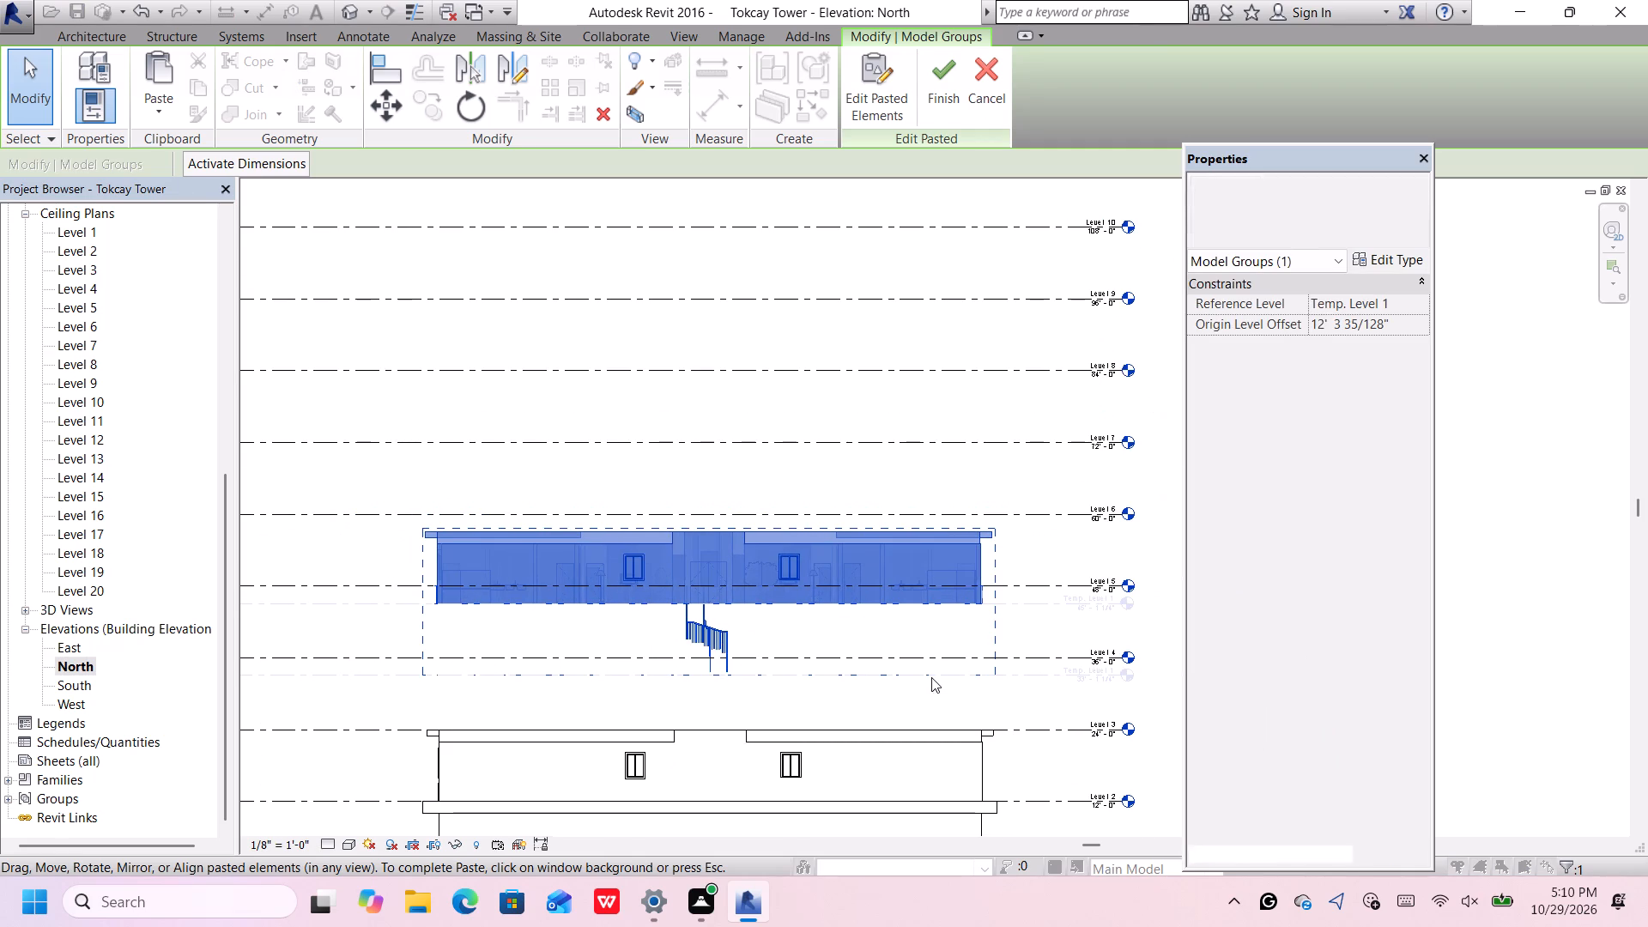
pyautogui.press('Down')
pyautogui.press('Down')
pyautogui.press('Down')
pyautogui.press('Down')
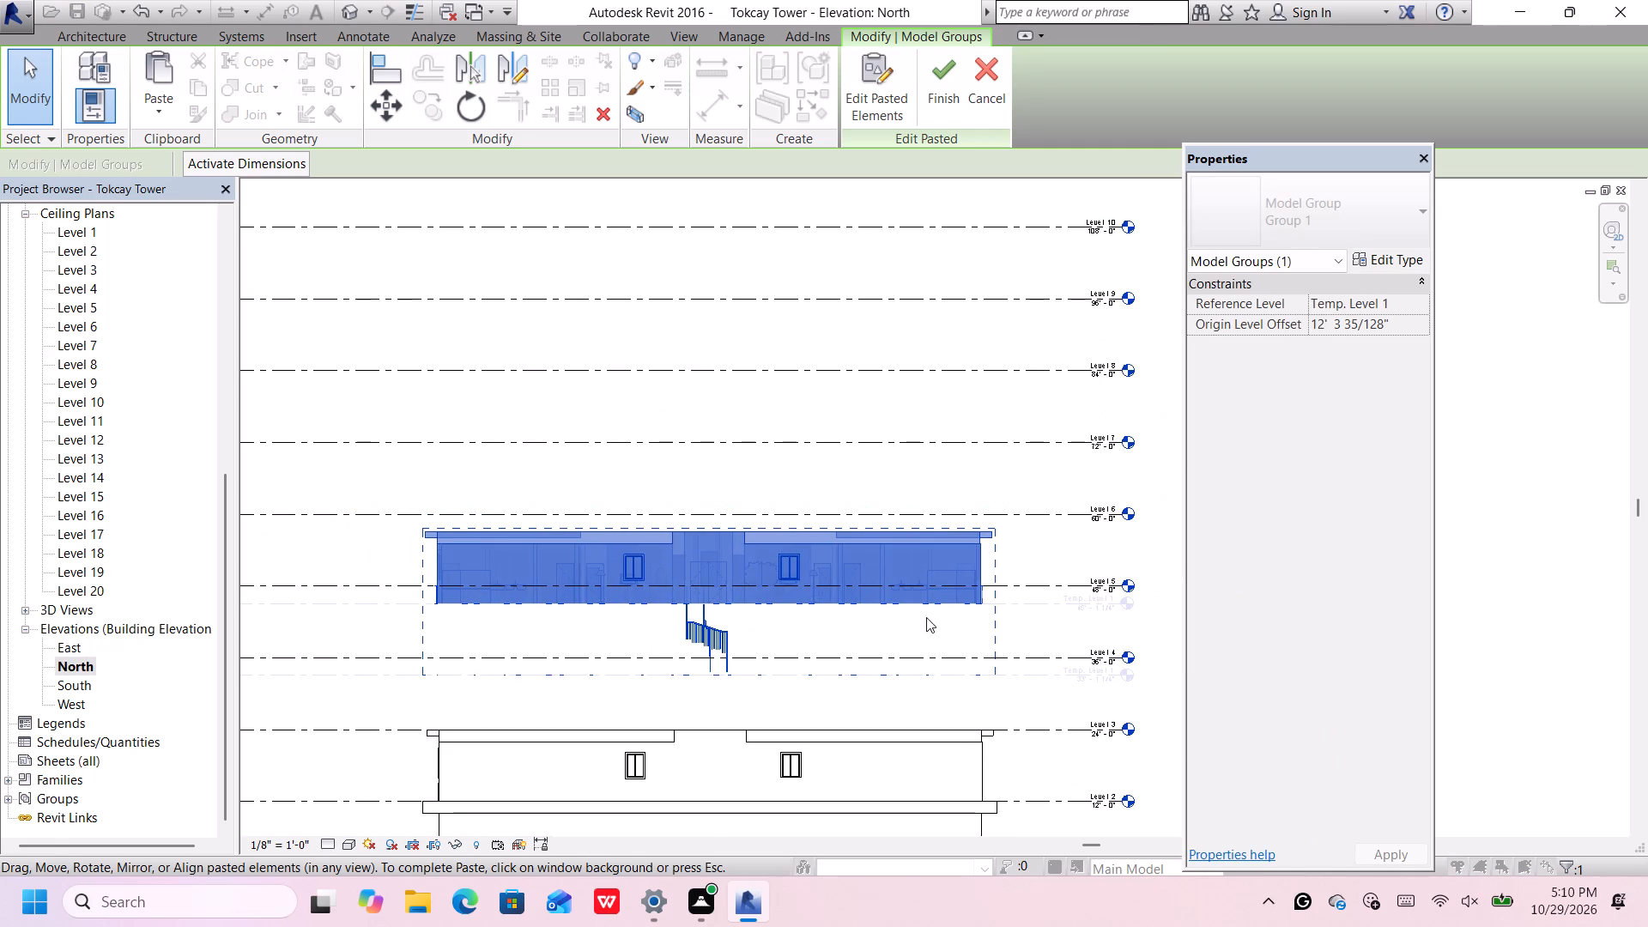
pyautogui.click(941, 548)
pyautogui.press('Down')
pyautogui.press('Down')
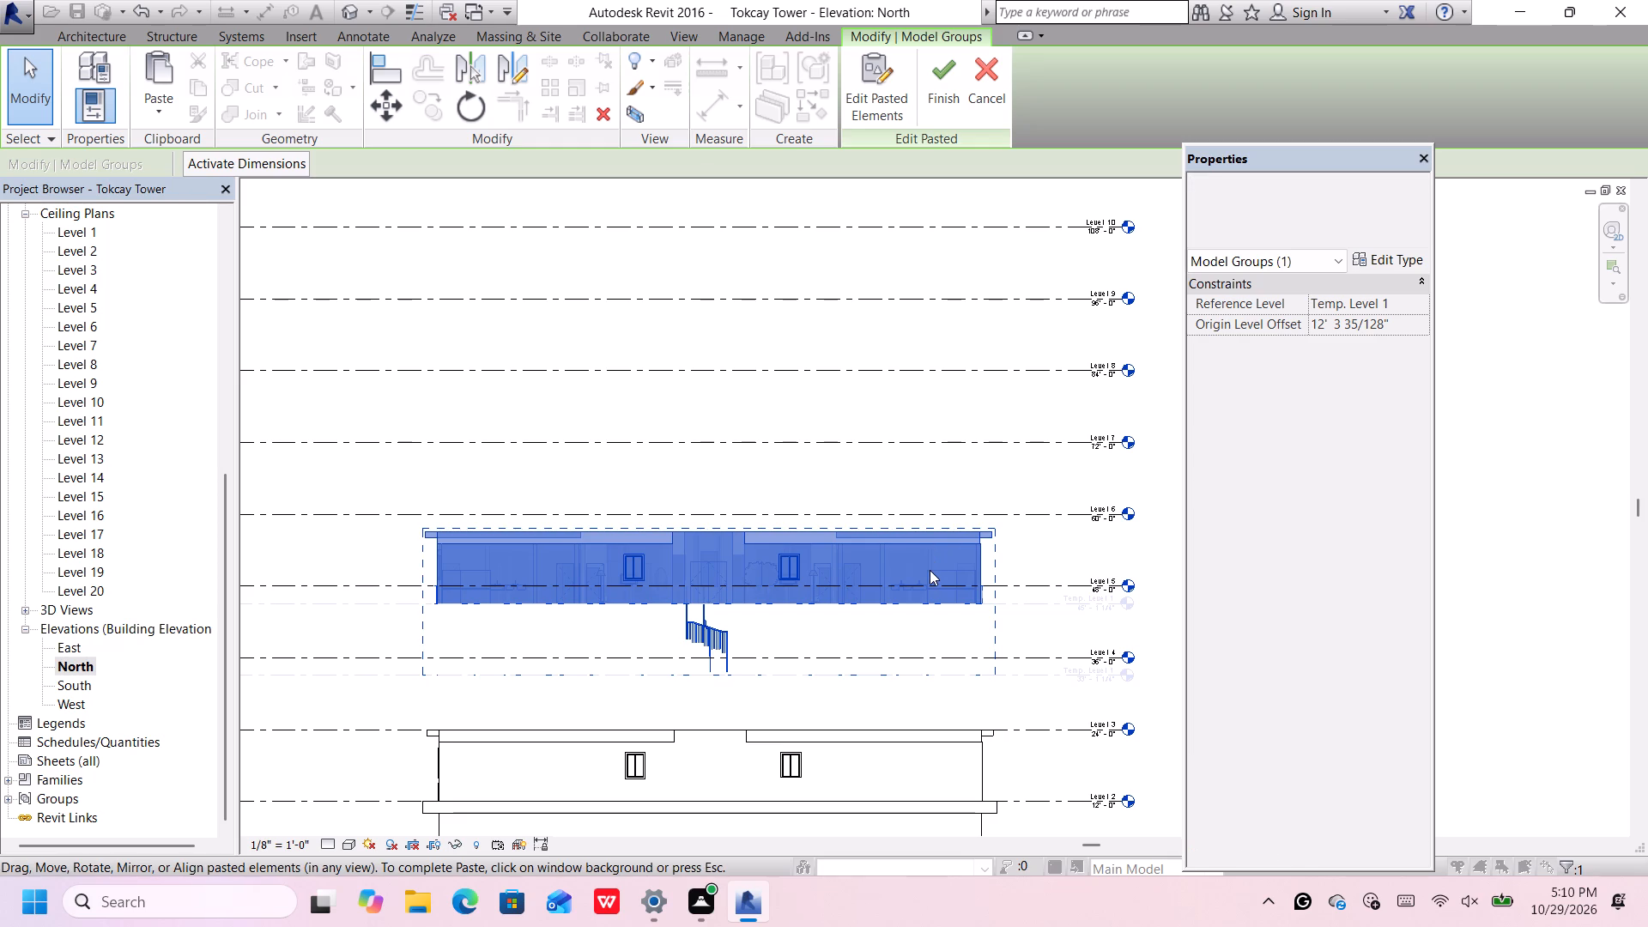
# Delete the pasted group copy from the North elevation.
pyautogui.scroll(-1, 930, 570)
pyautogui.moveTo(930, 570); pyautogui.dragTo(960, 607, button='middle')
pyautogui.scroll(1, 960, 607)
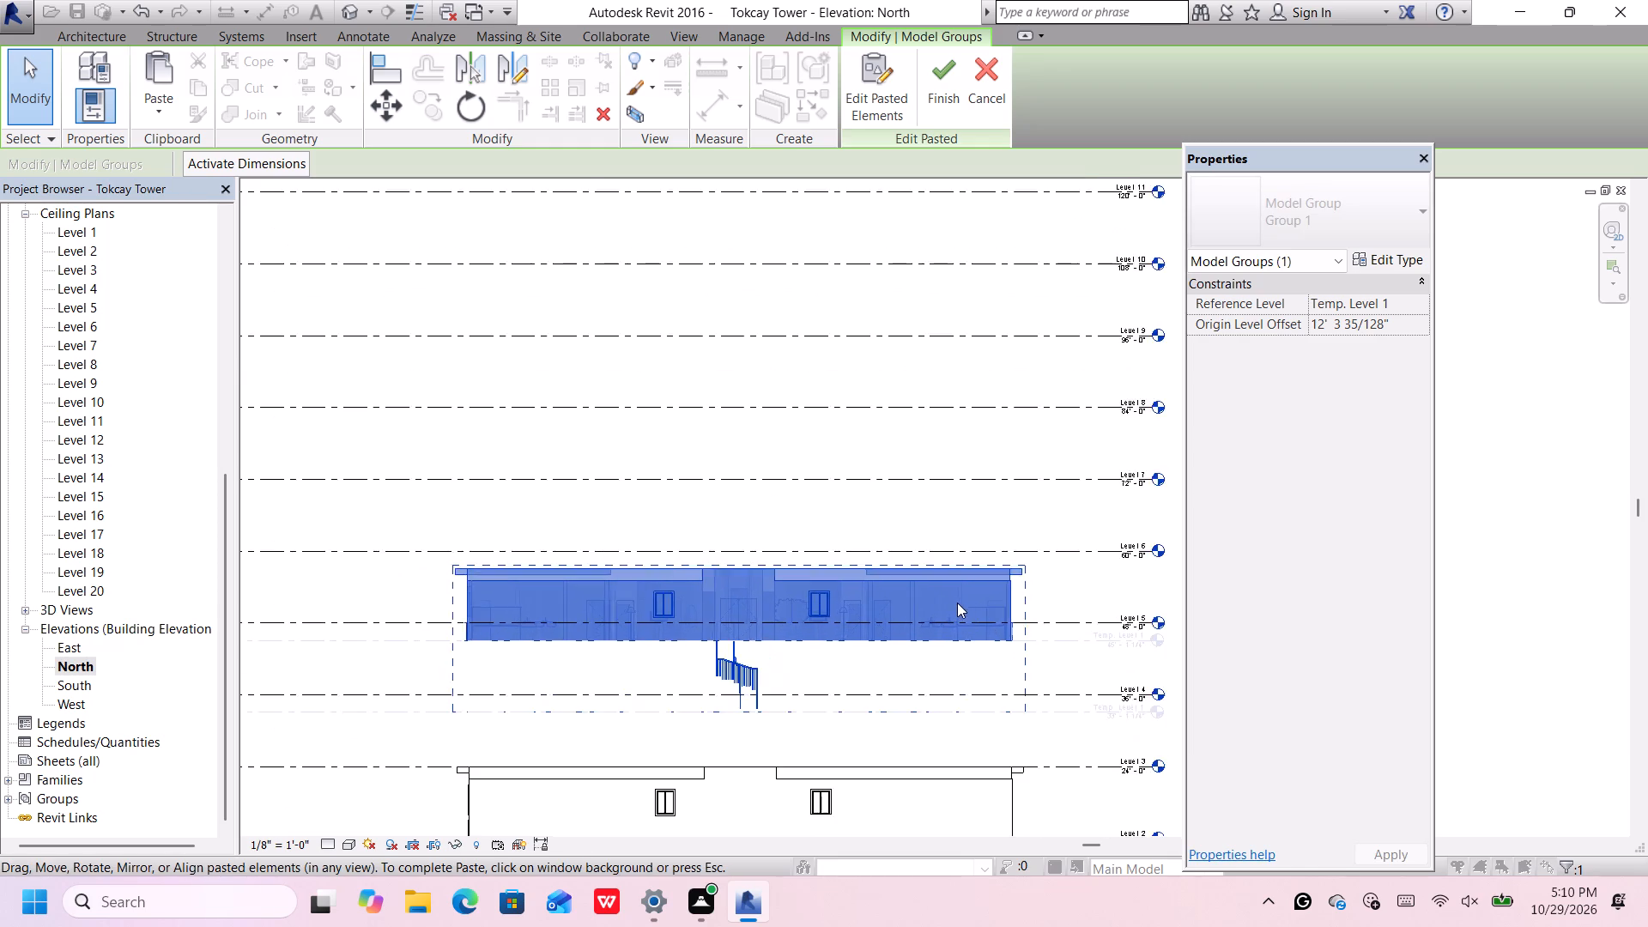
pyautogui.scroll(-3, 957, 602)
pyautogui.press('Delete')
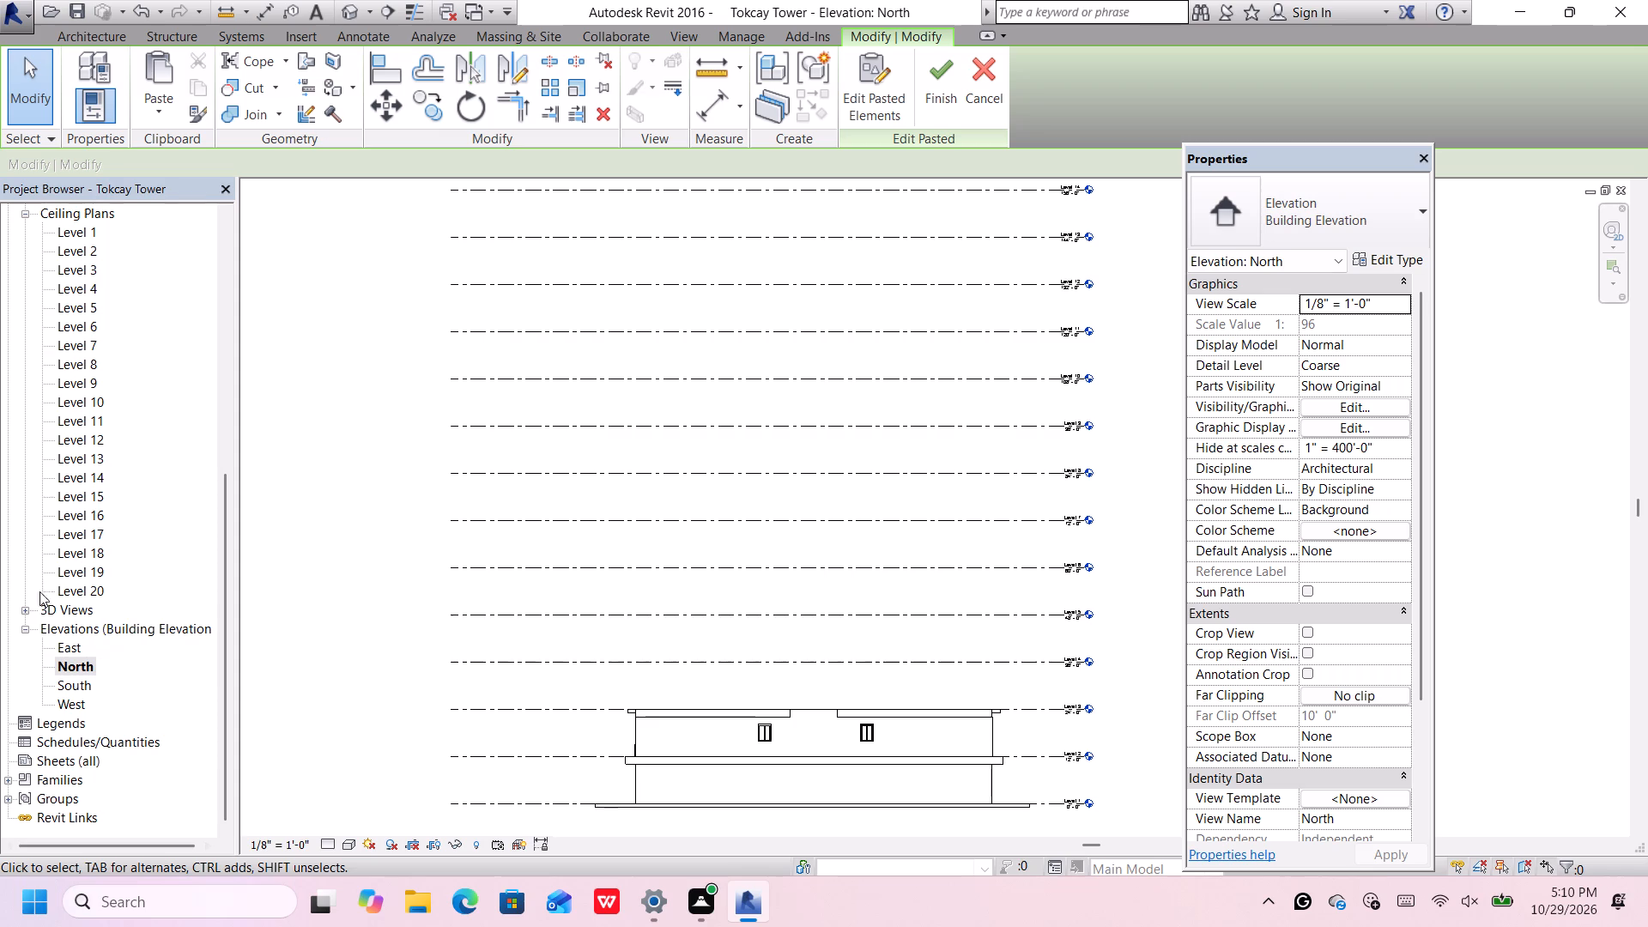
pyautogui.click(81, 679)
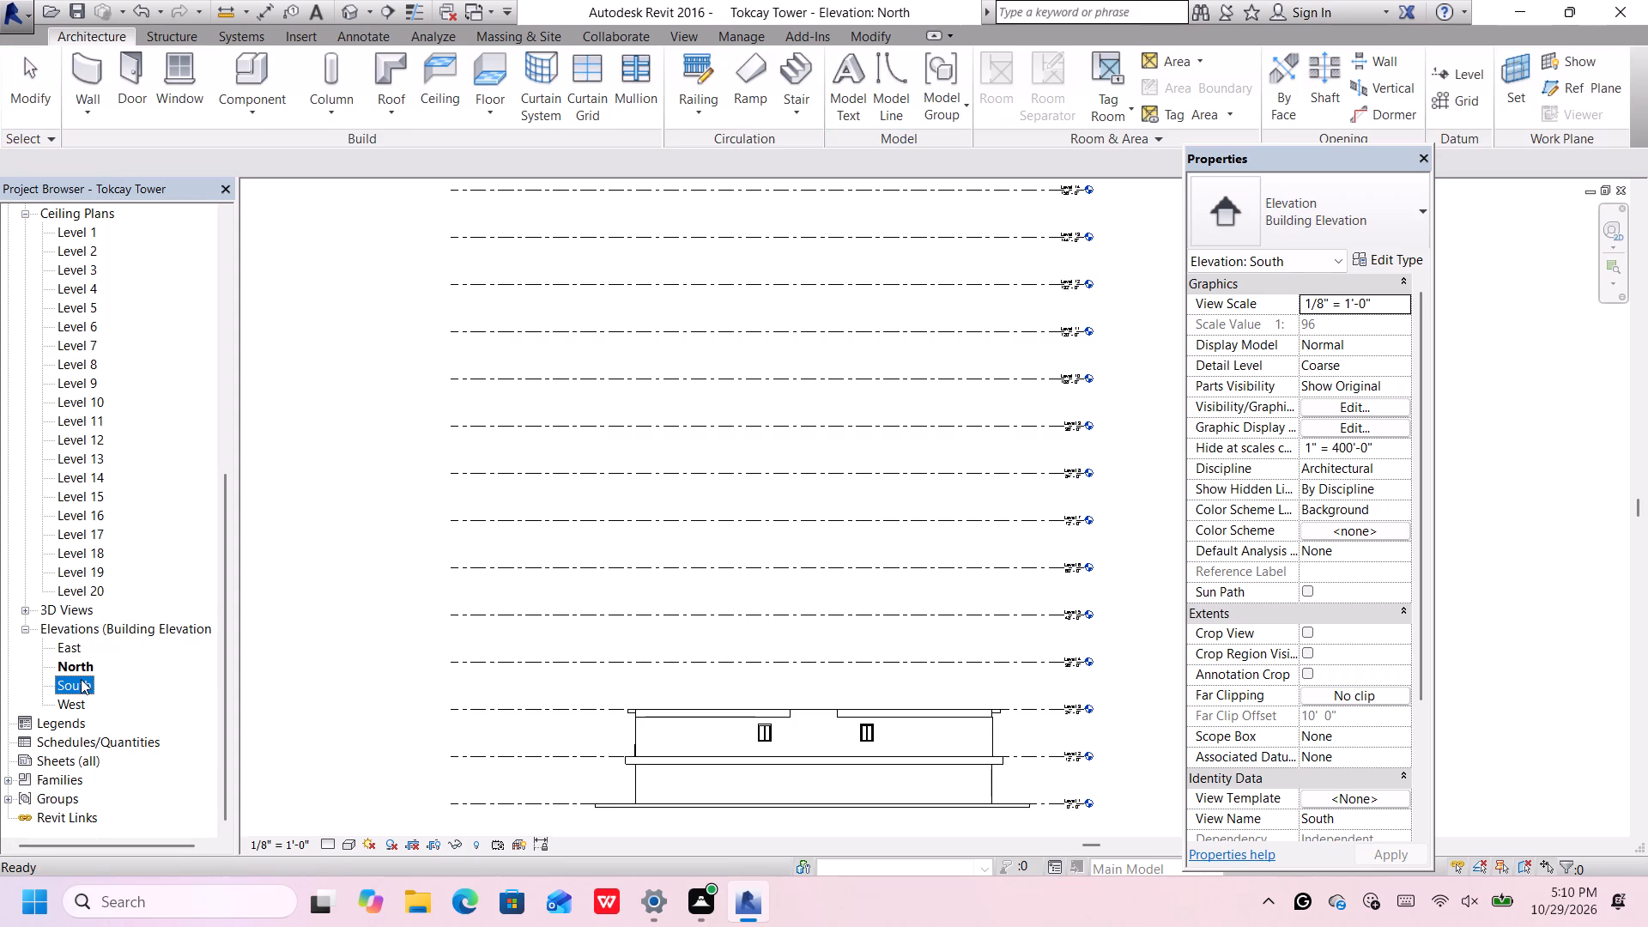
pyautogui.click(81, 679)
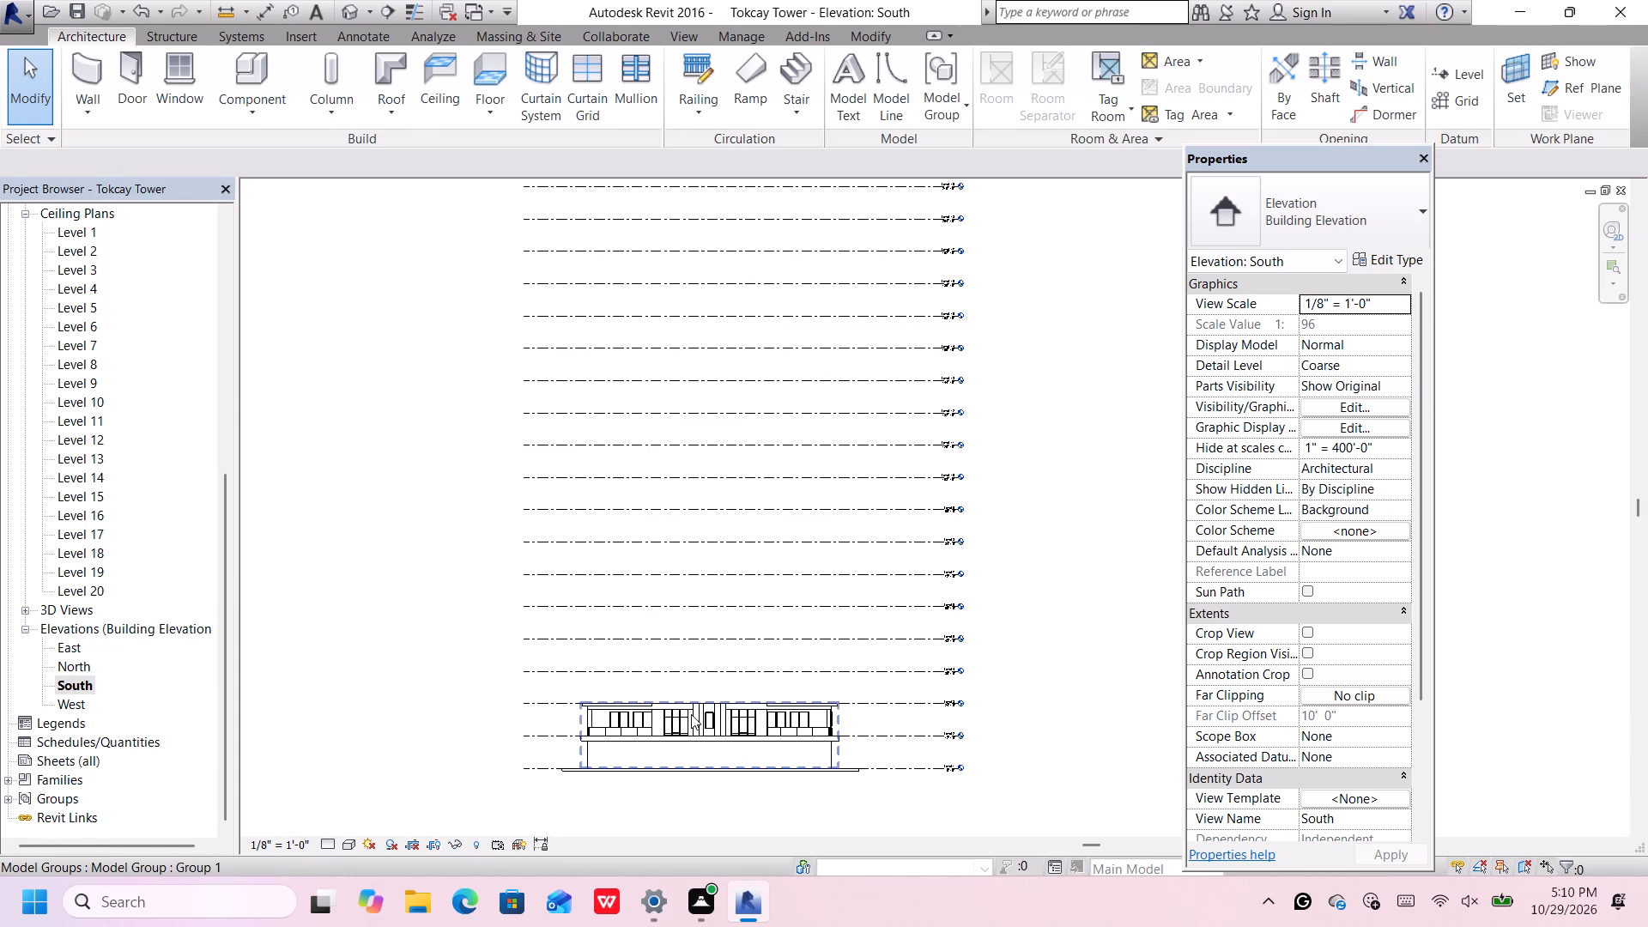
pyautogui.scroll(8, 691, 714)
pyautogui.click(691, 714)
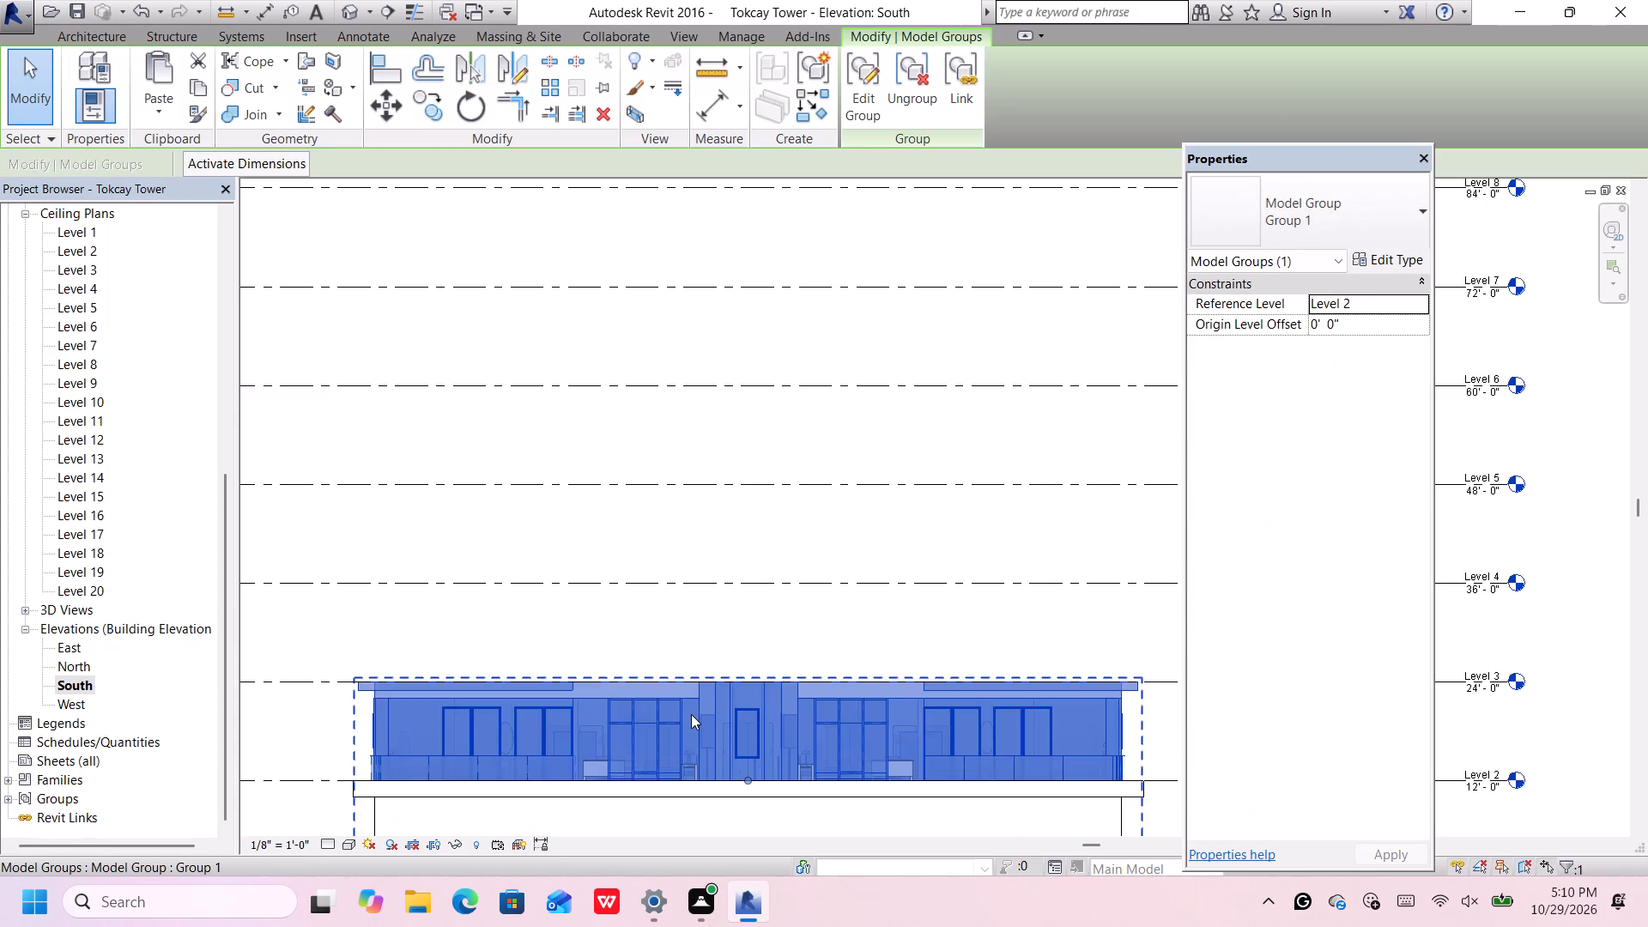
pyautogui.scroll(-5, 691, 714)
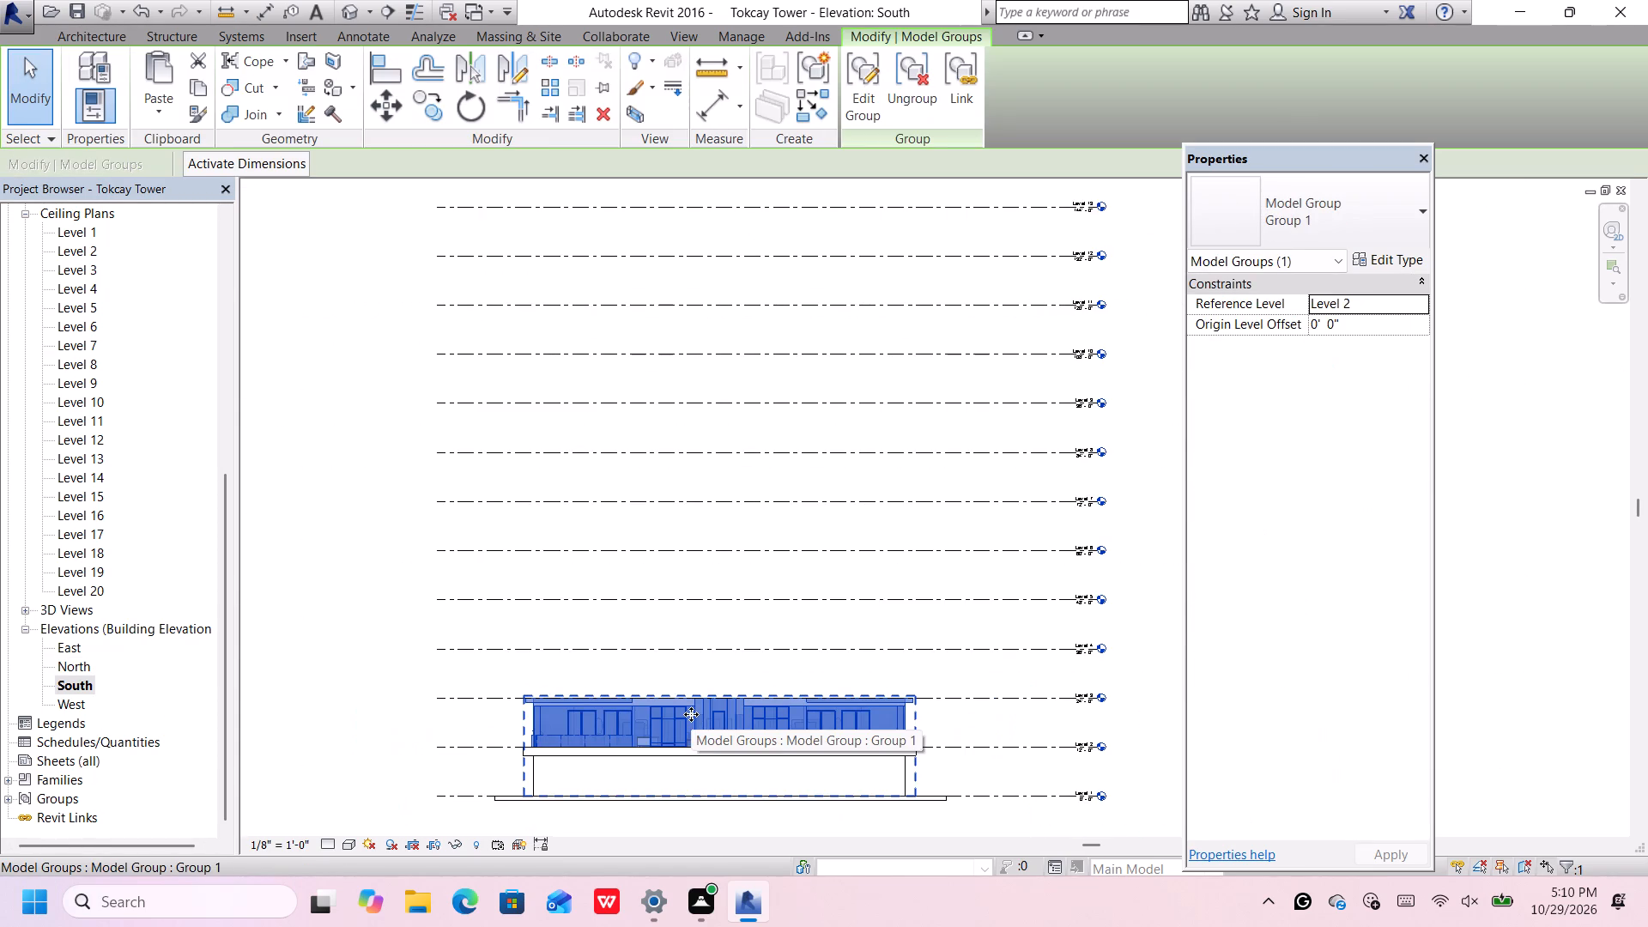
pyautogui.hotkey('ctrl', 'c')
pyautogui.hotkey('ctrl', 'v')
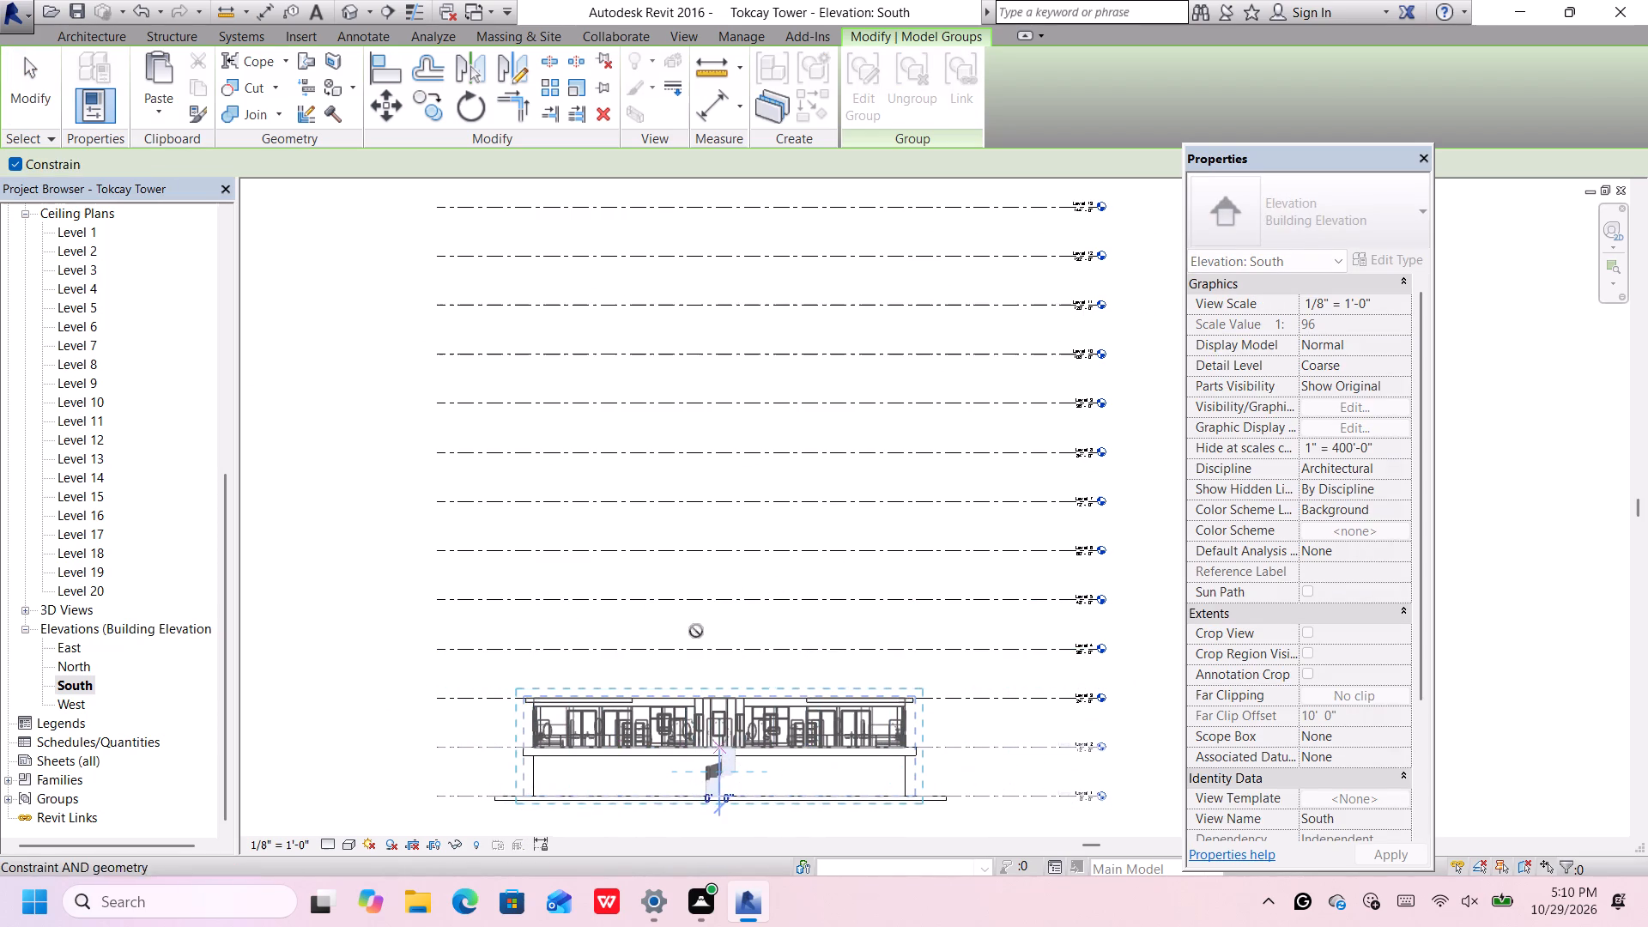
# Open the East elevation and frame the building with the levels above it.
pyautogui.click(80, 640)
pyautogui.click(78, 646)
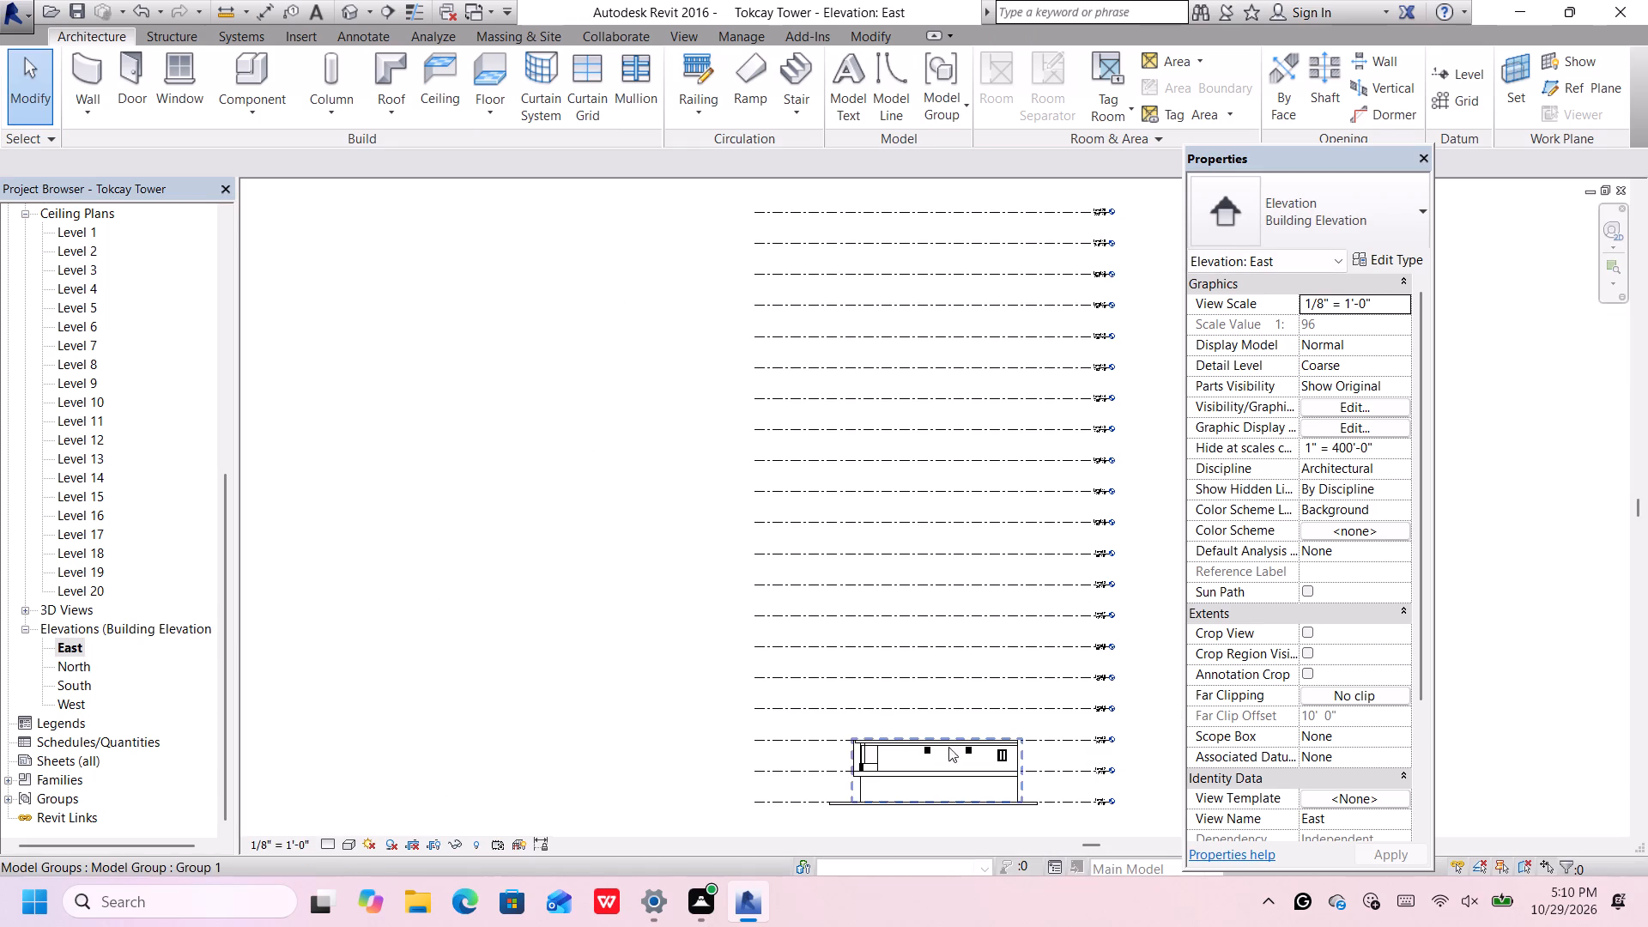
pyautogui.scroll(3, 954, 748)
pyautogui.moveTo(986, 767); pyautogui.dragTo(924, 726, button='middle')
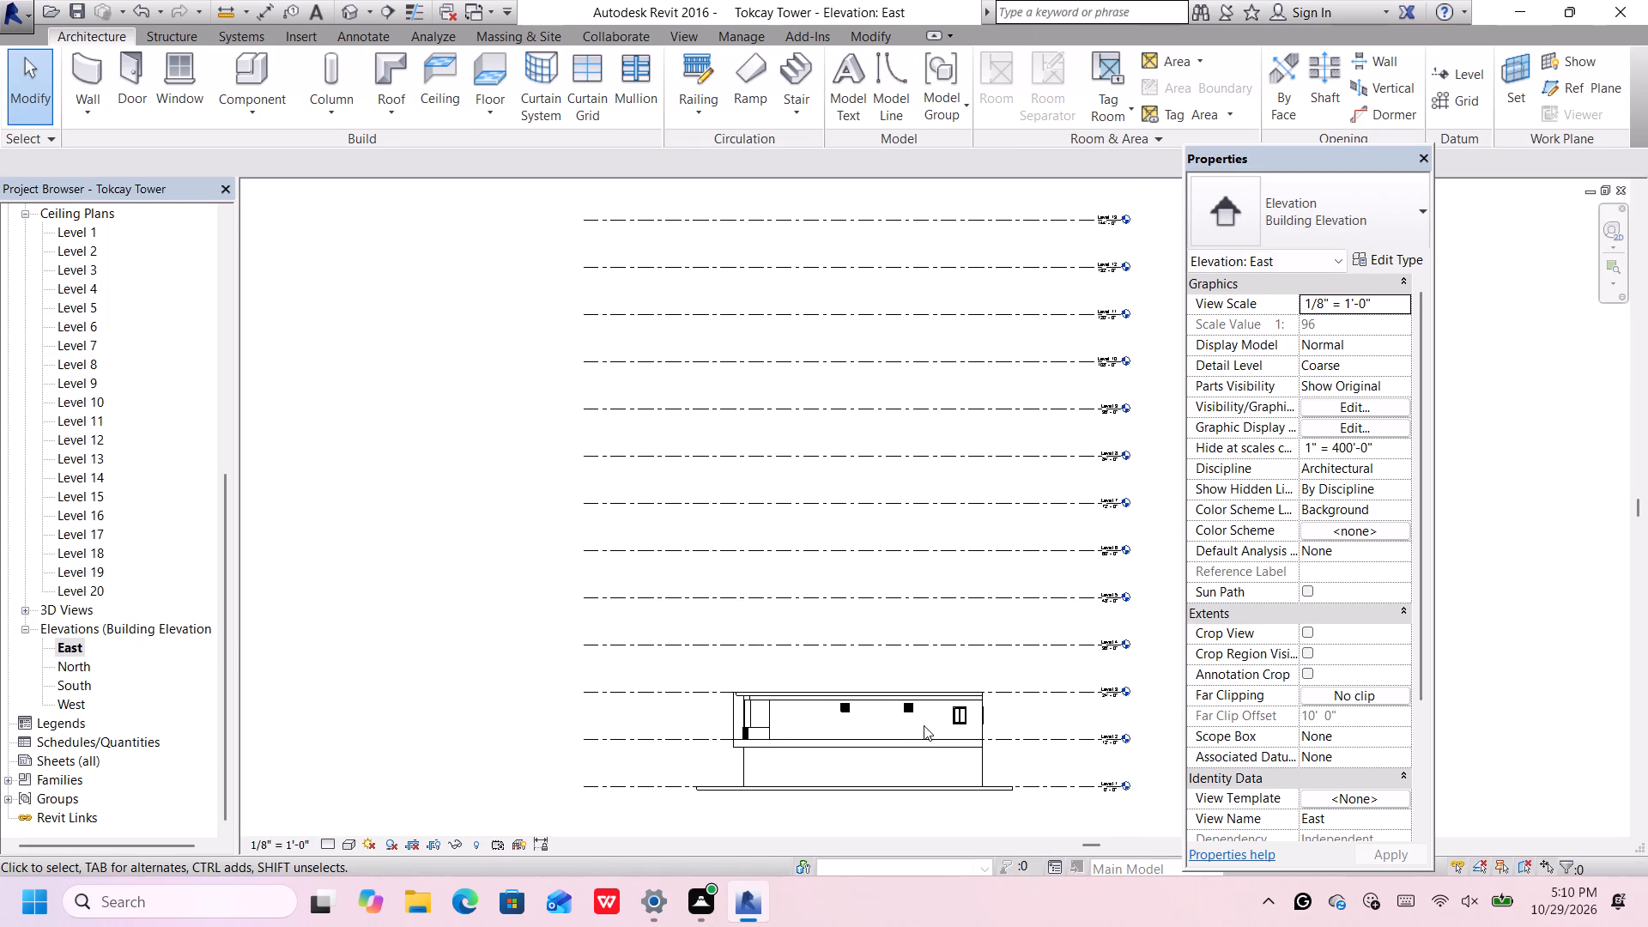
pyautogui.scroll(-1, 924, 725)
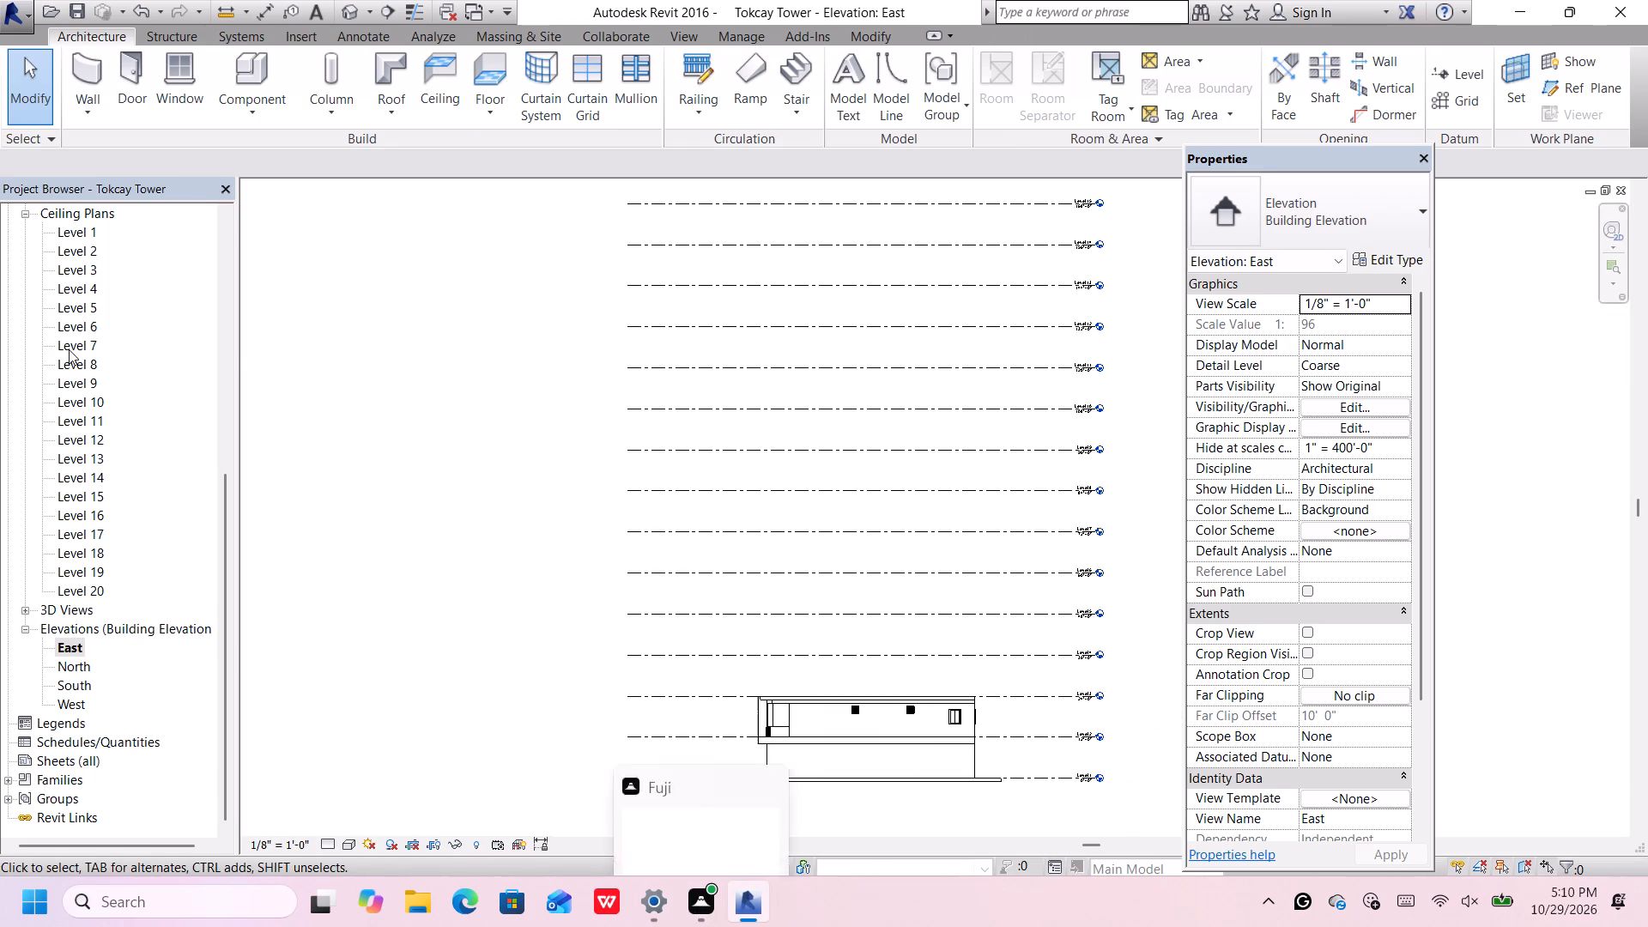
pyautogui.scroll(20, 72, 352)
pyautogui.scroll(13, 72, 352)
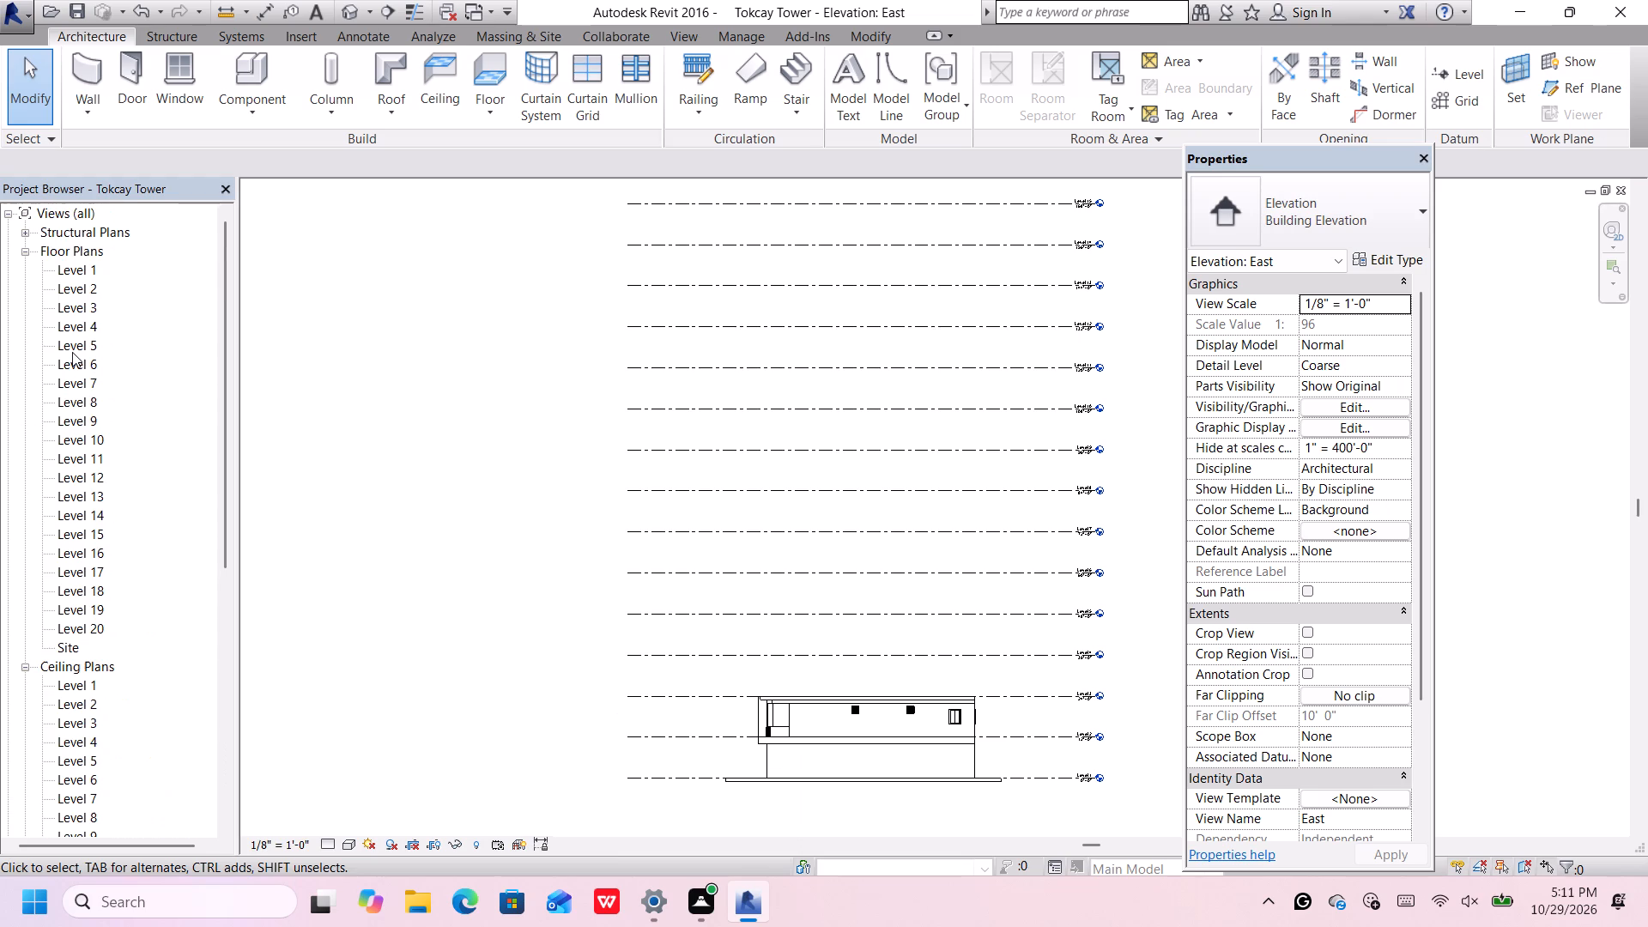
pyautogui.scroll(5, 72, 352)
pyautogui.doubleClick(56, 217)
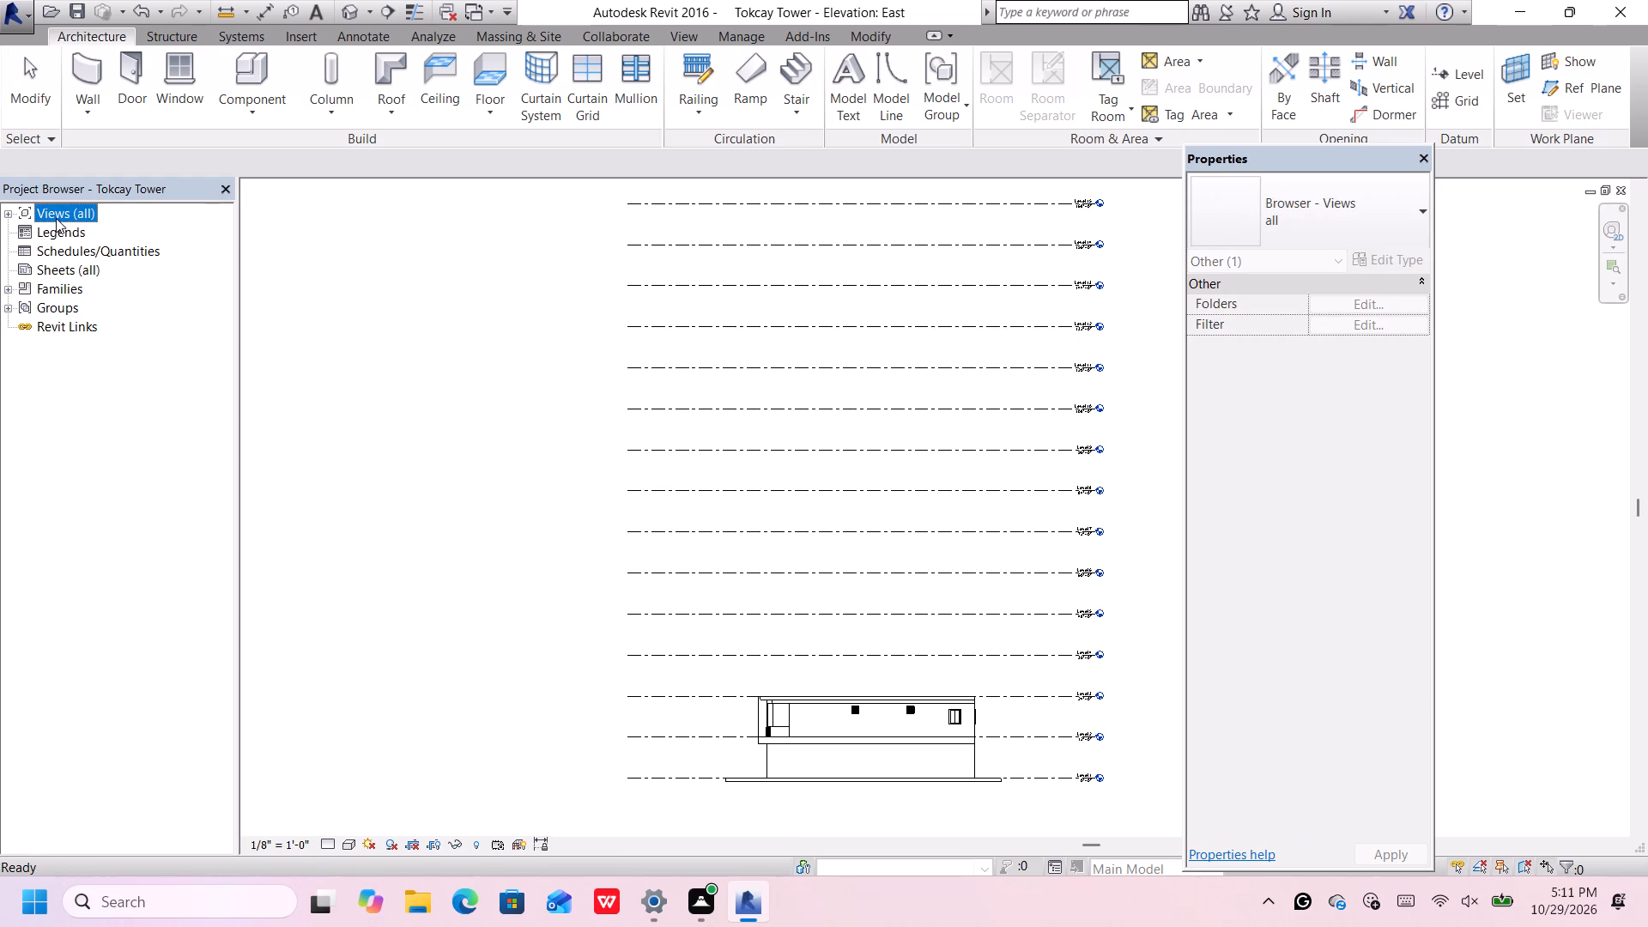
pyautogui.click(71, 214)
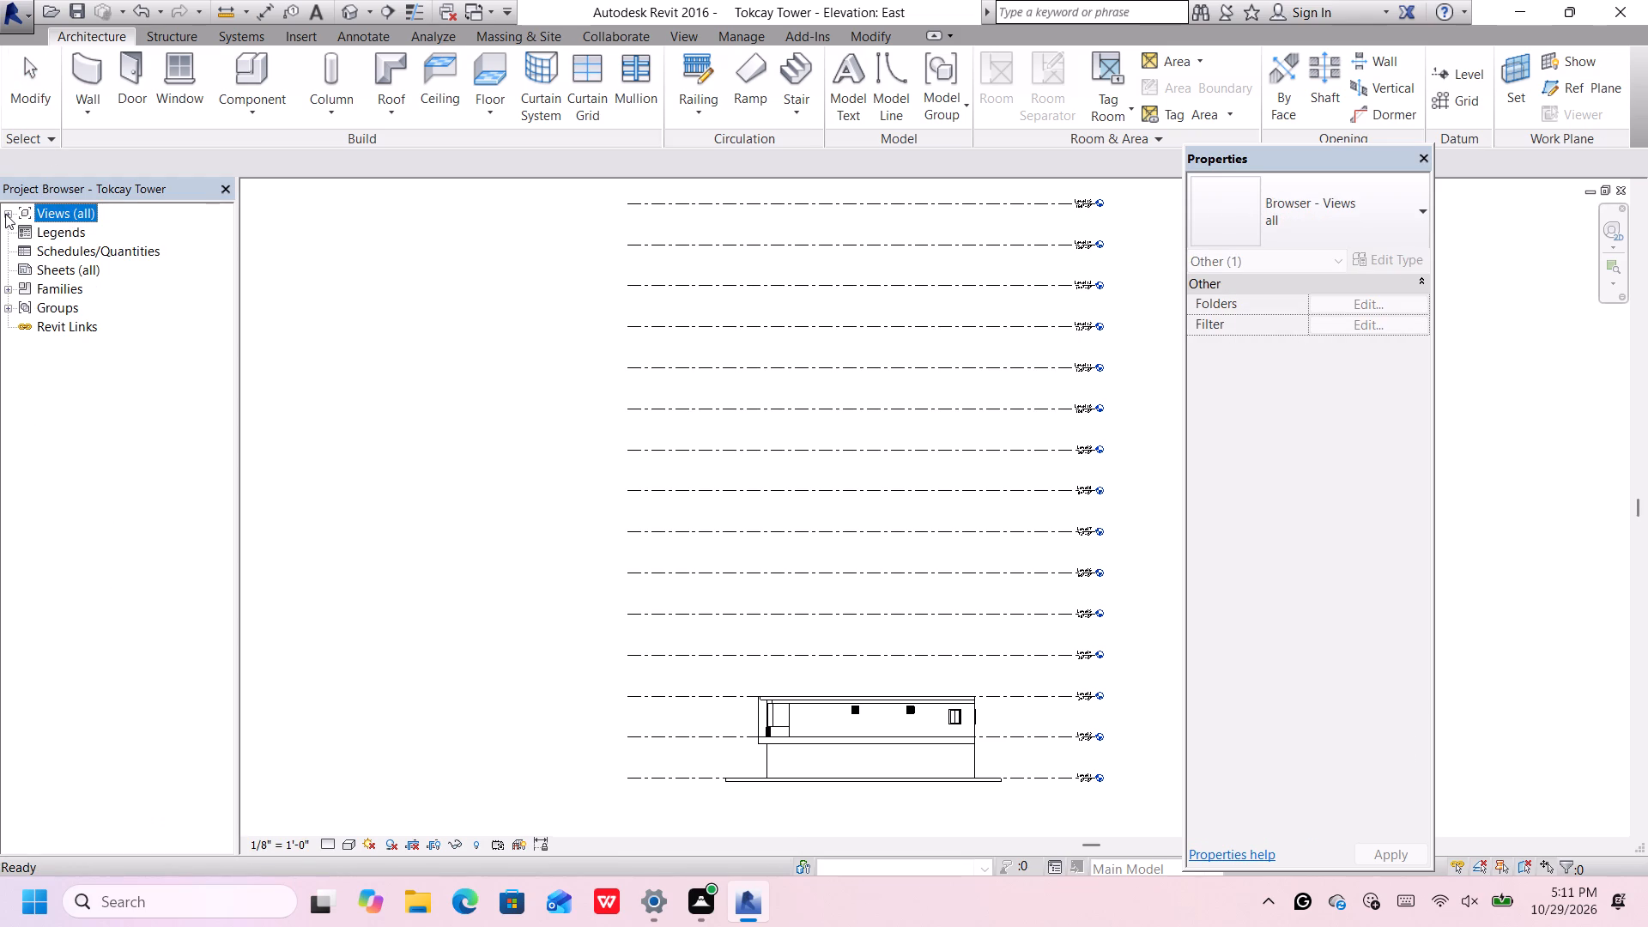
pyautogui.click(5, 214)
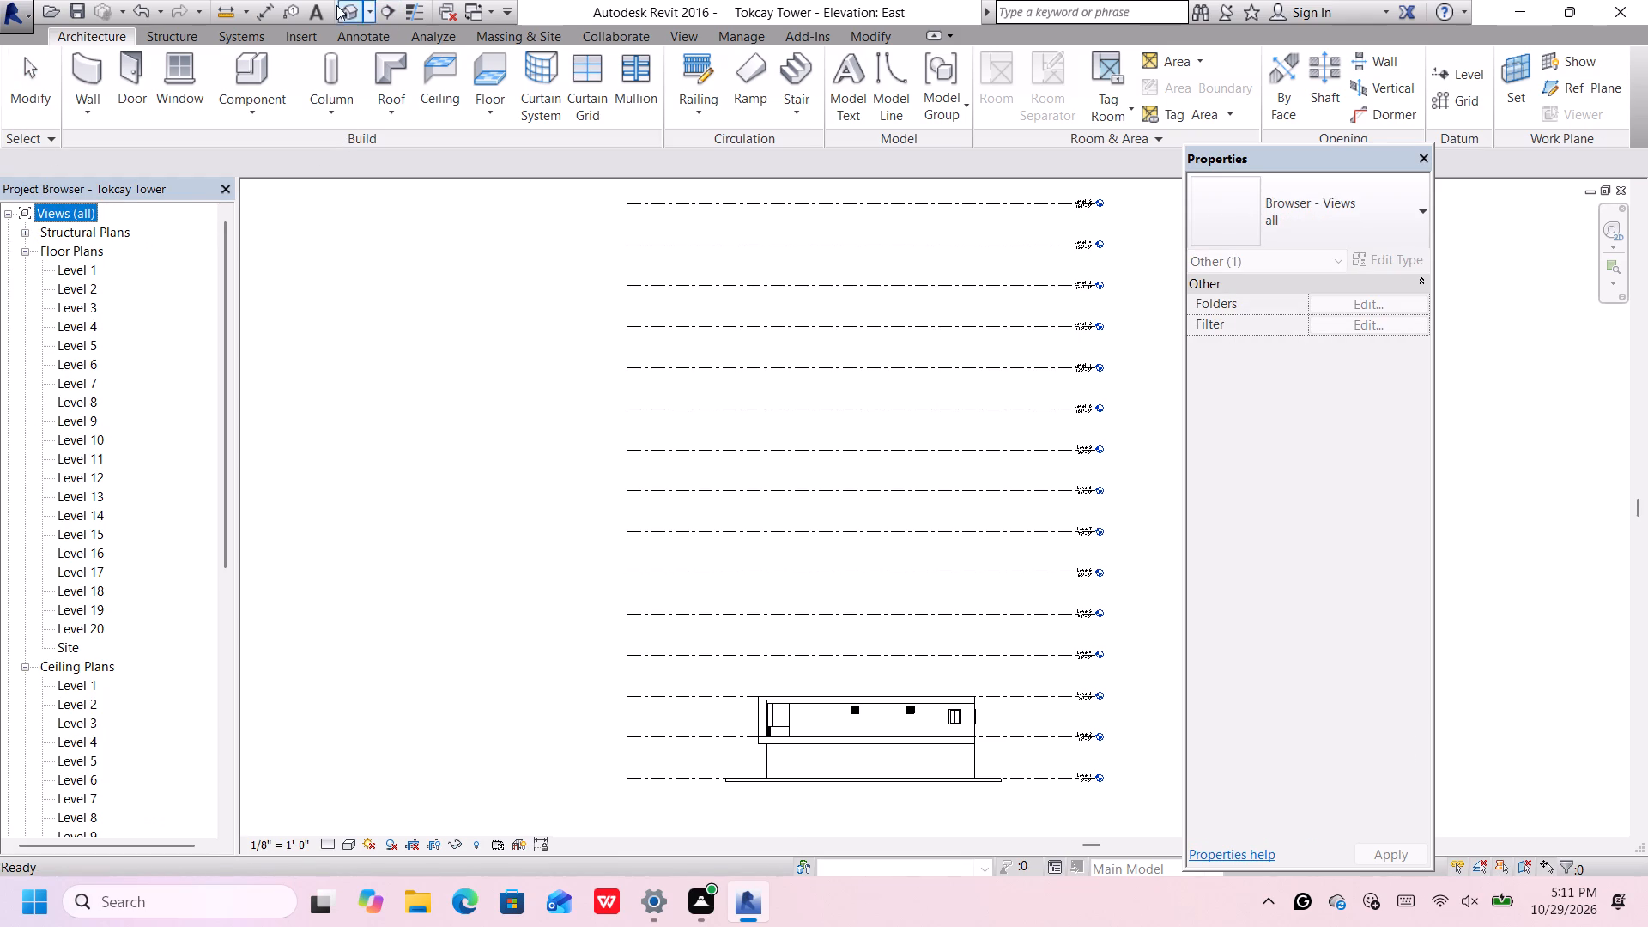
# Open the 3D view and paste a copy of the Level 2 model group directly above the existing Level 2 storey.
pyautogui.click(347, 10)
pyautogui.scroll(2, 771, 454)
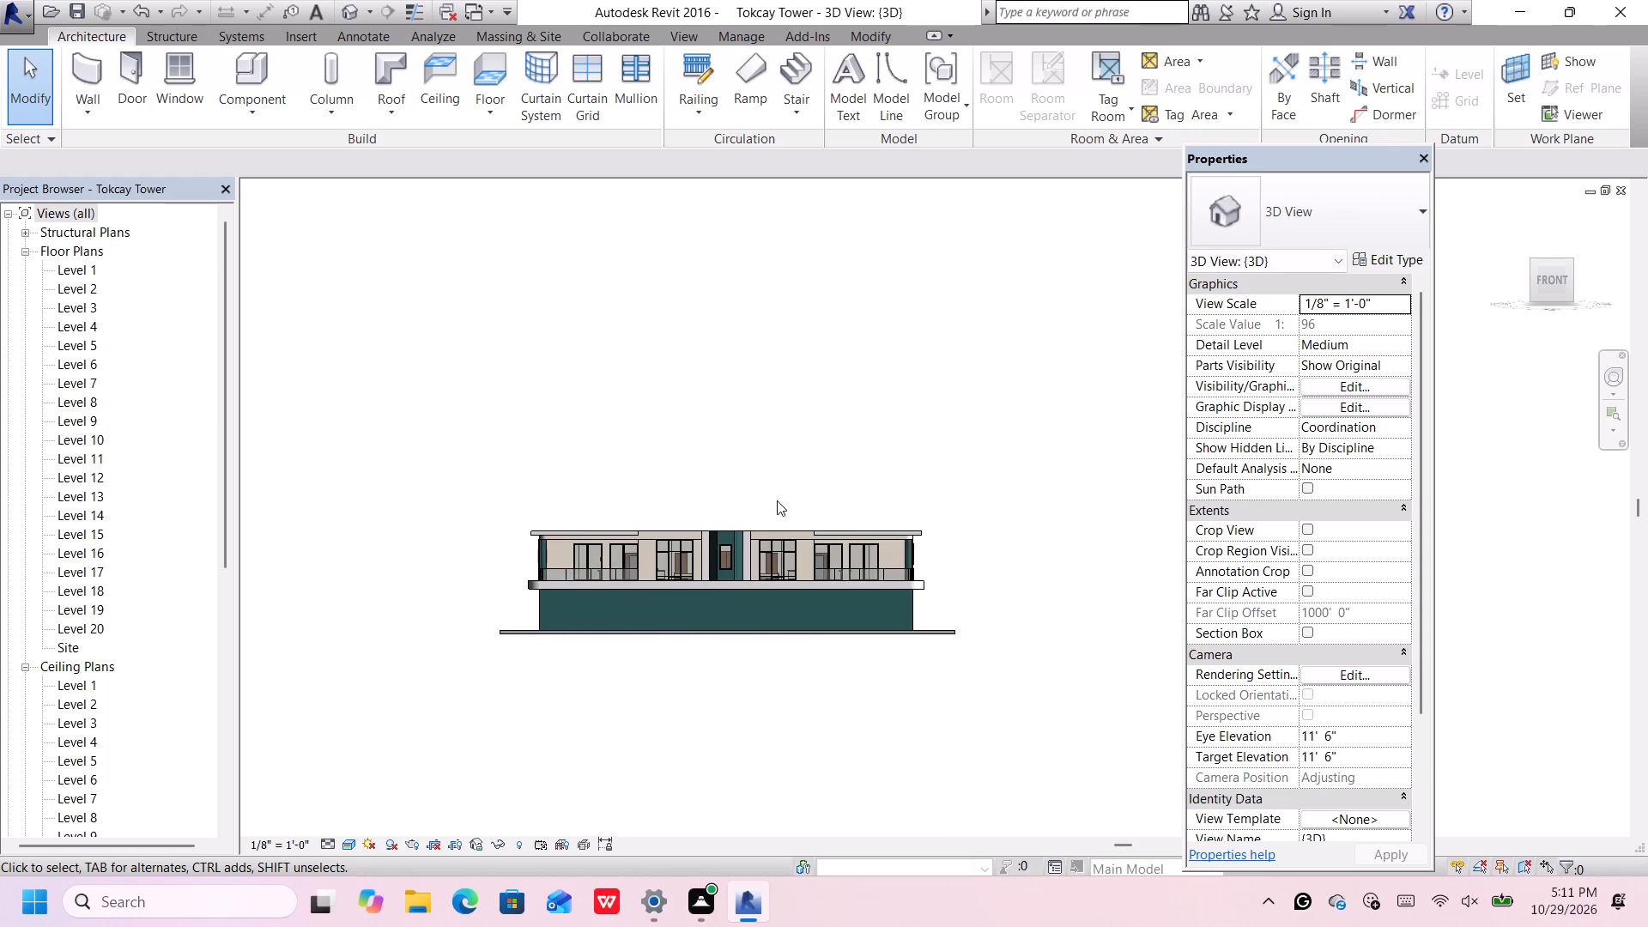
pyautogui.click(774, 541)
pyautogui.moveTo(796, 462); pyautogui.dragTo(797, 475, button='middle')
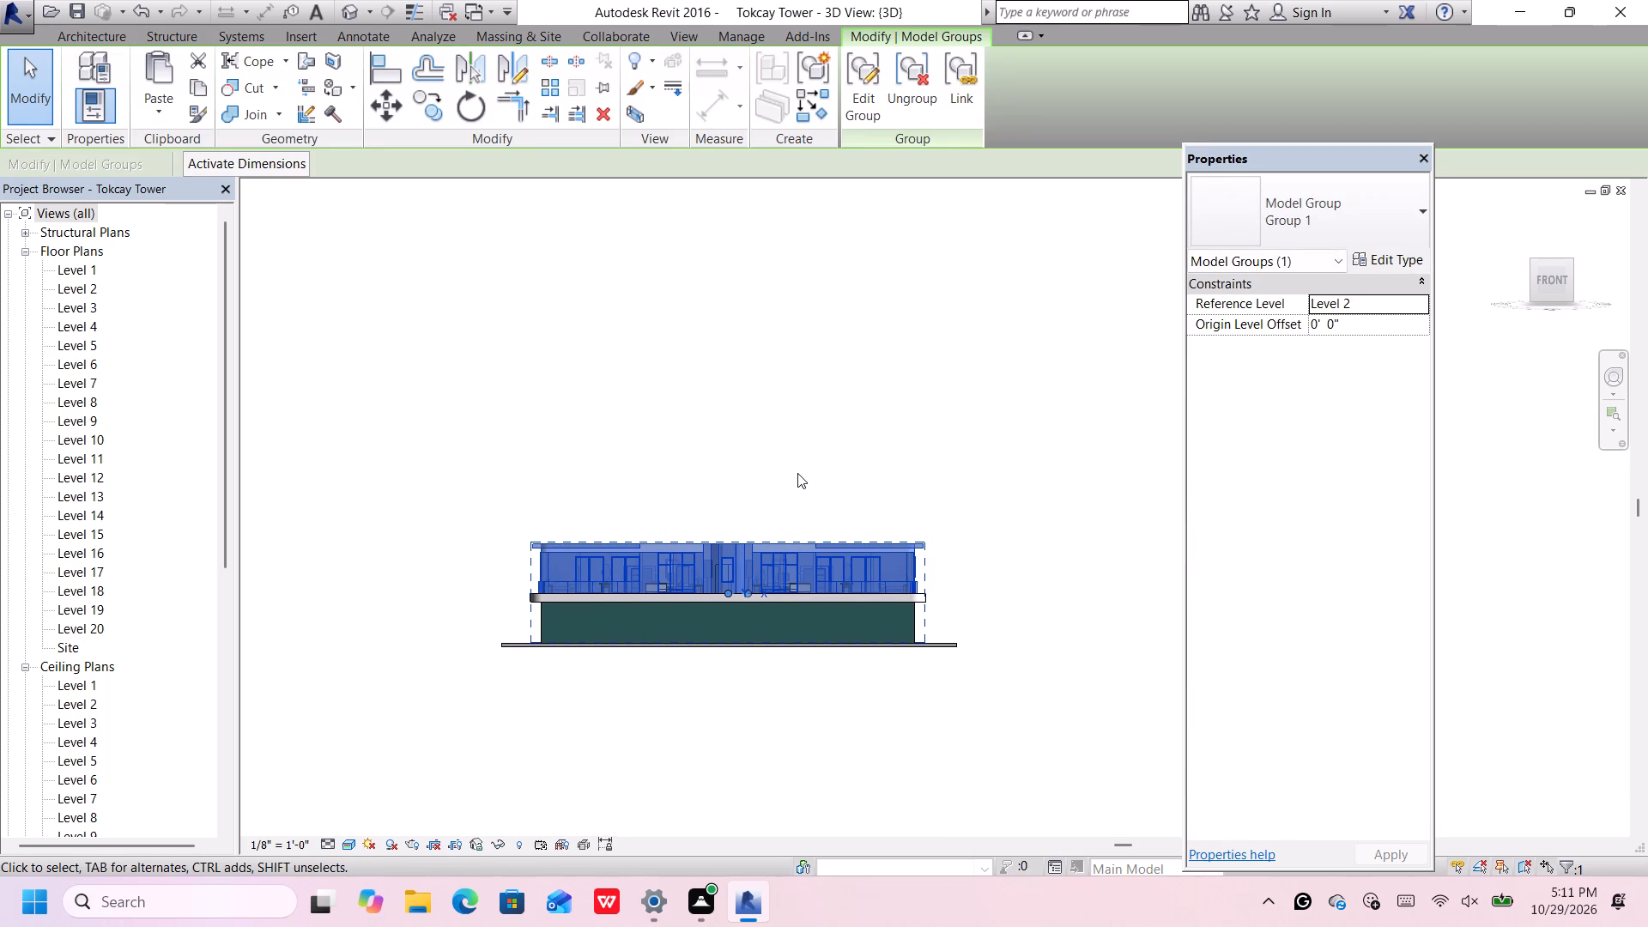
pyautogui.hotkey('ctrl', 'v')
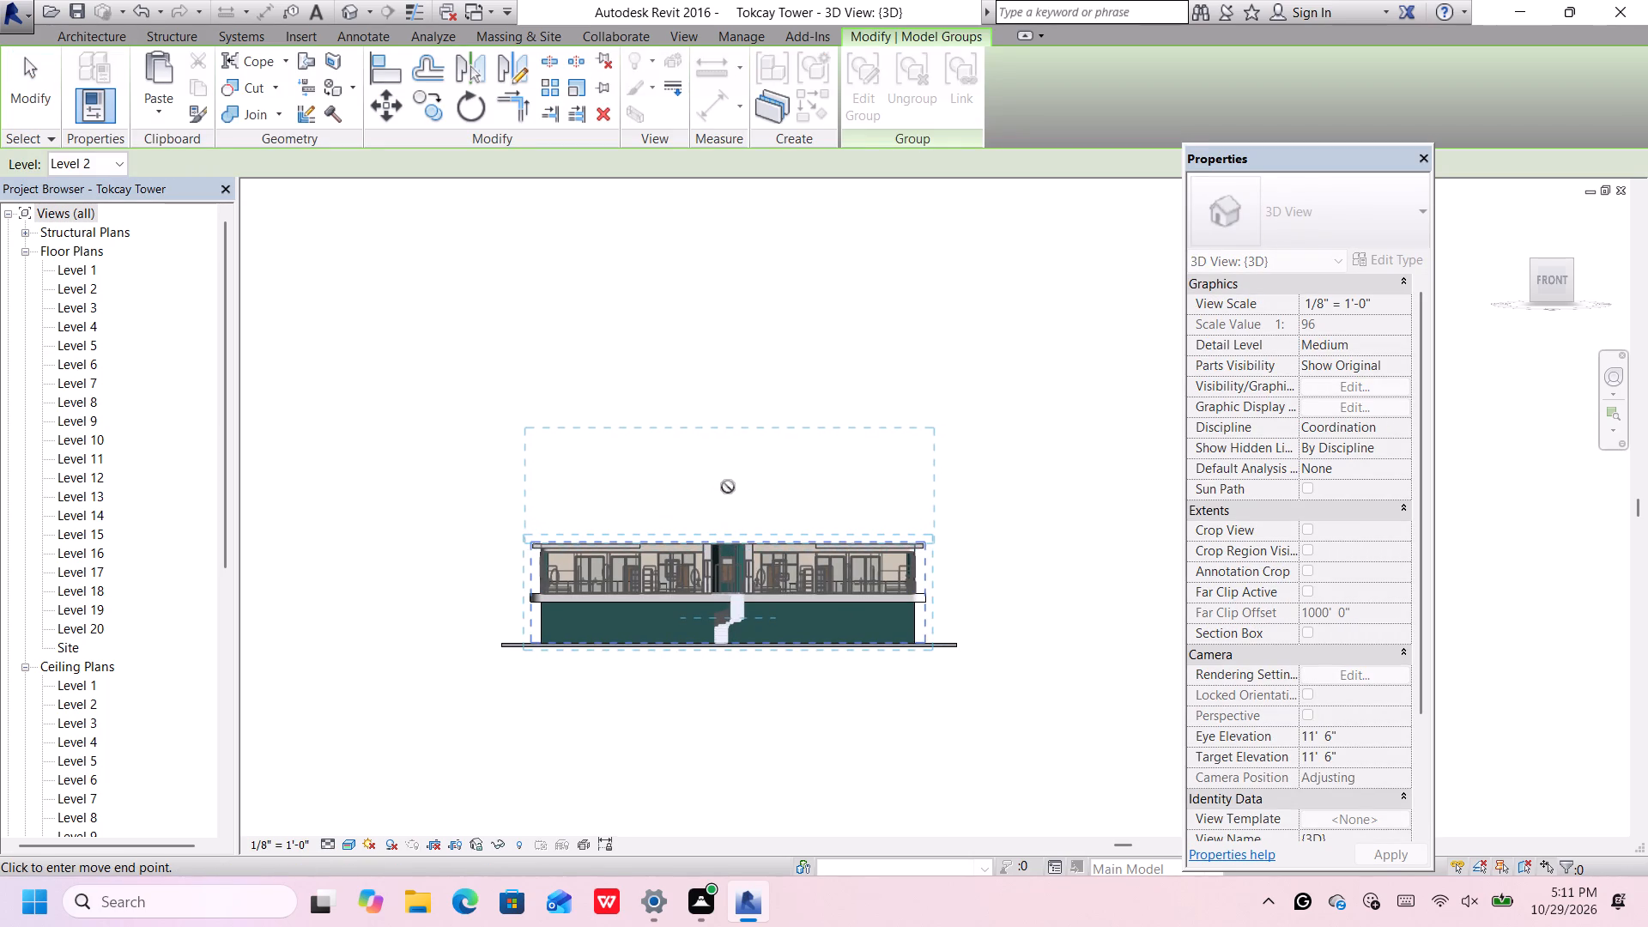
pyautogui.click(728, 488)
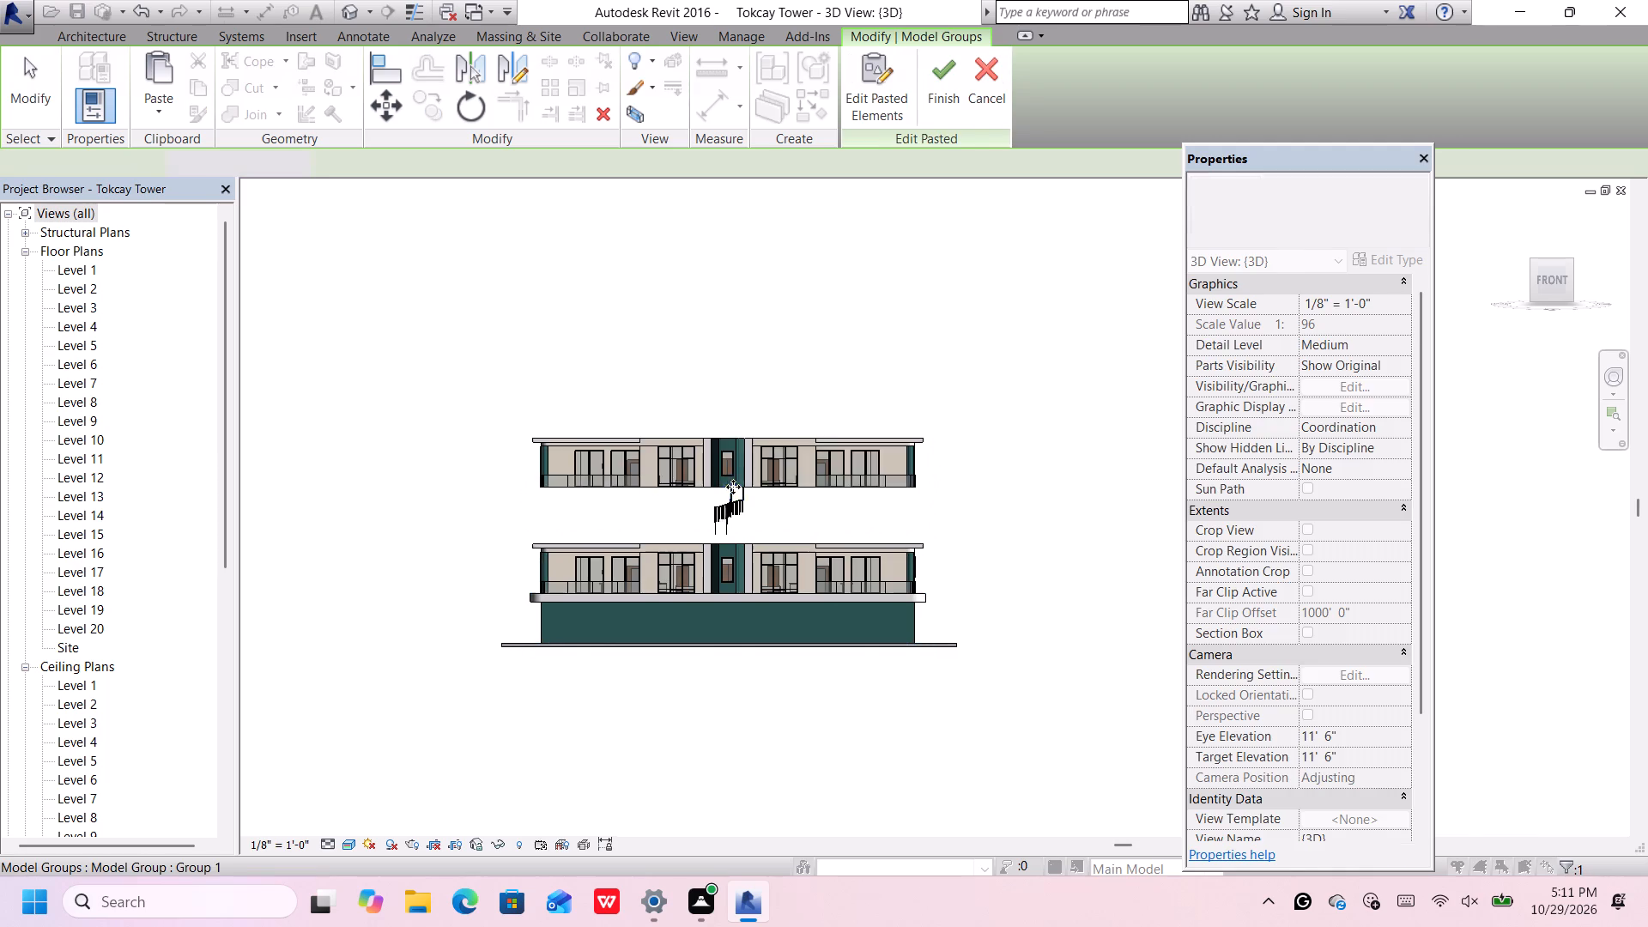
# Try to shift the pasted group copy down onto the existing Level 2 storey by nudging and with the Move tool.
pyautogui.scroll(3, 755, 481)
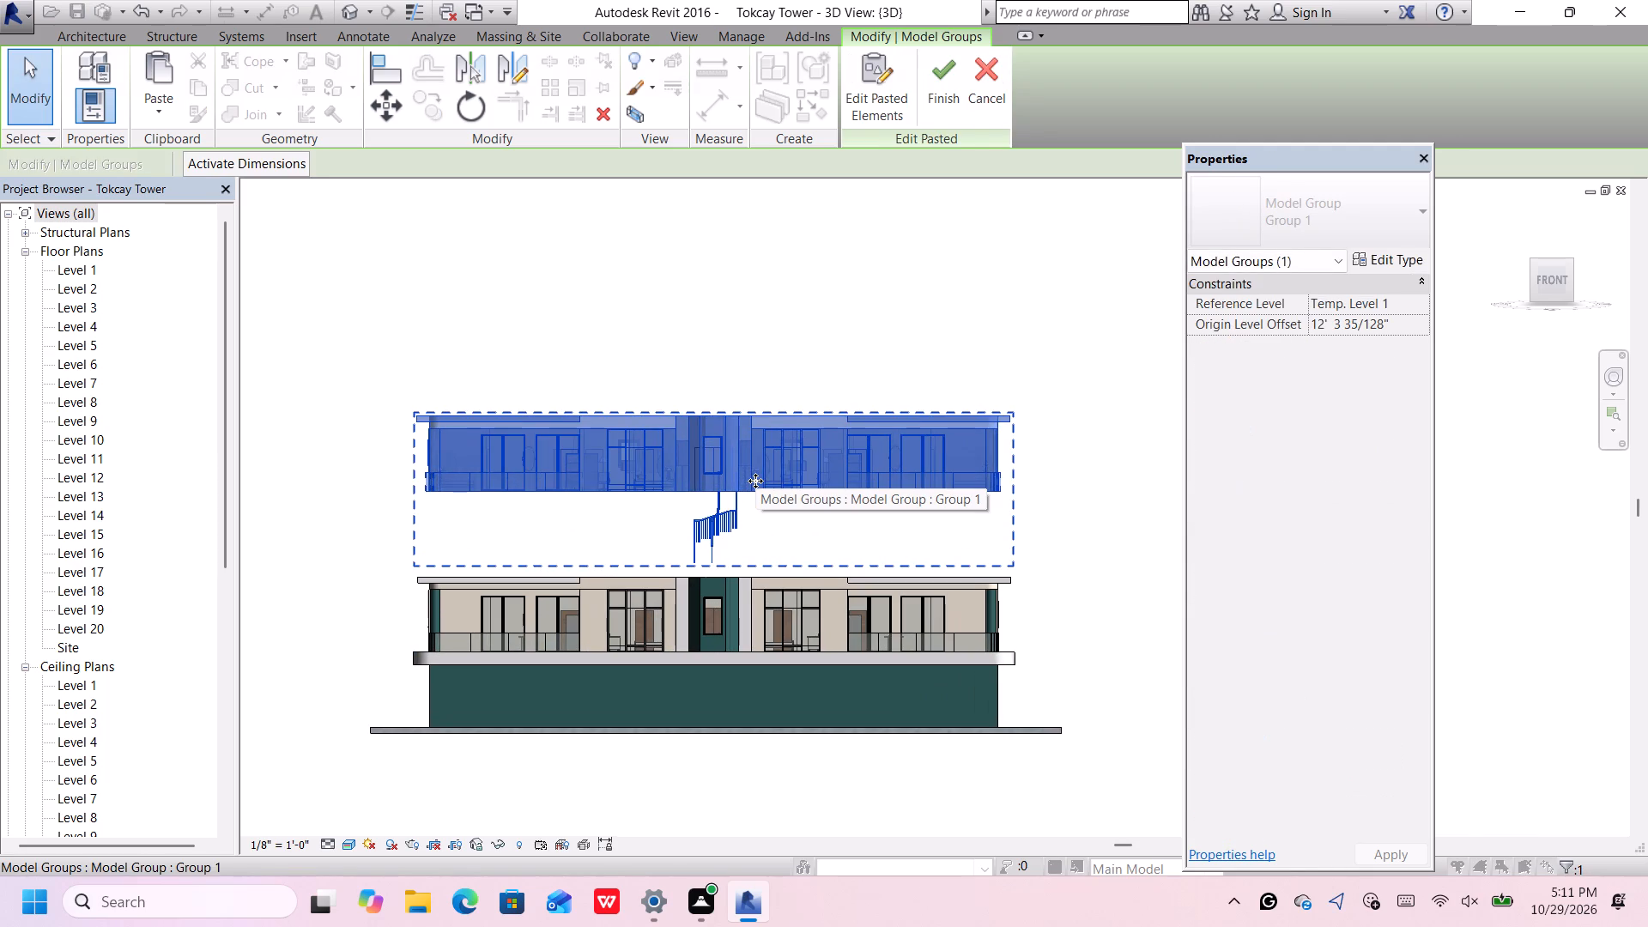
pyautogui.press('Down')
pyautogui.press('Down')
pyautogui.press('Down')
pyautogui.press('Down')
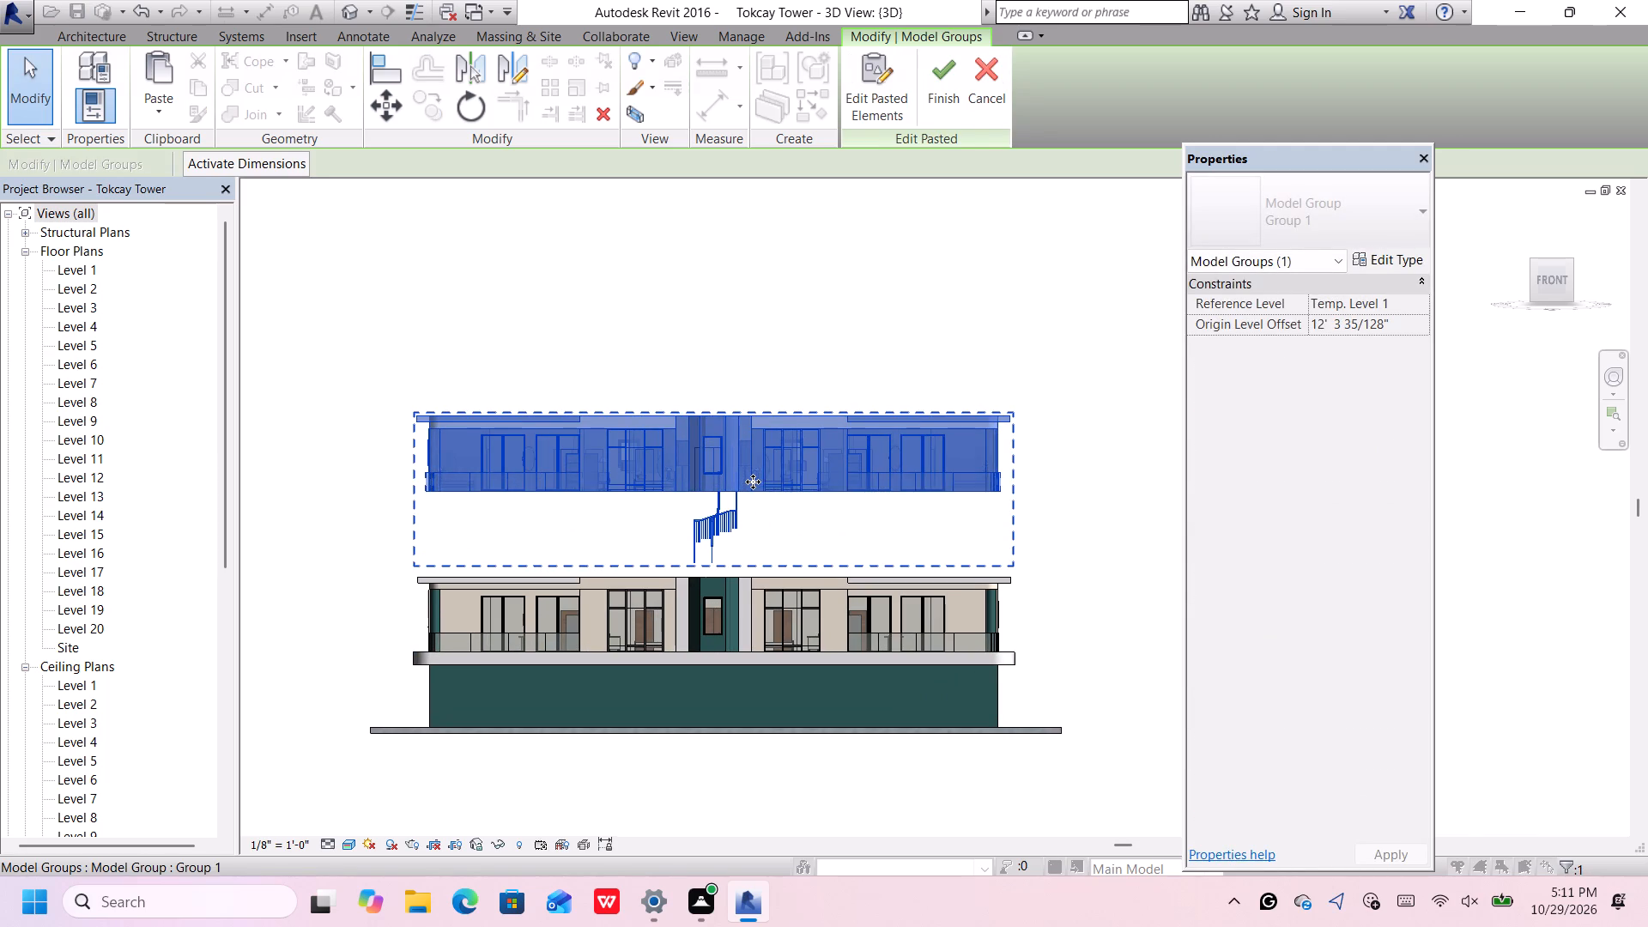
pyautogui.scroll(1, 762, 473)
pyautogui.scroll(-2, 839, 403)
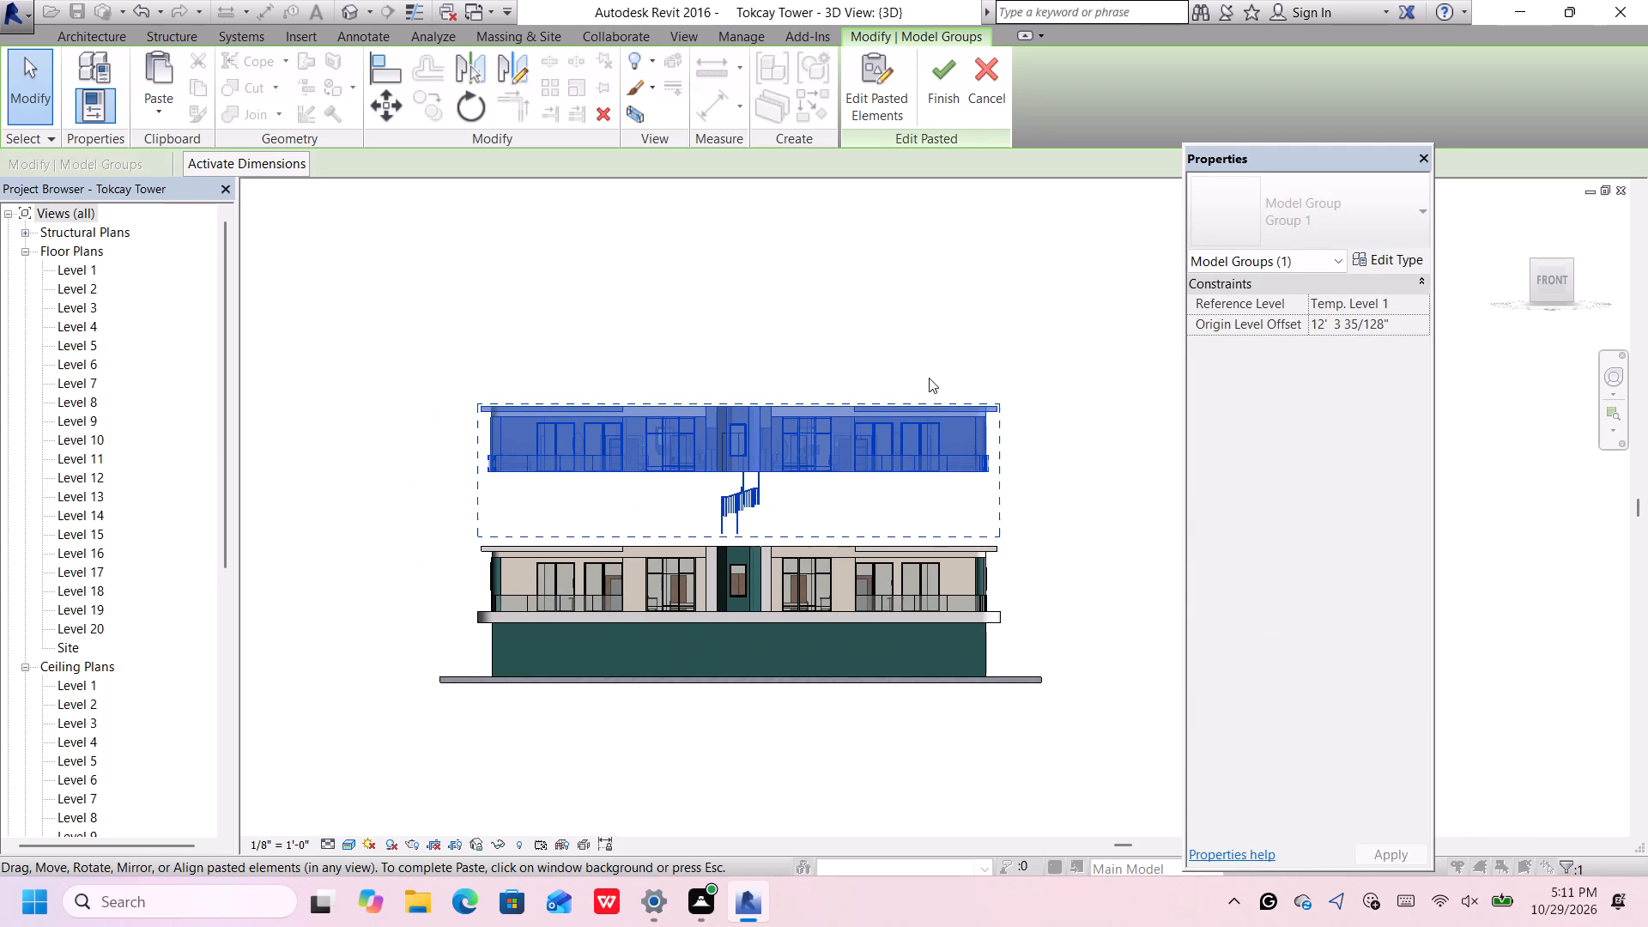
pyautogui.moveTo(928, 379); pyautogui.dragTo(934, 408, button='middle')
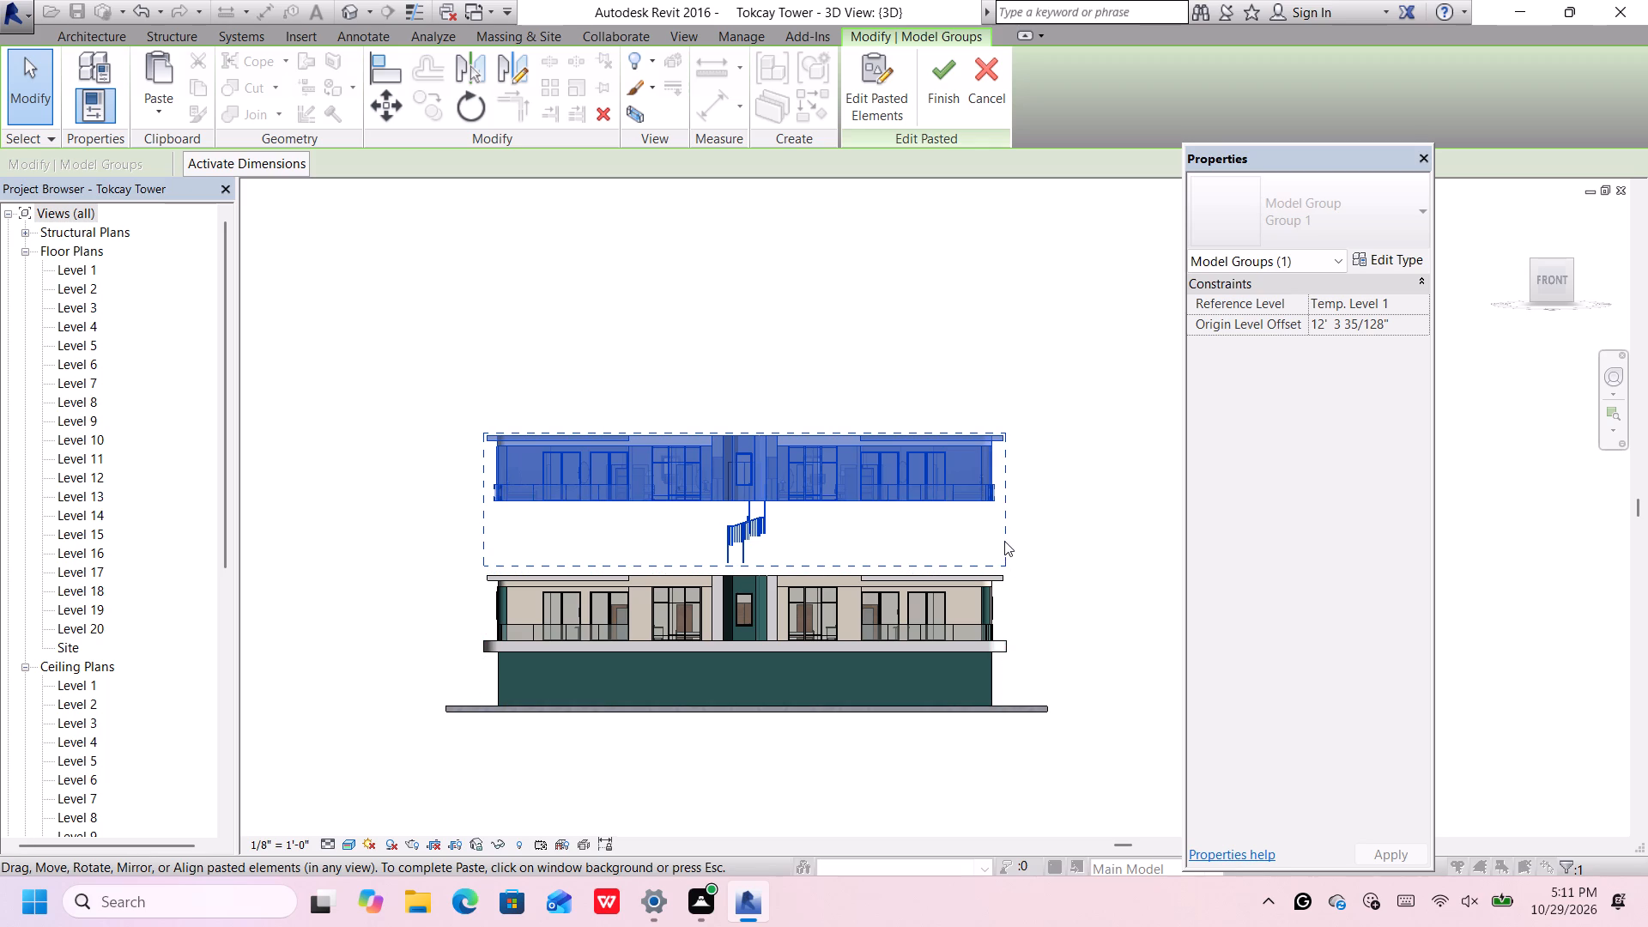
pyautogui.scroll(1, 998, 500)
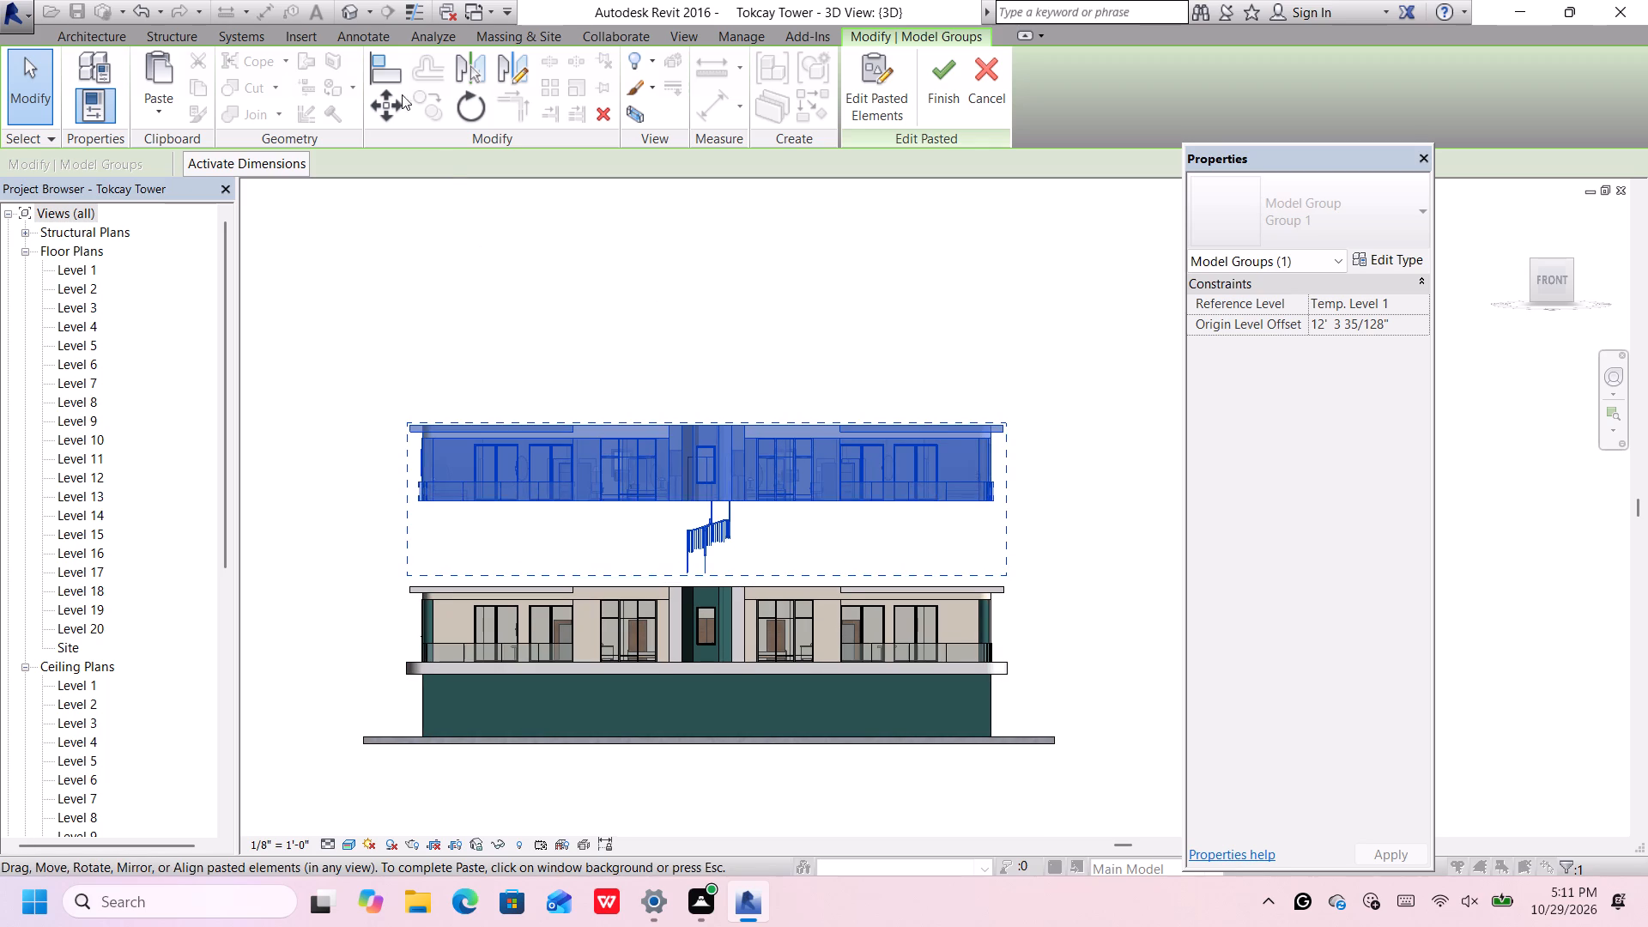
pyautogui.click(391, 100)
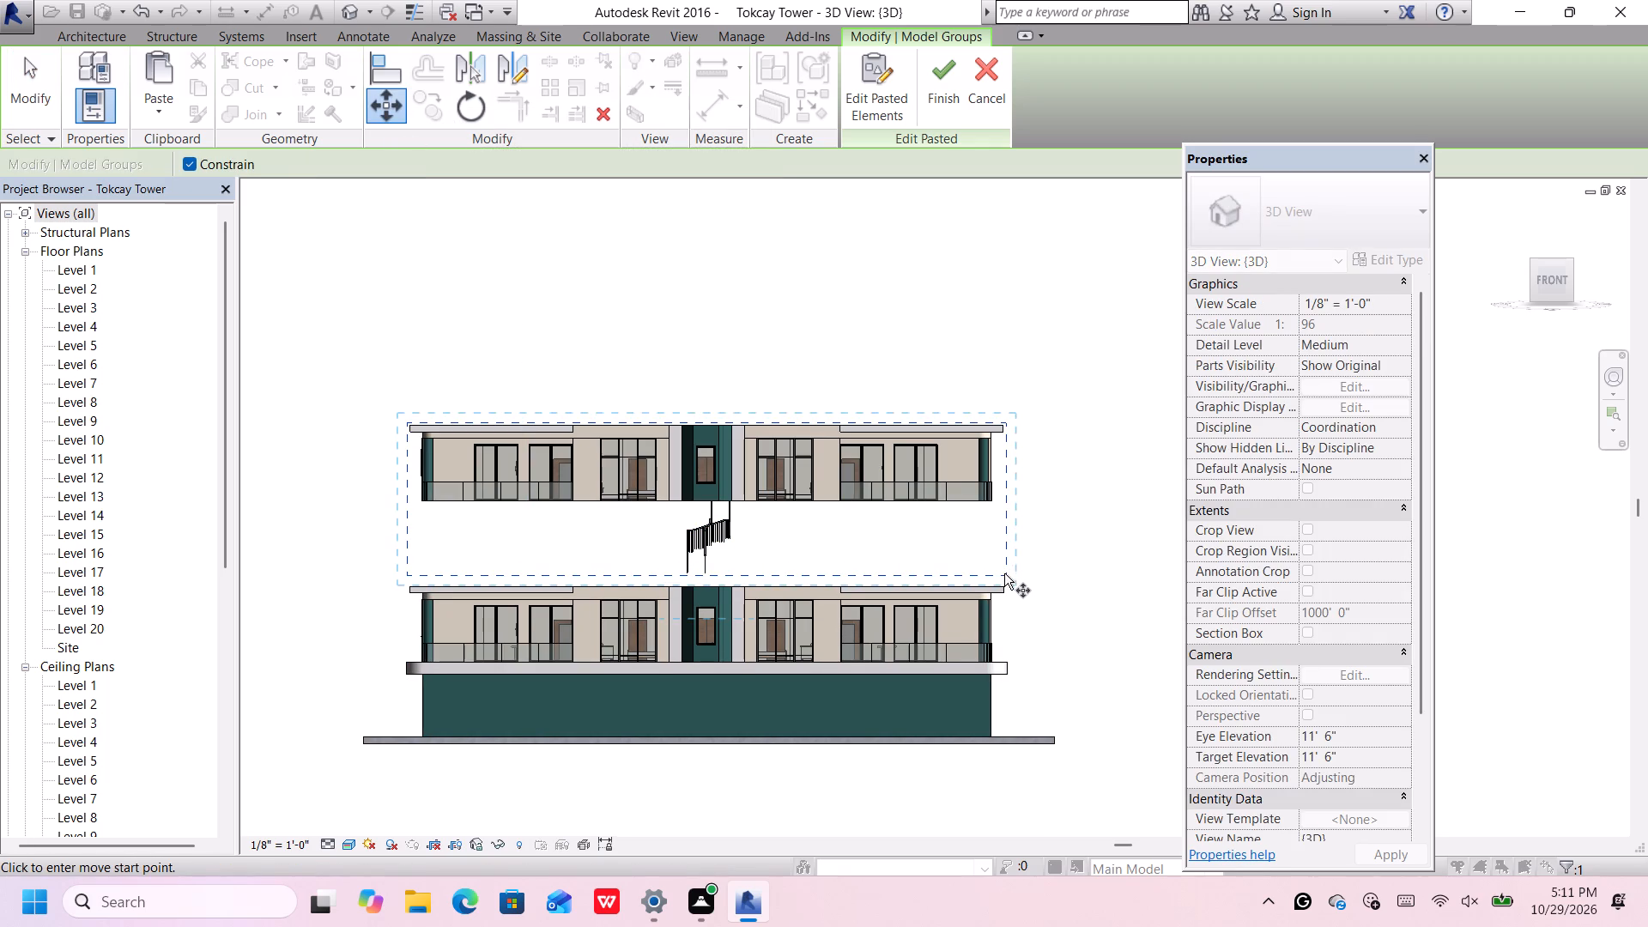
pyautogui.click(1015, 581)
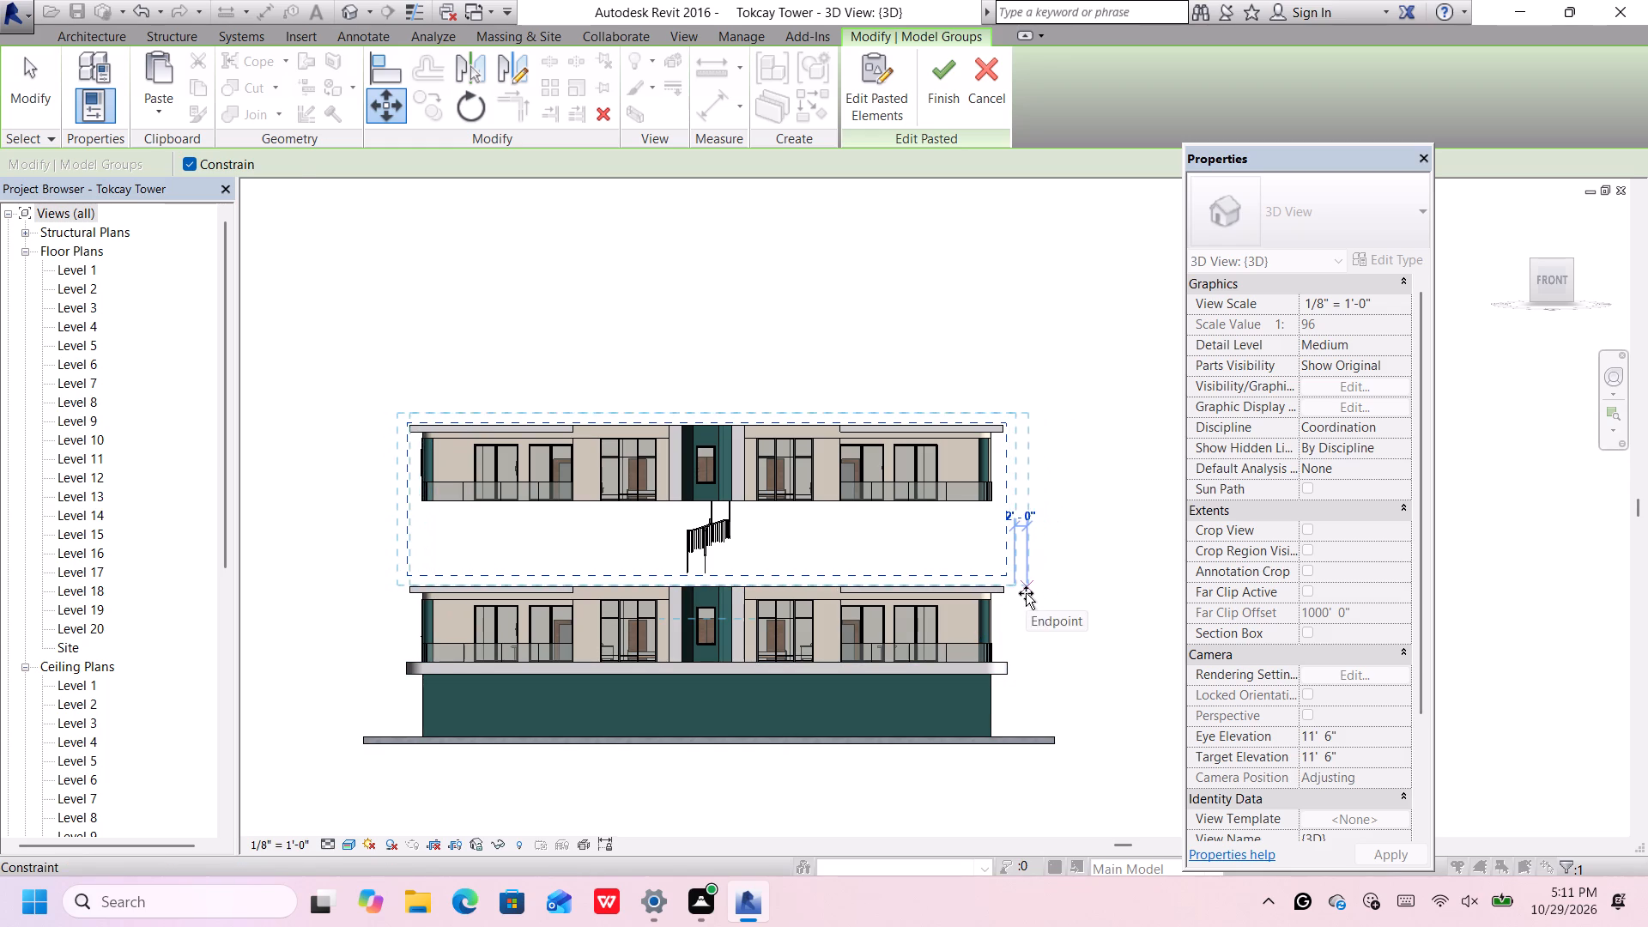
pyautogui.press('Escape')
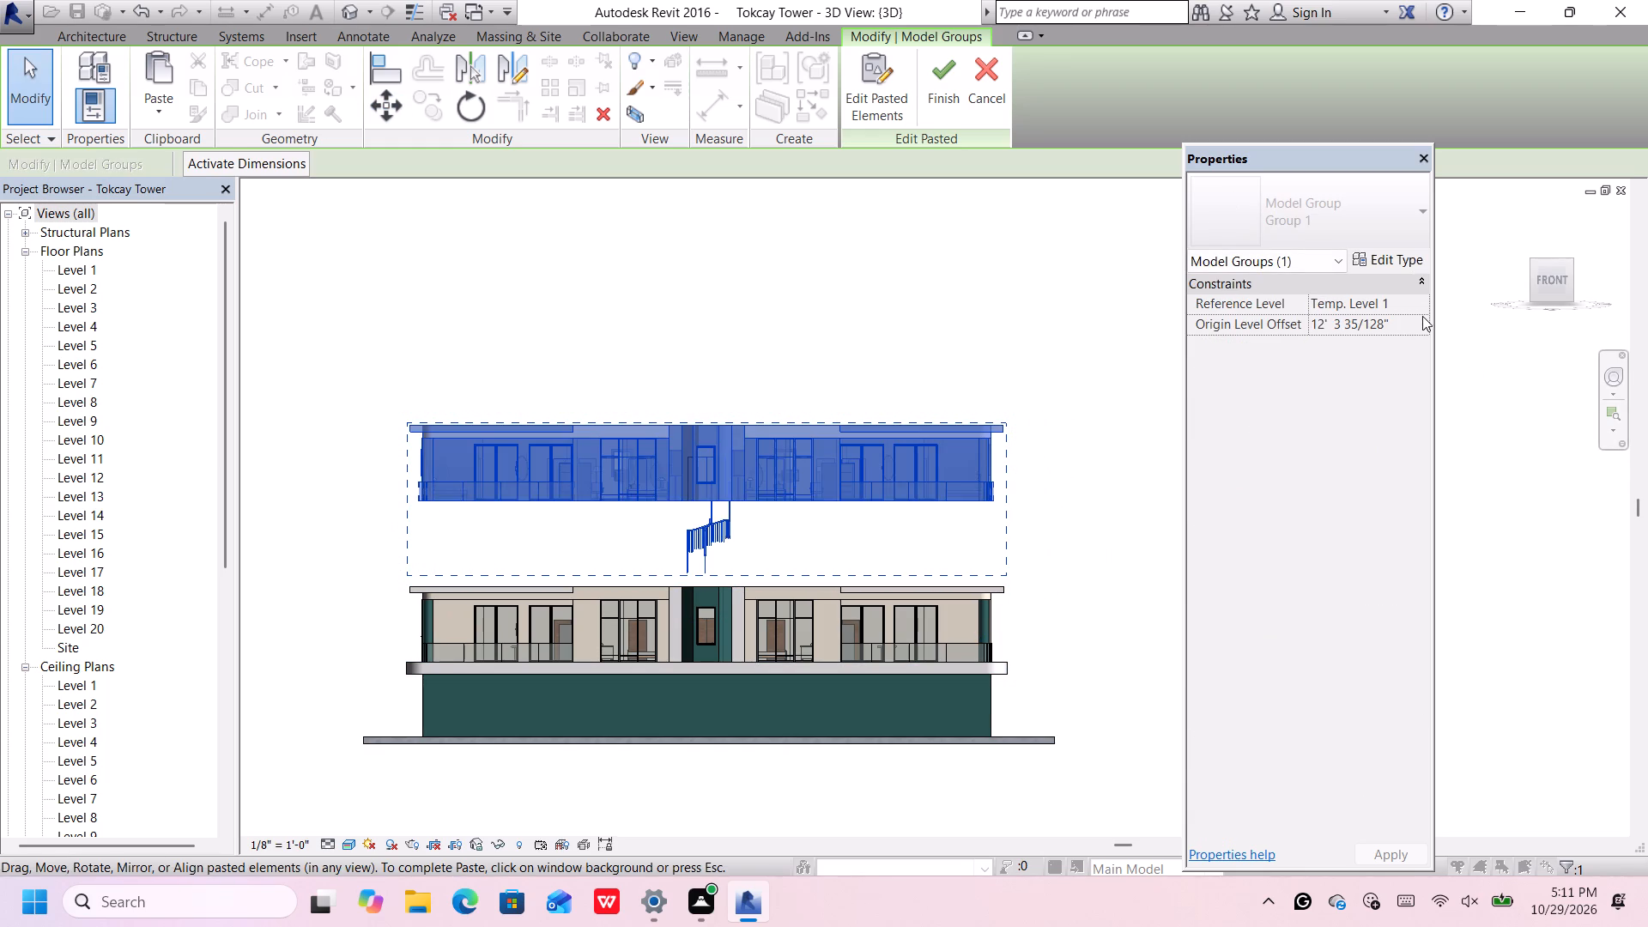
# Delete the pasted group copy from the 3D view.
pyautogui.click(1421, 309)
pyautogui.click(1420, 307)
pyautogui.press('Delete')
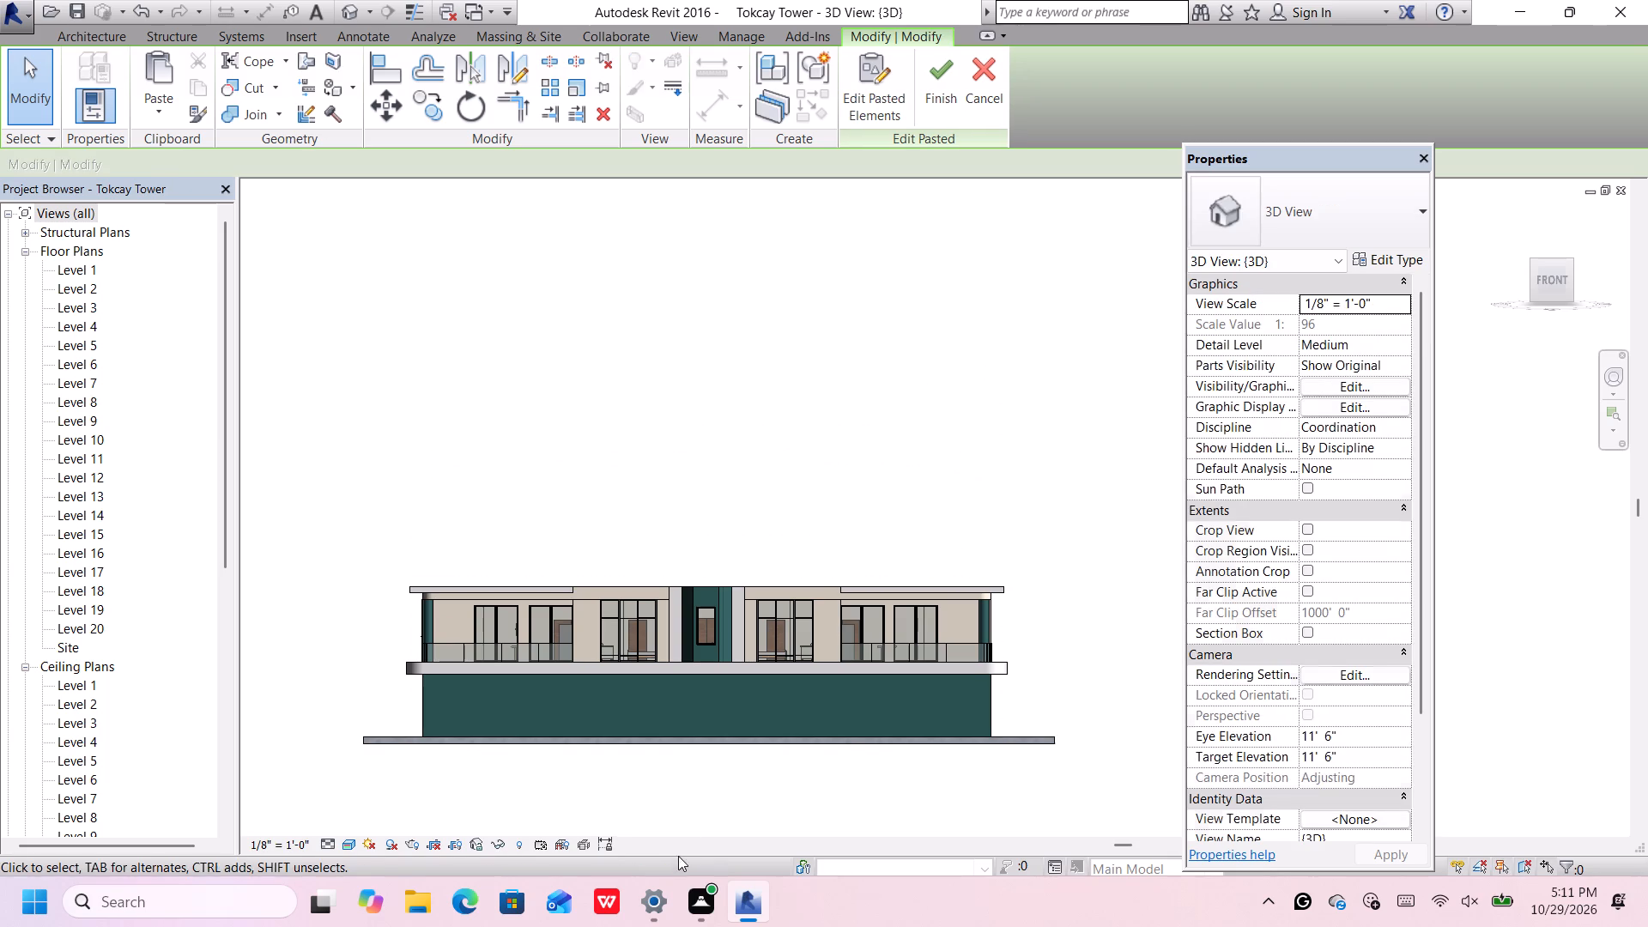
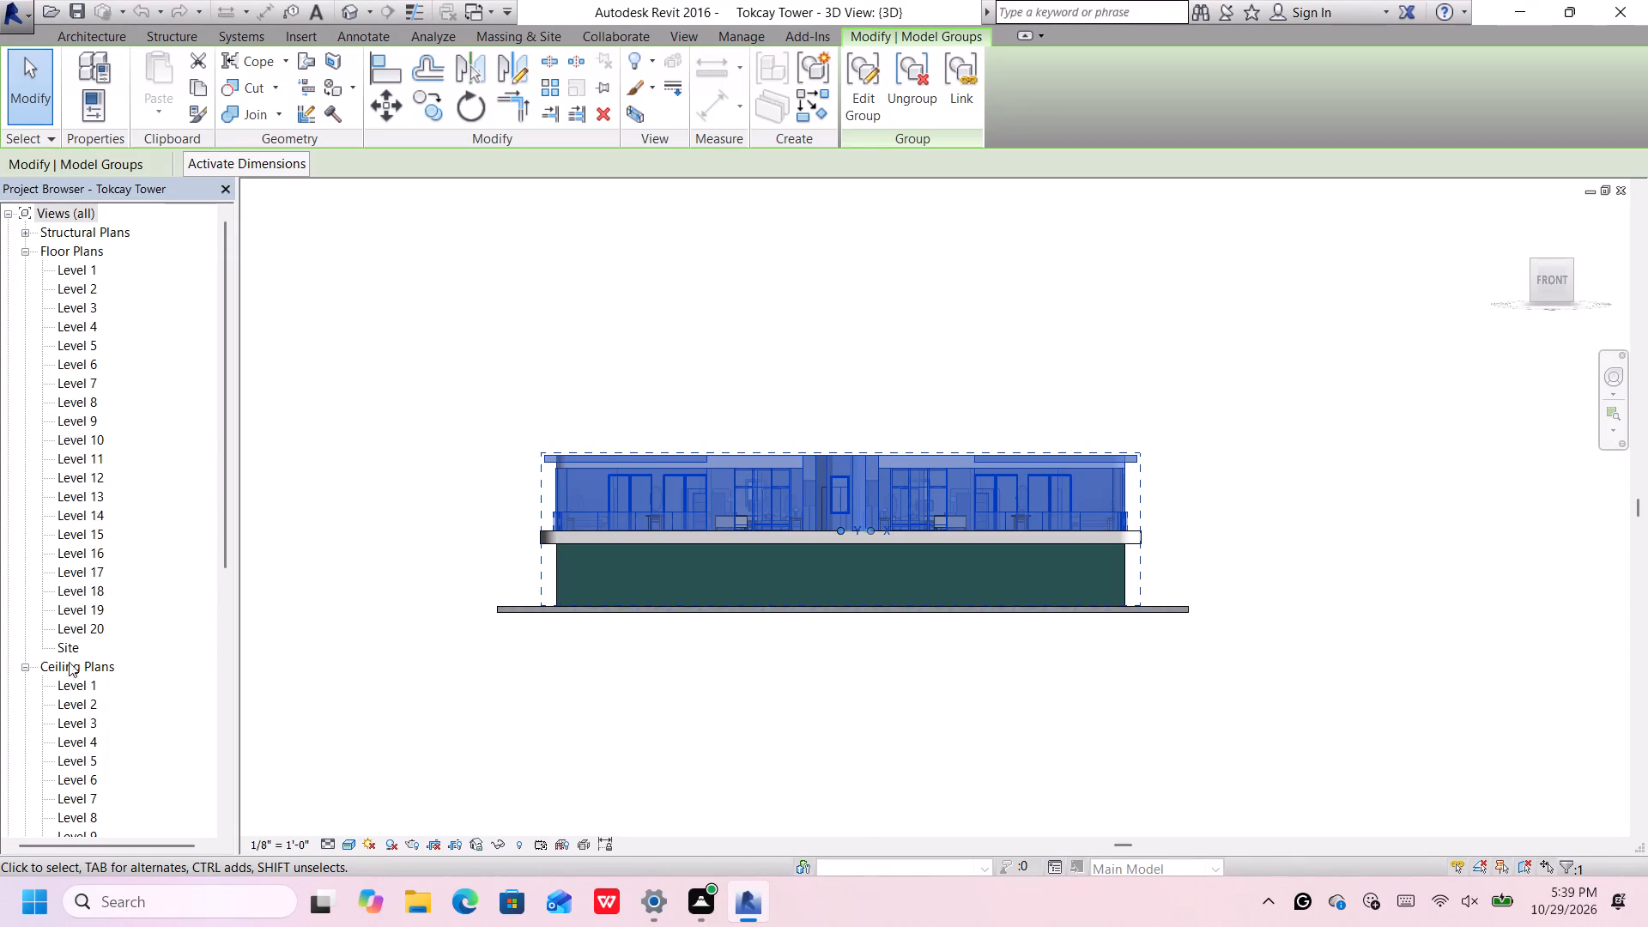
# Open the South elevation and frame the building with the levels above it.
pyautogui.scroll(-15, 66, 706)
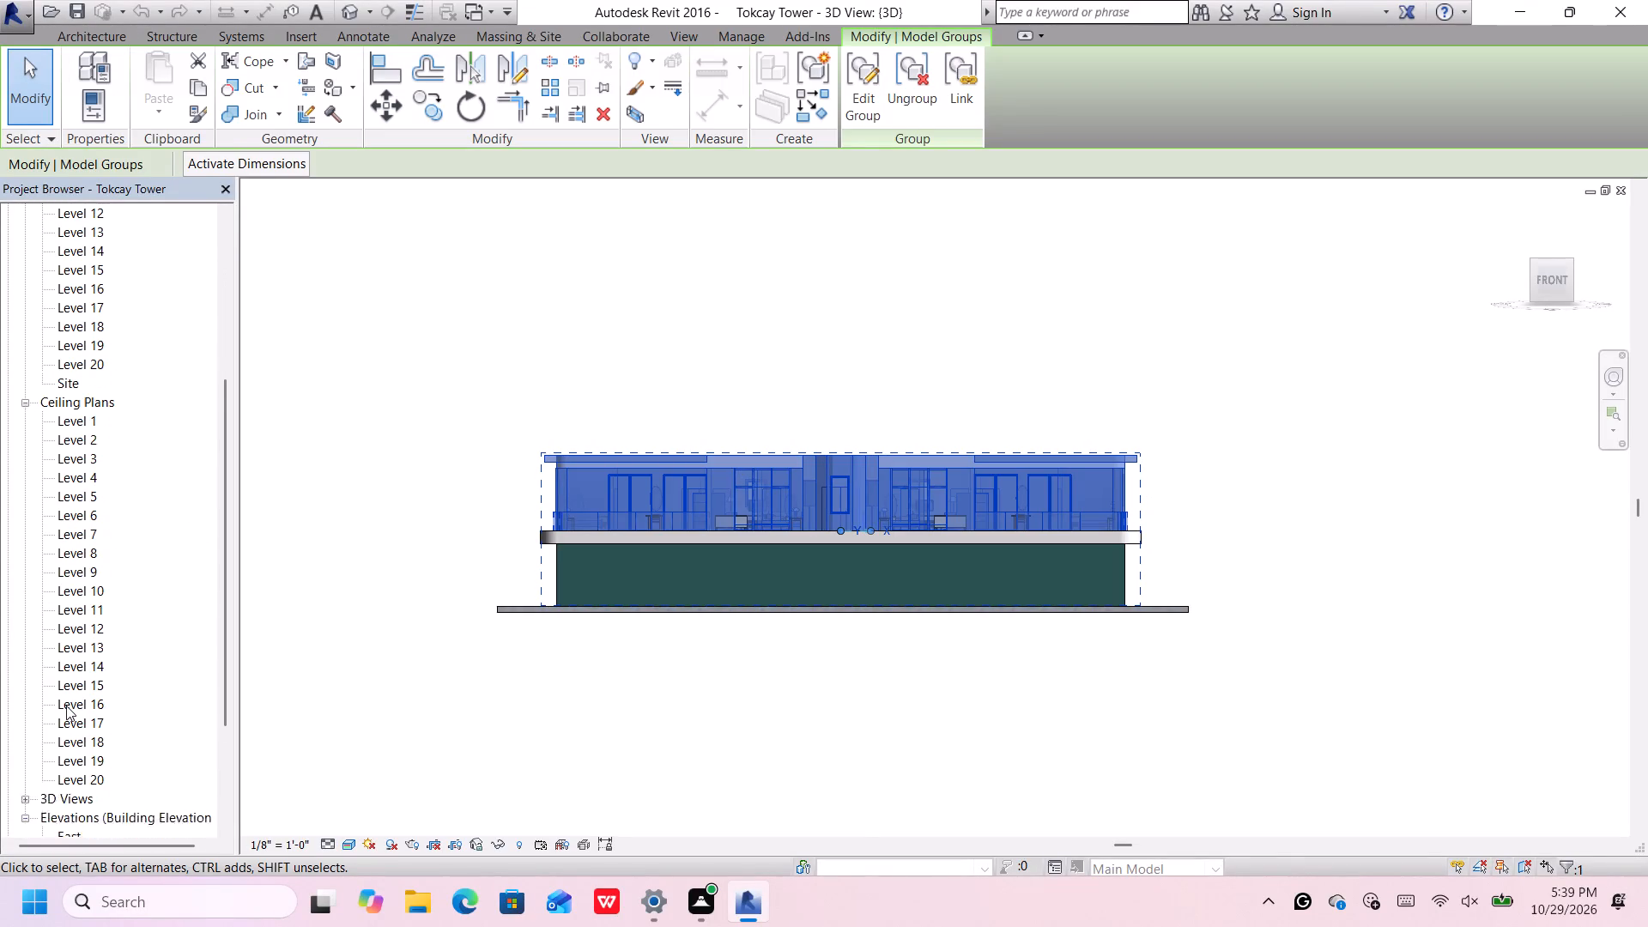
pyautogui.scroll(-5, 66, 706)
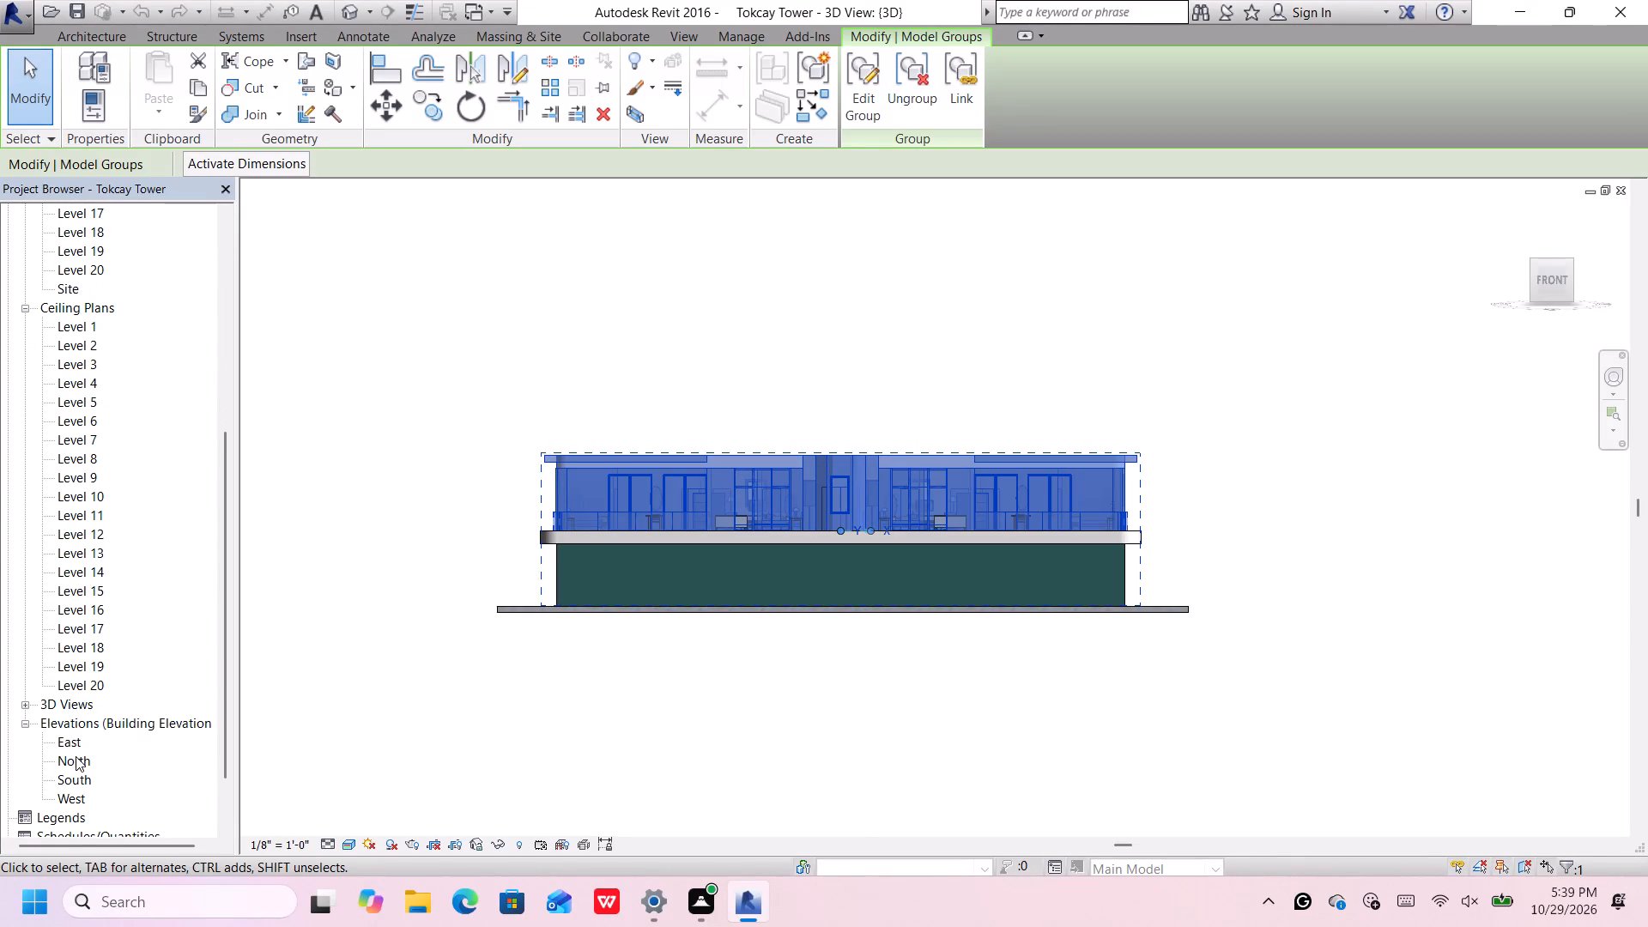
pyautogui.doubleClick(76, 759)
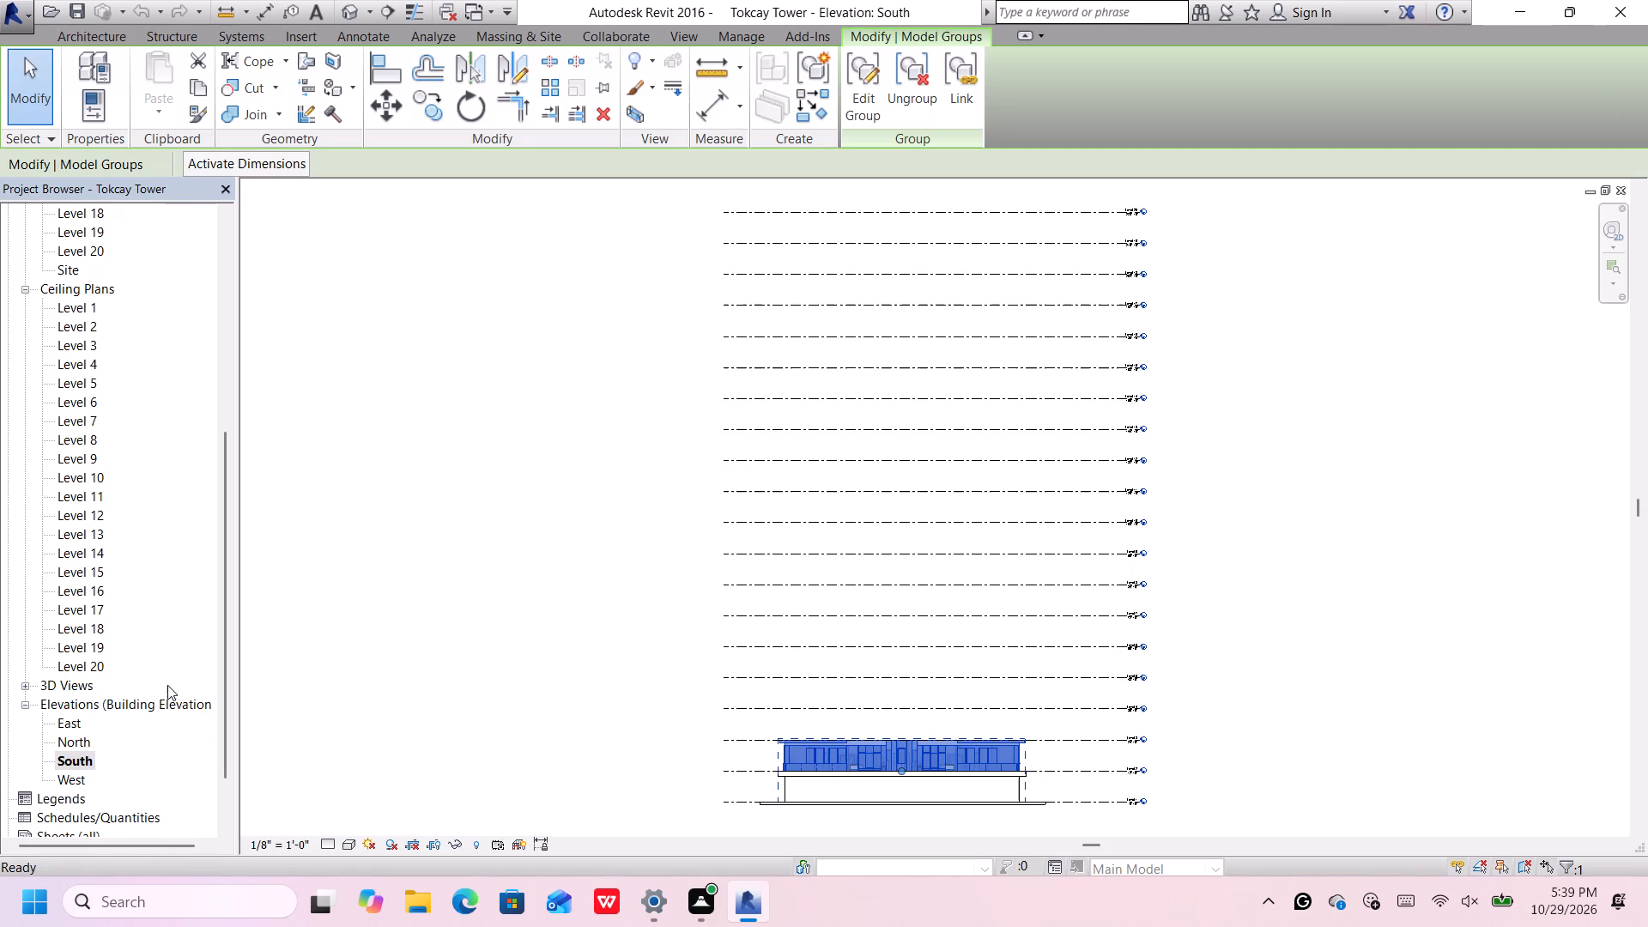
pyautogui.moveTo(1015, 777); pyautogui.dragTo(888, 711, button='middle')
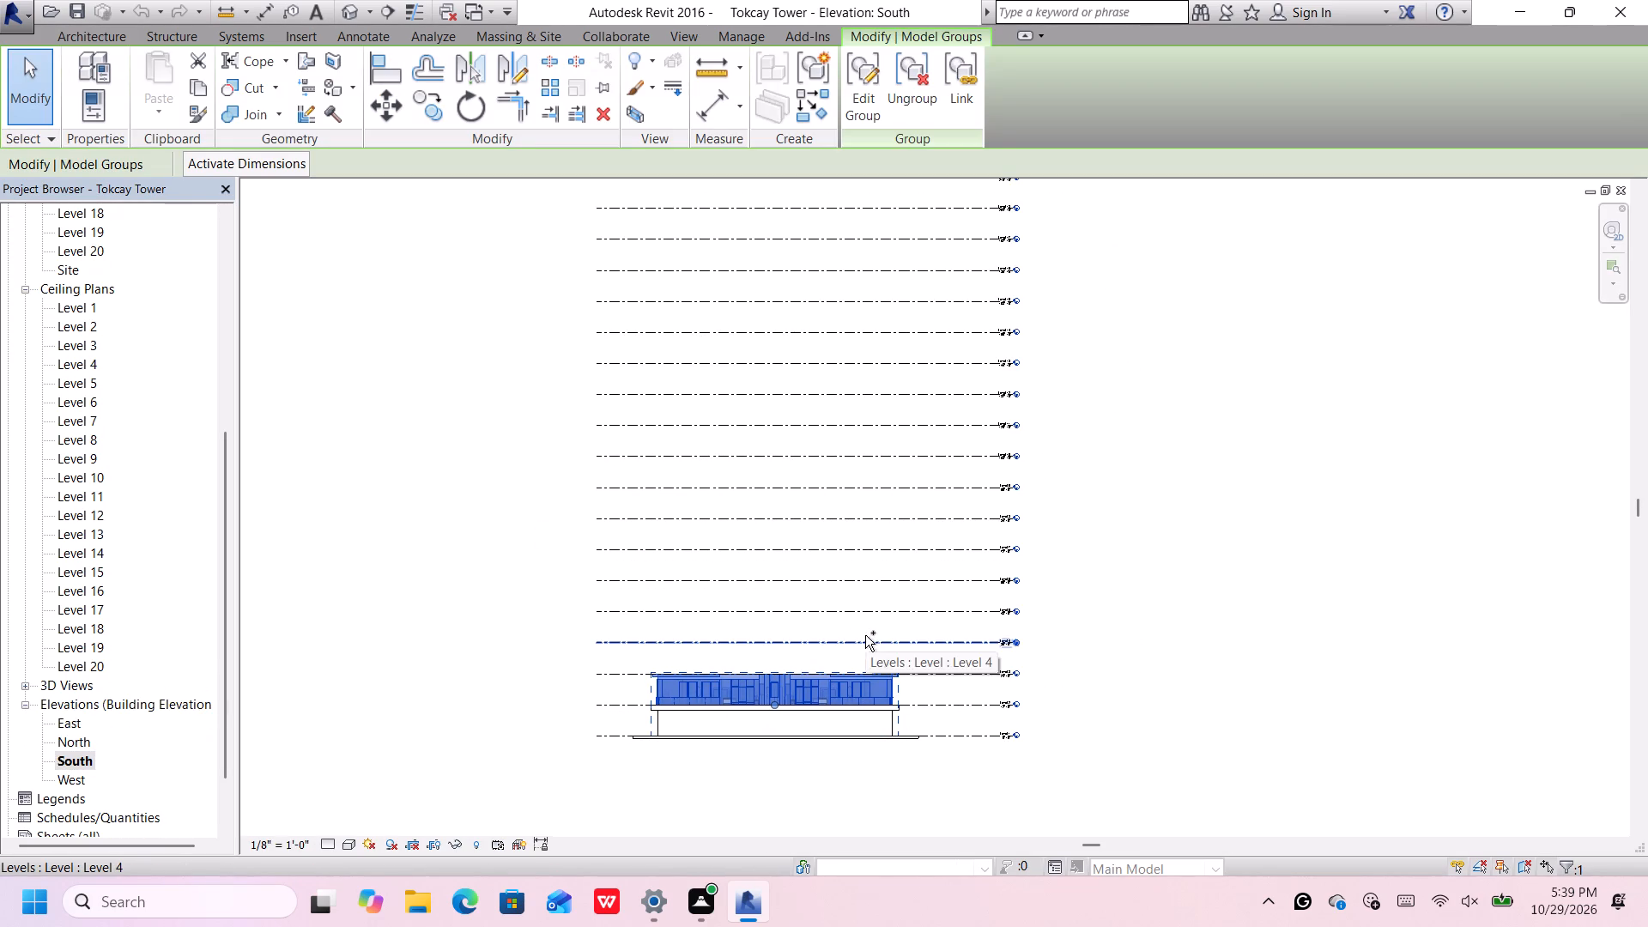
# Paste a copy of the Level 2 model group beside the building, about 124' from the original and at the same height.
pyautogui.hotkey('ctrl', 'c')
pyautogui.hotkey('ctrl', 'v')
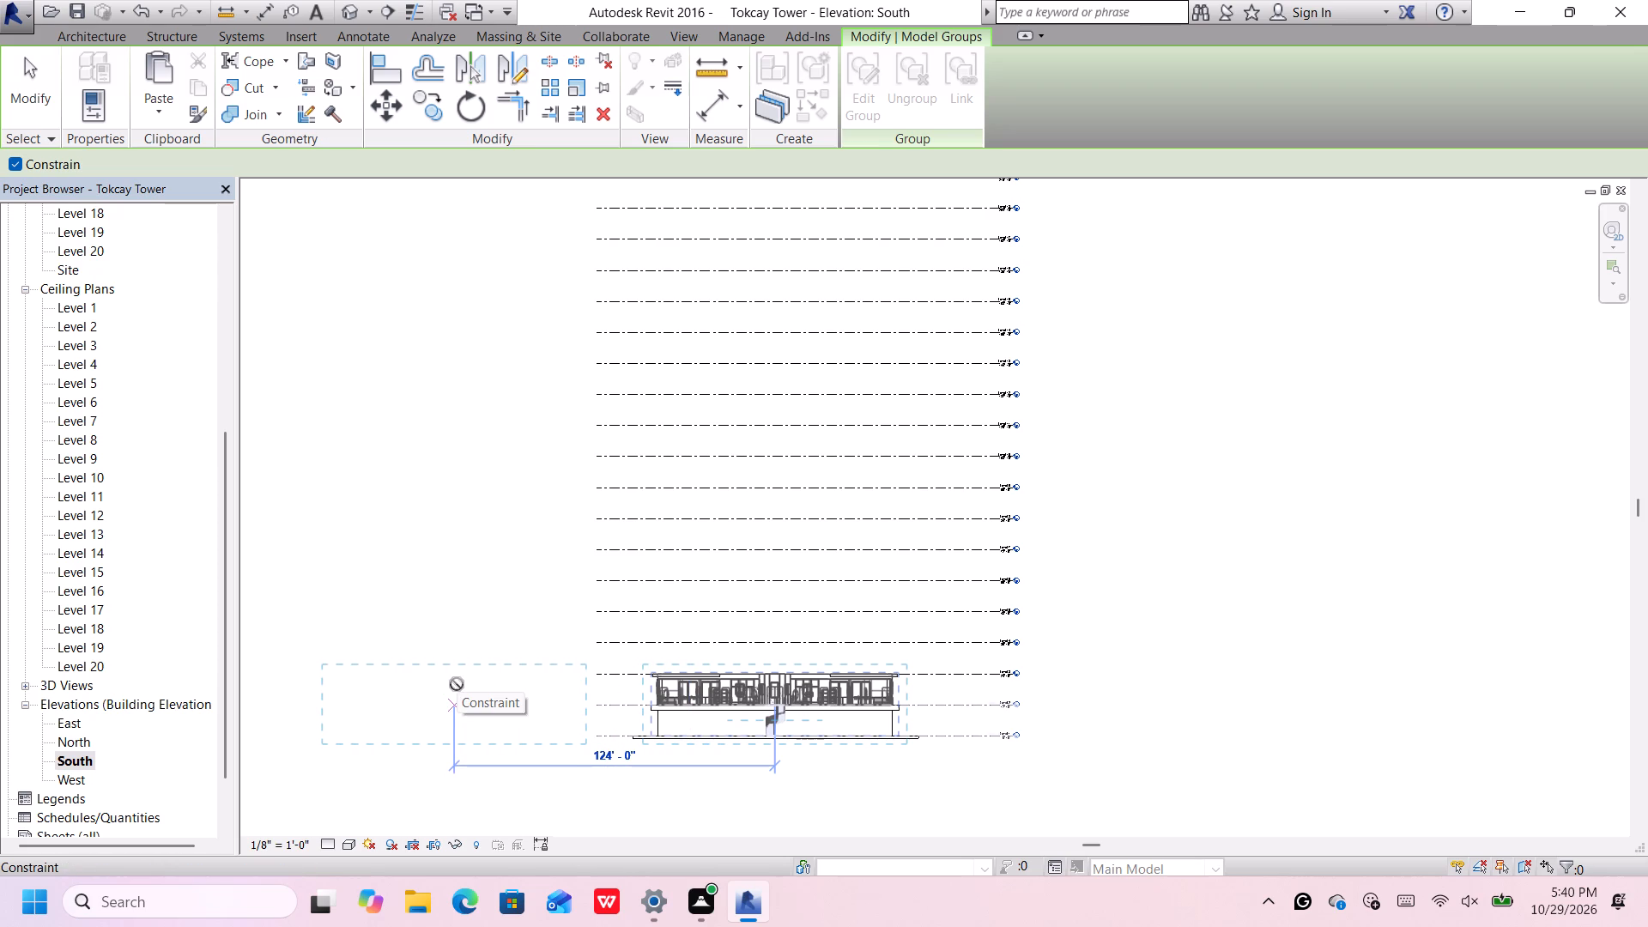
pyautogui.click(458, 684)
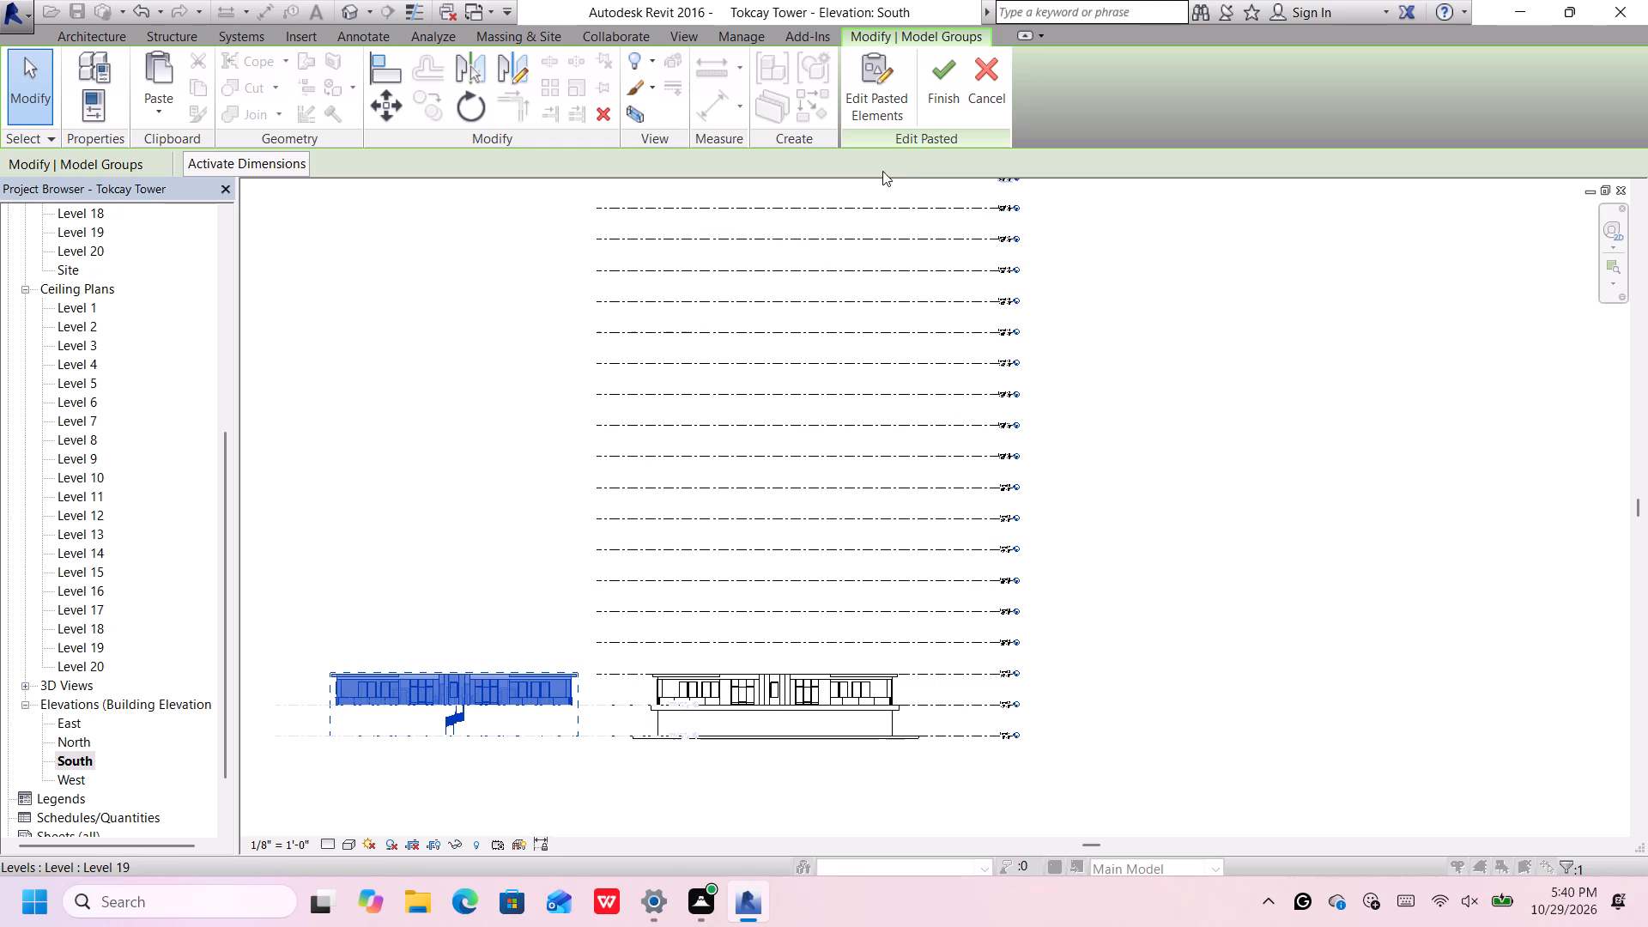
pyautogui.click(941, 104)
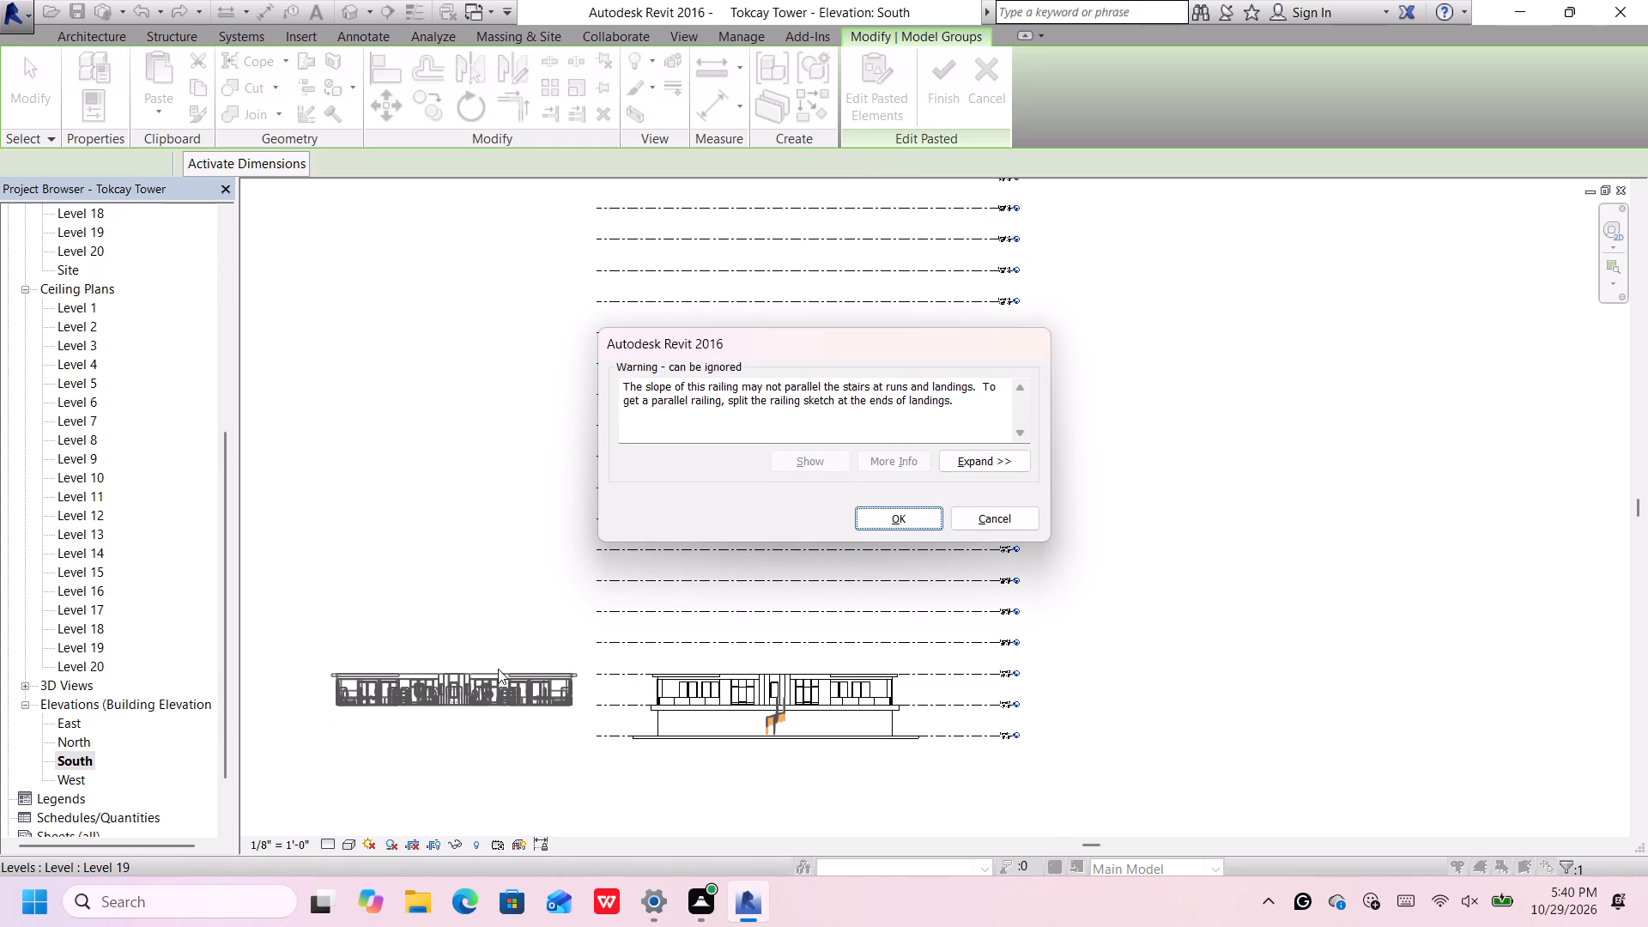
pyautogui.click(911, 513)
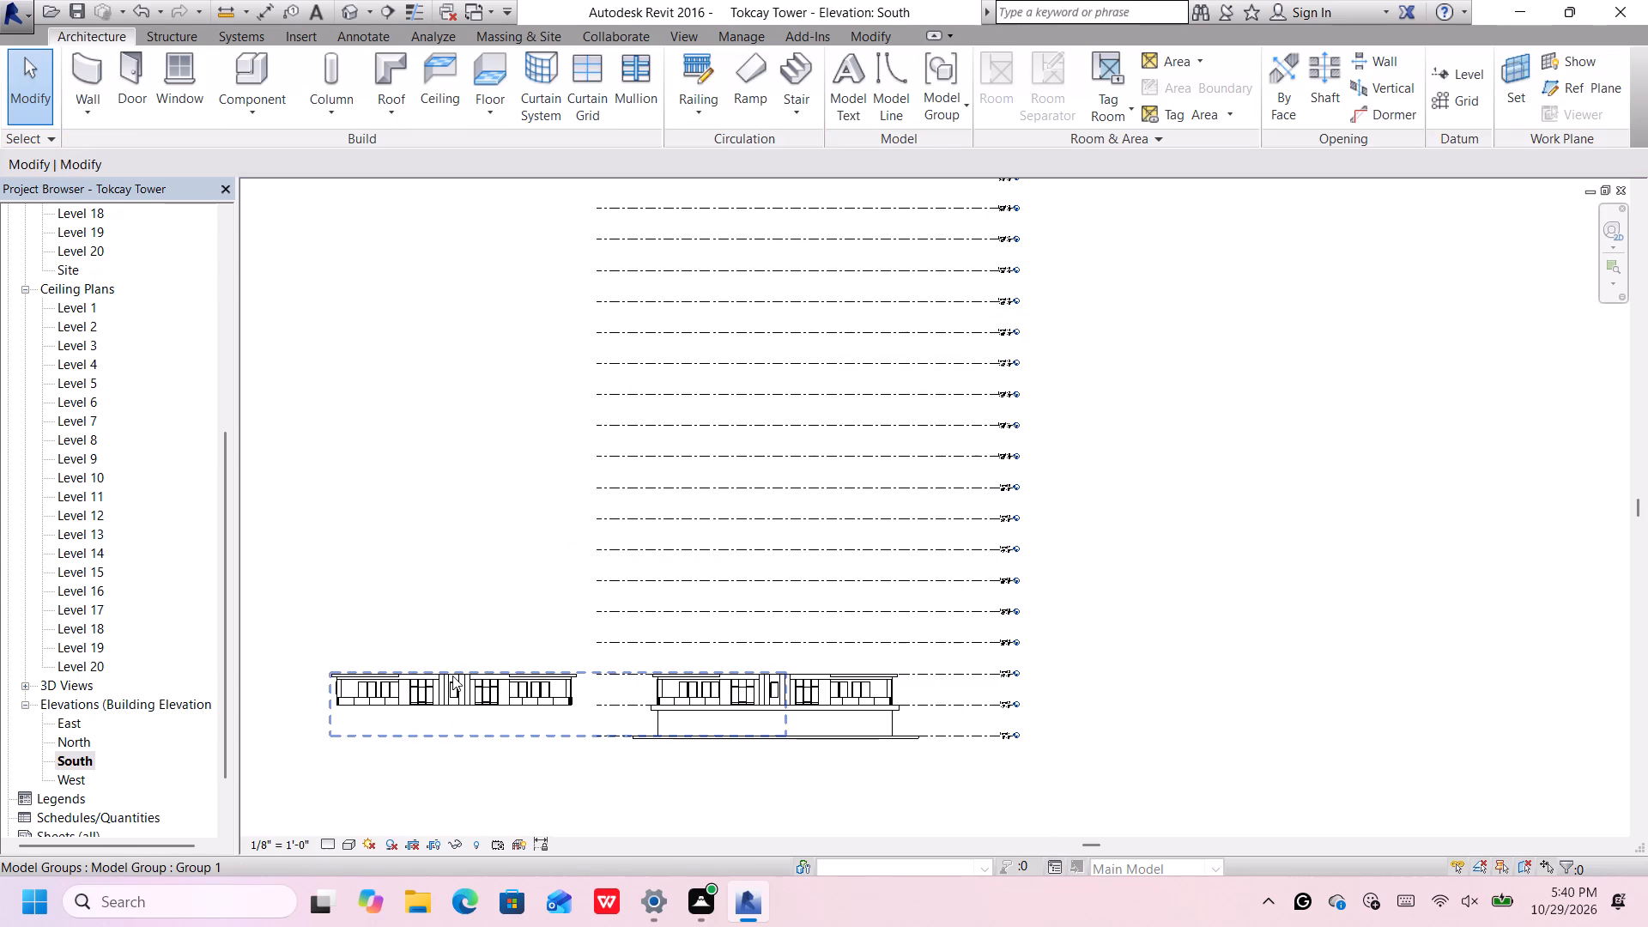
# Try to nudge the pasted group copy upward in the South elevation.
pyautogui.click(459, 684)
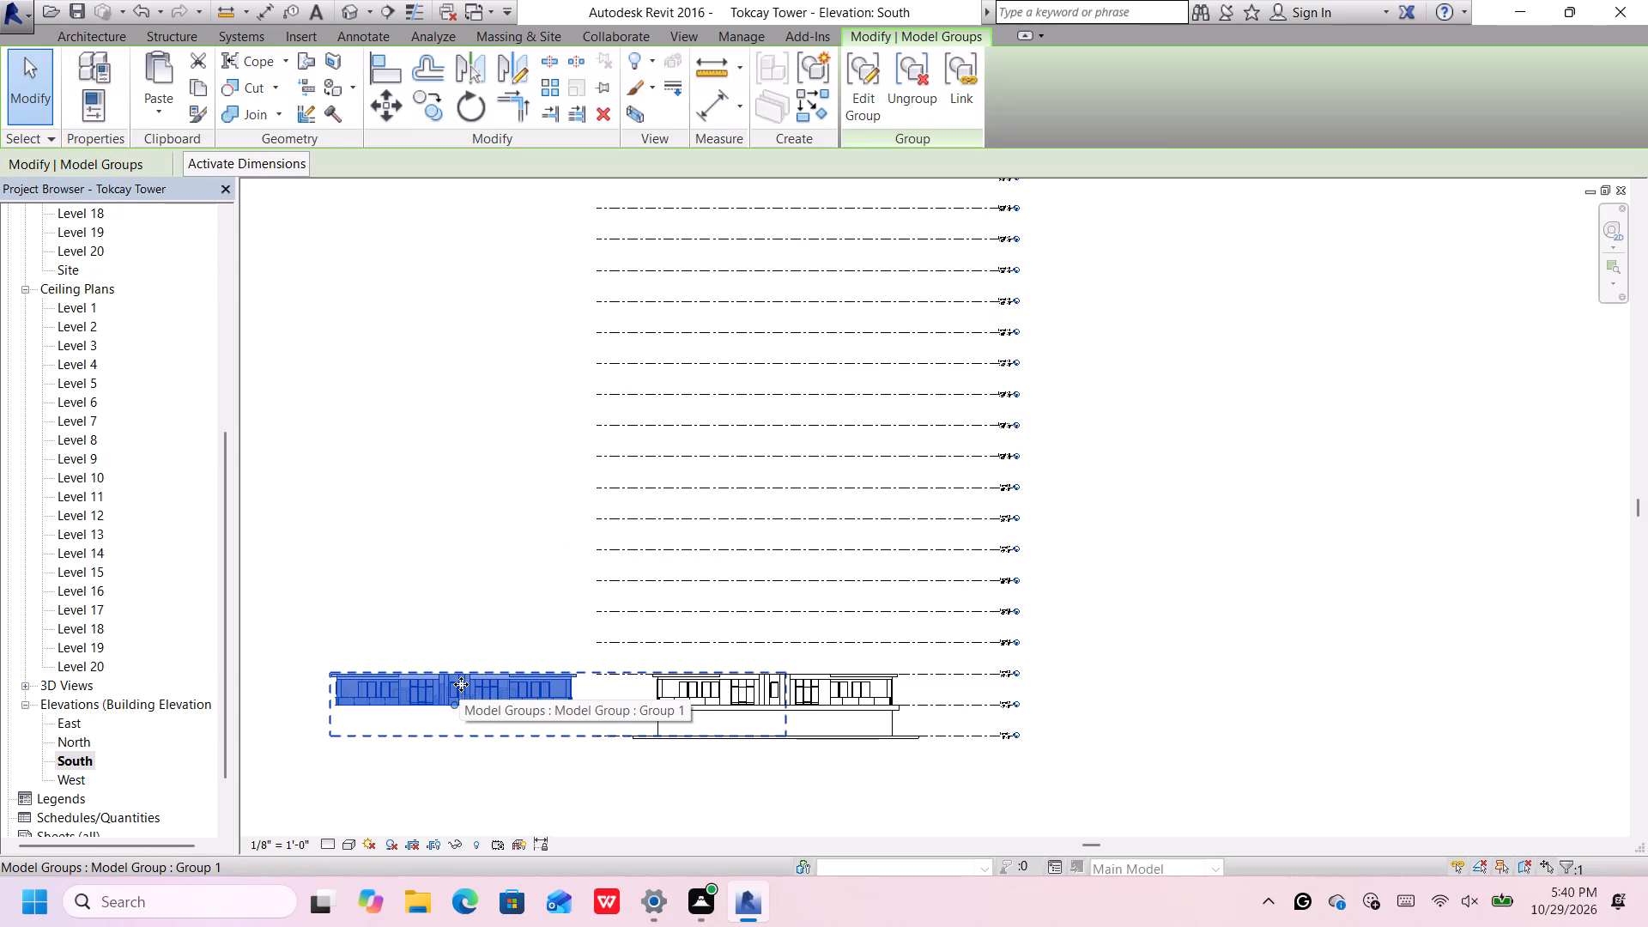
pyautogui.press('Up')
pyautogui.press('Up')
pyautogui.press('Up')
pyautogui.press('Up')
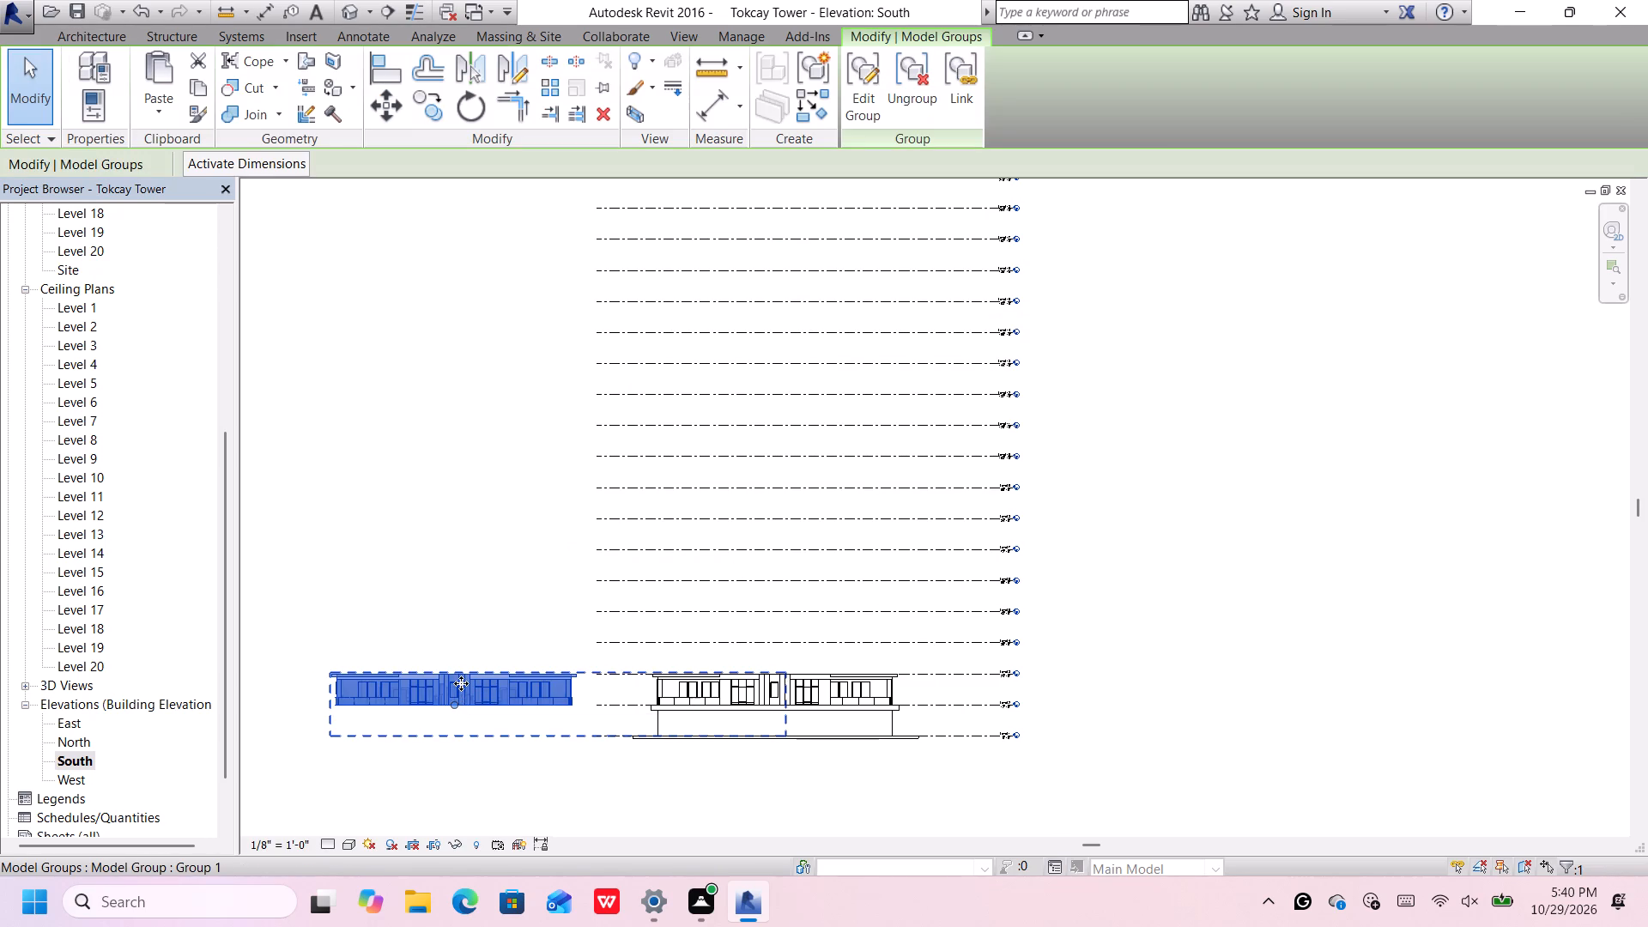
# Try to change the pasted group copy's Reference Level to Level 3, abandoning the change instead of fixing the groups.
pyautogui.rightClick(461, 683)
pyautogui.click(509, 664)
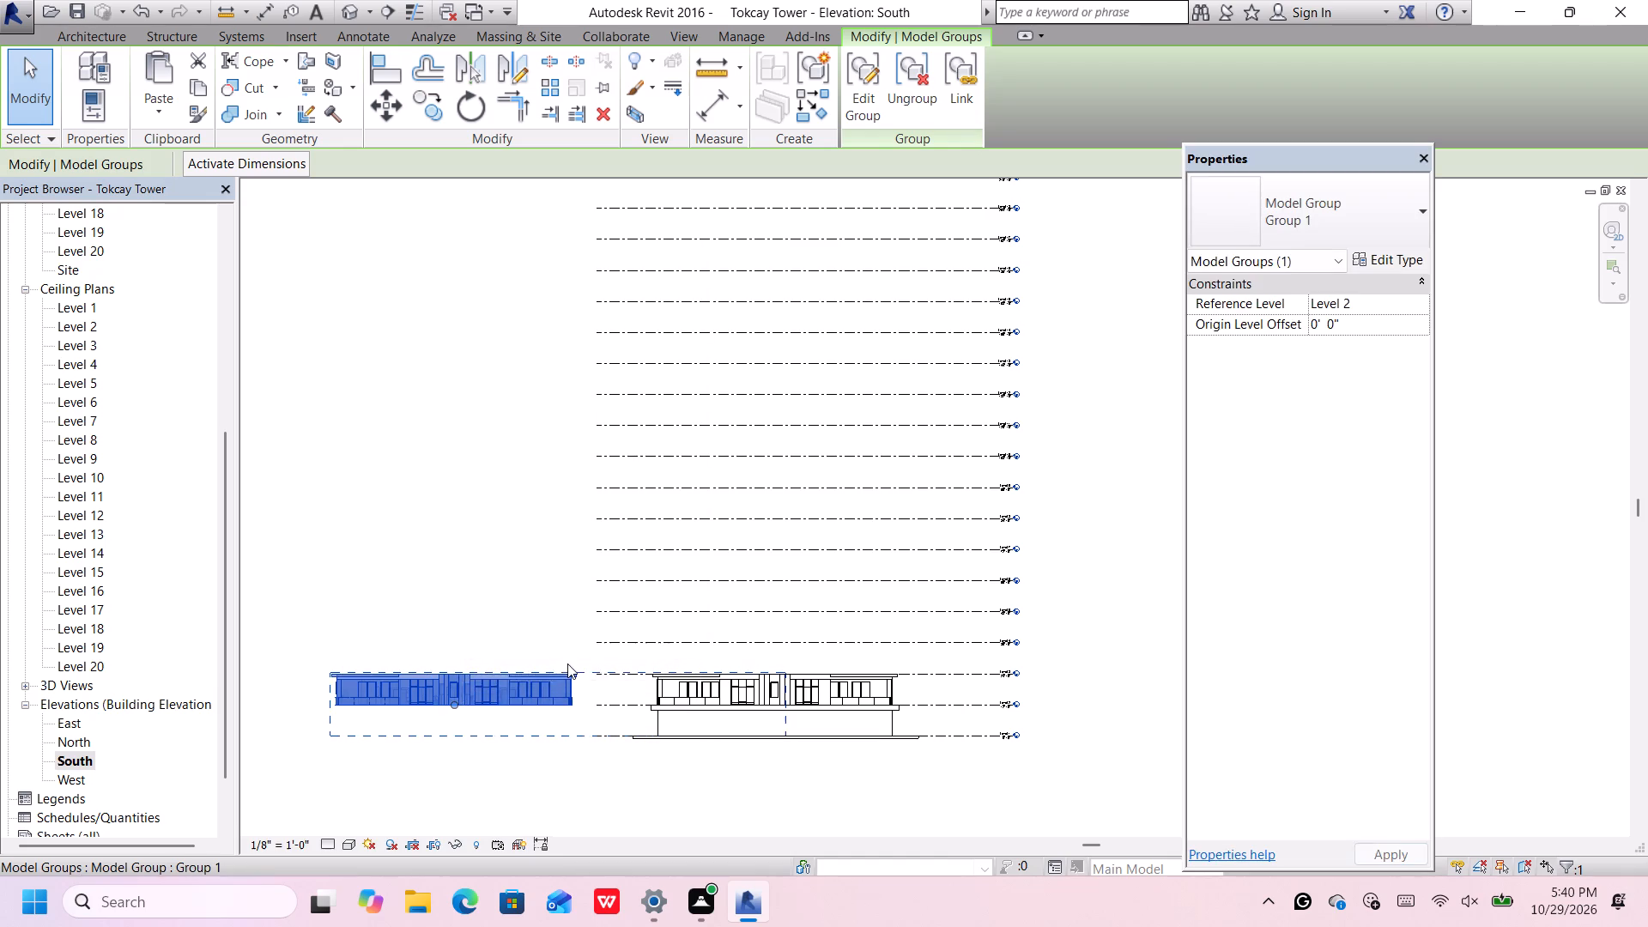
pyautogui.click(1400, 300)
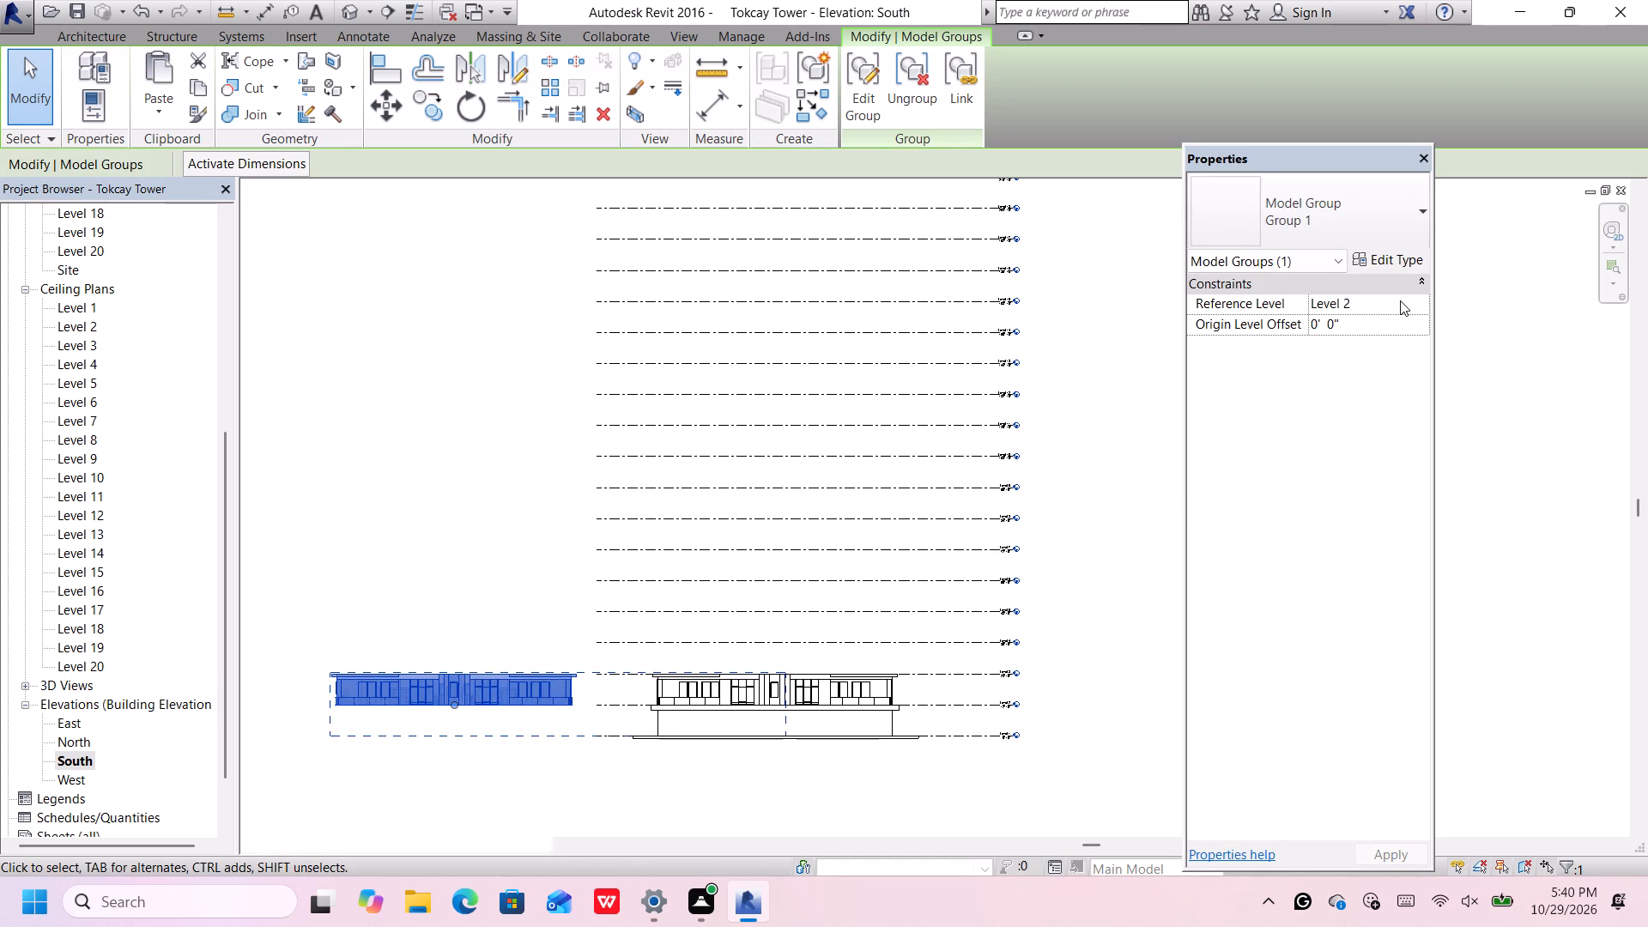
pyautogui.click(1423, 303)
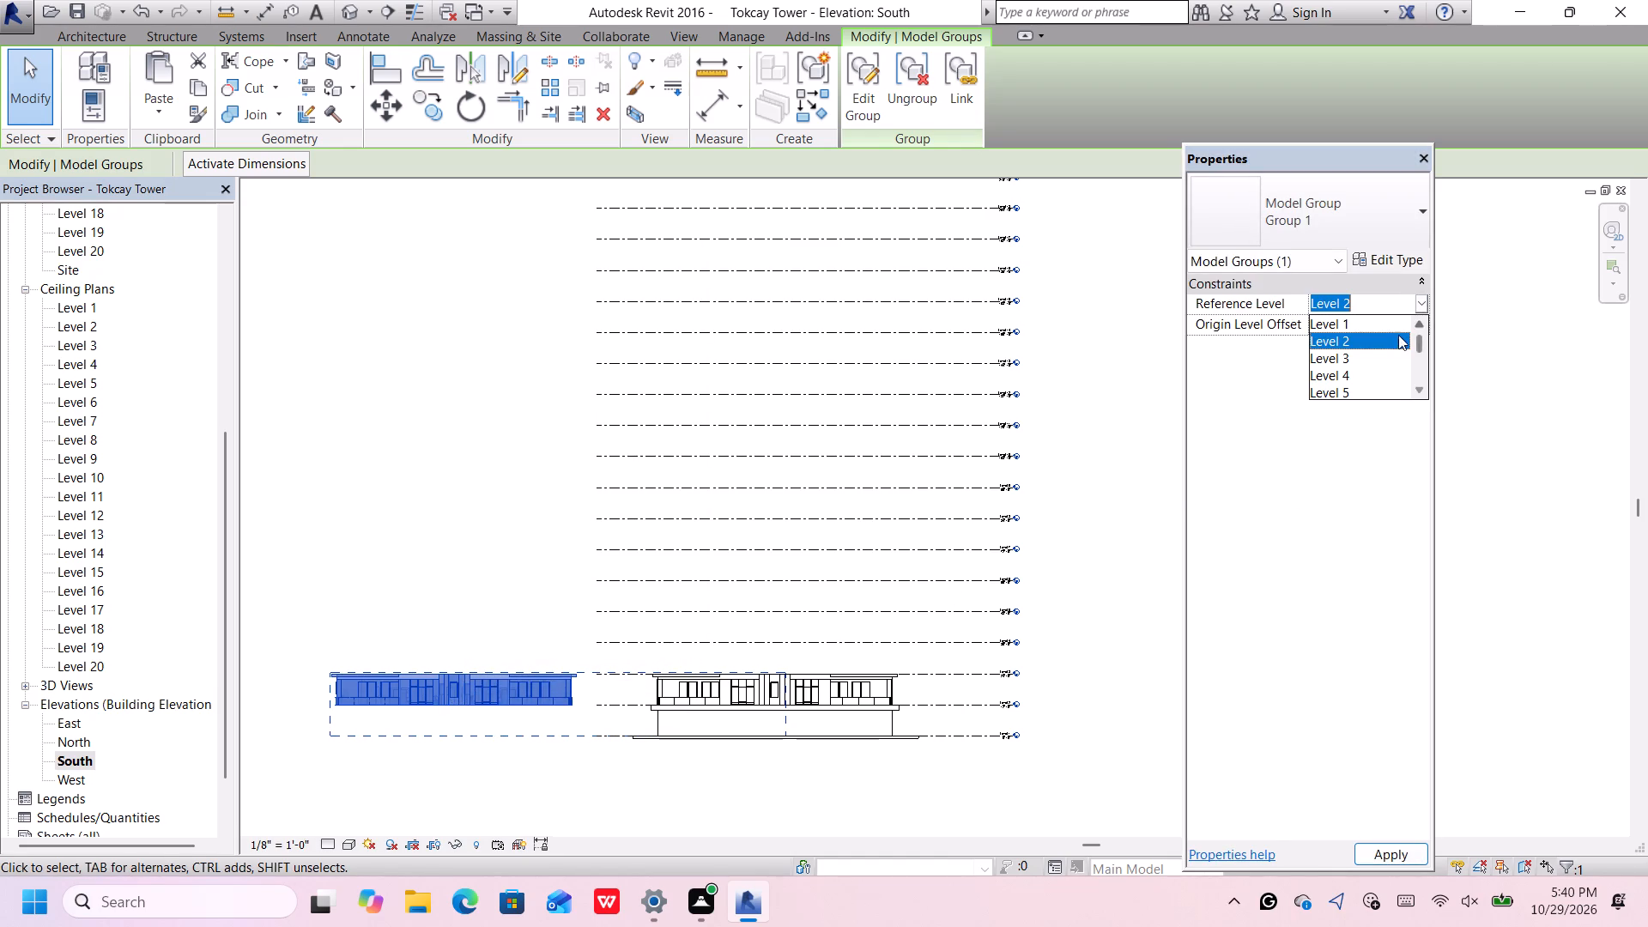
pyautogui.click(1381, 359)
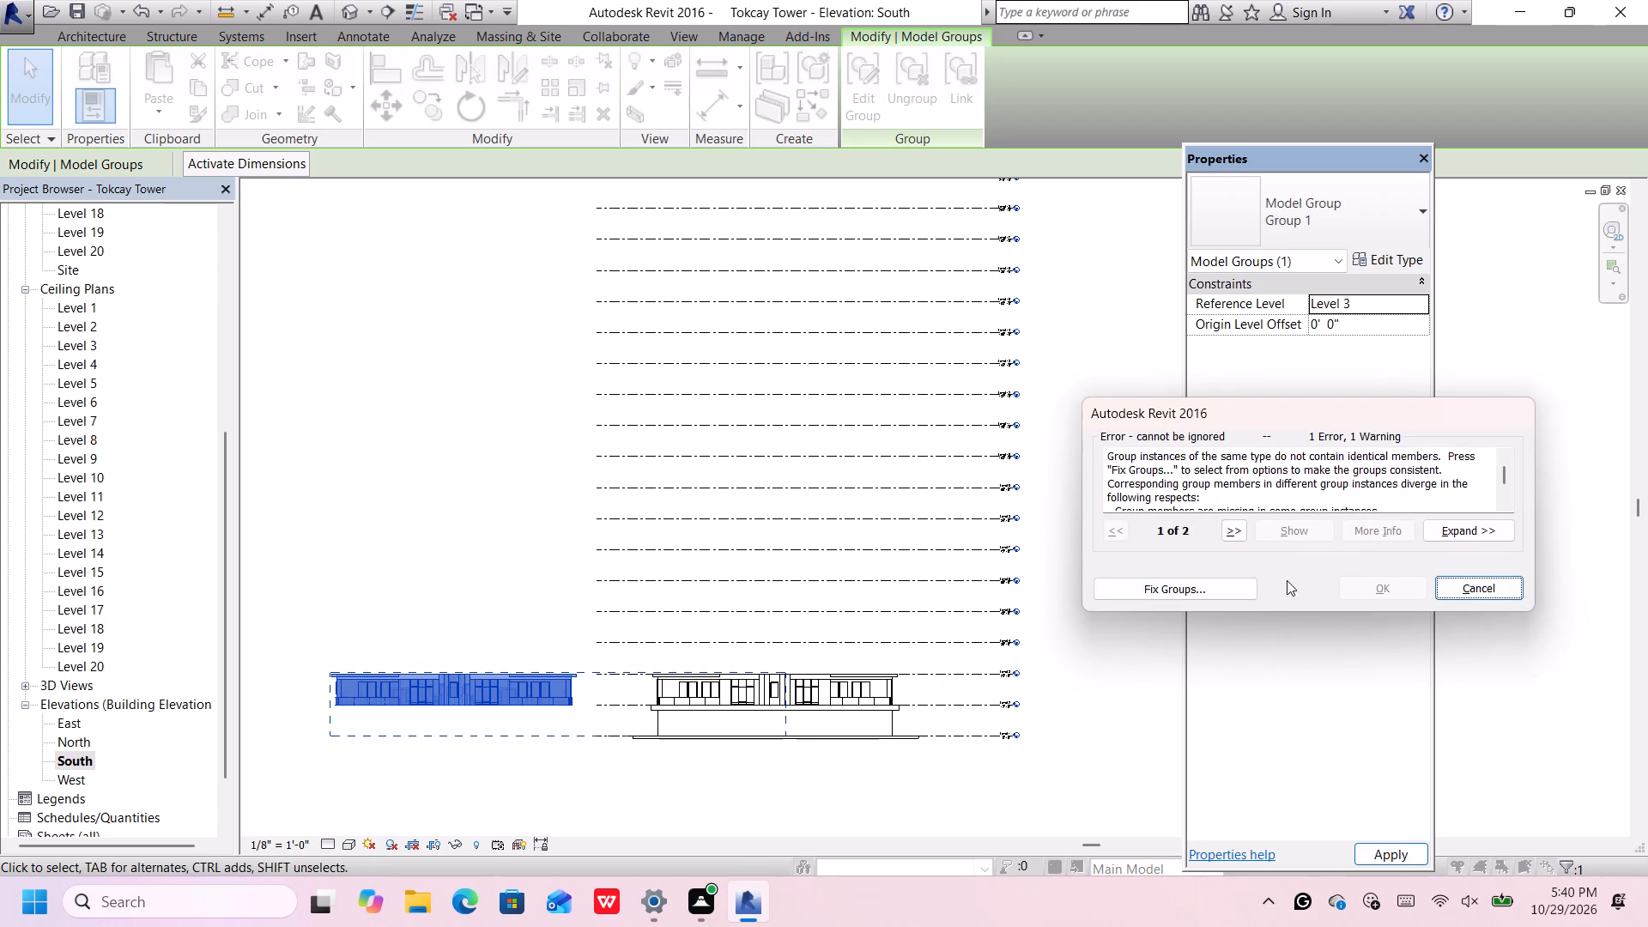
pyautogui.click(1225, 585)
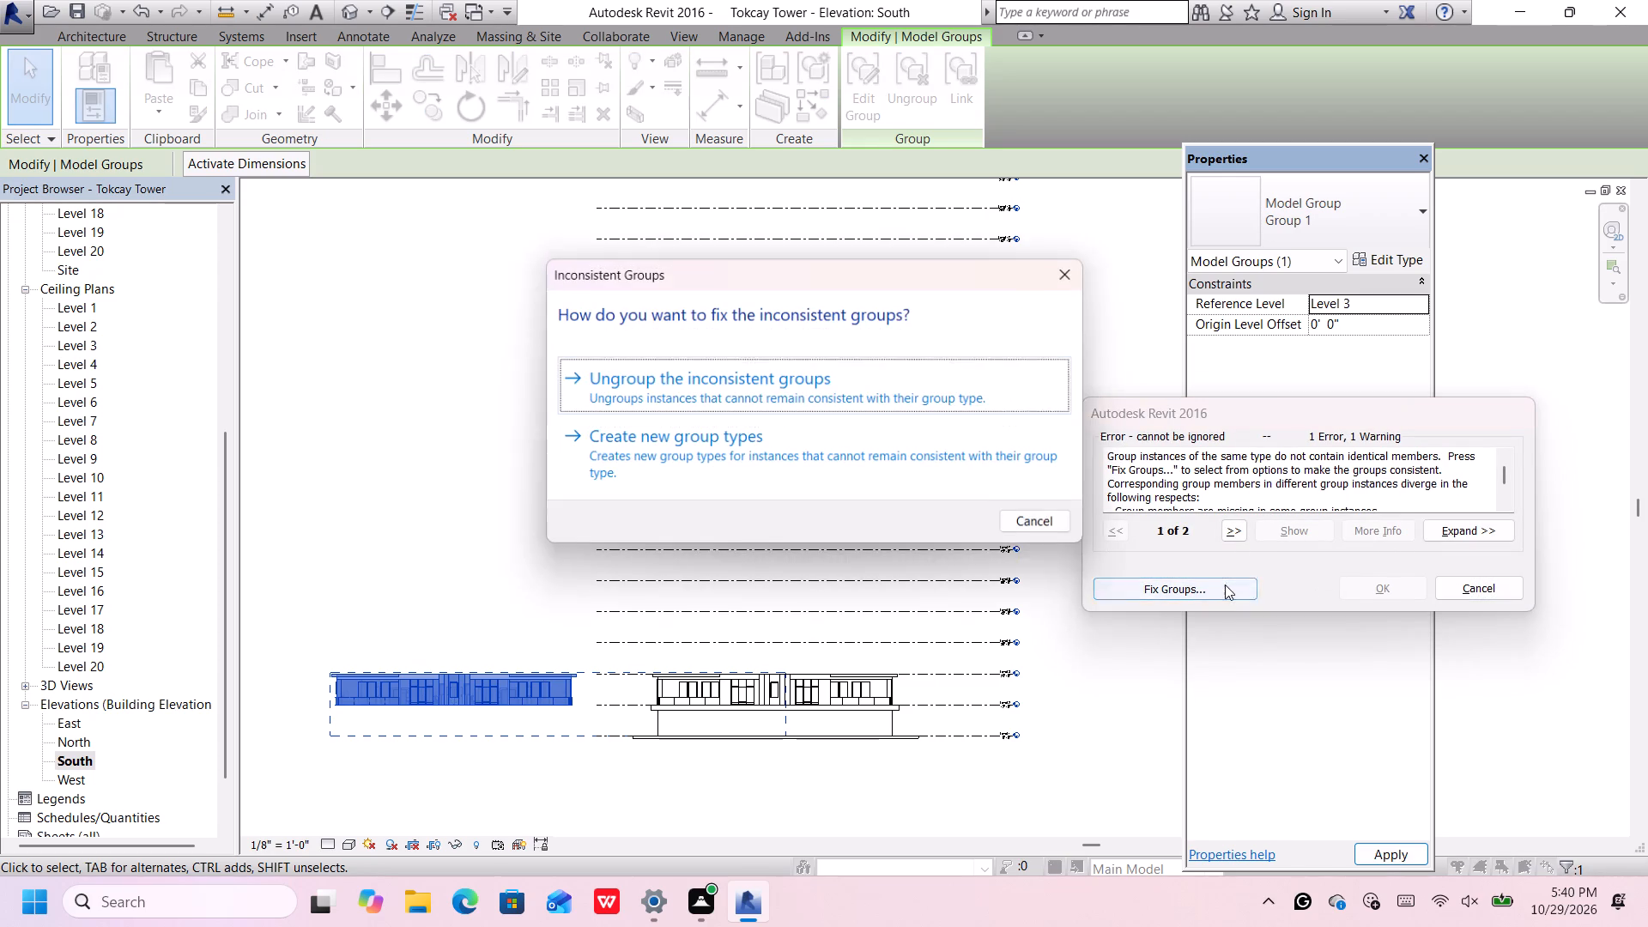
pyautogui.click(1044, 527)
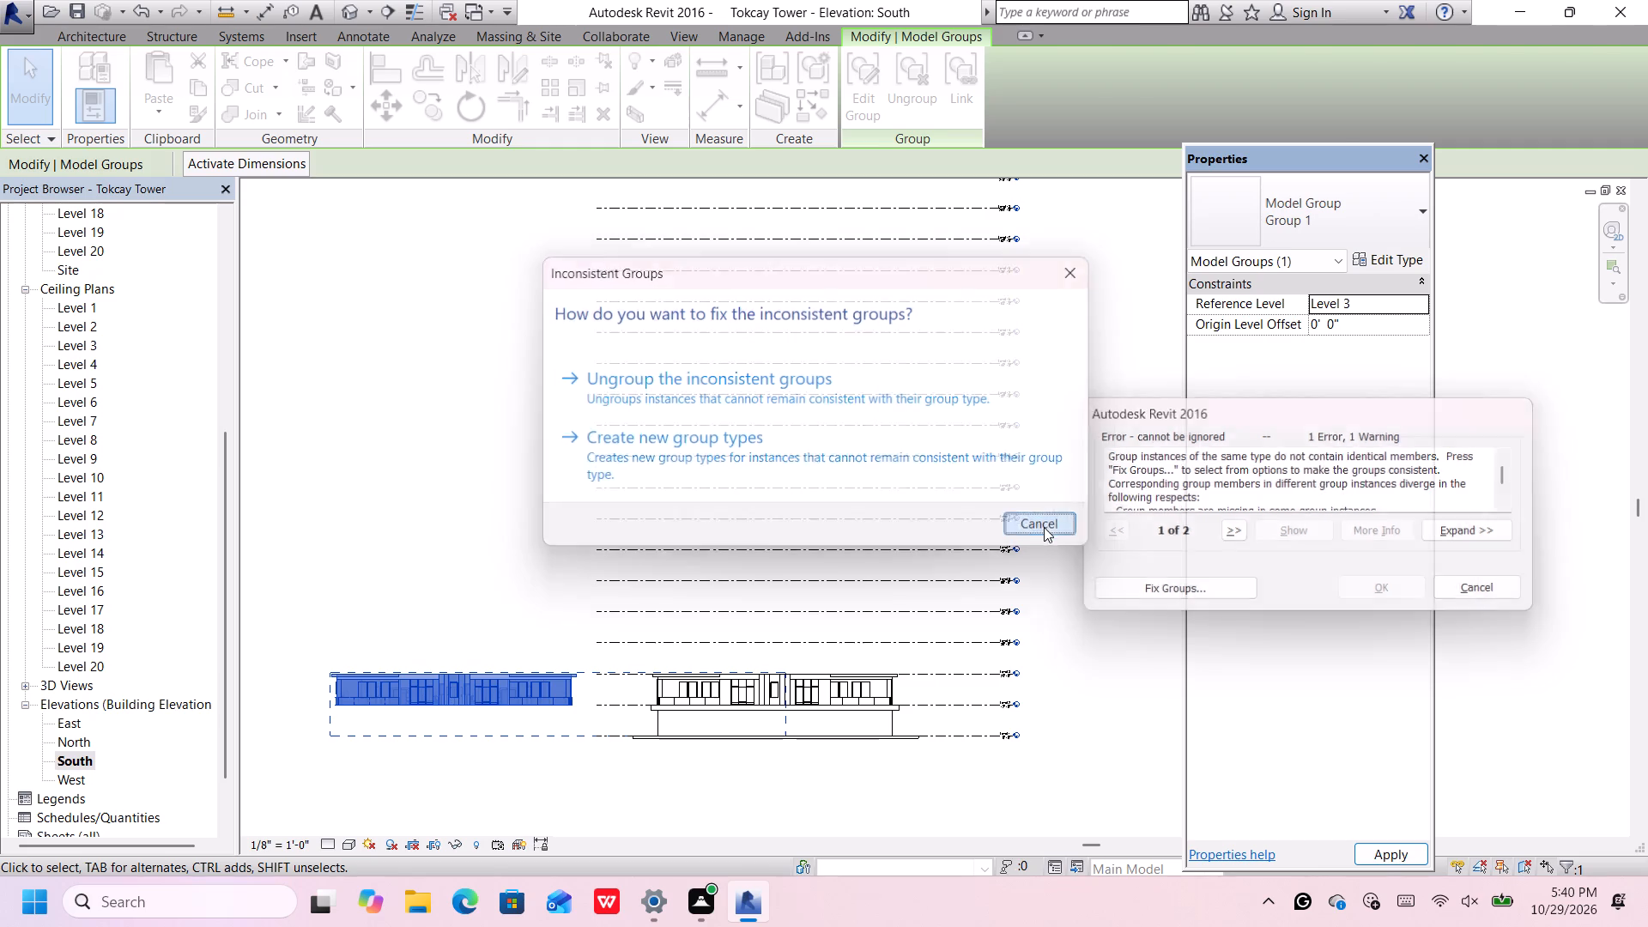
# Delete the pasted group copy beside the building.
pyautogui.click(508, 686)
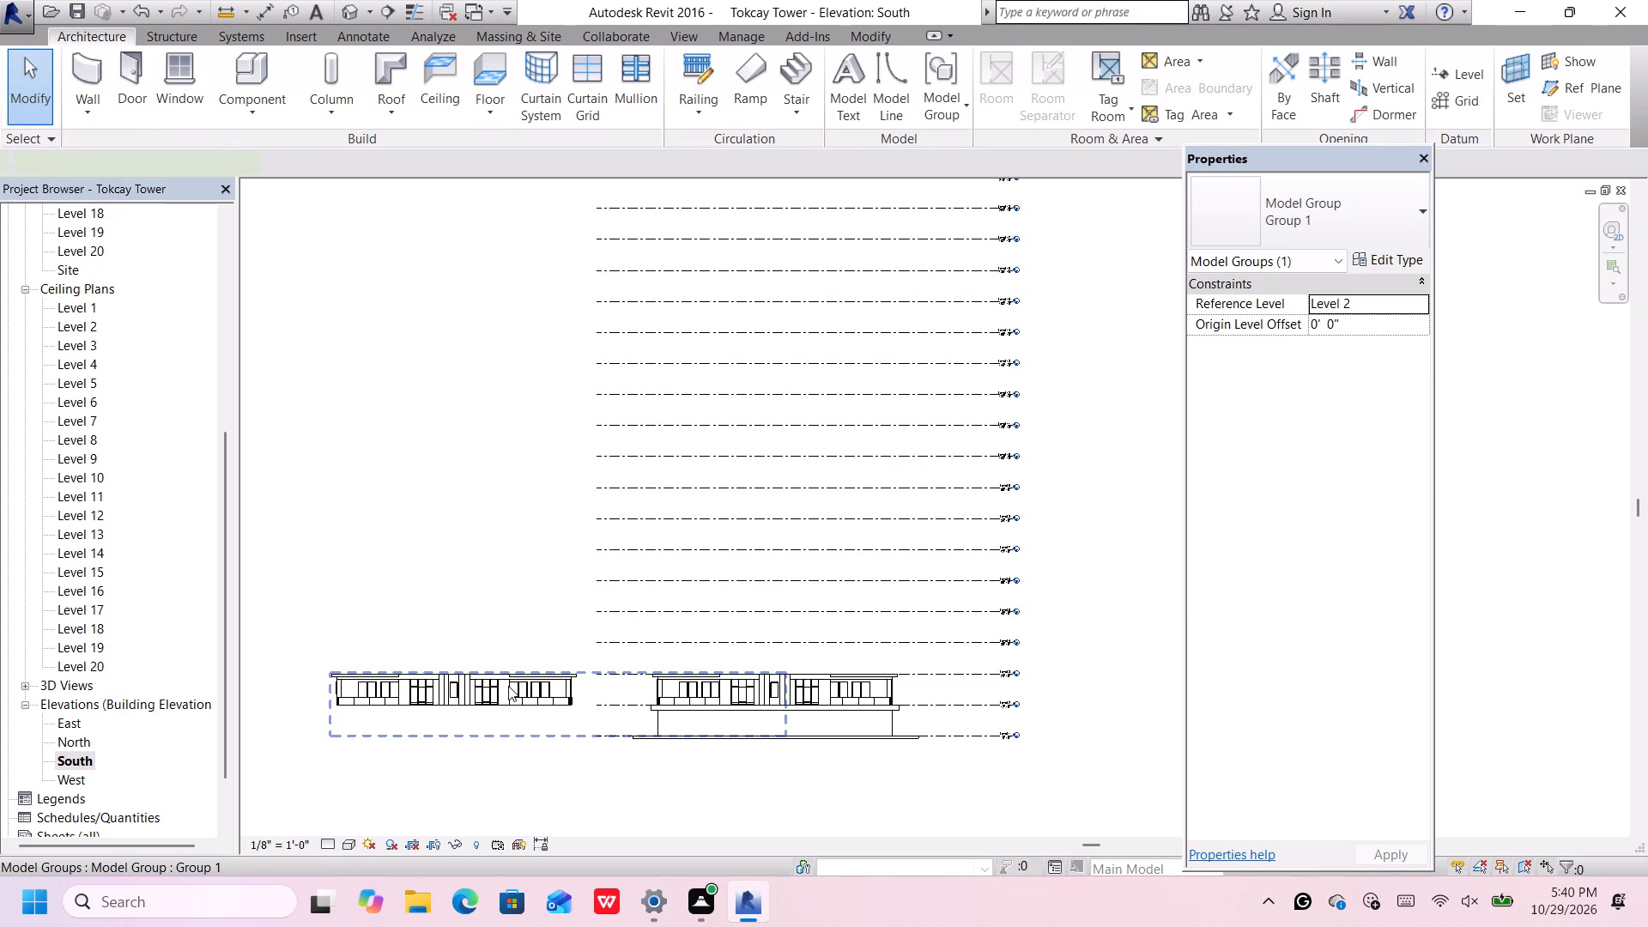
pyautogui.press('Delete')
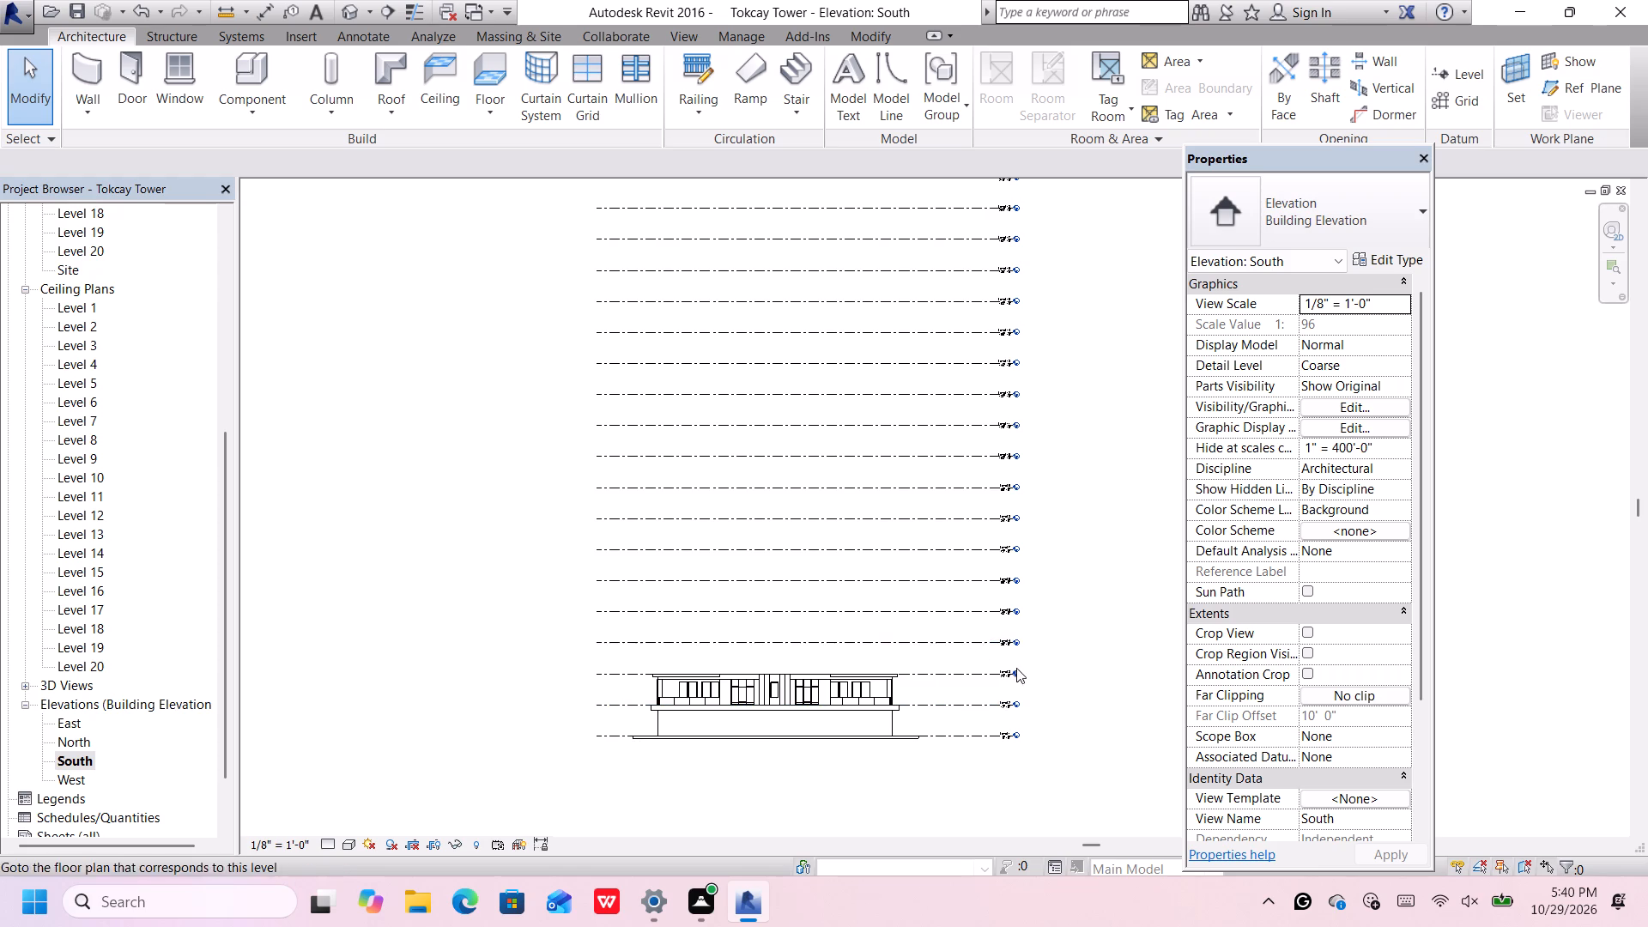
# Examine how the grouped Level 2 storey sits against the level lines in the South elevation.
pyautogui.scroll(6, 910, 694)
pyautogui.scroll(-2, 919, 633)
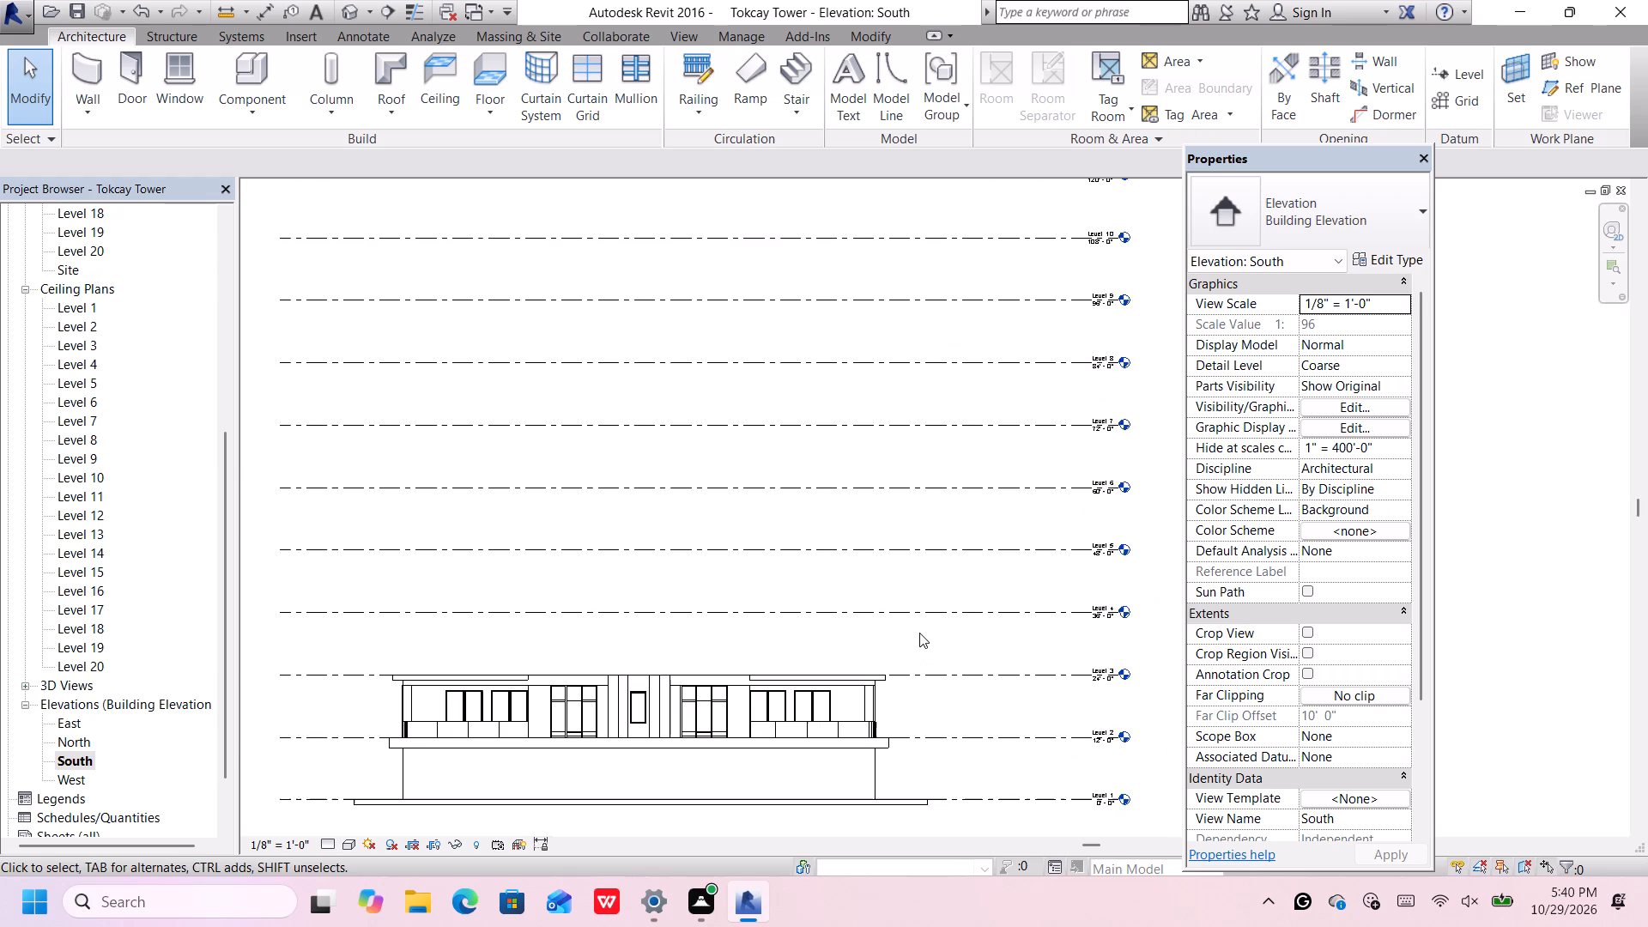
pyautogui.moveTo(919, 633); pyautogui.dragTo(928, 651, button='middle')
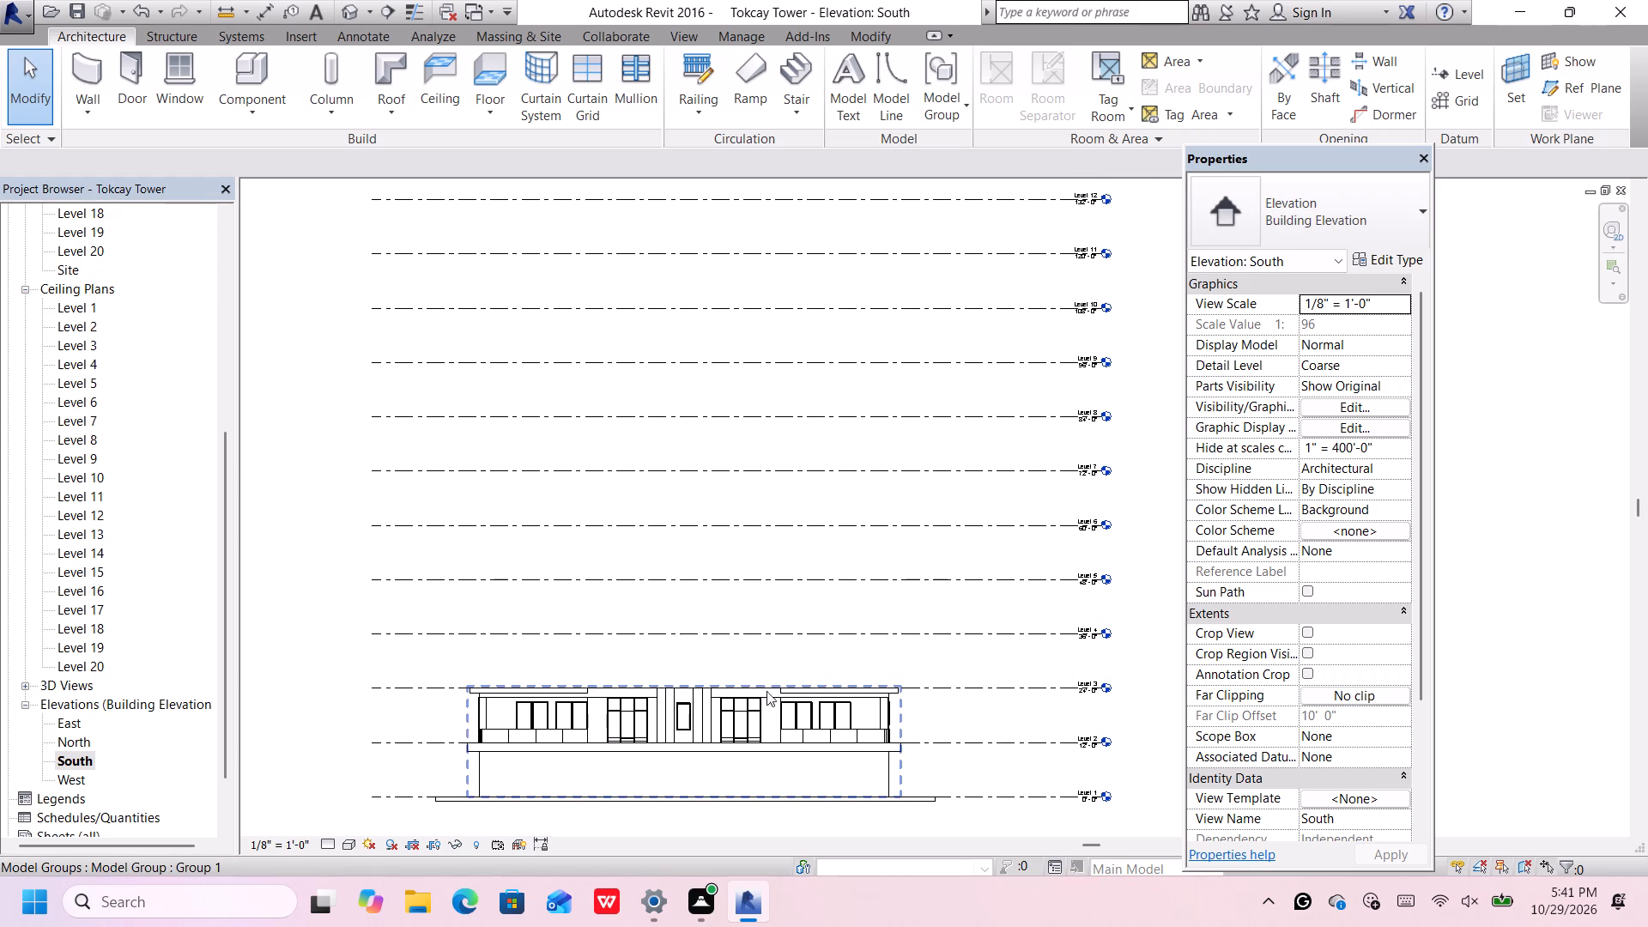
pyautogui.moveTo(813, 648); pyautogui.dragTo(829, 665, button='middle')
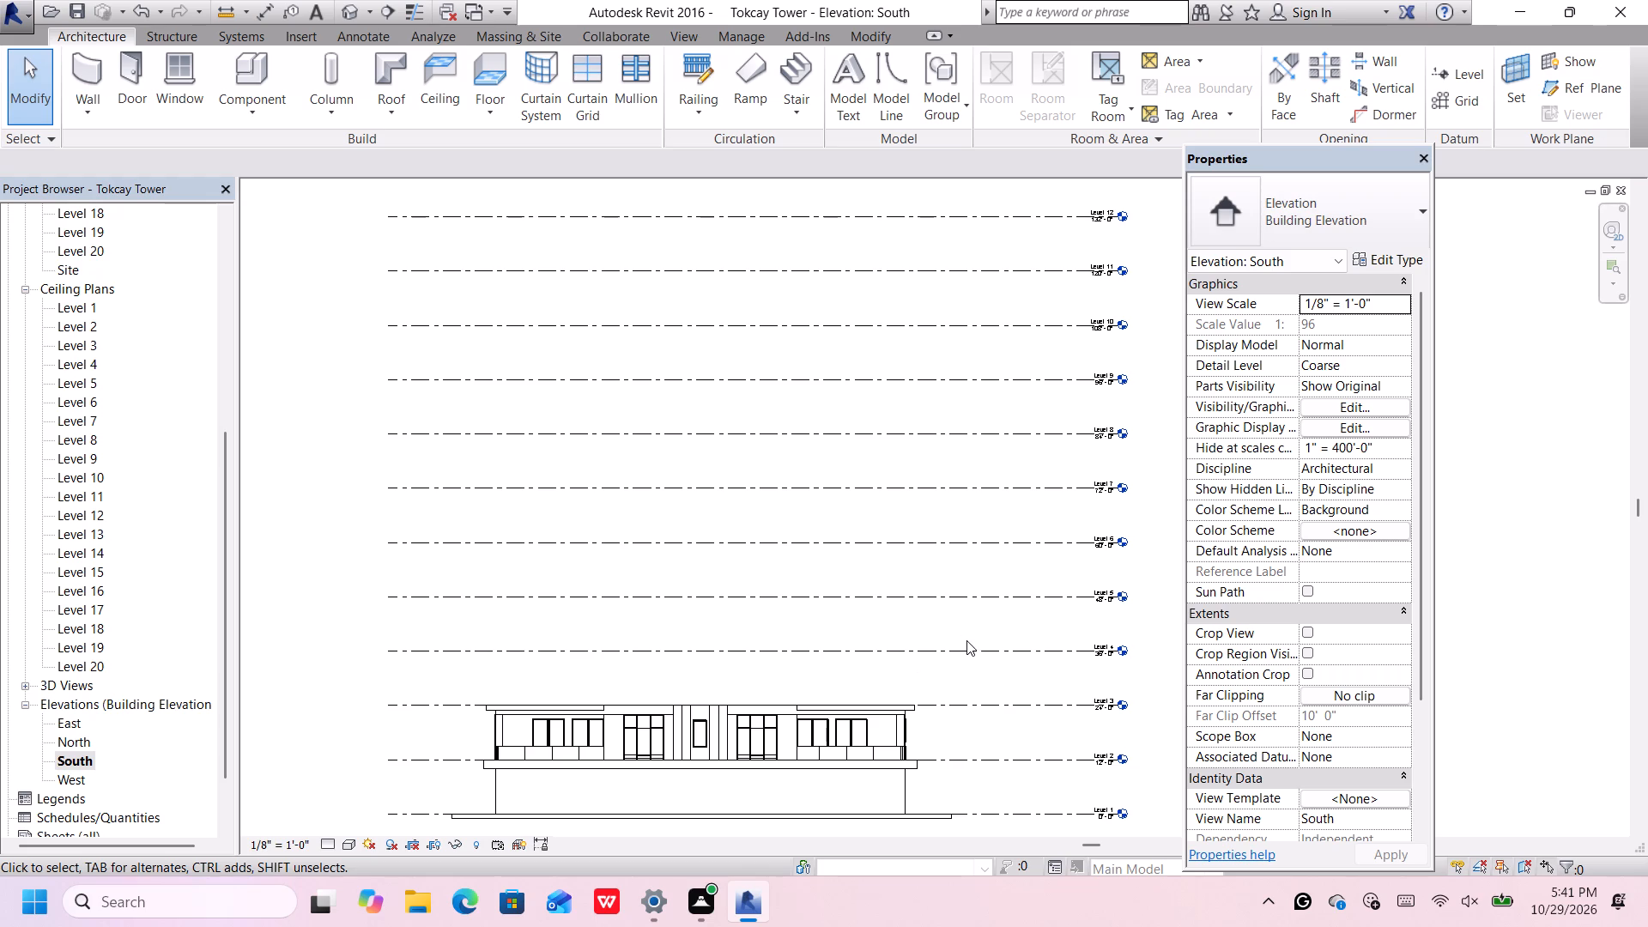
pyautogui.scroll(-3, 966, 640)
pyautogui.scroll(2, 667, 729)
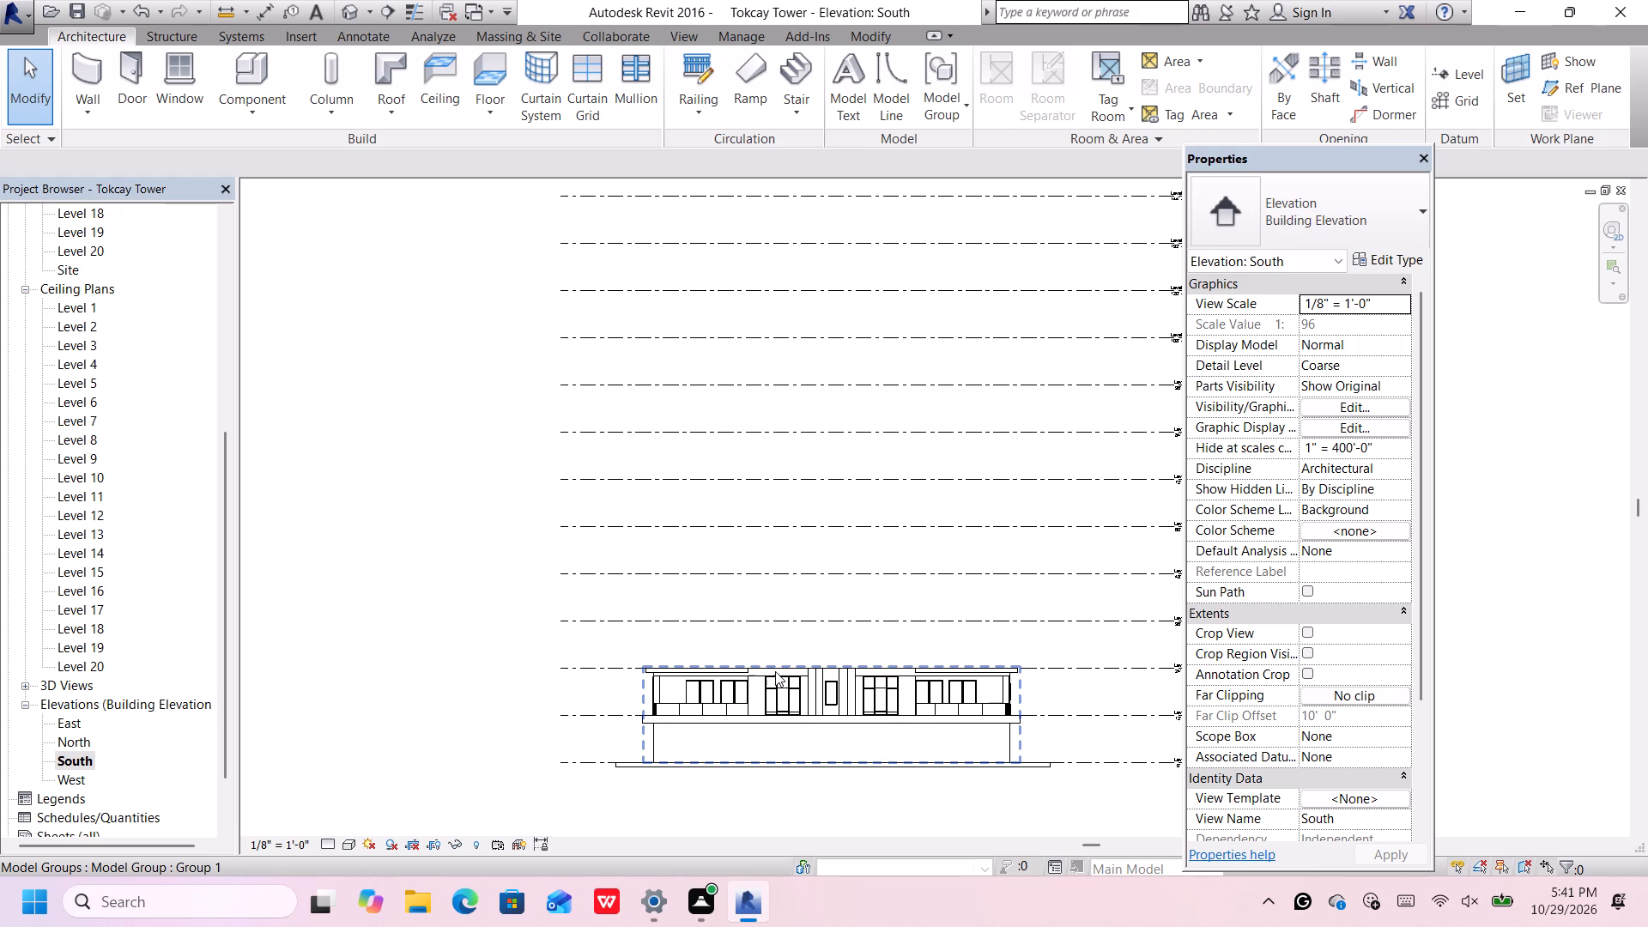
pyautogui.scroll(2, 775, 671)
pyautogui.scroll(1, 996, 673)
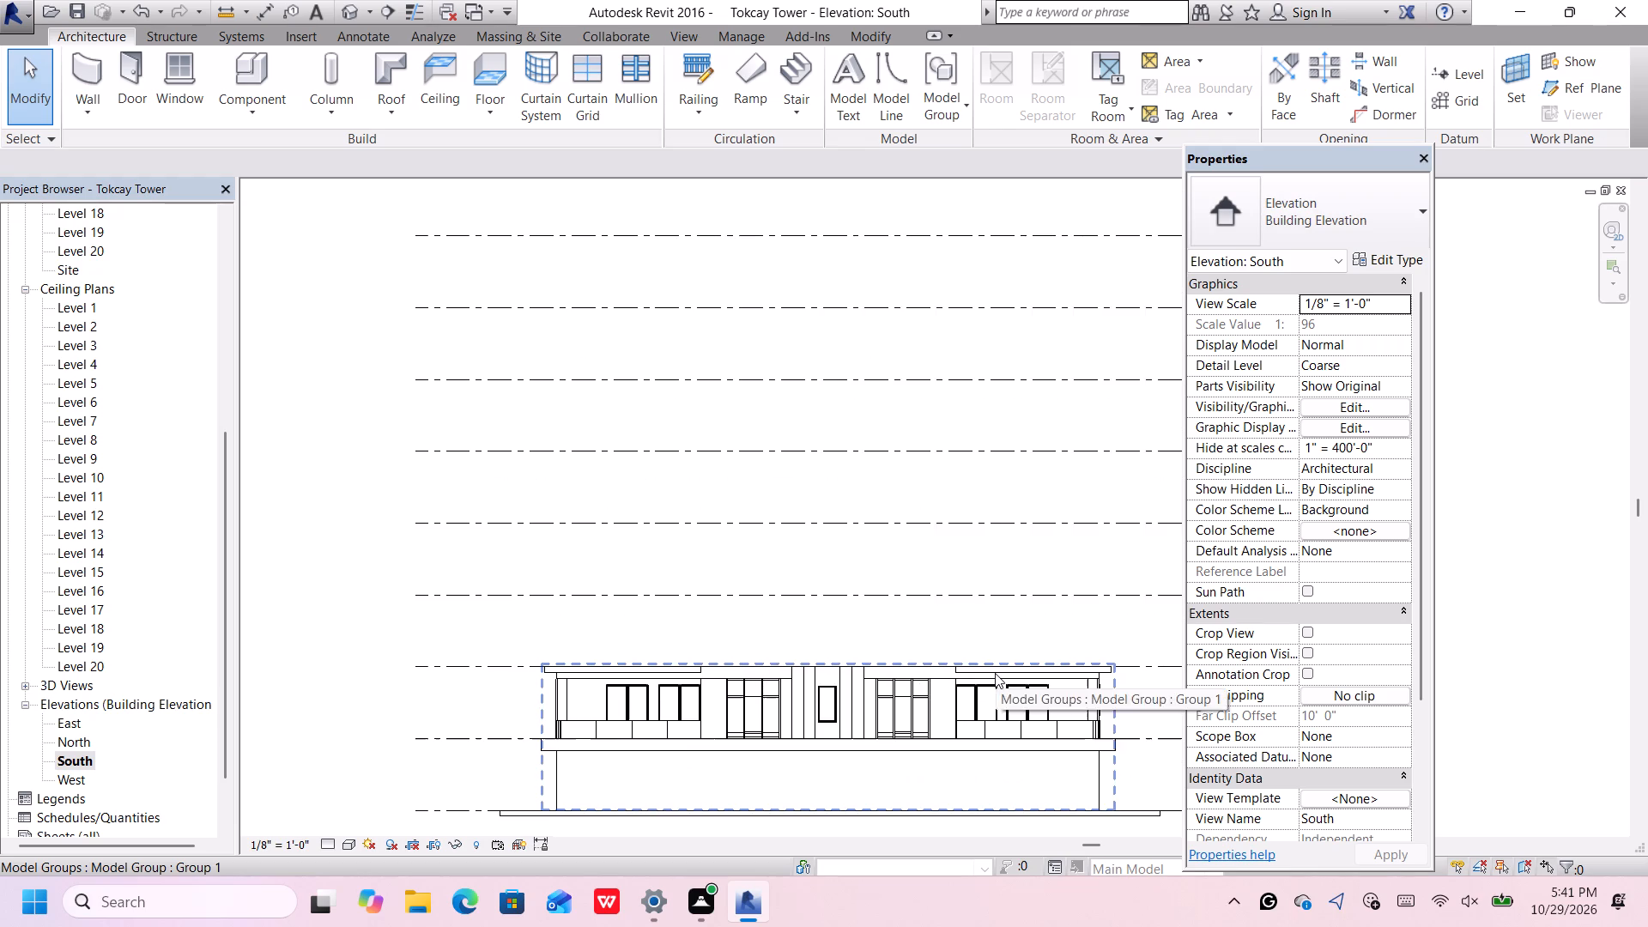
pyautogui.scroll(1, 995, 673)
pyautogui.scroll(-1, 994, 673)
pyautogui.moveTo(994, 673); pyautogui.dragTo(991, 673, button='middle')
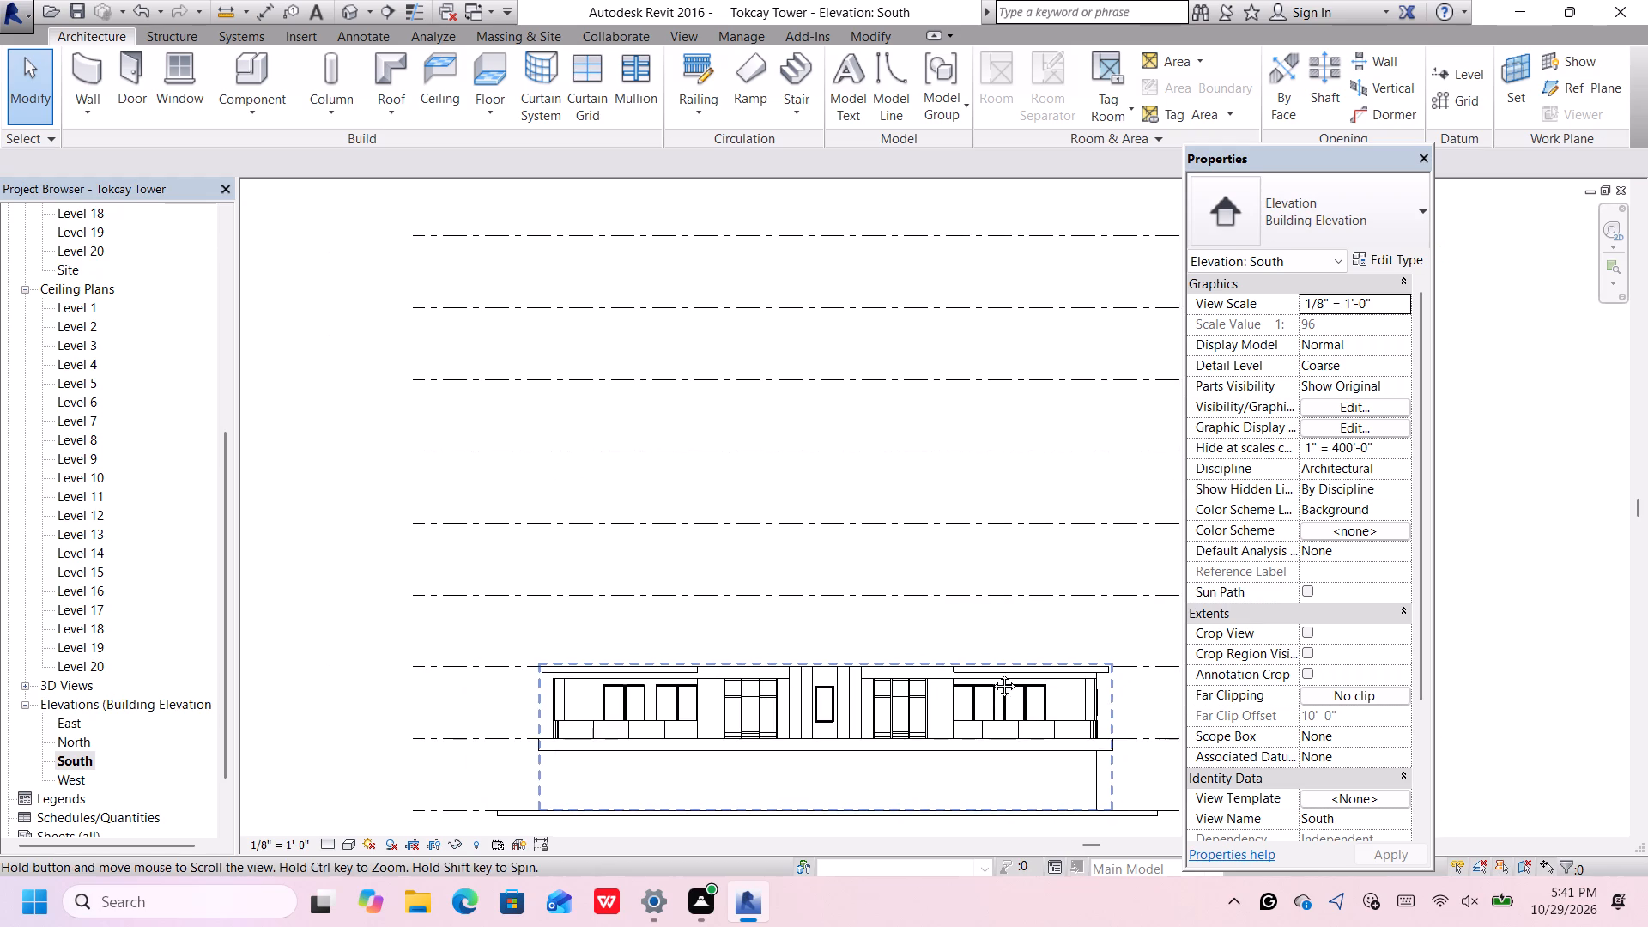
pyautogui.moveTo(991, 673); pyautogui.dragTo(971, 669, button='middle')
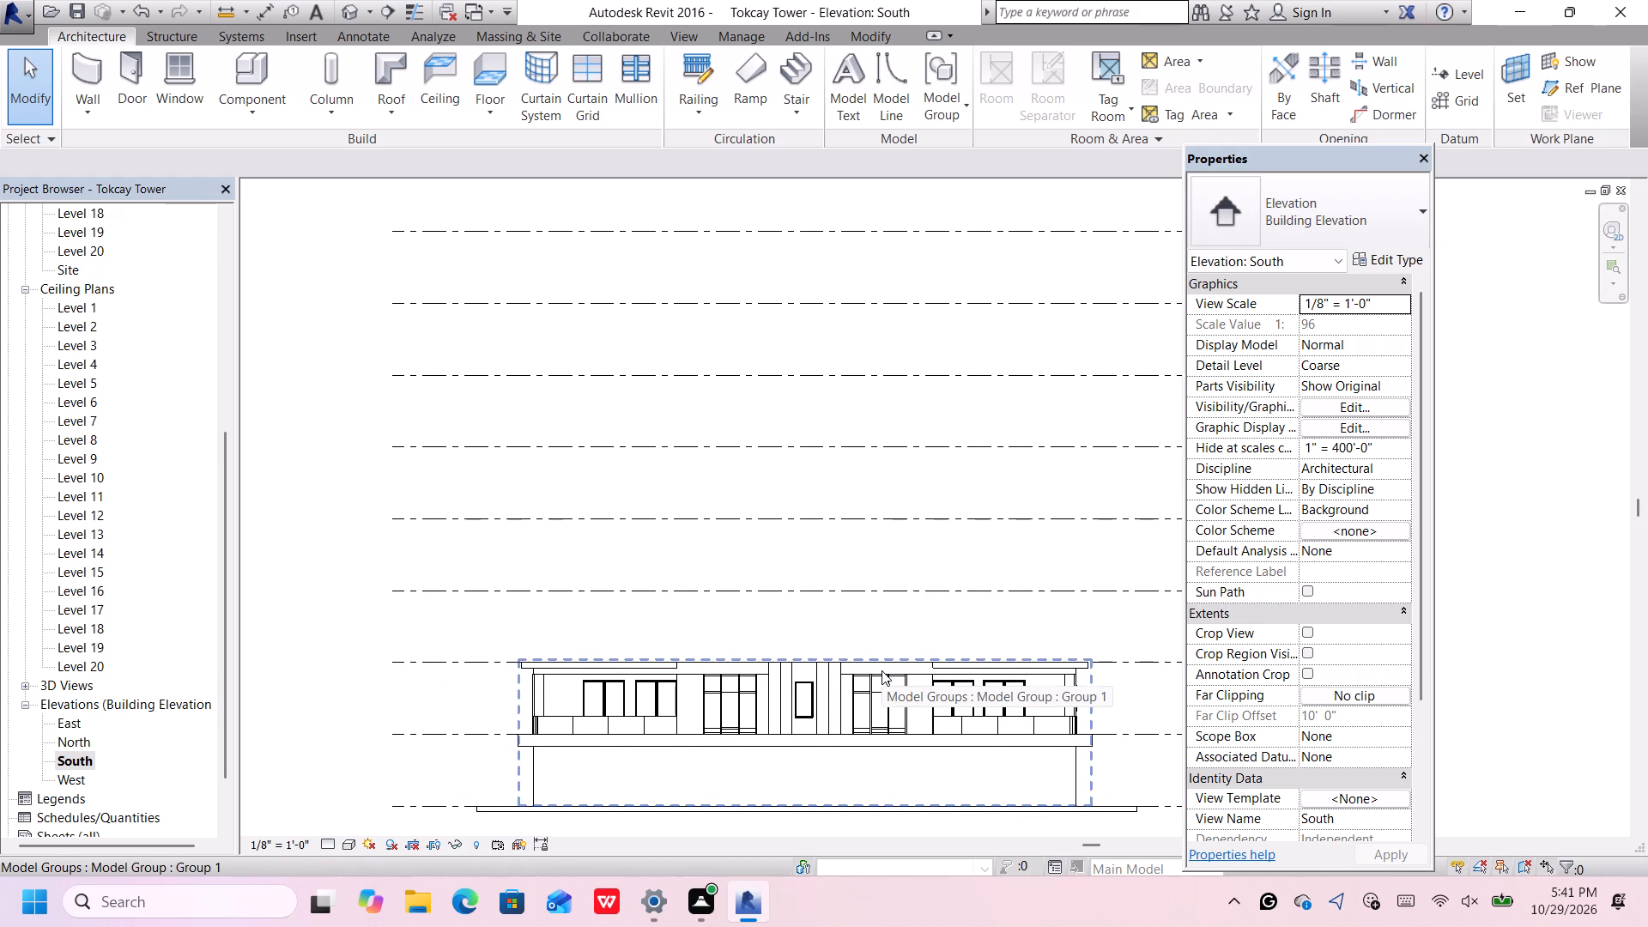
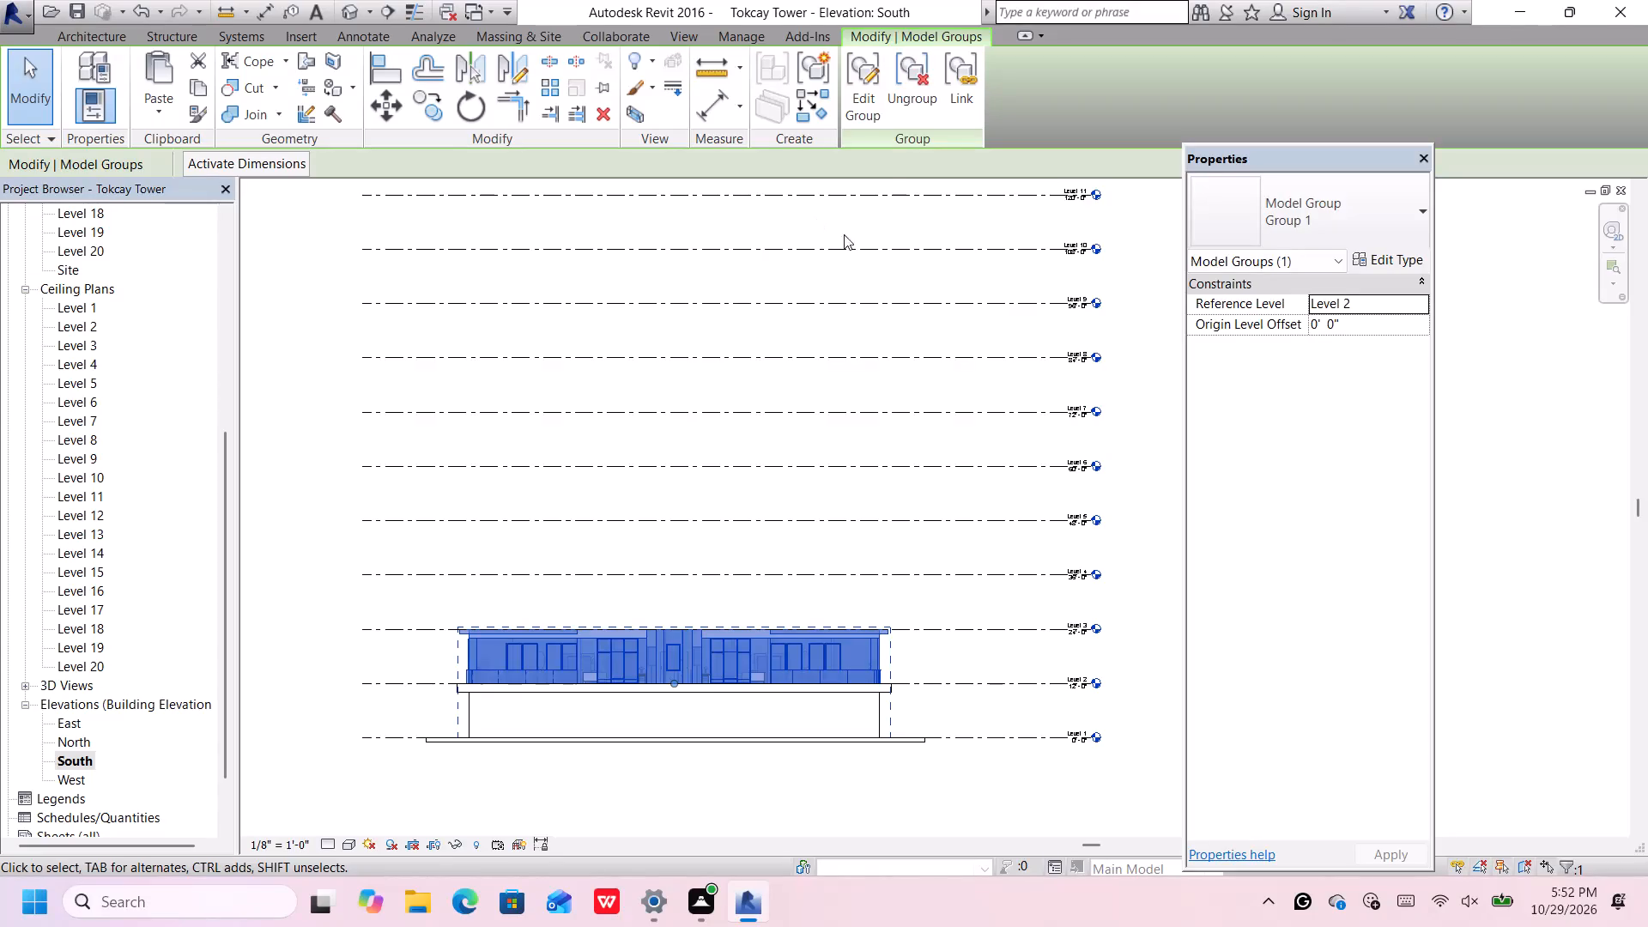
# Ungroup the Level 2 storey's model group in the South elevation.
pyautogui.click(903, 91)
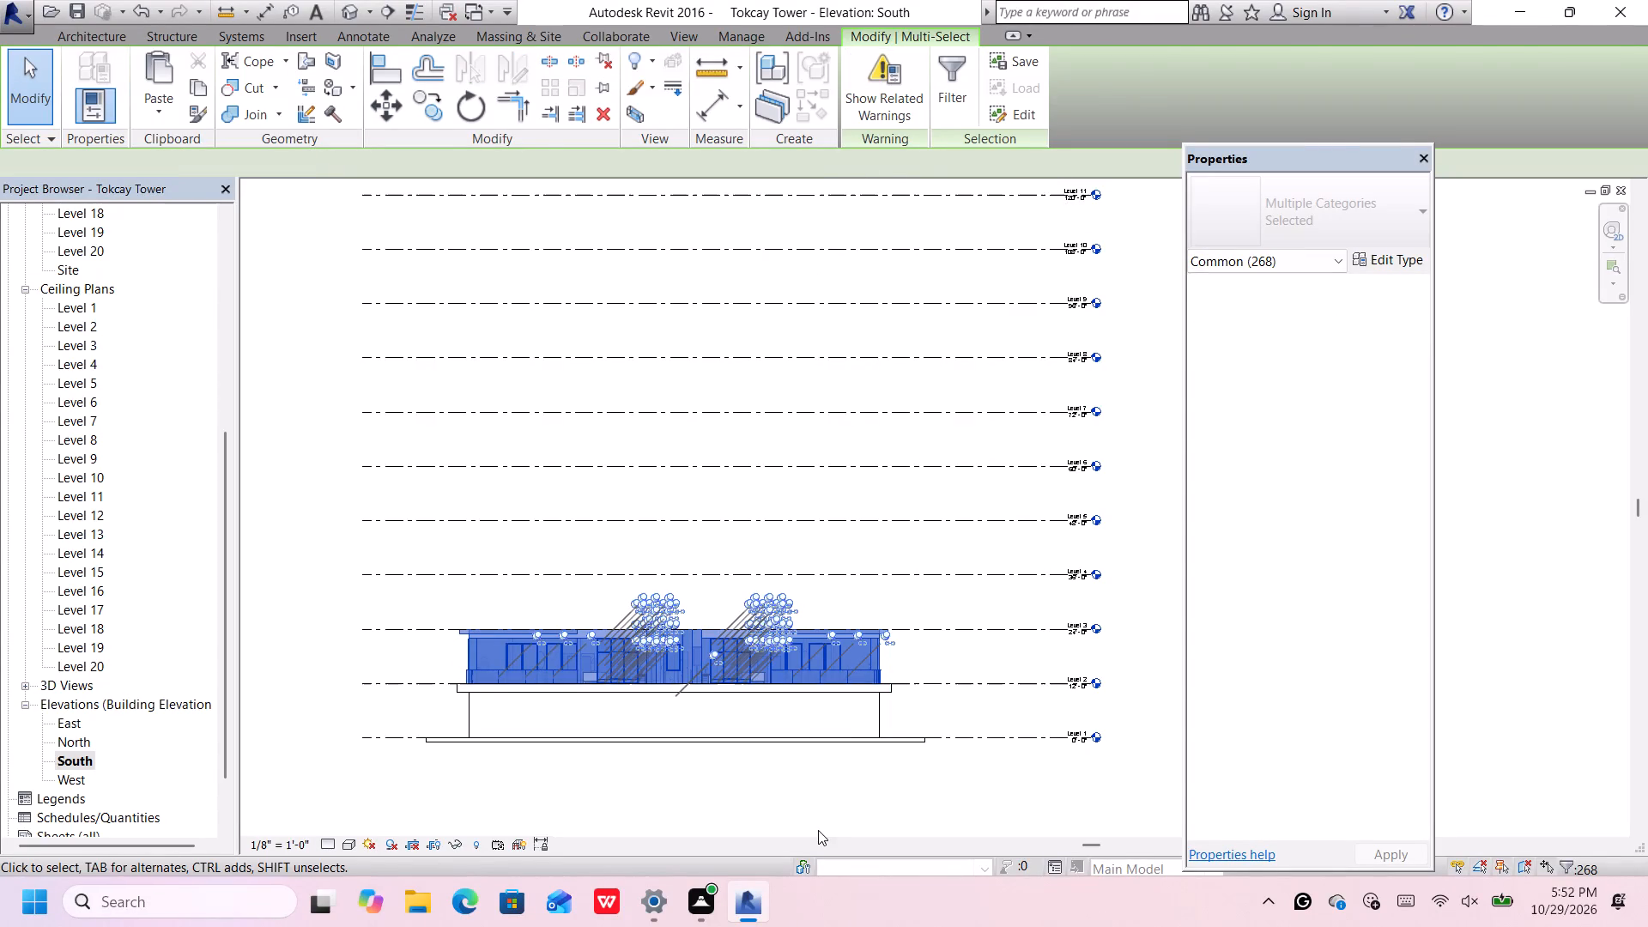
pyautogui.click(818, 830)
pyautogui.moveTo(869, 644); pyautogui.dragTo(944, 639, button='middle')
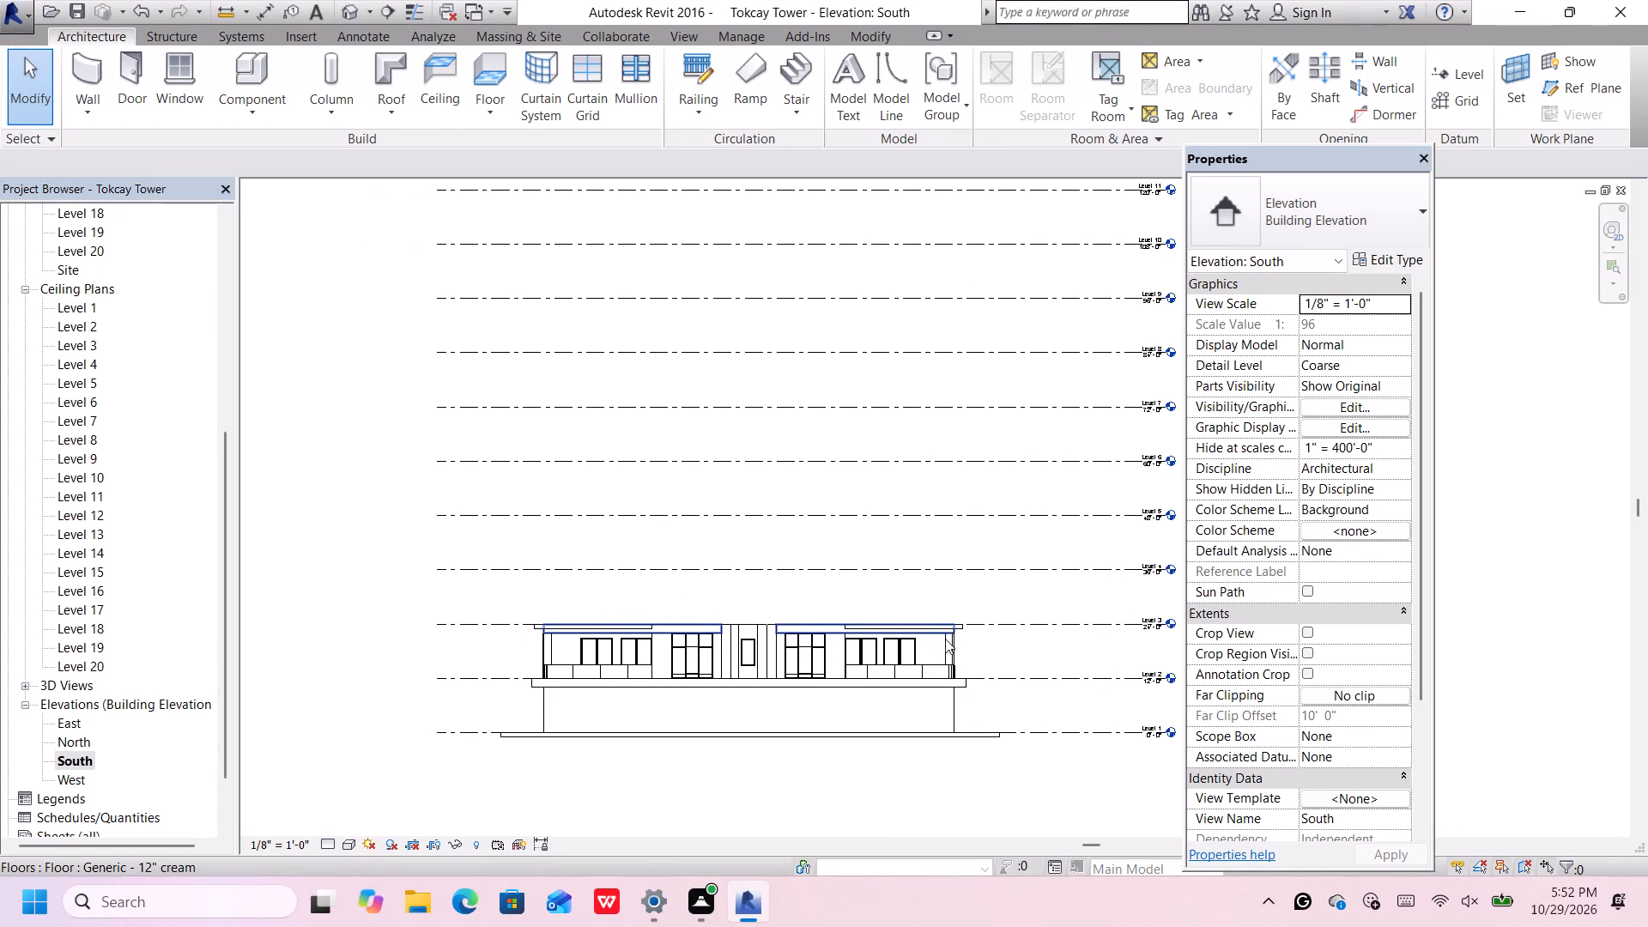
pyautogui.moveTo(983, 595); pyautogui.dragTo(887, 615)
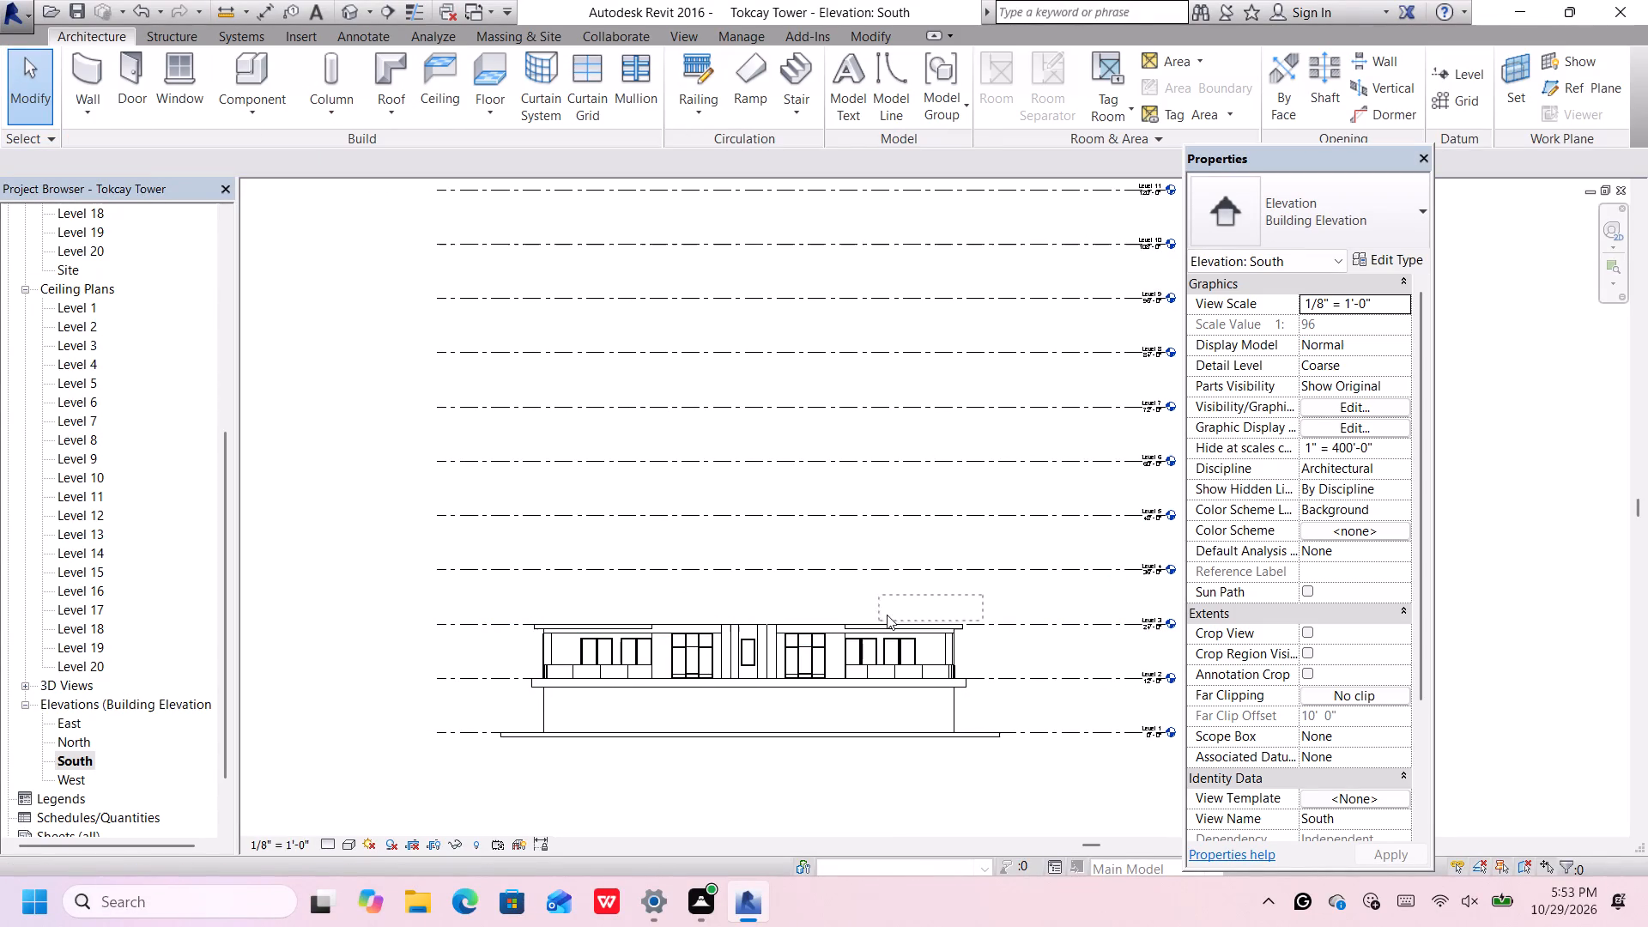
pyautogui.moveTo(887, 615); pyautogui.dragTo(894, 608)
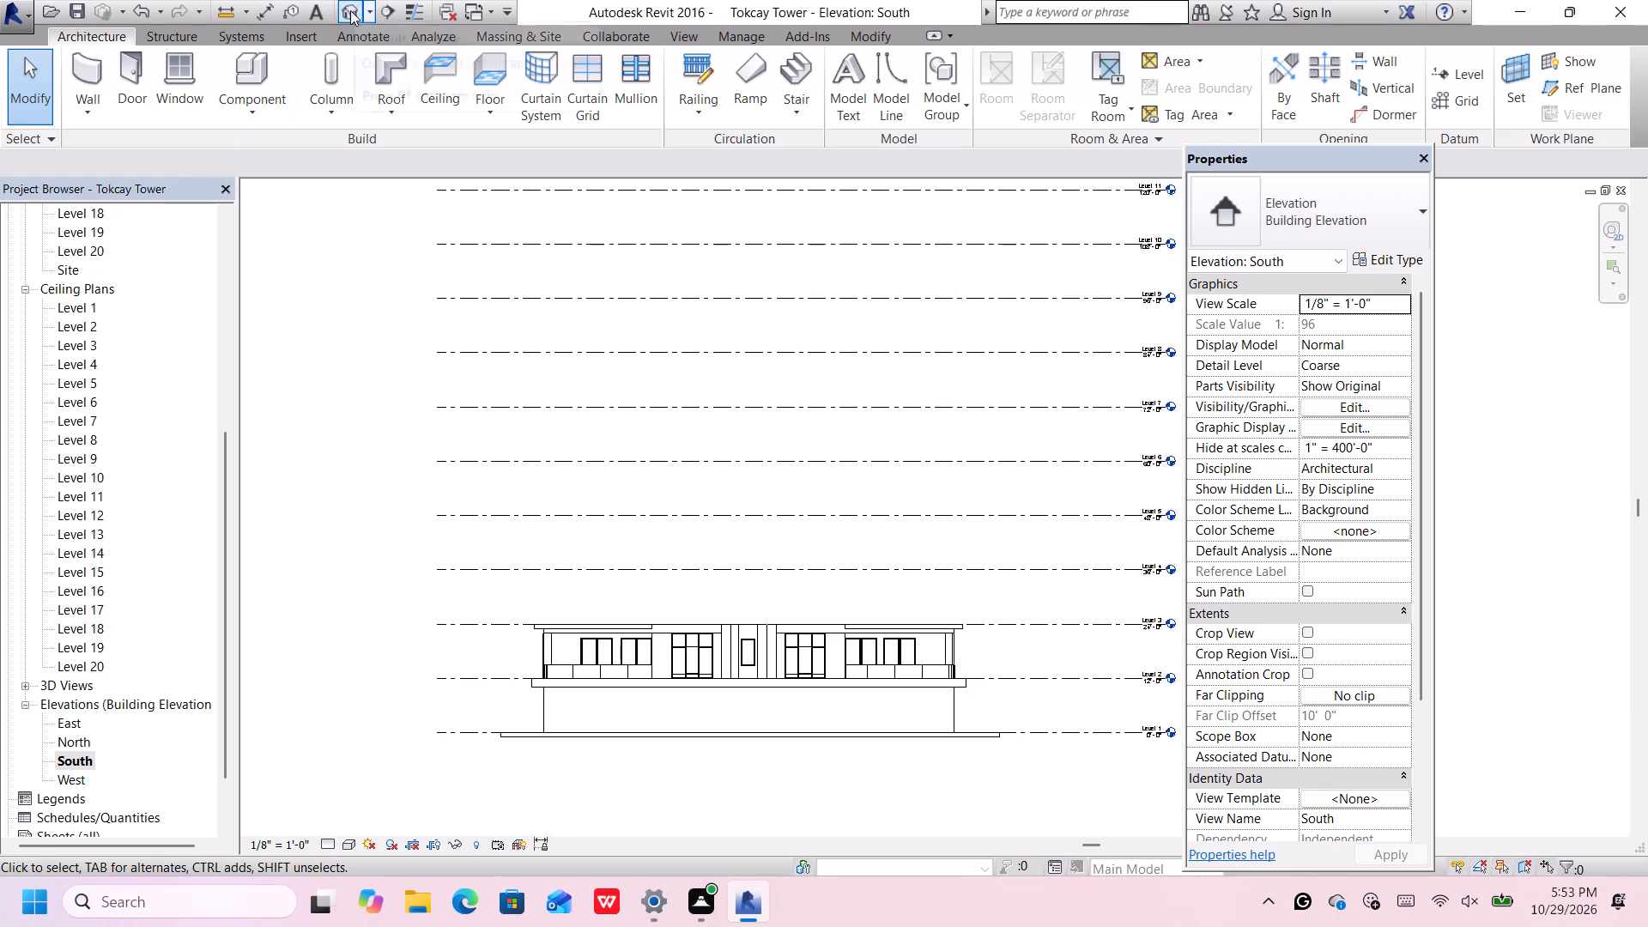
# In the 3D view, delete the Handrail - Rectangular railing of the stair in the central stairwell.
pyautogui.click(350, 10)
pyautogui.scroll(-1, 957, 376)
pyautogui.moveTo(953, 380); pyautogui.dragTo(905, 367, button='middle')
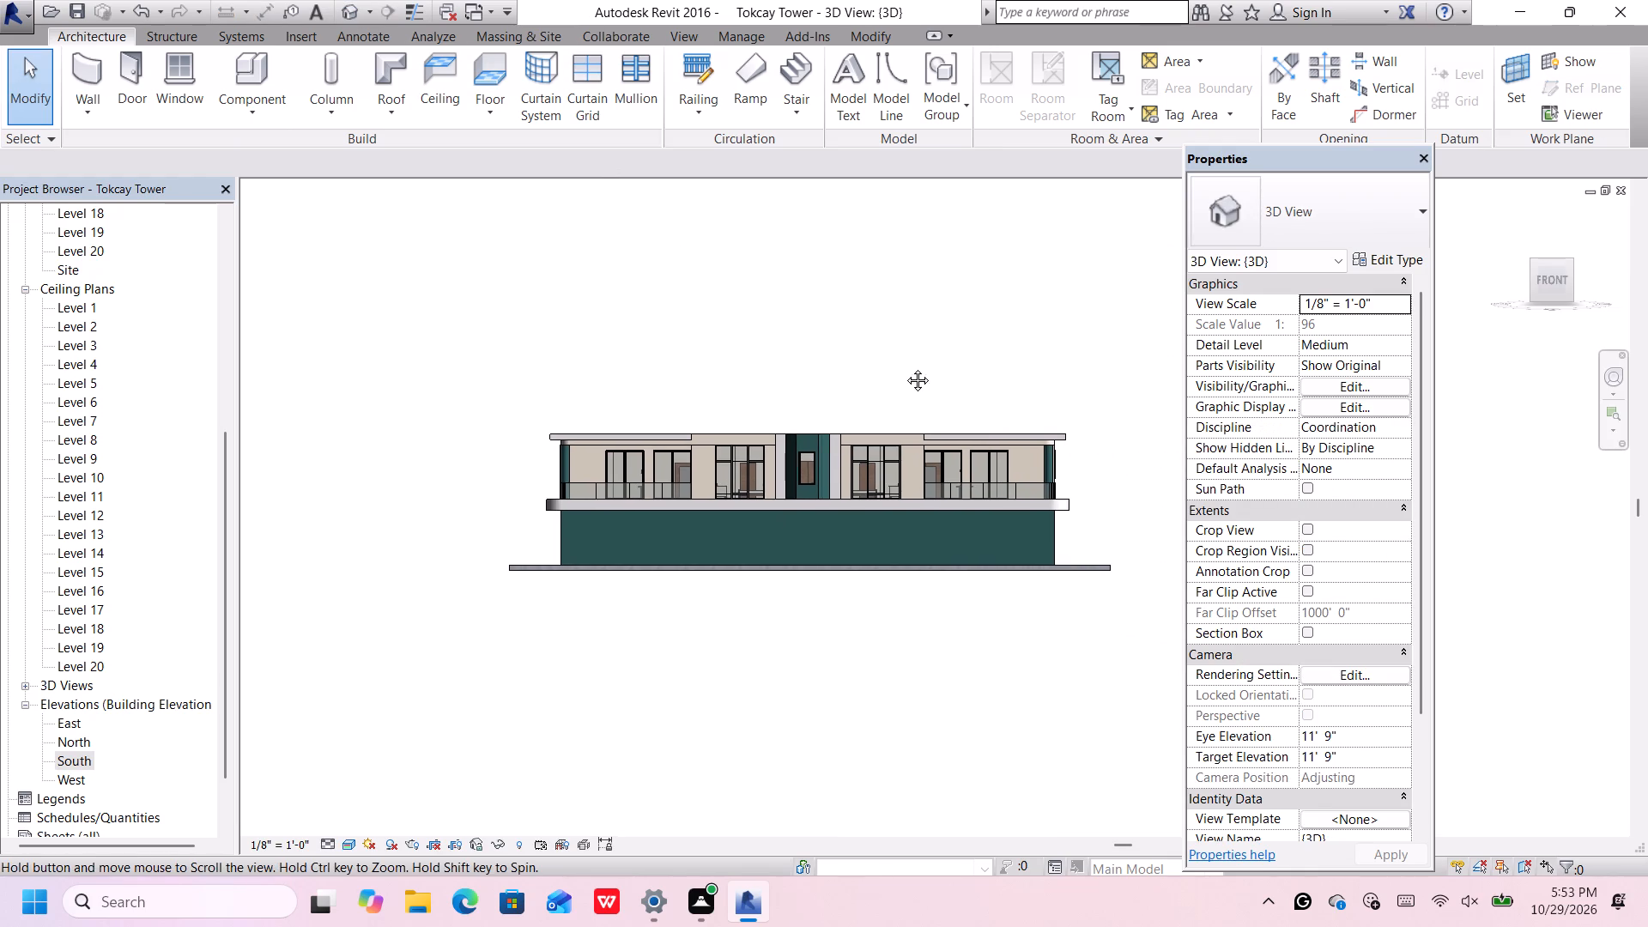
pyautogui.scroll(1, 936, 372)
pyautogui.moveTo(970, 375); pyautogui.dragTo(974, 480, button='middle')
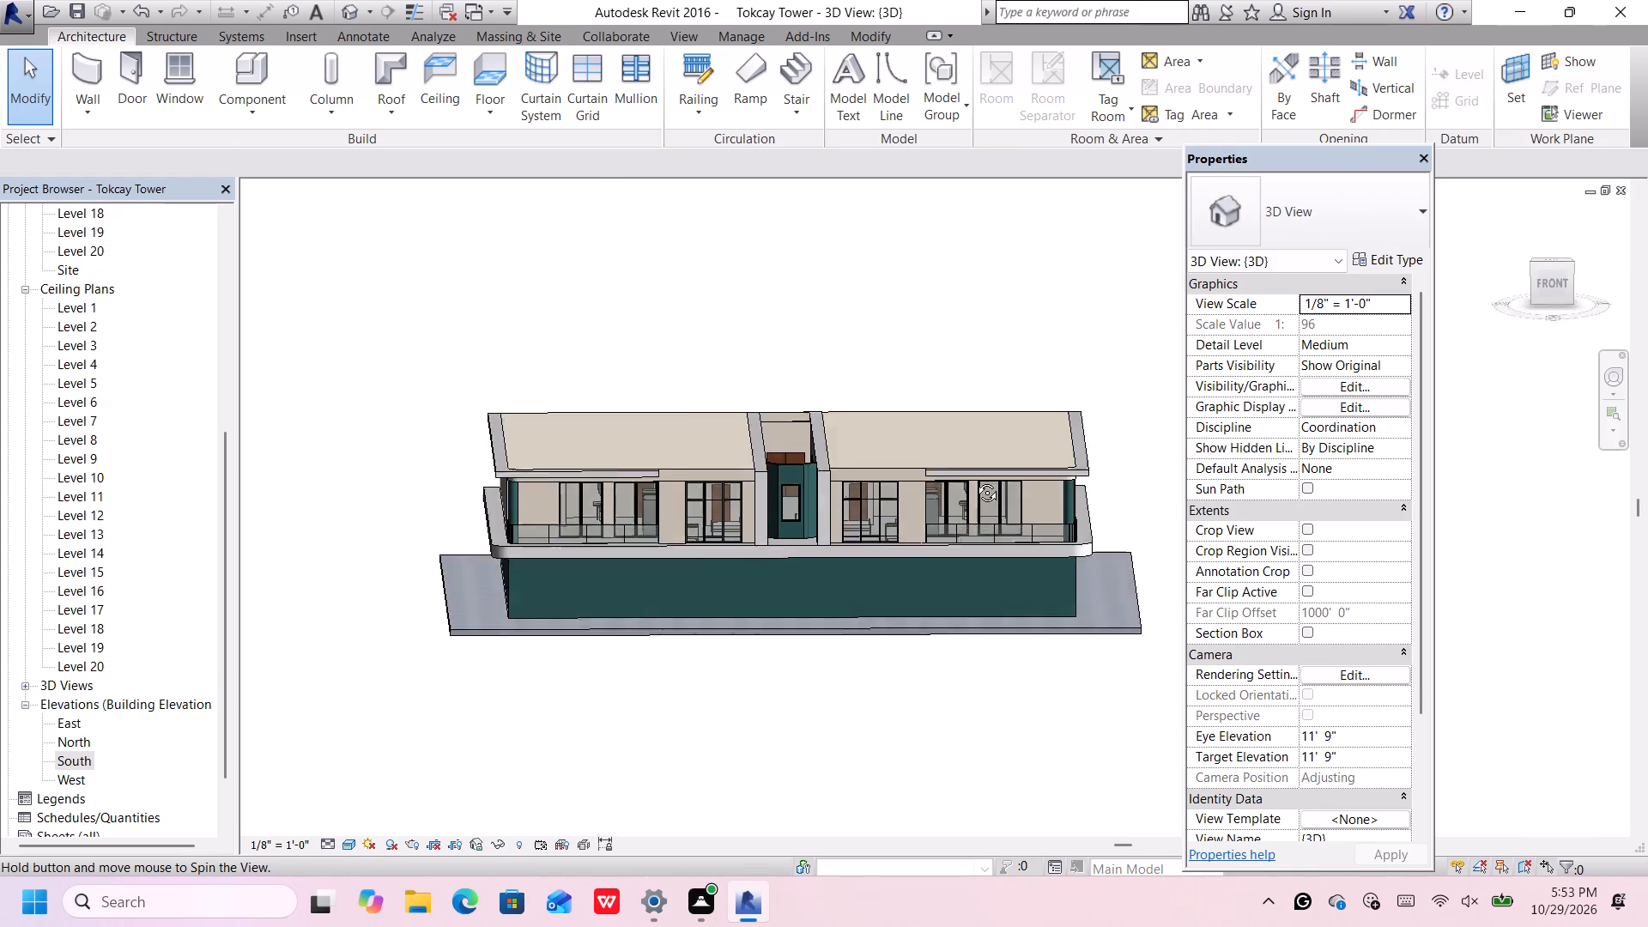
pyautogui.moveTo(974, 480); pyautogui.dragTo(949, 747, button='middle')
pyautogui.scroll(2, 791, 603)
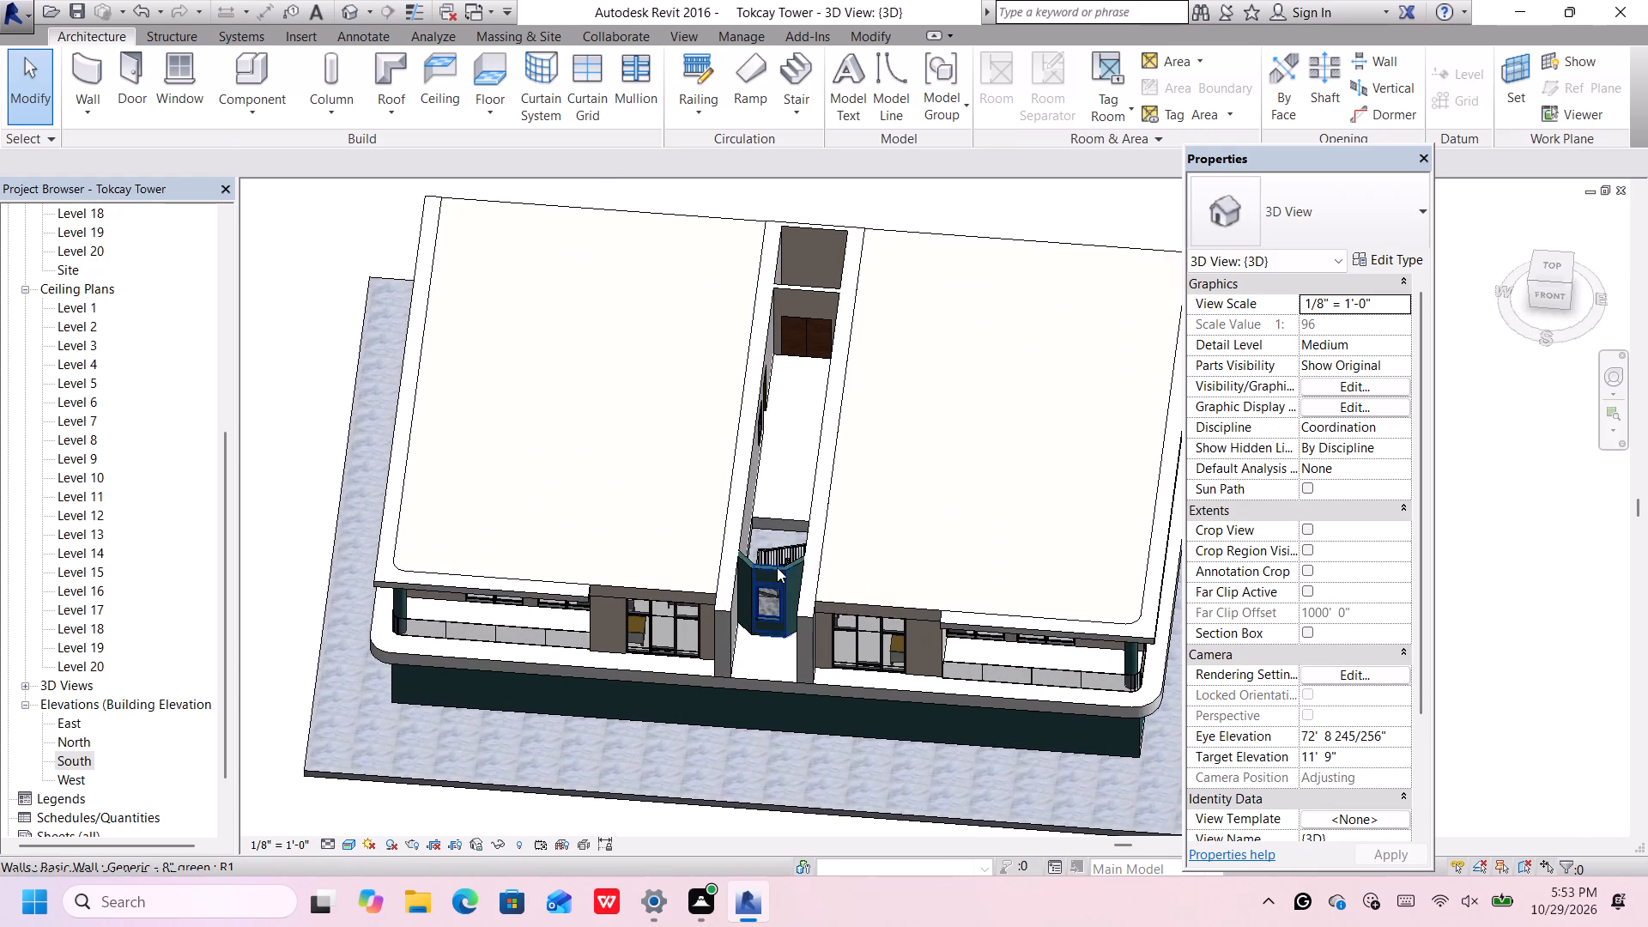
pyautogui.scroll(4, 779, 559)
pyautogui.click(786, 545)
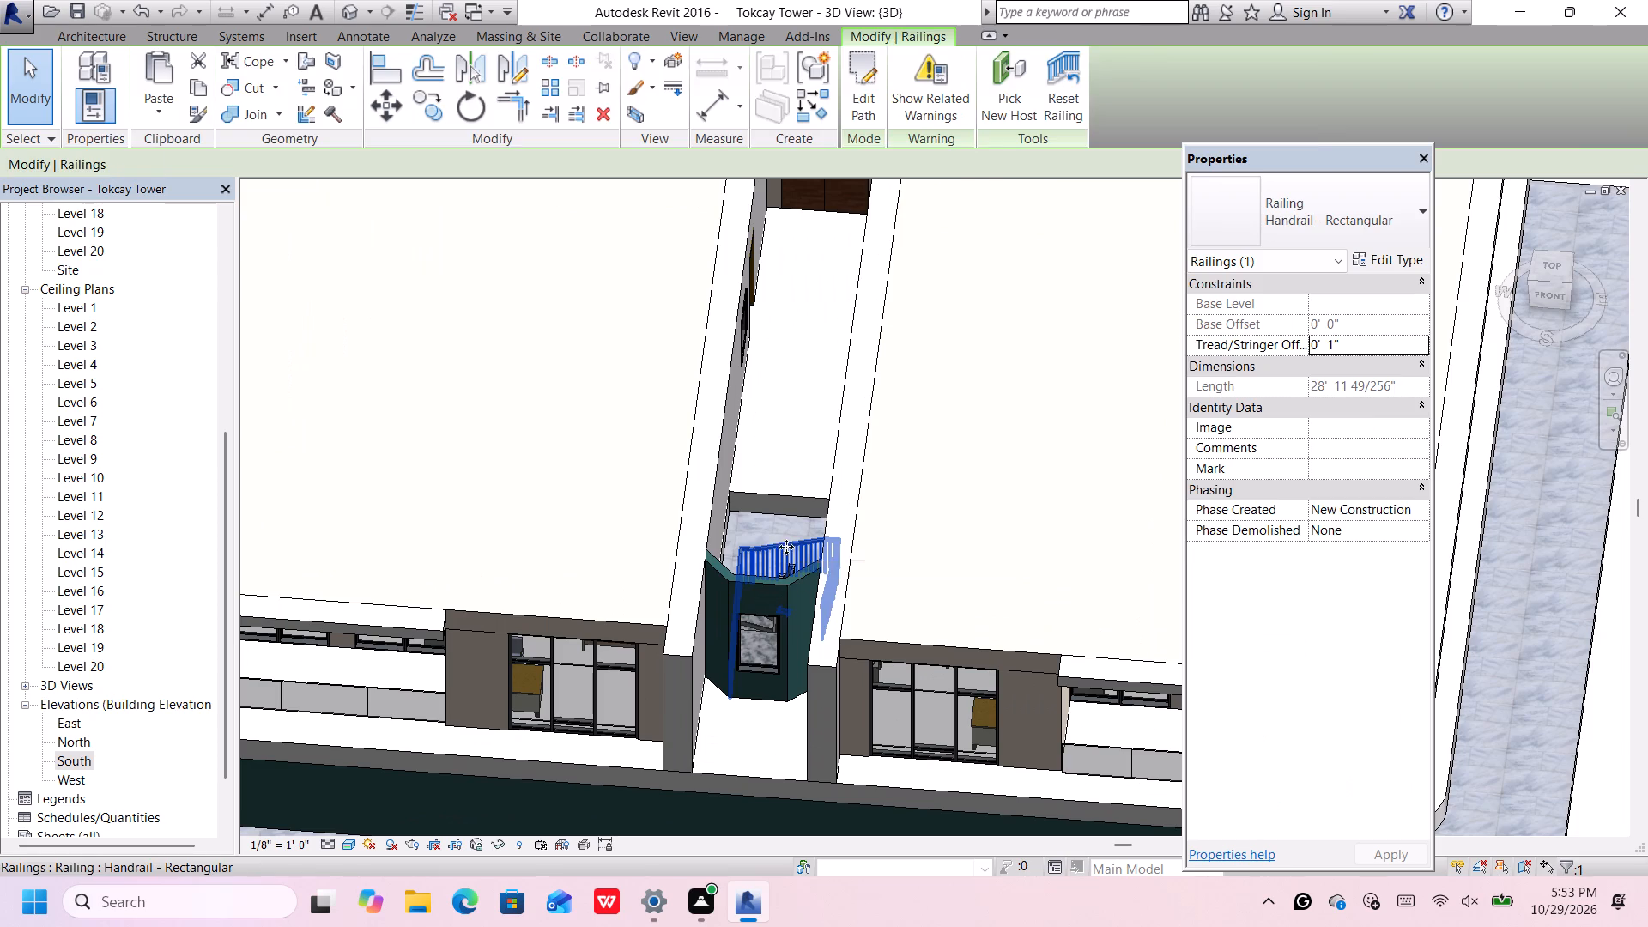
pyautogui.press('Delete')
# Delete the Level 1 to Level 2 stair in the central stairwell.
pyautogui.scroll(-4, 786, 549)
pyautogui.scroll(4, 786, 551)
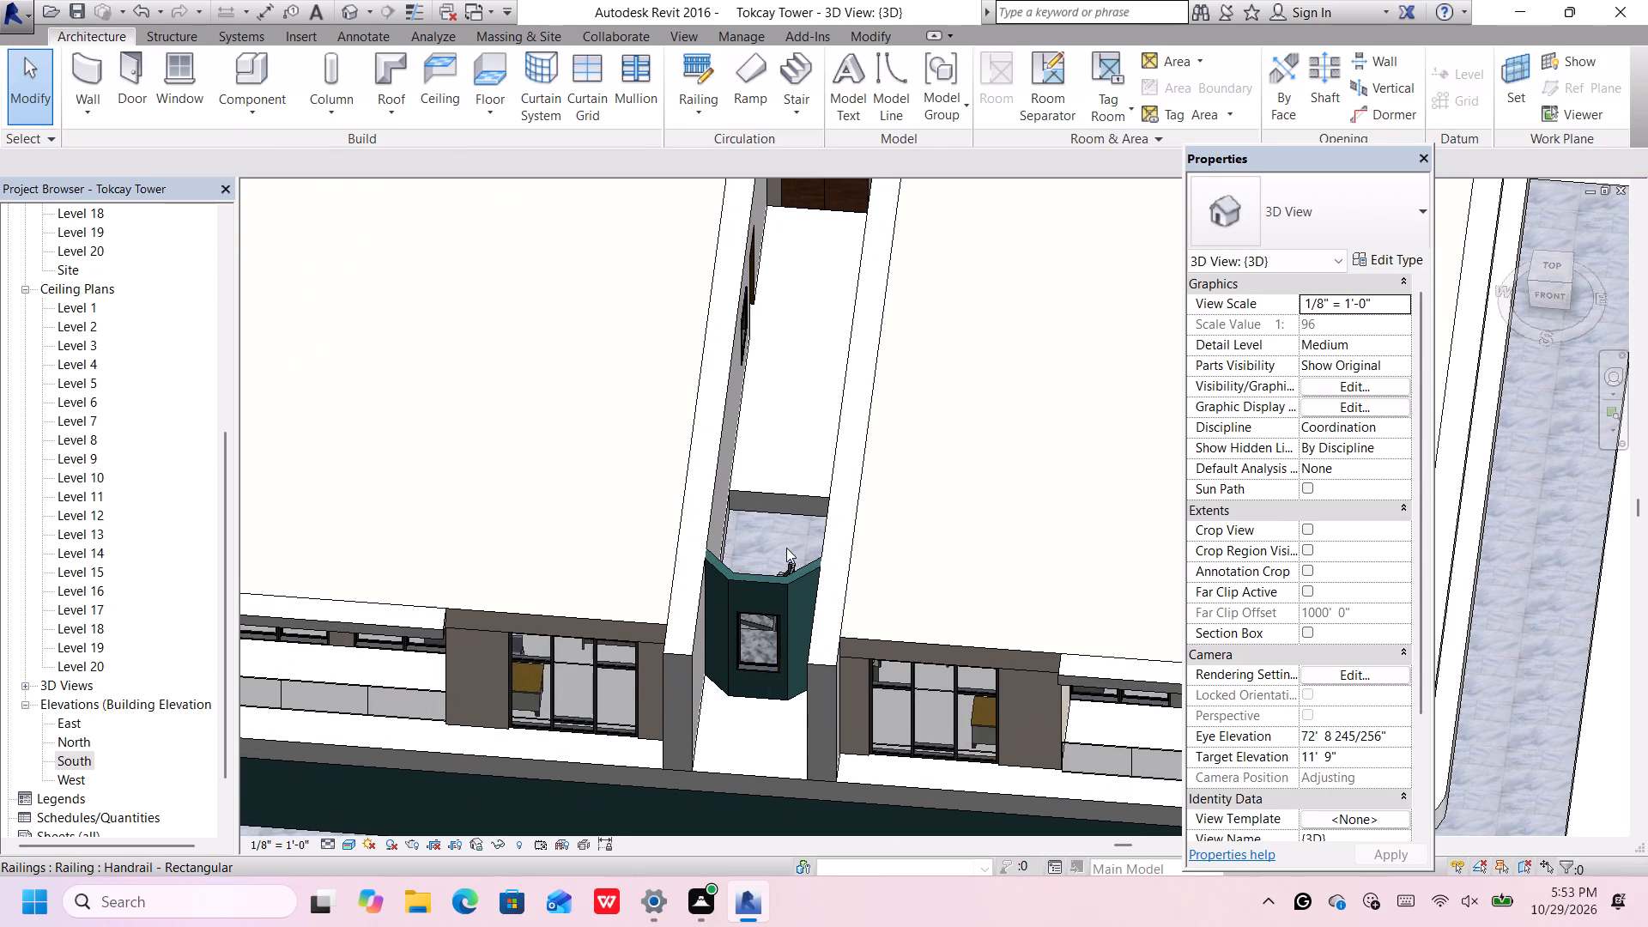
pyautogui.moveTo(786, 547); pyautogui.dragTo(743, 713, button='middle')
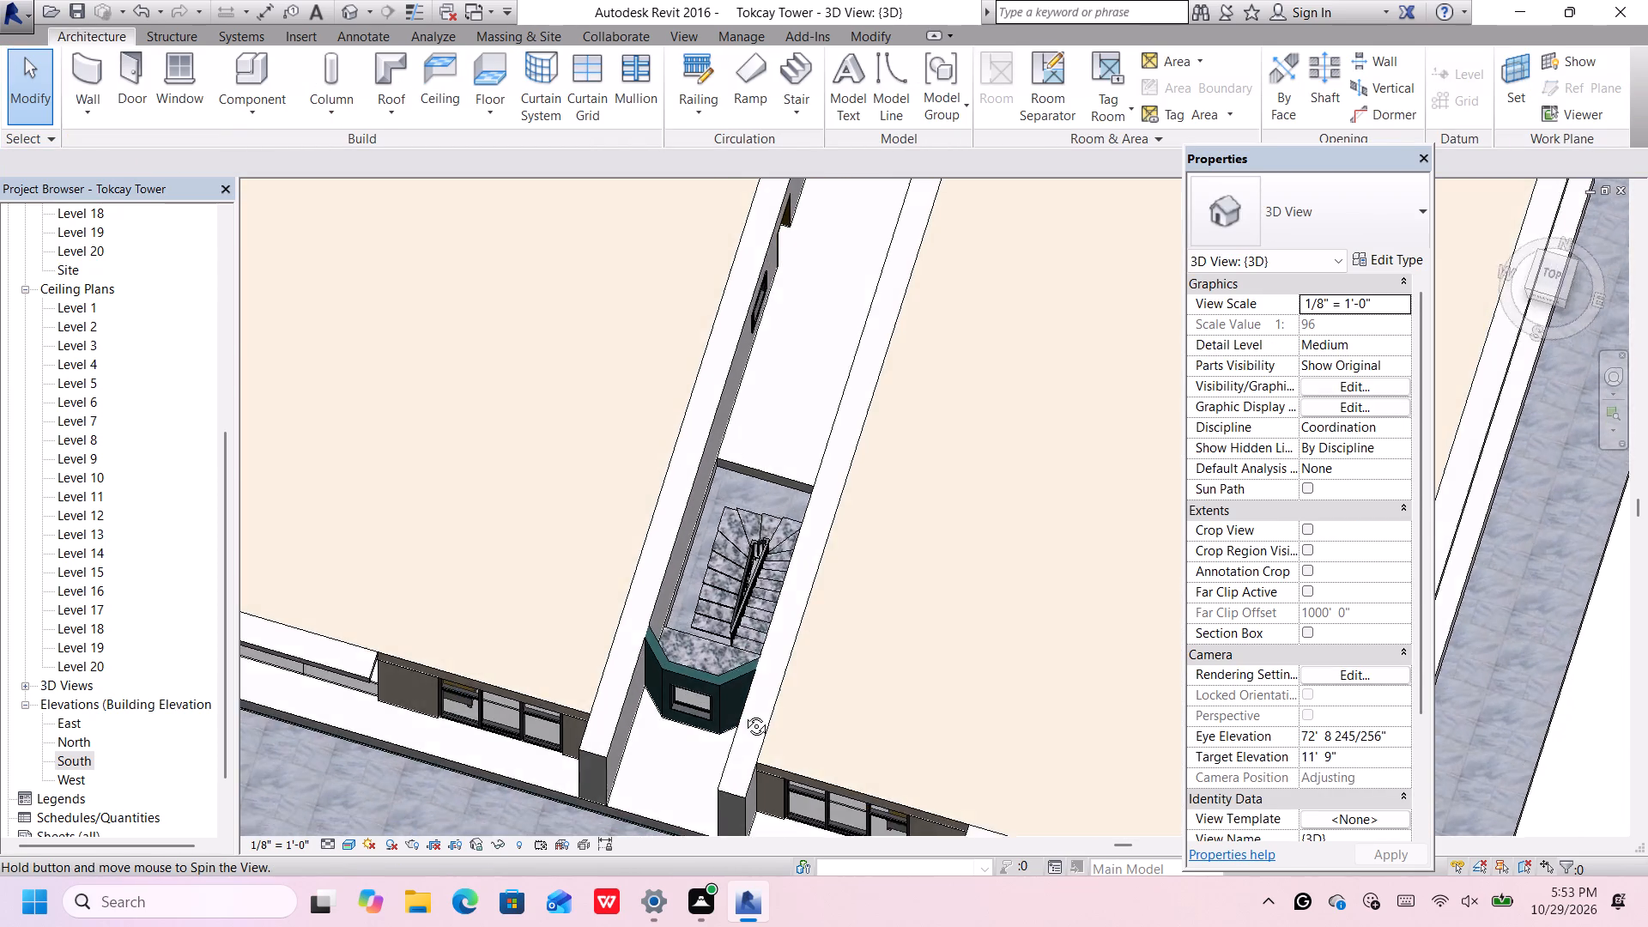
pyautogui.moveTo(743, 713); pyautogui.dragTo(739, 744, button='middle')
pyautogui.keyDown('shift'); pyautogui.scroll(-1, 753, 553); pyautogui.keyUp('shift')
pyautogui.keyDown('shift'); pyautogui.scroll(1, 753, 553); pyautogui.keyUp('shift')
pyautogui.click(753, 553)
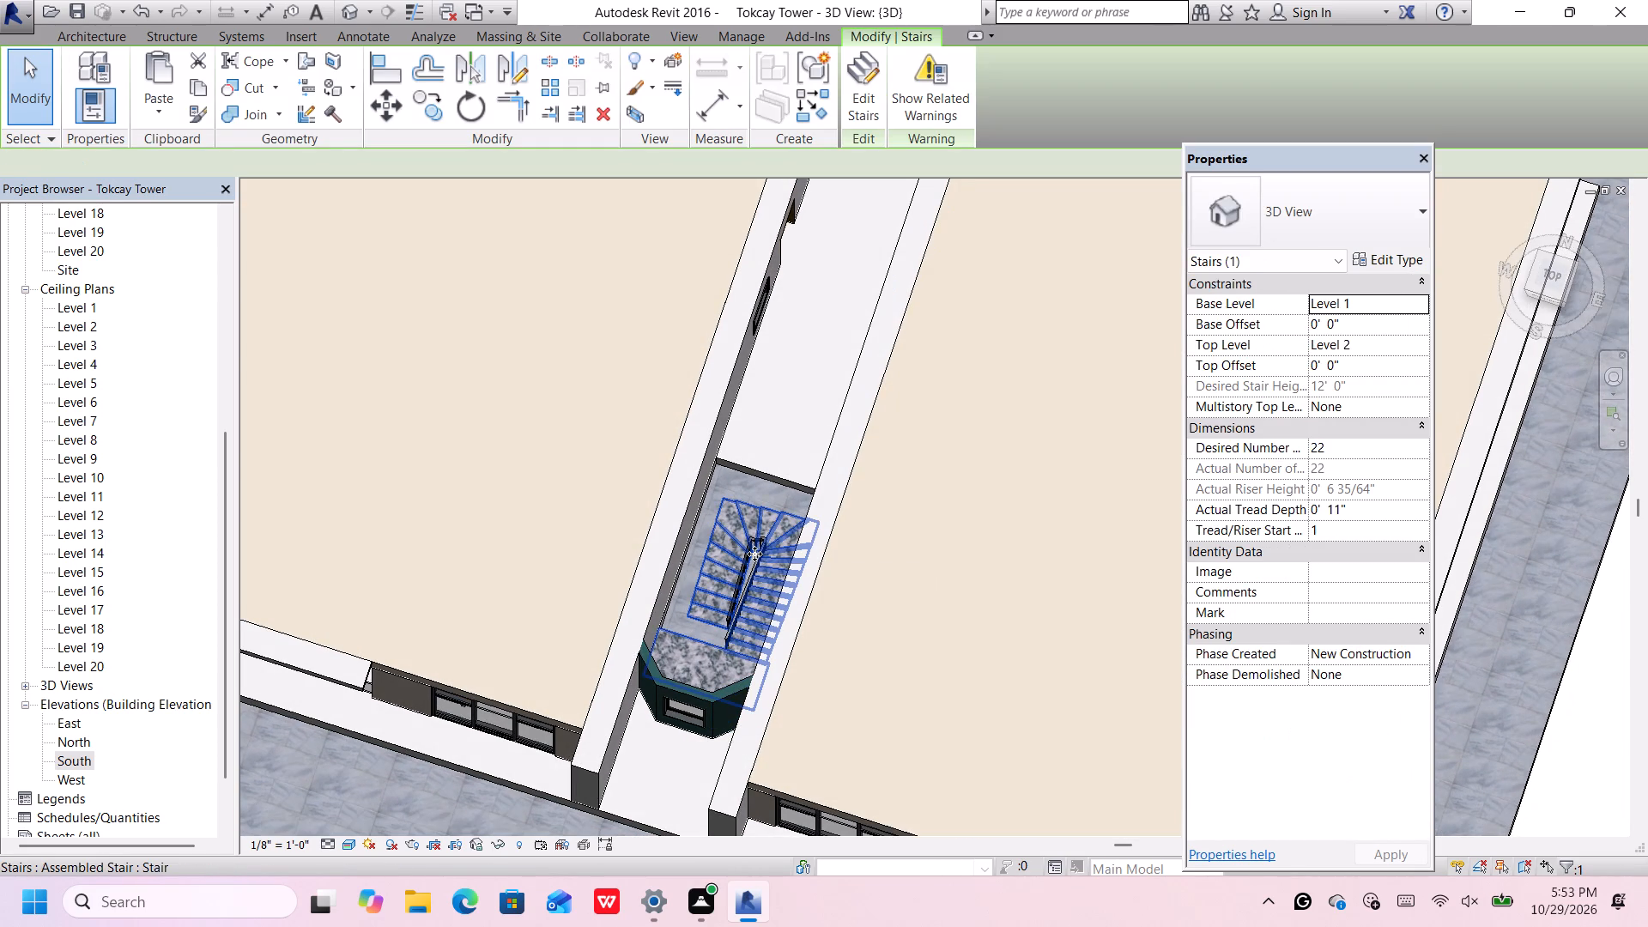
pyautogui.press('Delete')
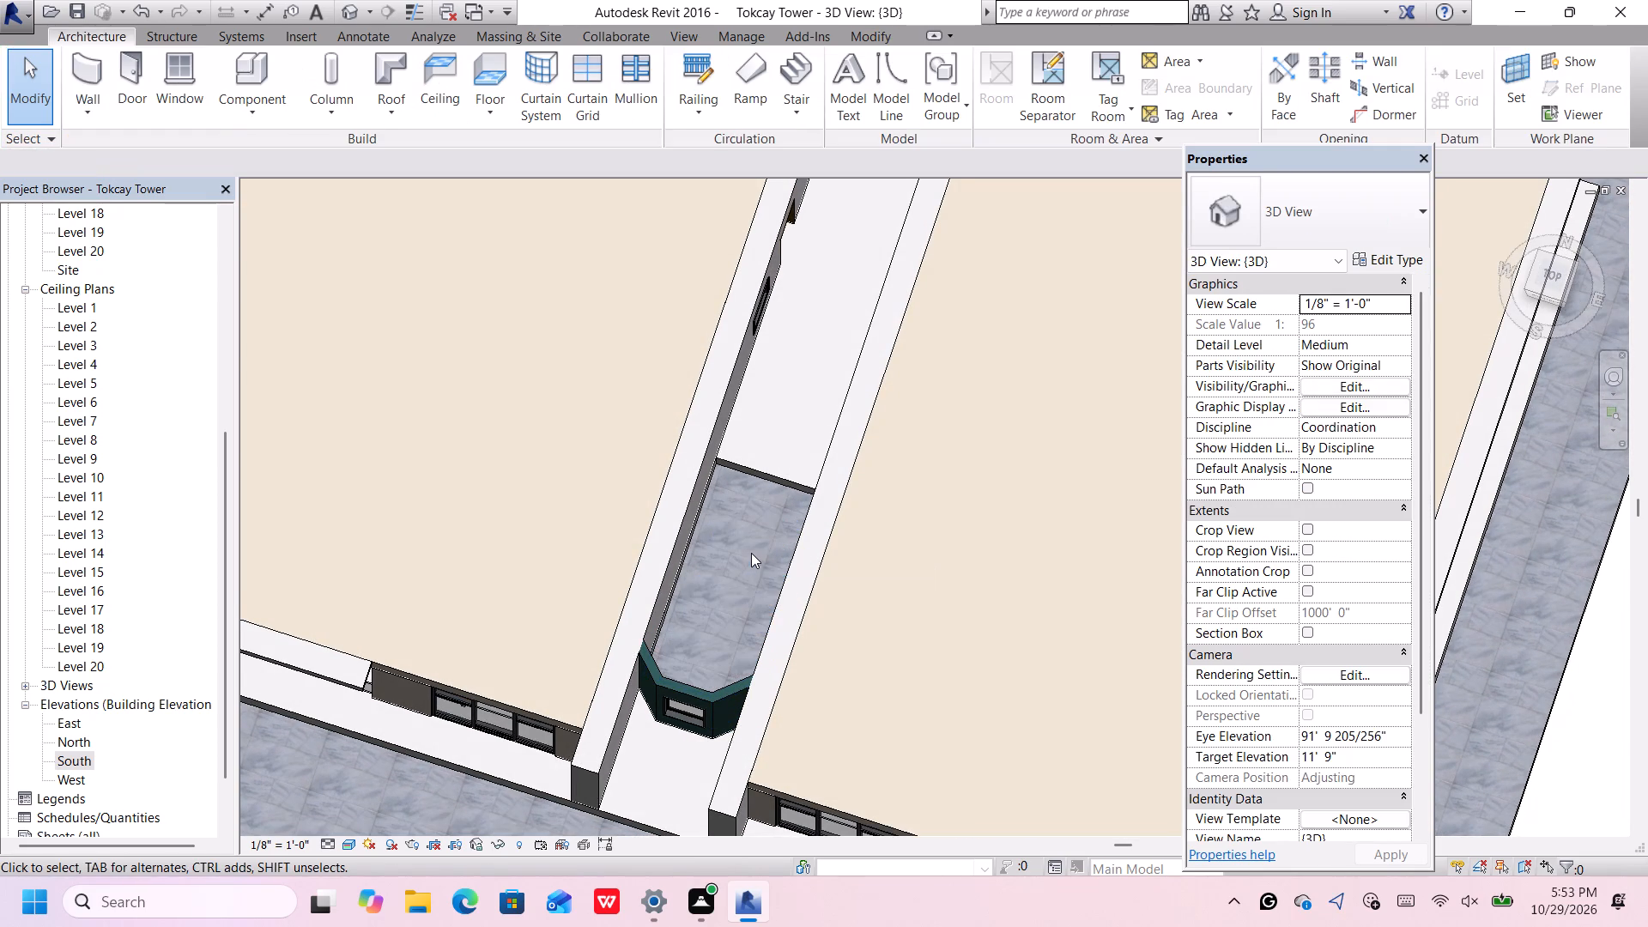
# Select every storey element above the Level 2 slab, including the balcony railings, from the front and create a model group from them.
pyautogui.scroll(-4, 750, 556)
pyautogui.moveTo(751, 566); pyautogui.dragTo(745, 579, button='middle')
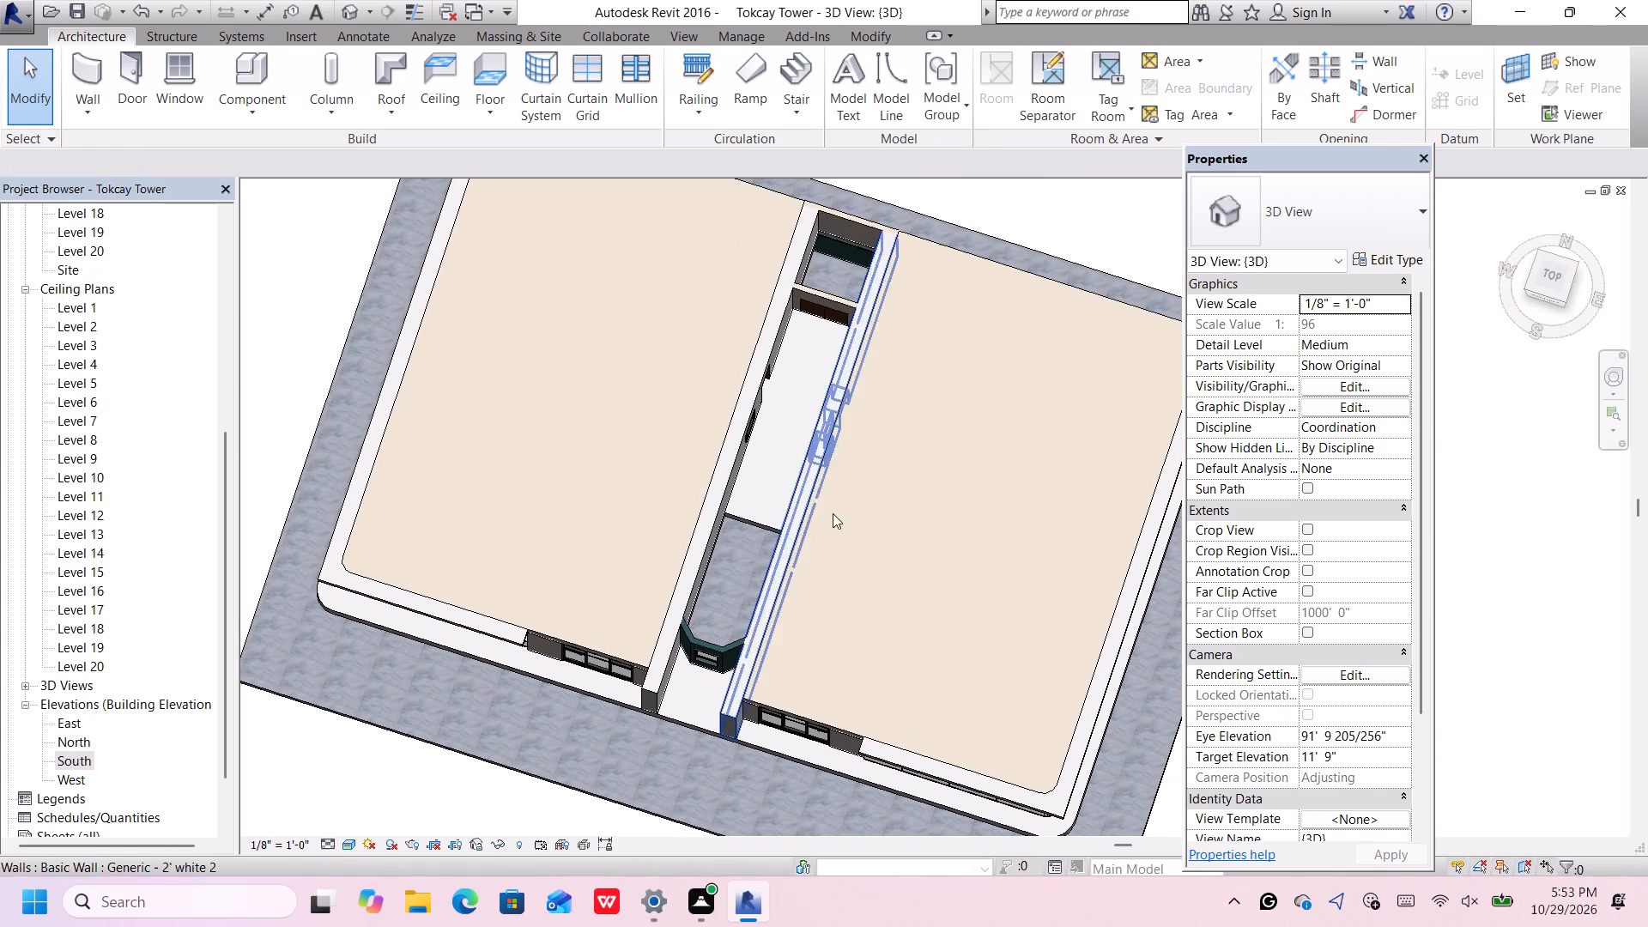
pyautogui.click(1548, 300)
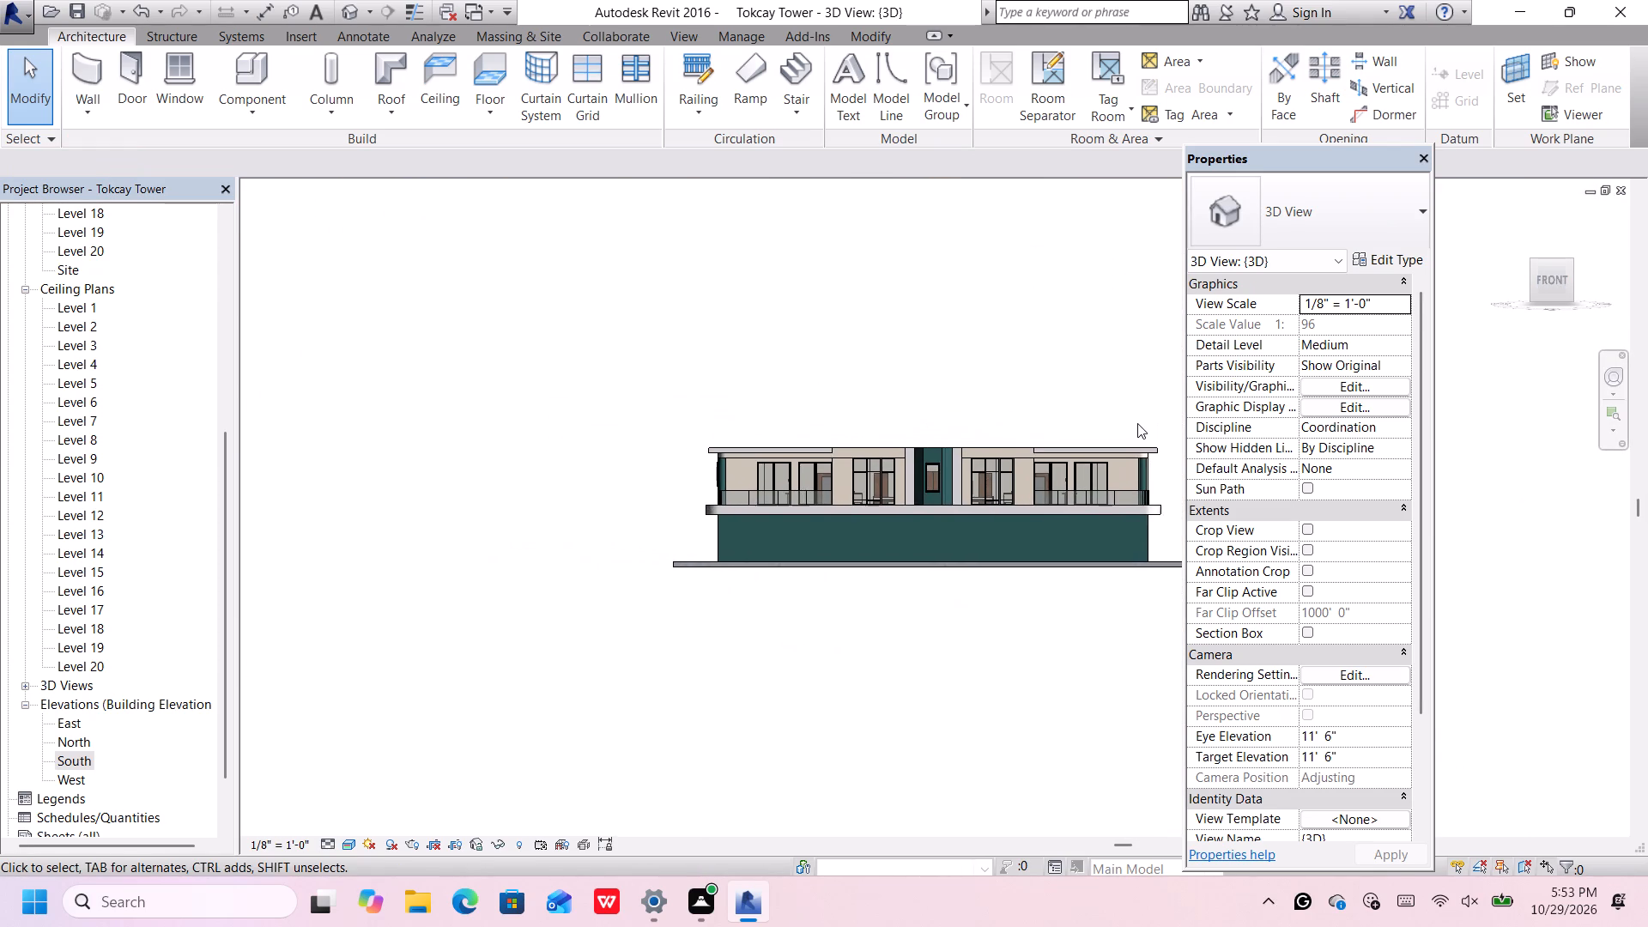
pyautogui.scroll(3, 1137, 423)
pyautogui.moveTo(1152, 409); pyautogui.dragTo(1071, 402, button='middle')
pyautogui.moveTo(1116, 374); pyautogui.dragTo(1075, 457)
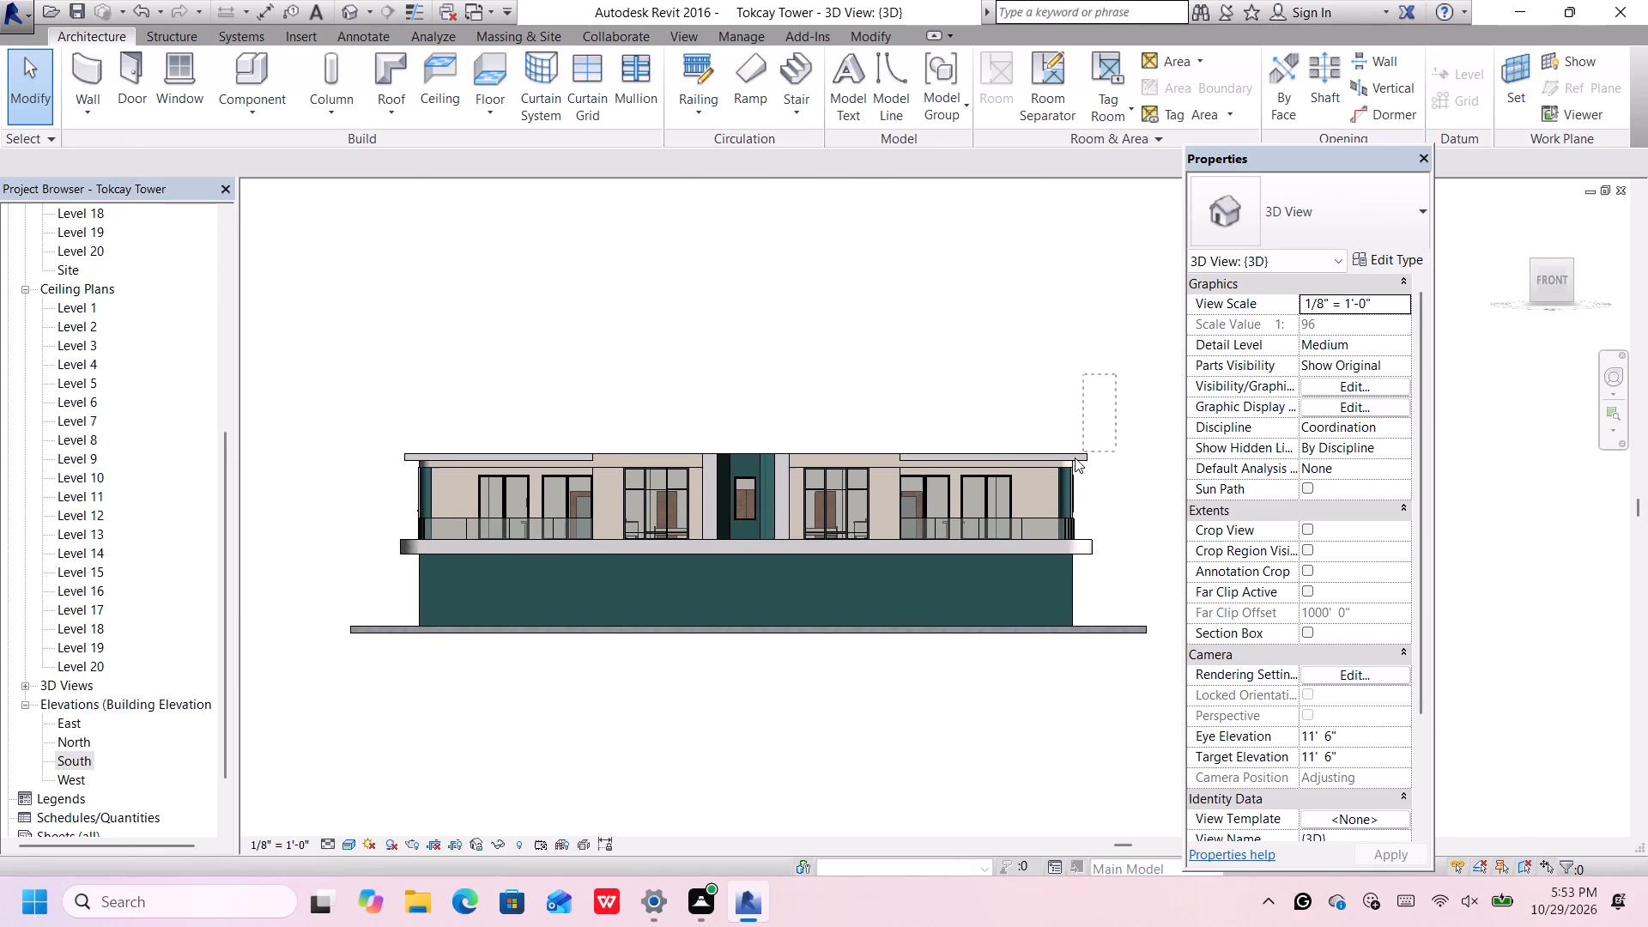
pyautogui.moveTo(1075, 457); pyautogui.dragTo(413, 490)
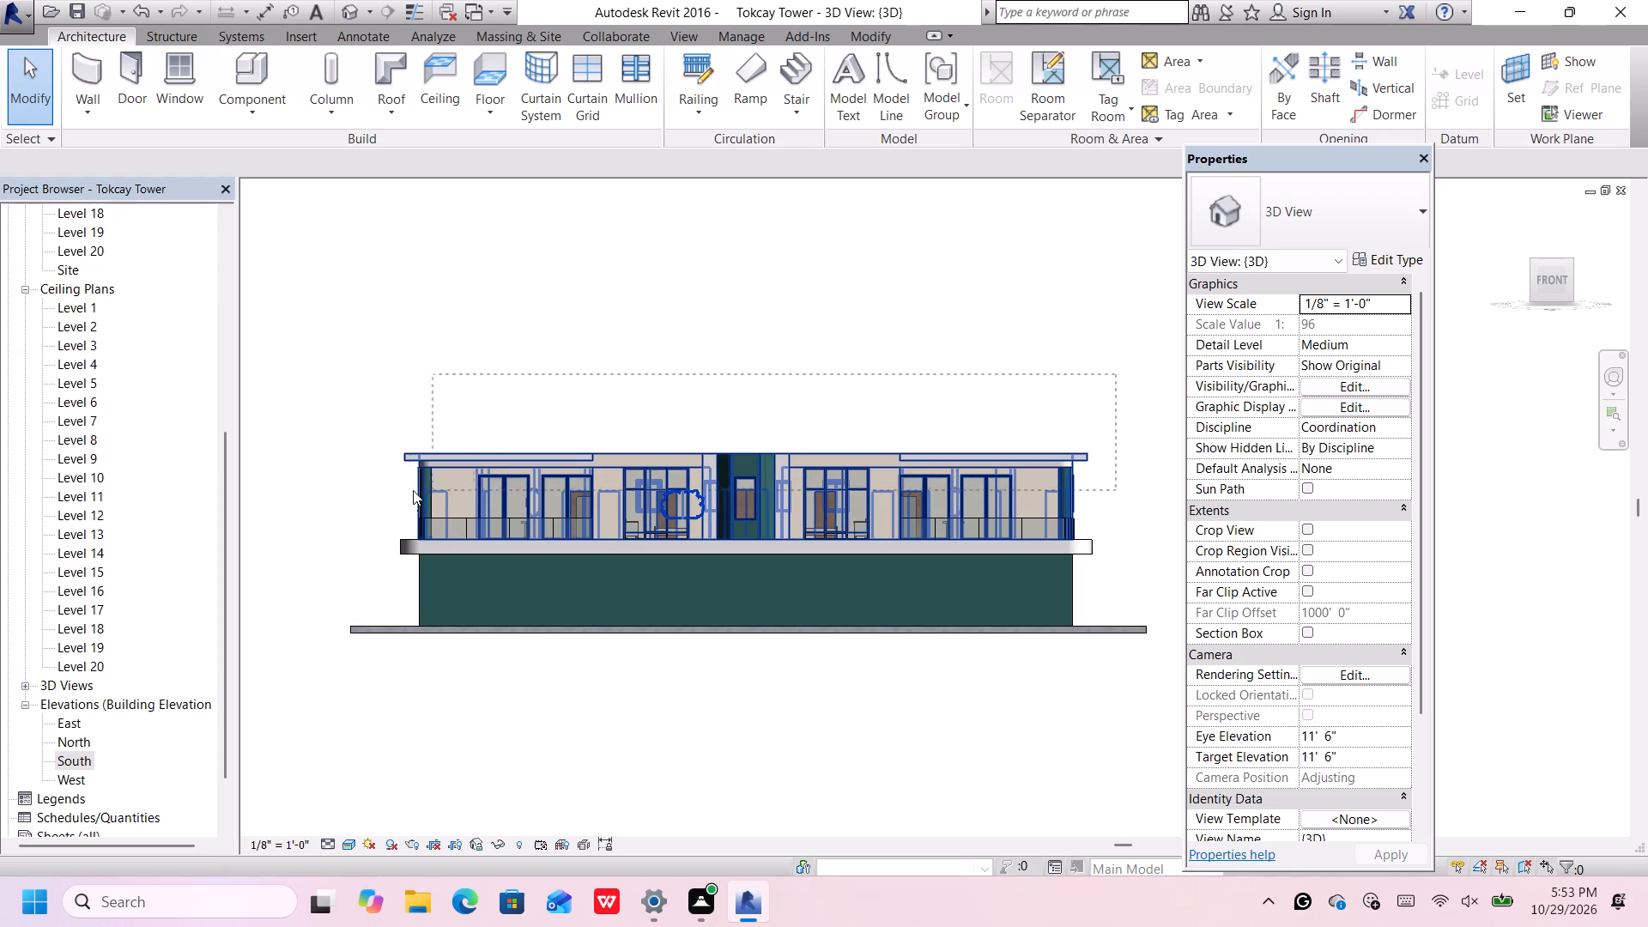
pyautogui.moveTo(413, 490); pyautogui.dragTo(367, 495)
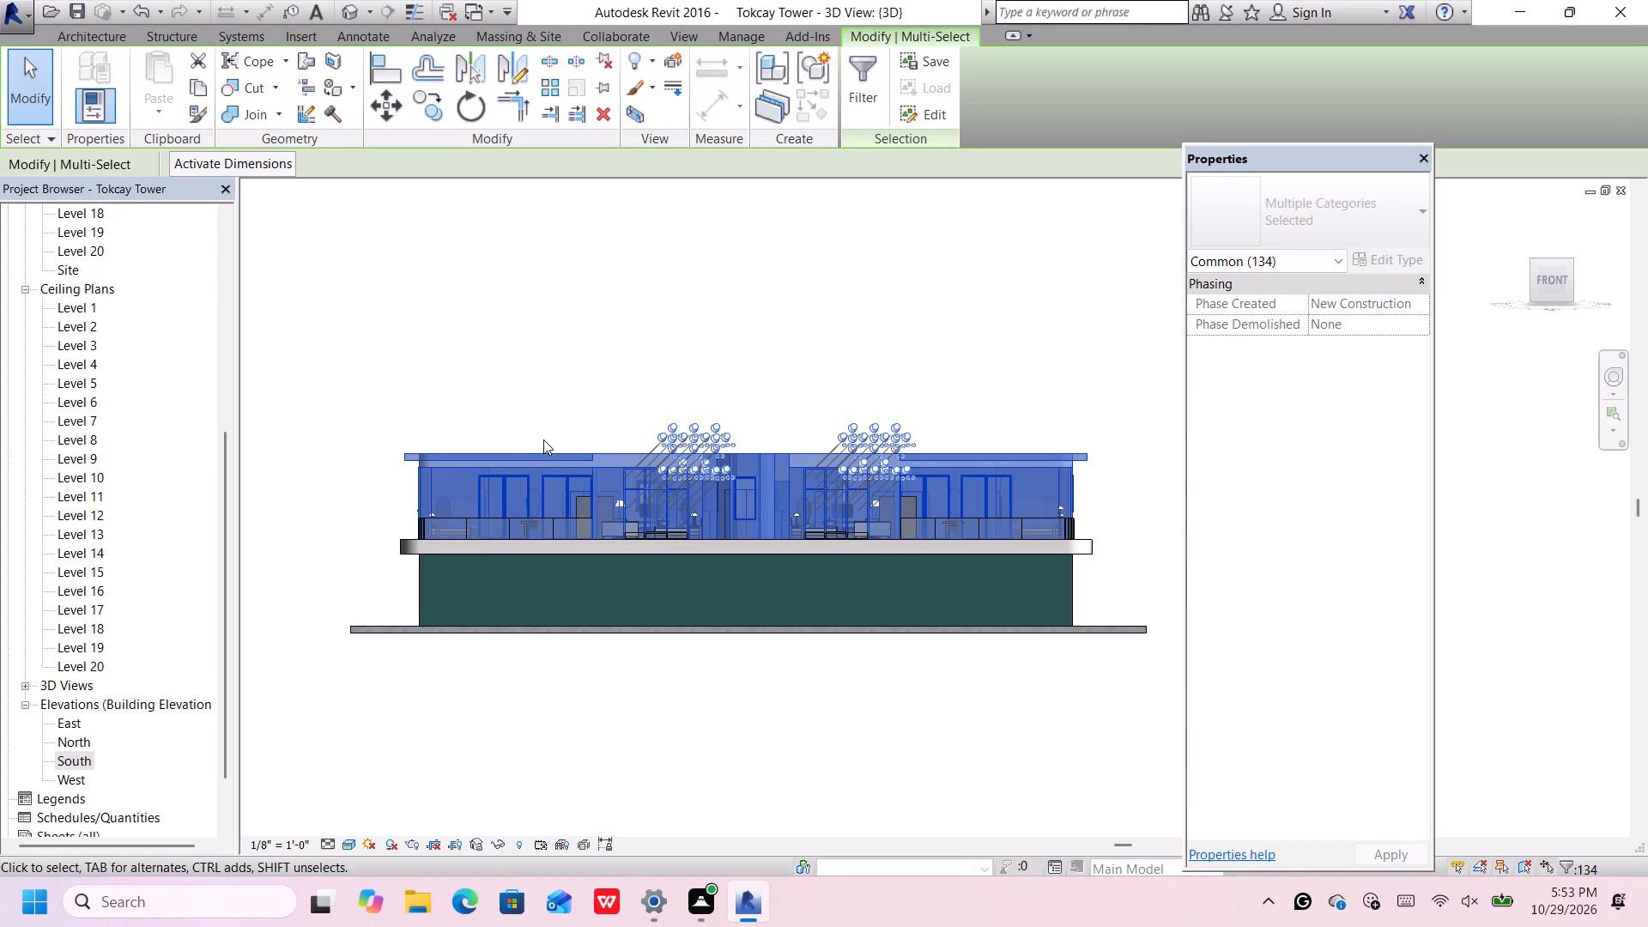
pyautogui.moveTo(561, 427); pyautogui.dragTo(576, 424, button='middle')
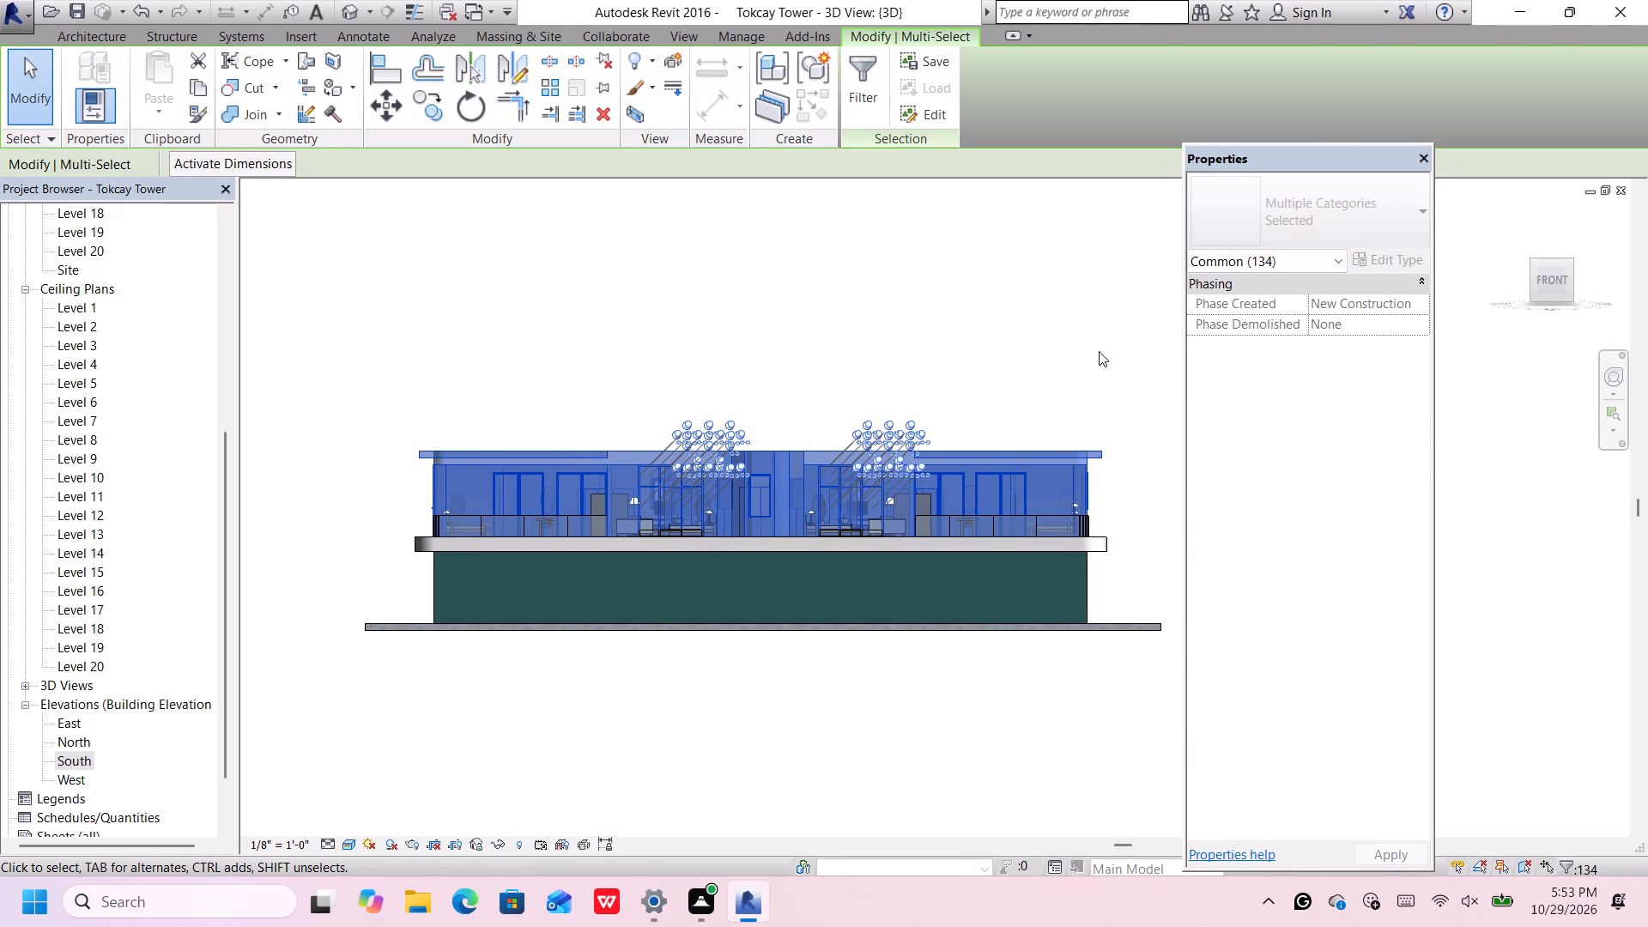
pyautogui.moveTo(1160, 353); pyautogui.dragTo(507, 530)
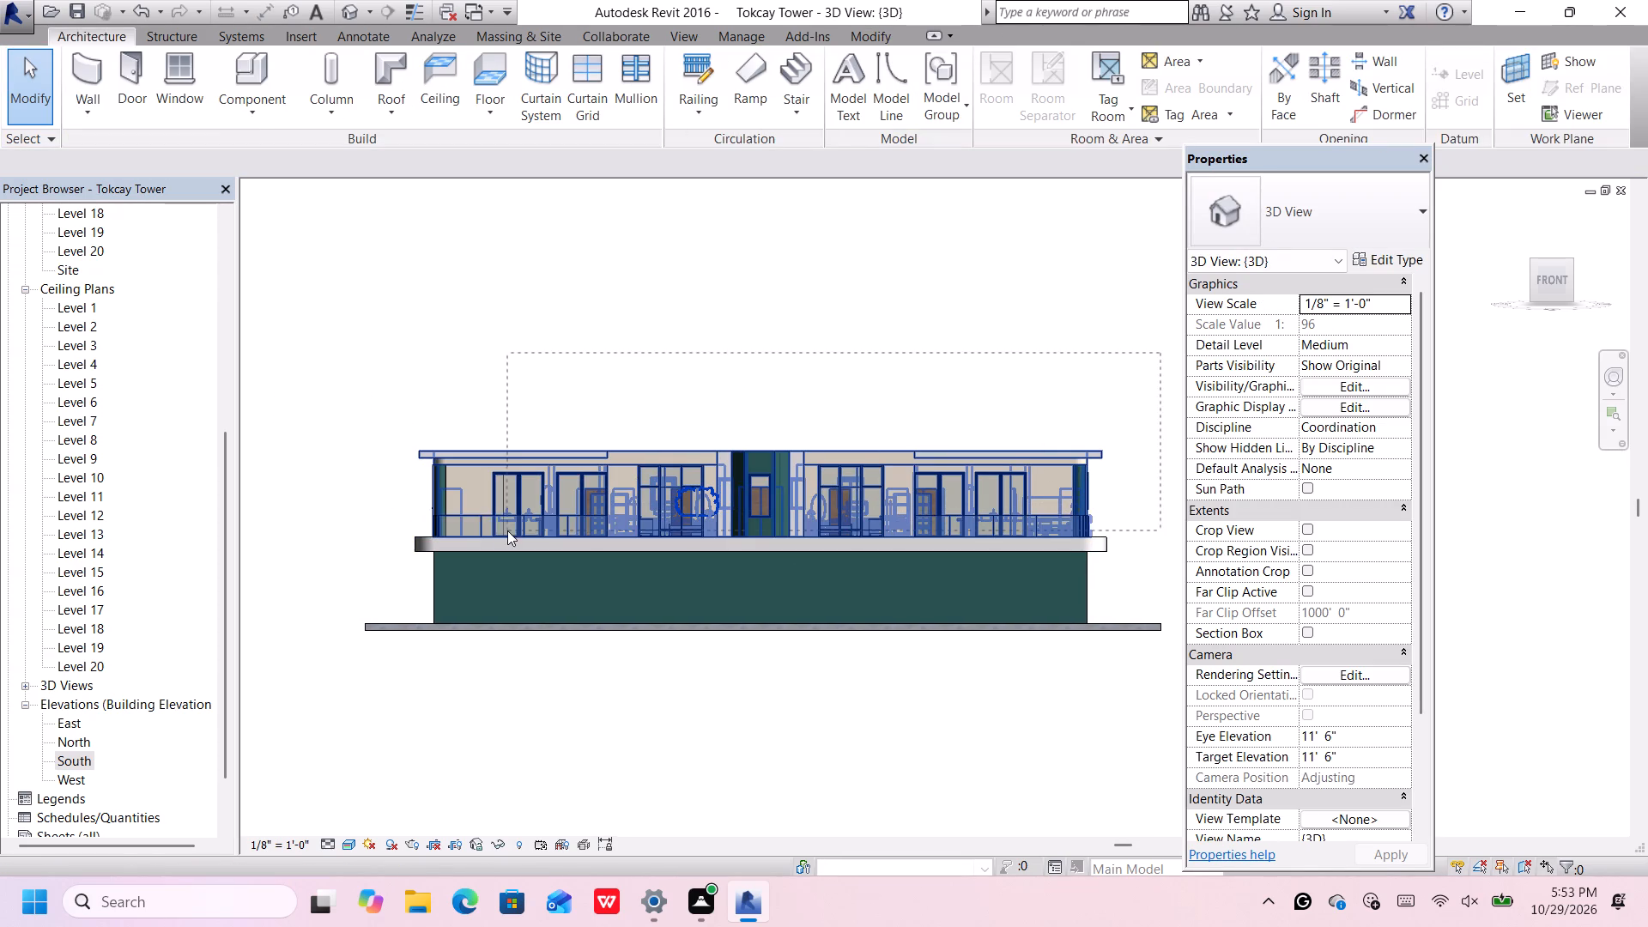
pyautogui.moveTo(507, 530); pyautogui.dragTo(395, 529)
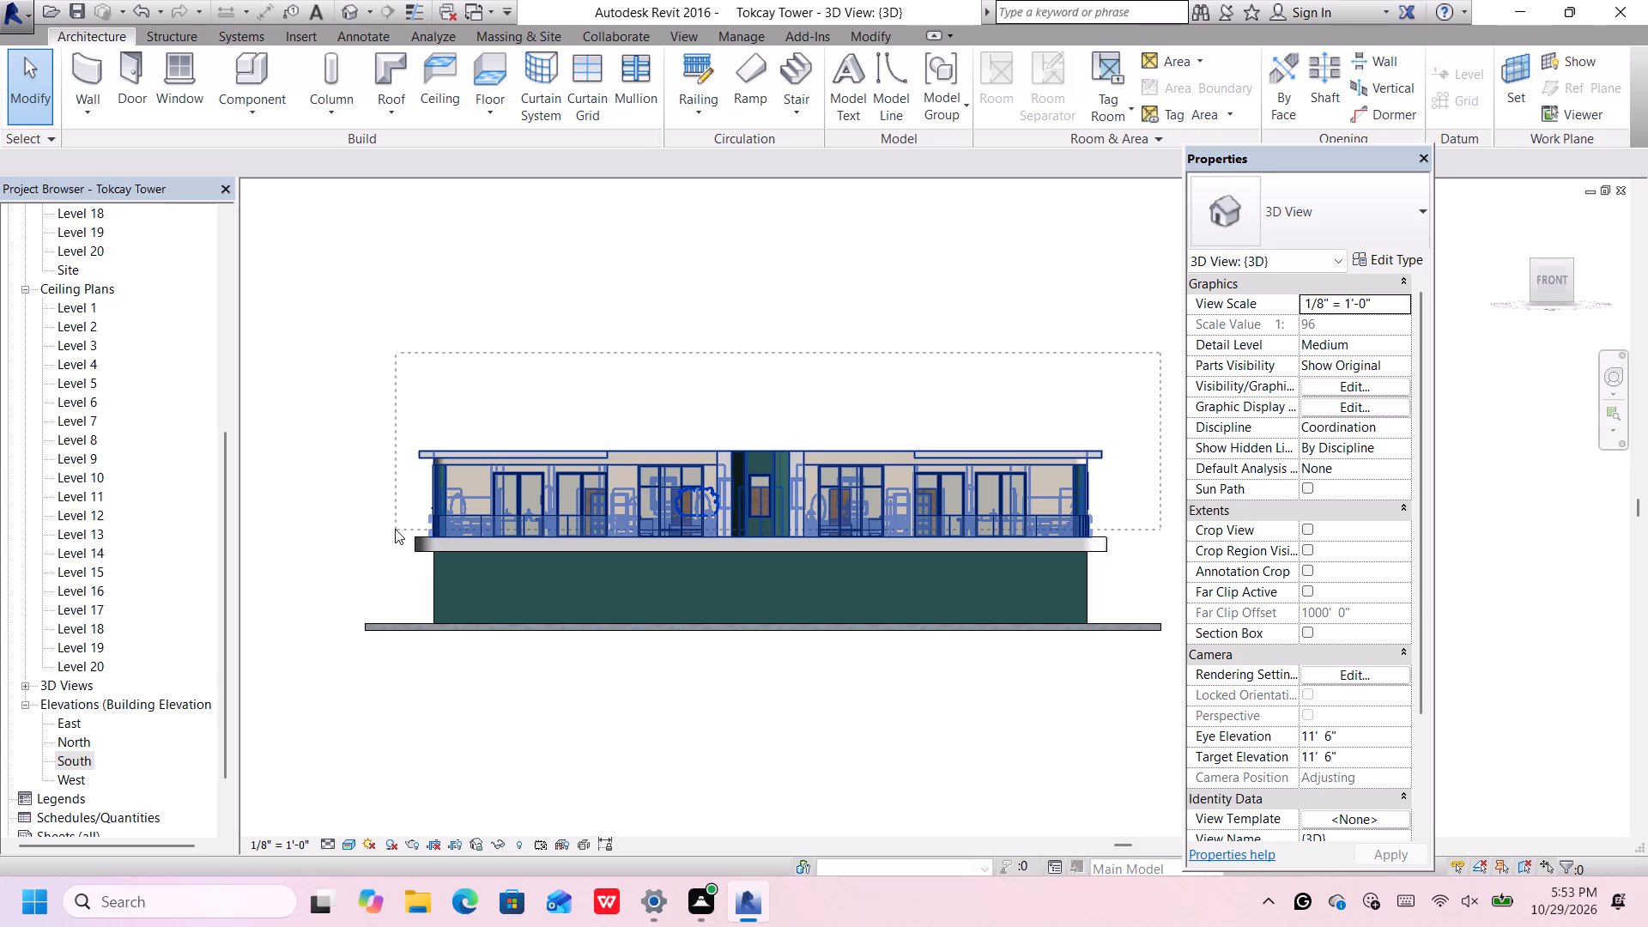
pyautogui.moveTo(395, 529); pyautogui.dragTo(393, 529)
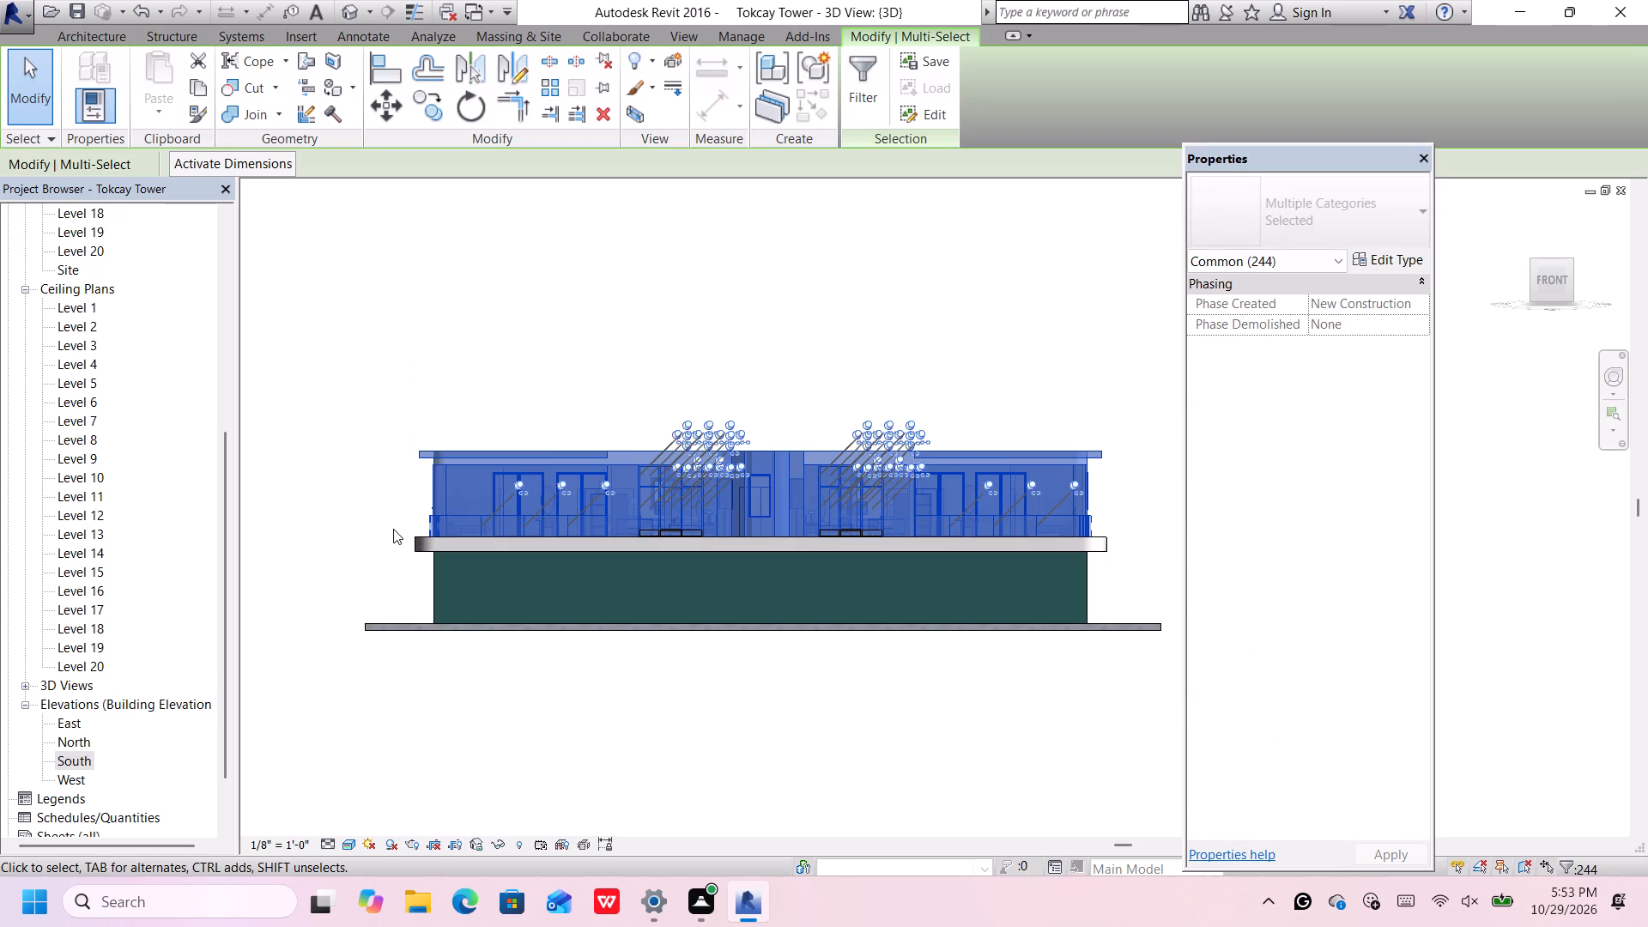
pyautogui.moveTo(676, 312); pyautogui.dragTo(717, 334, button='middle')
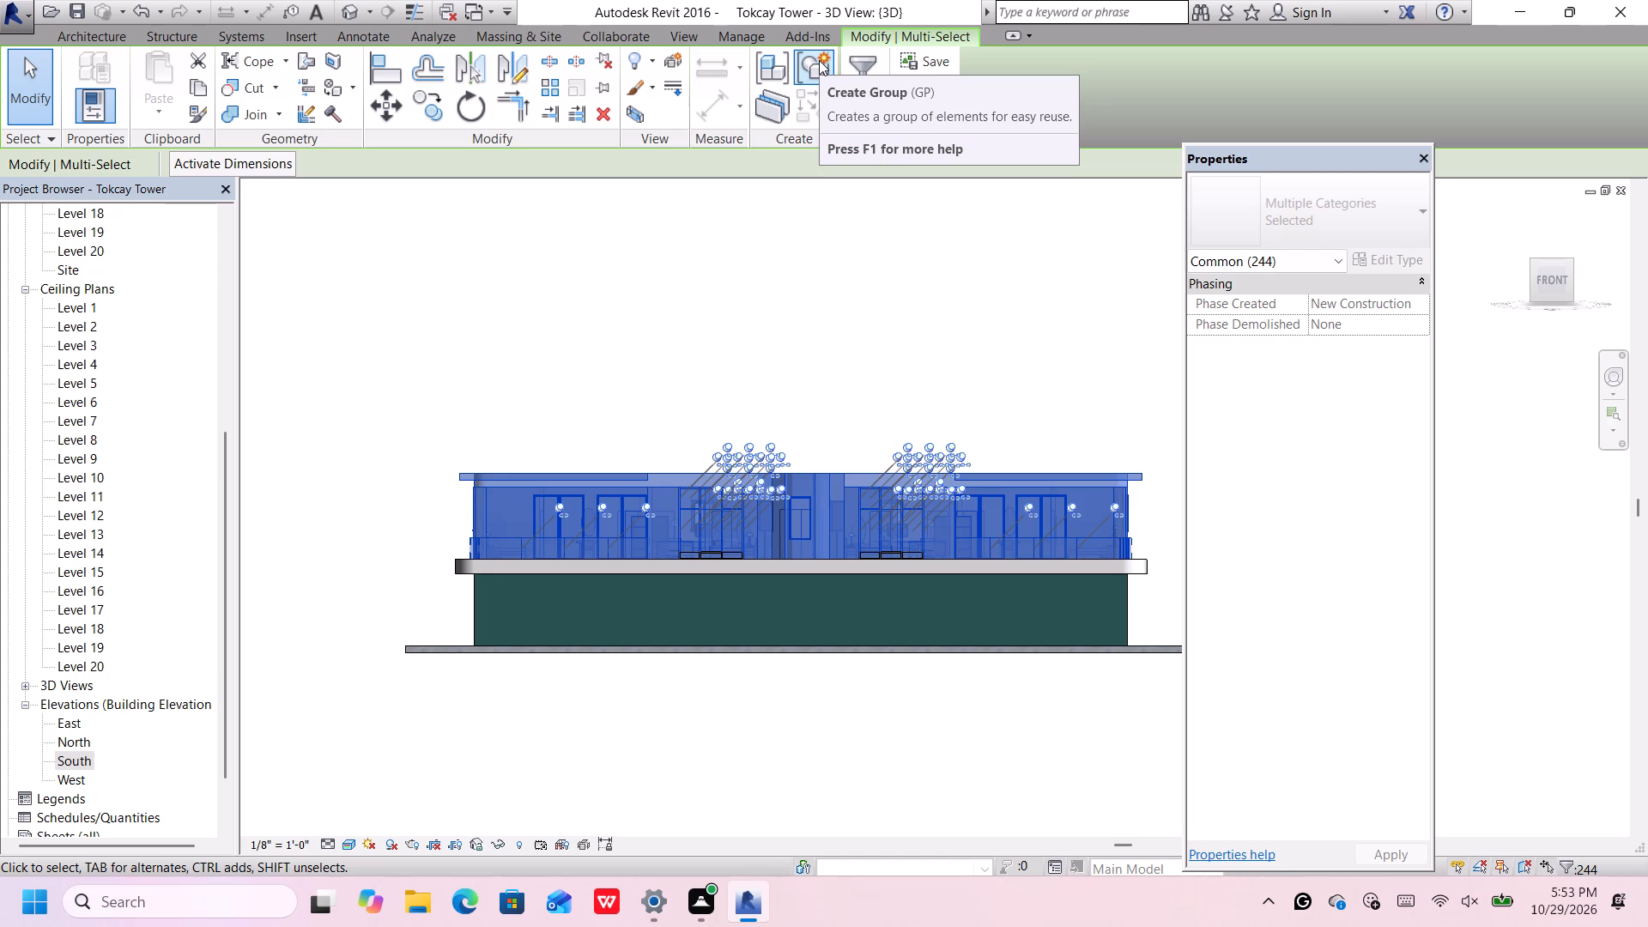
pyautogui.click(819, 60)
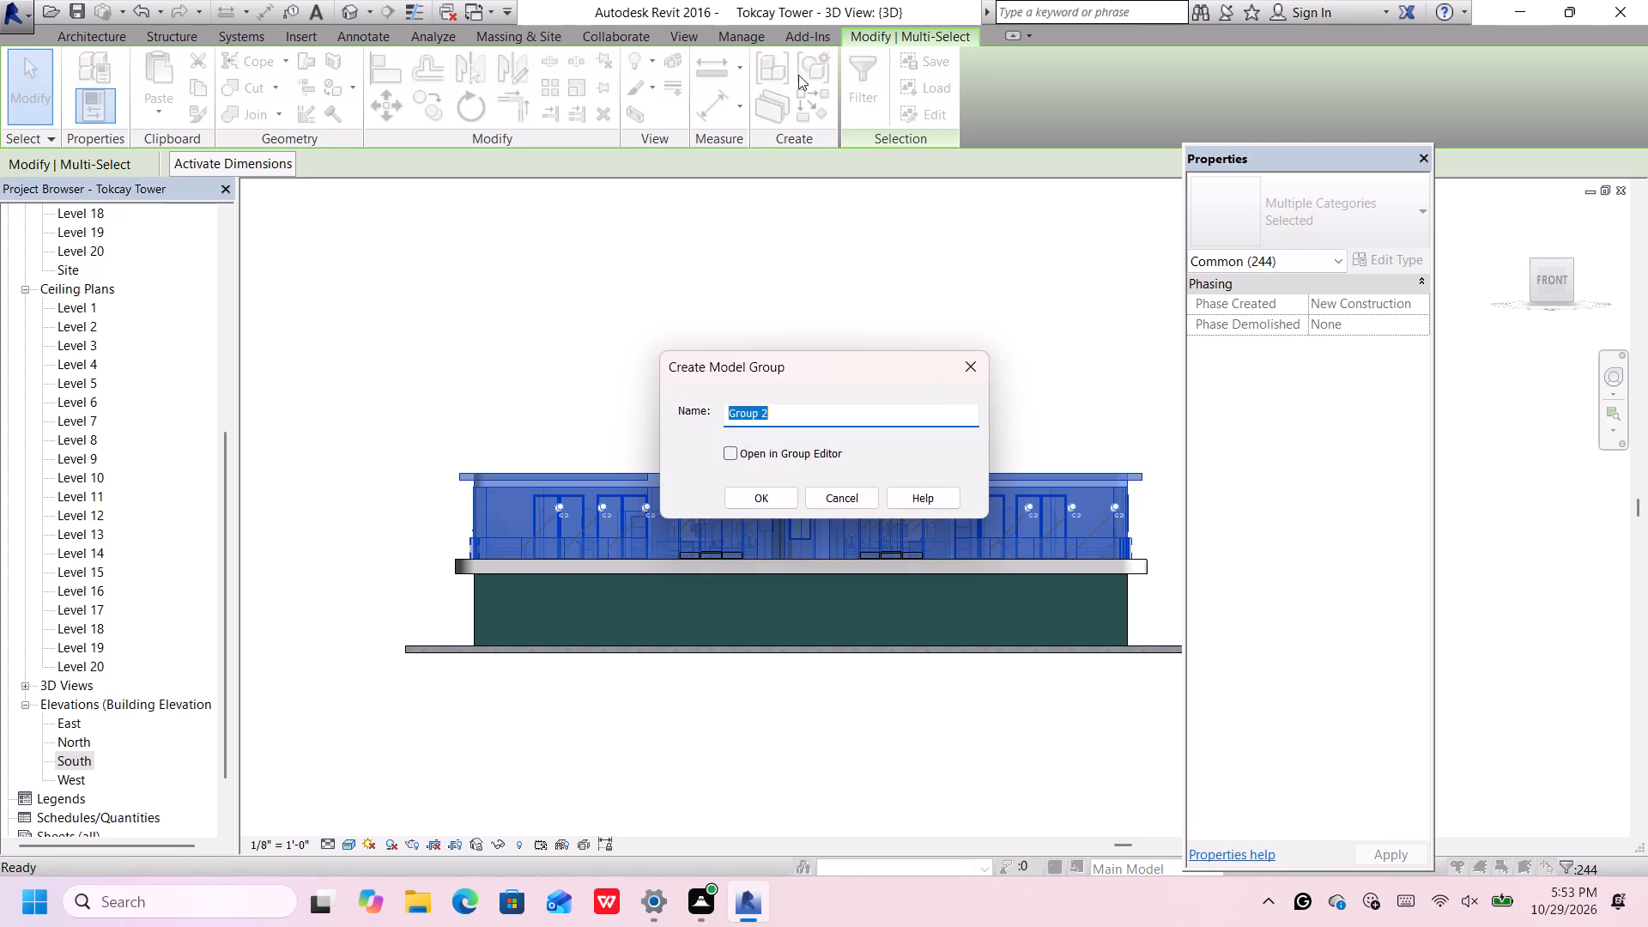
pyautogui.click(736, 499)
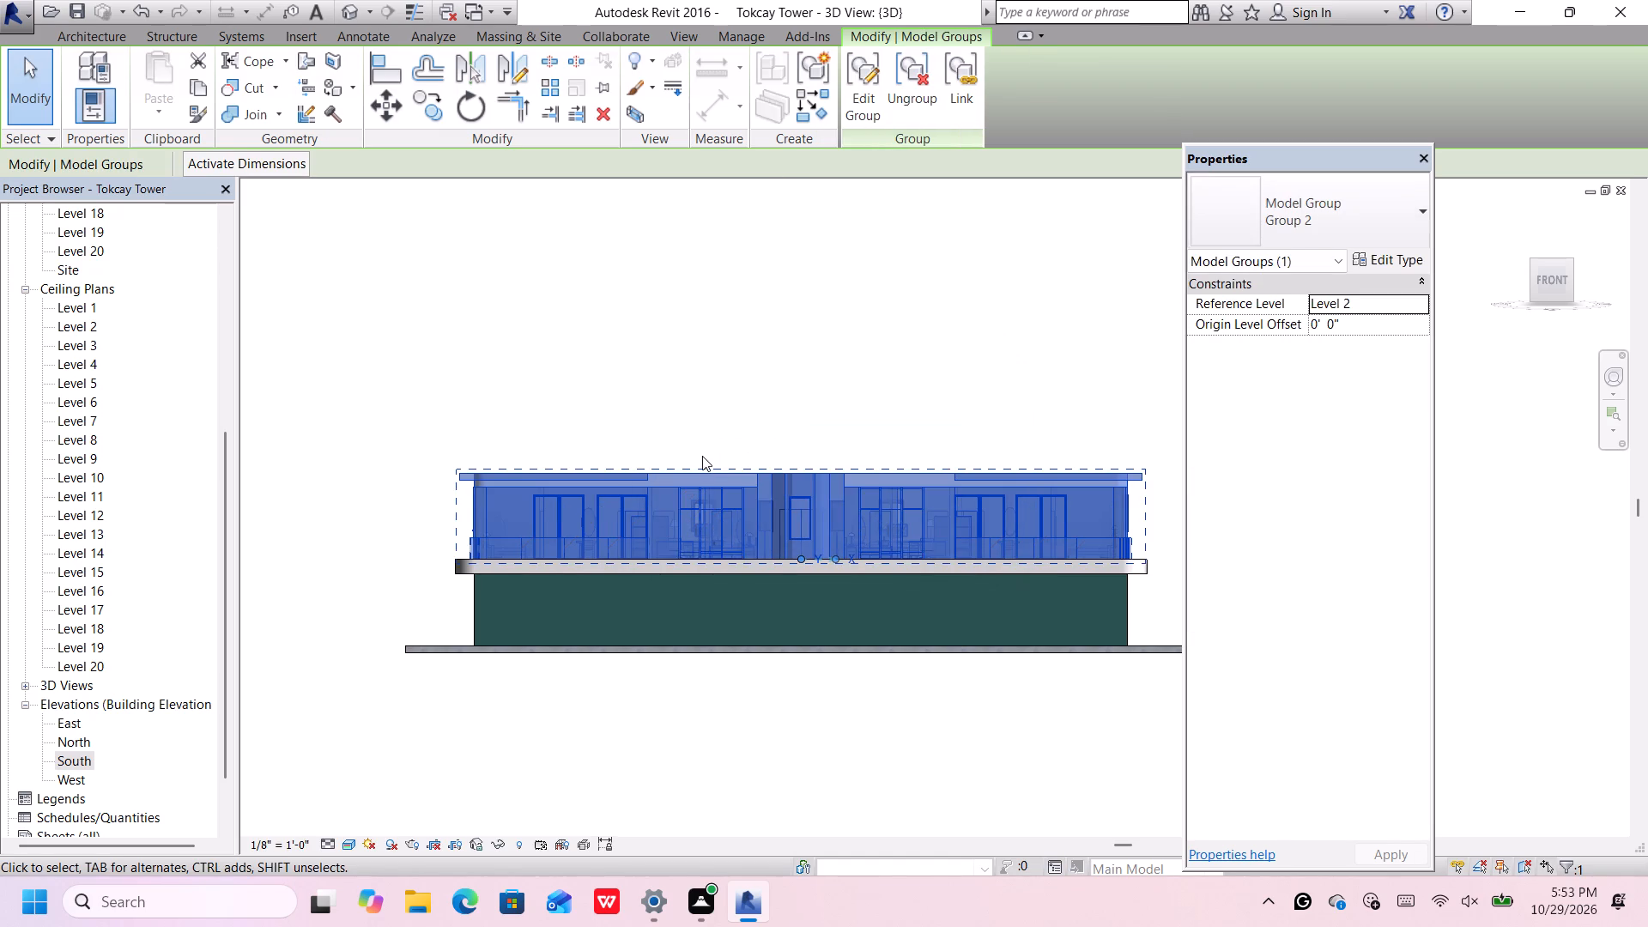
# Copy the new storey group in the South elevation and paste it above the original, with its base between Level 3 and Level 4.
pyautogui.doubleClick(51, 759)
pyautogui.doubleClick(79, 759)
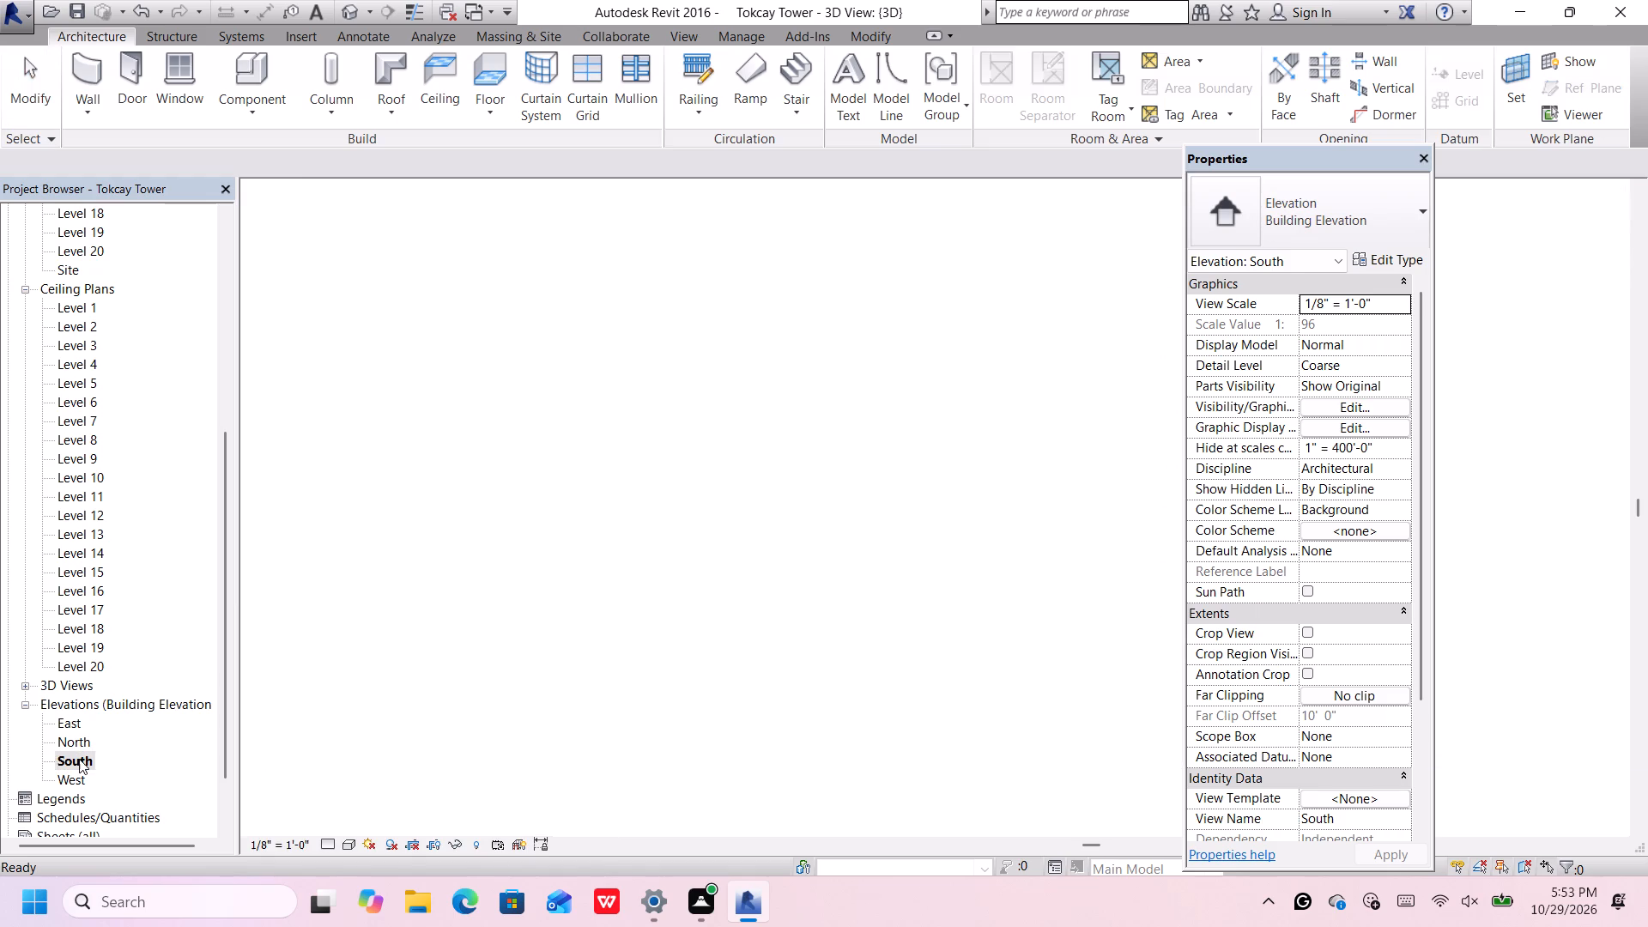
pyautogui.scroll(-2, 494, 729)
pyautogui.scroll(1, 516, 760)
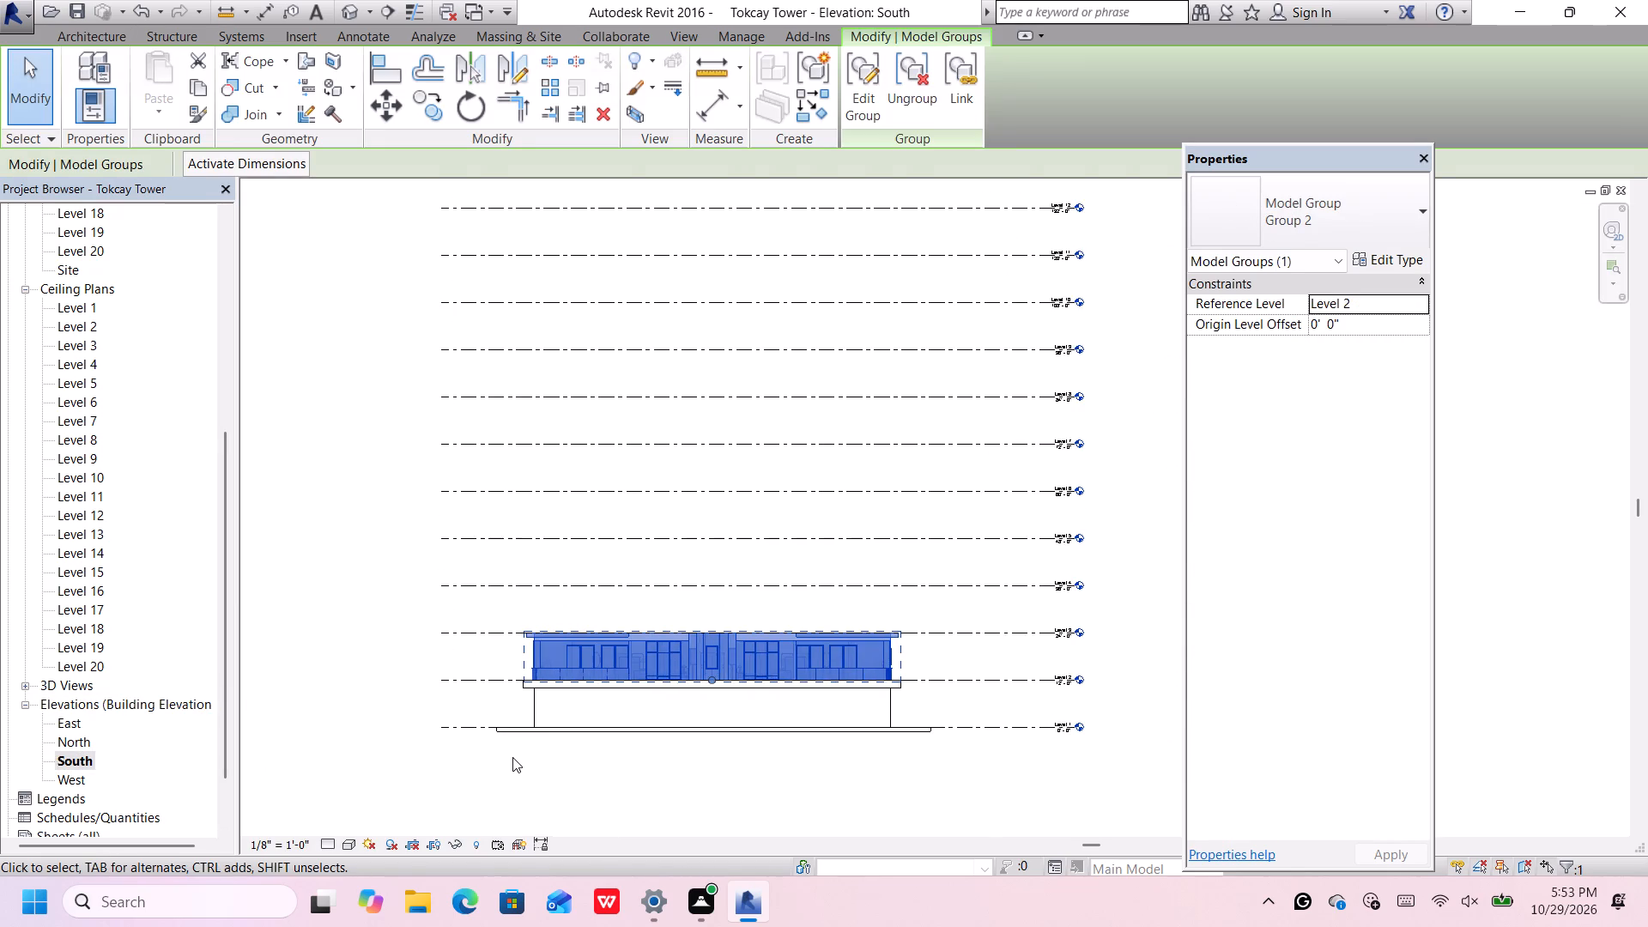
pyautogui.scroll(1, 451, 762)
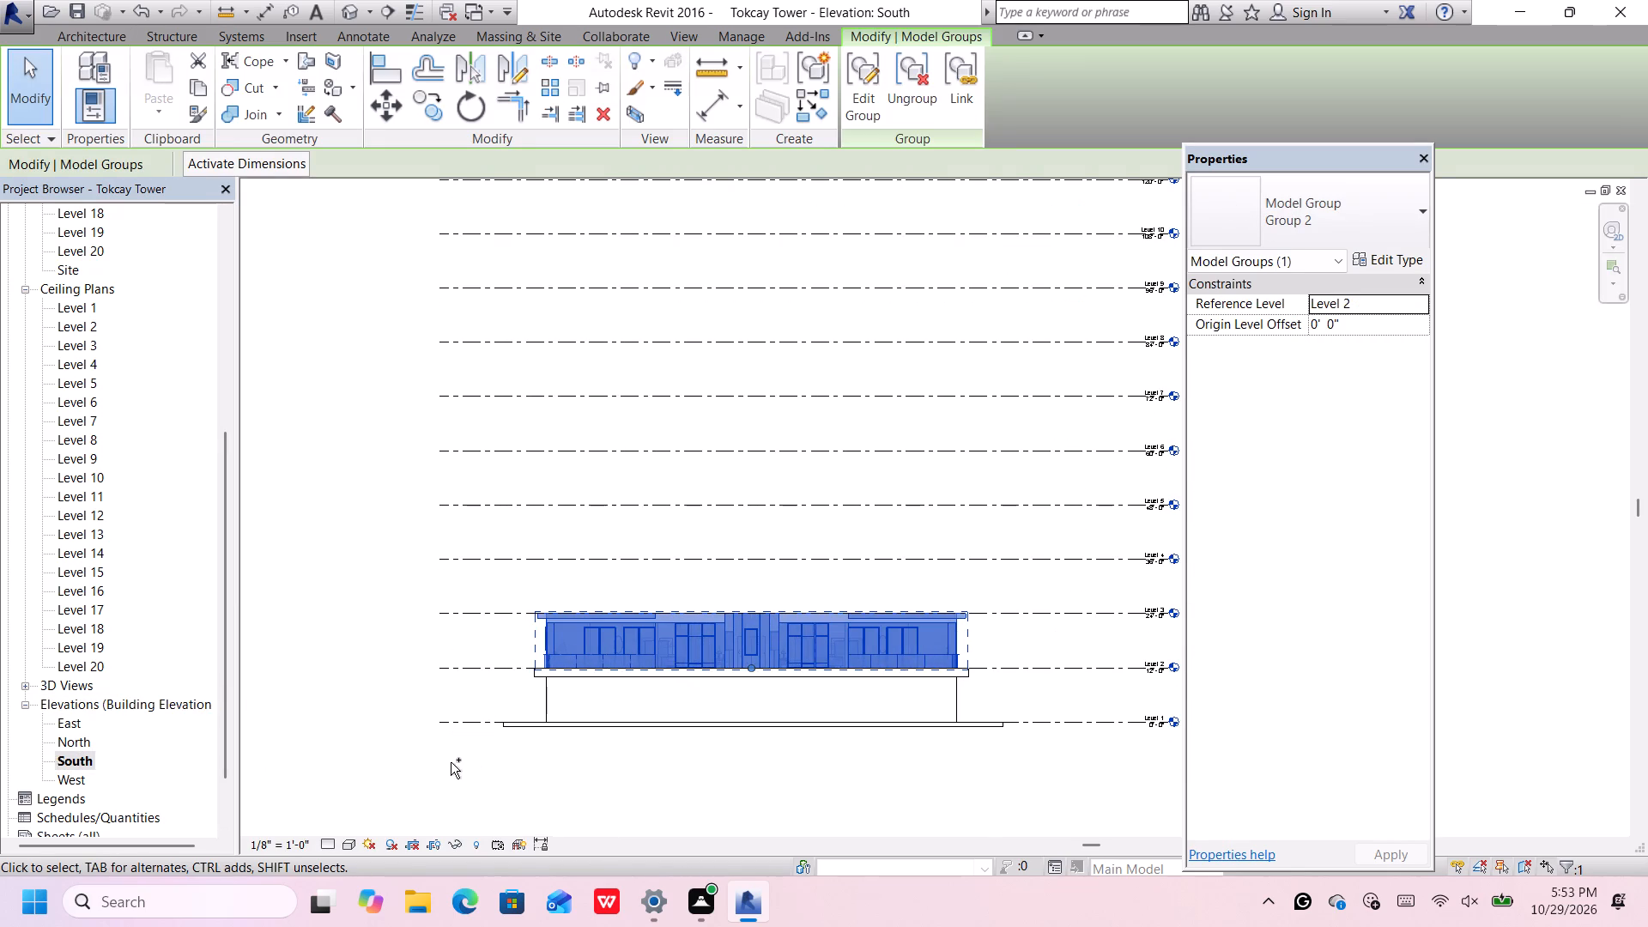
pyautogui.hotkey('ctrl', 'c')
pyautogui.hotkey('ctrl', 'v')
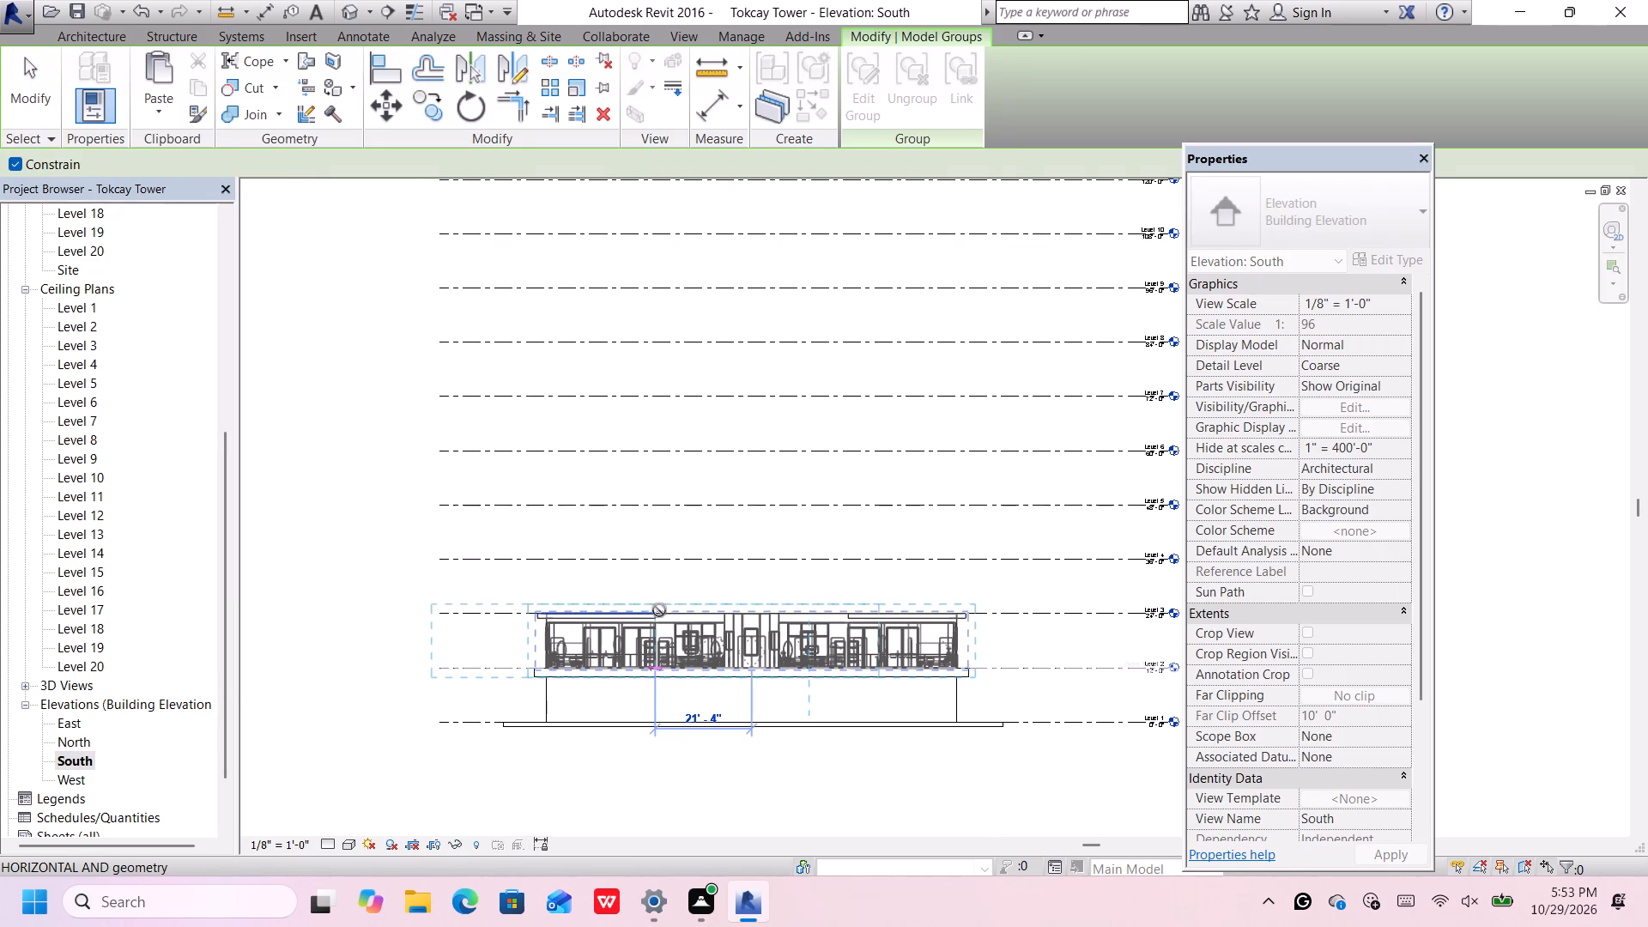
pyautogui.scroll(1, 716, 576)
pyautogui.scroll(-1, 716, 576)
pyautogui.scroll(1, 716, 576)
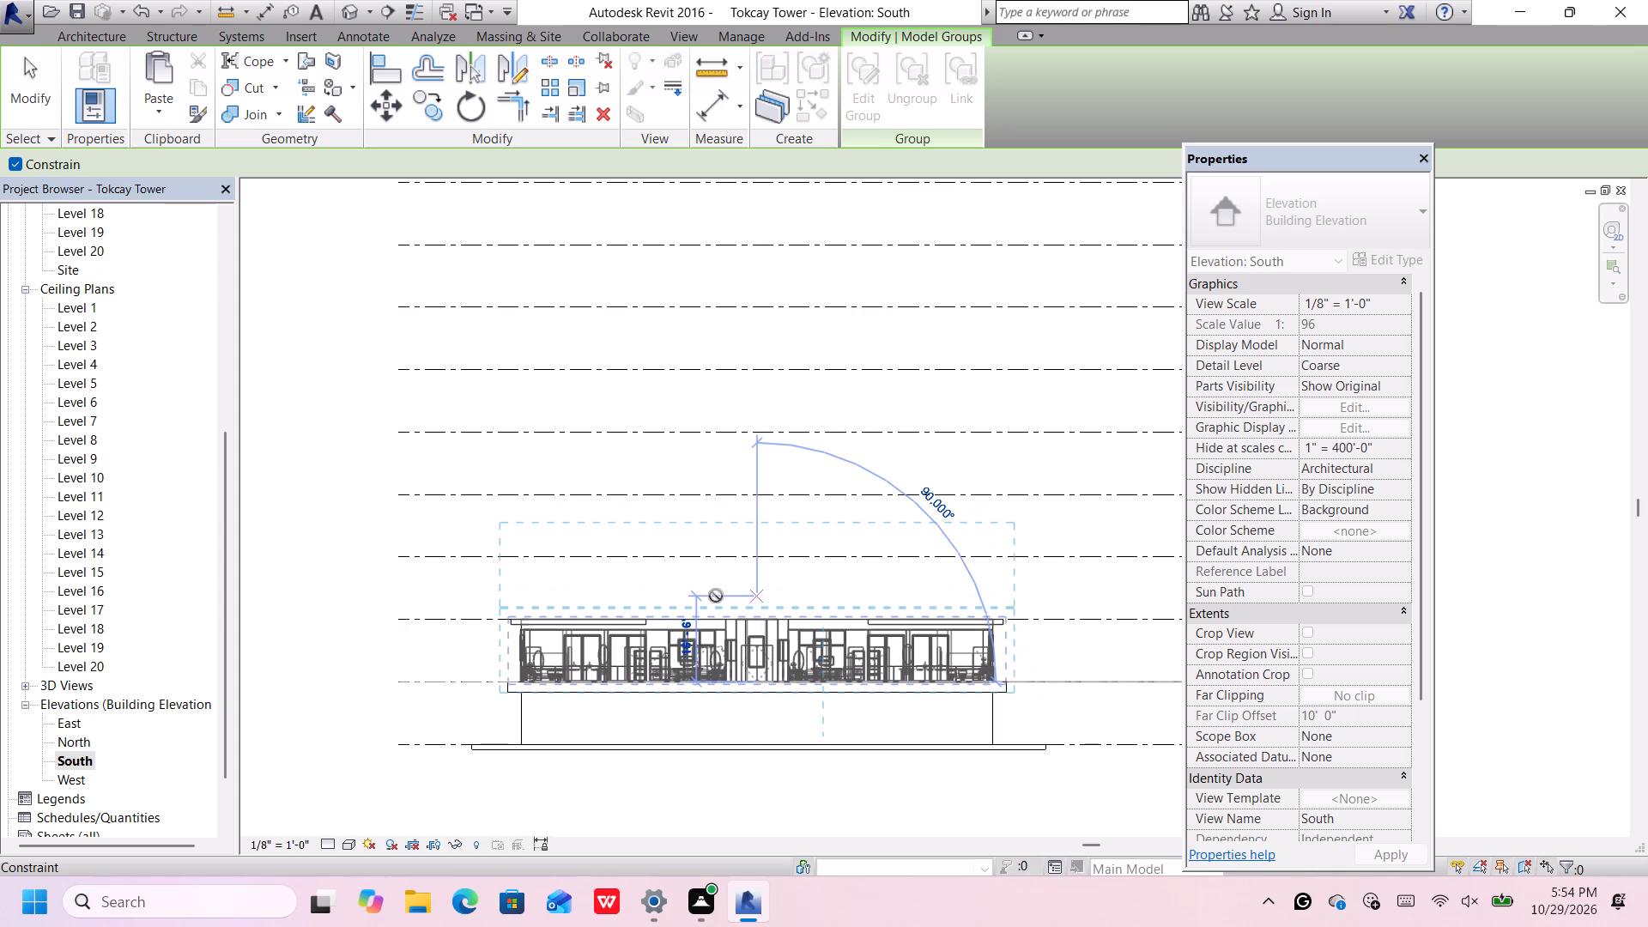
pyautogui.click(716, 596)
pyautogui.scroll(3, 736, 591)
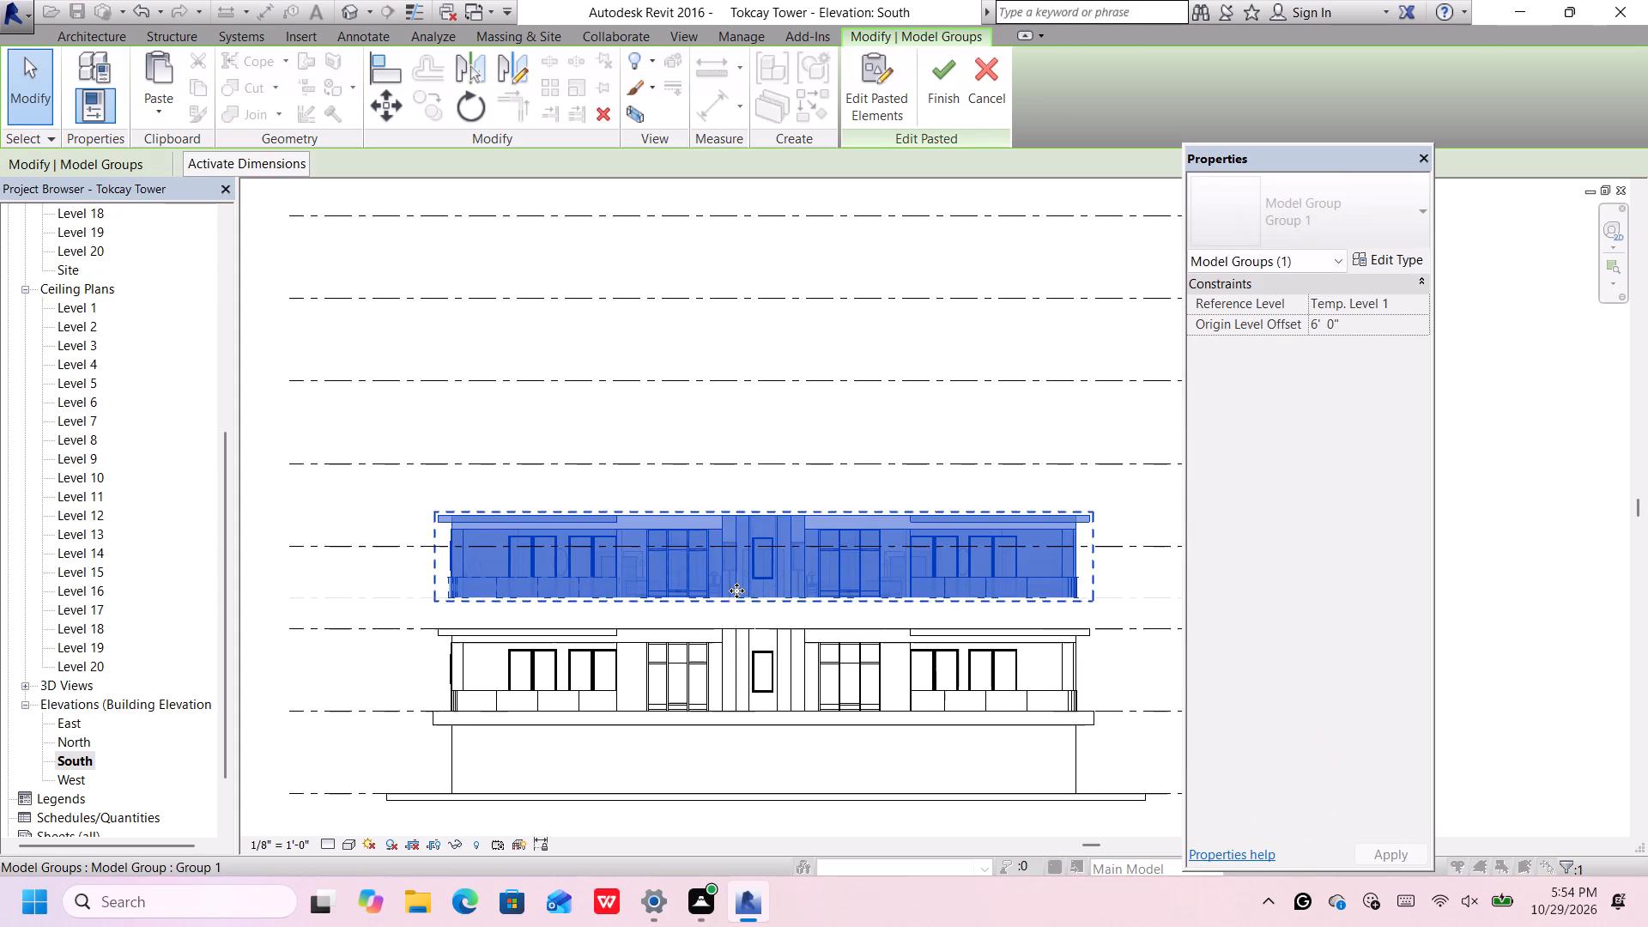
# Nudge the pasted storey group down until its base sits on the Level 3 line.
pyautogui.press('Down')
pyautogui.press('Down')
pyautogui.press('Down')
pyautogui.press('Down')
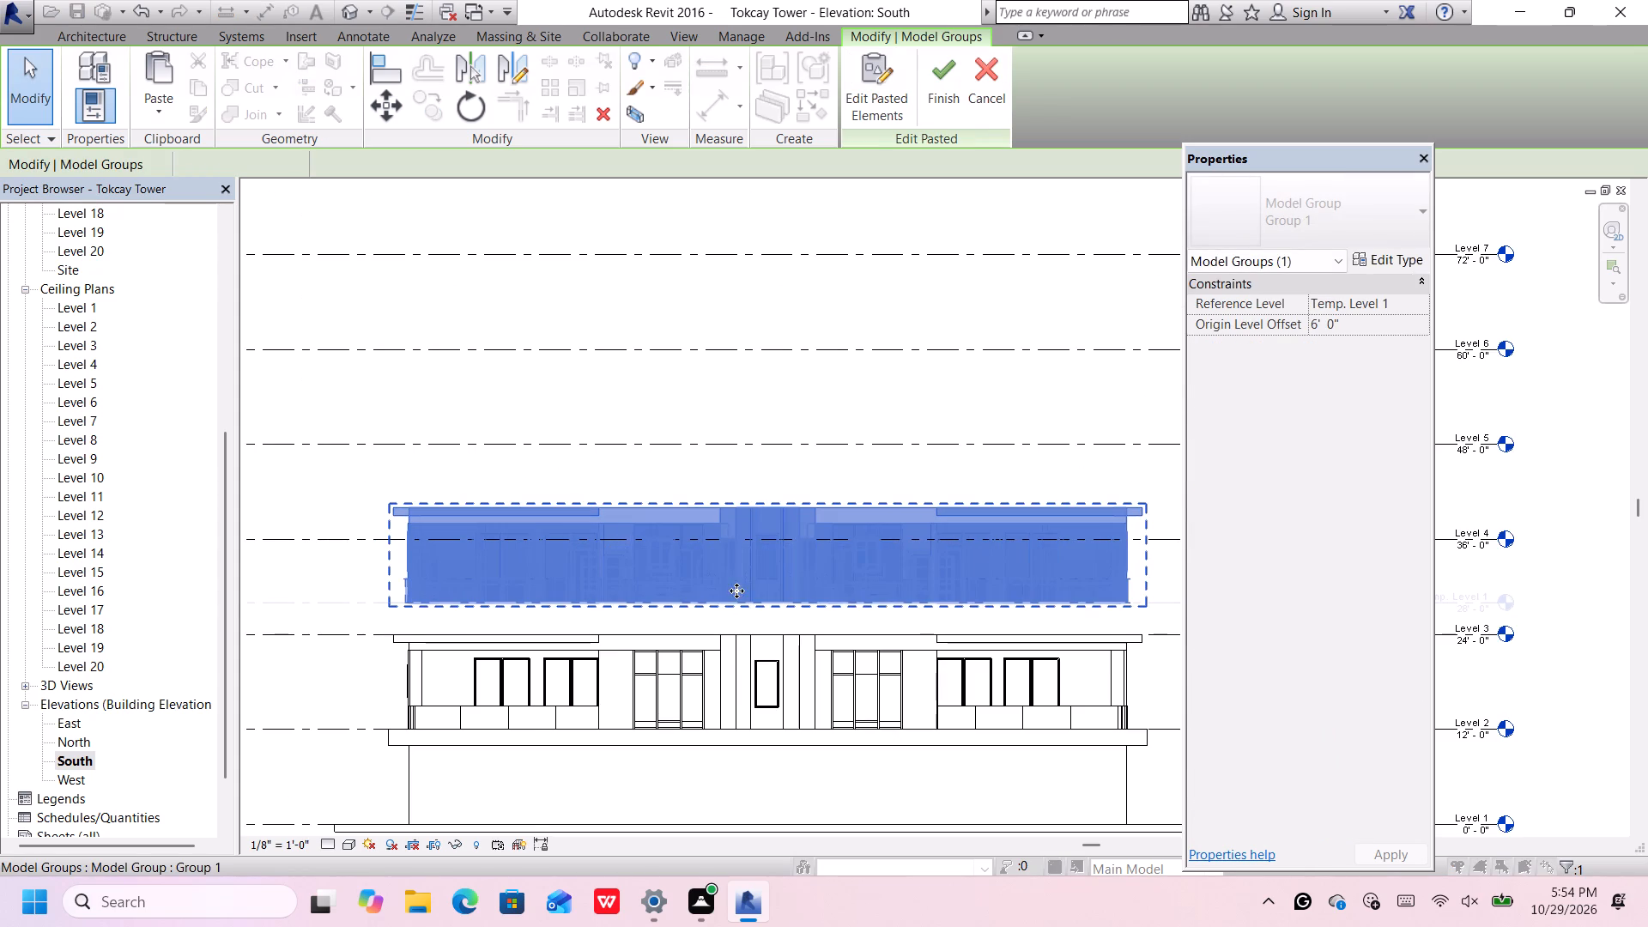
pyautogui.press('Down')
pyautogui.press('Down')
pyautogui.press('Down')
pyautogui.press('Down')
pyautogui.press('Down')
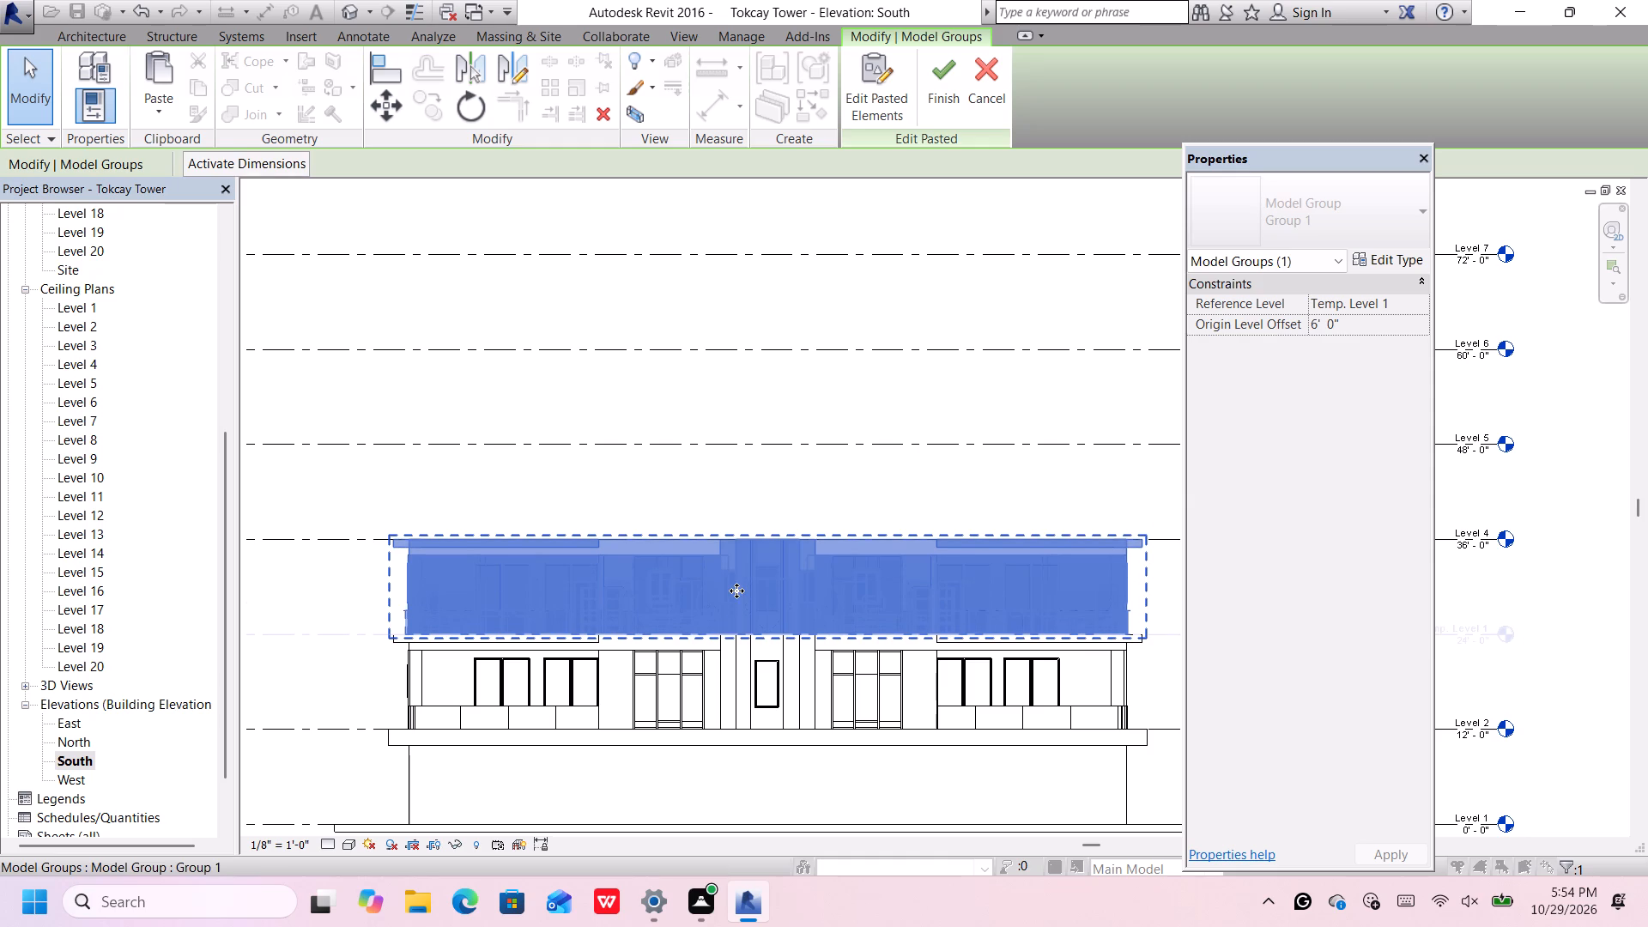
# Nudge the pasted Level 3 storey group slightly west to align its east end with the storey below.
pyautogui.scroll(6, 1137, 639)
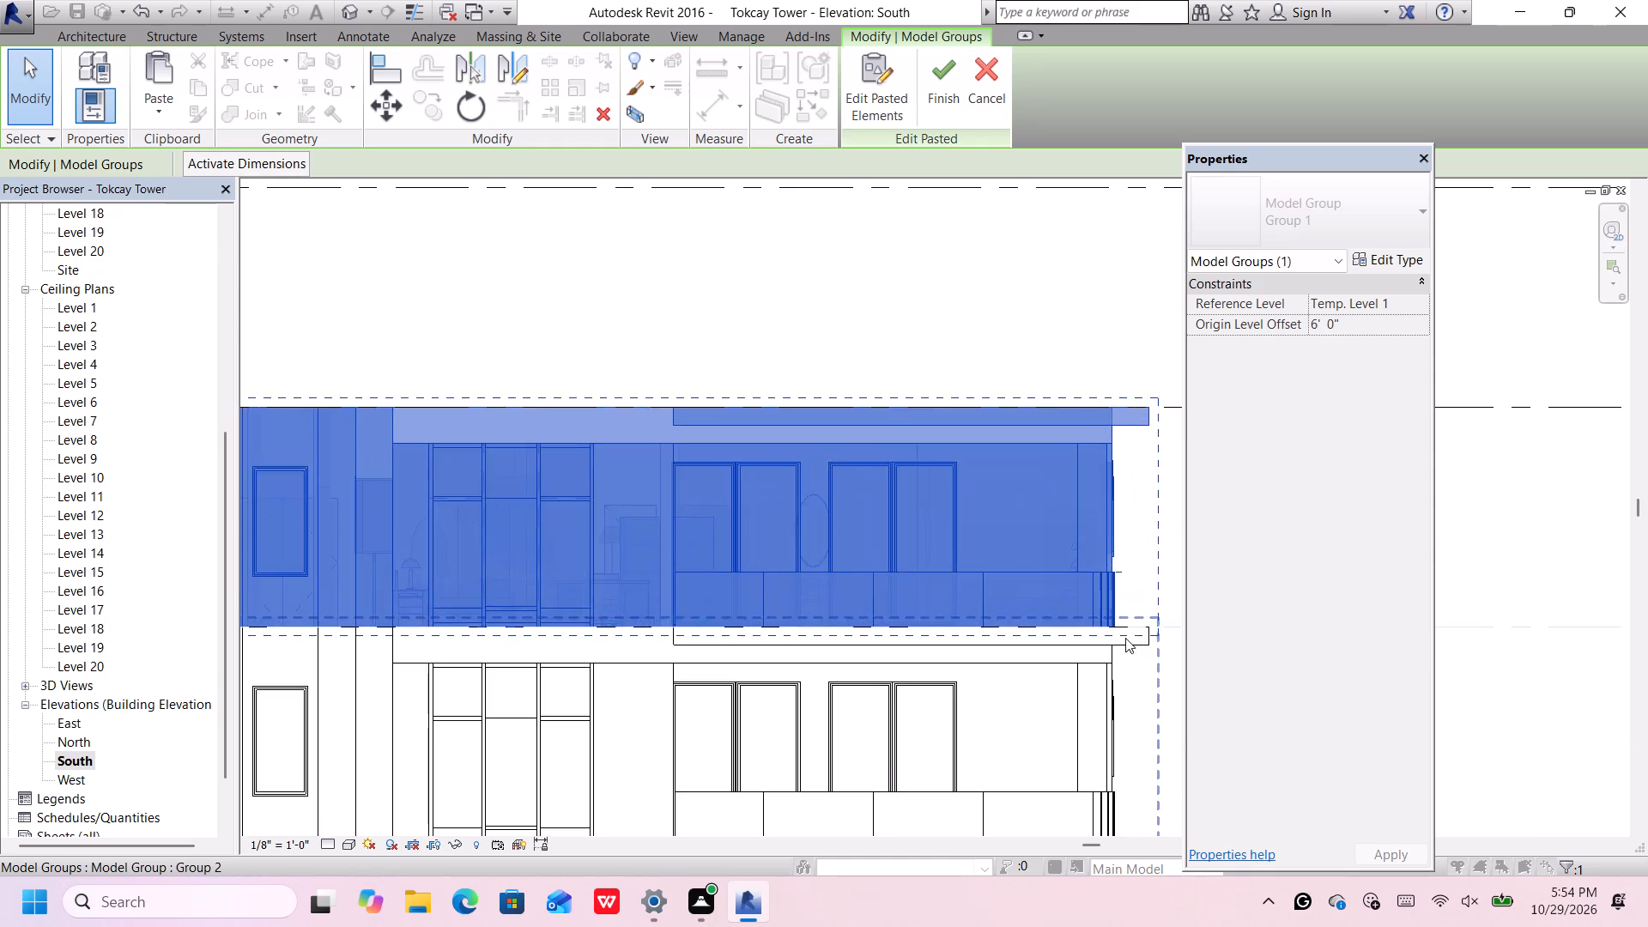
pyautogui.scroll(10, 1124, 634)
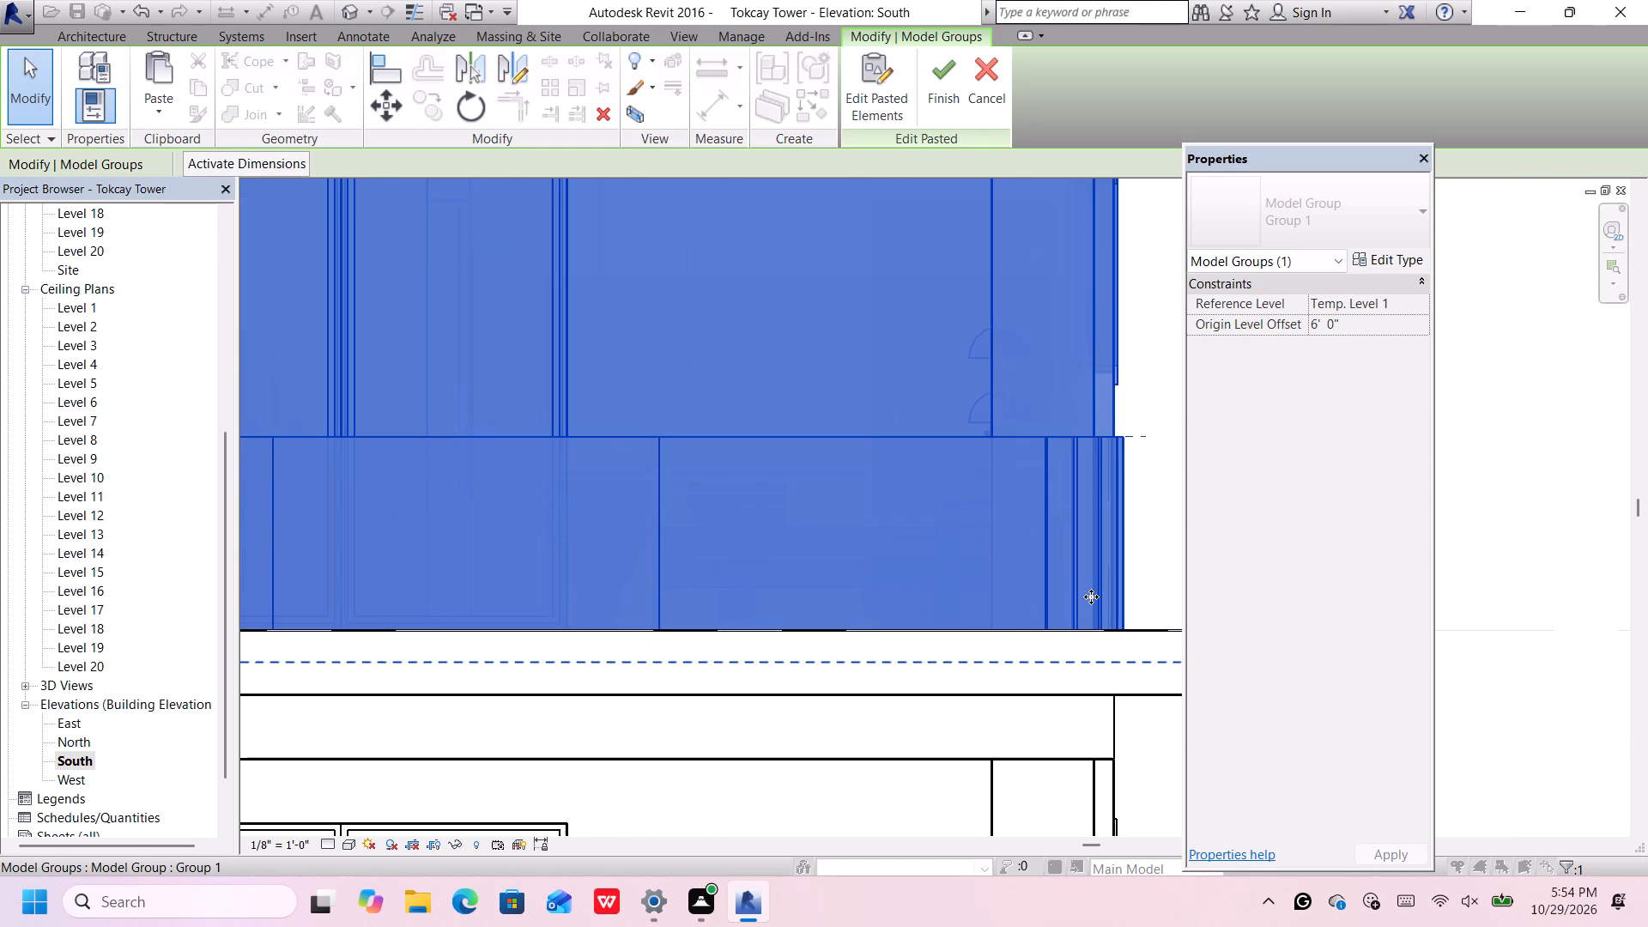
pyautogui.press('Left')
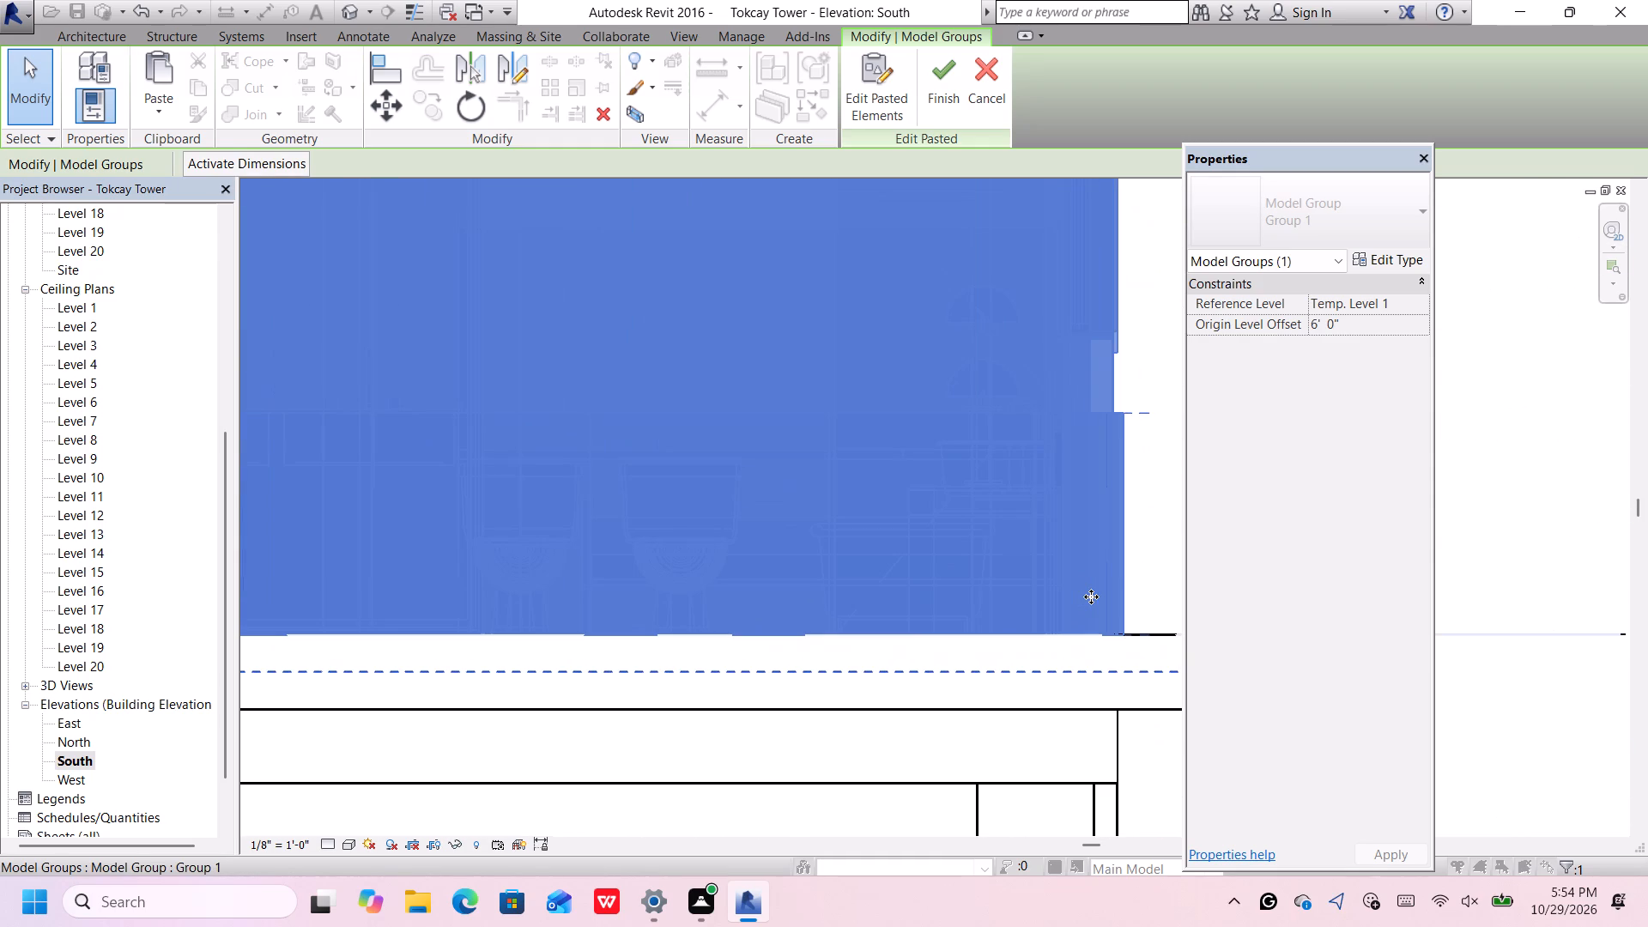
# Examine both ends of the Level 3 storey group against the slab edges and walls of the storey below.
pyautogui.scroll(-3, 1091, 597)
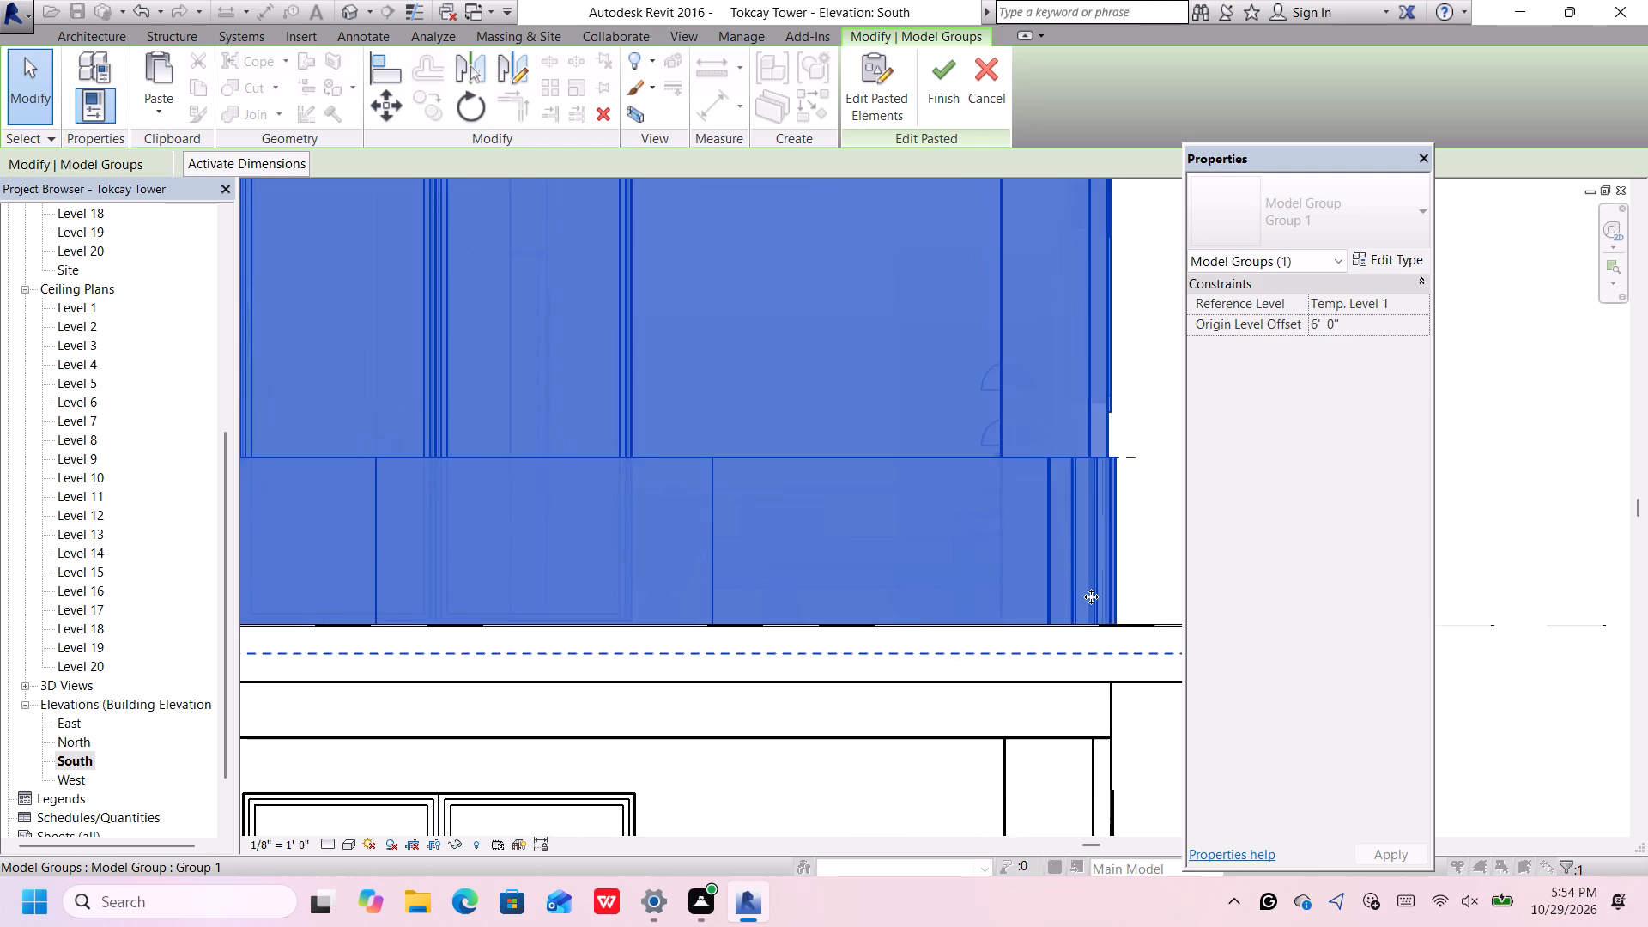
pyautogui.scroll(-2, 1091, 597)
pyautogui.scroll(-3, 1149, 537)
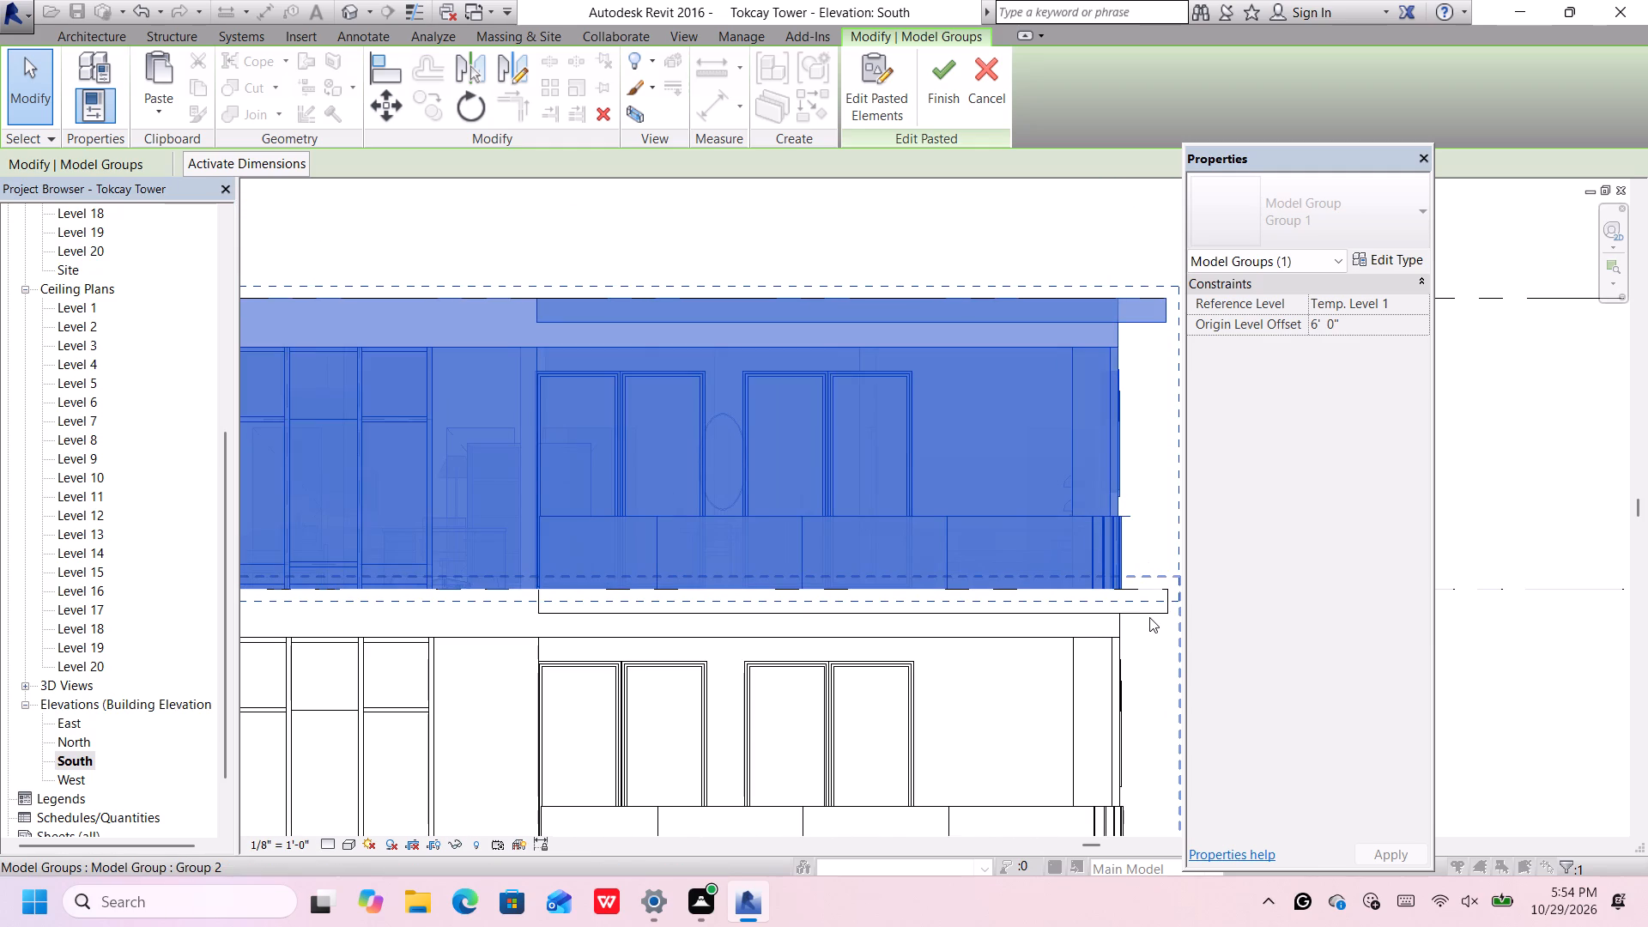
pyautogui.scroll(-1, 1157, 604)
pyautogui.scroll(4, 1177, 581)
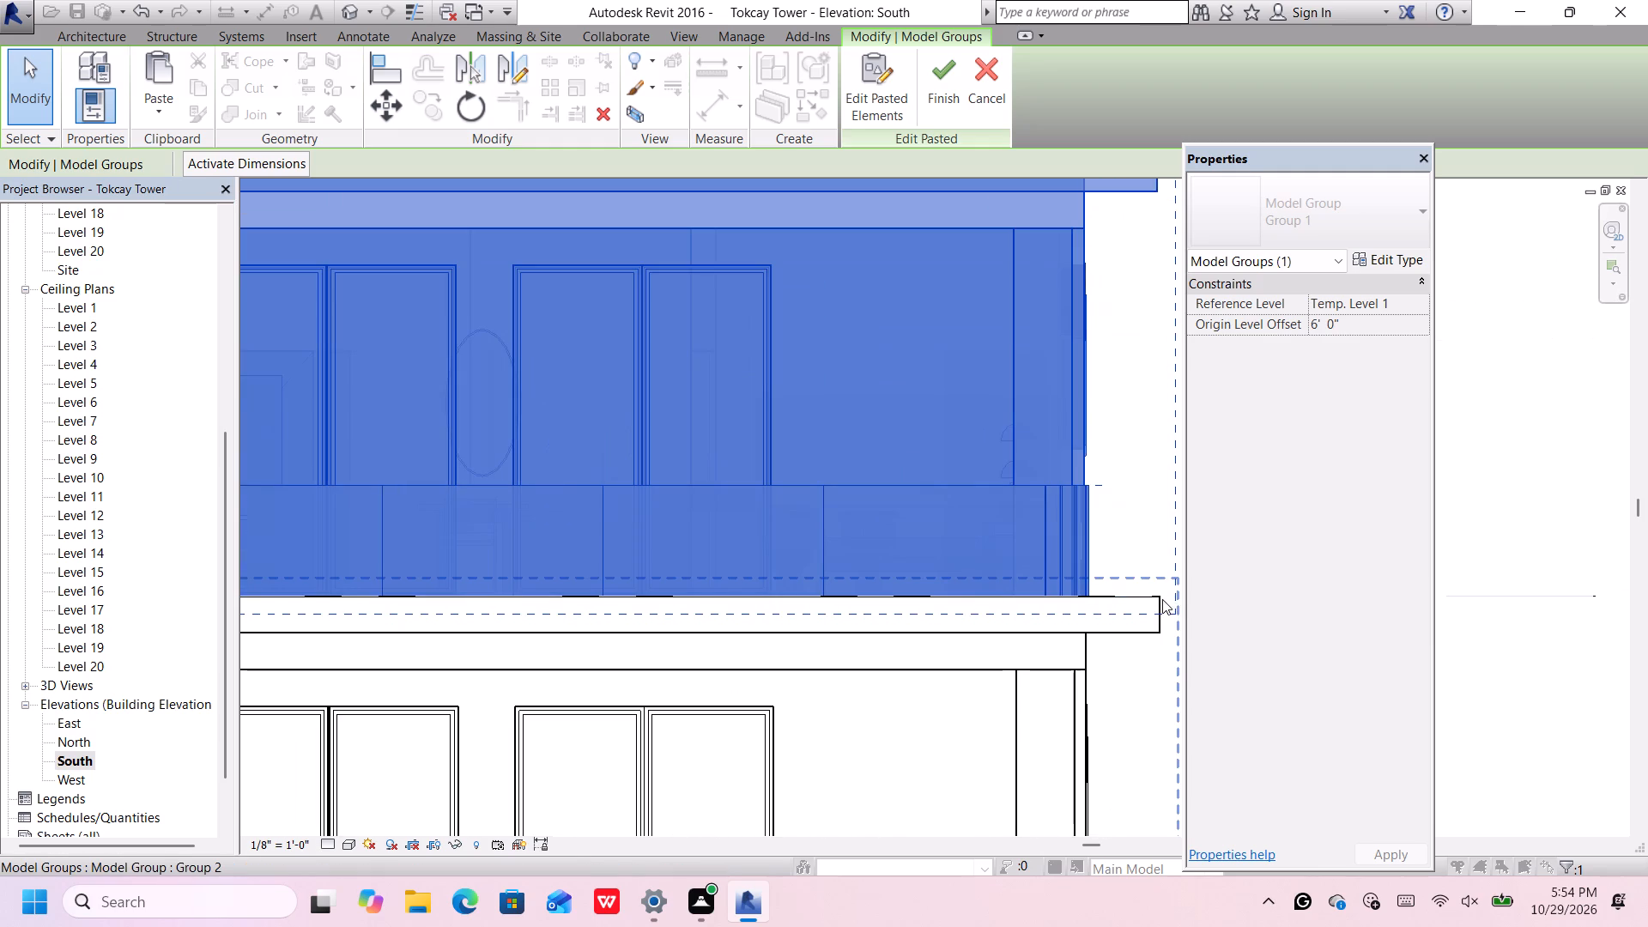
pyautogui.scroll(2, 1162, 599)
pyautogui.moveTo(1160, 599); pyautogui.dragTo(1125, 599, button='middle')
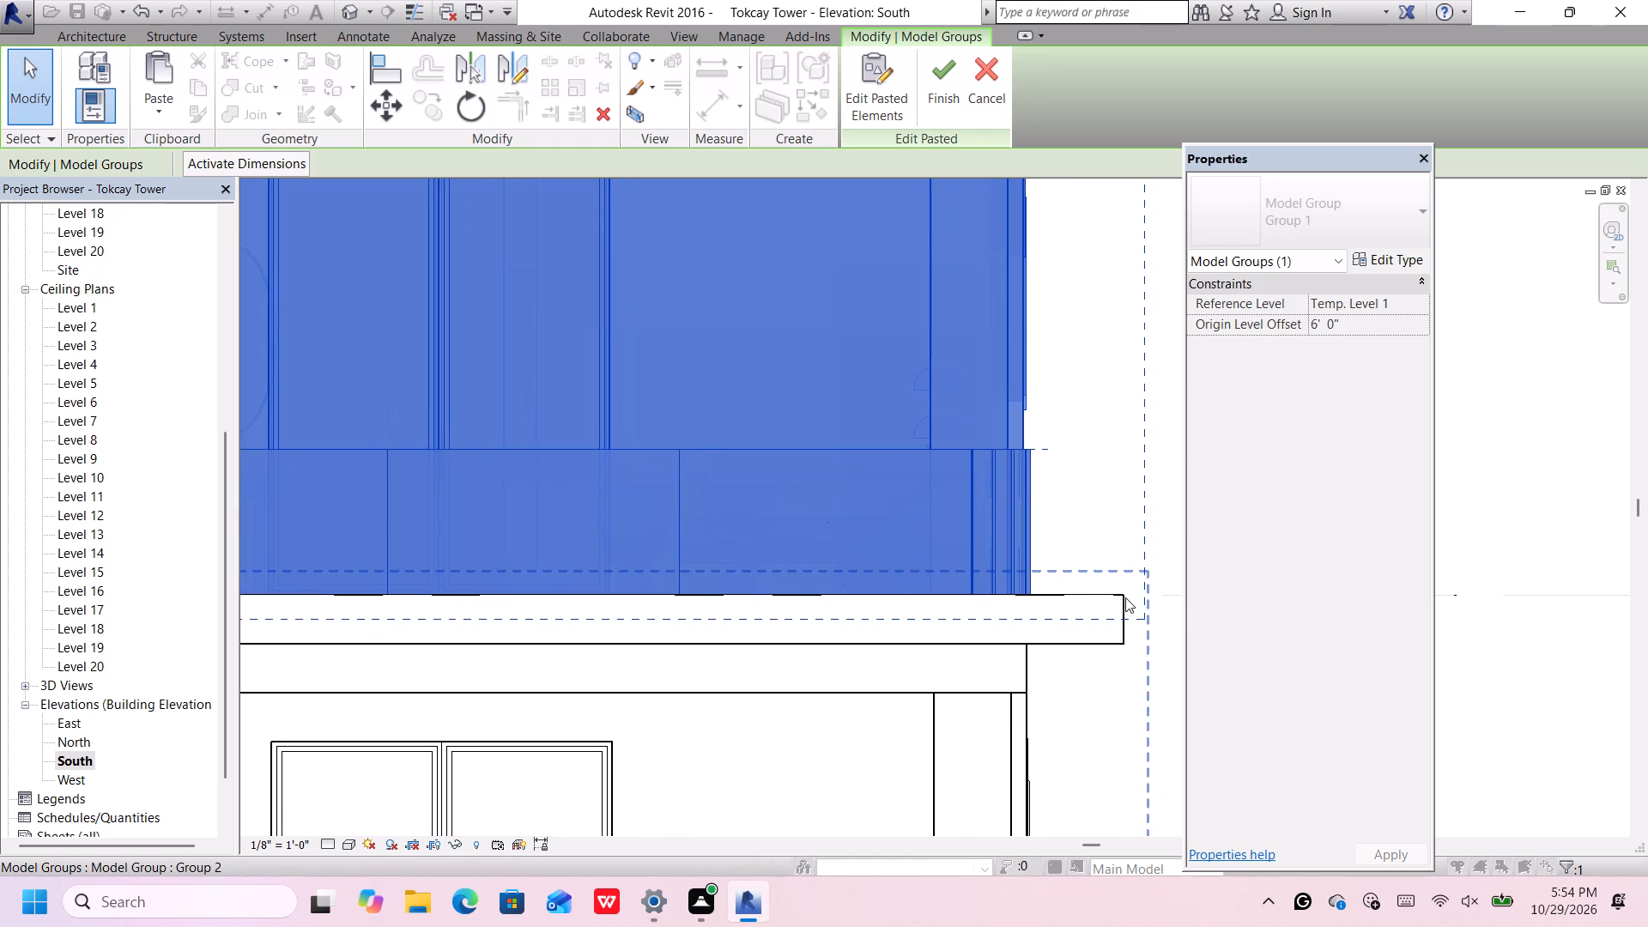
pyautogui.scroll(1, 1125, 597)
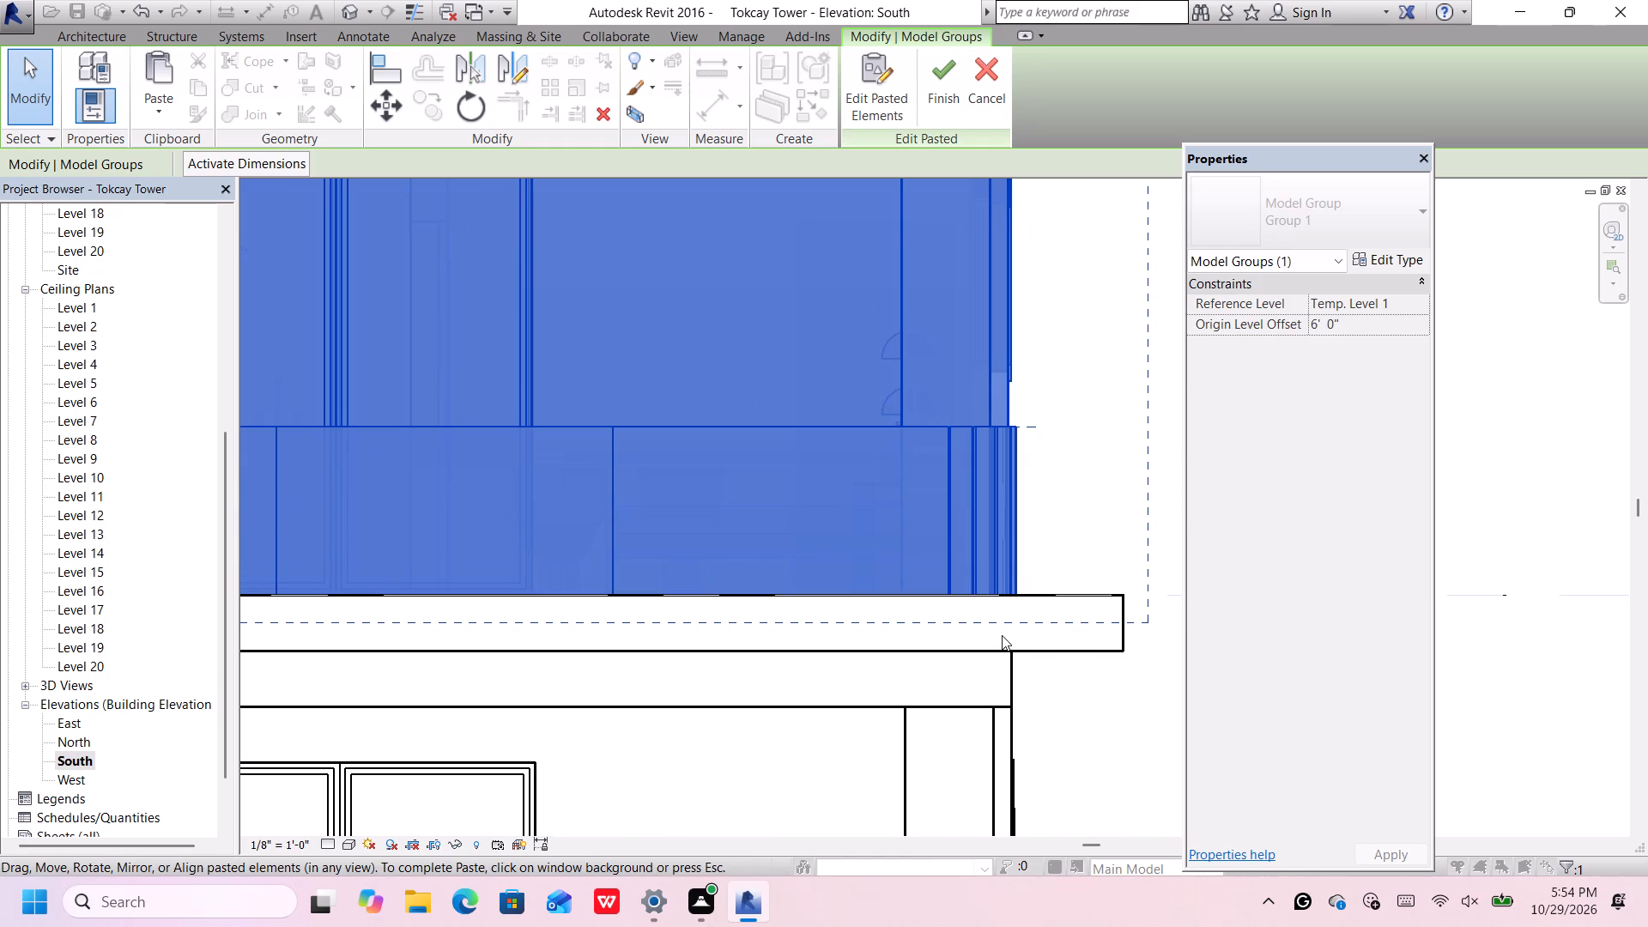
pyautogui.scroll(6, 1000, 635)
pyautogui.scroll(-10, 1003, 639)
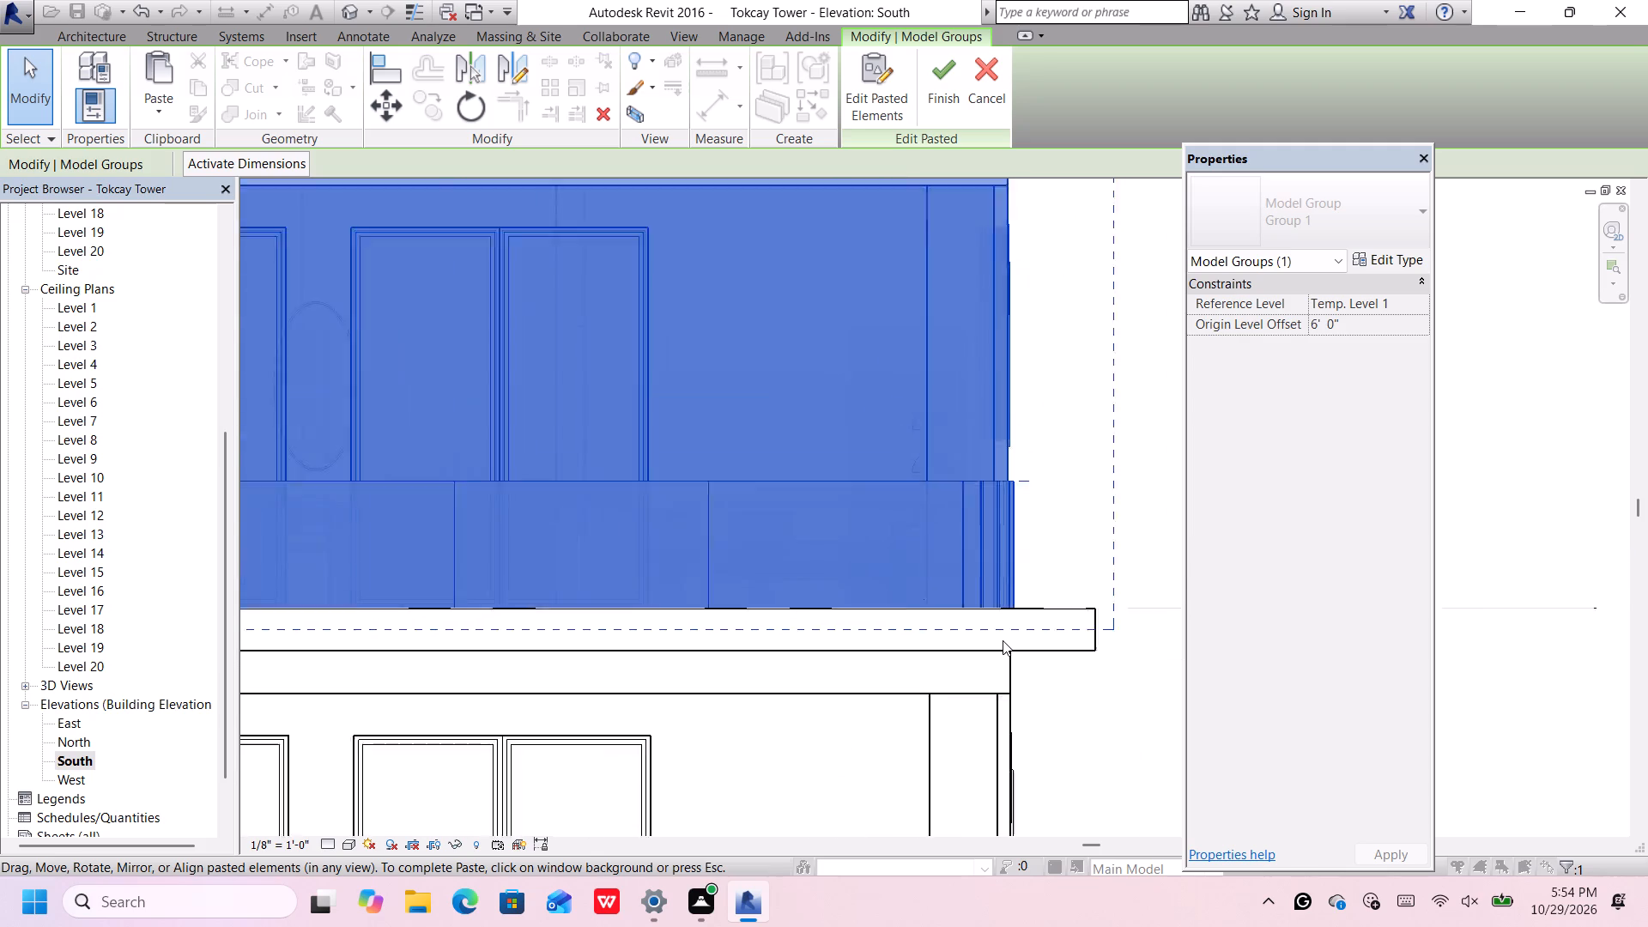
pyautogui.scroll(-7, 1003, 640)
pyautogui.scroll(1, 1003, 639)
pyautogui.scroll(-5, 1003, 639)
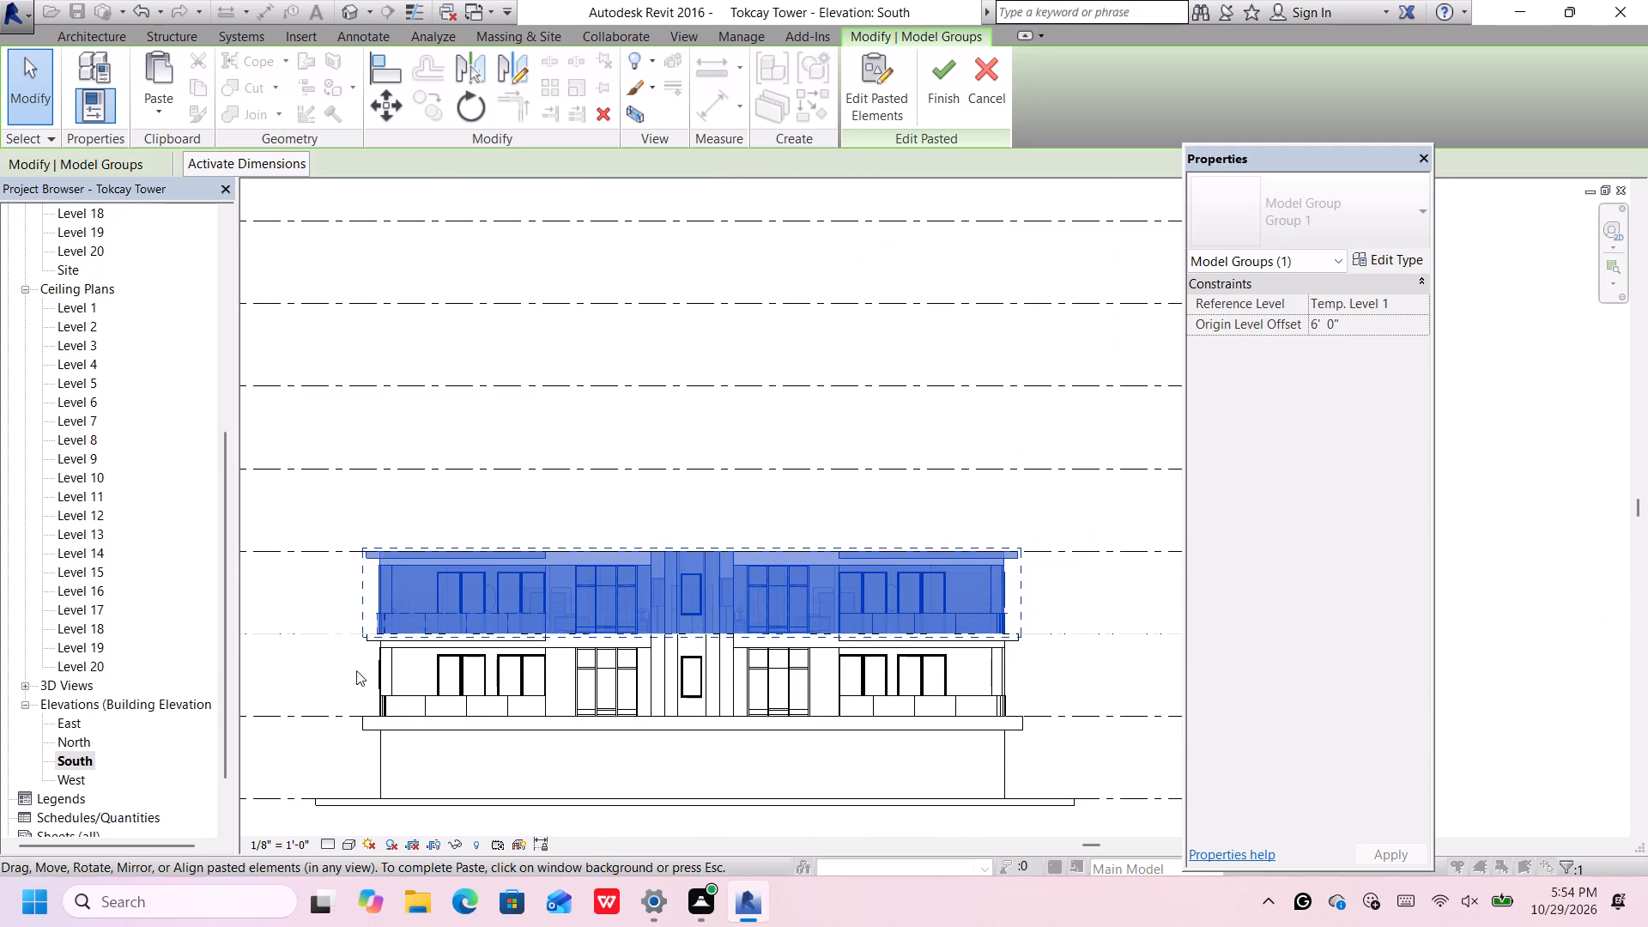
pyautogui.scroll(8, 354, 652)
pyautogui.scroll(-2, 403, 650)
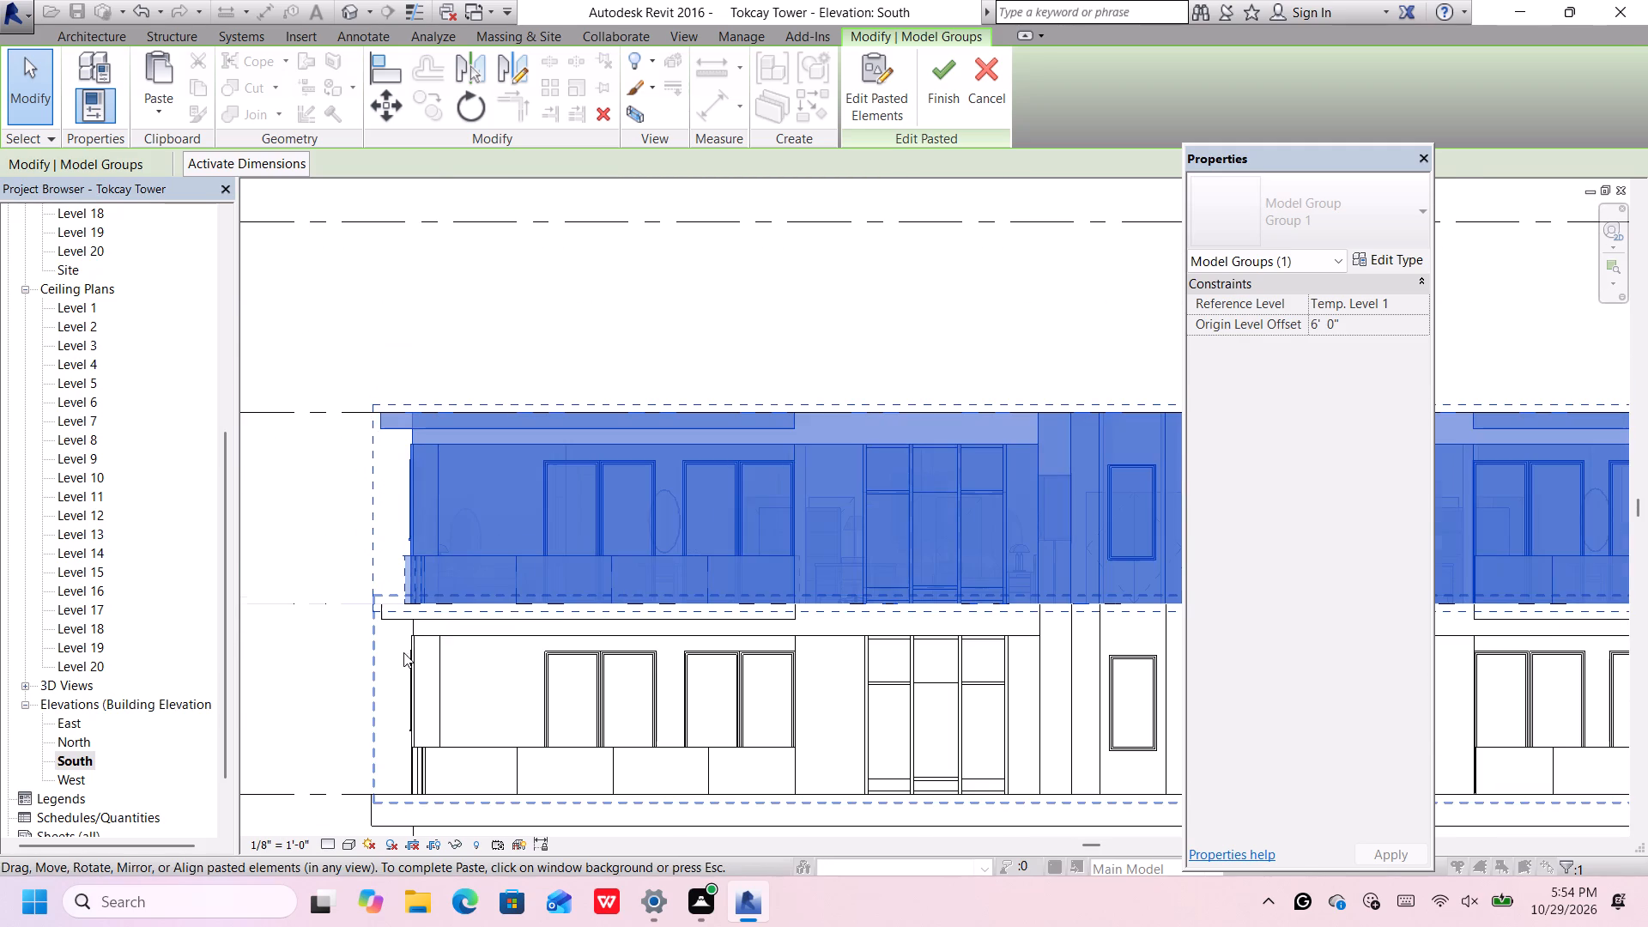
pyautogui.scroll(-1, 411, 650)
# Fine-nudge the Level 3 storey group horizontally until its west end lines up with the storey below.
pyautogui.scroll(1, 414, 716)
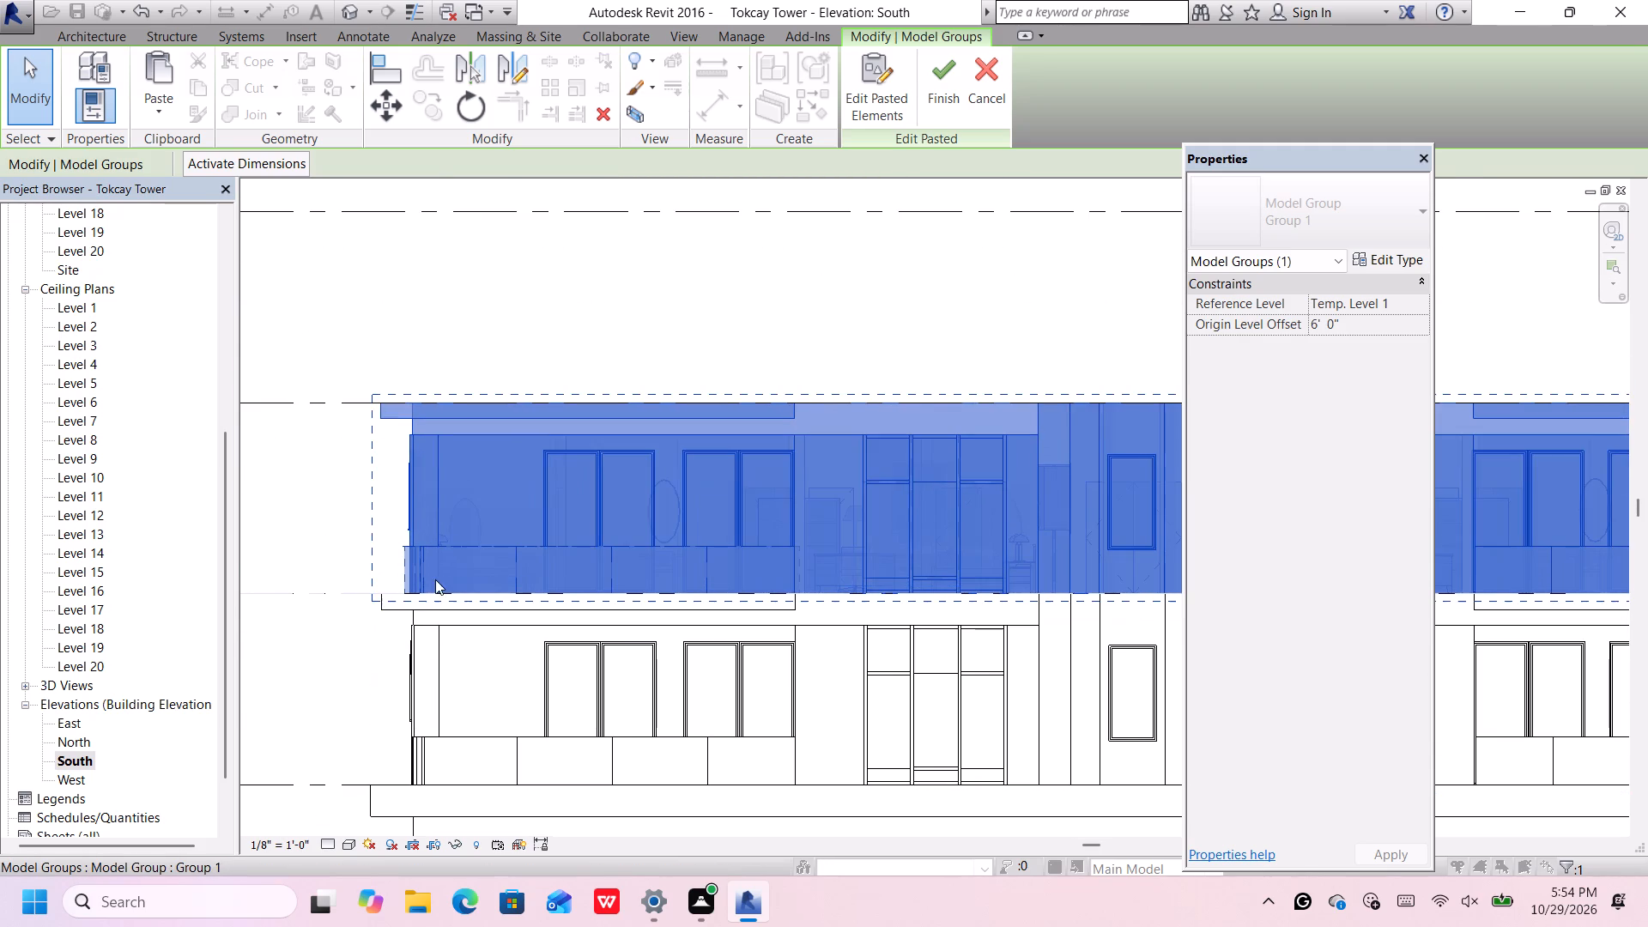
pyautogui.scroll(3, 428, 569)
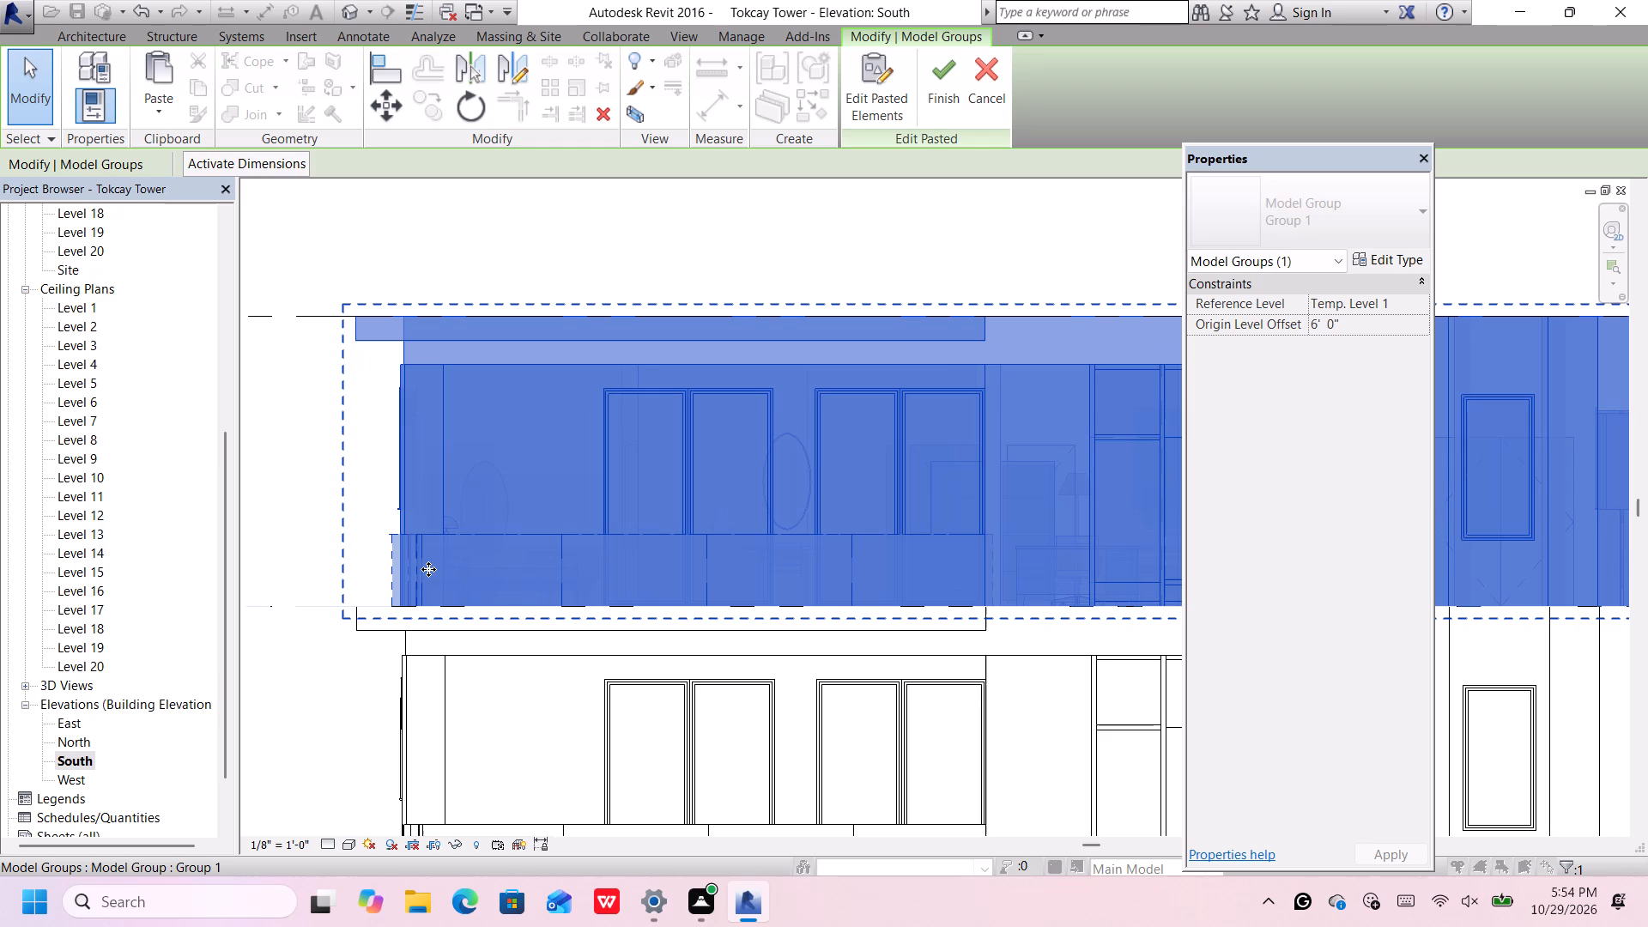
pyautogui.press('Right')
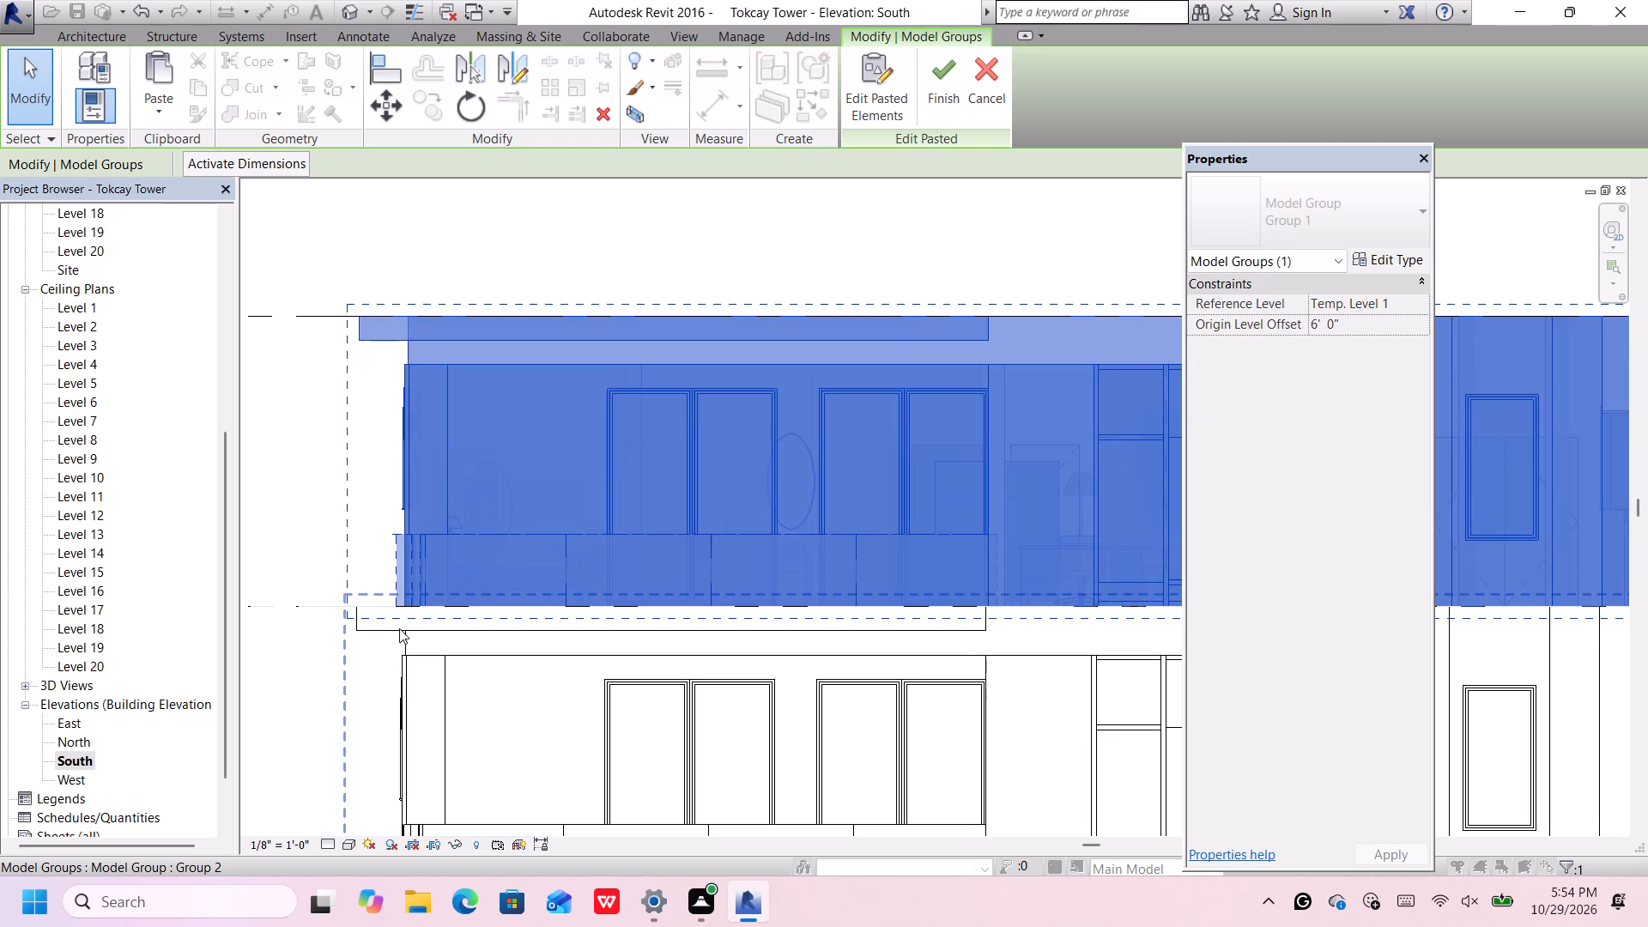
pyautogui.press('Left')
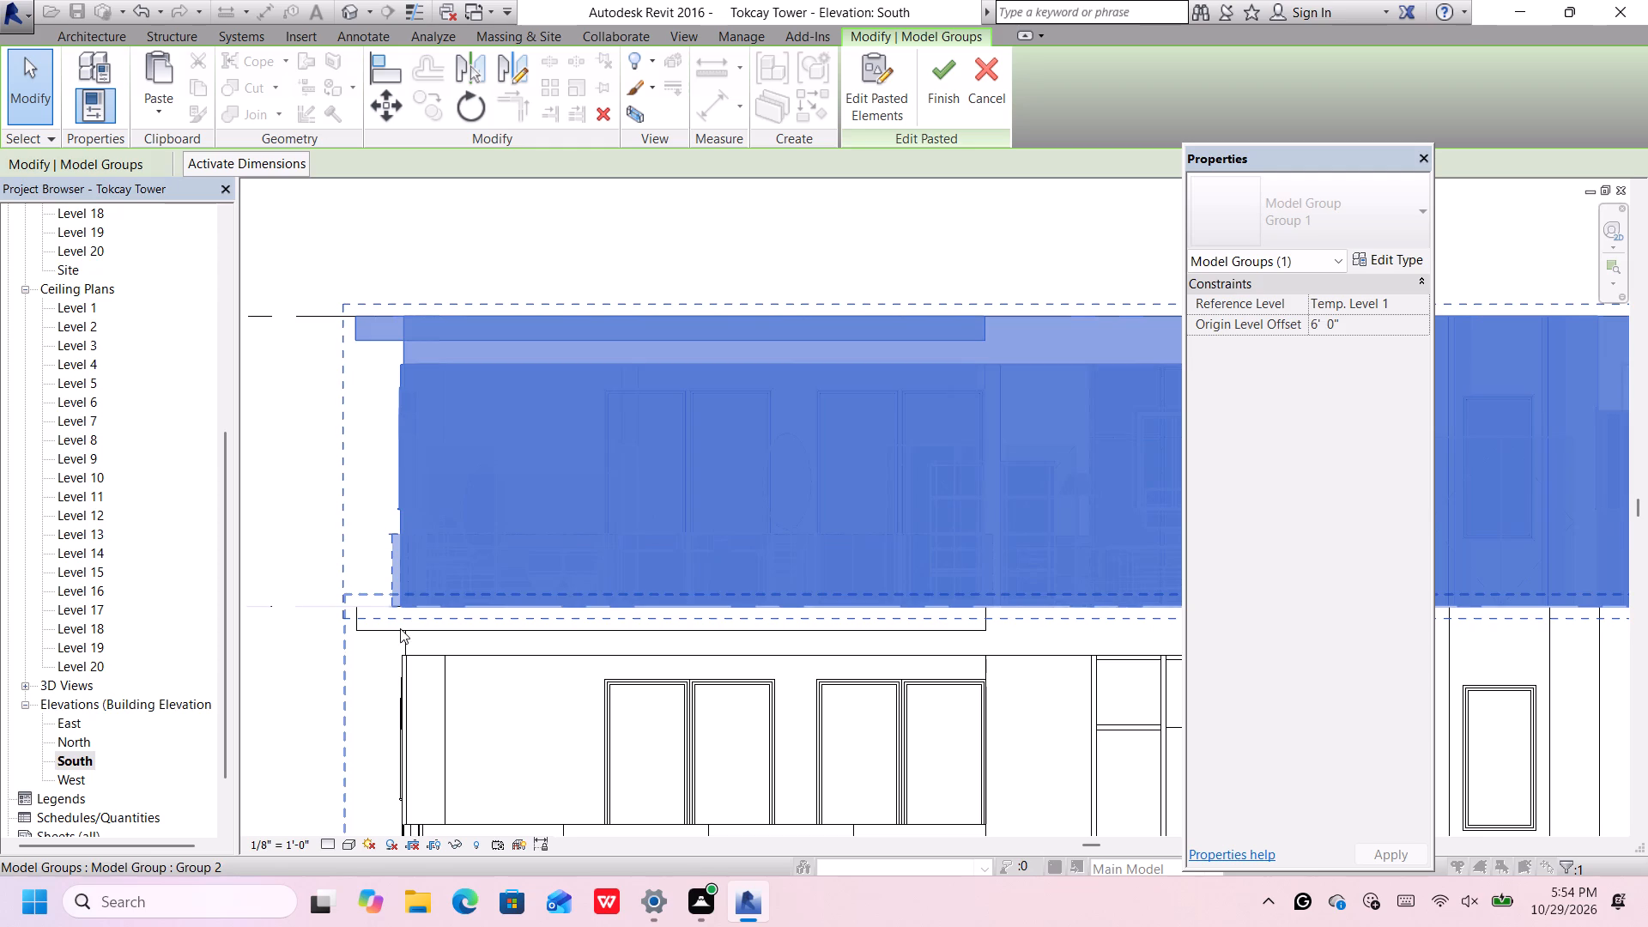
pyautogui.scroll(5, 337, 611)
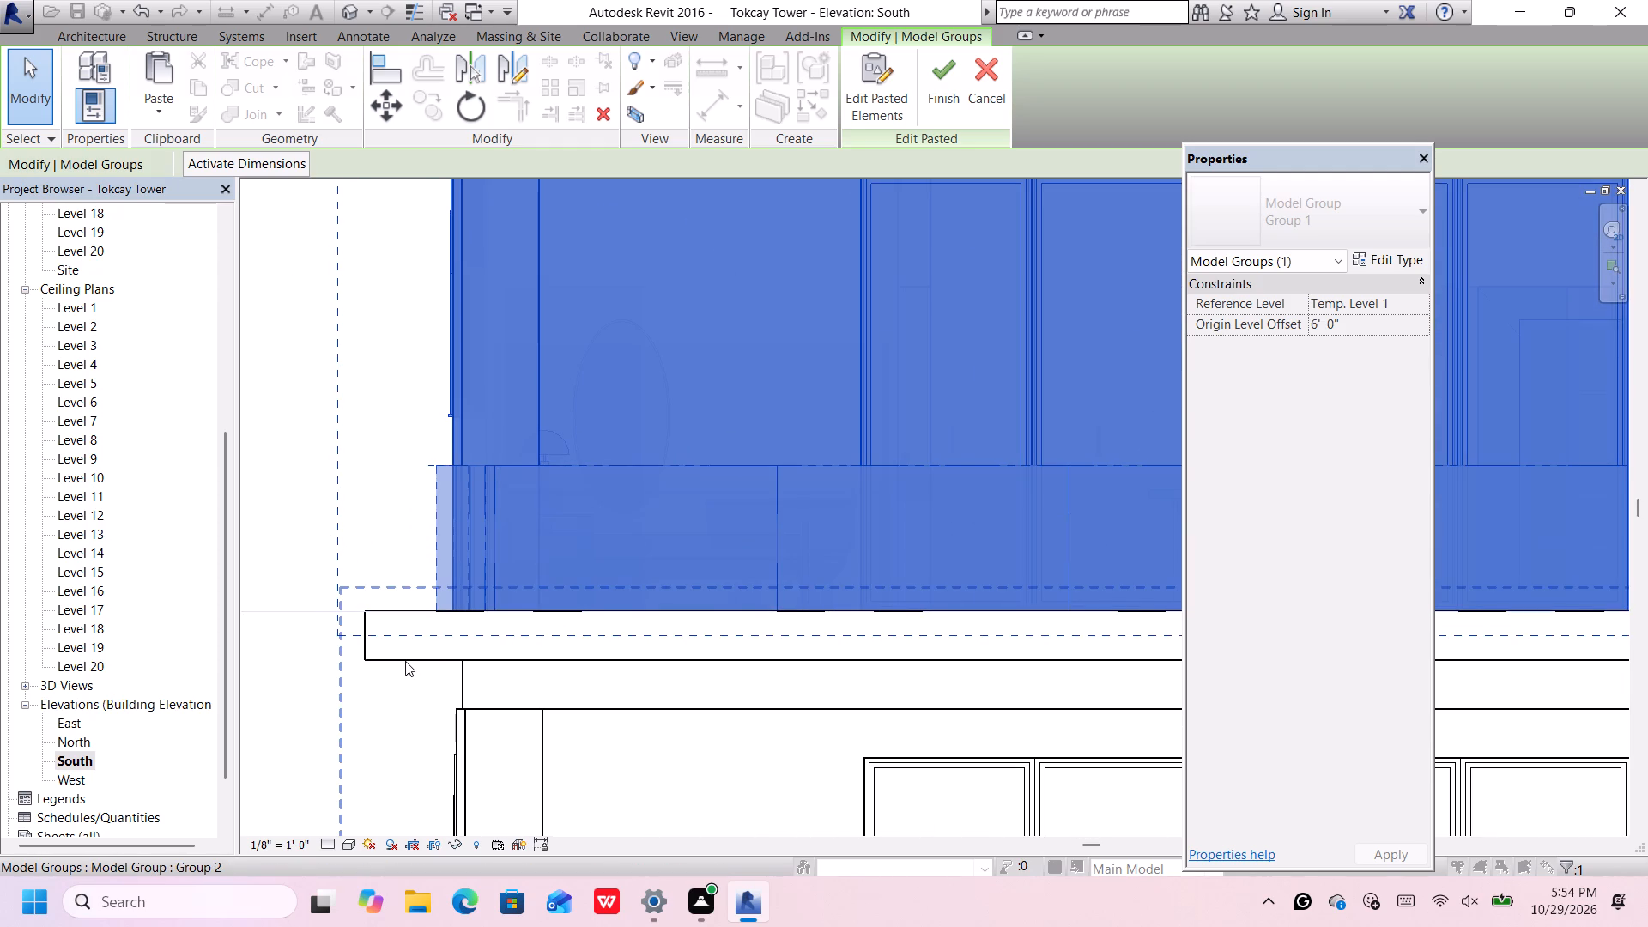
pyautogui.press('Right')
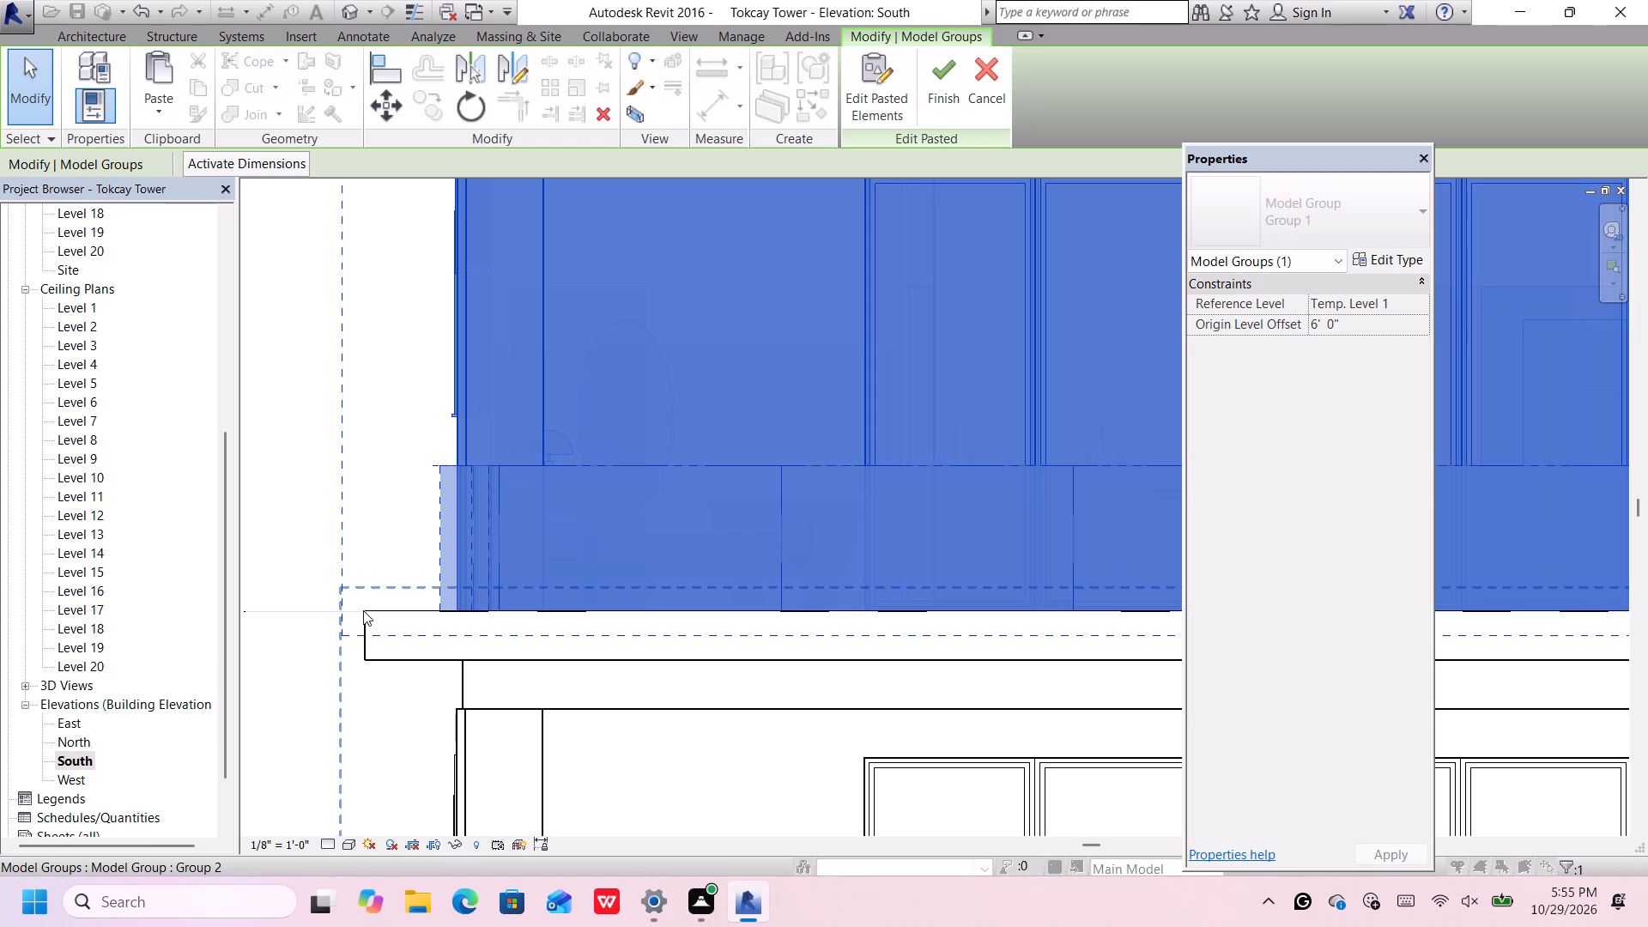
# Check the Level 3 storey group's alignment with the storey below at both ends and across the whole elevation.
pyautogui.scroll(-9, 391, 579)
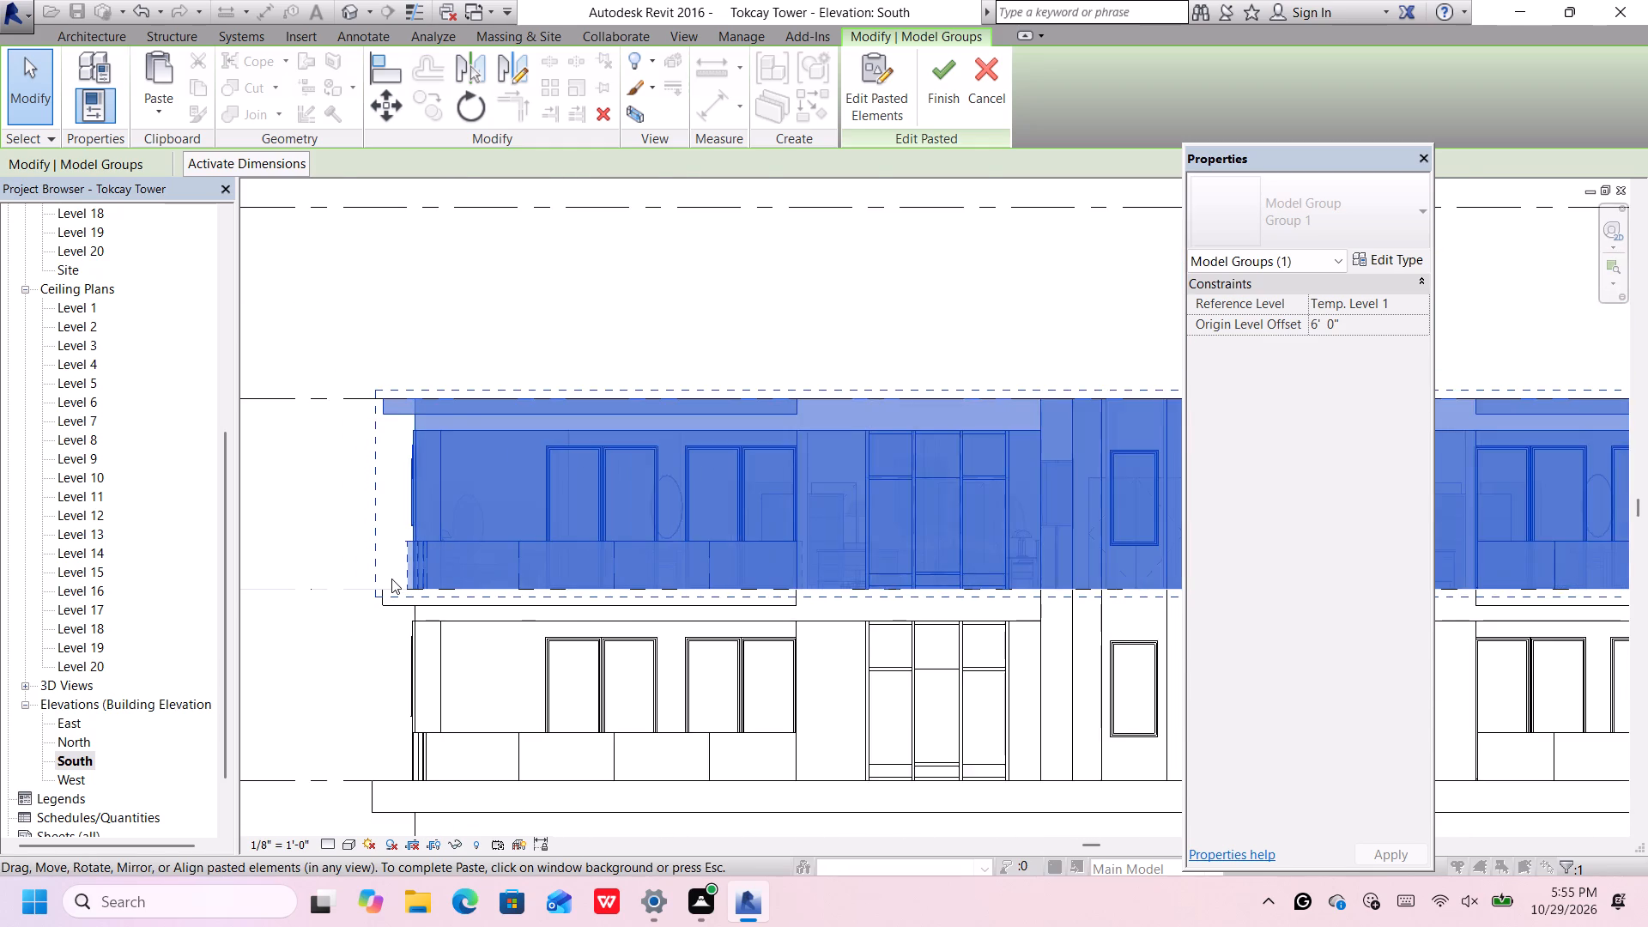
pyautogui.scroll(-4, 408, 619)
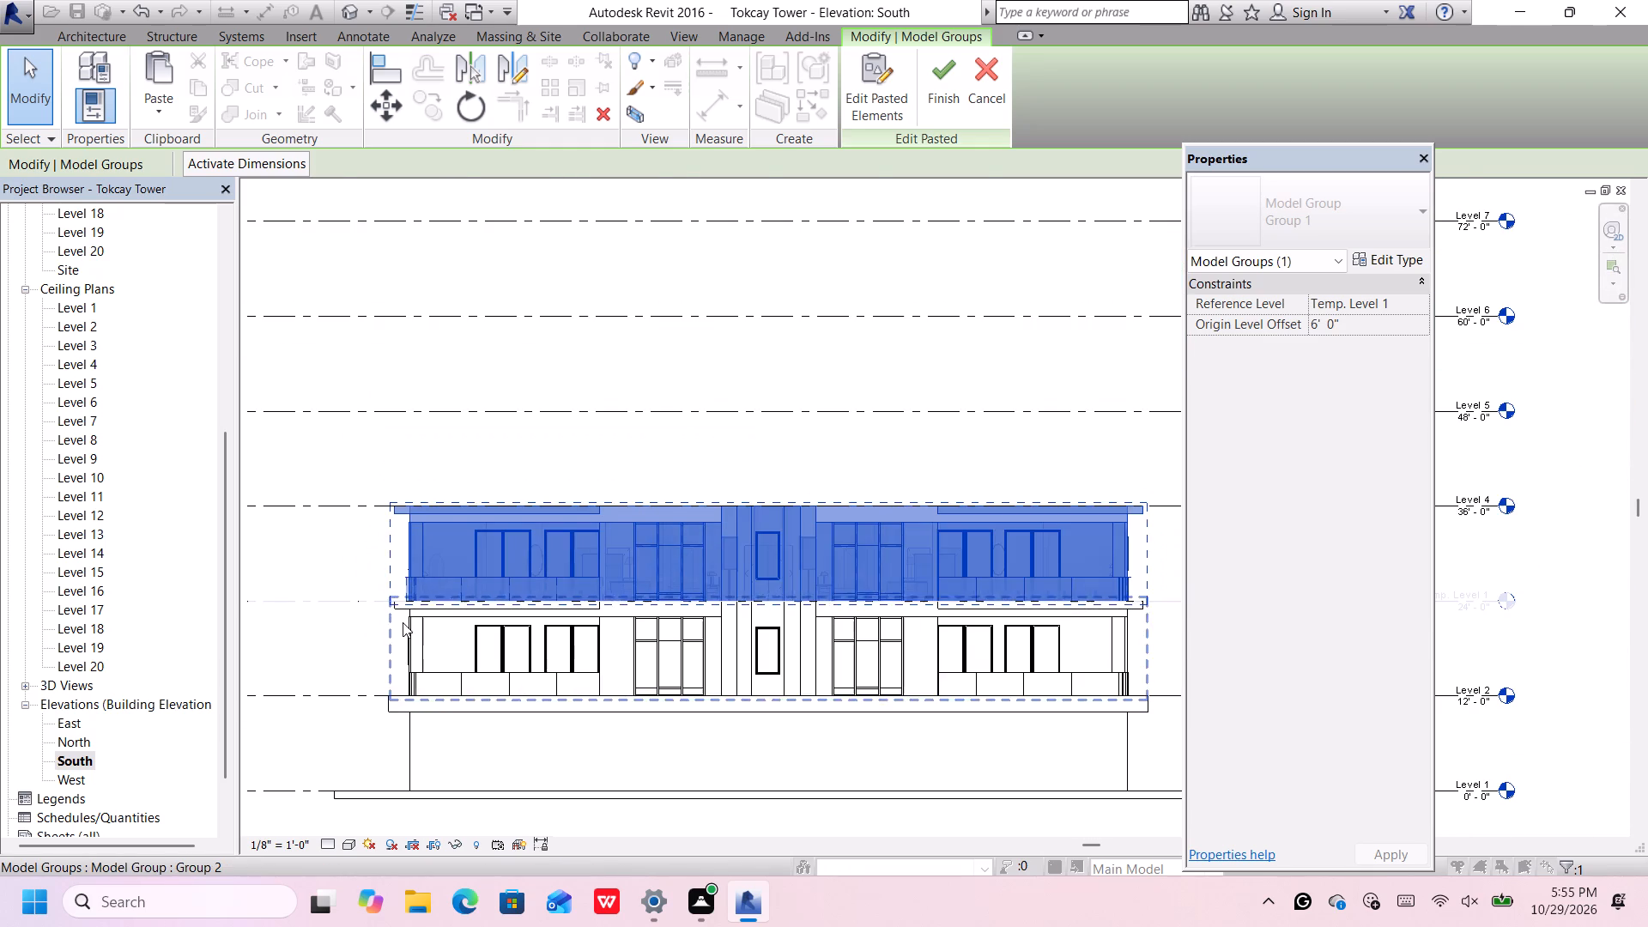
pyautogui.scroll(-3, 790, 560)
pyautogui.scroll(5, 1036, 591)
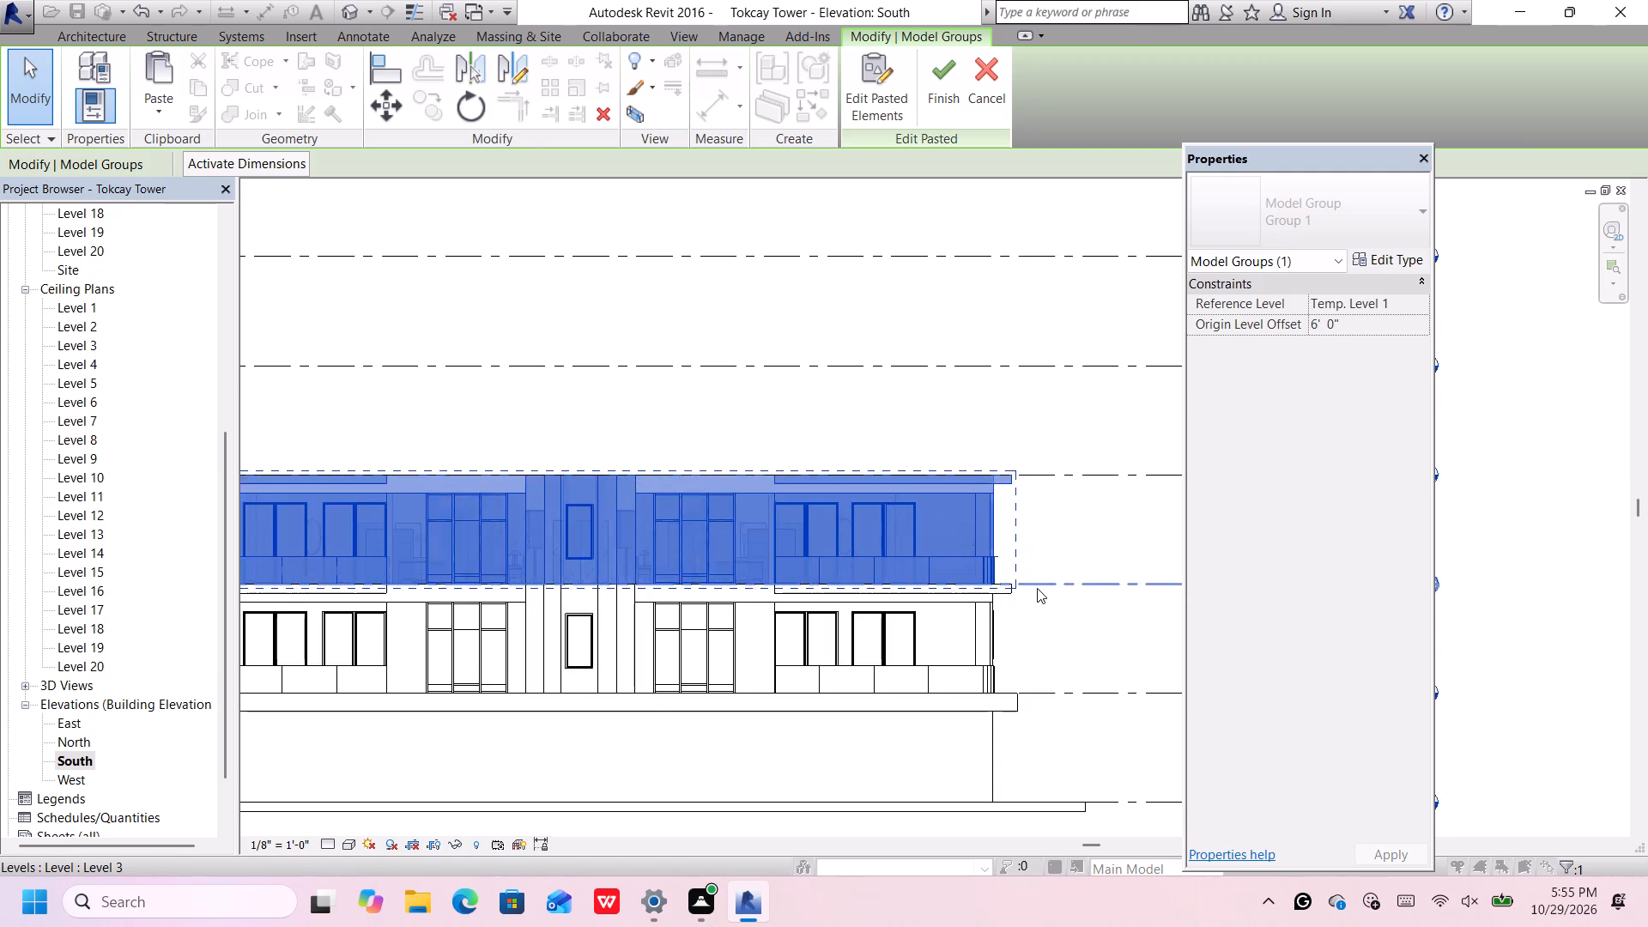
pyautogui.scroll(5, 1020, 560)
pyautogui.scroll(-5, 1027, 559)
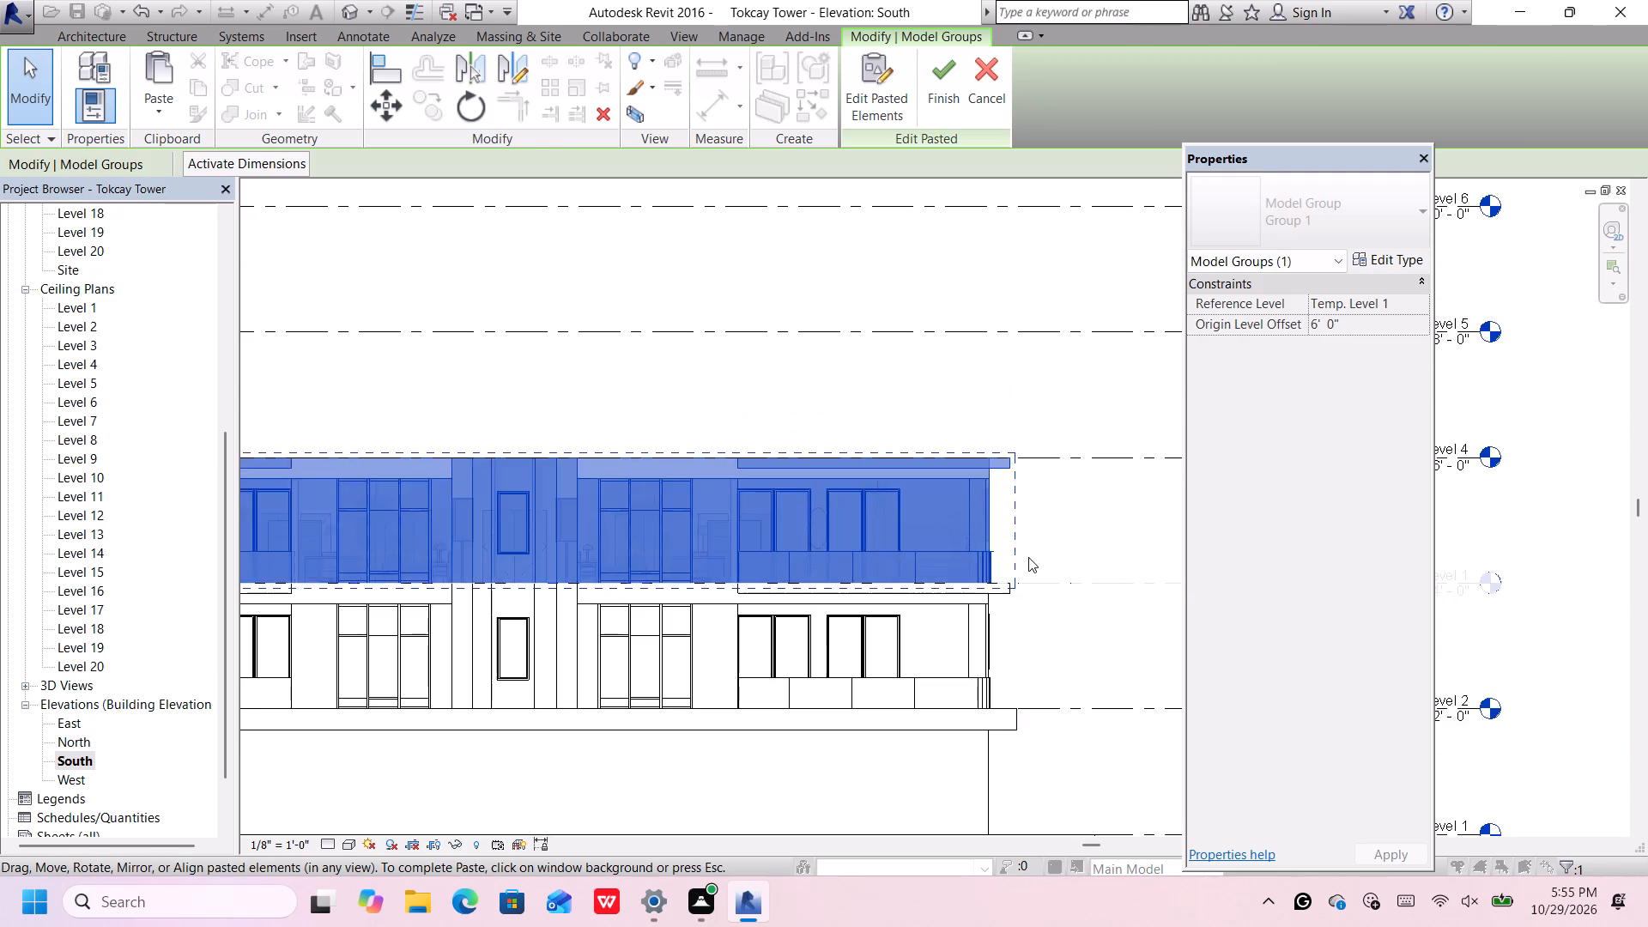
pyautogui.scroll(-6, 1028, 557)
pyautogui.scroll(2, 779, 504)
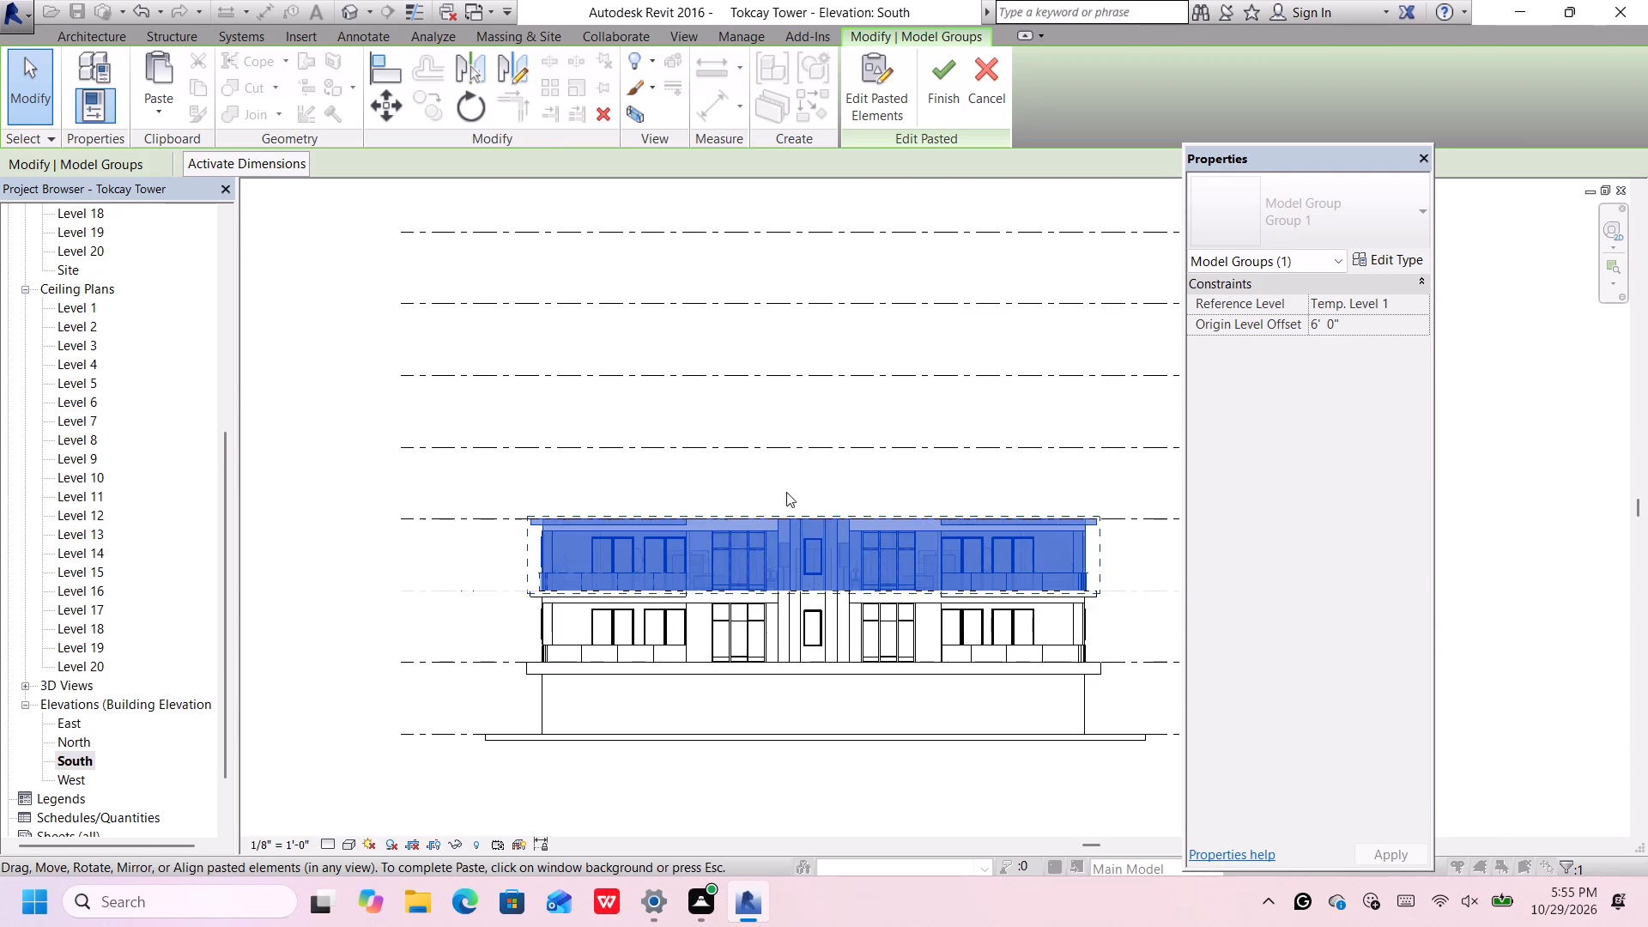
# Paste another copy of the storey group above the Level 3 storey, with its base between Level 4 and Level 5.
pyautogui.hotkey('ctrl', 'v')
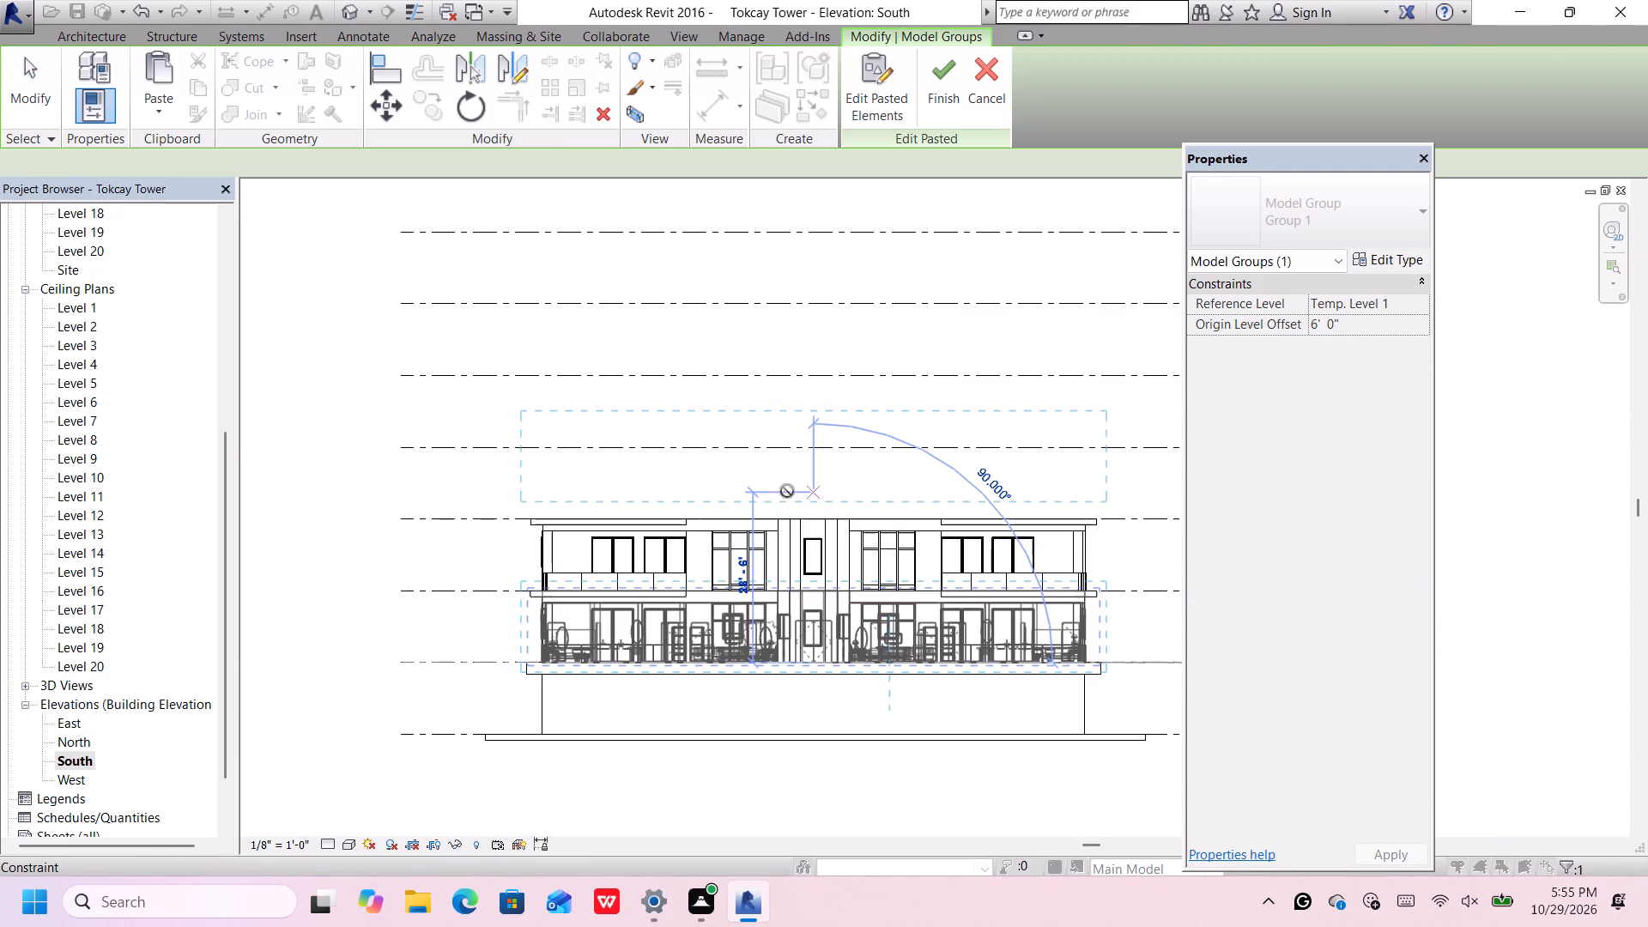
pyautogui.scroll(2, 787, 494)
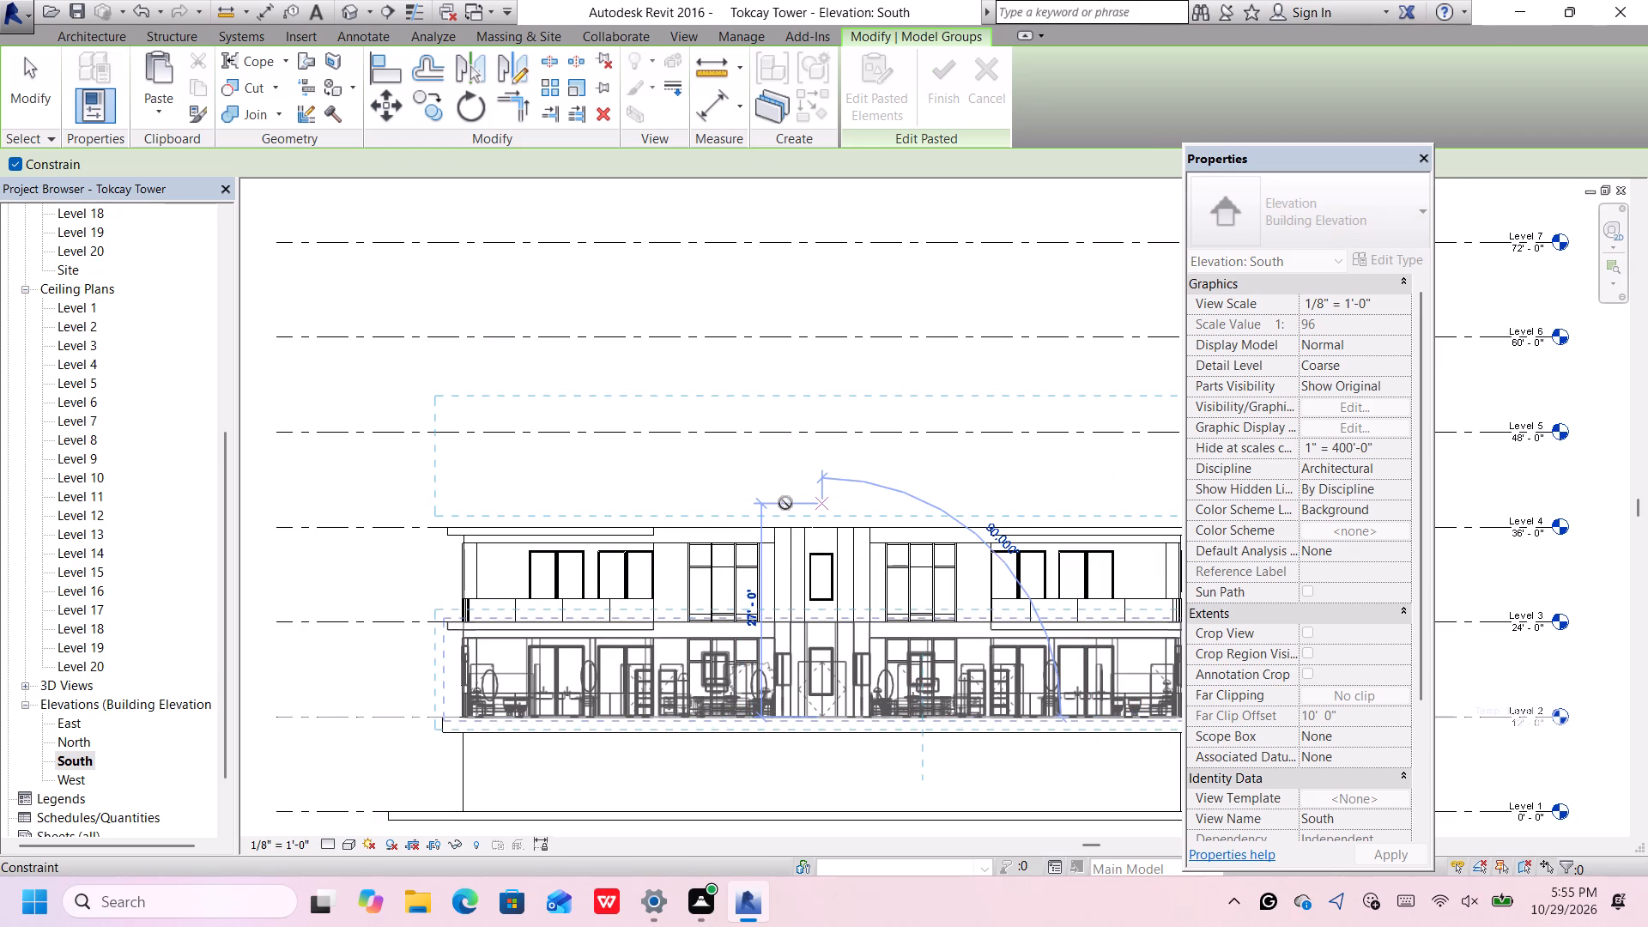
pyautogui.click(785, 503)
pyautogui.scroll(-3, 785, 502)
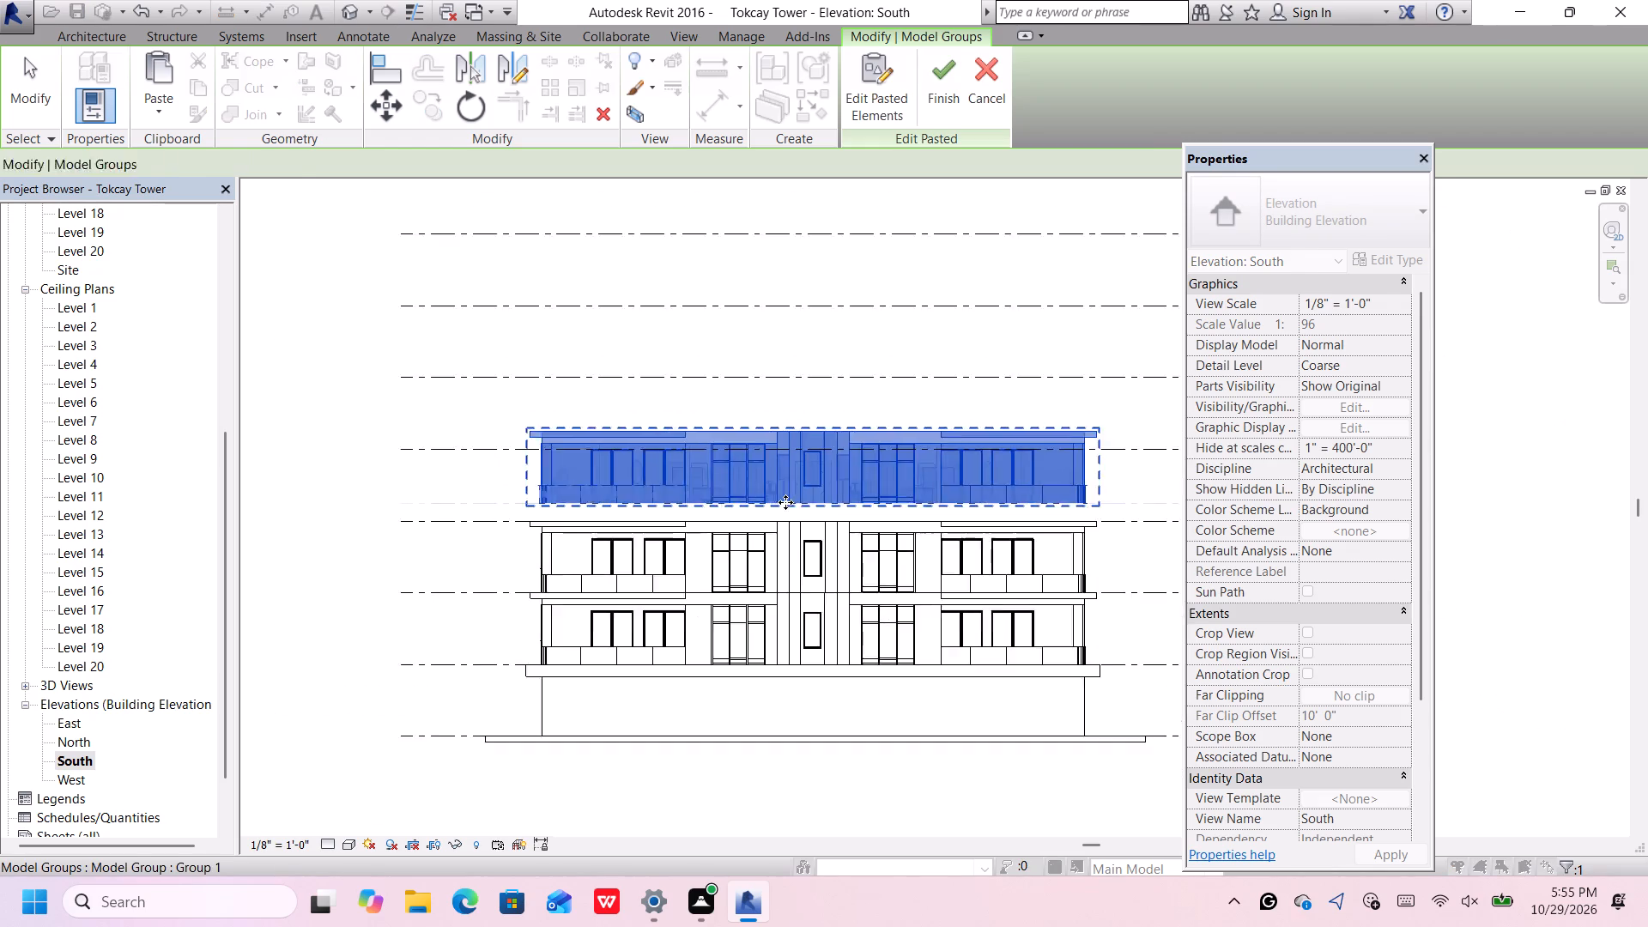
# Nudge the newly pasted storey group down until its base sits on the Level 4 line.
pyautogui.scroll(-2, 785, 502)
pyautogui.scroll(5, 956, 449)
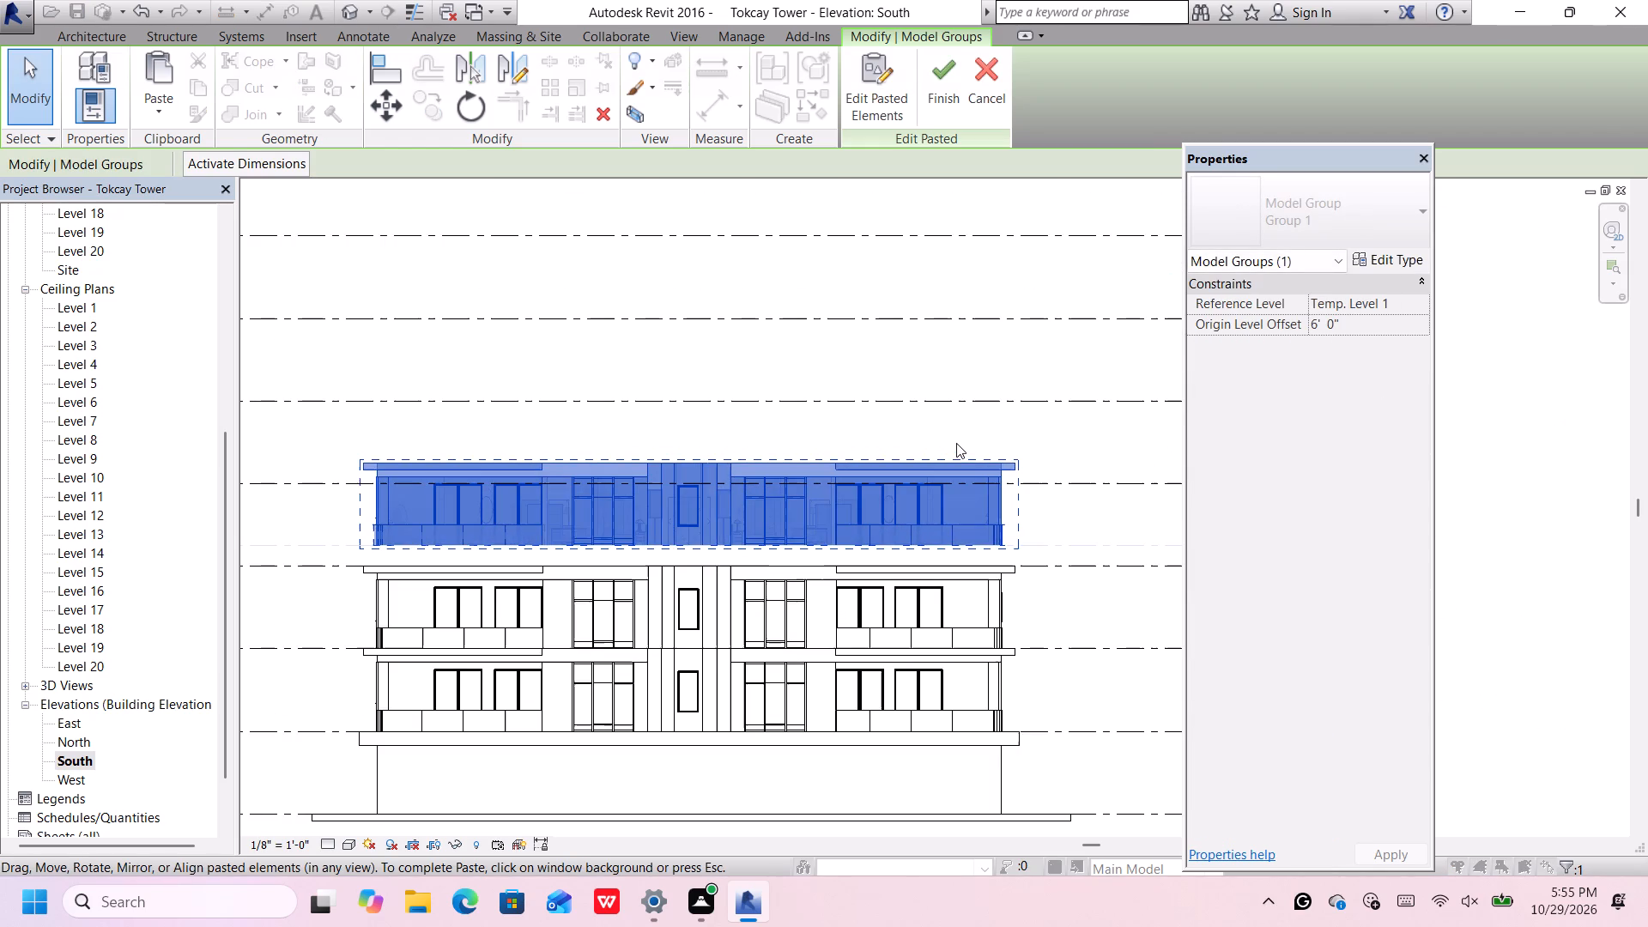
pyautogui.press('Down')
pyautogui.press('Down')
pyautogui.press('Down')
pyautogui.press('Down')
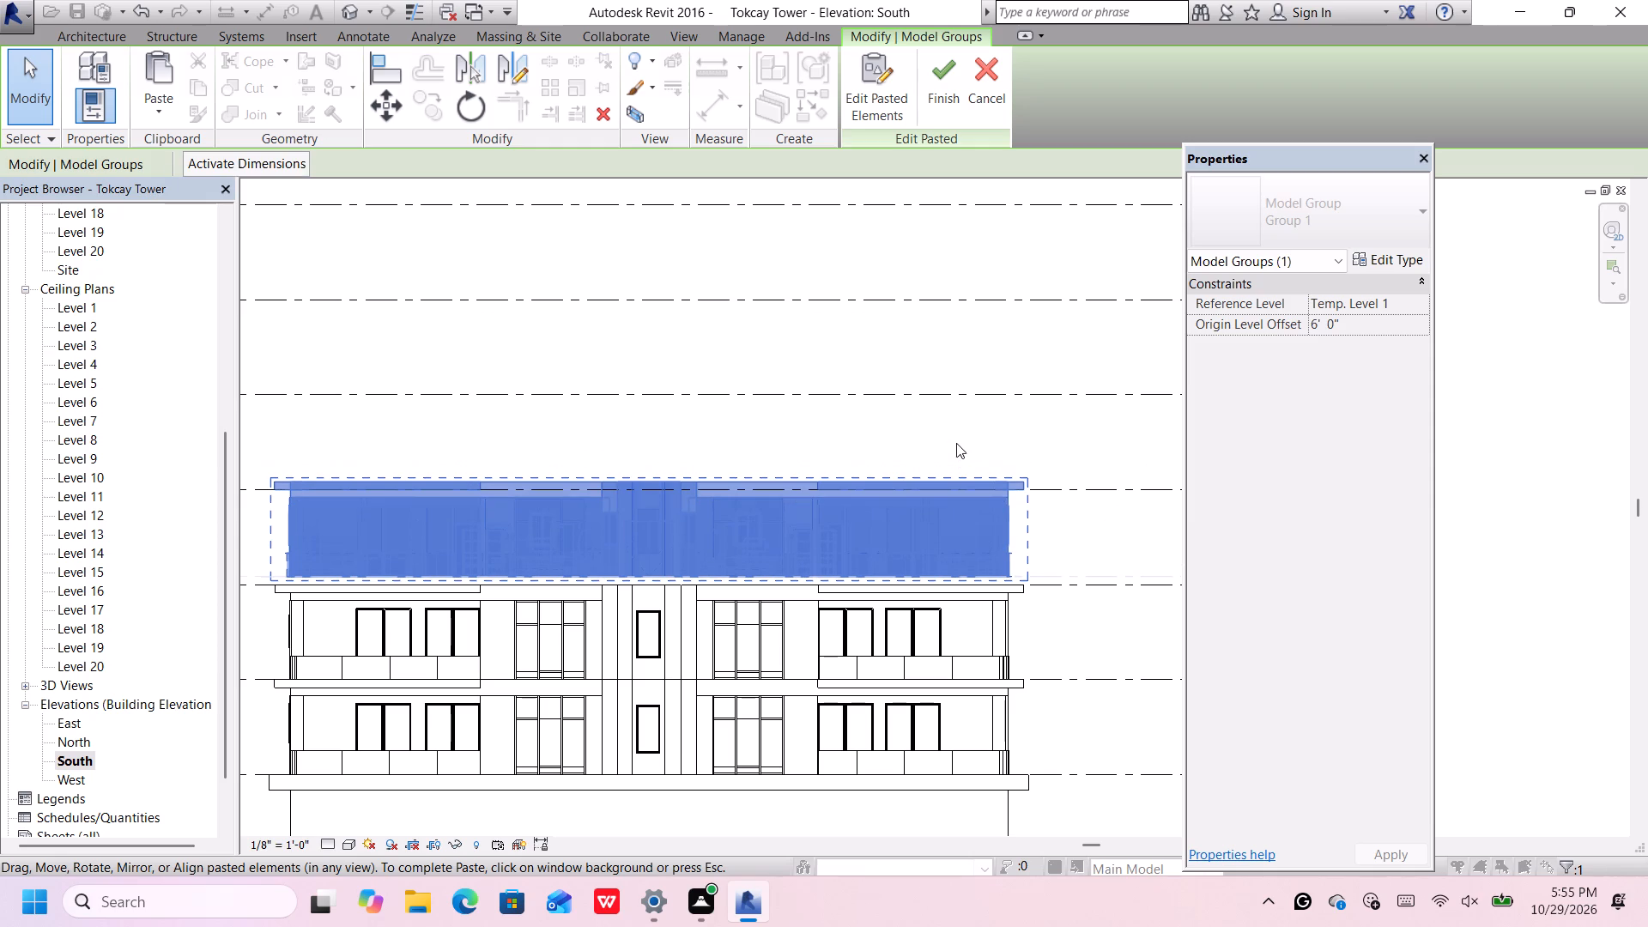
pyautogui.press('Down')
pyautogui.press('Down')
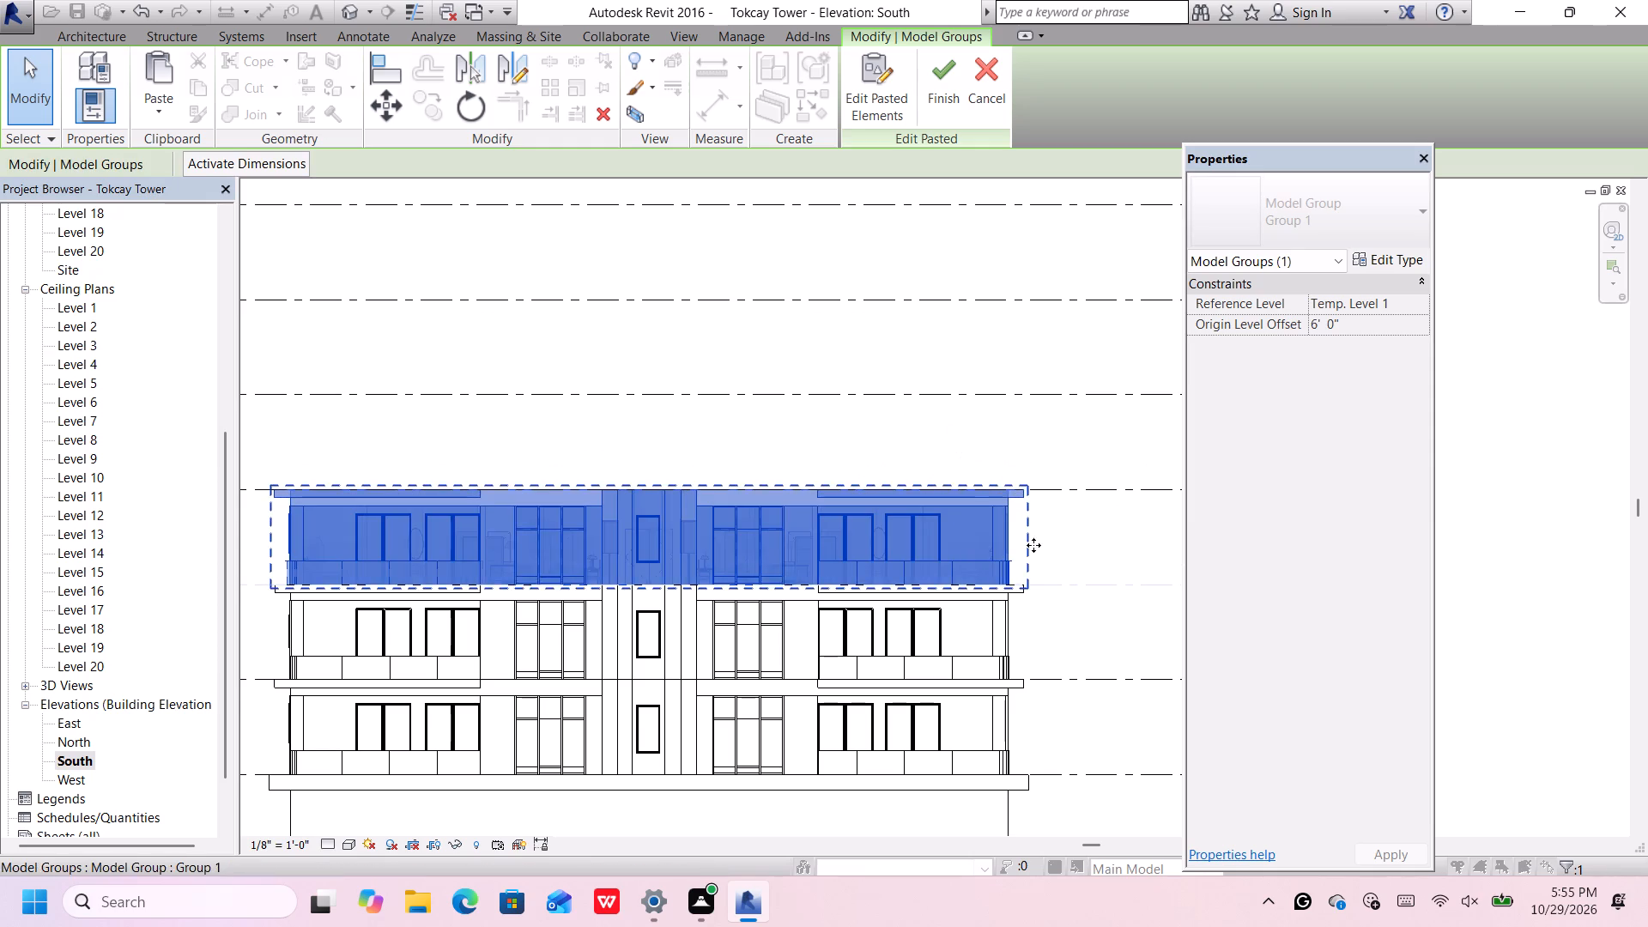
pyautogui.scroll(7, 1048, 552)
pyautogui.scroll(13, 931, 635)
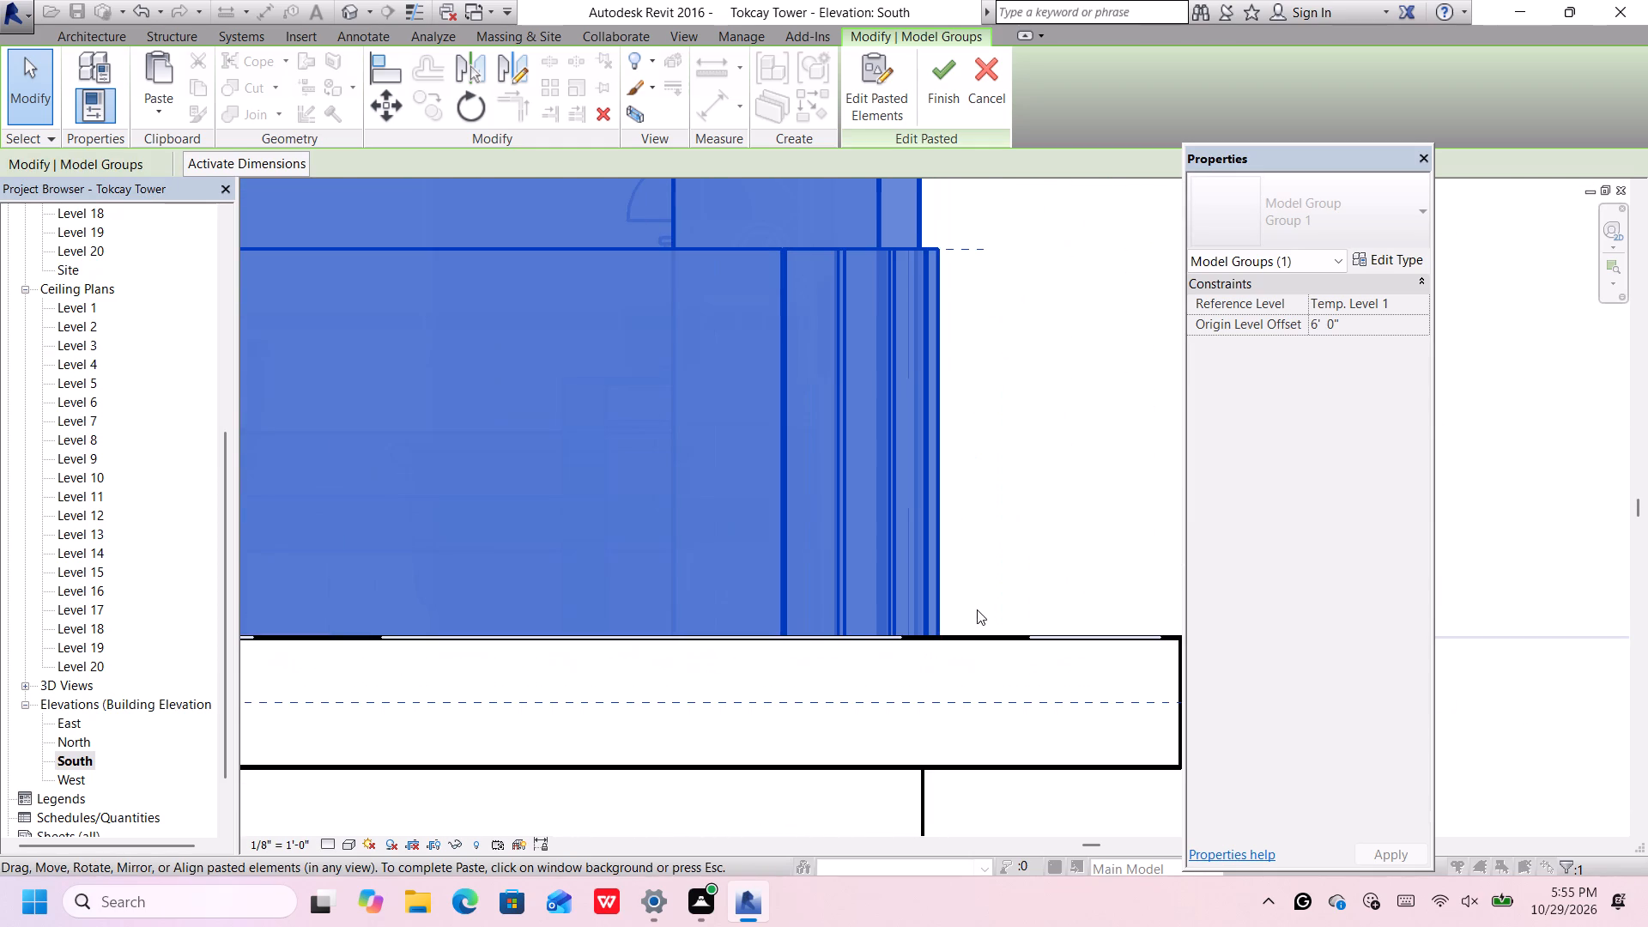
pyautogui.press('Down')
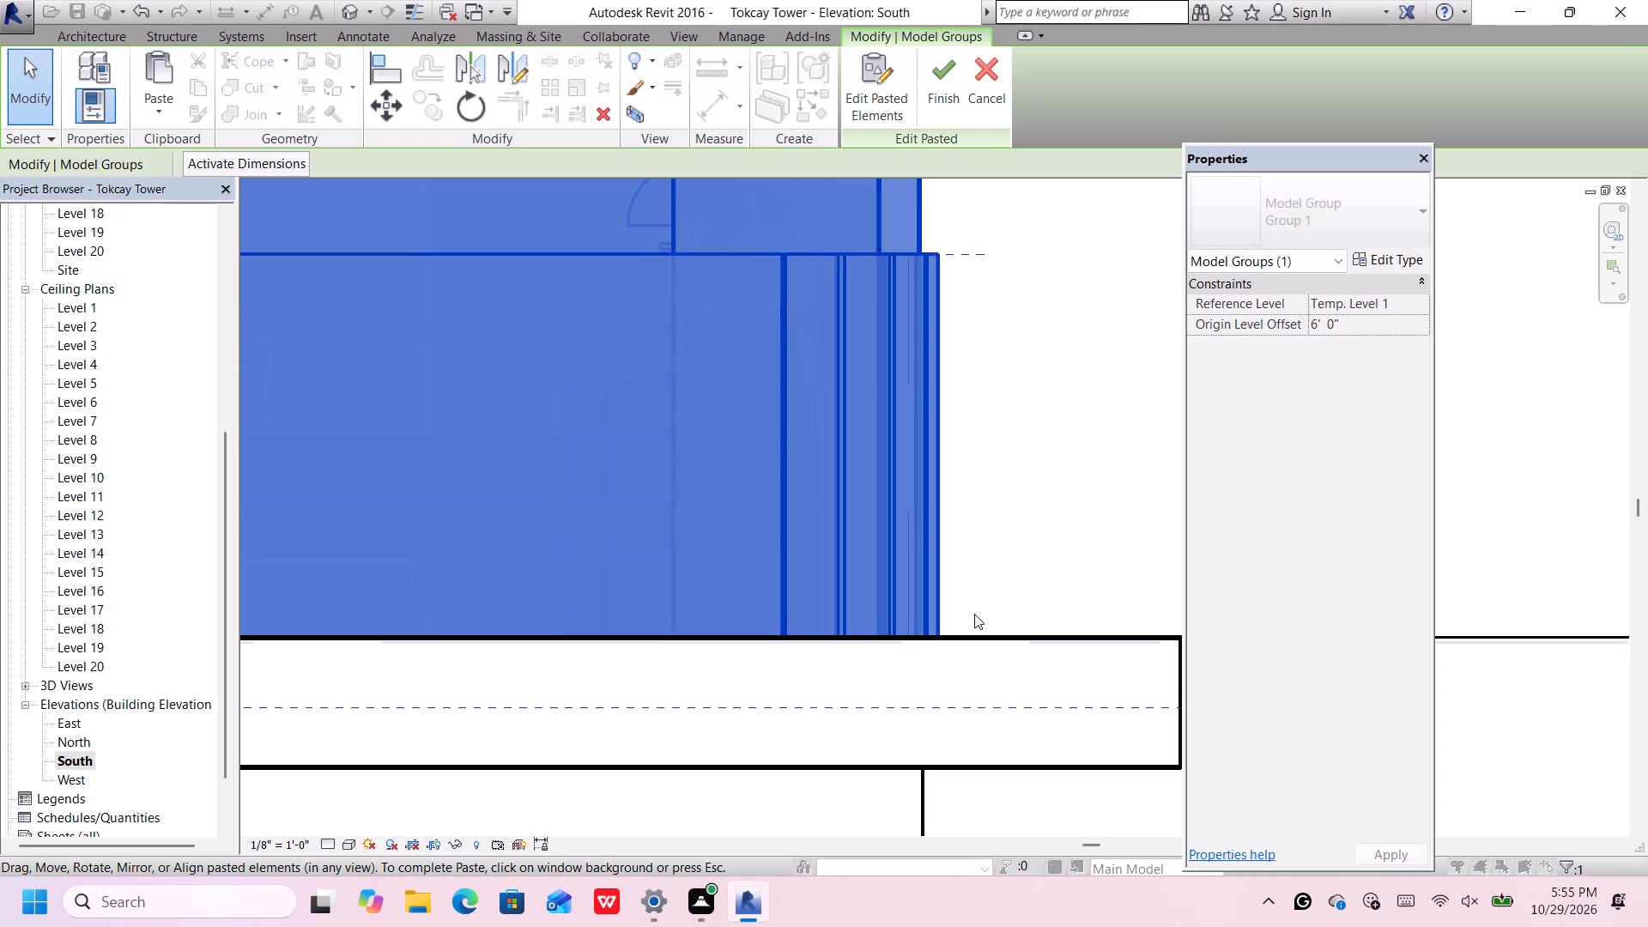
pyautogui.press('Up')
pyautogui.scroll(6, 940, 617)
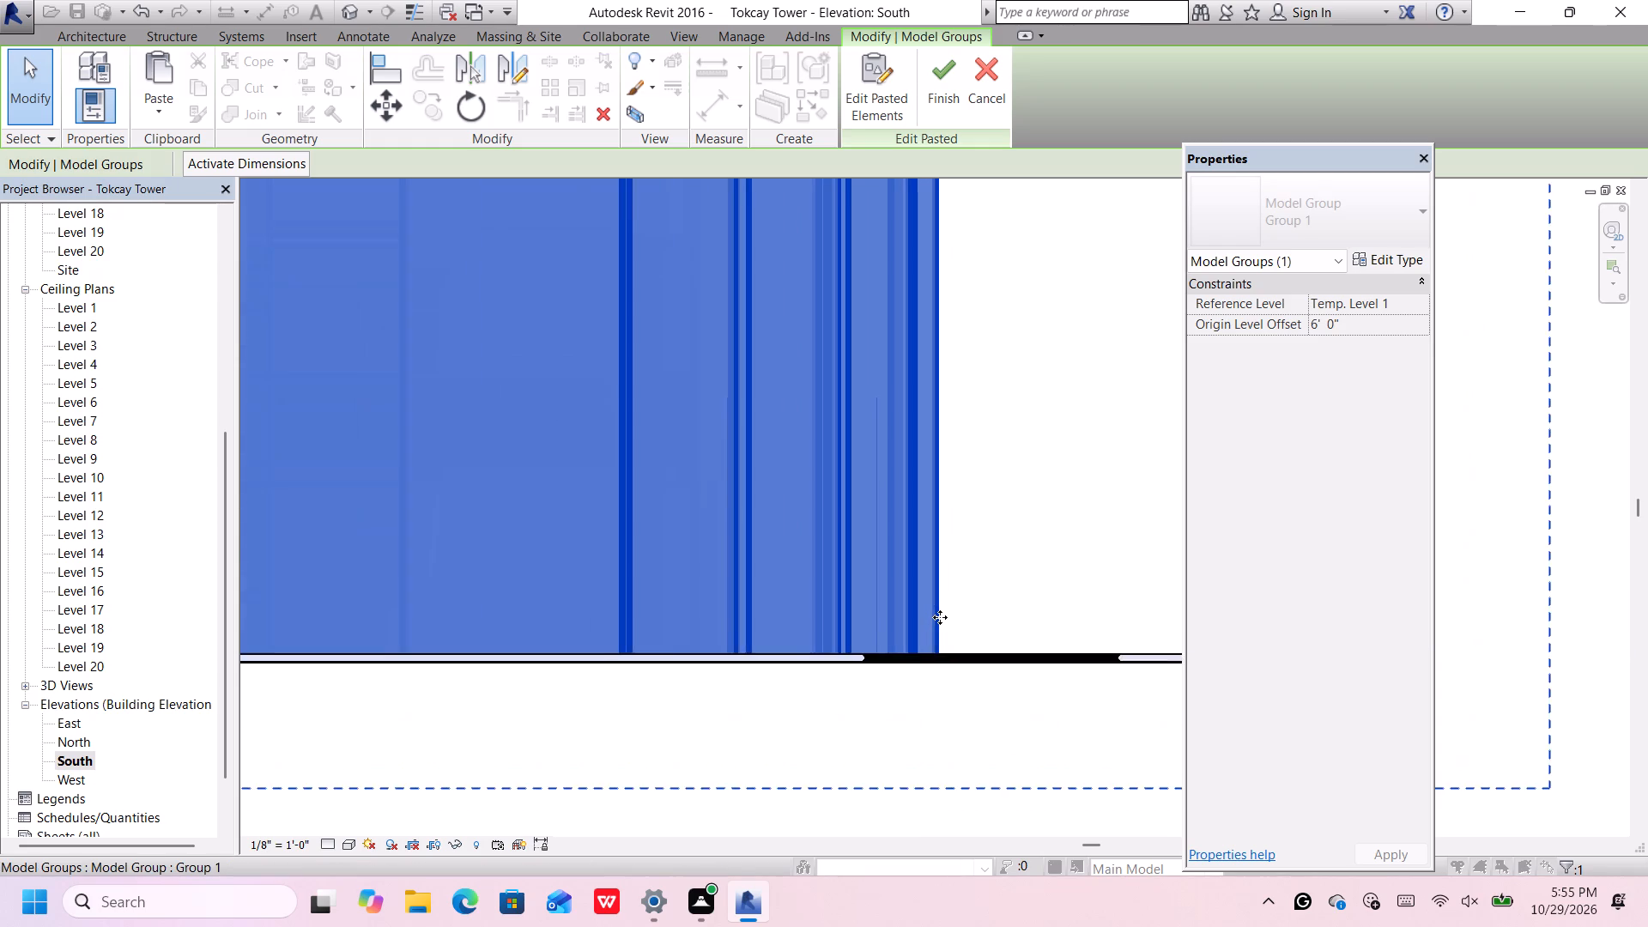
# Paste another copy of the storey group above the Level 4 storey, with its base slightly above Level 5.
pyautogui.scroll(-16, 940, 617)
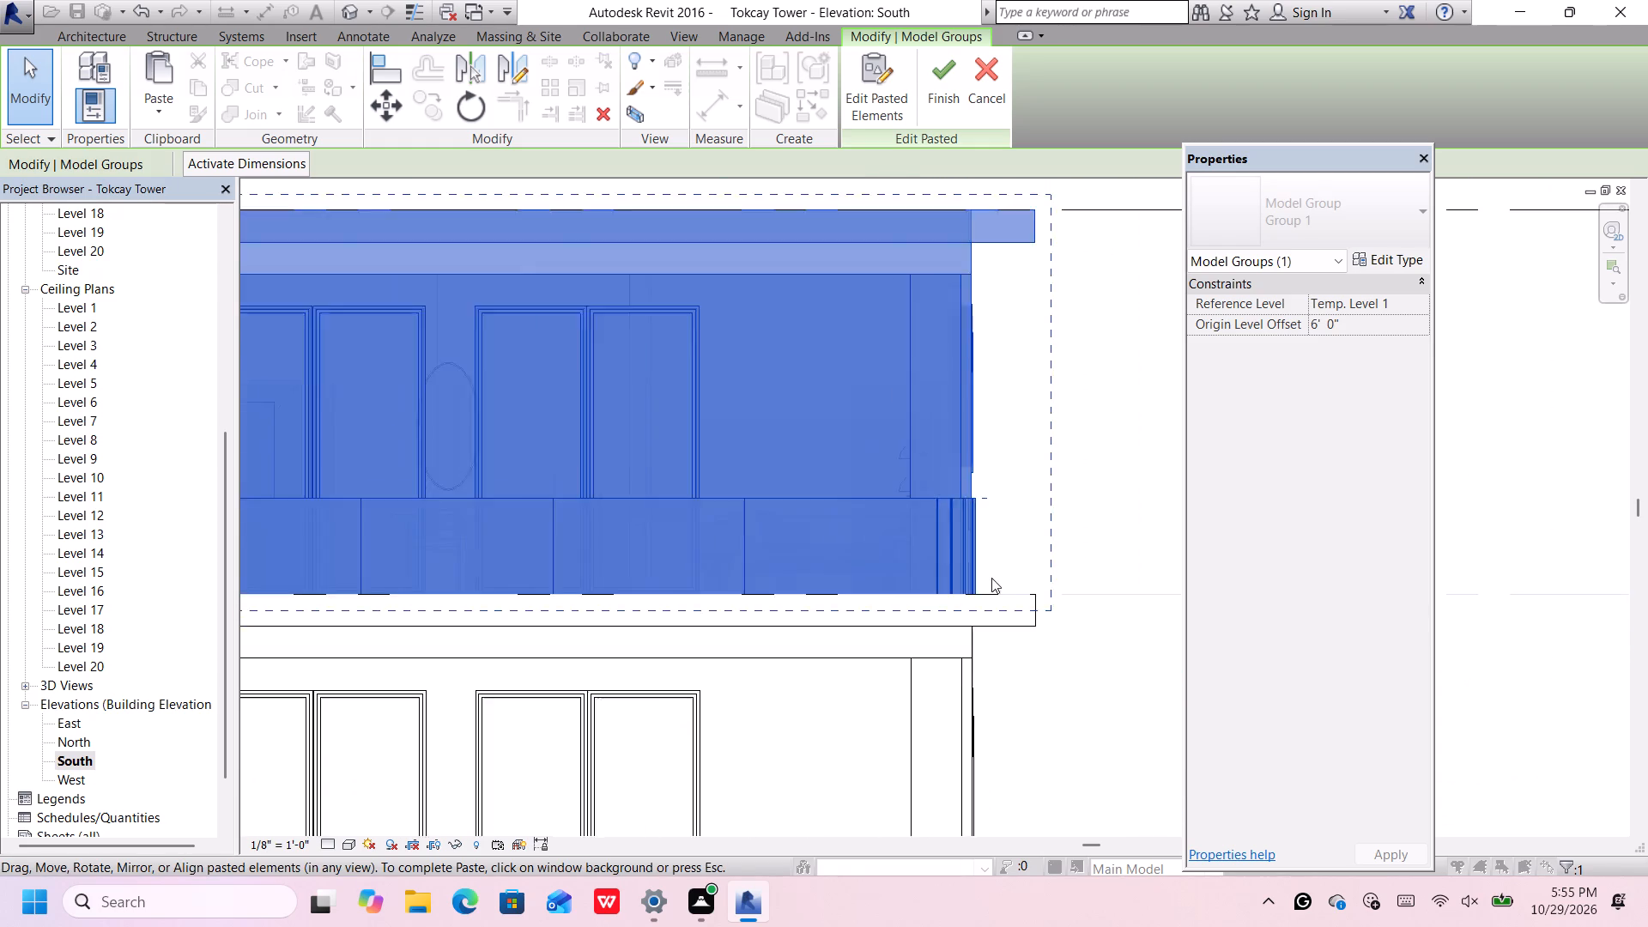
pyautogui.scroll(-13, 991, 578)
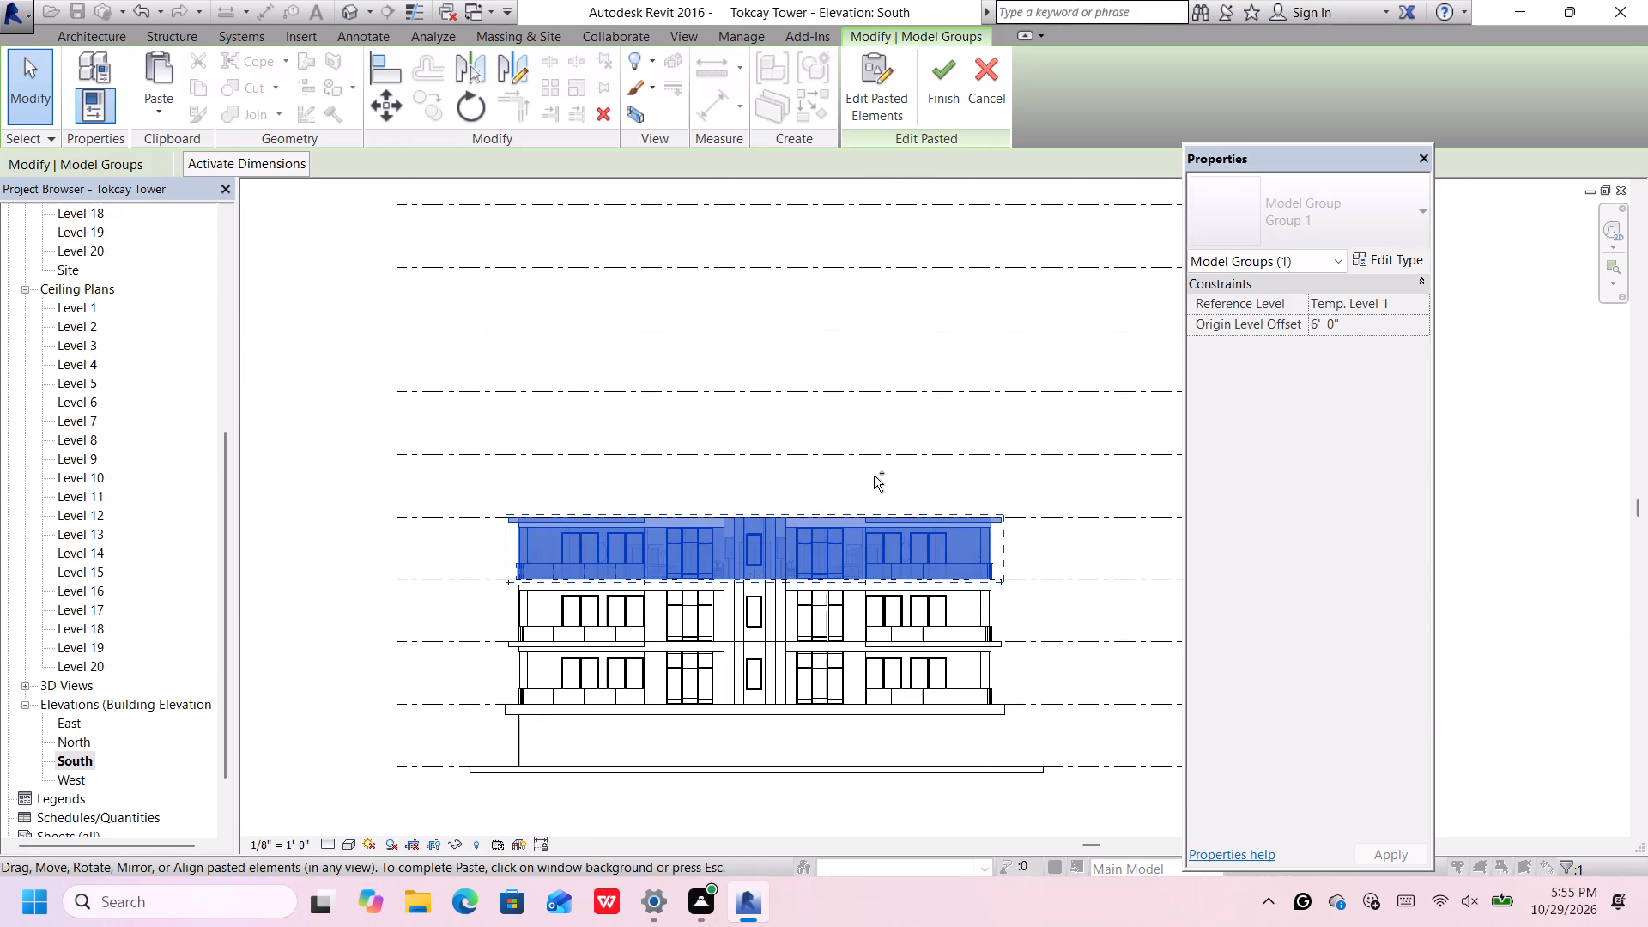
pyautogui.hotkey('ctrl', 'v')
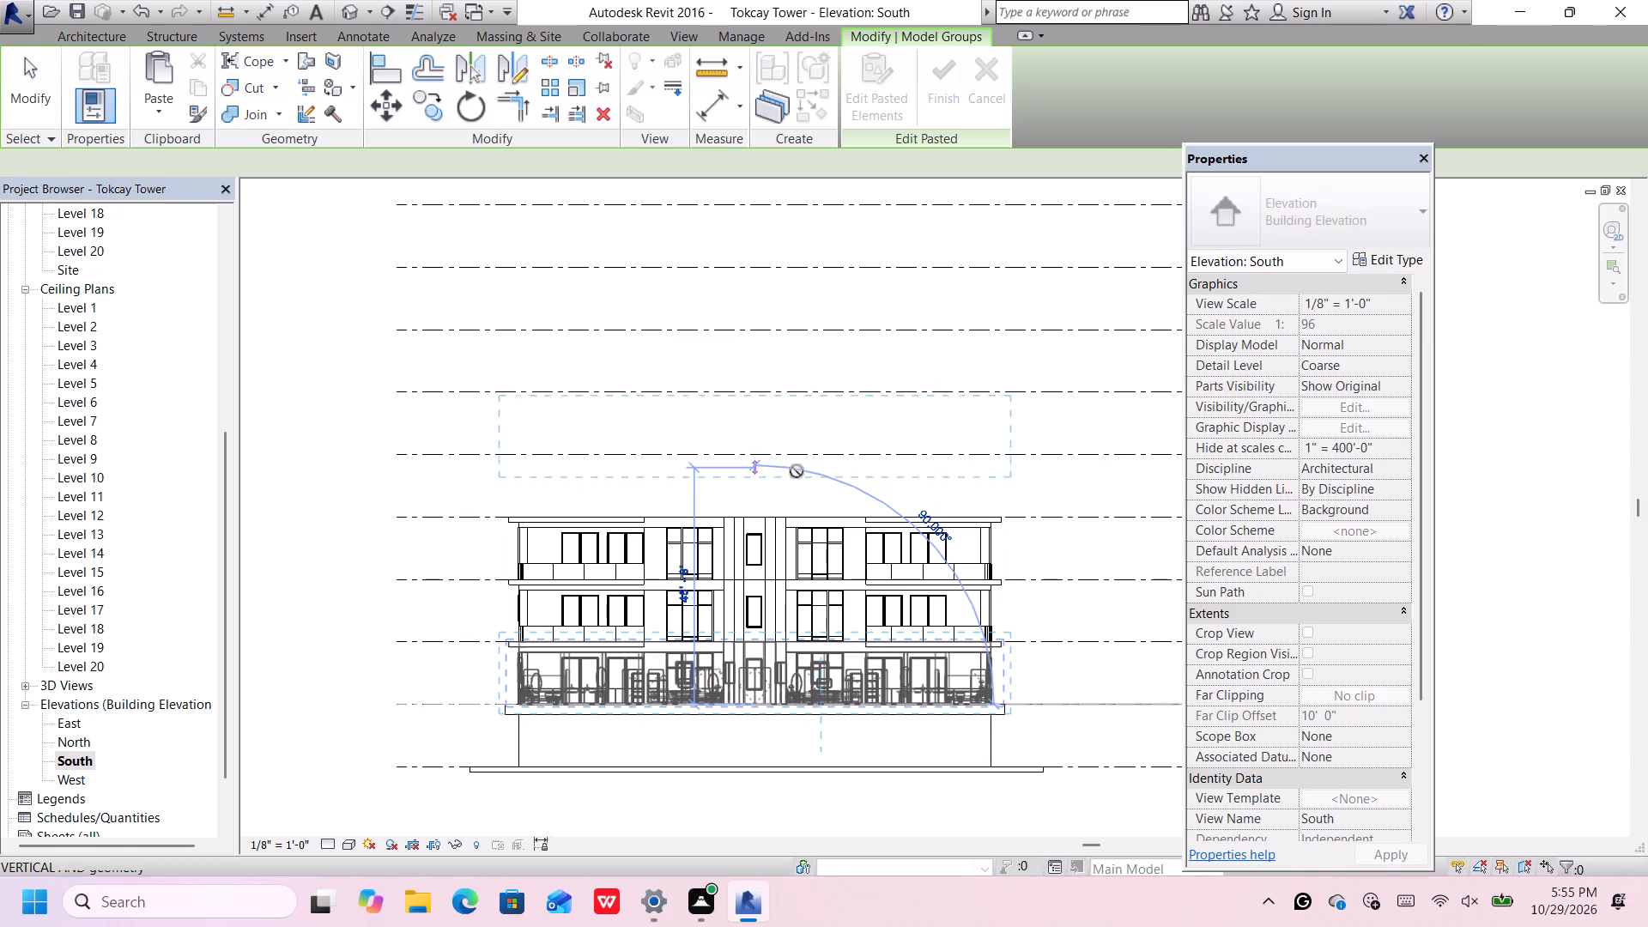
pyautogui.scroll(1, 797, 500)
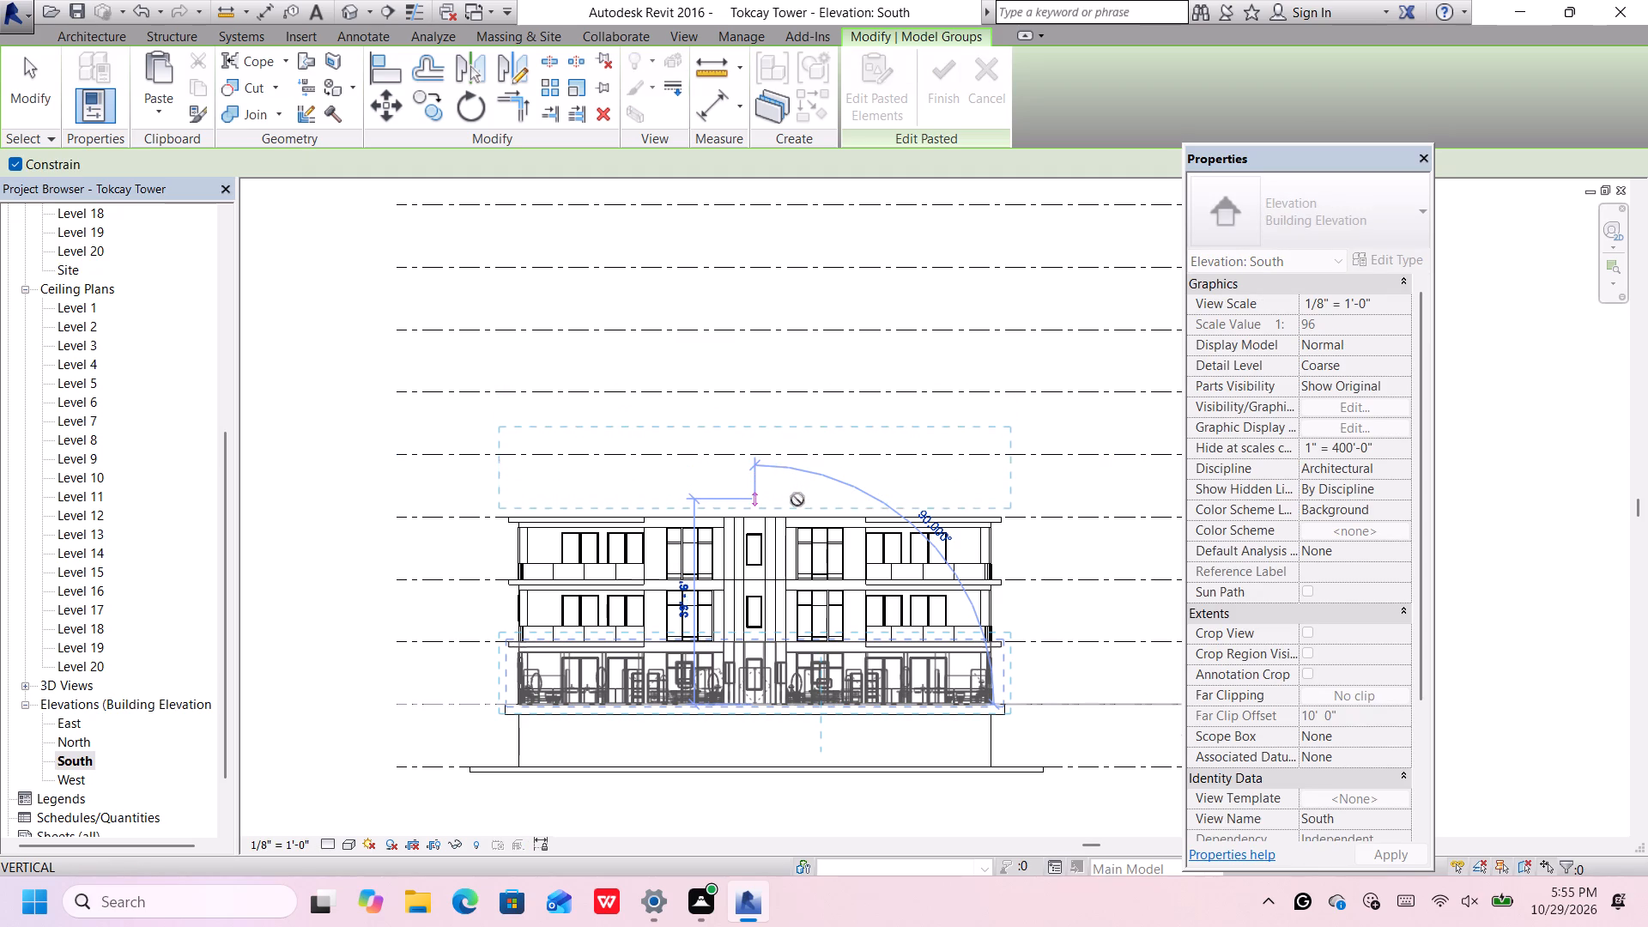
pyautogui.scroll(2, 797, 501)
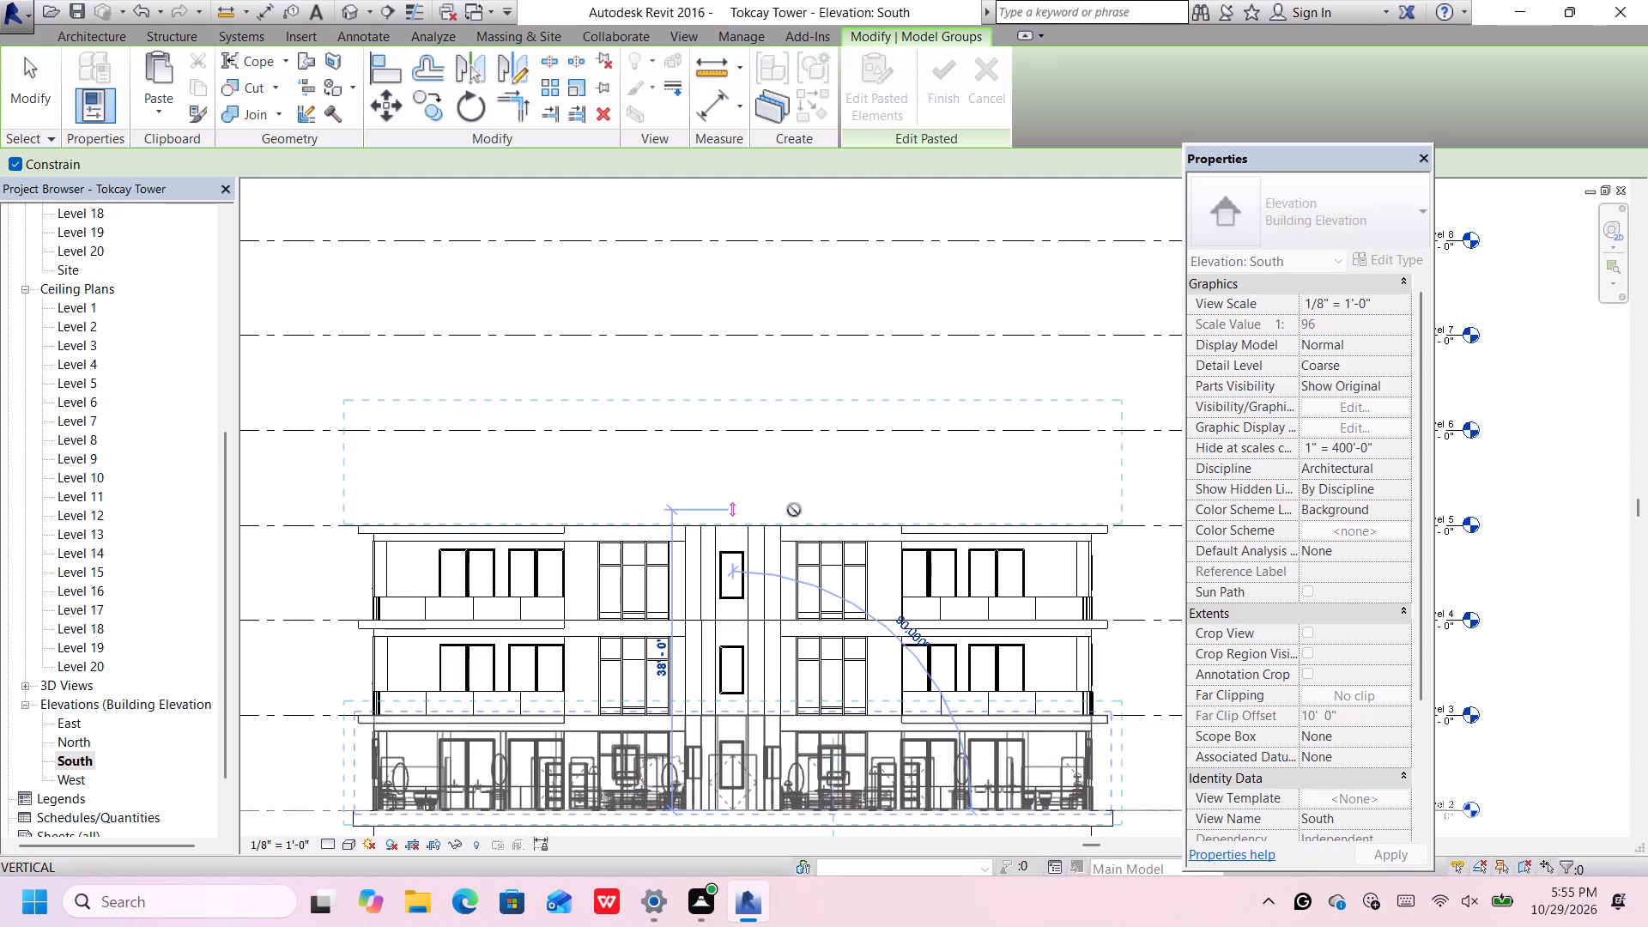
pyautogui.click(794, 512)
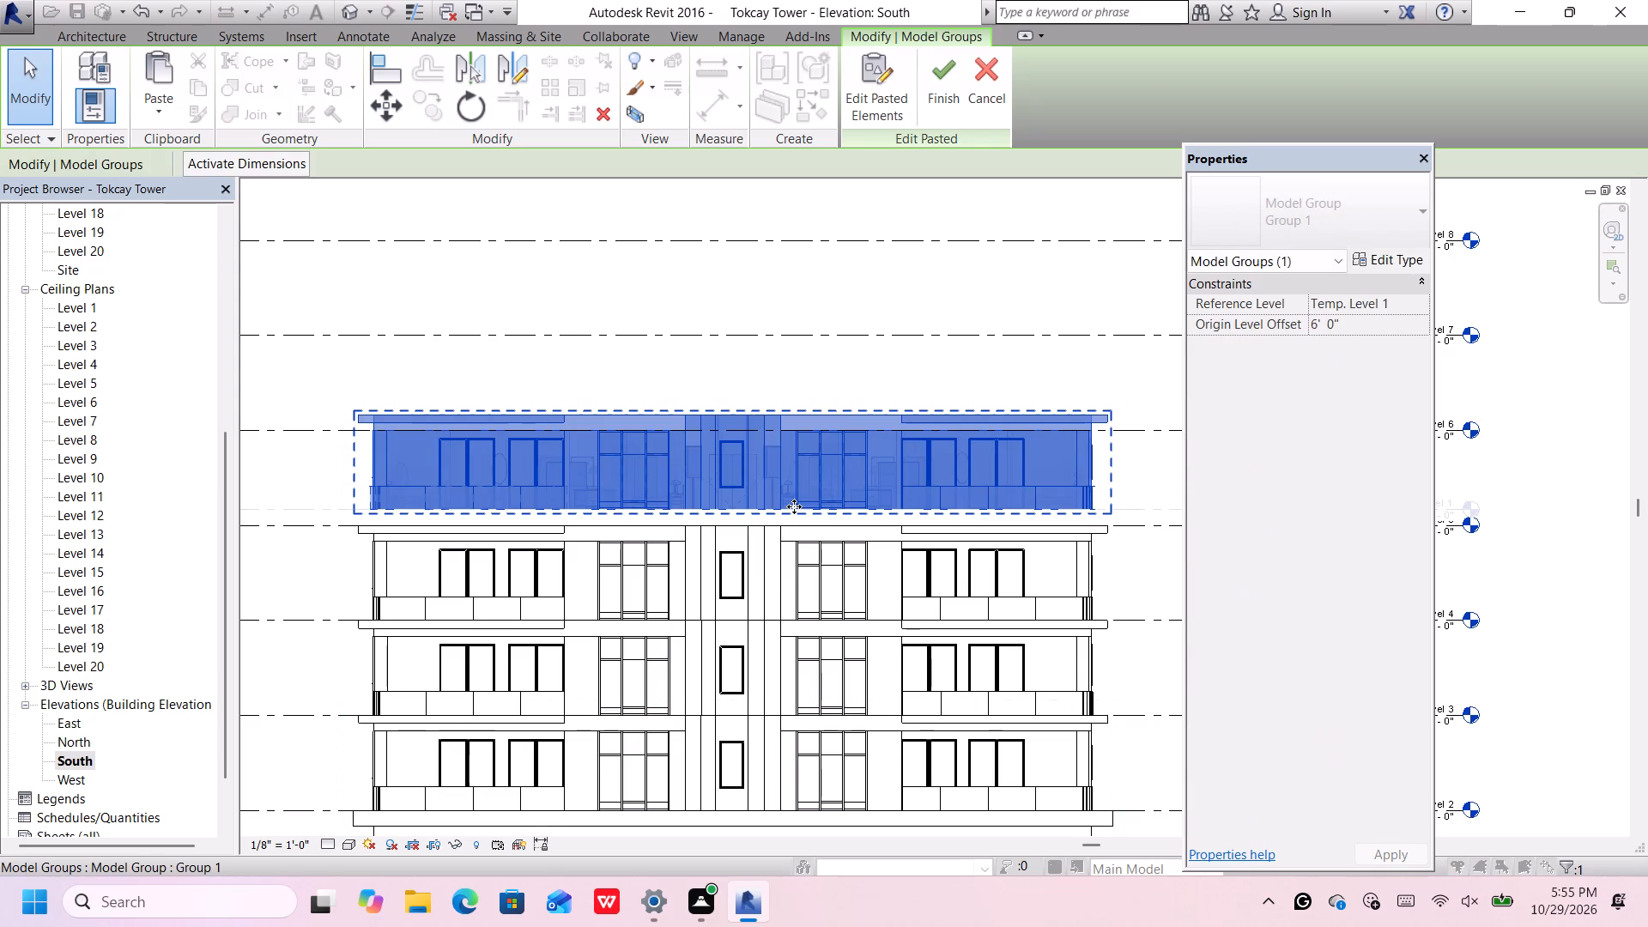
# Nudge the newly pasted storey group down until its base sits on the Level 5 line.
pyautogui.press('Down')
pyautogui.press('Down')
pyautogui.press('Down')
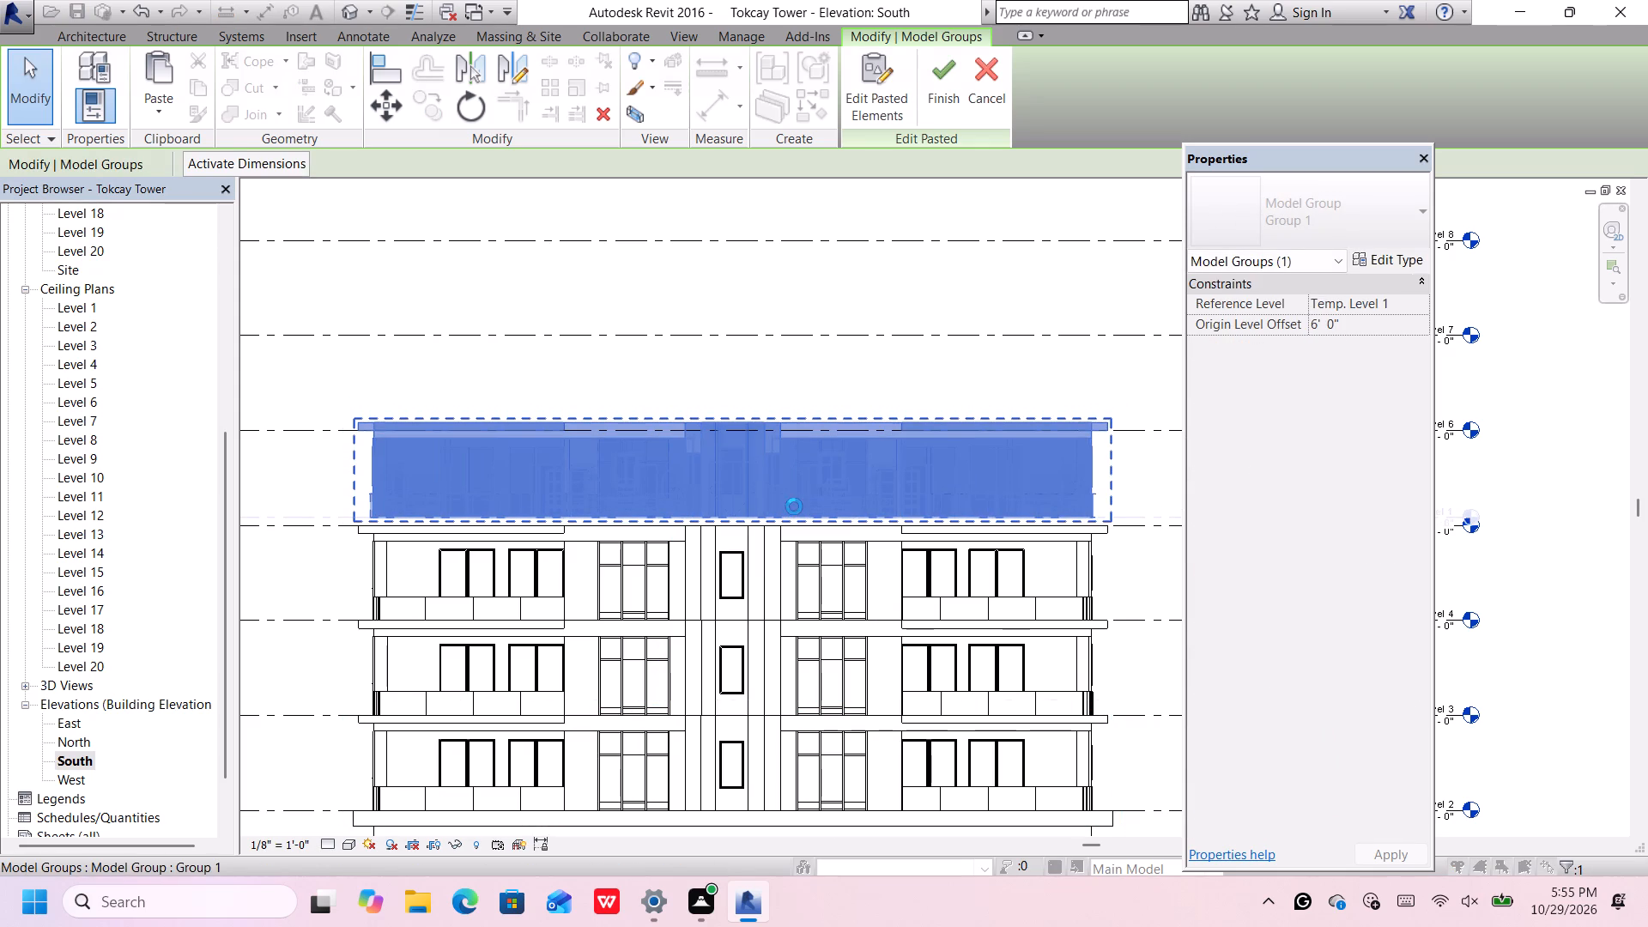
pyautogui.press('Down')
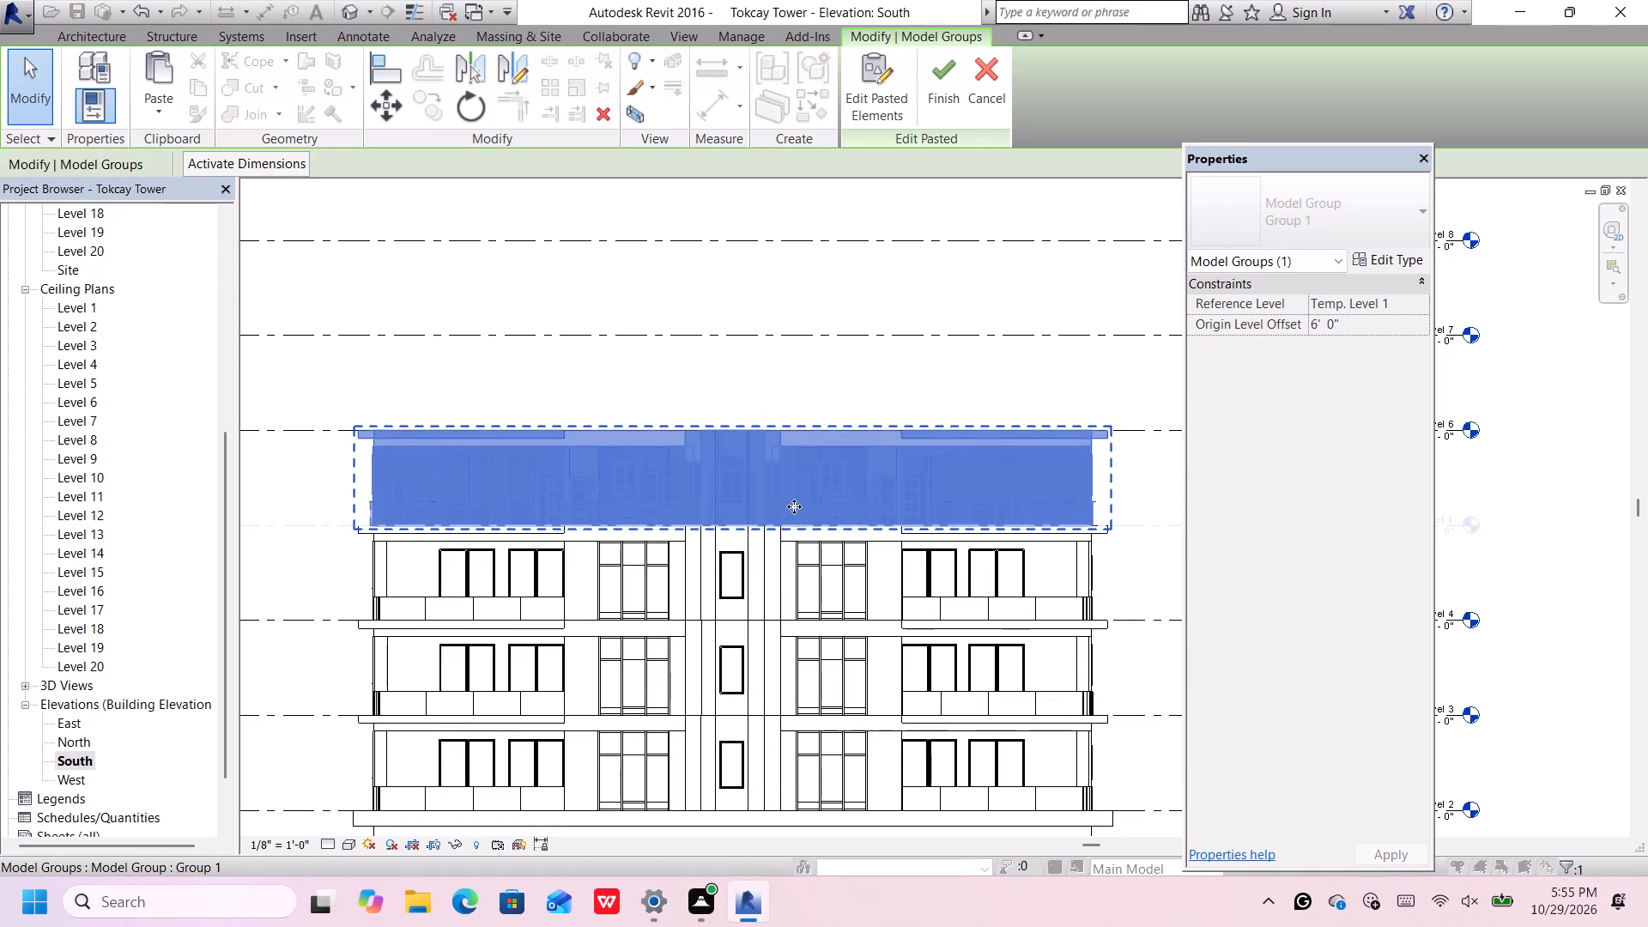
pyautogui.scroll(17, 794, 508)
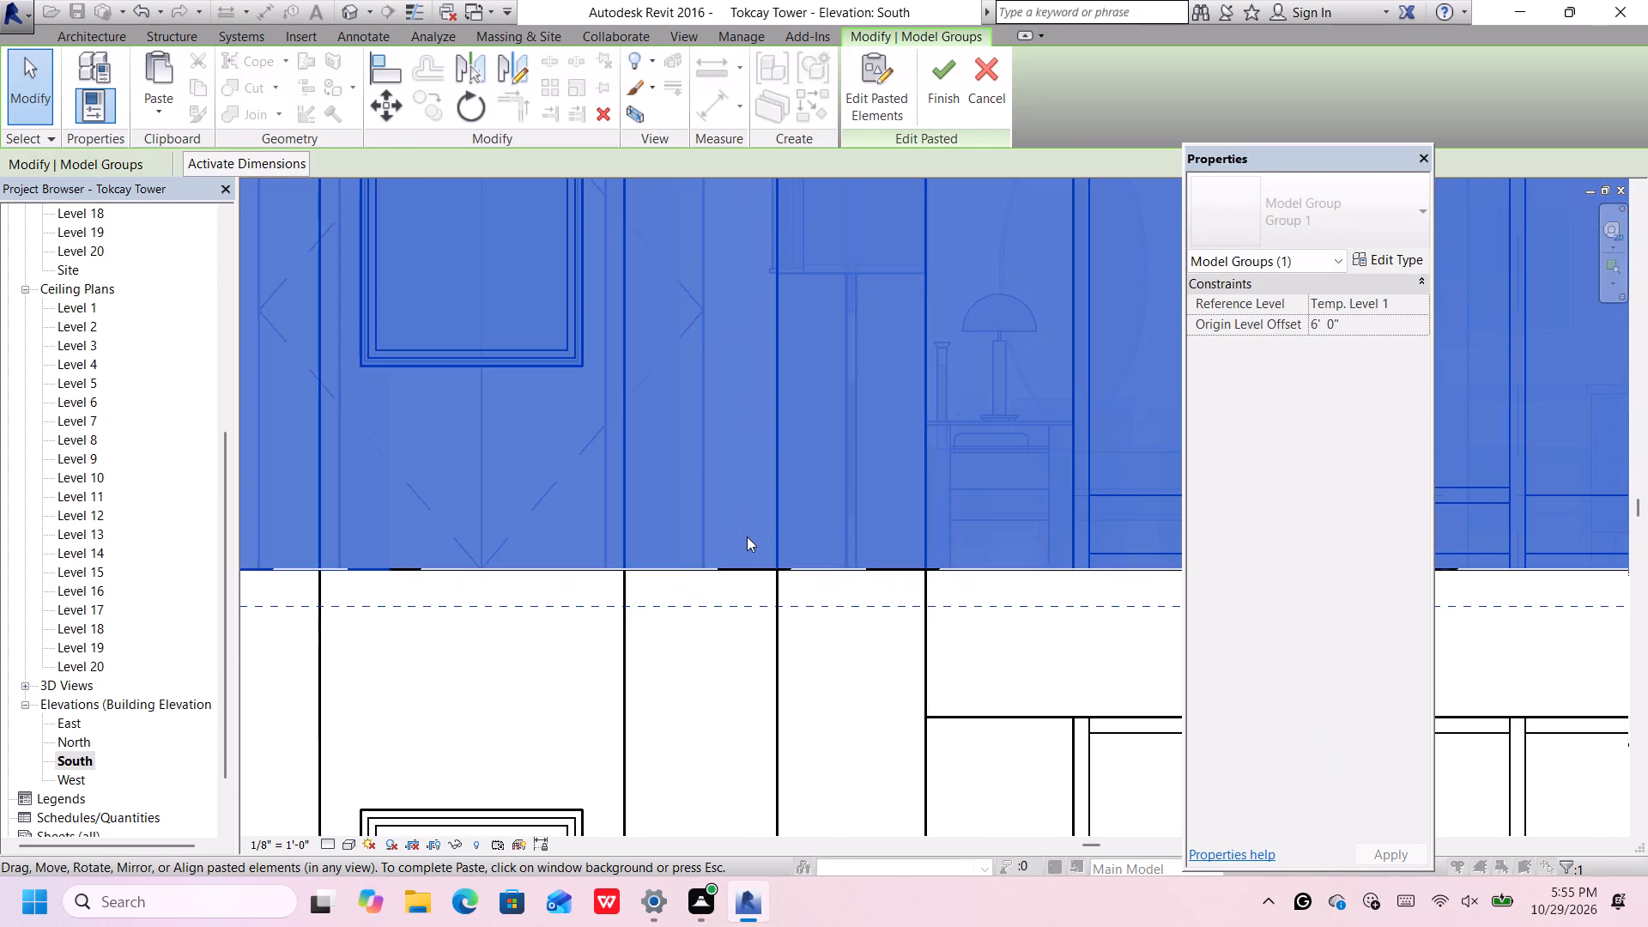
pyautogui.press('Down')
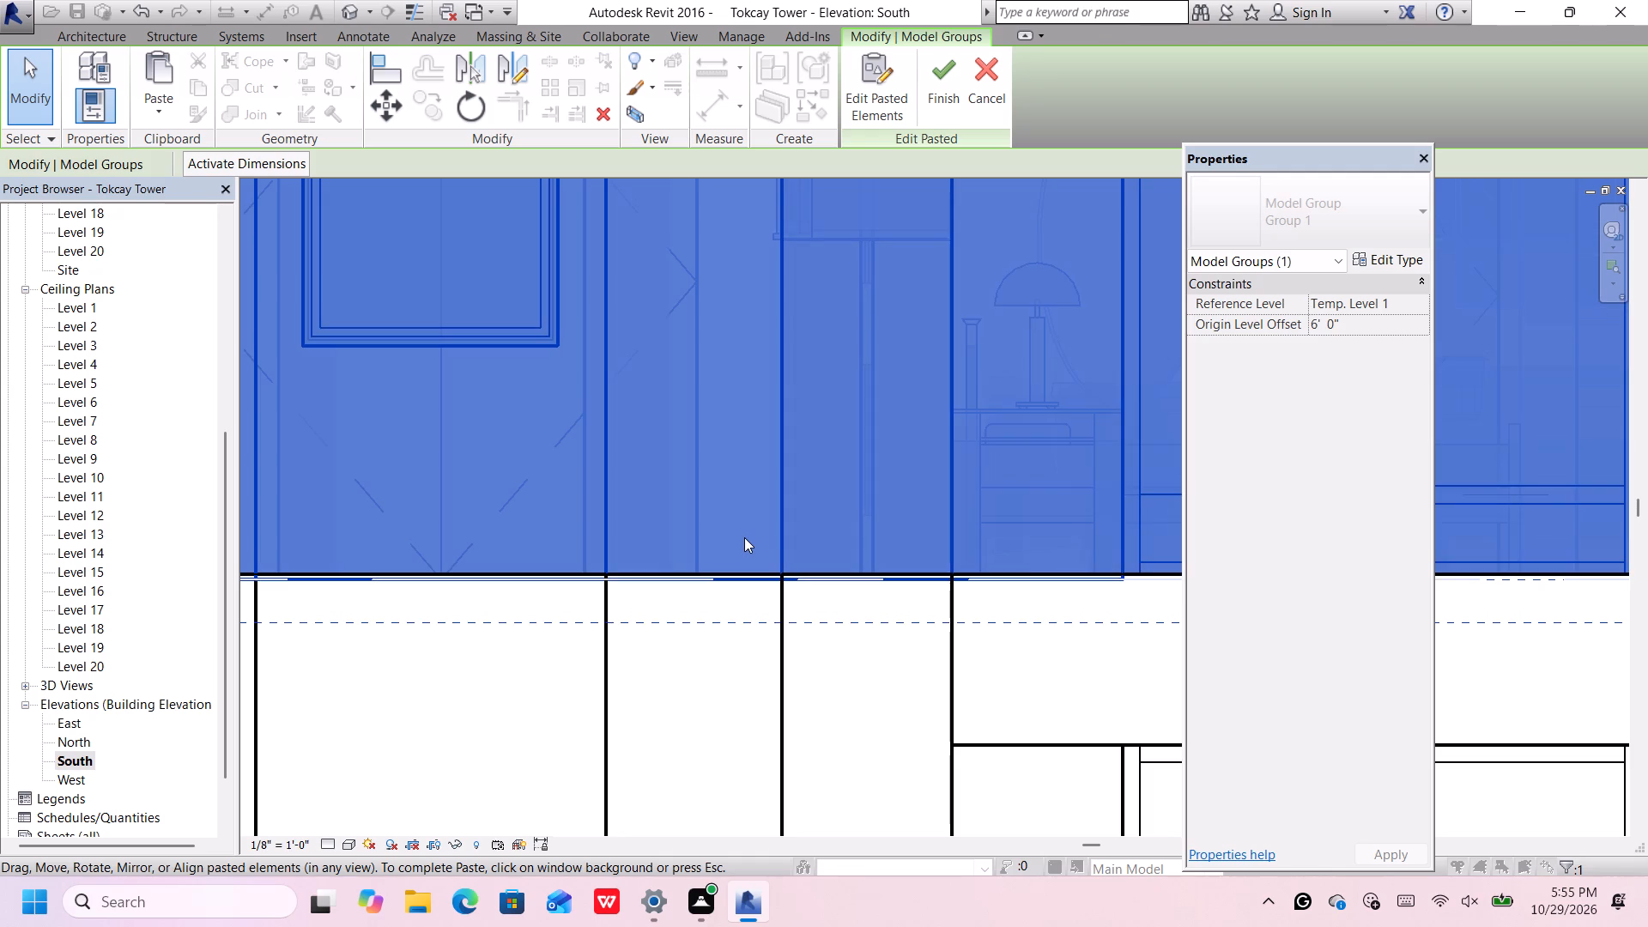
pyautogui.scroll(3, 744, 537)
pyautogui.press('Up')
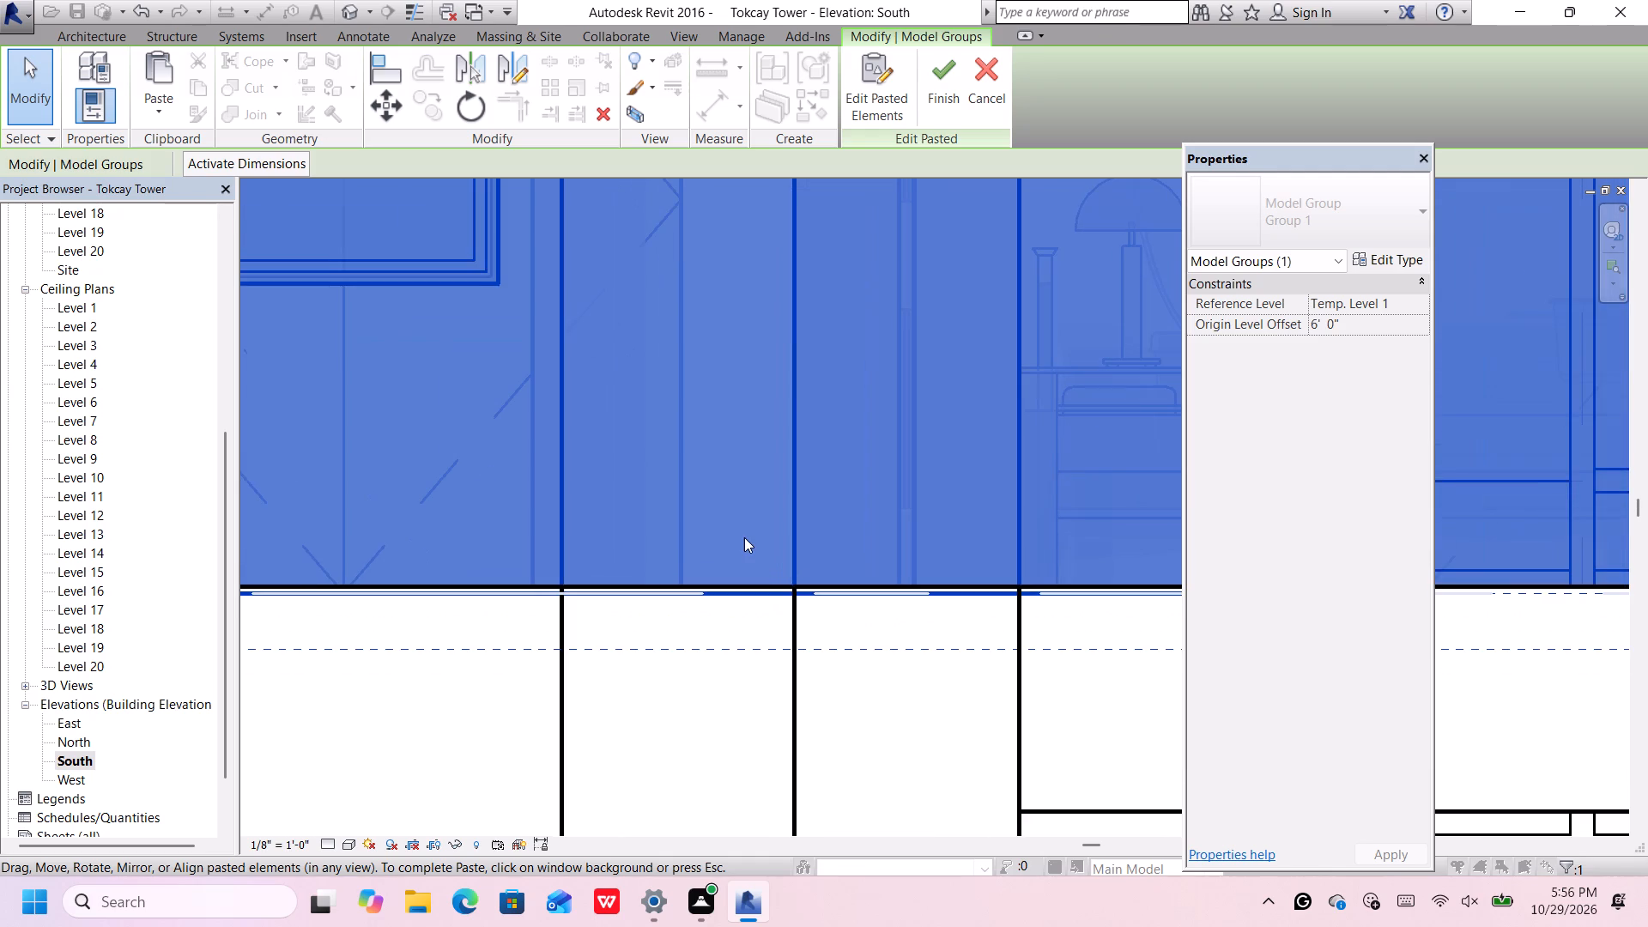
pyautogui.press('Up')
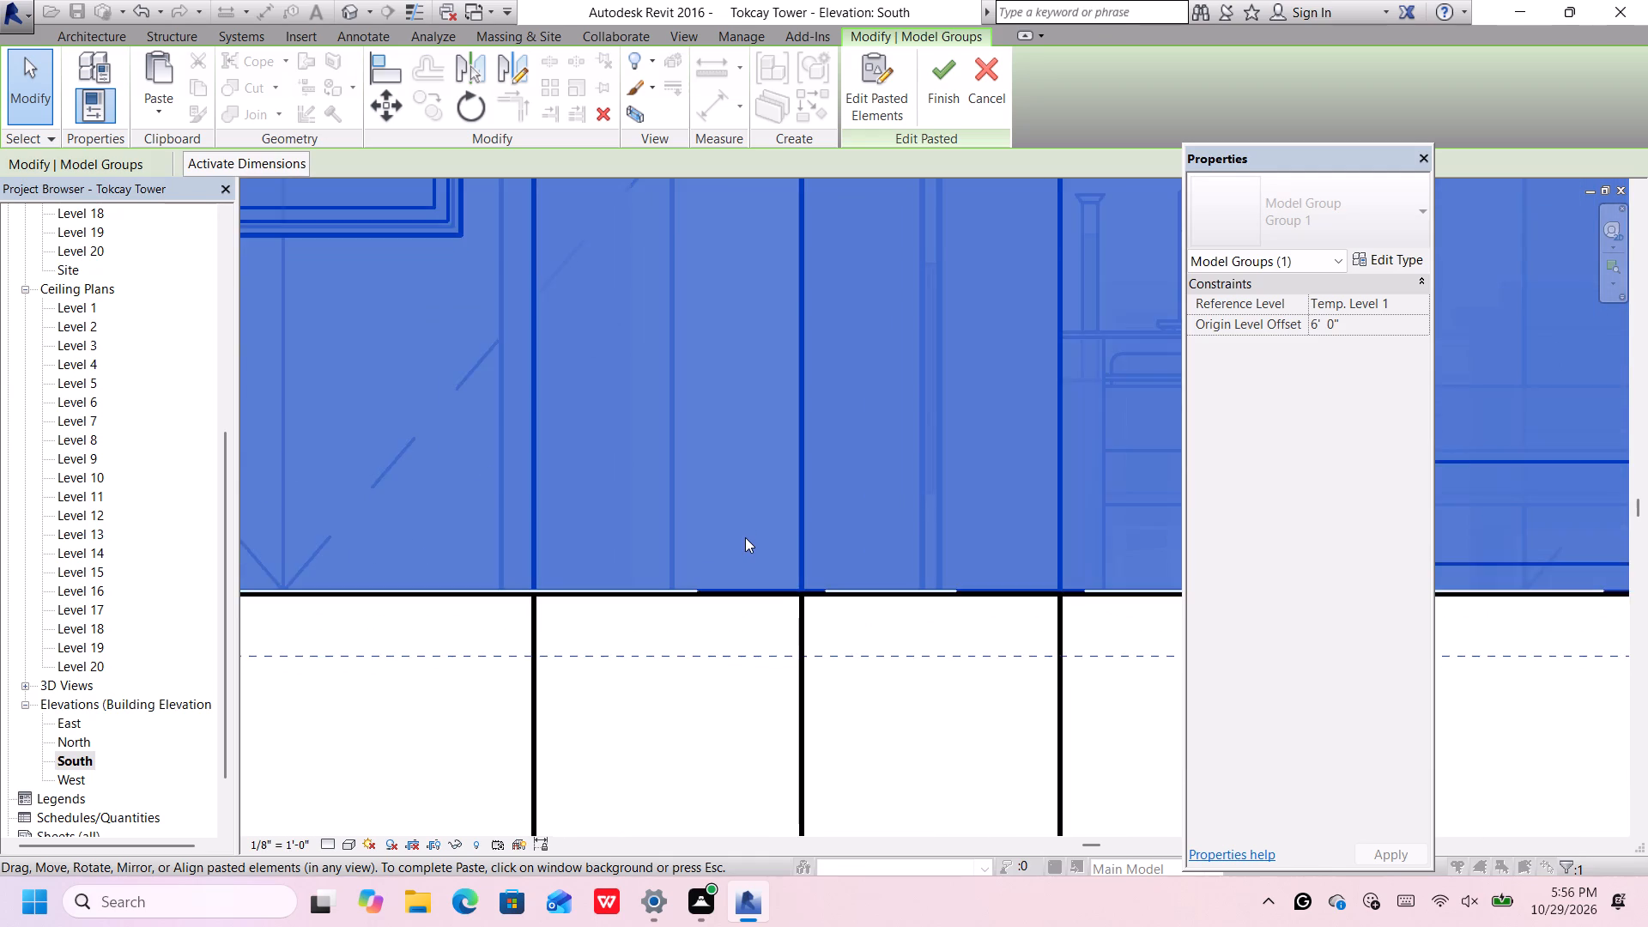
# Check the Level 5 storey group's alignment with the storey below at the west end and across the elevation.
pyautogui.scroll(-16, 745, 537)
pyautogui.scroll(-6, 745, 537)
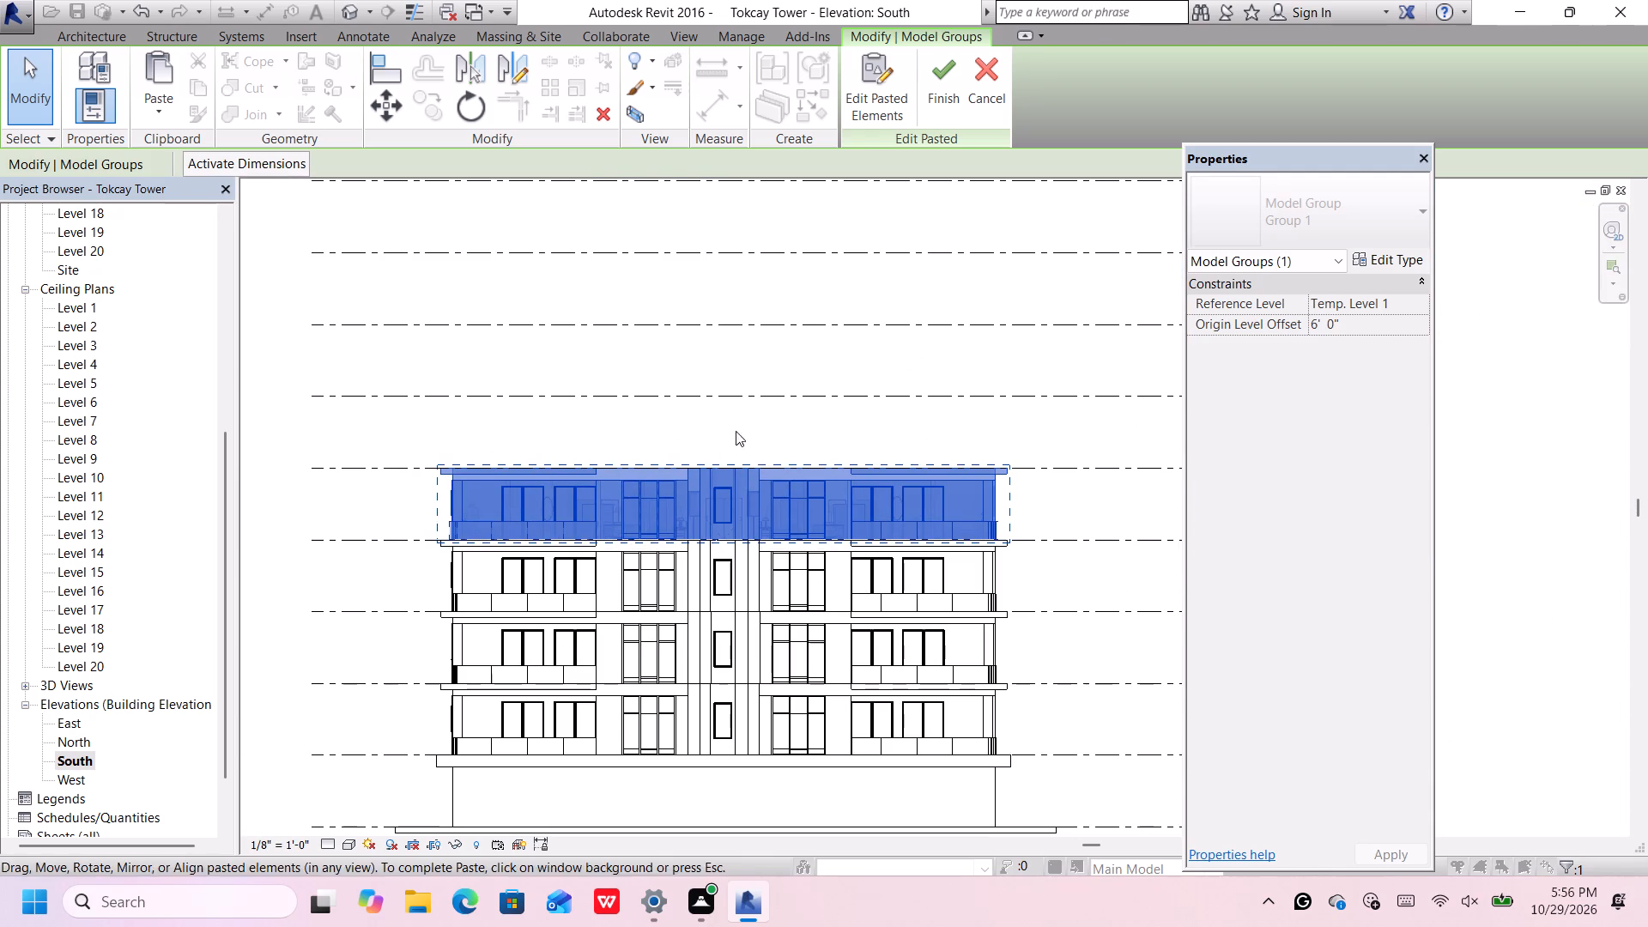
pyautogui.scroll(2, 442, 554)
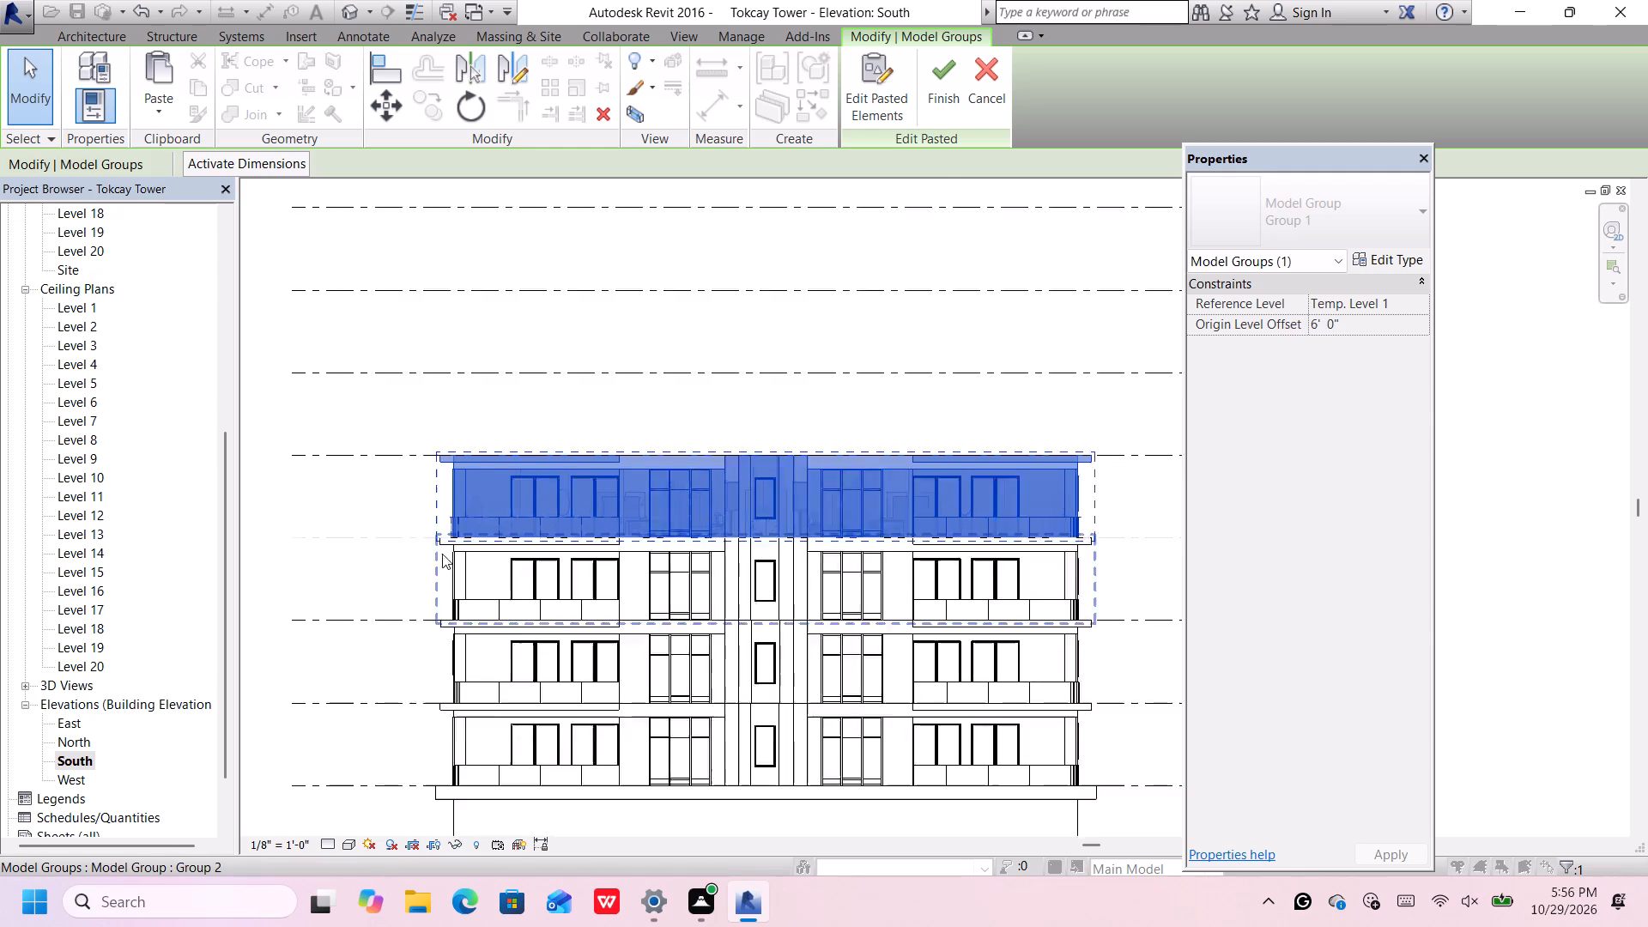
pyautogui.scroll(18, 442, 554)
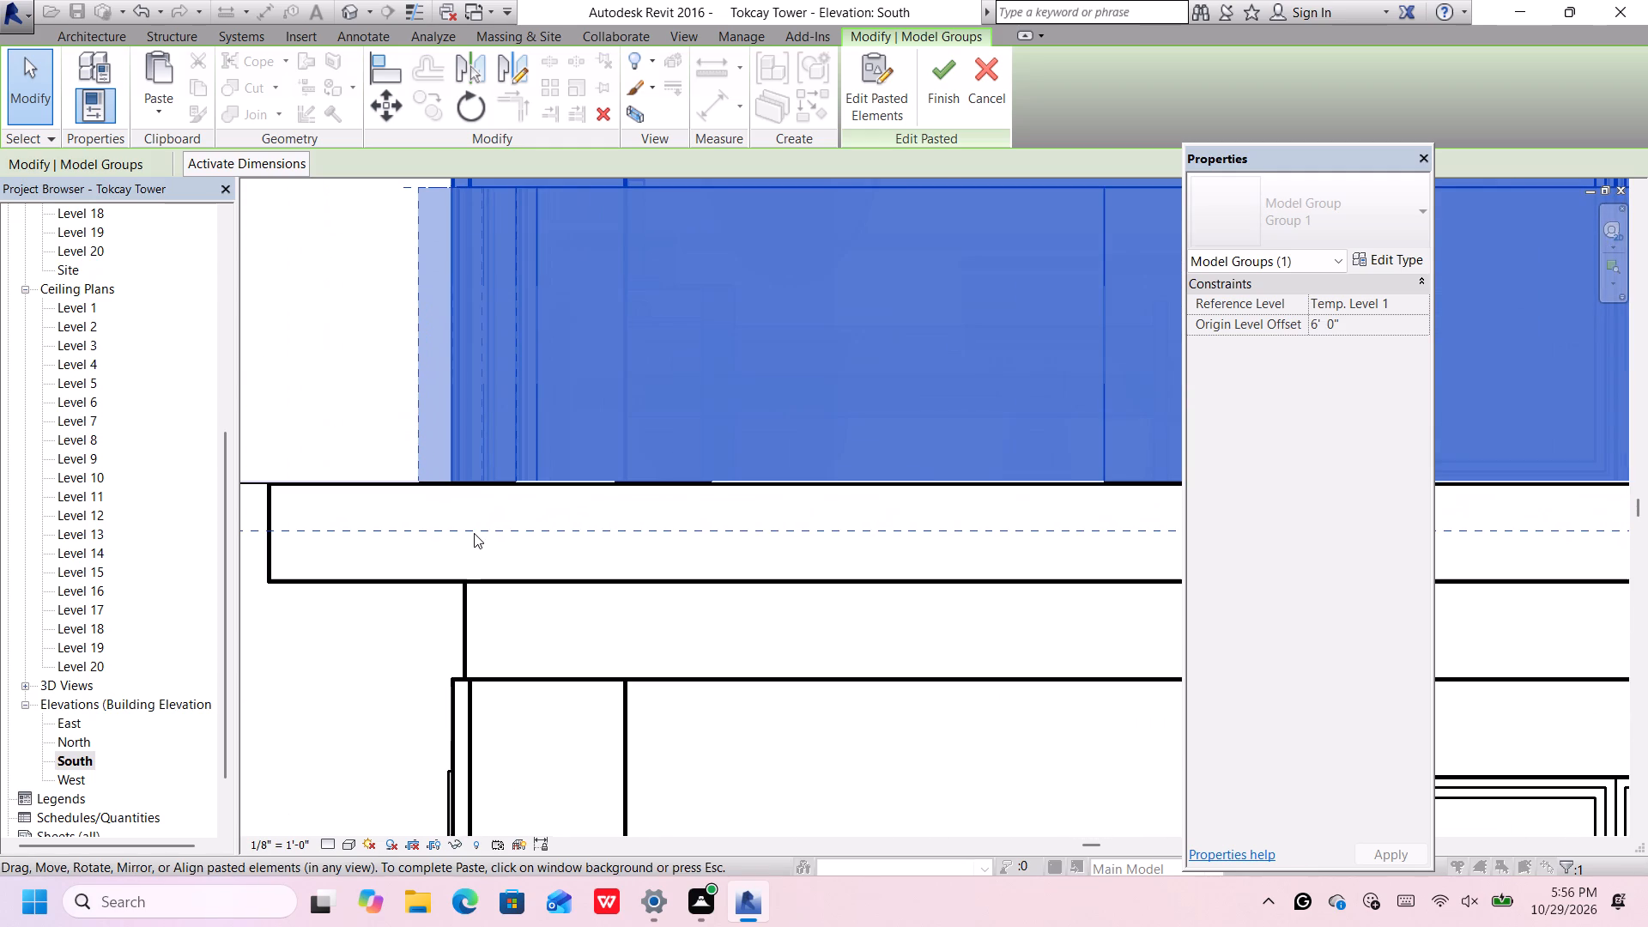
pyautogui.scroll(-1, 473, 534)
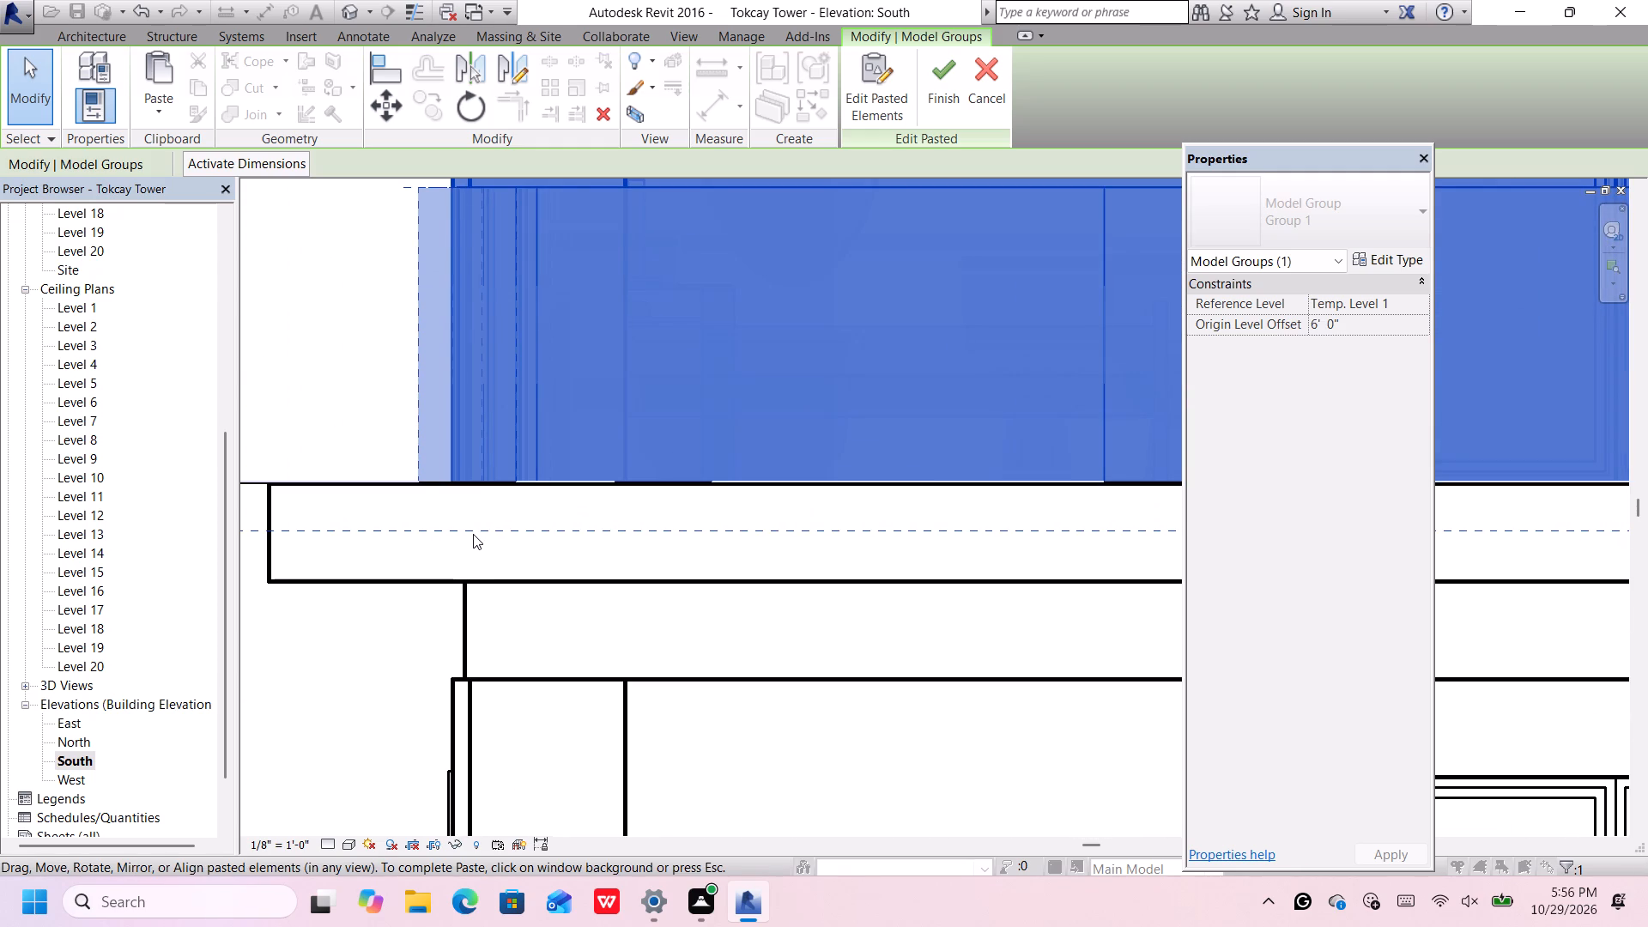
pyautogui.scroll(-2, 473, 534)
pyautogui.scroll(8, 458, 453)
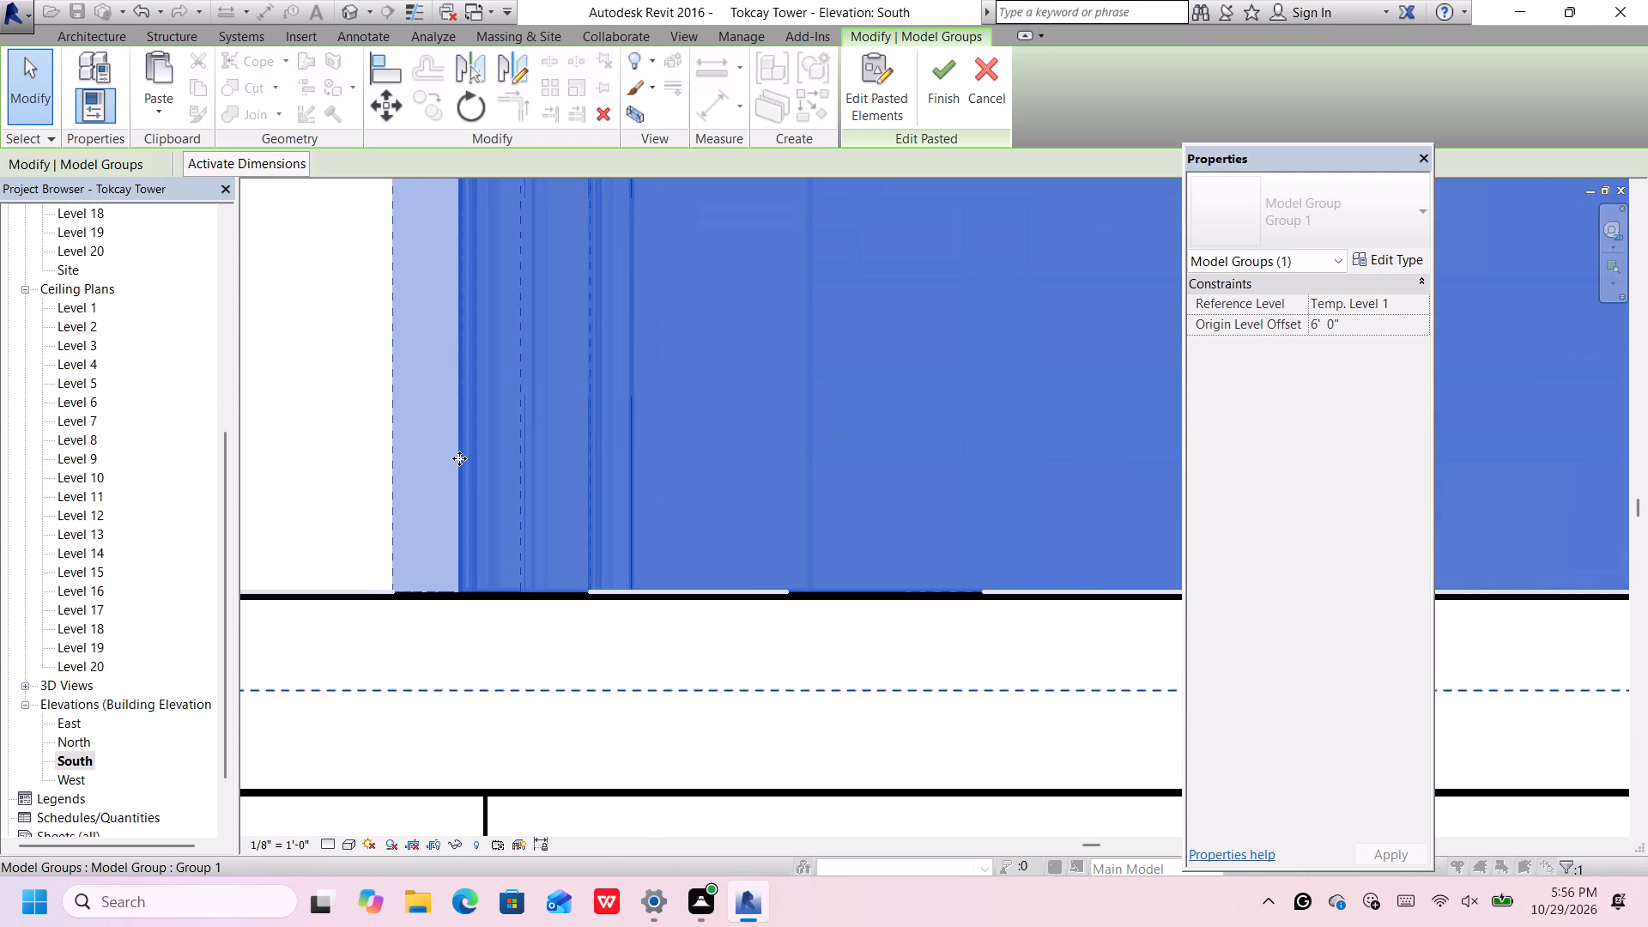
pyautogui.scroll(-4, 459, 458)
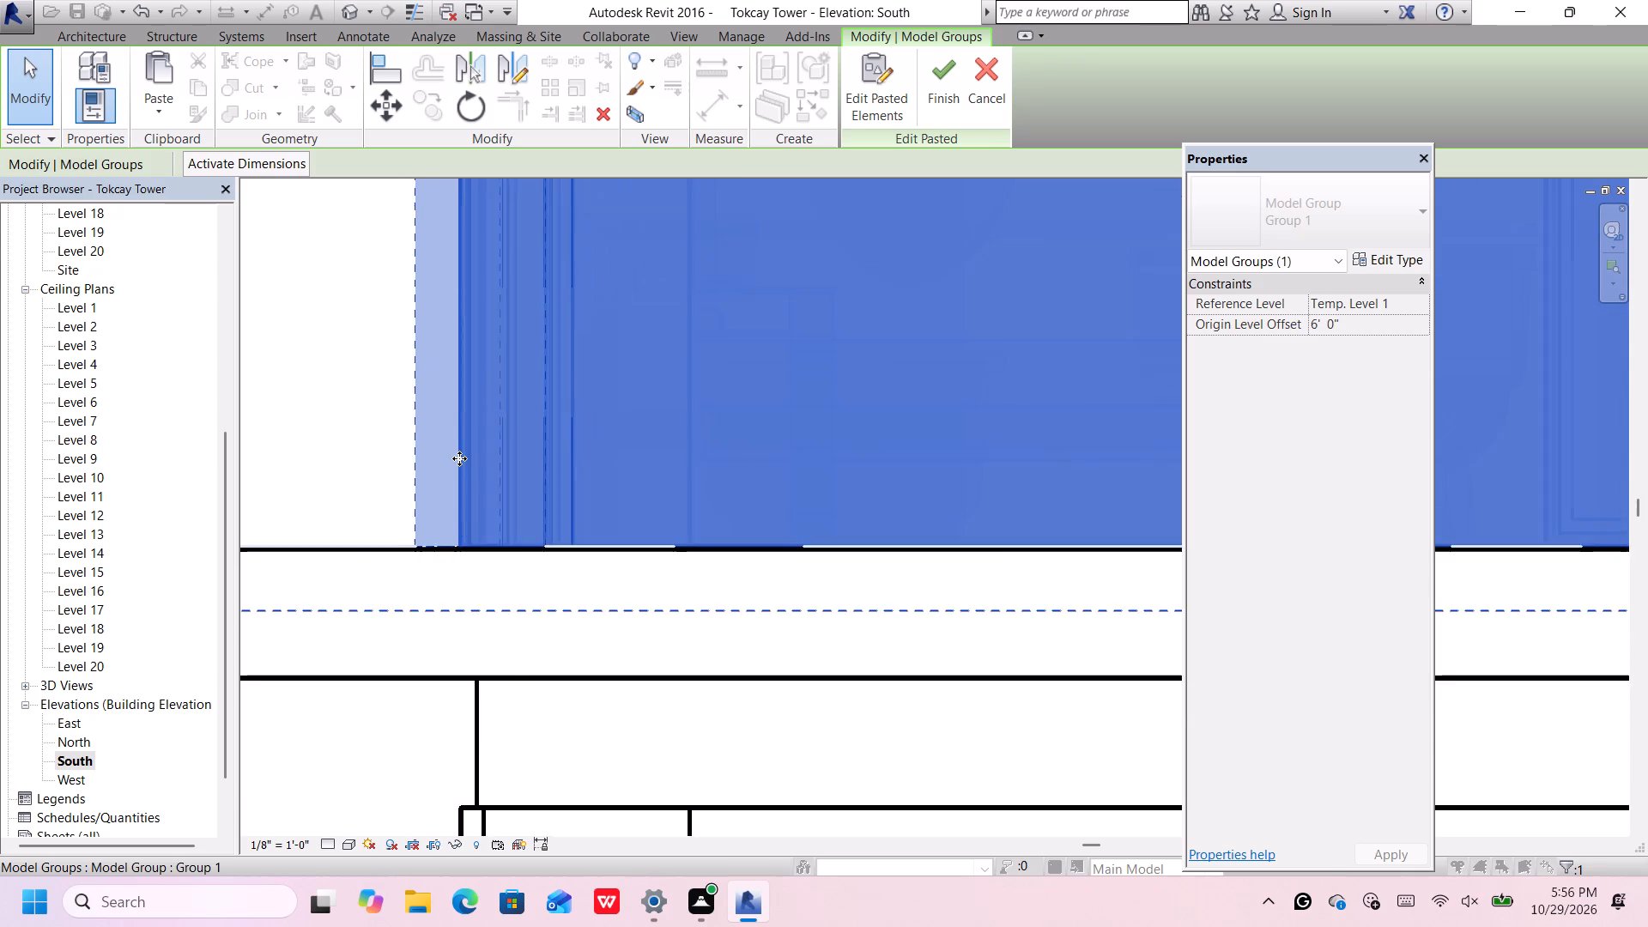
pyautogui.scroll(-18, 459, 458)
pyautogui.scroll(-3, 459, 458)
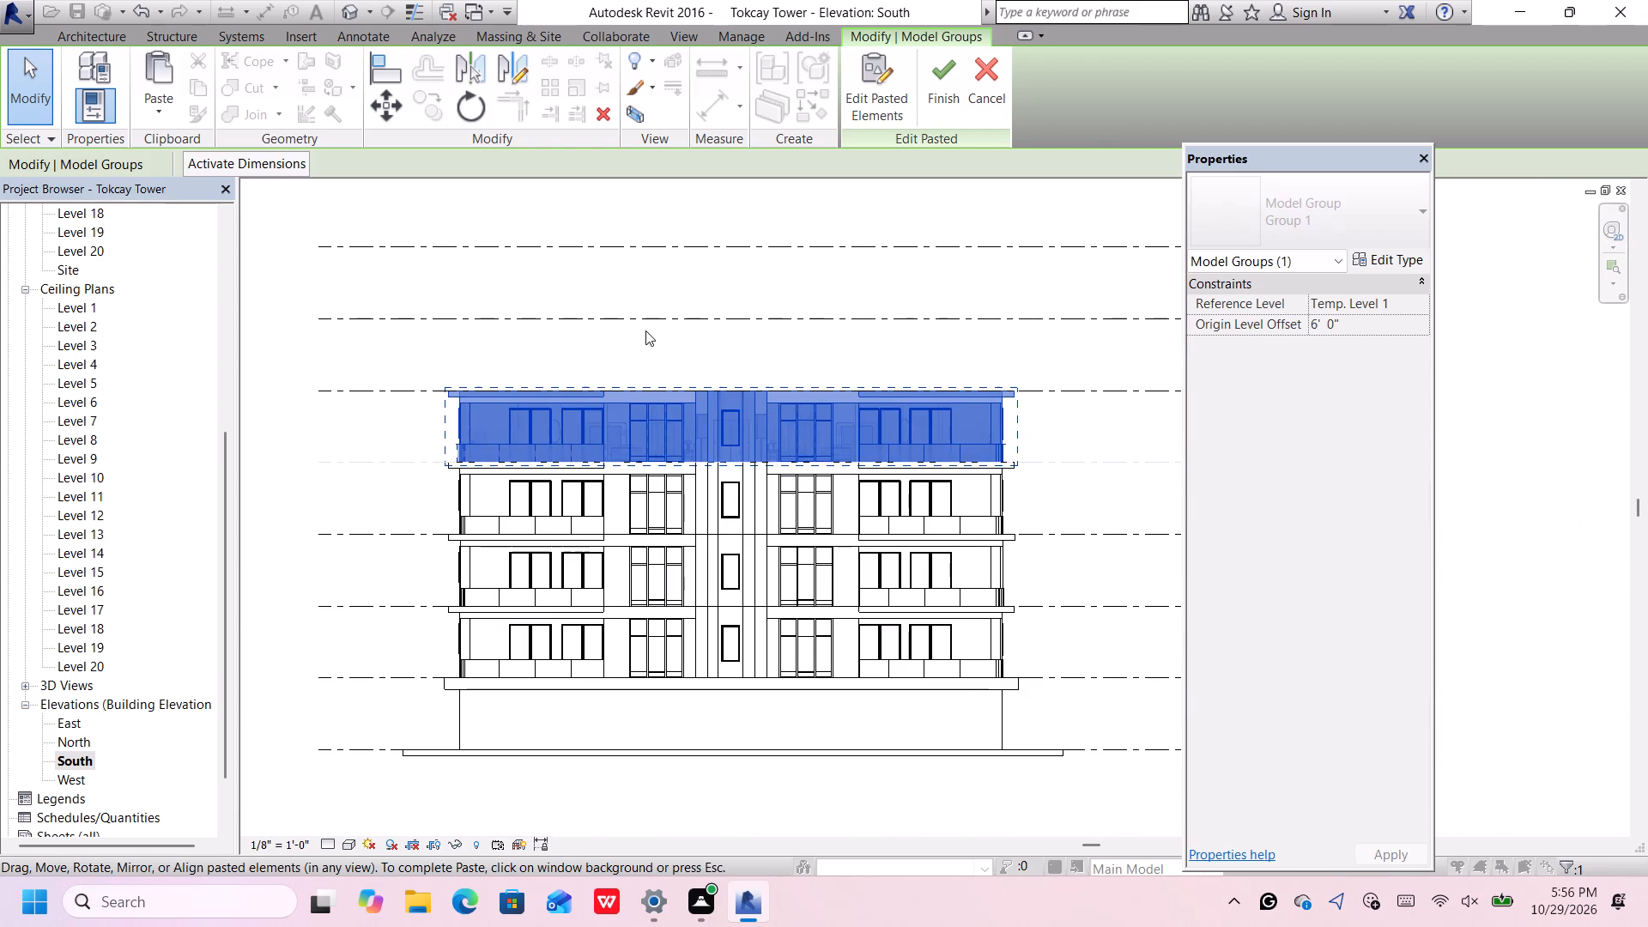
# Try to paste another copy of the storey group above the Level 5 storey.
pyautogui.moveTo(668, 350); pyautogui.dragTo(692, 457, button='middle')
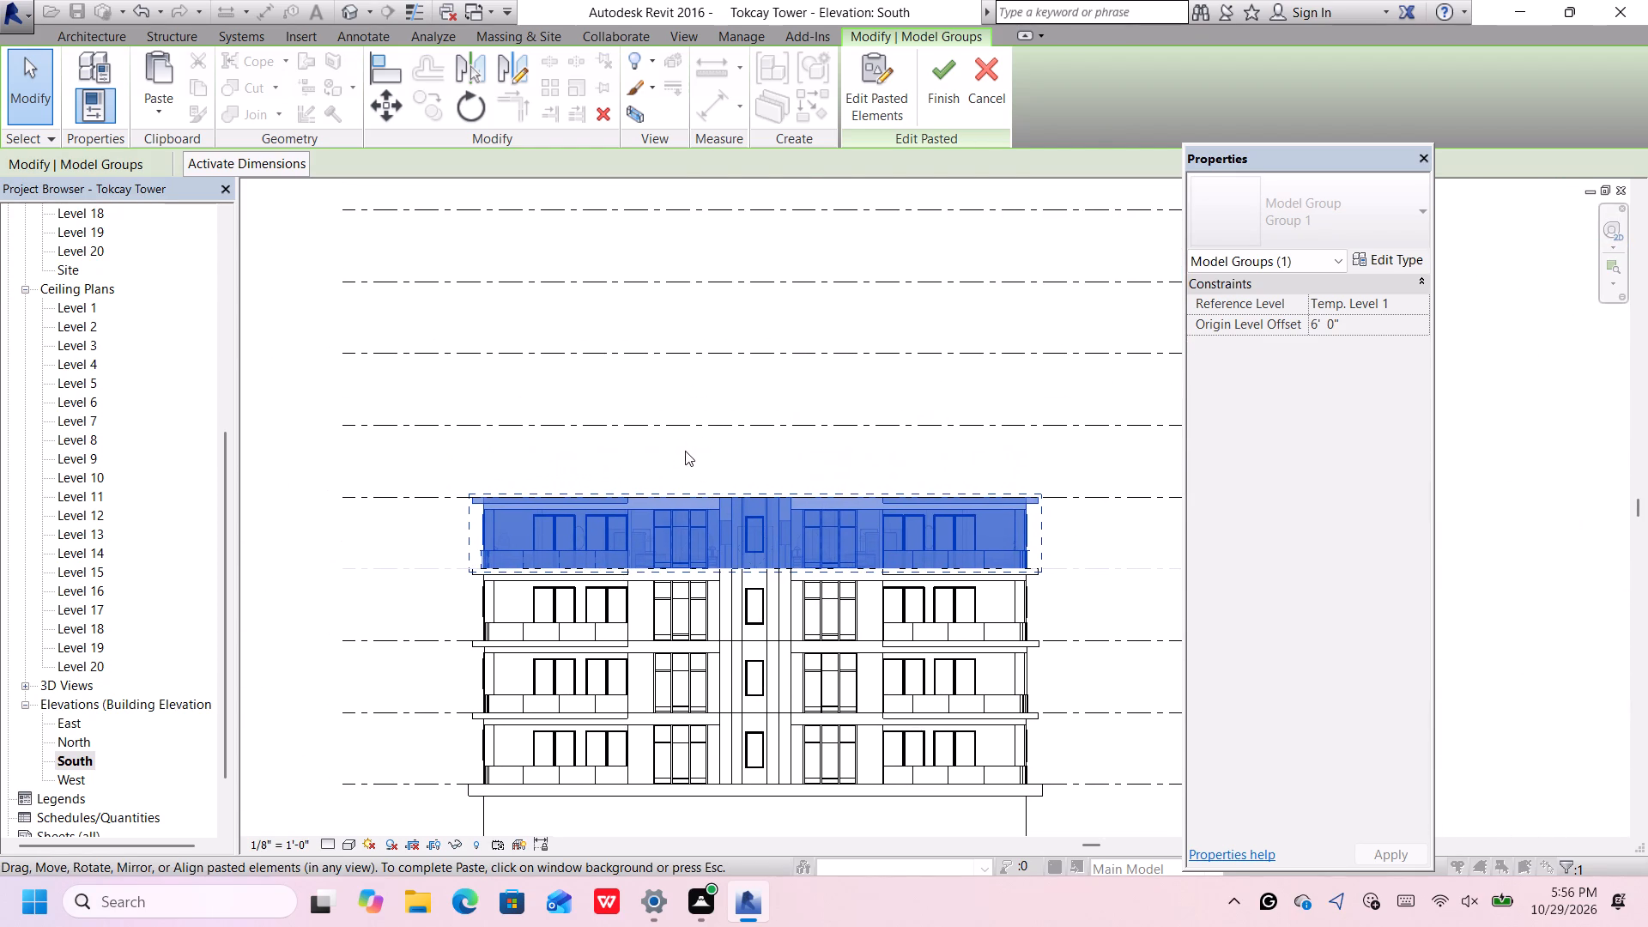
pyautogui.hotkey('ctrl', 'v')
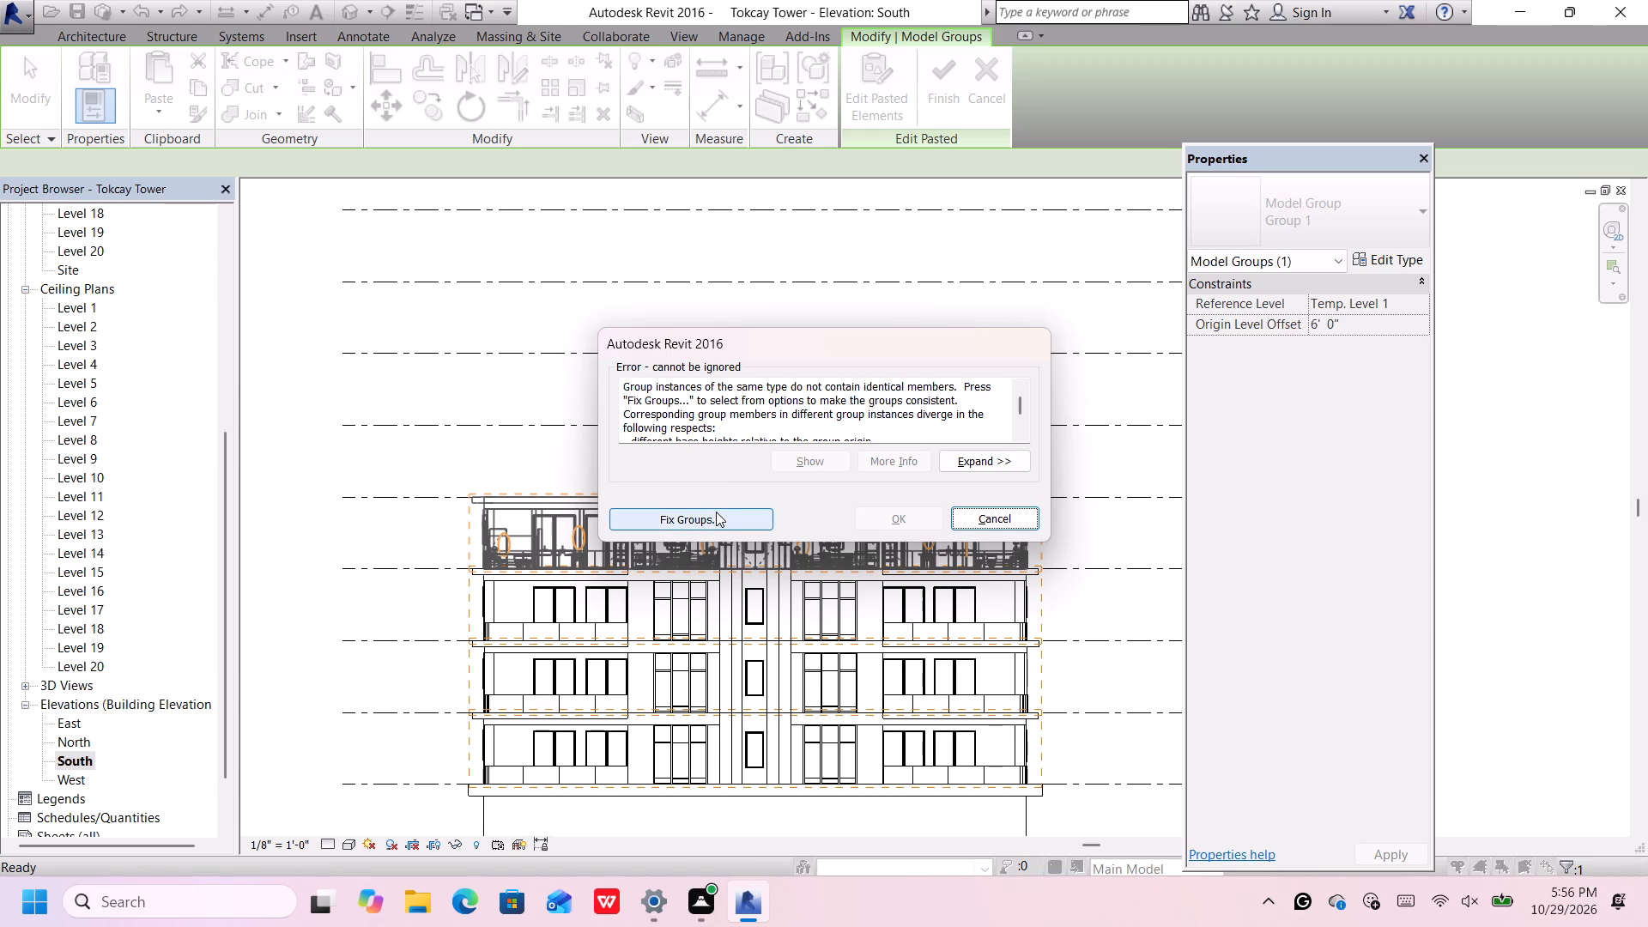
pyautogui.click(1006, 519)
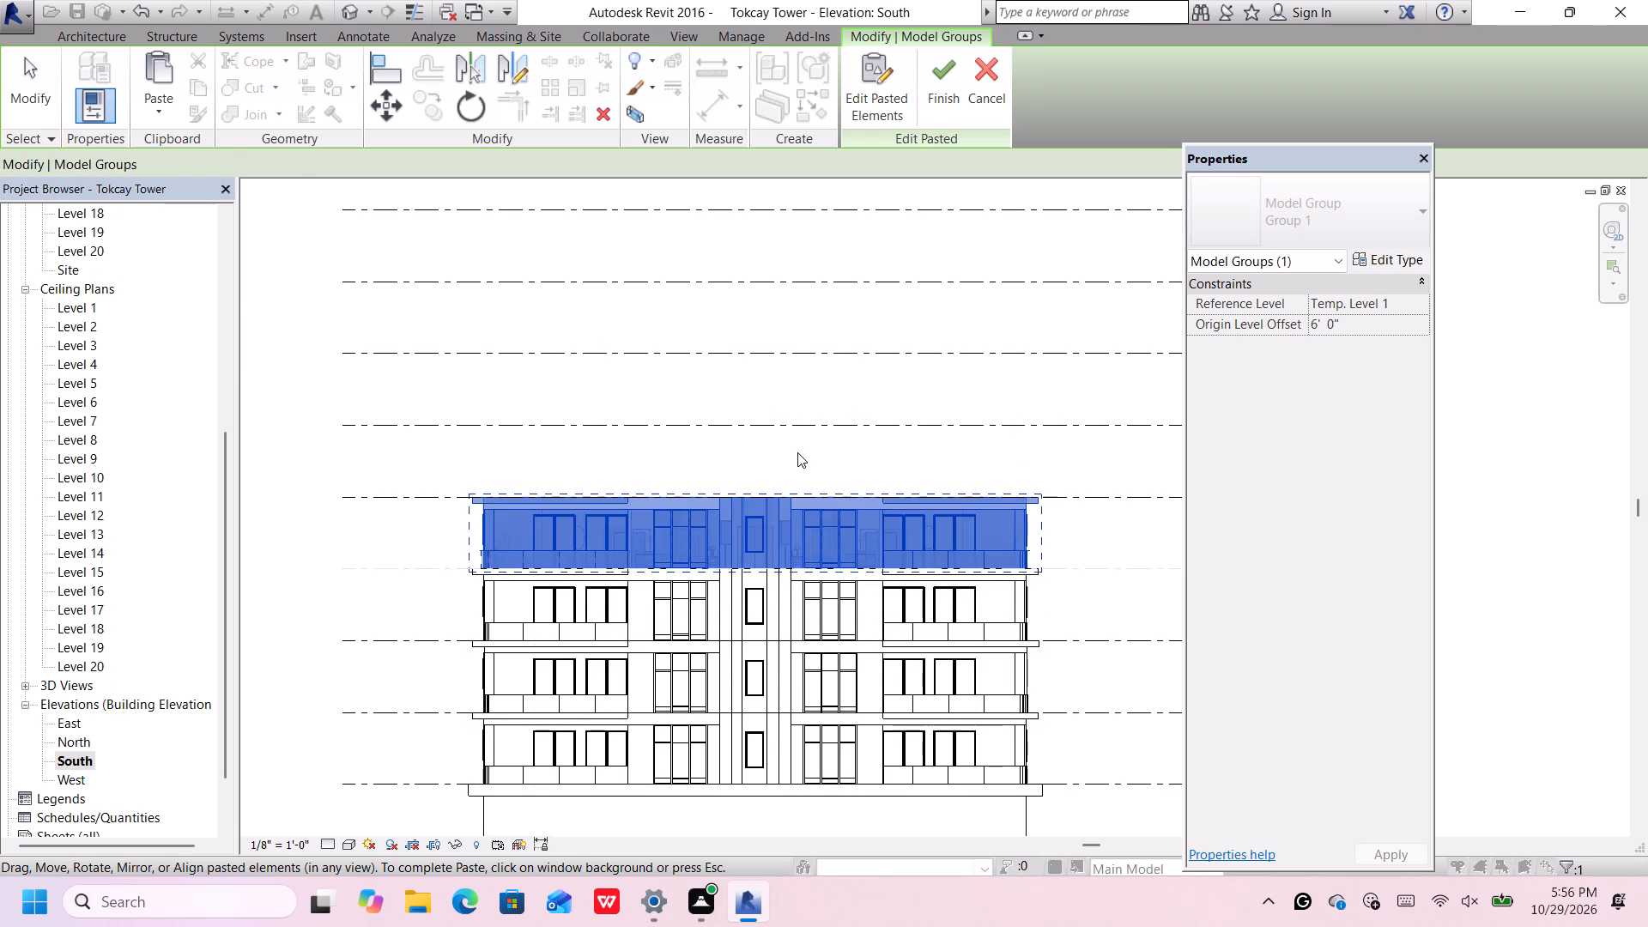
# Fine-nudge the Level 5 storey group vertically until its base rests exactly on top of the storey below.
pyautogui.scroll(3, 797, 455)
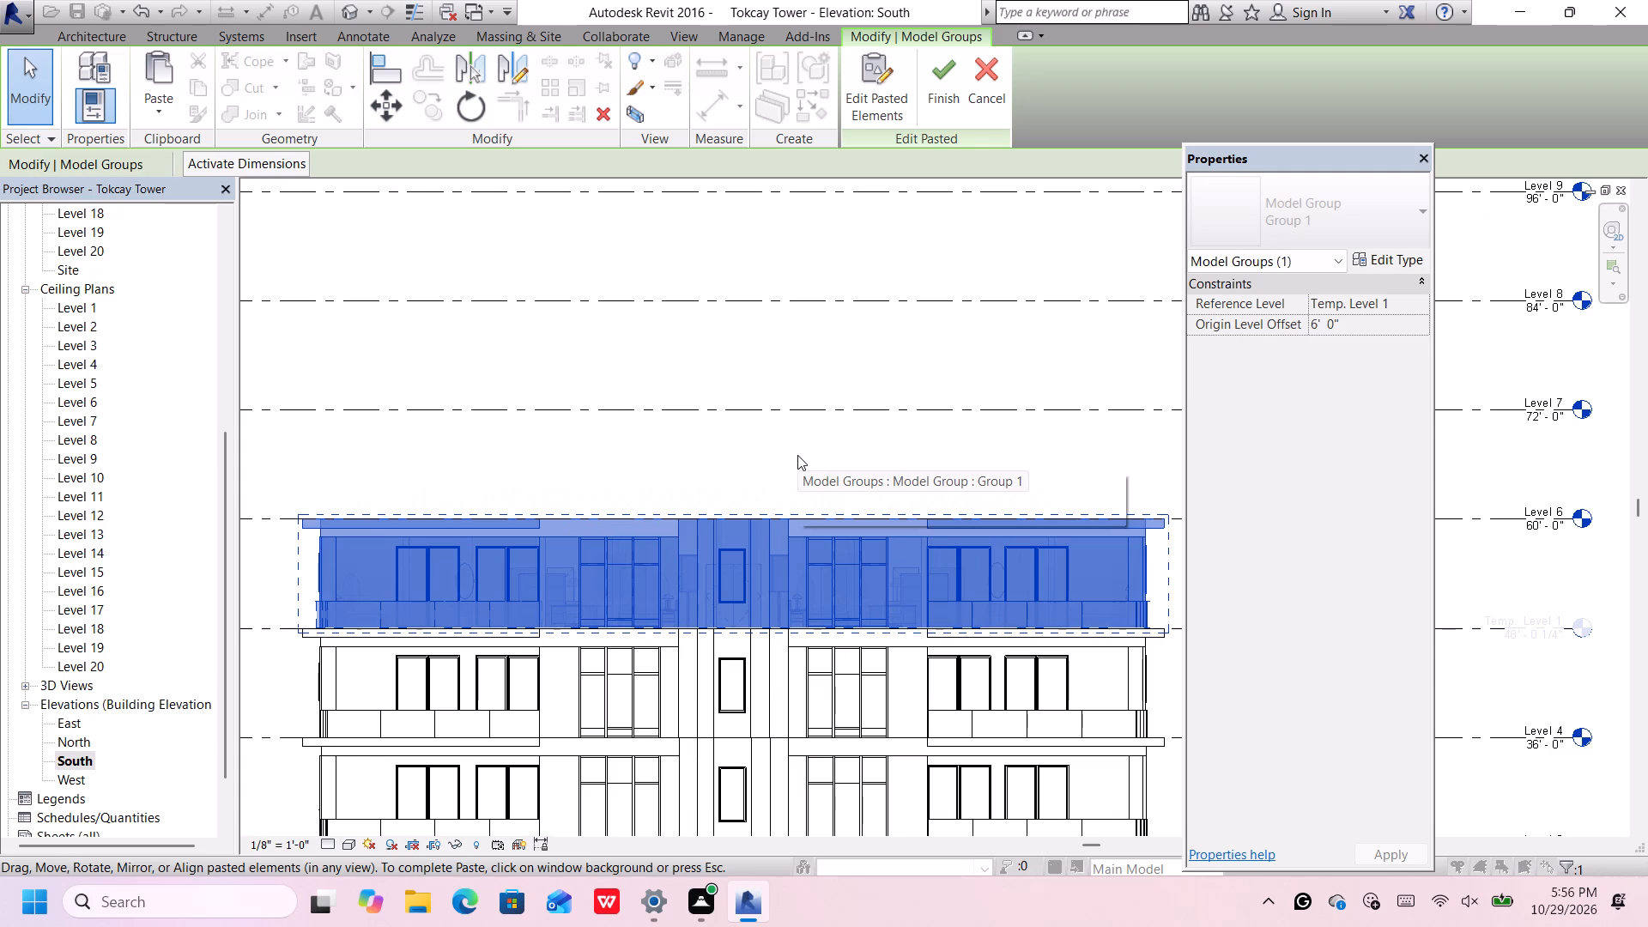
pyautogui.press('Down')
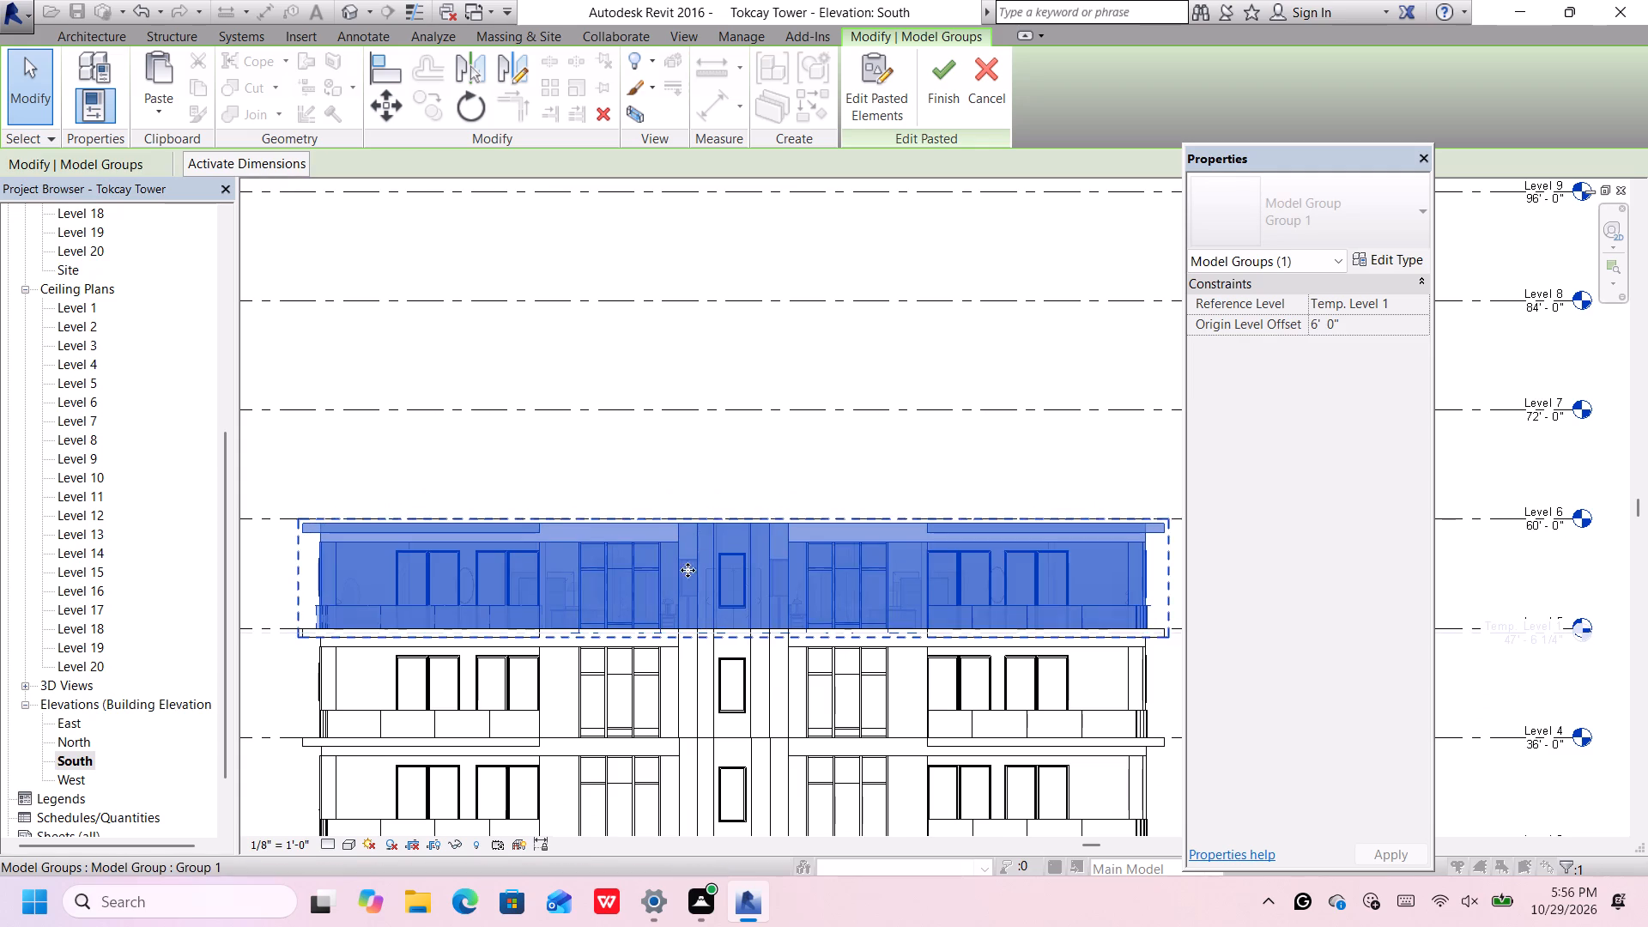
pyautogui.scroll(9, 659, 635)
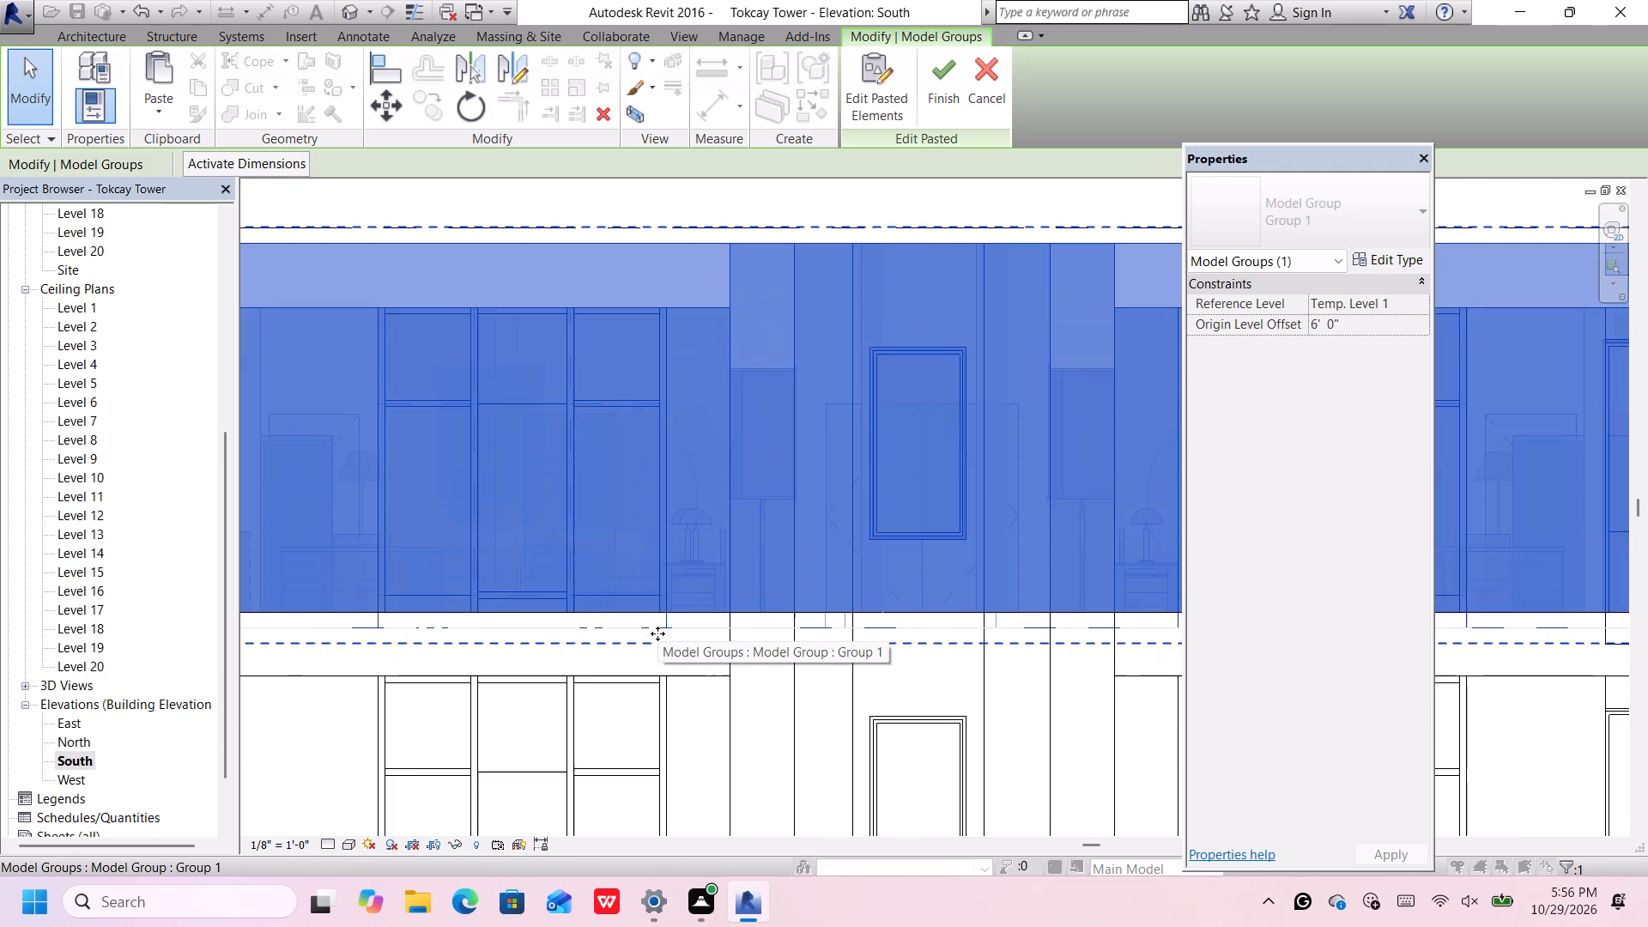
pyautogui.press('Up')
pyautogui.press('Up')
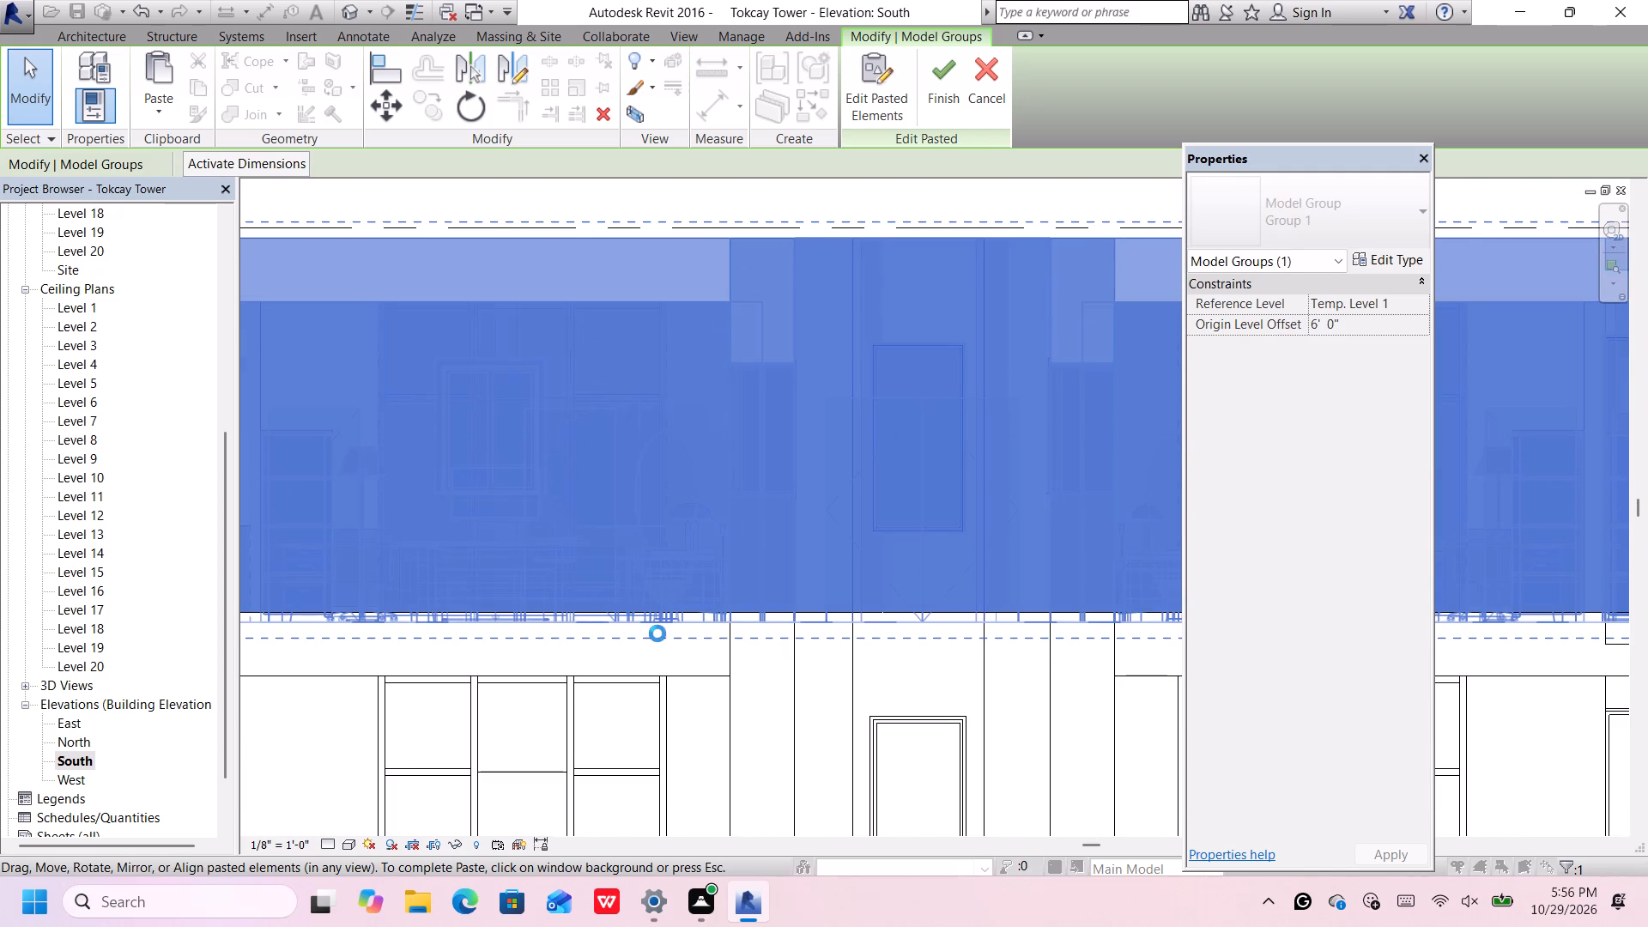
pyautogui.press('Up')
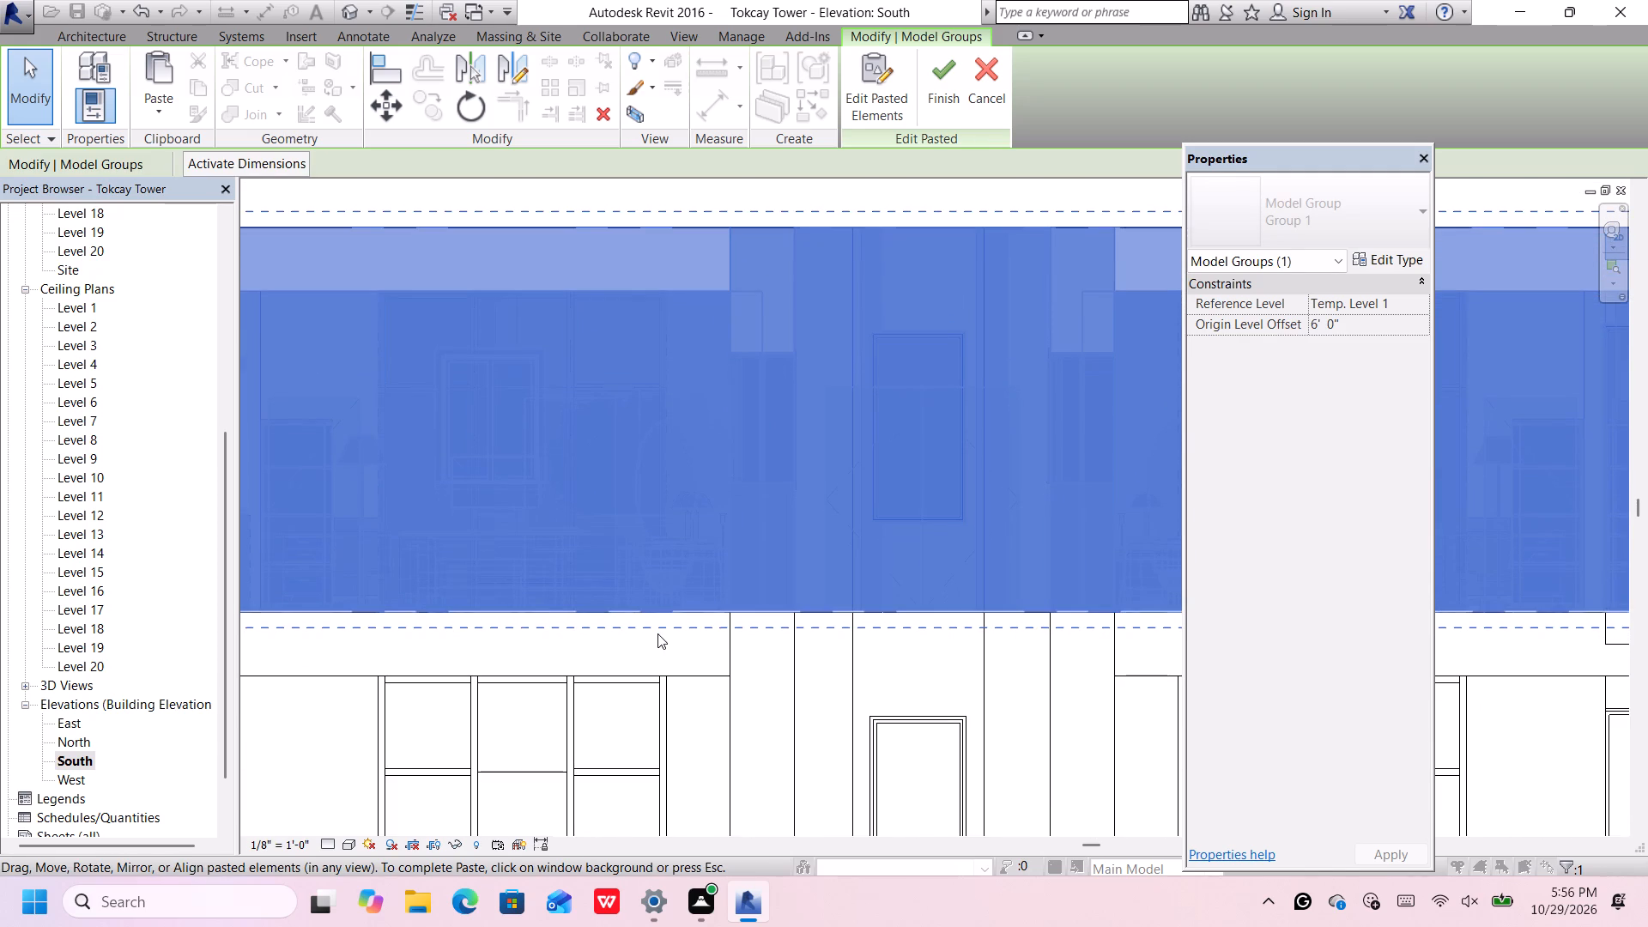
pyautogui.scroll(8, 657, 633)
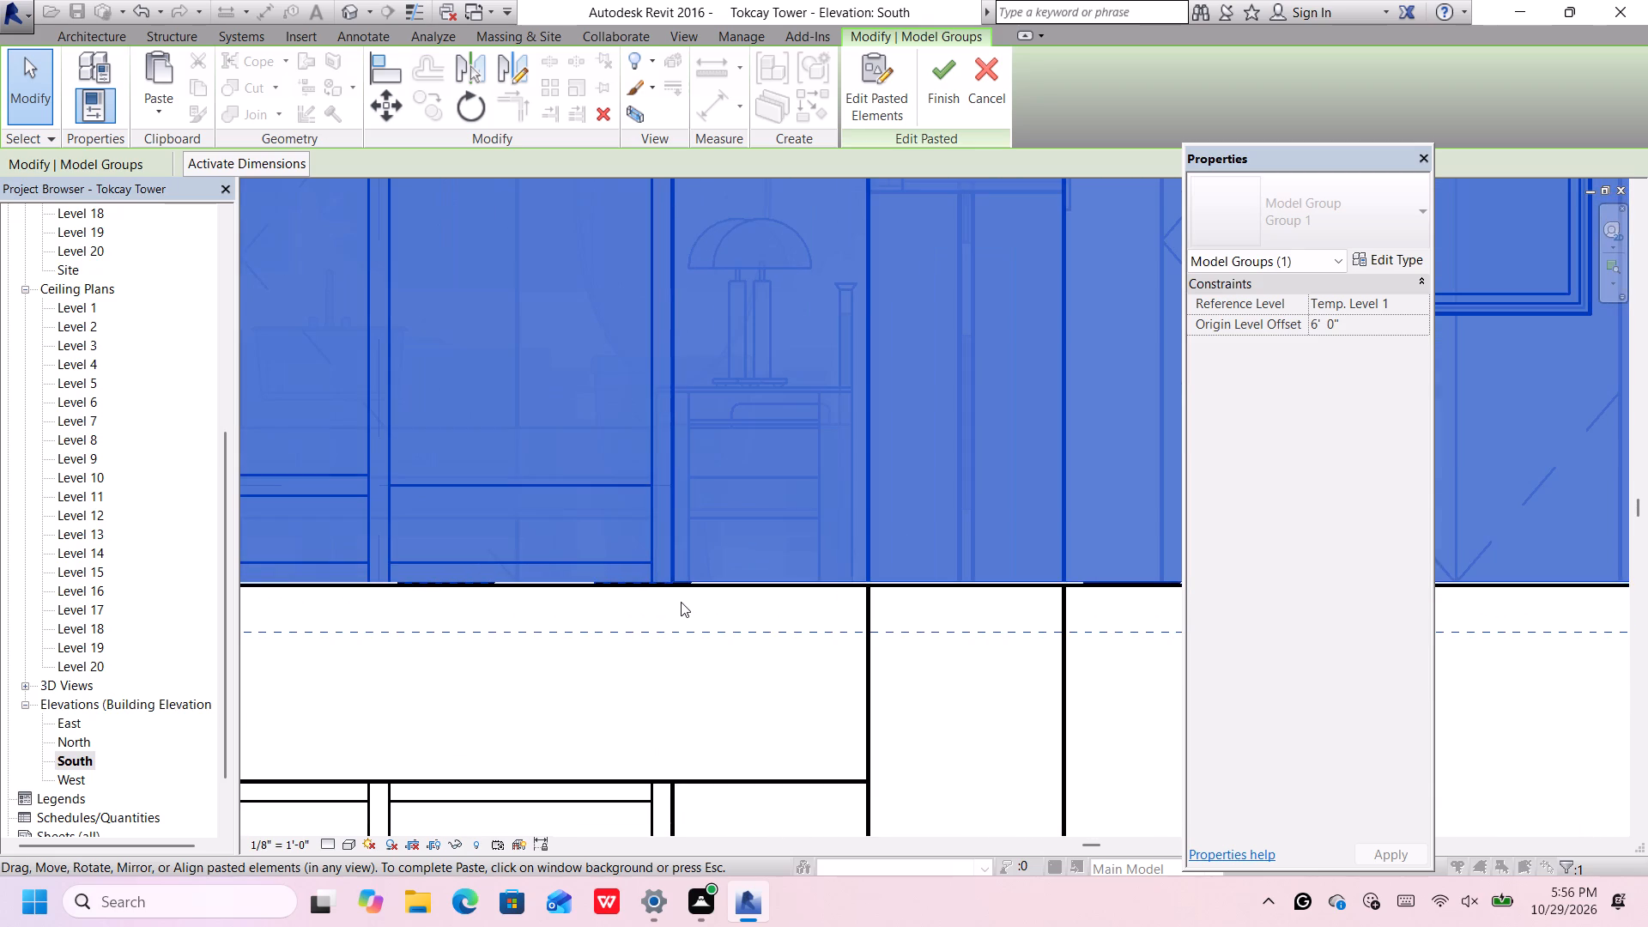
pyautogui.press('Up')
pyautogui.scroll(-6, 681, 602)
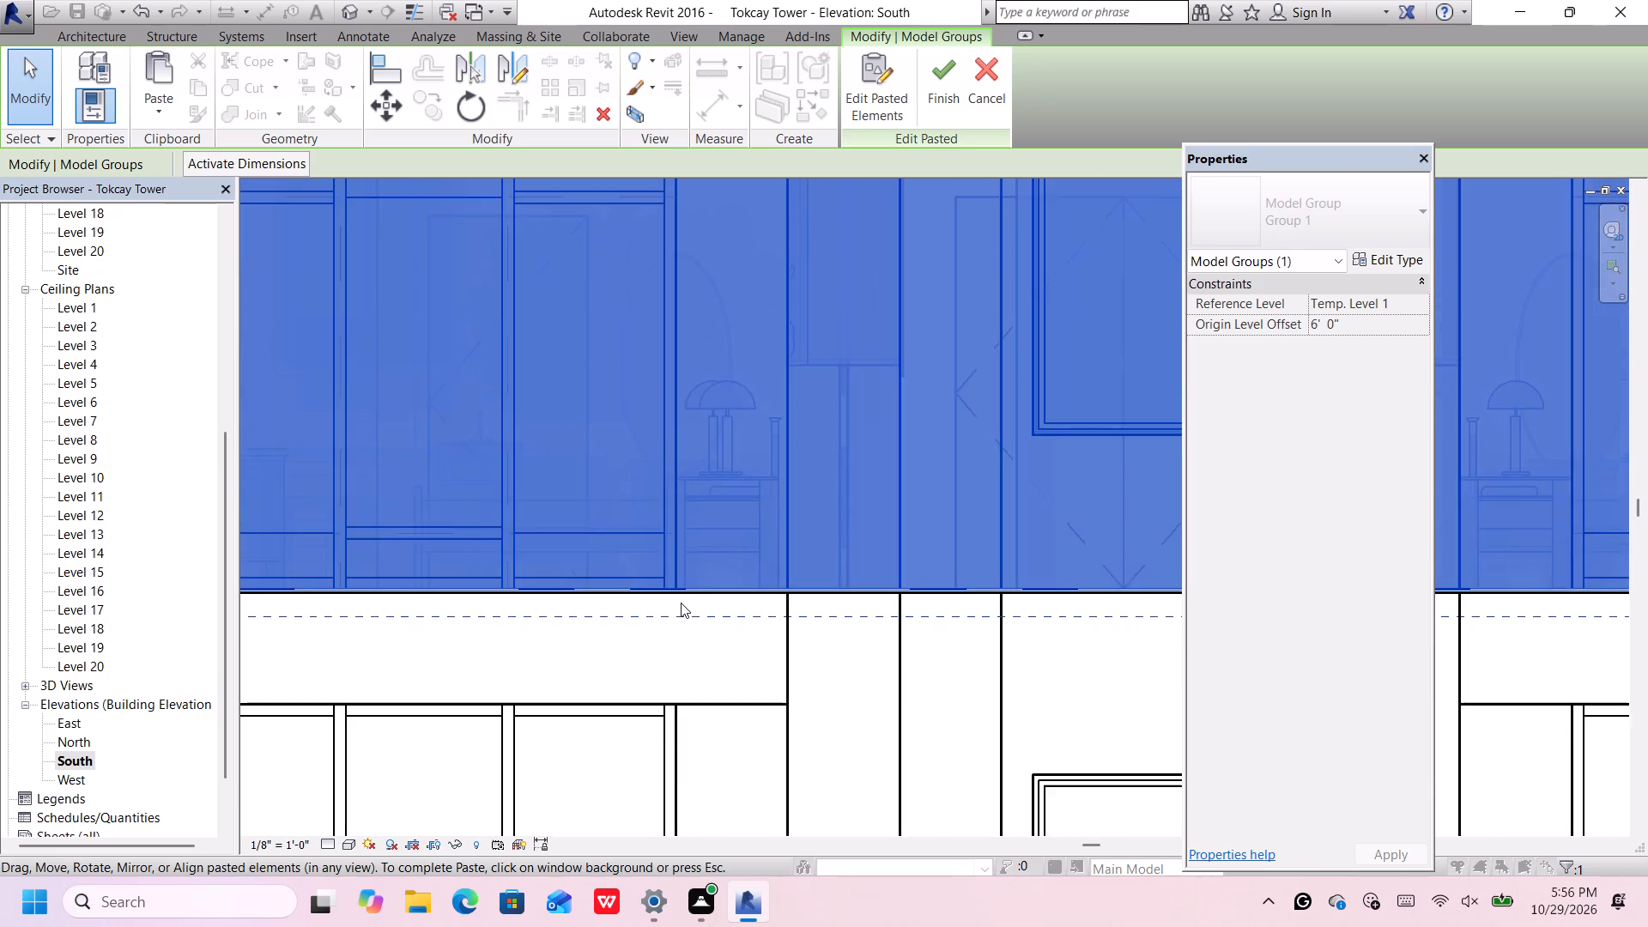
pyautogui.scroll(-12, 681, 603)
# Finish placing the pasted Level 5 storey, fixing the group inconsistency by ungrouping the inconsistent groups.
pyautogui.click(760, 470)
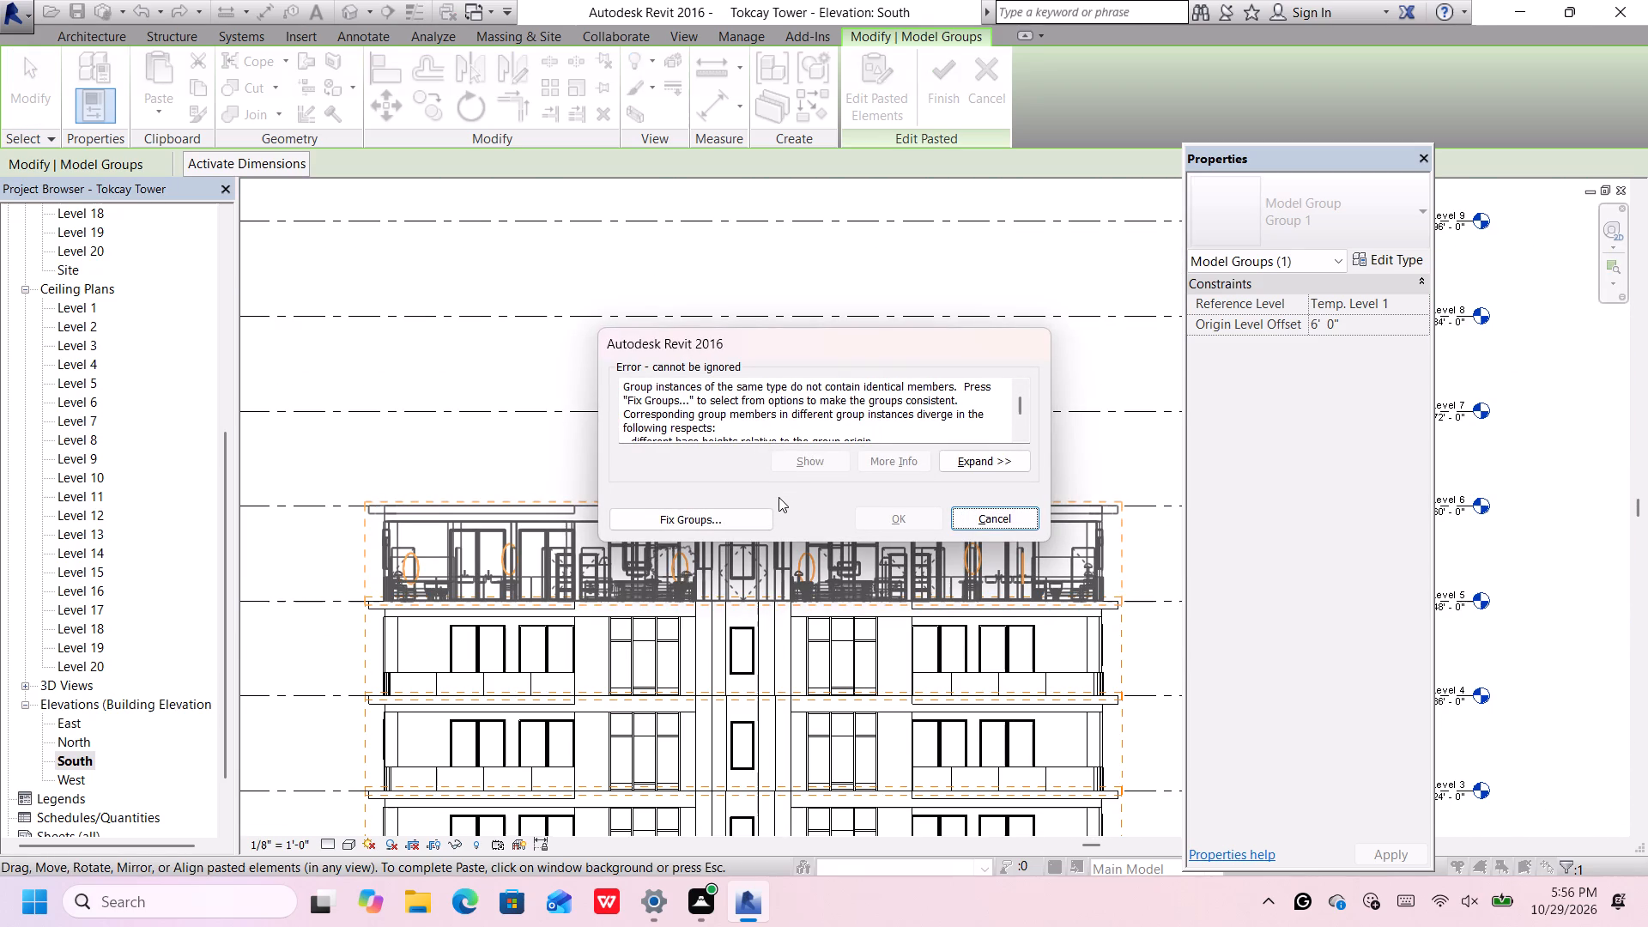
pyautogui.click(976, 517)
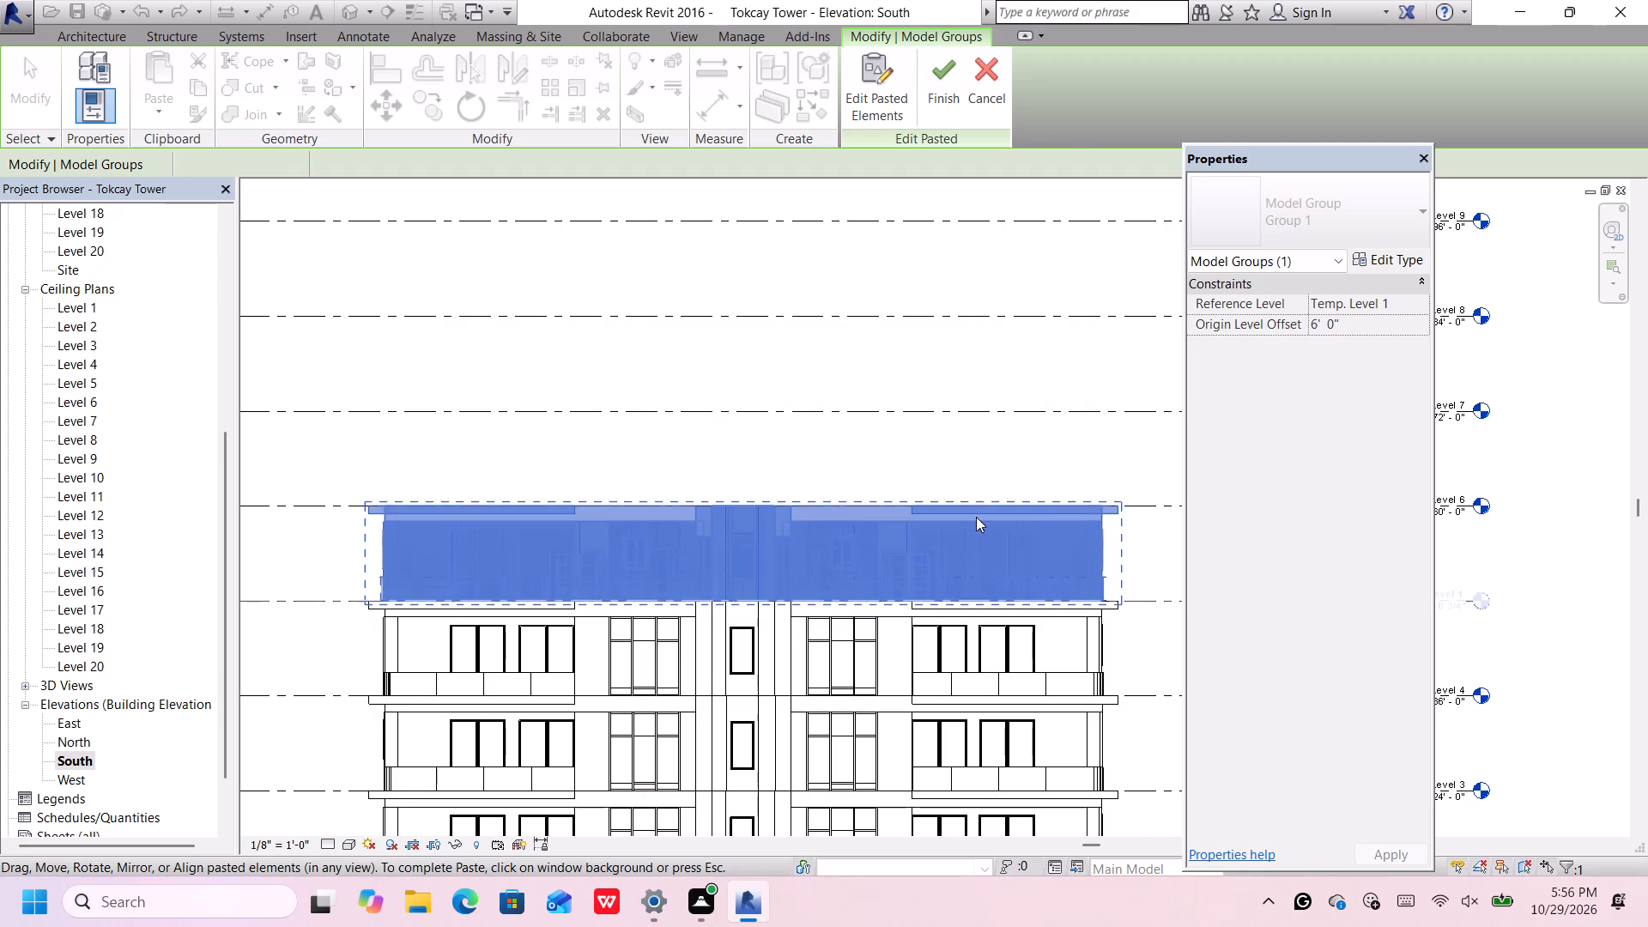
pyautogui.click(978, 471)
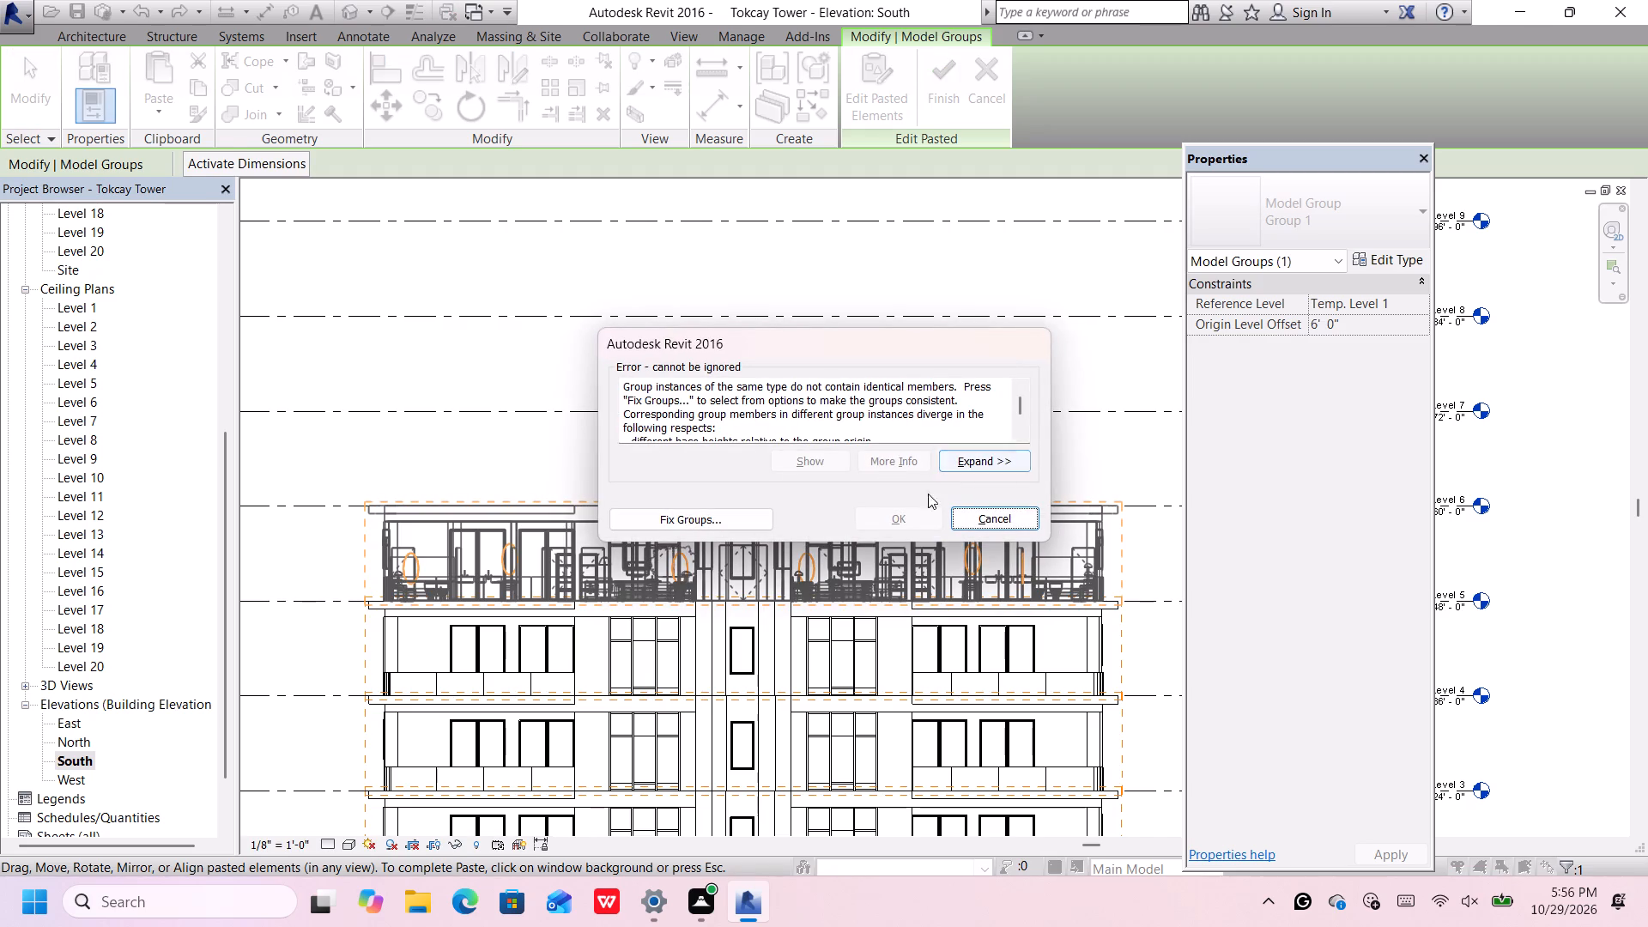
pyautogui.click(698, 514)
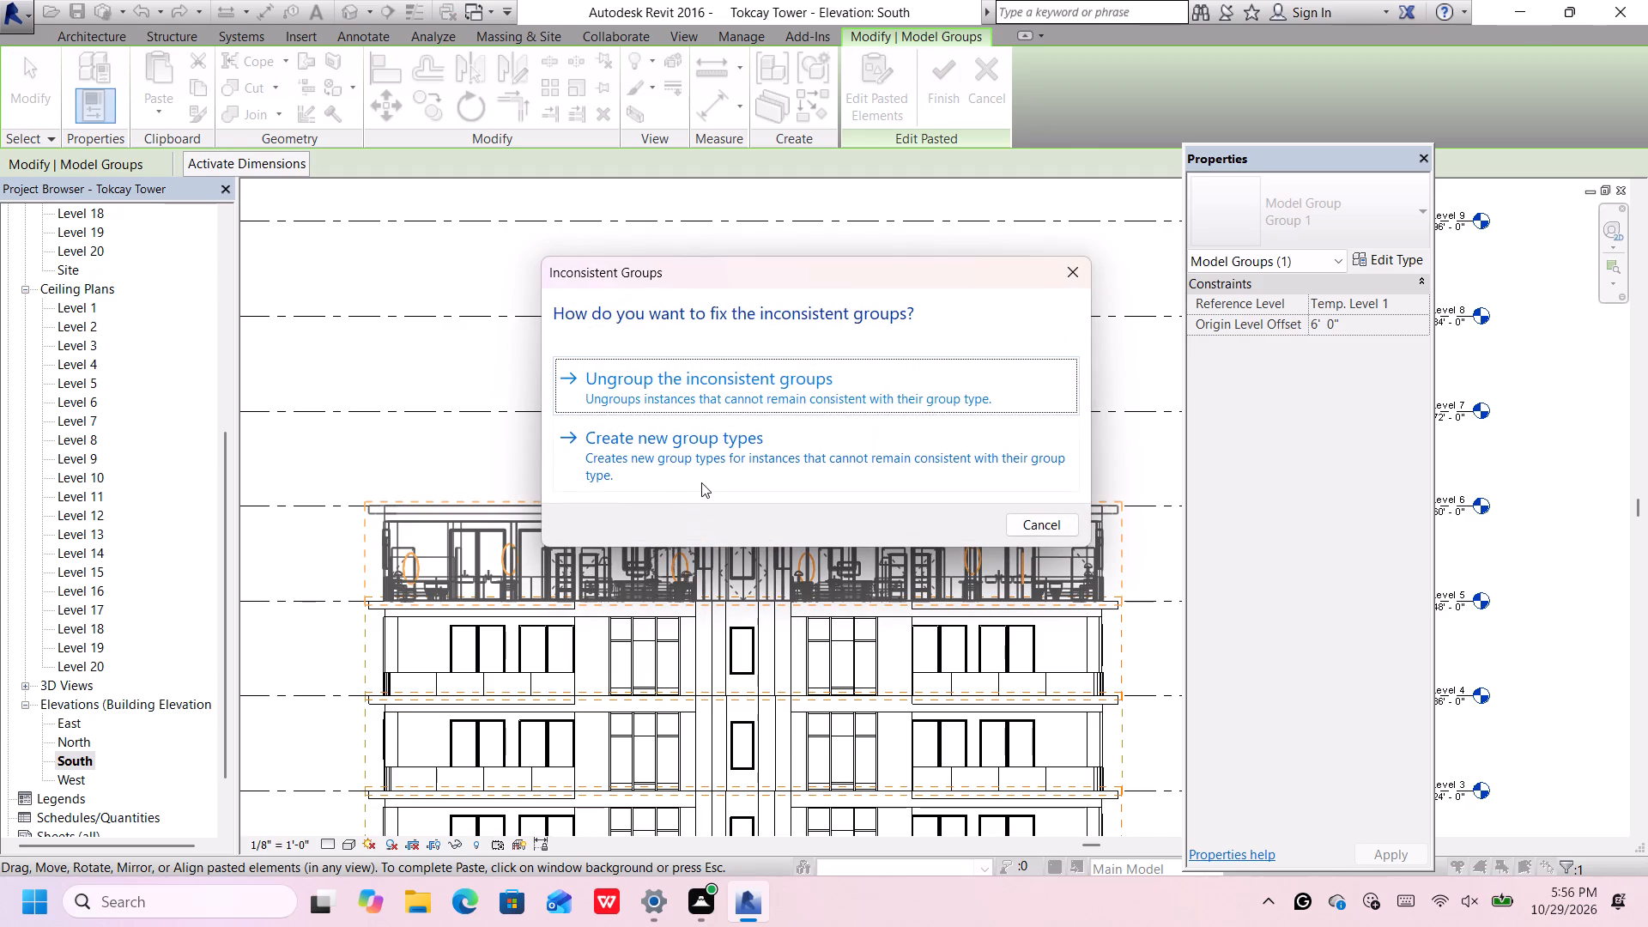
pyautogui.click(766, 391)
pyautogui.scroll(-2, 624, 510)
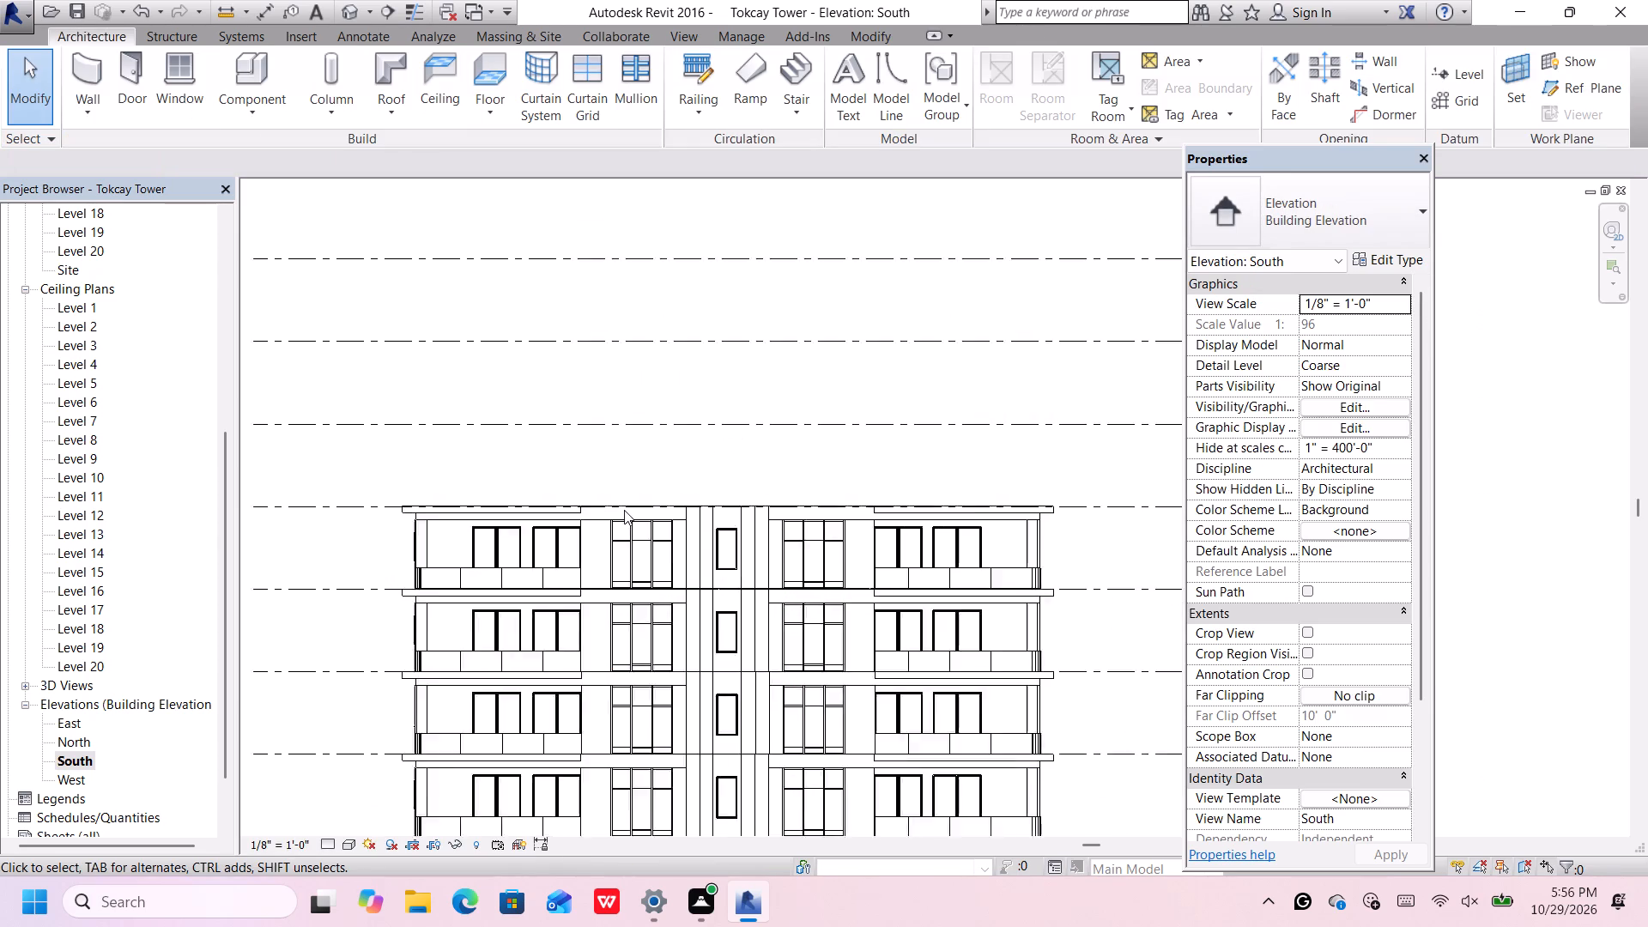
pyautogui.scroll(-1, 624, 510)
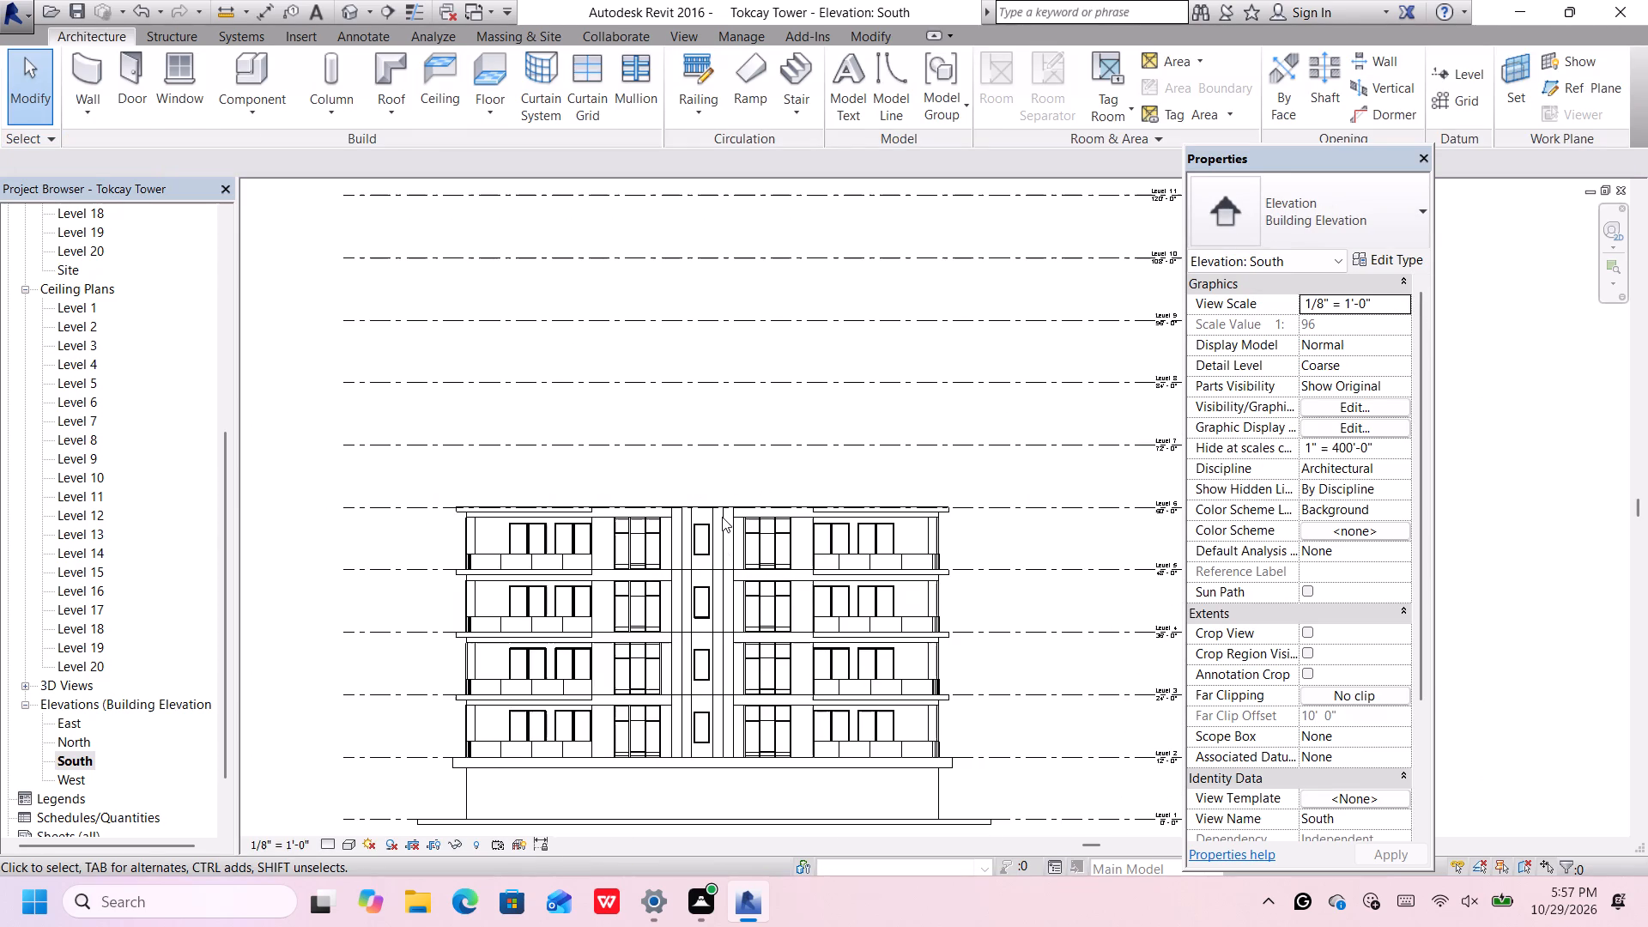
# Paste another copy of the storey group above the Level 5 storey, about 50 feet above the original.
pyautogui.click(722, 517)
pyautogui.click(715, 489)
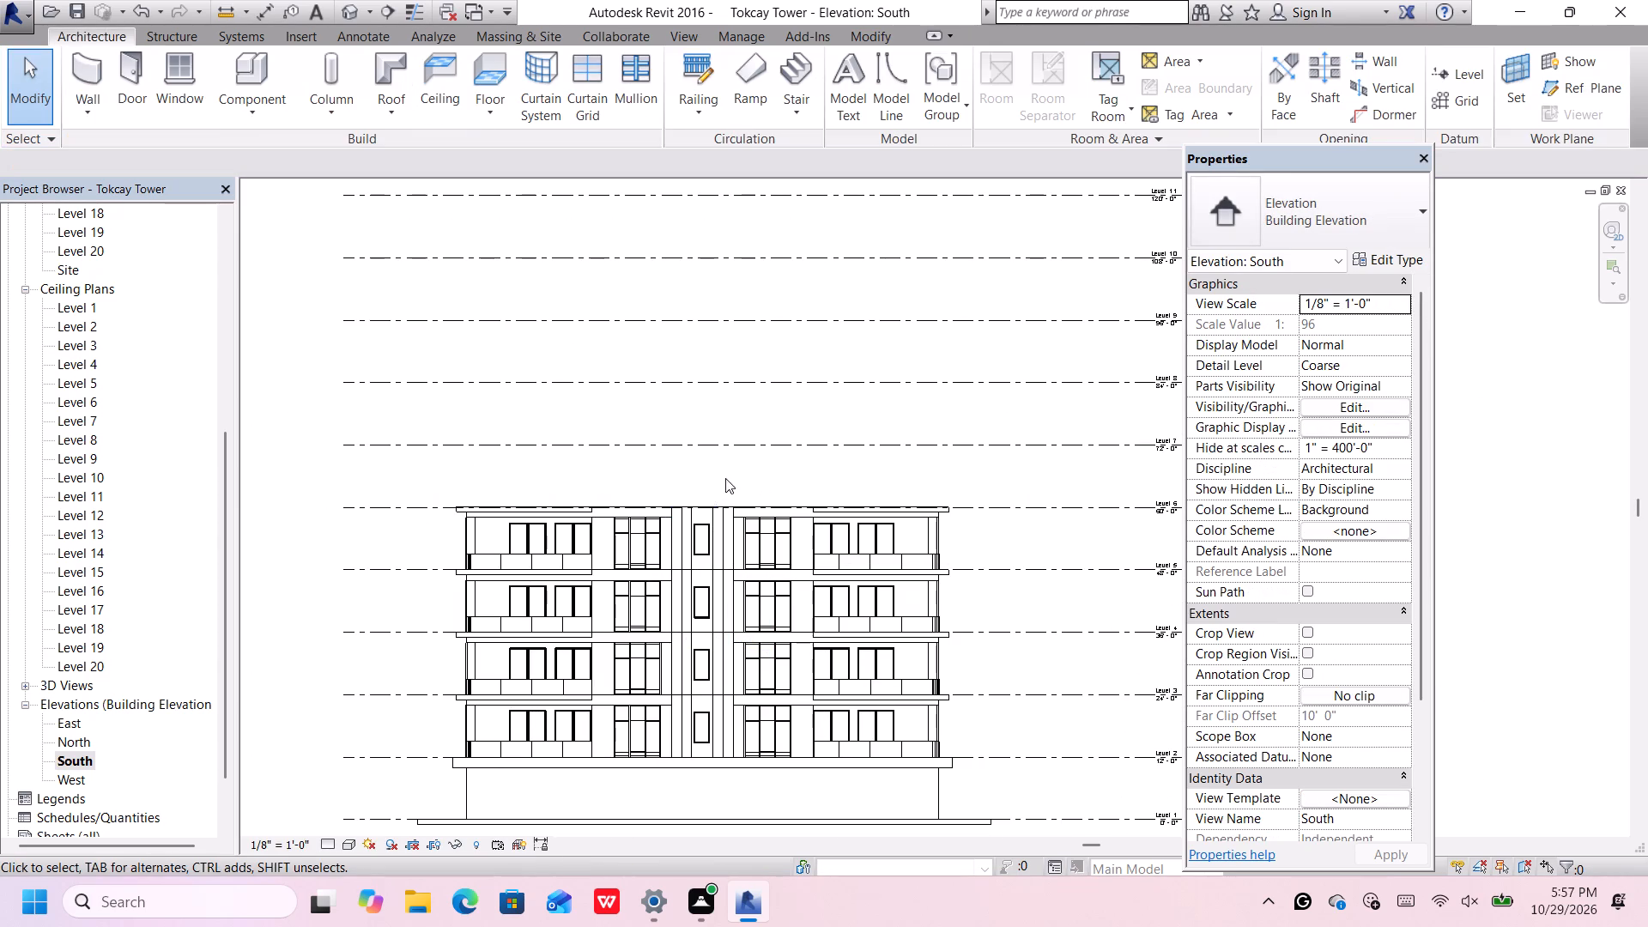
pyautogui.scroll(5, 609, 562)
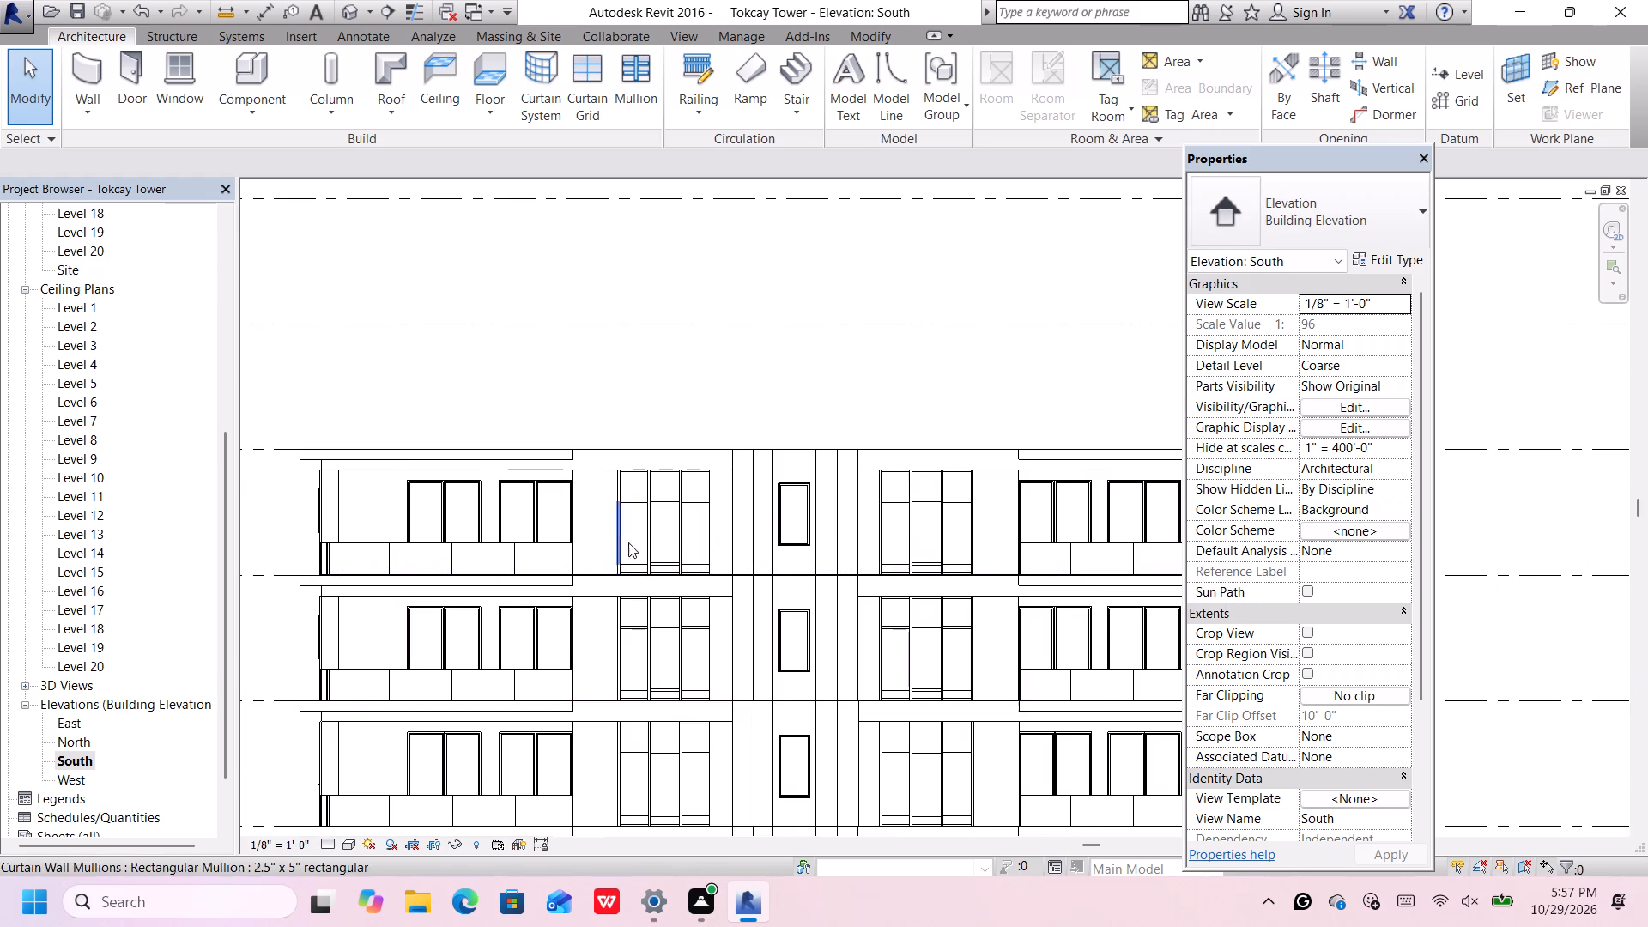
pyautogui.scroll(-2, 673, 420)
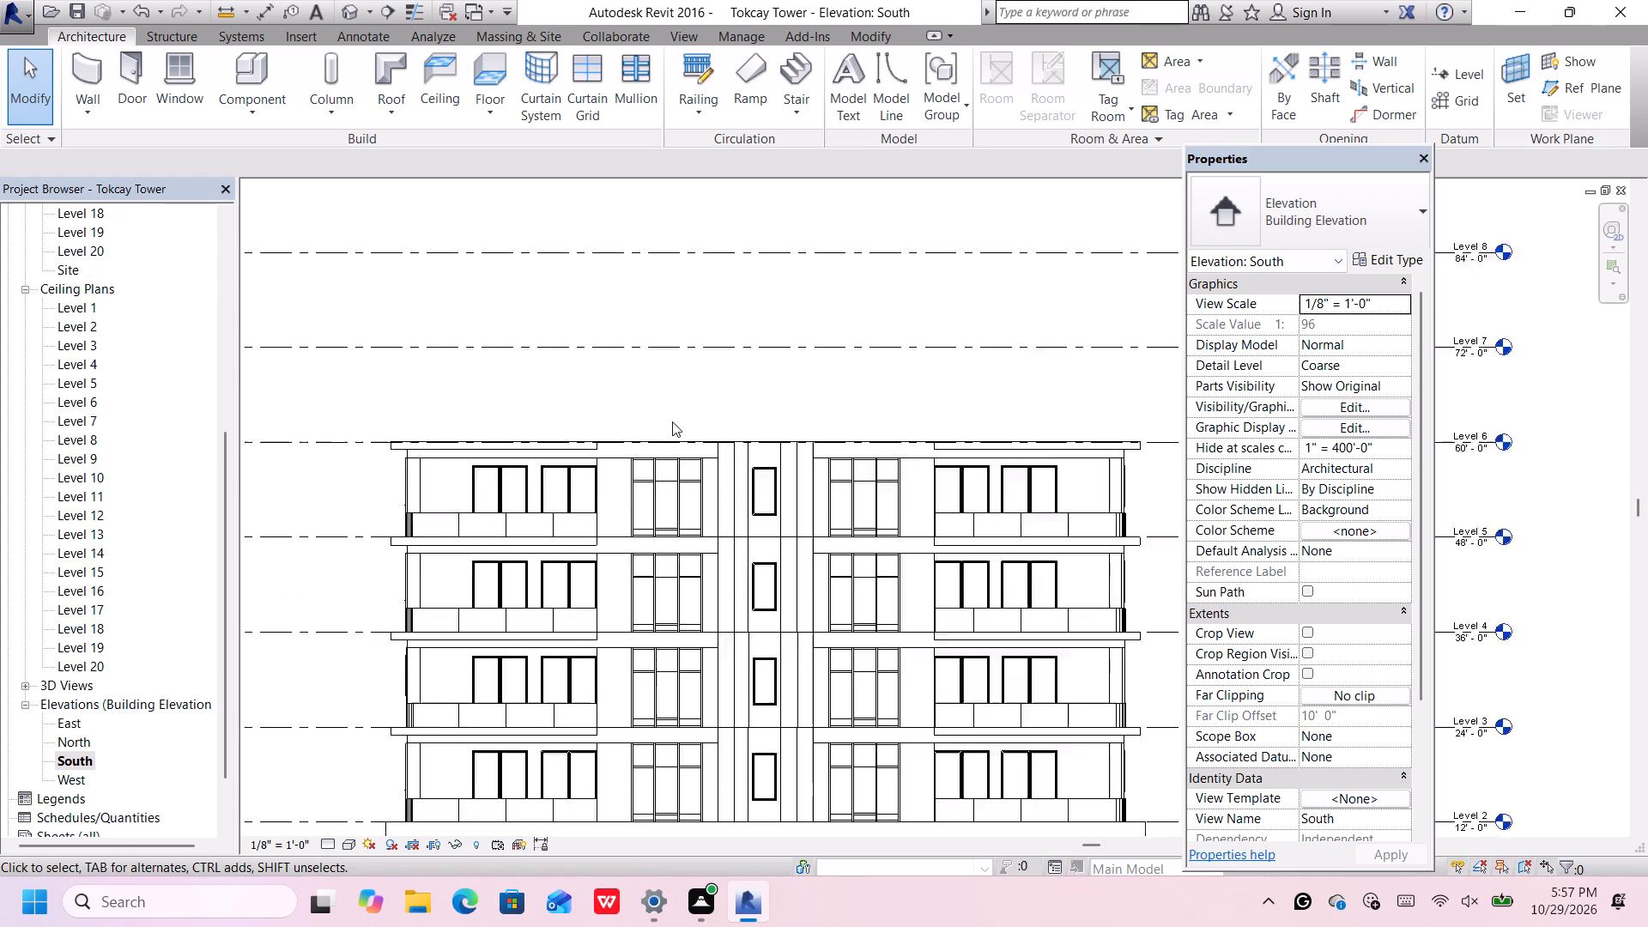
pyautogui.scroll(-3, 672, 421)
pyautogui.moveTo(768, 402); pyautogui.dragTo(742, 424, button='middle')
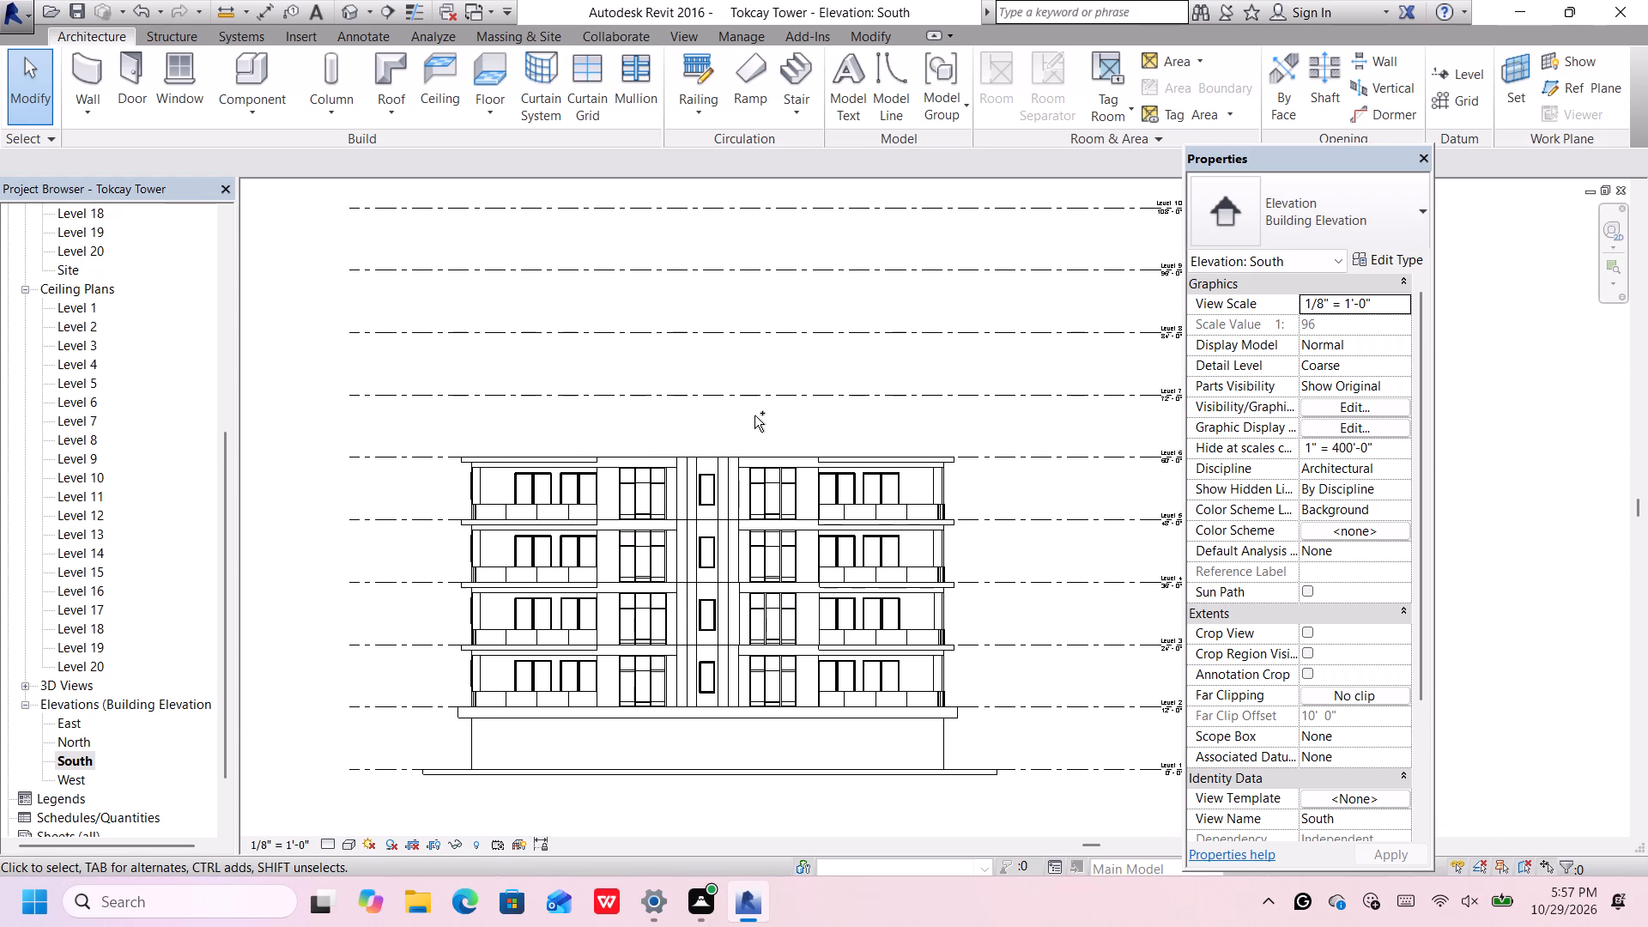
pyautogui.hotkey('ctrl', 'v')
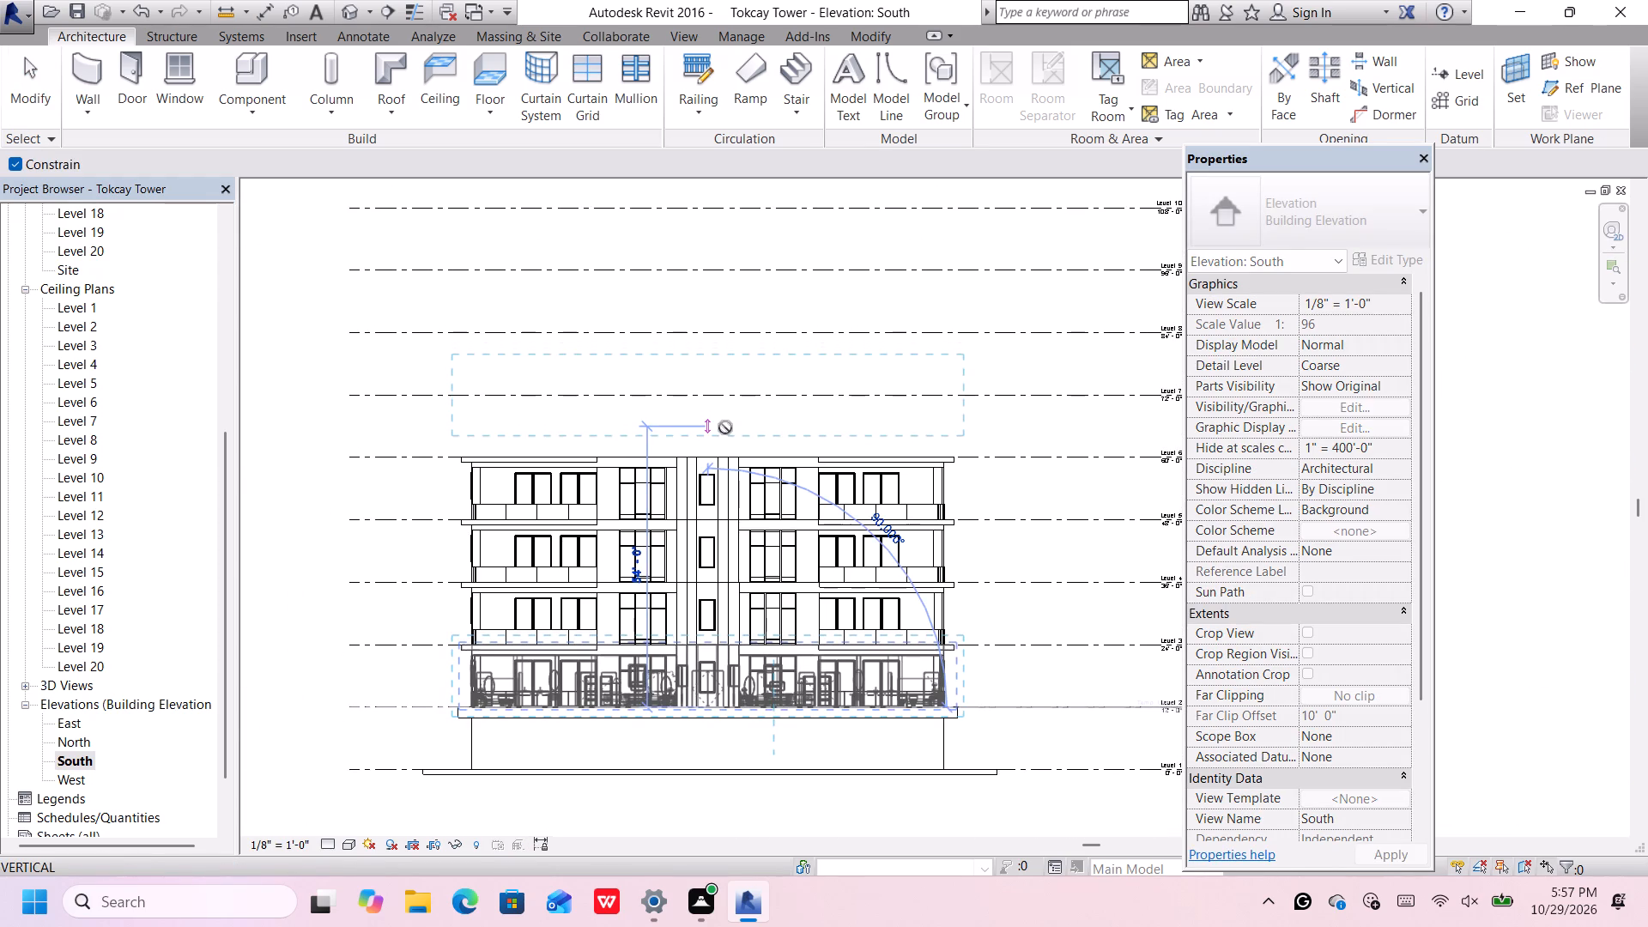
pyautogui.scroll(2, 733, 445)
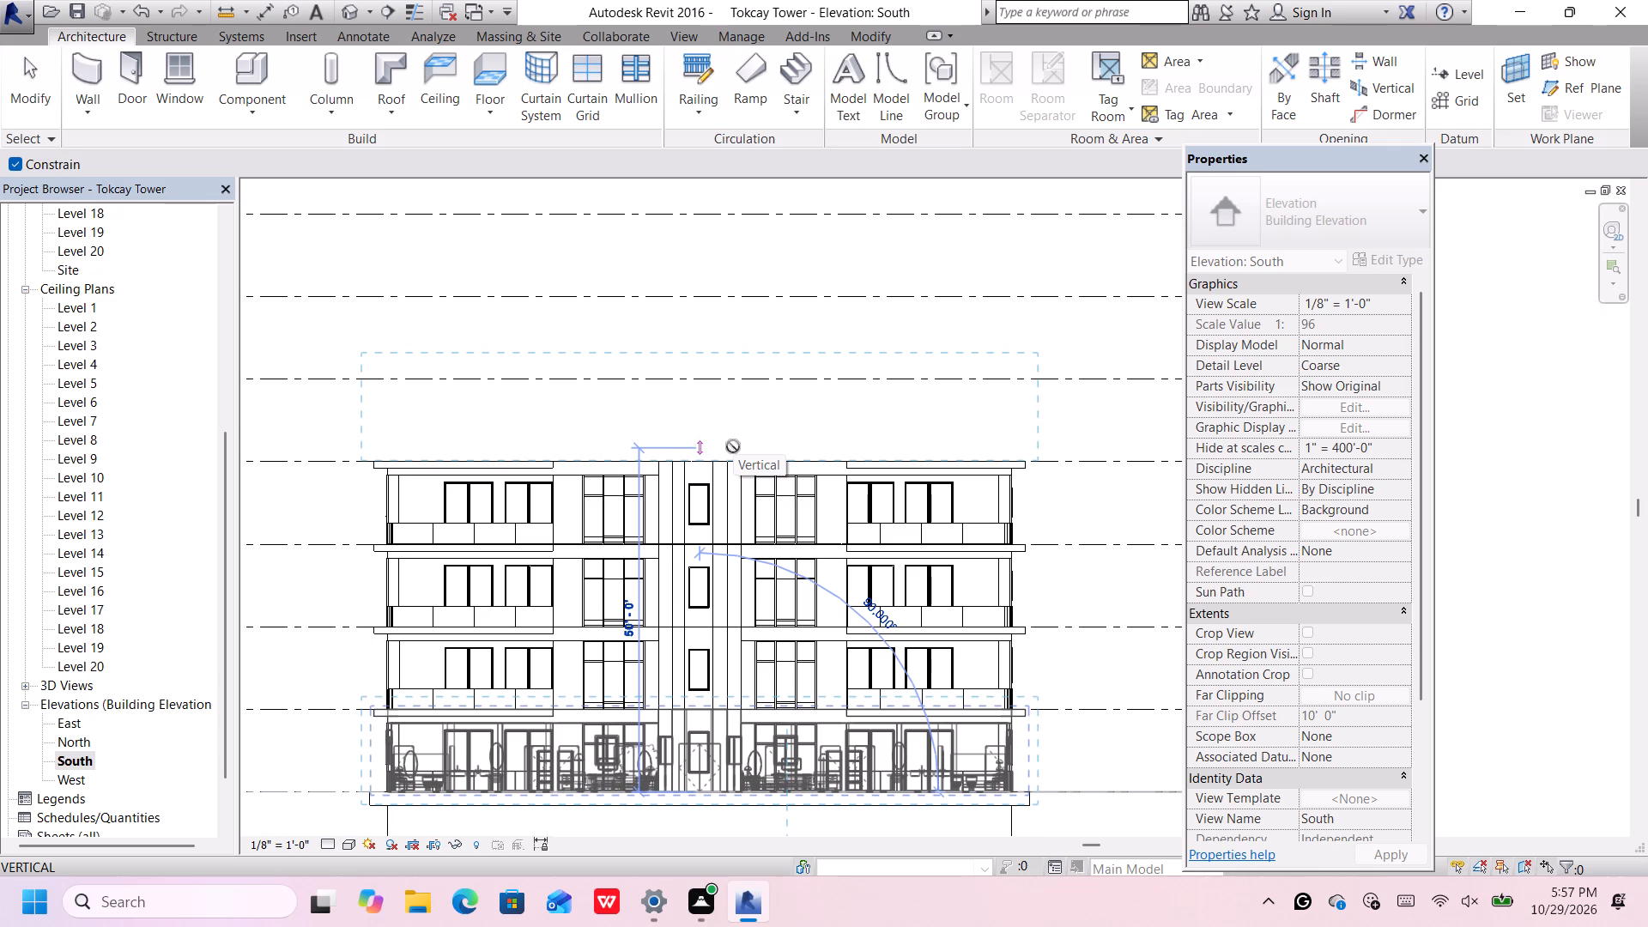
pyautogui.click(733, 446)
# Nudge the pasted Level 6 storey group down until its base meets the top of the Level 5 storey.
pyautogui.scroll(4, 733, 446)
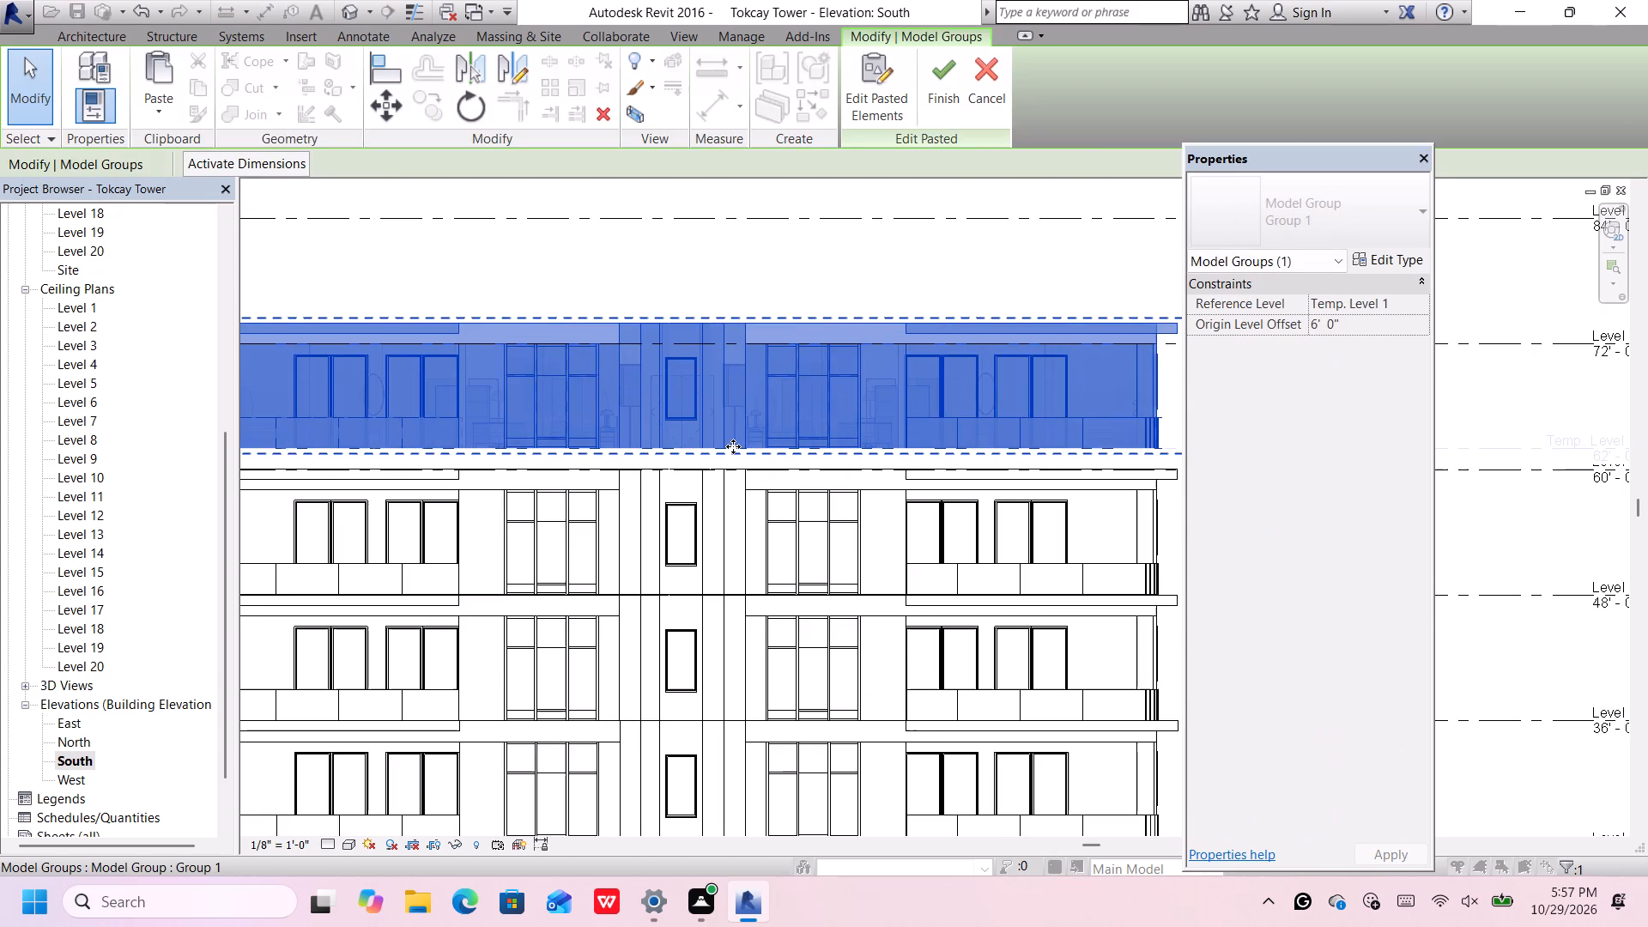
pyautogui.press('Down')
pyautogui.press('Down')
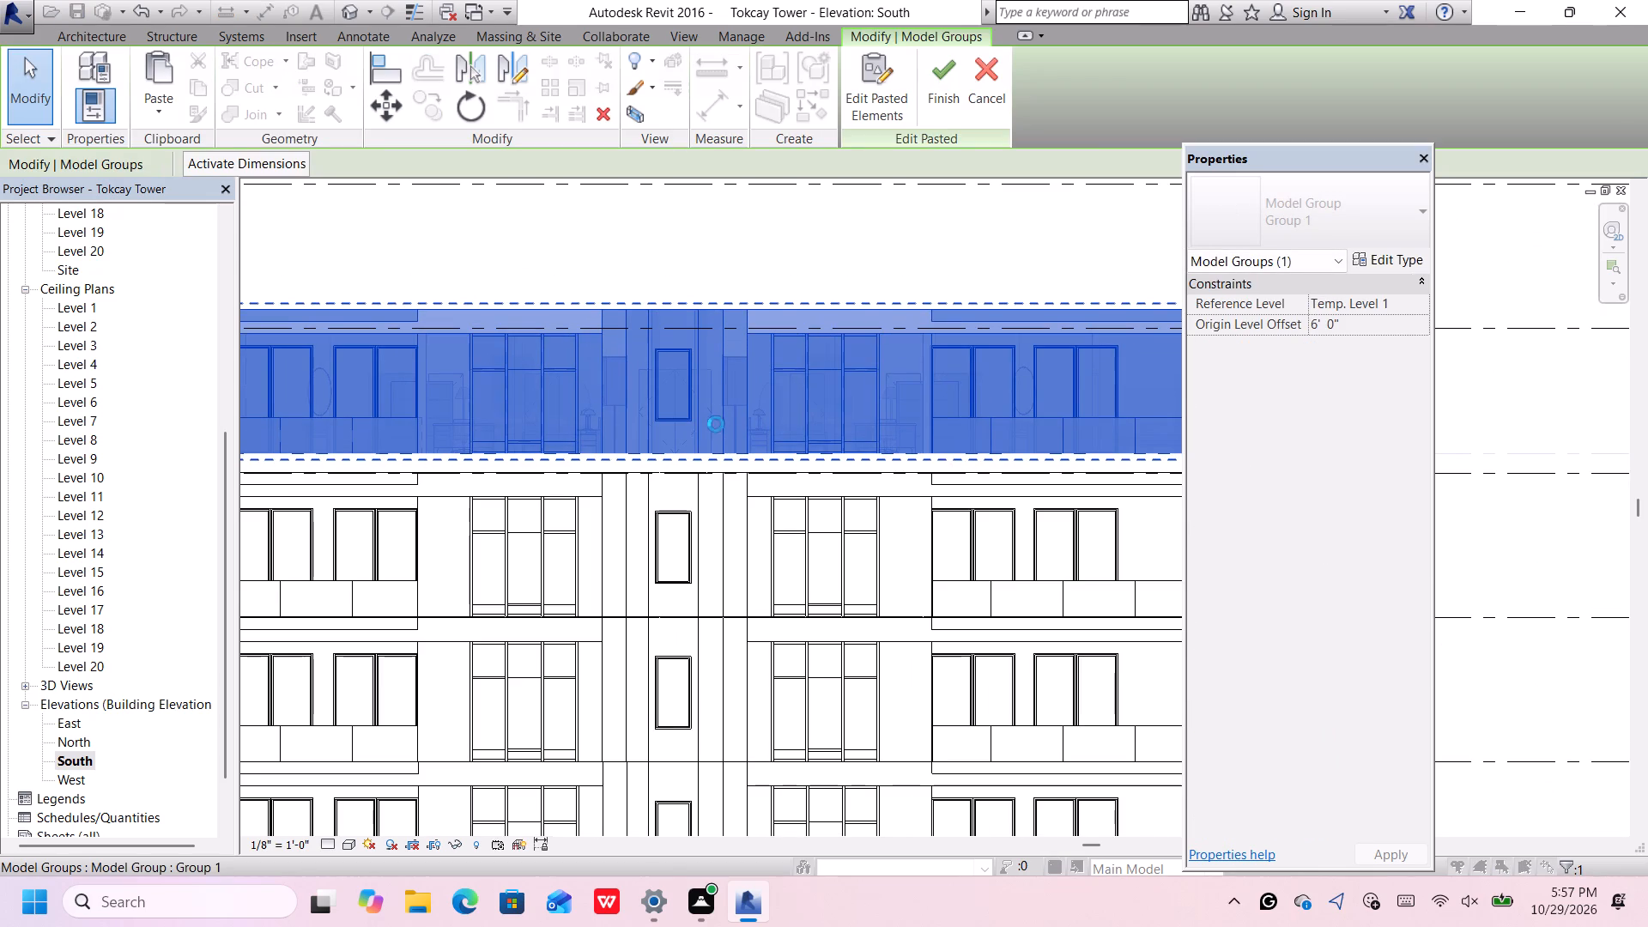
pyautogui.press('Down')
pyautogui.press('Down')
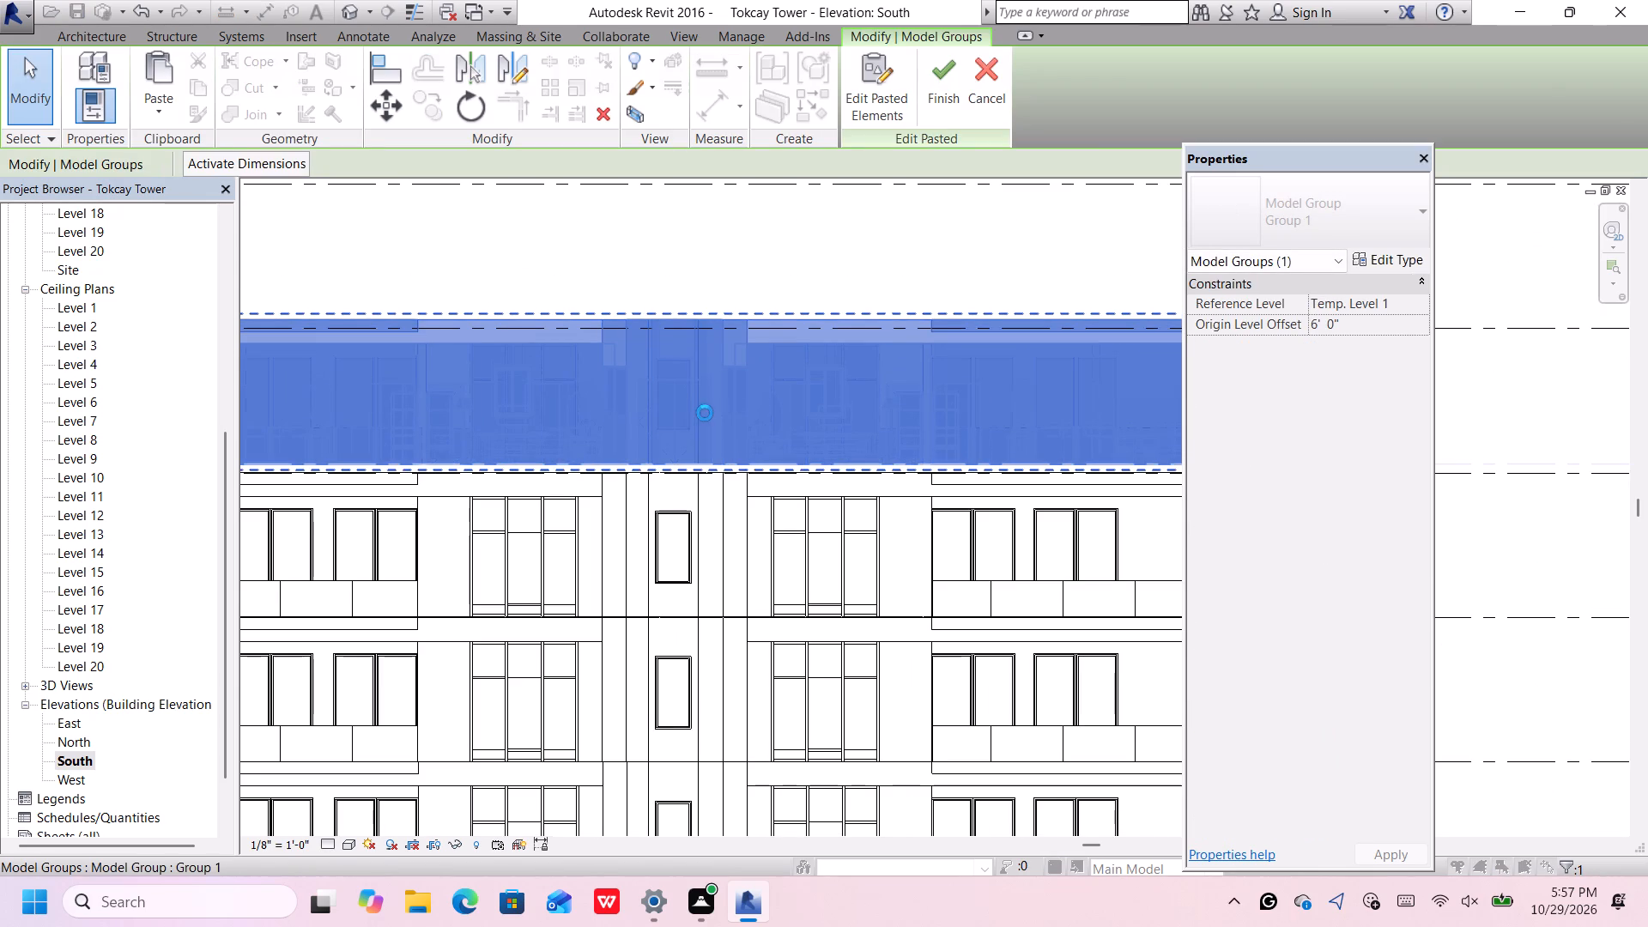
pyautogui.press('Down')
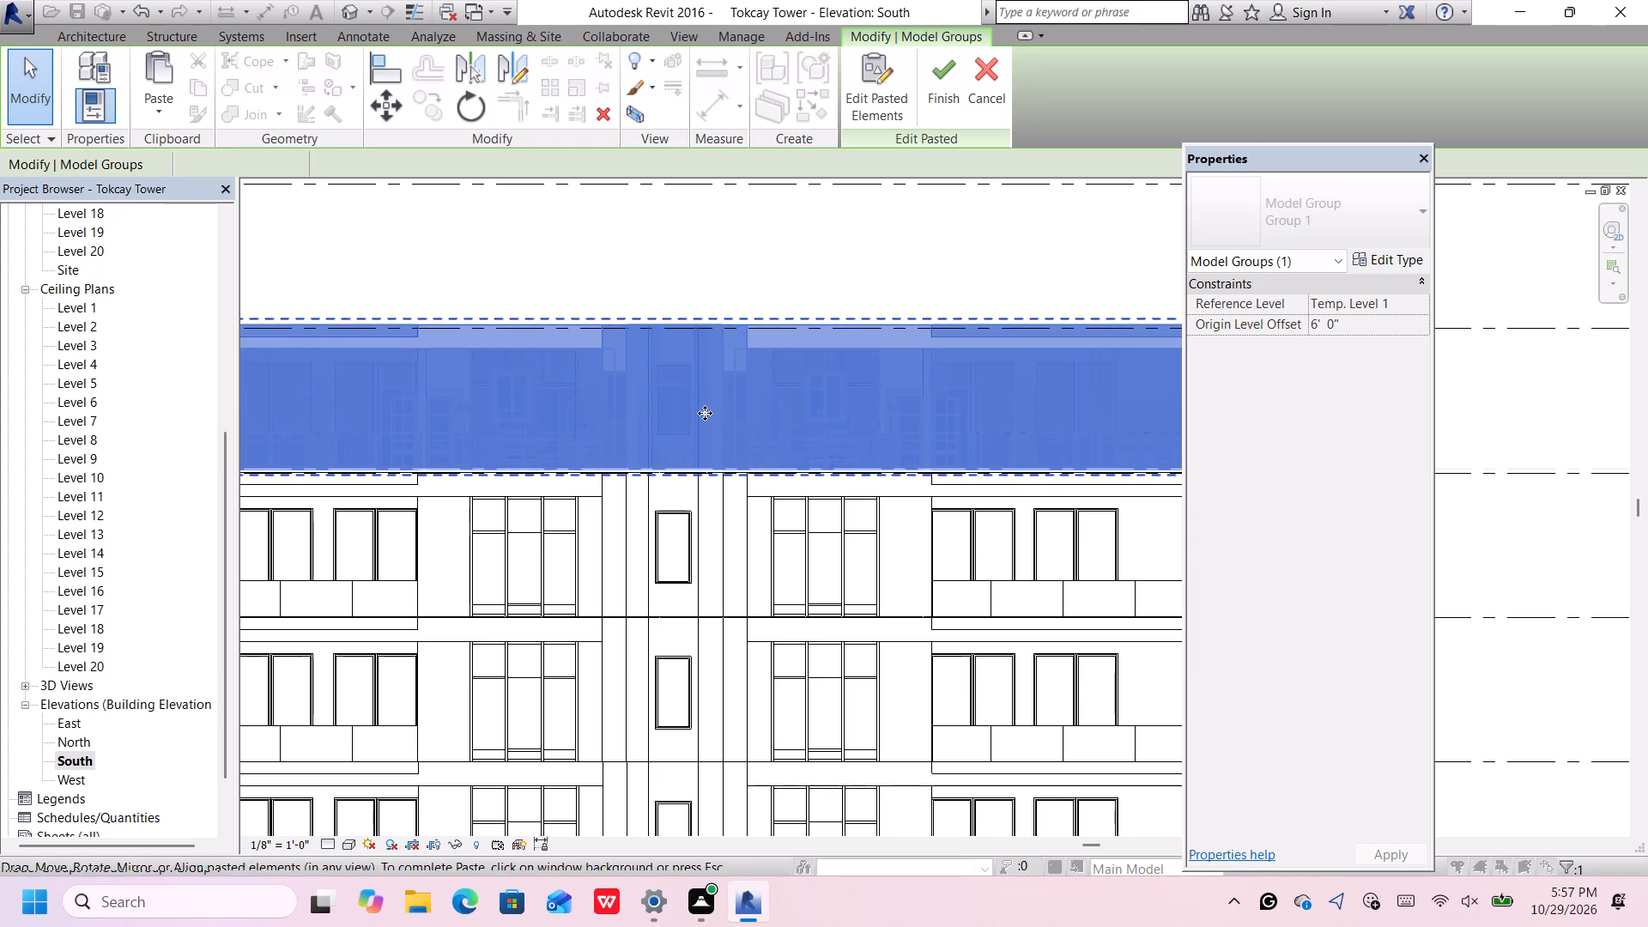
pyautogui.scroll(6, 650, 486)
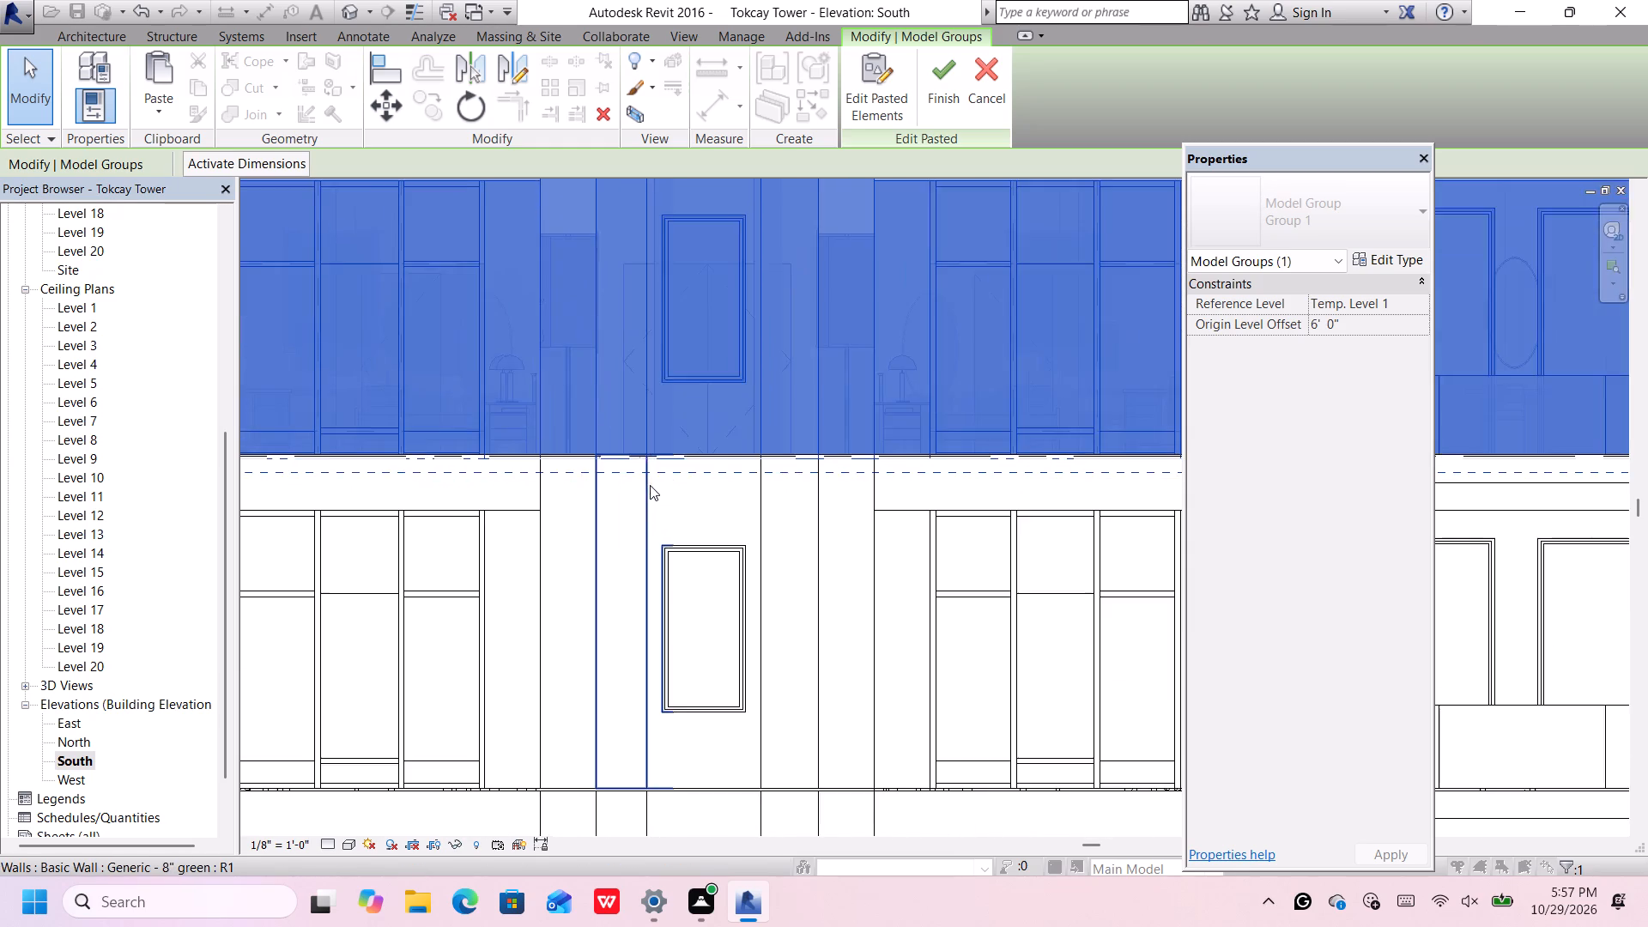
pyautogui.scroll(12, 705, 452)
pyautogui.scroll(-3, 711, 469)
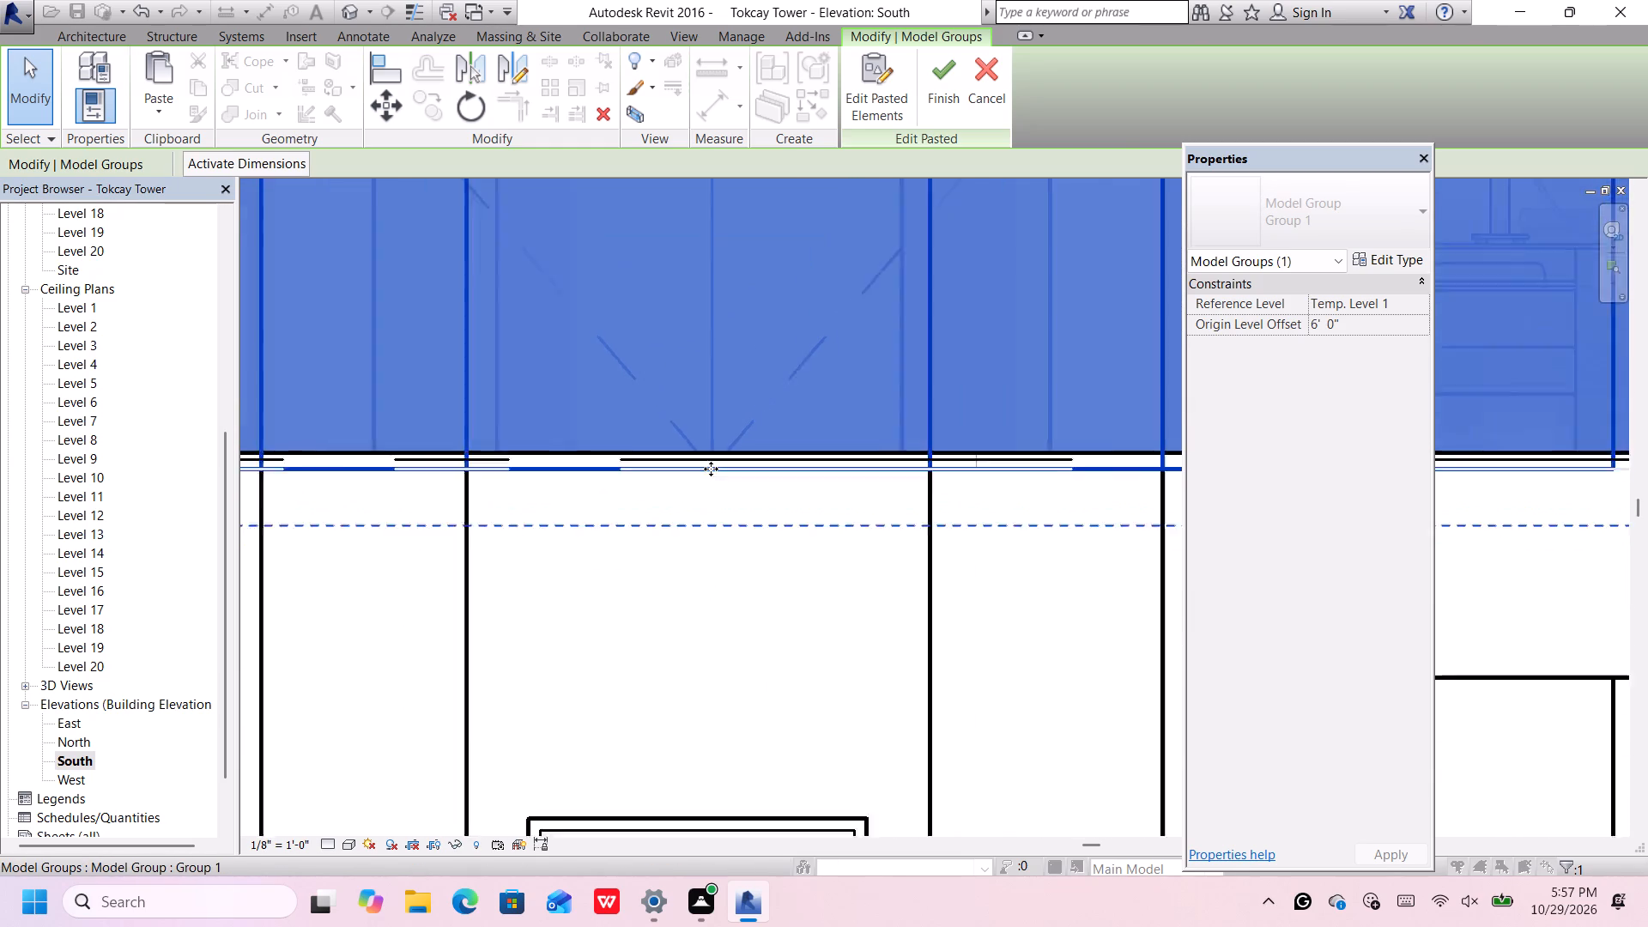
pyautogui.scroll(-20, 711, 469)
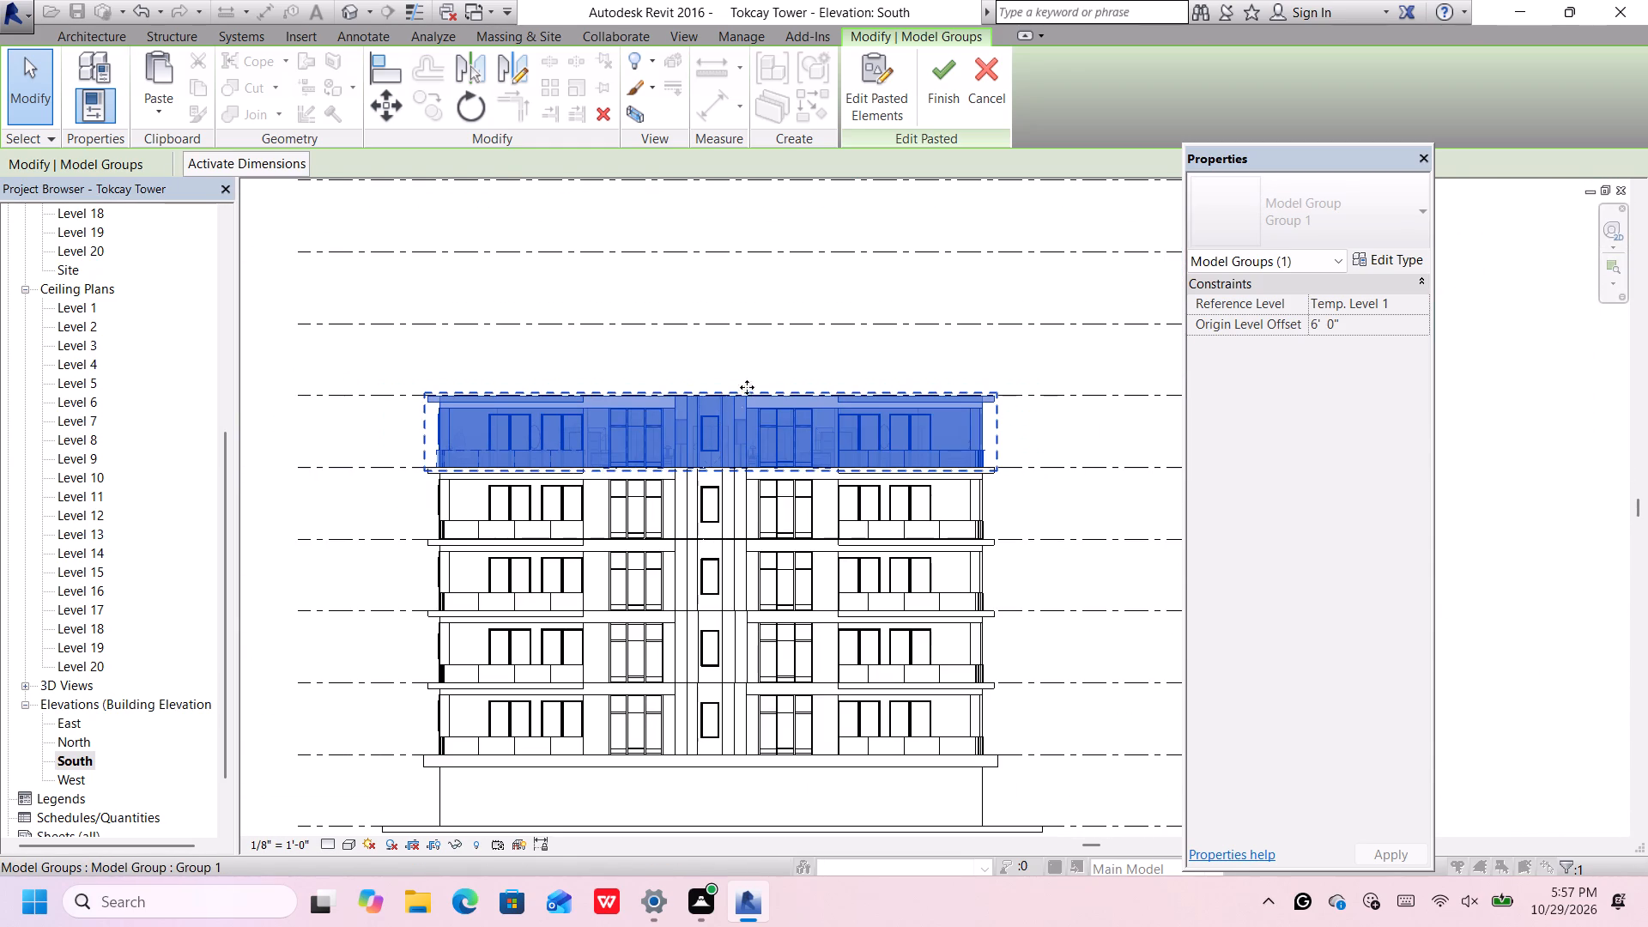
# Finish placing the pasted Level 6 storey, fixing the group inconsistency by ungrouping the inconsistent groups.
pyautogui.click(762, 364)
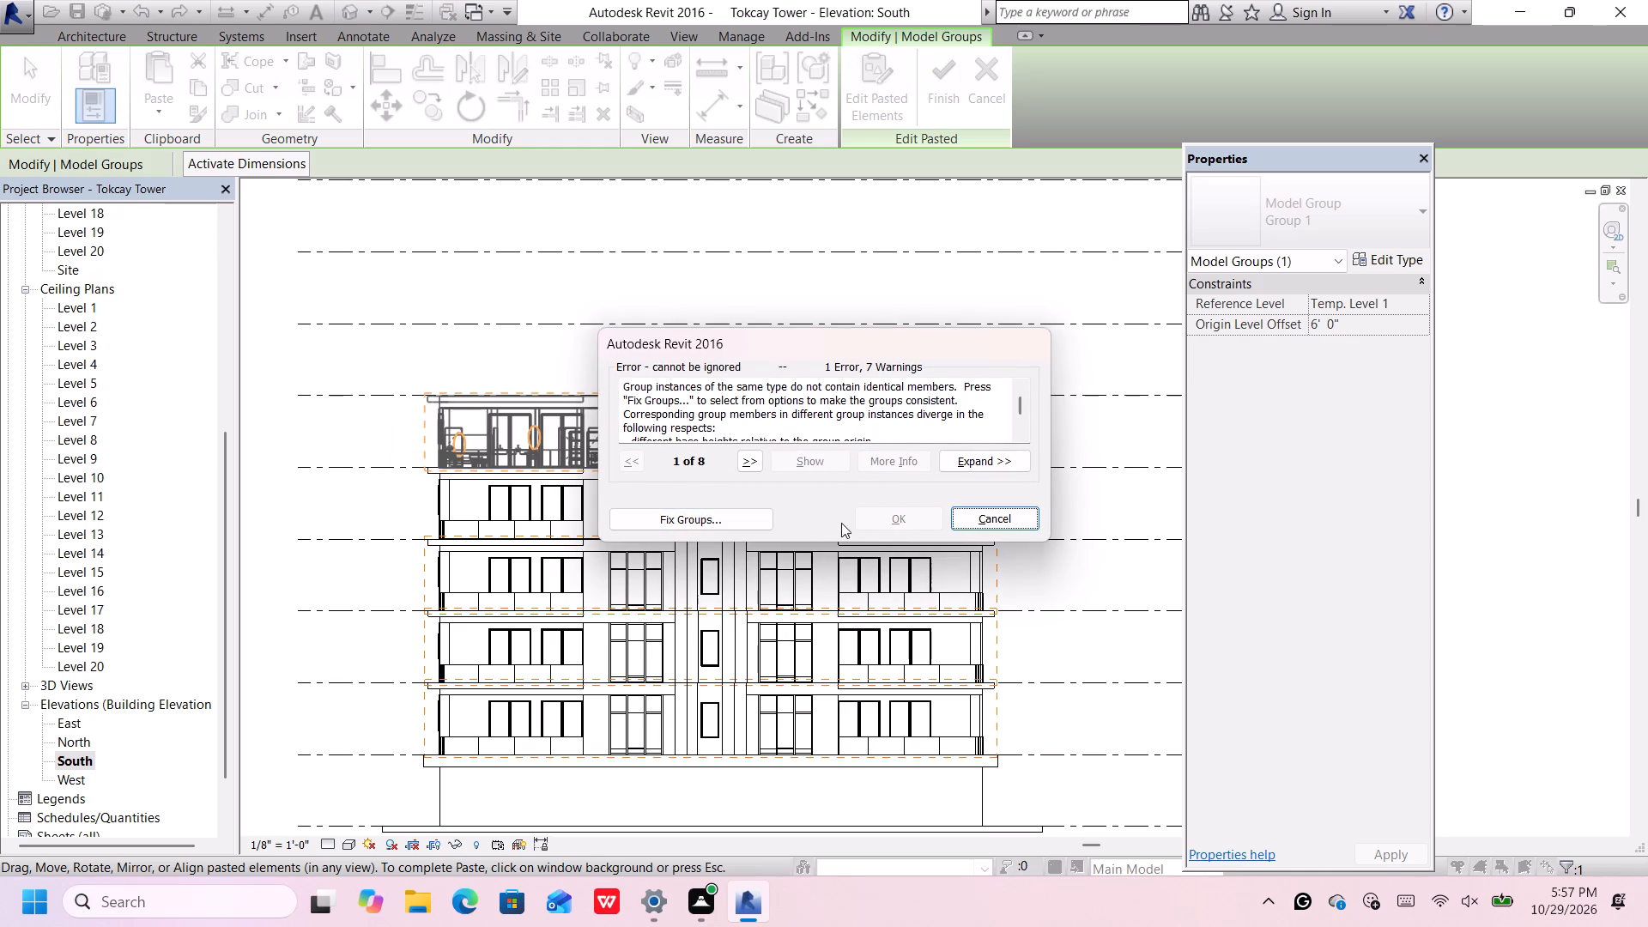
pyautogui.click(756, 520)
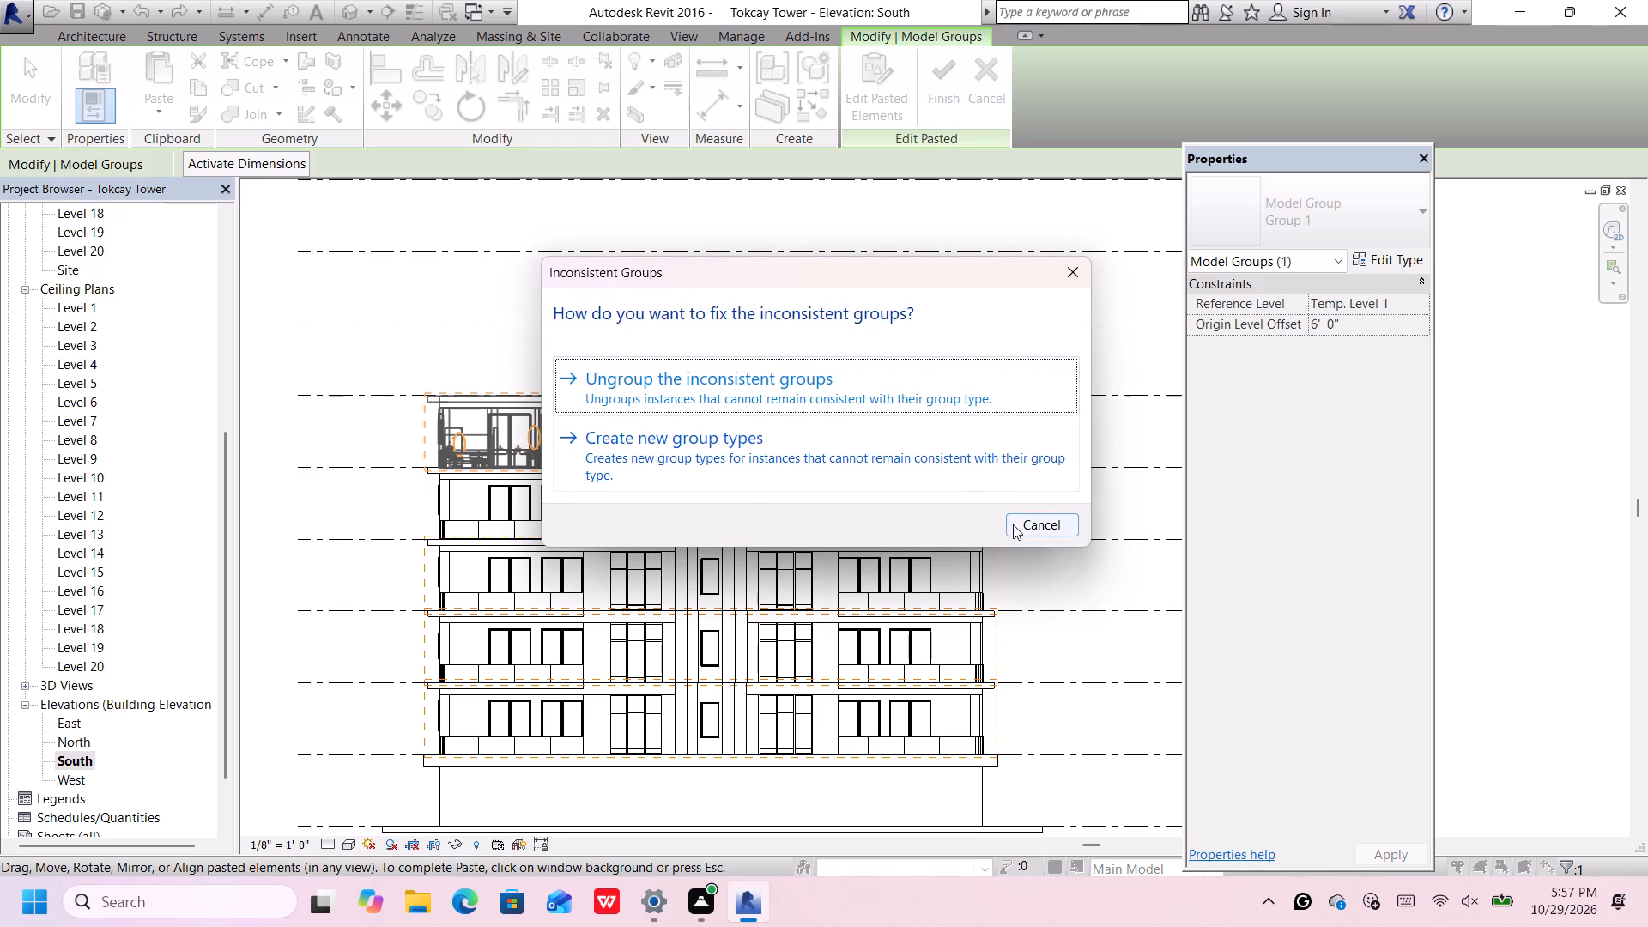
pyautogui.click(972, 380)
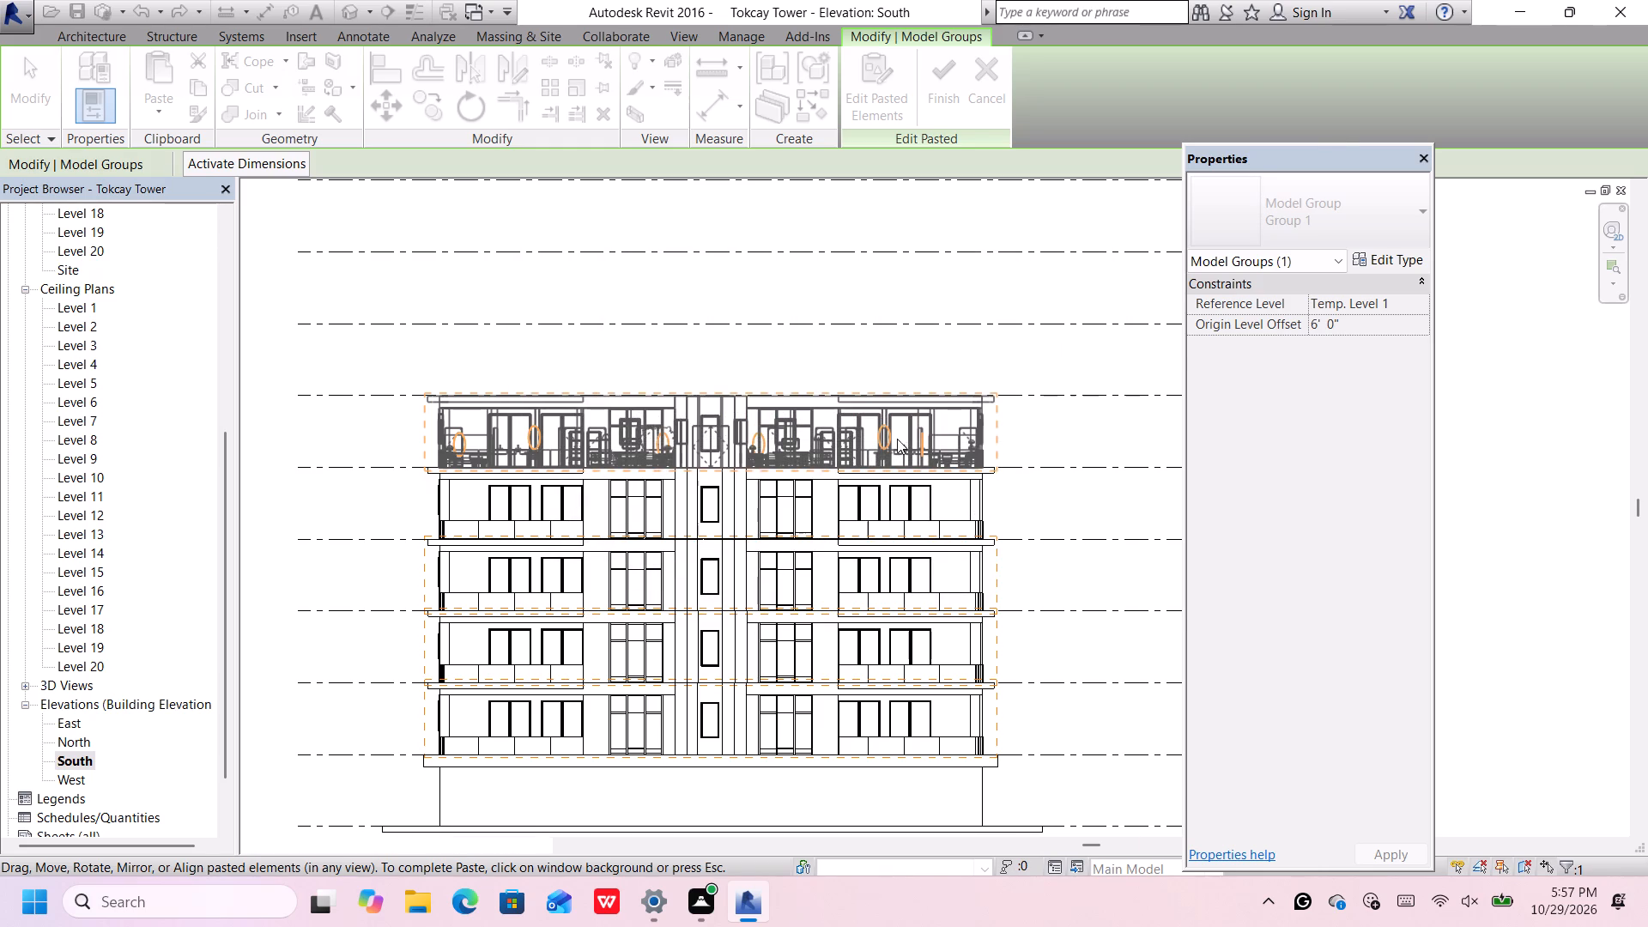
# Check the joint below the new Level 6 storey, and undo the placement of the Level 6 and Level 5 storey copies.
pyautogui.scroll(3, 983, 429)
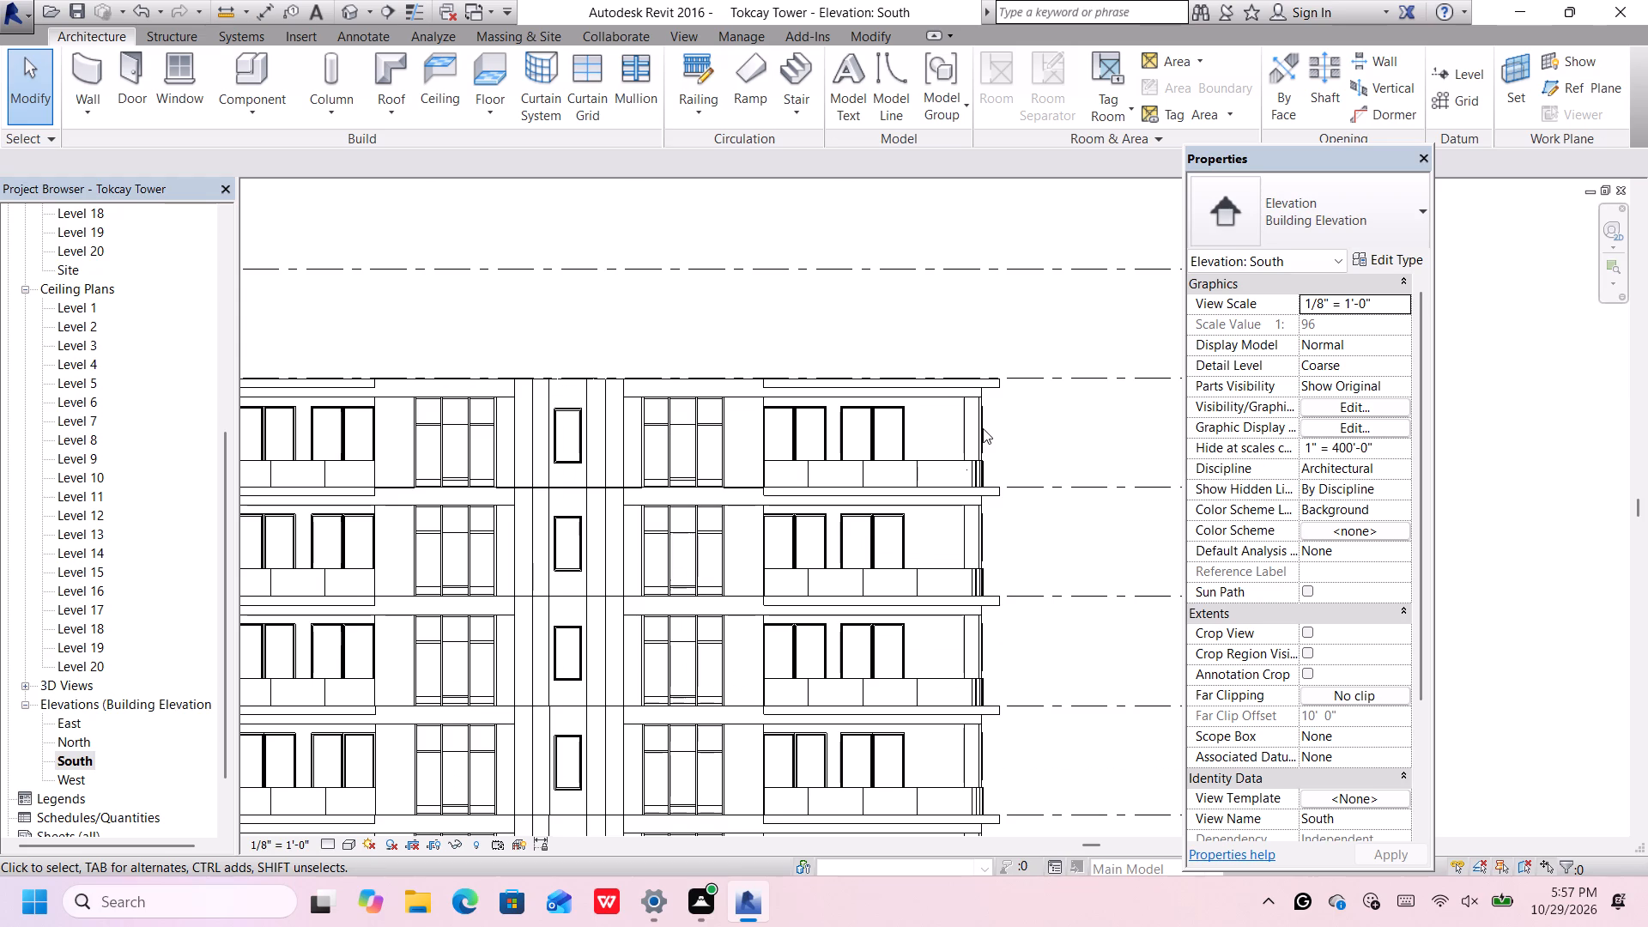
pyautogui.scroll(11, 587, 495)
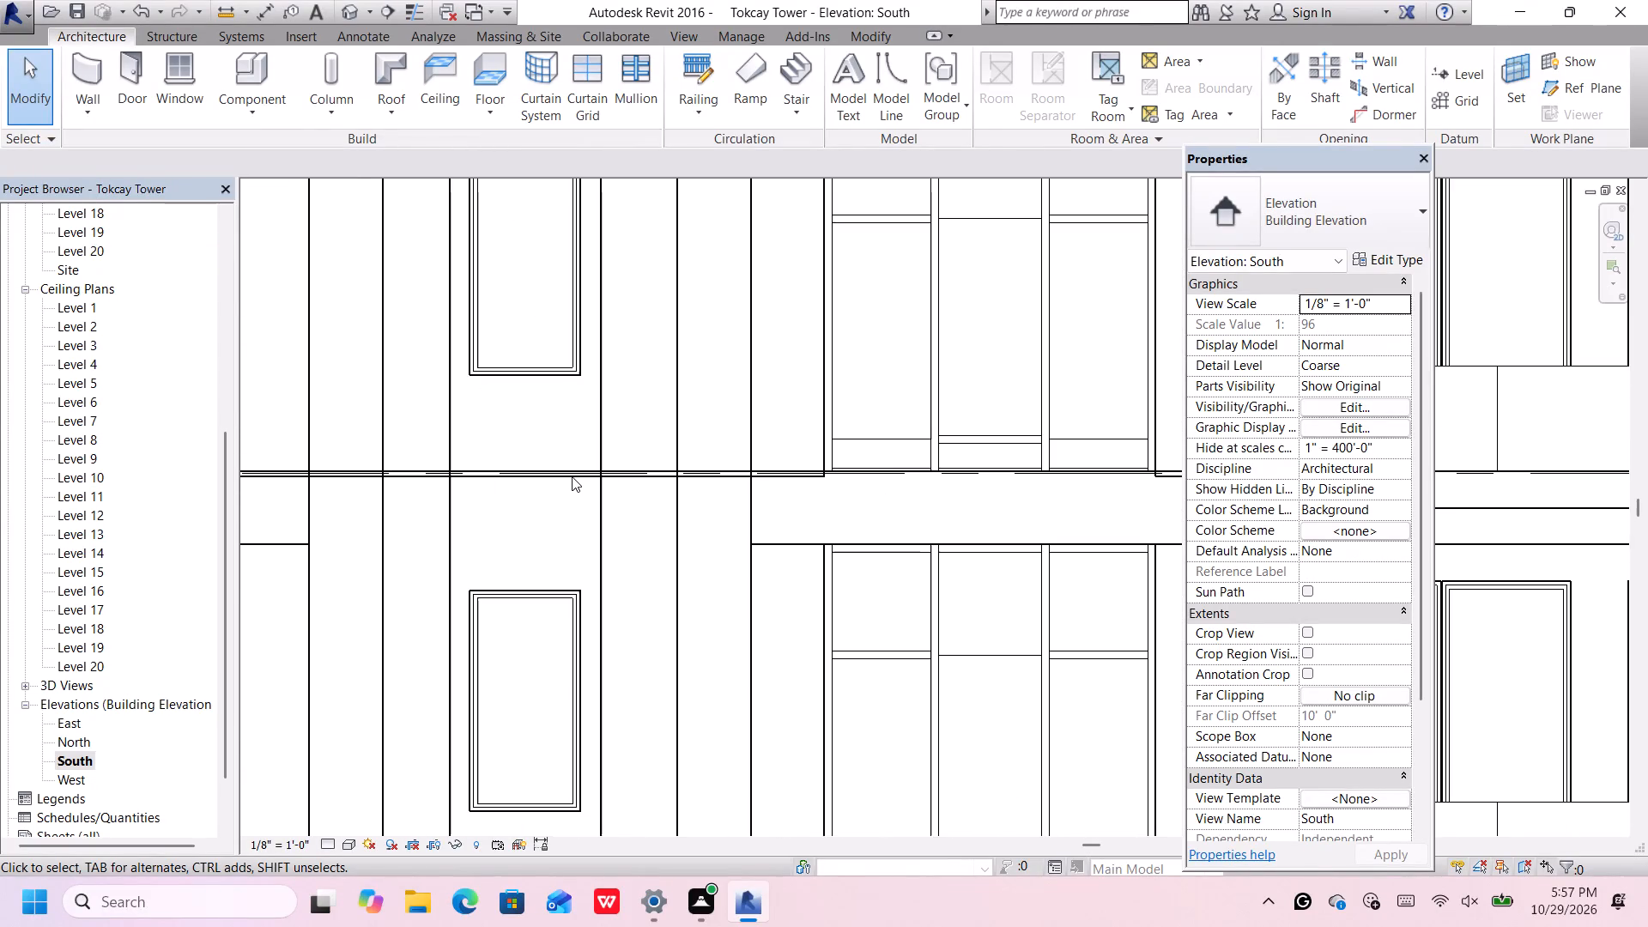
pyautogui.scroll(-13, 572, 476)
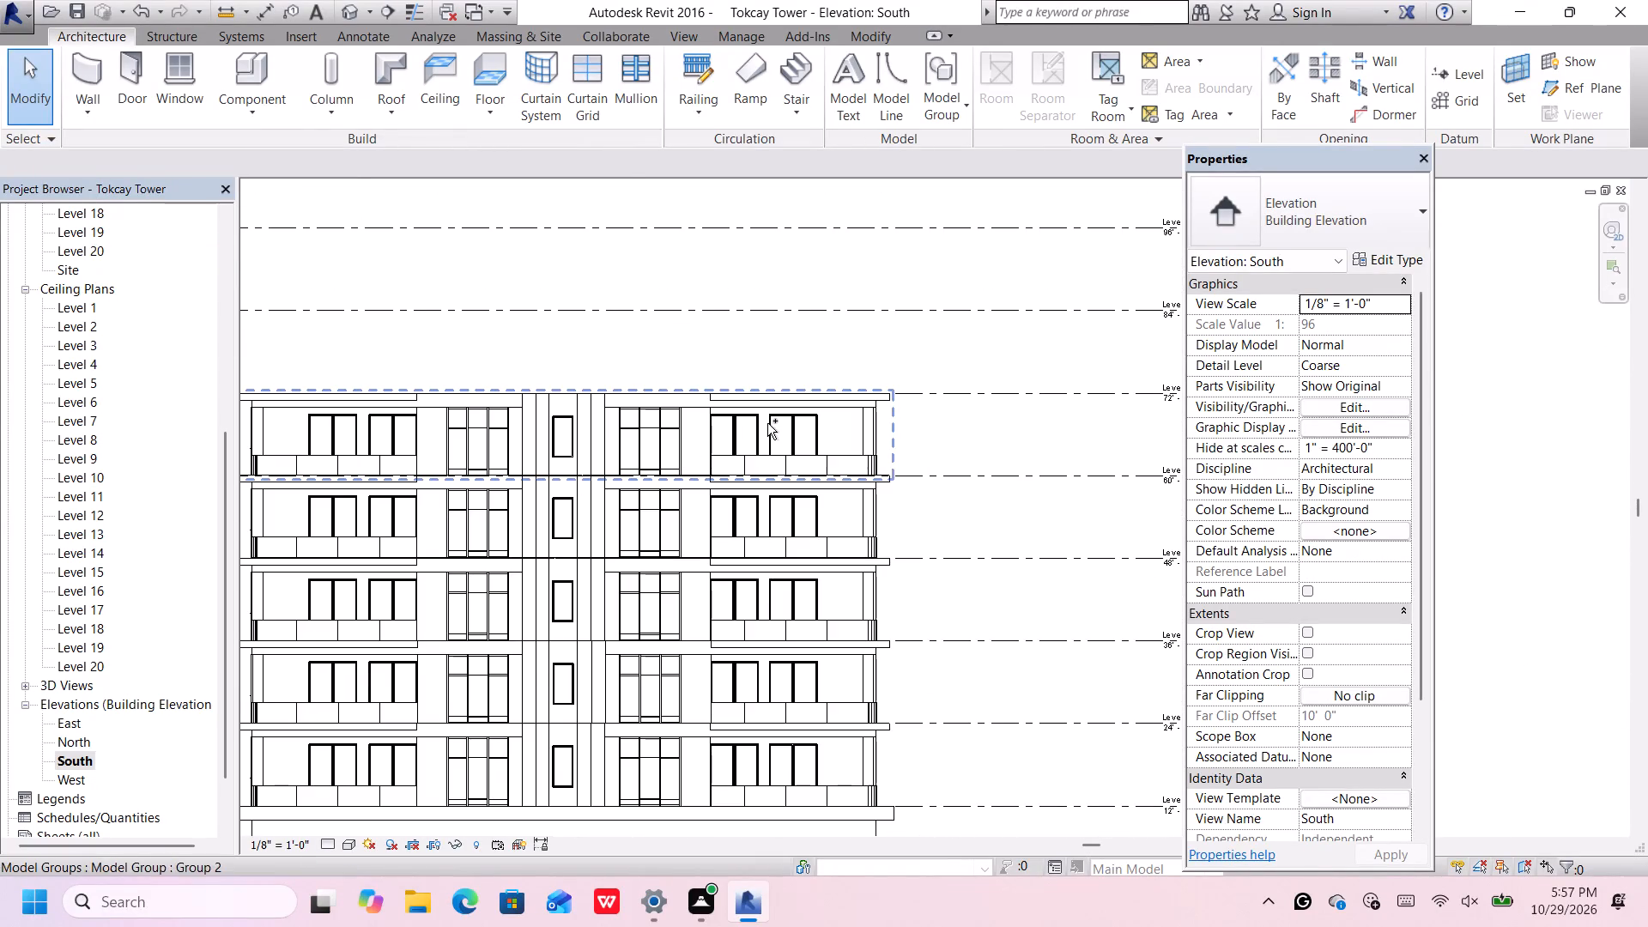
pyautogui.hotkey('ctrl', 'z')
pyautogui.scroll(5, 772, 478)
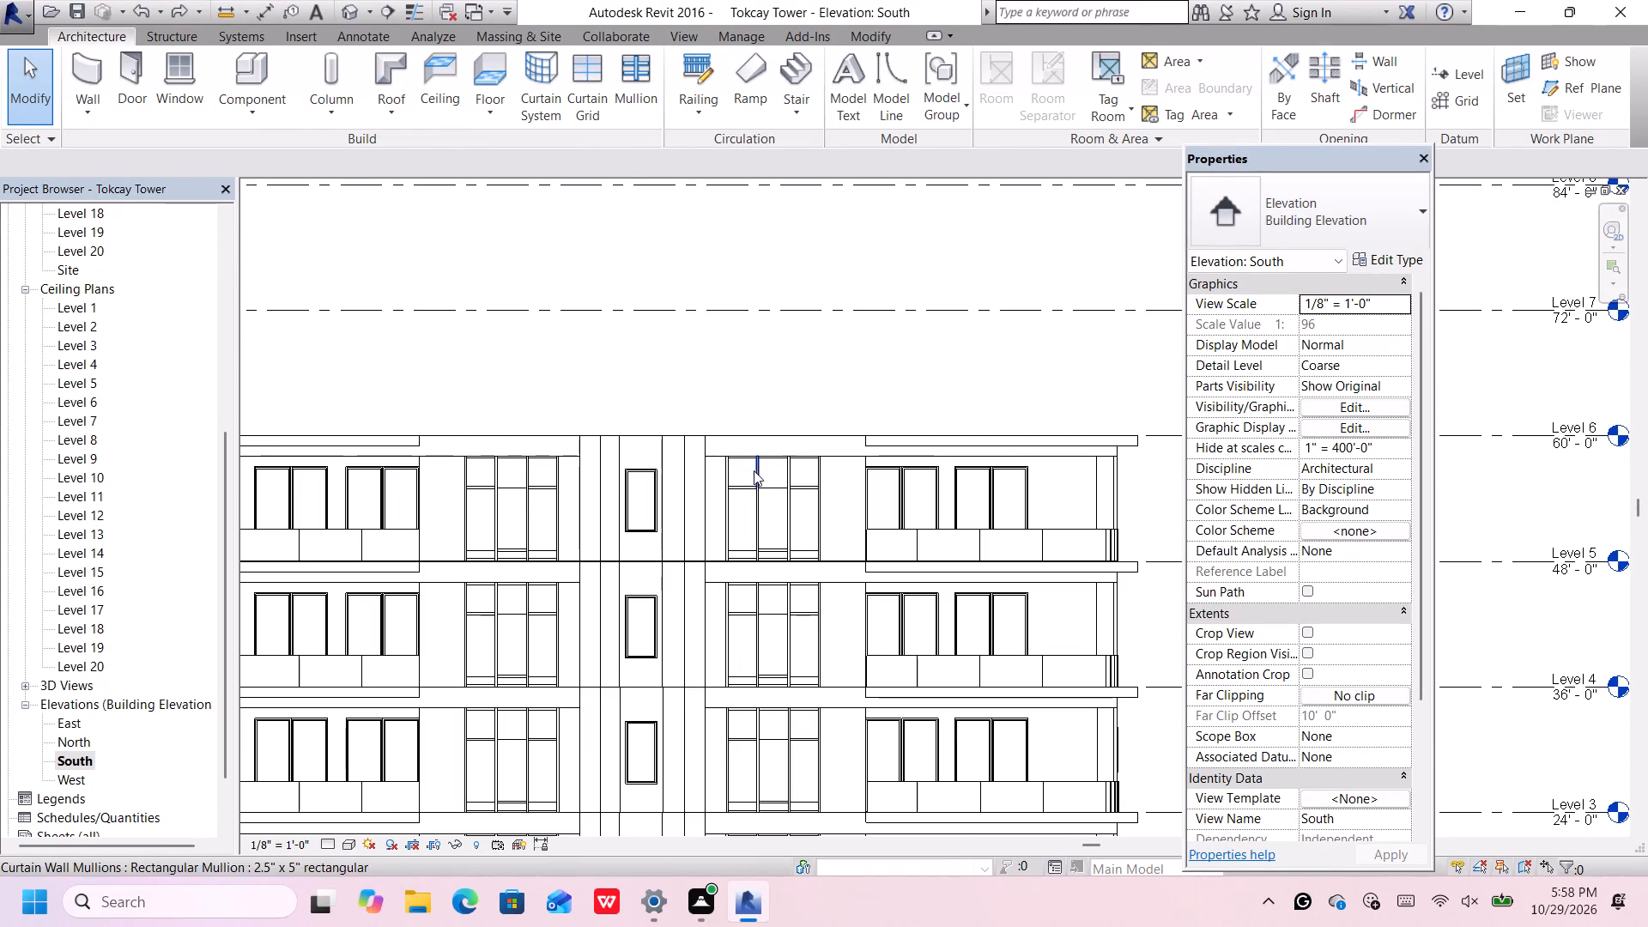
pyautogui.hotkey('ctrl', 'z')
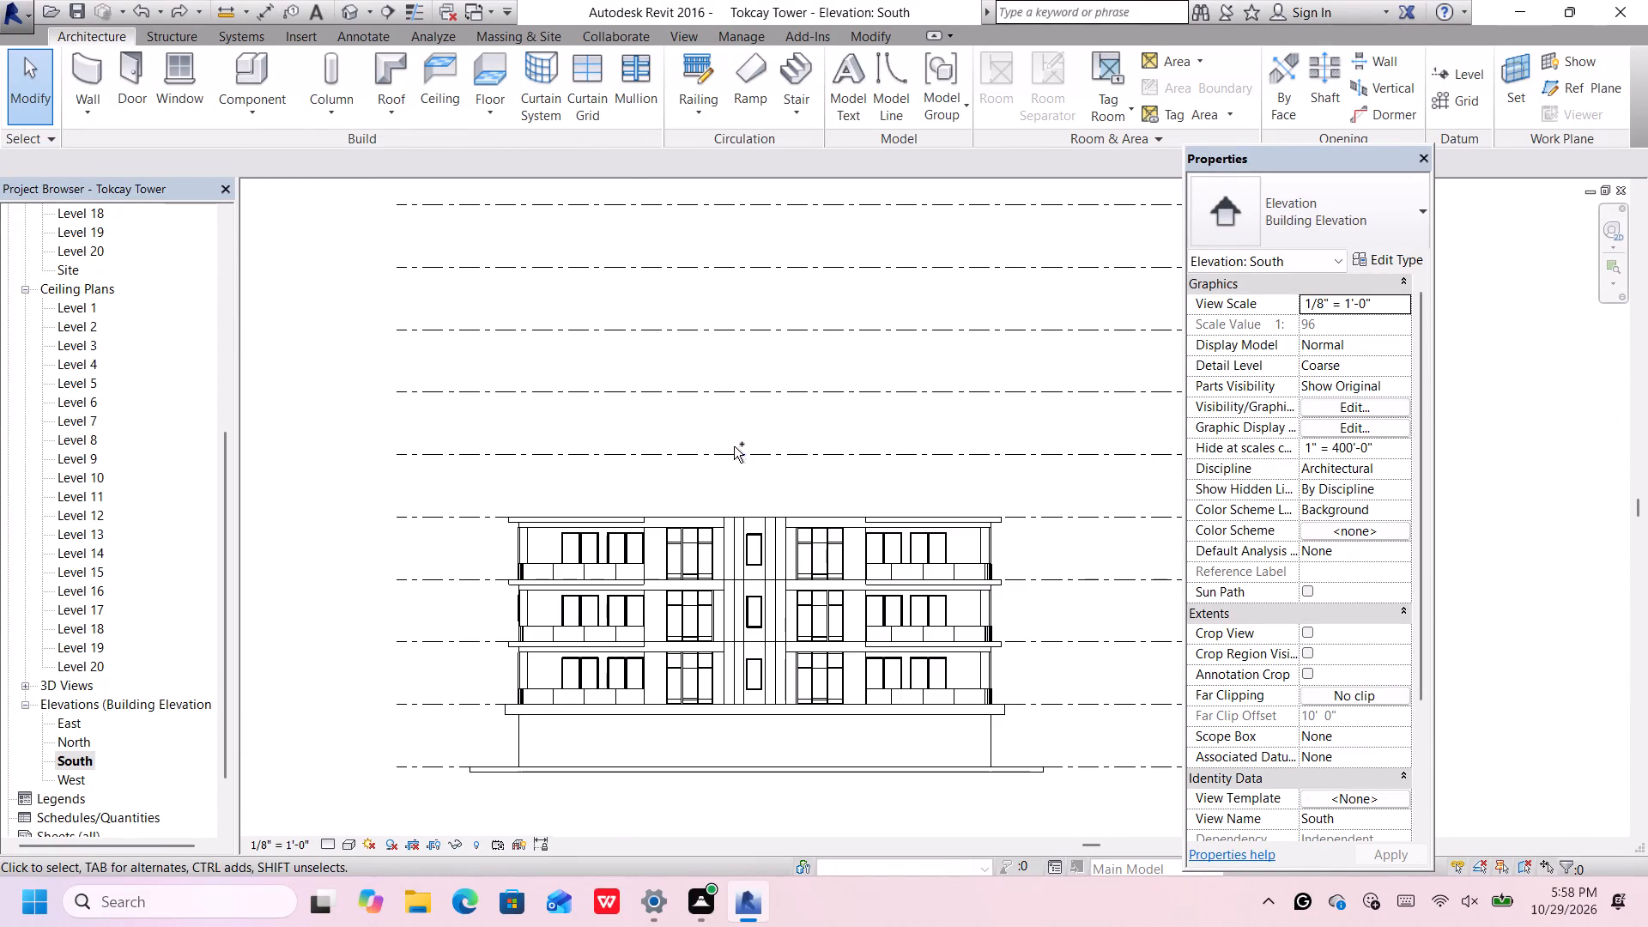
# Paste a fresh copy of the storey group above the Level 4 storey, about 38 feet above the original.
pyautogui.keyDown('ctrl'); pyautogui.moveTo(783, 488); pyautogui.dragTo(745, 471, button='middle'); pyautogui.keyUp('ctrl')
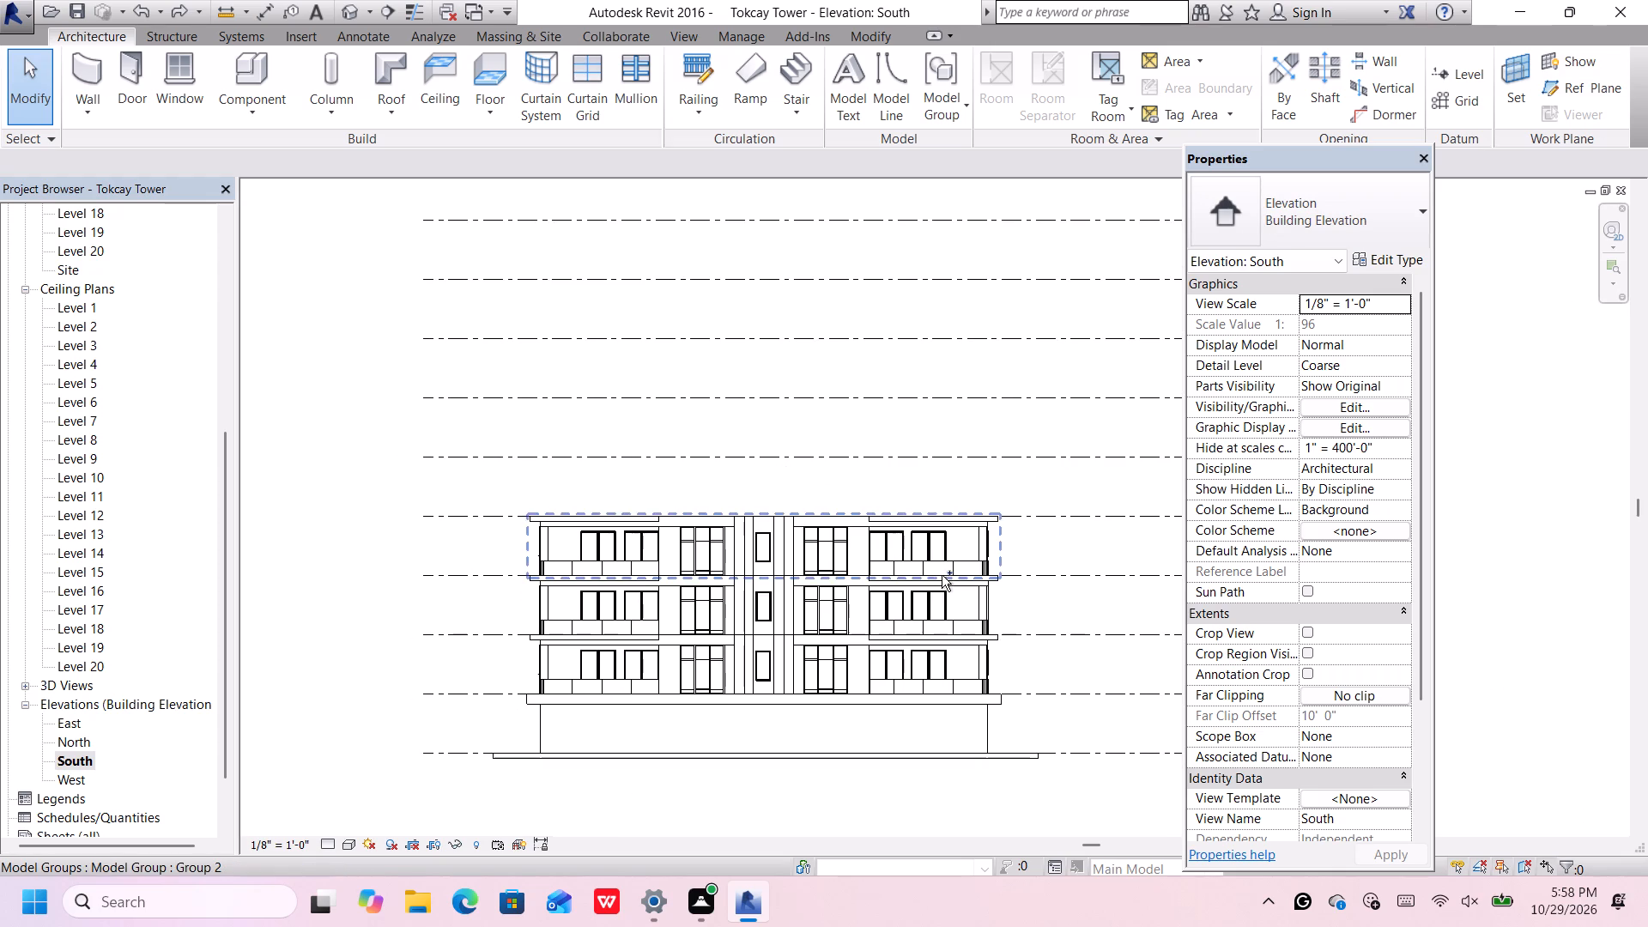
pyautogui.keyDown('ctrl'); pyautogui.scroll(7, 979, 602); pyautogui.keyUp('ctrl')
pyautogui.keyDown('ctrl'); pyautogui.scroll(3, 1025, 546); pyautogui.keyUp('ctrl')
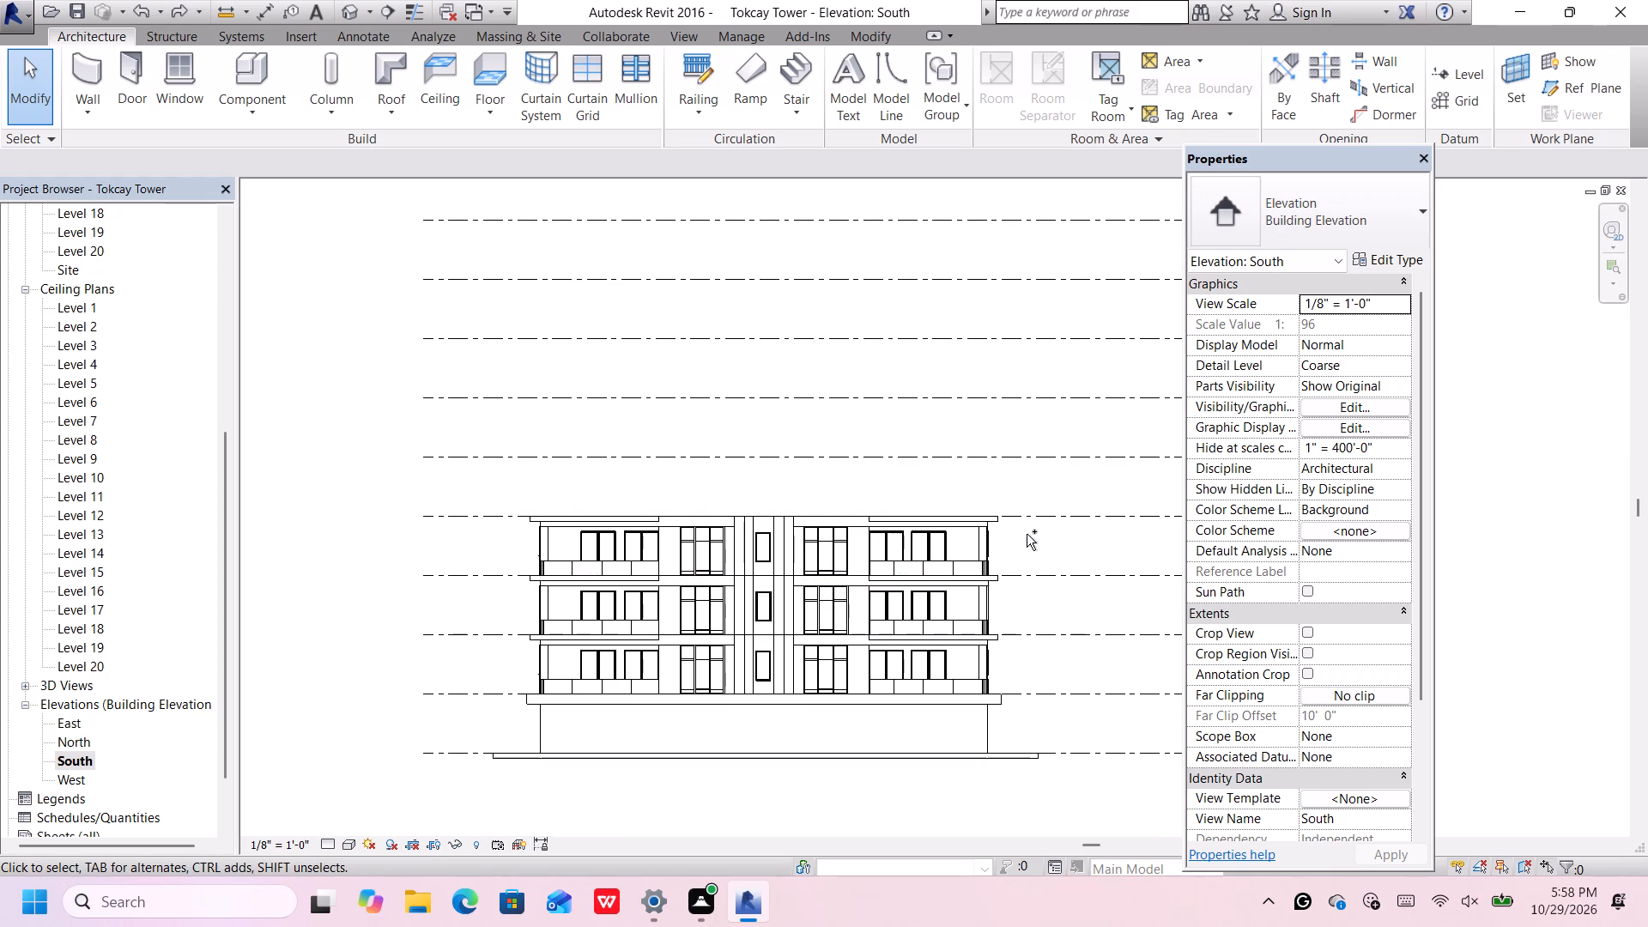
pyautogui.keyDown('ctrl'); pyautogui.scroll(-3, 1027, 535); pyautogui.keyUp('ctrl')
pyautogui.keyDown('ctrl'); pyautogui.scroll(8, 1060, 454); pyautogui.keyUp('ctrl')
pyautogui.hotkey('ctrl', 'v')
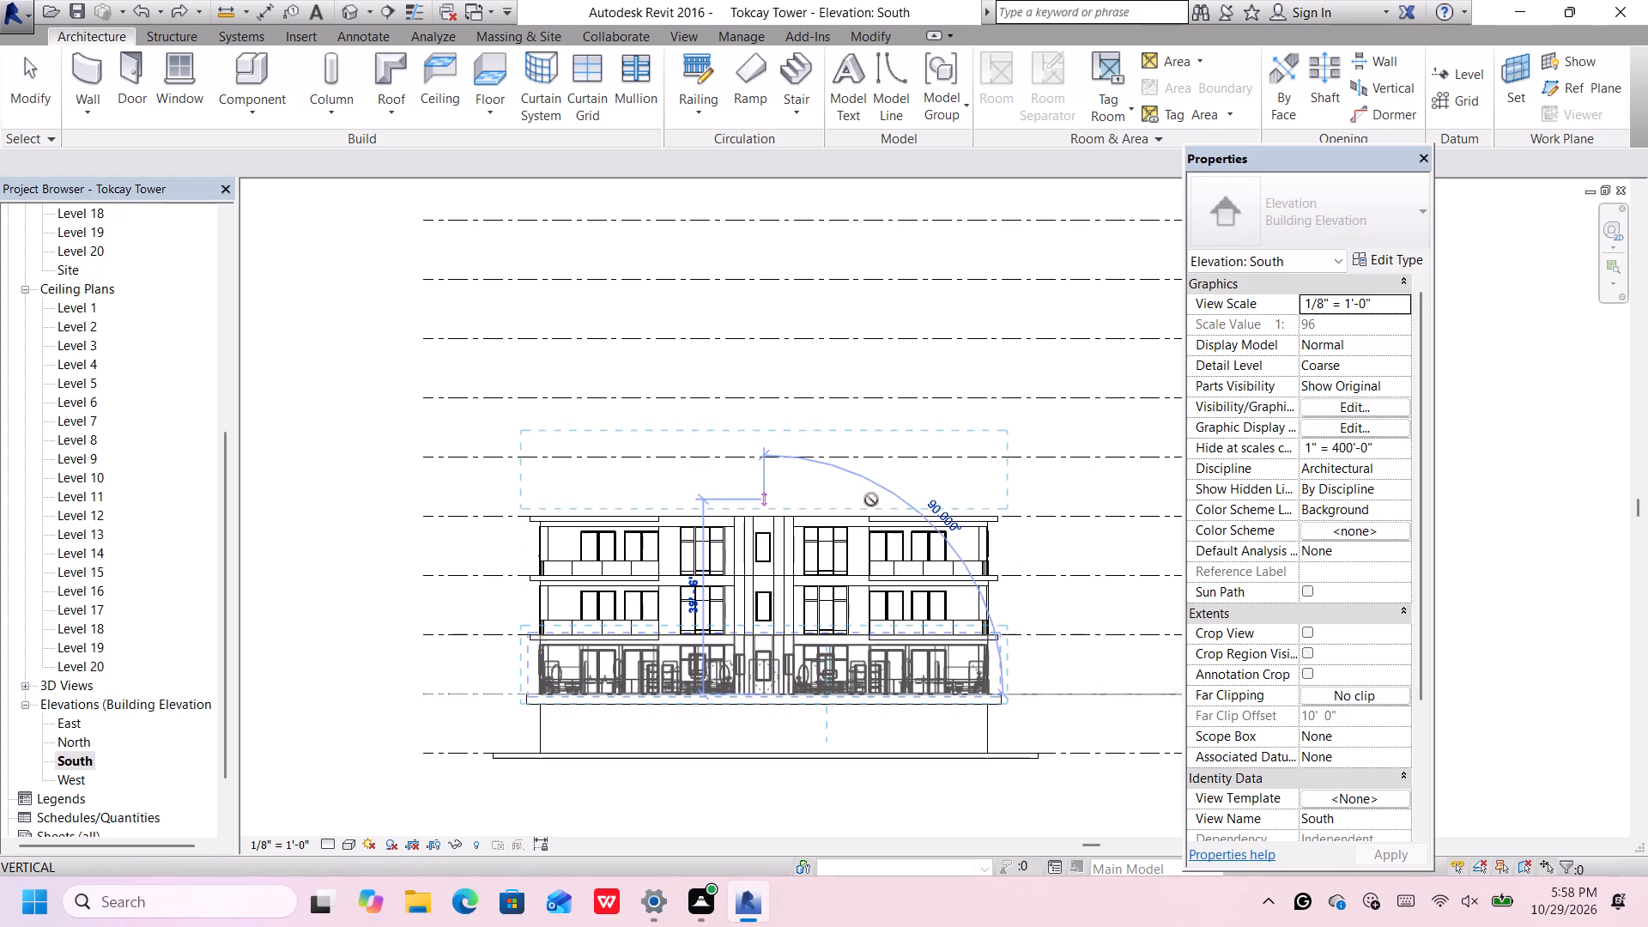
pyautogui.scroll(3, 842, 494)
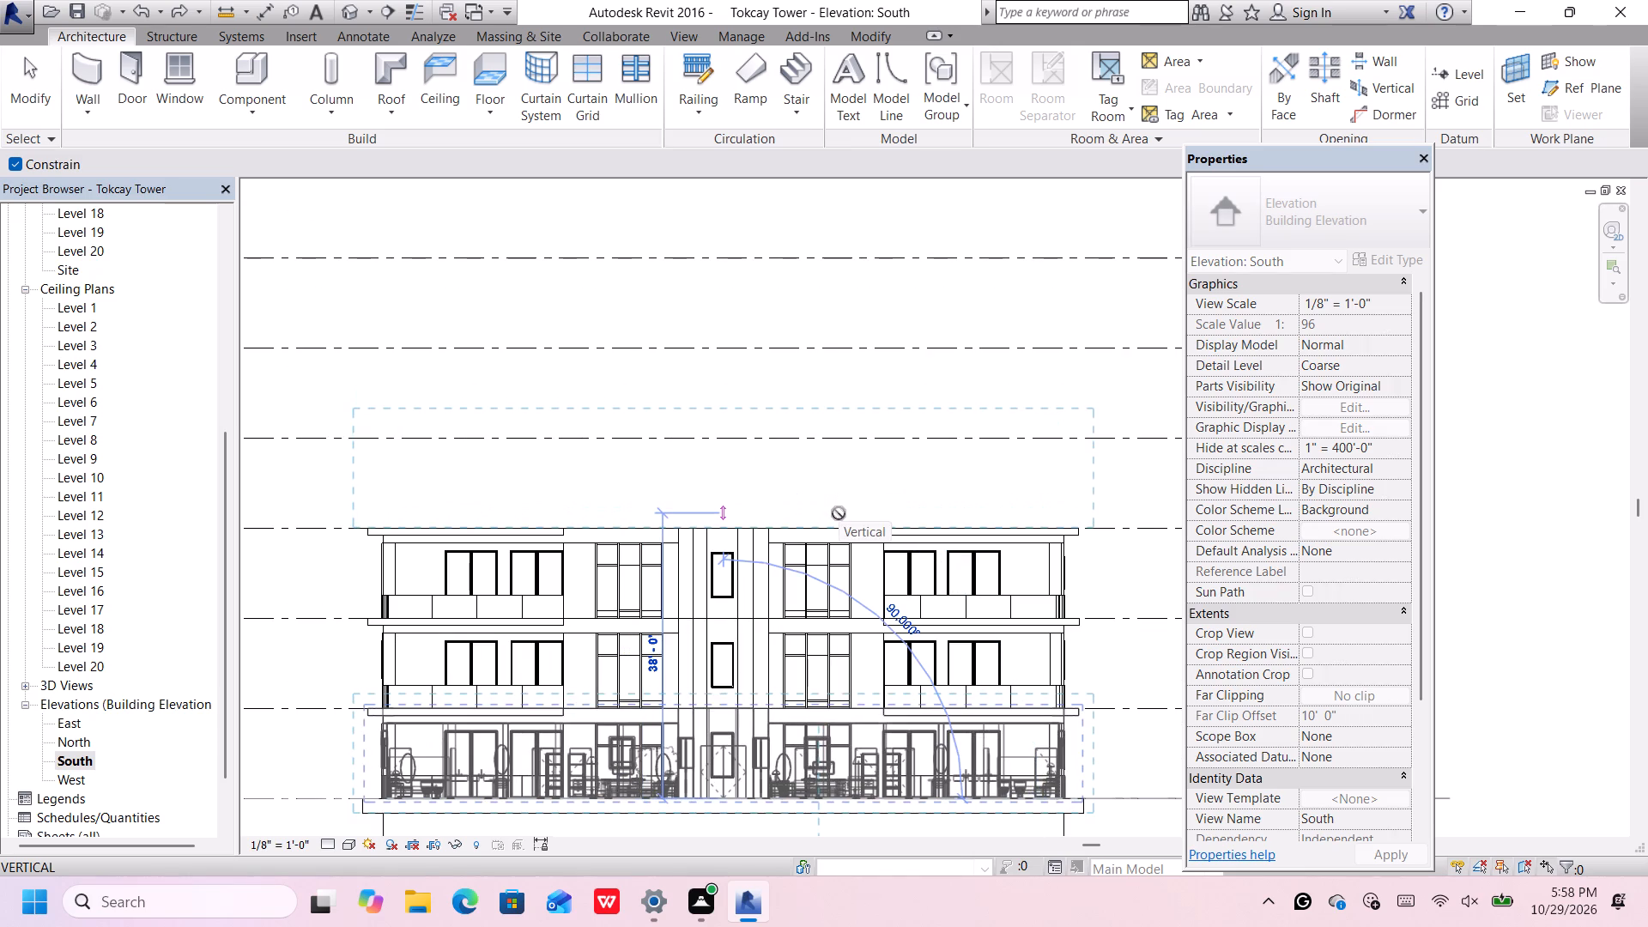
pyautogui.click(839, 512)
# Nudge the pasted Level 5 storey group down close to the top of the Level 4 storey.
pyautogui.scroll(4, 839, 512)
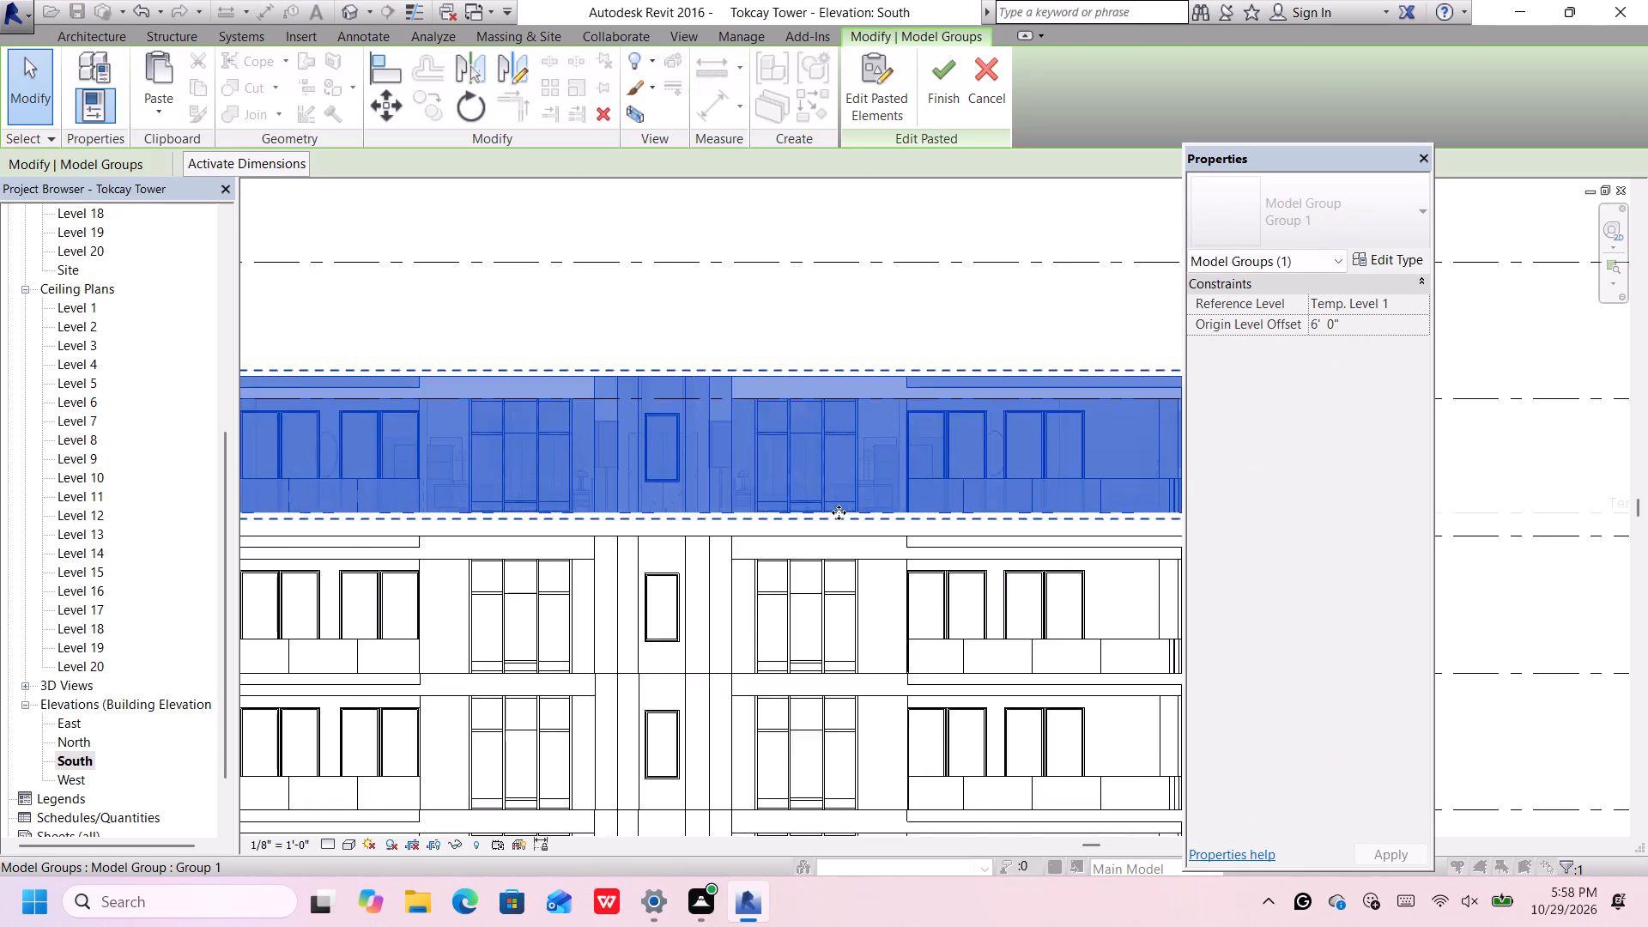
pyautogui.scroll(1, 839, 512)
pyautogui.scroll(-4, 839, 512)
pyautogui.press('Down')
pyautogui.press('Down')
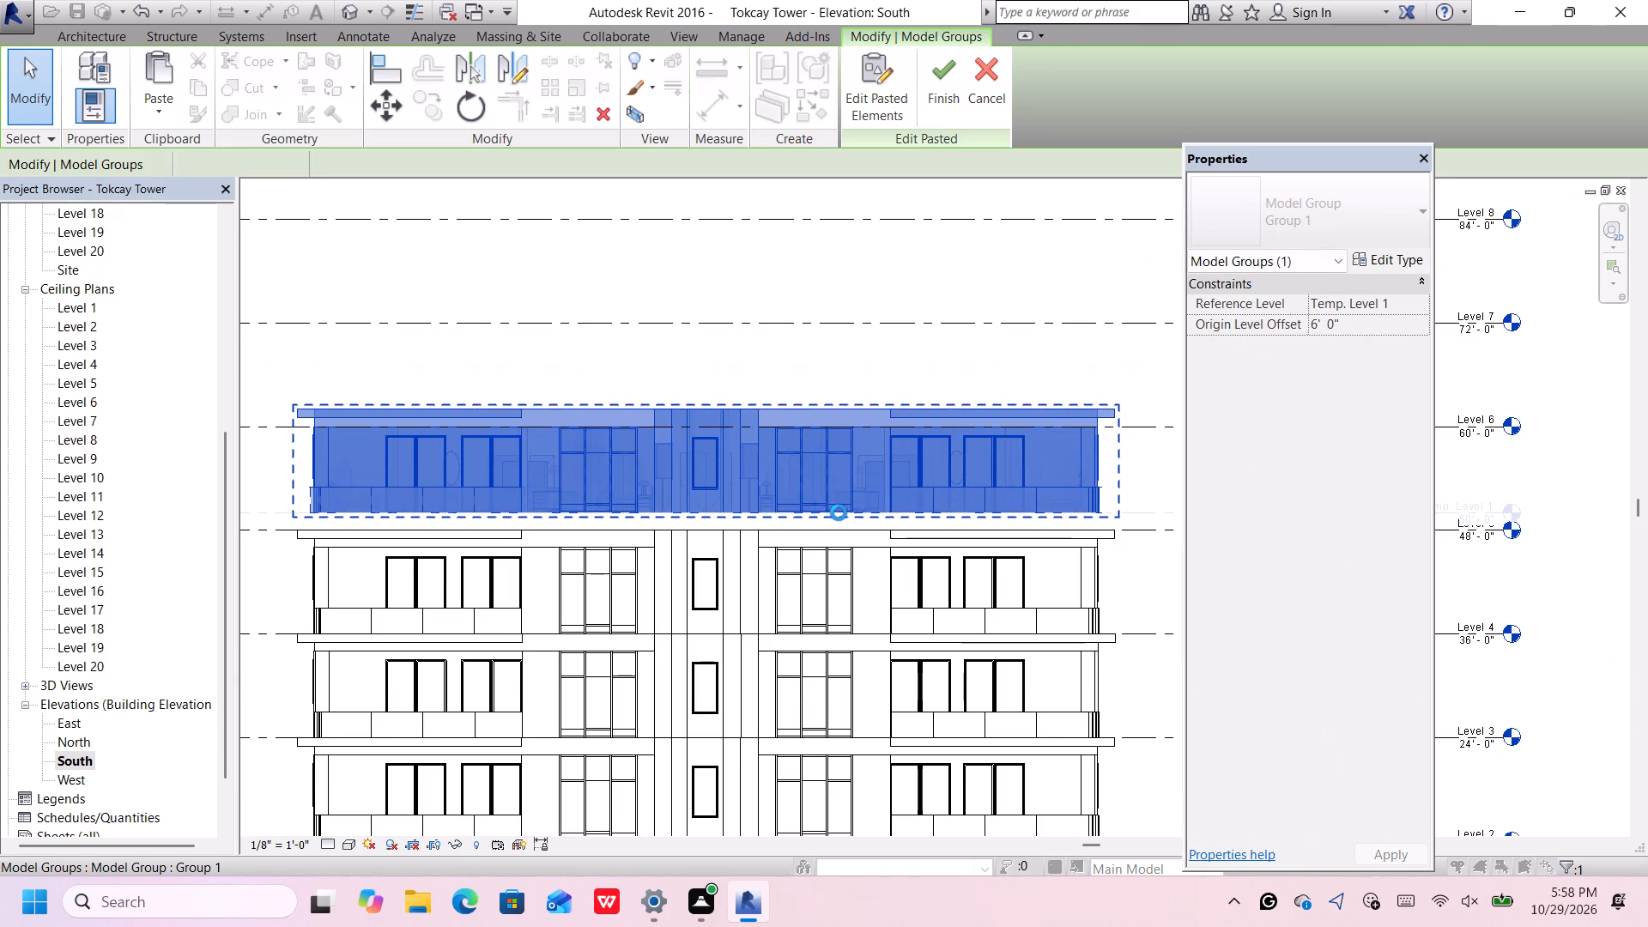
pyautogui.press('Down')
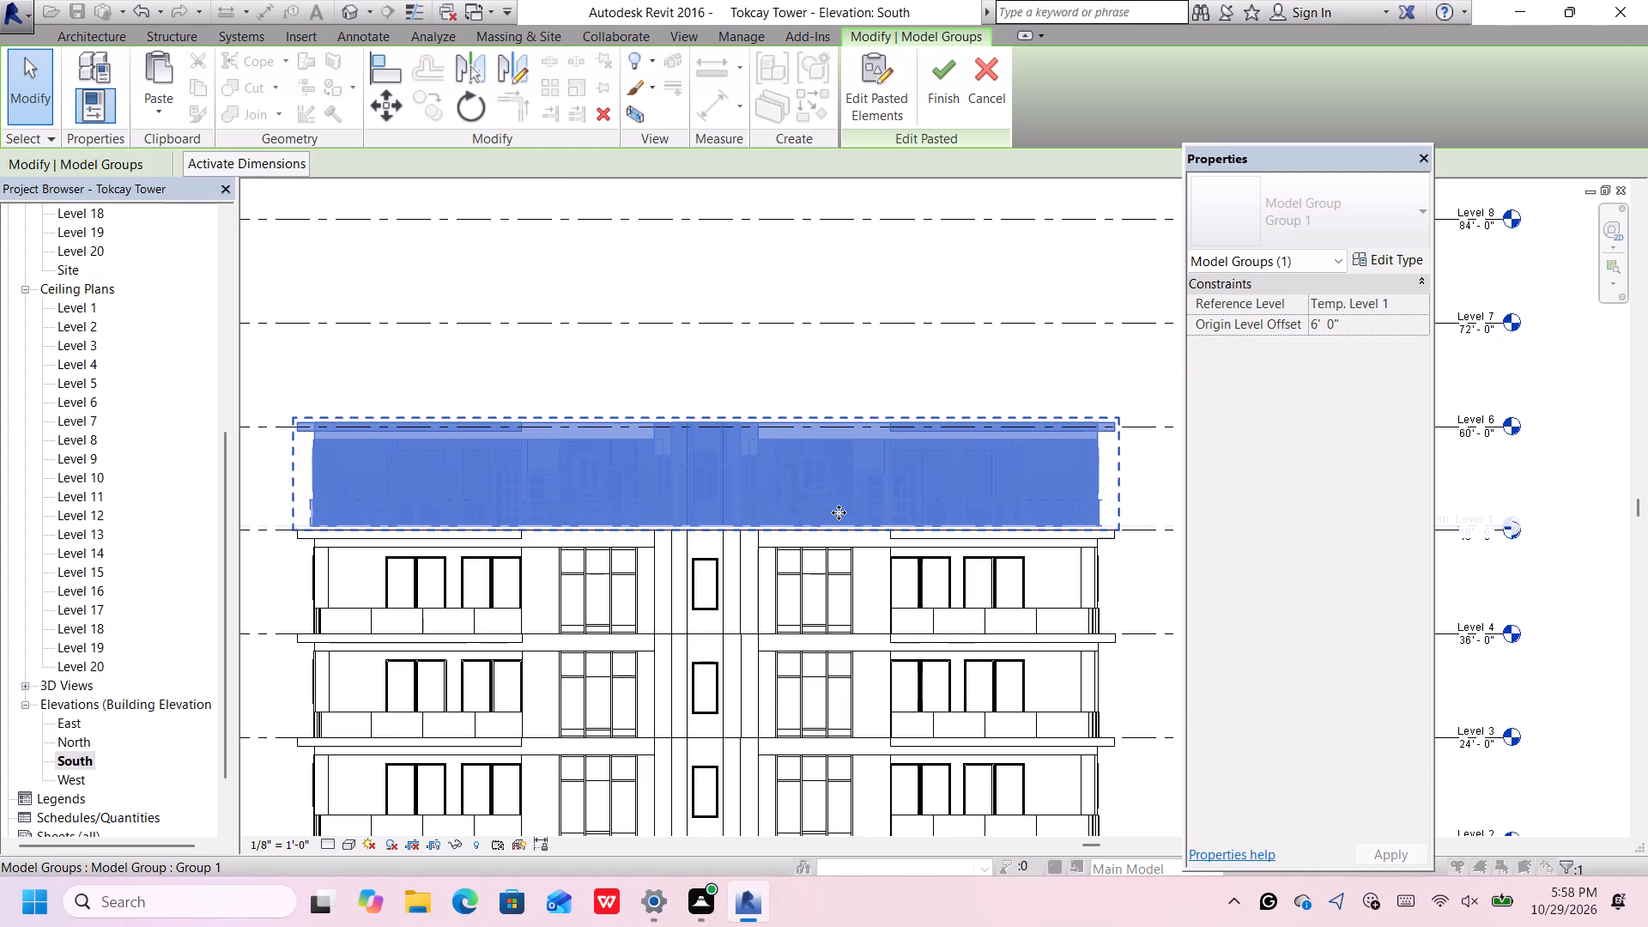
# Fine-nudge the Level 5 storey group down until its base rests exactly on the Level 4 storey's wall tops.
pyautogui.scroll(8, 745, 538)
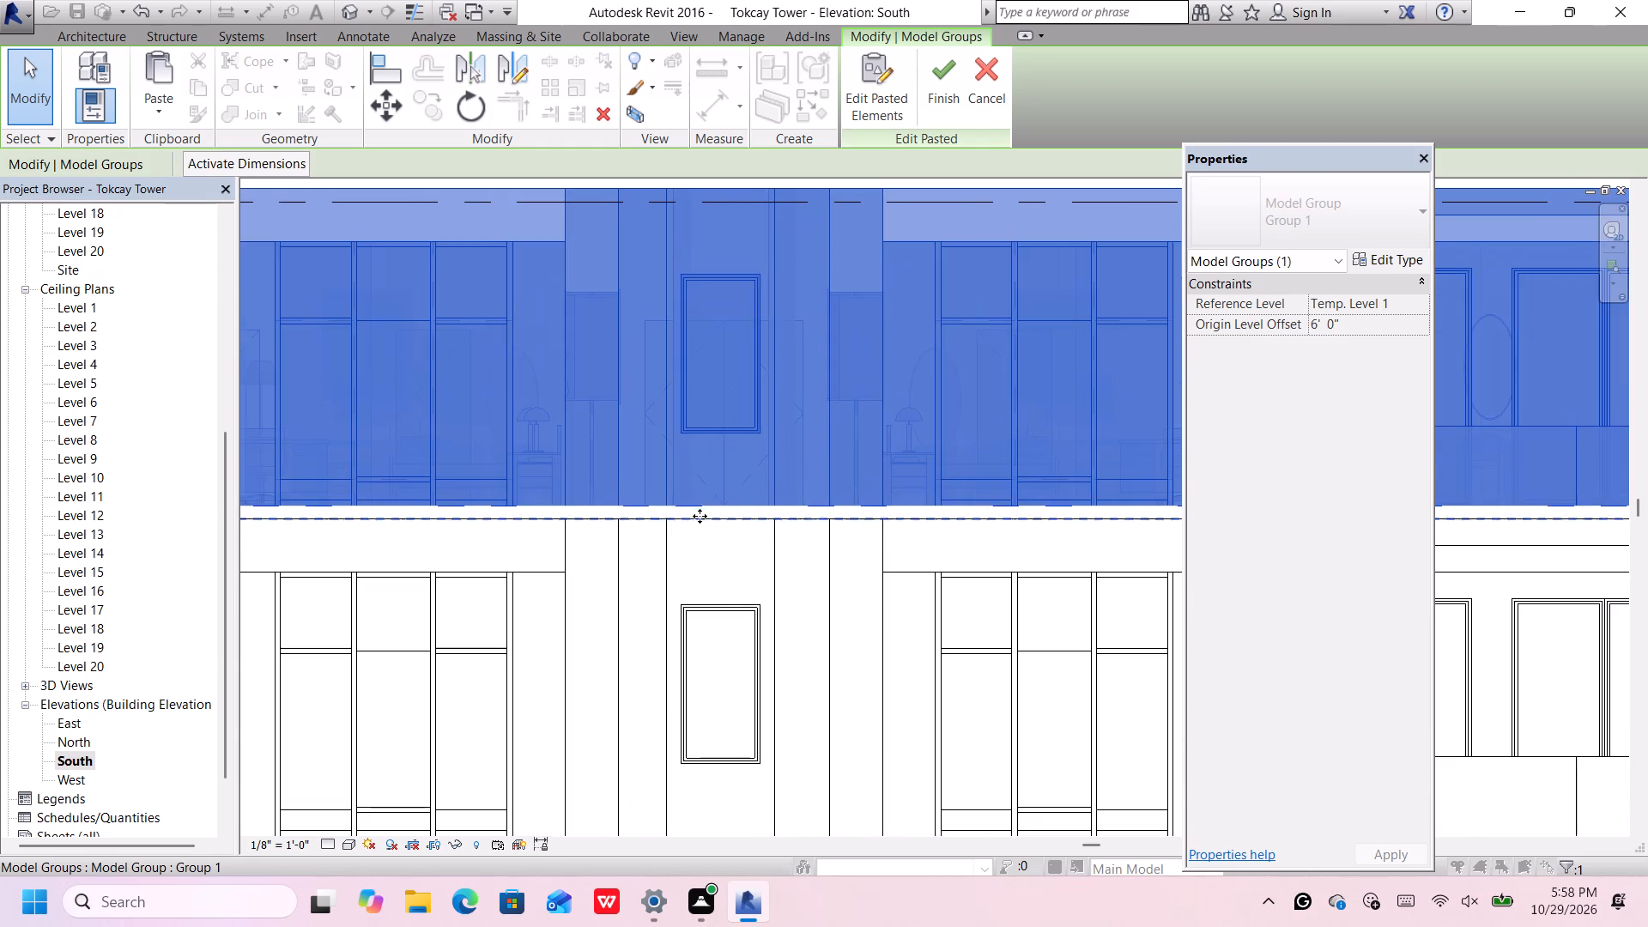
pyautogui.scroll(1, 700, 516)
pyautogui.press('Down')
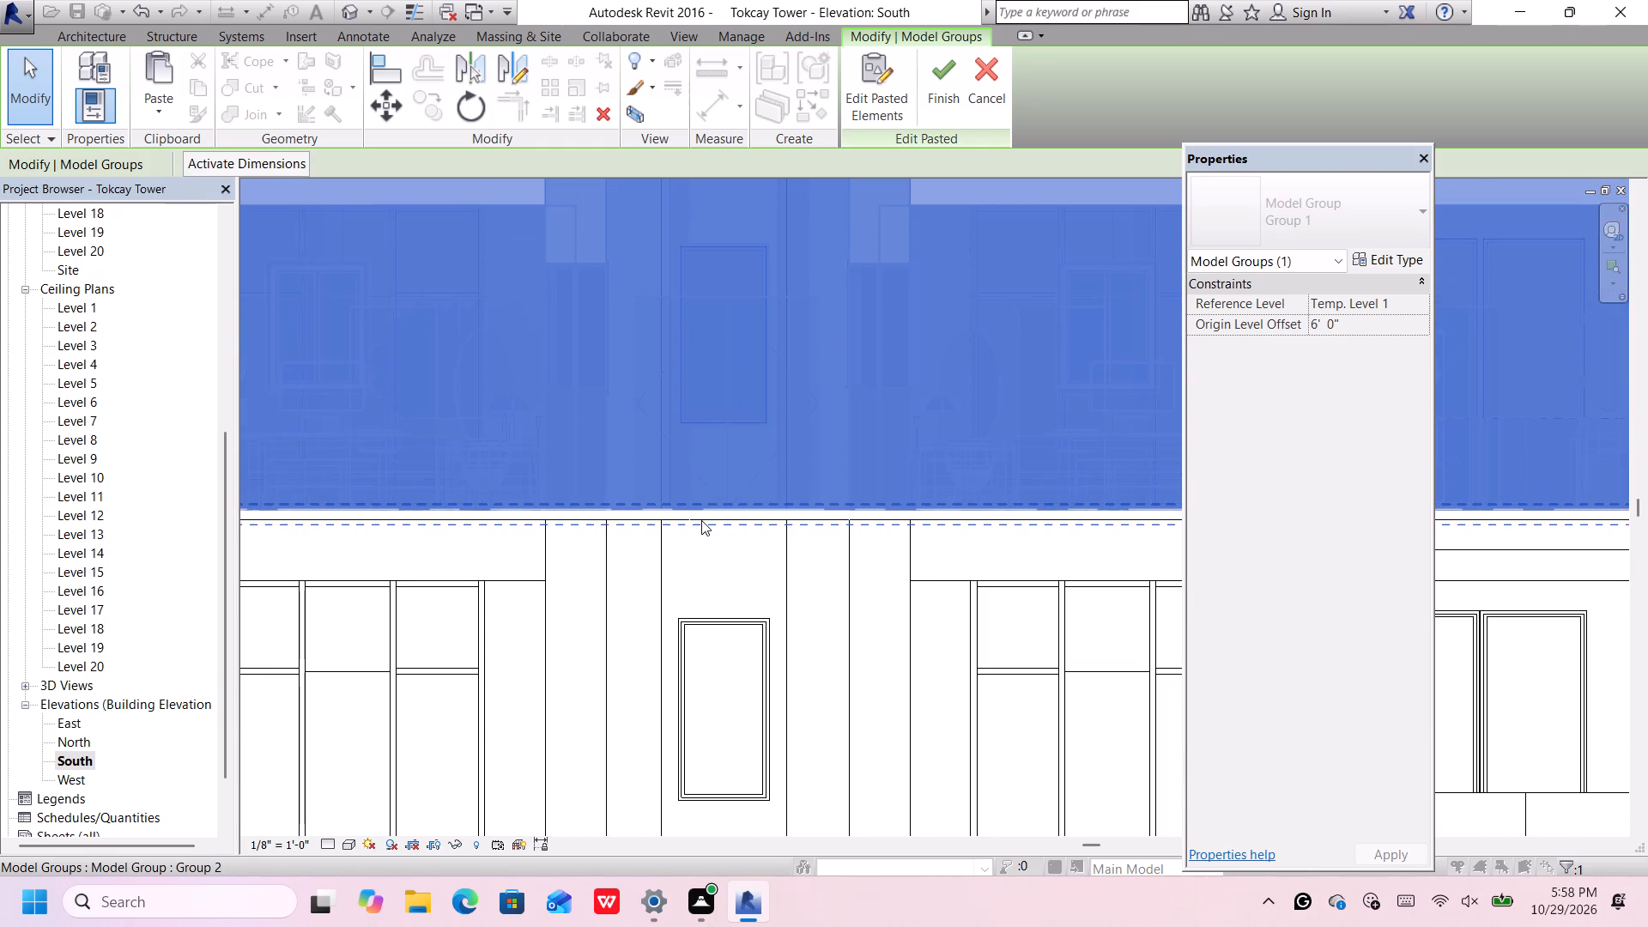
pyautogui.press('Down')
pyautogui.scroll(4, 703, 520)
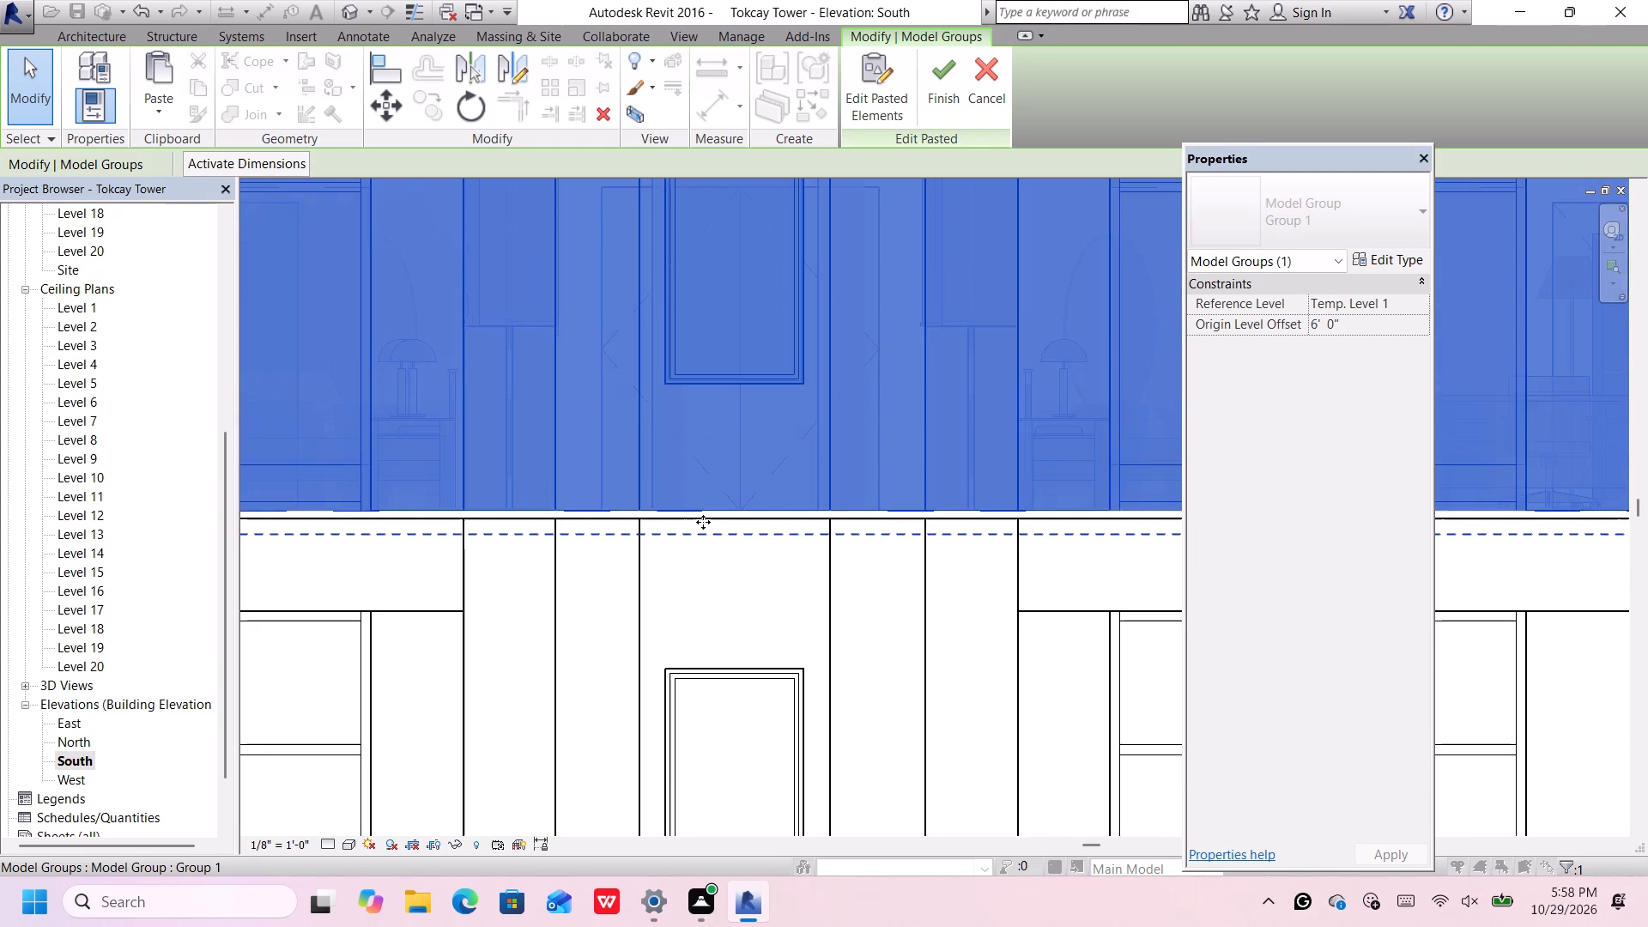
pyautogui.scroll(4, 703, 522)
pyautogui.scroll(-3, 703, 522)
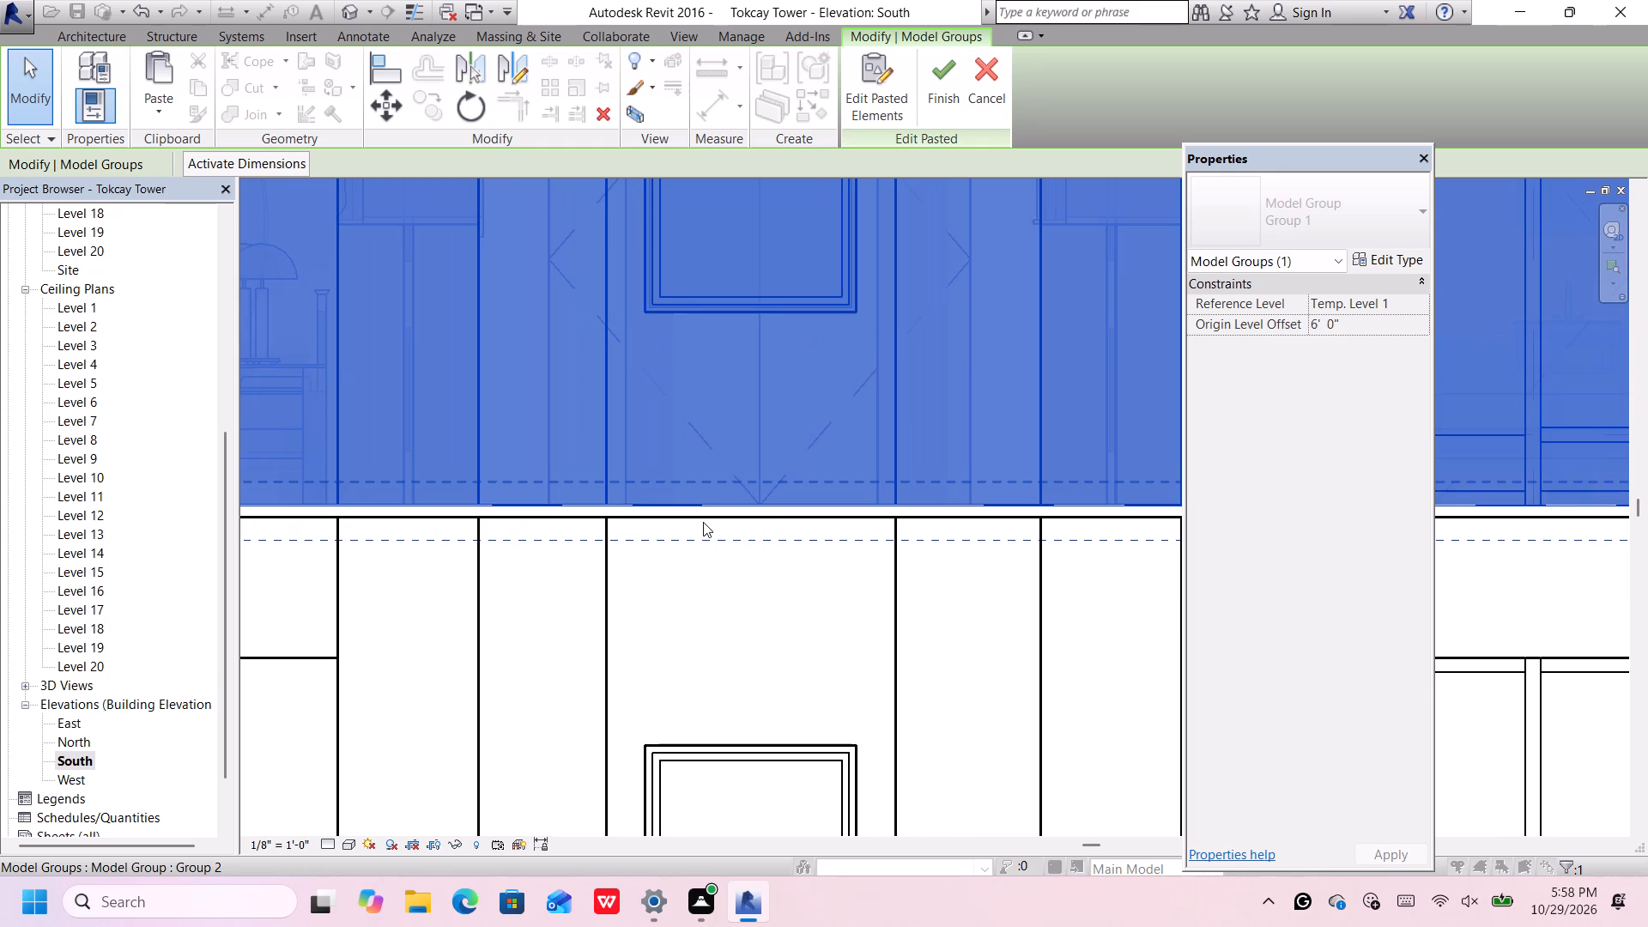
pyautogui.press('Down')
pyautogui.press('Down')
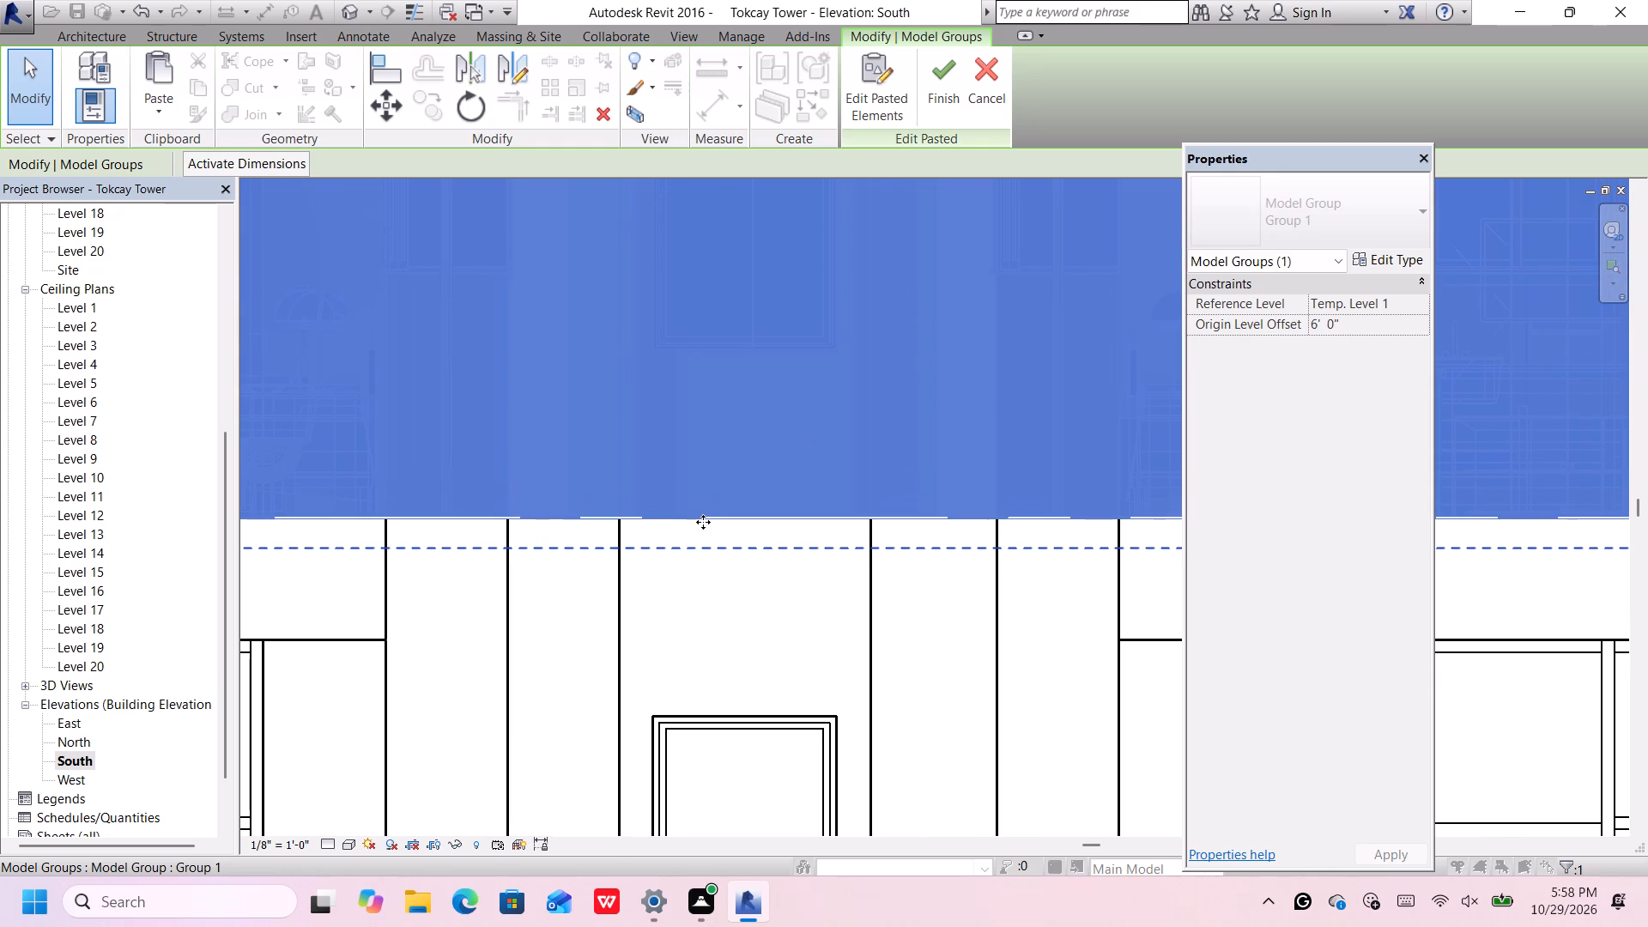
# Fine-tune the pasted Level 5 storey group's height so its base meets the Level 4 storey's wall tops, and finish the paste.
pyautogui.press('Down')
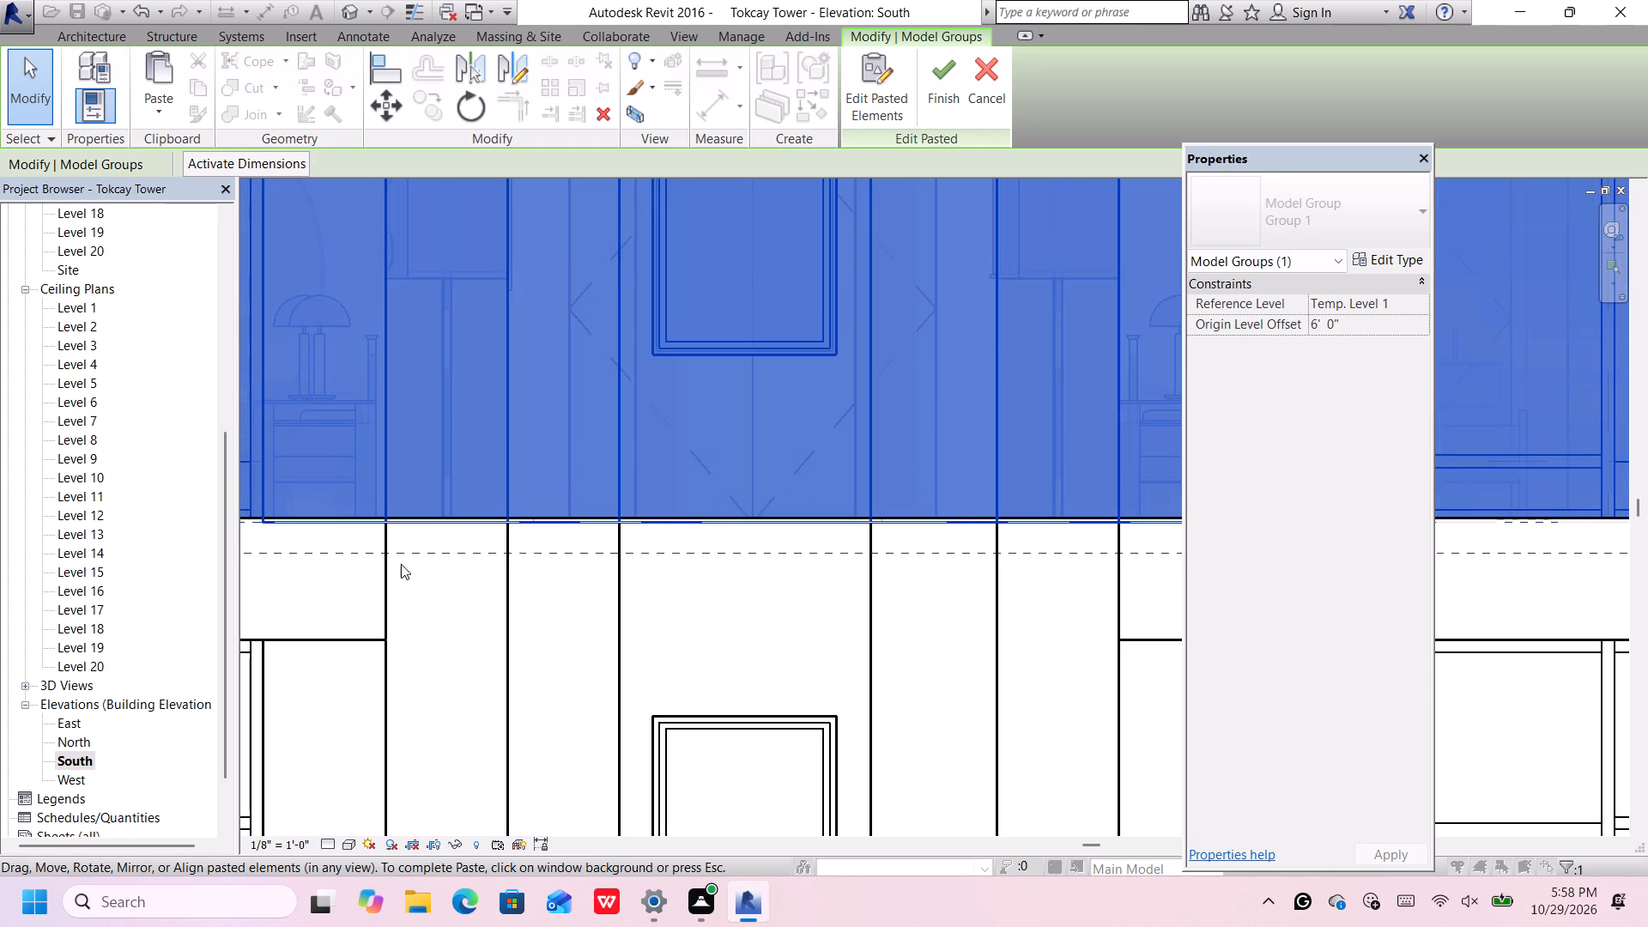
pyautogui.scroll(6, 334, 560)
pyautogui.scroll(4, 413, 500)
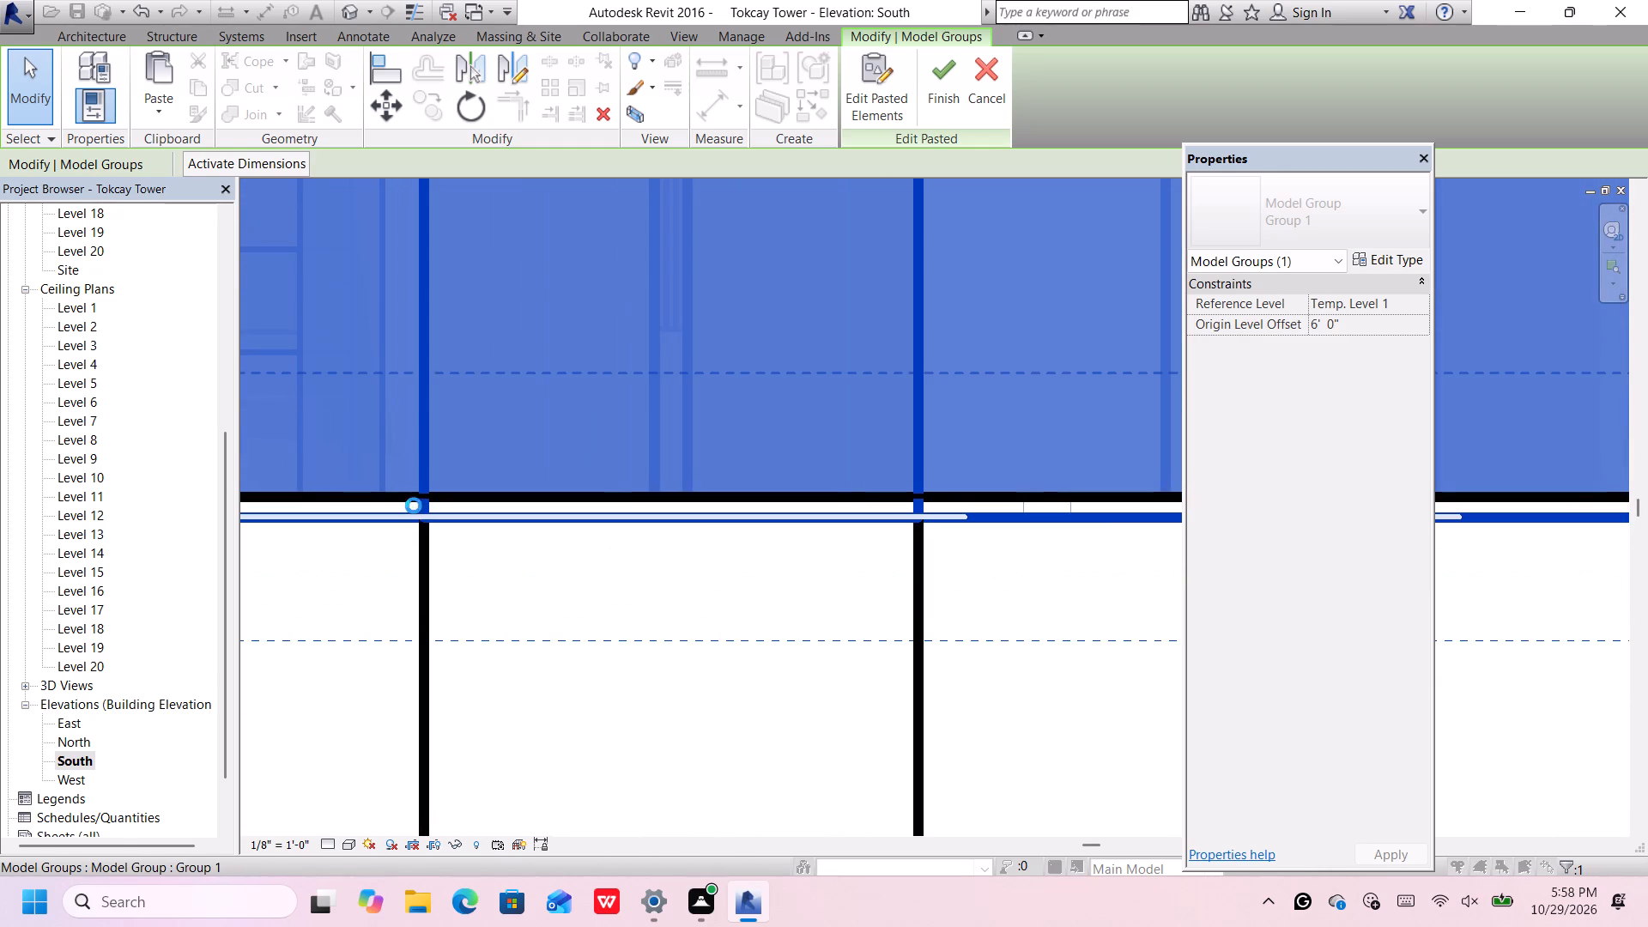
pyautogui.press('Up')
pyautogui.press('Up')
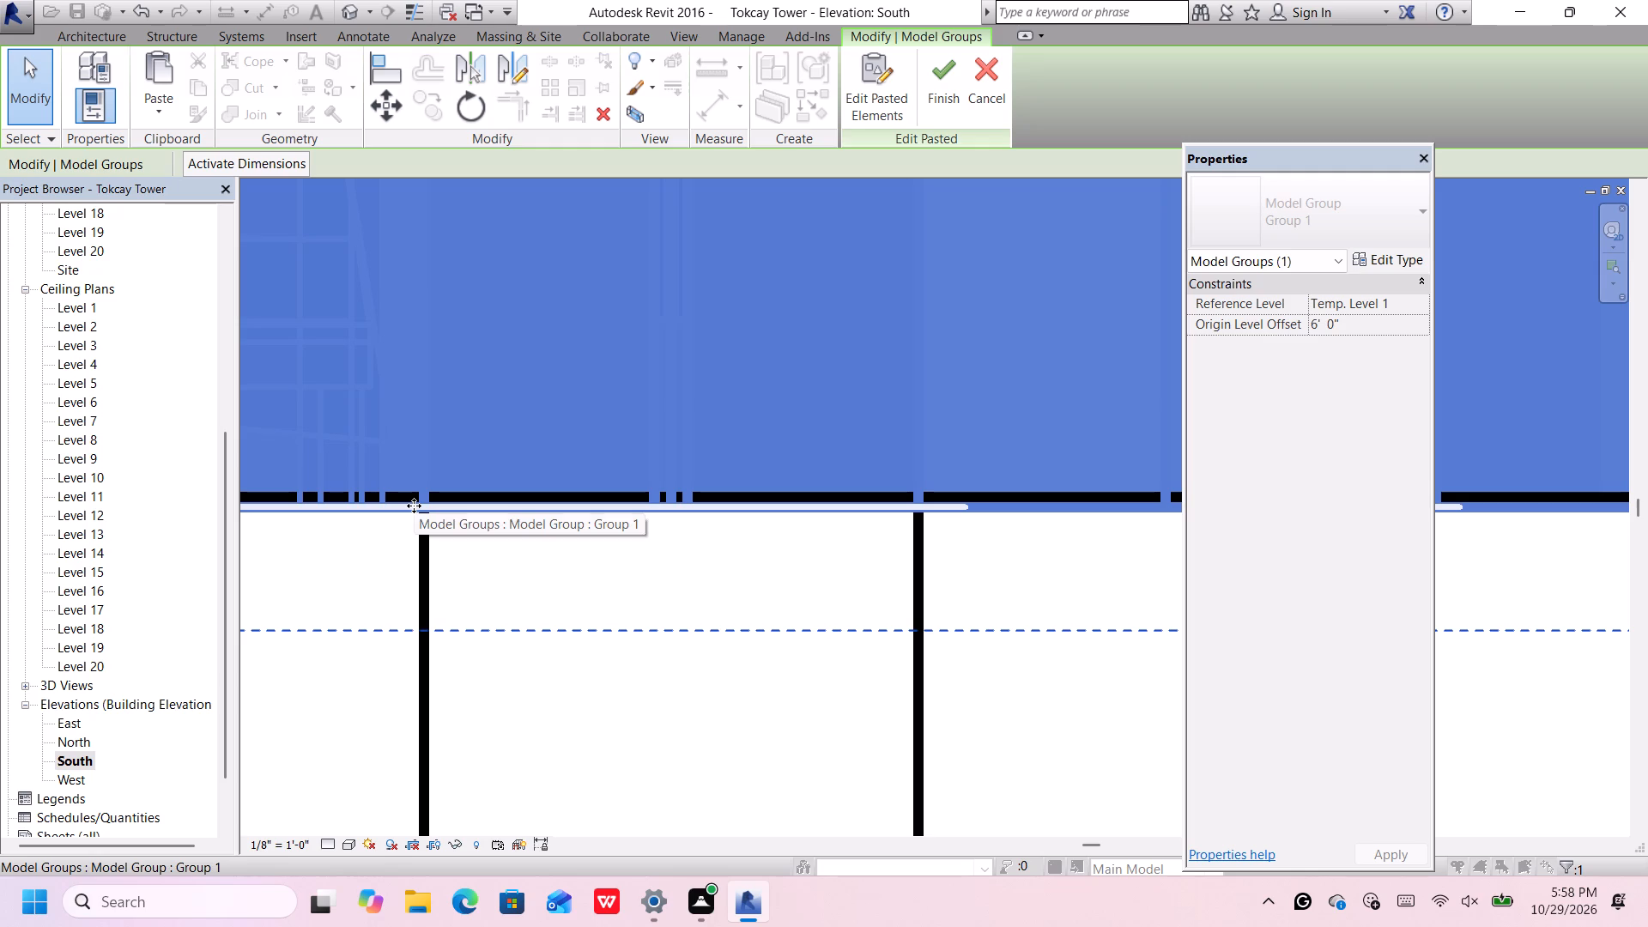
pyautogui.press('Up')
pyautogui.press('Up')
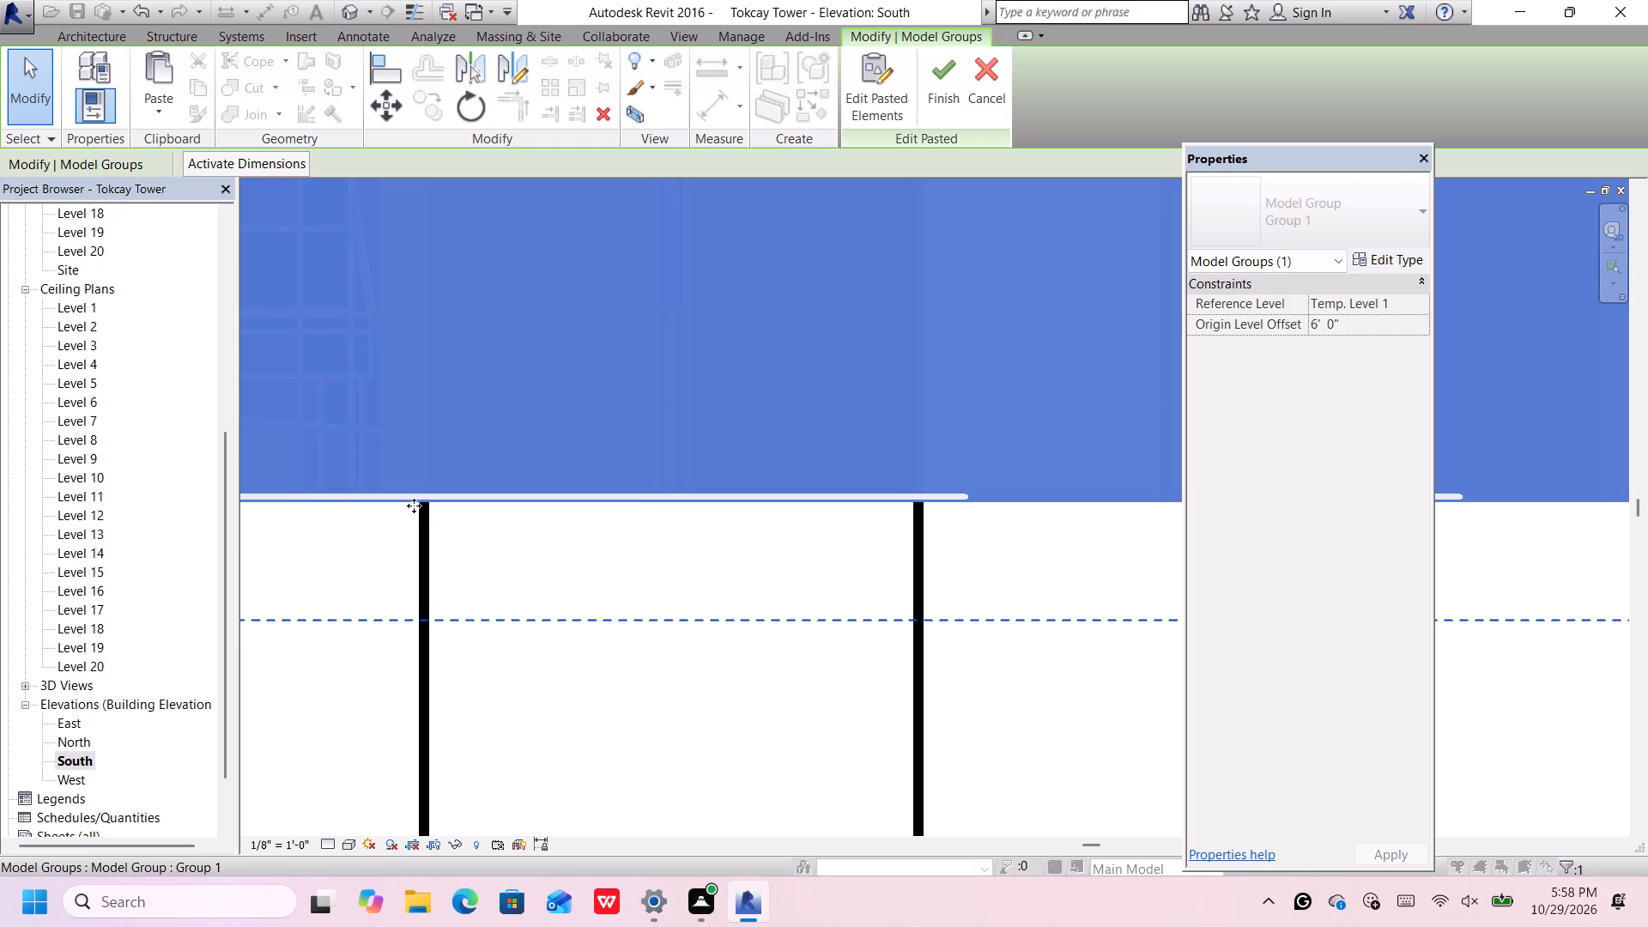
pyautogui.scroll(-4, 412, 506)
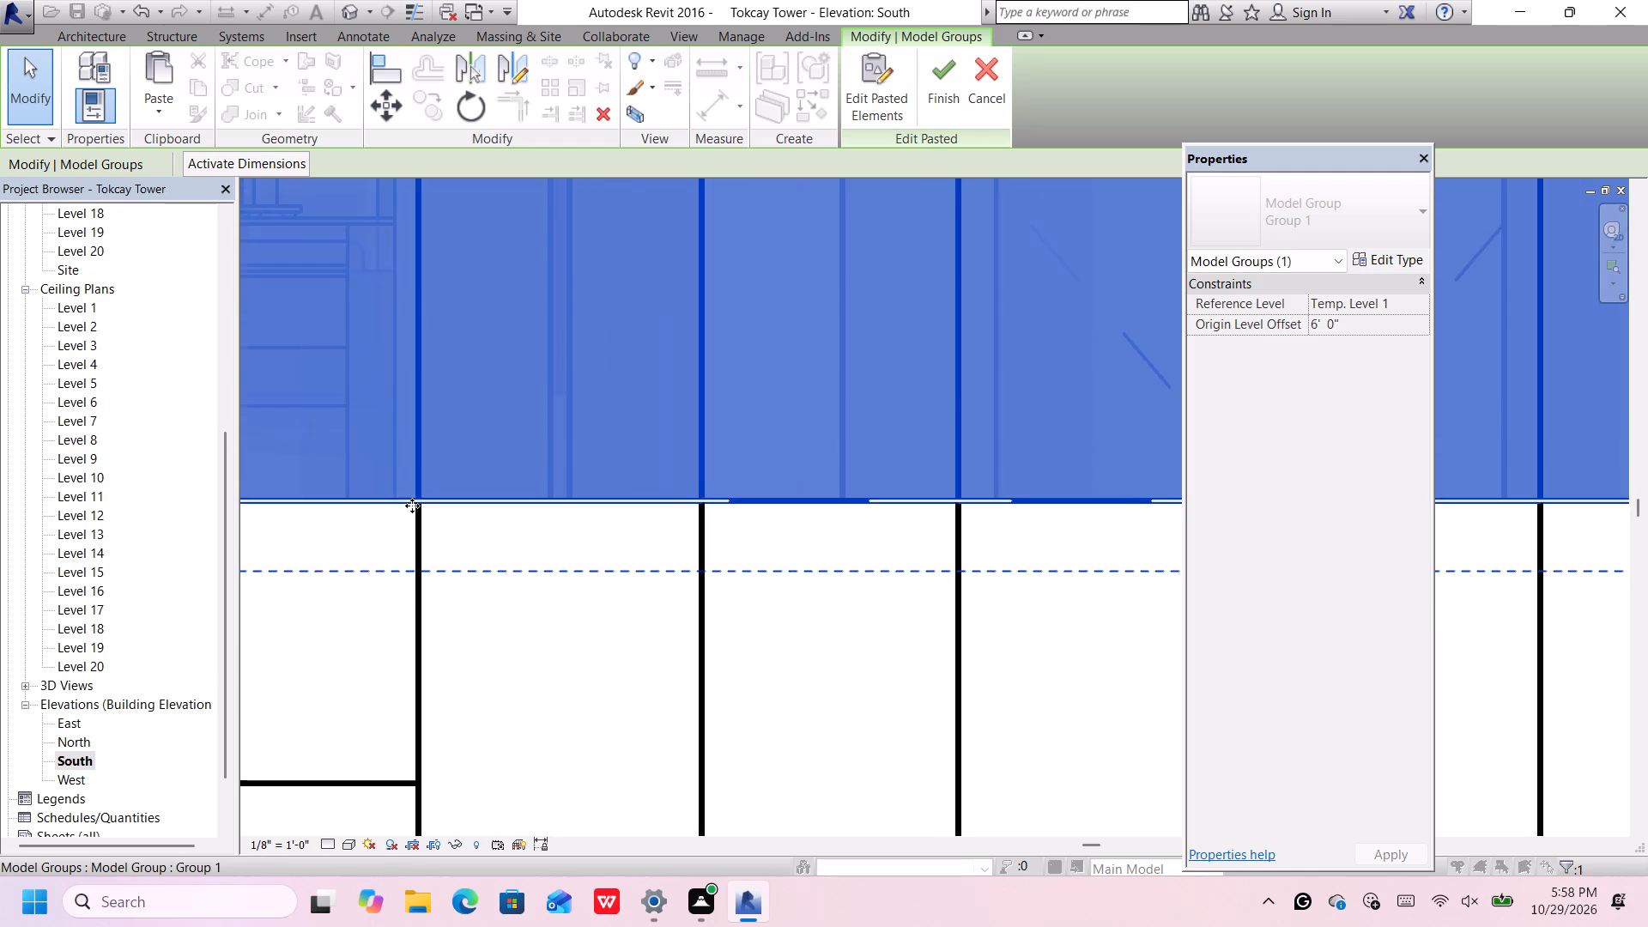
pyautogui.scroll(-17, 412, 506)
pyautogui.scroll(-7, 413, 506)
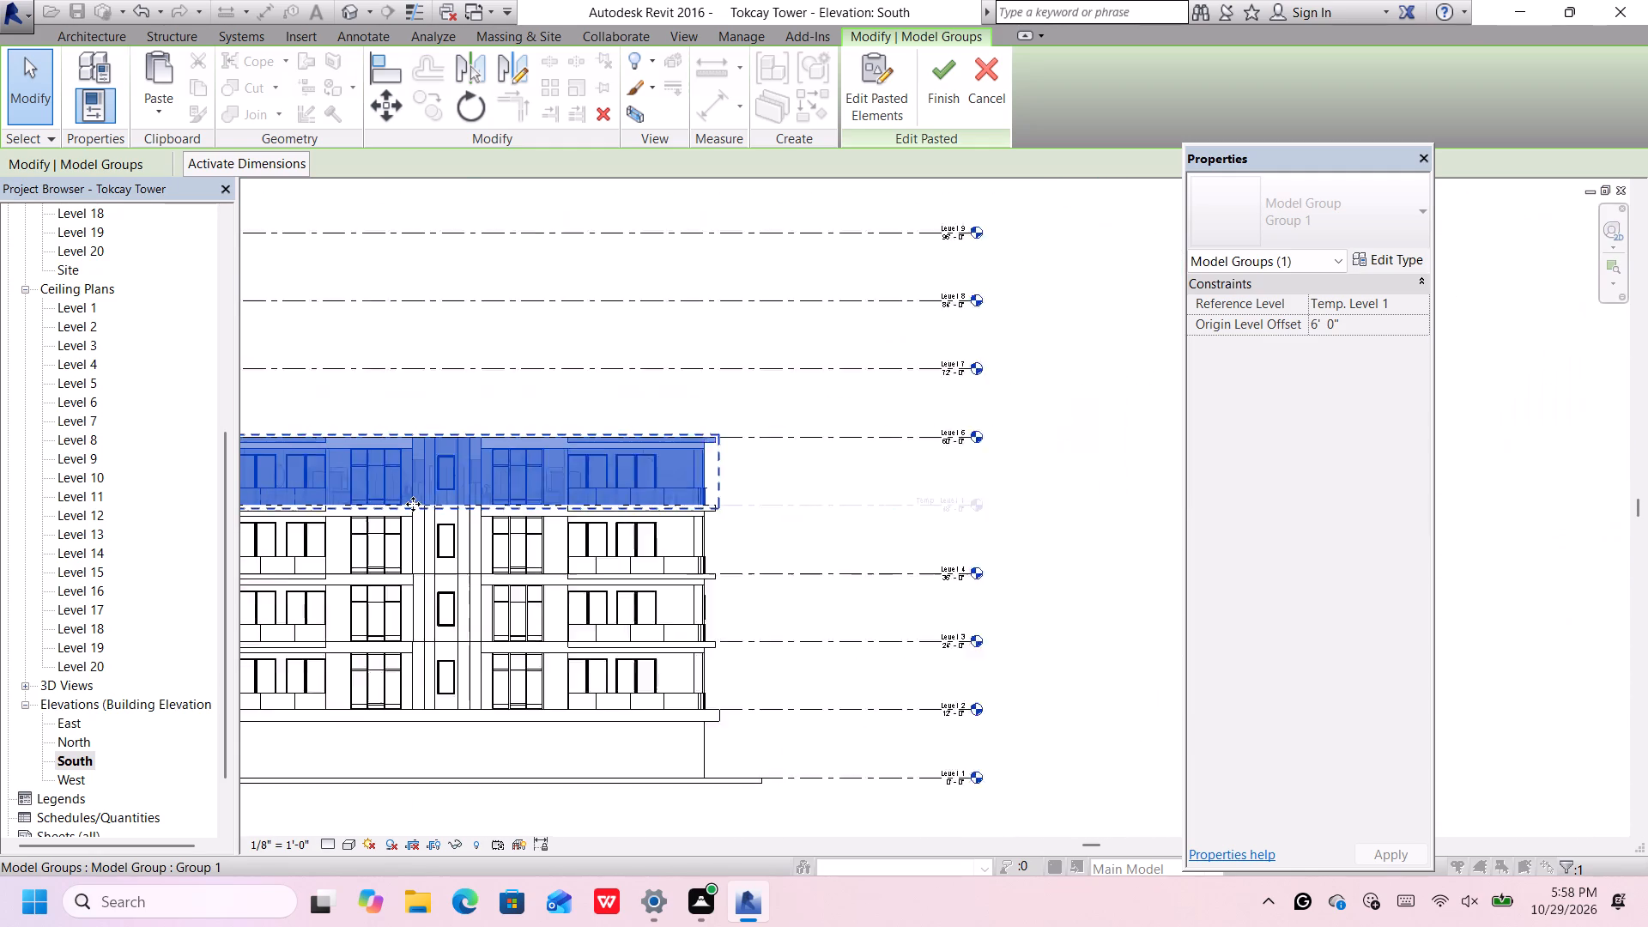
pyautogui.scroll(-5, 703, 476)
pyautogui.moveTo(708, 478); pyautogui.dragTo(791, 454, button='middle')
pyautogui.click(598, 735)
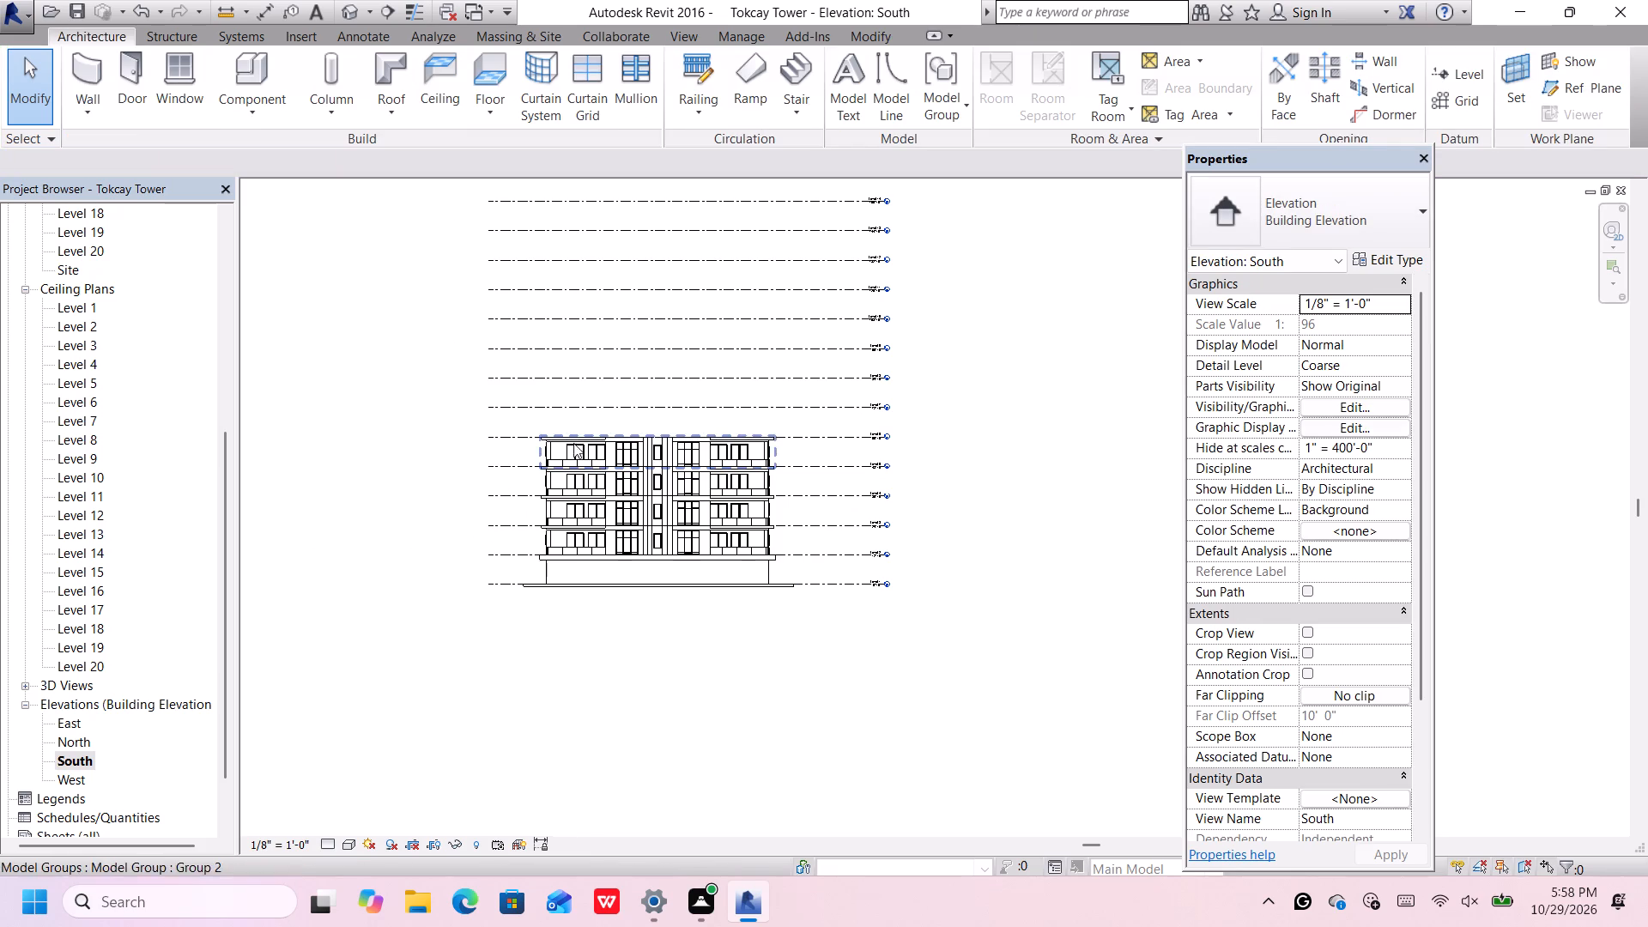
# Combine the four storey groups on Levels 2, 3, 4 and 5 into one model group, keeping the default name.
pyautogui.scroll(2, 618, 410)
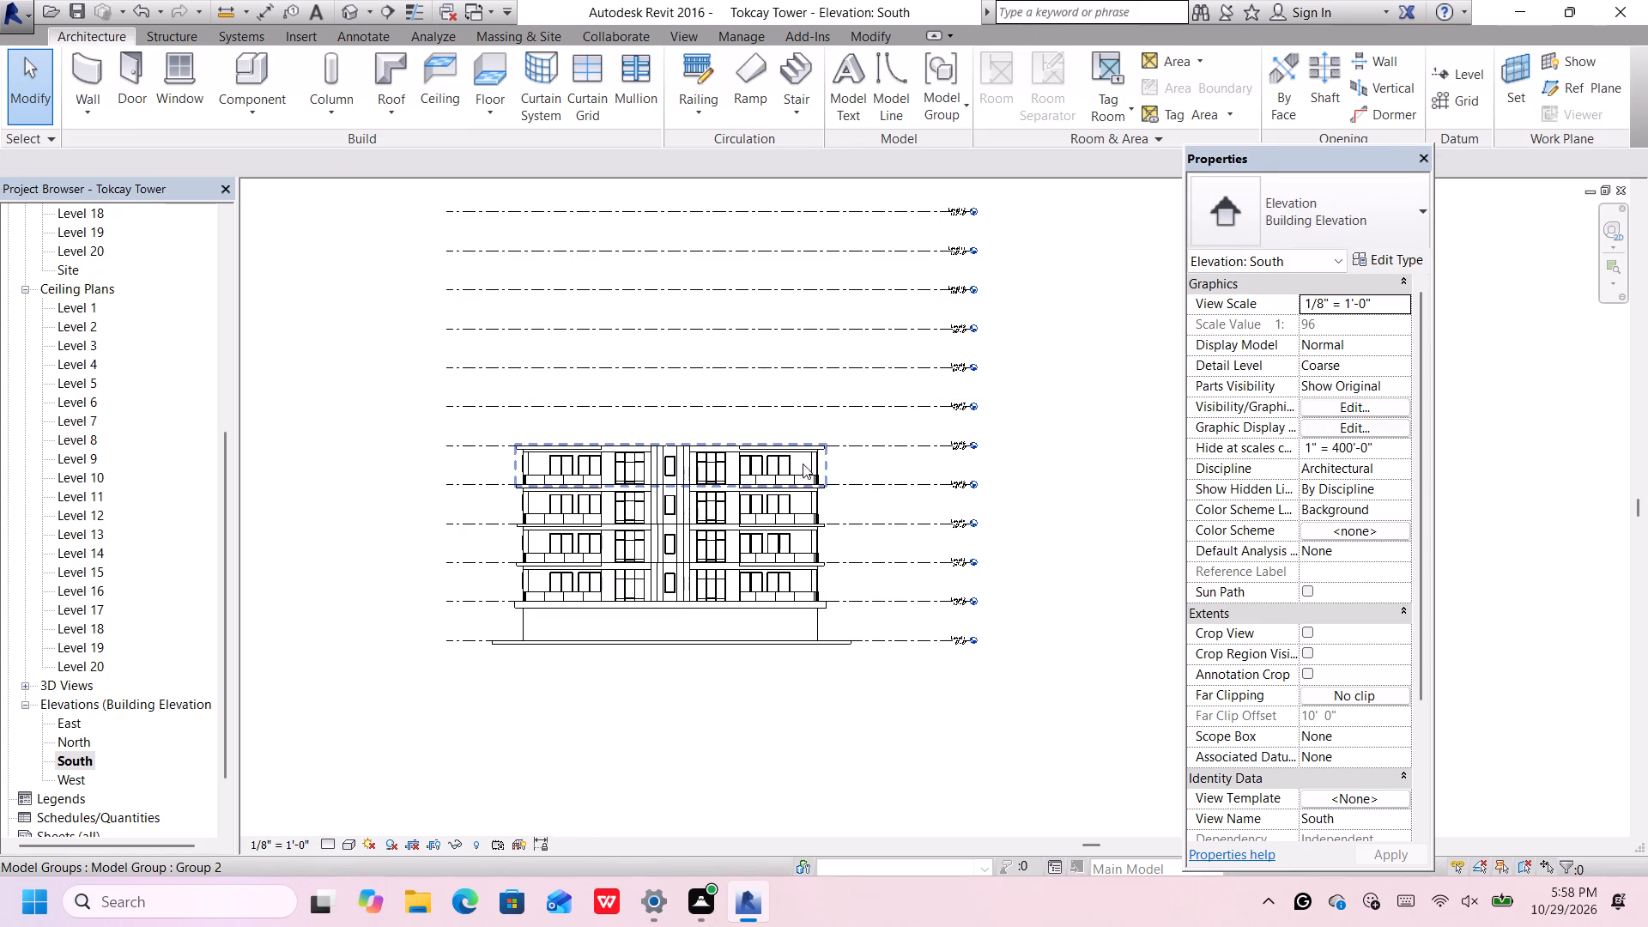
pyautogui.scroll(4, 819, 473)
pyautogui.scroll(-2, 837, 463)
pyautogui.moveTo(839, 463); pyautogui.dragTo(858, 536, button='middle')
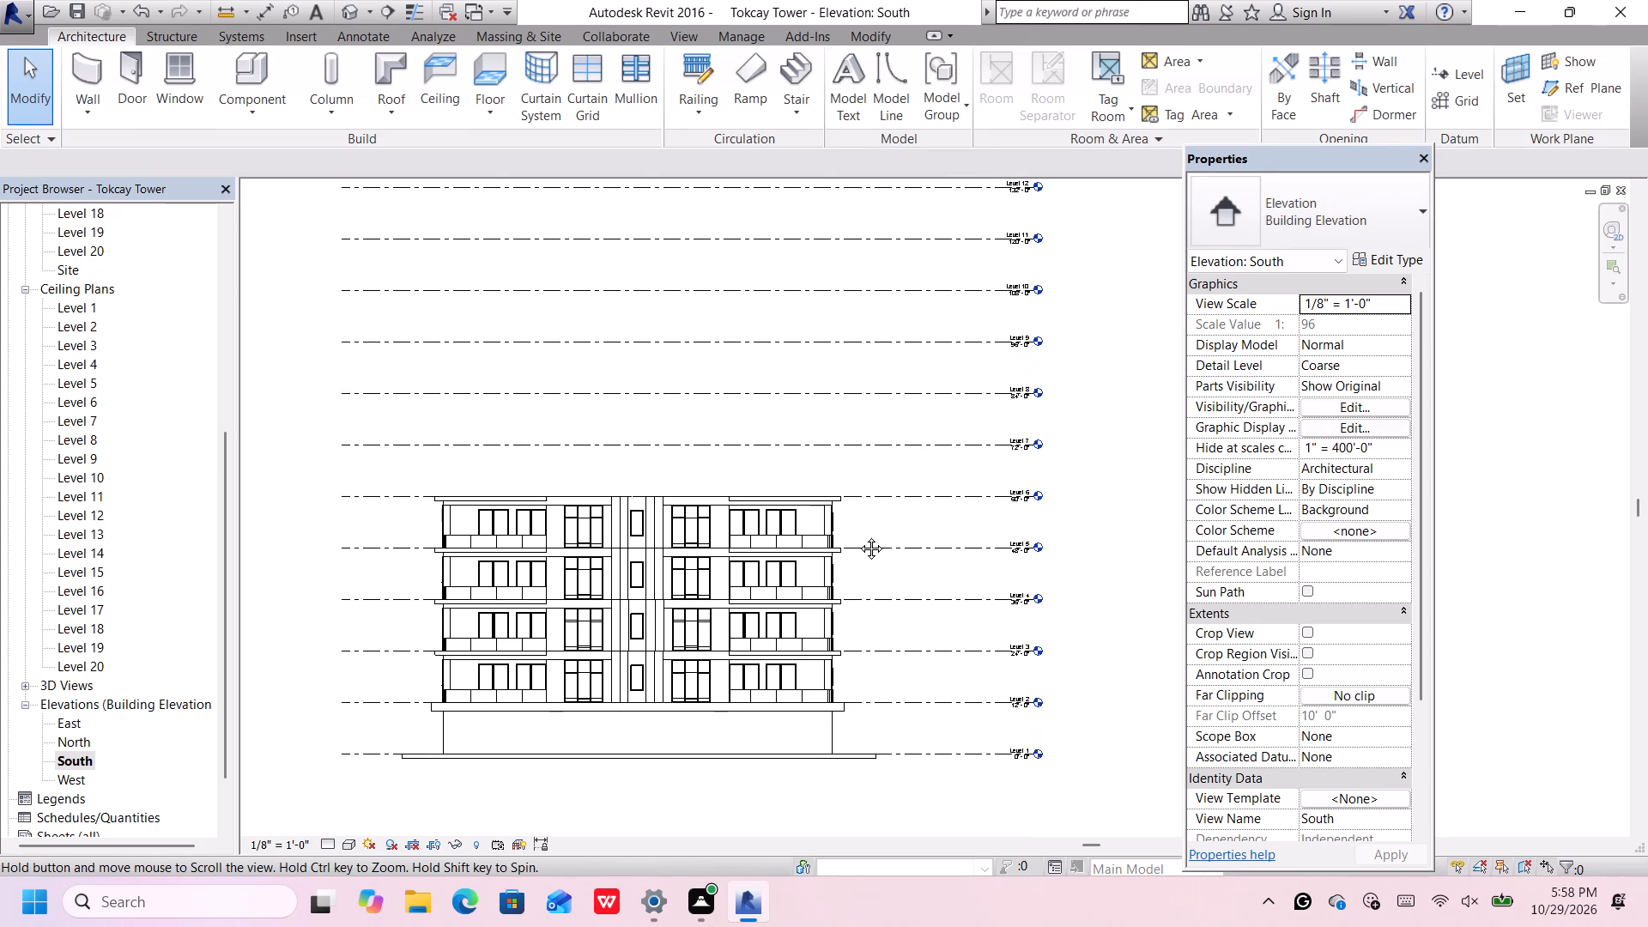
pyautogui.moveTo(858, 536); pyautogui.dragTo(859, 548, button='middle')
pyautogui.scroll(-3, 859, 548)
pyautogui.scroll(1, 859, 548)
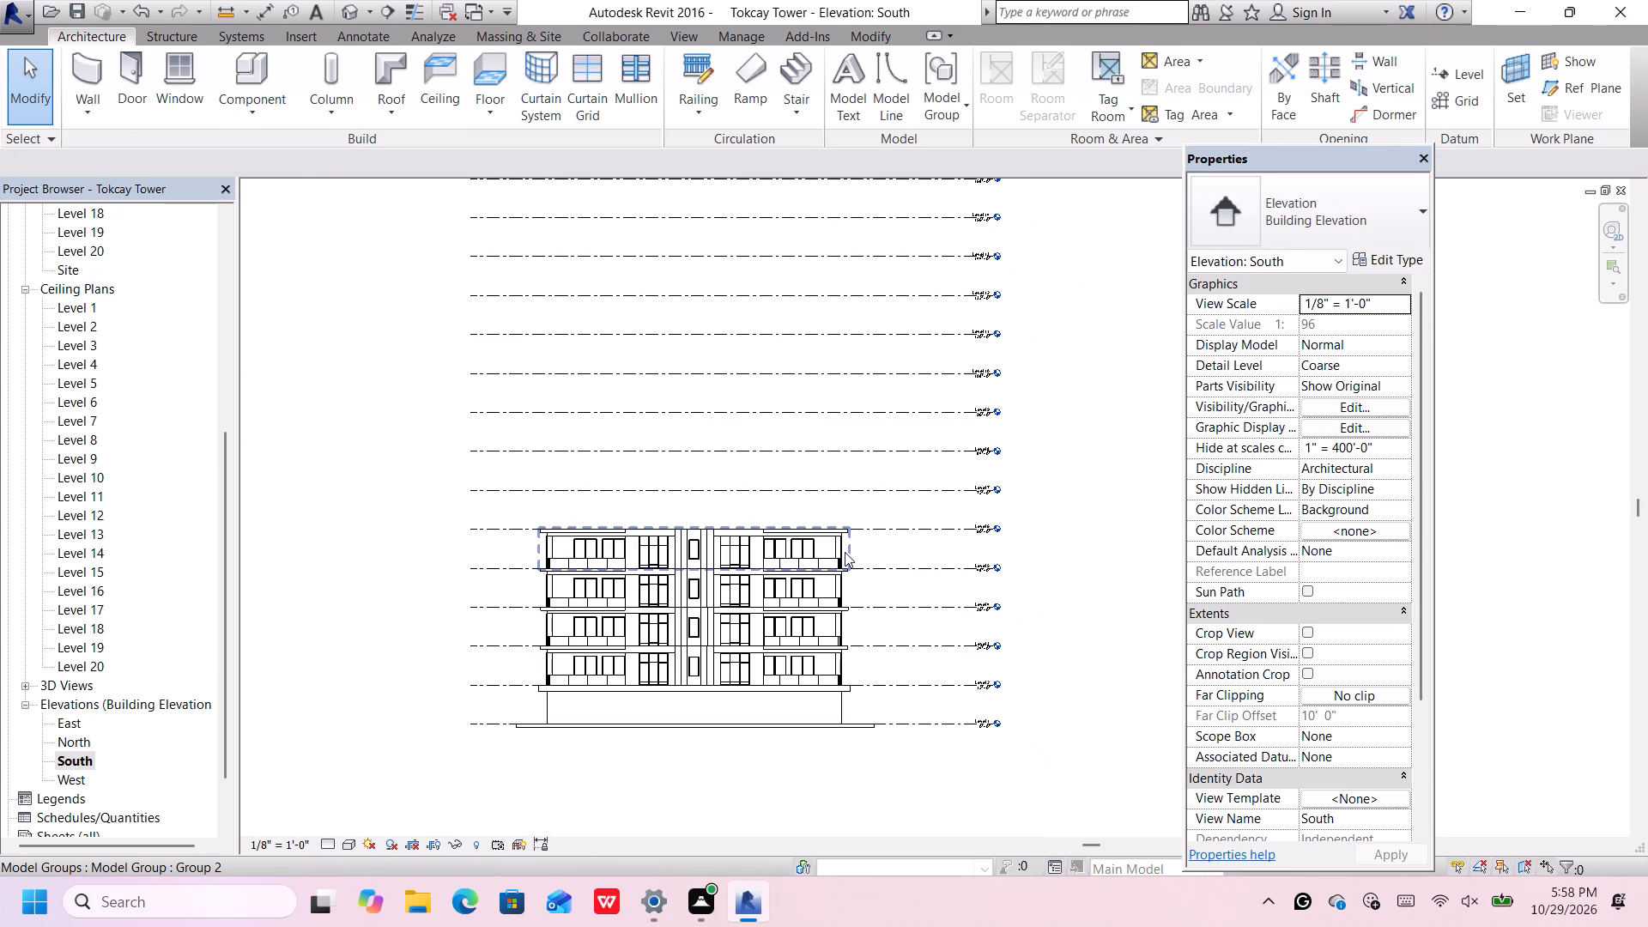
pyautogui.click(845, 552)
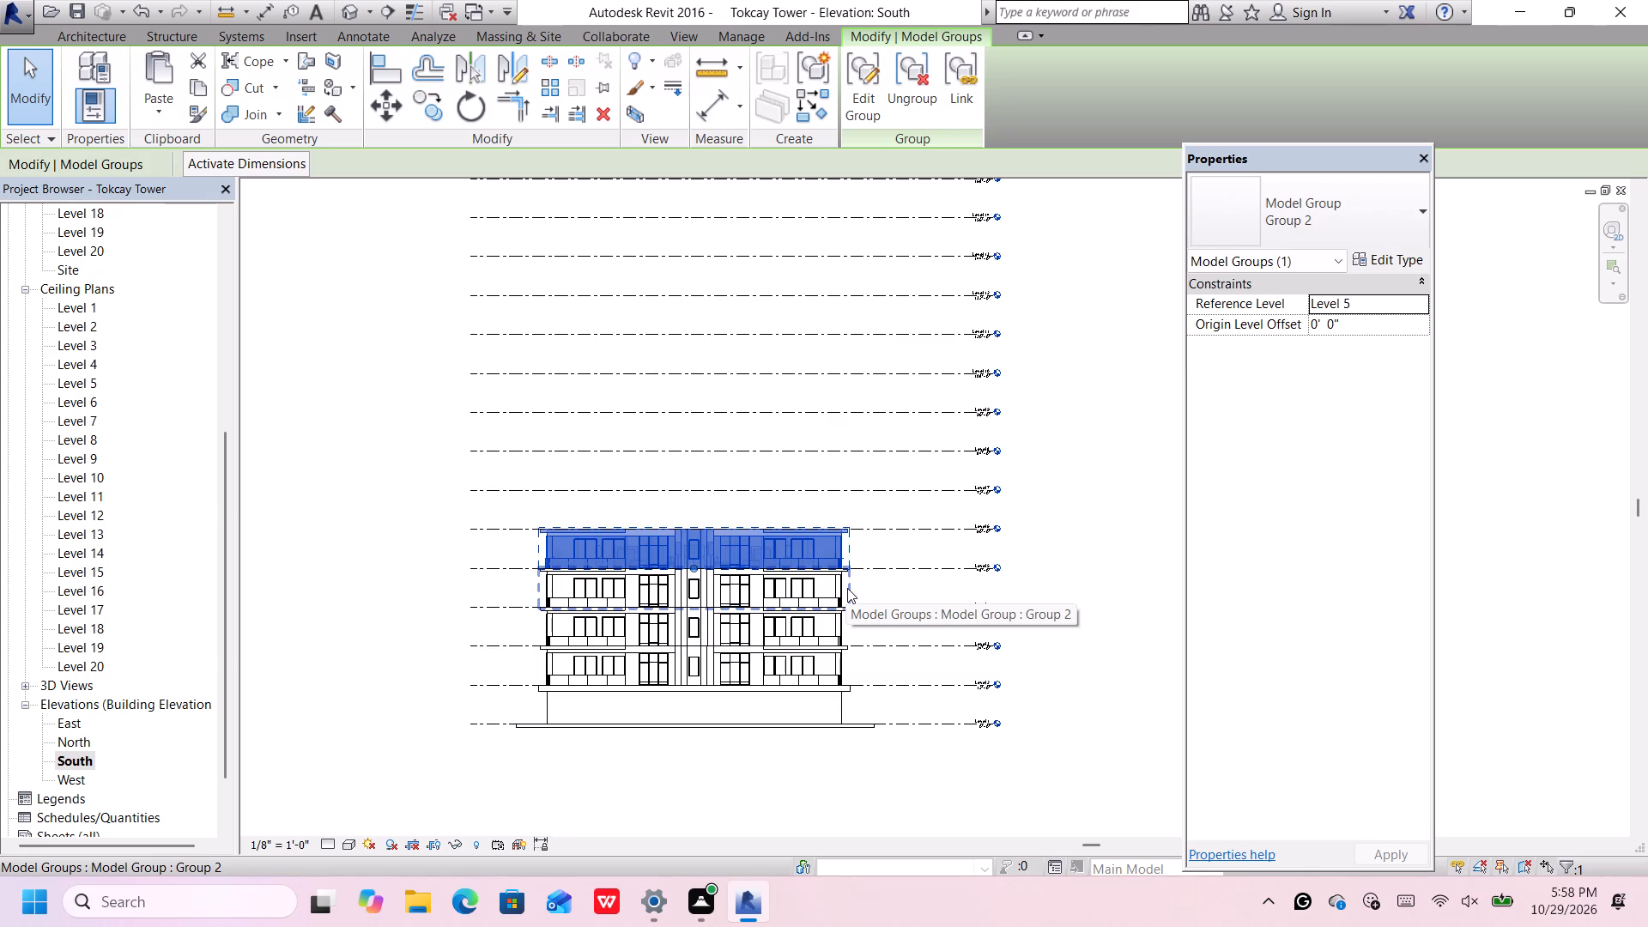
pyautogui.keyDown('ctrl'); pyautogui.click(849, 588); pyautogui.keyUp('ctrl')
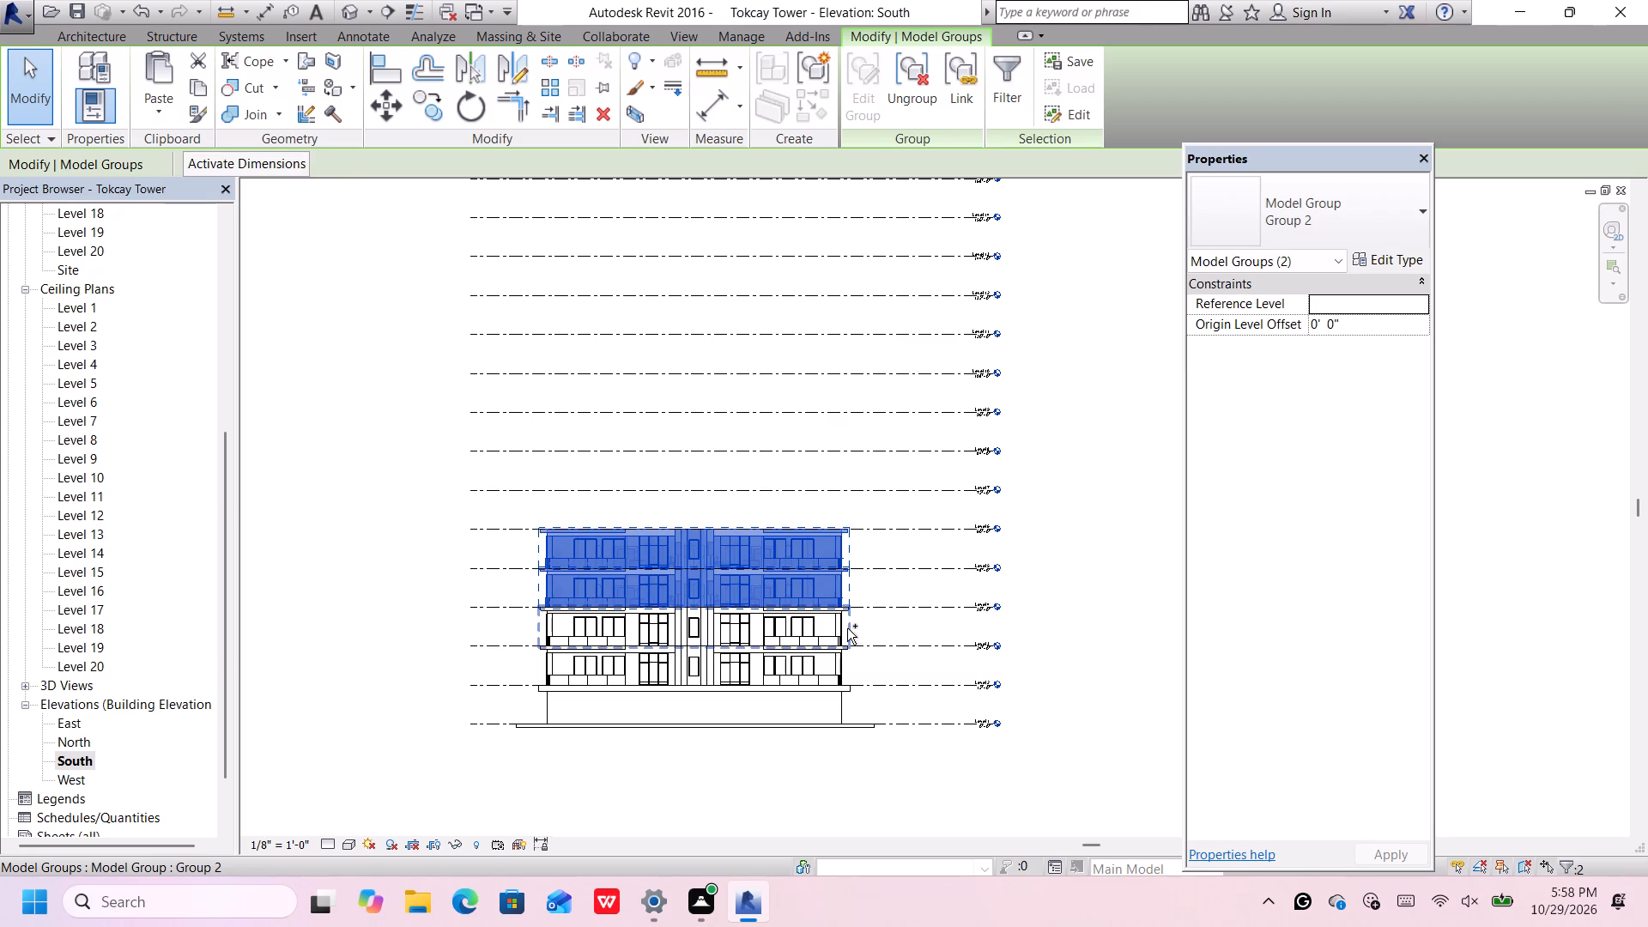
pyautogui.keyDown('ctrl'); pyautogui.click(847, 628); pyautogui.keyUp('ctrl')
pyautogui.keyDown('ctrl'); pyautogui.click(847, 669); pyautogui.keyUp('ctrl')
pyautogui.scroll(-3, 845, 664)
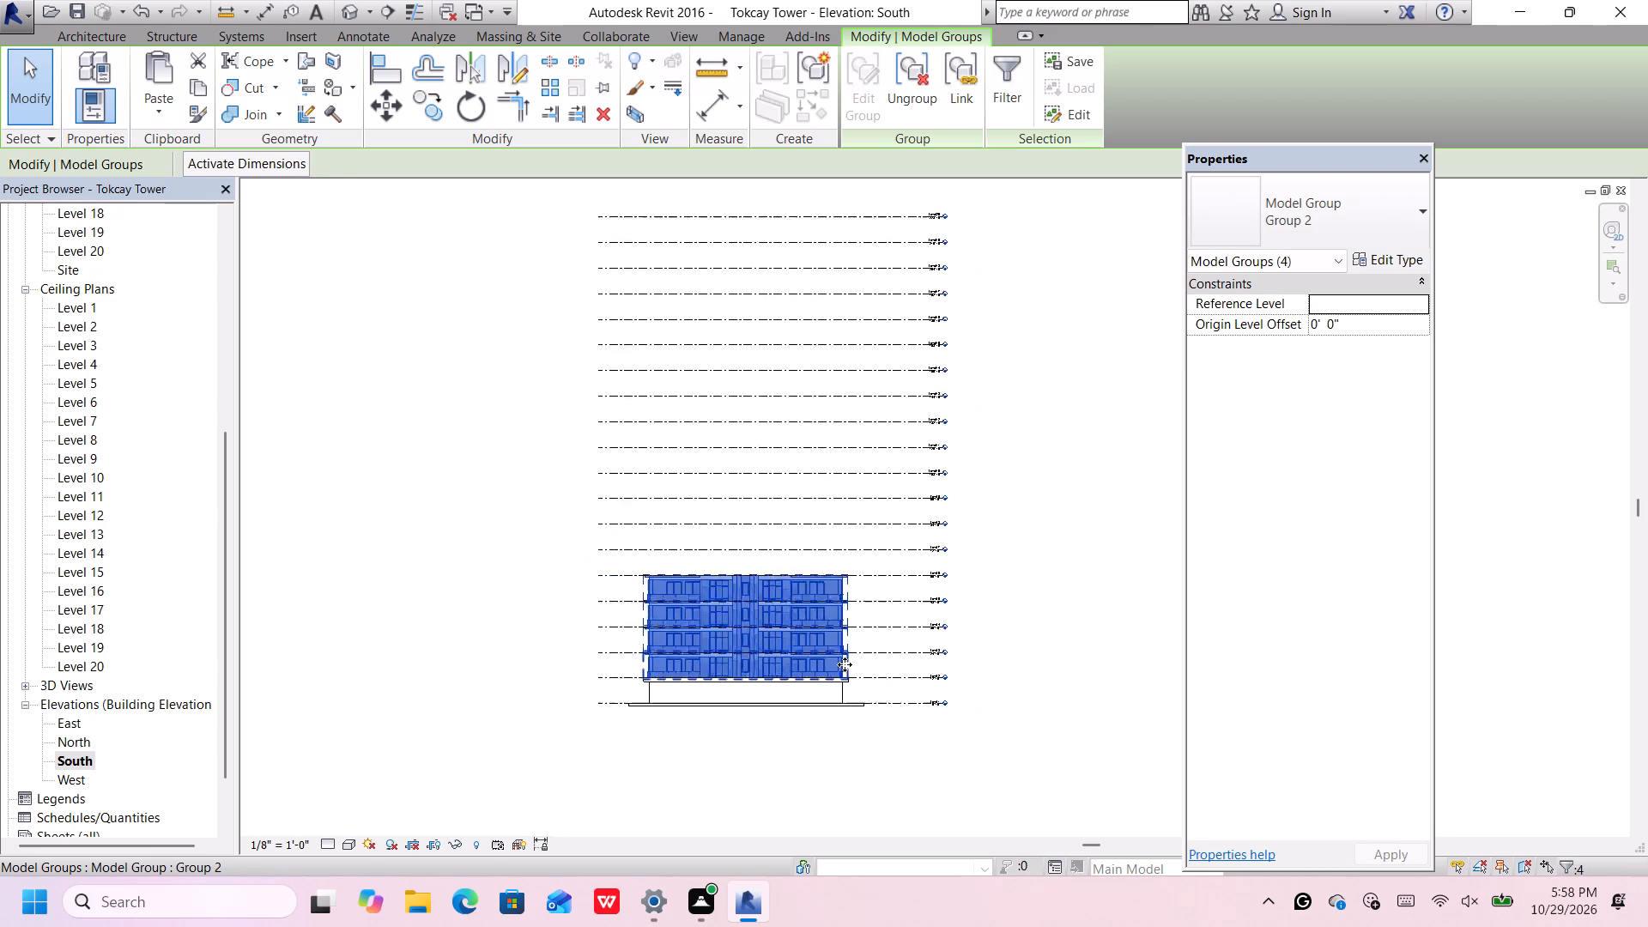
pyautogui.scroll(-1, 845, 664)
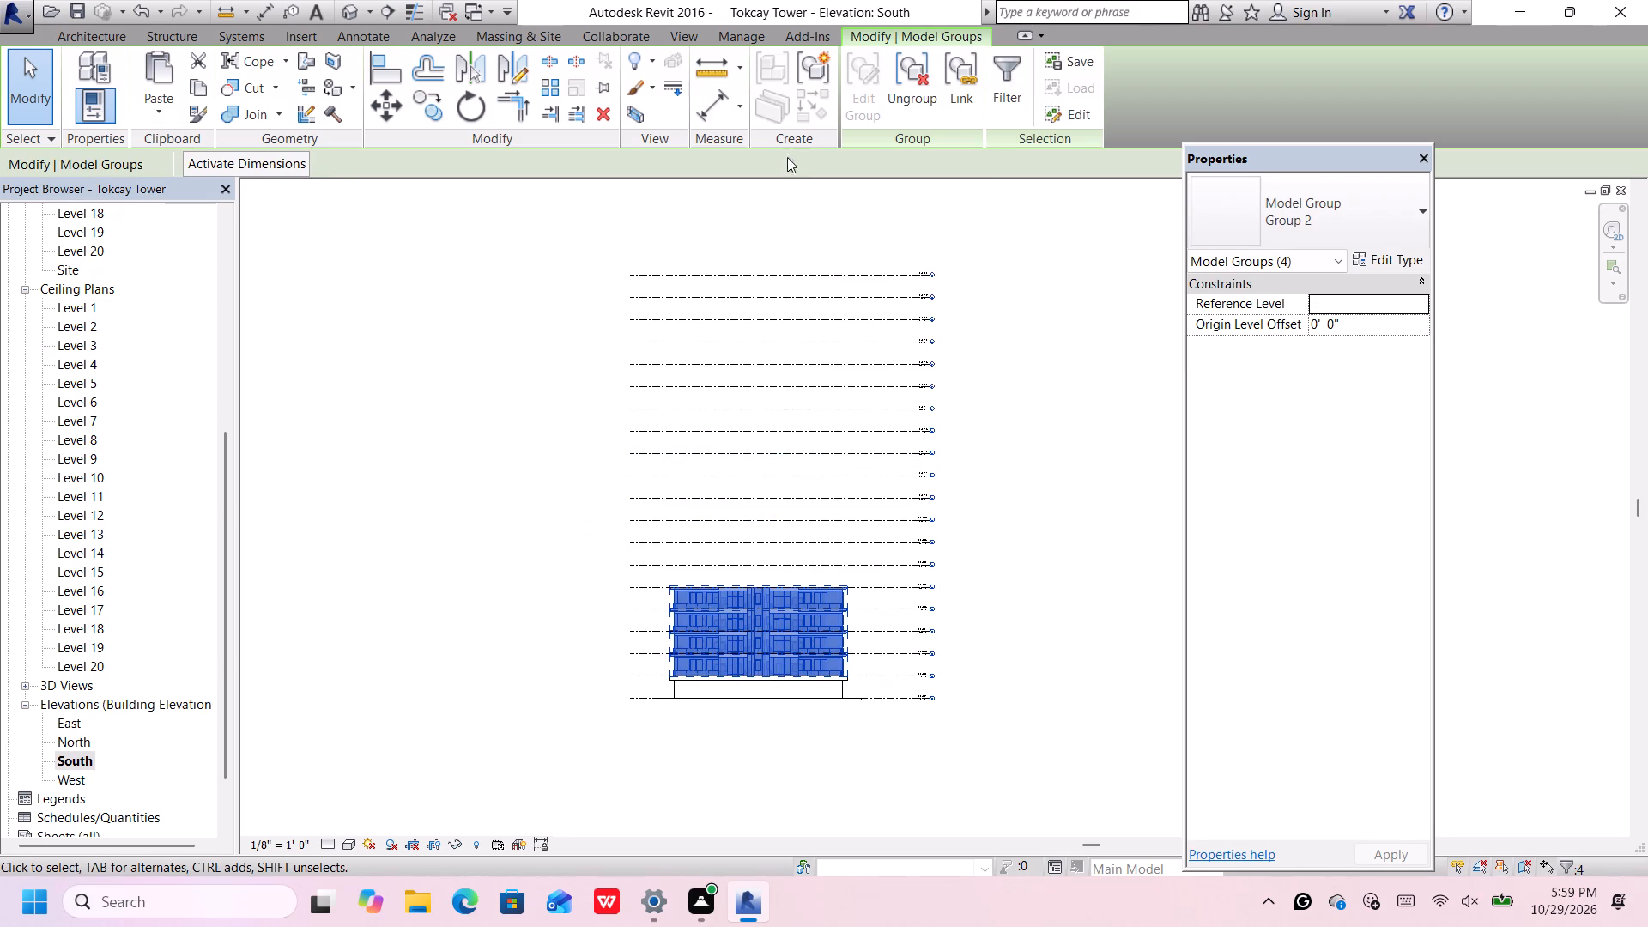
pyautogui.click(825, 84)
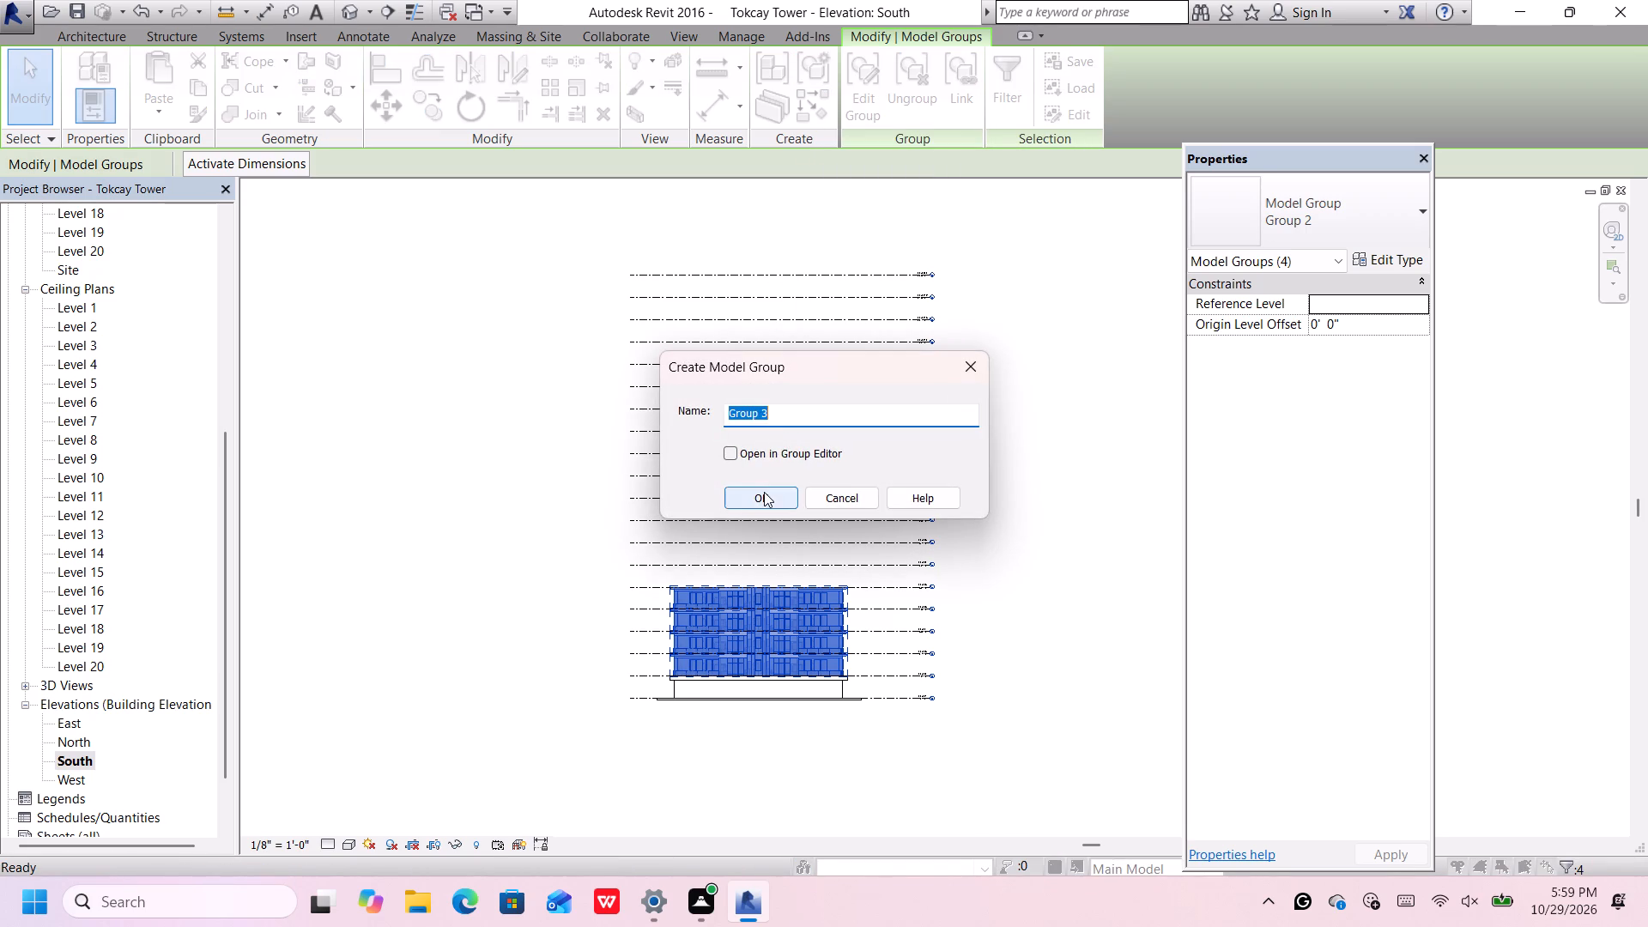
pyautogui.click(764, 492)
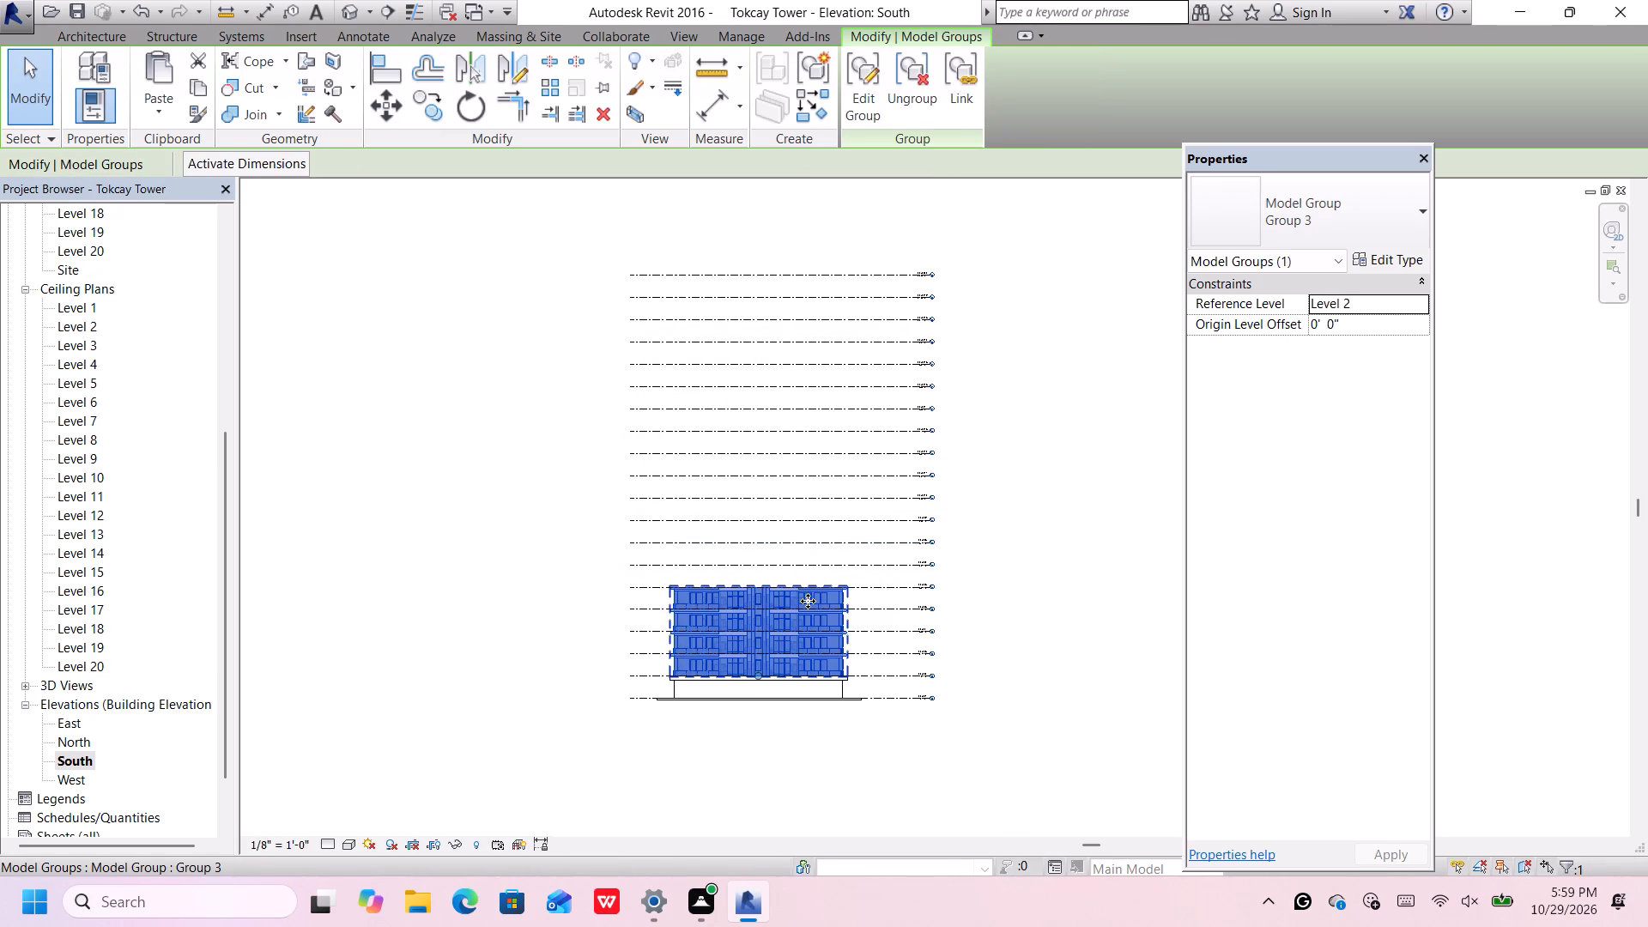
# Copy the combined four-storey group and paste it vertically above the original, with its base at Level 7.
pyautogui.scroll(5, 808, 599)
pyautogui.scroll(-1, 803, 582)
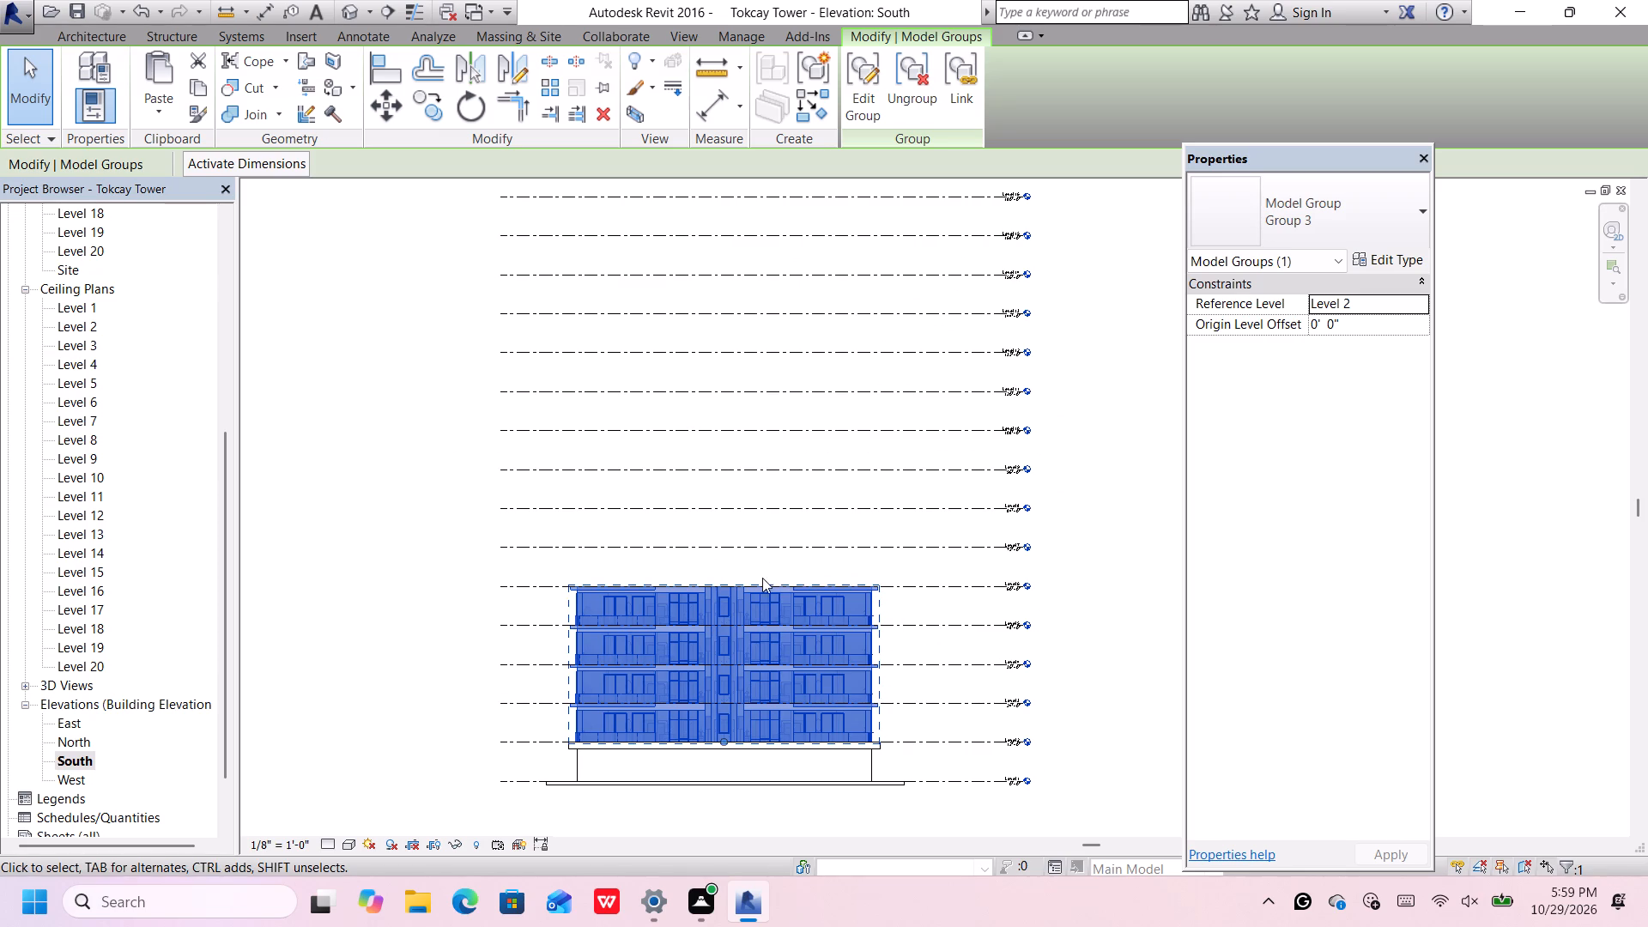
pyautogui.click(754, 594)
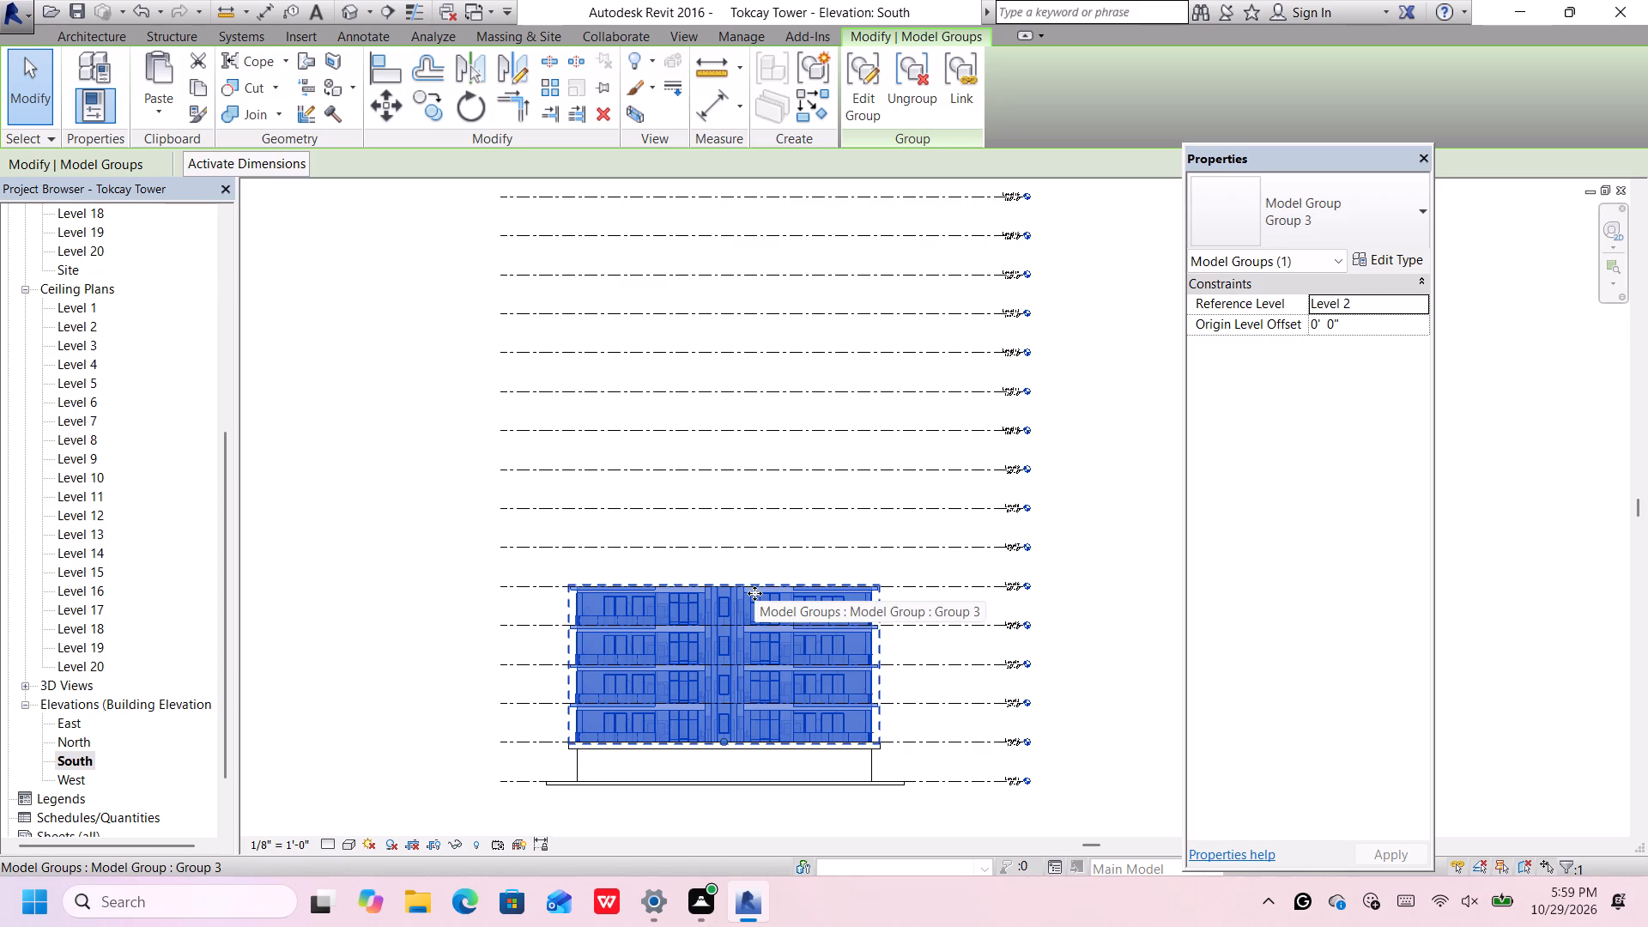
pyautogui.hotkey('ctrl', 'c')
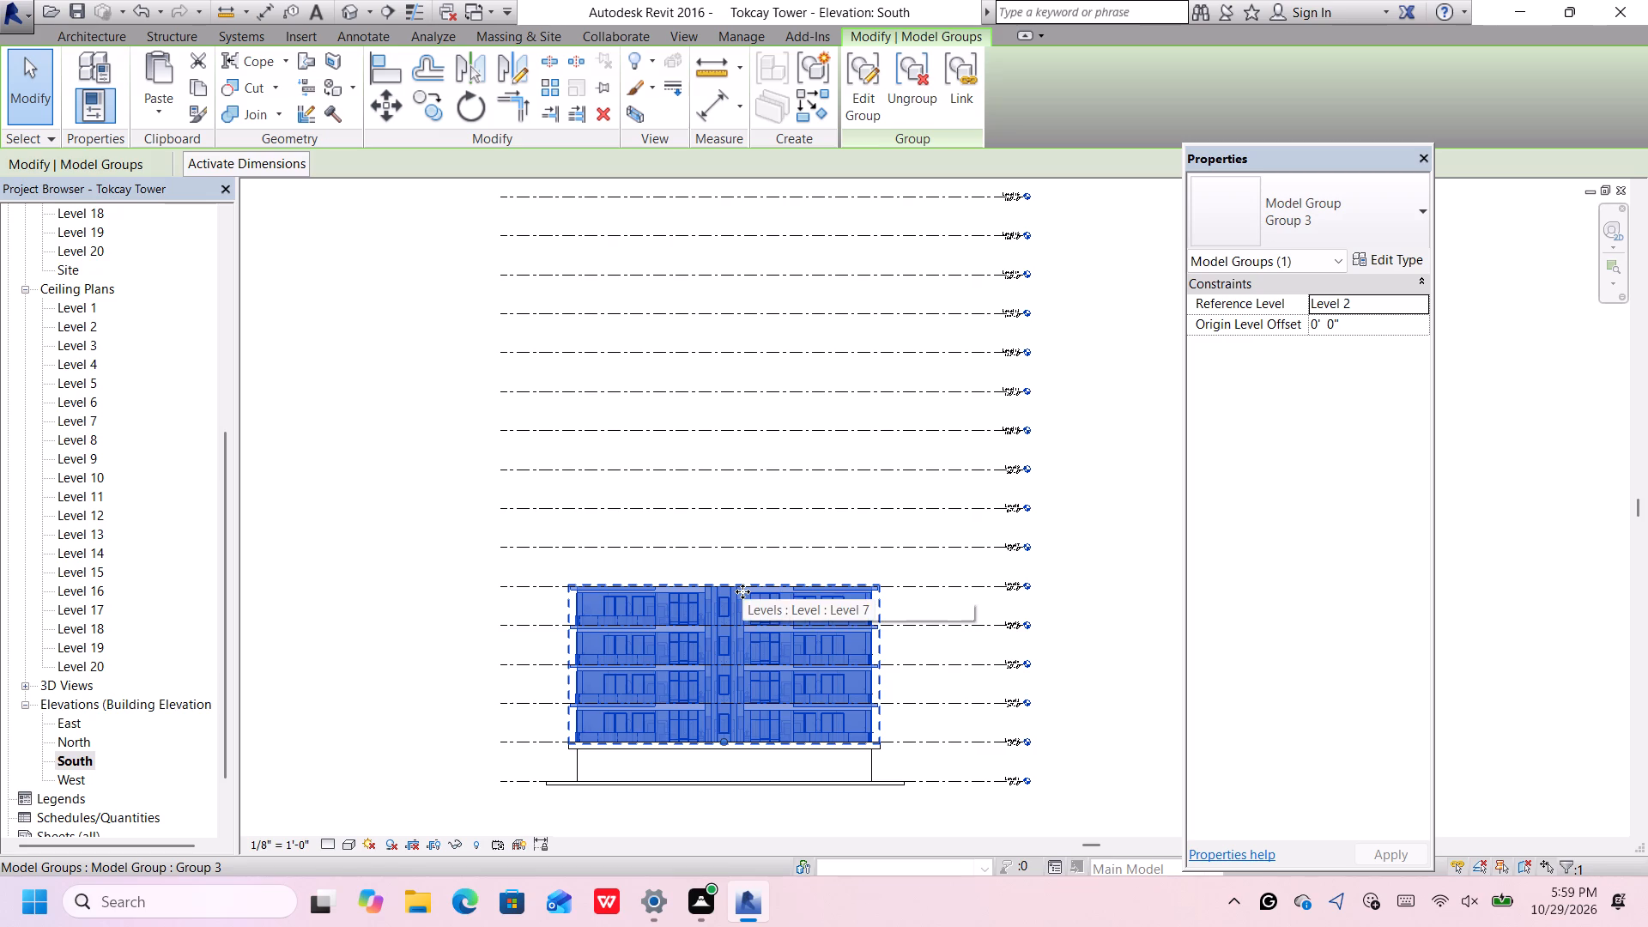
pyautogui.hotkey('ctrl', 'v')
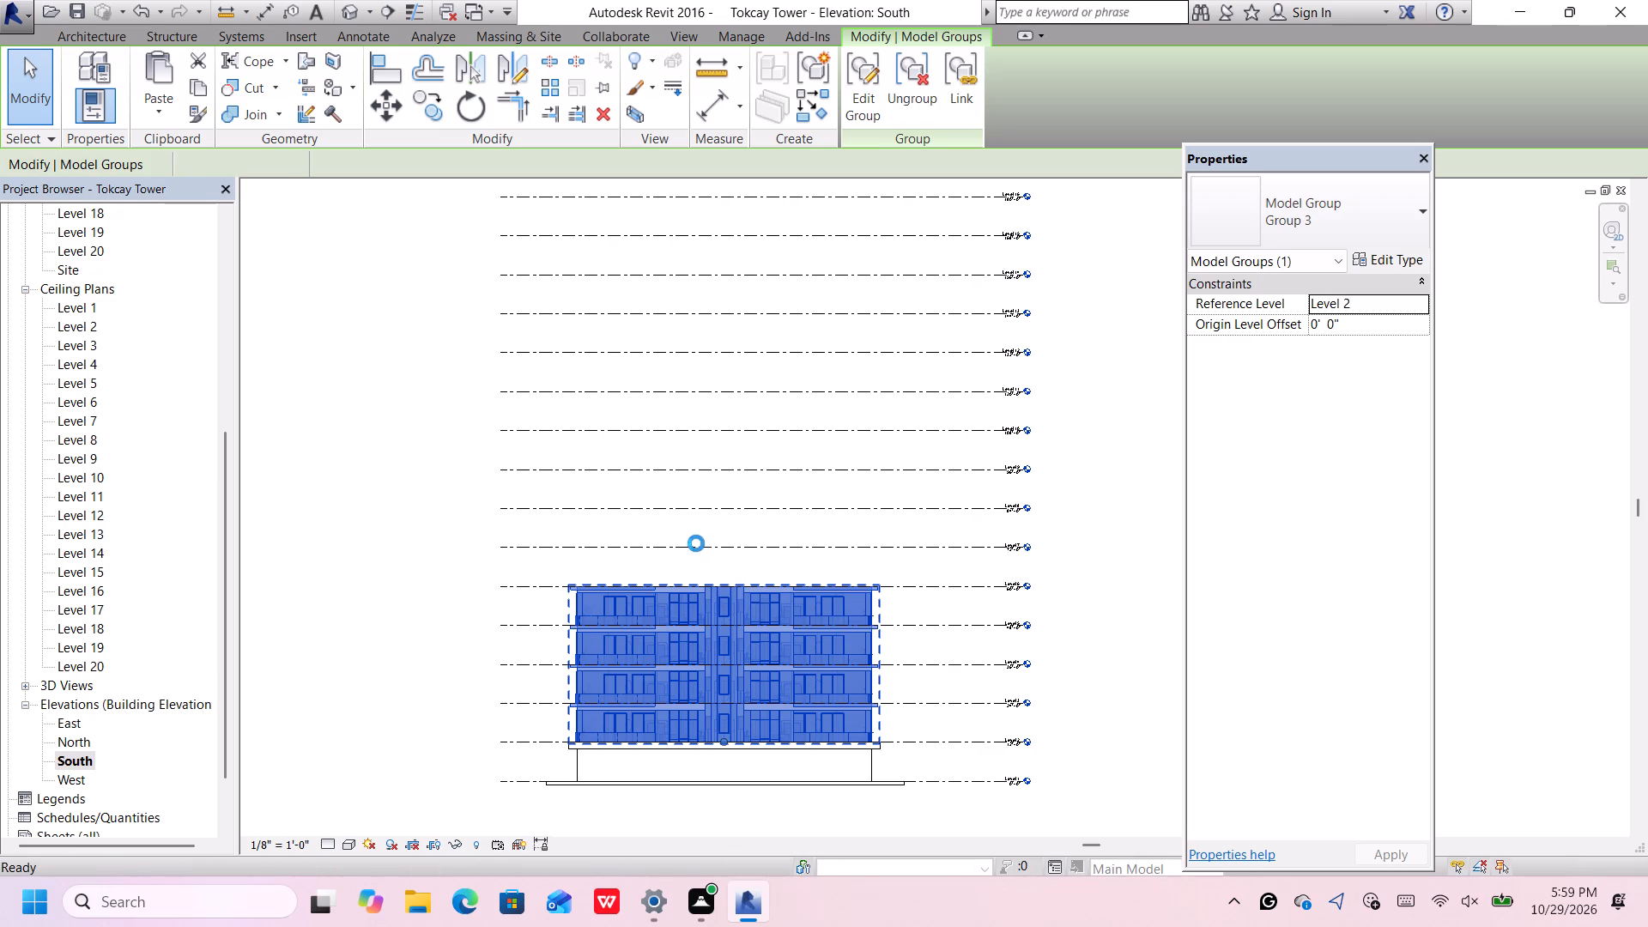
pyautogui.scroll(-1, 718, 545)
pyautogui.scroll(1, 718, 545)
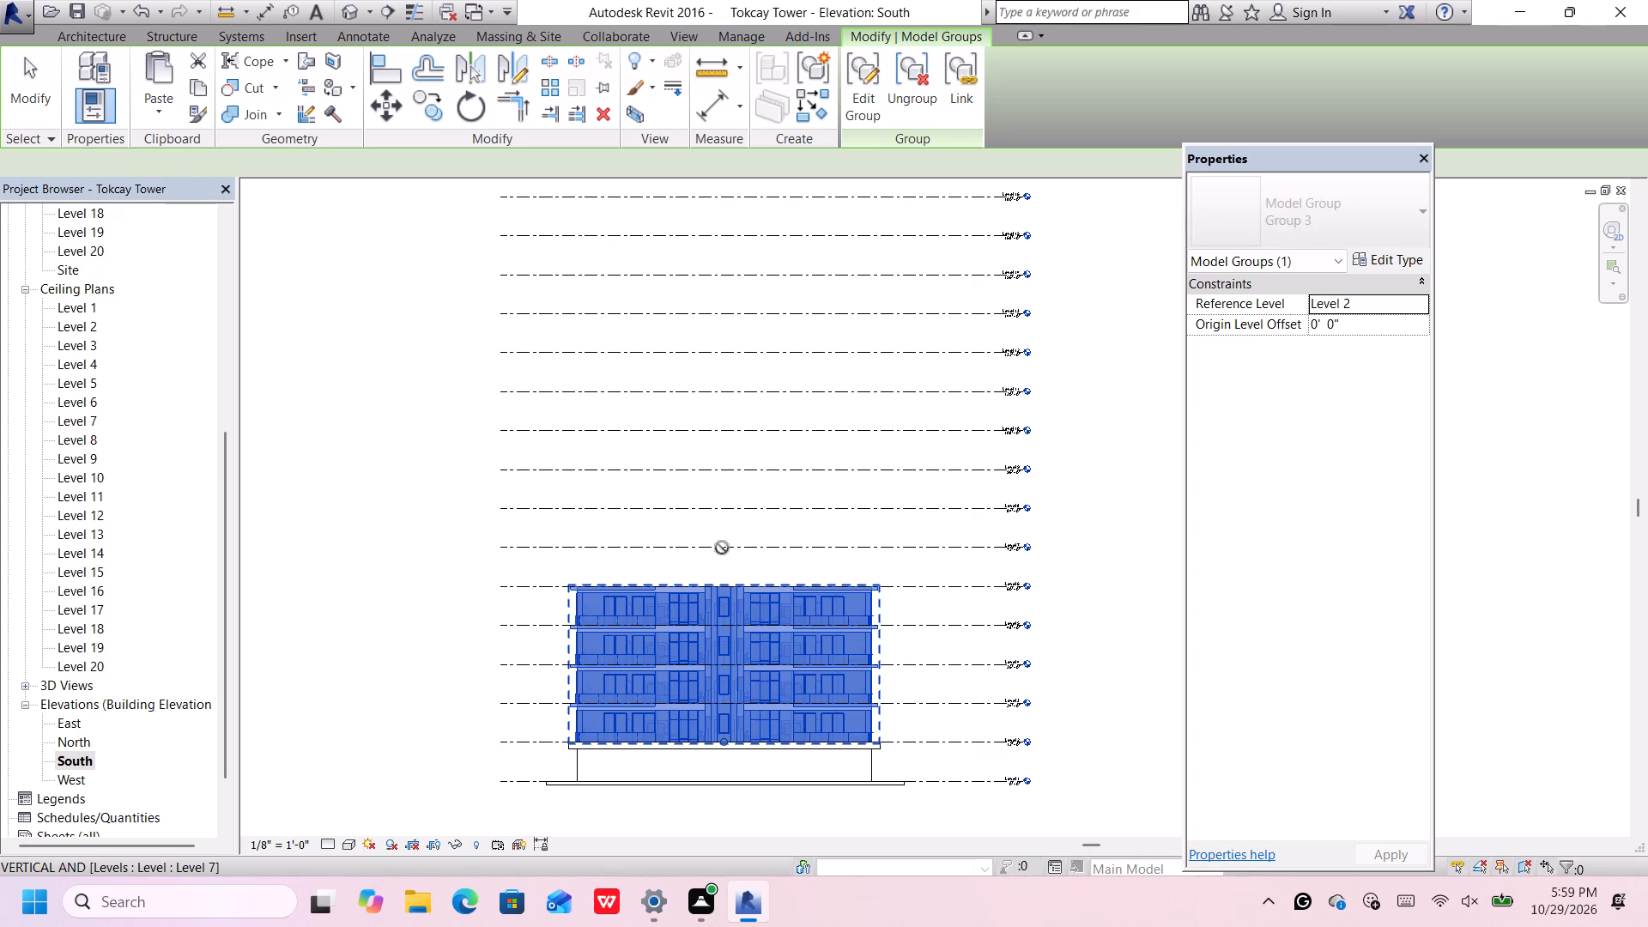
pyautogui.scroll(5, 722, 548)
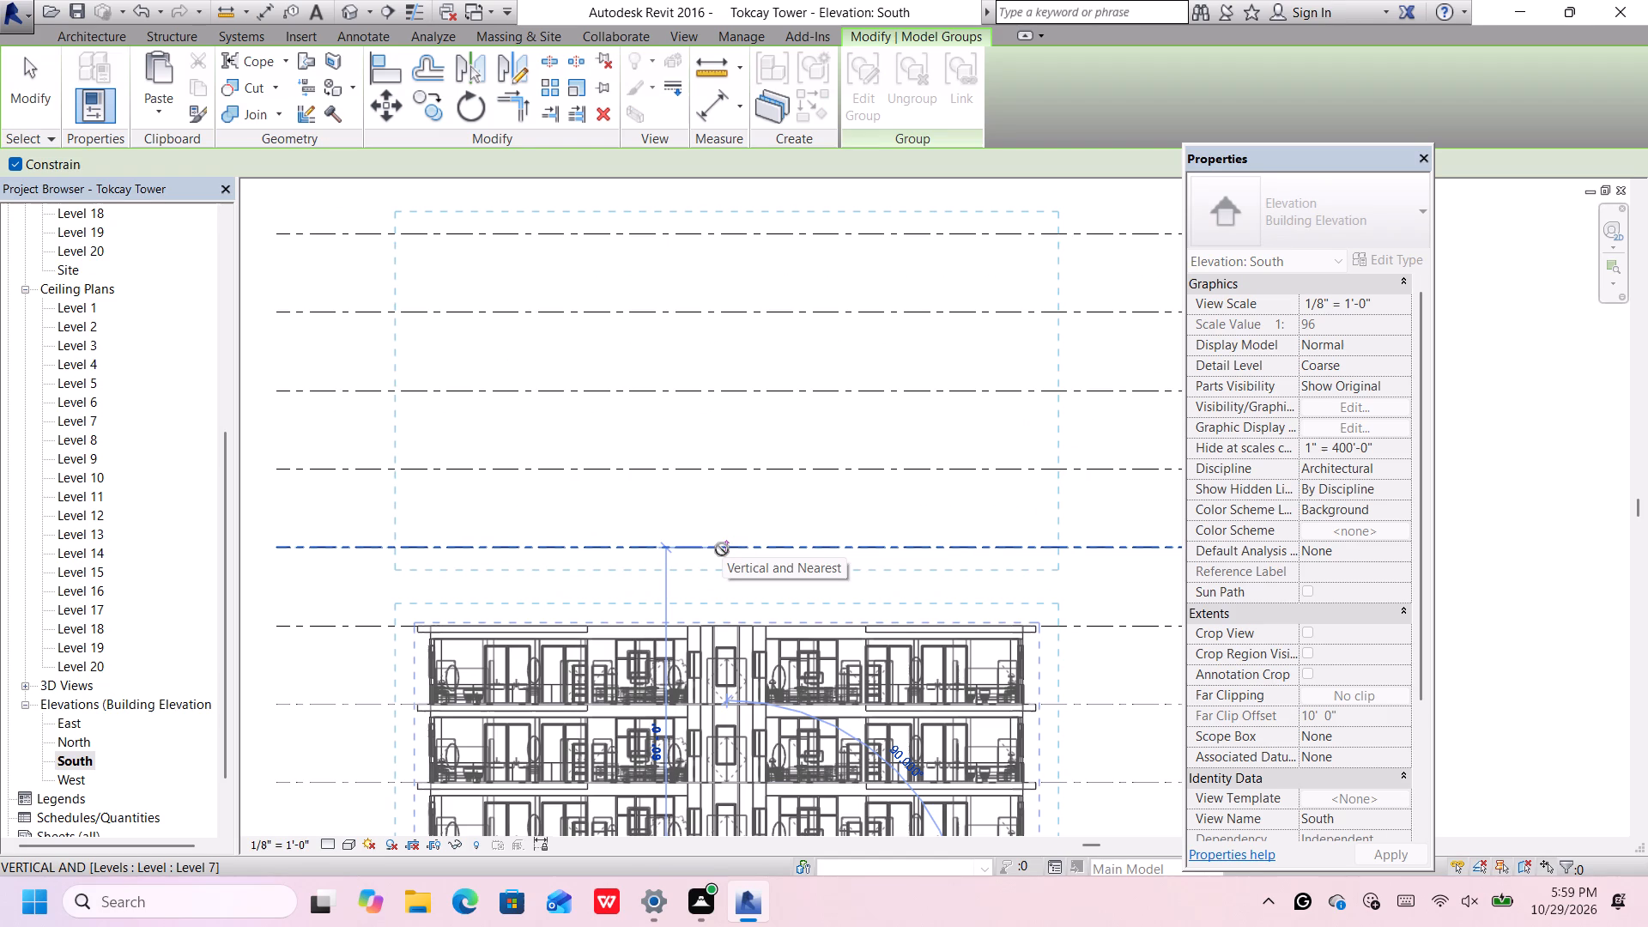
pyautogui.click(722, 549)
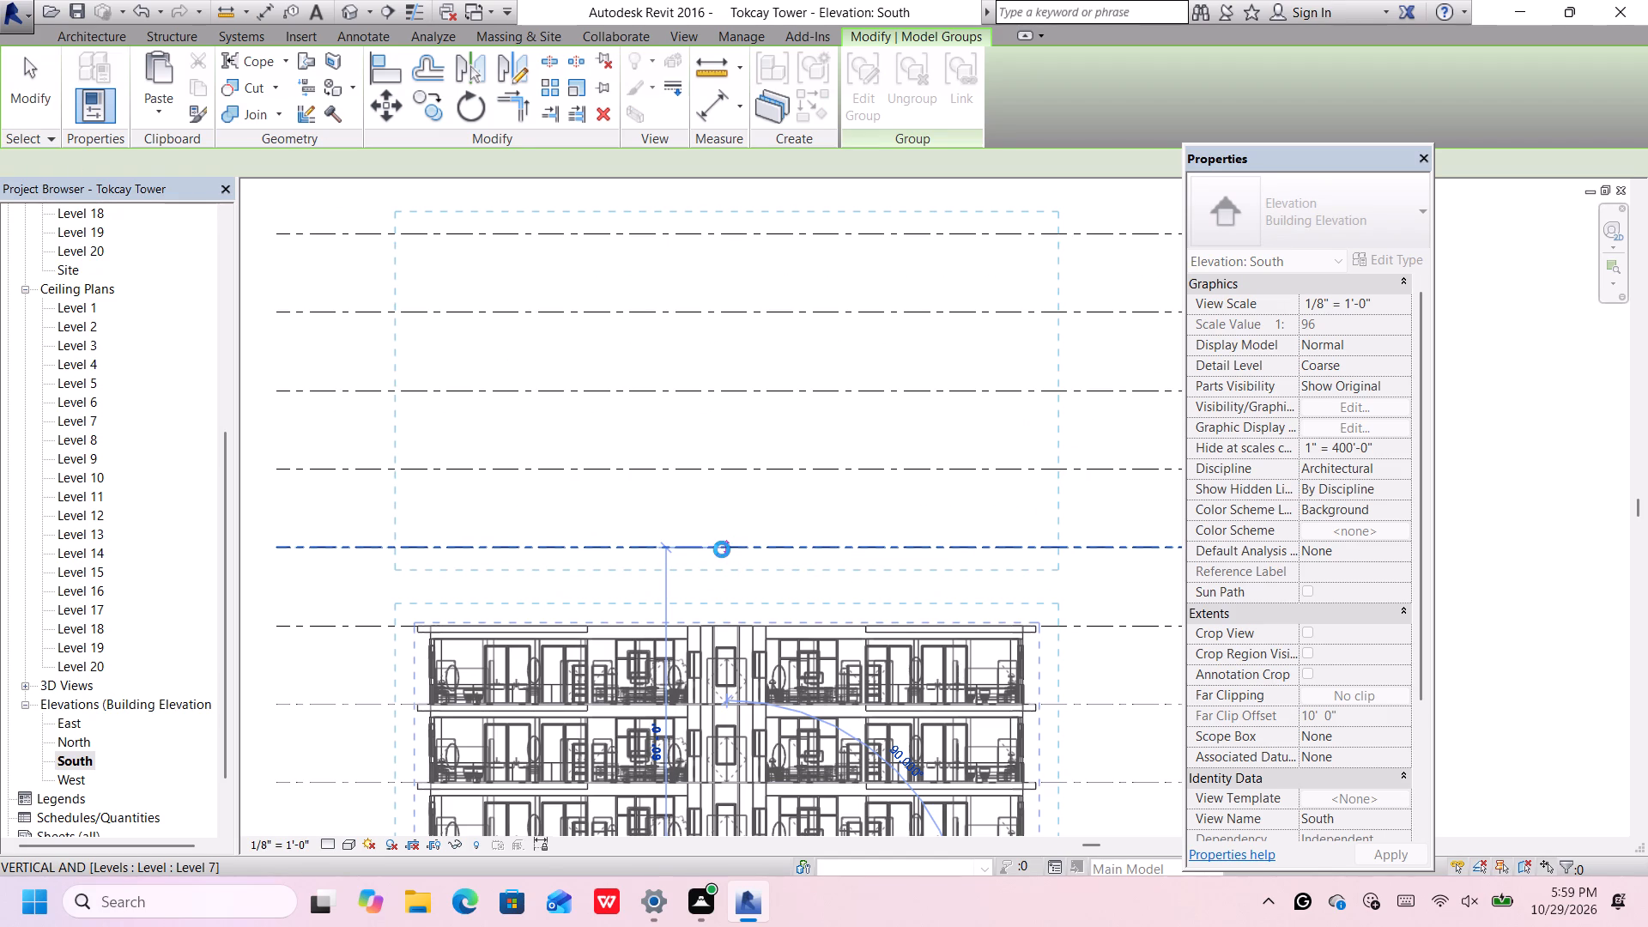
# Nudge the pasted four-storey group down from Level 7 until its base is just above the Level 5 storey's wall tops.
pyautogui.press('Down')
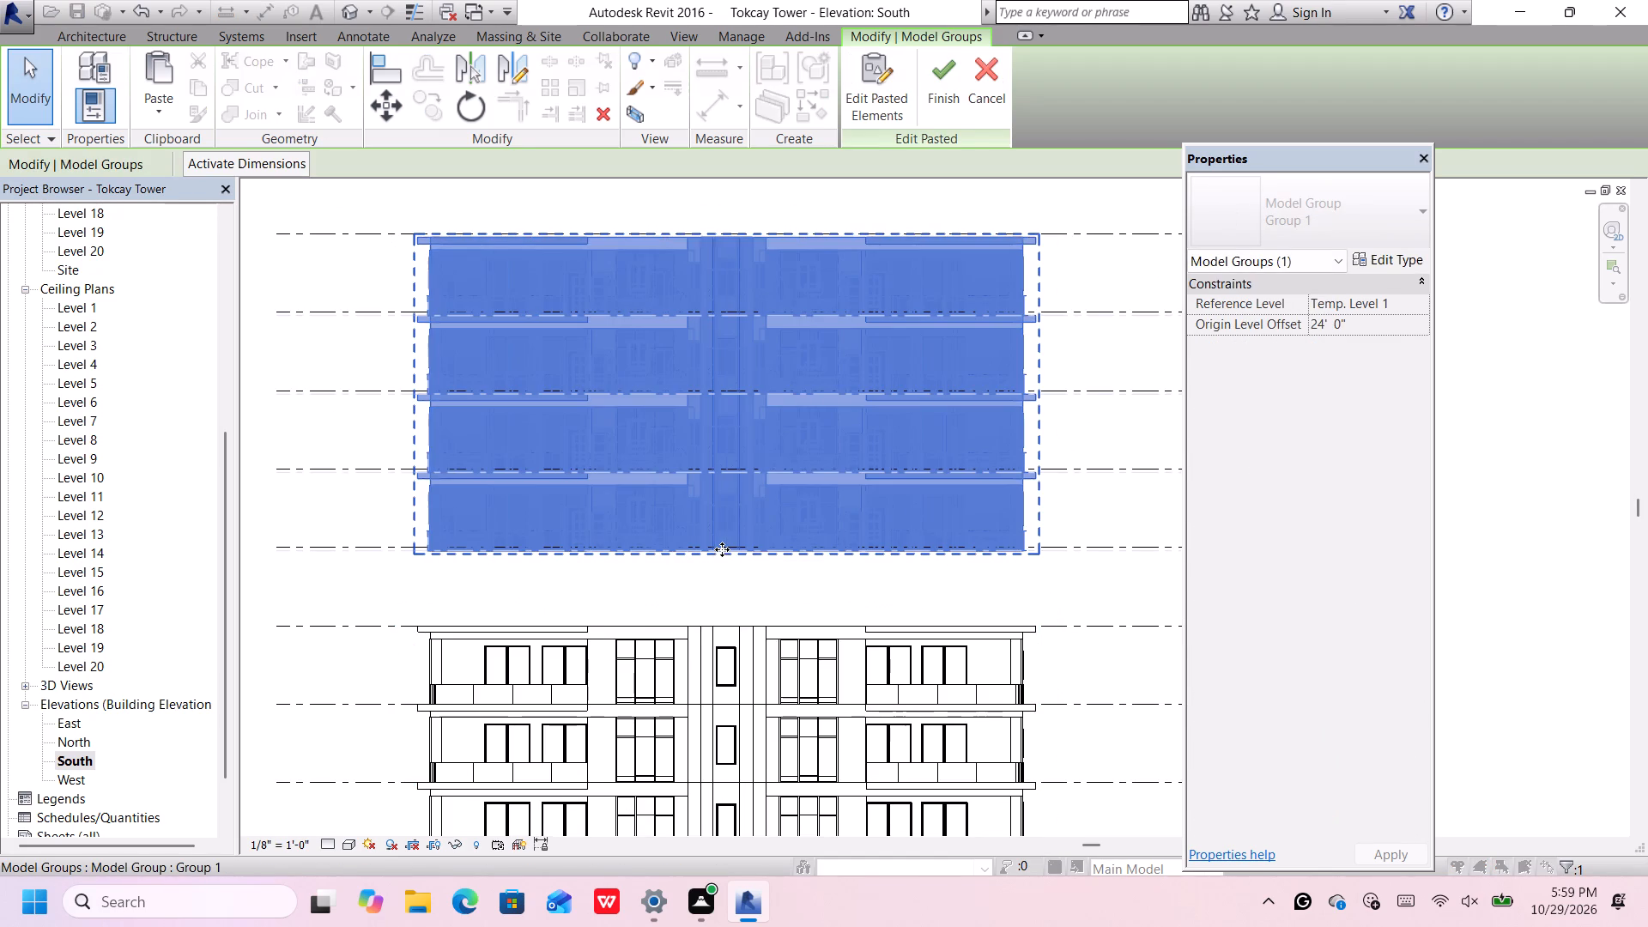
pyautogui.press('Down')
pyautogui.press('Down')
pyautogui.press('Down')
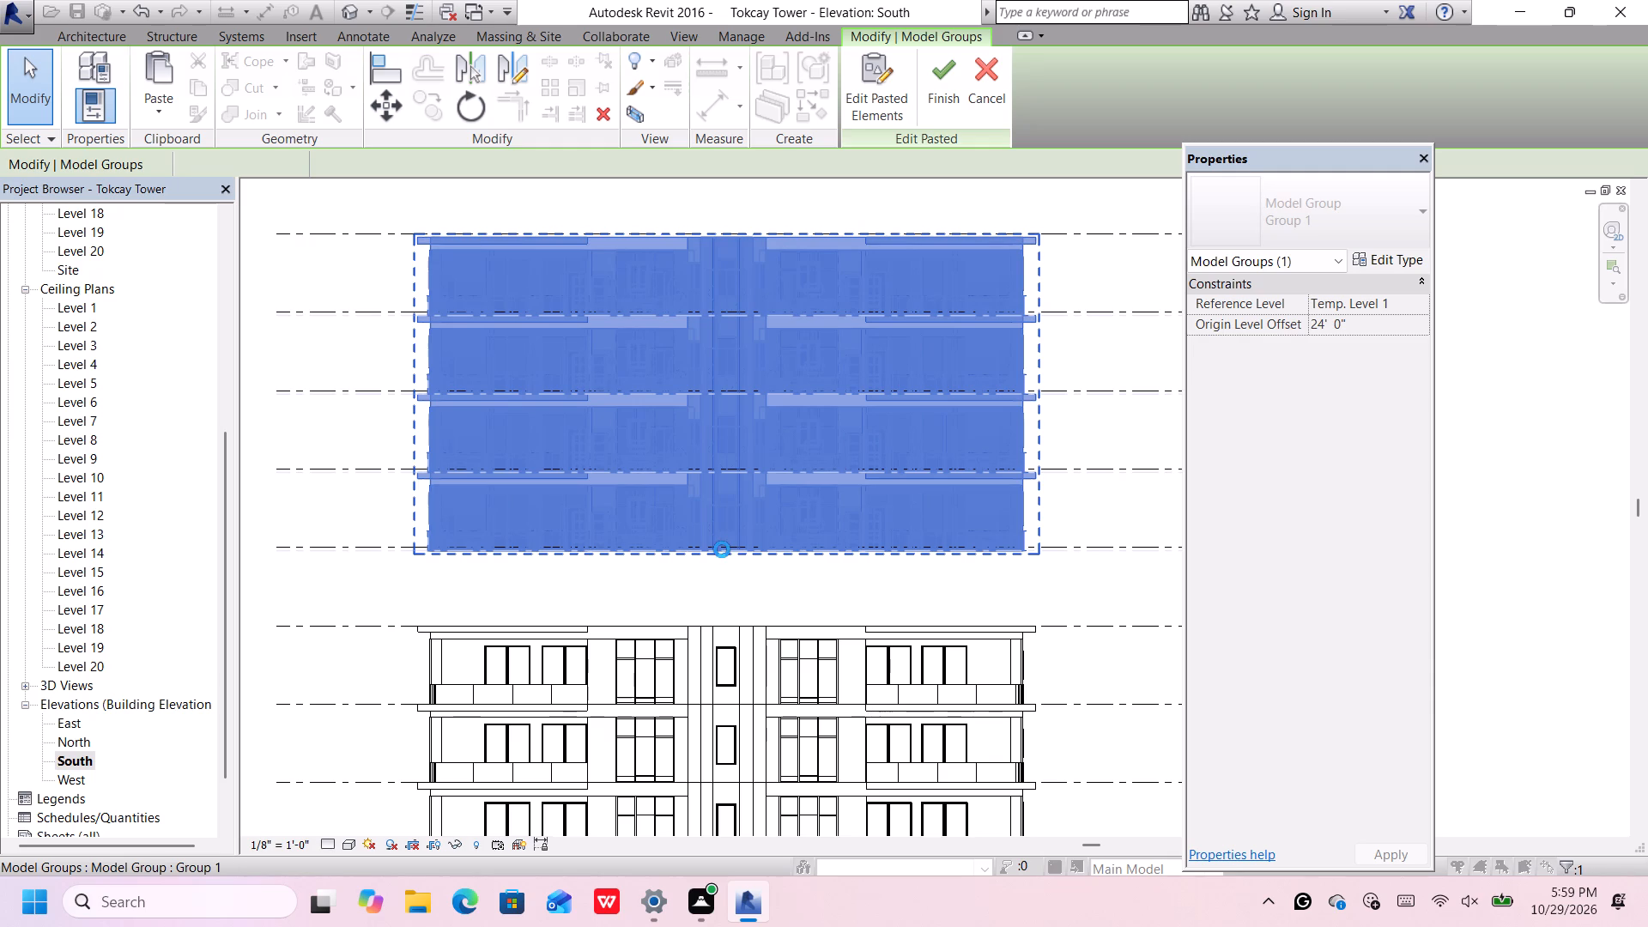
pyautogui.press('Down')
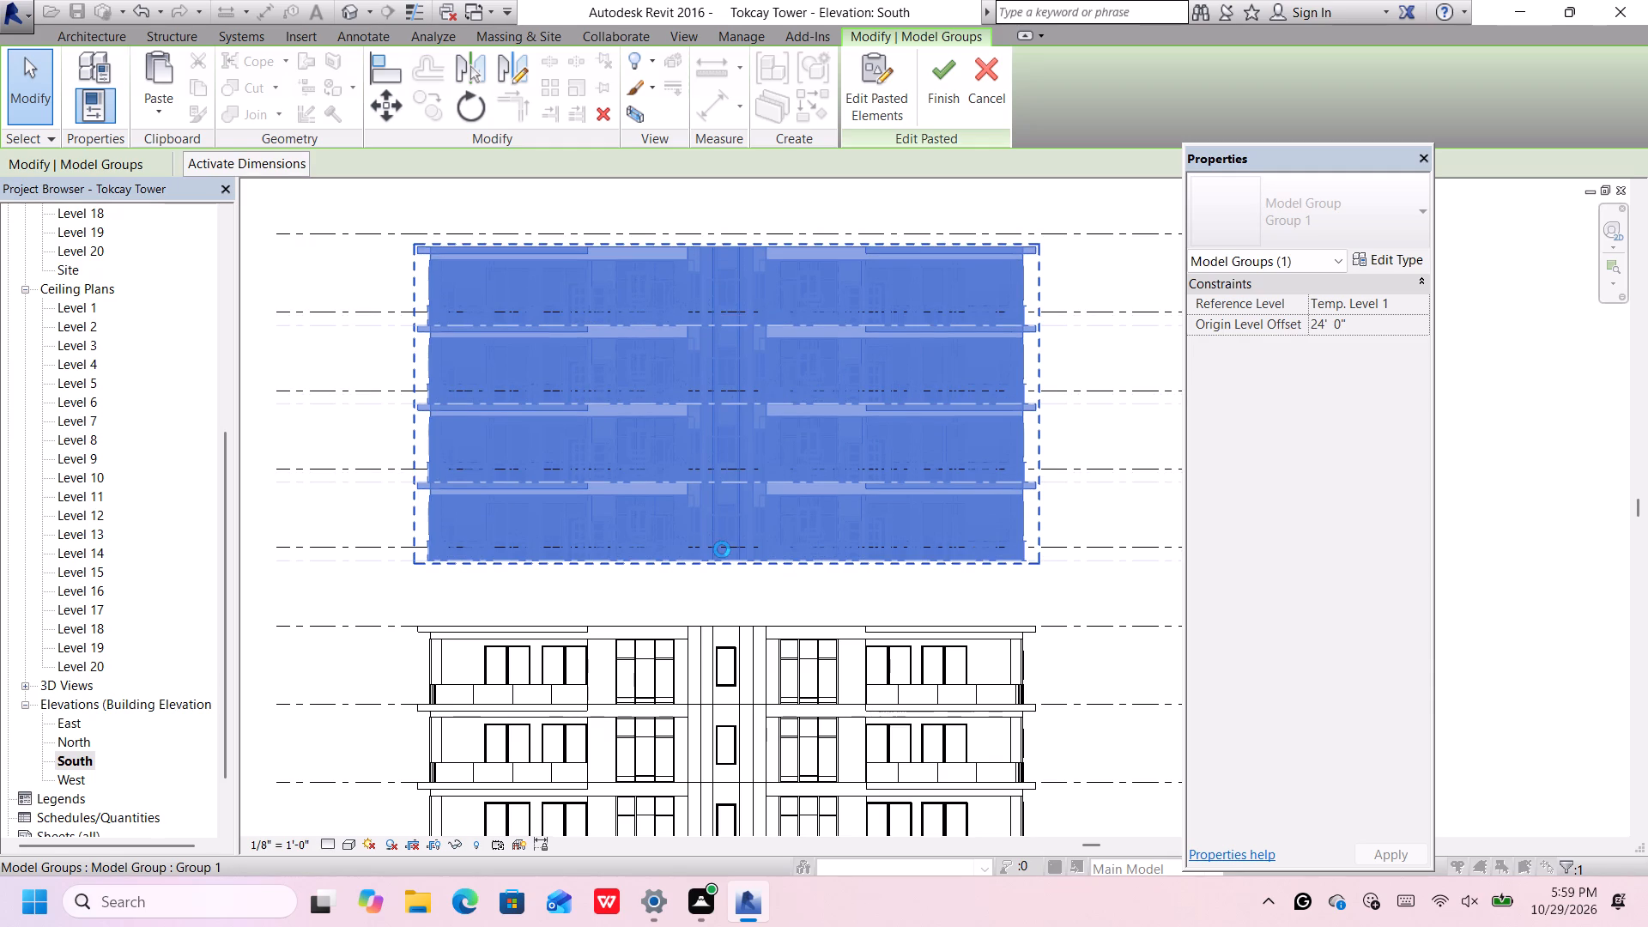
pyautogui.press('Down')
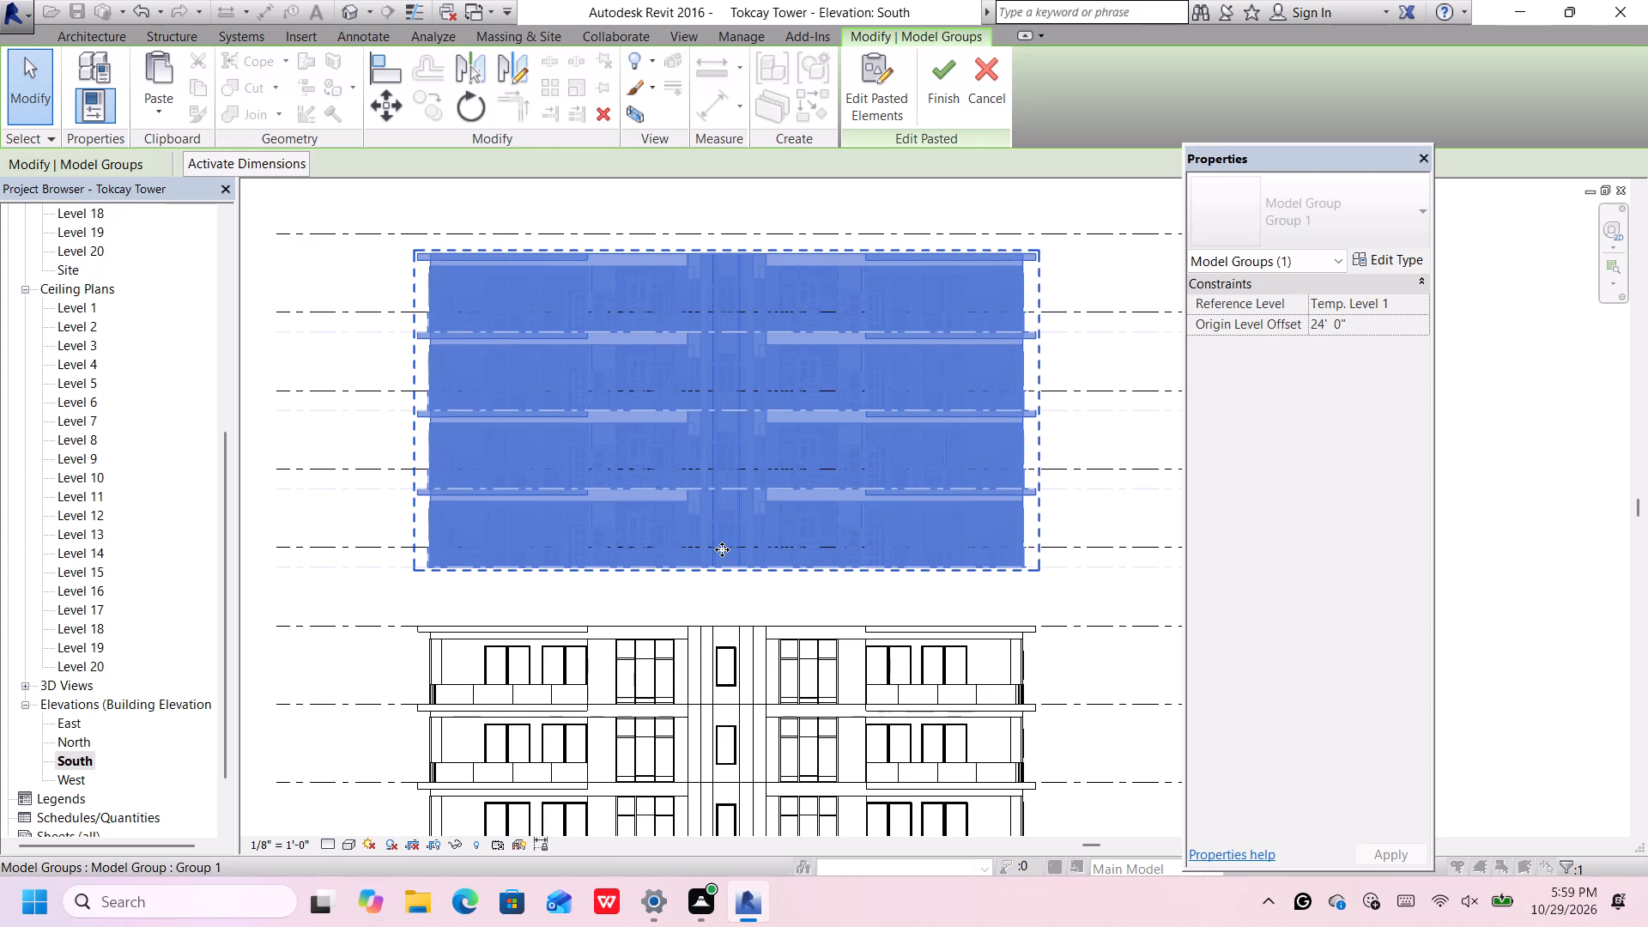
pyautogui.press('Down')
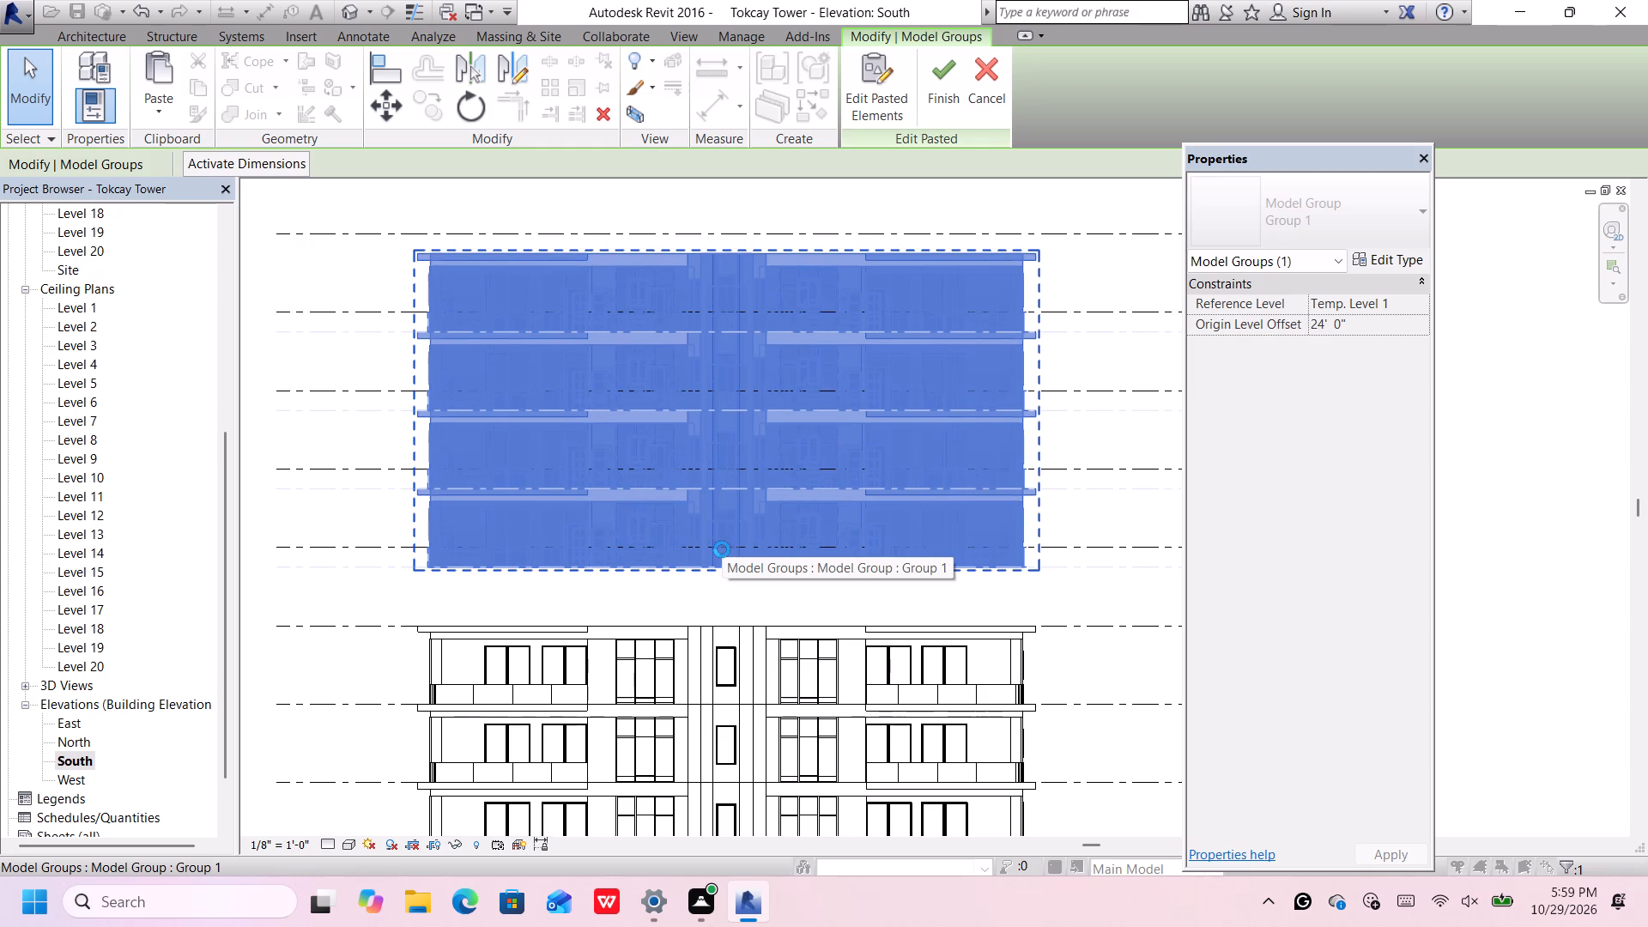
pyautogui.press('Down')
pyautogui.press('Down')
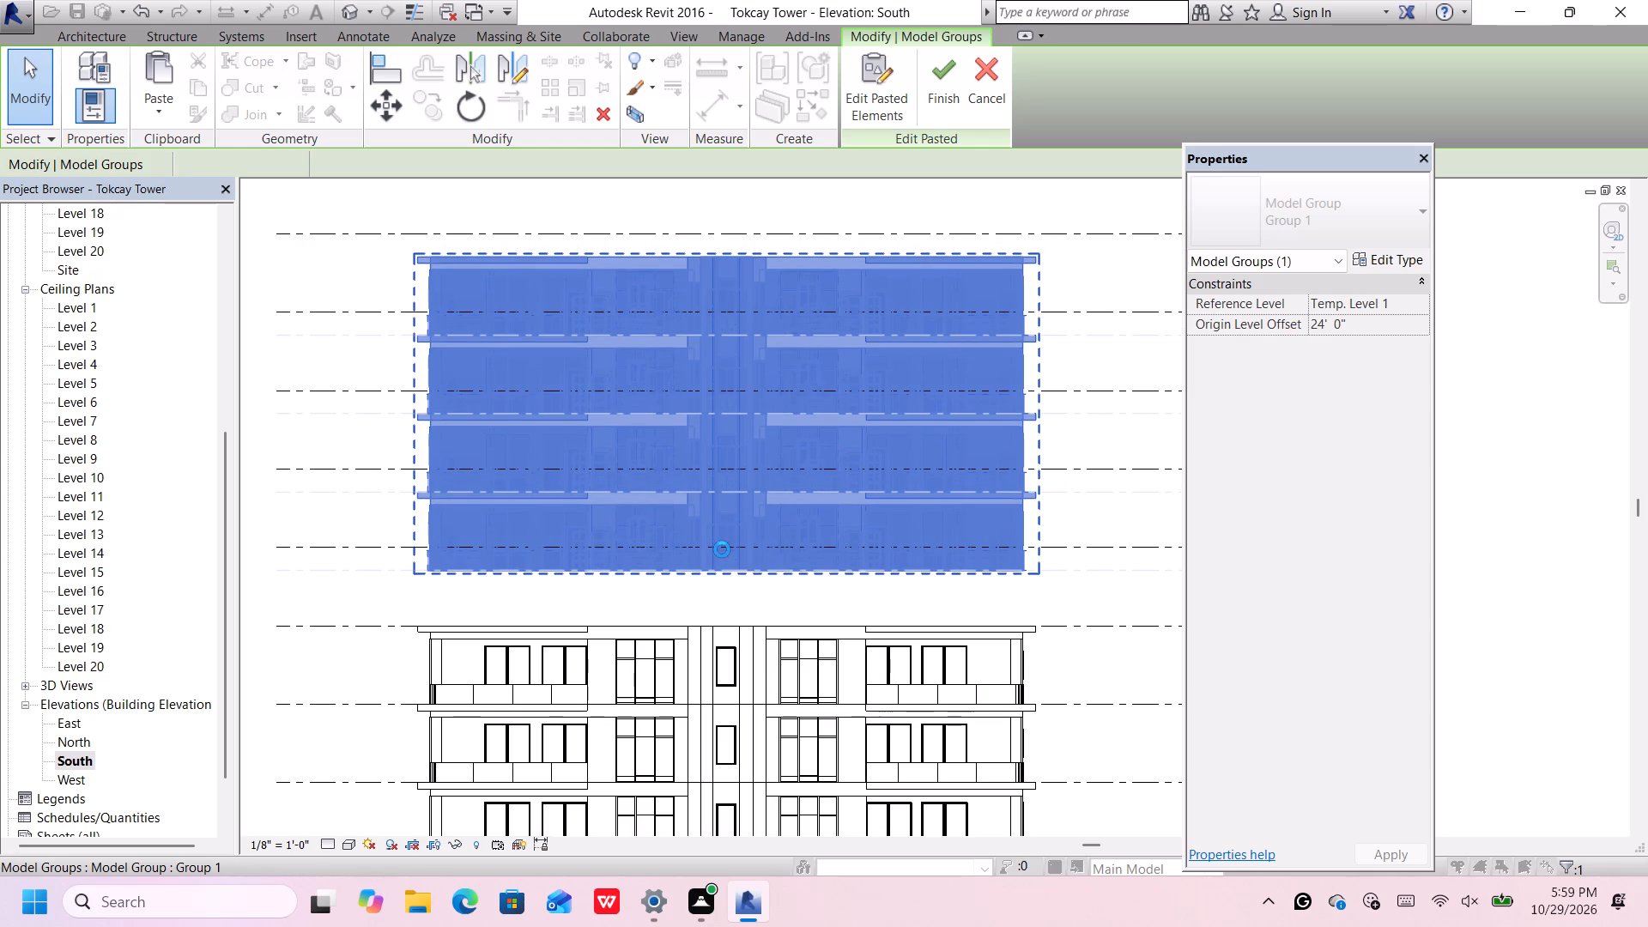
pyautogui.press('Down')
pyautogui.press('Down')
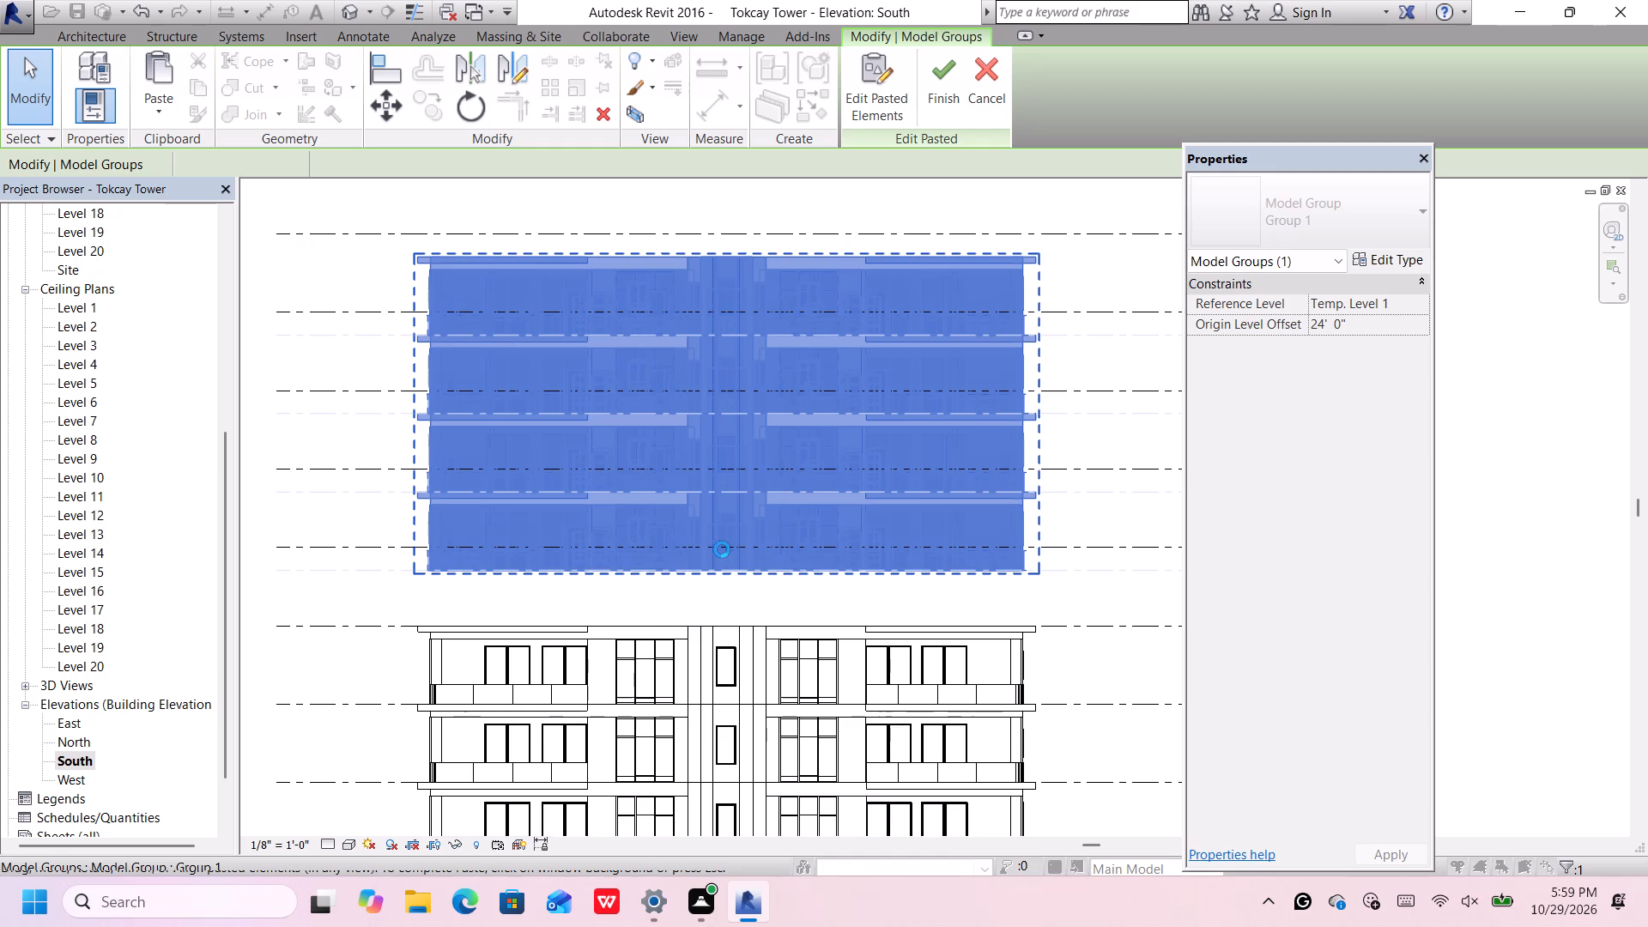
pyautogui.press('Down')
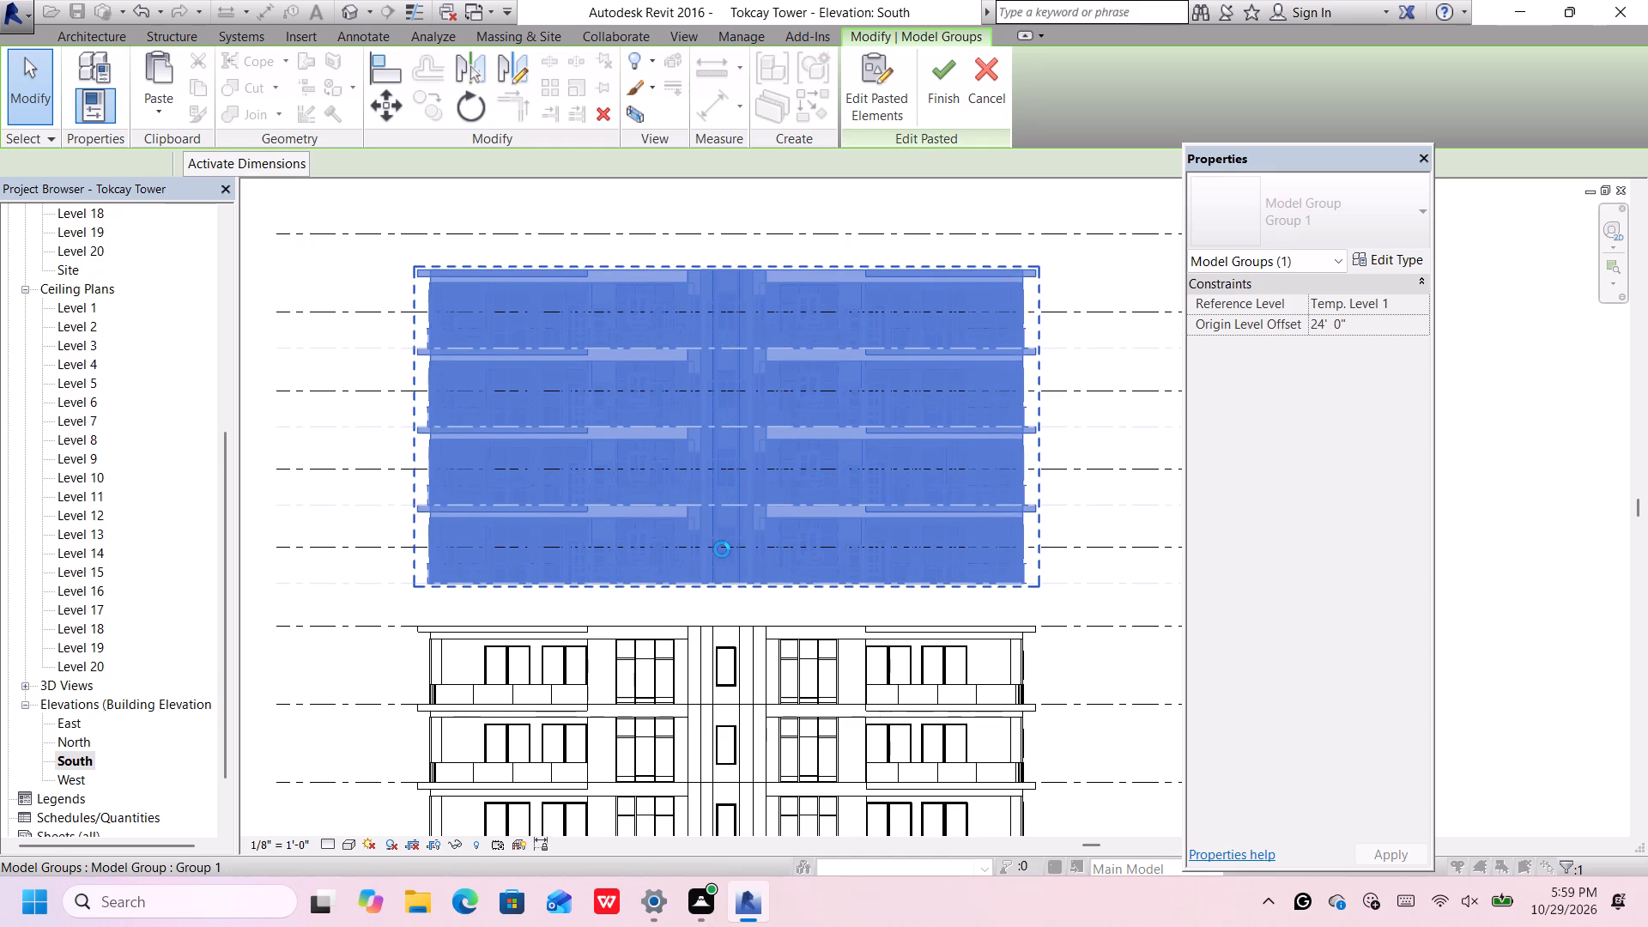
pyautogui.press('Down')
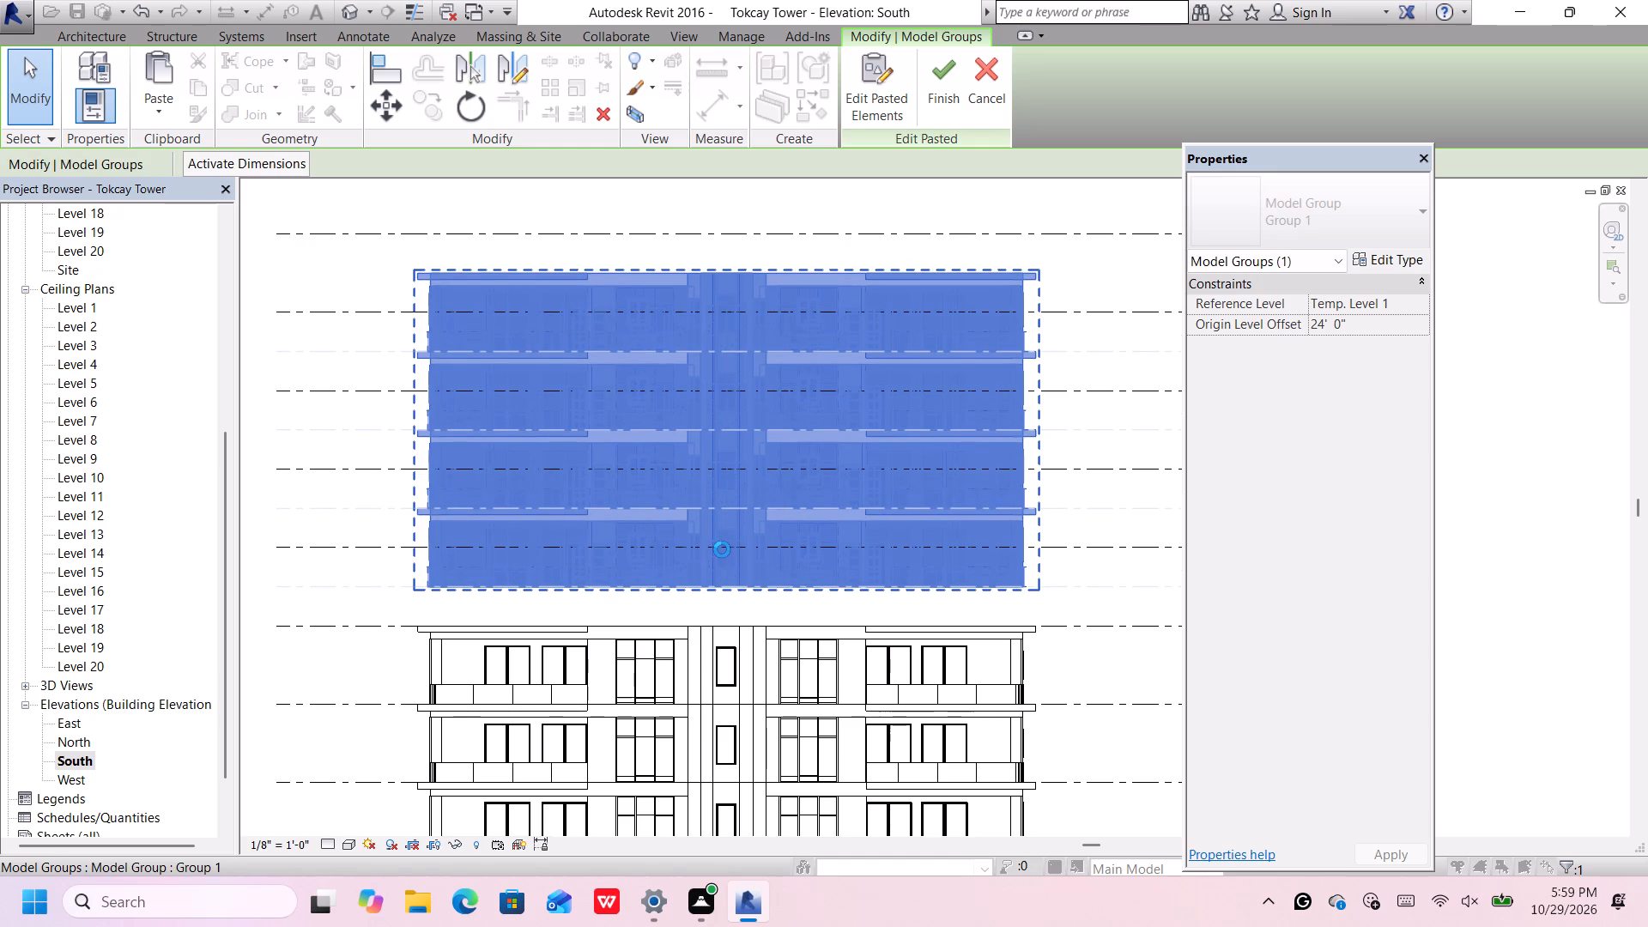
pyautogui.press('Down')
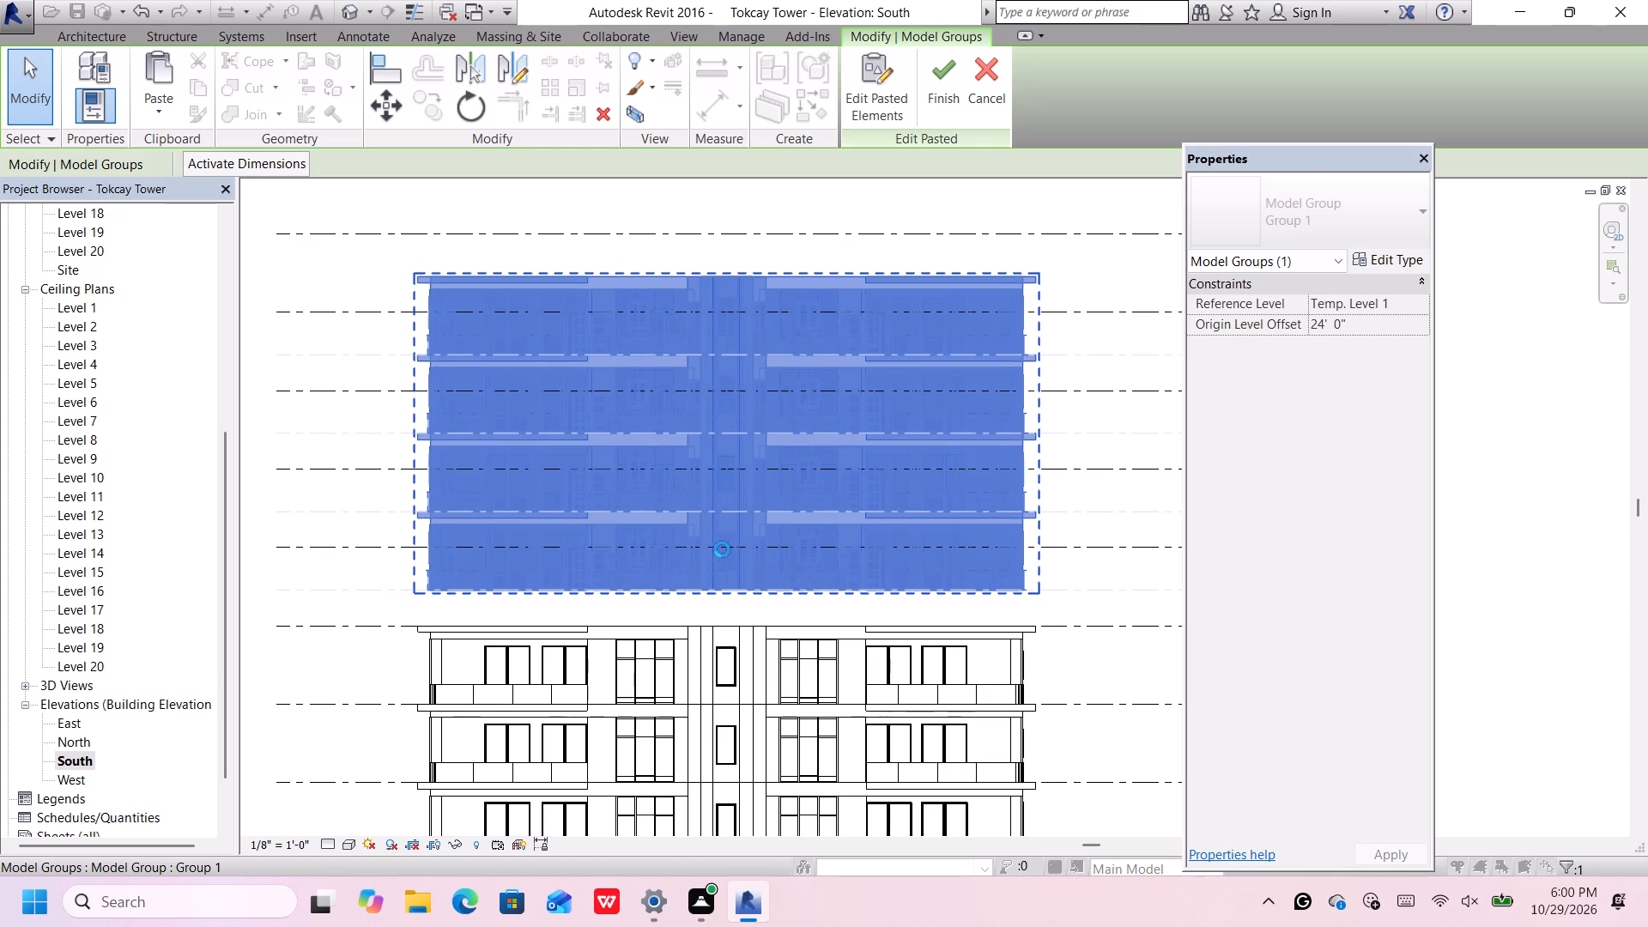
pyautogui.press('Down')
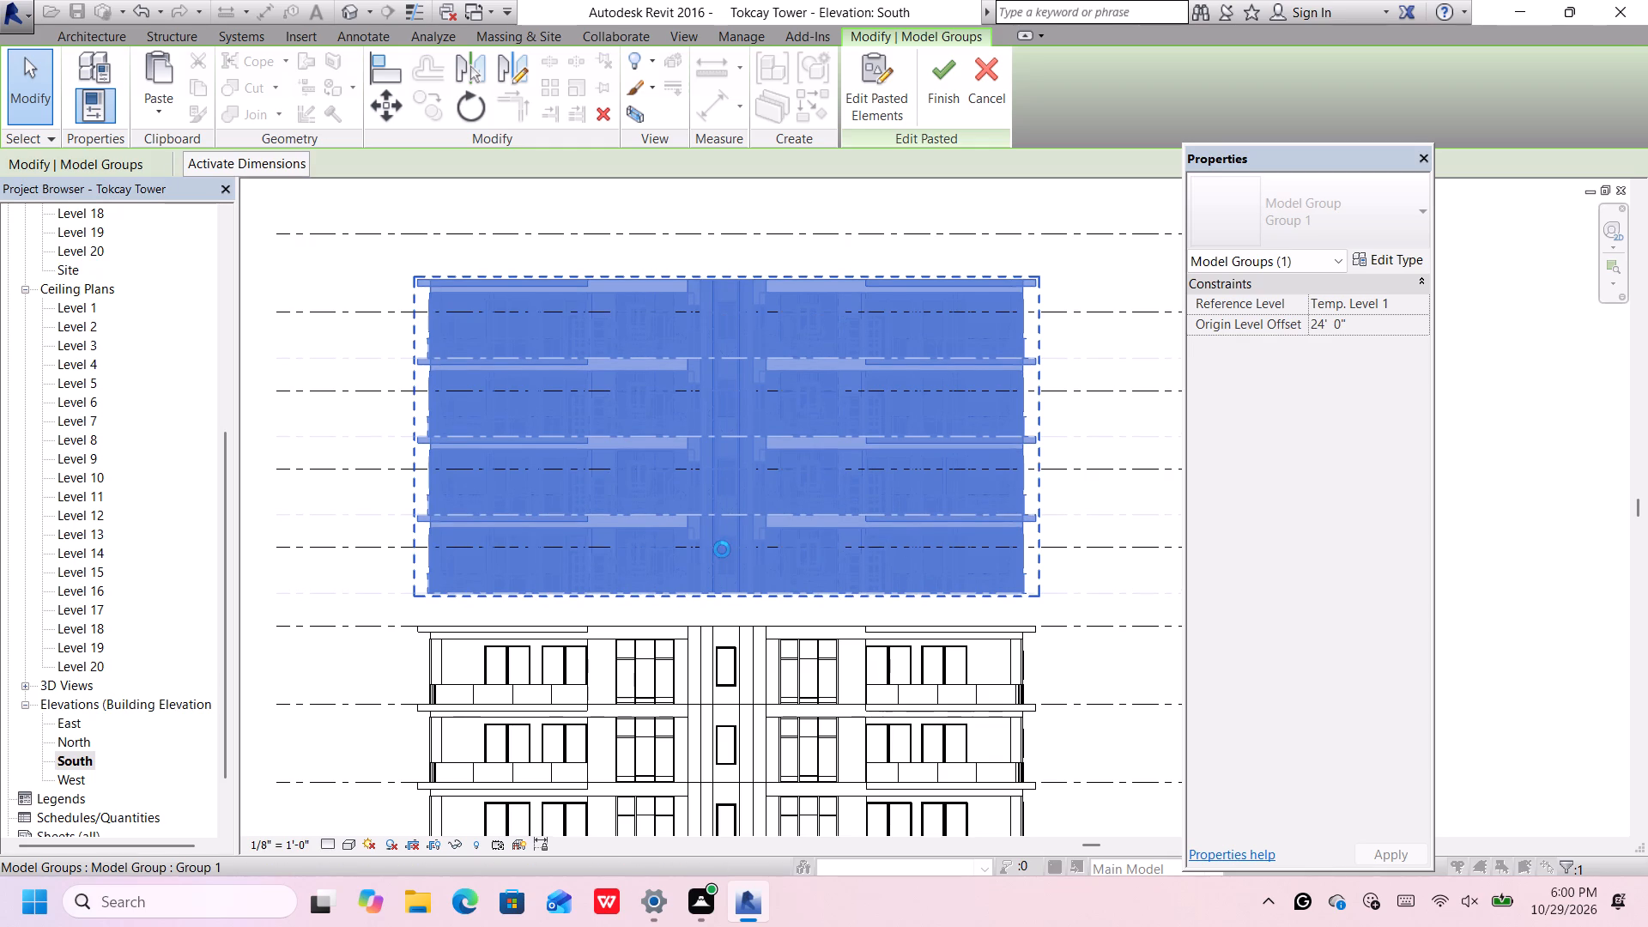
pyautogui.press('Down')
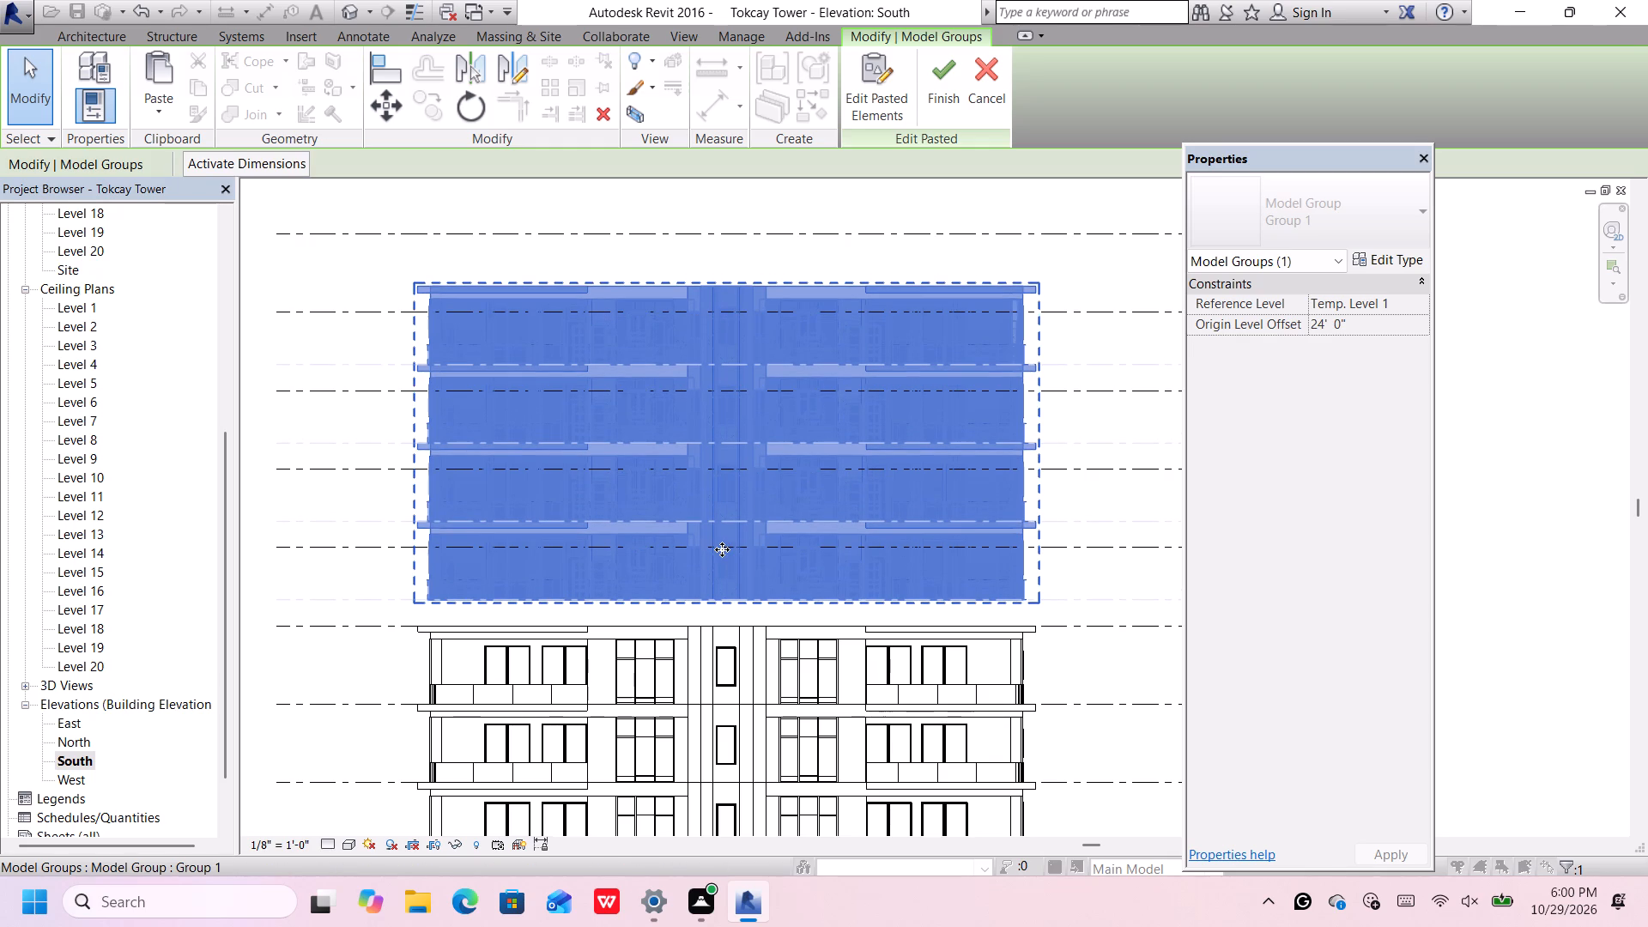
pyautogui.press('Down')
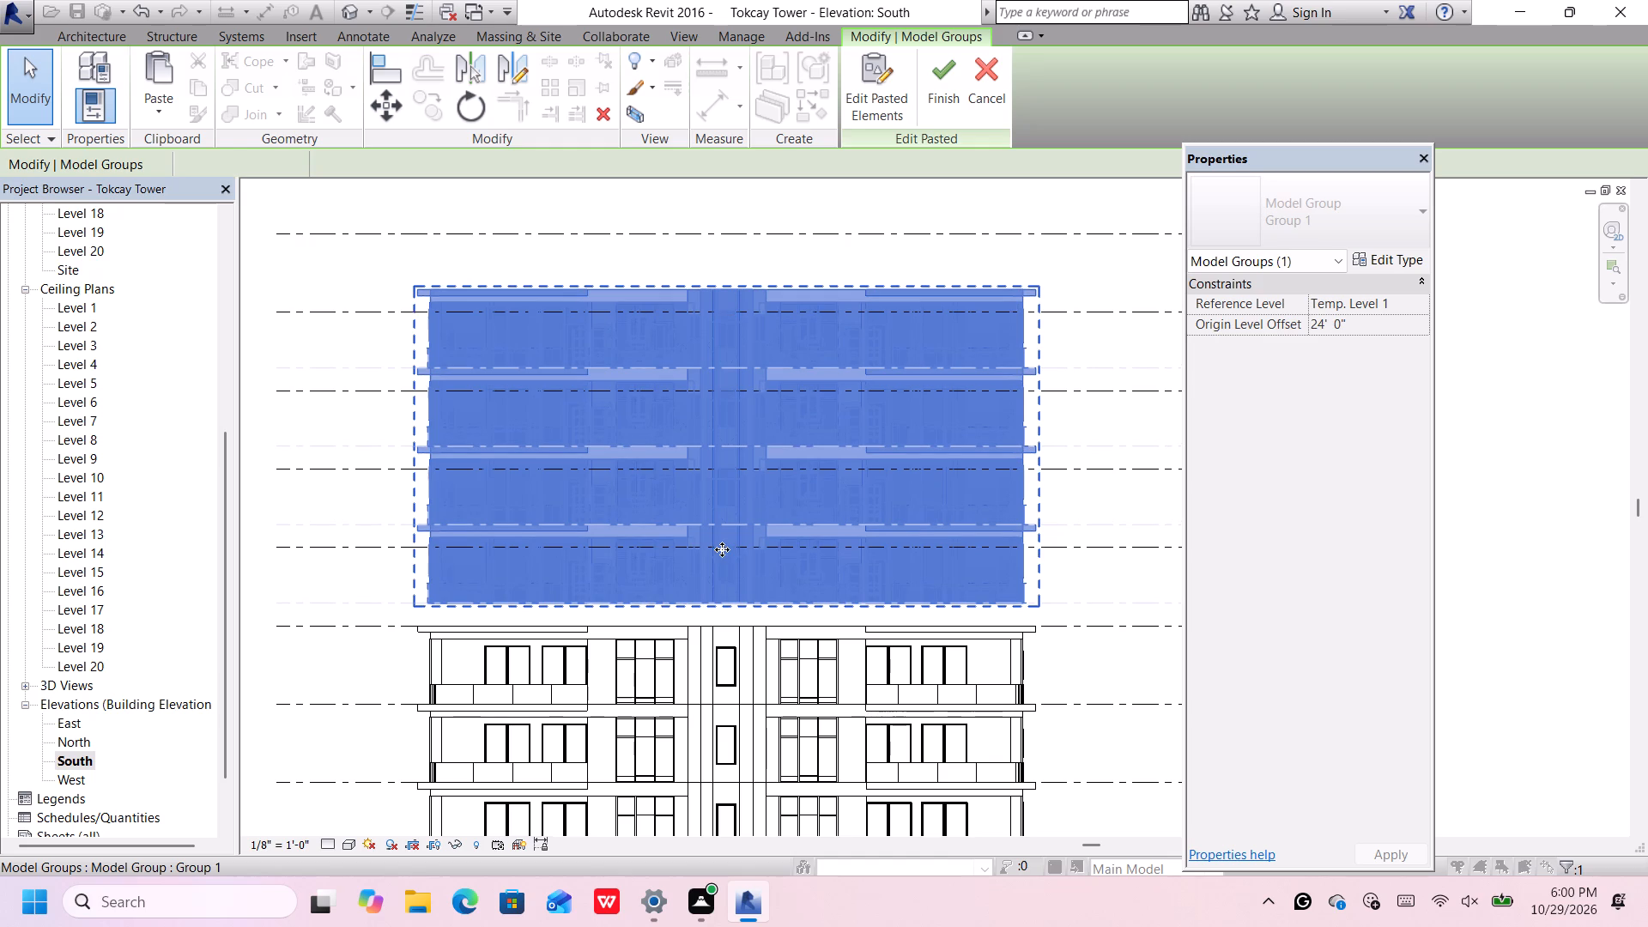
pyautogui.press('Down')
pyautogui.press('Down')
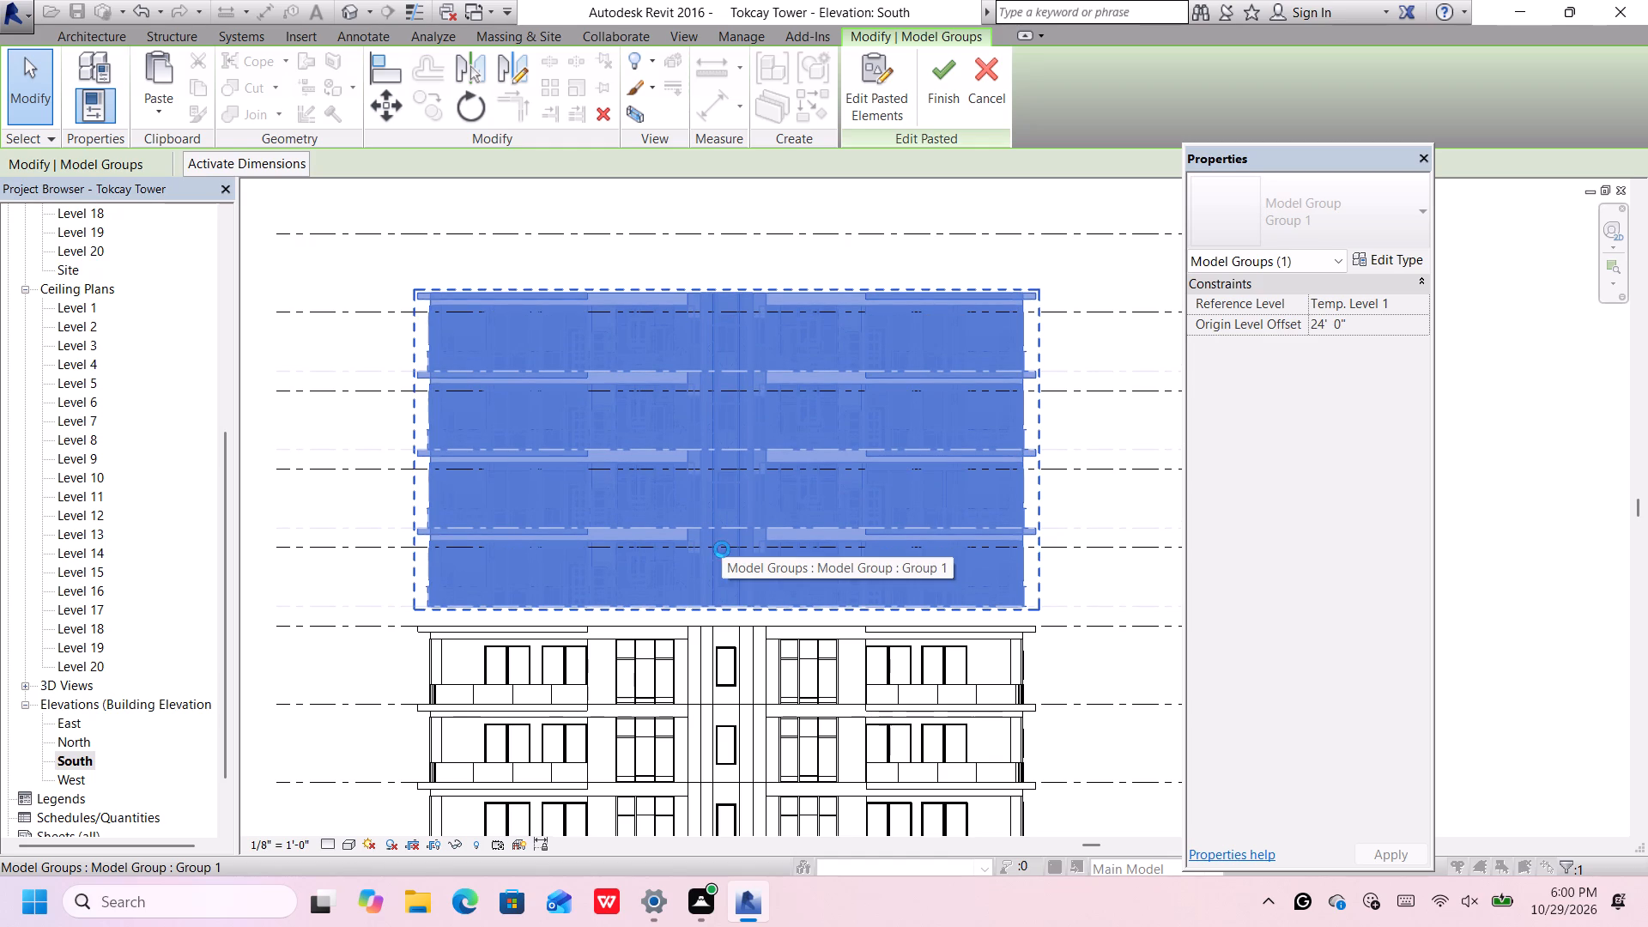
pyautogui.press('Down')
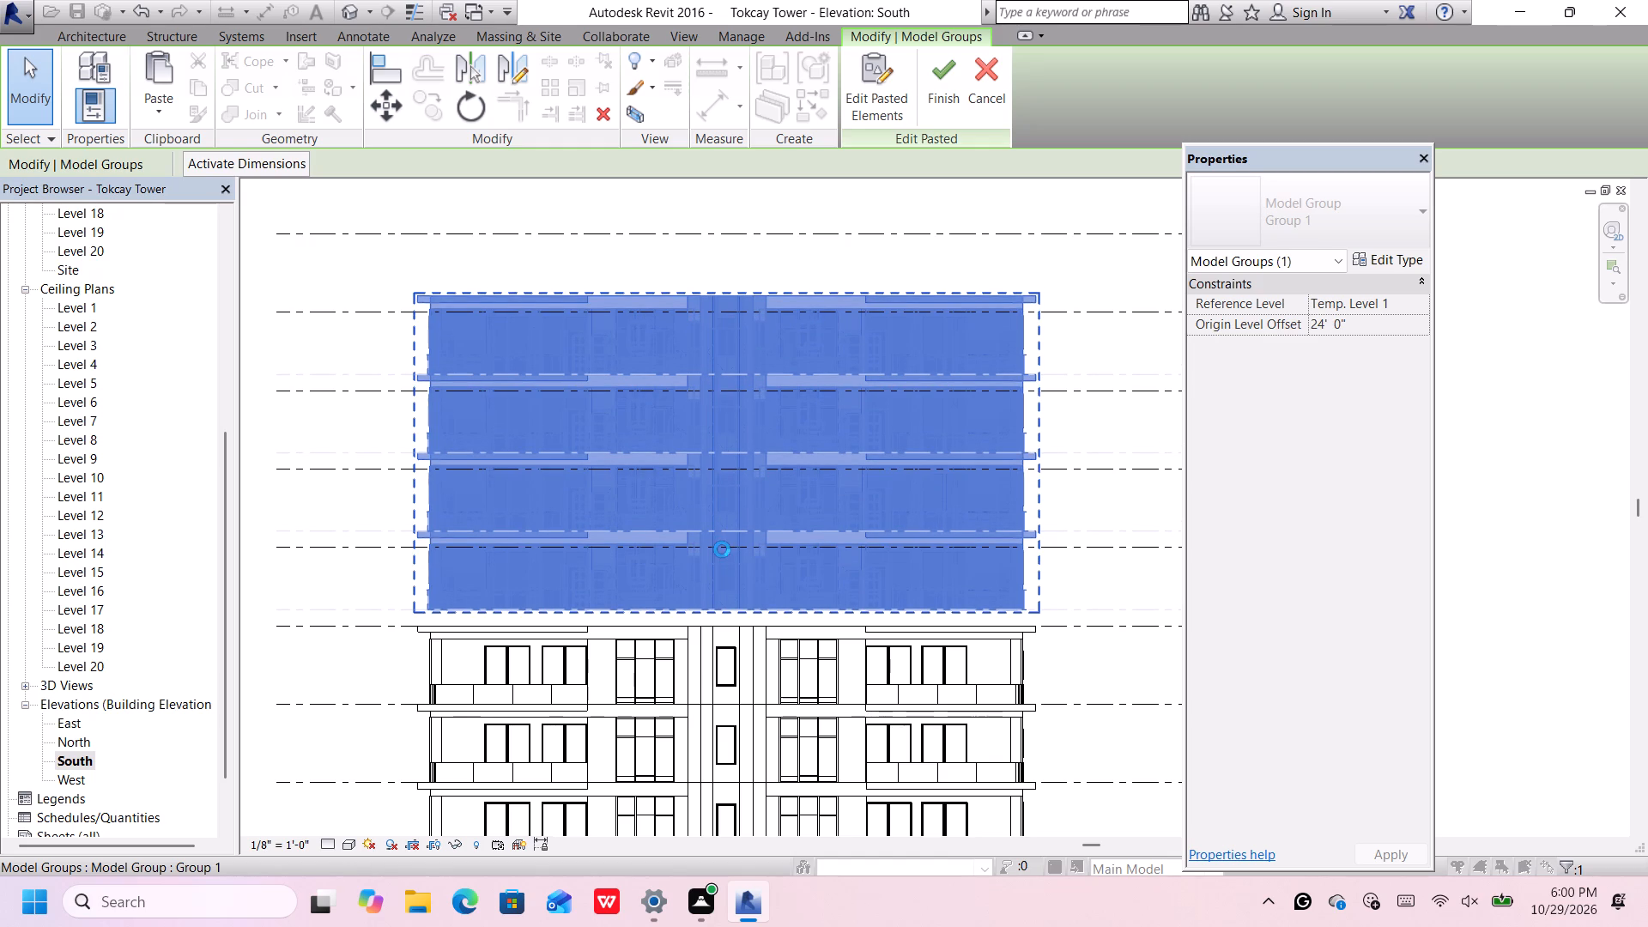
pyautogui.press('Down')
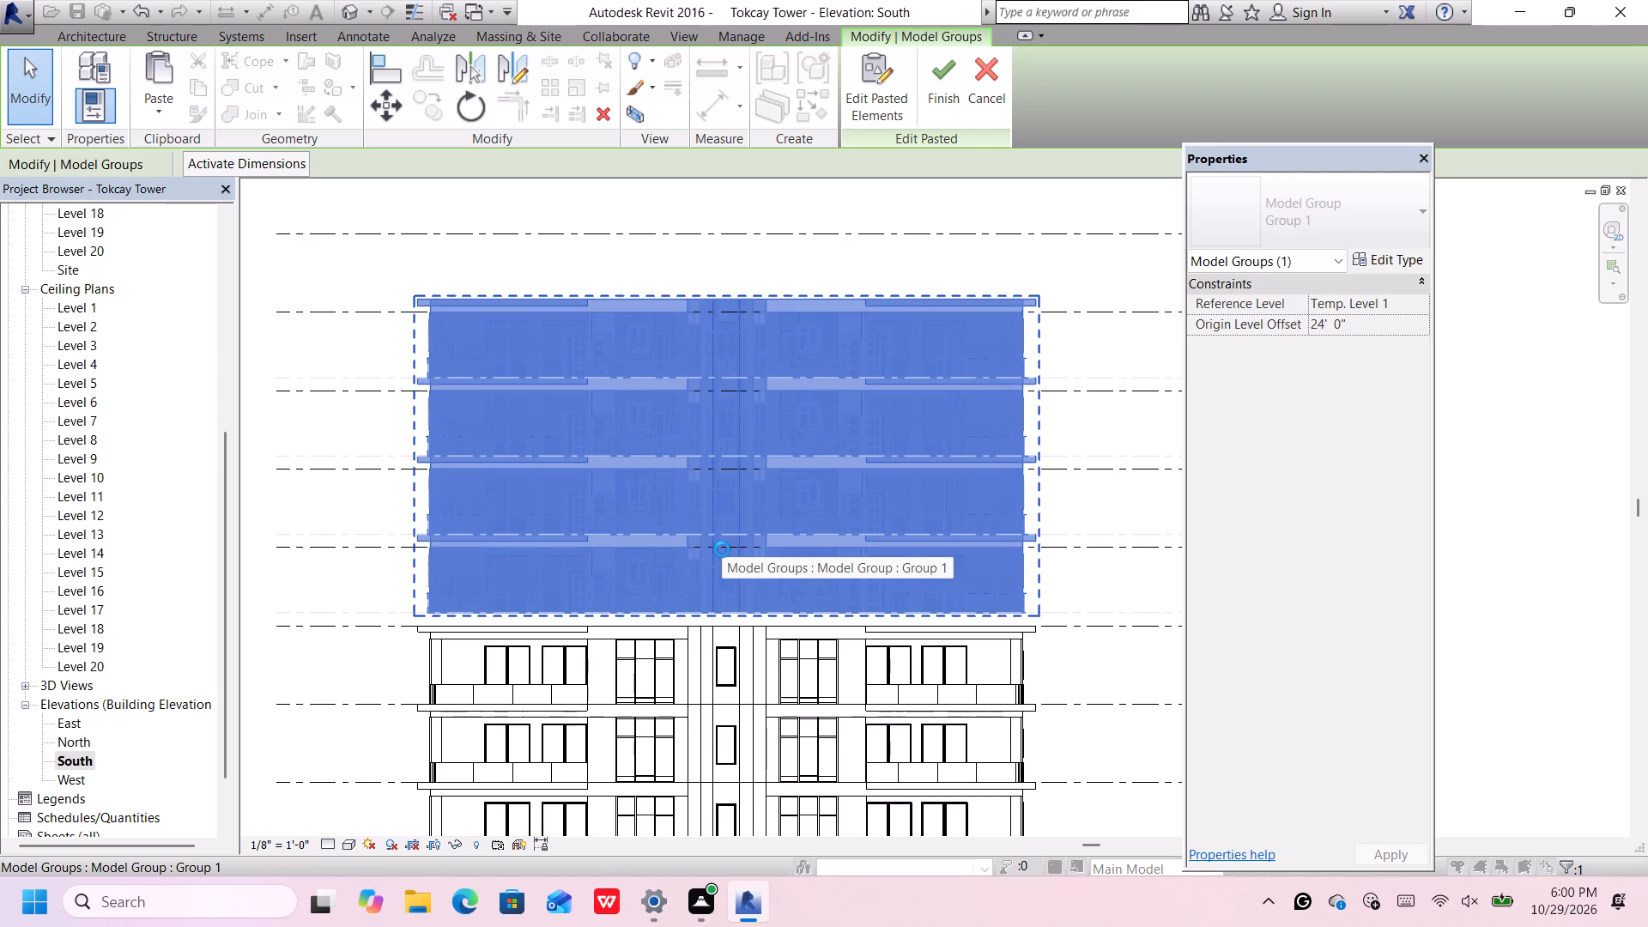
pyautogui.press('Down')
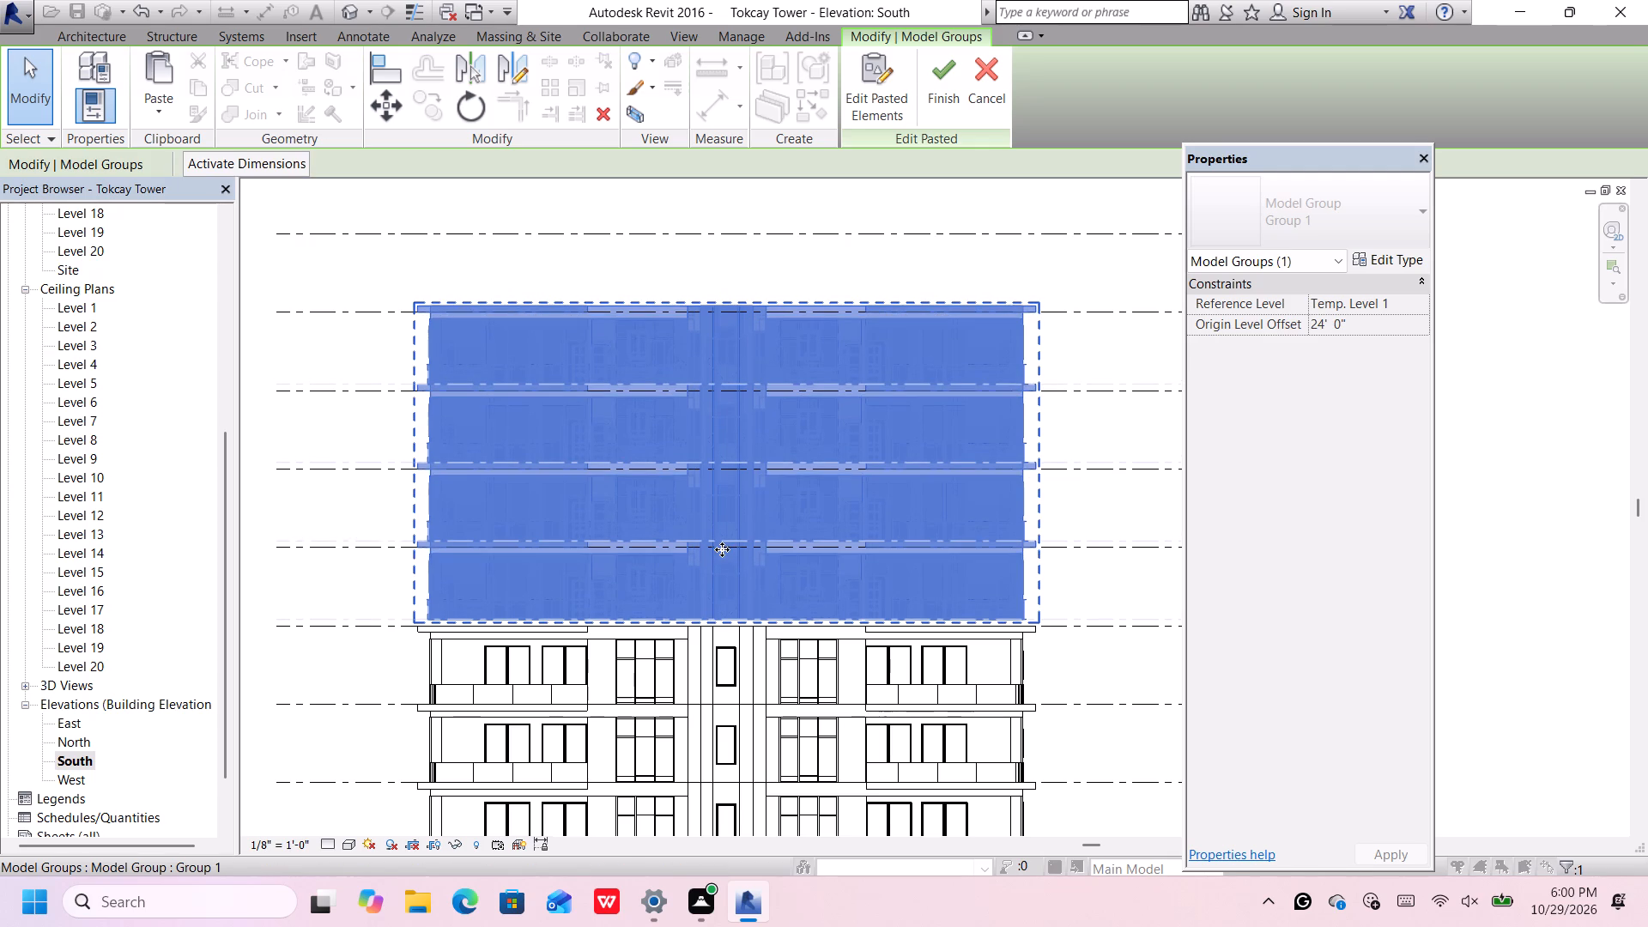
pyautogui.press('Down')
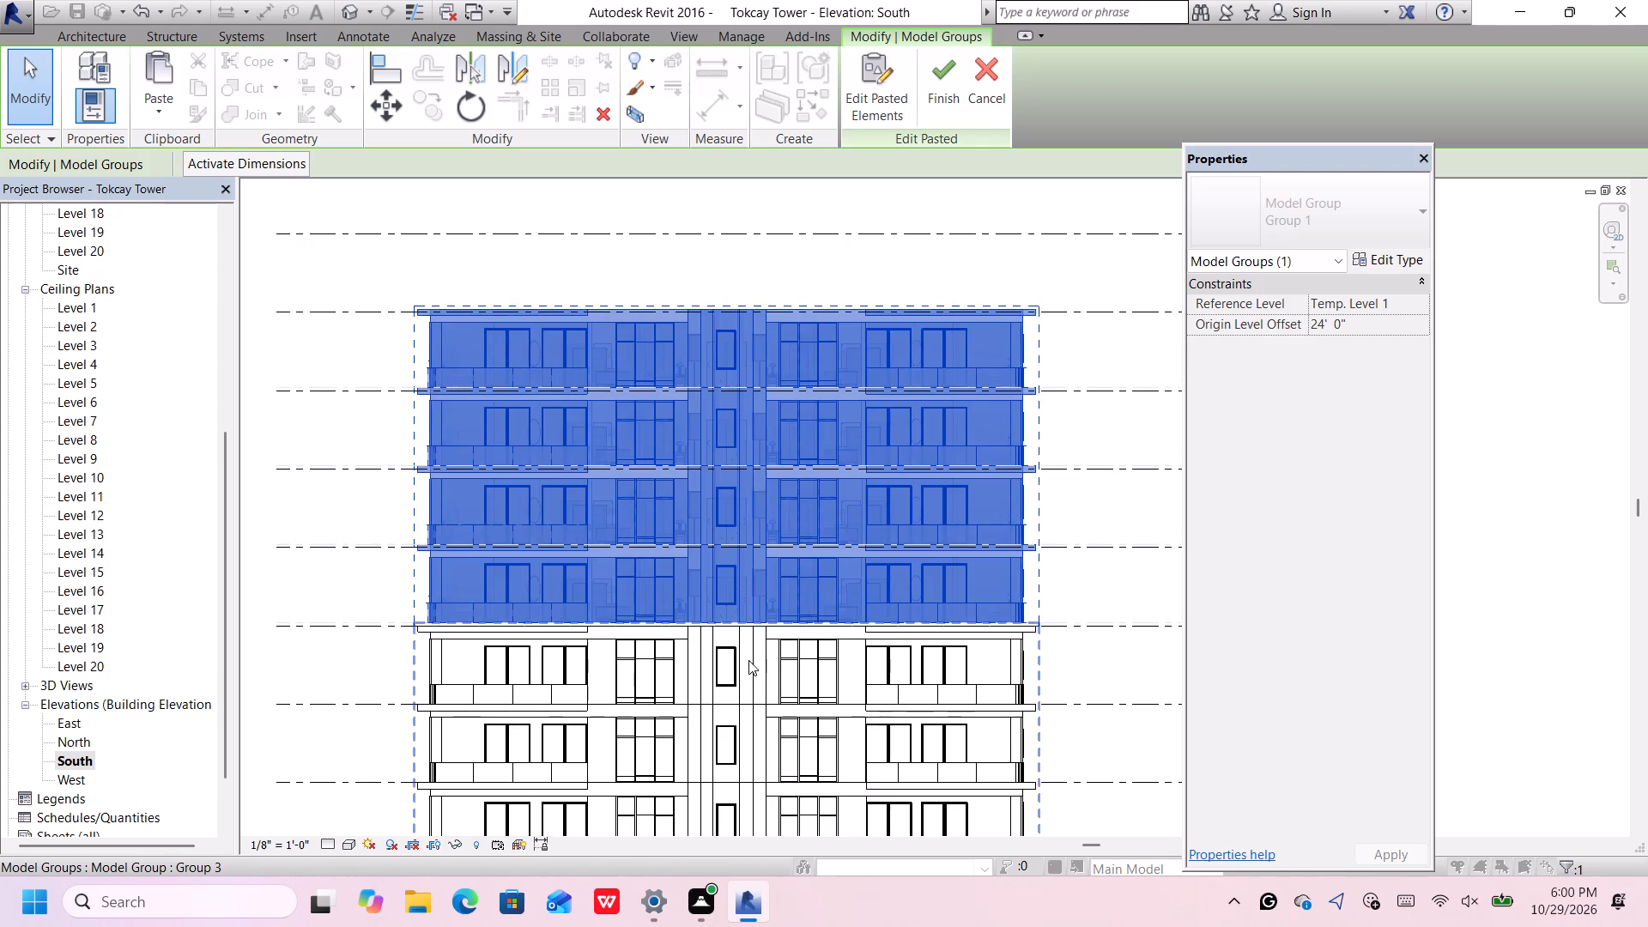
# Fine-nudge the pasted four-storey group down until its base rests on the Level 5 storey's wall tops at Level 6, and finish the paste.
pyautogui.scroll(9, 748, 629)
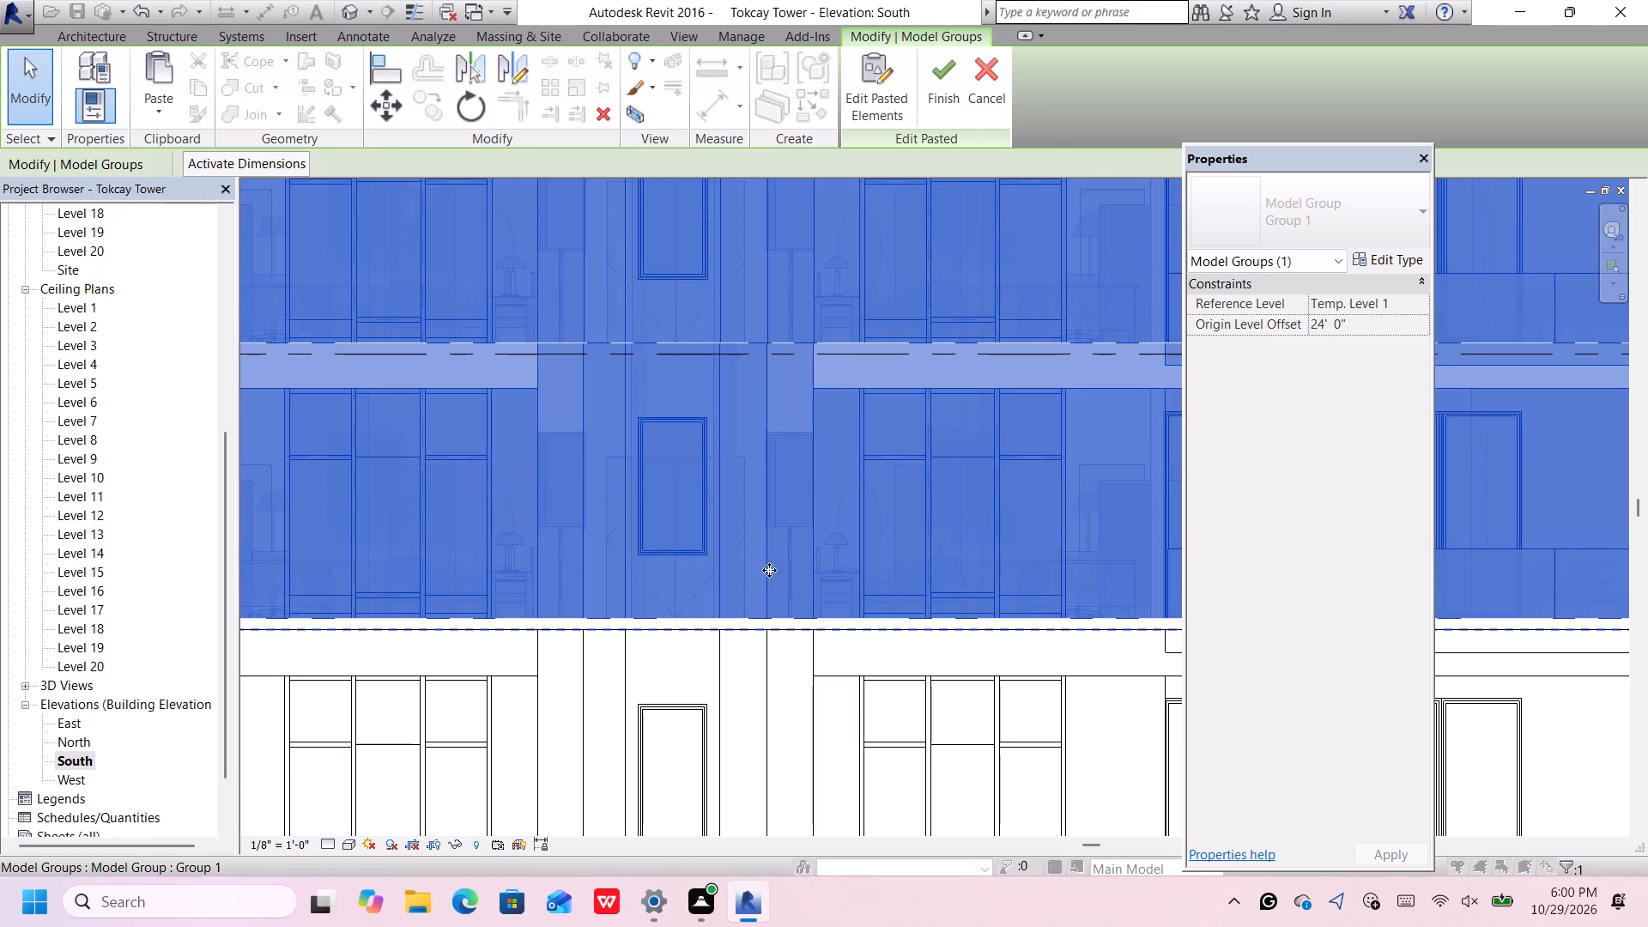
pyautogui.press('Down')
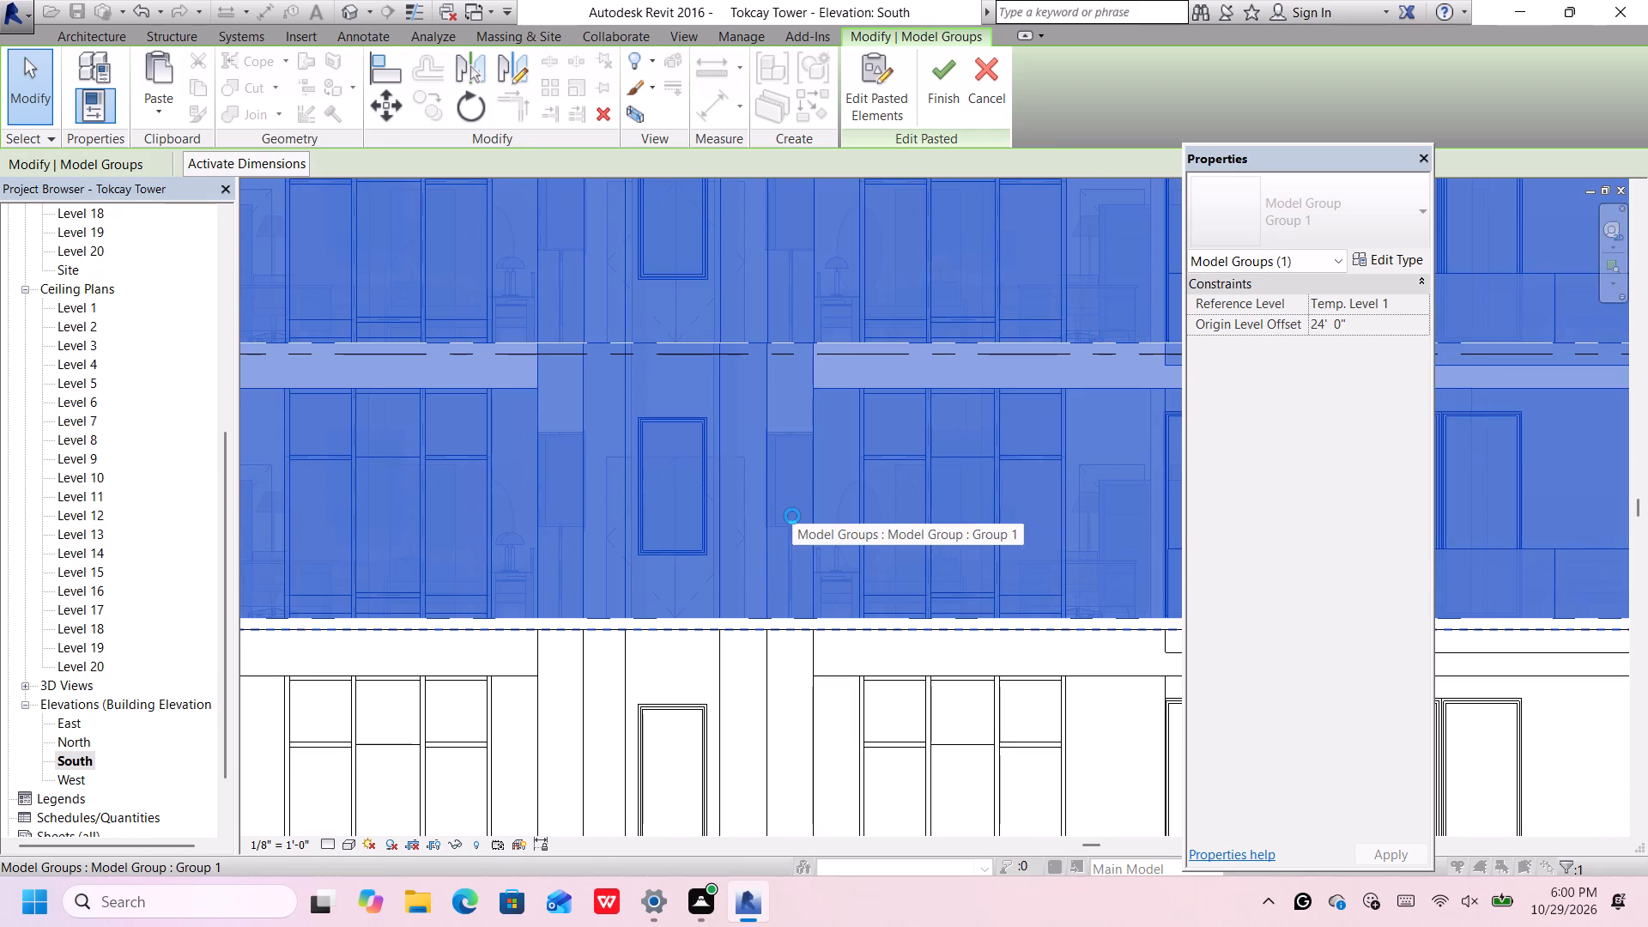
pyautogui.press('Down')
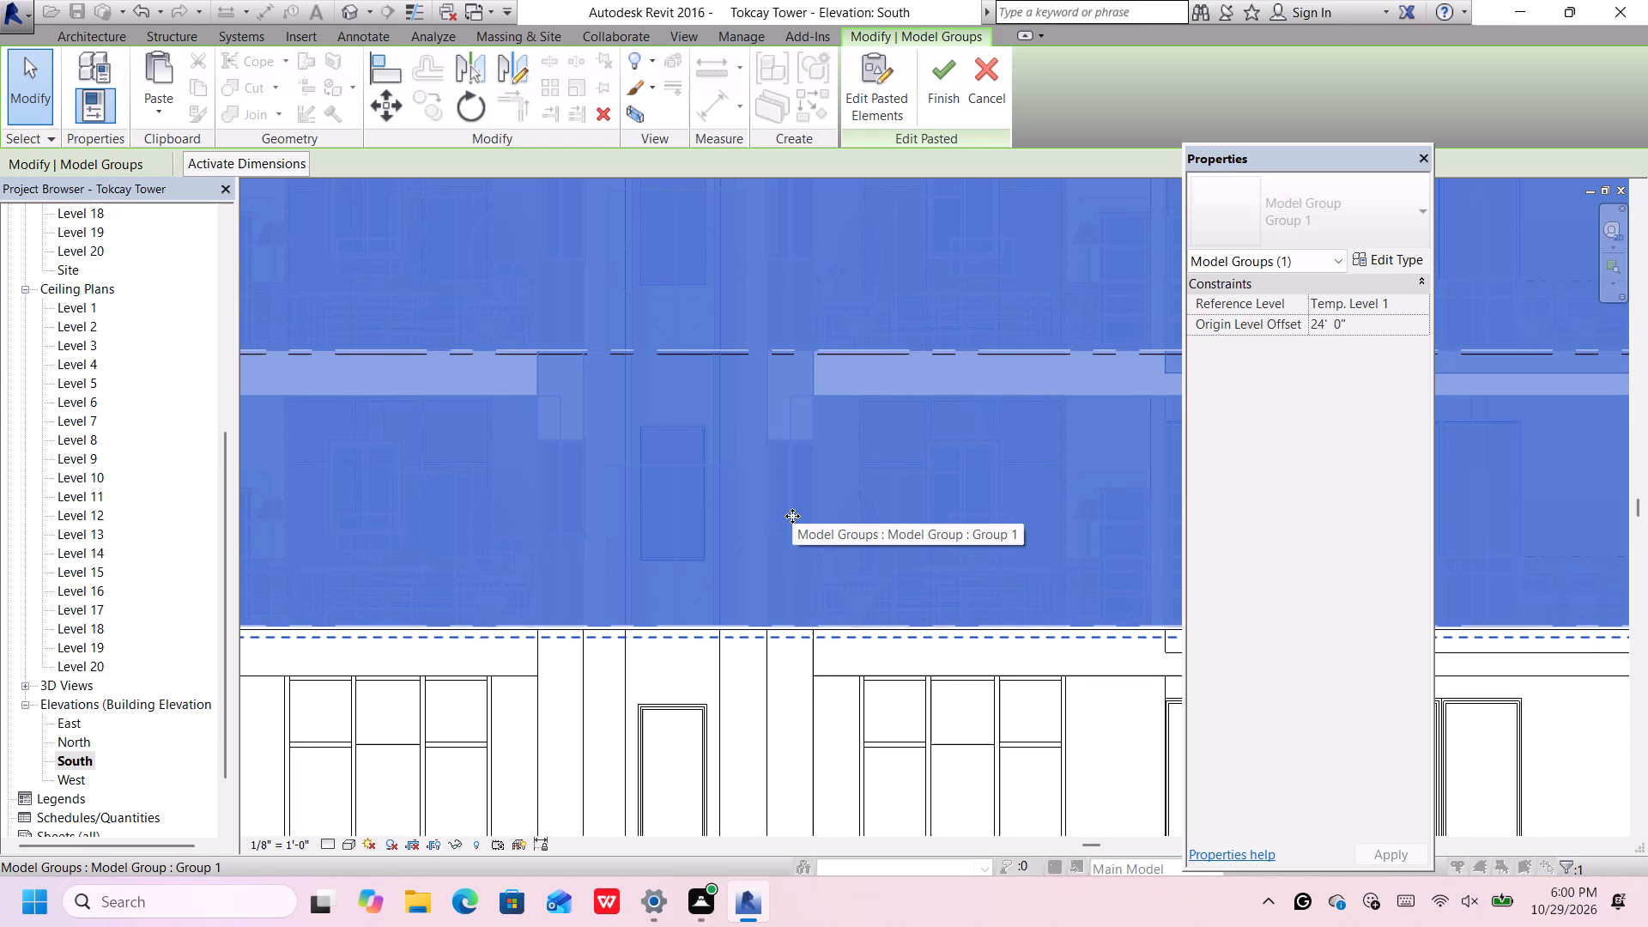
pyautogui.press('Down')
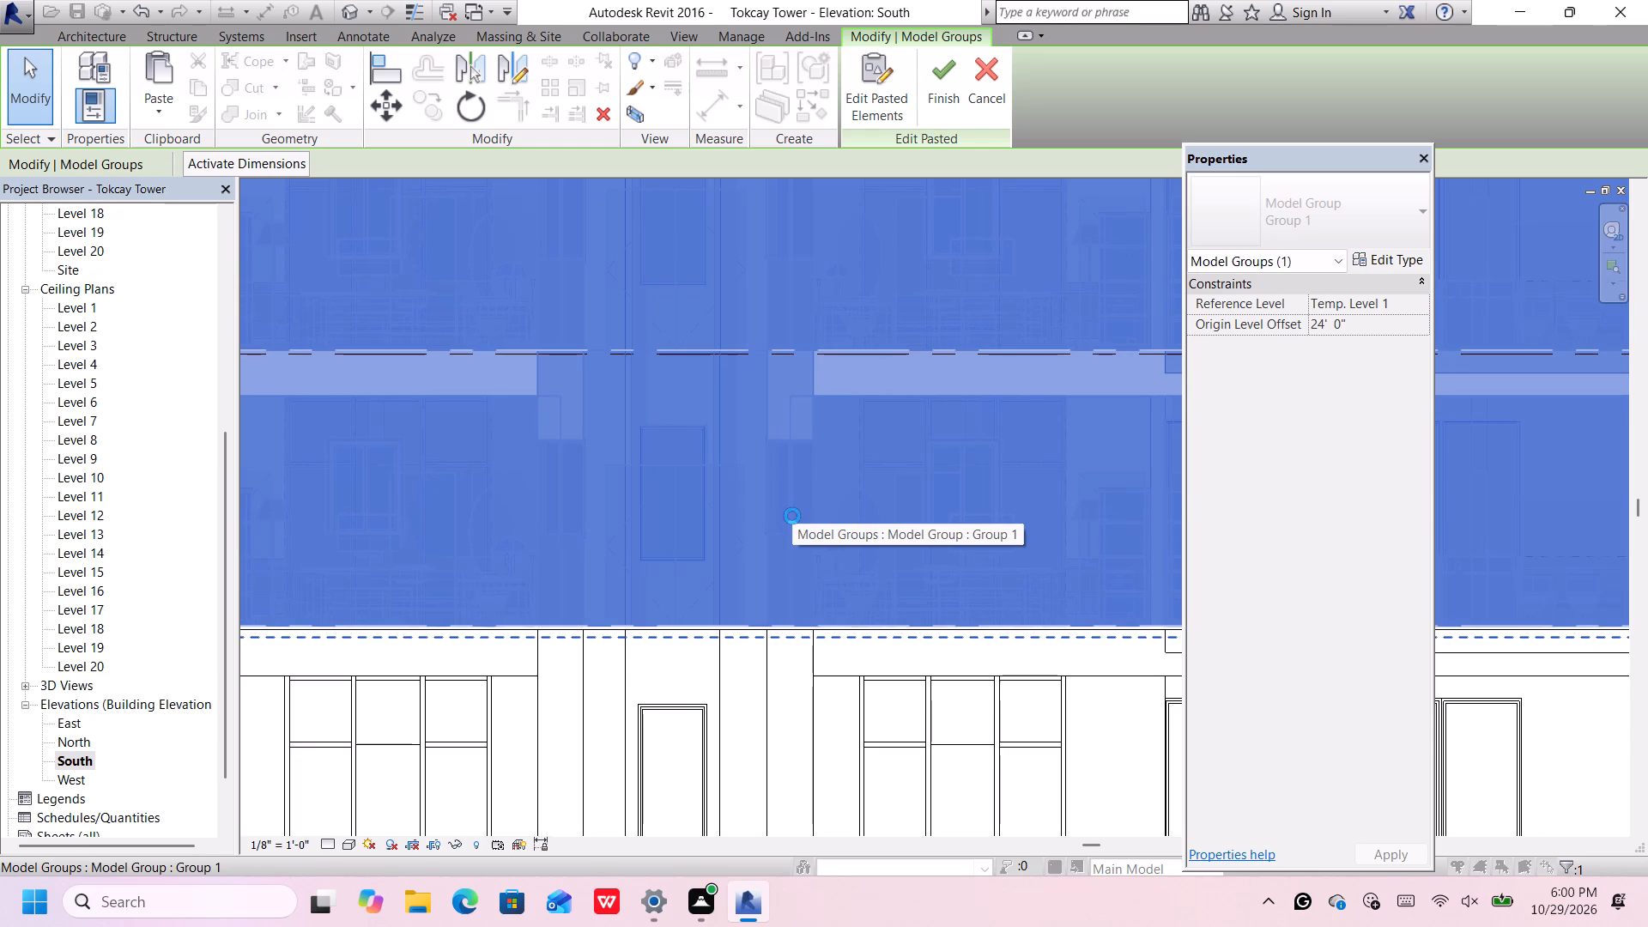
pyautogui.scroll(5, 754, 578)
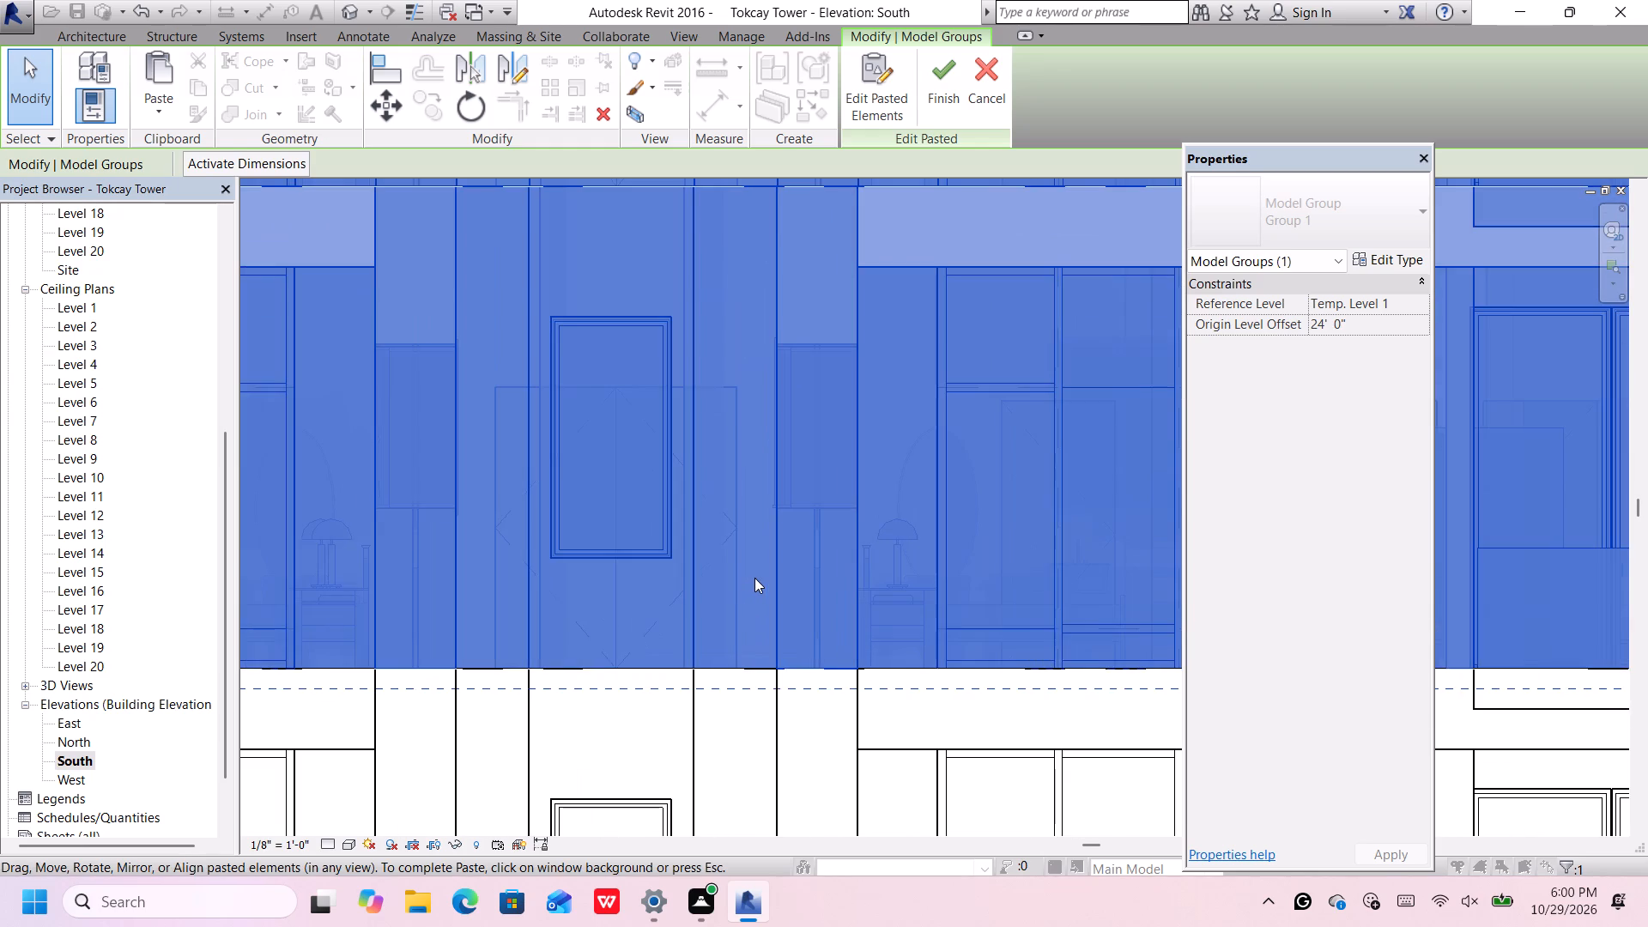
pyautogui.scroll(1, 754, 578)
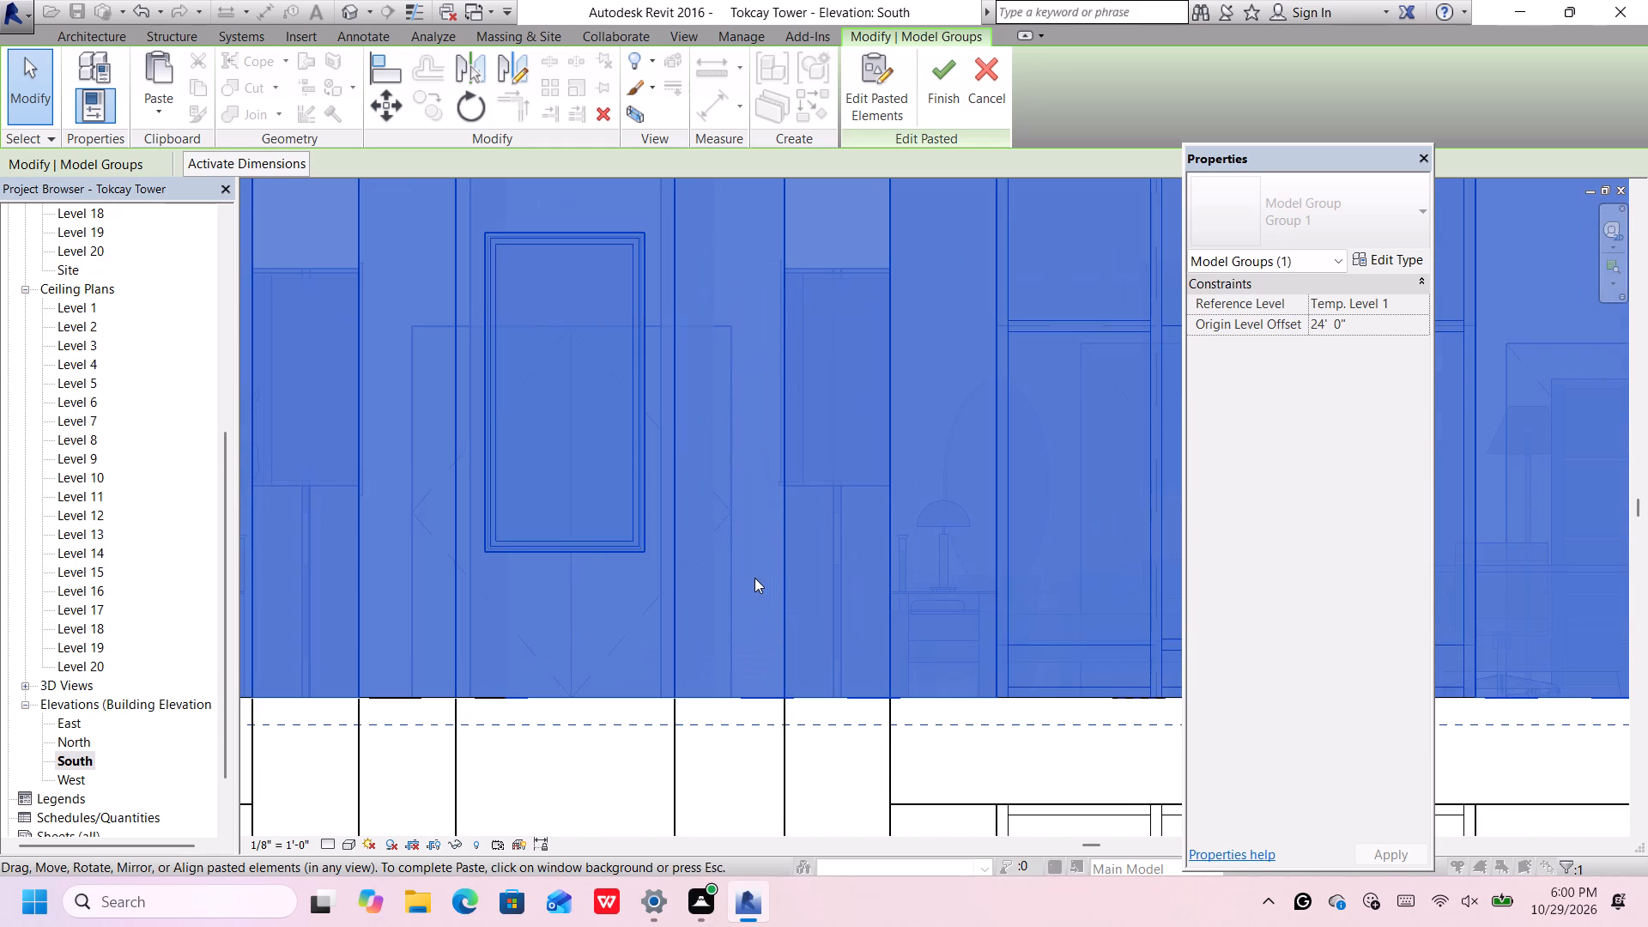
pyautogui.scroll(-12, 754, 578)
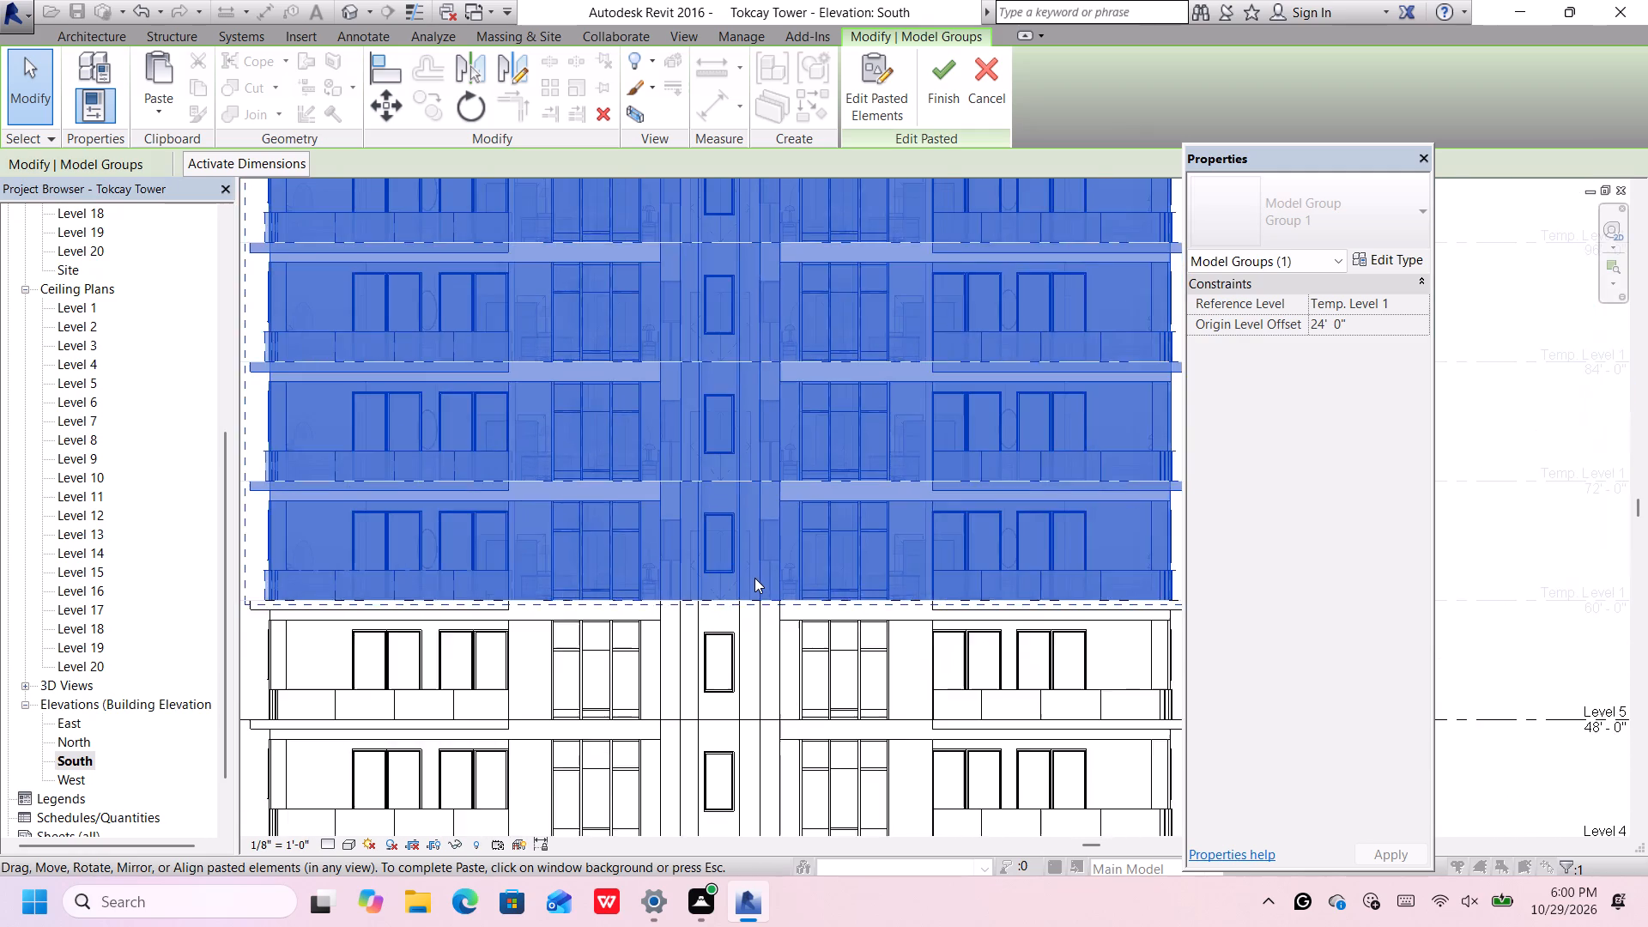
pyautogui.scroll(-6, 754, 578)
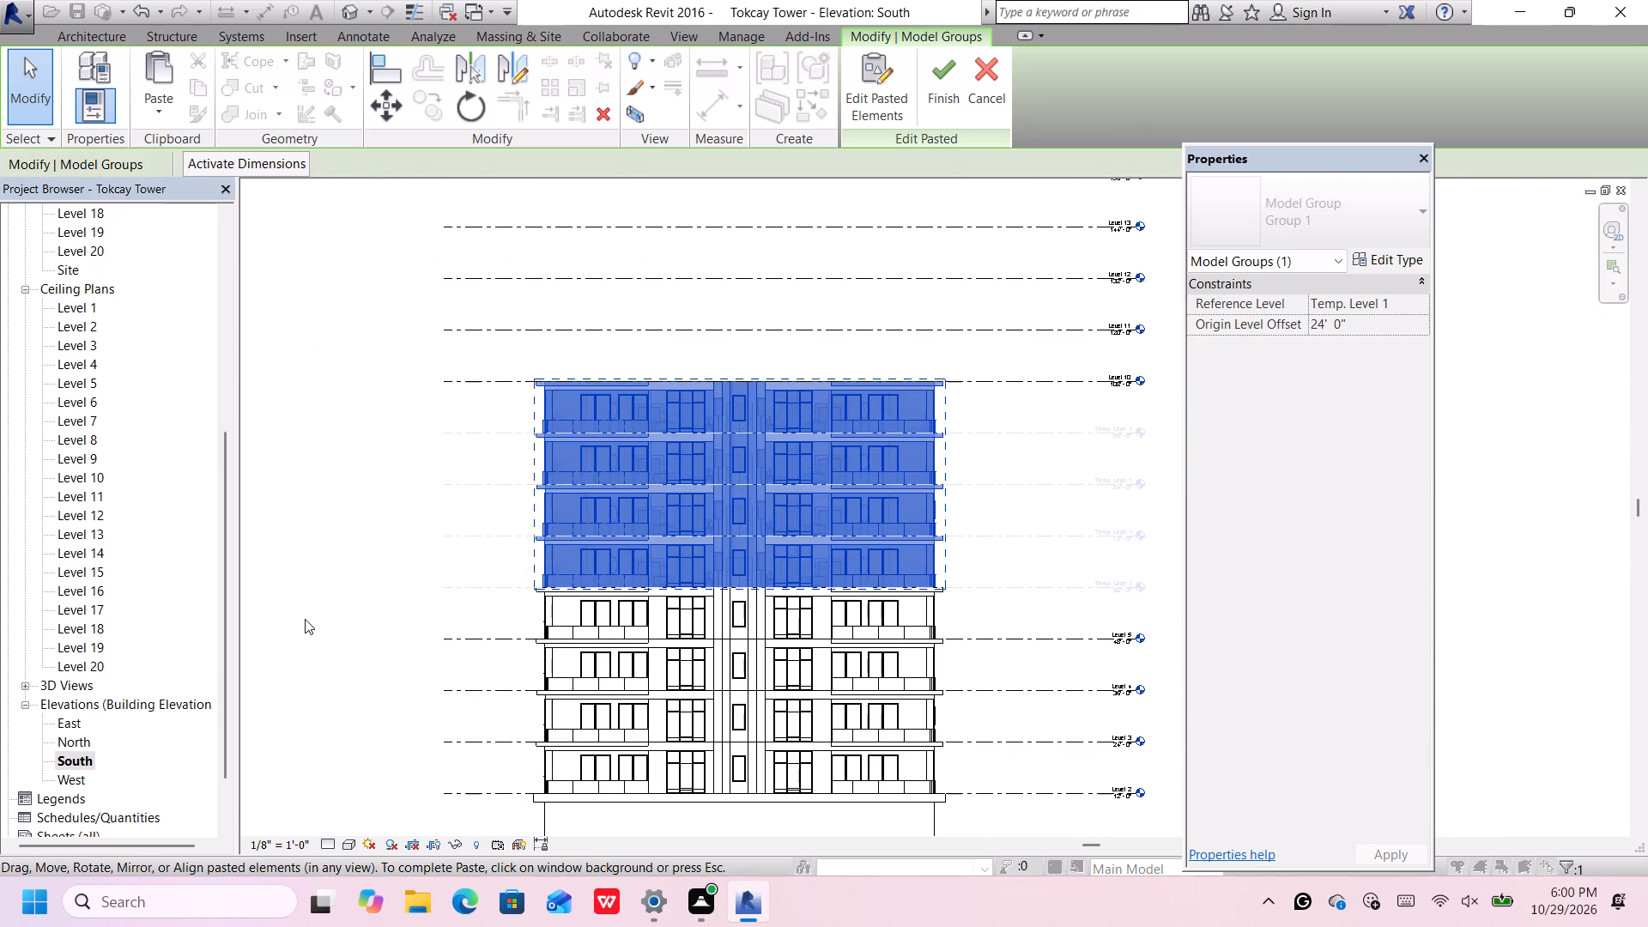
pyautogui.click(305, 619)
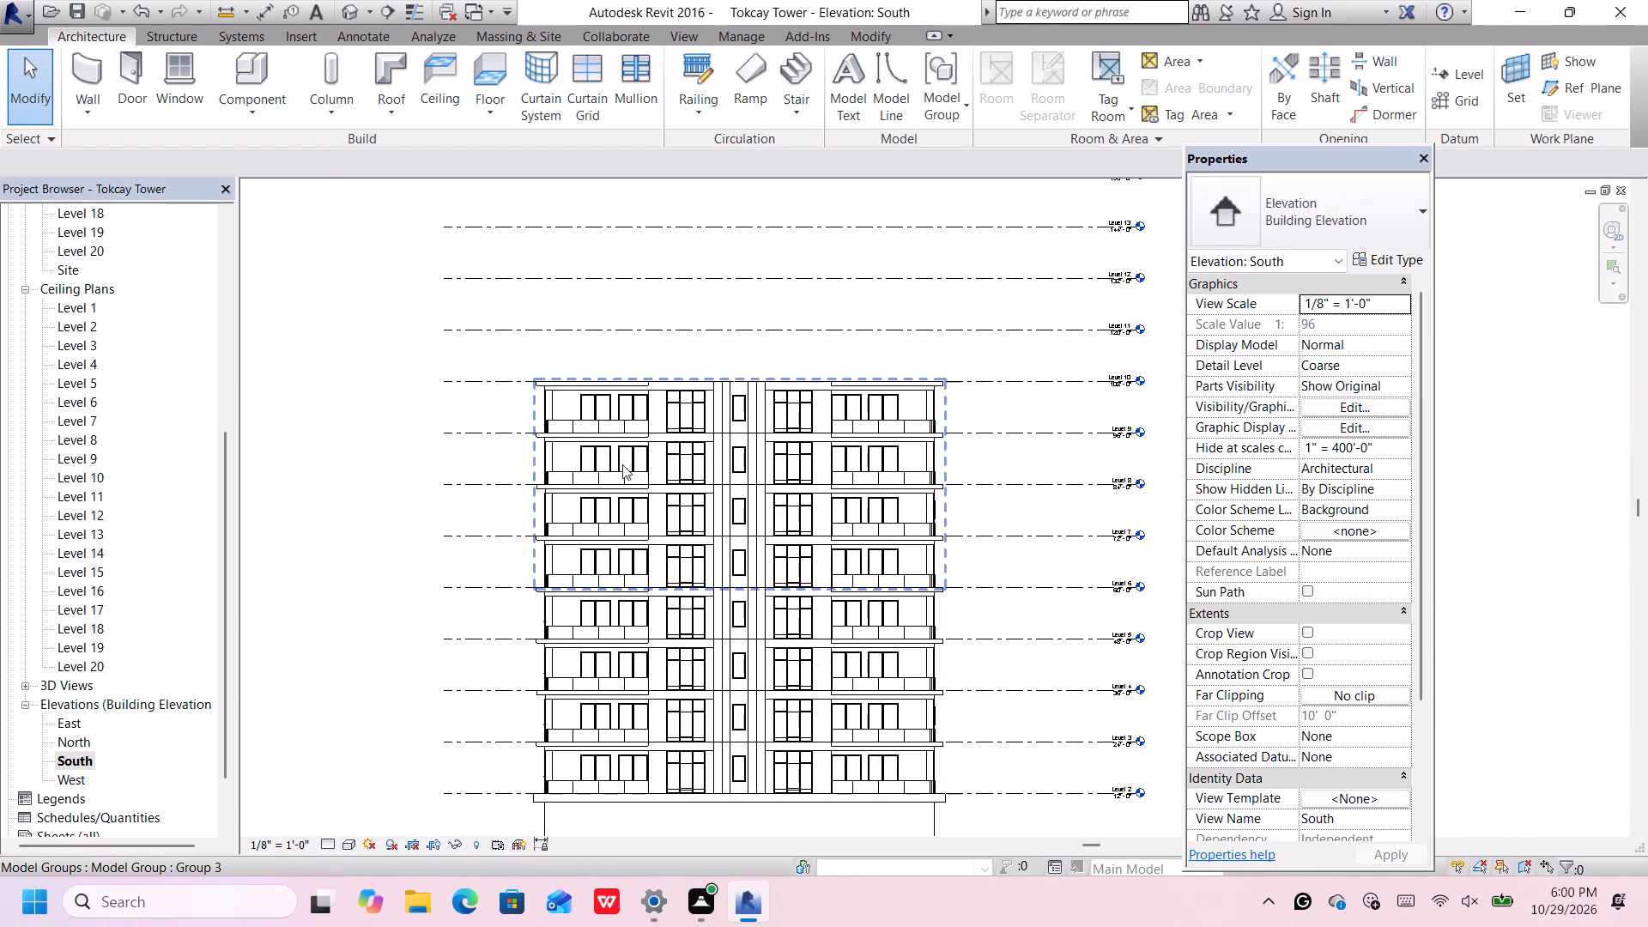
# Paste another copy of the four-storey group vertically above the stack, with its base between Level 10 and Level 11.
pyautogui.scroll(-2, 894, 348)
pyautogui.moveTo(894, 348); pyautogui.dragTo(882, 478, button='middle')
pyautogui.scroll(-3, 885, 437)
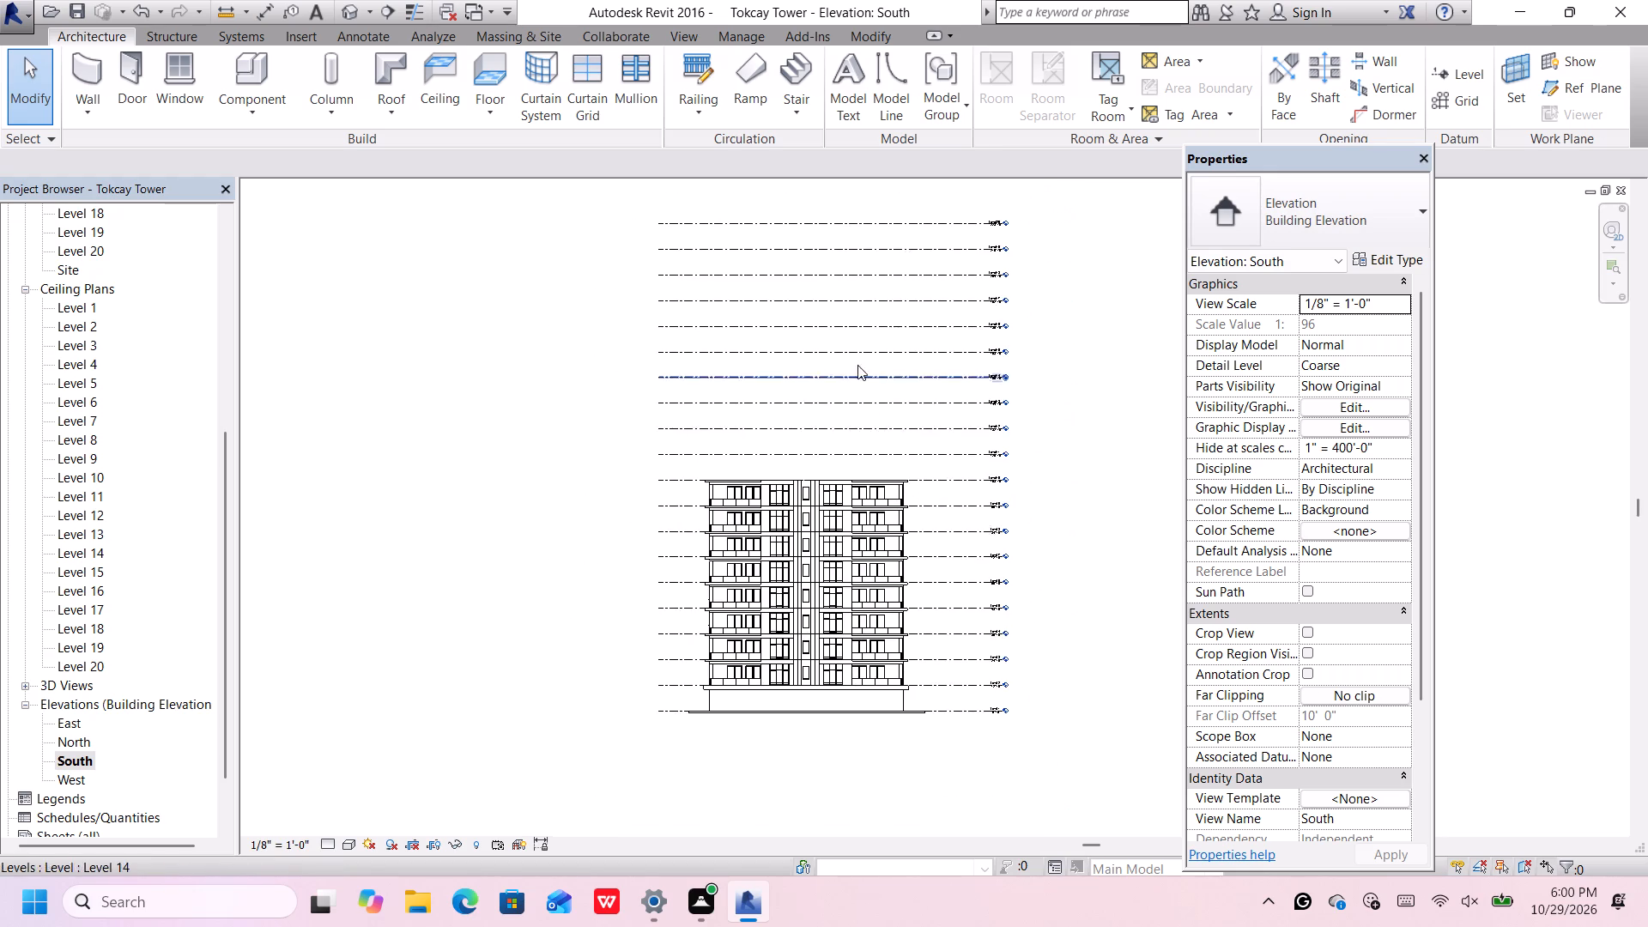
pyautogui.scroll(2, 873, 344)
pyautogui.moveTo(898, 428); pyautogui.dragTo(888, 397, button='middle')
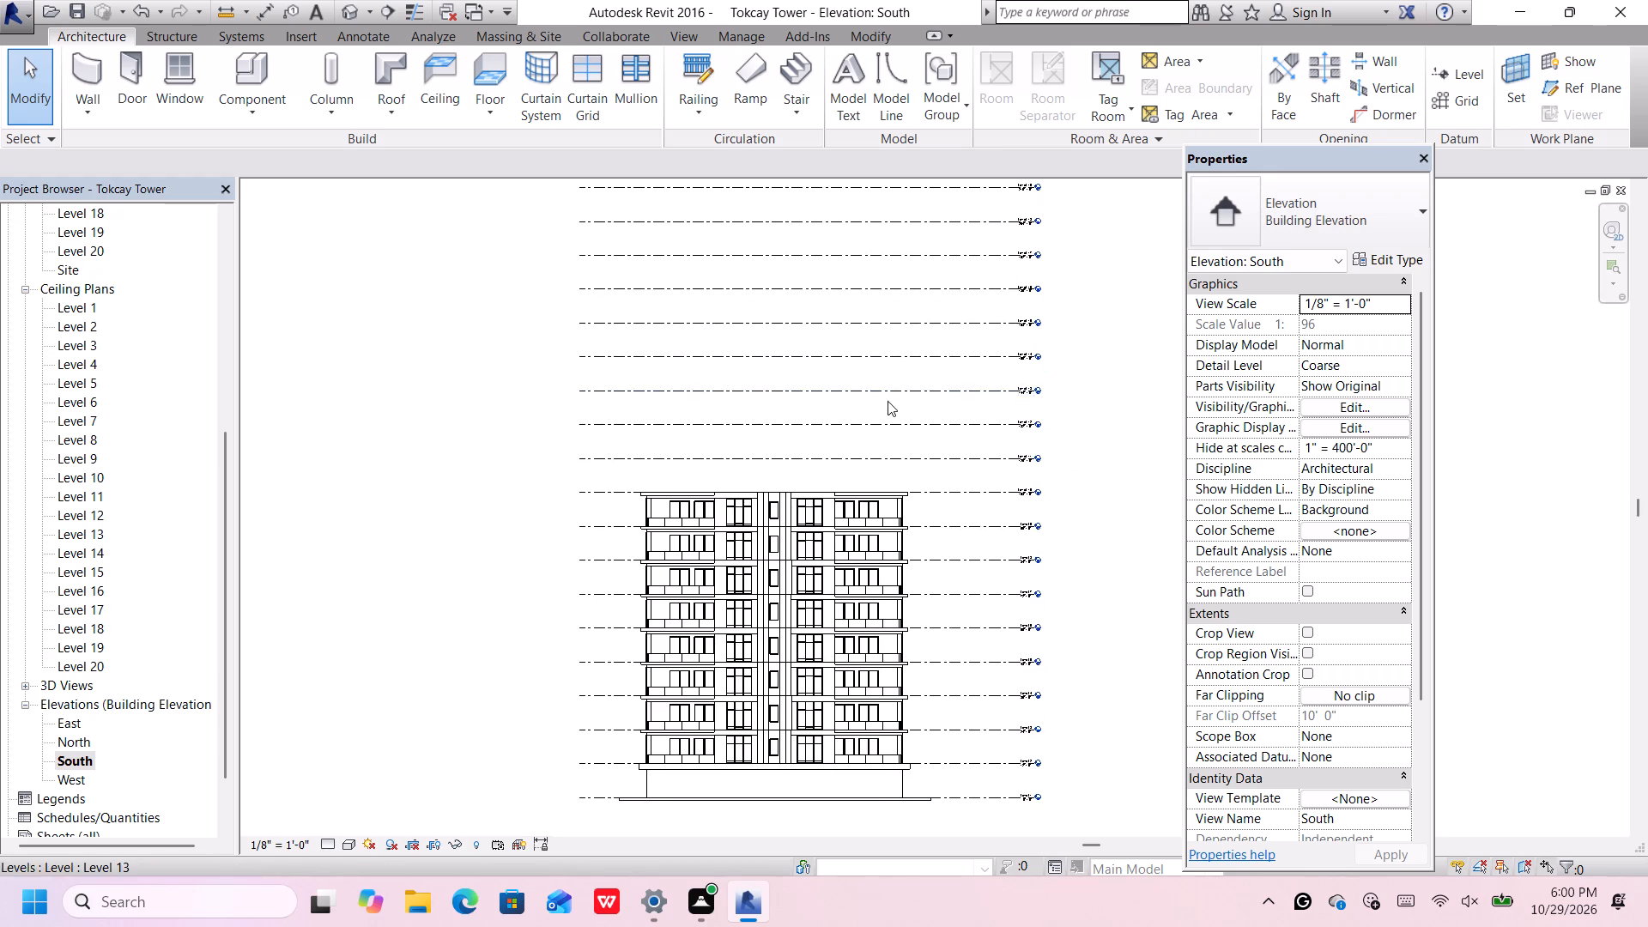
pyautogui.scroll(2, 889, 406)
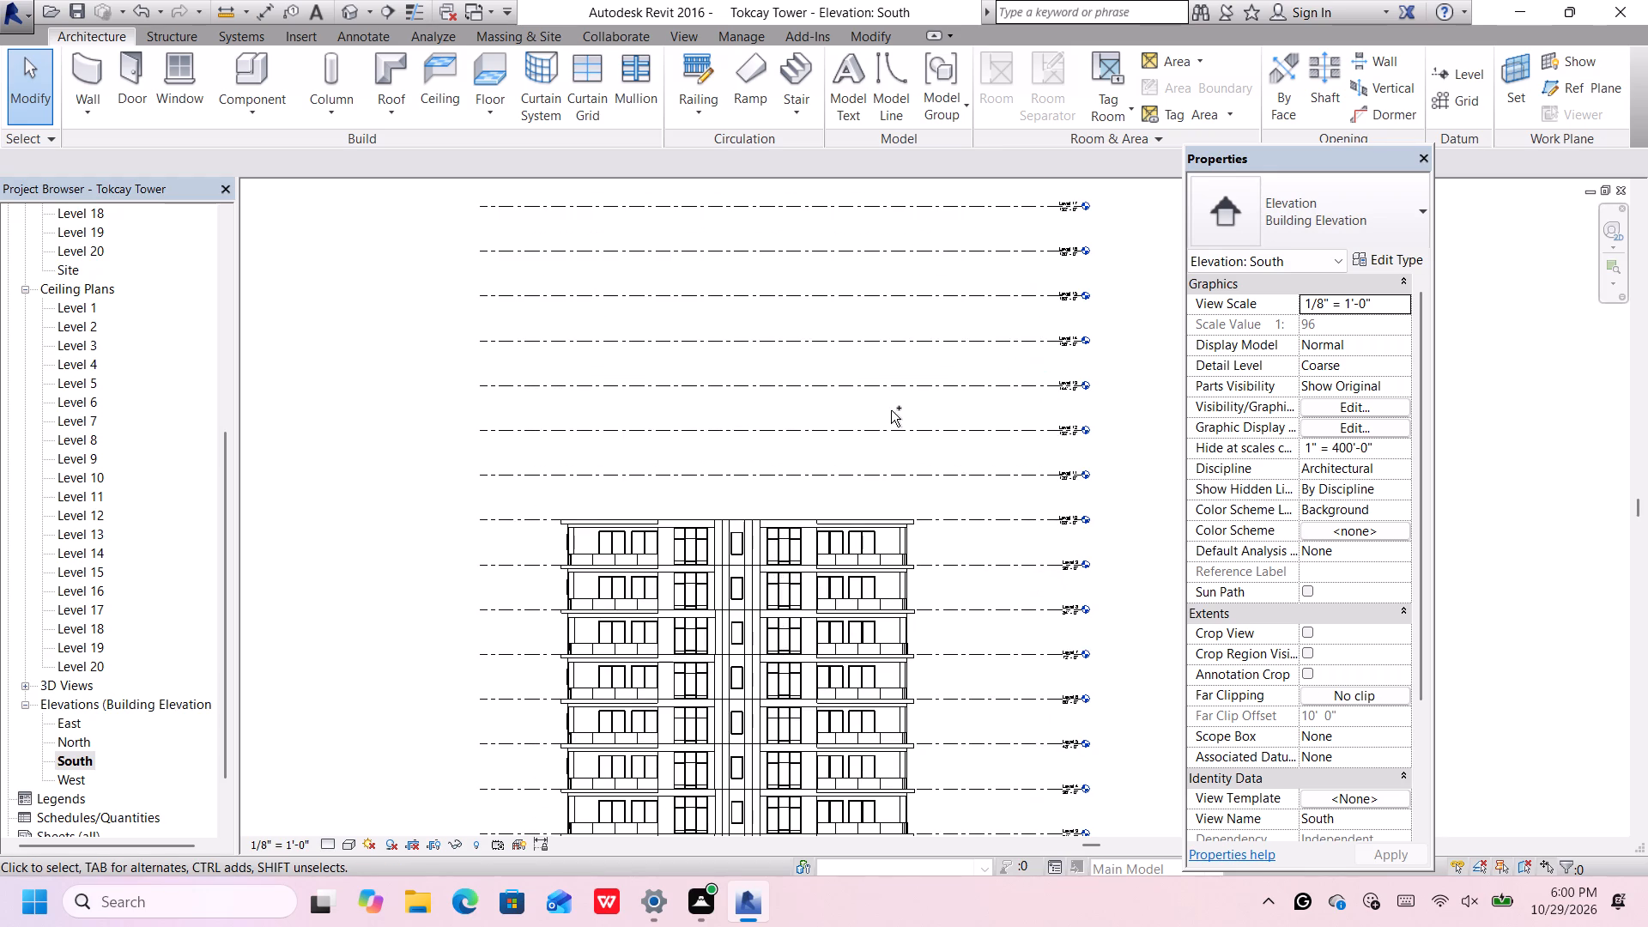
pyautogui.hotkey('ctrl', 'v')
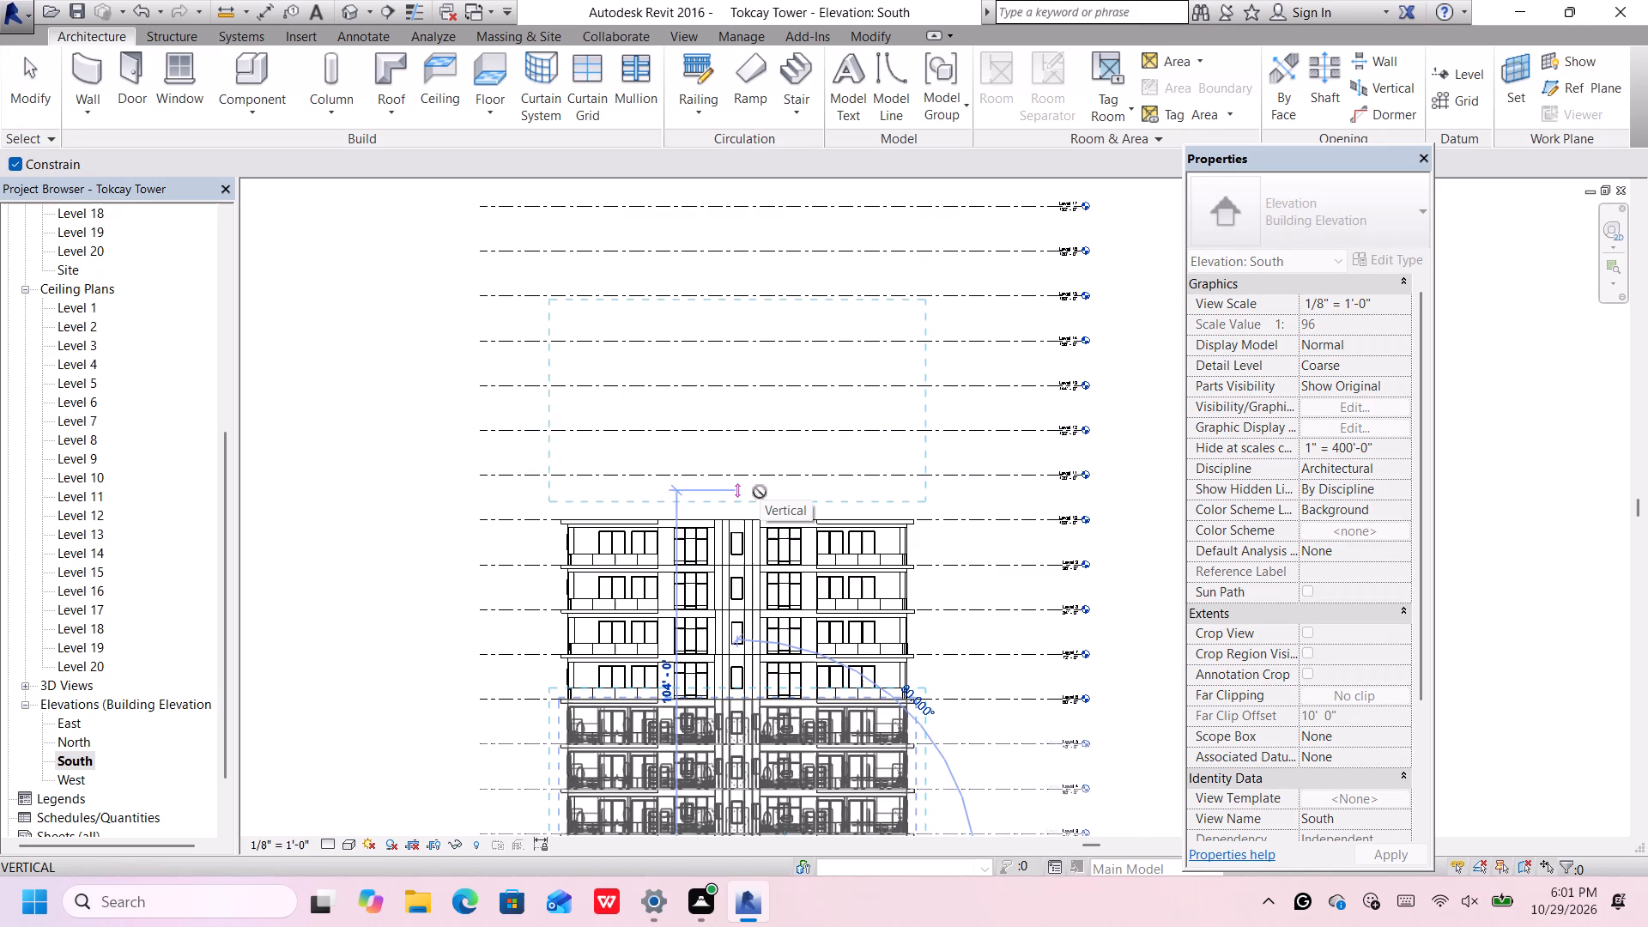
pyautogui.scroll(1, 760, 492)
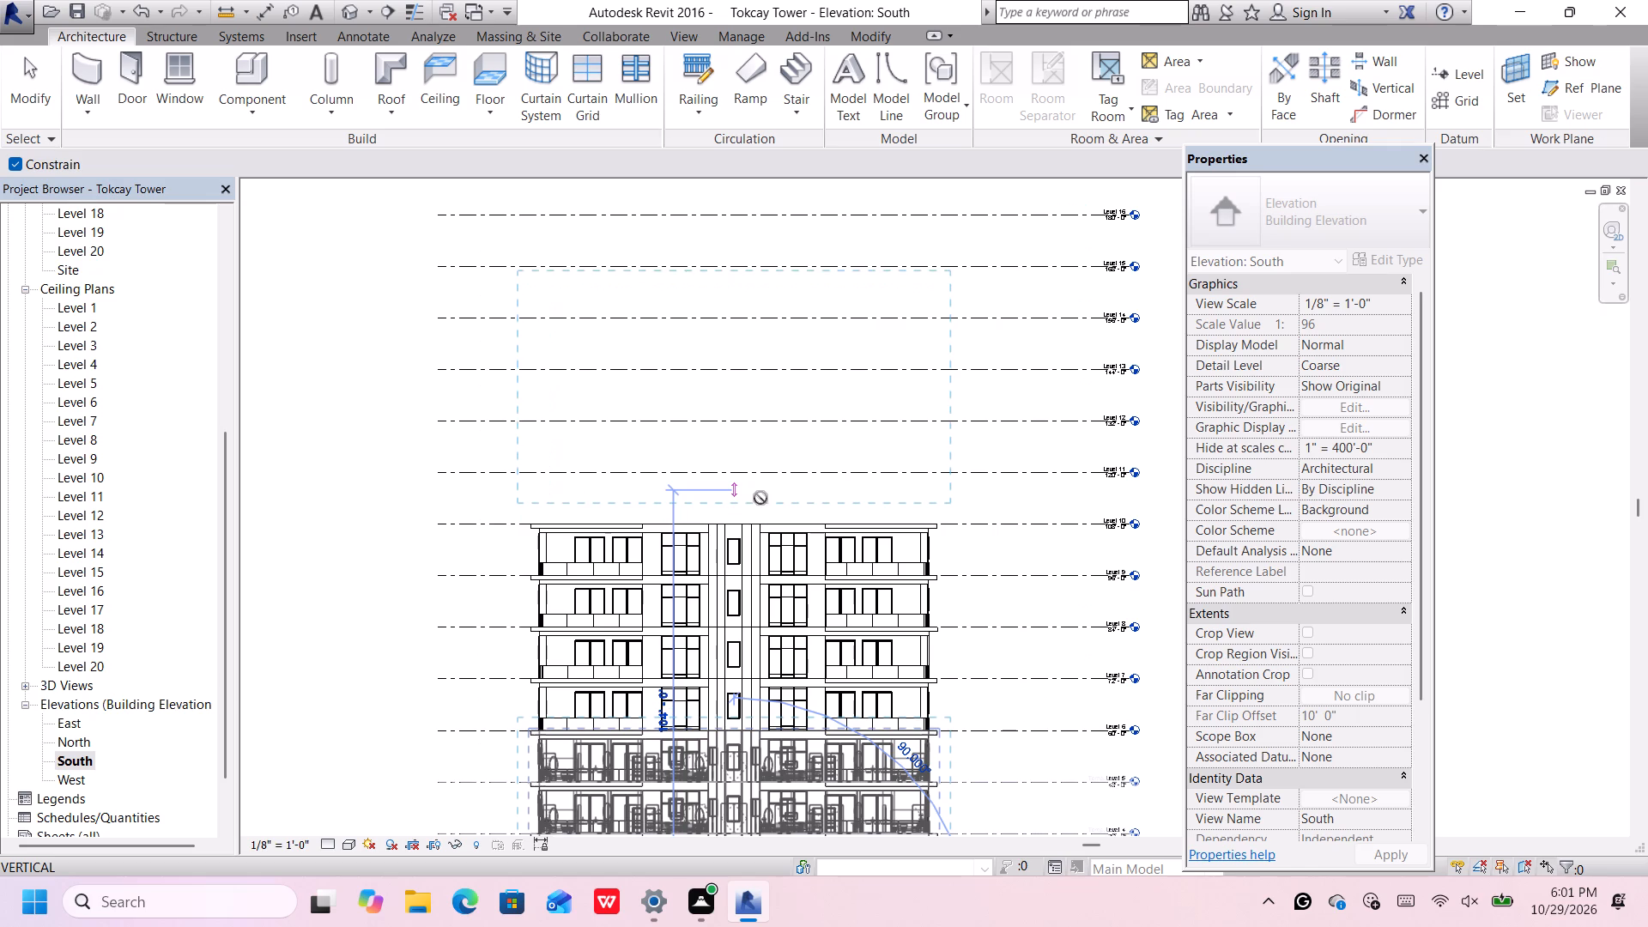
pyautogui.click(760, 498)
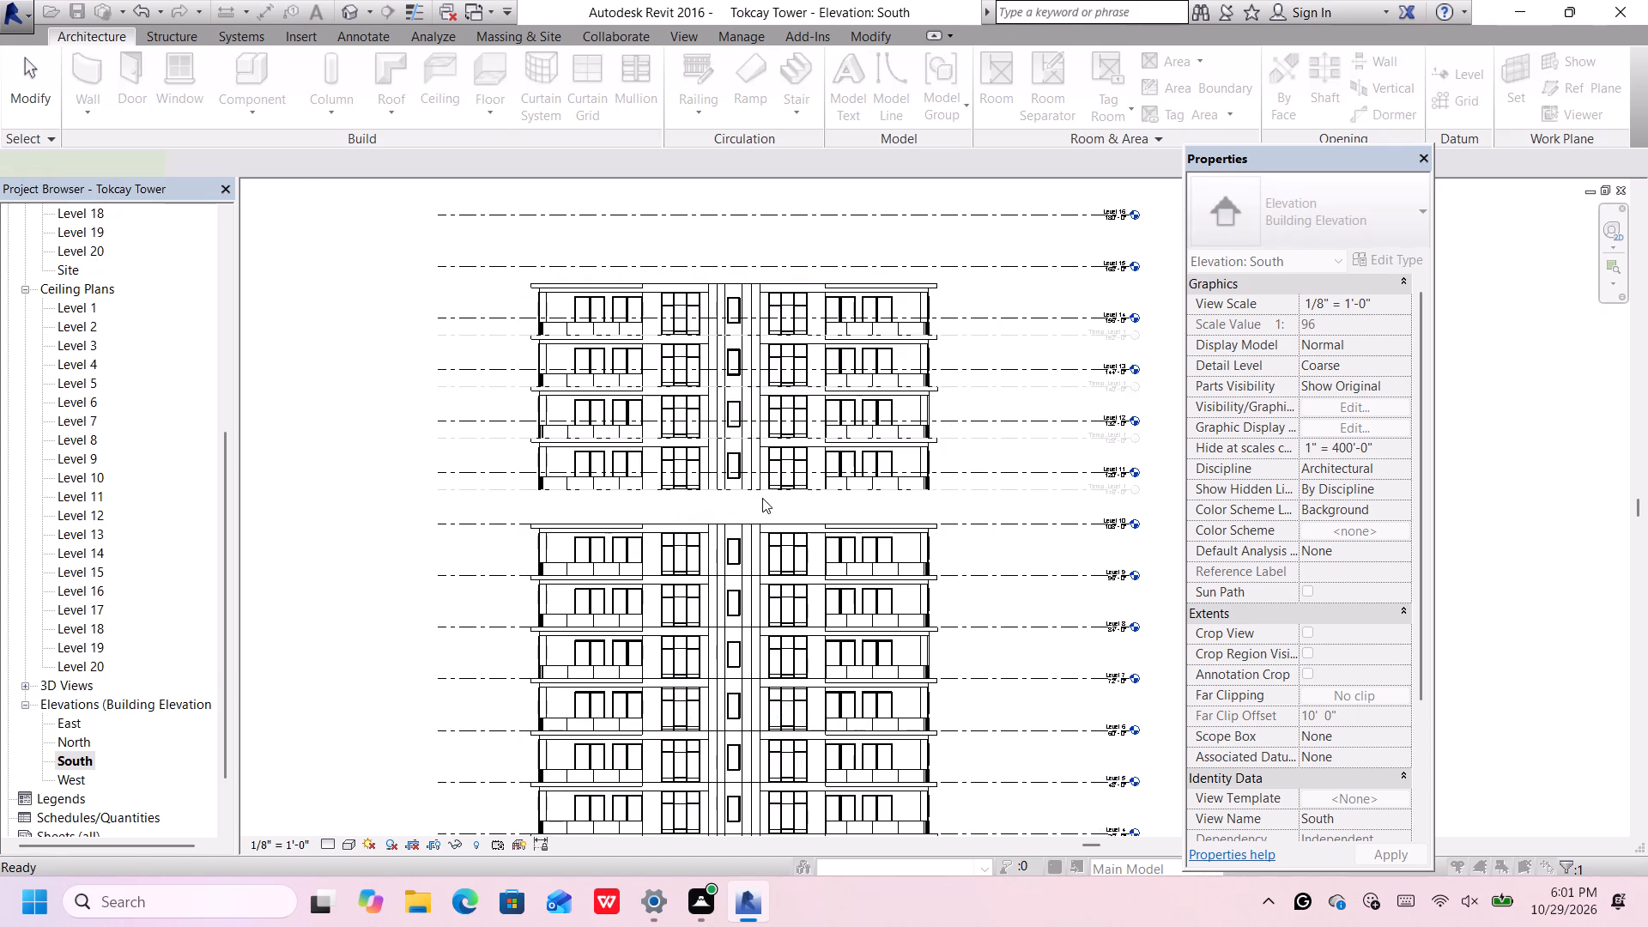
# Nudge the pasted four-storey group down from between Levels 10 and 11 until its base is slightly above Level 10.
pyautogui.press('Down')
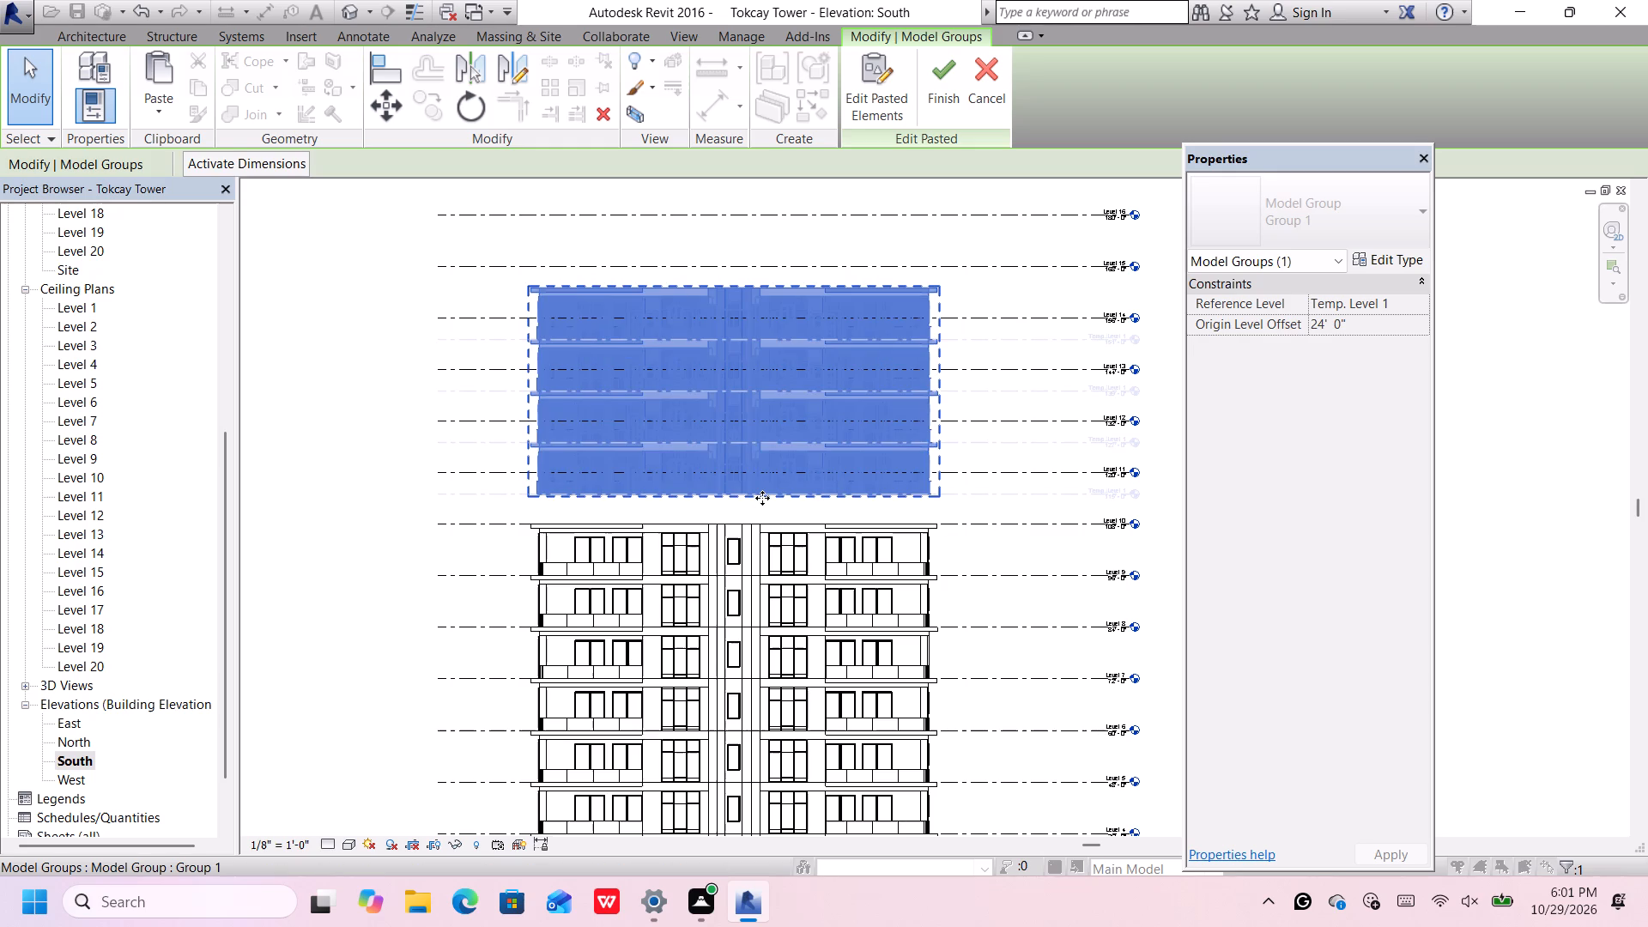
pyautogui.press('Down')
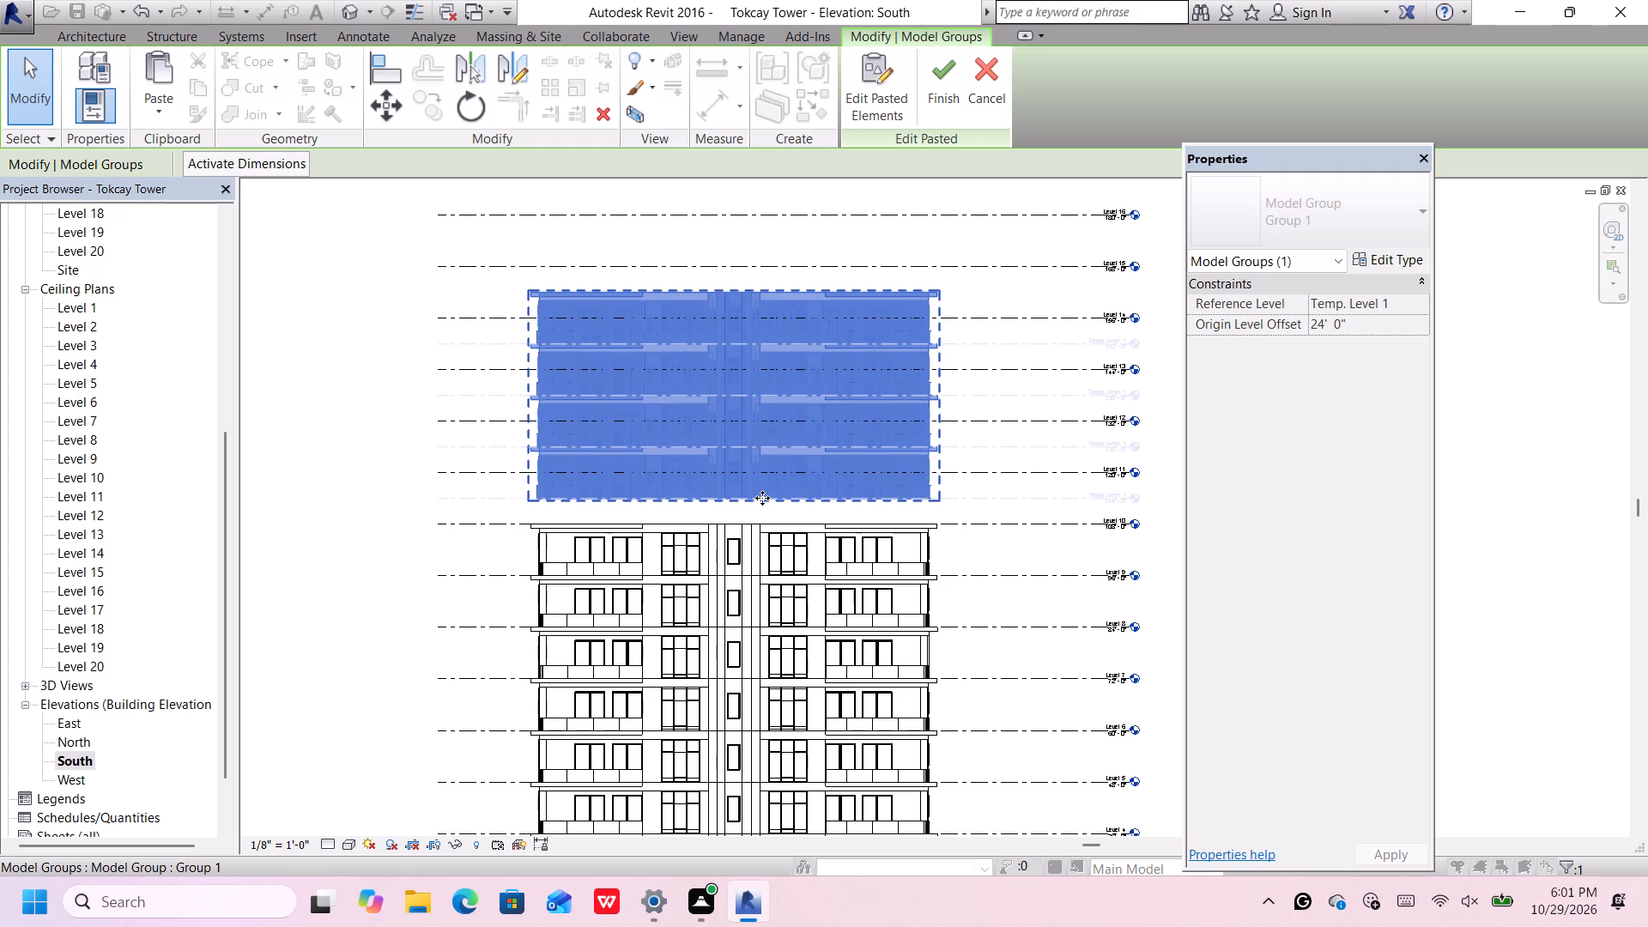
pyautogui.press('Down')
pyautogui.press('Down')
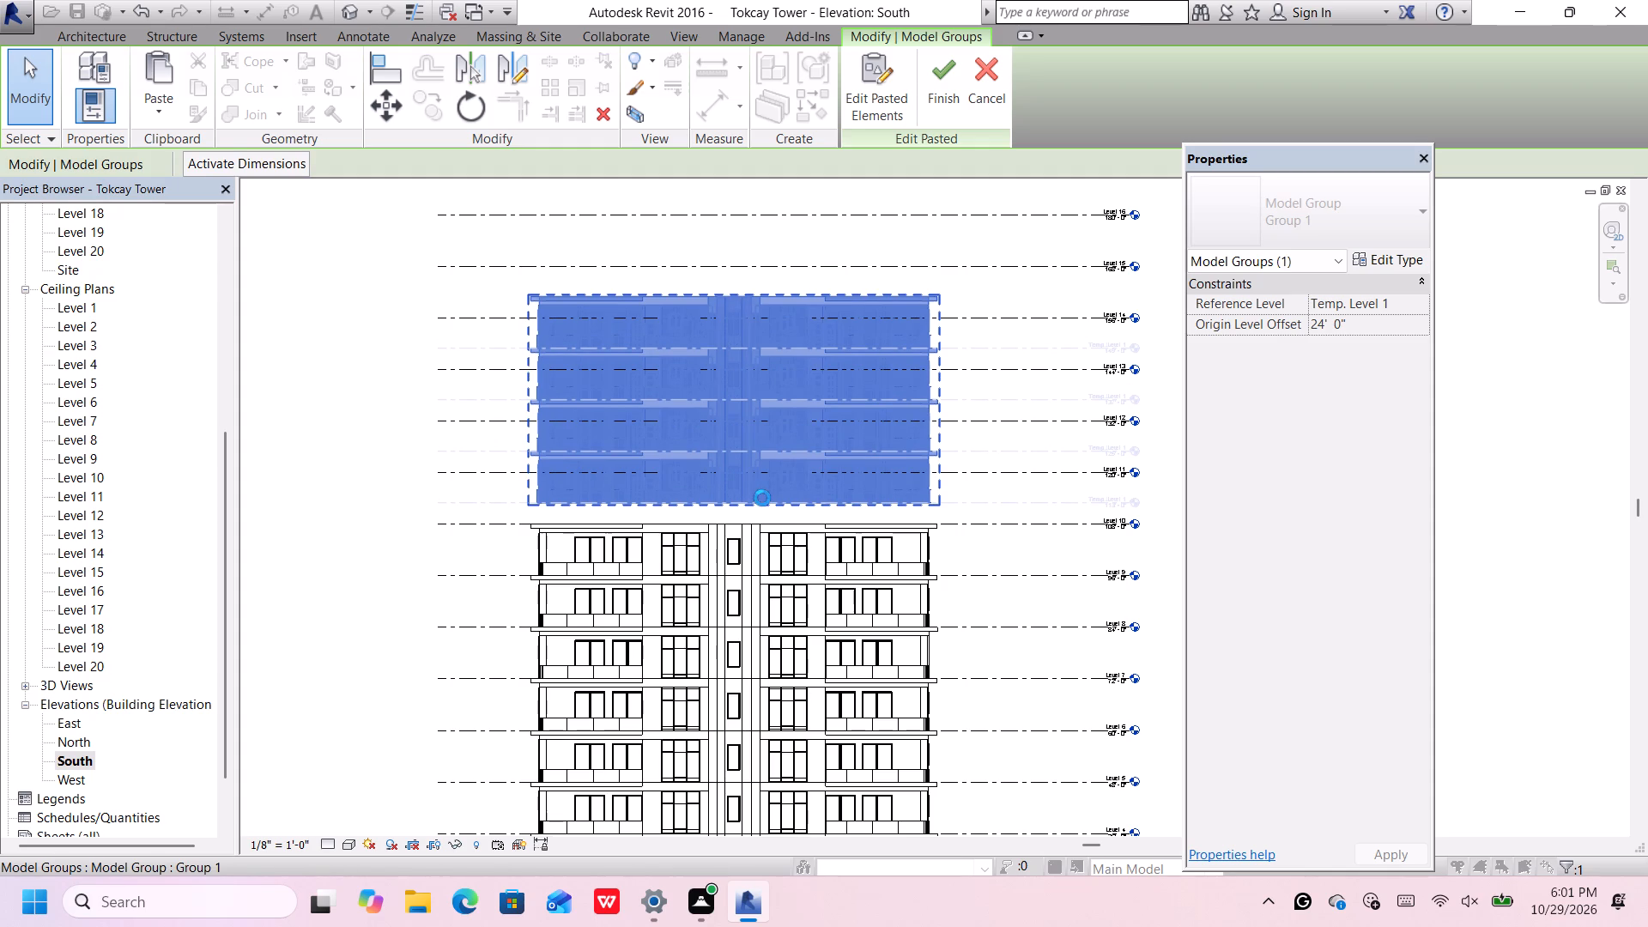
pyautogui.press('Down')
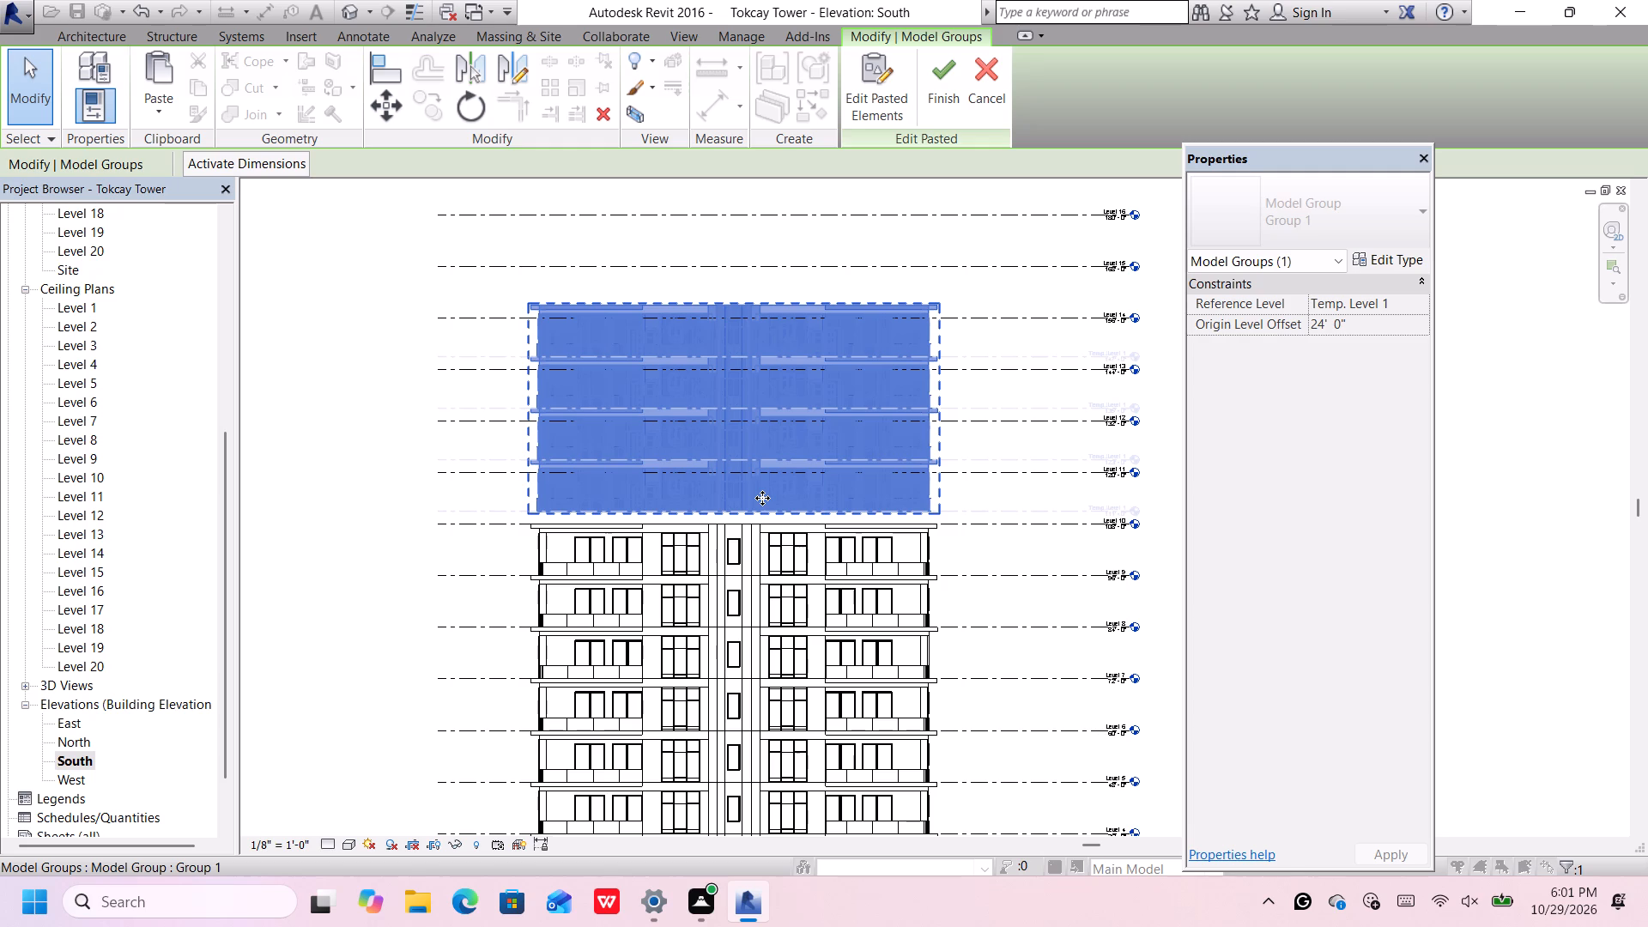
pyautogui.press('Down')
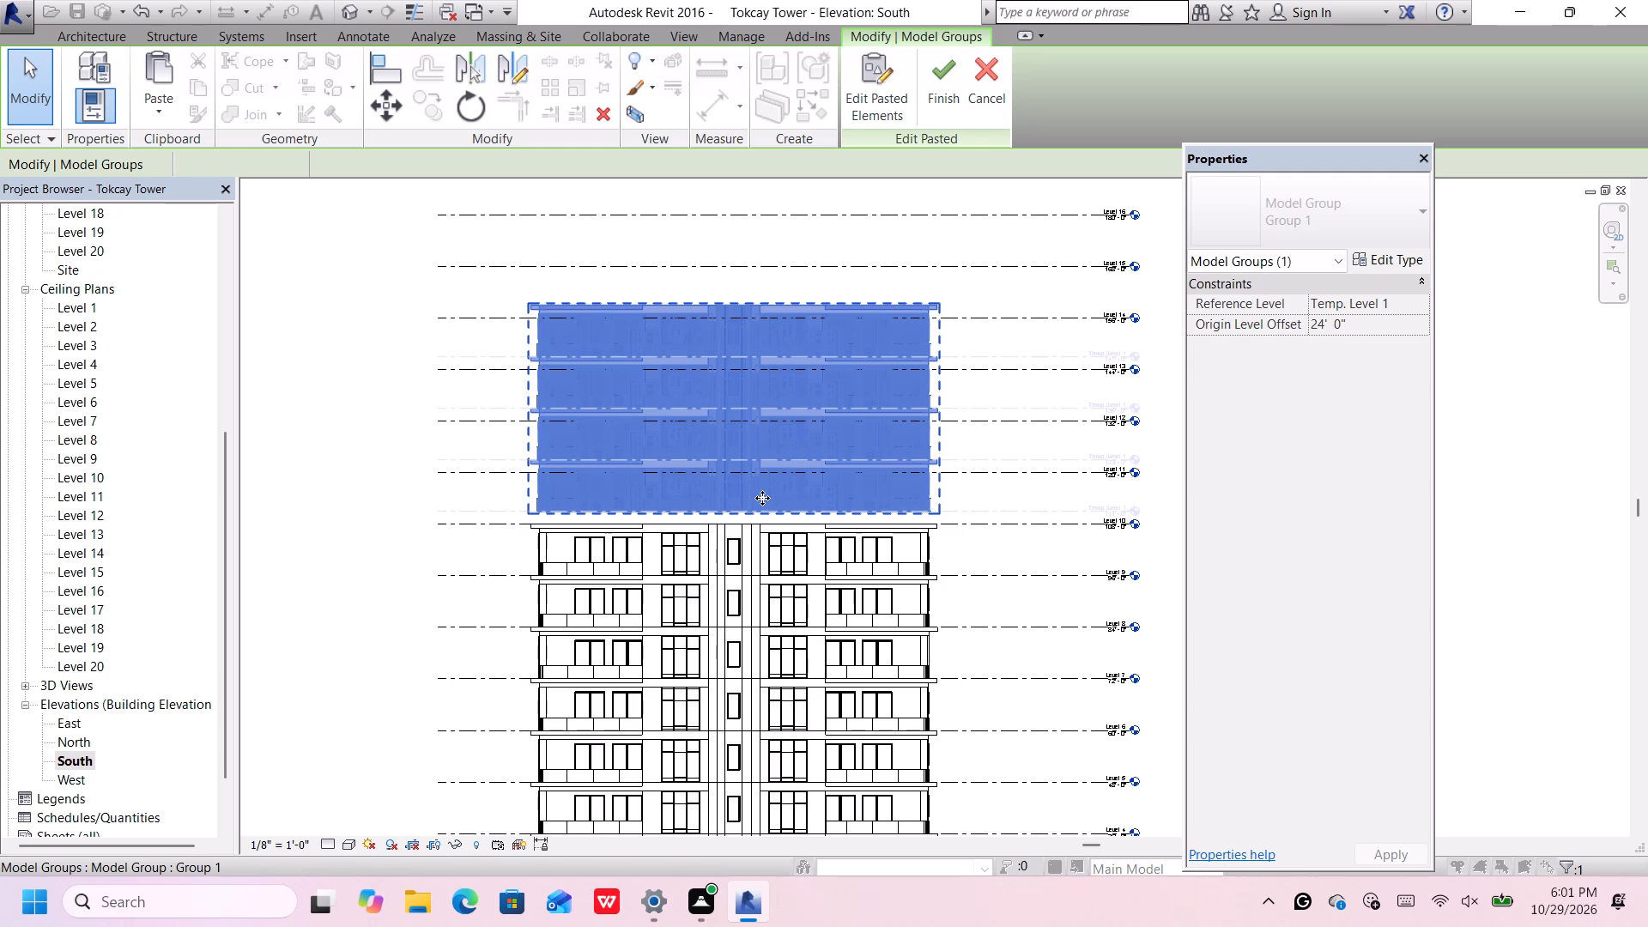
# Nudge the pasted four-storey group further down in smaller increments, leaving only a thin gap above the Level 9 storey's wall tops.
pyautogui.scroll(2, 726, 543)
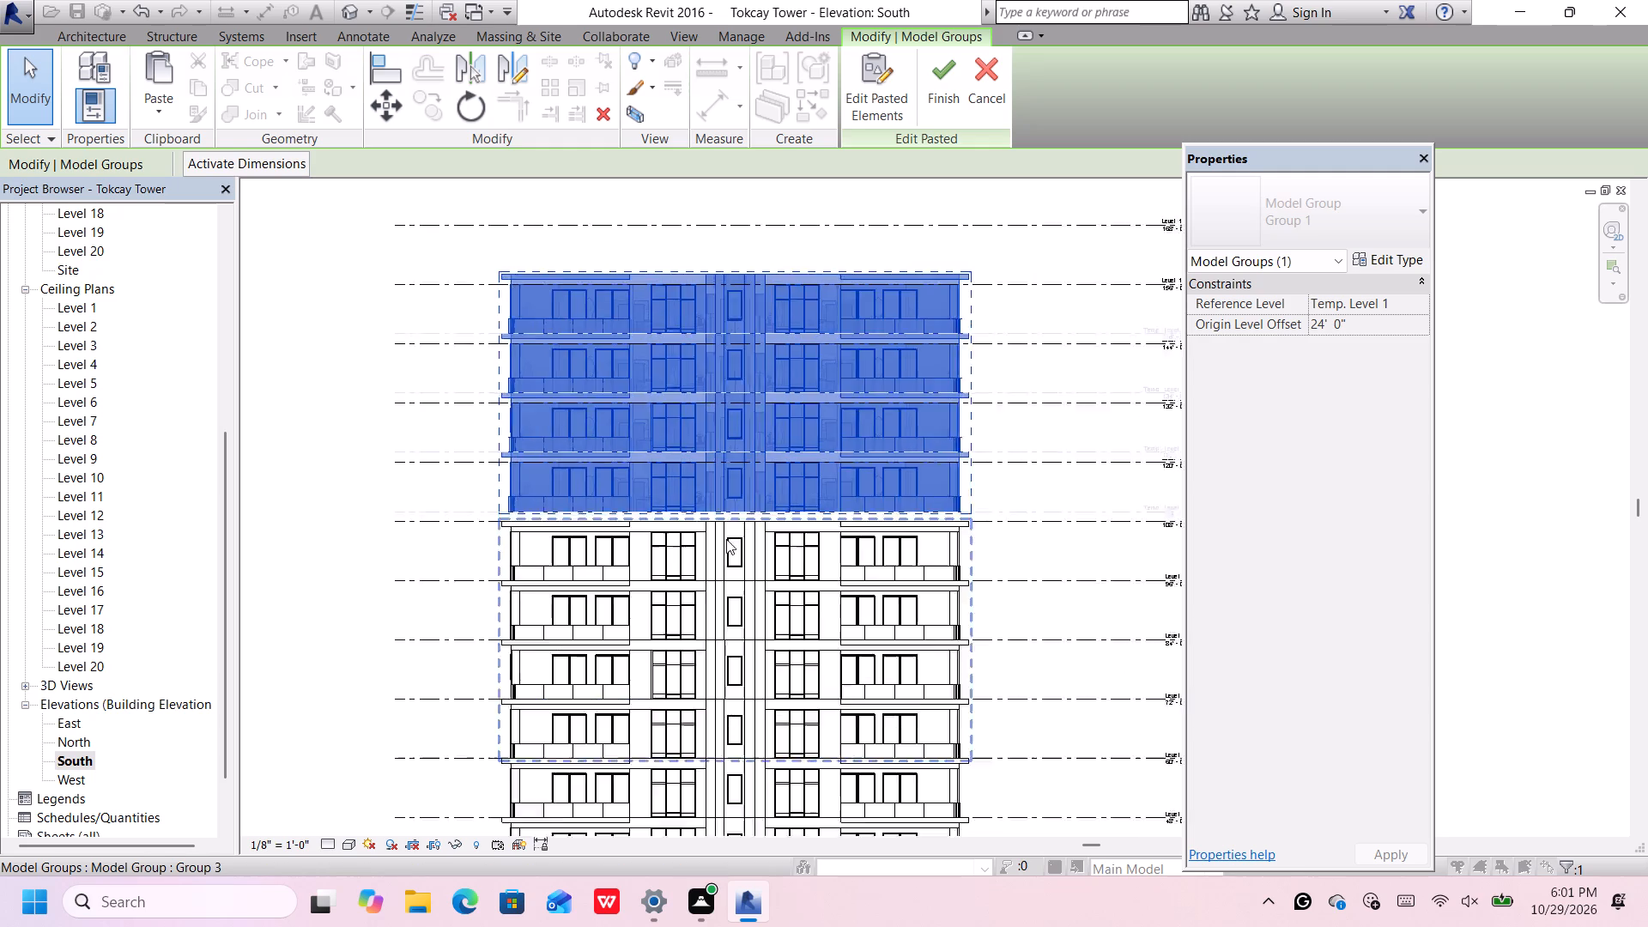
pyautogui.scroll(3, 726, 539)
pyautogui.scroll(5, 780, 460)
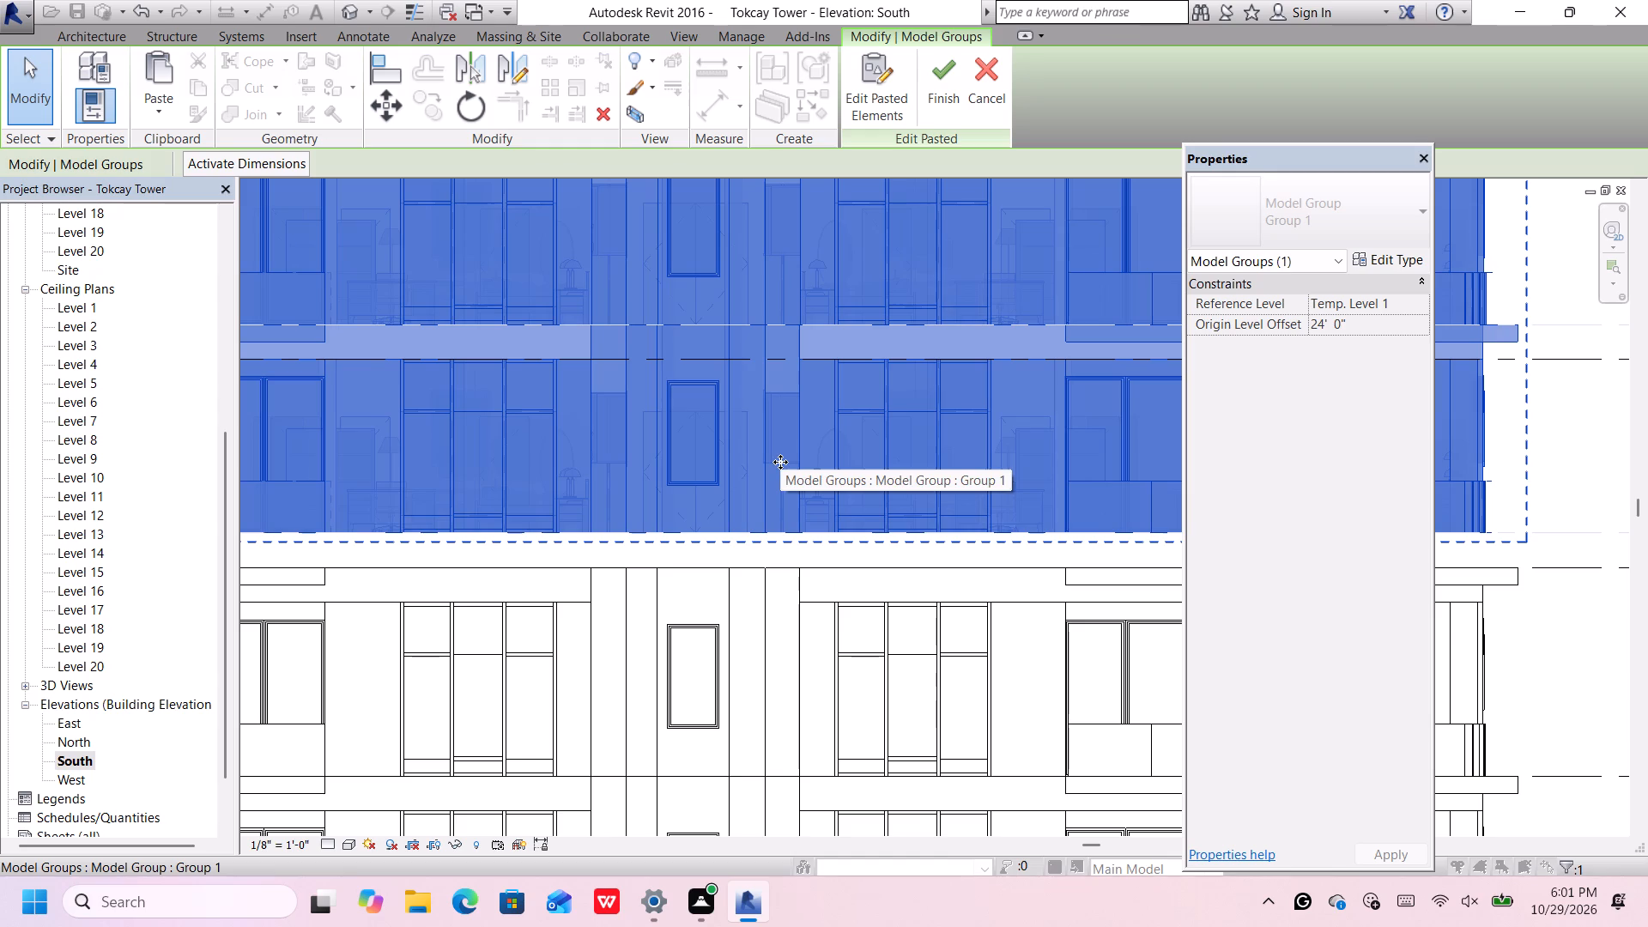
pyautogui.press('Down')
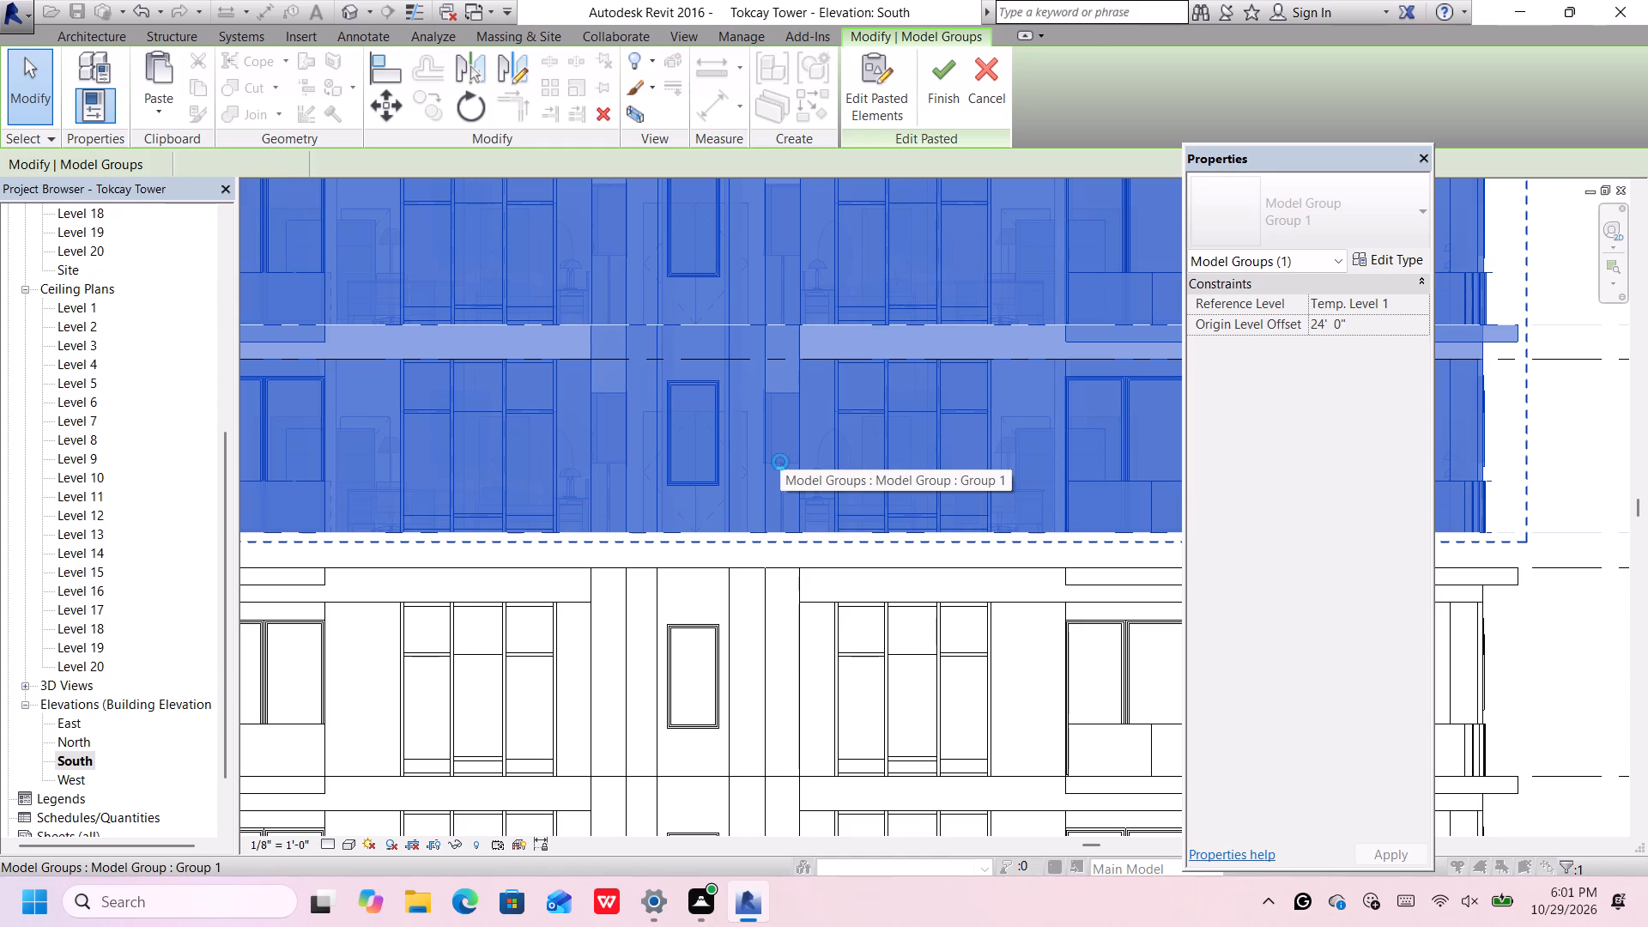
pyautogui.press('Down')
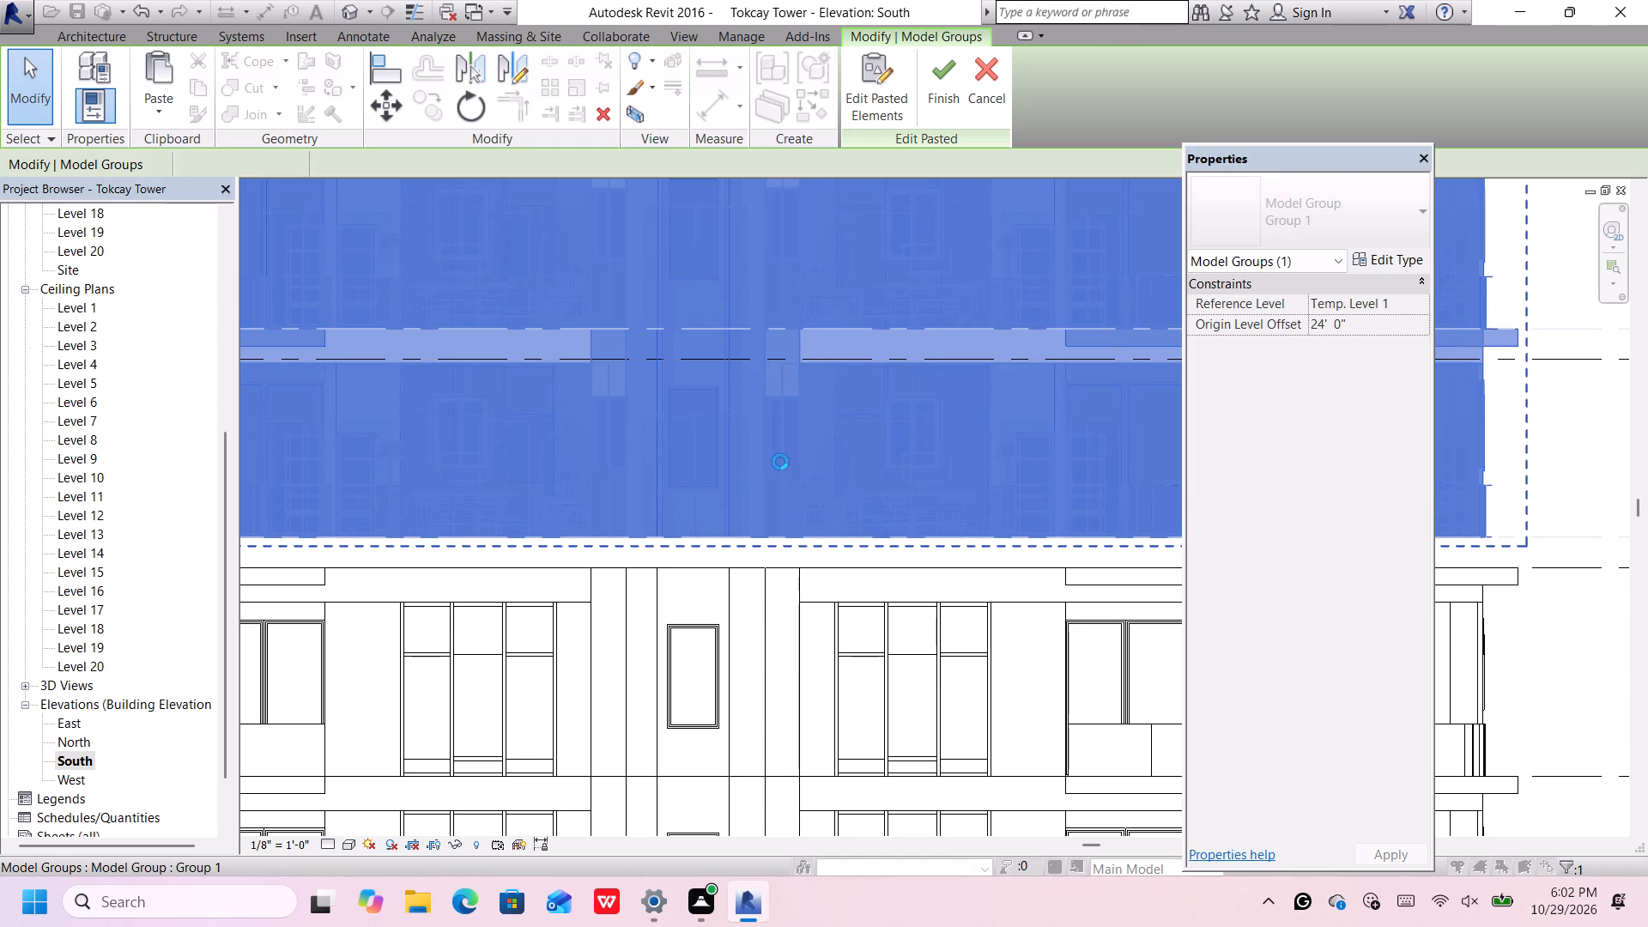
pyautogui.press('Down')
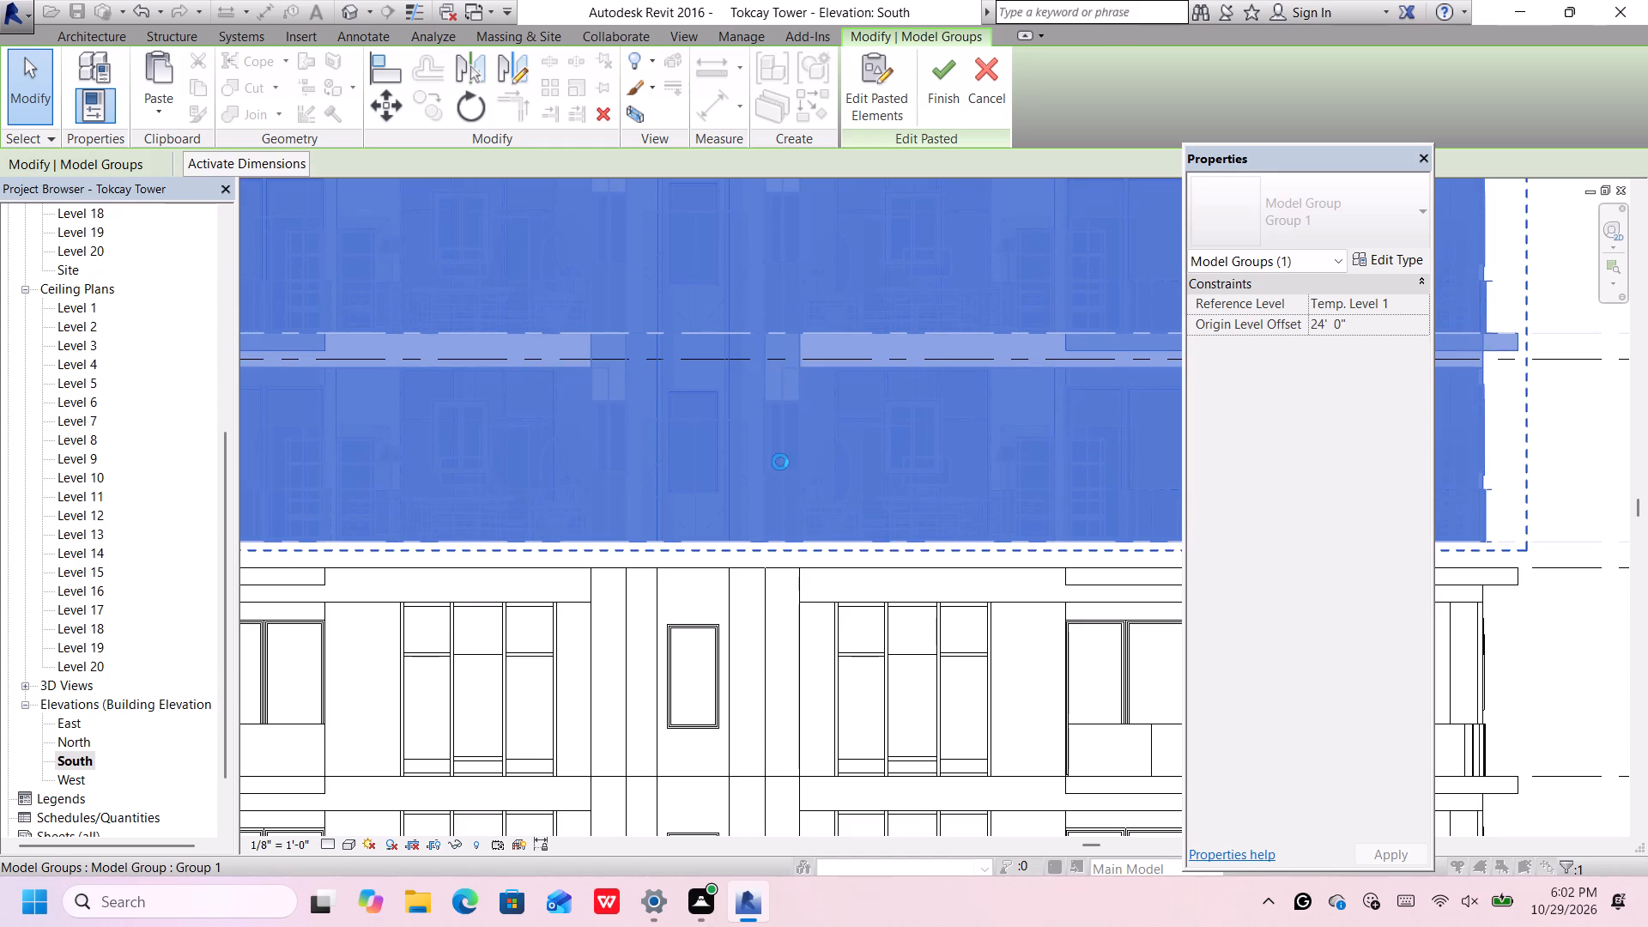
pyautogui.press('Down')
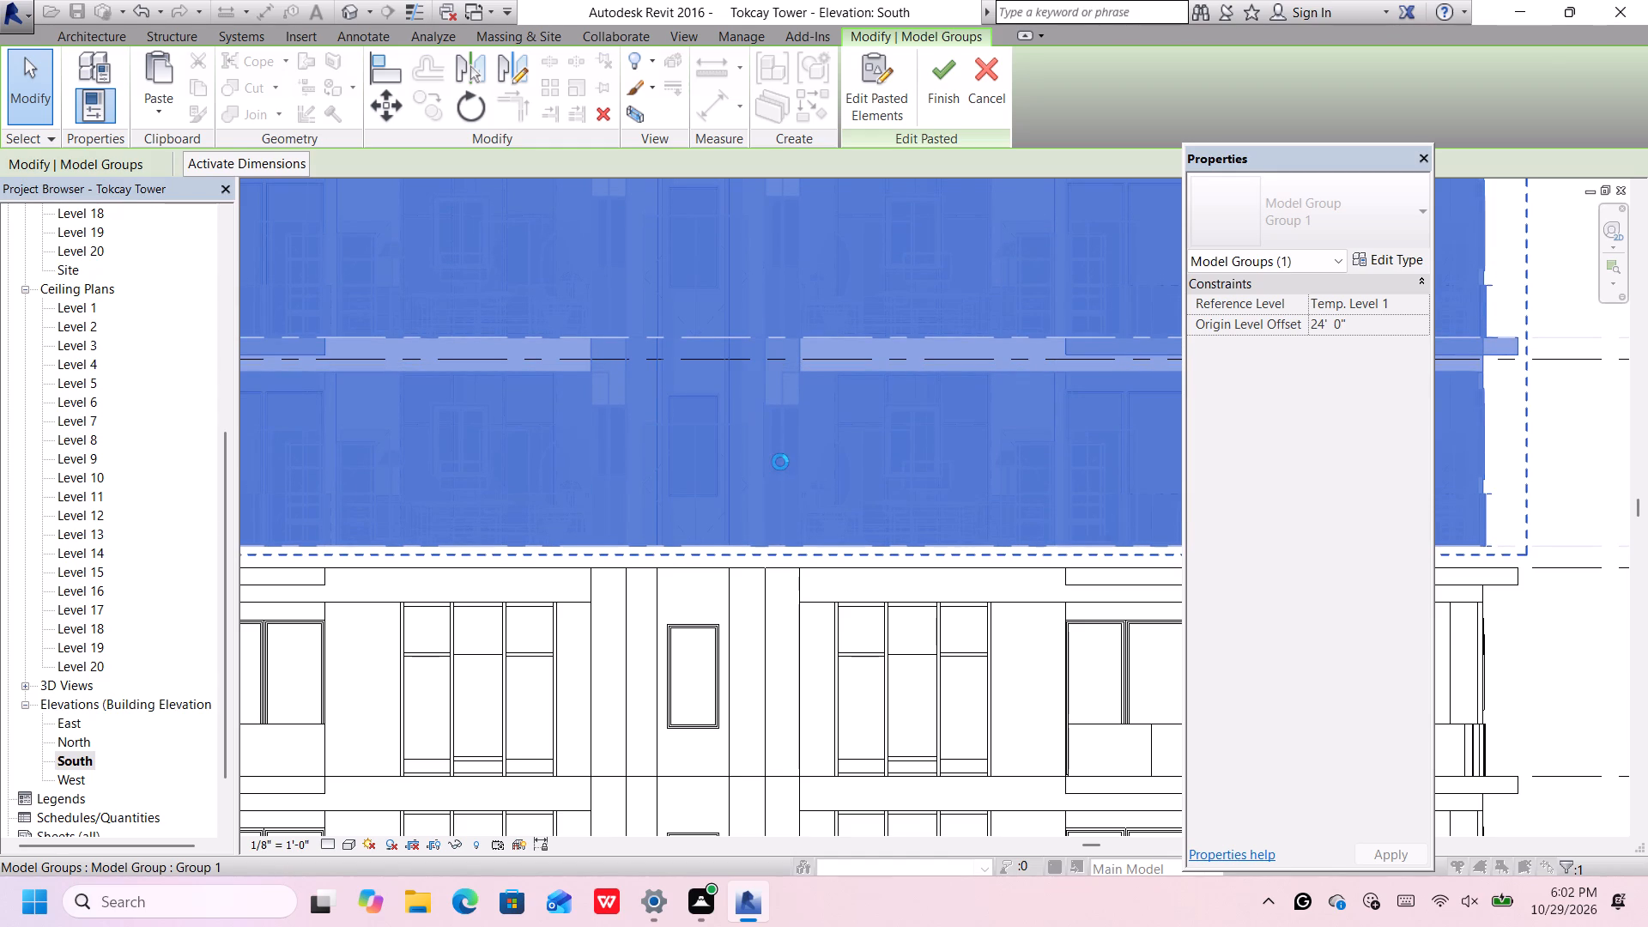
pyautogui.press('Down')
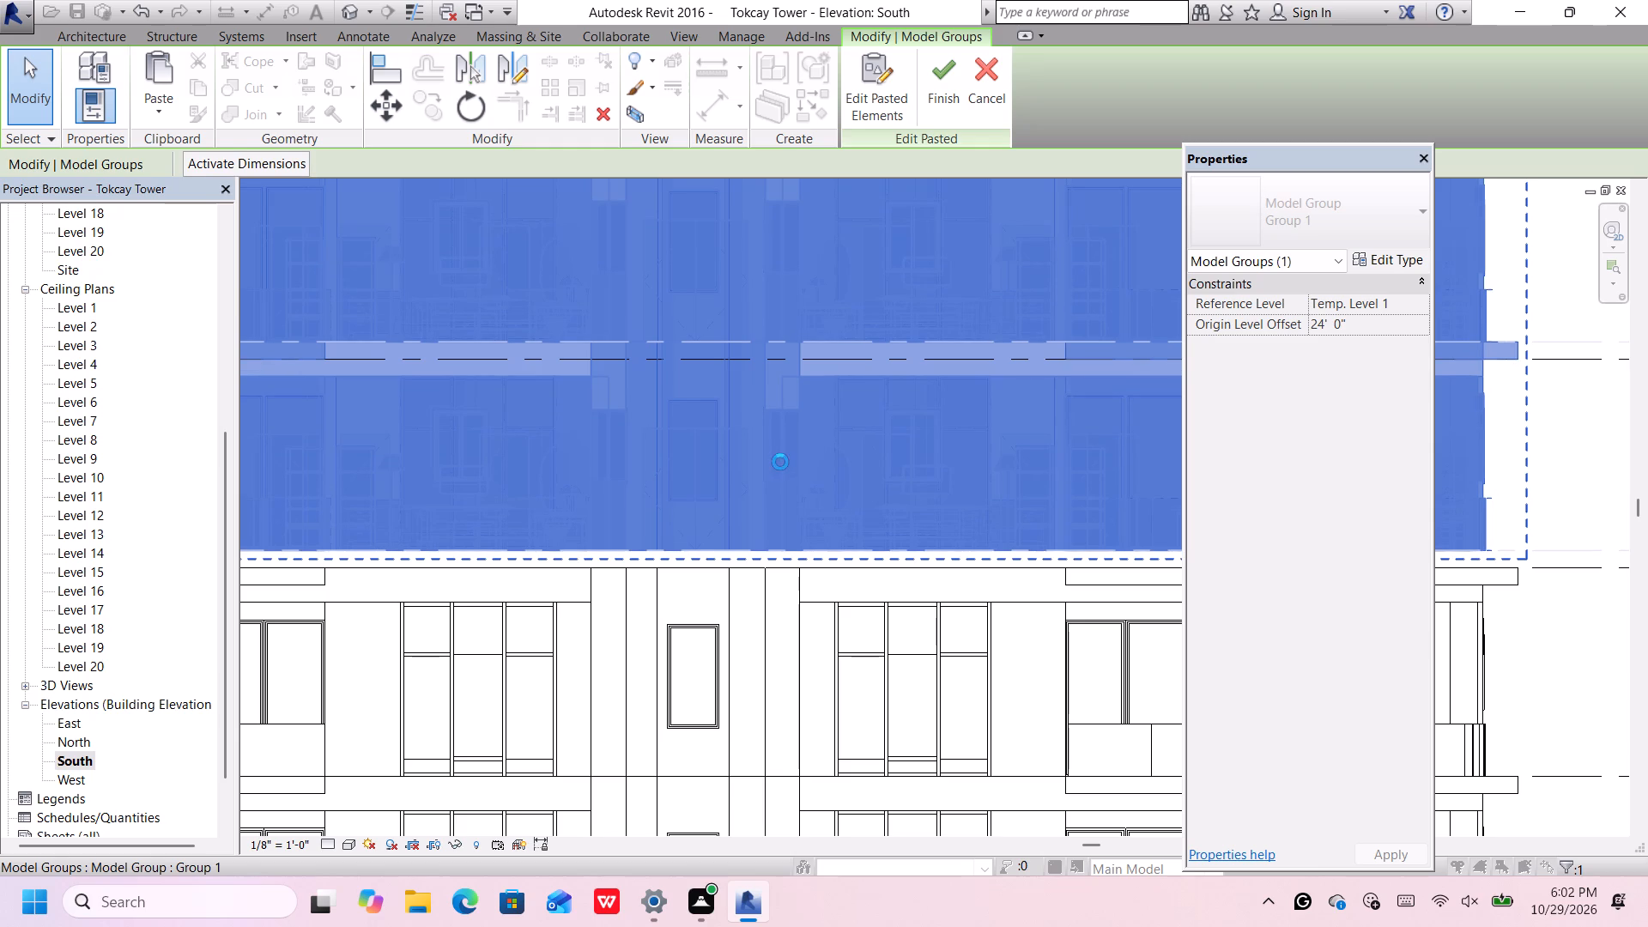
pyautogui.press('Down')
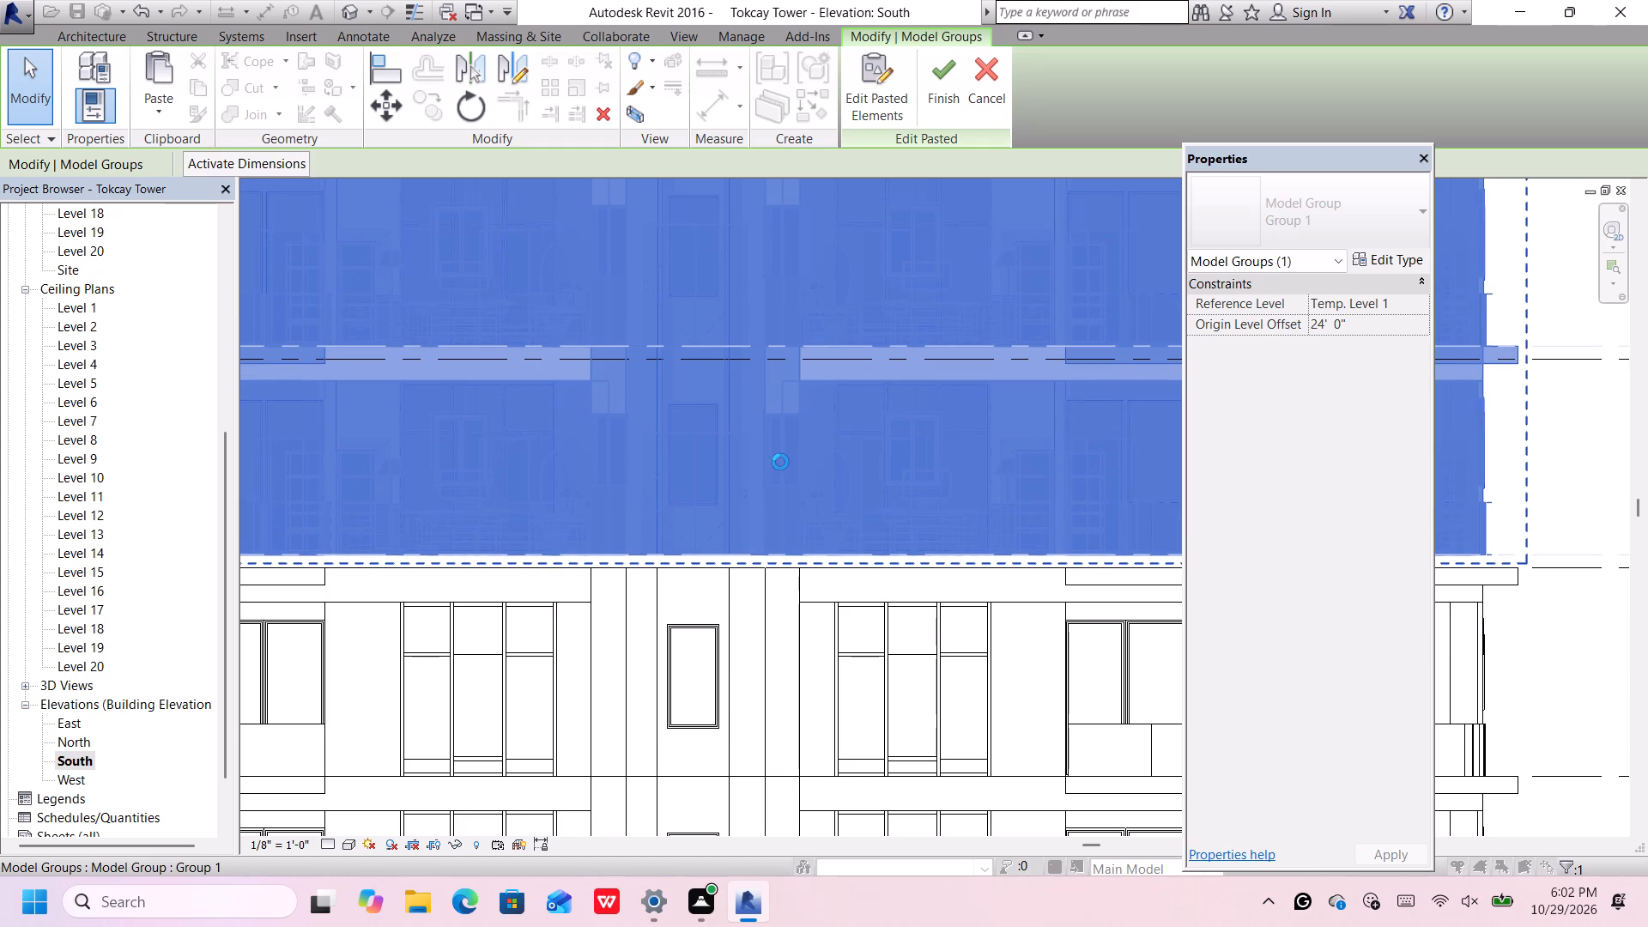
# Fine-nudge the pasted four-storey group down until its base rests on the Level 9 storey's wall tops at Level 10, and finish the paste.
pyautogui.scroll(7, 682, 577)
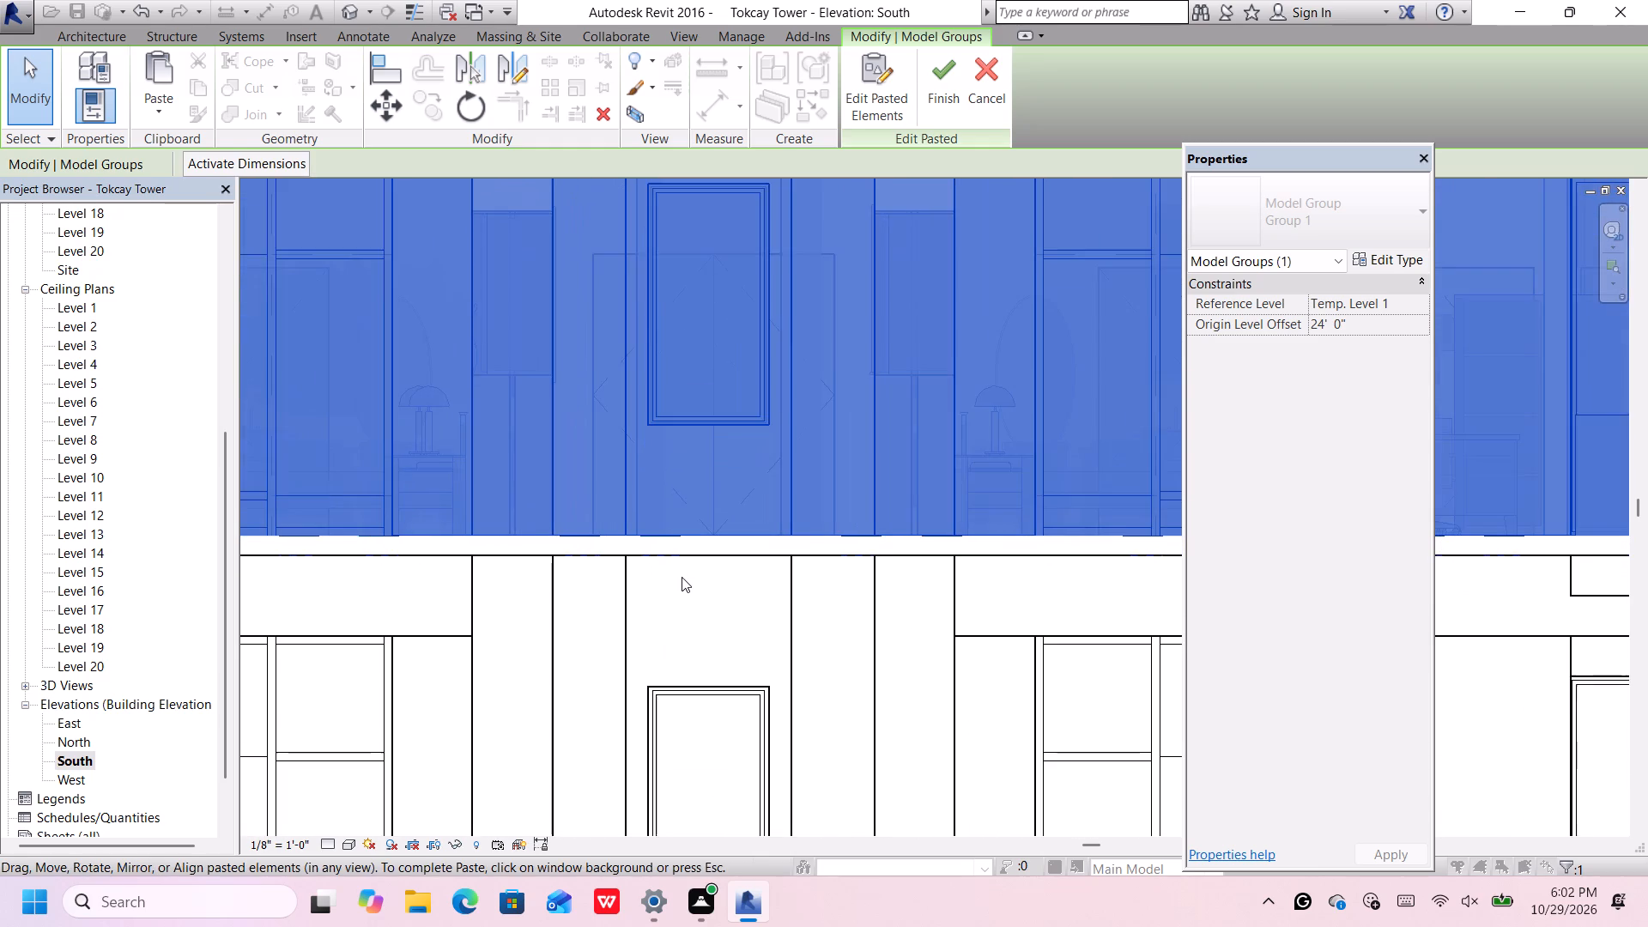
pyautogui.press('Down')
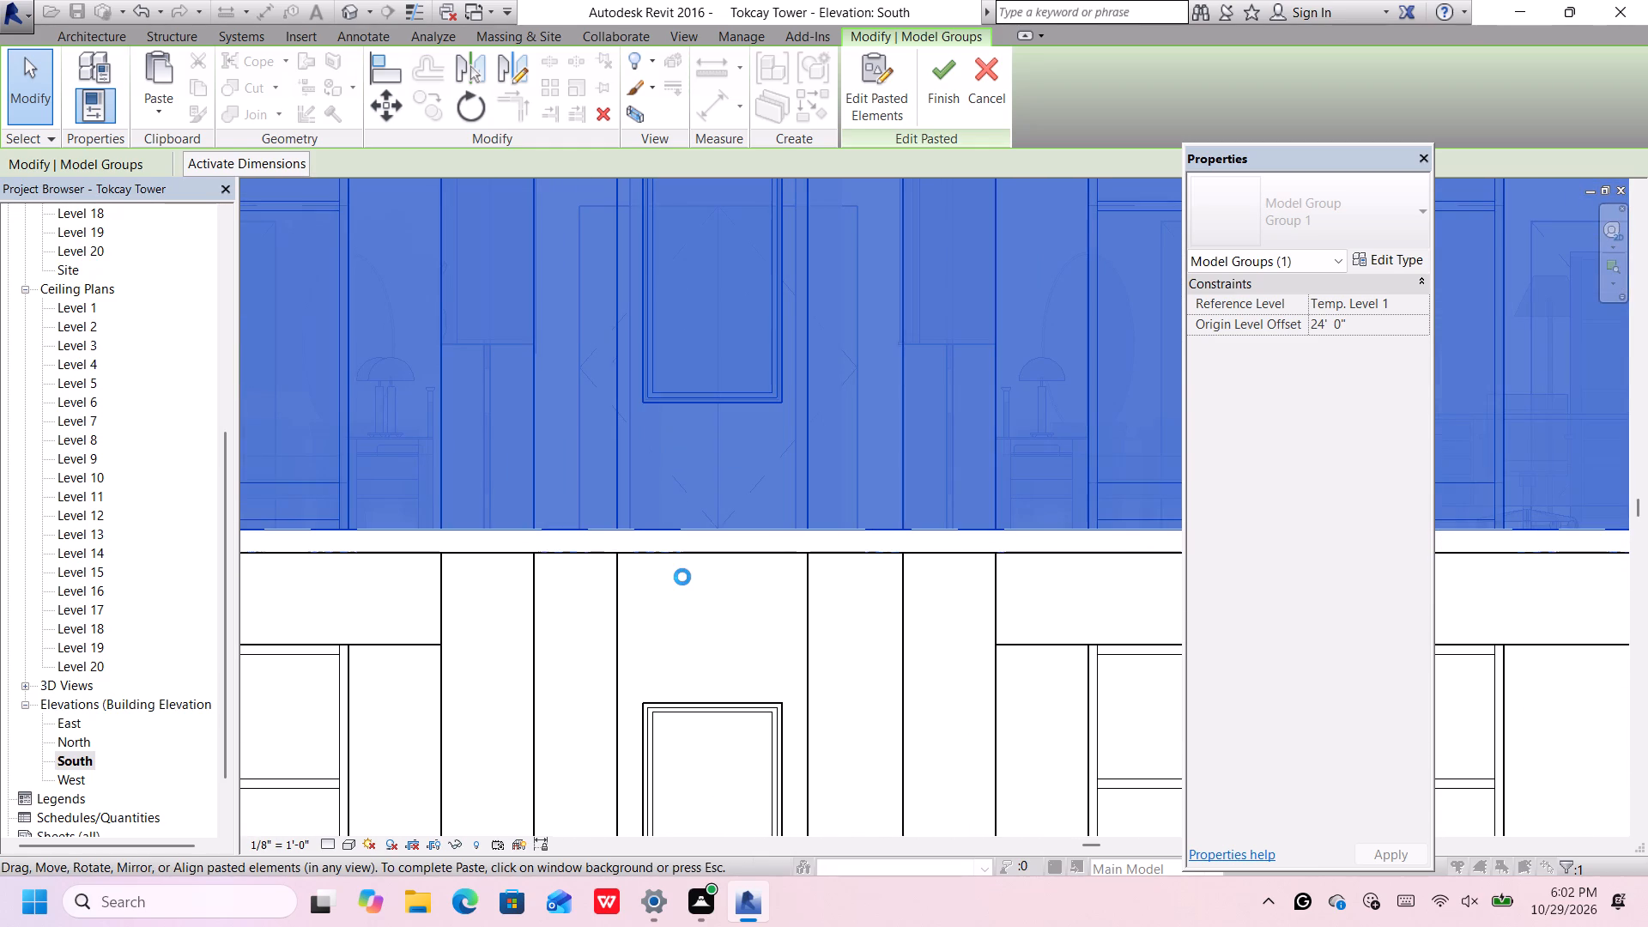
pyautogui.press('Down')
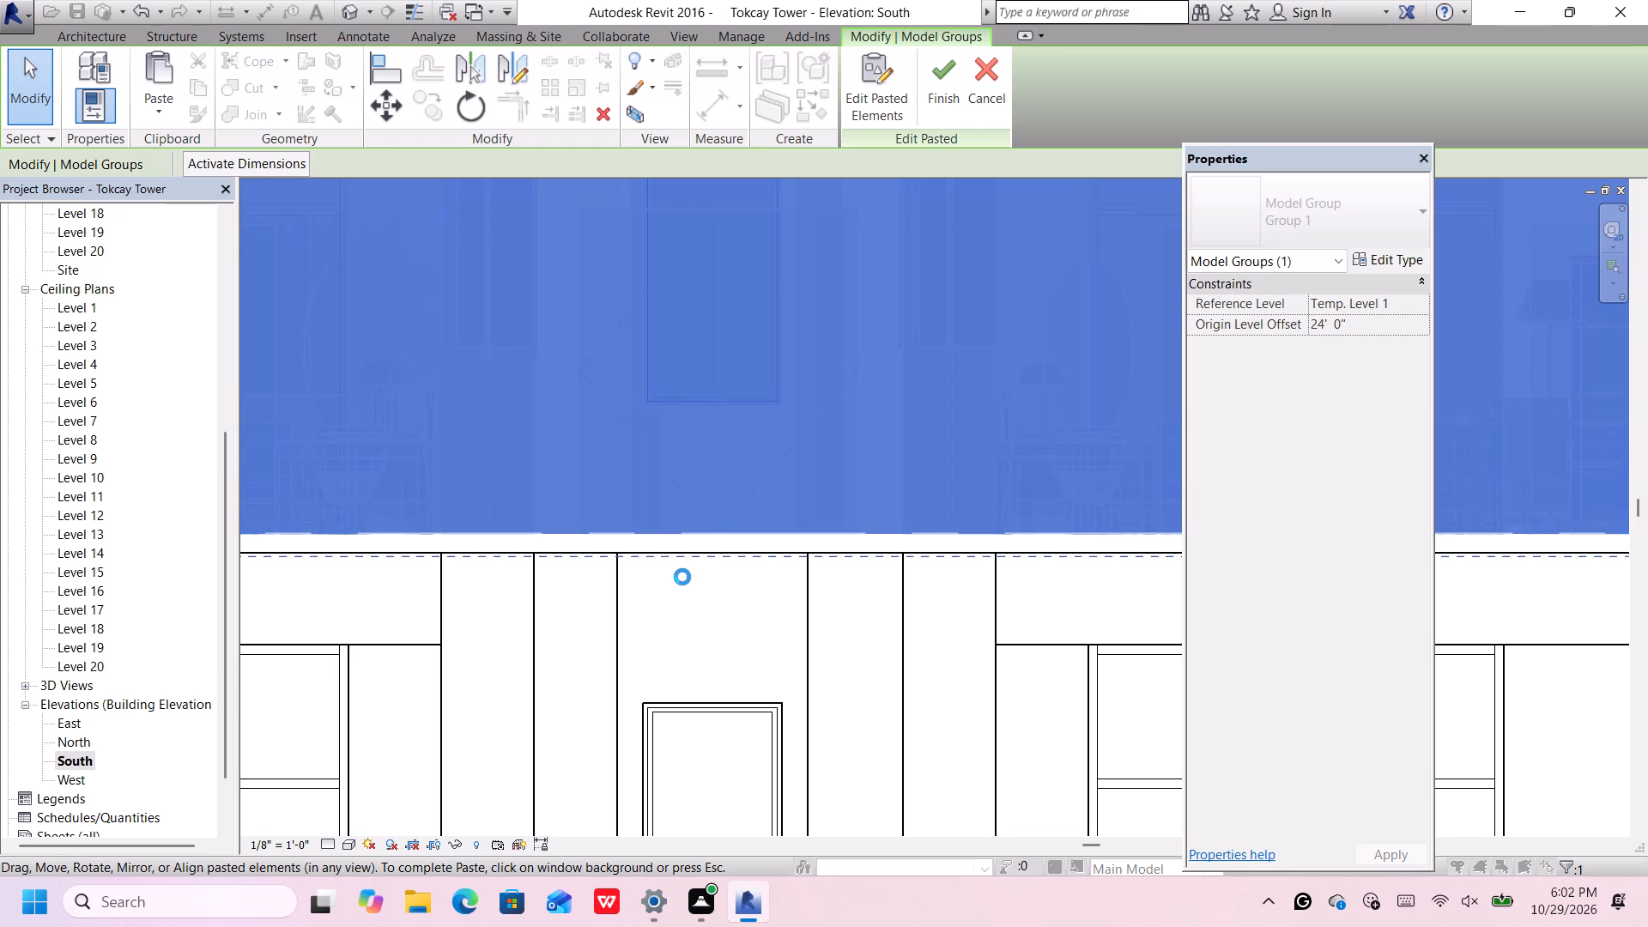
pyautogui.press('Down')
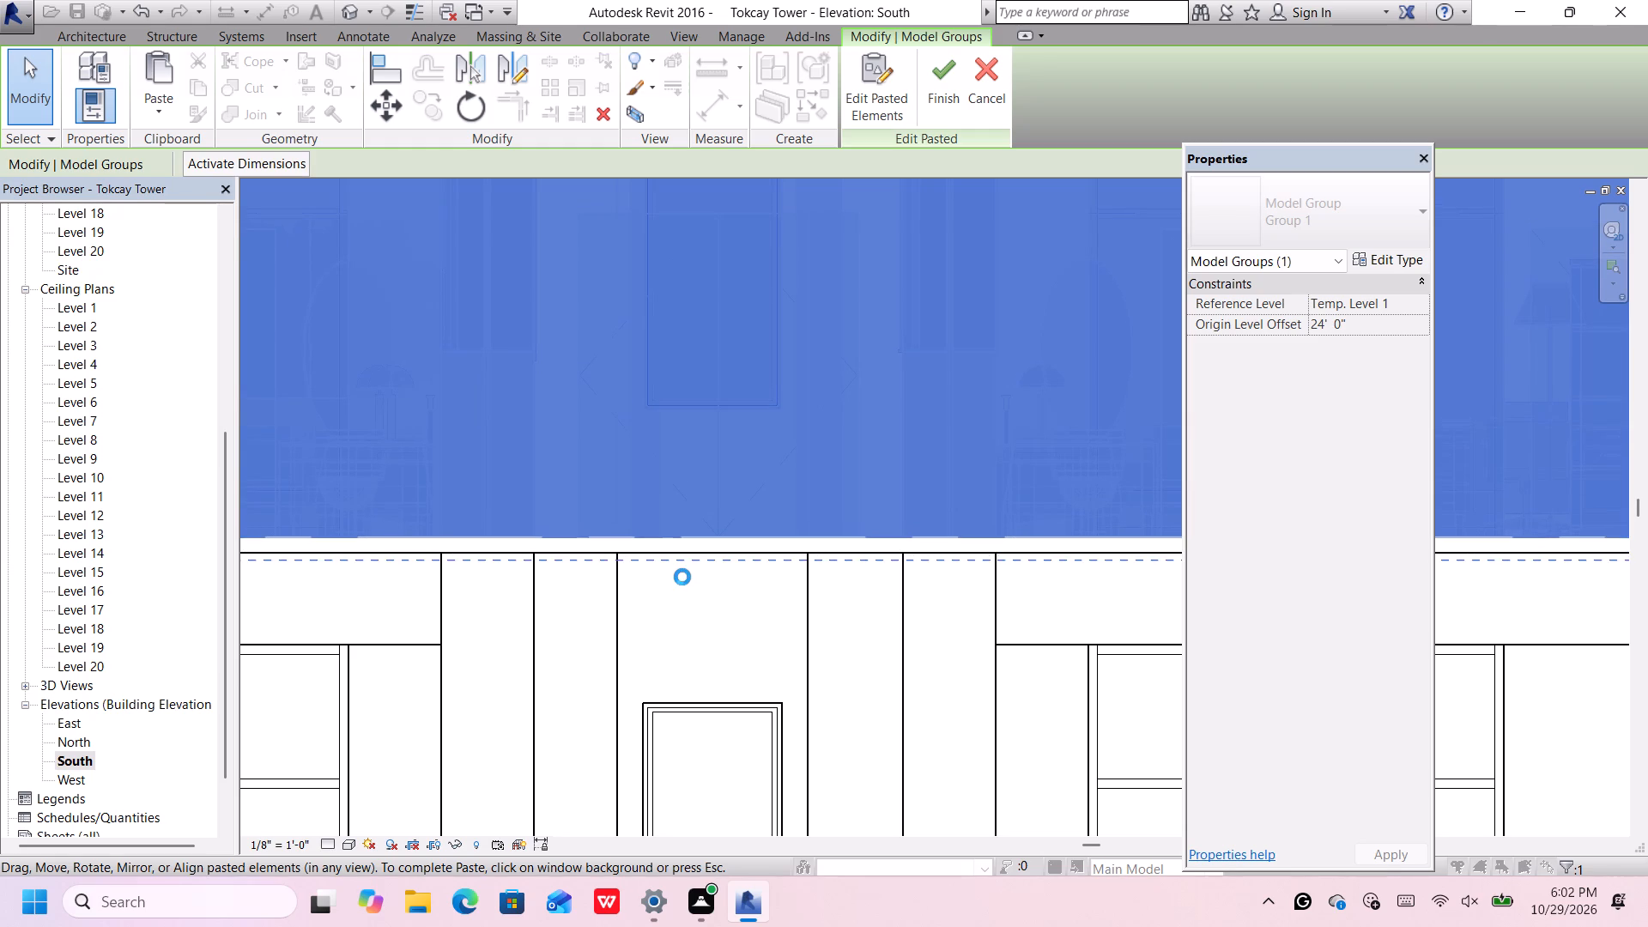
pyautogui.press('Down')
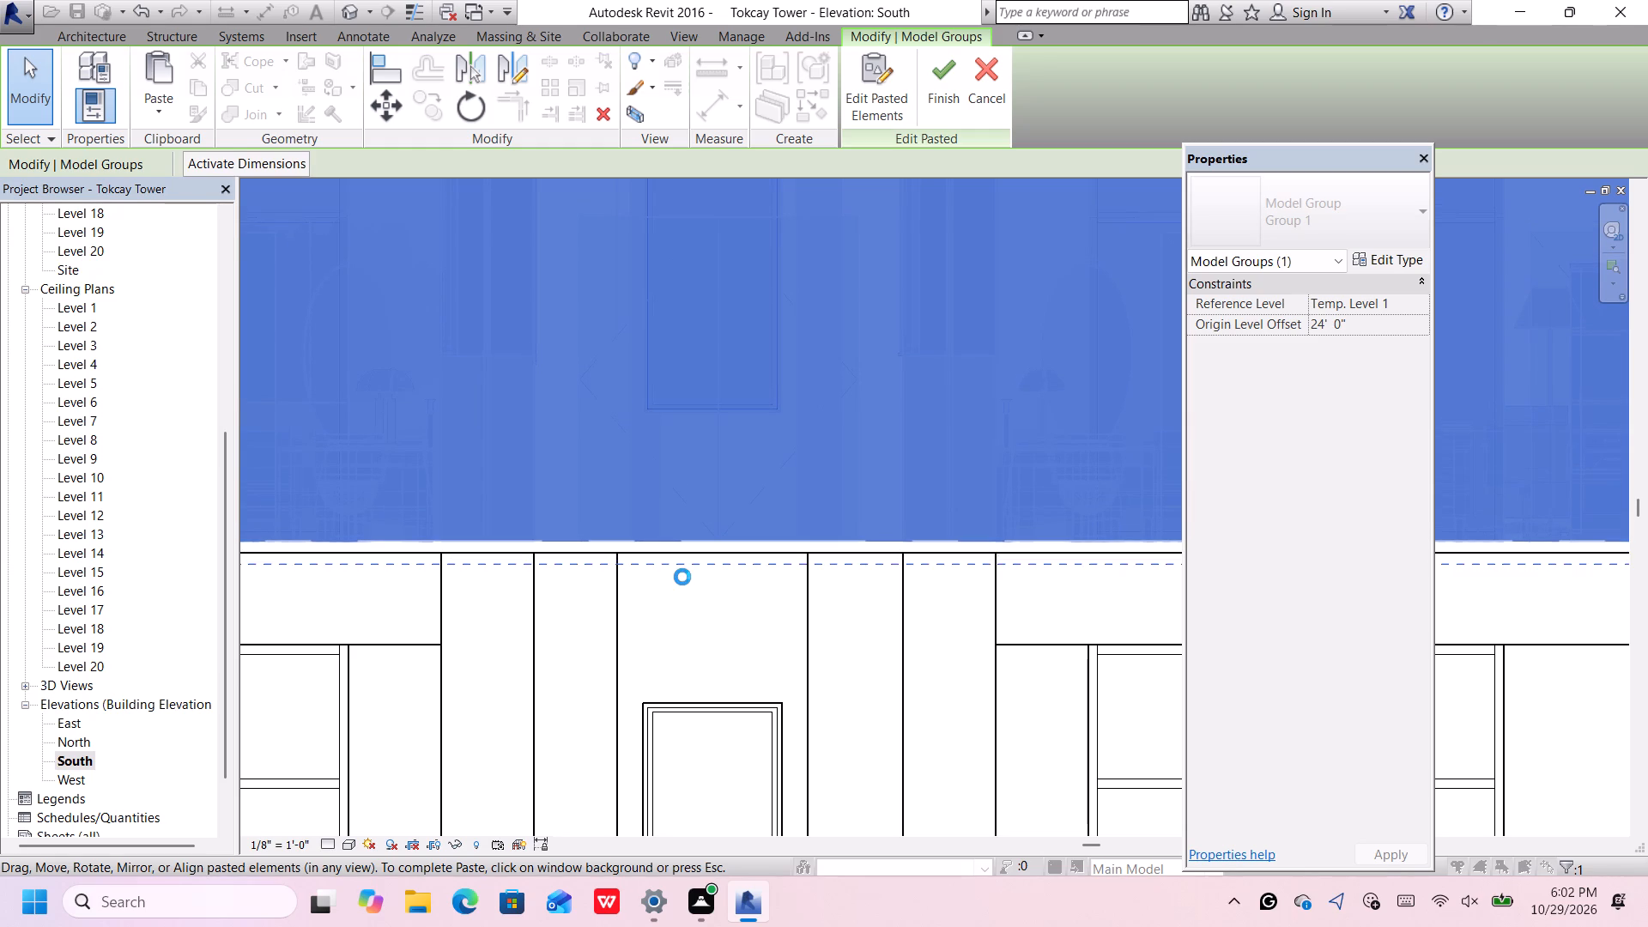
pyautogui.press('Down')
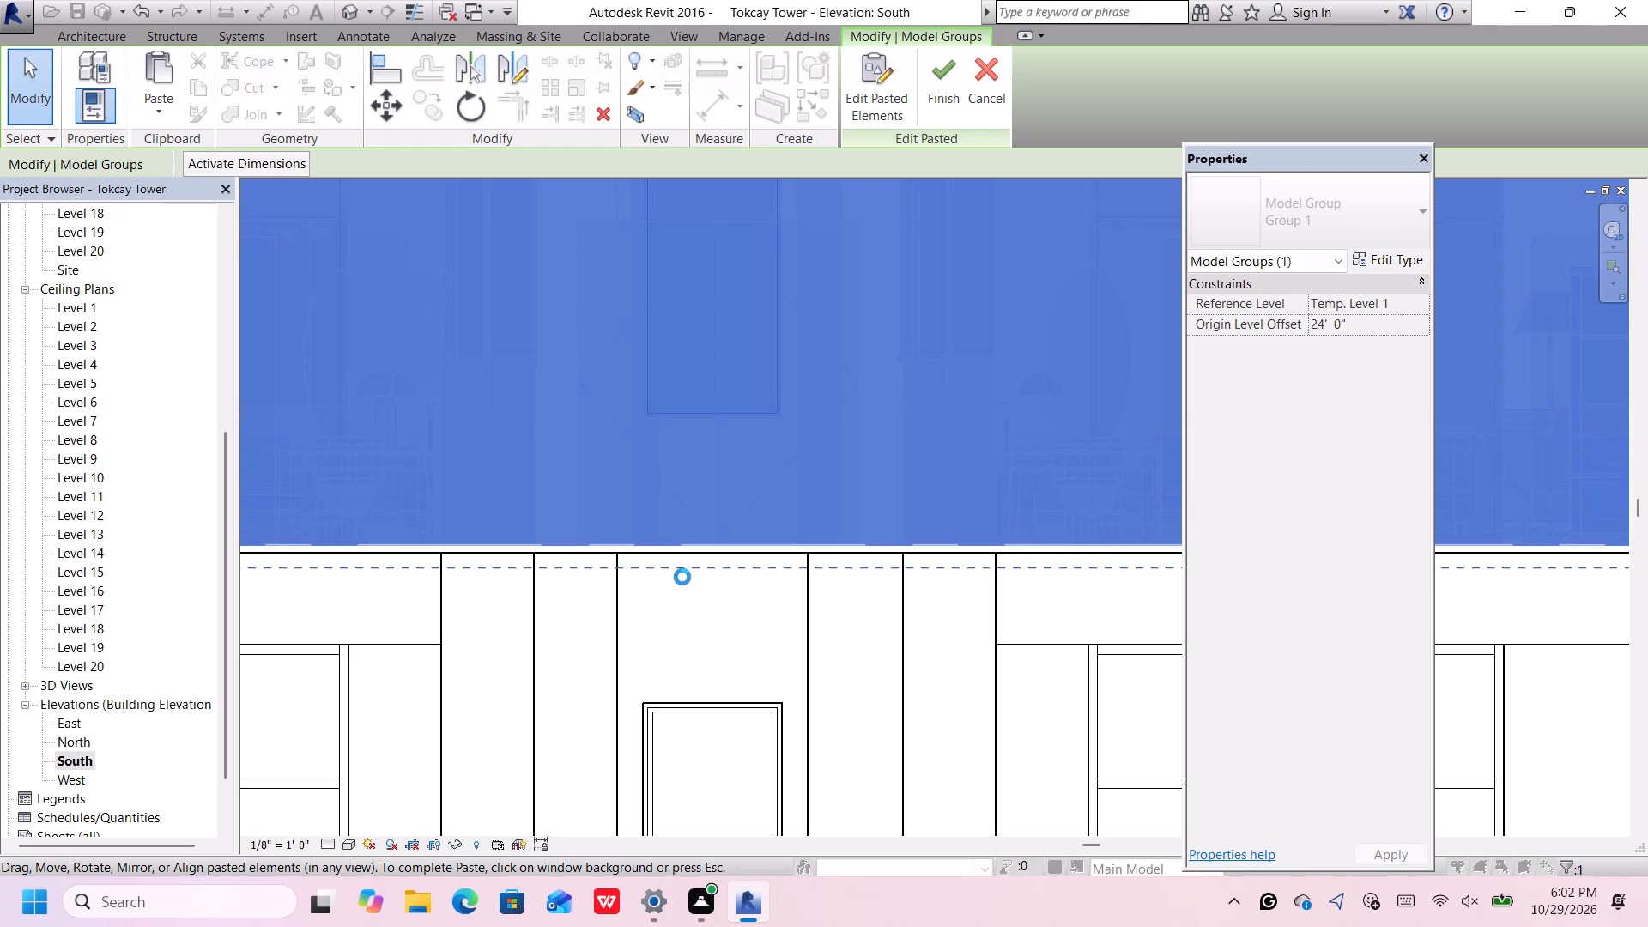
pyautogui.press('Down')
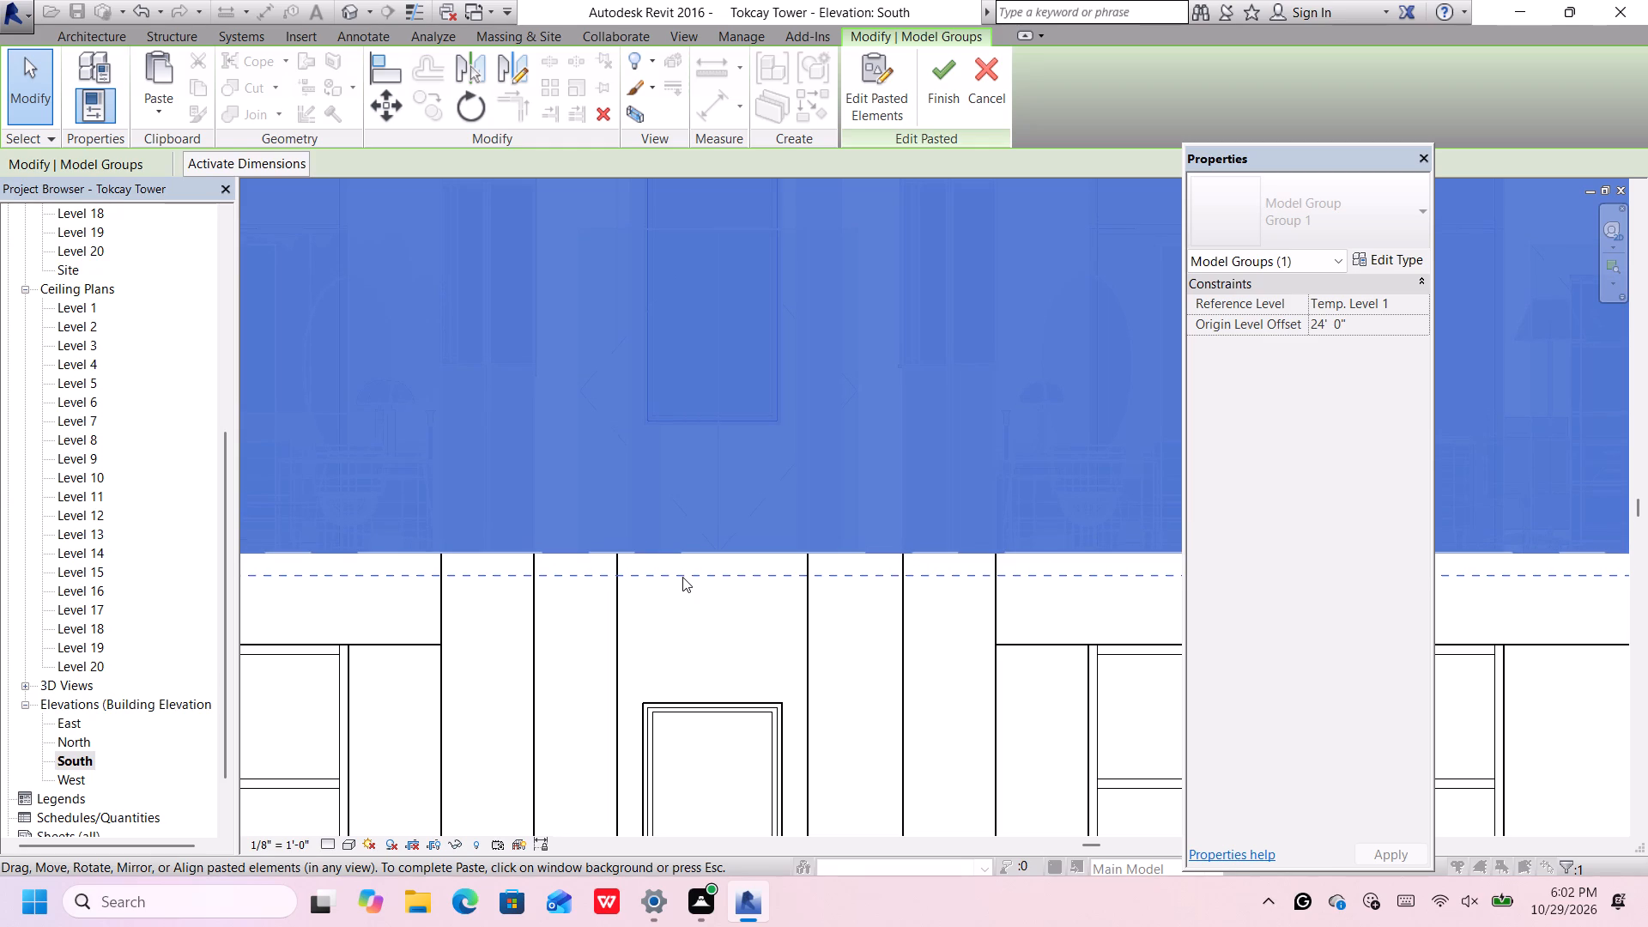
pyautogui.scroll(-10, 685, 577)
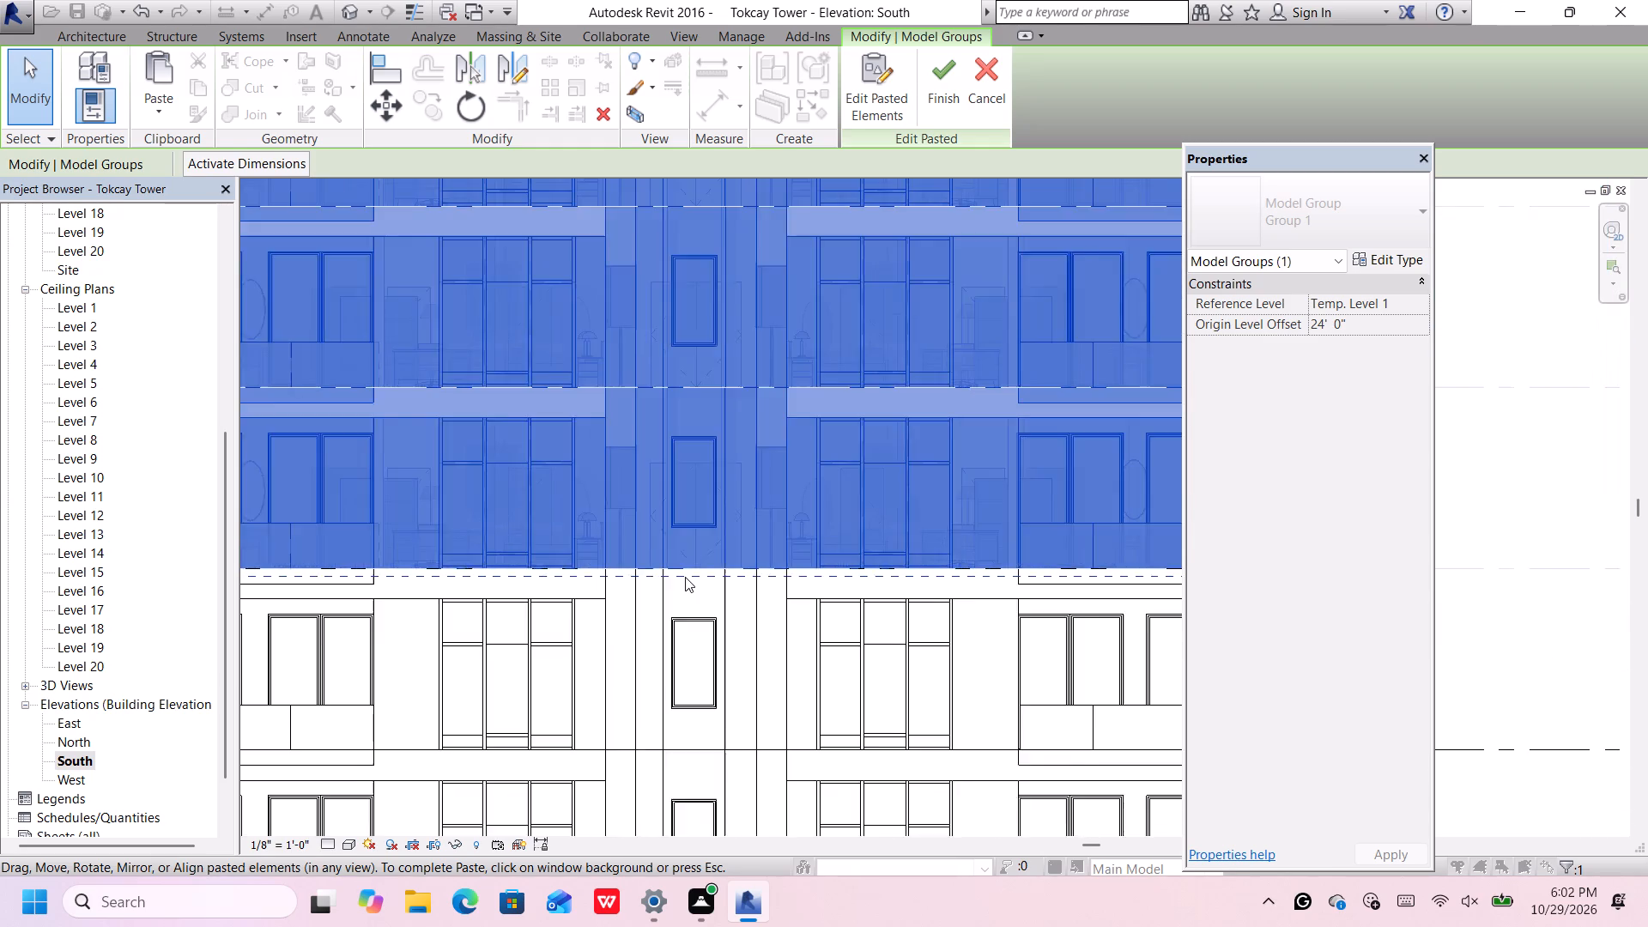
pyautogui.scroll(-10, 685, 577)
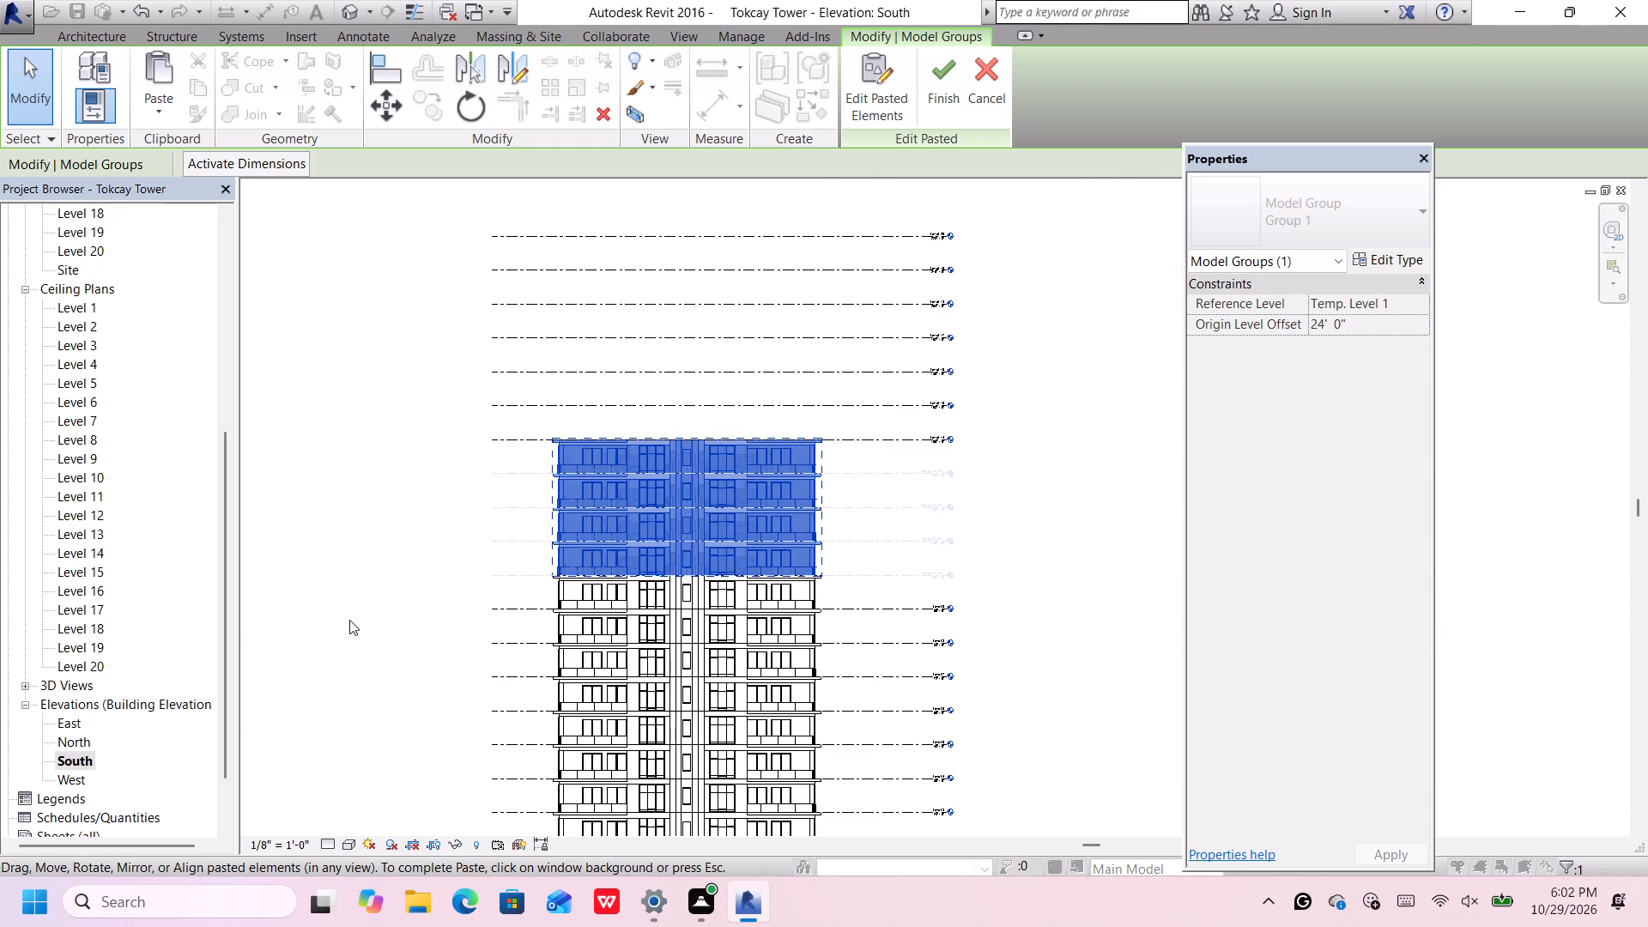
pyautogui.click(363, 614)
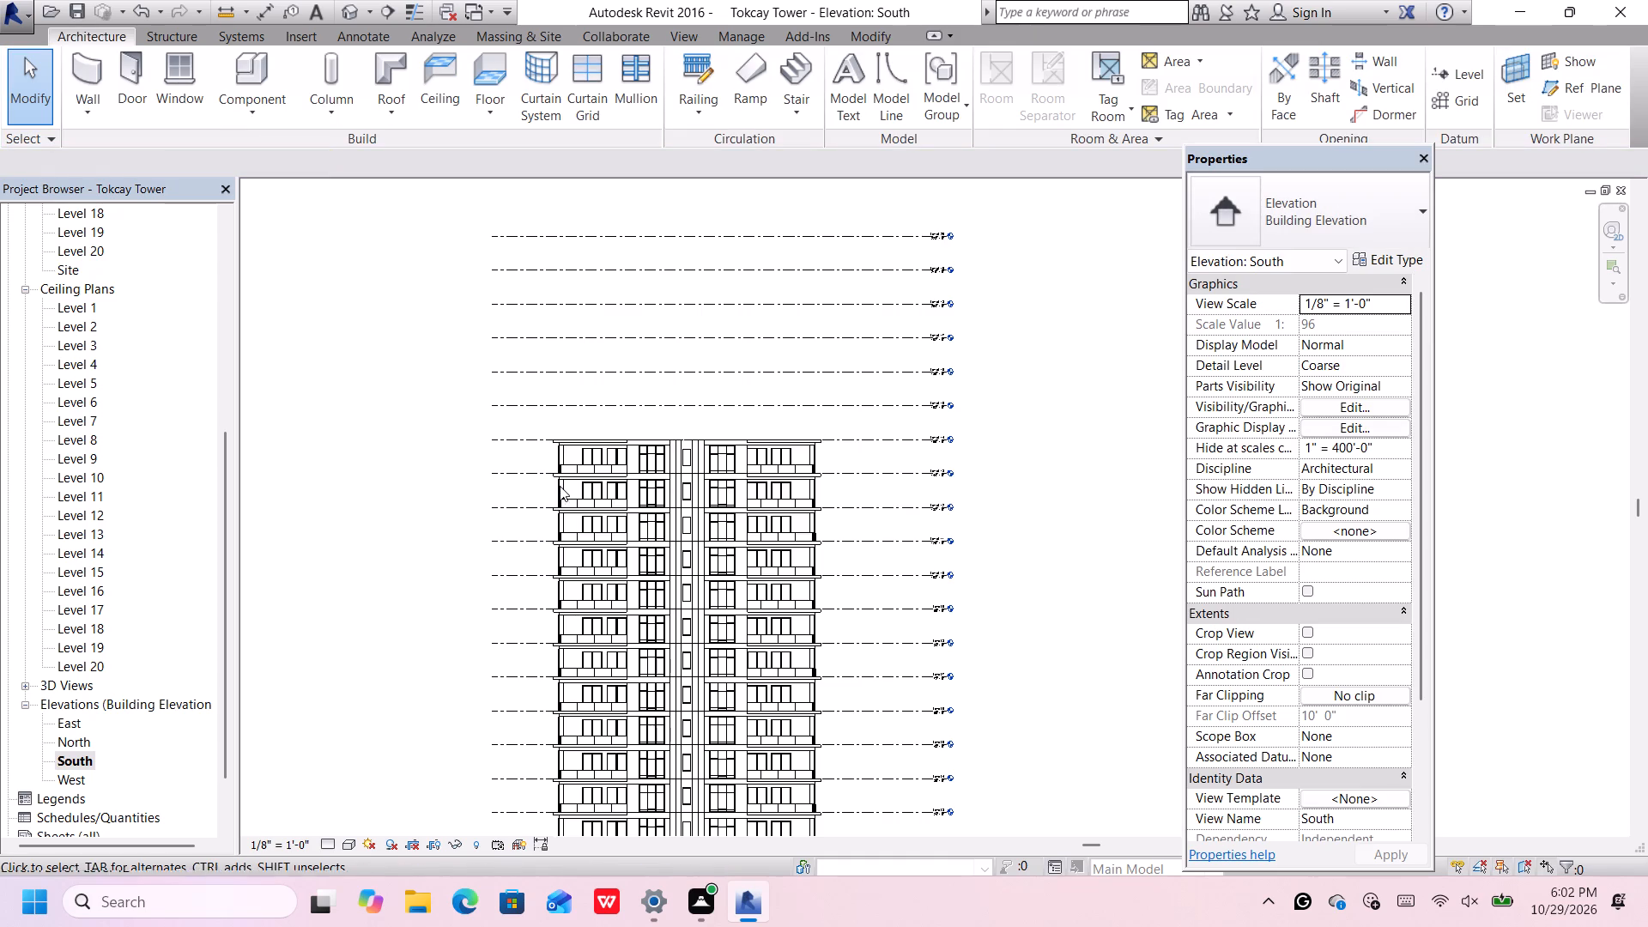
# Paste another copy of the four-storey group vertically above the stack, with its base between Level 14 and Level 15.
pyautogui.scroll(-4, 561, 477)
pyautogui.scroll(4, 512, 456)
pyautogui.scroll(3, 581, 425)
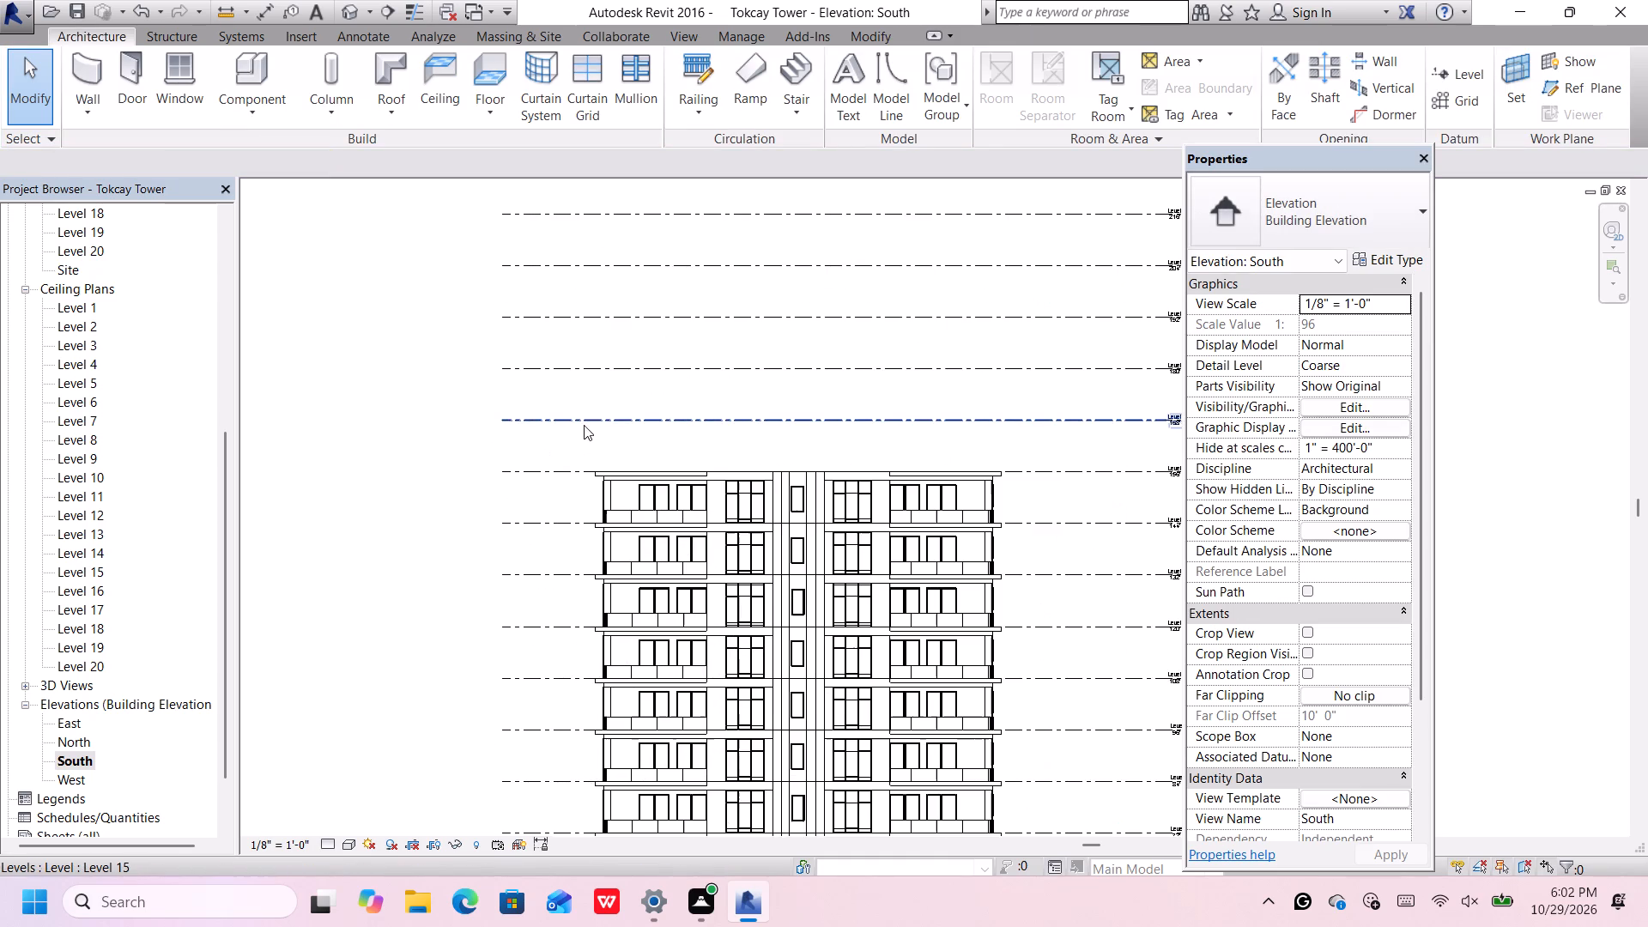
pyautogui.moveTo(599, 423); pyautogui.dragTo(582, 494, button='middle')
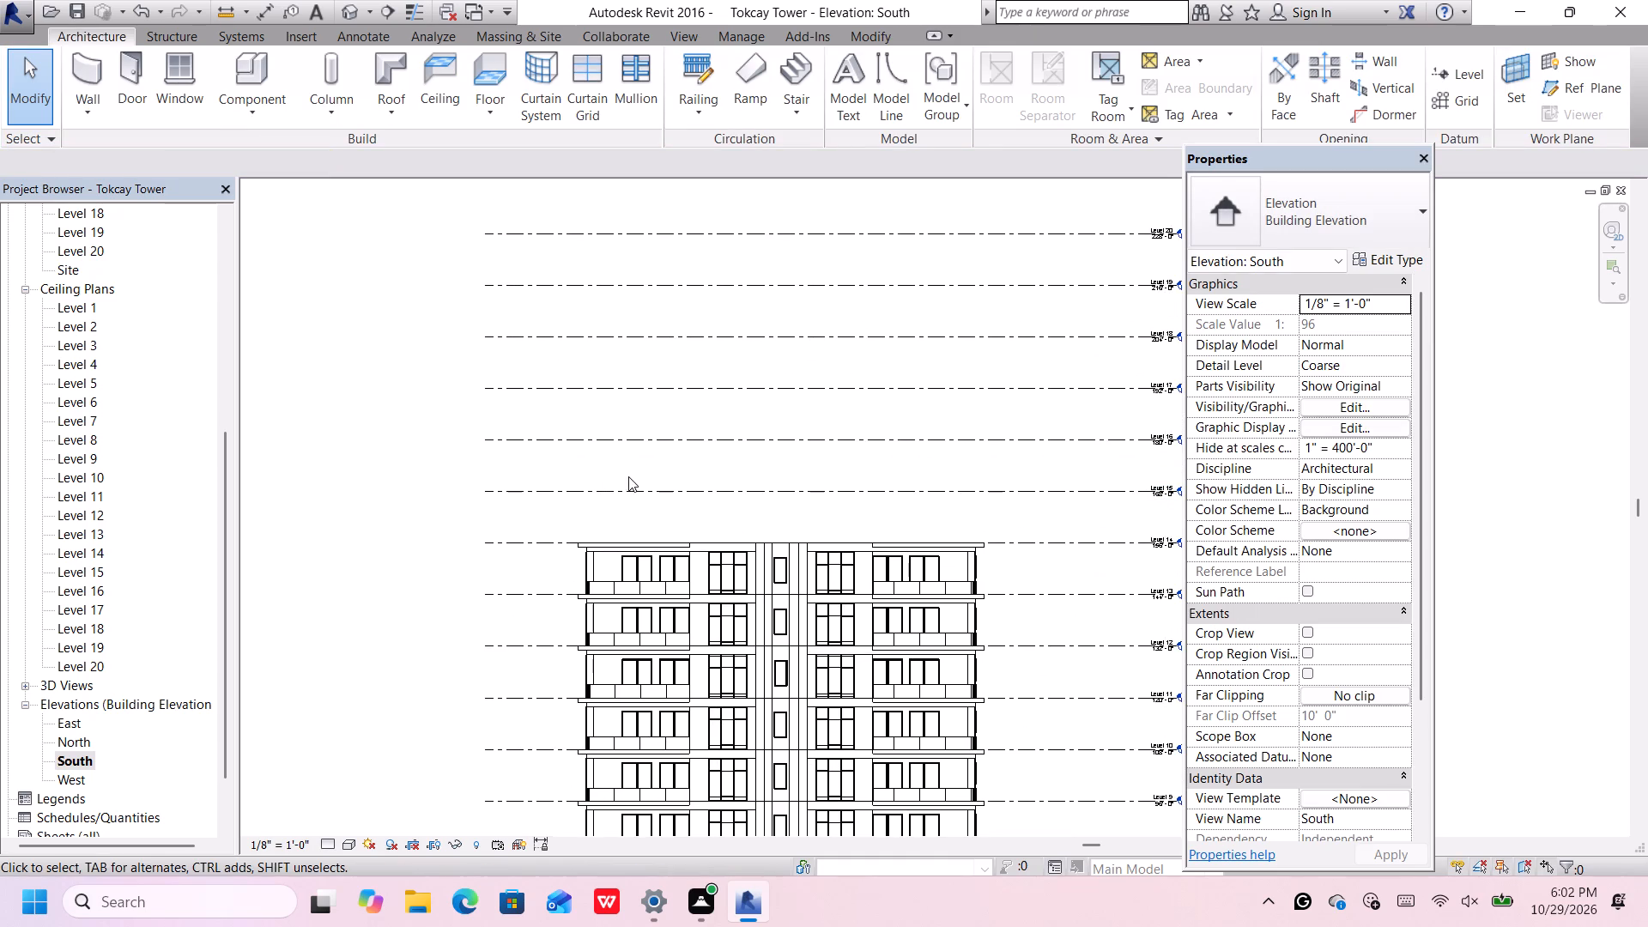
pyautogui.hotkey('ctrl', 'v')
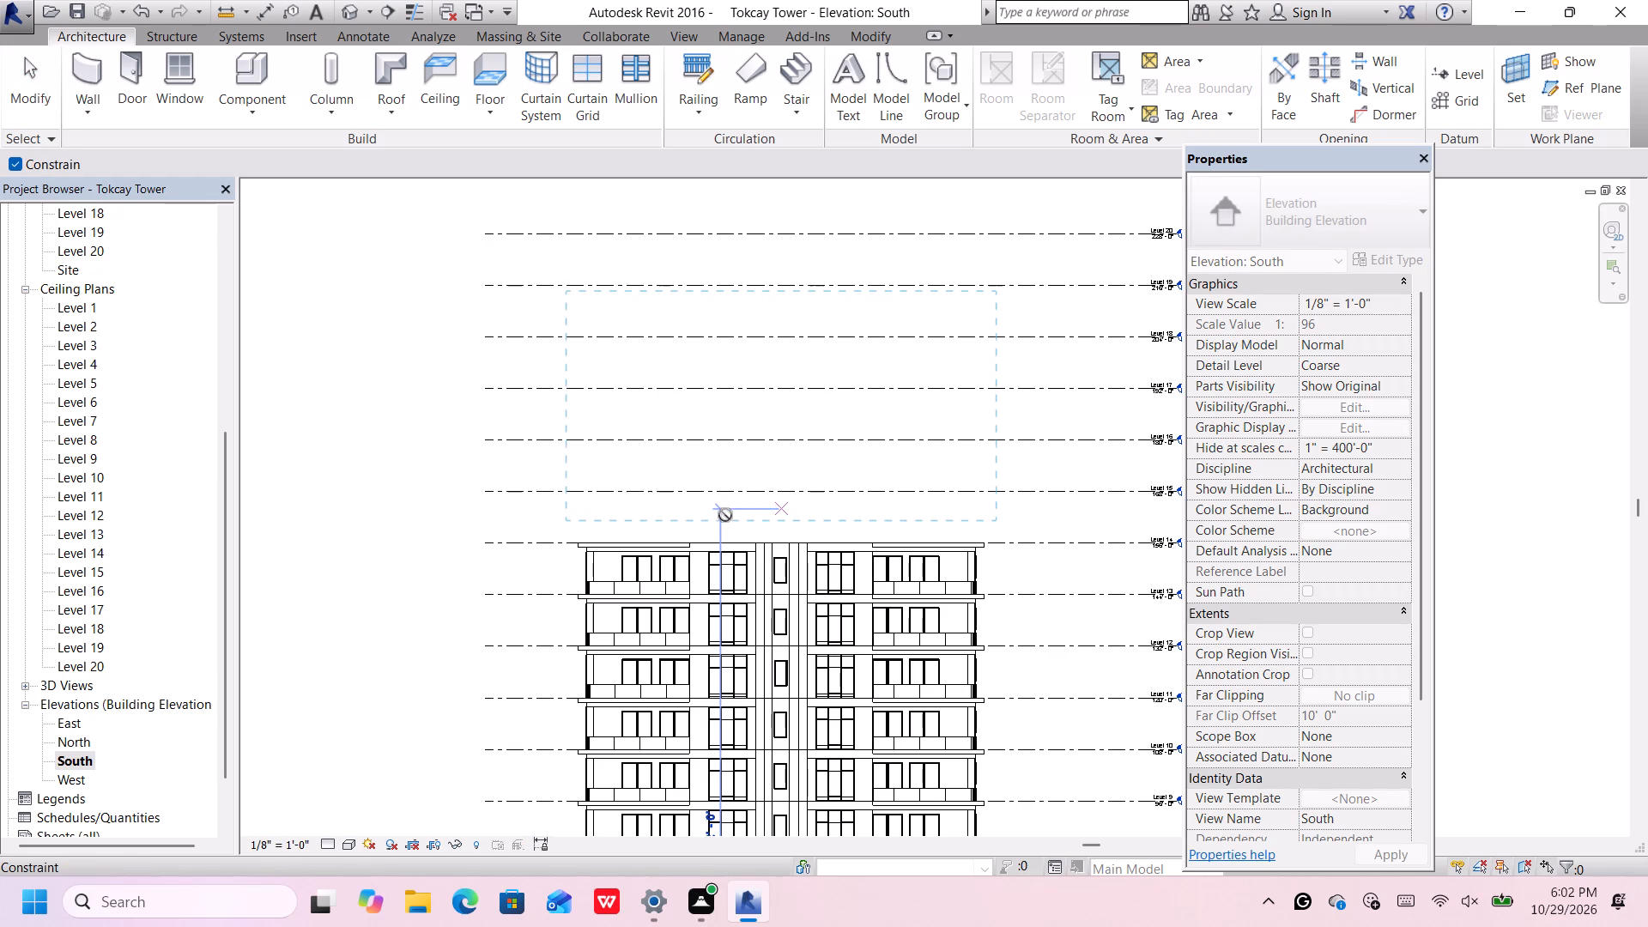
pyautogui.click(726, 520)
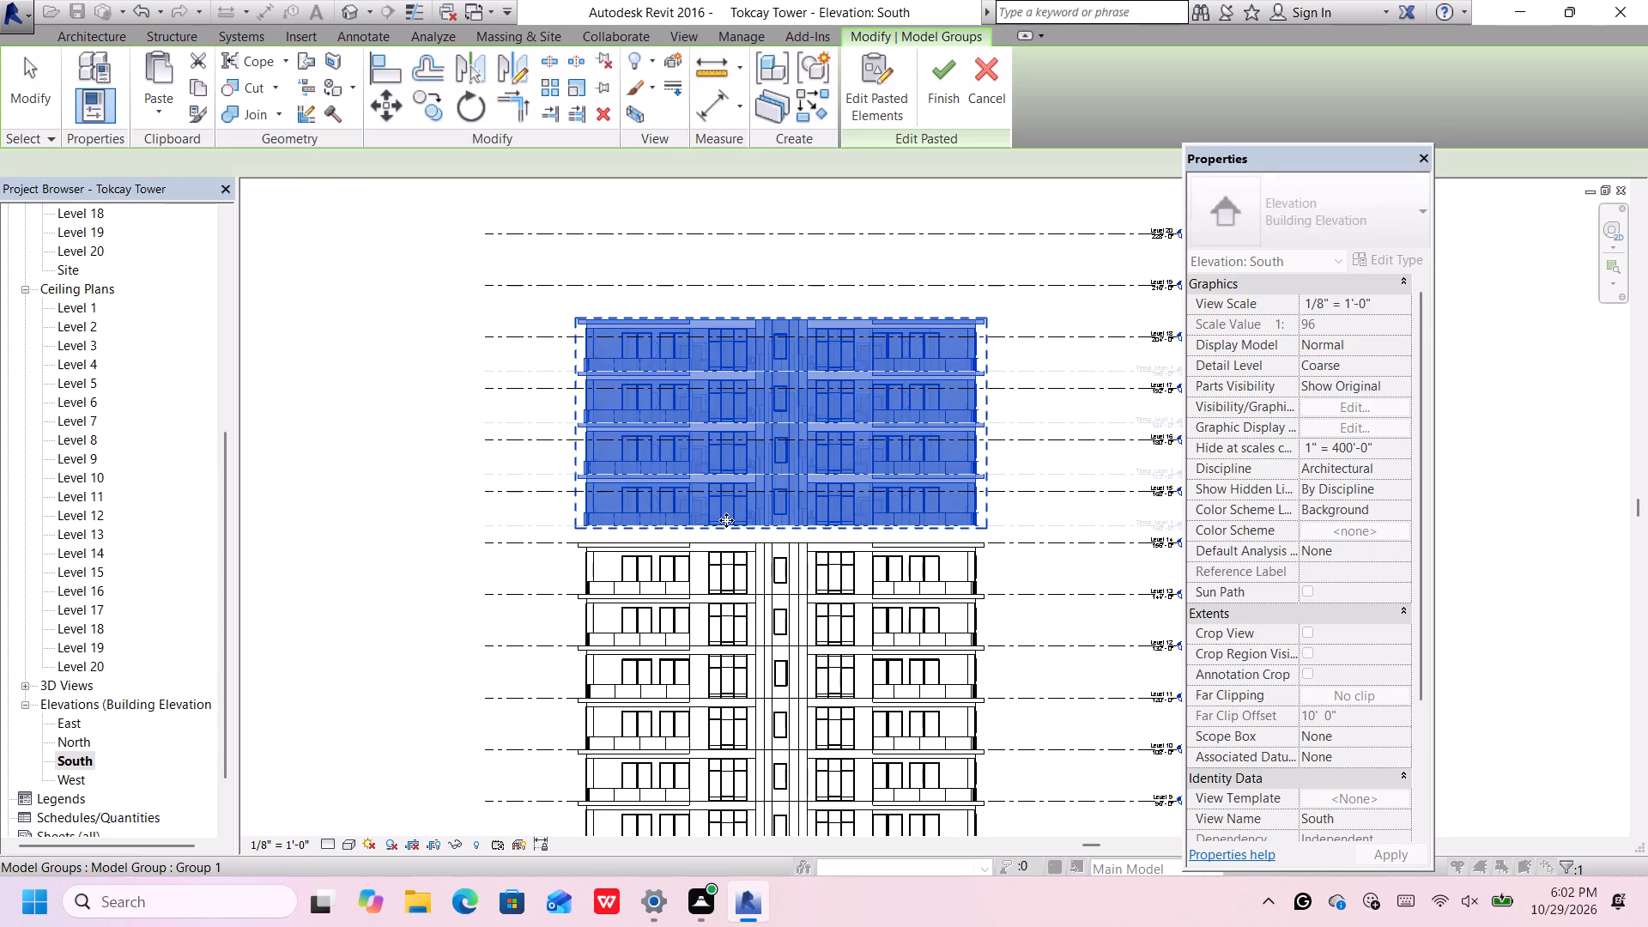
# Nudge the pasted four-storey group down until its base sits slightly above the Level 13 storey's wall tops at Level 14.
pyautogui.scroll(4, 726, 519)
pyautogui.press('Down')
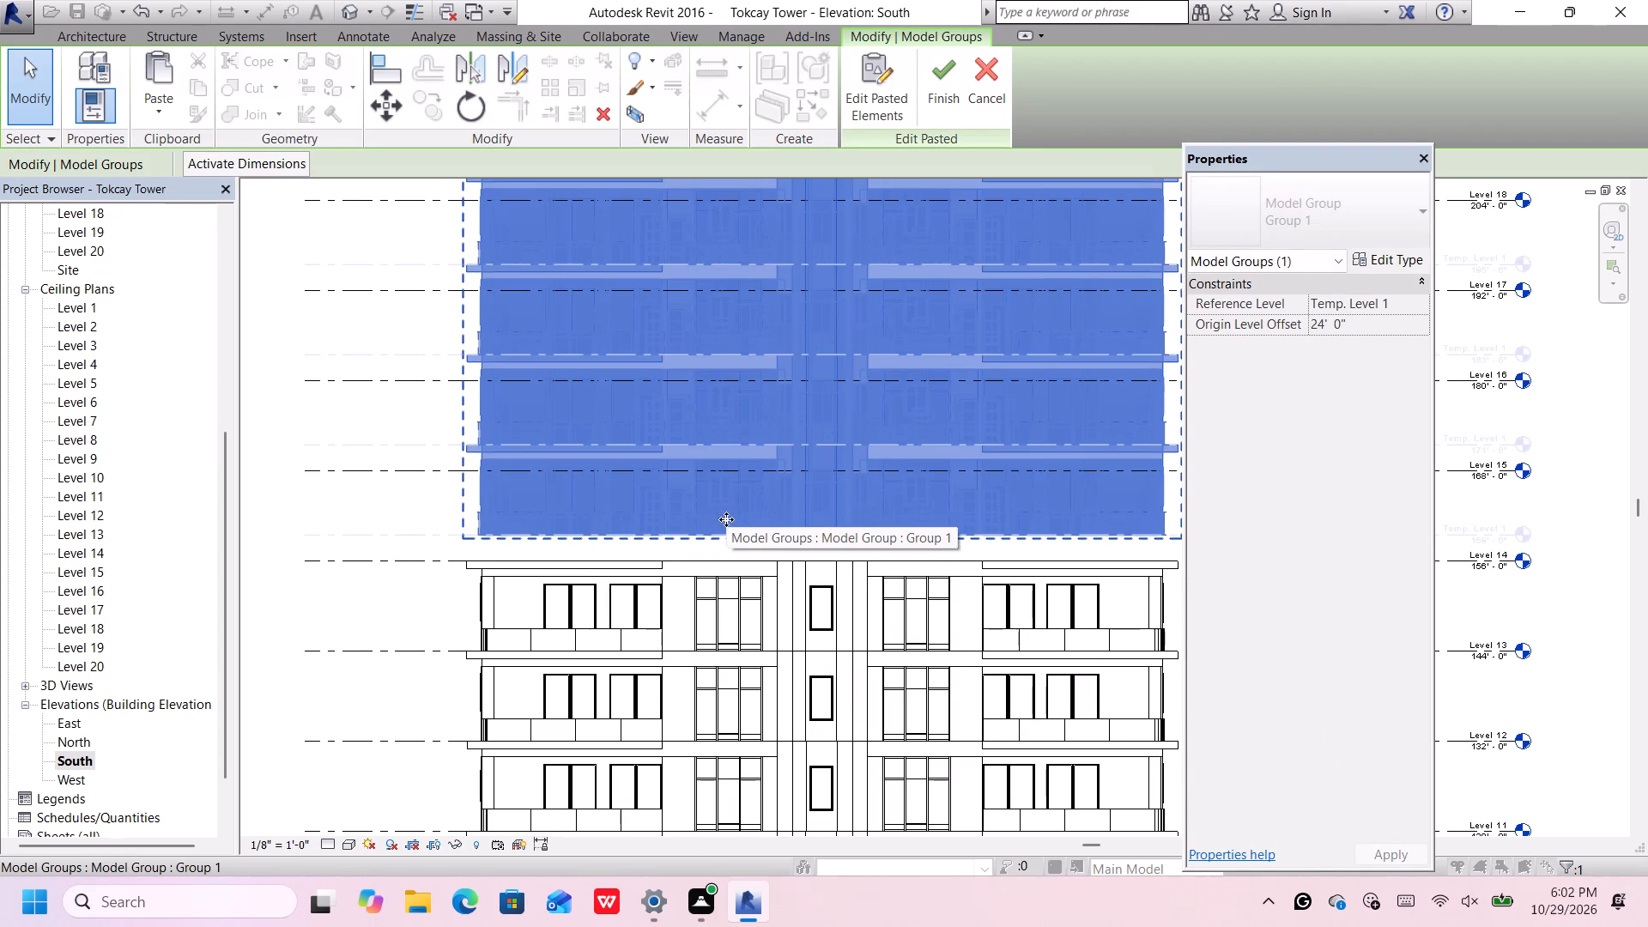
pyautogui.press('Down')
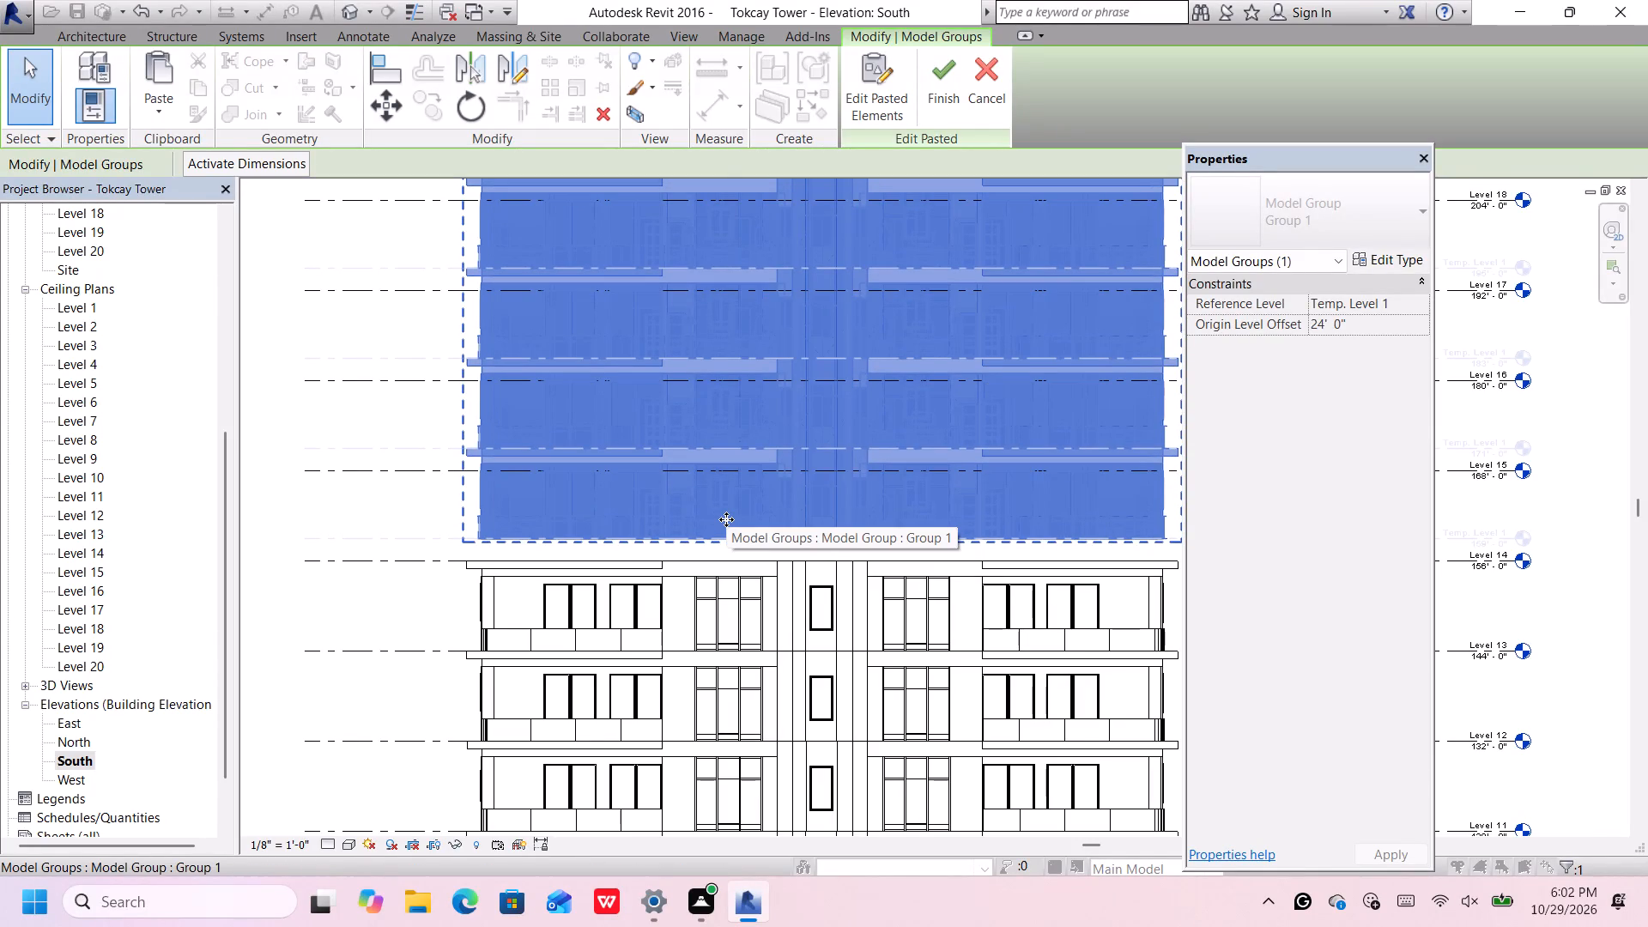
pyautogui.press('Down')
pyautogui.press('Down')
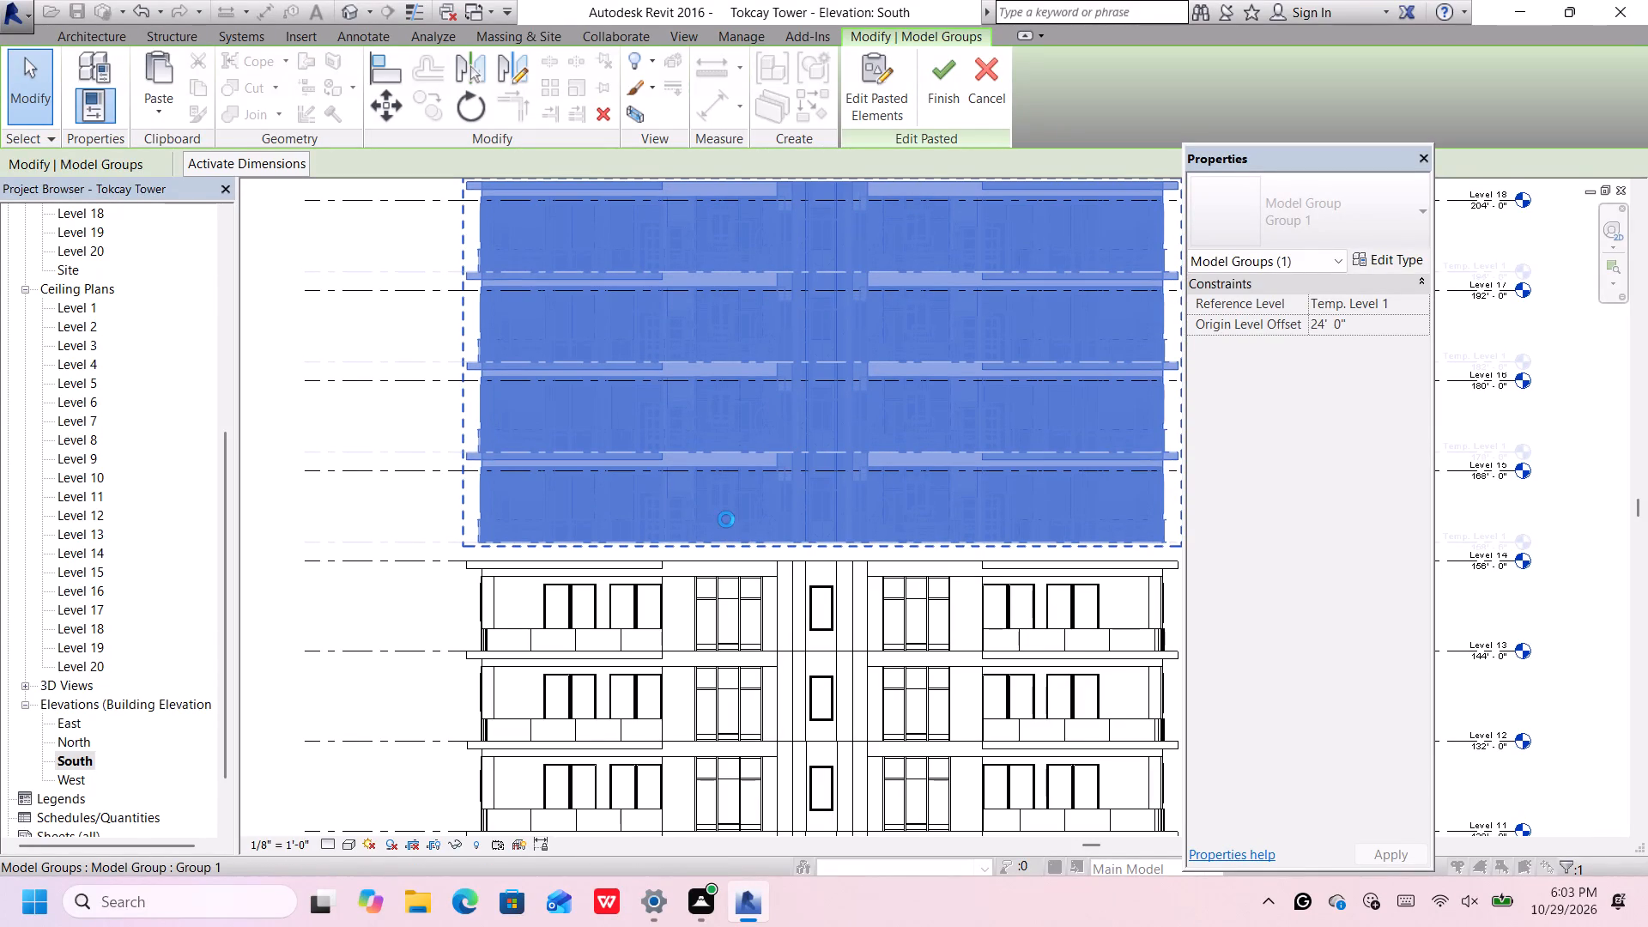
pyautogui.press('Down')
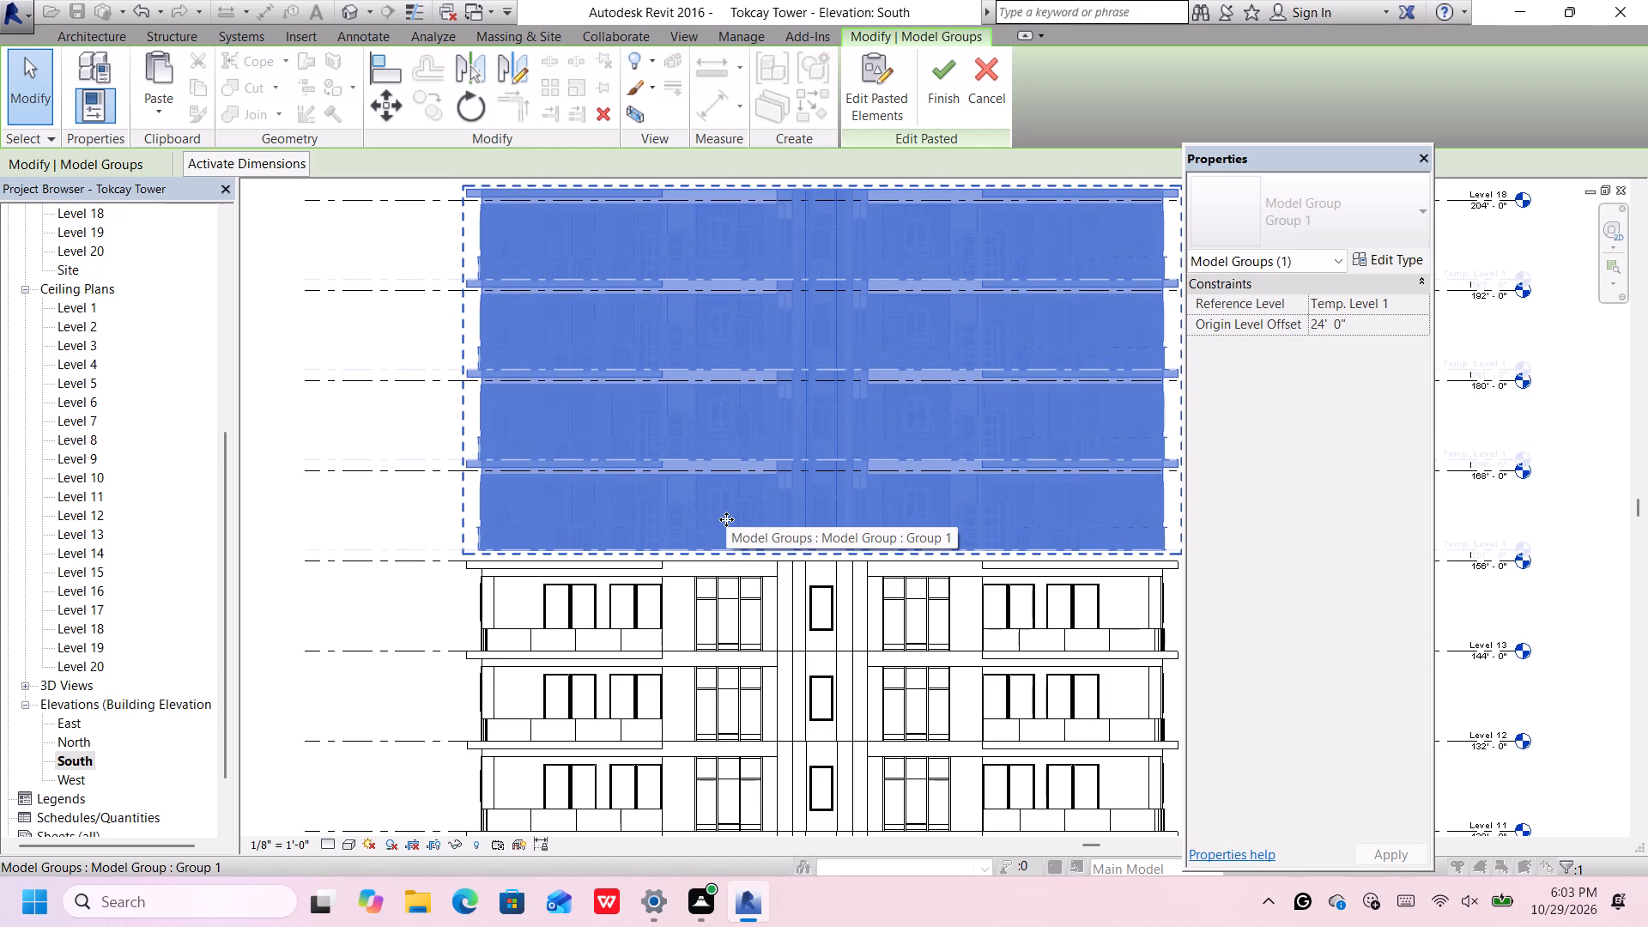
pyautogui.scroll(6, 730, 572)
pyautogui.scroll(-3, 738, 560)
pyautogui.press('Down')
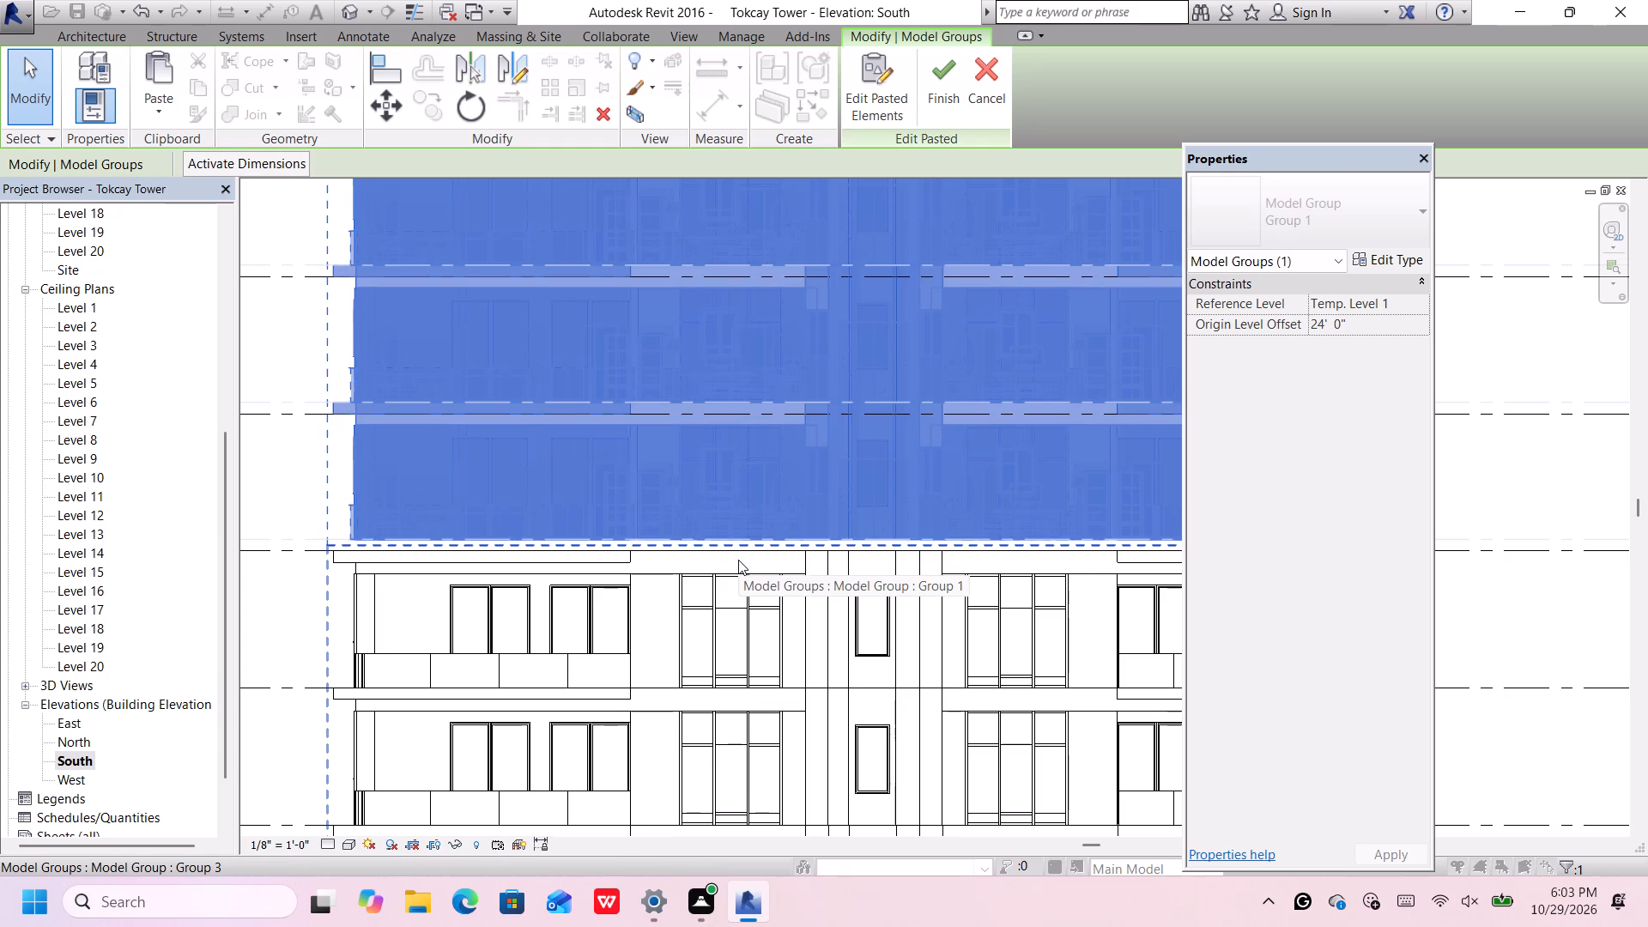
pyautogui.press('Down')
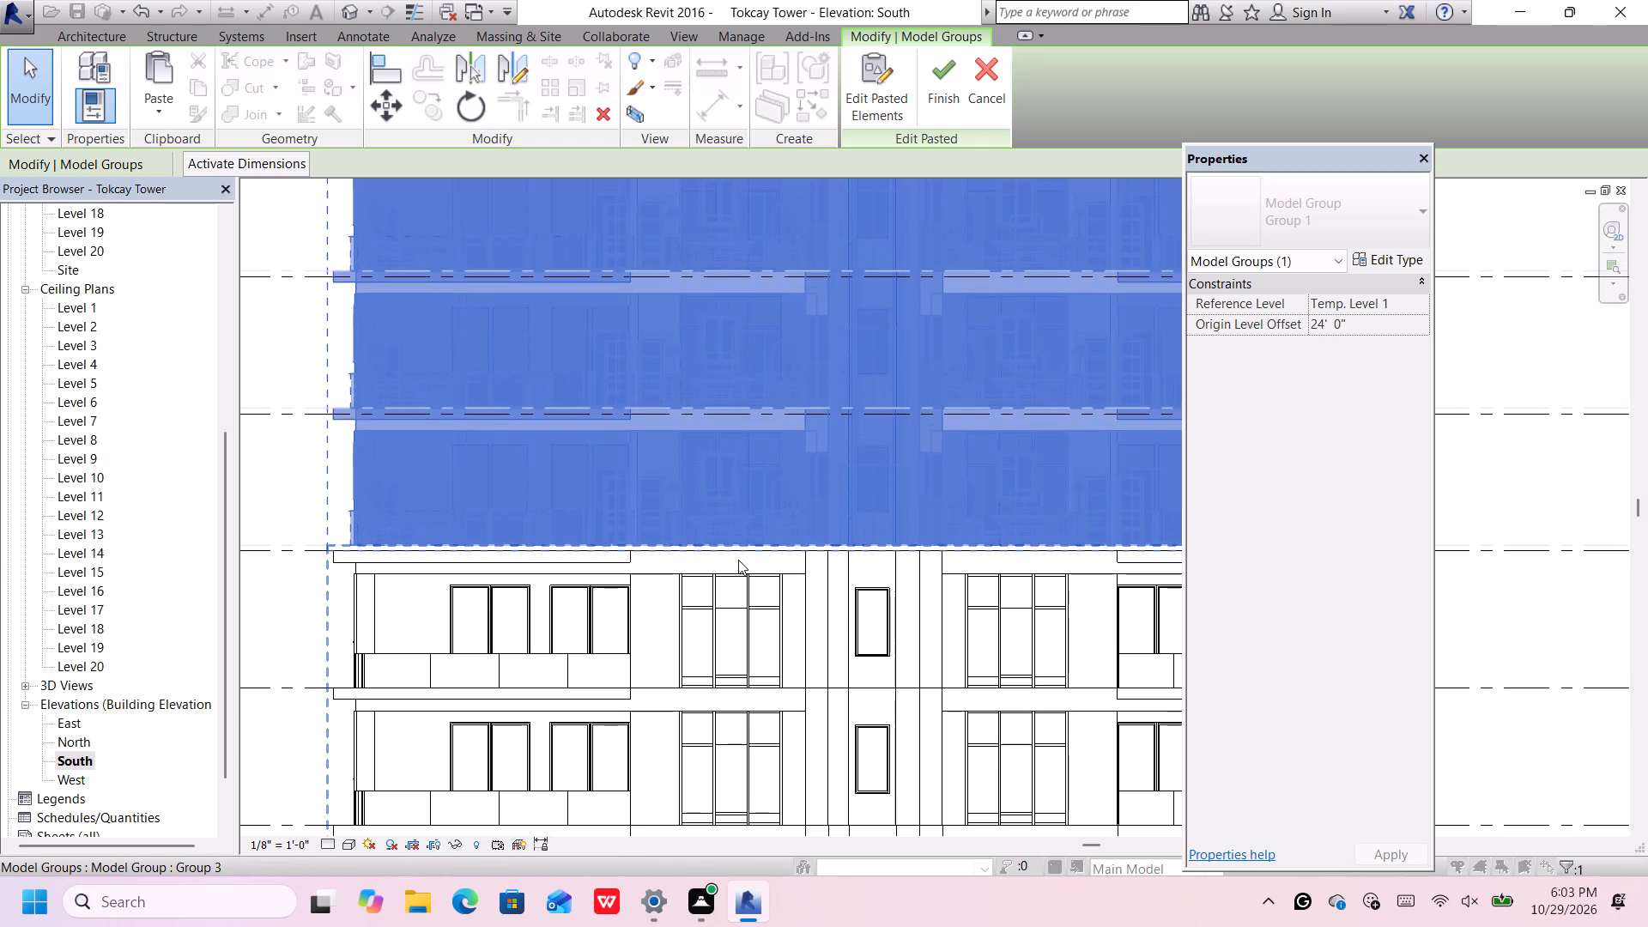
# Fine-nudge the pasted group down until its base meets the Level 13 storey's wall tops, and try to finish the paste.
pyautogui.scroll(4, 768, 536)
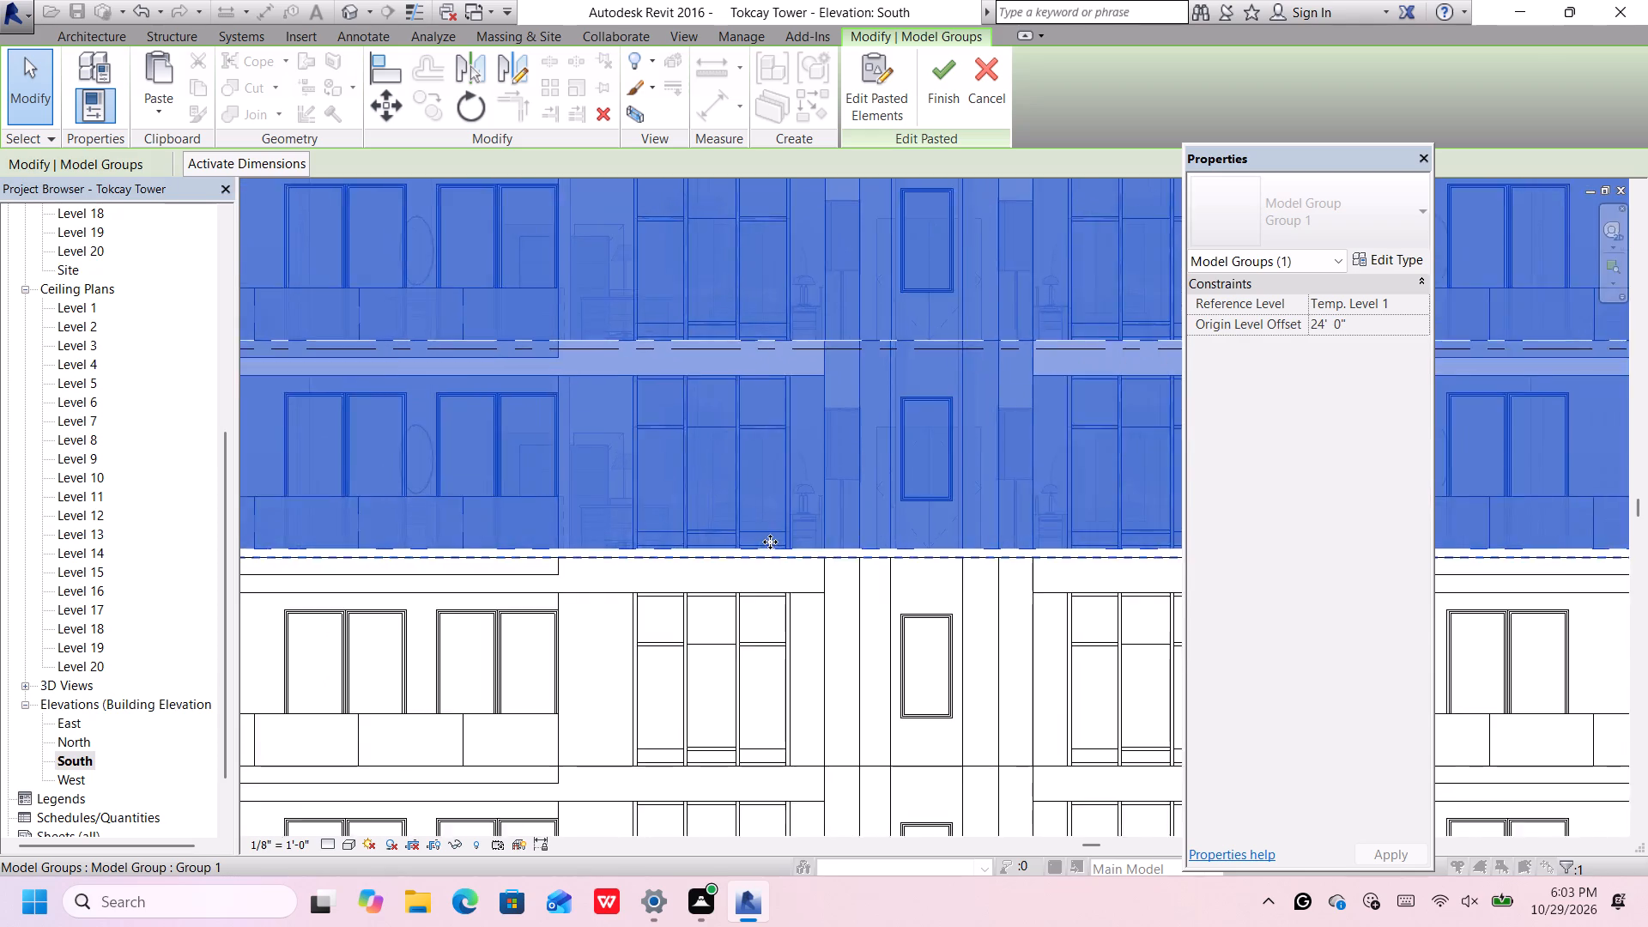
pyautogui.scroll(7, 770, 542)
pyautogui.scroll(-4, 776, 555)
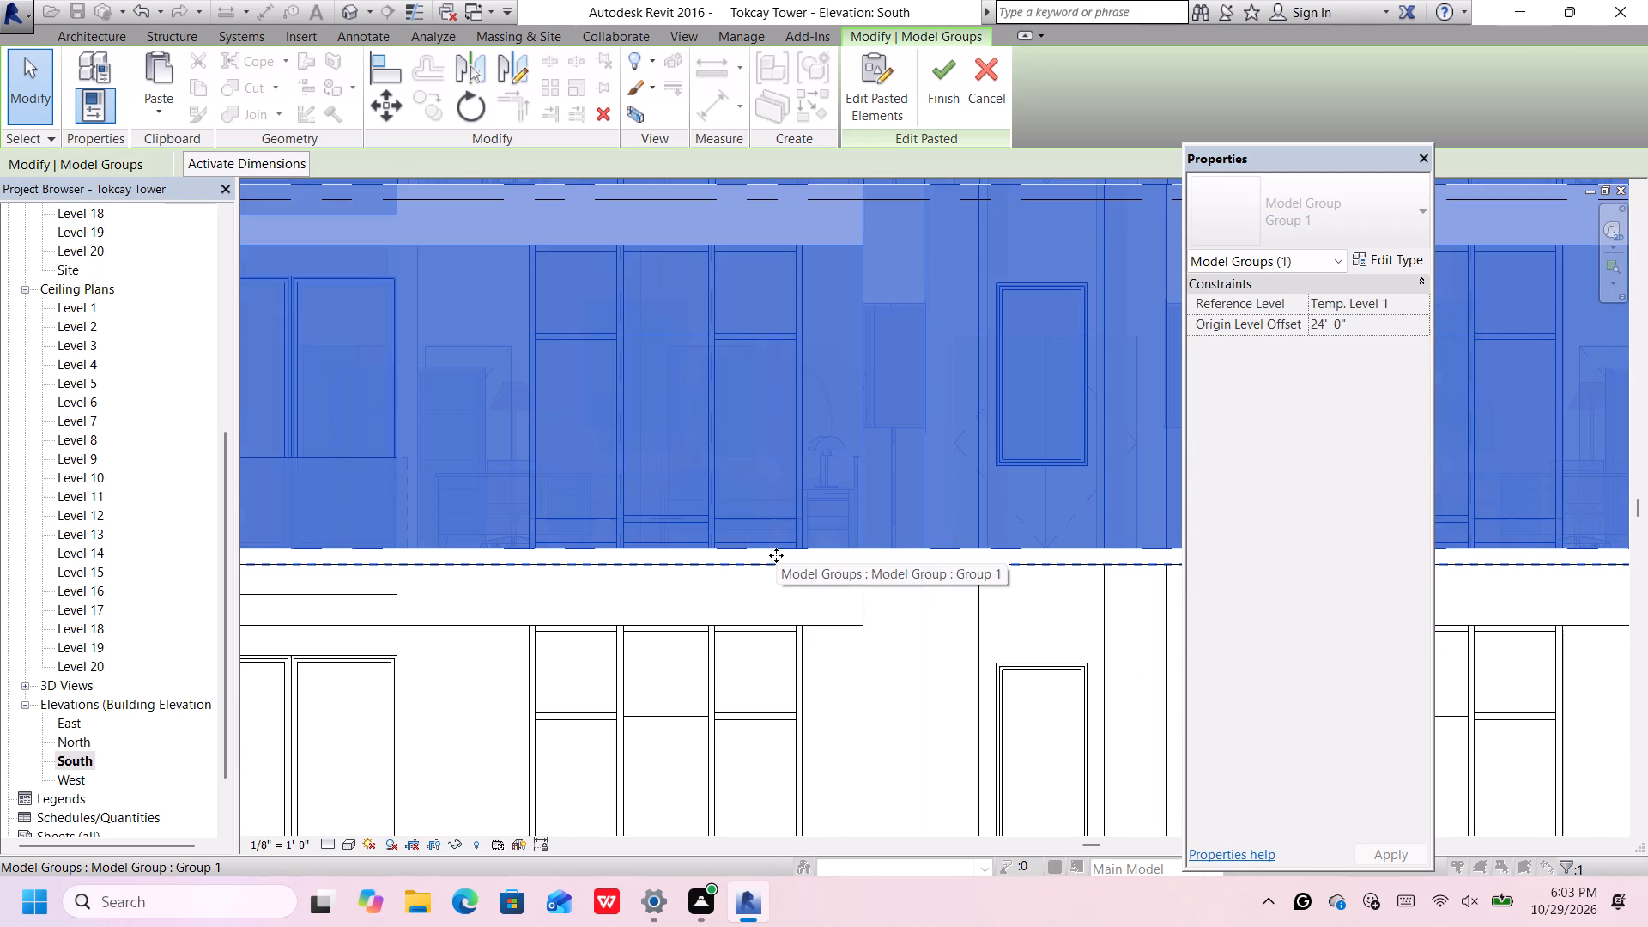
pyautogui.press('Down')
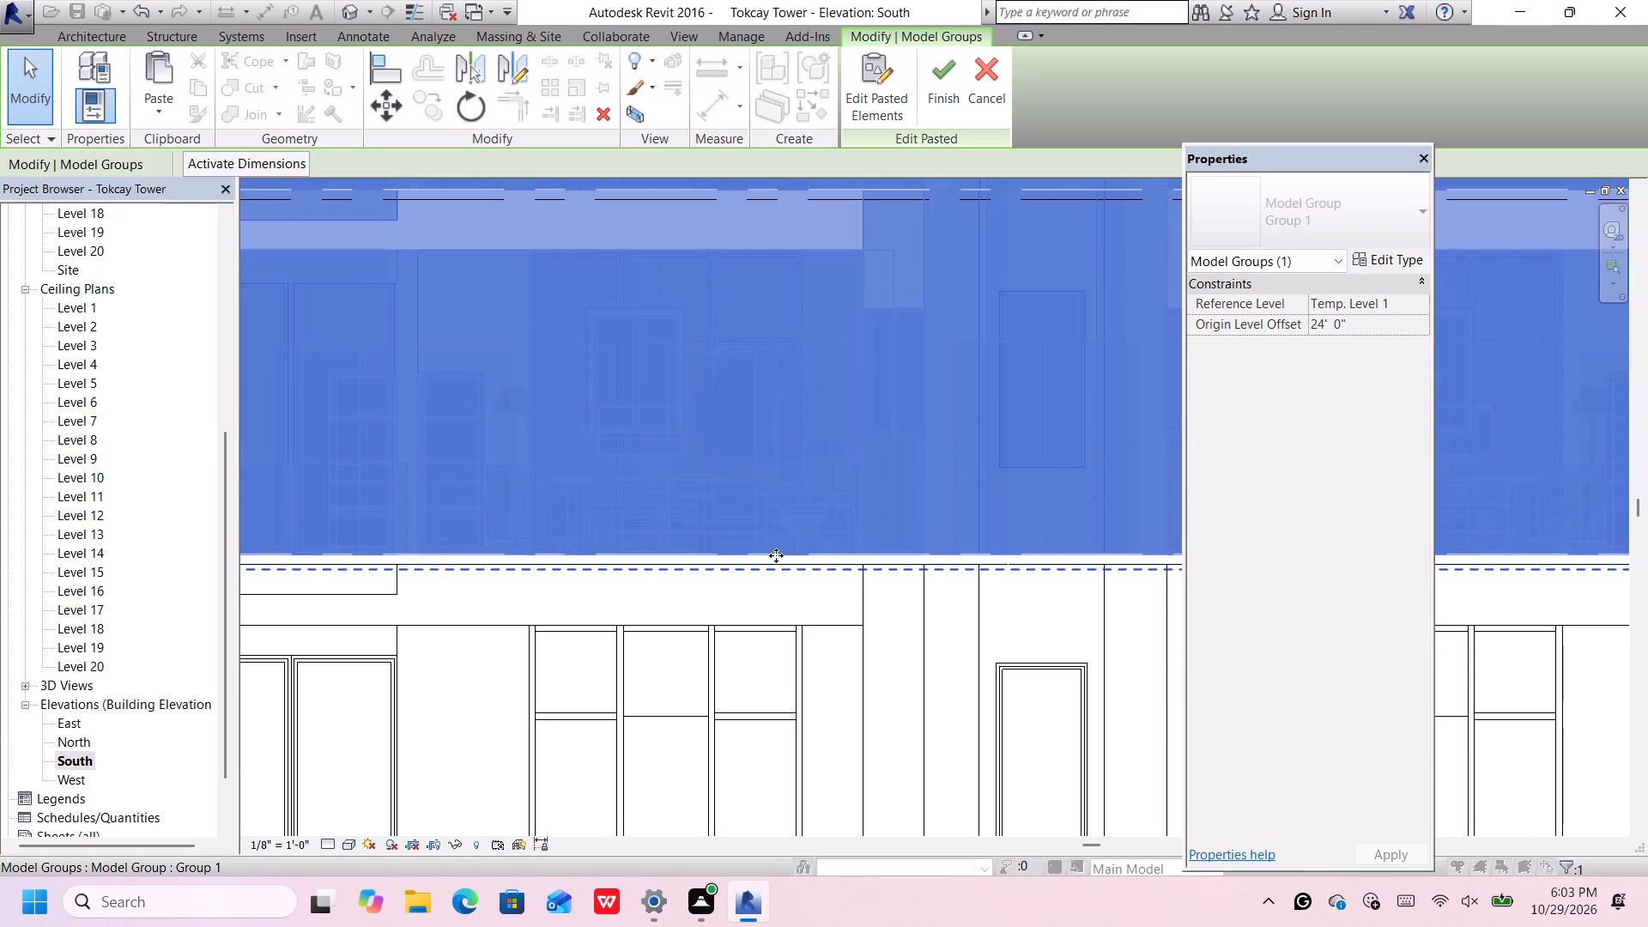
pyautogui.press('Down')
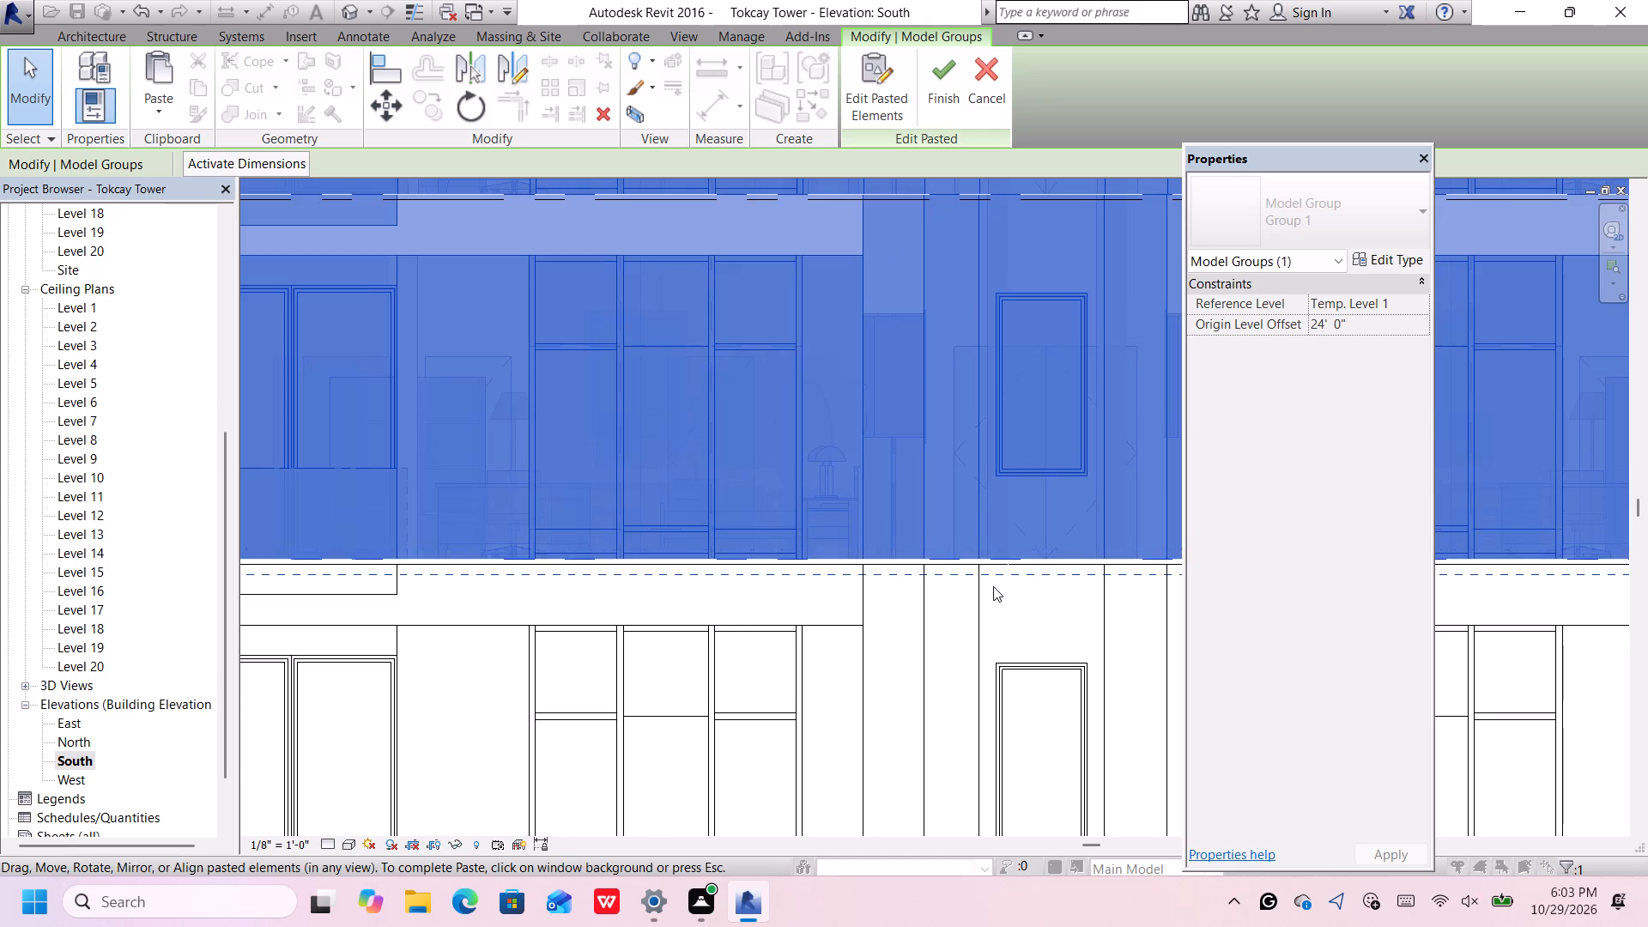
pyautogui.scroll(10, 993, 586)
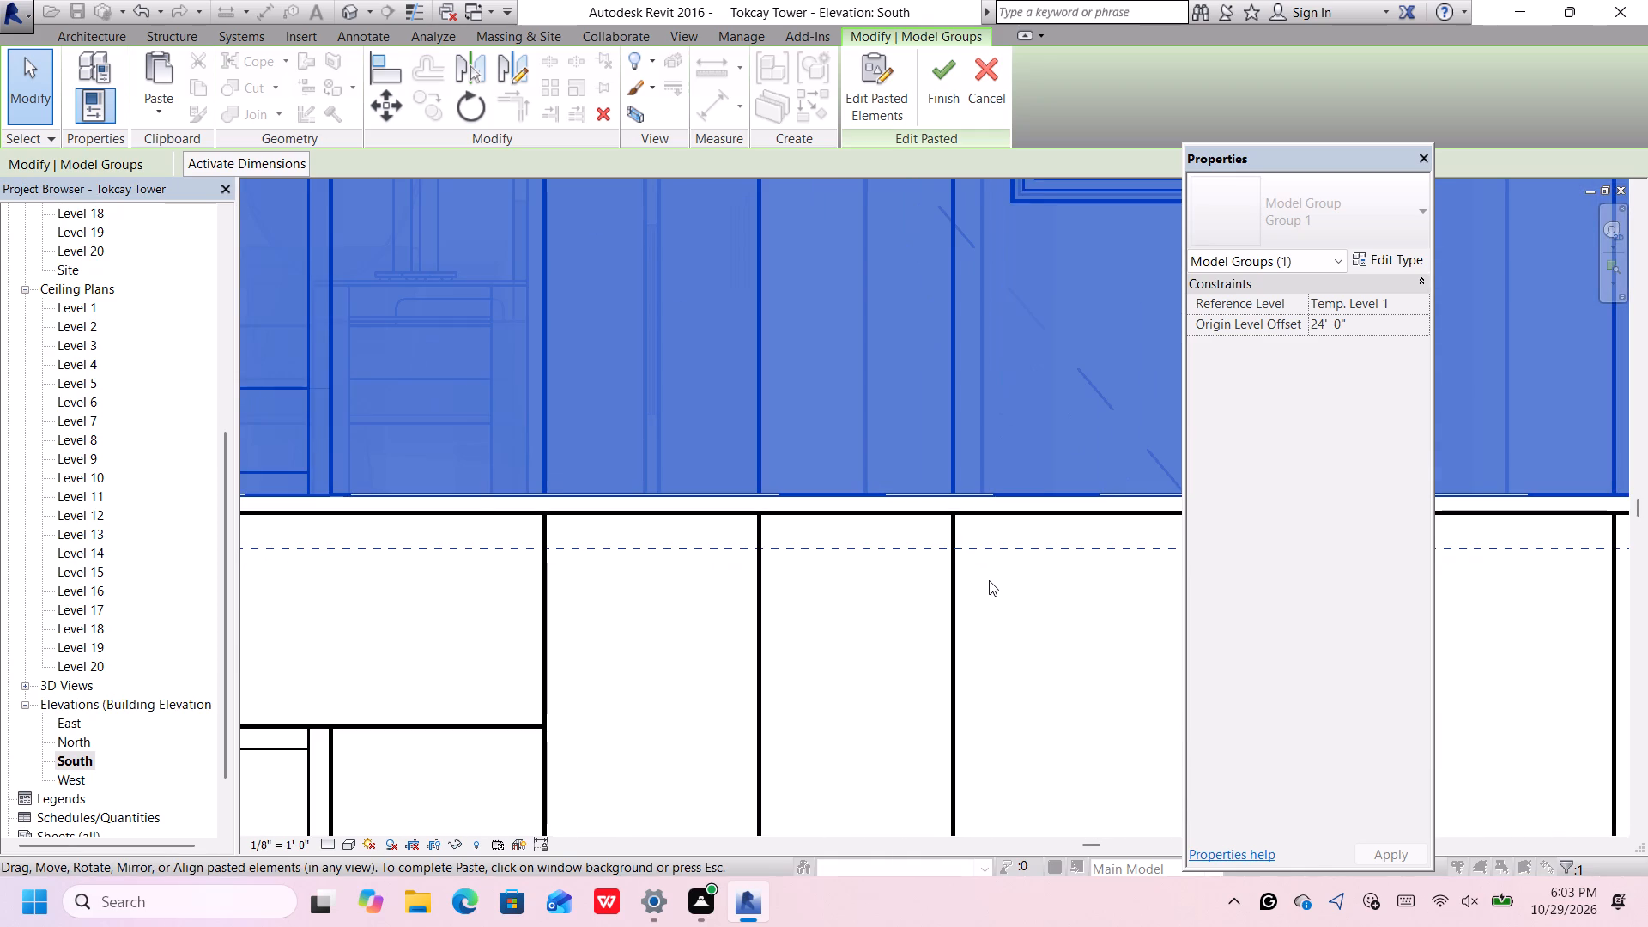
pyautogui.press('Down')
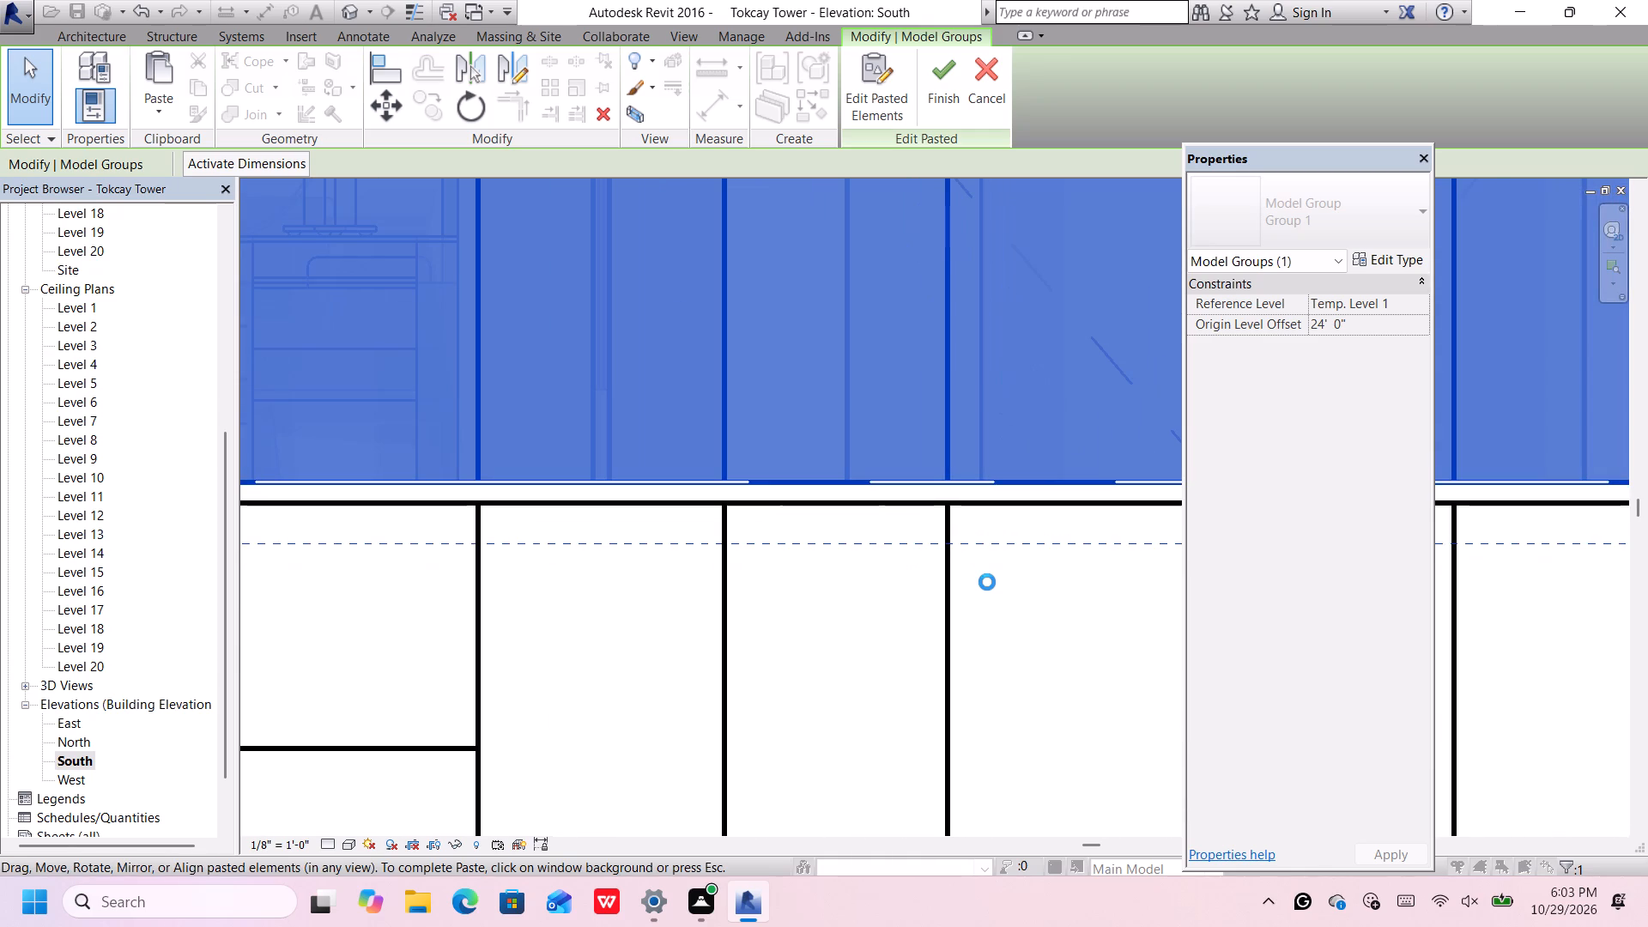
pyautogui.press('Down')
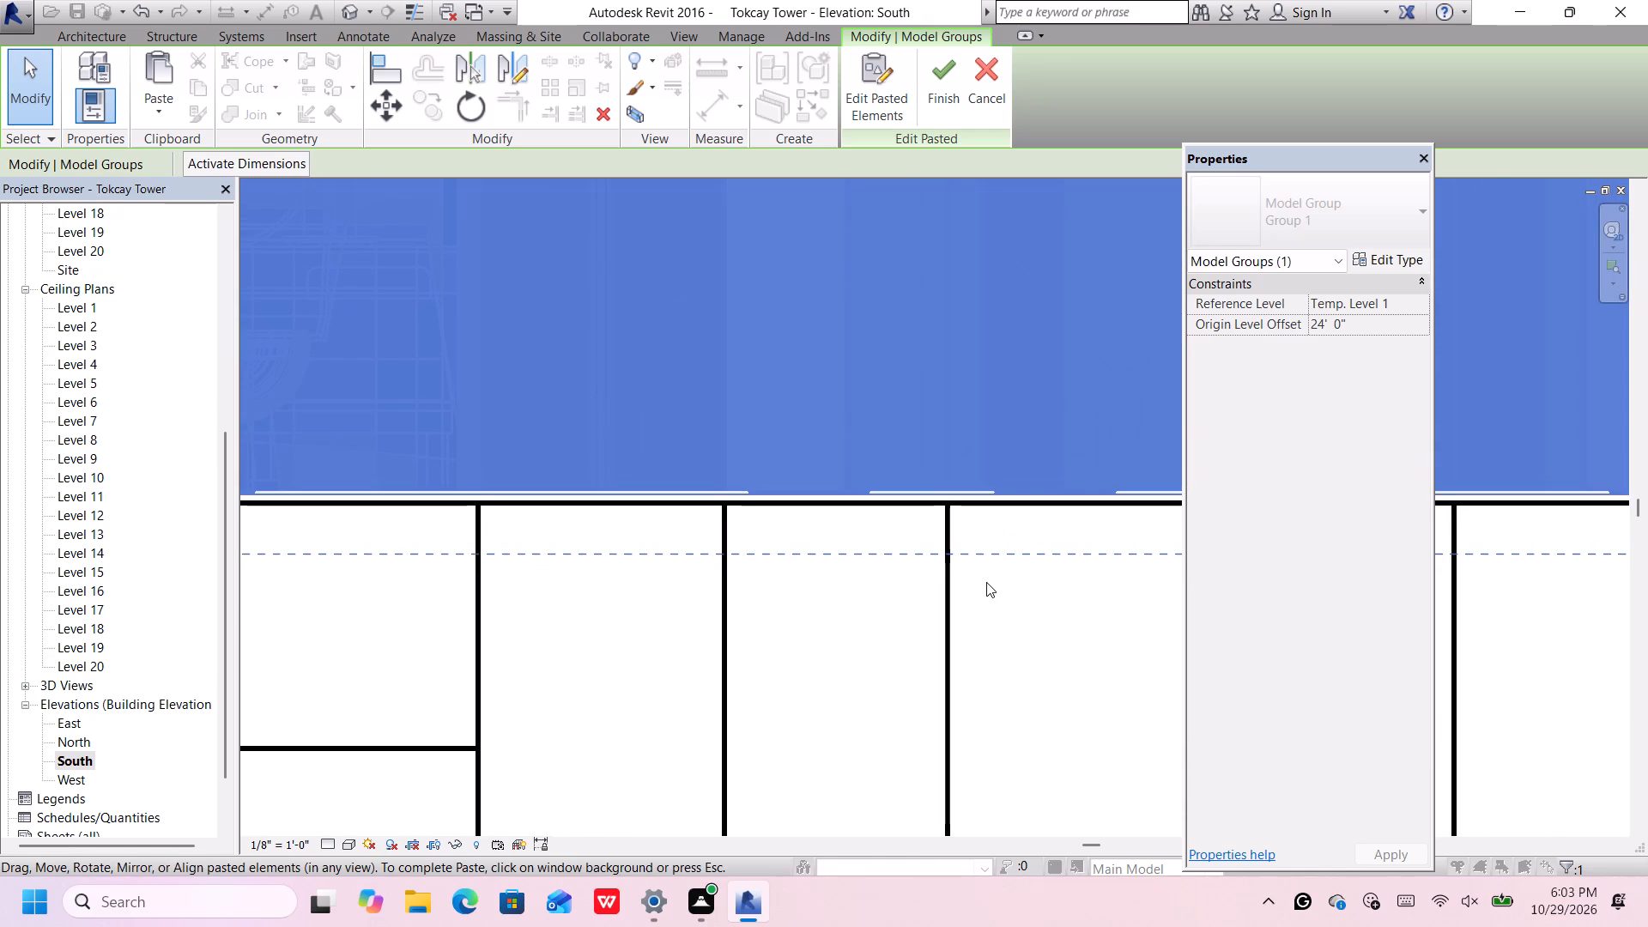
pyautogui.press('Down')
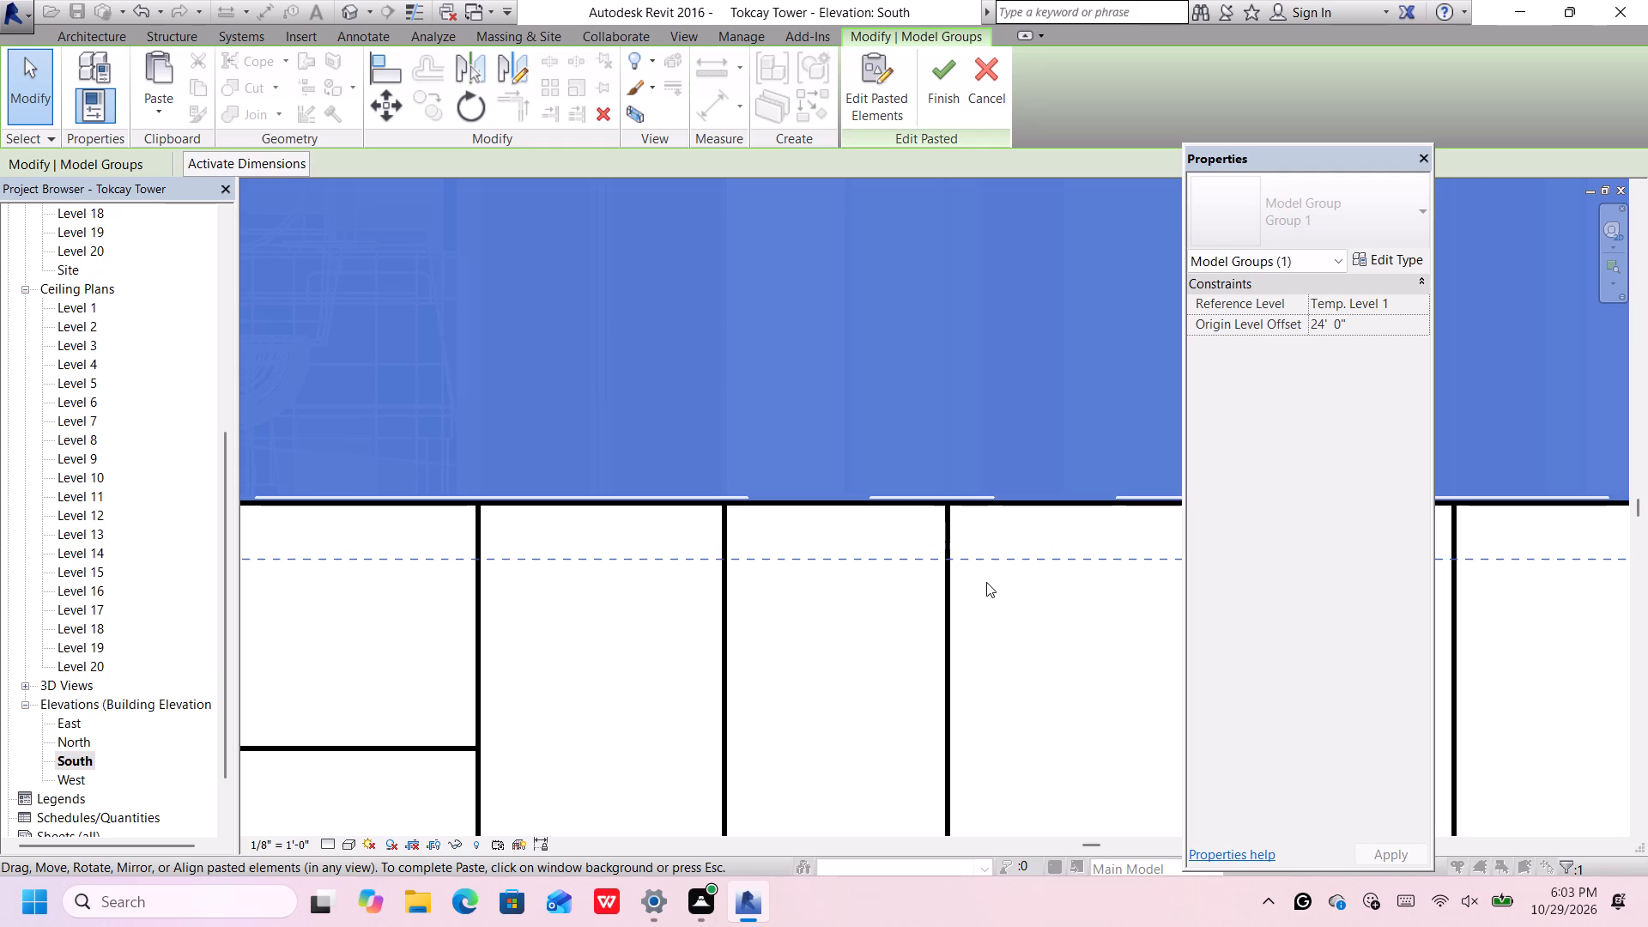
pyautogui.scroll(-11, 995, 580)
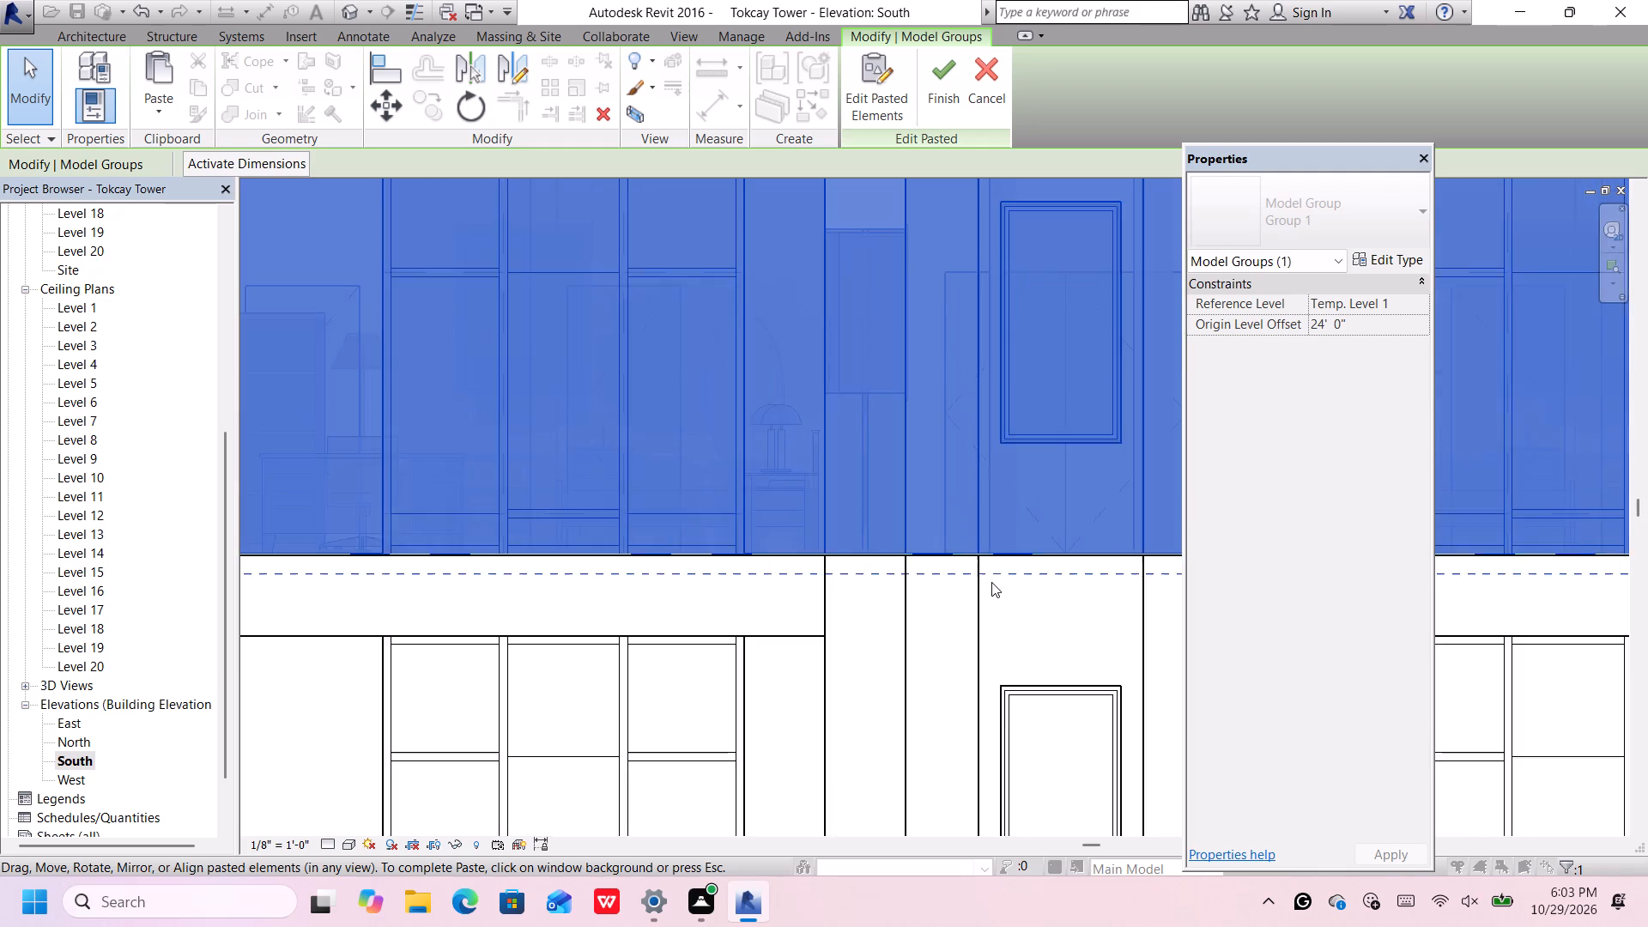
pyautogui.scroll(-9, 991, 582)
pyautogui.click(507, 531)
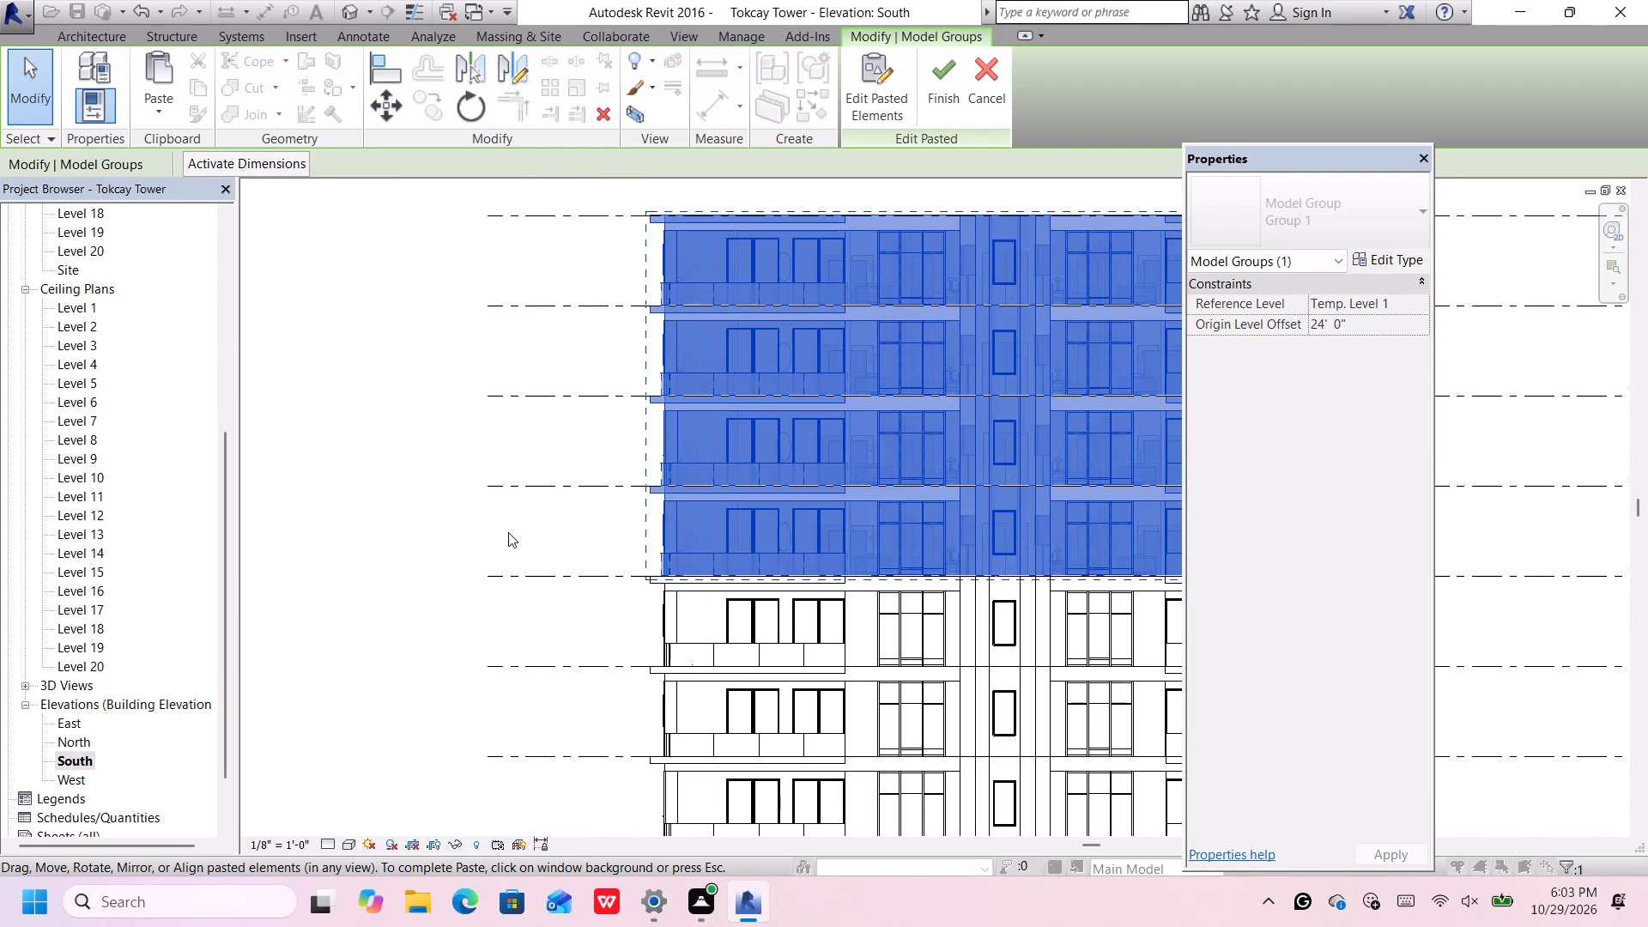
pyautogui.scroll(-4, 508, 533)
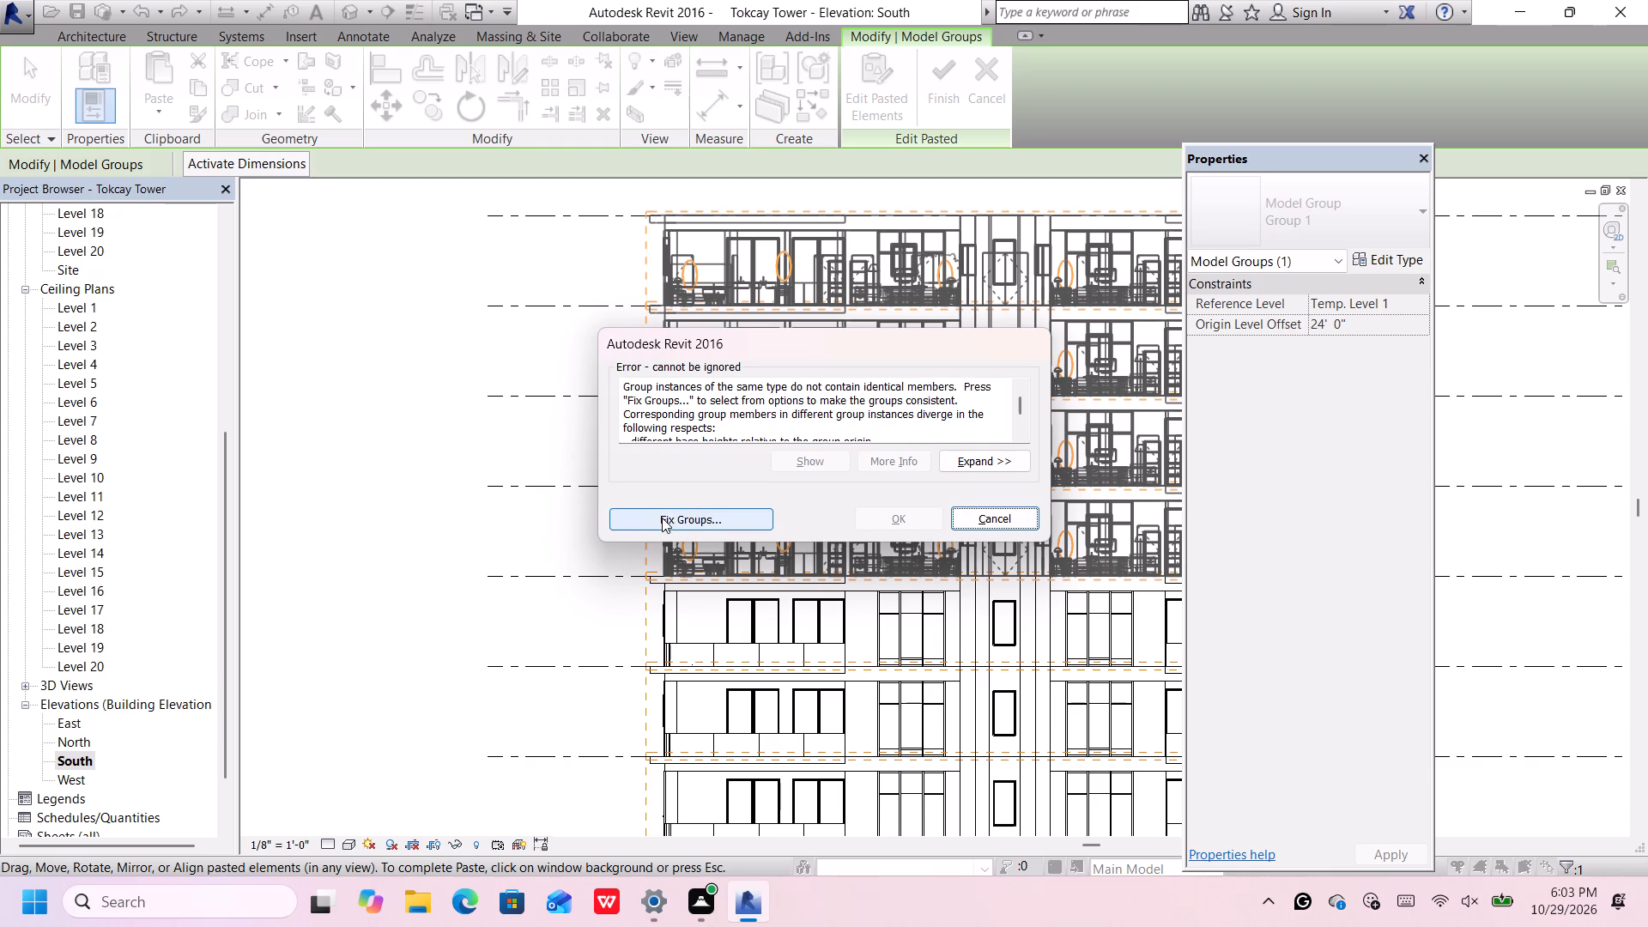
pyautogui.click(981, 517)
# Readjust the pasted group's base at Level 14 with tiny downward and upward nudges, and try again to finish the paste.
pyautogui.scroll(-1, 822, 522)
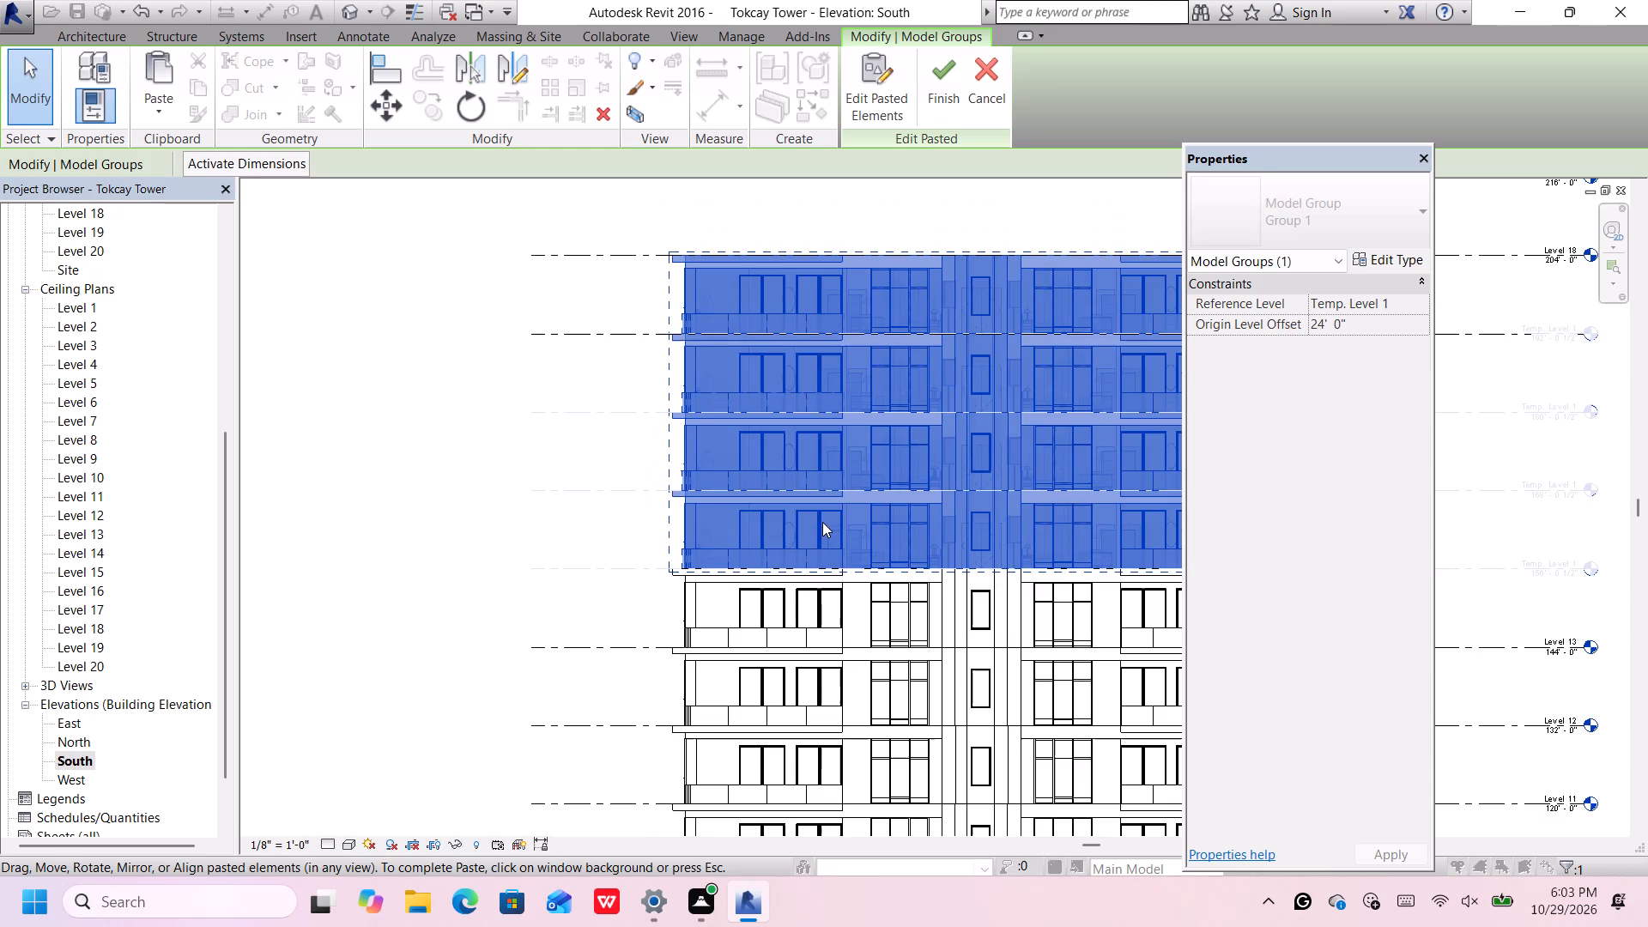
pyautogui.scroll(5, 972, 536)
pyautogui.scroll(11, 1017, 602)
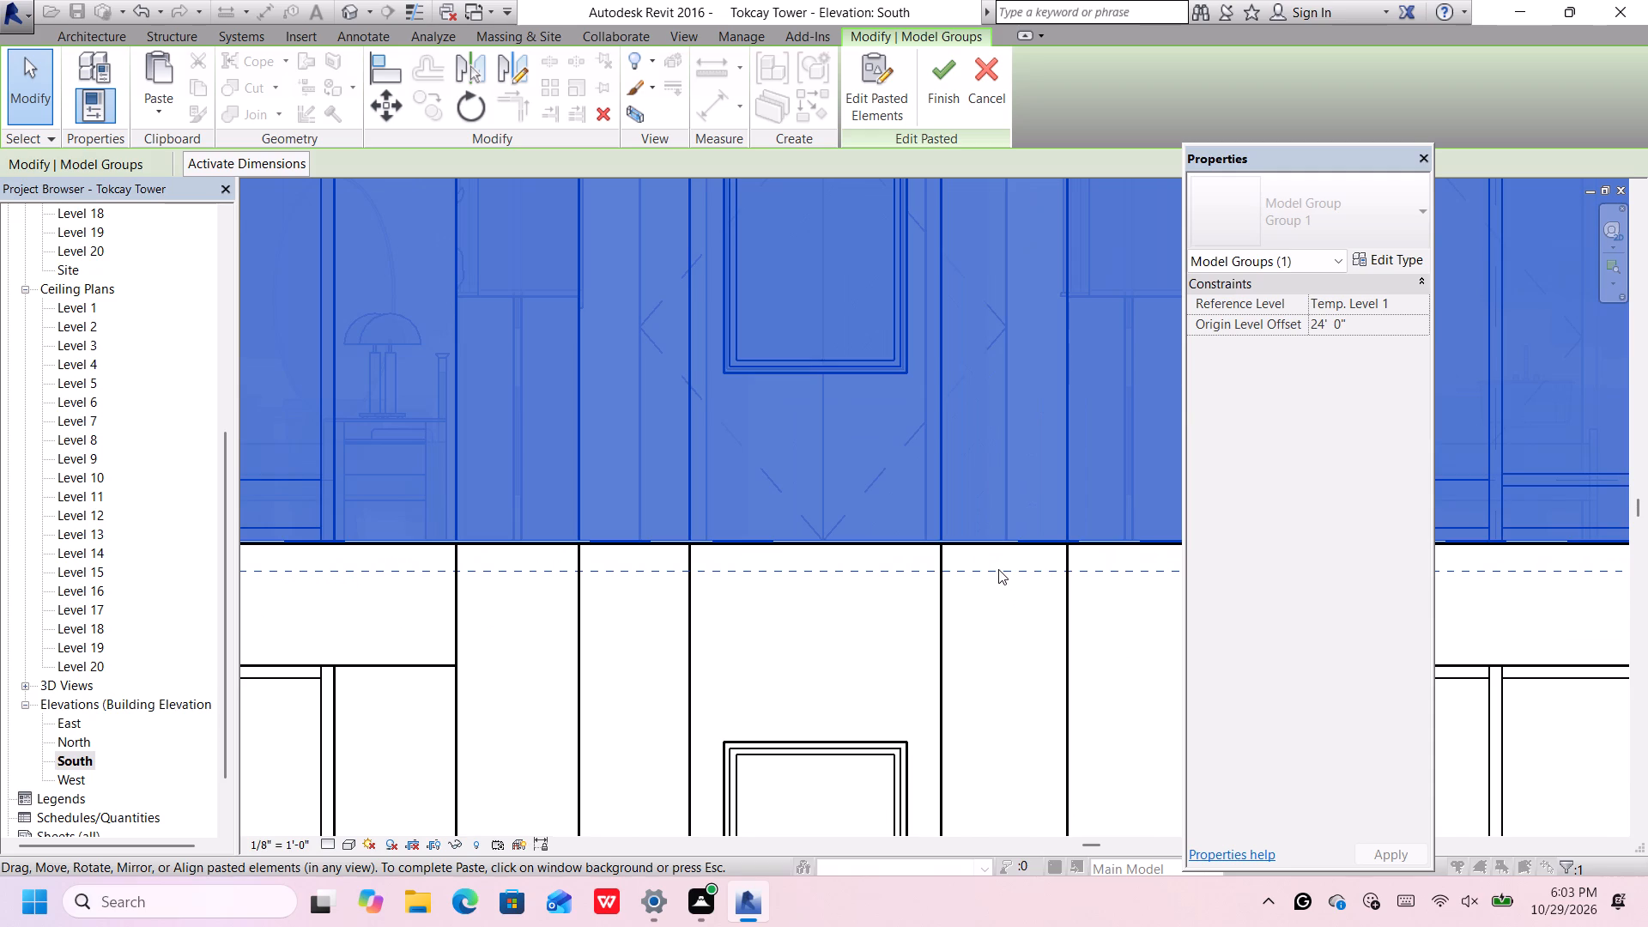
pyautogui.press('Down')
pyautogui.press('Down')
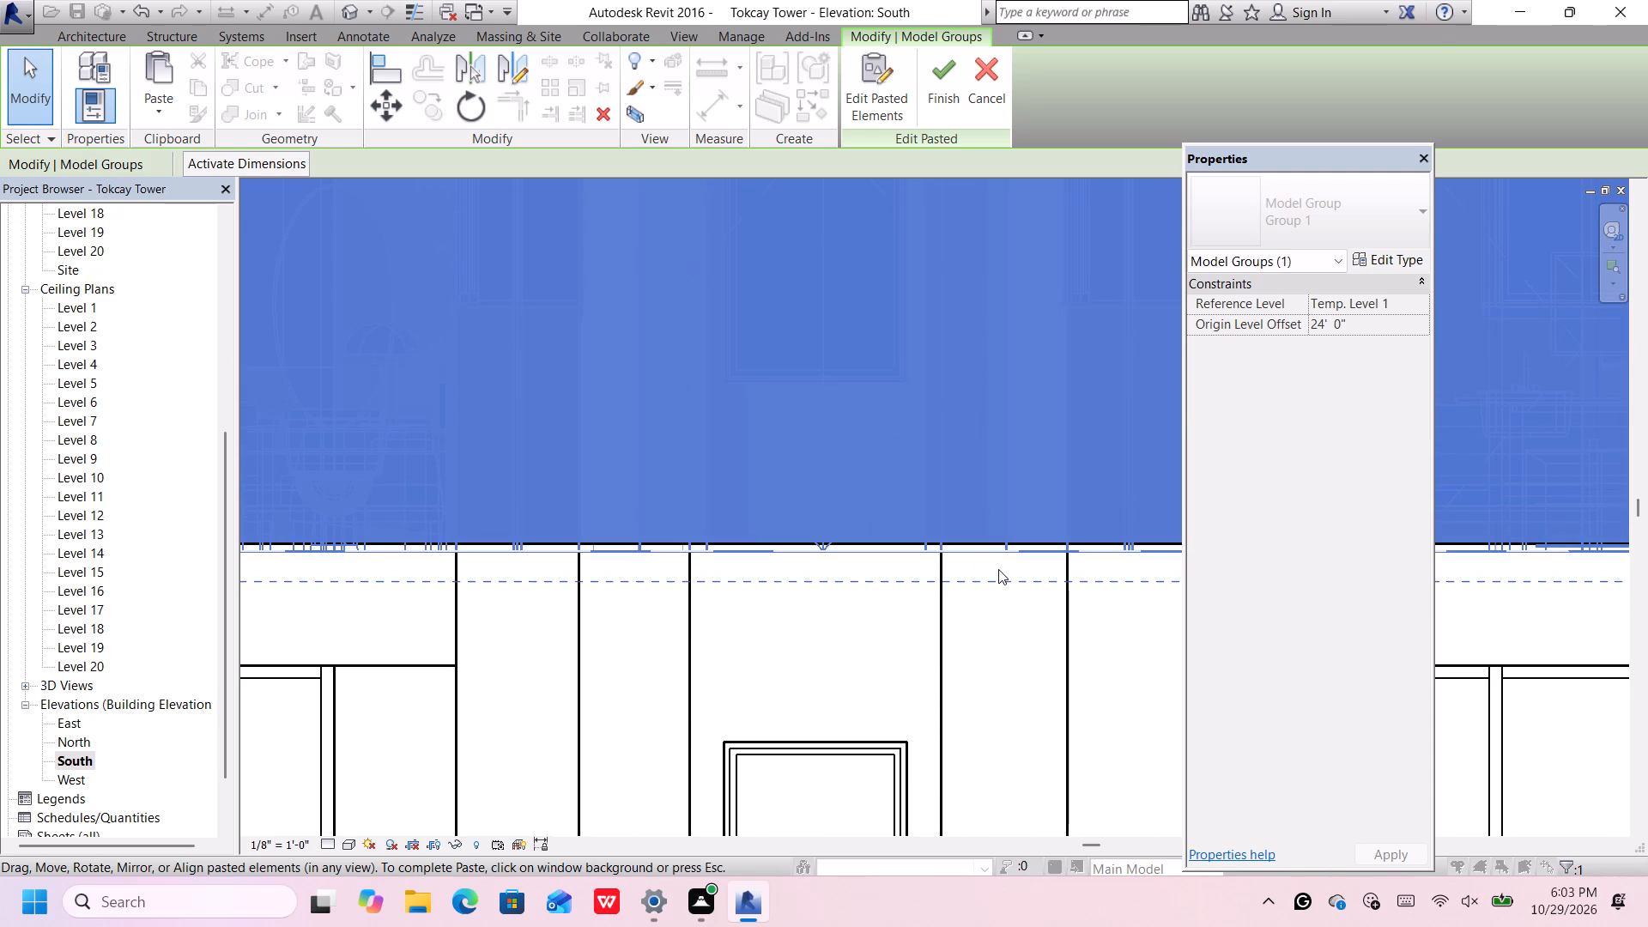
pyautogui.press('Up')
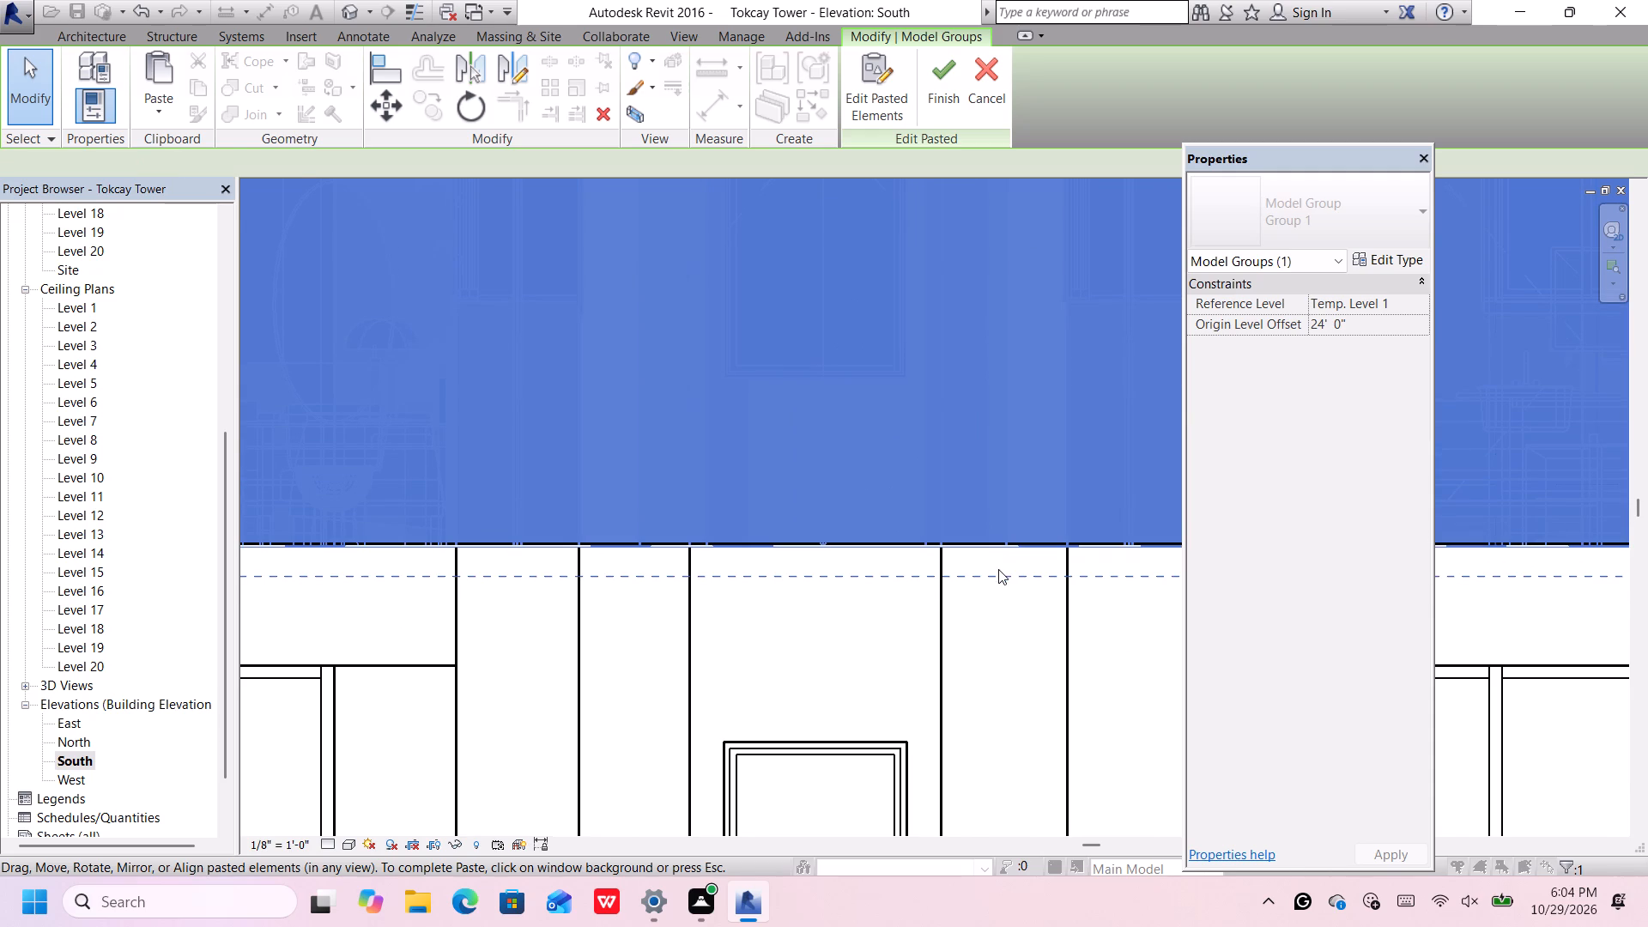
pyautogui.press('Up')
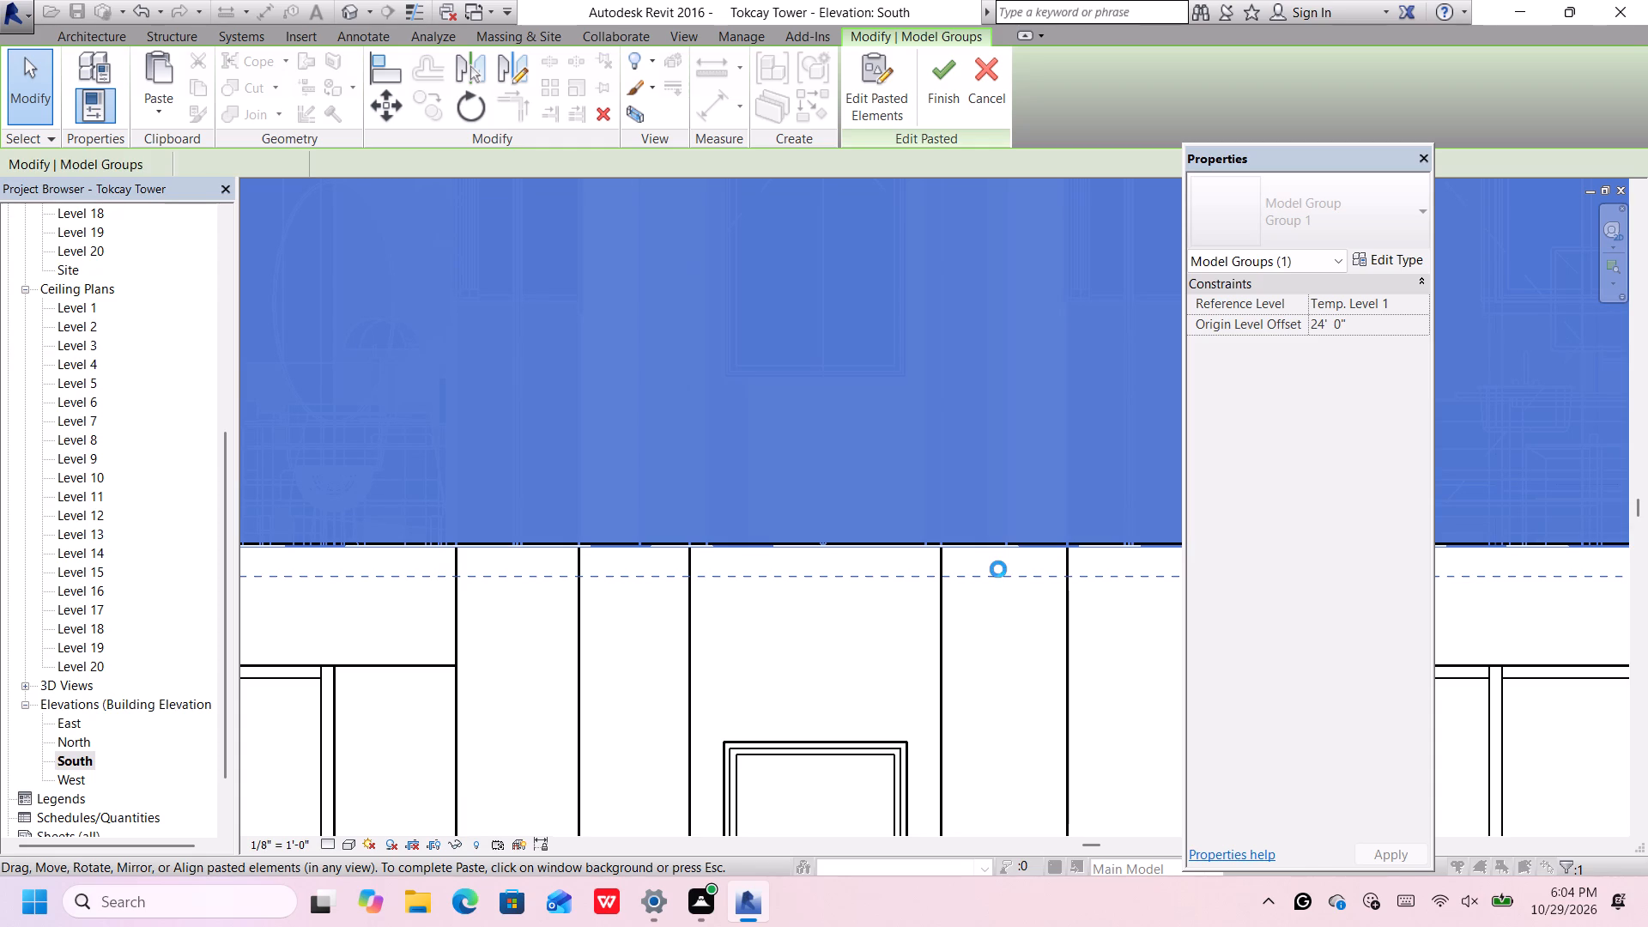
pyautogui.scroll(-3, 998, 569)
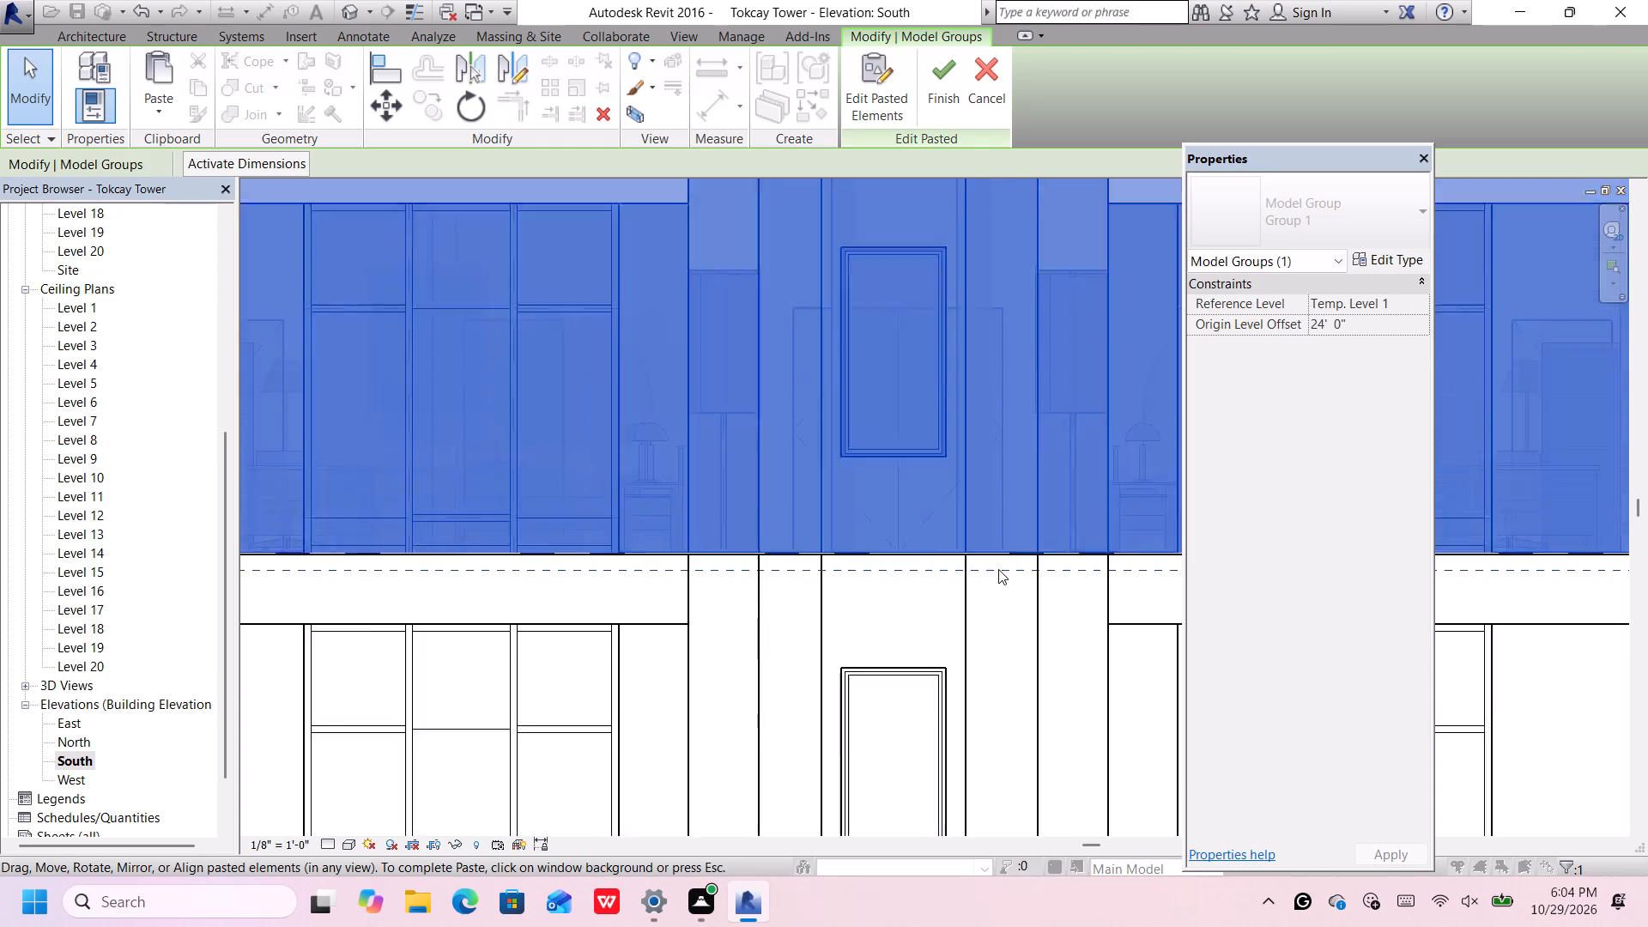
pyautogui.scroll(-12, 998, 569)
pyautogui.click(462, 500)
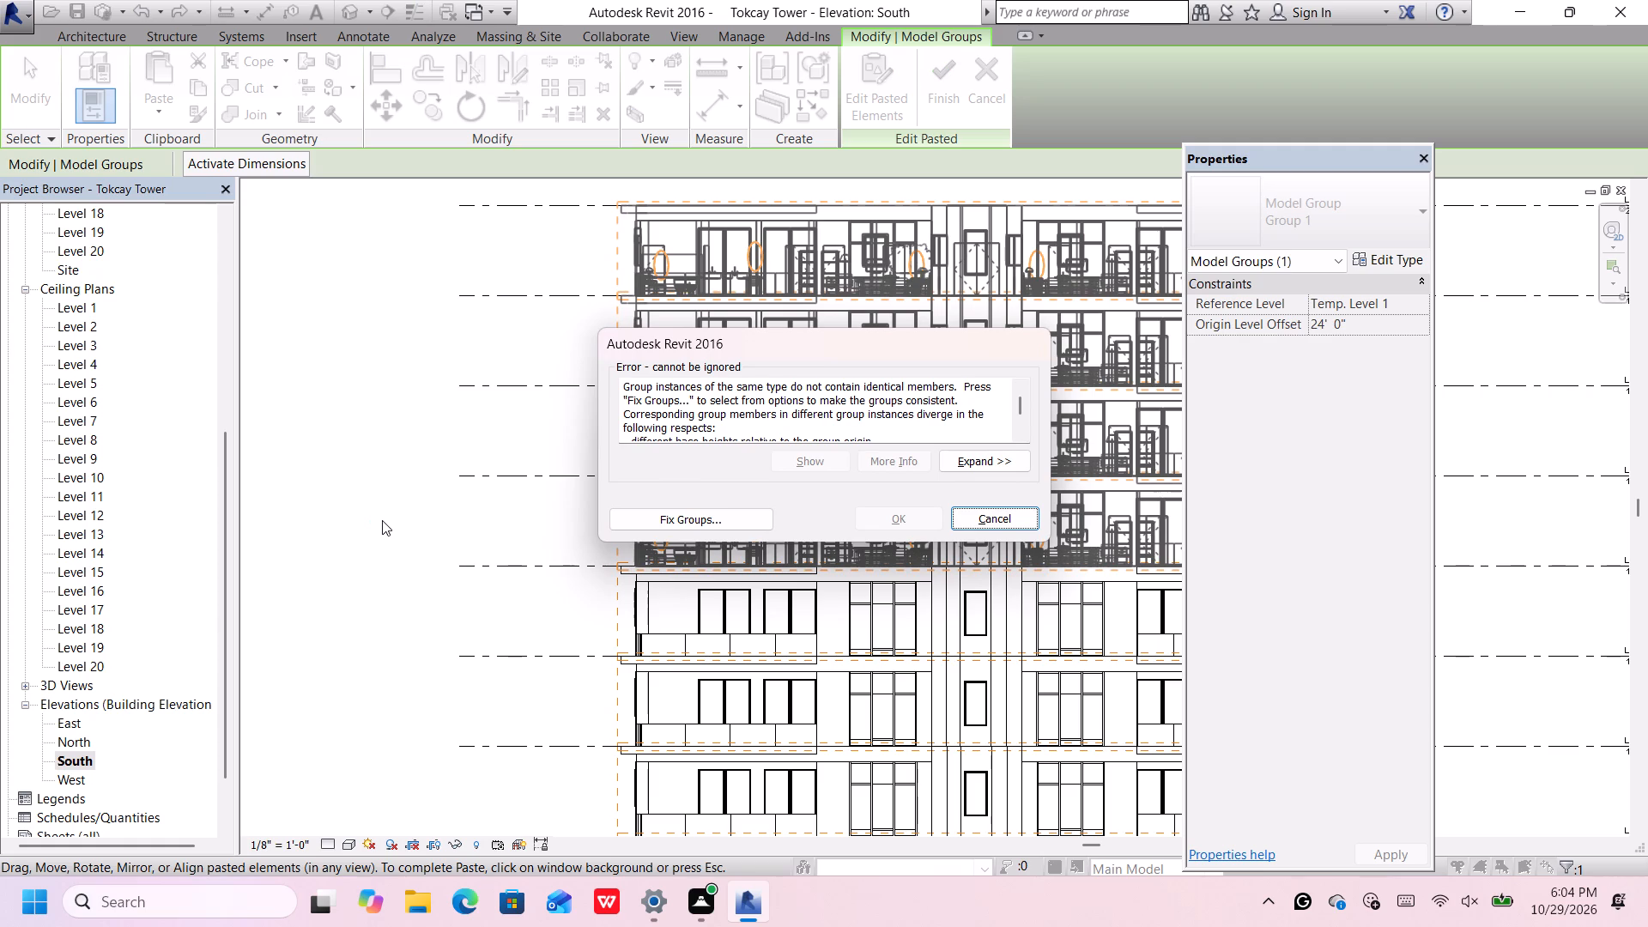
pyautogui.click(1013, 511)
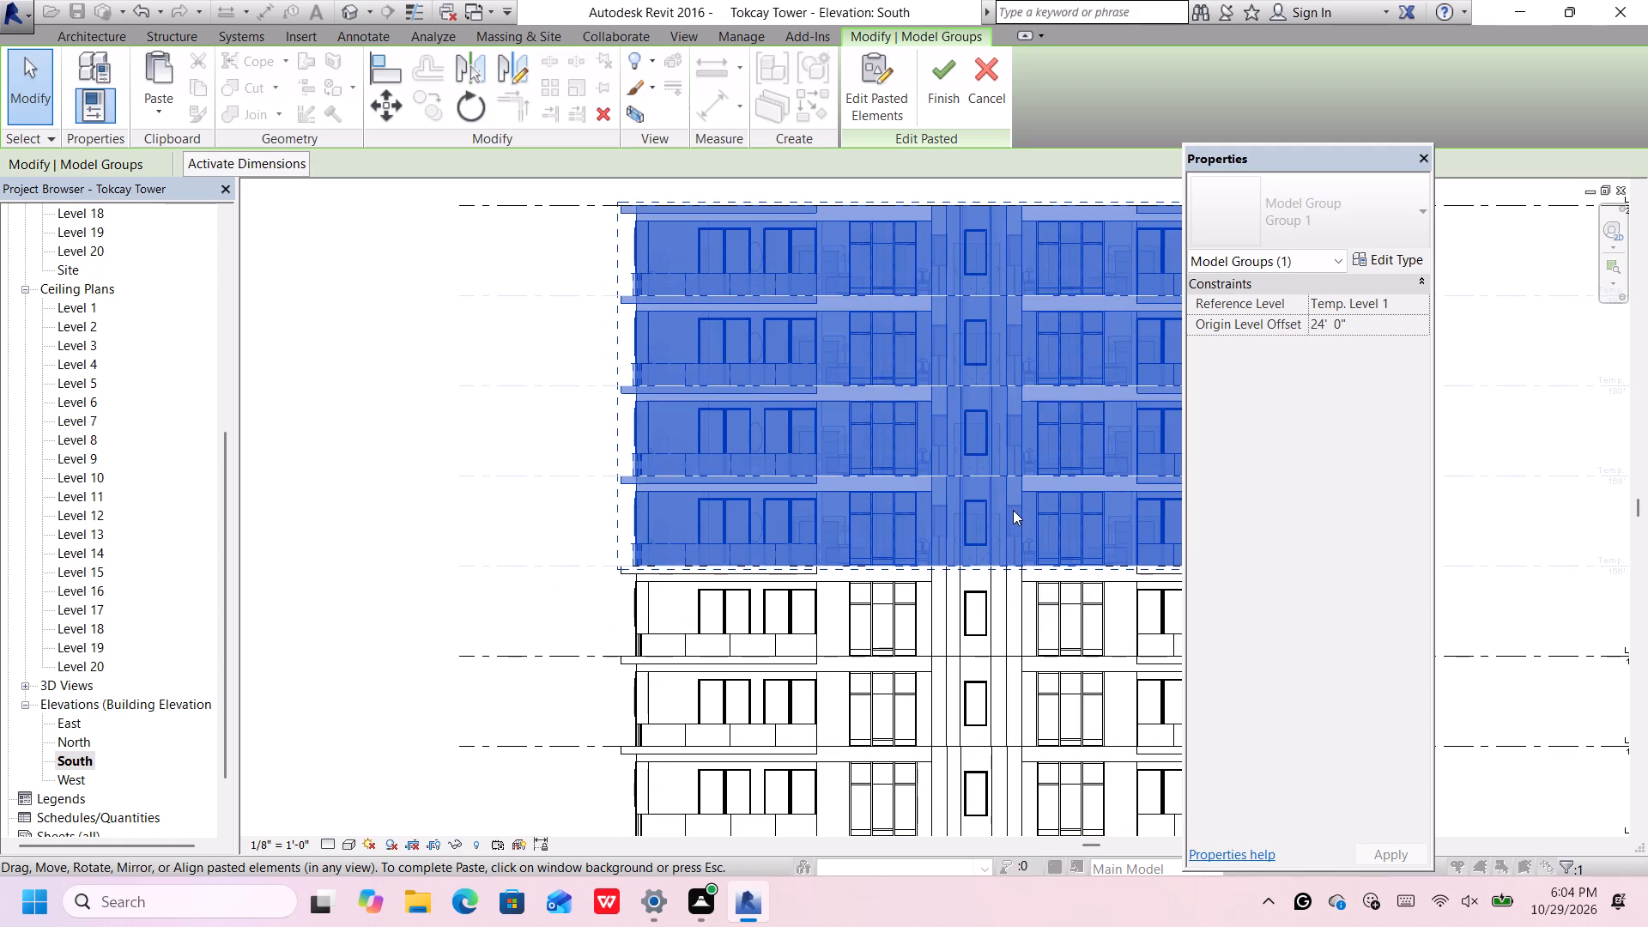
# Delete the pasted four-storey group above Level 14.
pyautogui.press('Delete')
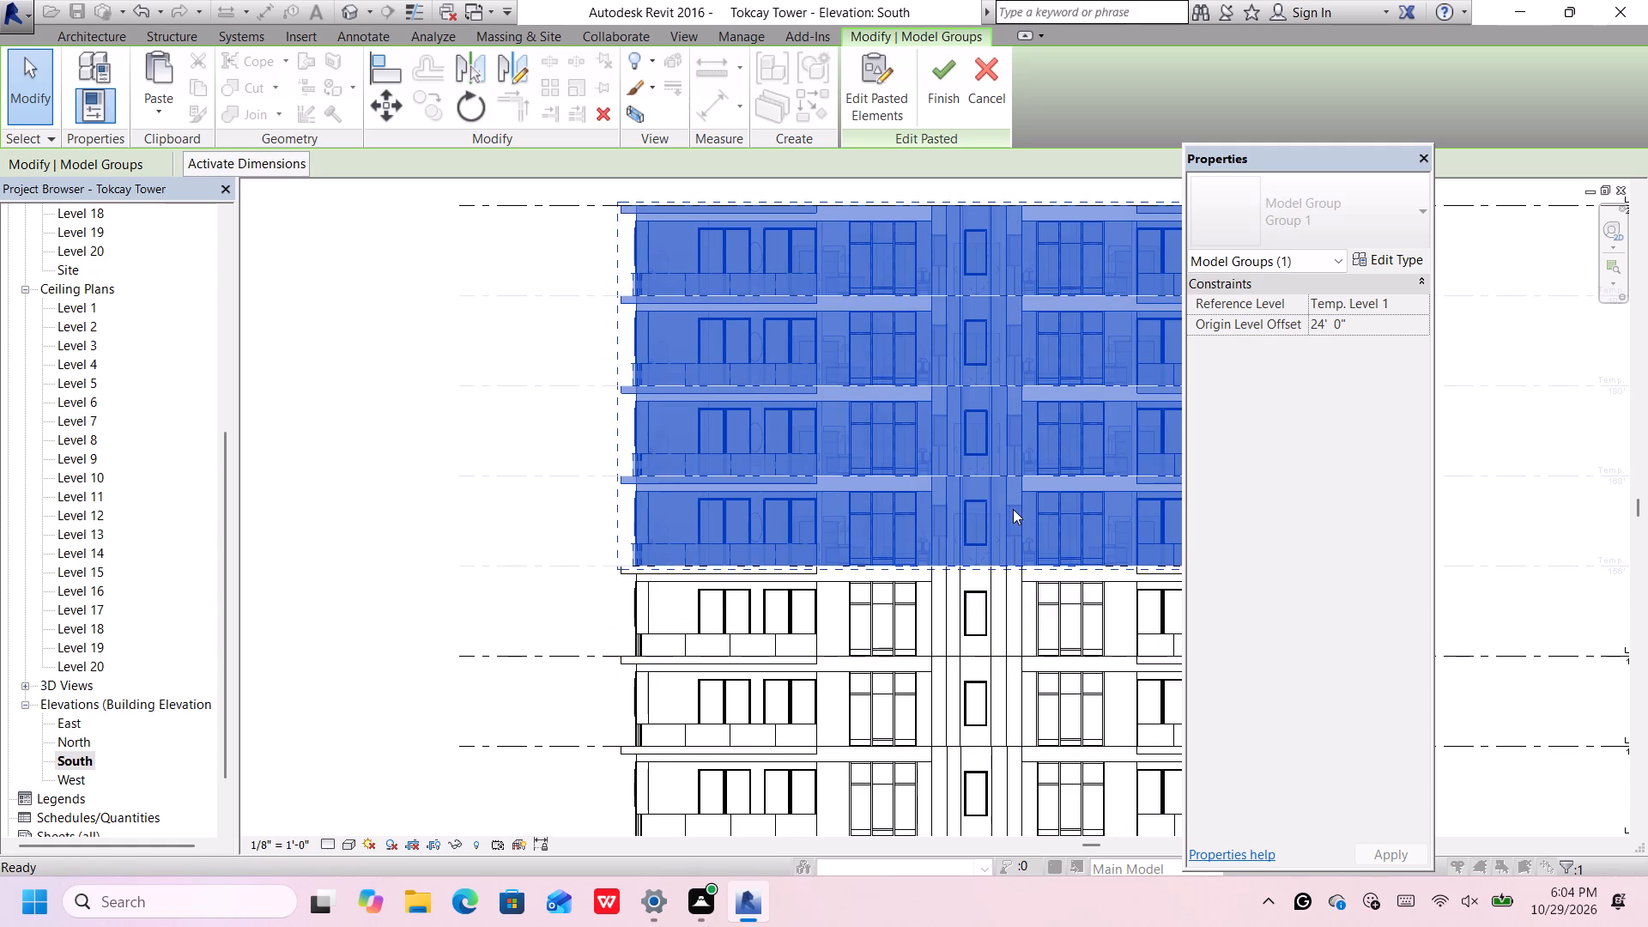
# Paste a fresh copy of the four-storey group vertically above the stack, with its base between Level 14 and Level 15.
pyautogui.scroll(-7, 890, 506)
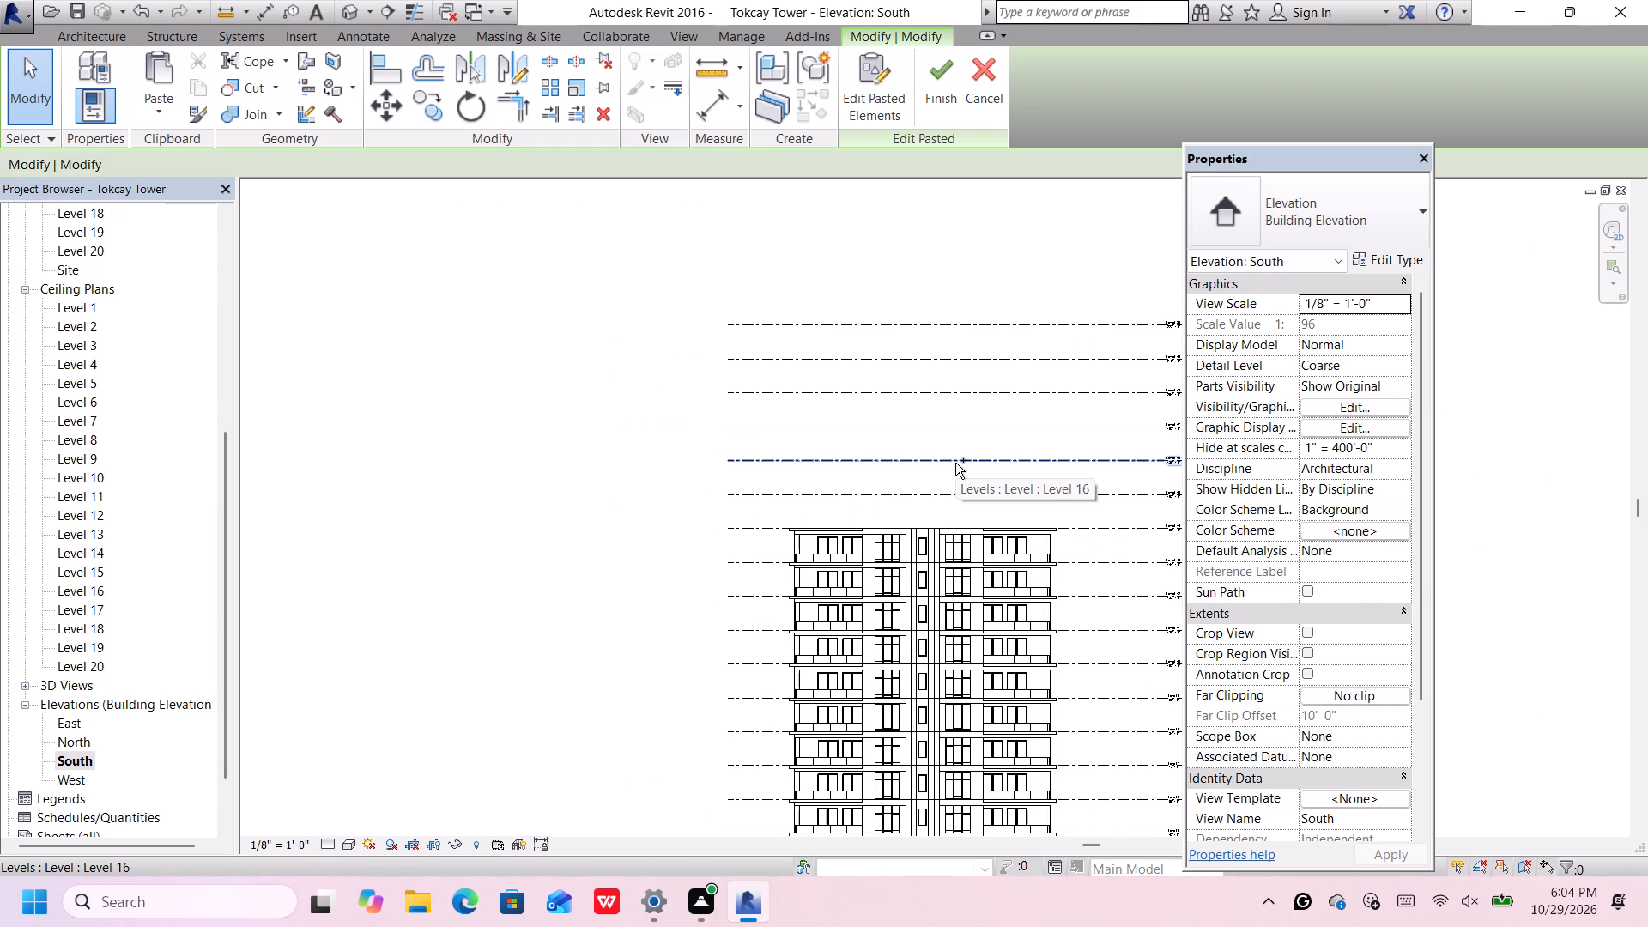
pyautogui.hotkey('ctrl', 'c')
pyautogui.hotkey('ctrl', 'v')
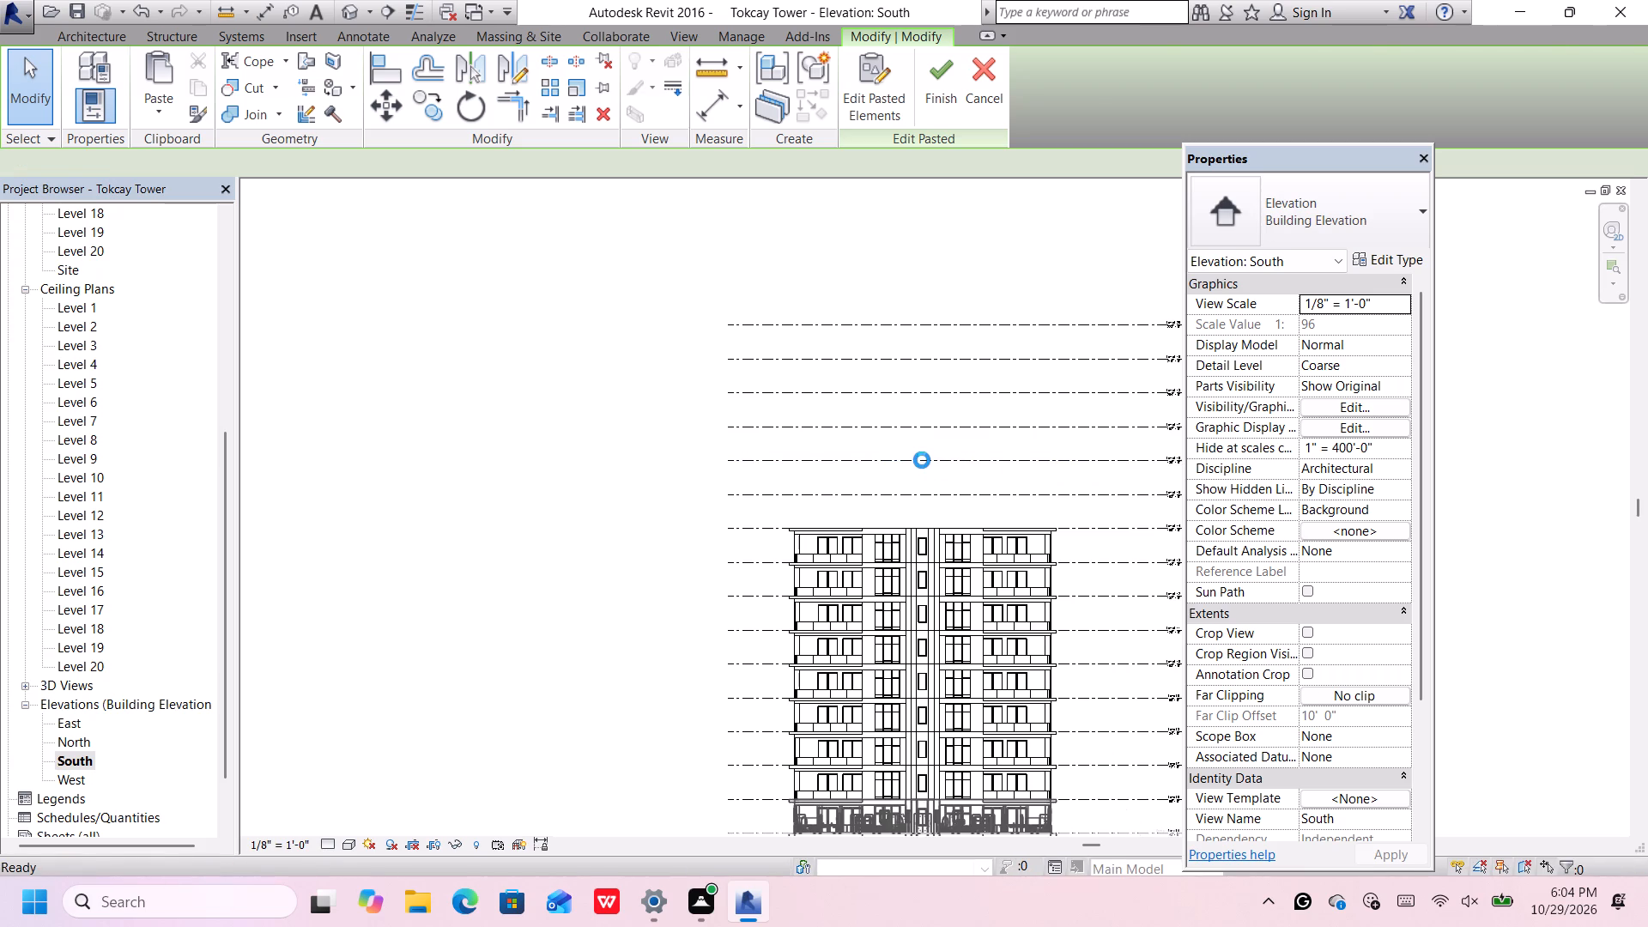
pyautogui.scroll(4, 917, 500)
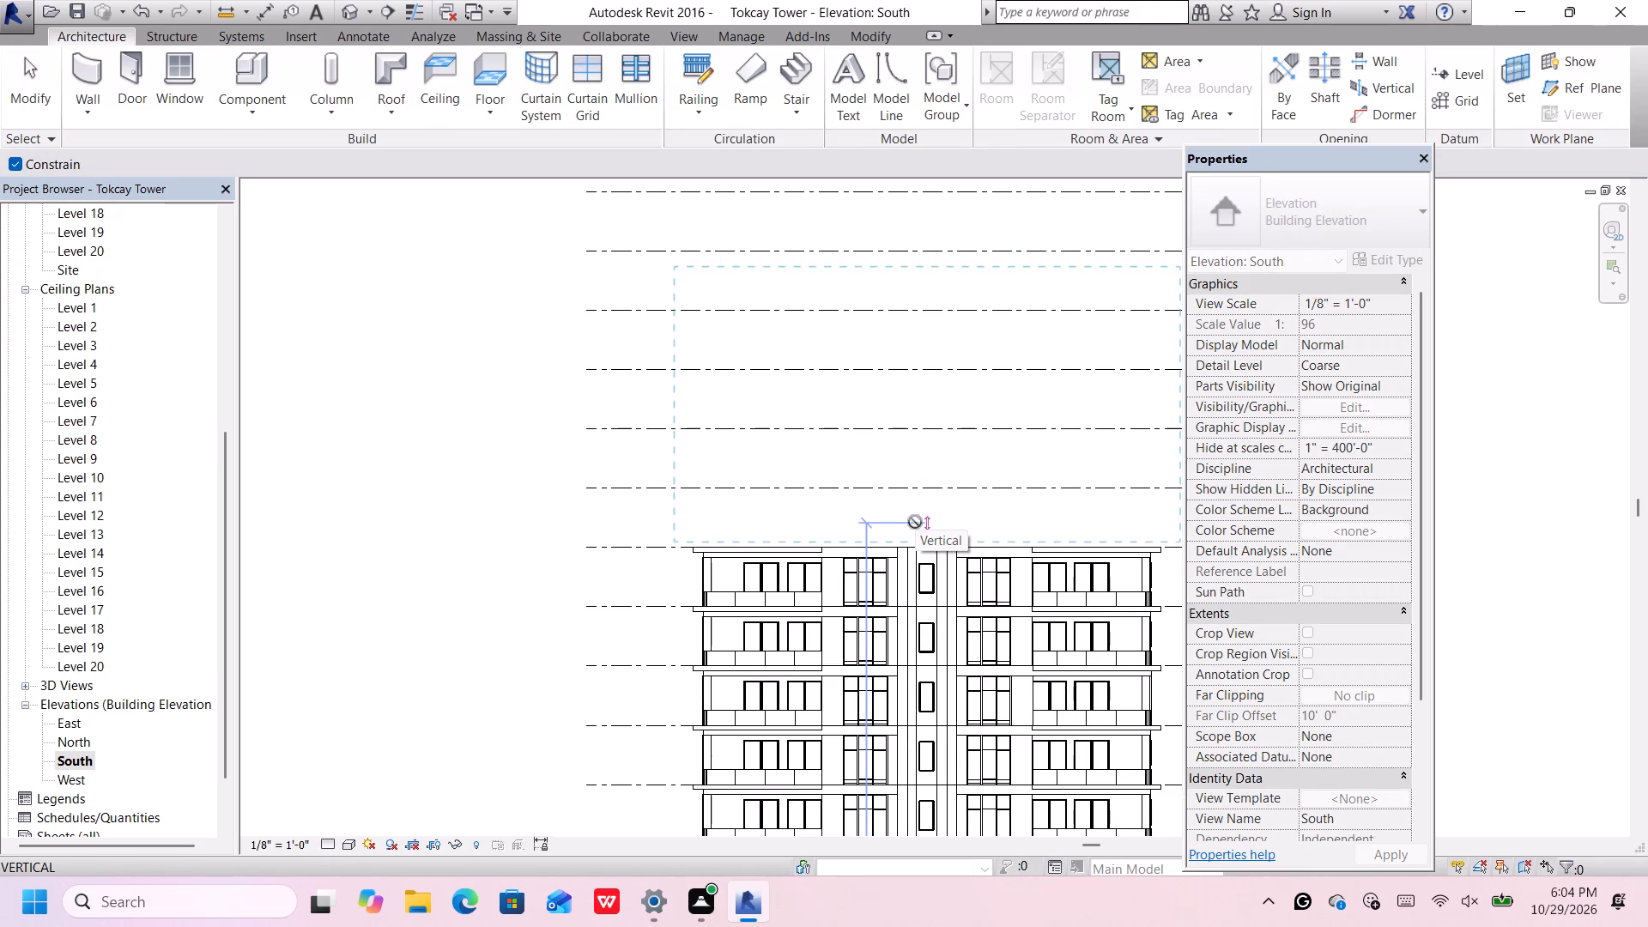
pyautogui.click(915, 526)
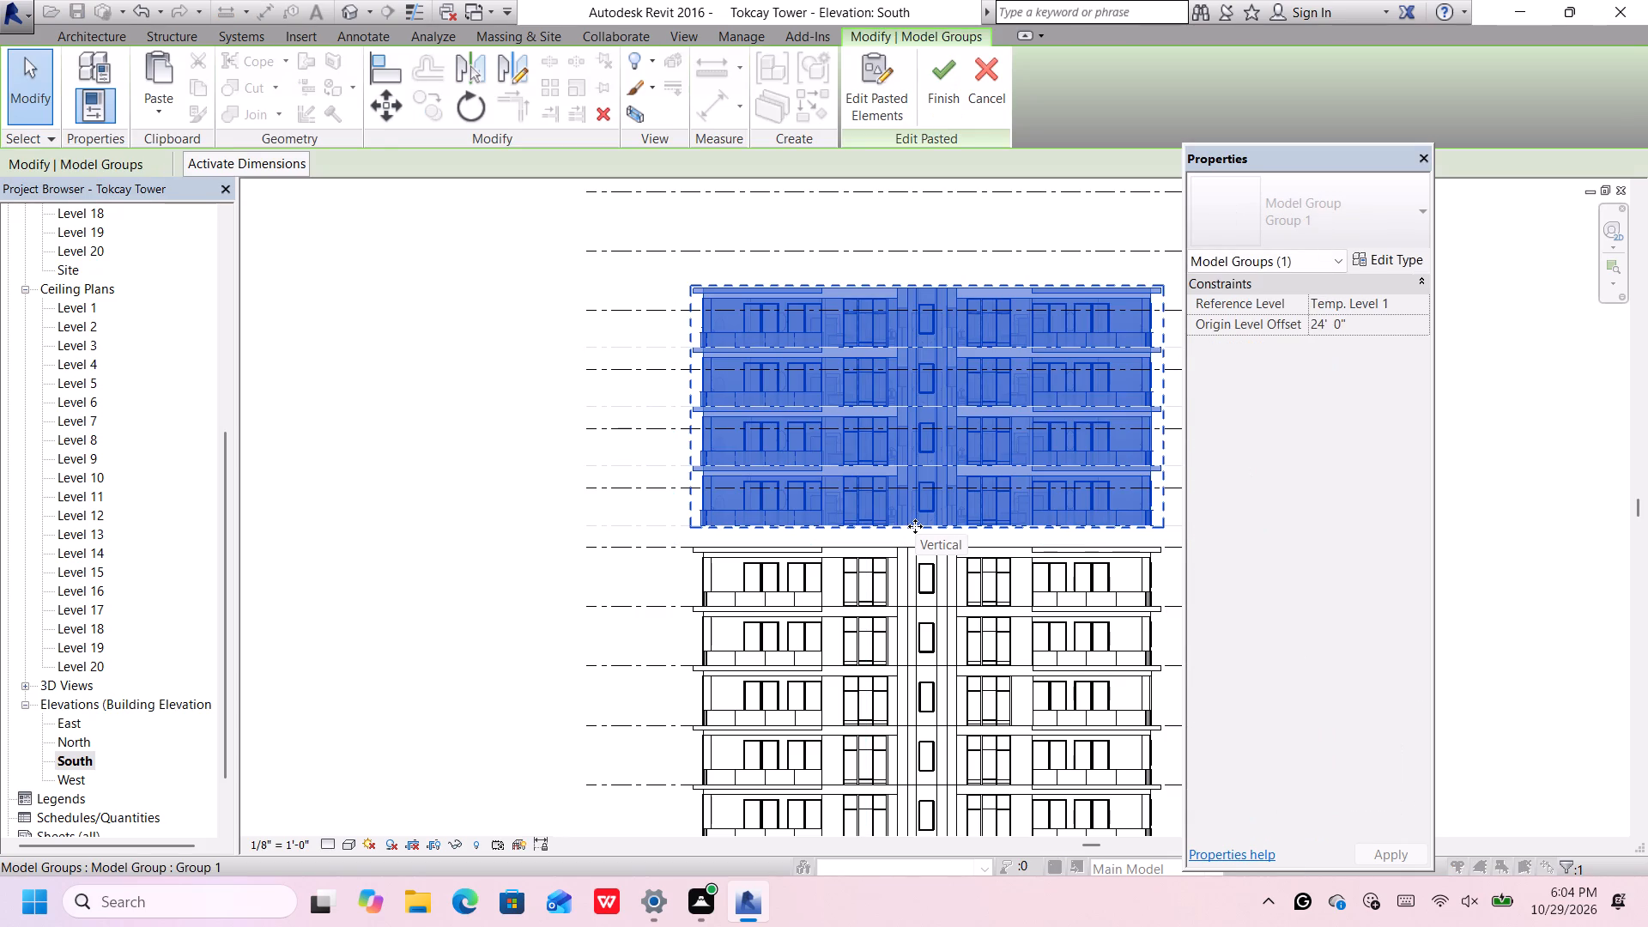
# Nudge the pasted four-storey group down until its lower outline reaches Level 14, at the top of the existing stack.
pyautogui.press('Down')
pyautogui.press('Down')
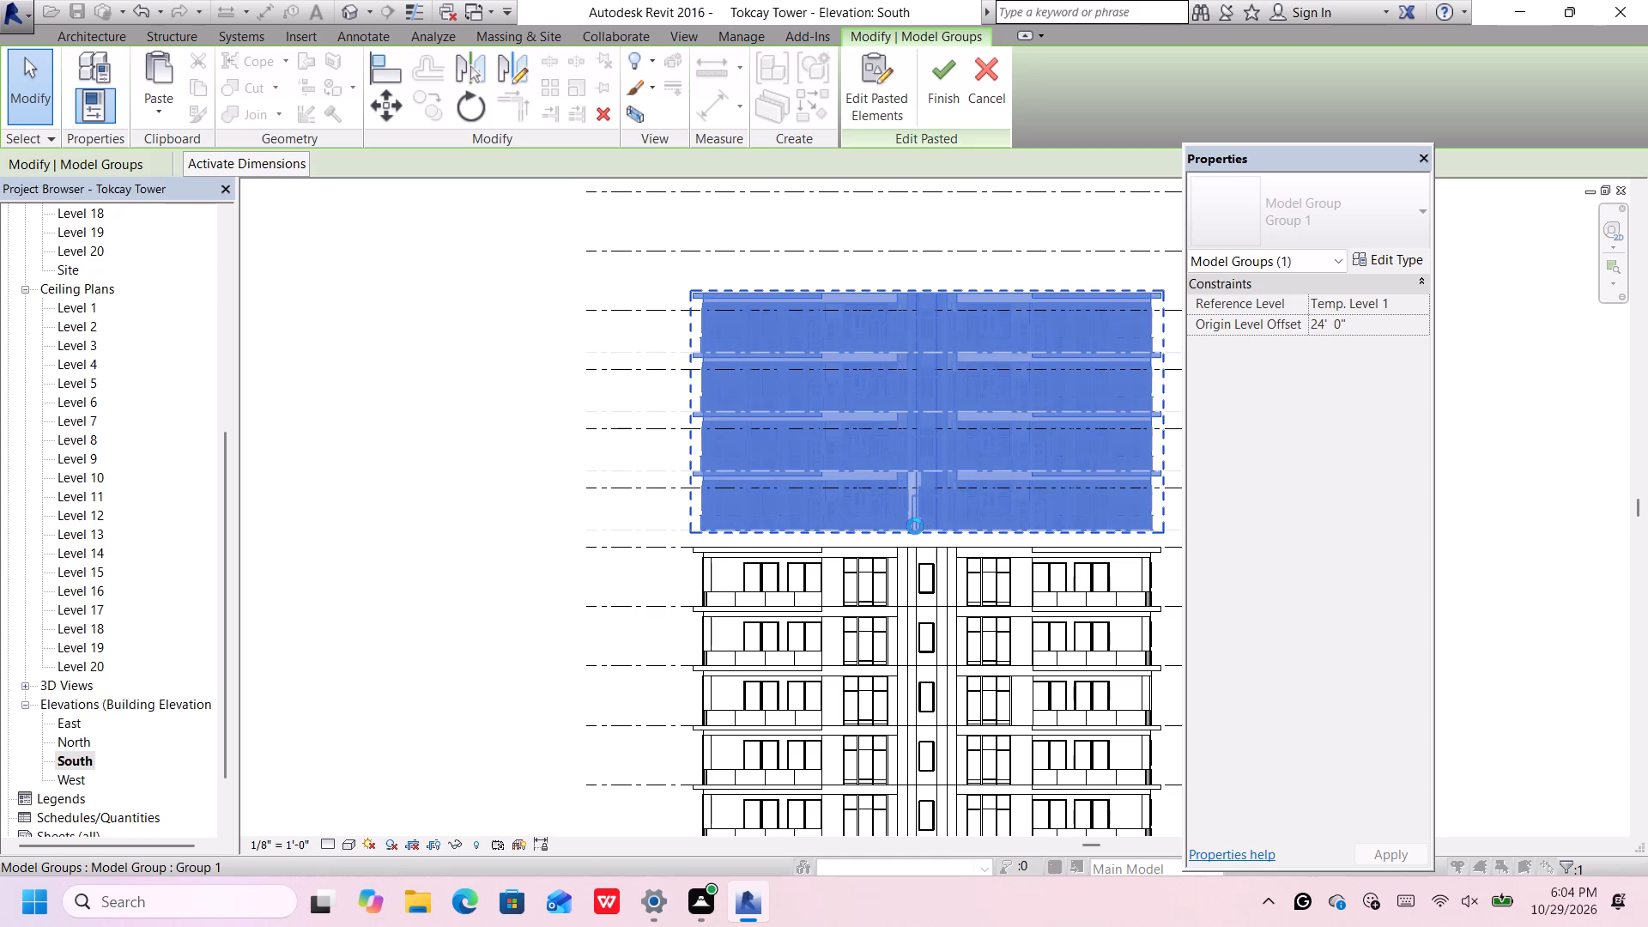
pyautogui.press('Down')
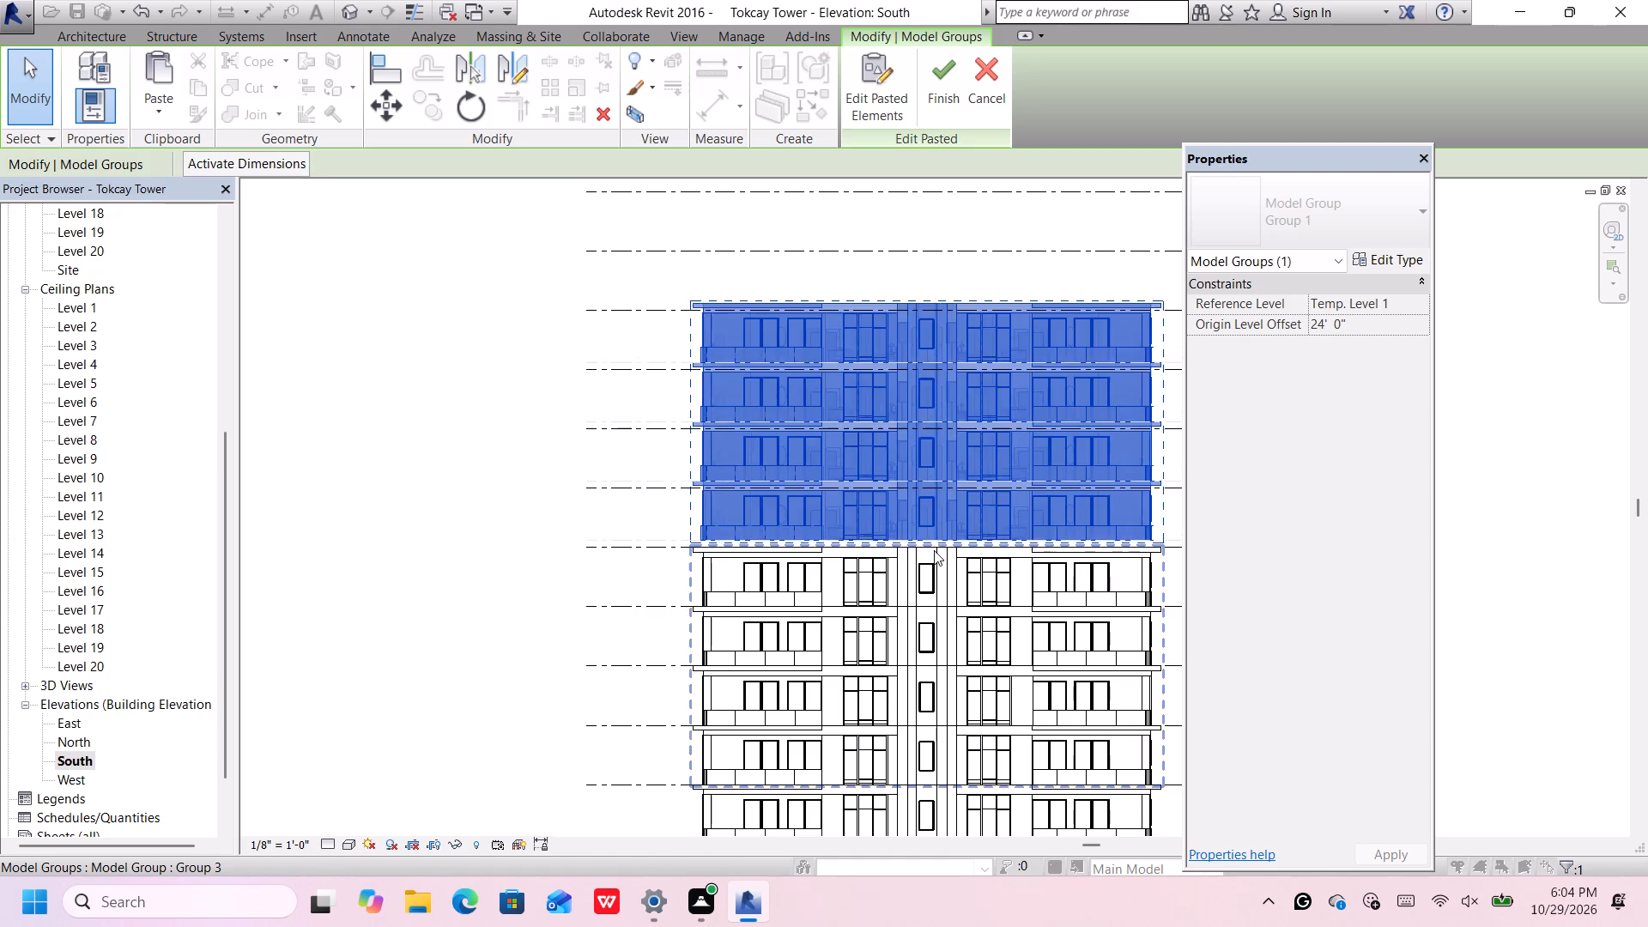
pyautogui.scroll(10, 934, 550)
pyautogui.scroll(-2, 931, 535)
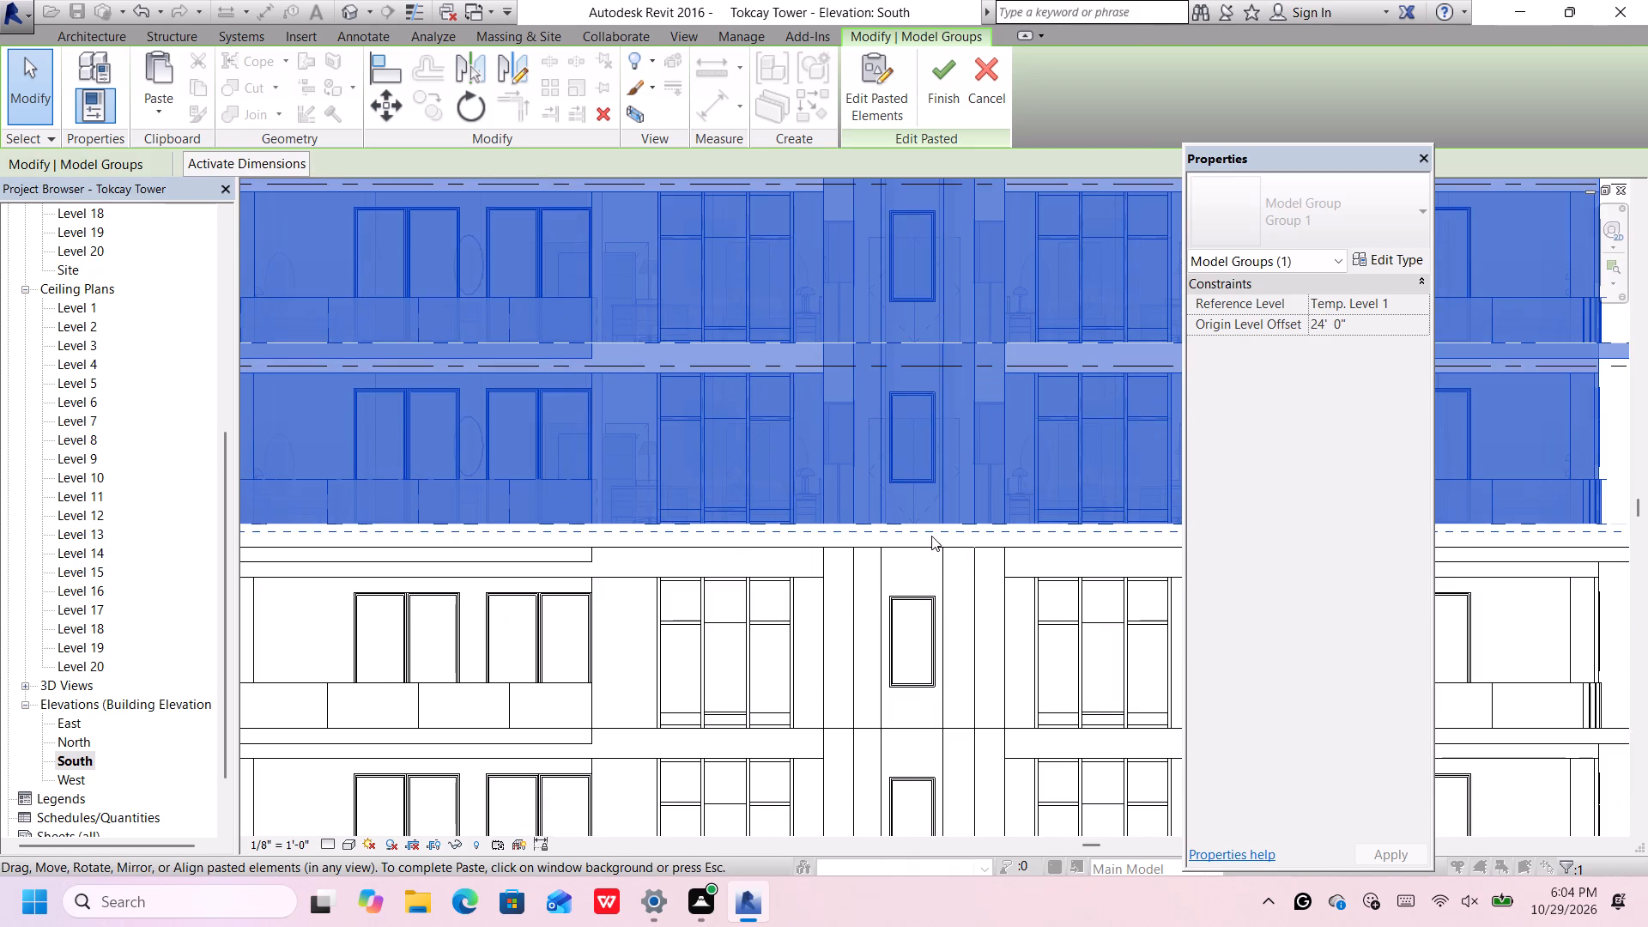
pyautogui.press('Down')
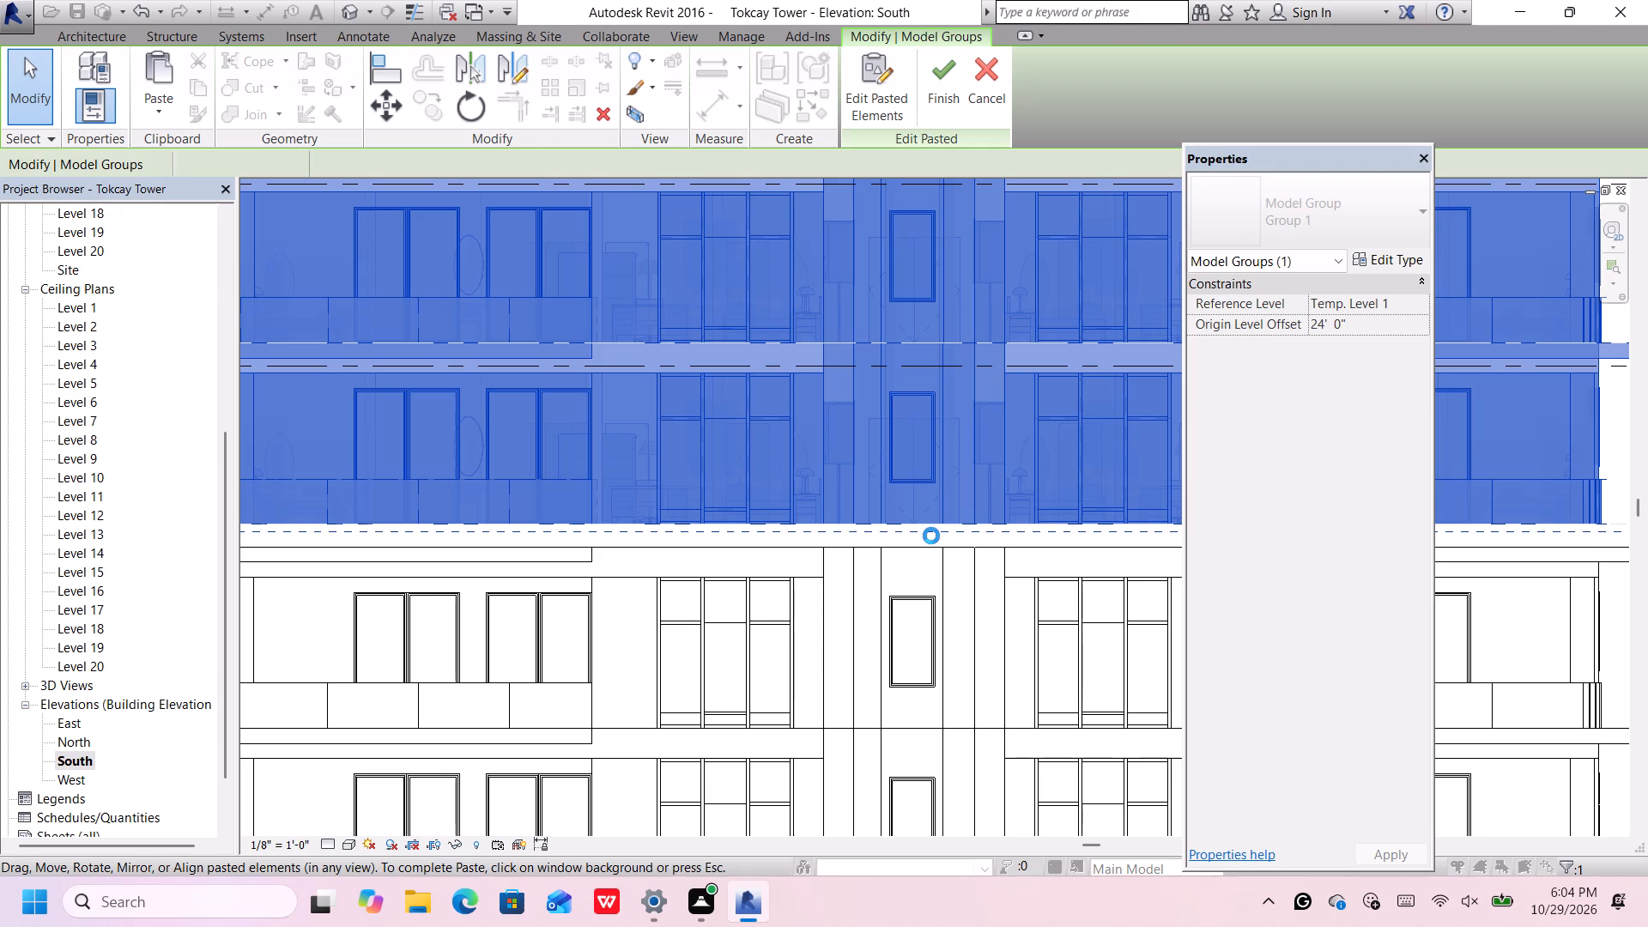
pyautogui.press('Down')
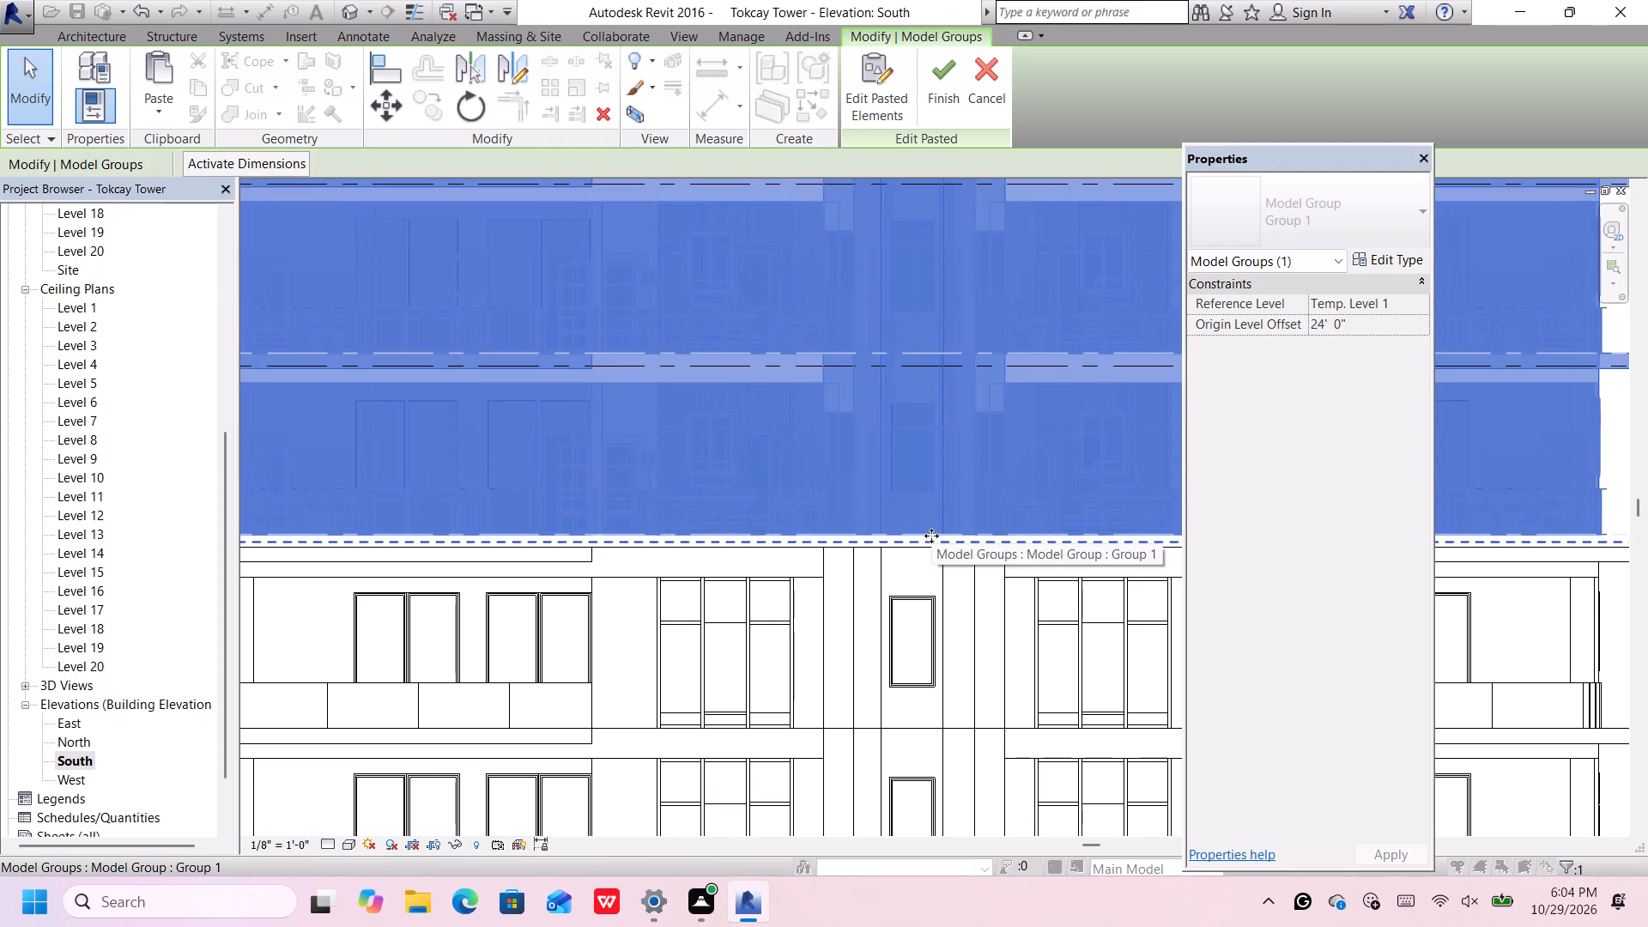
pyautogui.press('Down')
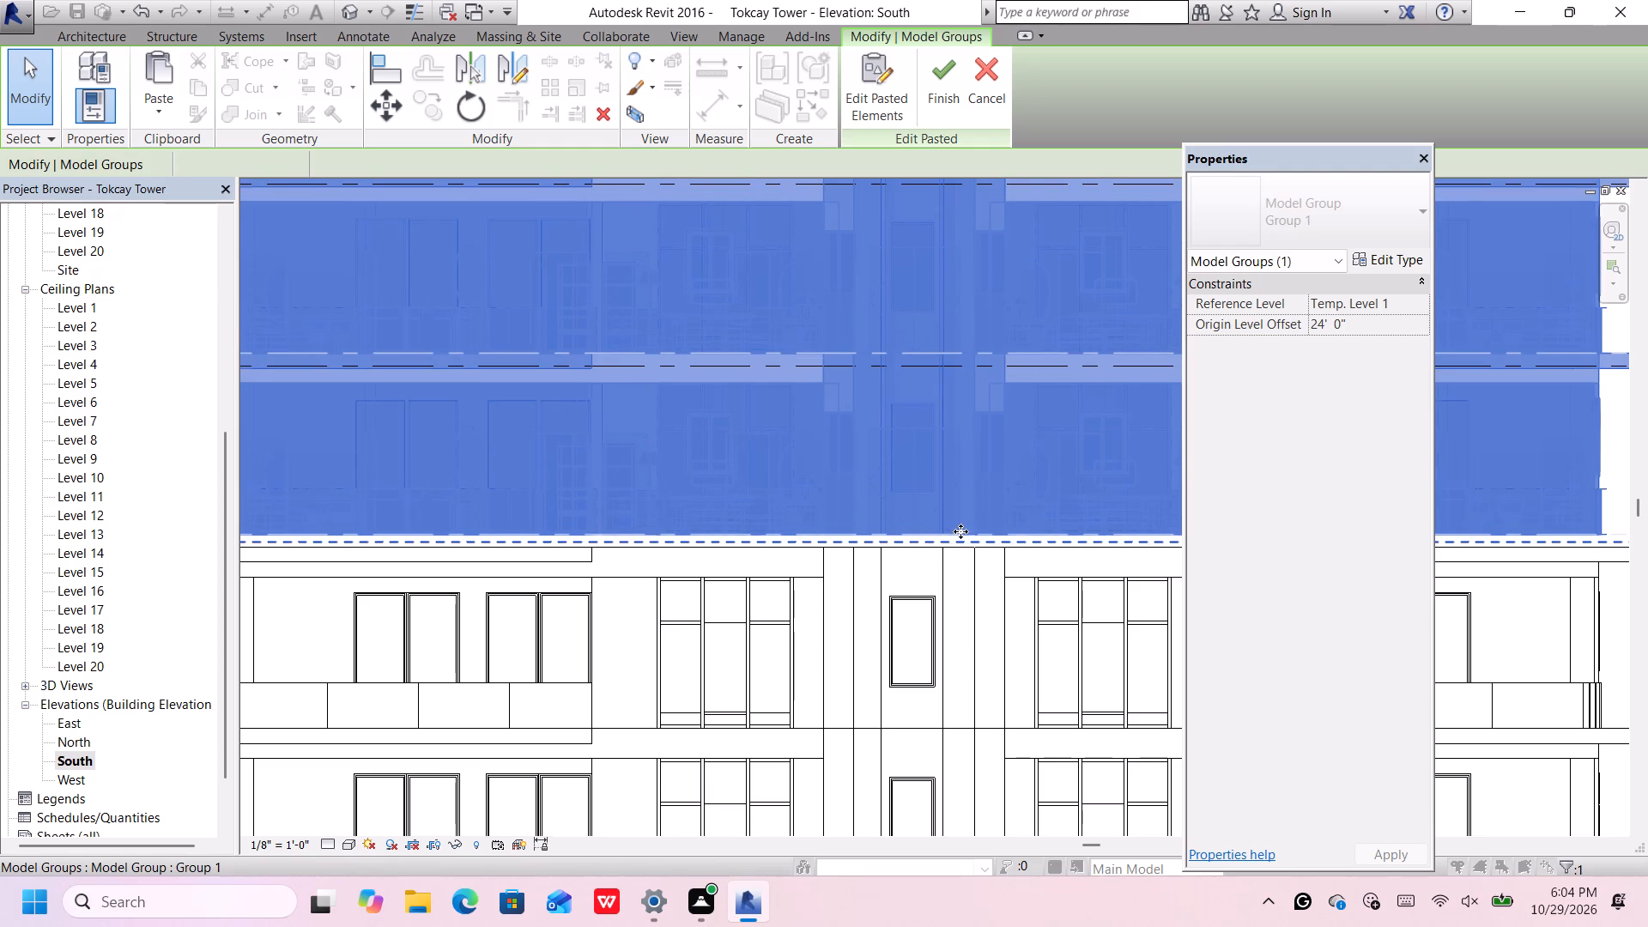
# Fine-nudge the pasted group down until the base of its walls meets the wall tops of the Level 13 storey.
pyautogui.scroll(9, 999, 560)
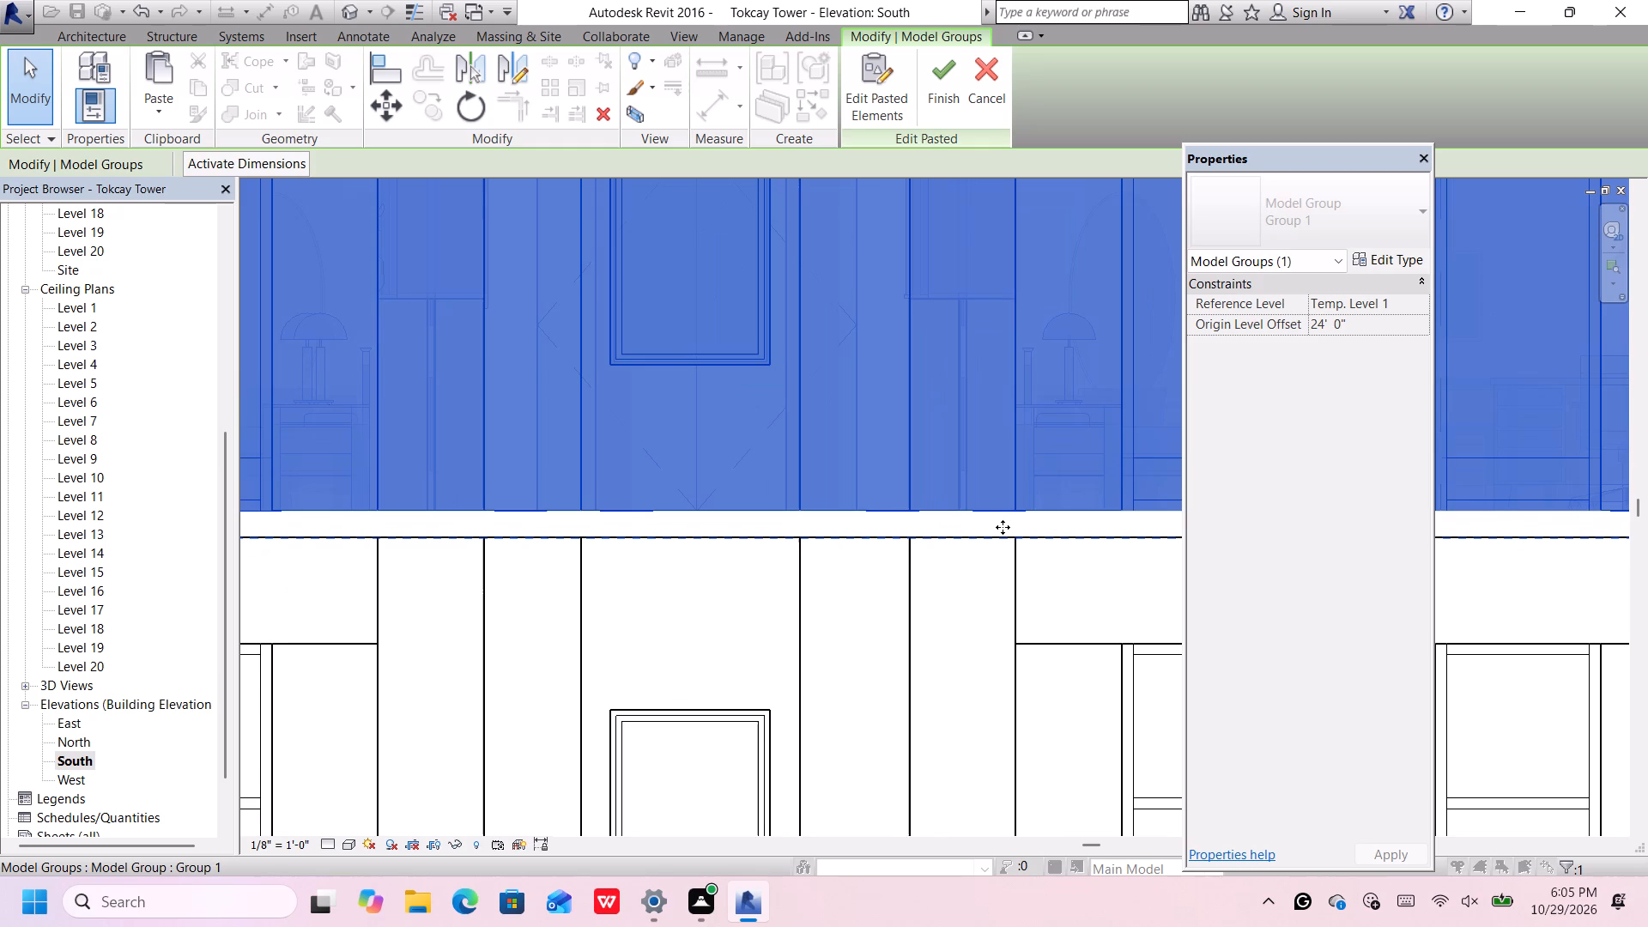
pyautogui.press('Down')
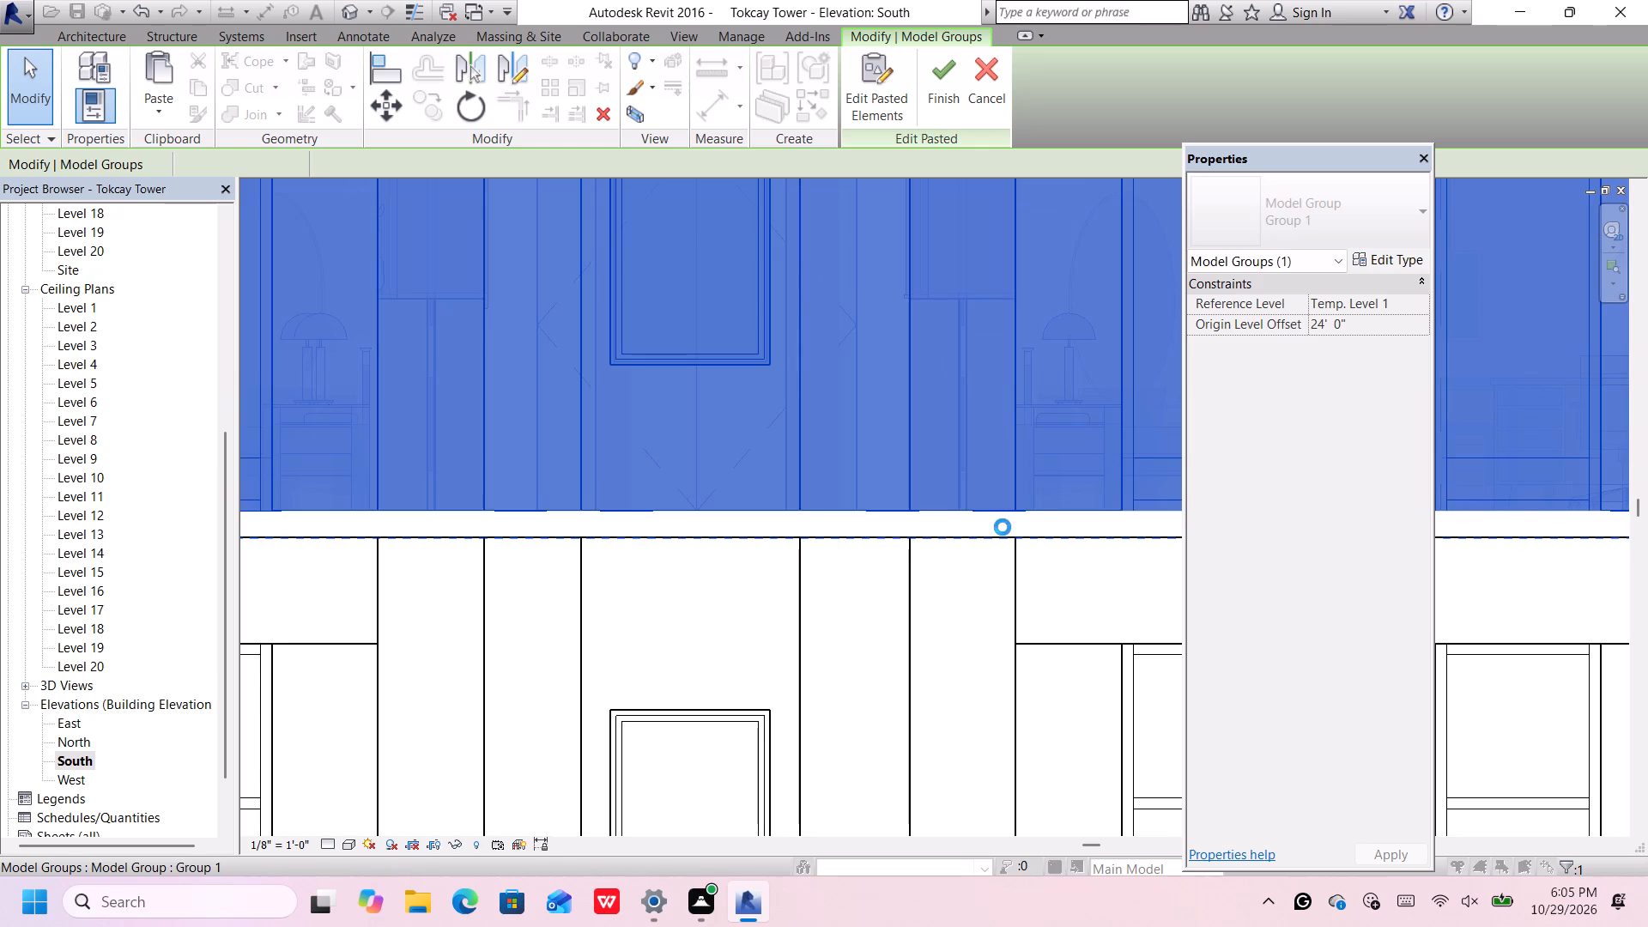
pyautogui.press('Down')
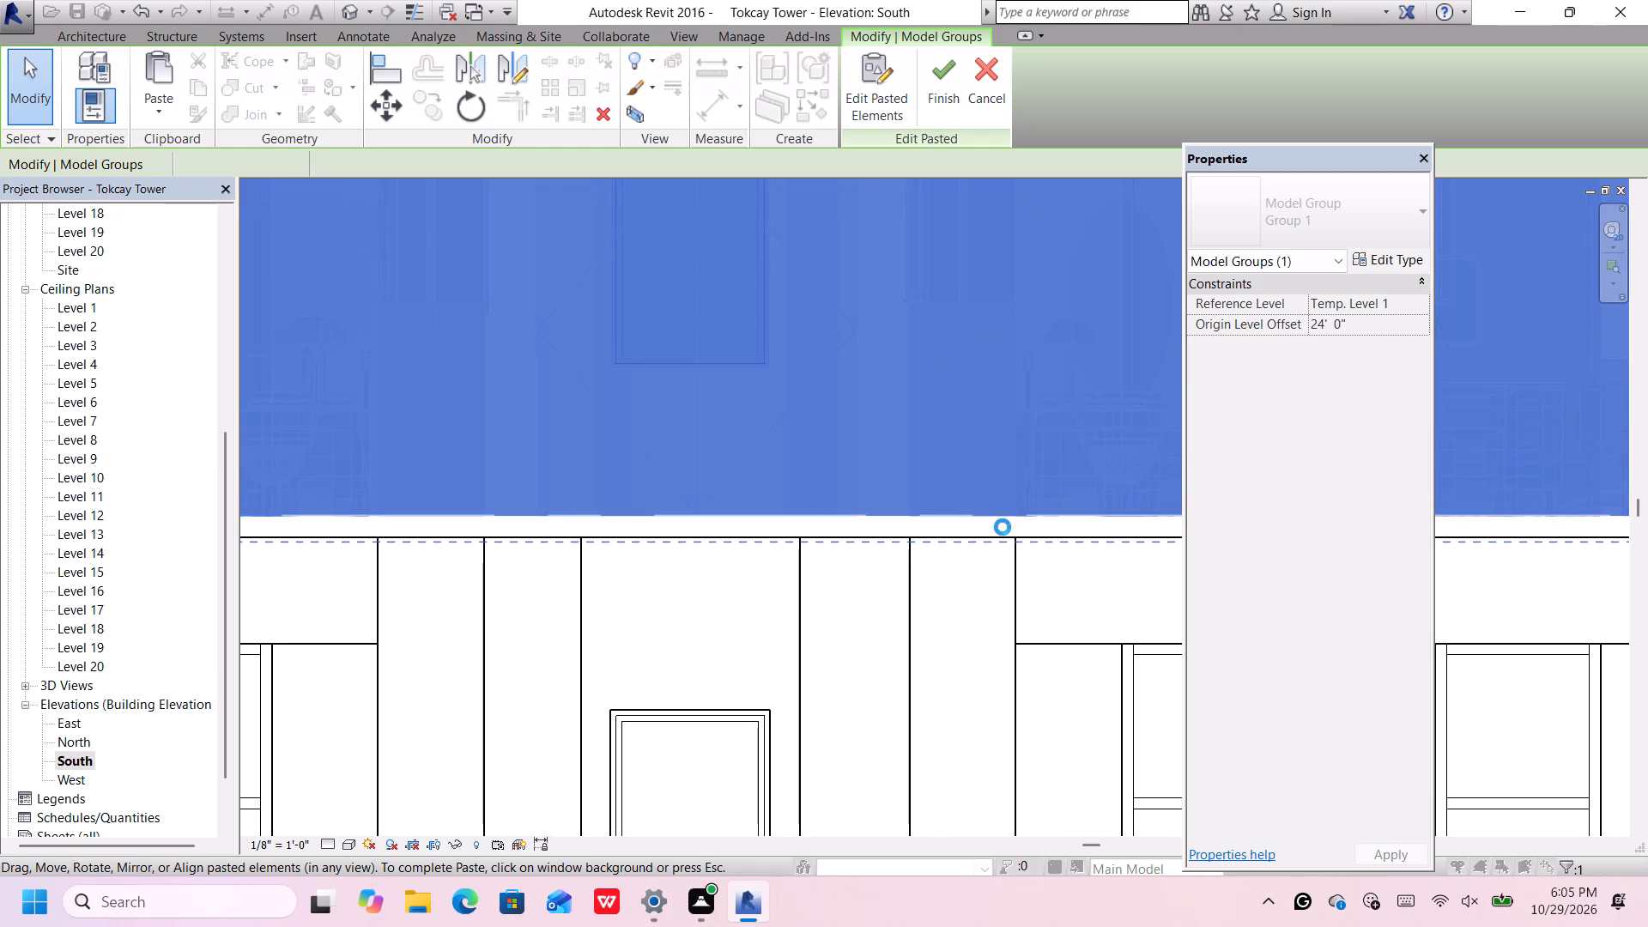
pyautogui.press('Down')
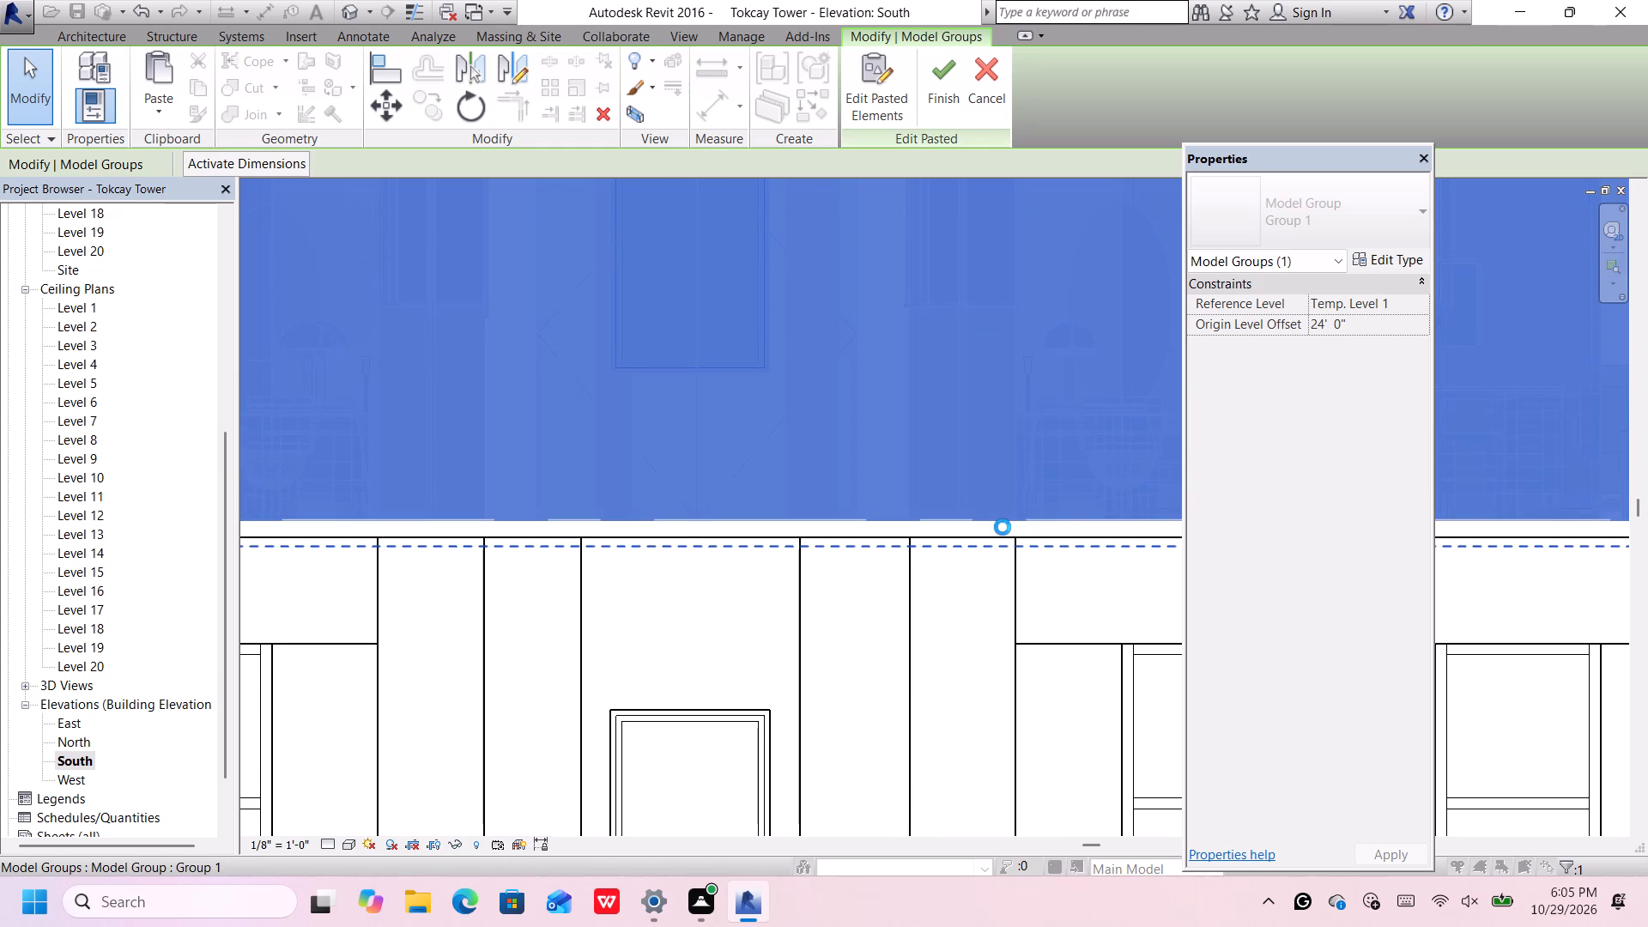
pyautogui.press('Down')
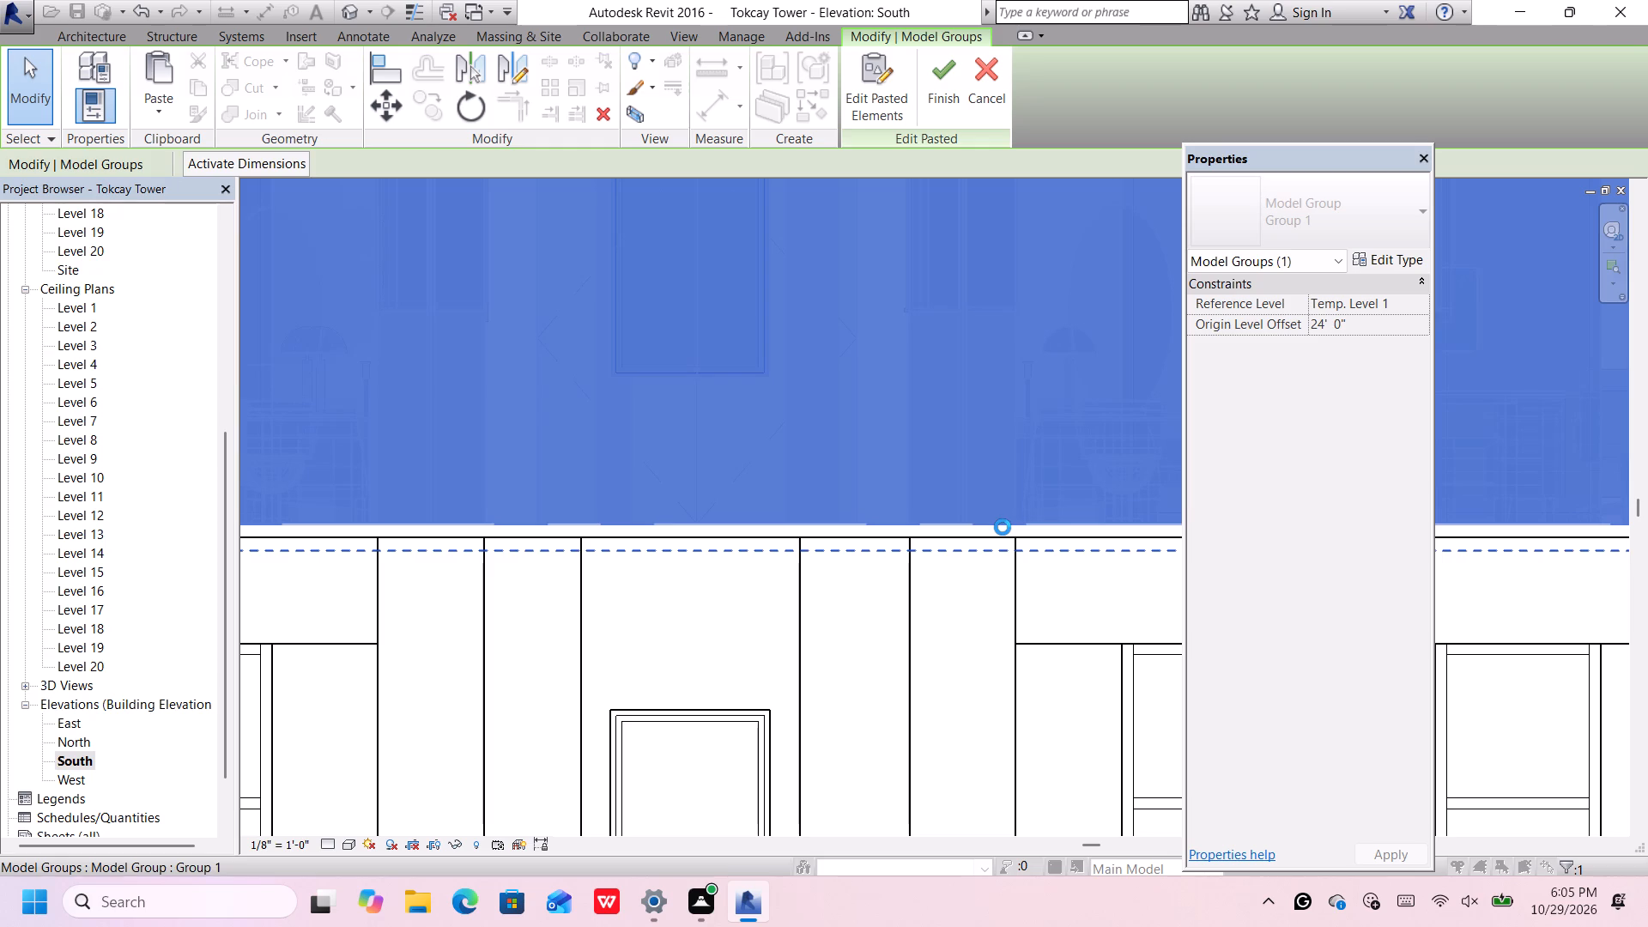
pyautogui.press('Down')
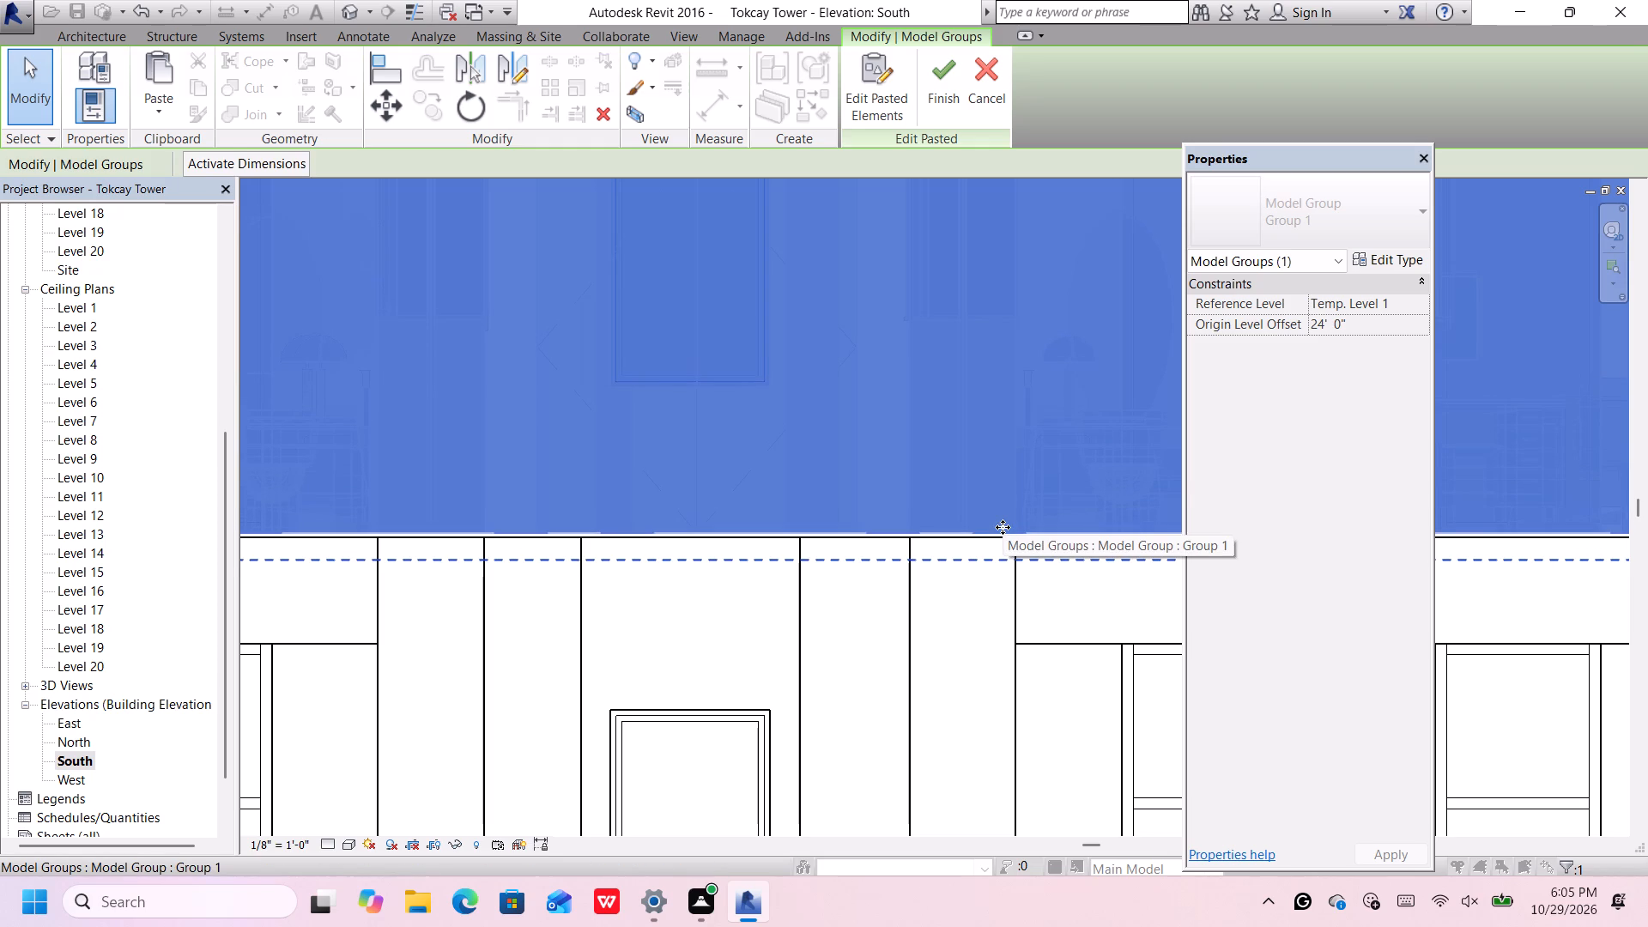
pyautogui.scroll(6, 1007, 527)
pyautogui.press('Down')
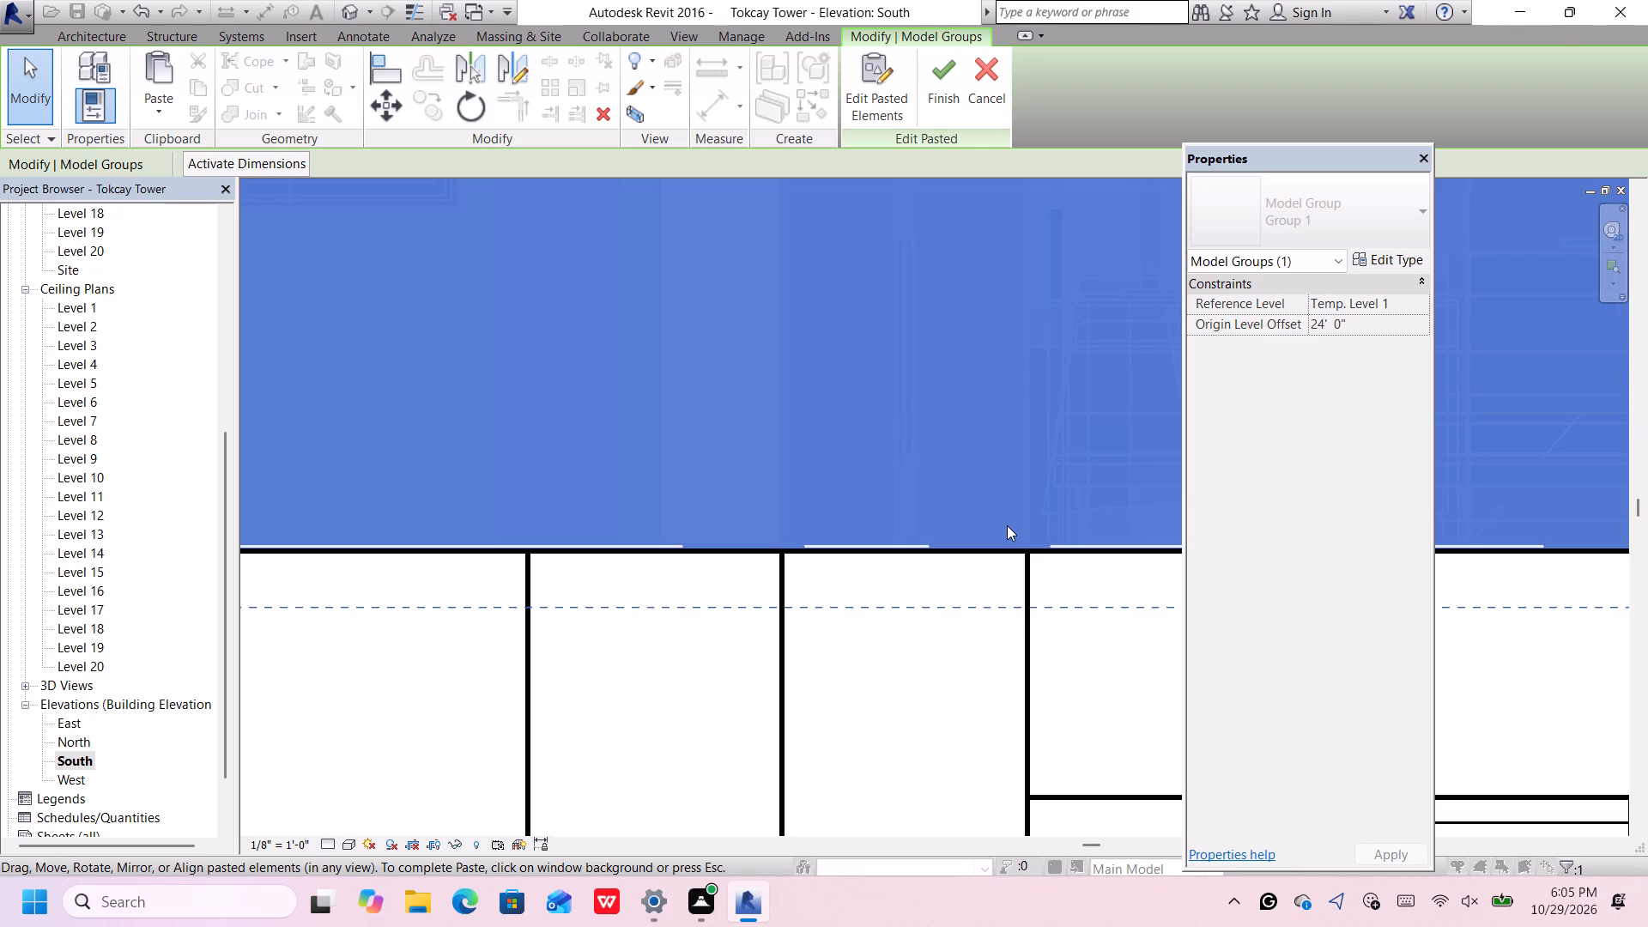
pyautogui.scroll(-5, 1007, 525)
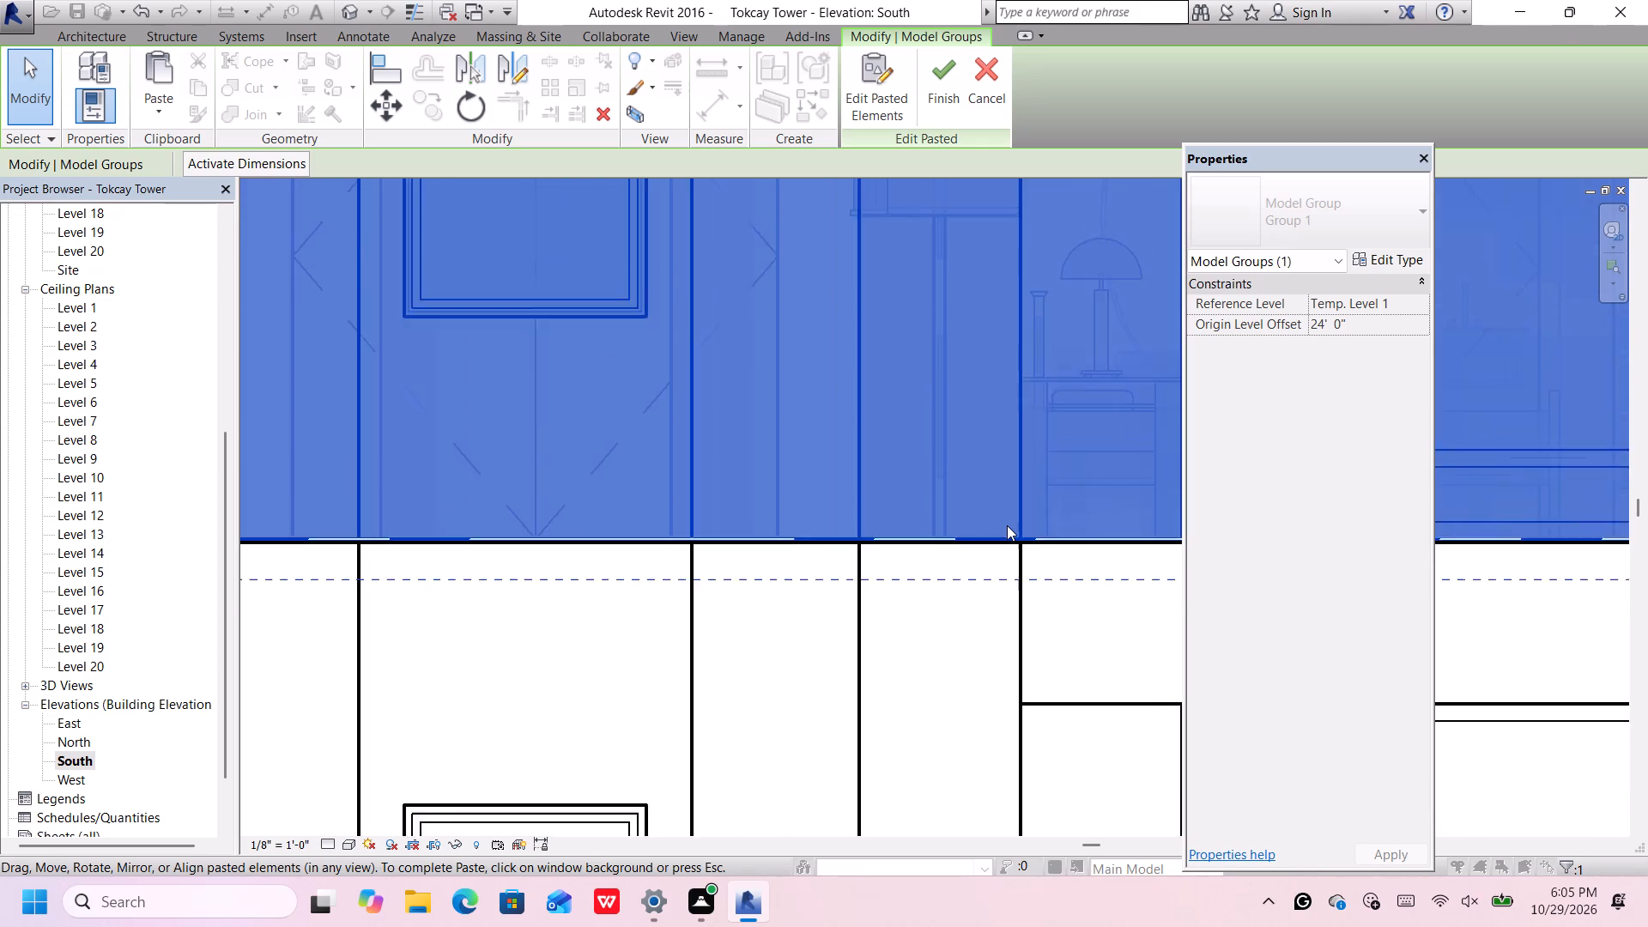
pyautogui.scroll(-15, 1007, 525)
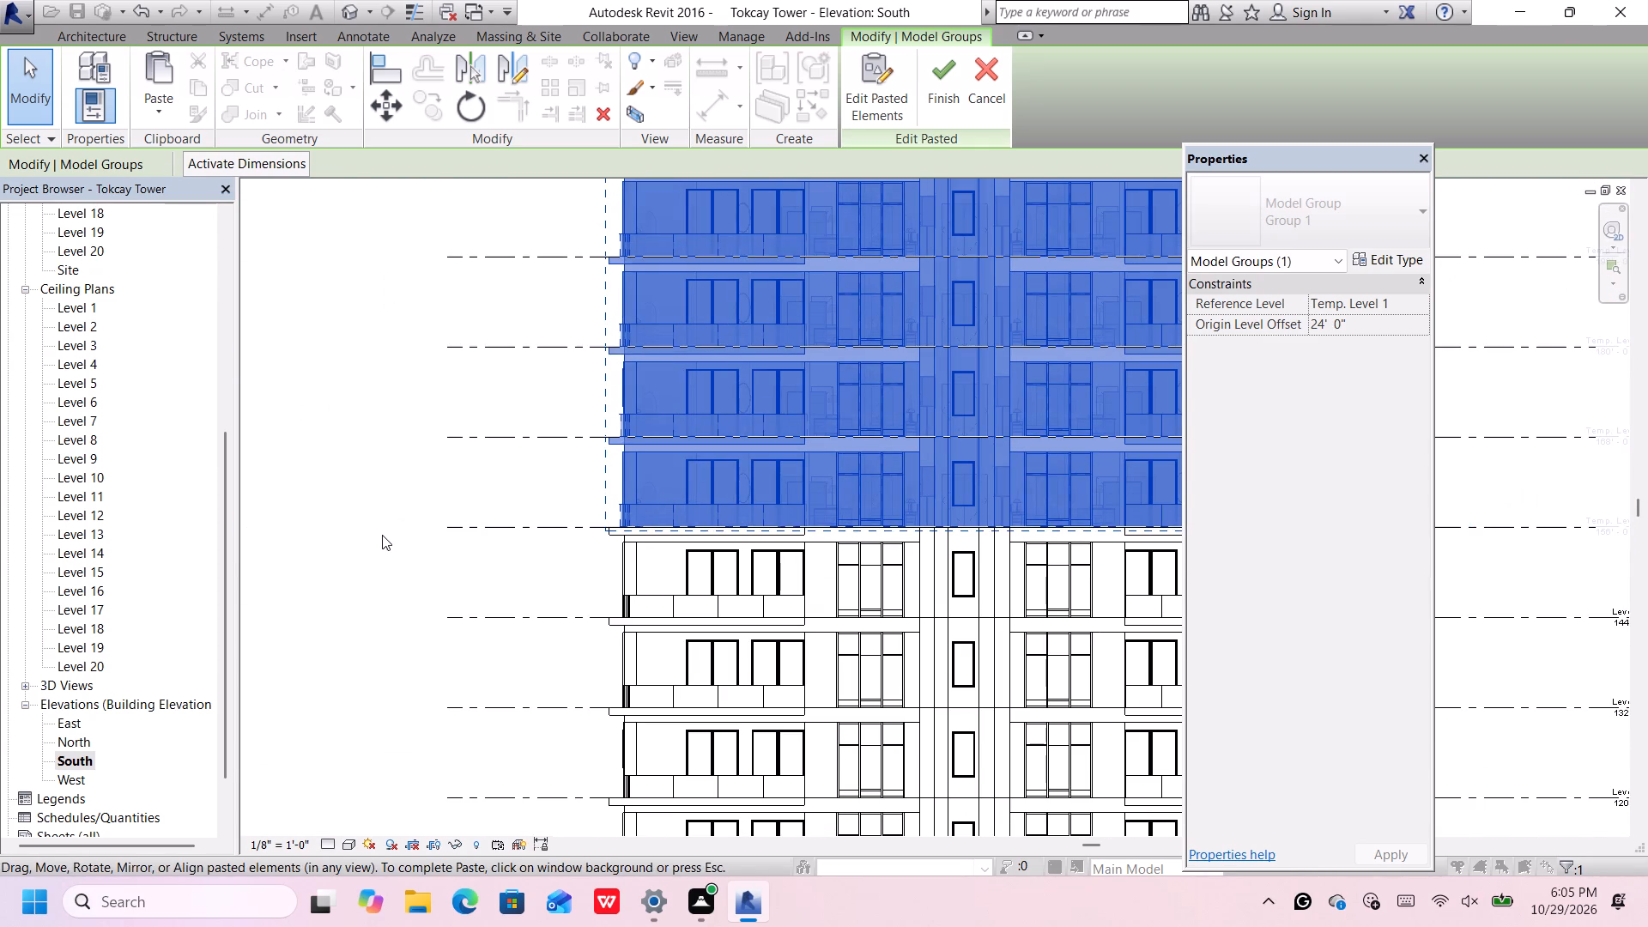
# Finish the paste at Level 14, choosing to ungroup the inconsistent groups.
pyautogui.click(384, 535)
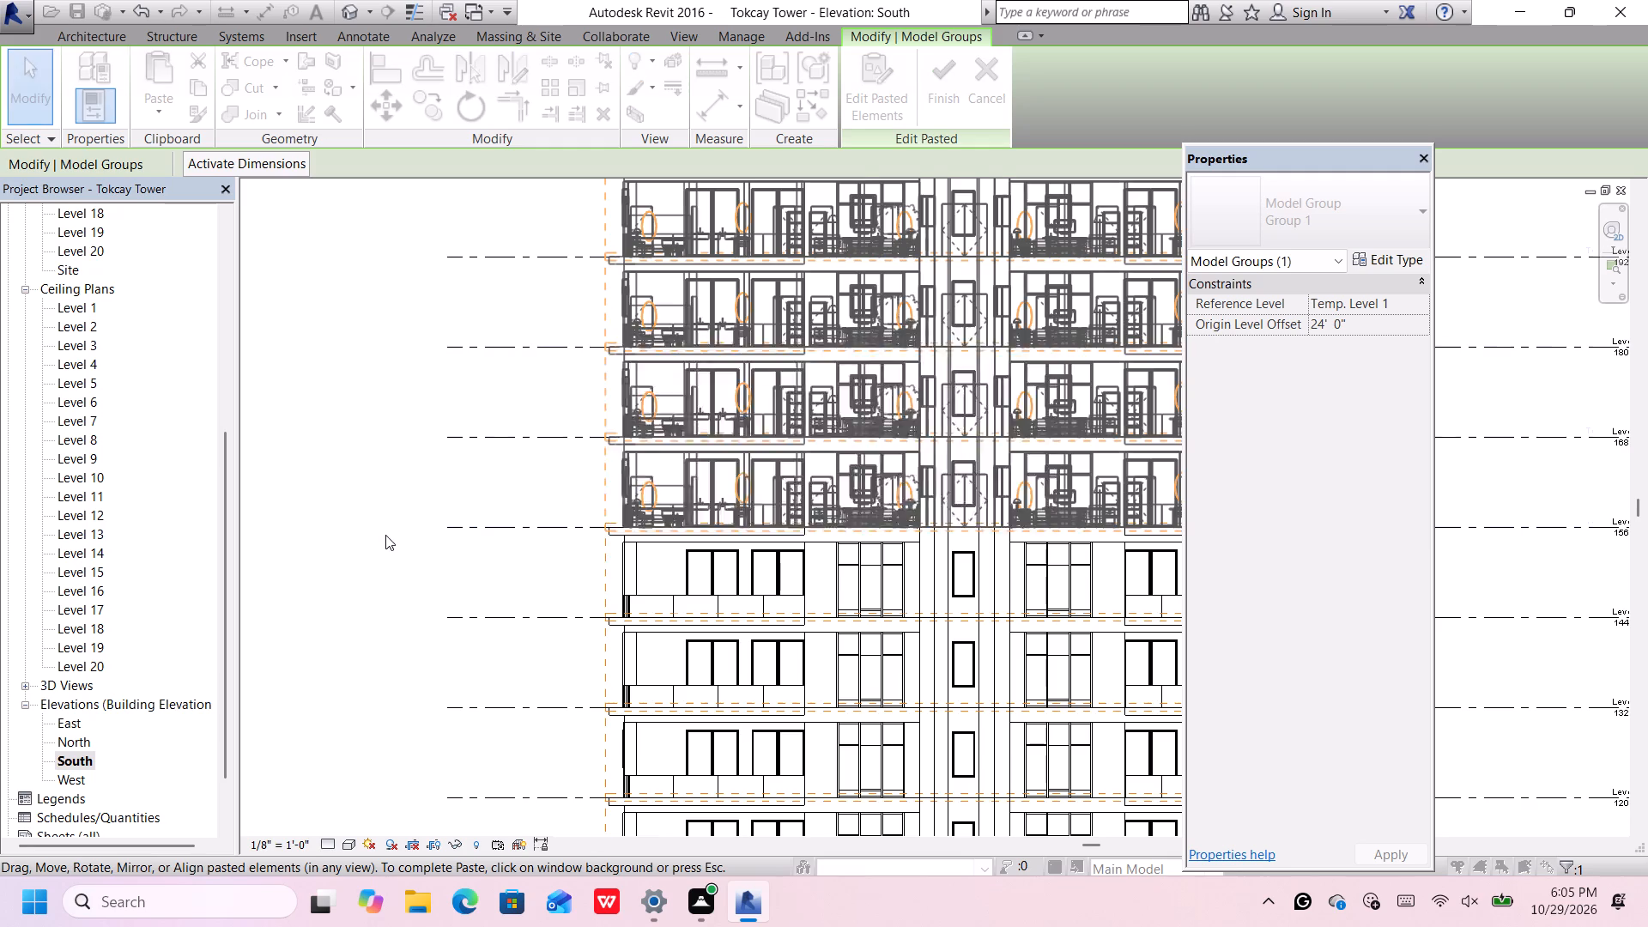
pyautogui.click(718, 516)
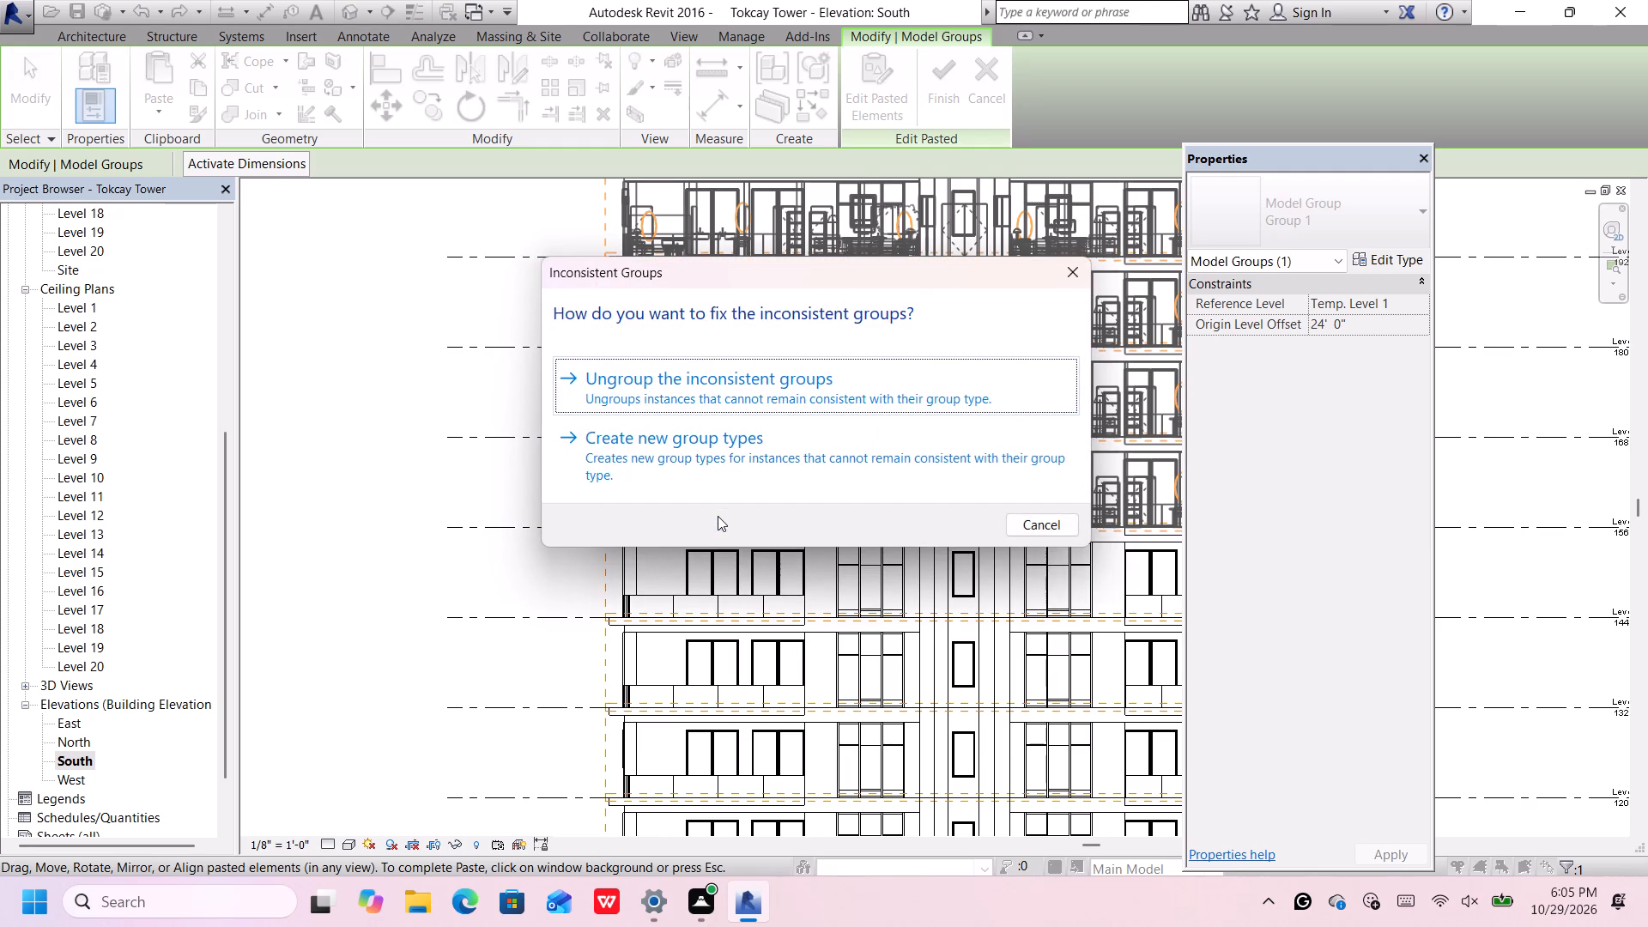
pyautogui.click(851, 374)
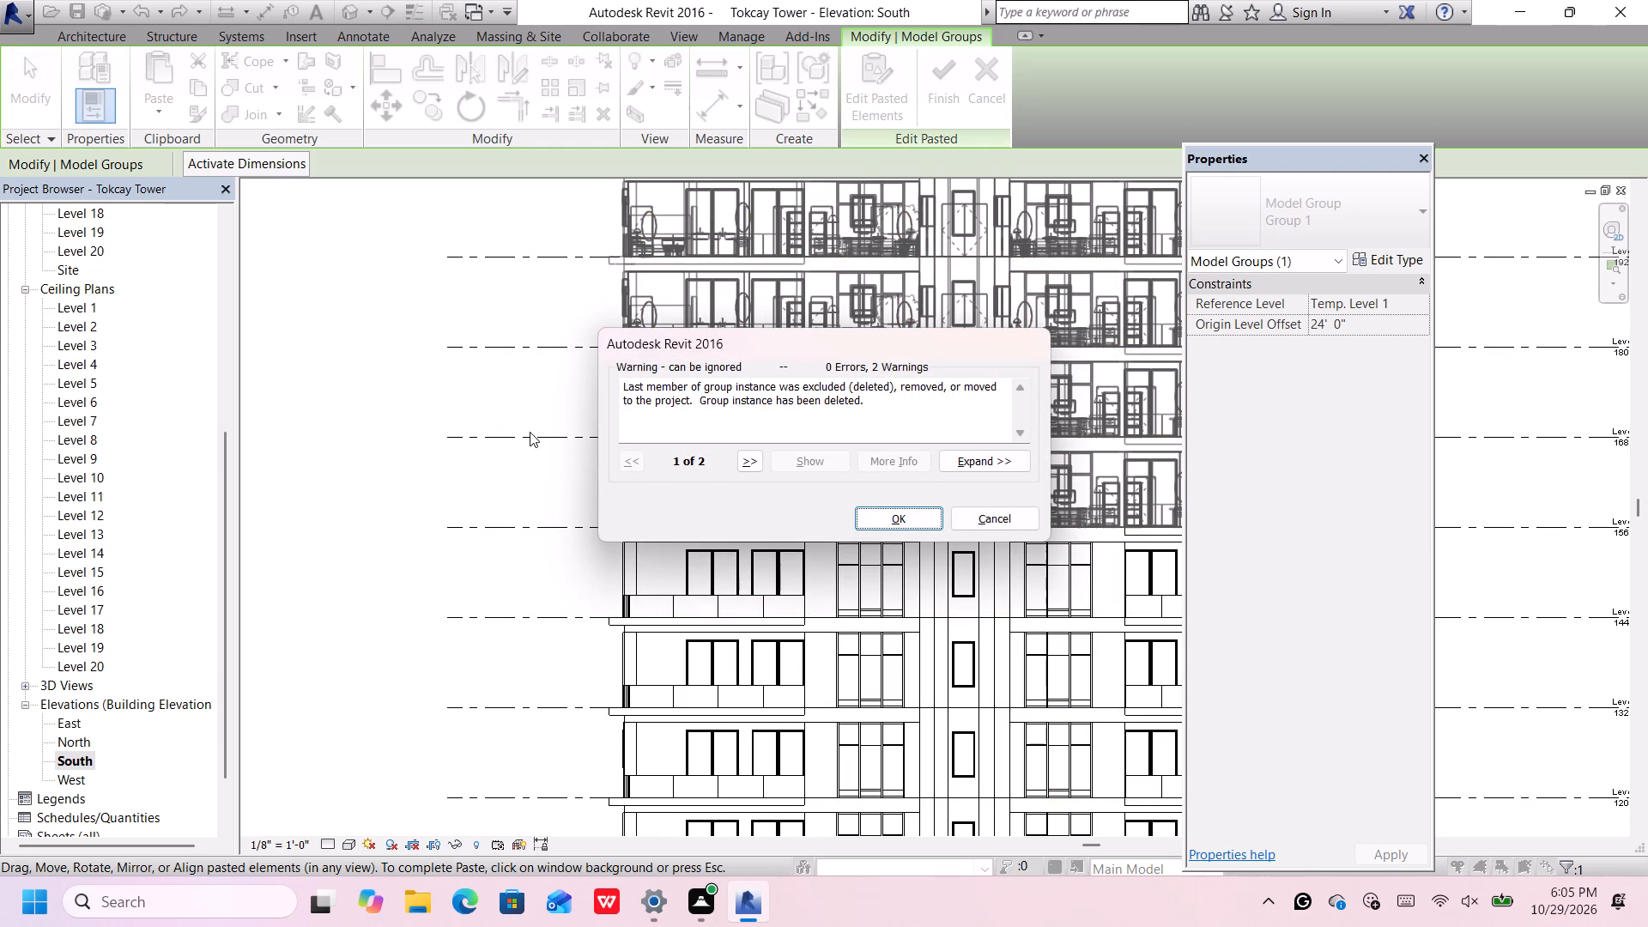
pyautogui.scroll(-5, 530, 432)
pyautogui.click(921, 512)
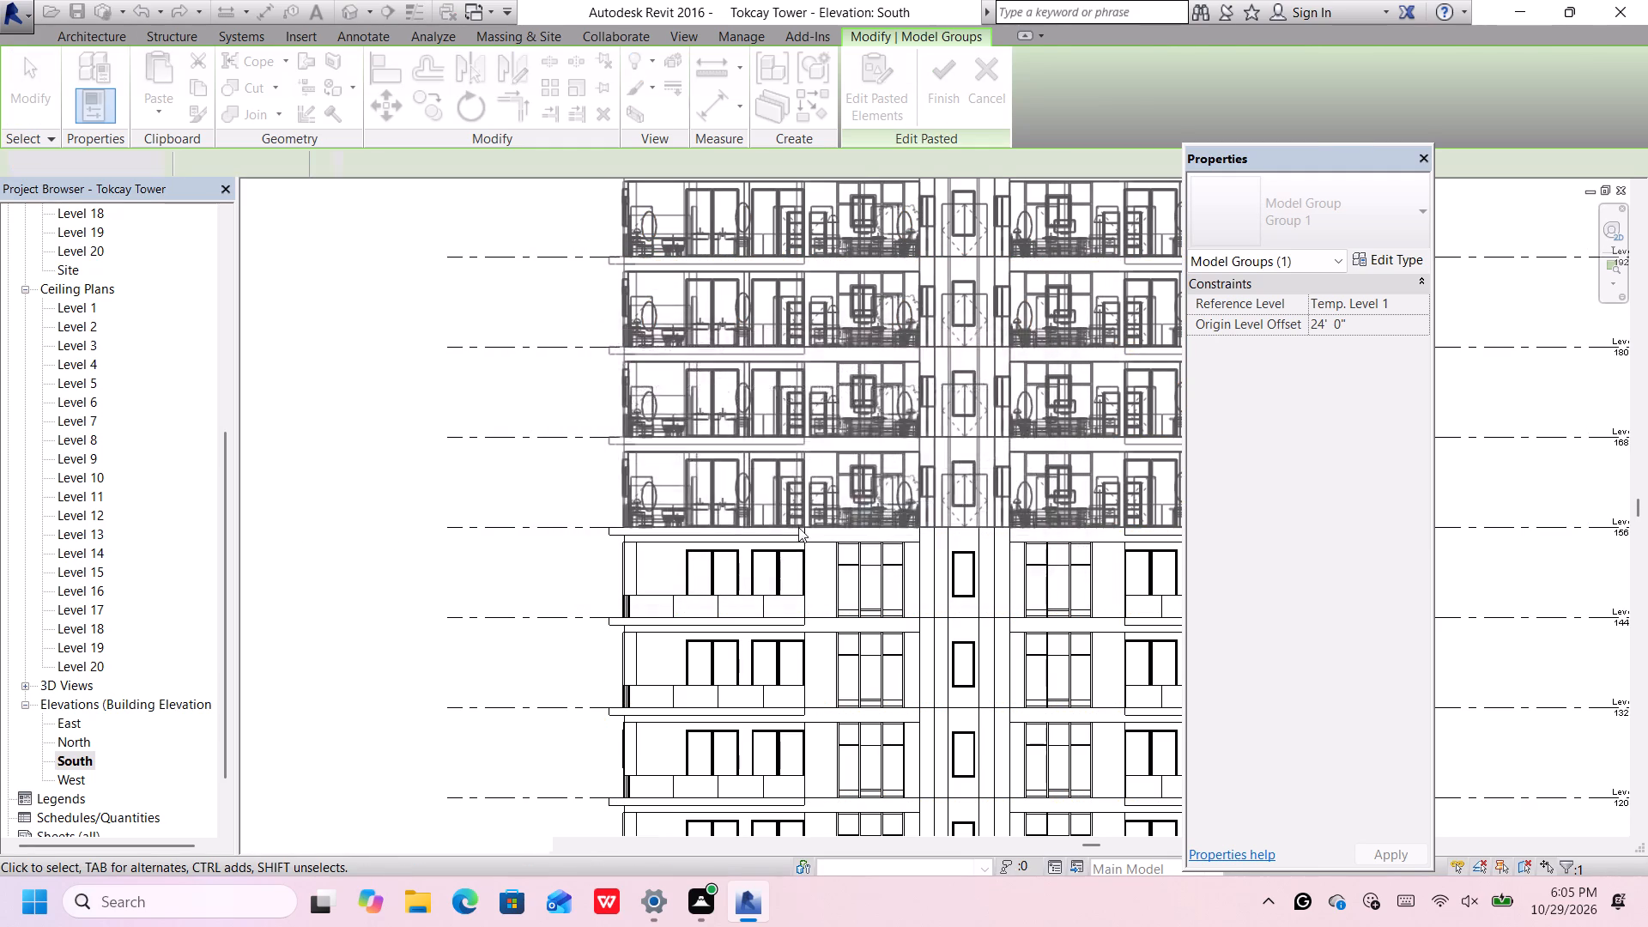
# Examine the stacked storeys in the South elevation, from the uppermost levels down to the tower's base.
pyautogui.scroll(-5, 661, 525)
pyautogui.scroll(1, 1017, 444)
pyautogui.scroll(-1, 1017, 444)
pyautogui.scroll(1, 1017, 444)
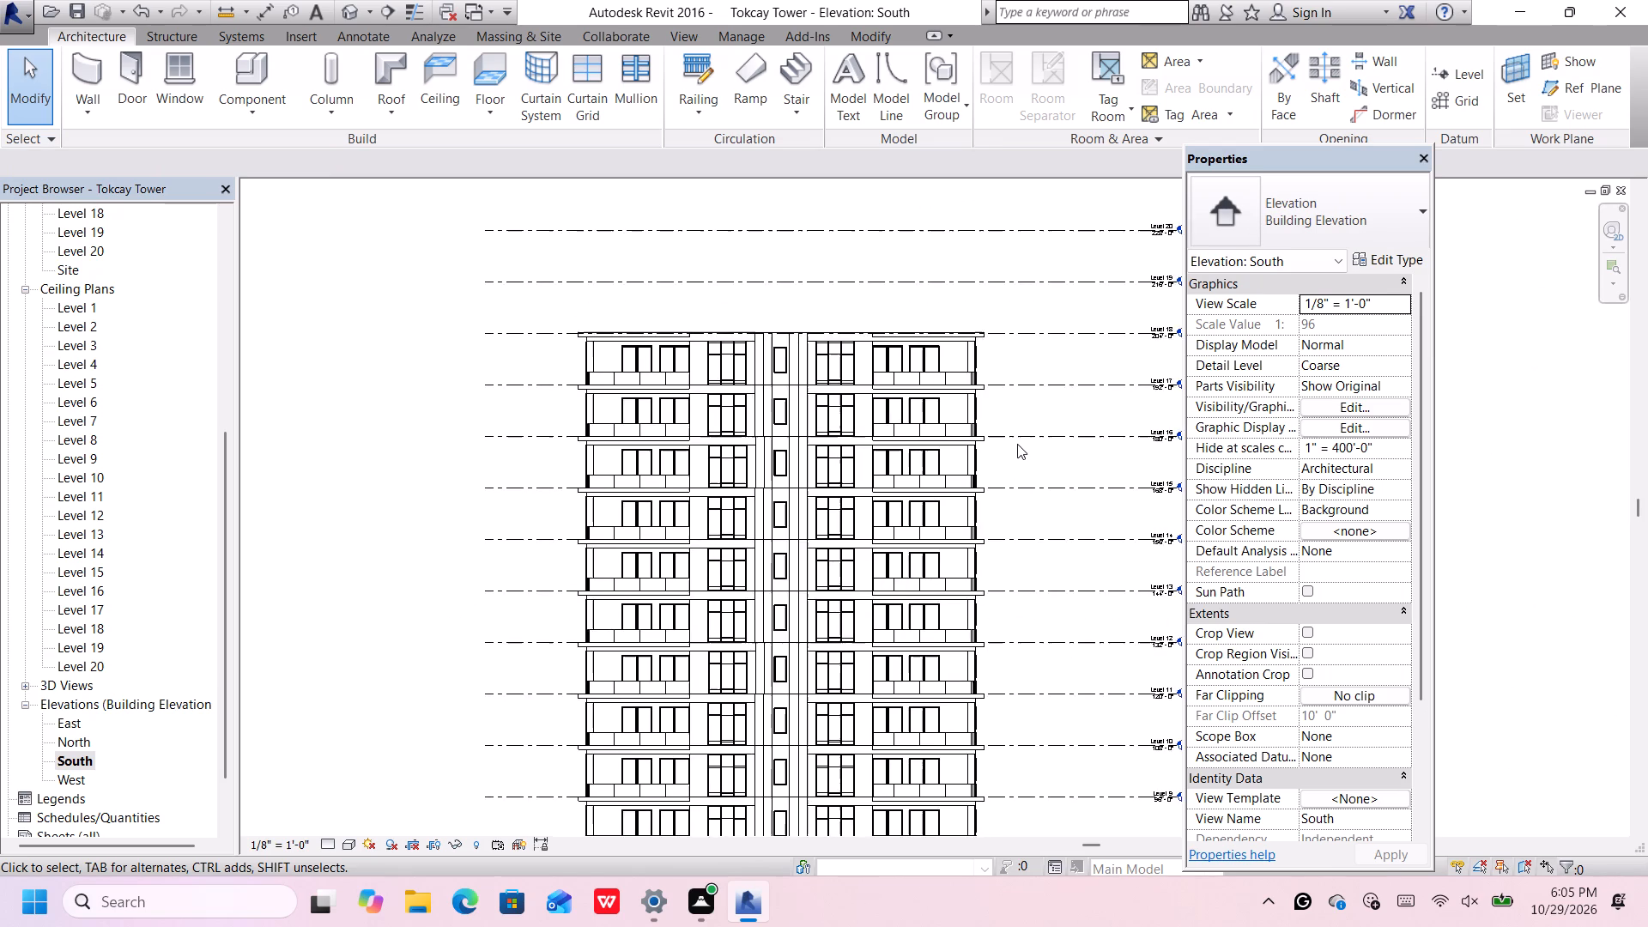
pyautogui.scroll(-2, 1015, 444)
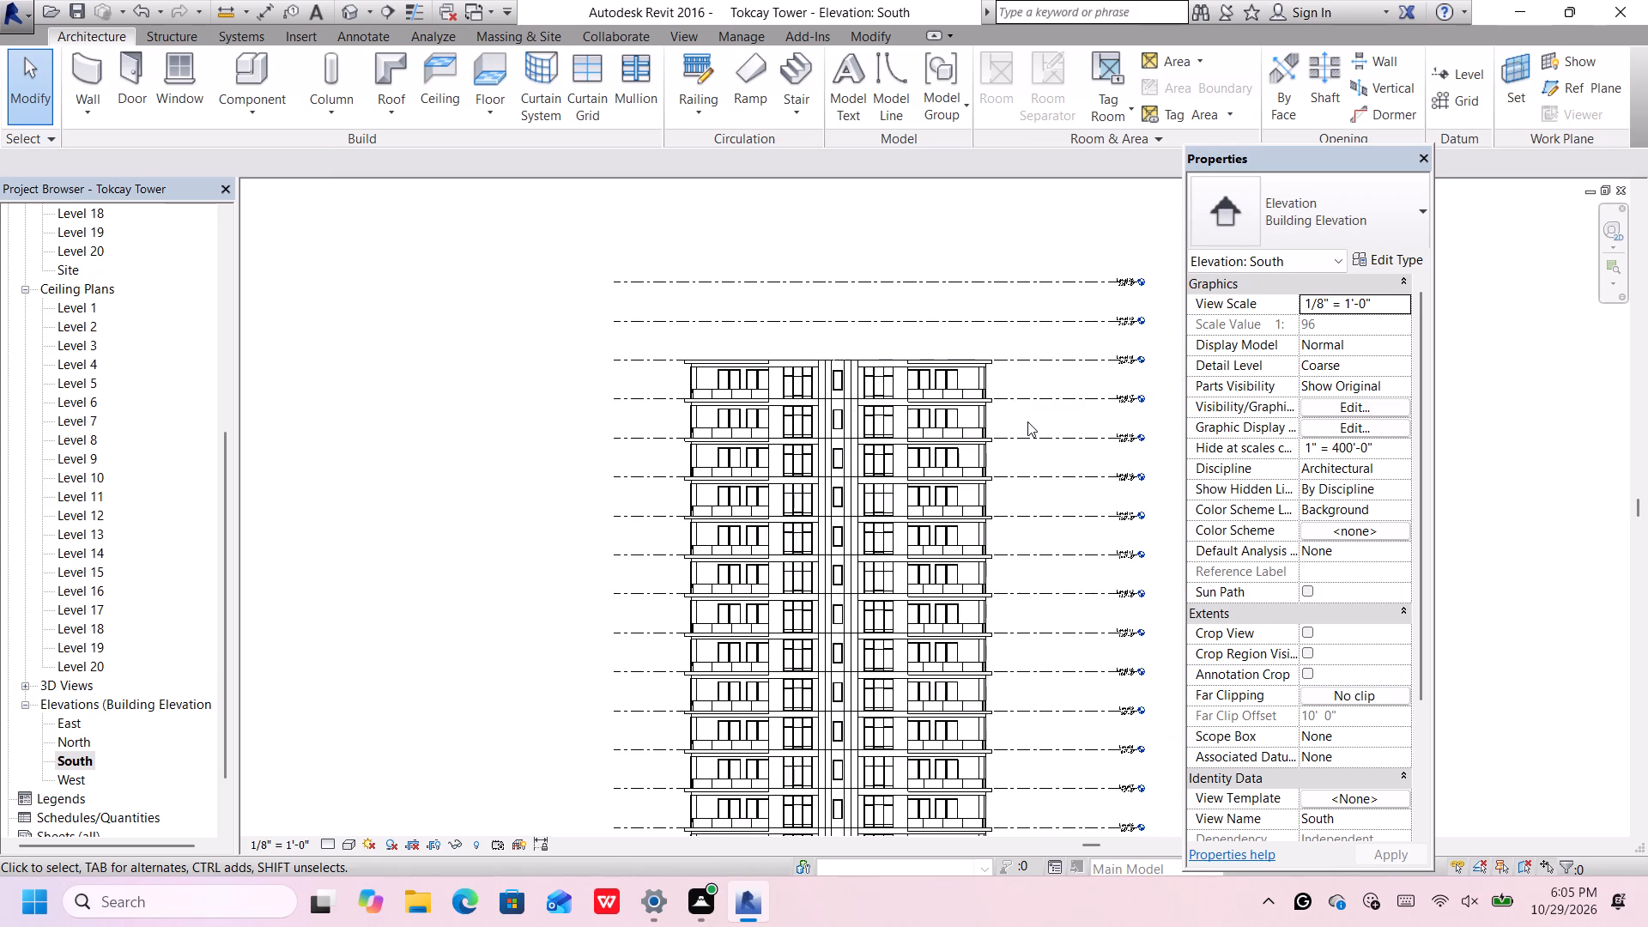
pyautogui.scroll(-5, 1027, 423)
pyautogui.scroll(5, 1021, 672)
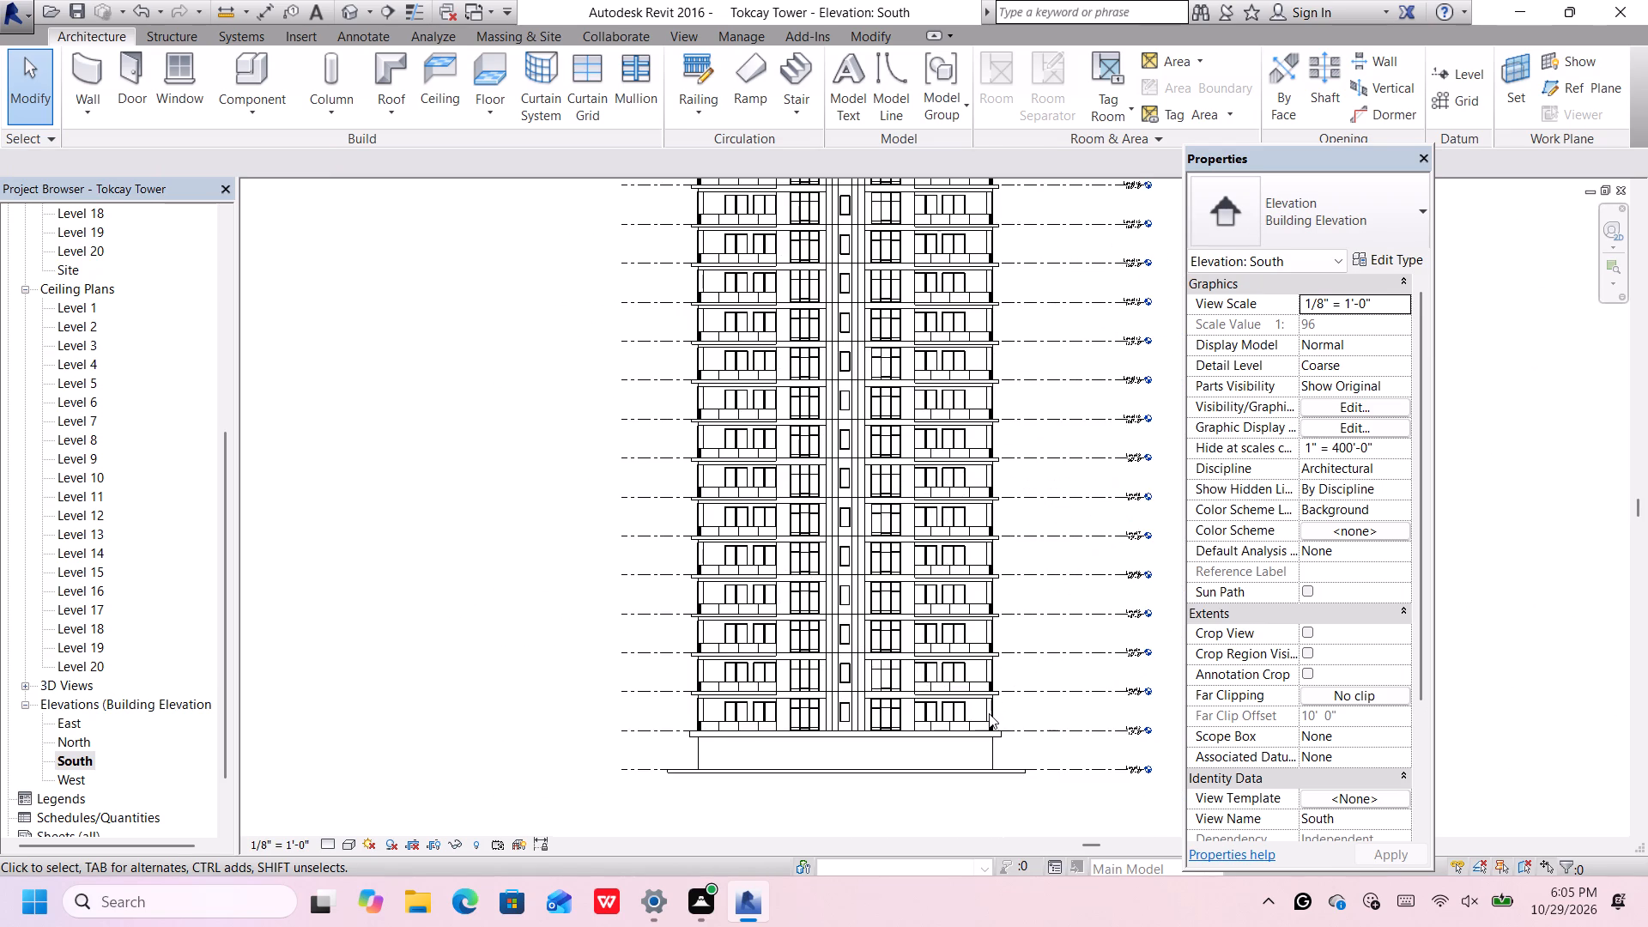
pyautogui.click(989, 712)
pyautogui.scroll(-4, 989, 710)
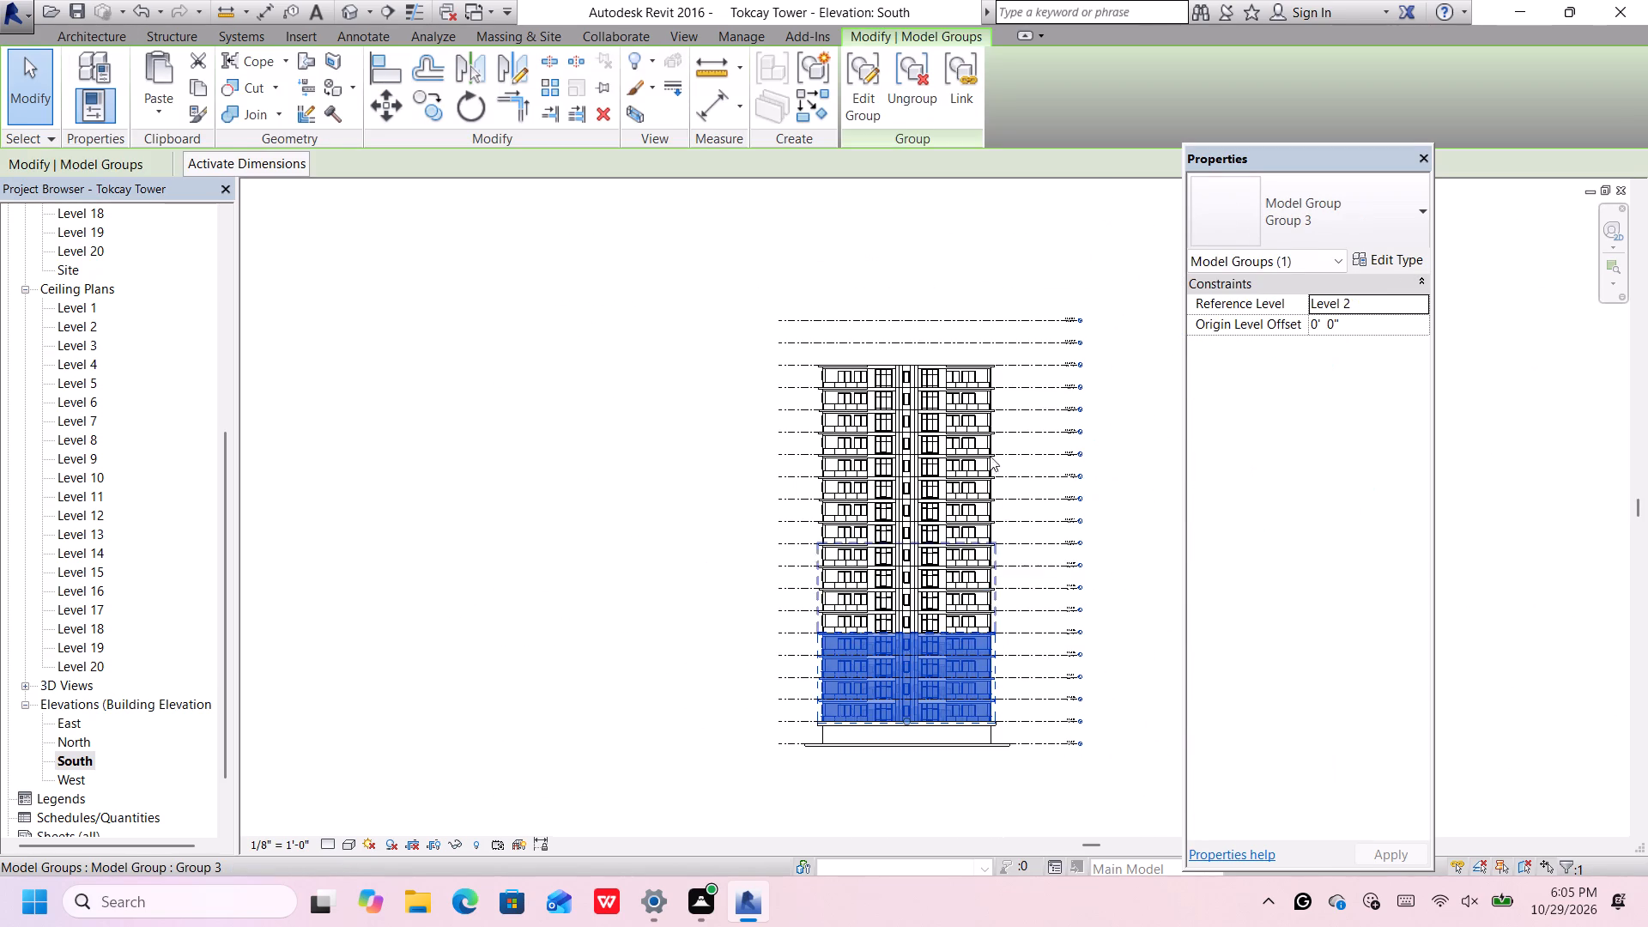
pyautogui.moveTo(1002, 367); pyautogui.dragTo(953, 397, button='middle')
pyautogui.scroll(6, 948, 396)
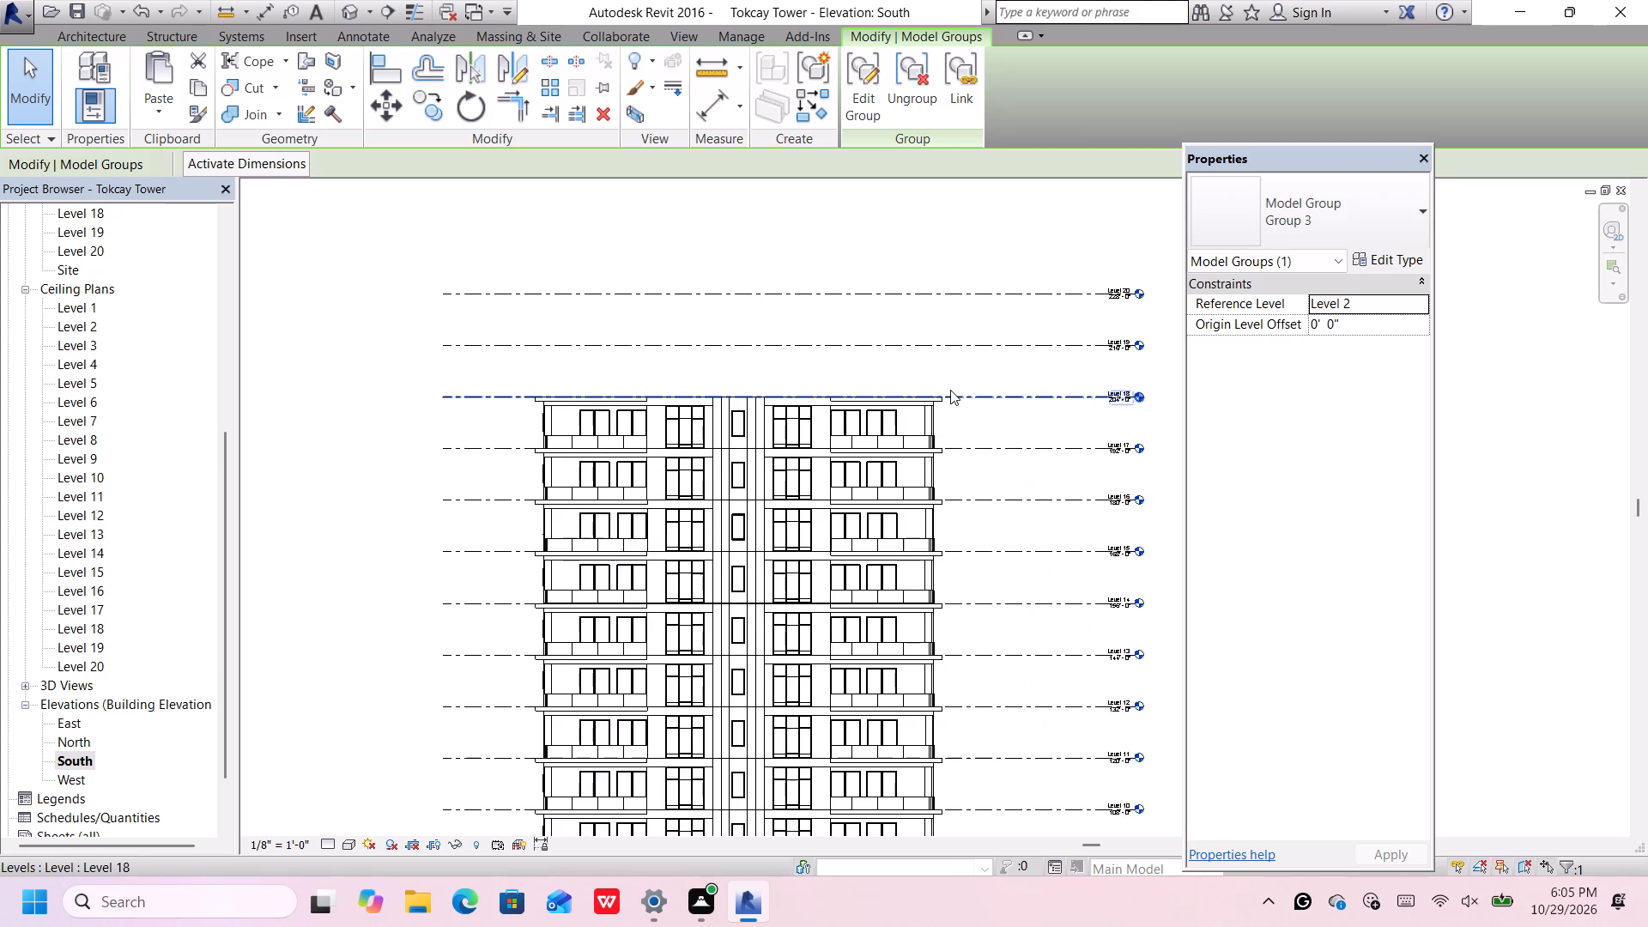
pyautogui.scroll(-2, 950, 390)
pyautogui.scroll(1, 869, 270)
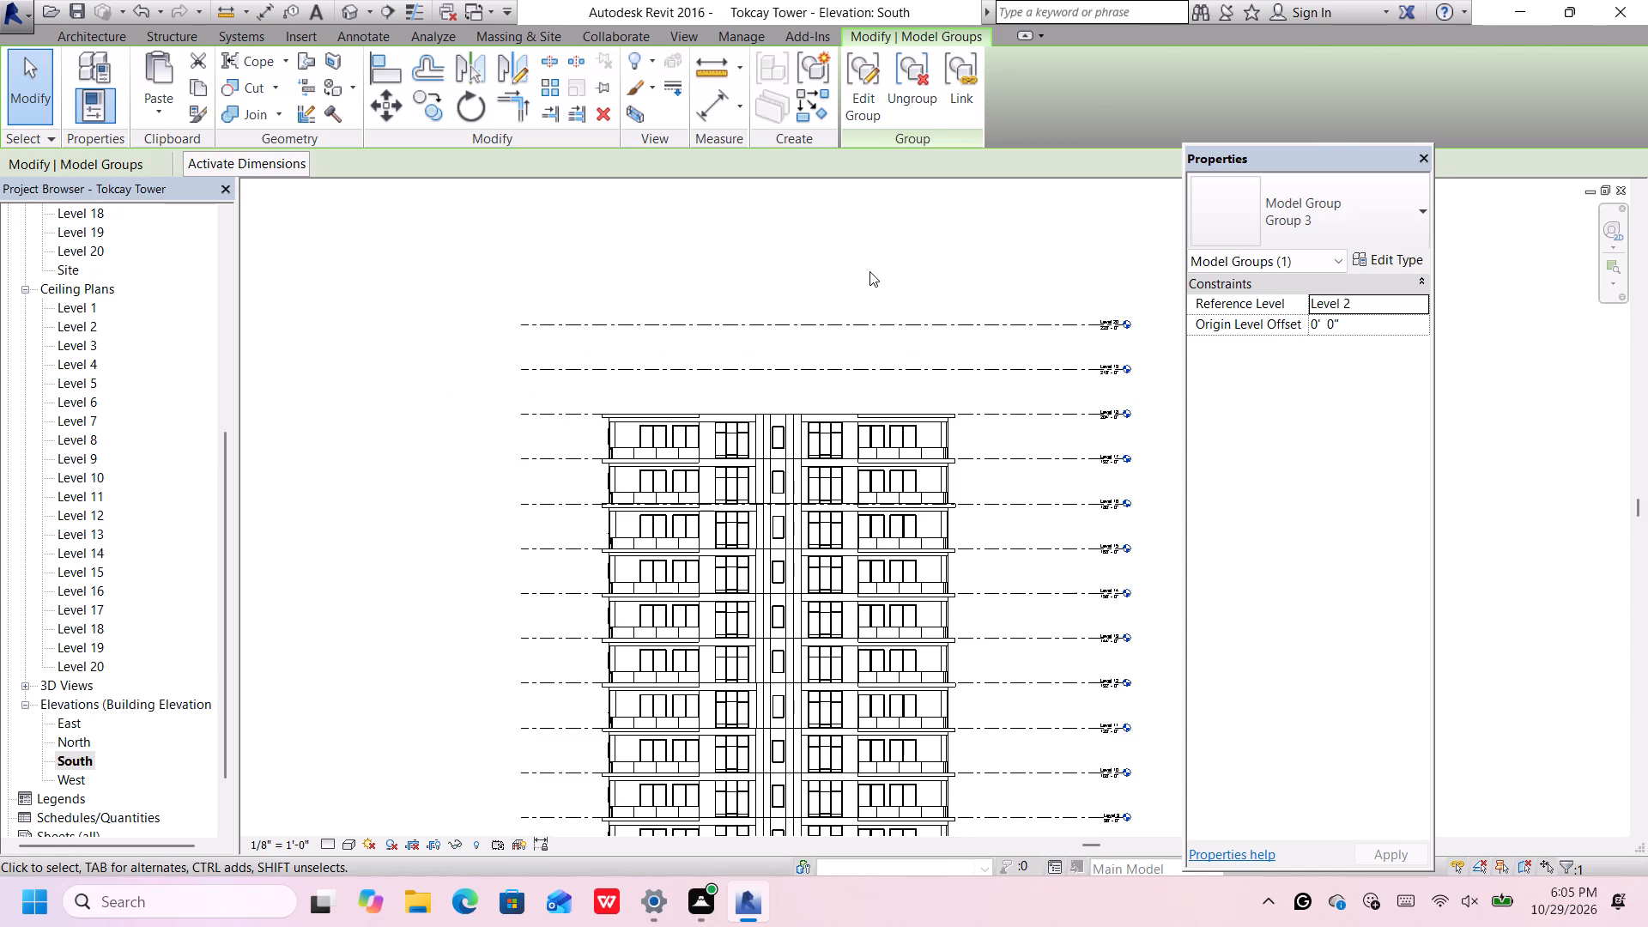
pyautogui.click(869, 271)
# Copy the four-storey group that starts at Level 6 and paste it vertically above the stack, with its base between Level 18 and Level 19.
pyautogui.scroll(-4, 869, 277)
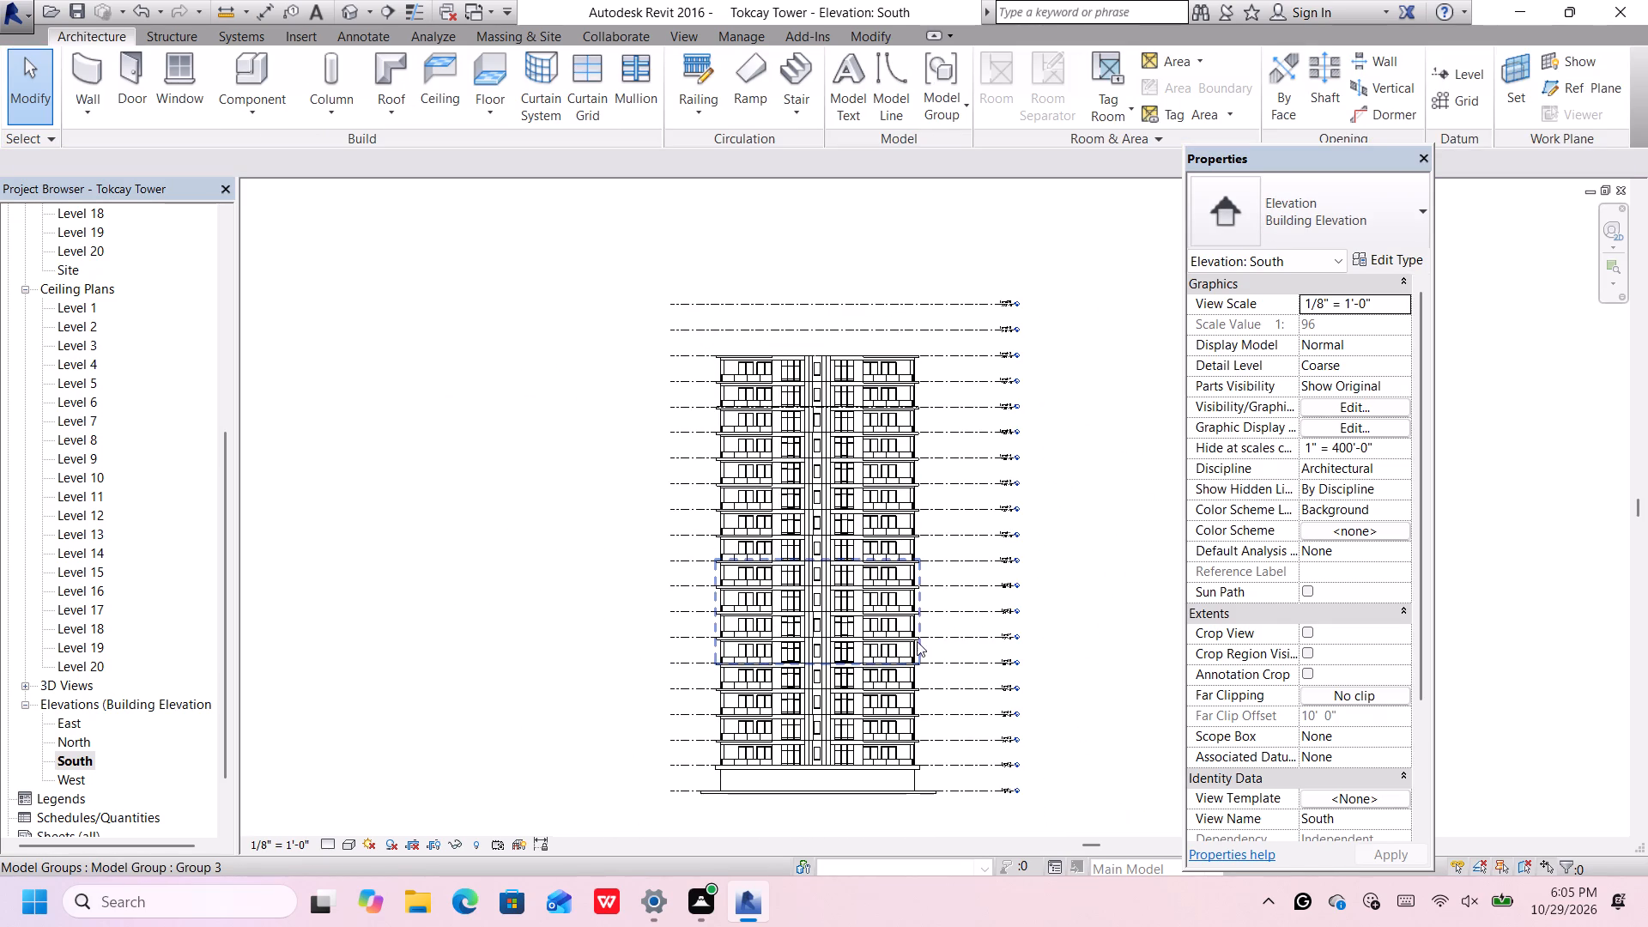
pyautogui.click(917, 634)
pyautogui.scroll(2, 917, 625)
pyautogui.moveTo(951, 487); pyautogui.dragTo(951, 491, button='middle')
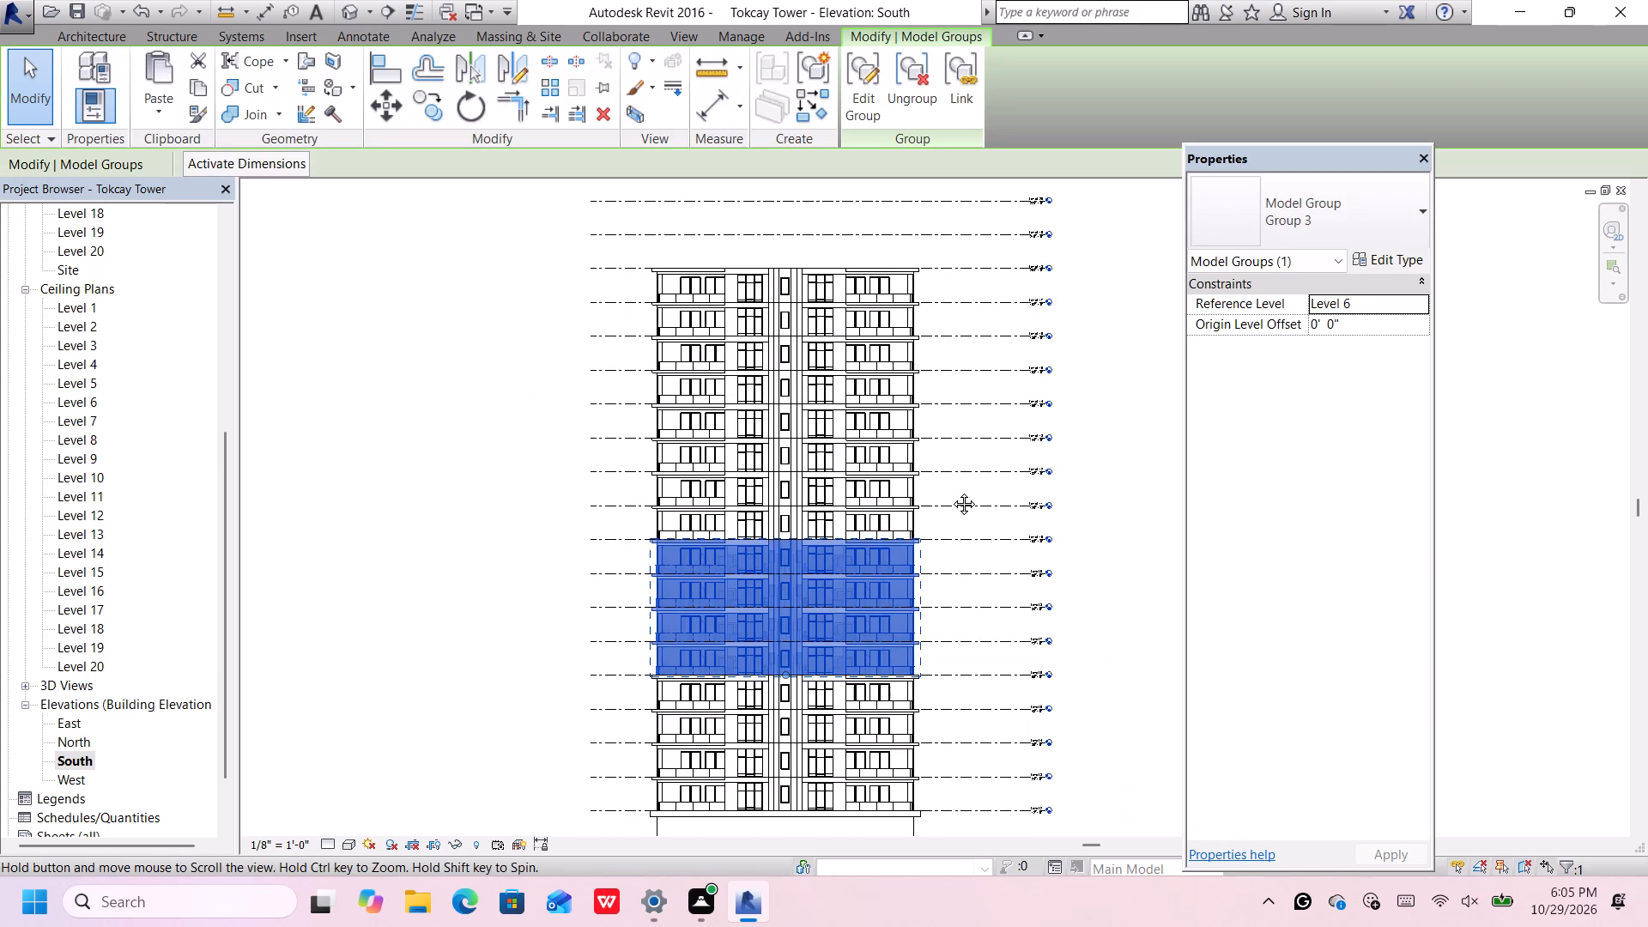
pyautogui.moveTo(951, 491); pyautogui.dragTo(949, 575, button='middle')
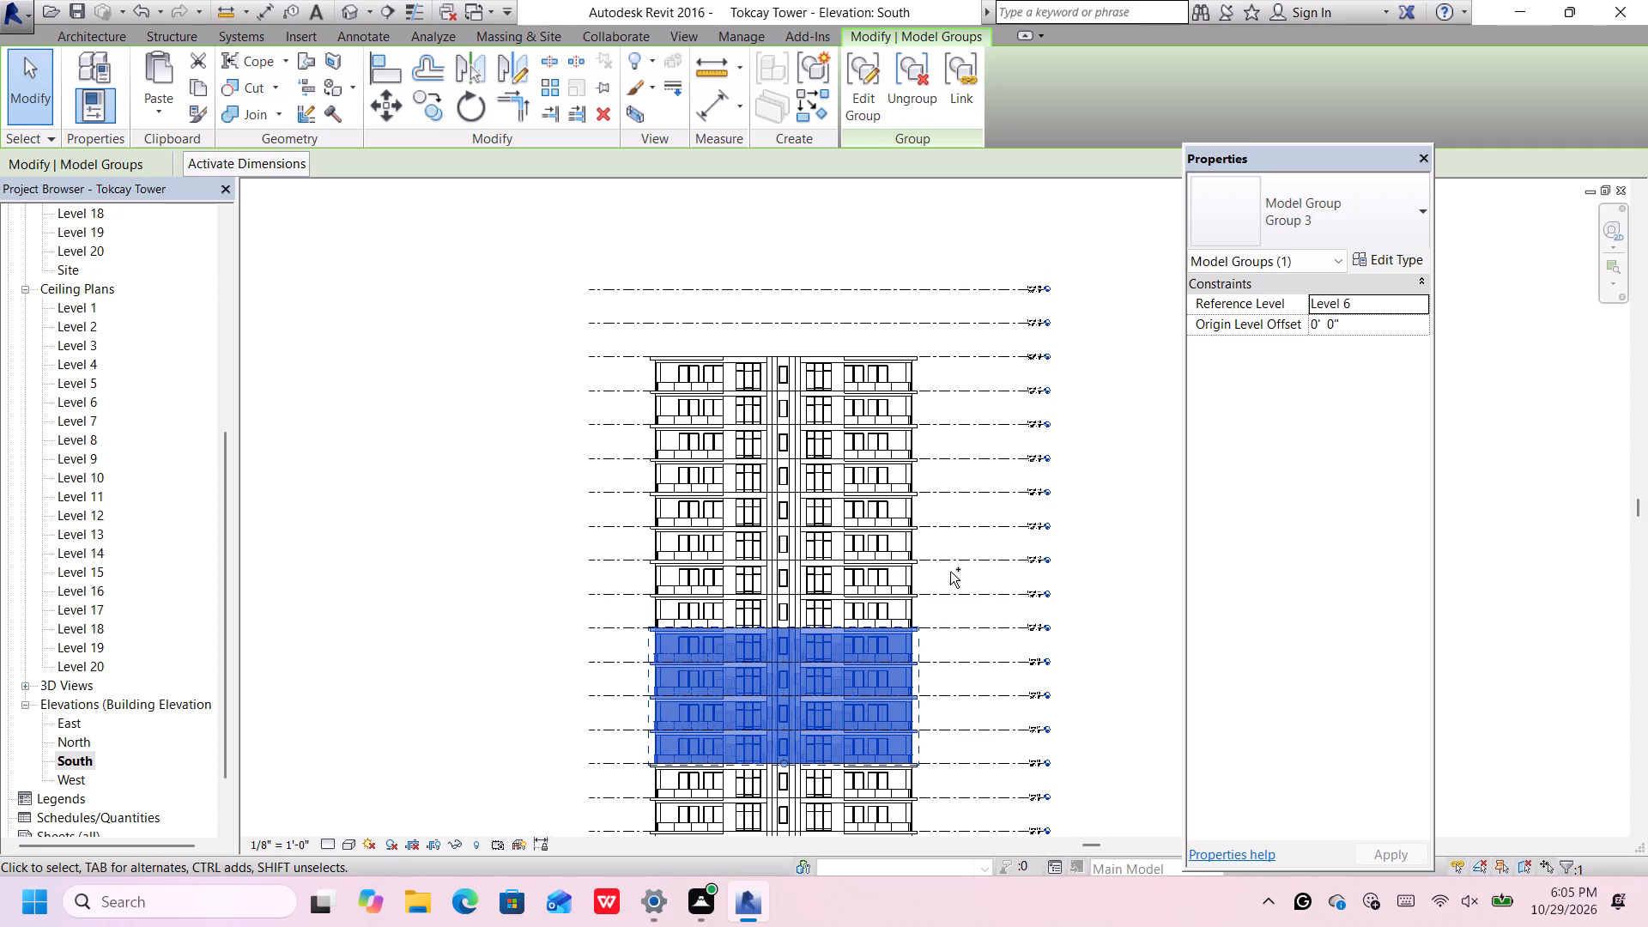
pyautogui.hotkey('ctrl', 'c')
pyautogui.hotkey('ctrl', 'v')
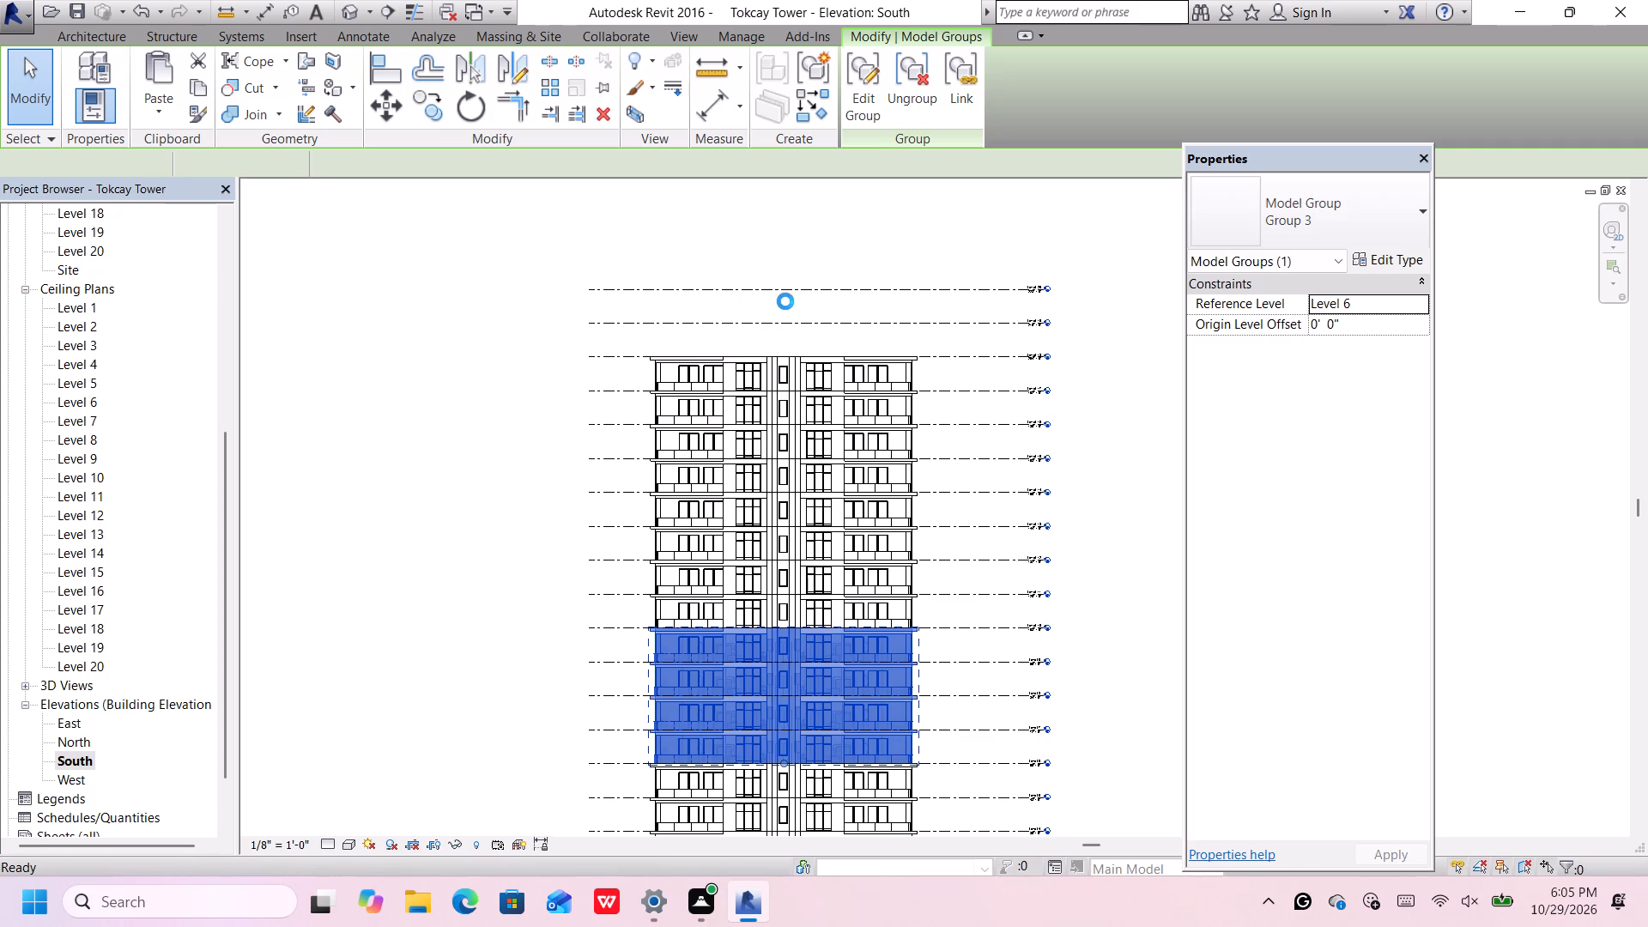
pyautogui.scroll(1, 782, 346)
pyautogui.click(782, 344)
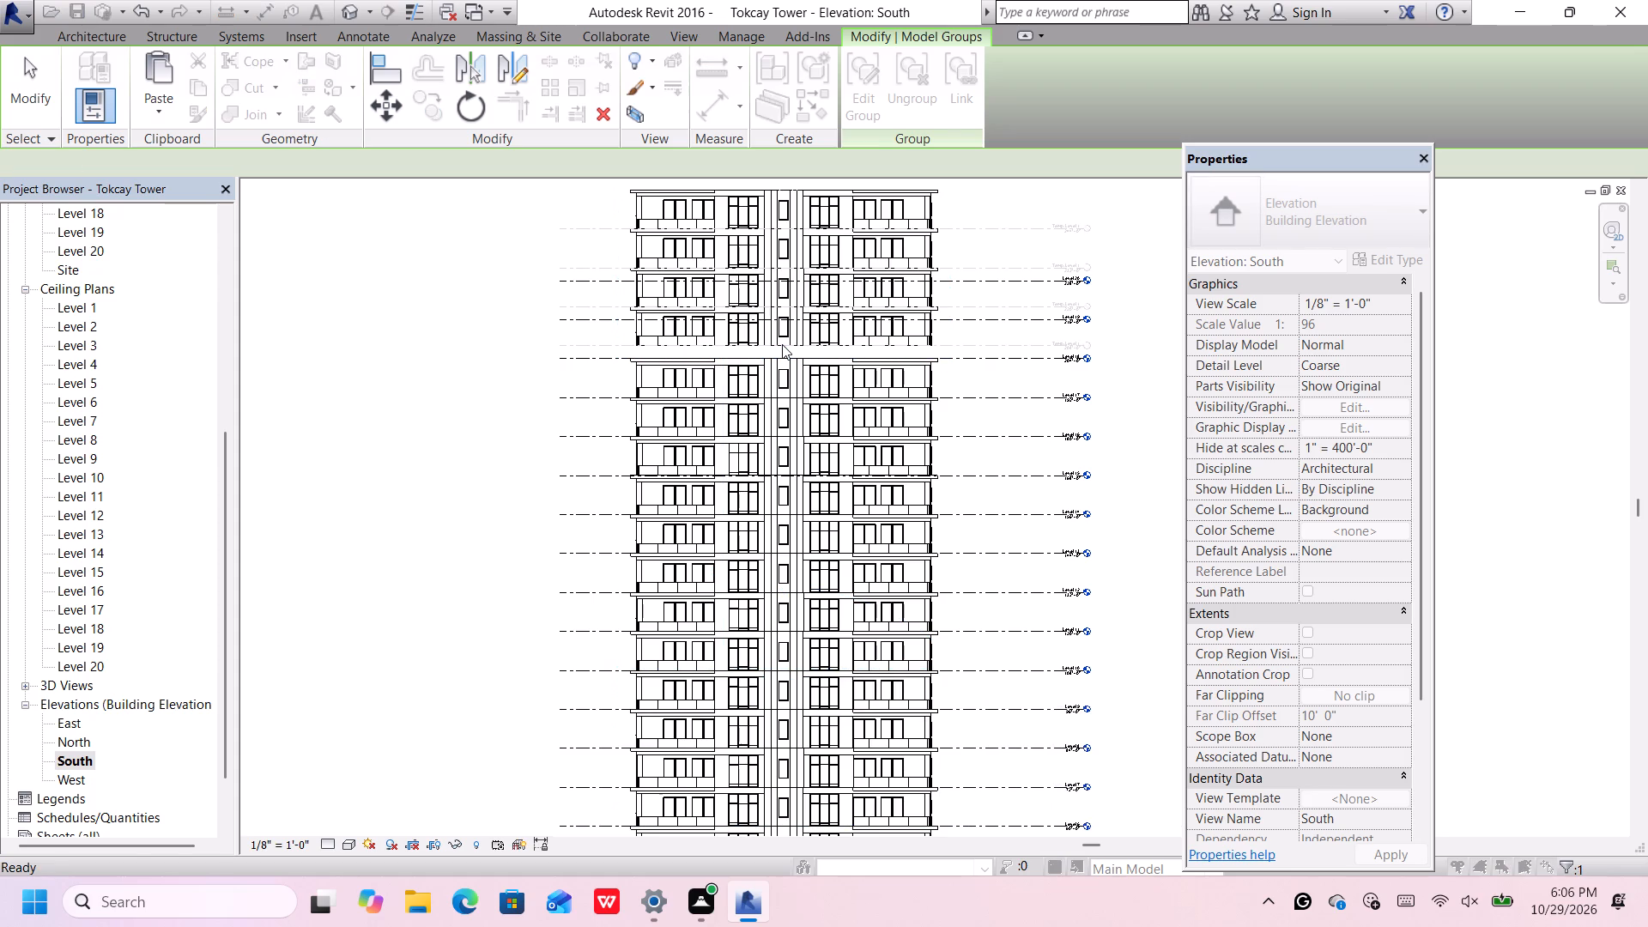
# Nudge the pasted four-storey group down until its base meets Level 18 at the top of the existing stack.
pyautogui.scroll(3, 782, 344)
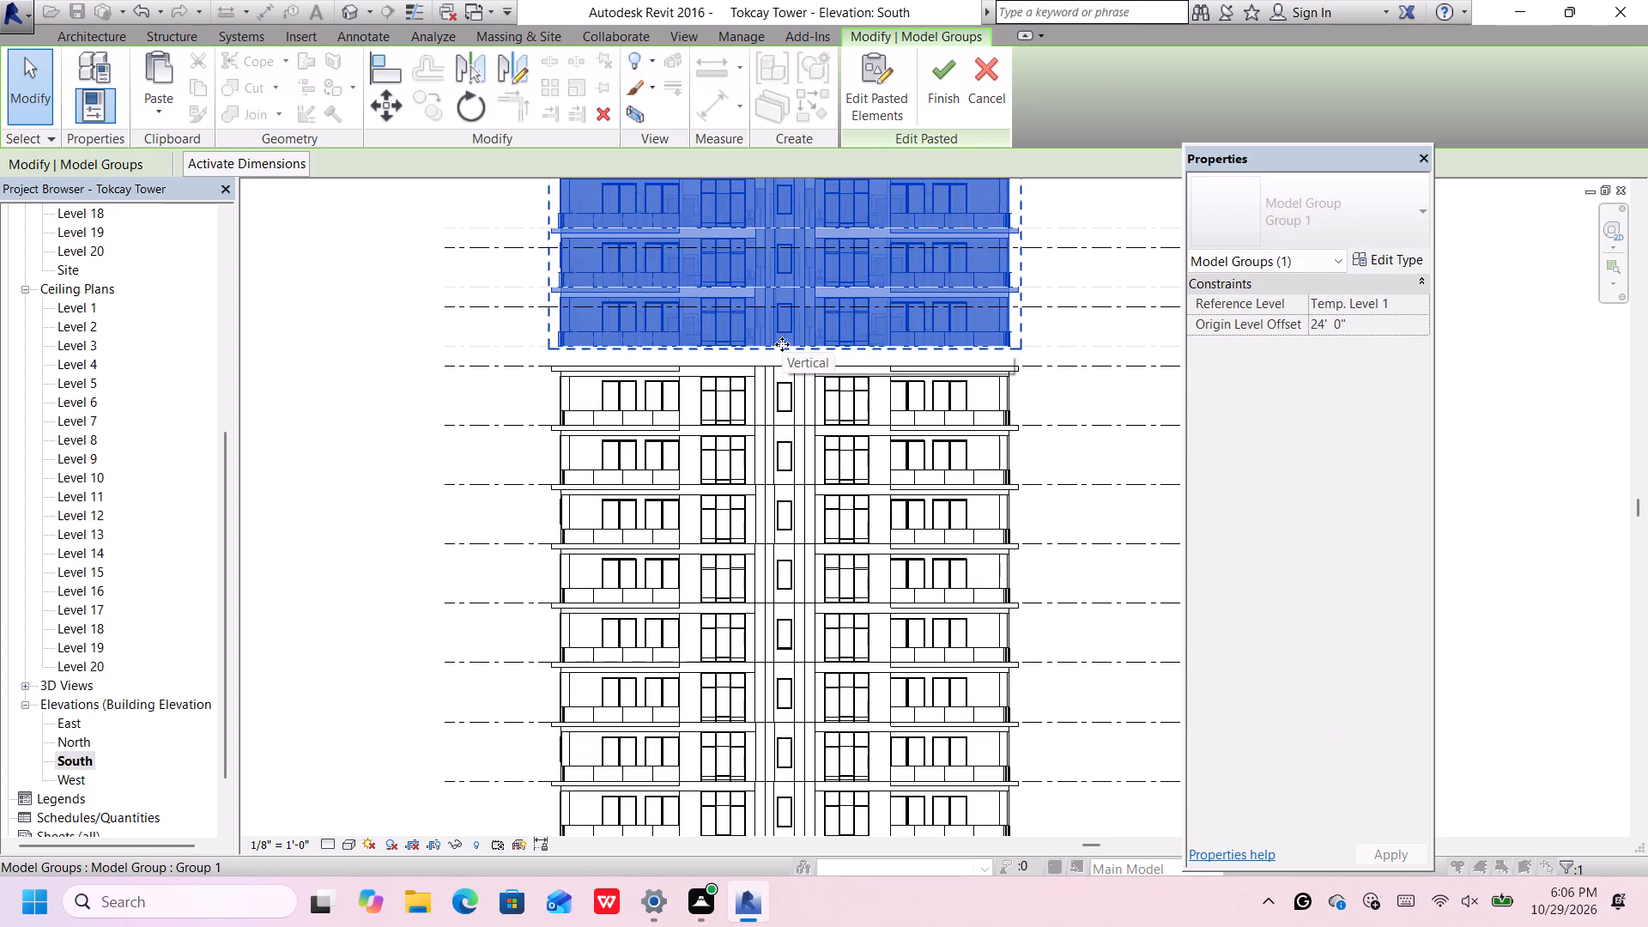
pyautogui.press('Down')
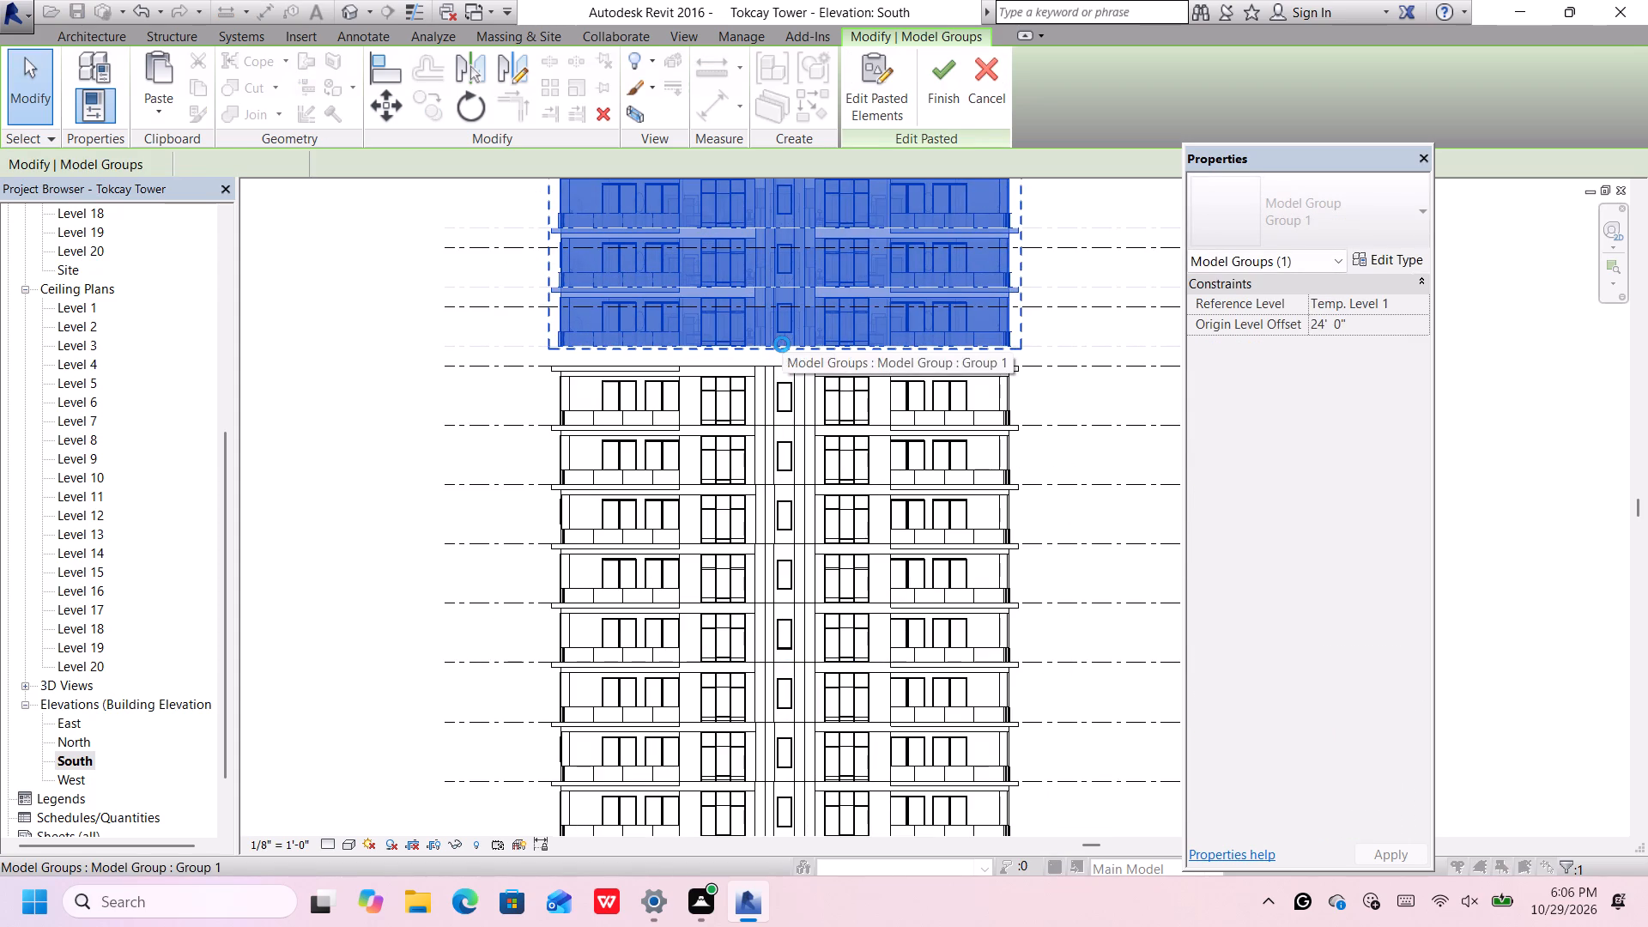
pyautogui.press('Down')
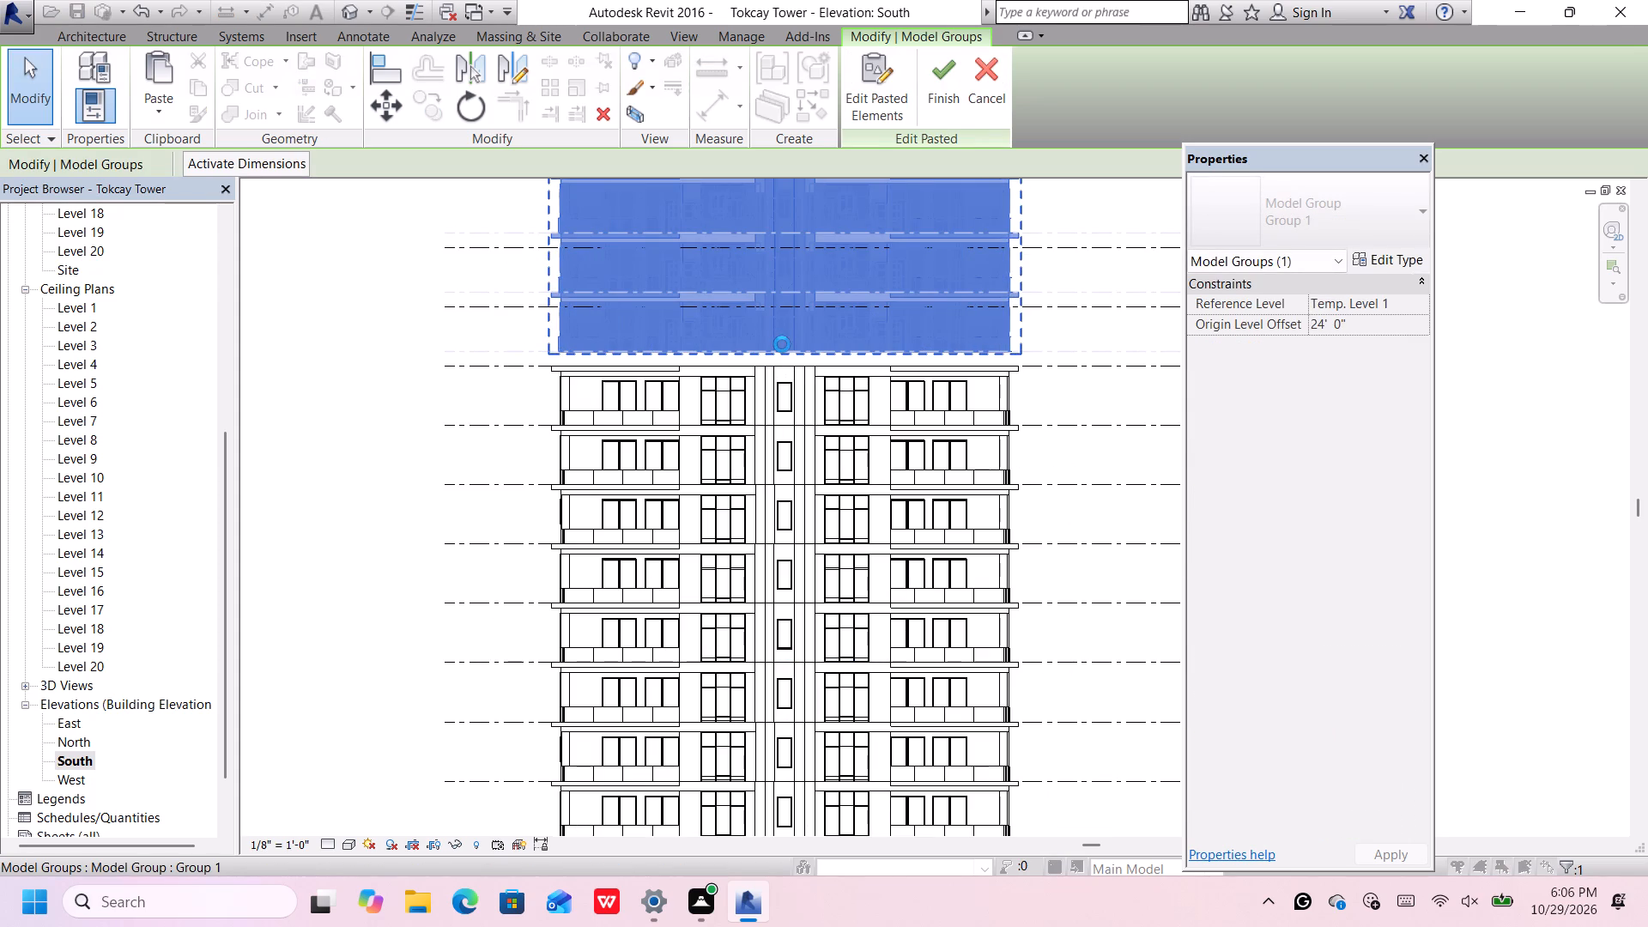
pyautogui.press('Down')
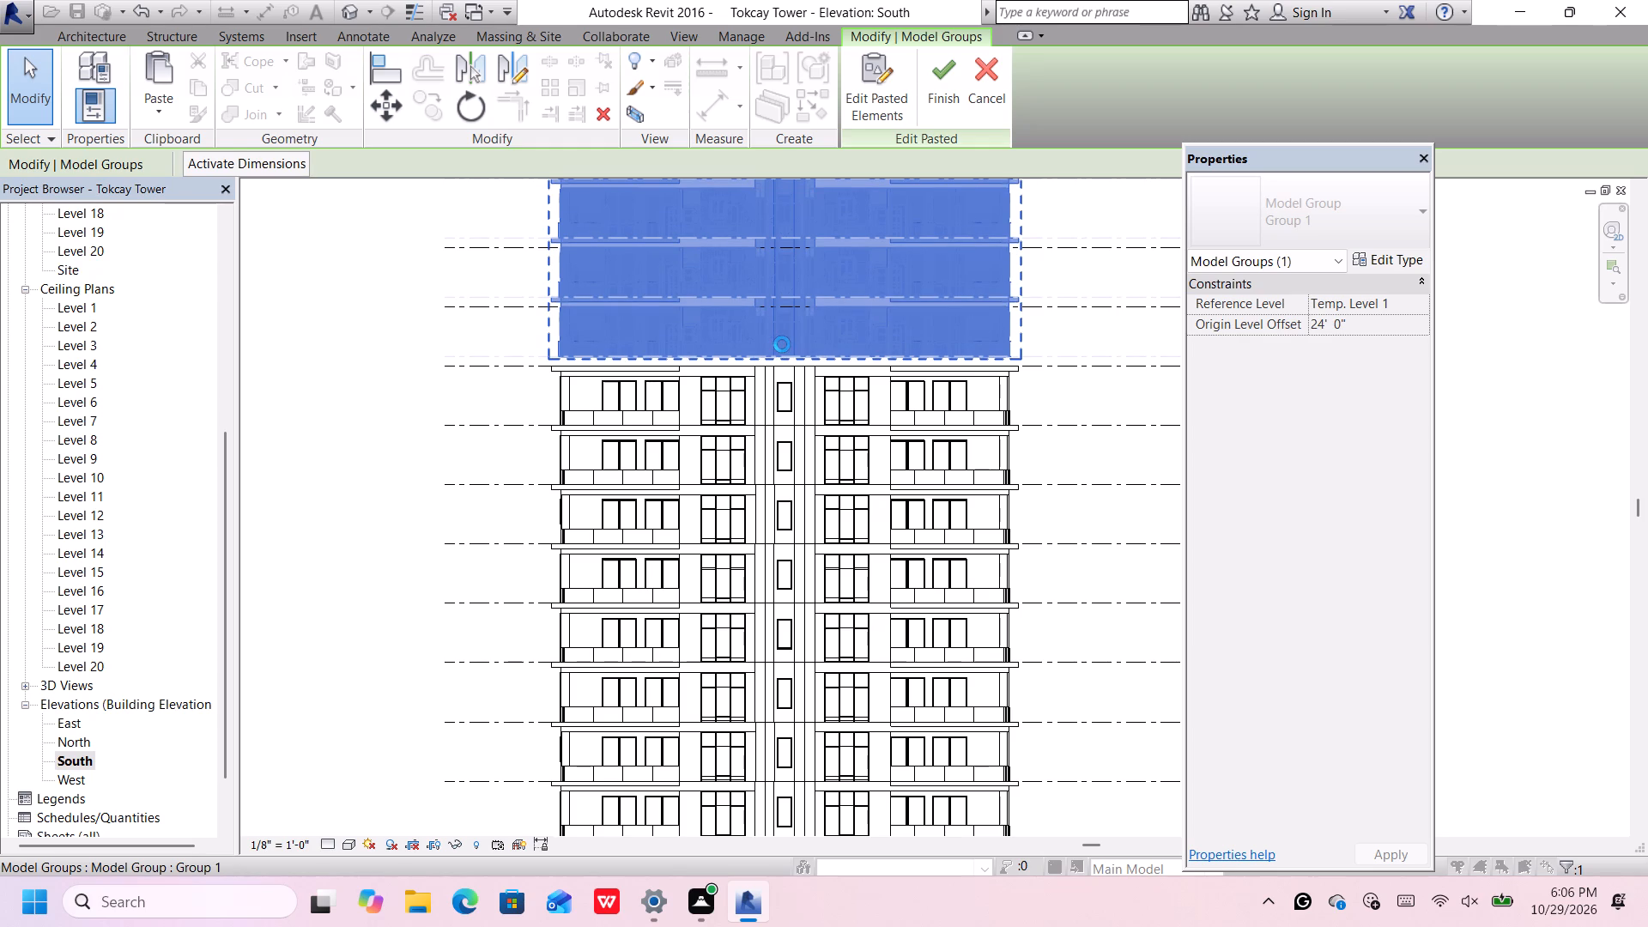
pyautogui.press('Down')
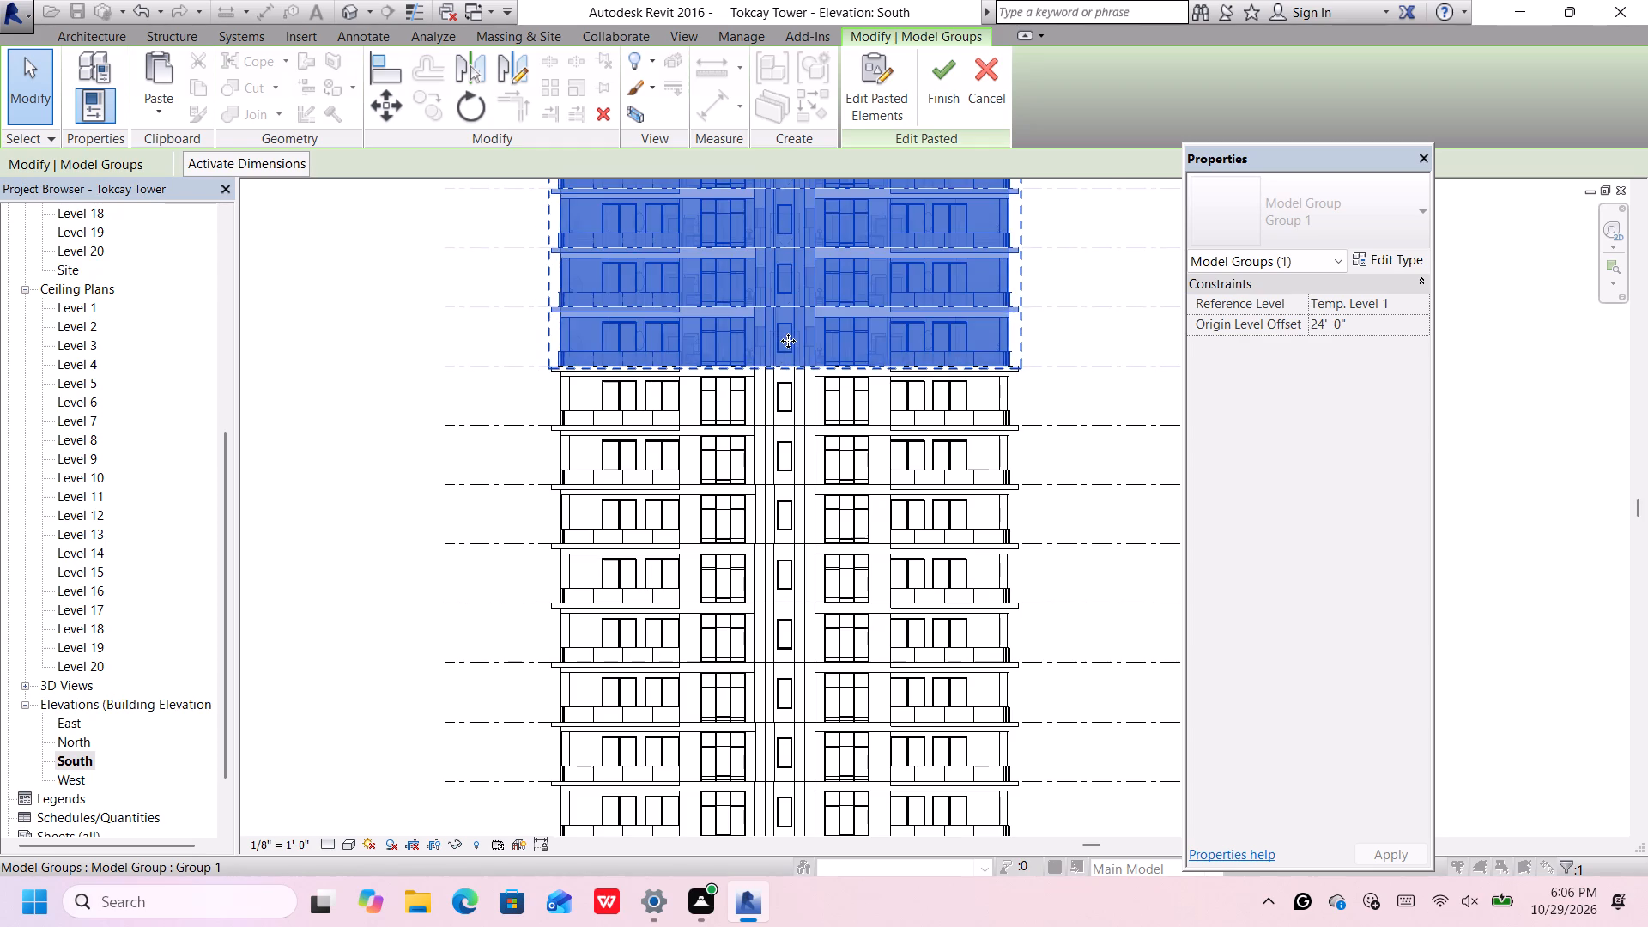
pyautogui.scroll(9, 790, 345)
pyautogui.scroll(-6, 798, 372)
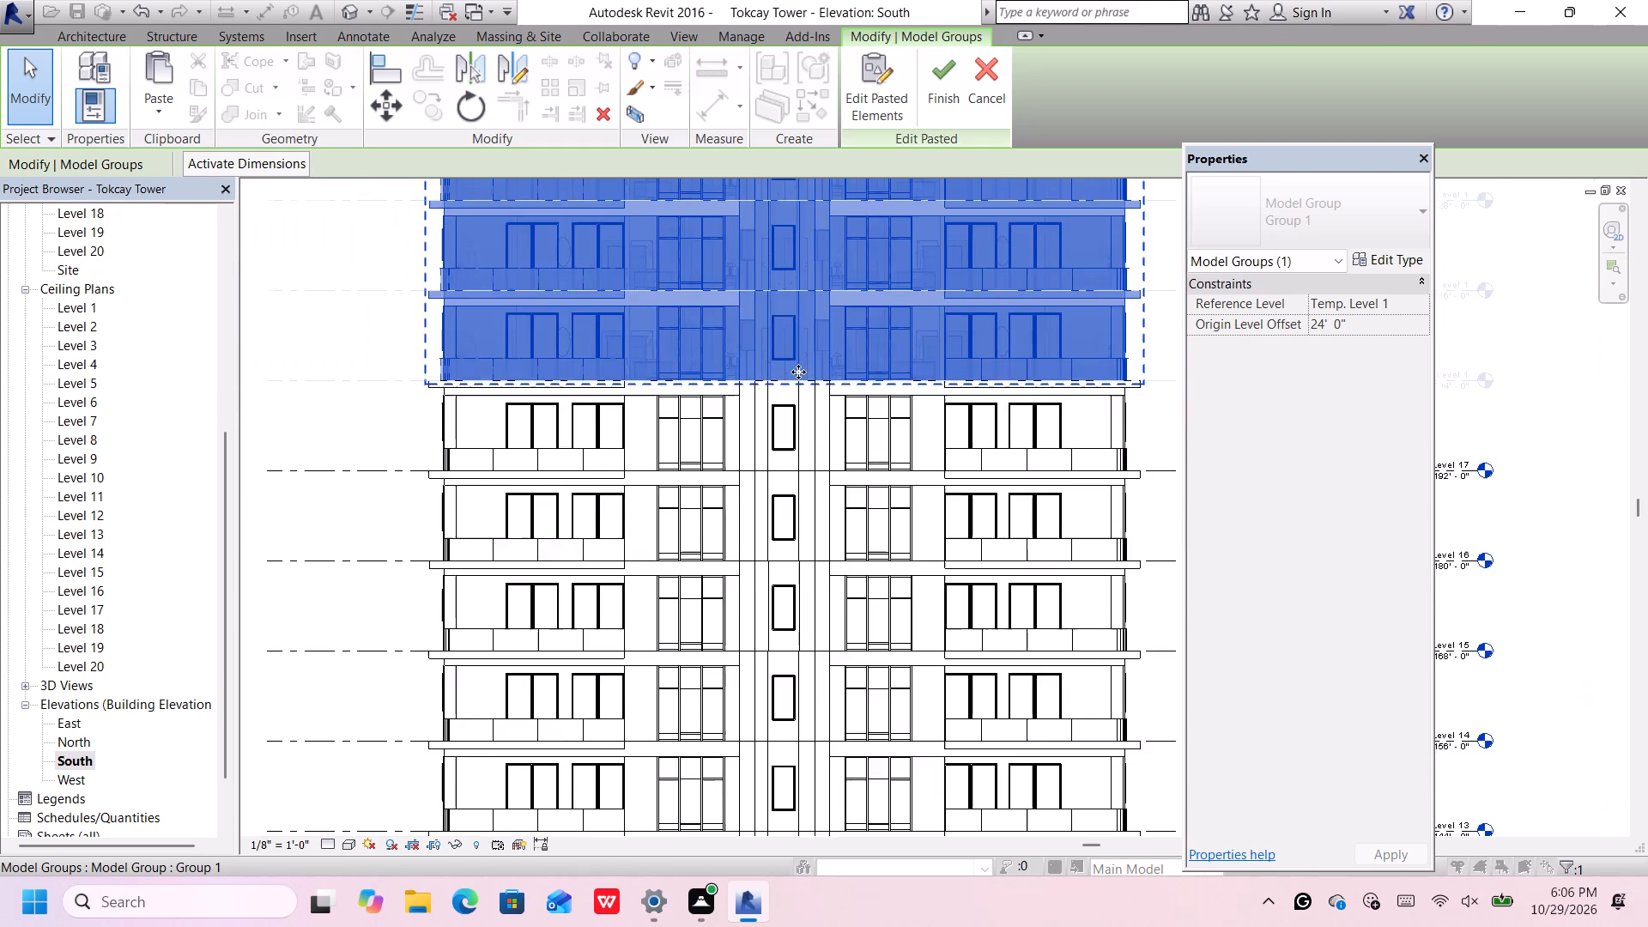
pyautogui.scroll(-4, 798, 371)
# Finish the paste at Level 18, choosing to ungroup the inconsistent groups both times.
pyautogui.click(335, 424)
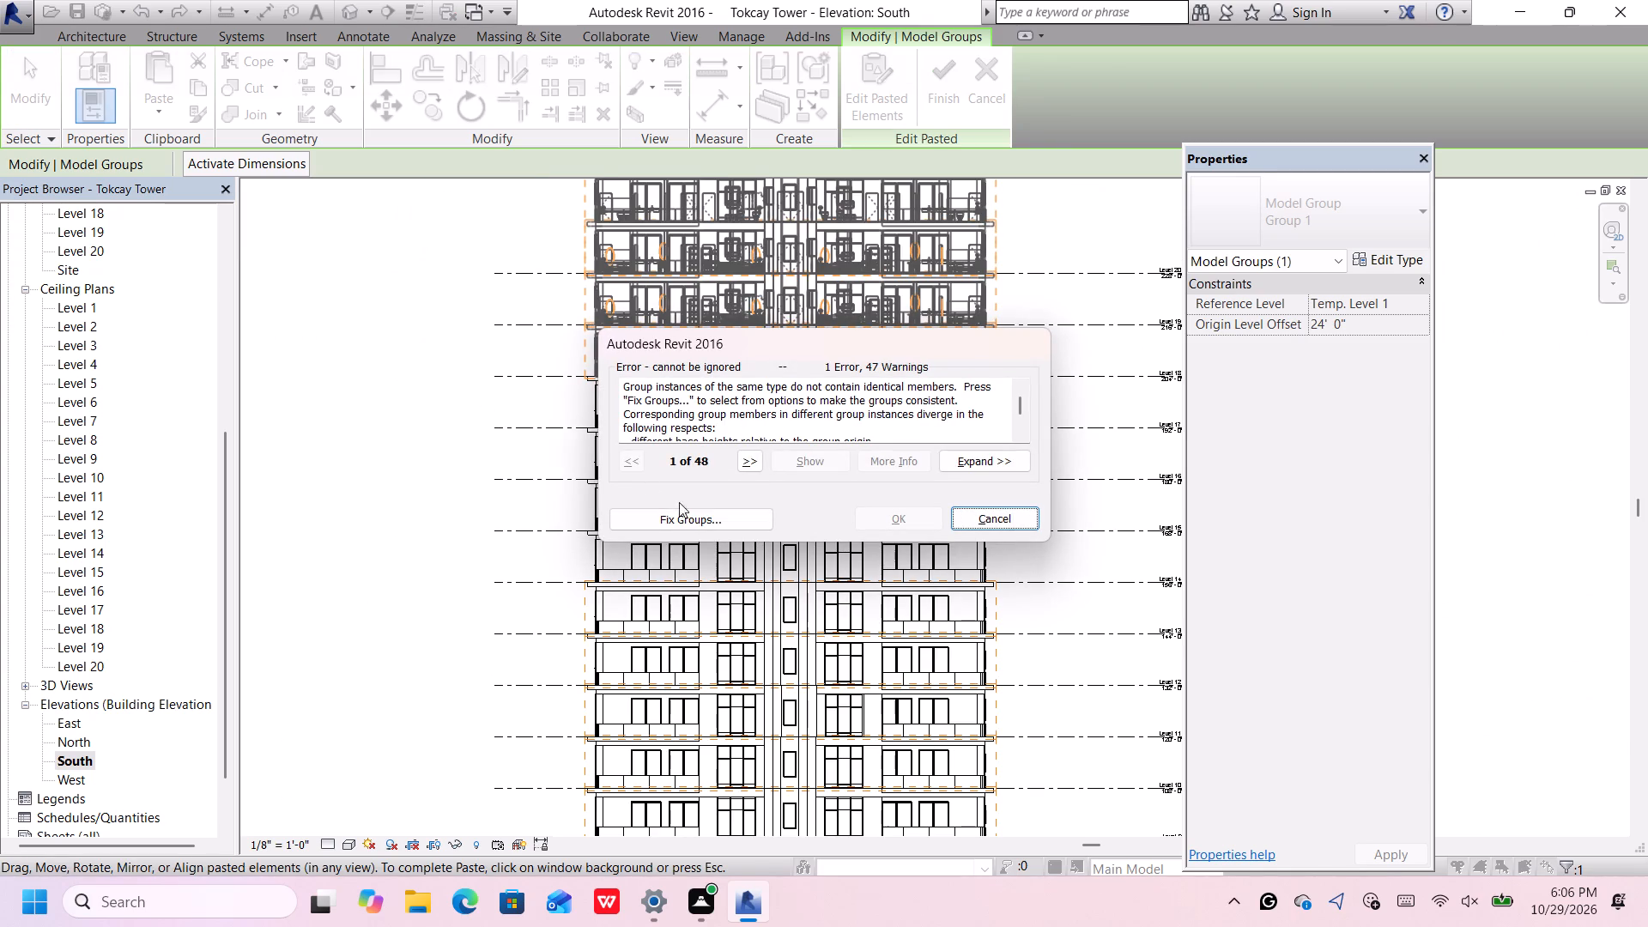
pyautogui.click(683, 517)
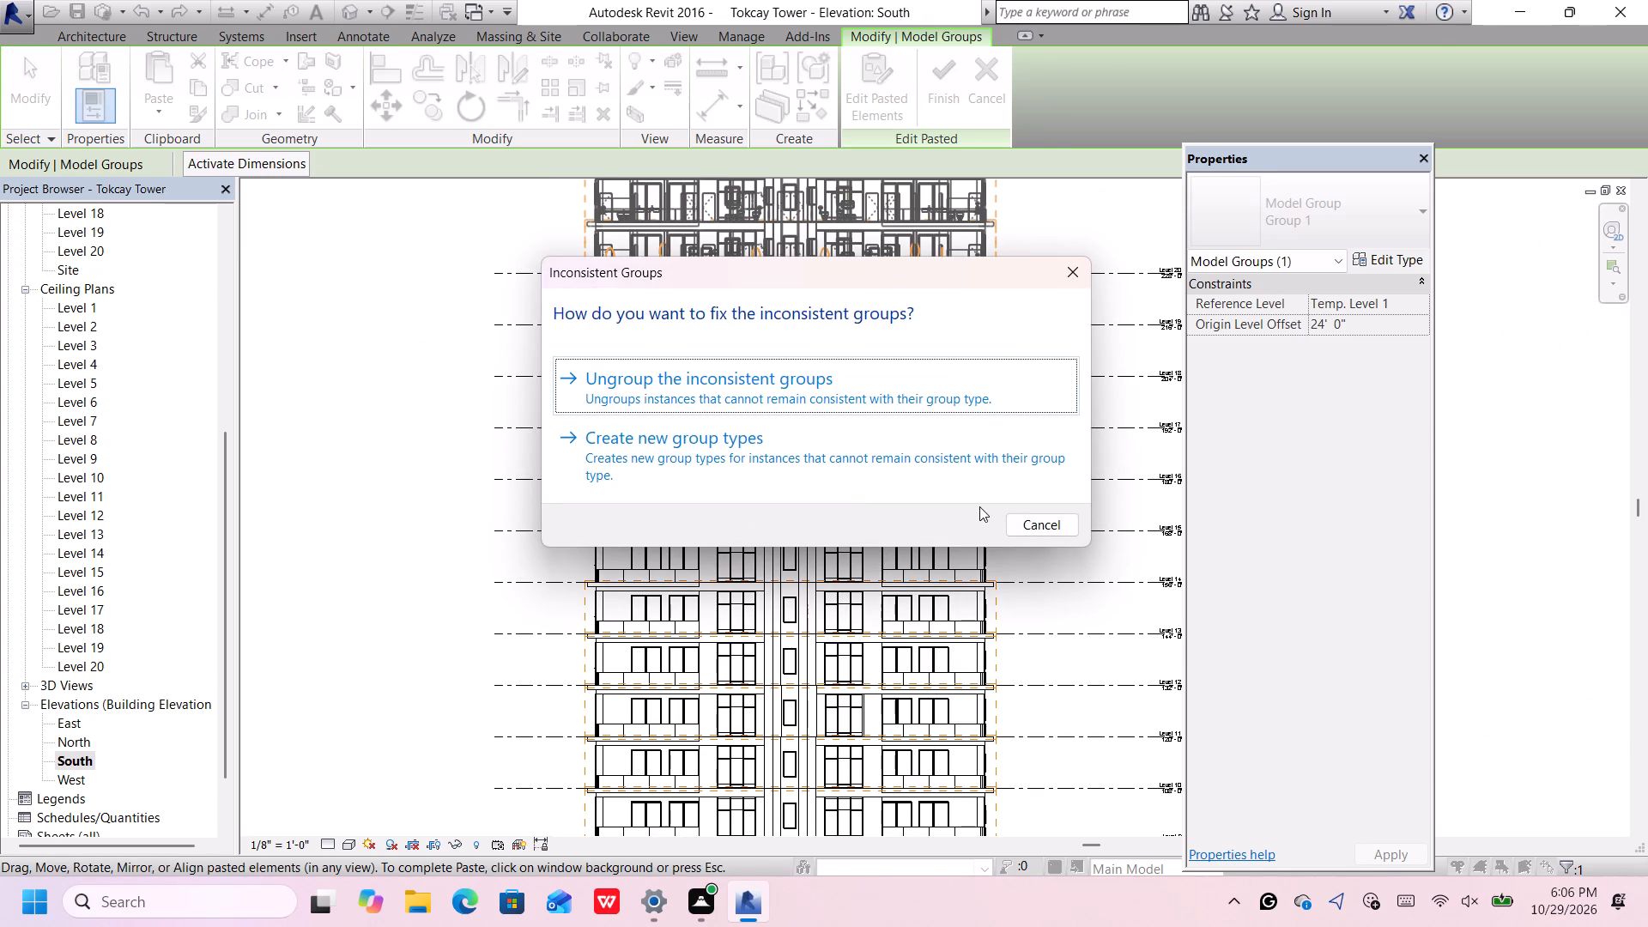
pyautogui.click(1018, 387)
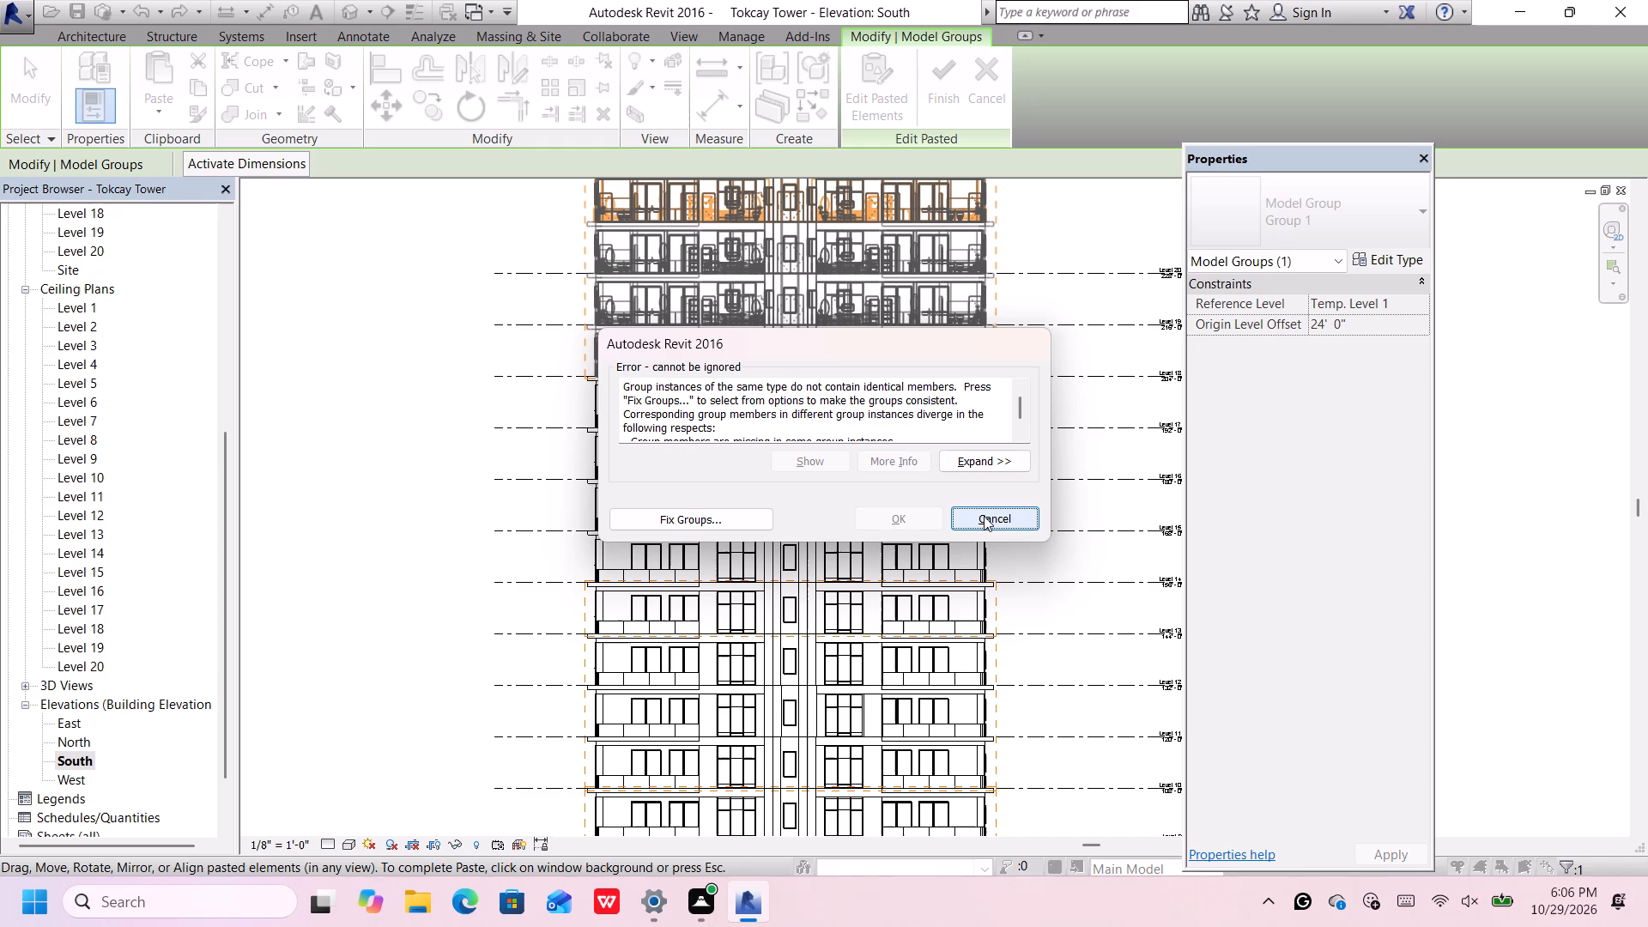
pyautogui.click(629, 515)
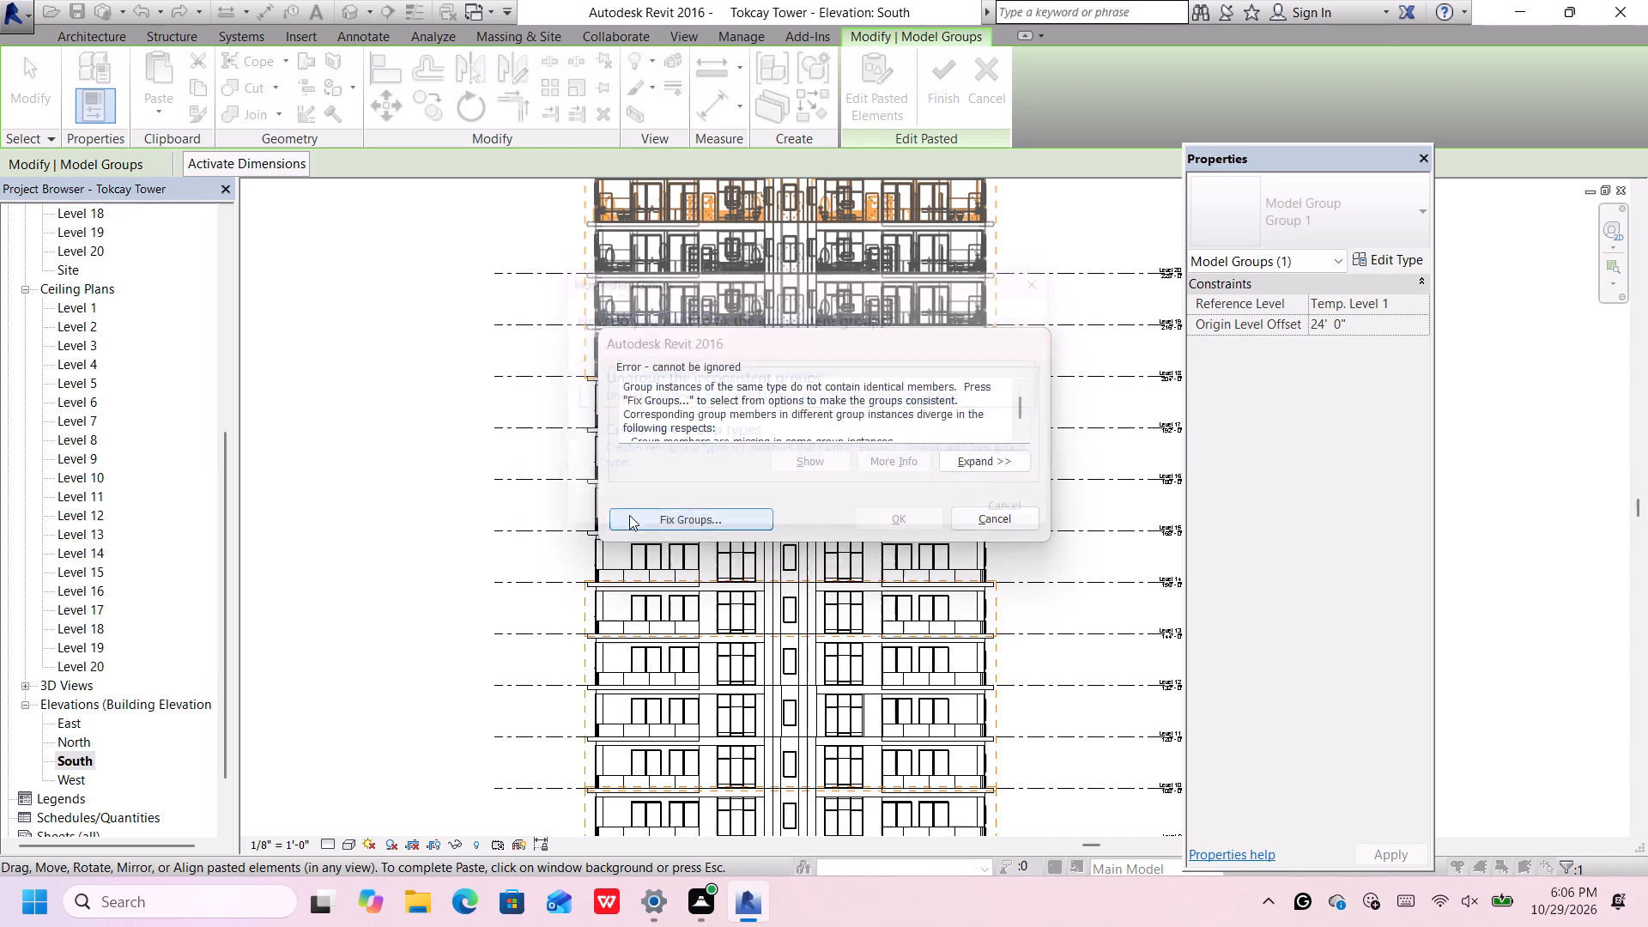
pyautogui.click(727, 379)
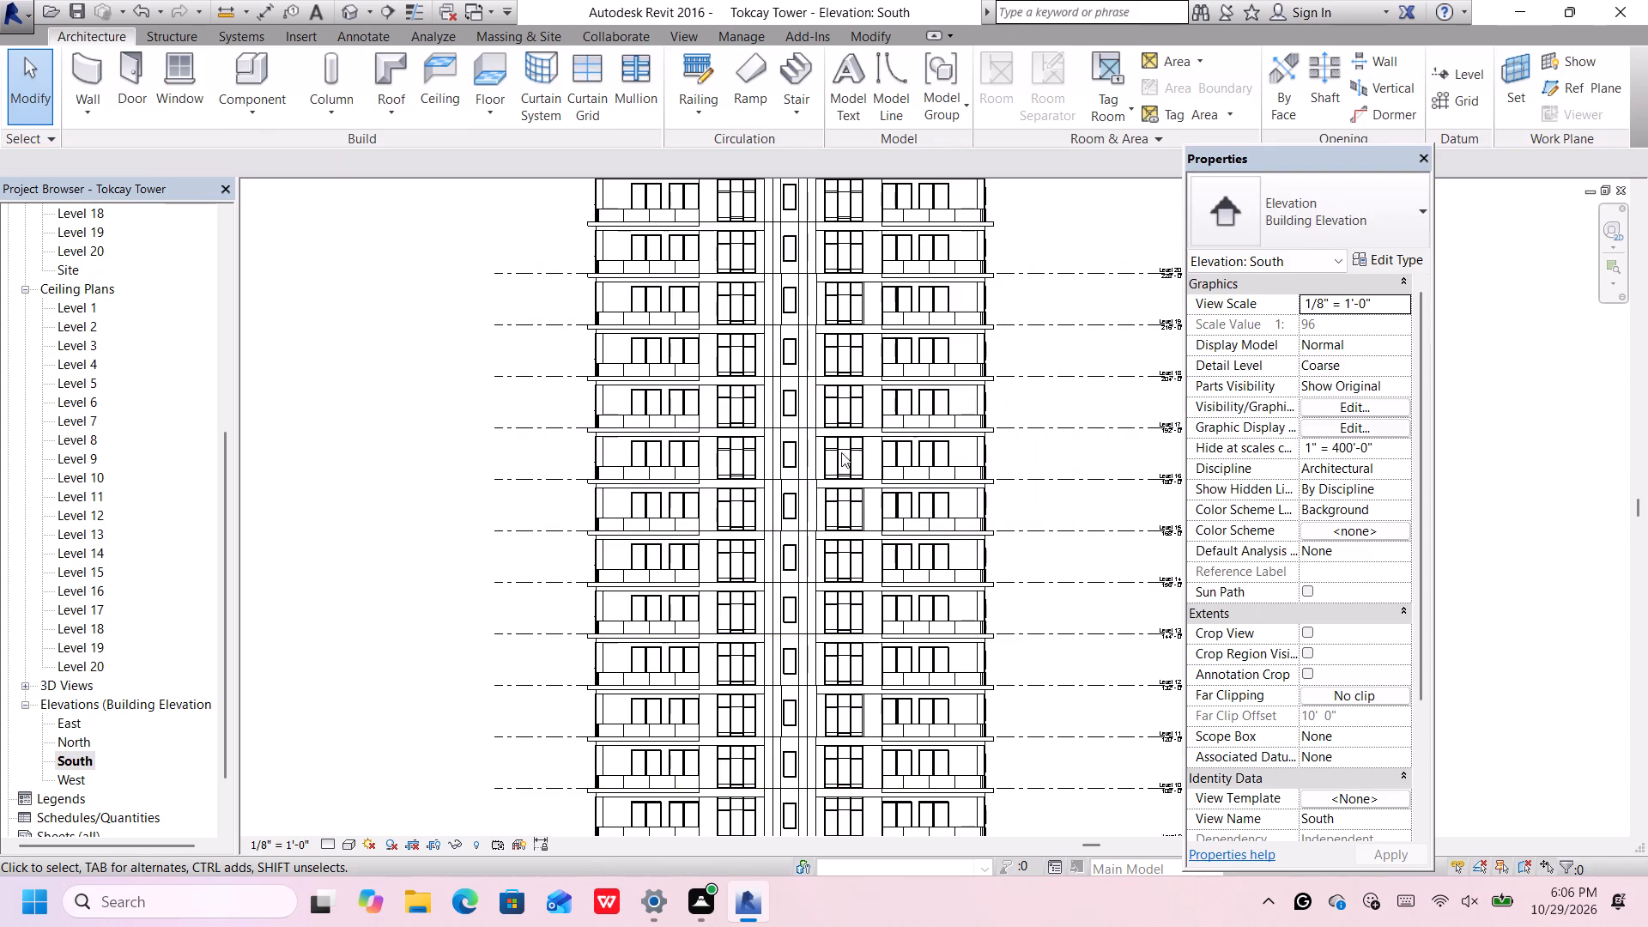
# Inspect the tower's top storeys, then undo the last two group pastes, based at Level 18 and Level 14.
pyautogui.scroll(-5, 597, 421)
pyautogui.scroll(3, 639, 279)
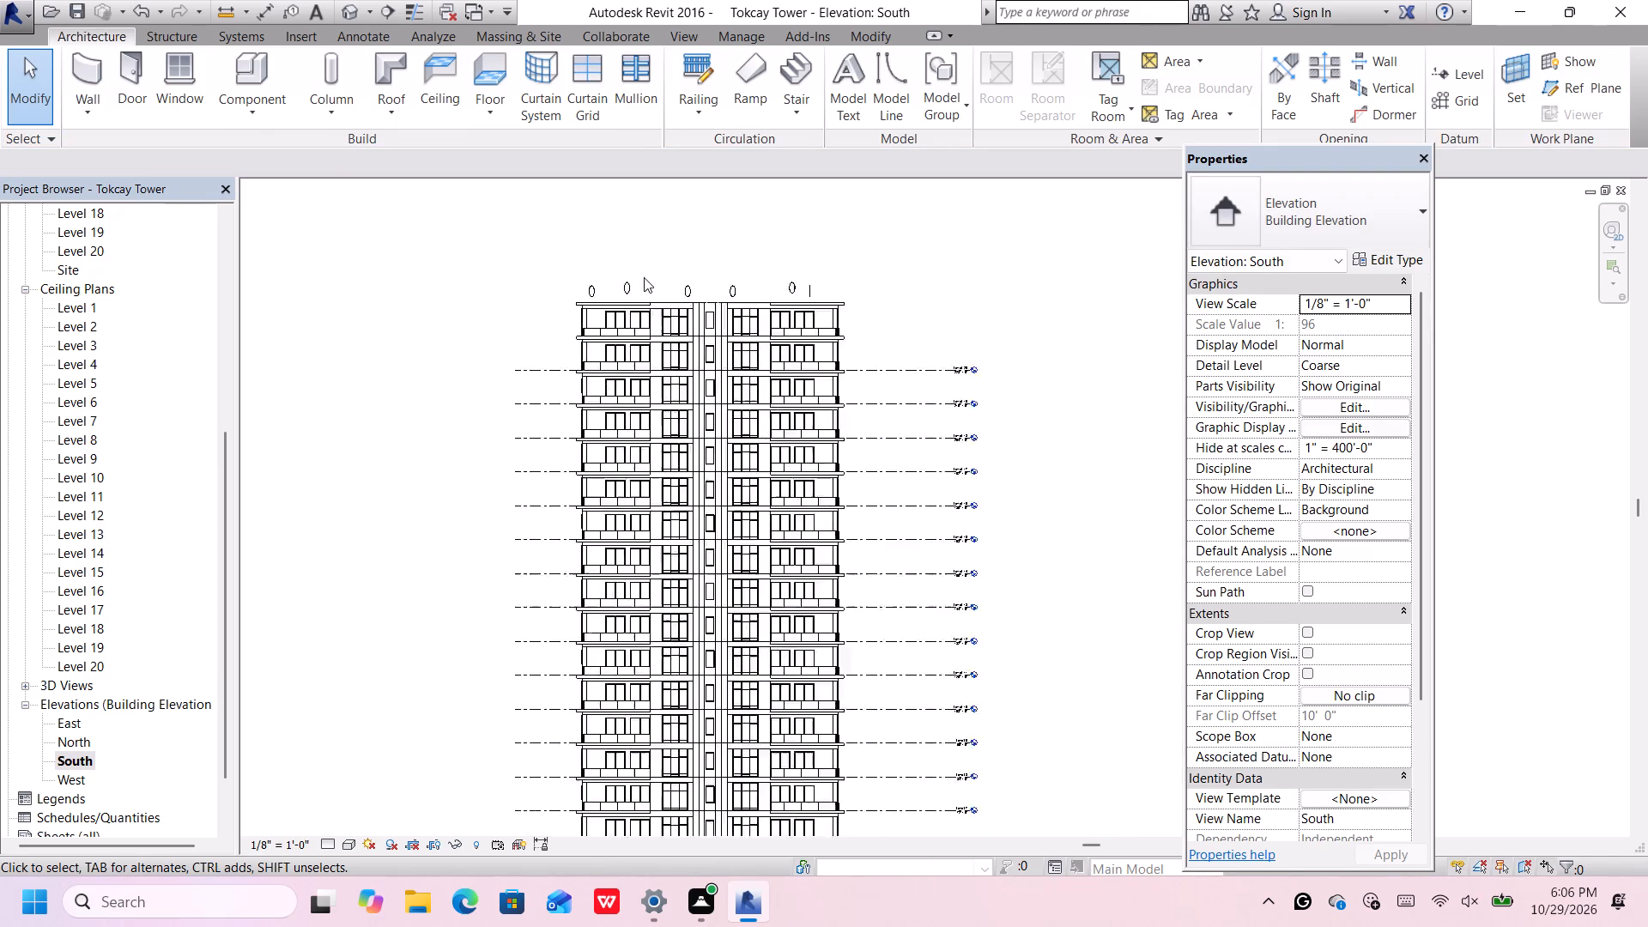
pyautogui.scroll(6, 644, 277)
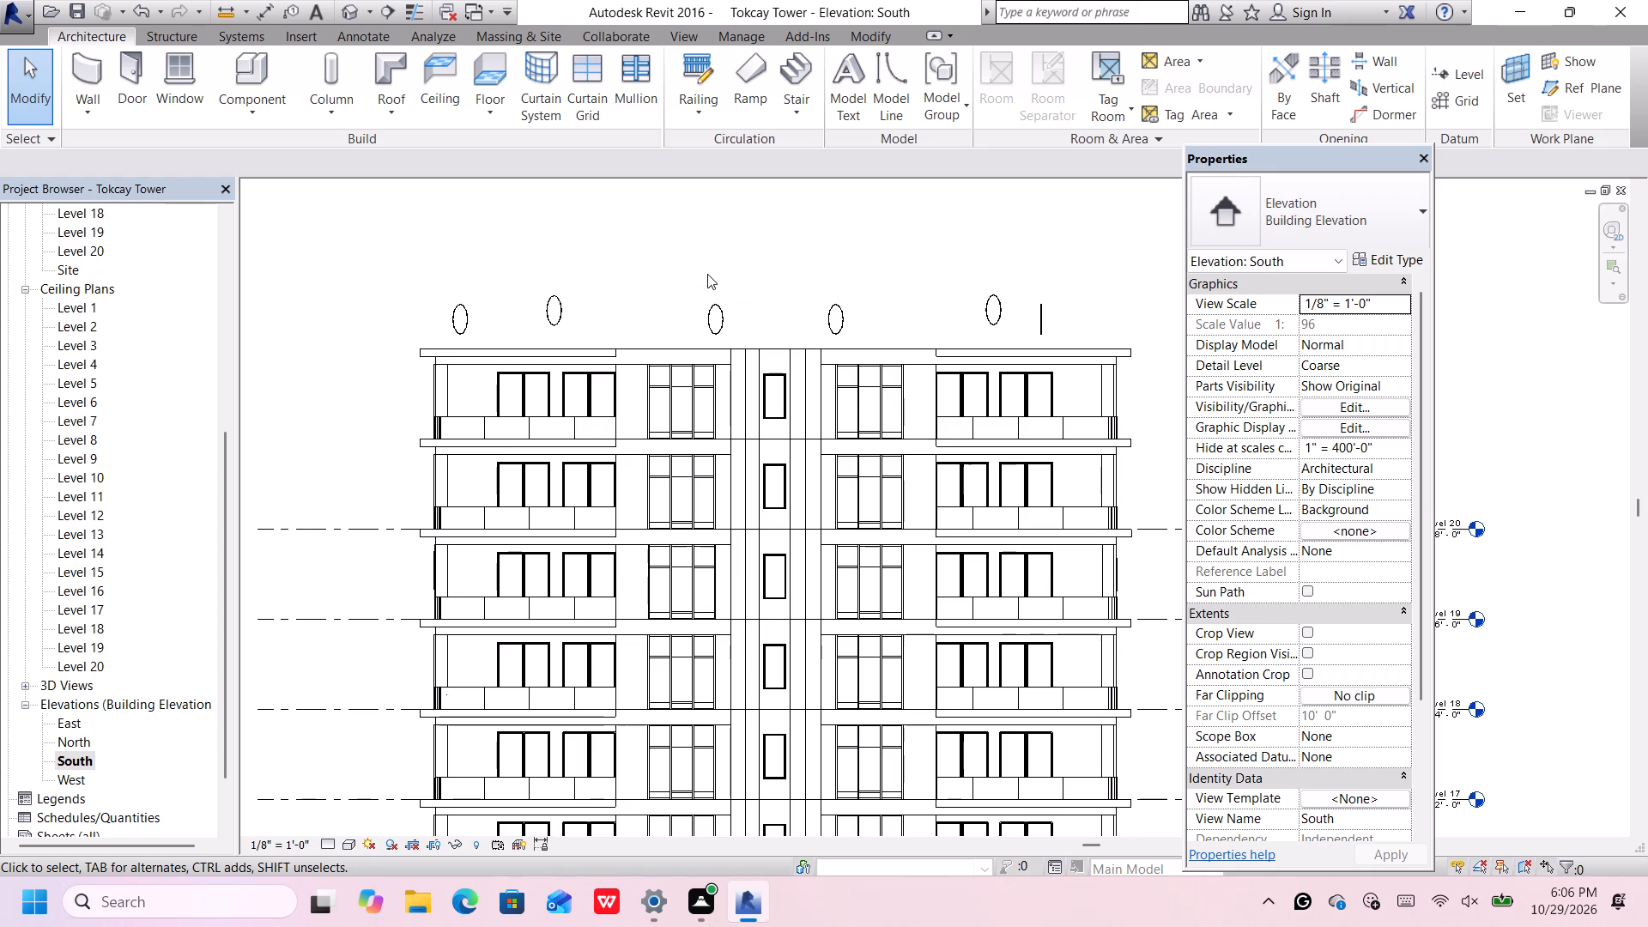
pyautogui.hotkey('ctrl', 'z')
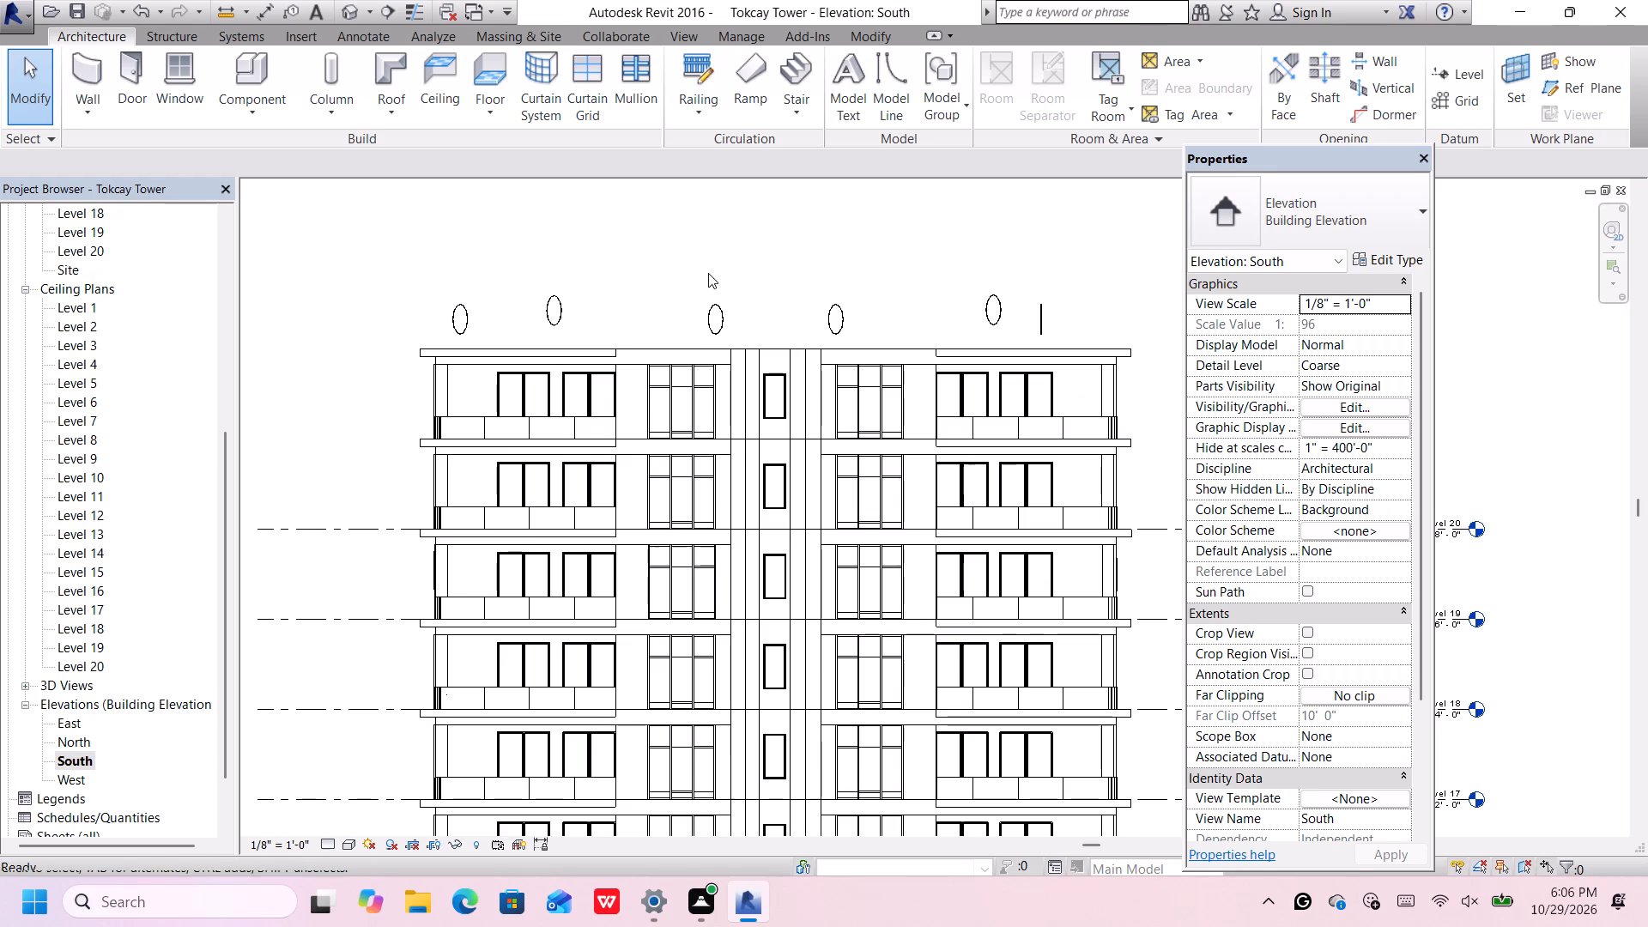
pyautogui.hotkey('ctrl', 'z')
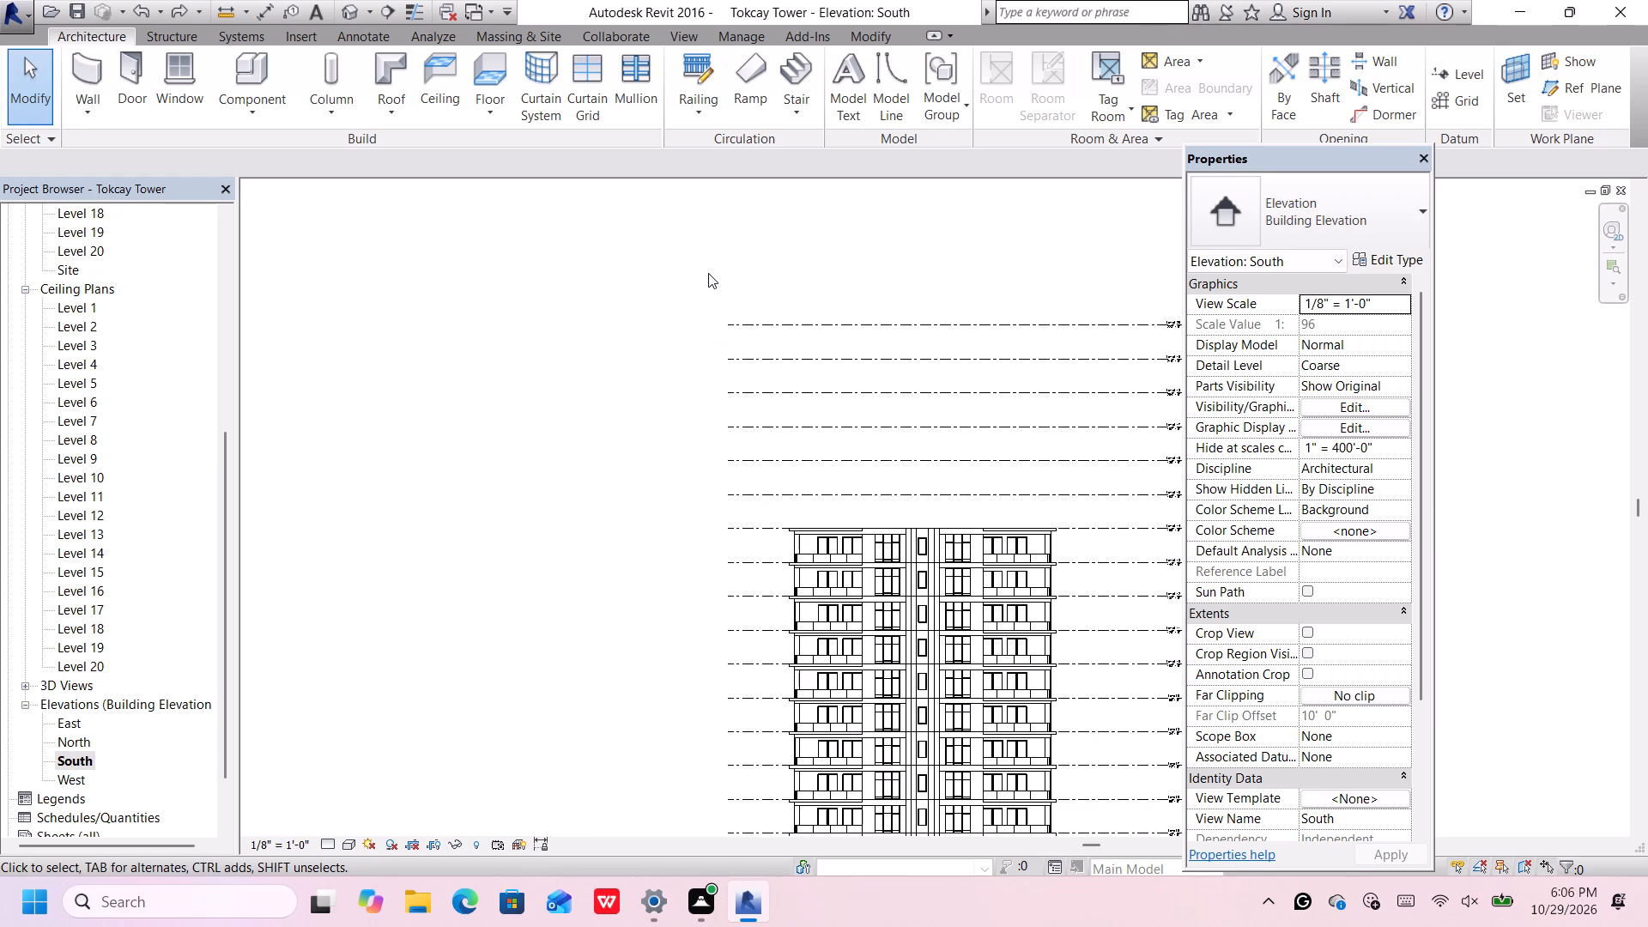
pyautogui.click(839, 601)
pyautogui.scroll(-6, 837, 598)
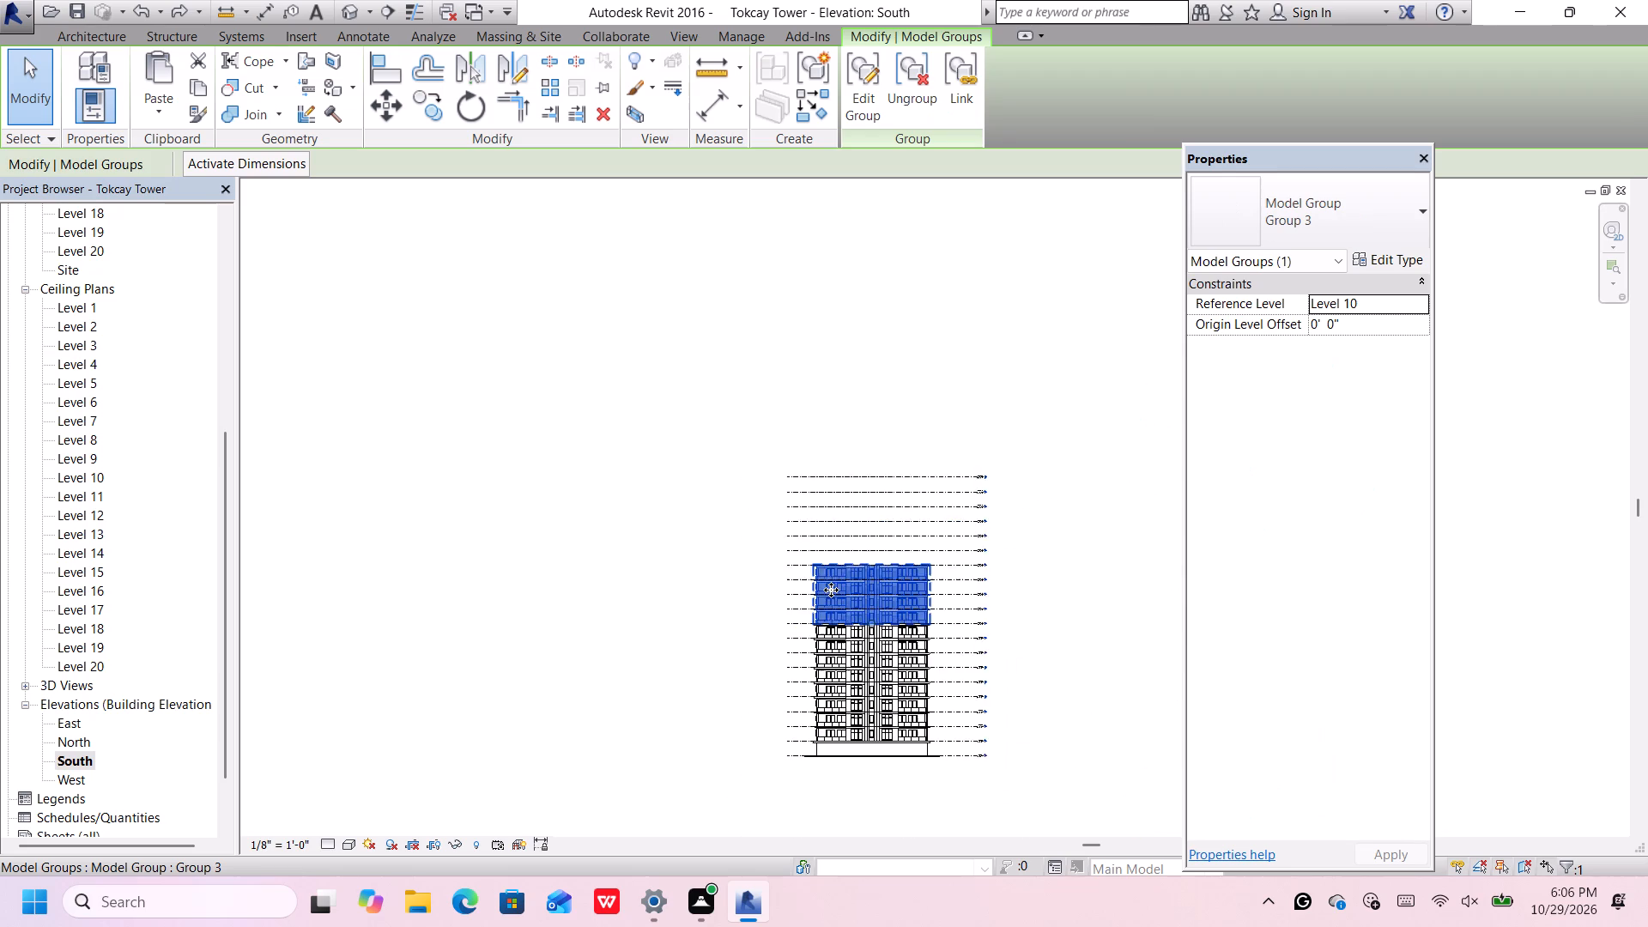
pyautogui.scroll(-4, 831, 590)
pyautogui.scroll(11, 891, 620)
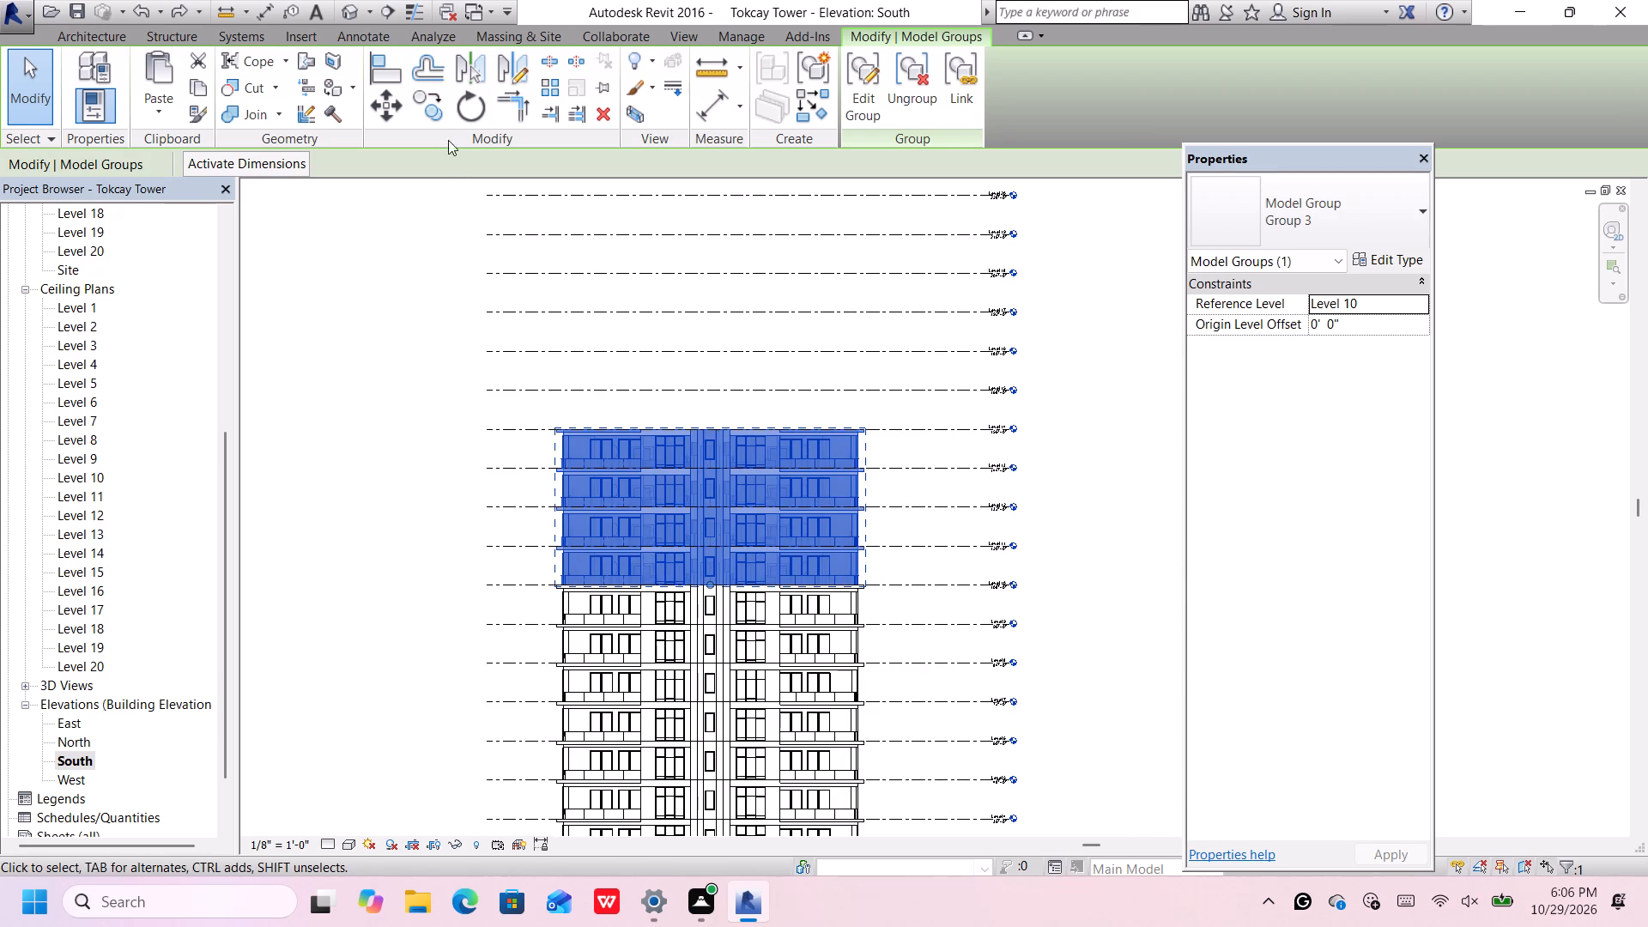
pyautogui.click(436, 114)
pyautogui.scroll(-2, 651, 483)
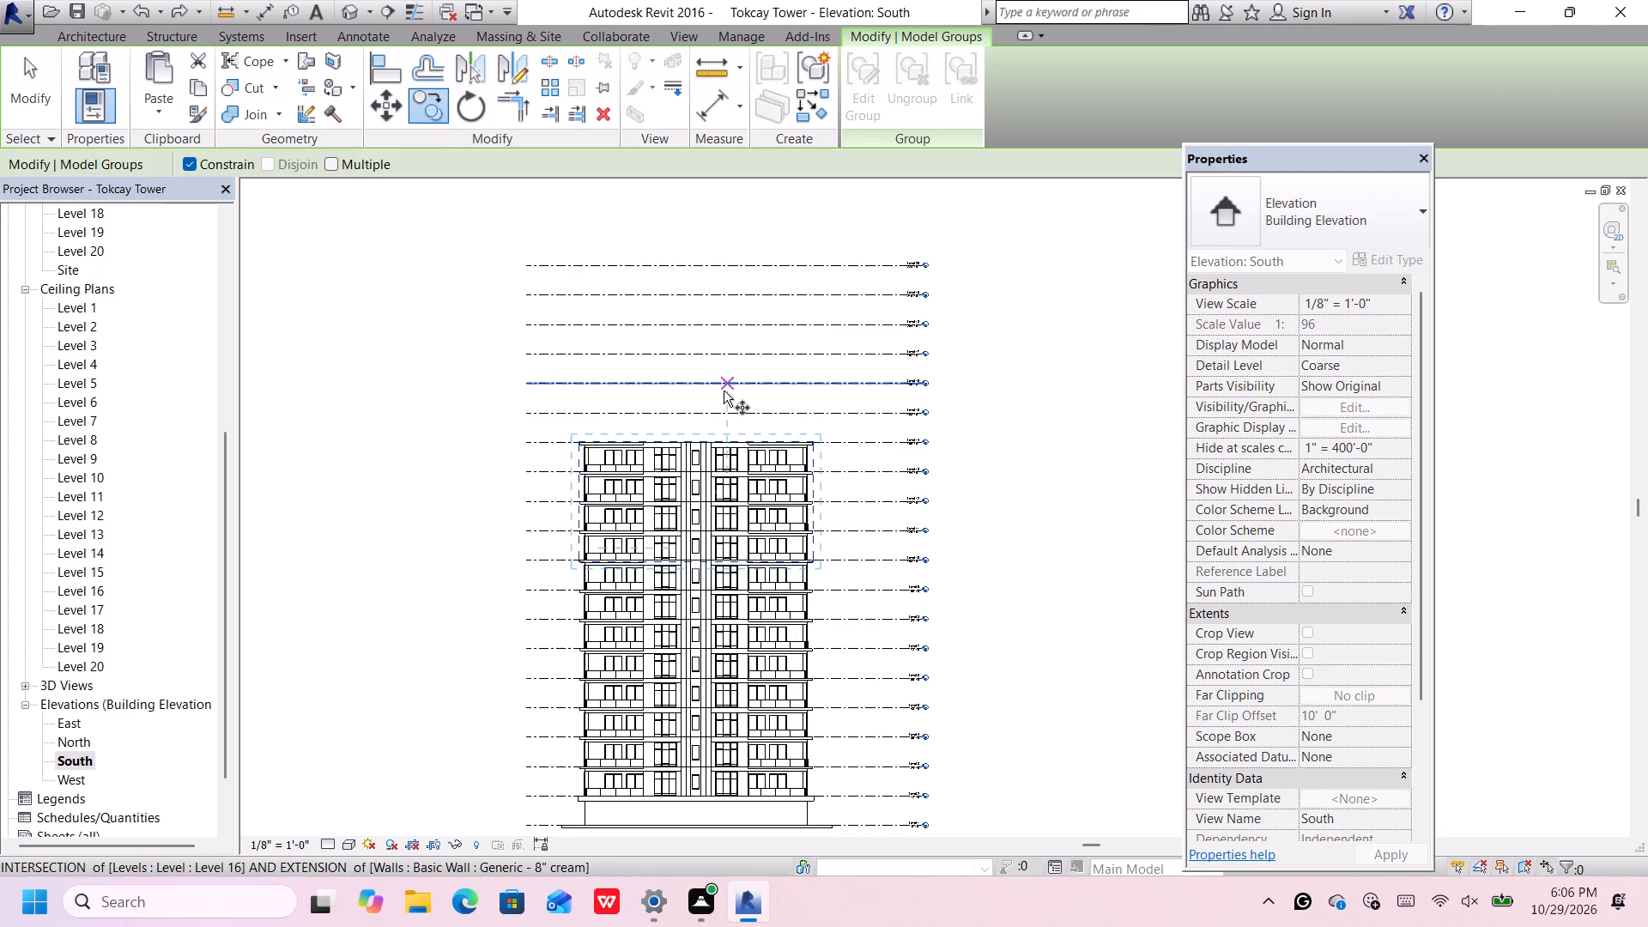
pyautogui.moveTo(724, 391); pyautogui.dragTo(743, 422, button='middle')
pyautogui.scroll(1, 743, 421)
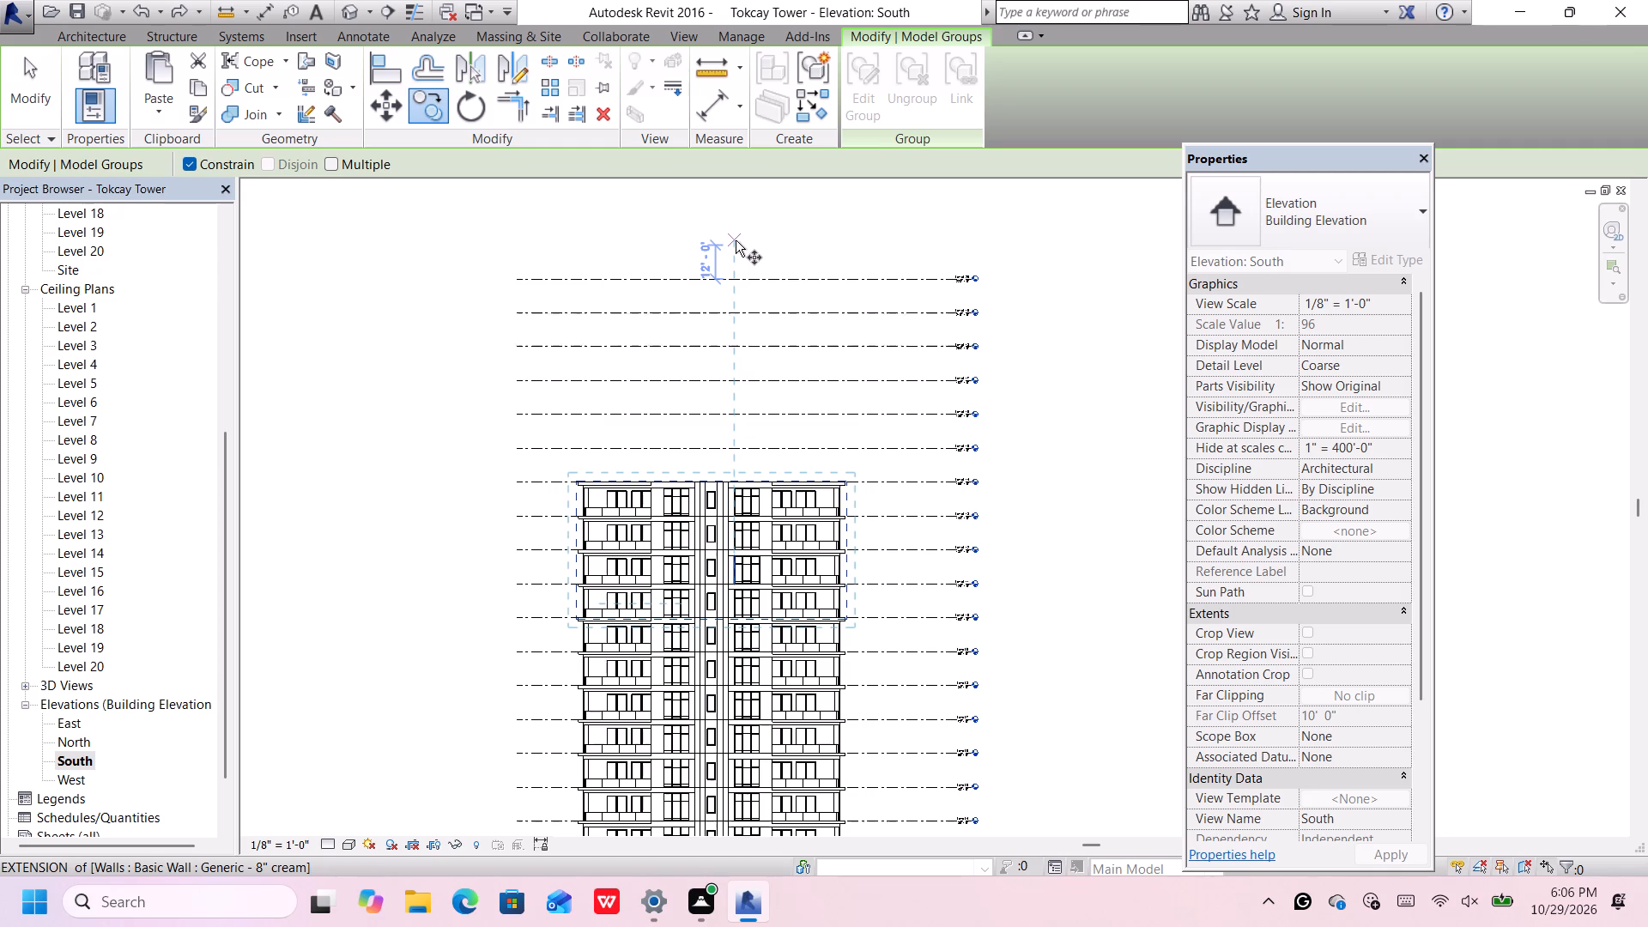
# Paste the copied four-storey group again vertically above the tower, with its base between Level 14 and Level 15.
pyautogui.hotkey('ctrl', 'v')
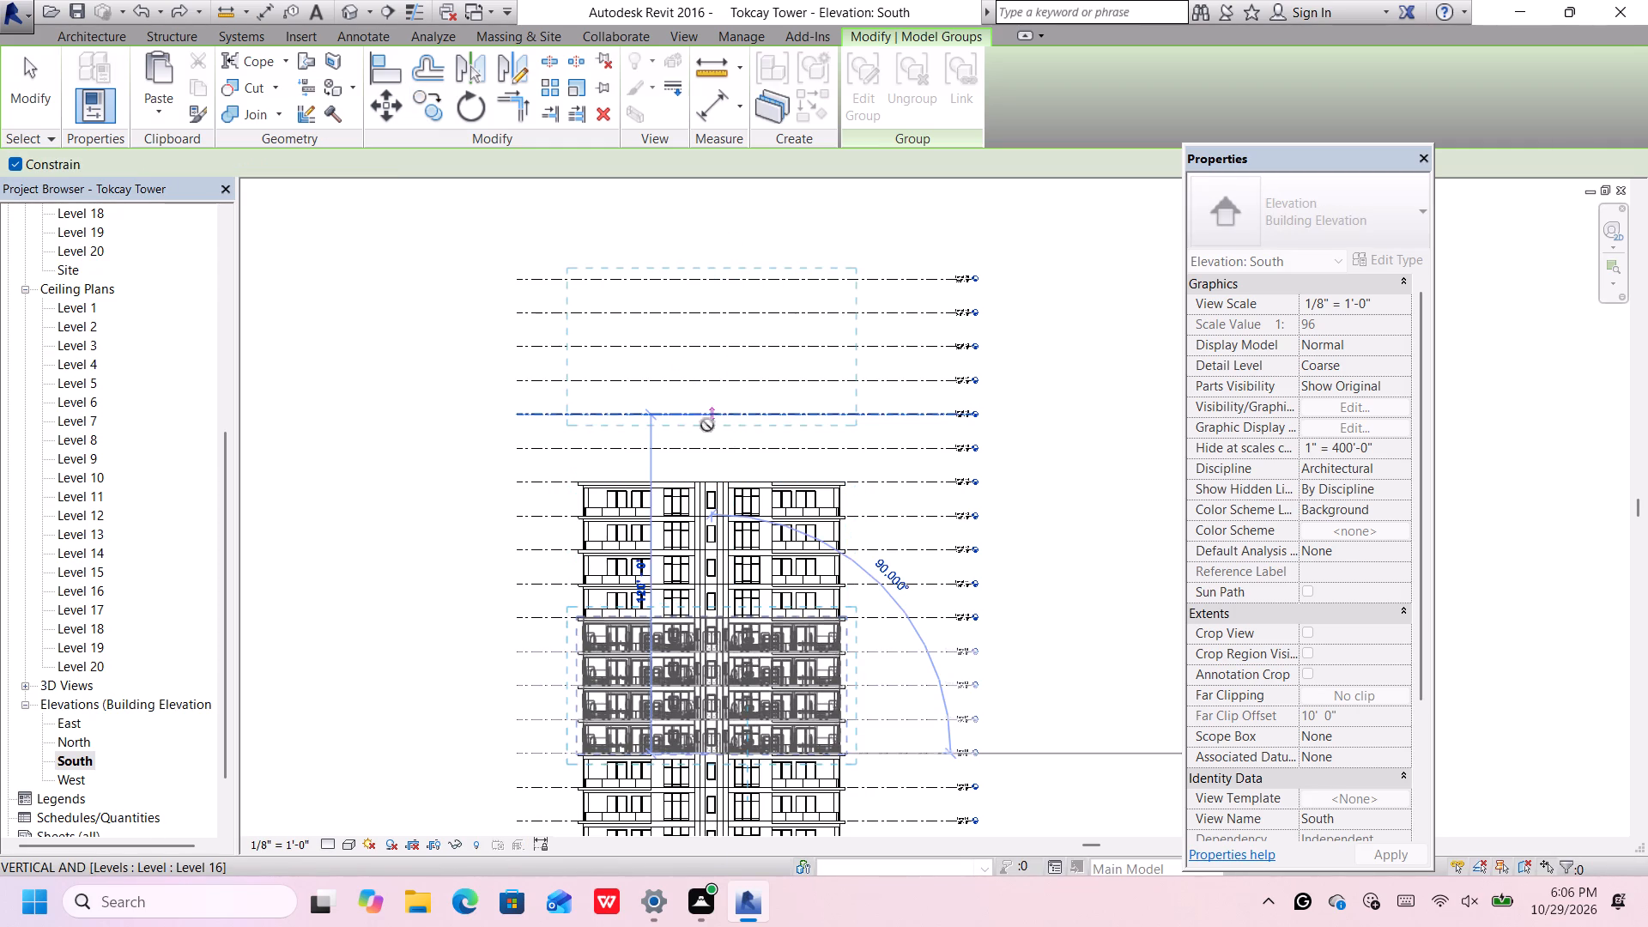
pyautogui.scroll(4, 699, 460)
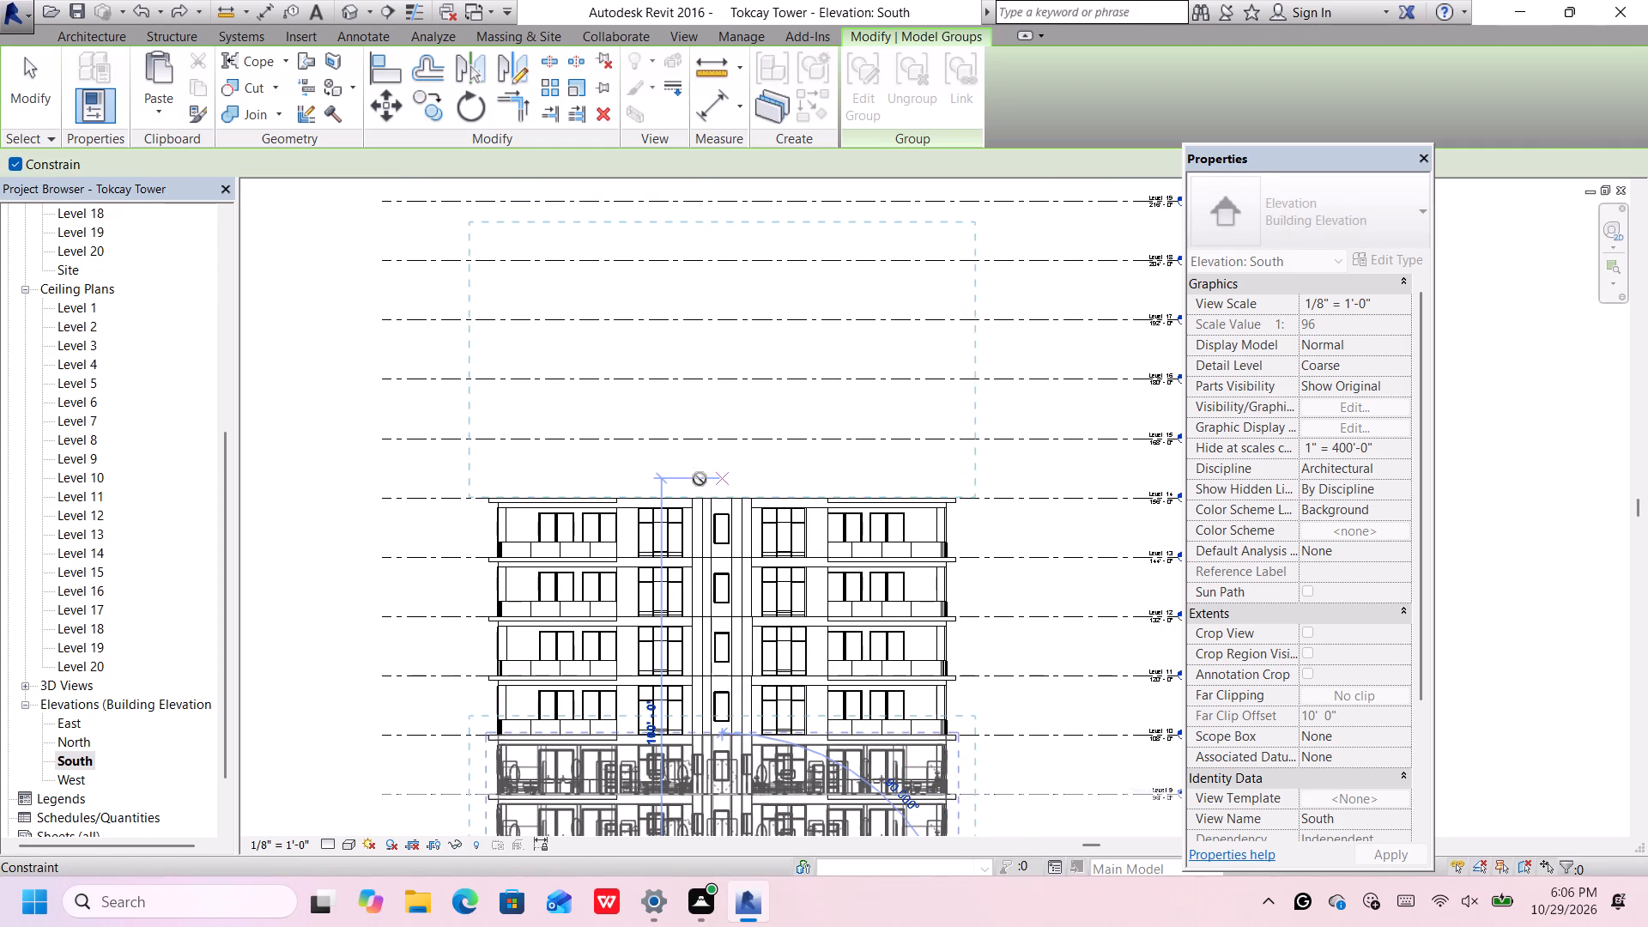
pyautogui.click(700, 479)
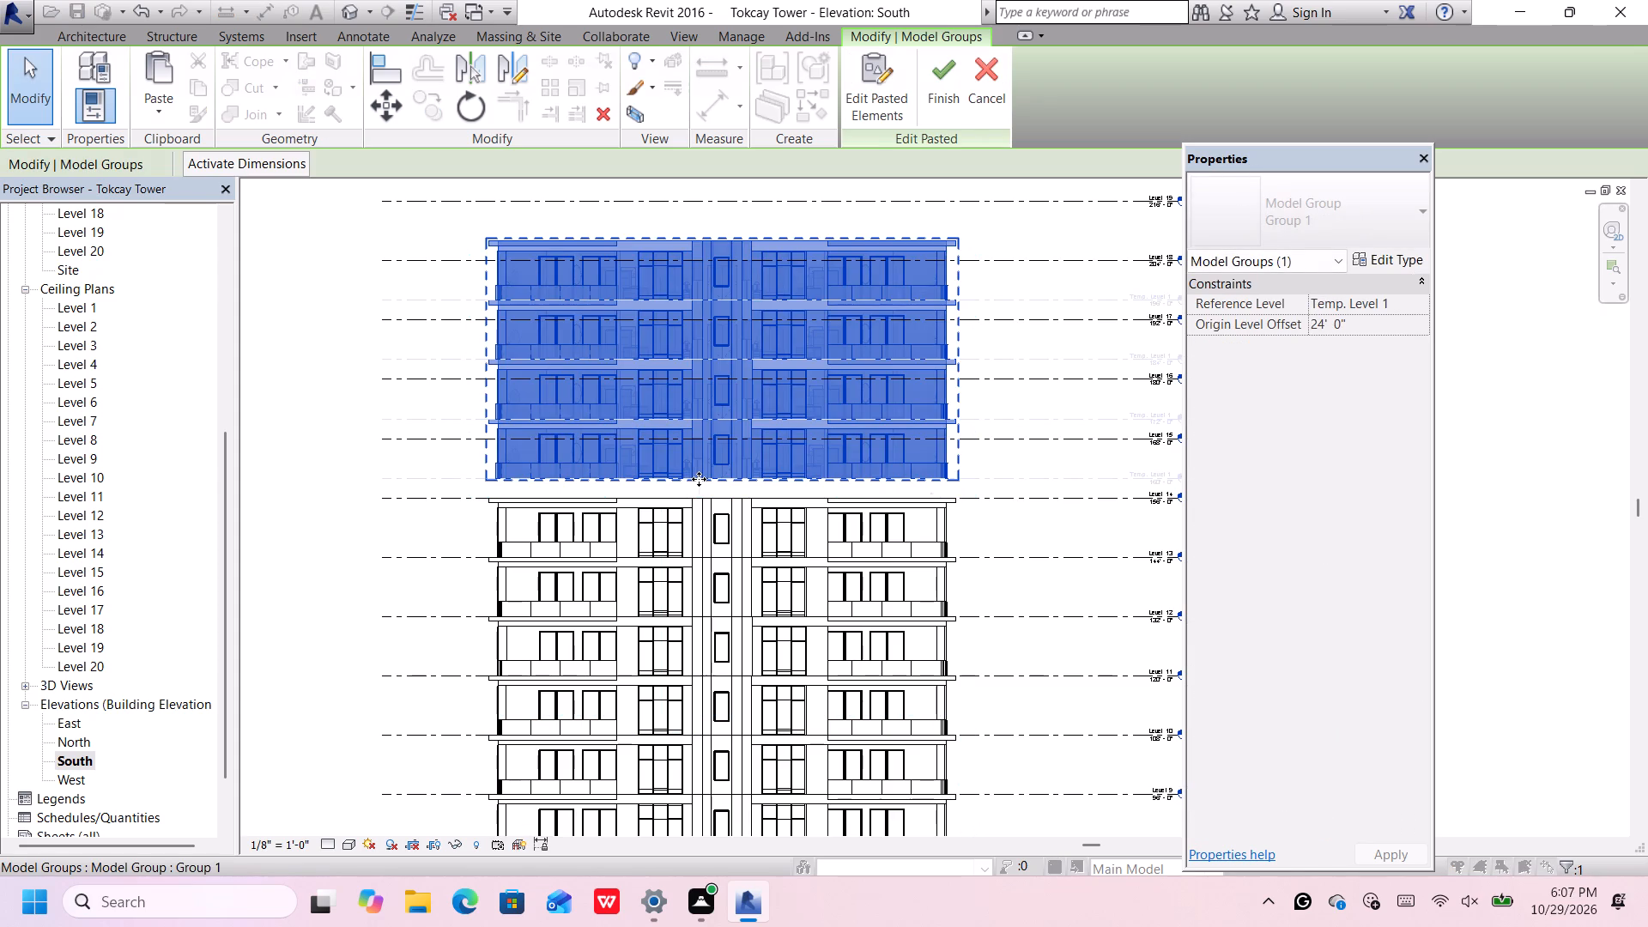
# Nudge the pasted four-storey group down until its base meets Level 14 at the top of the existing storeys.
pyautogui.press('Down')
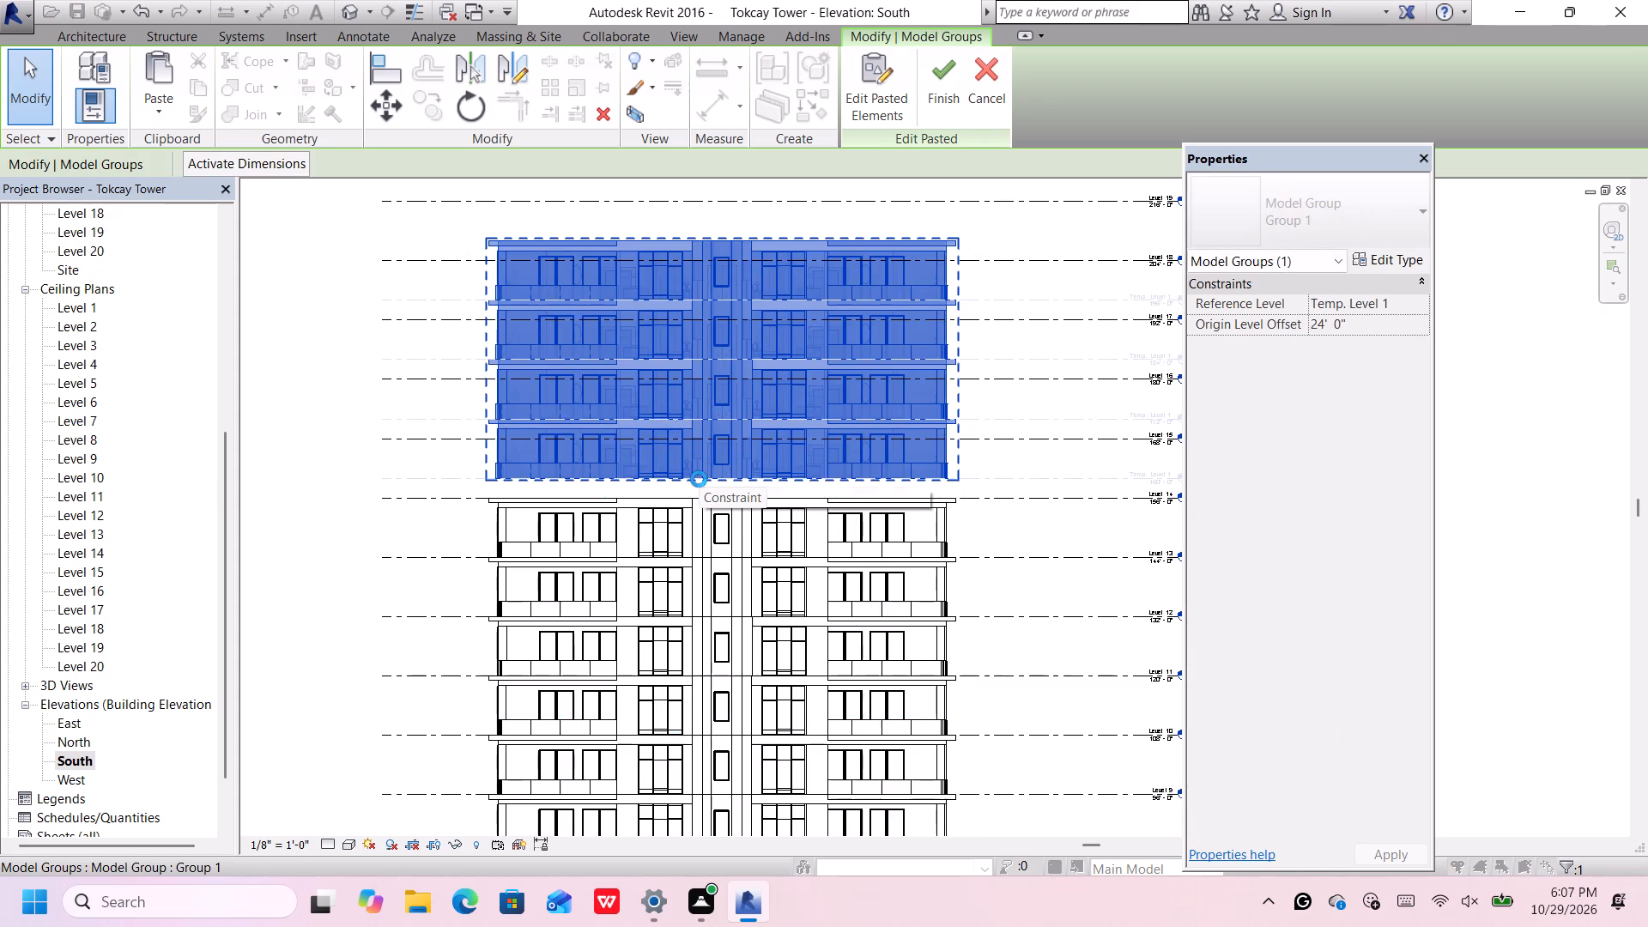
pyautogui.press('Down')
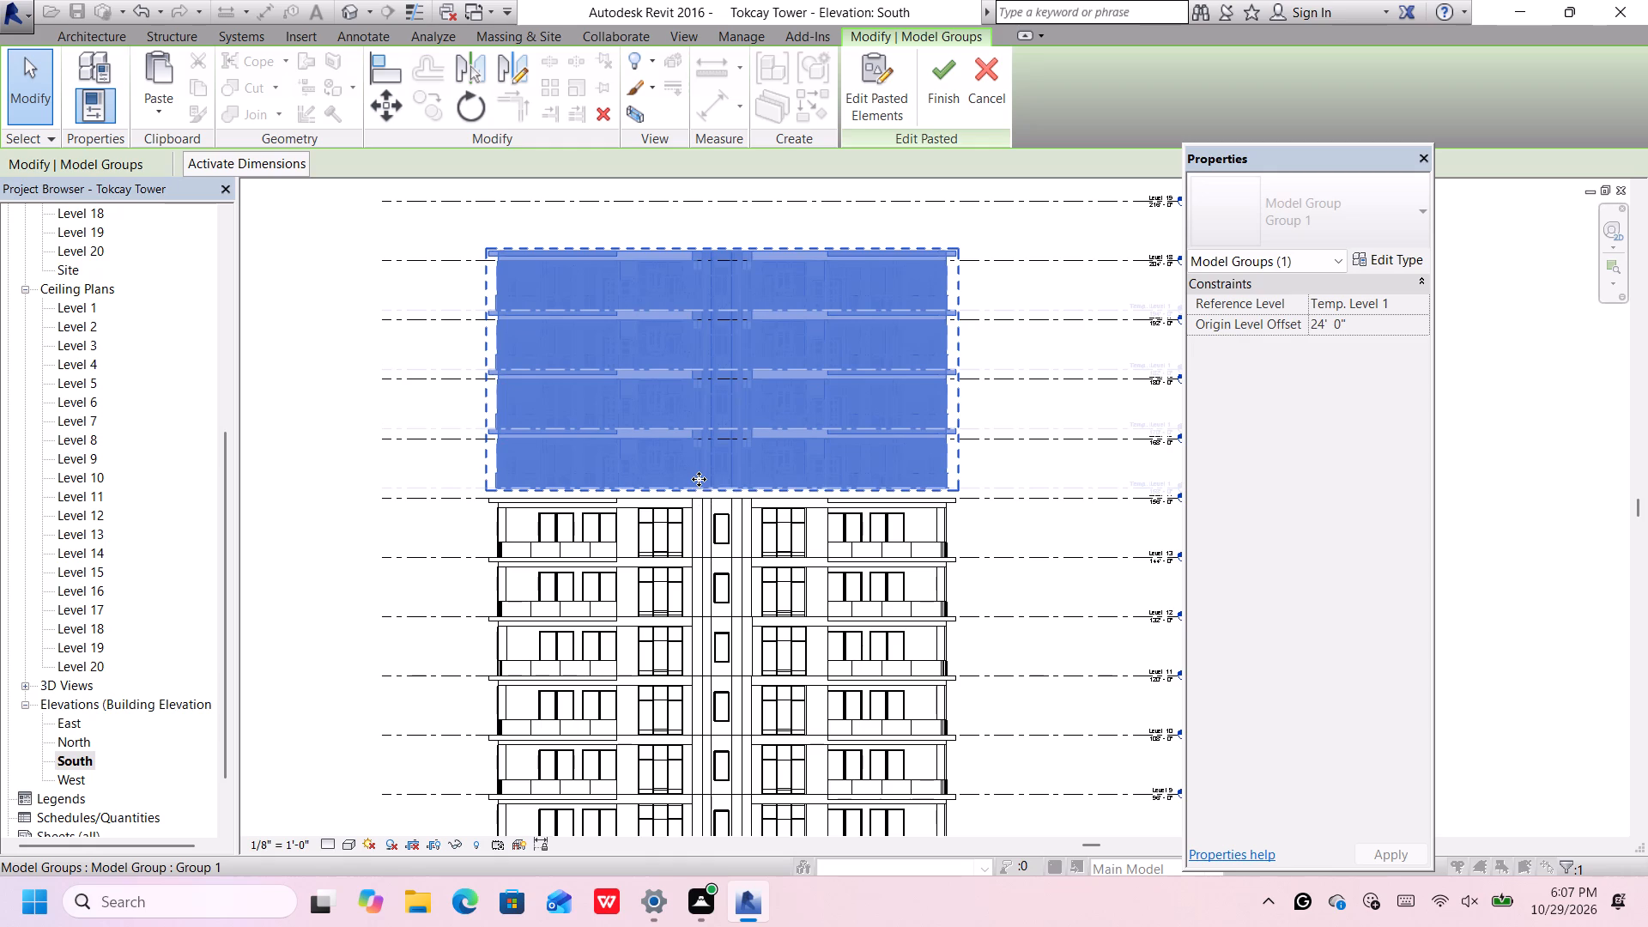
pyautogui.scroll(4, 694, 505)
pyautogui.scroll(-3, 697, 499)
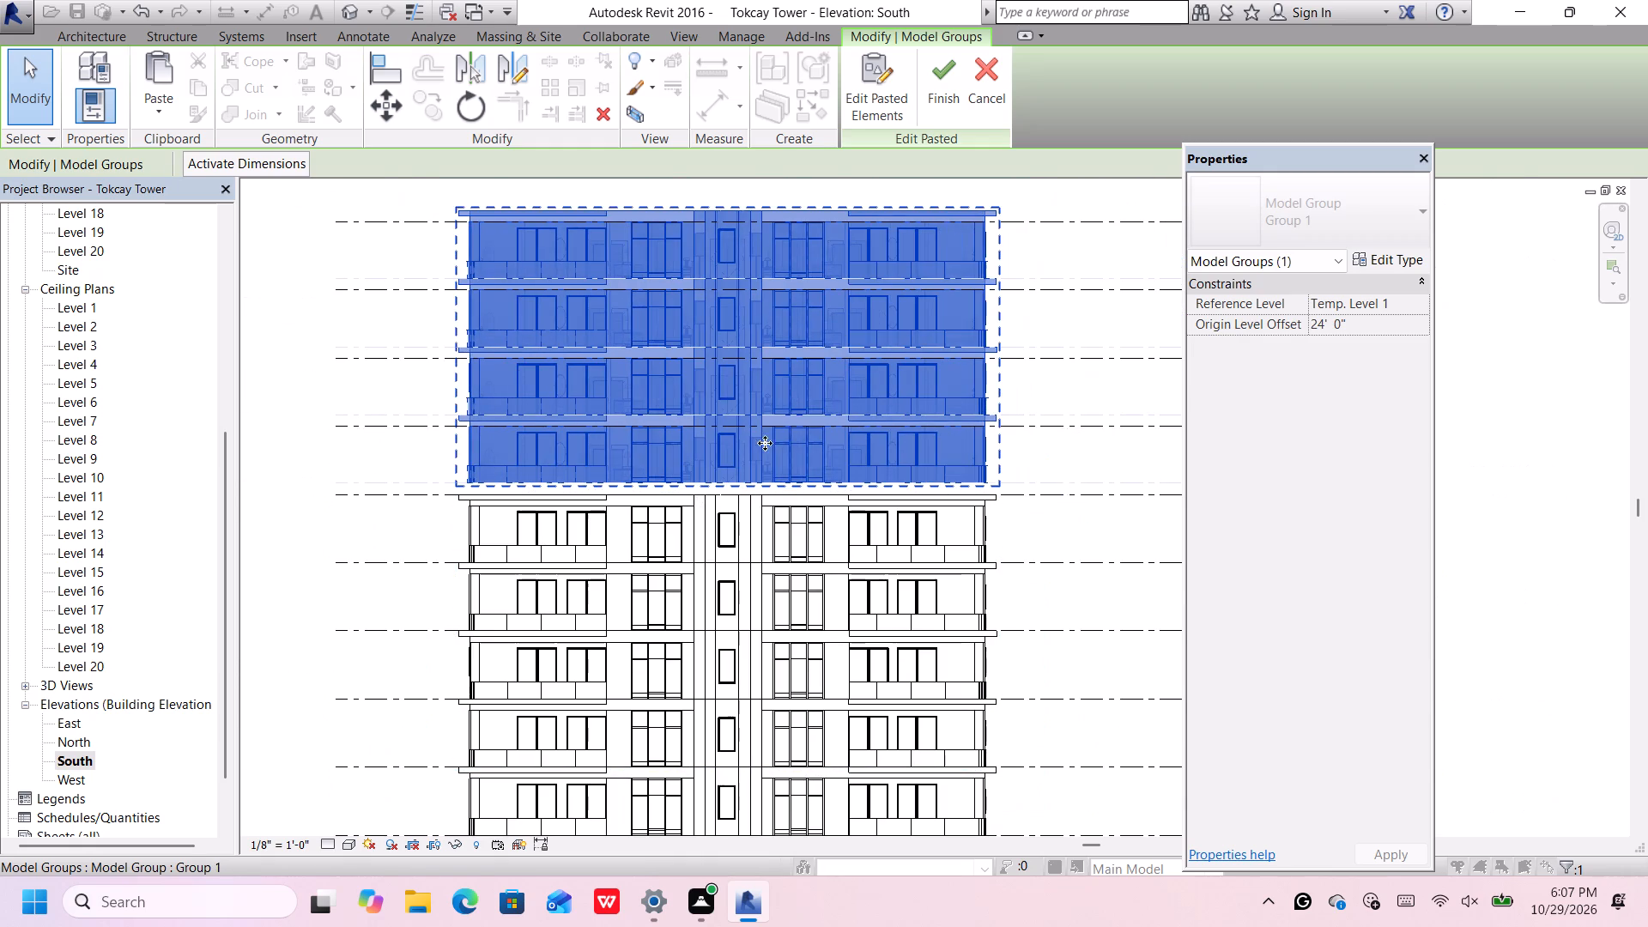
pyautogui.scroll(2, 844, 410)
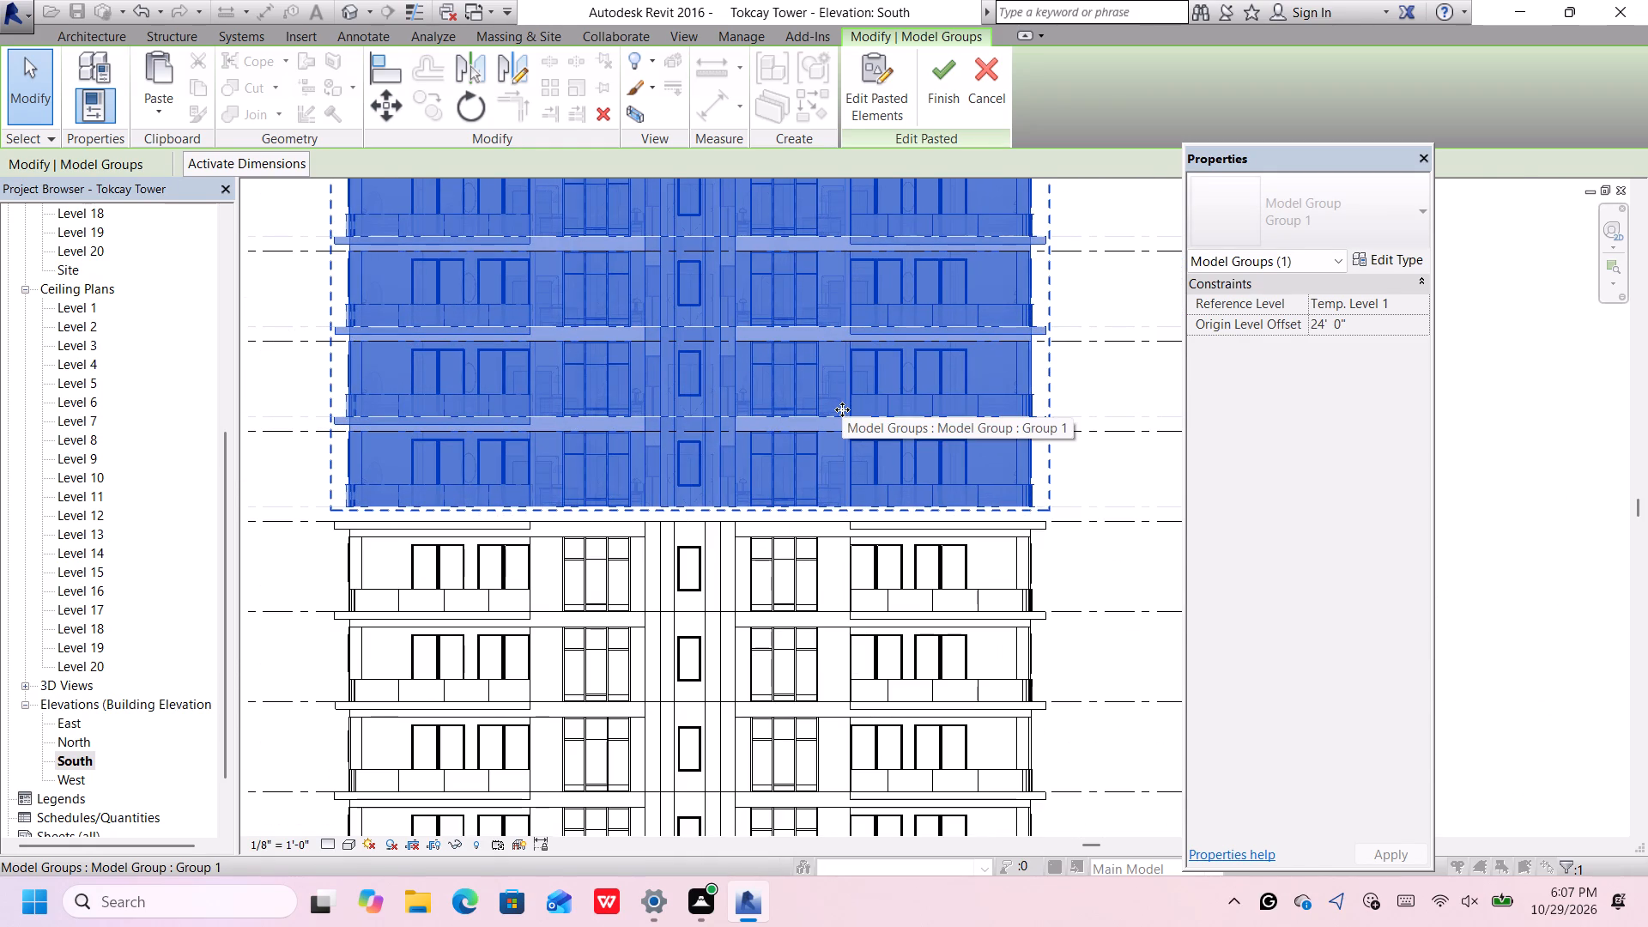
pyautogui.press('Down')
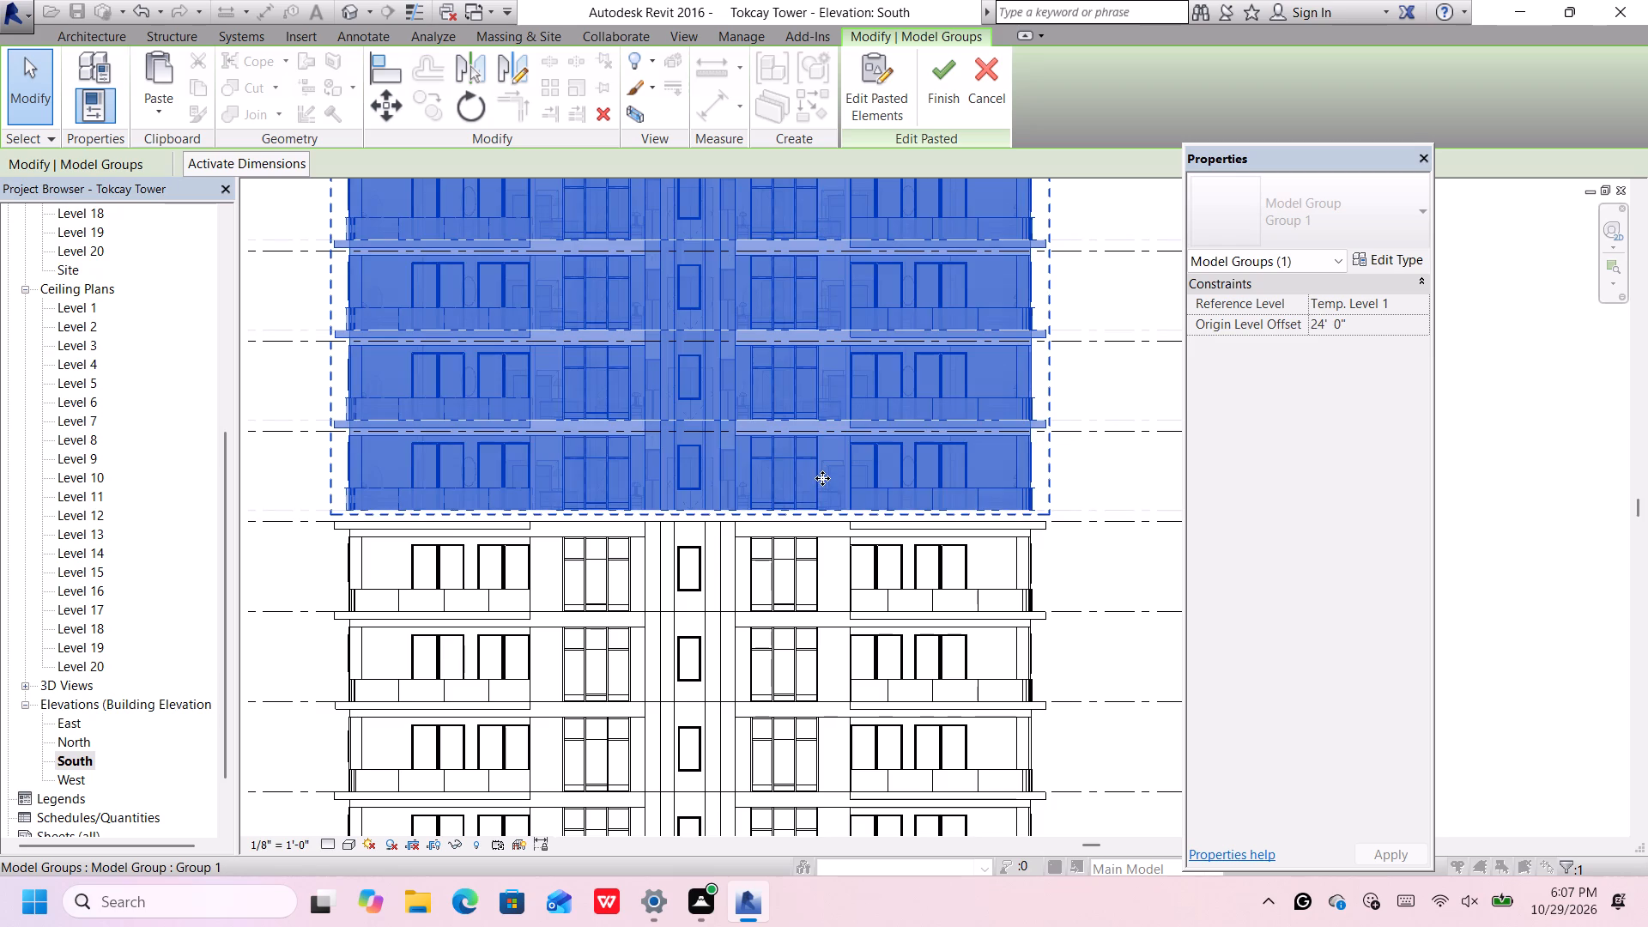
pyautogui.scroll(2, 823, 477)
pyautogui.scroll(-2, 823, 477)
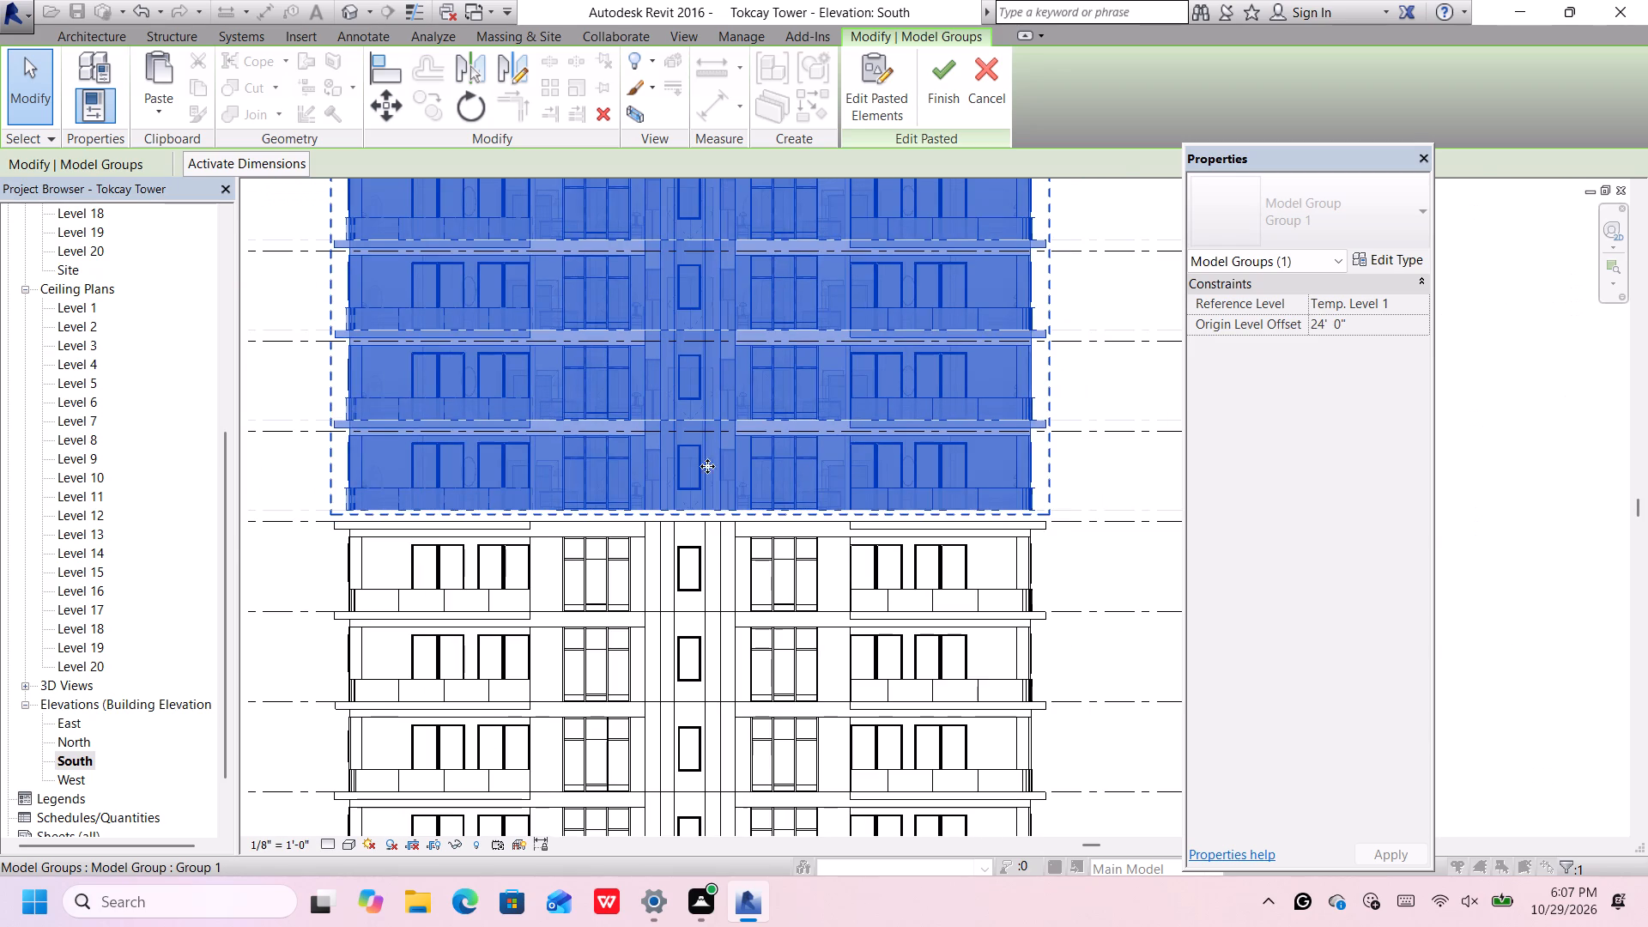
pyautogui.scroll(2, 516, 448)
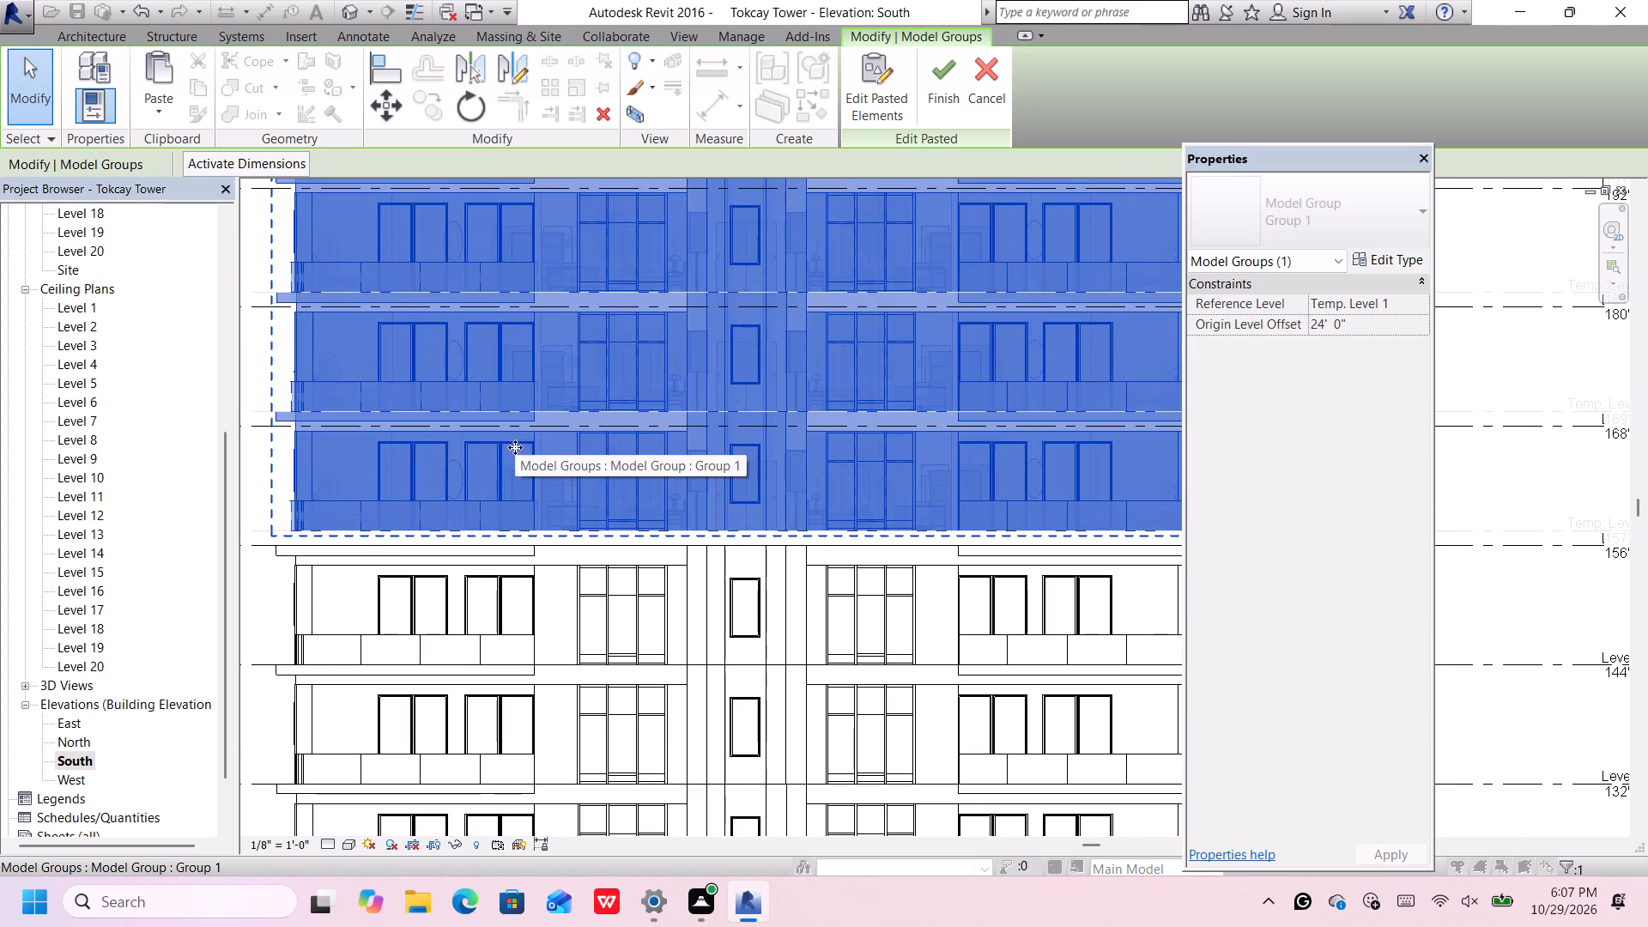
pyautogui.press('Down')
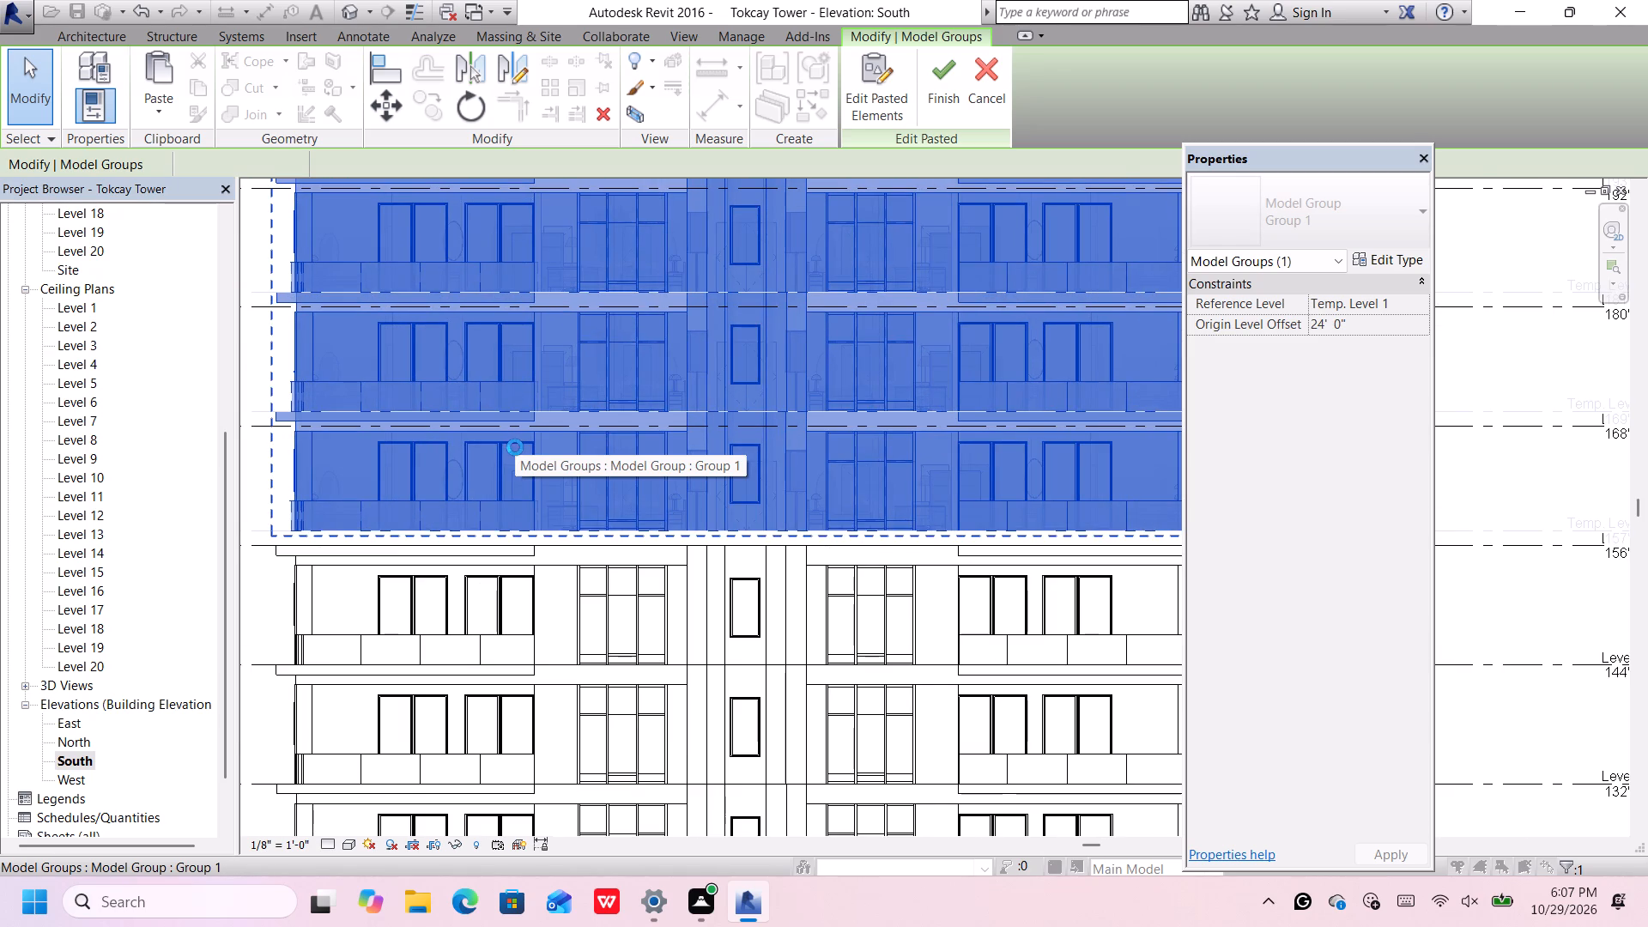
pyautogui.press('Down')
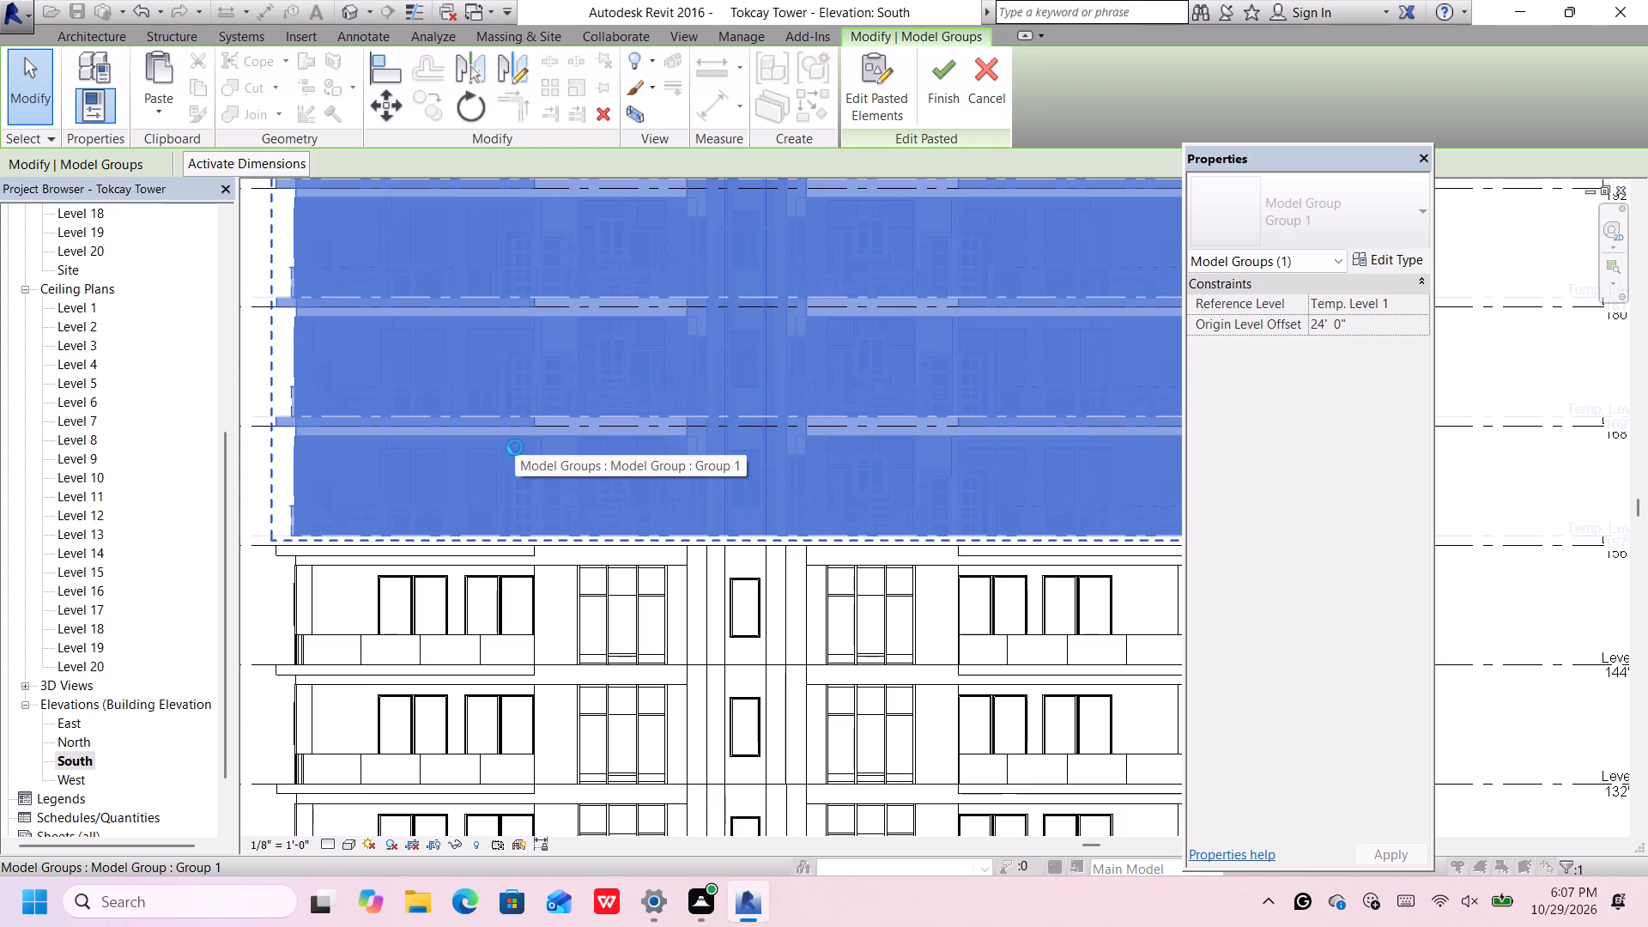
pyautogui.press('Down')
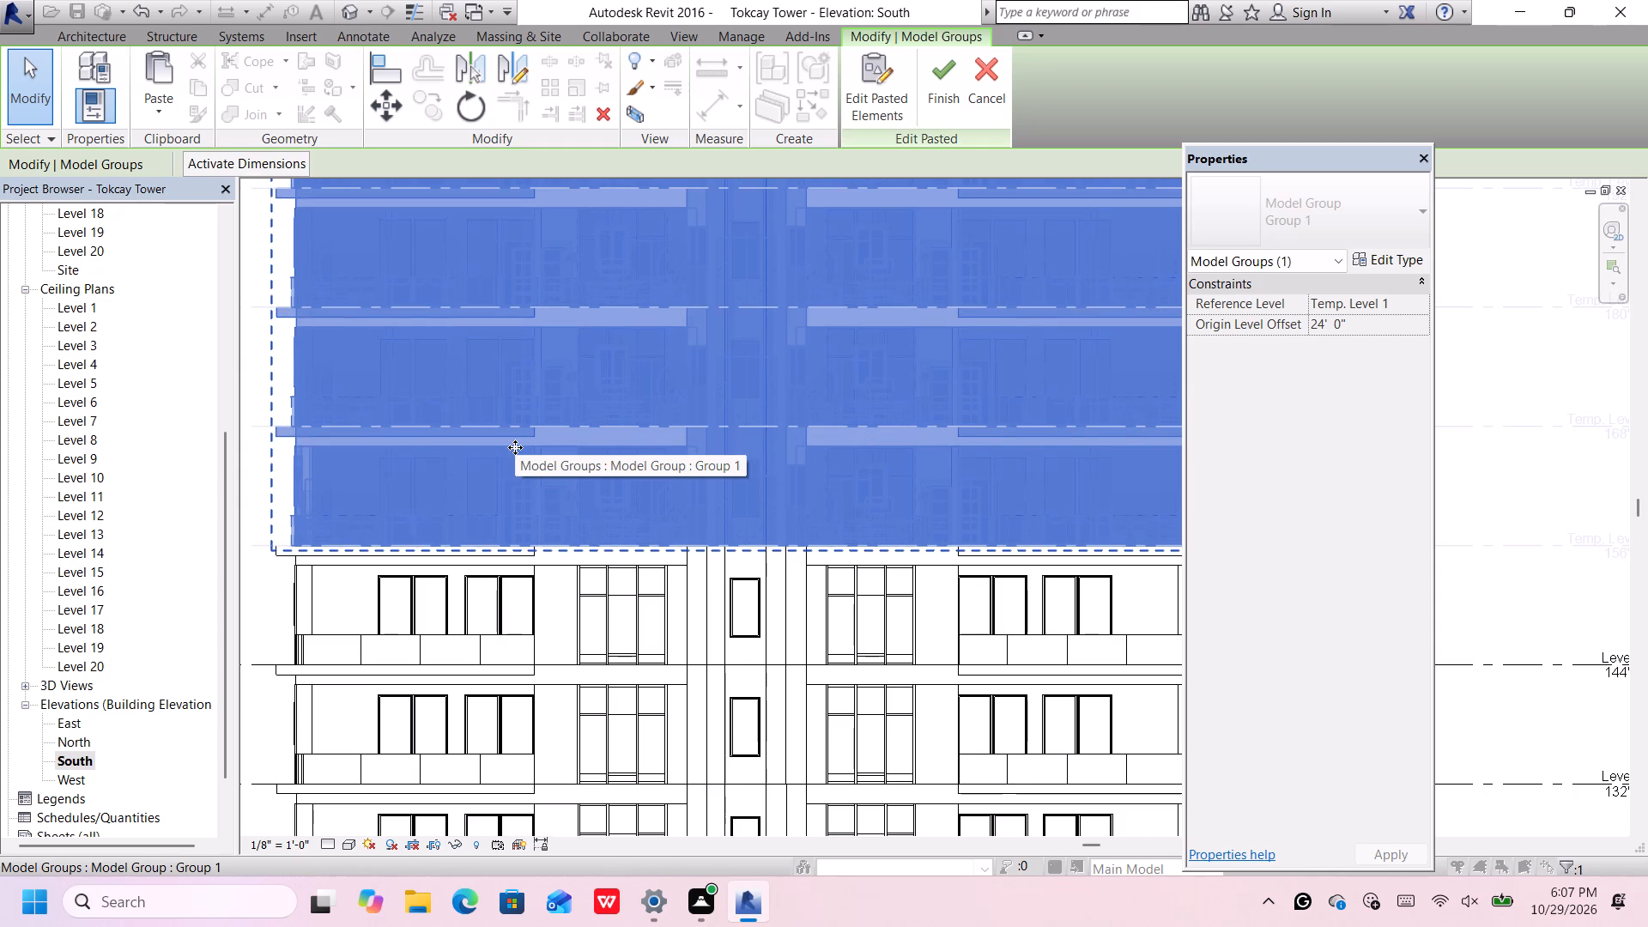
# Check the pasted group's base against the slab at Level 14 up close, and finish the paste.
pyautogui.scroll(6, 267, 573)
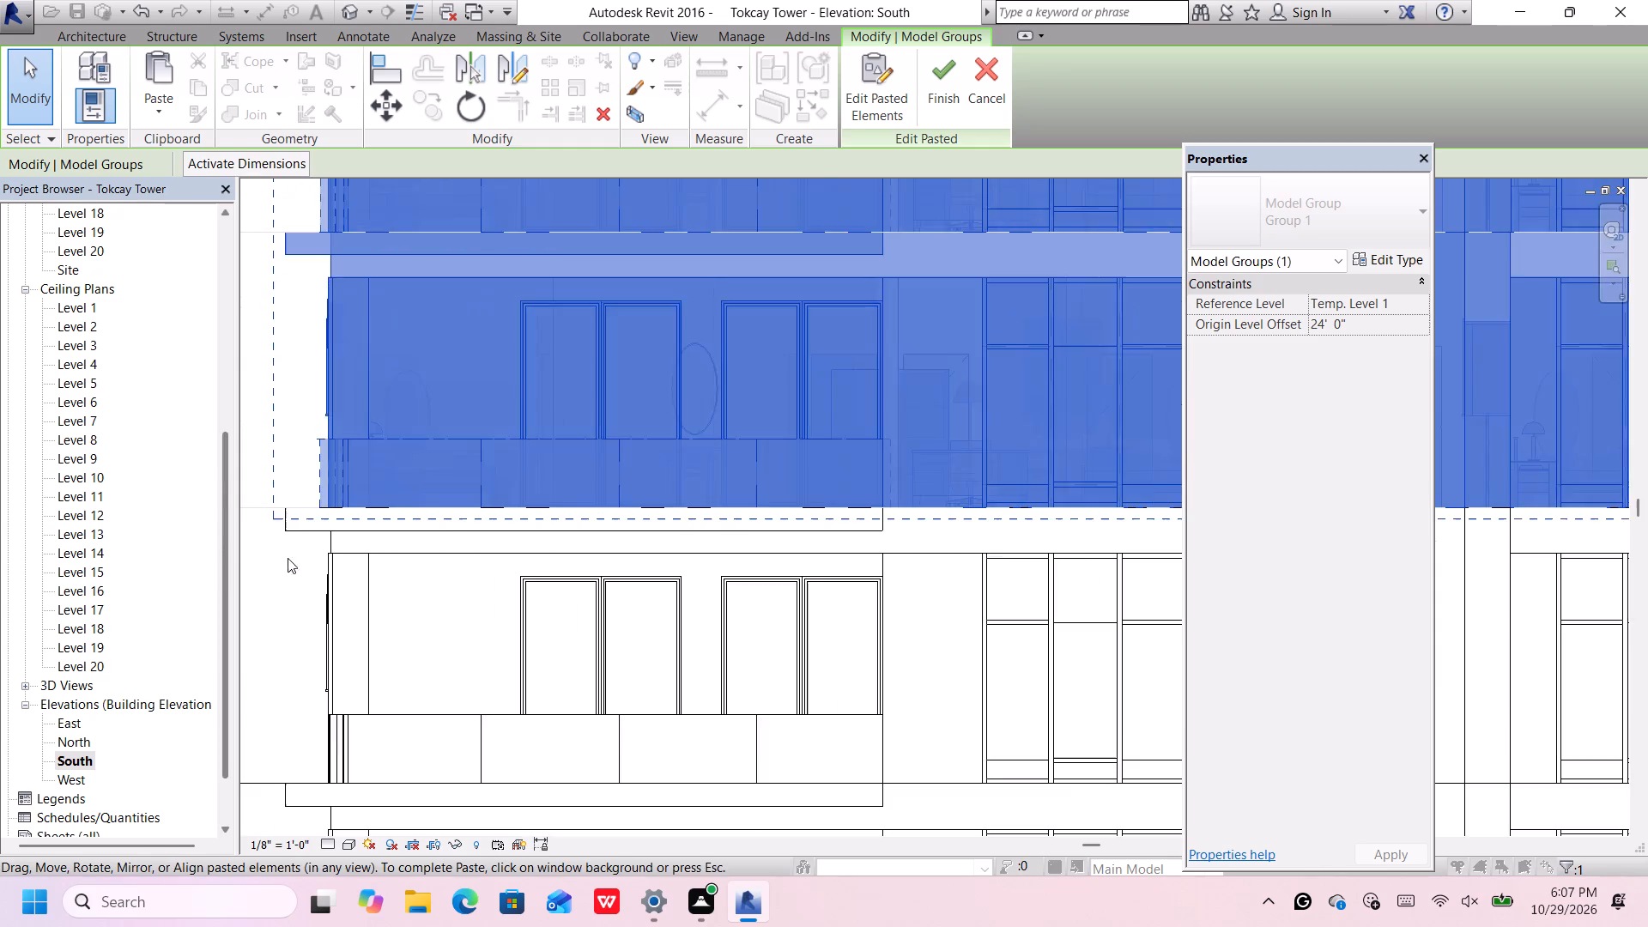
pyautogui.scroll(4, 297, 533)
pyautogui.scroll(3, 341, 473)
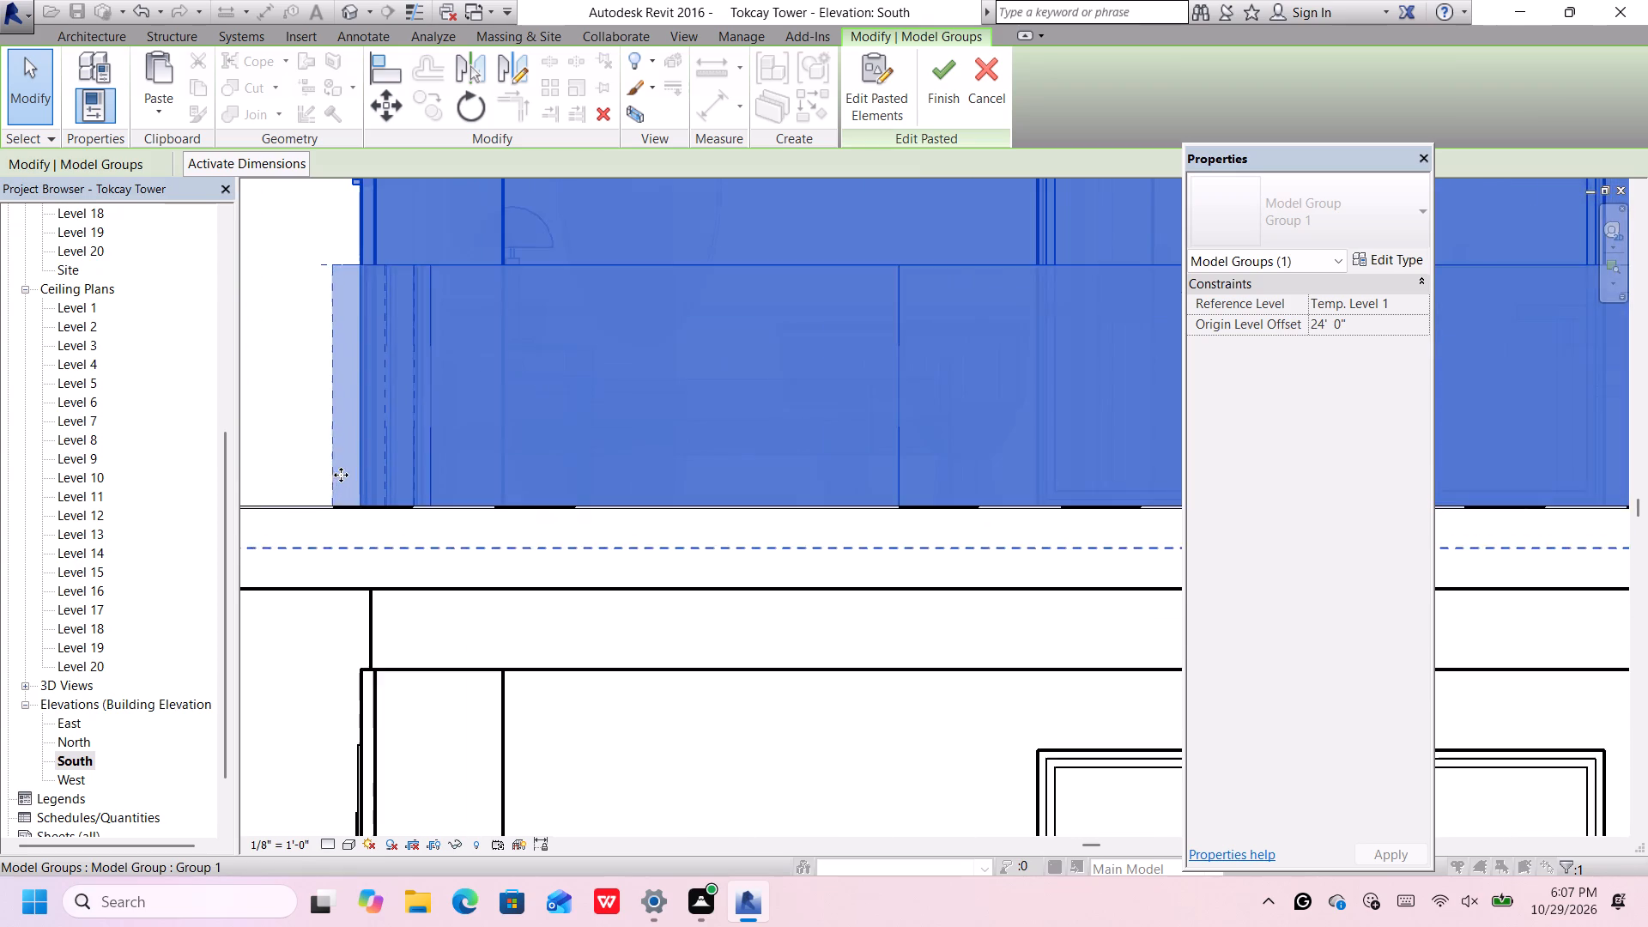
pyautogui.scroll(11, 341, 475)
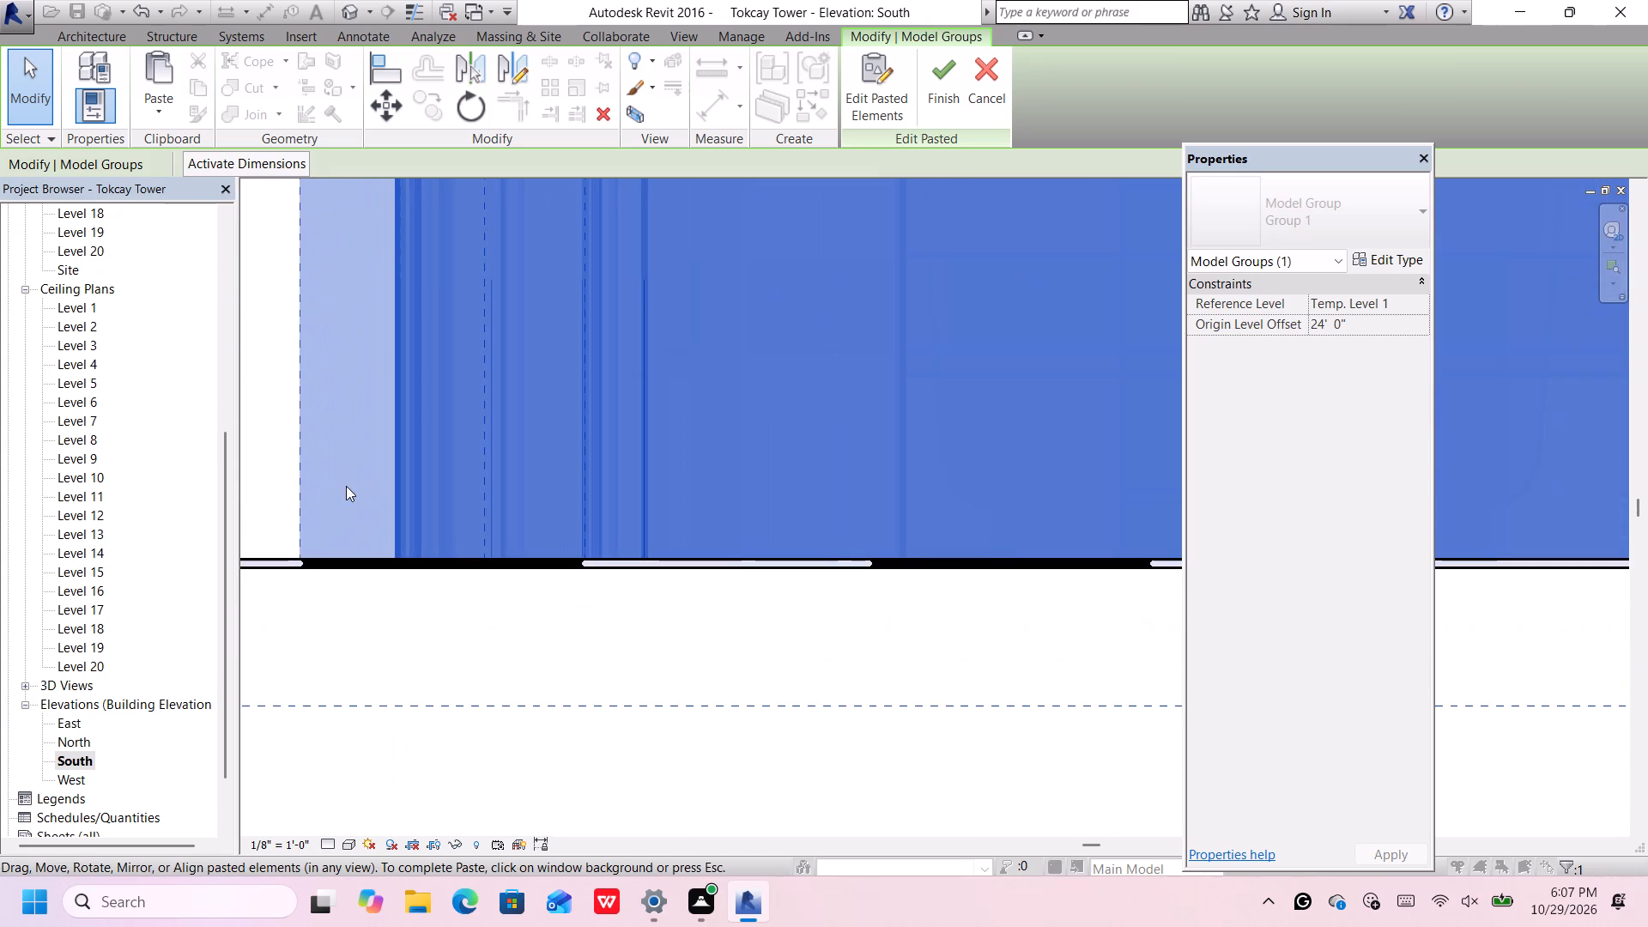
pyautogui.scroll(-19, 346, 486)
pyautogui.scroll(-6, 347, 486)
pyautogui.click(295, 533)
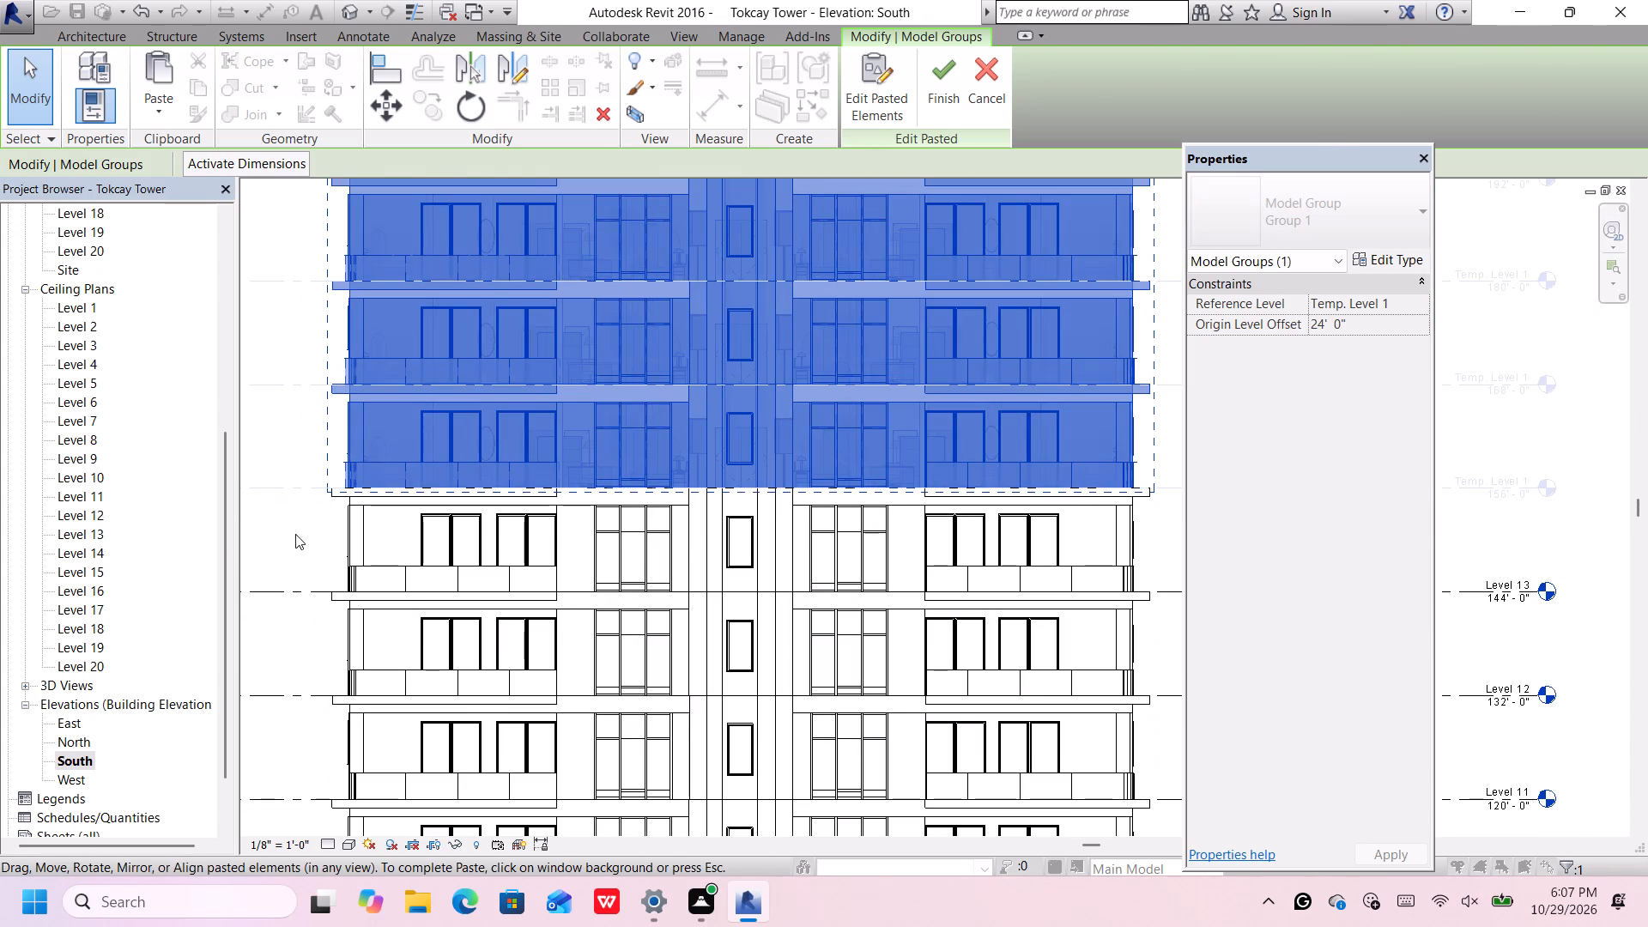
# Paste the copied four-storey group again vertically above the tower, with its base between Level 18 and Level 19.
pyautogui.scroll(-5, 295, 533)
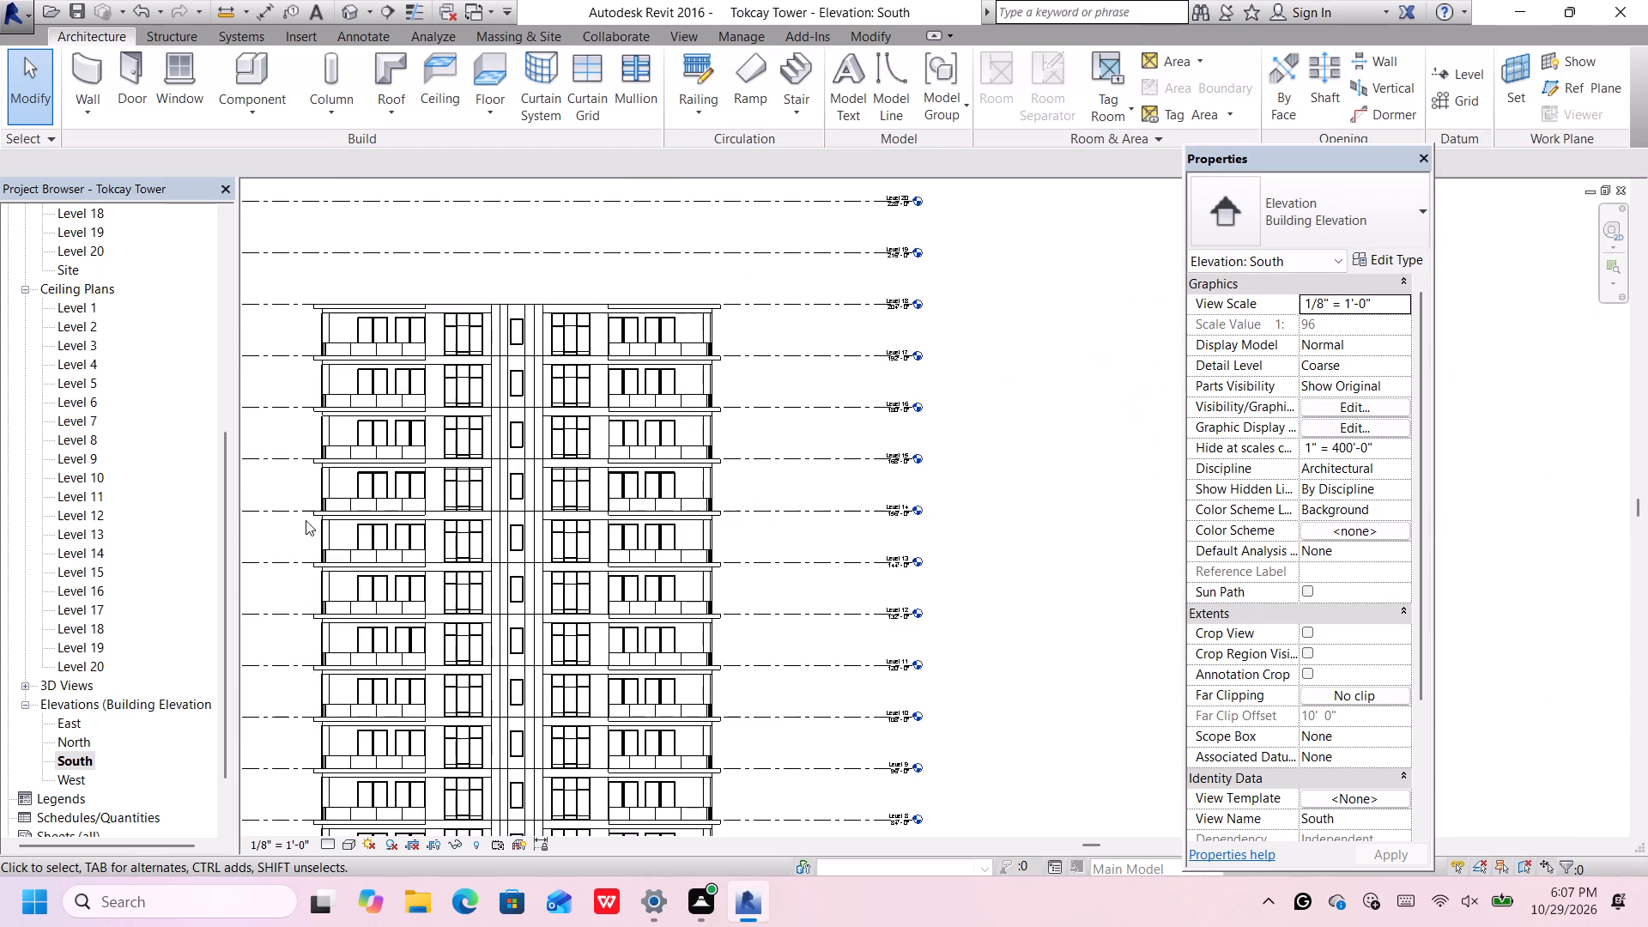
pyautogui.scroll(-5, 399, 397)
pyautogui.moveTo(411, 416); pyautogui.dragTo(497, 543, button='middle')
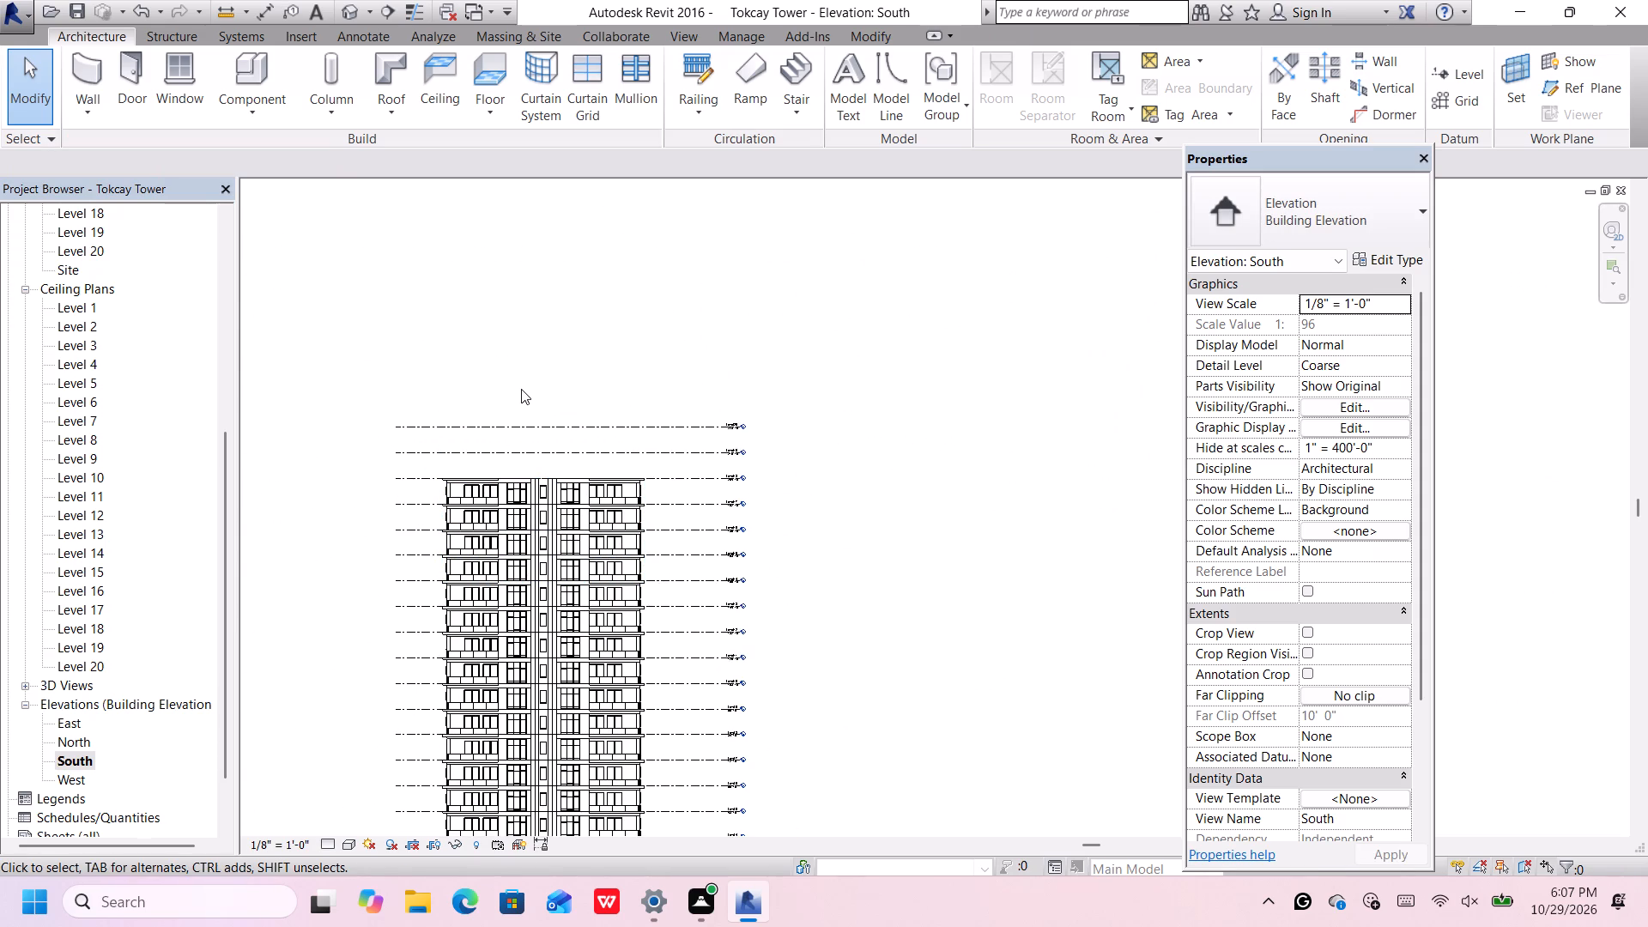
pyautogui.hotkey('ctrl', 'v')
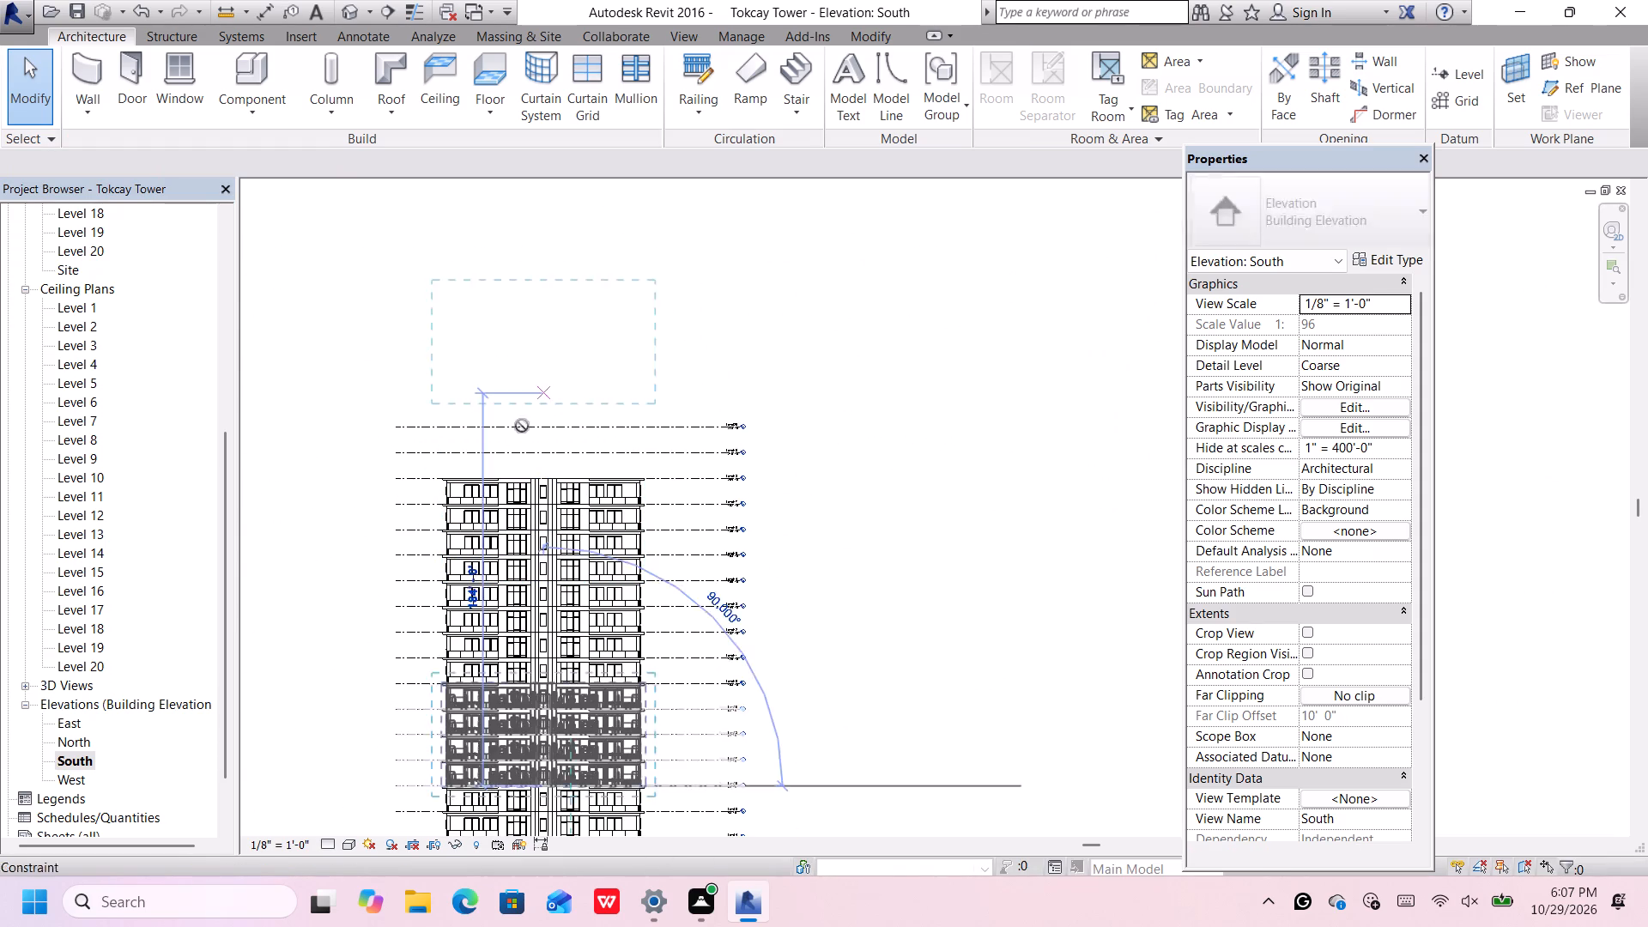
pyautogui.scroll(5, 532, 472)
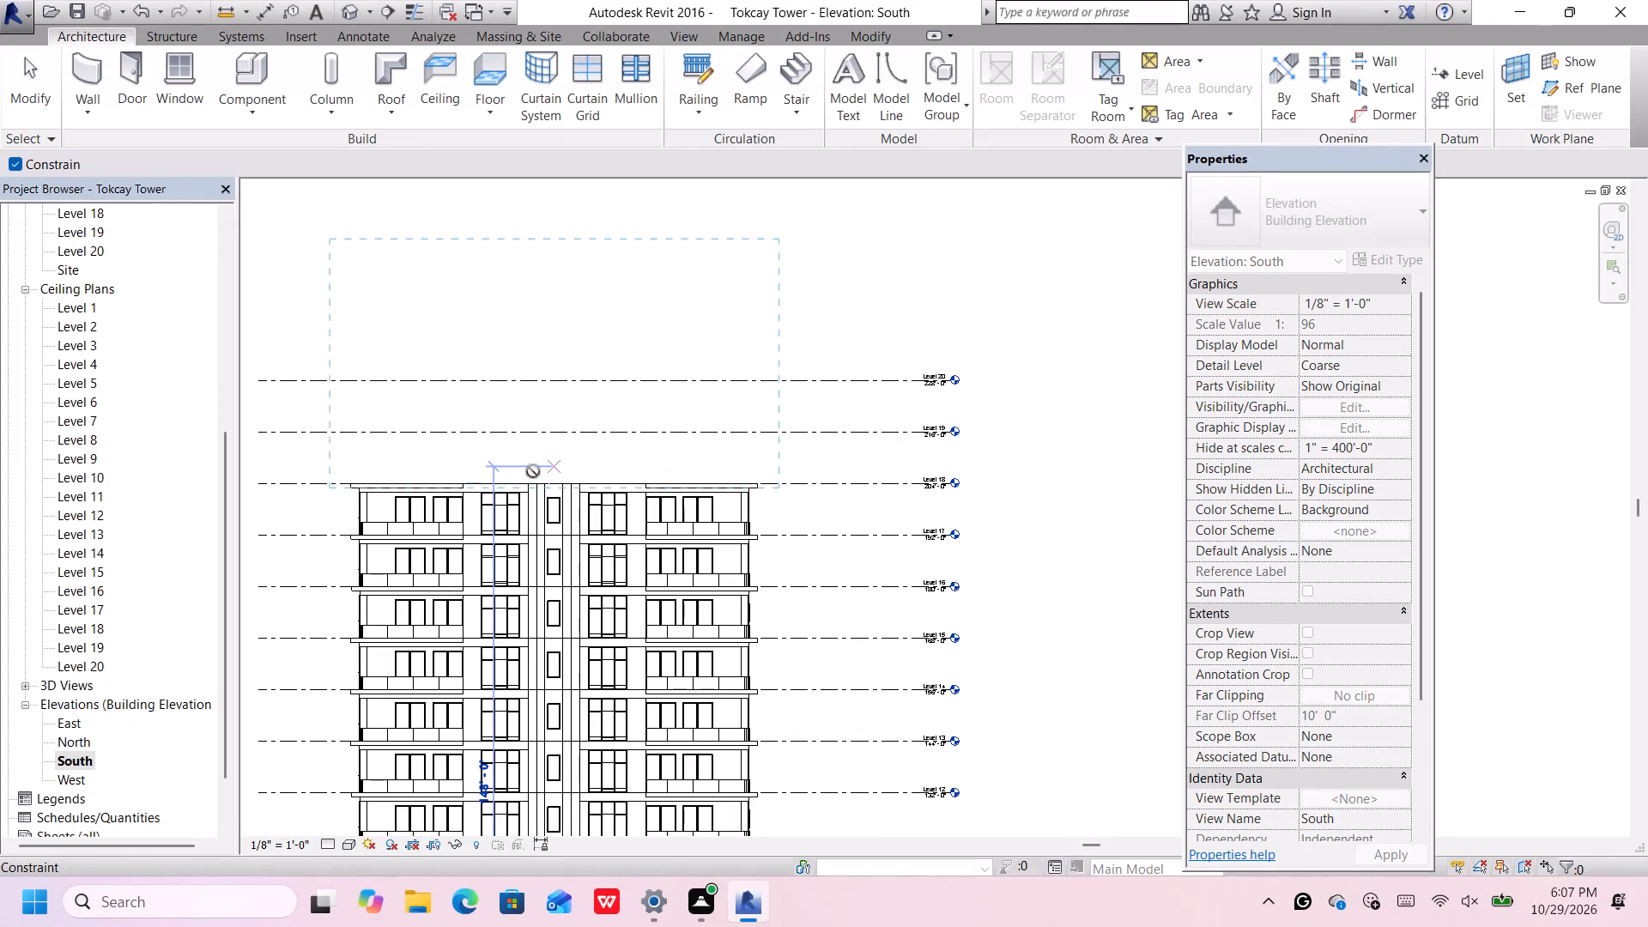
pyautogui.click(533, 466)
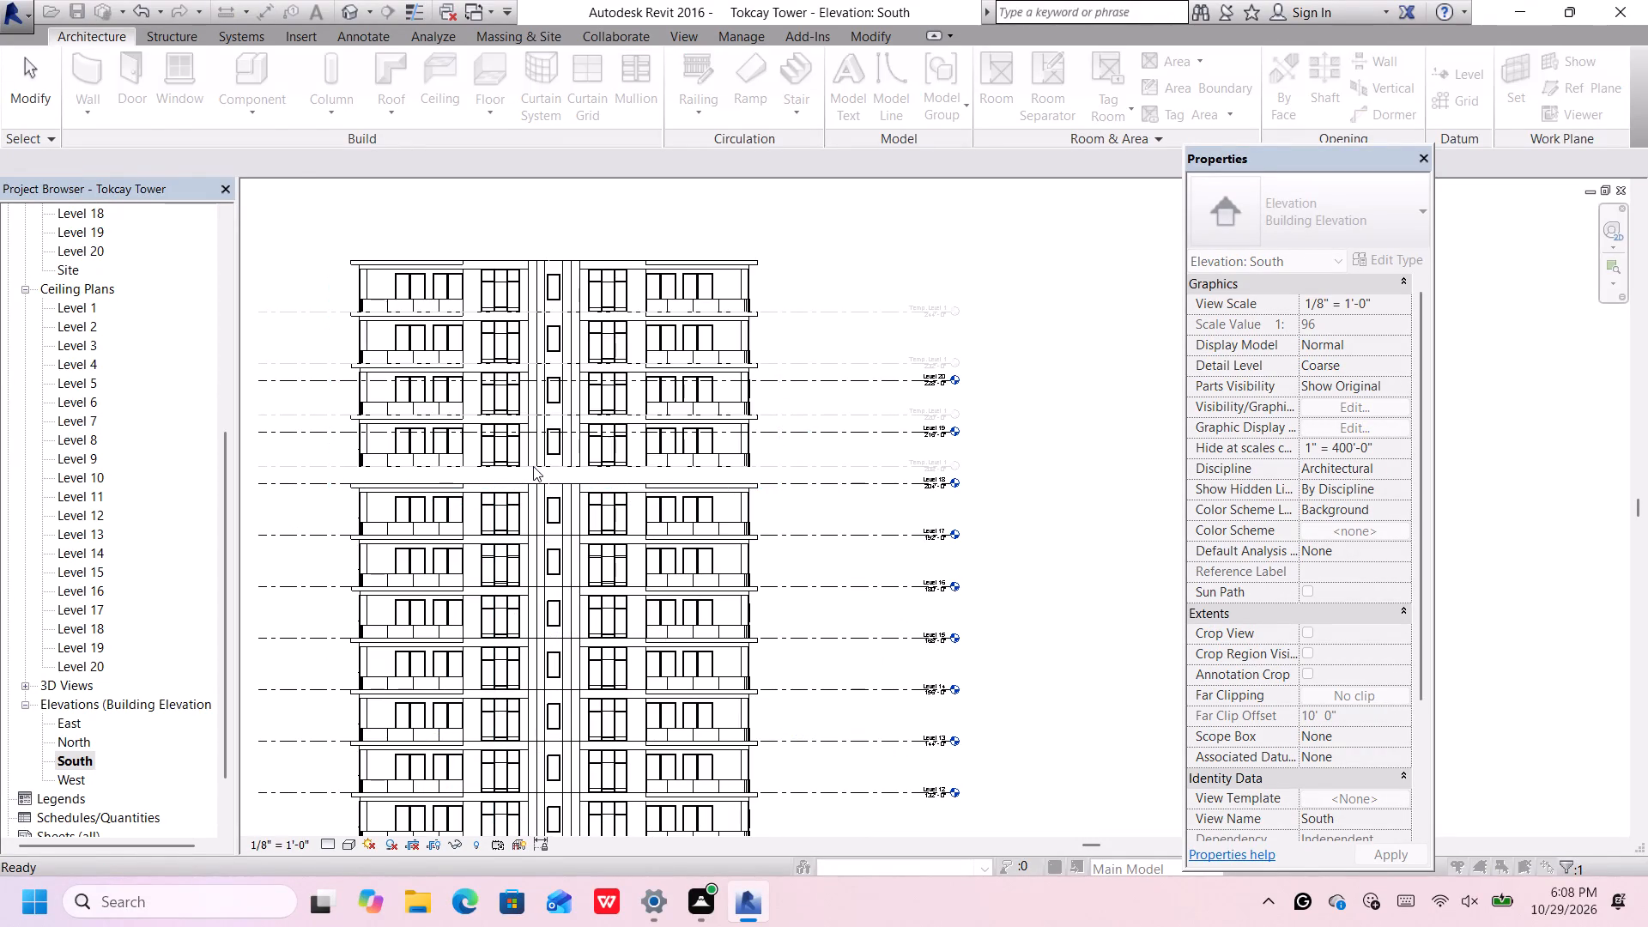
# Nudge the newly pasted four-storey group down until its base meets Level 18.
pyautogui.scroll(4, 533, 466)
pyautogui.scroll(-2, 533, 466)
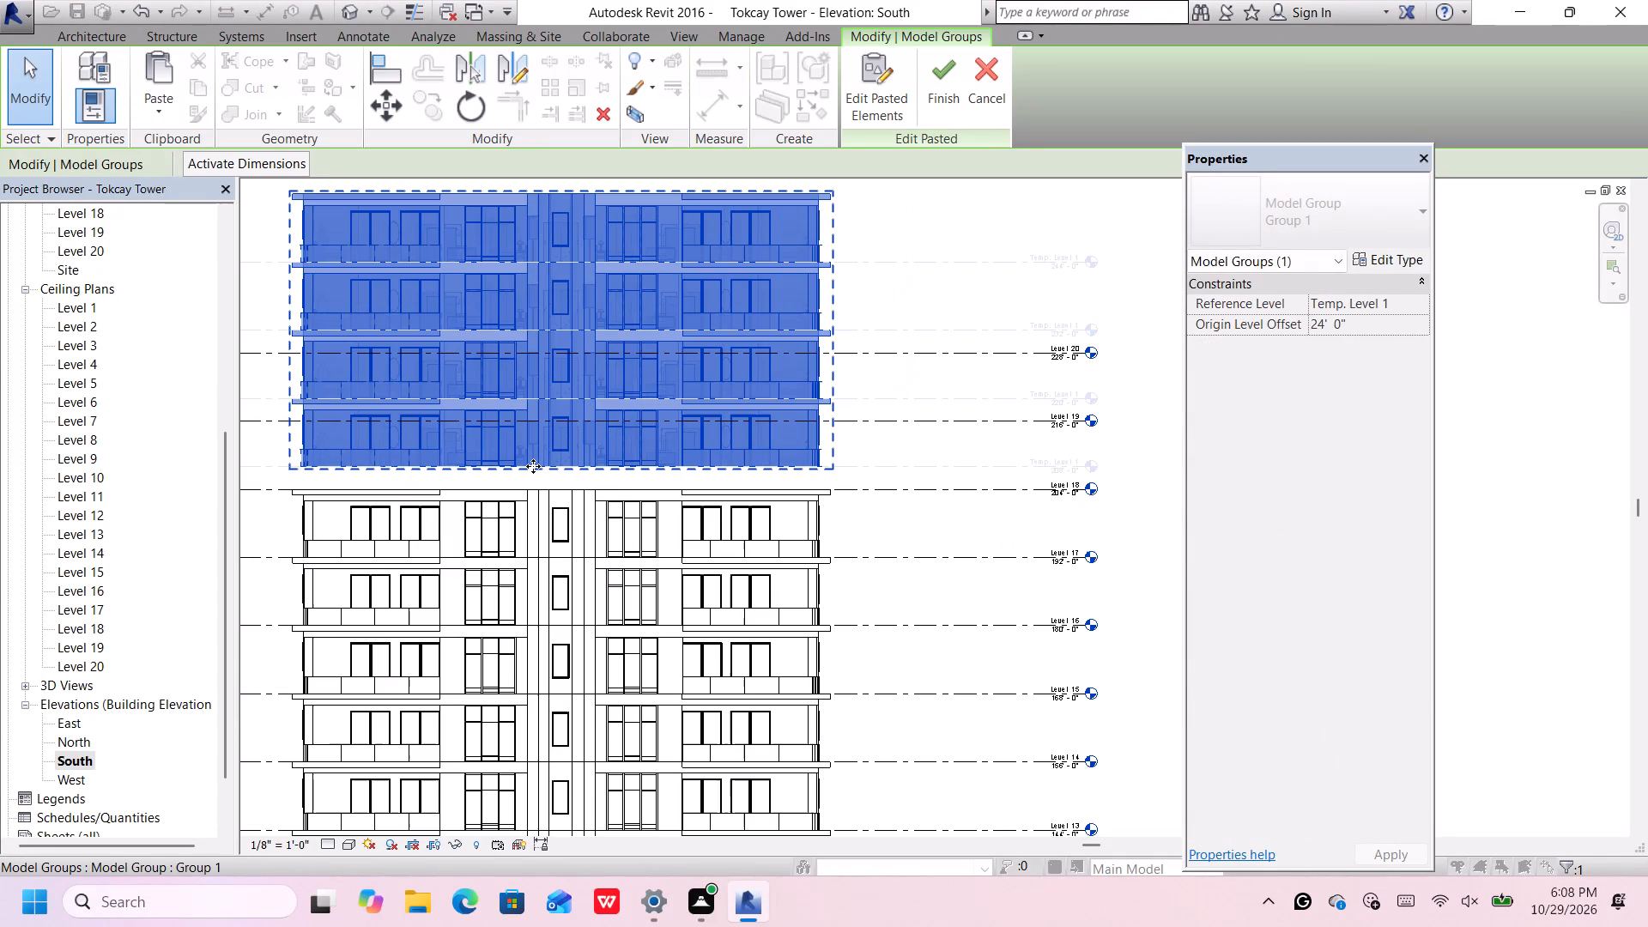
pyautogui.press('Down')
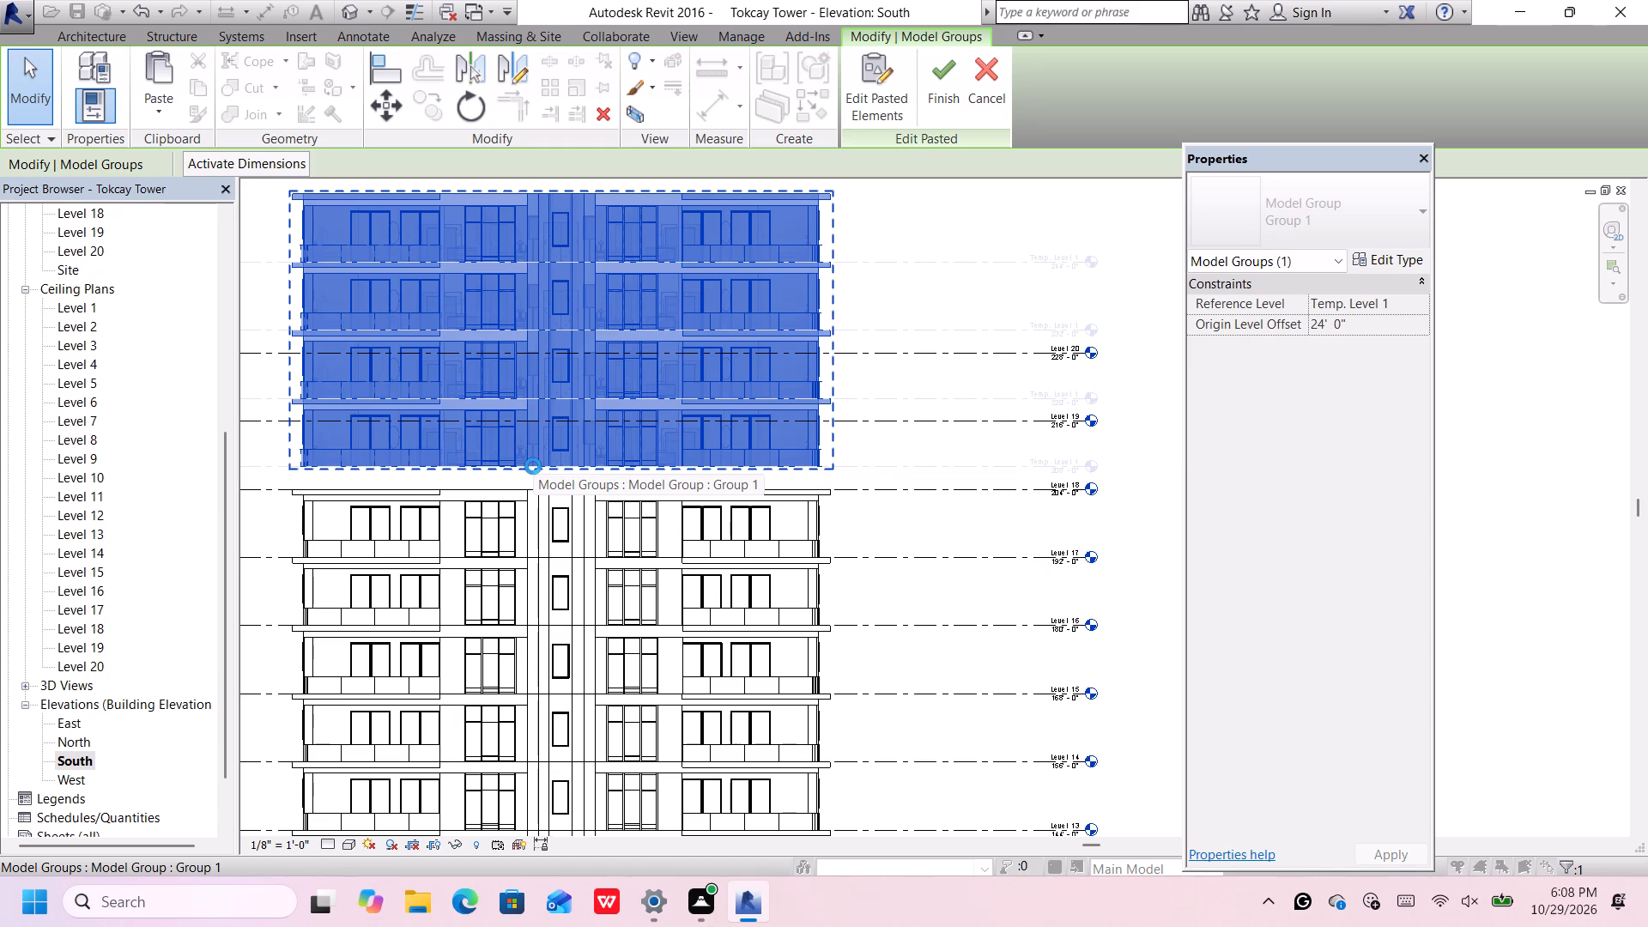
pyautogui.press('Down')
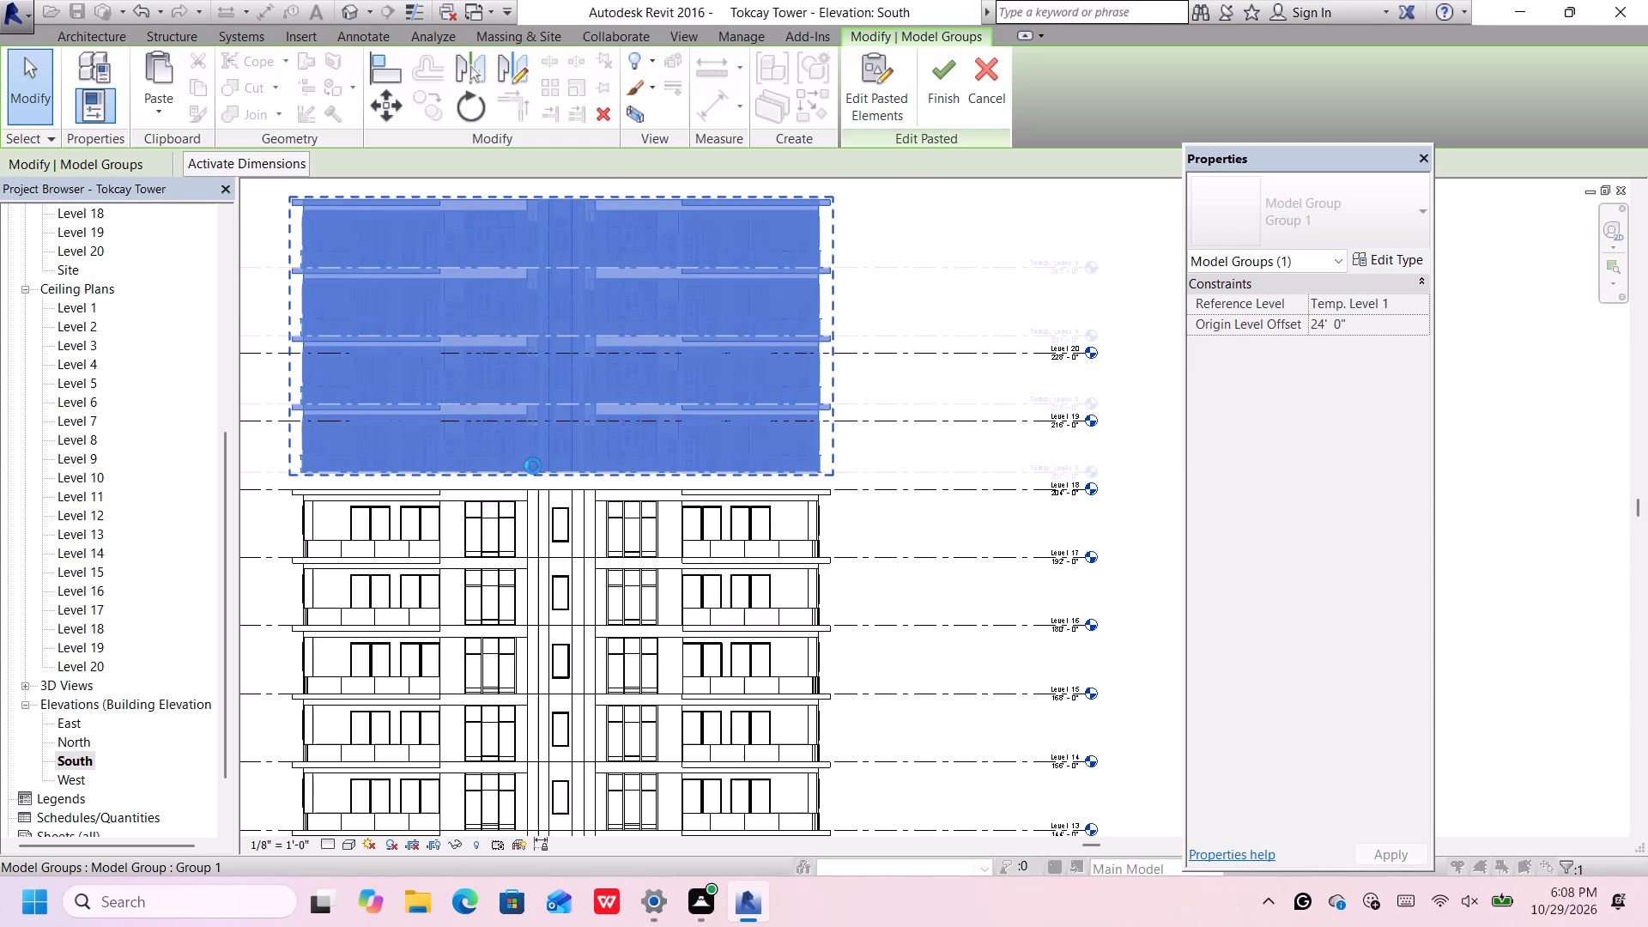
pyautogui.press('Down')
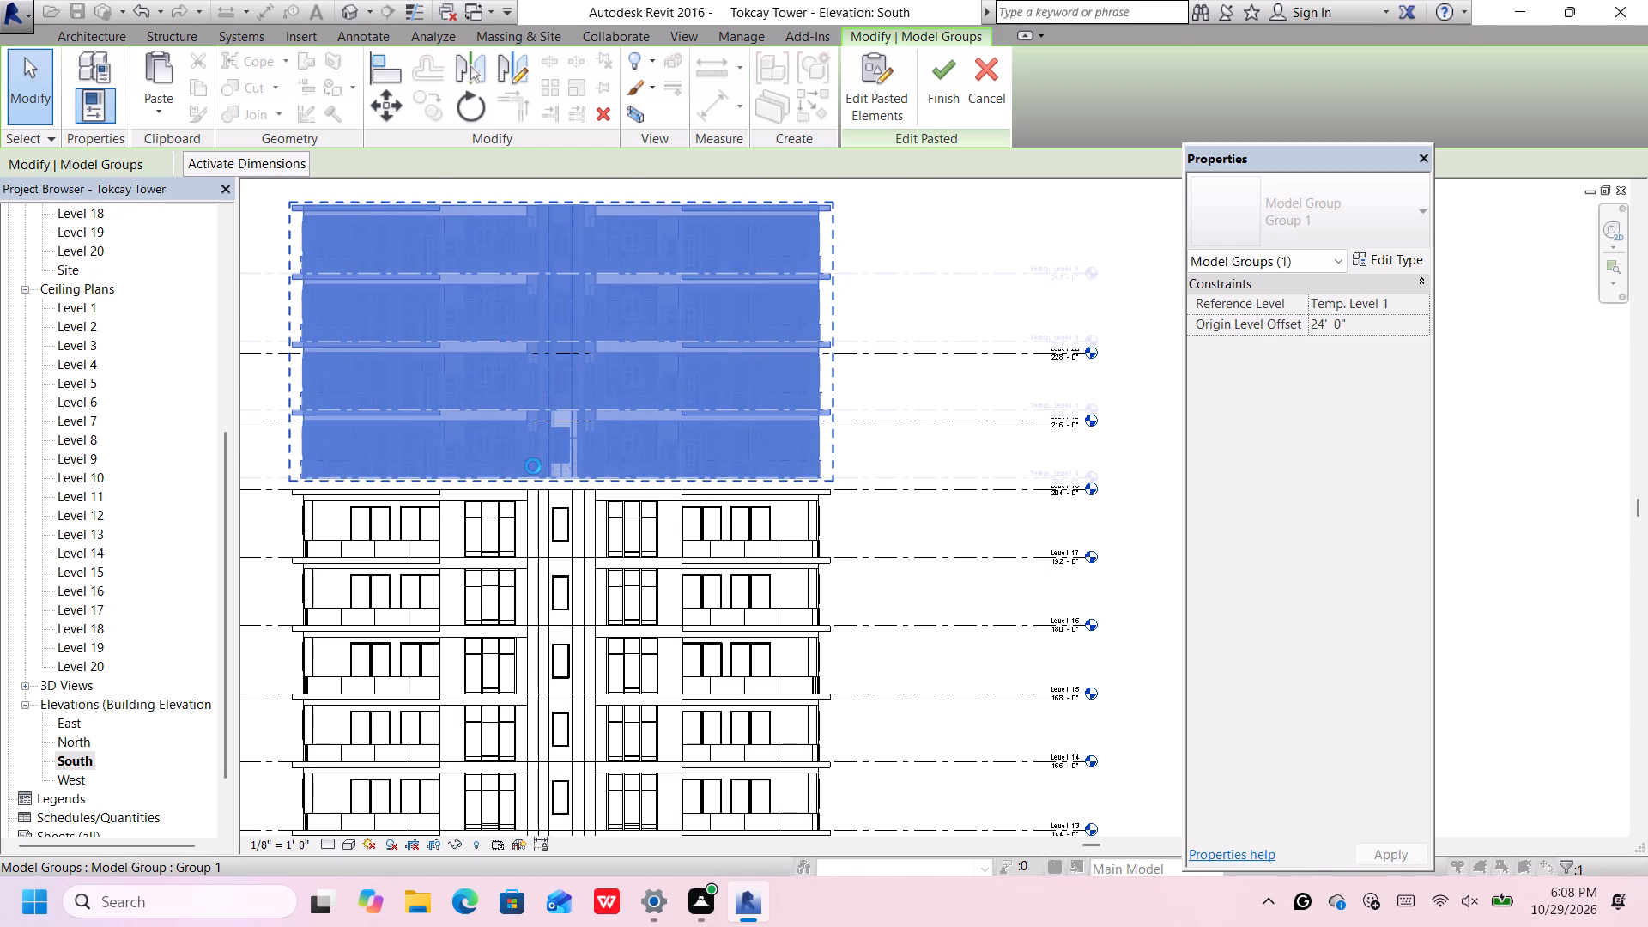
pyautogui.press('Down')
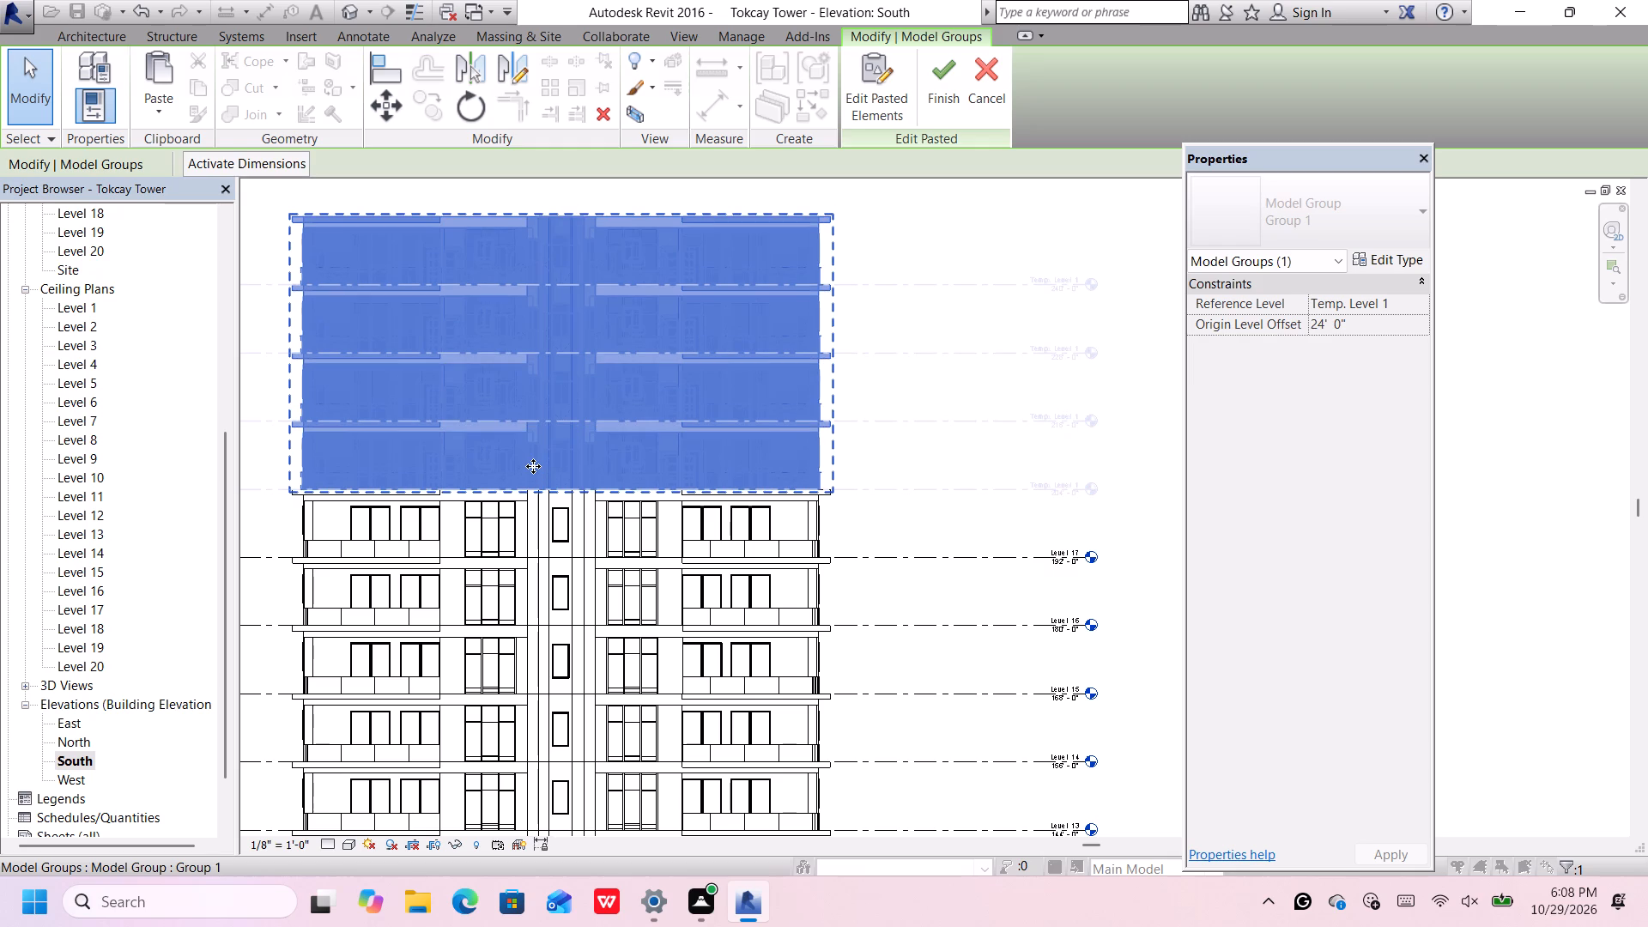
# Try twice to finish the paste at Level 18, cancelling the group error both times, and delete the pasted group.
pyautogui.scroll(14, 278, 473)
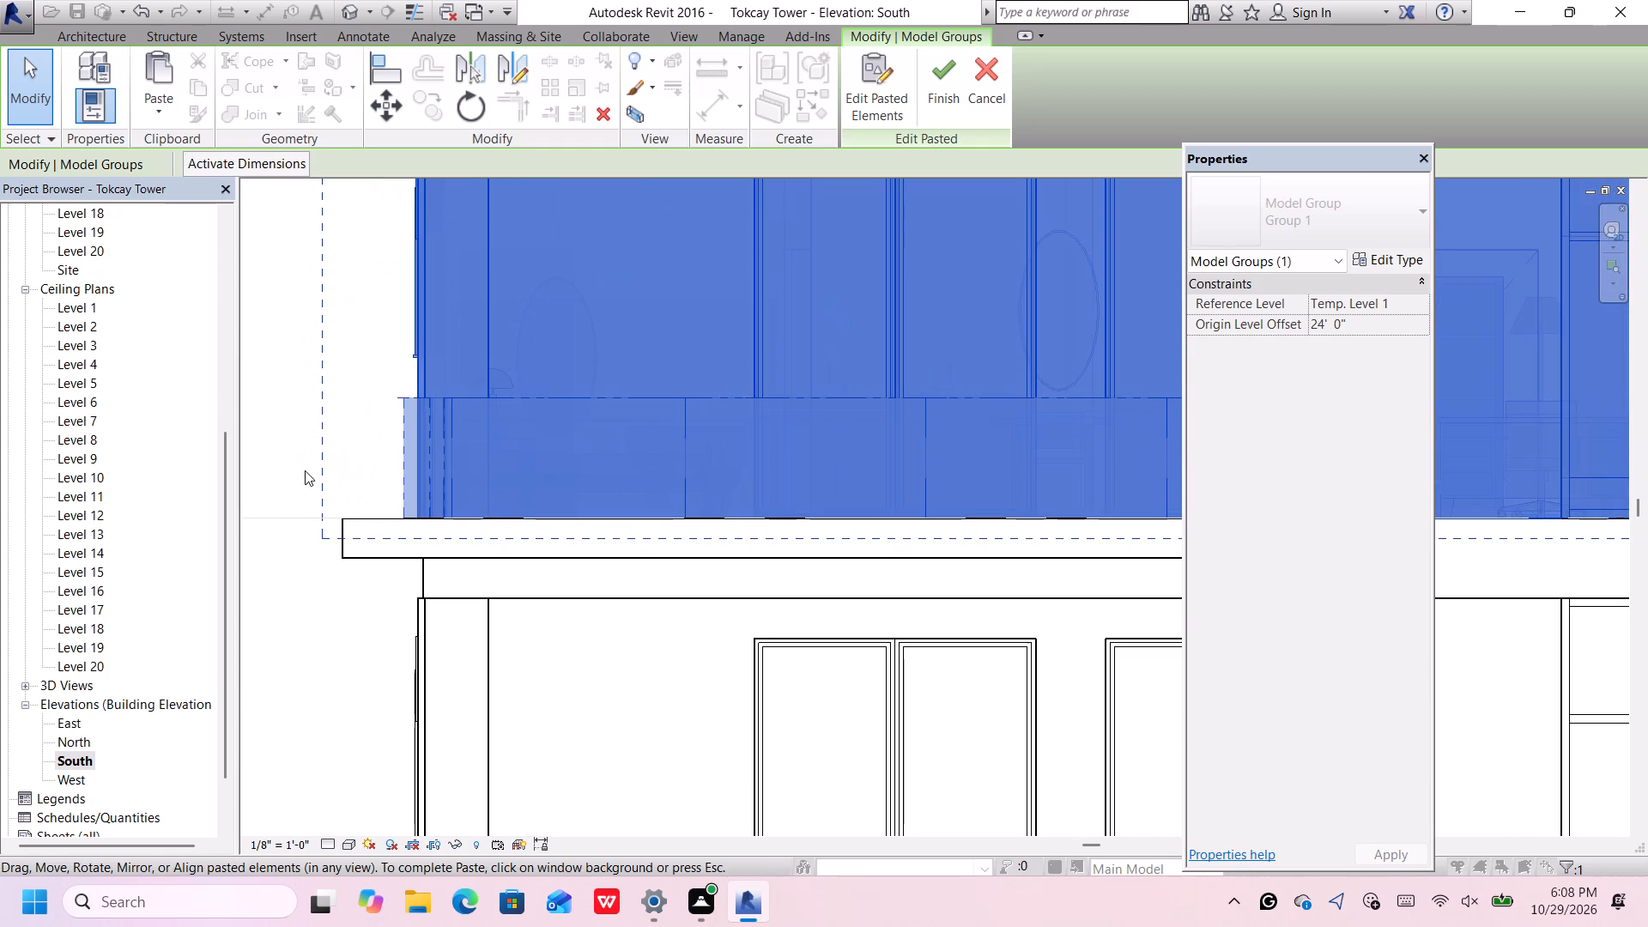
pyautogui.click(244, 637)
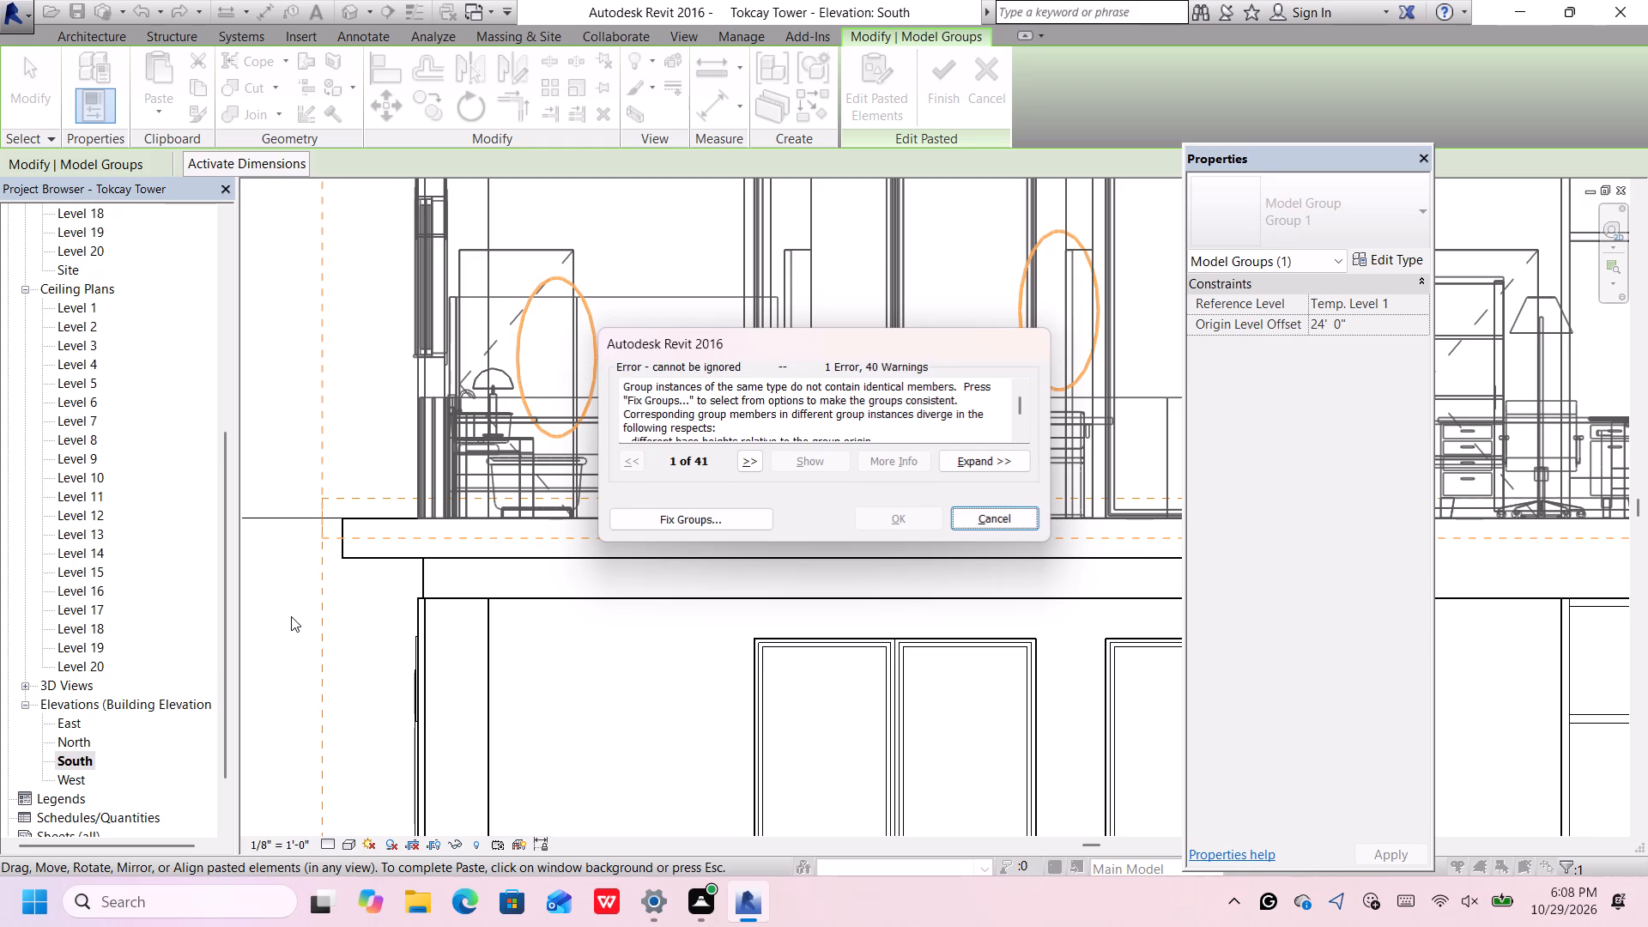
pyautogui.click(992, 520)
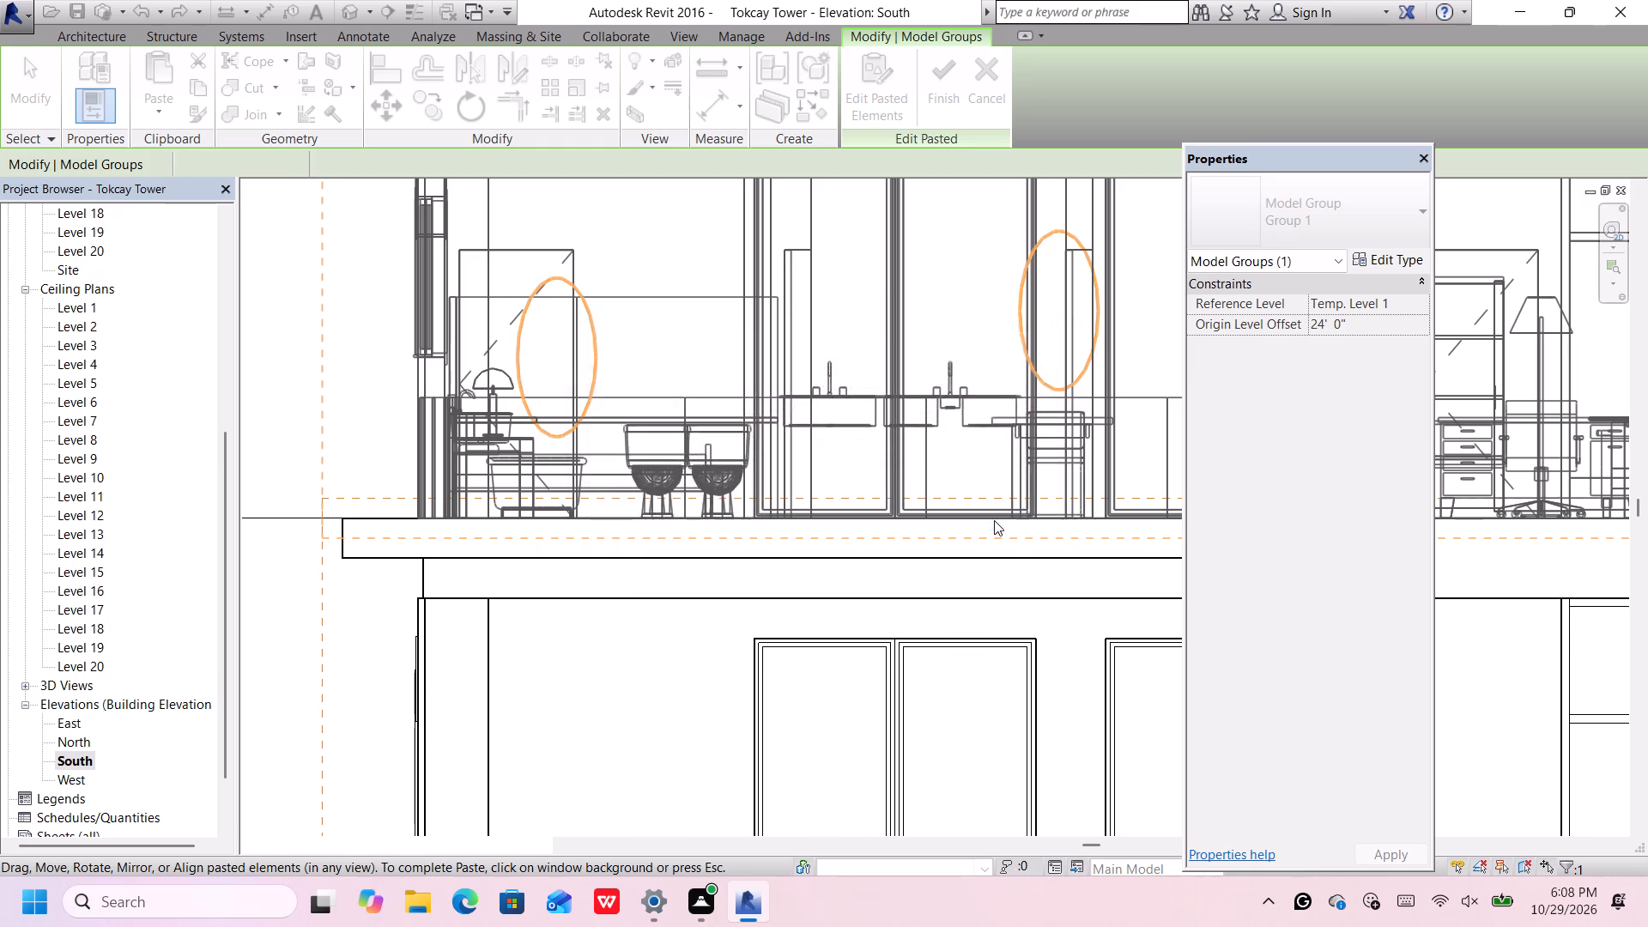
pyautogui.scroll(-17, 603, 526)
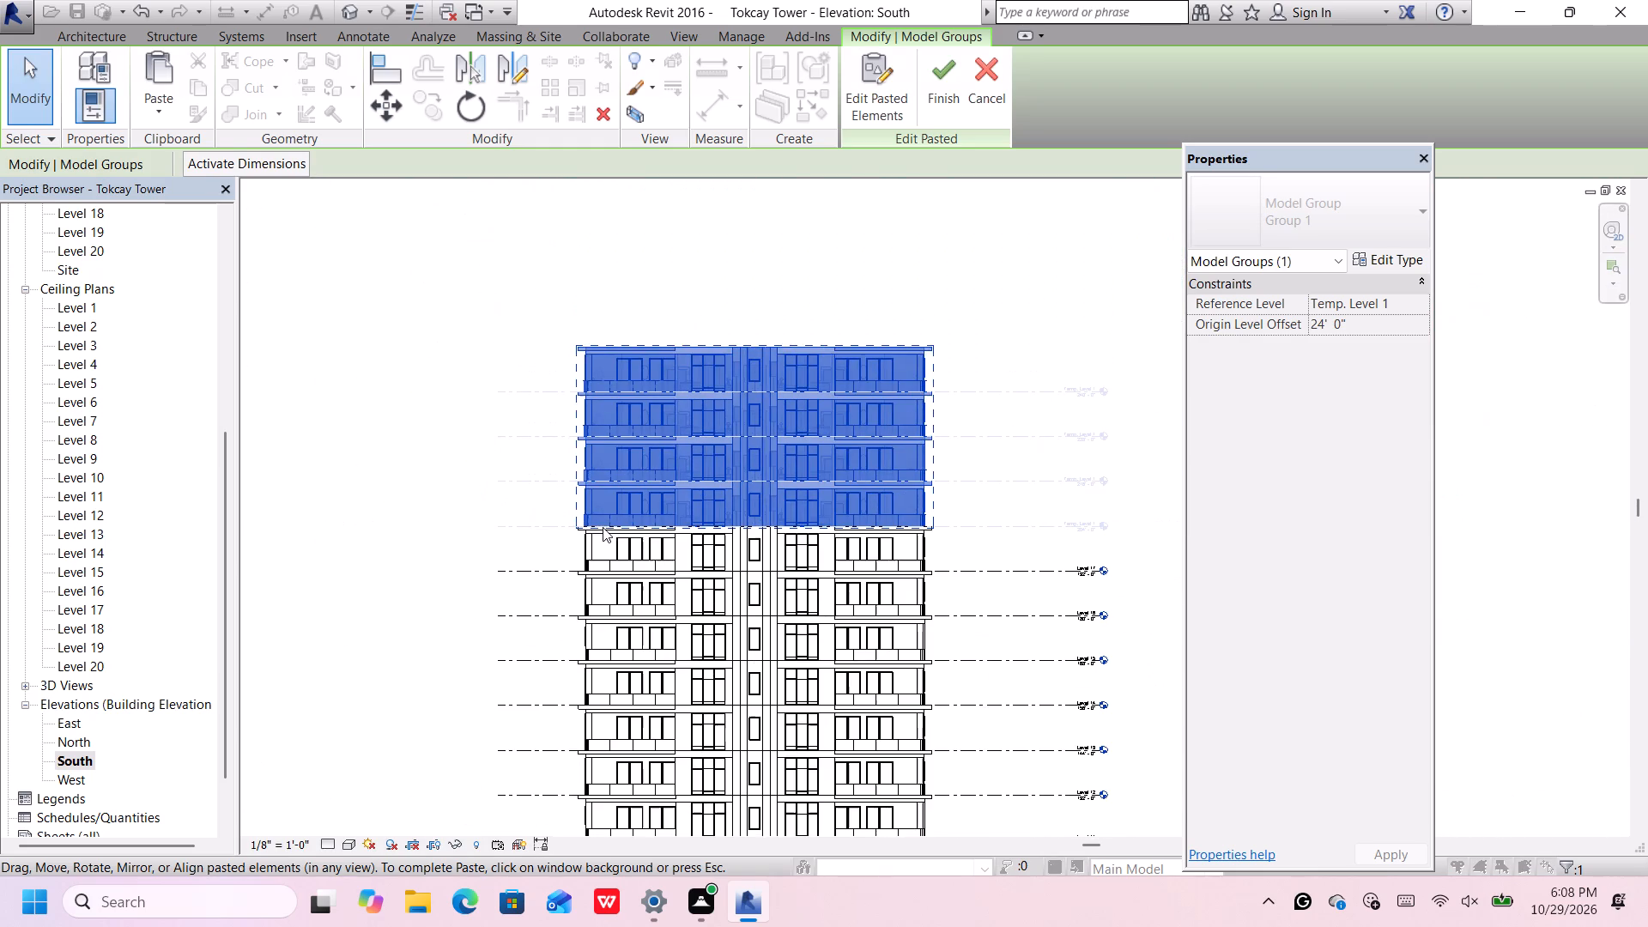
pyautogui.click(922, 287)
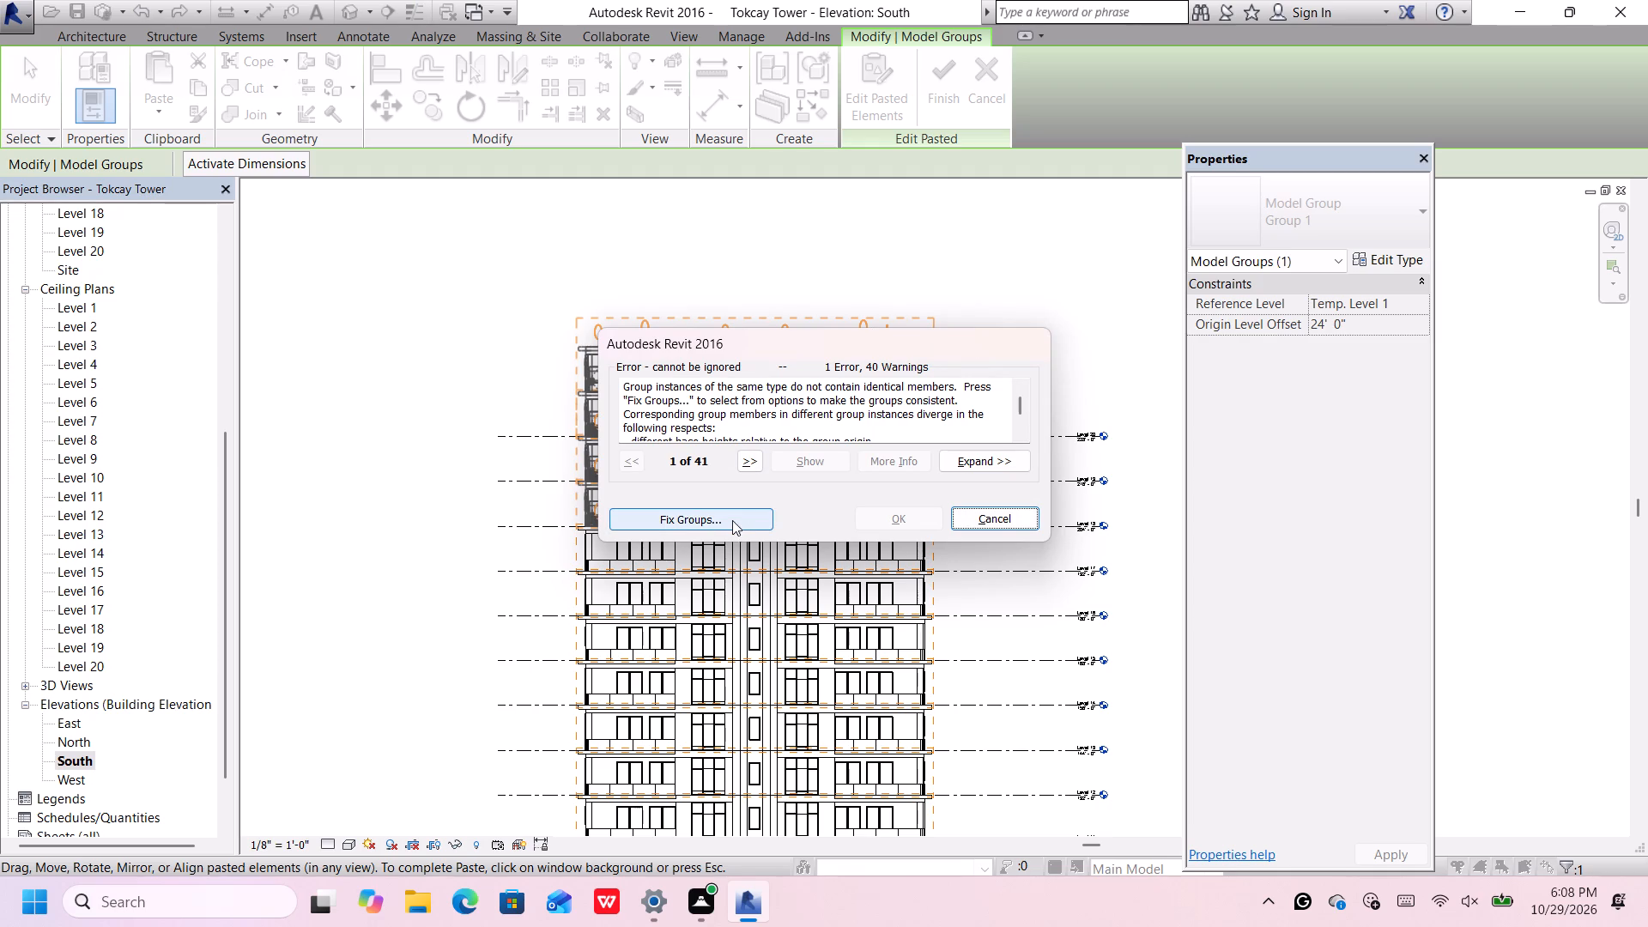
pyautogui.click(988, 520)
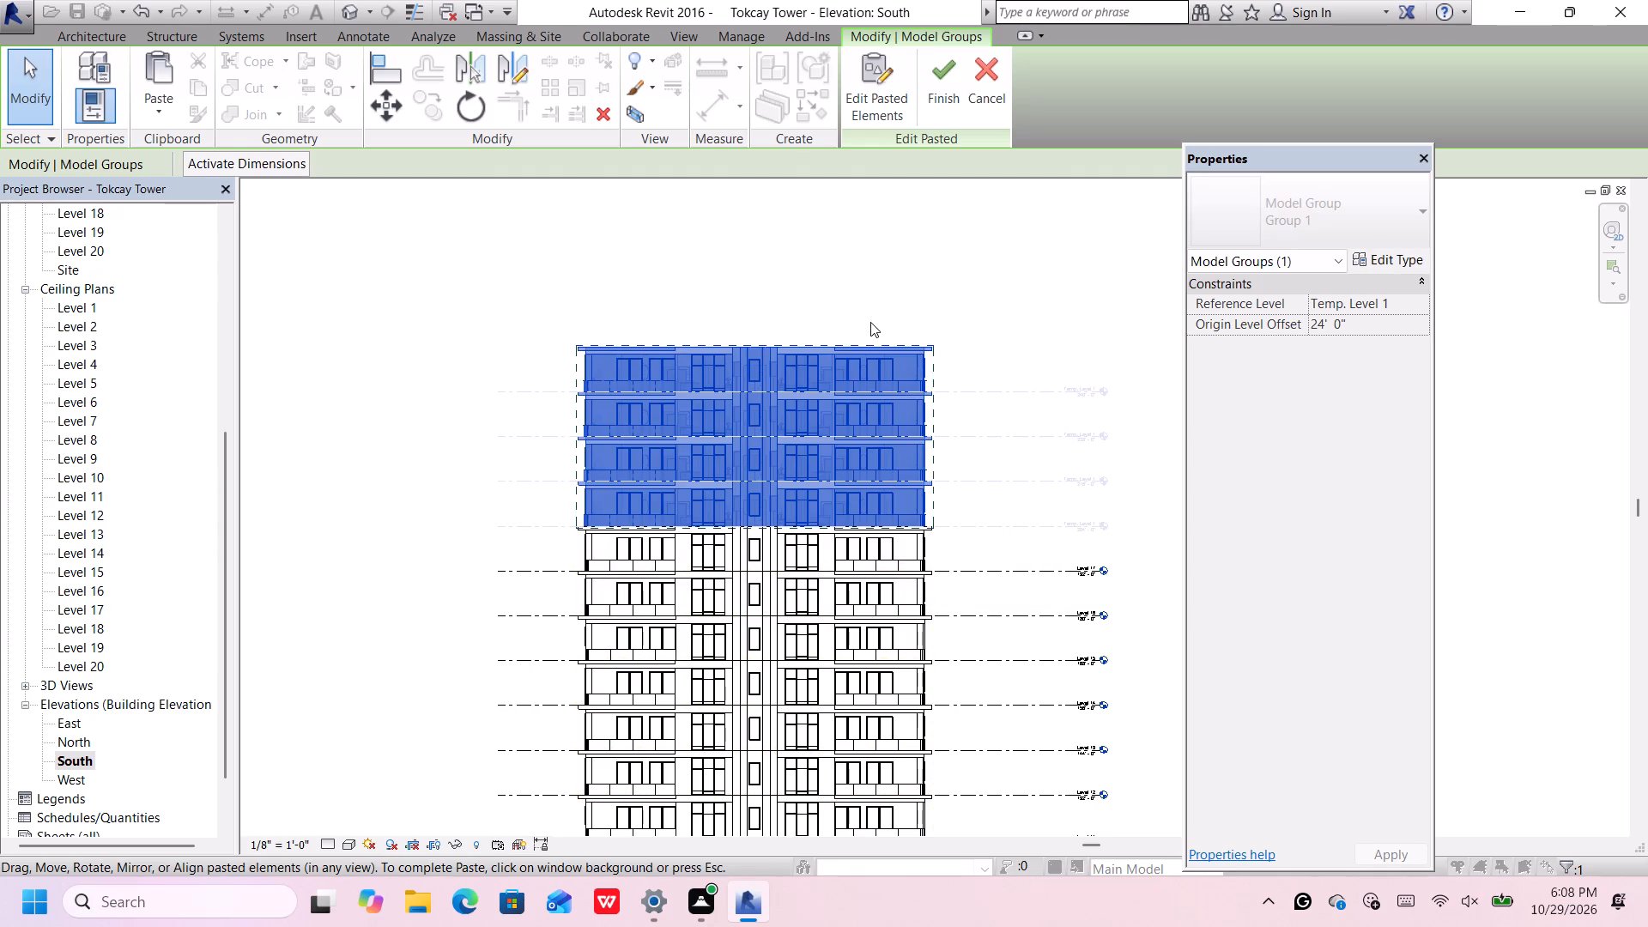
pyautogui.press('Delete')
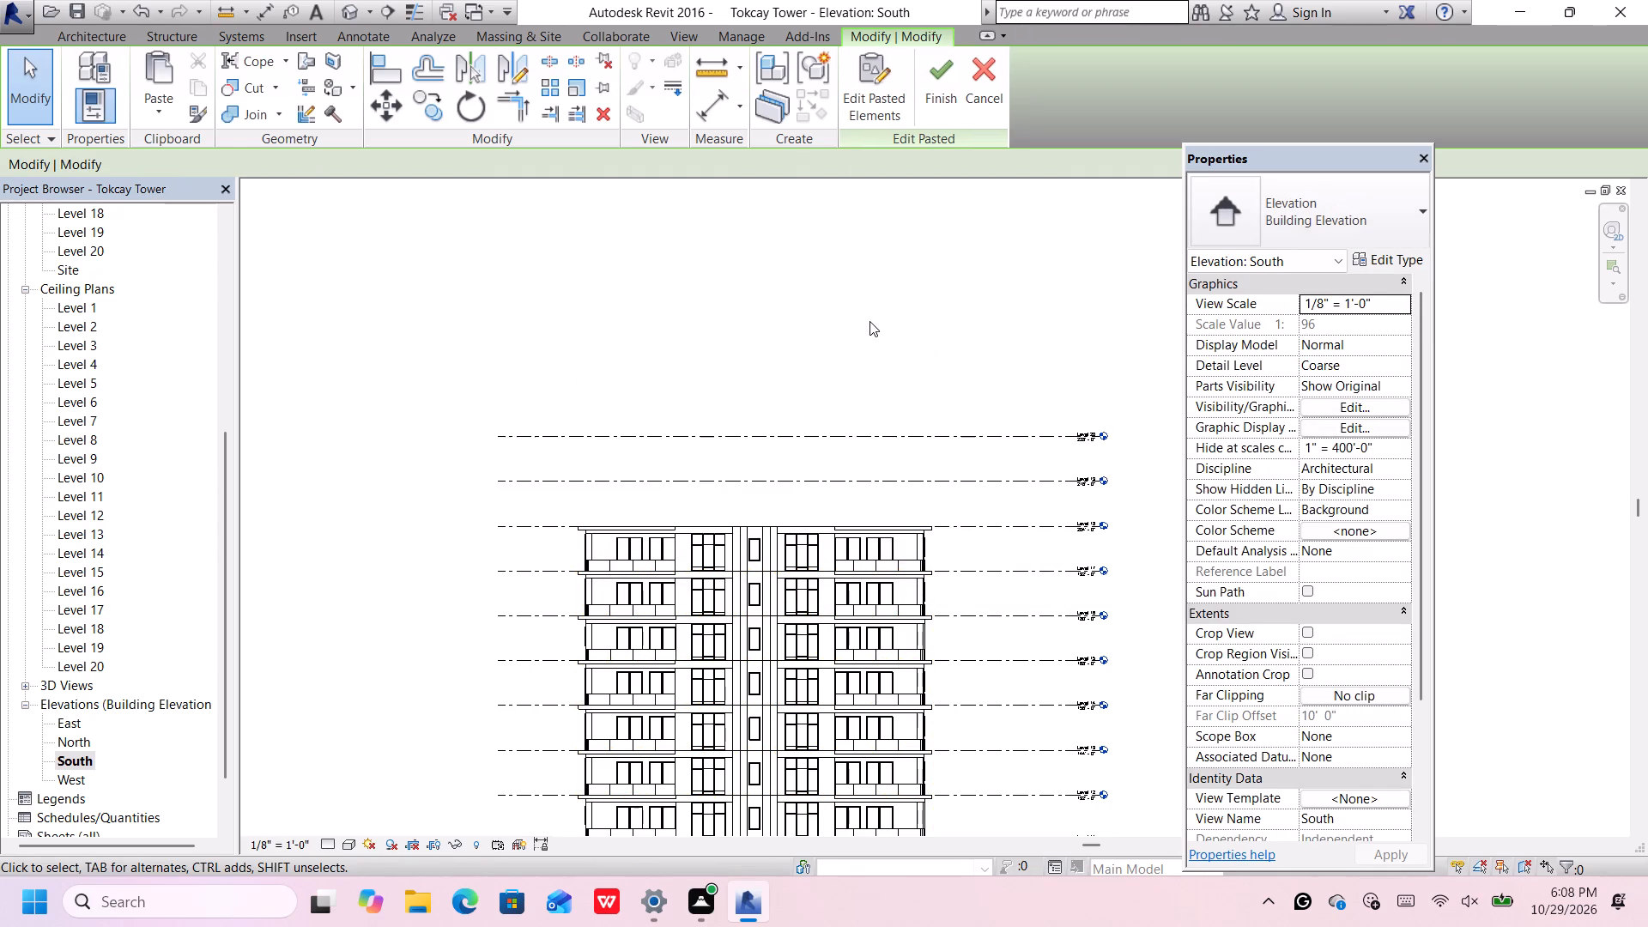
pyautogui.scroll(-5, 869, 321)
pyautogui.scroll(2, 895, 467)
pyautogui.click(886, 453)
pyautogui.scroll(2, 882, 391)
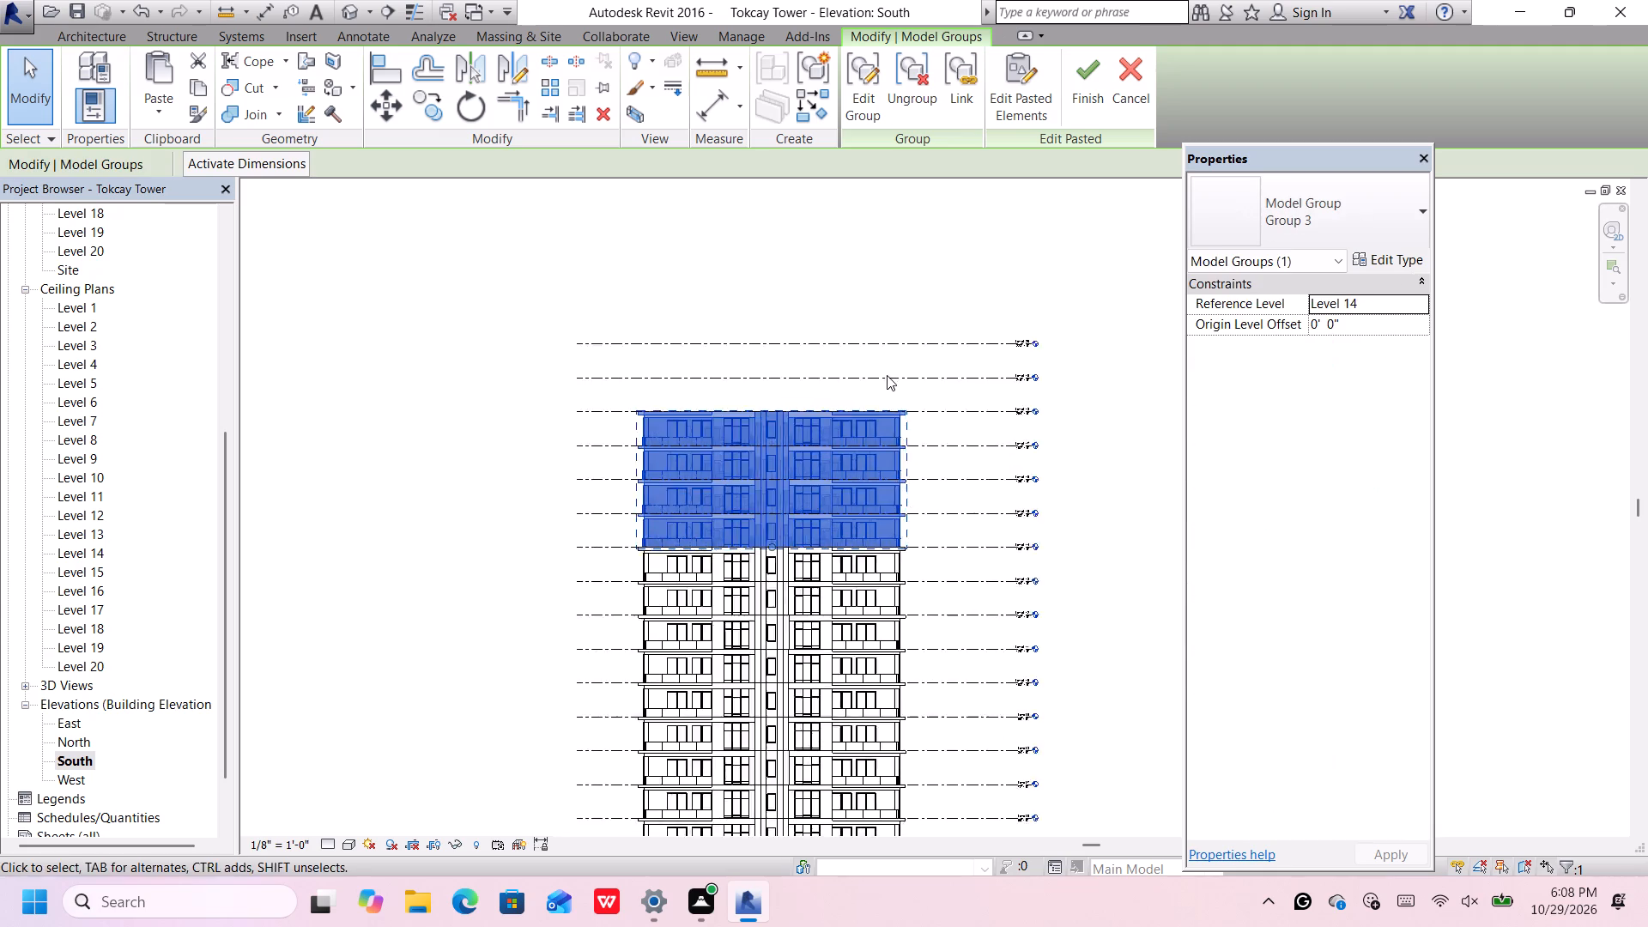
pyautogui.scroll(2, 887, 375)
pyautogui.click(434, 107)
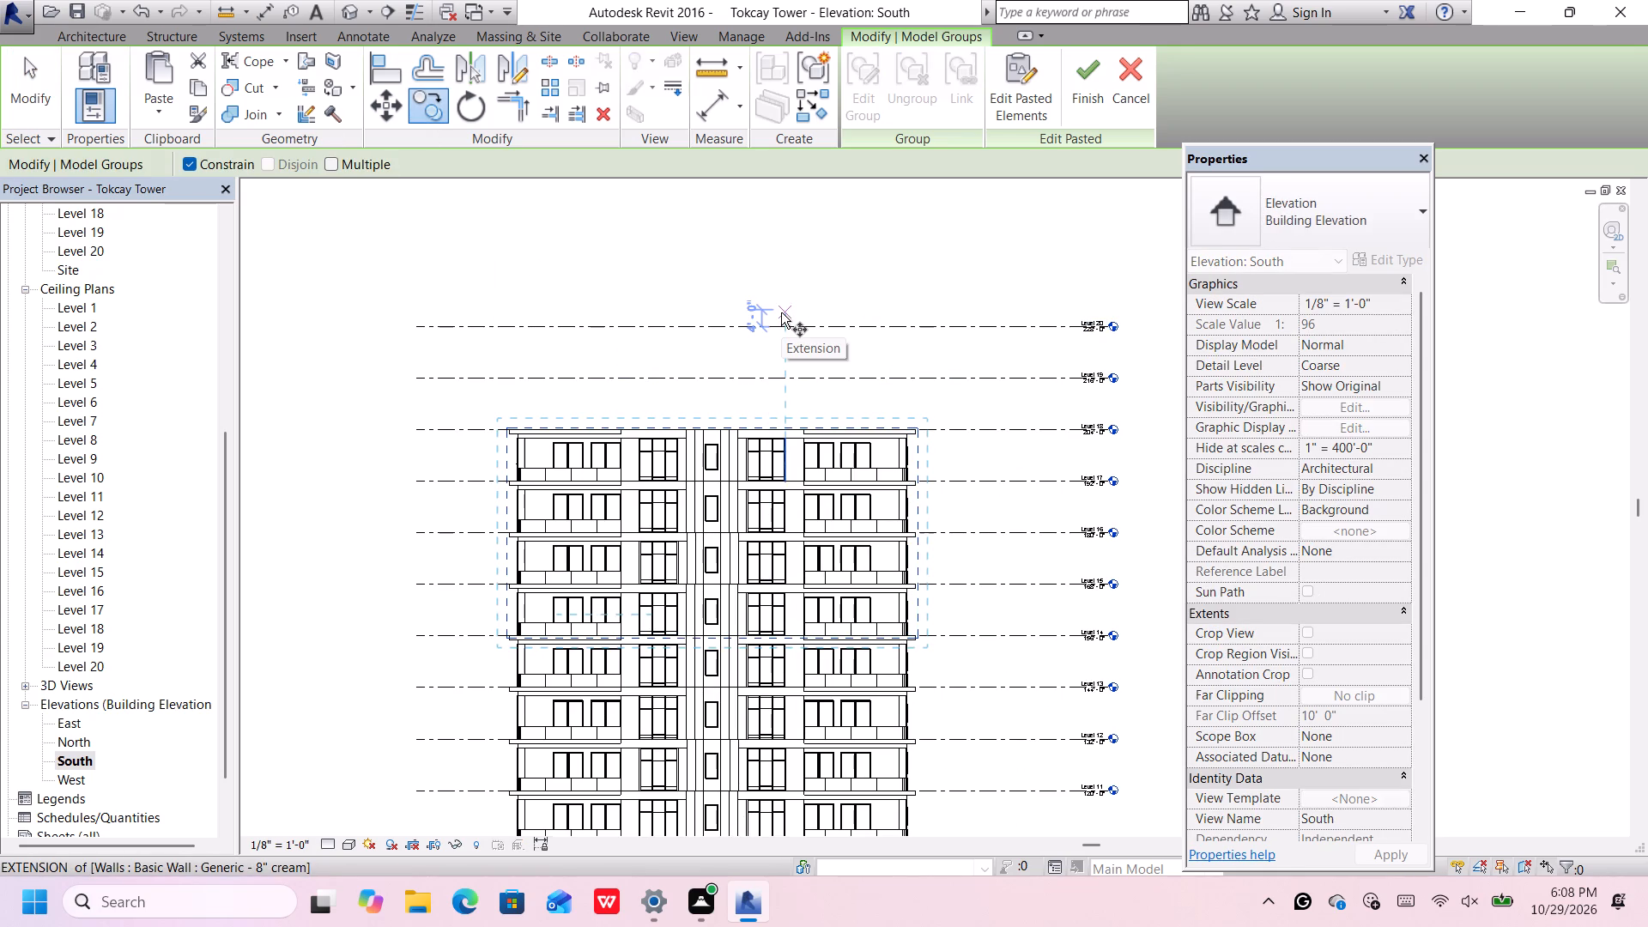
# Paste the copied four-storey group vertically above the tower with its base snapped to Level 18.
pyautogui.hotkey('ctrl', 'v')
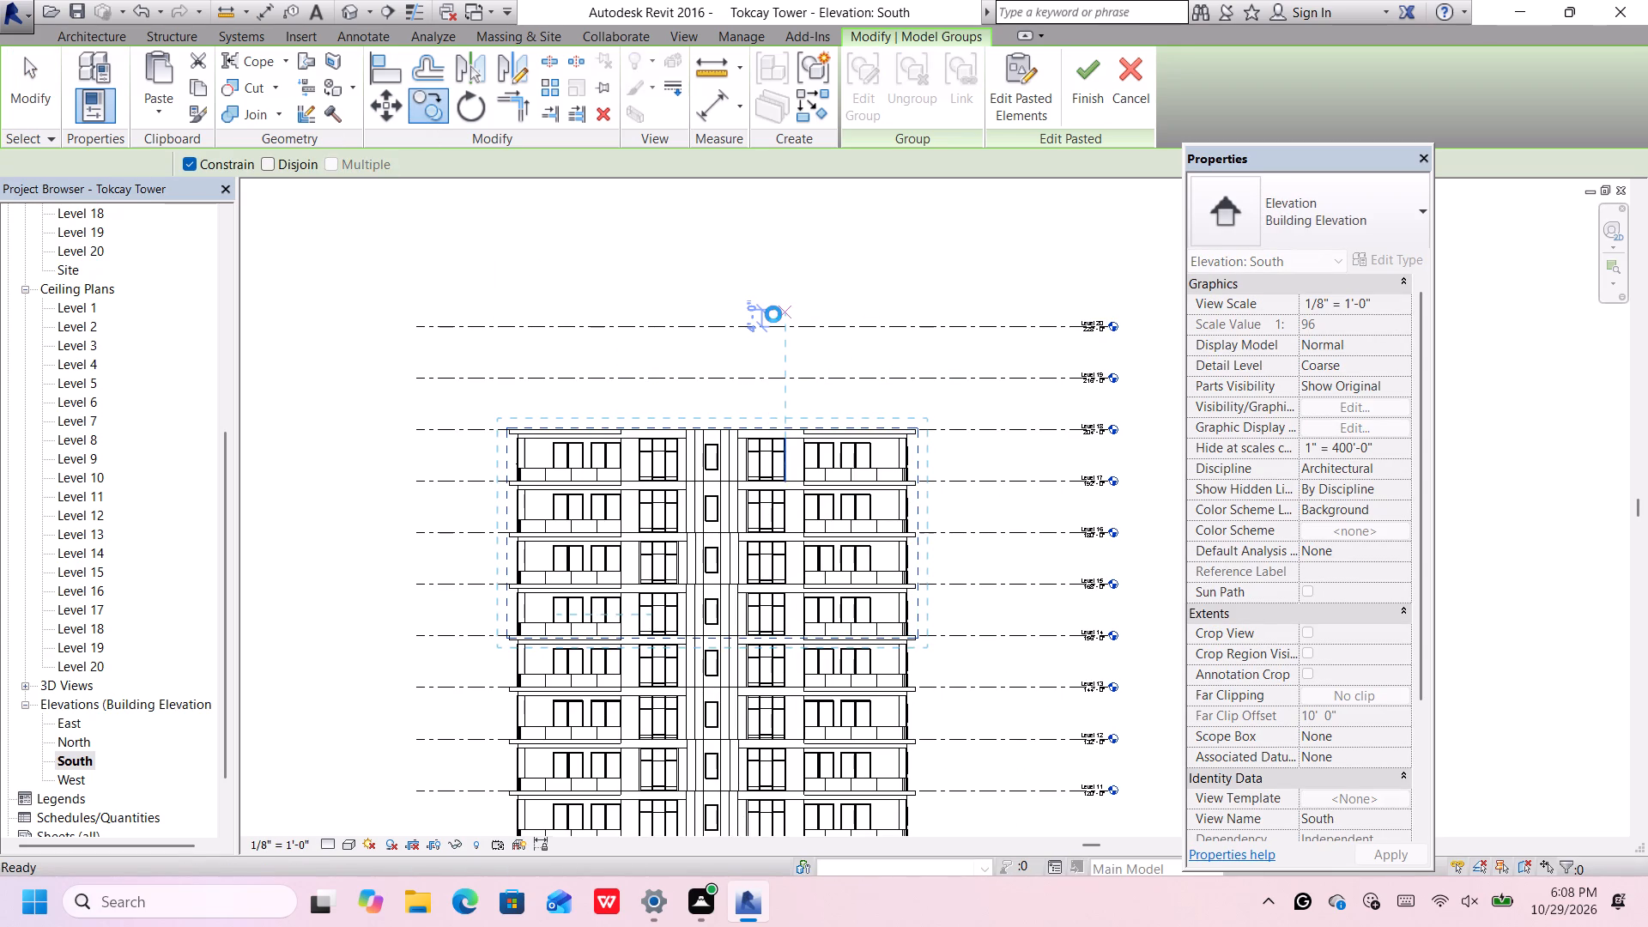
pyautogui.click(791, 433)
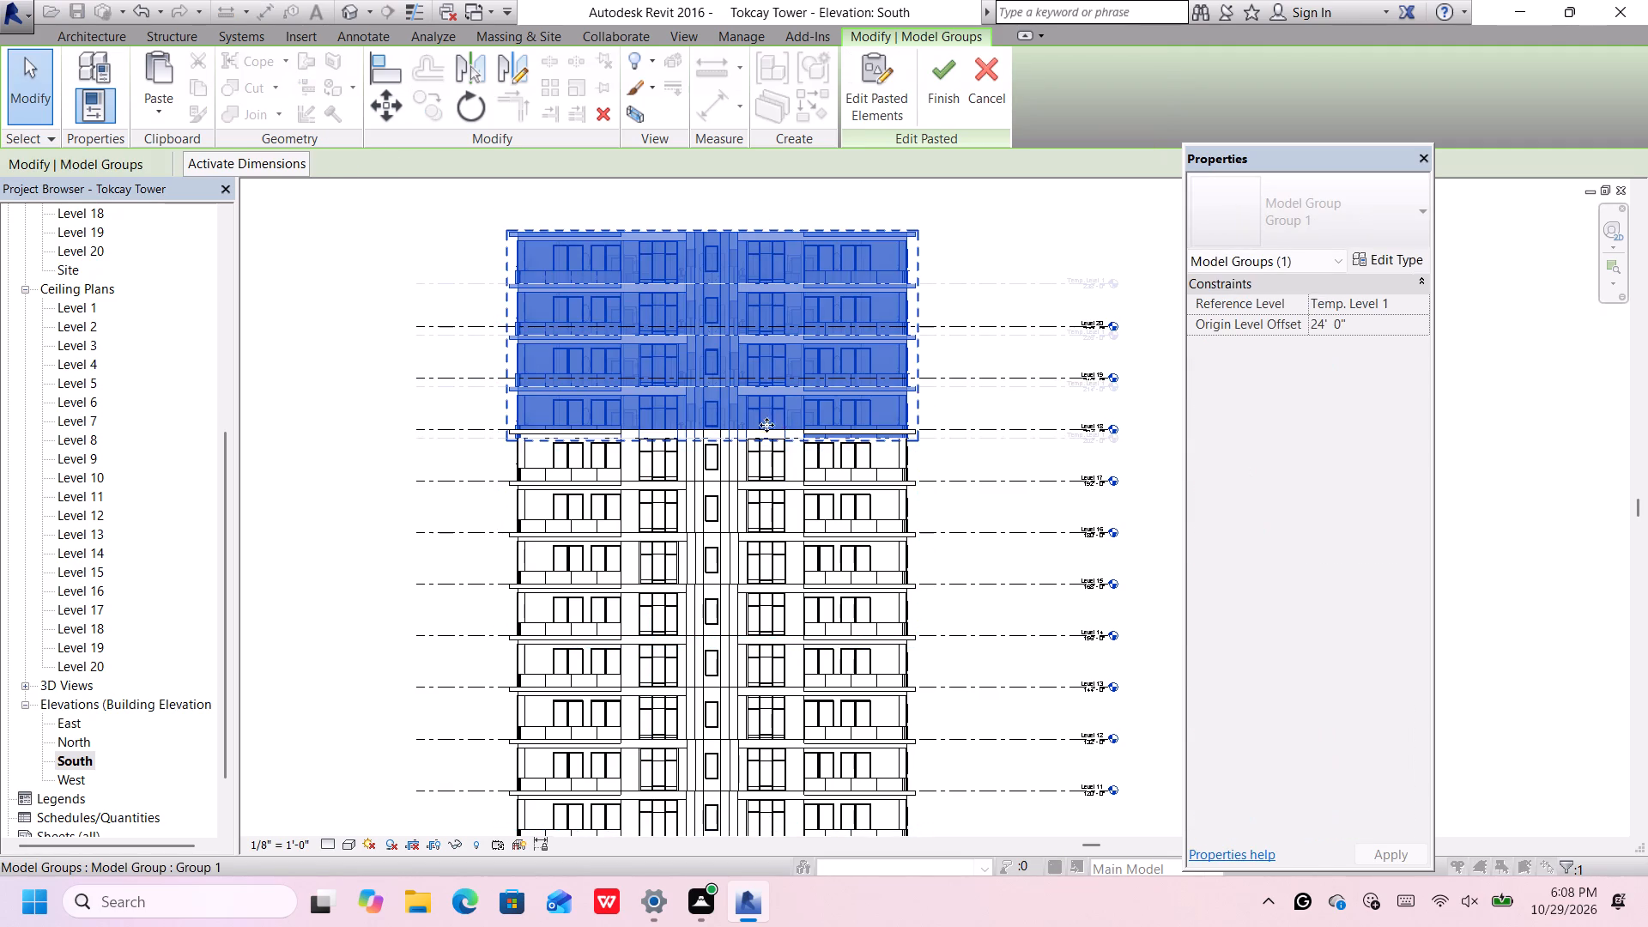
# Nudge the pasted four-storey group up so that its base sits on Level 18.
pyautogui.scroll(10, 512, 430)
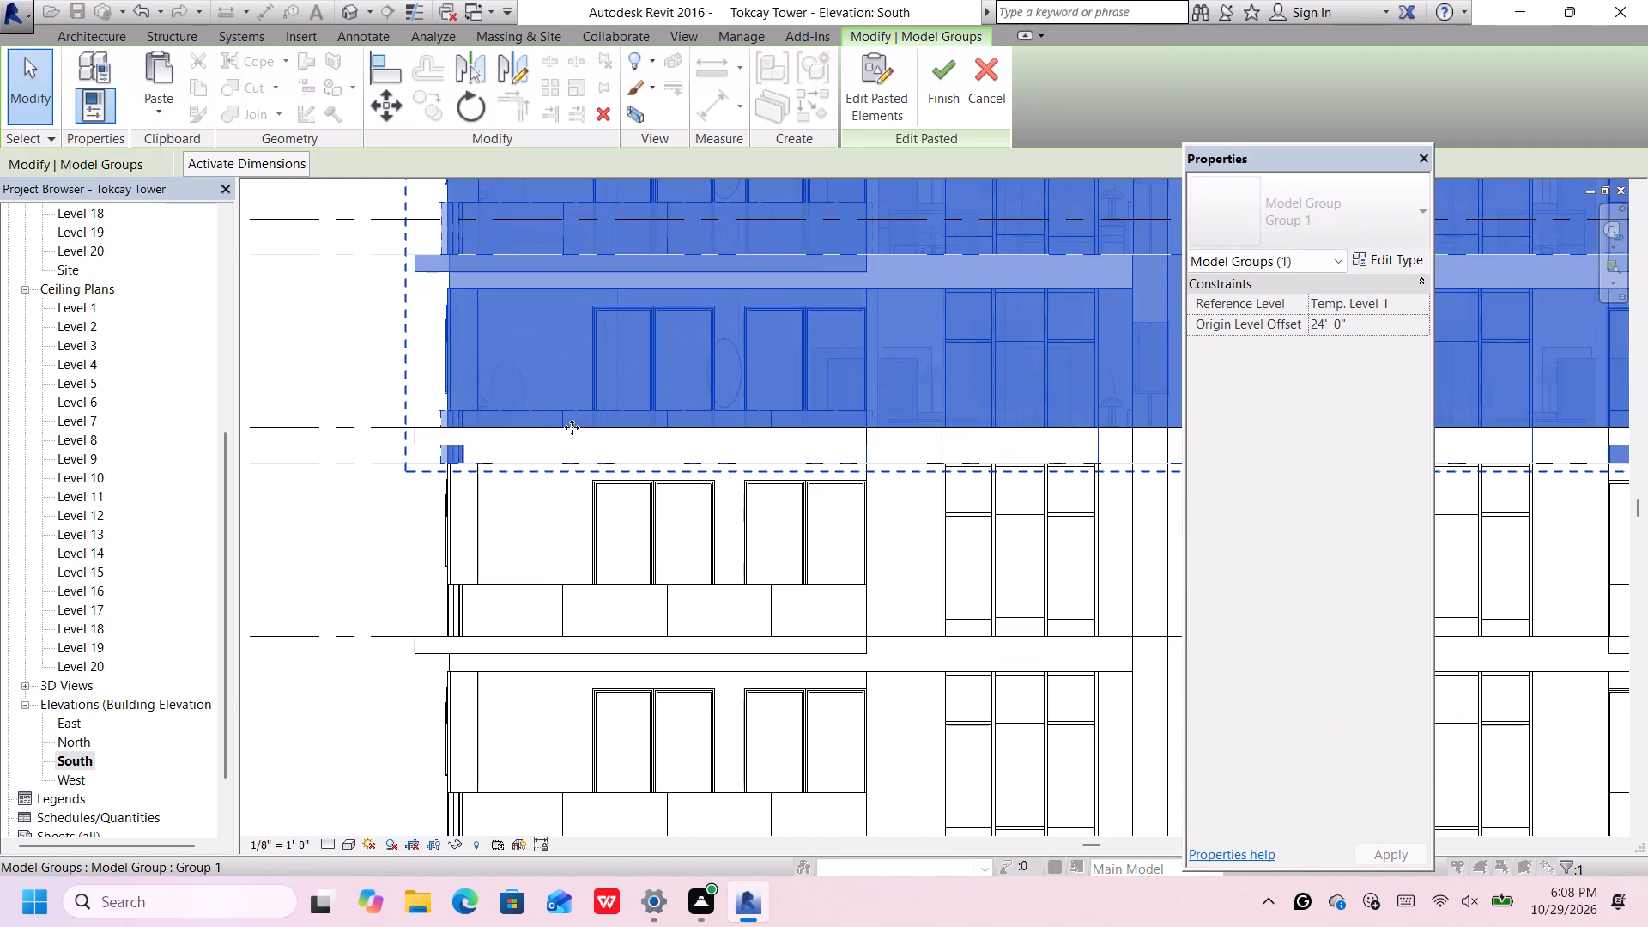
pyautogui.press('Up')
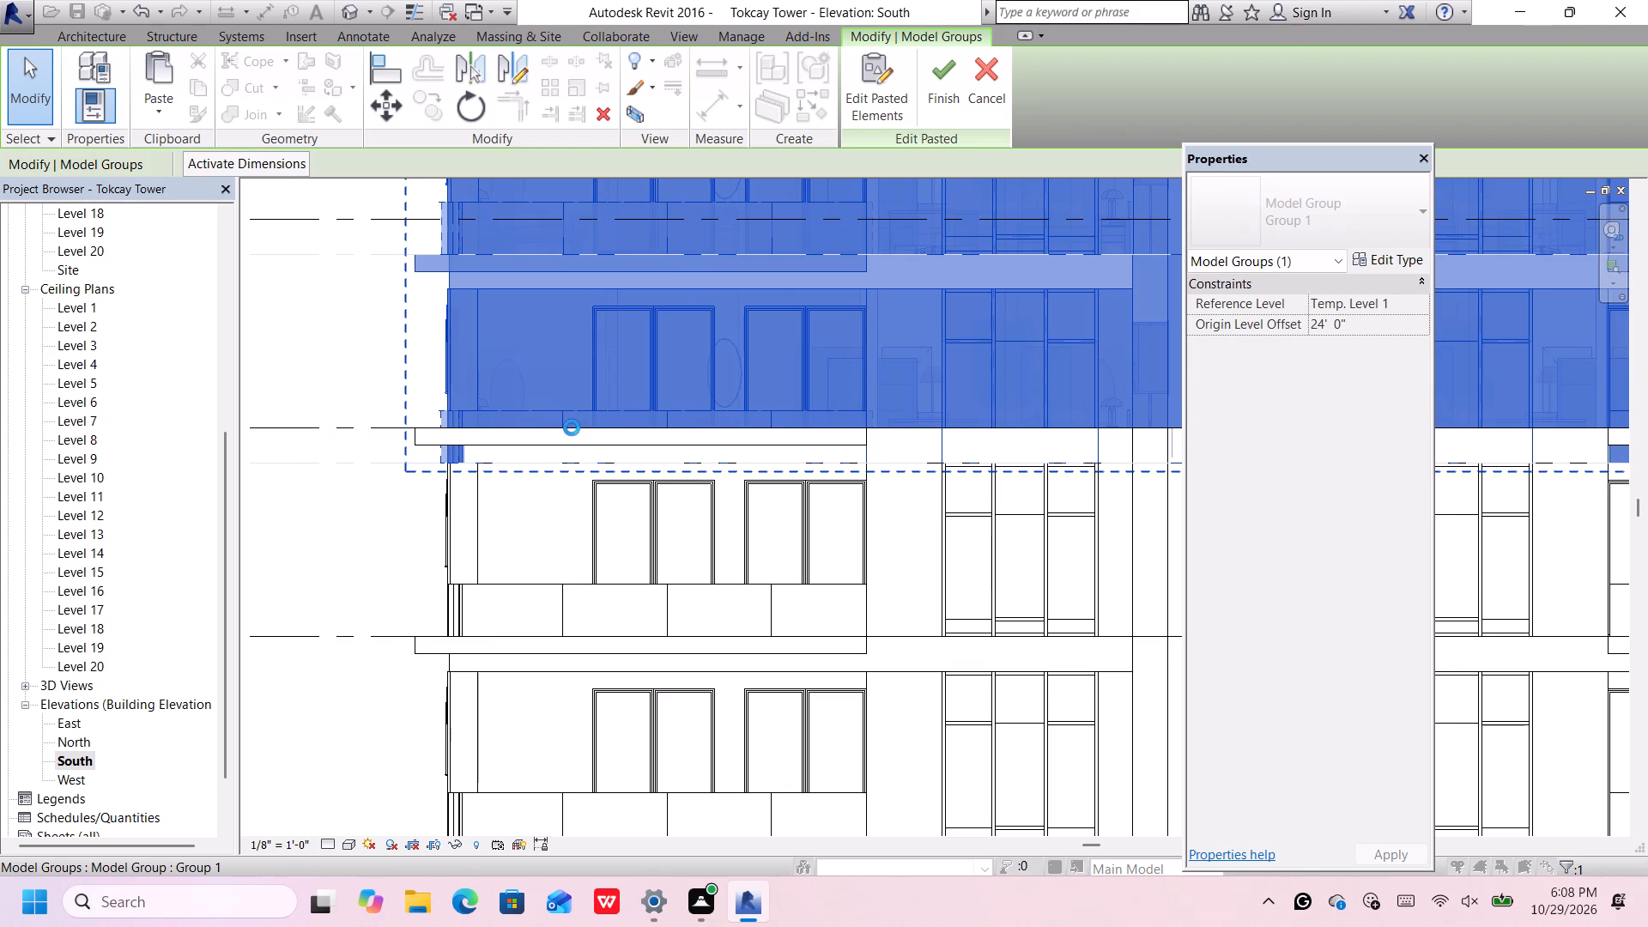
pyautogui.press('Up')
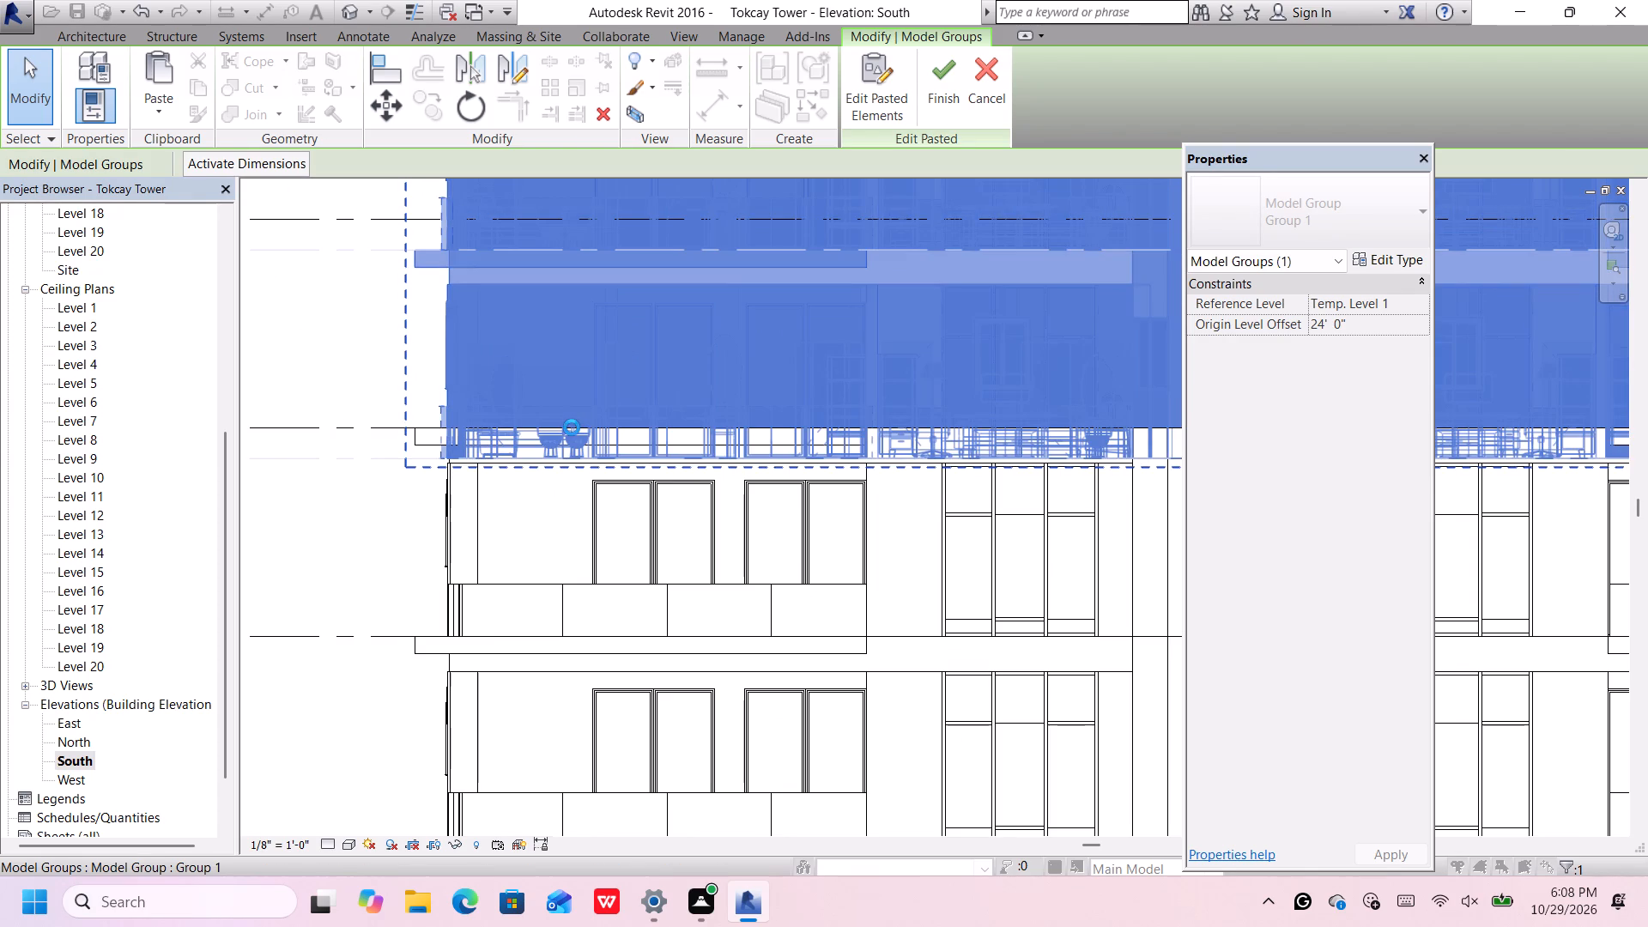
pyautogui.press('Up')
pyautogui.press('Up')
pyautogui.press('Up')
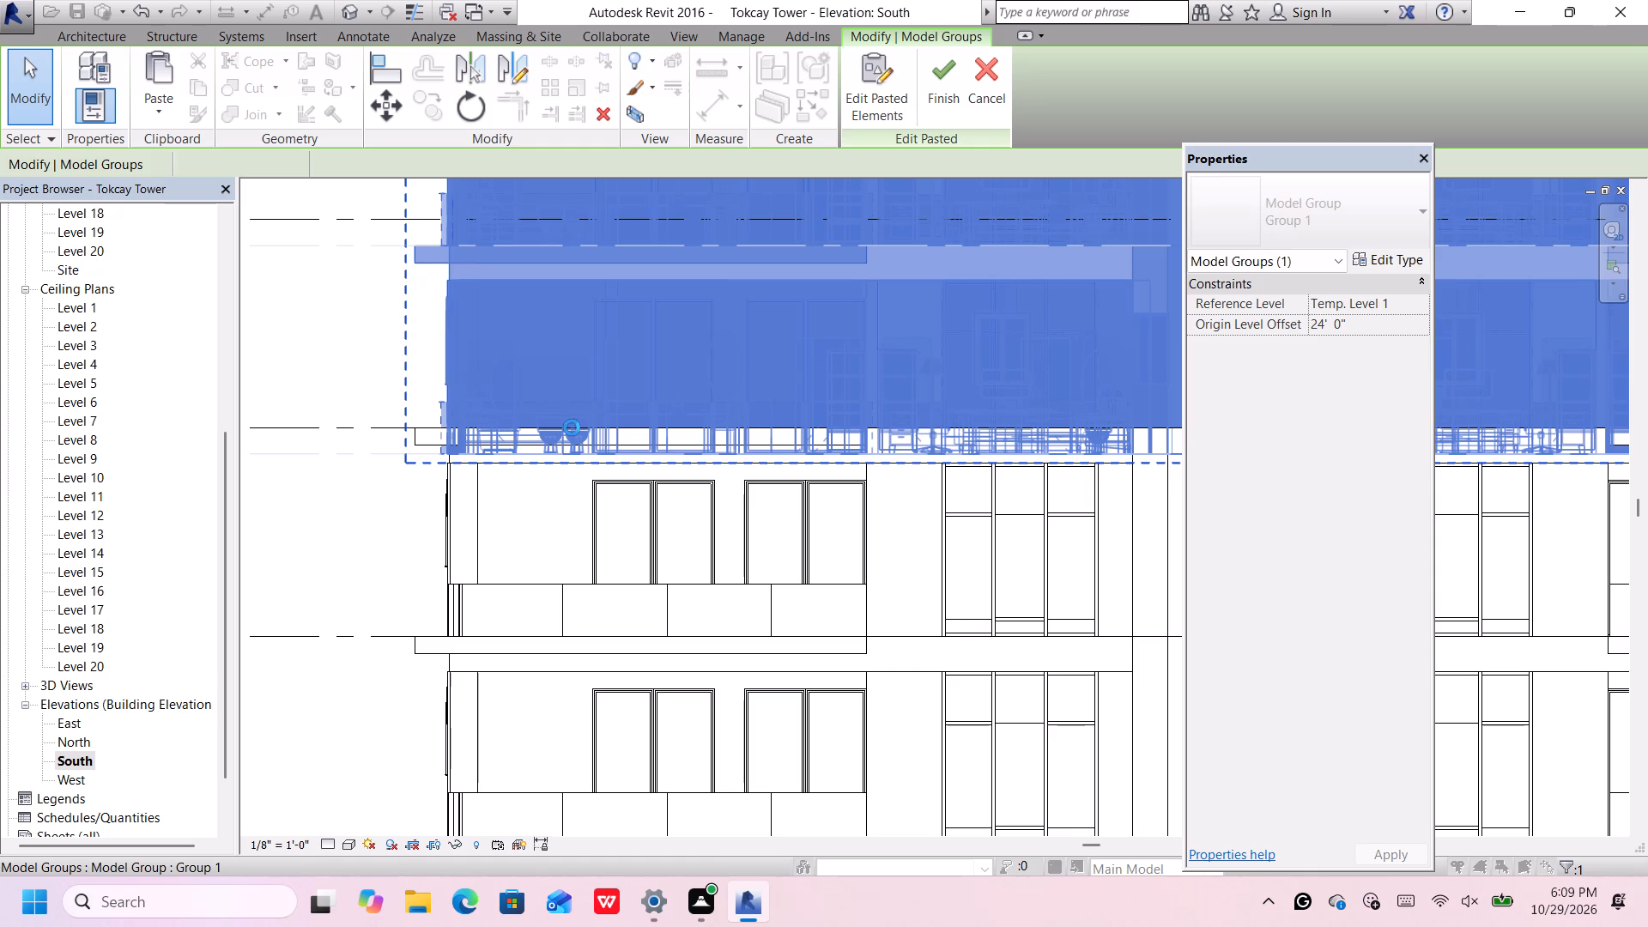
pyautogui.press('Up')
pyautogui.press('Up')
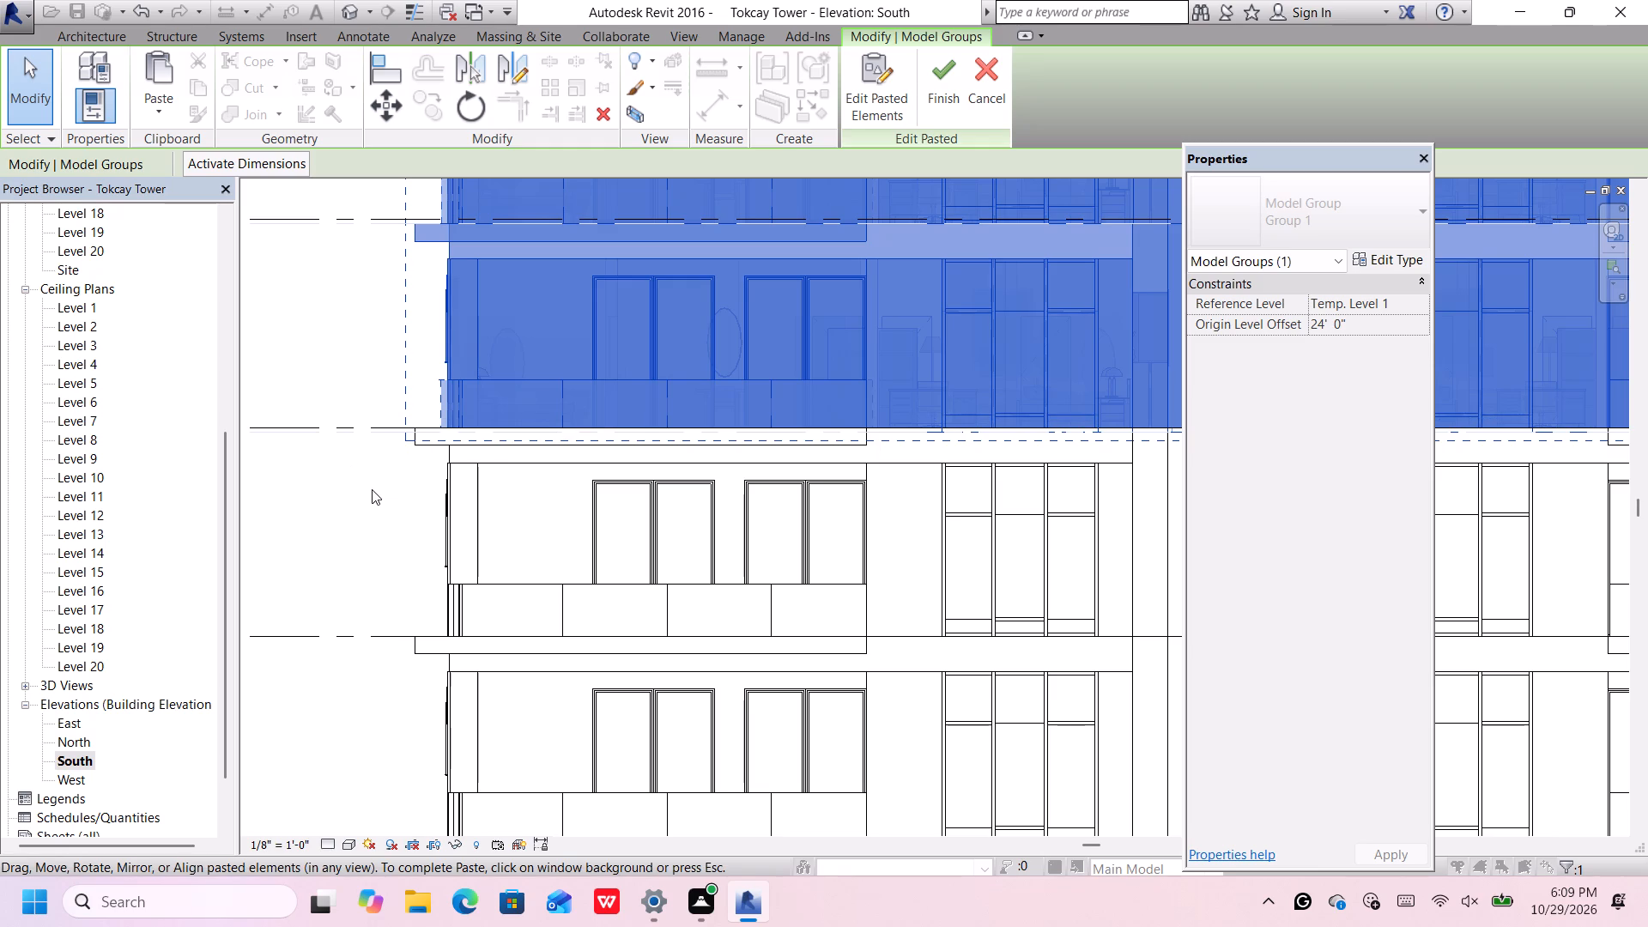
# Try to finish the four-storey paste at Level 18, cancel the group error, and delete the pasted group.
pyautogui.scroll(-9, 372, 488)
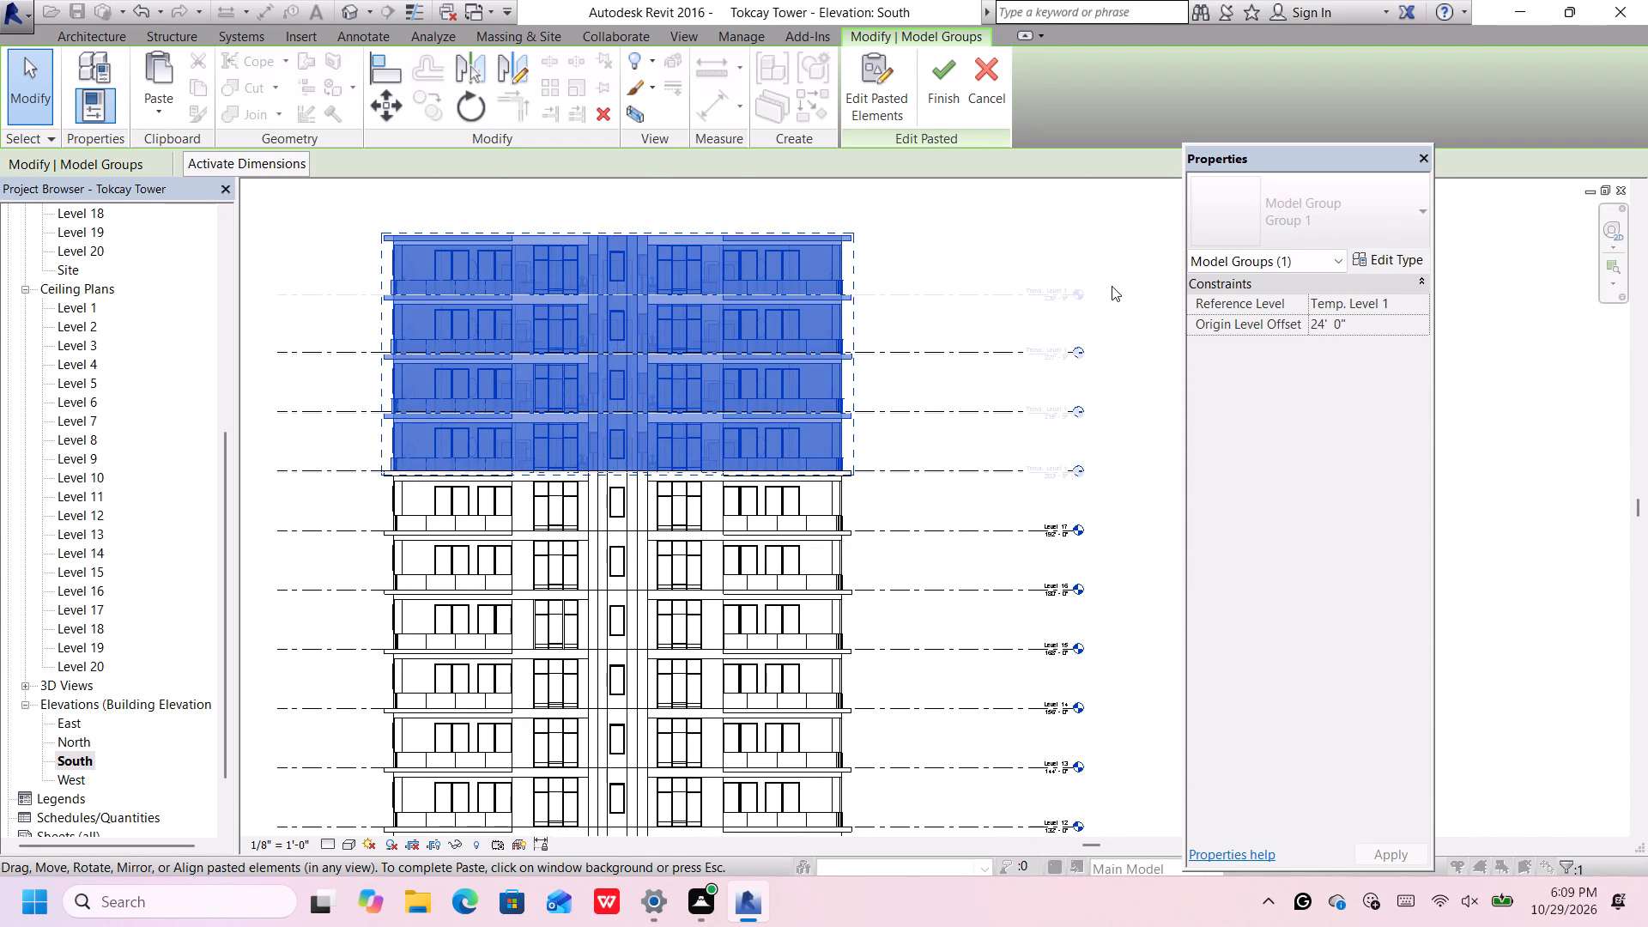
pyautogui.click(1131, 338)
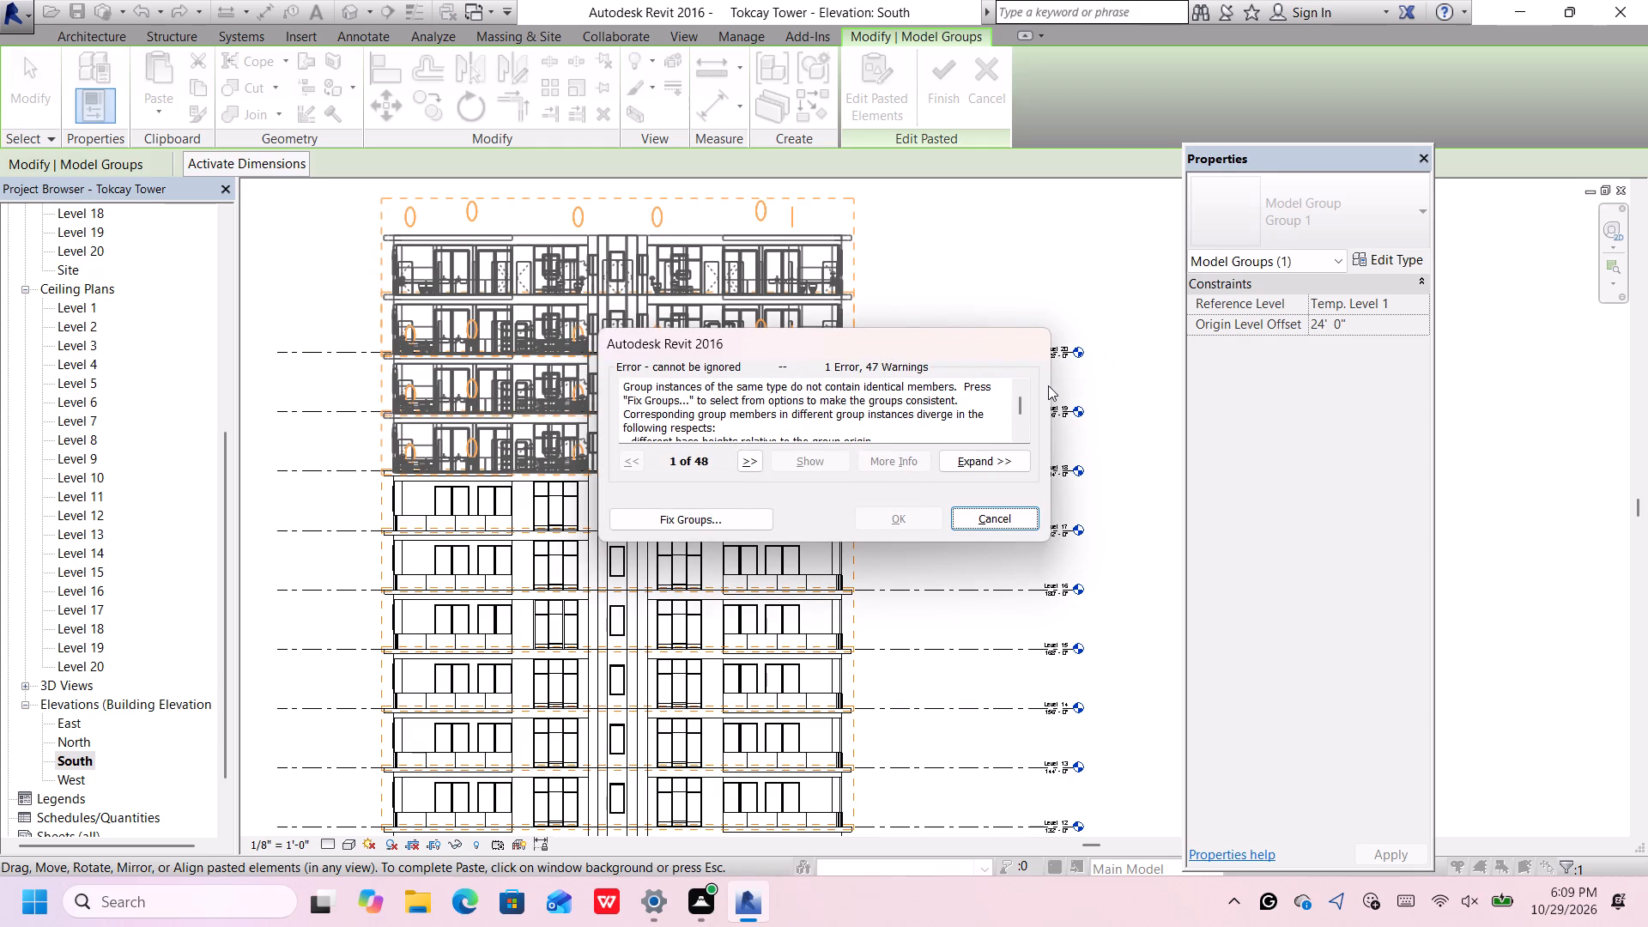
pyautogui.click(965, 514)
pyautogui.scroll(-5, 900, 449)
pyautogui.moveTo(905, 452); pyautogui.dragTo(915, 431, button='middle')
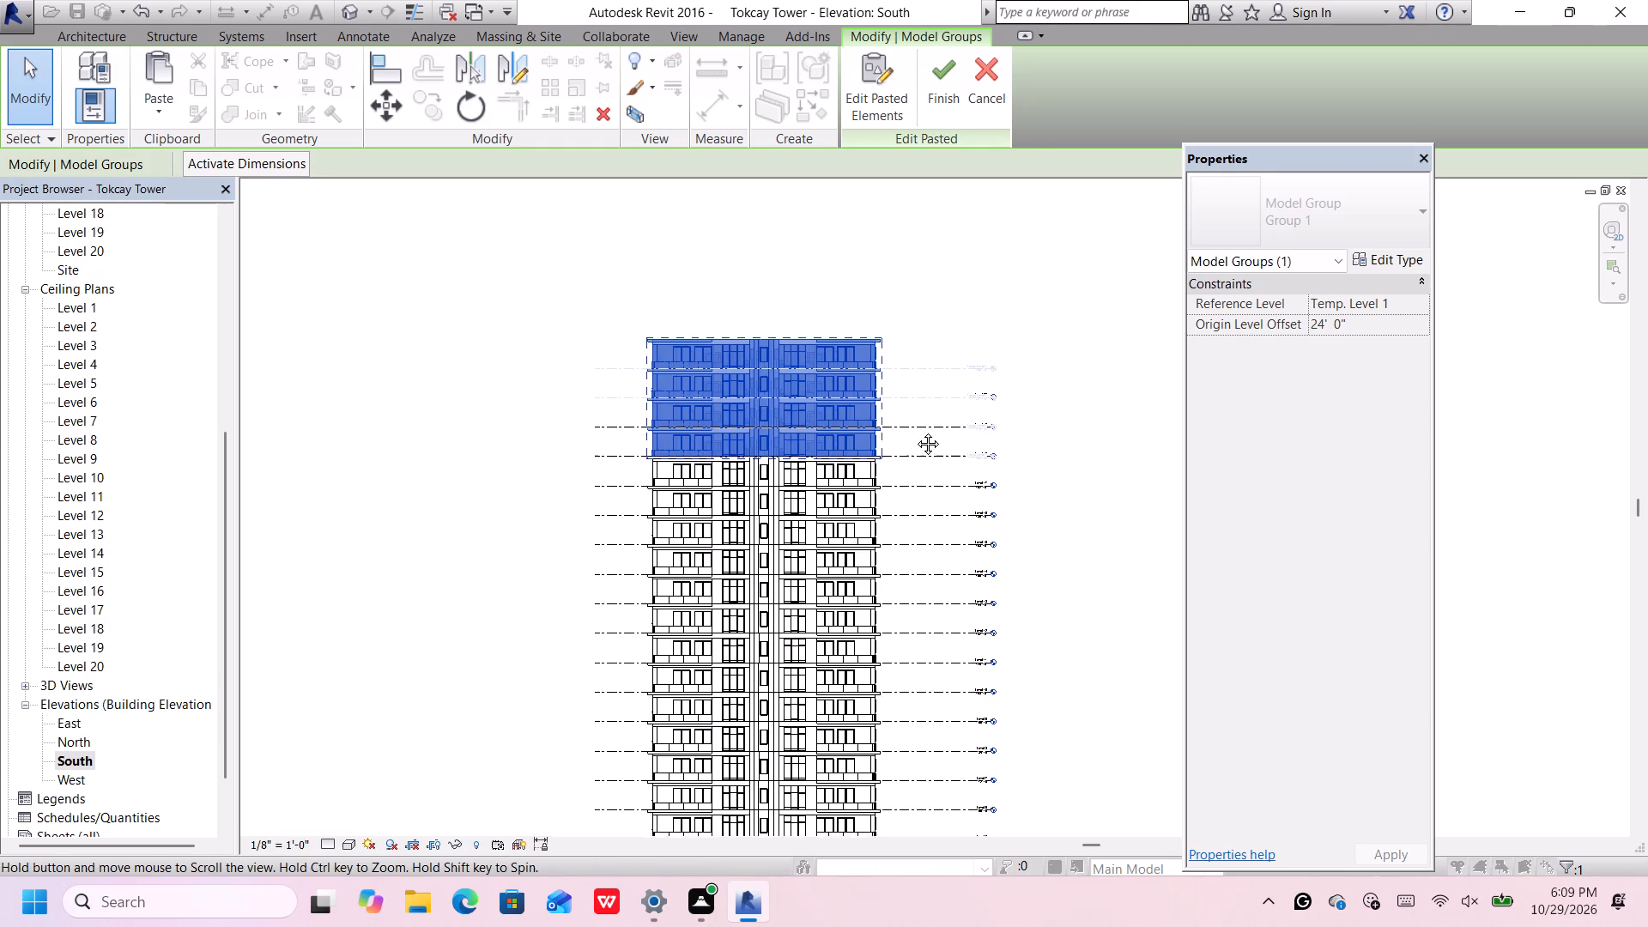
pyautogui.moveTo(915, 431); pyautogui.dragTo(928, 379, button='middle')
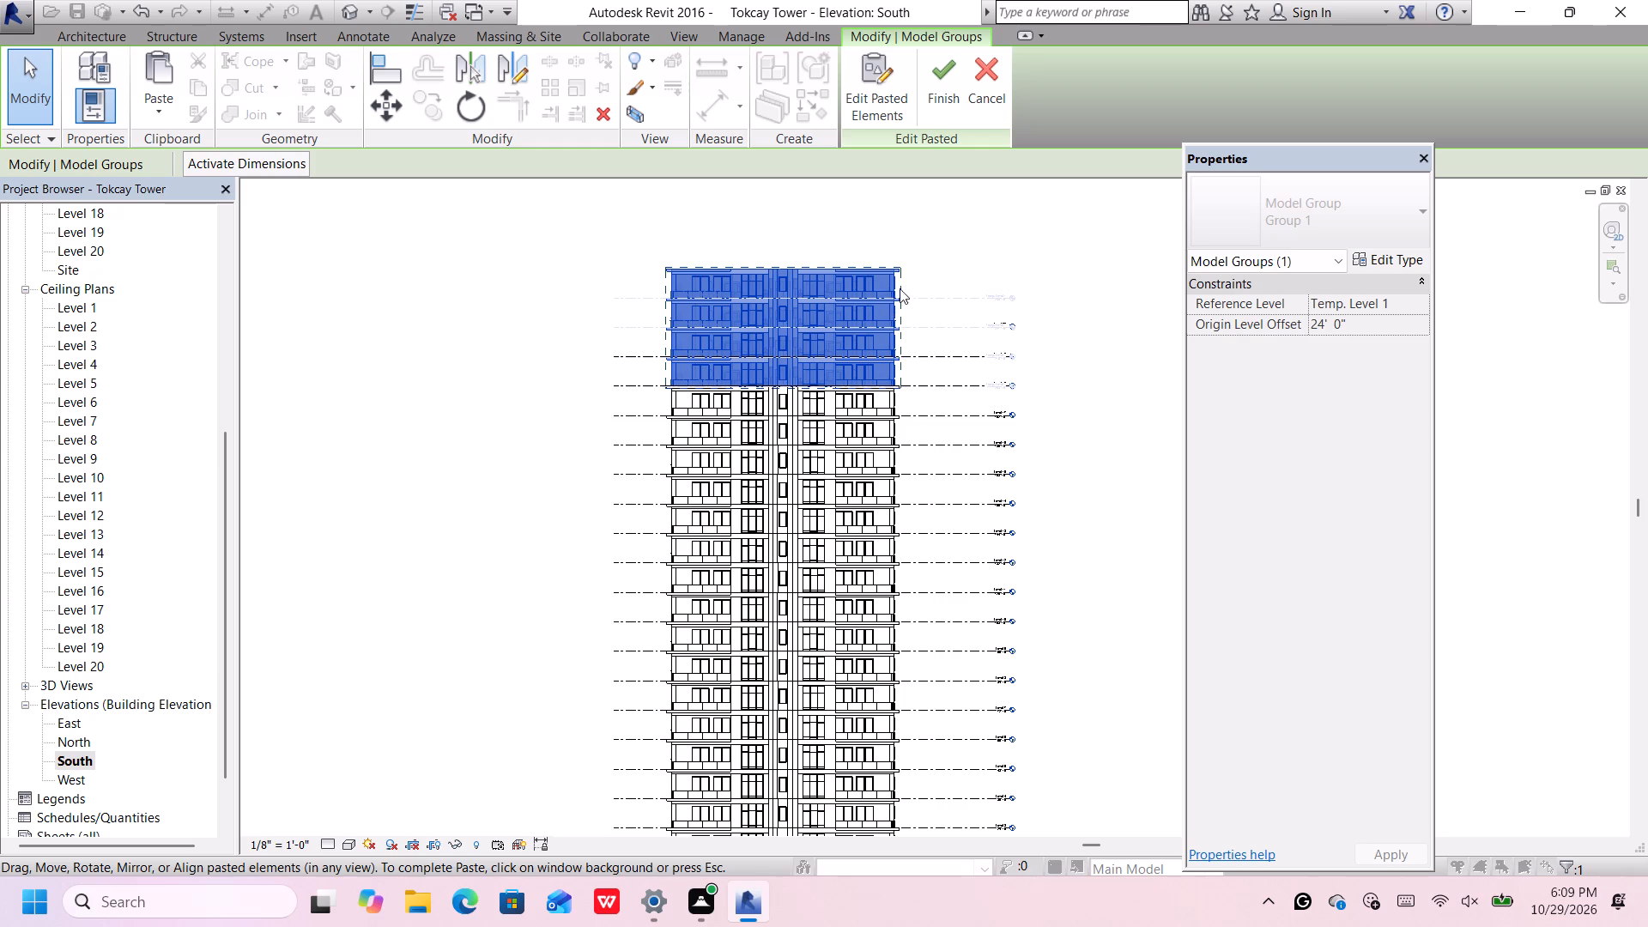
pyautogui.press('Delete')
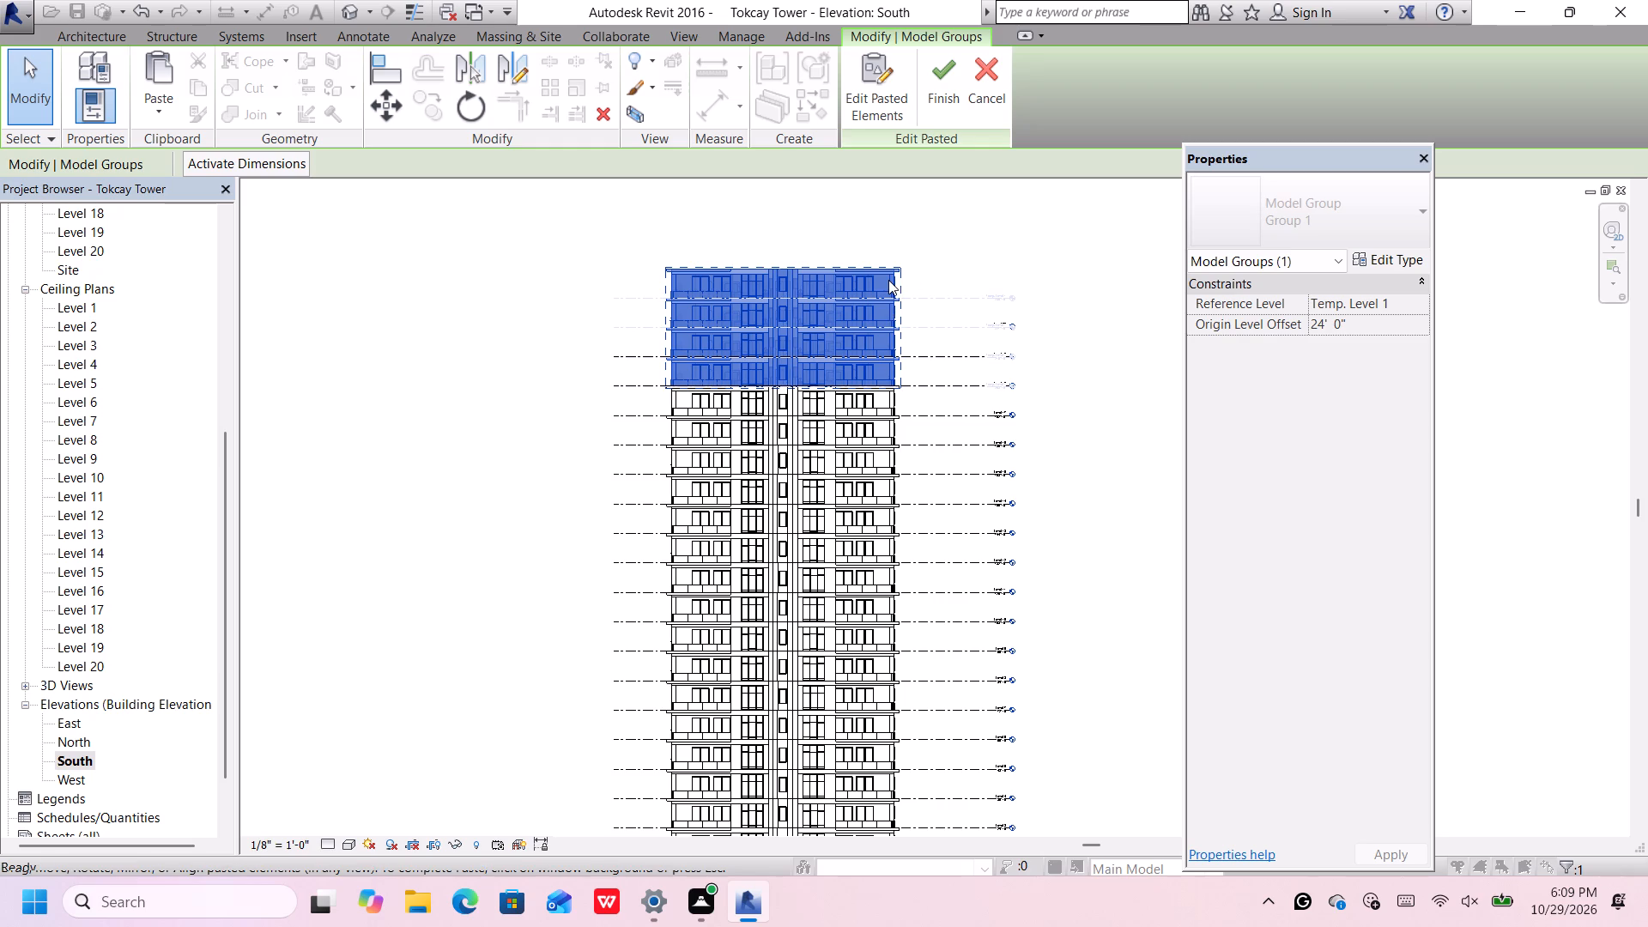
# Ungroup the tower's top four-storey group, which starts at Level 14, into its single-storey groups.
pyautogui.scroll(-5, 821, 306)
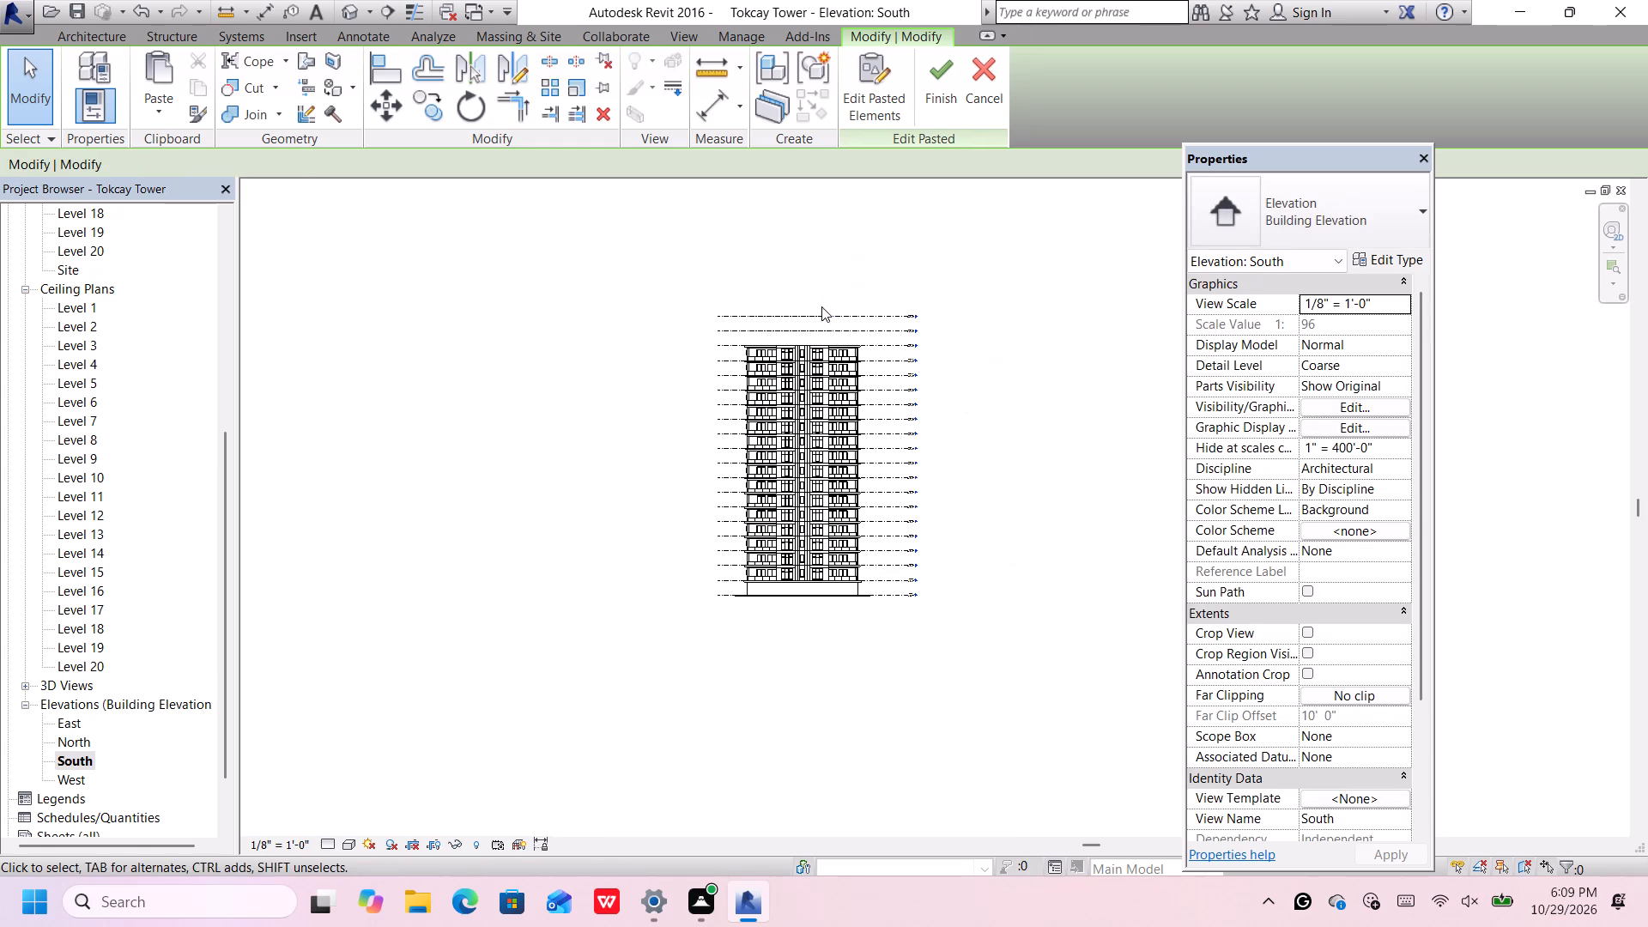
pyautogui.scroll(8, 828, 356)
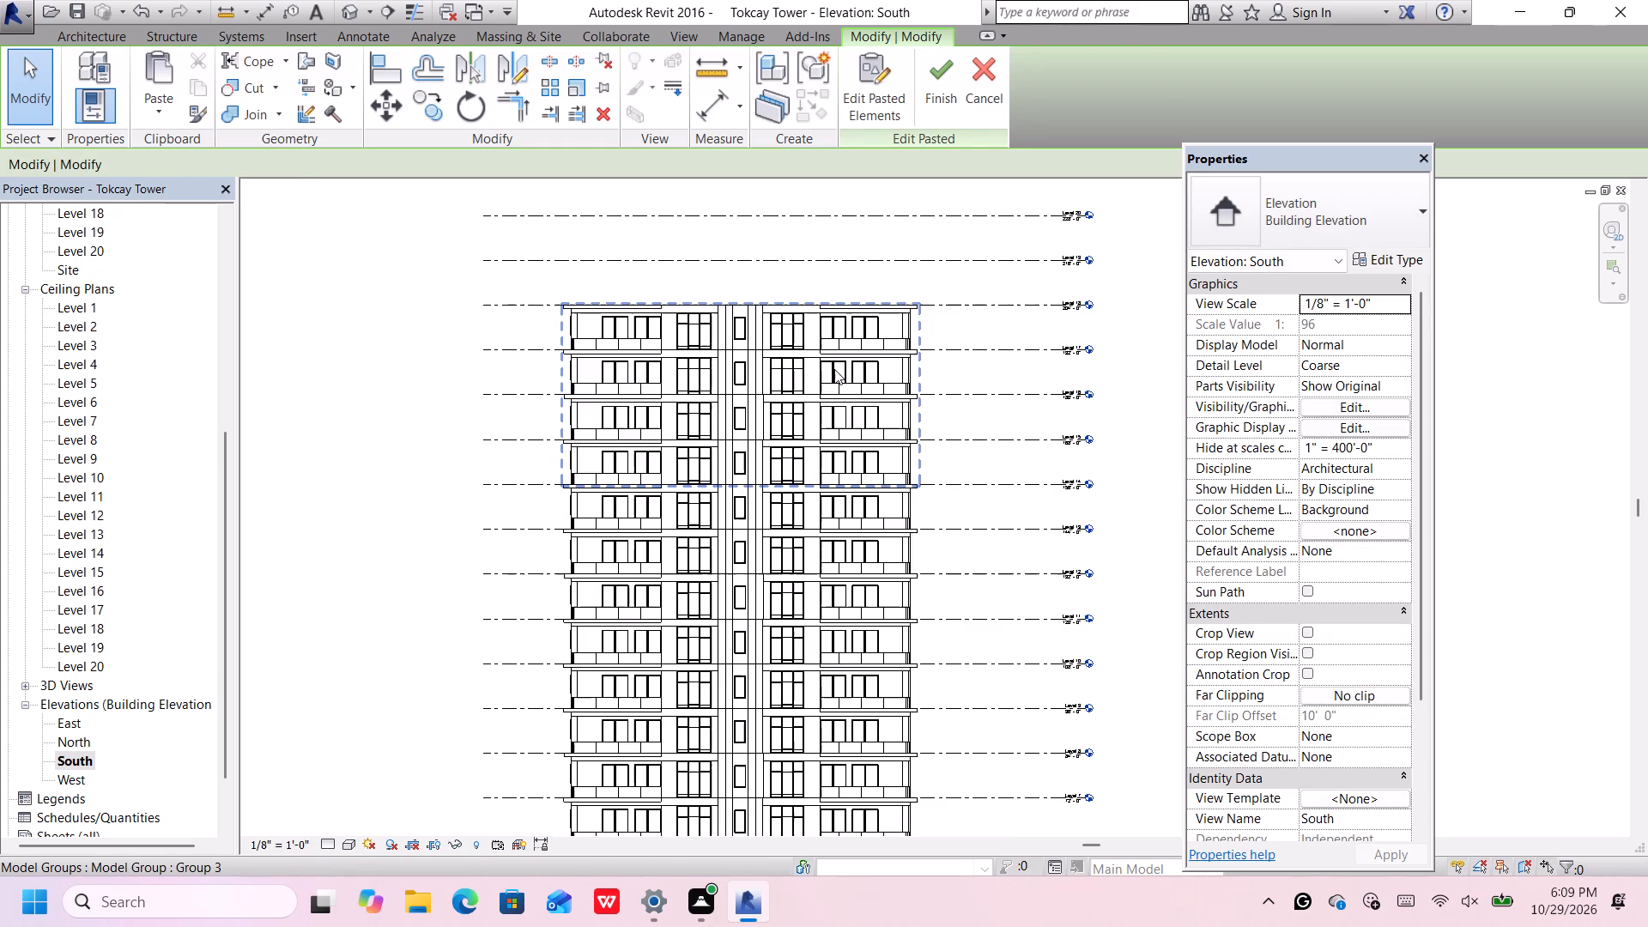
pyautogui.click(834, 369)
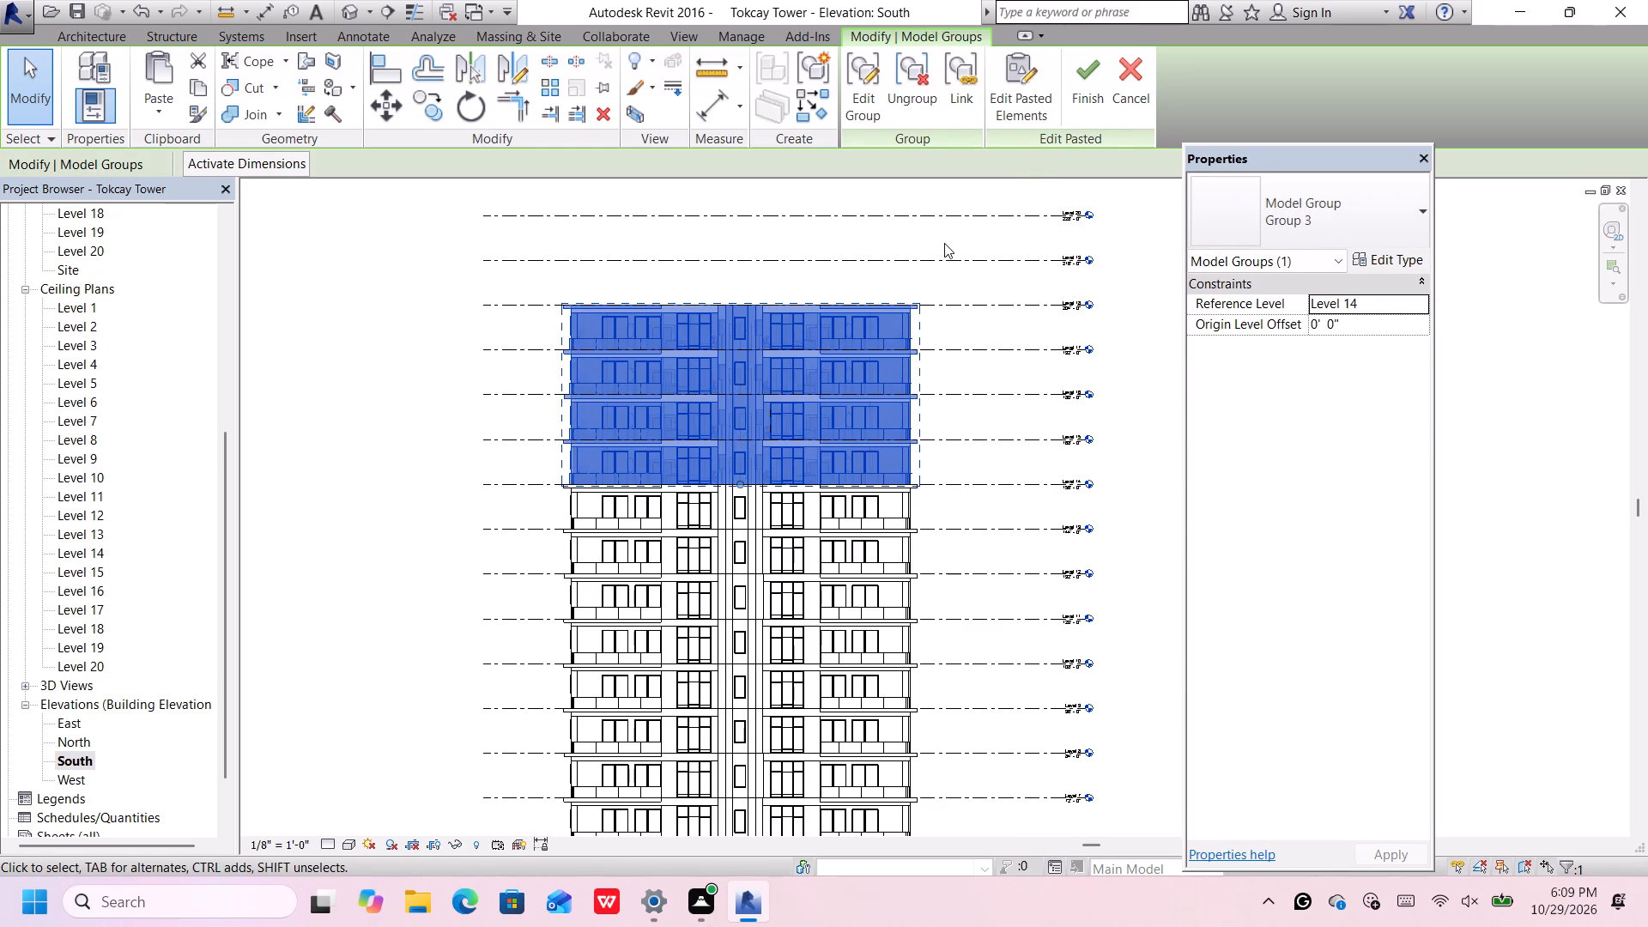
pyautogui.scroll(-2, 932, 245)
pyautogui.moveTo(927, 246); pyautogui.dragTo(853, 330, button='middle')
pyautogui.click(919, 79)
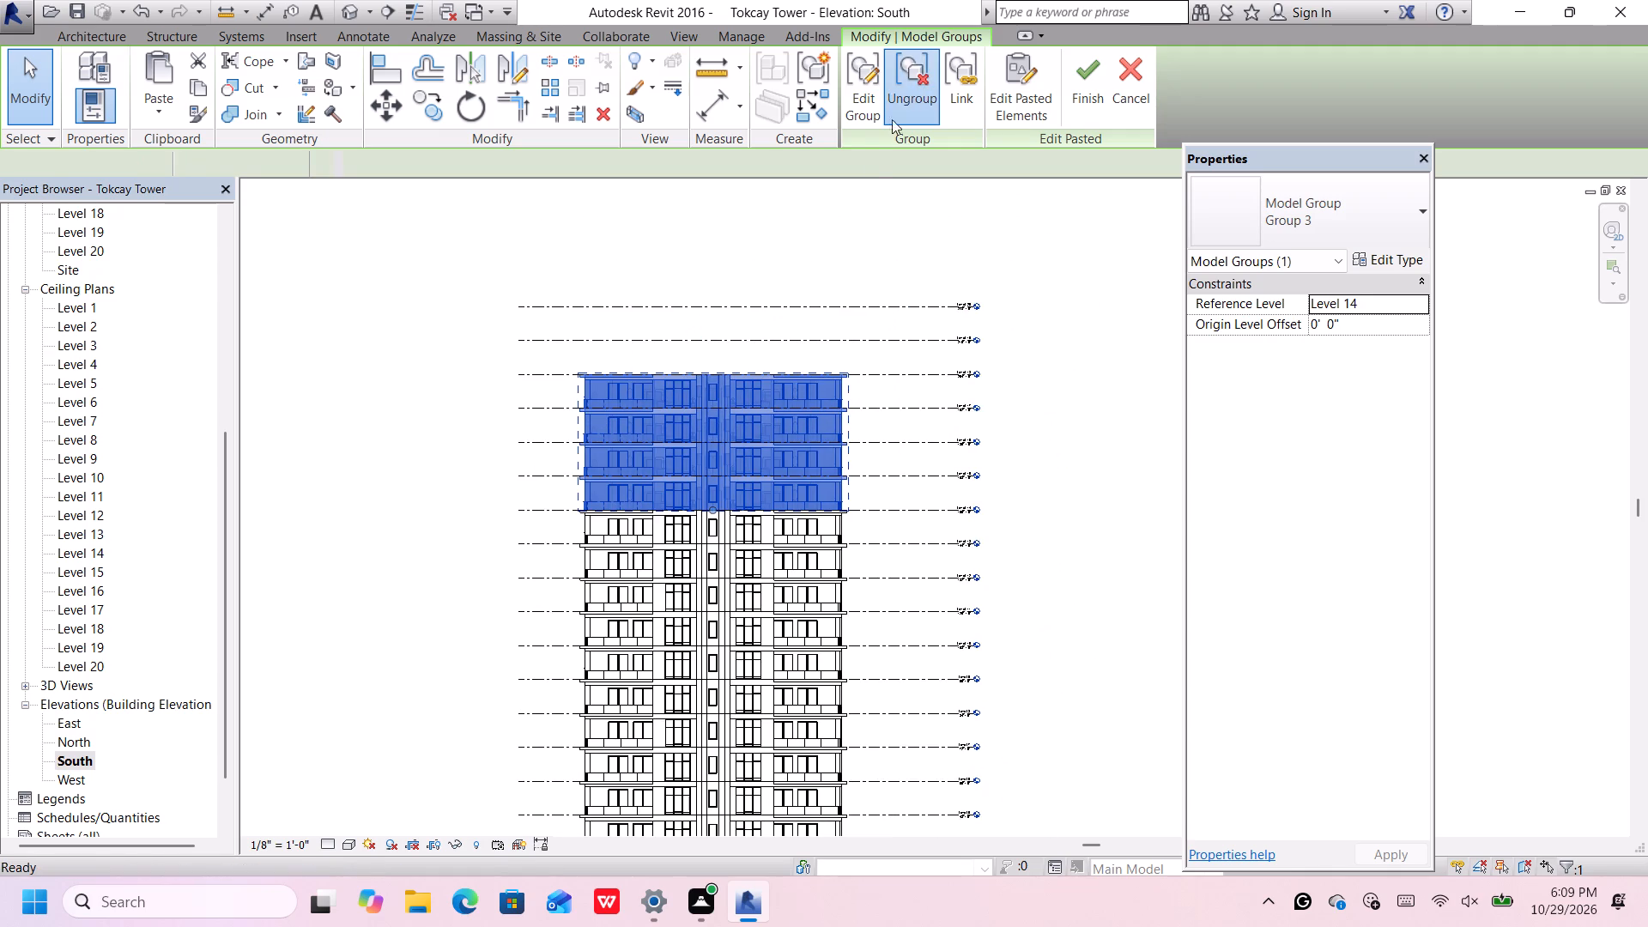
# Copy the single-storey group at Level 17 and paste it vertically above the tower, with its base just above Level 18.
pyautogui.scroll(2, 821, 391)
pyautogui.click(821, 390)
pyautogui.scroll(1, 821, 387)
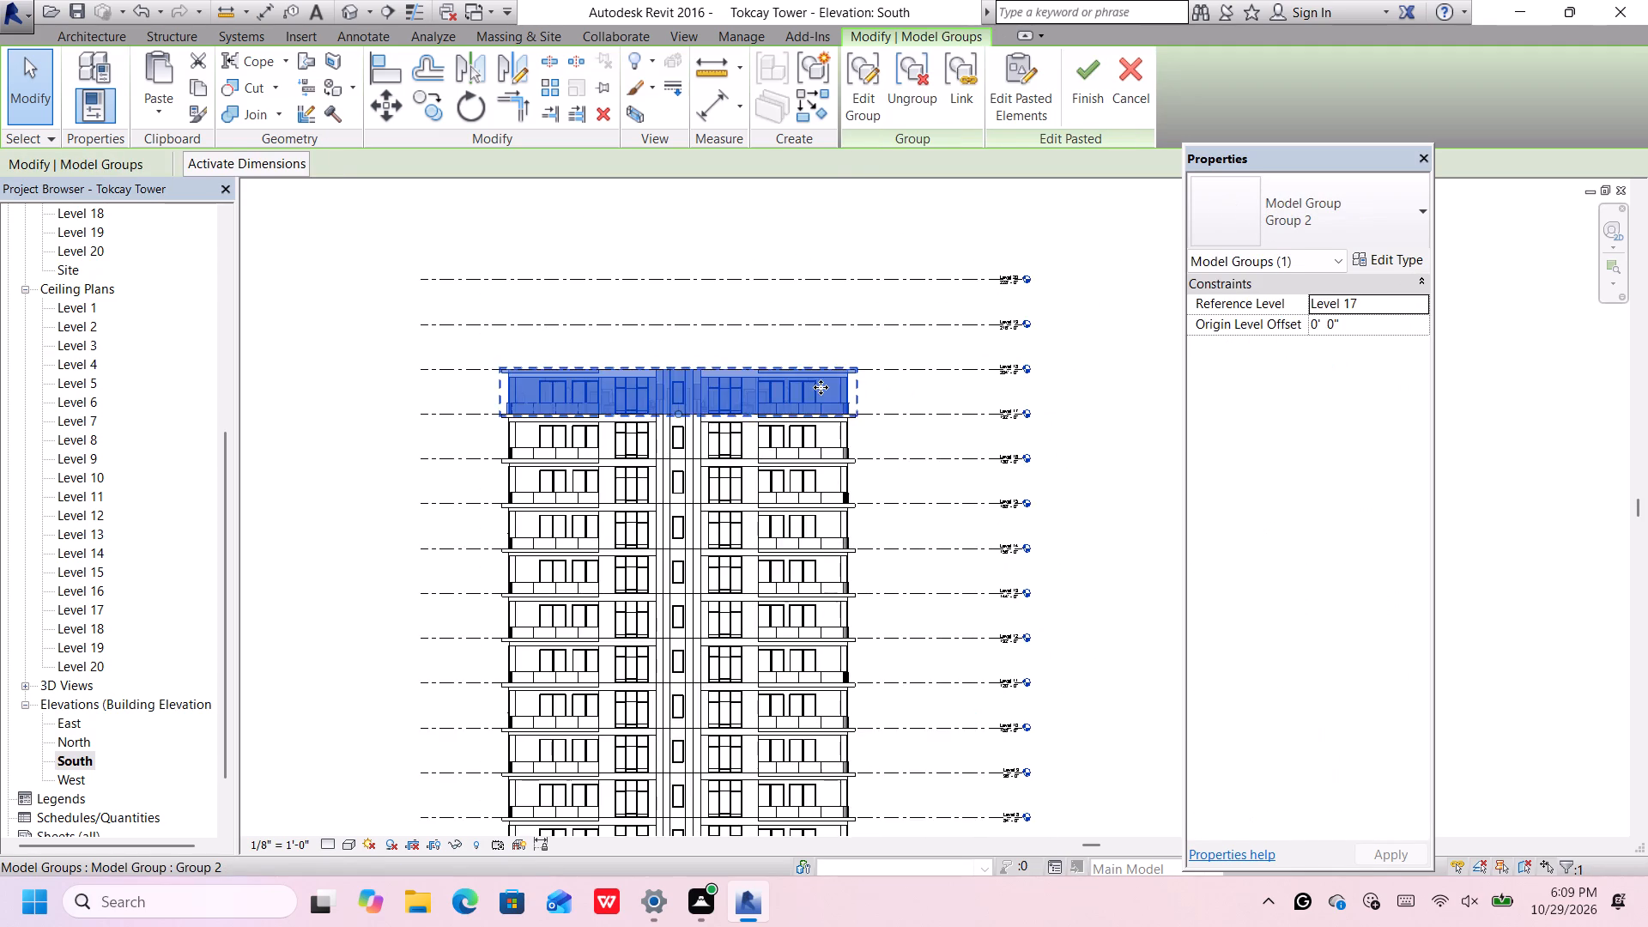
pyautogui.scroll(3, 821, 387)
pyautogui.scroll(-3, 821, 387)
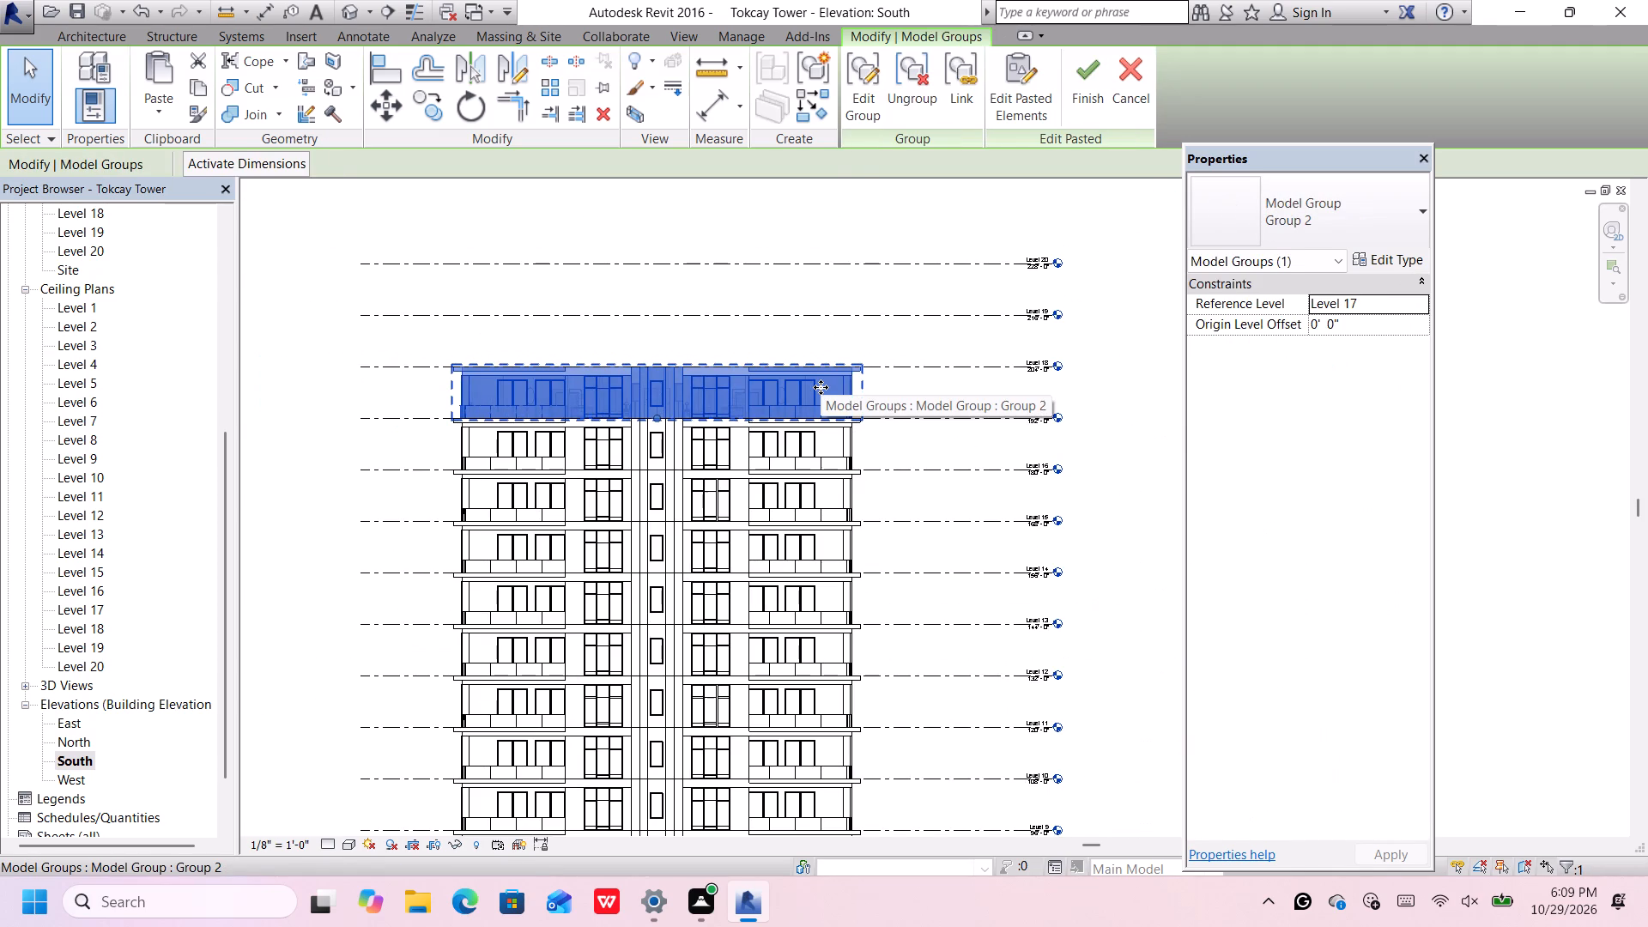
pyautogui.hotkey('ctrl', 'c')
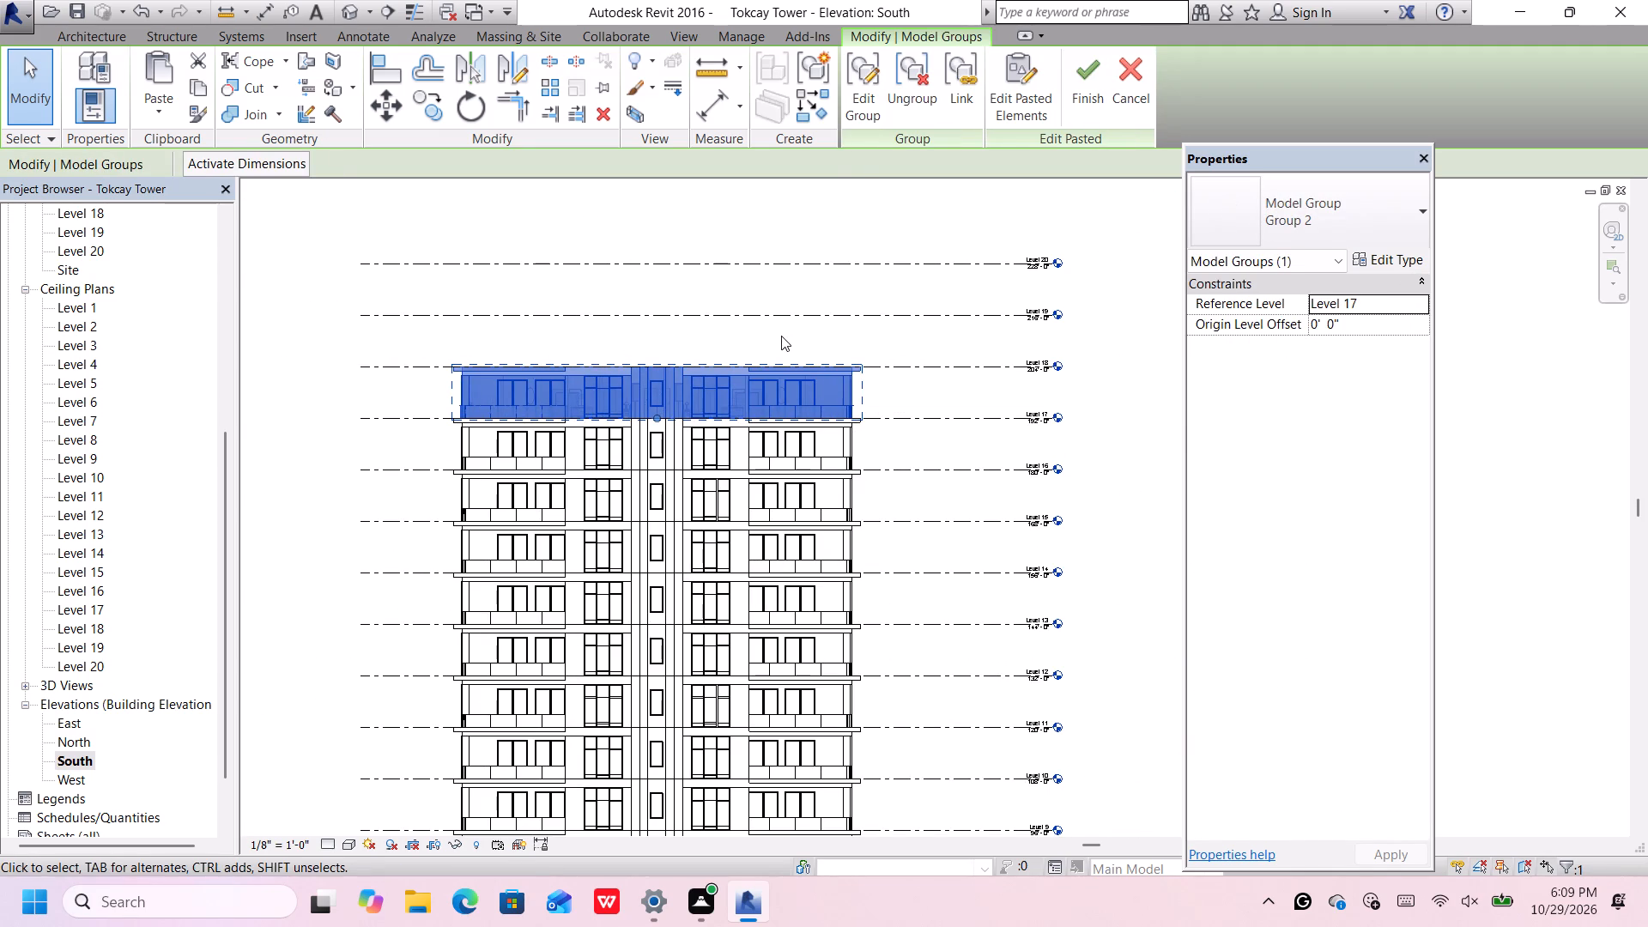
pyautogui.hotkey('ctrl', 'v')
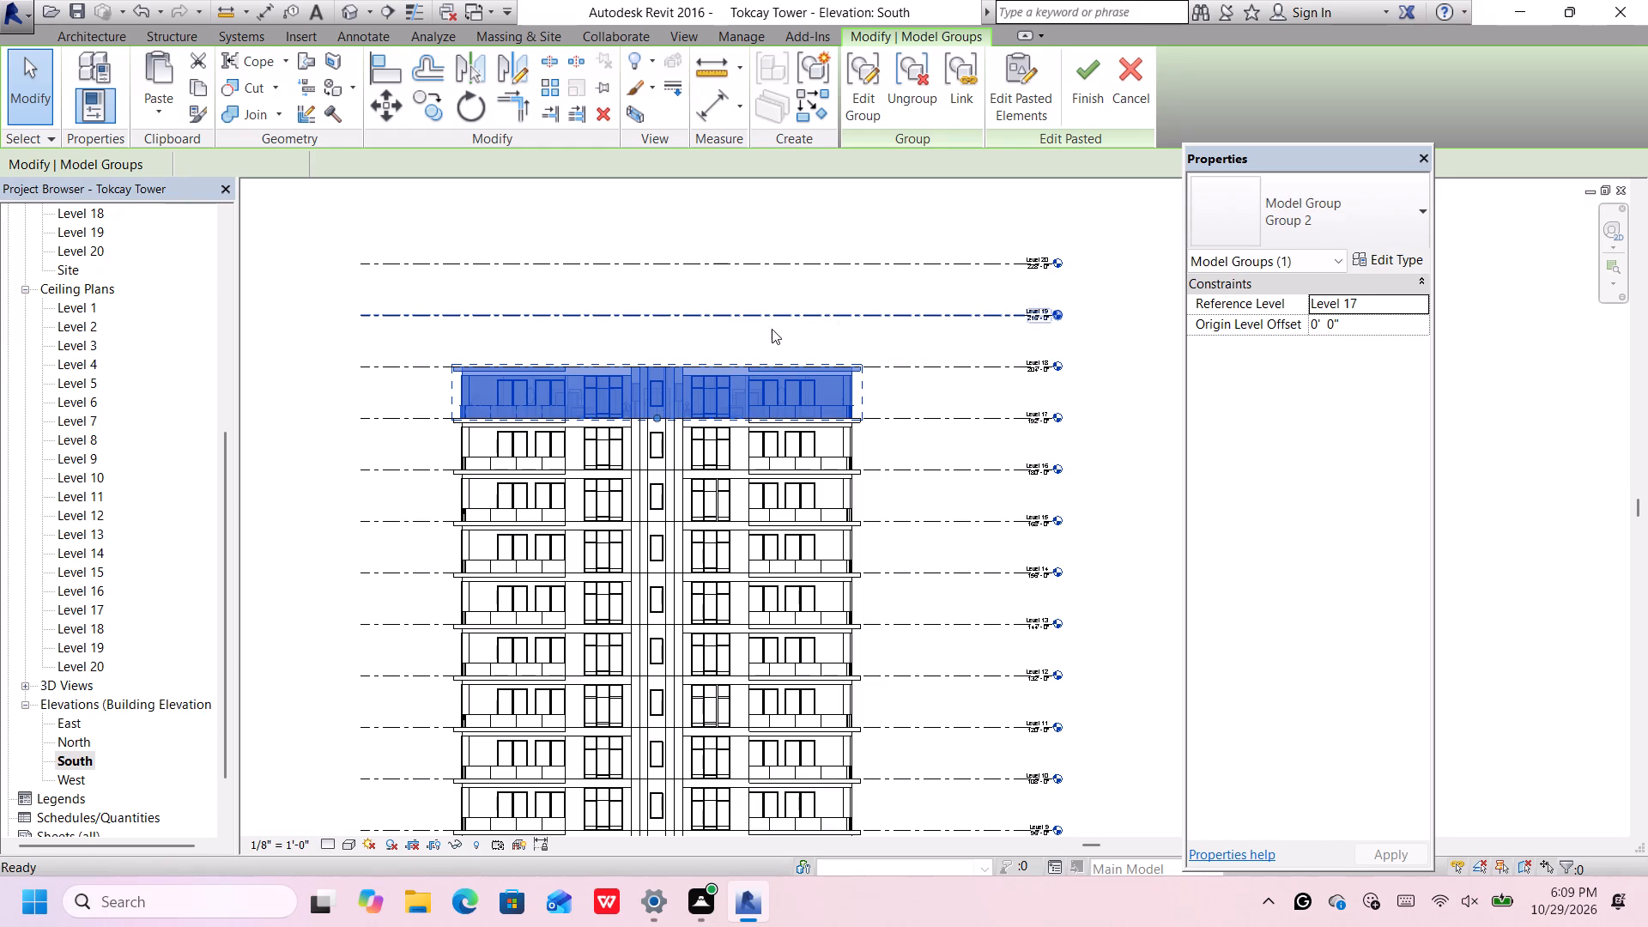
pyautogui.scroll(2, 622, 349)
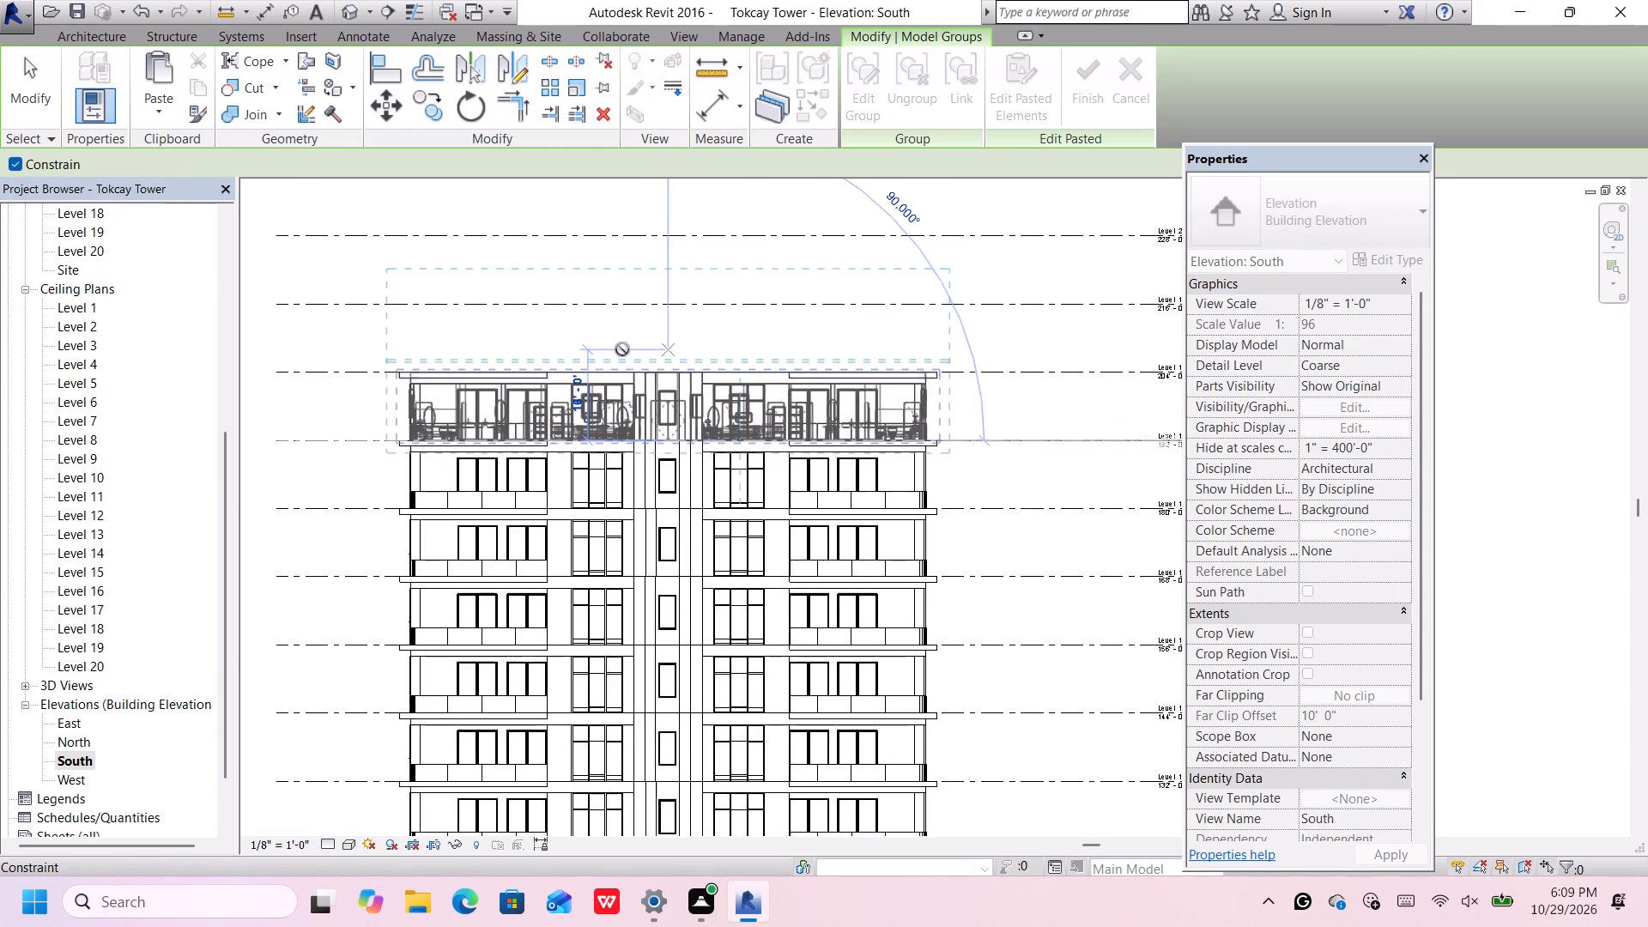
pyautogui.scroll(2, 622, 349)
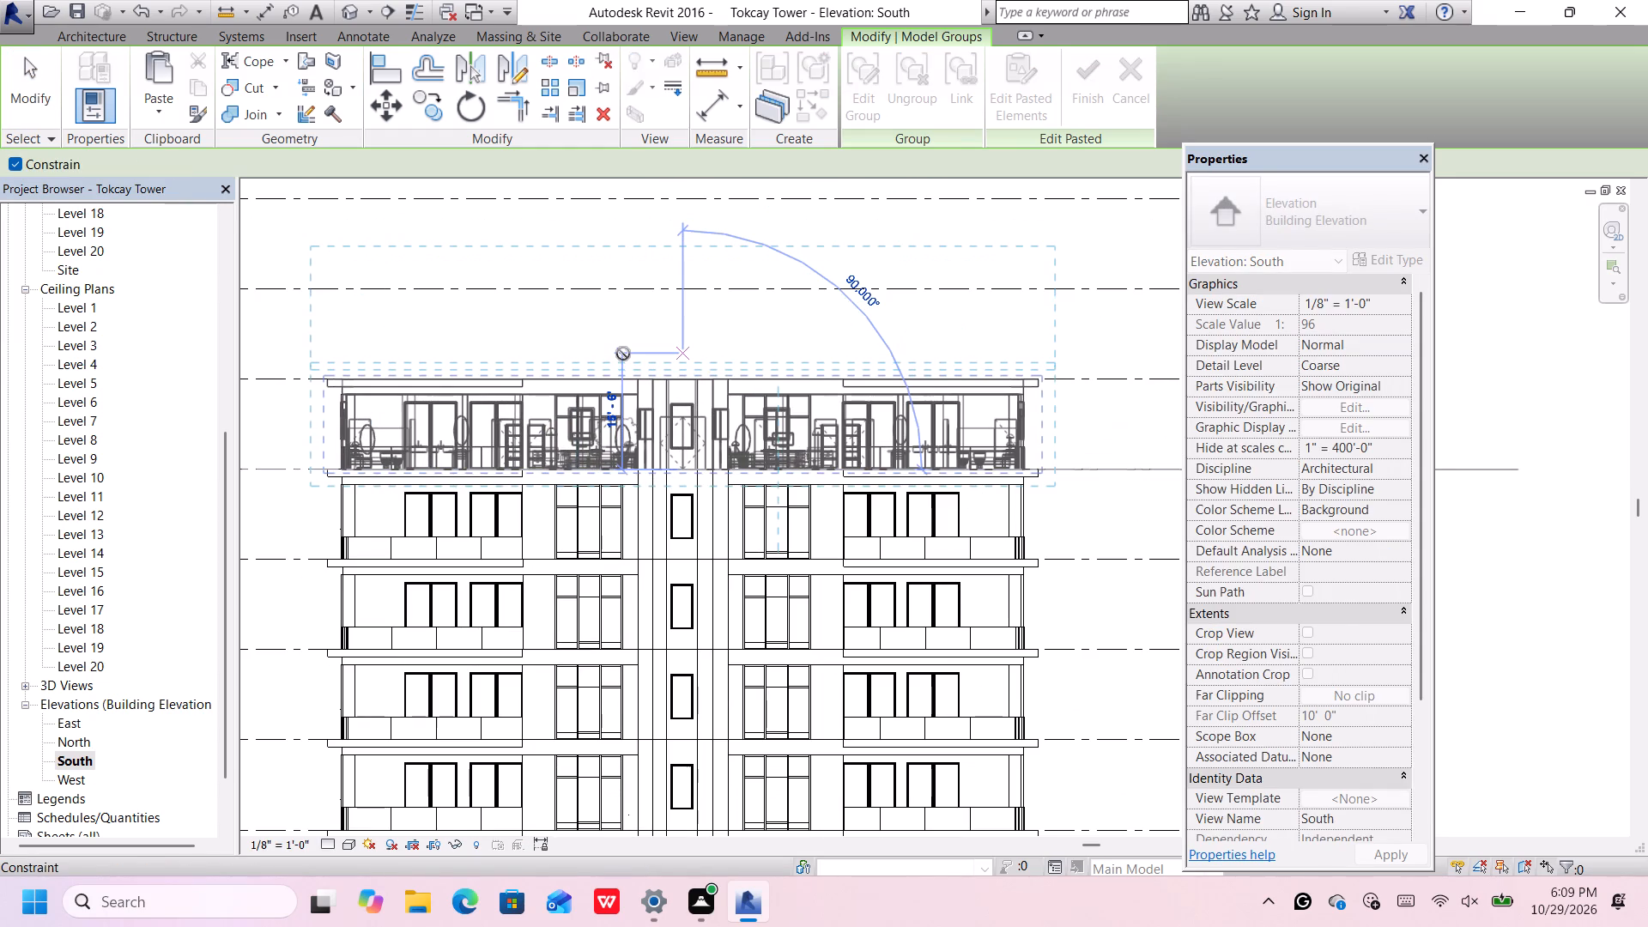
pyautogui.click(623, 354)
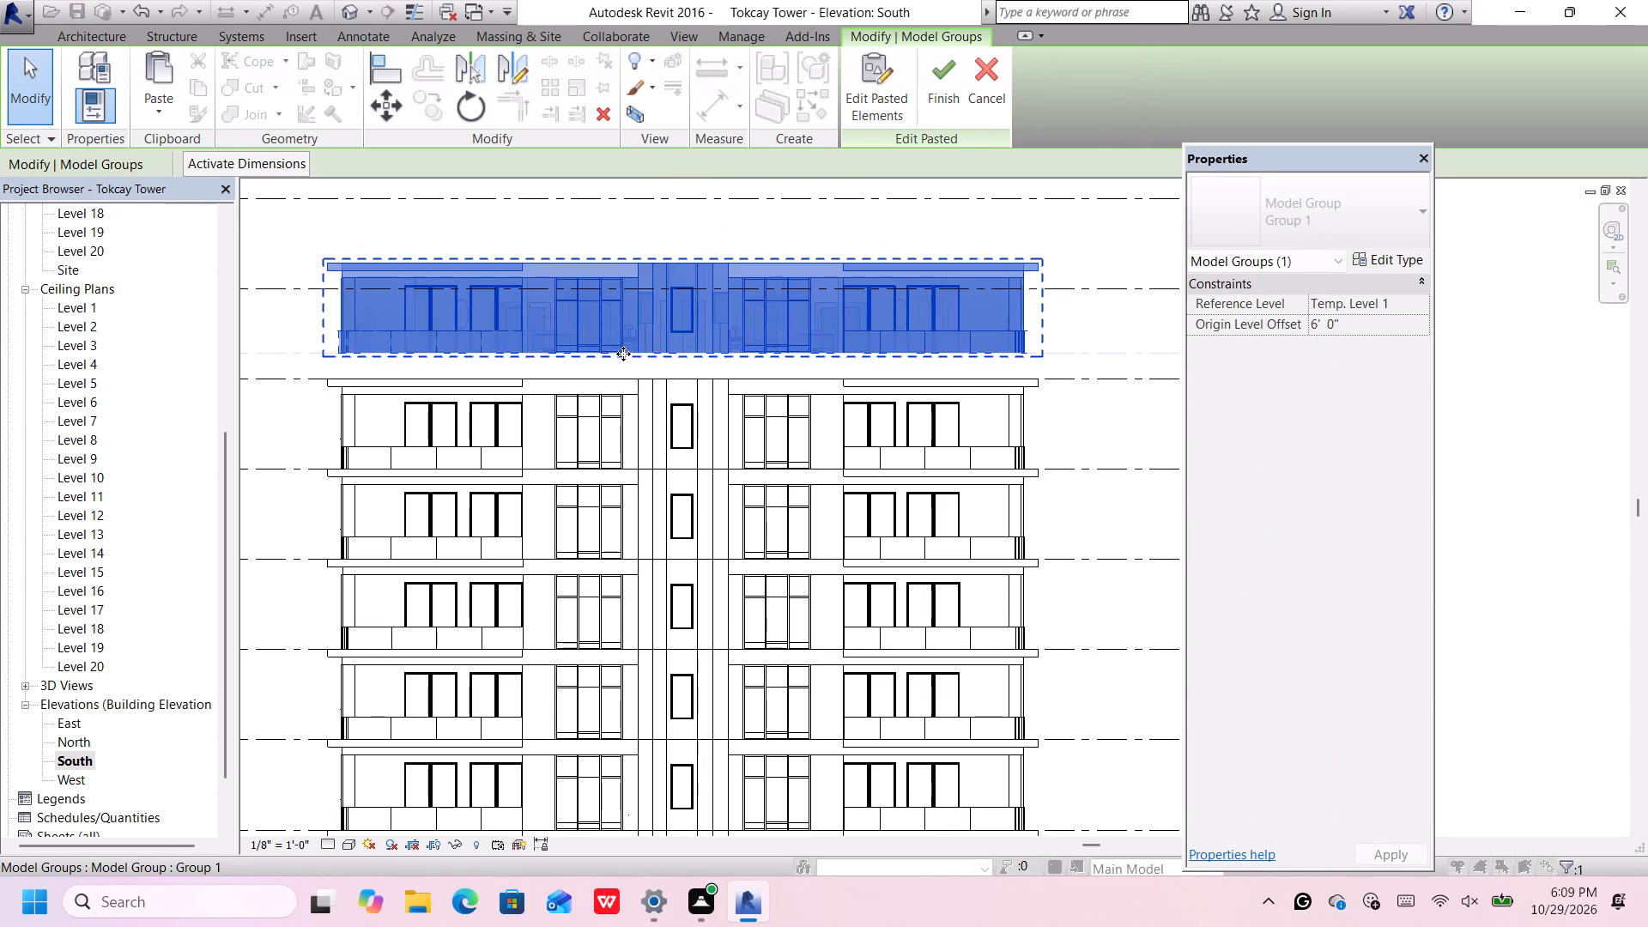
# Nudge the pasted storey down until its base meets Level 18, and finish the paste.
pyautogui.scroll(3, 623, 354)
pyautogui.scroll(-2, 623, 354)
pyautogui.scroll(1, 623, 353)
pyautogui.press('Down')
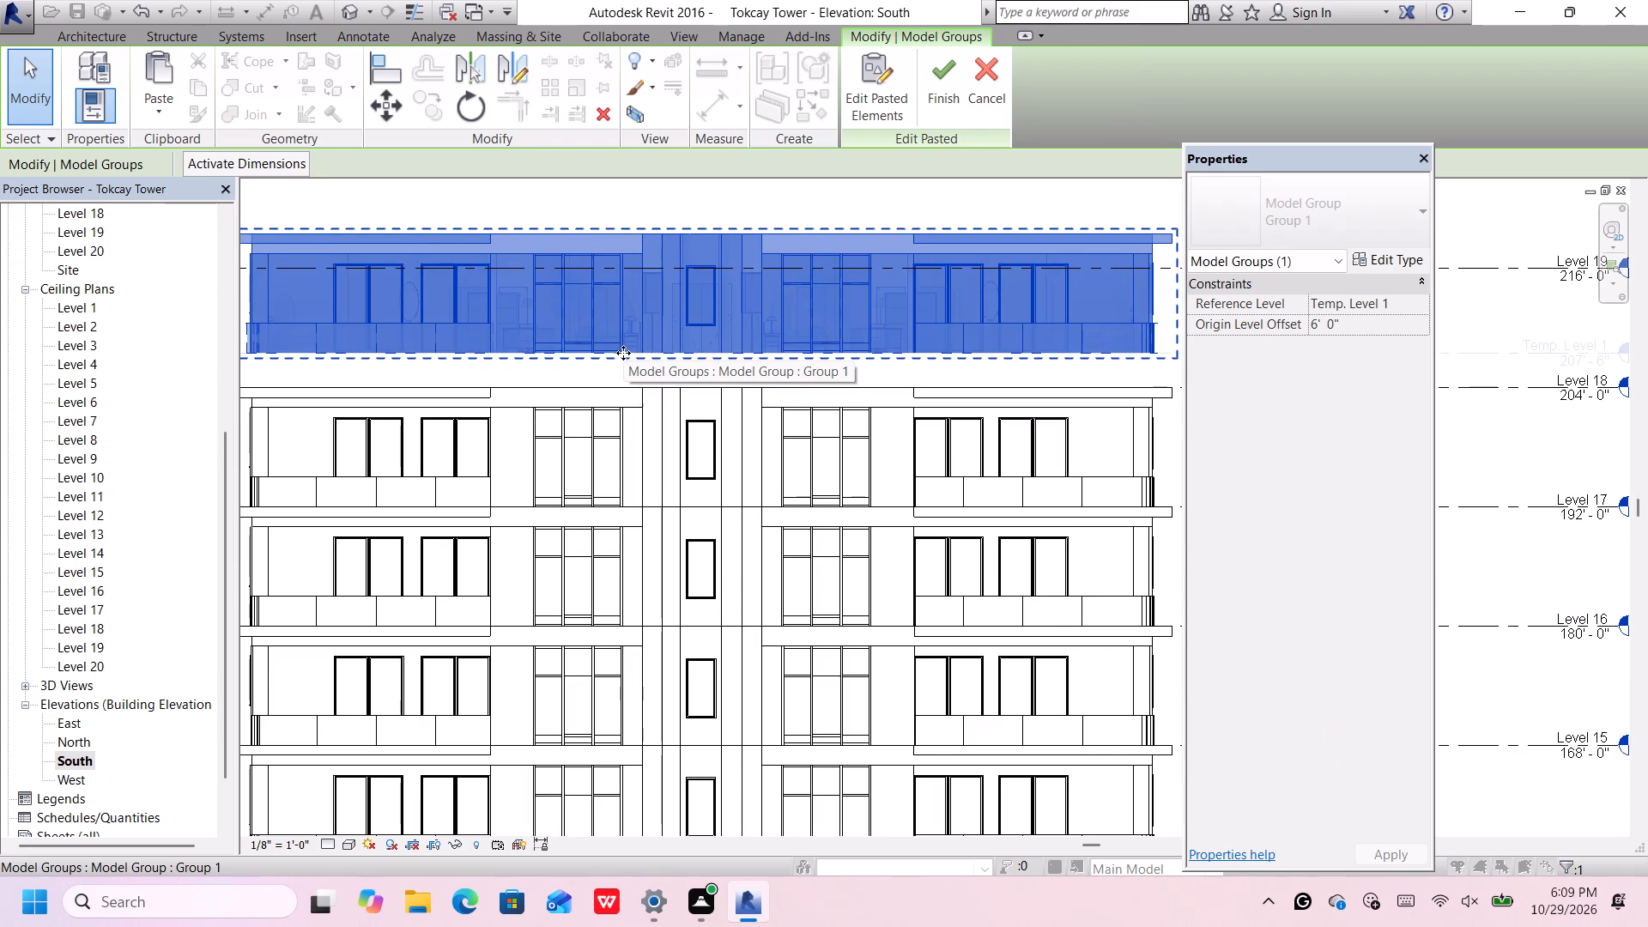
pyautogui.press('Down')
pyautogui.press('Down')
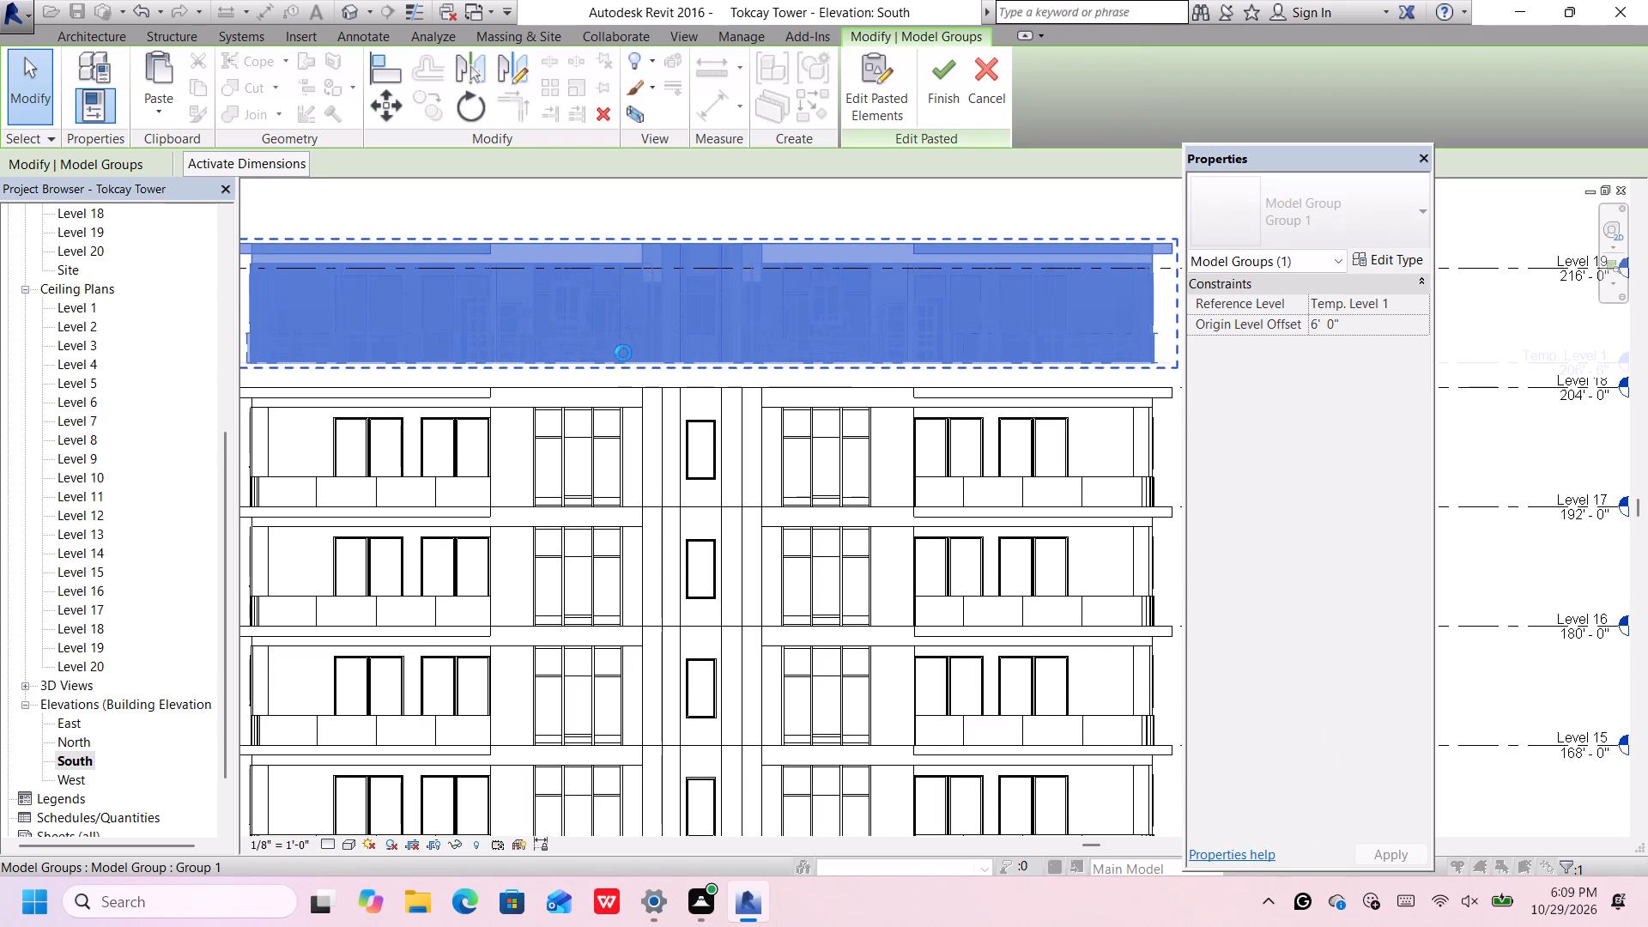
pyautogui.press('Down')
pyautogui.press('Down')
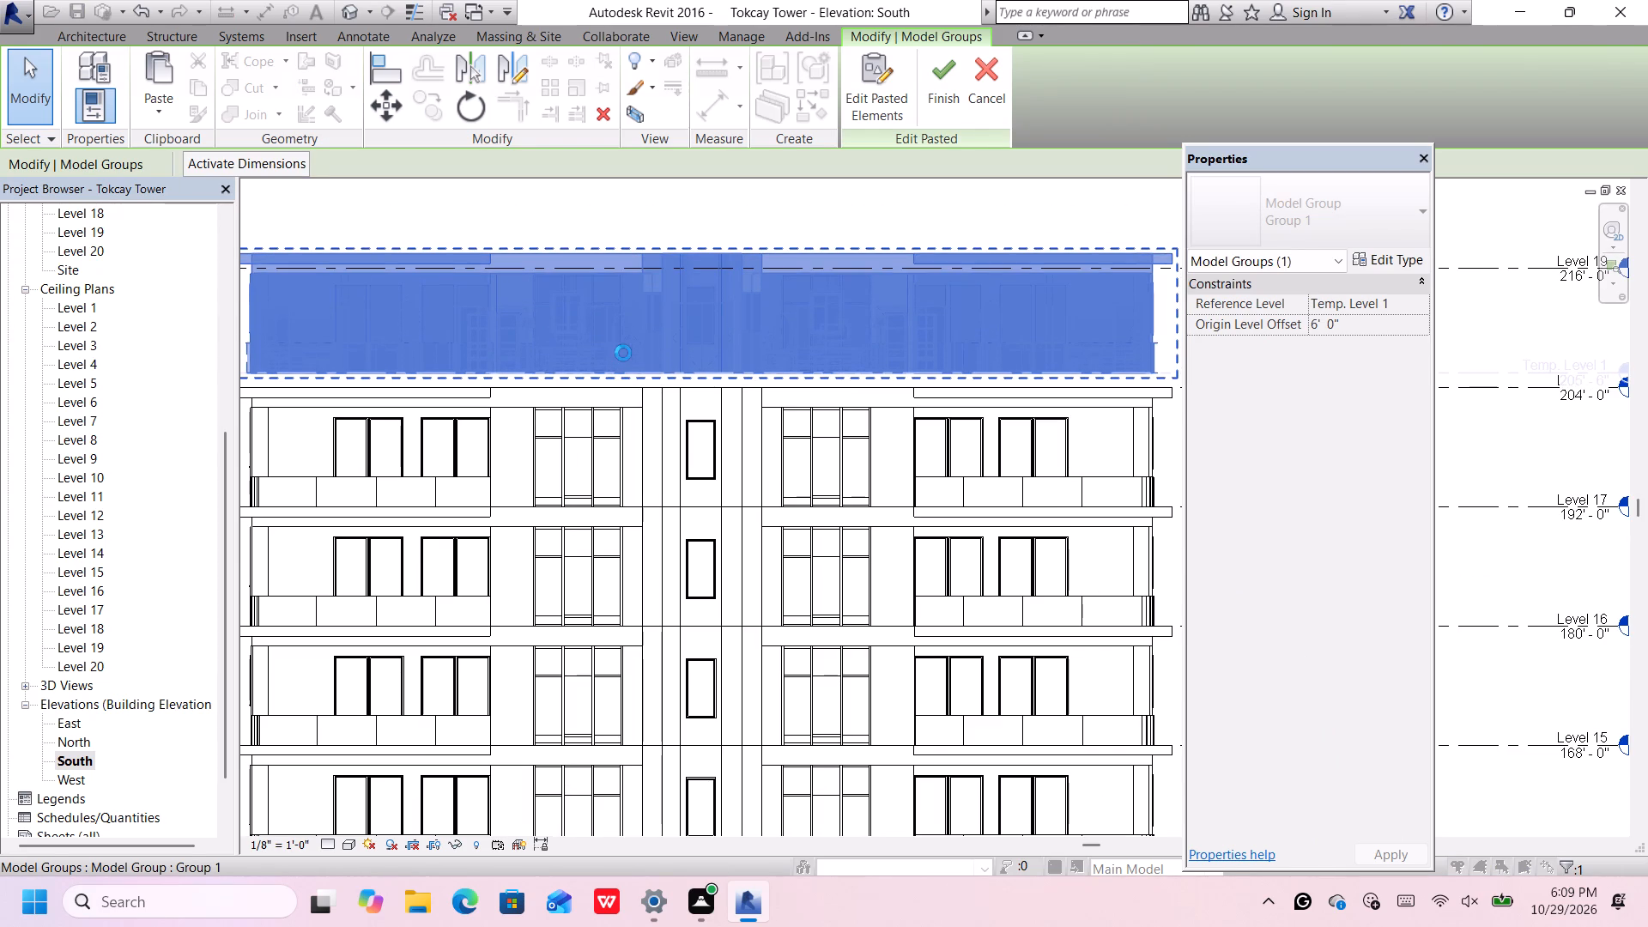
pyautogui.press('Down')
pyautogui.press('Down')
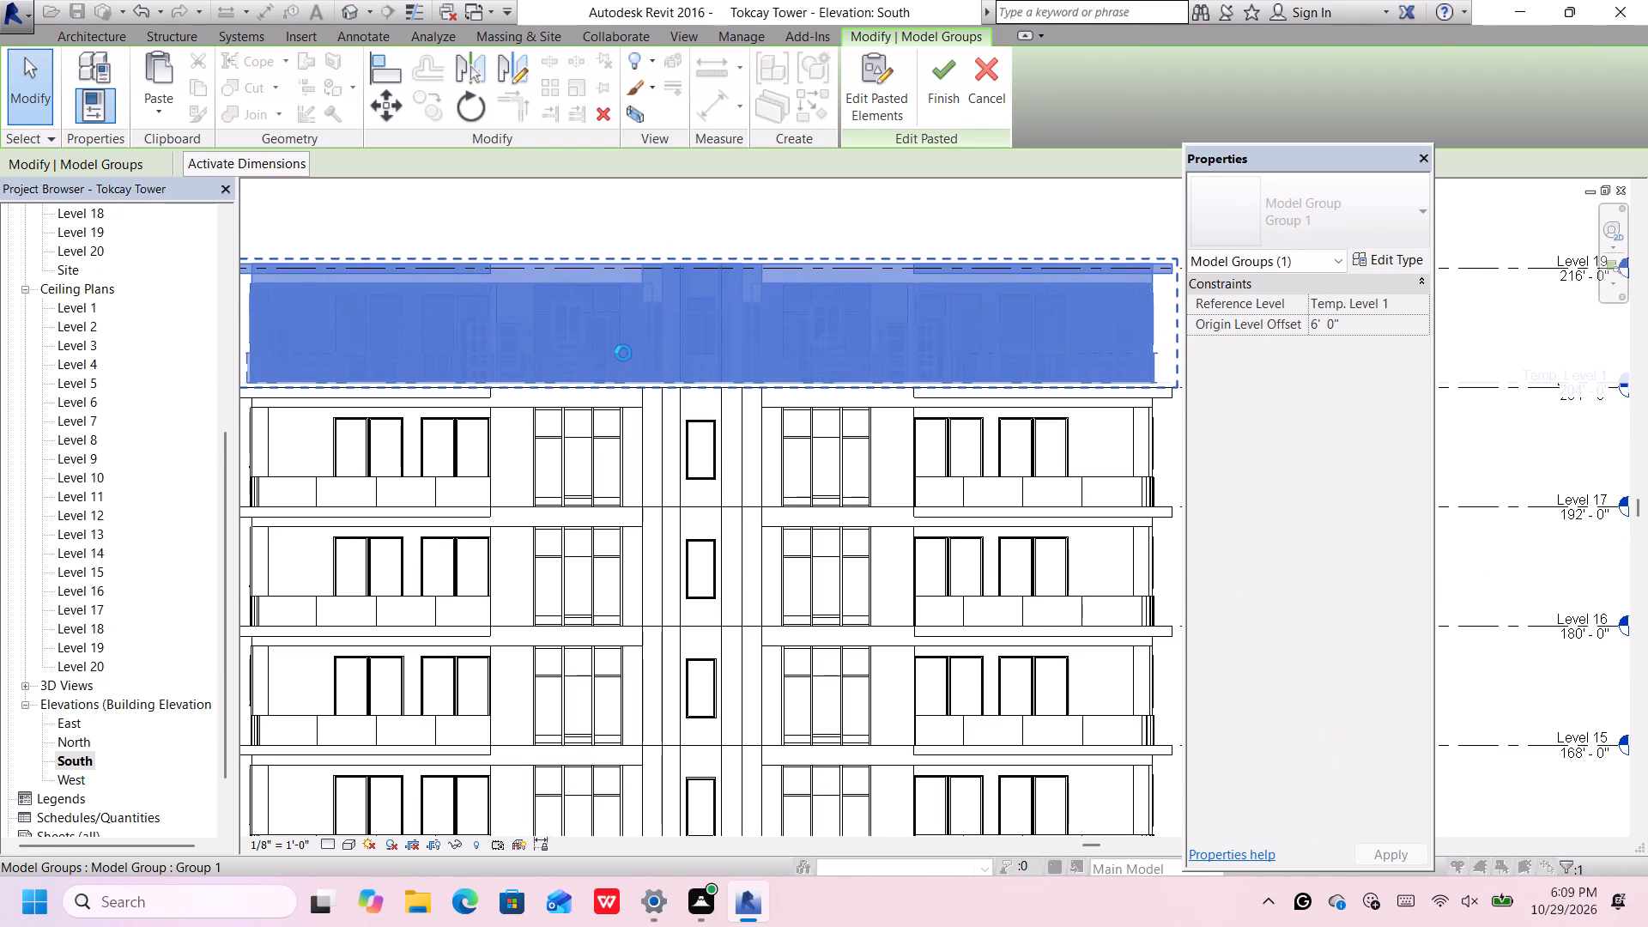
pyautogui.scroll(8, 639, 356)
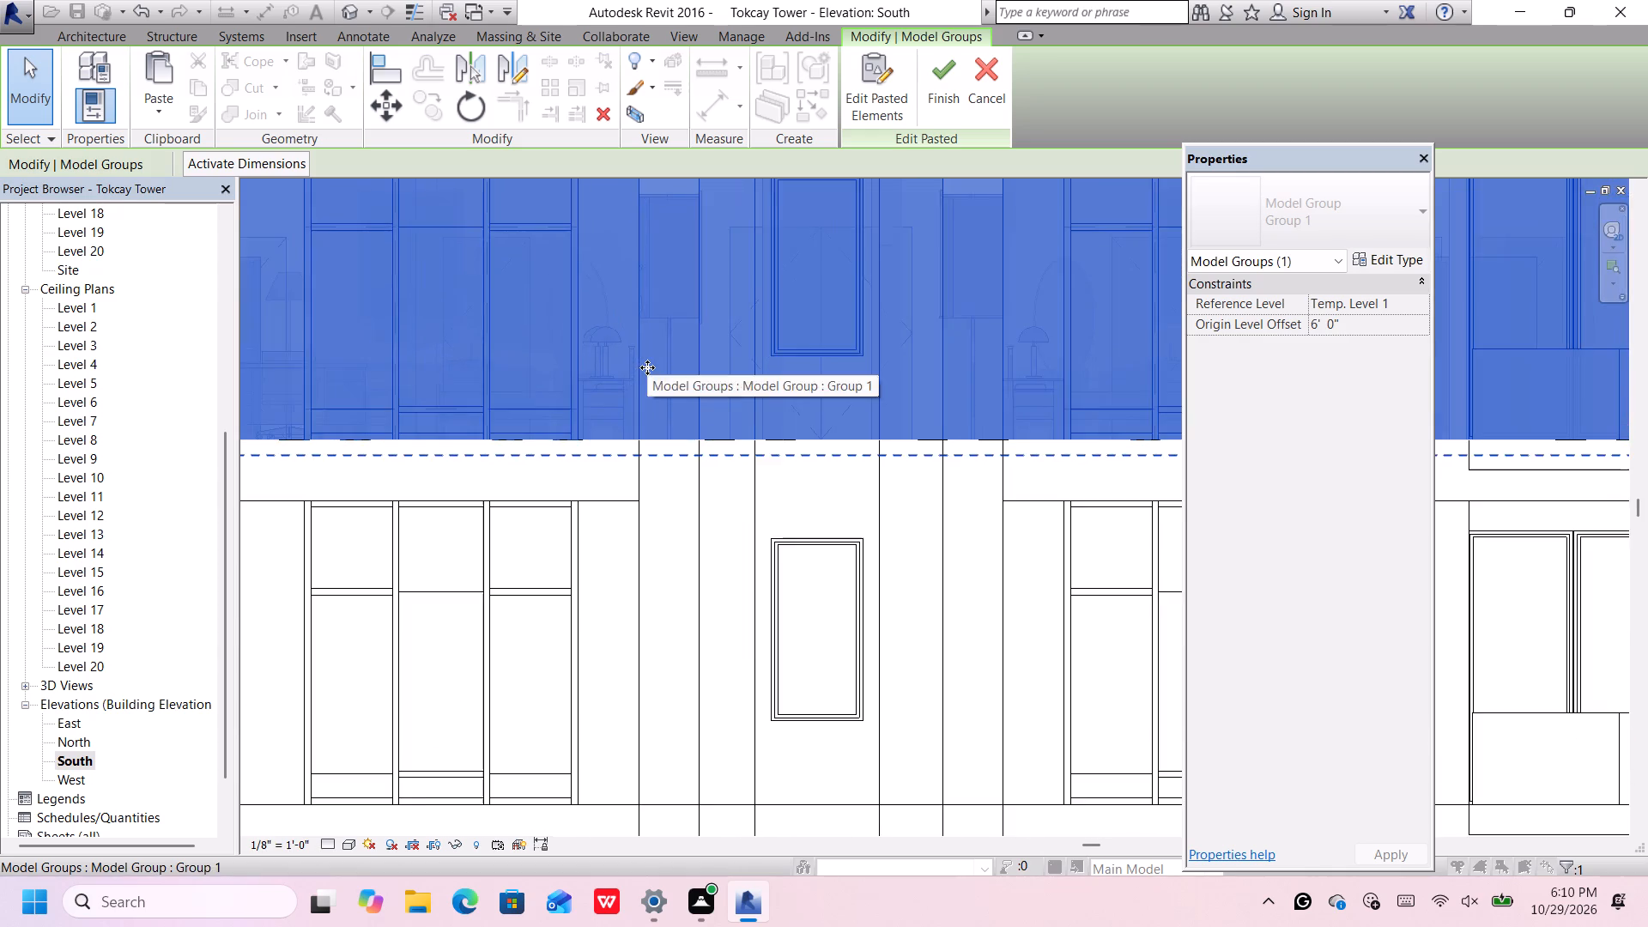
pyautogui.scroll(-12, 647, 367)
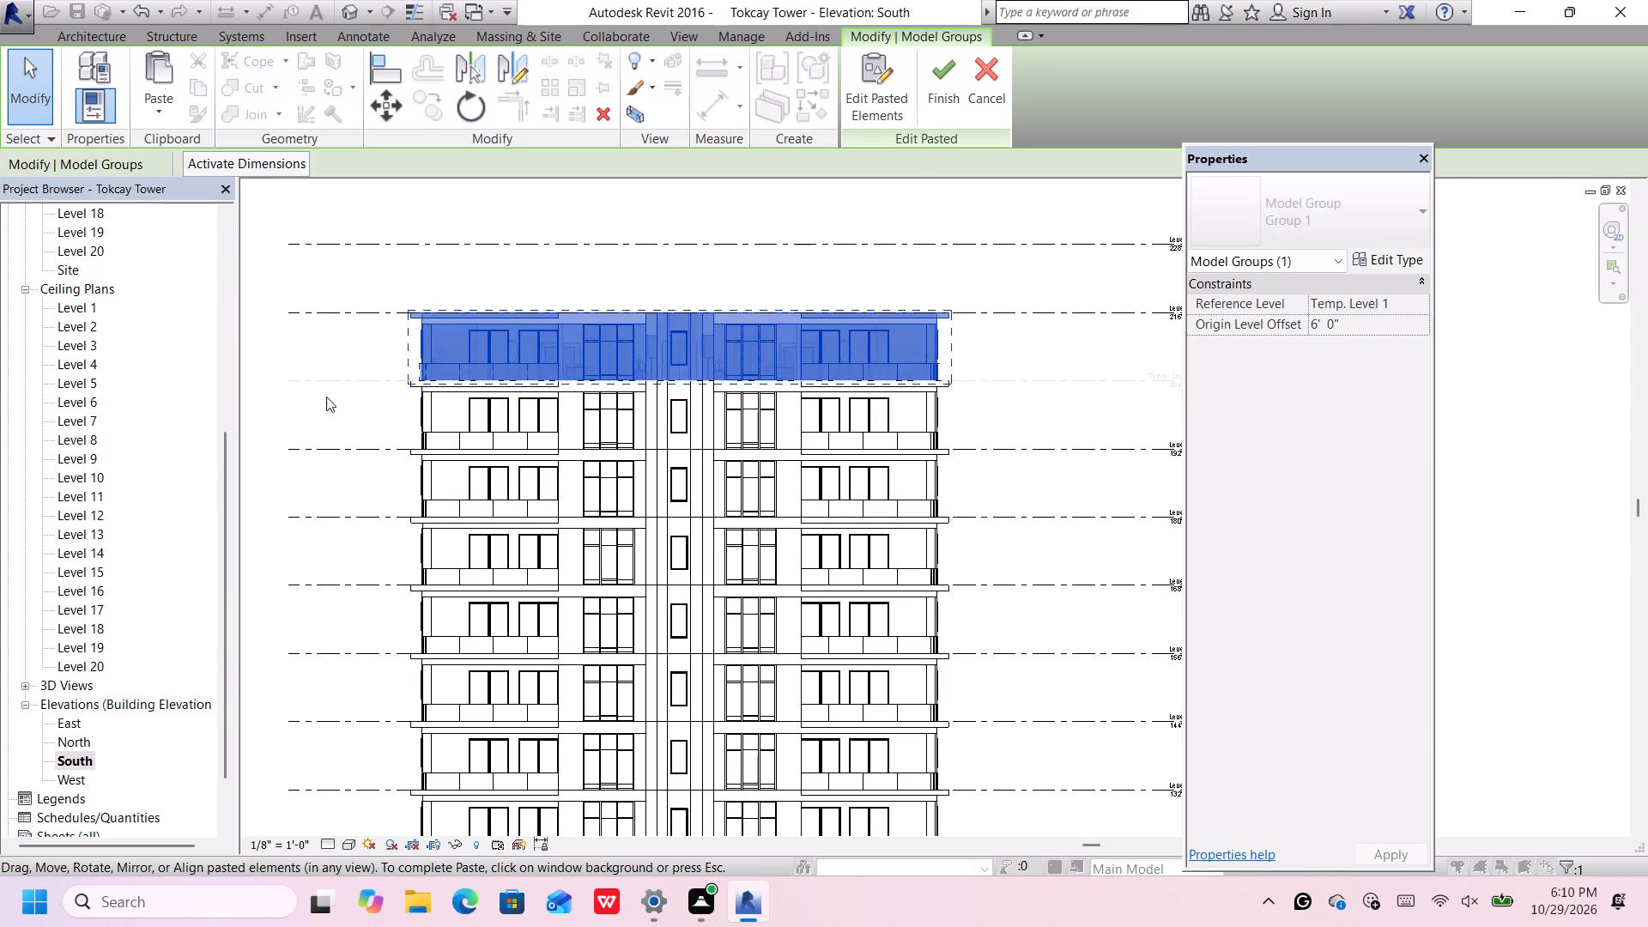
pyautogui.click(326, 393)
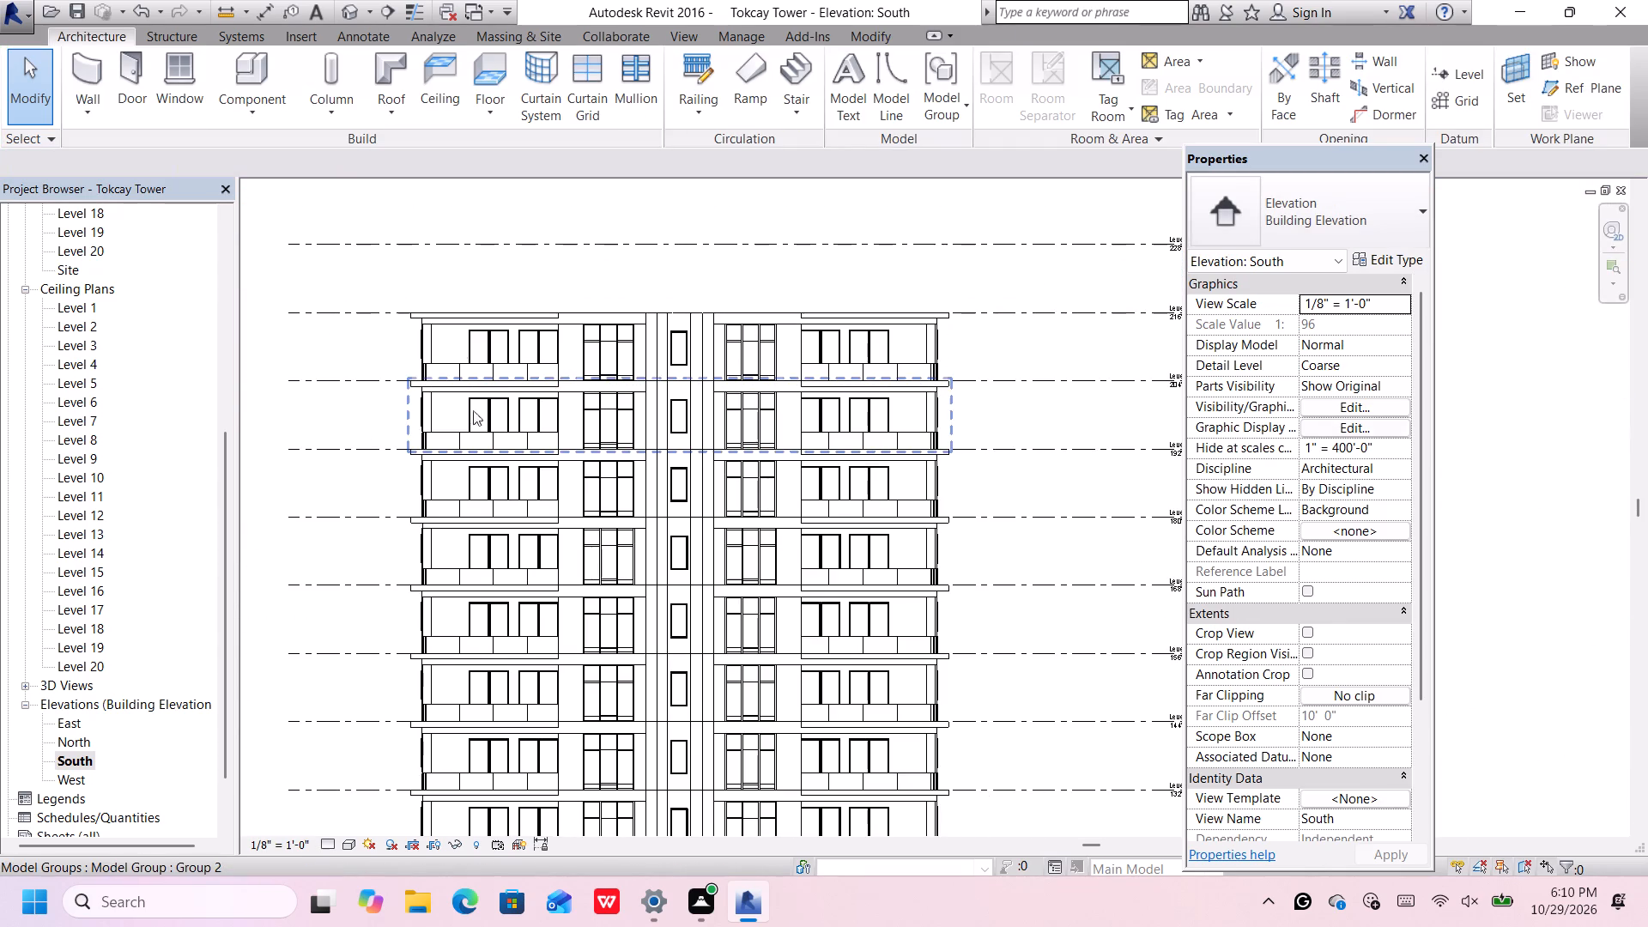
# Paste the copied storey again vertically above the tower, with its base just above Level 19.
pyautogui.scroll(-2, 524, 353)
pyautogui.moveTo(527, 360); pyautogui.dragTo(560, 601, button='middle')
pyautogui.scroll(1, 579, 528)
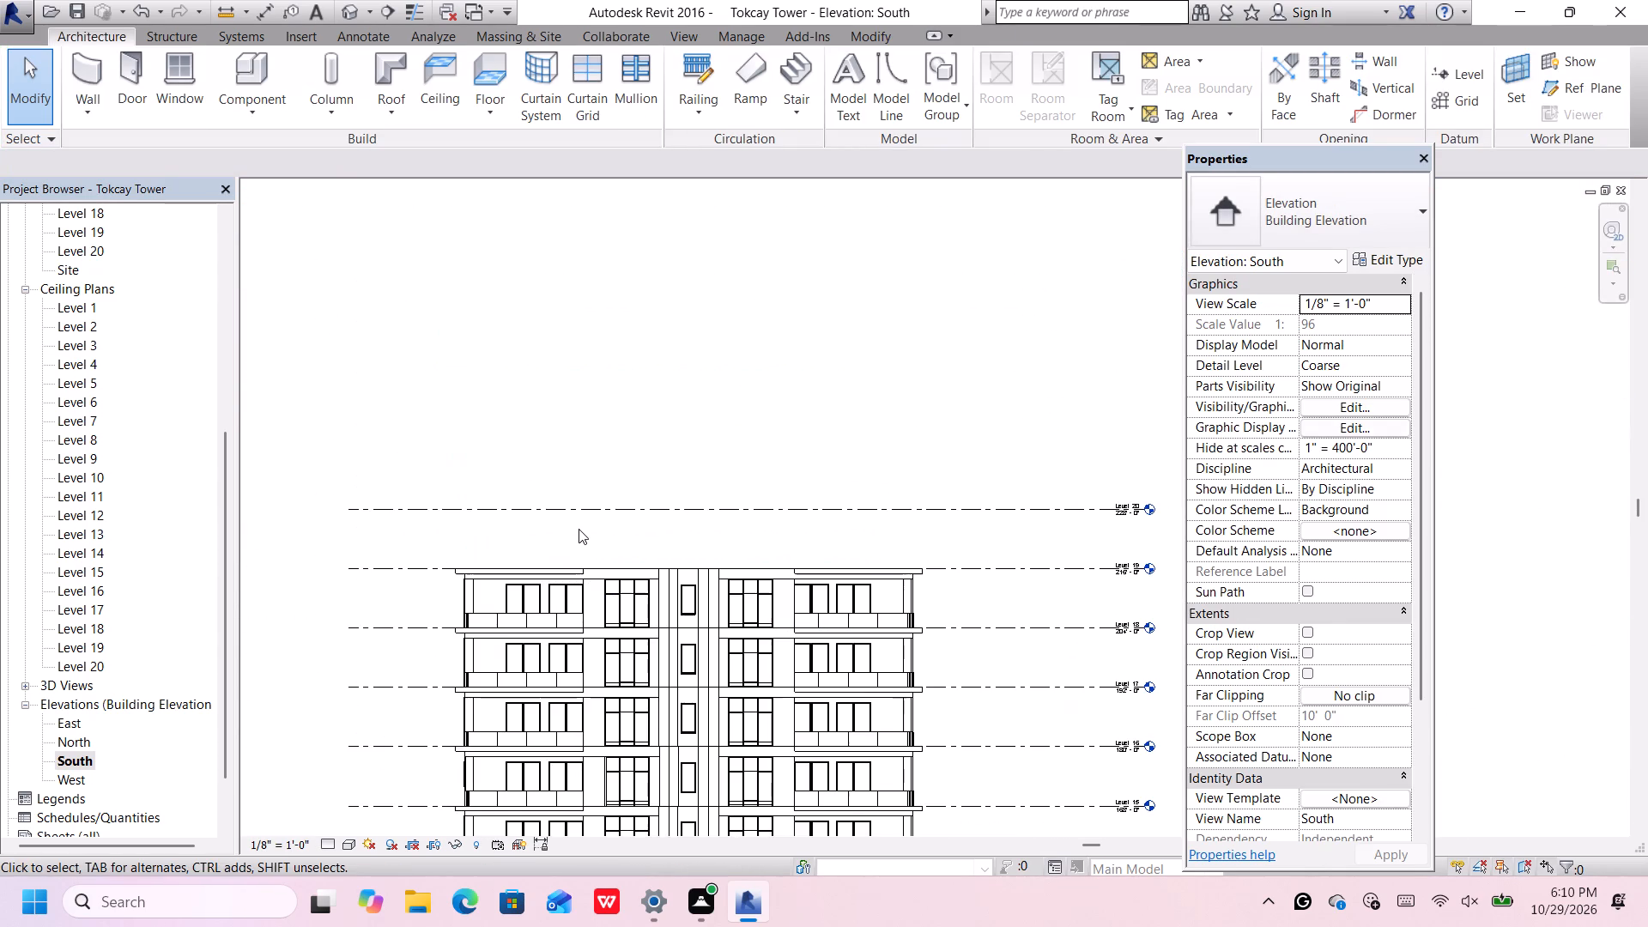
pyautogui.hotkey('ctrl', 'v')
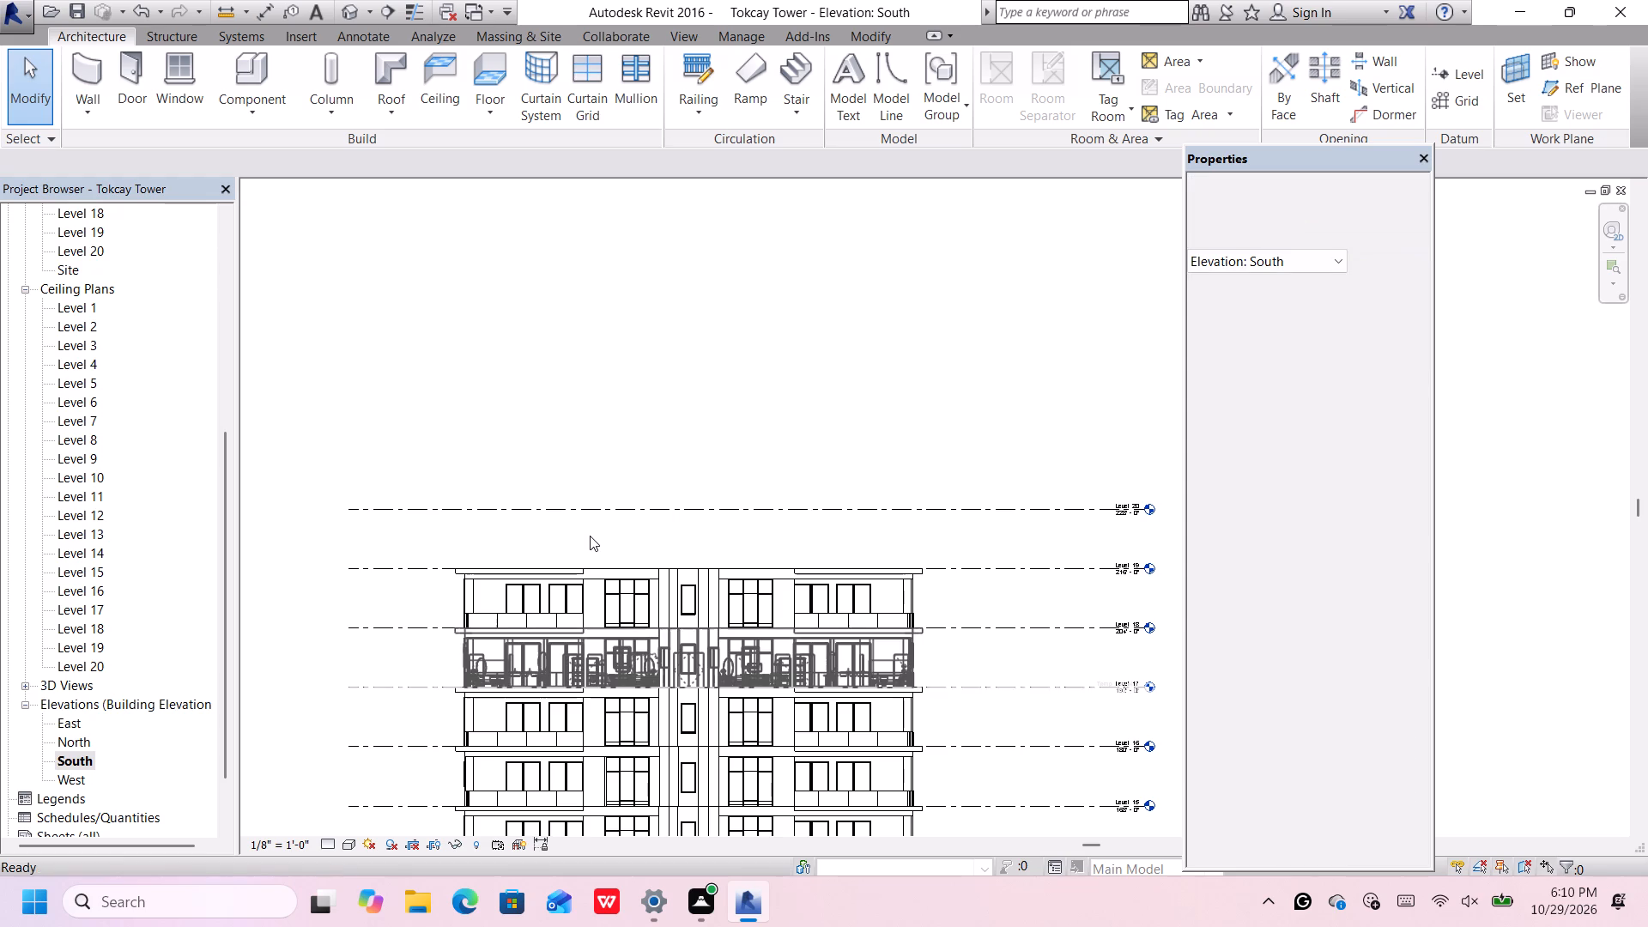
pyautogui.scroll(4, 604, 550)
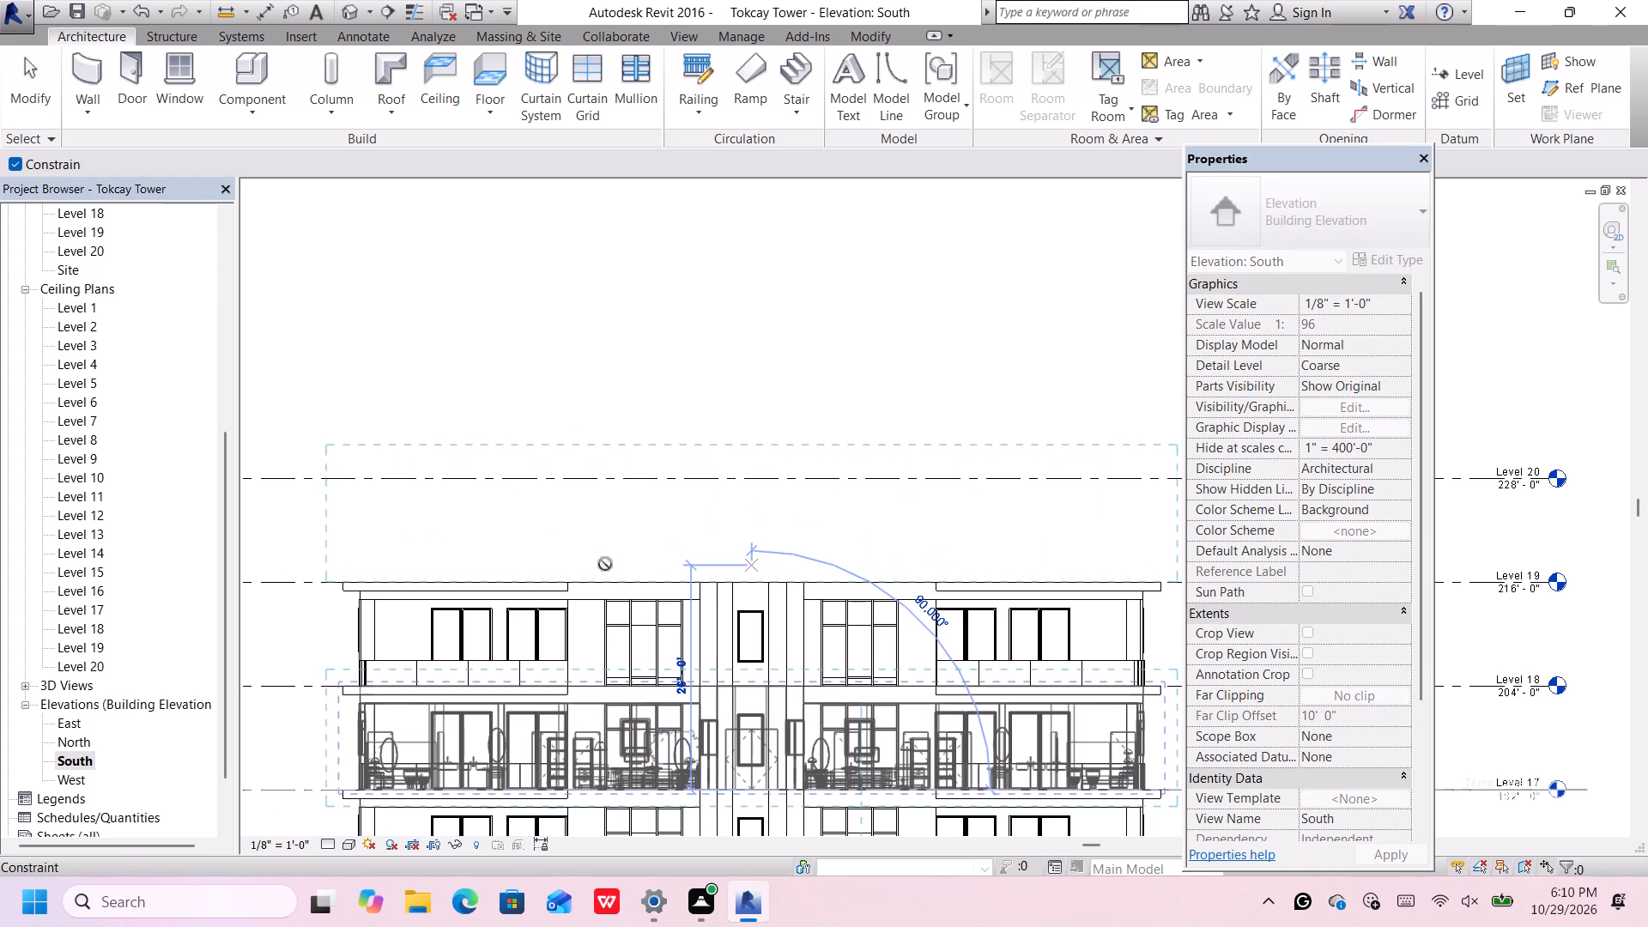
pyautogui.click(607, 563)
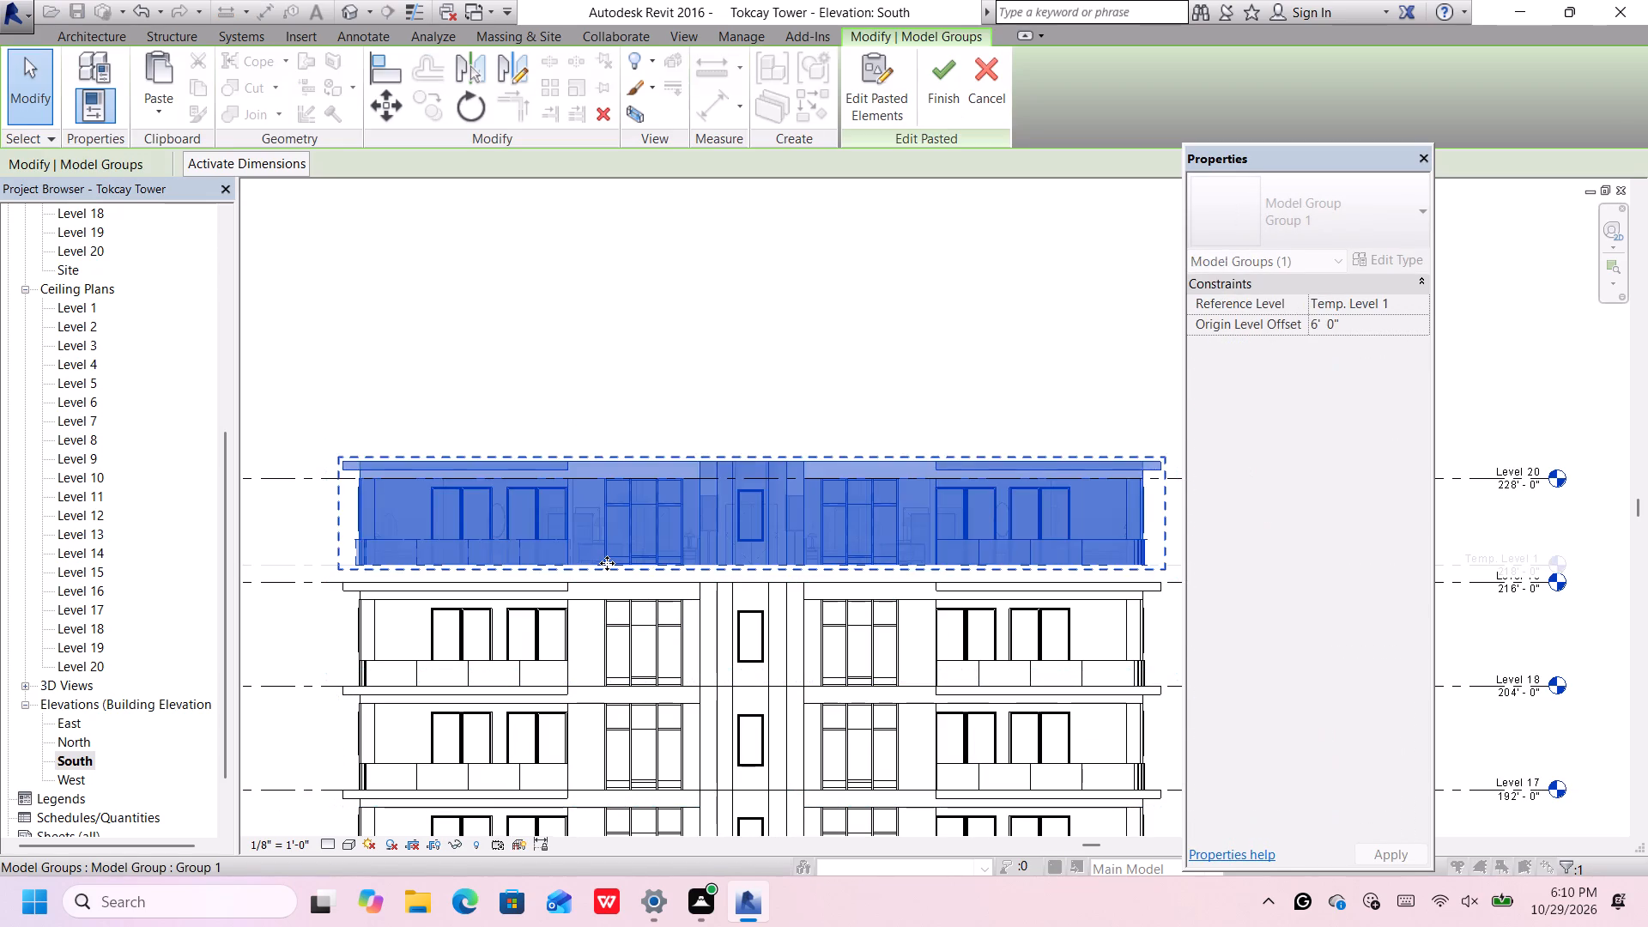
# Nudge the pasted storey down until its base meets Level 19, and finish the paste.
pyautogui.scroll(-3, 607, 563)
pyautogui.scroll(3, 768, 578)
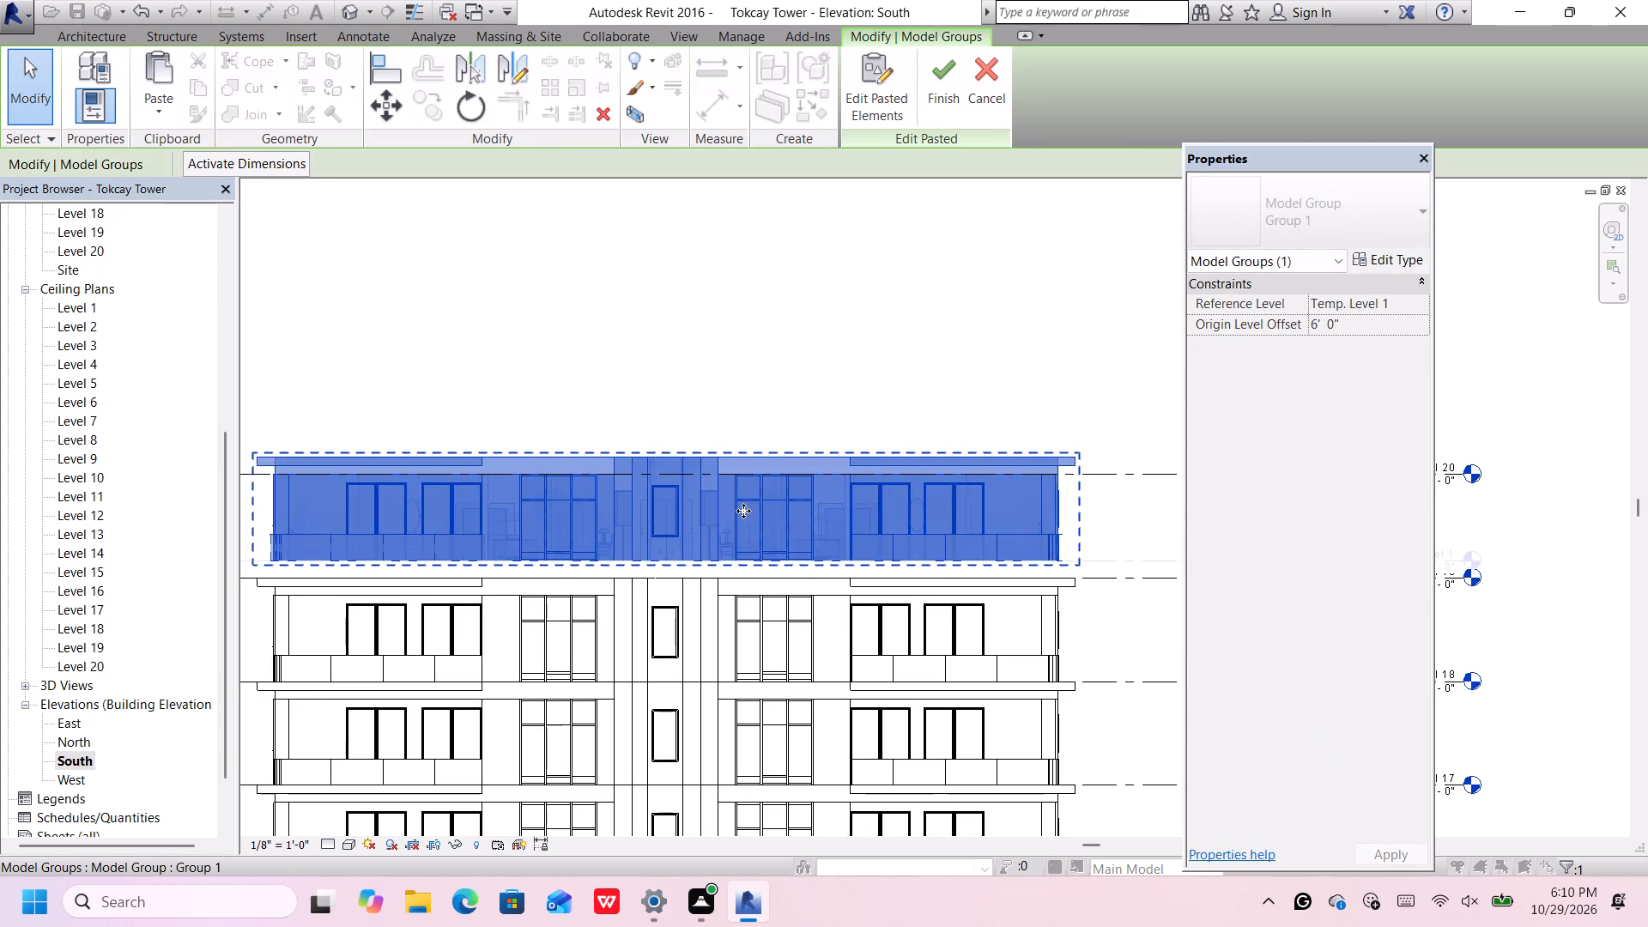
pyautogui.scroll(1, 796, 411)
pyautogui.press('Down')
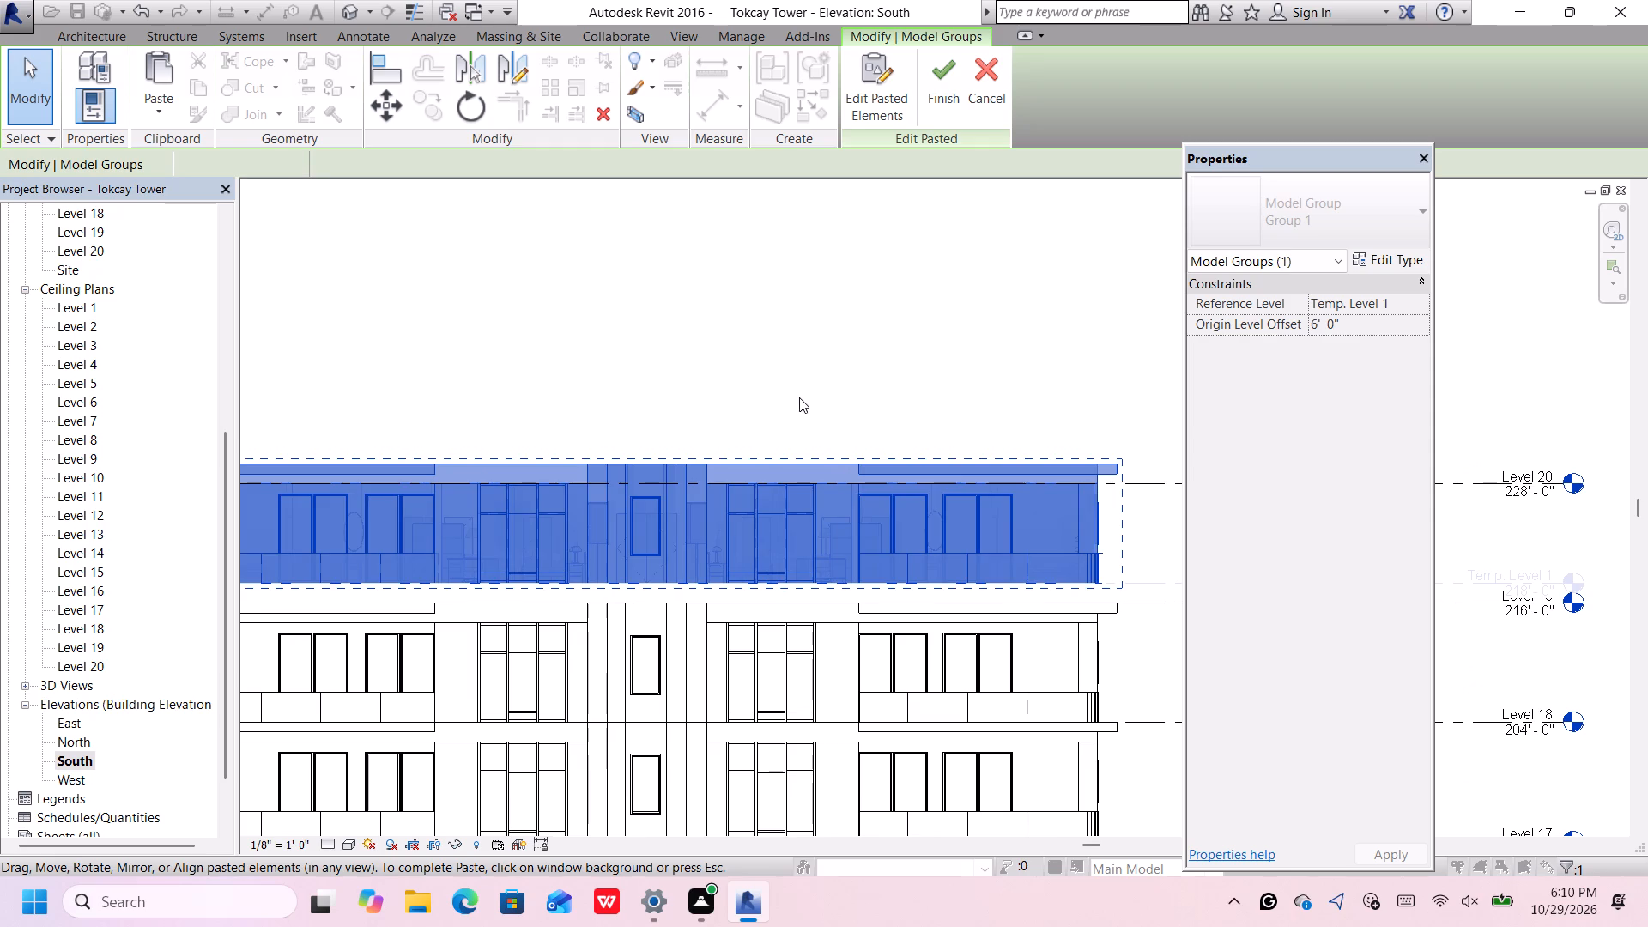
pyautogui.press('Down')
pyautogui.press('Down')
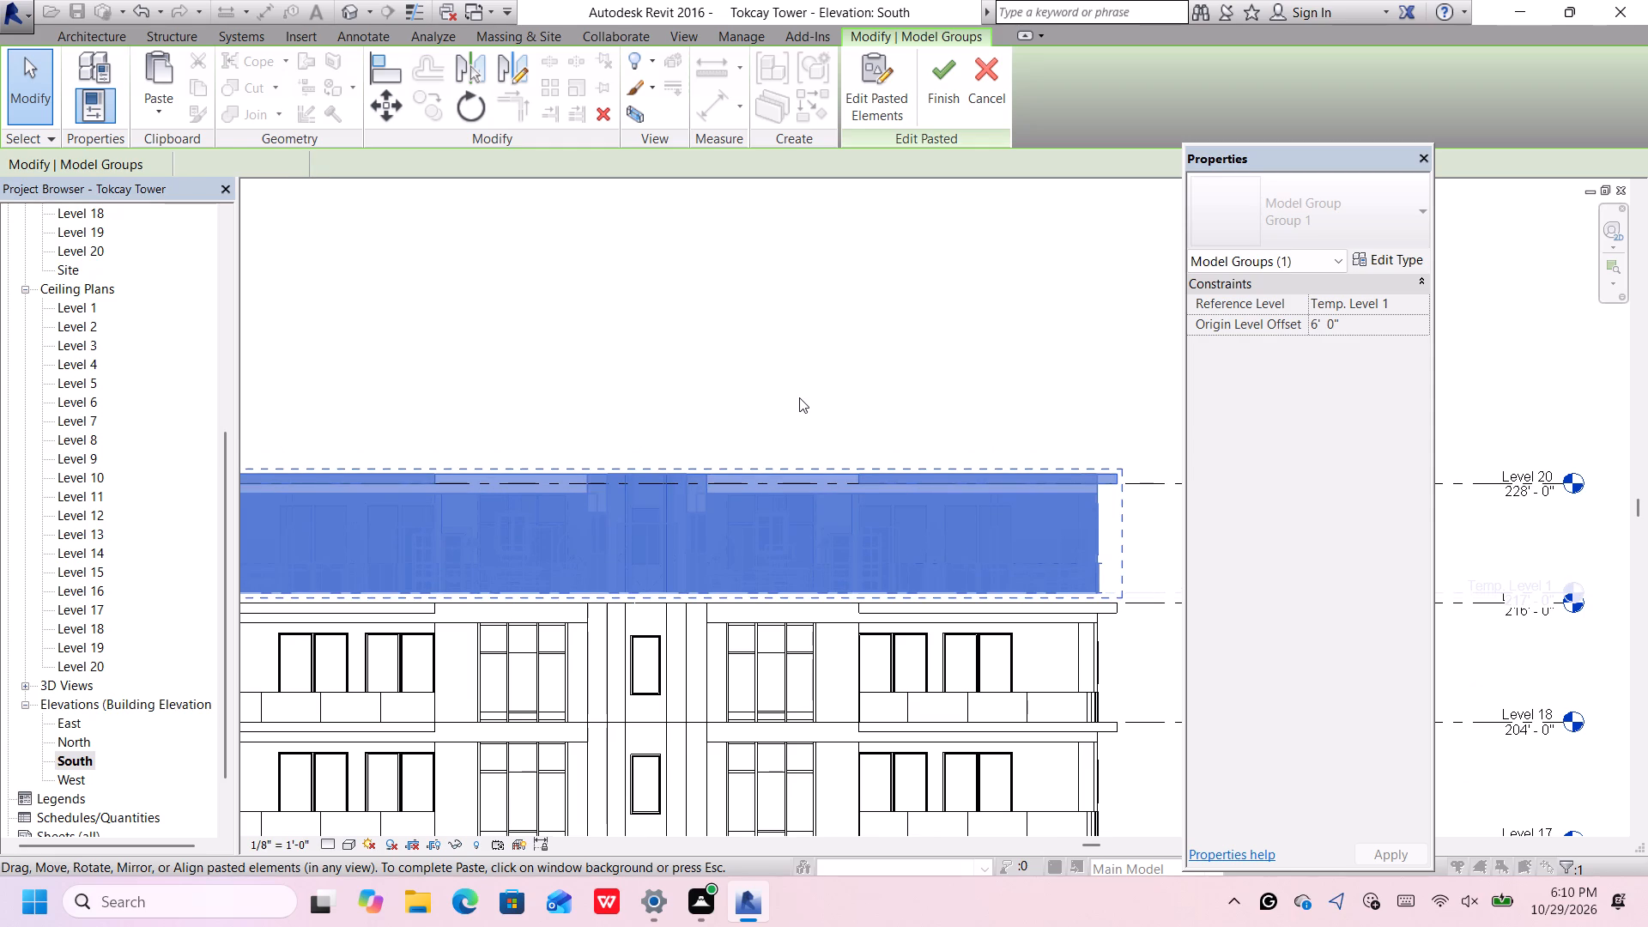
pyautogui.press('Down')
pyautogui.scroll(2, 686, 514)
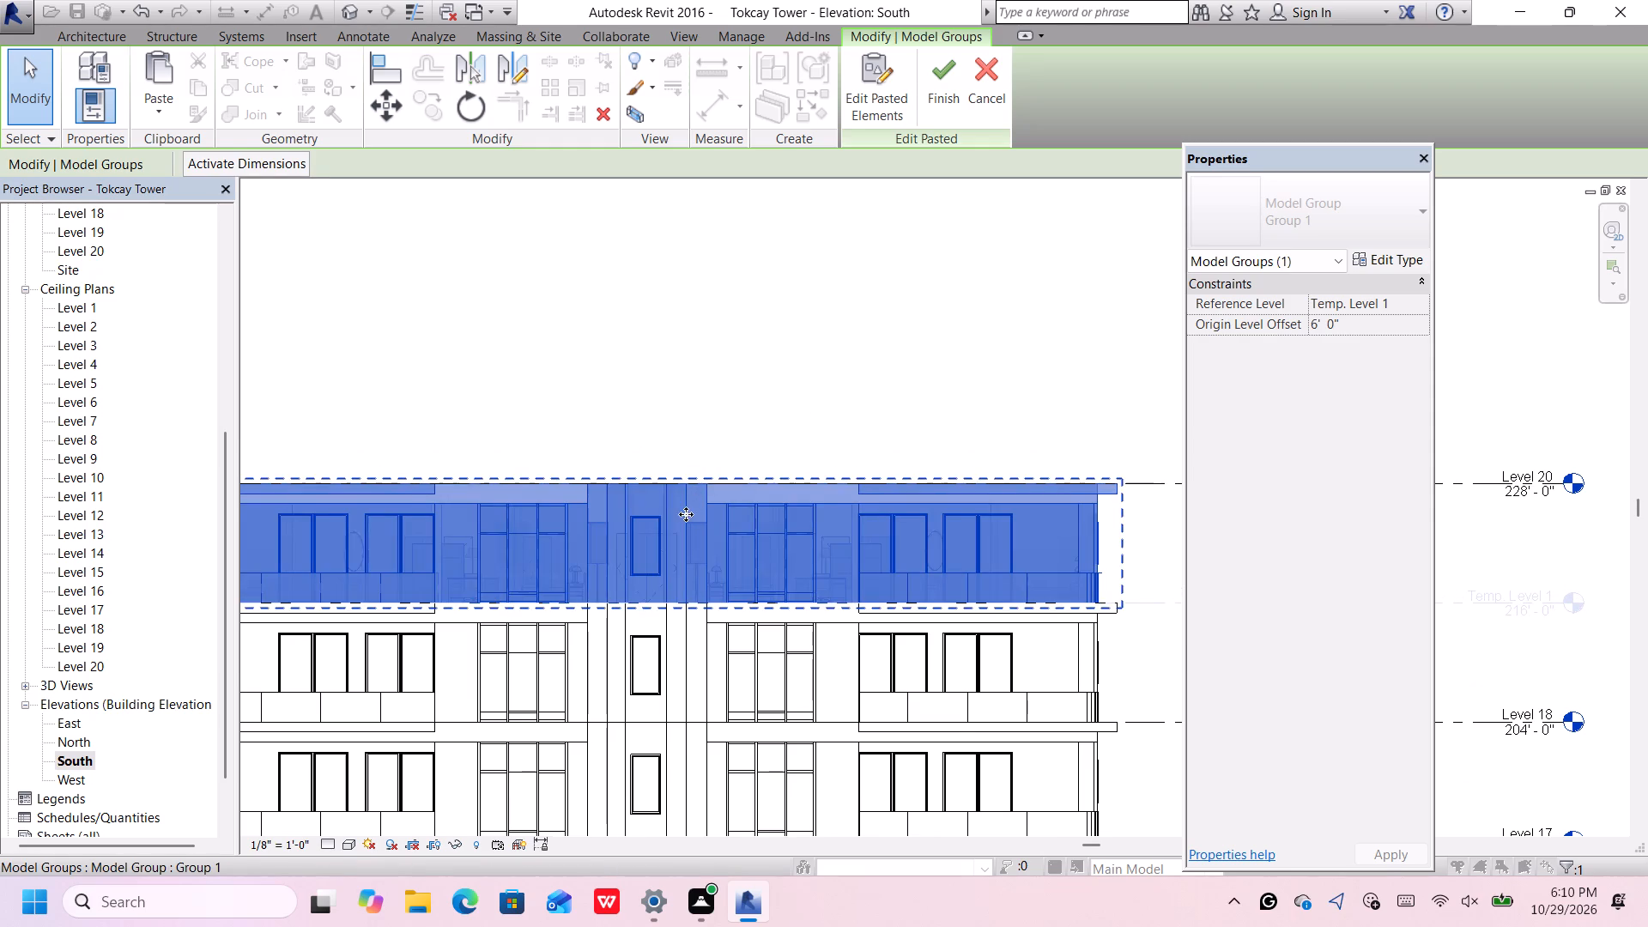
pyautogui.scroll(-3, 759, 422)
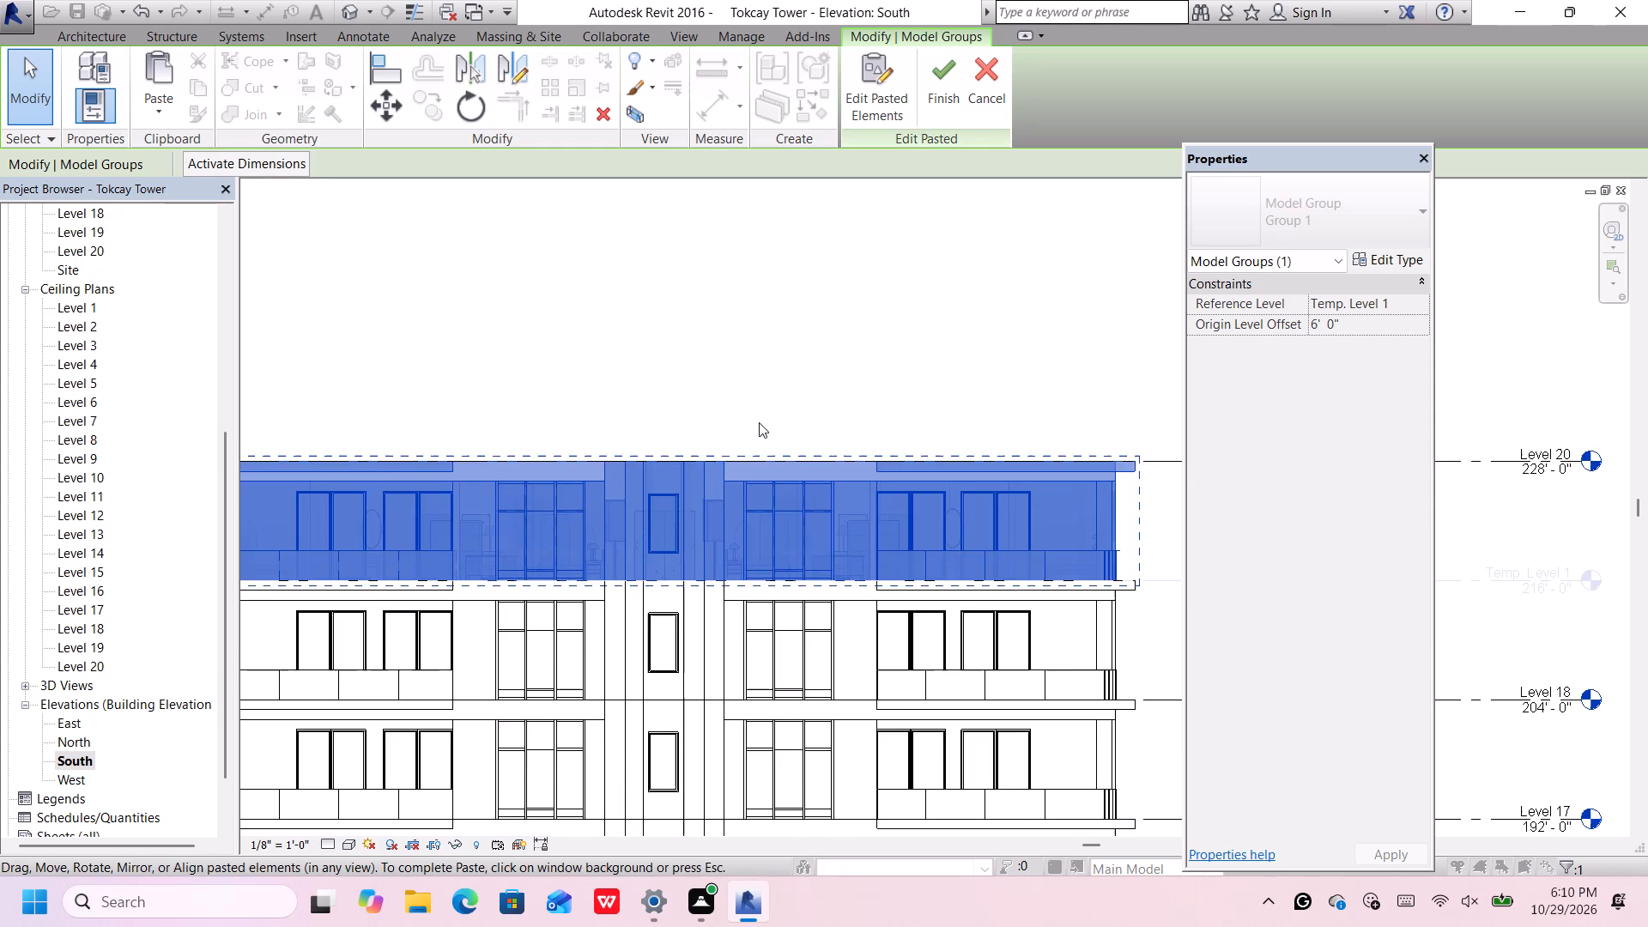
pyautogui.click(761, 418)
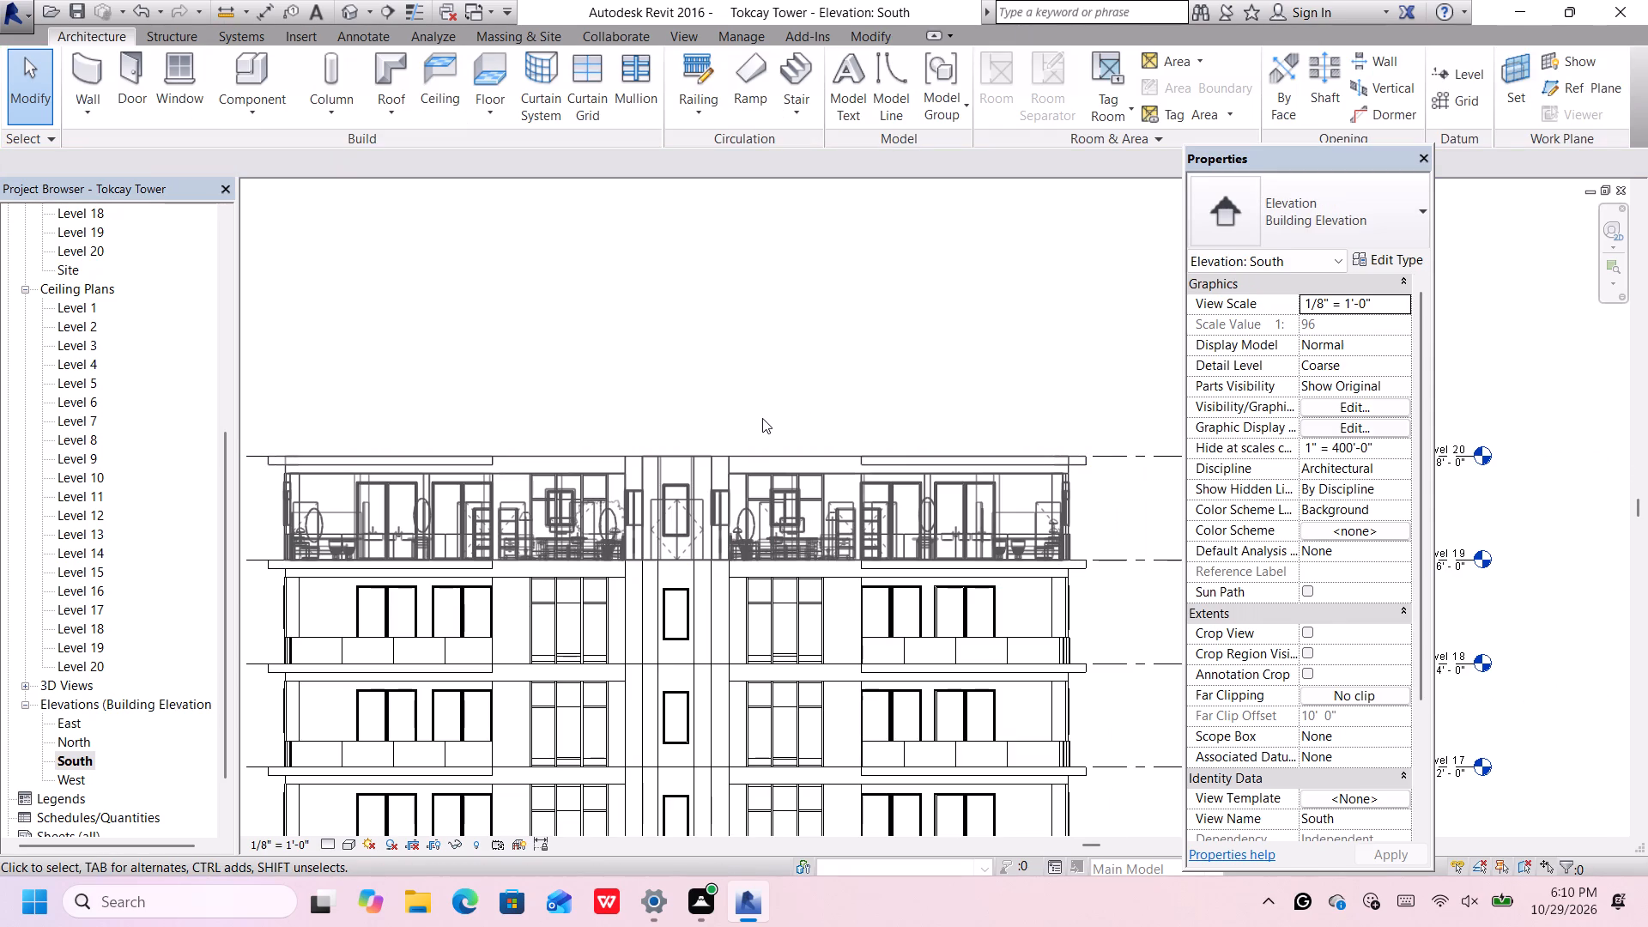
# Save the project while switching from the South elevation to the default 3D view.
pyautogui.scroll(-10, 742, 429)
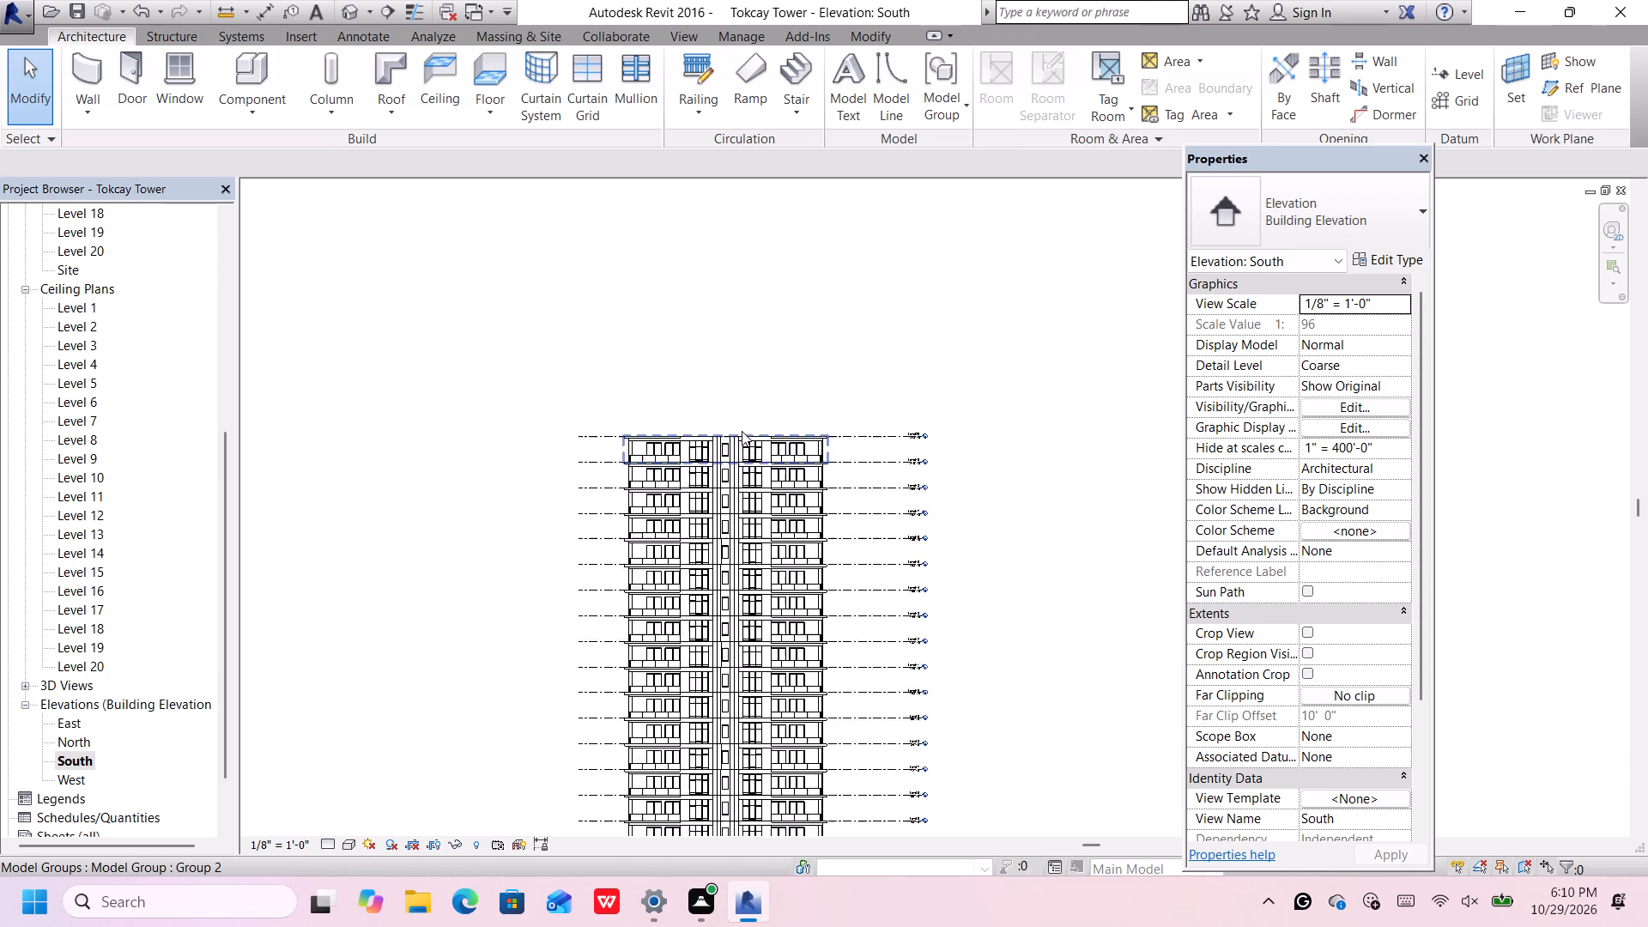
pyautogui.scroll(-6, 742, 431)
pyautogui.click(812, 760)
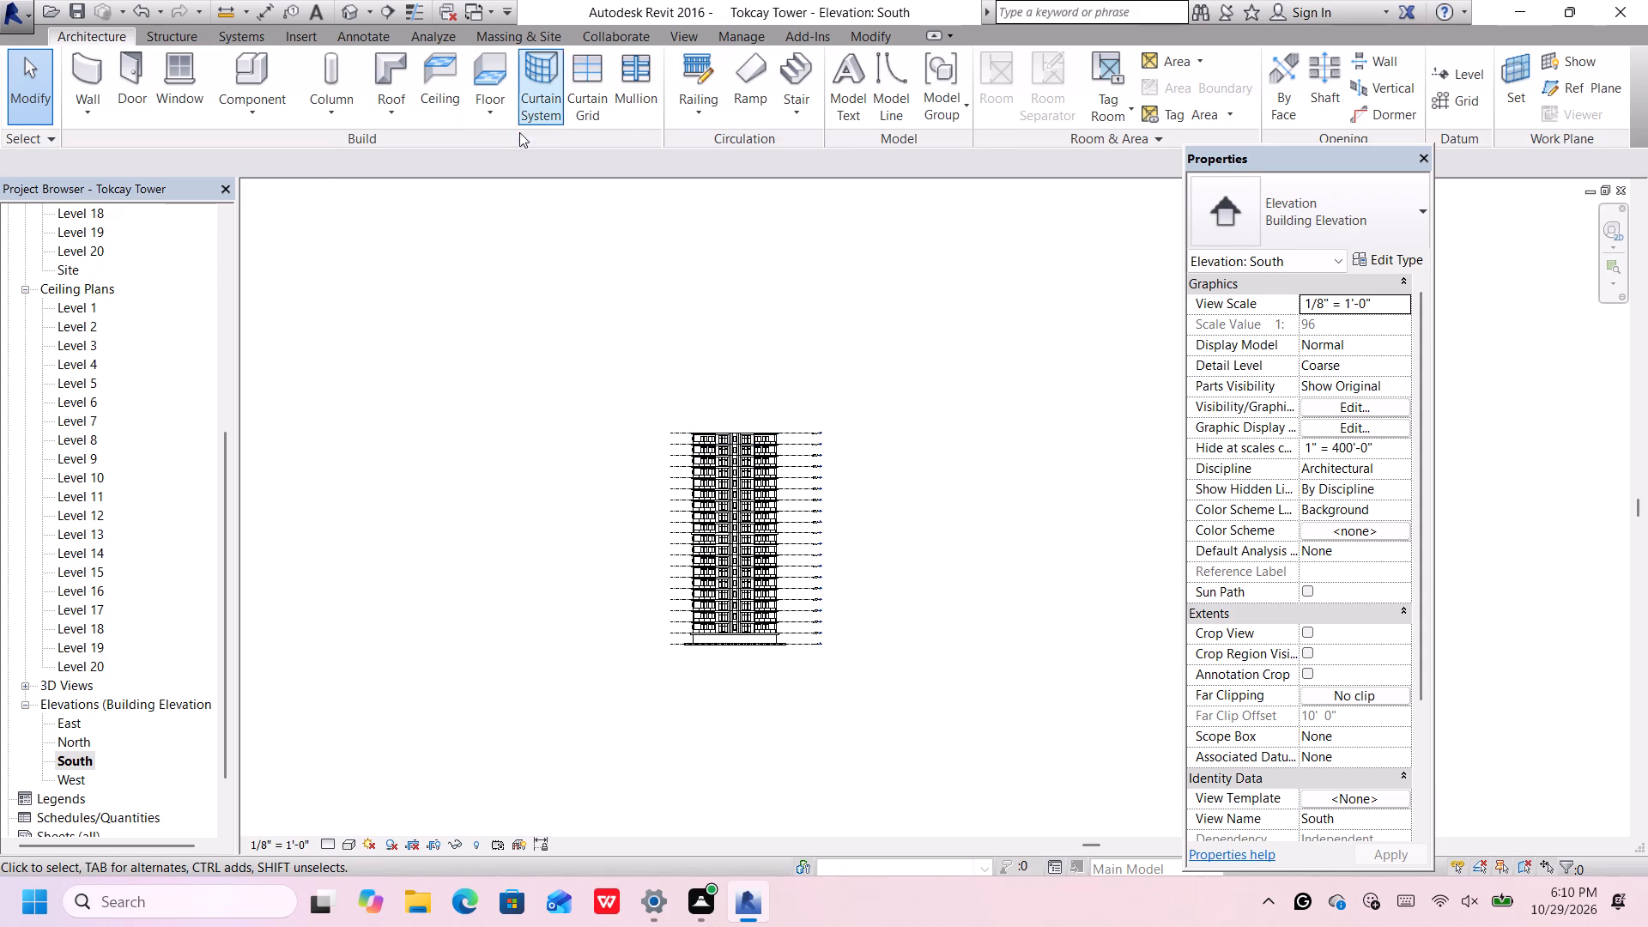
pyautogui.scroll(3, 801, 682)
pyautogui.scroll(-4, 791, 666)
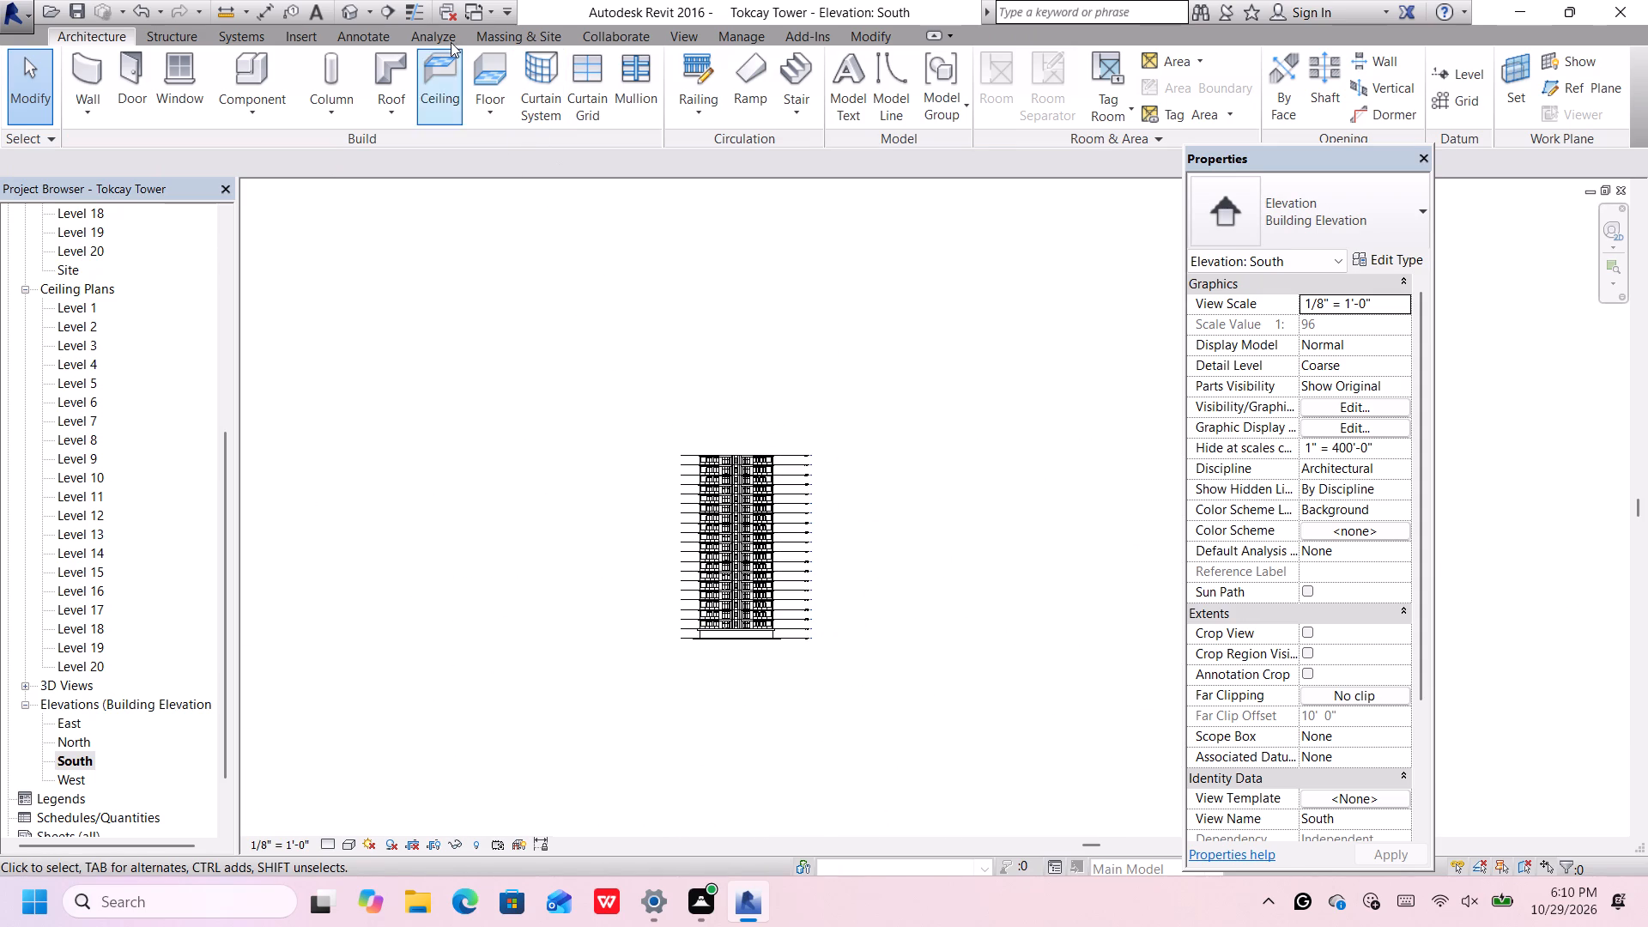
pyautogui.click(348, 3)
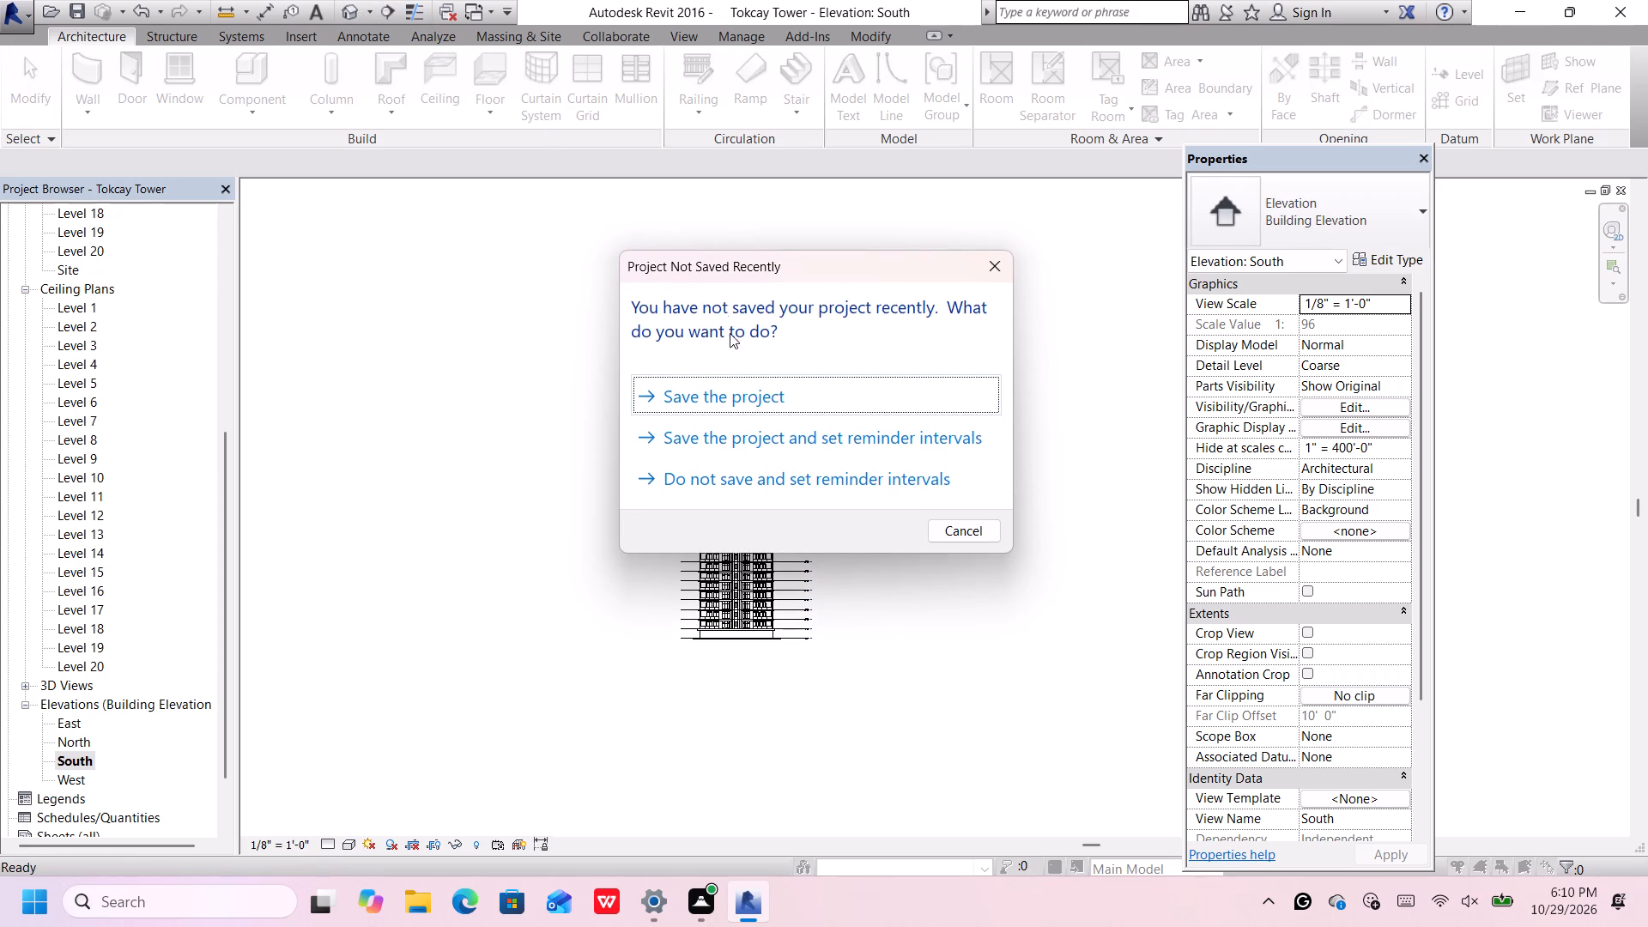
pyautogui.click(754, 409)
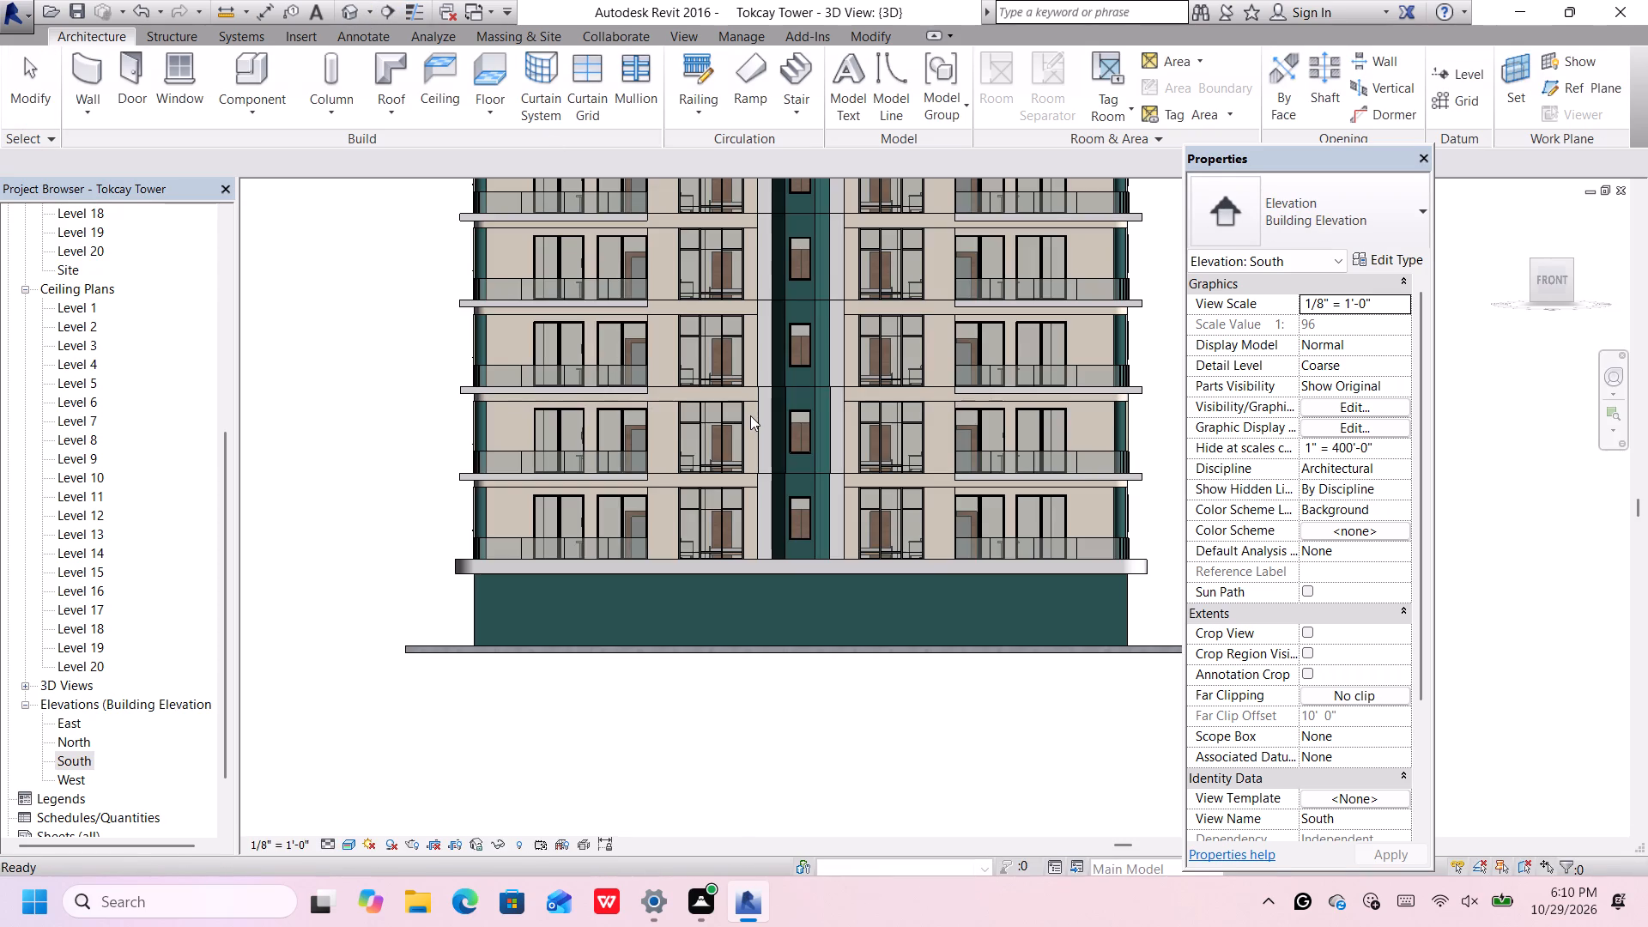
# Examine the full tower in 3D from an angled front view, checking the stacked storeys, roof and base.
pyautogui.scroll(-15, 750, 416)
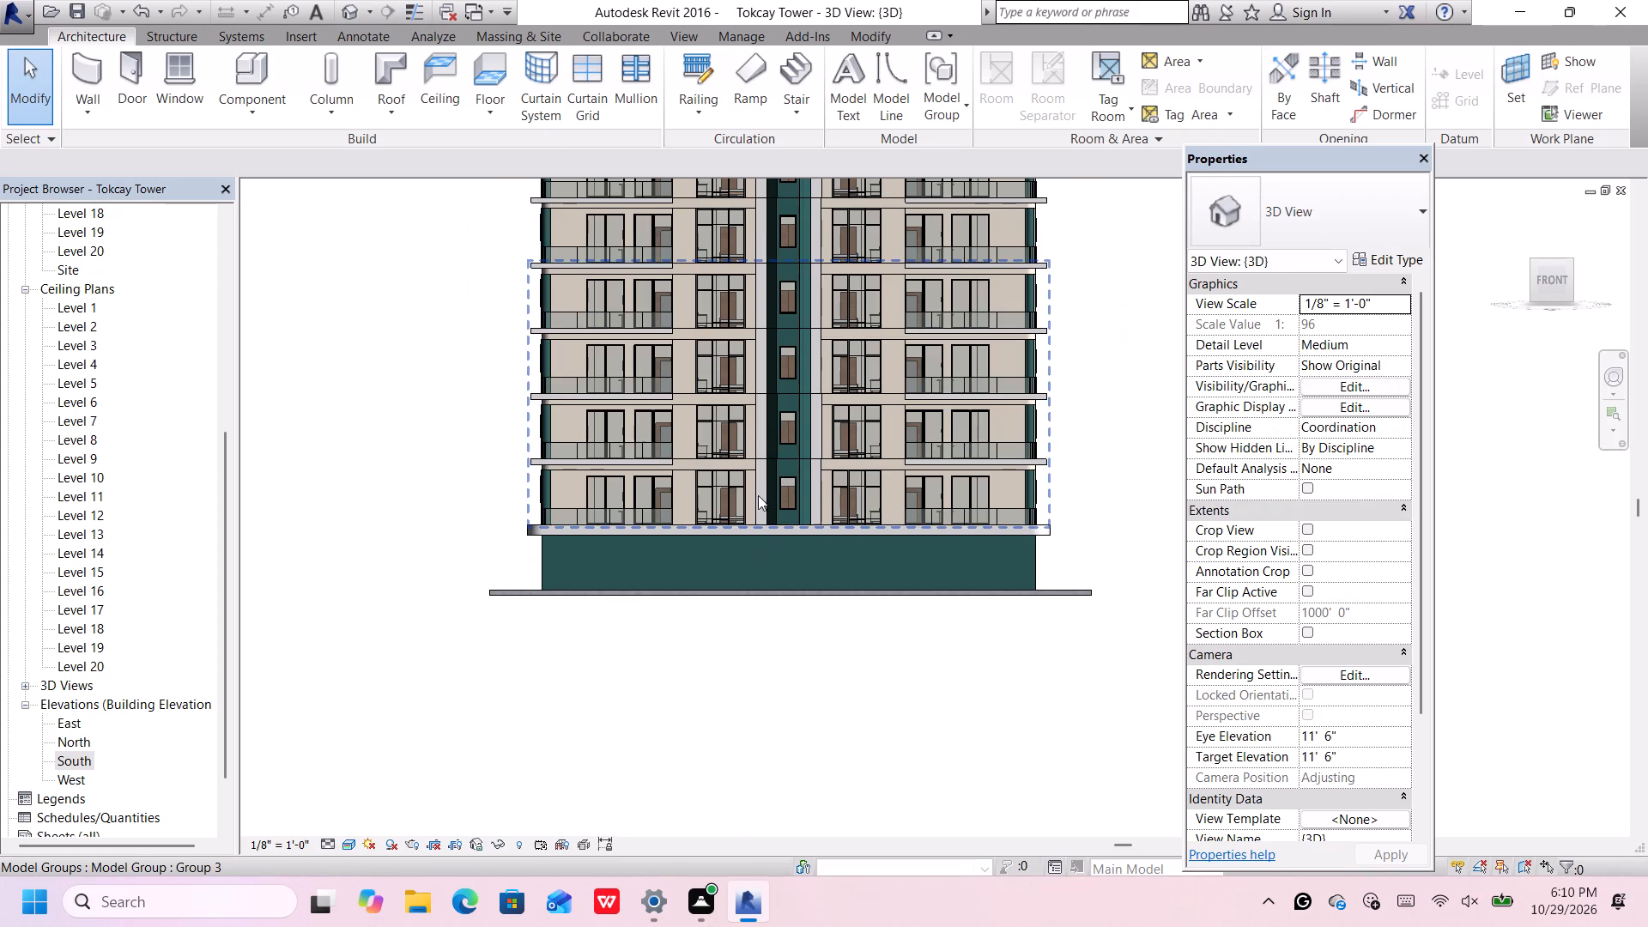
pyautogui.moveTo(842, 331); pyautogui.dragTo(881, 396, button='middle')
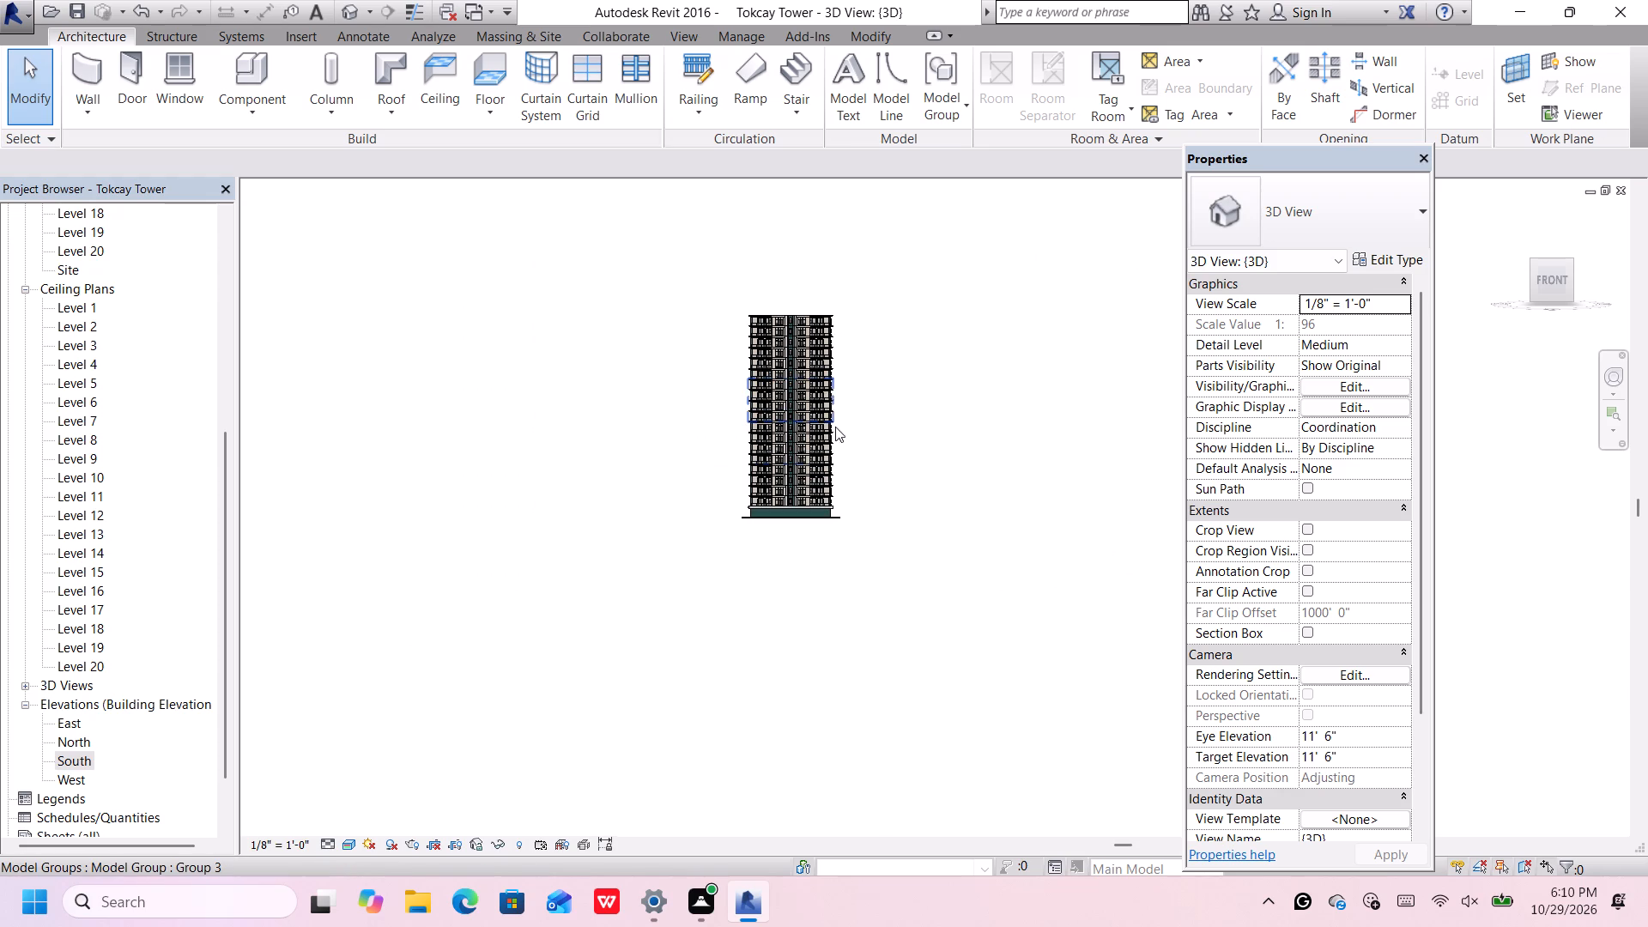
pyautogui.moveTo(877, 424); pyautogui.dragTo(873, 450, button='middle')
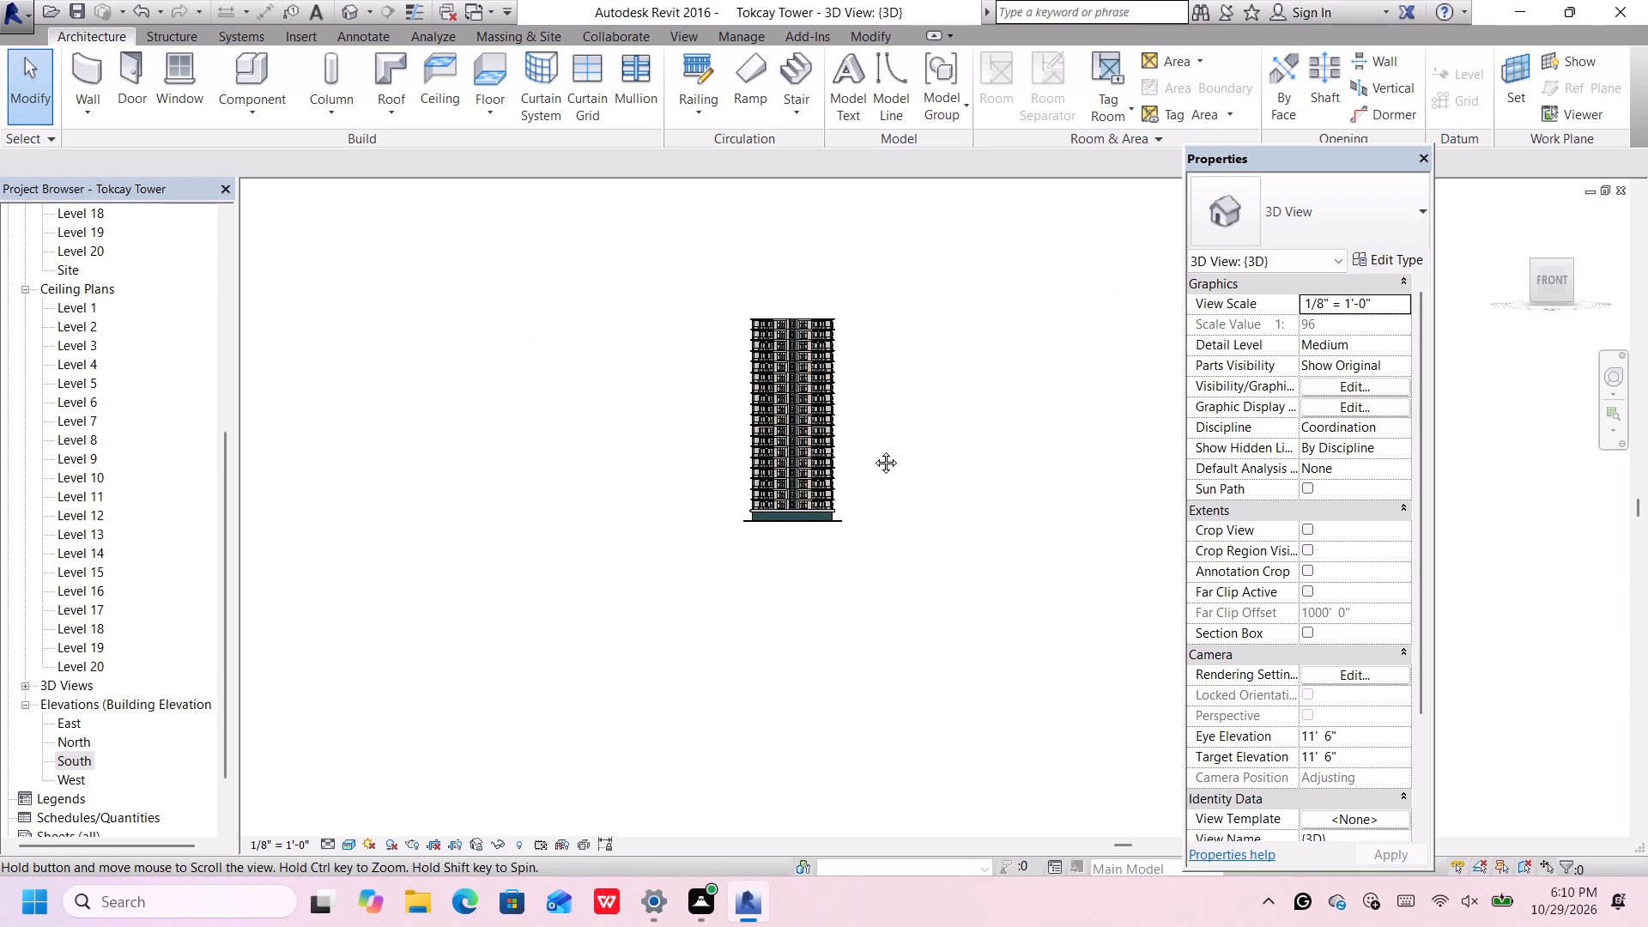
pyautogui.moveTo(873, 450); pyautogui.dragTo(847, 532, button='middle')
pyautogui.scroll(6, 875, 347)
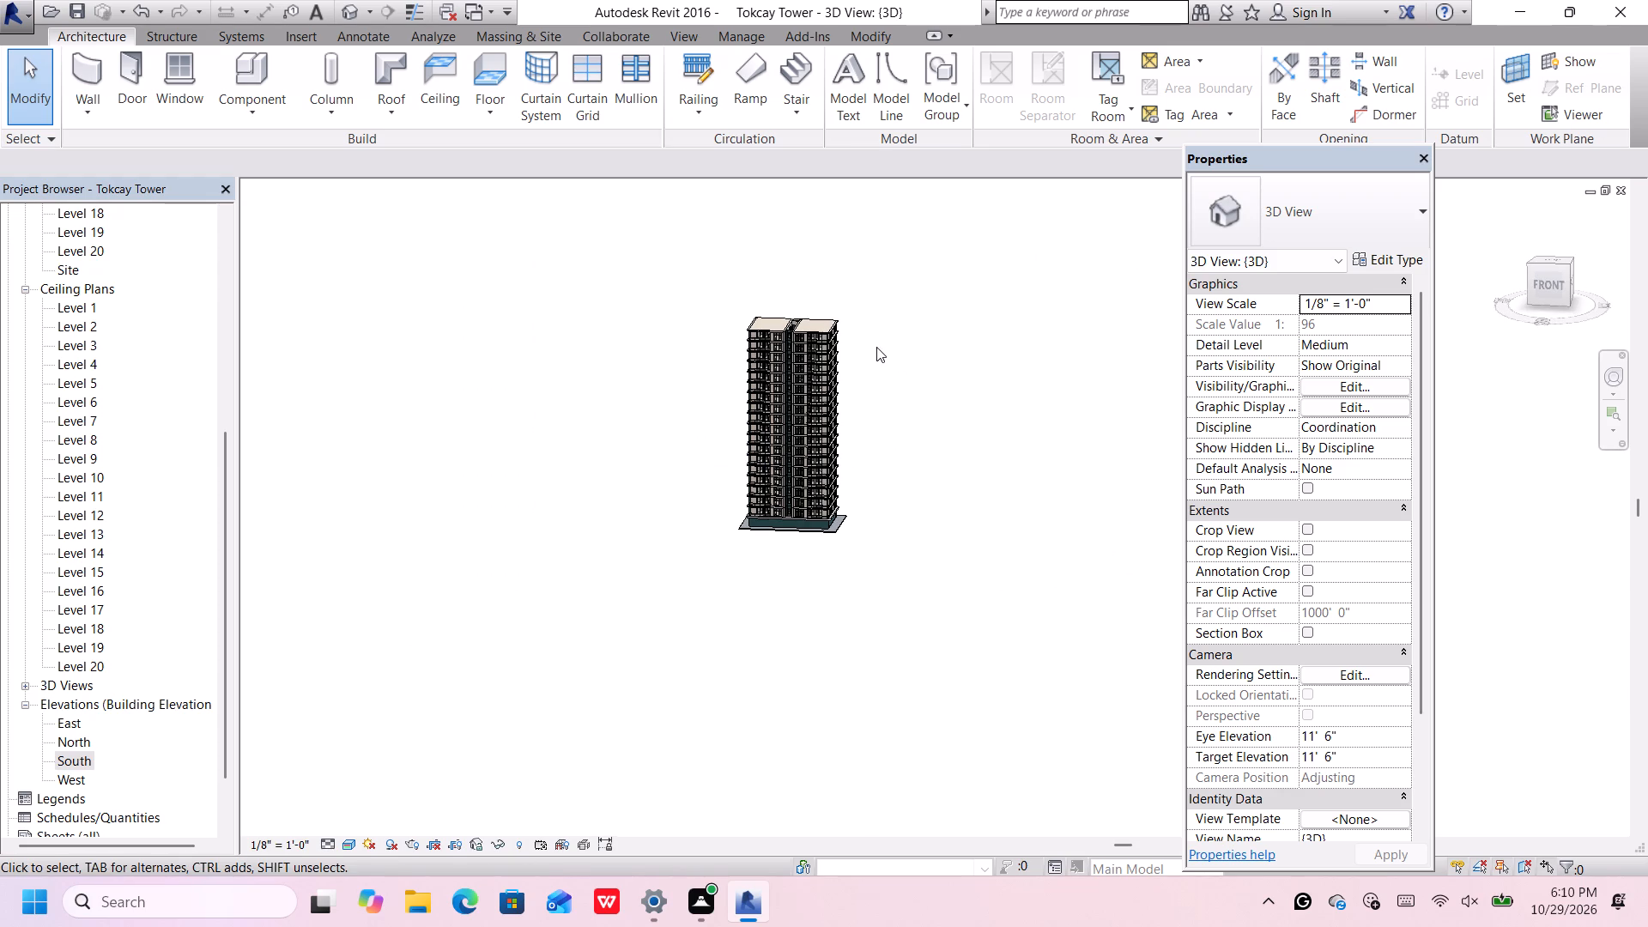
pyautogui.scroll(4, 876, 348)
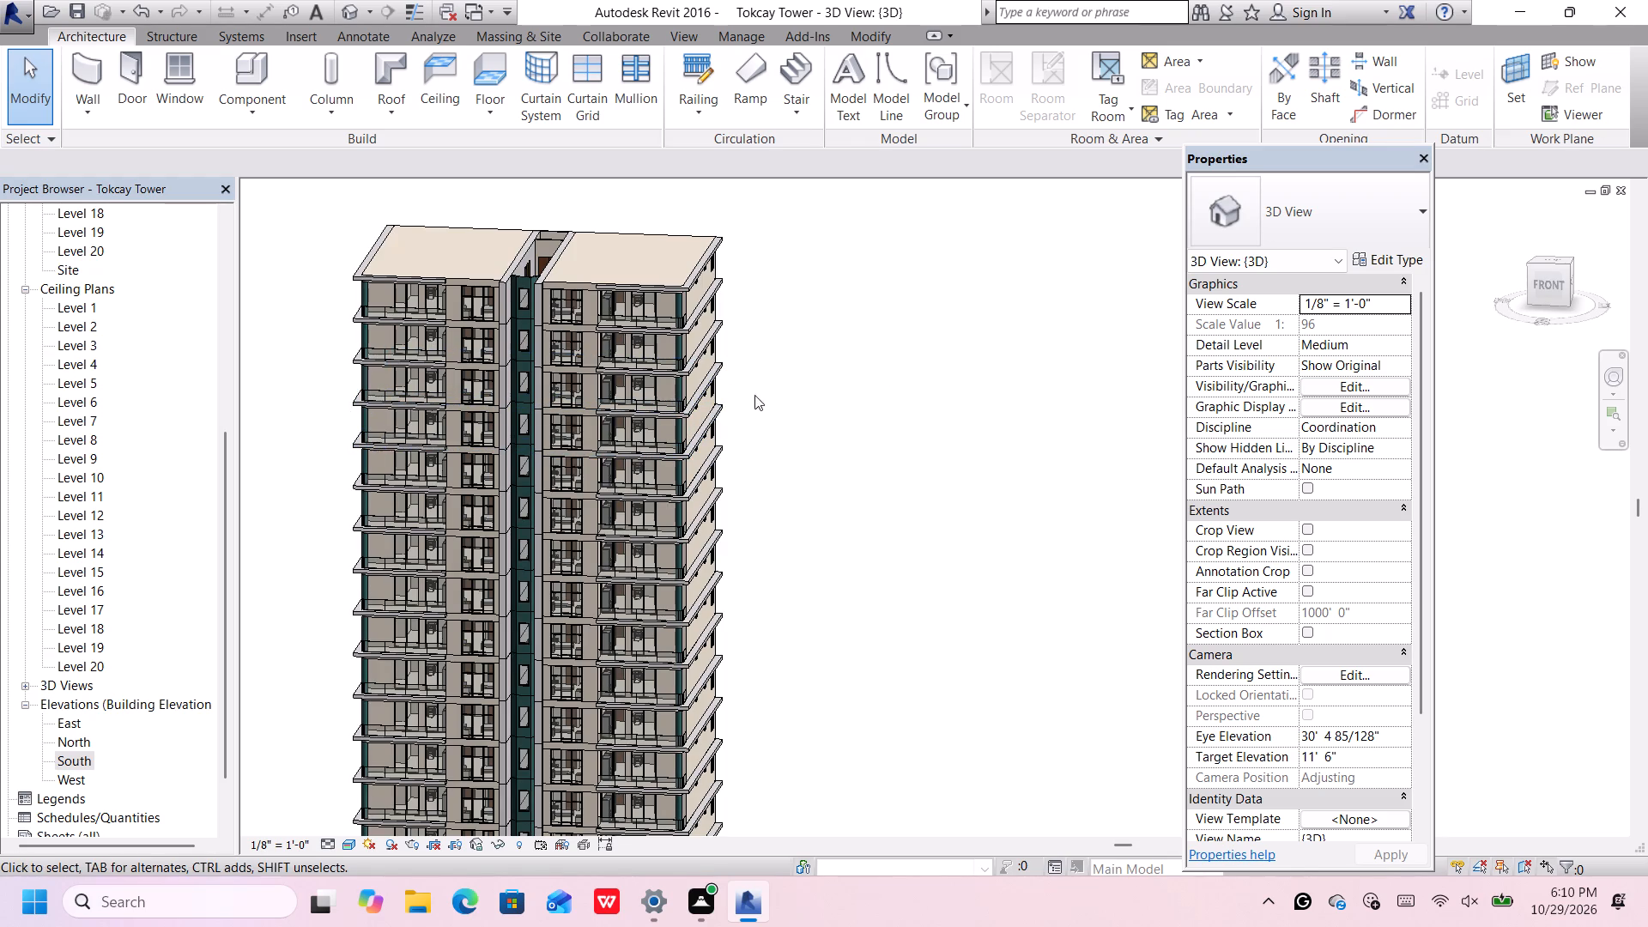
pyautogui.scroll(-6, 763, 390)
pyautogui.scroll(1, 783, 378)
pyautogui.scroll(-2, 783, 378)
pyautogui.scroll(1, 791, 392)
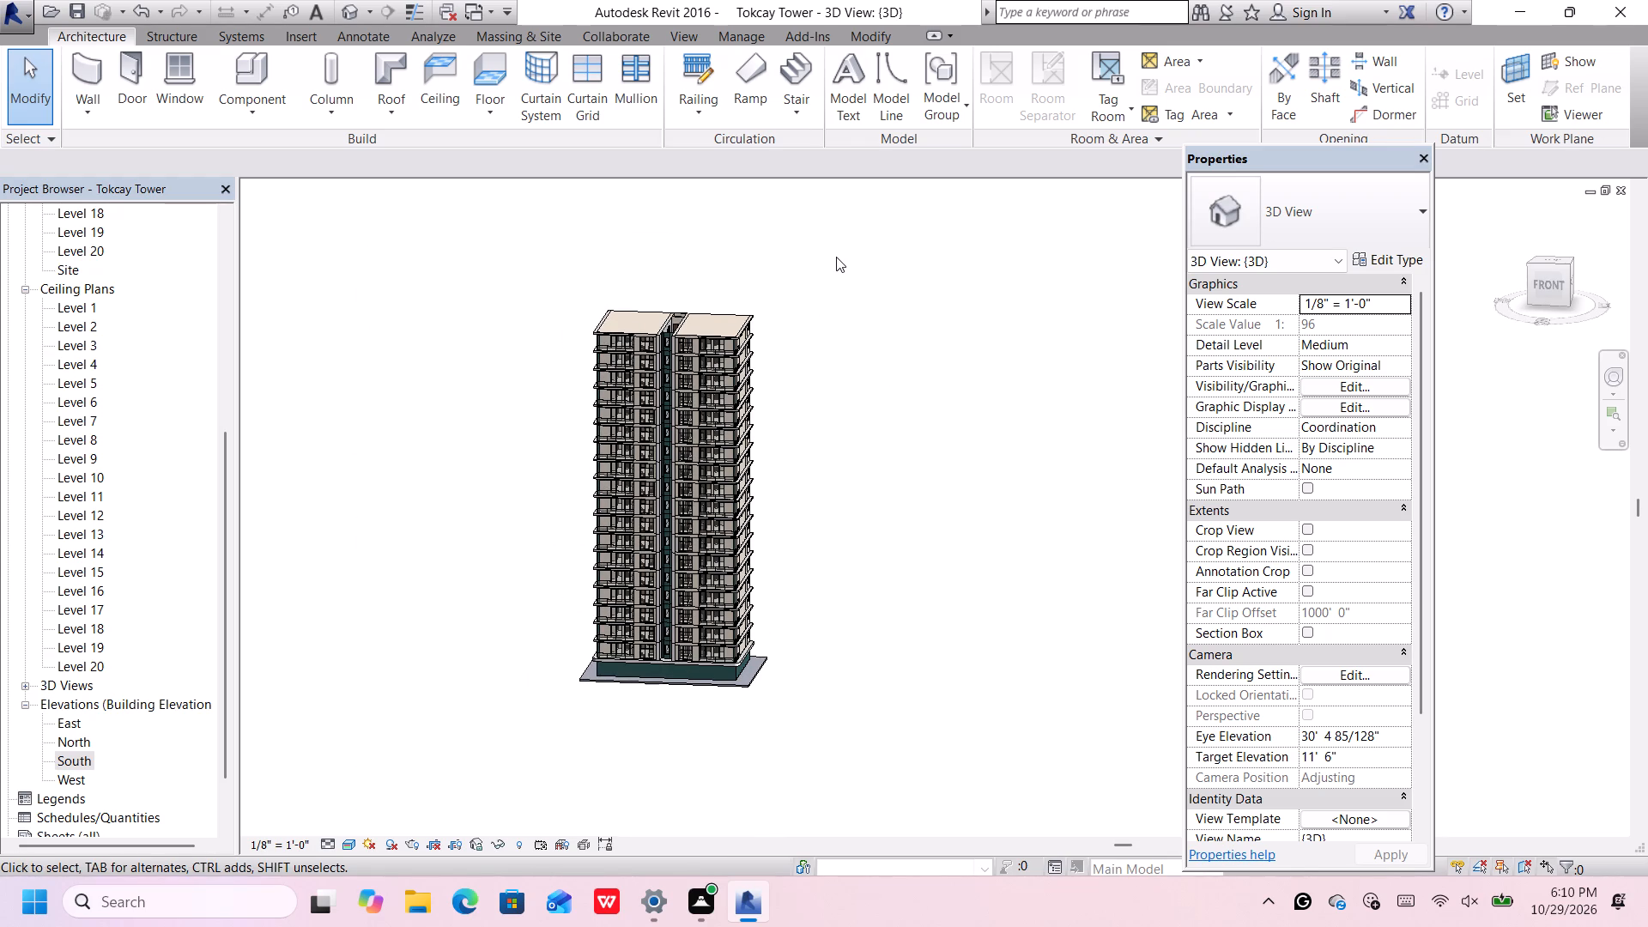
pyautogui.scroll(1, 842, 255)
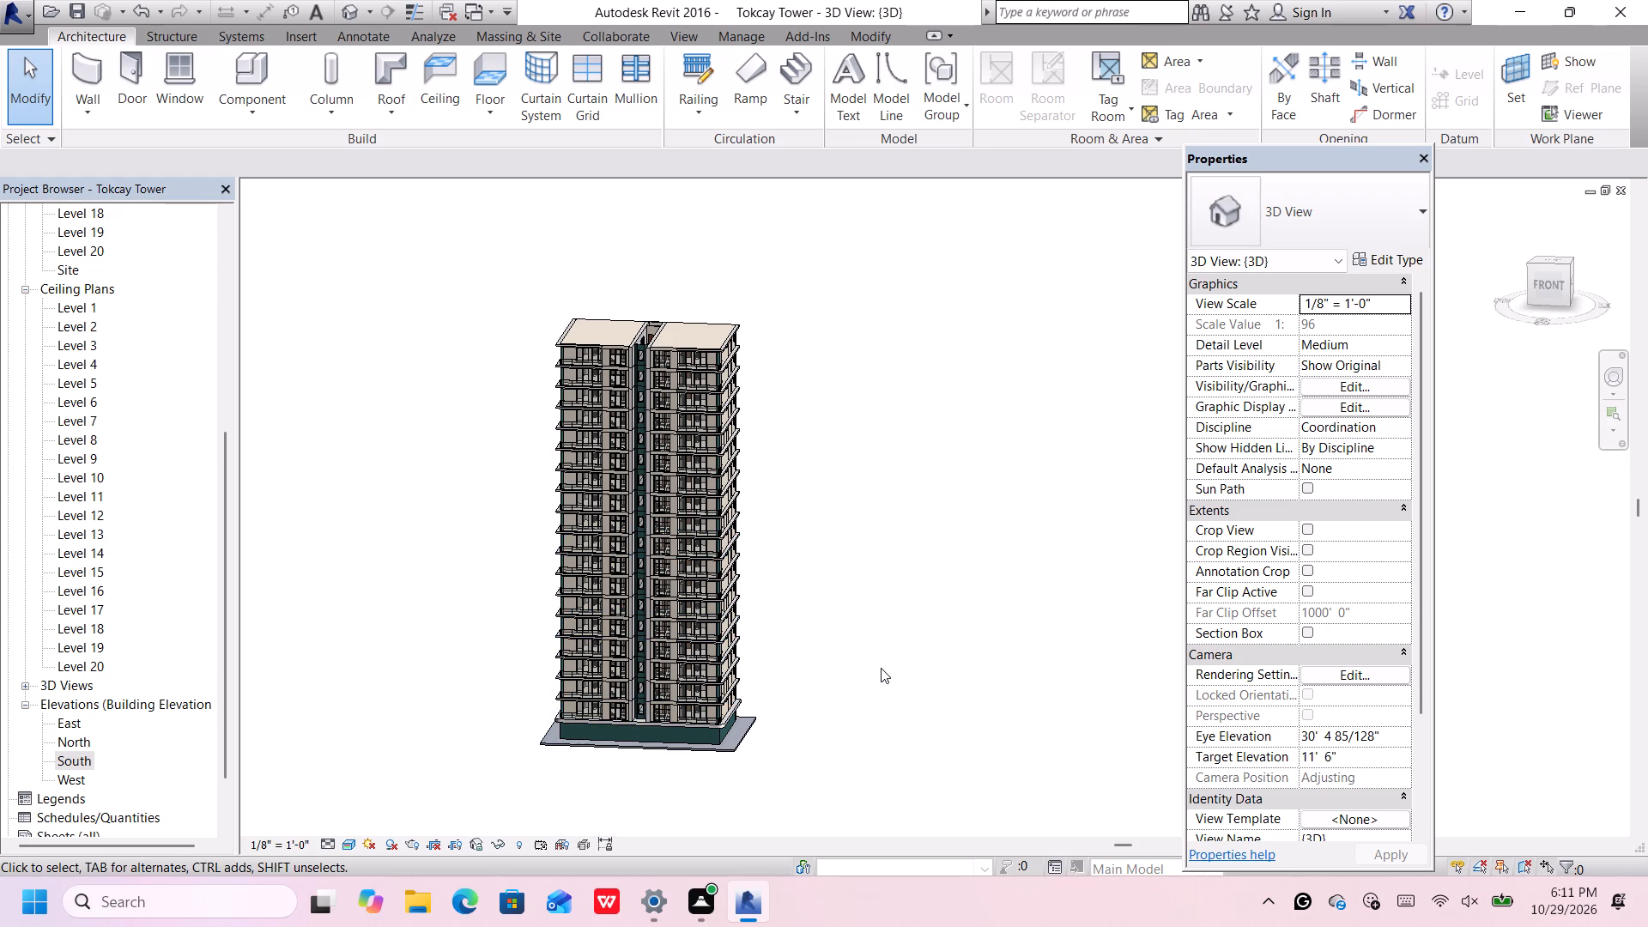
pyautogui.scroll(-3, 881, 668)
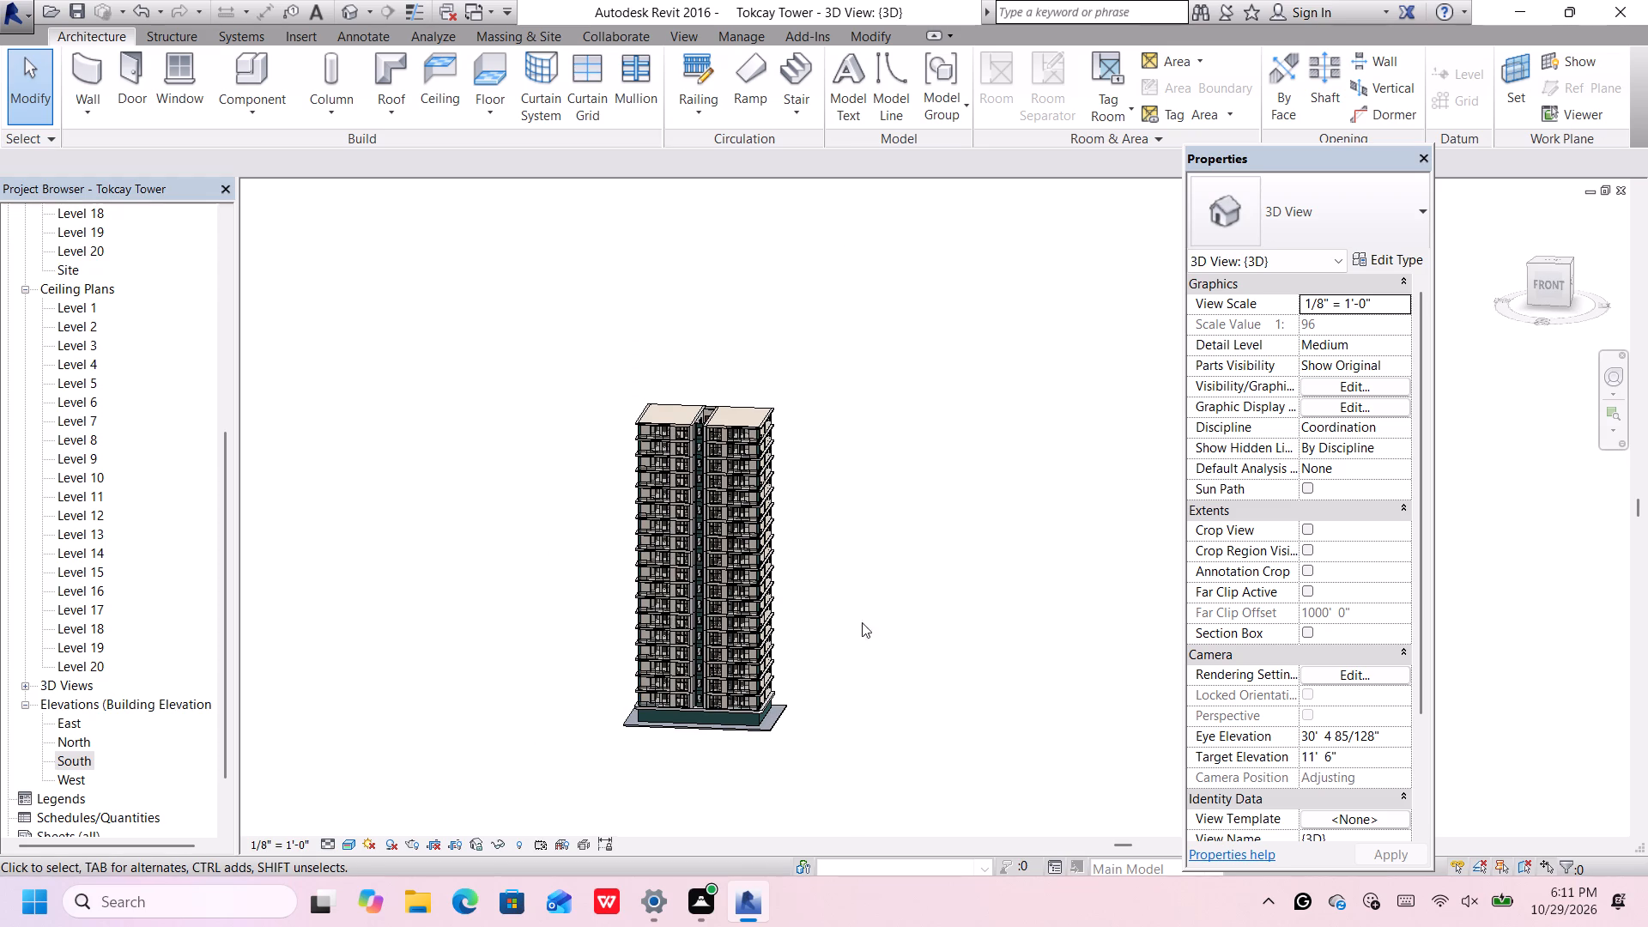
pyautogui.scroll(1, 857, 609)
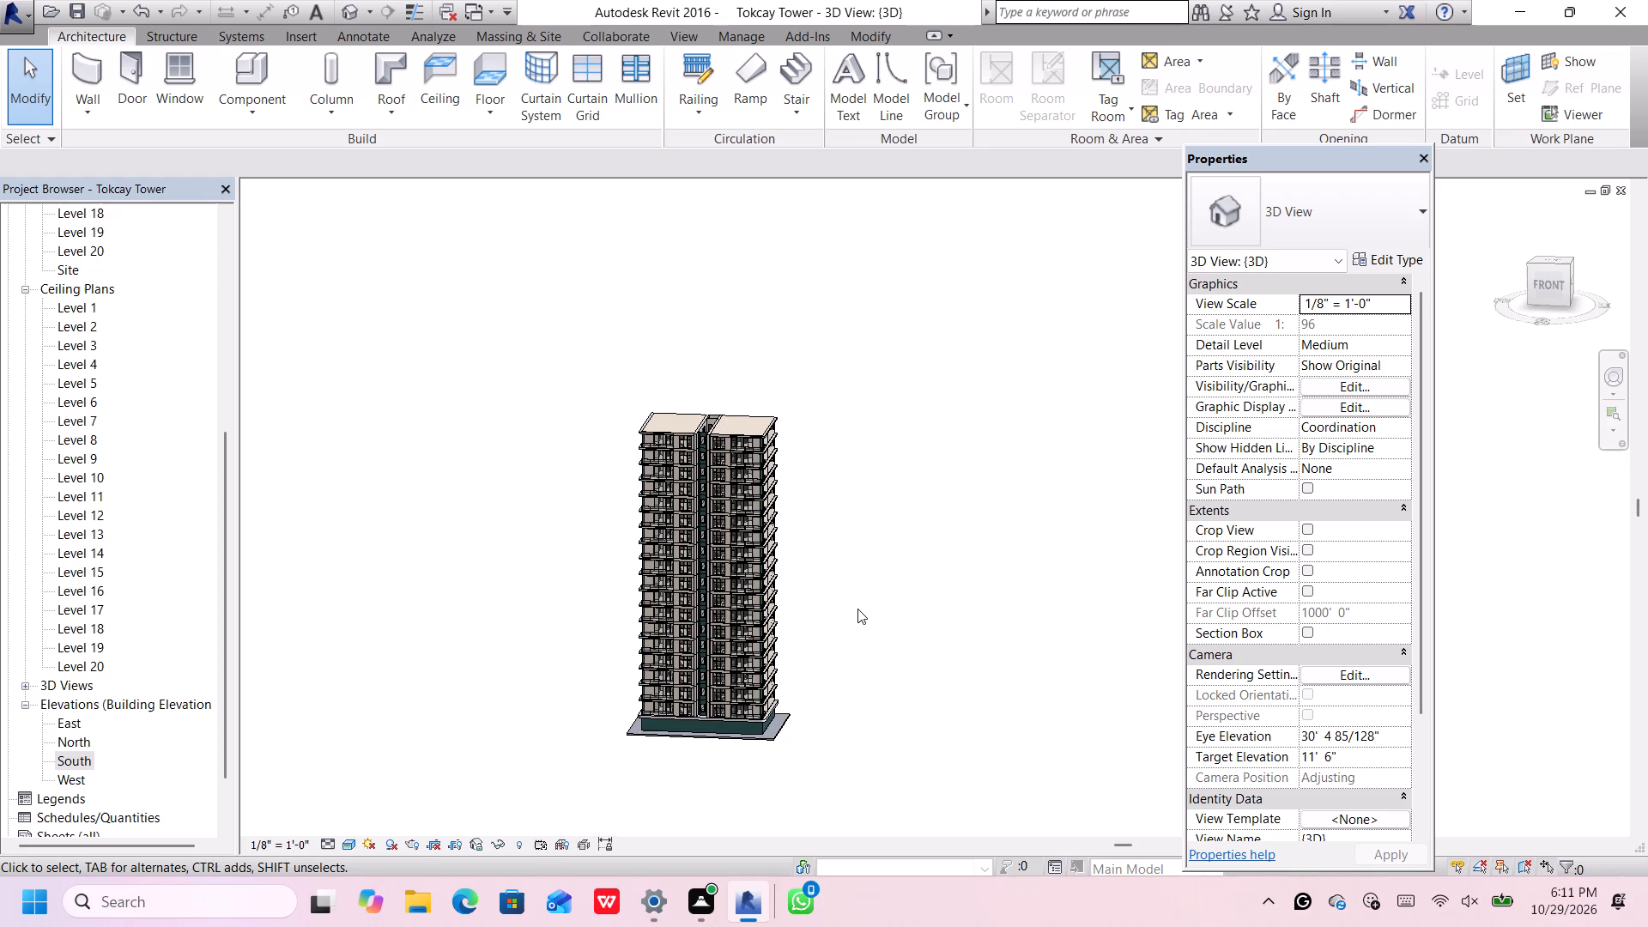
pyautogui.scroll(-1, 857, 609)
pyautogui.scroll(8, 653, 574)
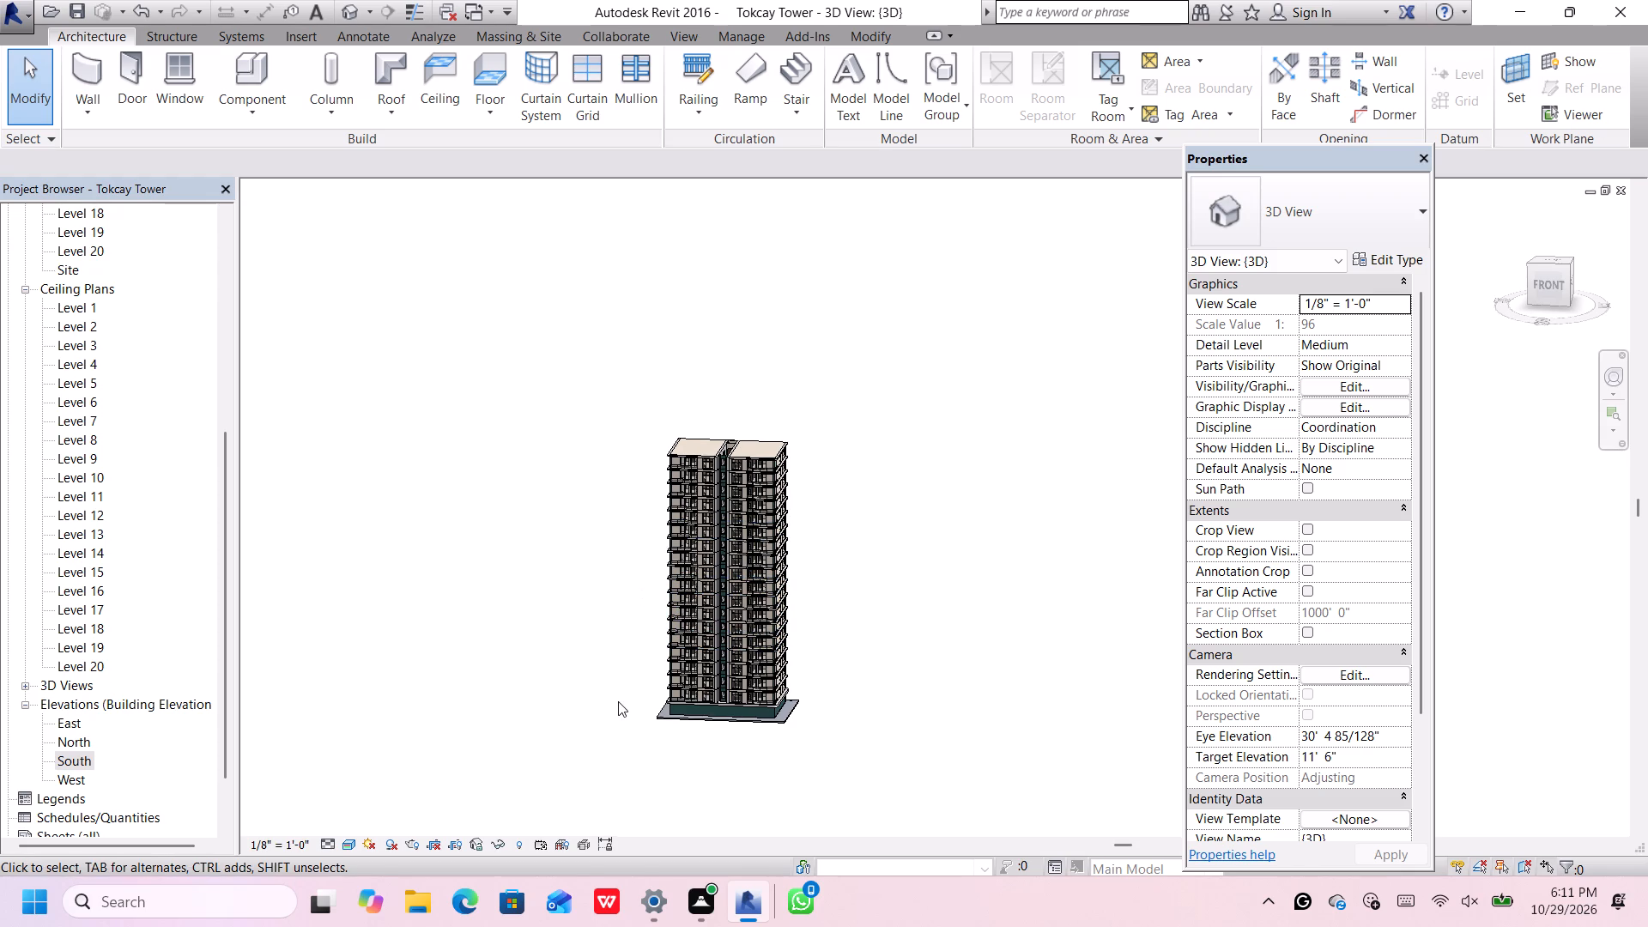
pyautogui.scroll(7, 618, 701)
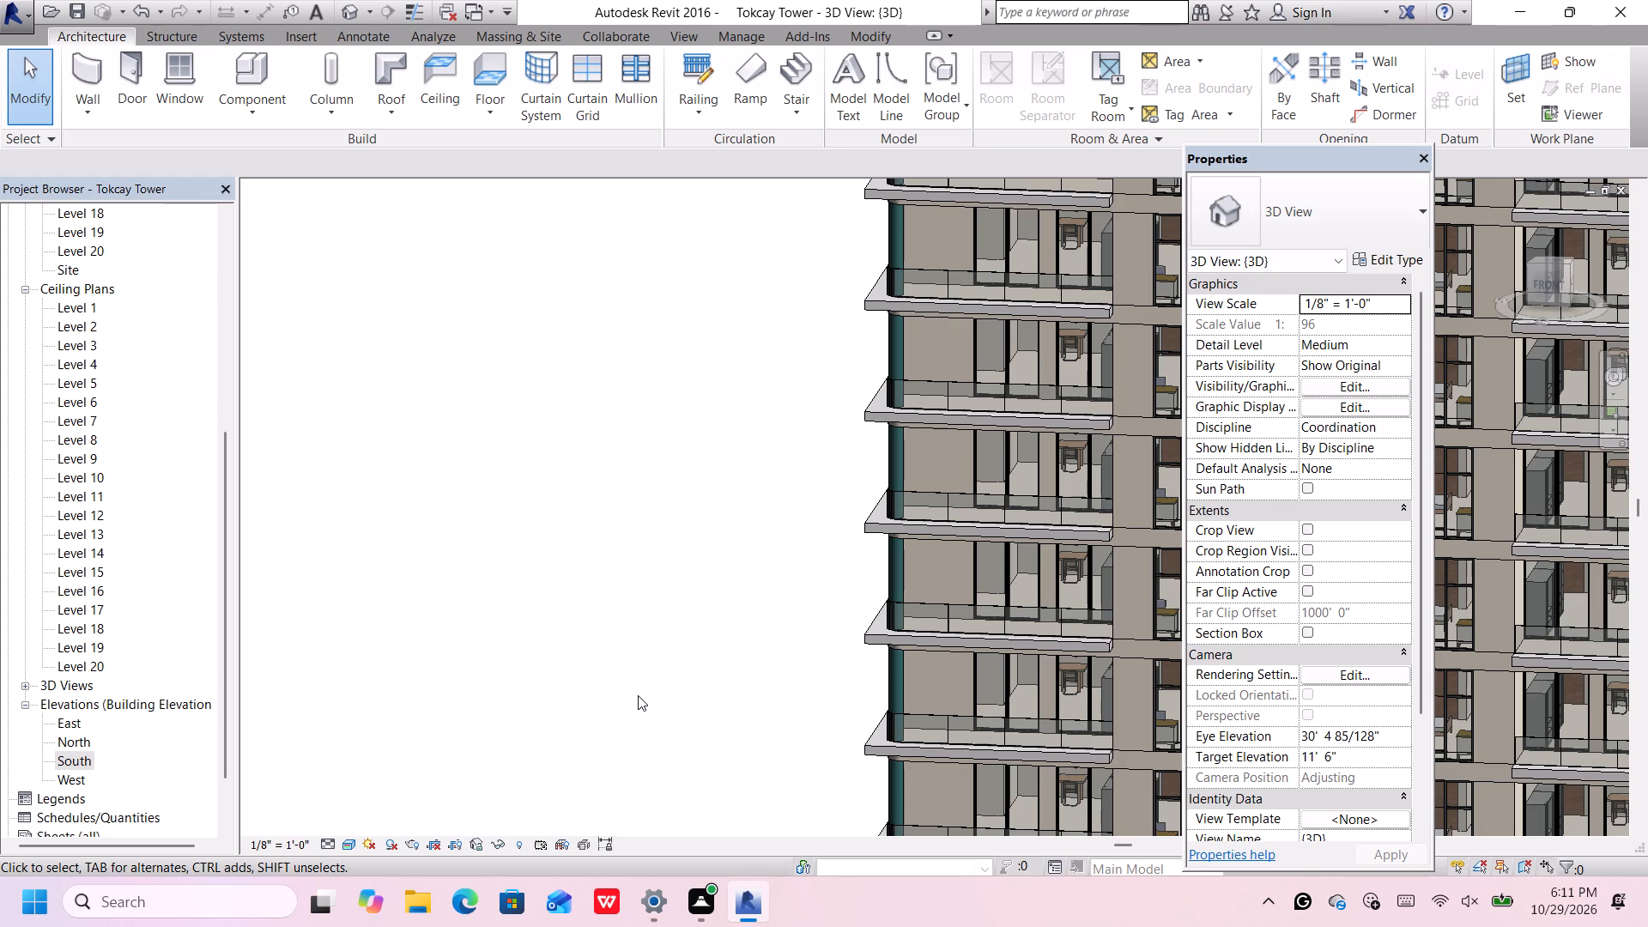
pyautogui.scroll(-10, 624, 695)
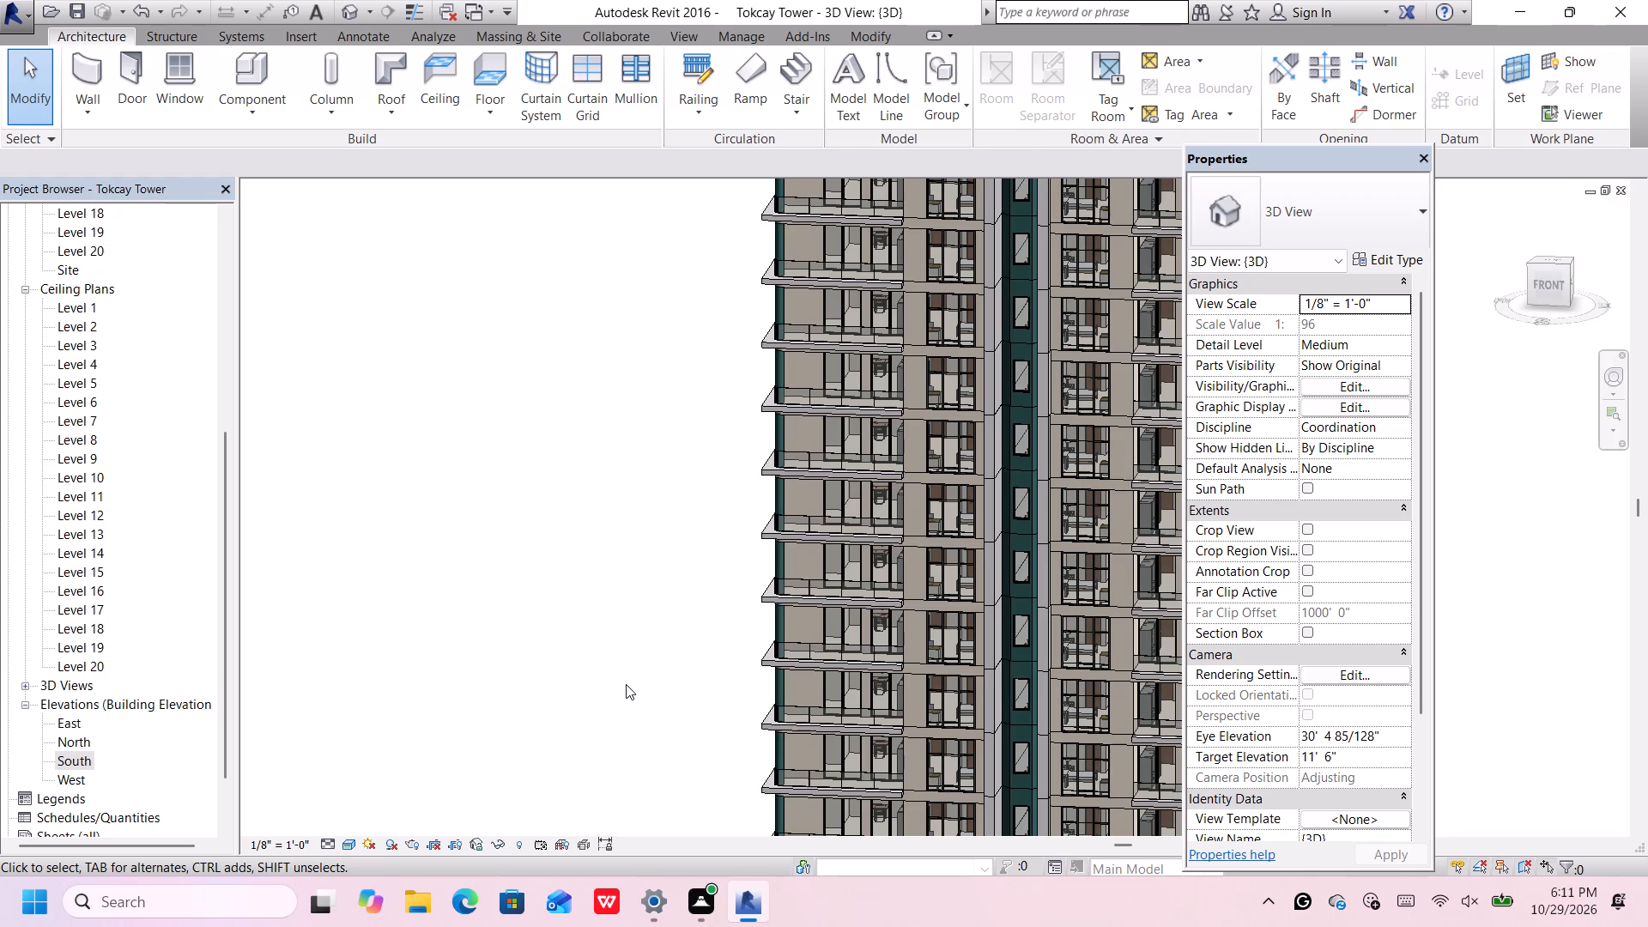
pyautogui.scroll(-3, 626, 684)
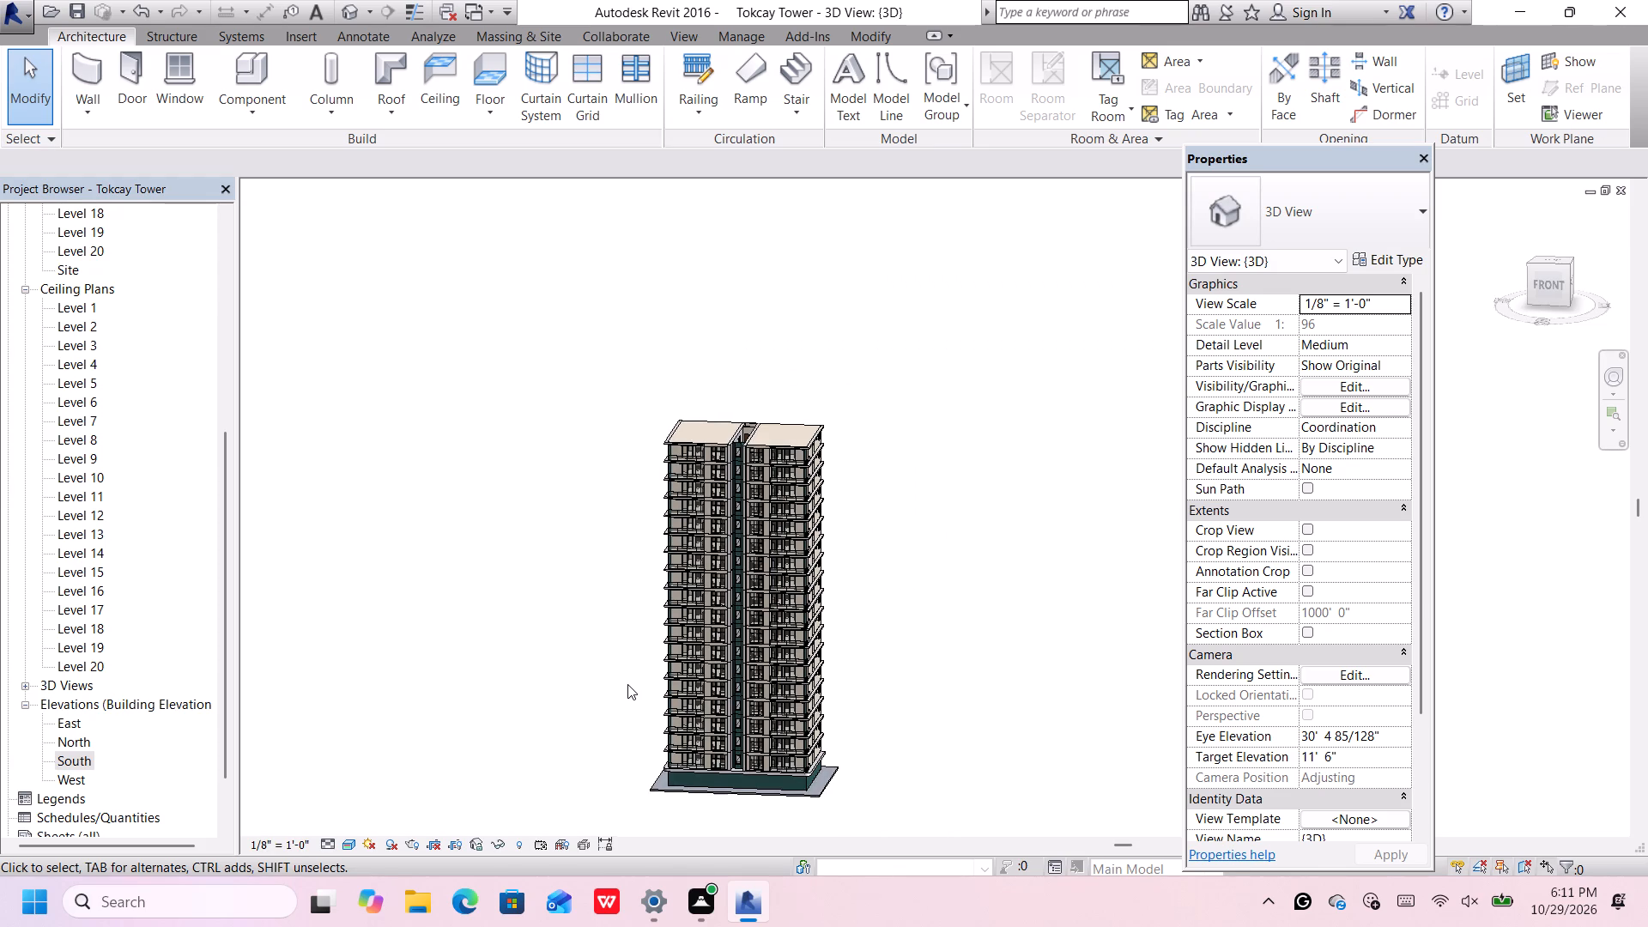
pyautogui.scroll(-2, 627, 684)
pyautogui.scroll(5, 680, 797)
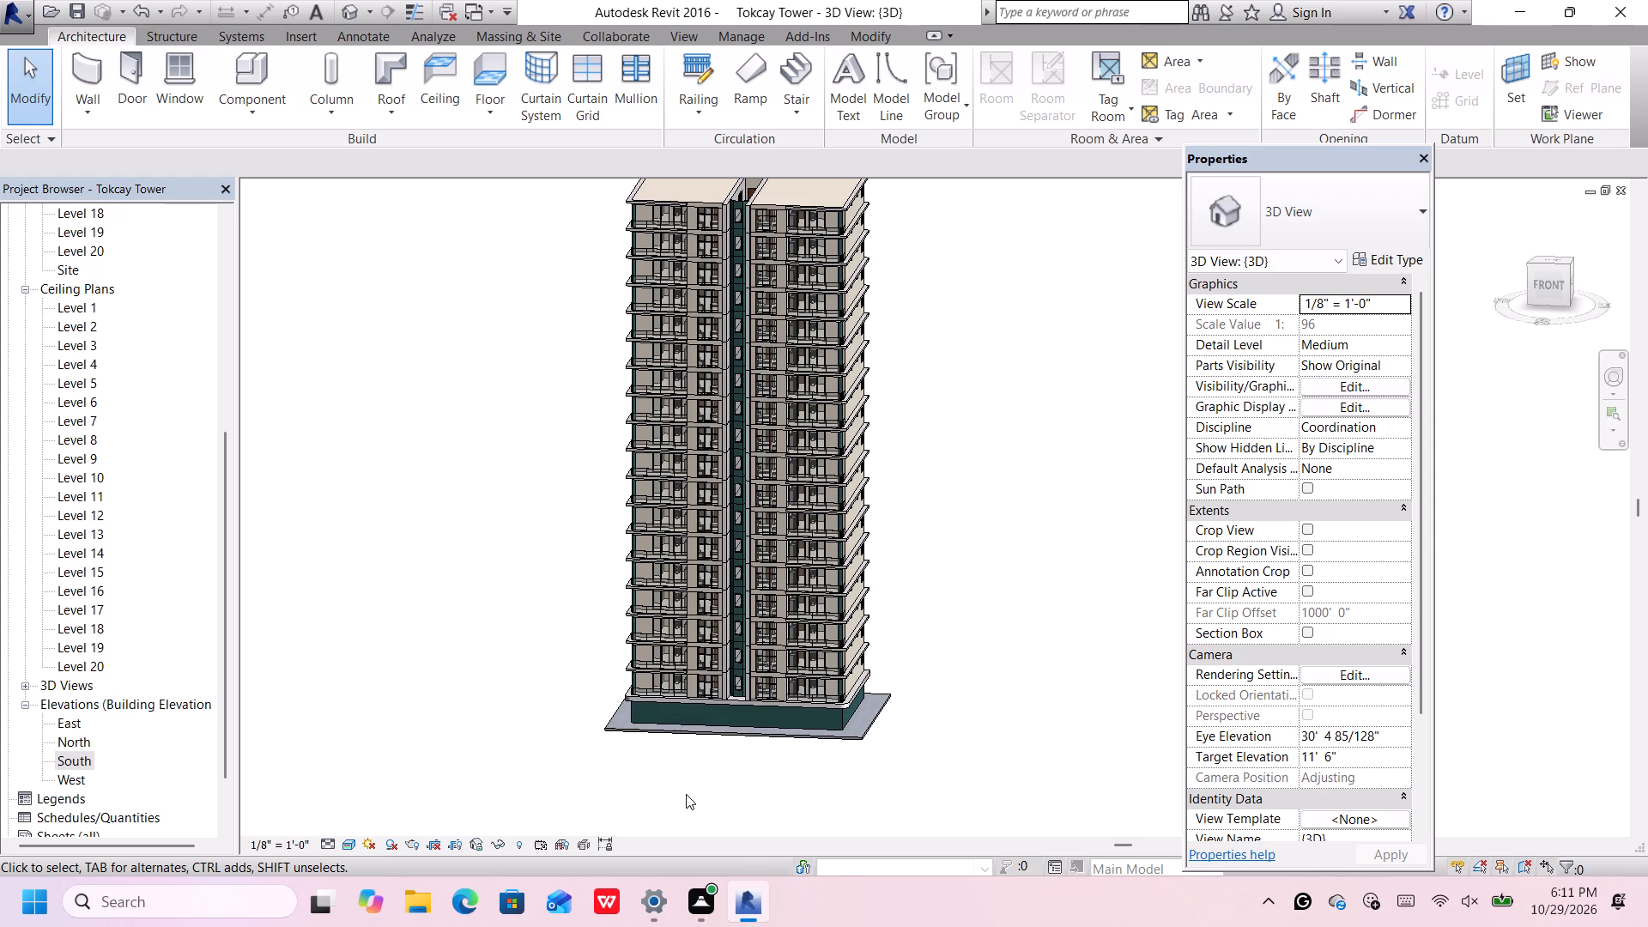
pyautogui.scroll(-2, 686, 791)
pyautogui.scroll(1, 684, 763)
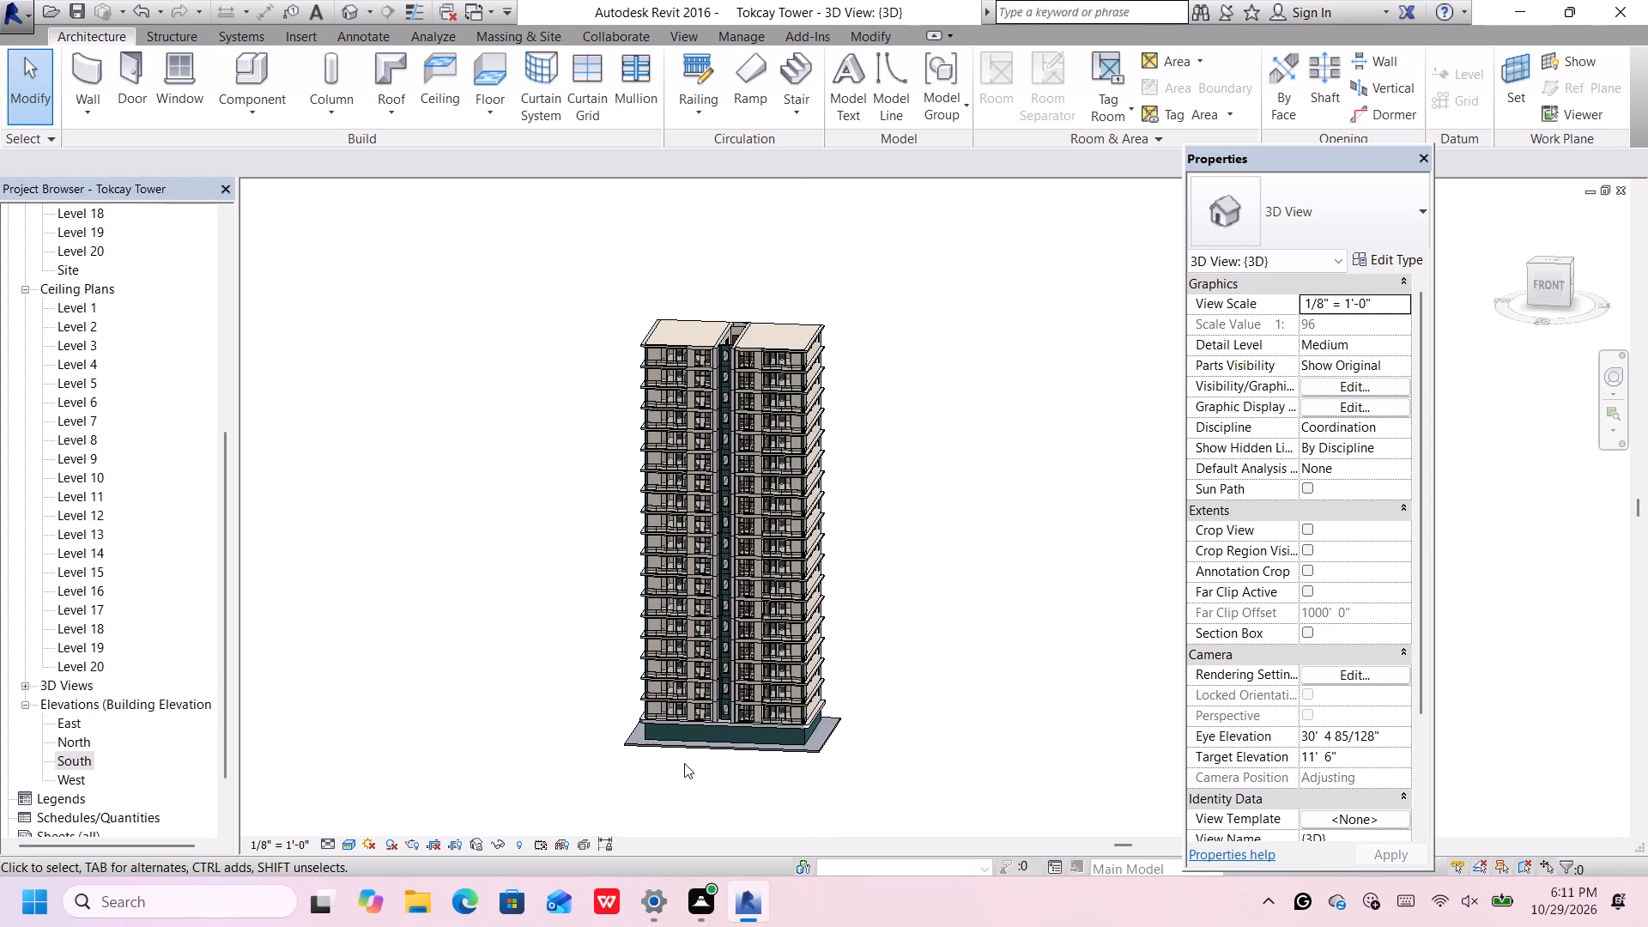
pyautogui.scroll(1, 684, 763)
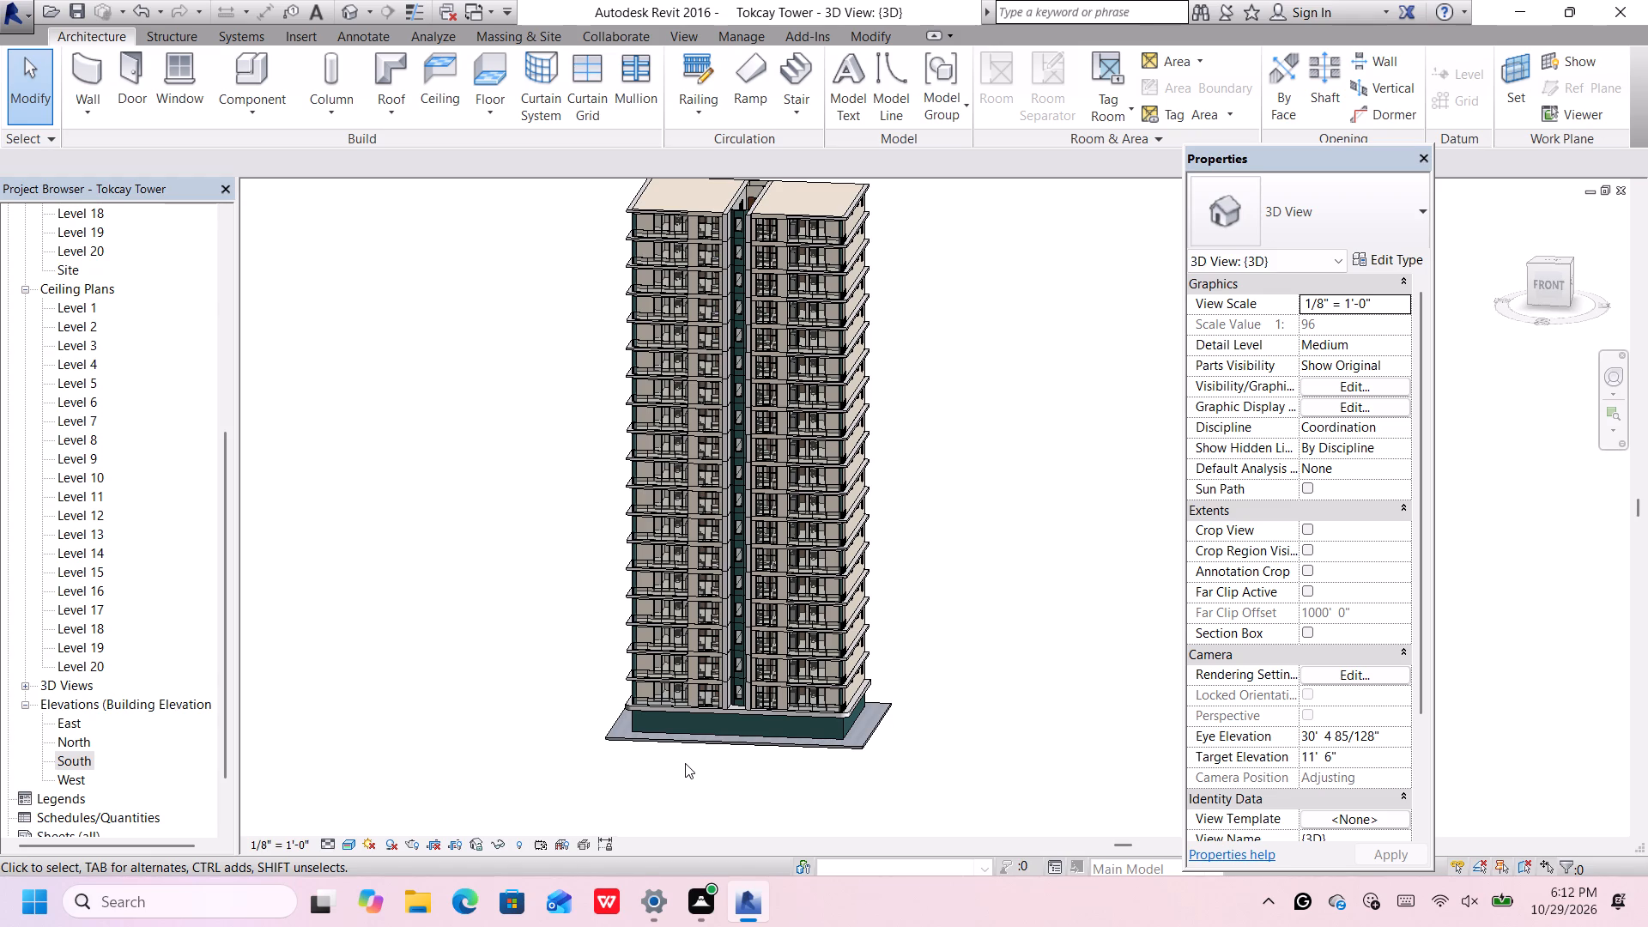
pyautogui.scroll(4, 685, 763)
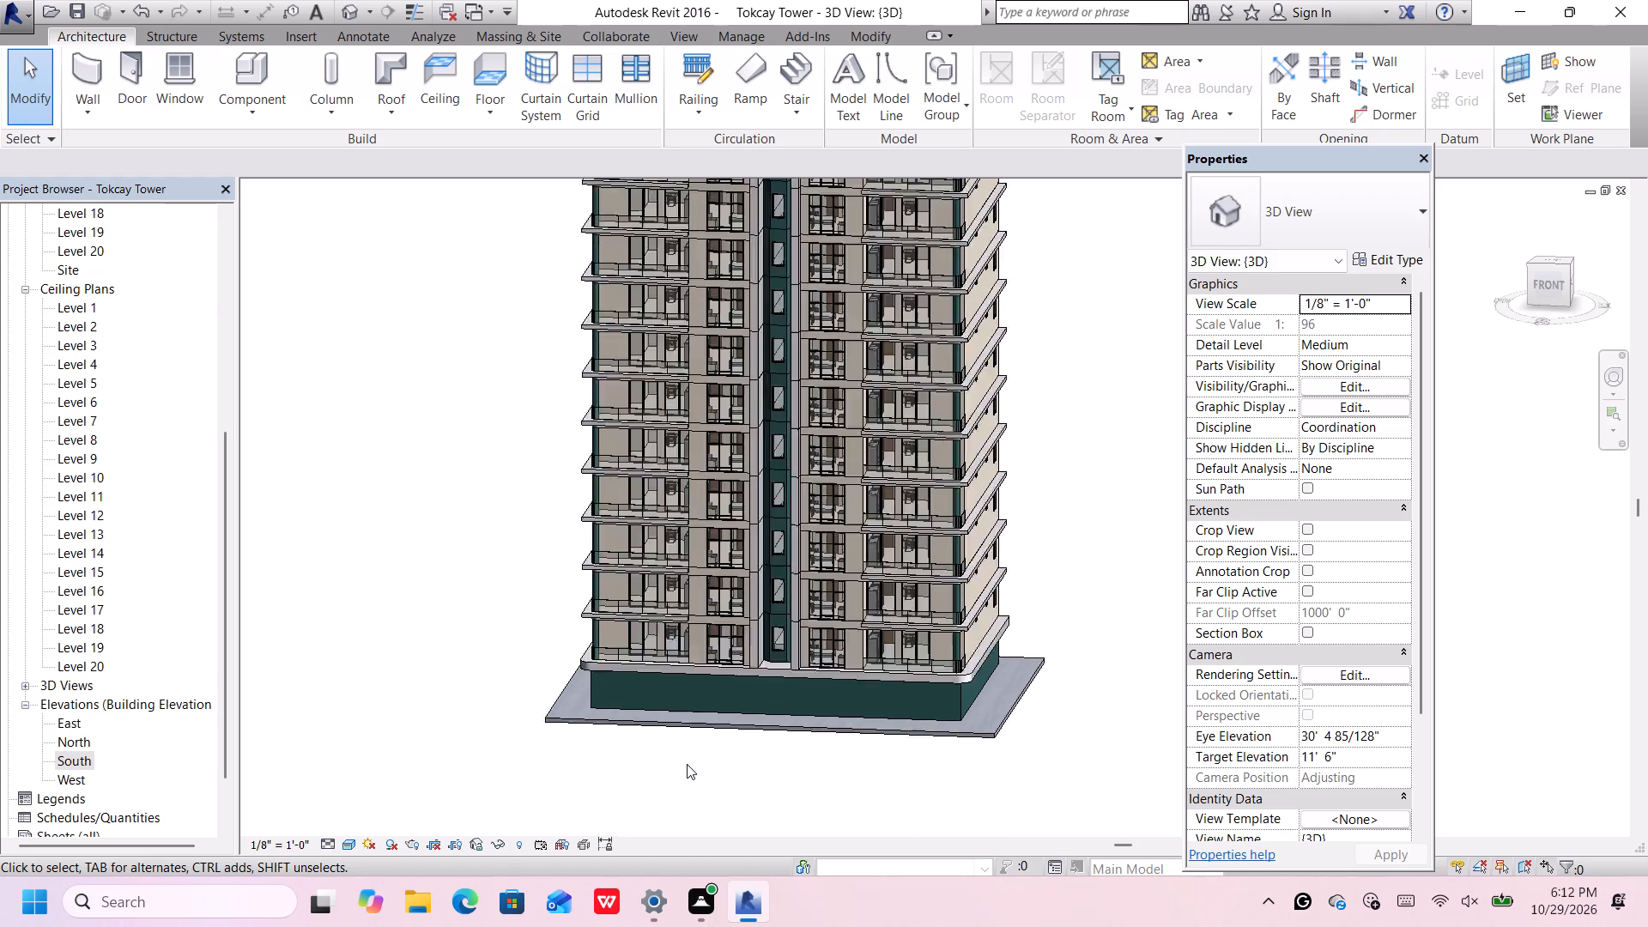
pyautogui.scroll(-1, 687, 764)
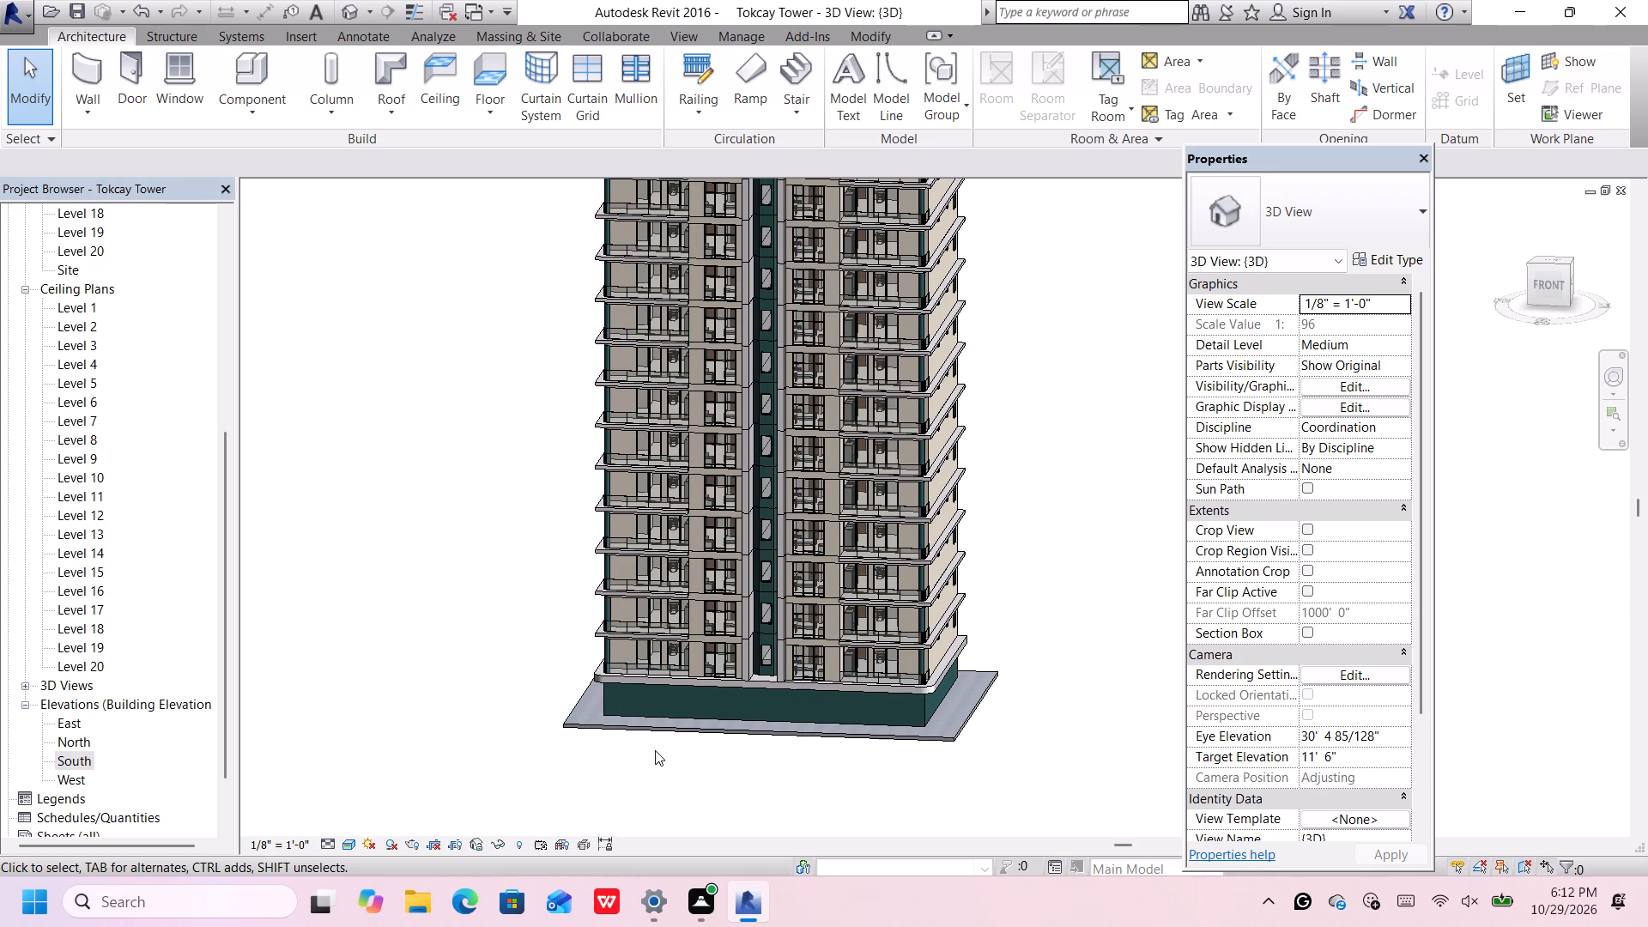
pyautogui.scroll(1, 655, 750)
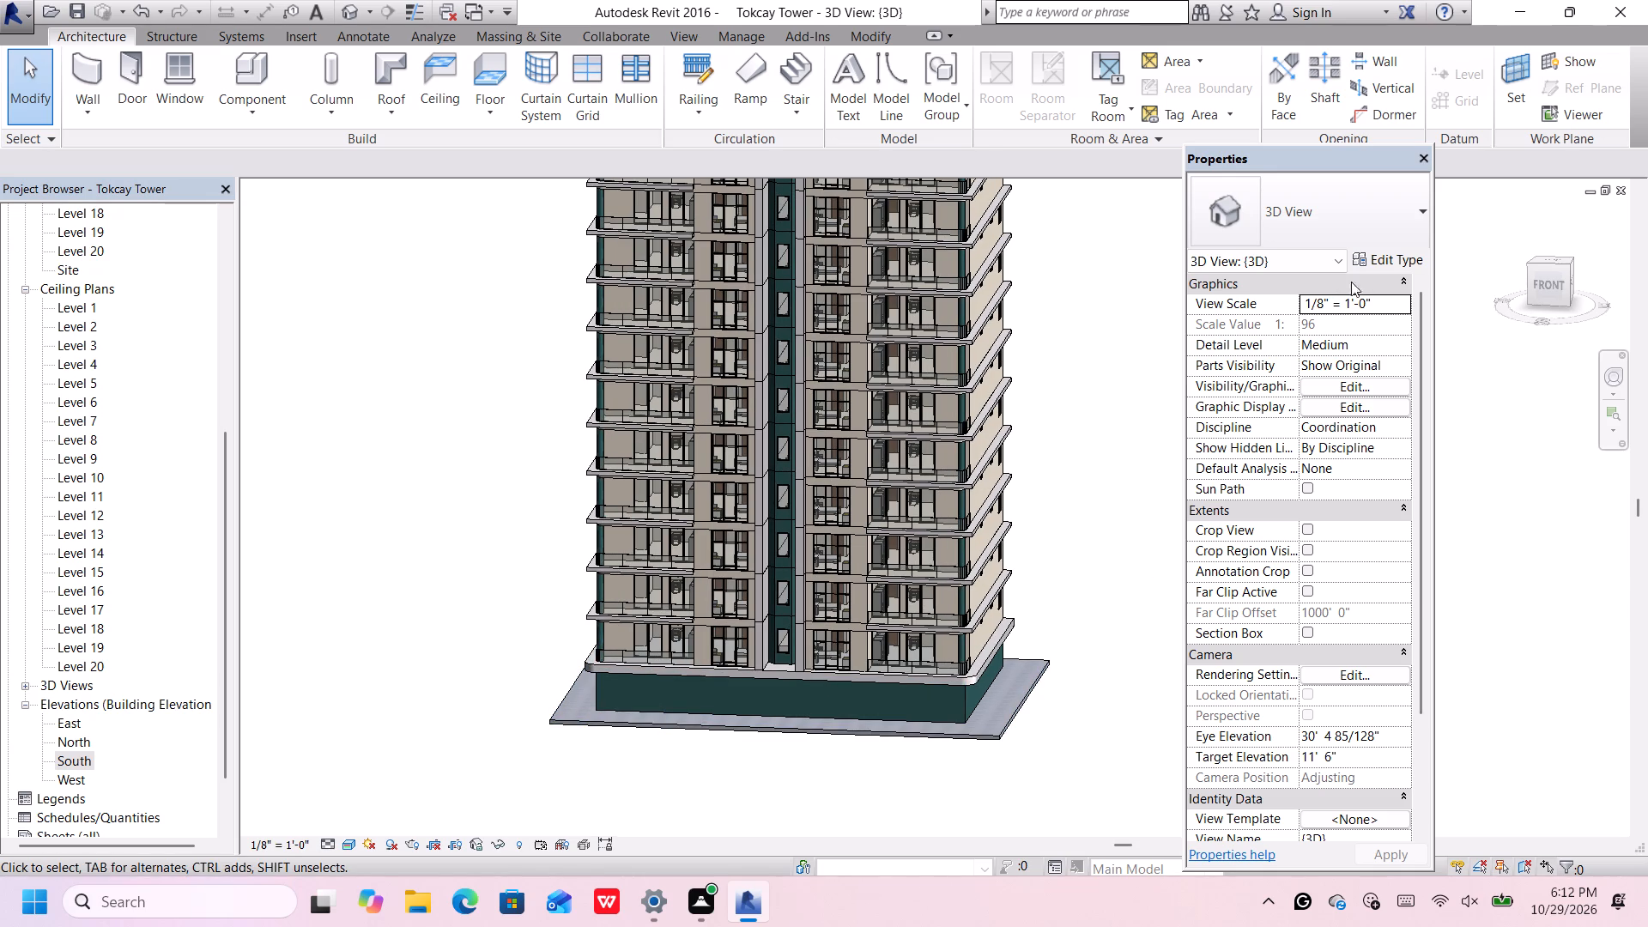
# Turn the 3D view to the front and examine the full tower and its green base wall.
pyautogui.click(1546, 282)
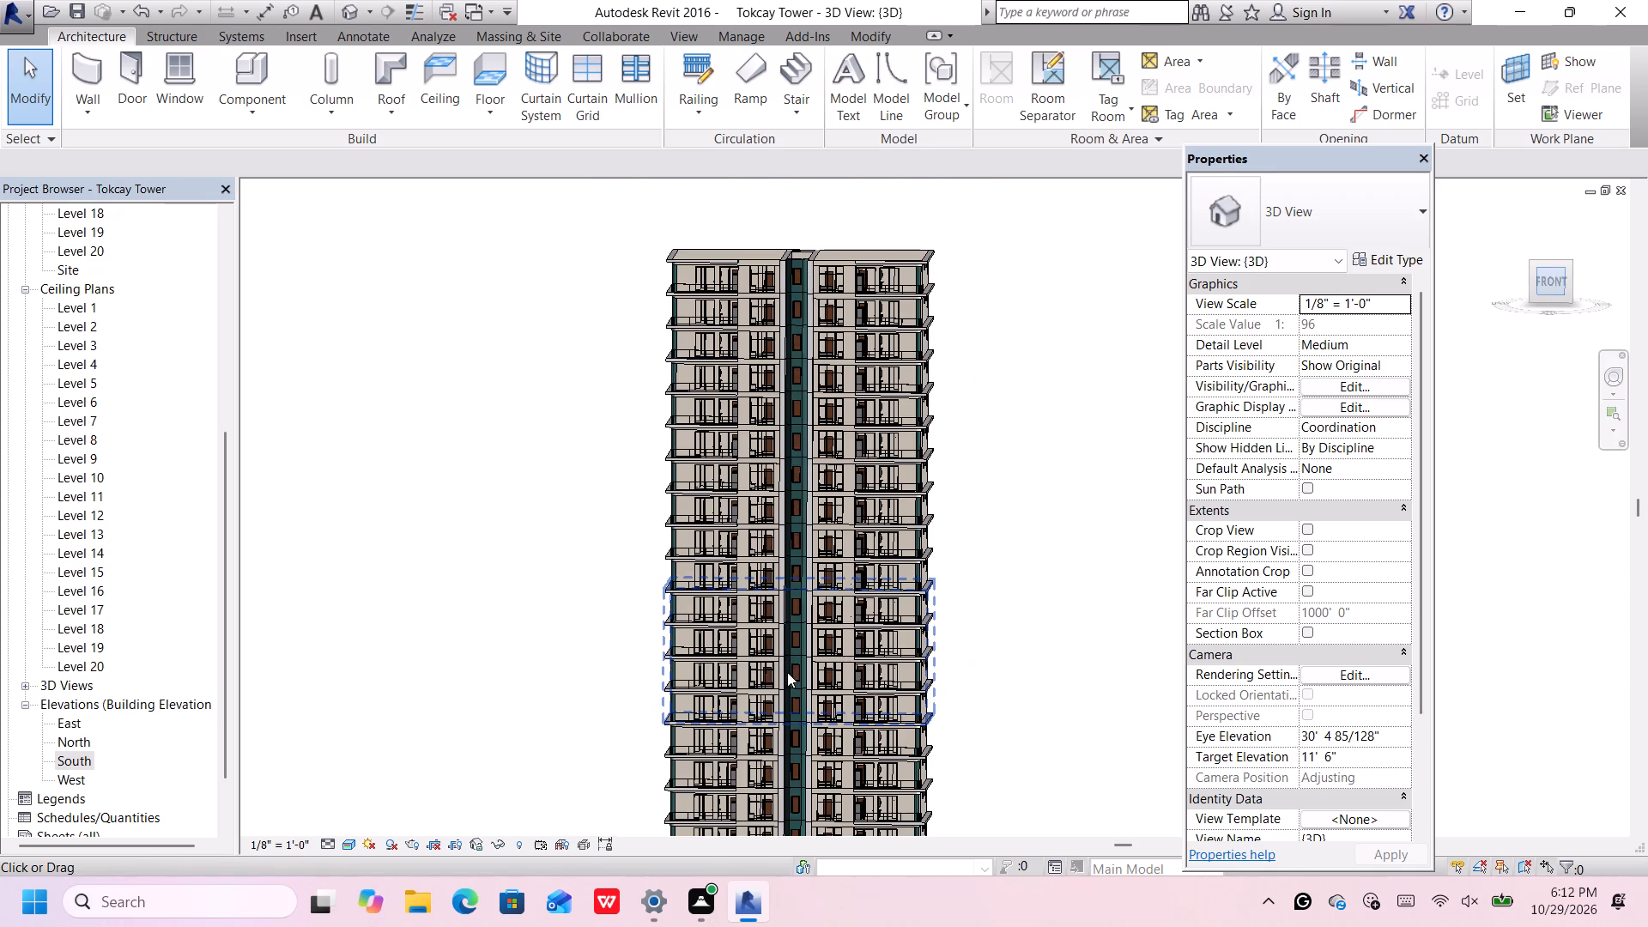
pyautogui.scroll(-6, 861, 601)
pyautogui.scroll(-8, 992, 528)
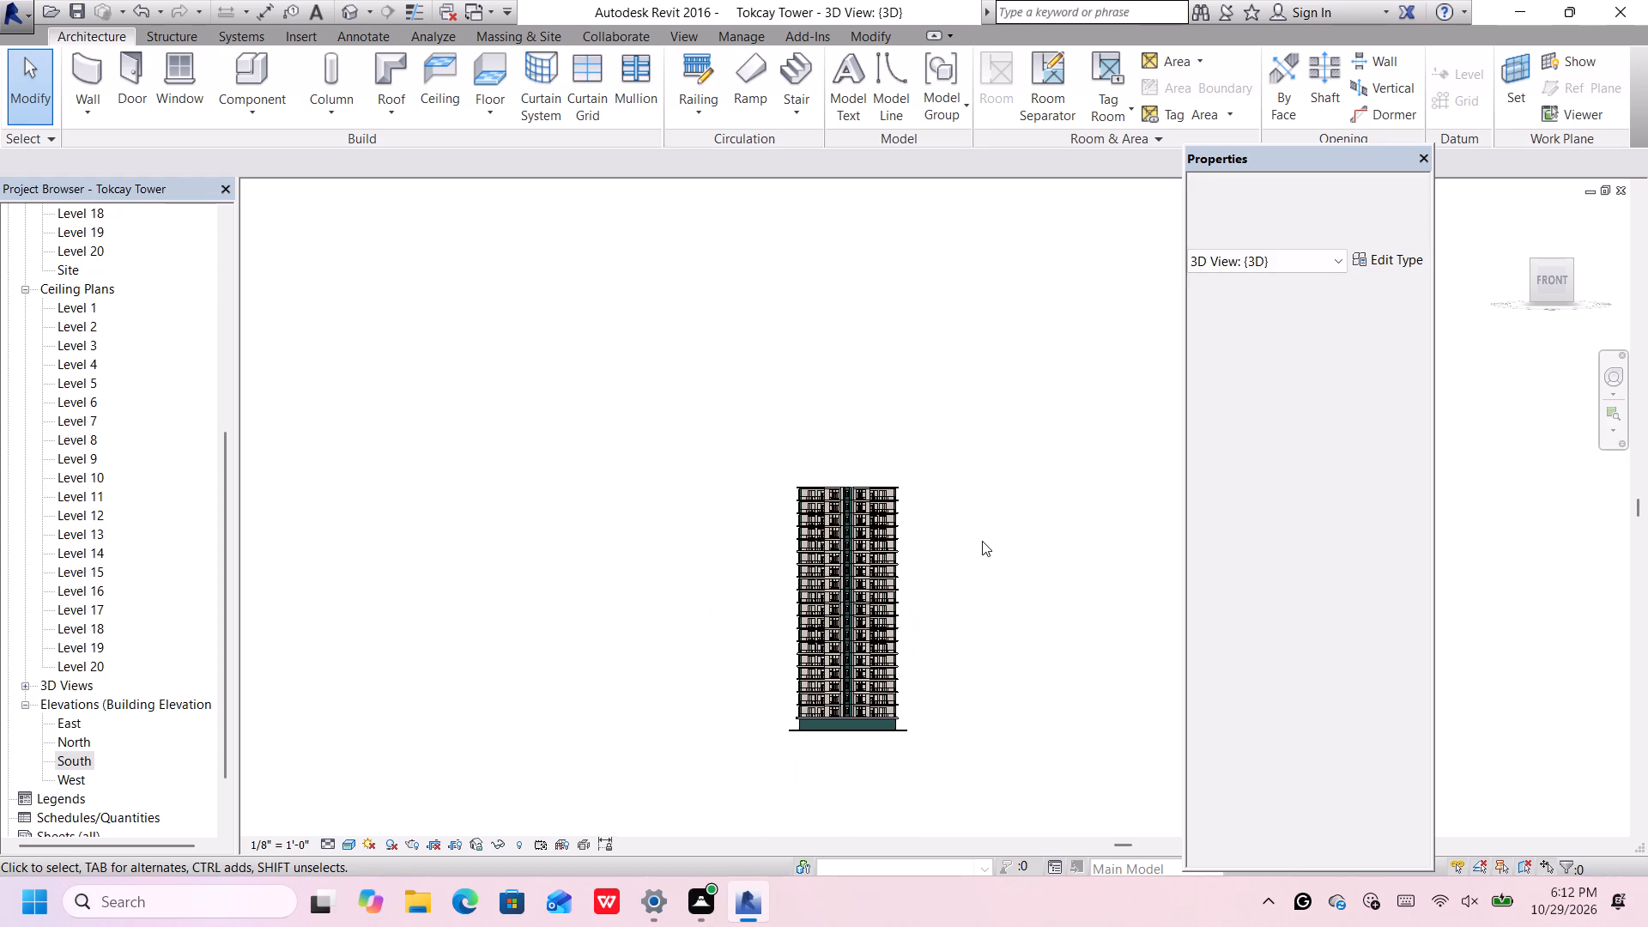
pyautogui.scroll(4, 929, 629)
pyautogui.scroll(6, 936, 549)
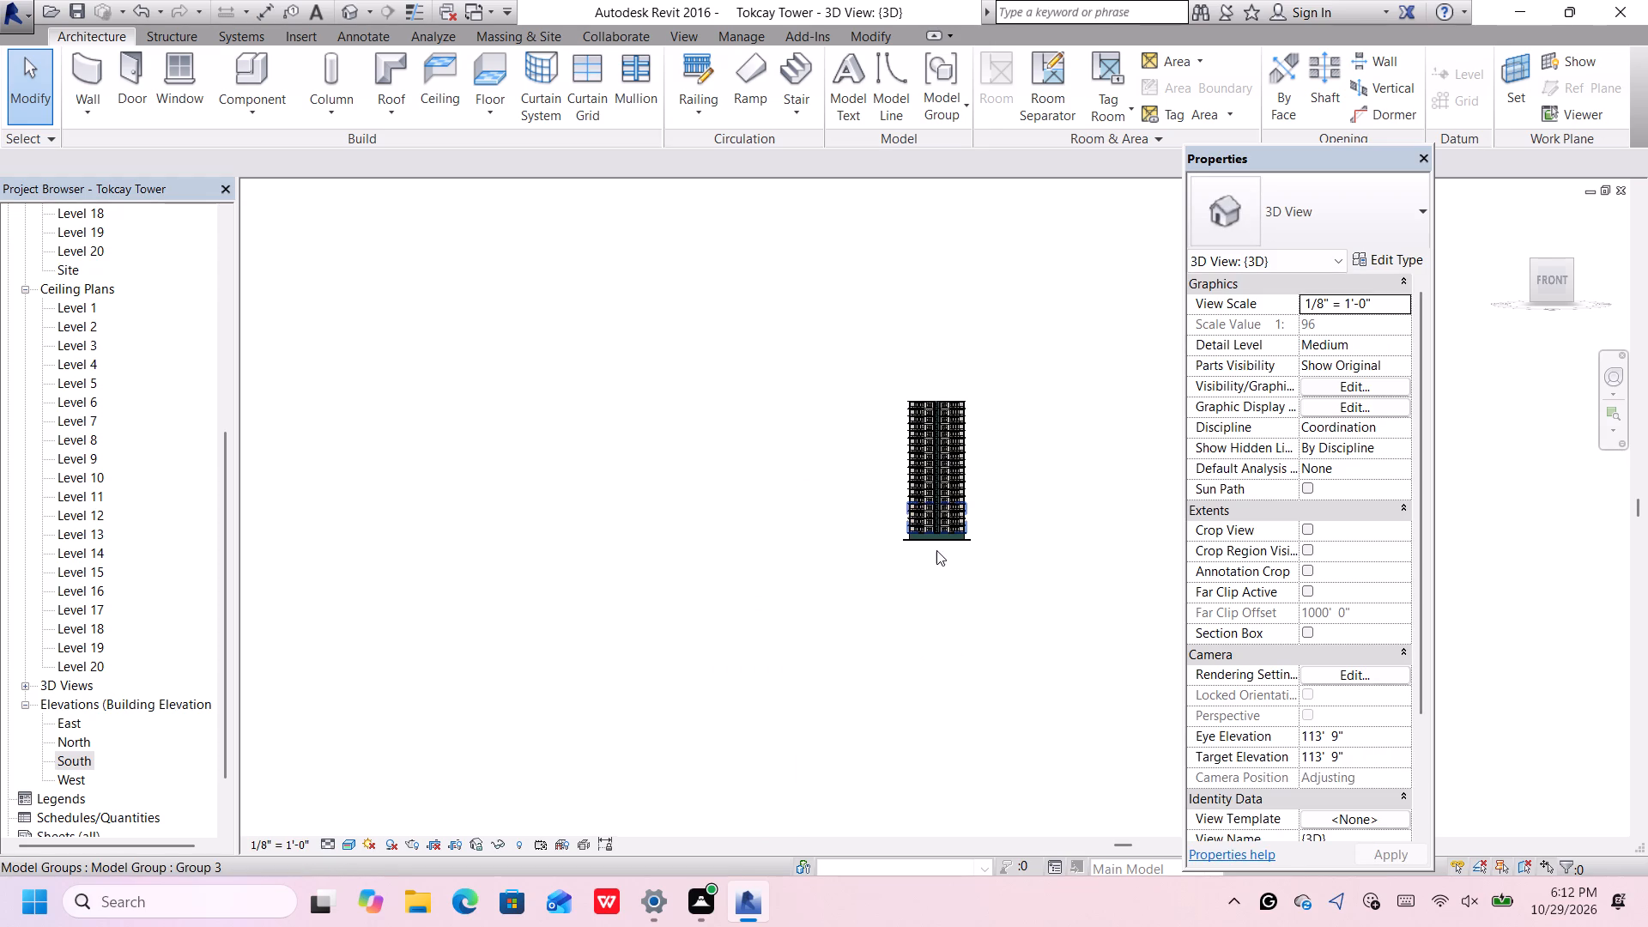
pyautogui.scroll(9, 936, 550)
pyautogui.moveTo(1060, 457); pyautogui.dragTo(949, 546, button='middle')
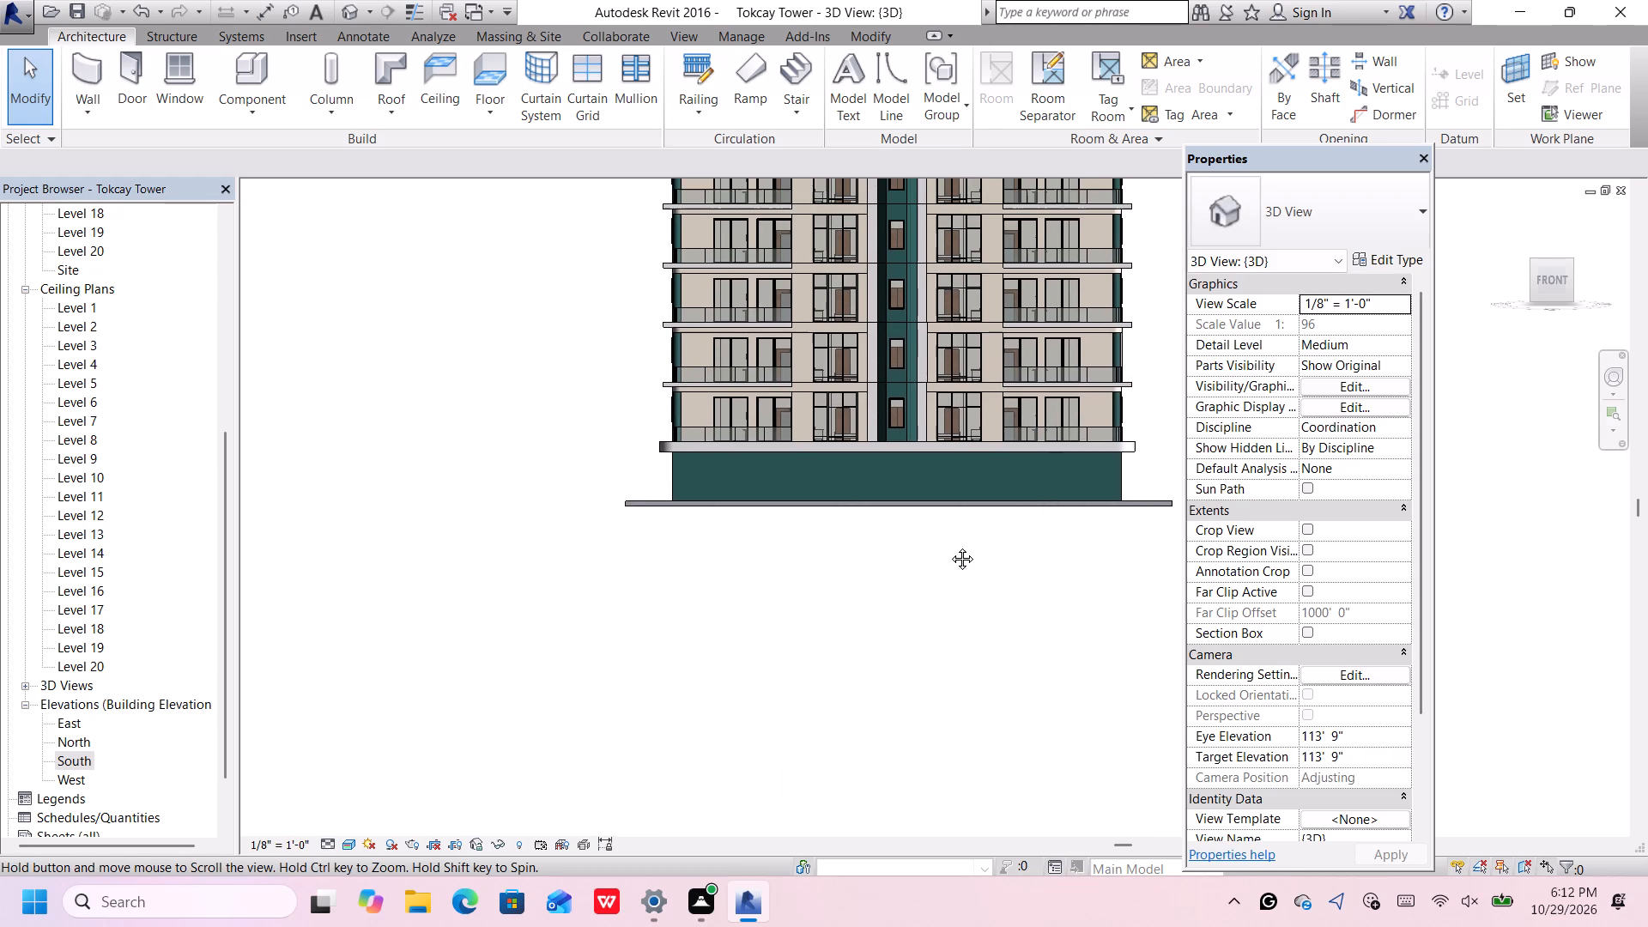
pyautogui.moveTo(949, 546); pyautogui.dragTo(844, 671, button='middle')
pyautogui.scroll(6, 651, 664)
pyautogui.scroll(2, 570, 672)
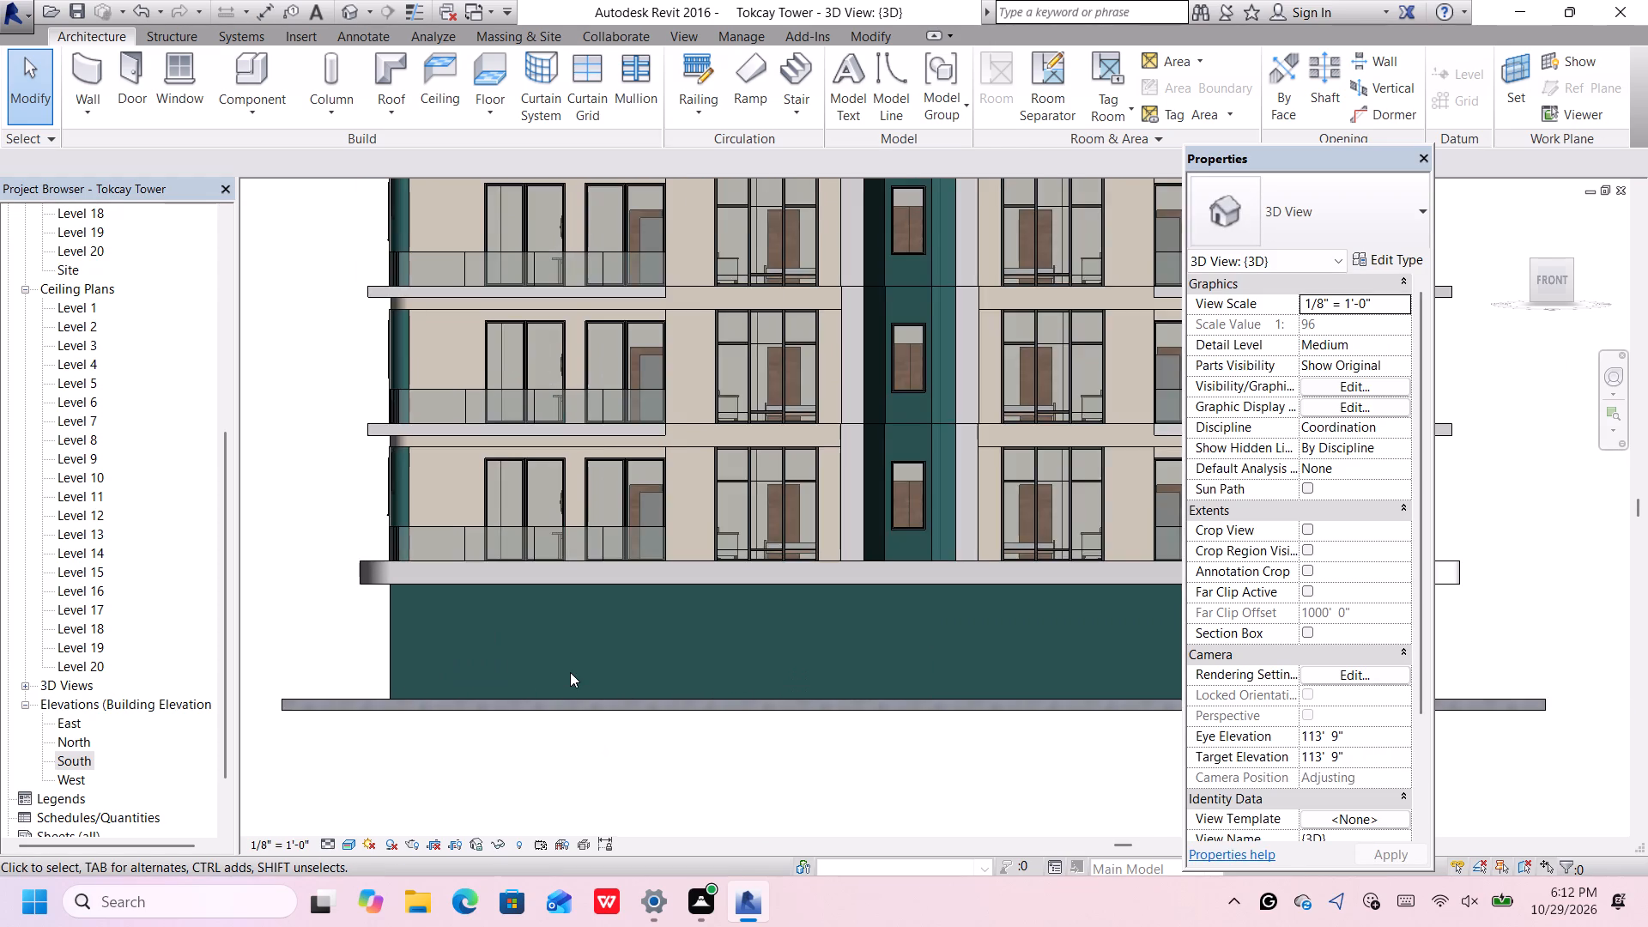
pyautogui.scroll(1, 570, 672)
pyautogui.scroll(-2, 571, 671)
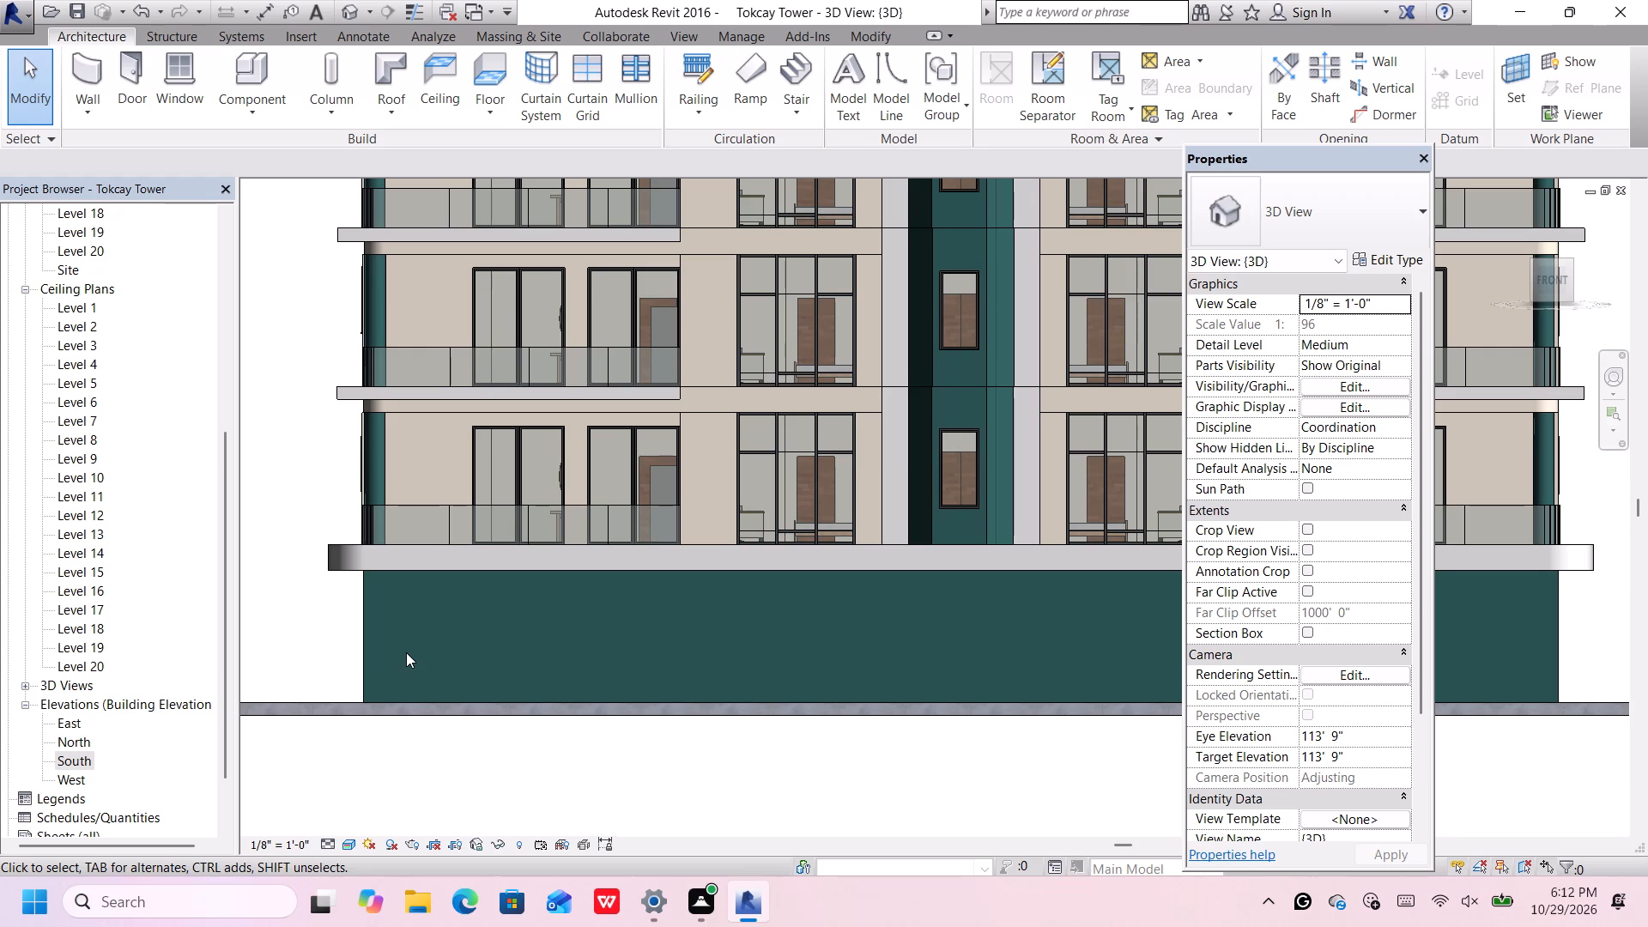
pyautogui.scroll(-1, 442, 629)
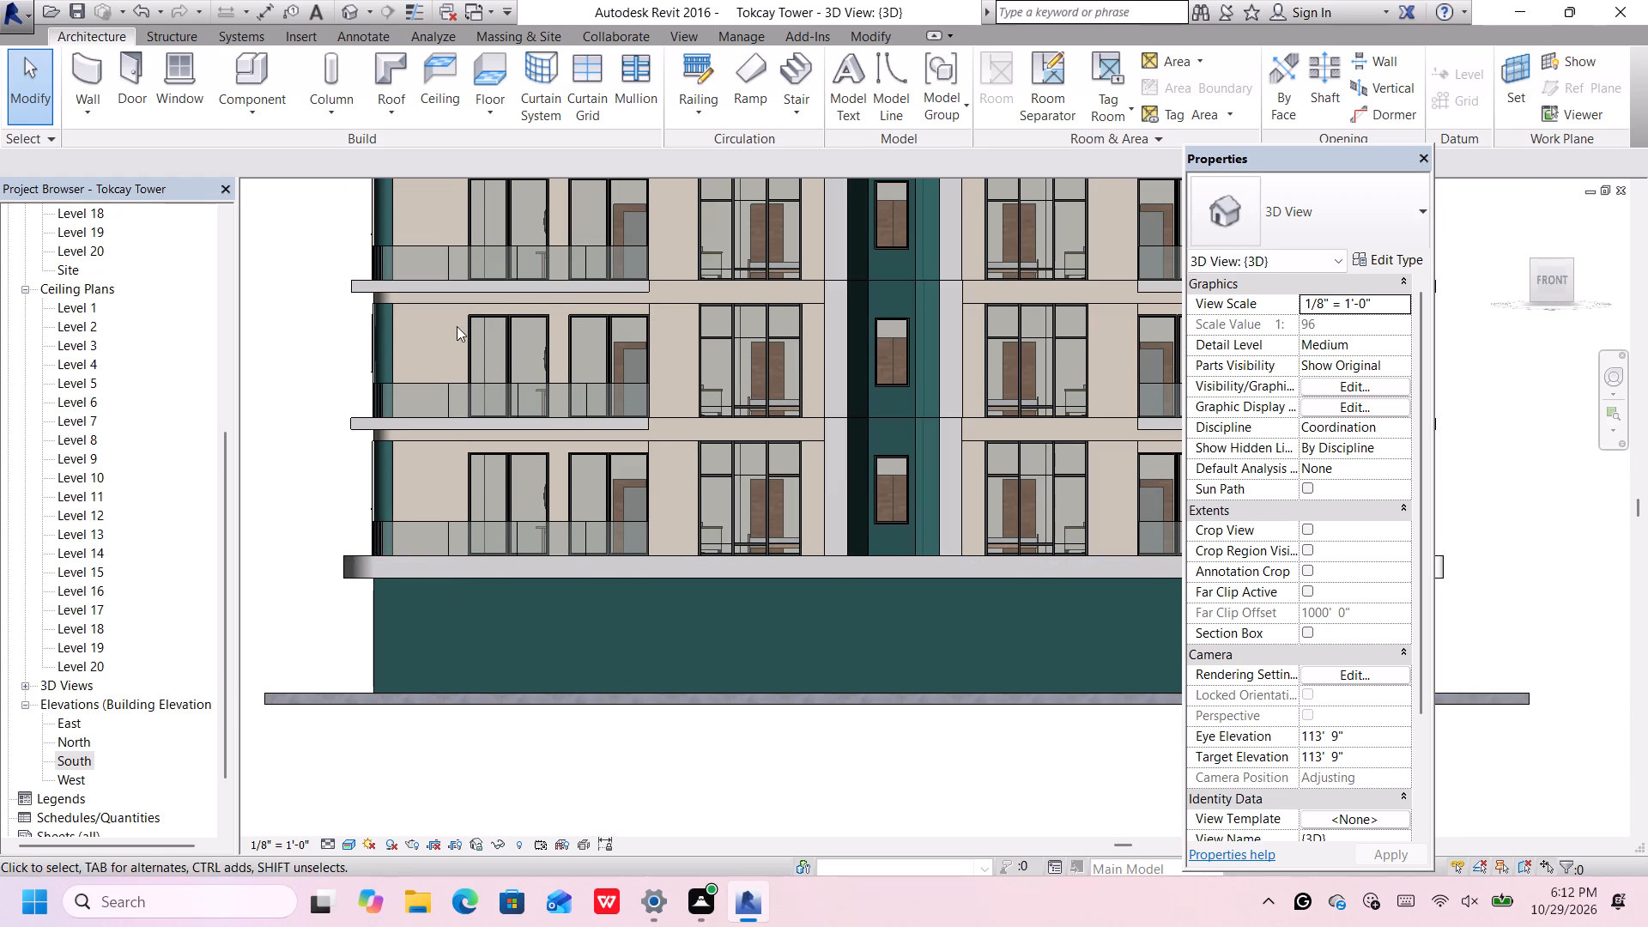
# Place two Fixed 36" x 72" 2 windows side by side in the base wall, about 9'-6" and 13' from its end.
pyautogui.click(184, 76)
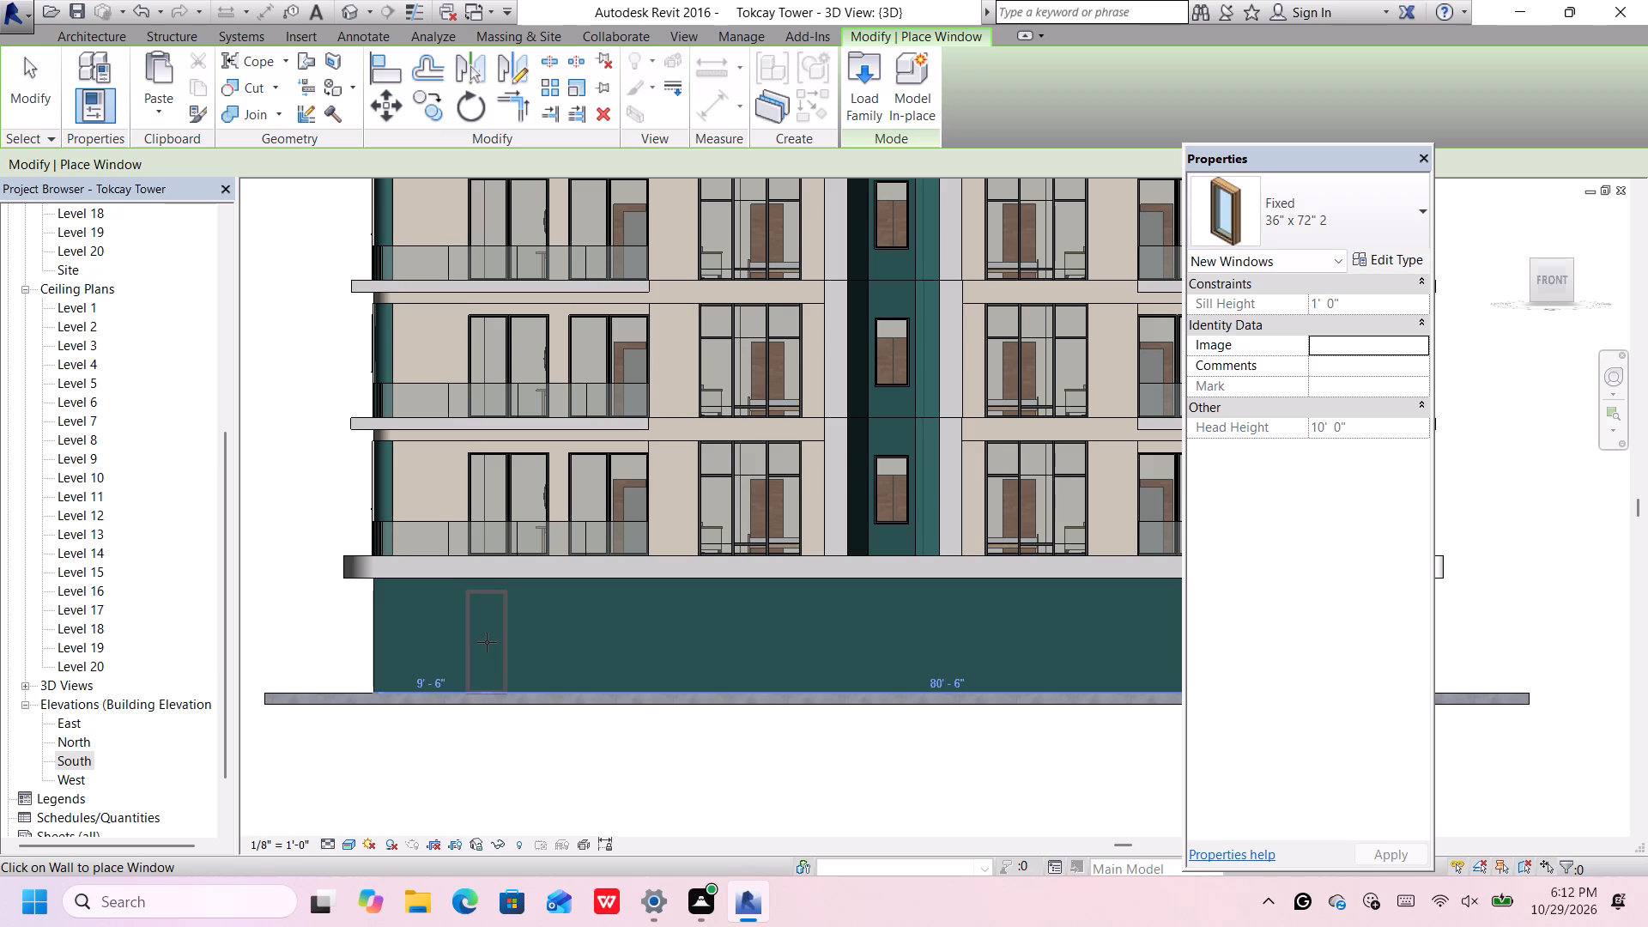
pyautogui.click(487, 642)
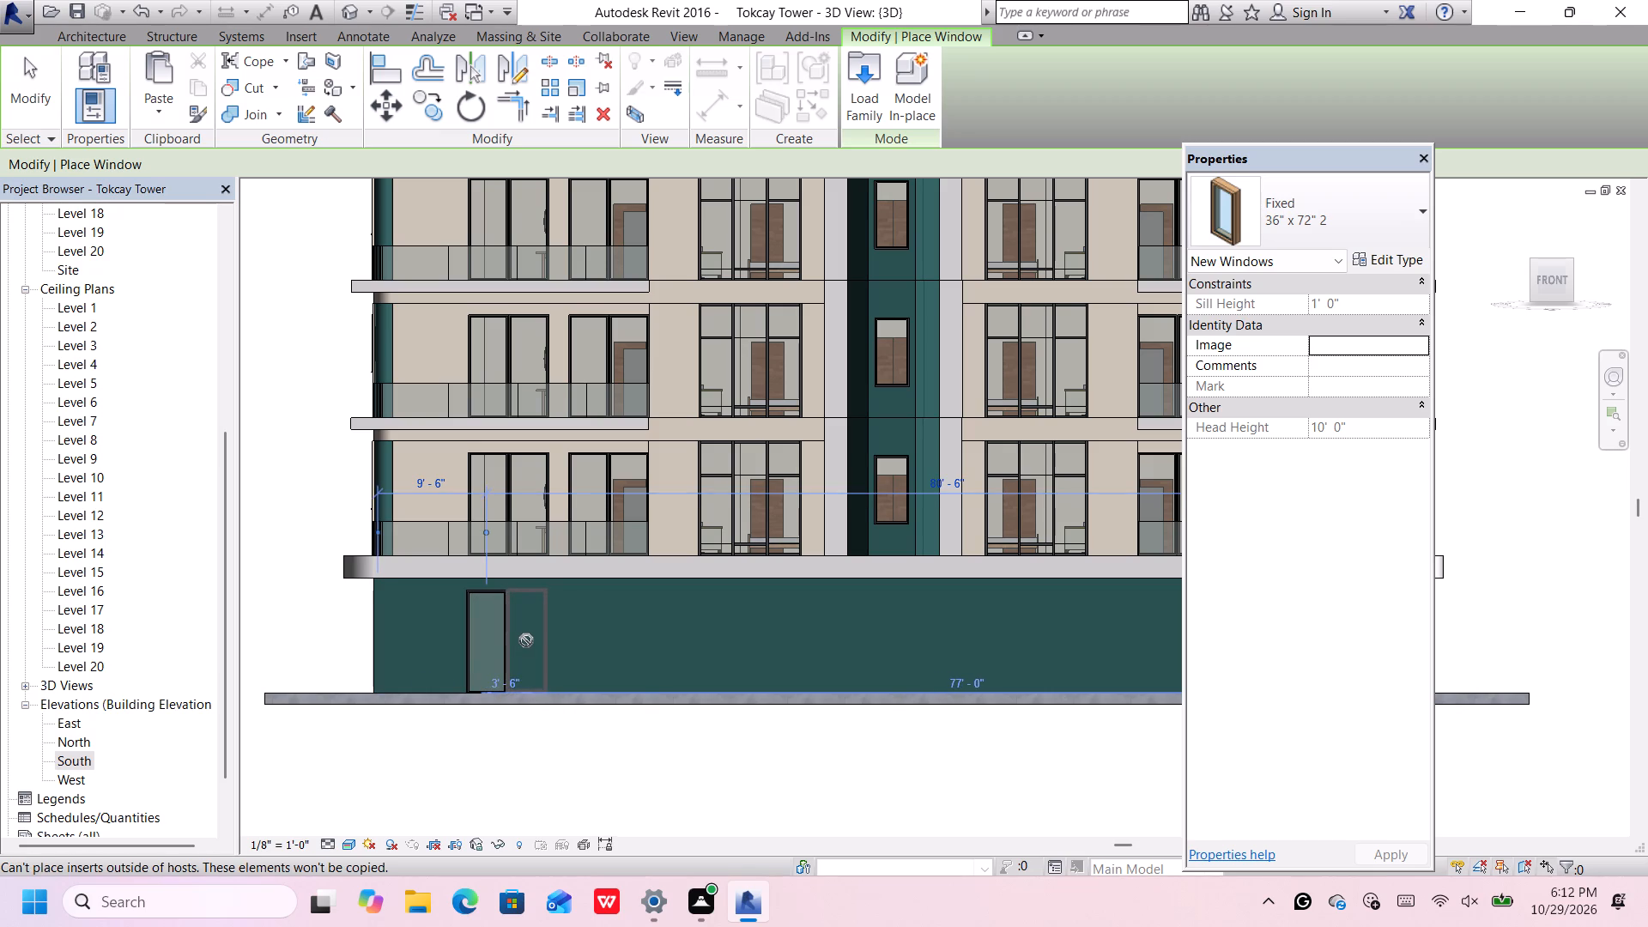
pyautogui.scroll(4, 526, 642)
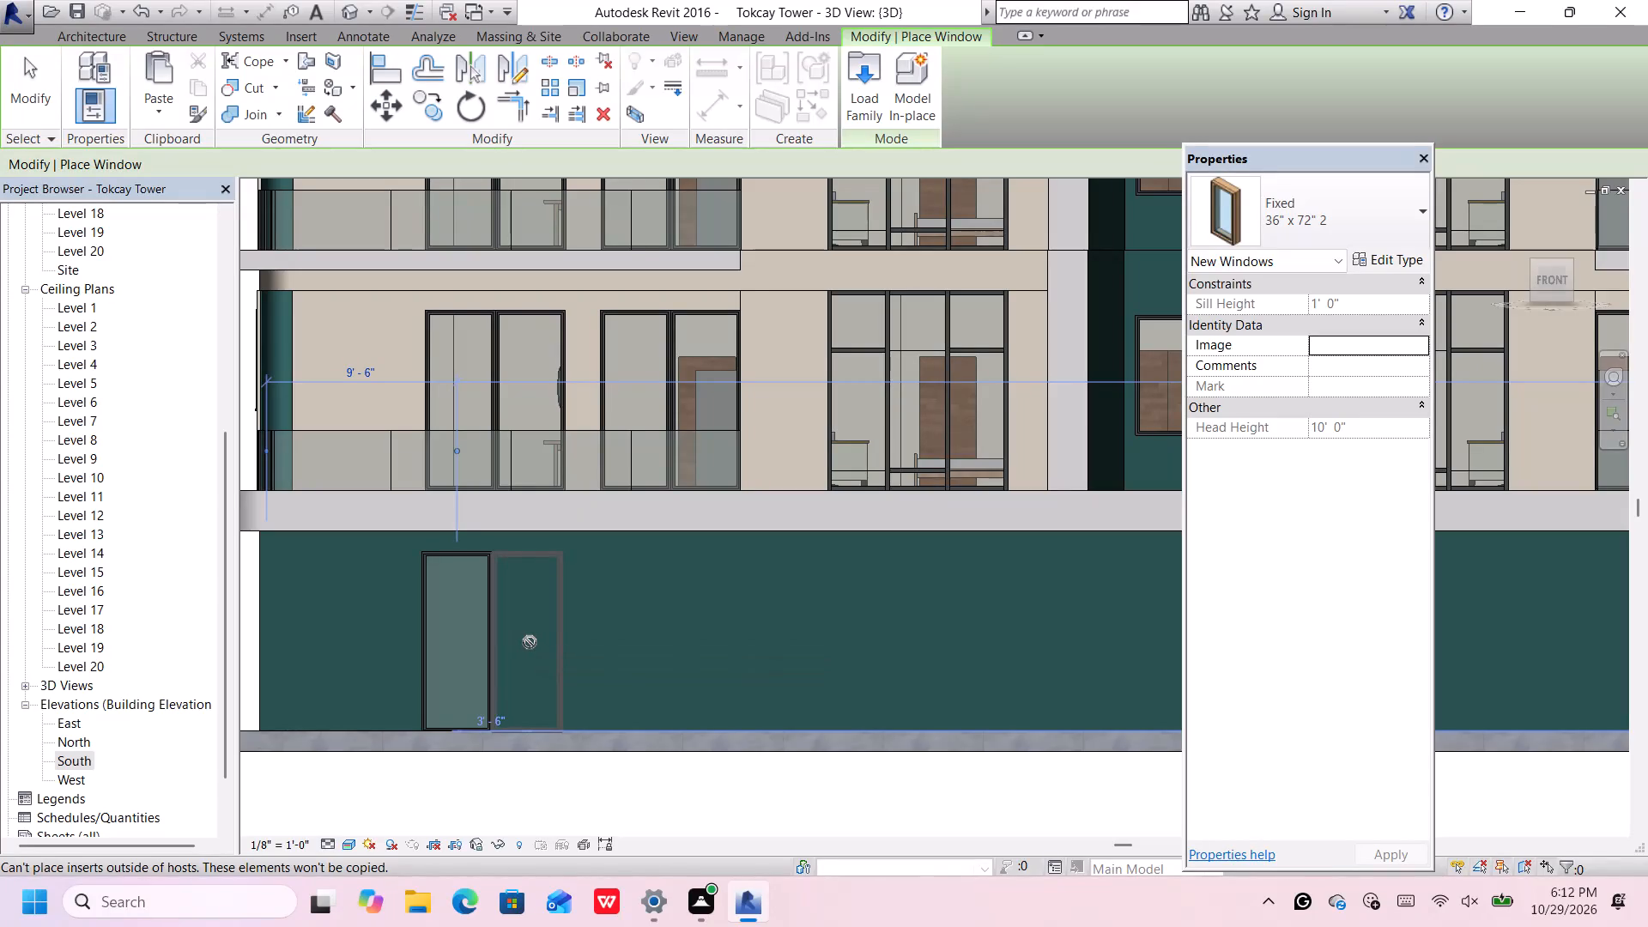
pyautogui.click(530, 642)
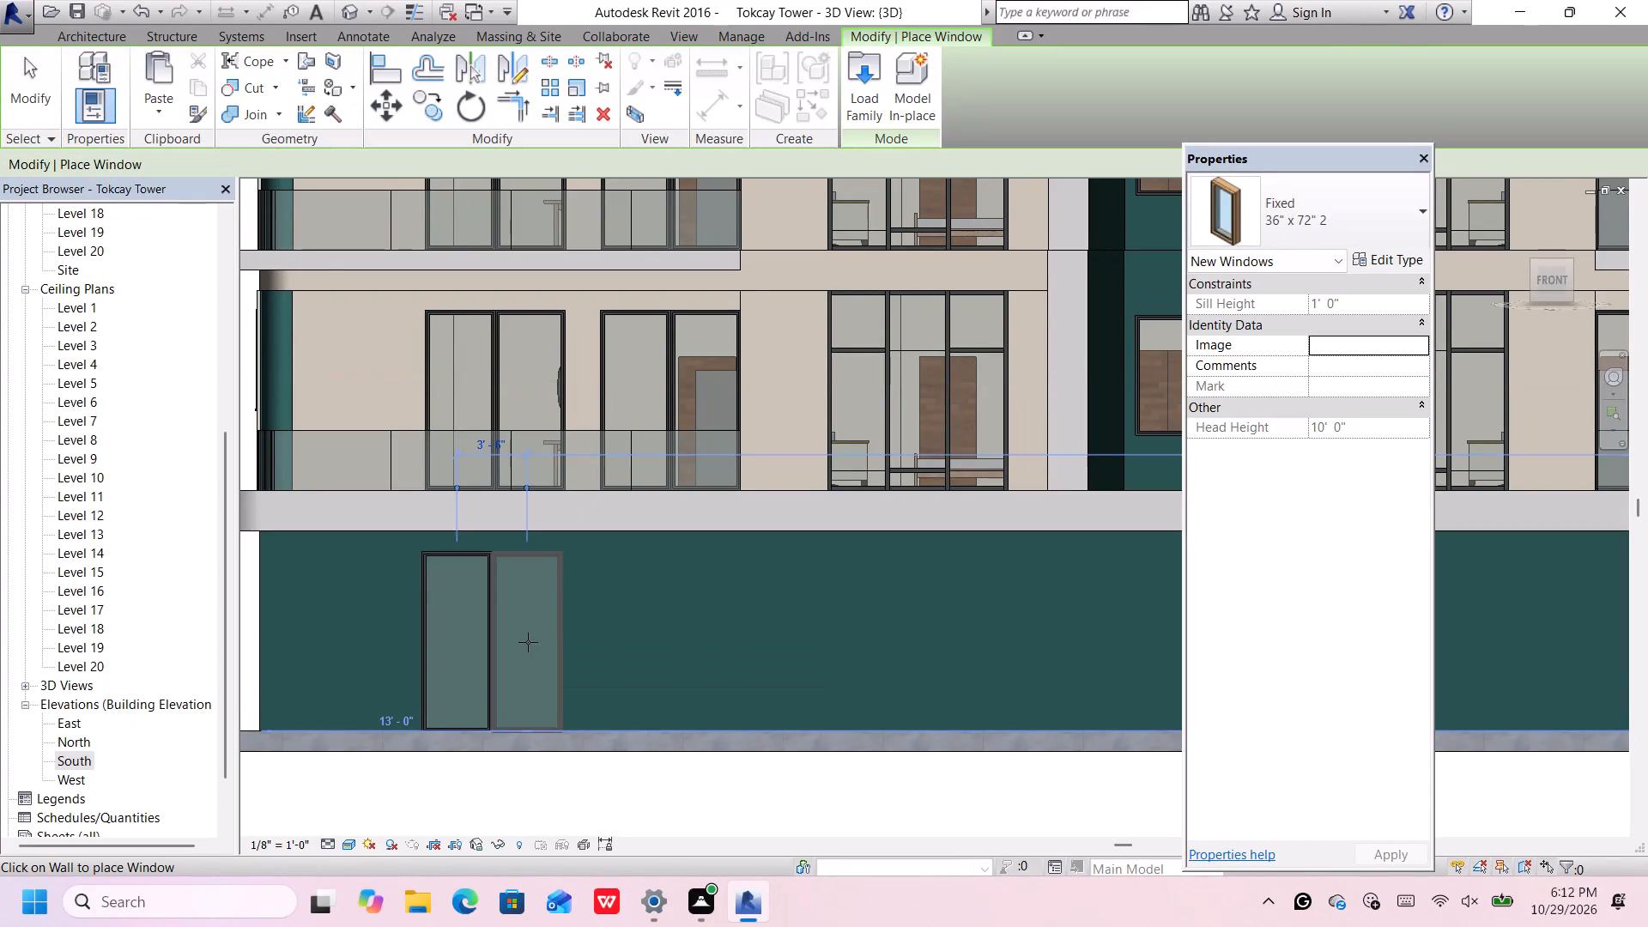
pyautogui.scroll(-4, 528, 642)
pyautogui.scroll(4, 506, 676)
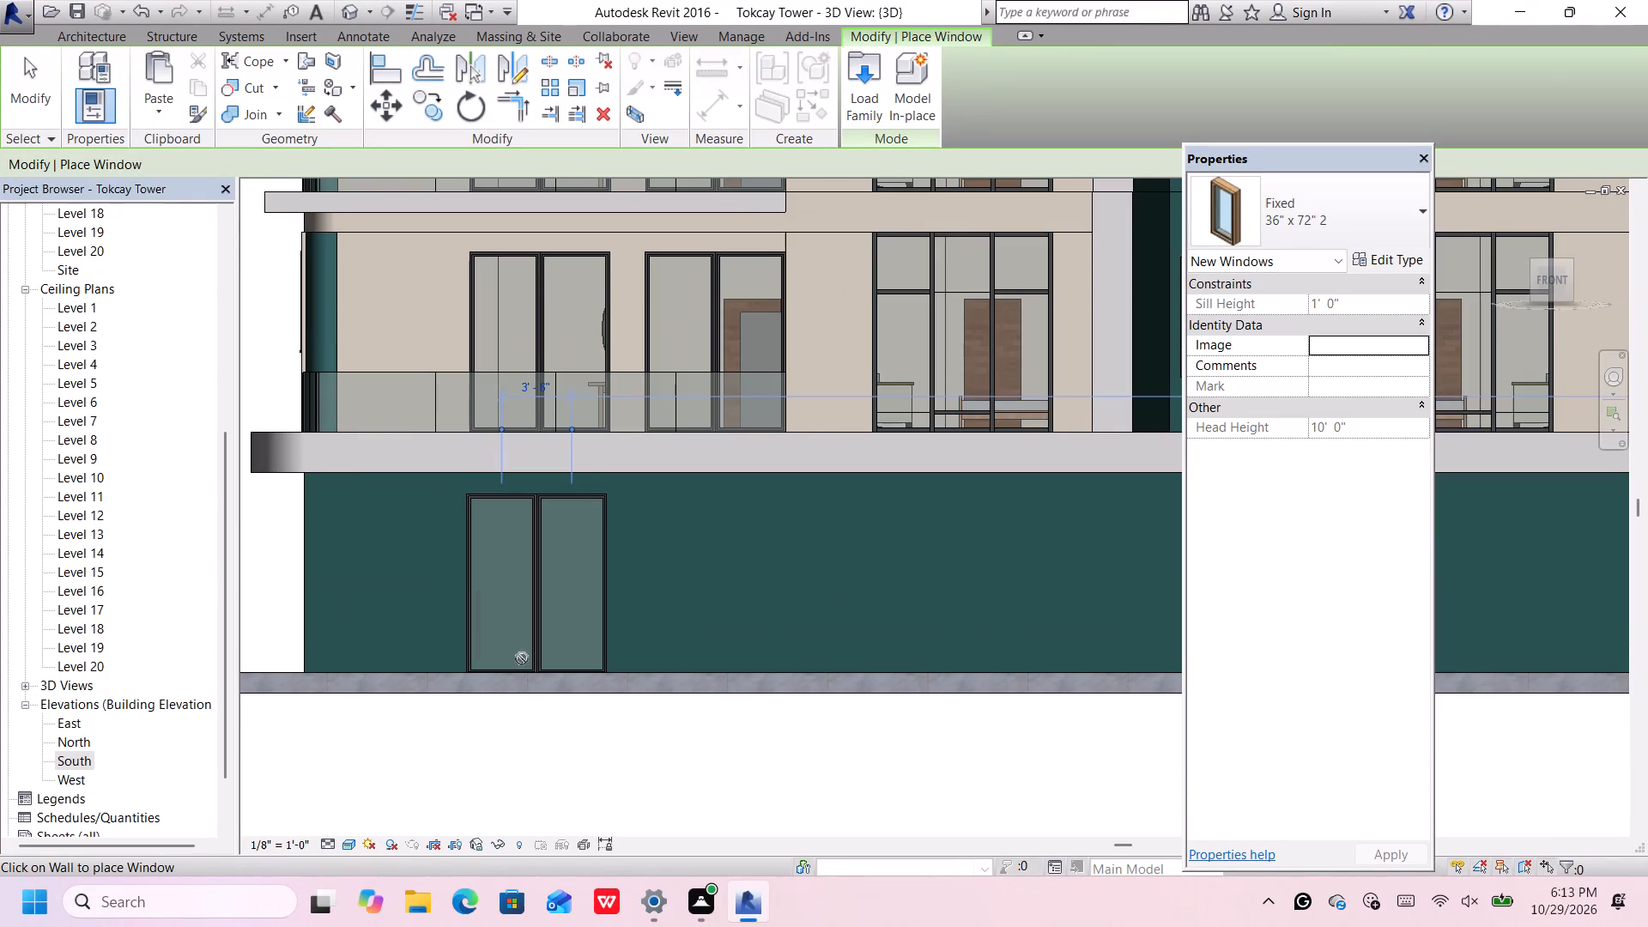
pyautogui.scroll(9, 553, 572)
pyautogui.scroll(-6, 543, 559)
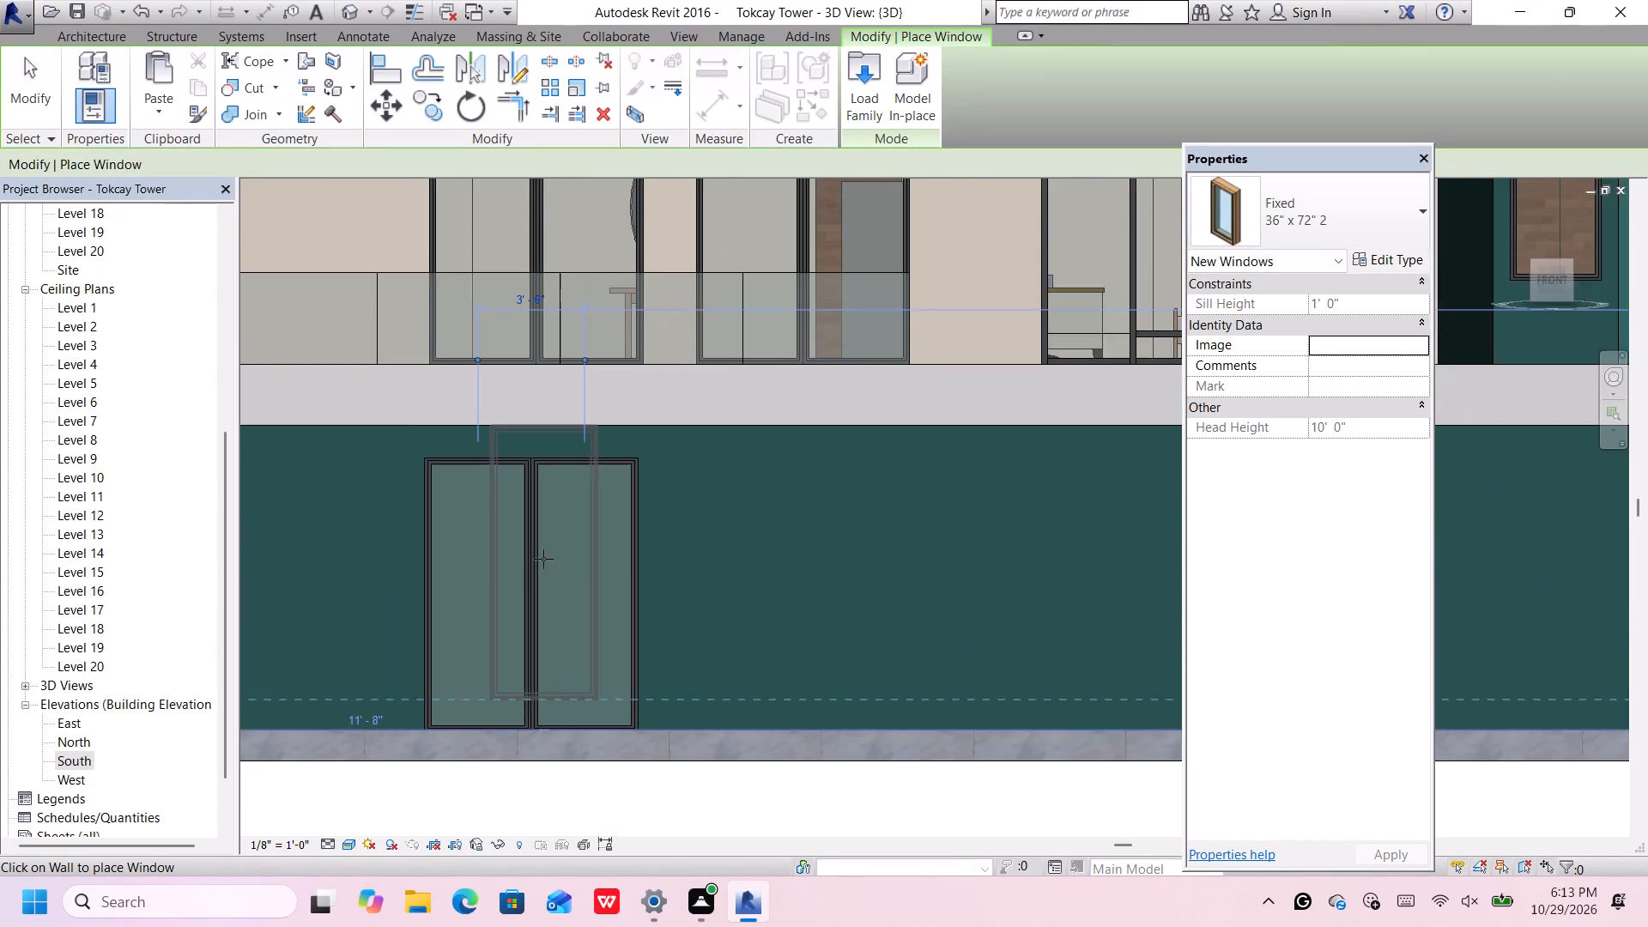
pyautogui.scroll(-5, 543, 559)
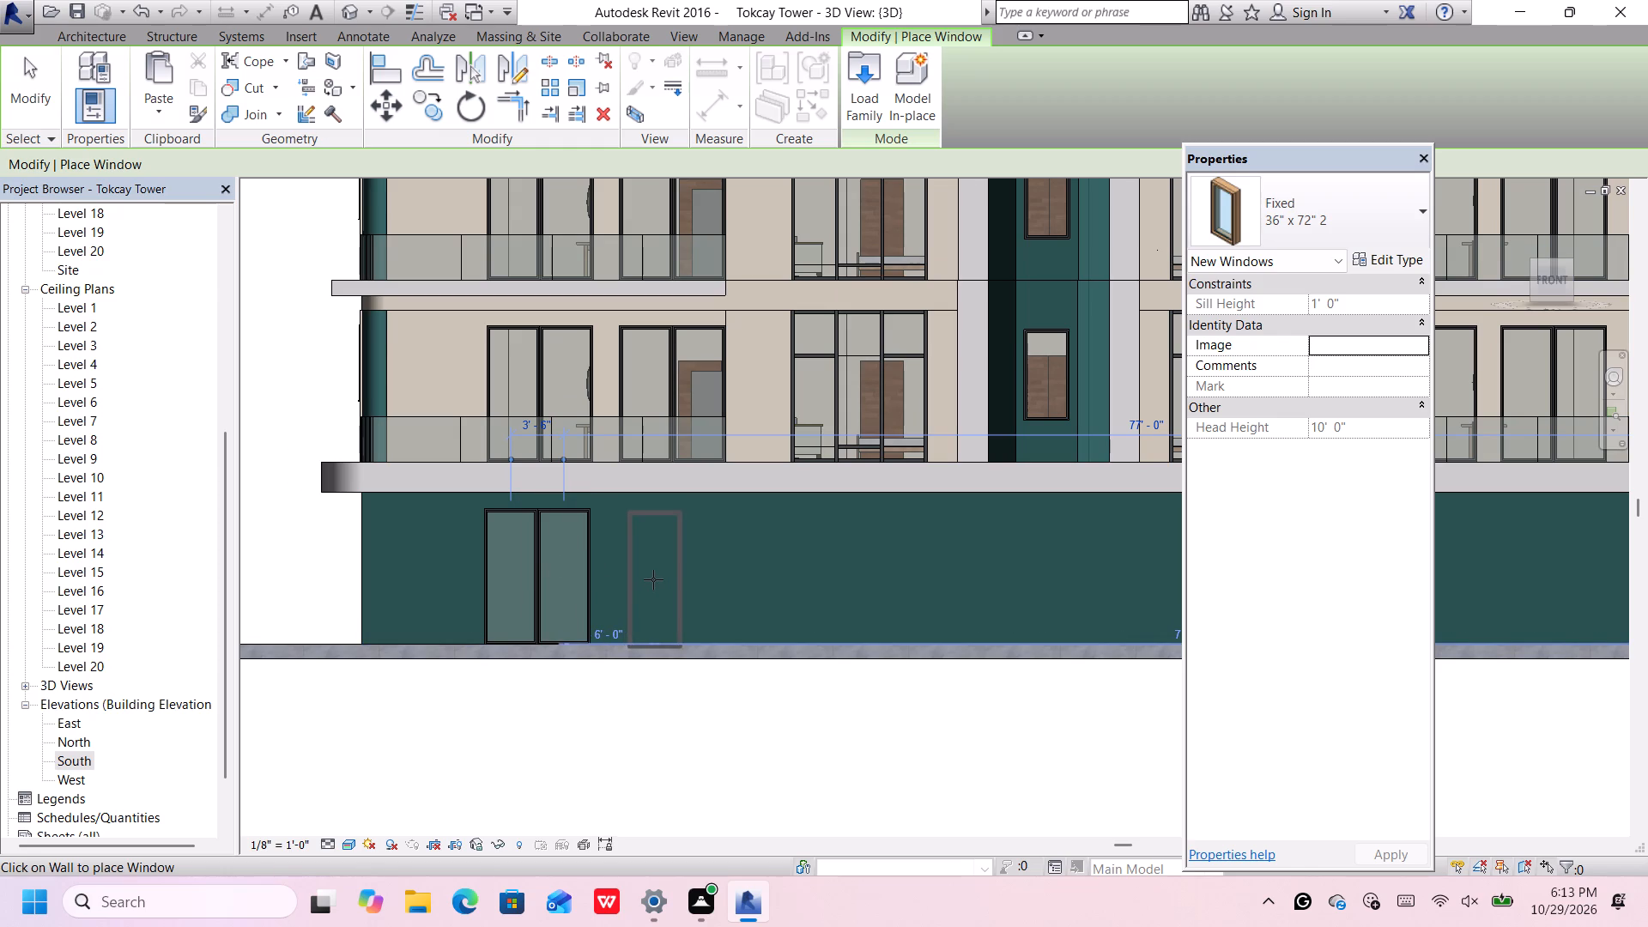
pyautogui.scroll(2, 653, 579)
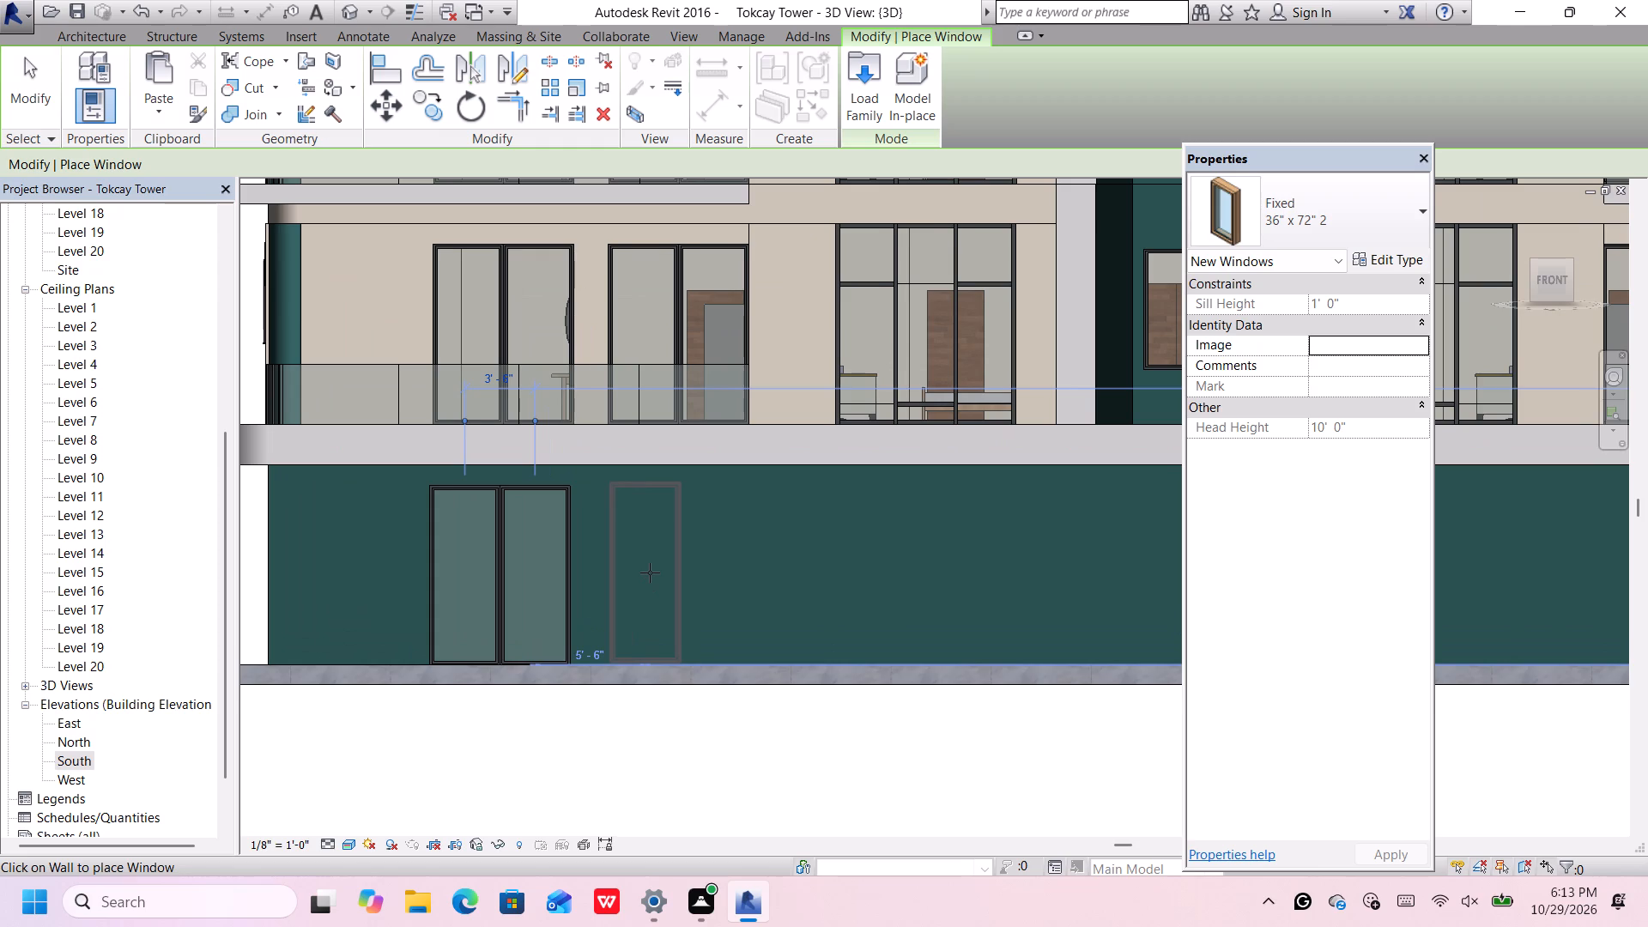
pyautogui.scroll(1, 650, 573)
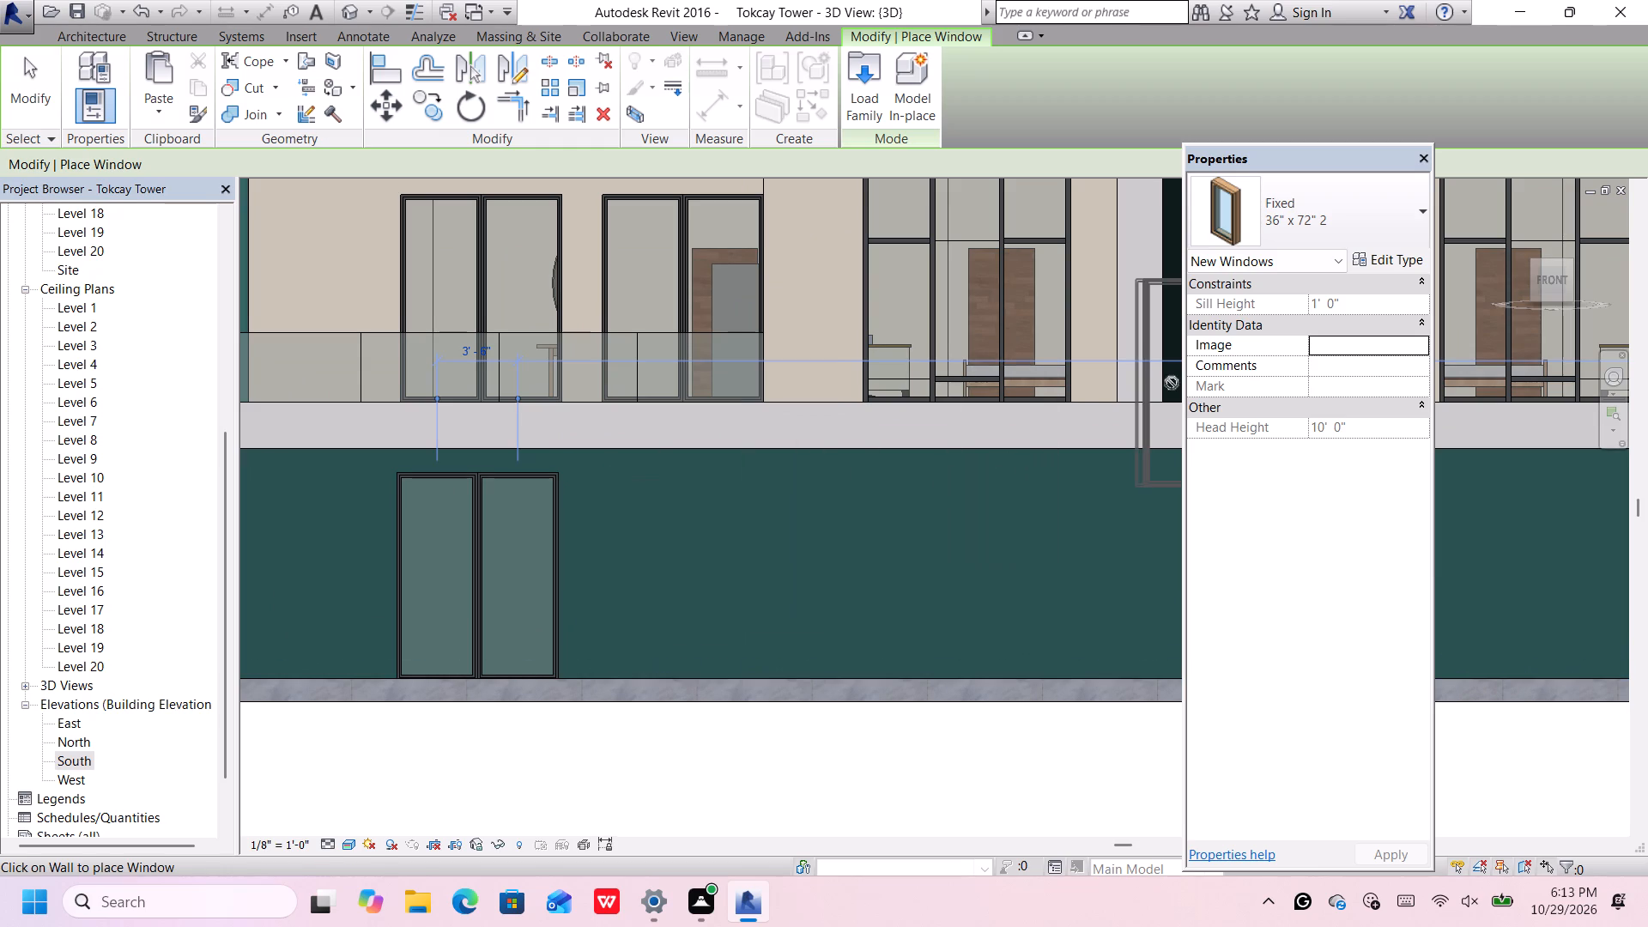
# Switch the type for new windows to Louvers with Trim, 16" x 24".
pyautogui.click(1300, 218)
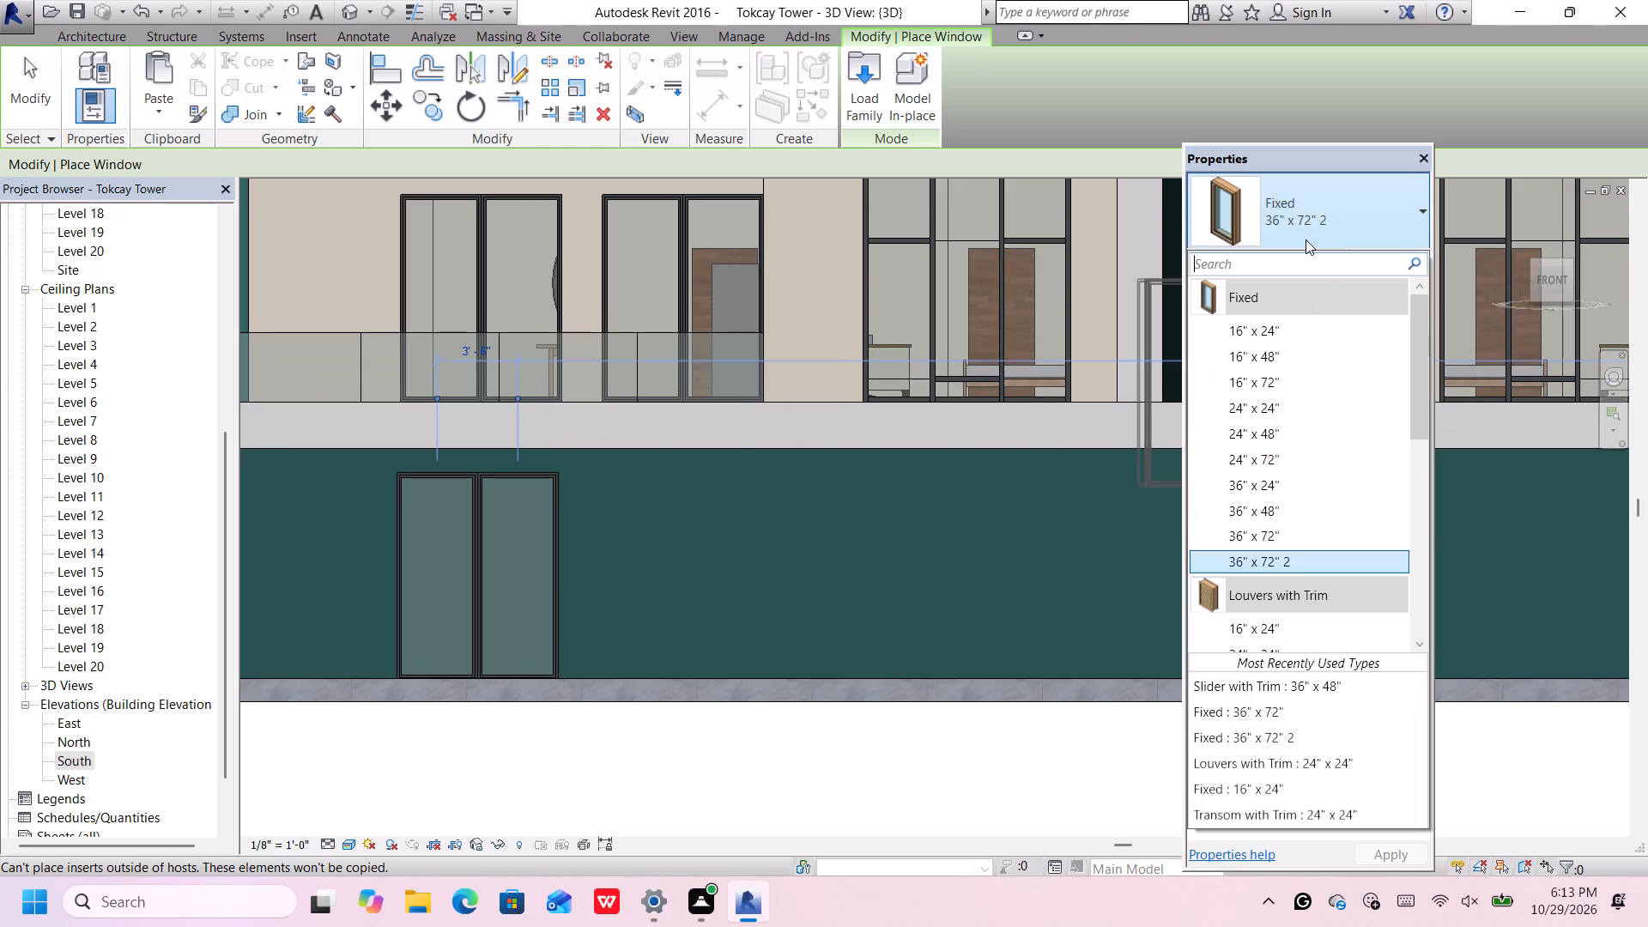
pyautogui.scroll(-1, 1333, 563)
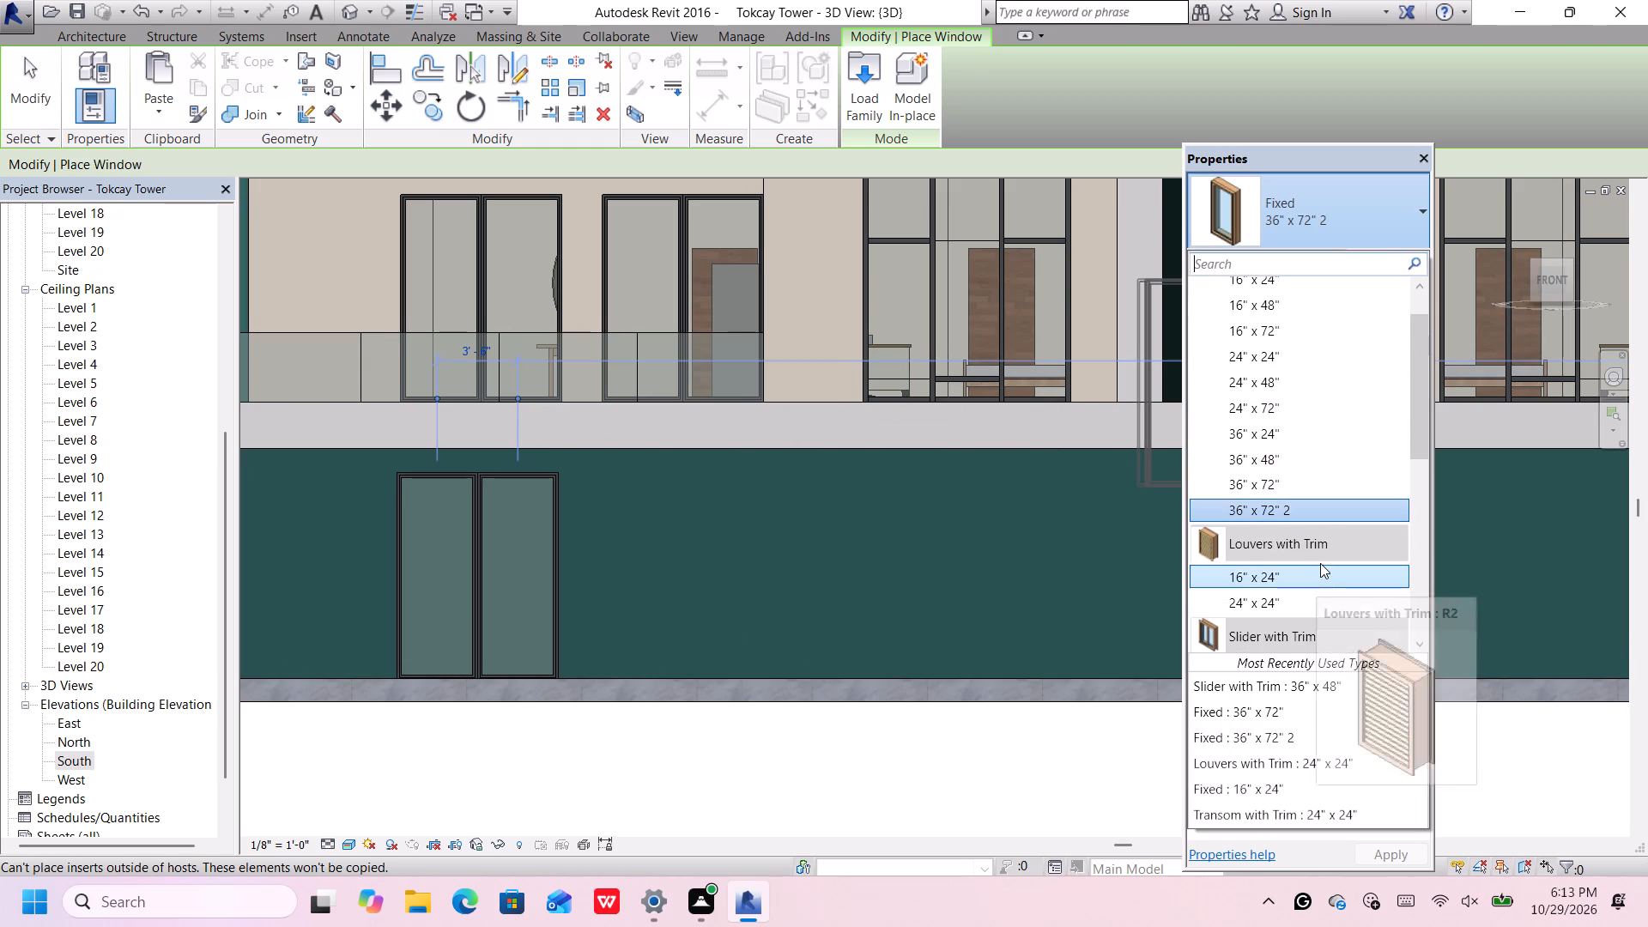
pyautogui.click(1322, 569)
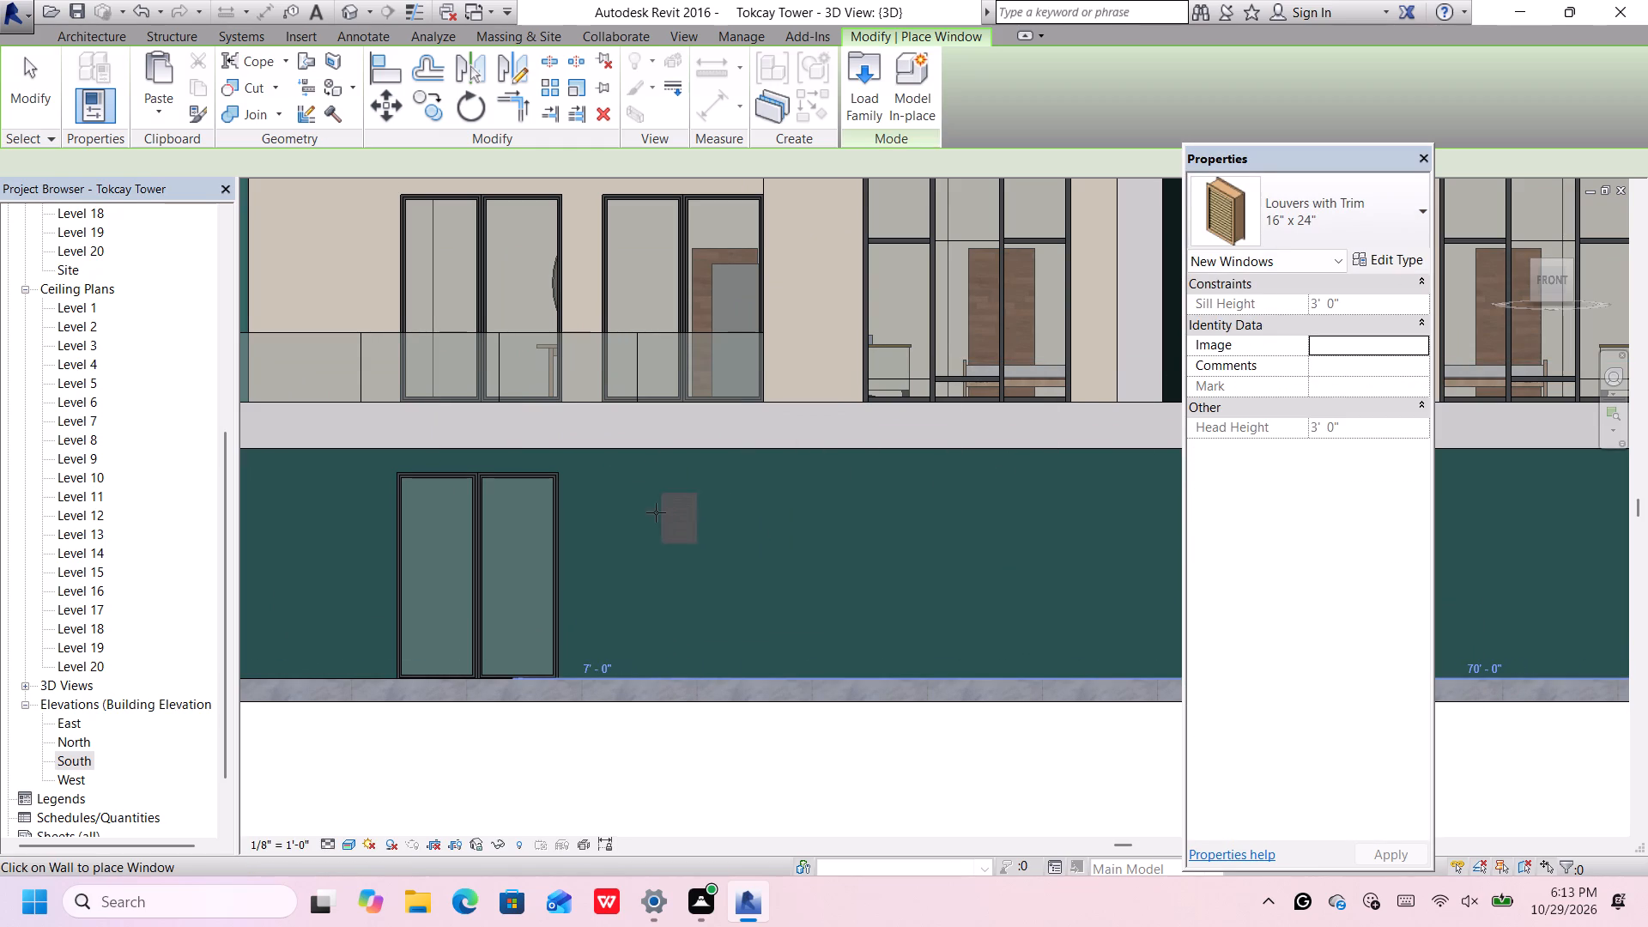
pyautogui.scroll(3, 655, 512)
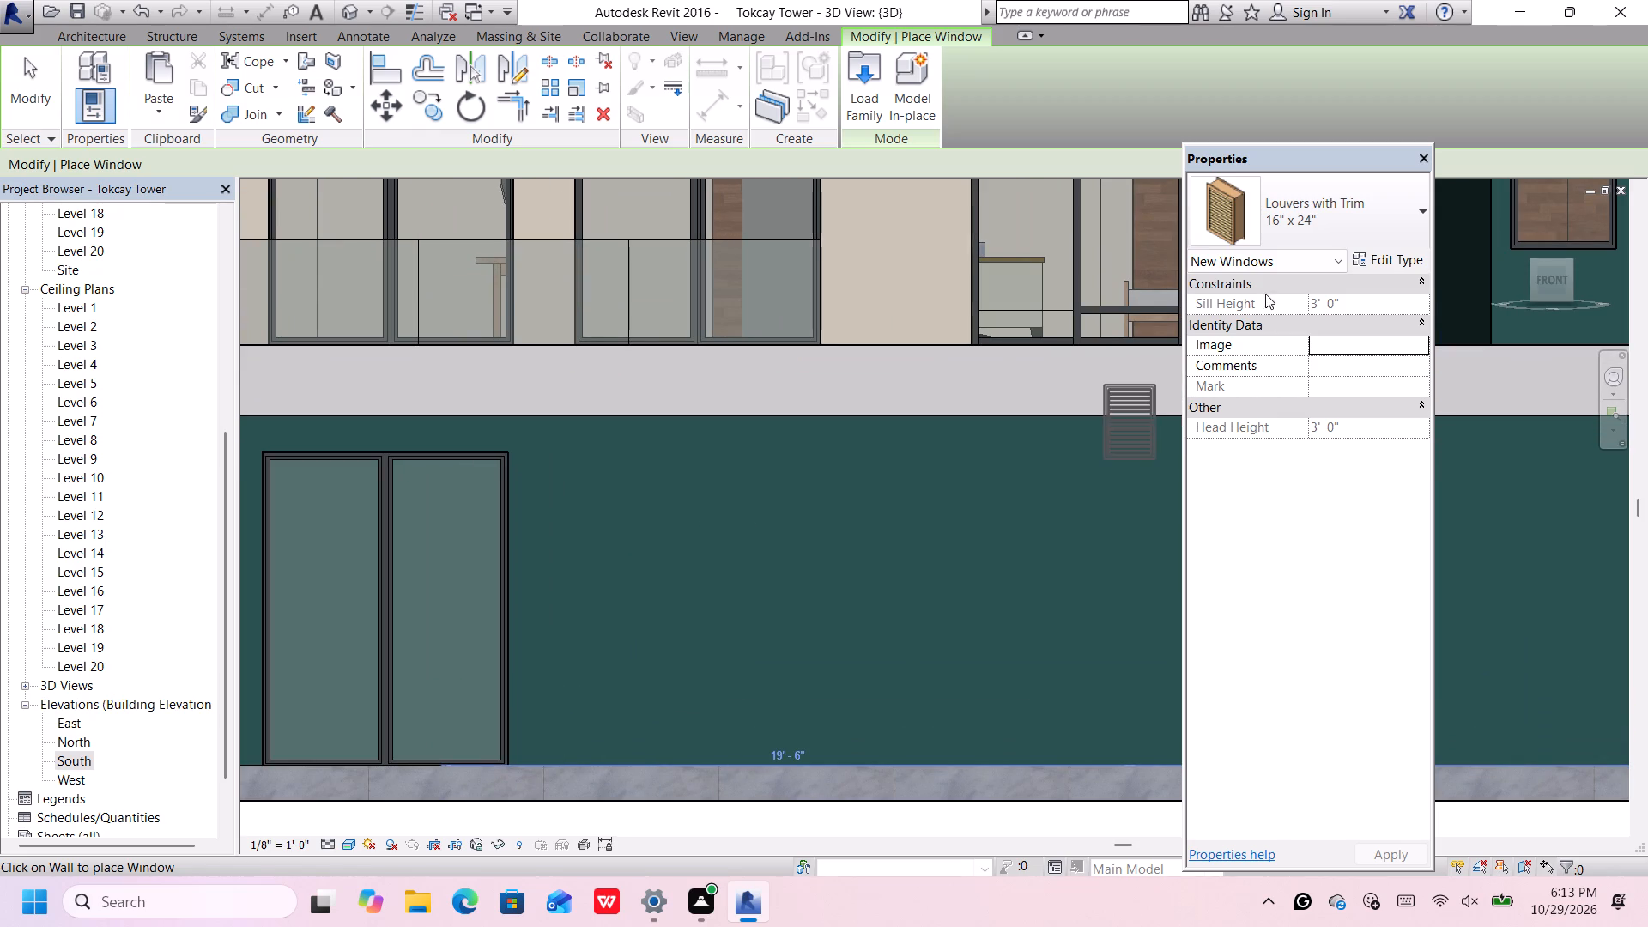
# Look through the other louver, slider and transom window types and compare the louver preview with the base wall.
pyautogui.click(1288, 207)
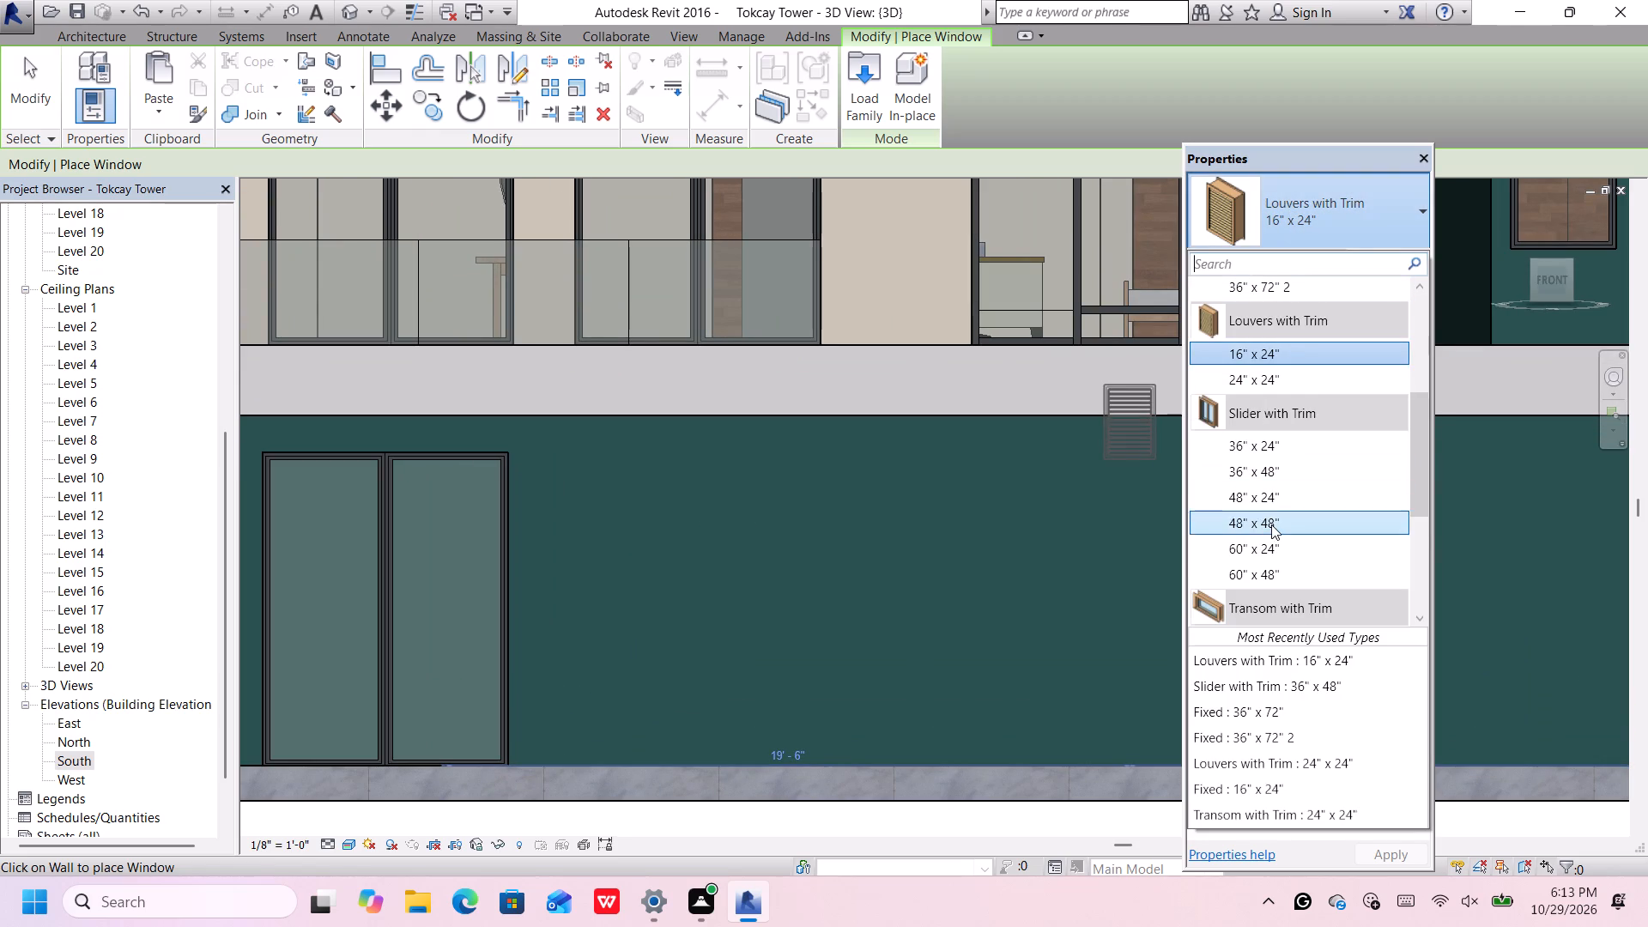
pyautogui.scroll(-5, 1271, 524)
pyautogui.scroll(-1, 1251, 393)
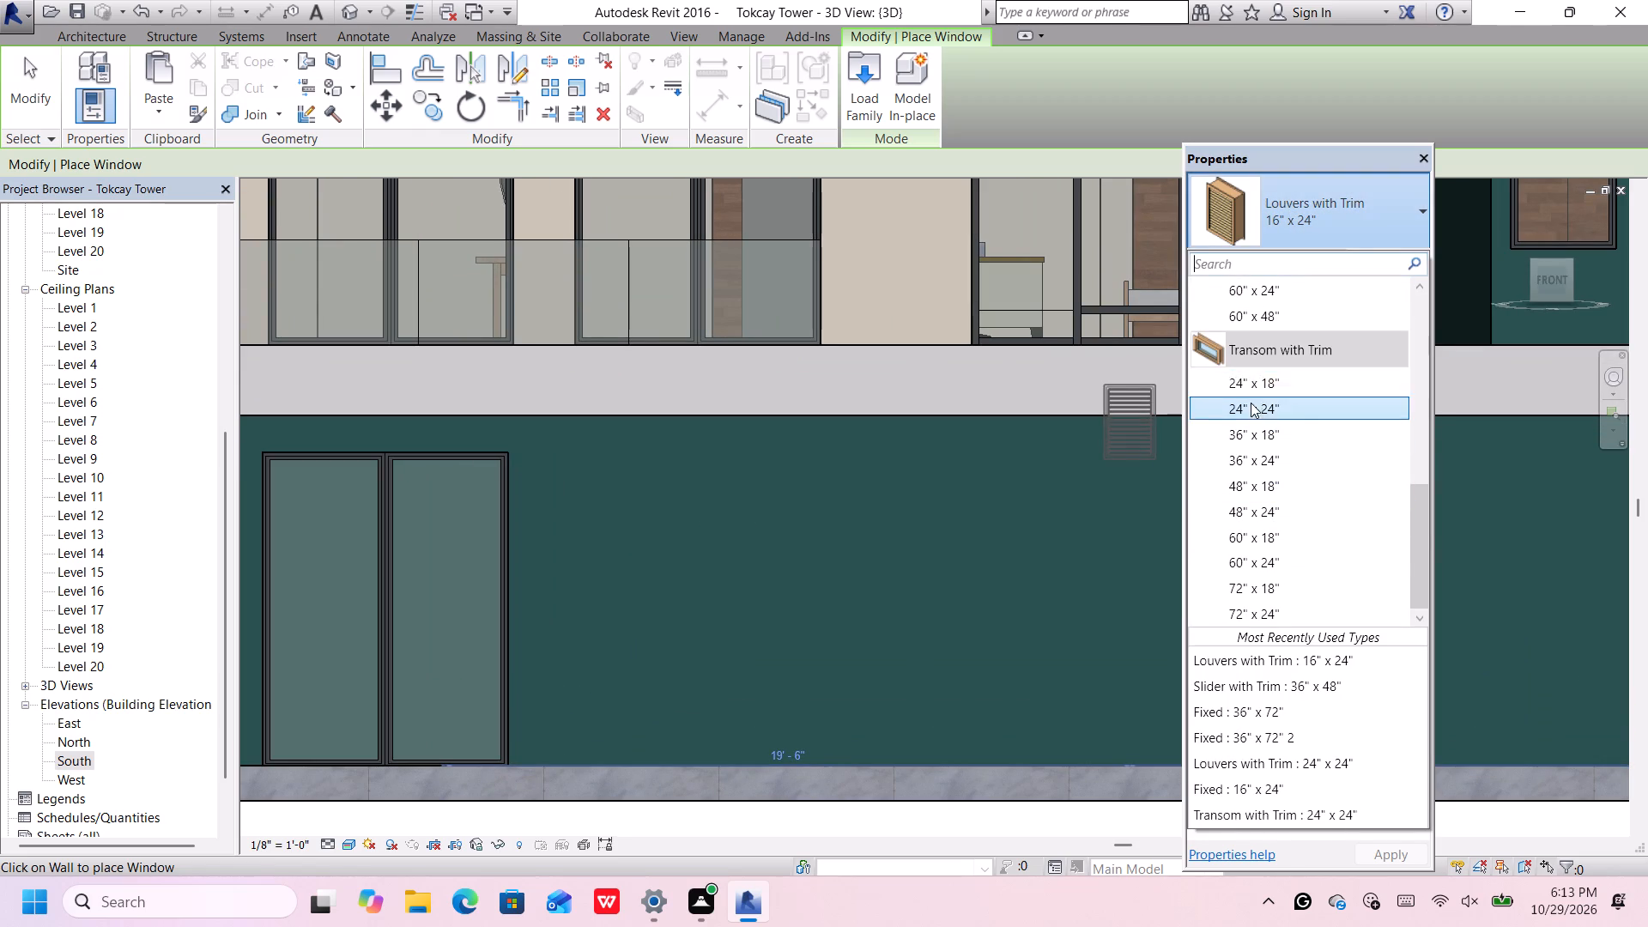
pyautogui.scroll(5, 1252, 410)
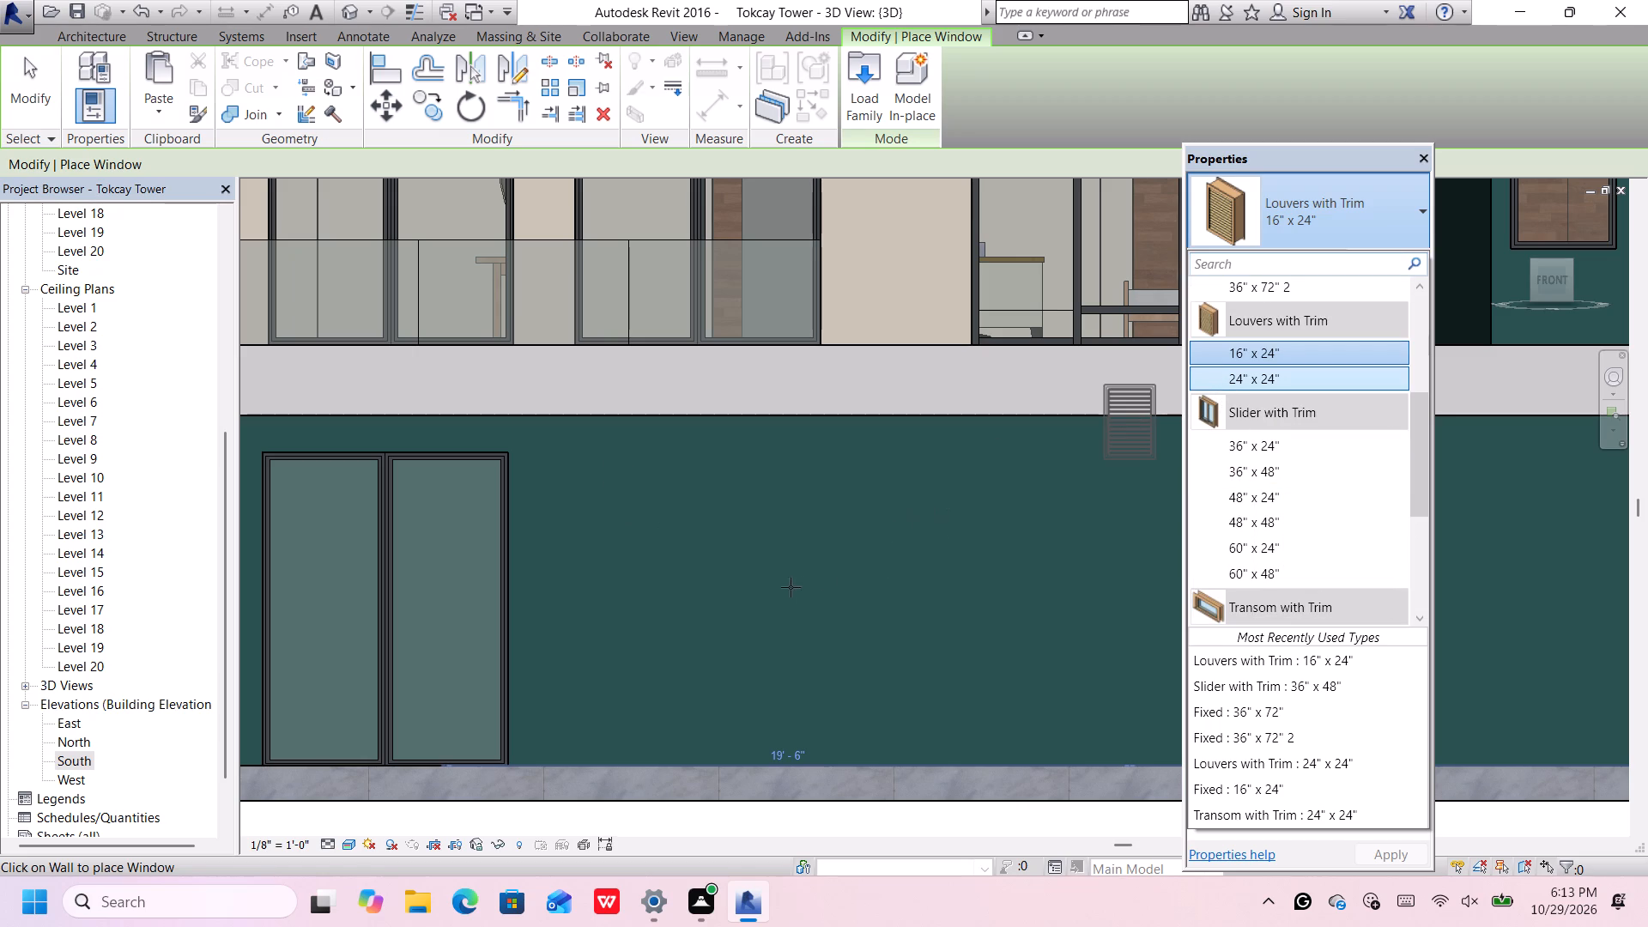
pyautogui.scroll(-8, 724, 591)
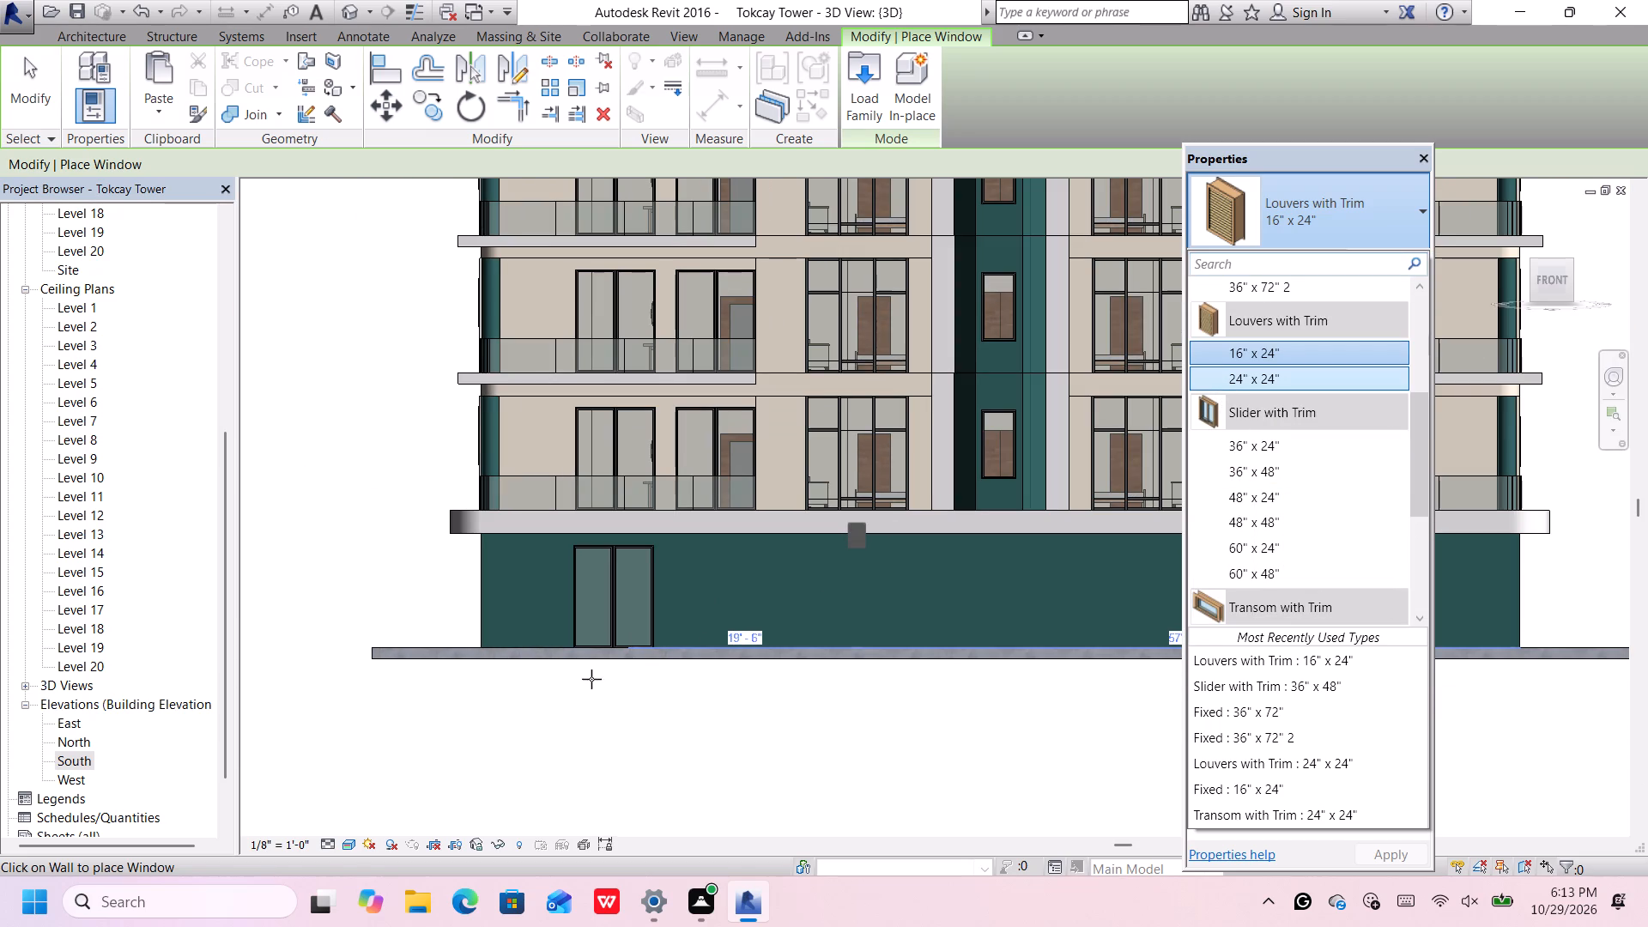
pyautogui.scroll(4, 641, 617)
pyautogui.scroll(2, 900, 523)
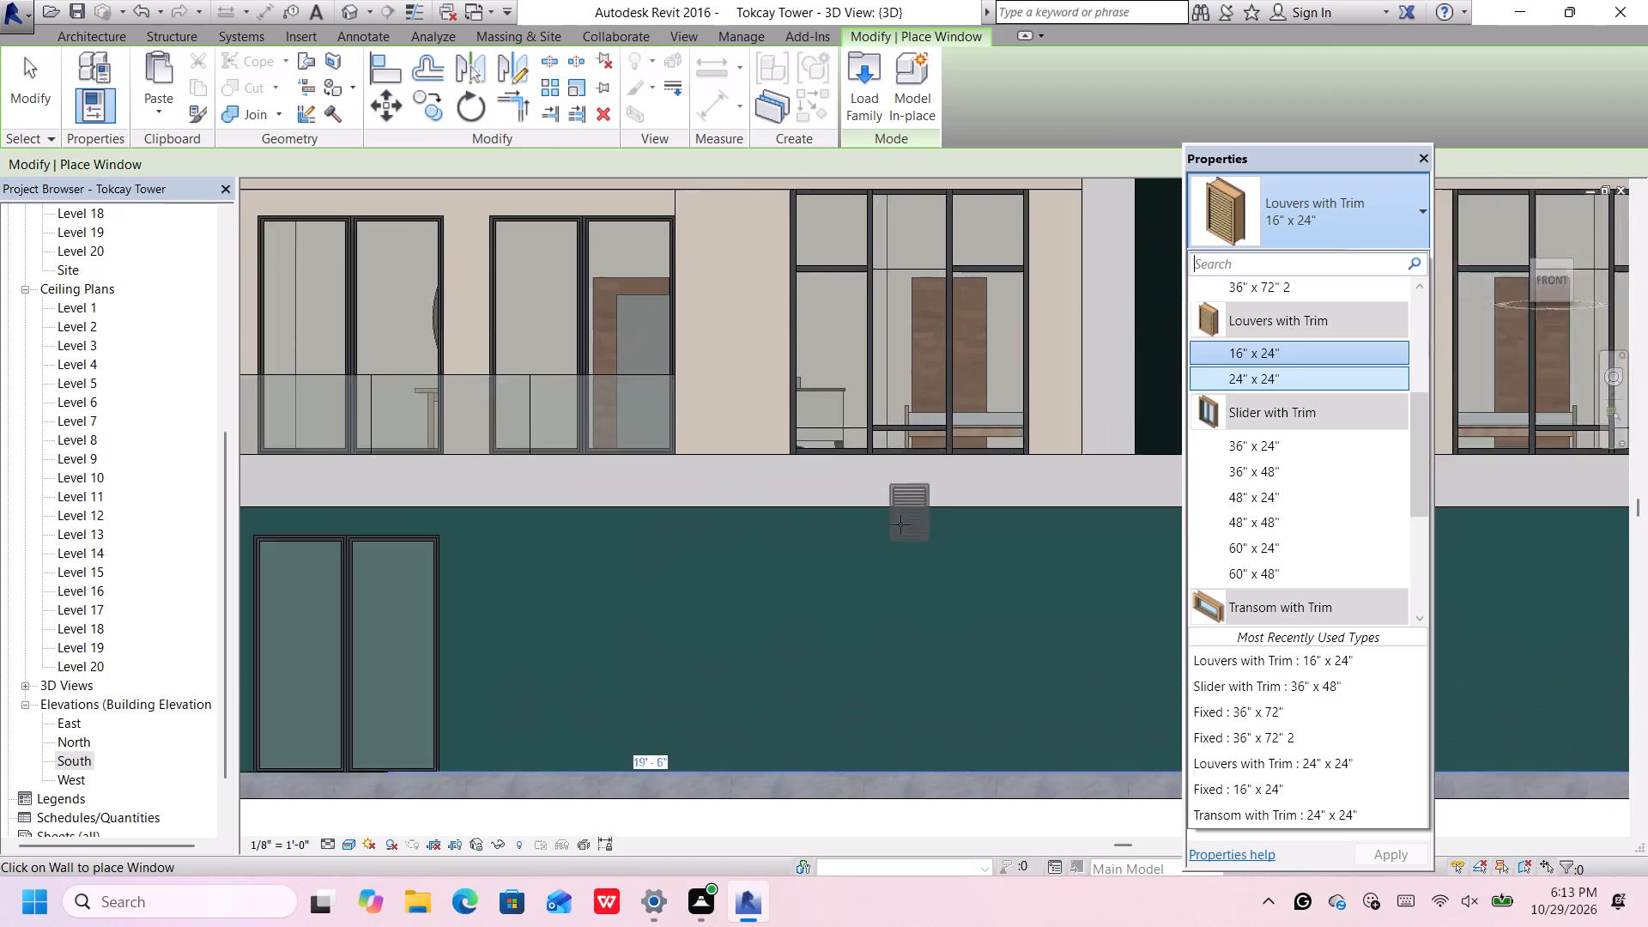
pyautogui.scroll(8, 900, 524)
pyautogui.scroll(4, 974, 470)
pyautogui.scroll(-2, 974, 458)
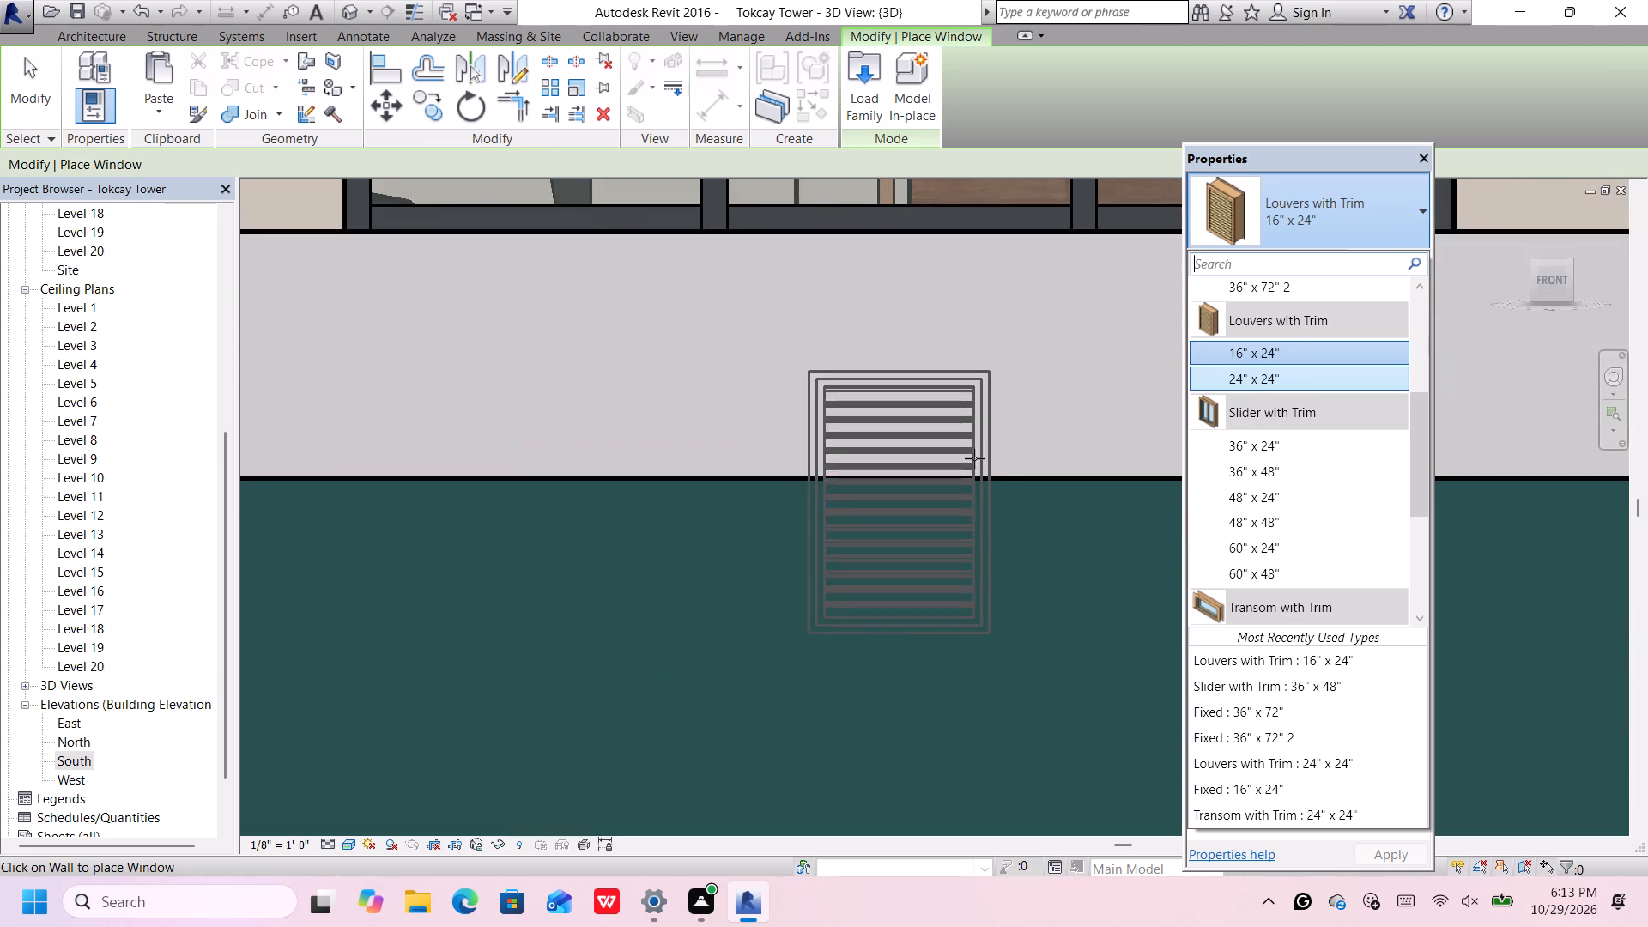
pyautogui.scroll(-2, 974, 458)
pyautogui.hotkey('ctrl', 'z')
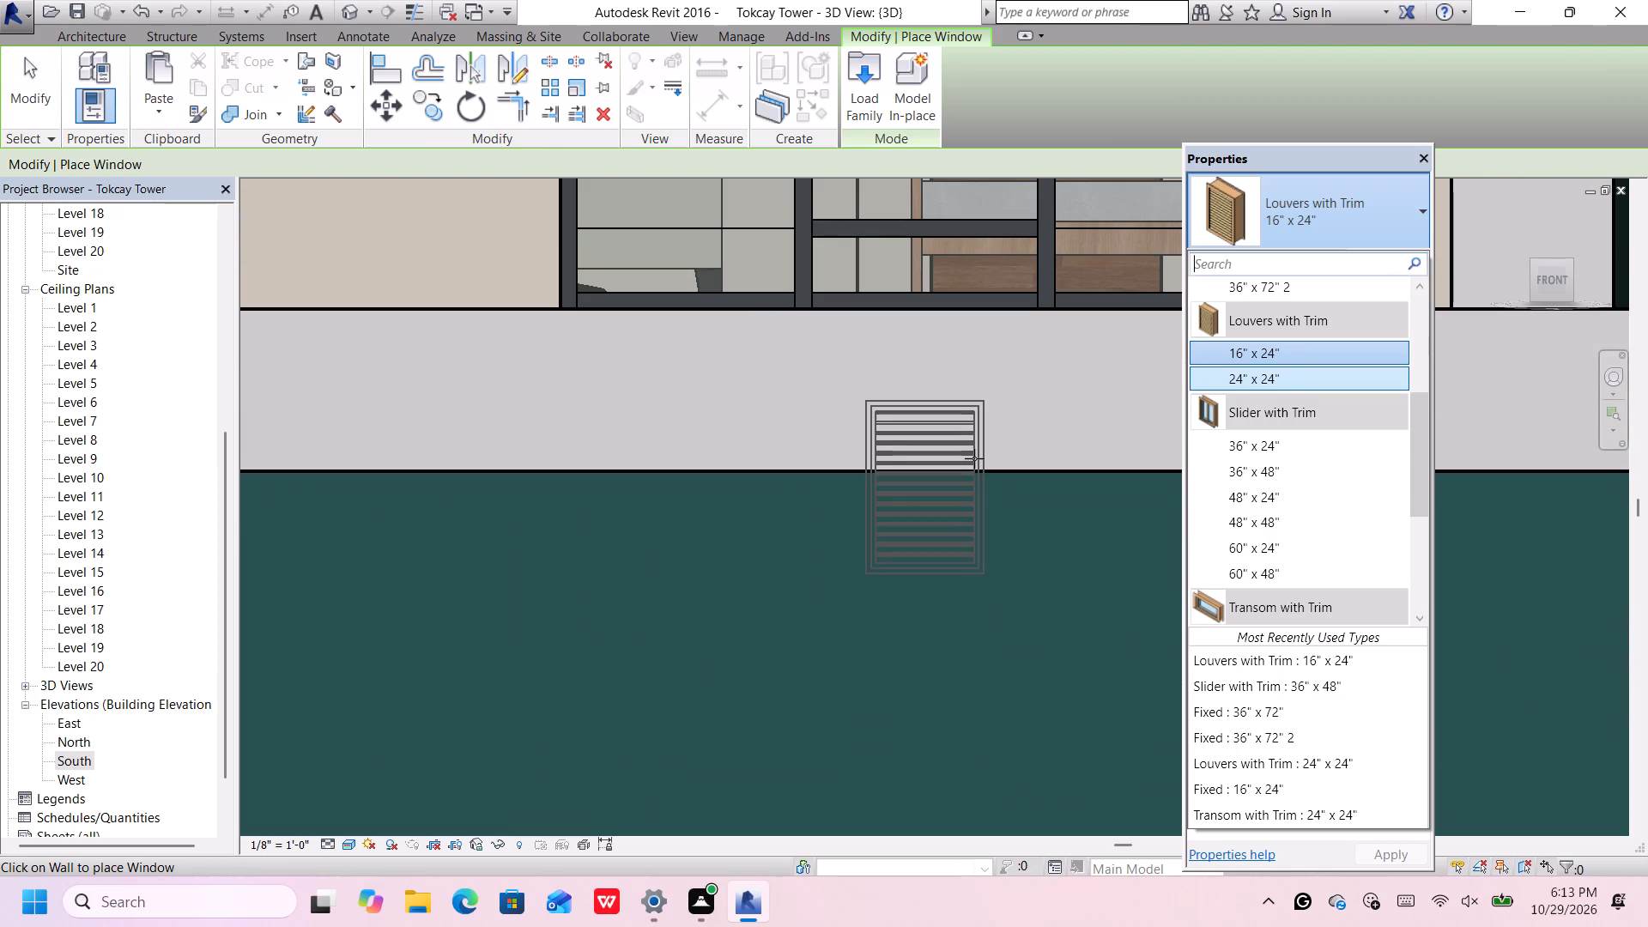
pyautogui.scroll(-5, 808, 508)
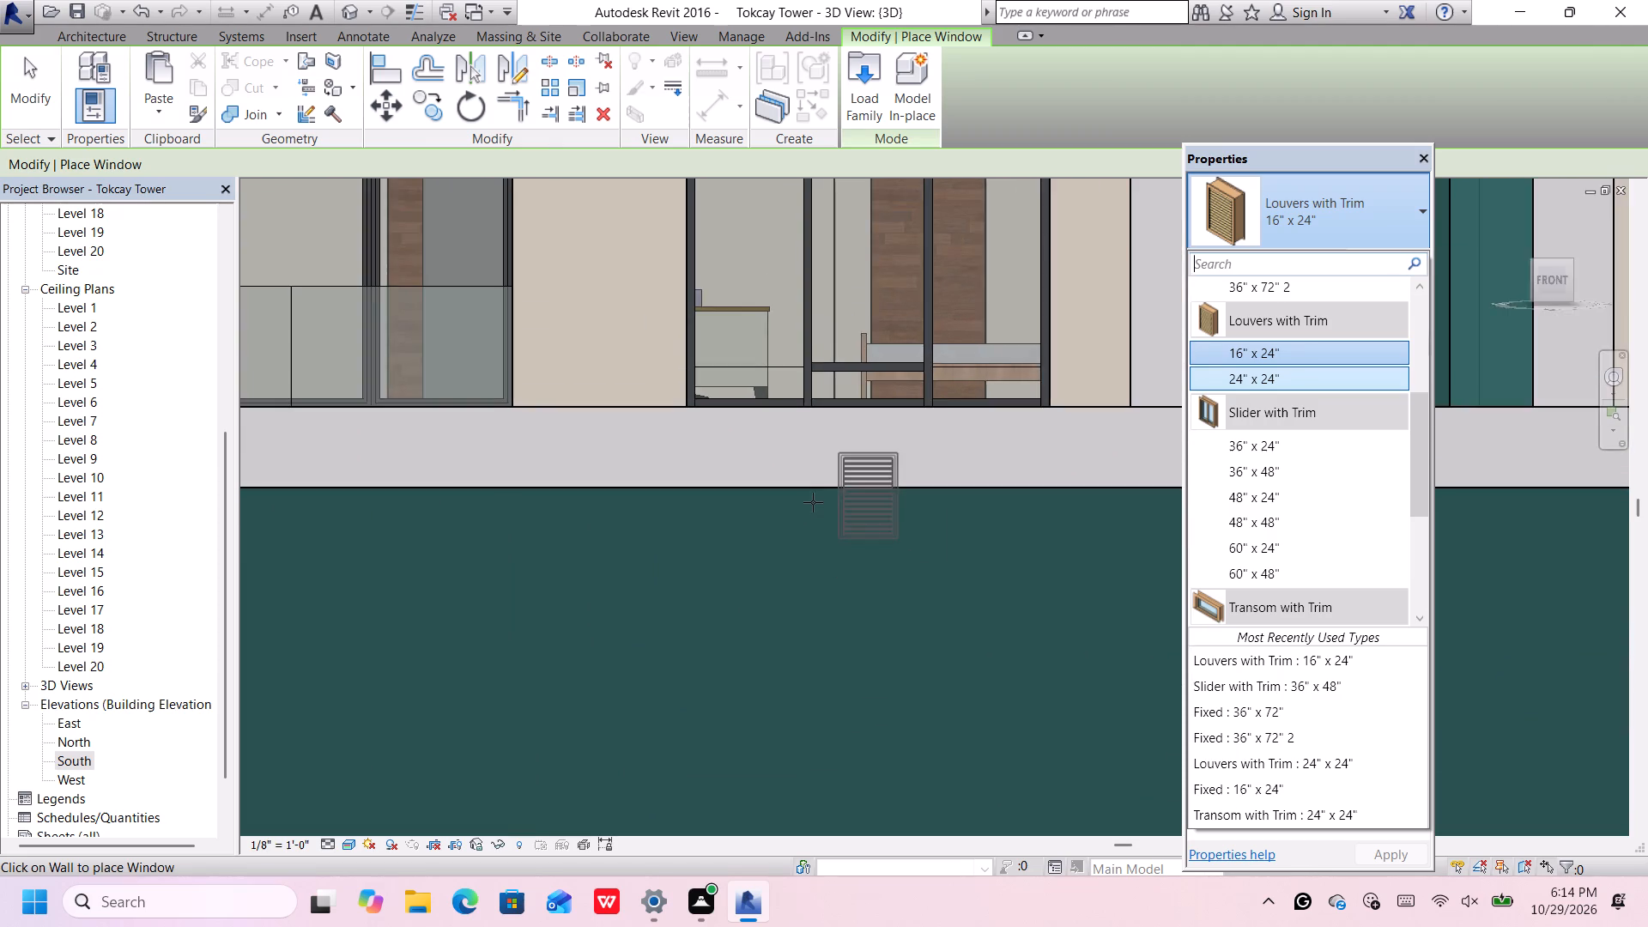
pyautogui.scroll(-9, 813, 502)
pyautogui.moveTo(743, 729); pyautogui.dragTo(727, 746, button='middle')
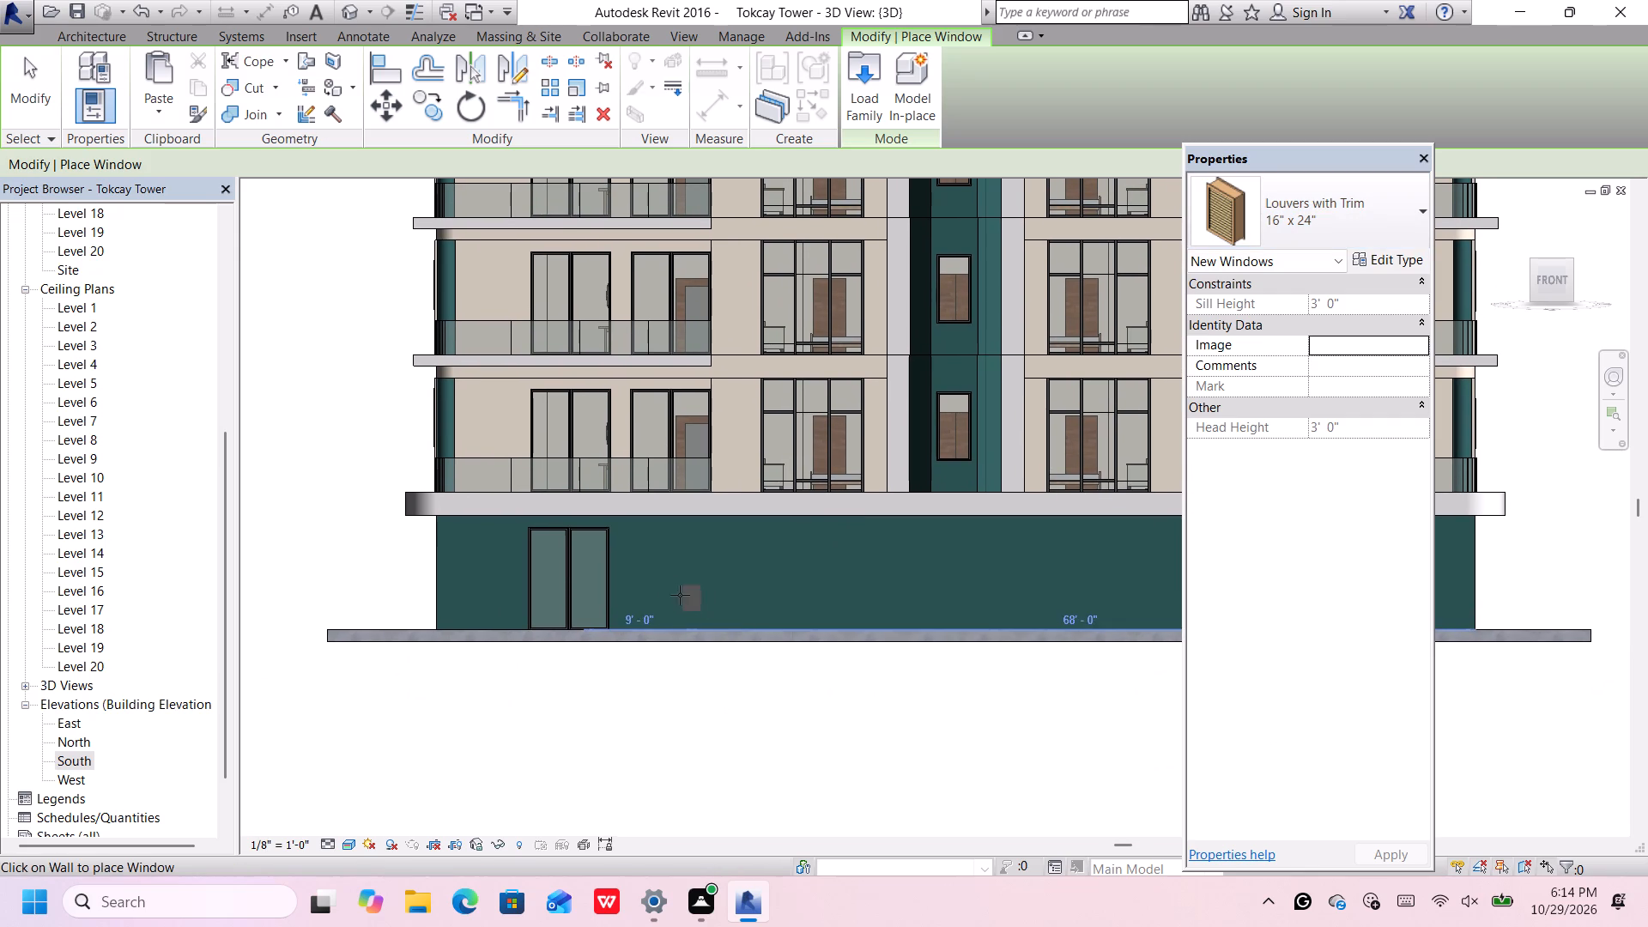
# Place one Louvers with Trim 16" x 24" window high in the base wall, about 15' from the paired windows' nearer pane.
pyautogui.scroll(1, 656, 554)
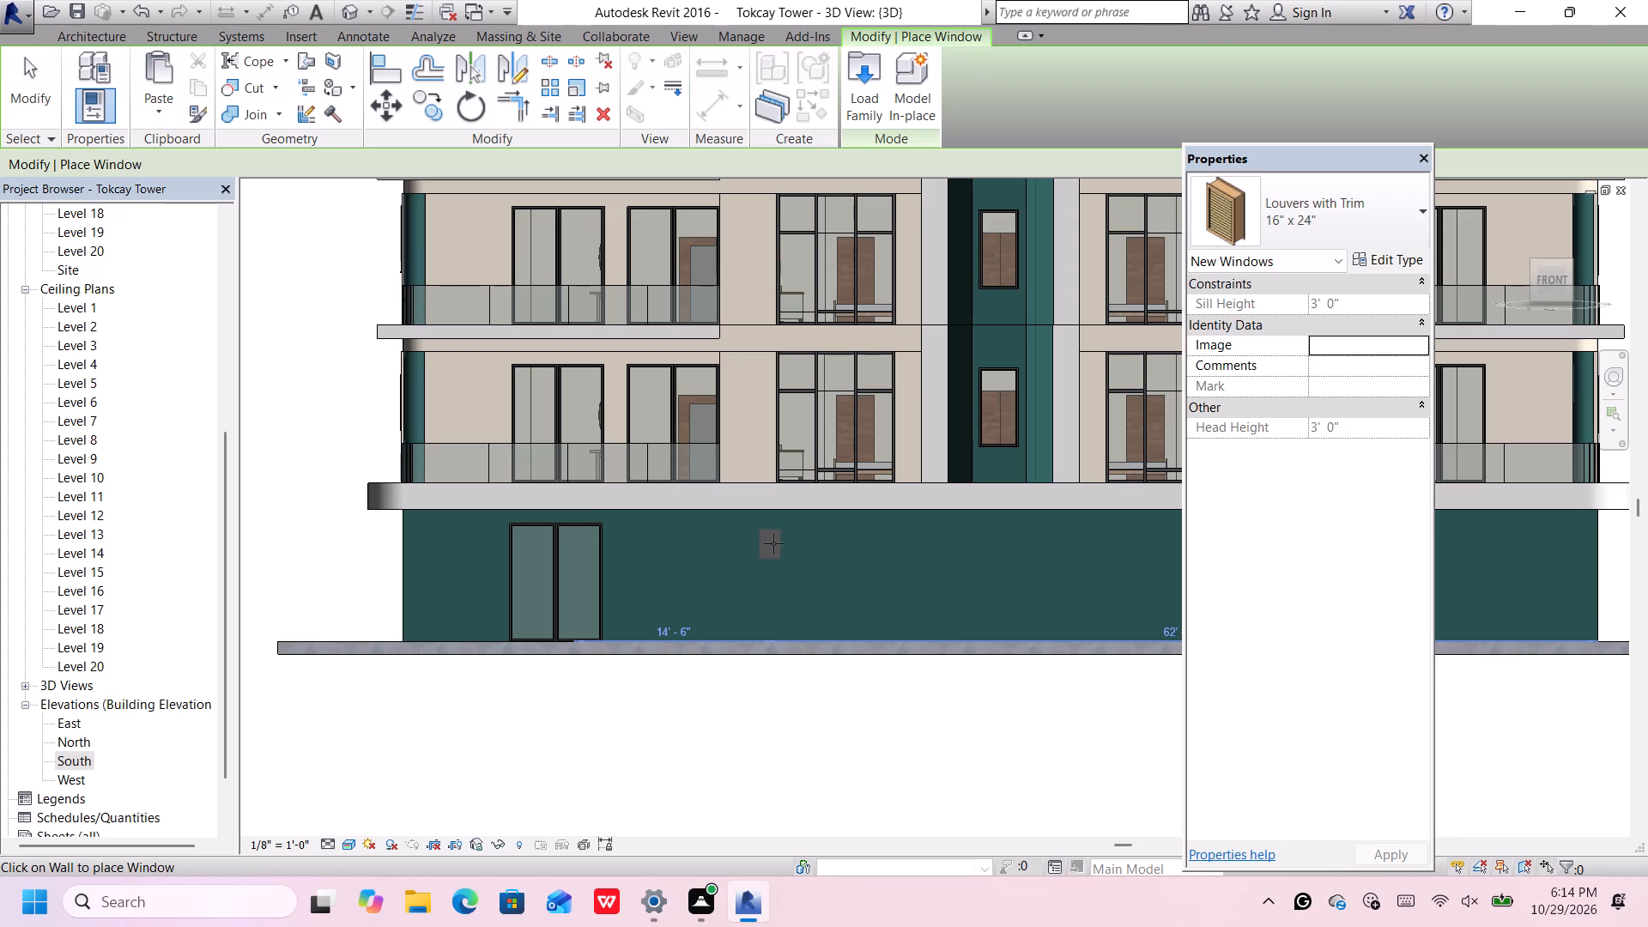
pyautogui.click(778, 543)
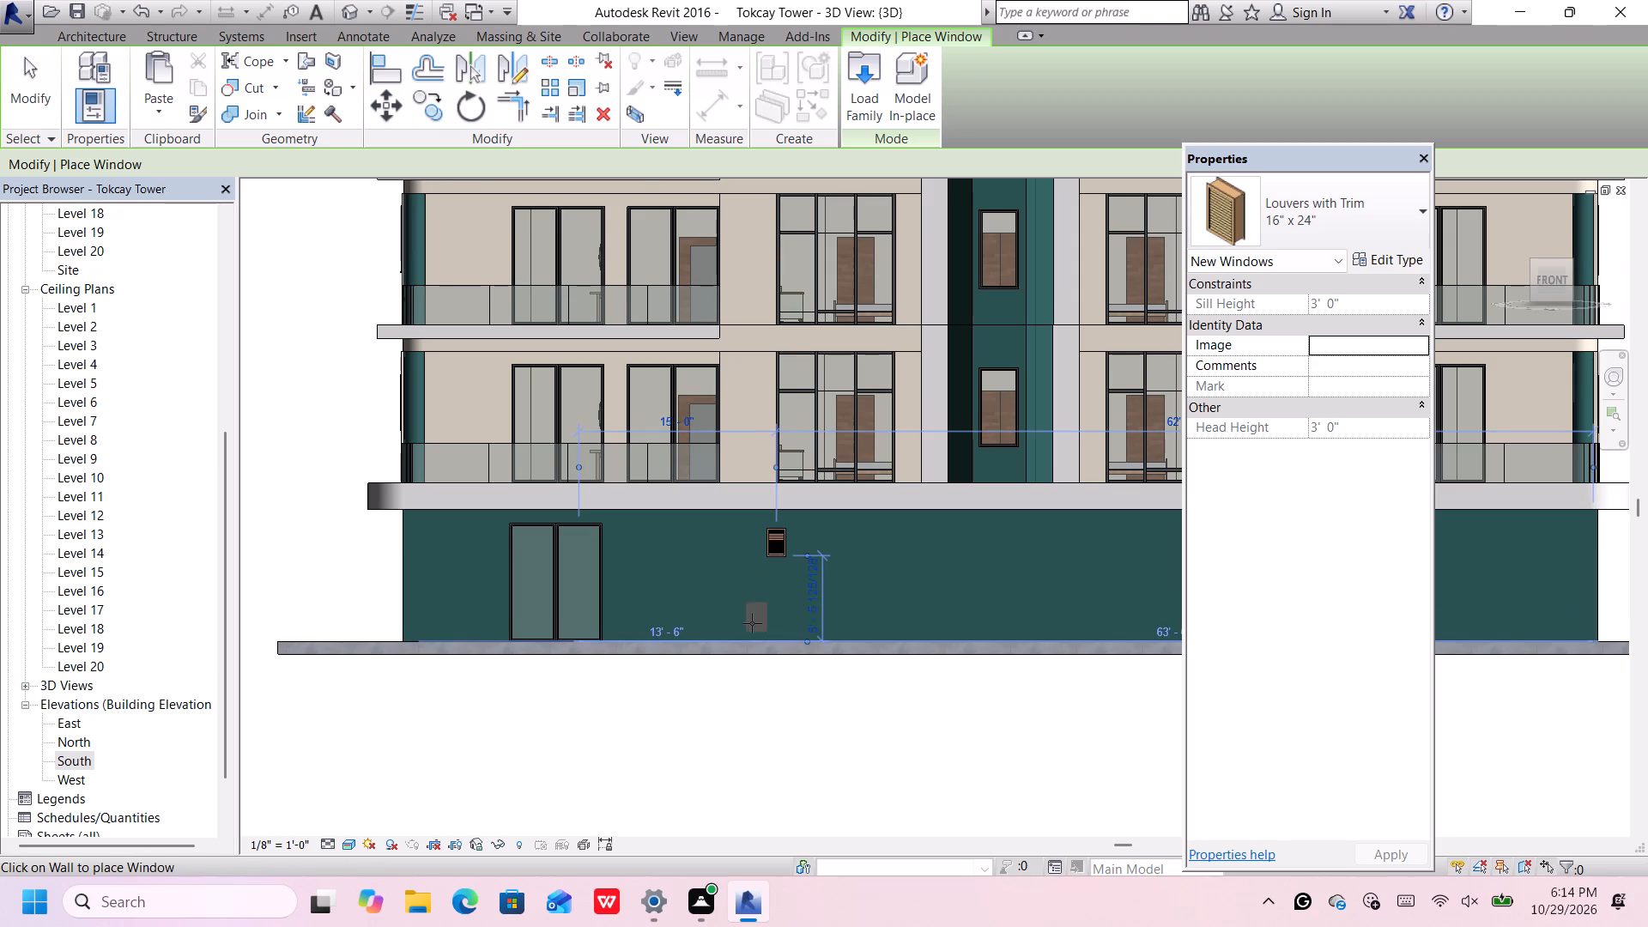
pyautogui.scroll(-1, 750, 623)
pyautogui.scroll(3, 770, 682)
pyautogui.scroll(-1, 770, 681)
pyautogui.moveTo(770, 681); pyautogui.dragTo(757, 716, button='middle')
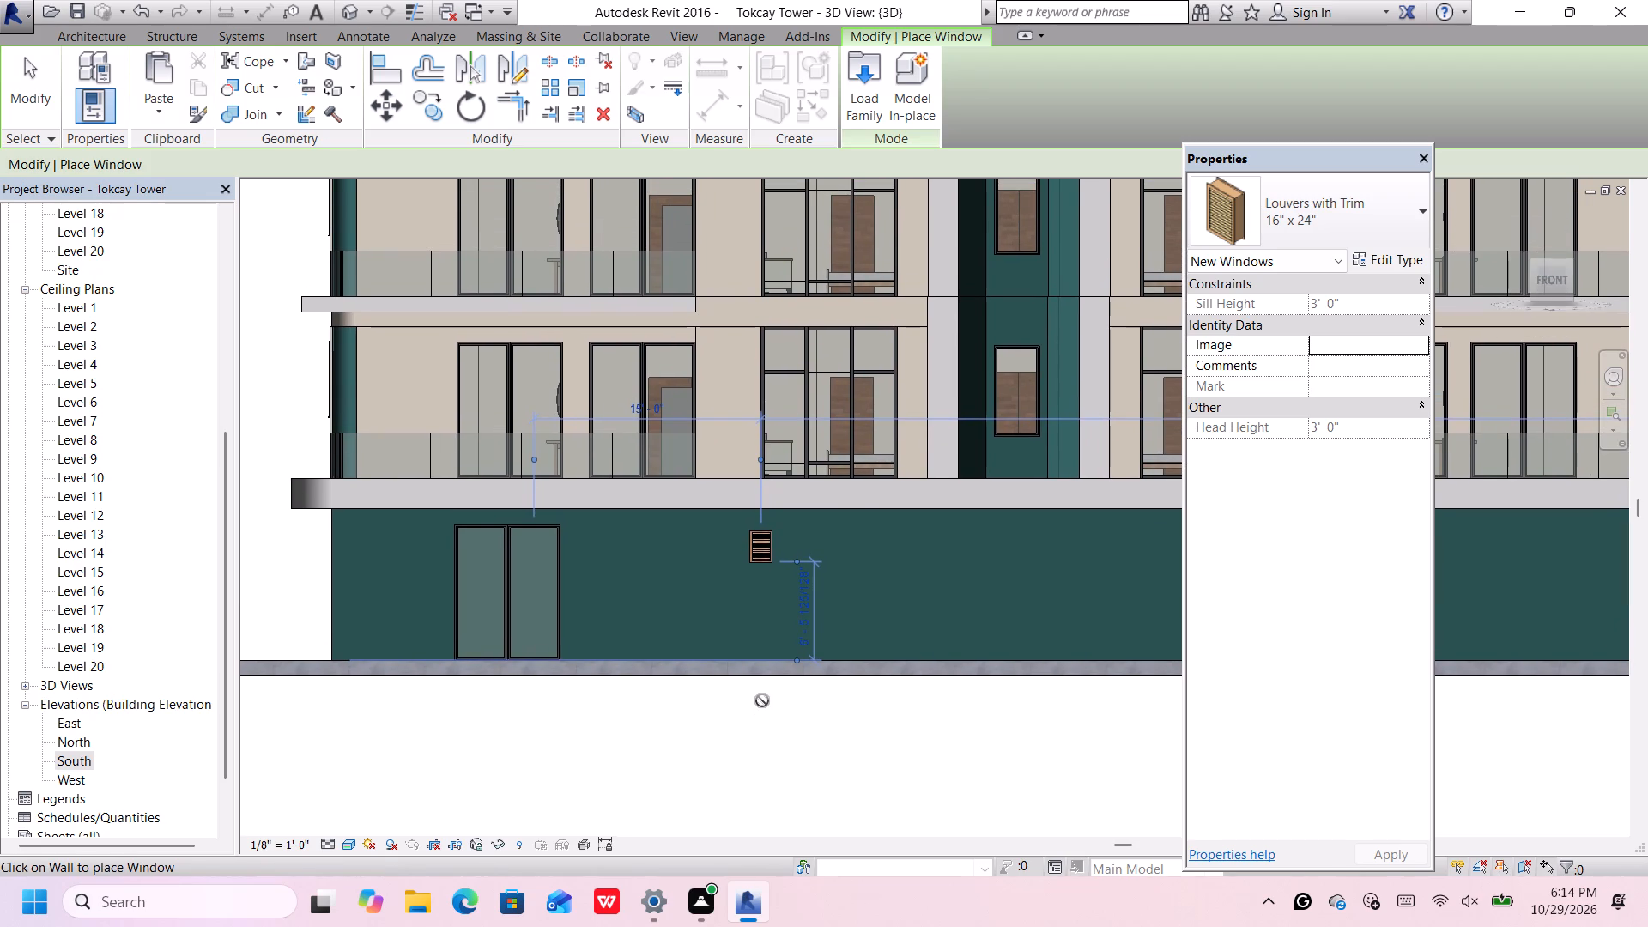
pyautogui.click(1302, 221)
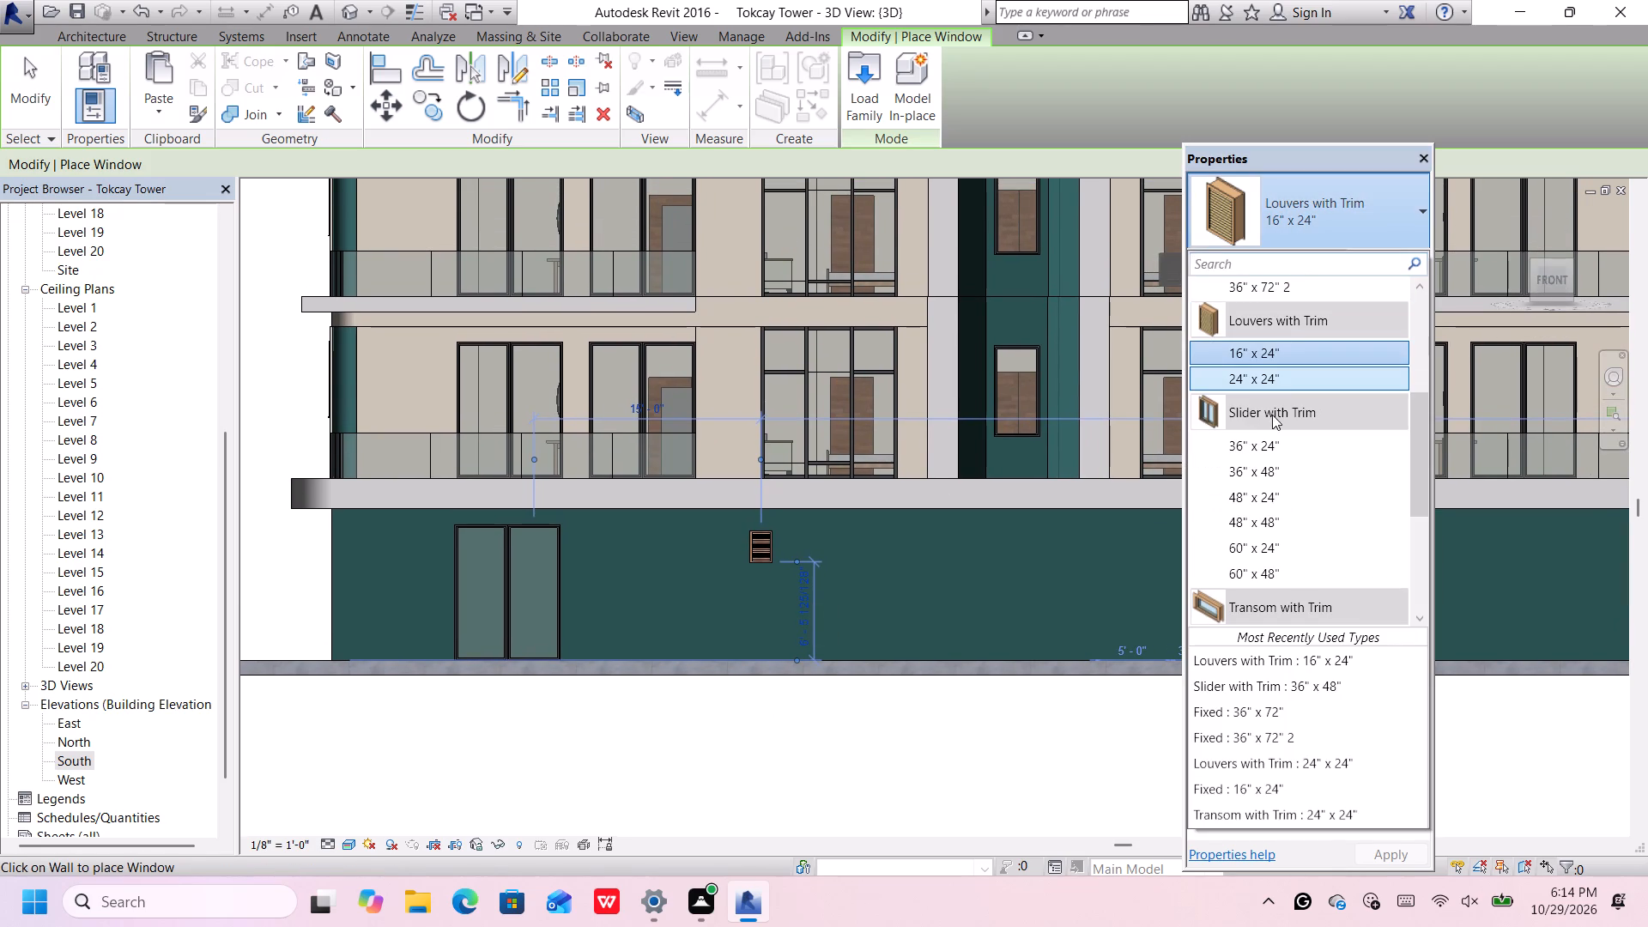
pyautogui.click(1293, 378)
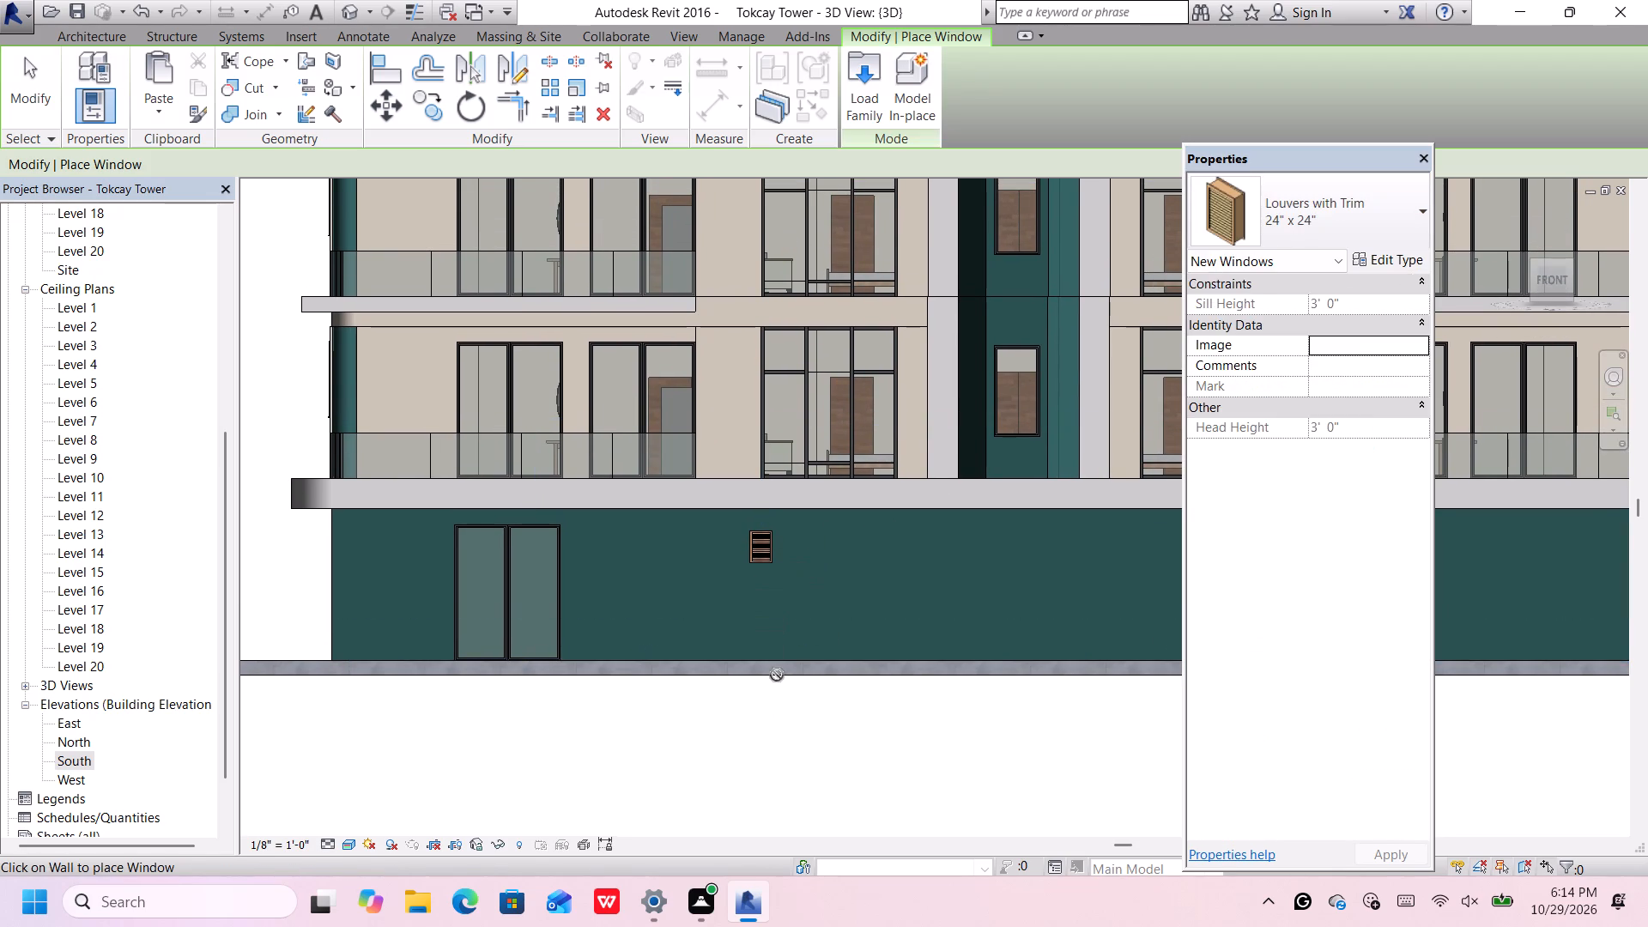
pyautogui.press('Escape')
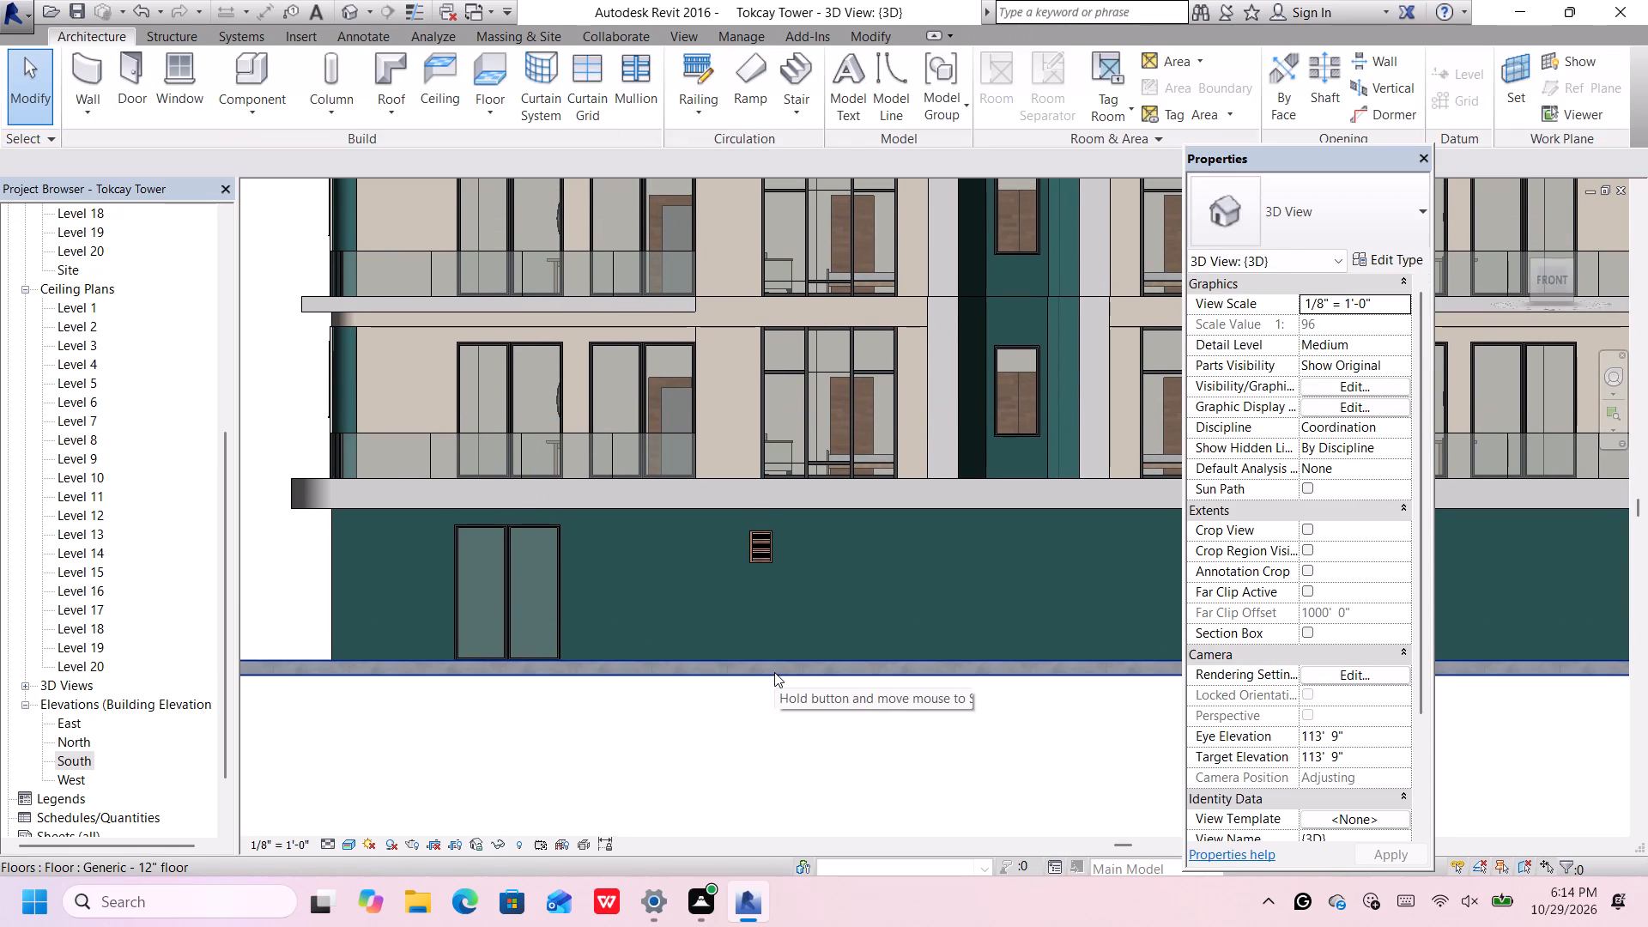
# Change the louver in the front base wall to the Louvers with Trim 24" x 24" type.
pyautogui.click(766, 548)
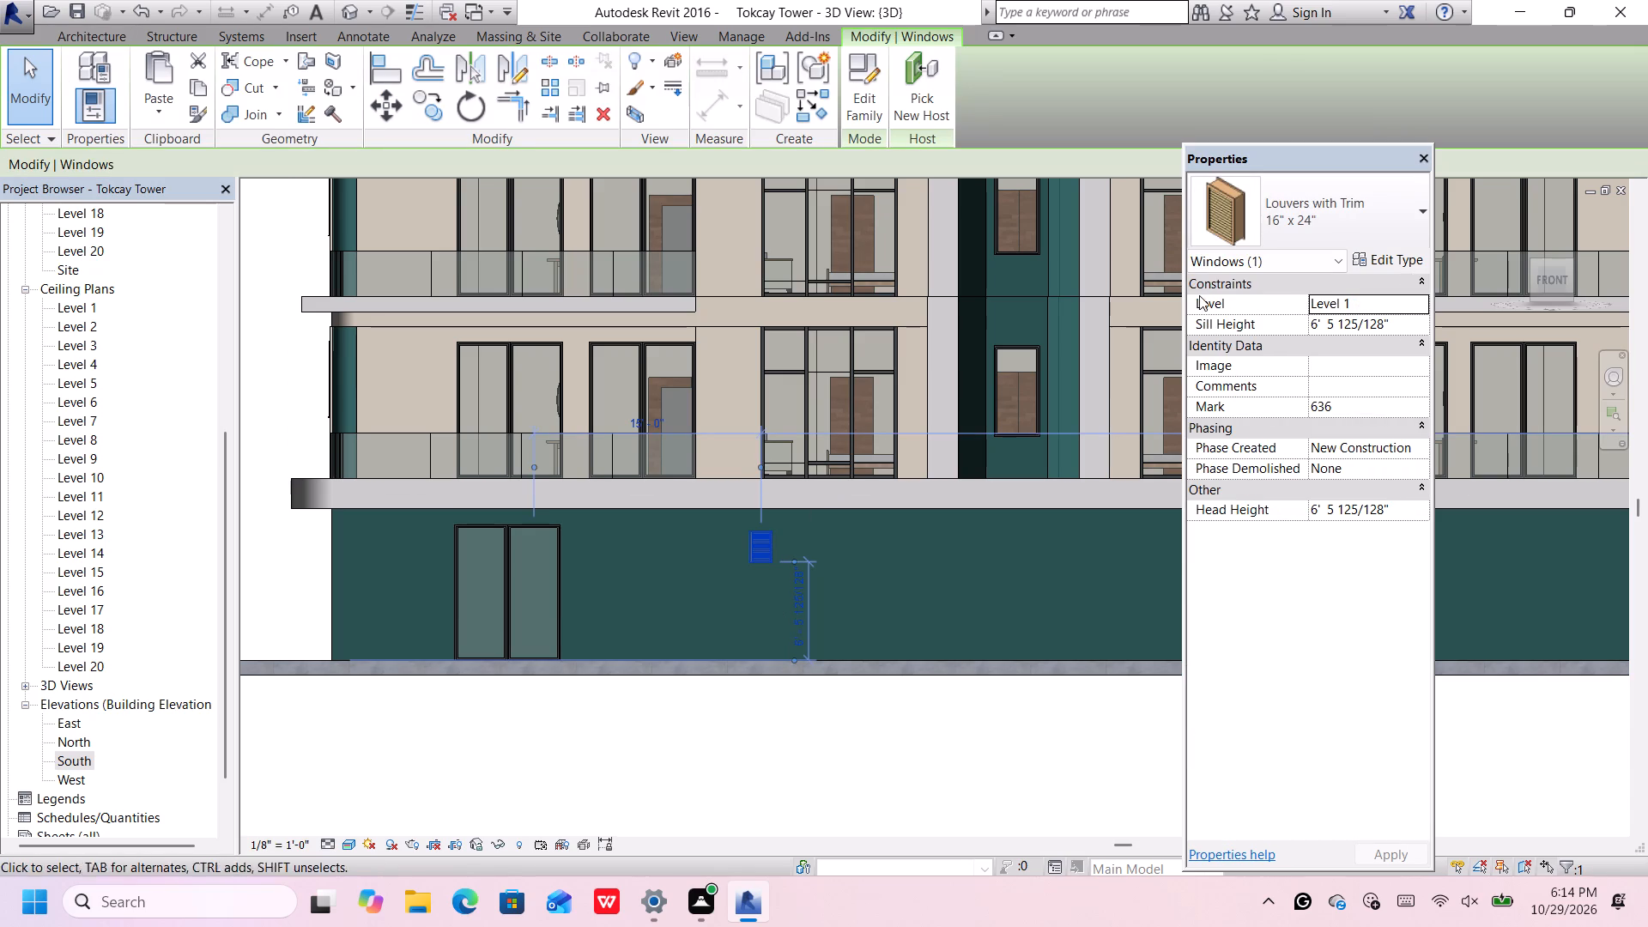
pyautogui.click(1351, 200)
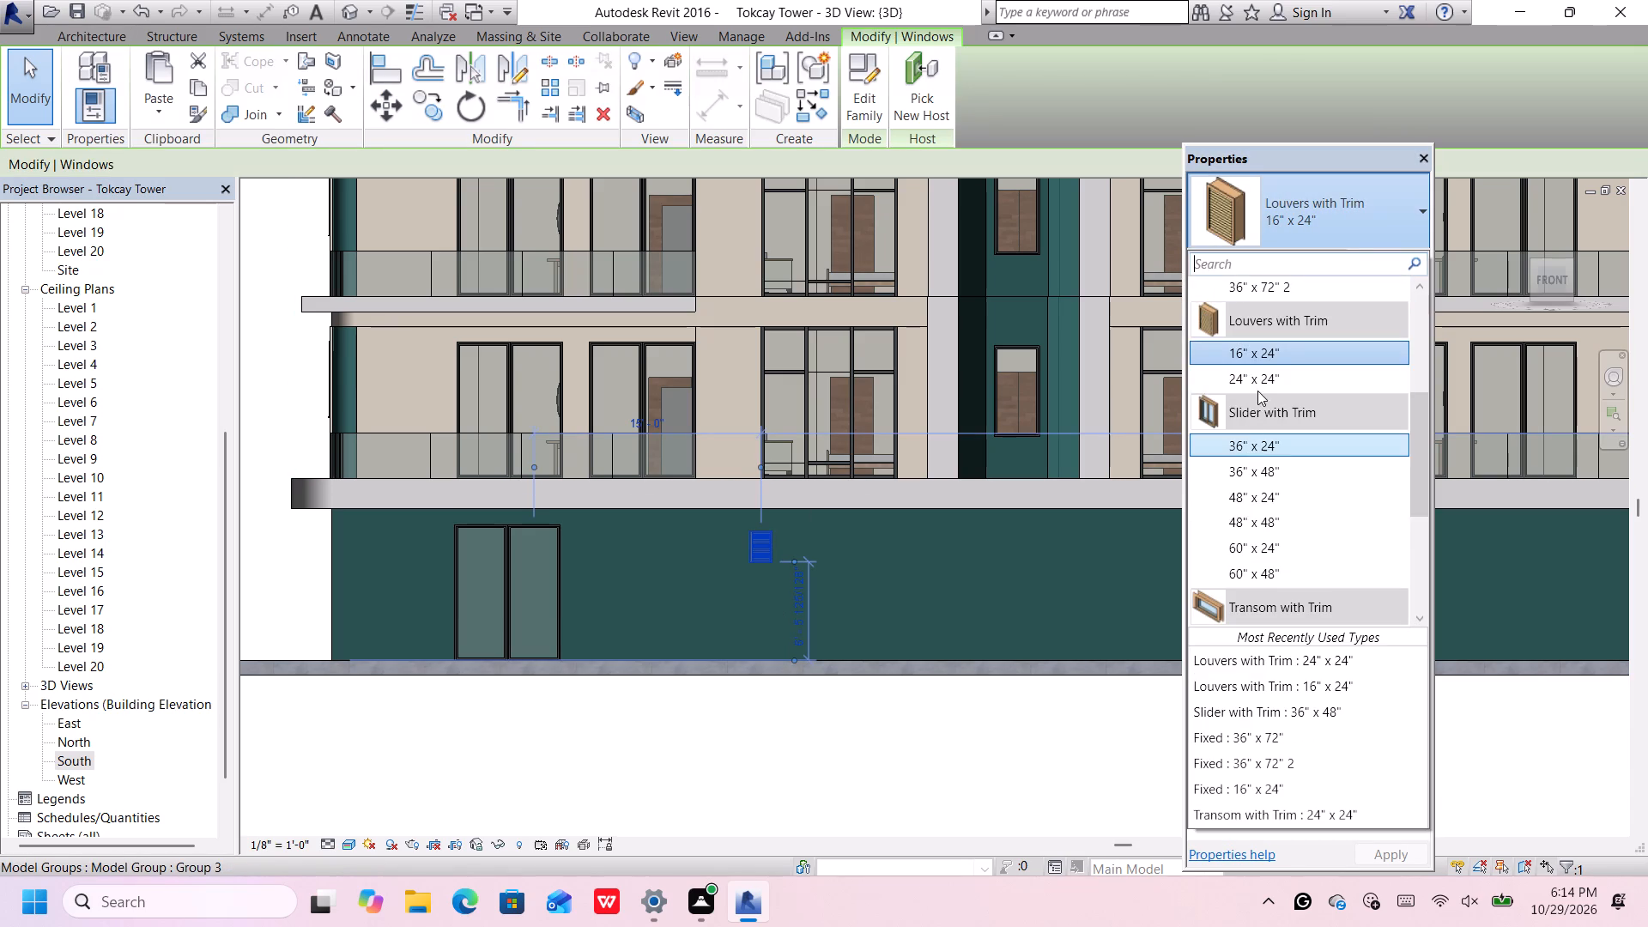
pyautogui.click(1262, 380)
pyautogui.click(714, 720)
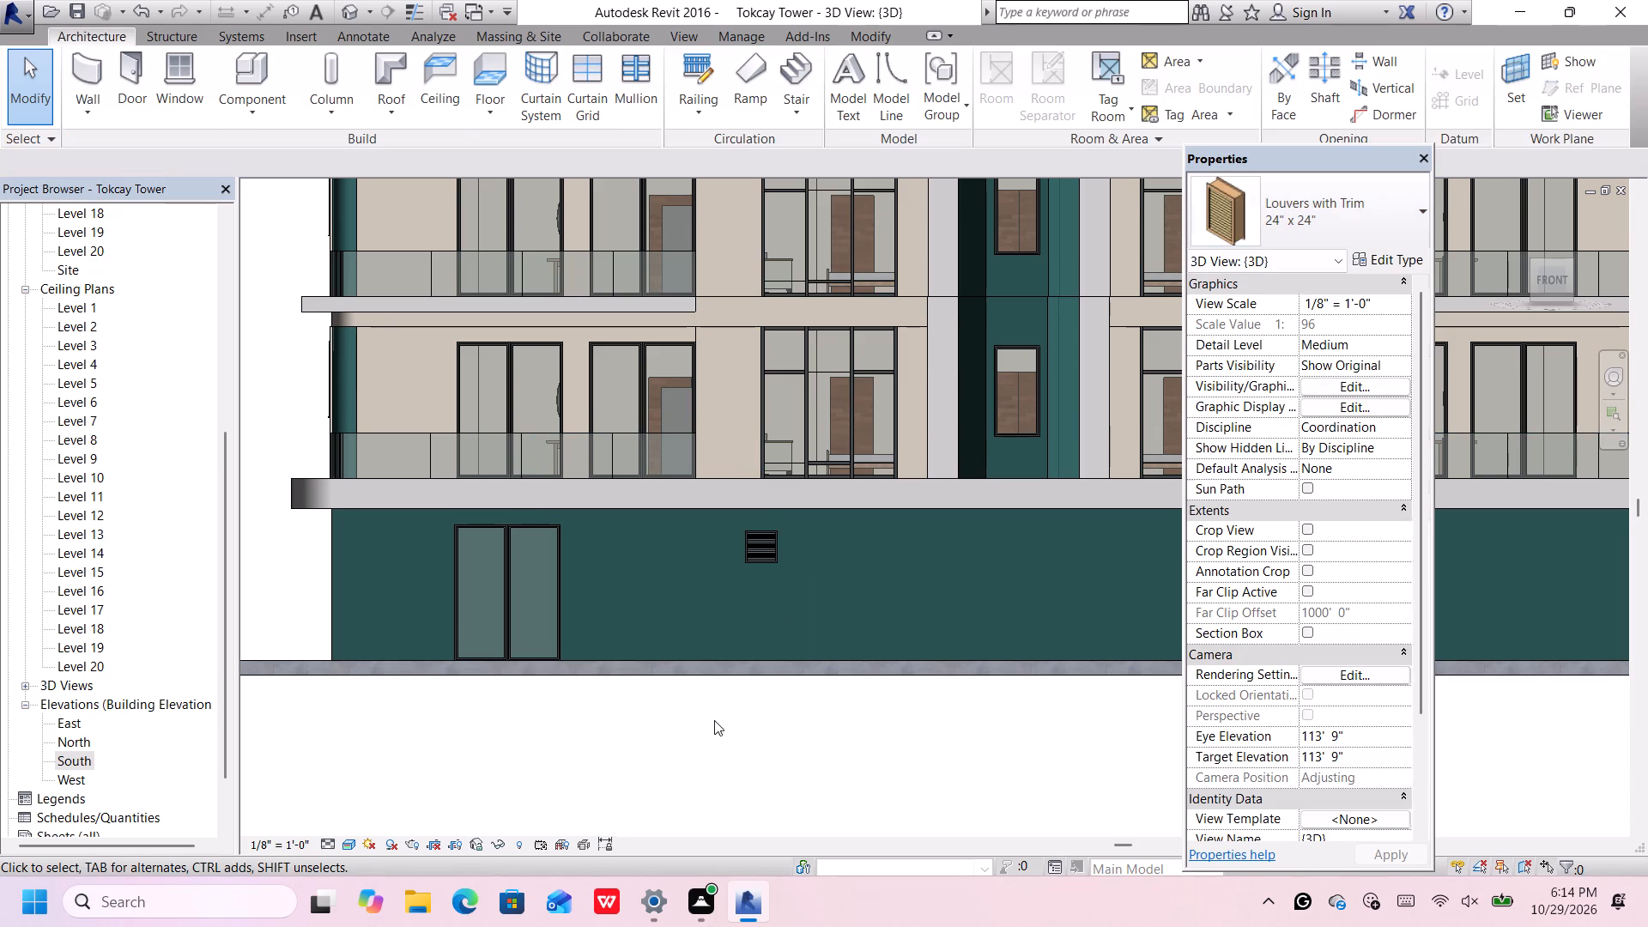
# Inspect the resized louver up close and compare it with the base wall and the storeys above.
pyautogui.scroll(12, 769, 530)
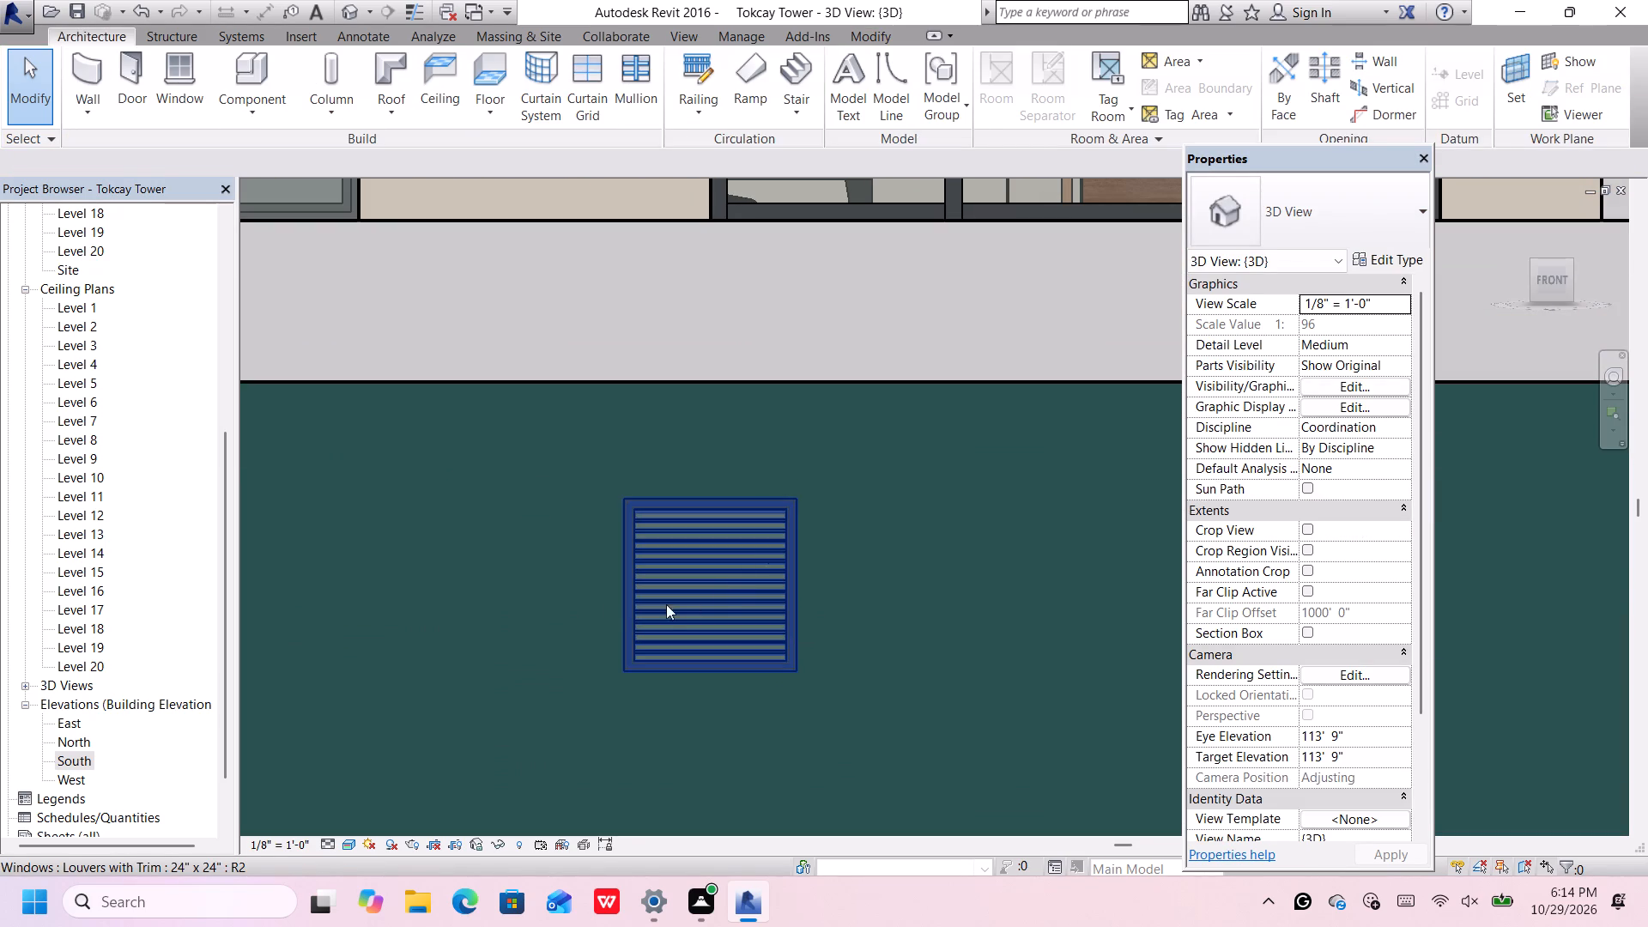
pyautogui.scroll(-14, 591, 605)
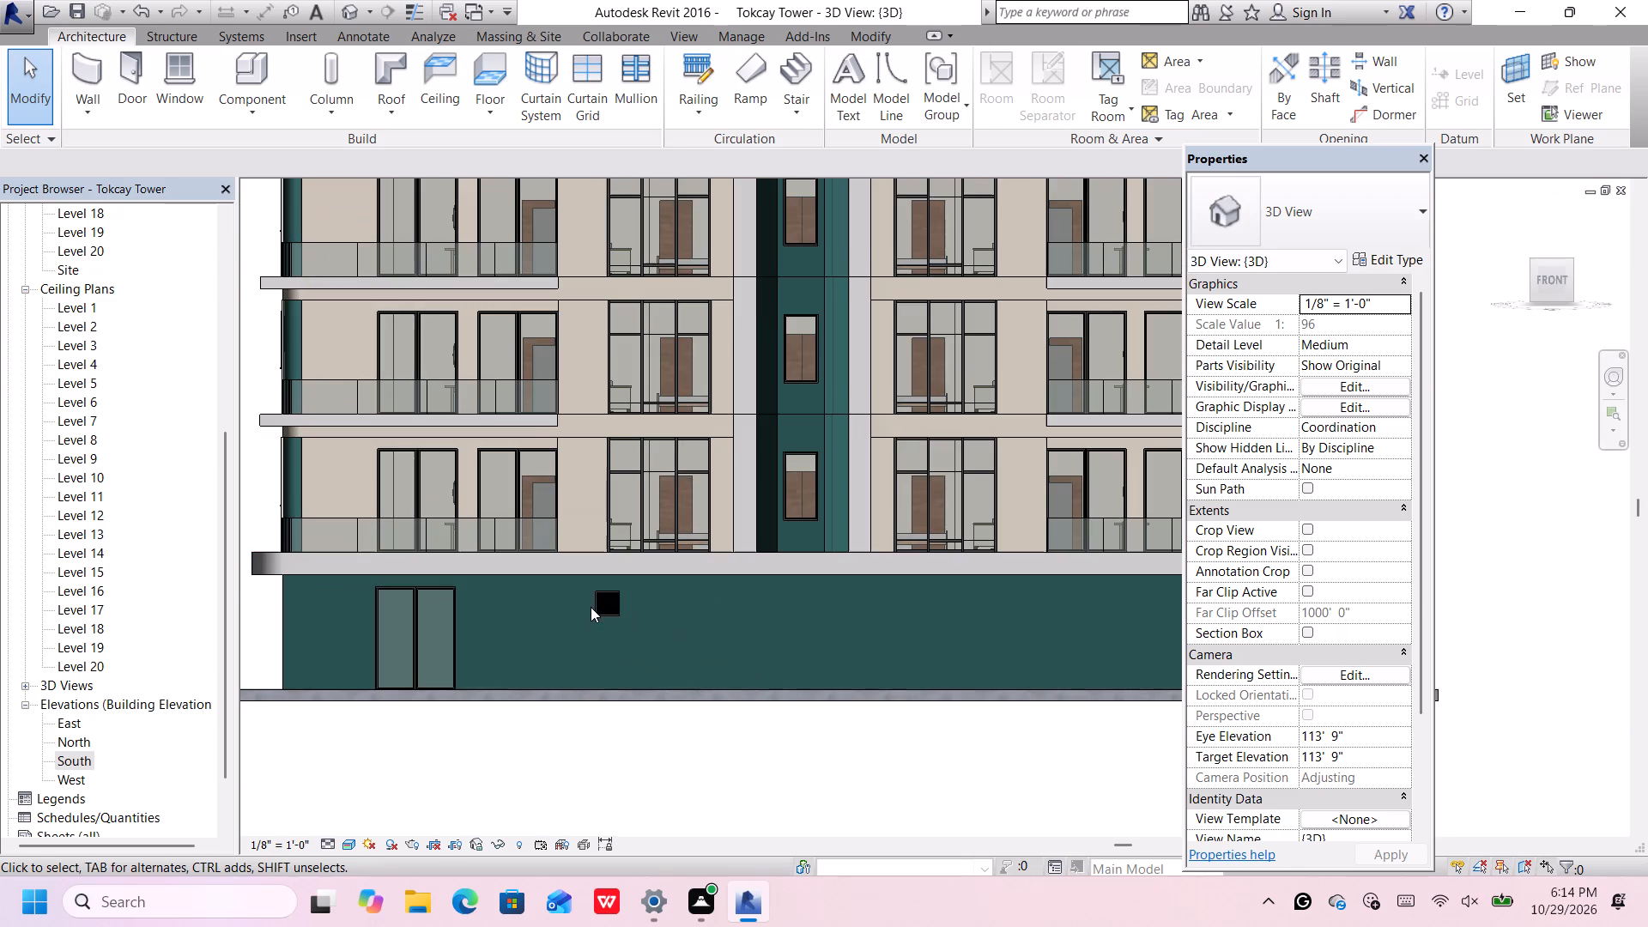
pyautogui.moveTo(591, 607); pyautogui.dragTo(613, 588, button='middle')
pyautogui.scroll(1, 606, 594)
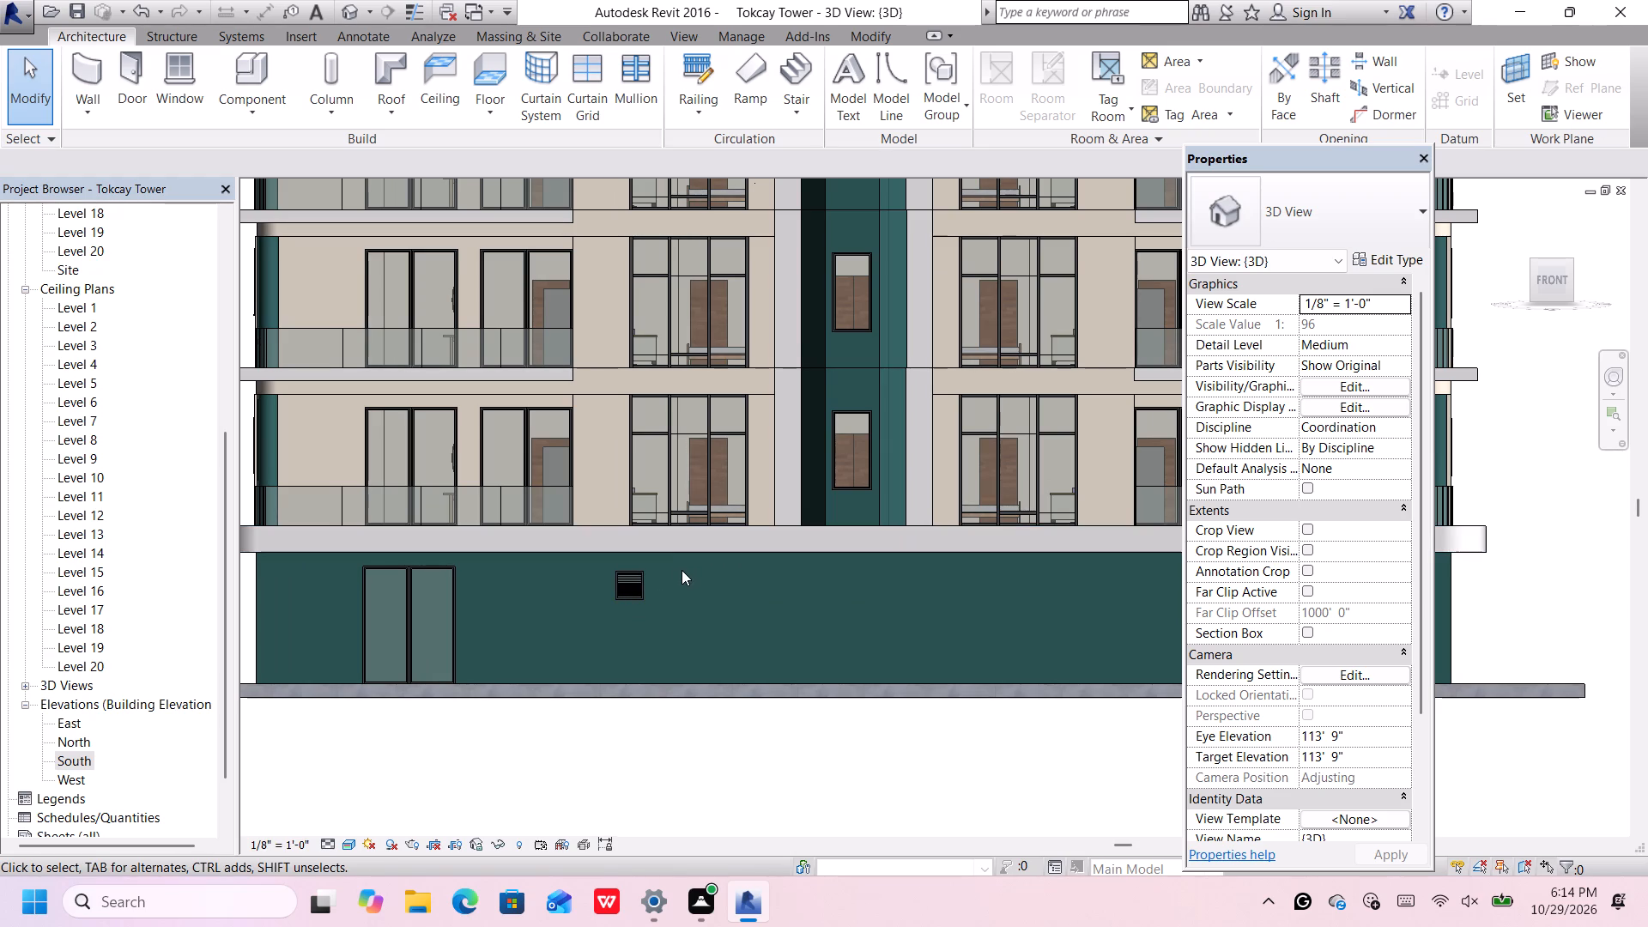
pyautogui.scroll(-1, 682, 570)
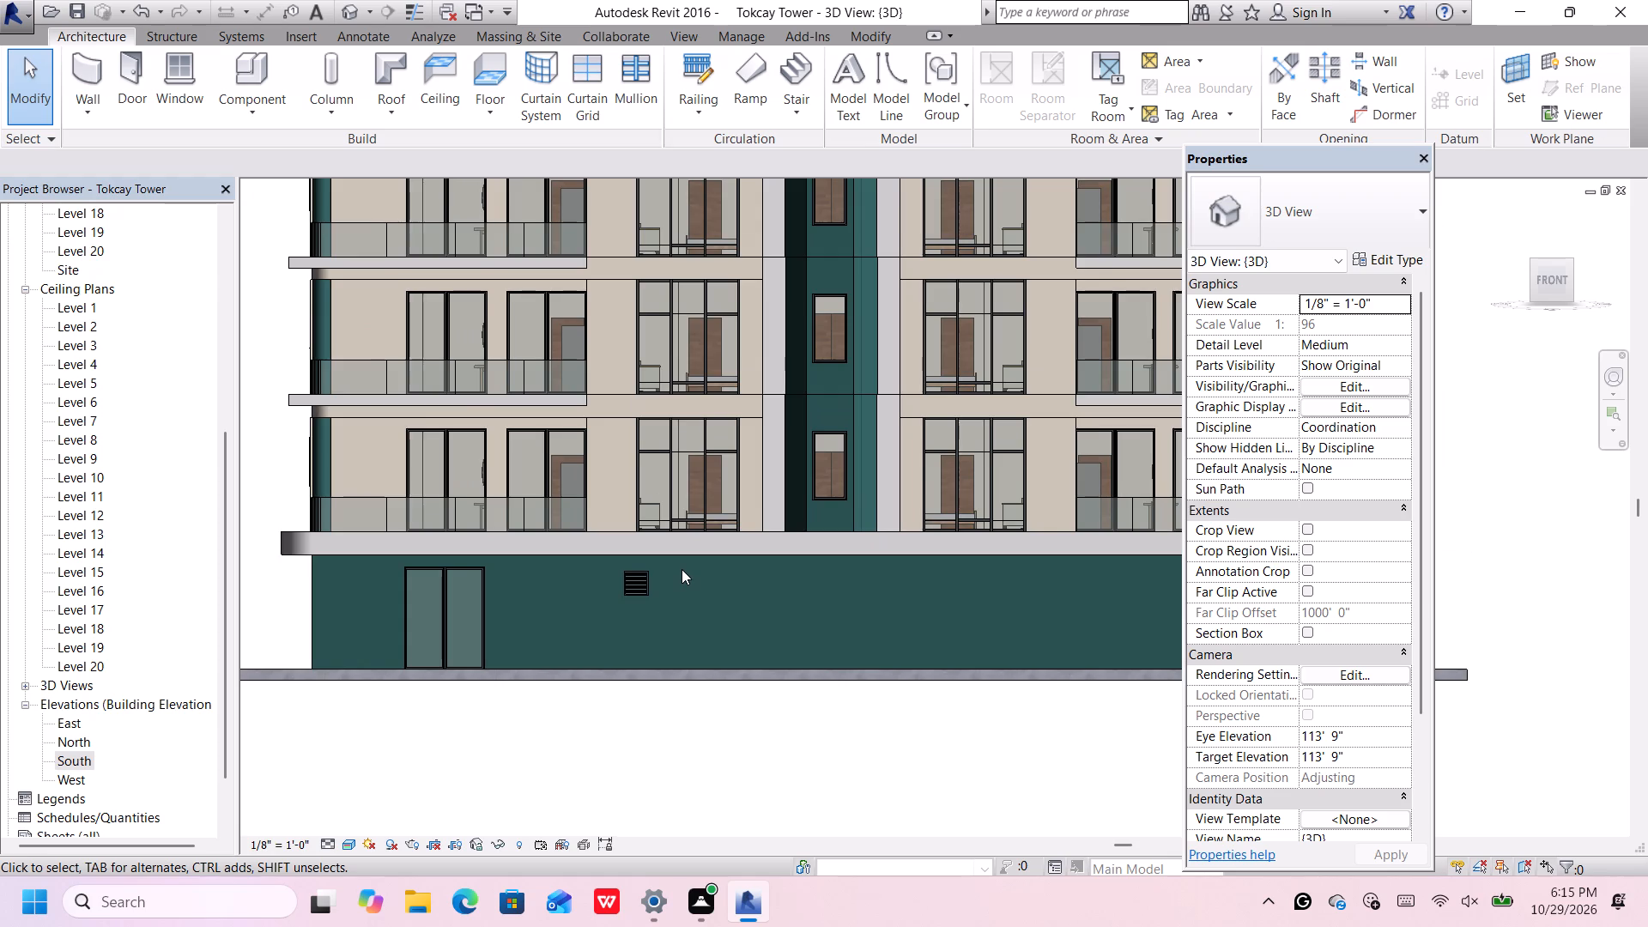
pyautogui.scroll(-2, 682, 569)
pyautogui.scroll(-1, 773, 587)
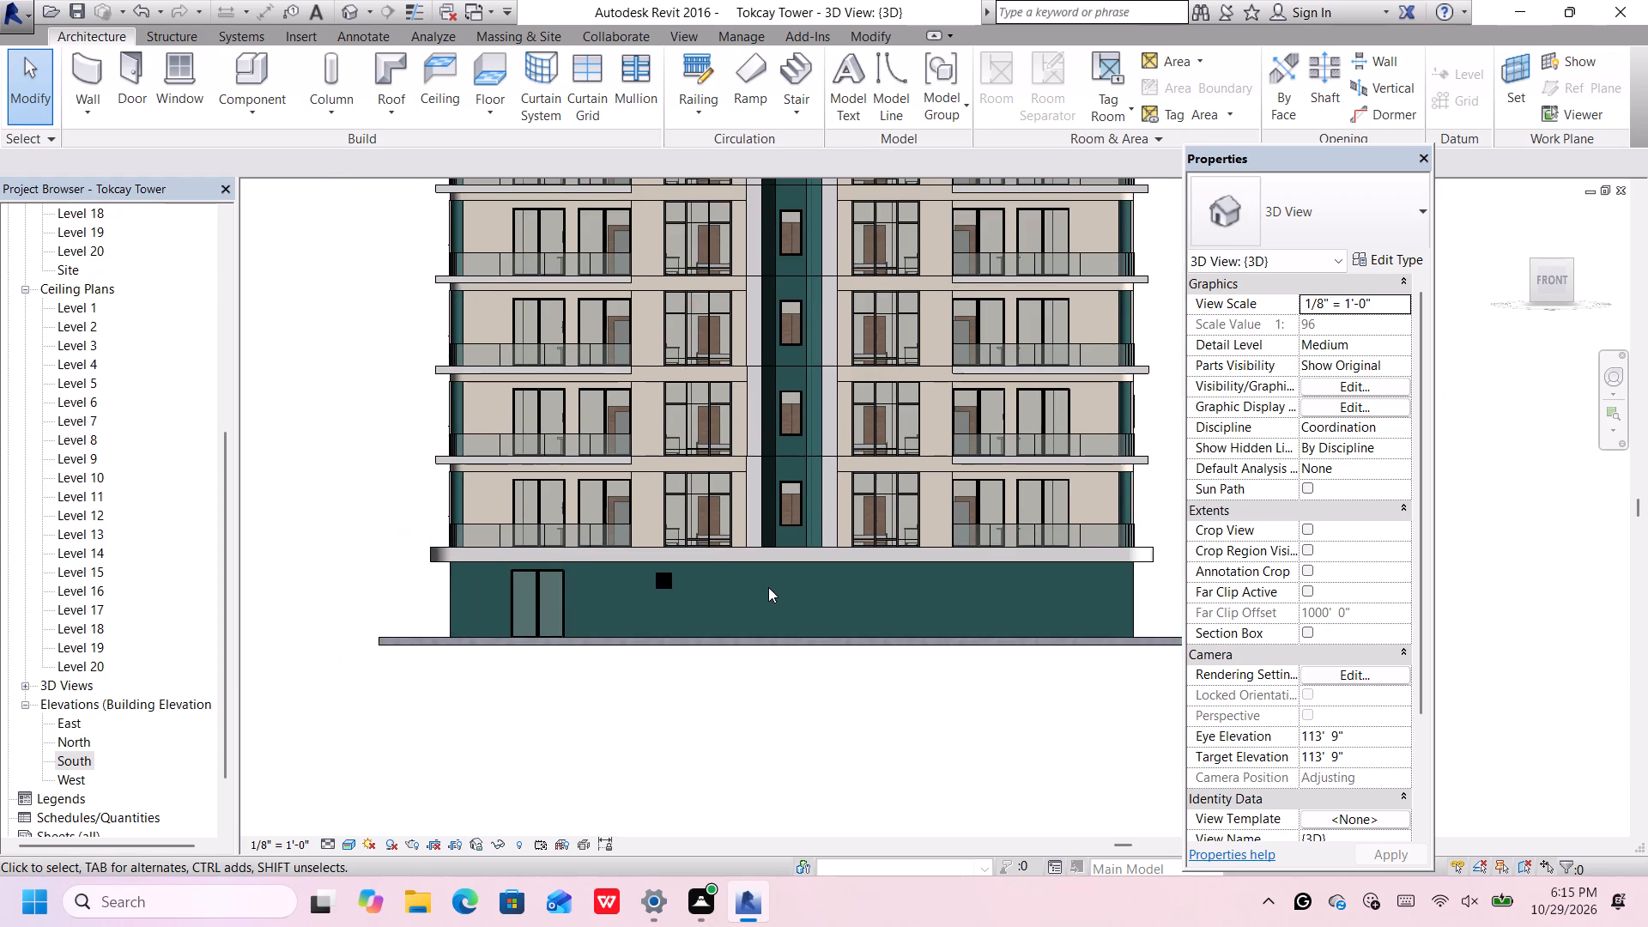
pyautogui.scroll(-2, 768, 587)
pyautogui.scroll(1, 768, 587)
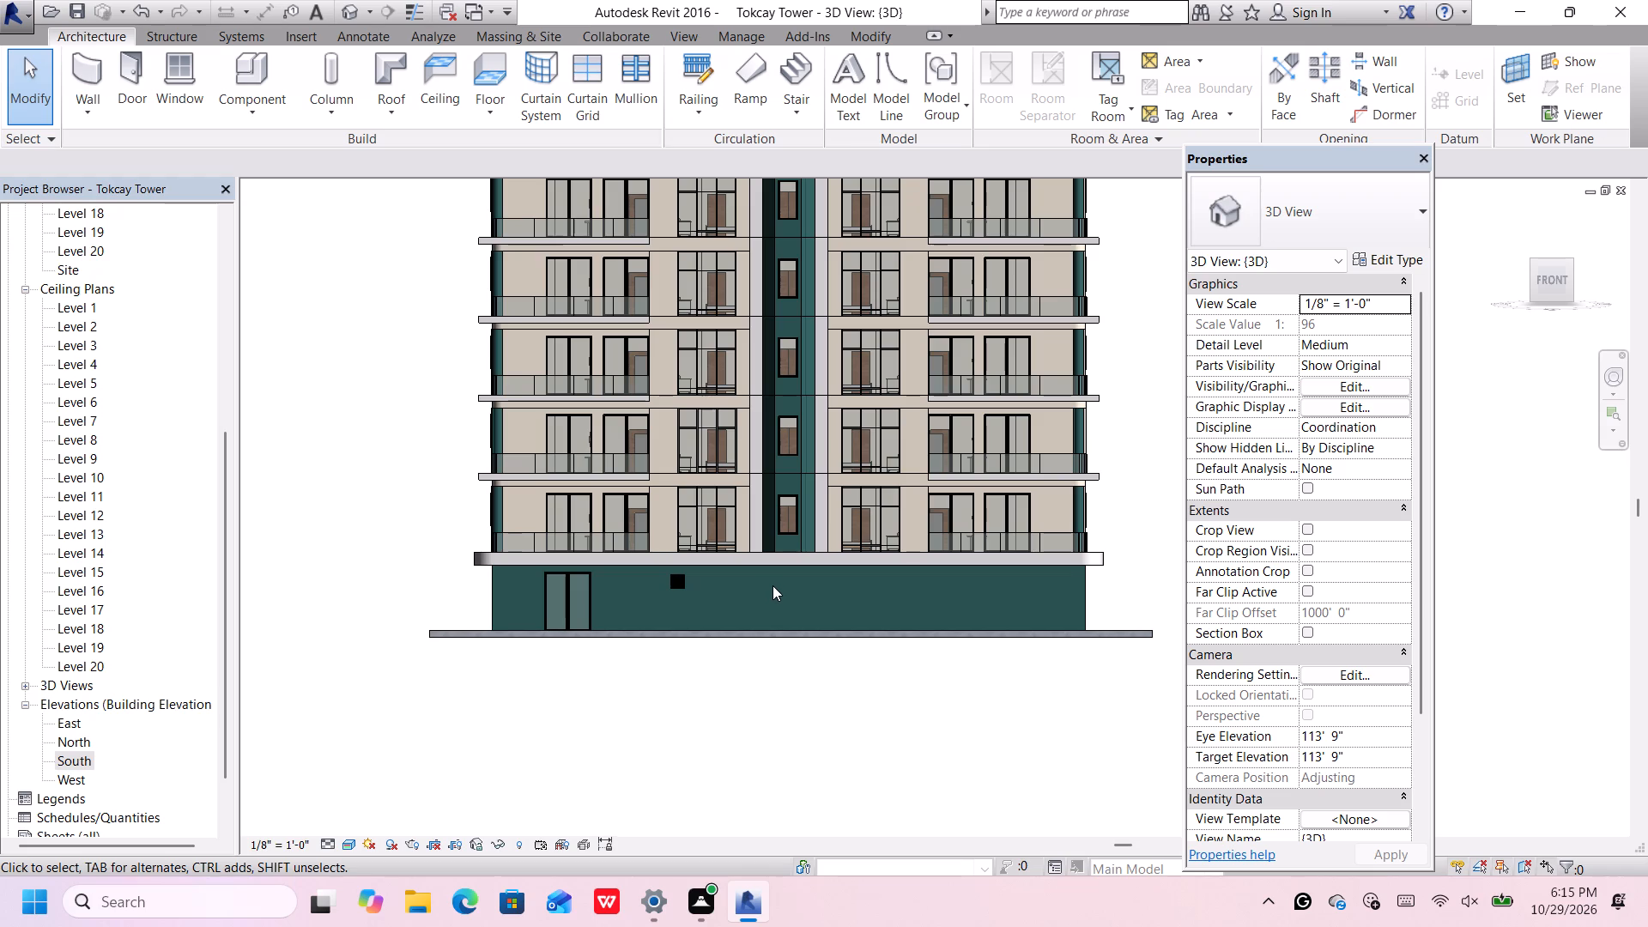
pyautogui.middleClick(773, 564)
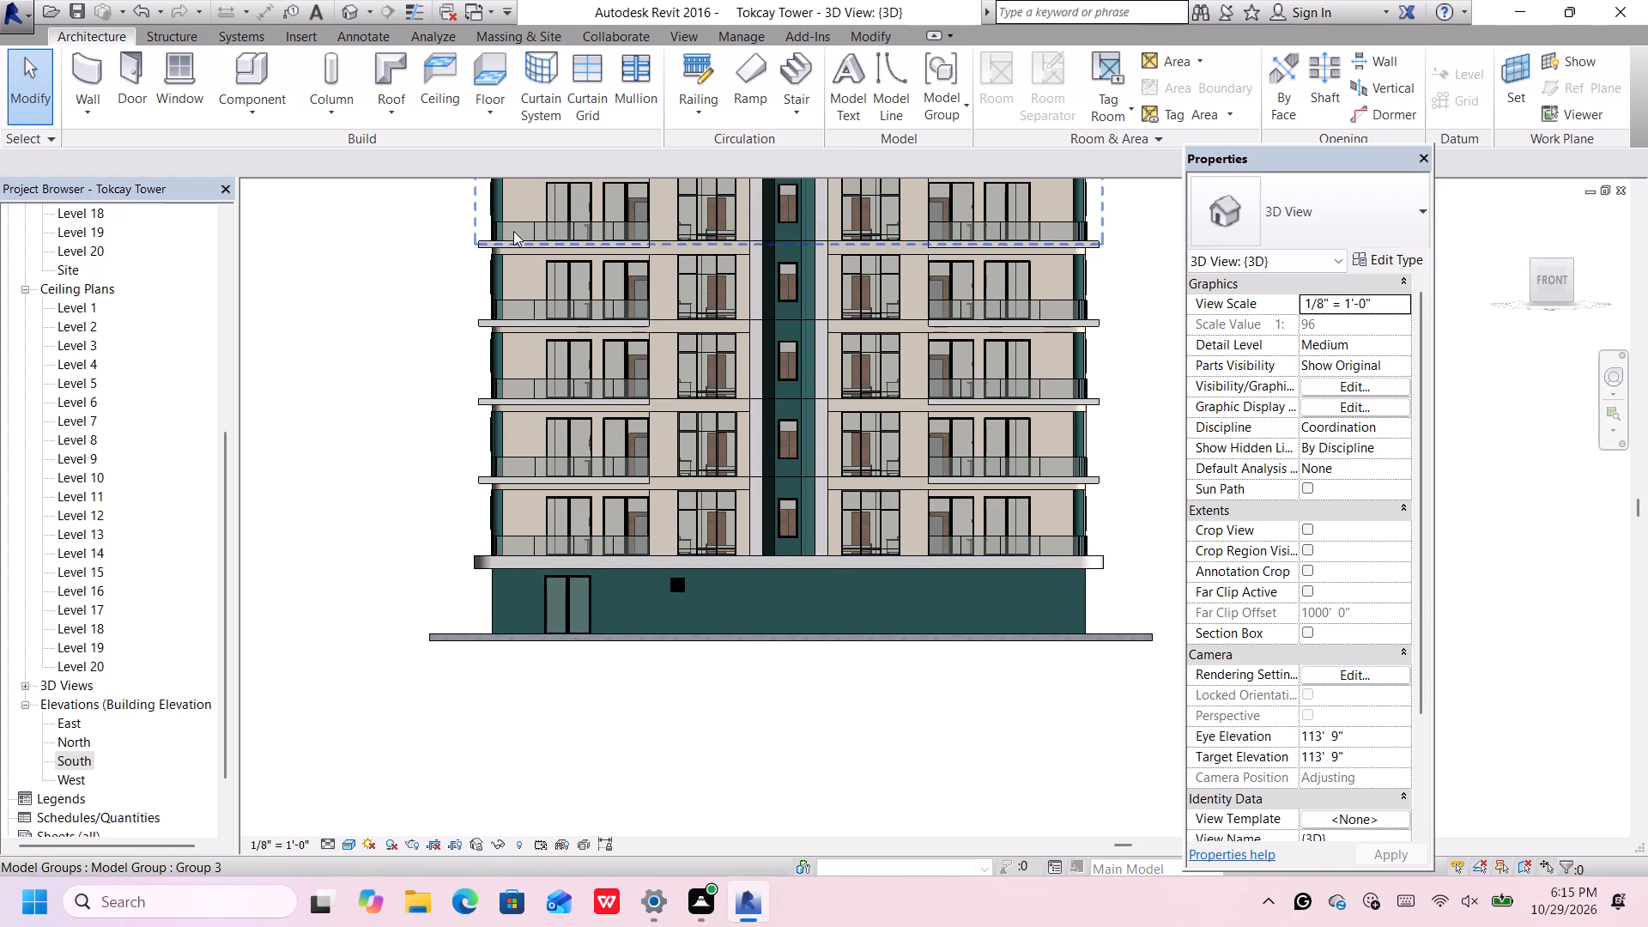
# Place two Fixed 36" x 72" 2 windows in the base wall beyond the louver, about 5'-0" from it and 3'-6" apart.
pyautogui.click(189, 80)
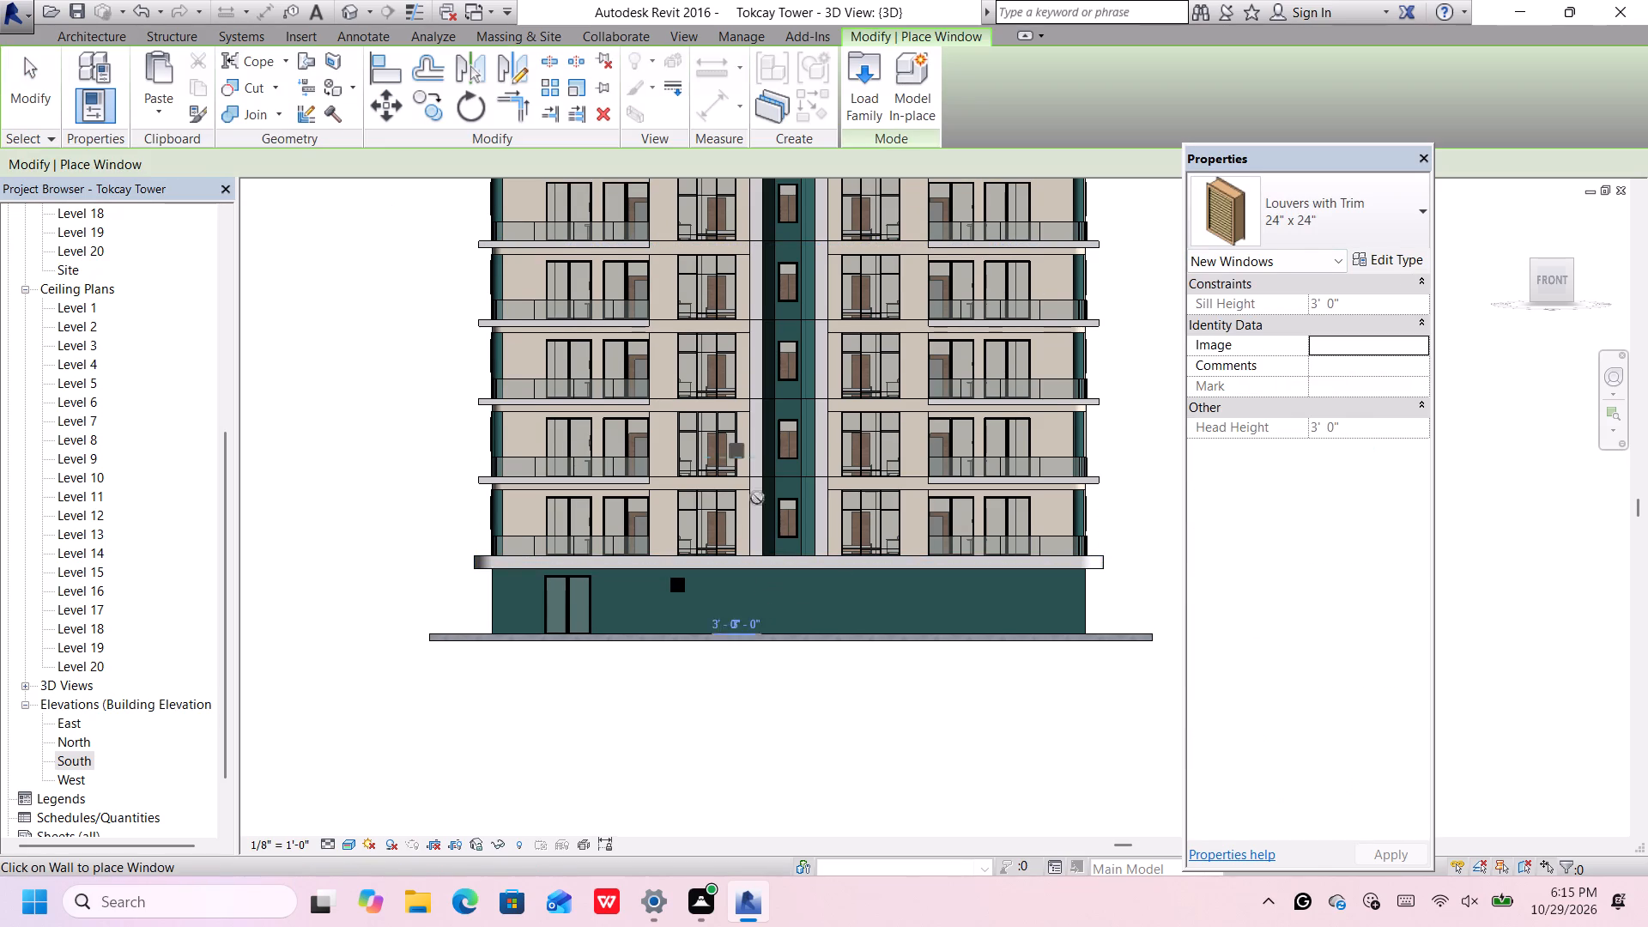
pyautogui.click(1300, 219)
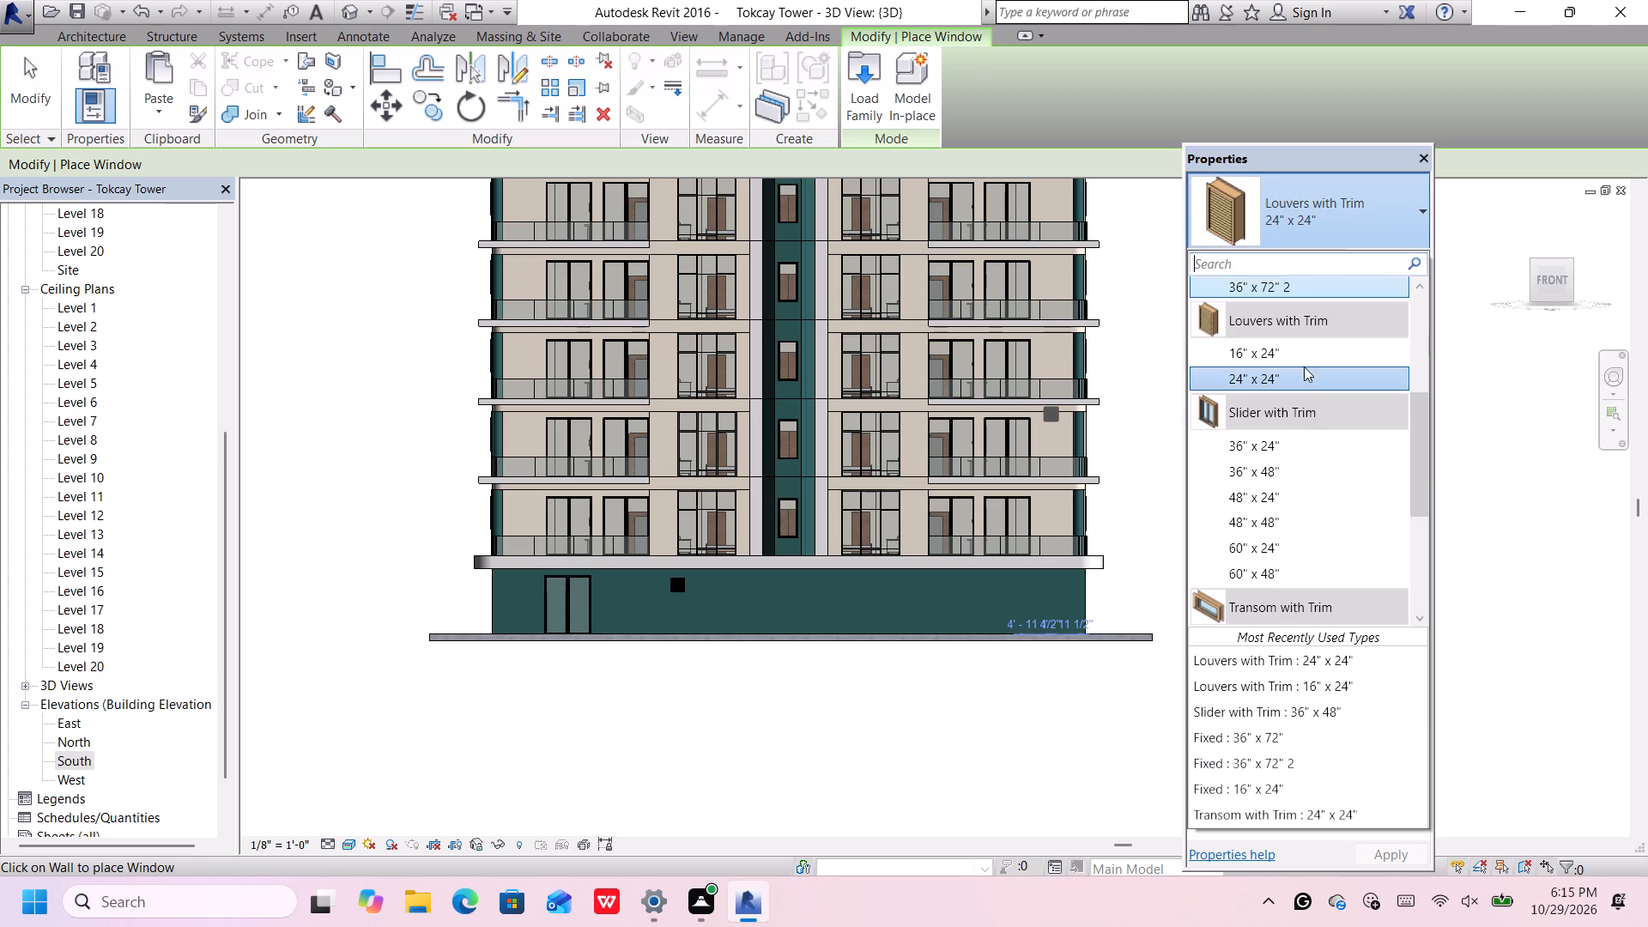
pyautogui.scroll(1, 1296, 416)
pyautogui.scroll(-2, 1294, 415)
pyautogui.scroll(-1, 1272, 575)
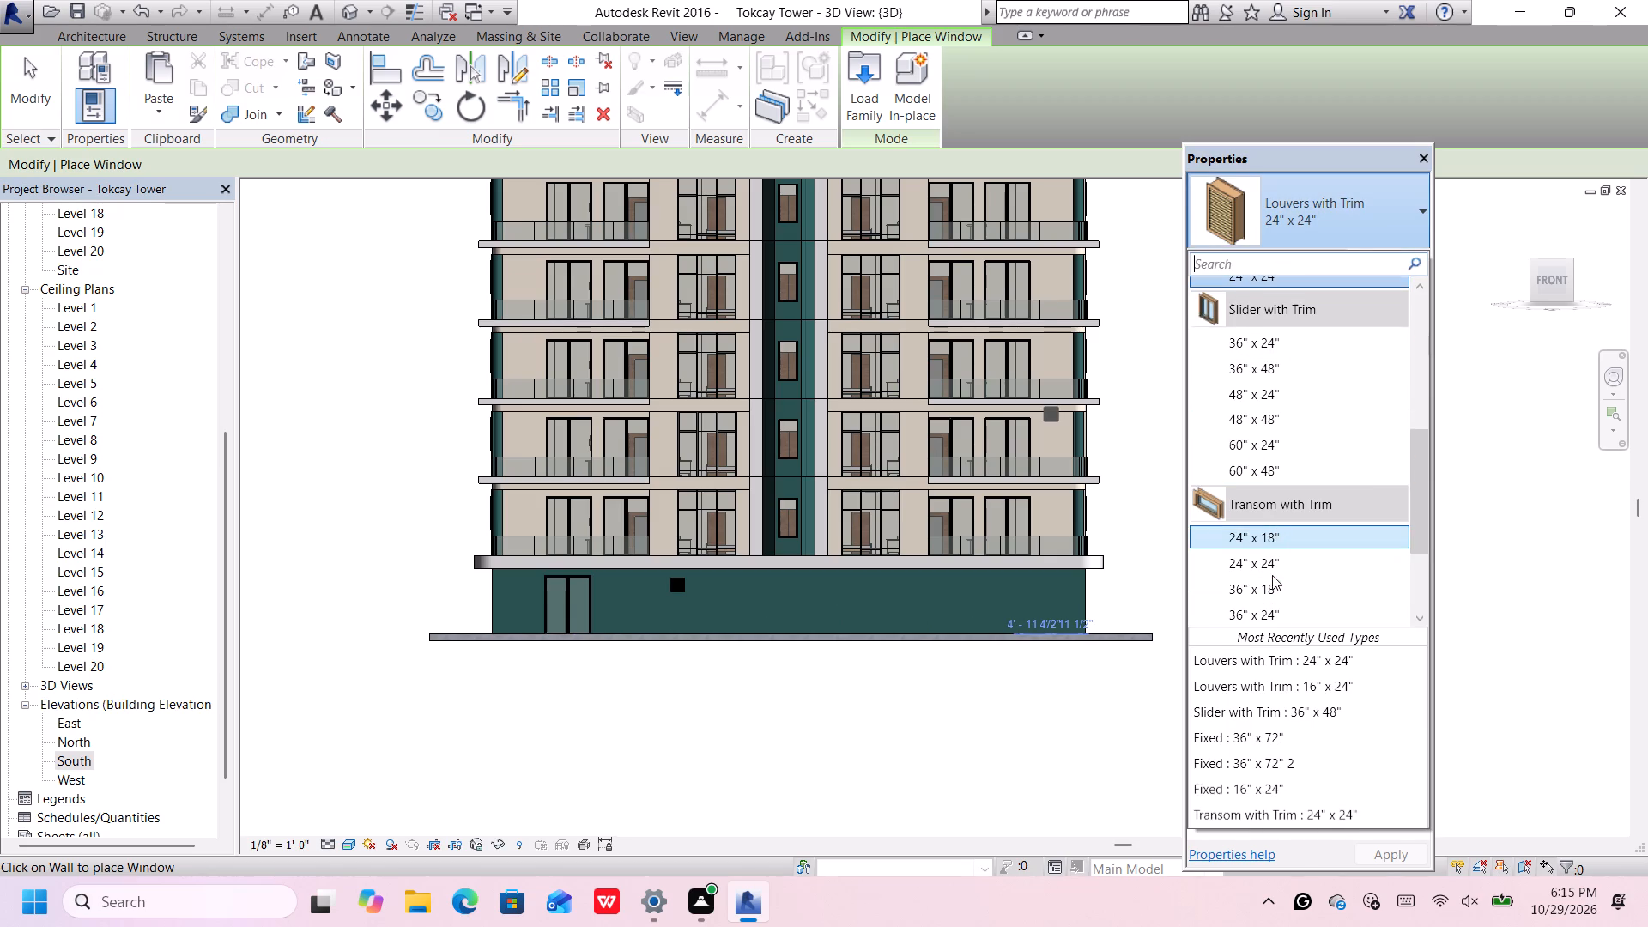
pyautogui.scroll(-3, 1272, 573)
pyautogui.scroll(11, 1272, 566)
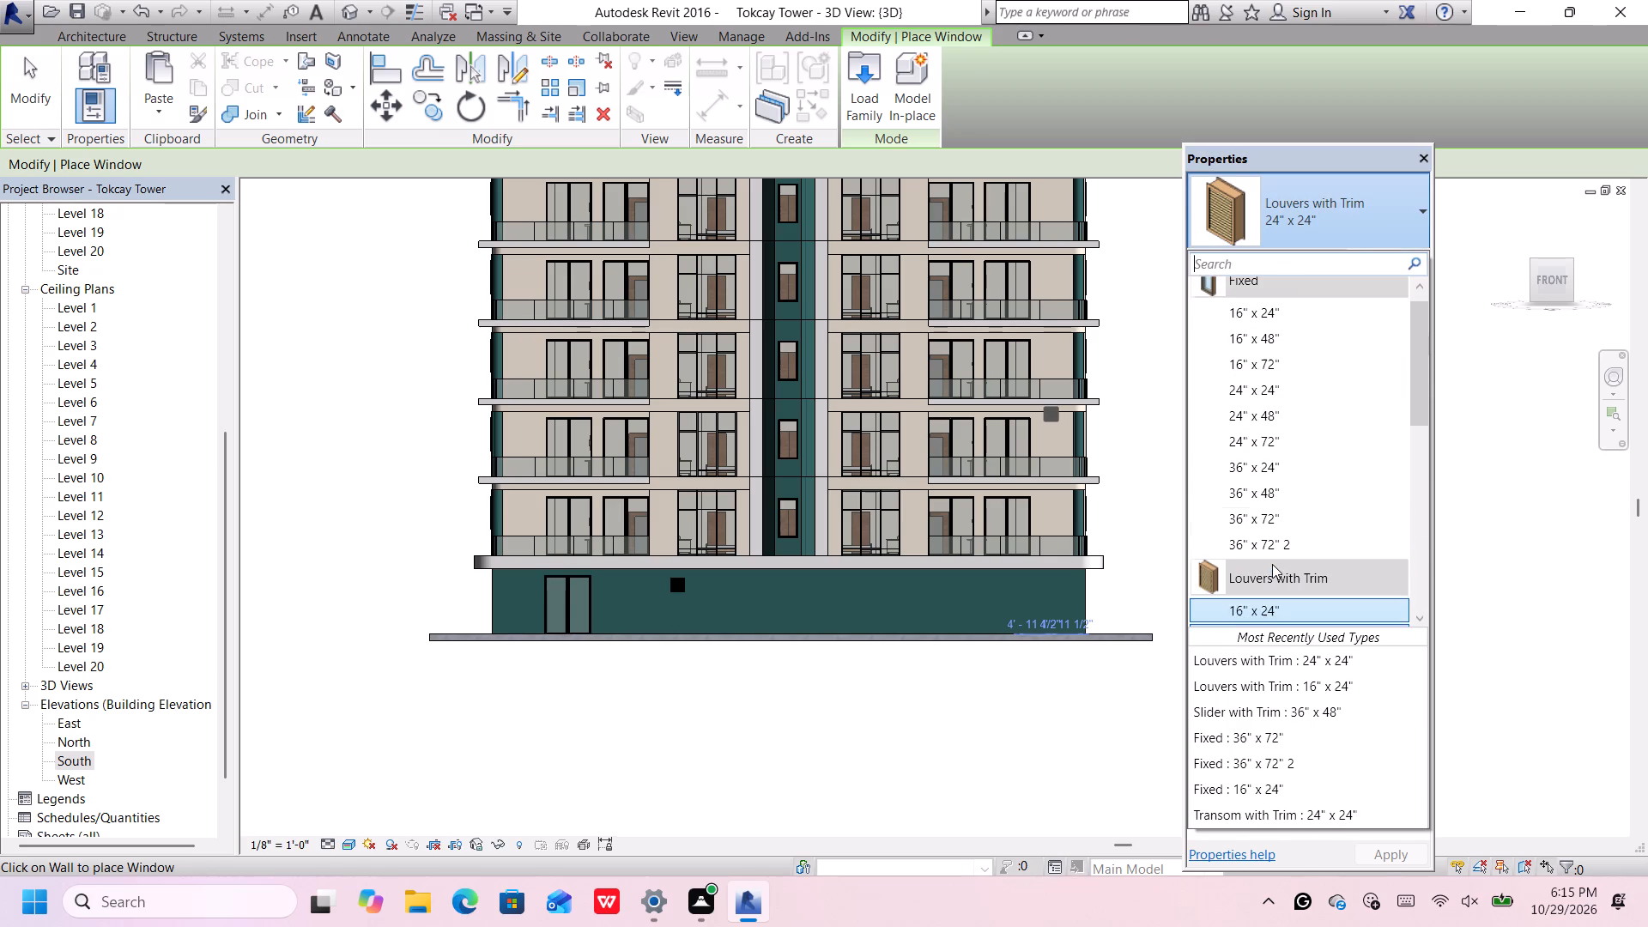
pyautogui.scroll(3, 1272, 564)
pyautogui.click(1272, 553)
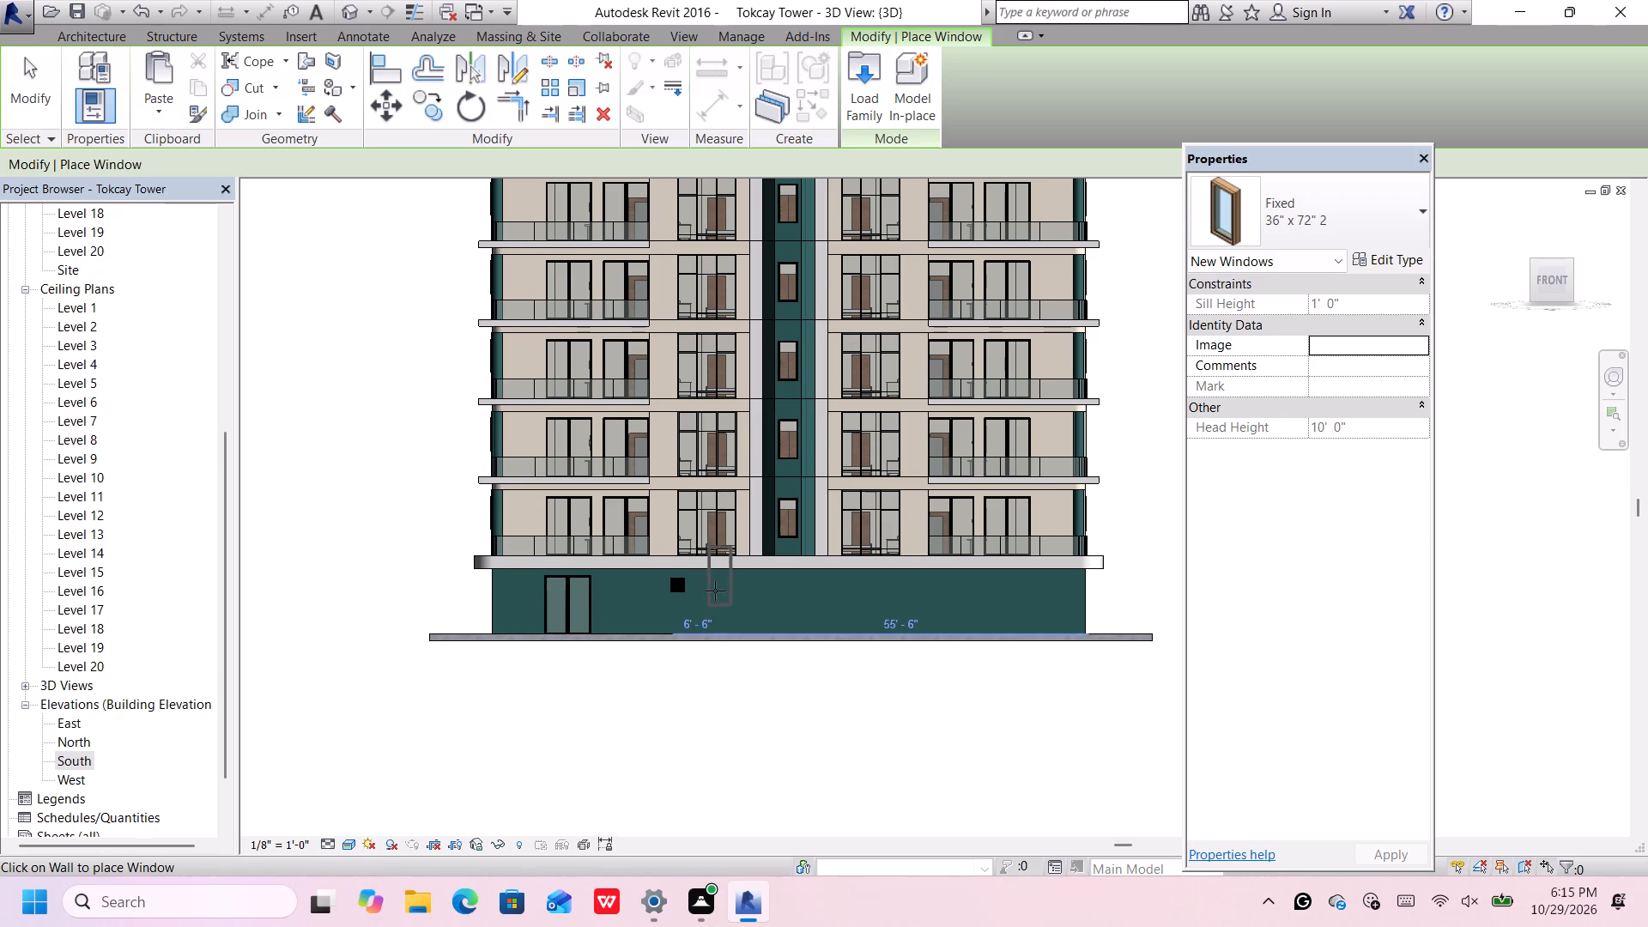
pyautogui.scroll(4, 715, 597)
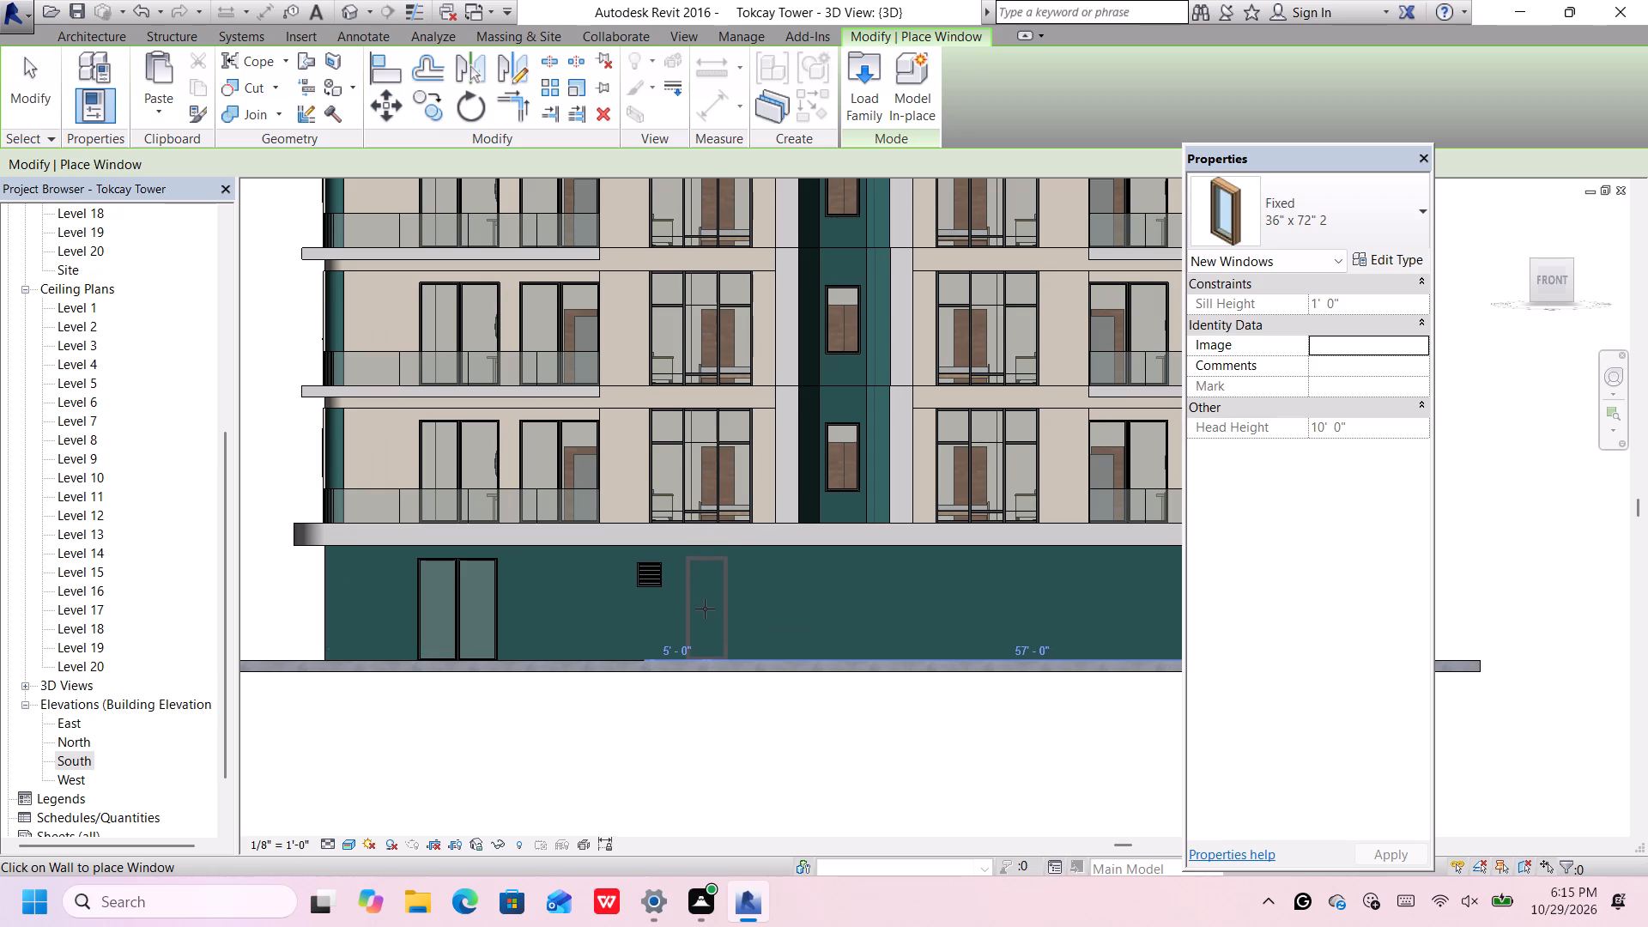
pyautogui.click(705, 609)
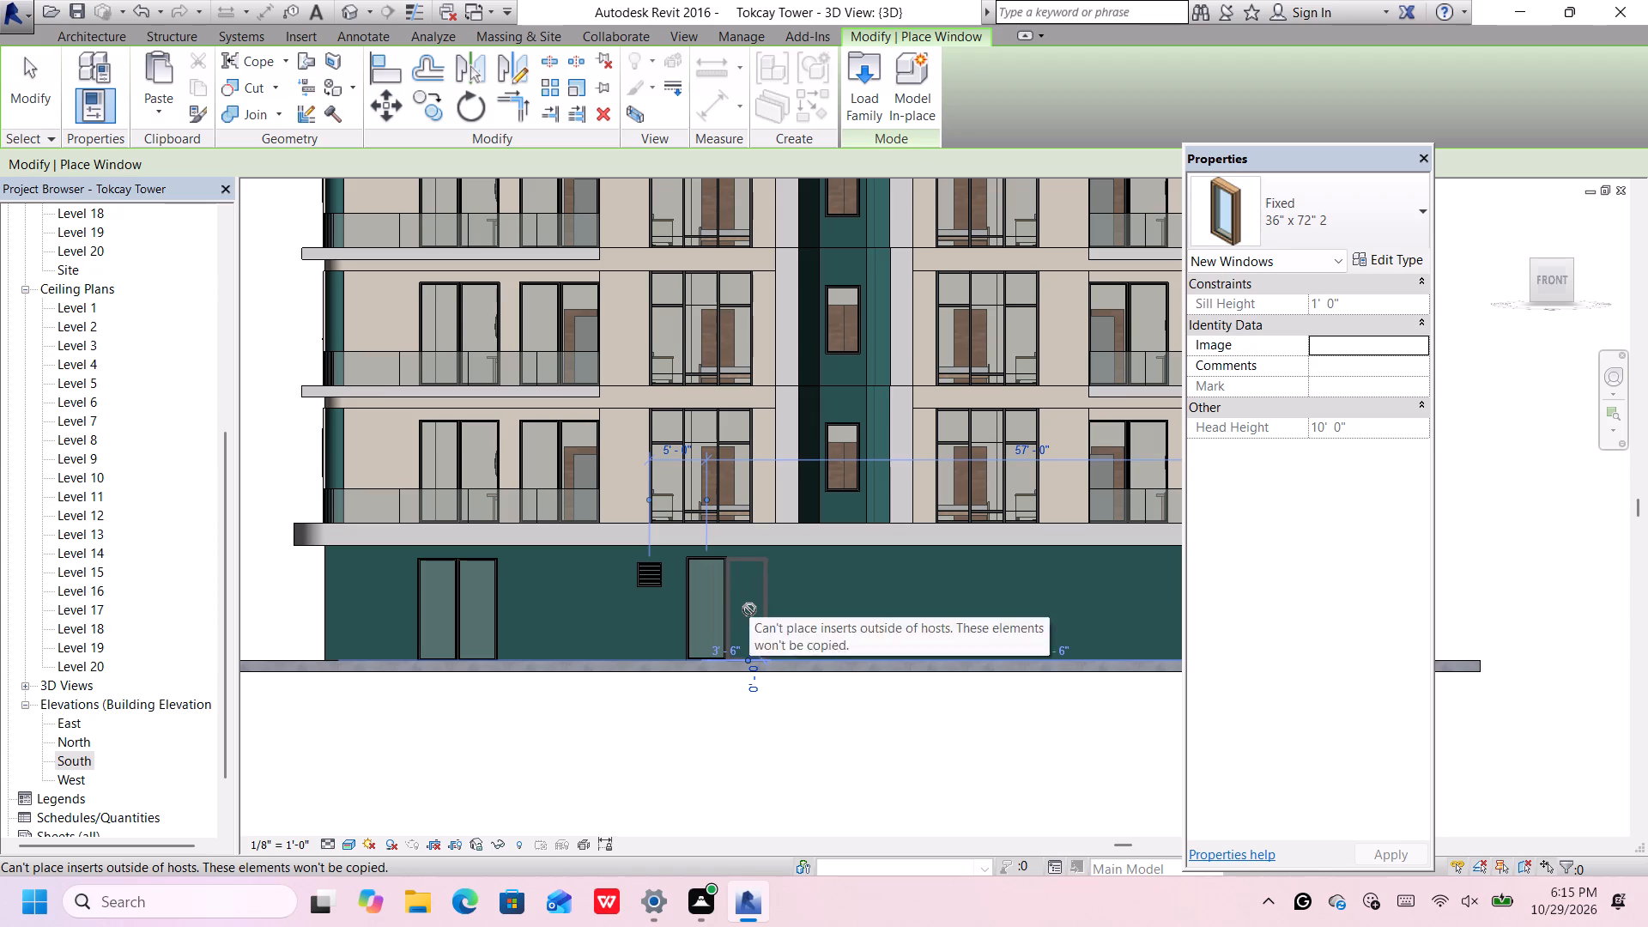
pyautogui.click(748, 609)
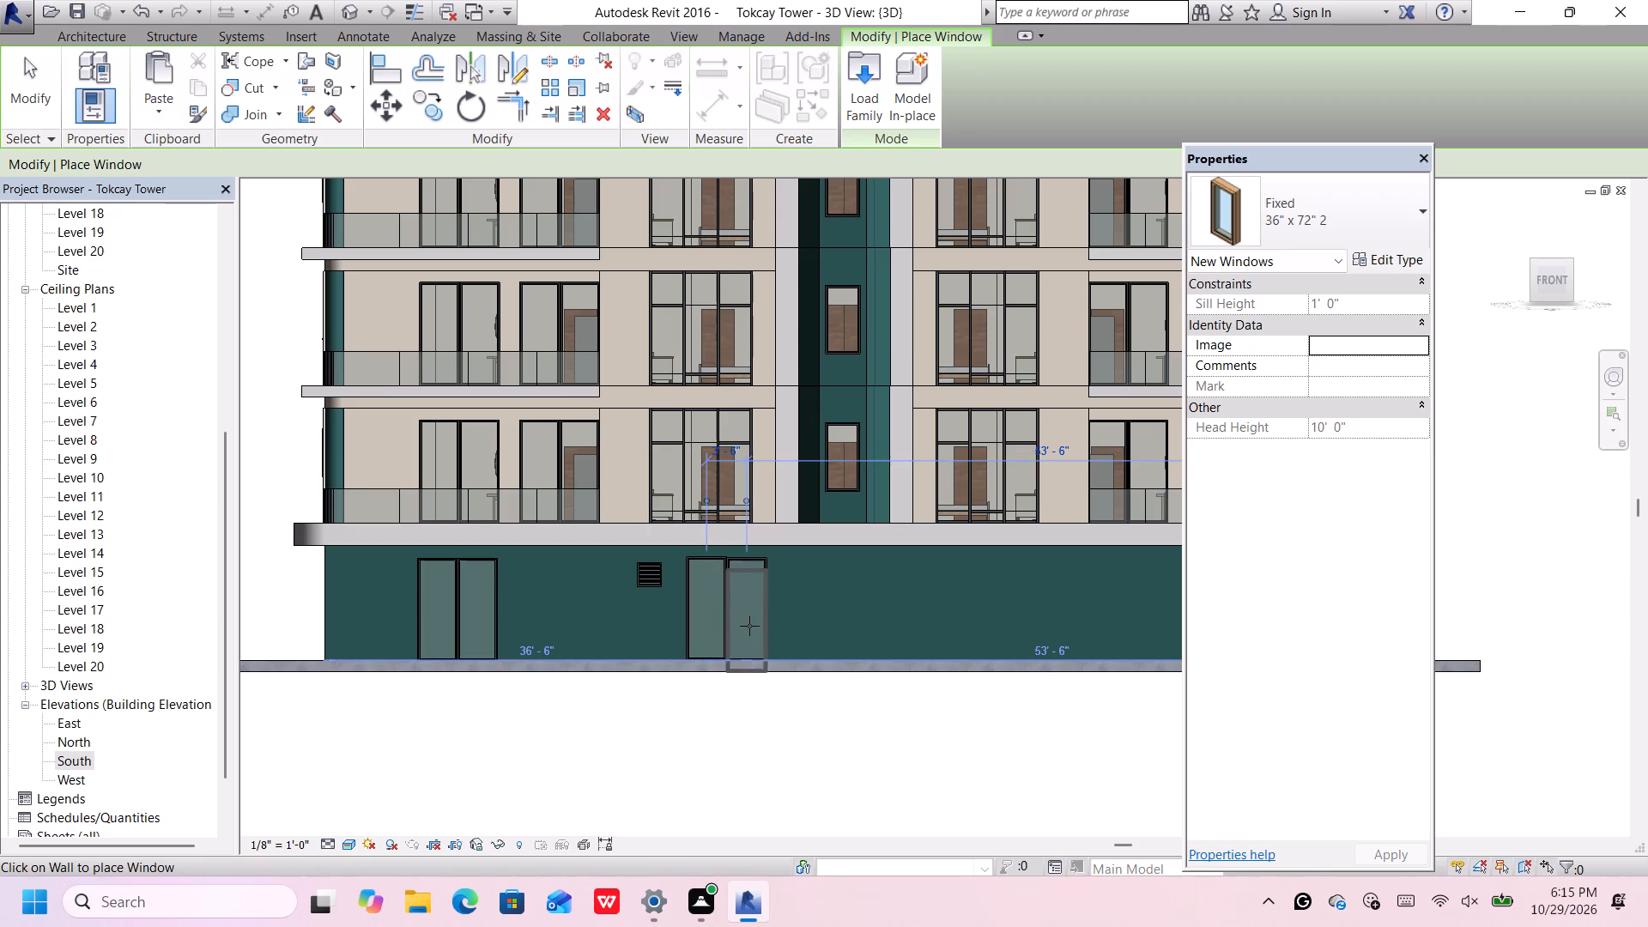
pyautogui.scroll(6, 736, 705)
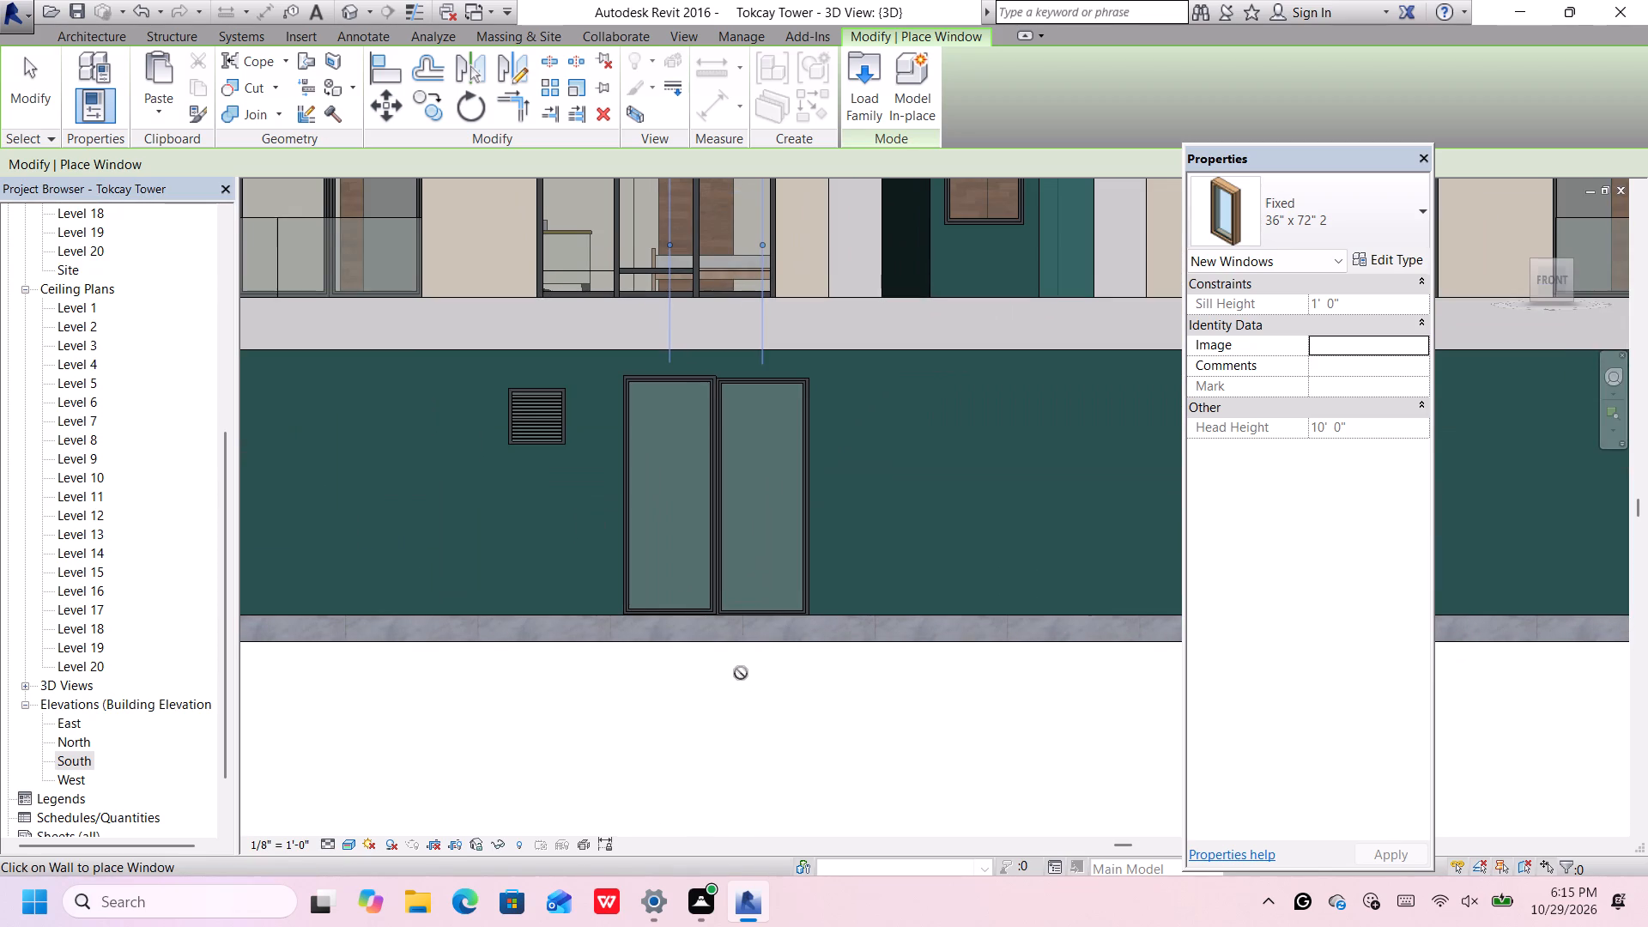
pyautogui.moveTo(741, 673); pyautogui.dragTo(736, 736, button='middle')
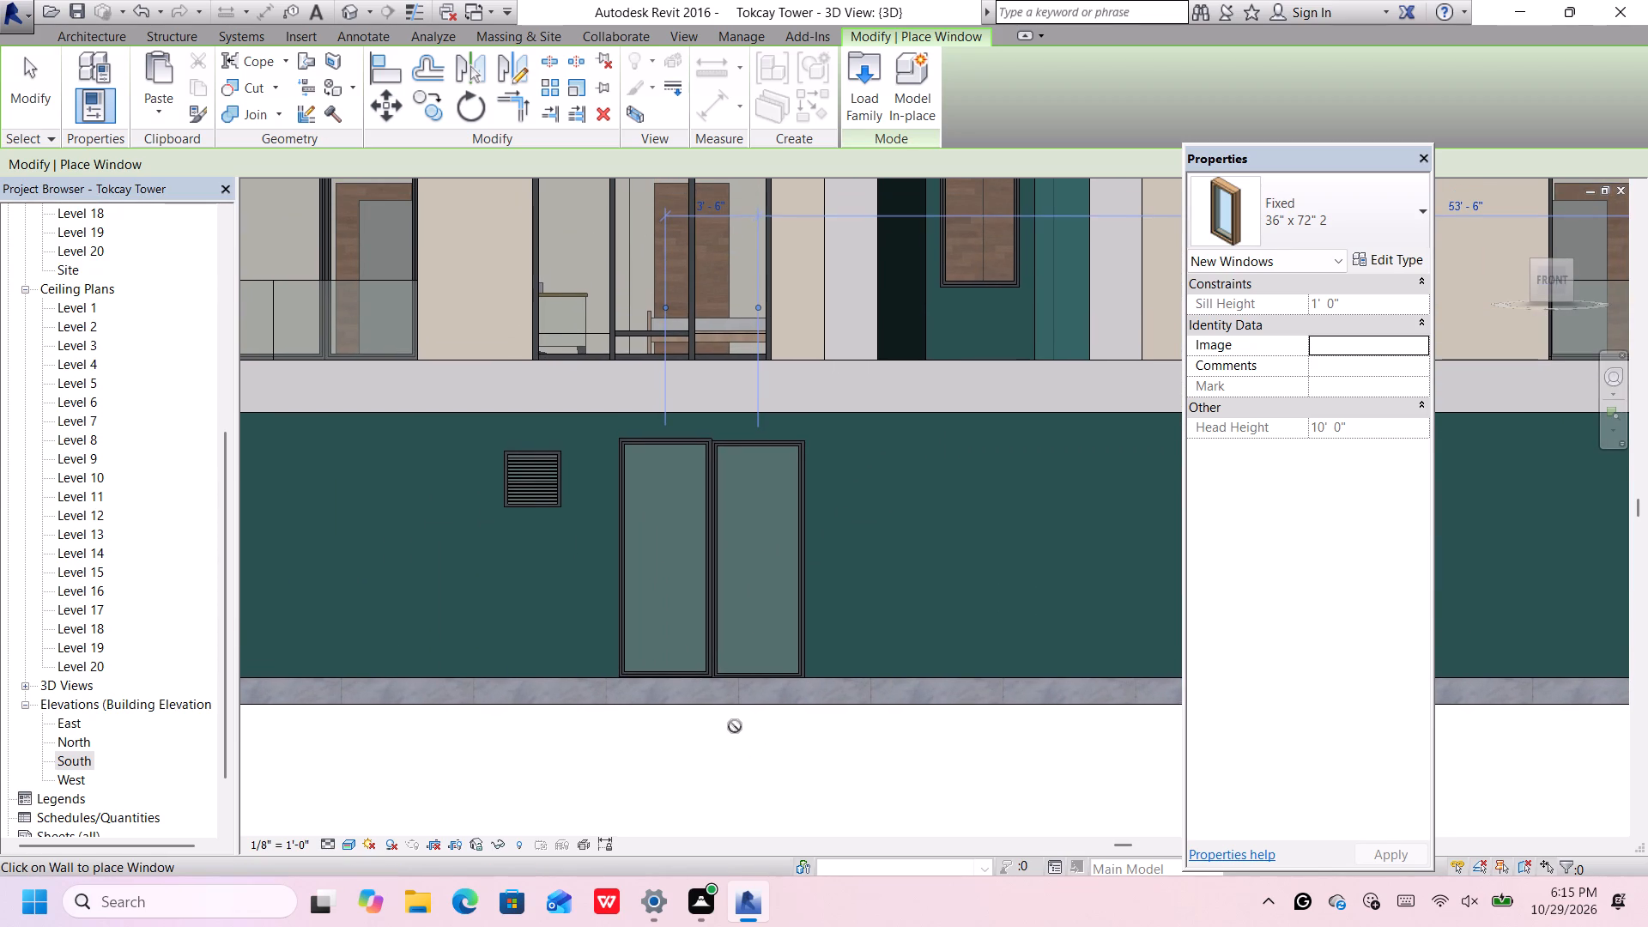
pyautogui.press('Escape')
pyautogui.press('Escape')
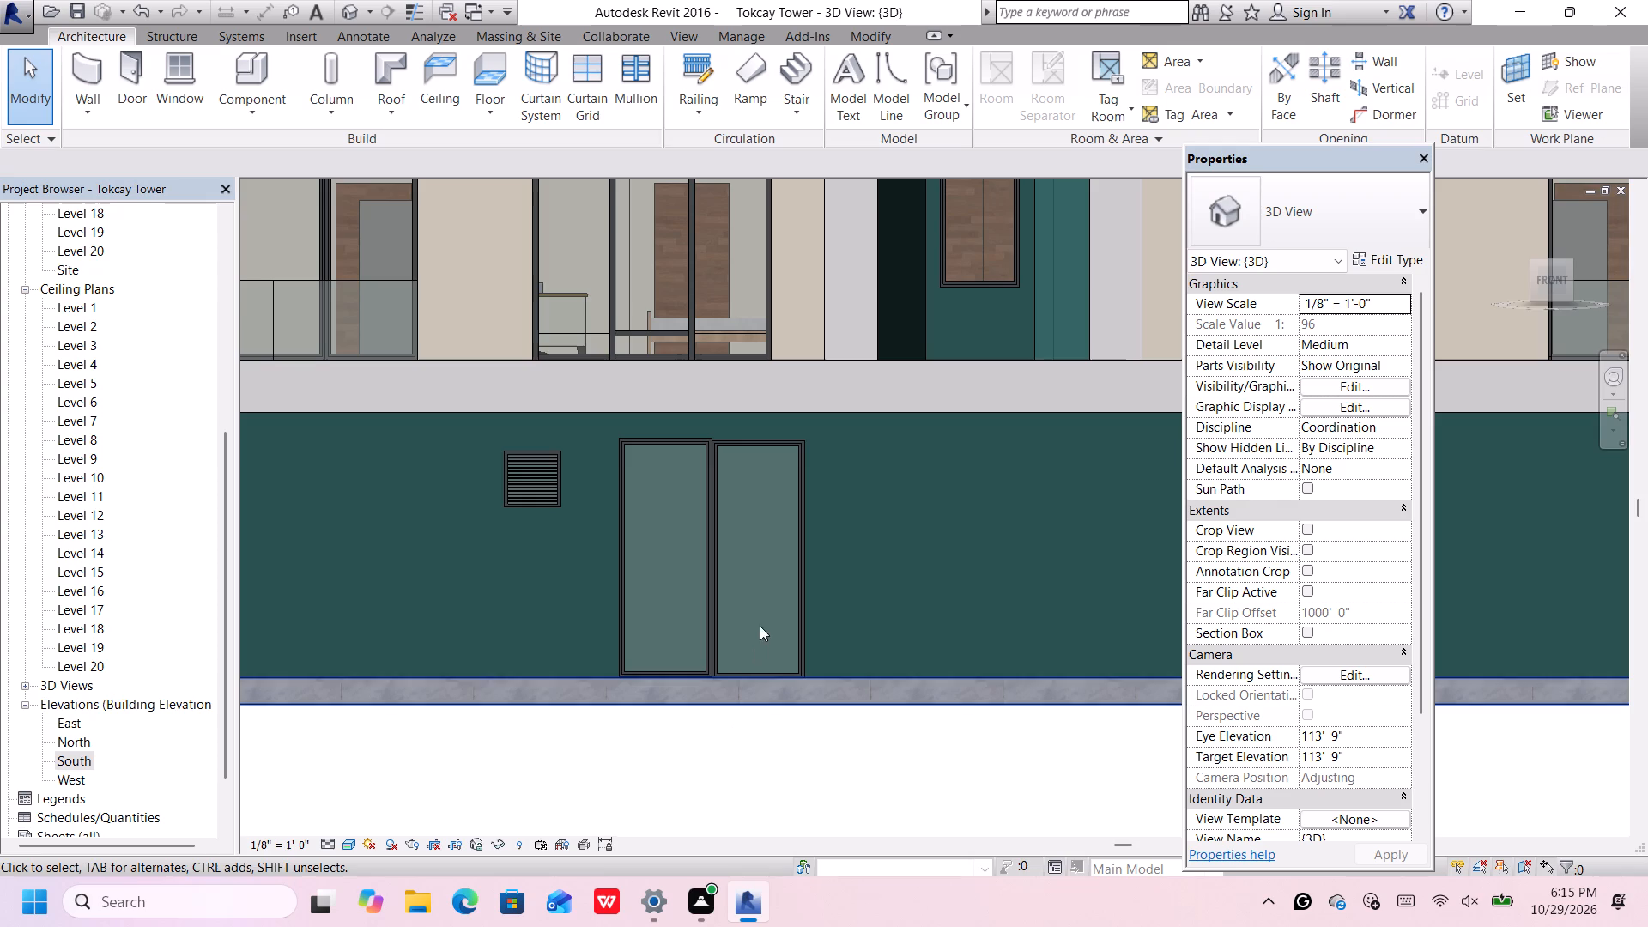
# Nudge the second window of the new pair up slightly to align its head with the adjoining pane.
pyautogui.scroll(9, 724, 444)
pyautogui.click(727, 446)
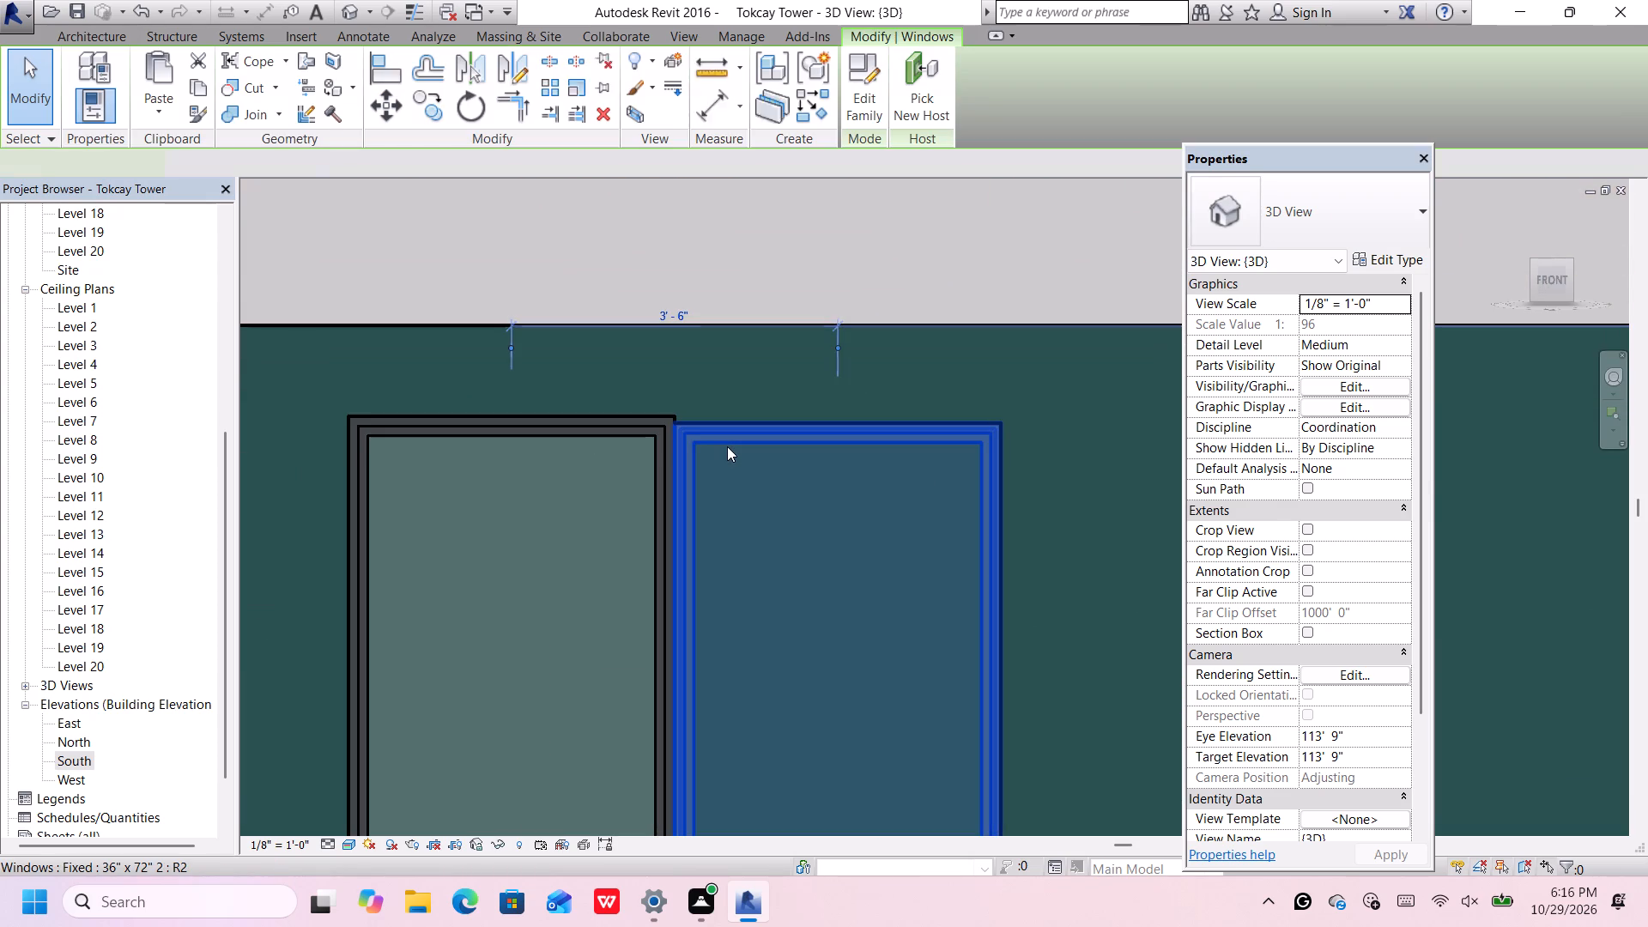
pyautogui.press('Up')
pyautogui.press('Up')
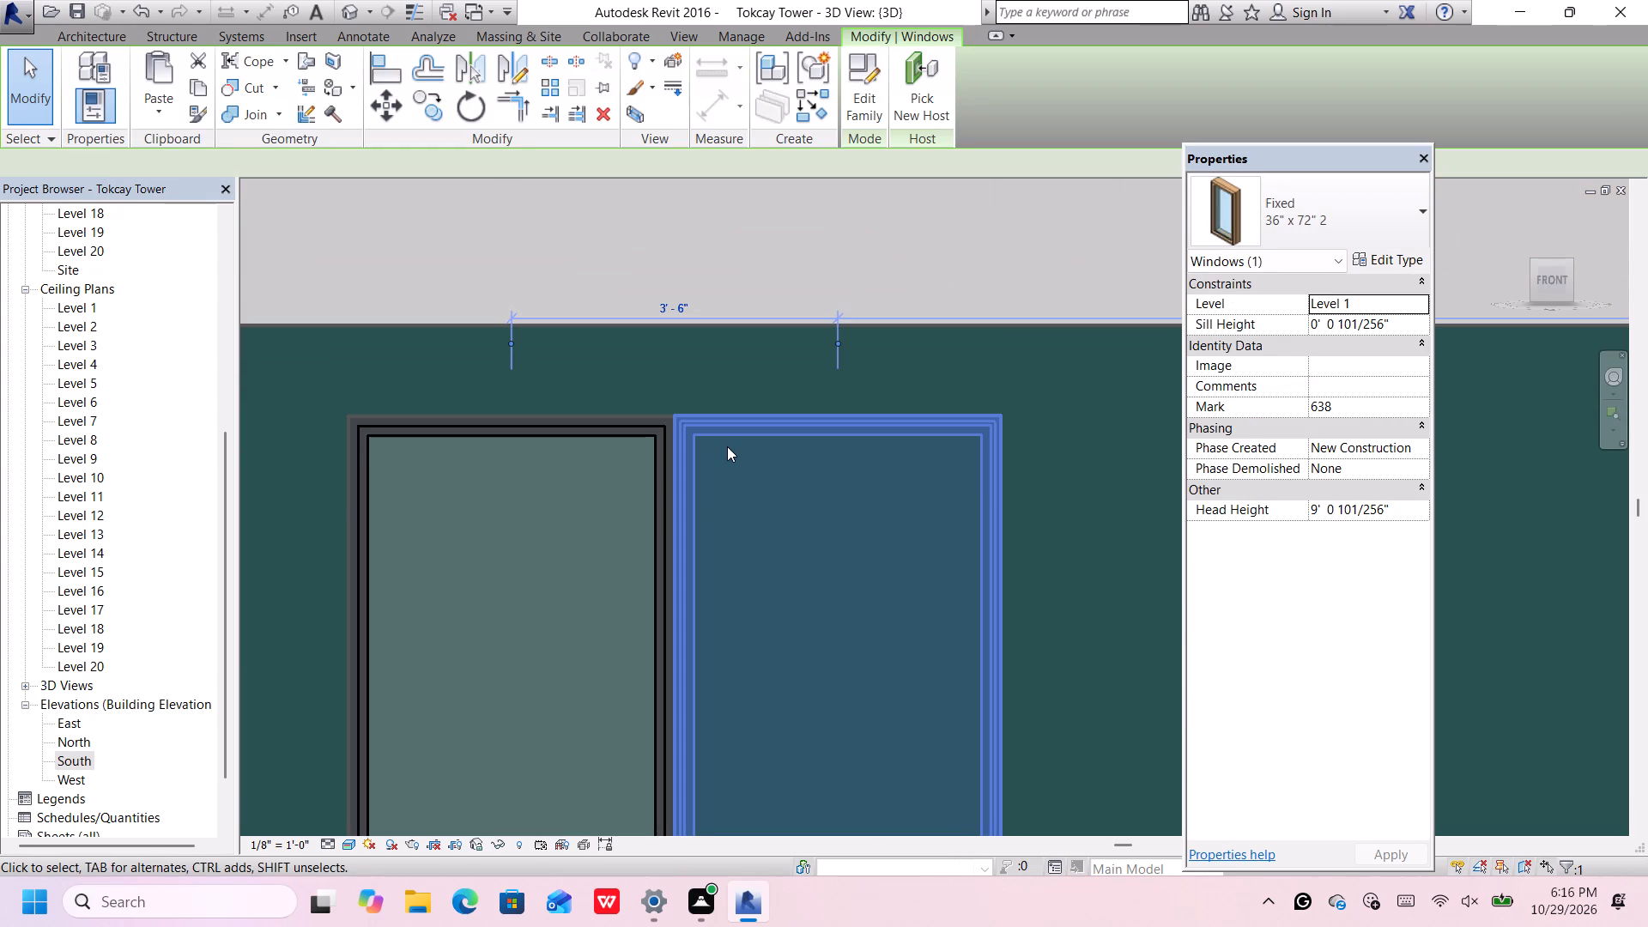
pyautogui.scroll(-9, 727, 449)
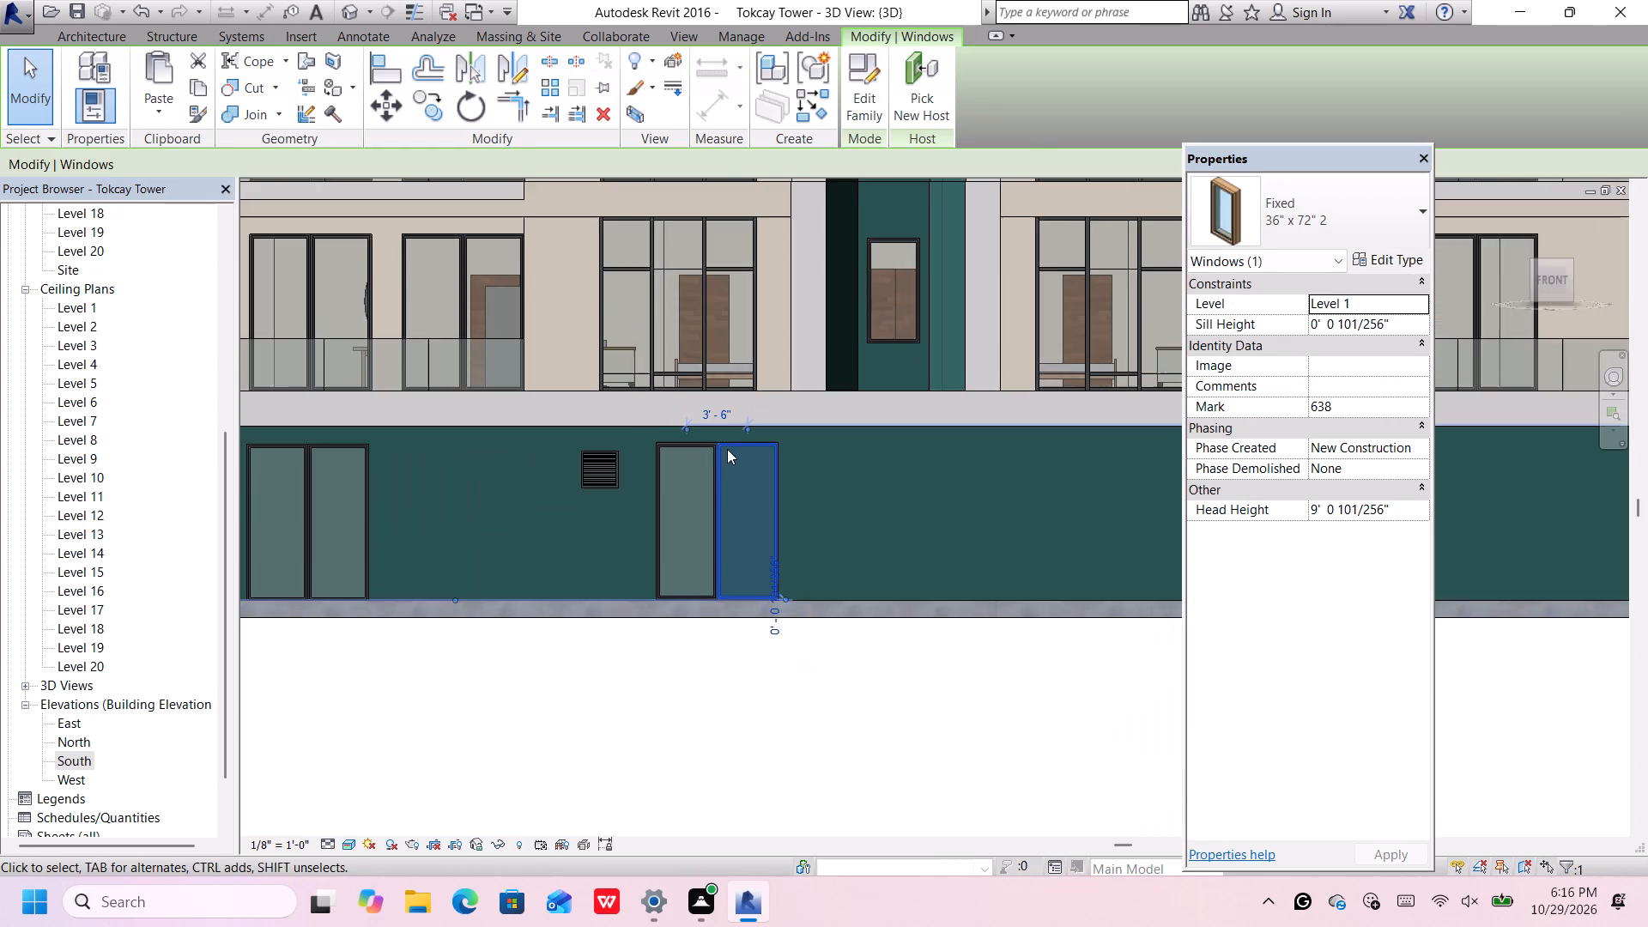
pyautogui.scroll(-4, 727, 449)
pyautogui.click(700, 731)
# Examine the sill and head alignment of the new window pair against the base wall and floor edge.
pyautogui.scroll(5, 678, 524)
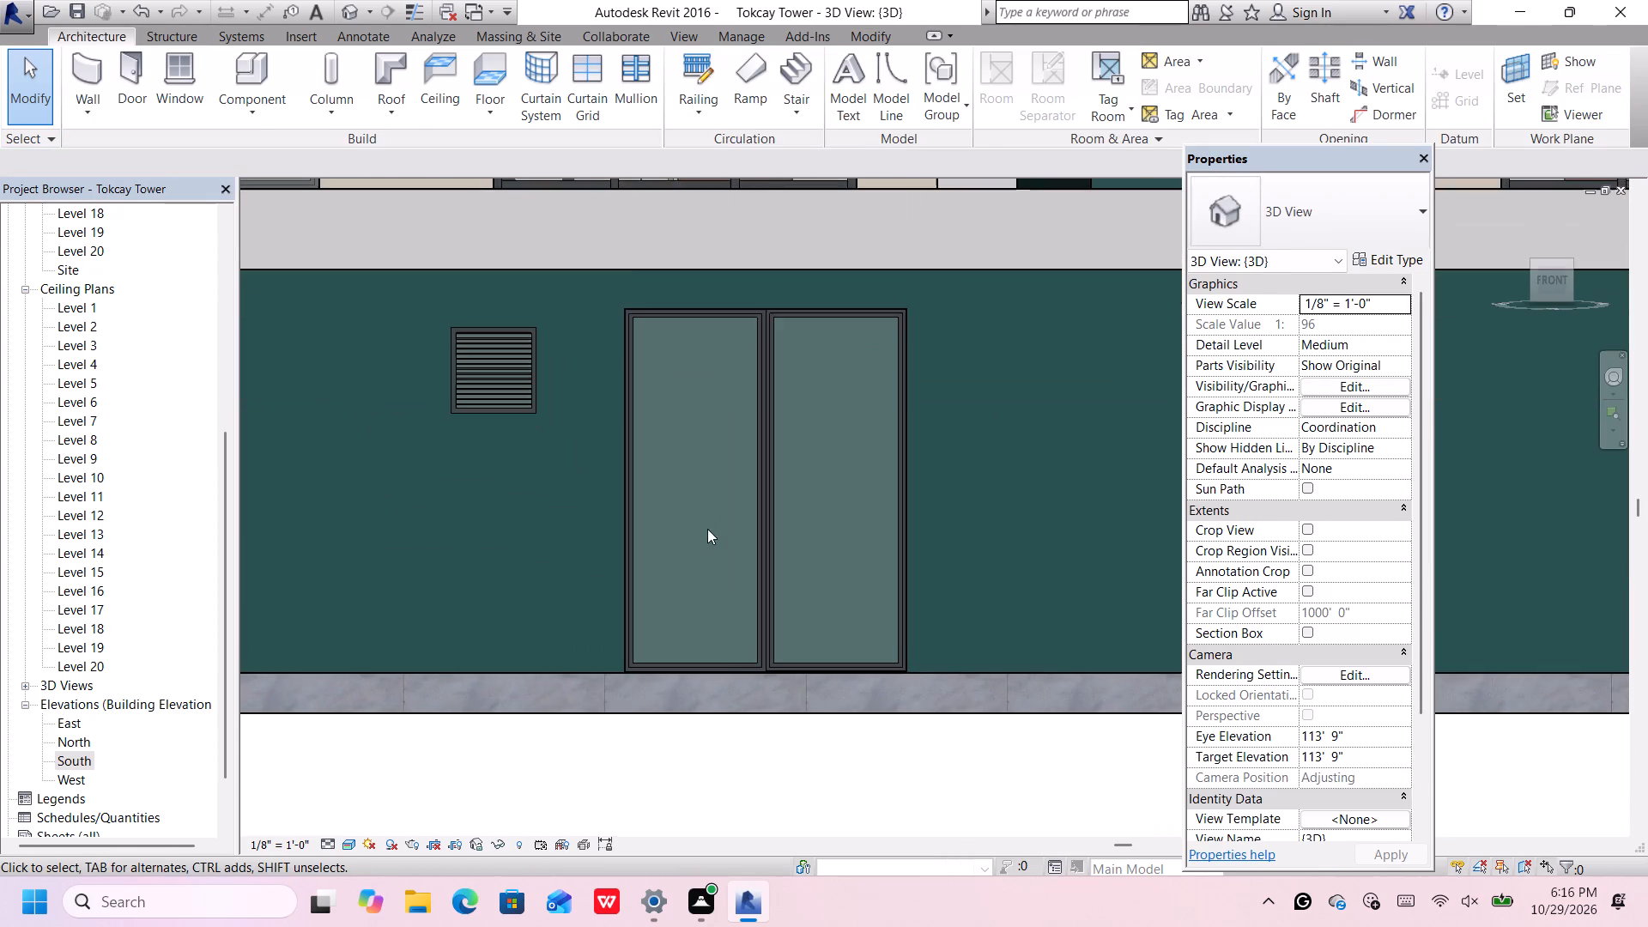
pyautogui.scroll(6, 707, 529)
pyautogui.scroll(6, 827, 772)
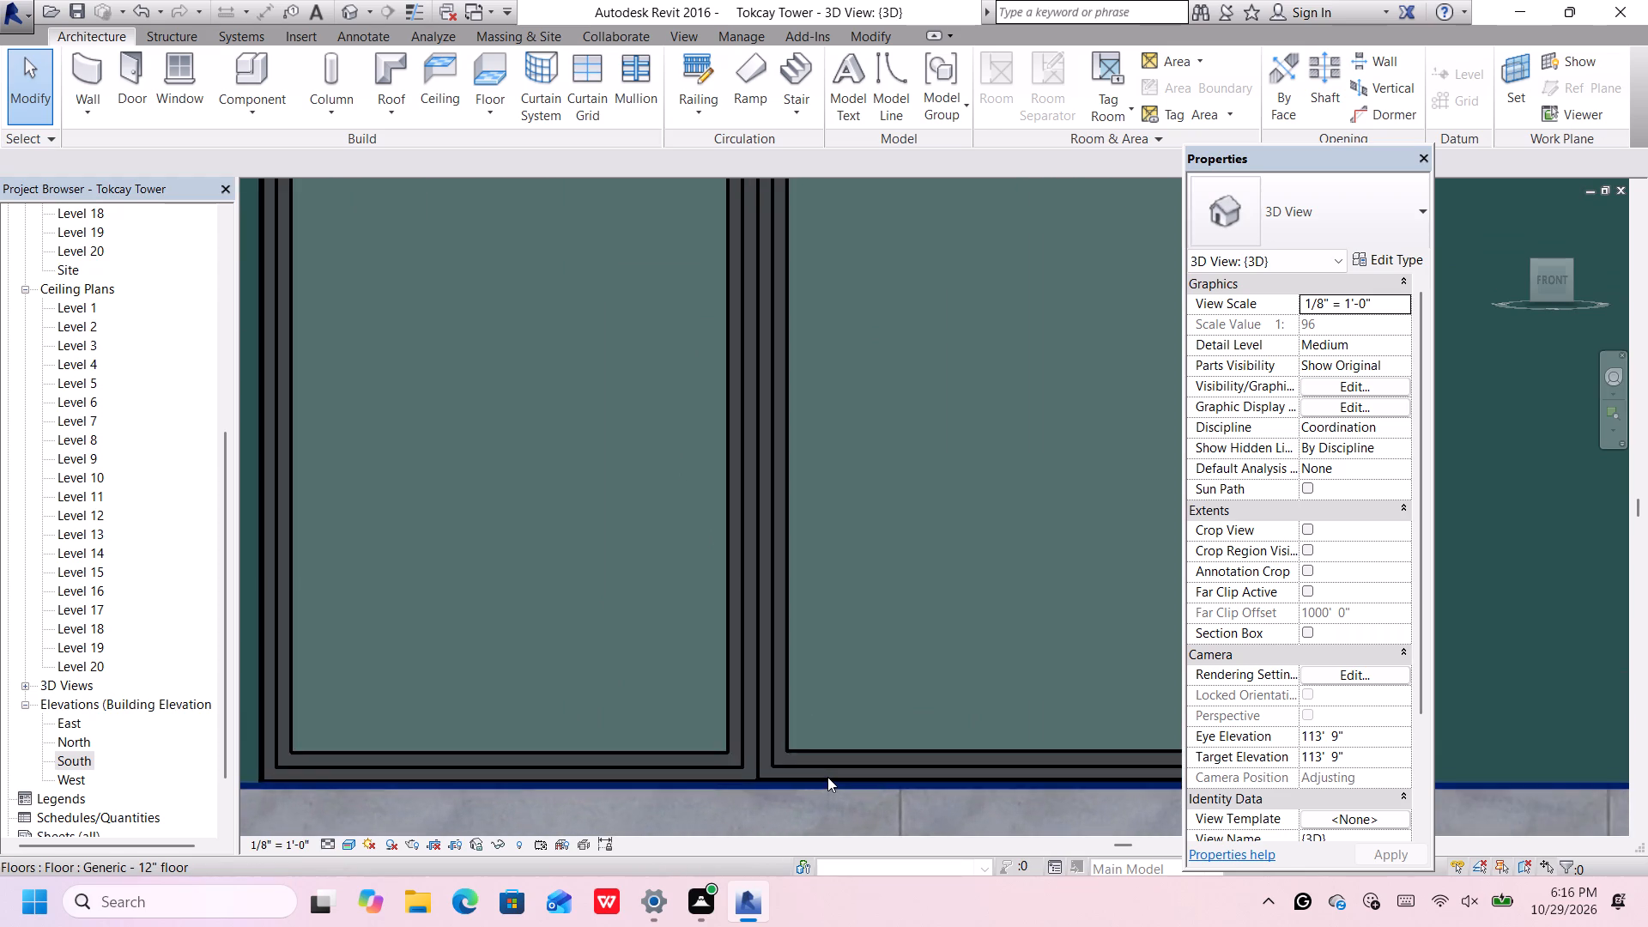
pyautogui.scroll(-19, 827, 777)
pyautogui.scroll(-2, 827, 770)
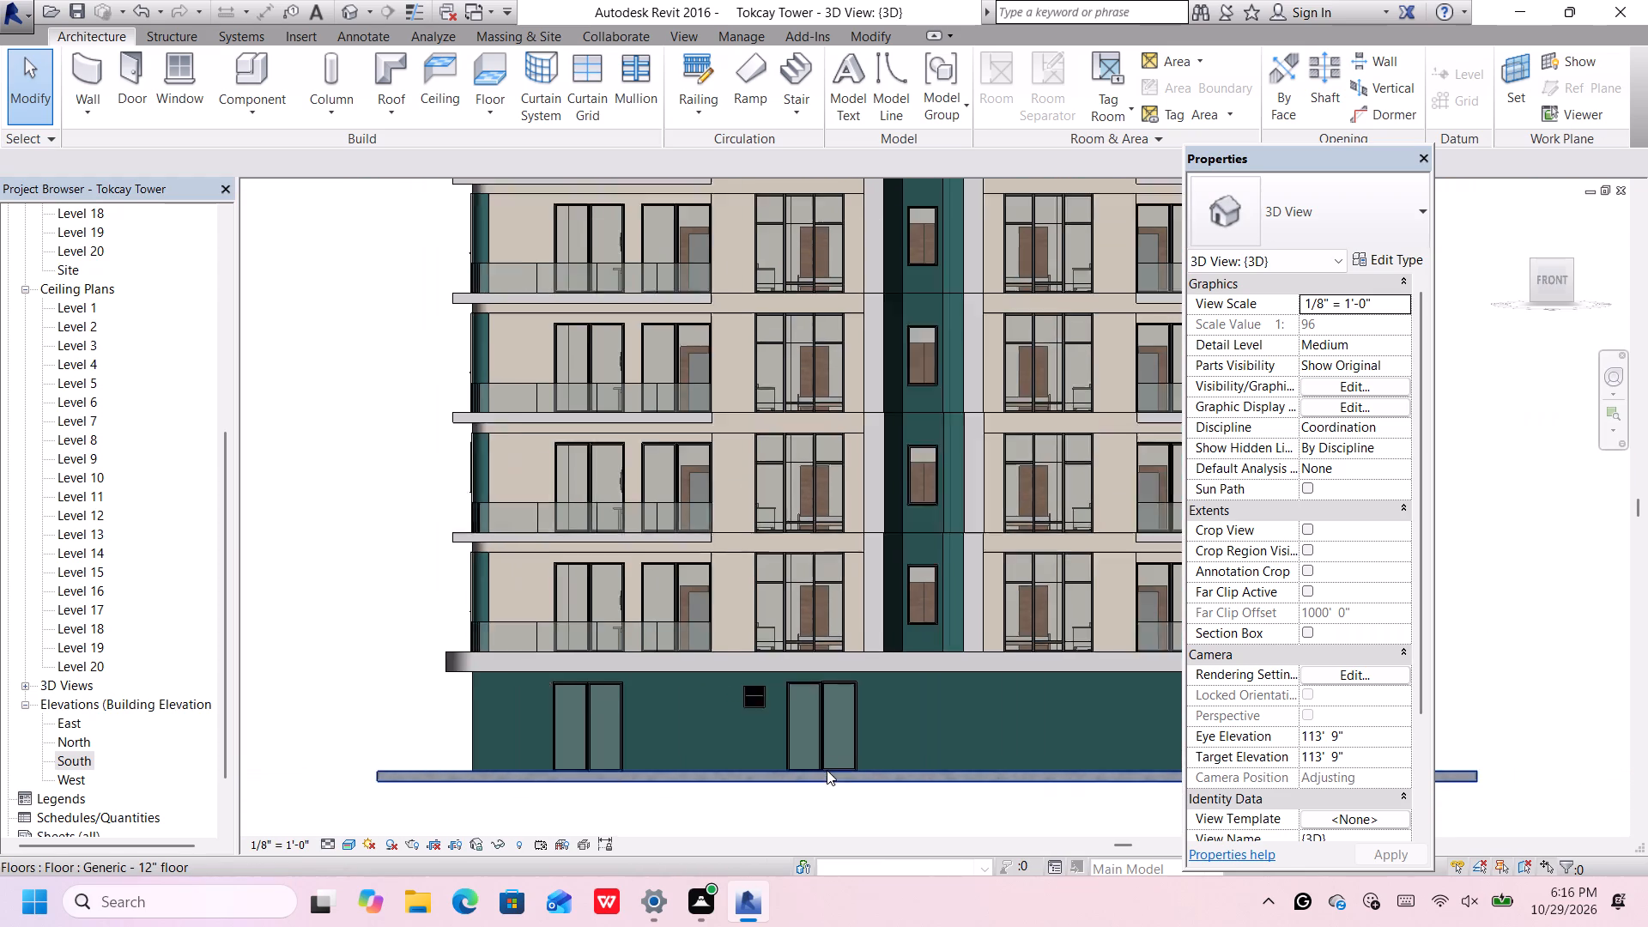
pyautogui.moveTo(827, 766); pyautogui.dragTo(821, 633, button='middle')
pyautogui.scroll(4, 821, 637)
pyautogui.scroll(2, 811, 521)
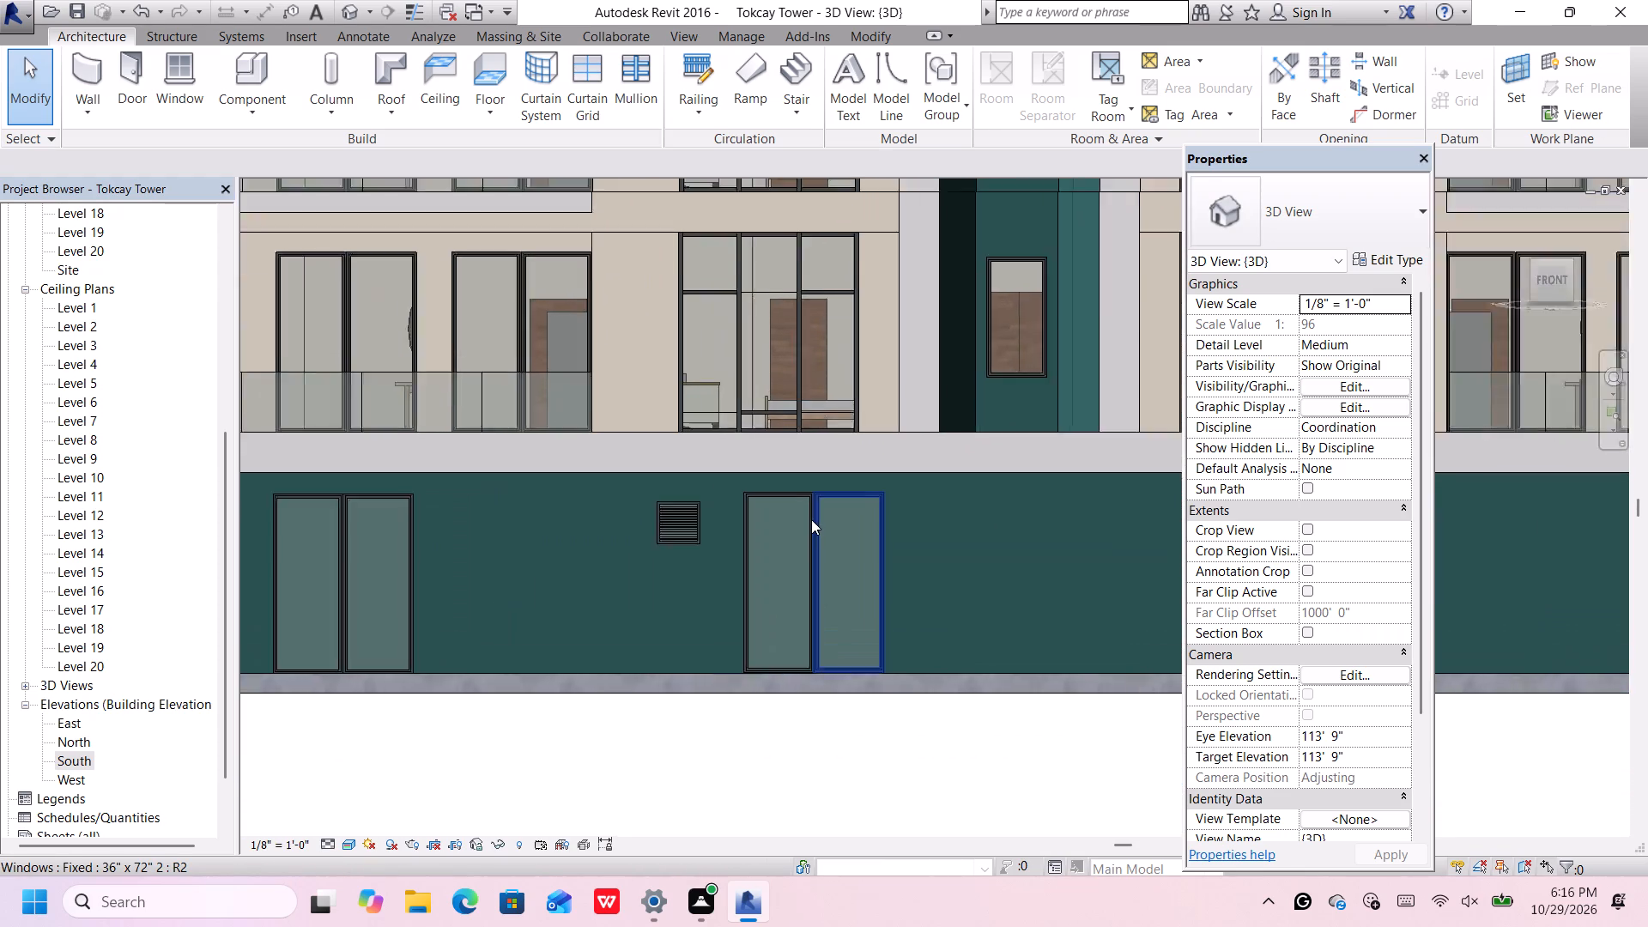
pyautogui.scroll(3, 811, 519)
# Review the tower's front facade, from the base wall openings up to the balconies of the repeated storeys.
pyautogui.scroll(-6, 811, 519)
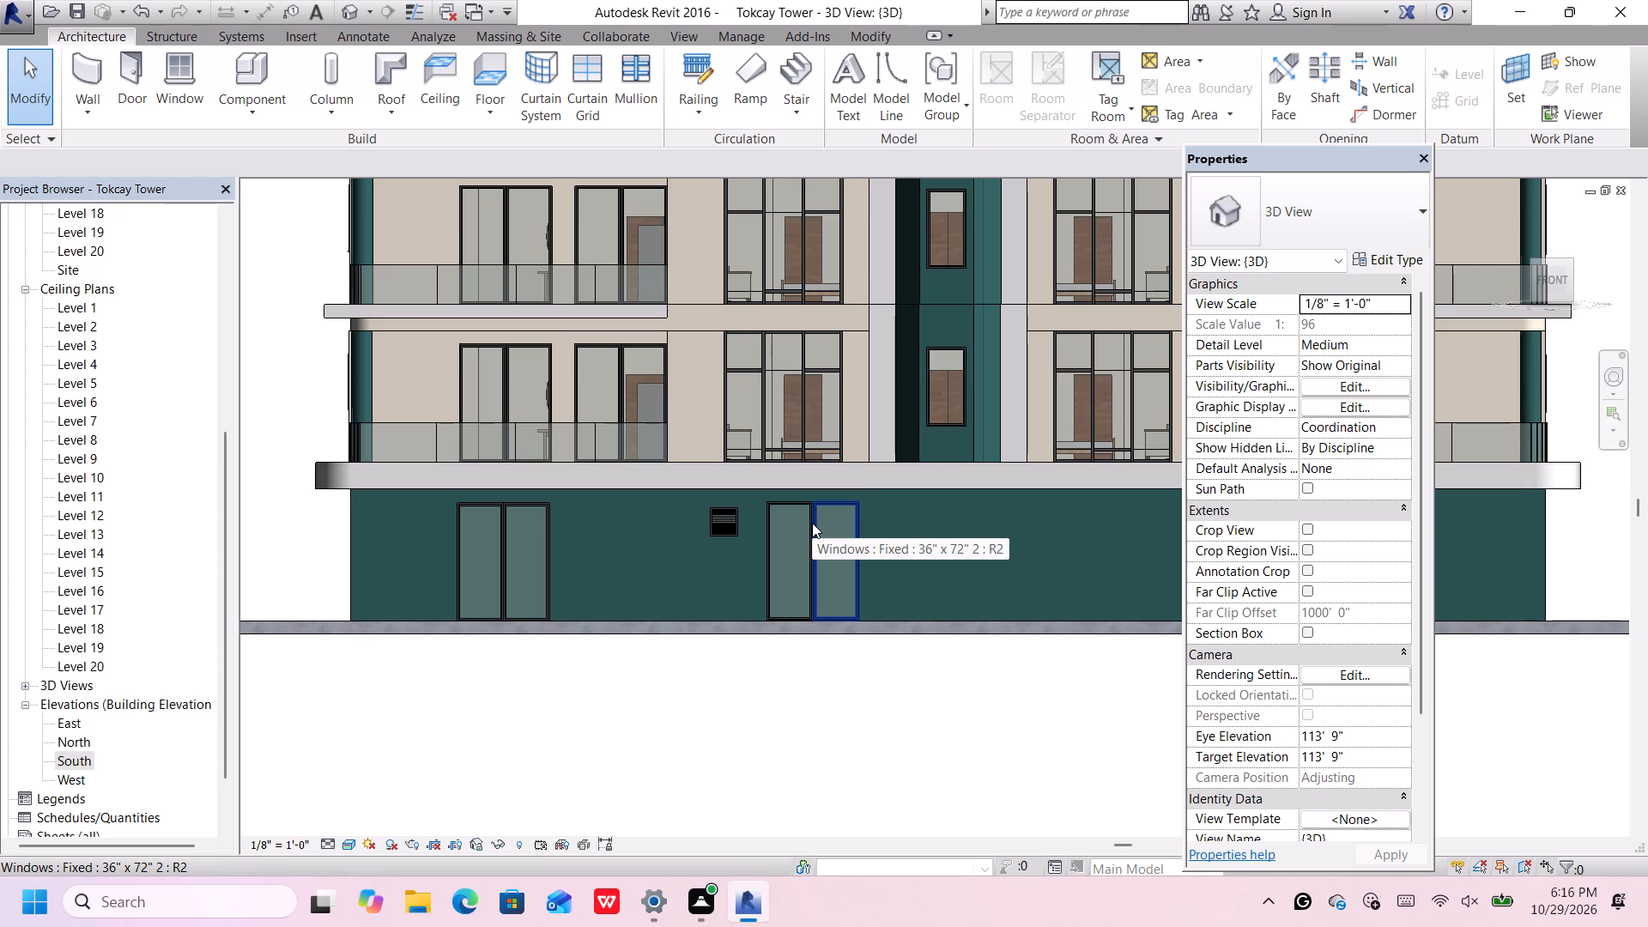
pyautogui.scroll(-5, 813, 525)
pyautogui.moveTo(789, 671); pyautogui.dragTo(737, 669, button='middle')
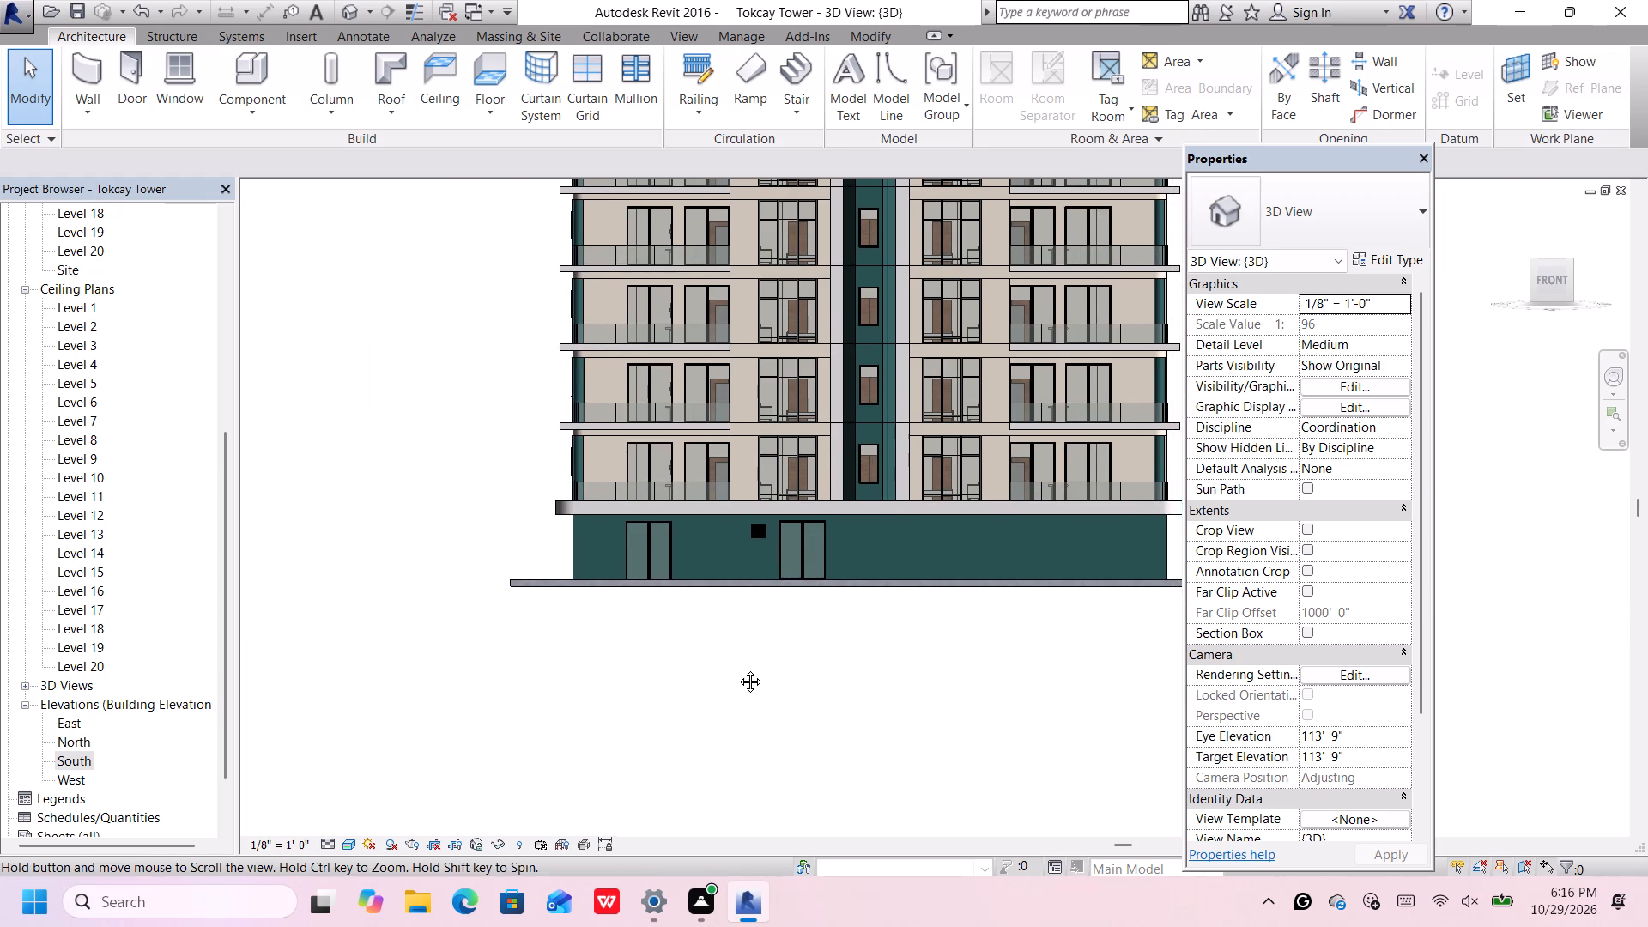
pyautogui.moveTo(737, 669); pyautogui.dragTo(700, 683, button='middle')
pyautogui.scroll(-5, 700, 683)
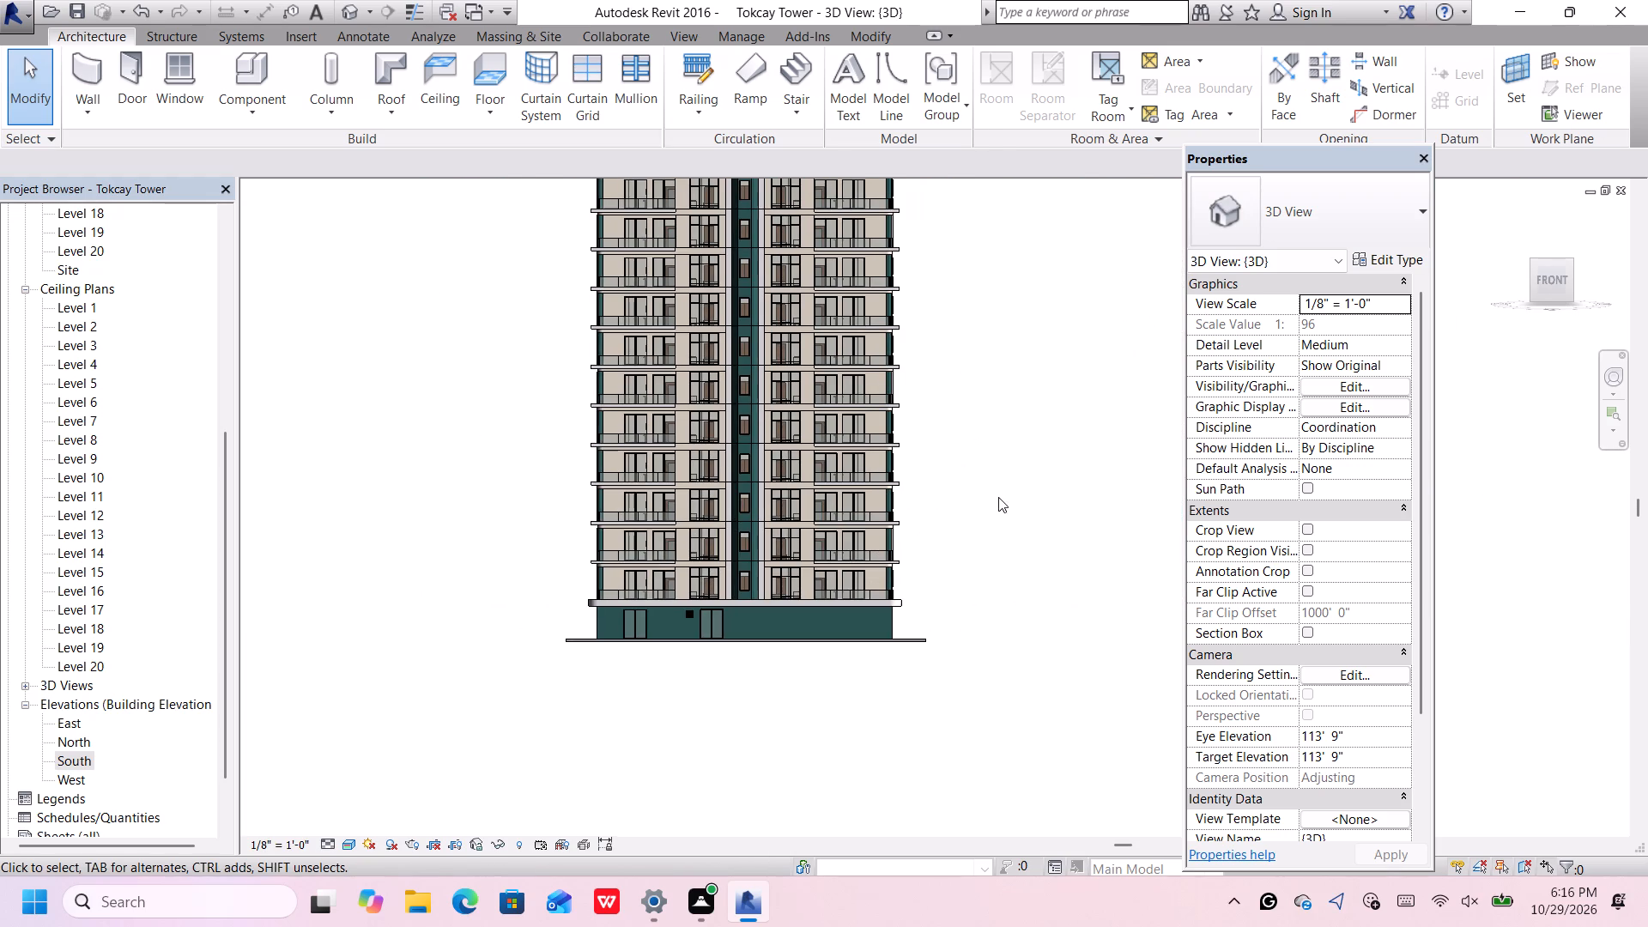
pyautogui.moveTo(998, 500); pyautogui.dragTo(1003, 546, button='middle')
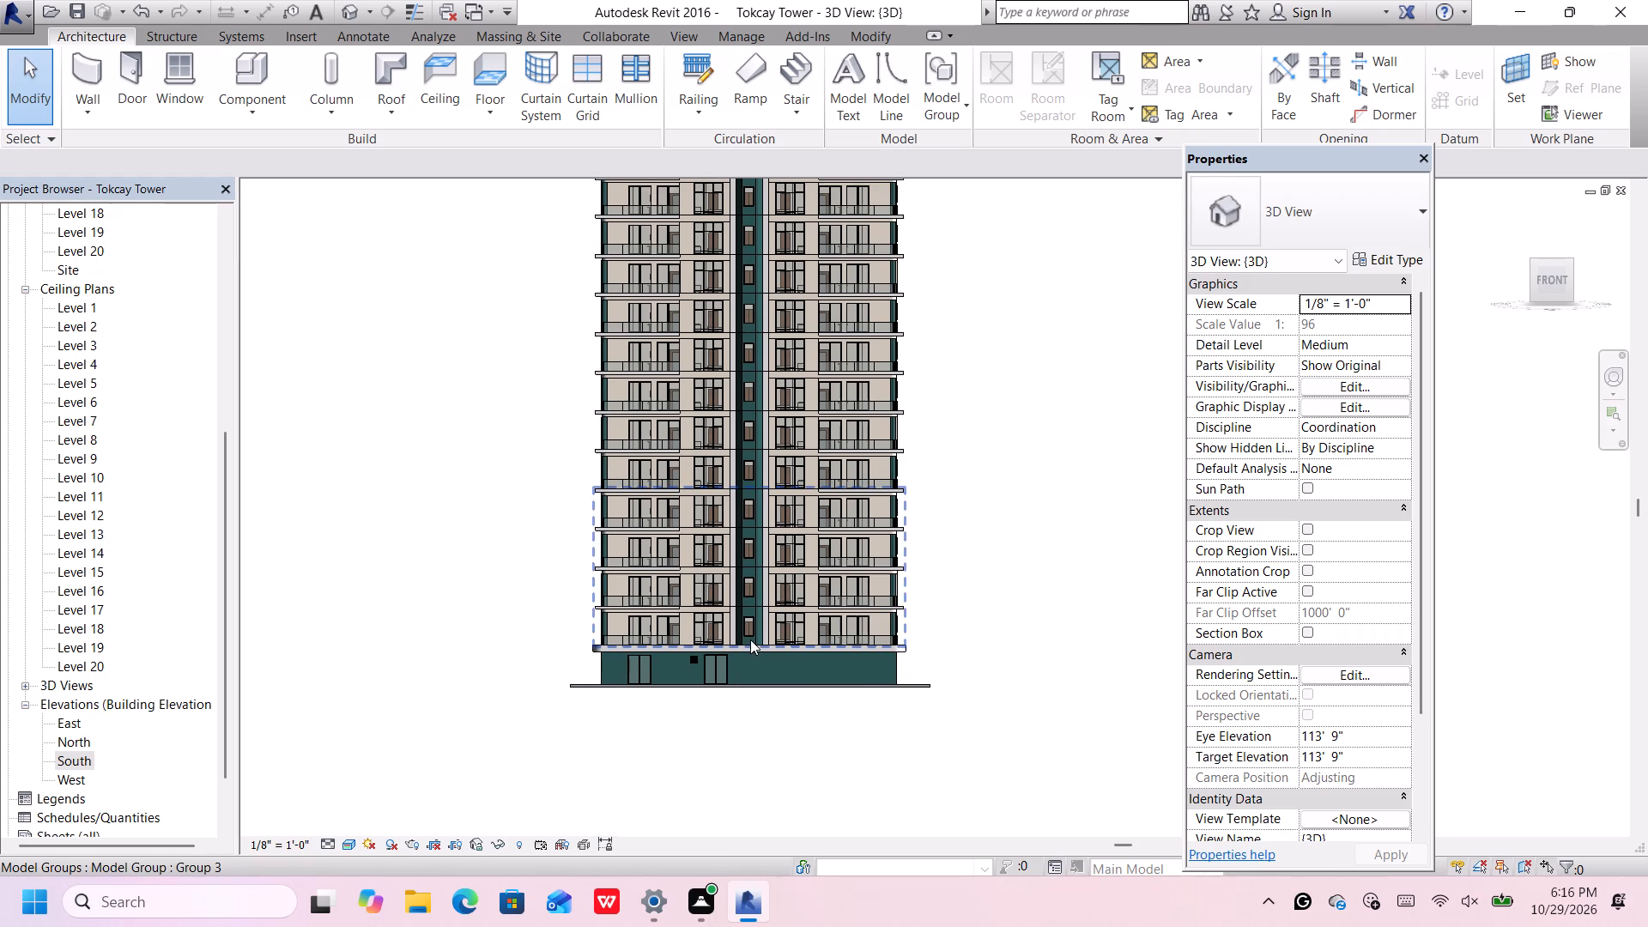
pyautogui.moveTo(750, 640); pyautogui.dragTo(760, 729, button='middle')
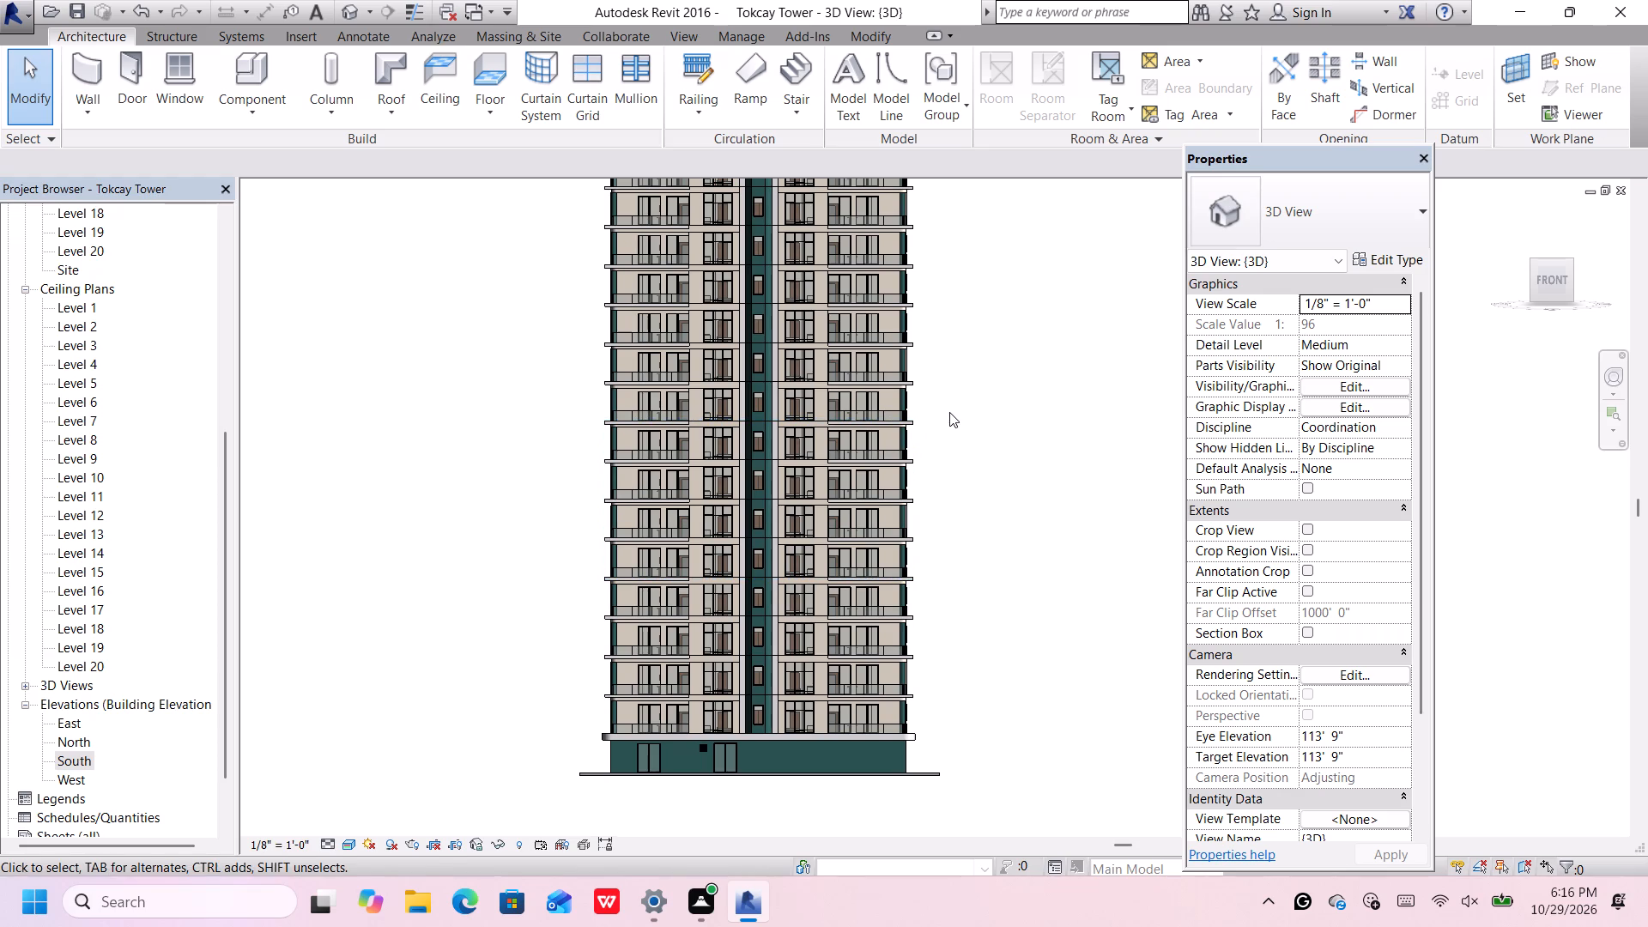
pyautogui.moveTo(948, 412); pyautogui.dragTo(947, 436, button='middle')
pyautogui.scroll(11, 929, 488)
pyautogui.scroll(1, 930, 565)
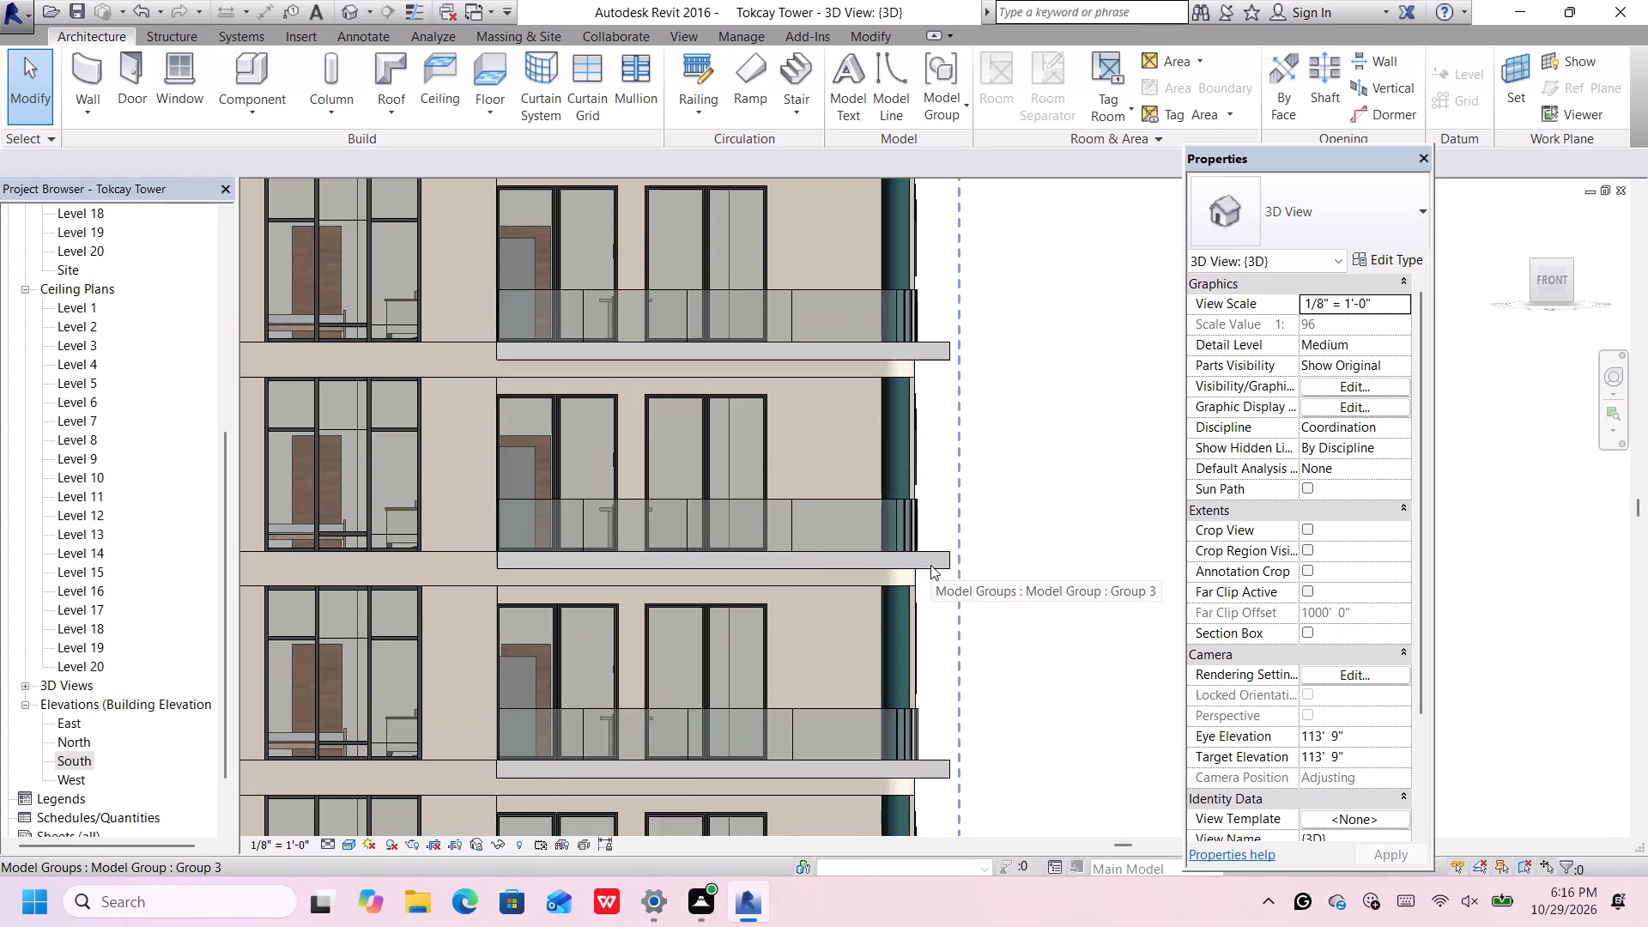
pyautogui.scroll(-15, 930, 565)
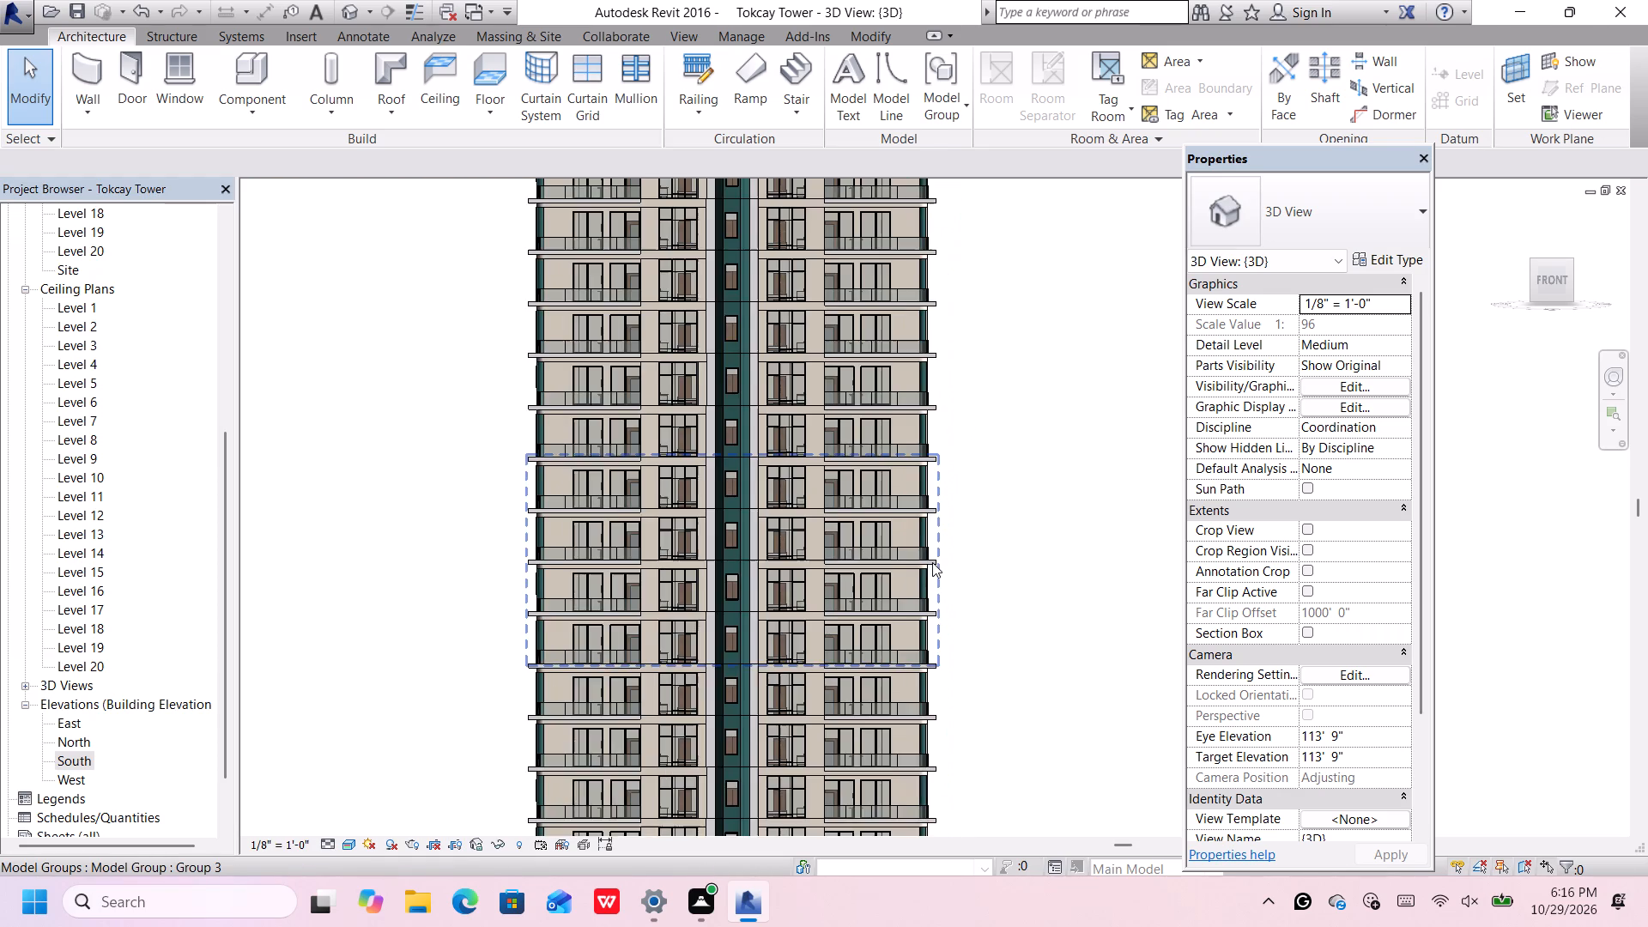
# Ungroup the three stacked four-storey Group 3 blocks referenced to Level 2, Level 6 and Level 10.
pyautogui.scroll(-1, 931, 702)
pyautogui.scroll(4, 935, 679)
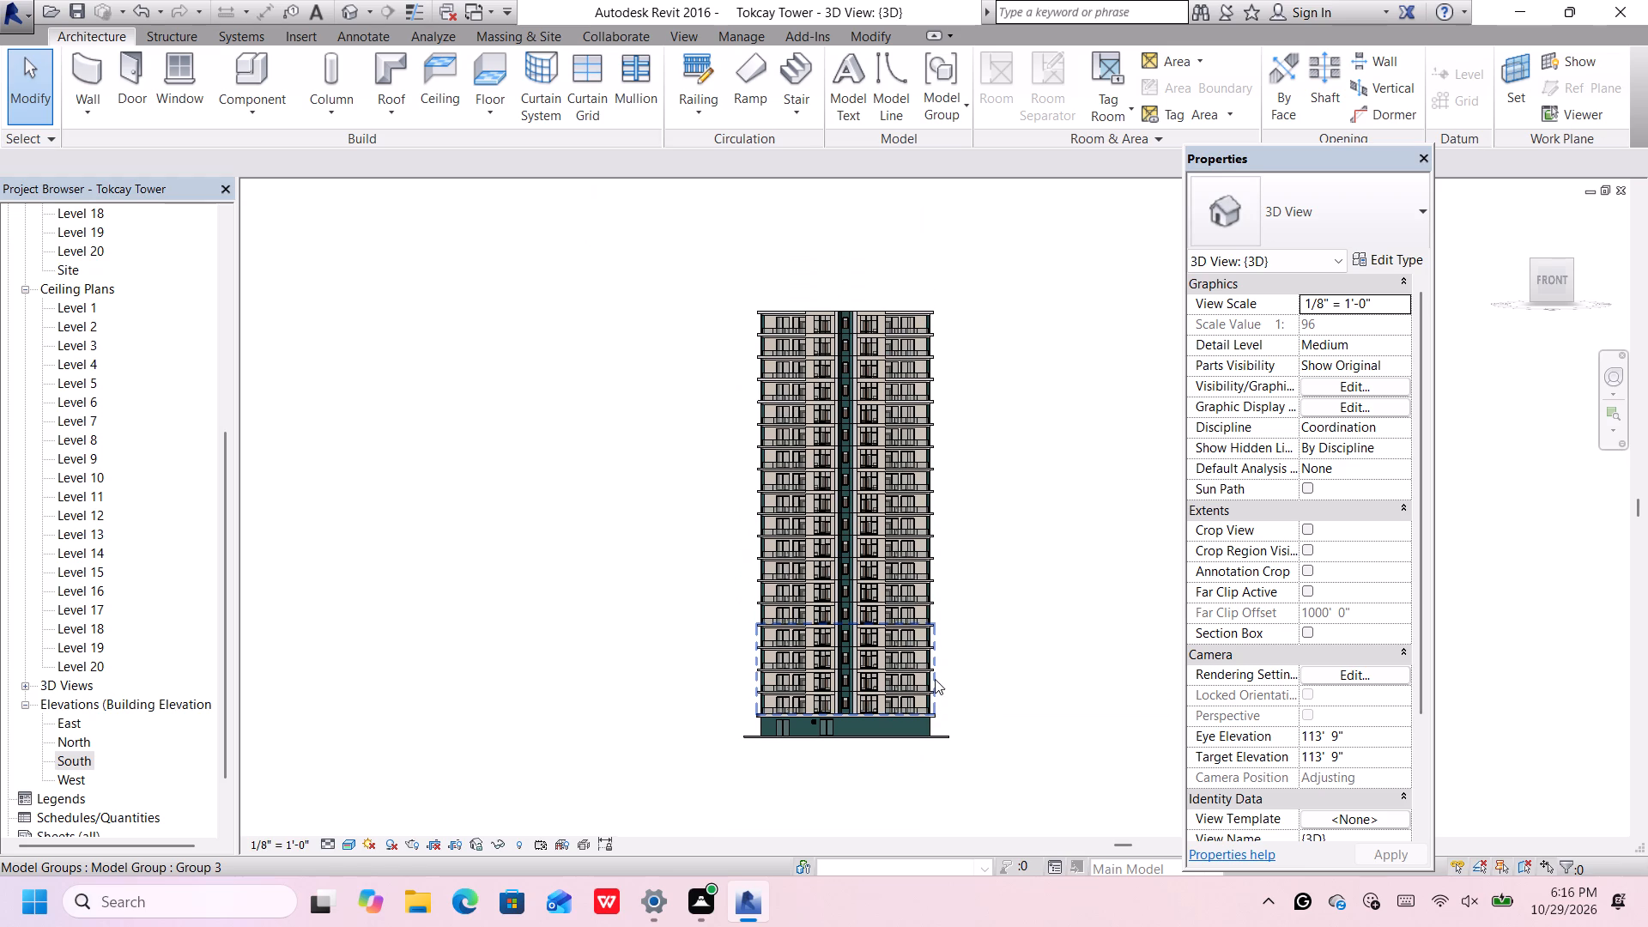
pyautogui.scroll(4, 935, 679)
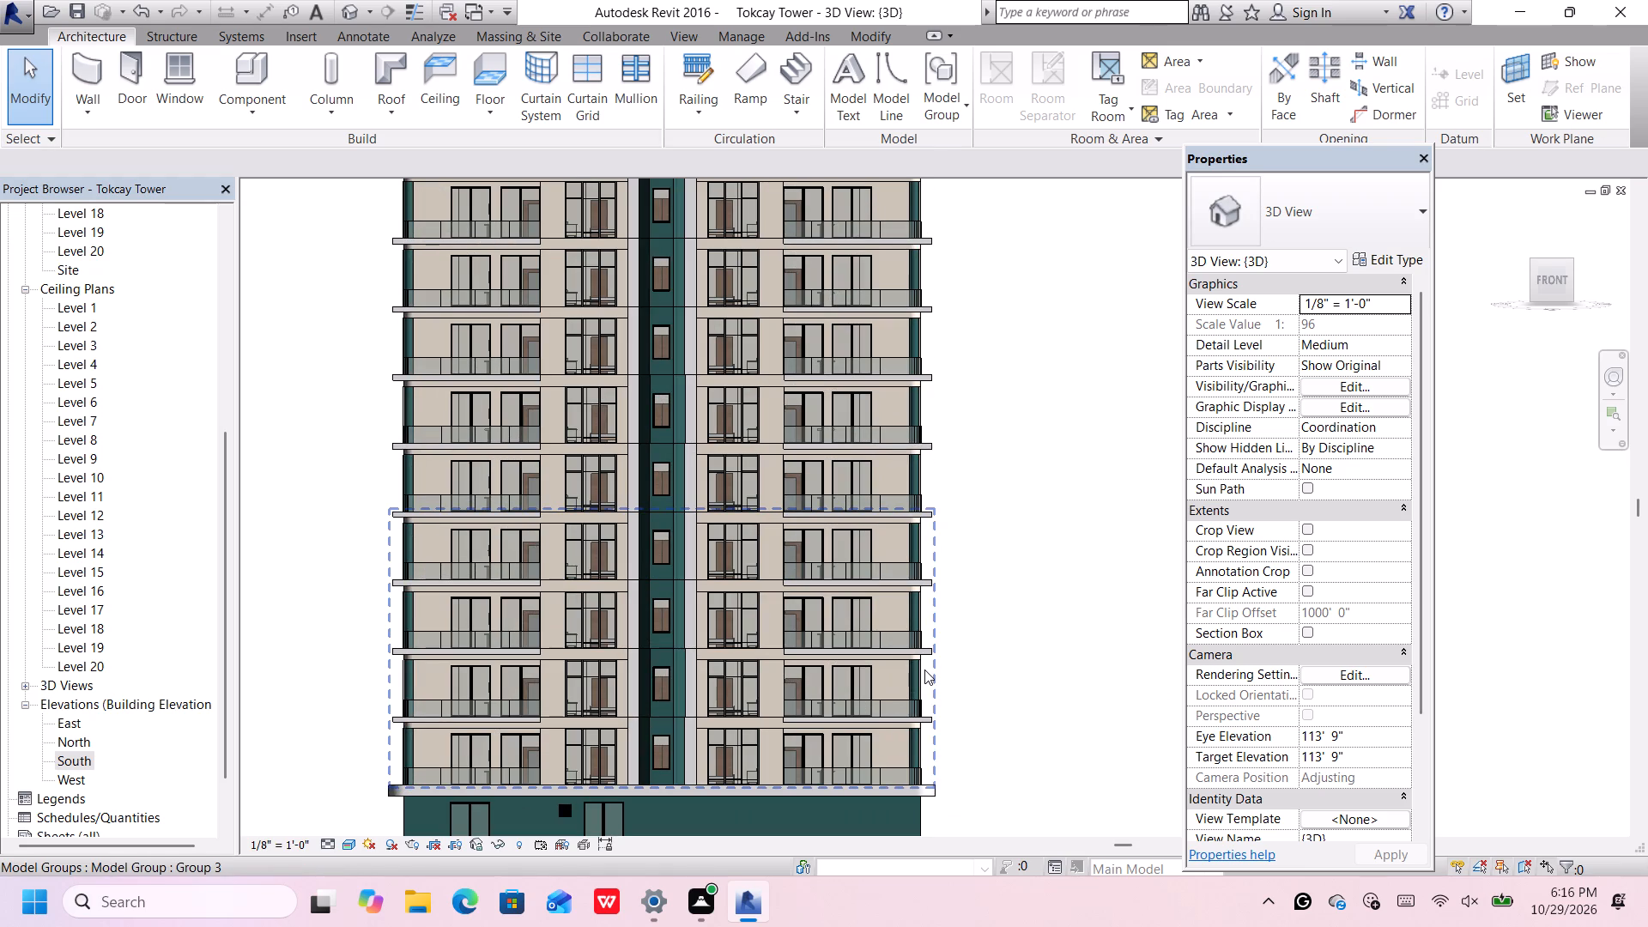
pyautogui.click(924, 669)
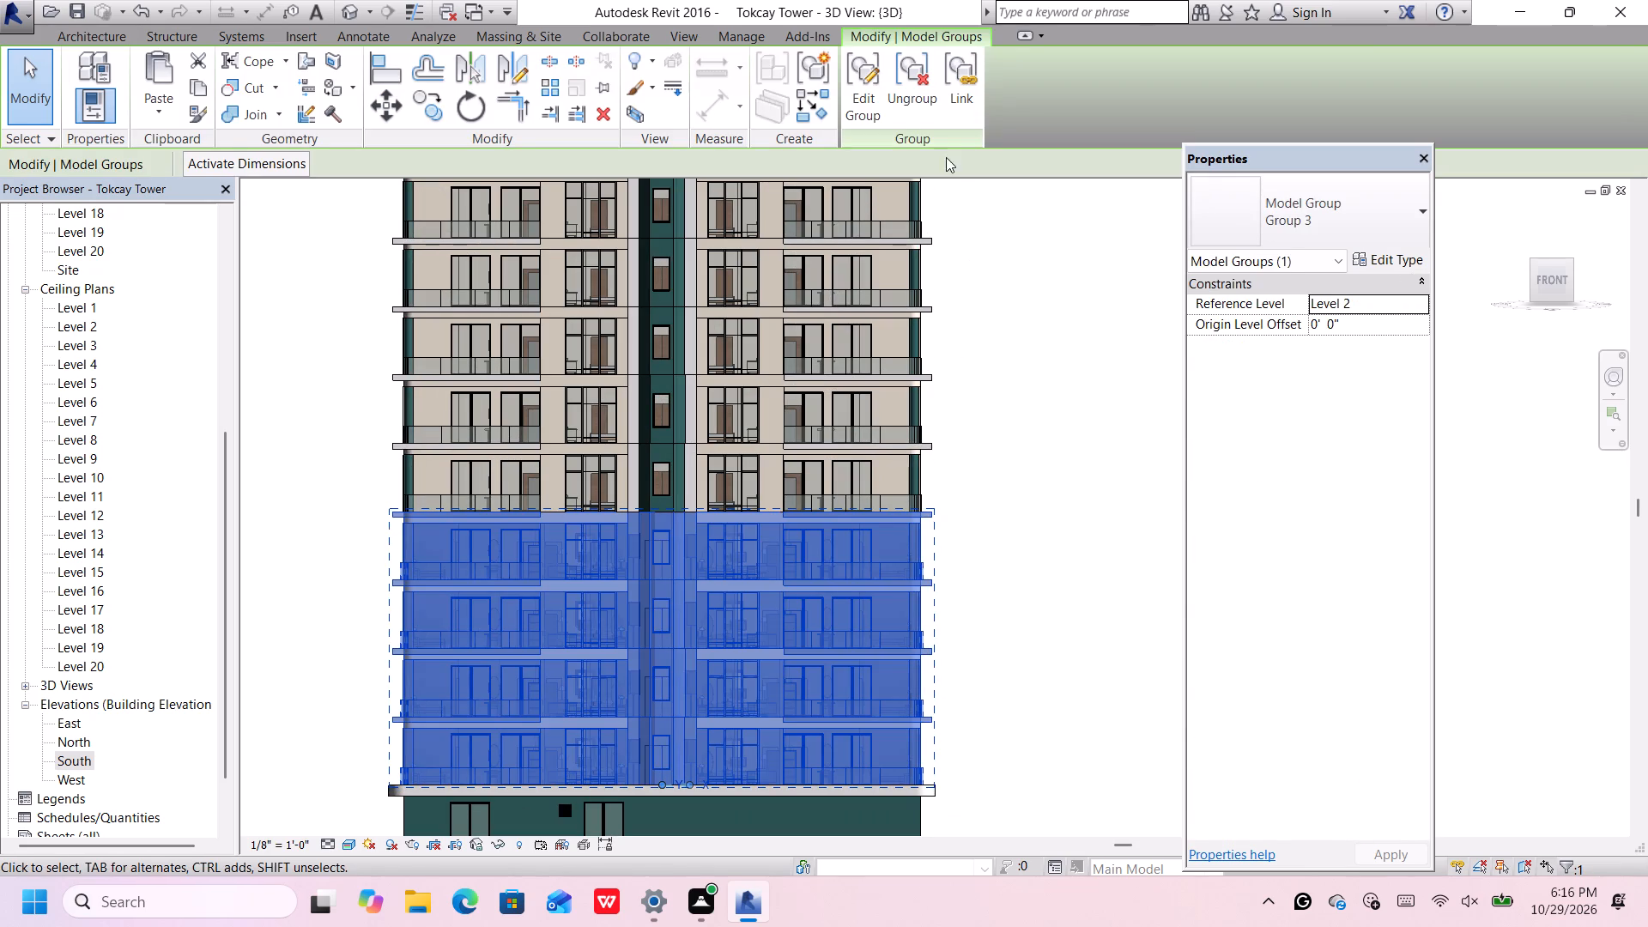
pyautogui.click(911, 94)
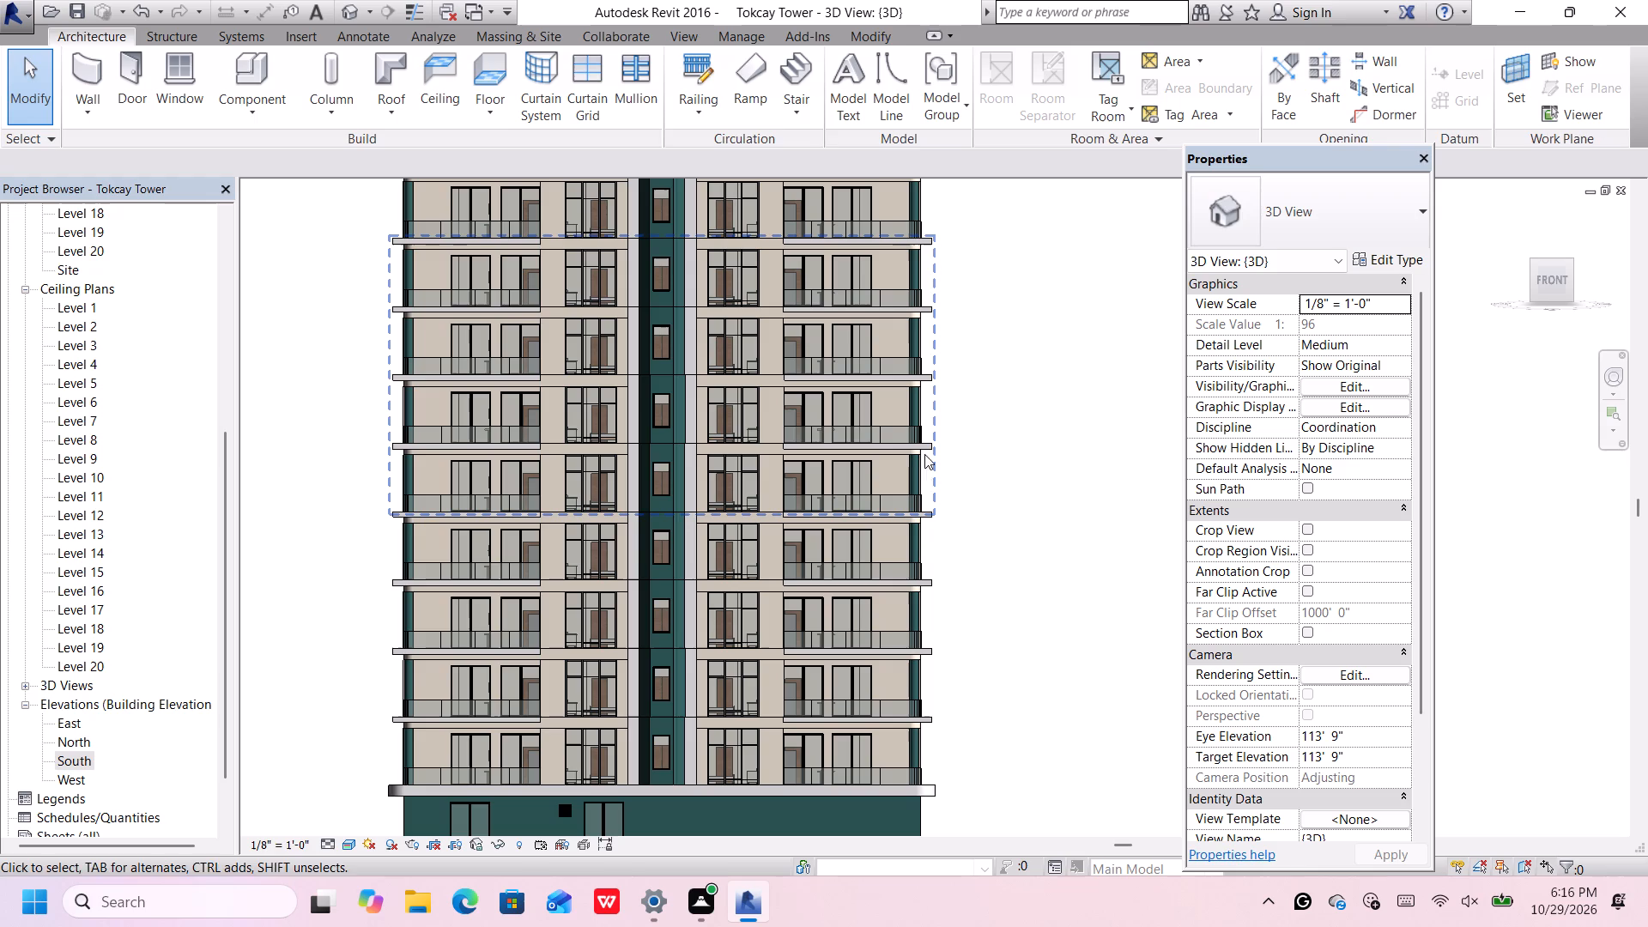
pyautogui.click(917, 448)
pyautogui.click(927, 97)
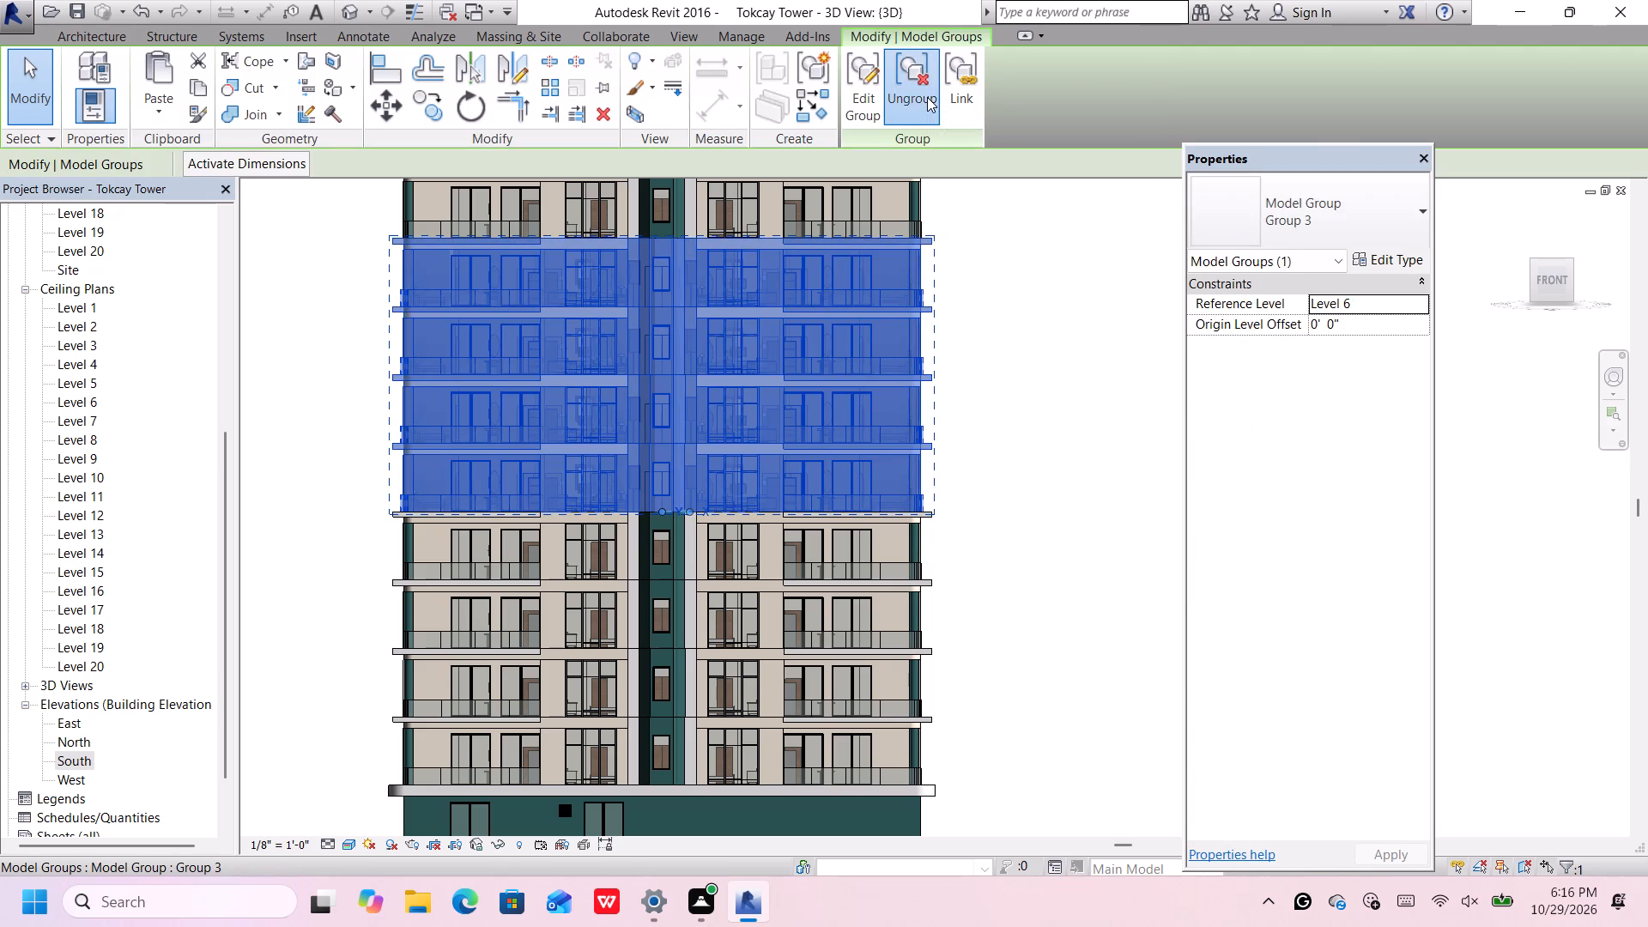
pyautogui.scroll(-4, 975, 336)
pyautogui.moveTo(974, 338); pyautogui.dragTo(963, 354, button='middle')
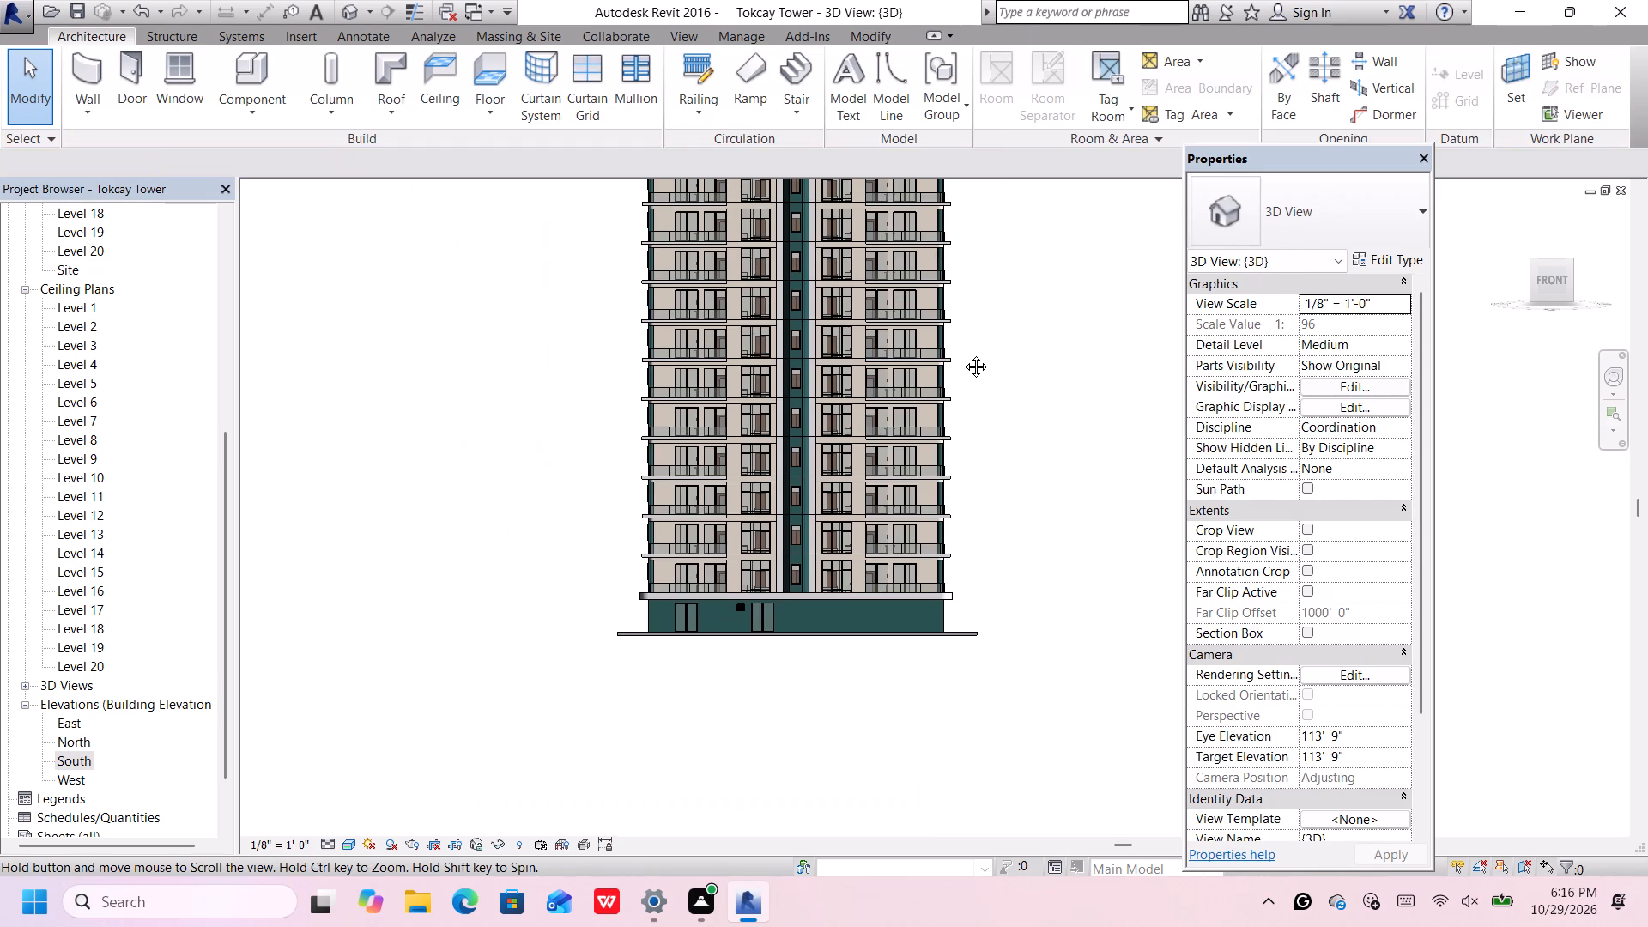
pyautogui.moveTo(963, 354); pyautogui.dragTo(868, 710, button='middle')
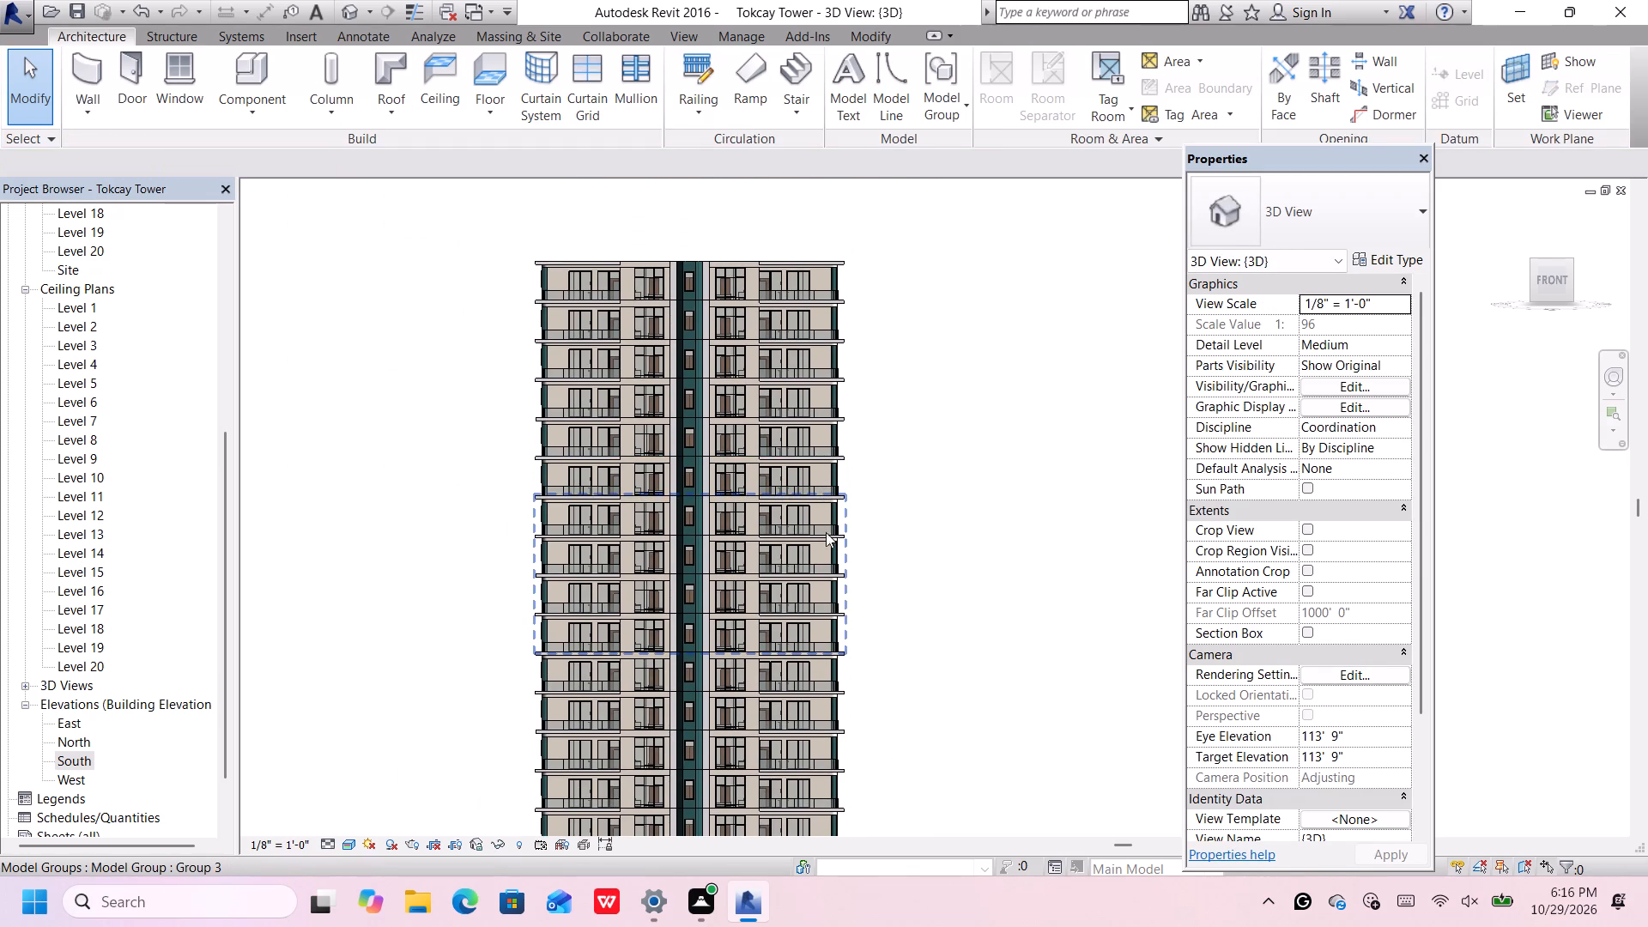
pyautogui.click(827, 534)
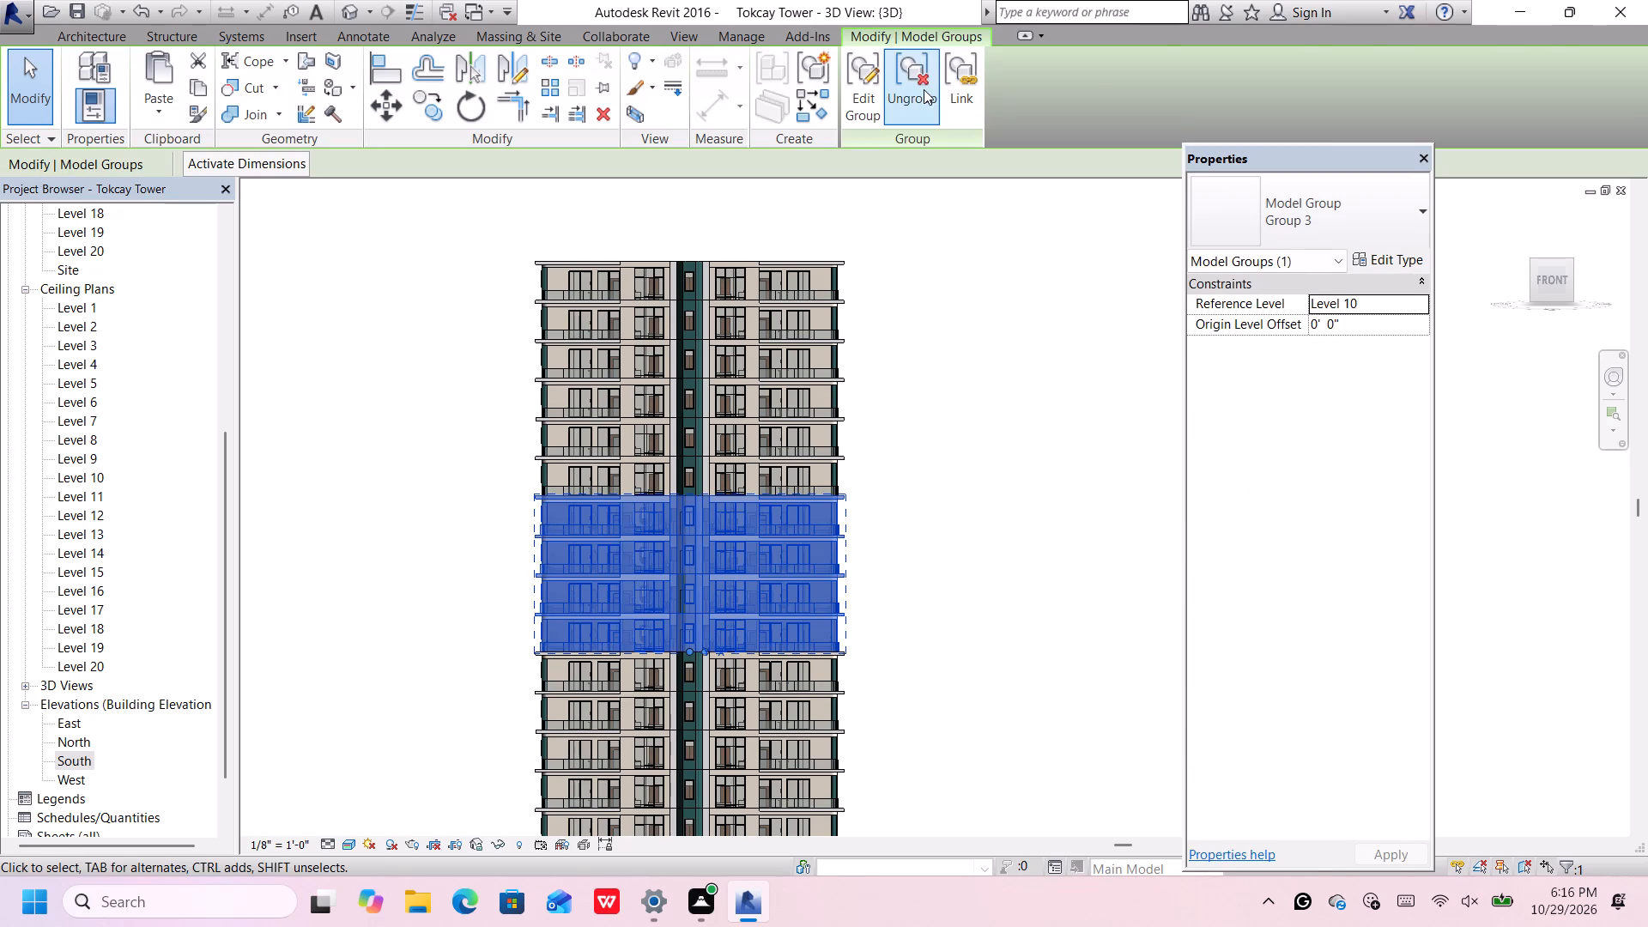
pyautogui.click(924, 89)
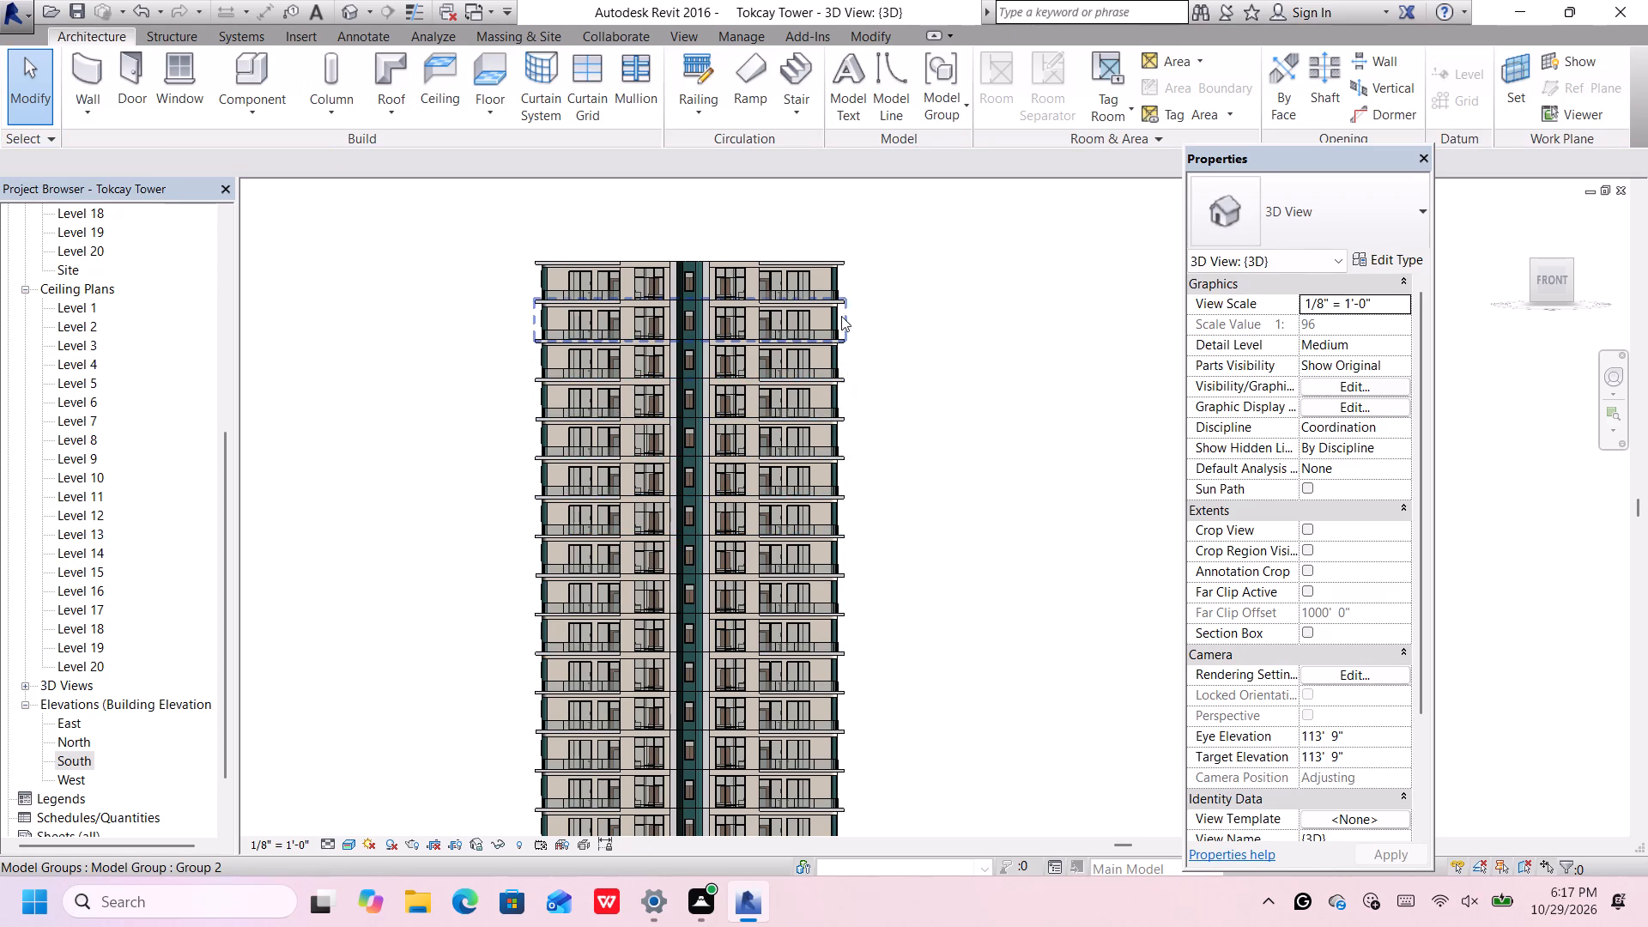
# Examine the tower's full front facade and its stack of single-storey groups, from the base wall to the top storey.
pyautogui.scroll(-8, 869, 351)
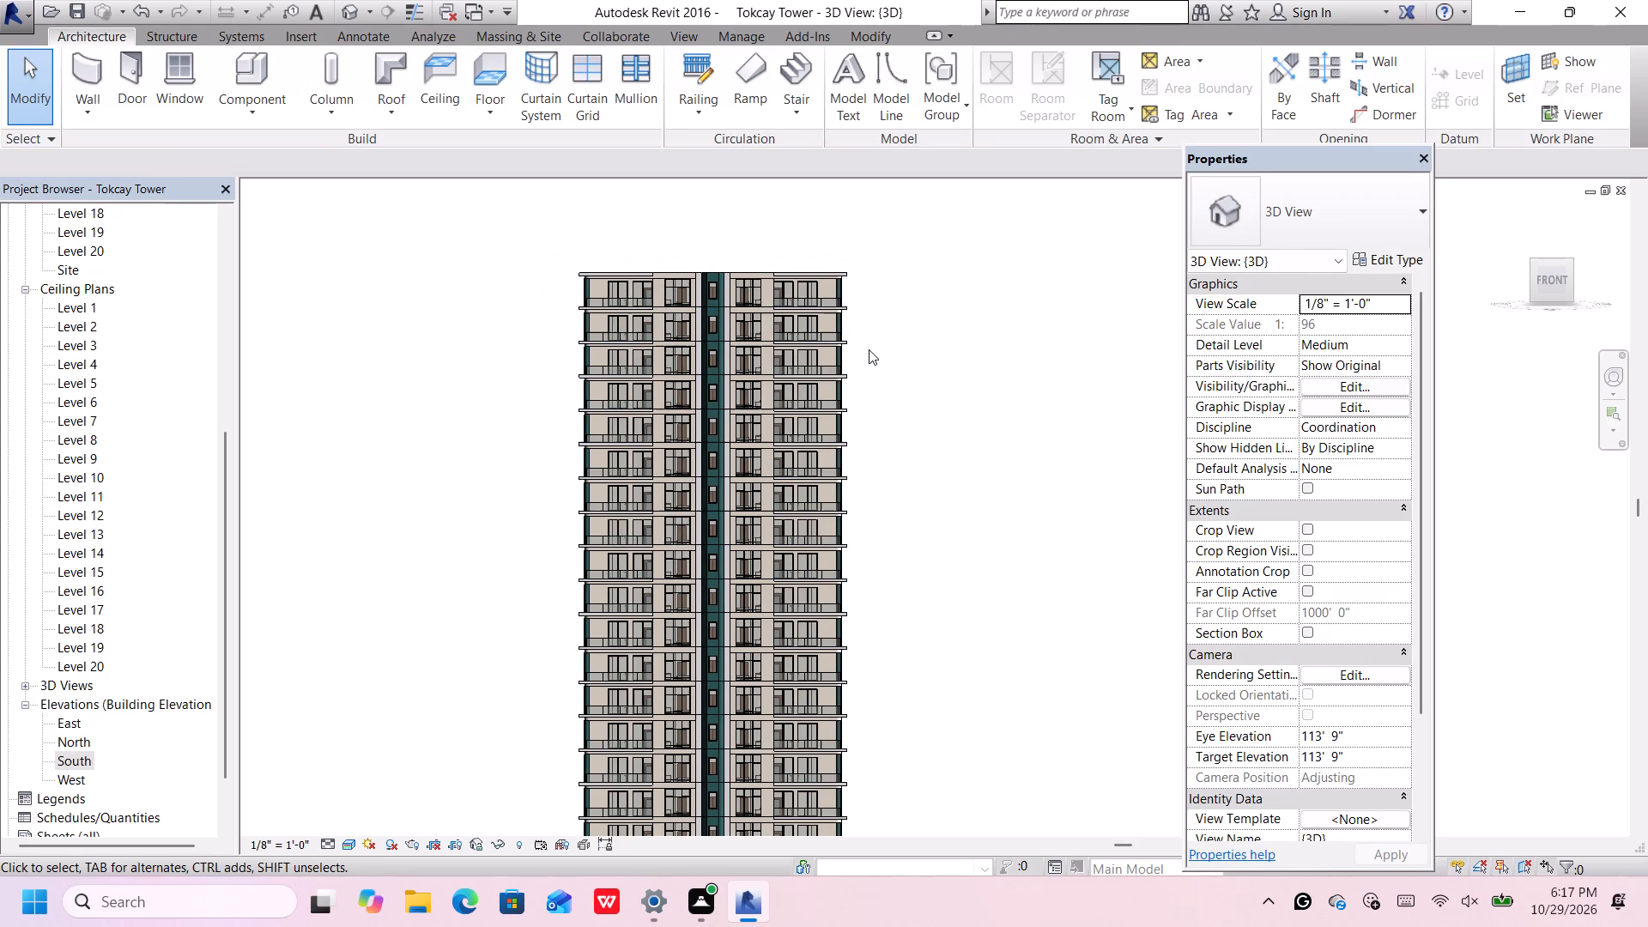
pyautogui.scroll(-4, 869, 349)
pyautogui.scroll(4, 826, 539)
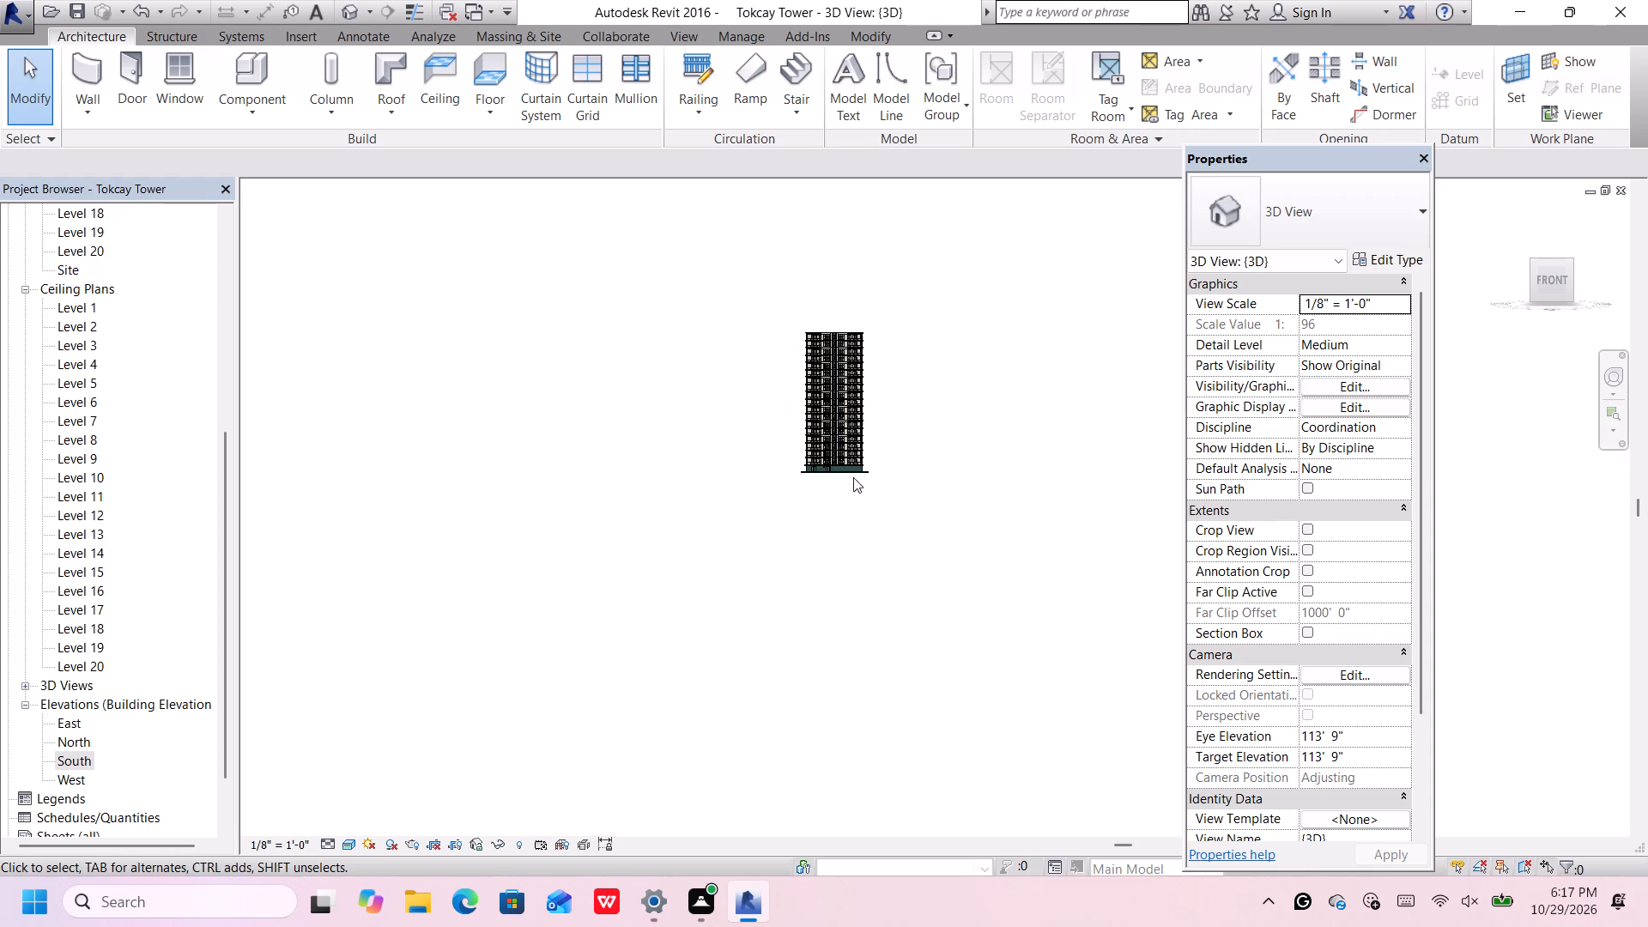
pyautogui.scroll(2, 853, 477)
pyautogui.scroll(1, 877, 390)
pyautogui.moveTo(894, 371); pyautogui.dragTo(882, 454, button='middle')
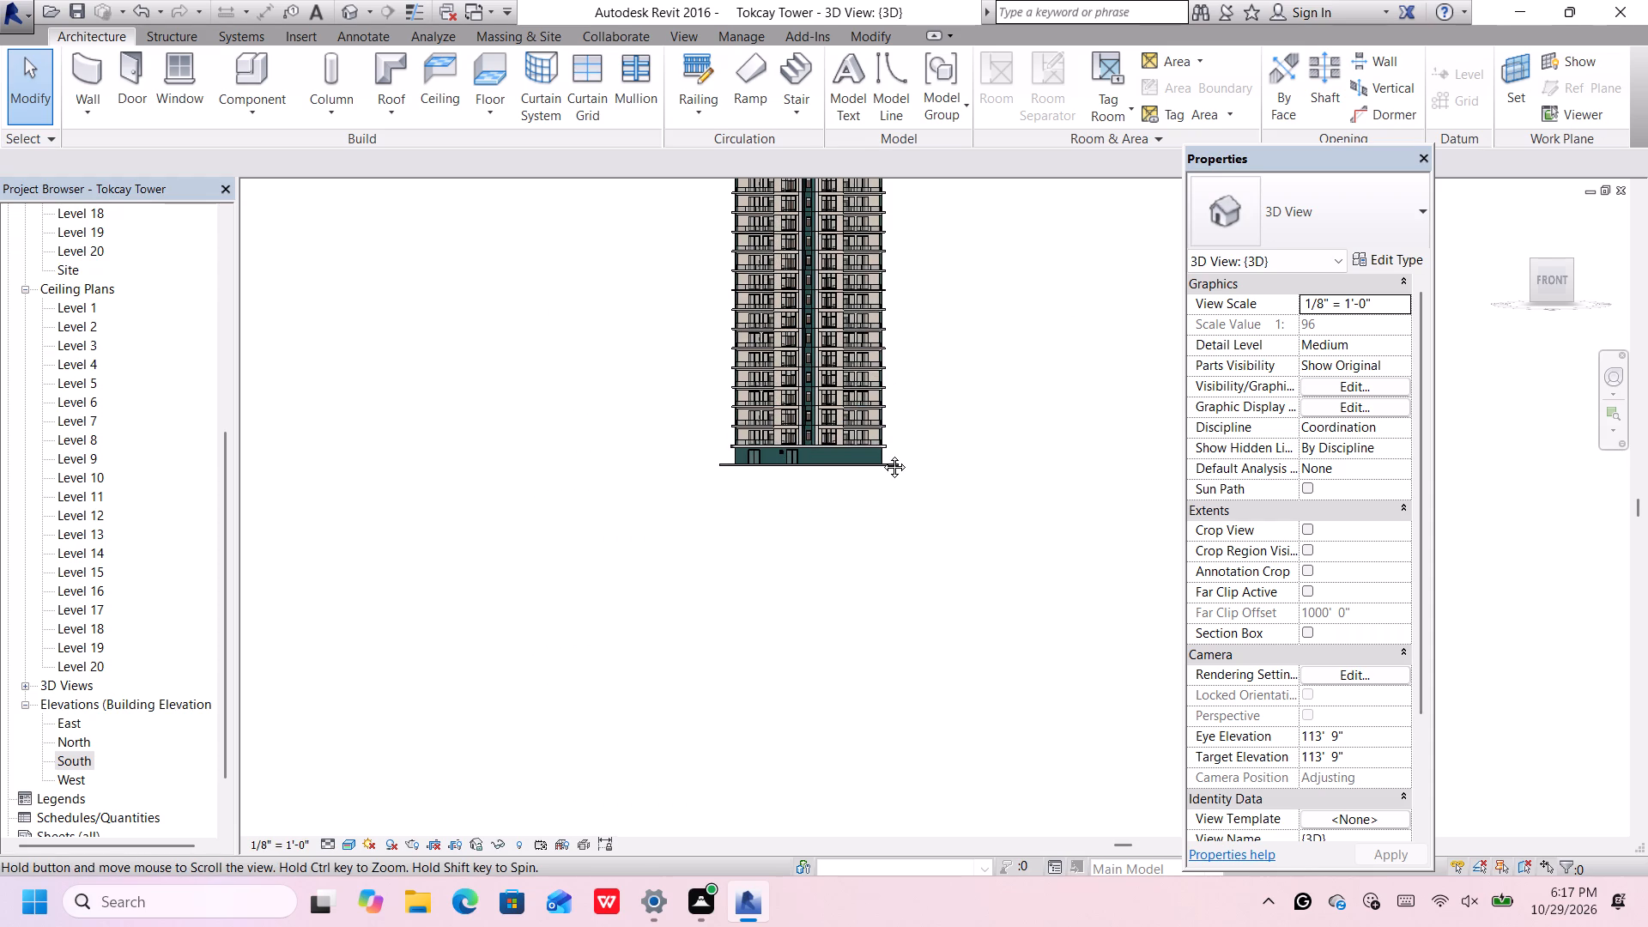
pyautogui.scroll(-1, 882, 452)
pyautogui.moveTo(882, 444); pyautogui.dragTo(872, 503, button='middle')
pyautogui.scroll(2, 872, 500)
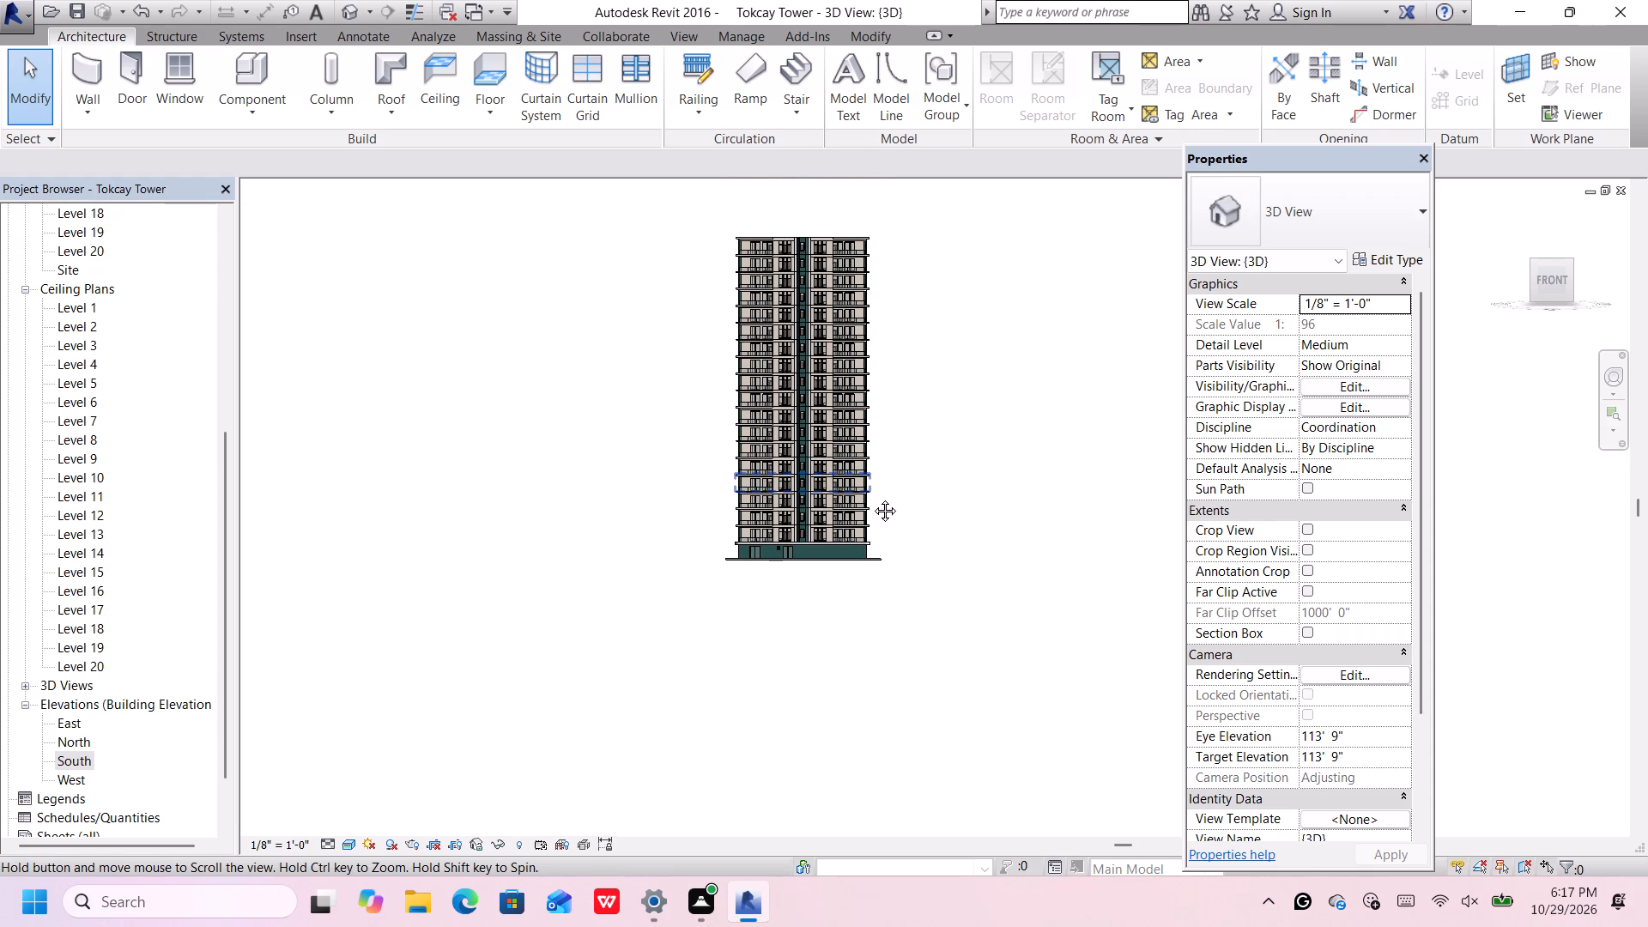
pyautogui.scroll(4, 872, 498)
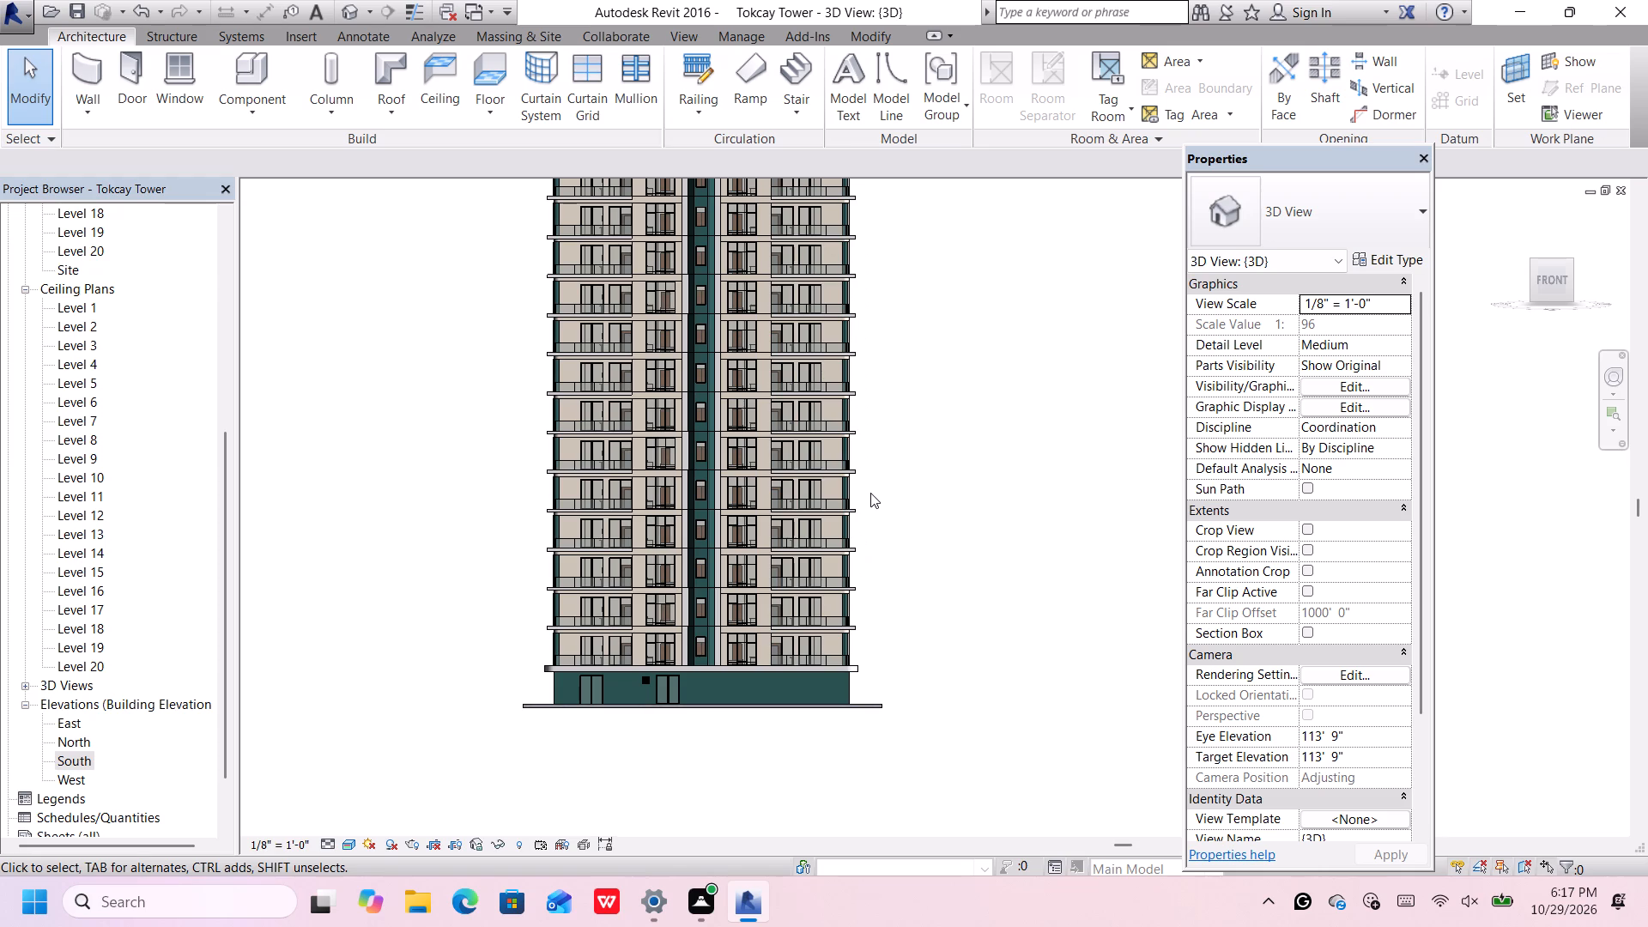
pyautogui.scroll(-1, 800, 516)
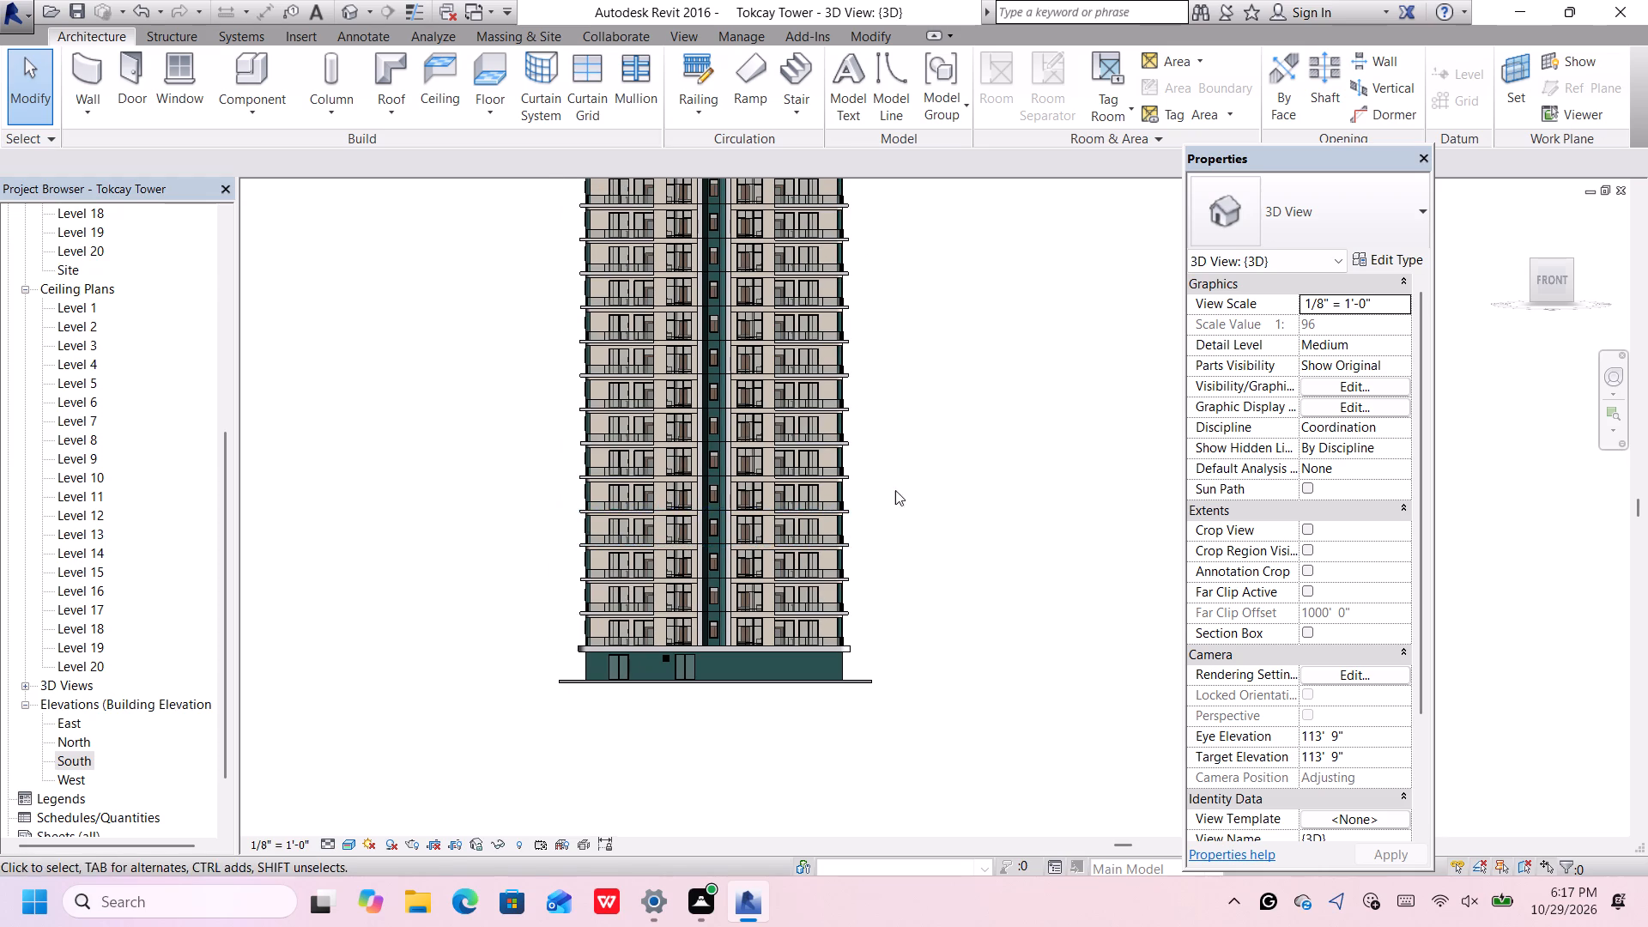
pyautogui.moveTo(895, 500); pyautogui.dragTo(877, 587, button='middle')
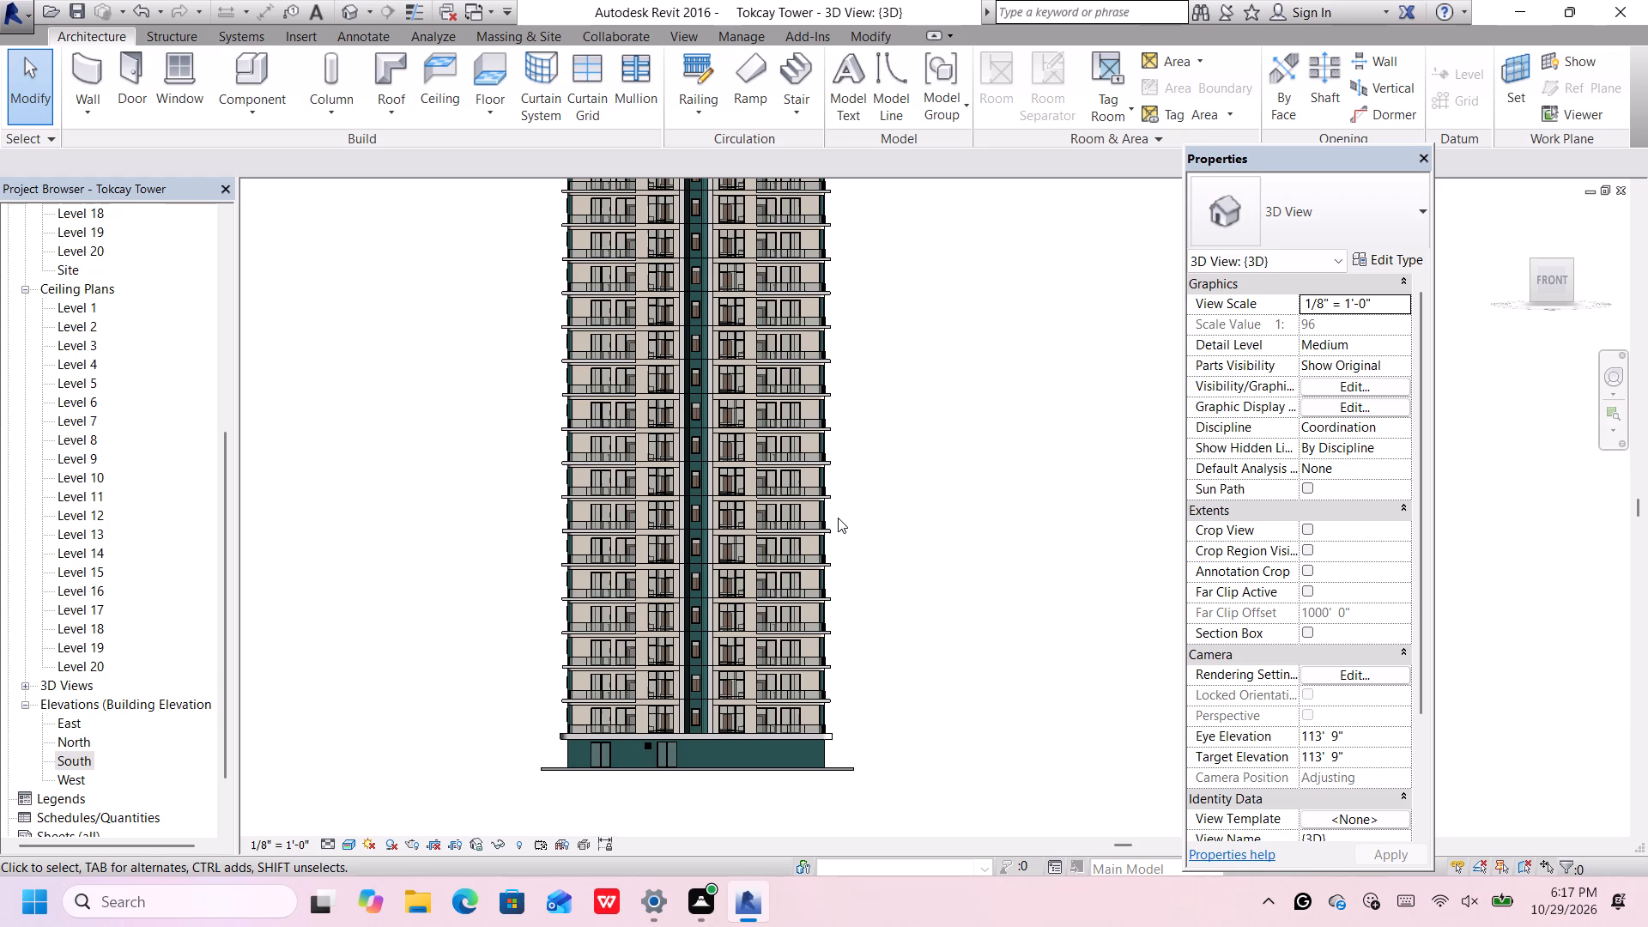
pyautogui.scroll(-1, 821, 538)
pyautogui.moveTo(851, 530); pyautogui.dragTo(851, 537, button='middle')
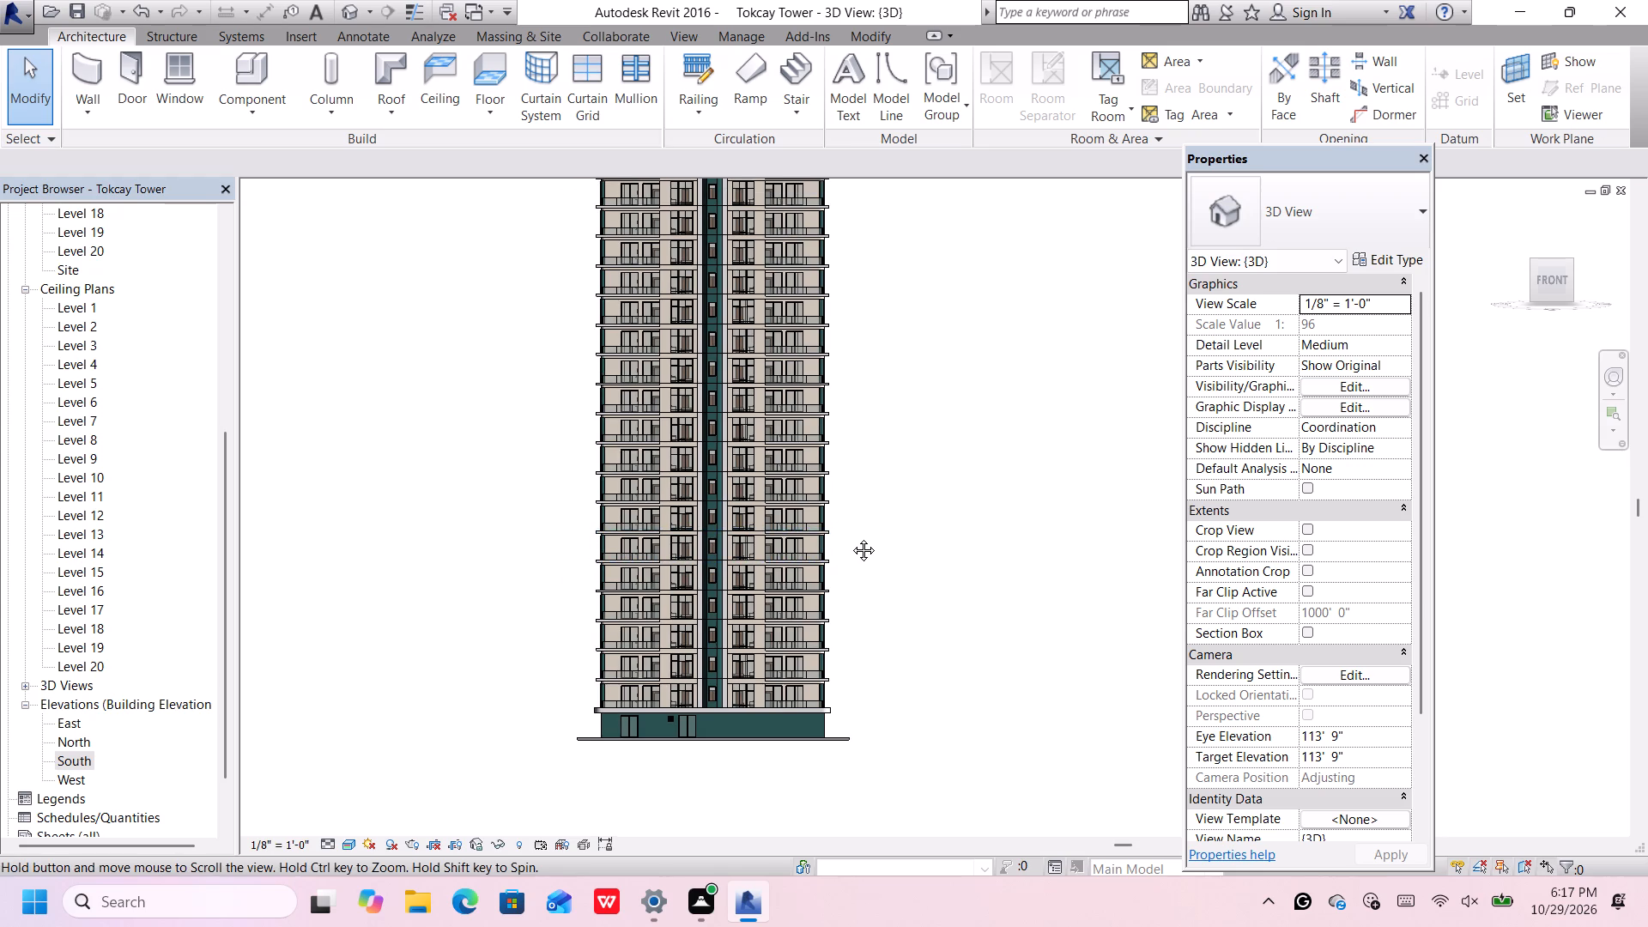
pyautogui.moveTo(851, 537); pyautogui.dragTo(851, 597, button='middle')
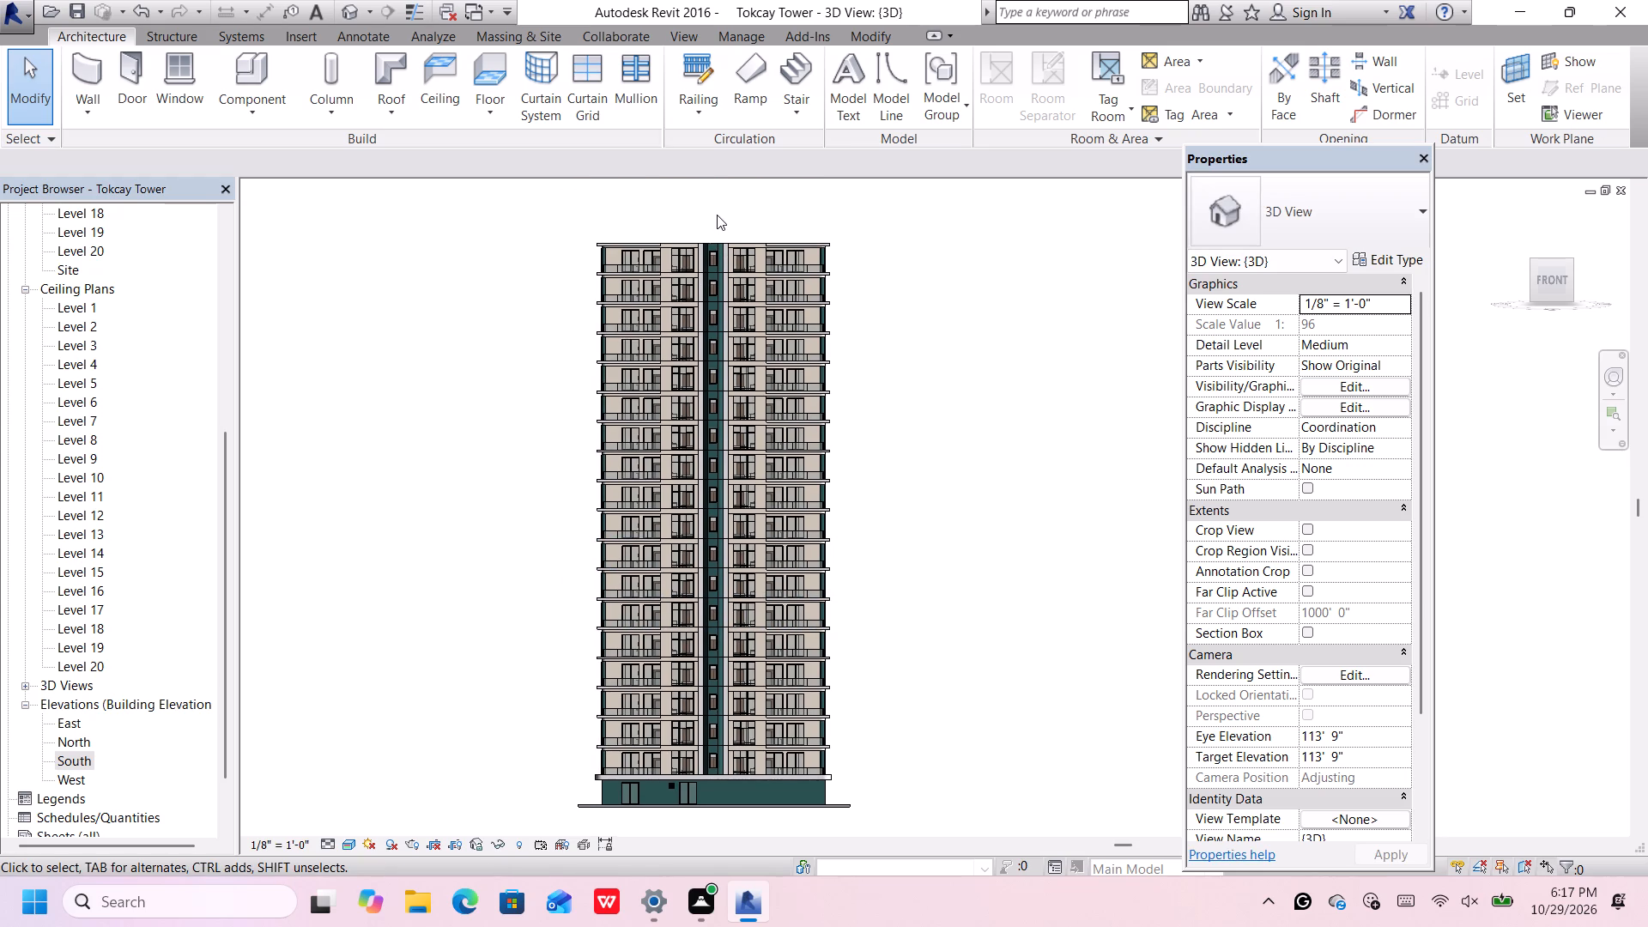
# Delete the three topmost single-storey Group 2 instances one by one, starting with the one on Level 19.
pyautogui.scroll(3, 717, 215)
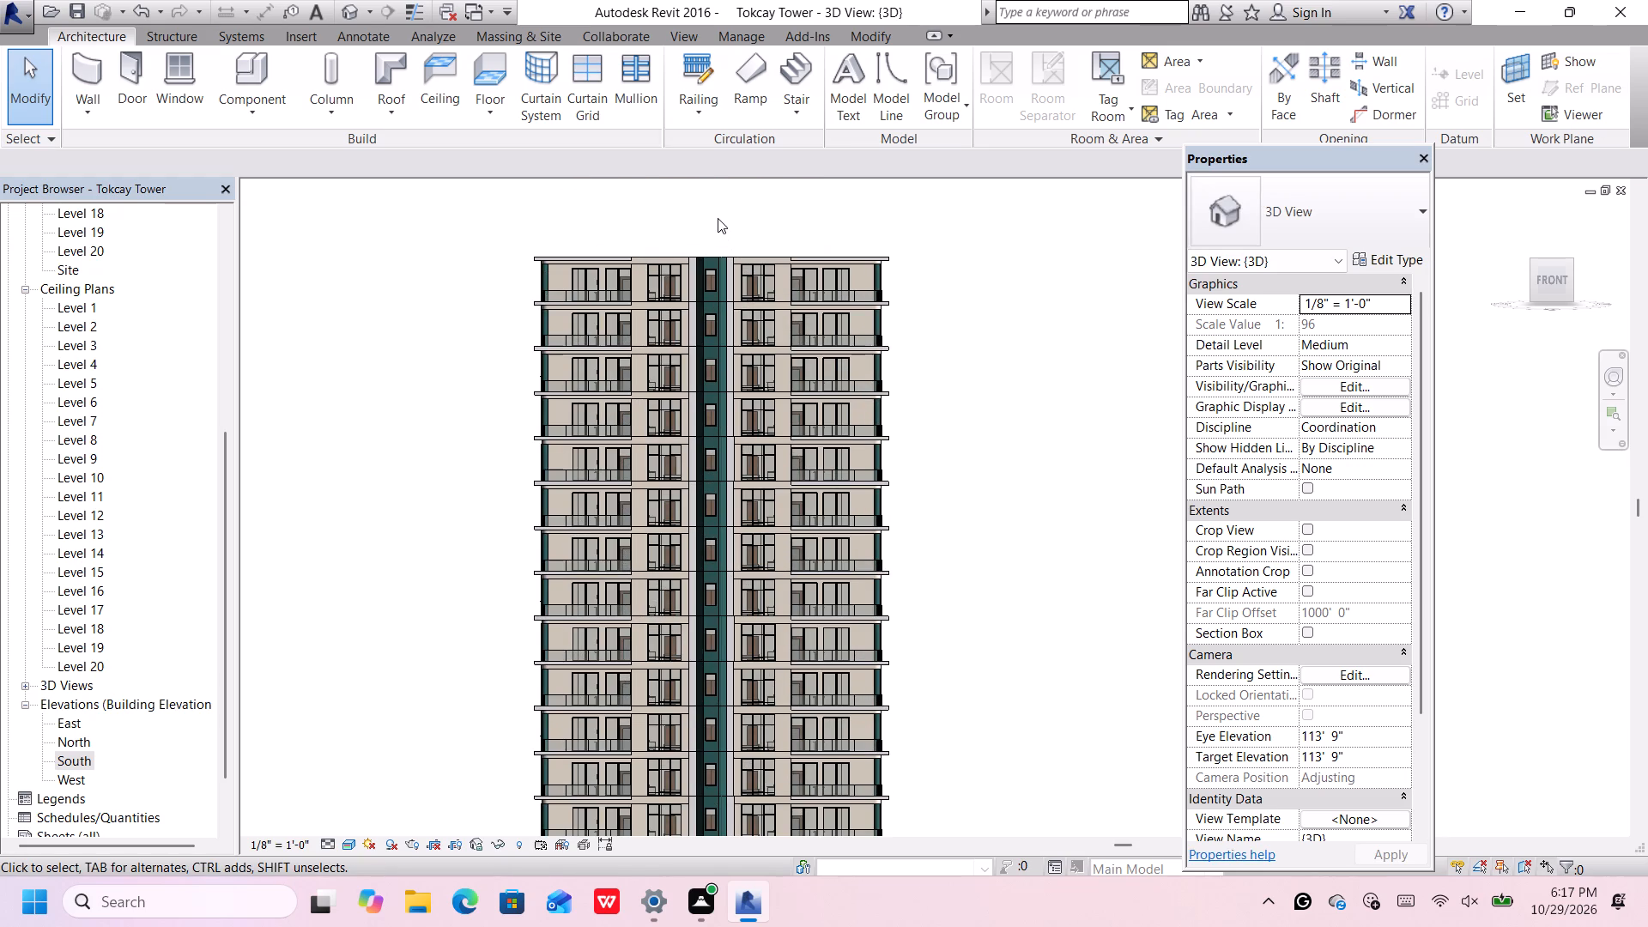
pyautogui.scroll(4, 718, 218)
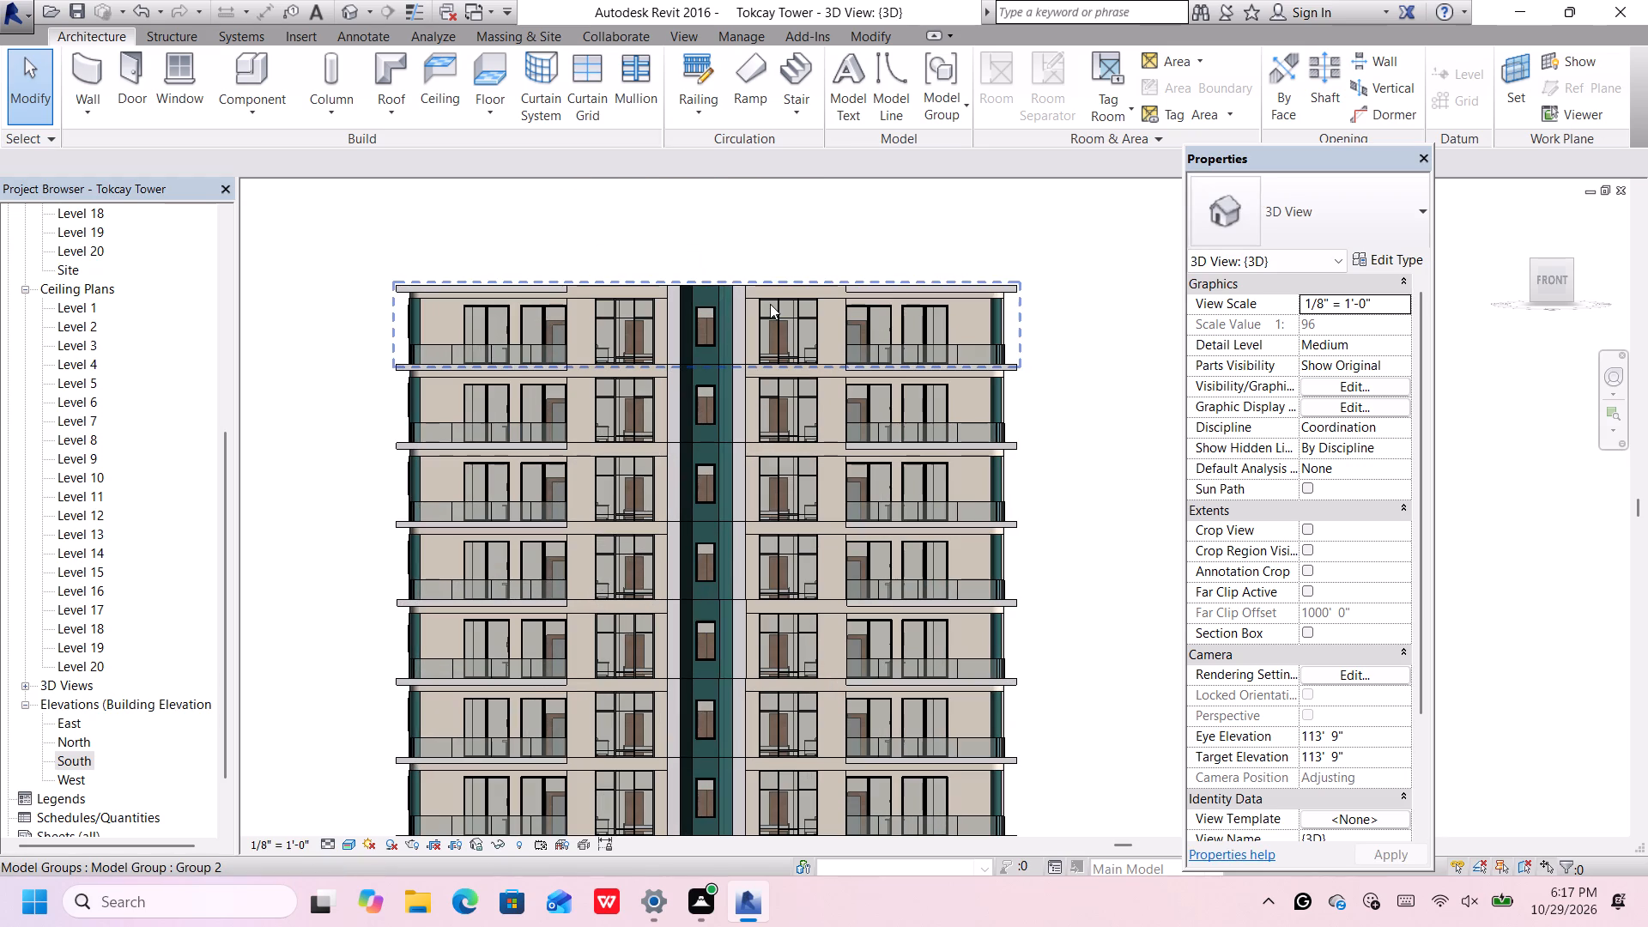
pyautogui.click(769, 304)
pyautogui.scroll(-6, 769, 303)
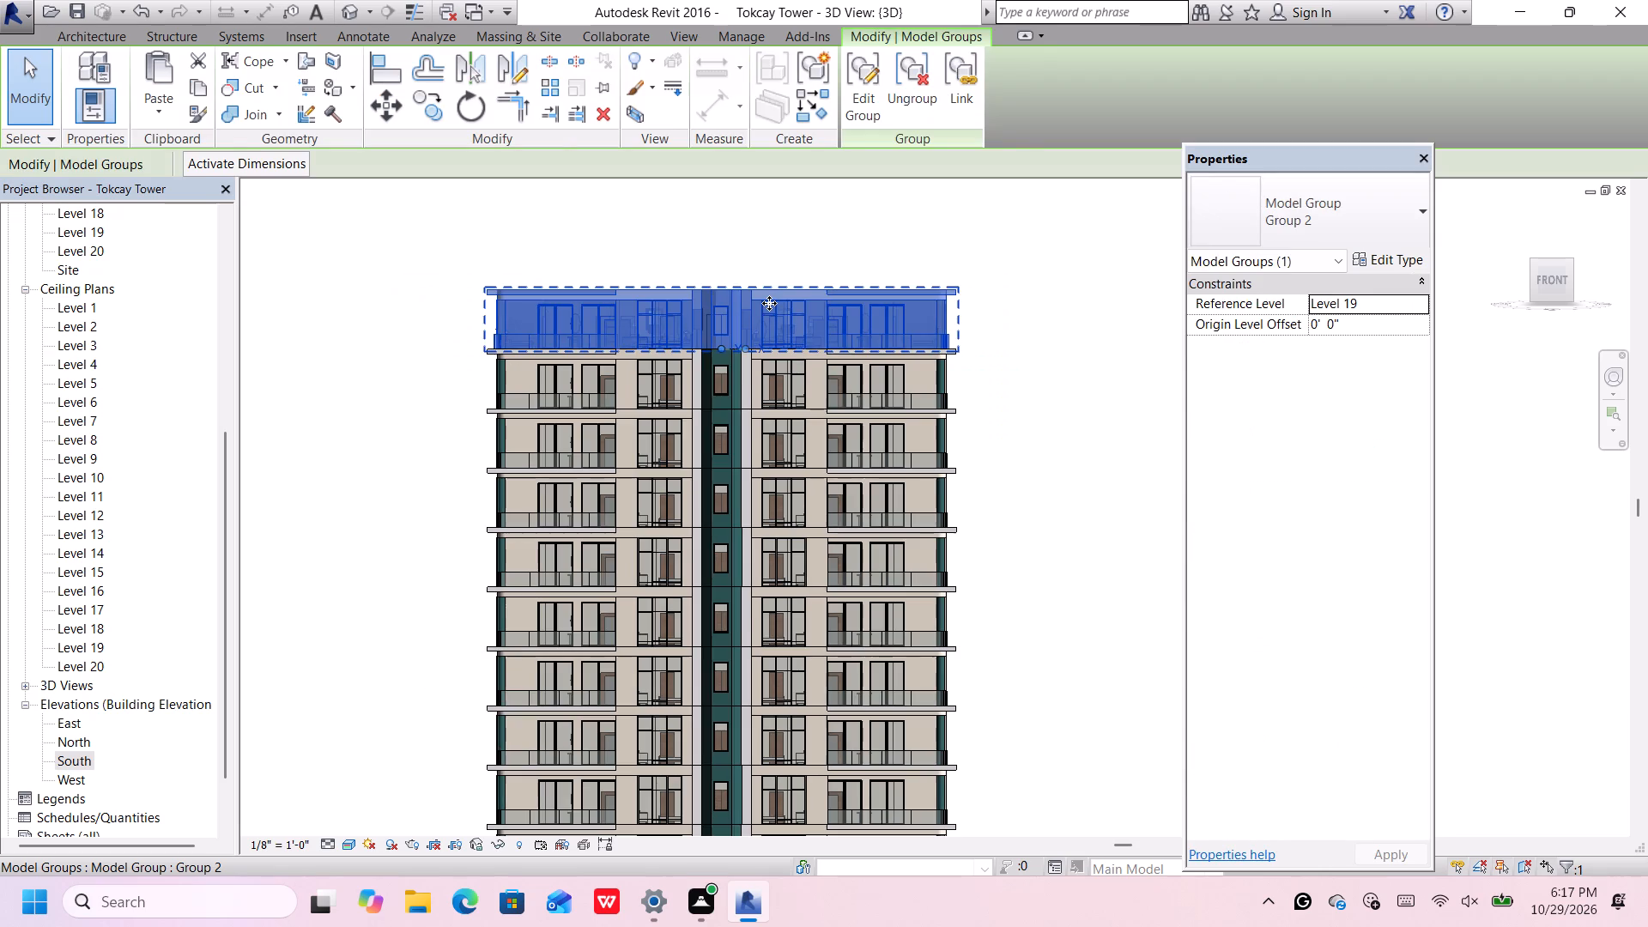
pyautogui.scroll(-8, 769, 303)
pyautogui.scroll(2, 769, 303)
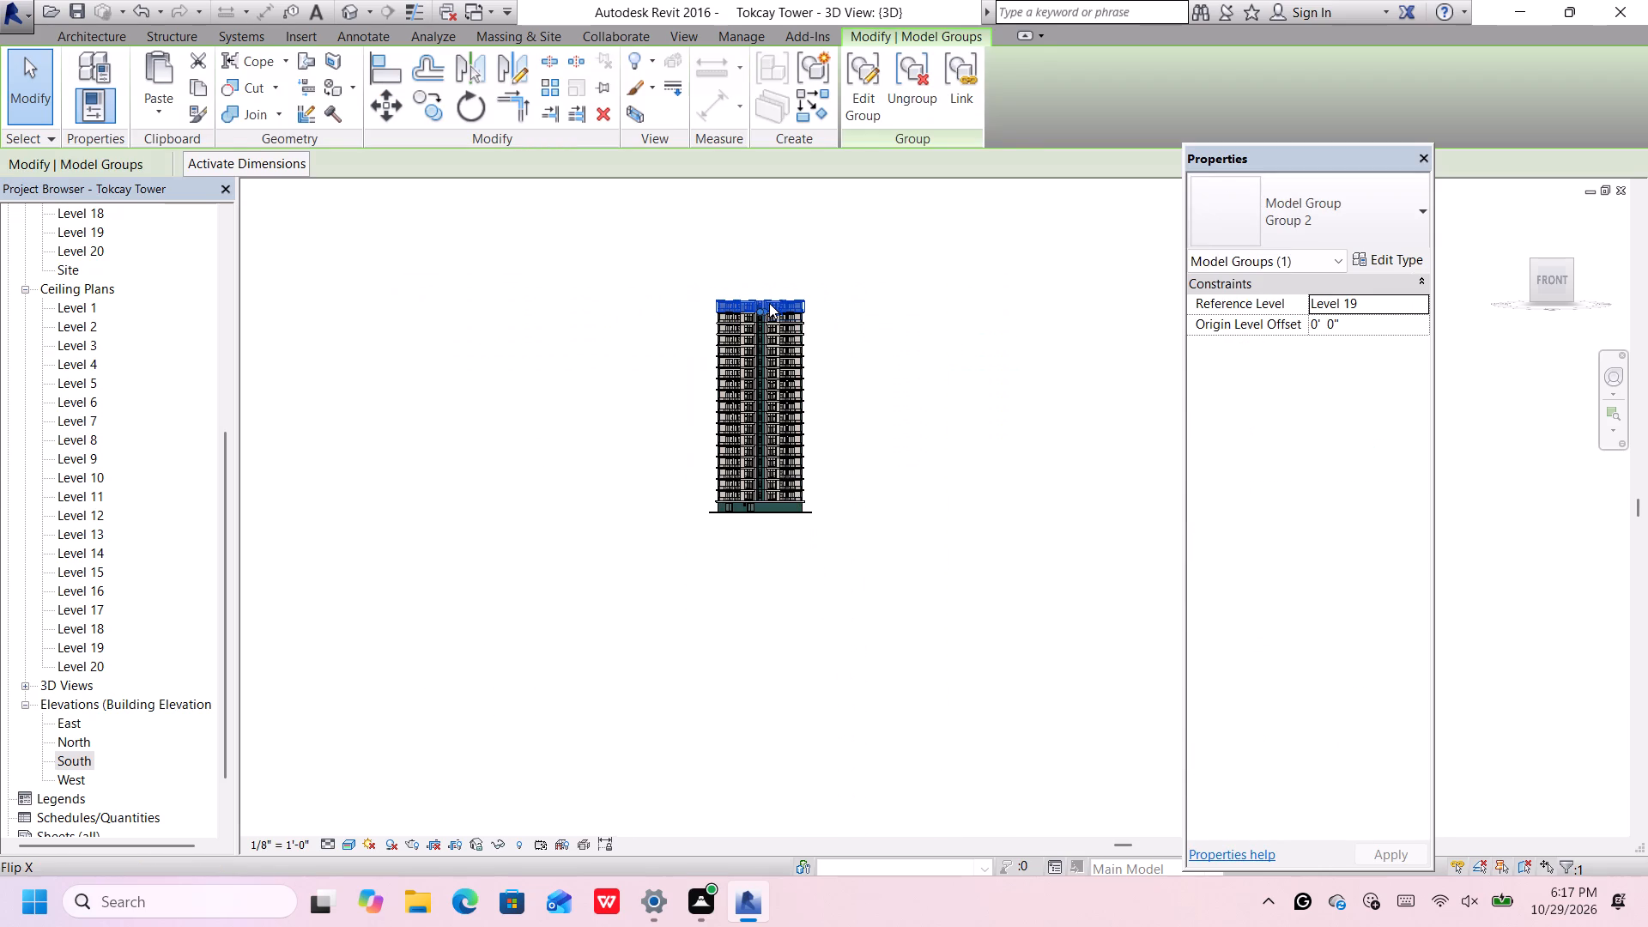
pyautogui.scroll(4, 769, 303)
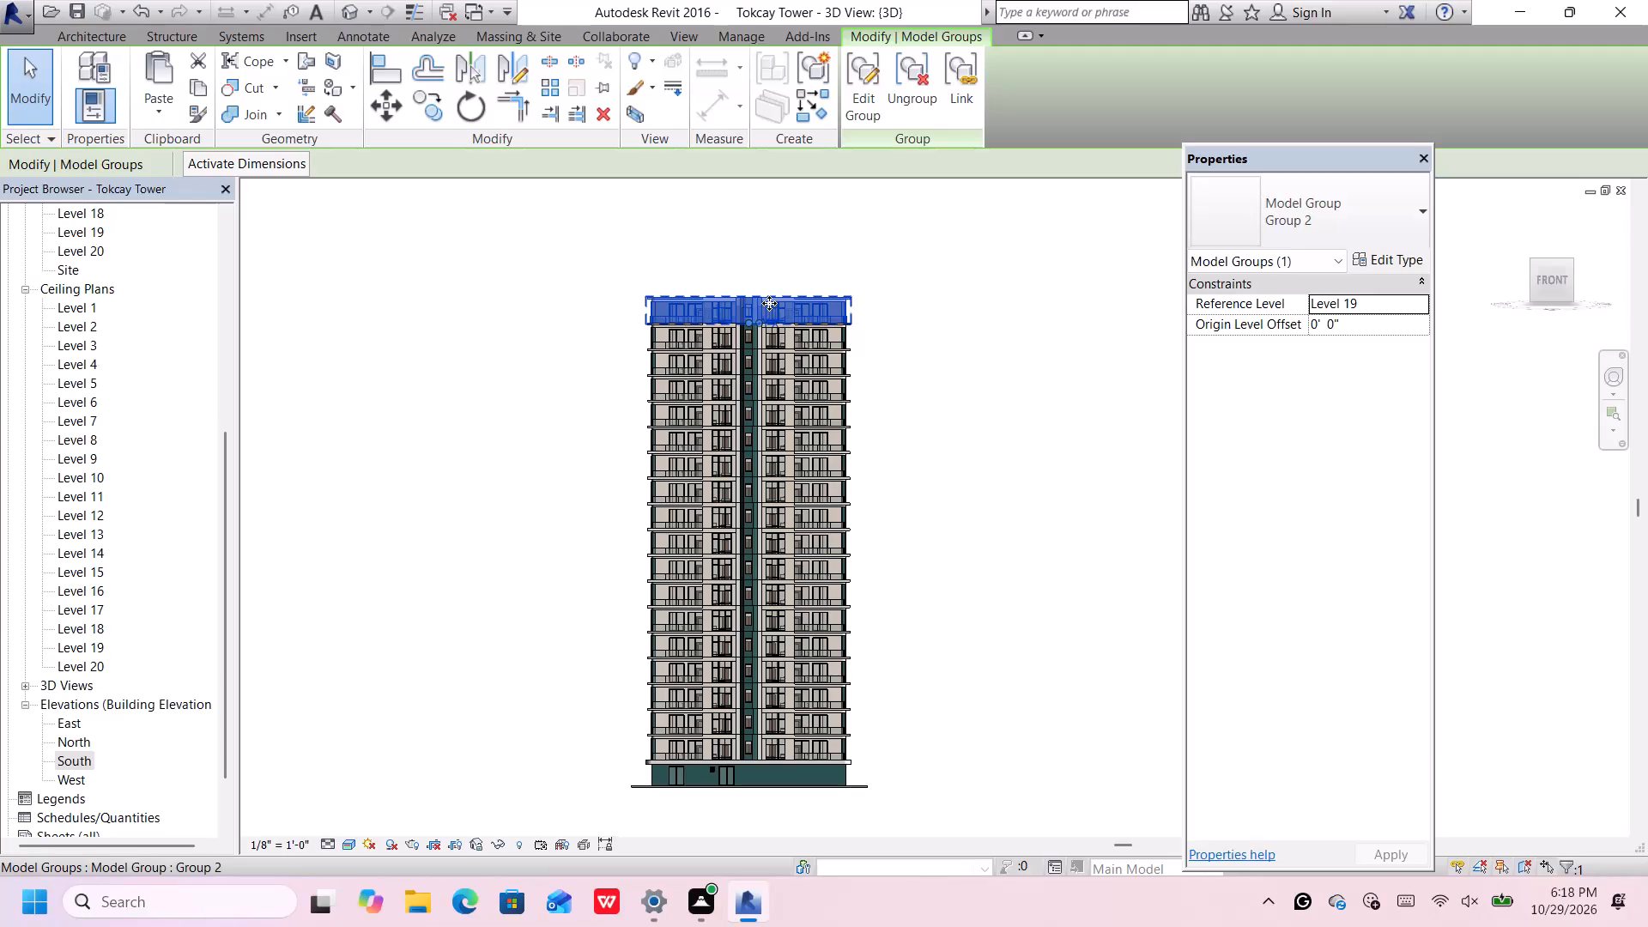
pyautogui.press('Delete')
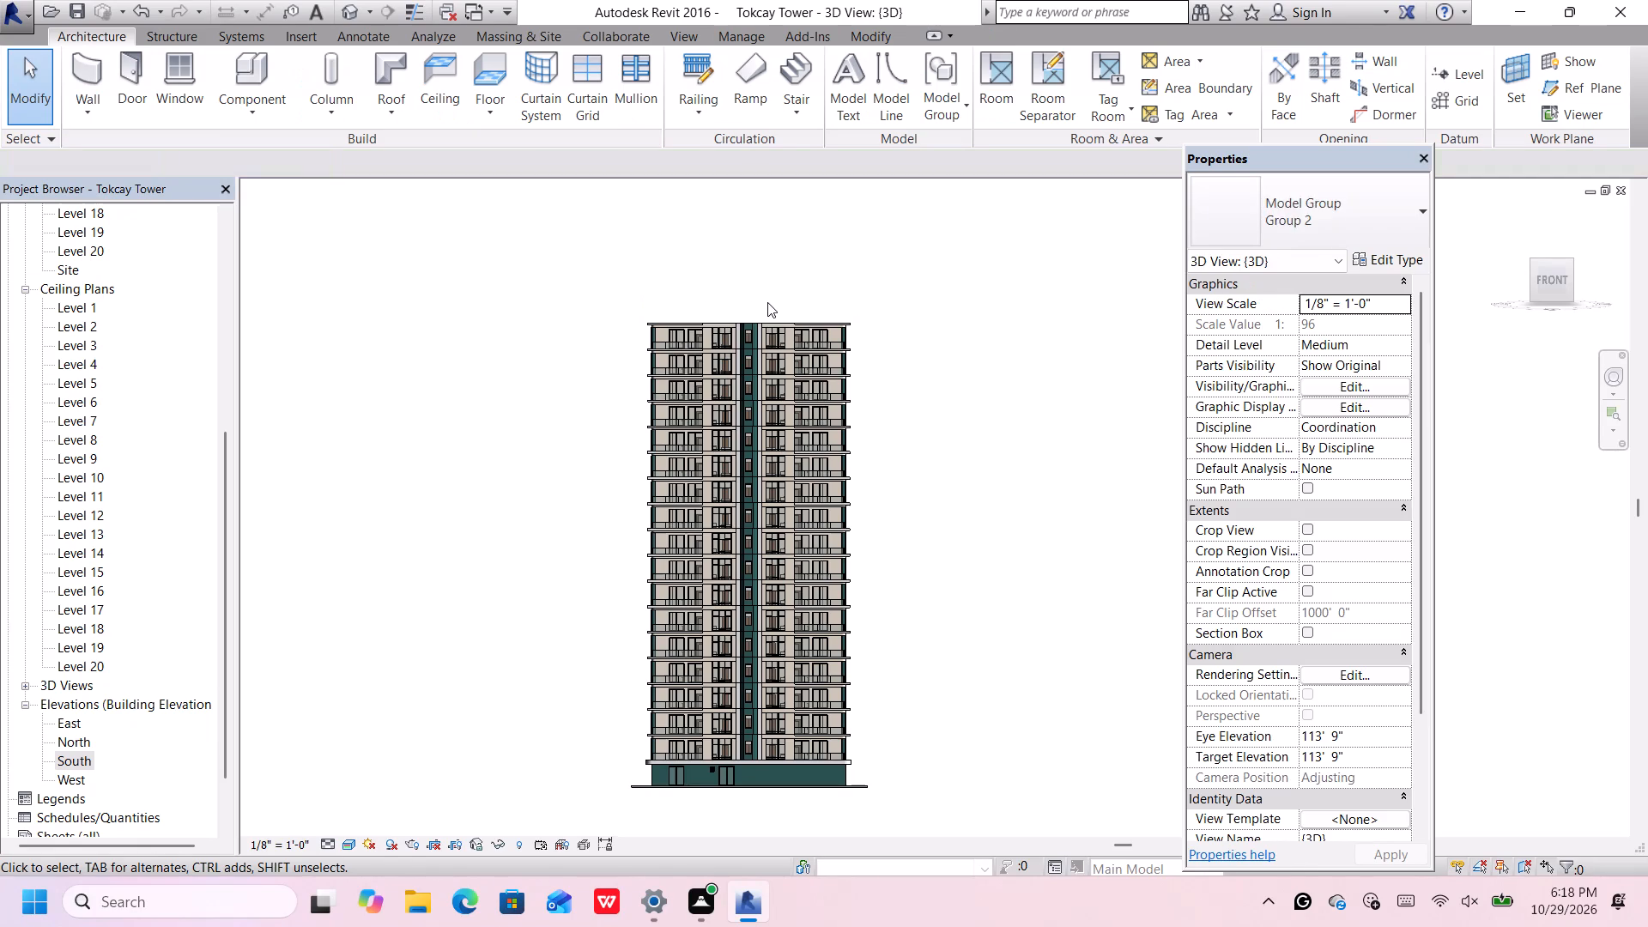
pyautogui.click(781, 327)
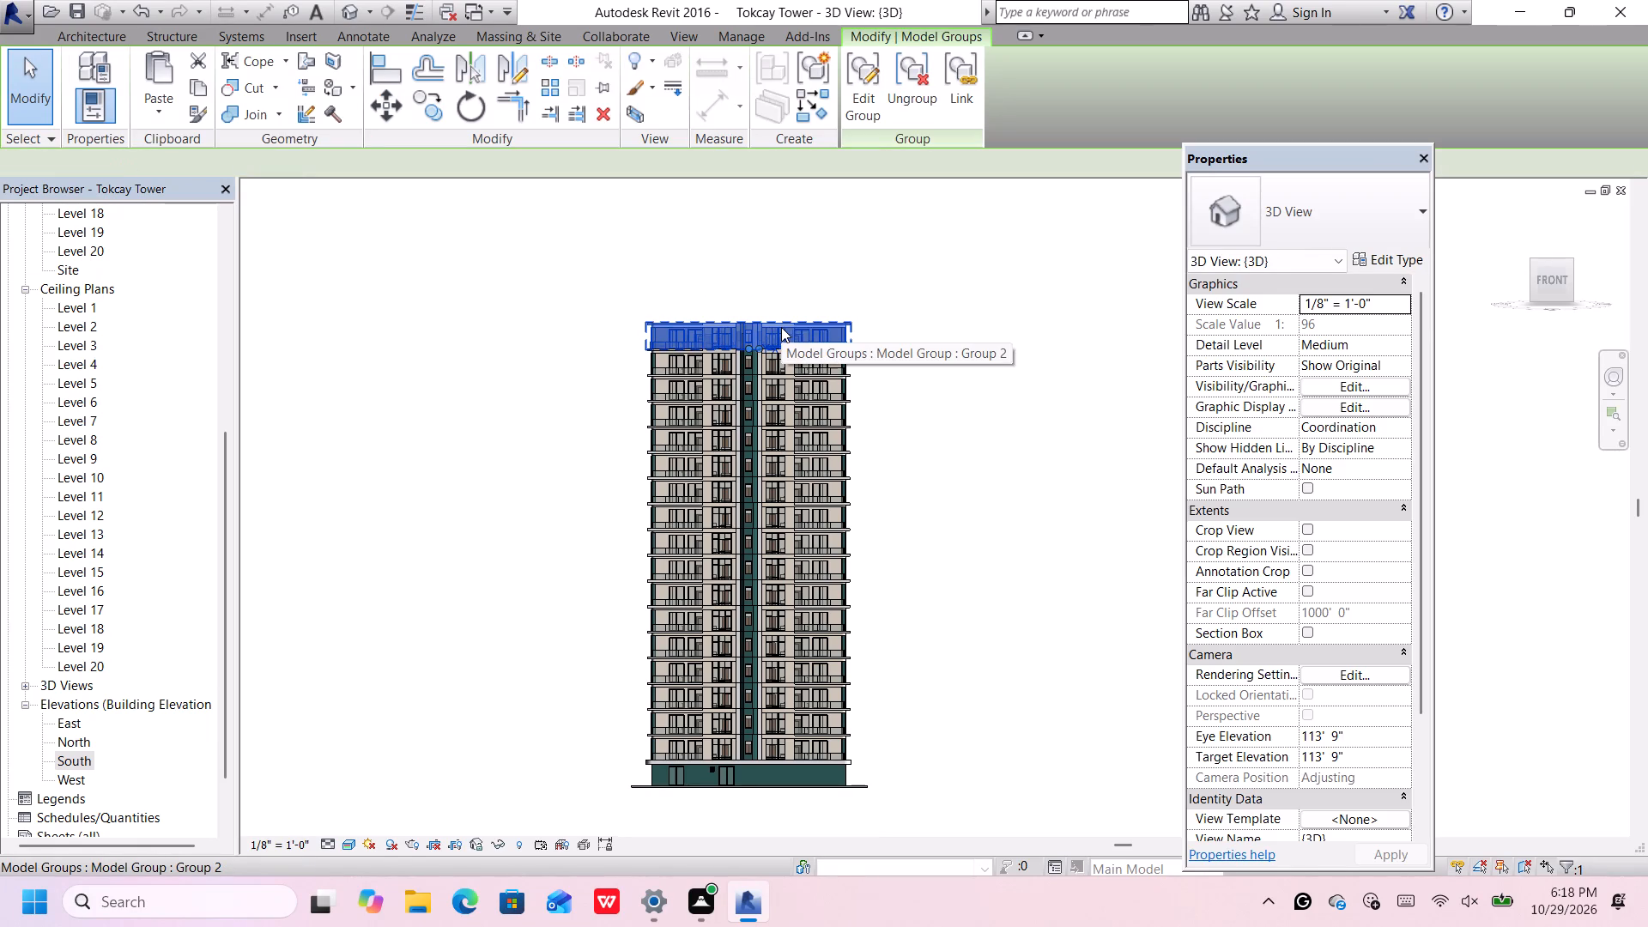
pyautogui.press('Delete')
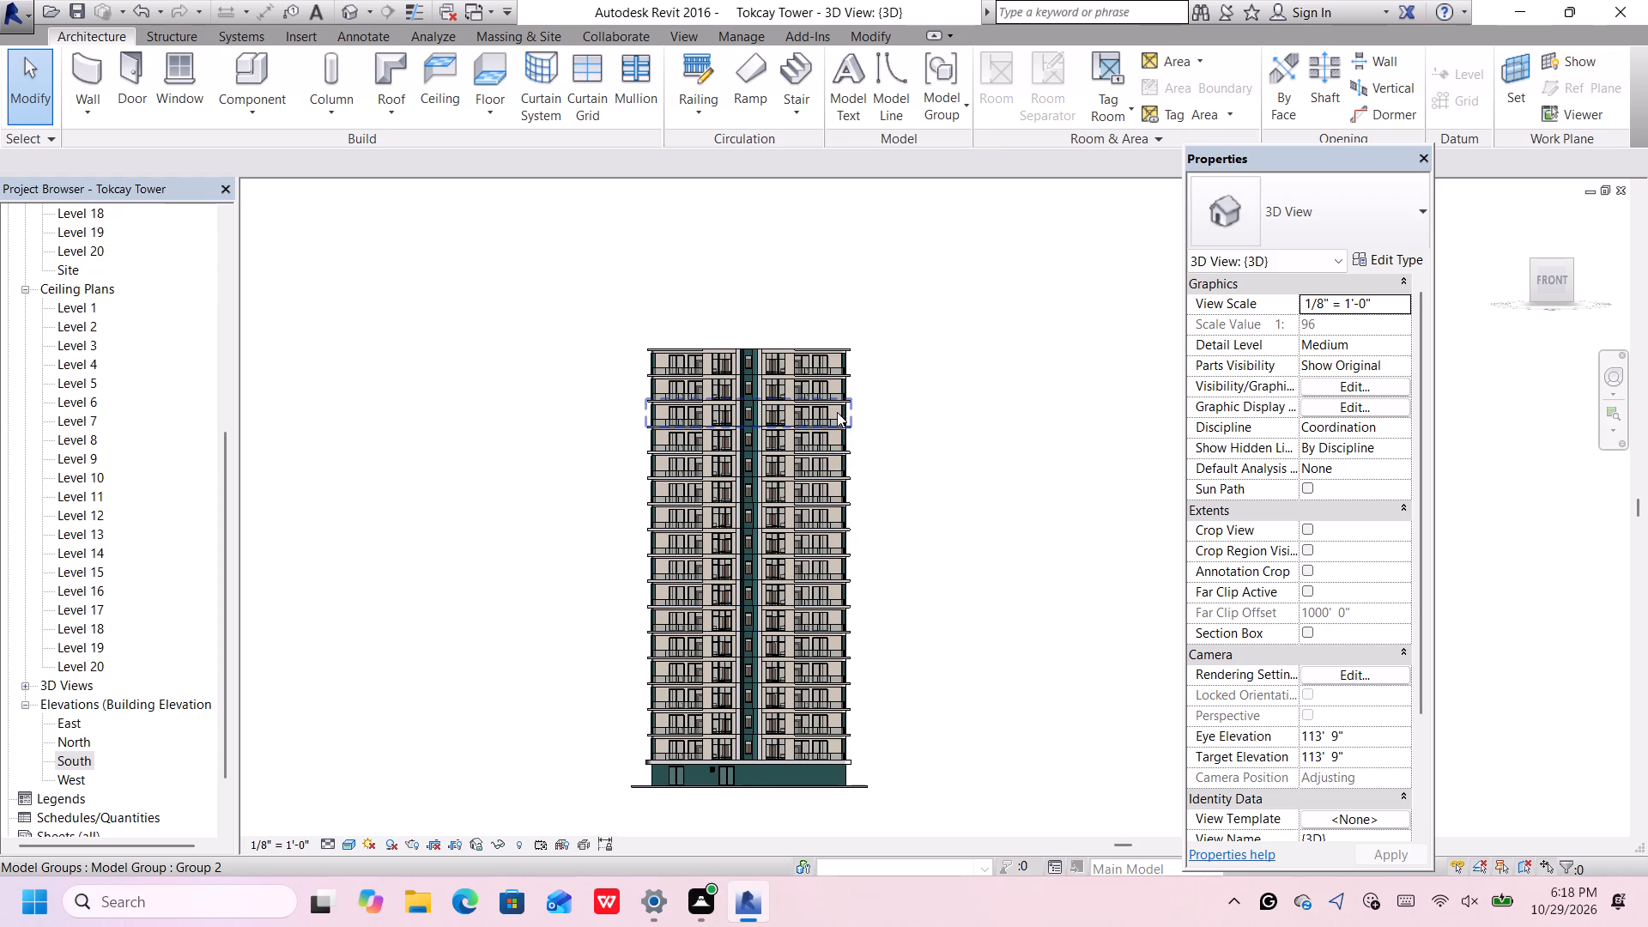
pyautogui.click(842, 347)
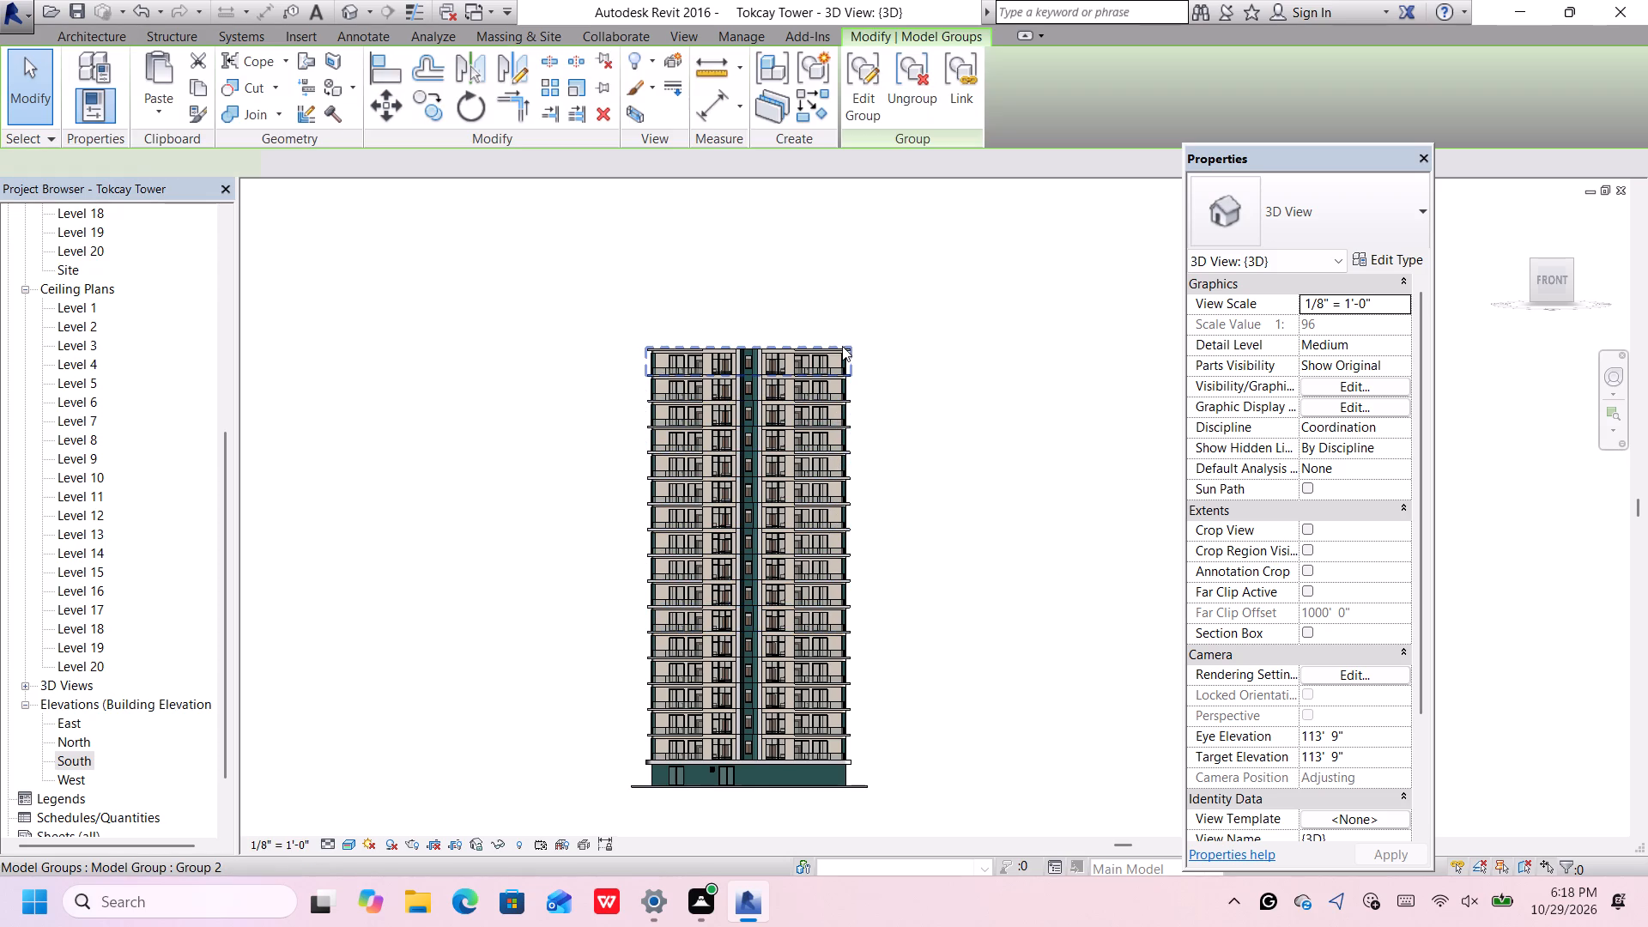
pyautogui.press('Delete')
# Examine the shortened tower's front facade, from its overall height to the glazing and central core of the lower storeys.
pyautogui.scroll(1, 842, 345)
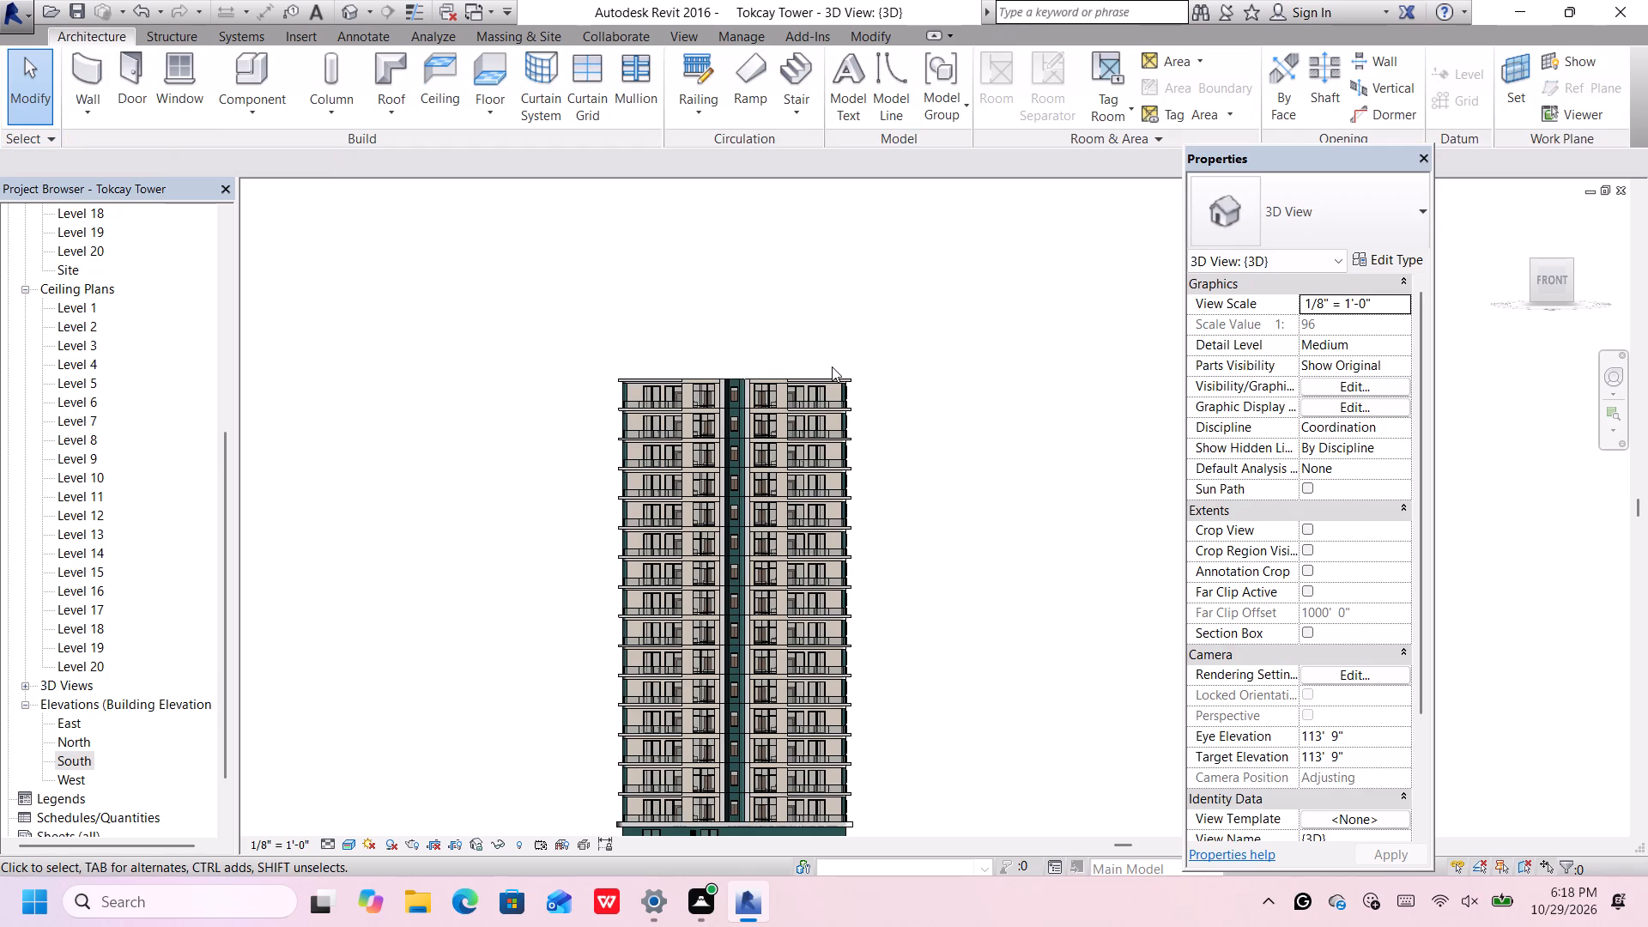
pyautogui.scroll(-3, 832, 367)
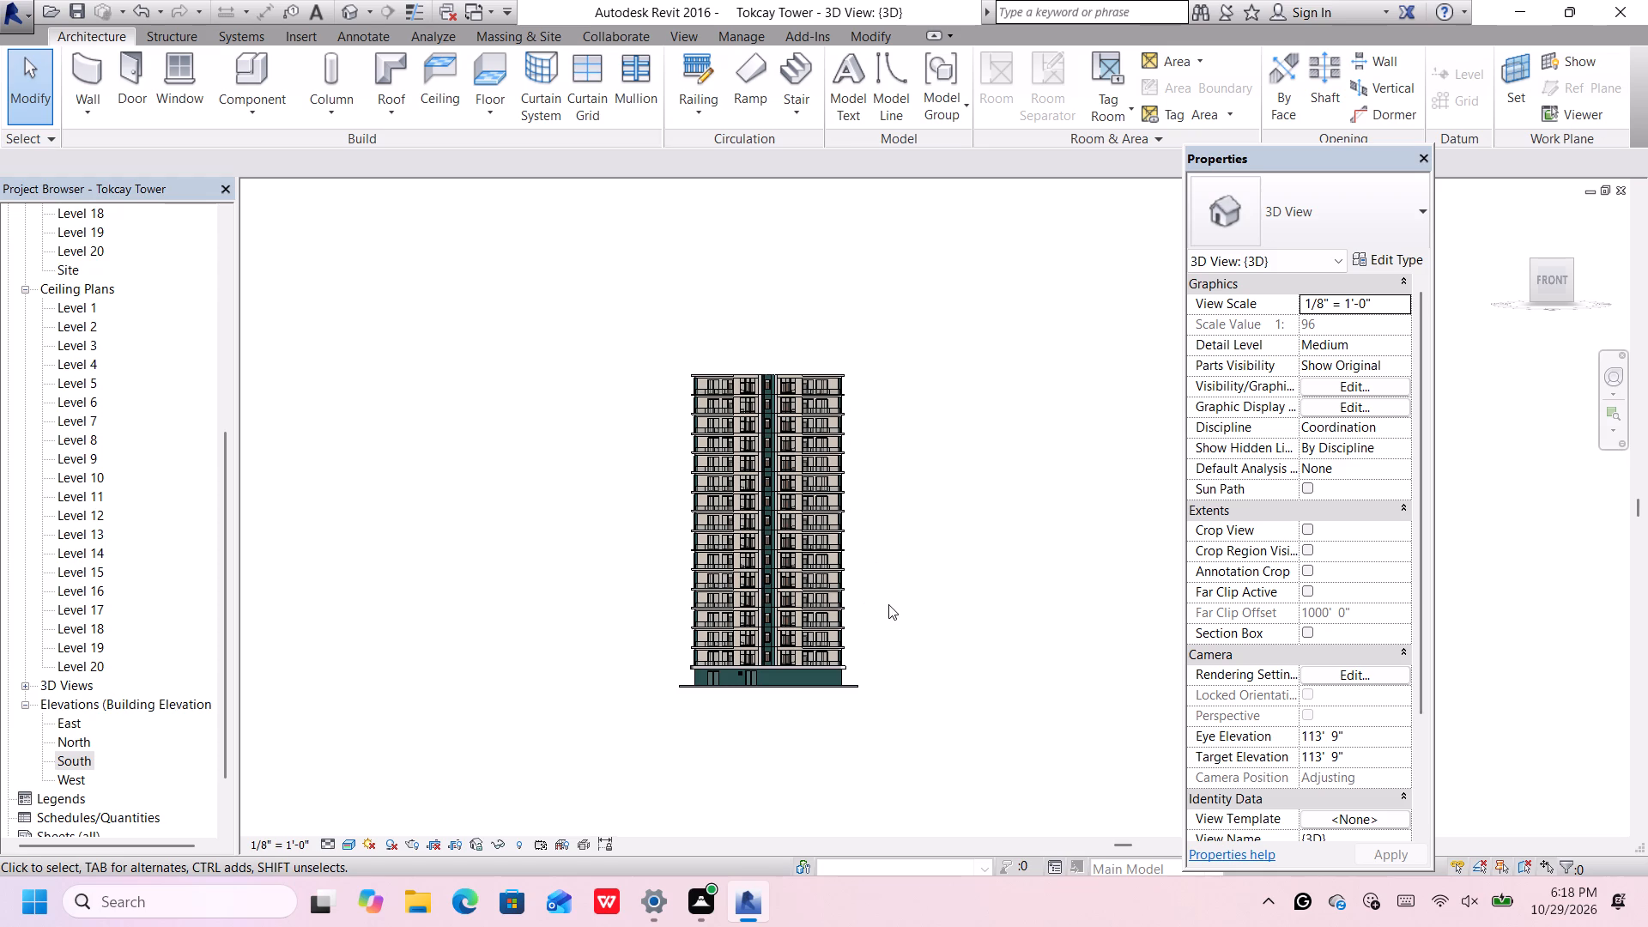
pyautogui.scroll(6, 706, 364)
pyautogui.scroll(2, 772, 519)
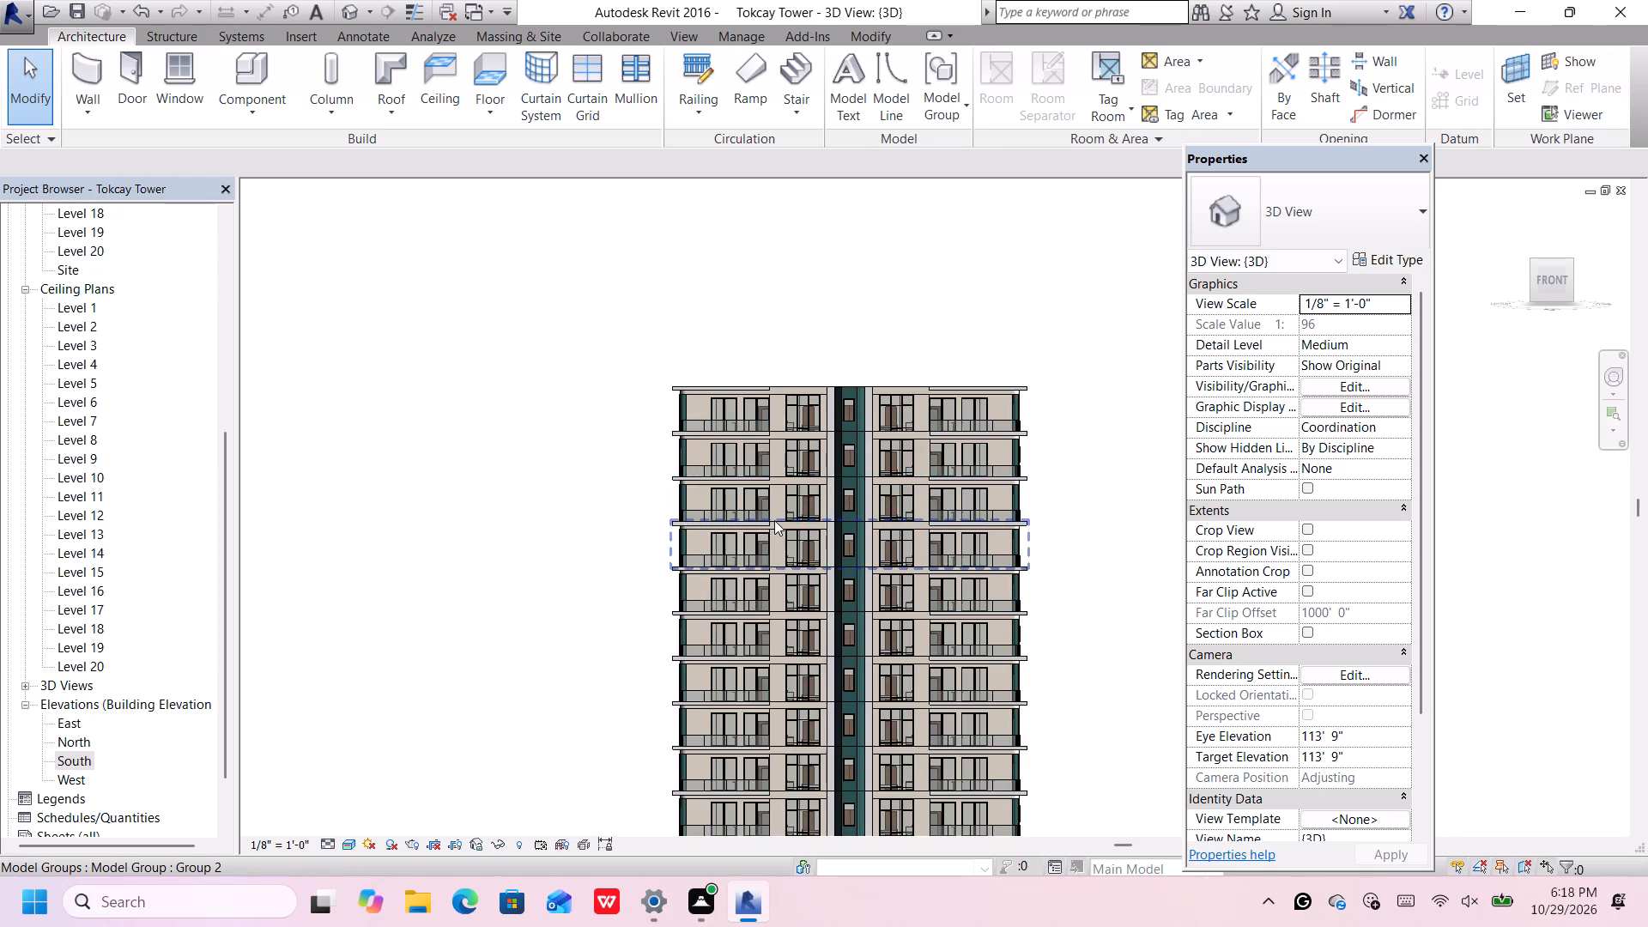
pyautogui.scroll(-9, 774, 518)
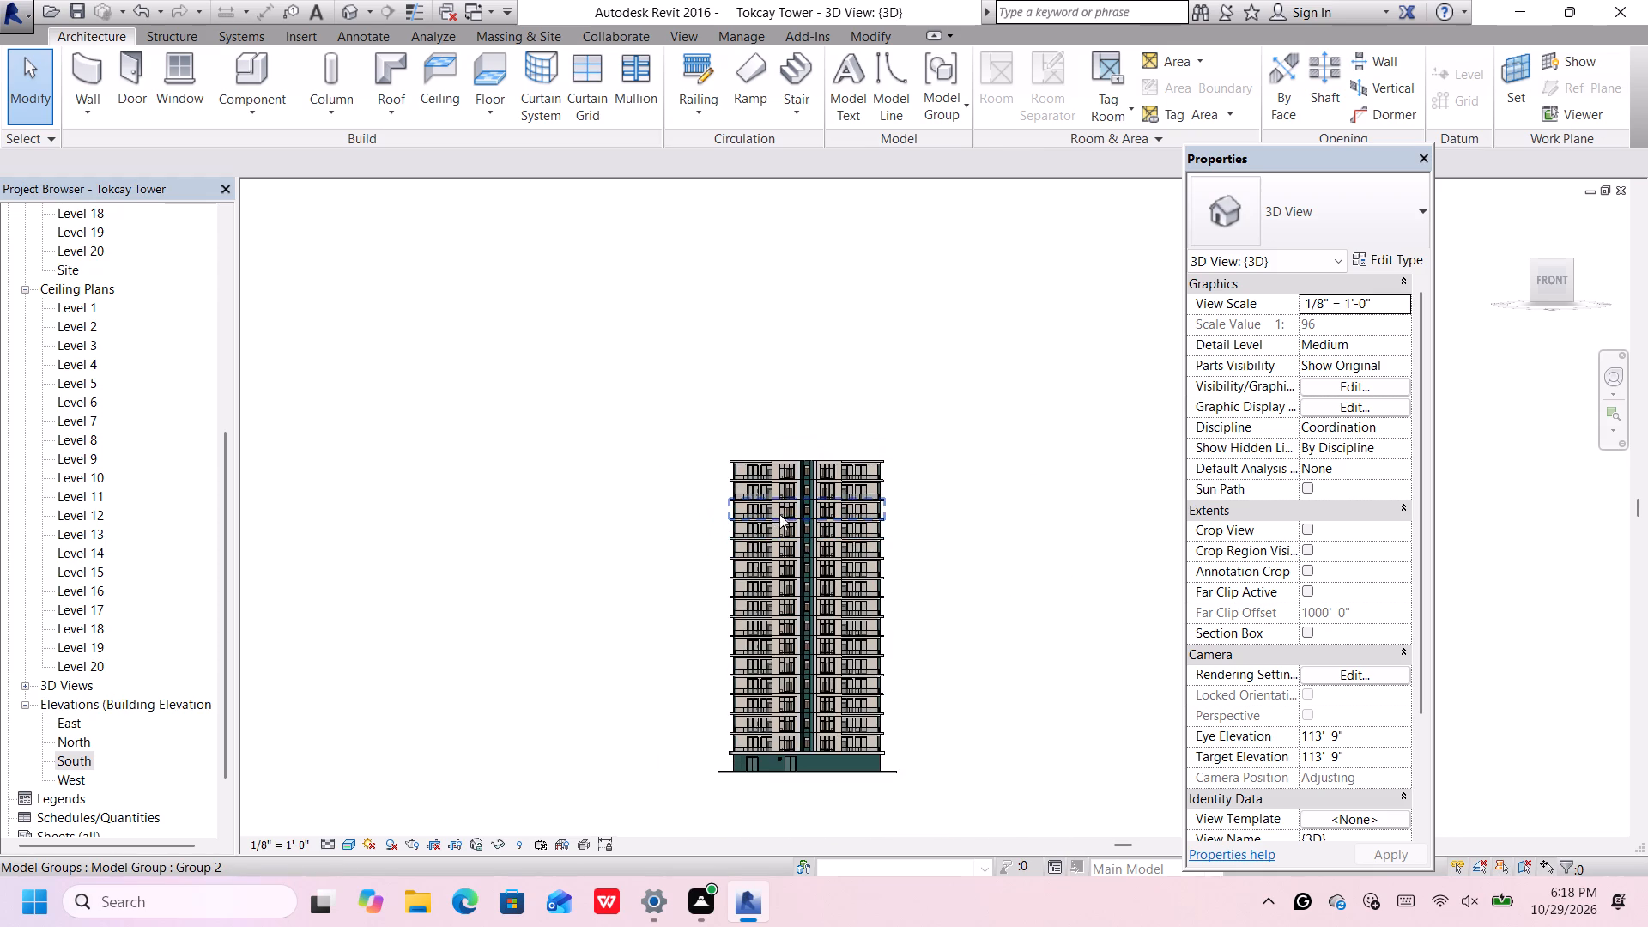
pyautogui.scroll(12, 830, 711)
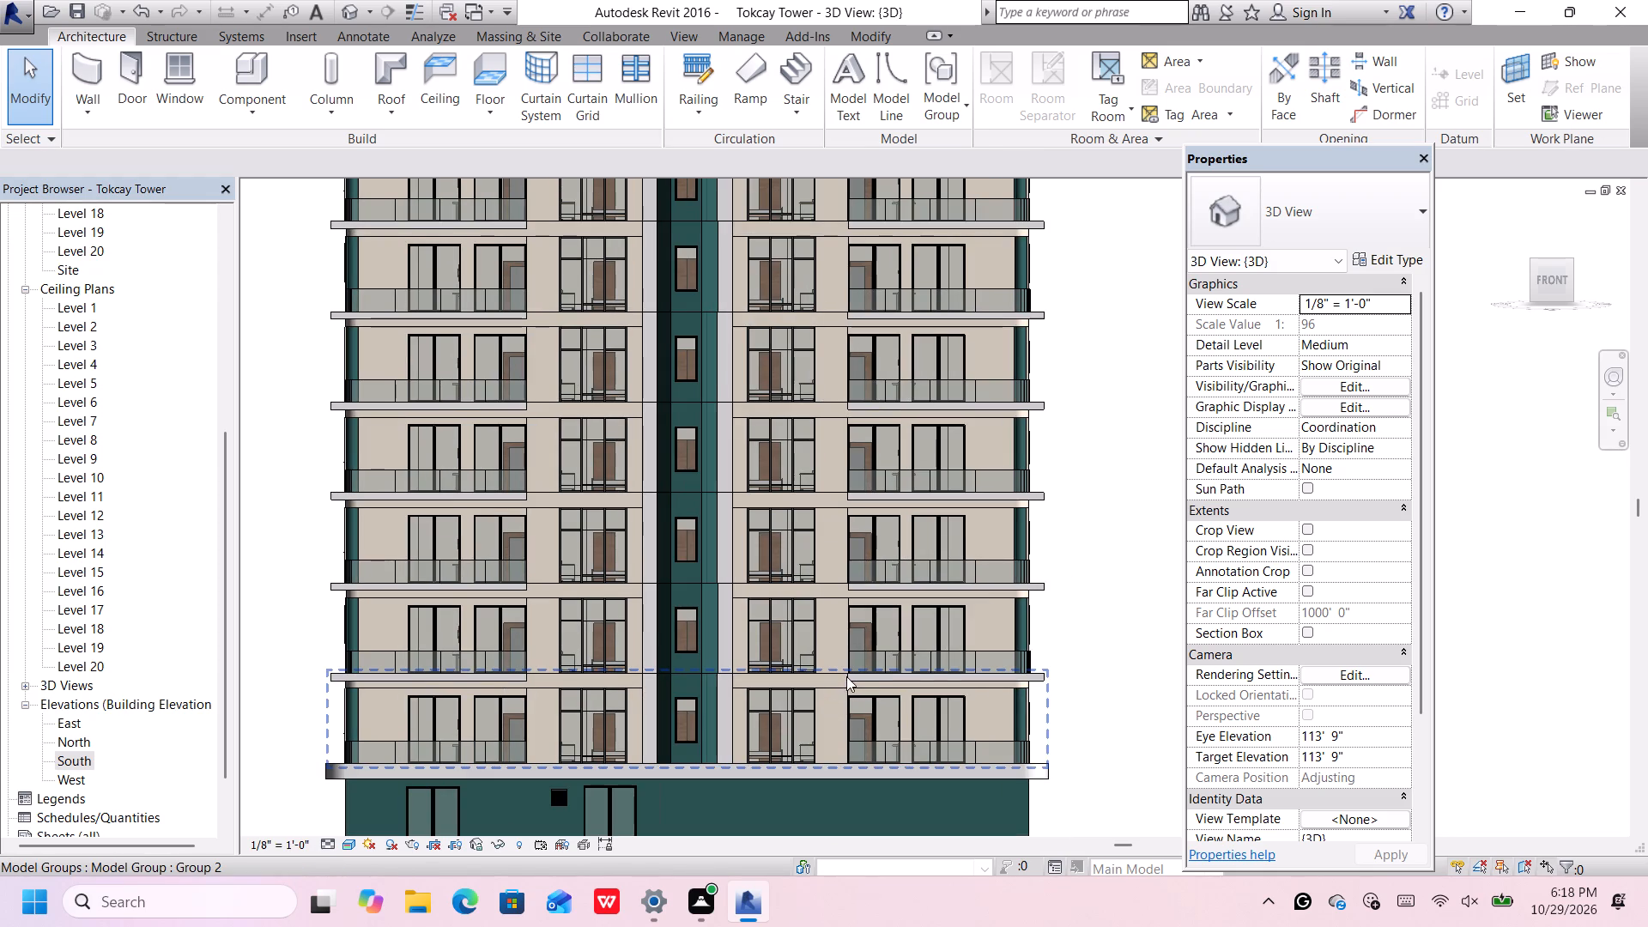
pyautogui.scroll(9, 730, 679)
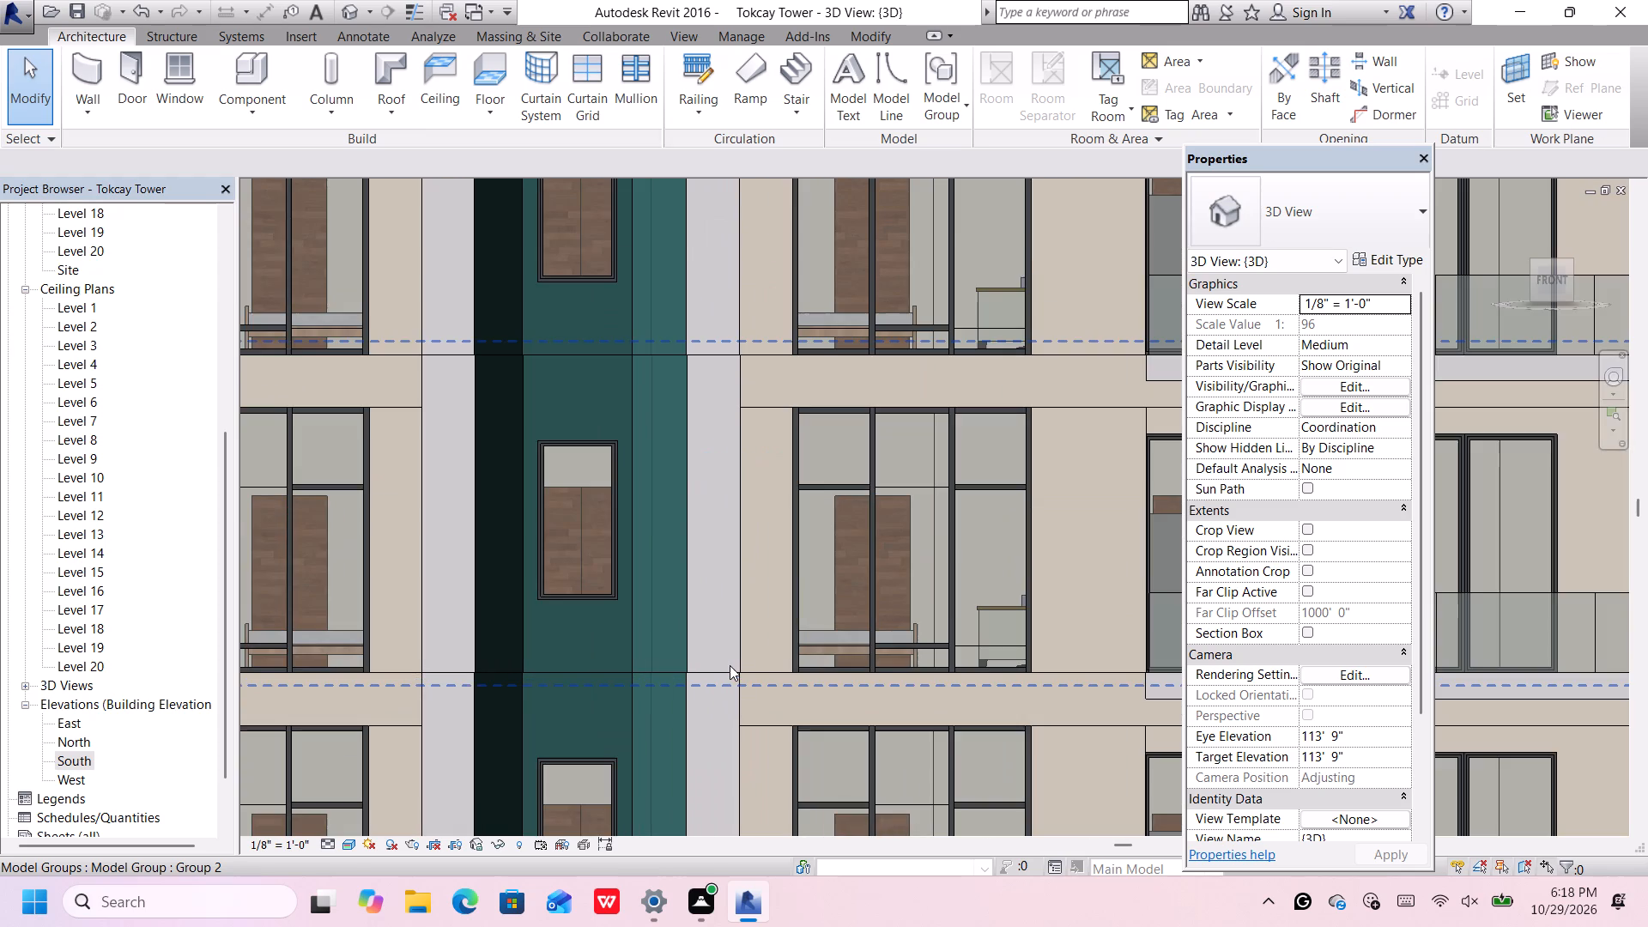
pyautogui.scroll(-2, 730, 665)
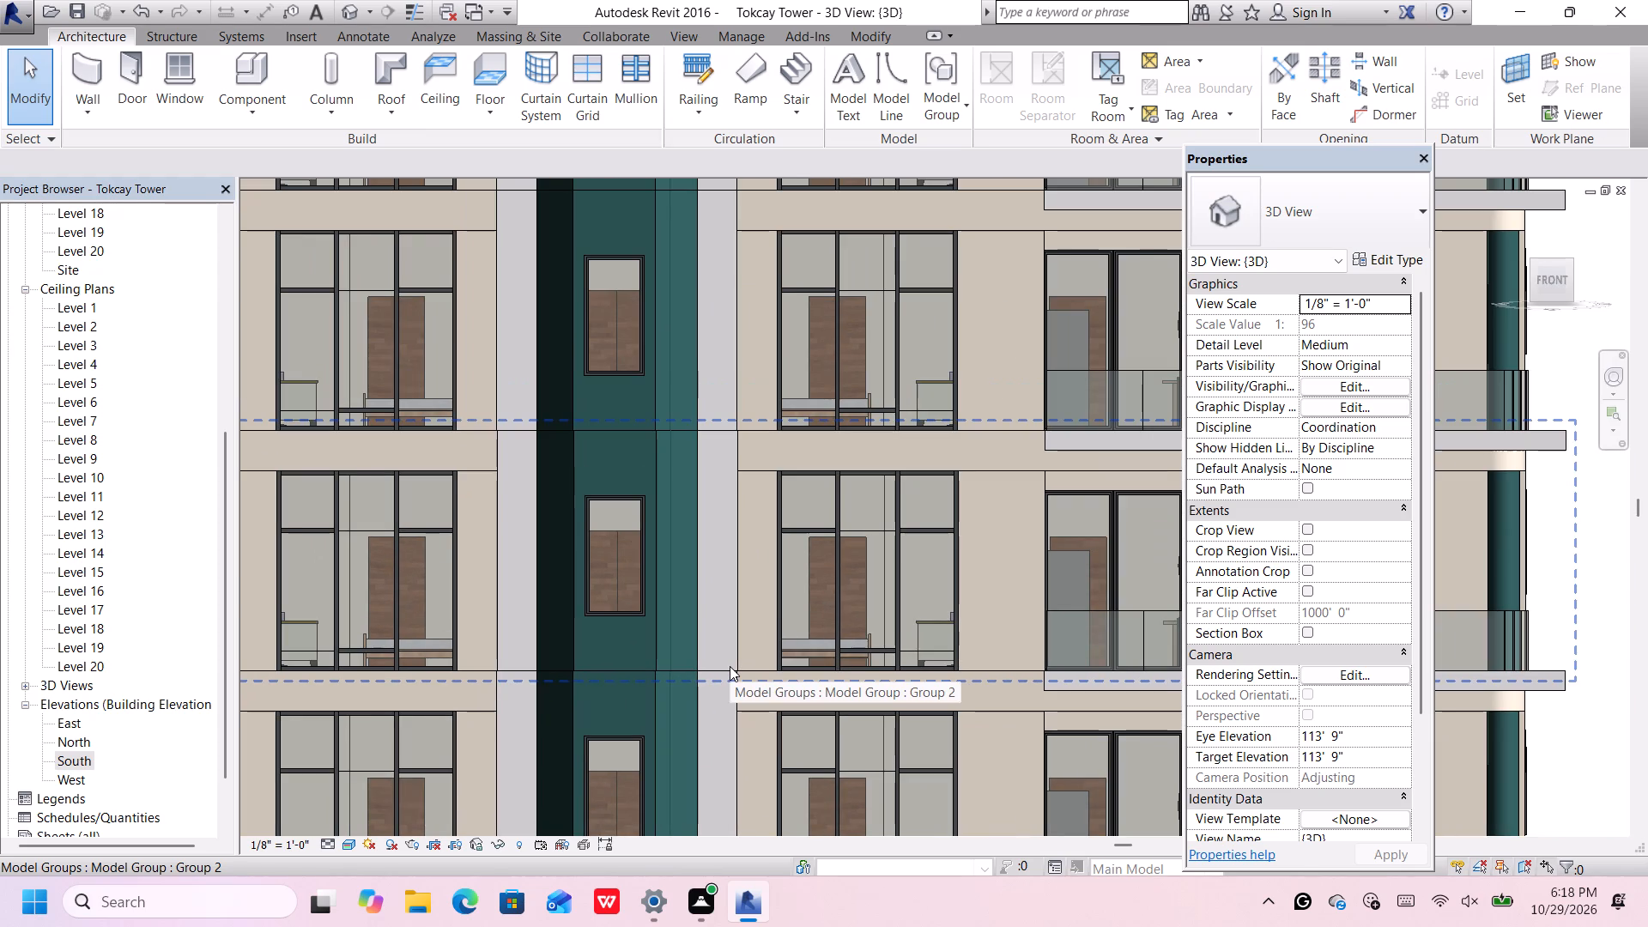
pyautogui.scroll(-5, 730, 666)
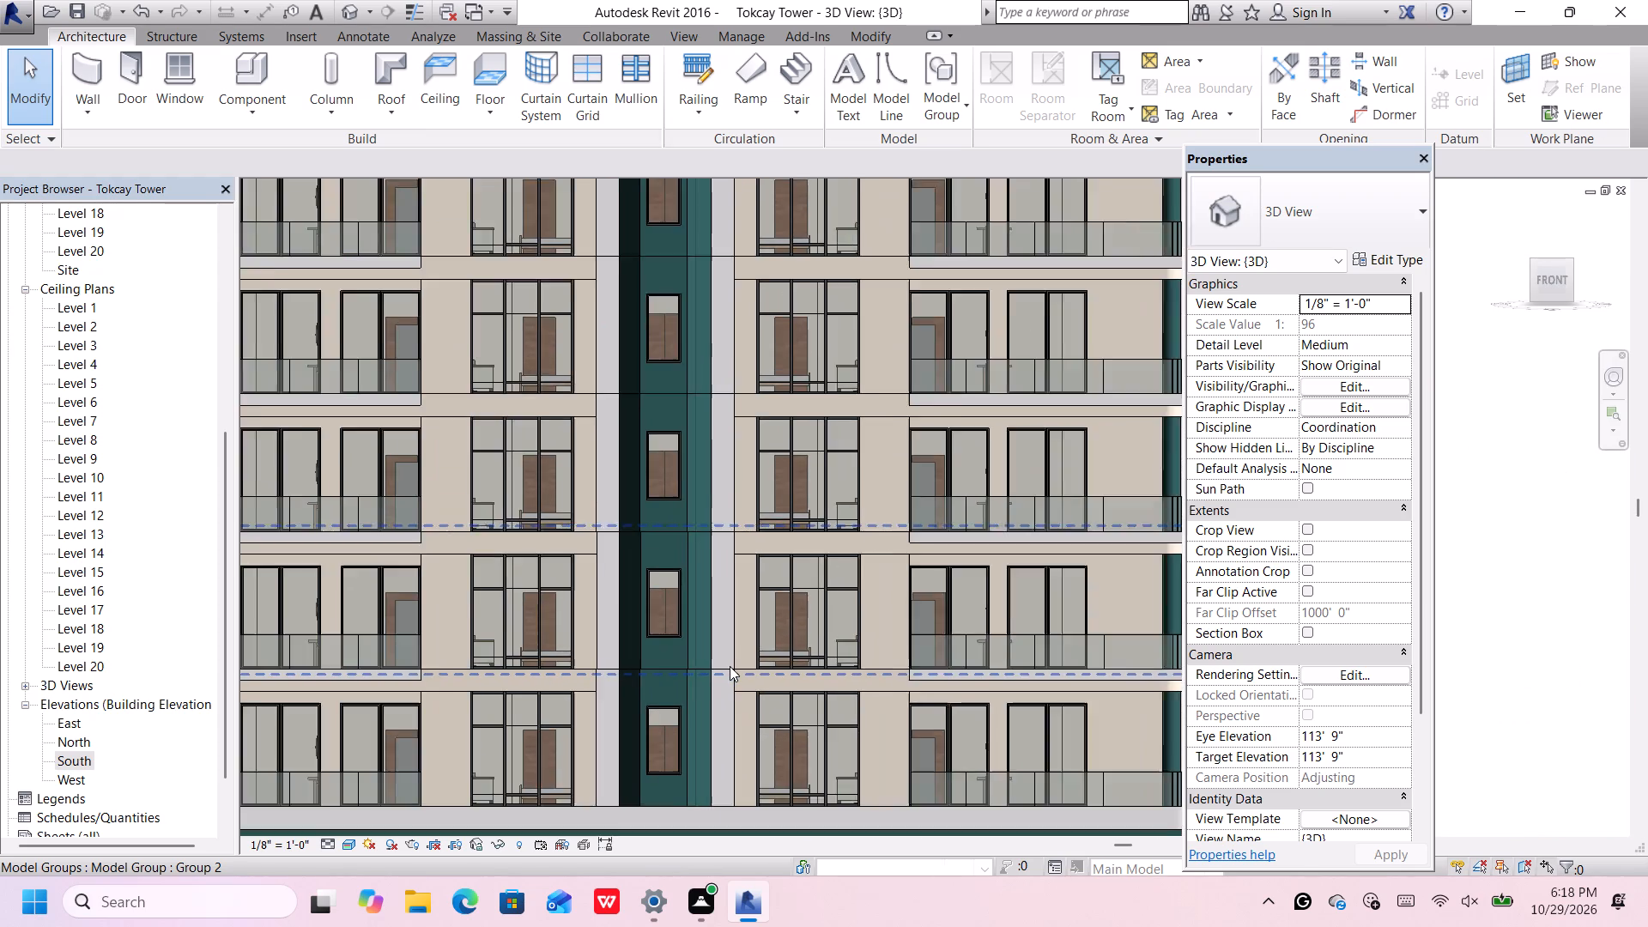
# Examine the shortened tower's front facade, from the base wall openings up to the top storey.
pyautogui.scroll(-9, 730, 666)
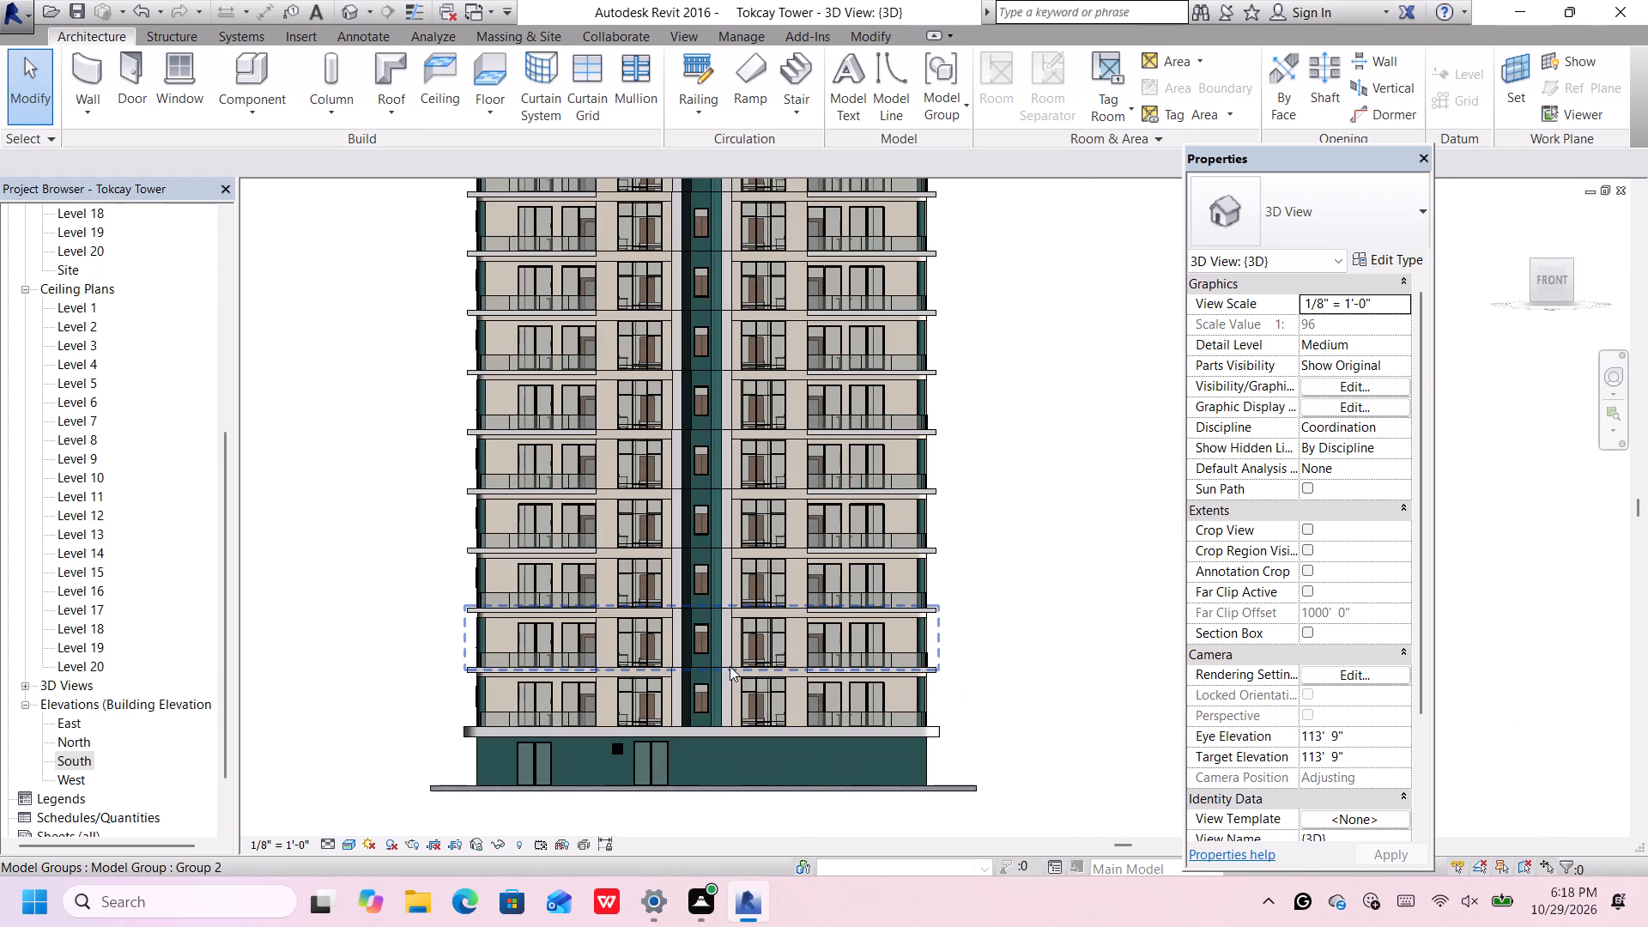
pyautogui.scroll(-1, 730, 666)
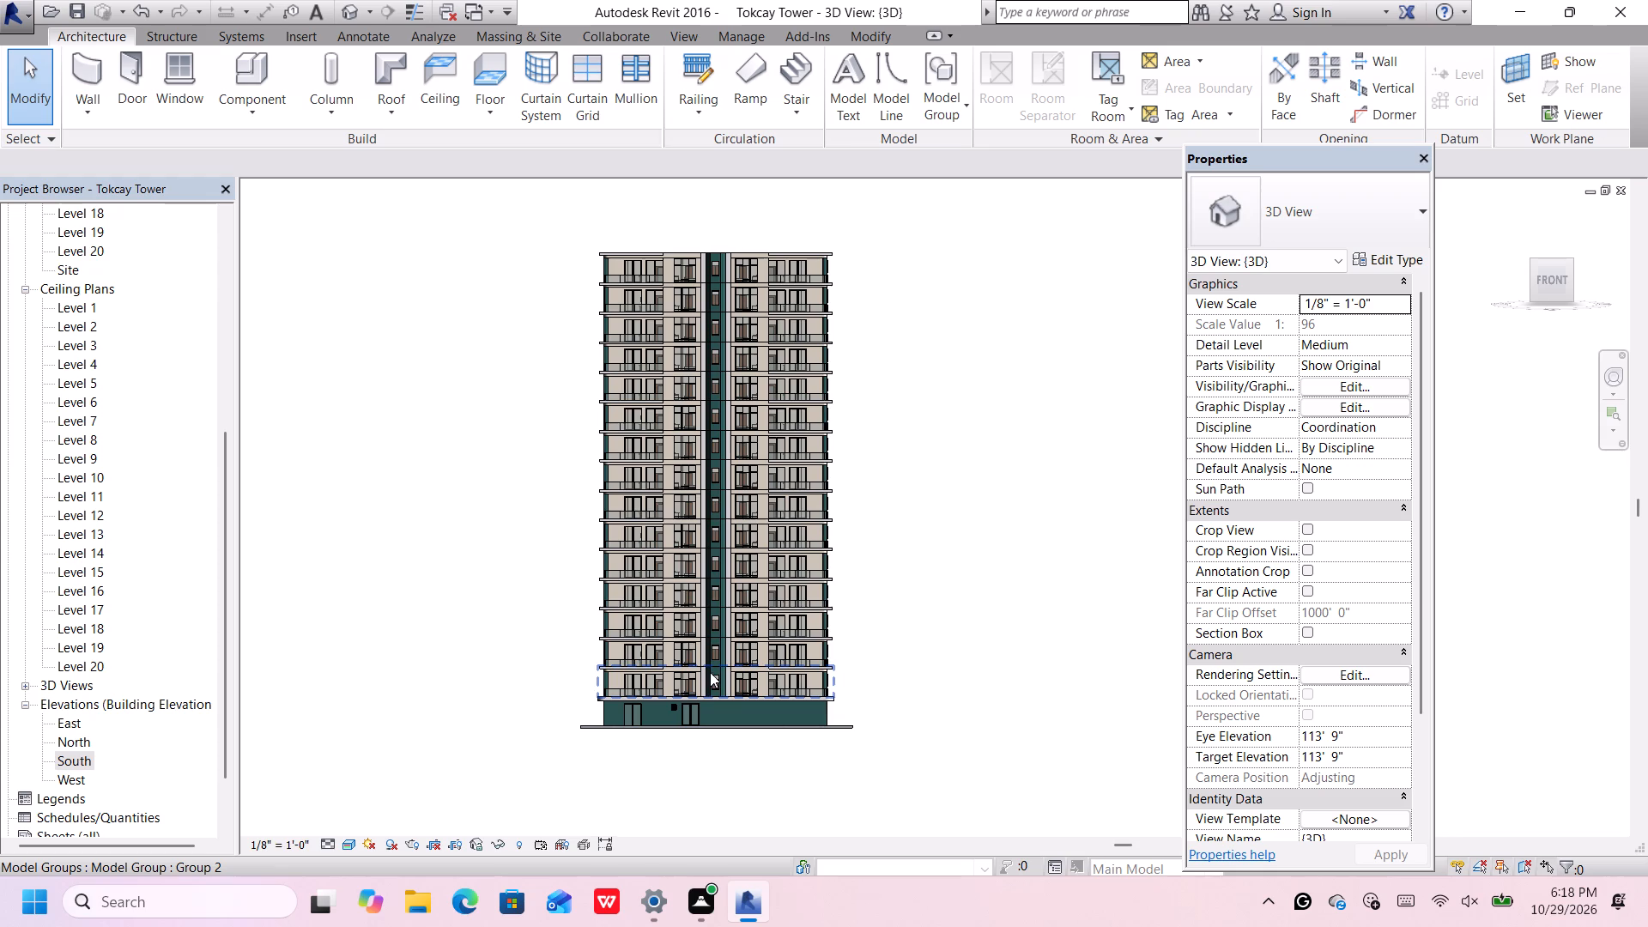
pyautogui.scroll(7, 712, 685)
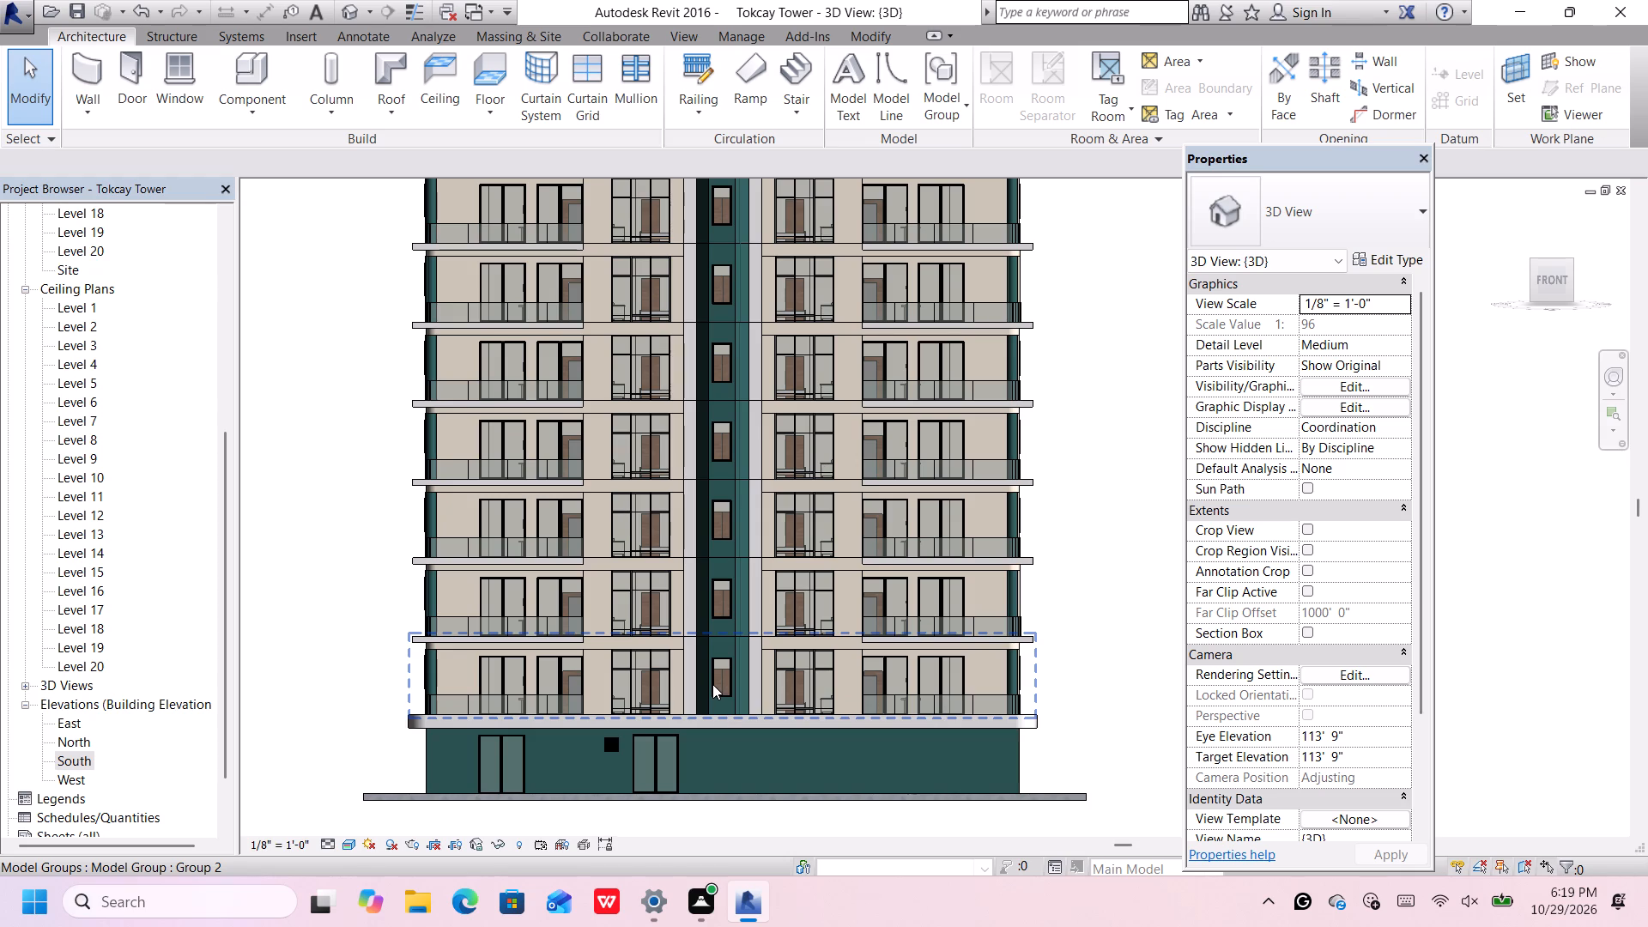
pyautogui.scroll(-1, 712, 684)
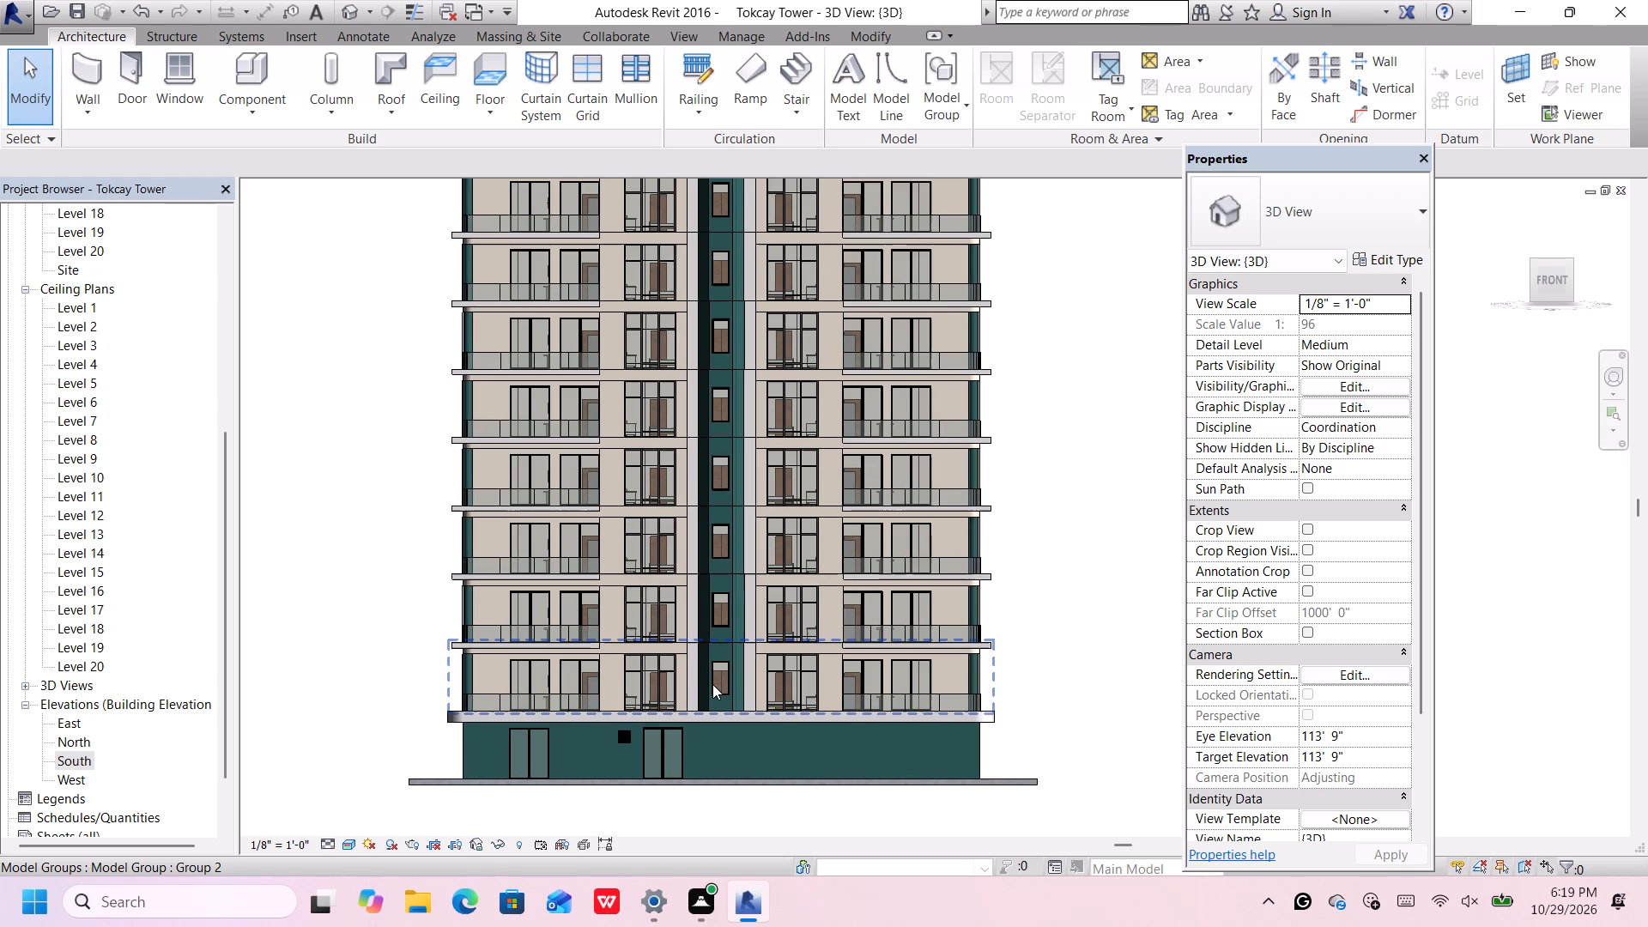
pyautogui.moveTo(712, 684); pyautogui.dragTo(702, 730, button='middle')
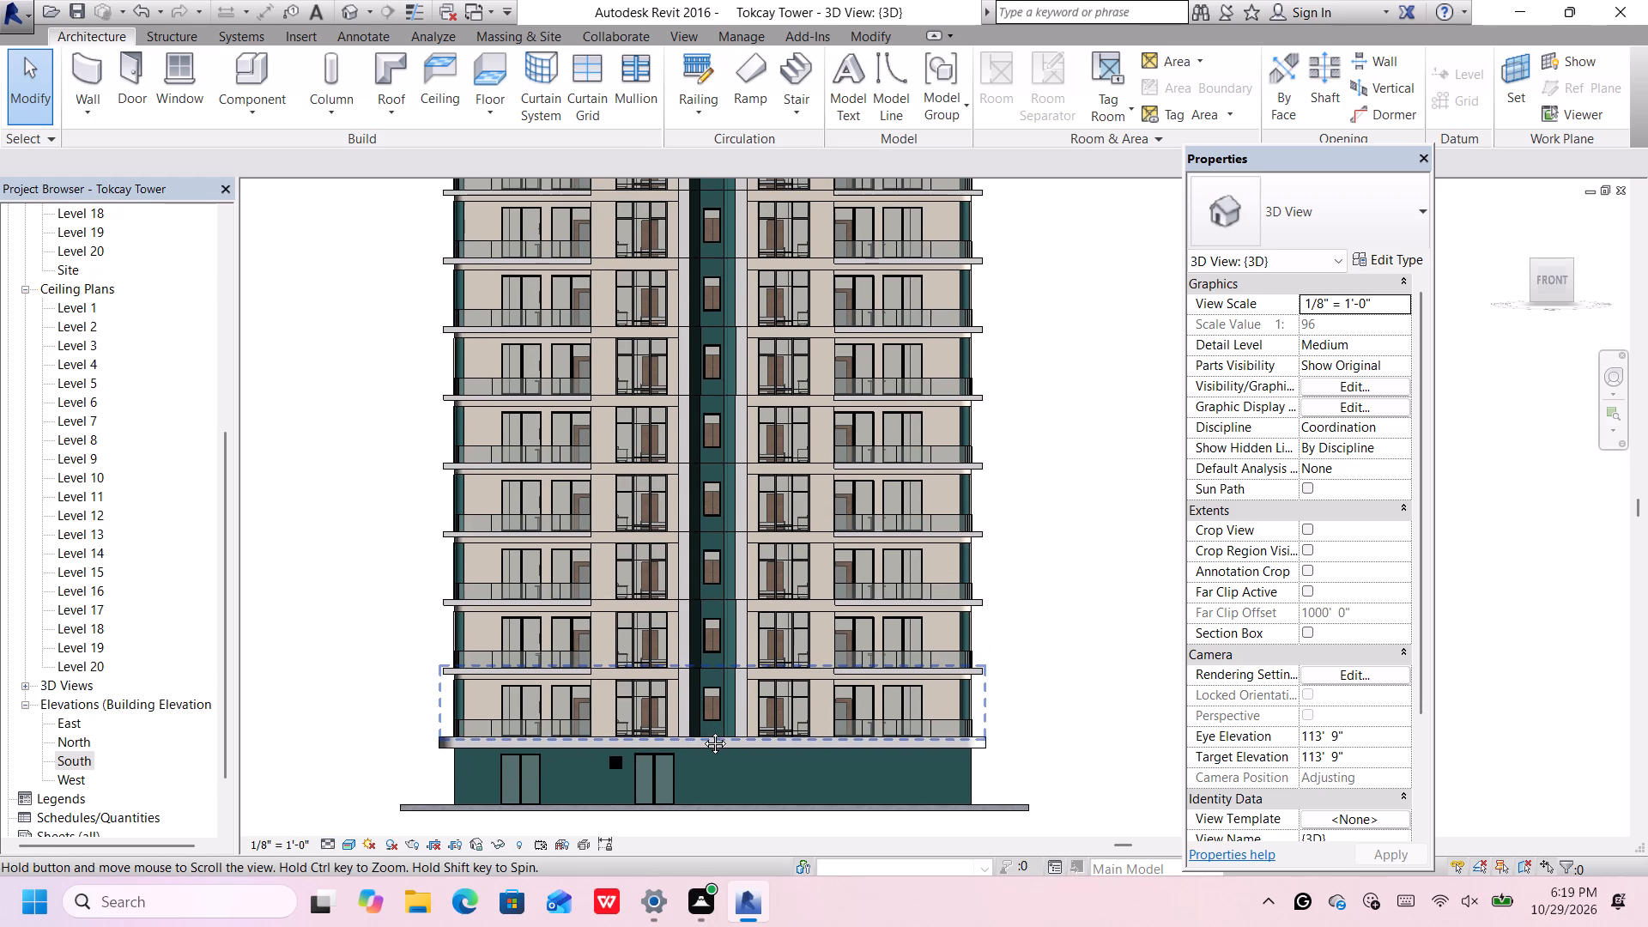
pyautogui.moveTo(702, 730); pyautogui.dragTo(701, 755, button='middle')
pyautogui.scroll(-4, 706, 687)
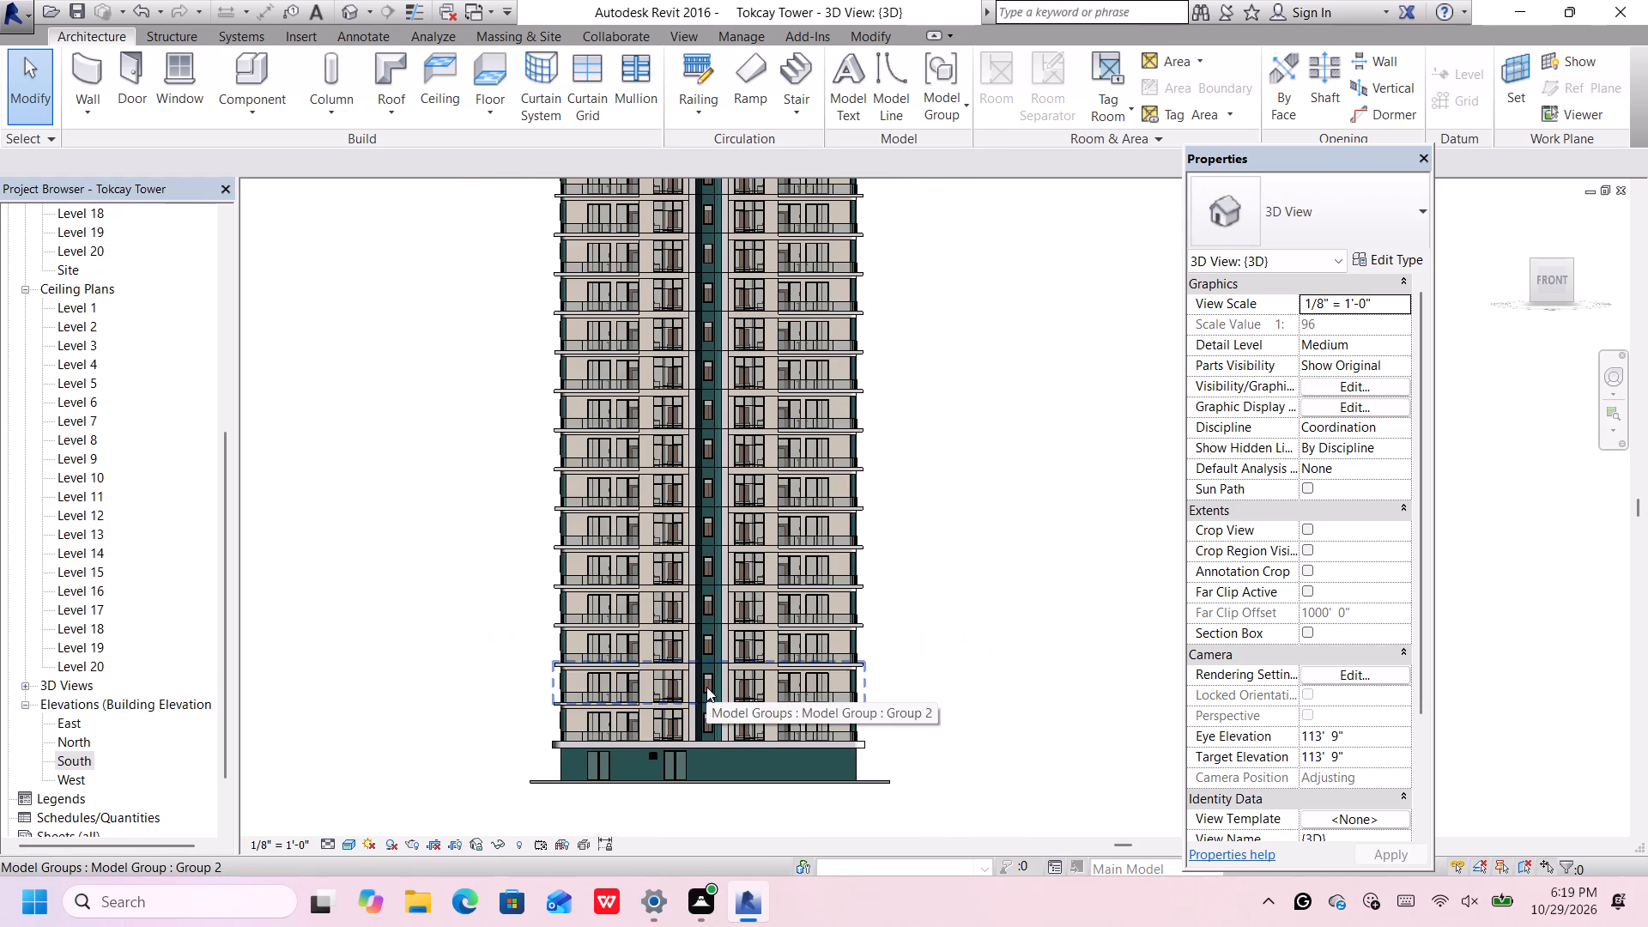
pyautogui.moveTo(784, 433); pyautogui.dragTo(785, 539, button='middle')
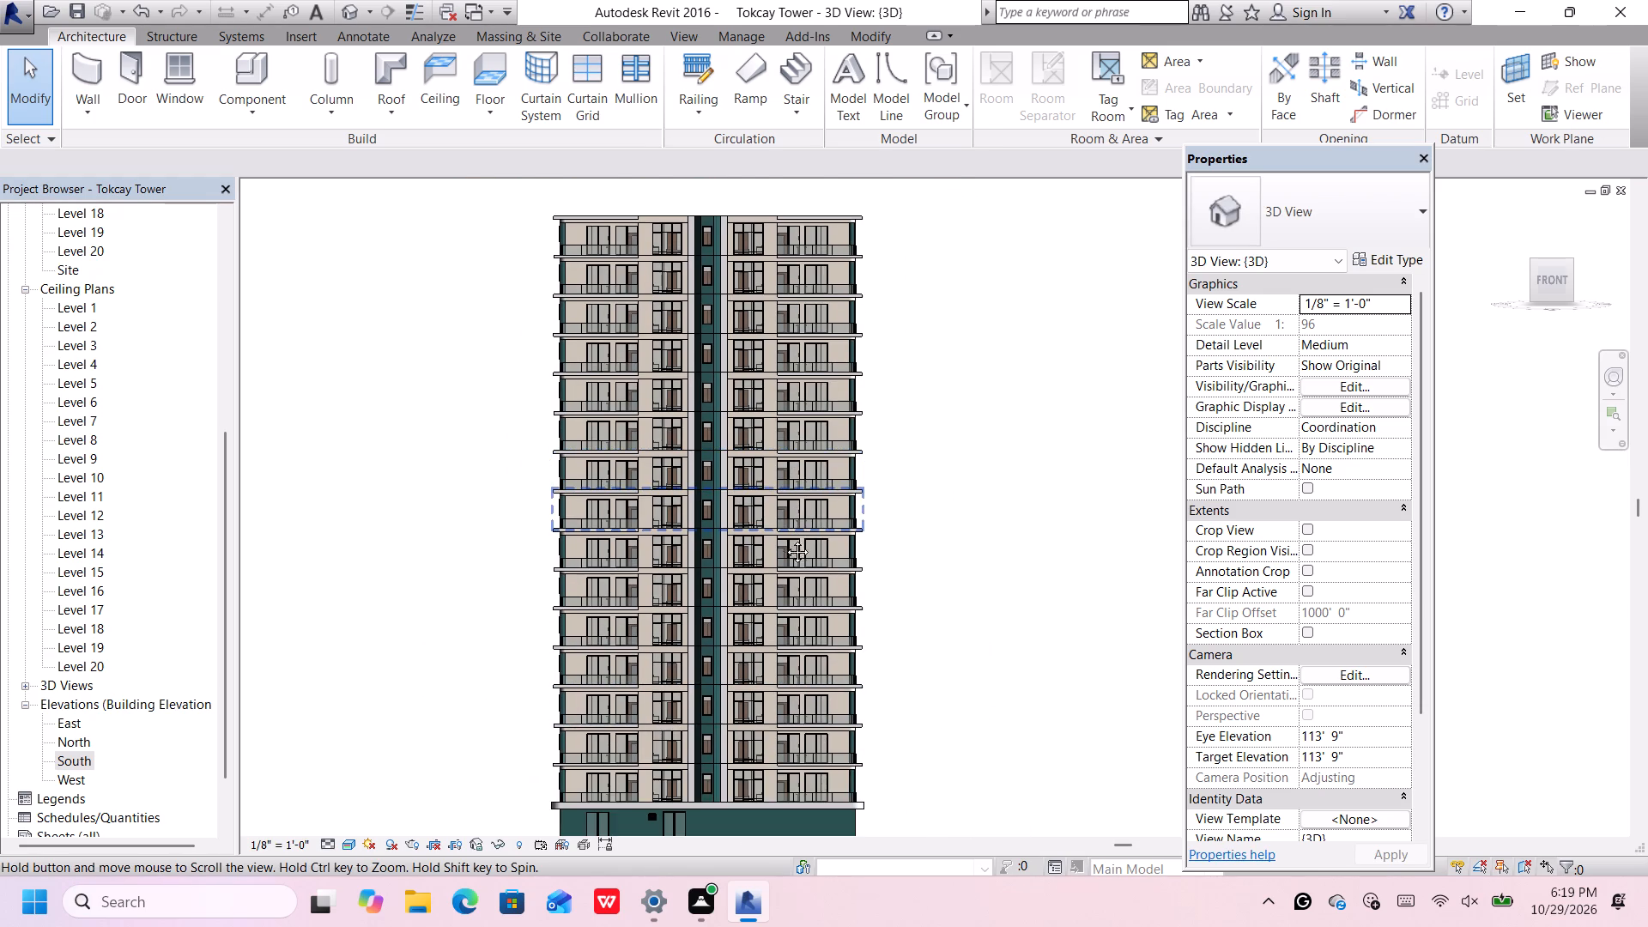
pyautogui.moveTo(785, 539); pyautogui.dragTo(786, 569, button='middle')
pyautogui.scroll(2, 791, 424)
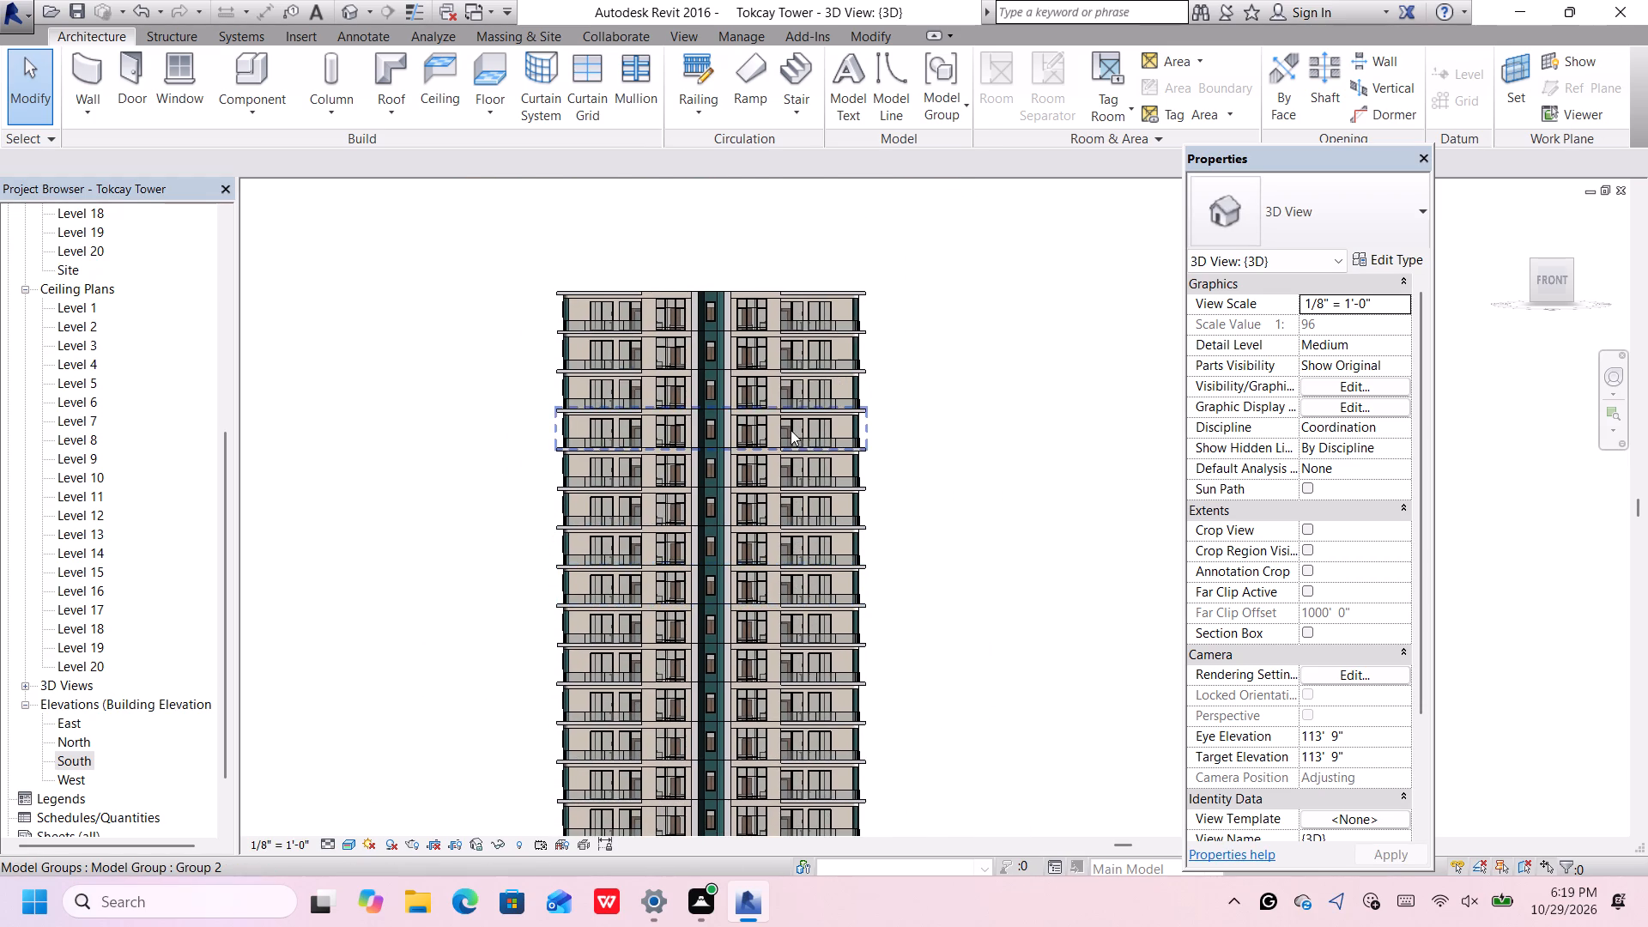
pyautogui.scroll(3, 791, 430)
pyautogui.scroll(-4, 966, 433)
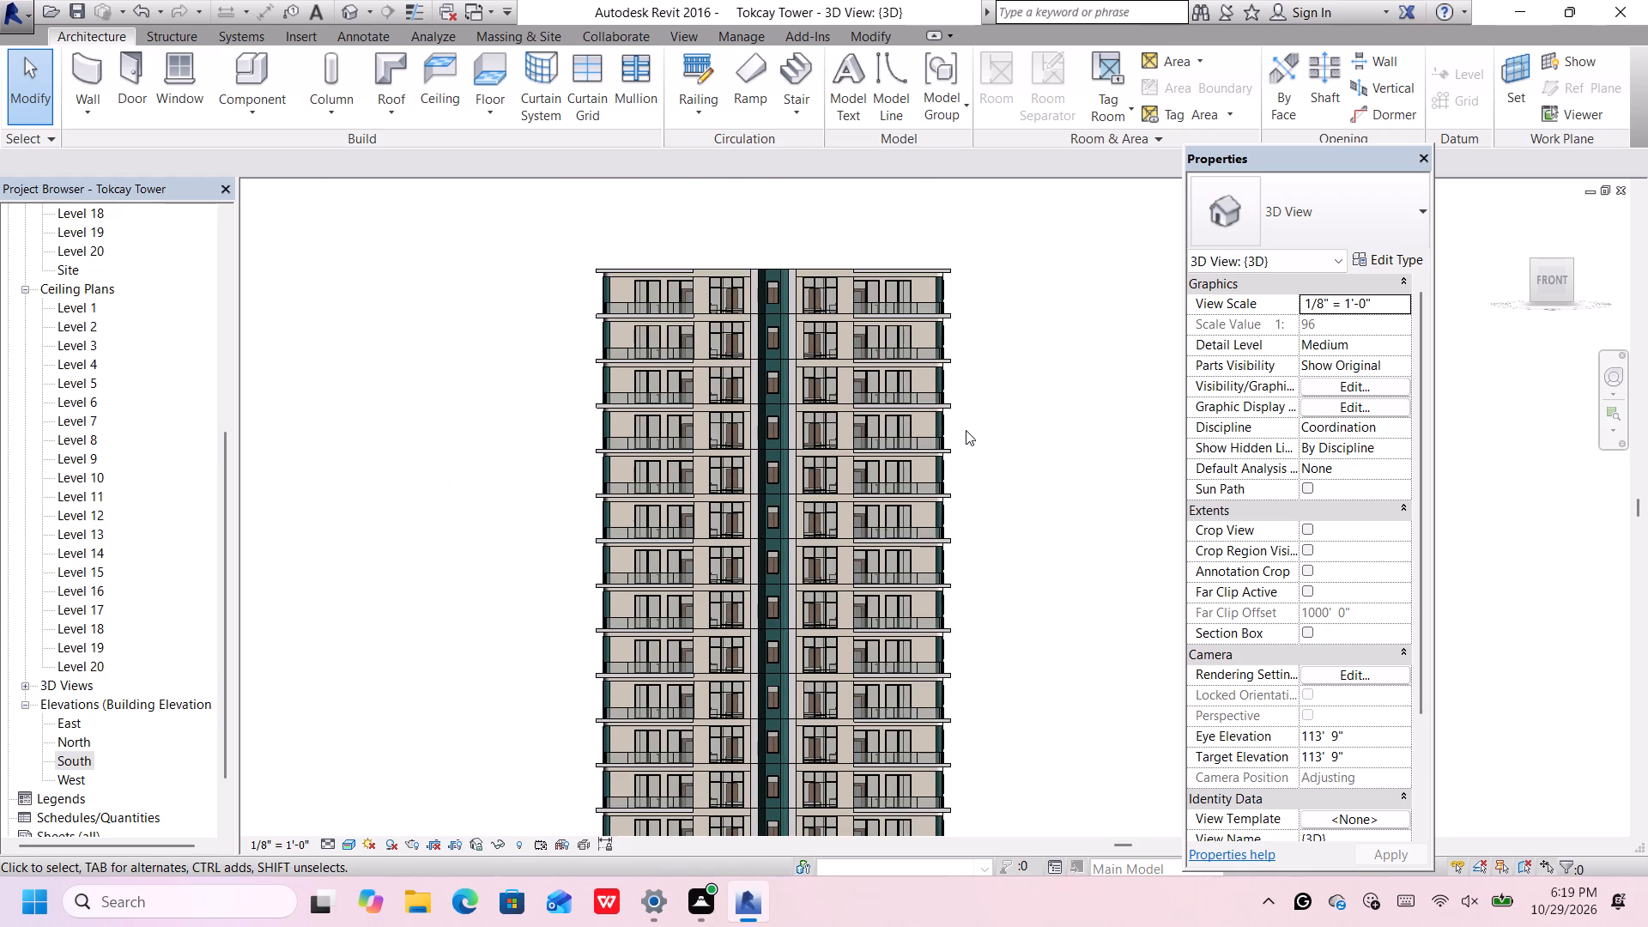
# Ungroup the topmost single-storey Group 2 instance, referenced to Level 16.
pyautogui.scroll(3, 911, 242)
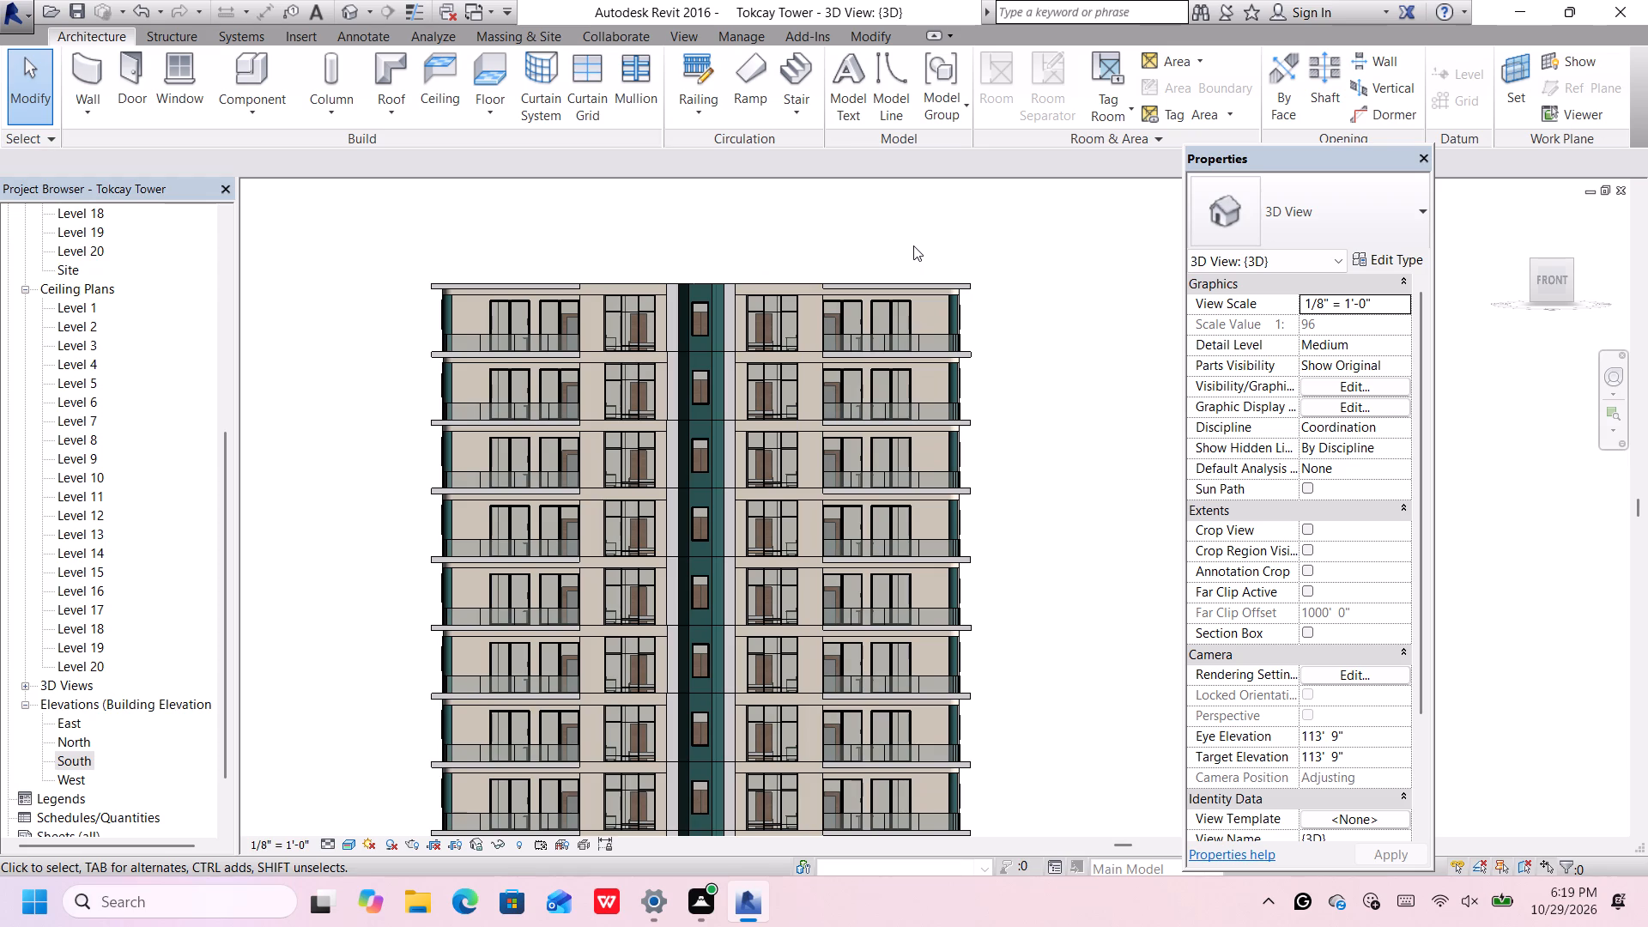
pyautogui.click(826, 300)
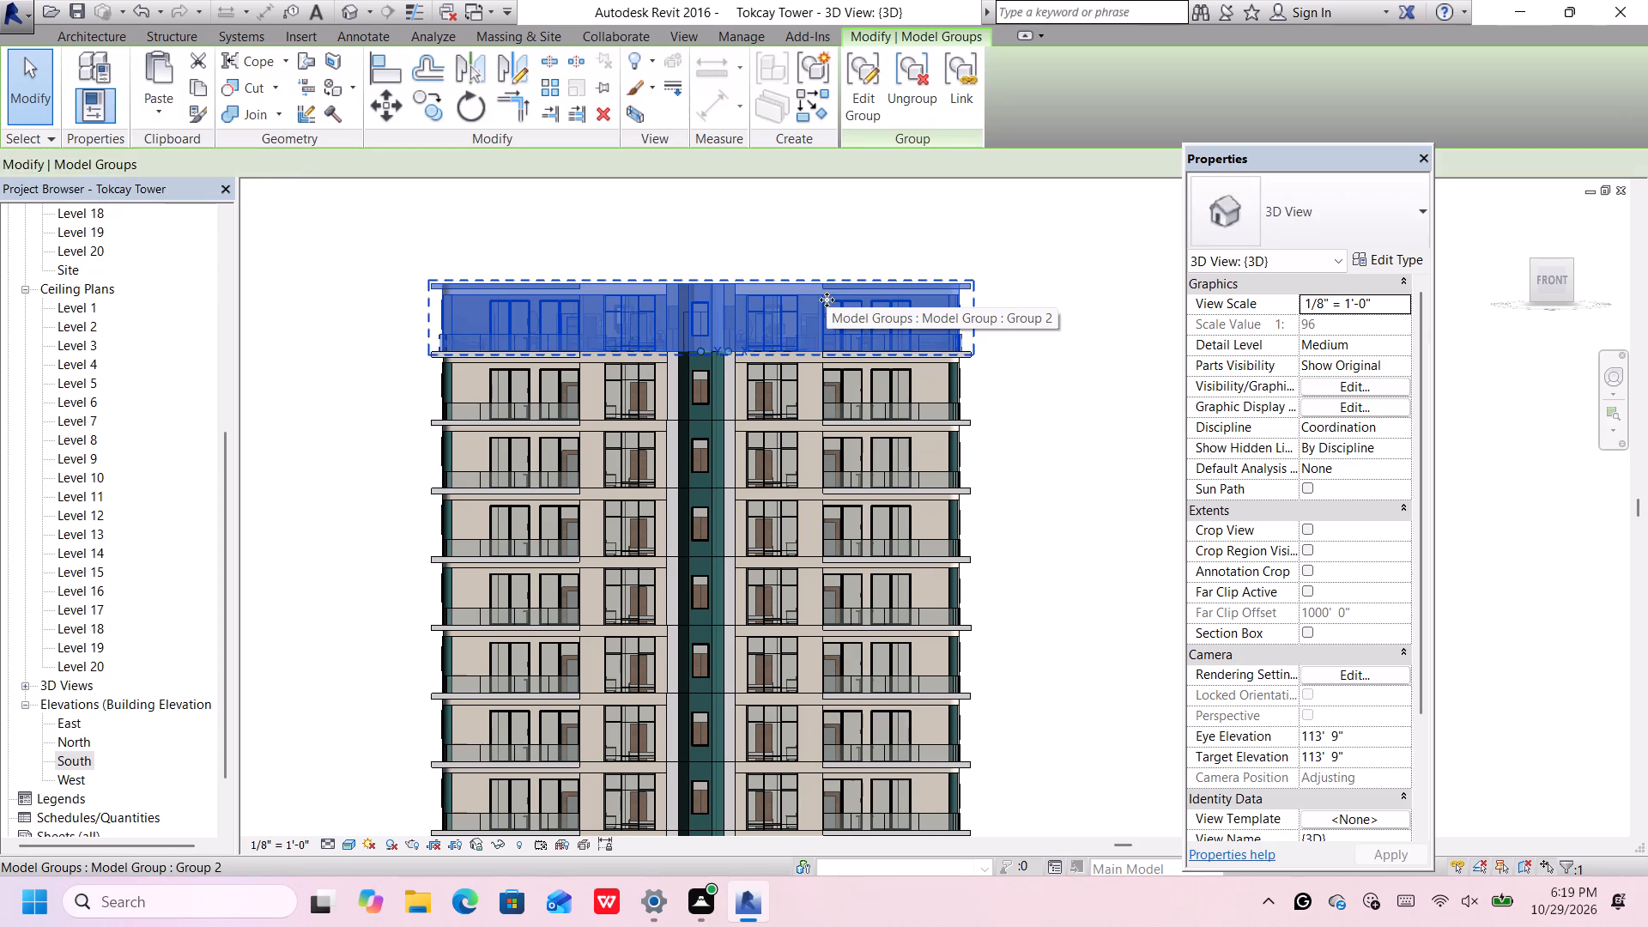
pyautogui.click(915, 98)
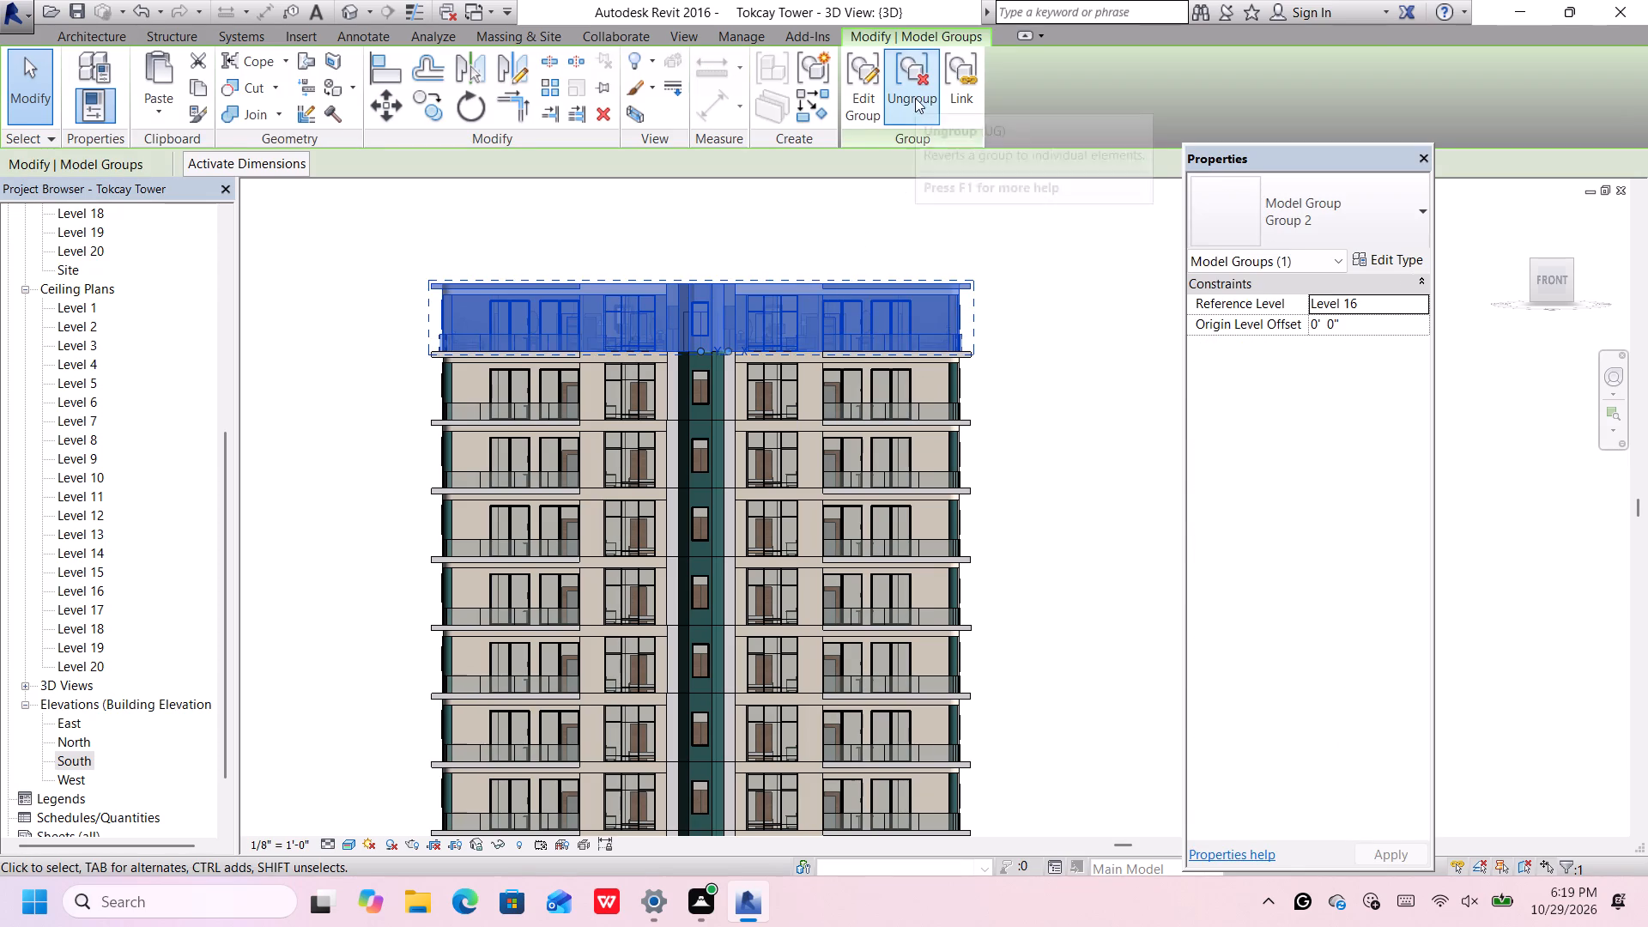
pyautogui.click(889, 241)
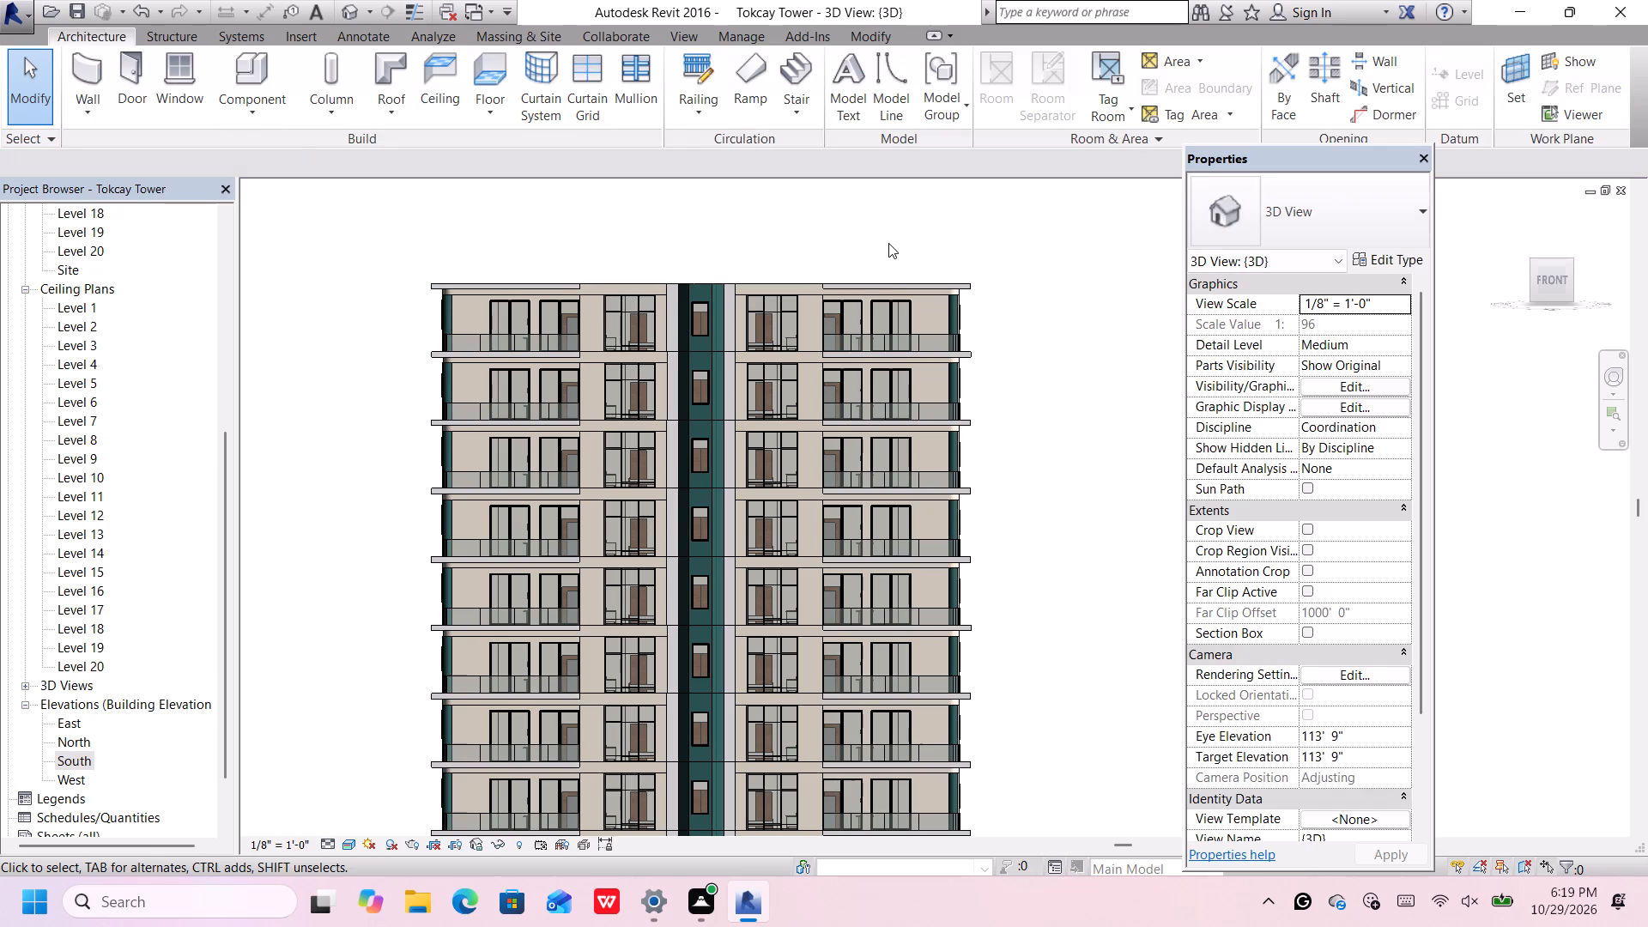
# Duplicate the type of the cream top floor slab on Level 16 as Generic - 12" green.
pyautogui.scroll(3, 886, 280)
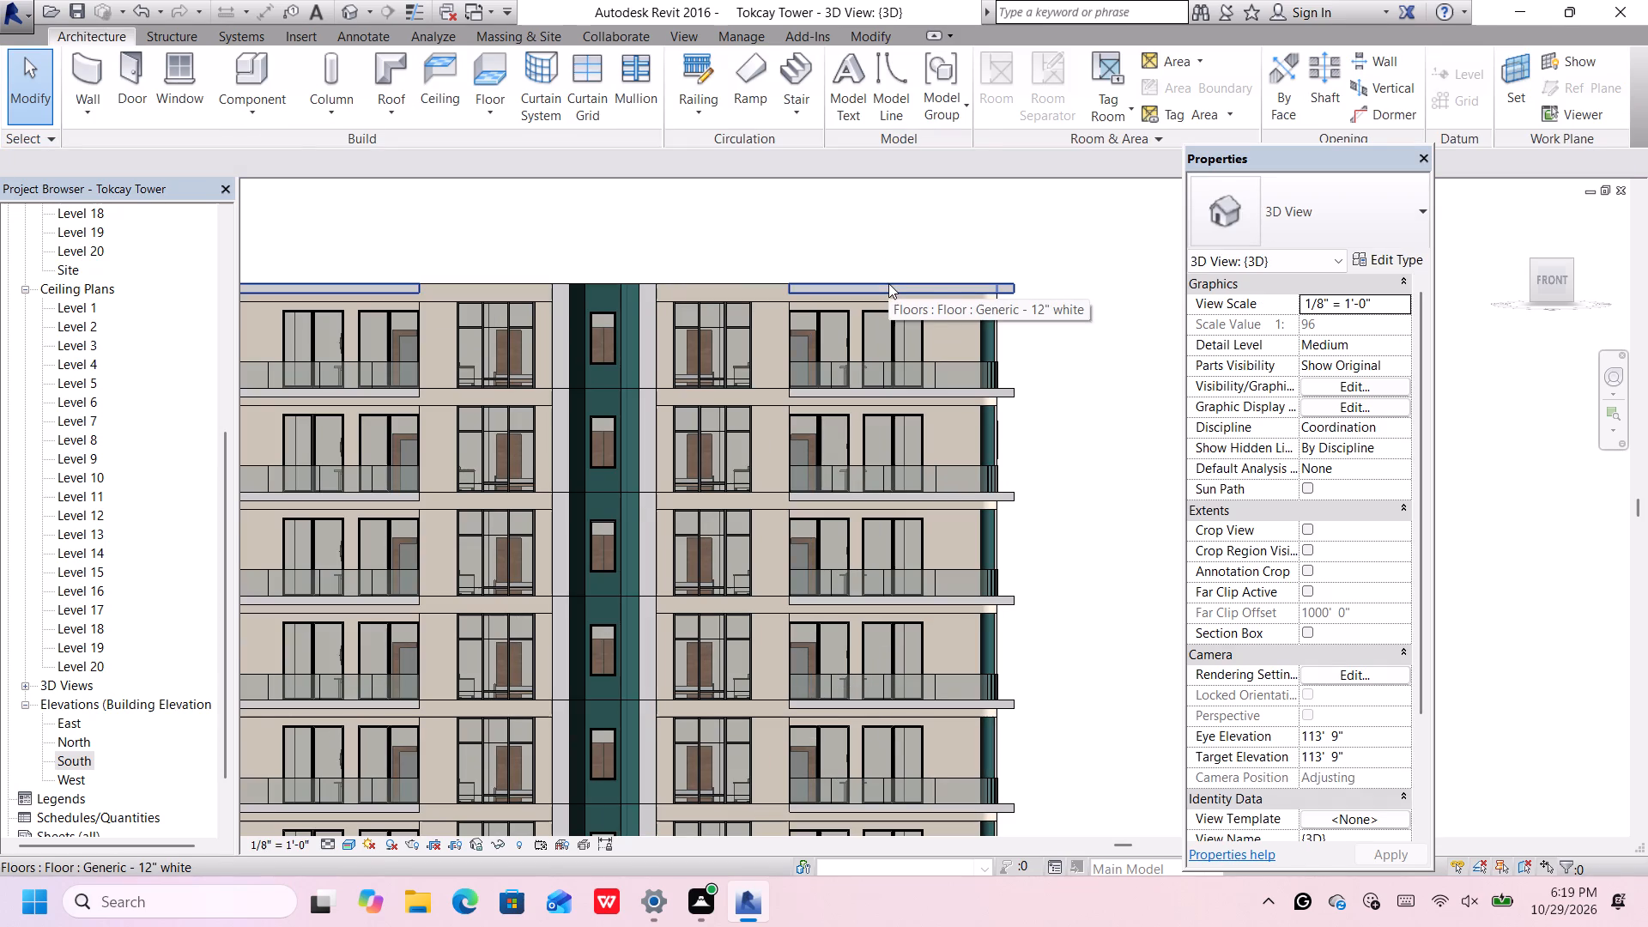
pyautogui.scroll(-2, 888, 283)
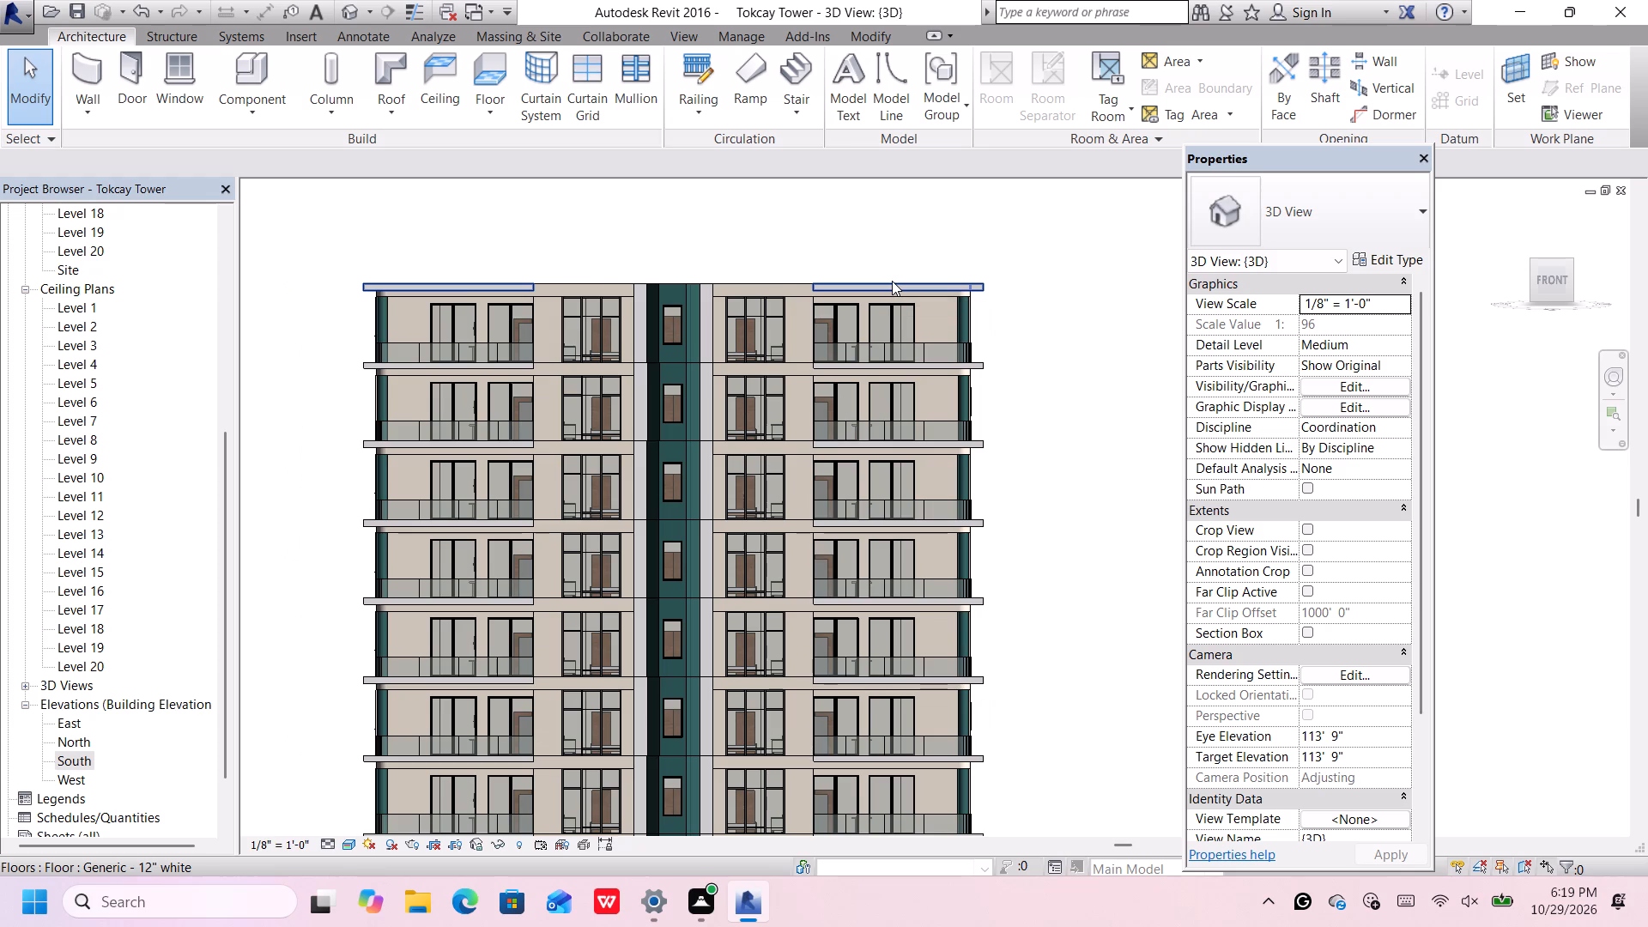
pyautogui.click(762, 287)
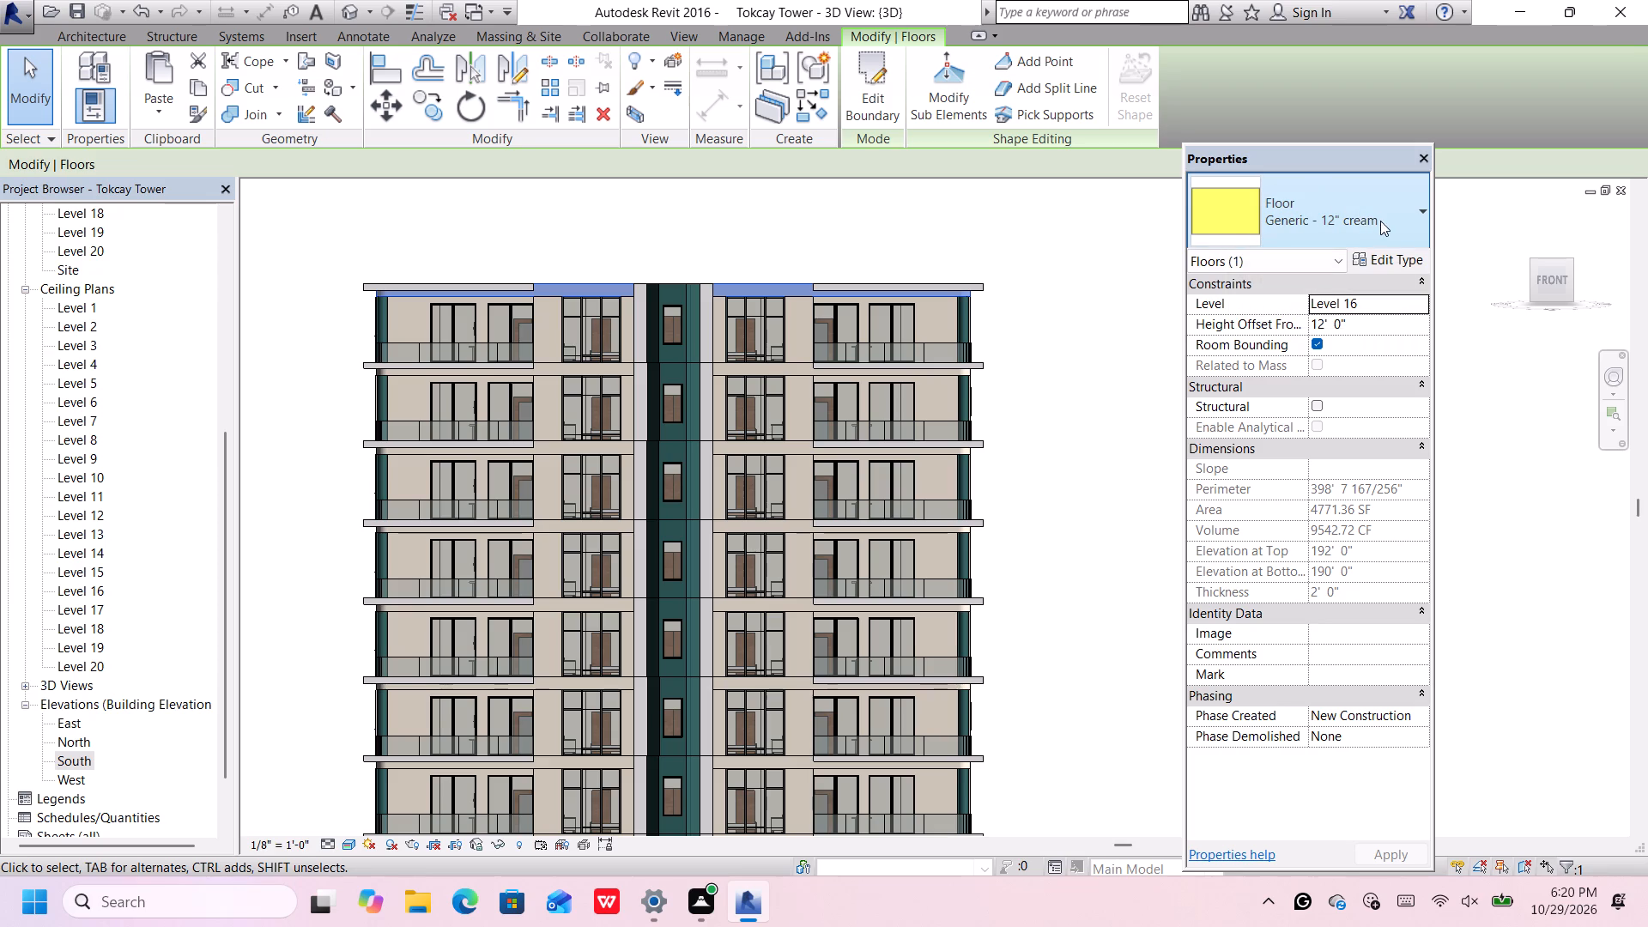
pyautogui.click(1373, 260)
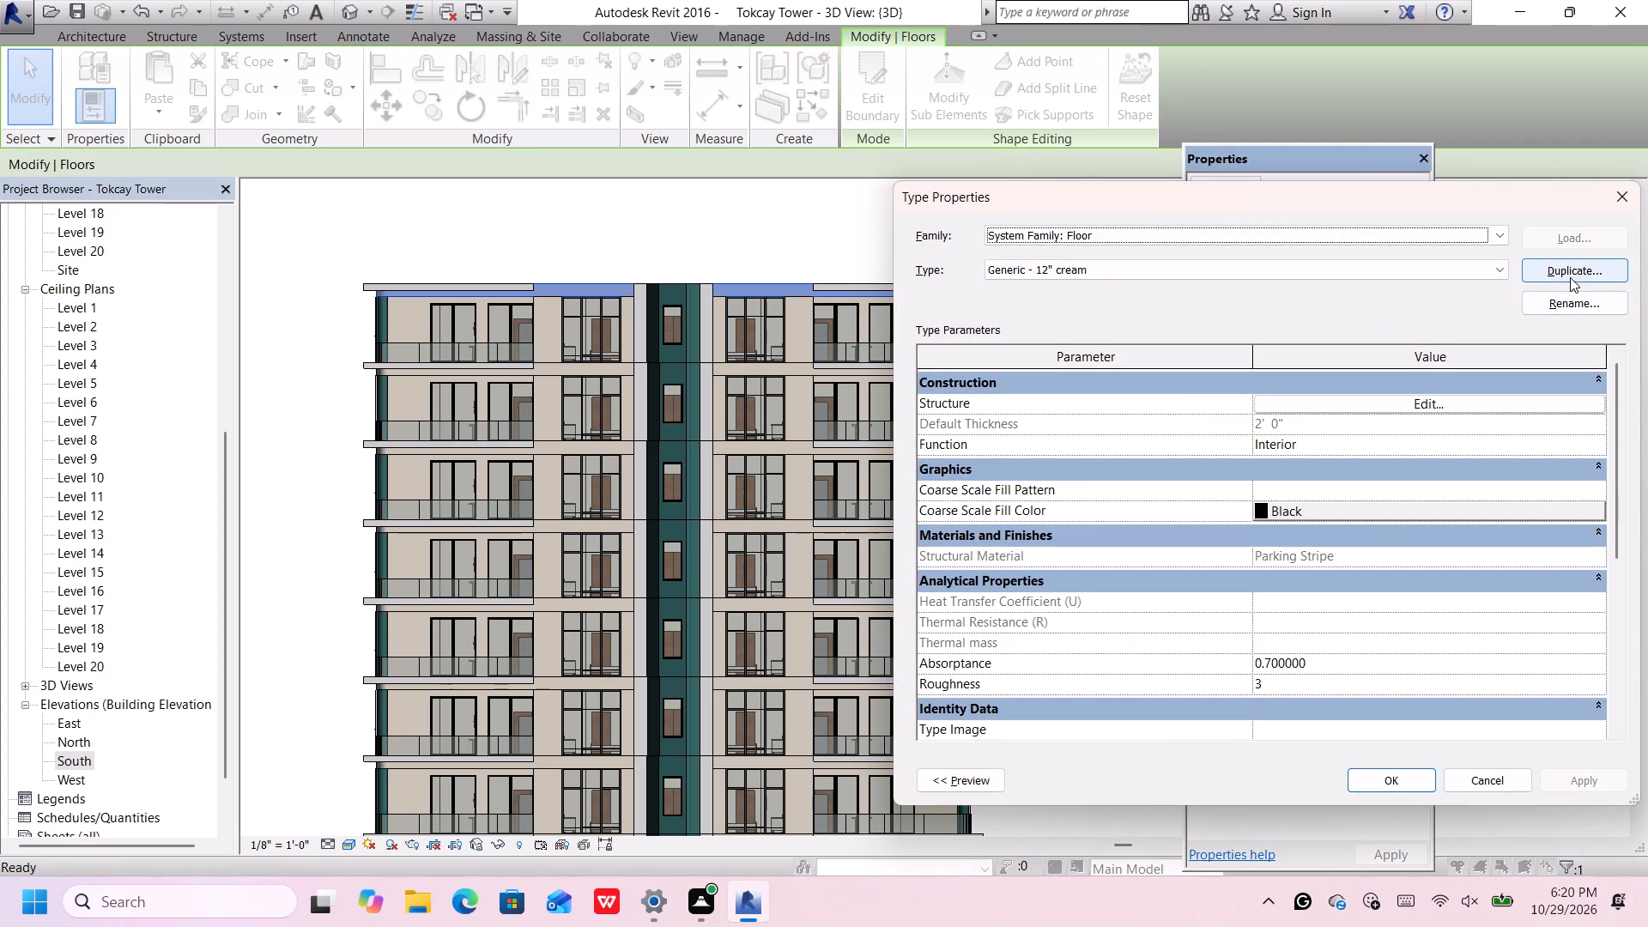
pyautogui.click(1570, 277)
pyautogui.click(1301, 489)
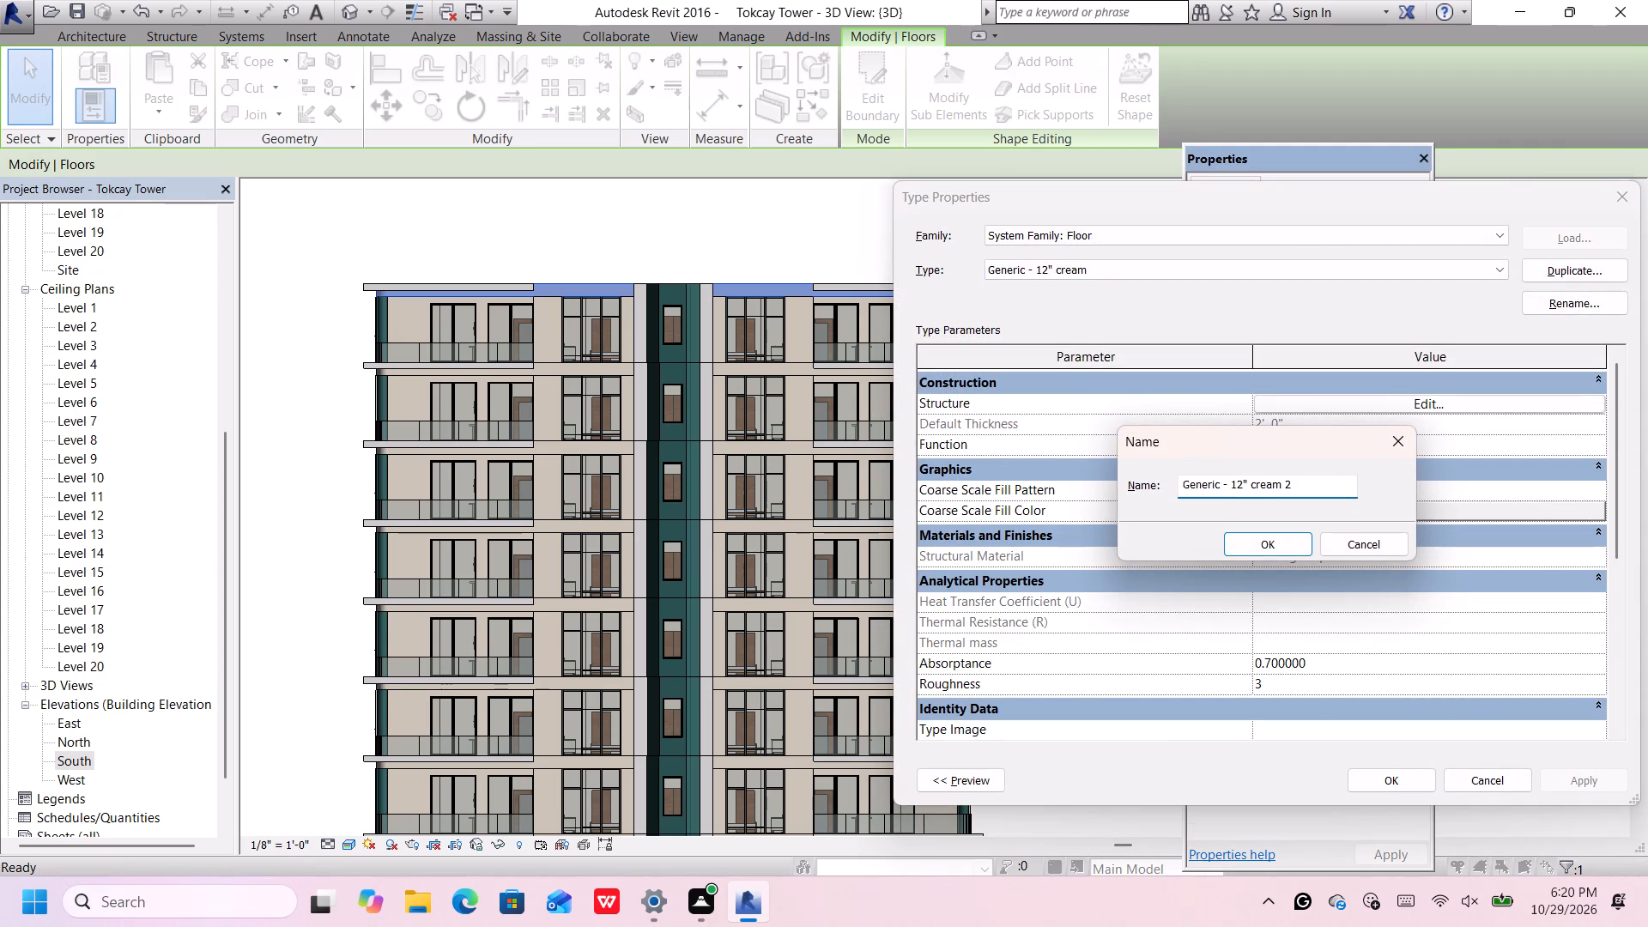
pyautogui.press('BackSpace')
pyautogui.press('BackSpace')
pyautogui.press('BackSpace')
pyautogui.press('BackSpace')
pyautogui.press('BackSpace')
pyautogui.press('BackSpace')
pyautogui.press('BackSpace')
pyautogui.write('green')
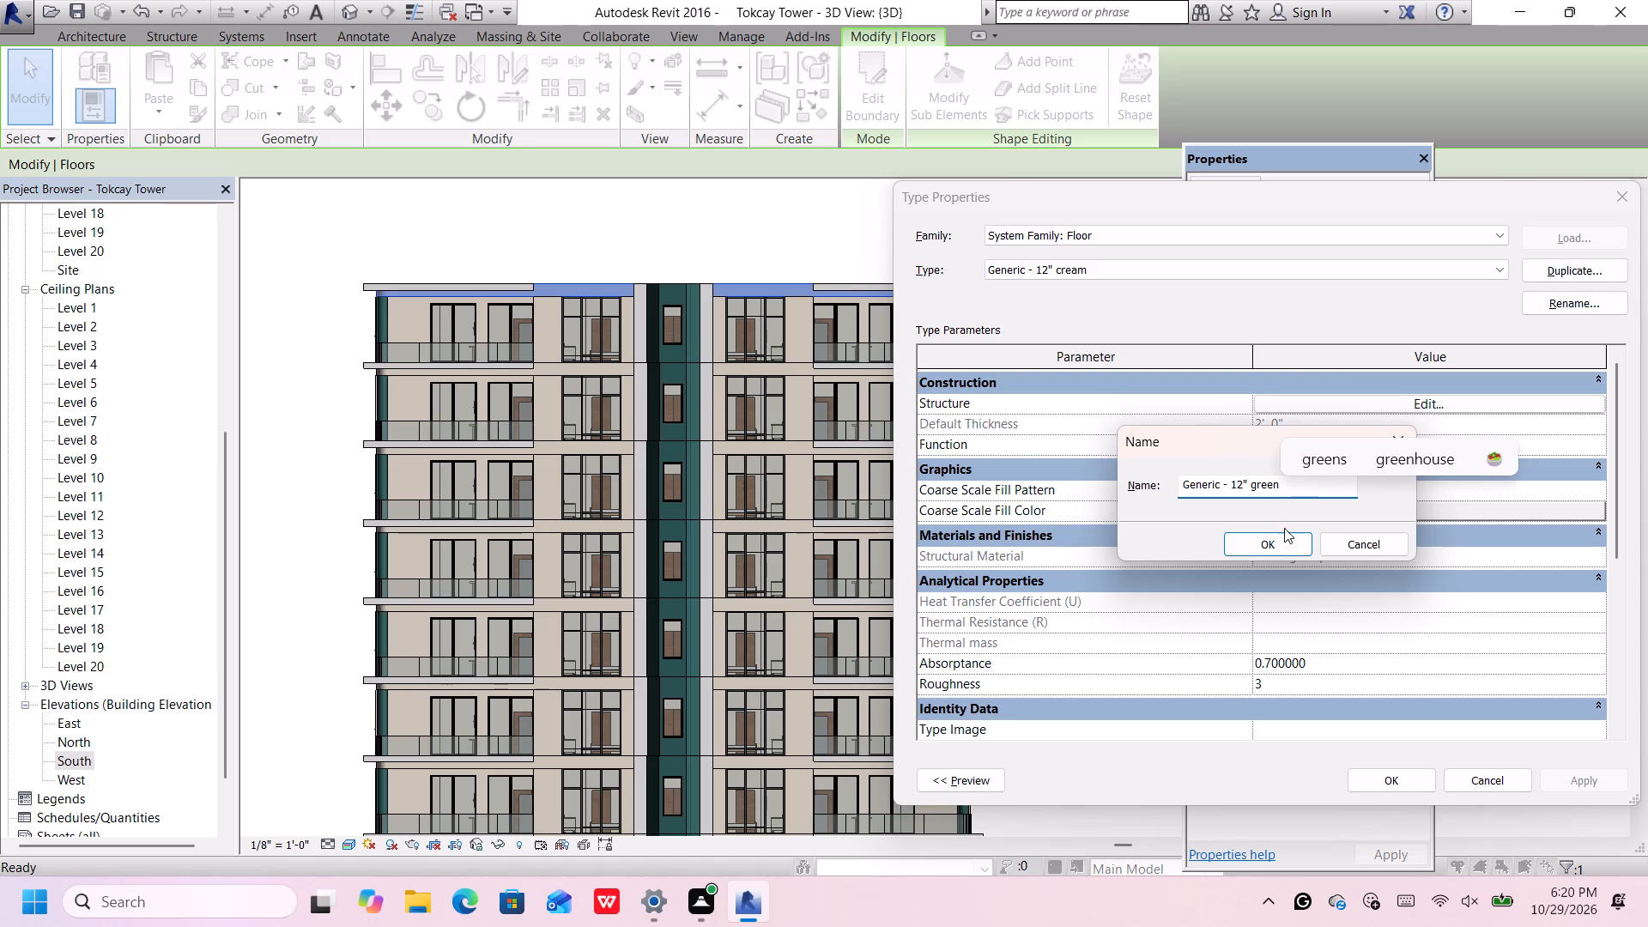
pyautogui.click(1283, 539)
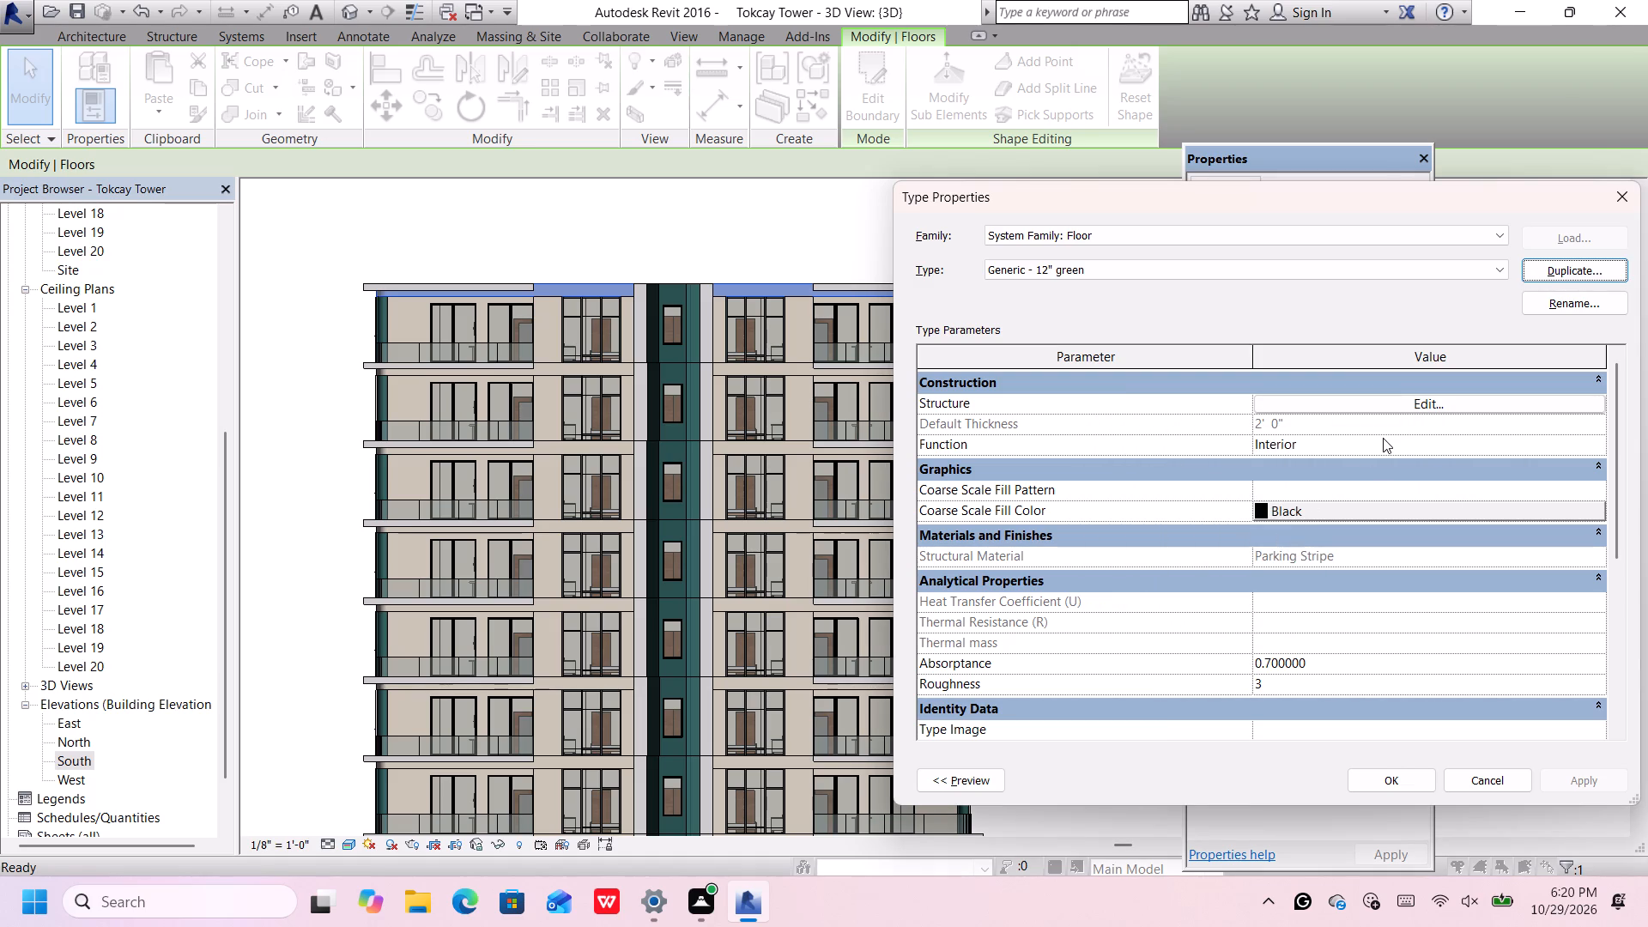
# Set the structure layer material of the Generic - 12" green floor type to Damp-proofing and apply the type changes.
pyautogui.click(1400, 400)
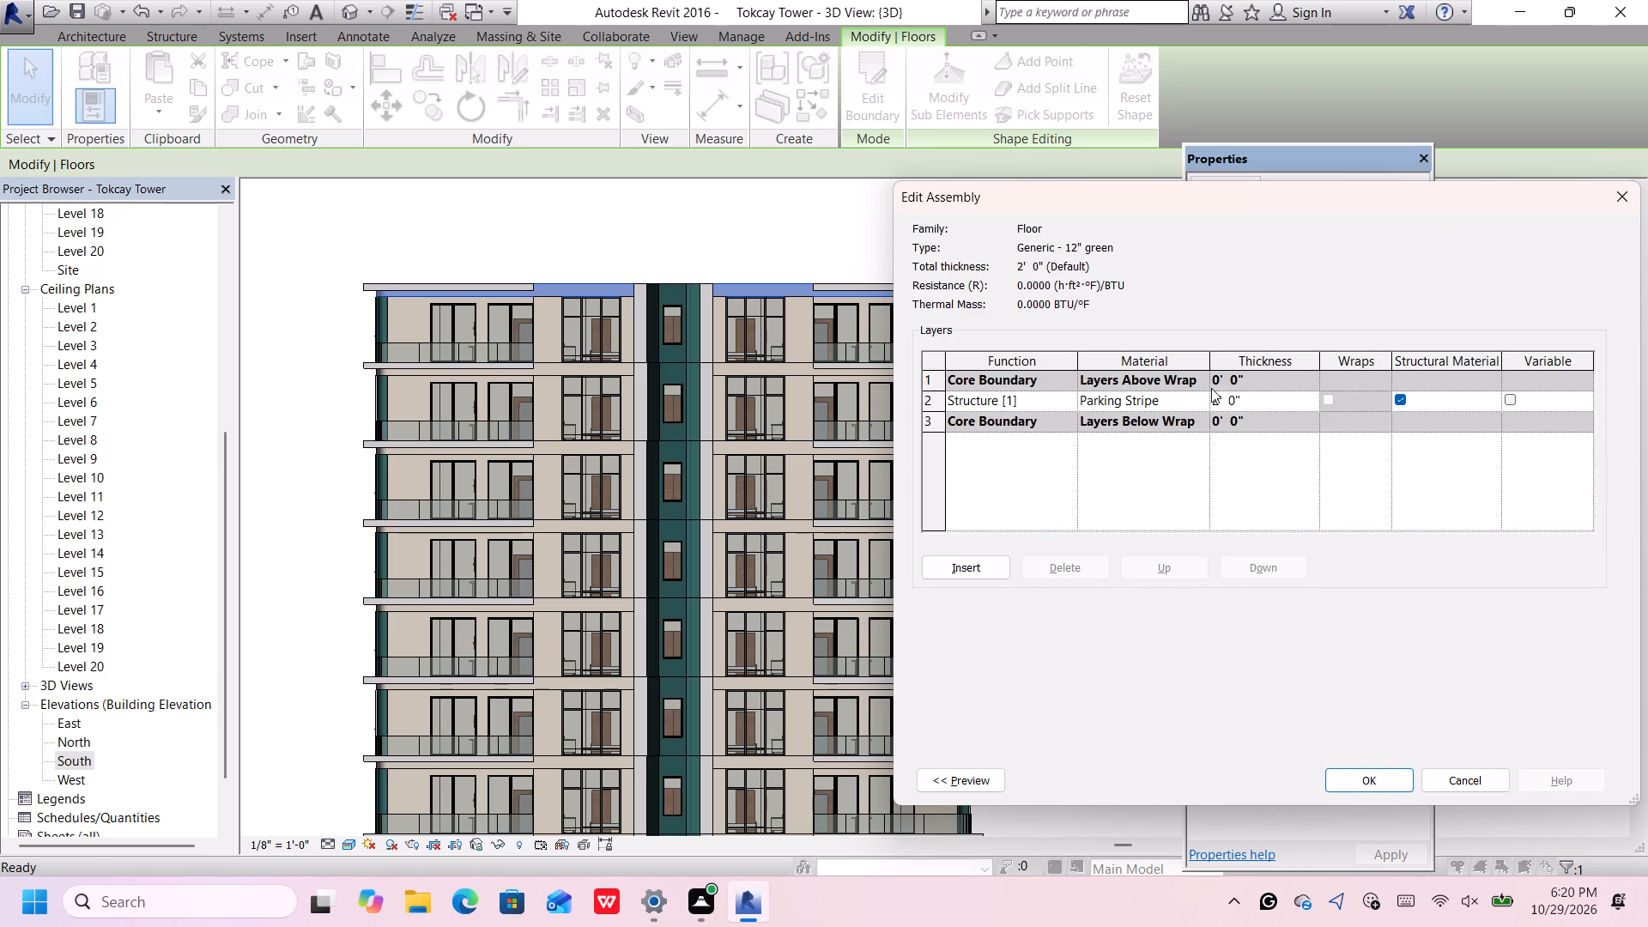
pyautogui.click(1206, 397)
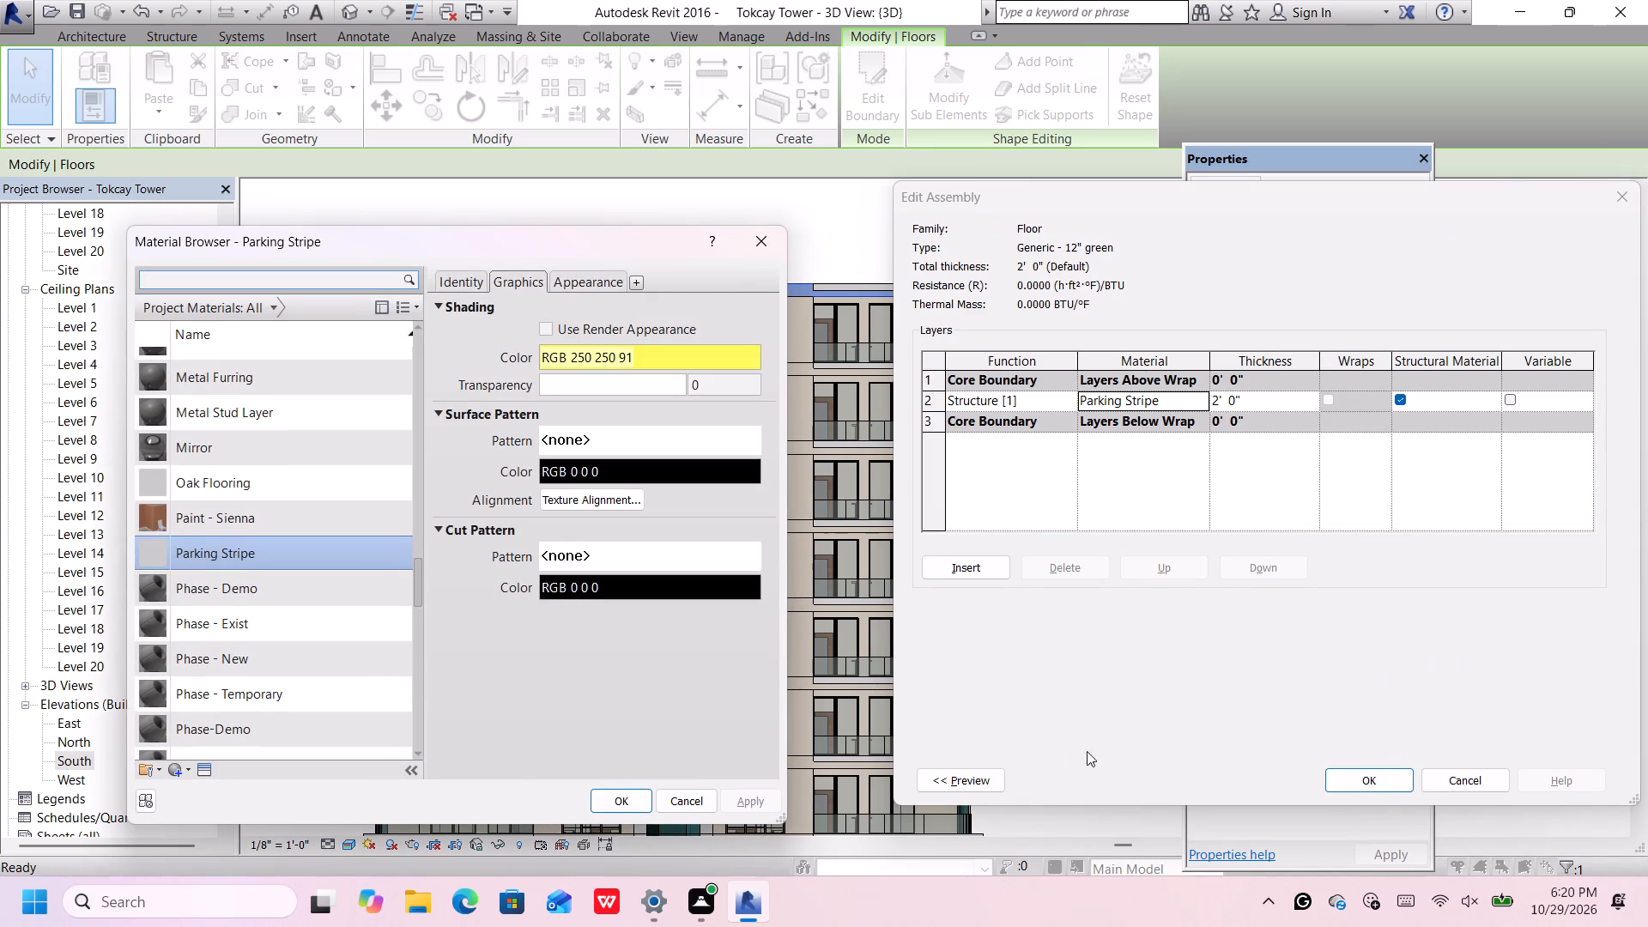
pyautogui.scroll(-5, 260, 655)
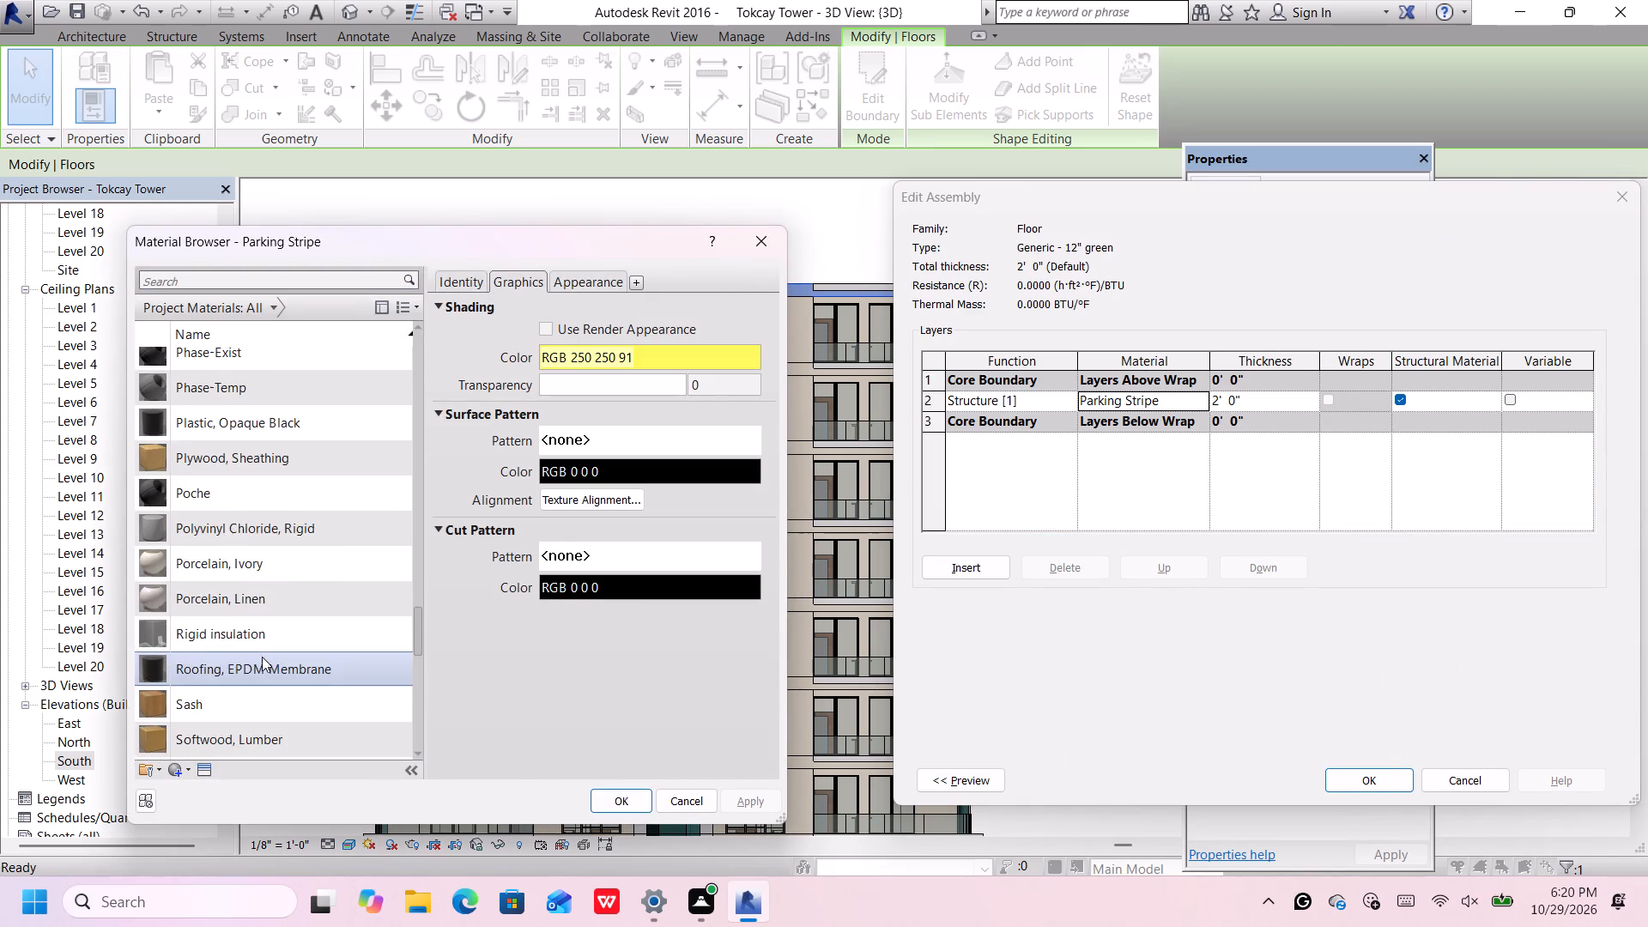
pyautogui.scroll(-4, 263, 659)
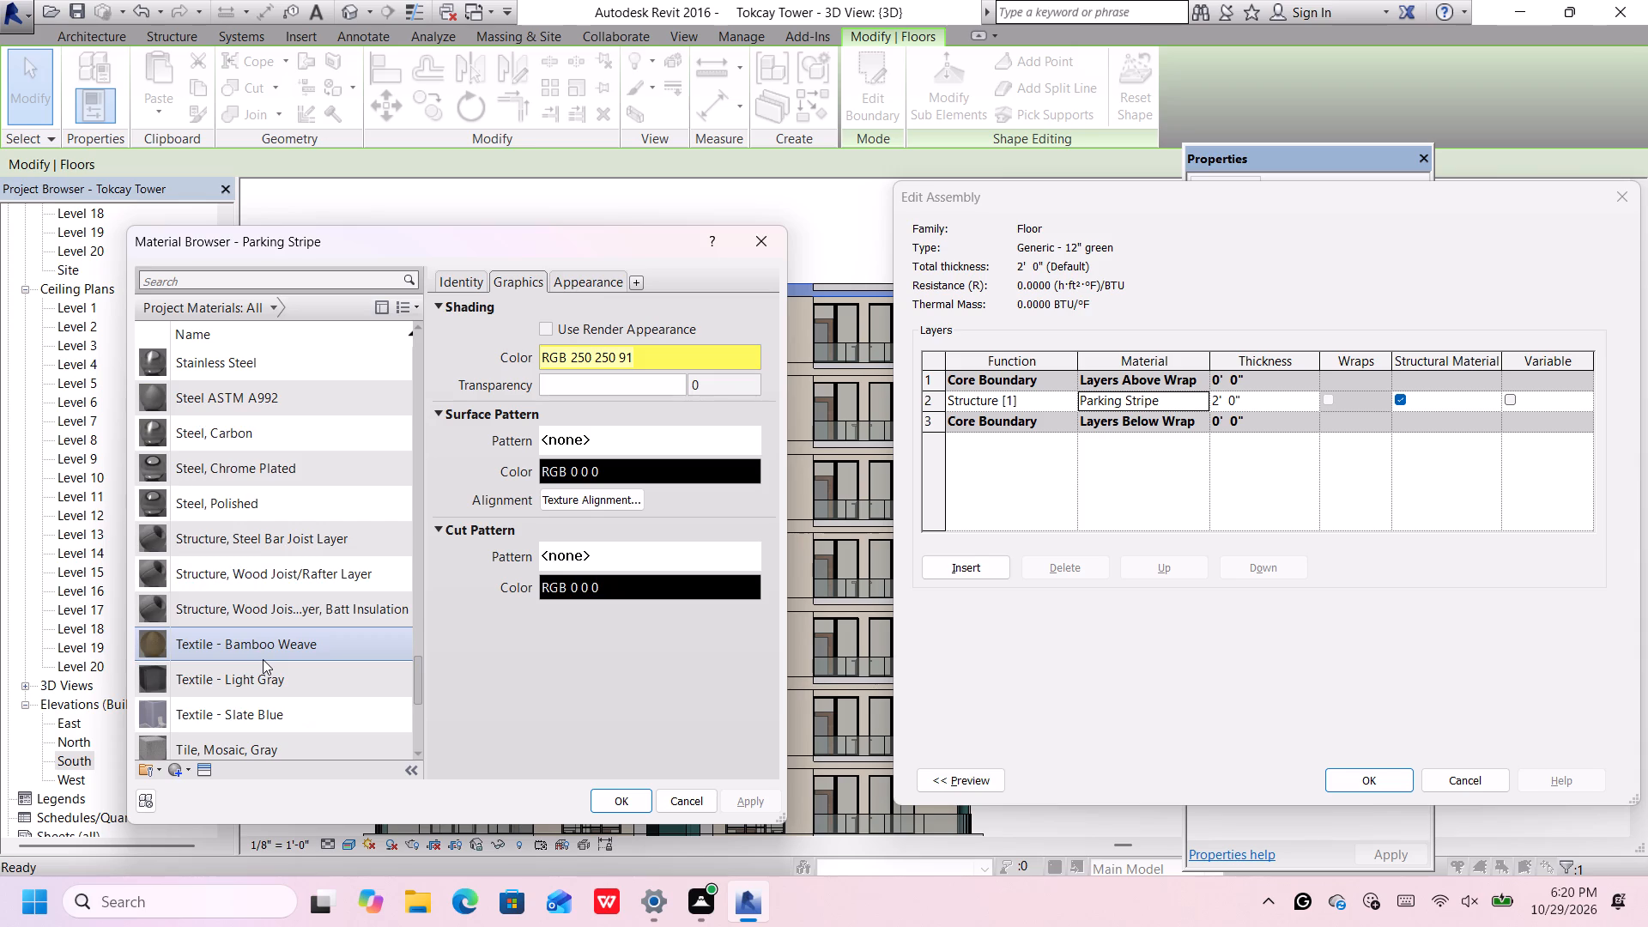
pyautogui.scroll(-6, 263, 659)
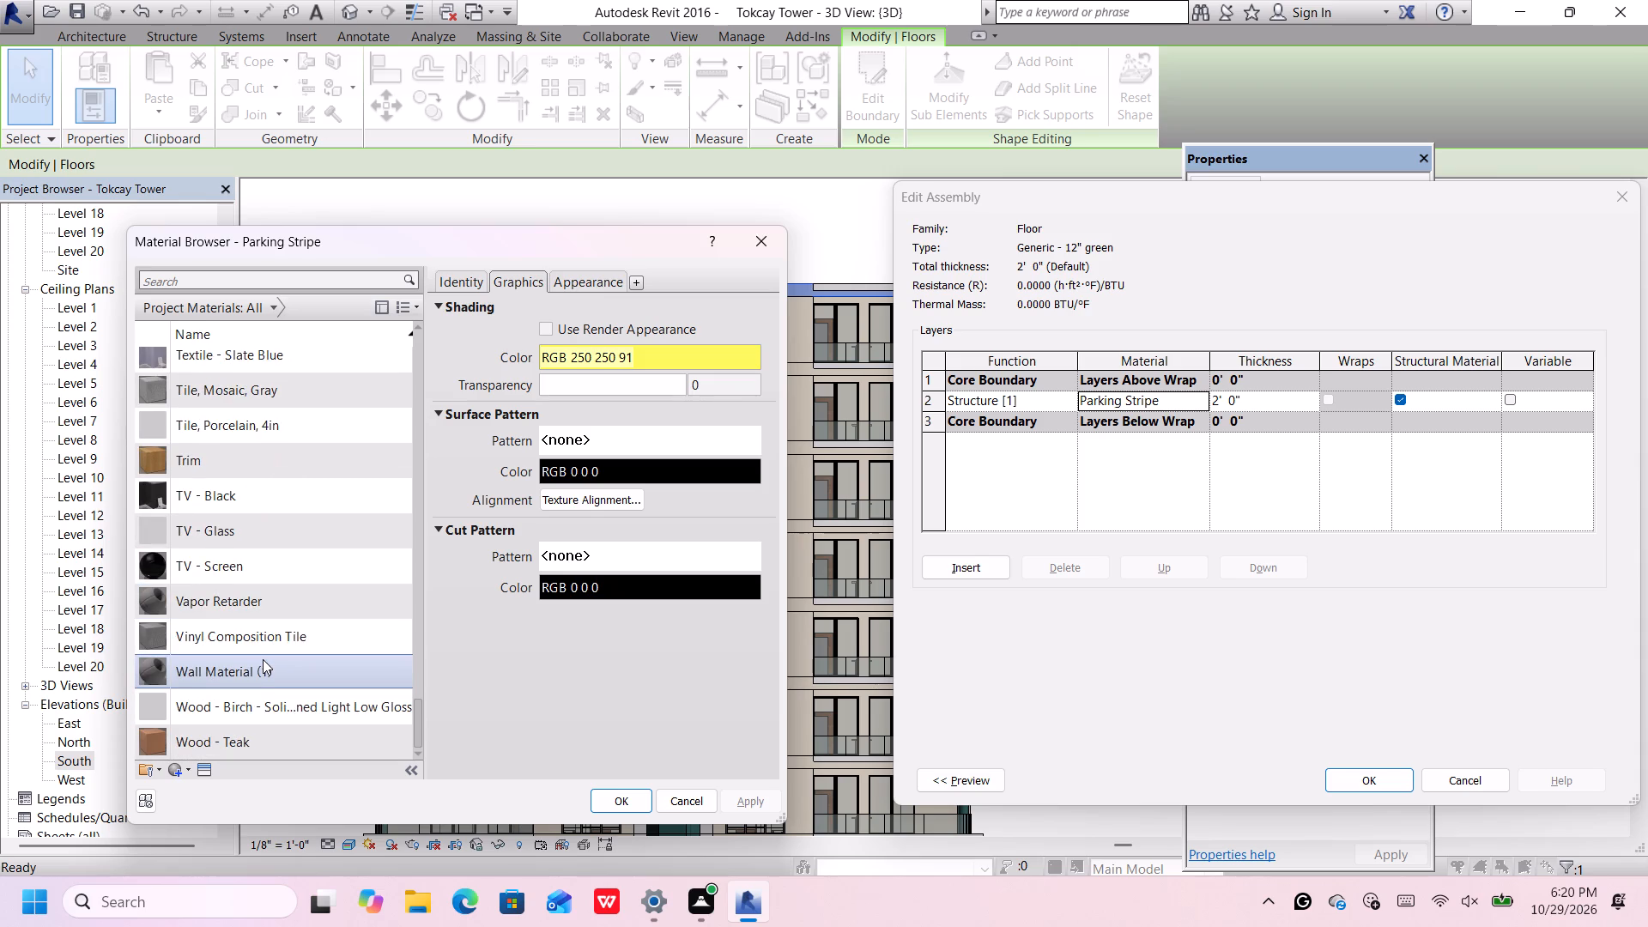
pyautogui.scroll(-5, 263, 659)
pyautogui.scroll(3, 266, 689)
pyautogui.scroll(-6, 268, 689)
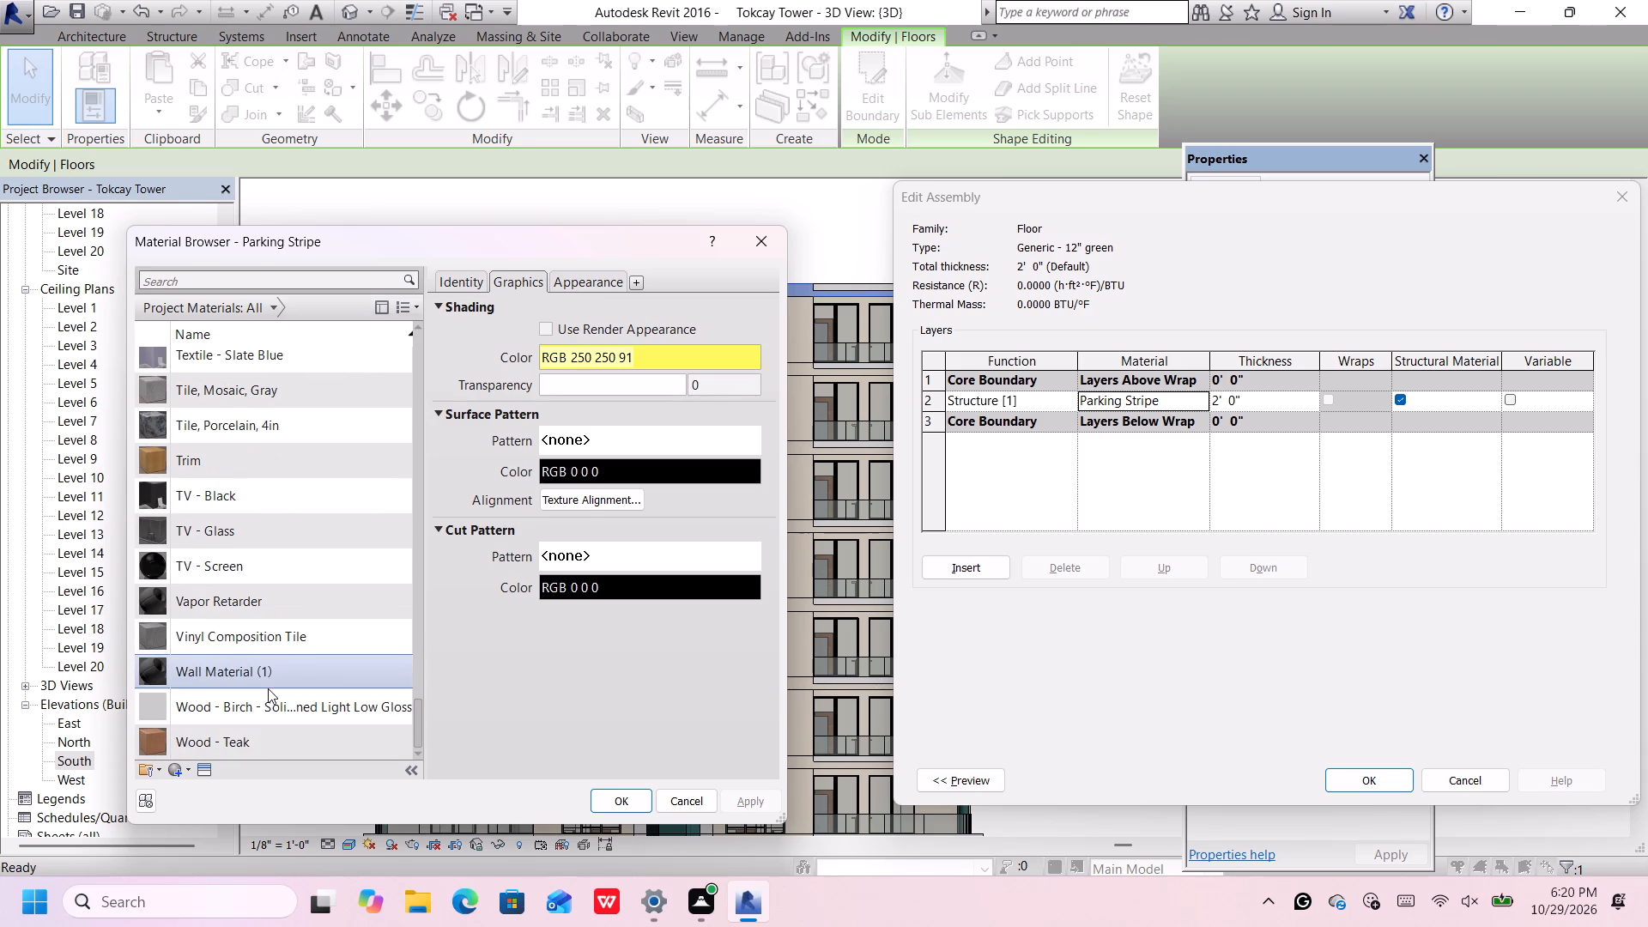
pyautogui.scroll(-3, 272, 717)
pyautogui.scroll(1, 272, 710)
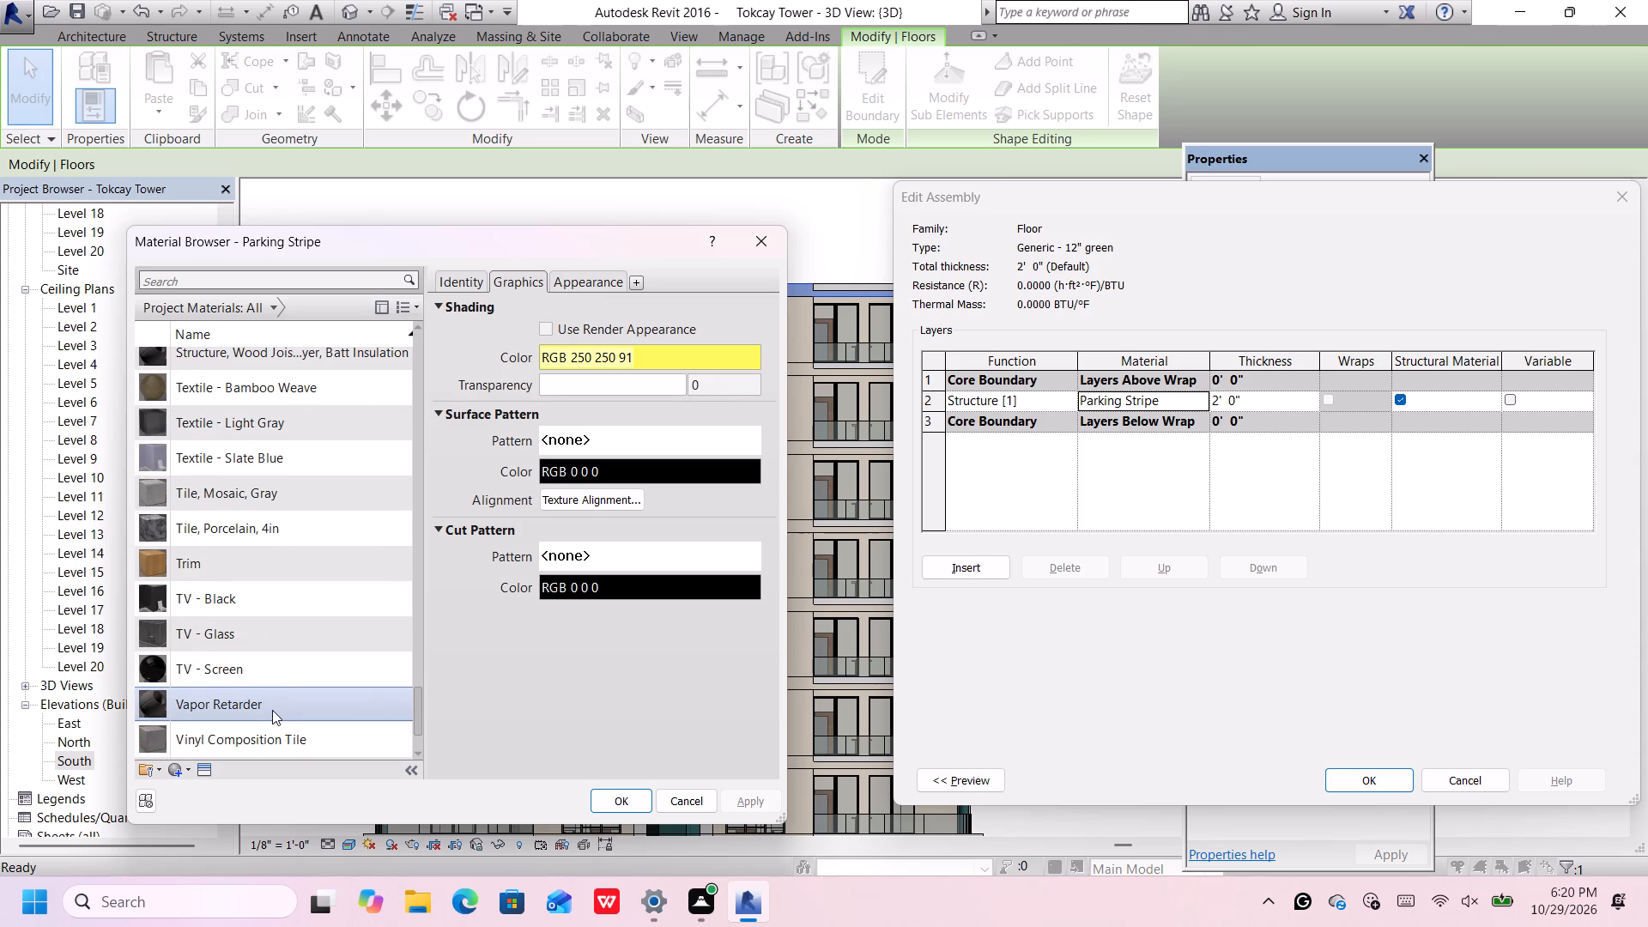
pyautogui.scroll(1, 272, 710)
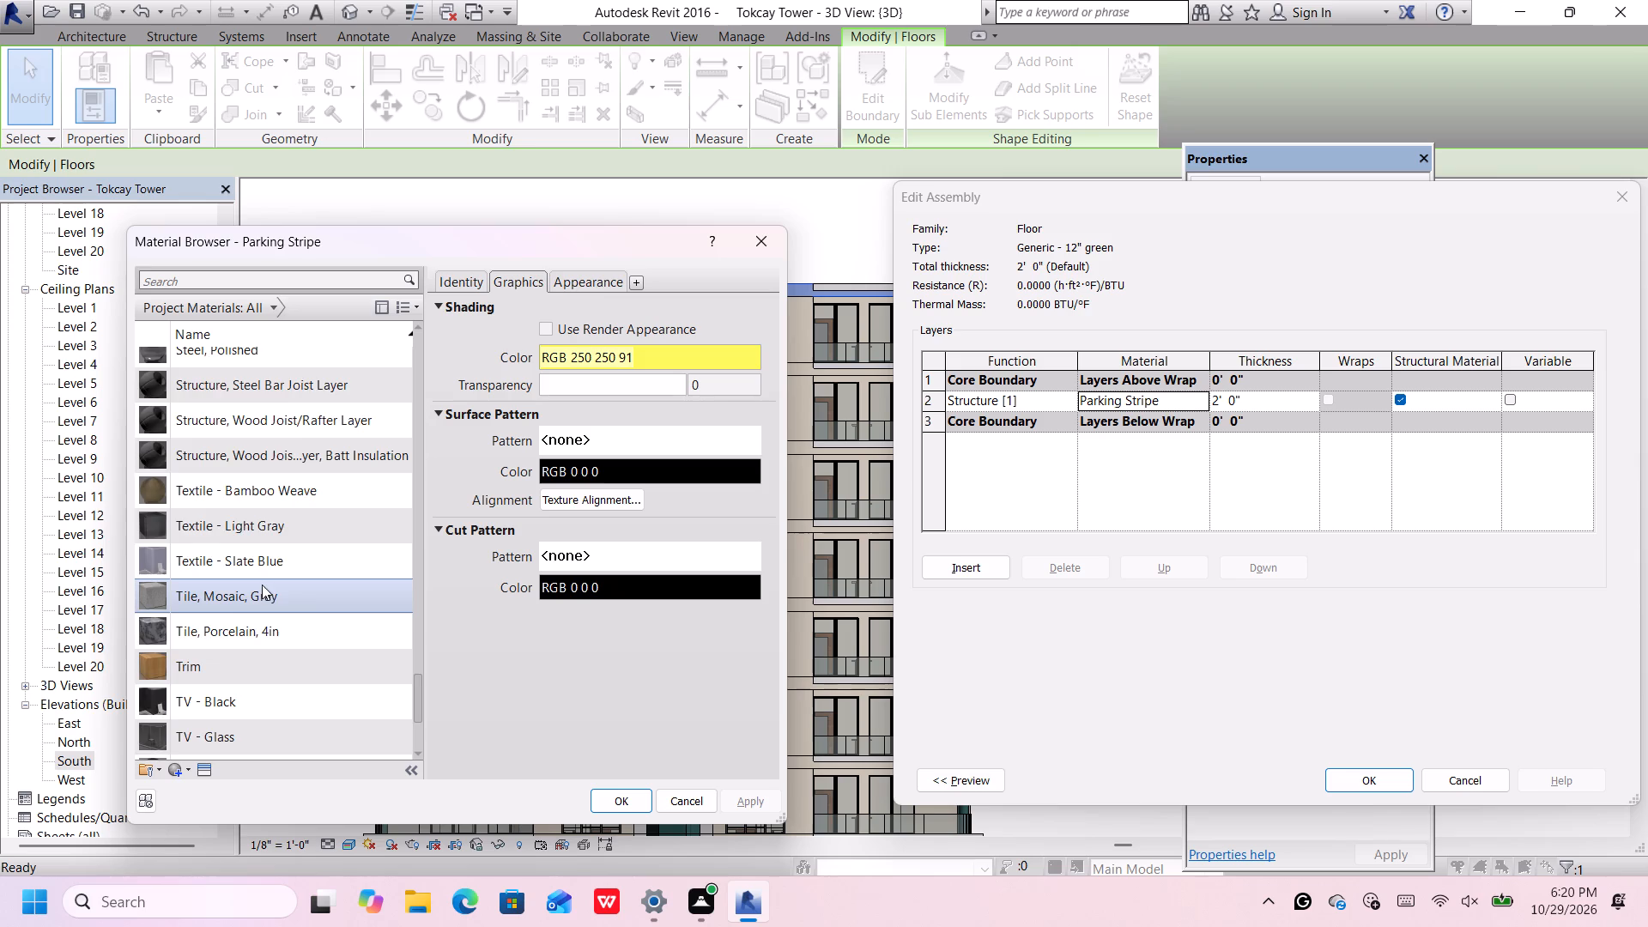
pyautogui.scroll(2, 261, 583)
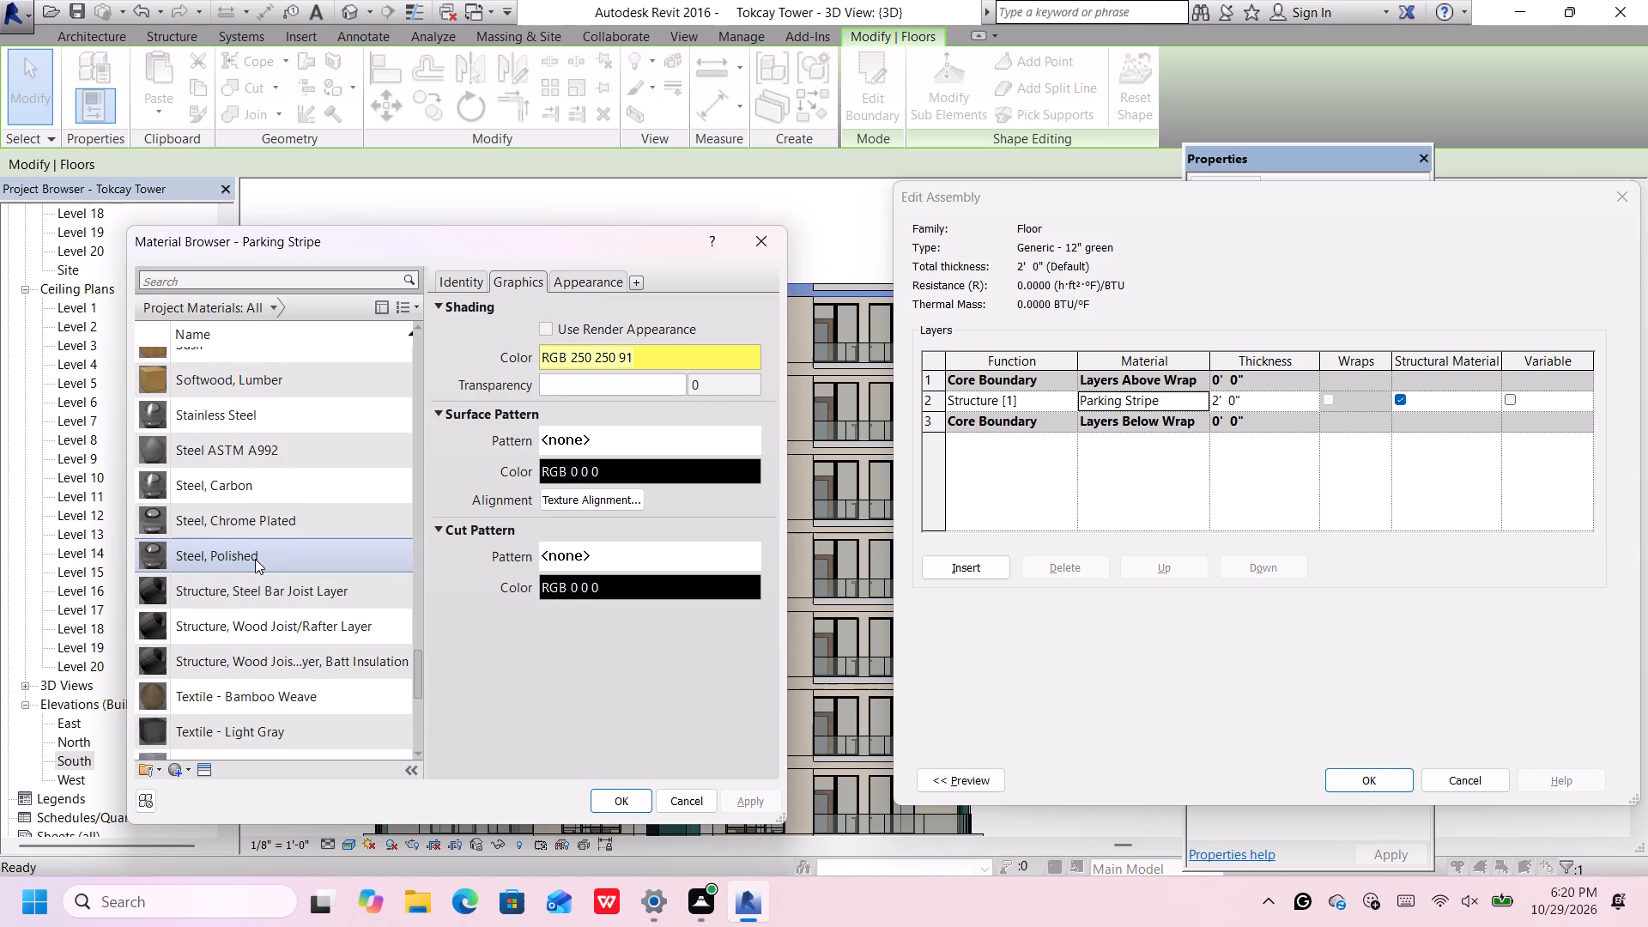
pyautogui.scroll(3, 255, 559)
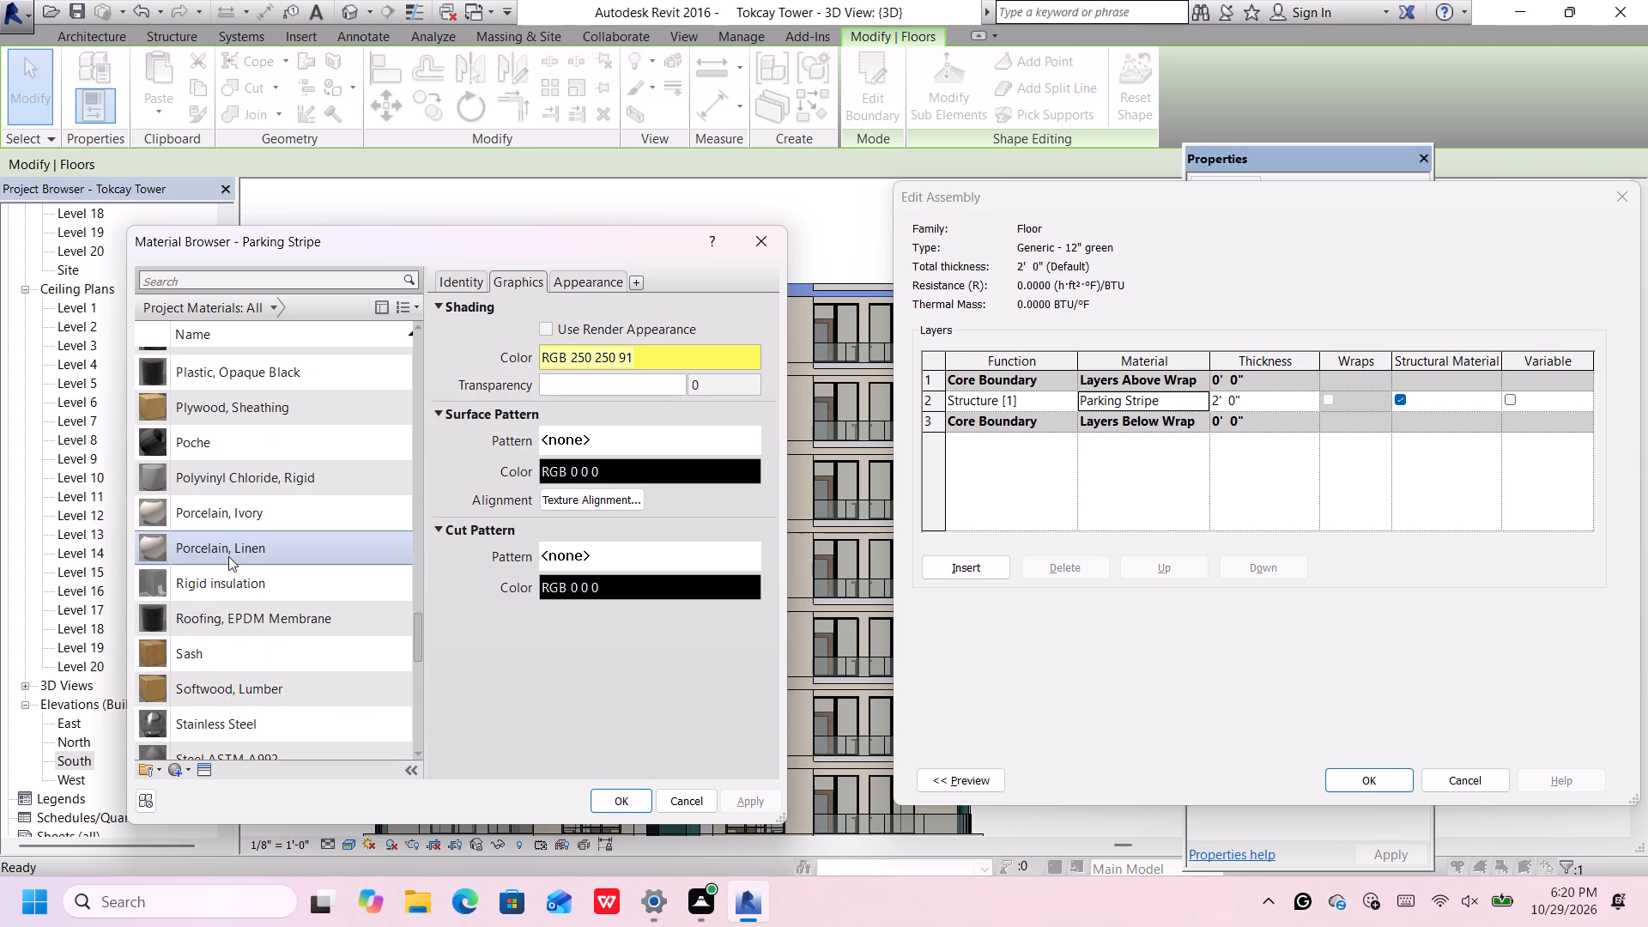
pyautogui.scroll(2, 228, 553)
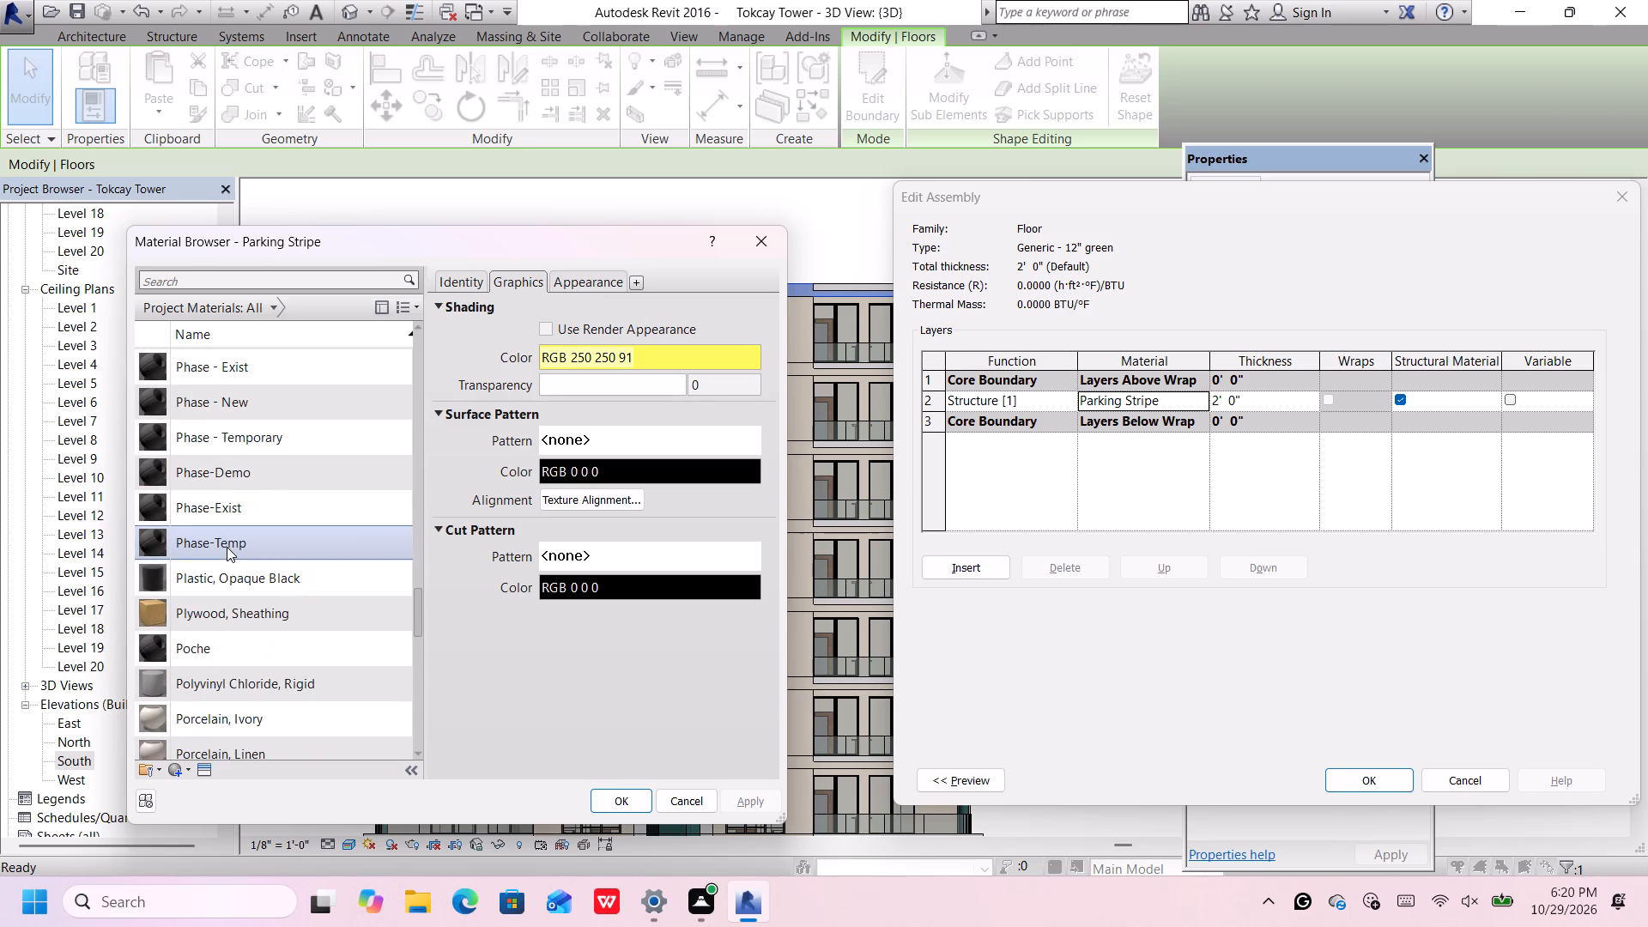
pyautogui.scroll(1, 227, 547)
pyautogui.scroll(-1, 227, 547)
pyautogui.scroll(7, 227, 547)
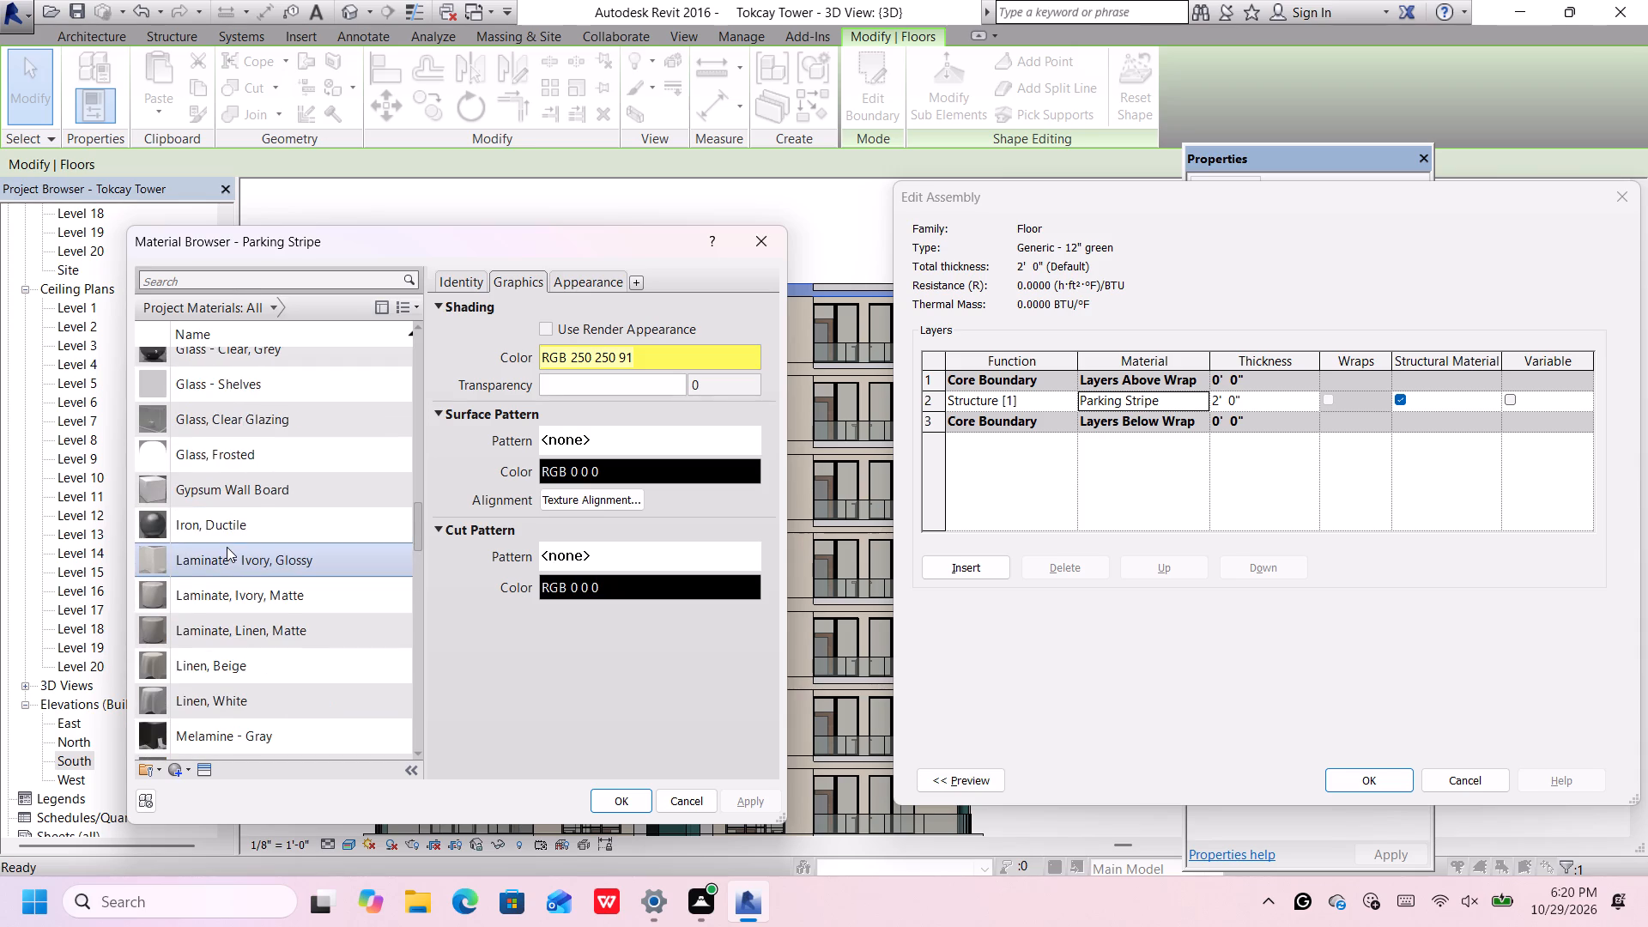
pyautogui.scroll(3, 227, 547)
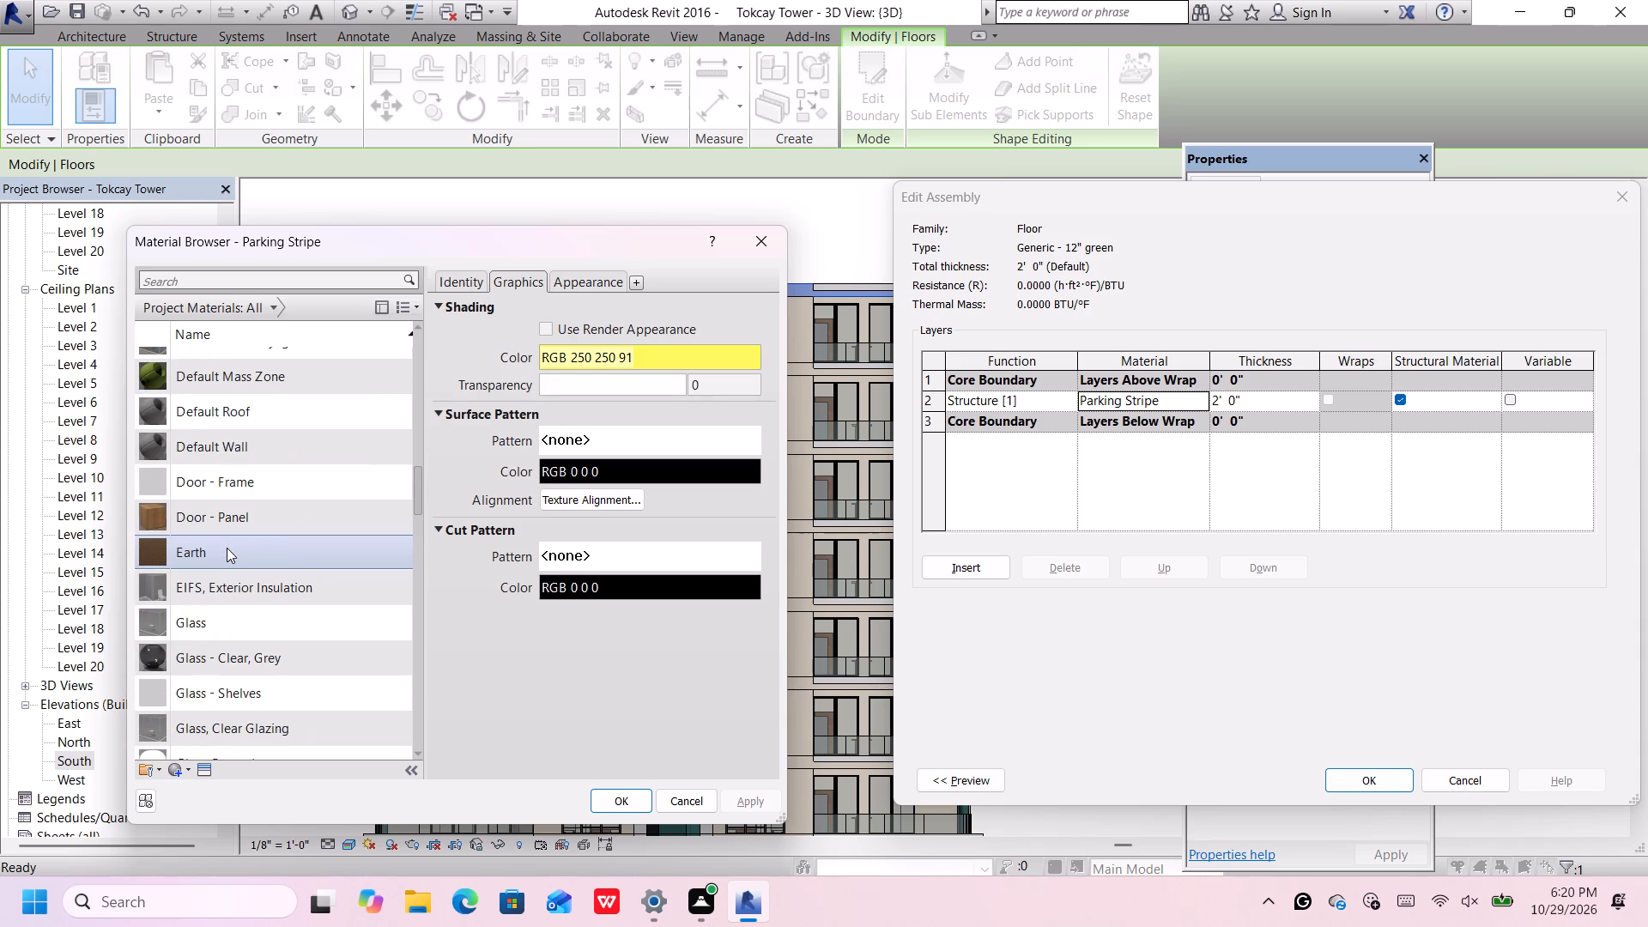
pyautogui.scroll(-5, 227, 548)
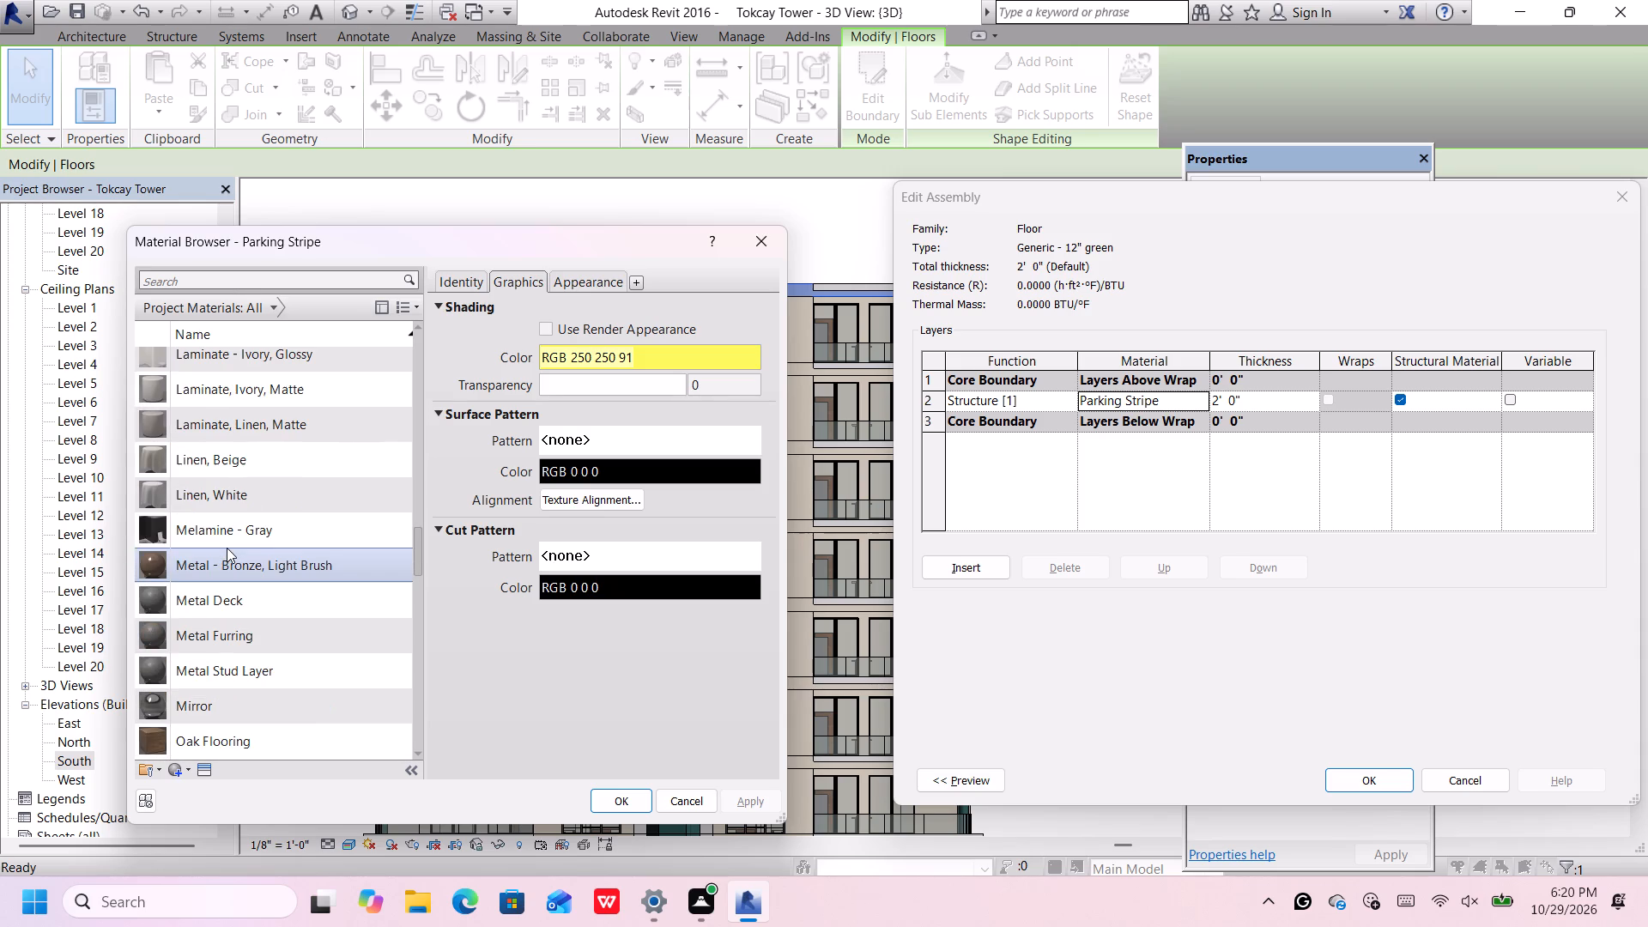
pyautogui.scroll(4, 227, 548)
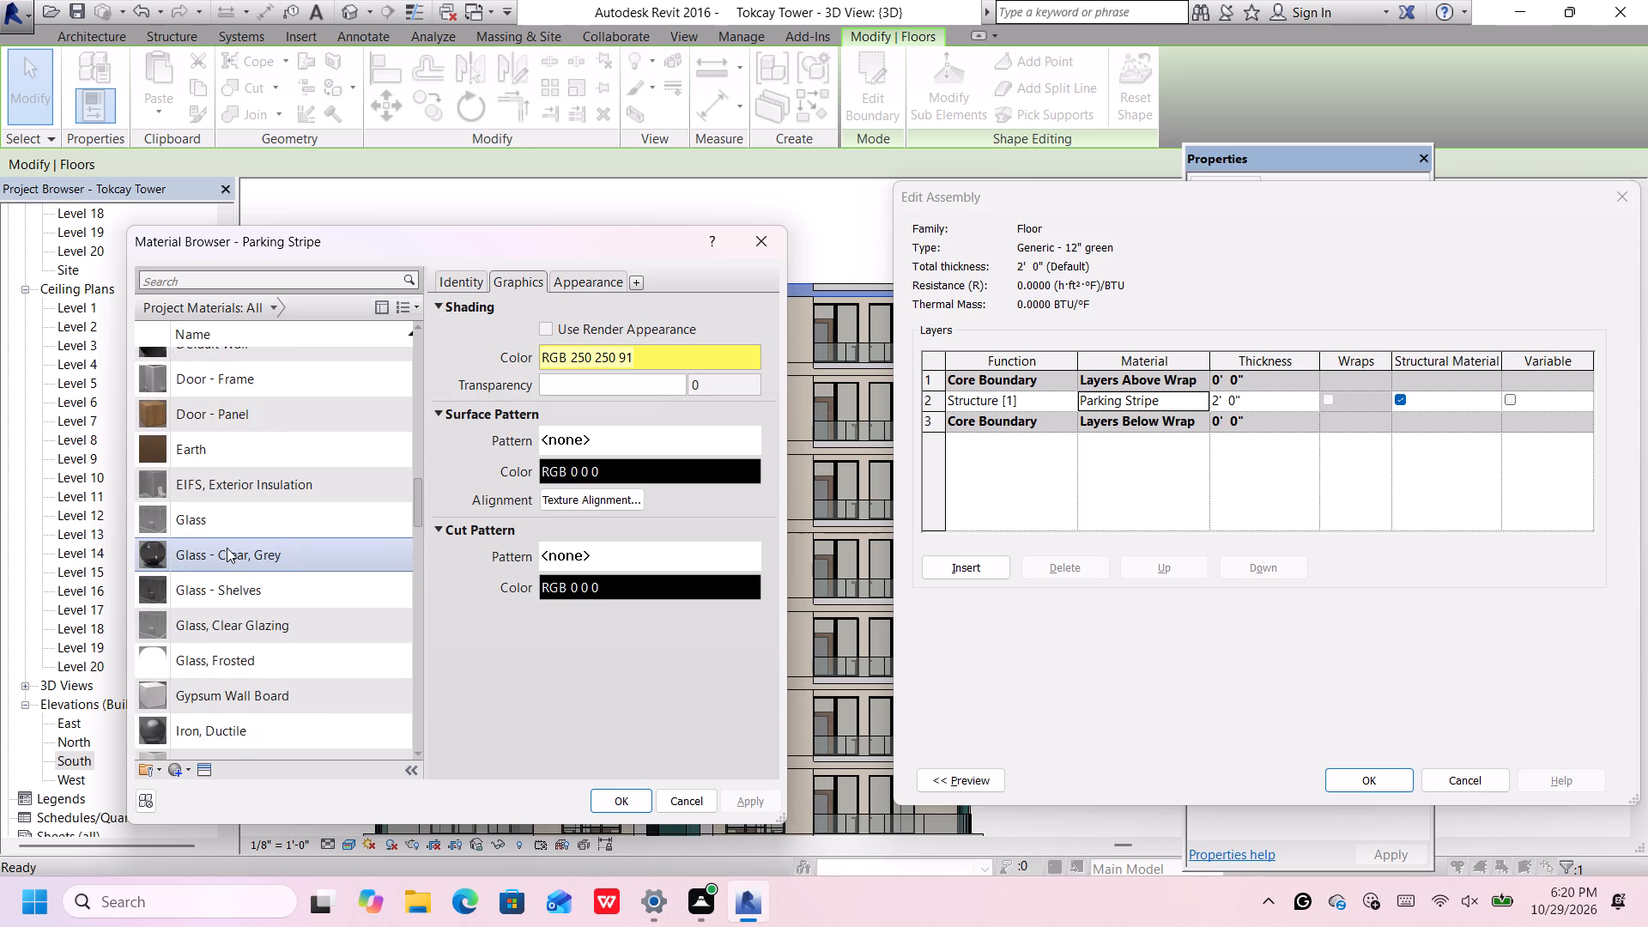
pyautogui.scroll(2, 227, 548)
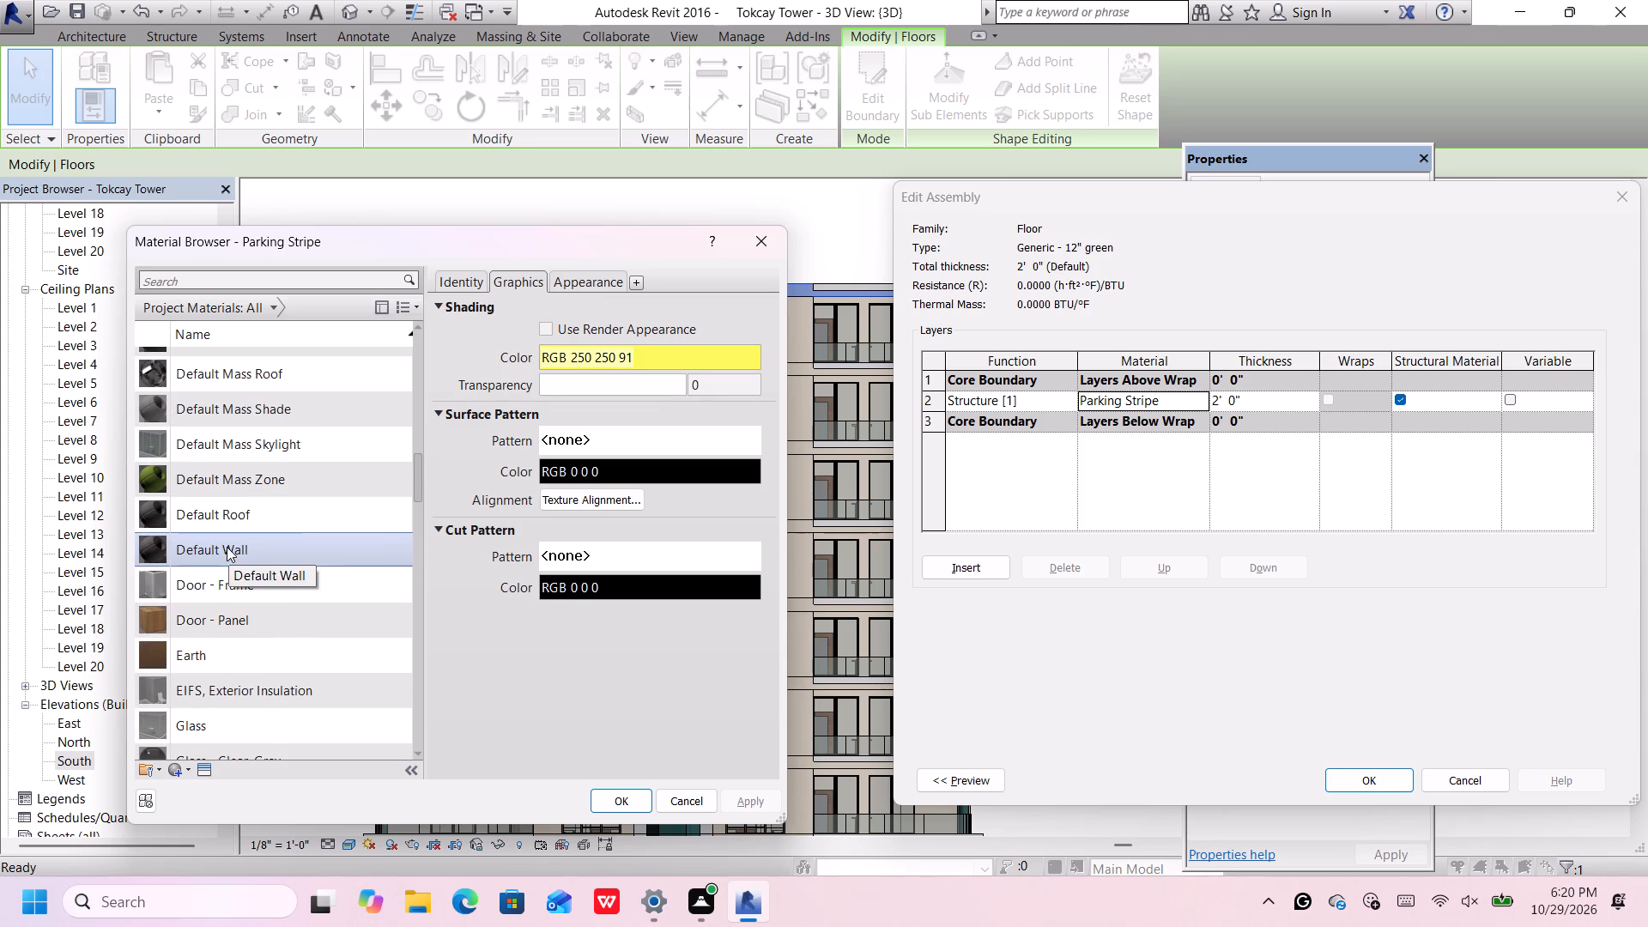
pyautogui.scroll(3, 227, 547)
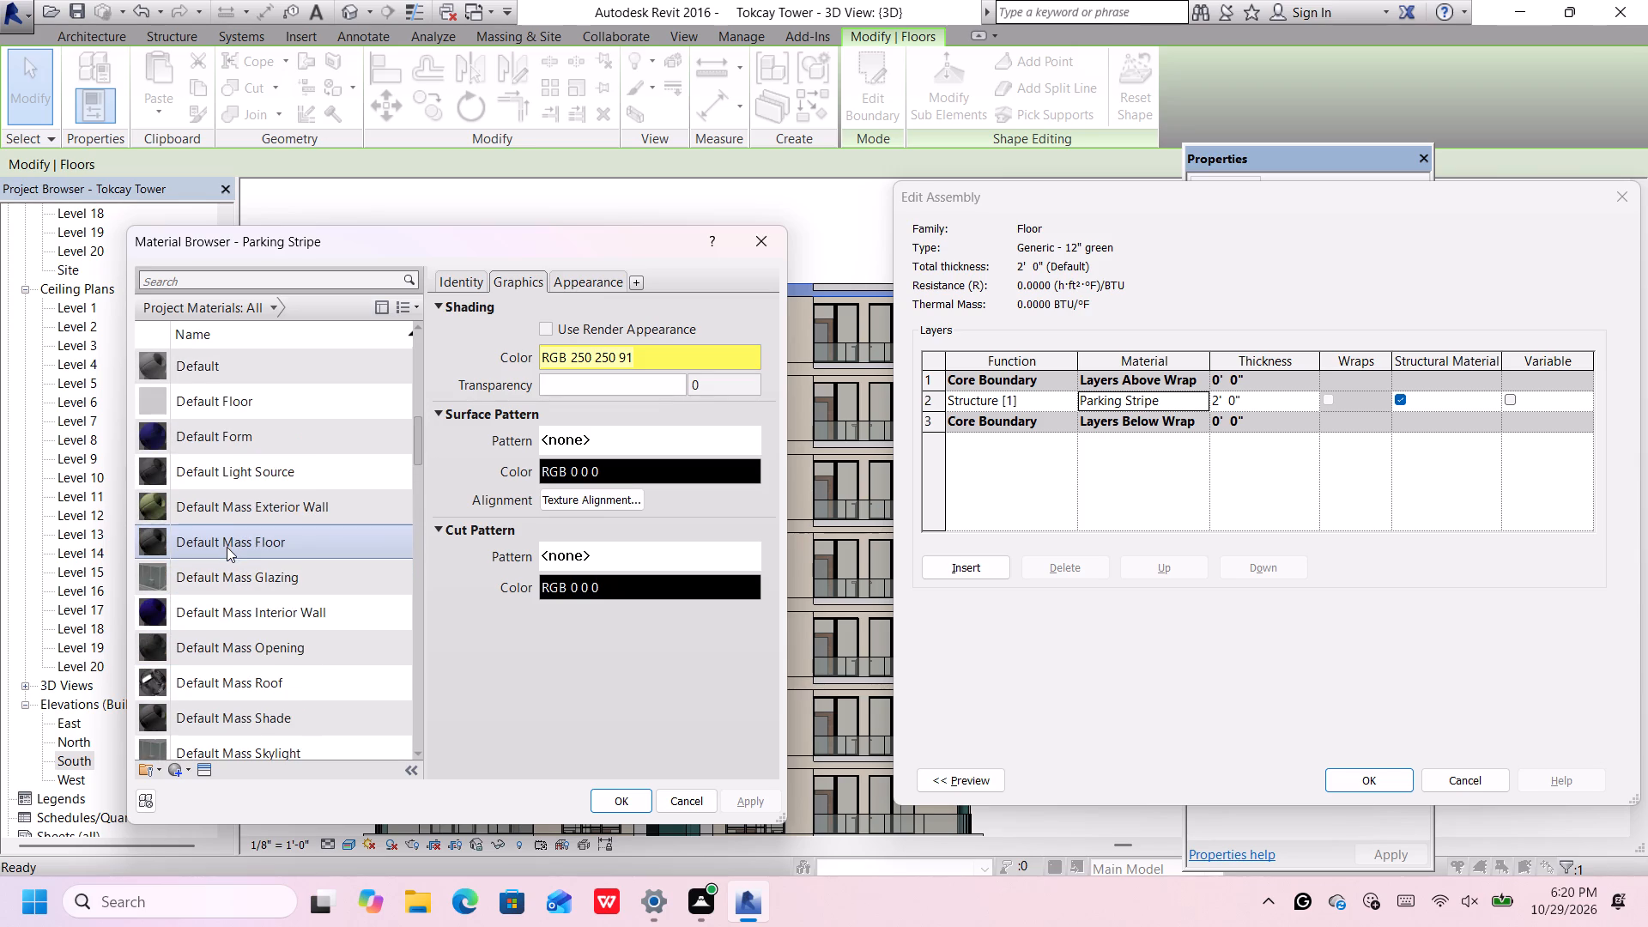
pyautogui.scroll(3, 227, 547)
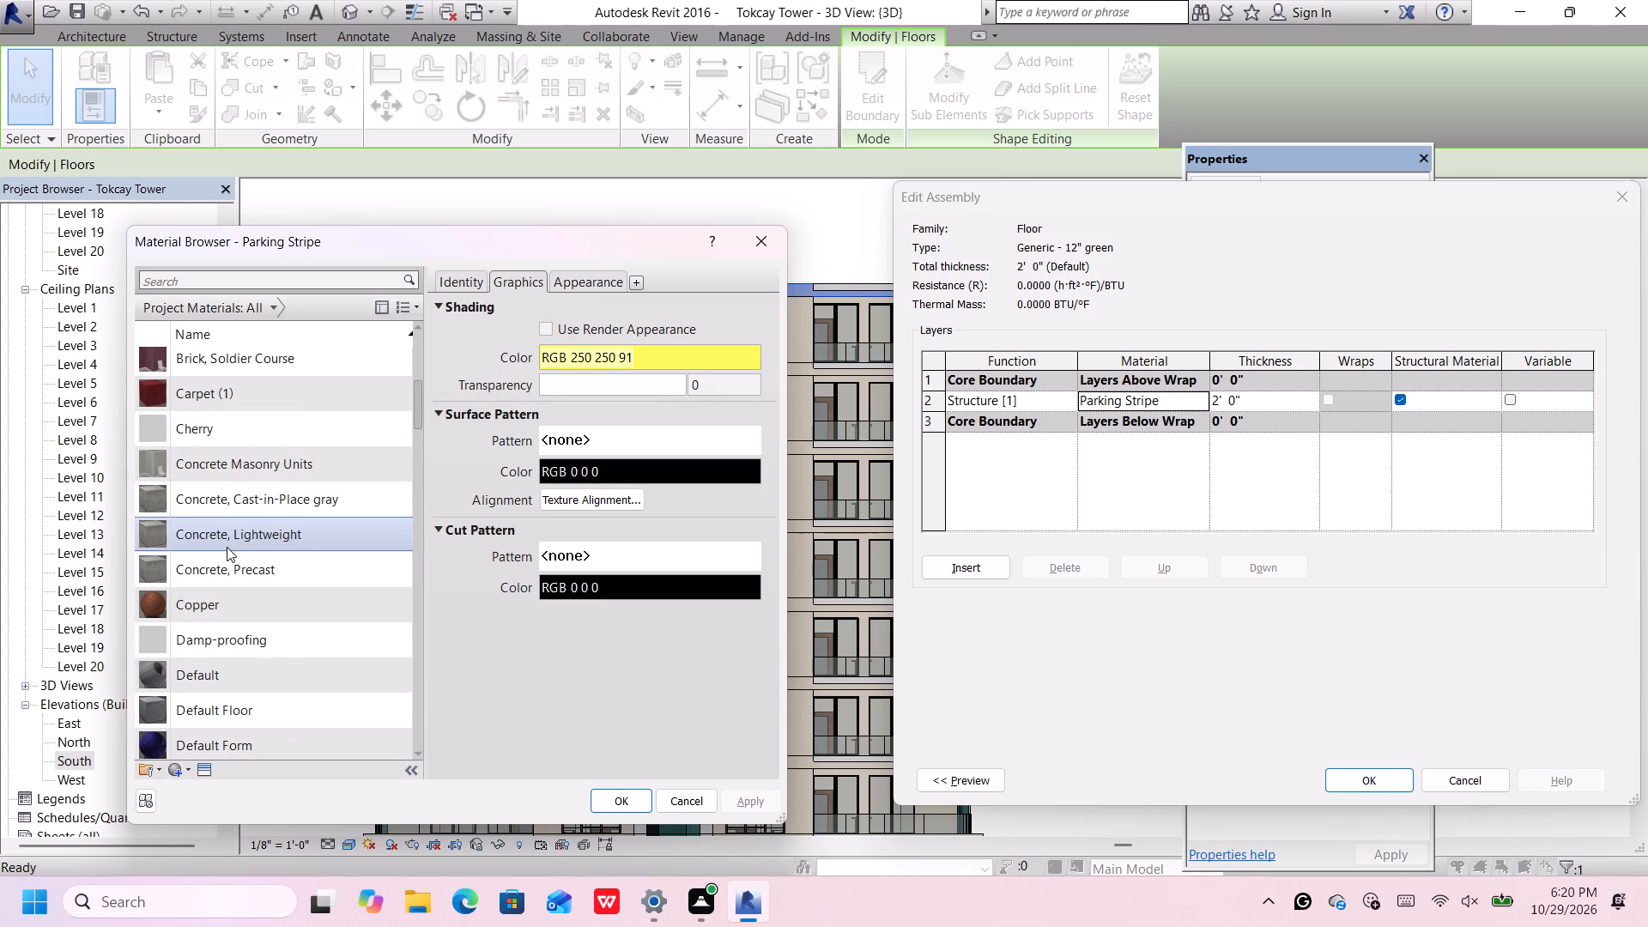
pyautogui.scroll(2, 227, 547)
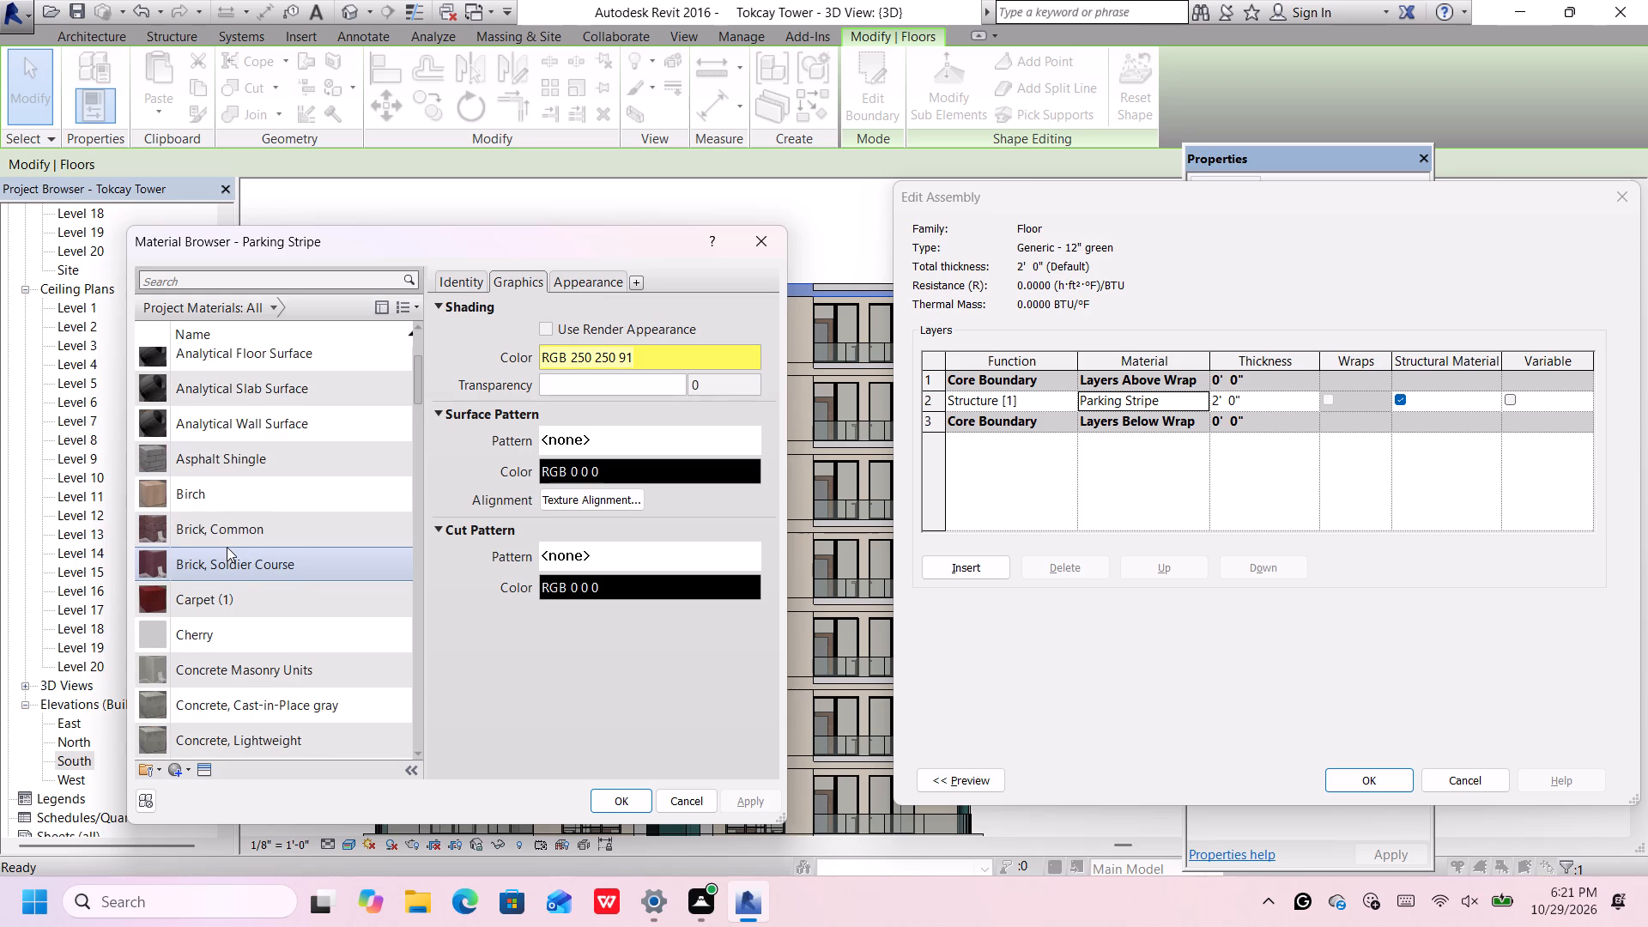
pyautogui.scroll(2, 227, 547)
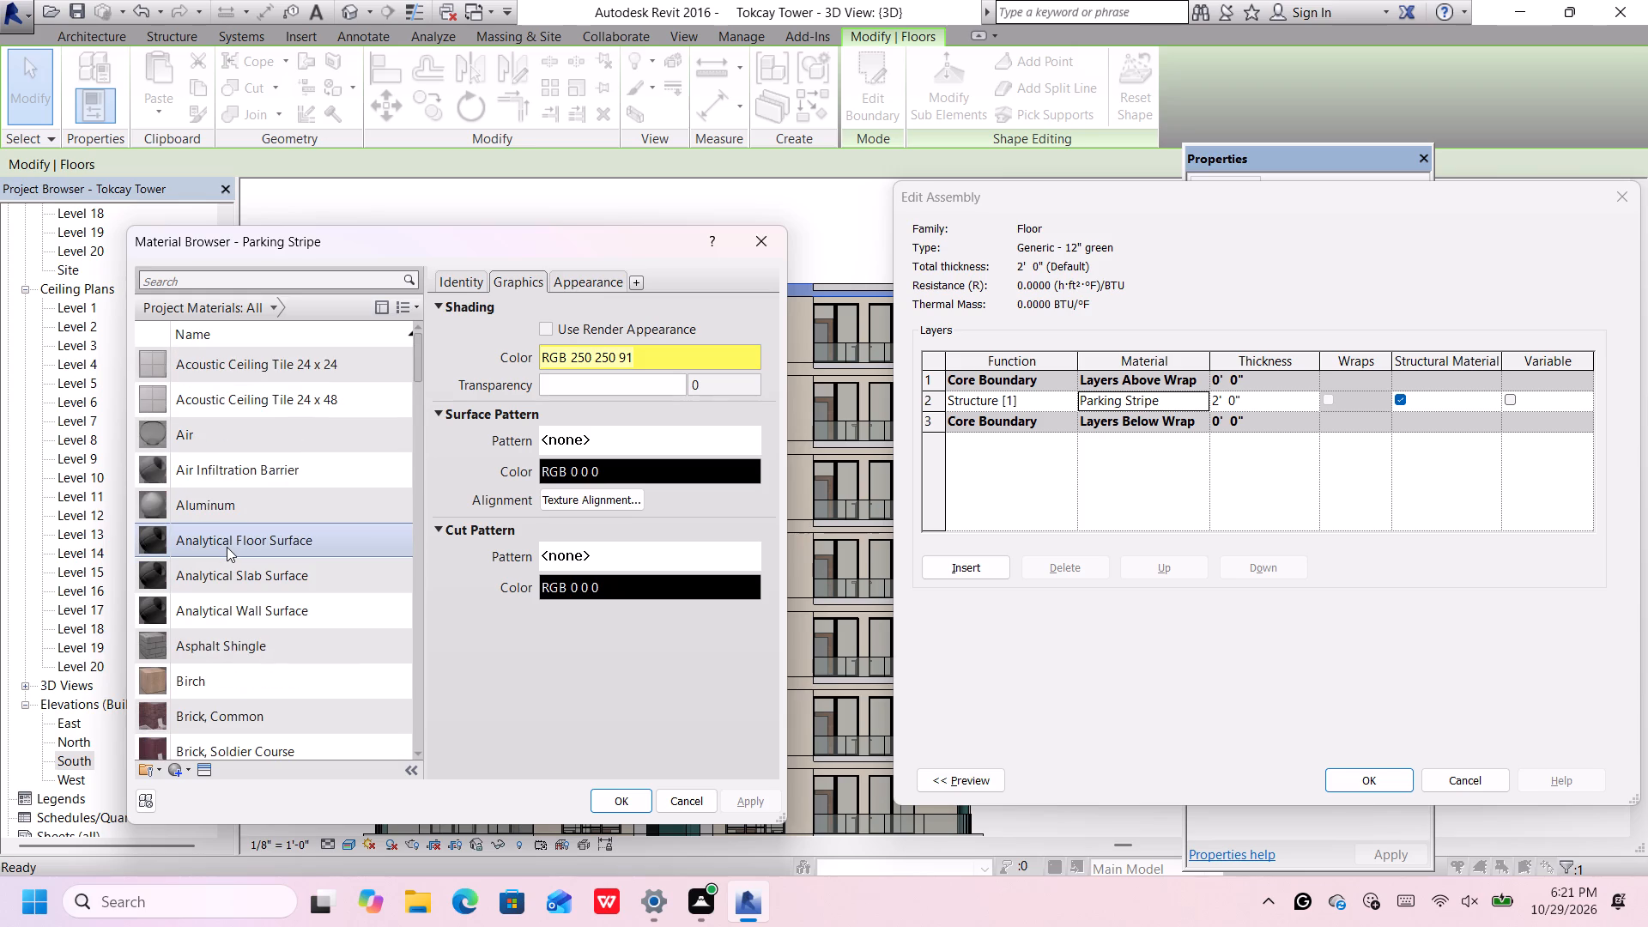
pyautogui.scroll(2, 227, 547)
pyautogui.scroll(-4, 227, 547)
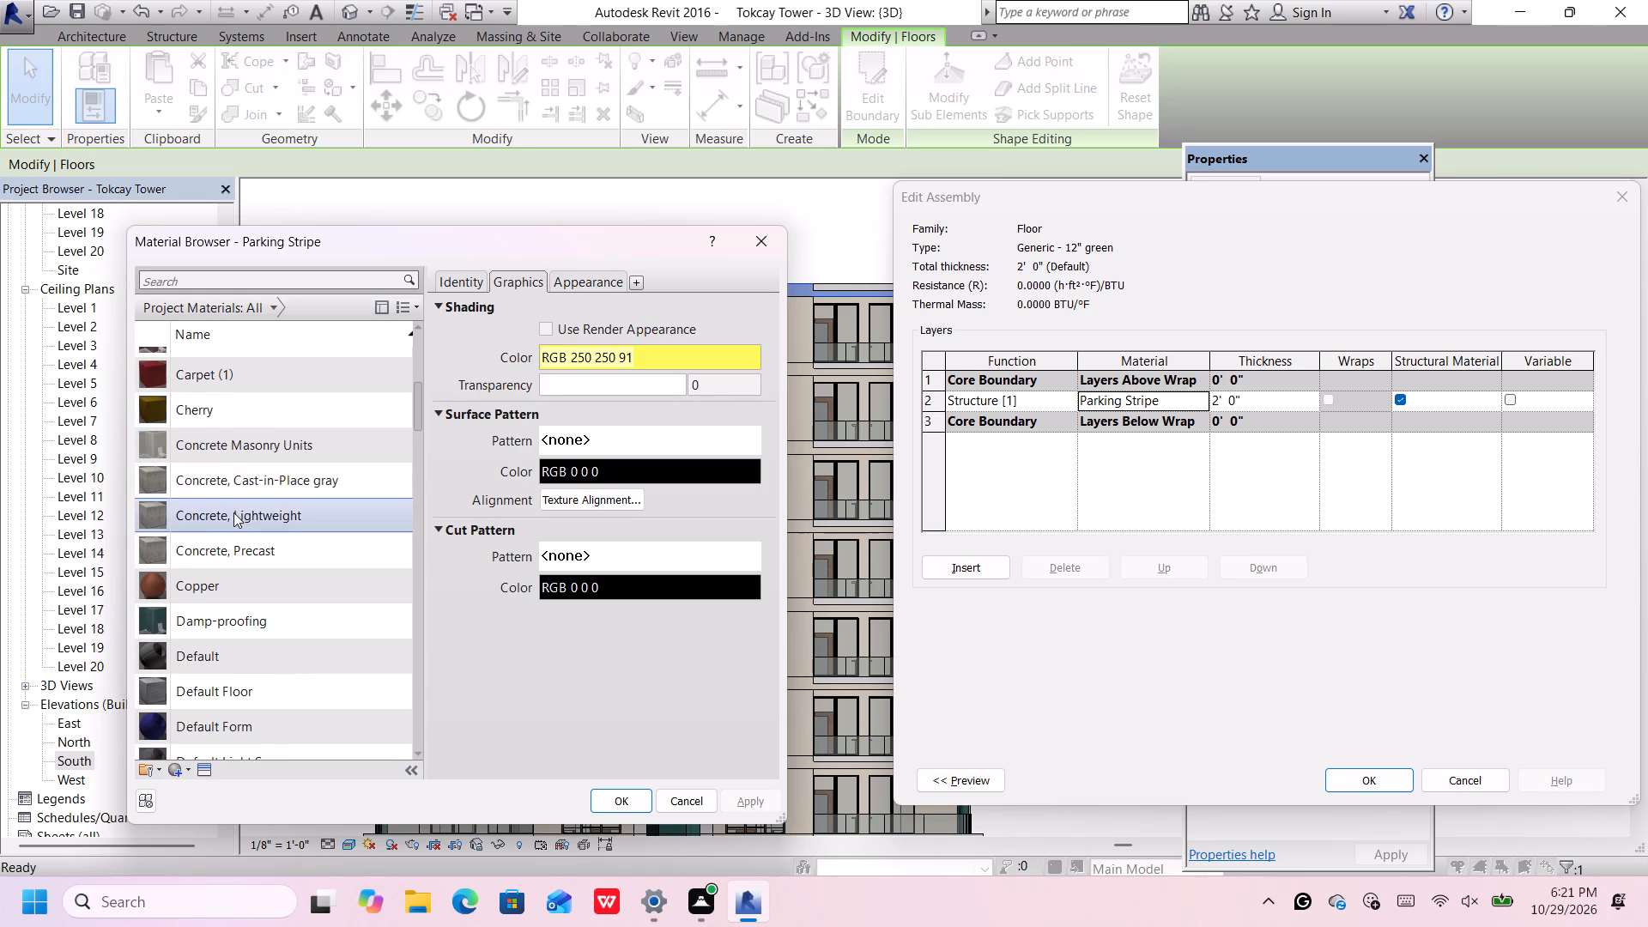
pyautogui.scroll(-1, 233, 512)
pyautogui.click(233, 512)
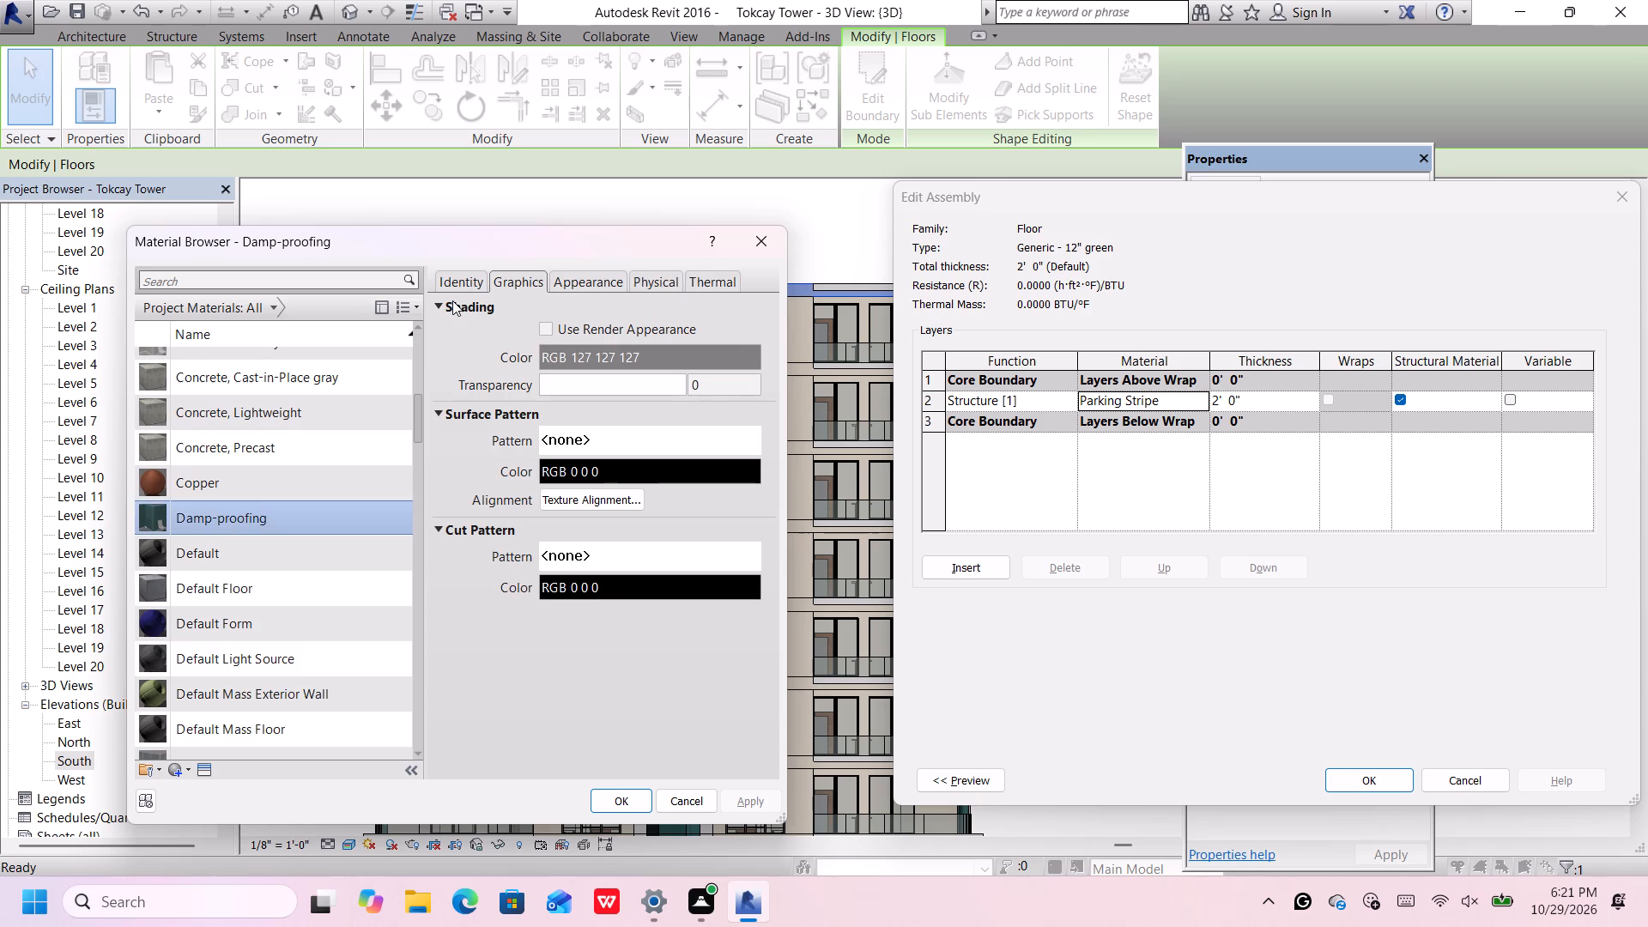
pyautogui.click(589, 279)
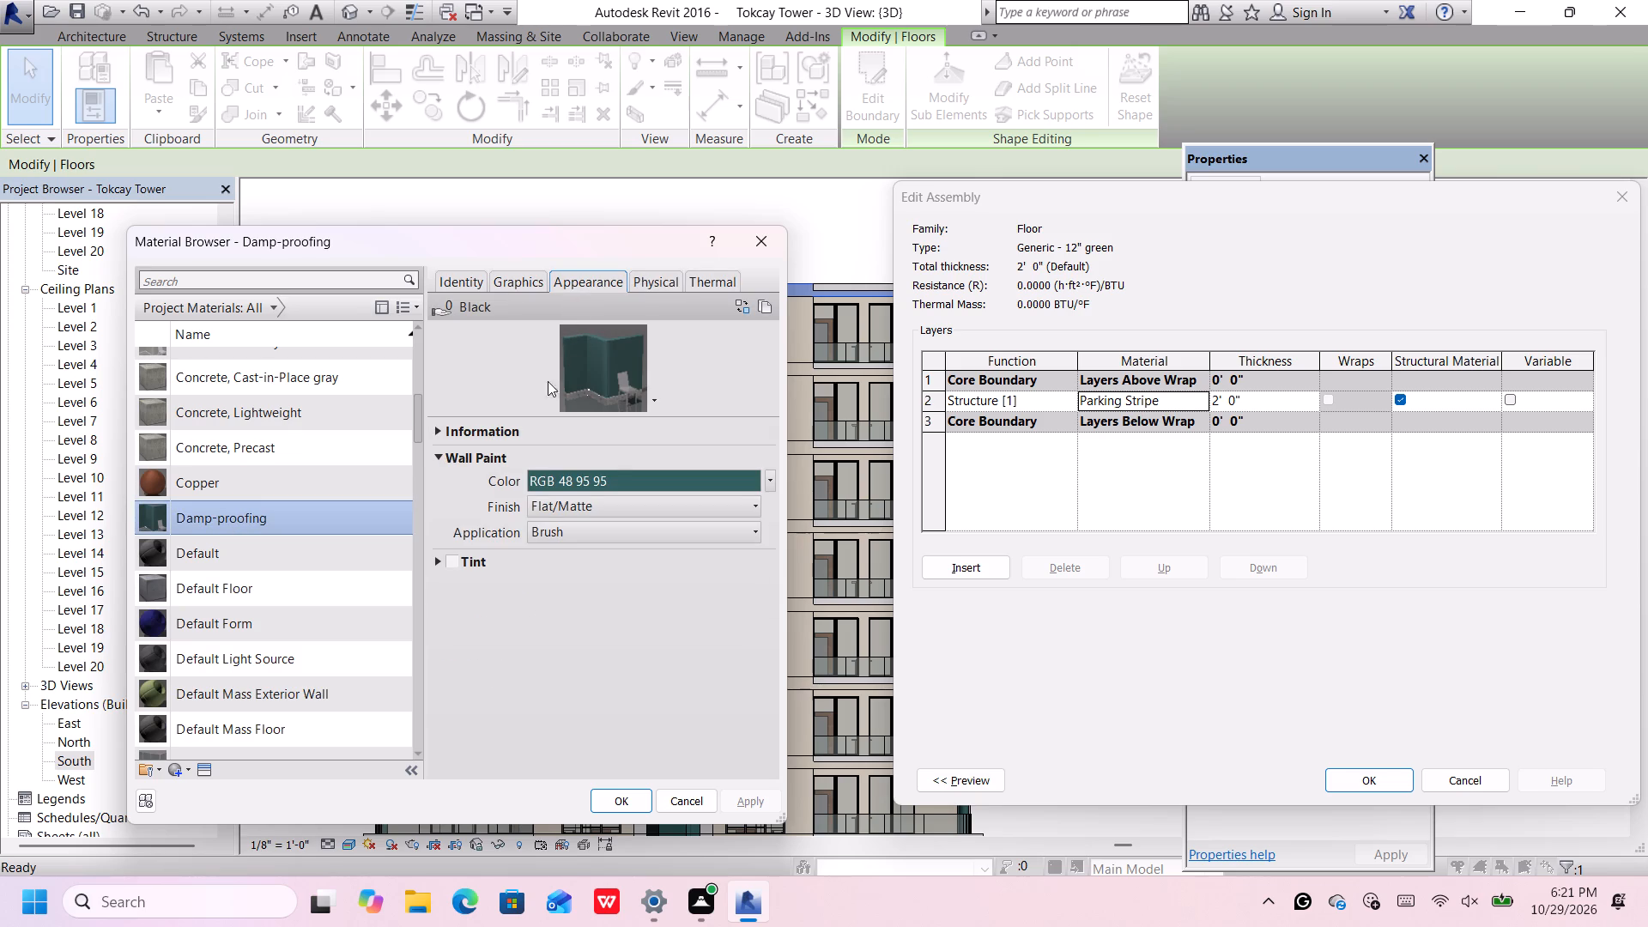
pyautogui.click(620, 792)
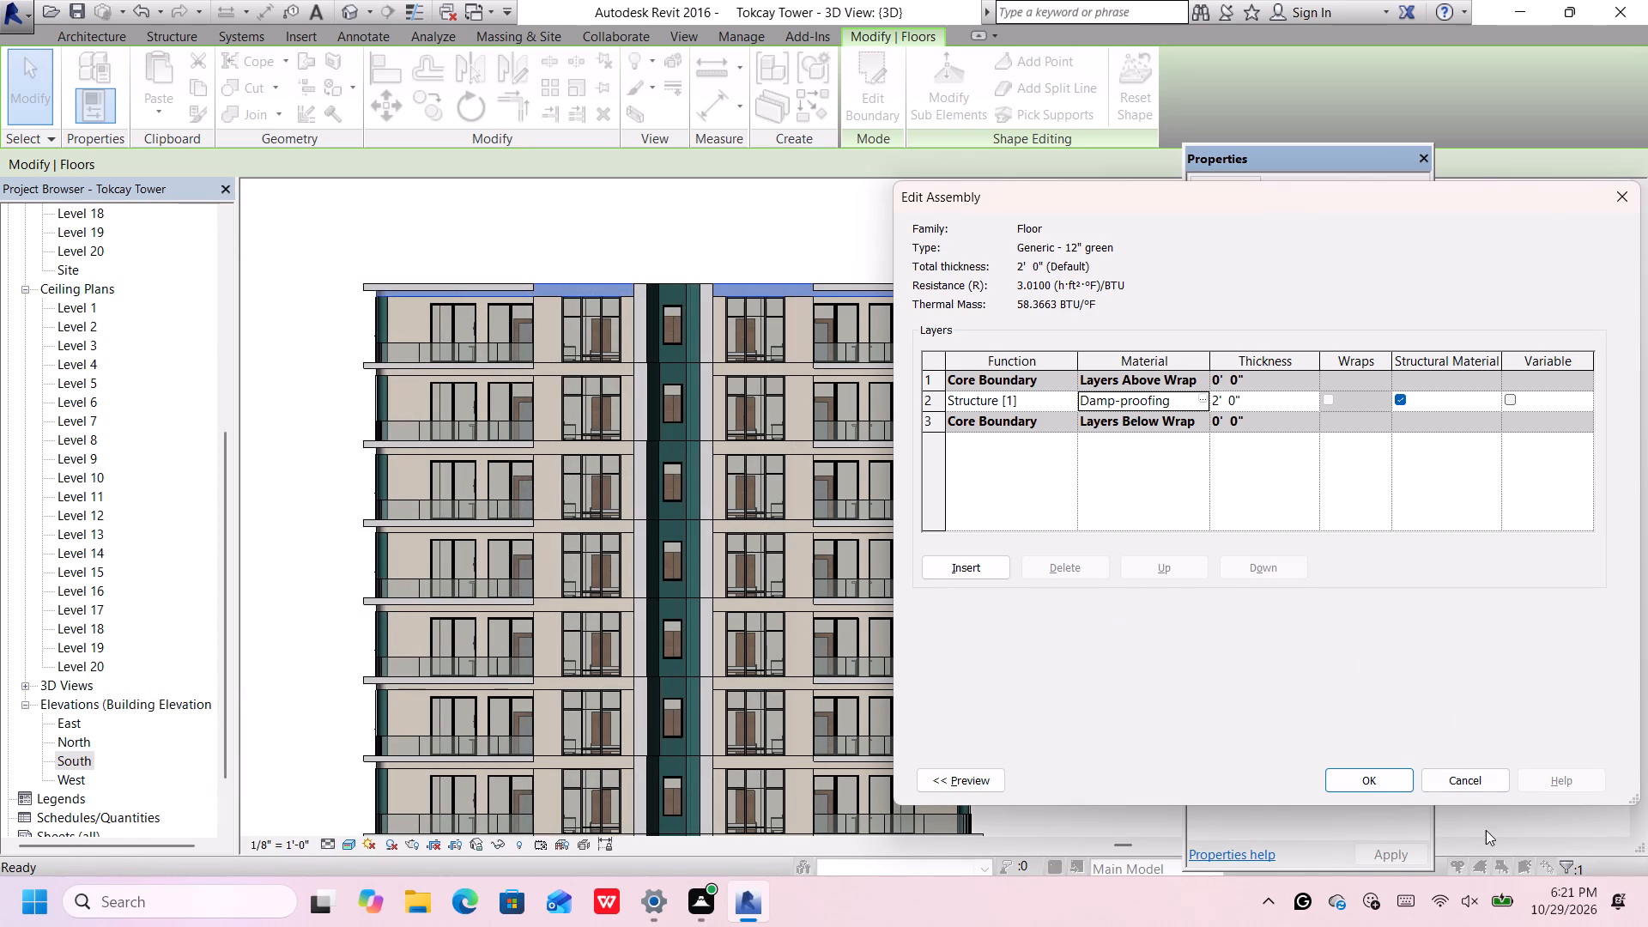
pyautogui.click(1399, 776)
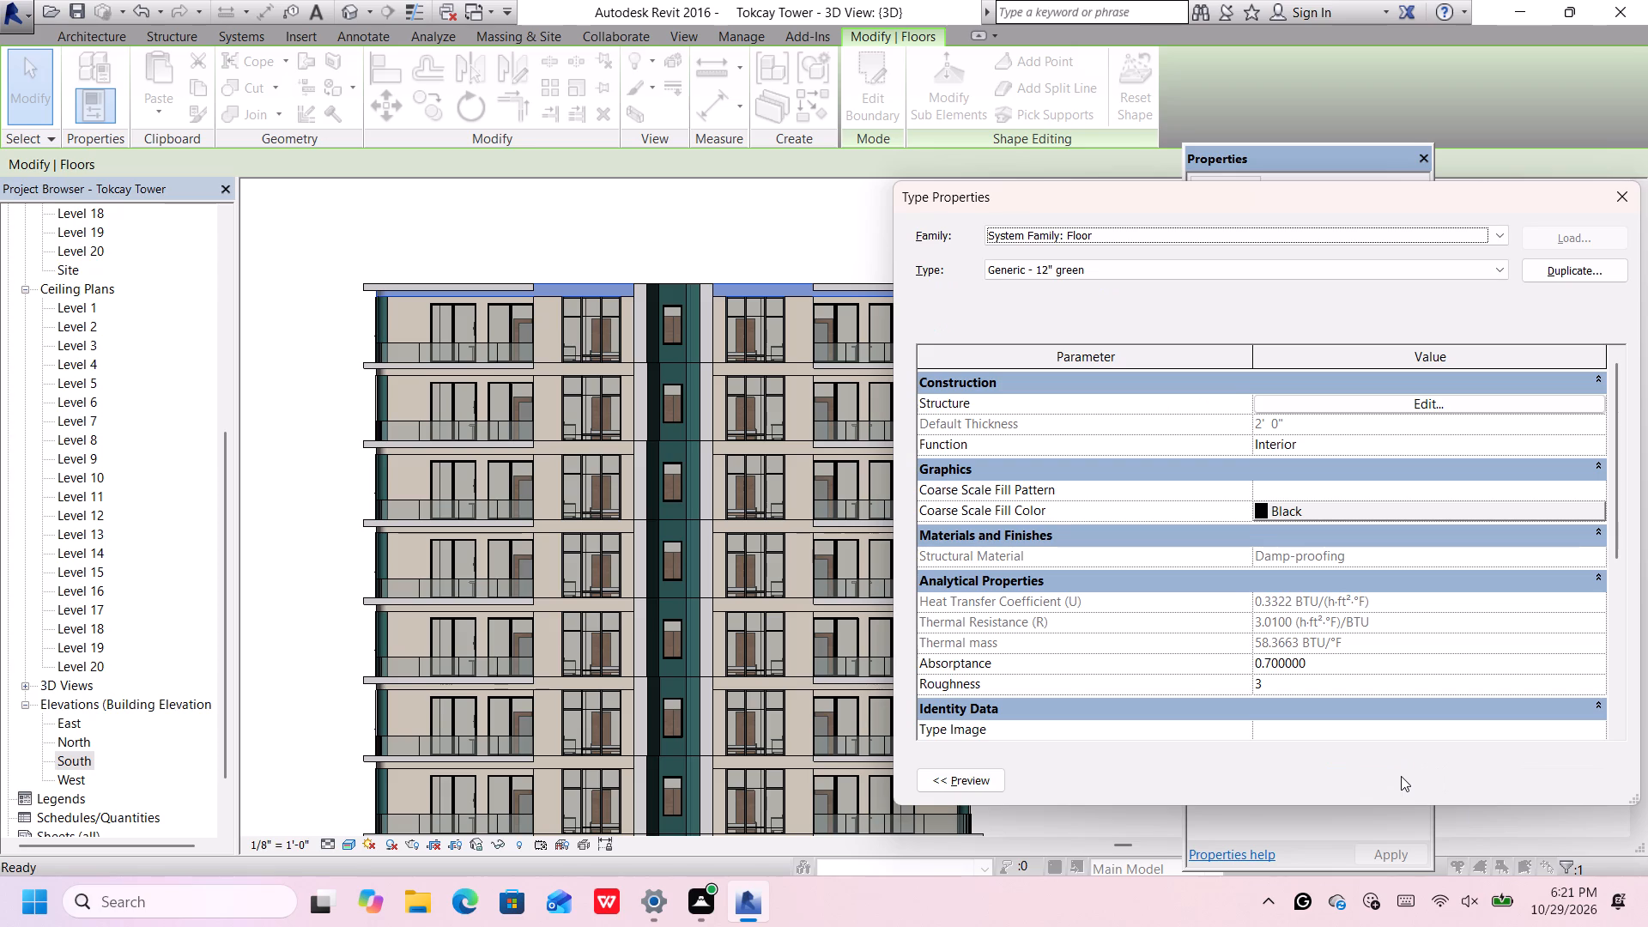
pyautogui.click(1401, 776)
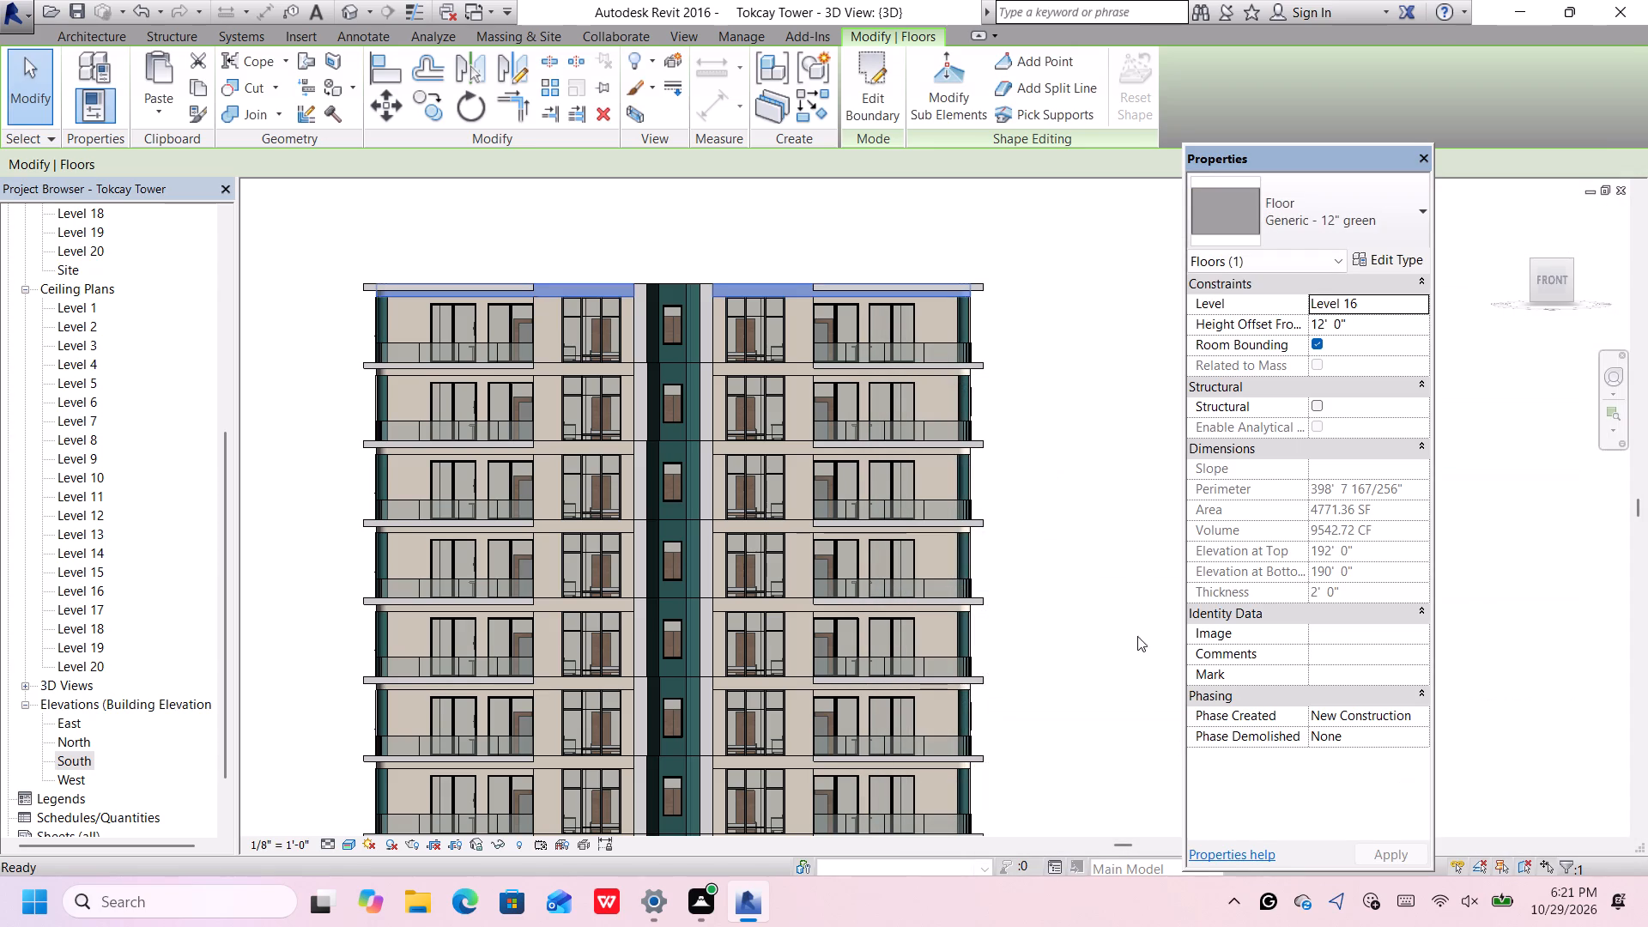
pyautogui.click(1068, 427)
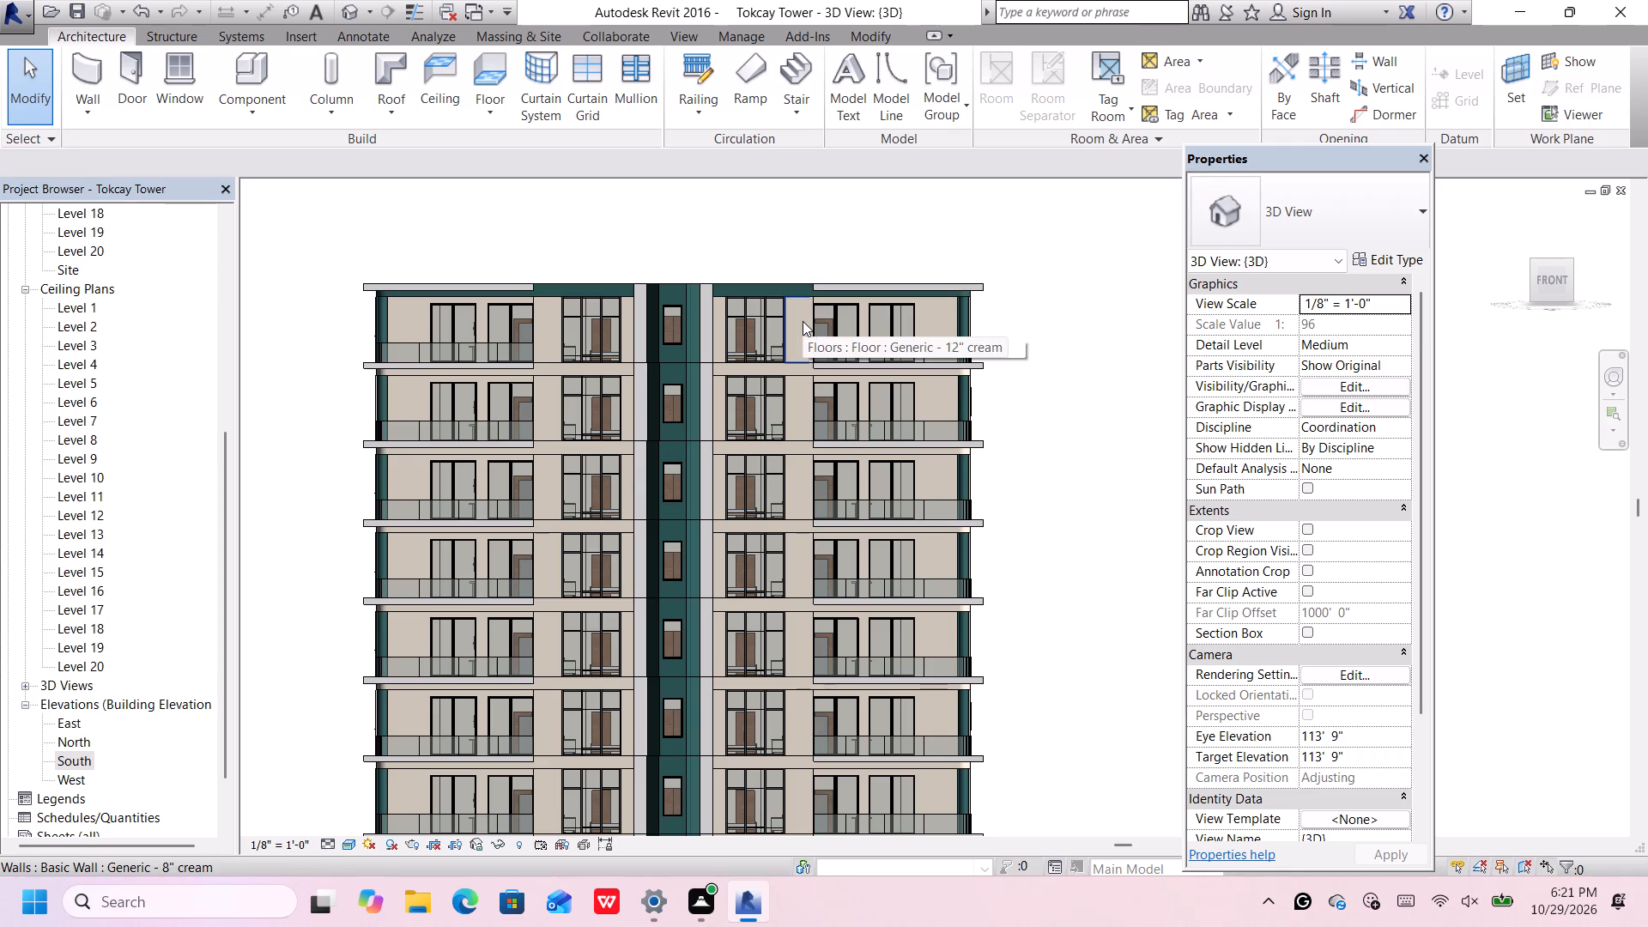
# Change the top-storey cream wall between the glazing and the balcony, right of the core, to Generic - 8" green.
pyautogui.moveTo(803, 320); pyautogui.dragTo(803, 324, button='middle')
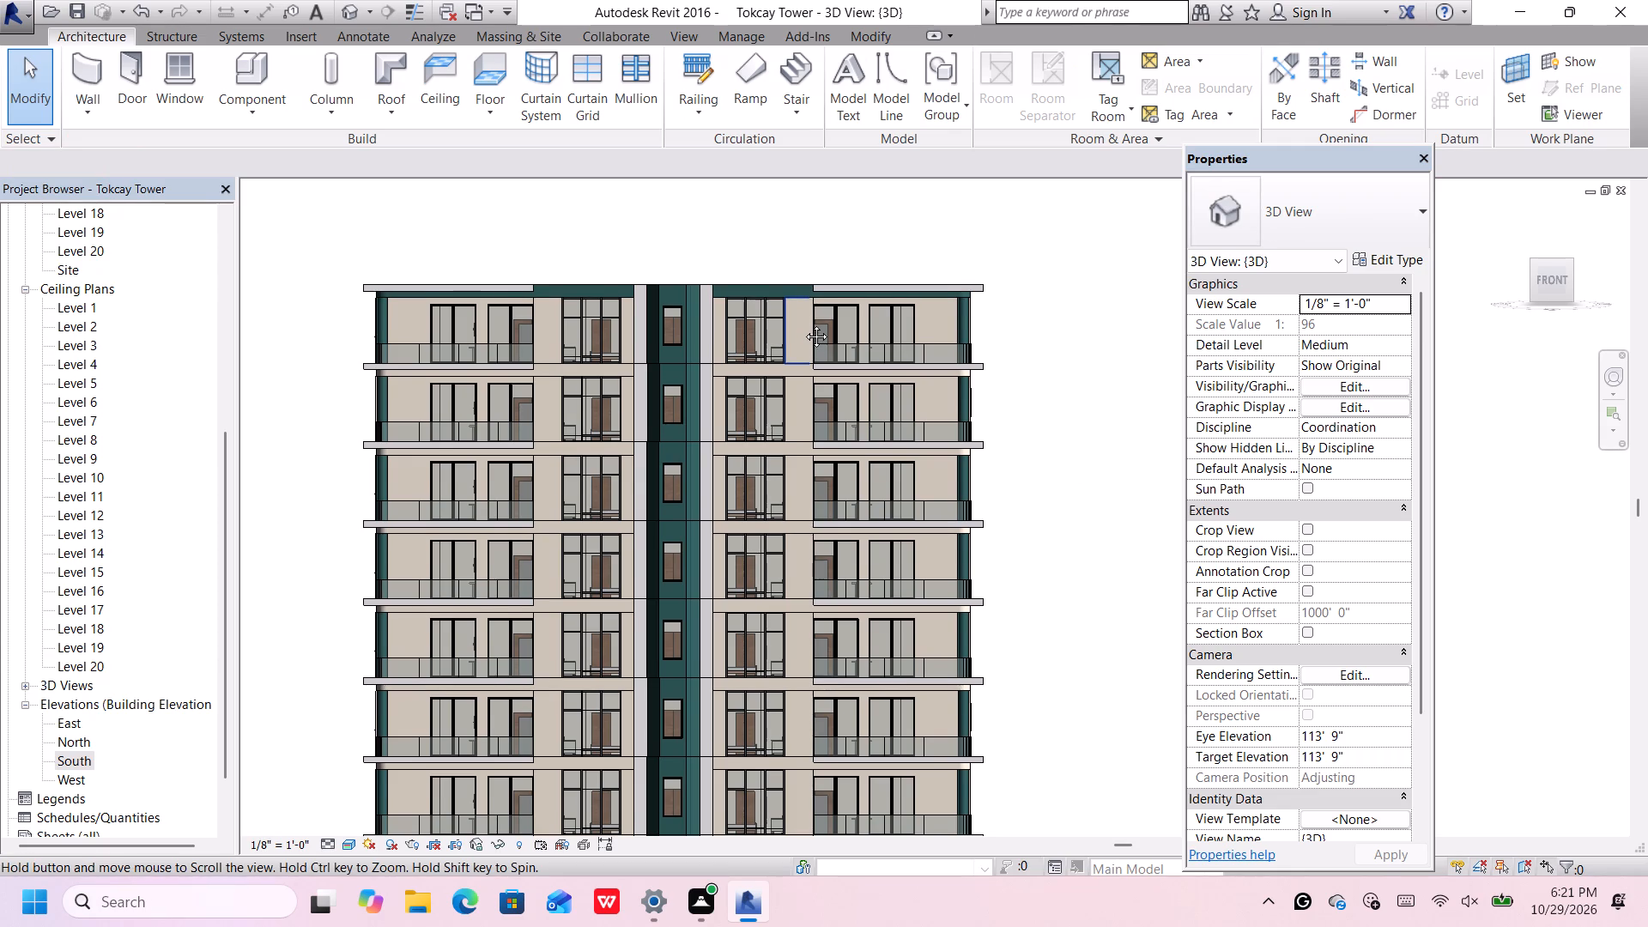
pyautogui.moveTo(803, 324); pyautogui.dragTo(836, 402, button='middle')
pyautogui.scroll(4, 829, 379)
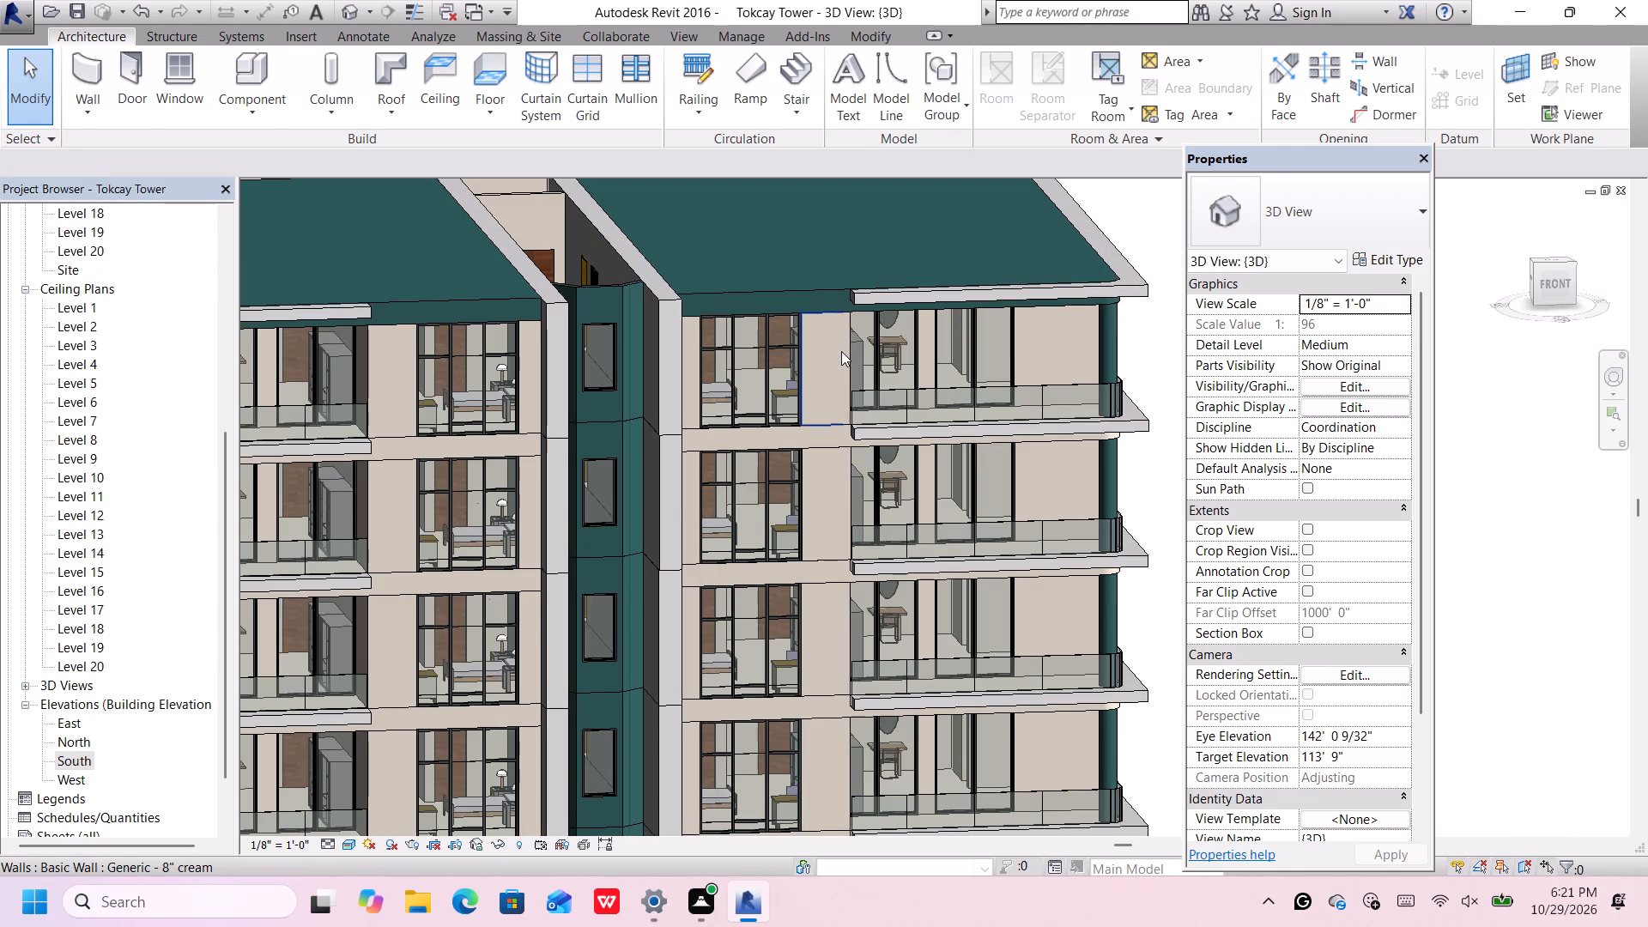
pyautogui.click(841, 351)
pyautogui.scroll(-3, 972, 367)
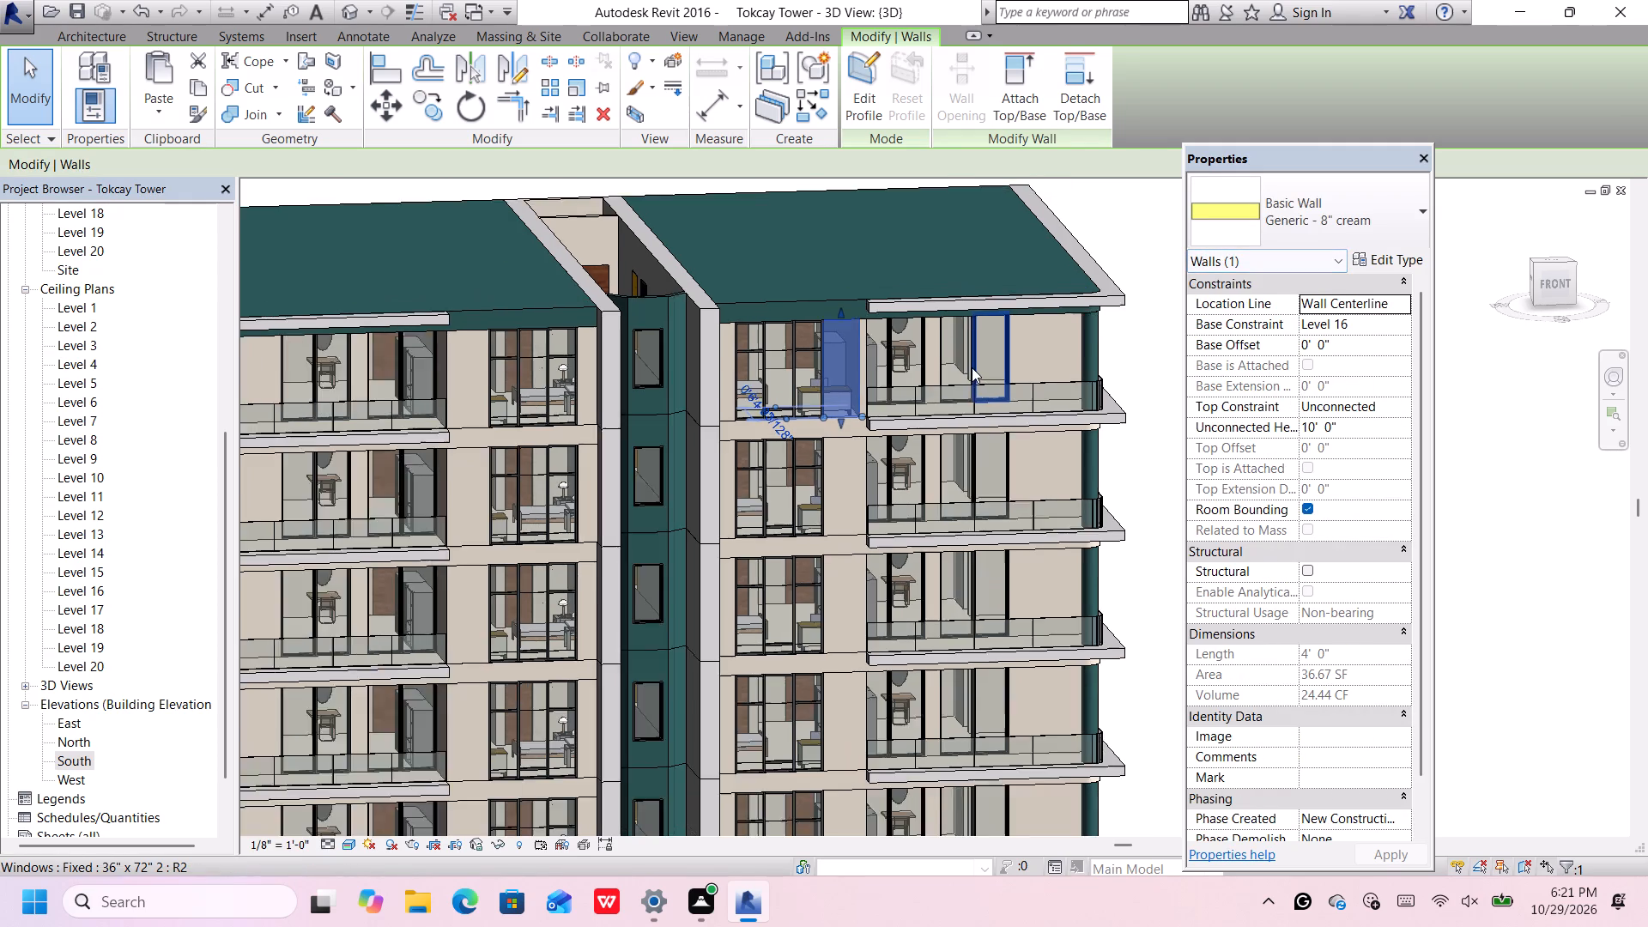
pyautogui.scroll(-2, 972, 367)
pyautogui.click(1361, 213)
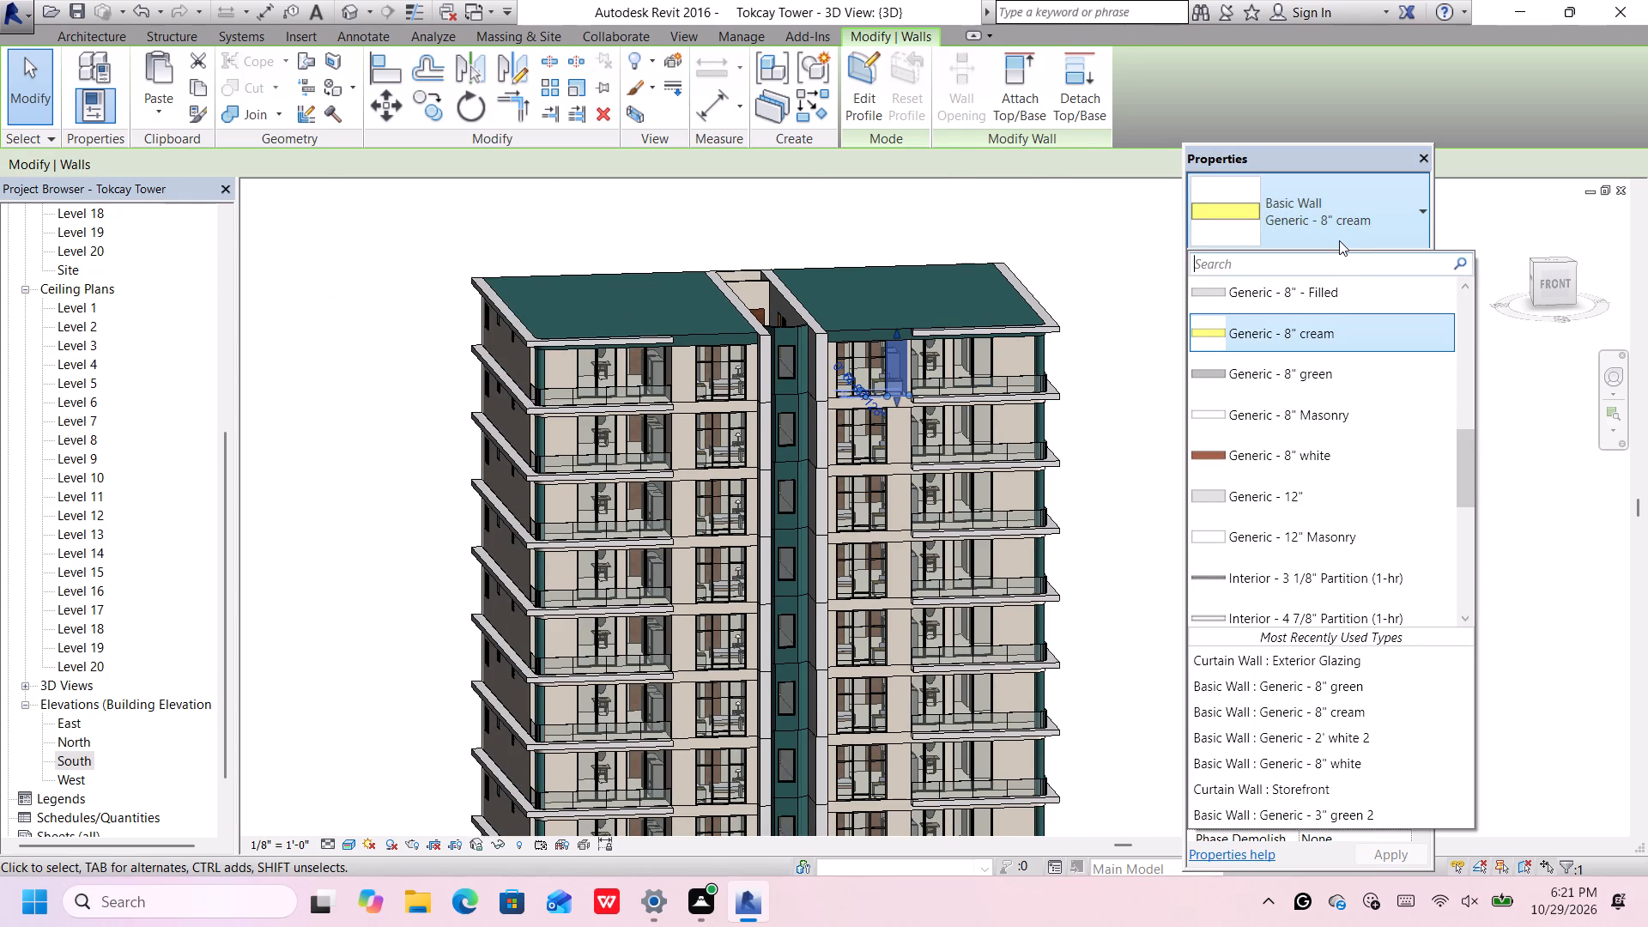
pyautogui.click(1366, 381)
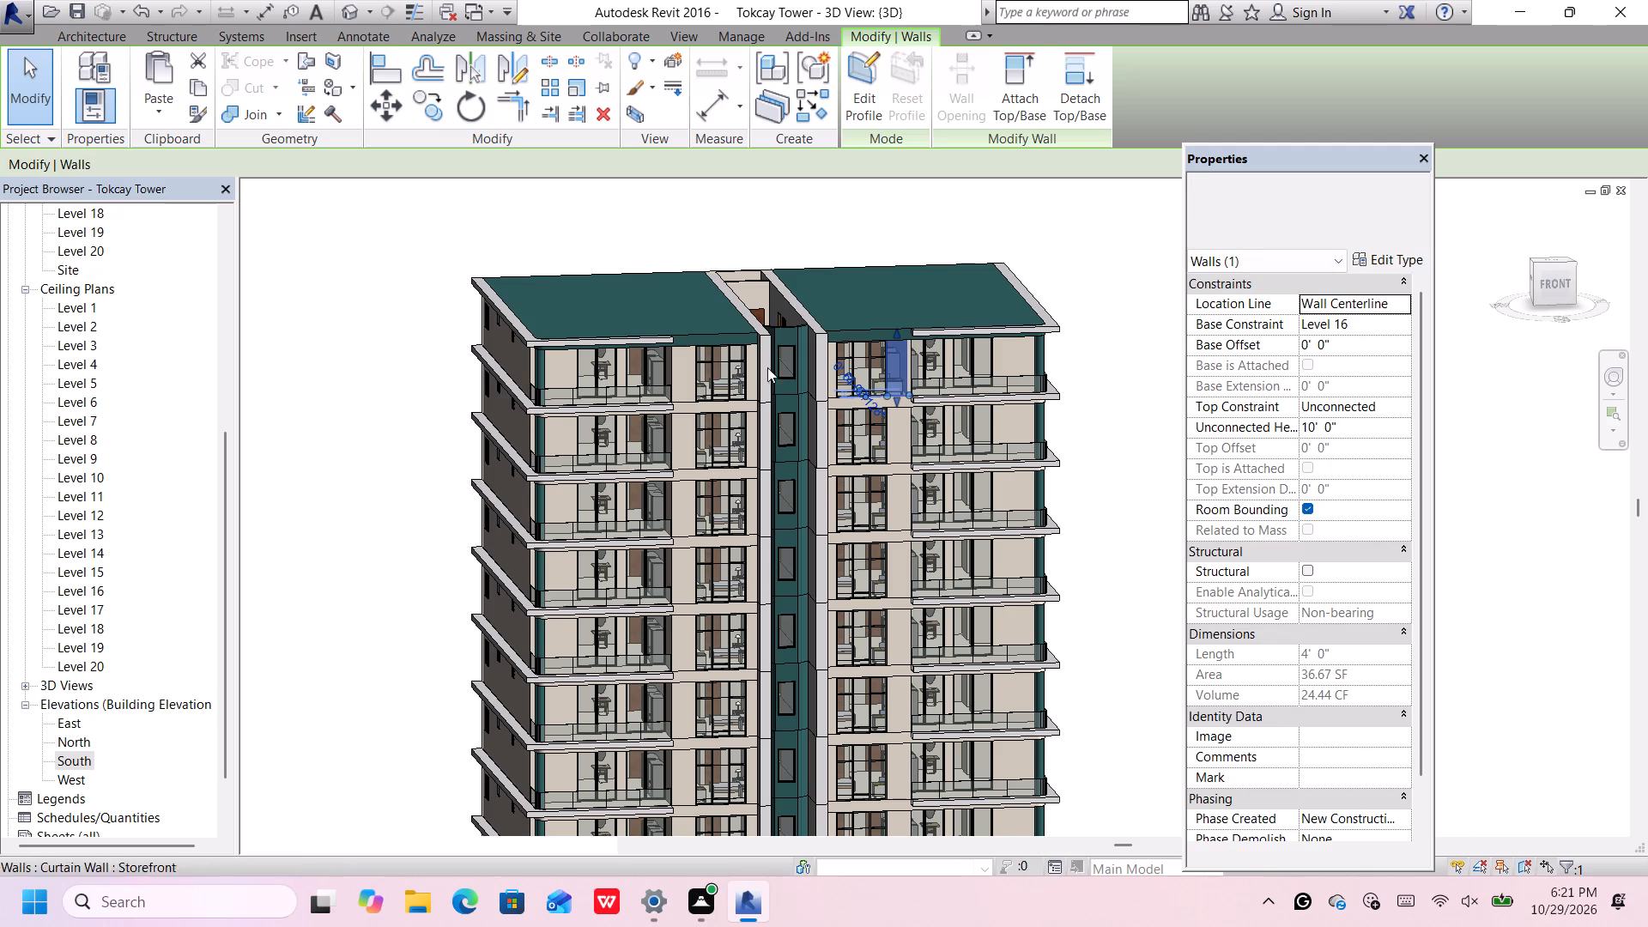
# Change the narrow top-storey cream wall between the white fin wall and the glazing, right of the core, to Generic - 8" green.
pyautogui.scroll(8, 828, 370)
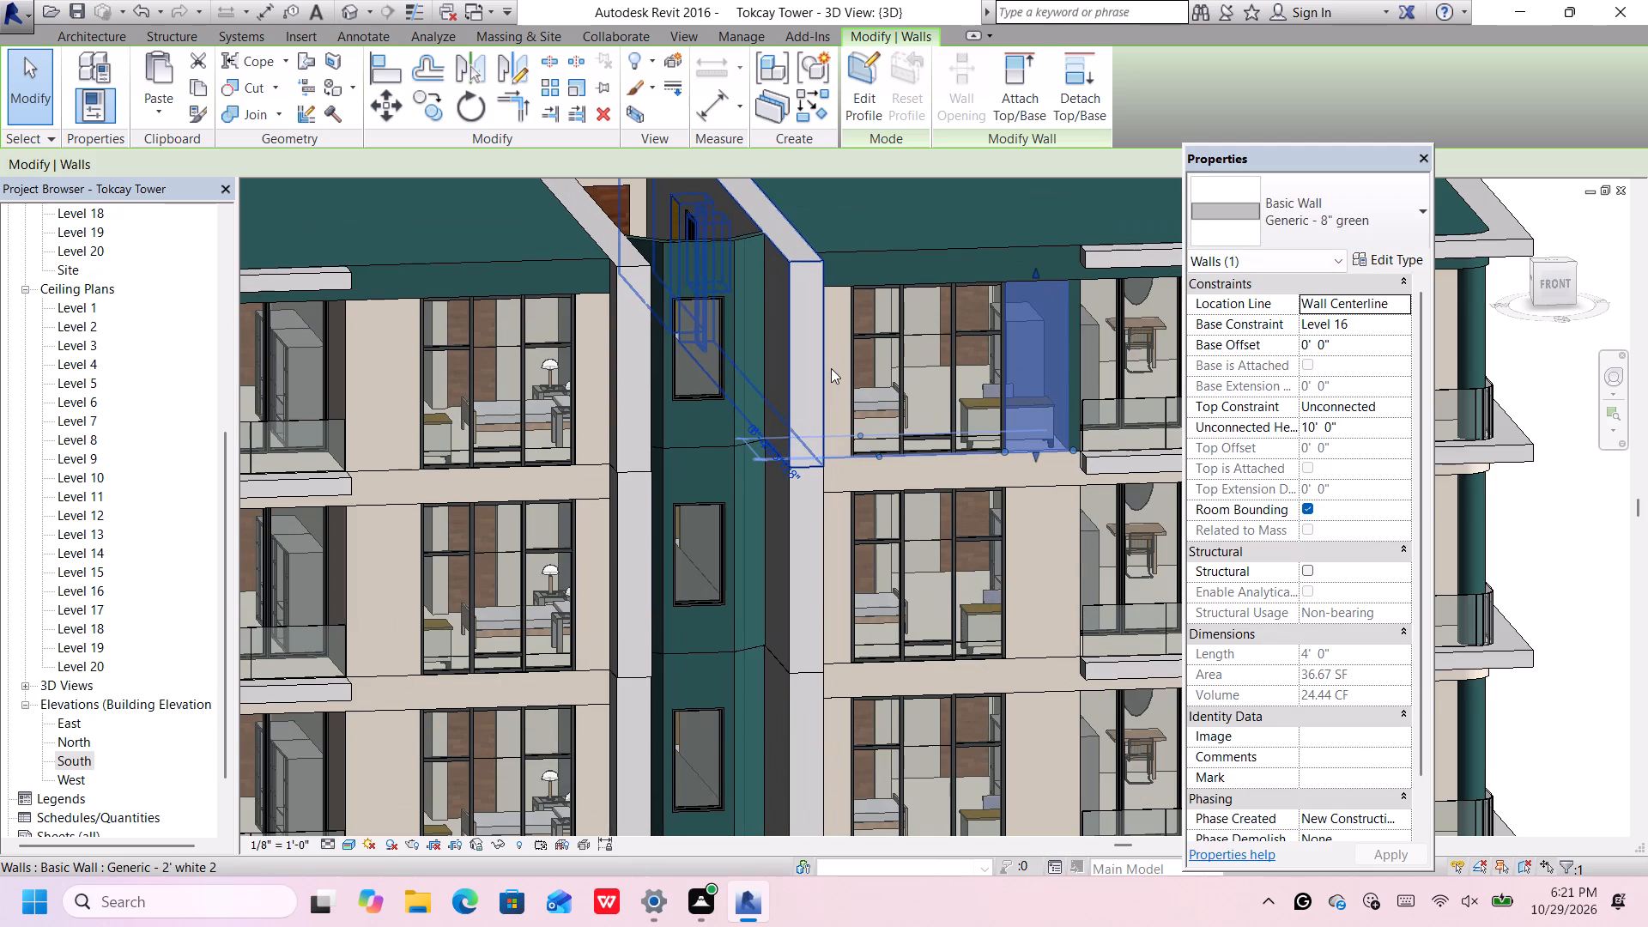
pyautogui.click(841, 353)
pyautogui.click(1274, 219)
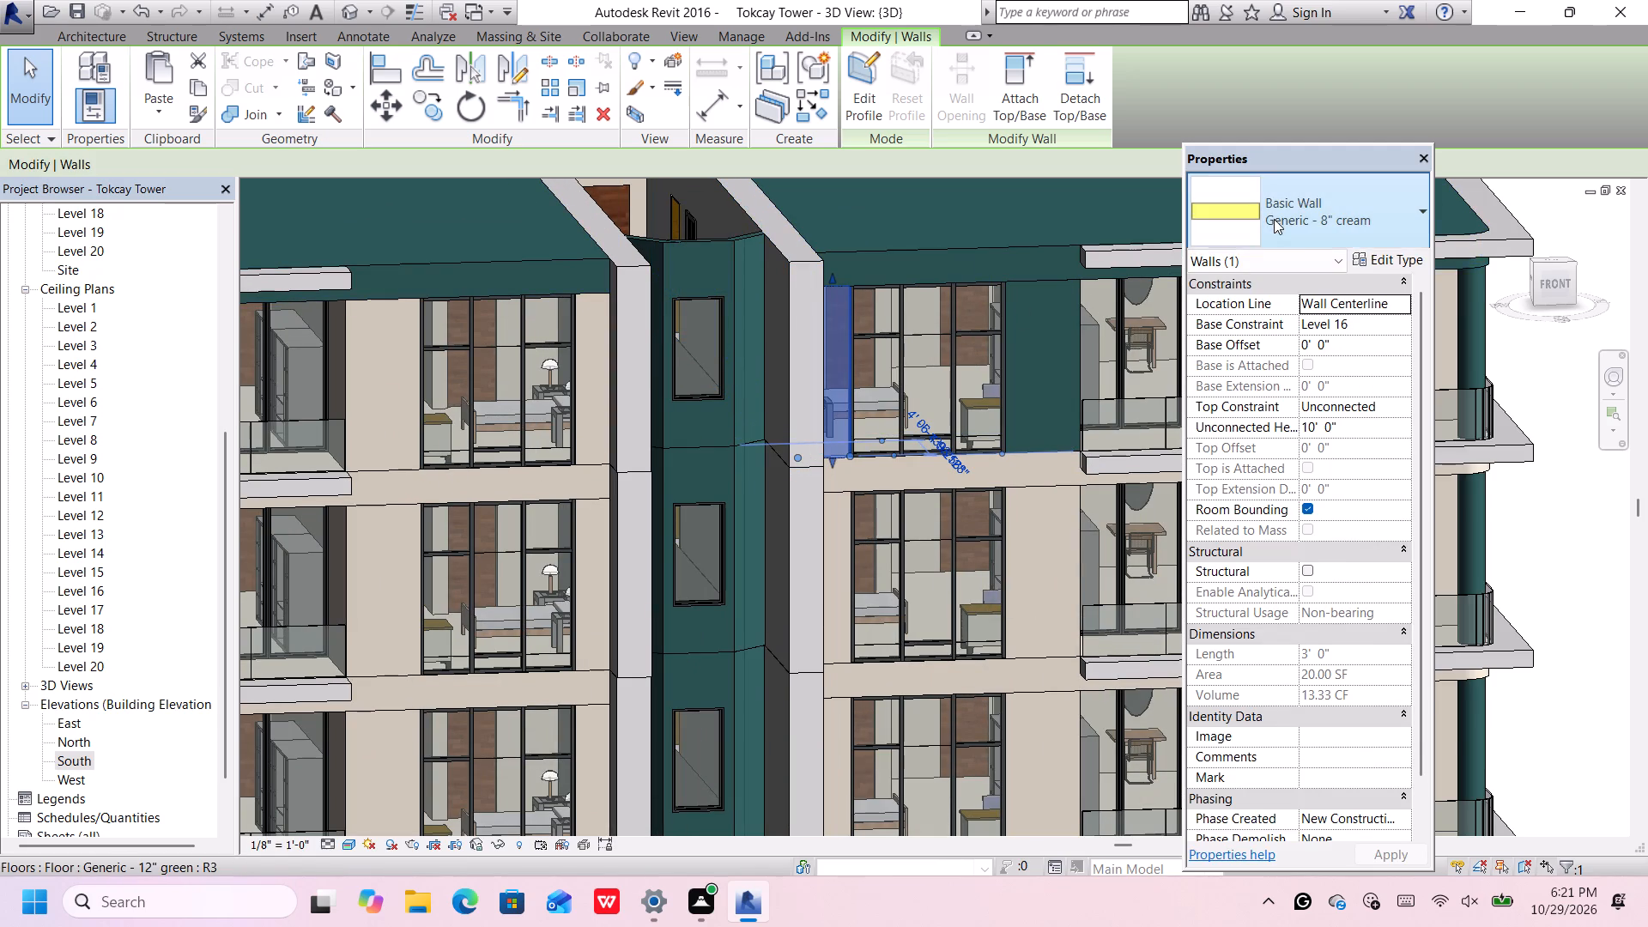
pyautogui.click(1267, 366)
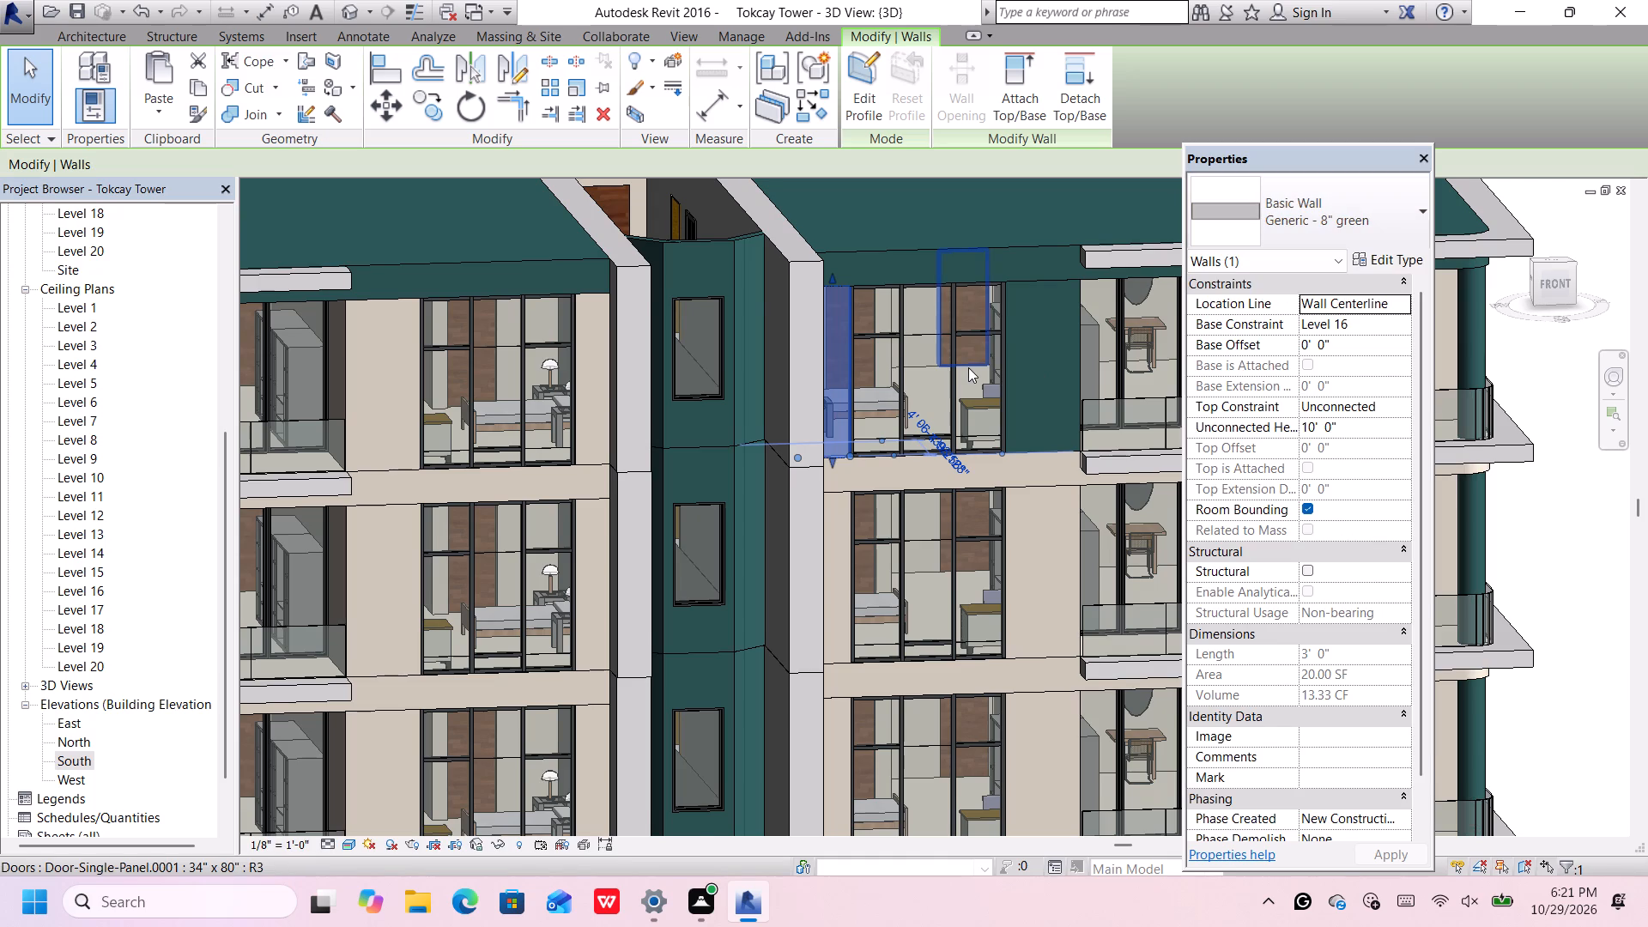
# Change the top-storey cream wall between the balcony and the glazing, left of the core, to Generic - 8" green.
pyautogui.scroll(-3, 968, 367)
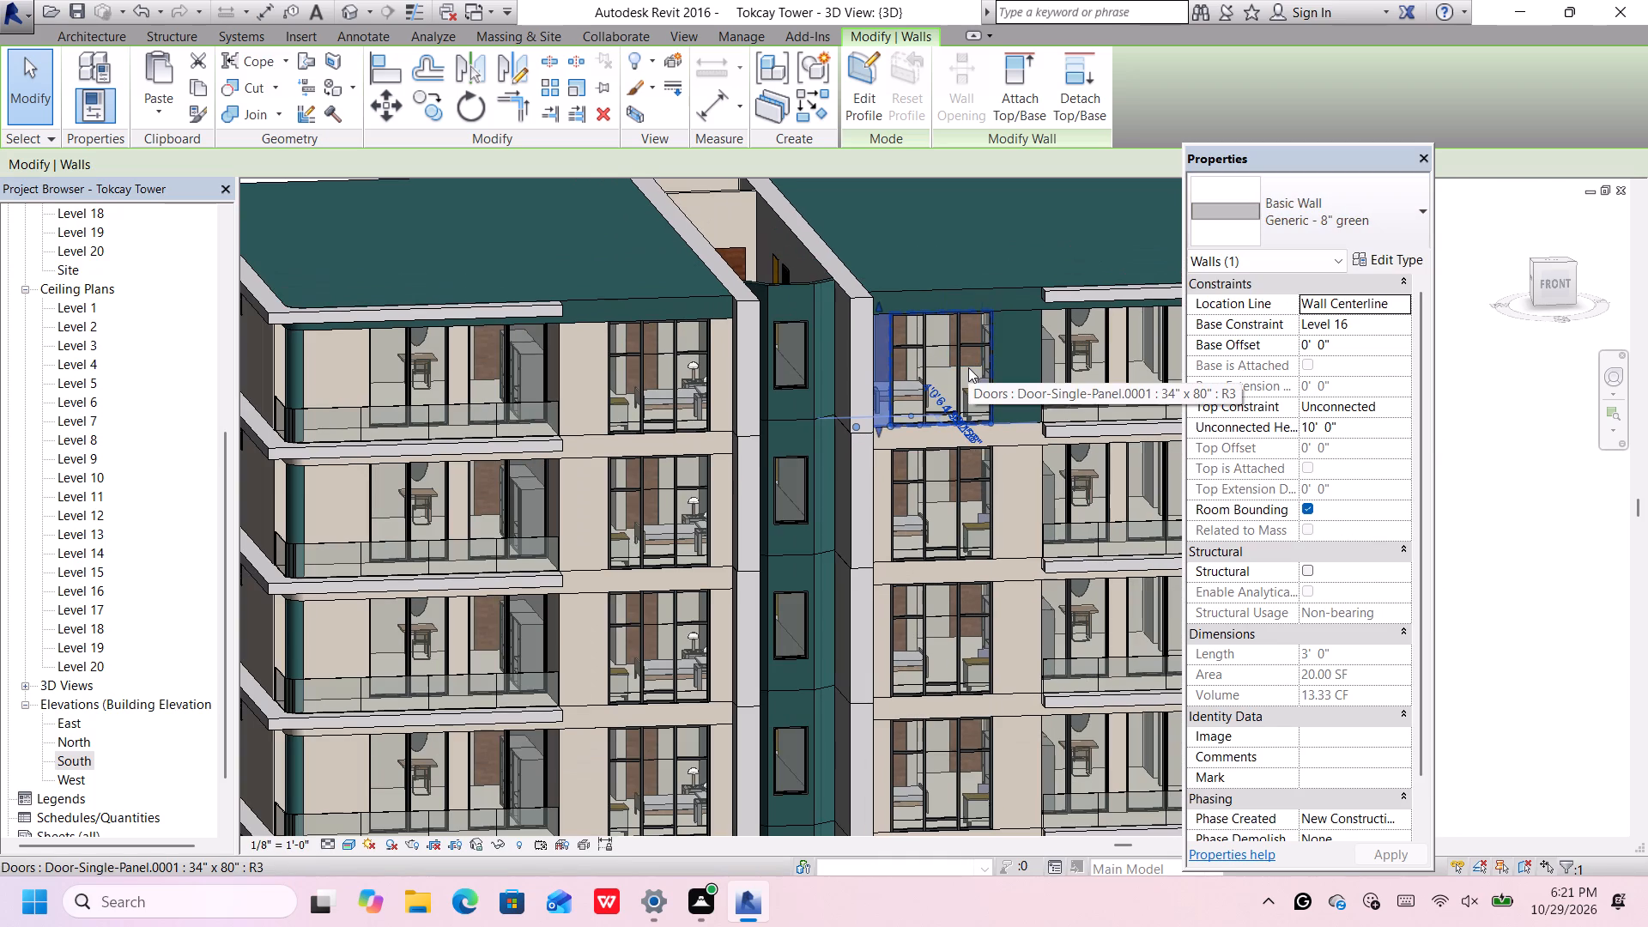
pyautogui.scroll(-3, 945, 359)
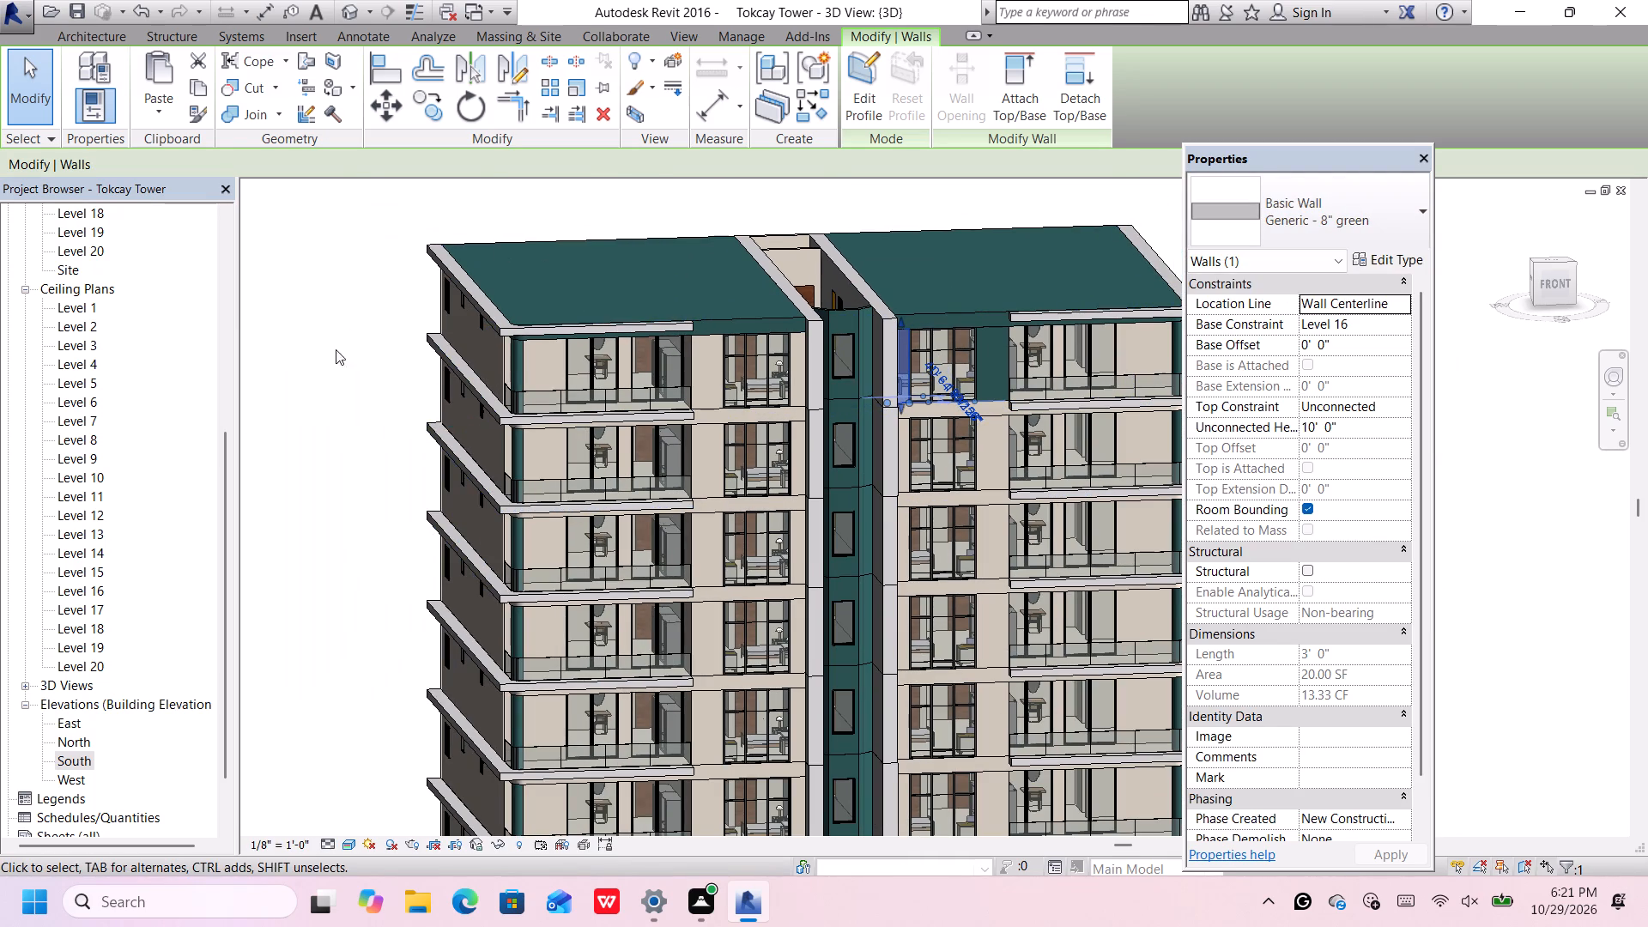
pyautogui.click(331, 360)
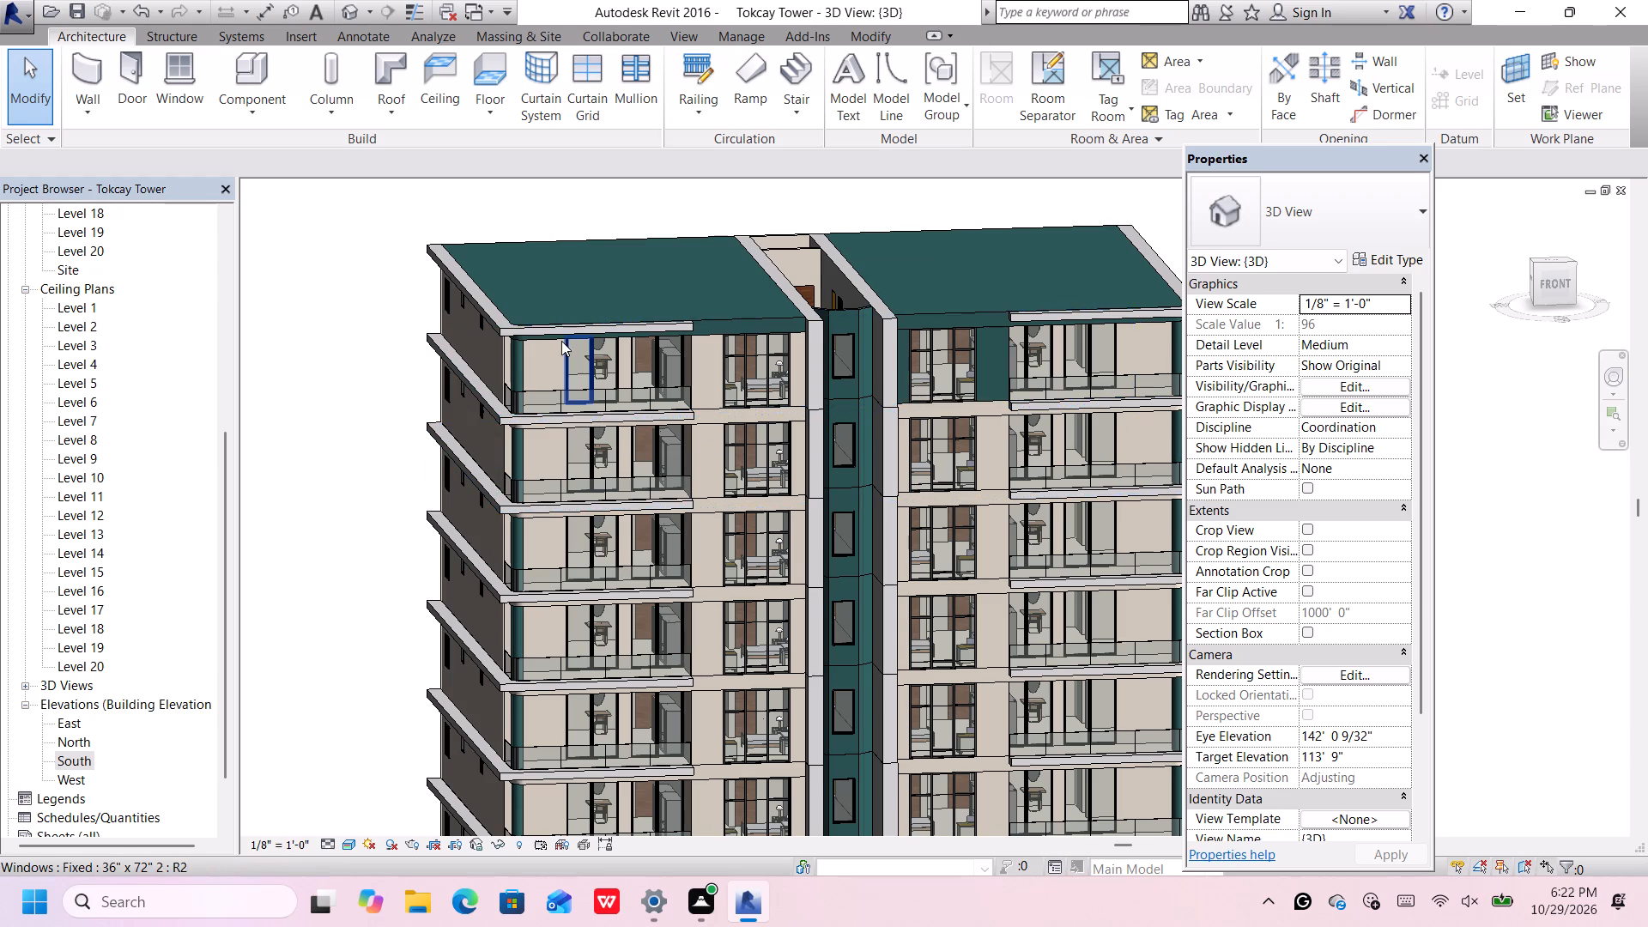
pyautogui.click(714, 373)
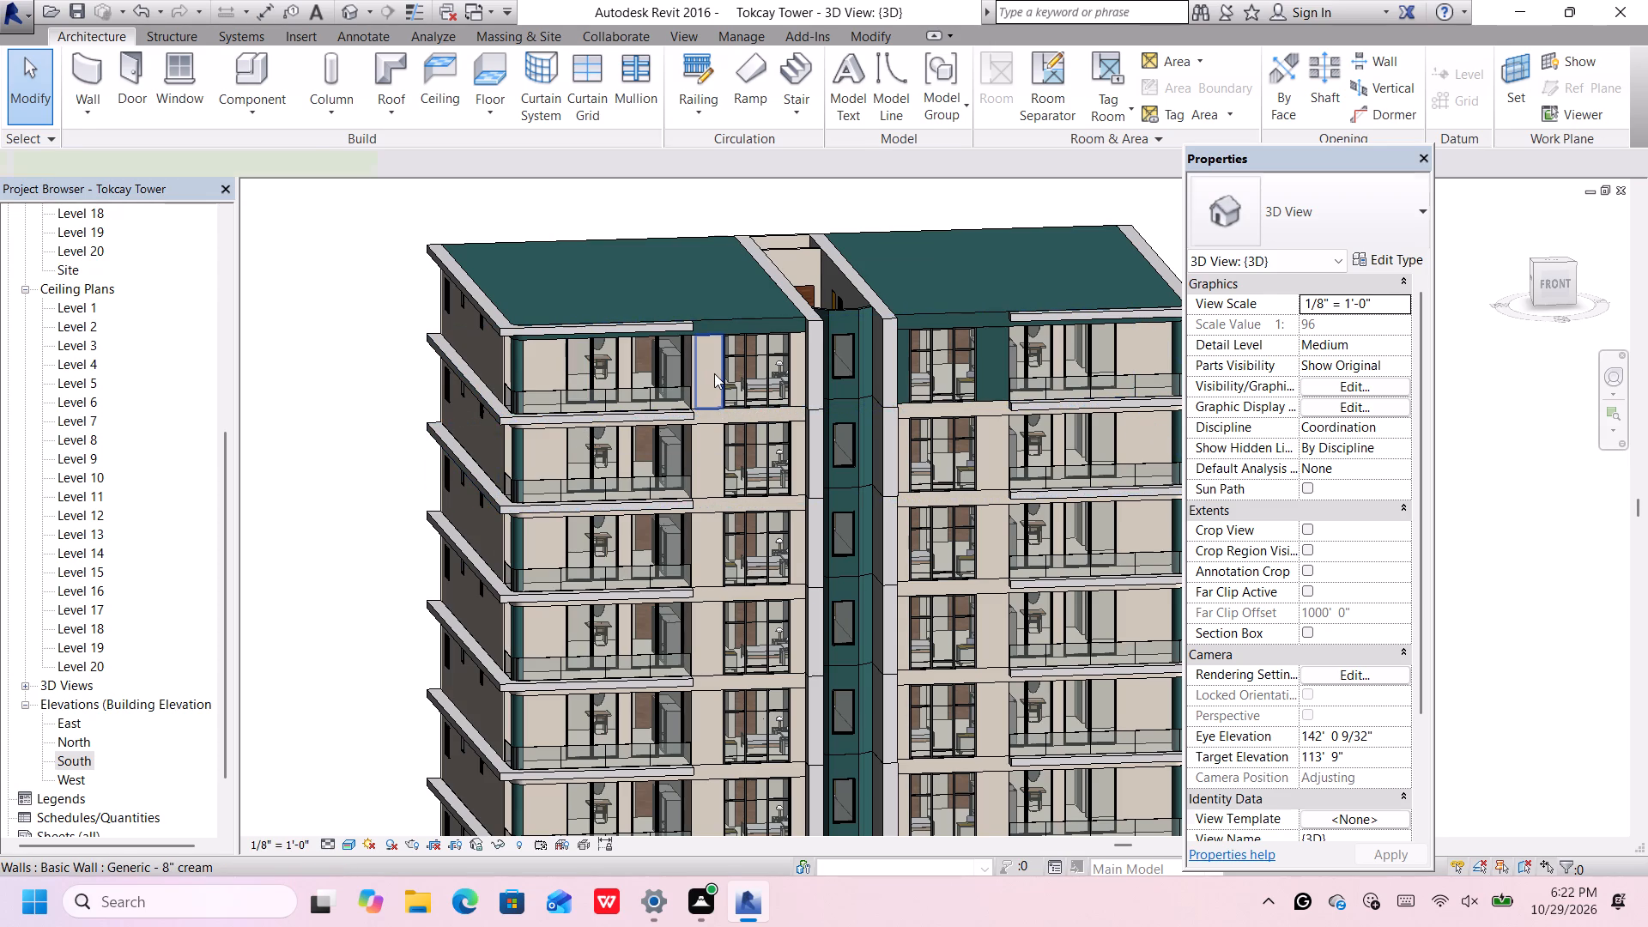
pyautogui.click(1318, 215)
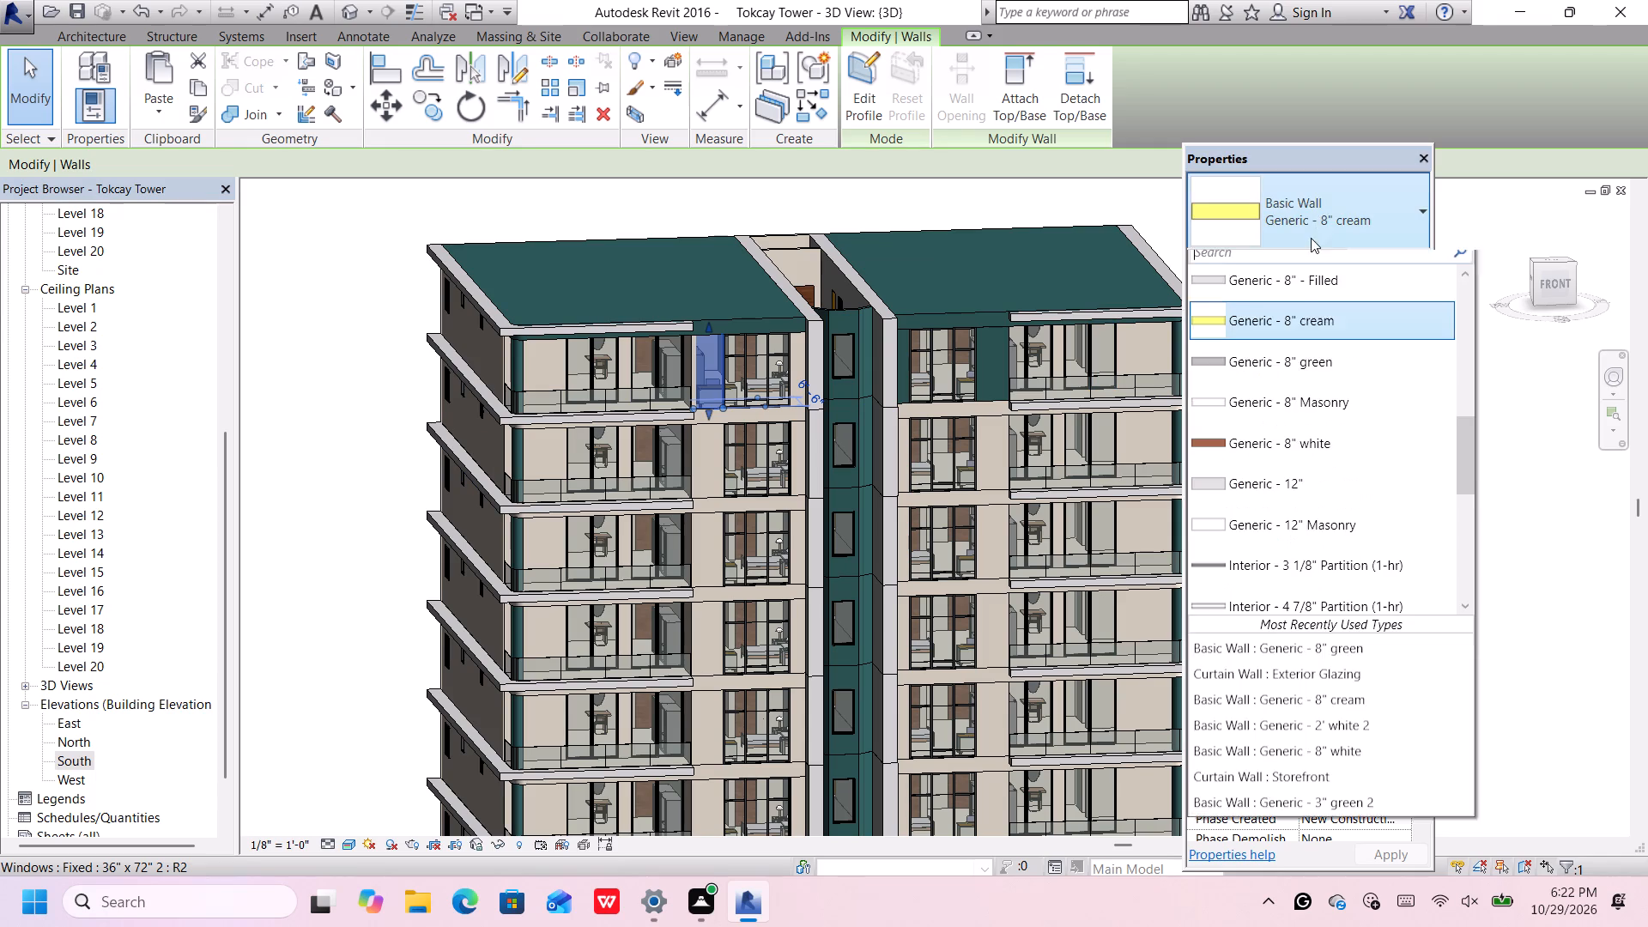
pyautogui.click(1329, 374)
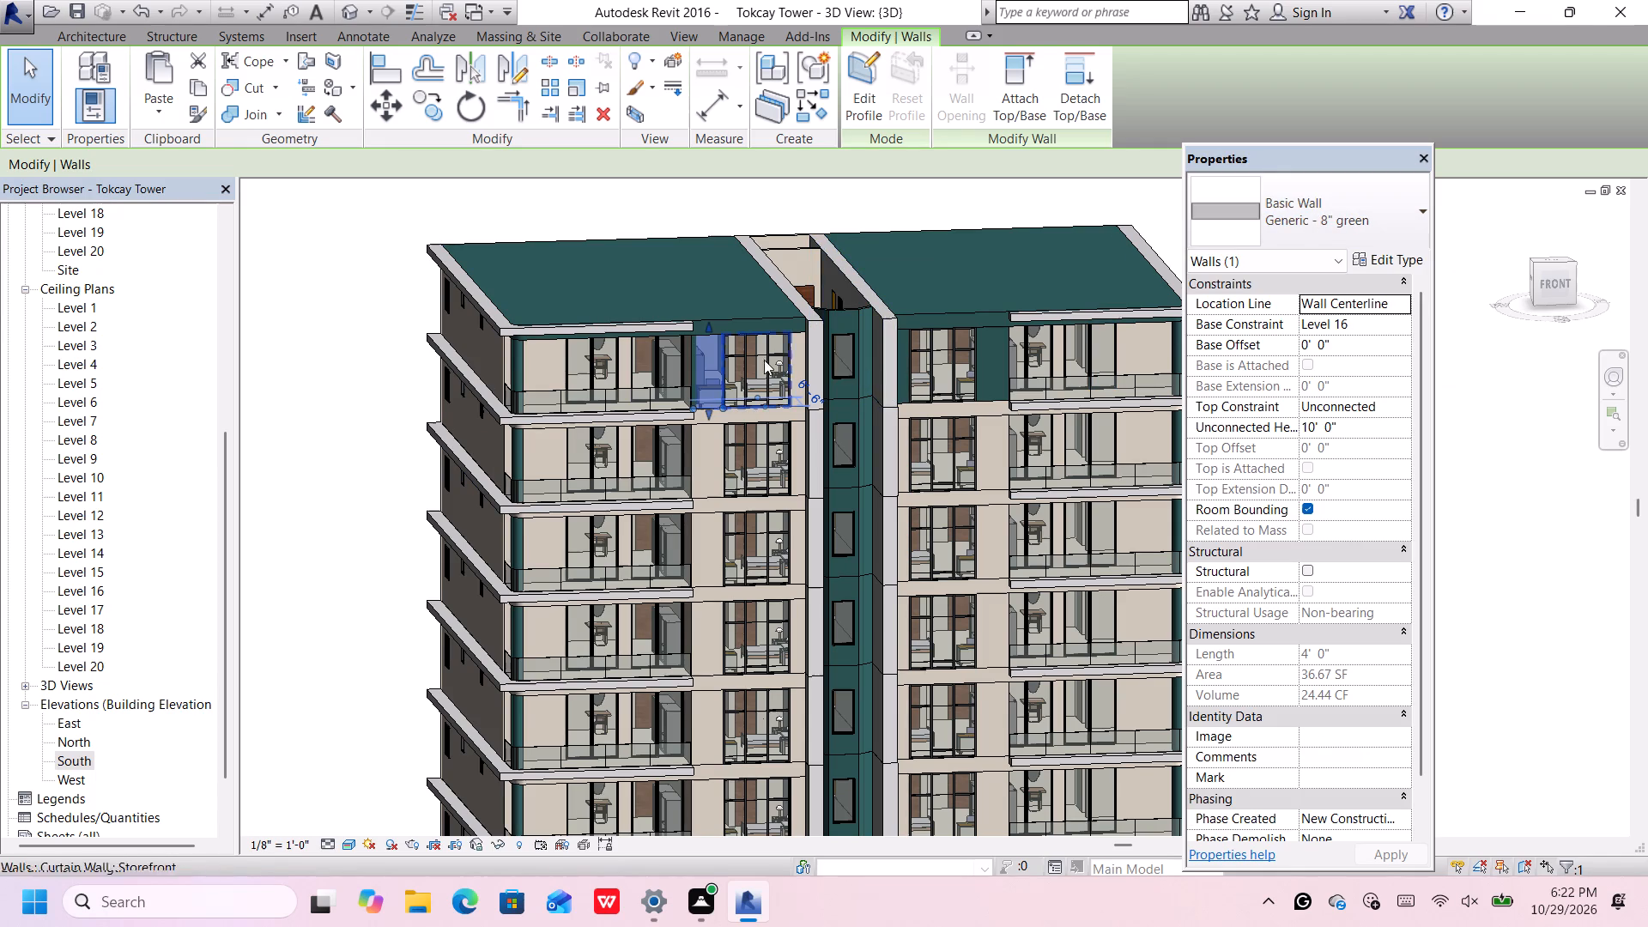
# Change the narrow top-storey cream wall between the glazing and the white fin wall, left of the core, to Generic - 8" green.
pyautogui.scroll(7, 713, 354)
pyautogui.scroll(-1, 713, 354)
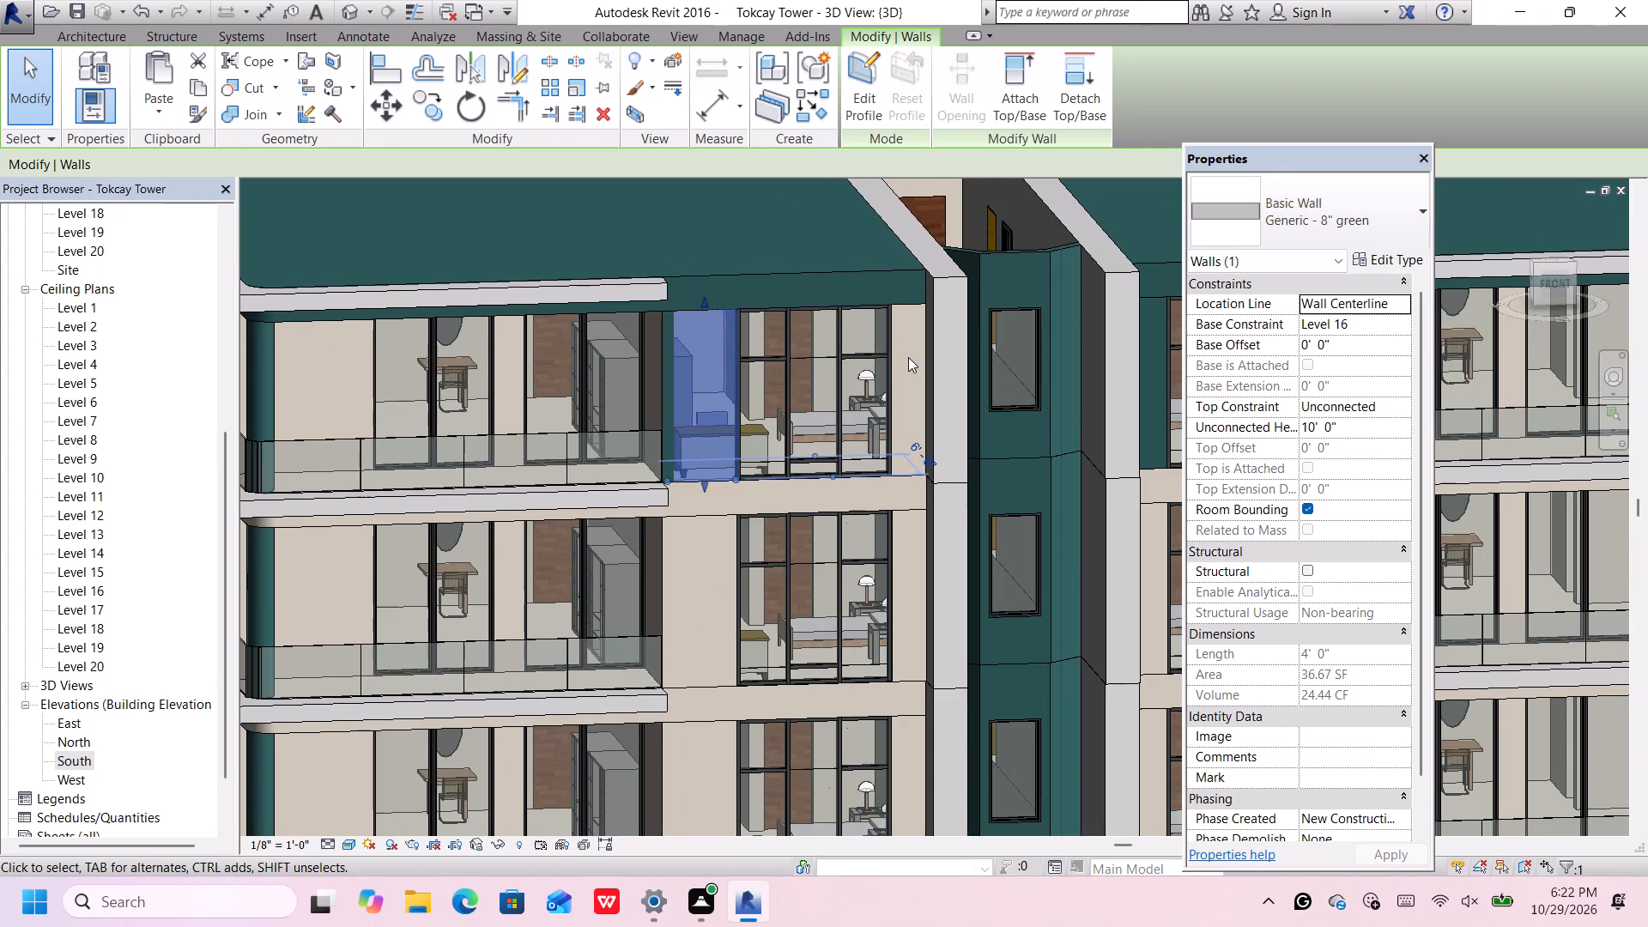
pyautogui.click(913, 310)
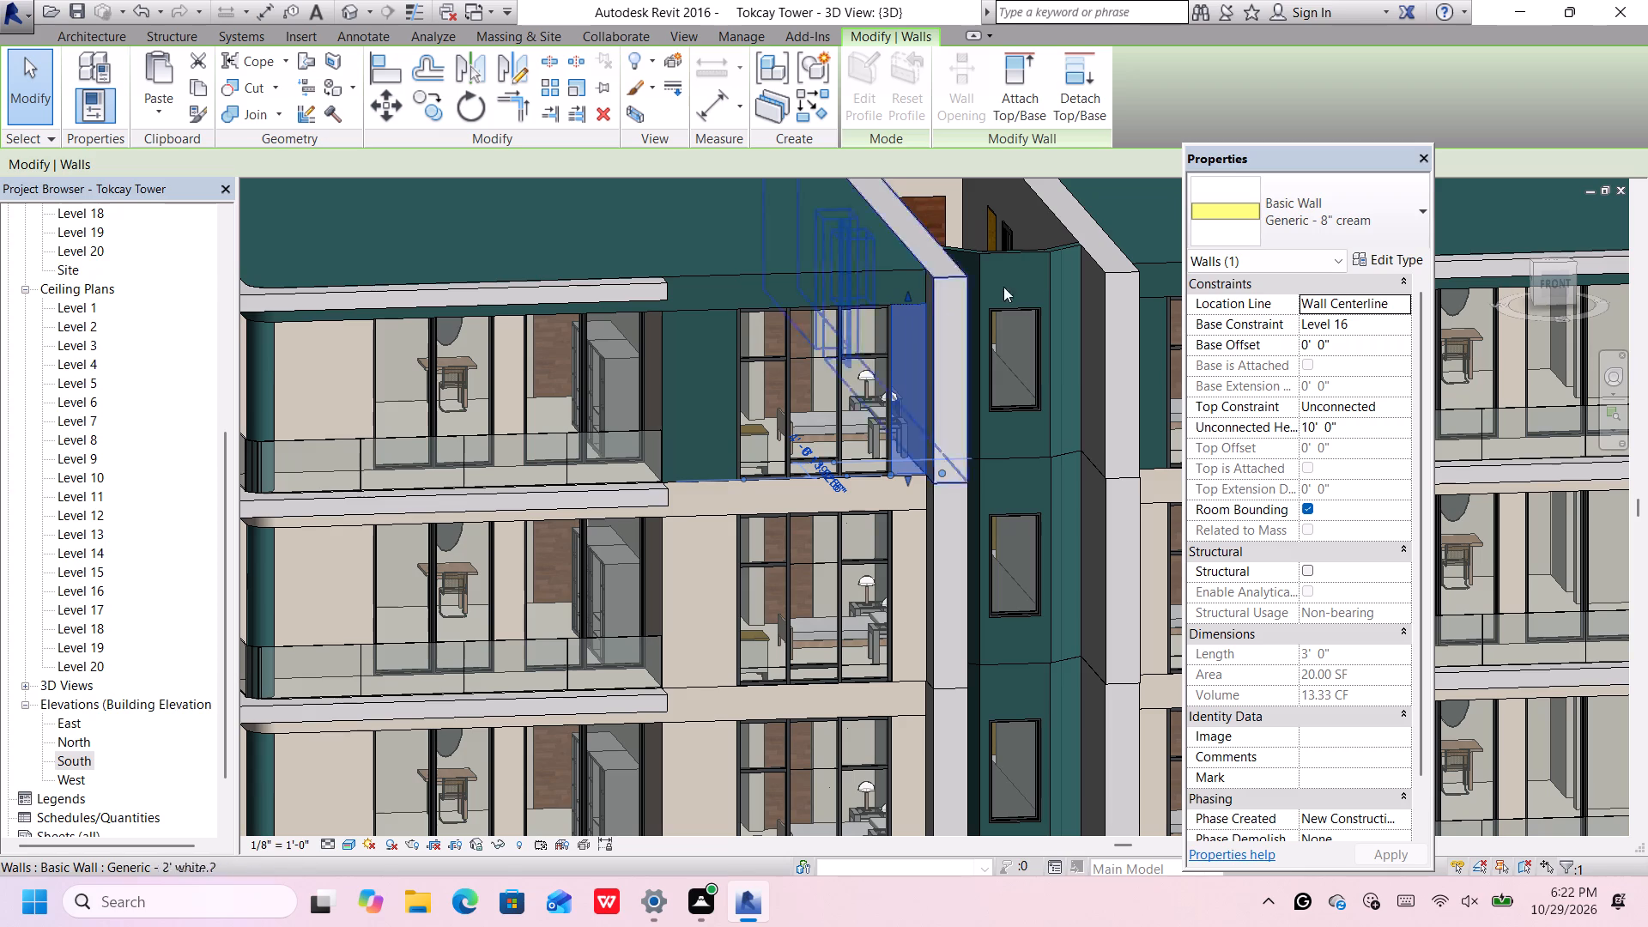
pyautogui.click(1253, 221)
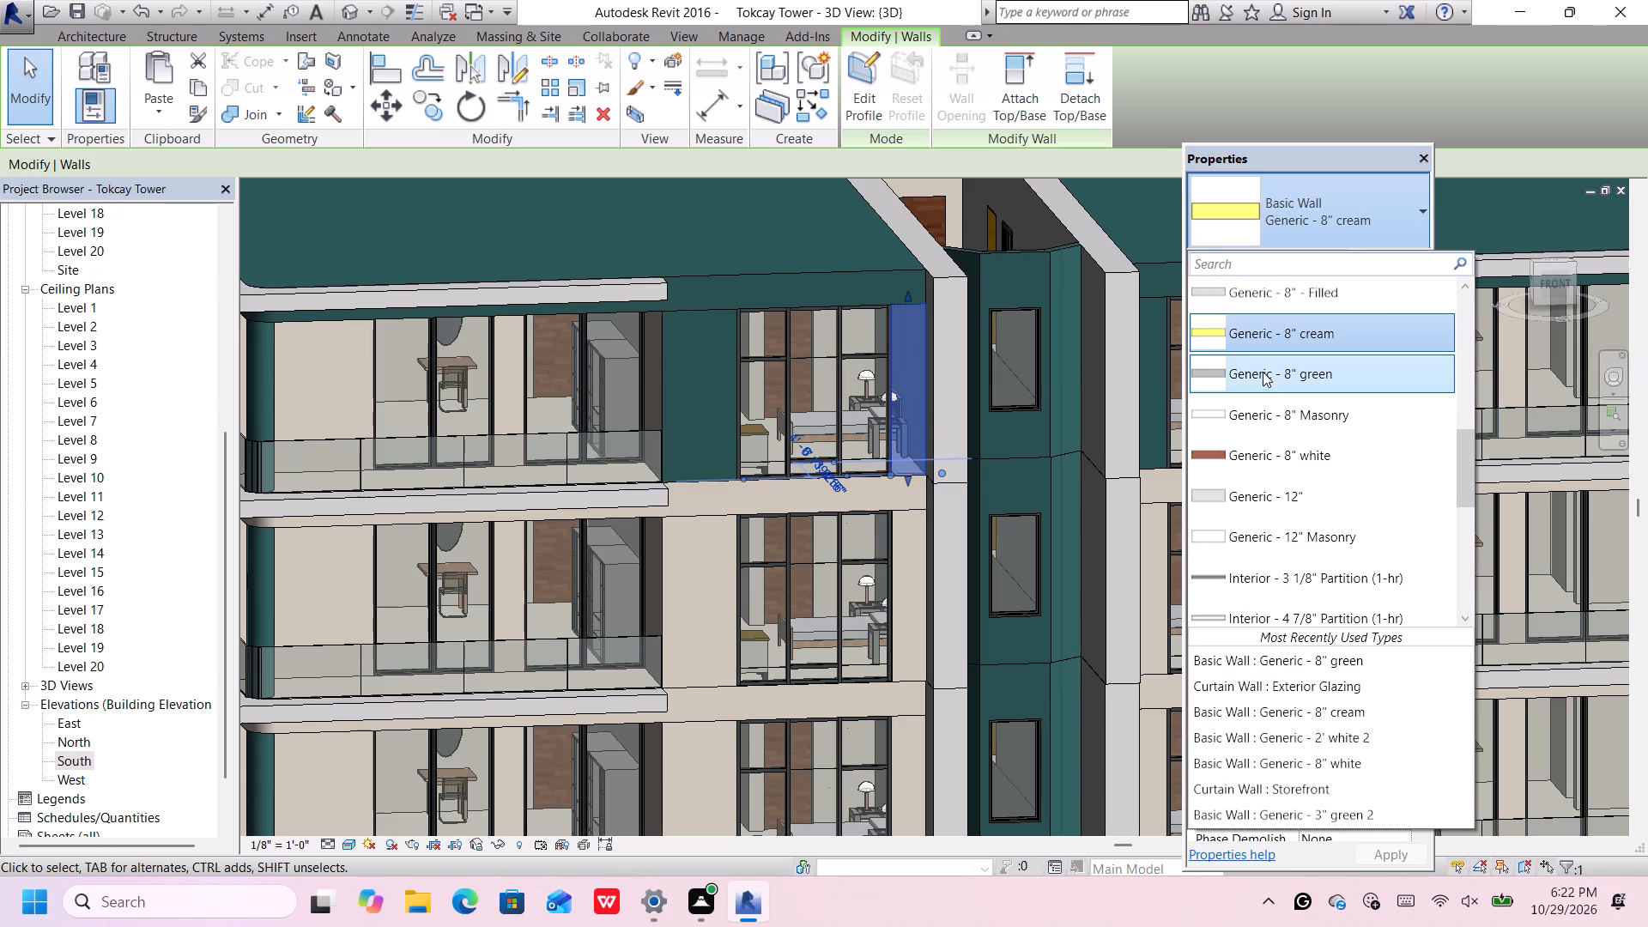
pyautogui.click(1263, 372)
pyautogui.scroll(-5, 515, 269)
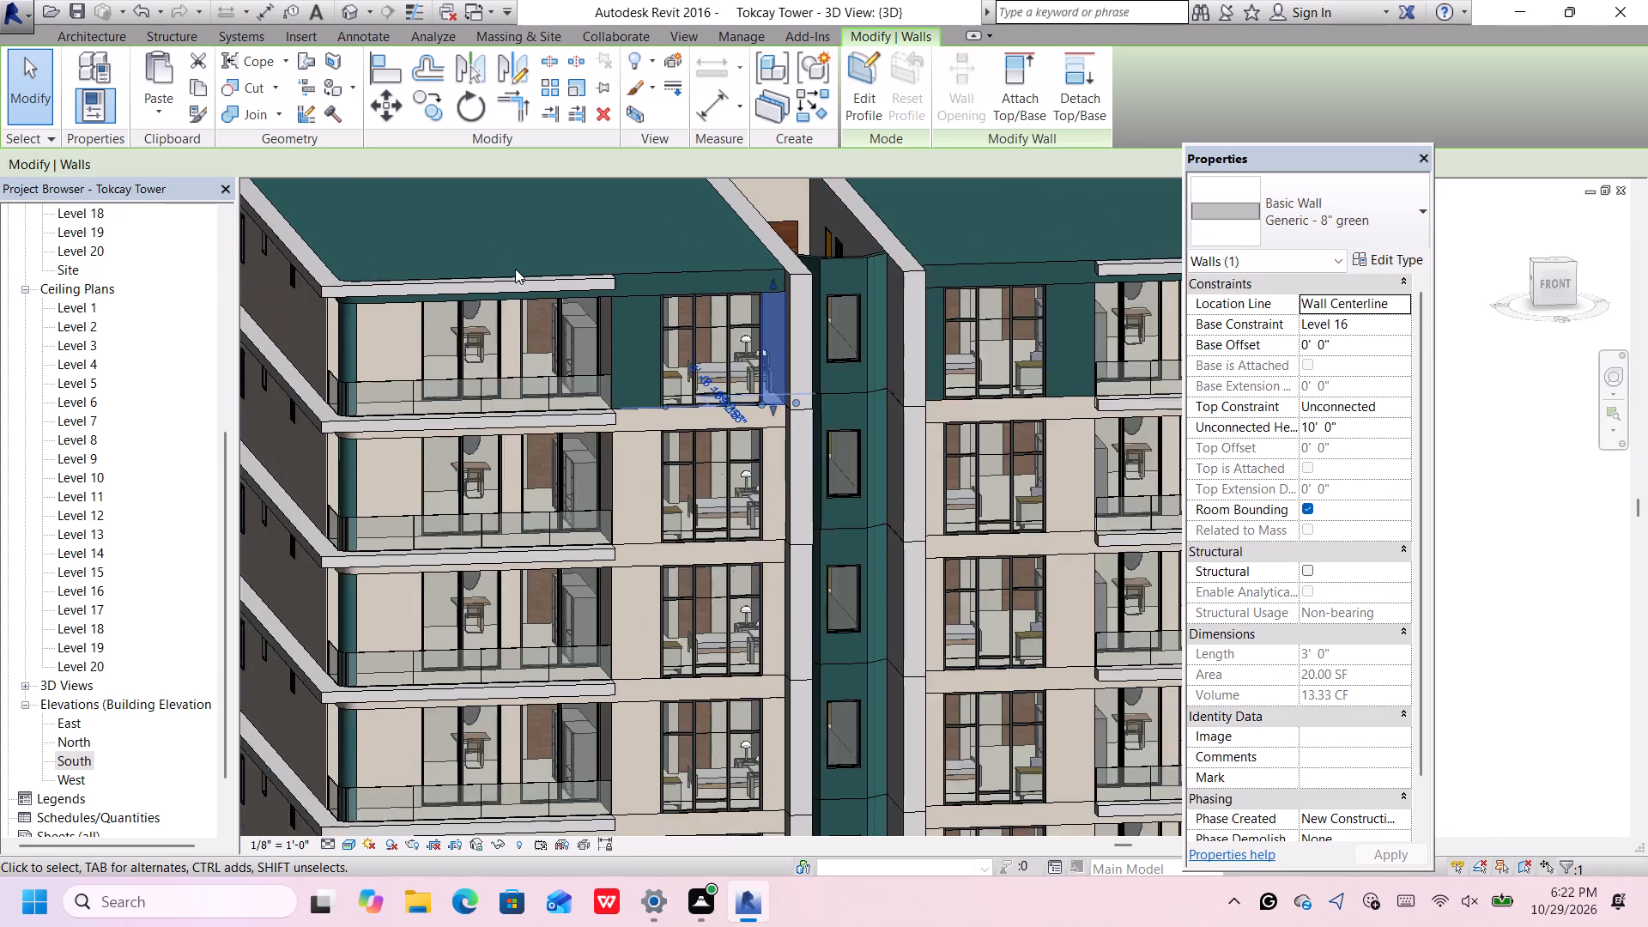
pyautogui.scroll(-3, 515, 269)
pyautogui.click(1155, 380)
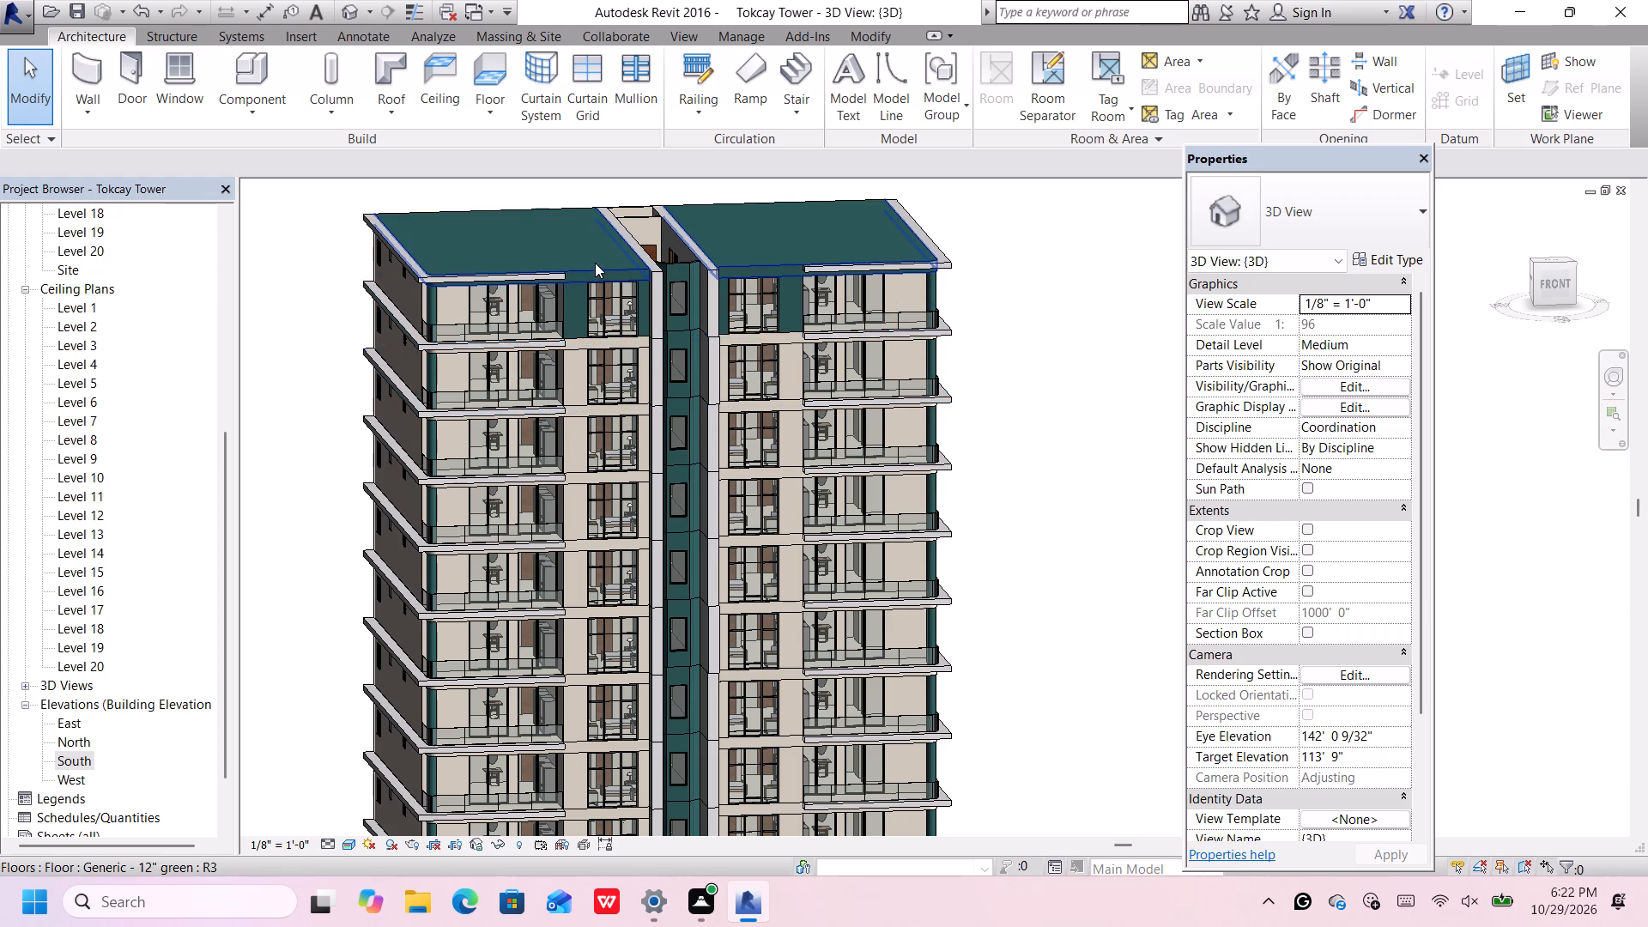
# Examine the roof from above, checking how the Generic - 12" white edge floor runs around the green slabs and core.
pyautogui.moveTo(595, 263); pyautogui.dragTo(592, 263, button='middle')
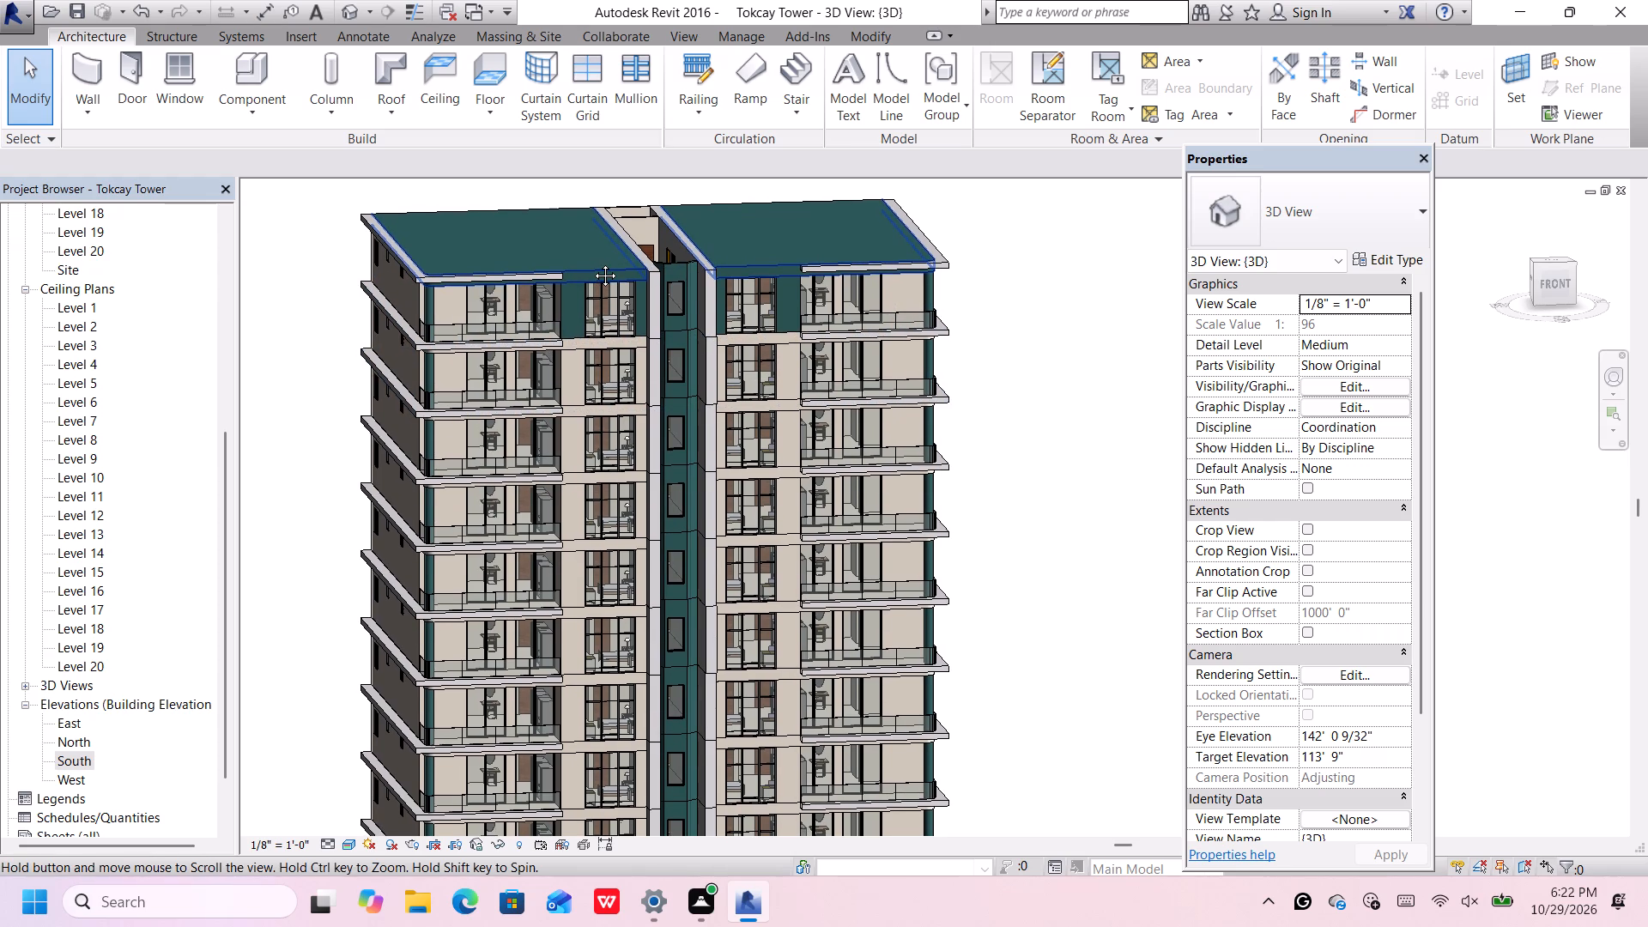
pyautogui.moveTo(592, 263); pyautogui.dragTo(581, 276, button='middle')
pyautogui.click(1553, 260)
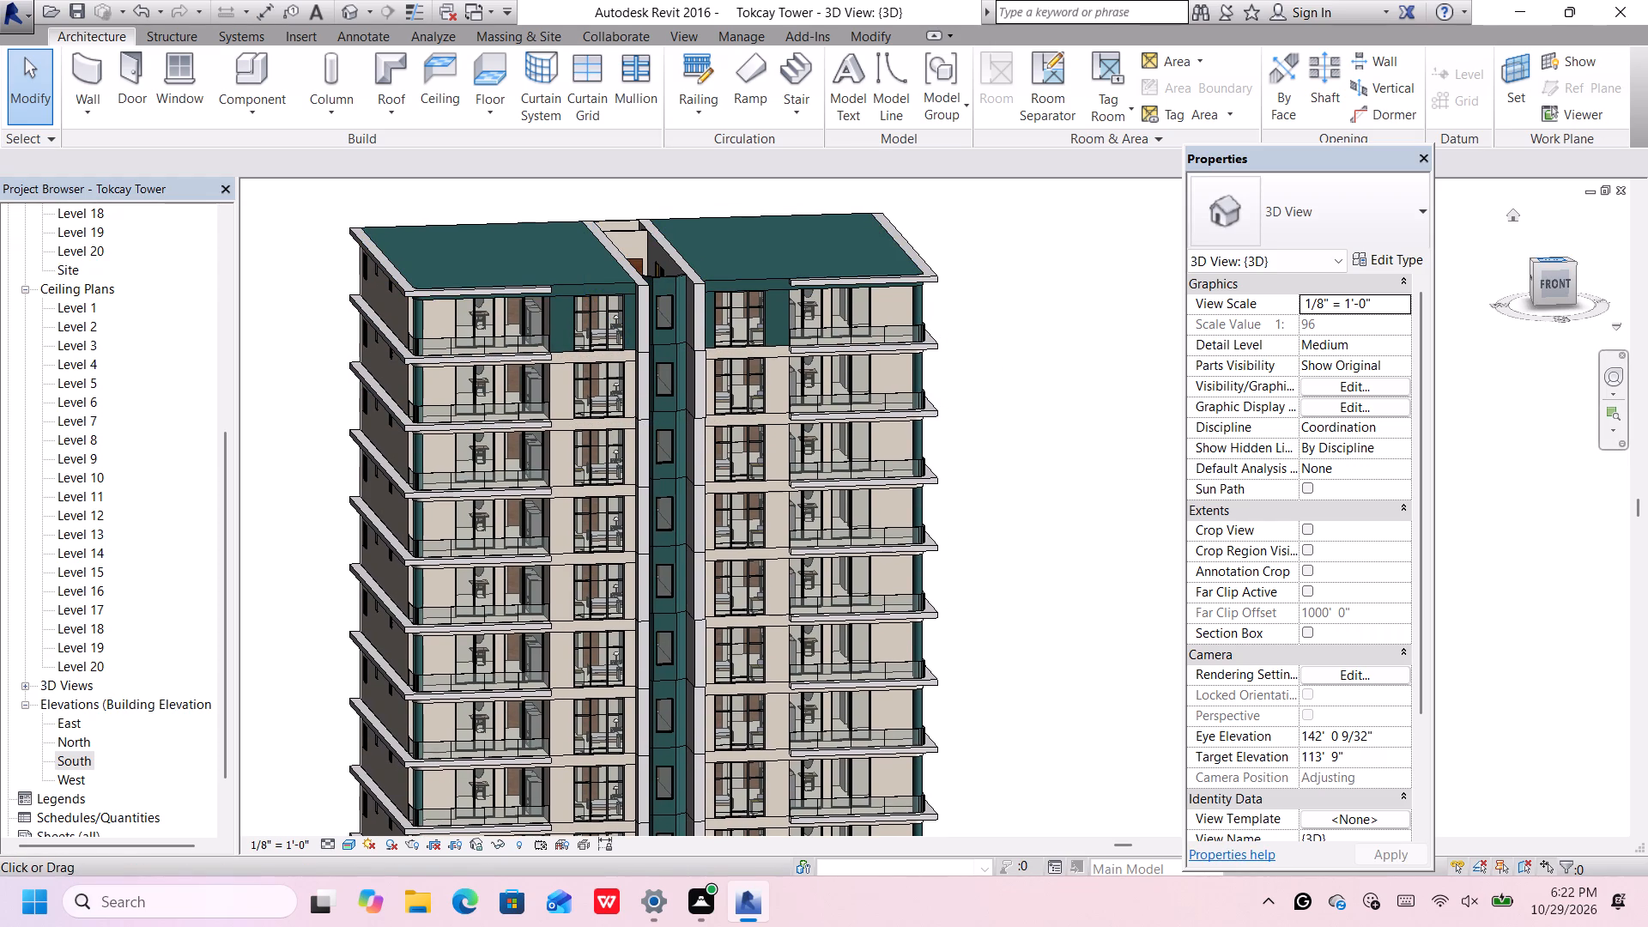
pyautogui.scroll(2, 998, 306)
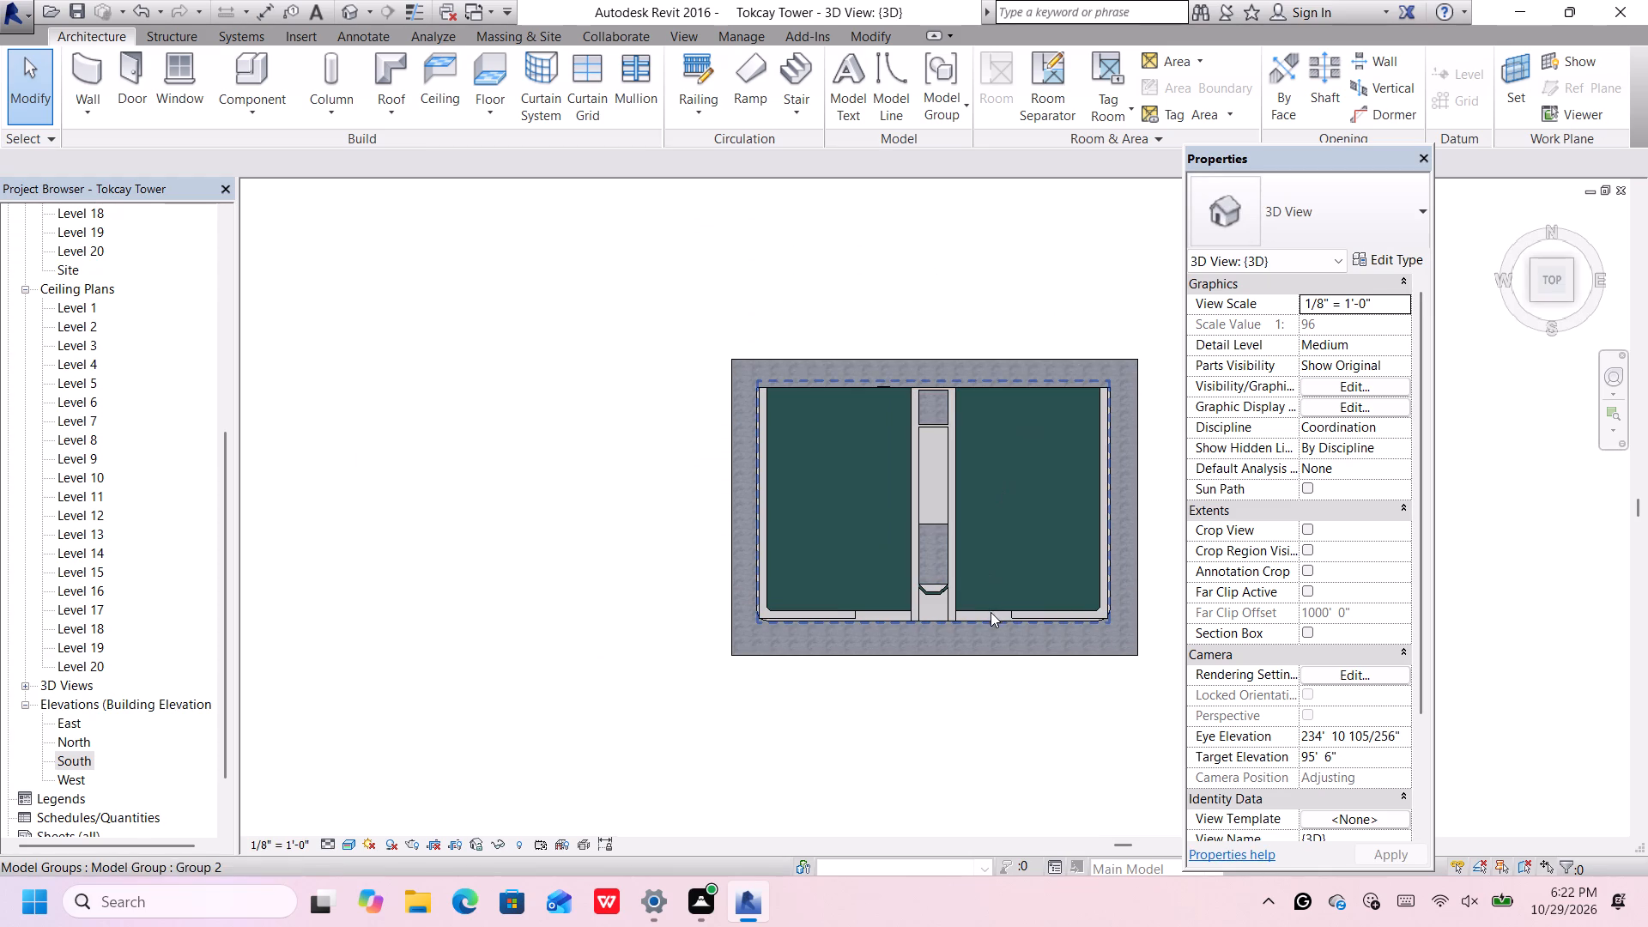
pyautogui.moveTo(973, 582); pyautogui.dragTo(964, 465, button='middle')
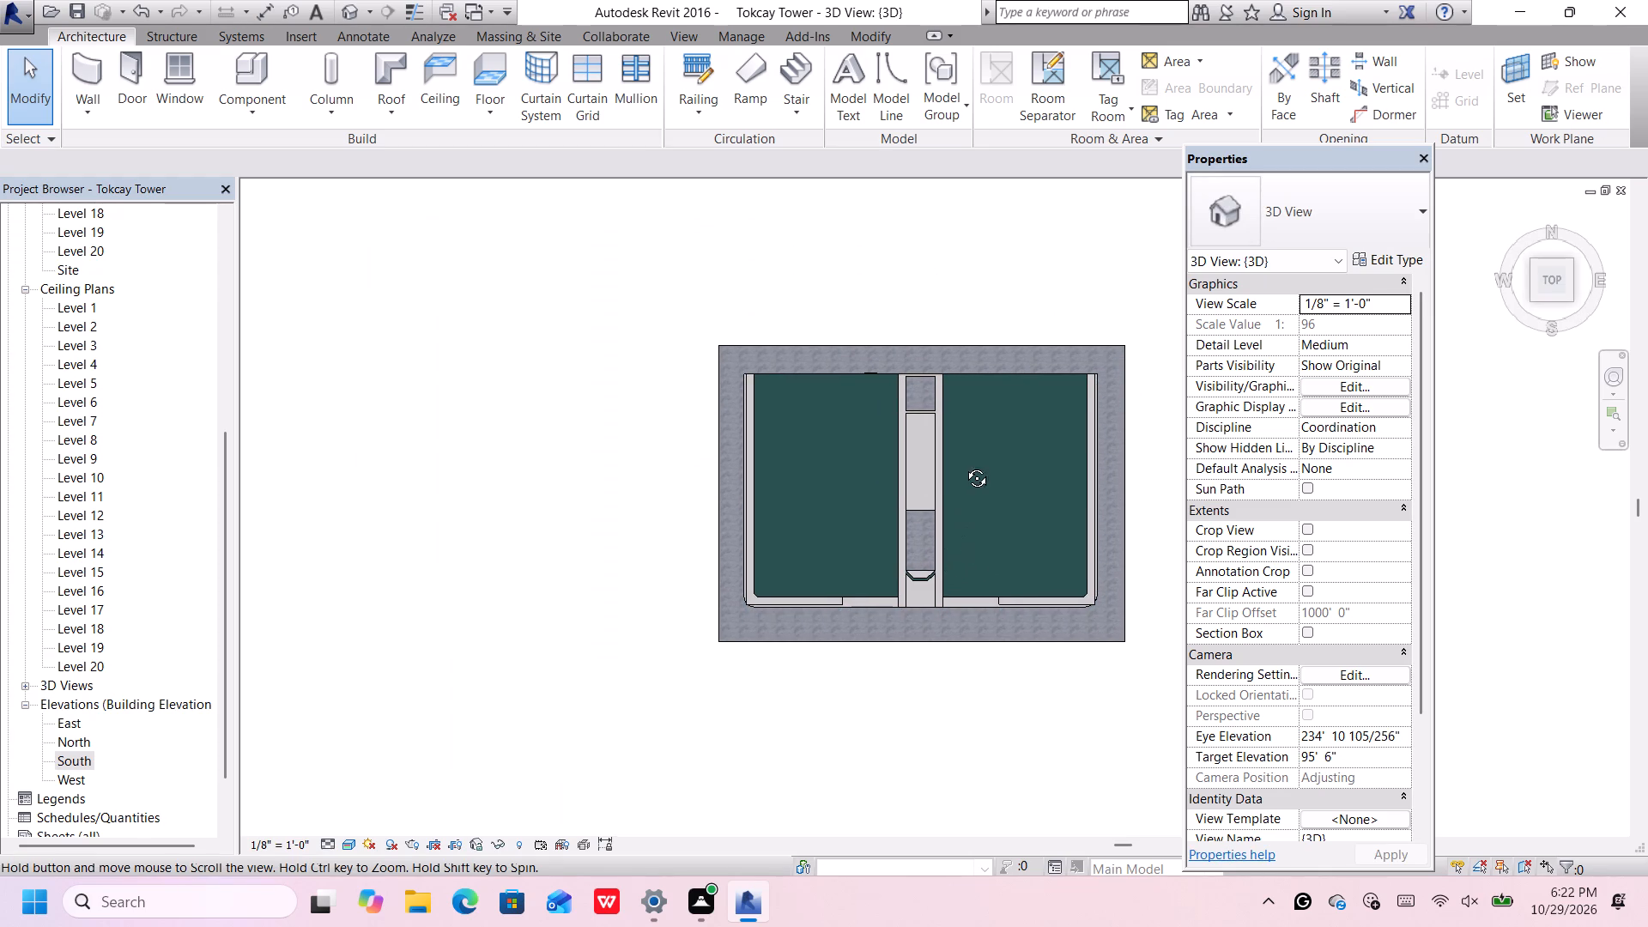
pyautogui.moveTo(964, 465); pyautogui.dragTo(974, 421, button='middle')
pyautogui.scroll(6, 864, 539)
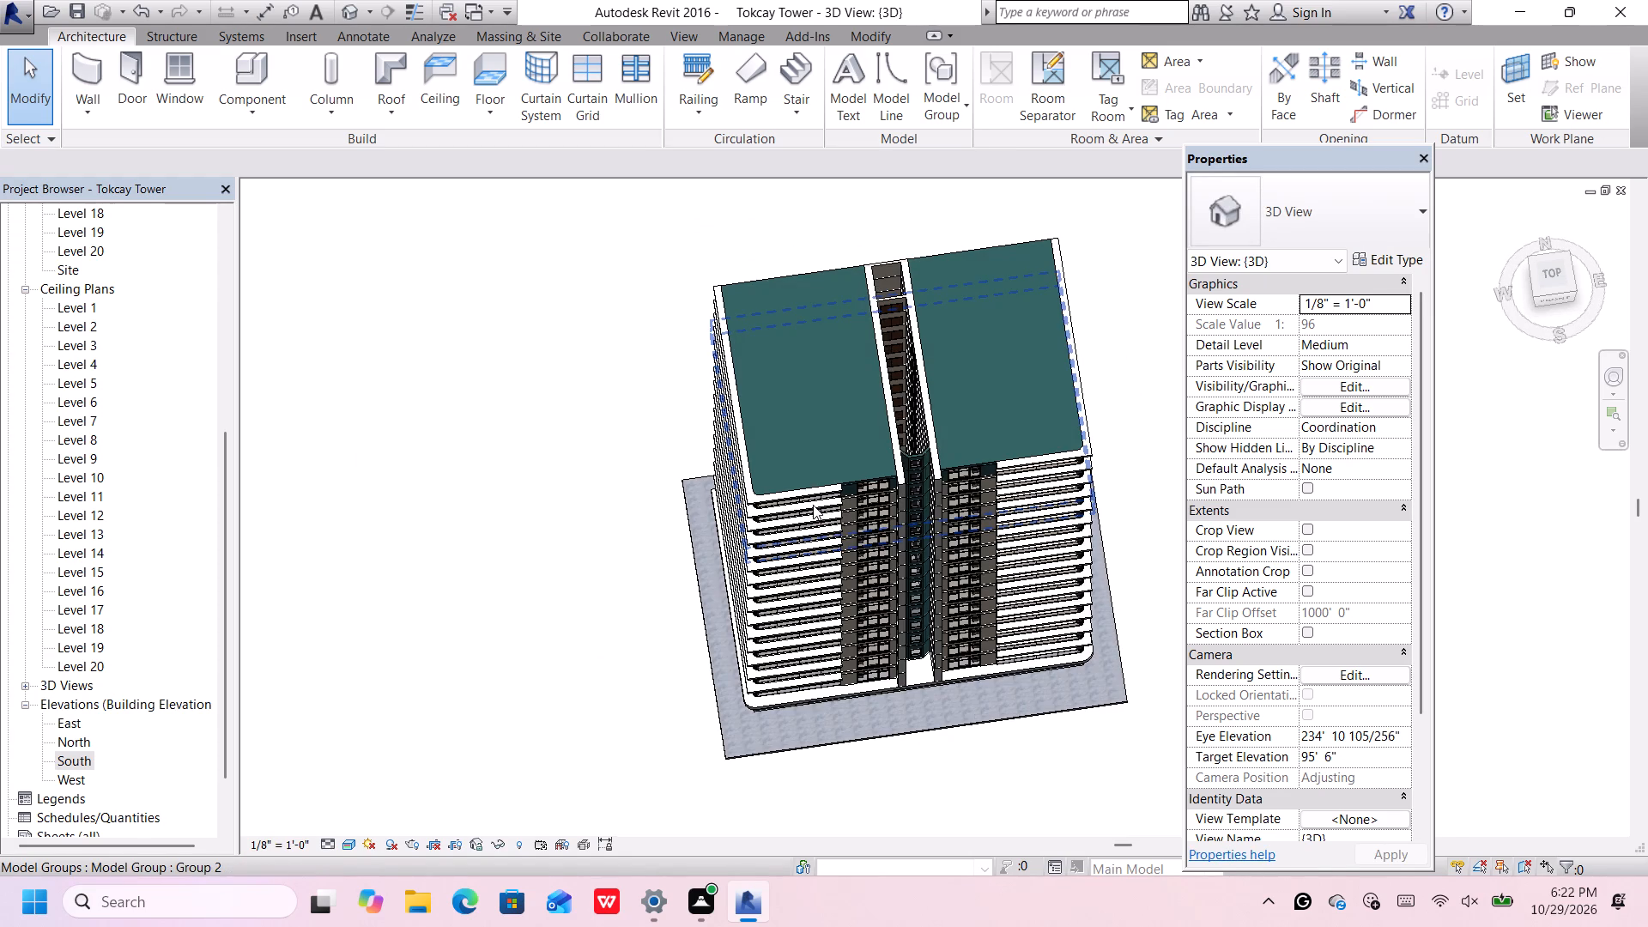
pyautogui.scroll(5, 810, 500)
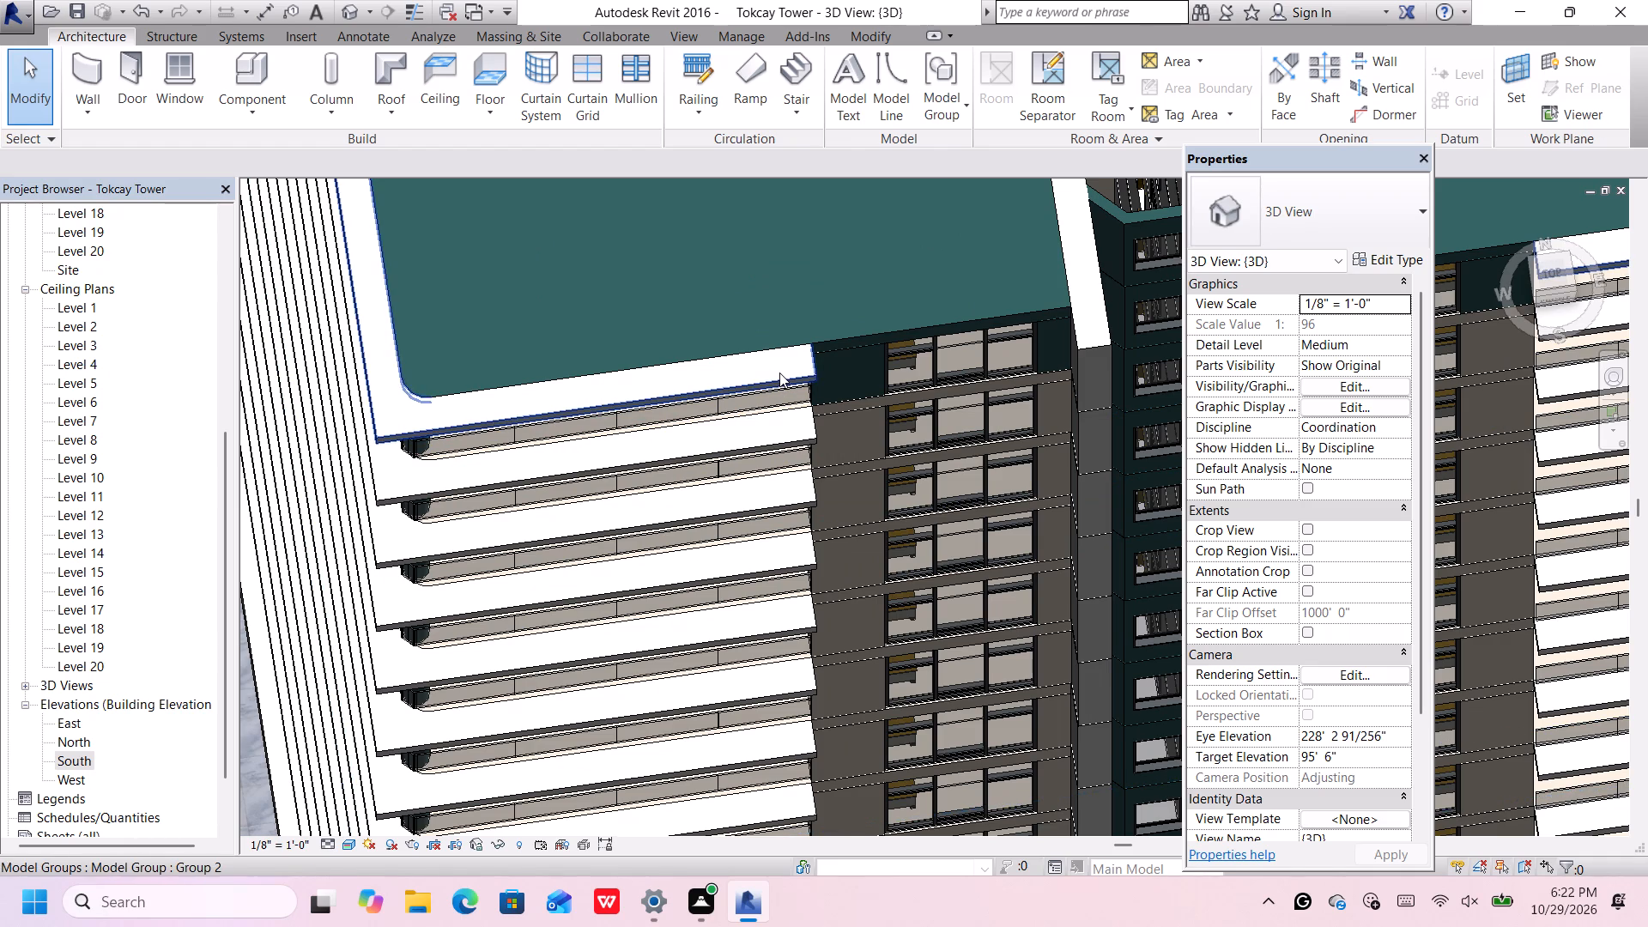
pyautogui.click(779, 373)
pyautogui.scroll(-9, 779, 373)
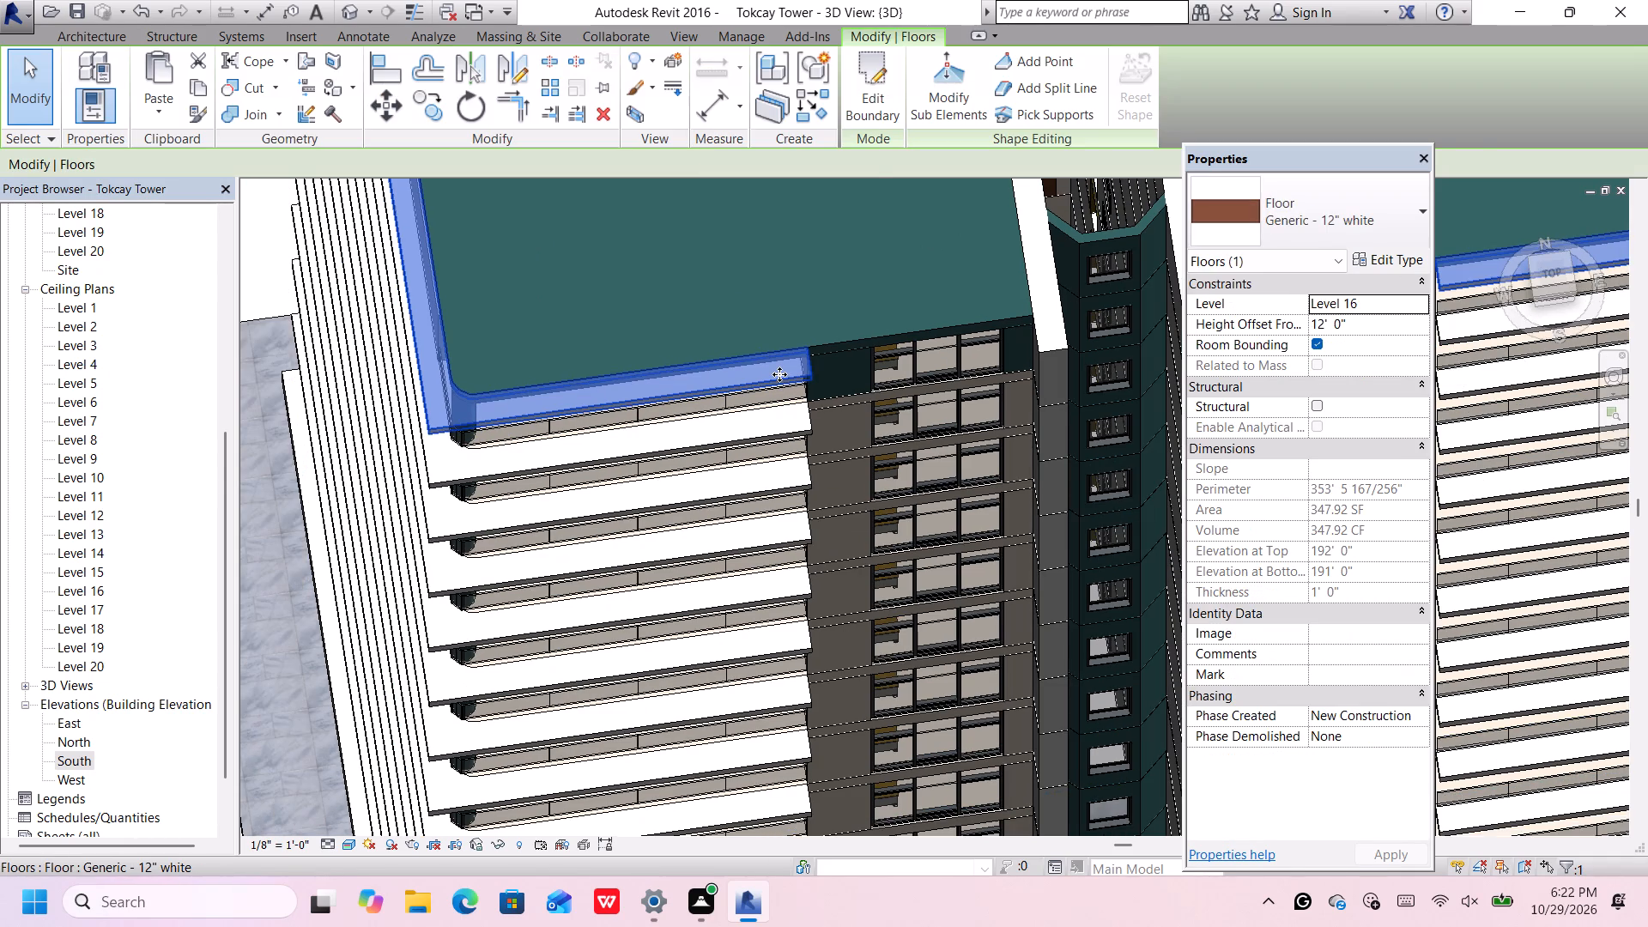
pyautogui.scroll(-5, 779, 374)
pyautogui.moveTo(863, 324); pyautogui.dragTo(860, 341, button='middle')
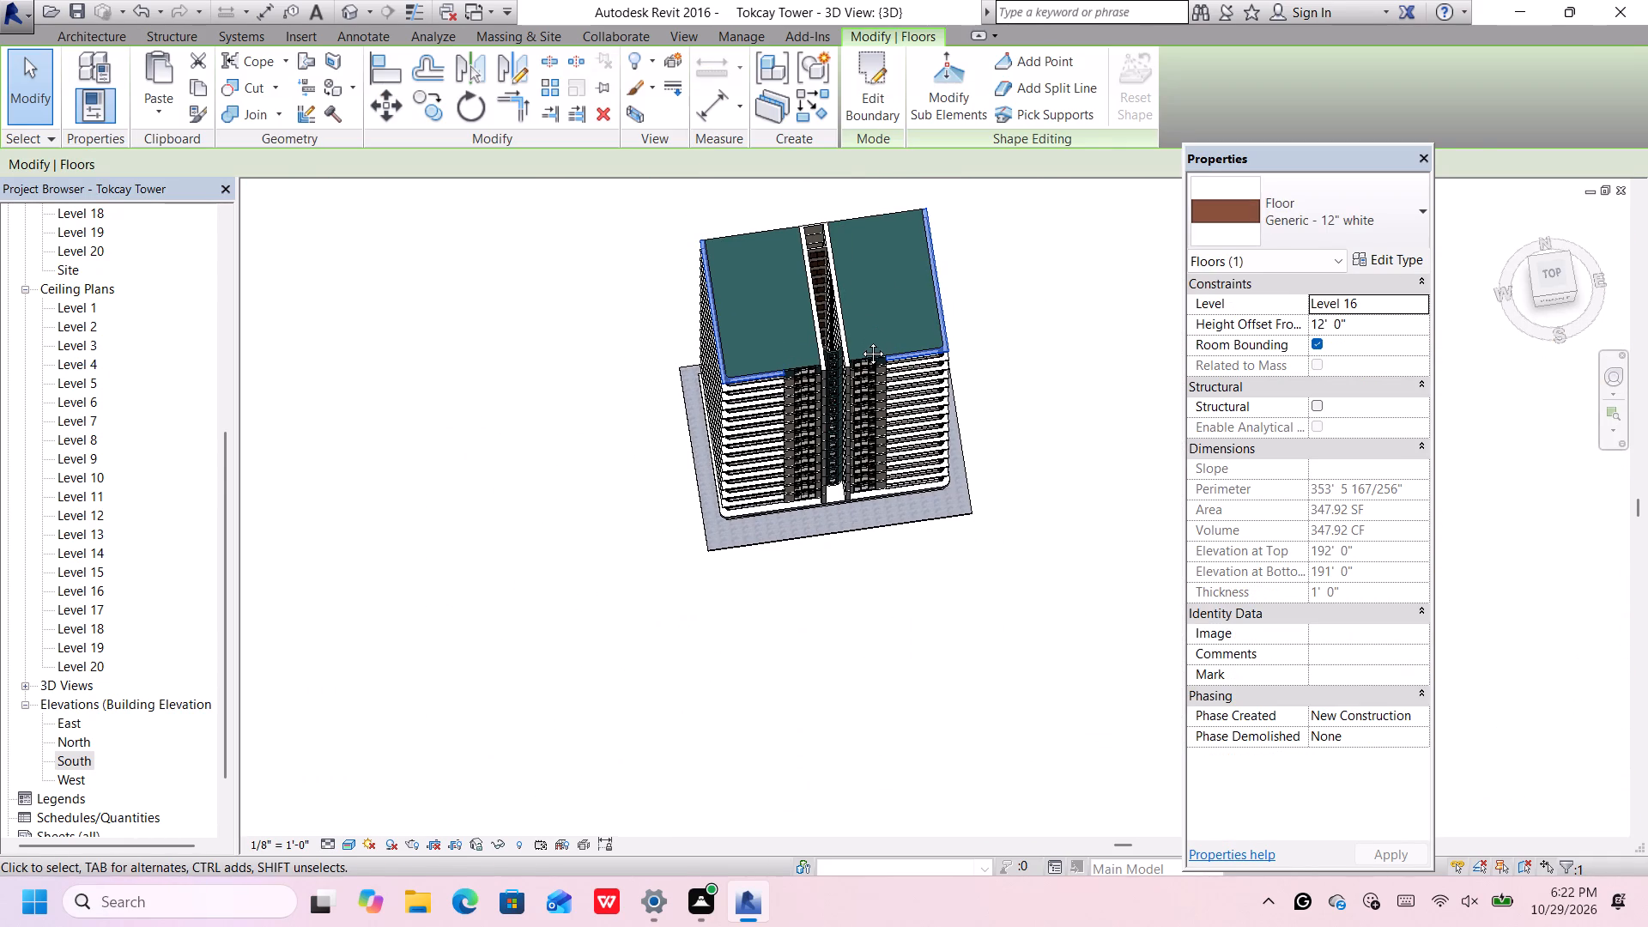
pyautogui.moveTo(860, 341); pyautogui.dragTo(856, 359, button='middle')
pyautogui.scroll(5, 839, 354)
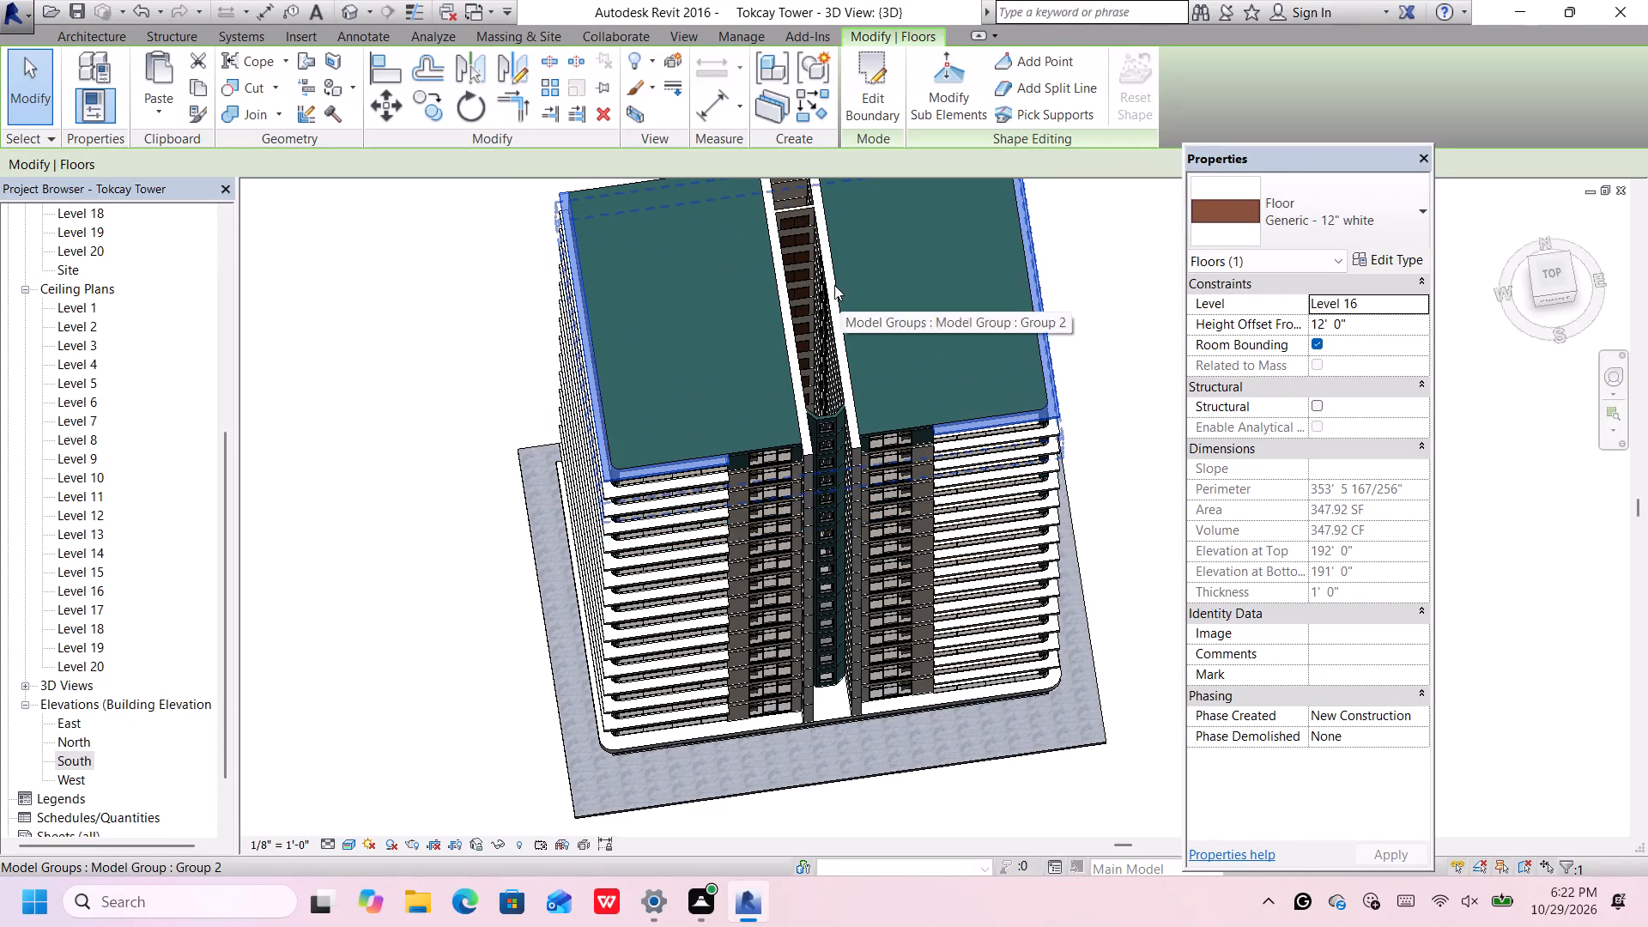
pyautogui.moveTo(821, 277); pyautogui.dragTo(817, 406, button='middle')
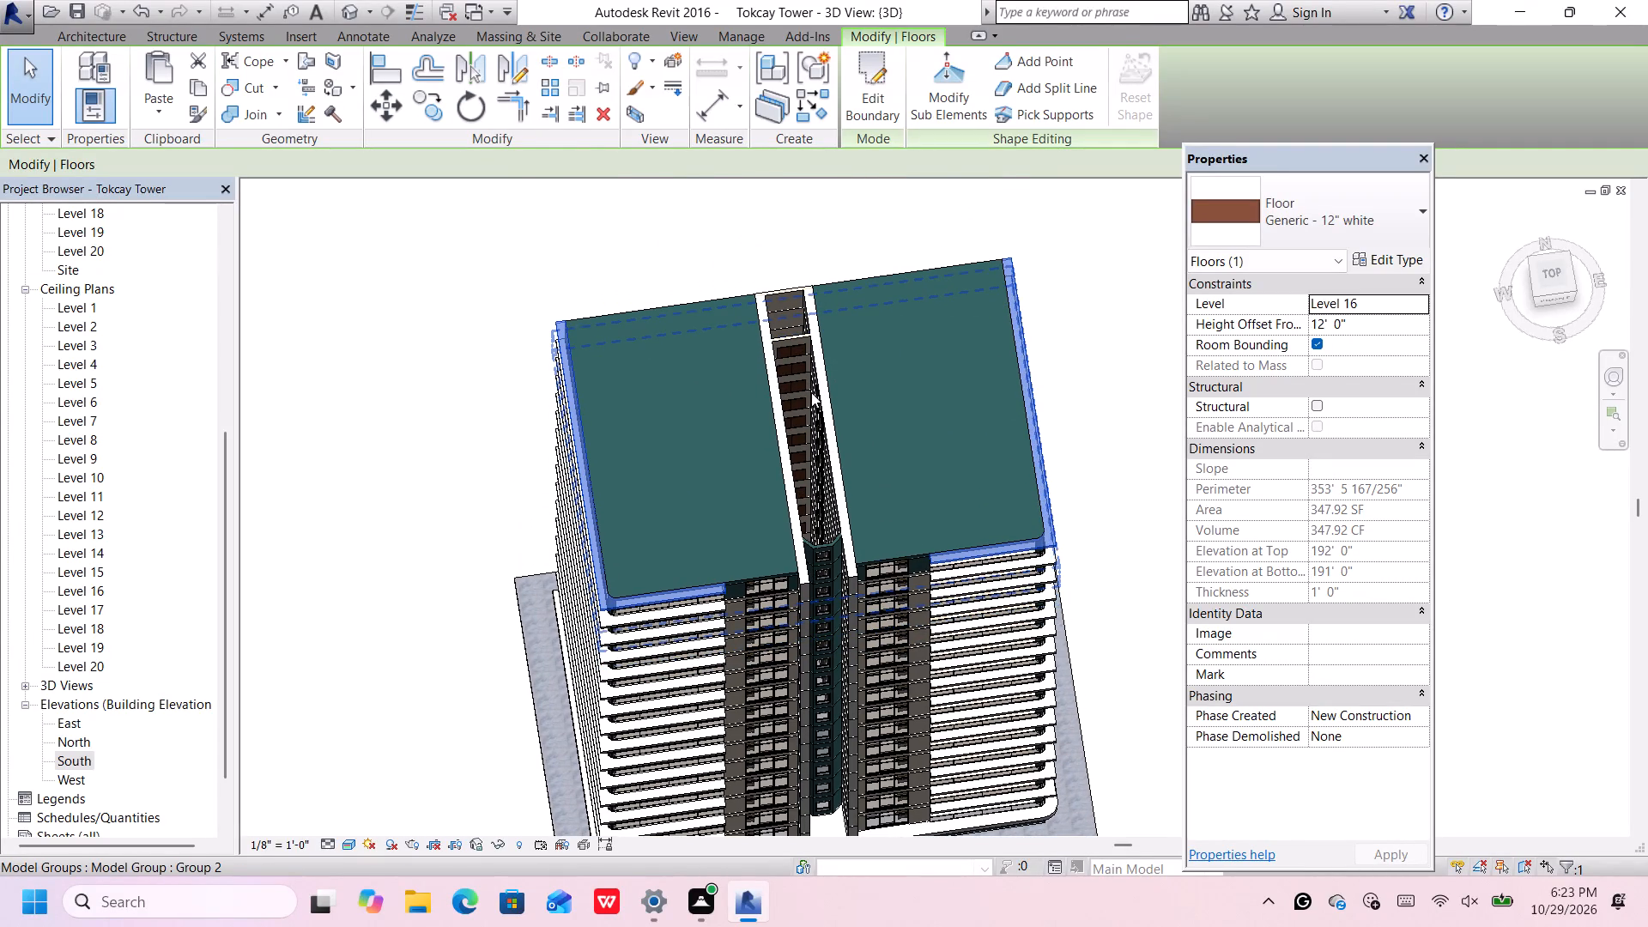
pyautogui.scroll(4, 811, 392)
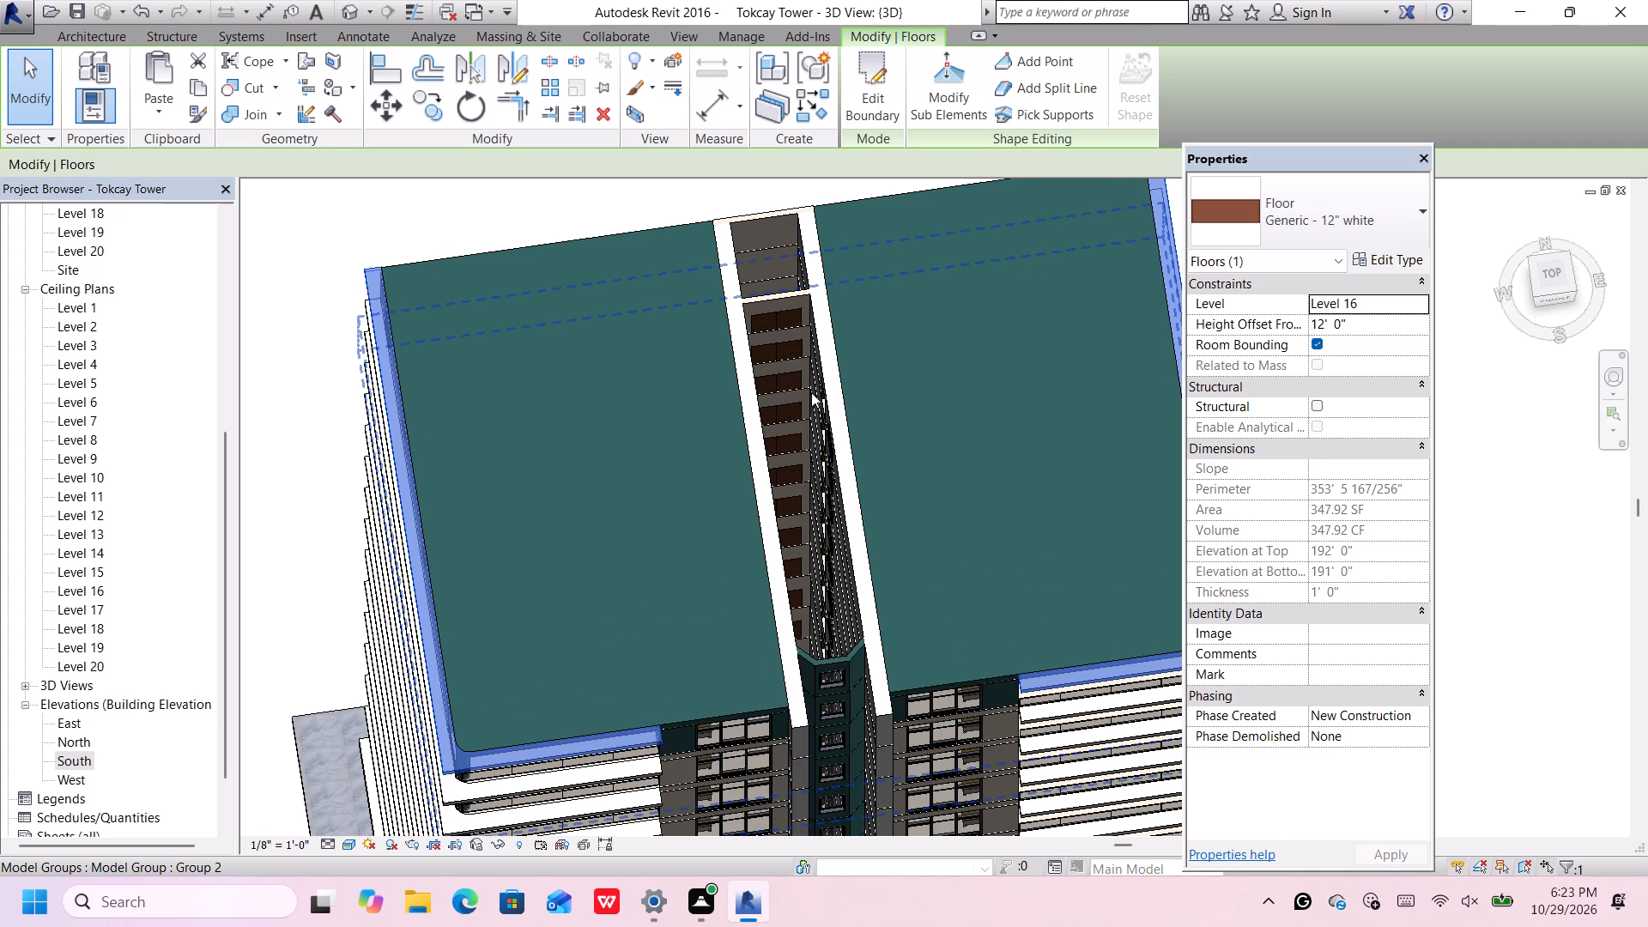
pyautogui.scroll(-6, 811, 392)
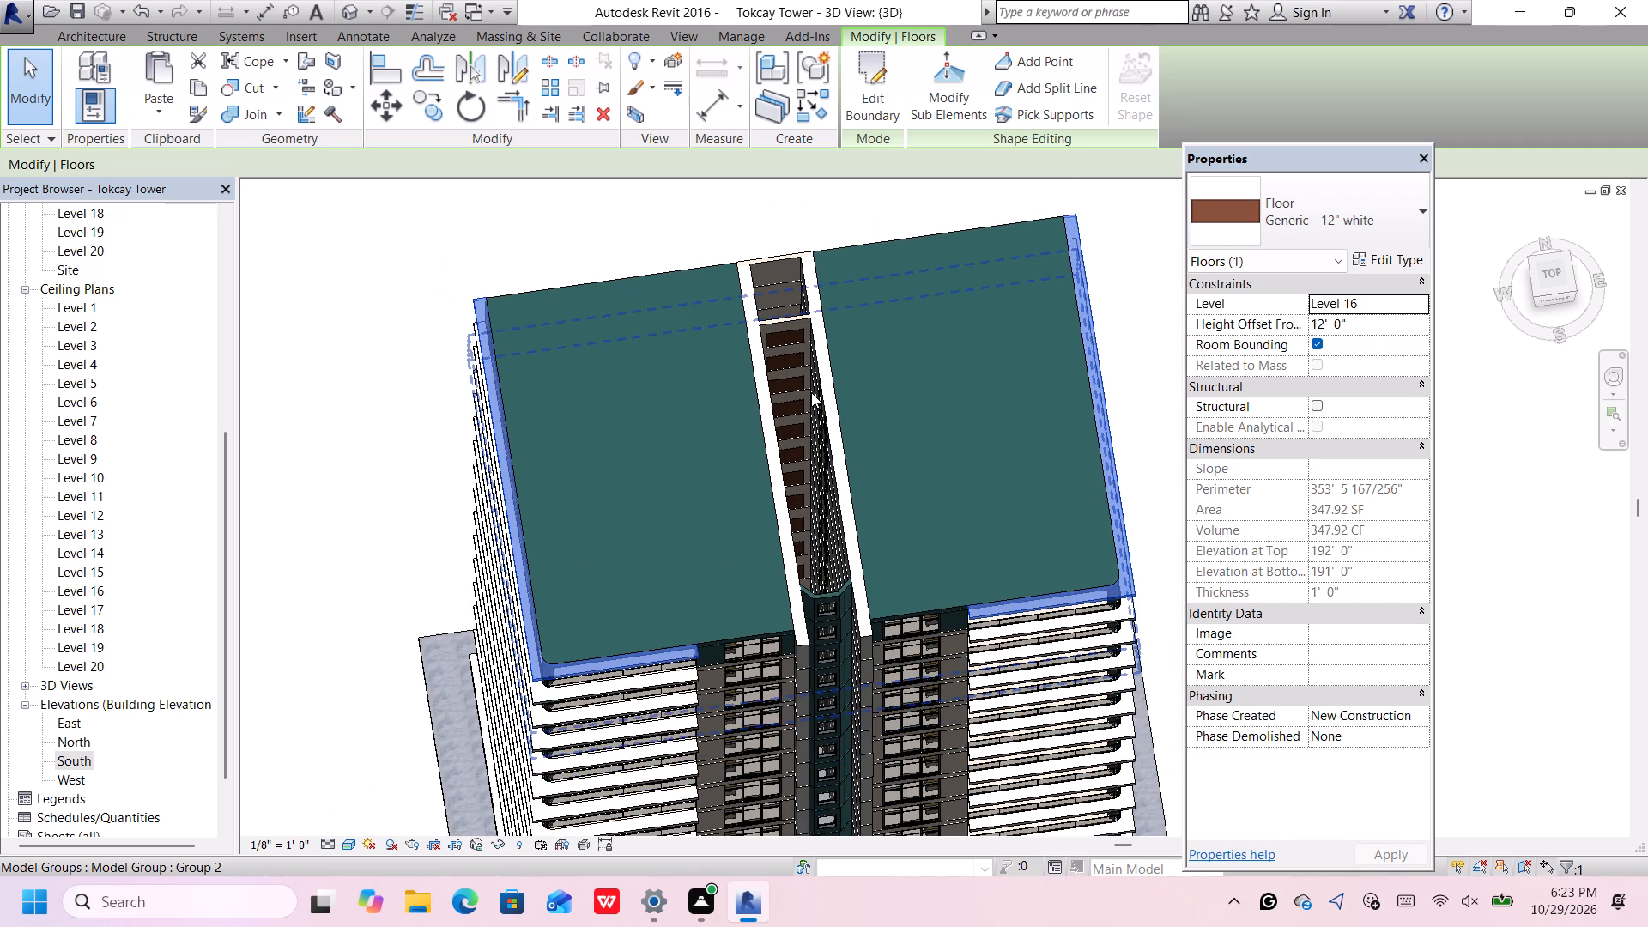
pyautogui.scroll(-3, 811, 392)
pyautogui.scroll(6, 805, 493)
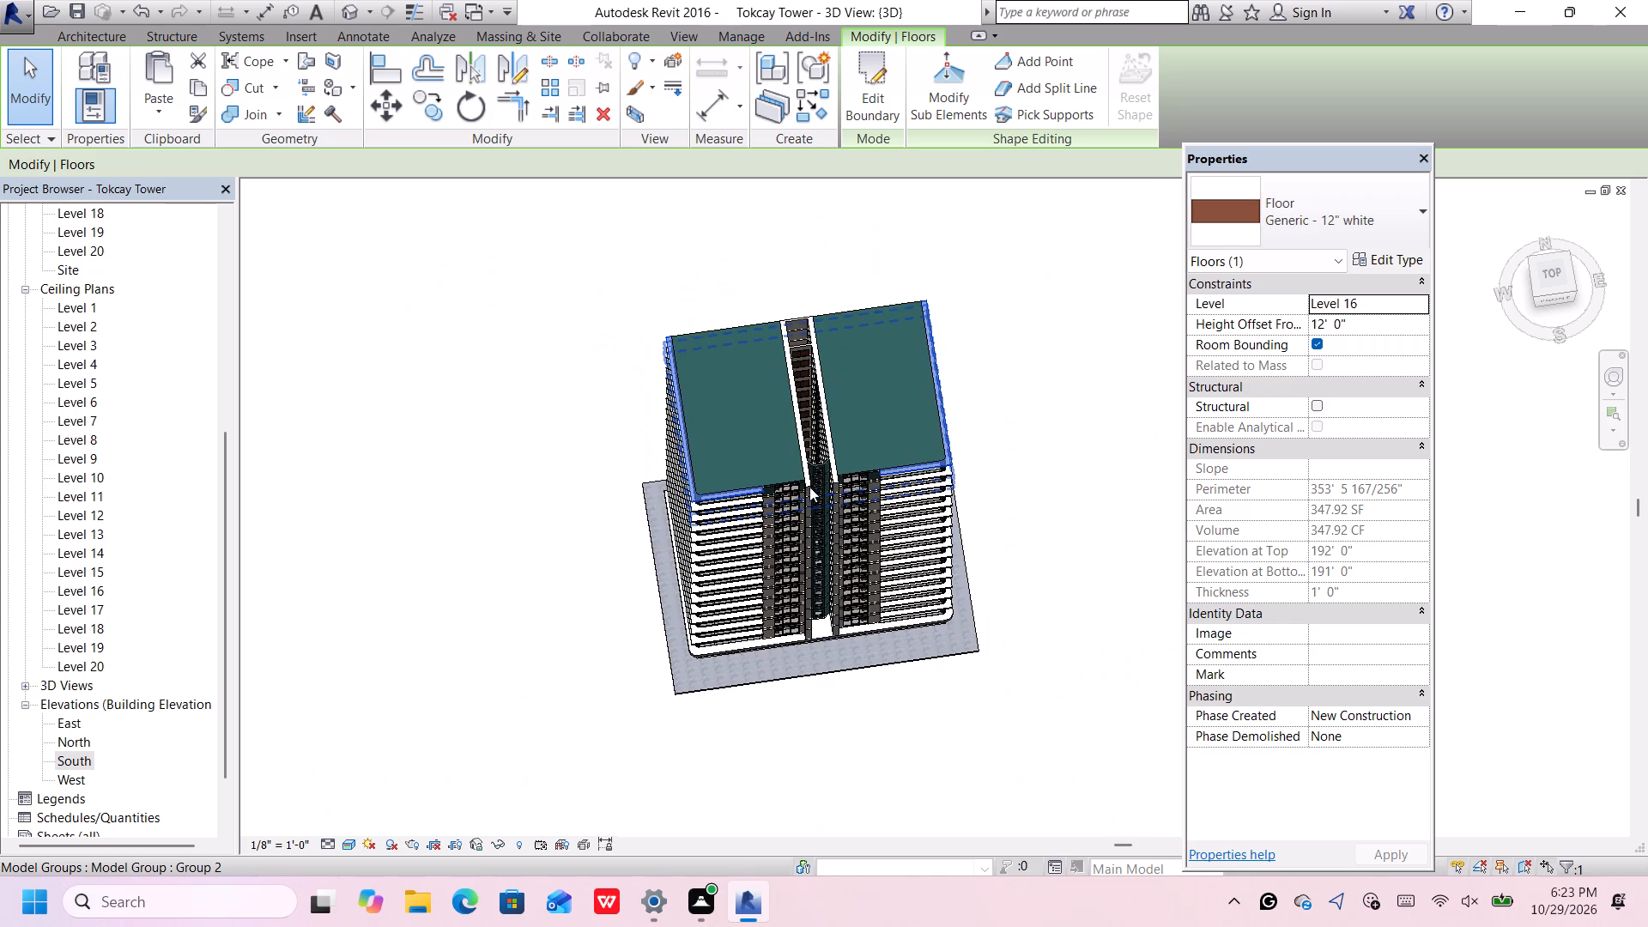
pyautogui.scroll(6, 812, 483)
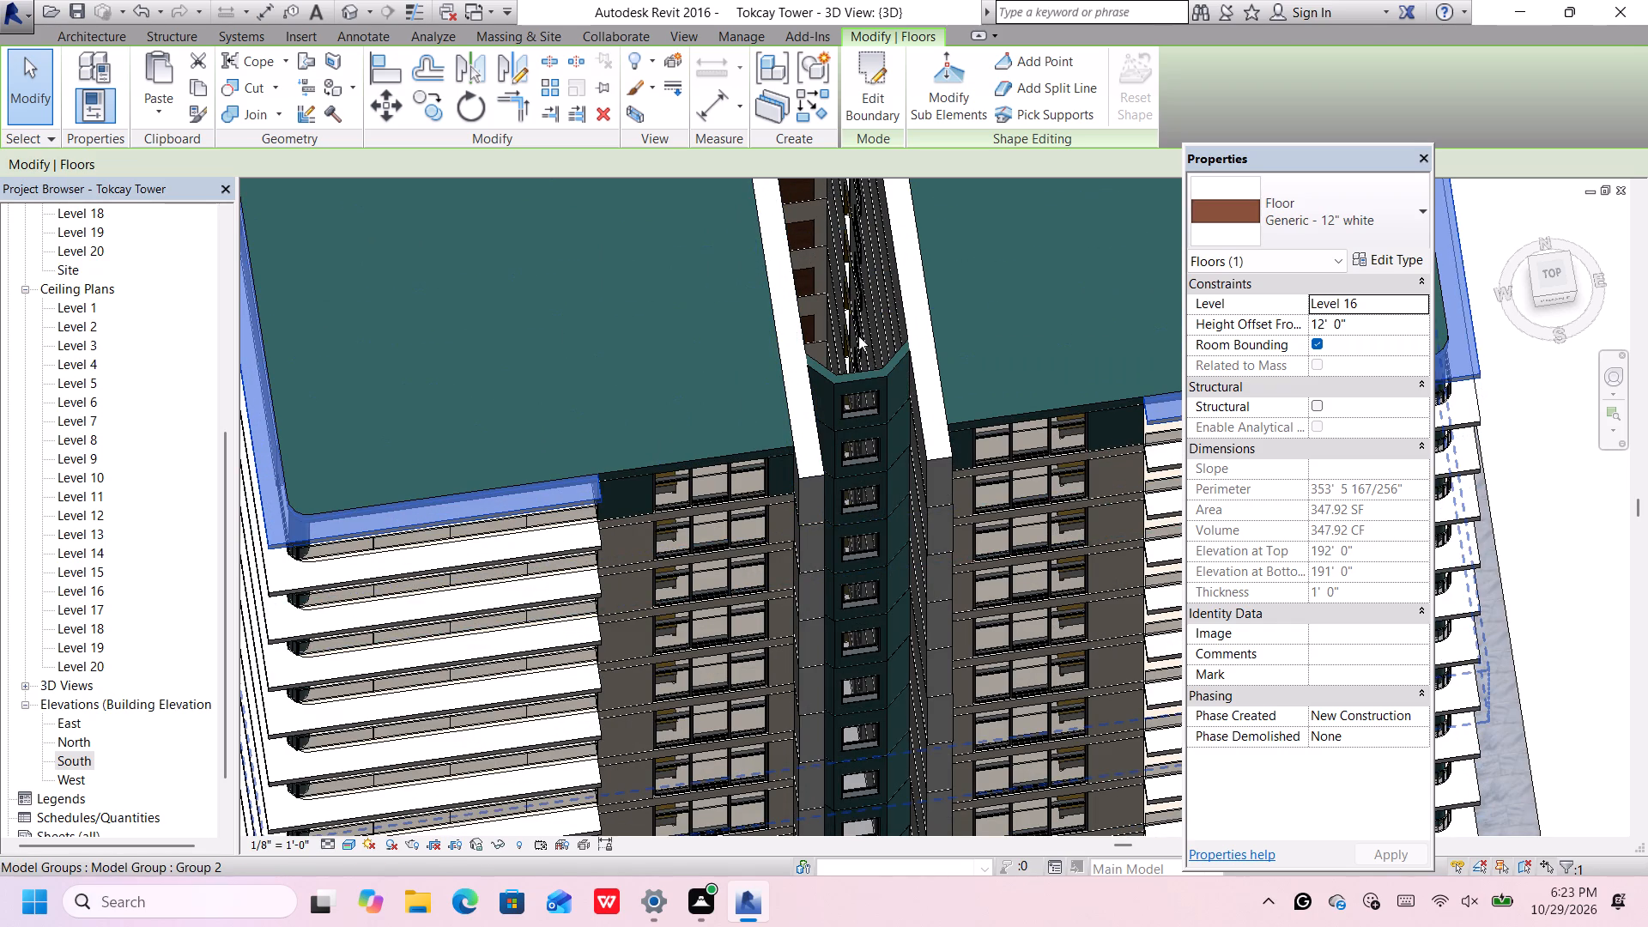
pyautogui.moveTo(858, 336); pyautogui.dragTo(845, 411, button='middle')
pyautogui.scroll(-8, 845, 410)
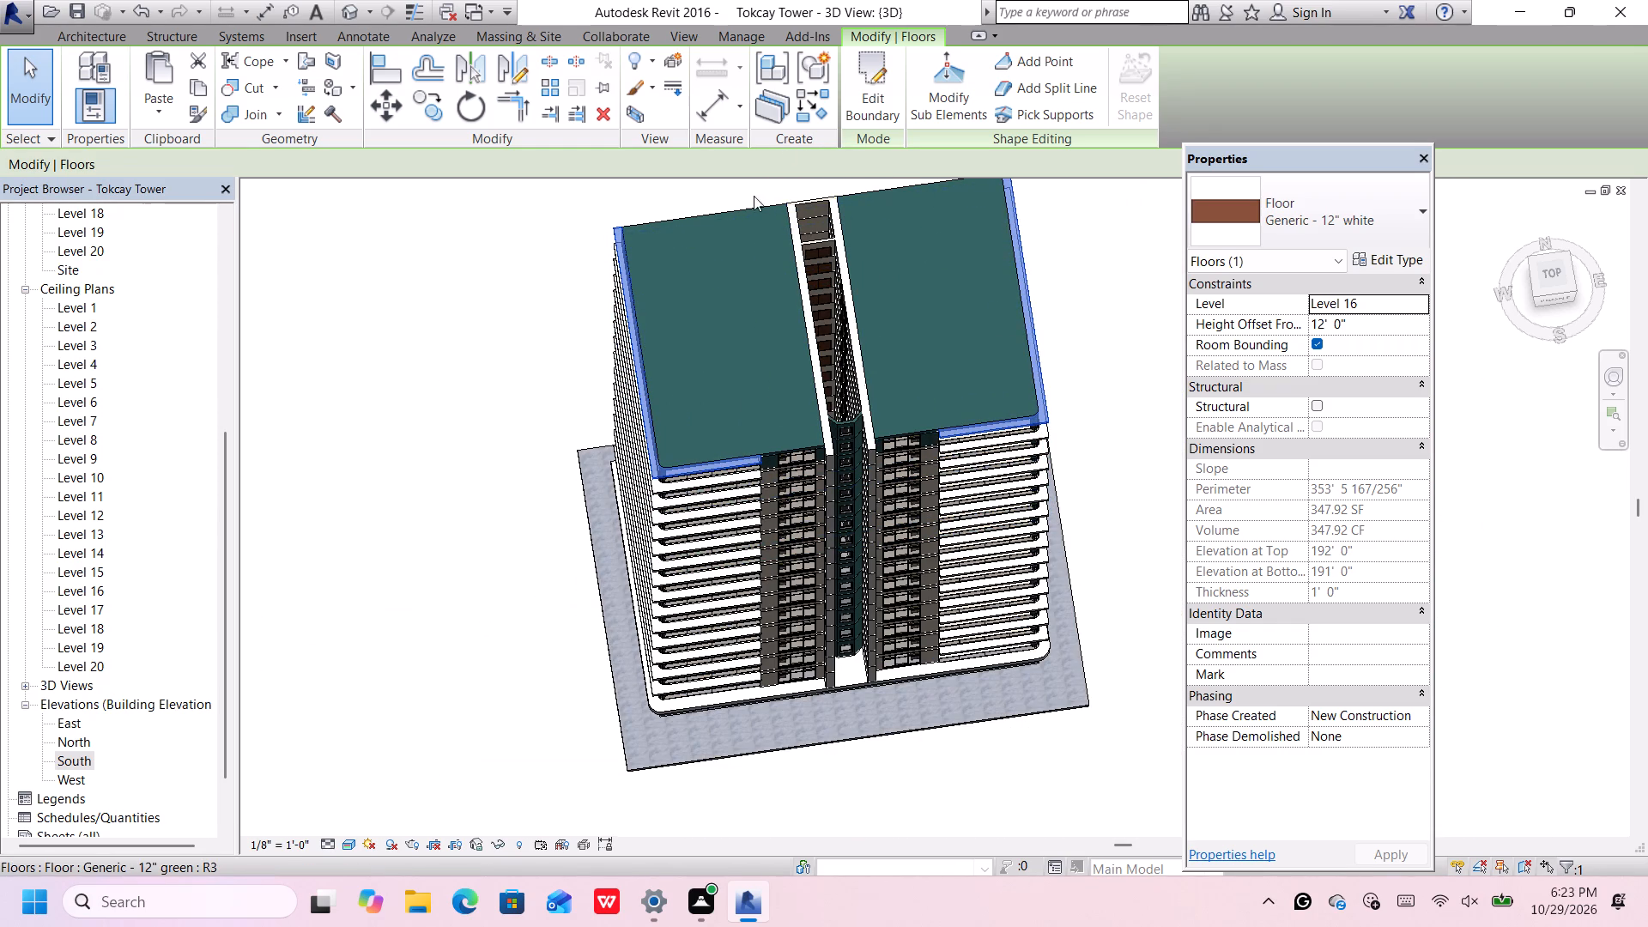
# Edit the Generic - 12" white roof edge floor's boundary, moving its short end line left of the core about 15' 8" toward the white fin wall.
pyautogui.doubleClick(748, 460)
pyautogui.scroll(4, 770, 464)
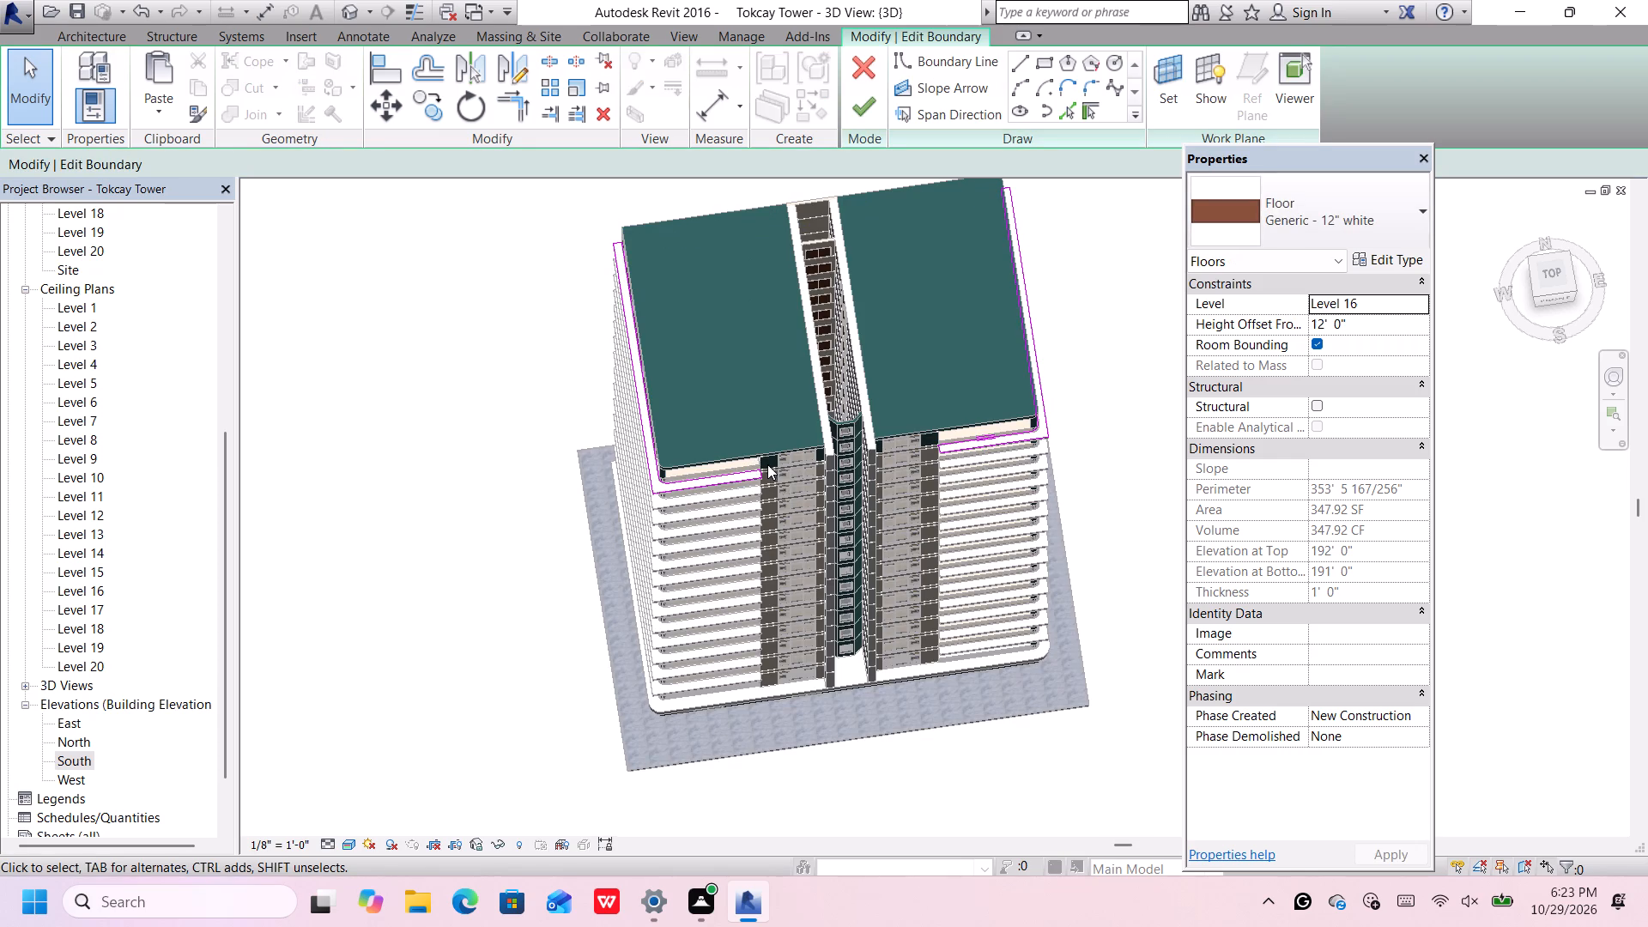
pyautogui.scroll(20, 767, 464)
pyautogui.scroll(-14, 760, 457)
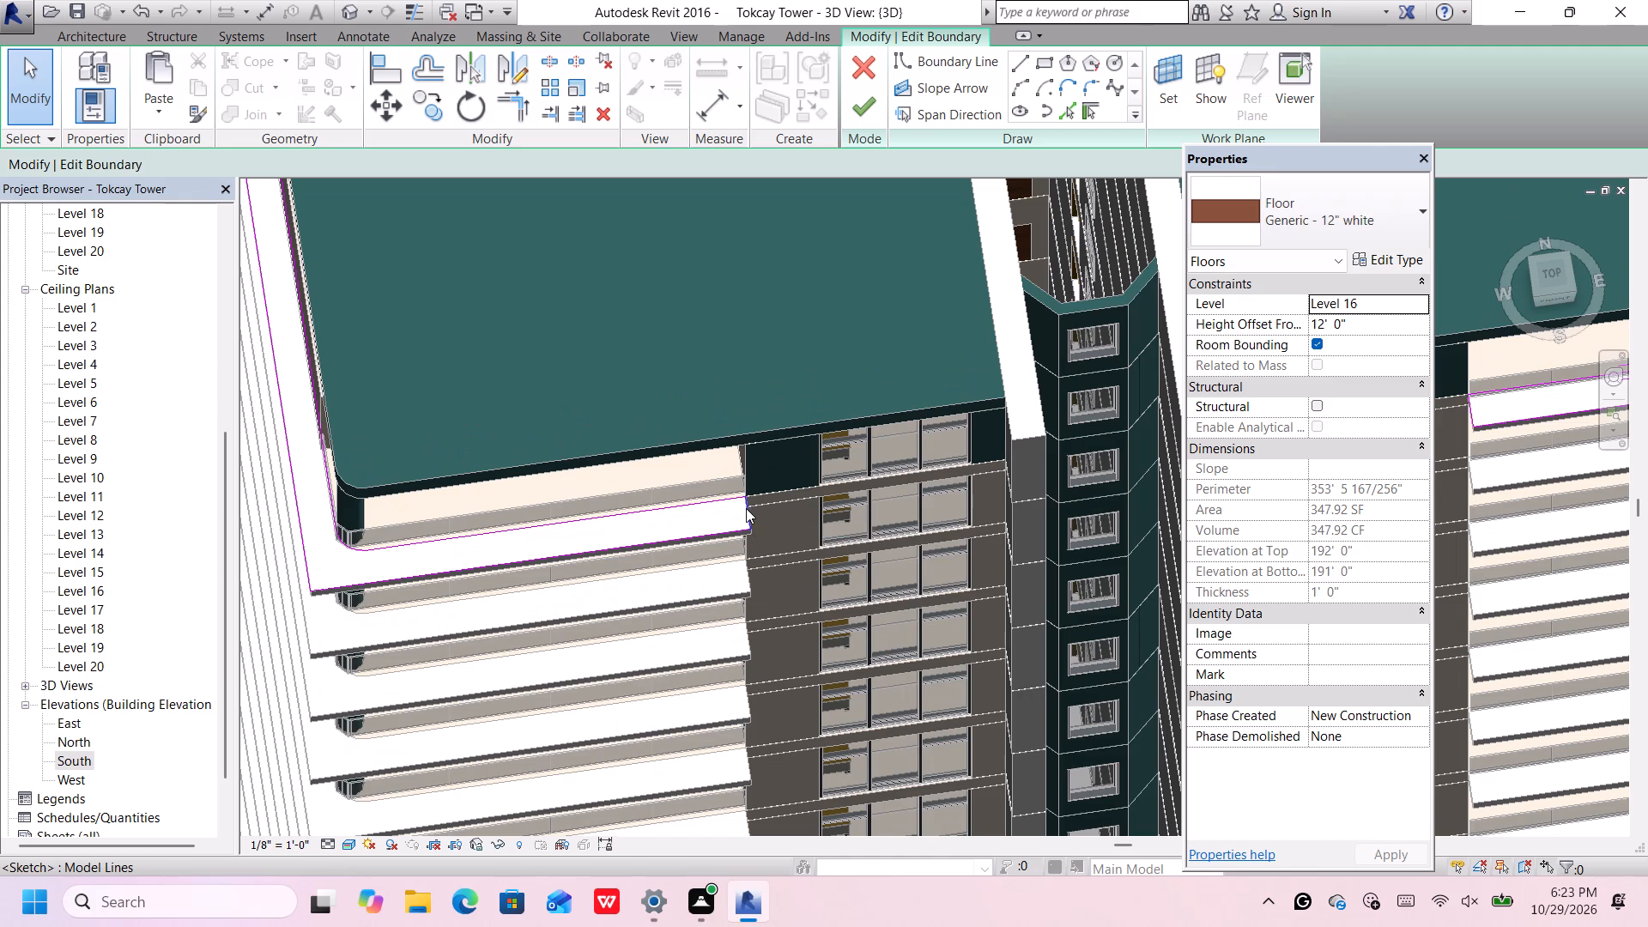
pyautogui.click(746, 508)
pyautogui.scroll(3, 746, 508)
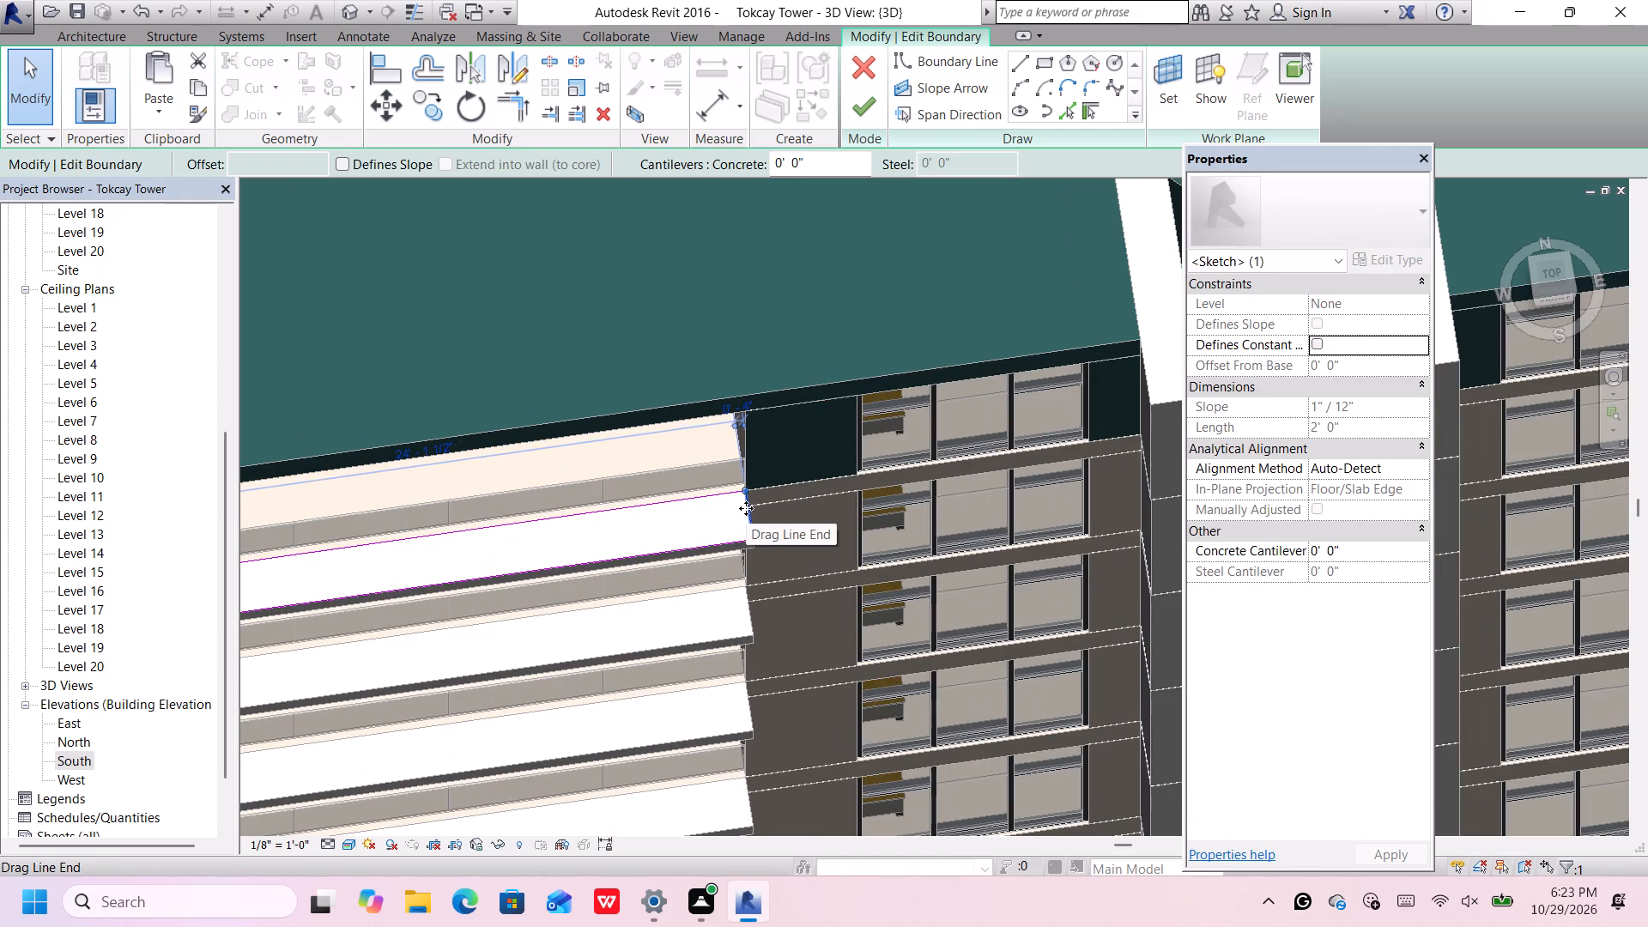
pyautogui.press('Right')
pyautogui.press('Right')
pyautogui.press('Right')
pyautogui.press('Right')
pyautogui.press('Right')
pyautogui.press('Right')
pyautogui.press('Right')
pyautogui.press('Right')
pyautogui.press('Right')
pyautogui.press('Right')
pyautogui.press('Right')
pyautogui.press('Right')
pyautogui.press('Right')
pyautogui.press('Right')
pyautogui.press('Right')
pyautogui.press('Right')
pyautogui.press('Right')
pyautogui.press('Right')
pyautogui.press('Right')
pyautogui.press('Right')
pyautogui.press('Right')
pyautogui.press('Right')
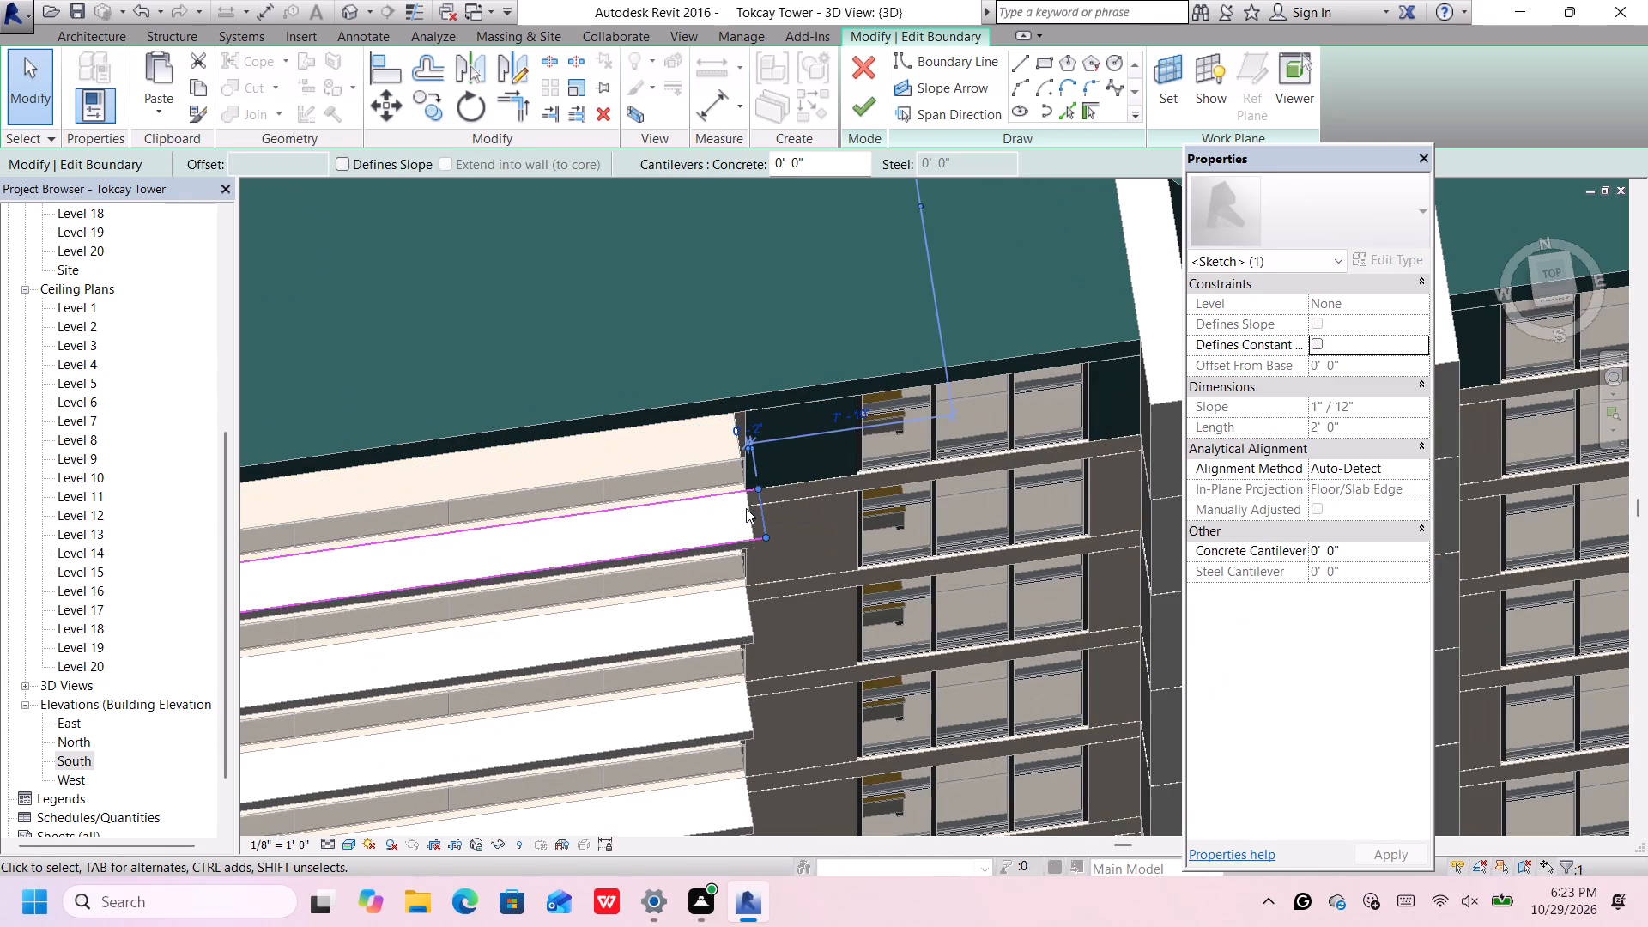
pyautogui.press('Right')
pyautogui.press('Right')
pyautogui.press('Right')
pyautogui.press('Right')
pyautogui.press('Right')
pyautogui.press('Right')
pyautogui.press('Right')
pyautogui.press('Right')
pyautogui.press('Right')
pyautogui.press('Right')
pyautogui.press('Right')
pyautogui.press('Right')
pyautogui.press('Right')
pyautogui.press('Right')
pyautogui.press('Right')
pyautogui.press('Right')
pyautogui.press('Right')
pyautogui.press('Right')
pyautogui.press('Right')
pyautogui.press('Right')
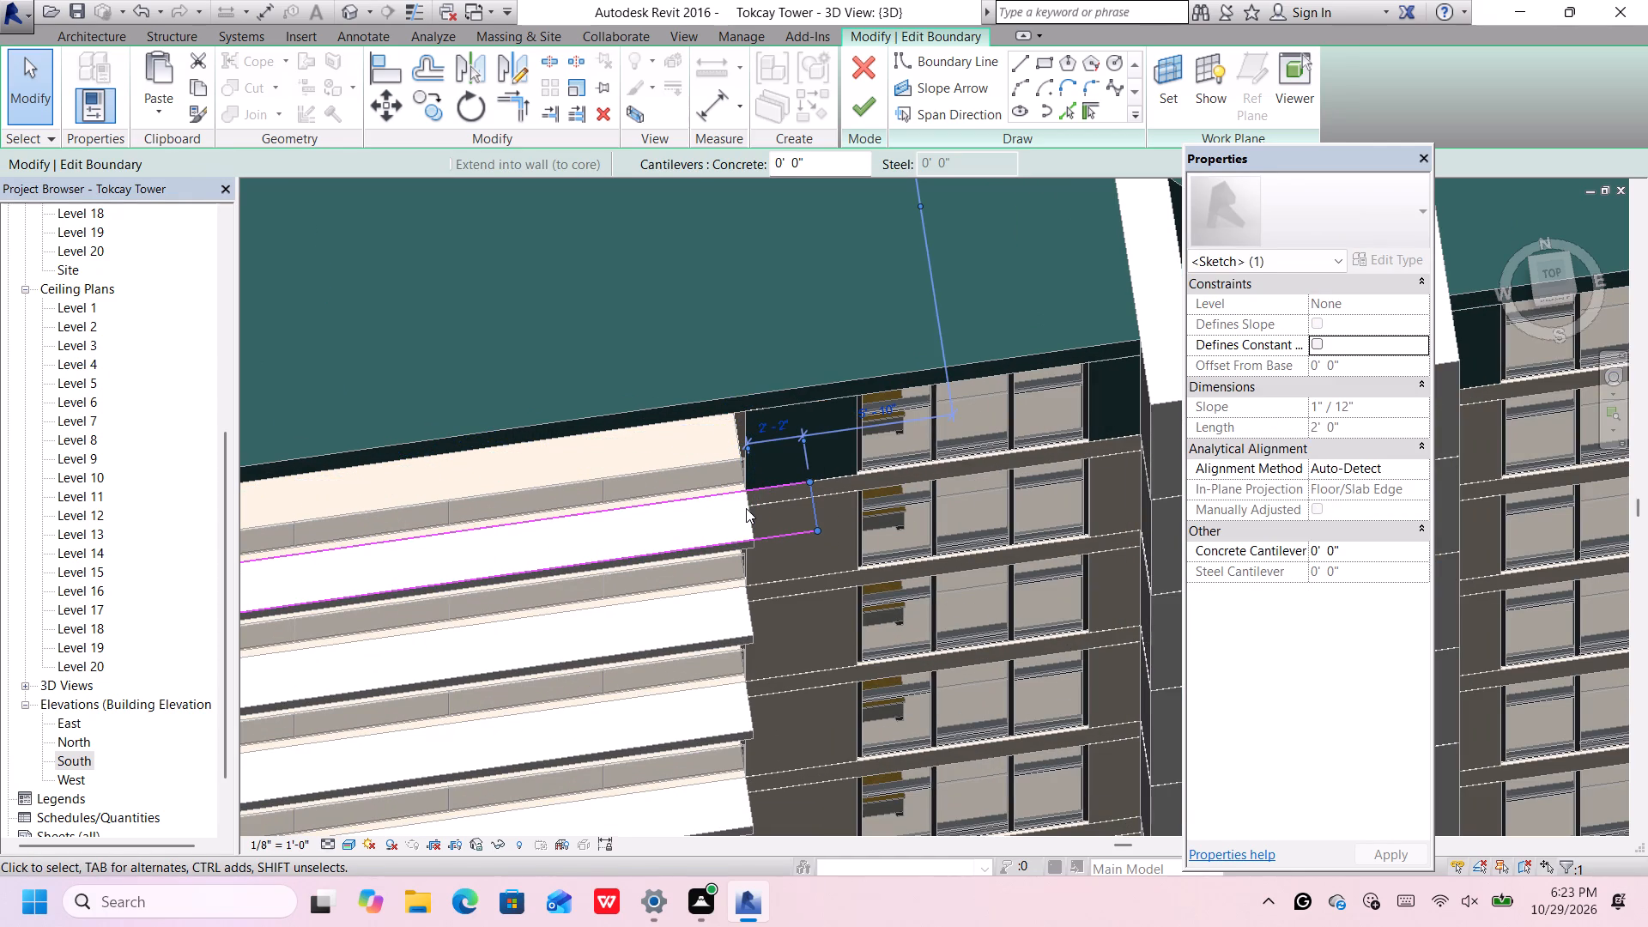
pyautogui.press('Right')
pyautogui.press('Right')
pyautogui.press('Right')
pyautogui.press('Right')
pyautogui.press('Right')
pyautogui.press('Right')
pyautogui.press('Right')
pyautogui.press('Right')
pyautogui.press('Right')
pyautogui.press('Right')
pyautogui.press('Right')
pyautogui.press('Right')
pyautogui.press('Right')
pyautogui.press('Right')
pyautogui.press('Right')
pyautogui.press('Right')
pyautogui.press('Right')
pyautogui.press('Right')
pyautogui.press('Right')
pyautogui.press('Right')
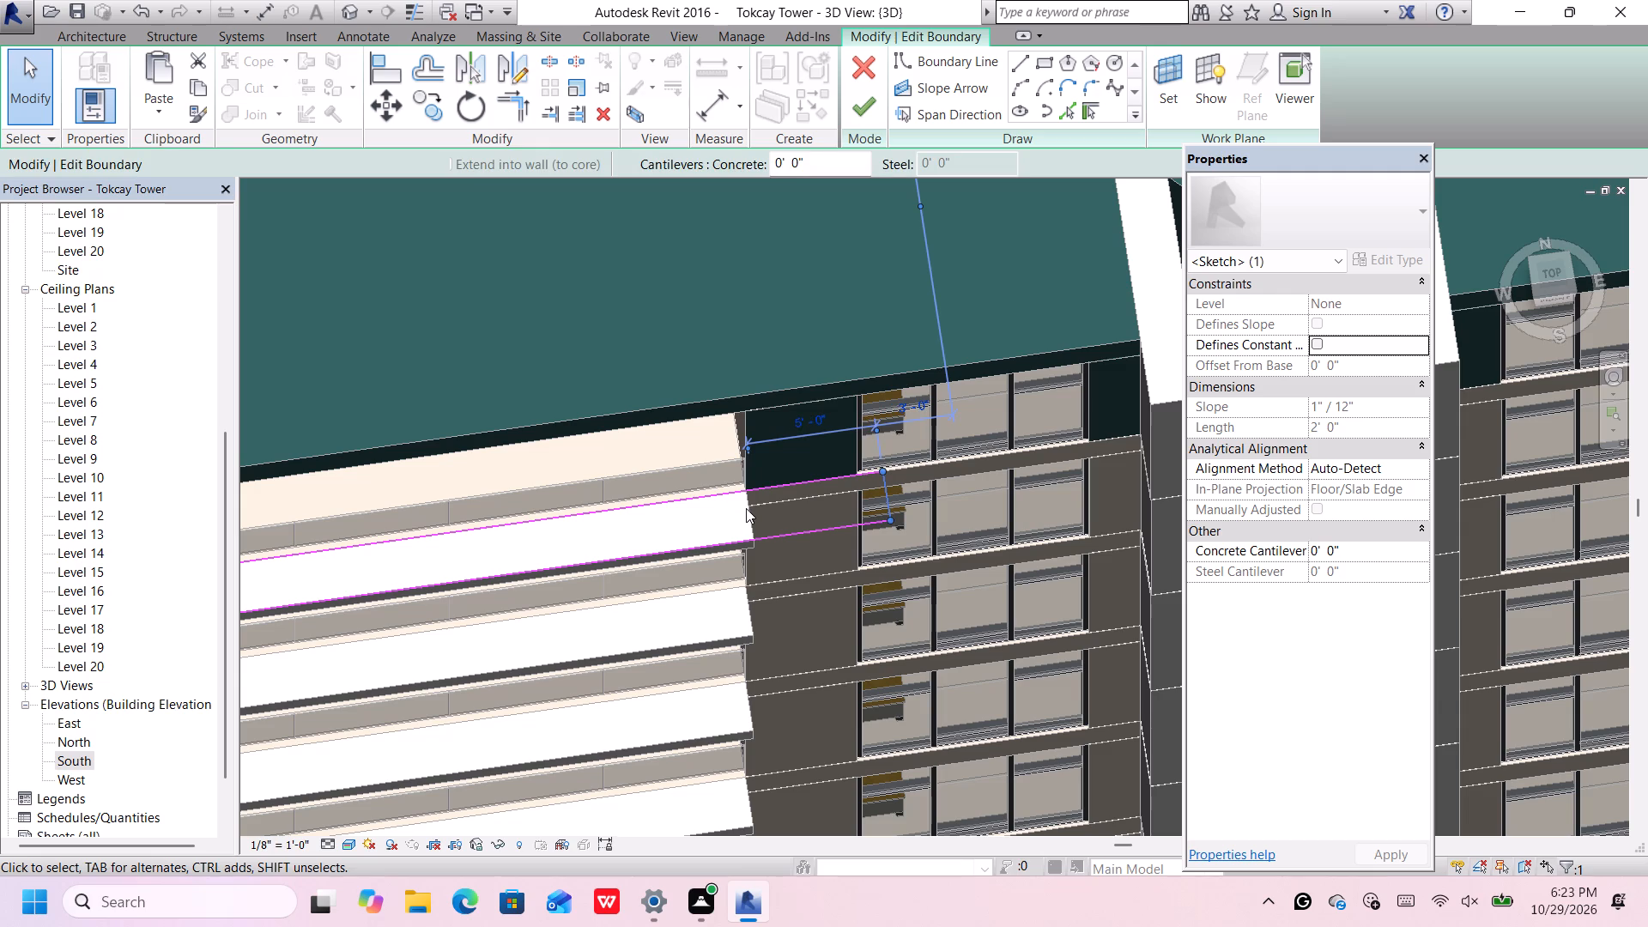
pyautogui.press('Right')
pyautogui.press('Right')
pyautogui.press('Right')
pyautogui.press('Right')
pyautogui.press('Right')
pyautogui.press('Right')
pyautogui.press('Right')
pyautogui.press('Right')
pyautogui.press('Right')
pyautogui.press('Right')
pyautogui.press('Right')
pyautogui.press('Right')
pyautogui.press('Right')
pyautogui.press('Right')
pyautogui.press('Right')
pyautogui.press('Right')
pyautogui.press('Right')
pyautogui.press('Right')
pyautogui.press('Right')
pyautogui.press('Right')
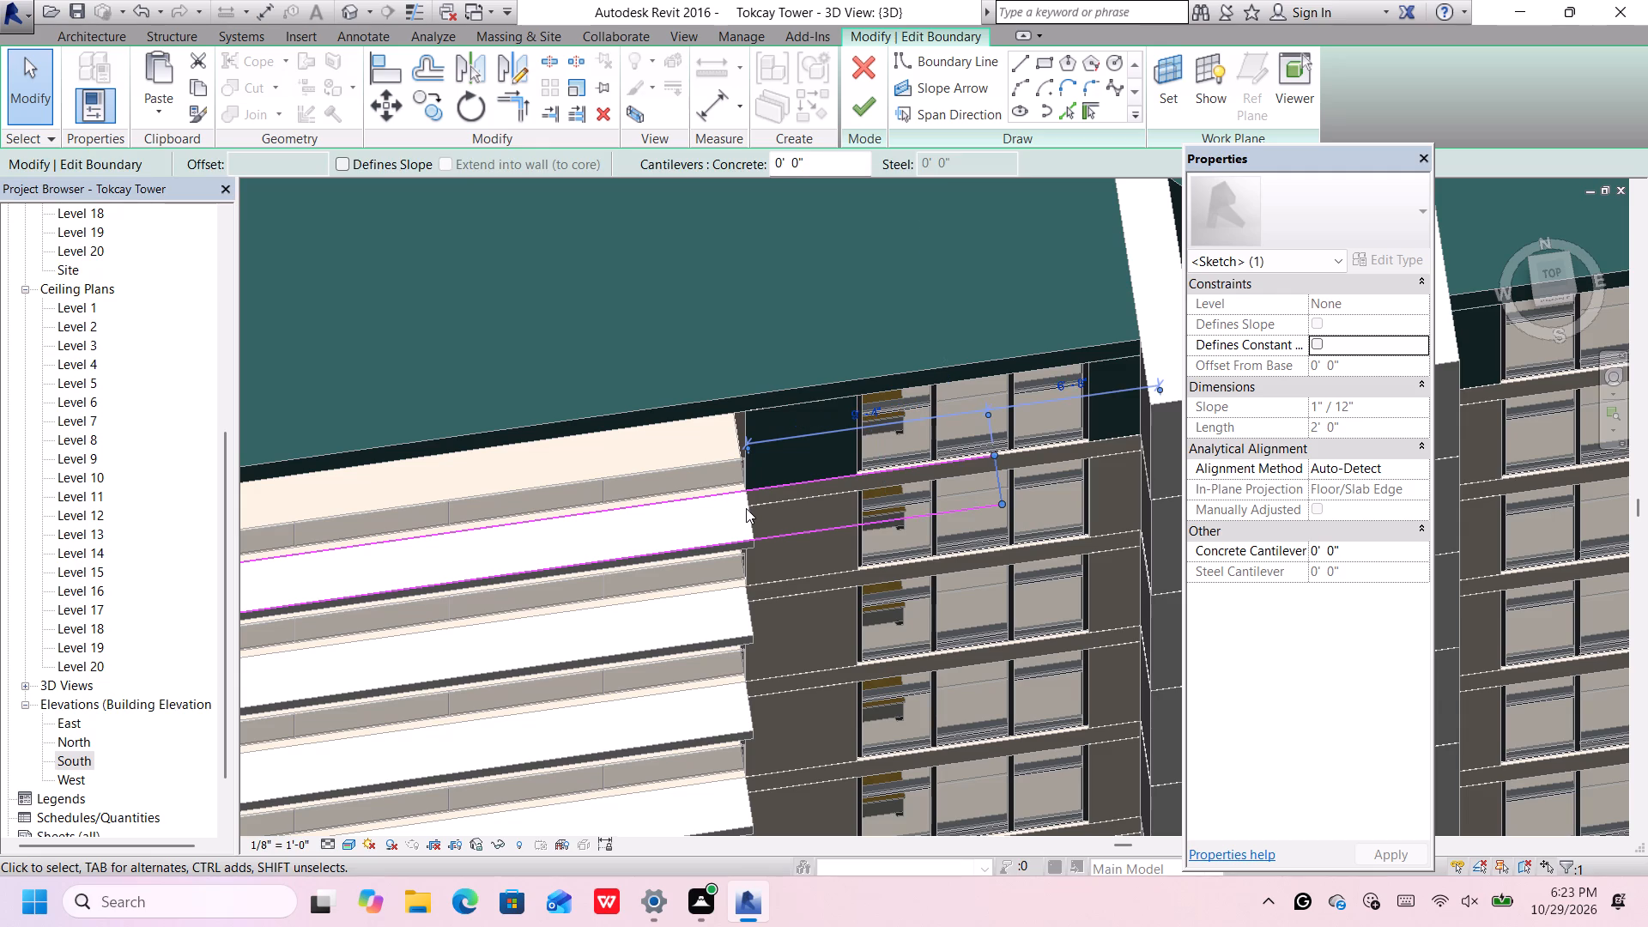
pyautogui.press('Right')
pyautogui.press('Right')
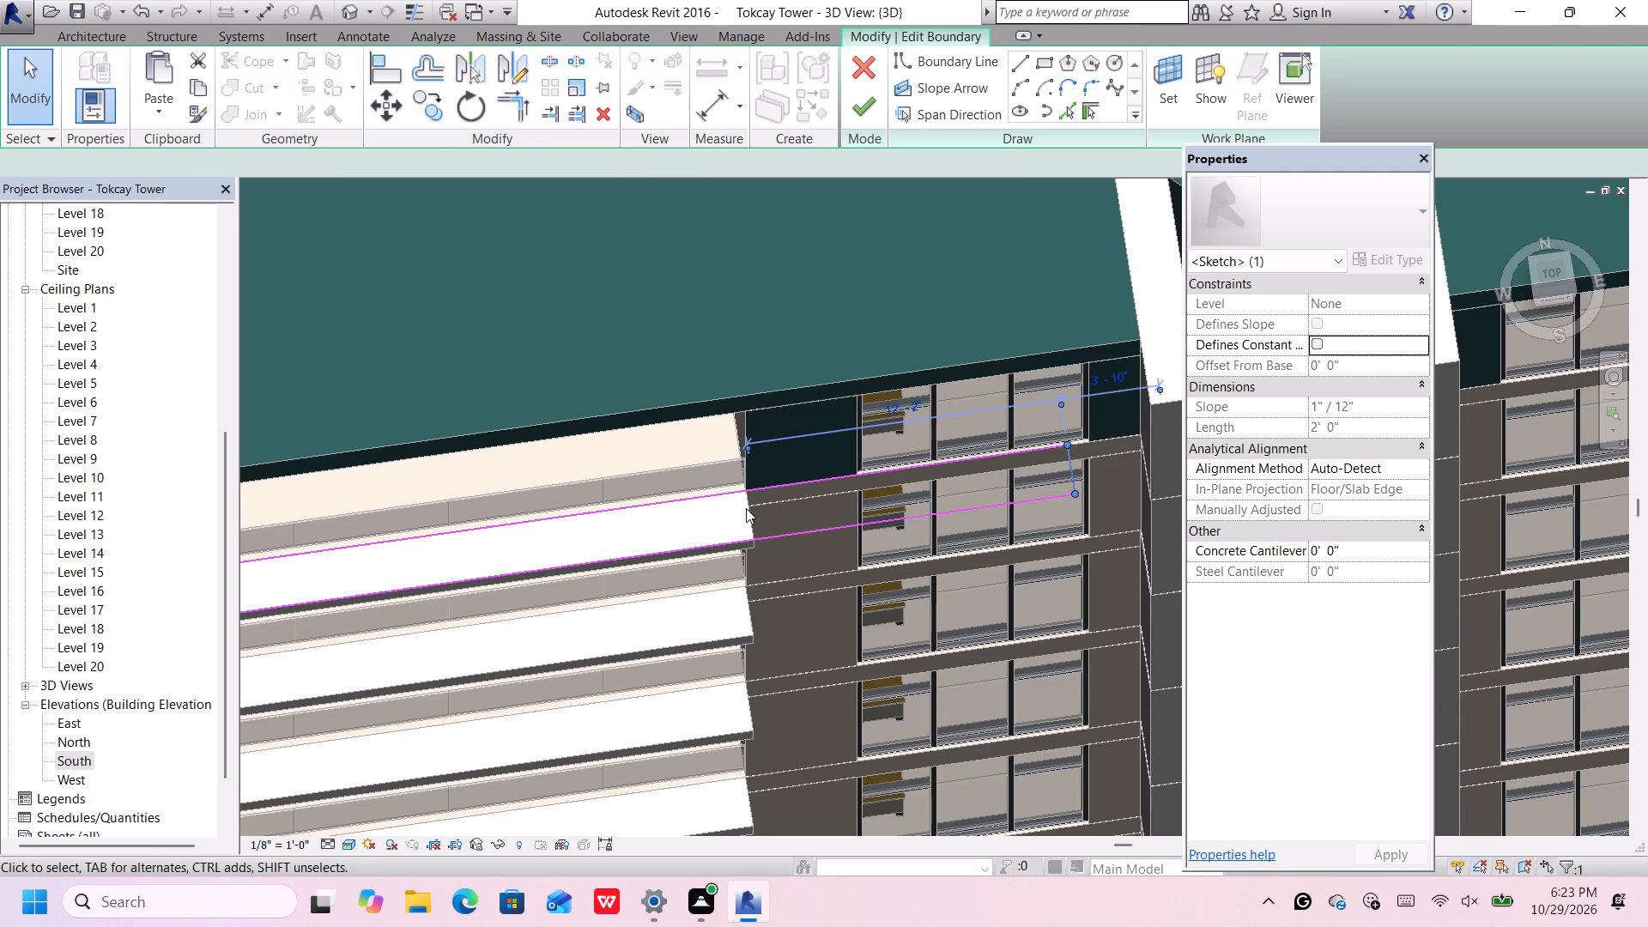
pyautogui.press('Right')
pyautogui.press('Right')
pyautogui.press('Right')
pyautogui.press('Right')
pyautogui.press('Right')
pyautogui.press('Right')
pyautogui.press('Right')
pyautogui.press('Right')
pyautogui.press('Right')
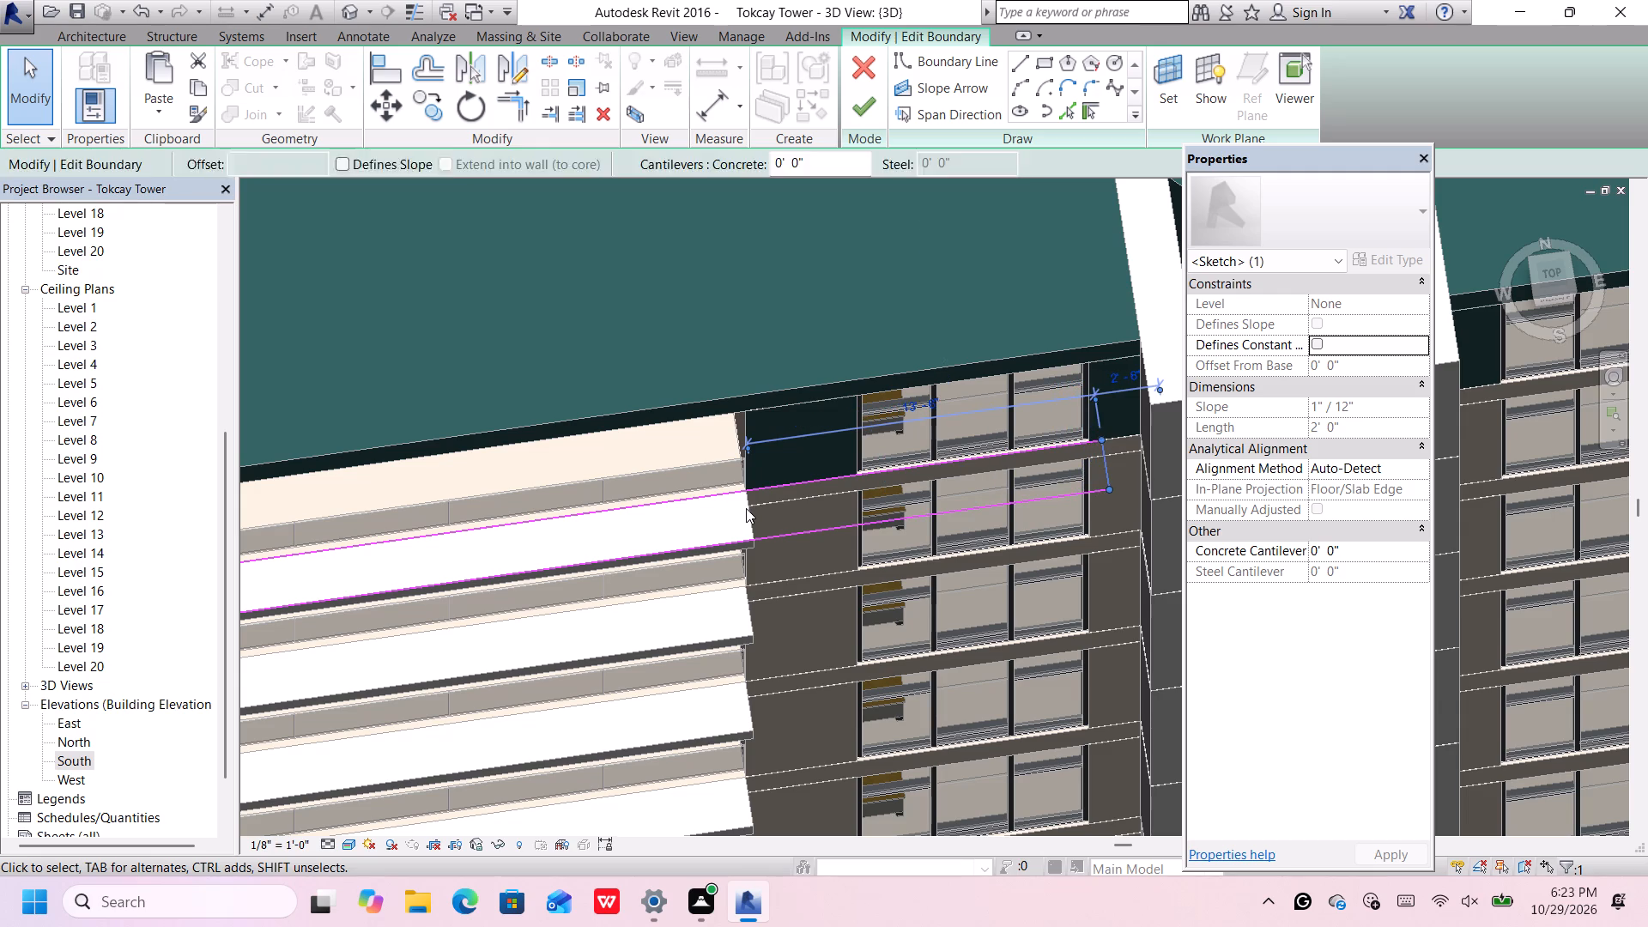
pyautogui.press('Right')
pyautogui.press('Right')
pyautogui.press('Right')
pyautogui.press('Right')
pyautogui.press('Right')
pyautogui.press('Right')
pyautogui.press('Right')
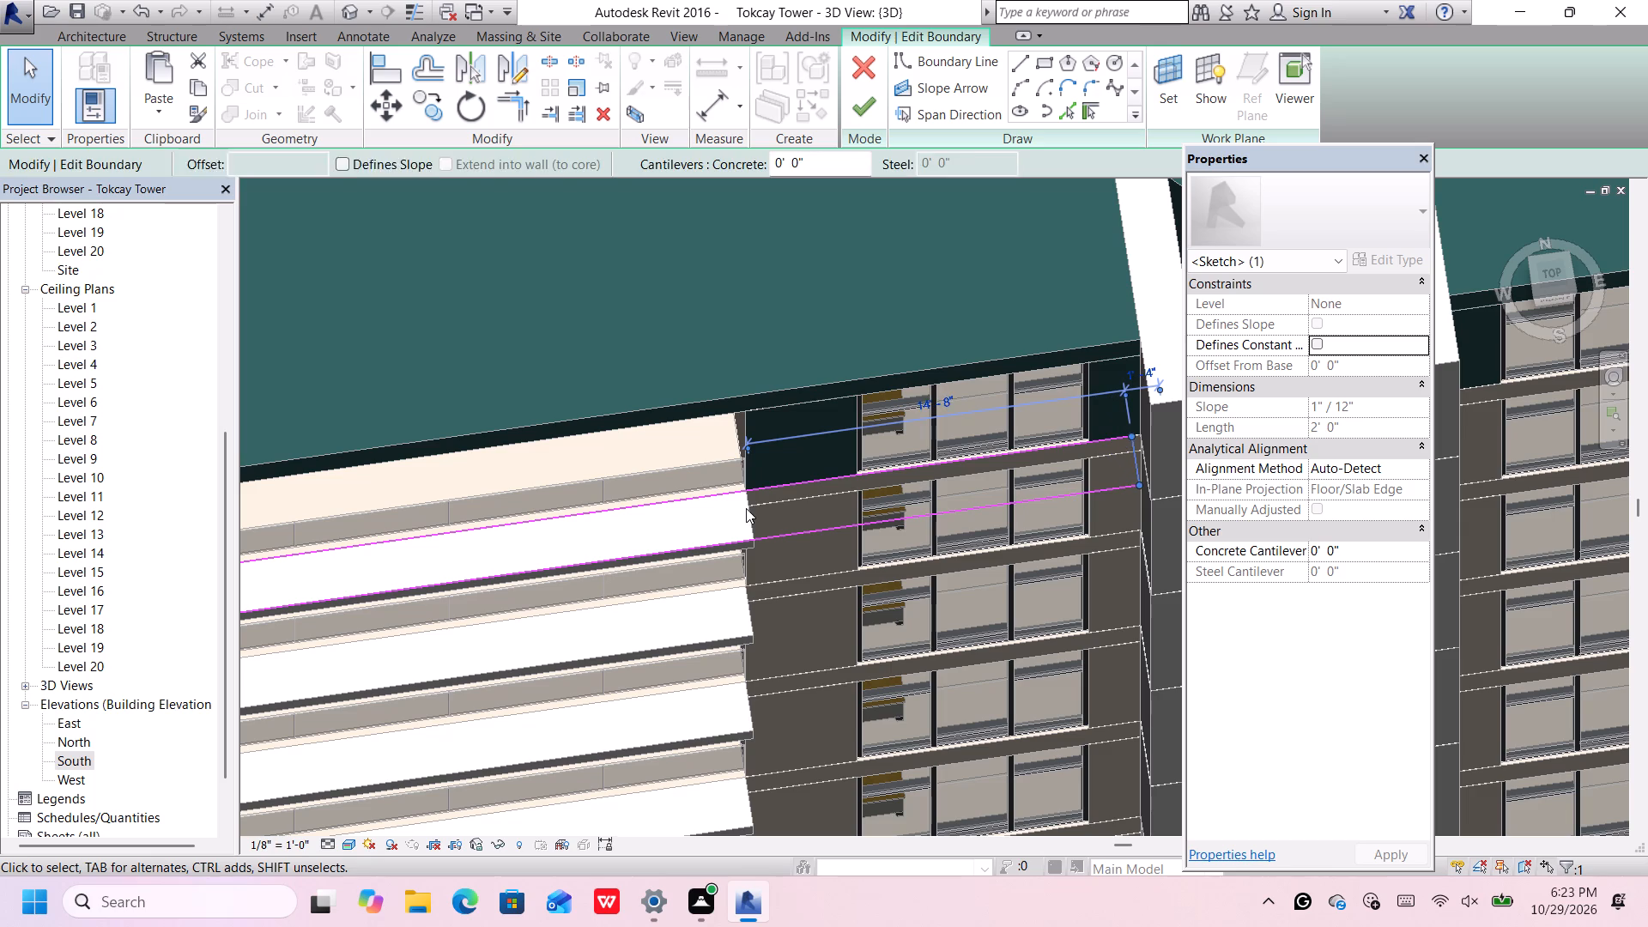
pyautogui.press('Right')
pyautogui.press('Right')
pyautogui.press('Right')
pyautogui.press('Right')
pyautogui.press('Right')
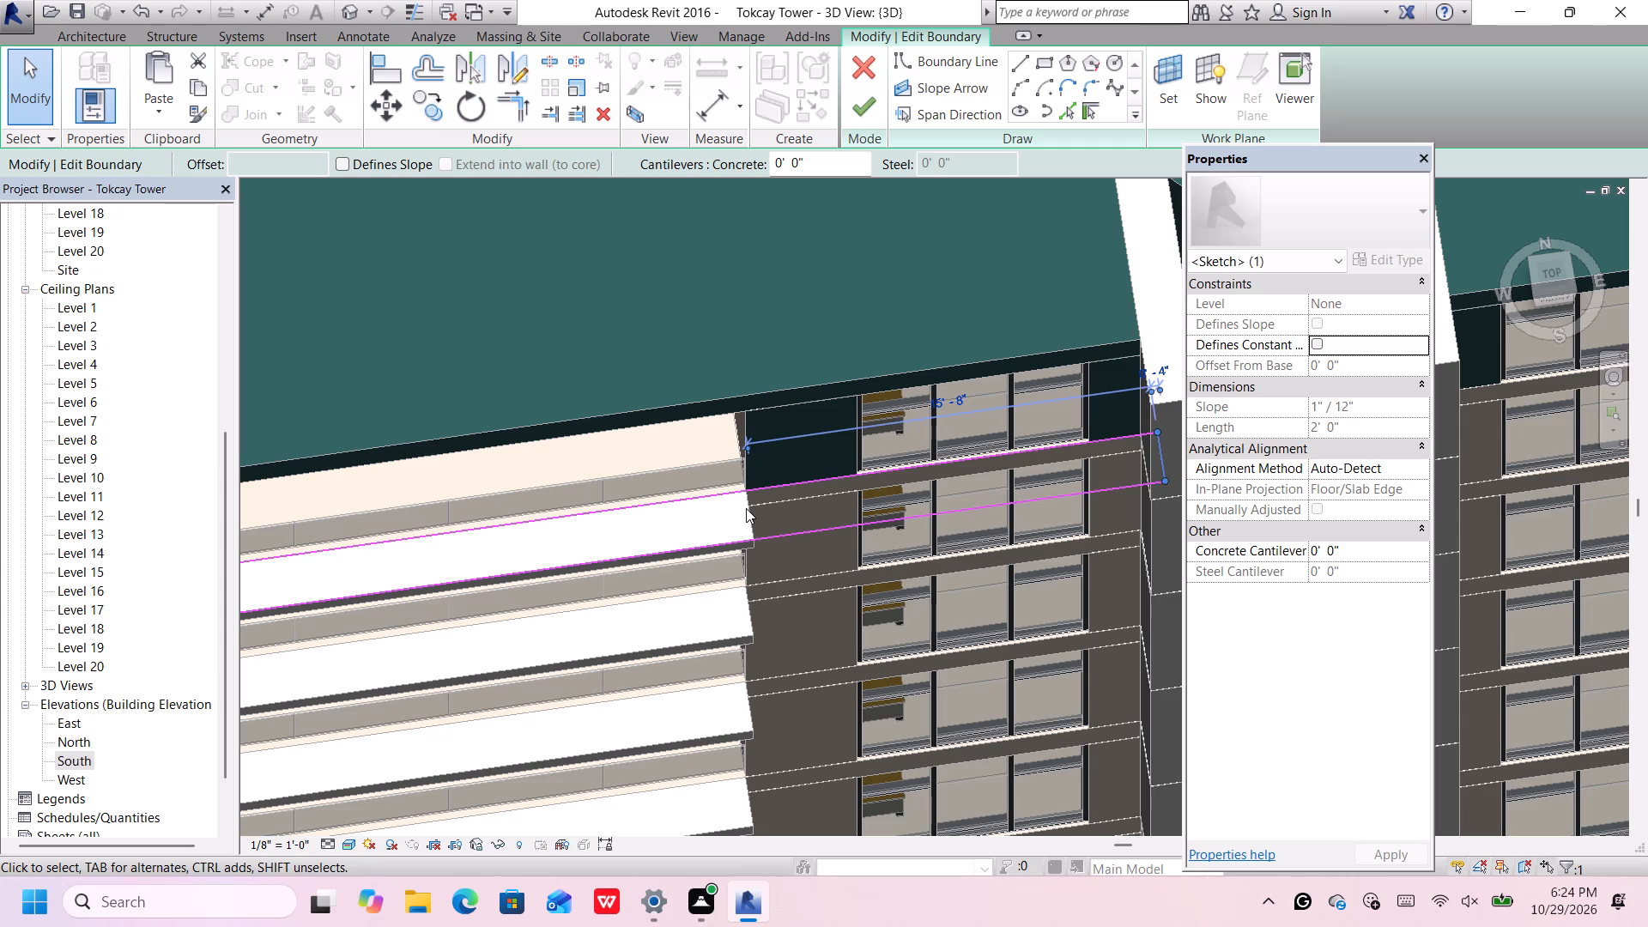
# Pull that end line back from the white fin wall so it sits over the narrow green wall, just past the glazing.
pyautogui.press('Left')
pyautogui.press('Left')
pyautogui.press('Left')
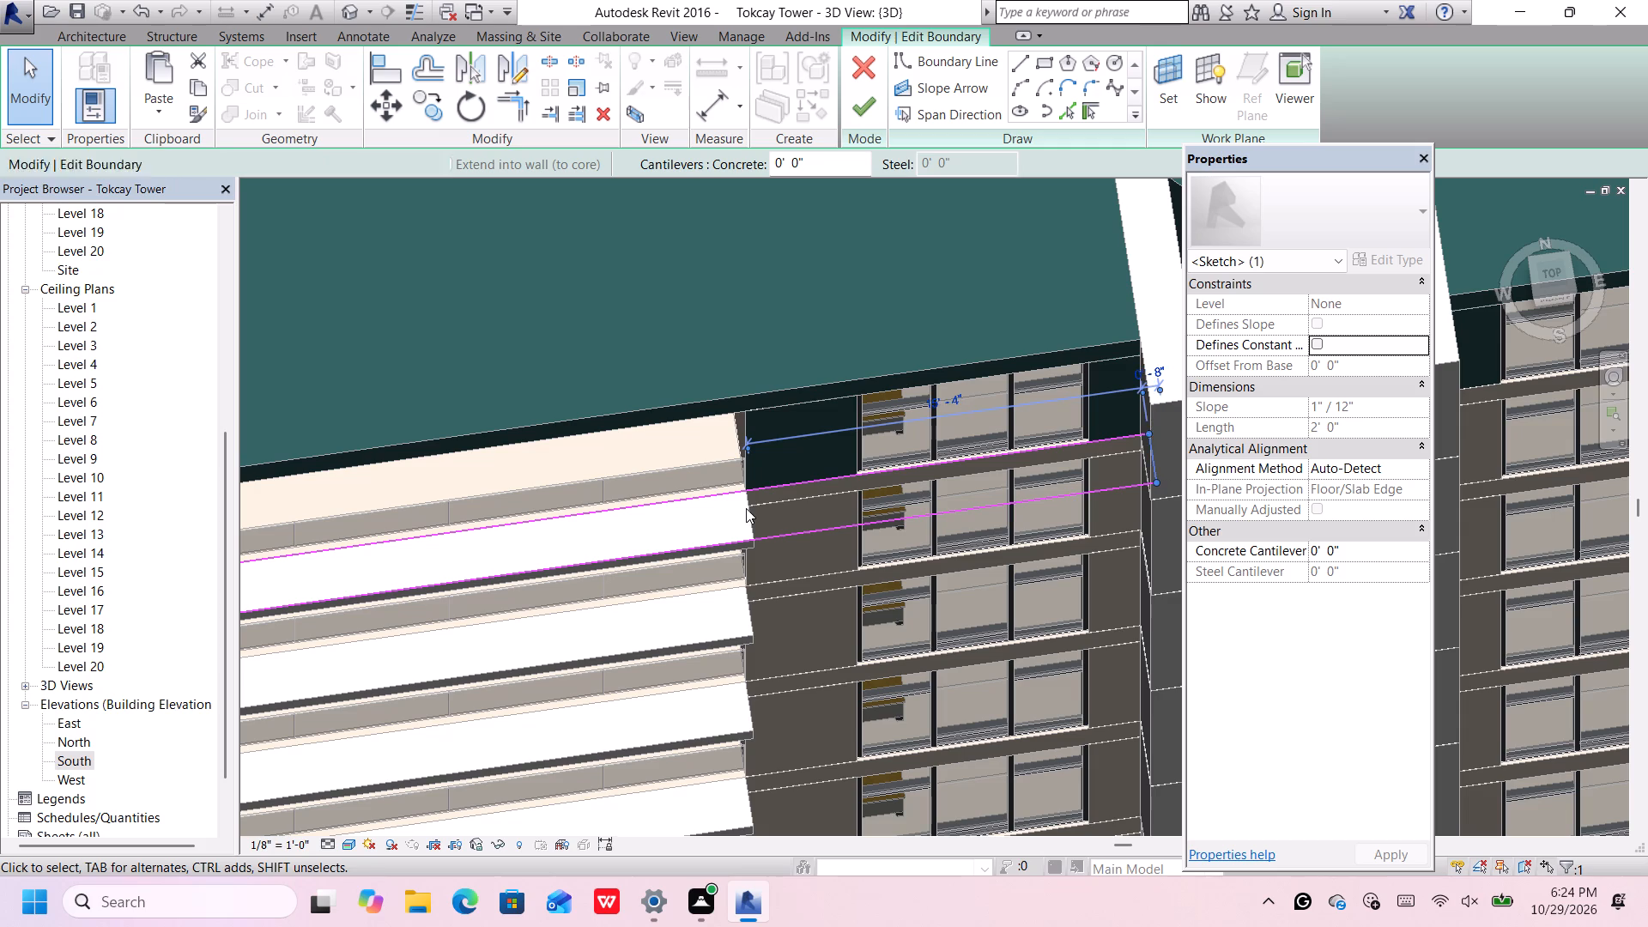
pyautogui.press('Left')
pyautogui.press('Left')
pyautogui.press('Left')
pyautogui.press('Left')
pyautogui.press('Left')
pyautogui.press('Left')
pyautogui.press('Left')
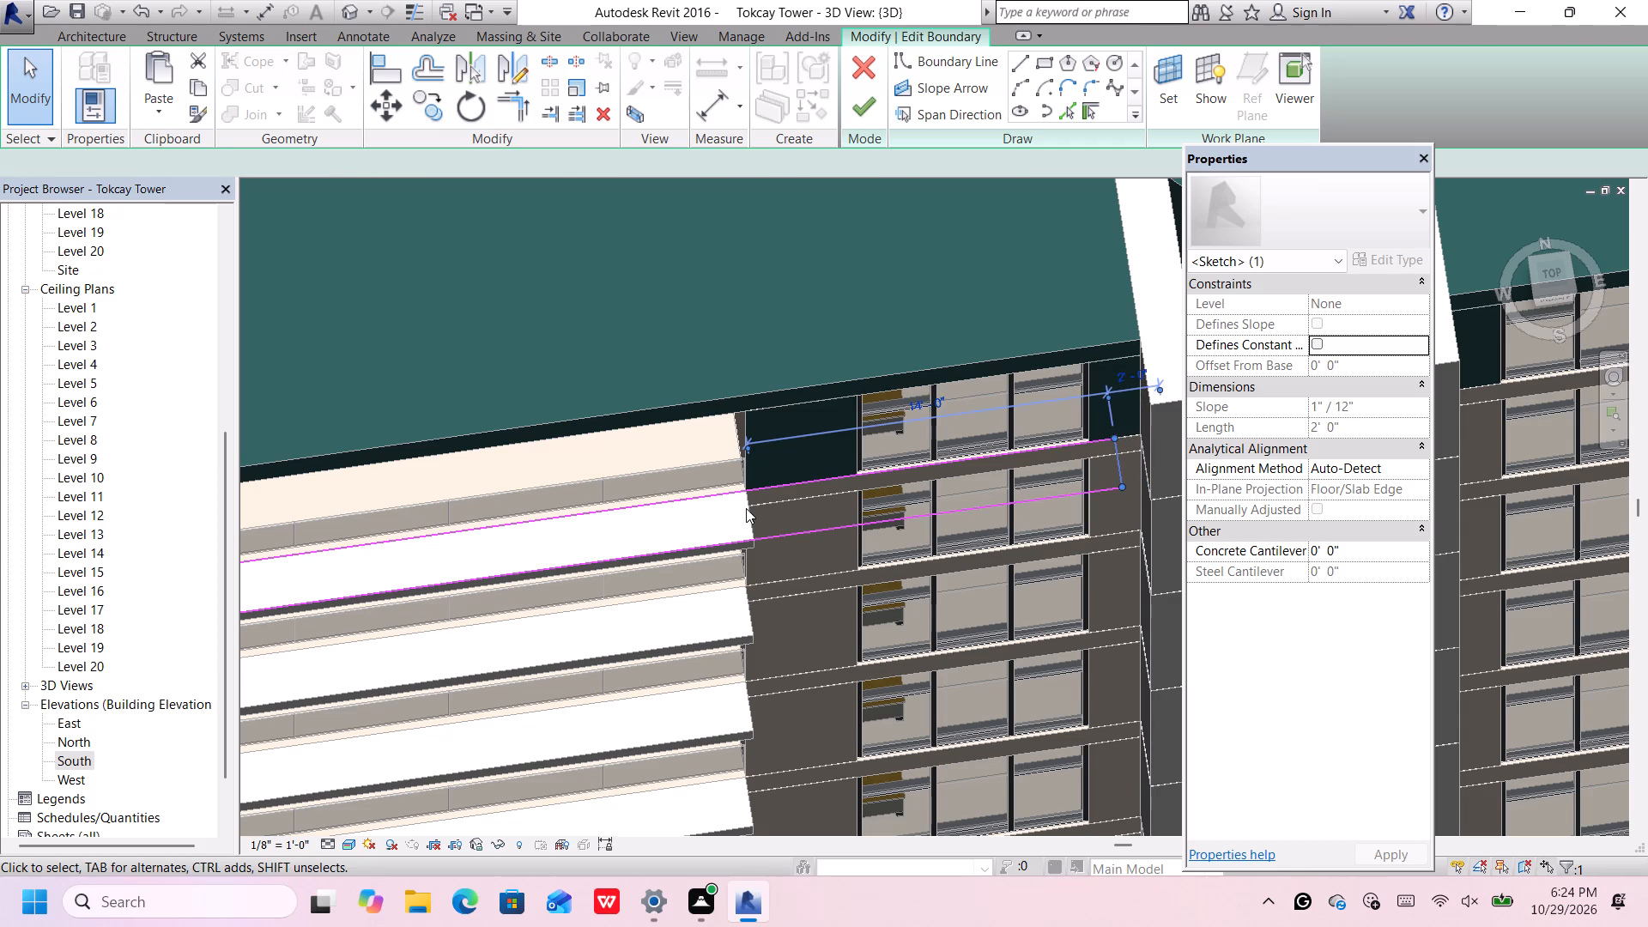
pyautogui.press('Left')
pyautogui.press('Right')
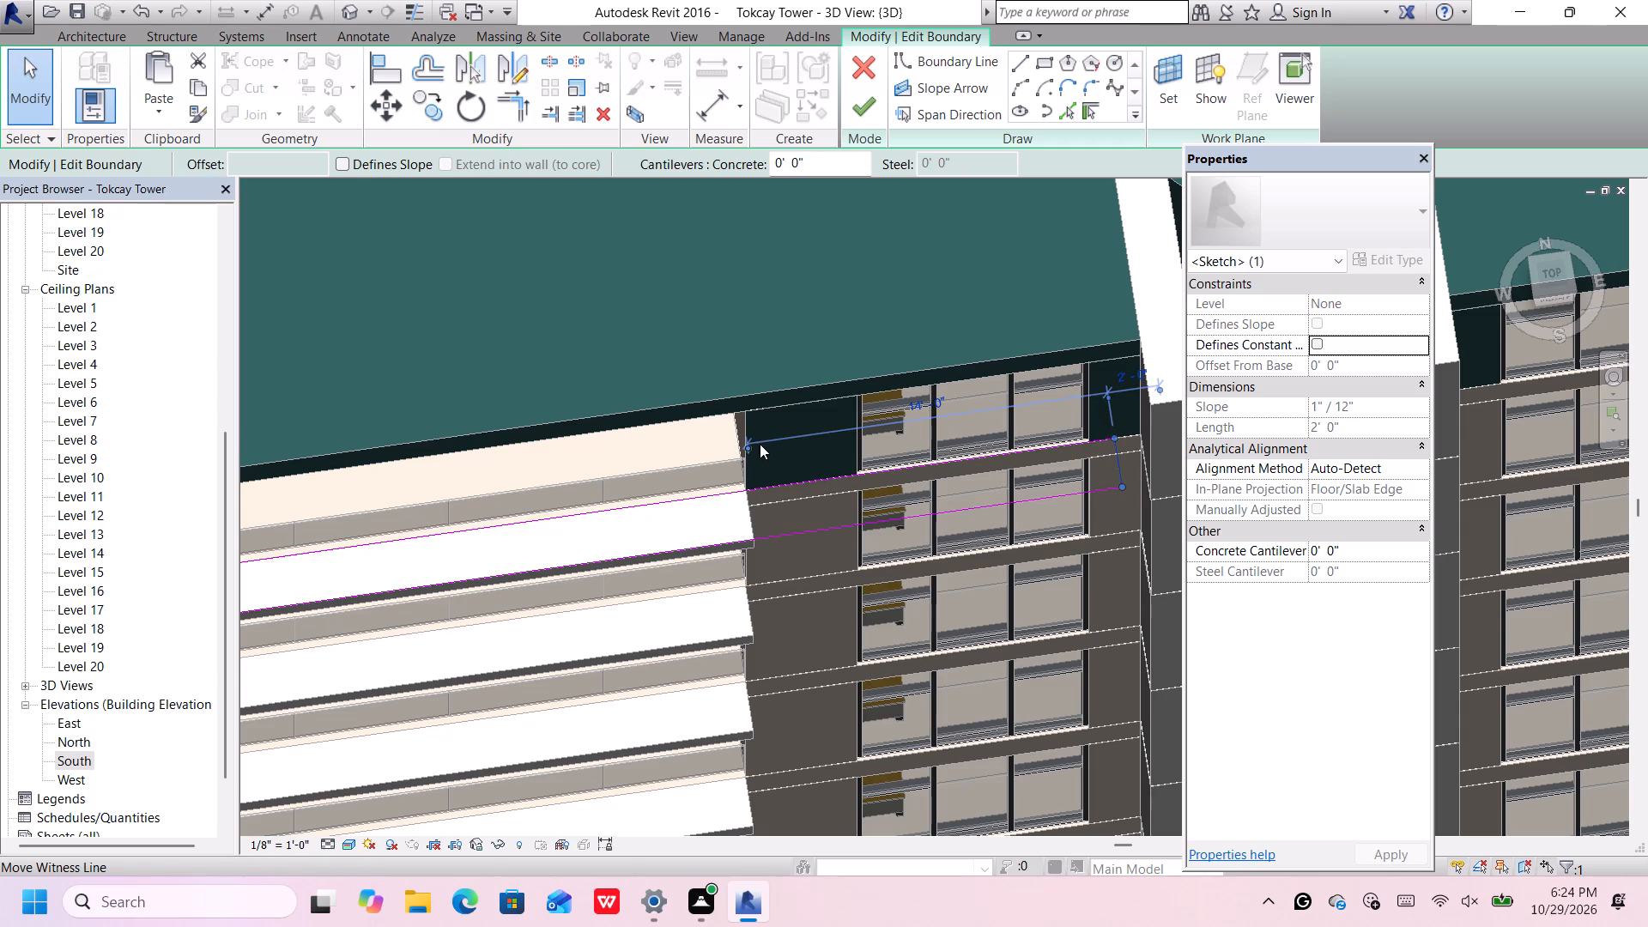
pyautogui.scroll(-11, 760, 444)
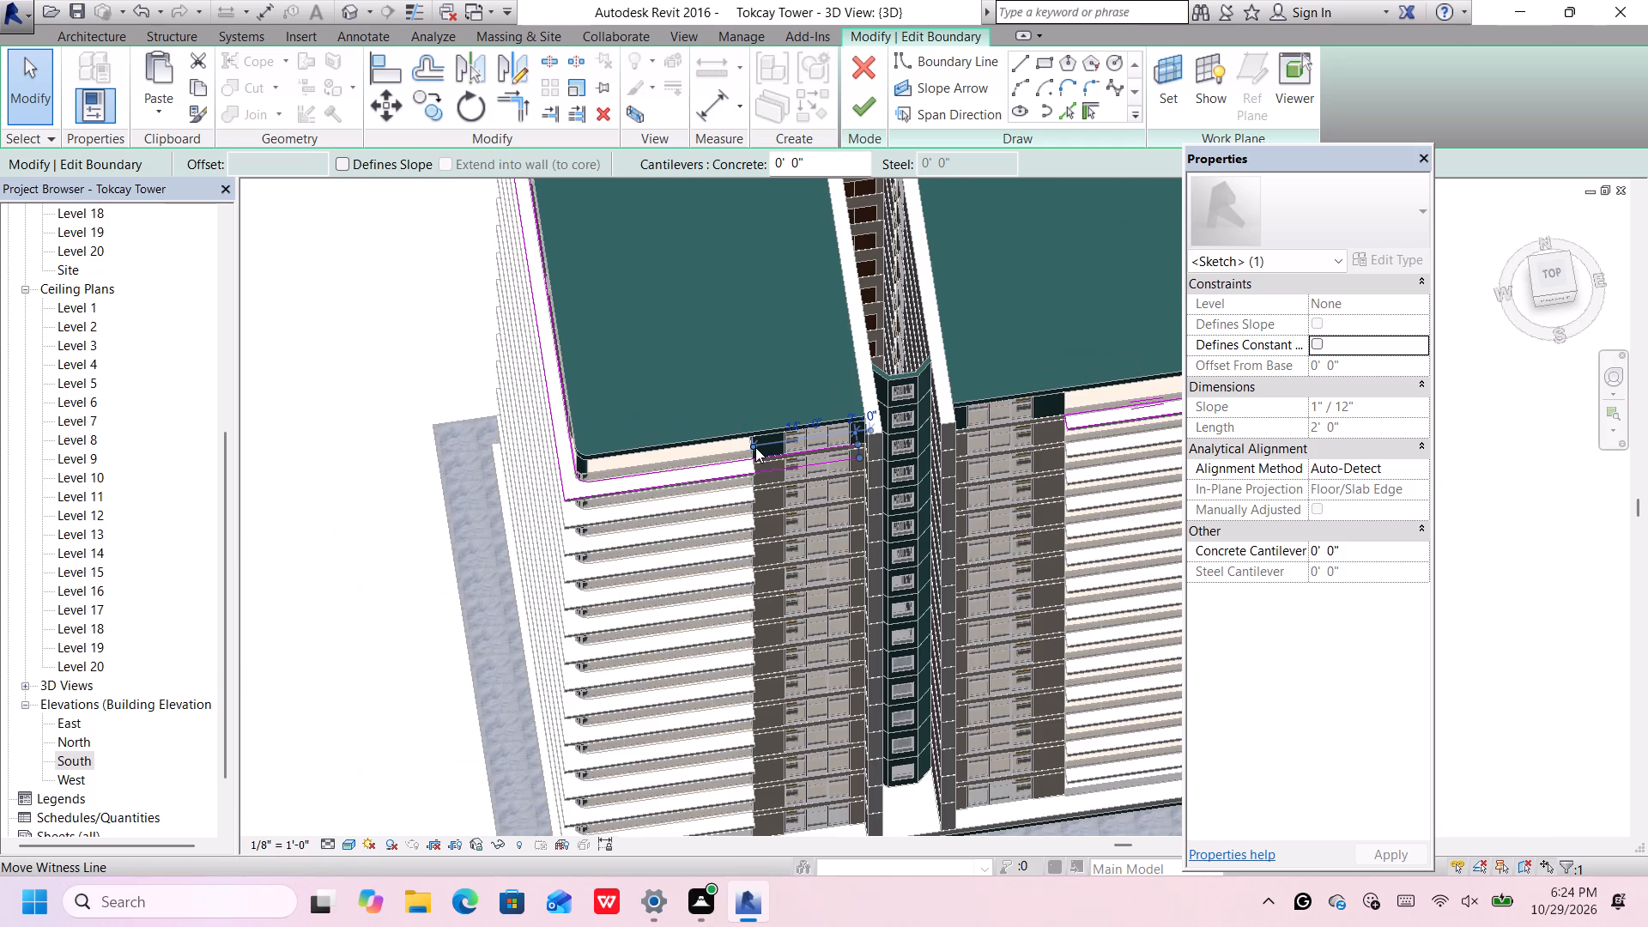
pyautogui.scroll(-1, 755, 447)
pyautogui.scroll(3, 959, 409)
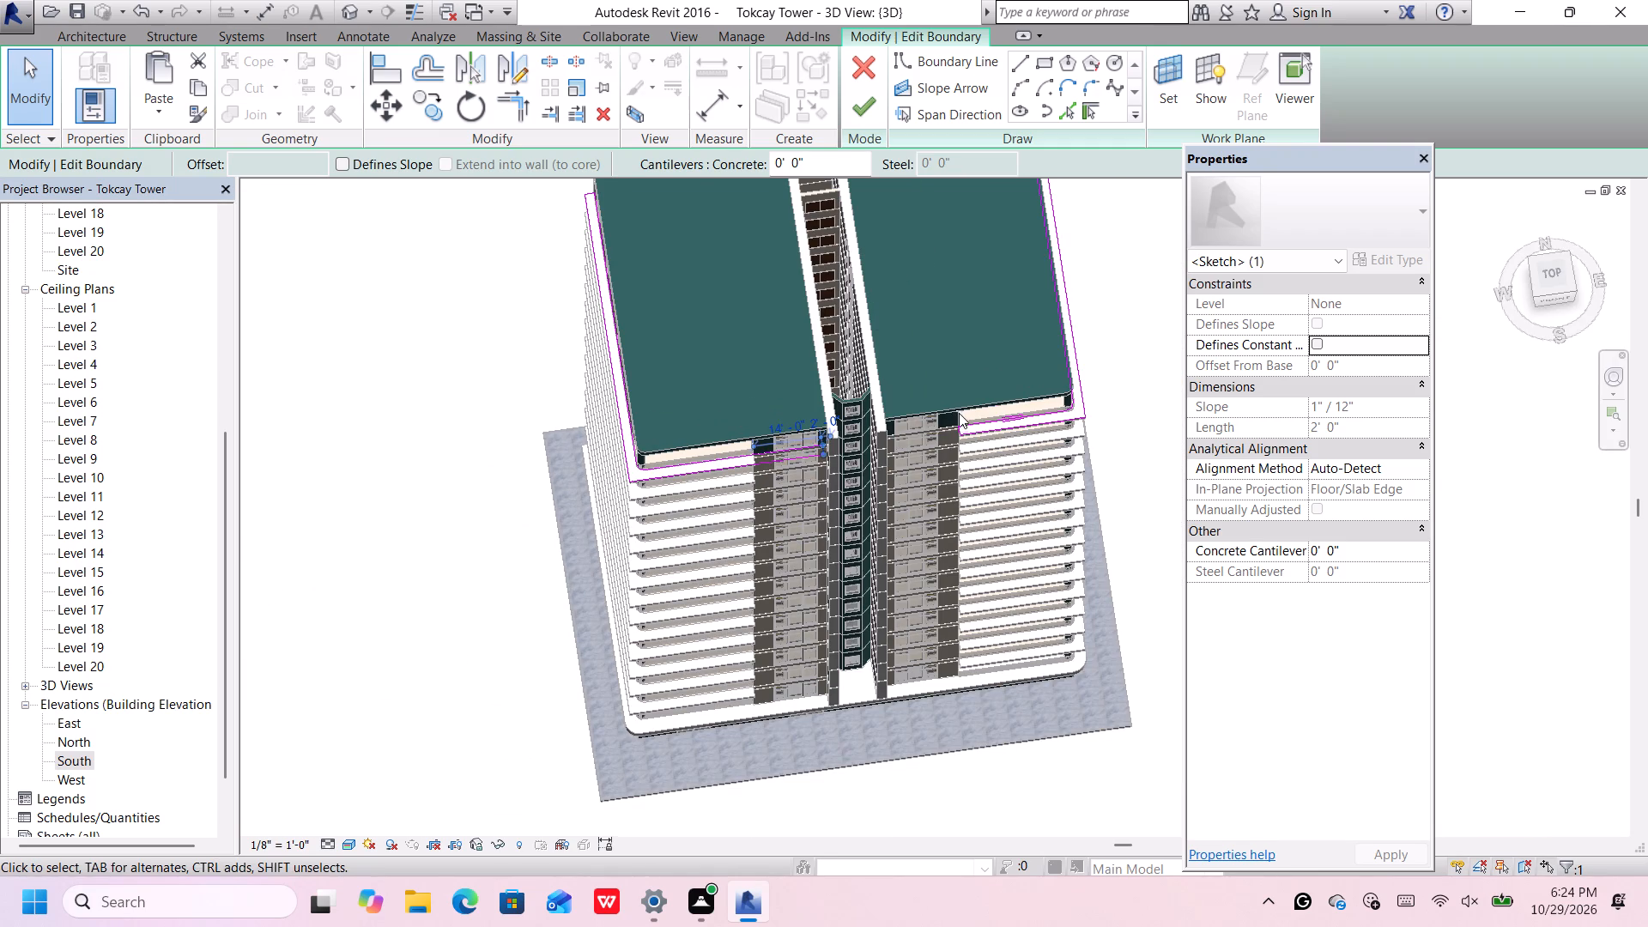
pyautogui.scroll(13, 959, 413)
pyautogui.scroll(-3, 958, 437)
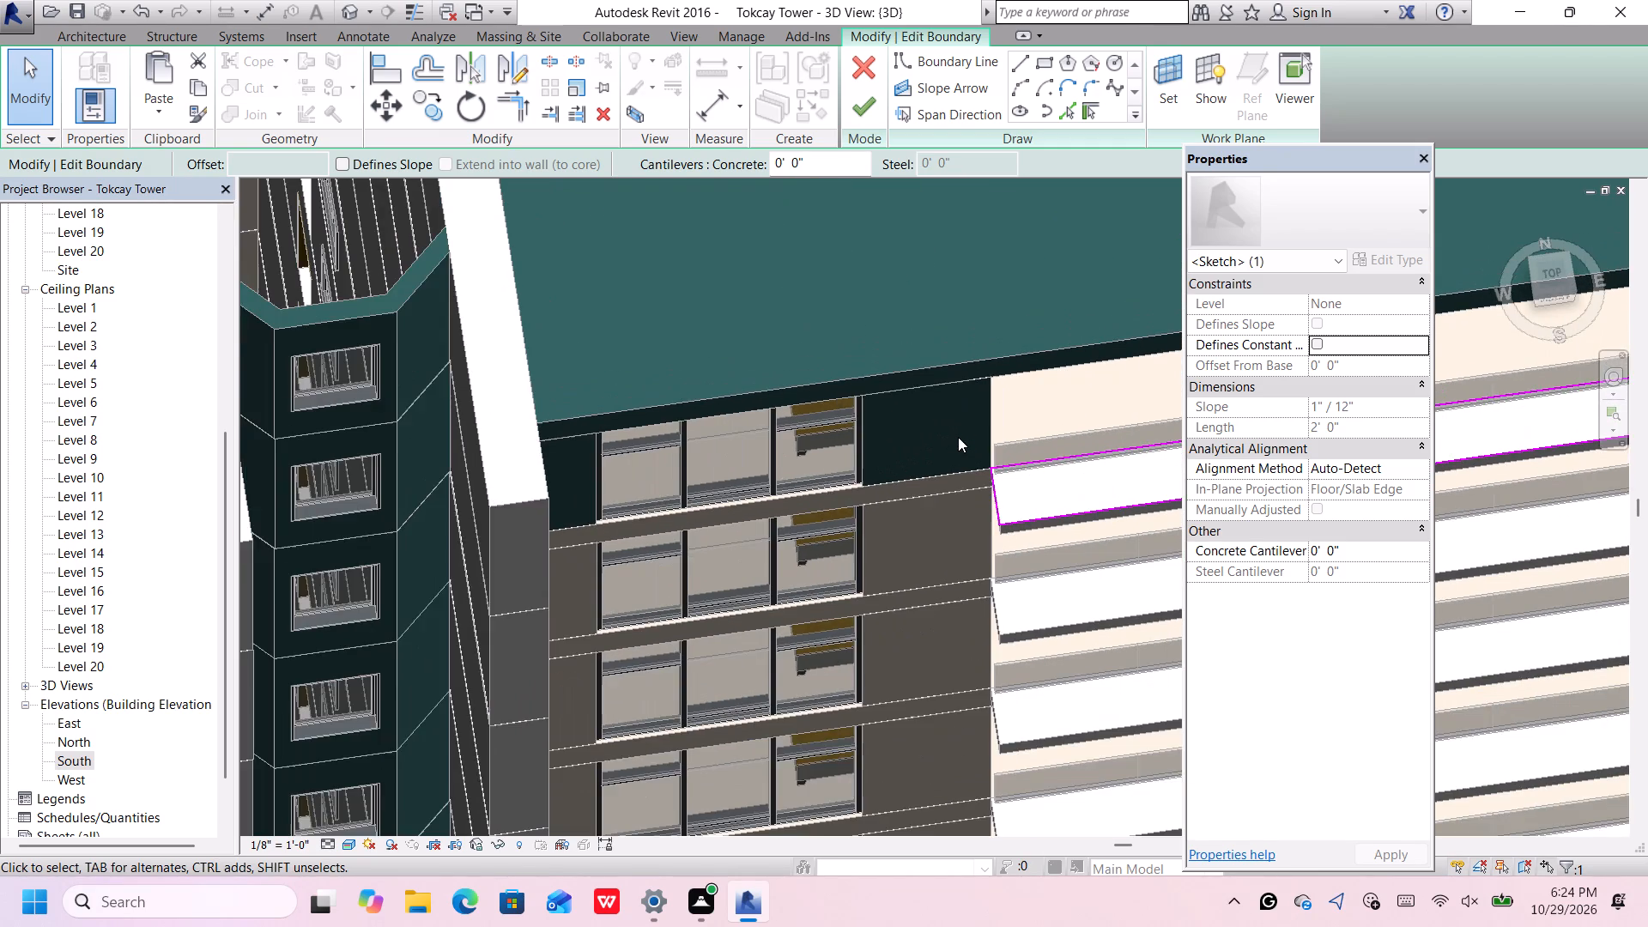
pyautogui.scroll(-6, 958, 437)
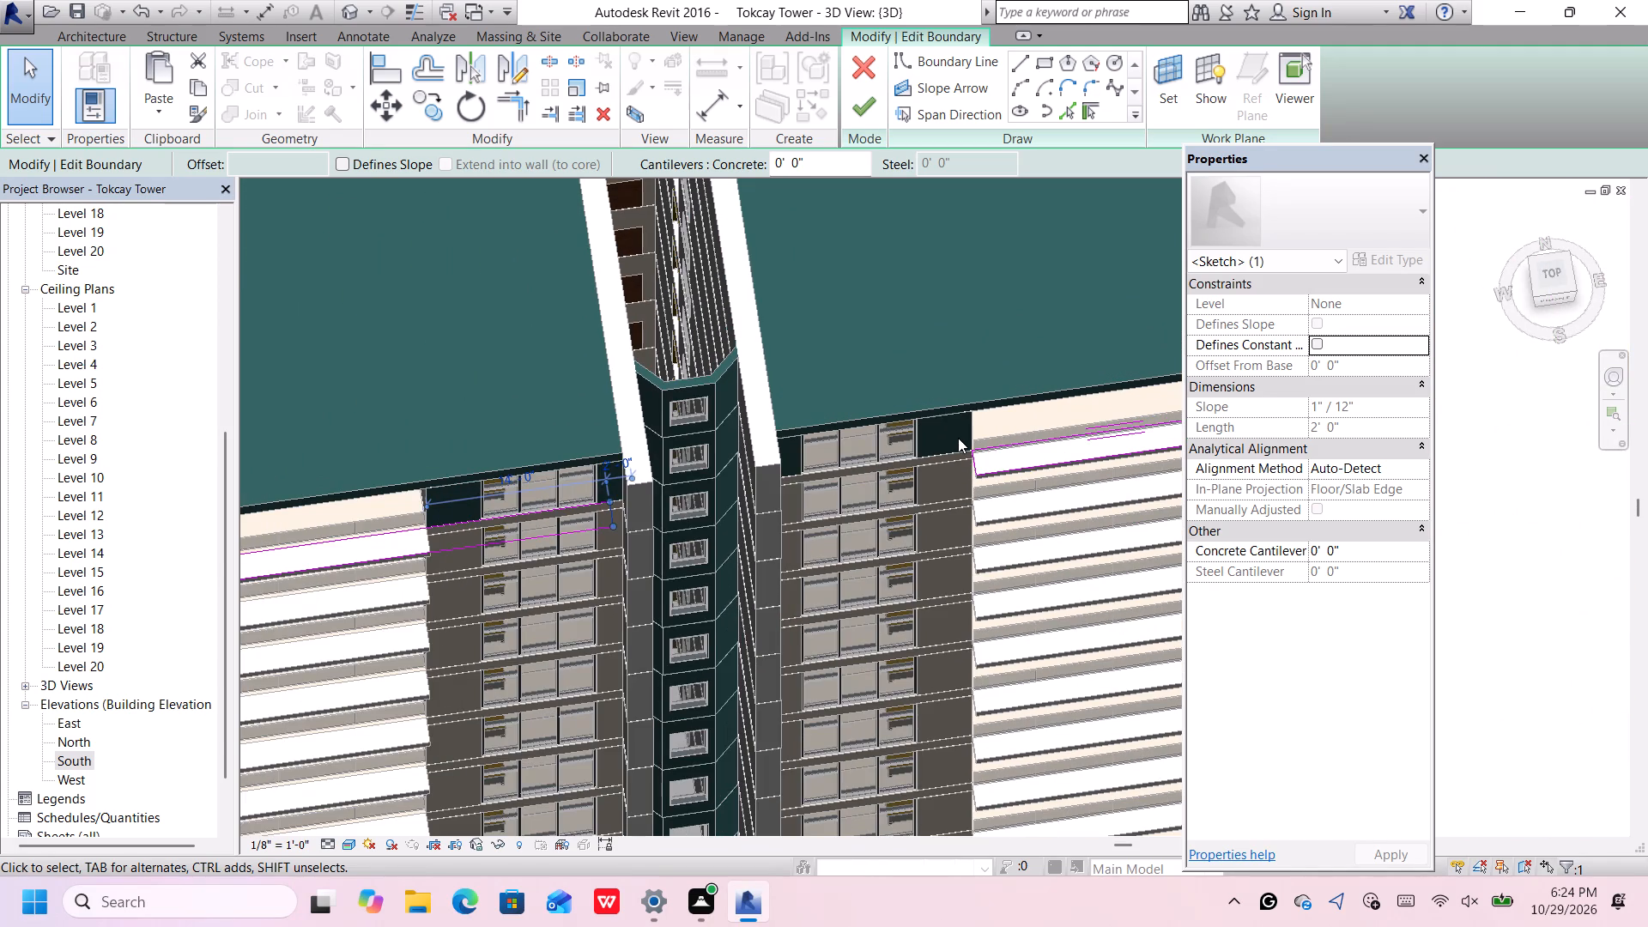
pyautogui.scroll(4, 600, 483)
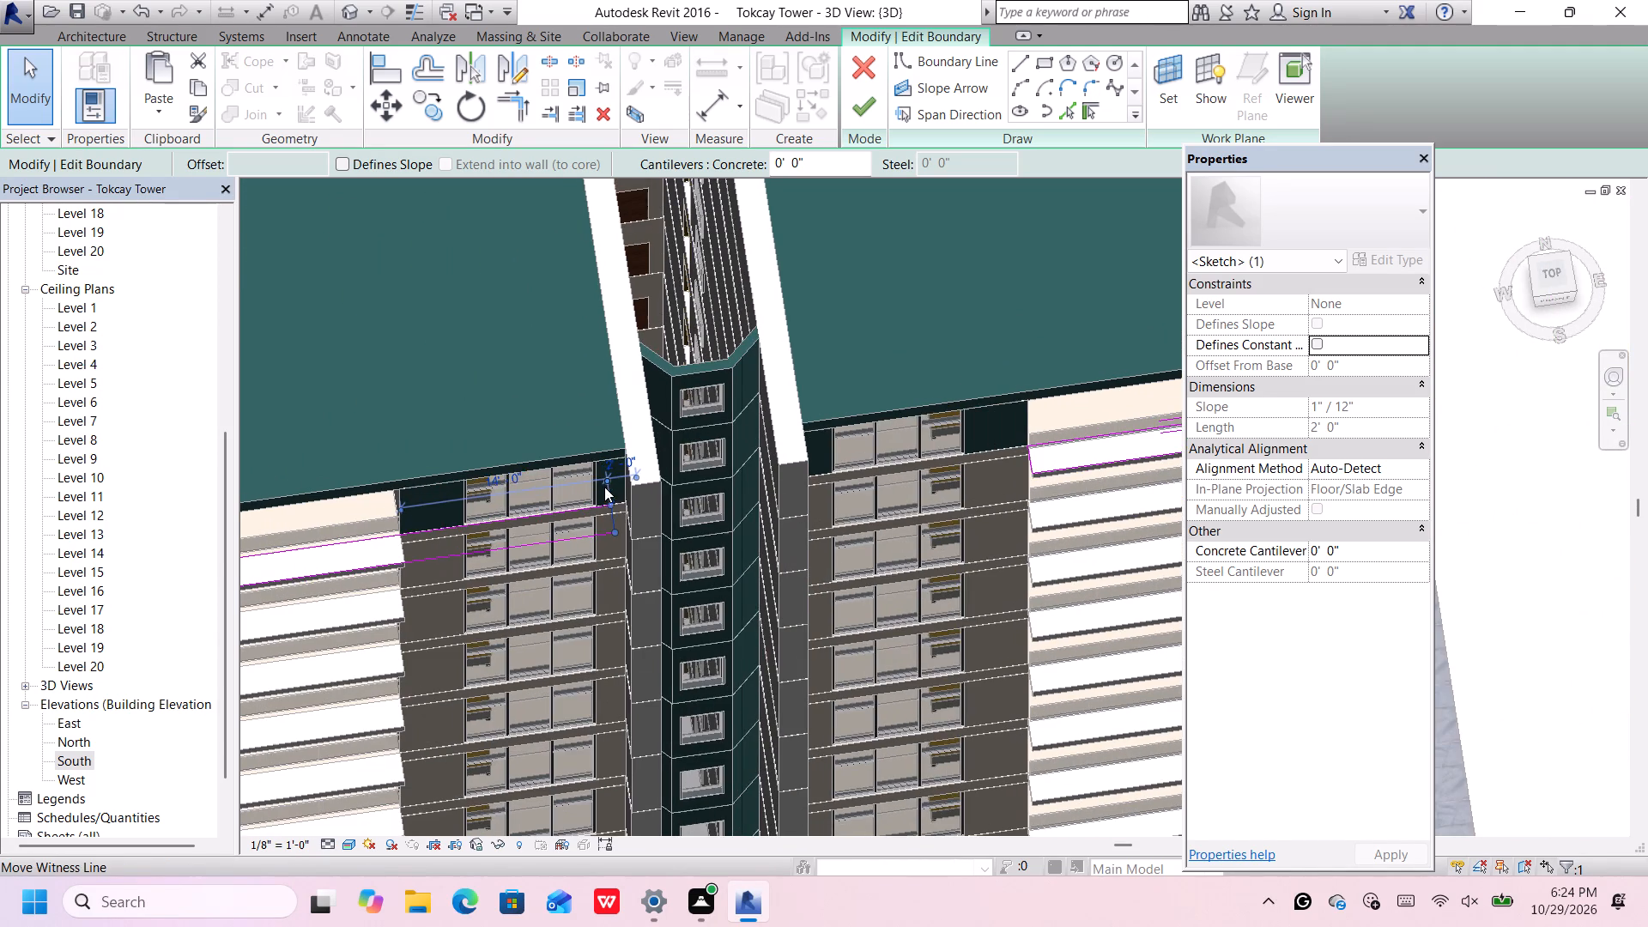
pyautogui.scroll(2, 617, 498)
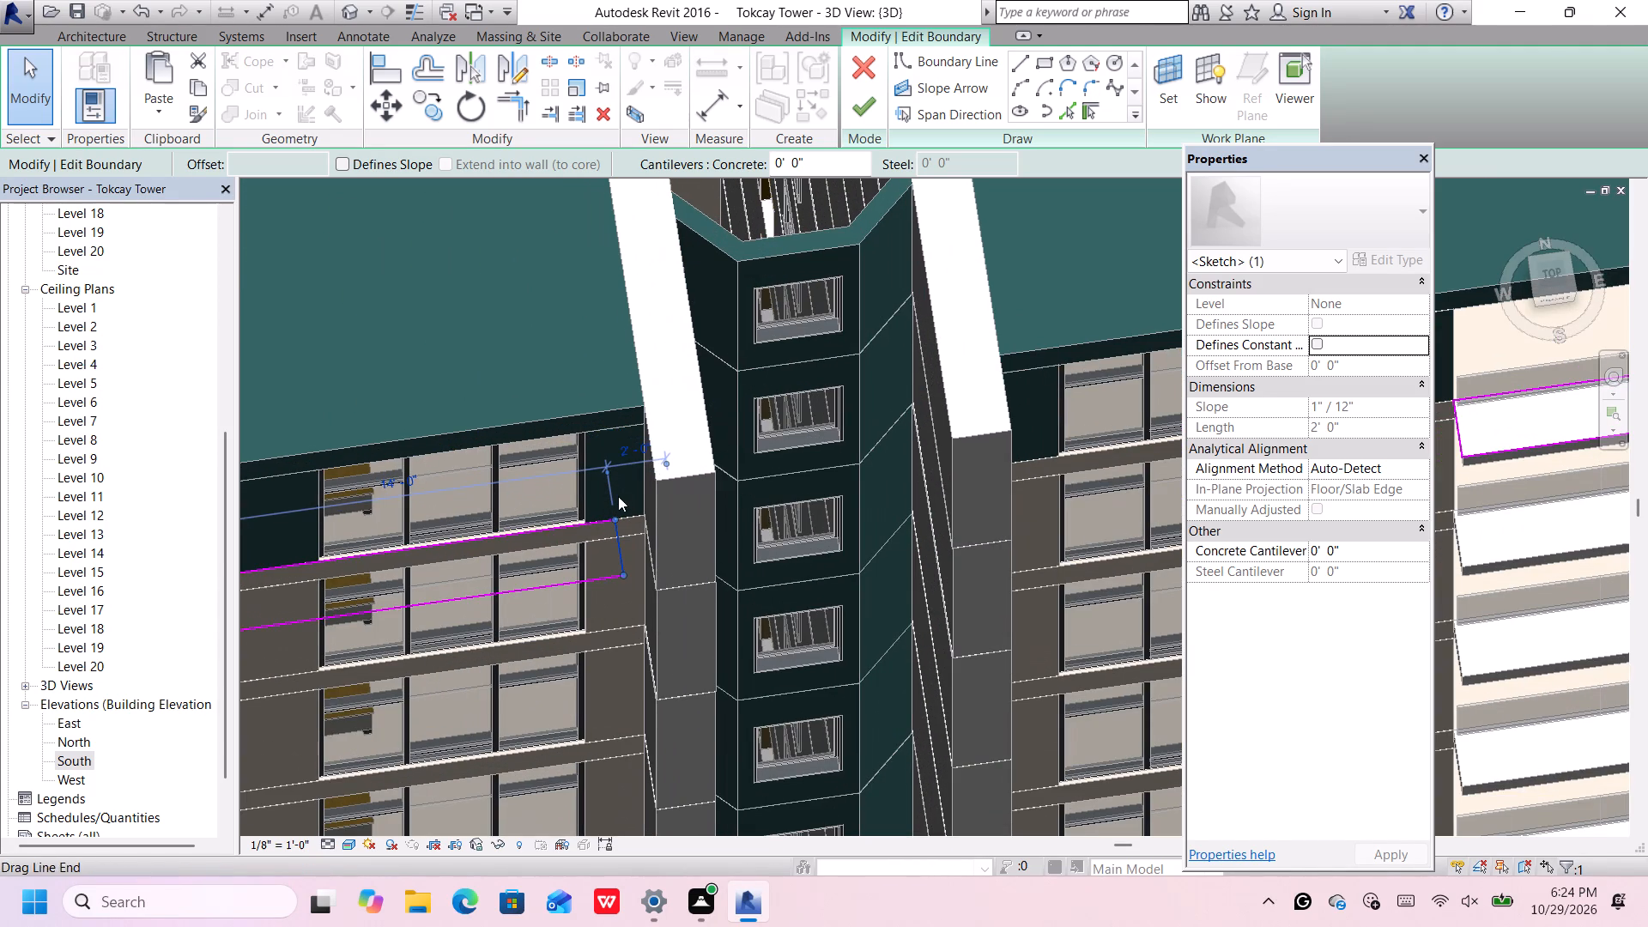
pyautogui.press('Left')
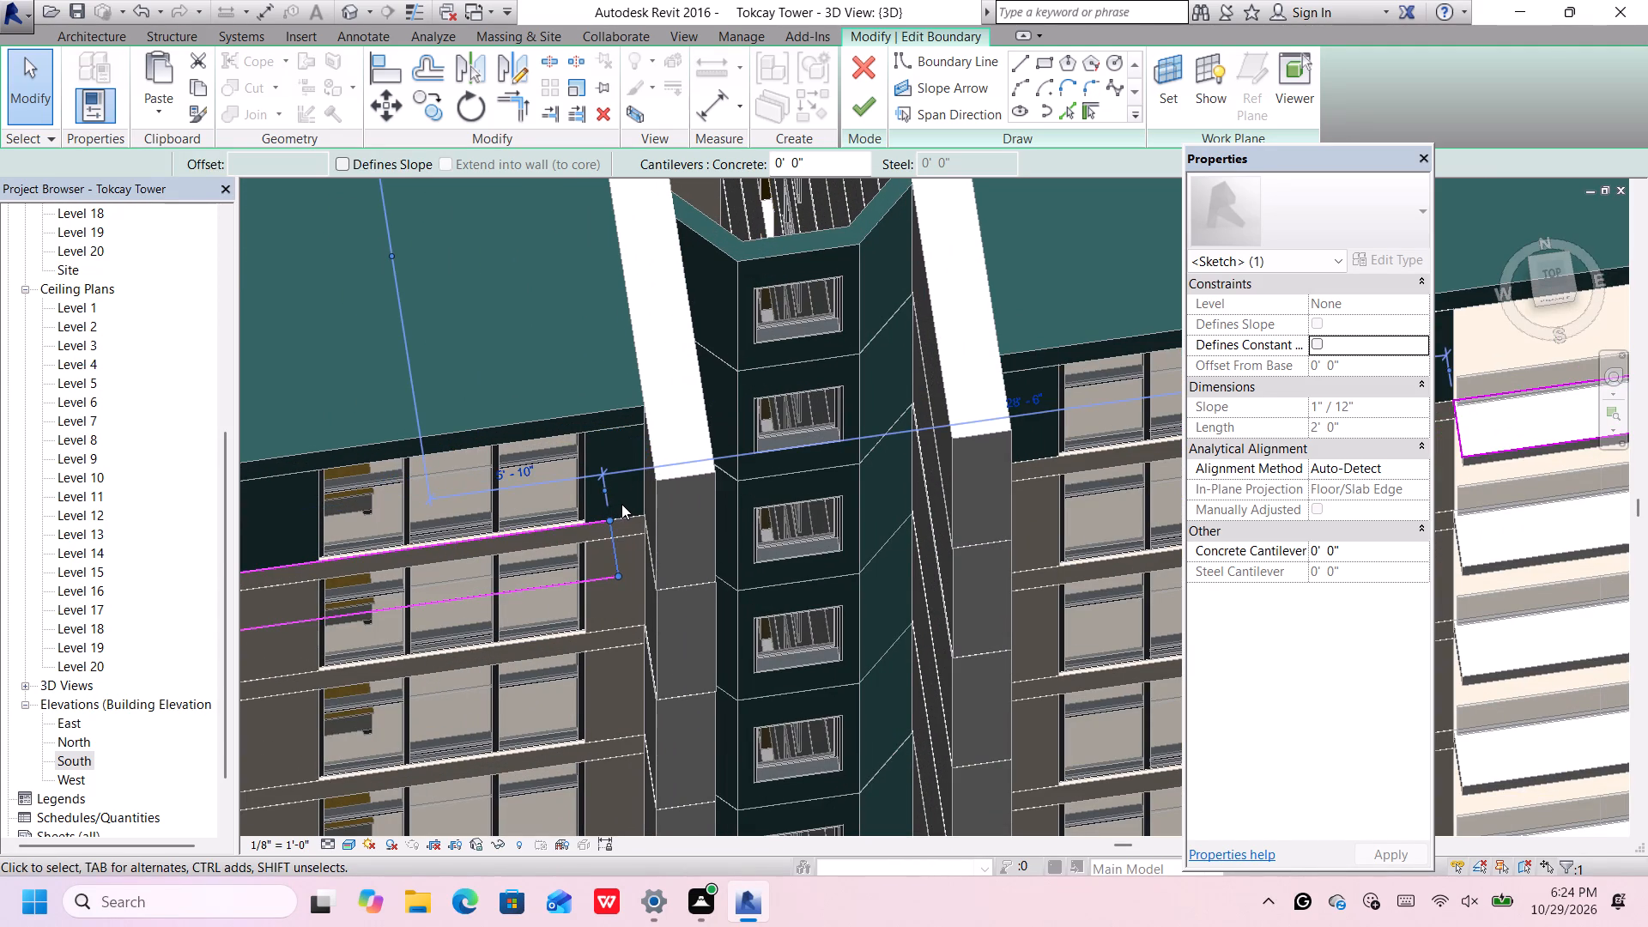
pyautogui.press('Left')
# Move the white roof edge boundary's short end line right of the core past the glazing, over the narrow green wall beside the fin wall.
pyautogui.scroll(-2, 624, 507)
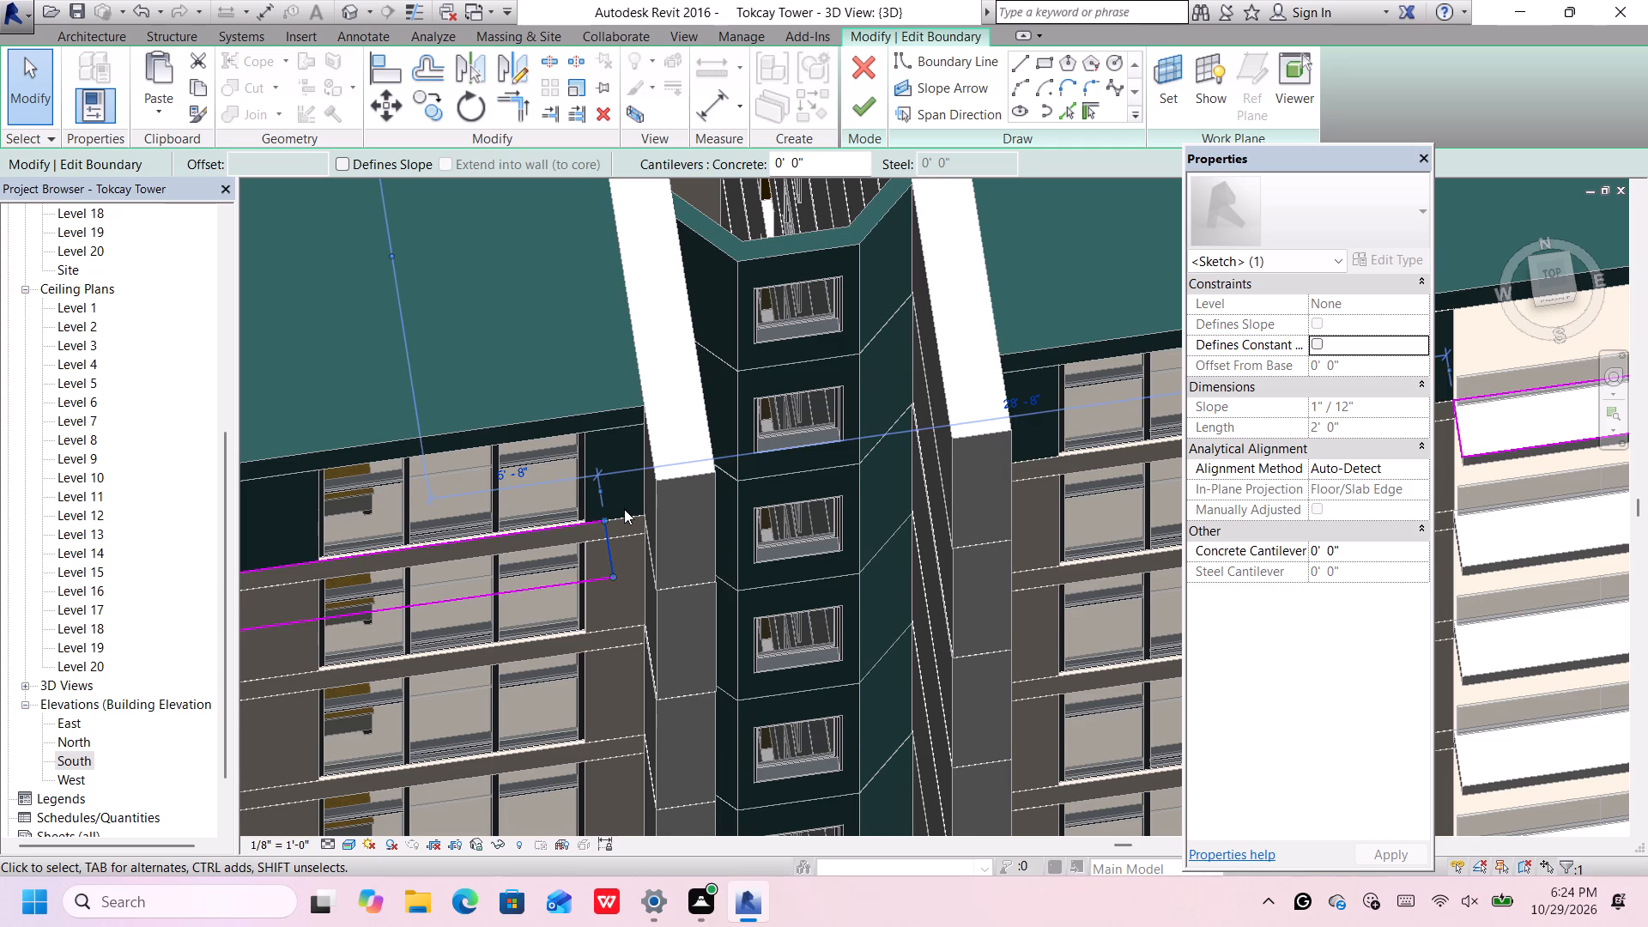
pyautogui.scroll(-6, 624, 509)
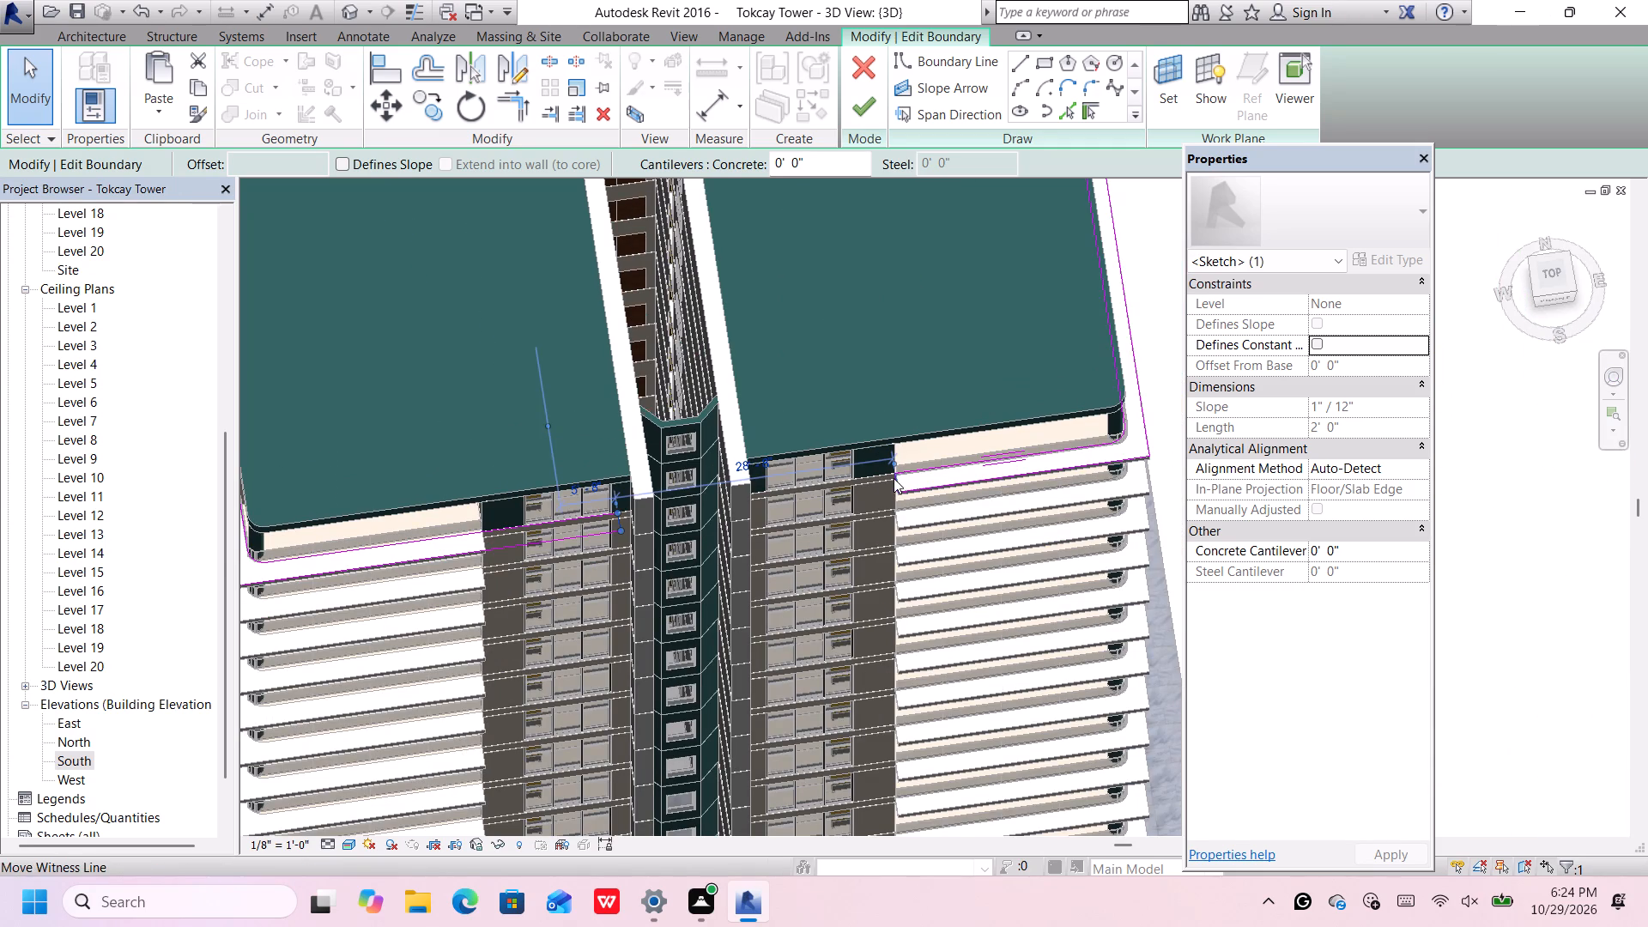
pyautogui.scroll(5, 896, 482)
pyautogui.click(894, 482)
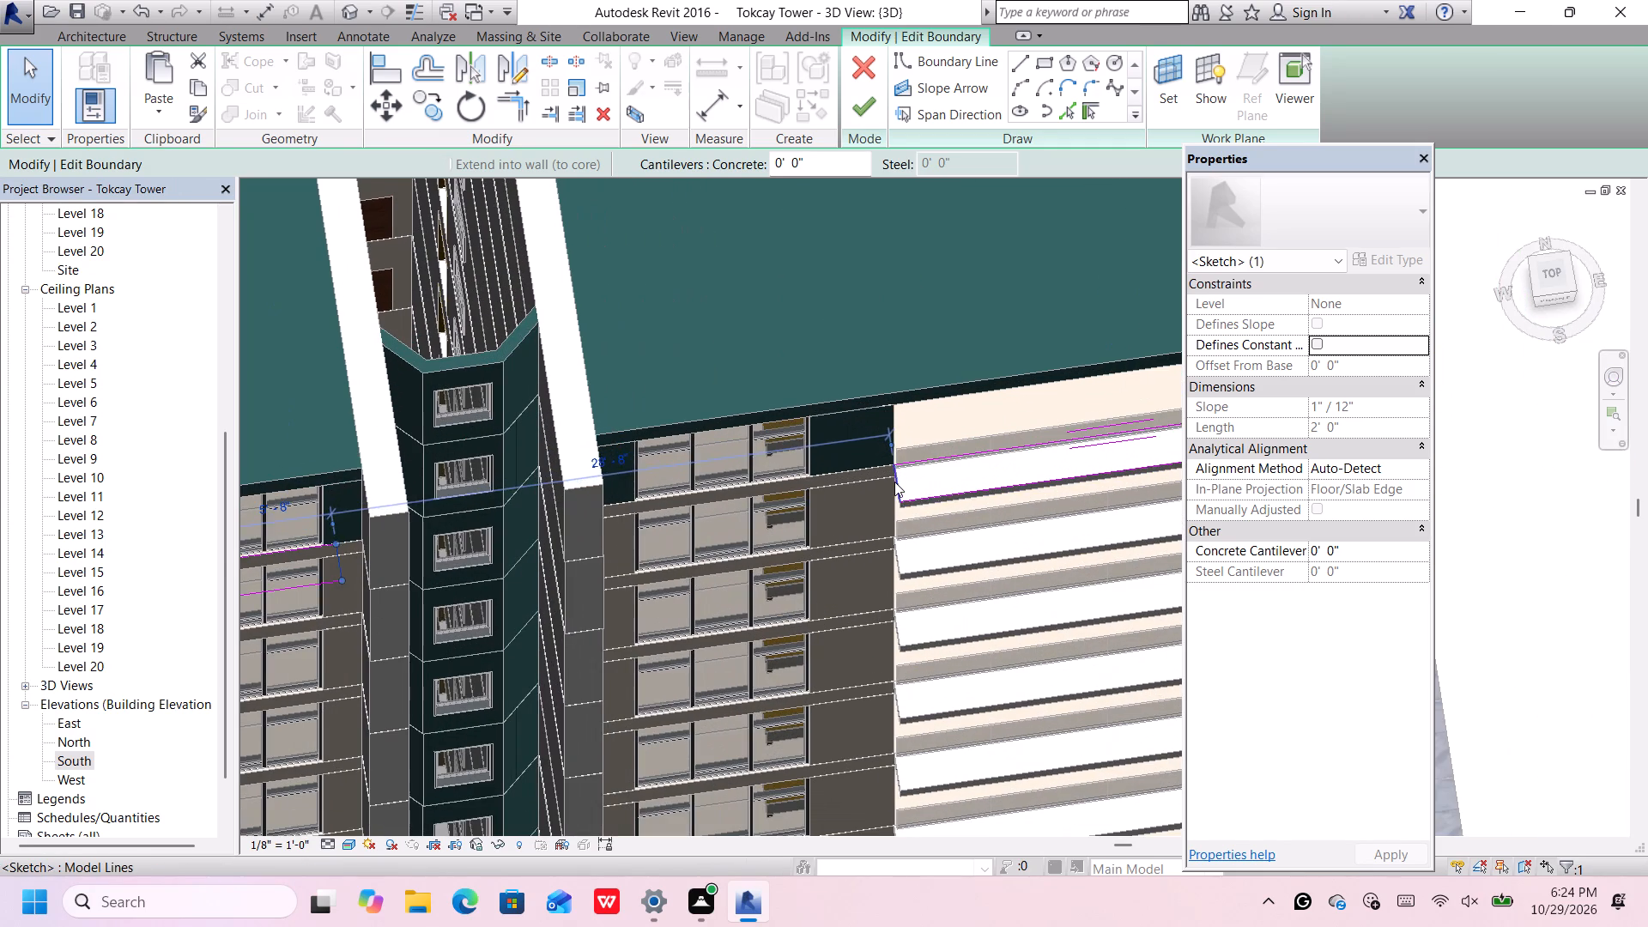
pyautogui.press('Left')
pyautogui.press('Left')
pyautogui.press('Left')
pyautogui.press('Left')
pyautogui.press('Left')
pyautogui.press('Left')
pyautogui.press('Left')
pyautogui.press('Left')
pyautogui.press('Left')
pyautogui.press('Left')
pyautogui.press('Left')
pyautogui.press('Left')
pyautogui.press('Left')
pyautogui.press('Left')
pyautogui.press('Left')
pyautogui.press('Left')
pyautogui.press('Left')
pyautogui.press('Left')
pyautogui.press('Left')
pyautogui.press('Left')
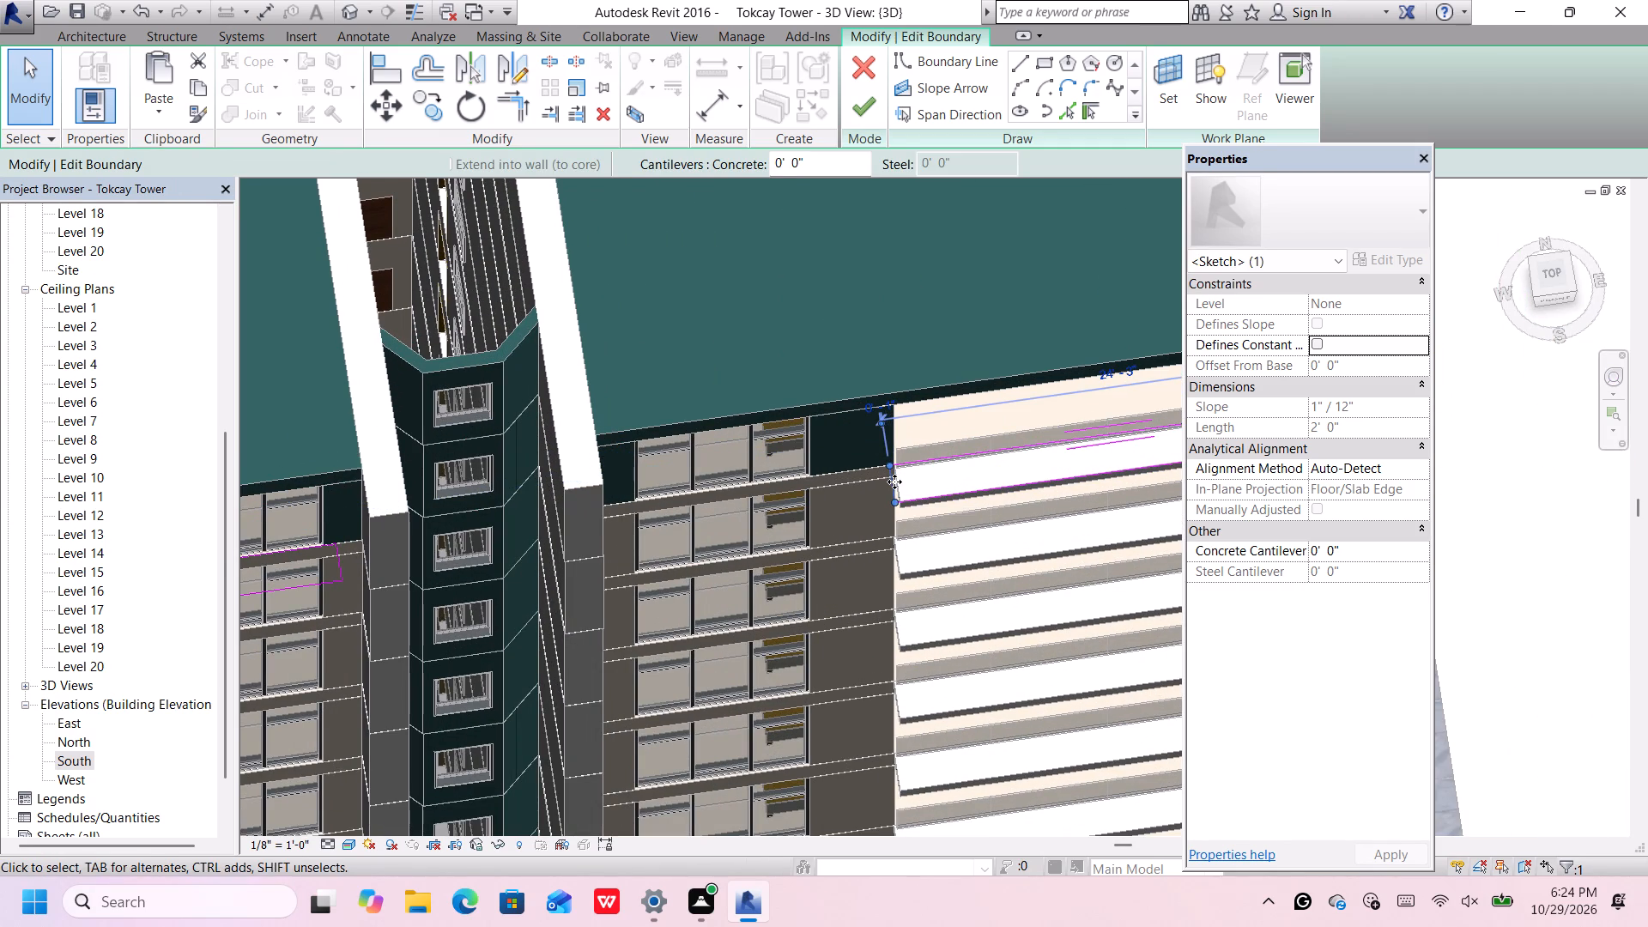
pyautogui.press('Left')
pyautogui.press('Left')
pyautogui.press('Left')
pyautogui.press('Left')
pyautogui.press('Left')
pyautogui.press('Left')
pyautogui.press('Left')
pyautogui.press('Left')
pyautogui.press('Left')
pyautogui.press('Left')
pyautogui.press('Left')
pyautogui.press('Left')
pyautogui.press('Left')
pyautogui.press('Left')
pyautogui.press('Left')
pyautogui.press('Left')
pyautogui.press('Left')
pyautogui.press('Left')
pyautogui.press('Left')
pyautogui.press('Left')
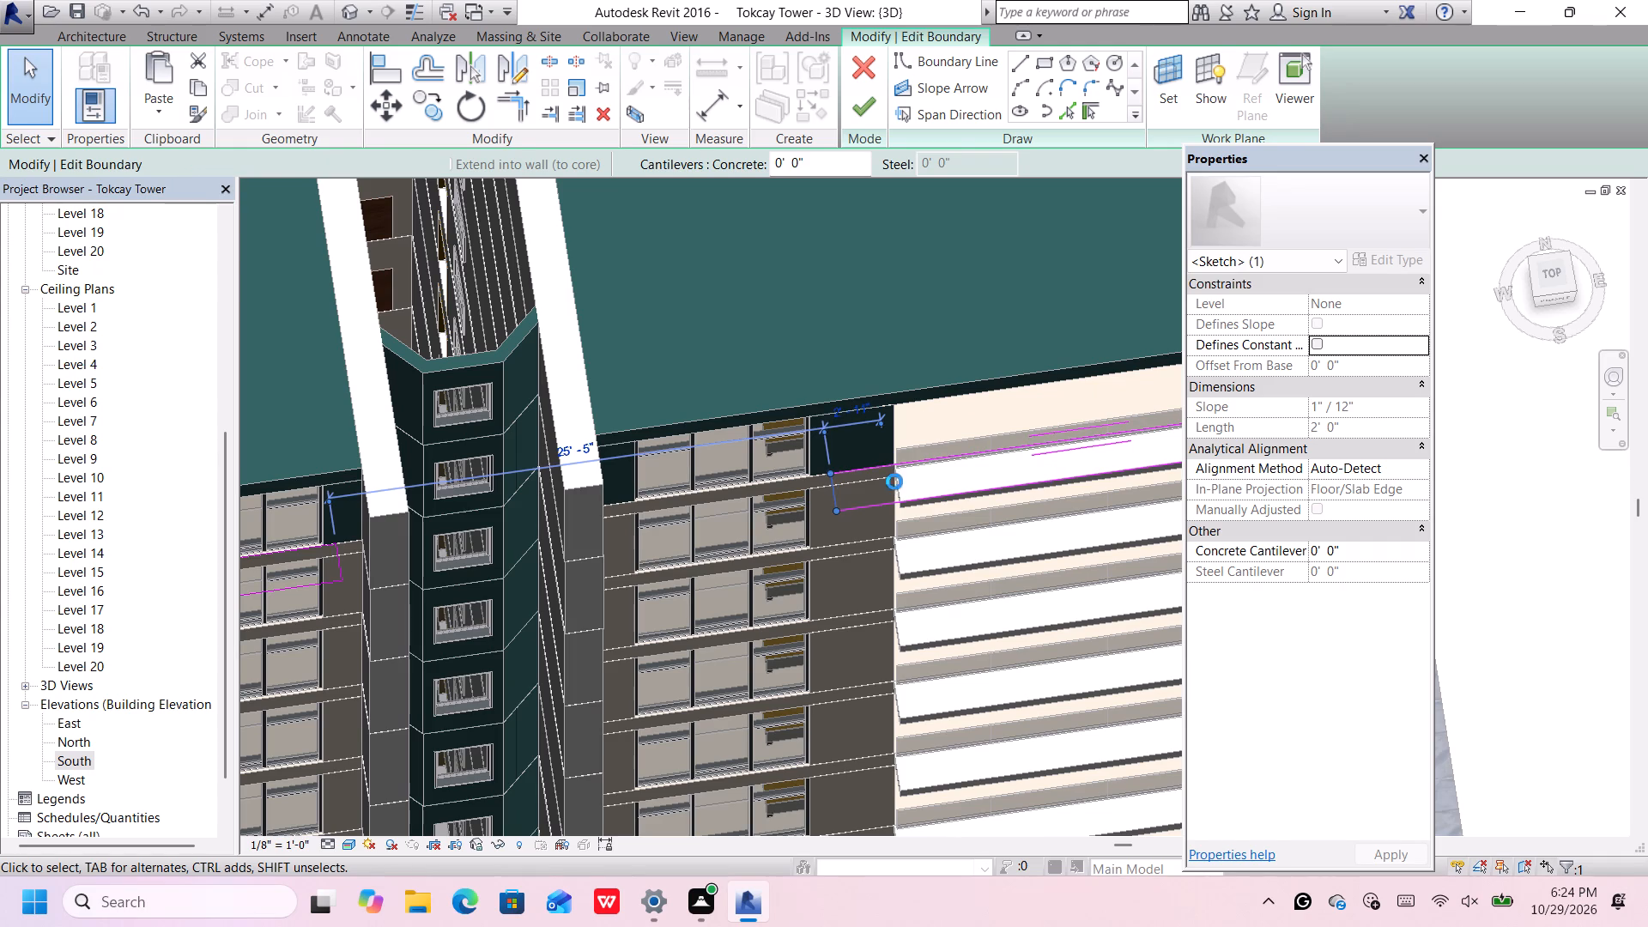
pyautogui.press('Left')
pyautogui.press('Left')
pyautogui.press('Left')
pyautogui.press('Left')
pyautogui.press('Left')
pyautogui.press('Left')
pyautogui.press('Left')
pyautogui.press('Left')
pyautogui.press('Left')
pyautogui.press('Left')
pyautogui.press('Left')
pyautogui.press('Left')
pyautogui.press('Left')
pyautogui.press('Left')
pyautogui.press('Left')
pyautogui.press('Left')
pyautogui.press('Left')
pyautogui.press('Left')
pyautogui.press('Left')
pyautogui.press('Left')
pyautogui.press('Left')
pyautogui.press('Left')
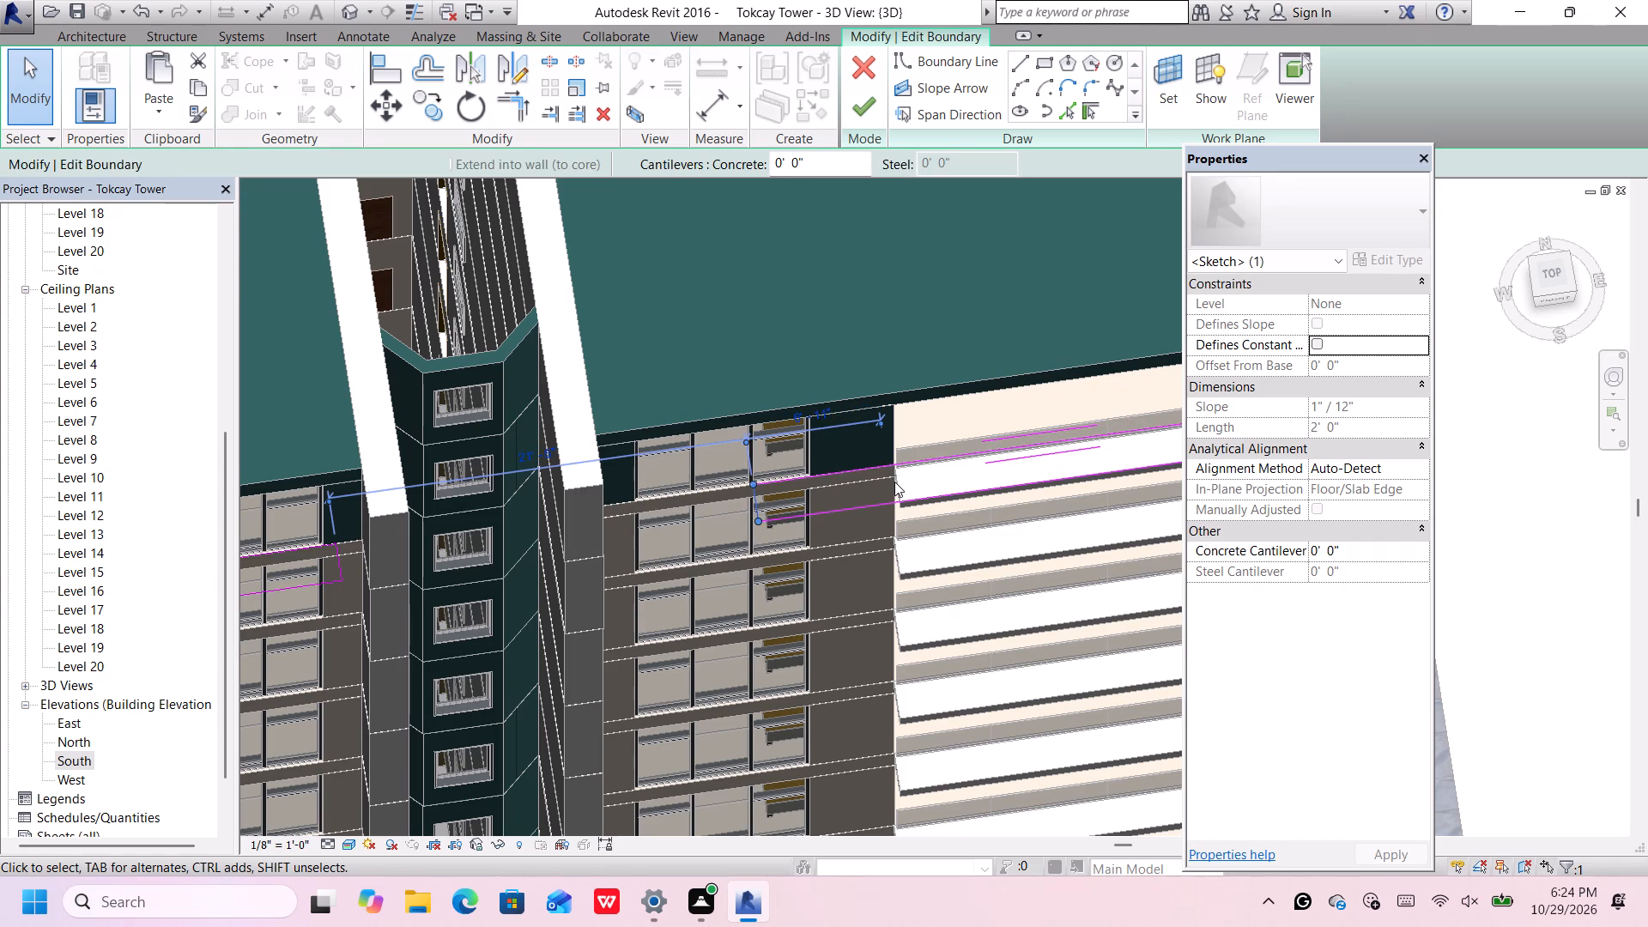
pyautogui.press('Left')
pyautogui.press('Left')
pyautogui.press('Left')
pyautogui.press('Left')
pyautogui.press('Left')
pyautogui.press('Left')
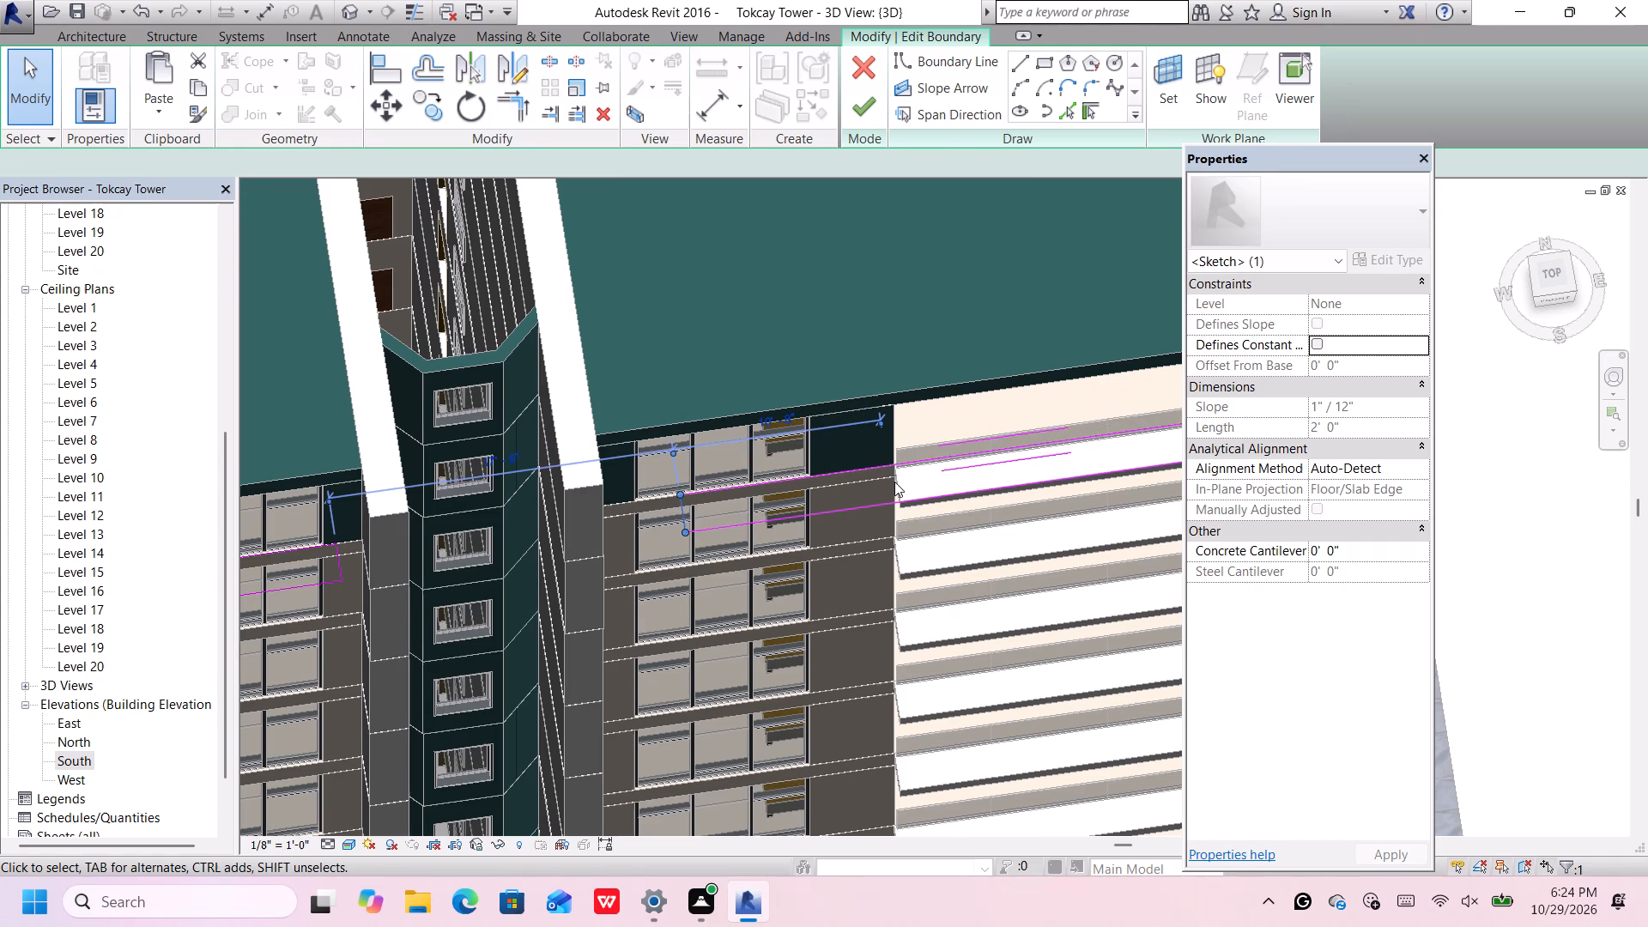
pyautogui.press('Left')
pyautogui.press('Left')
pyautogui.press('Left')
pyautogui.press('Left')
pyautogui.press('Left')
pyautogui.press('Left')
pyautogui.press('Left')
pyautogui.press('Left')
pyautogui.press('Left')
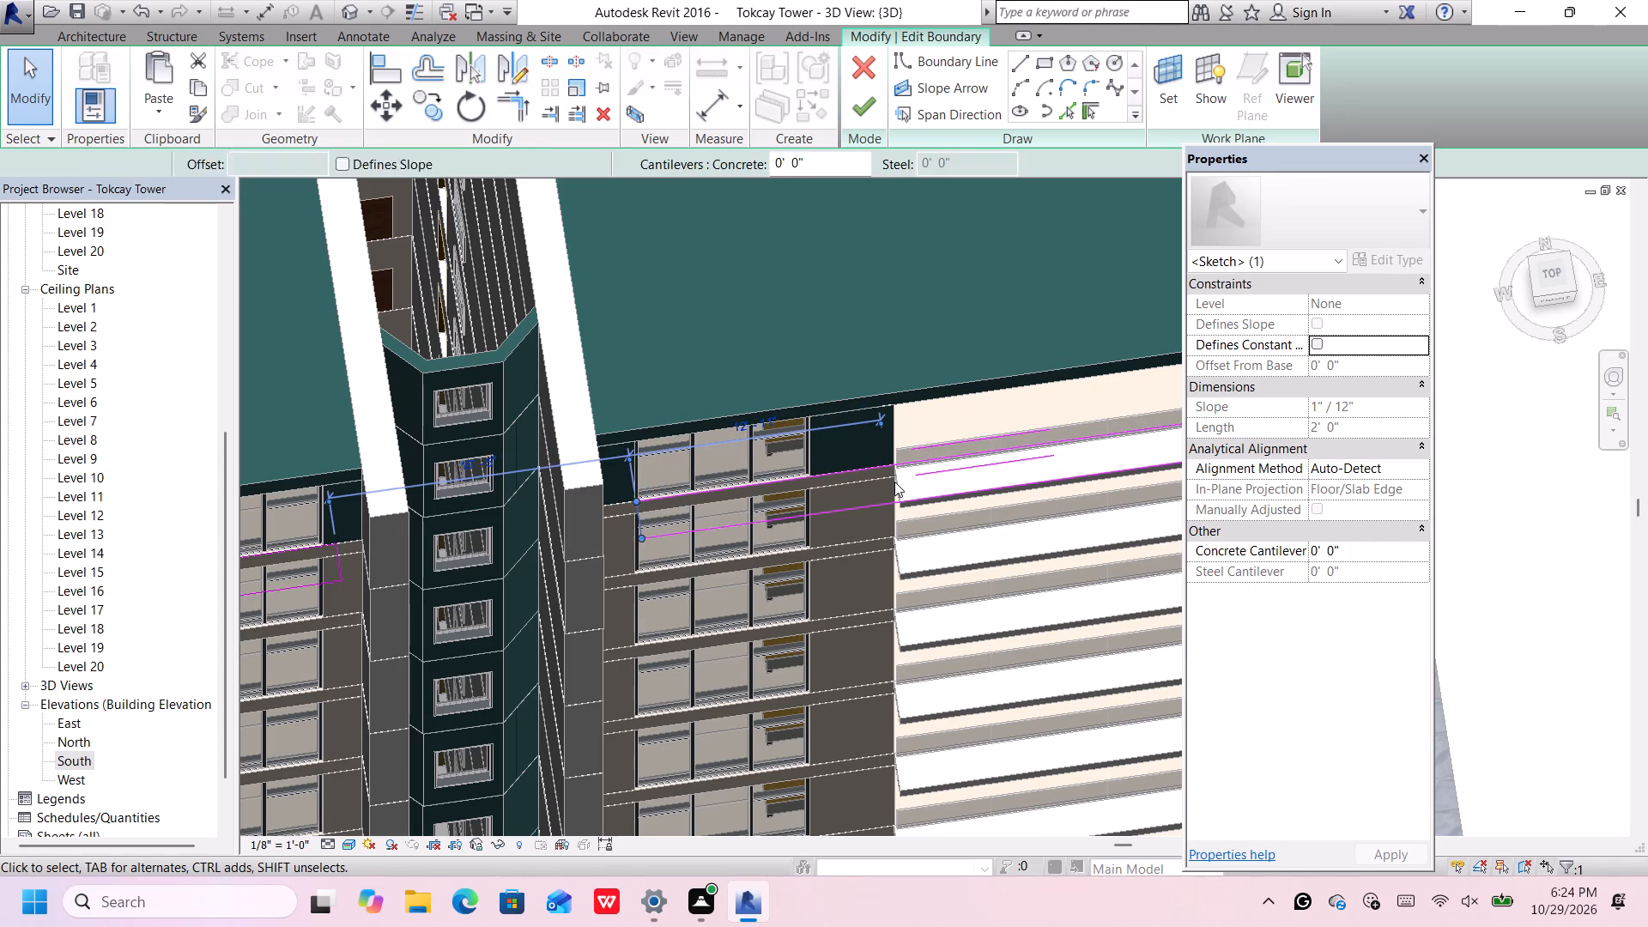
pyautogui.press('Left')
pyautogui.press('Left')
pyautogui.press('Left')
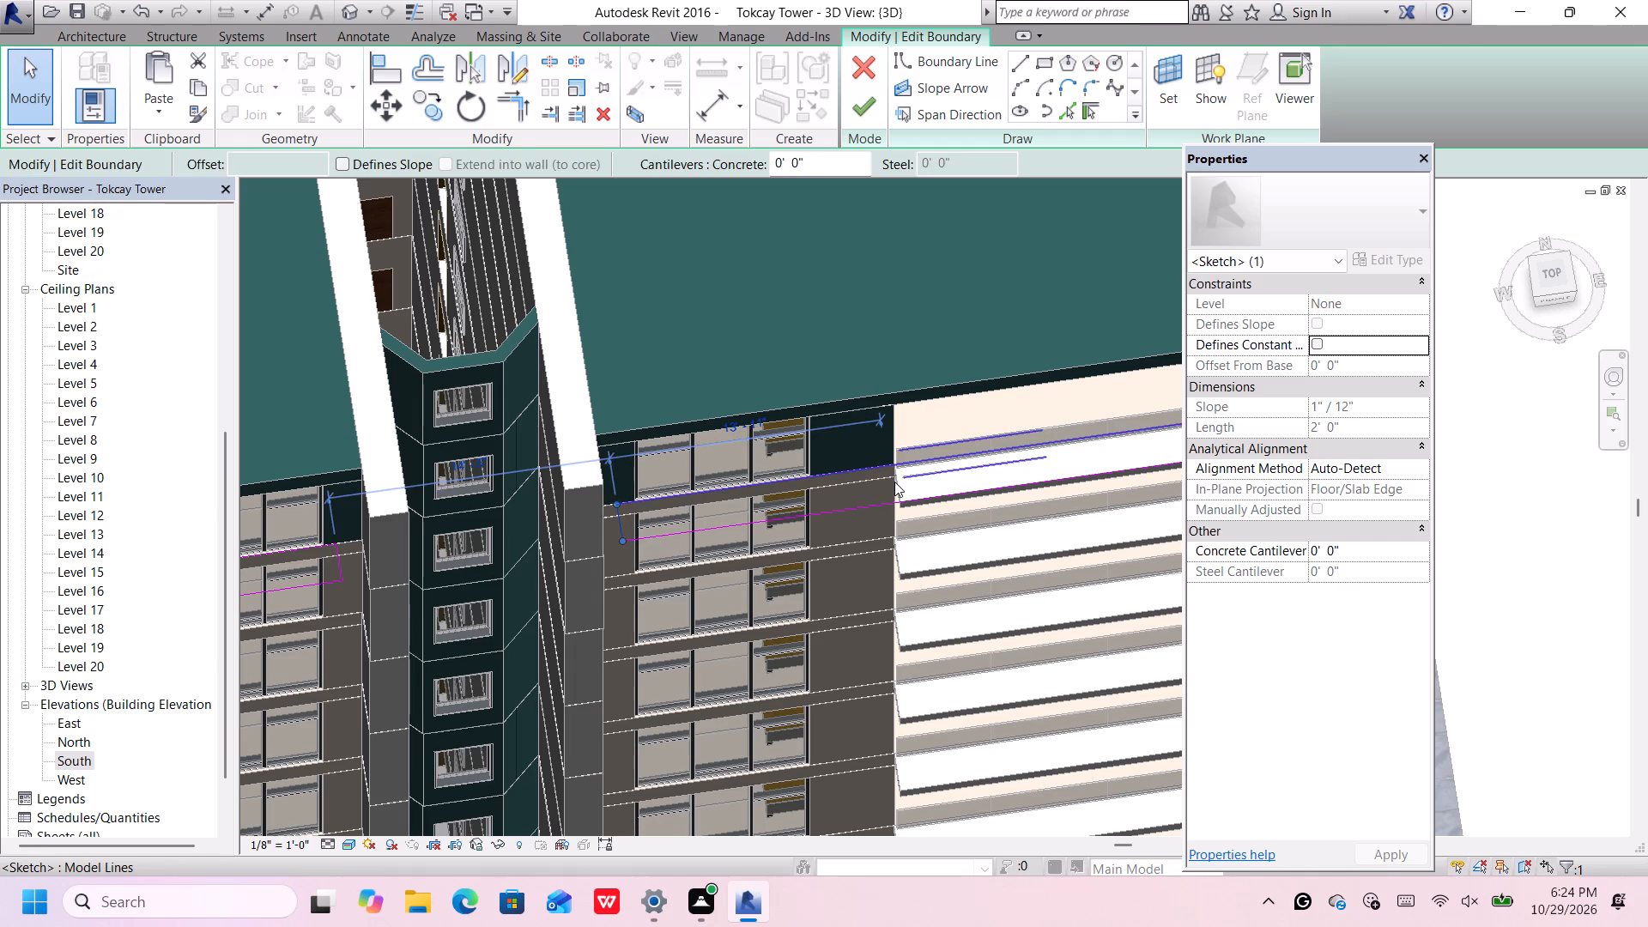
pyautogui.press('Right')
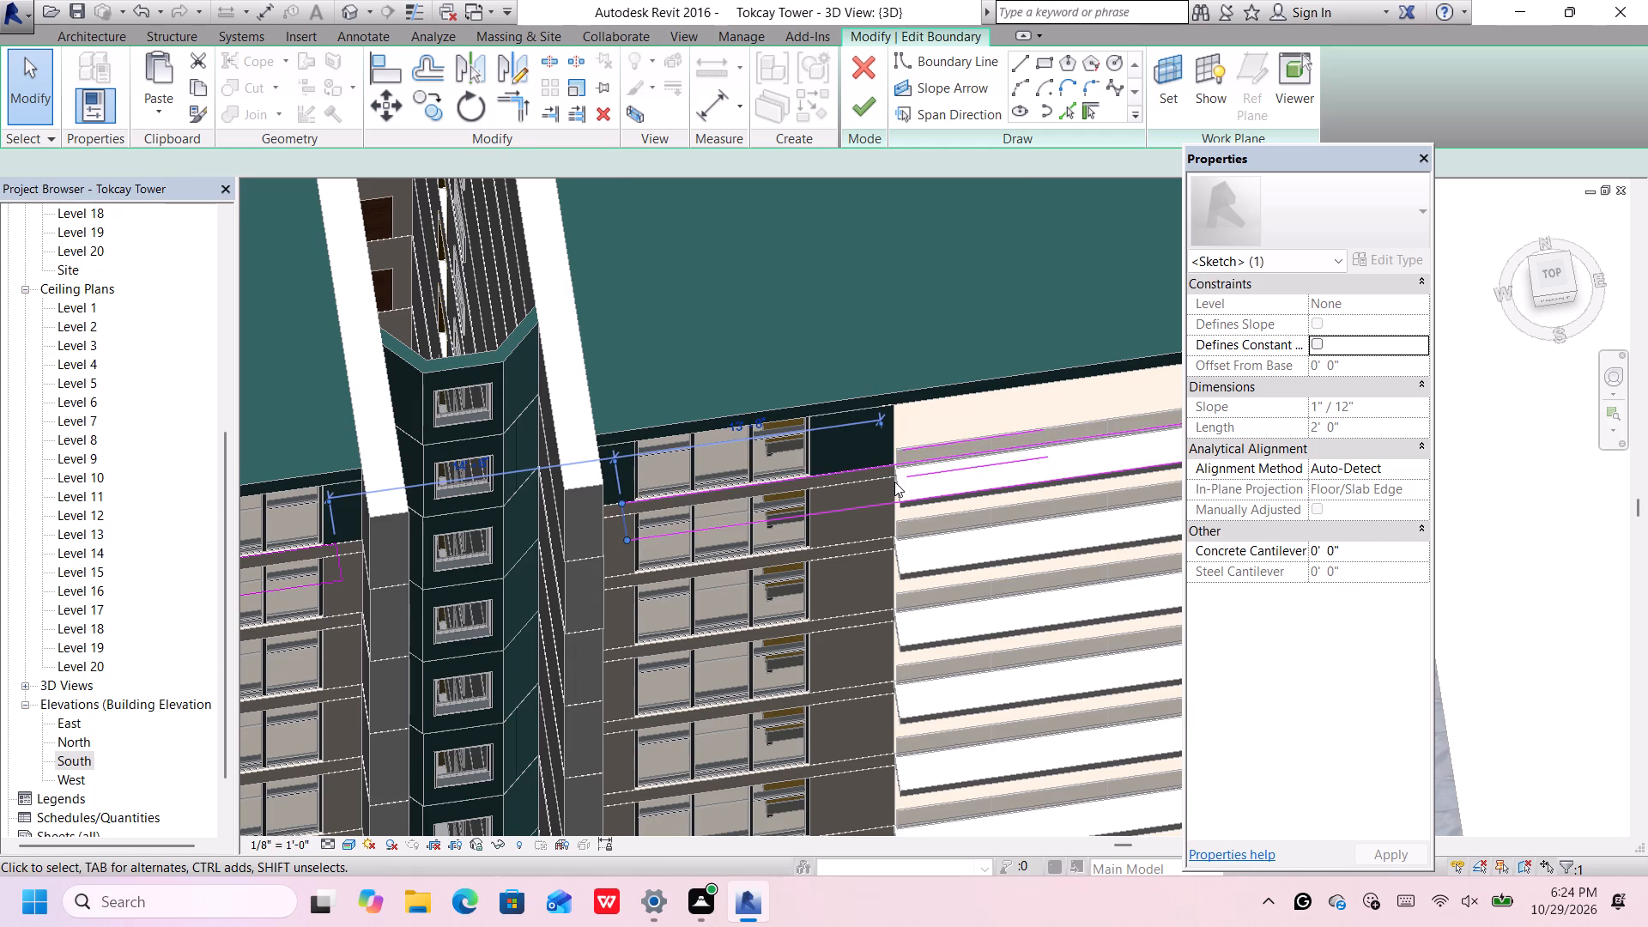
# Set the distance between the boundary's two short end lines across the core to 15' and finish the floor boundary edit.
pyautogui.scroll(6, 456, 475)
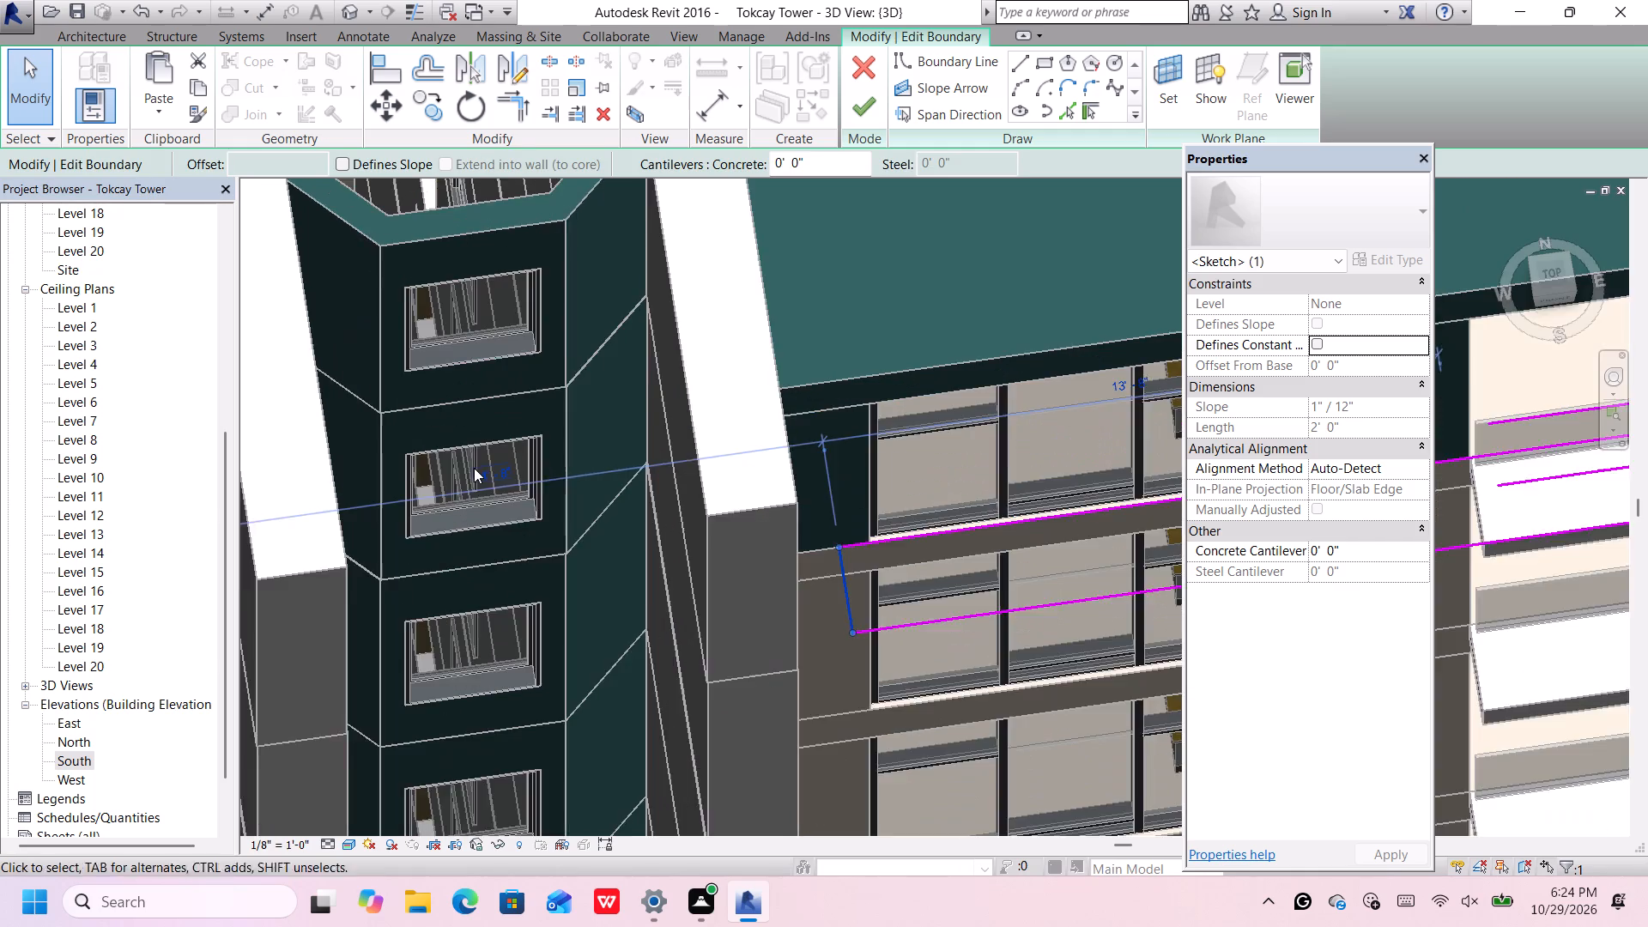
pyautogui.scroll(2, 474, 466)
pyautogui.click(495, 482)
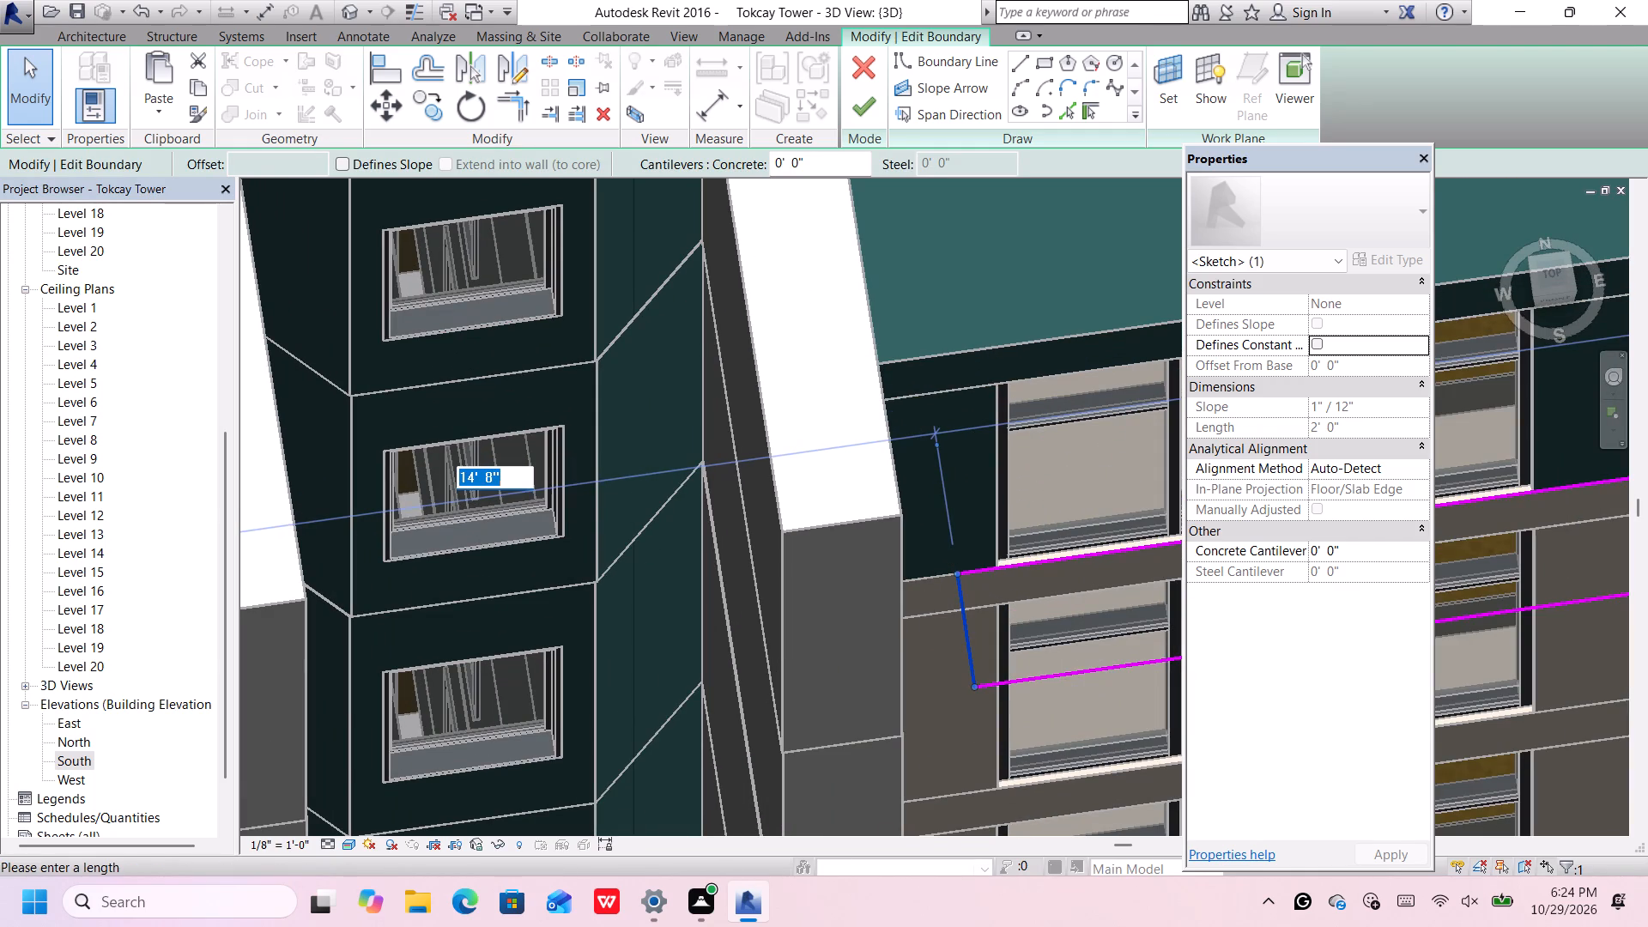
pyautogui.write("15'")
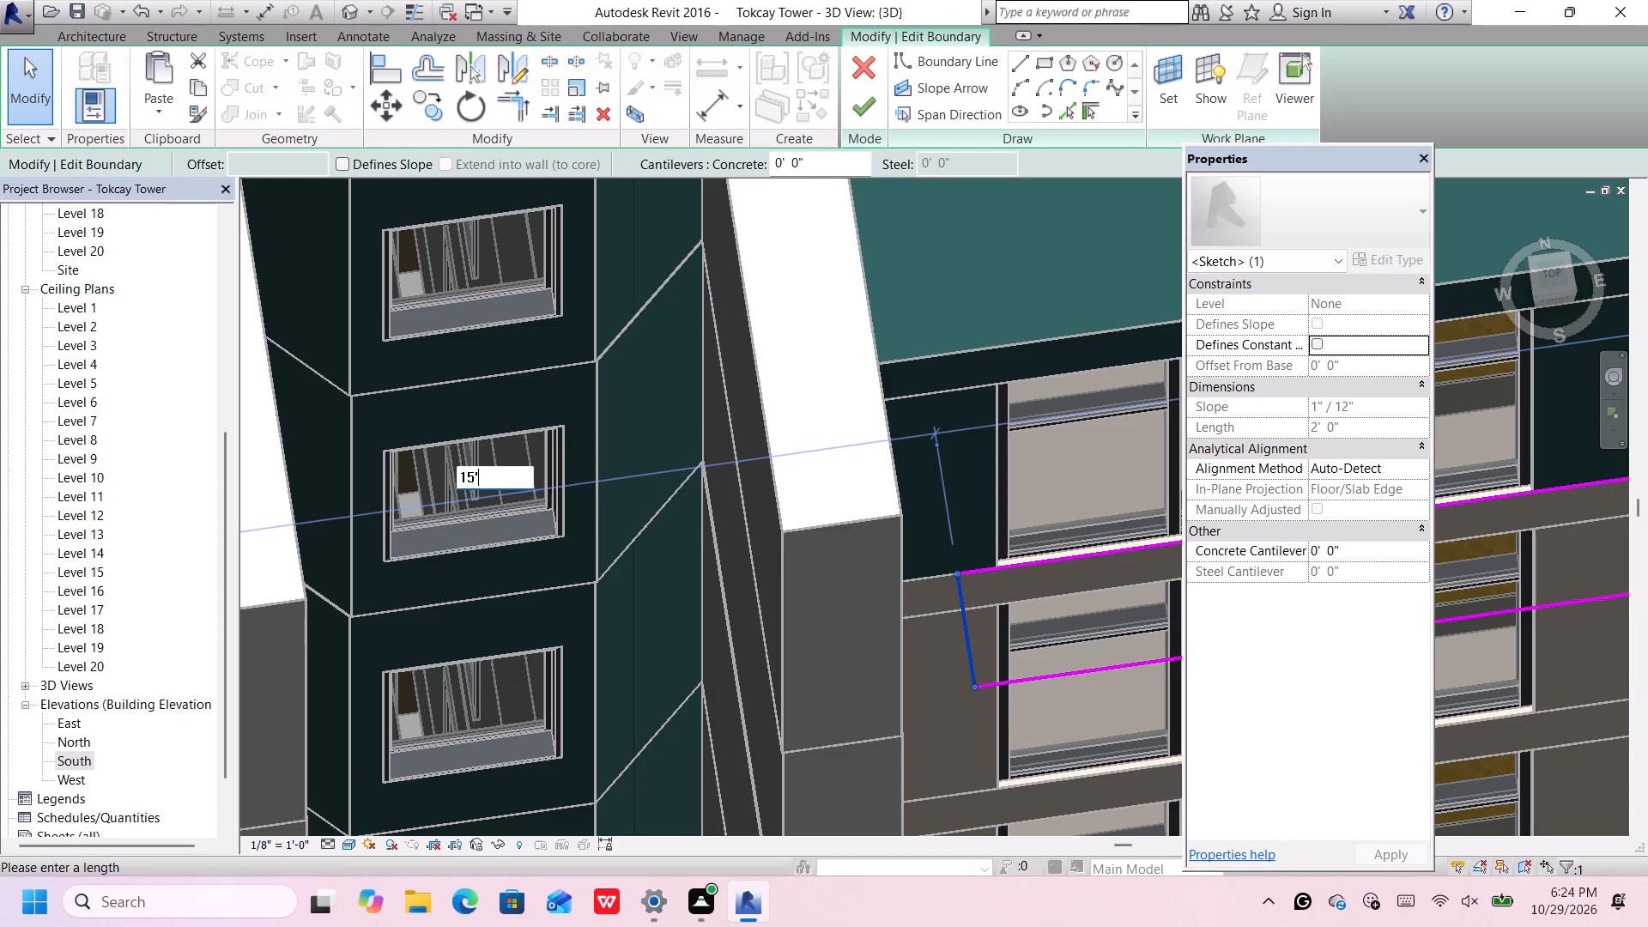
pyautogui.press('Return')
pyautogui.scroll(-9, 495, 484)
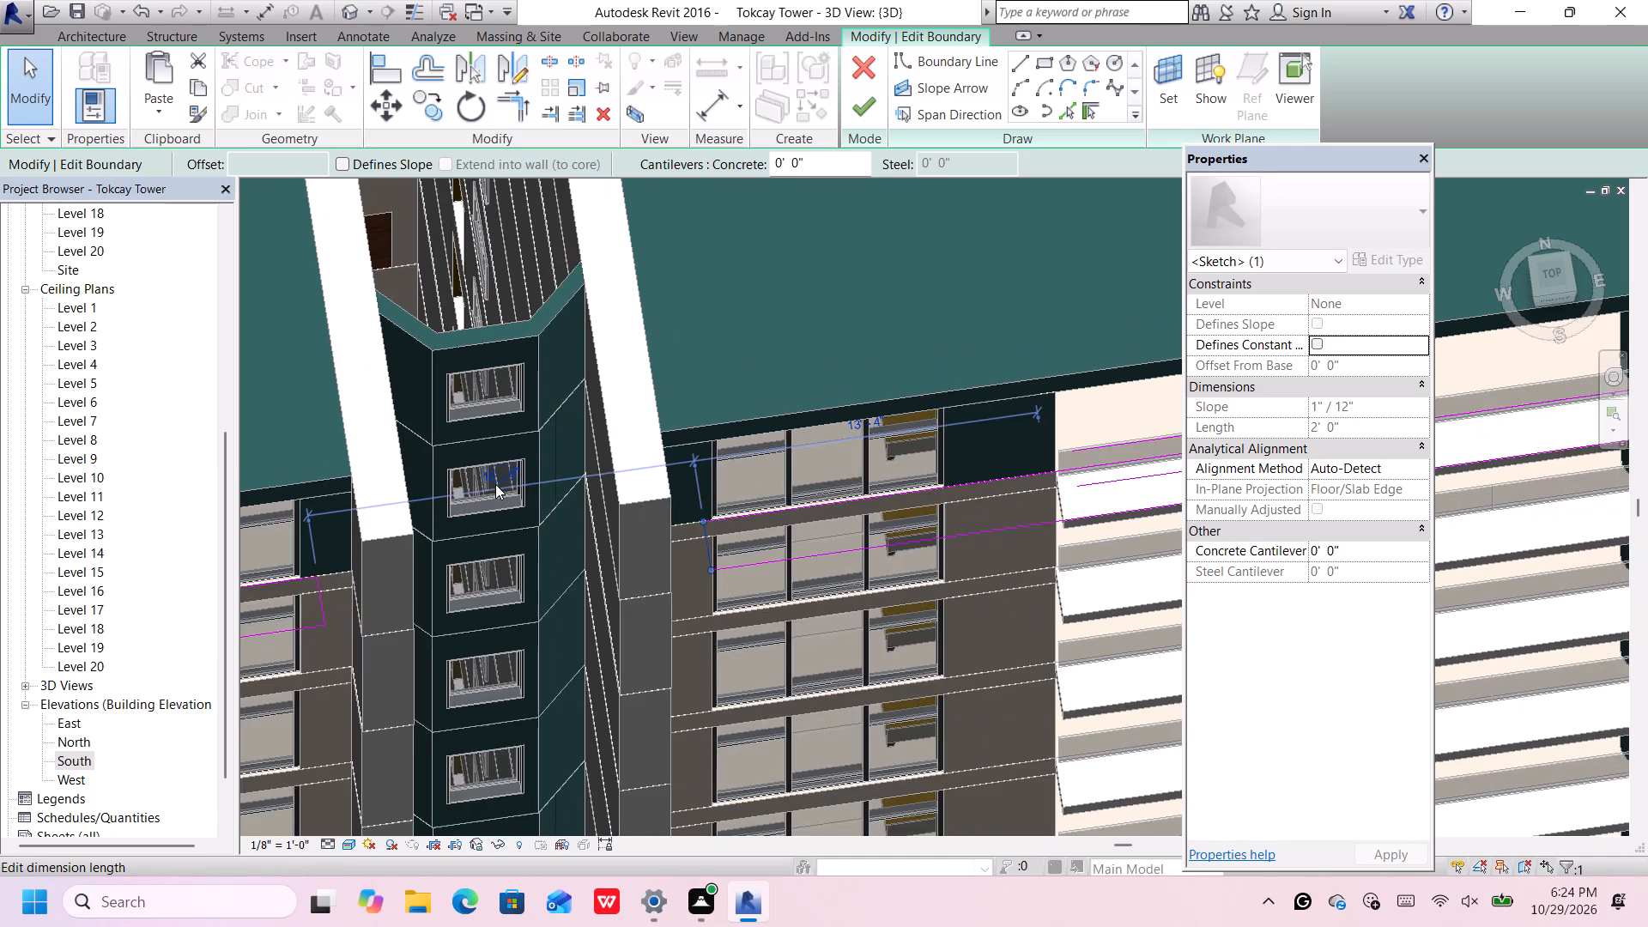
pyautogui.scroll(-2, 527, 476)
pyautogui.click(861, 108)
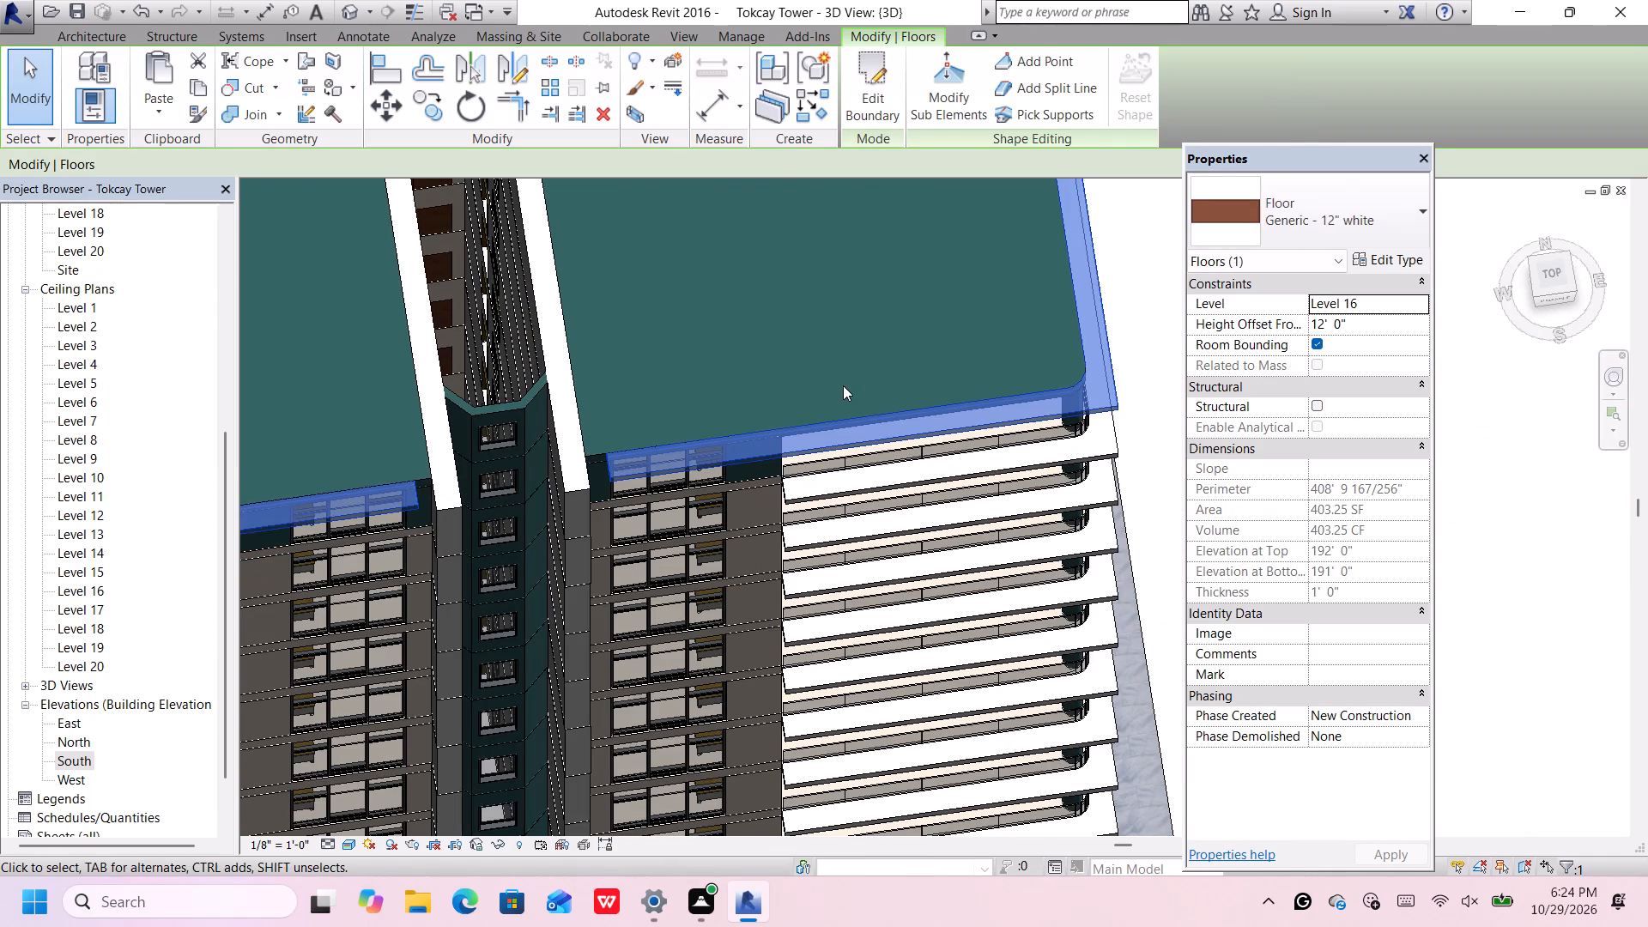
# Examine from above how the extended white roof edge ends beside the fin walls on both sides of the core.
pyautogui.scroll(-2, 843, 385)
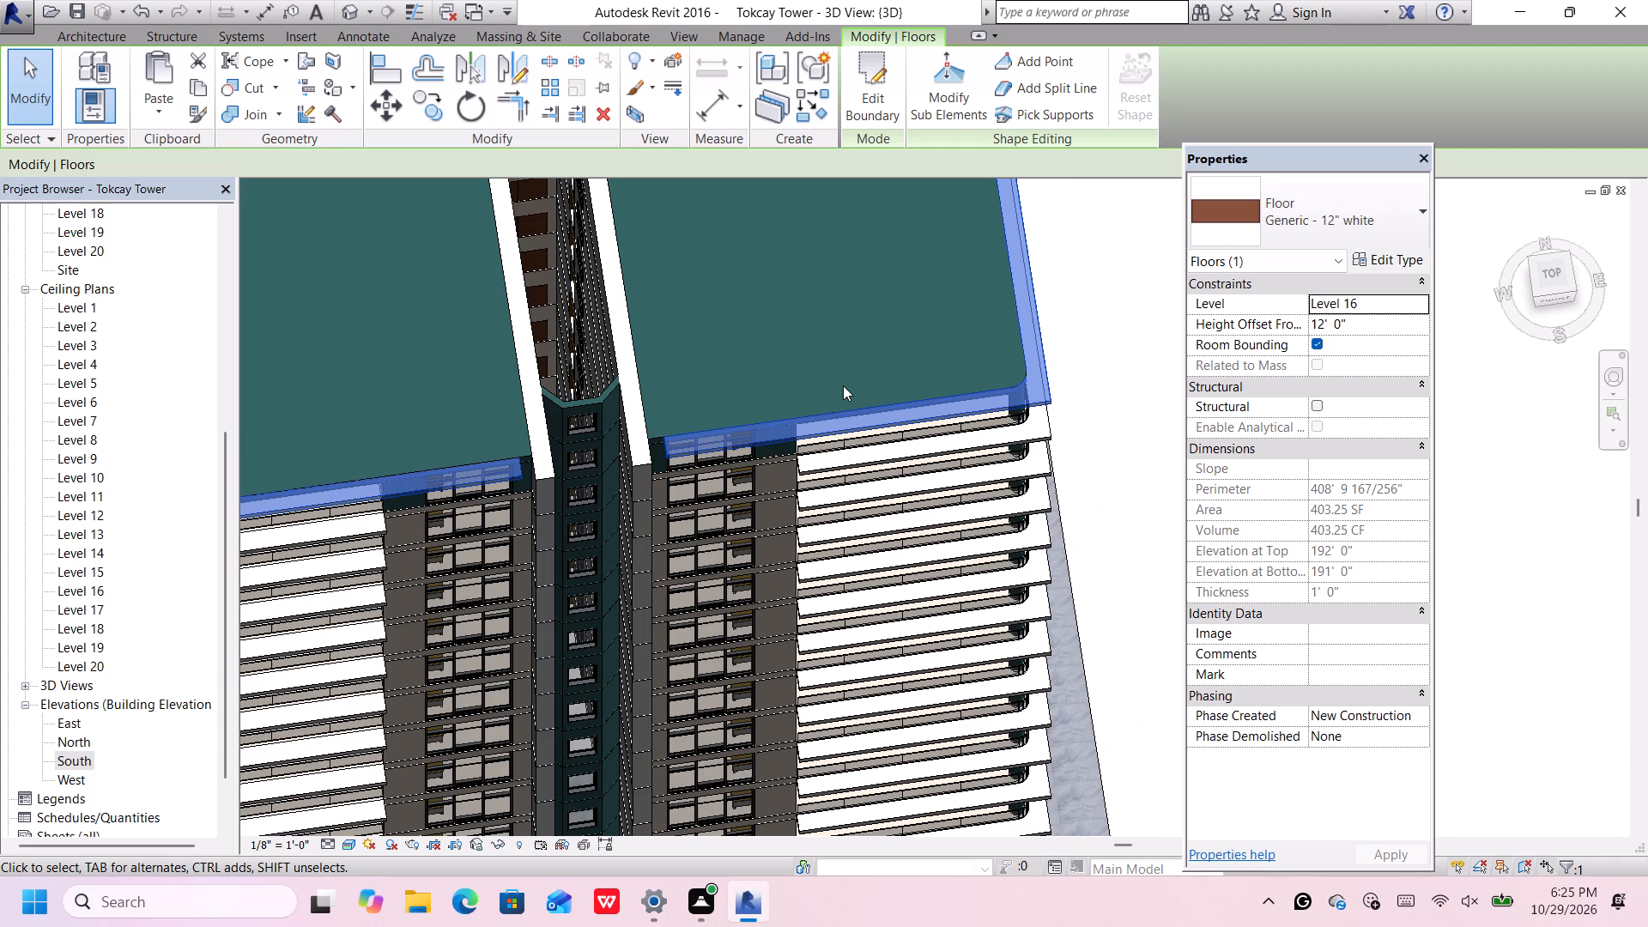
pyautogui.scroll(-2, 843, 385)
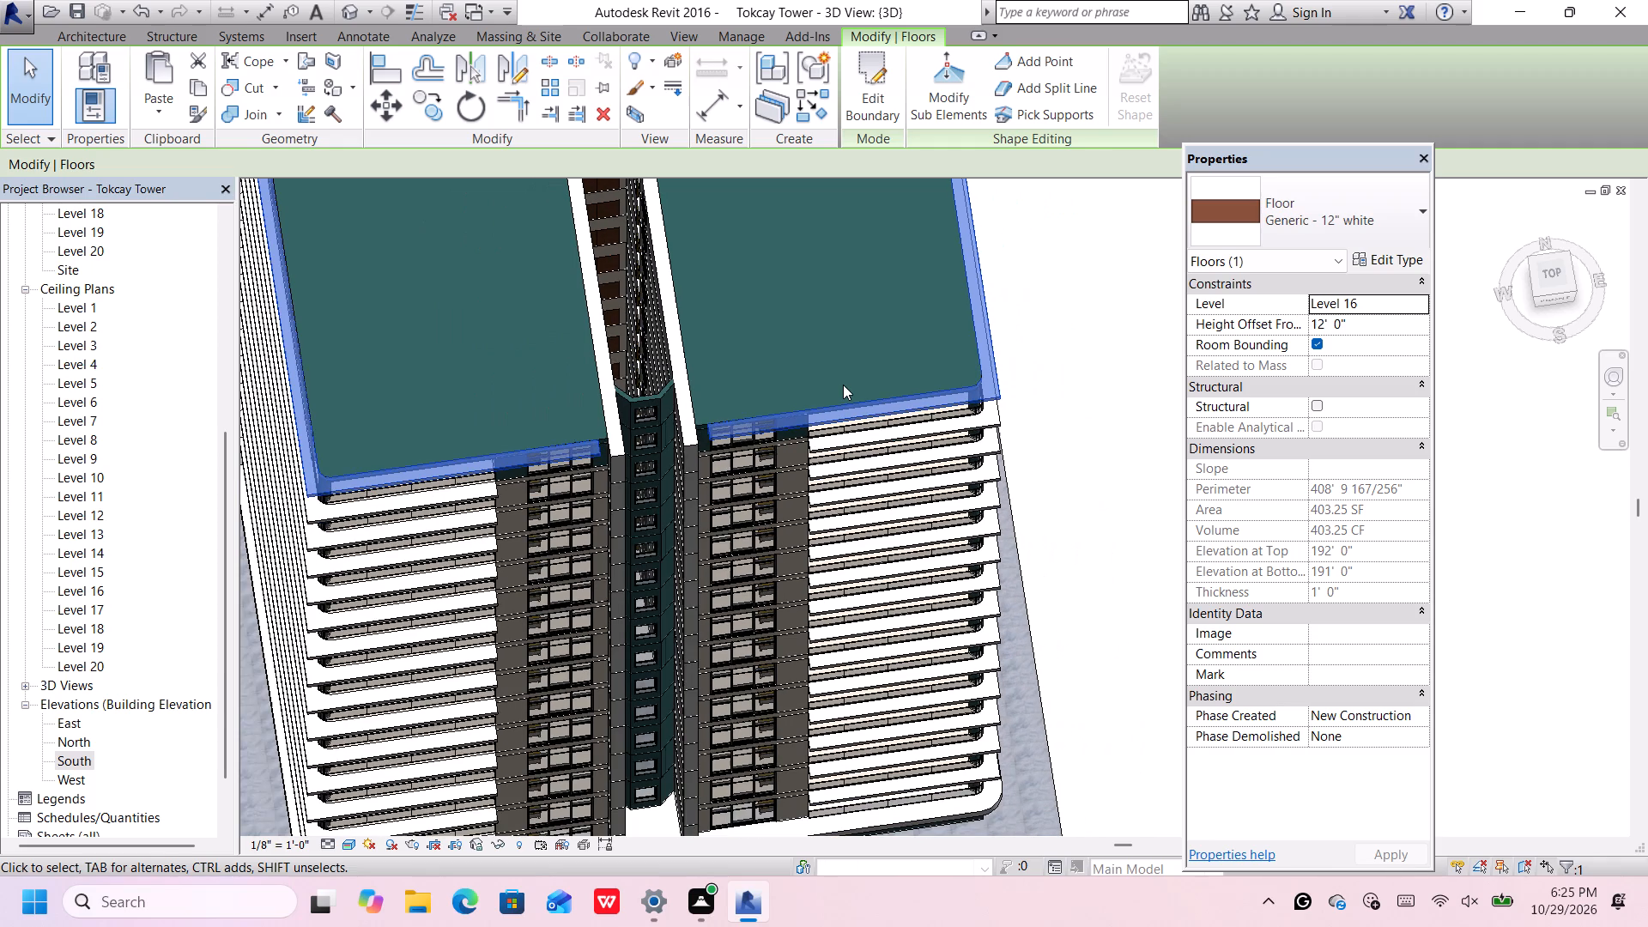
pyautogui.moveTo(843, 385); pyautogui.dragTo(856, 418, button='middle')
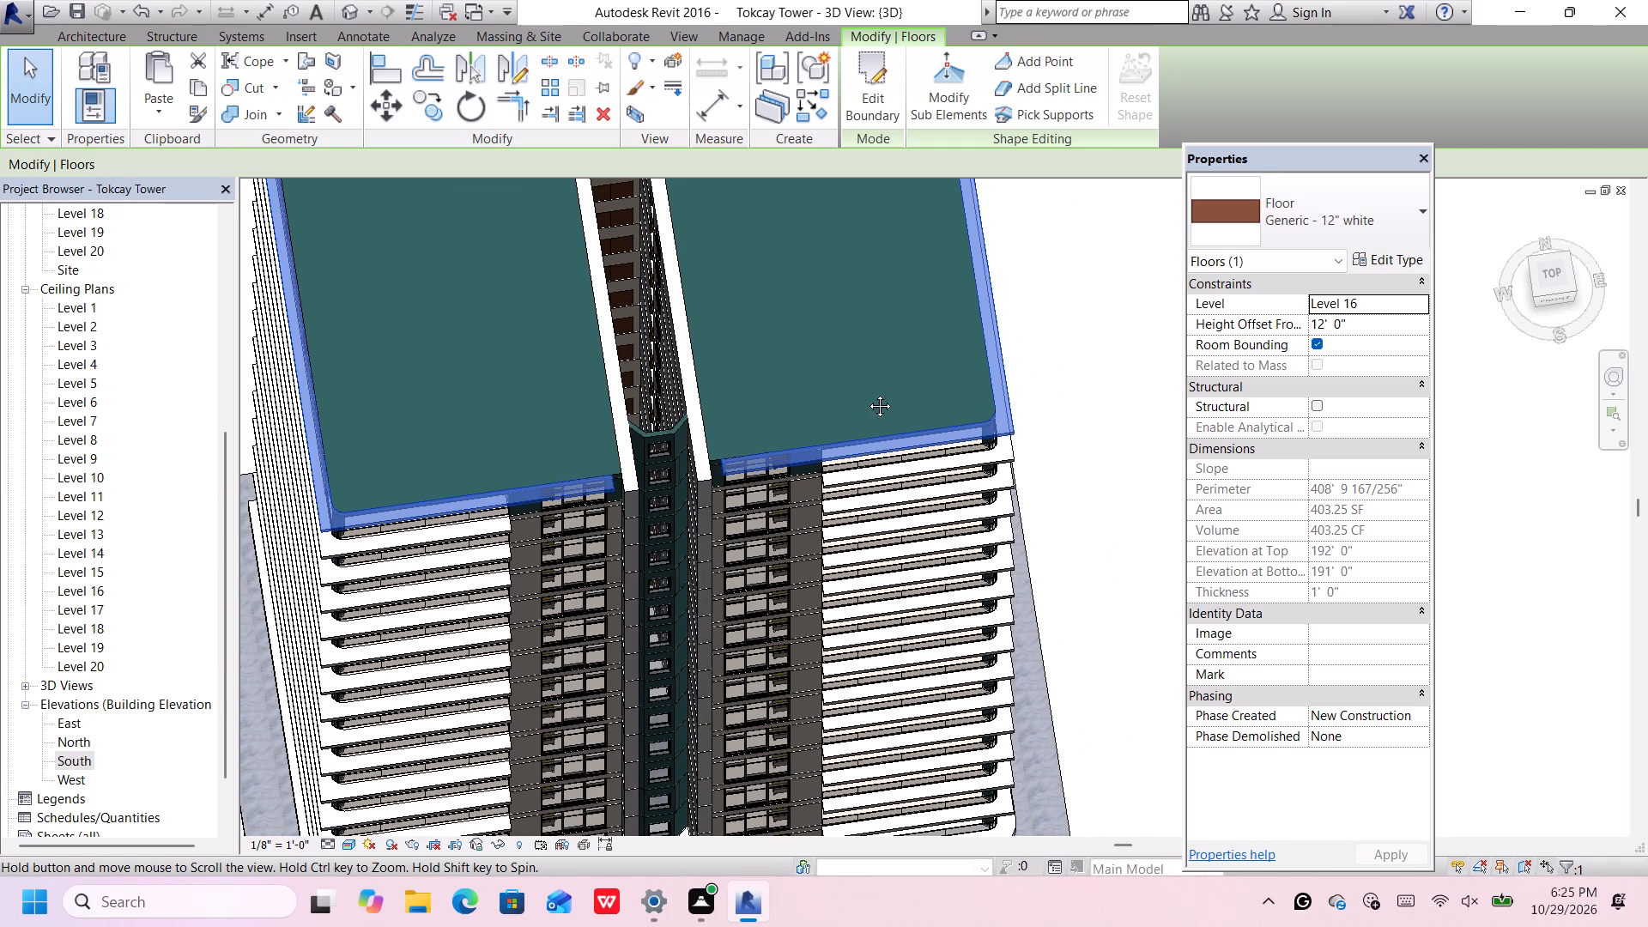
pyautogui.click(1121, 365)
pyautogui.scroll(-2, 1067, 367)
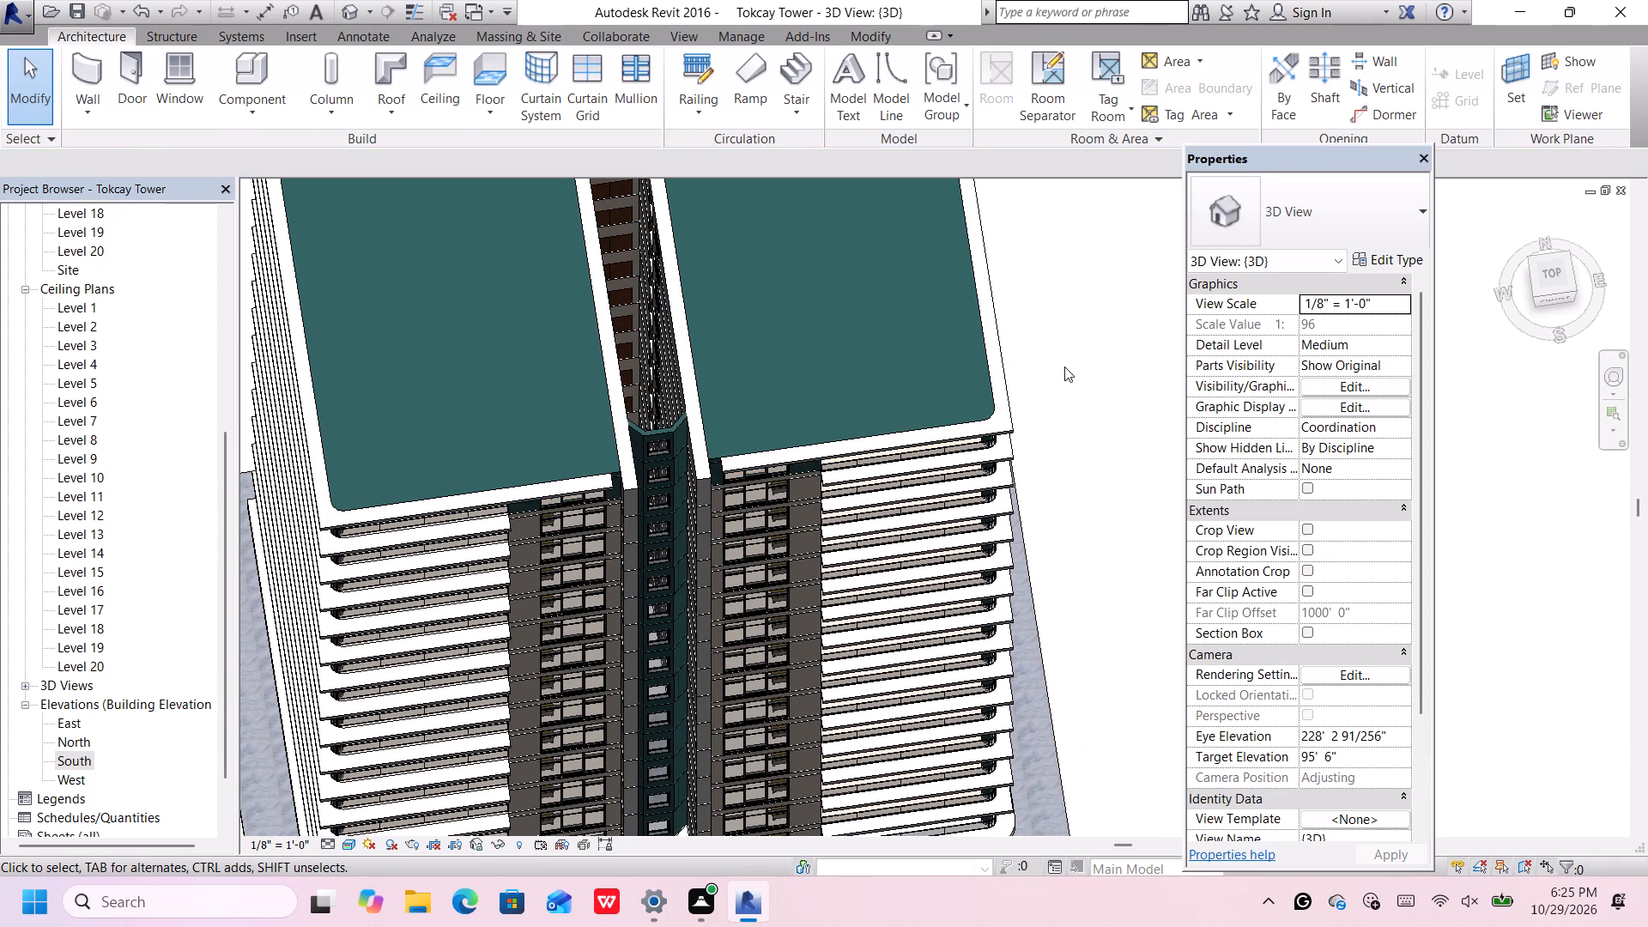
pyautogui.moveTo(1061, 370); pyautogui.dragTo(1048, 406, button='middle')
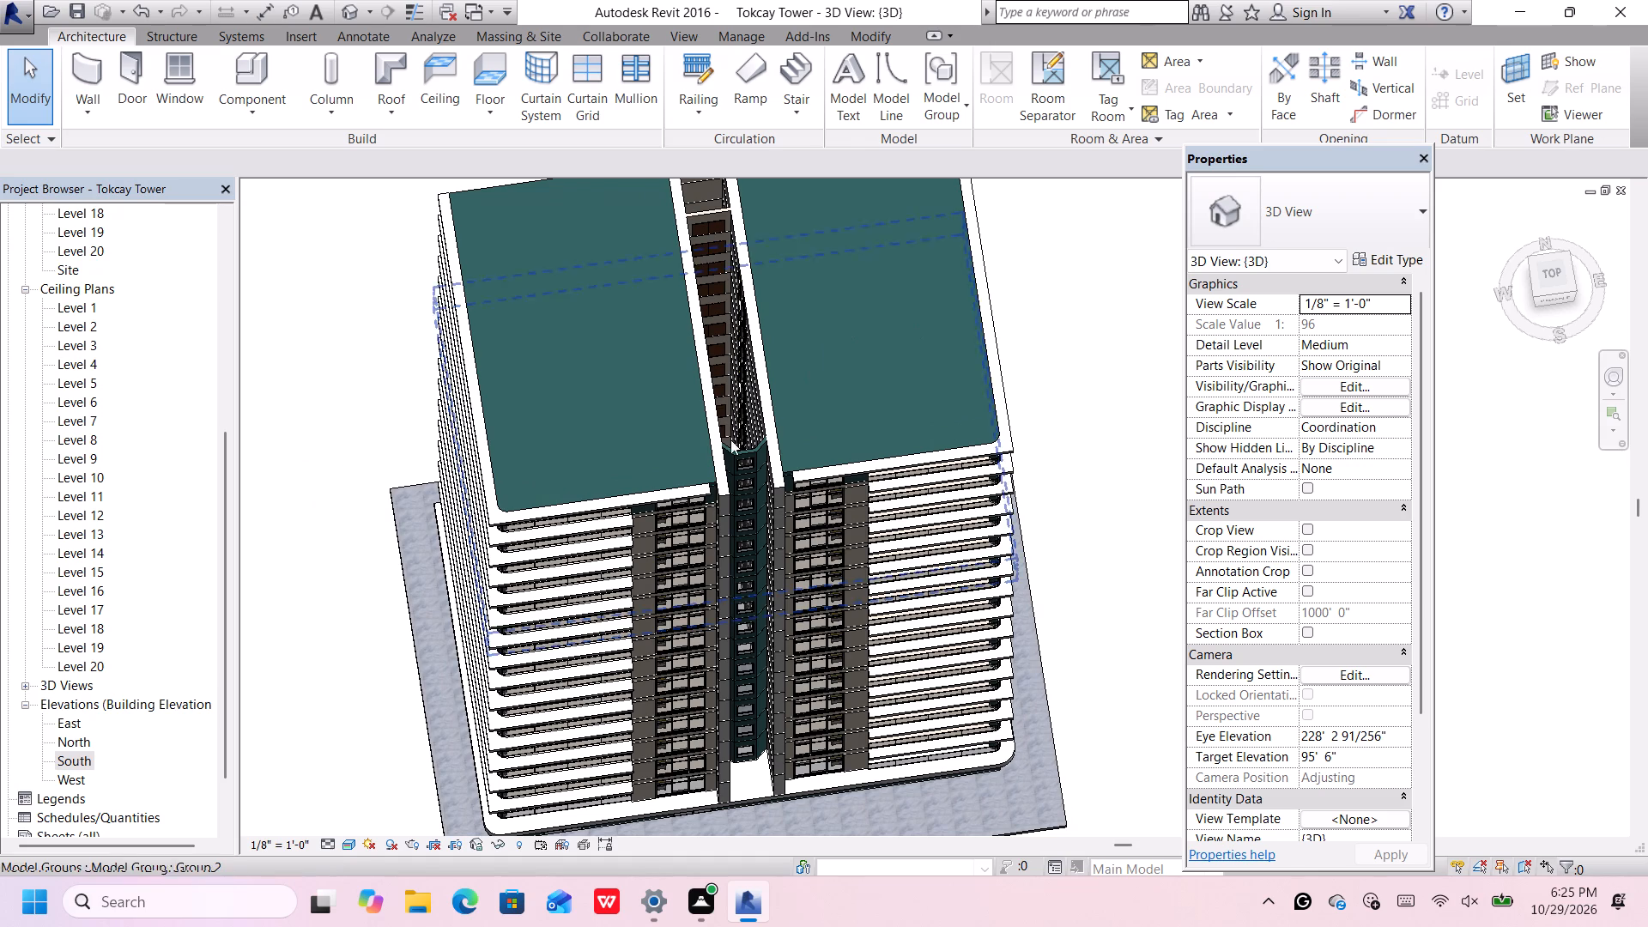
pyautogui.scroll(3, 729, 471)
pyautogui.scroll(-1, 731, 473)
pyautogui.scroll(4, 731, 473)
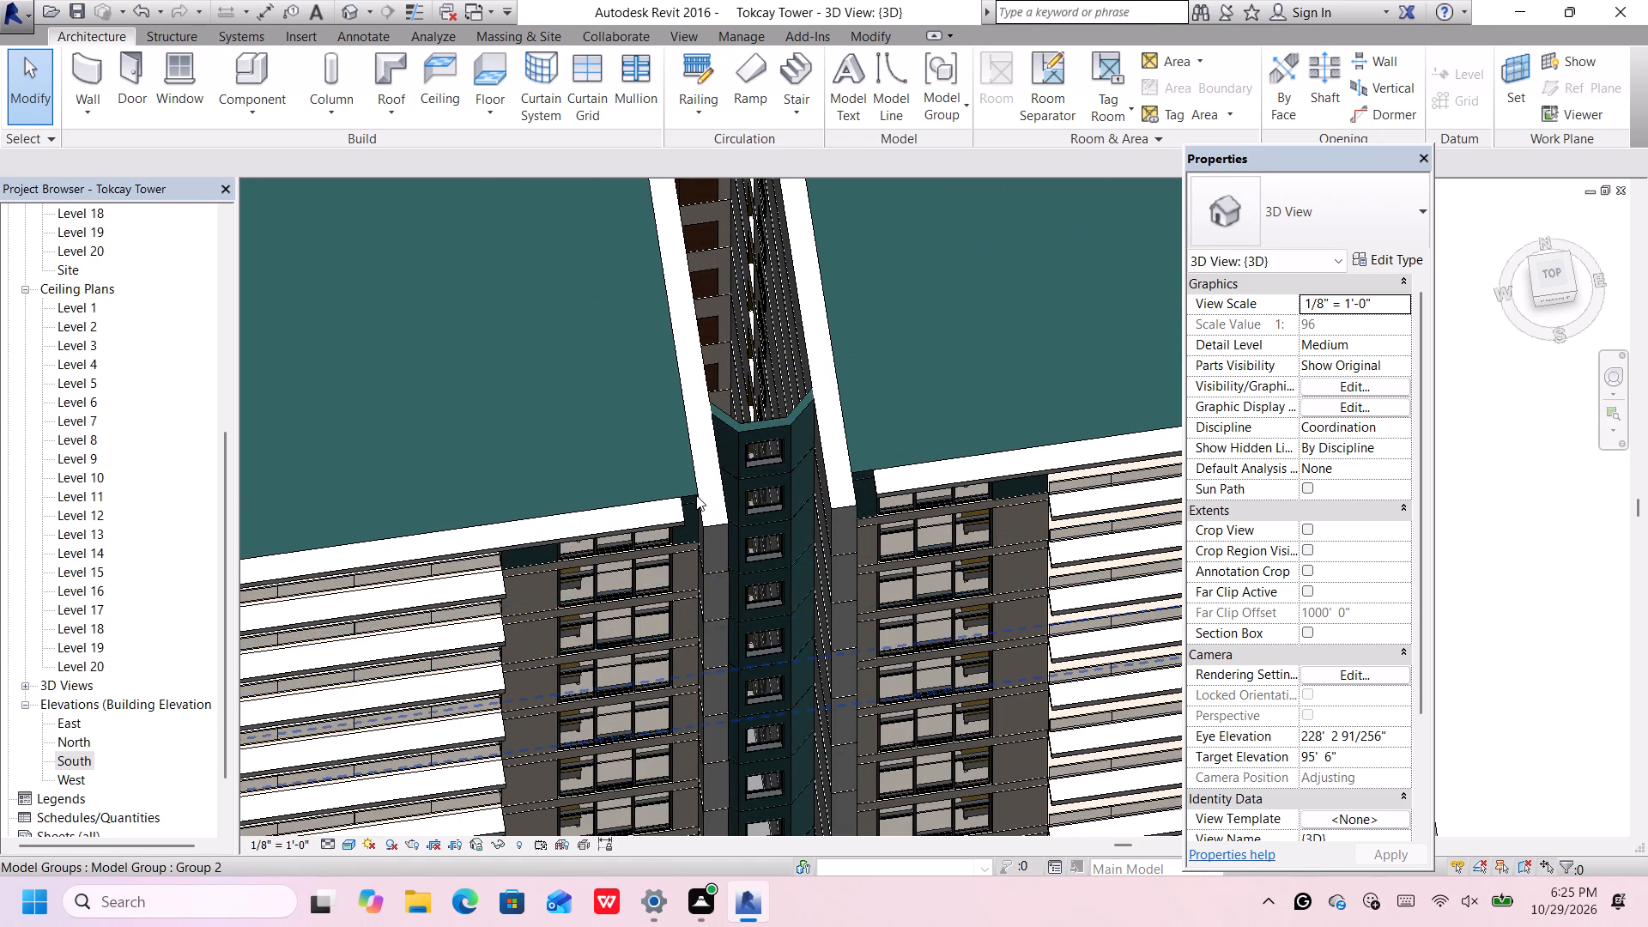
pyautogui.scroll(2, 673, 512)
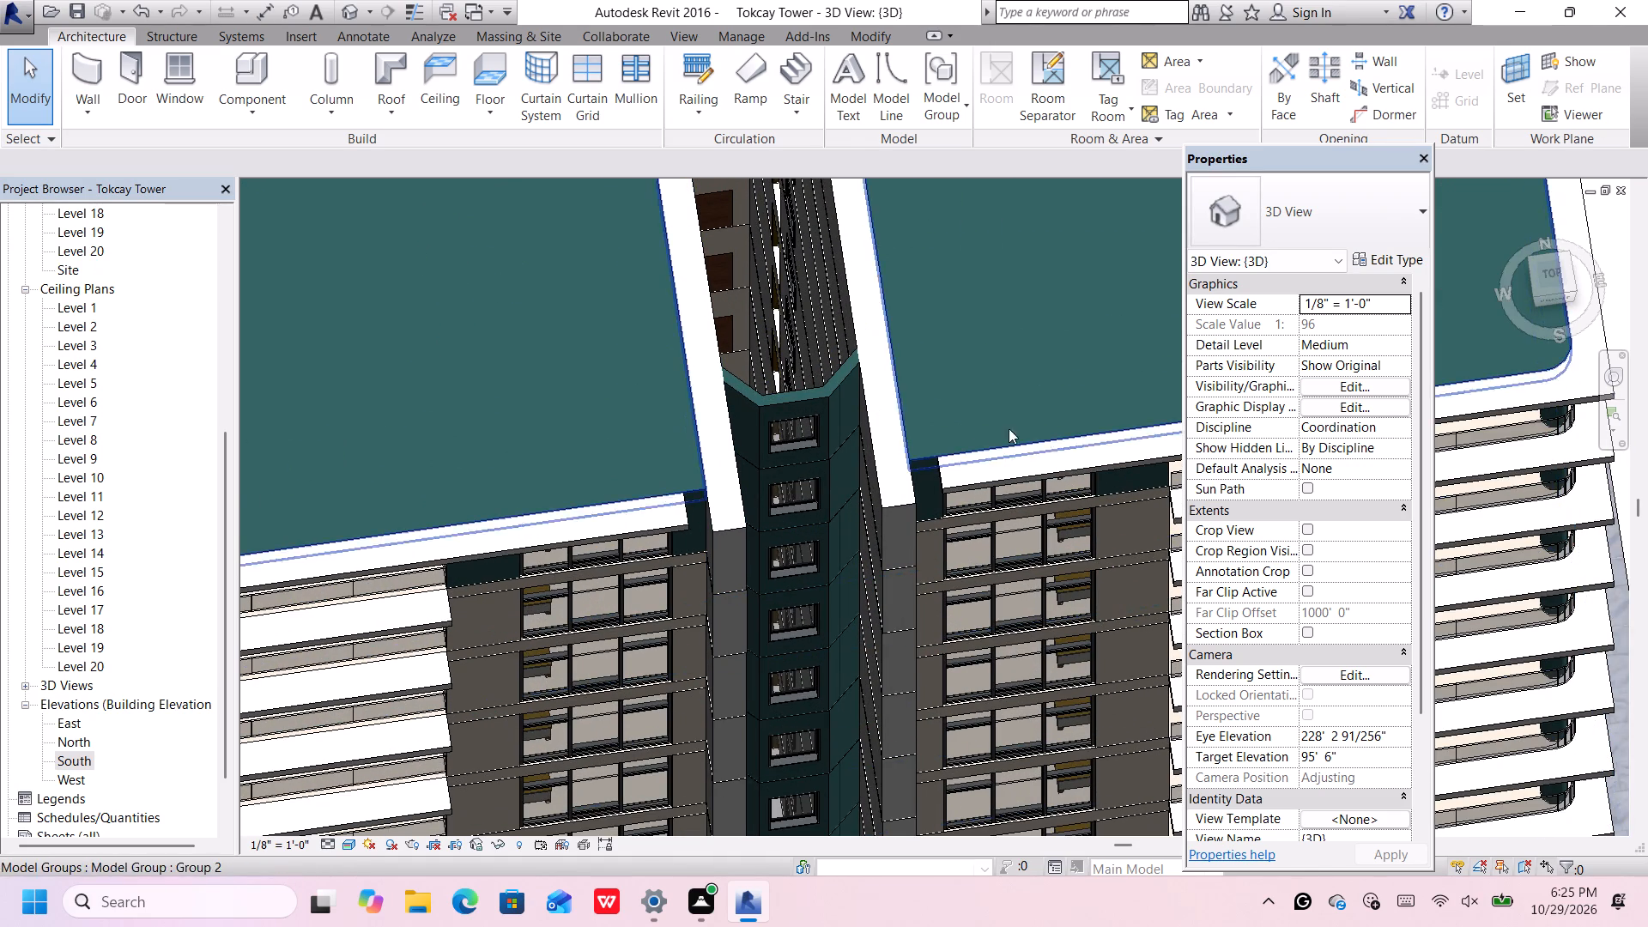
# From the front view, reopen the white roof edge floor's boundary and shift its end line left of the core back to the glazing's edge.
pyautogui.click(1553, 302)
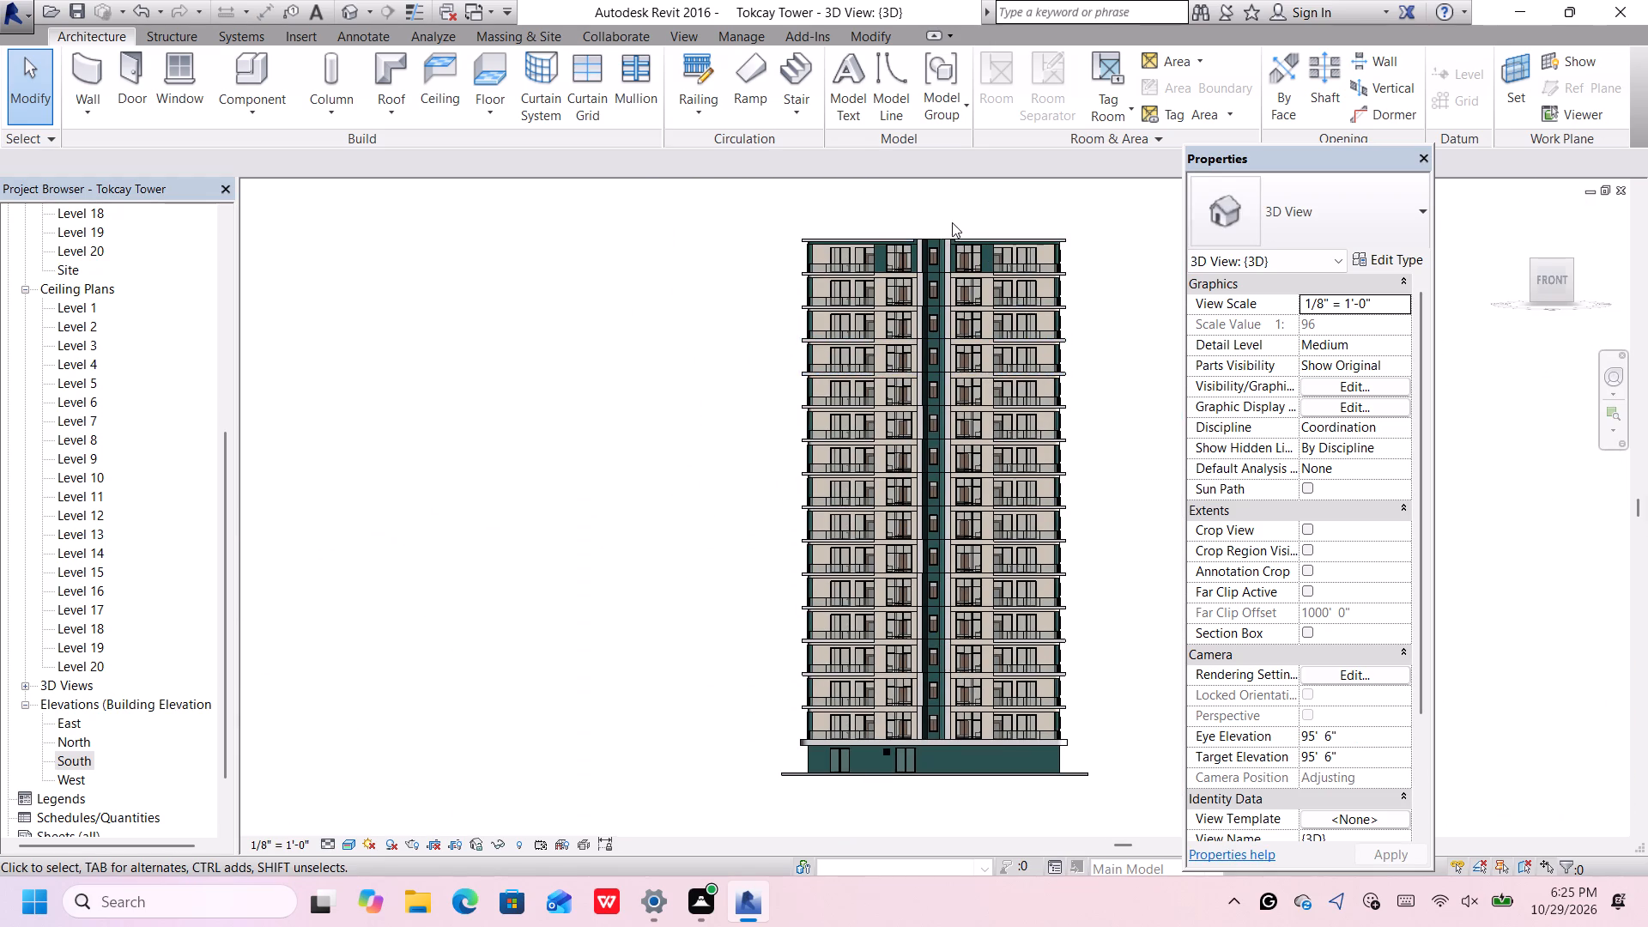
pyautogui.scroll(11, 952, 226)
pyautogui.scroll(2, 889, 266)
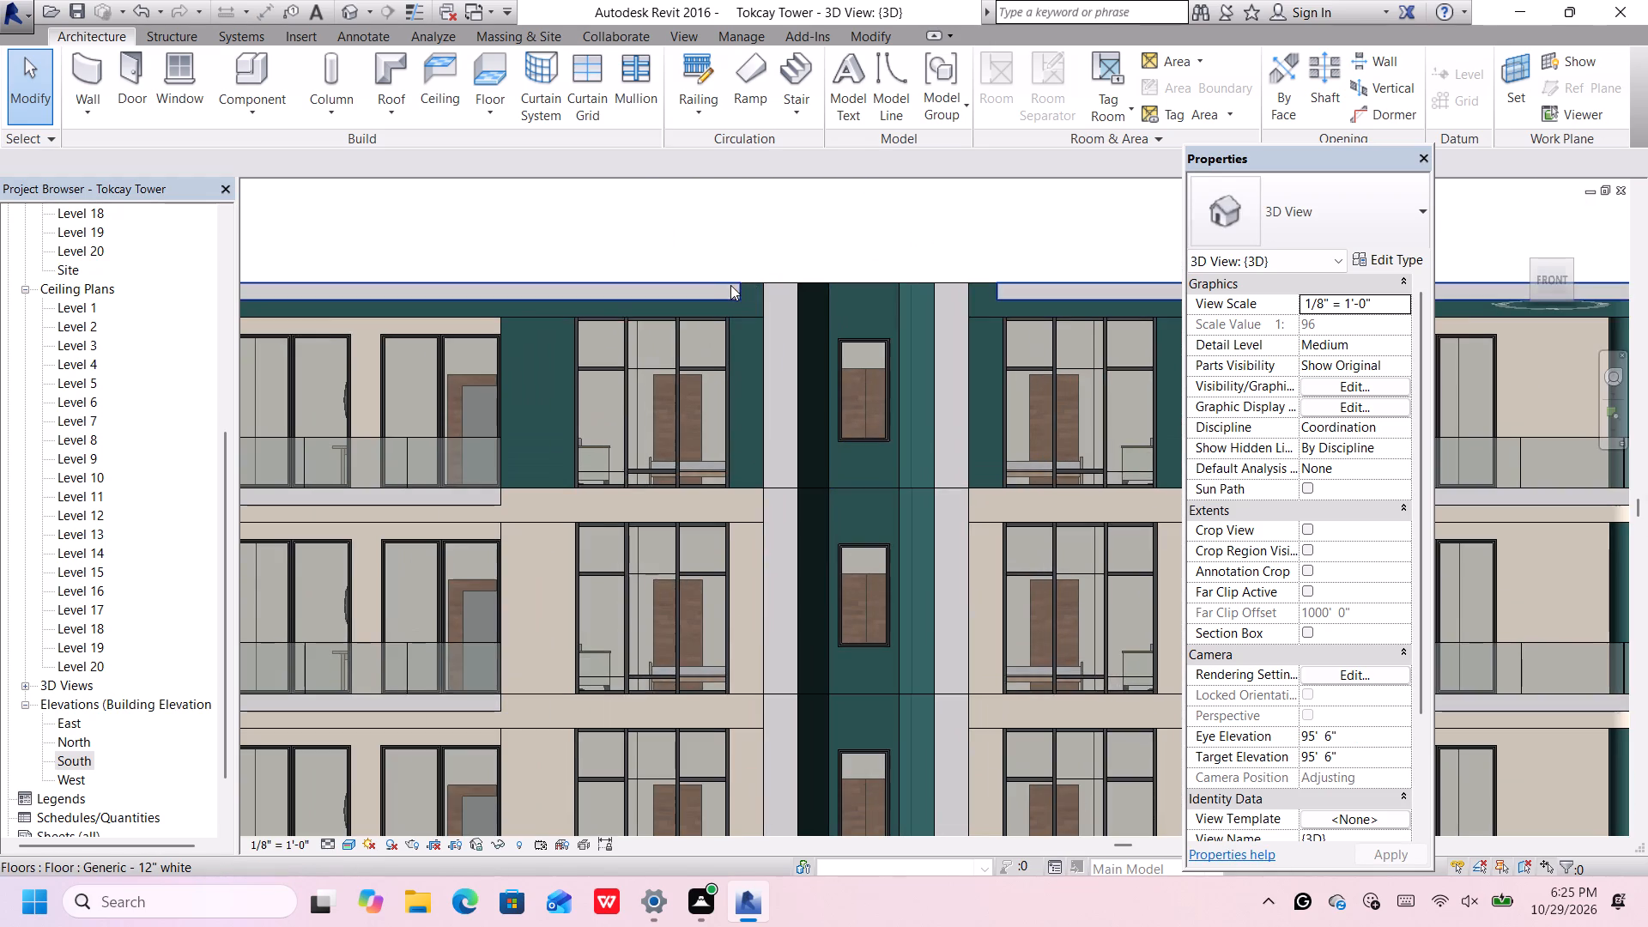
pyautogui.scroll(3, 734, 282)
pyautogui.doubleClick(739, 287)
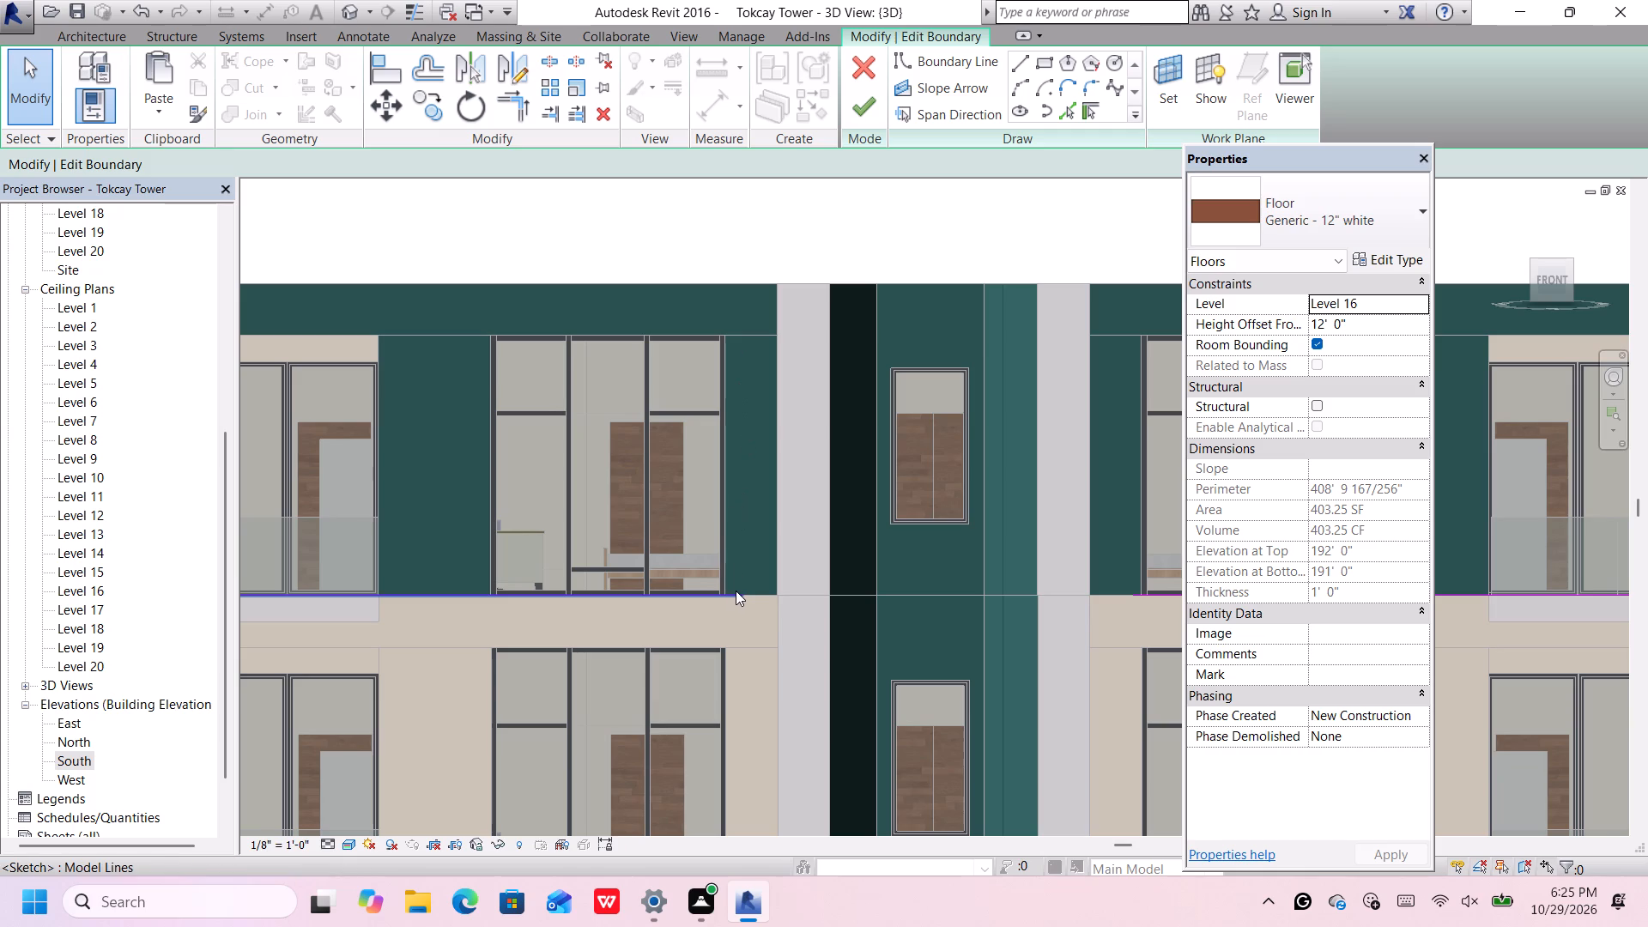
pyautogui.moveTo(755, 547); pyautogui.dragTo(751, 548, button='middle')
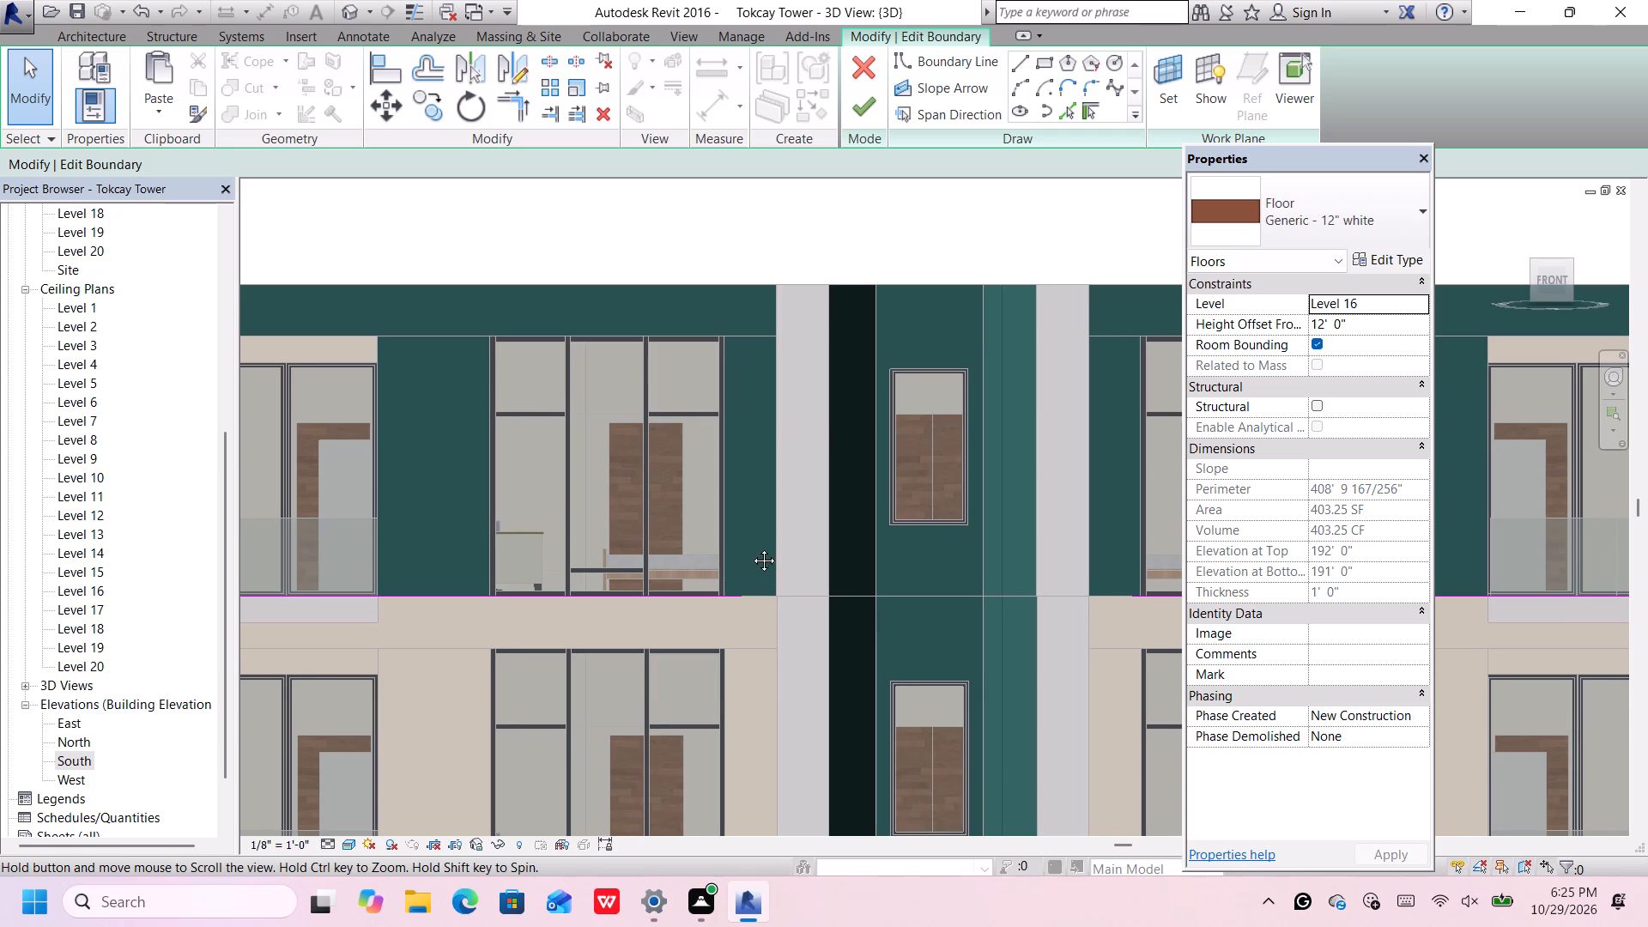
pyautogui.moveTo(751, 548); pyautogui.dragTo(742, 590, button='middle')
pyautogui.scroll(3, 717, 641)
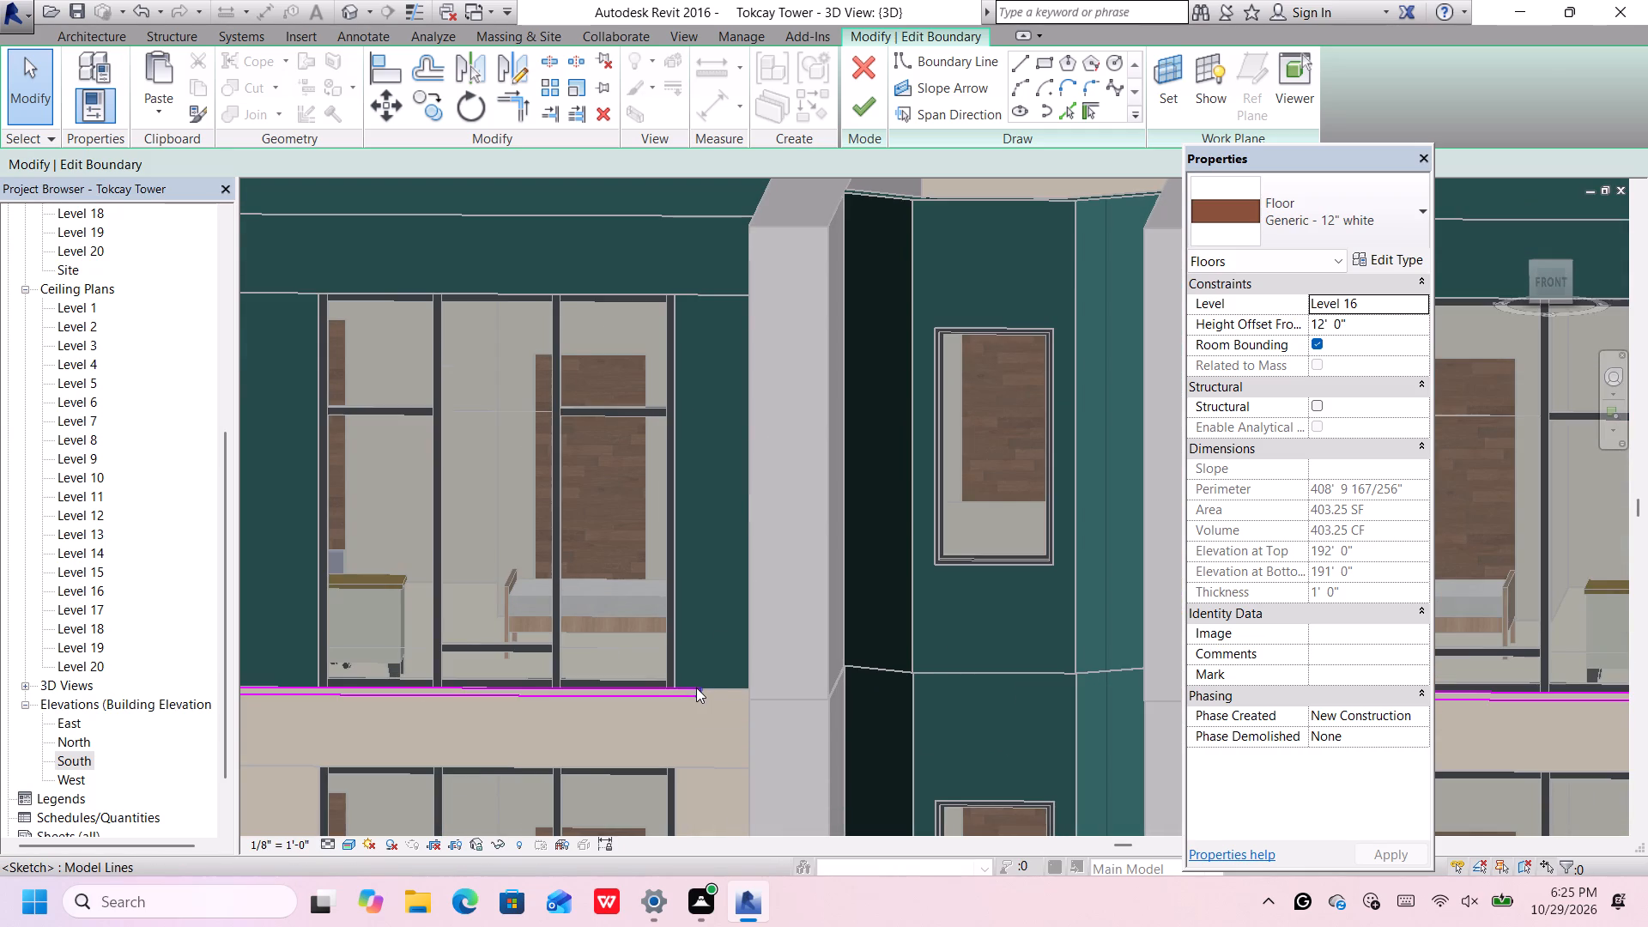
pyautogui.scroll(1, 702, 688)
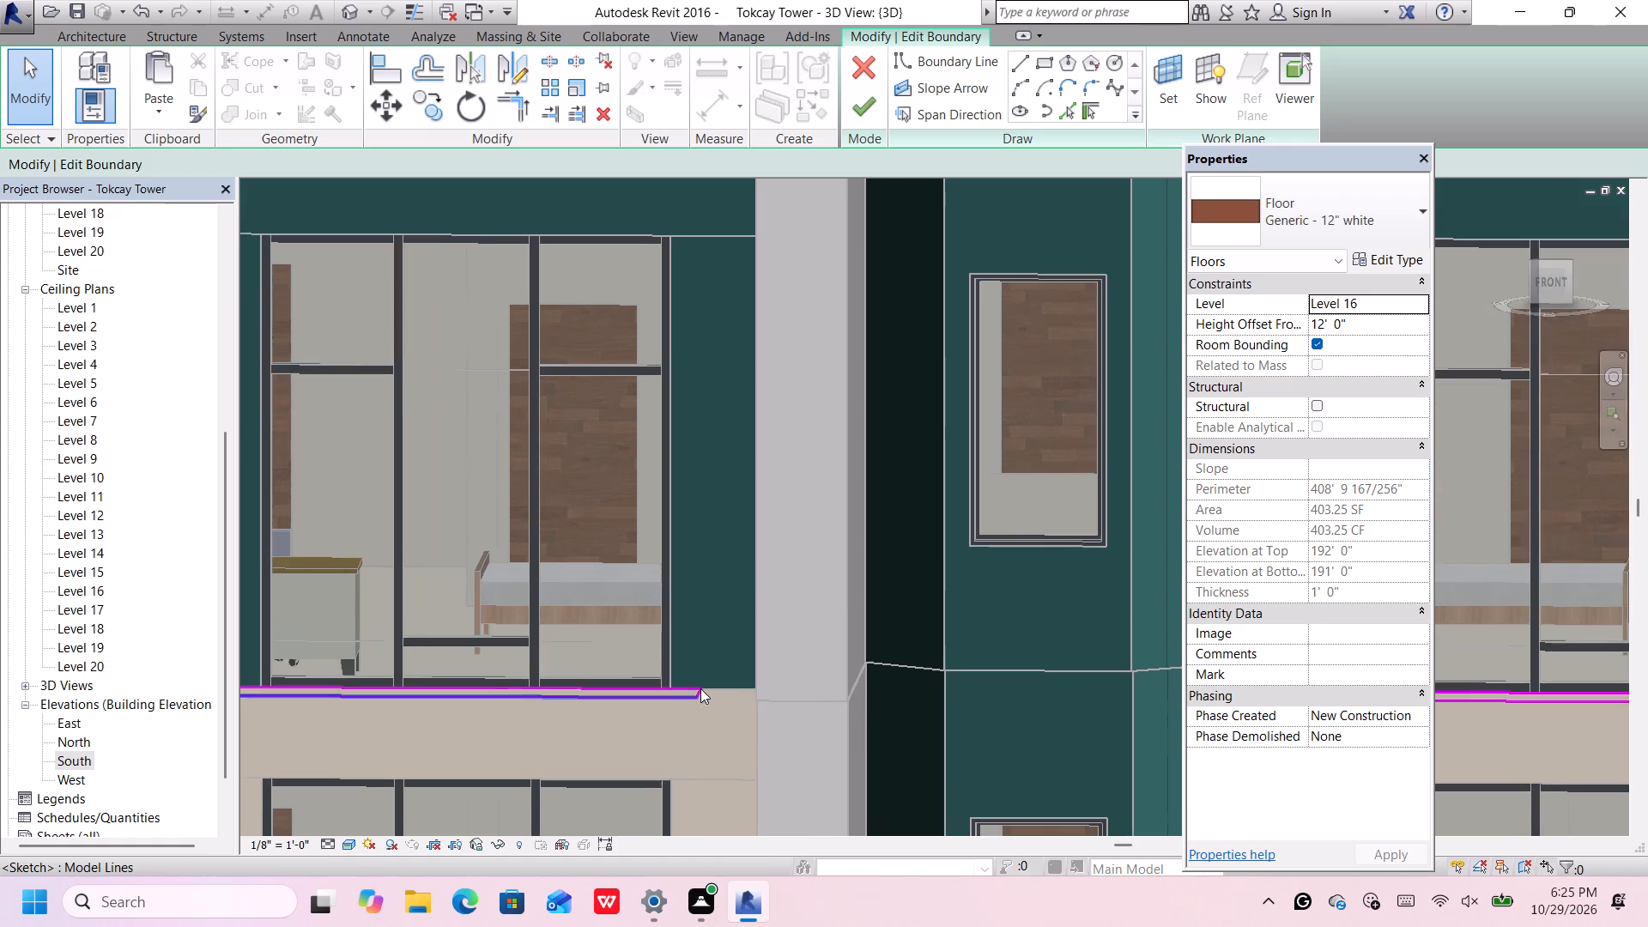
pyautogui.scroll(2, 700, 687)
pyautogui.click(700, 688)
pyautogui.scroll(-2, 700, 688)
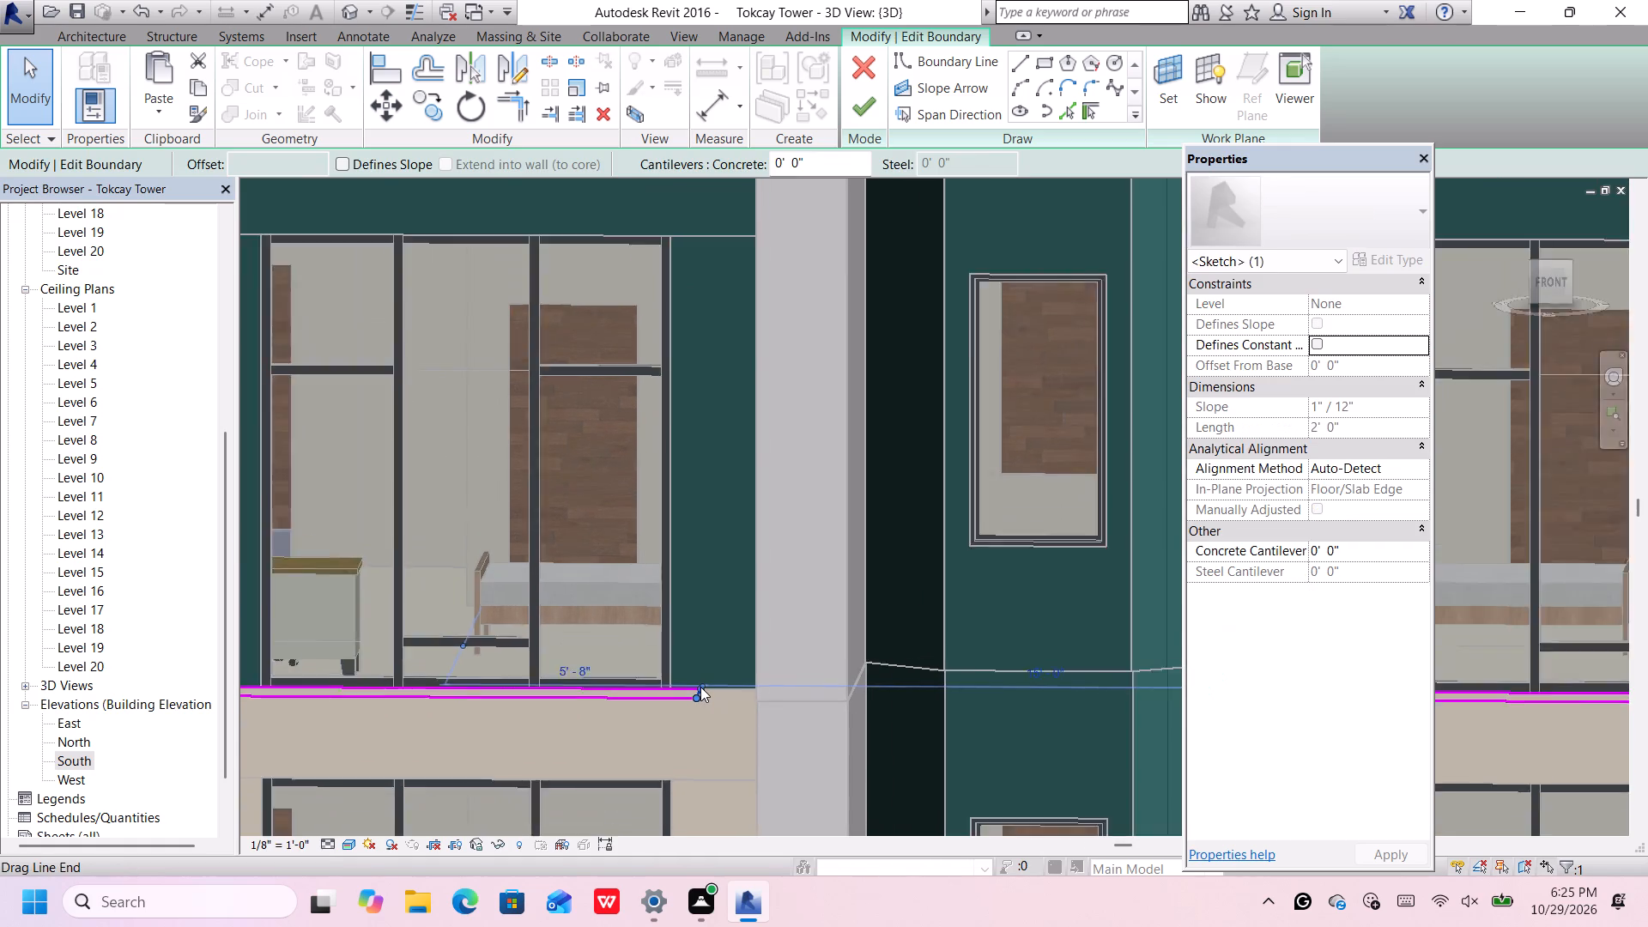
pyautogui.scroll(-4, 700, 687)
pyautogui.press('Left')
pyautogui.press('Left')
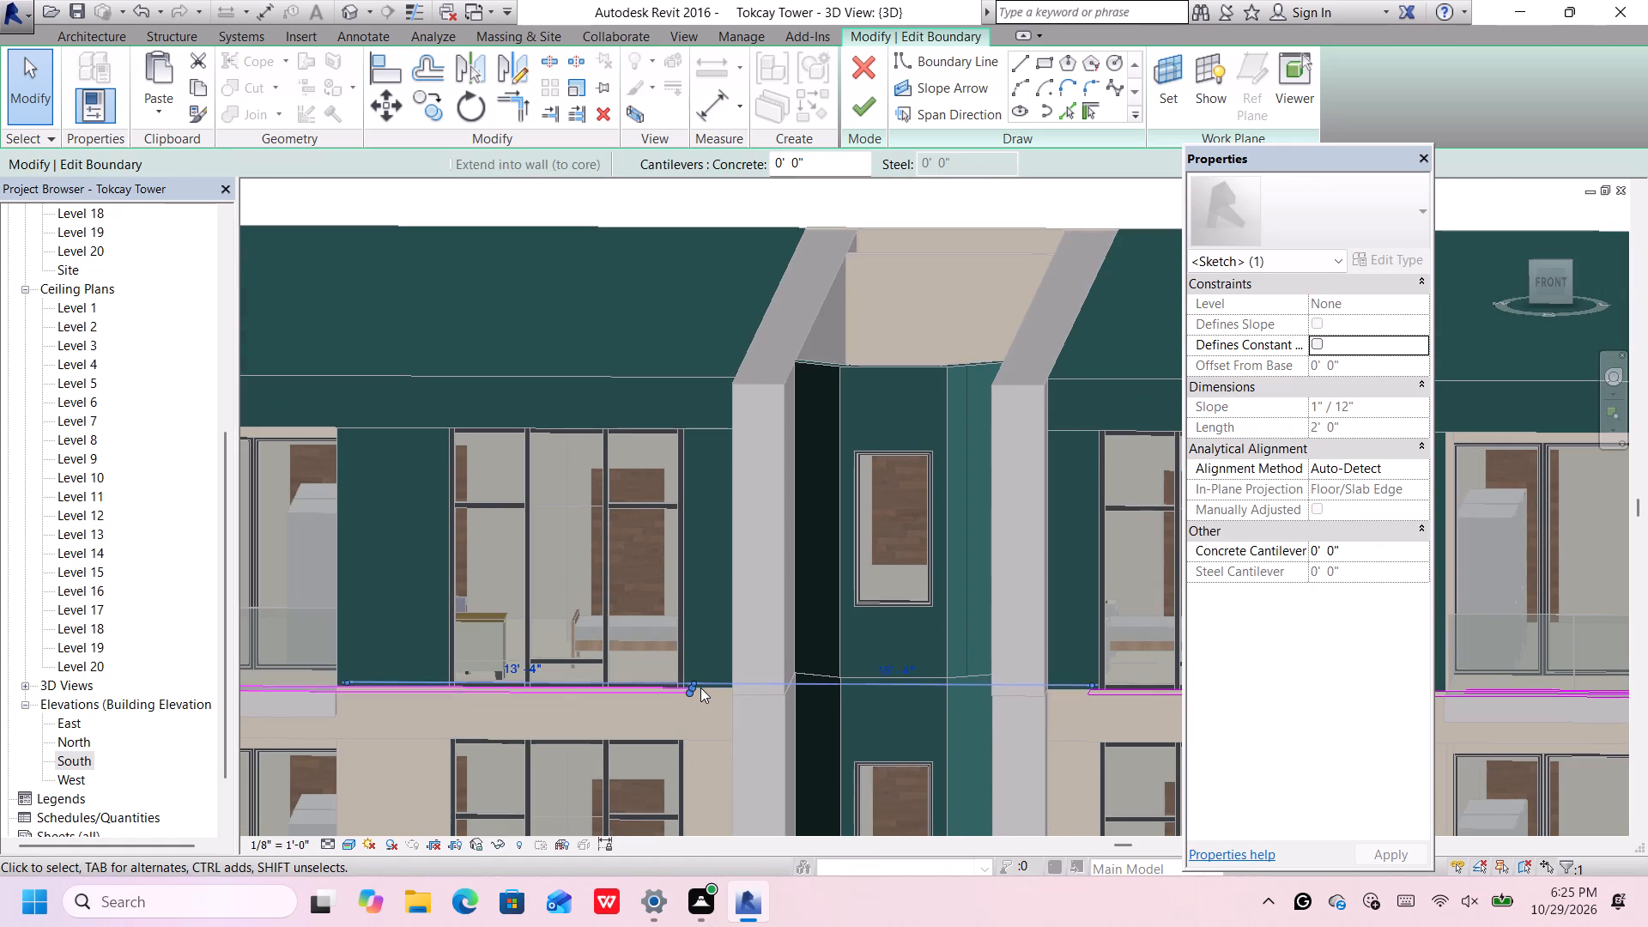
pyautogui.press('Left')
pyautogui.press('Left')
pyautogui.press('Left')
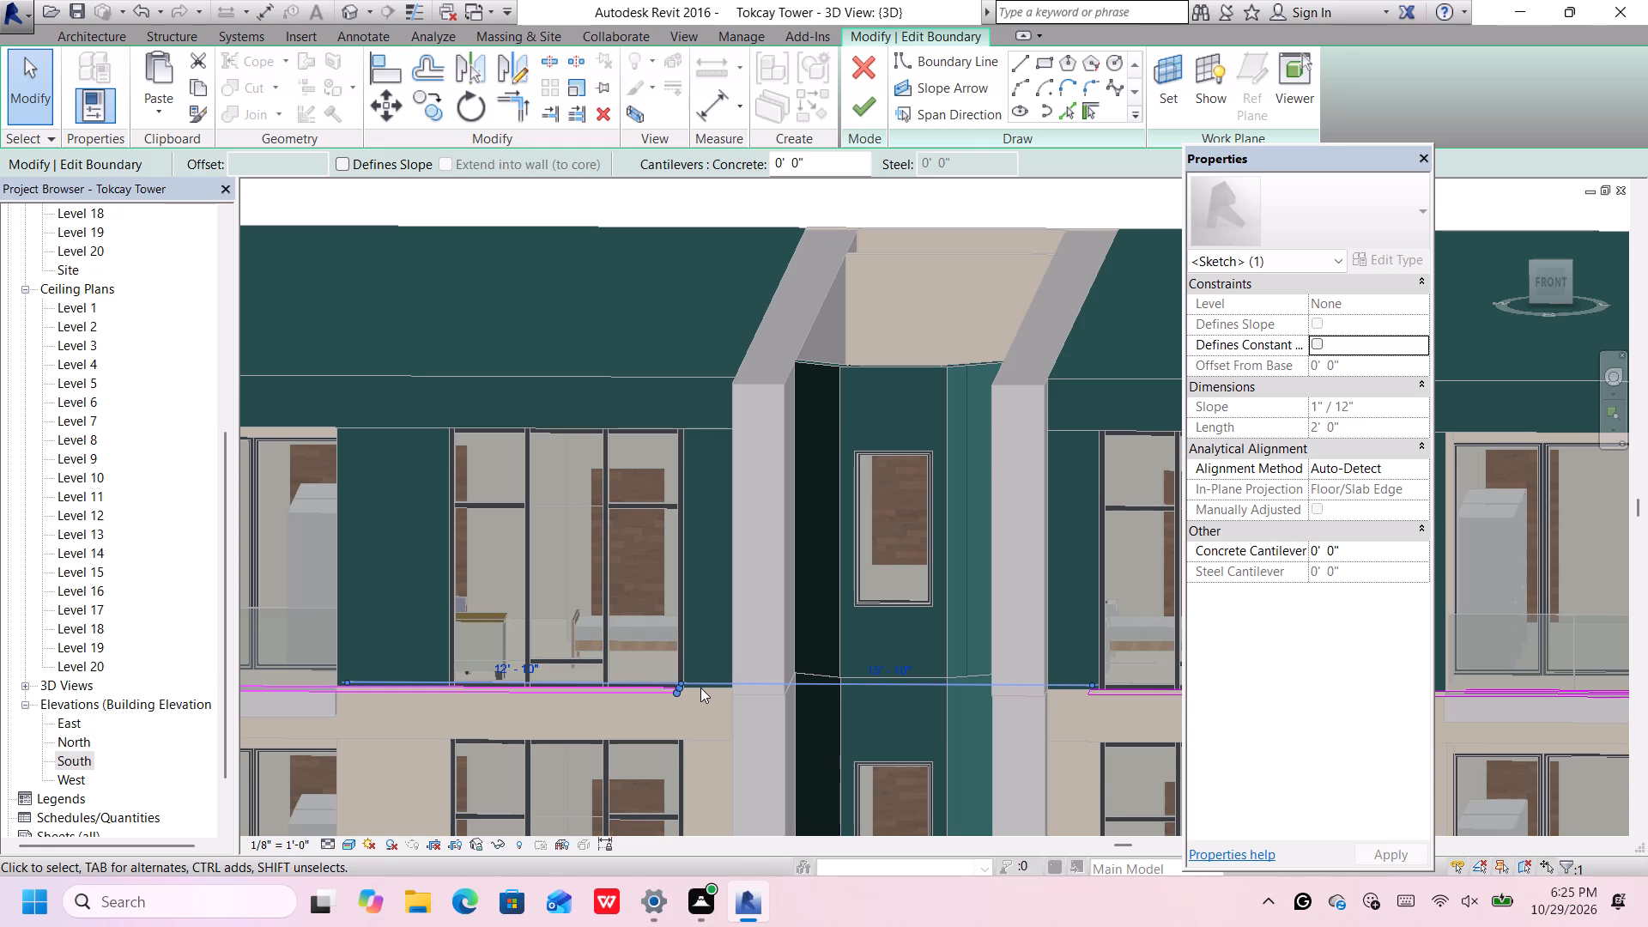
# Nudge the white roof edge boundary's short end line right of the core back to the glazing's edge and finish the floor boundary edit.
pyautogui.scroll(-4, 701, 637)
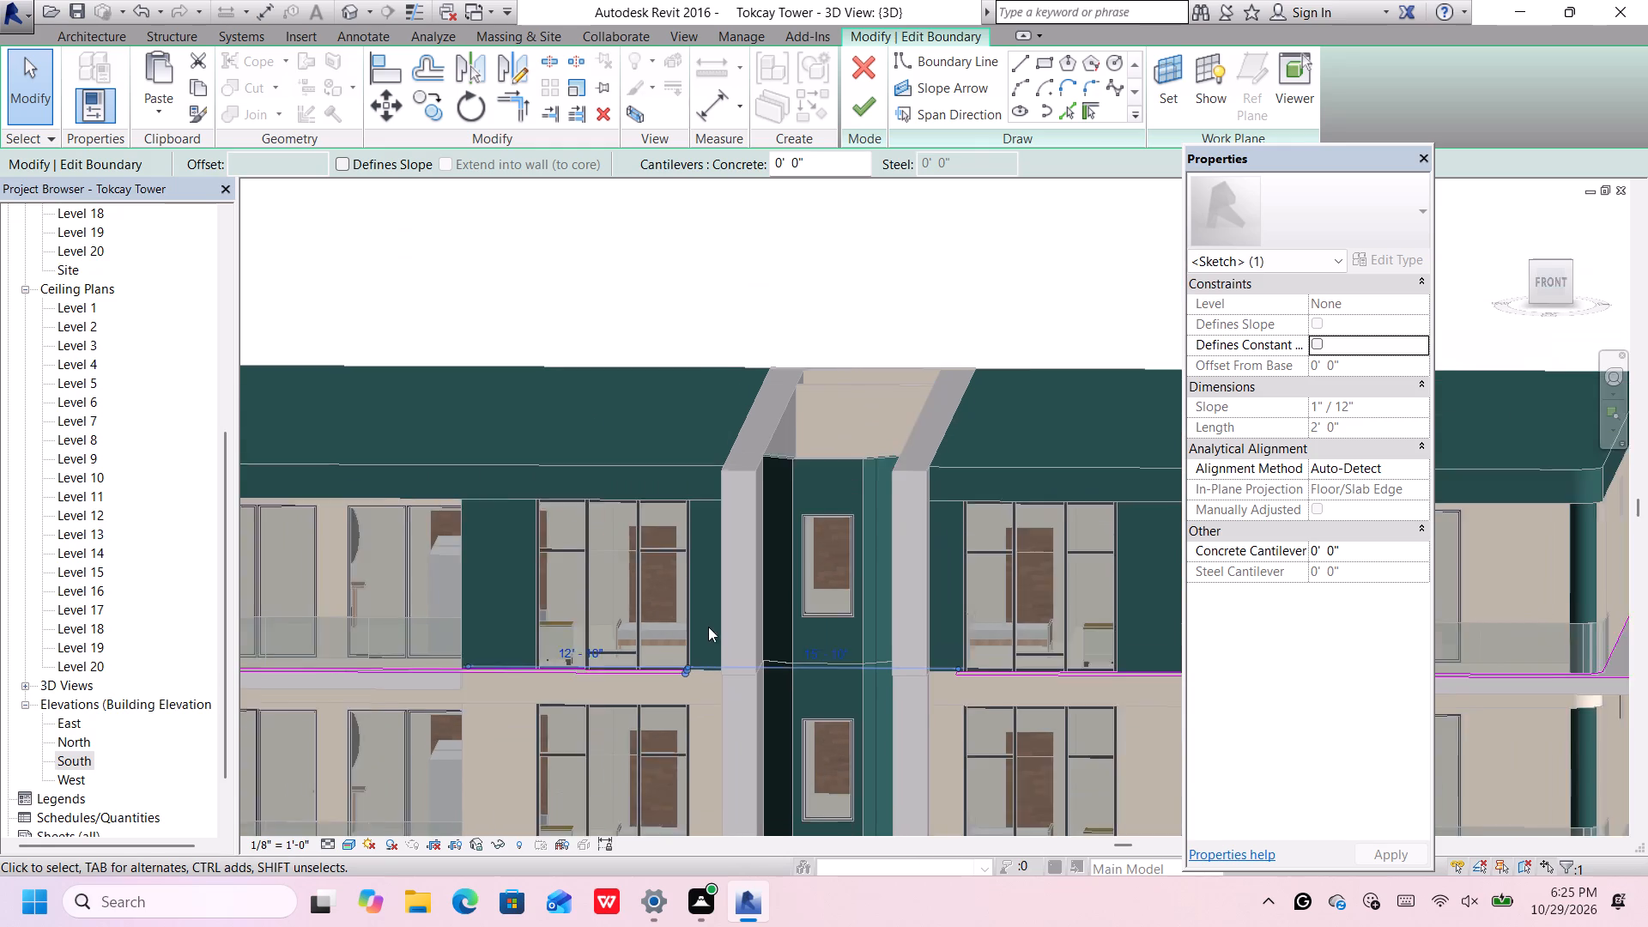
pyautogui.scroll(-2, 708, 627)
pyautogui.scroll(6, 882, 714)
pyautogui.scroll(8, 873, 619)
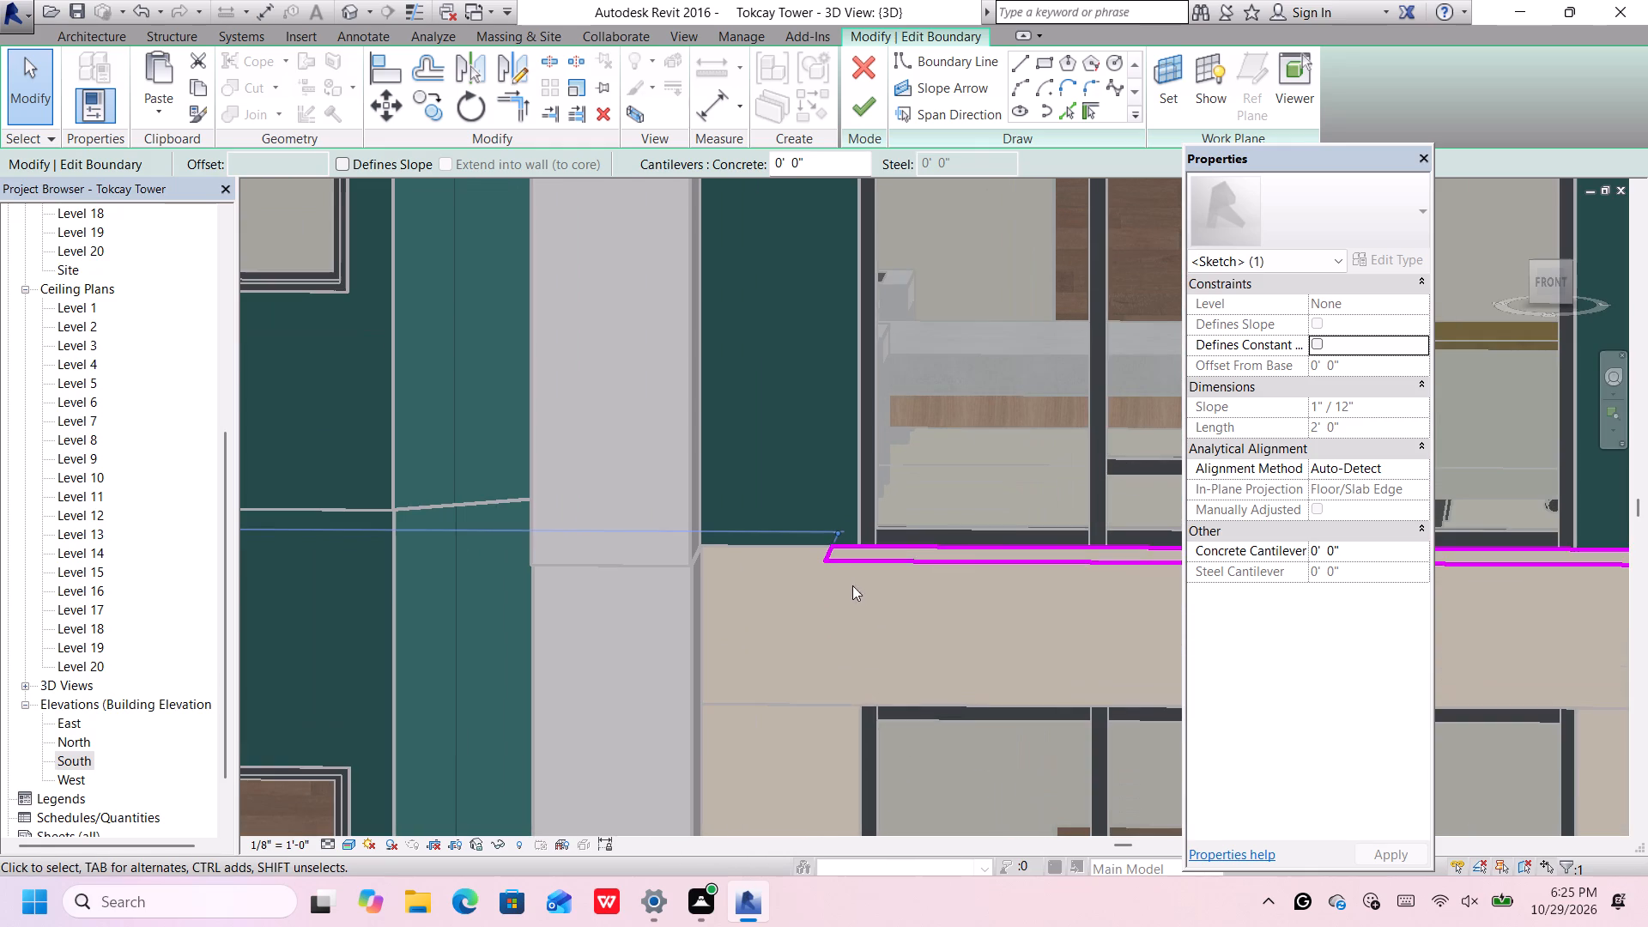
pyautogui.click(834, 551)
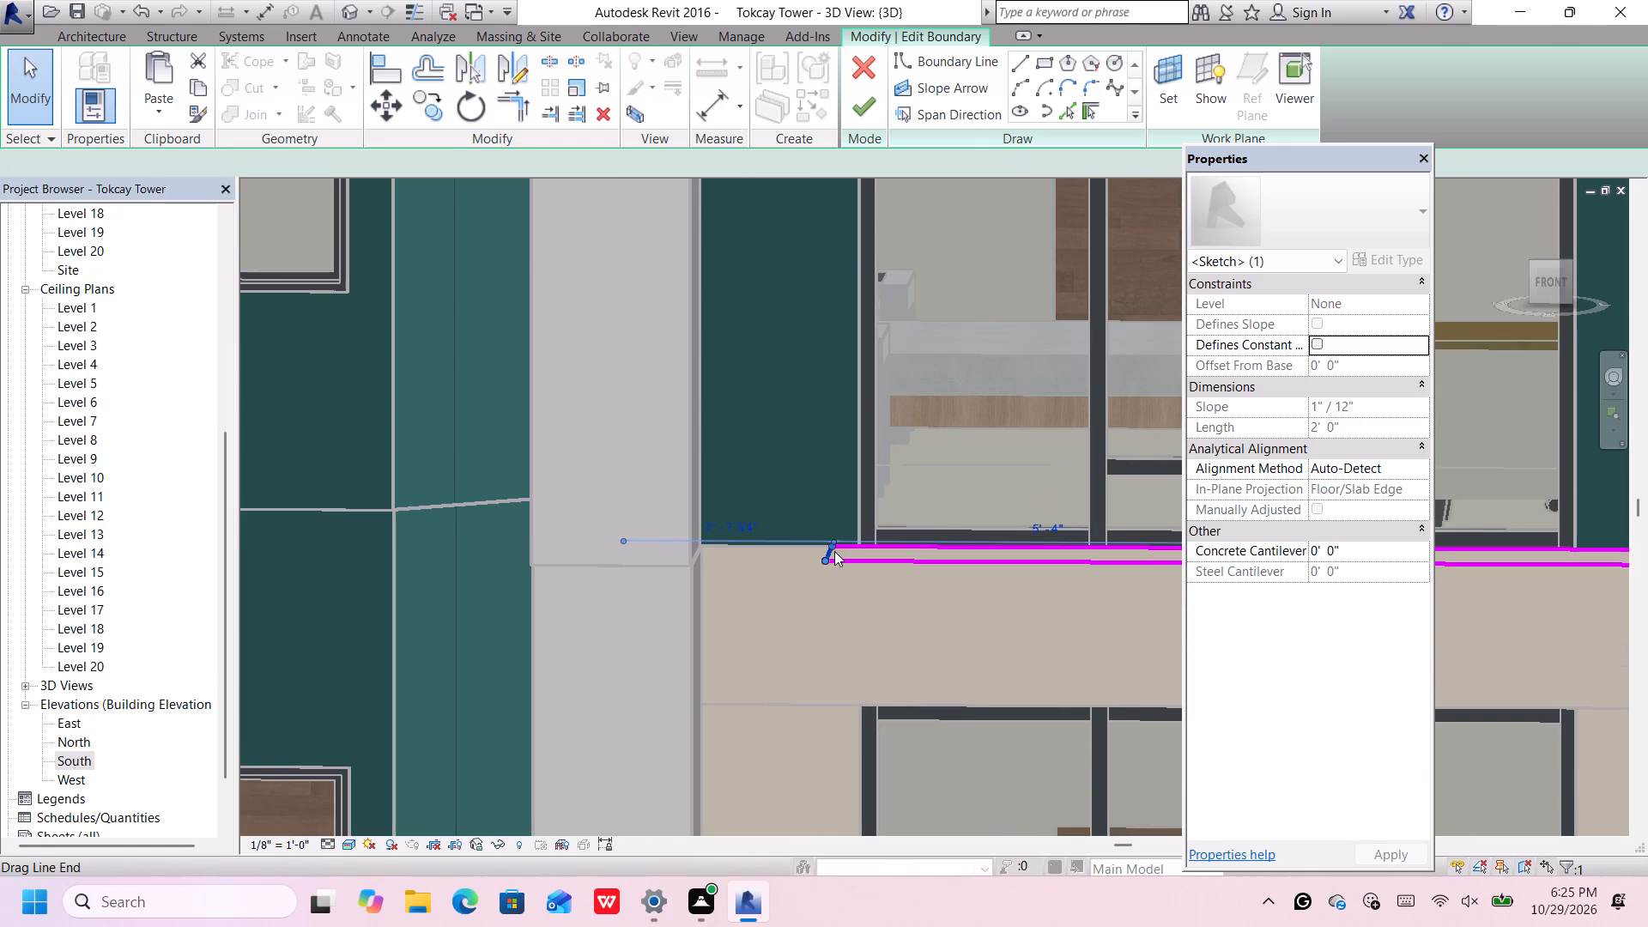
pyautogui.press('Right')
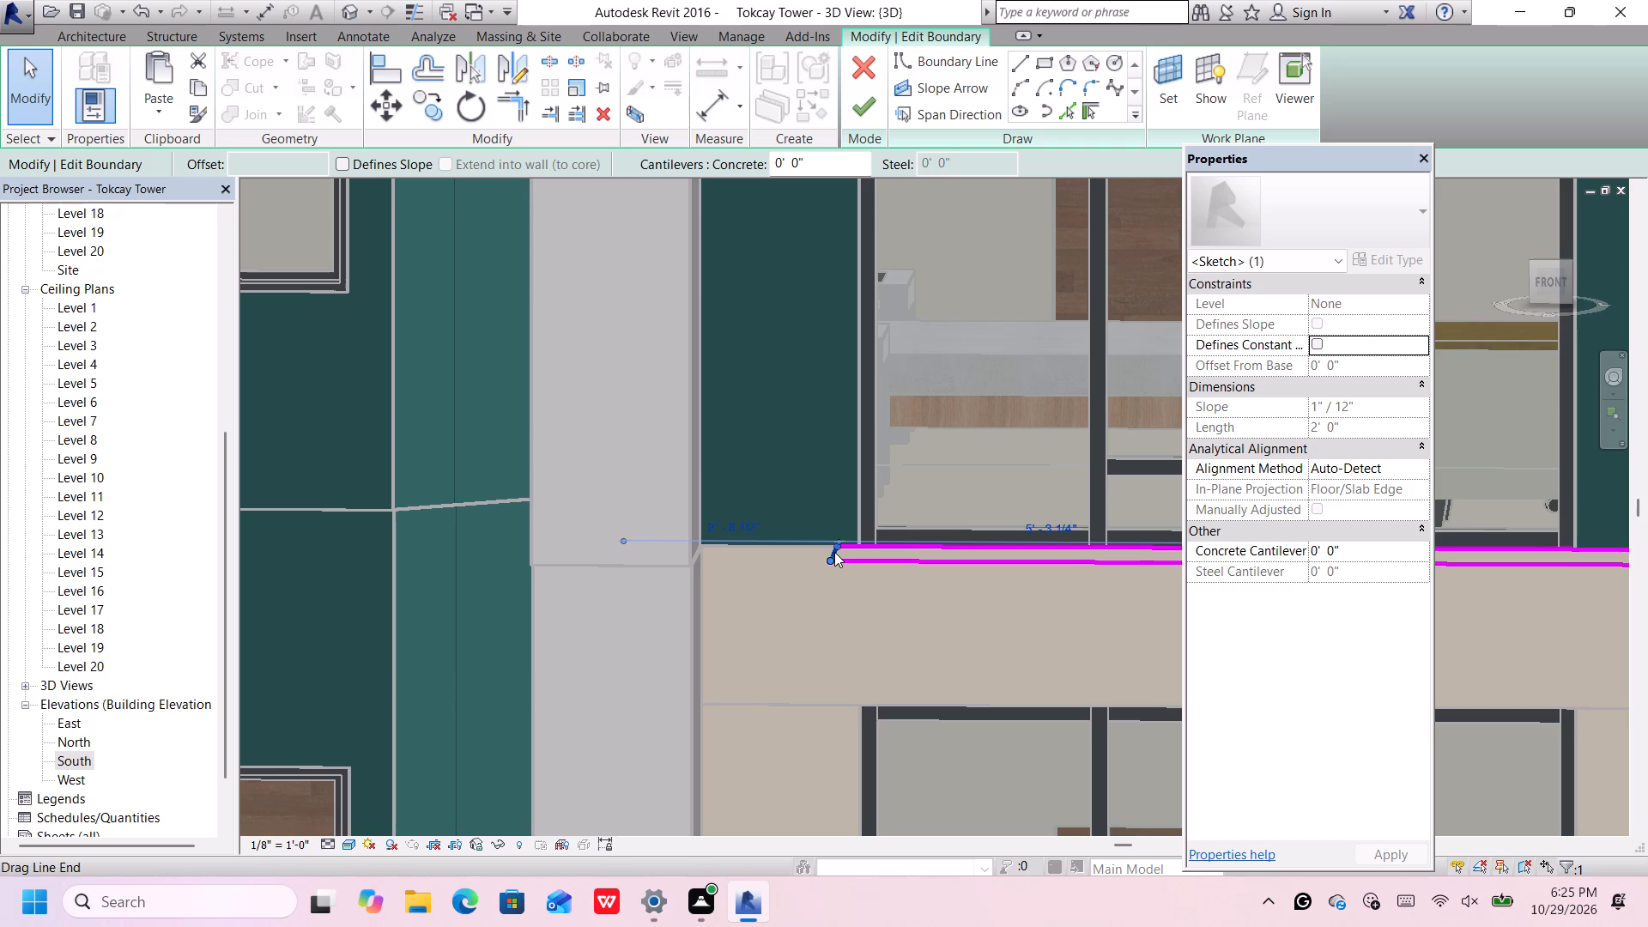
pyautogui.press('Right')
pyautogui.press('Right')
pyautogui.press('Right')
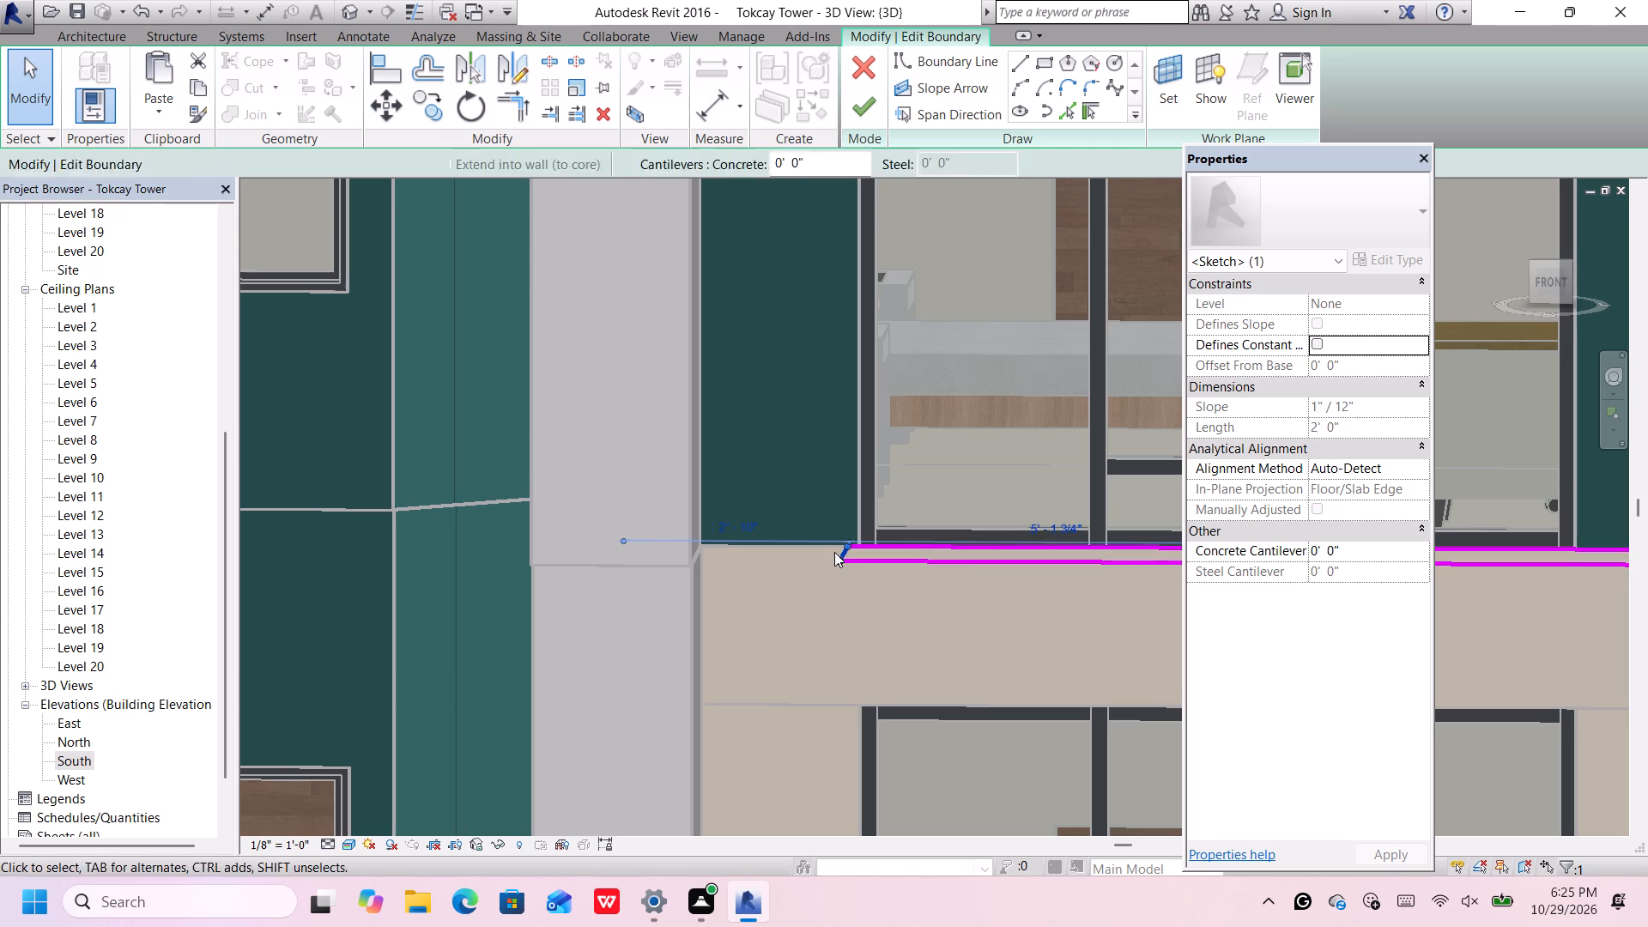
pyautogui.press('Right')
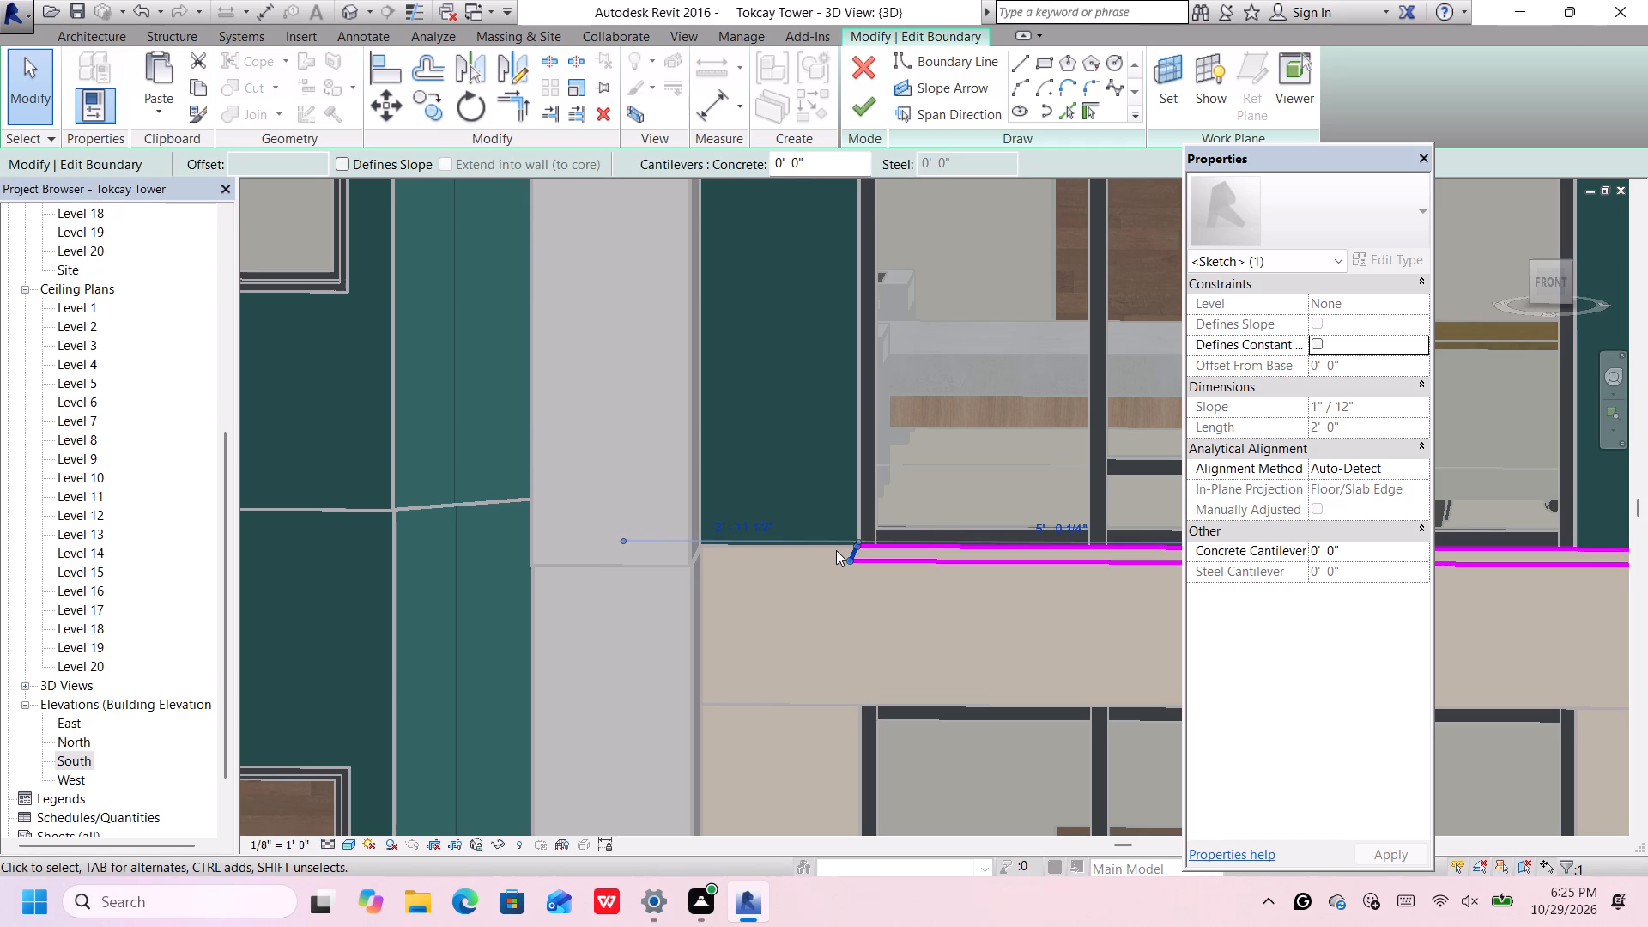
pyautogui.scroll(-15, 836, 550)
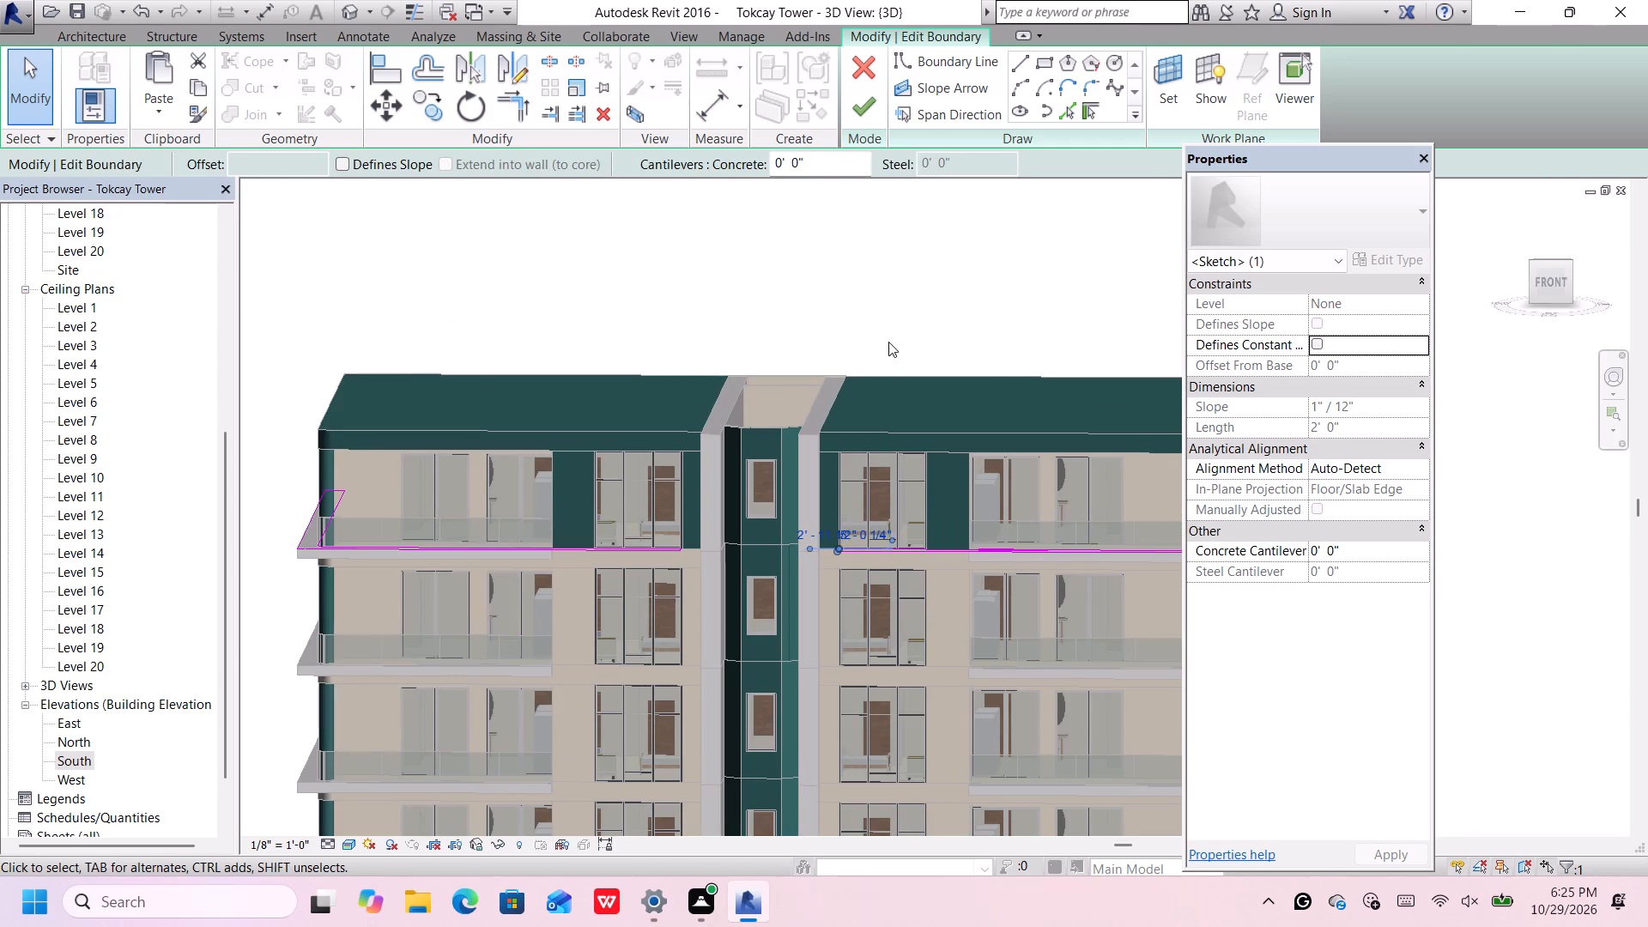
pyautogui.click(863, 112)
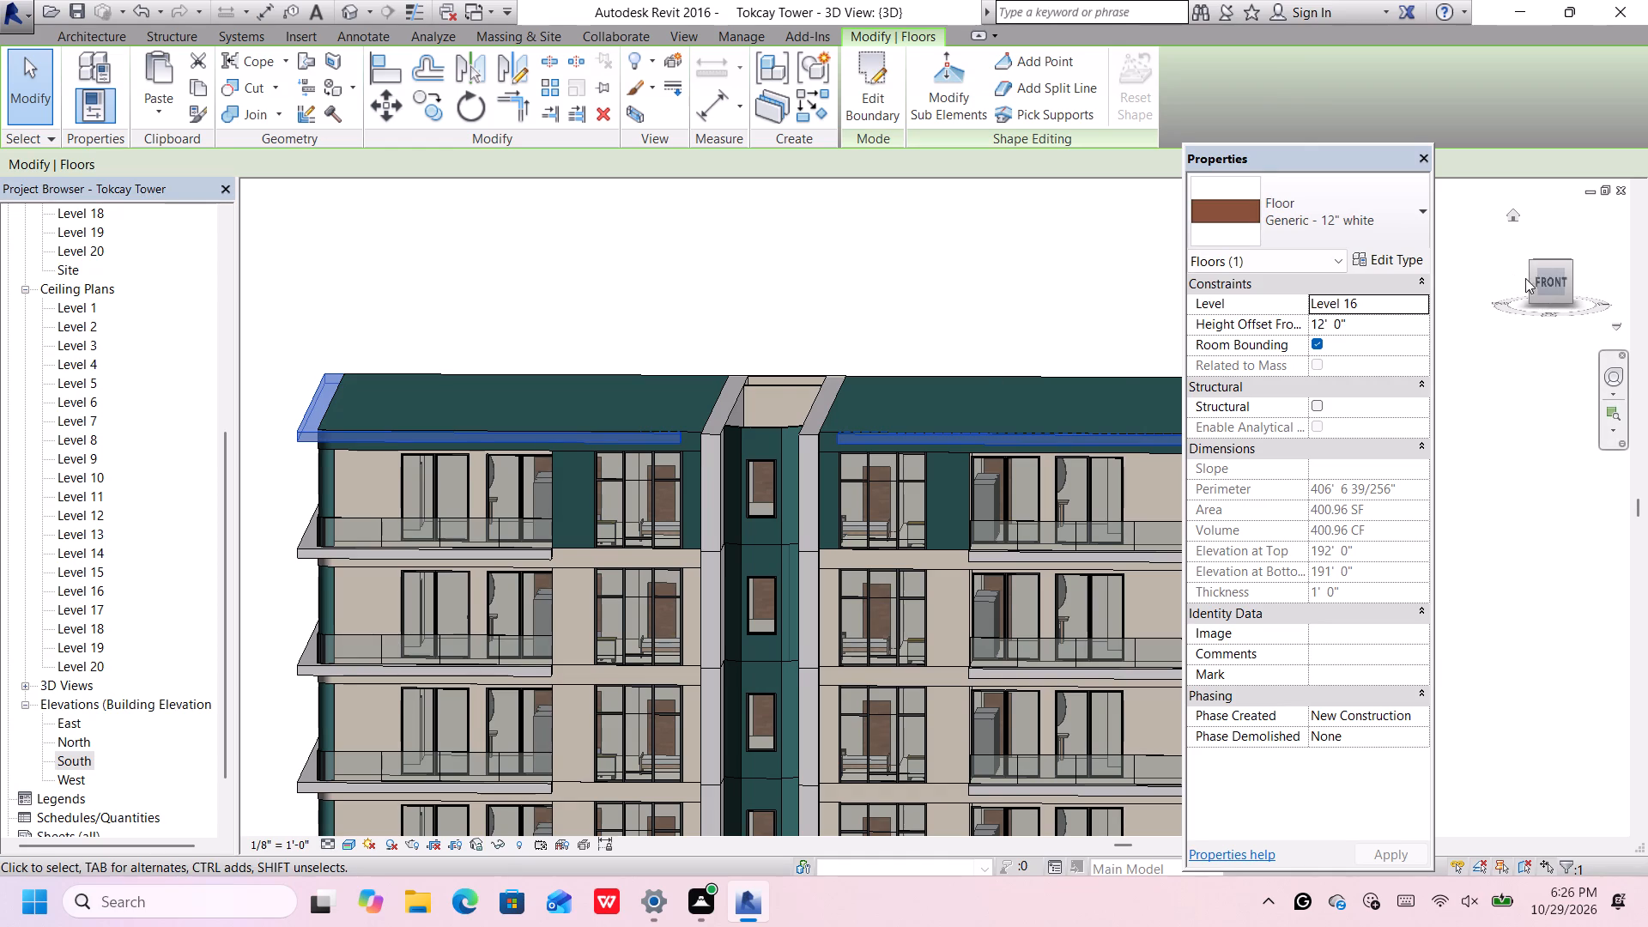
# Examine from the front how the white roof edge ends line up with the top-storey glazing on both sides of the core.
pyautogui.click(1554, 286)
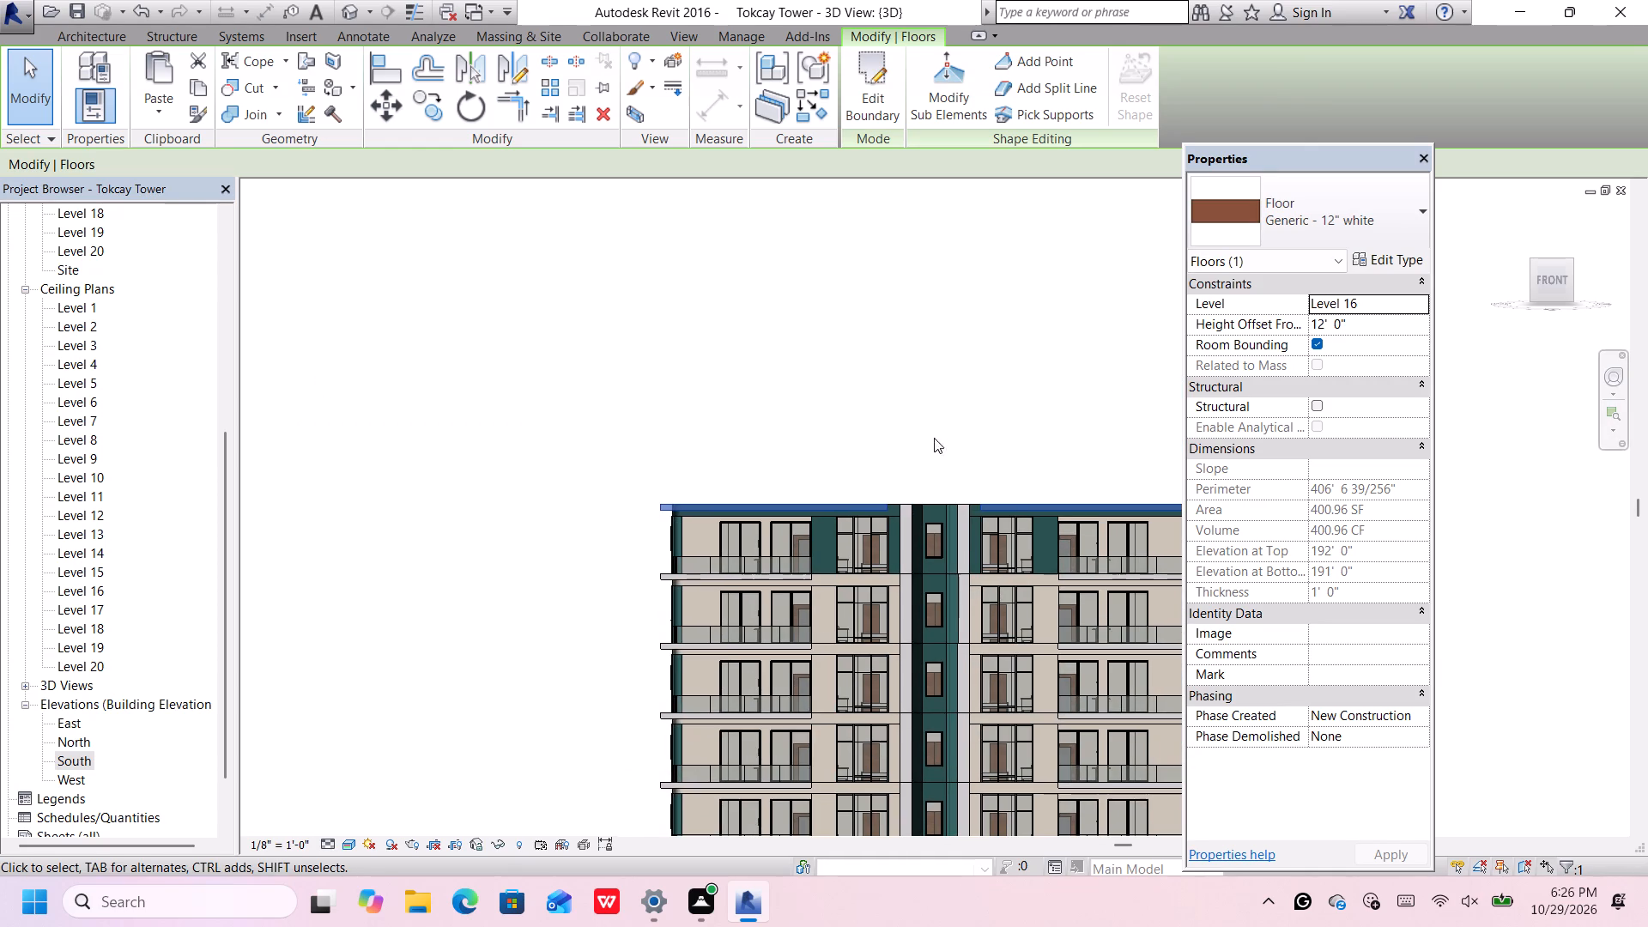
pyautogui.scroll(2, 1015, 466)
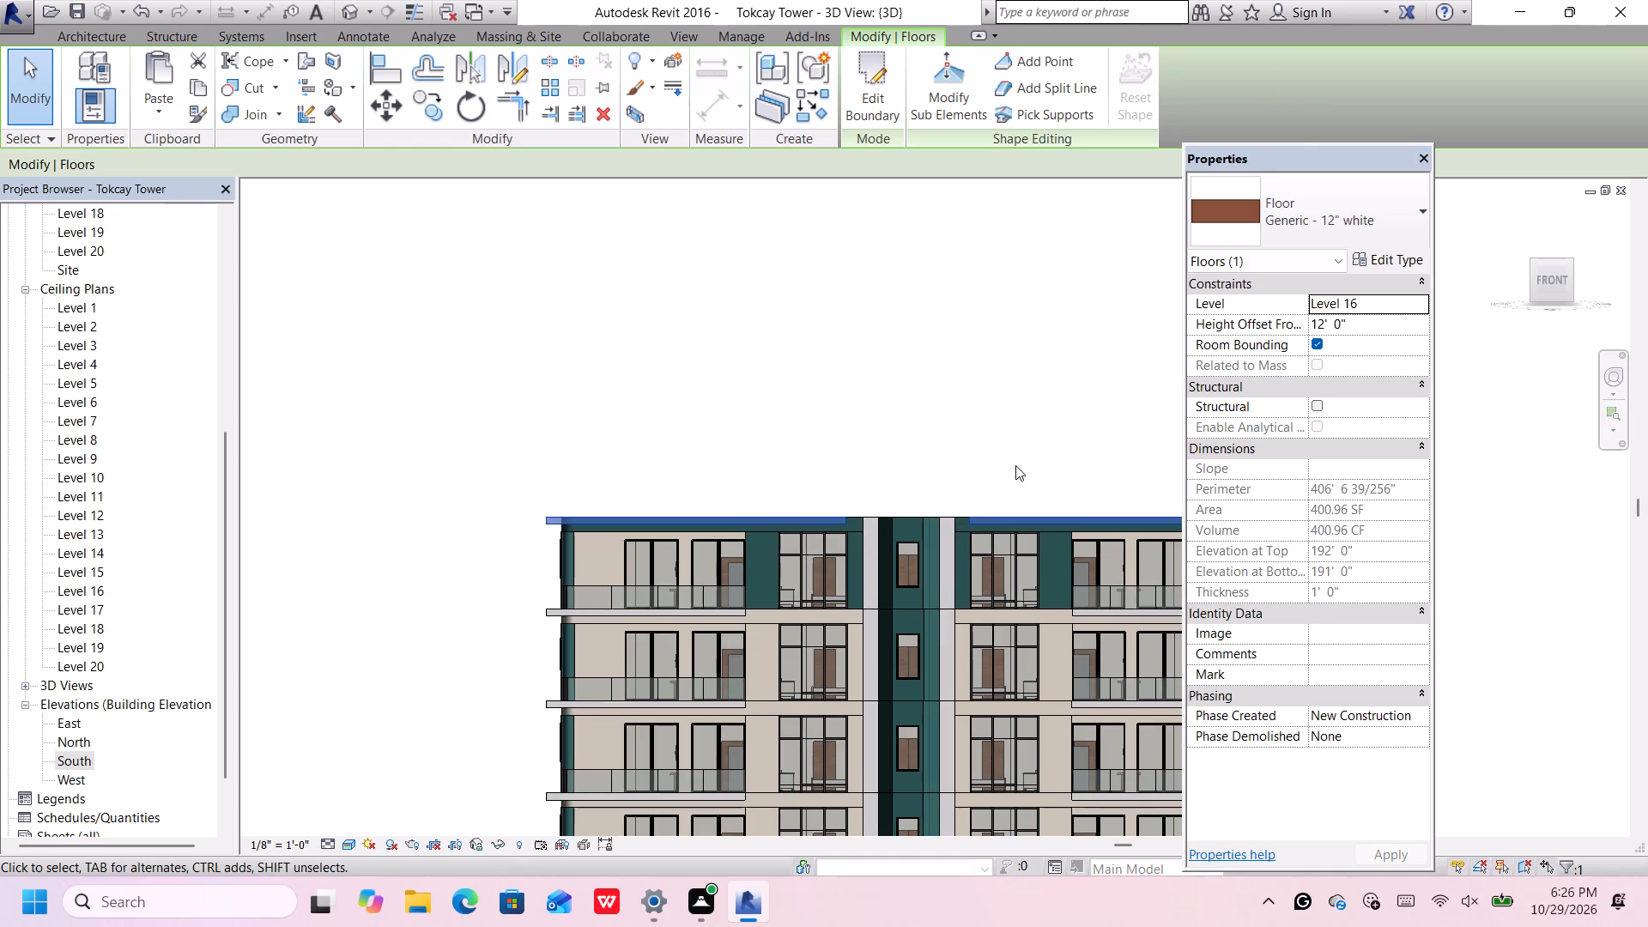
pyautogui.moveTo(1015, 465); pyautogui.dragTo(1003, 458, button='middle')
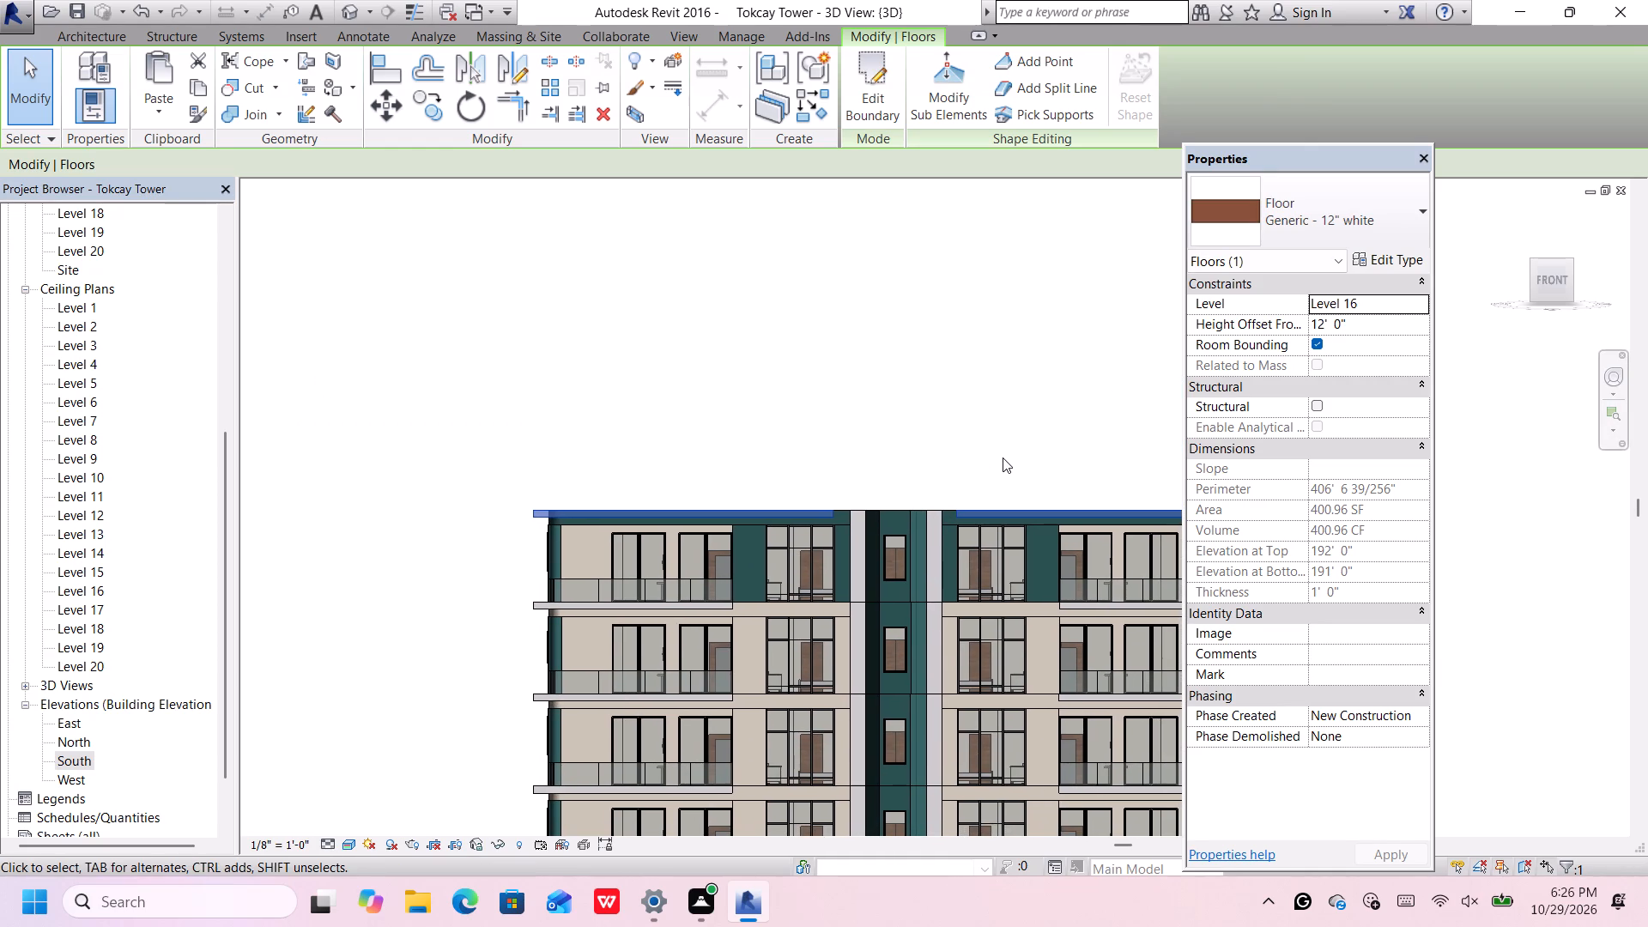
pyautogui.moveTo(1001, 460); pyautogui.dragTo(948, 446, button='middle')
pyautogui.click(948, 445)
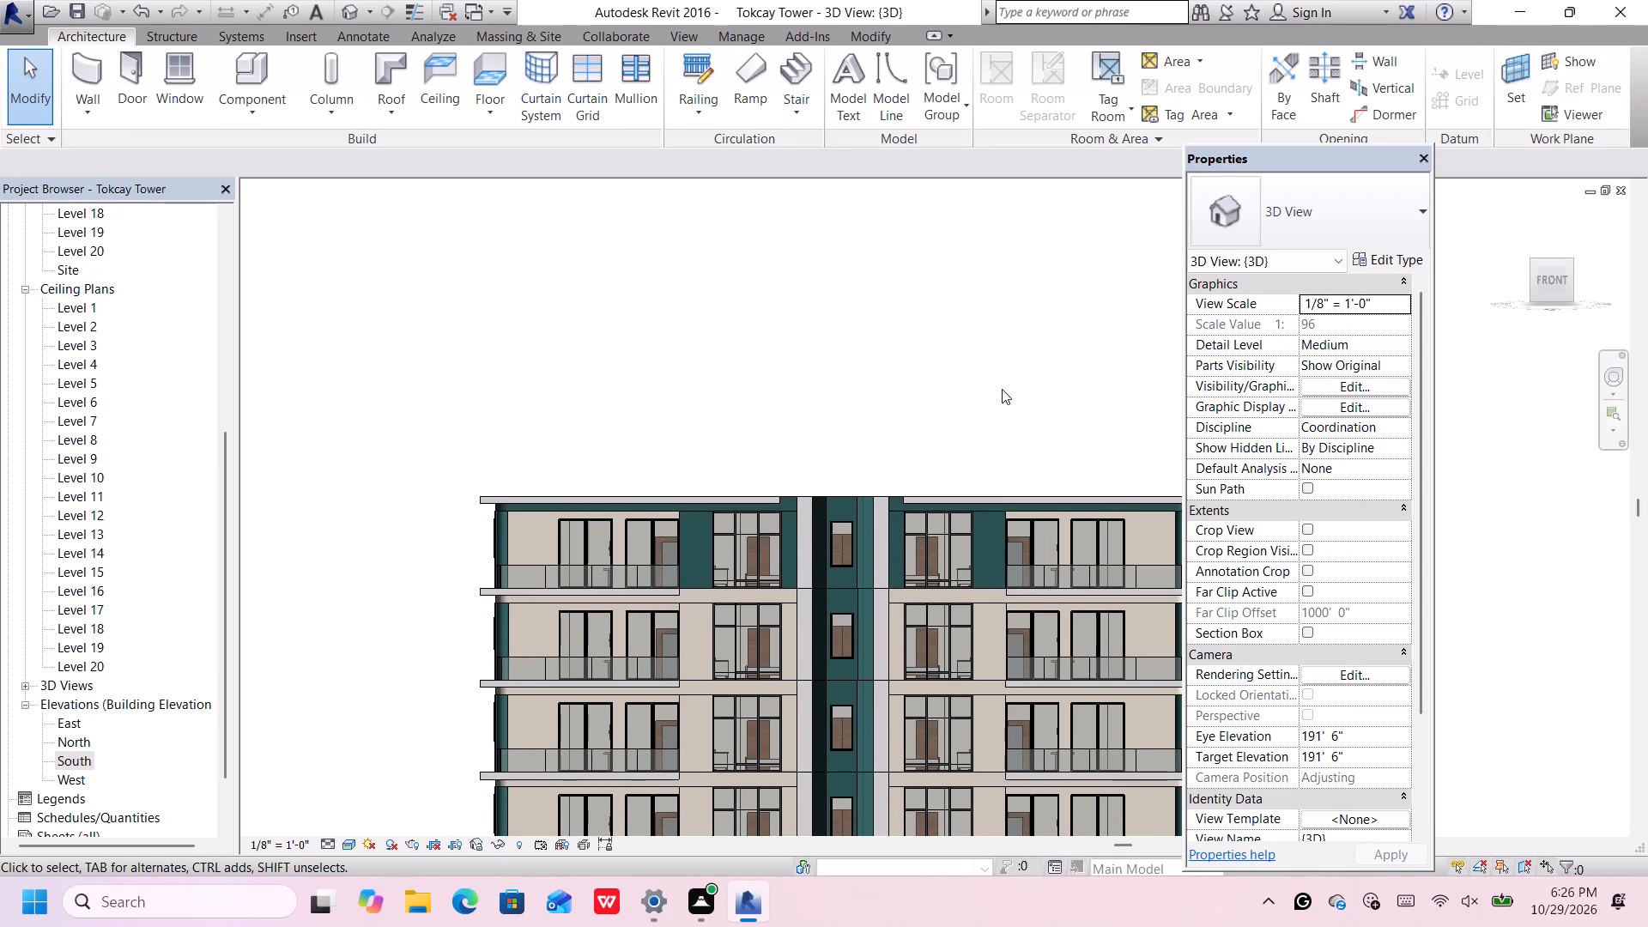
pyautogui.scroll(-4, 548, 542)
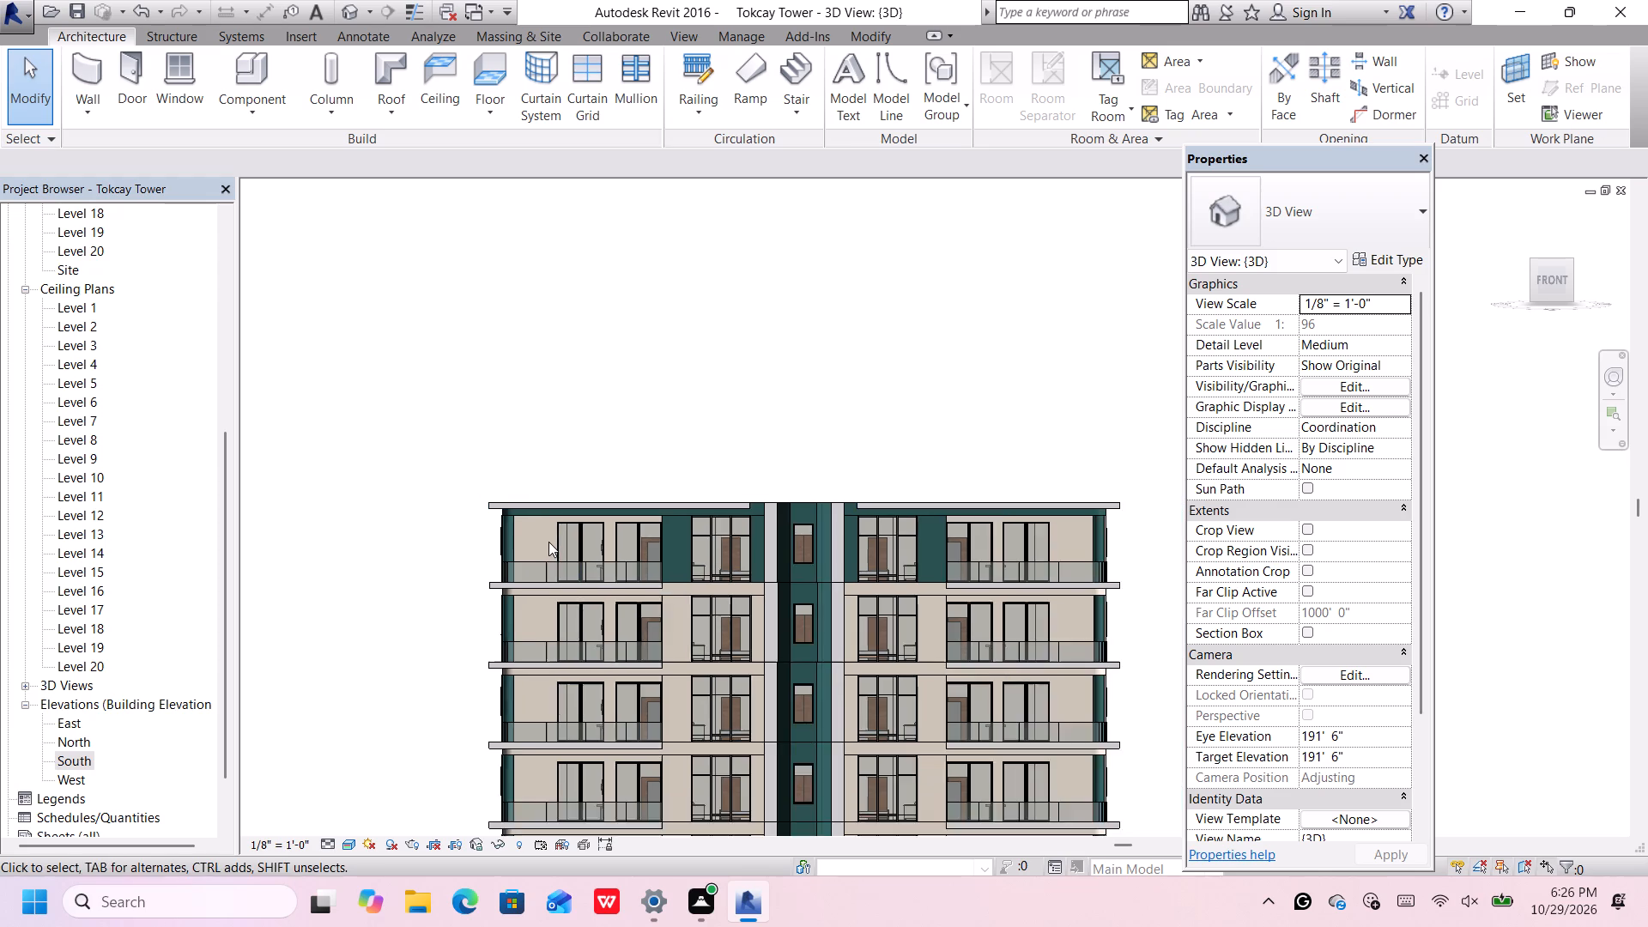
pyautogui.scroll(-1, 556, 536)
pyautogui.scroll(4, 914, 589)
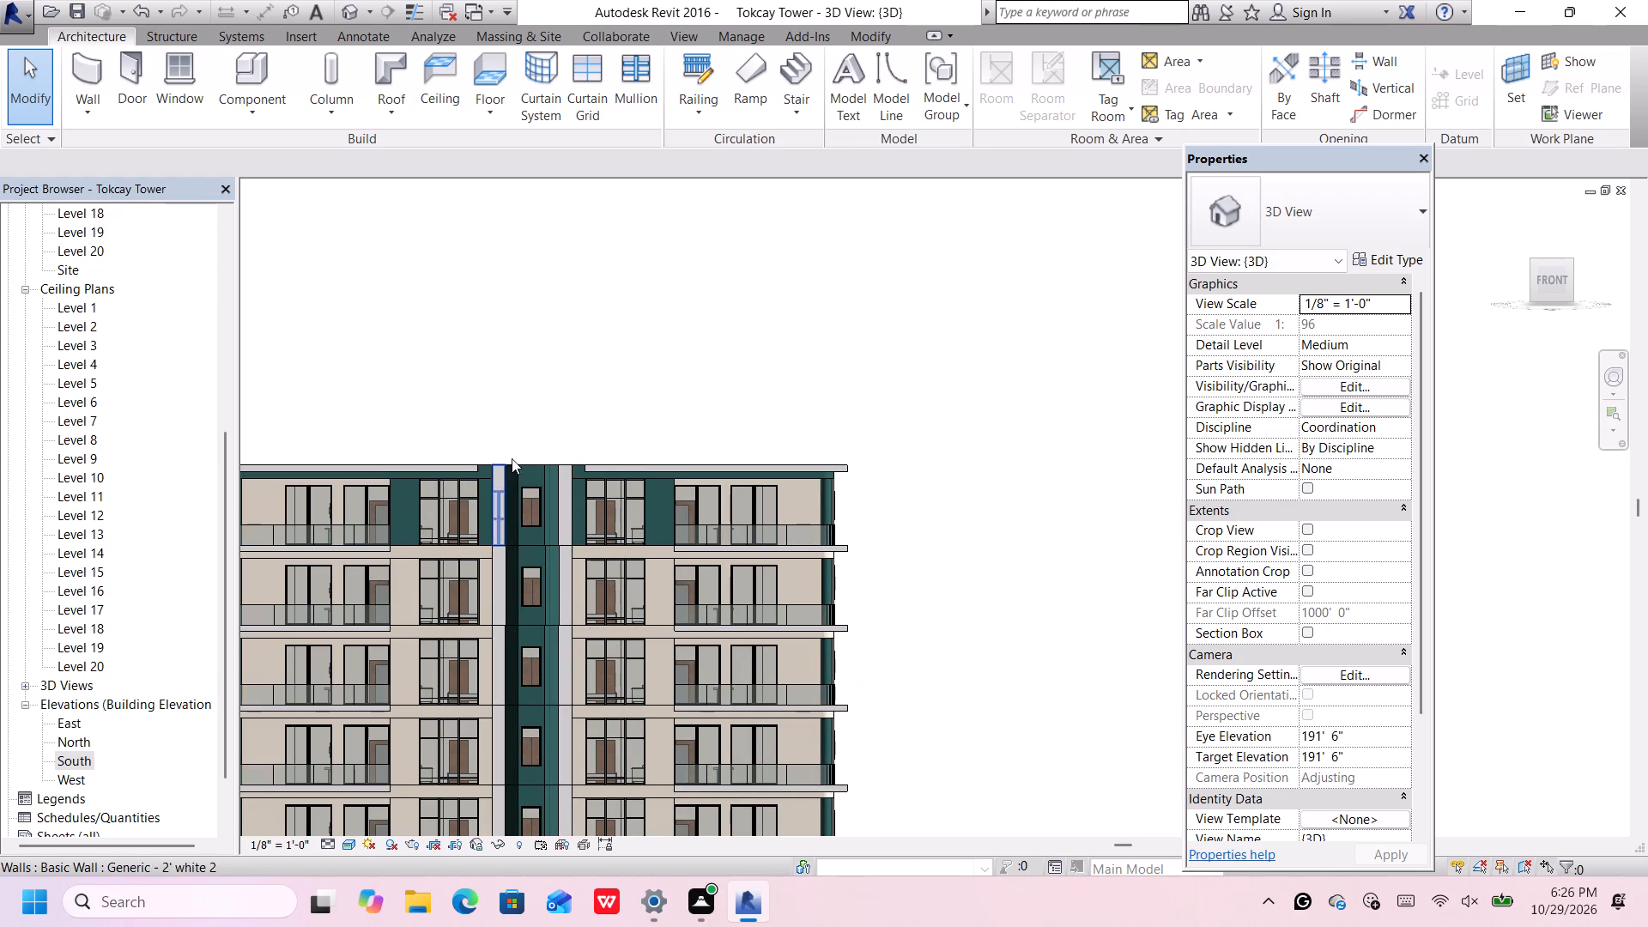
pyautogui.moveTo(533, 430); pyautogui.dragTo(645, 409, button='middle')
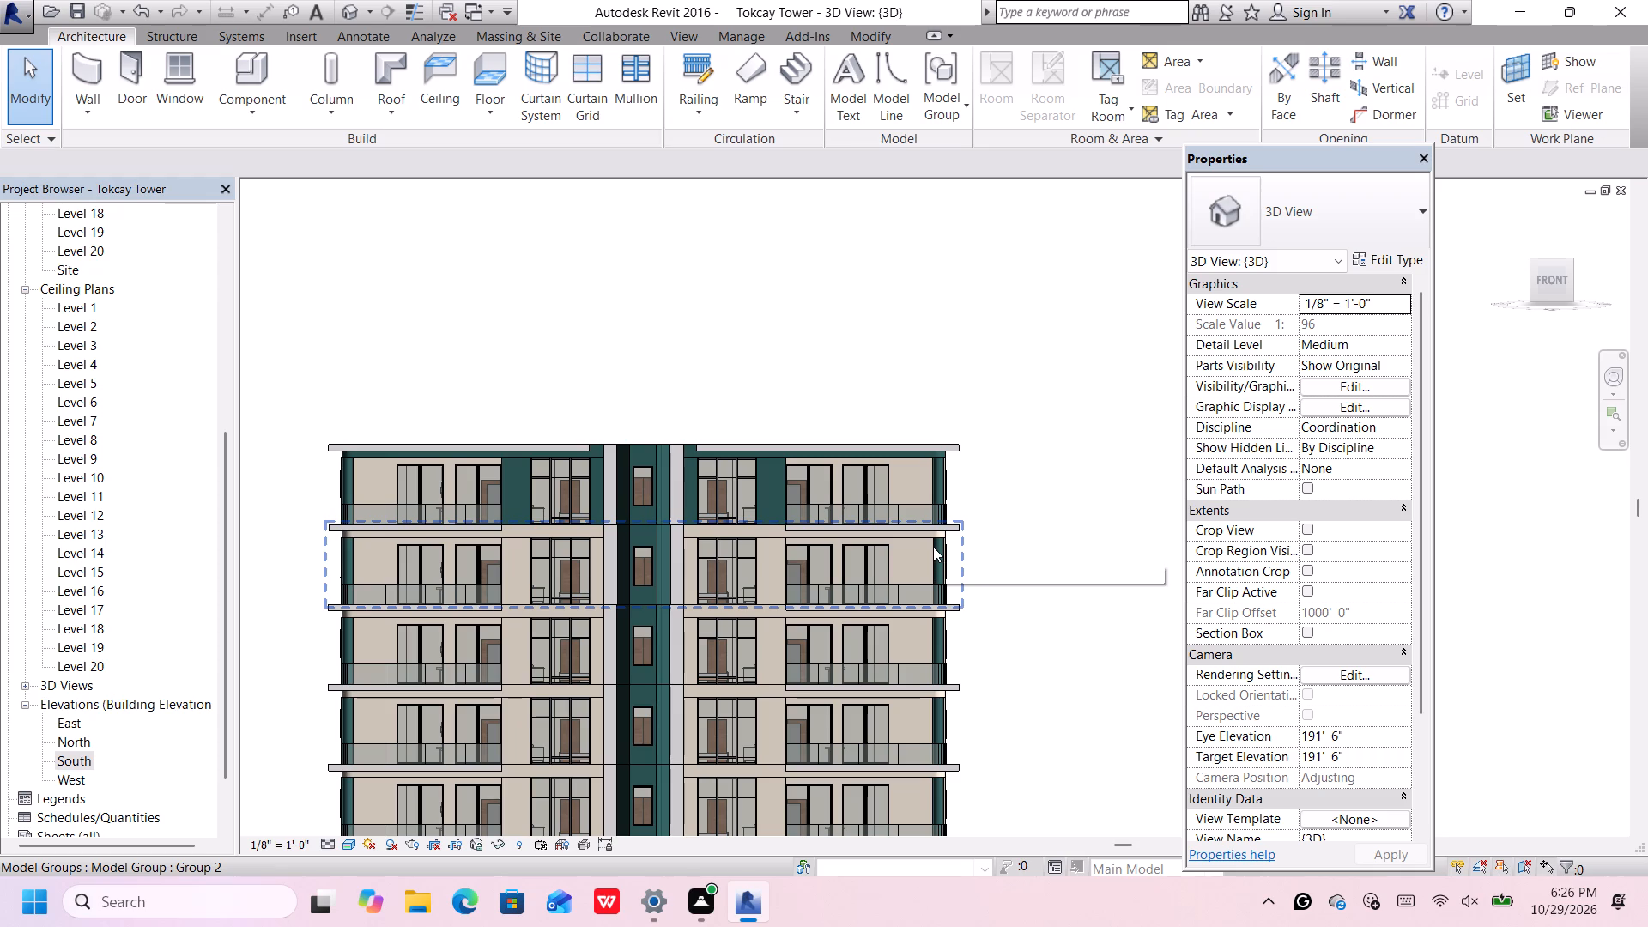
pyautogui.scroll(-3, 933, 547)
pyautogui.scroll(4, 880, 502)
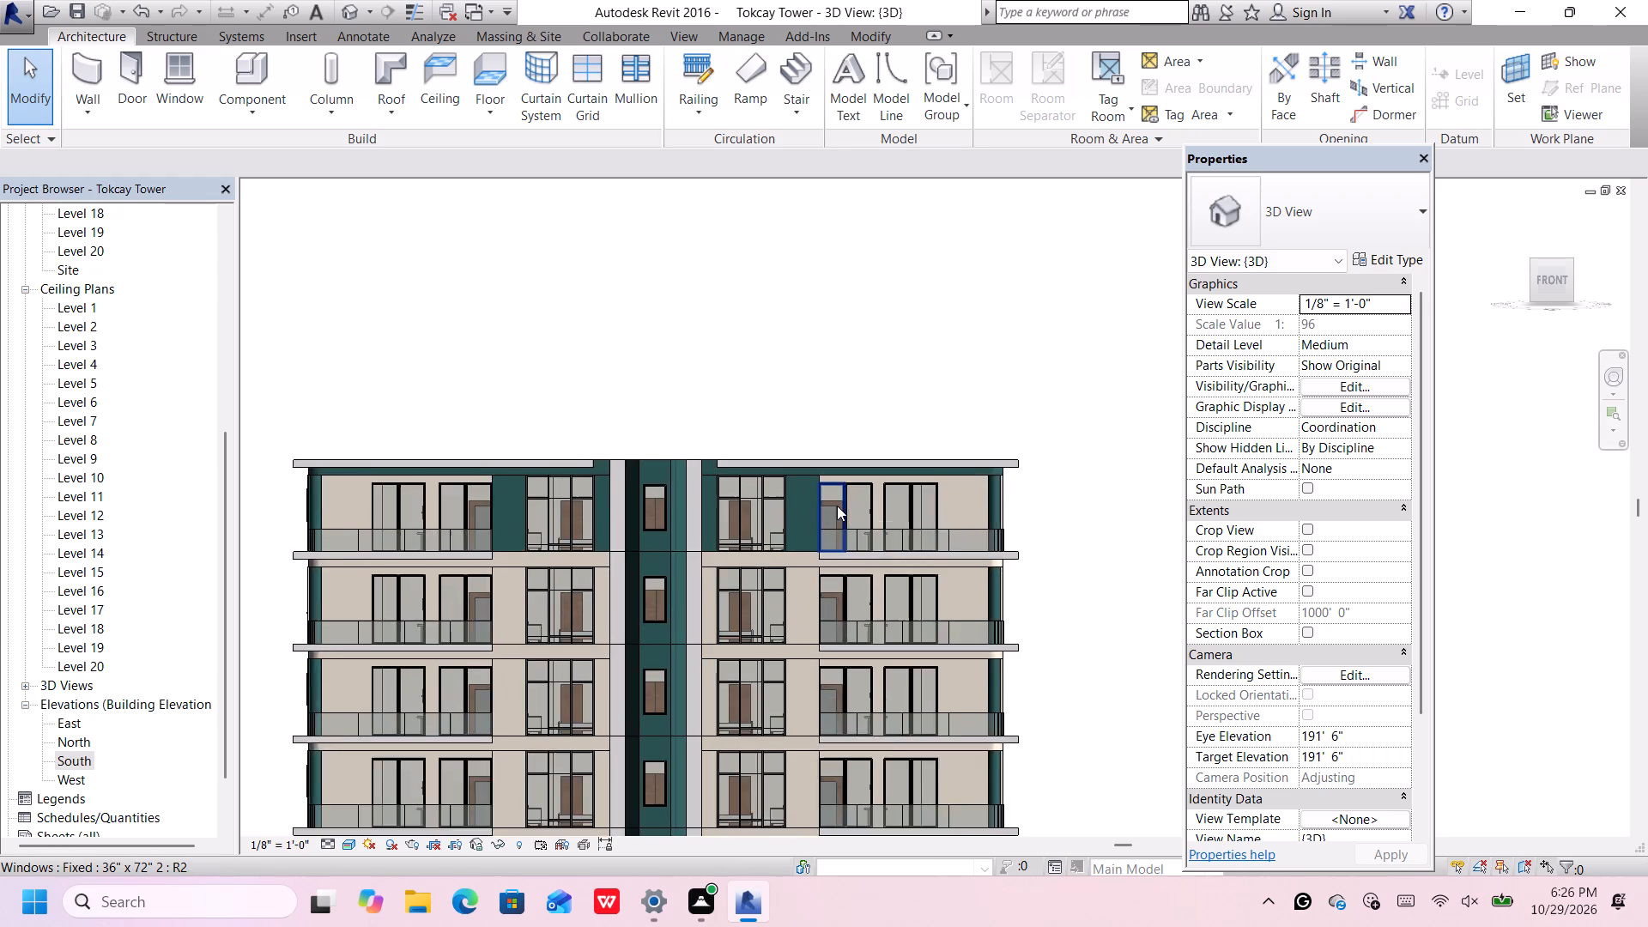
pyautogui.scroll(2, 837, 506)
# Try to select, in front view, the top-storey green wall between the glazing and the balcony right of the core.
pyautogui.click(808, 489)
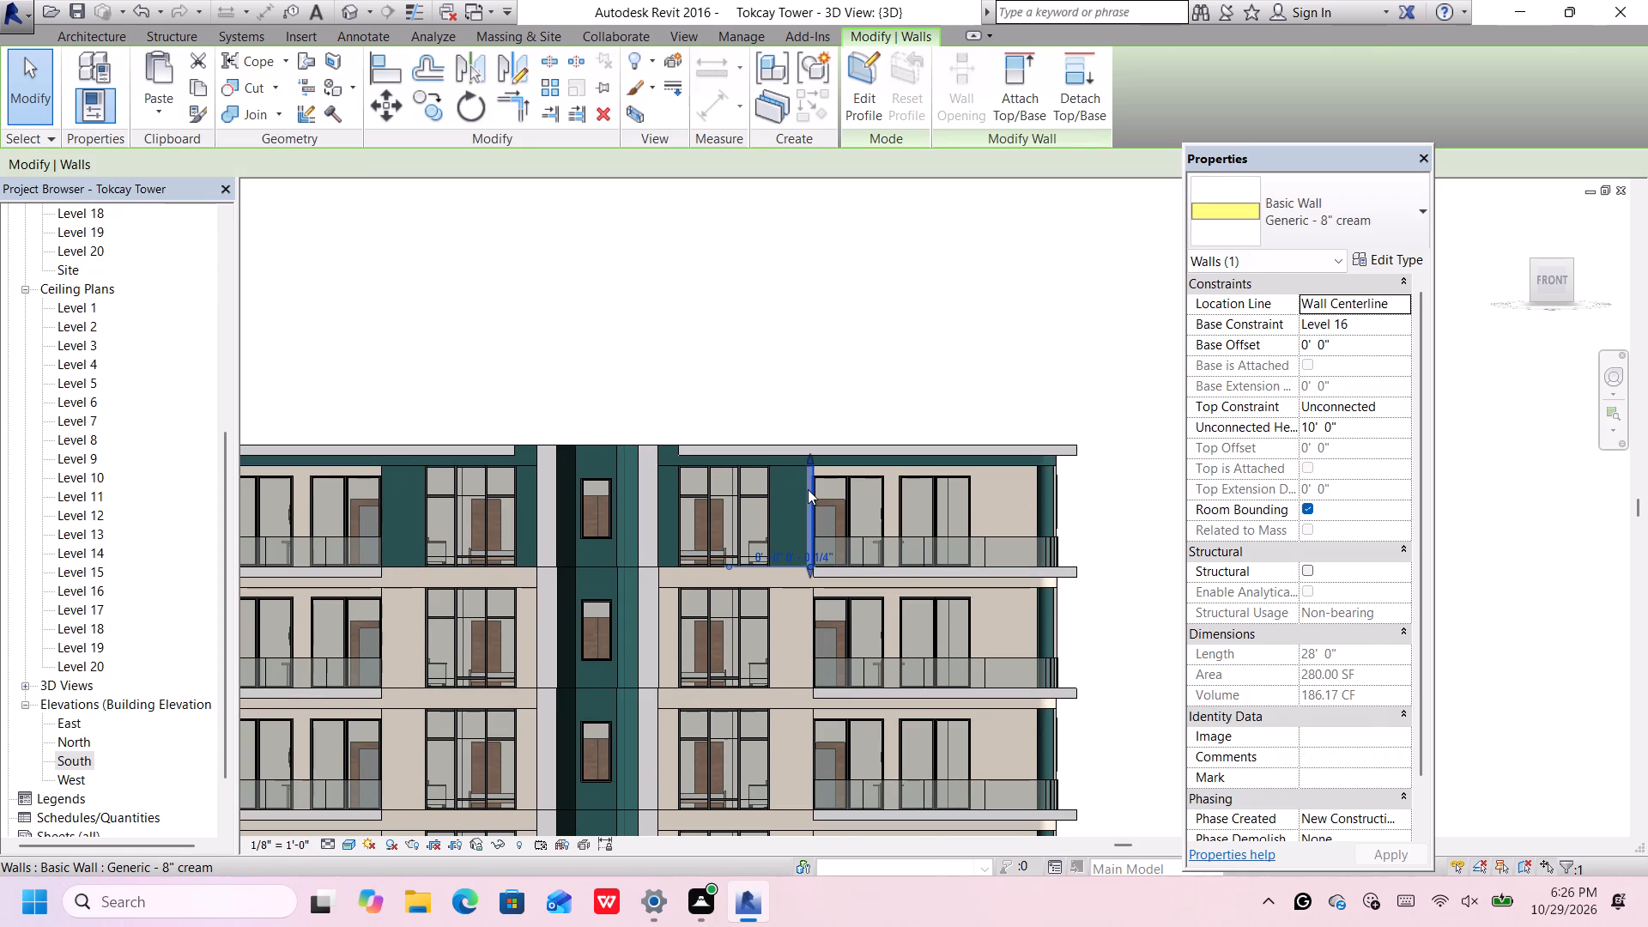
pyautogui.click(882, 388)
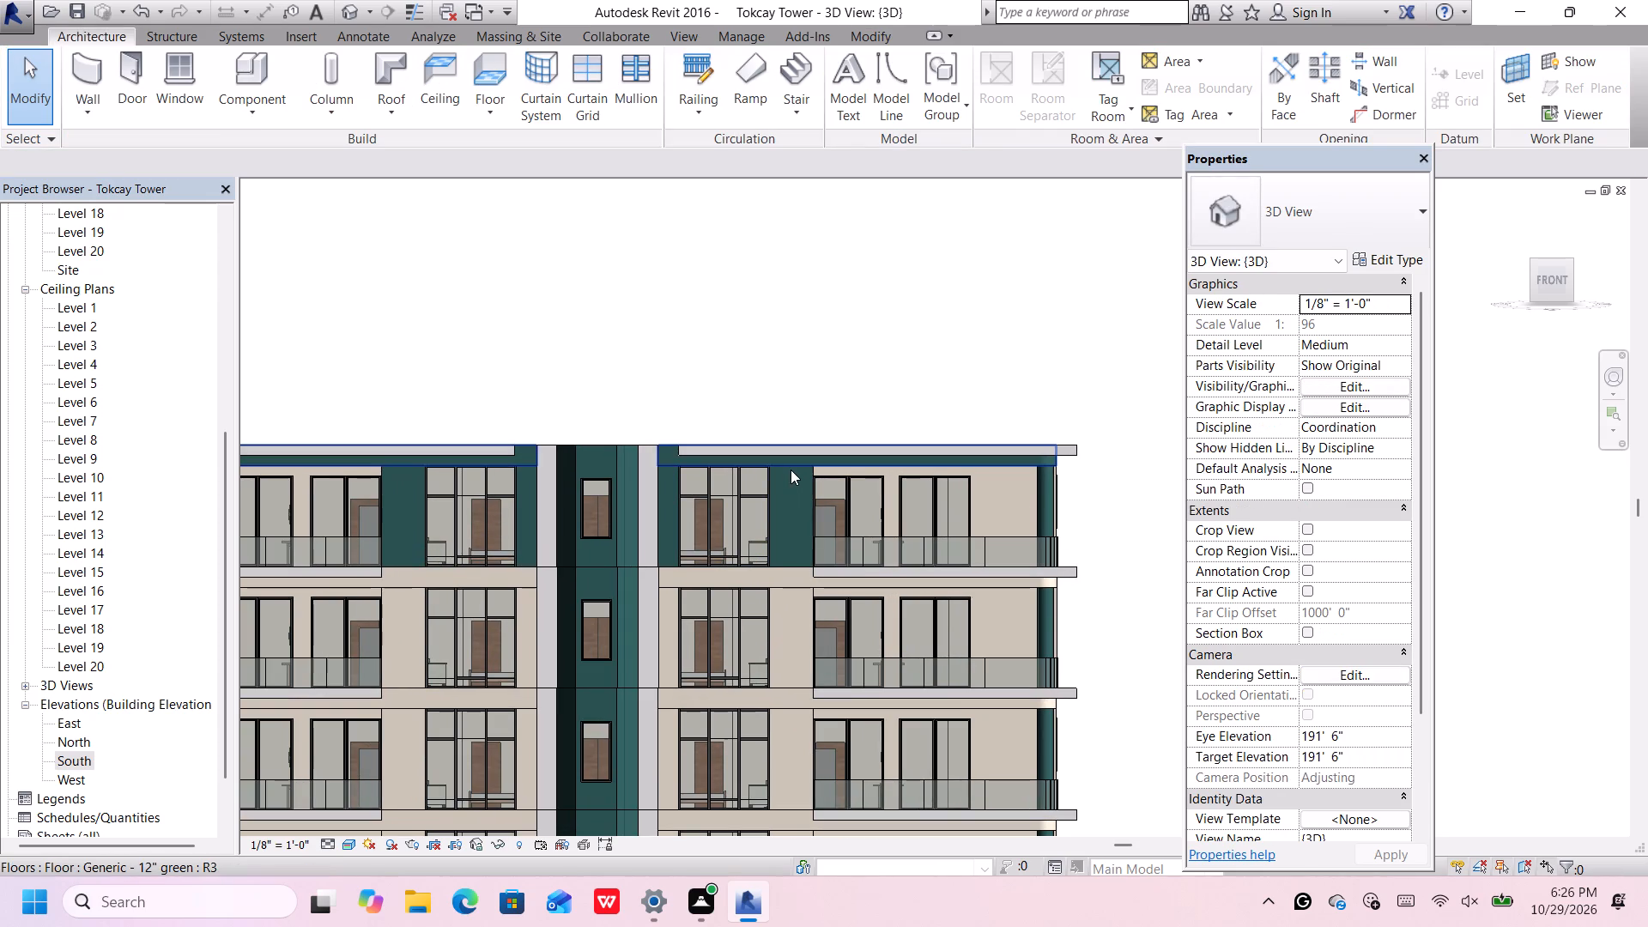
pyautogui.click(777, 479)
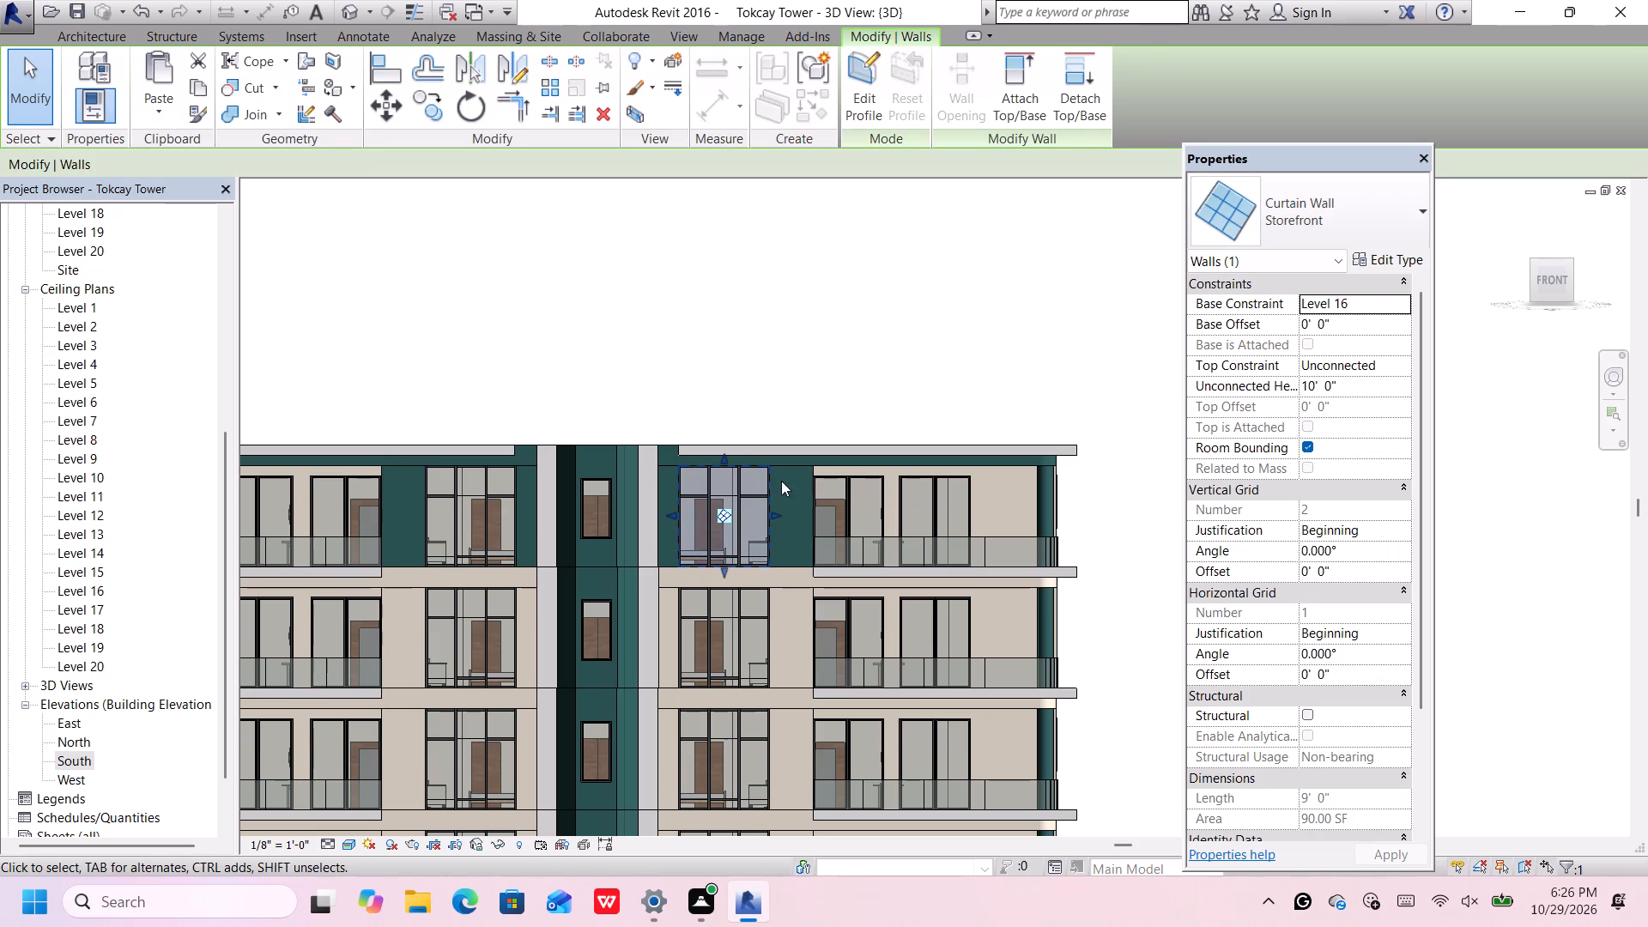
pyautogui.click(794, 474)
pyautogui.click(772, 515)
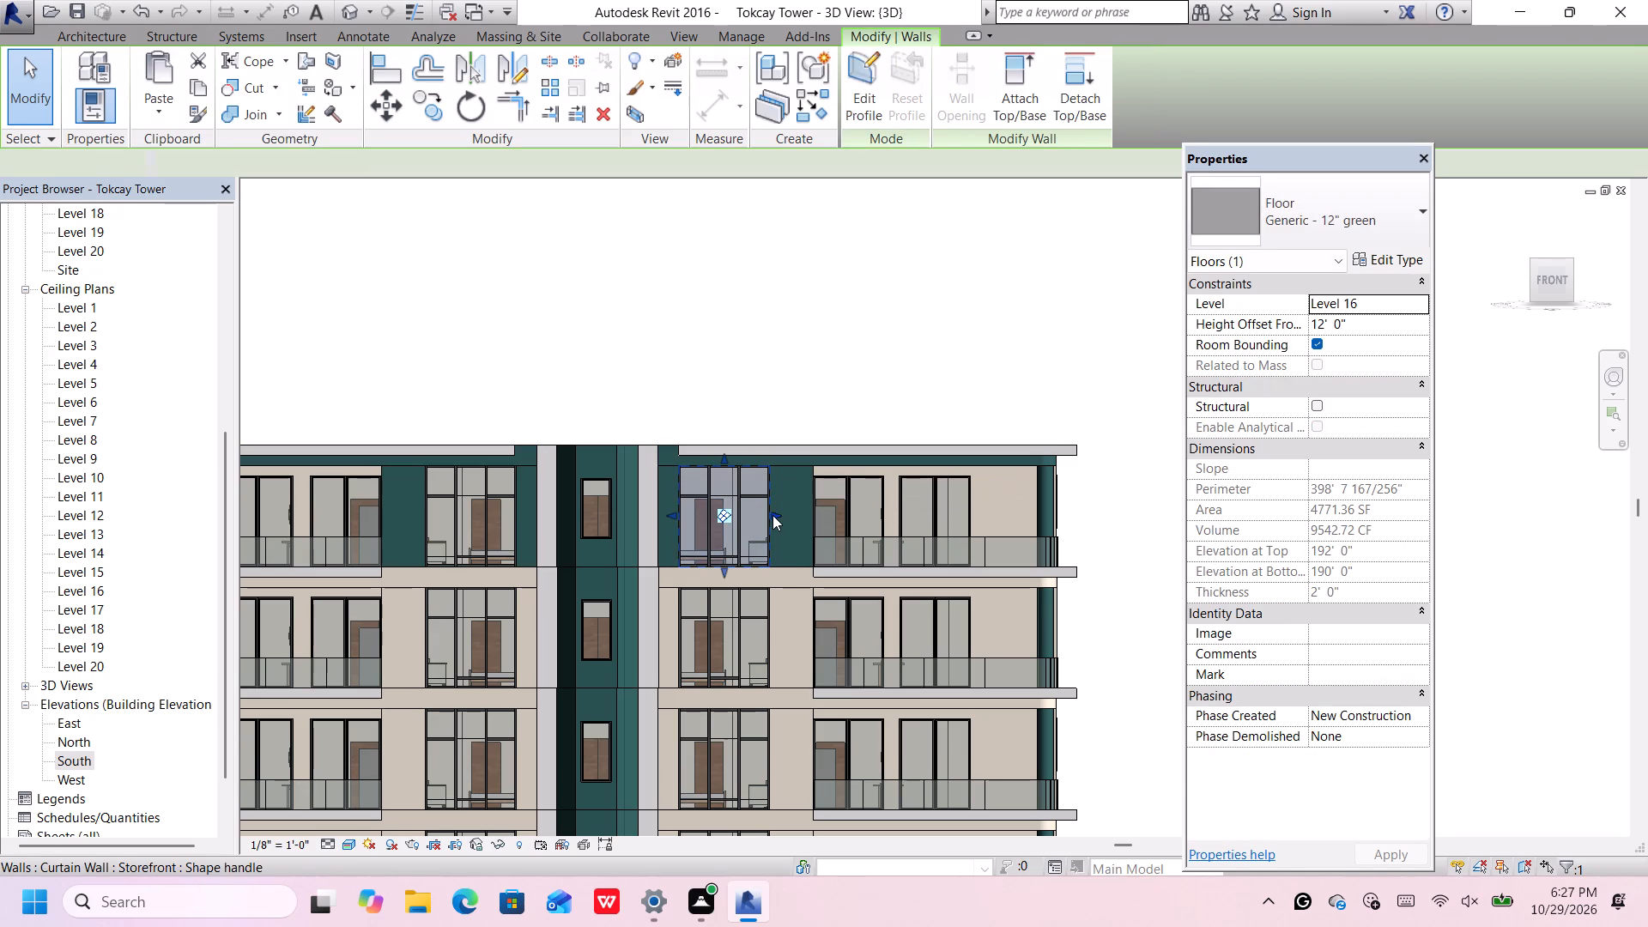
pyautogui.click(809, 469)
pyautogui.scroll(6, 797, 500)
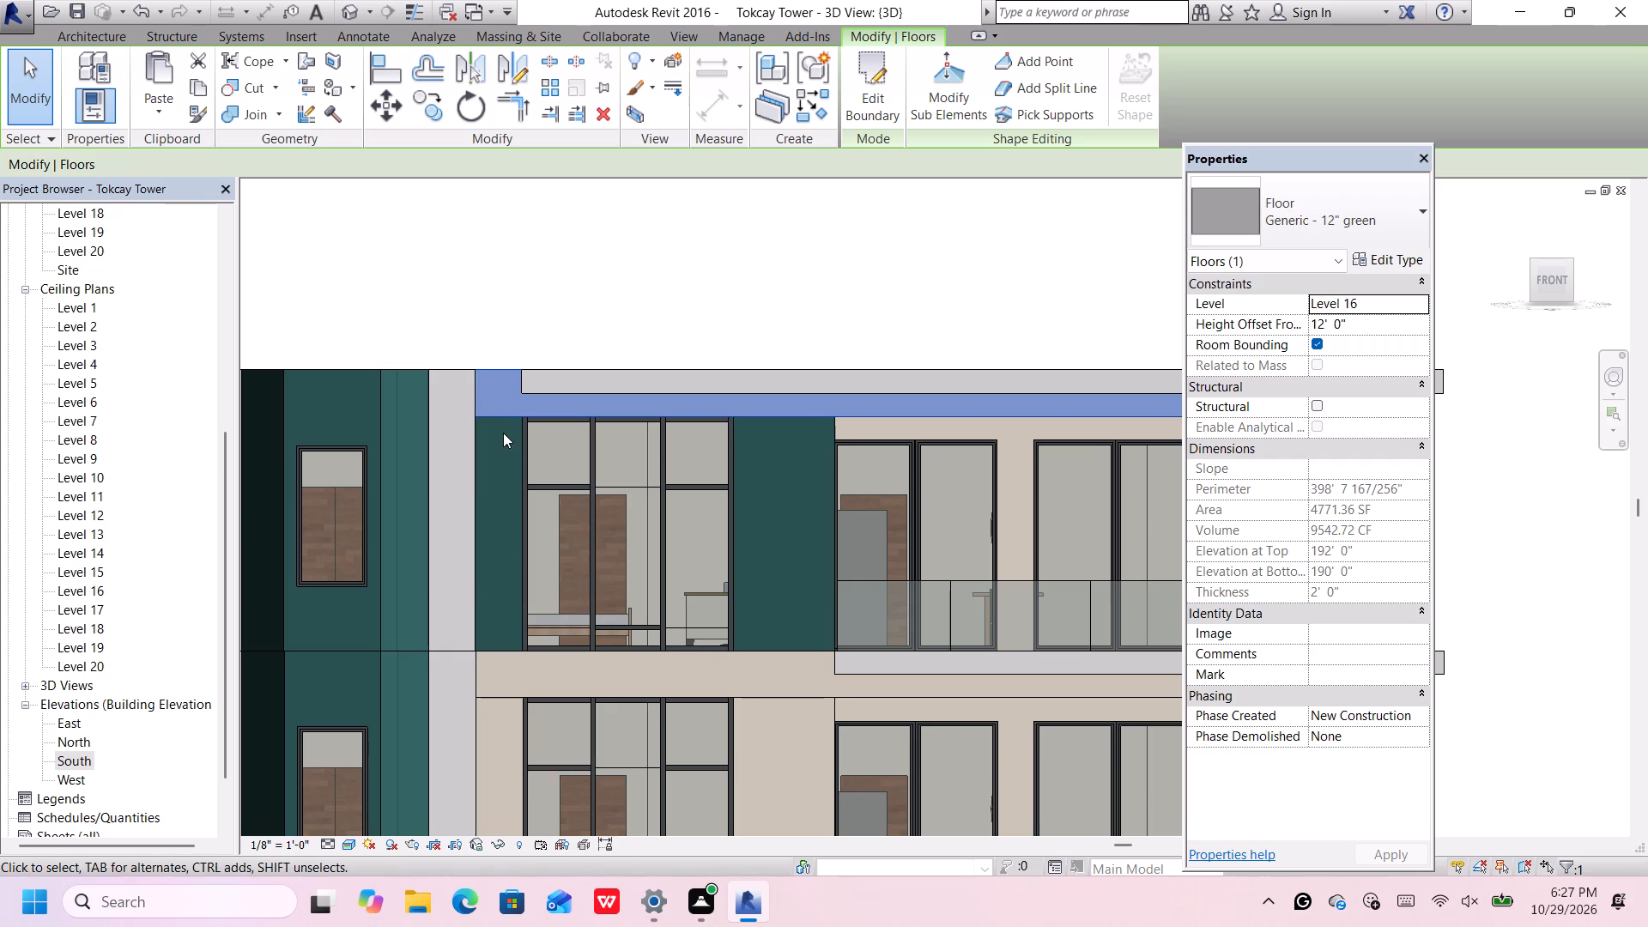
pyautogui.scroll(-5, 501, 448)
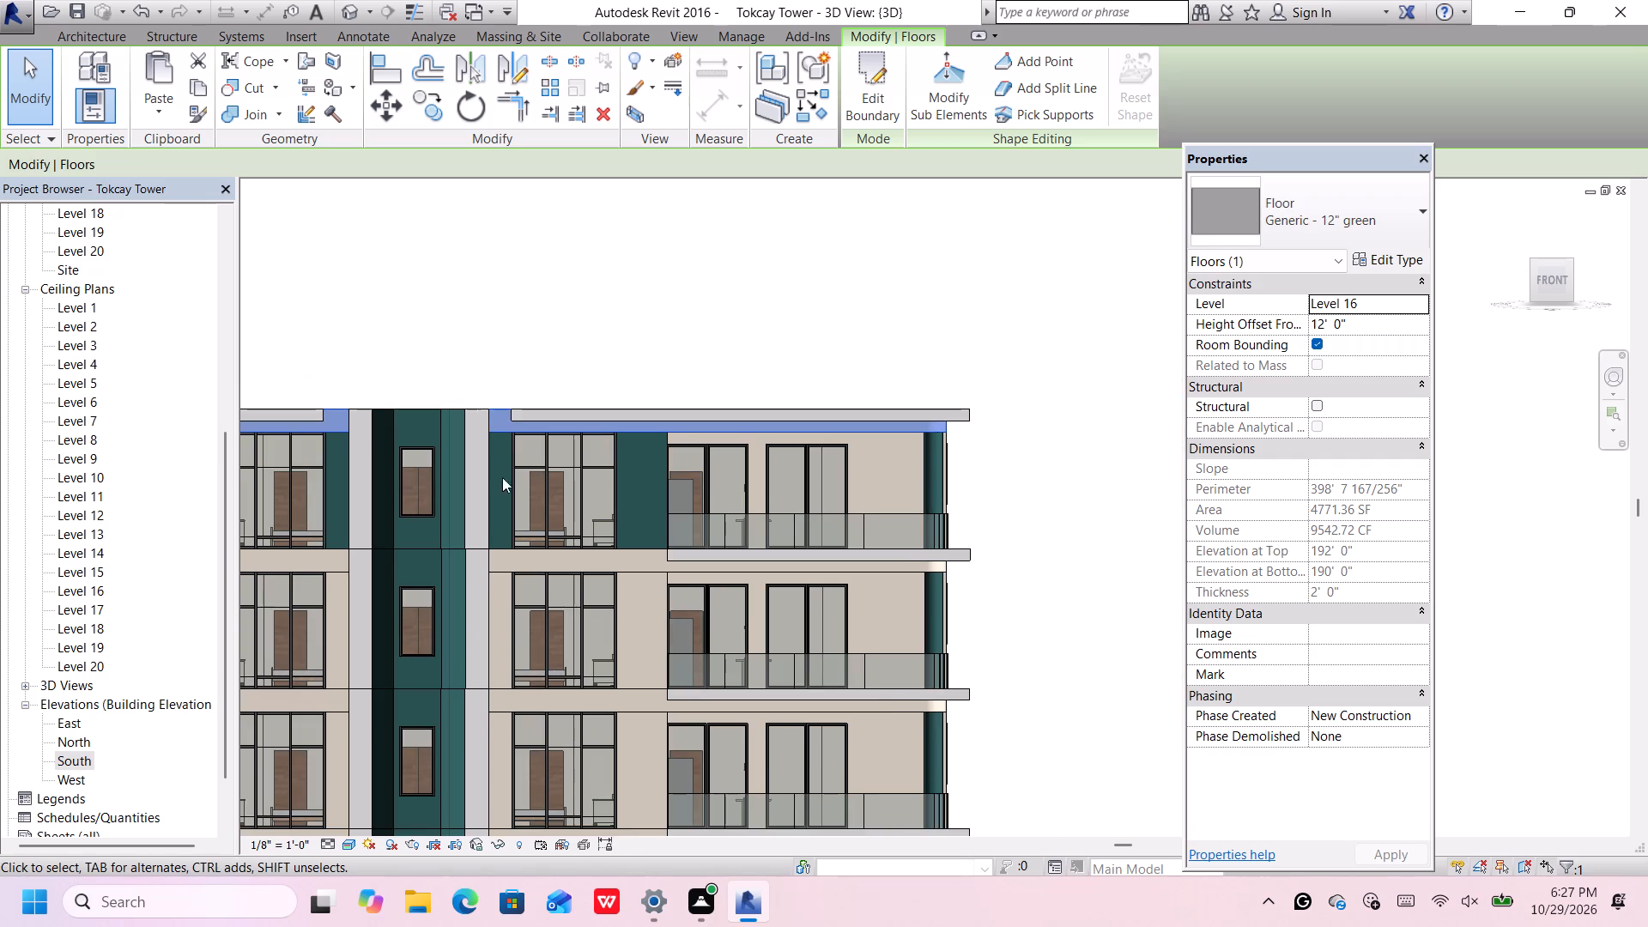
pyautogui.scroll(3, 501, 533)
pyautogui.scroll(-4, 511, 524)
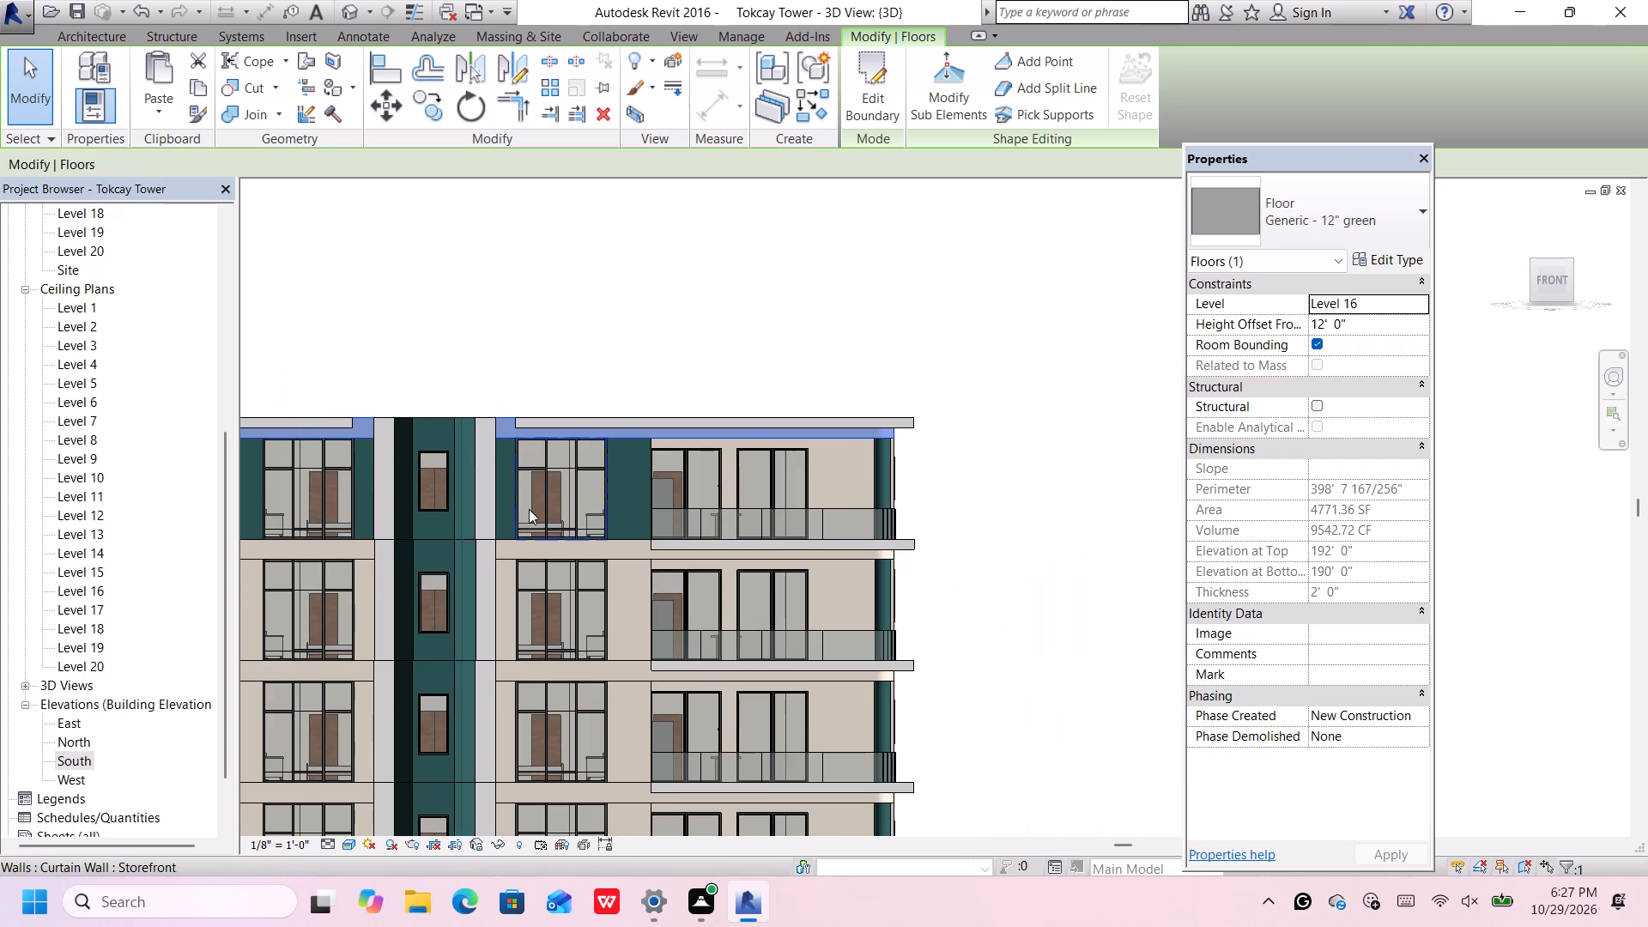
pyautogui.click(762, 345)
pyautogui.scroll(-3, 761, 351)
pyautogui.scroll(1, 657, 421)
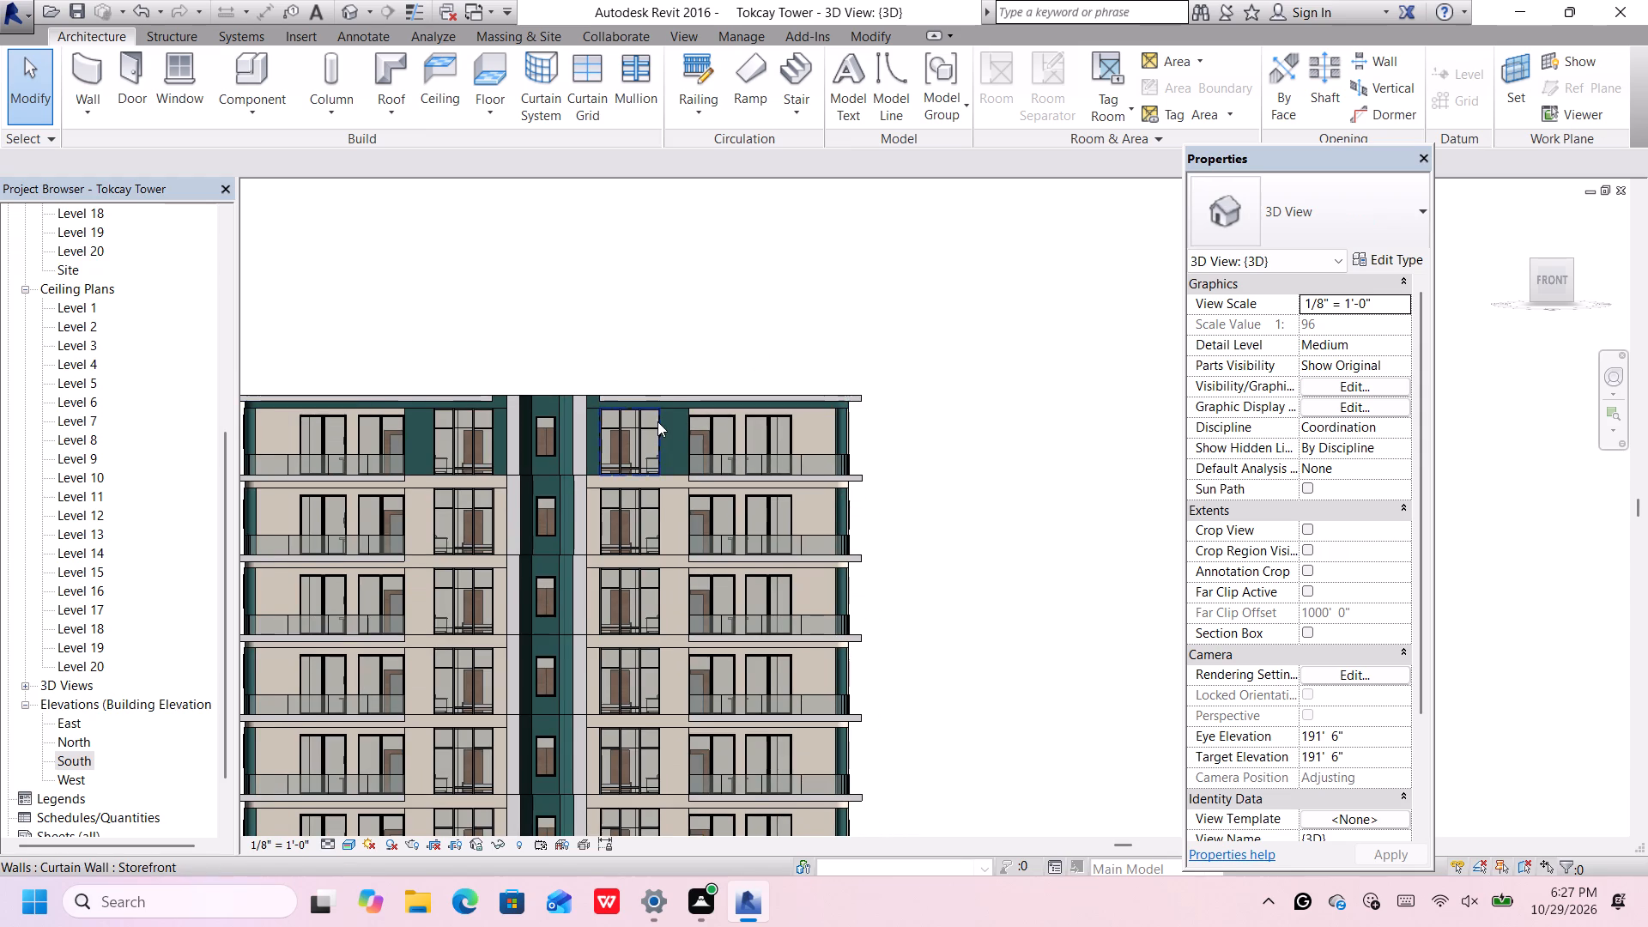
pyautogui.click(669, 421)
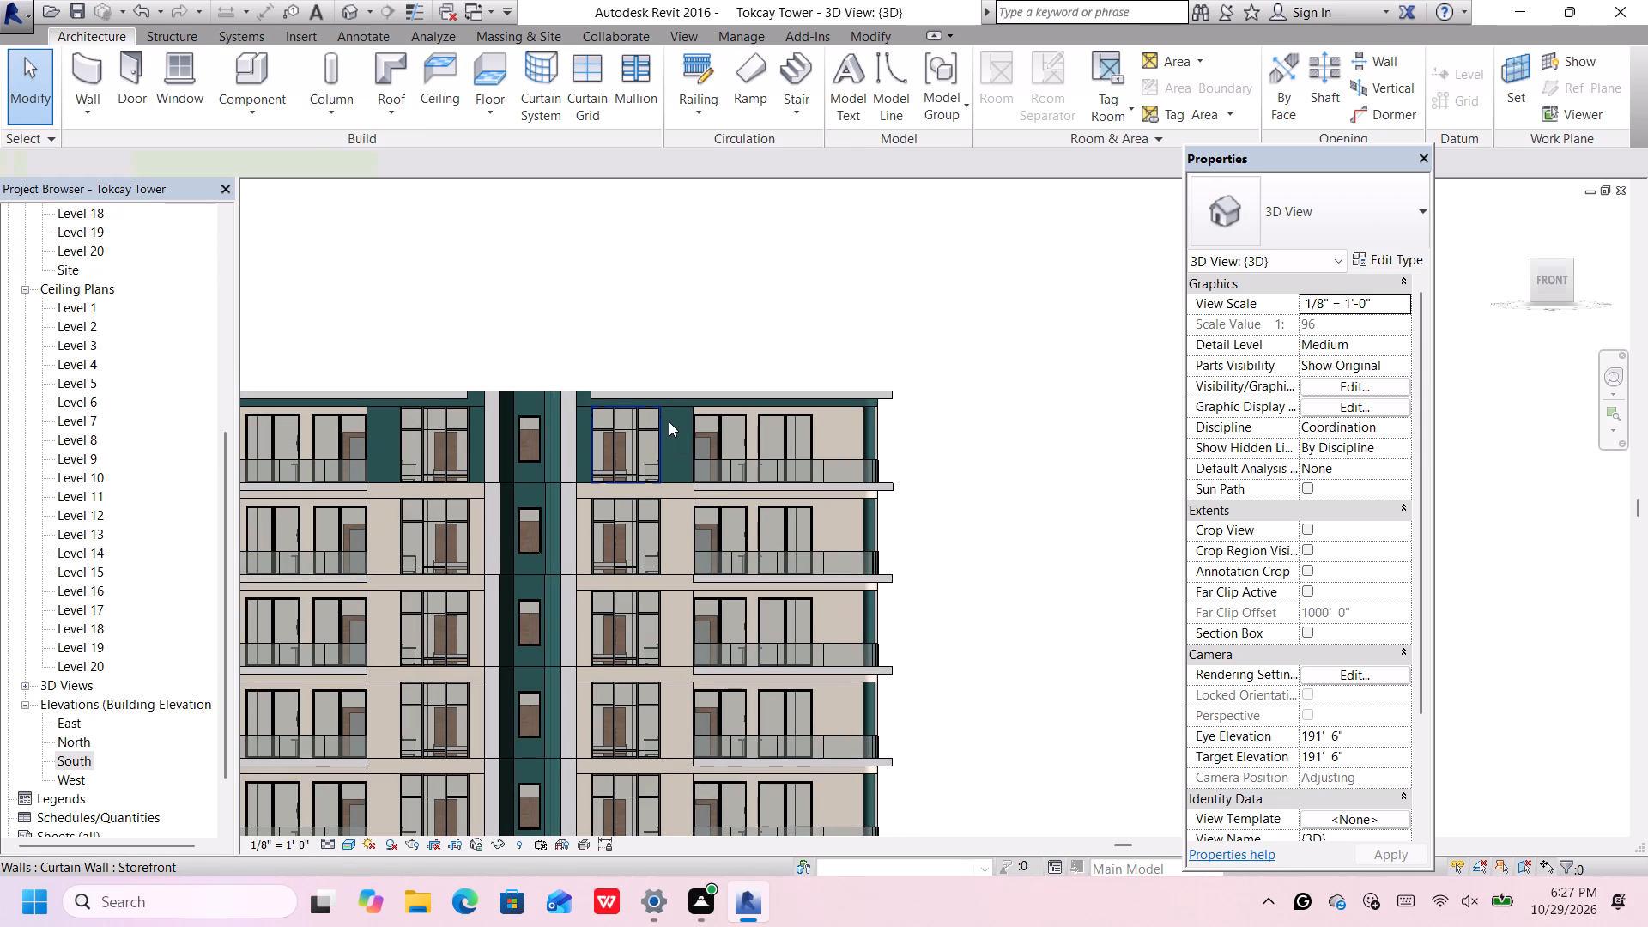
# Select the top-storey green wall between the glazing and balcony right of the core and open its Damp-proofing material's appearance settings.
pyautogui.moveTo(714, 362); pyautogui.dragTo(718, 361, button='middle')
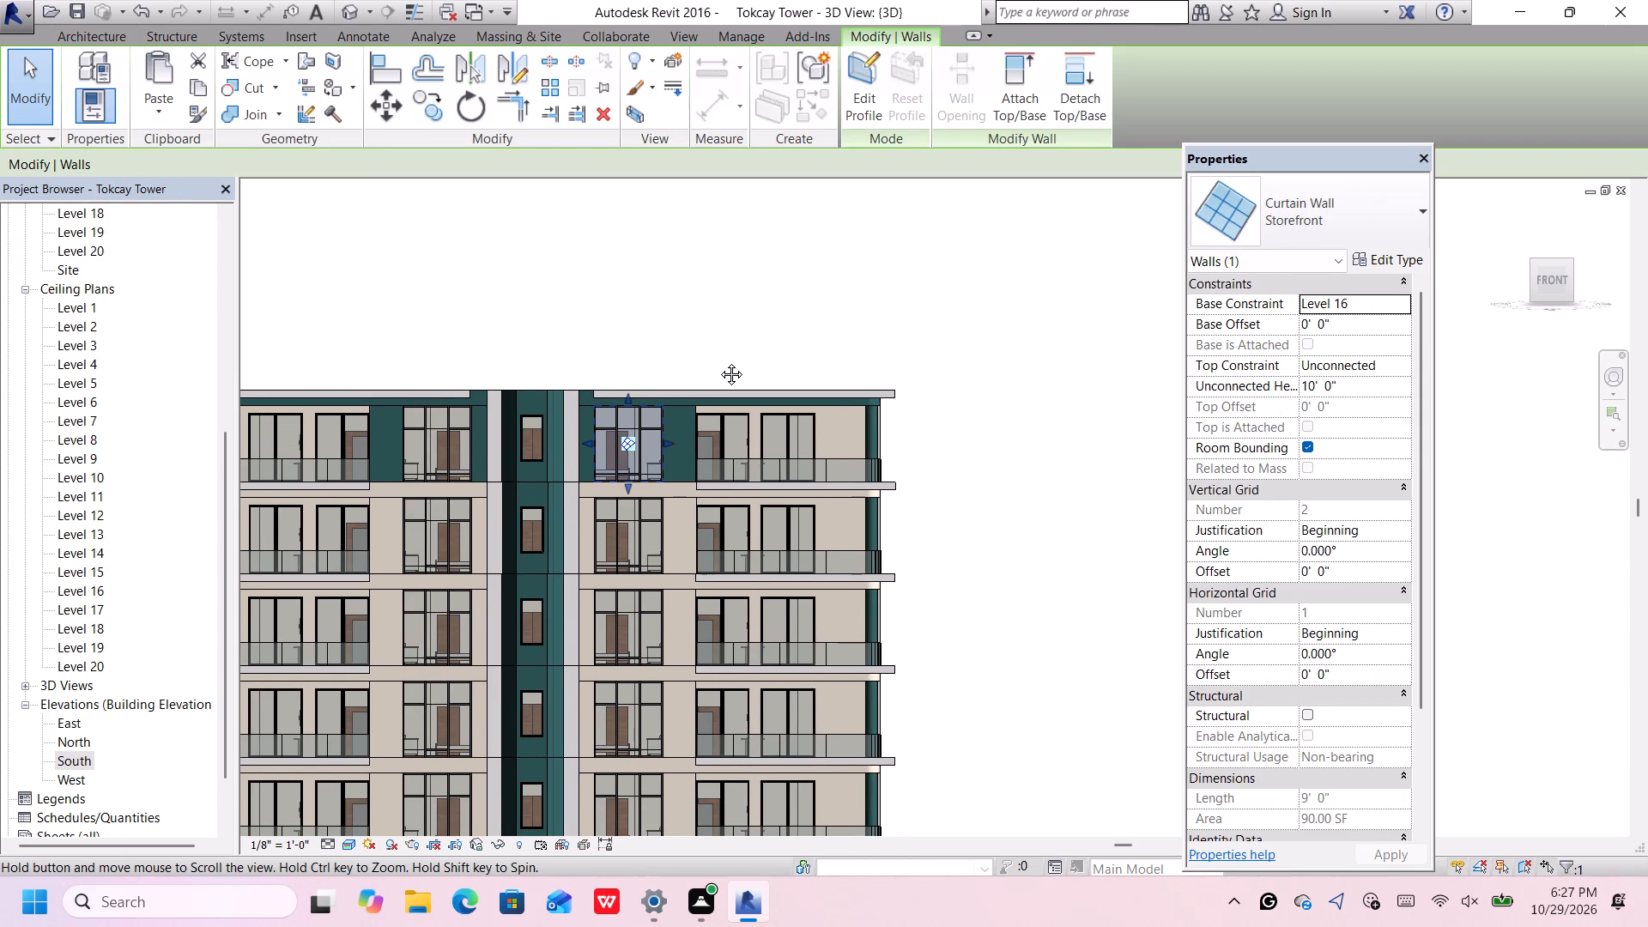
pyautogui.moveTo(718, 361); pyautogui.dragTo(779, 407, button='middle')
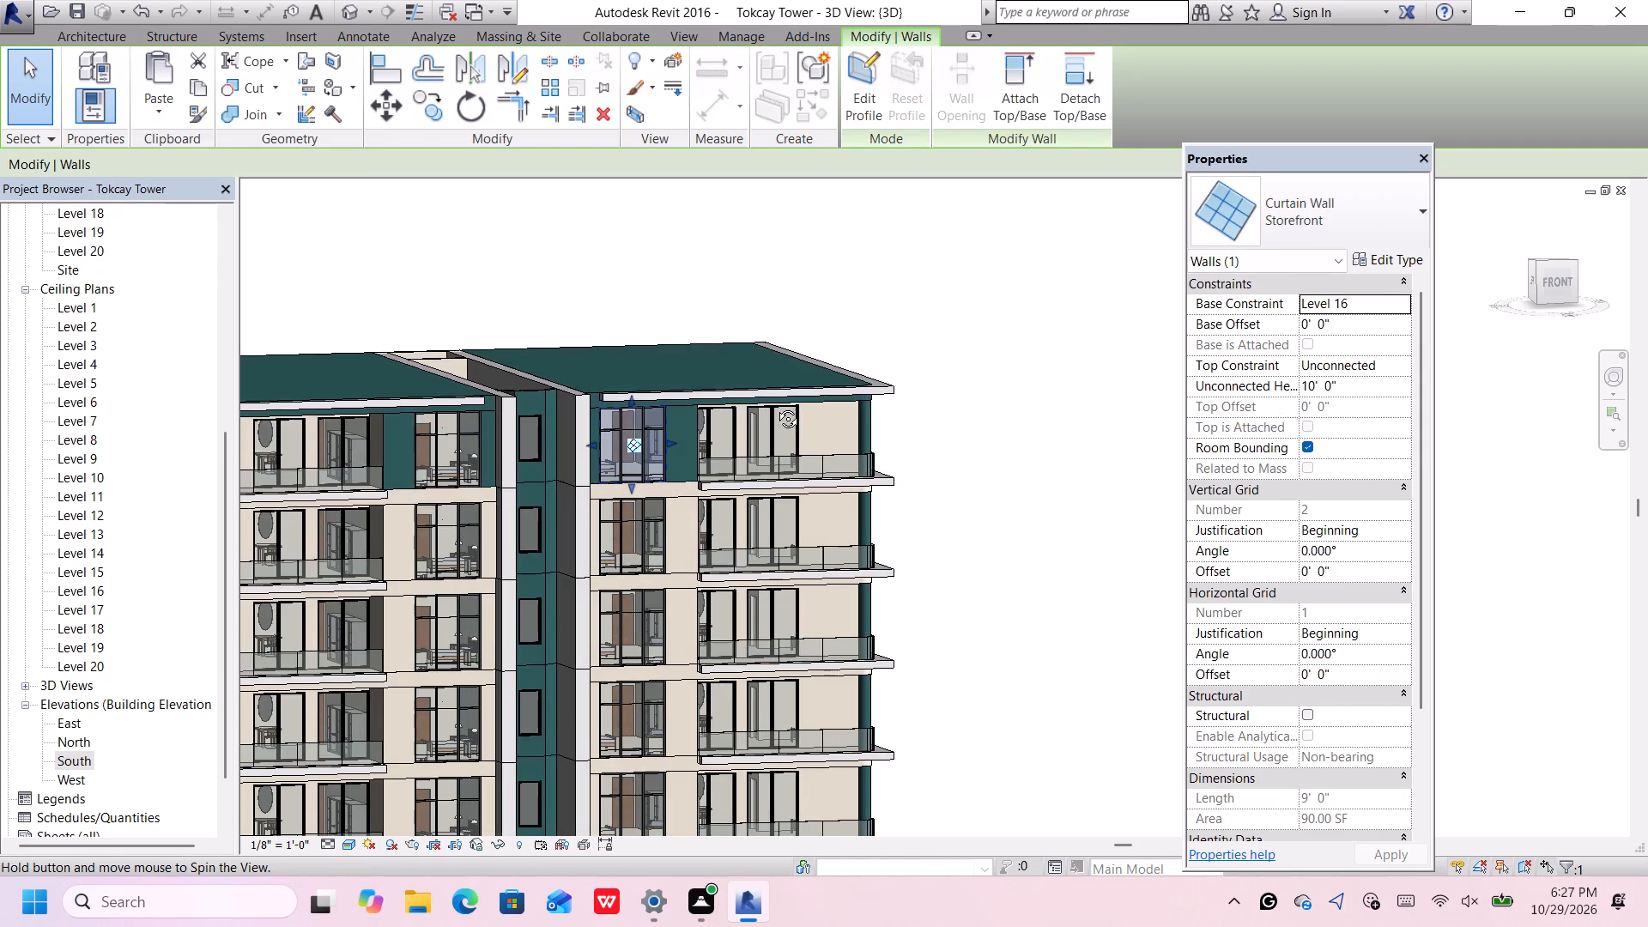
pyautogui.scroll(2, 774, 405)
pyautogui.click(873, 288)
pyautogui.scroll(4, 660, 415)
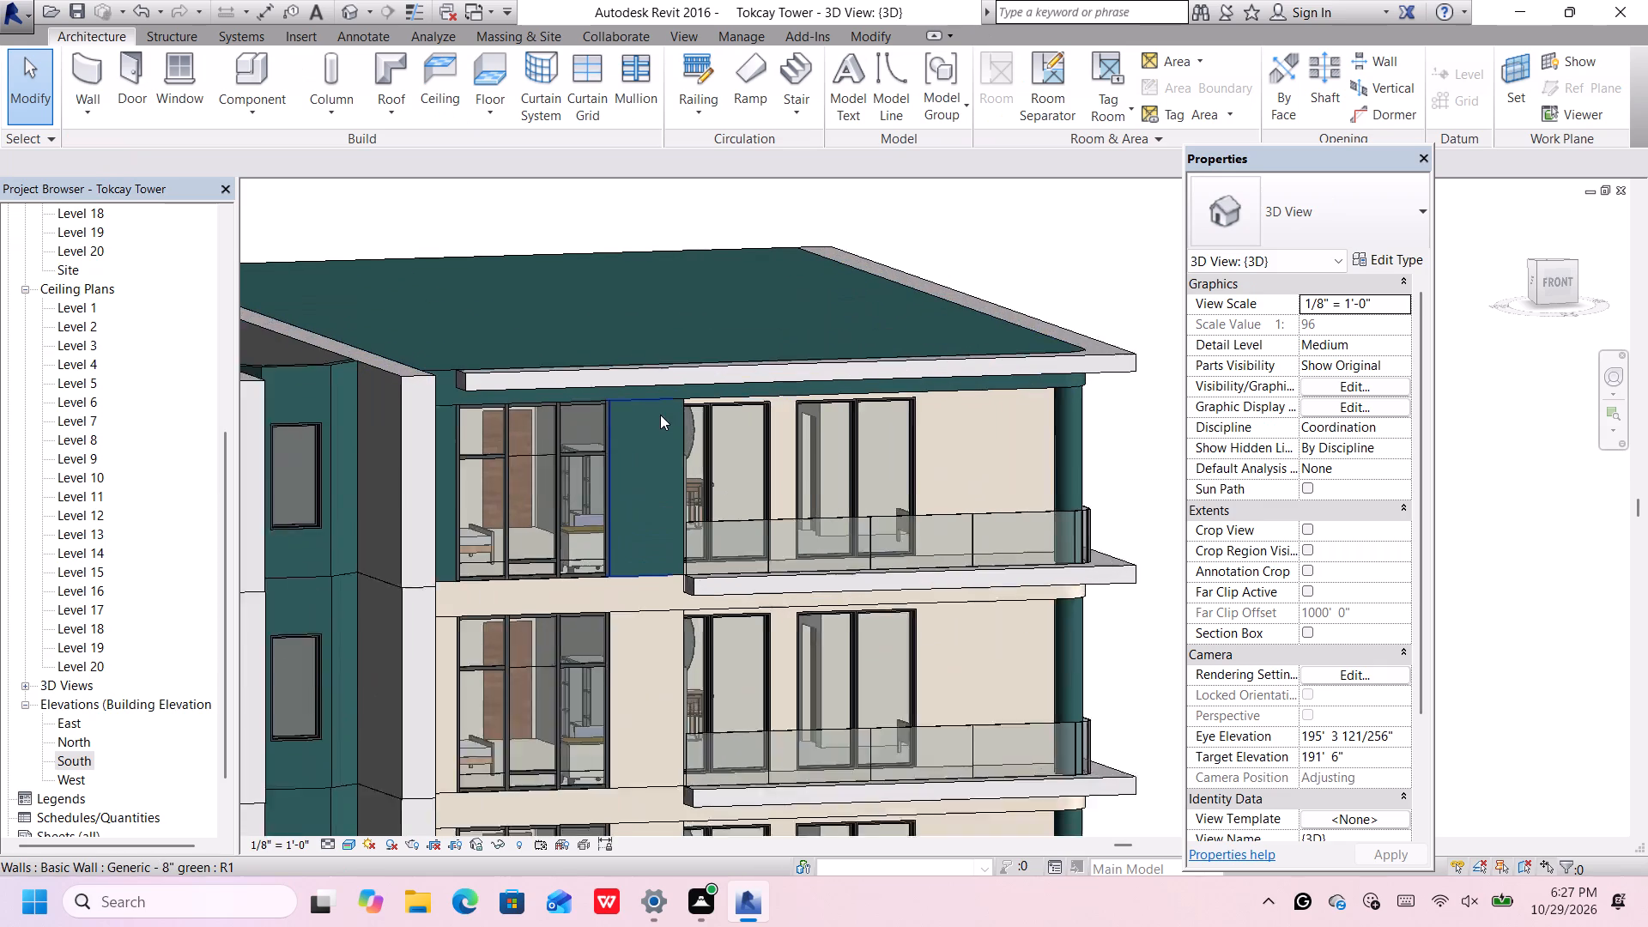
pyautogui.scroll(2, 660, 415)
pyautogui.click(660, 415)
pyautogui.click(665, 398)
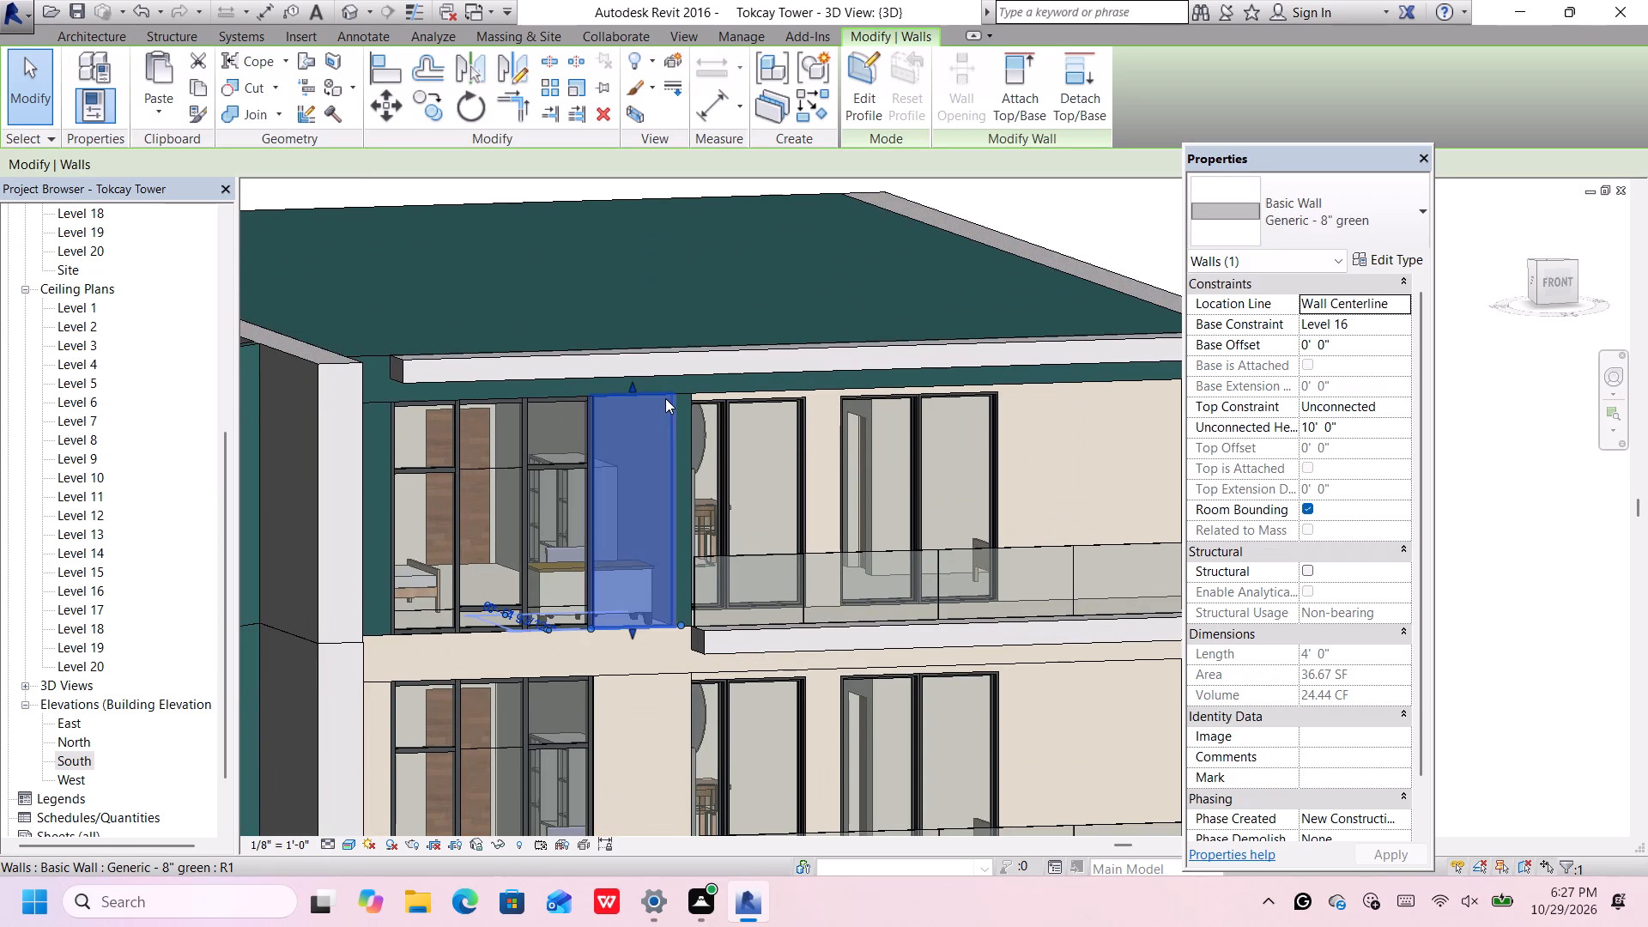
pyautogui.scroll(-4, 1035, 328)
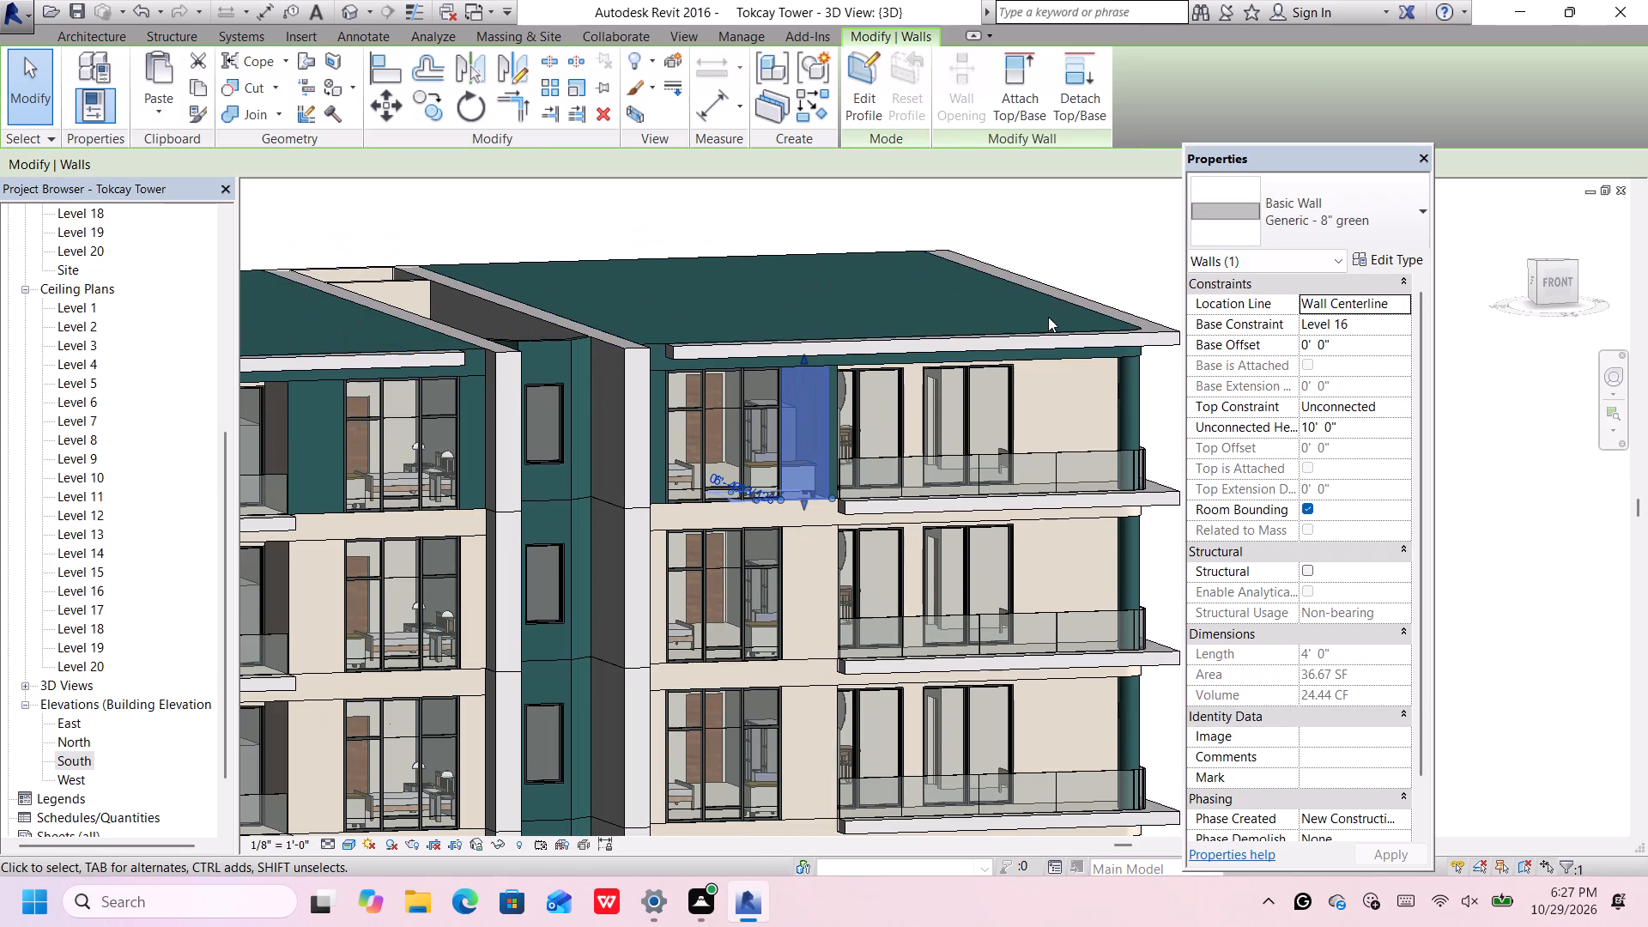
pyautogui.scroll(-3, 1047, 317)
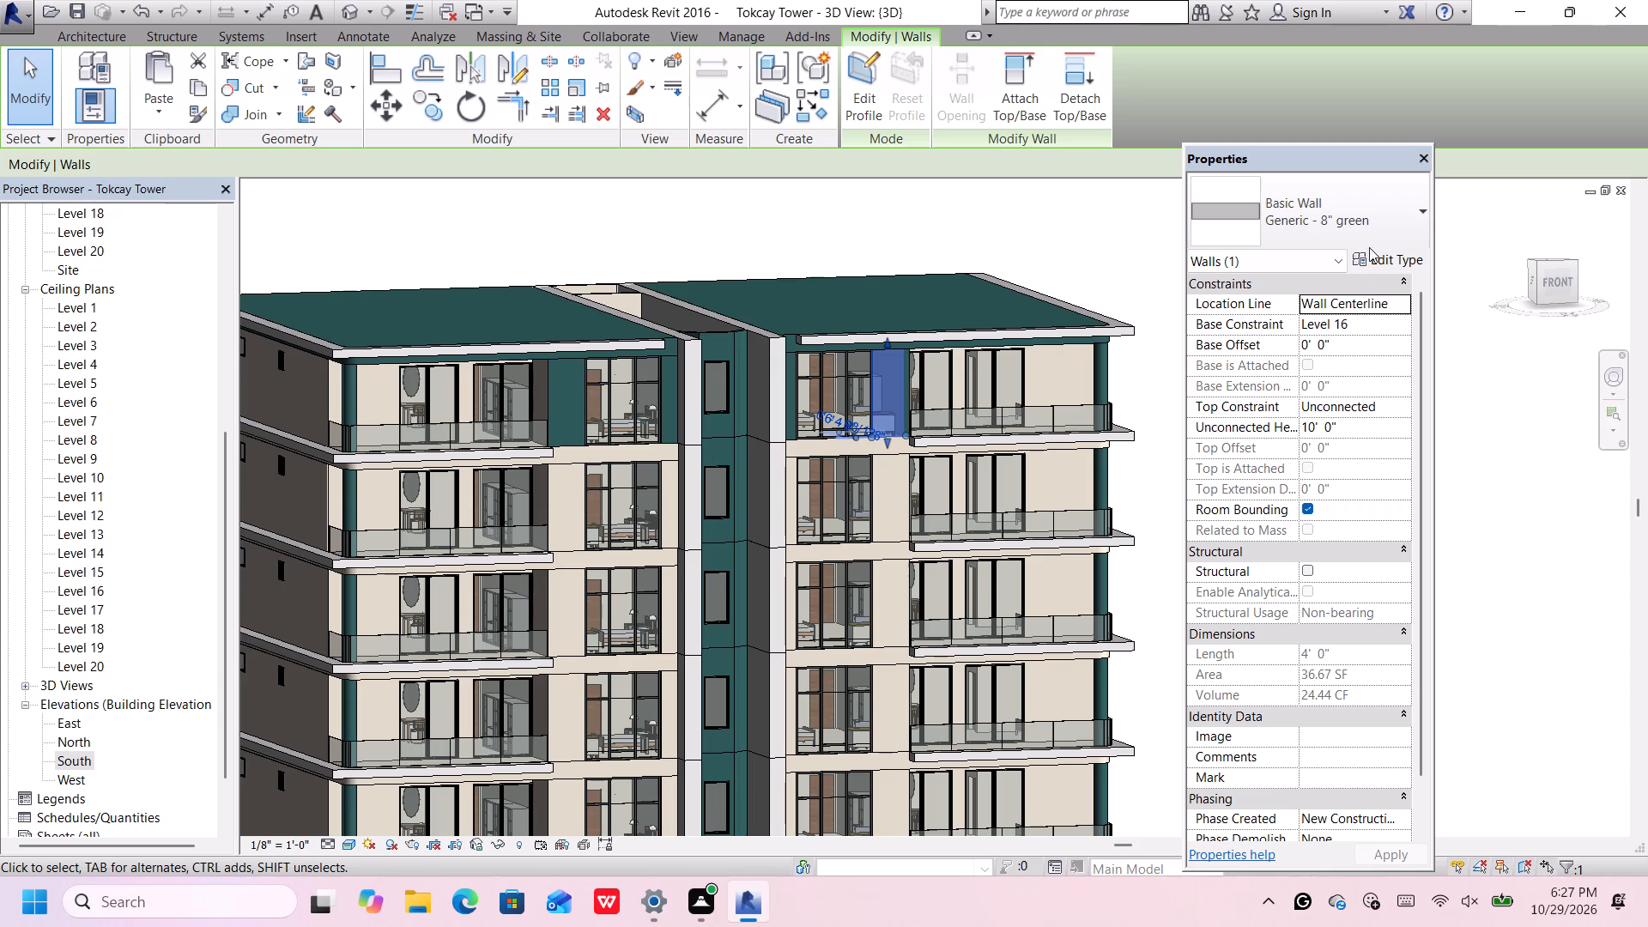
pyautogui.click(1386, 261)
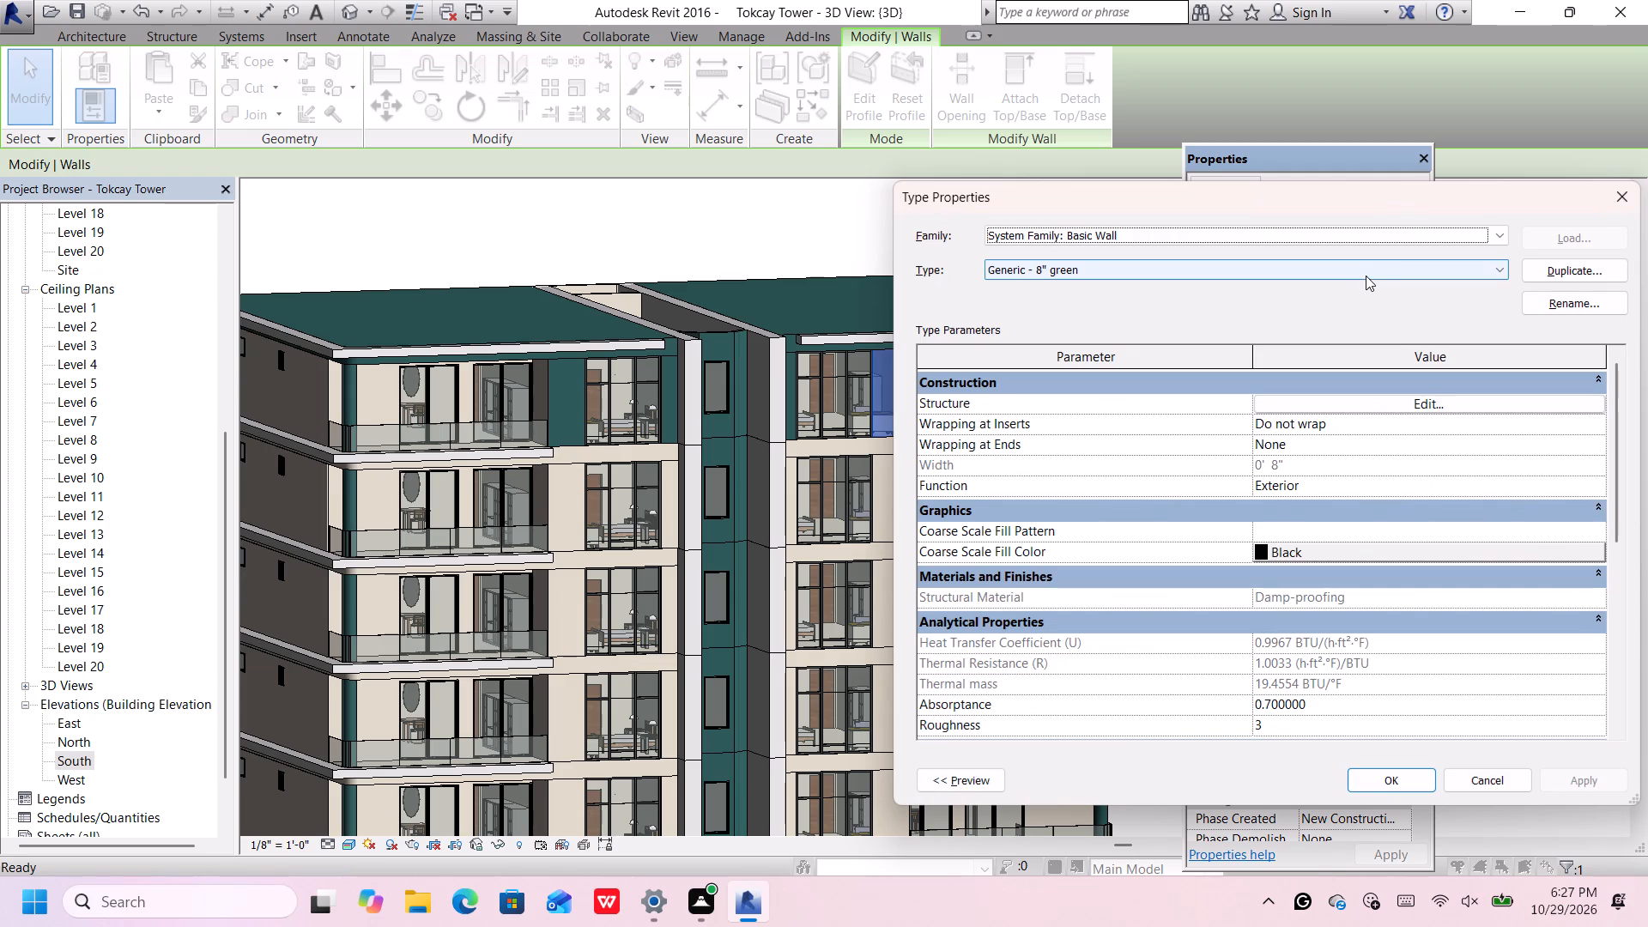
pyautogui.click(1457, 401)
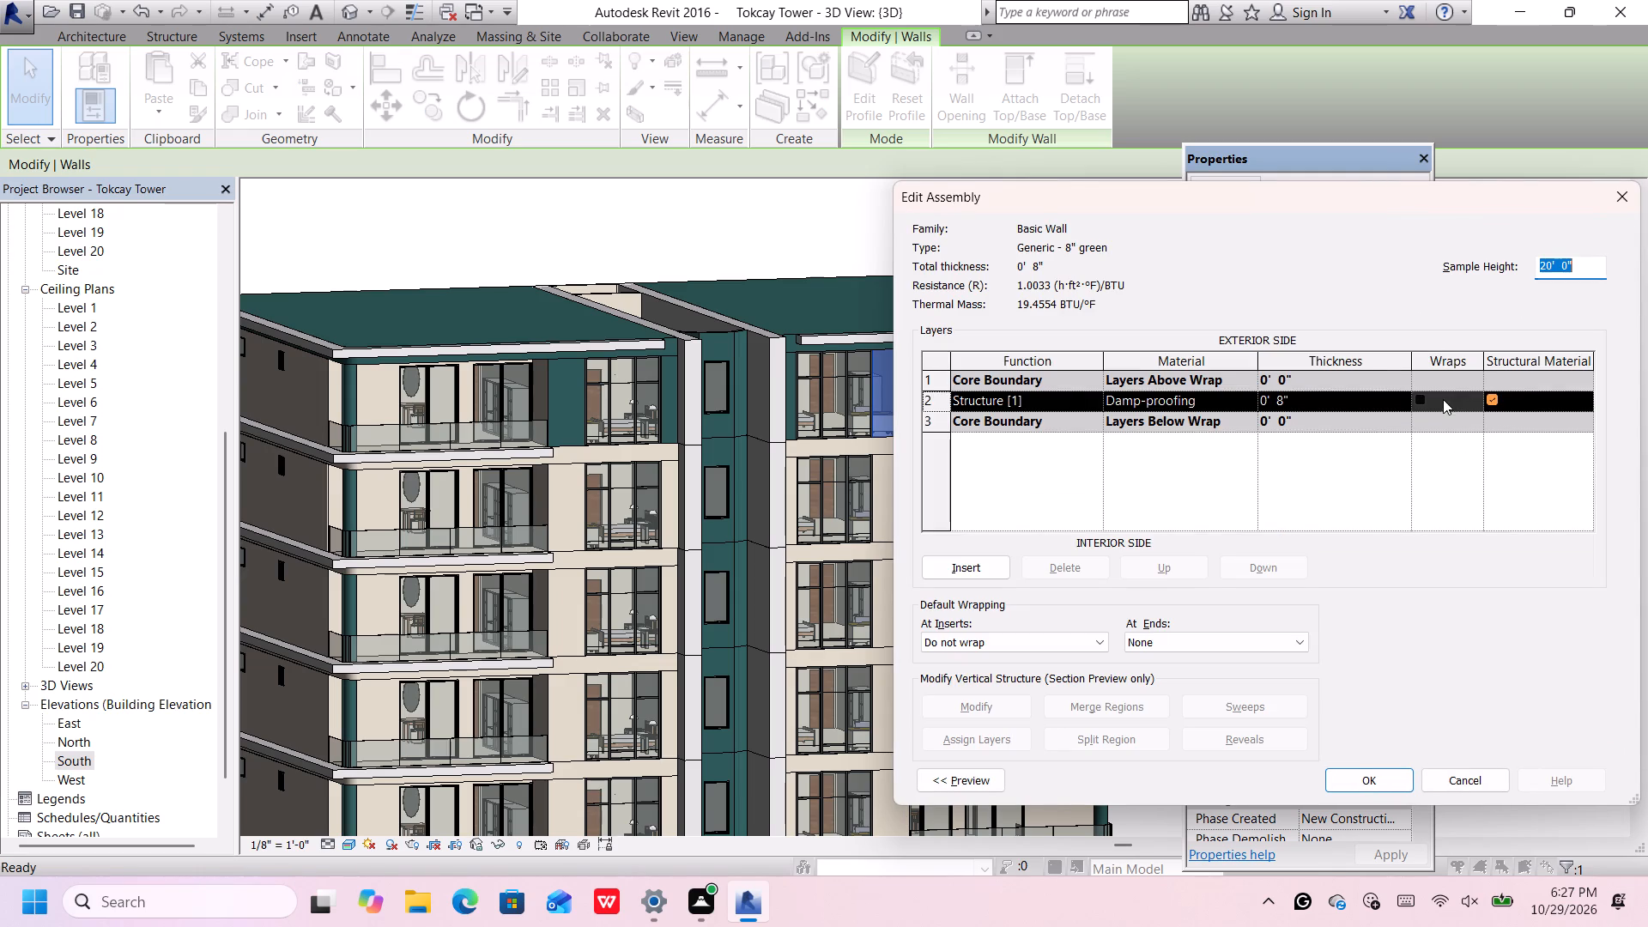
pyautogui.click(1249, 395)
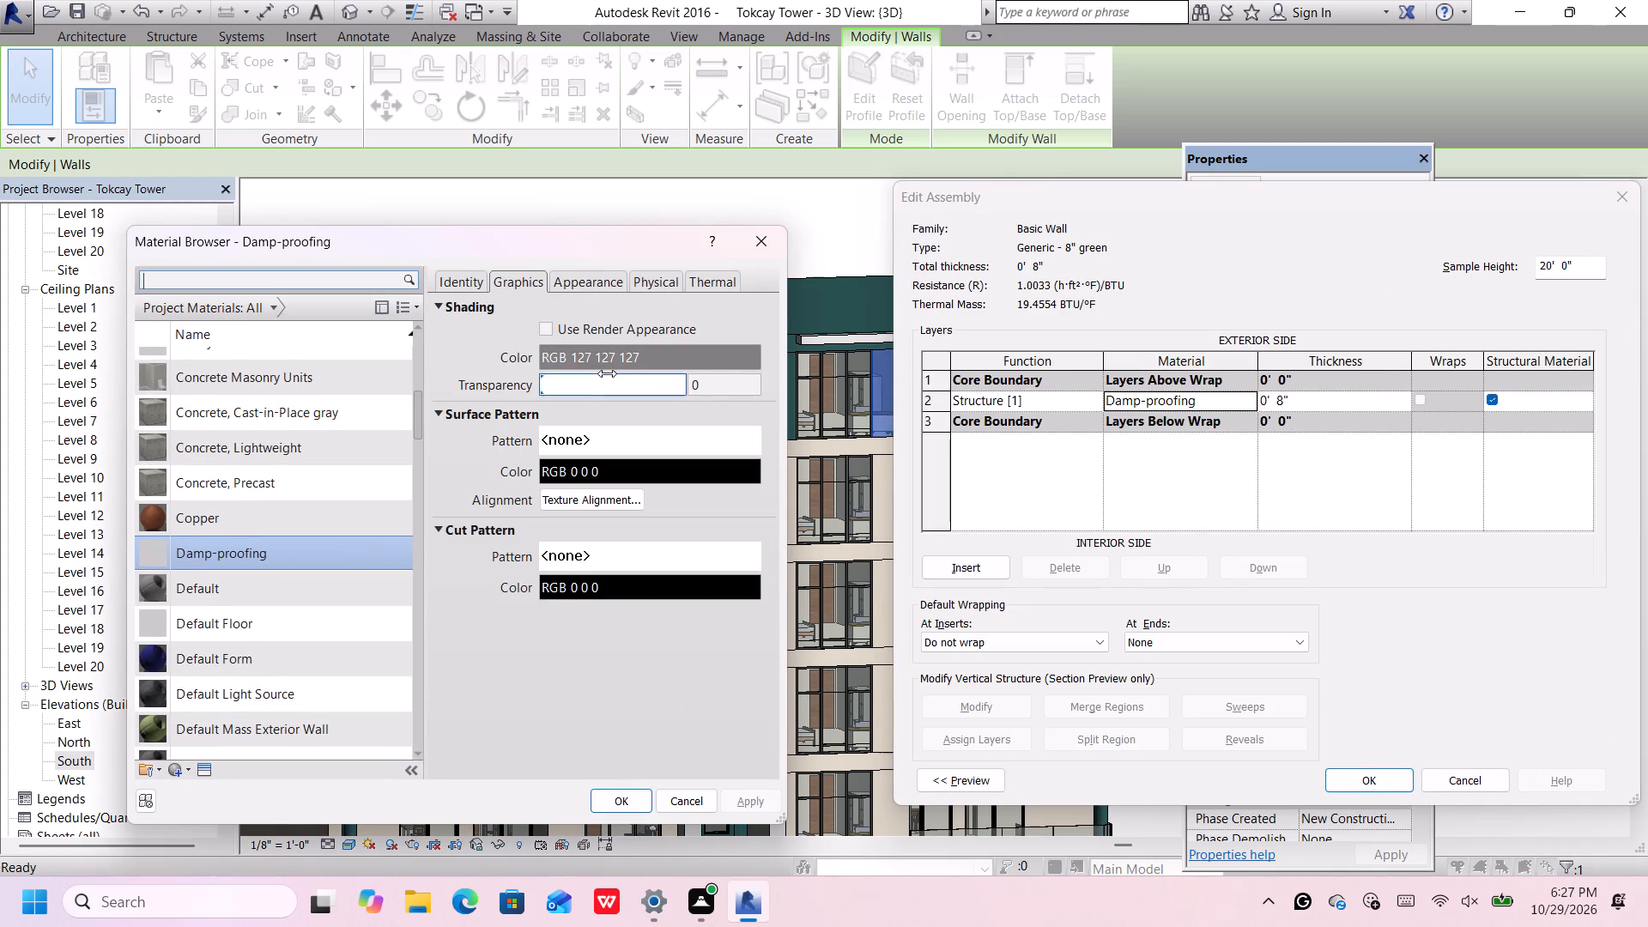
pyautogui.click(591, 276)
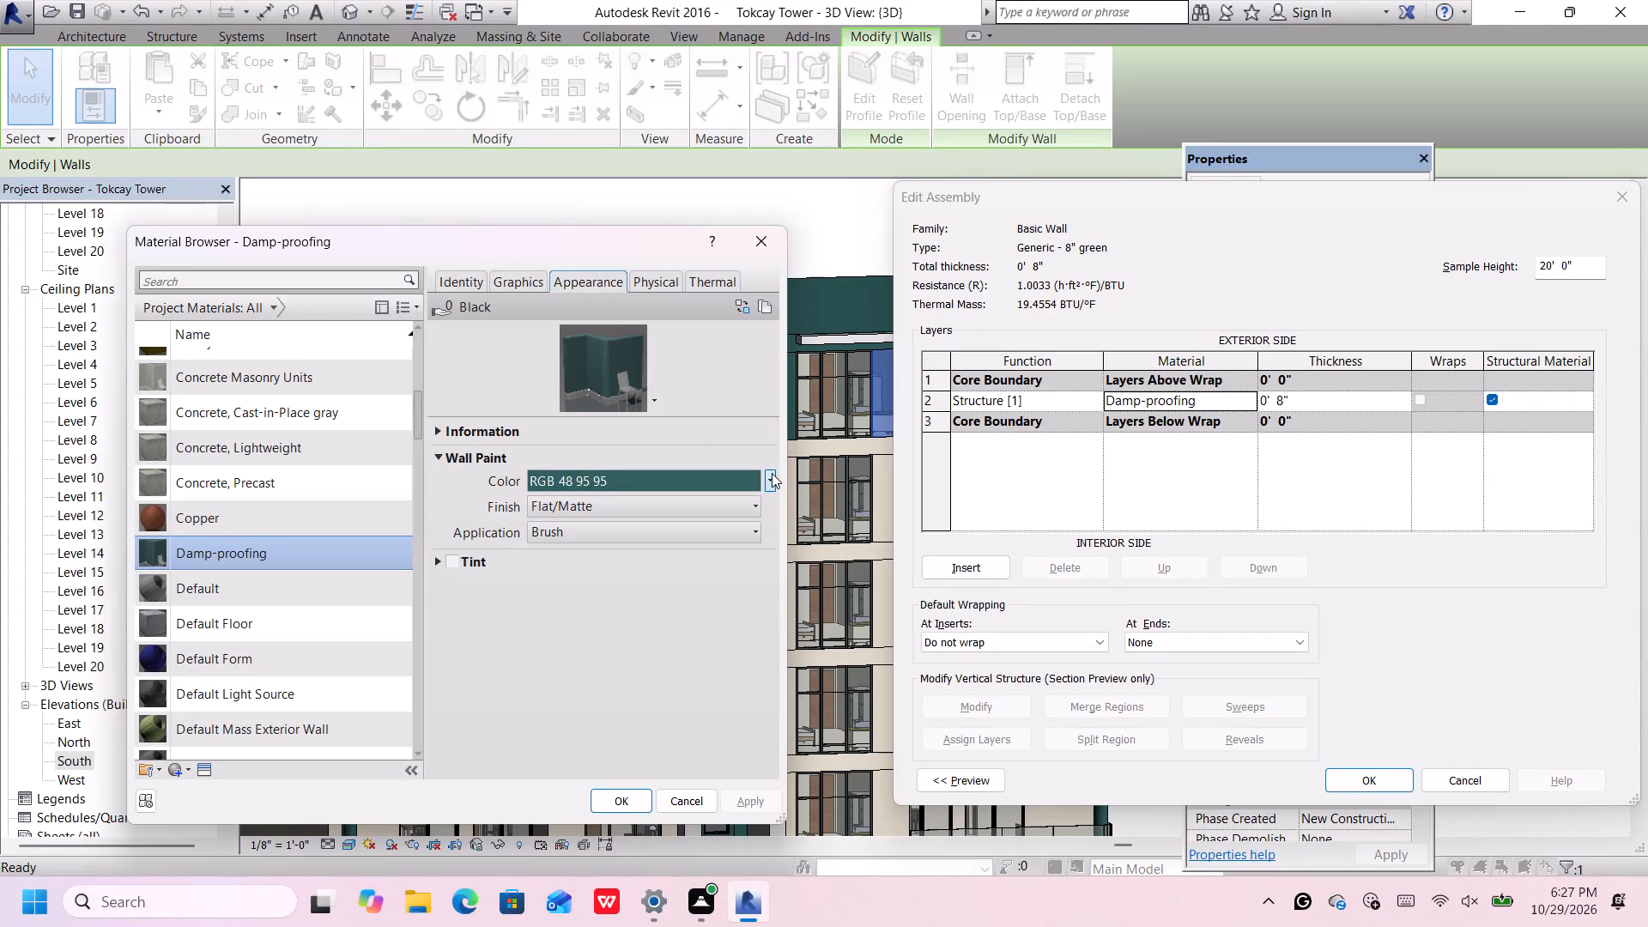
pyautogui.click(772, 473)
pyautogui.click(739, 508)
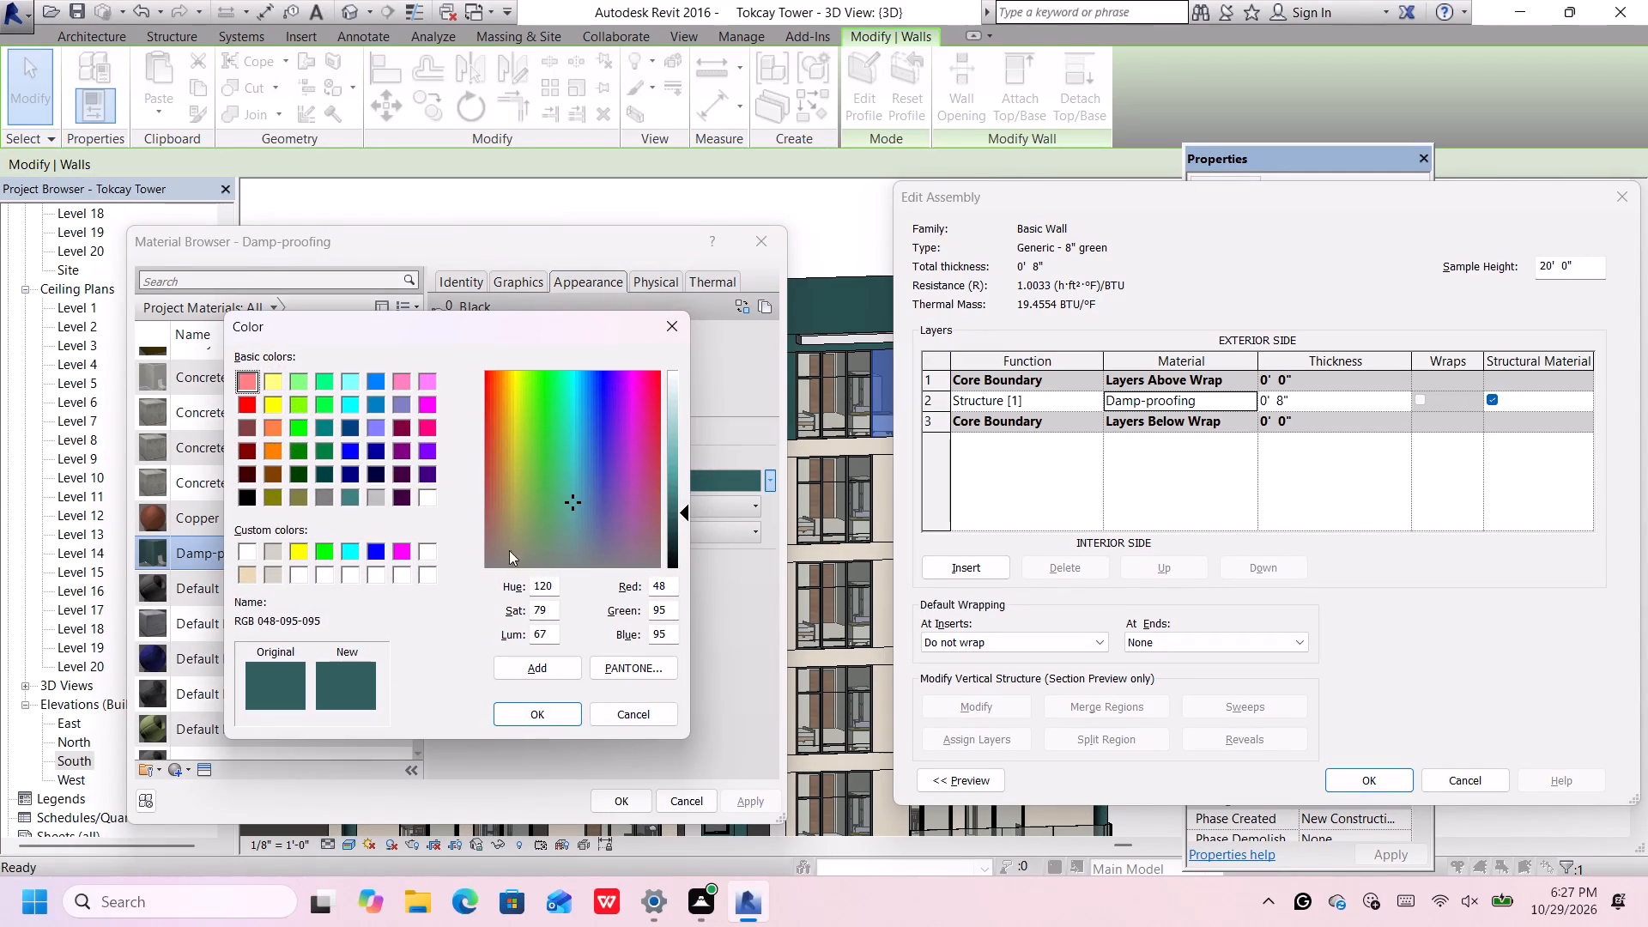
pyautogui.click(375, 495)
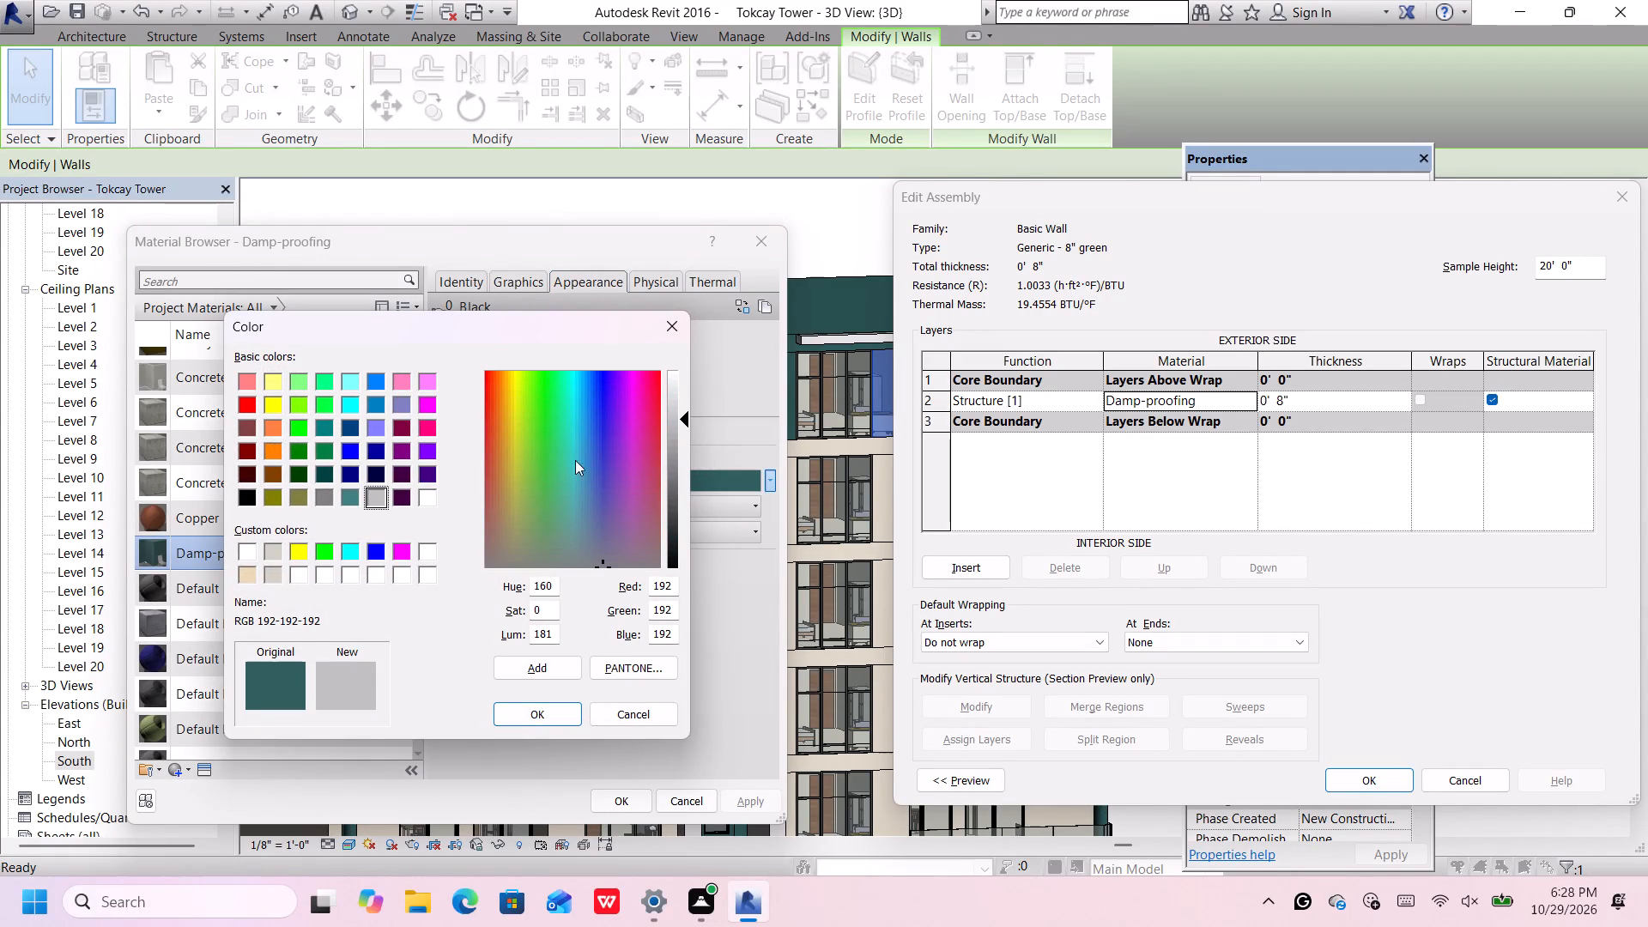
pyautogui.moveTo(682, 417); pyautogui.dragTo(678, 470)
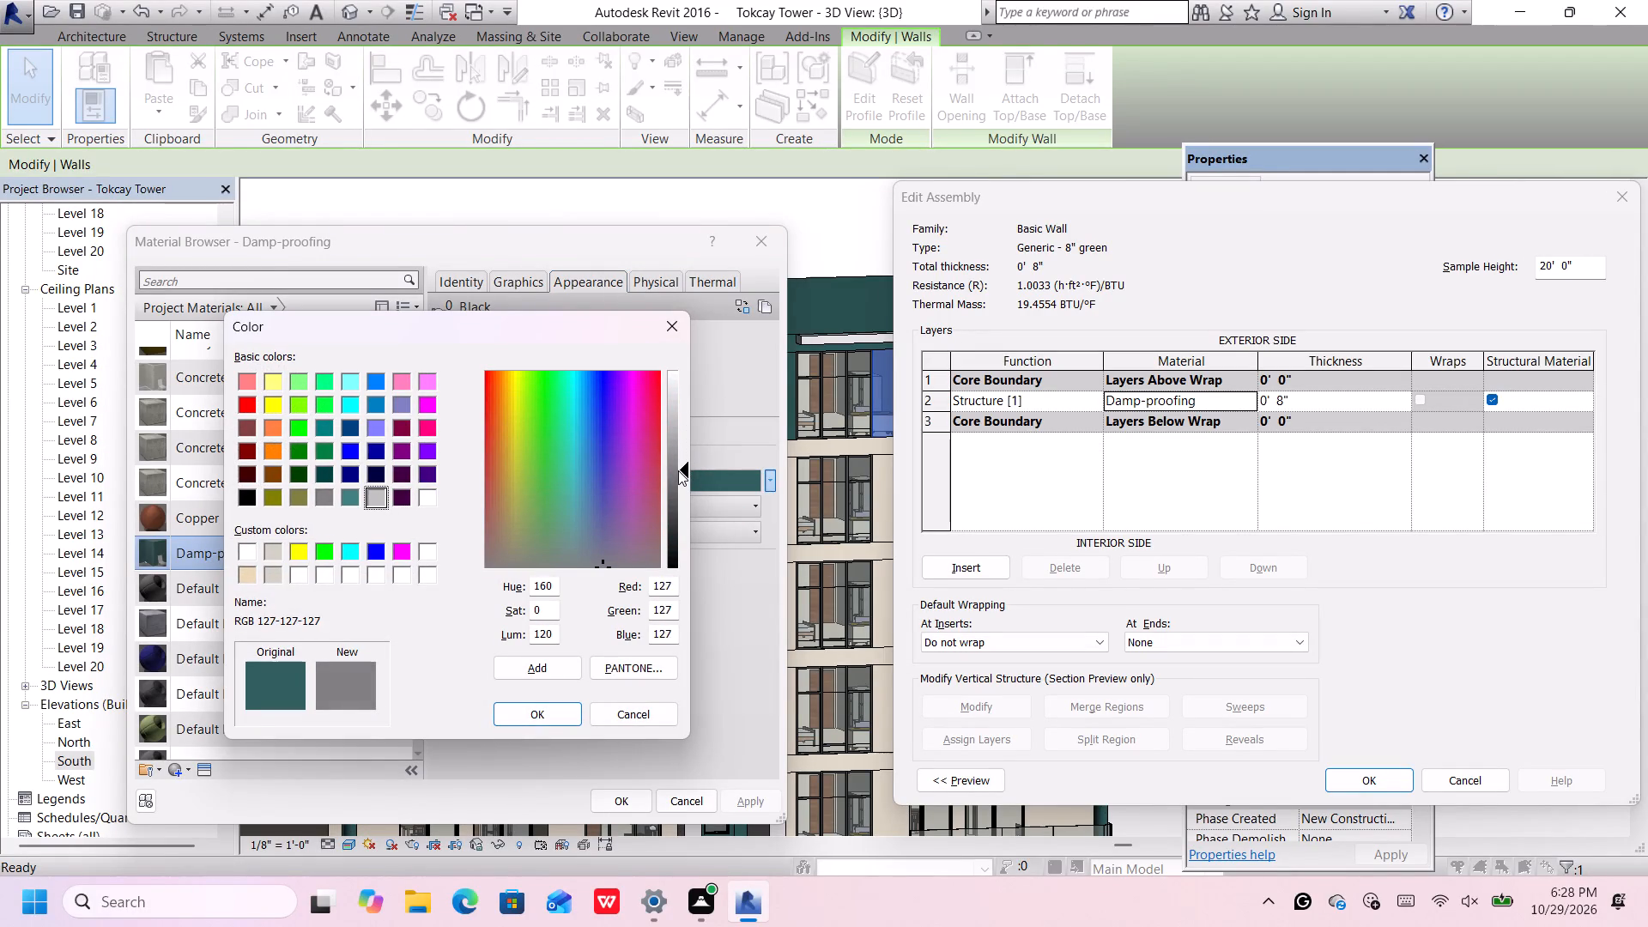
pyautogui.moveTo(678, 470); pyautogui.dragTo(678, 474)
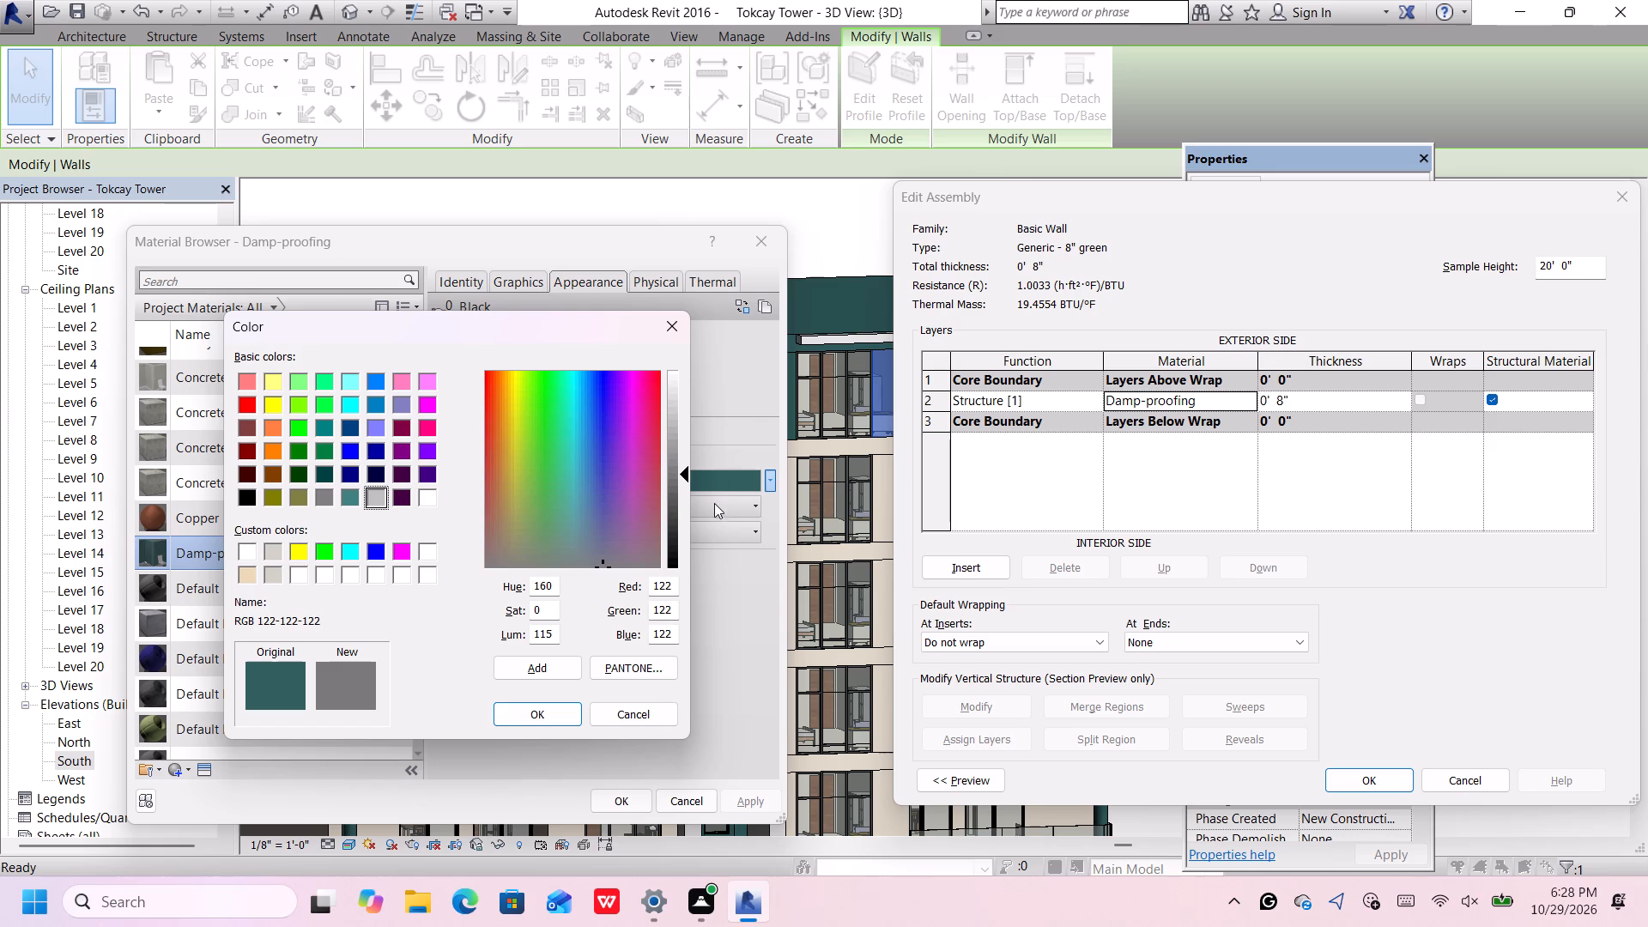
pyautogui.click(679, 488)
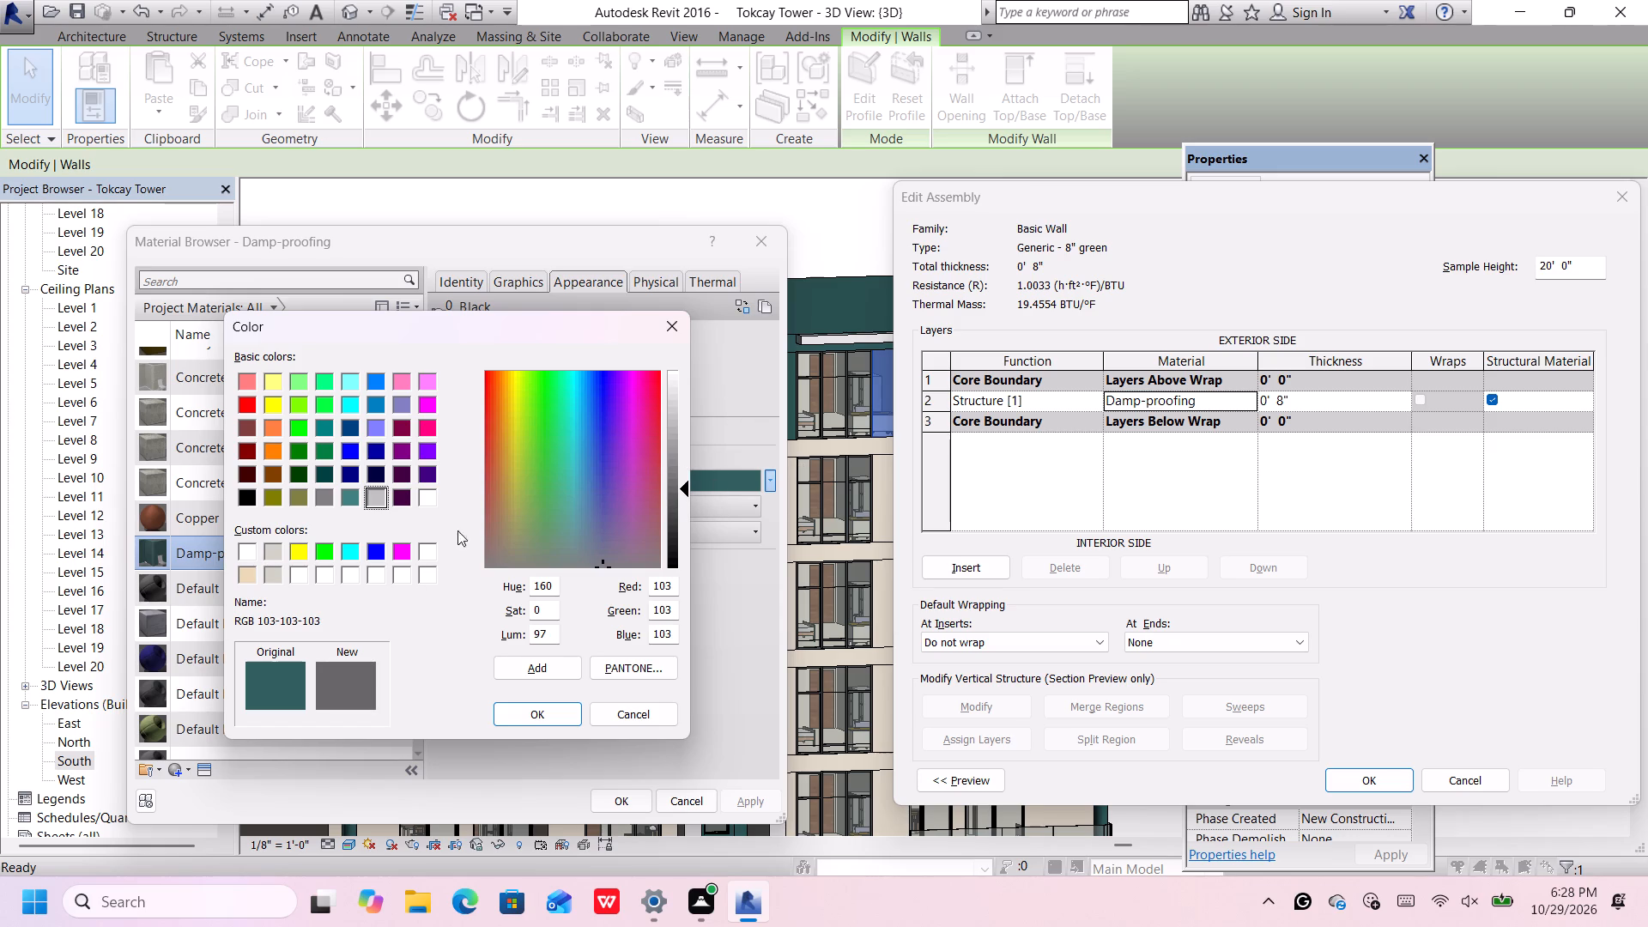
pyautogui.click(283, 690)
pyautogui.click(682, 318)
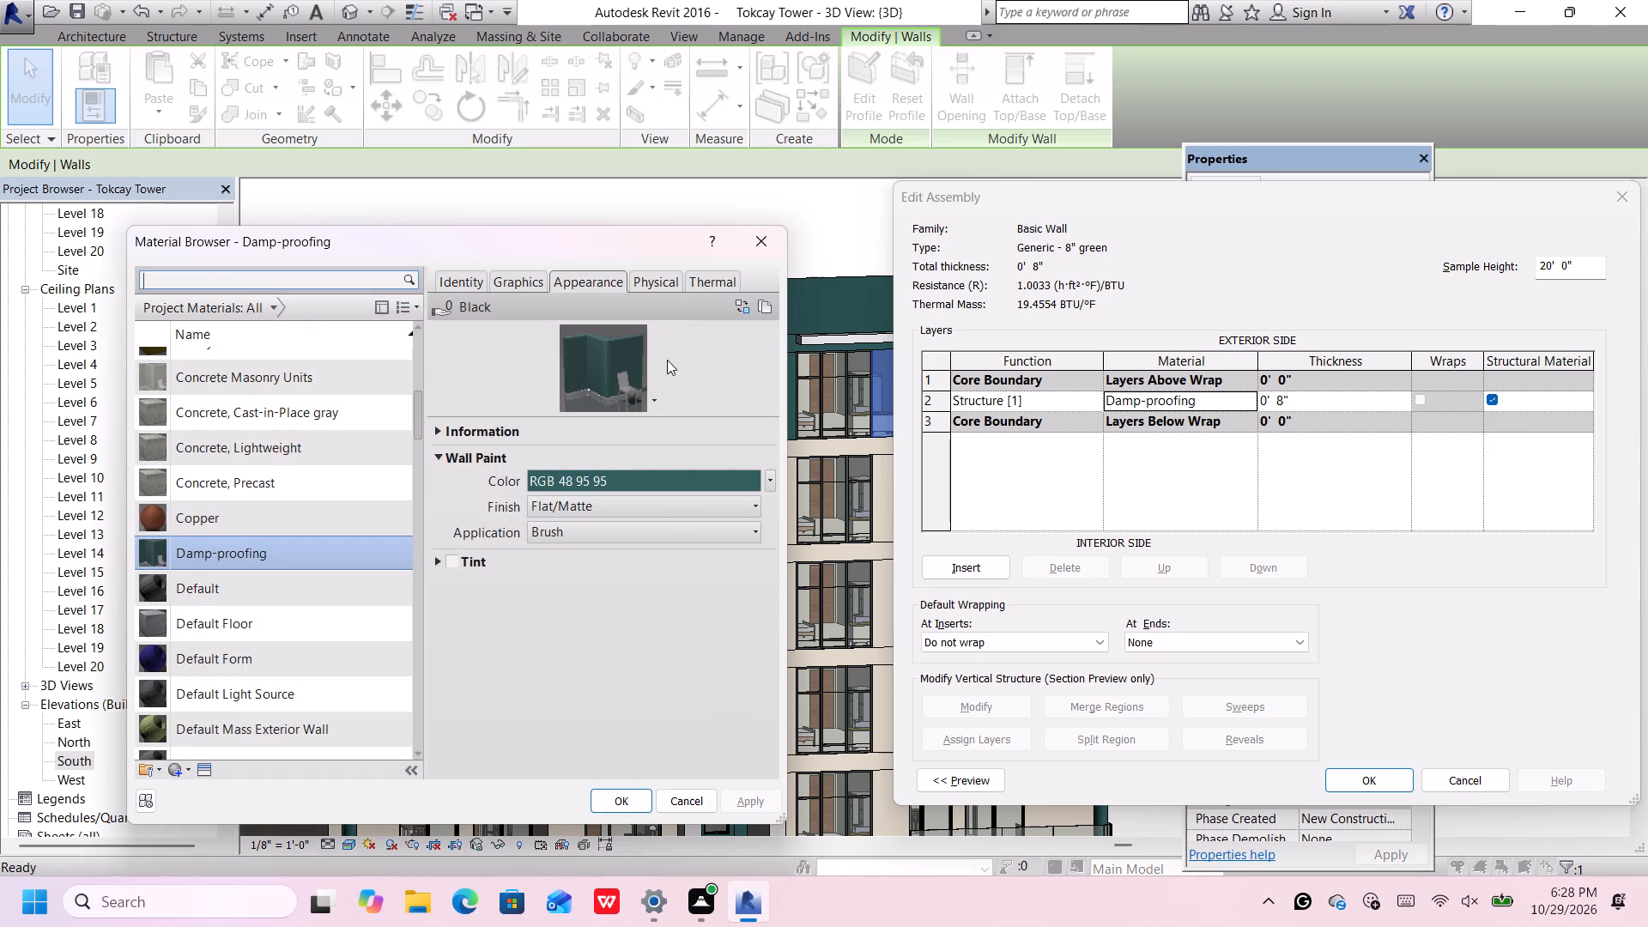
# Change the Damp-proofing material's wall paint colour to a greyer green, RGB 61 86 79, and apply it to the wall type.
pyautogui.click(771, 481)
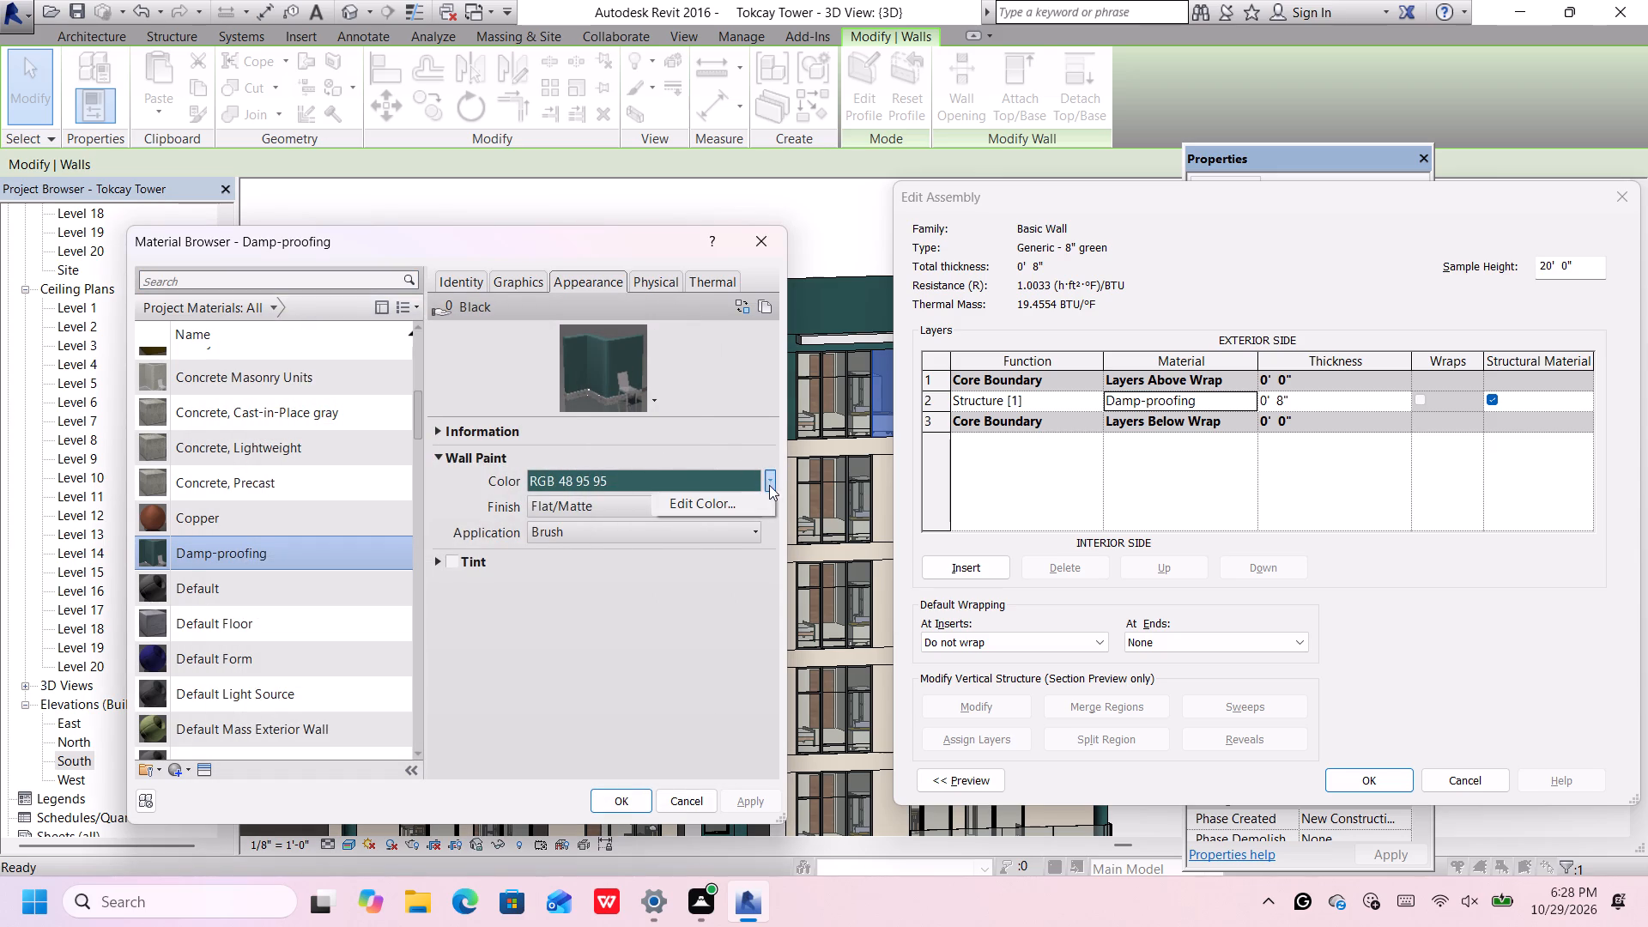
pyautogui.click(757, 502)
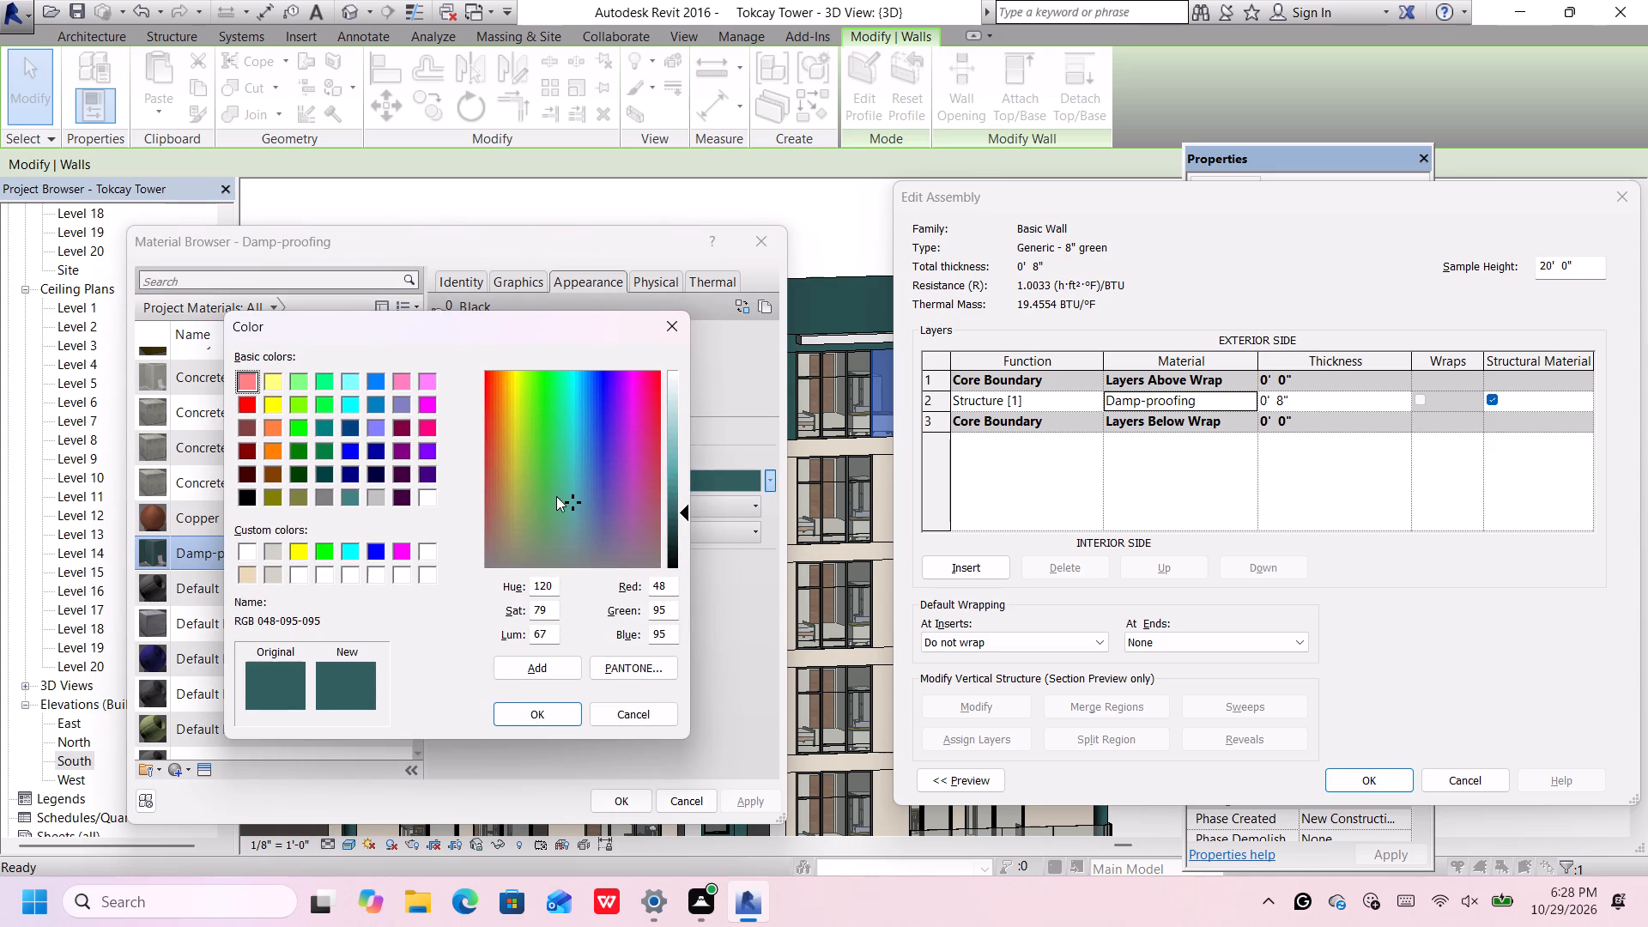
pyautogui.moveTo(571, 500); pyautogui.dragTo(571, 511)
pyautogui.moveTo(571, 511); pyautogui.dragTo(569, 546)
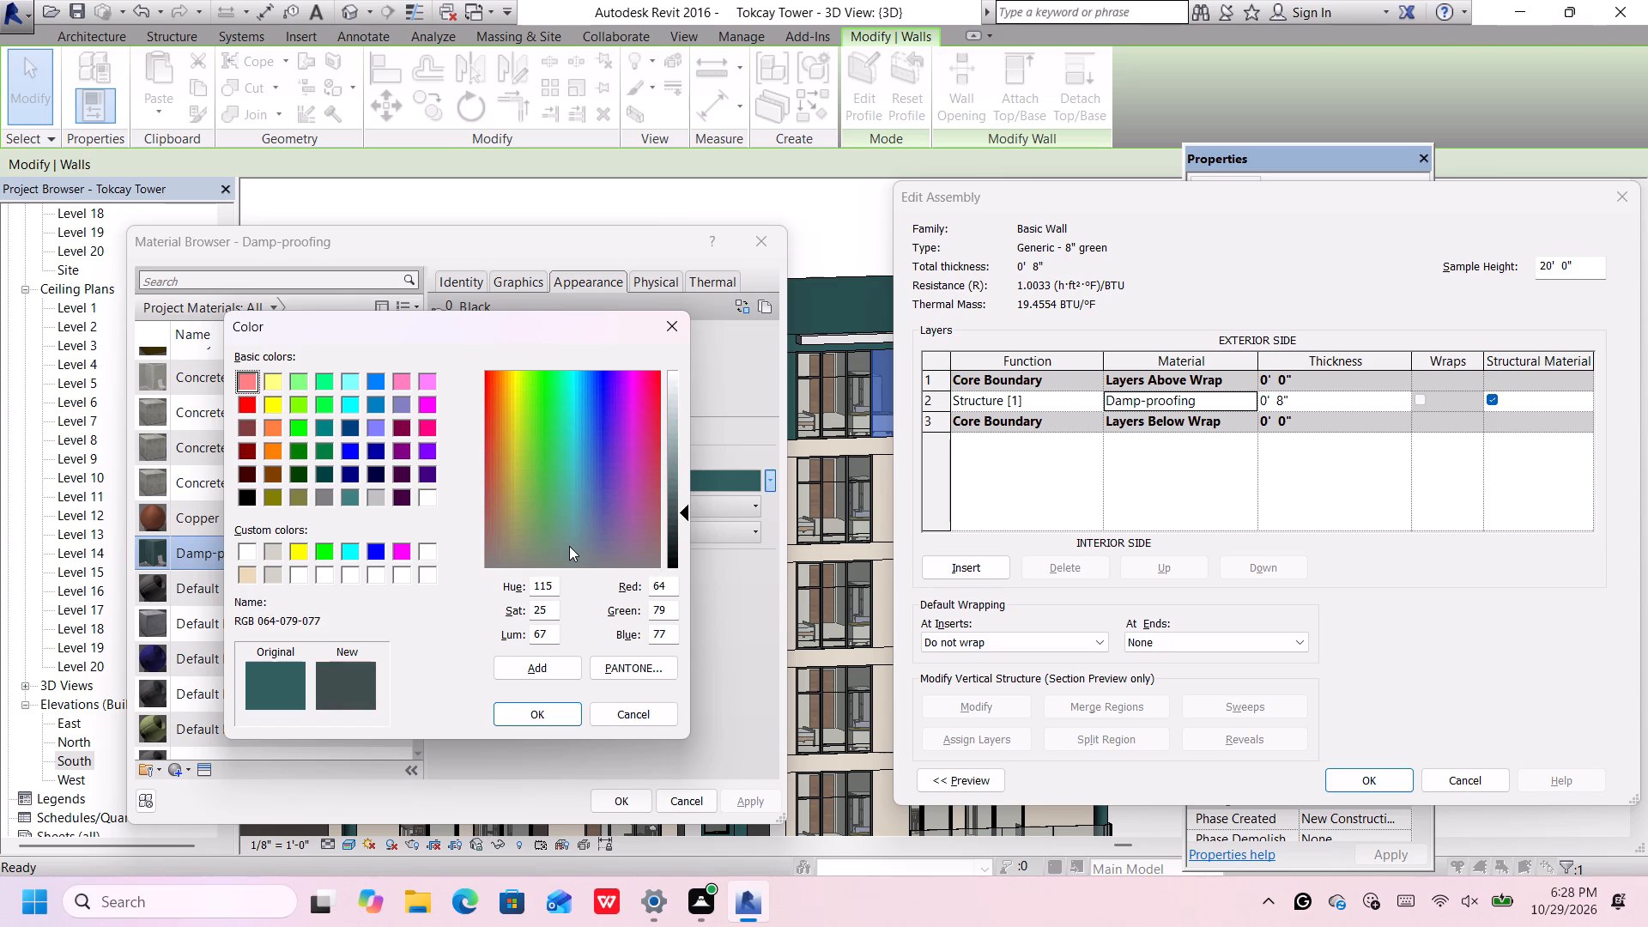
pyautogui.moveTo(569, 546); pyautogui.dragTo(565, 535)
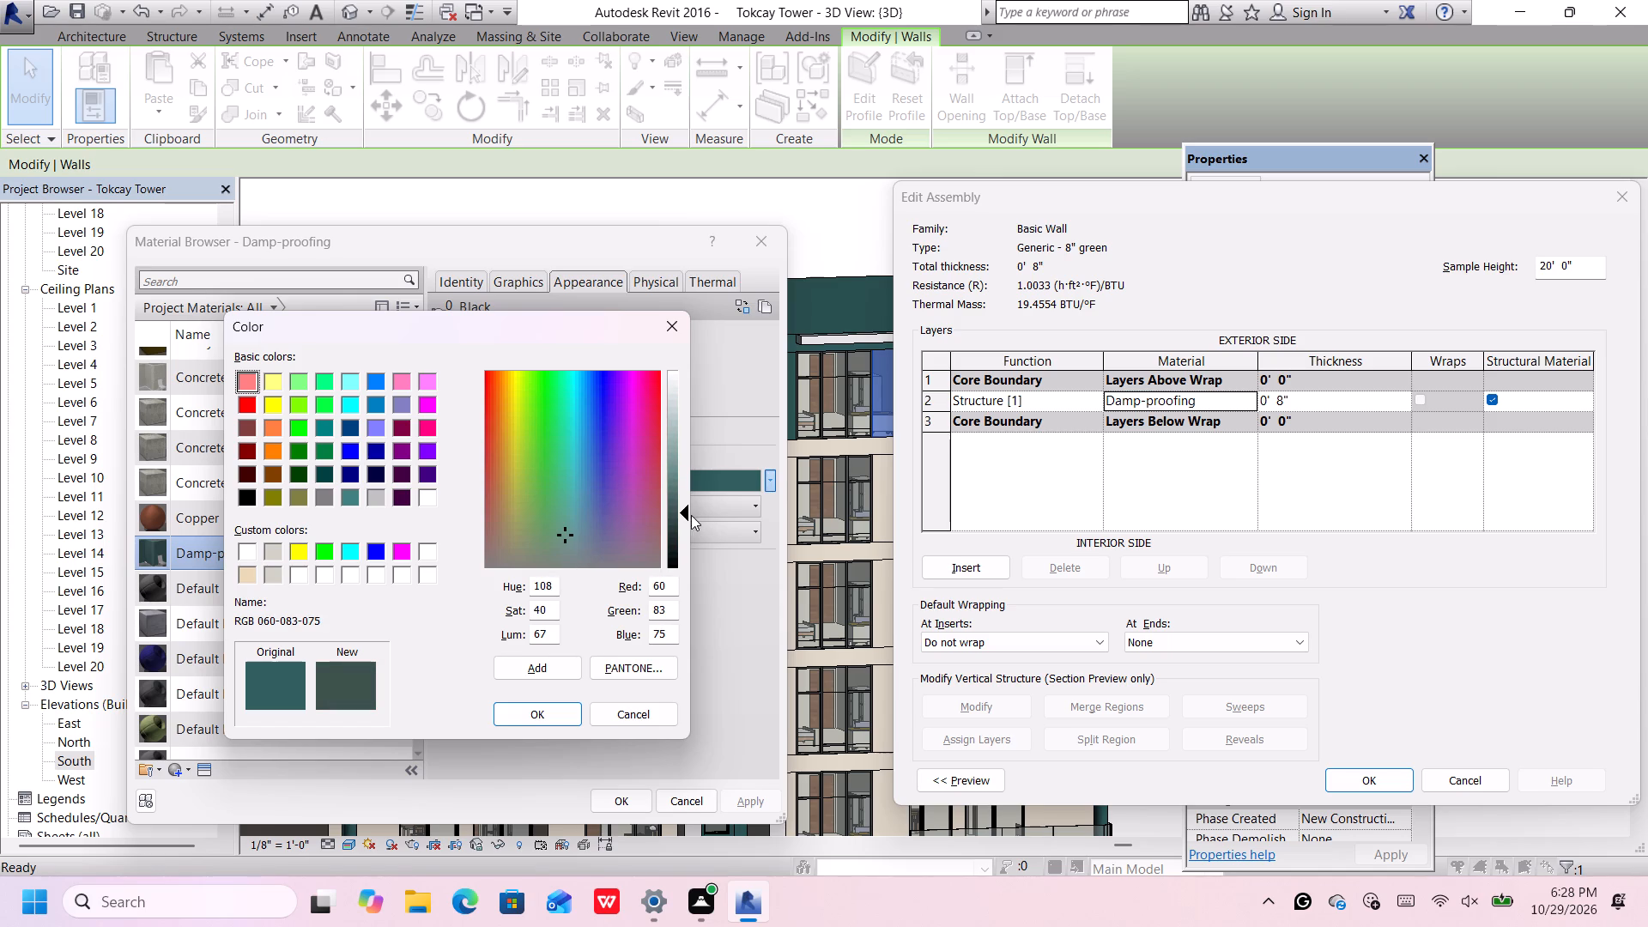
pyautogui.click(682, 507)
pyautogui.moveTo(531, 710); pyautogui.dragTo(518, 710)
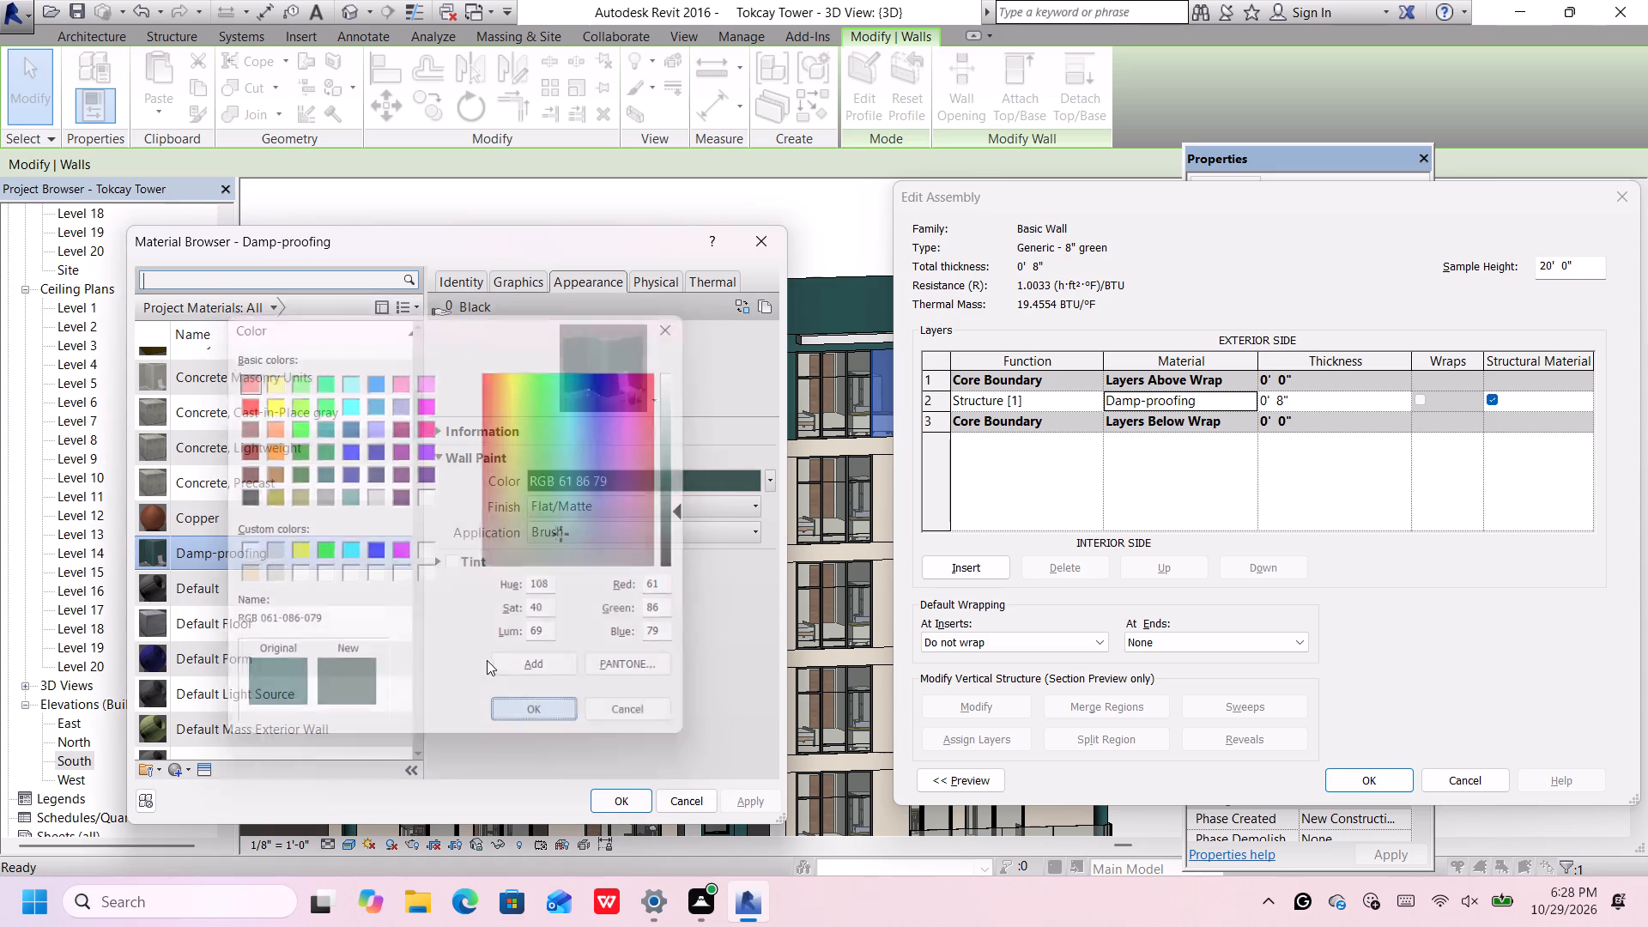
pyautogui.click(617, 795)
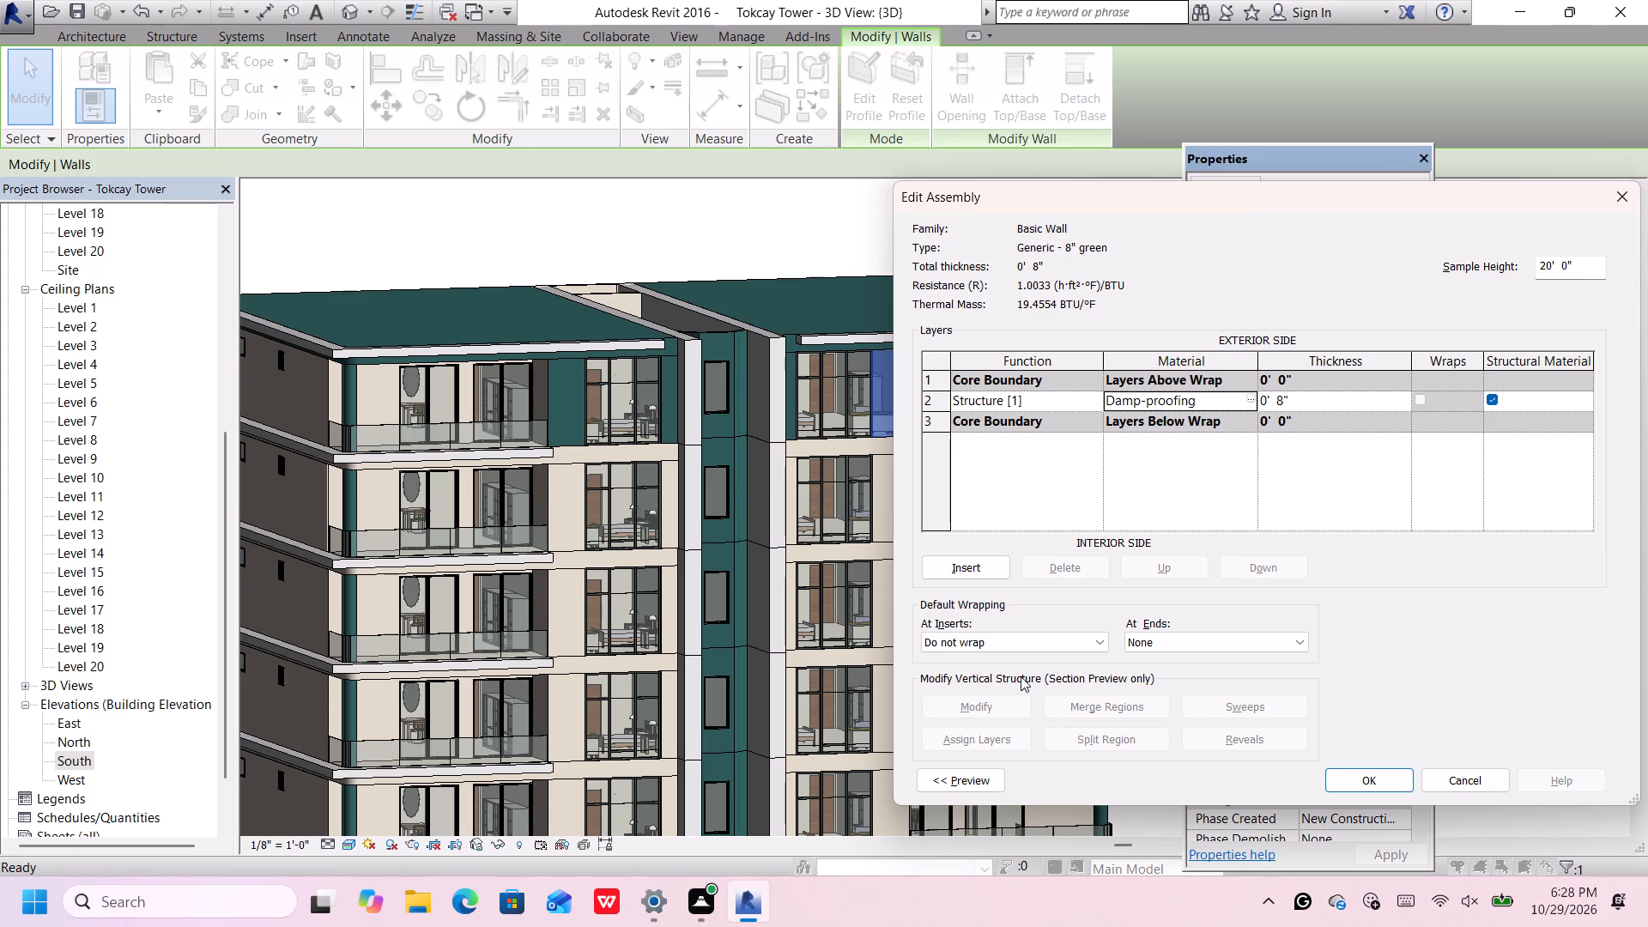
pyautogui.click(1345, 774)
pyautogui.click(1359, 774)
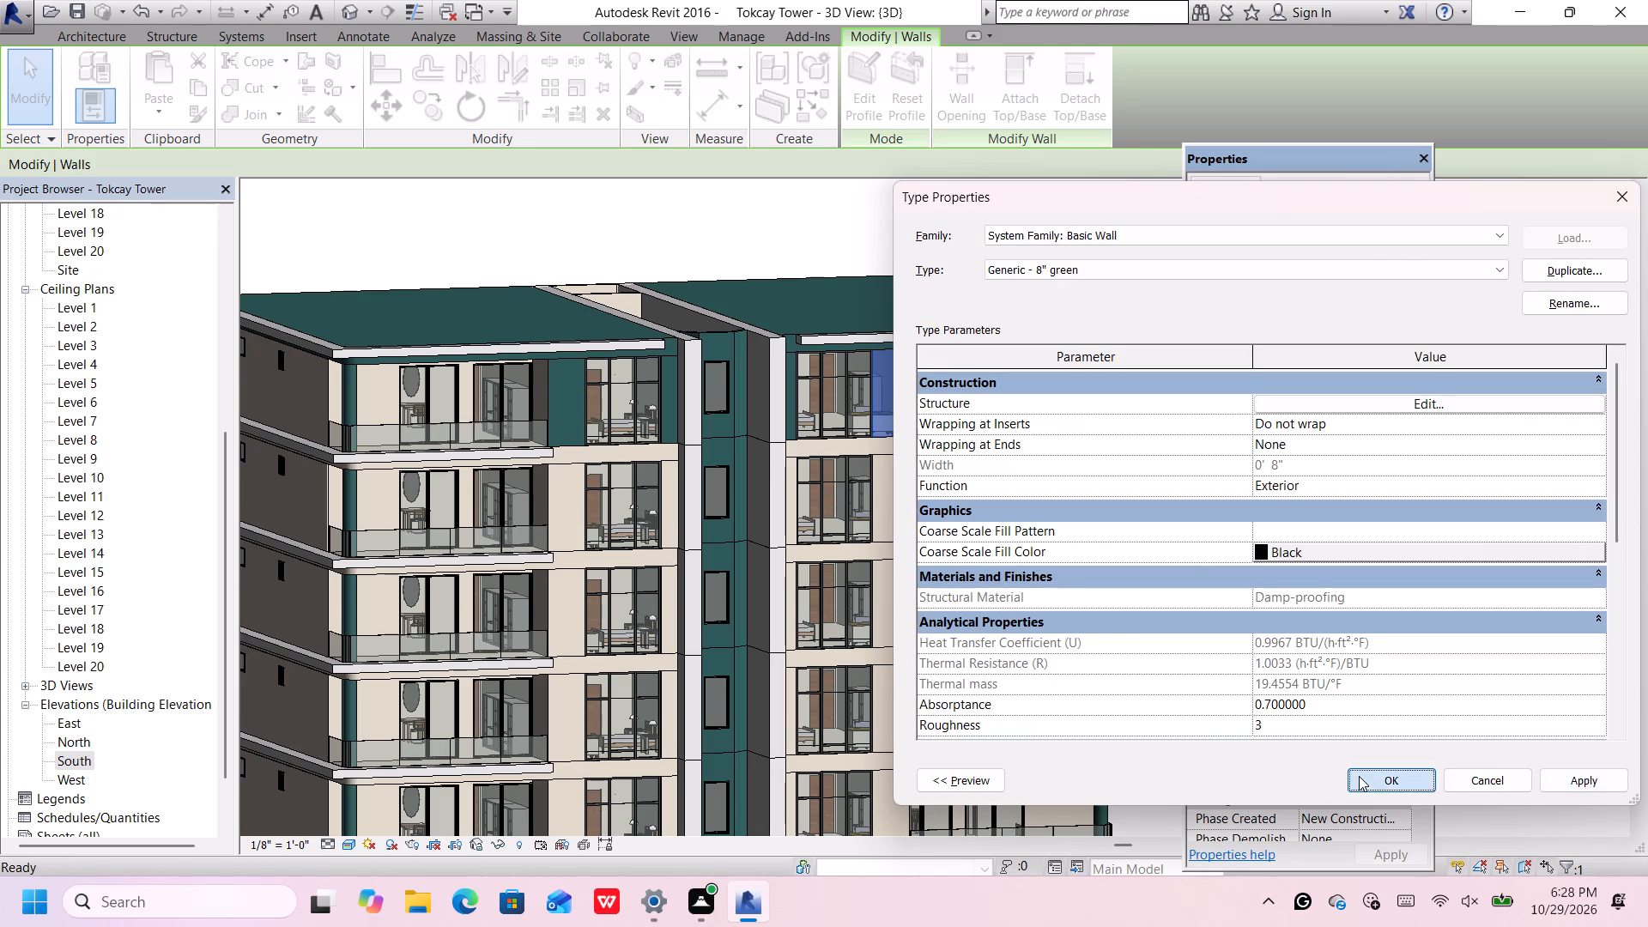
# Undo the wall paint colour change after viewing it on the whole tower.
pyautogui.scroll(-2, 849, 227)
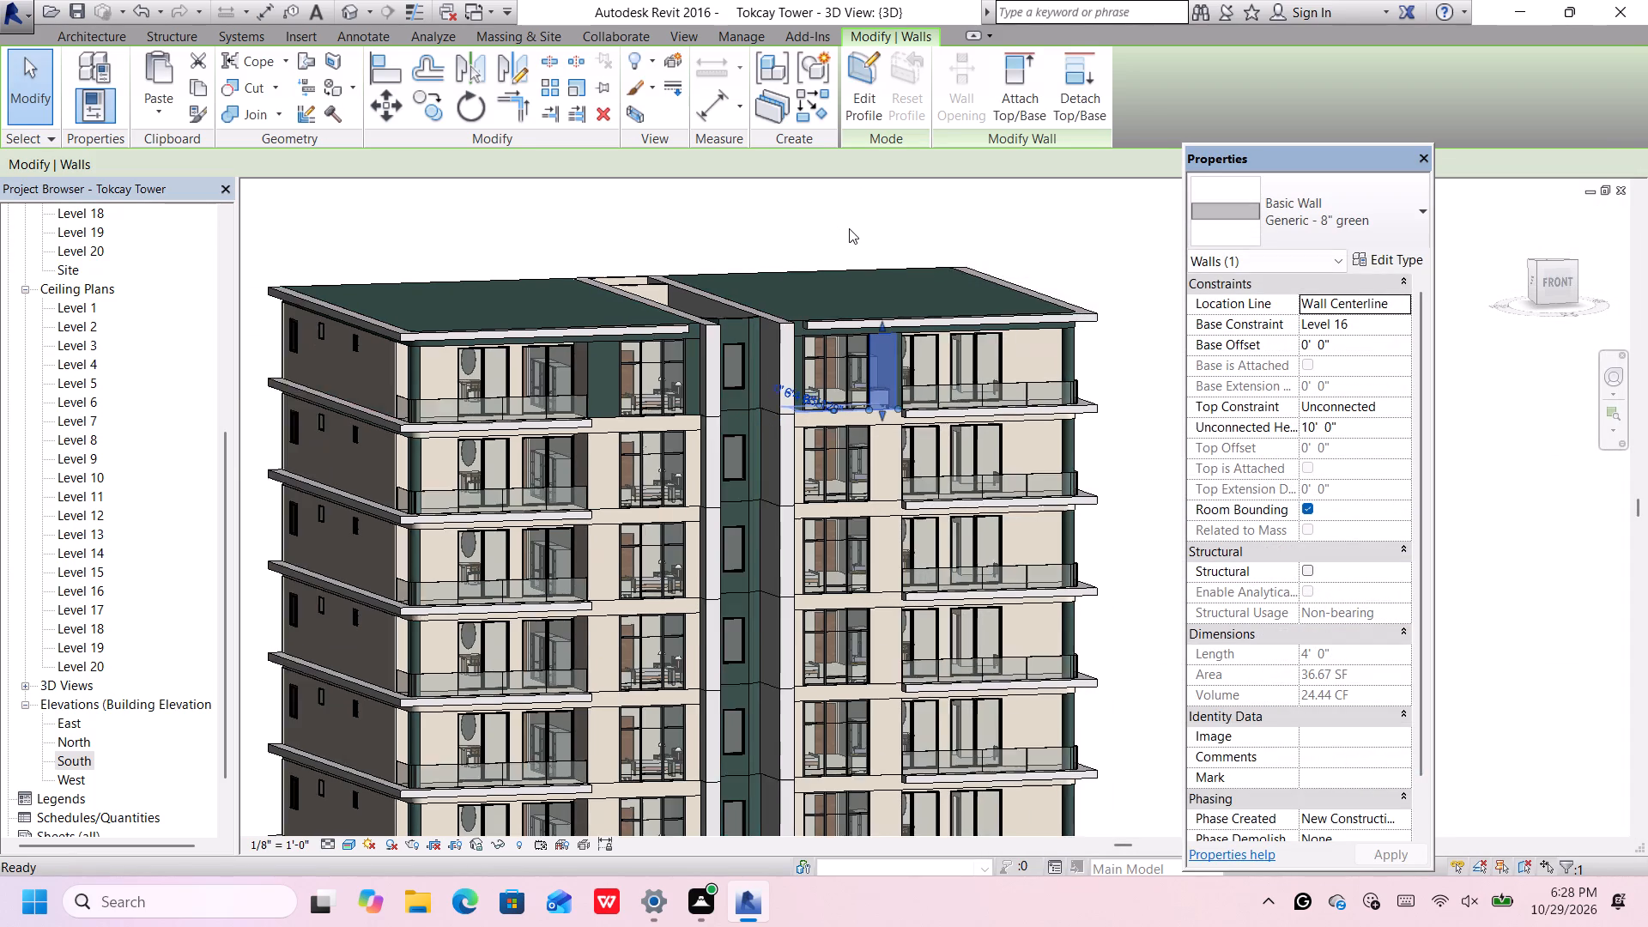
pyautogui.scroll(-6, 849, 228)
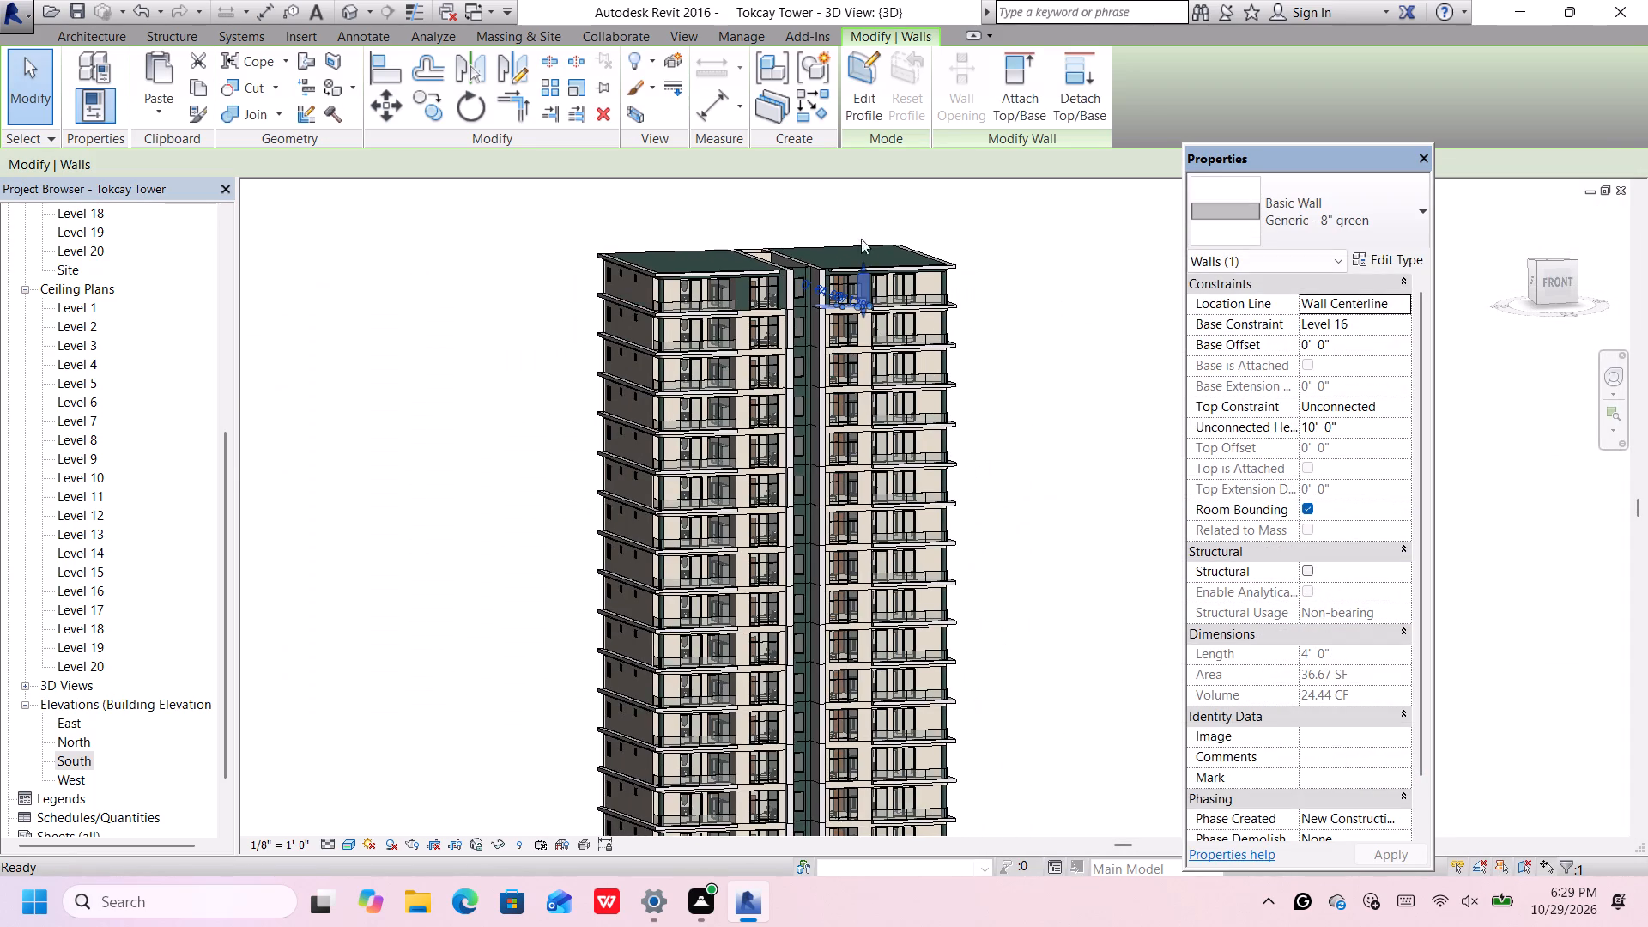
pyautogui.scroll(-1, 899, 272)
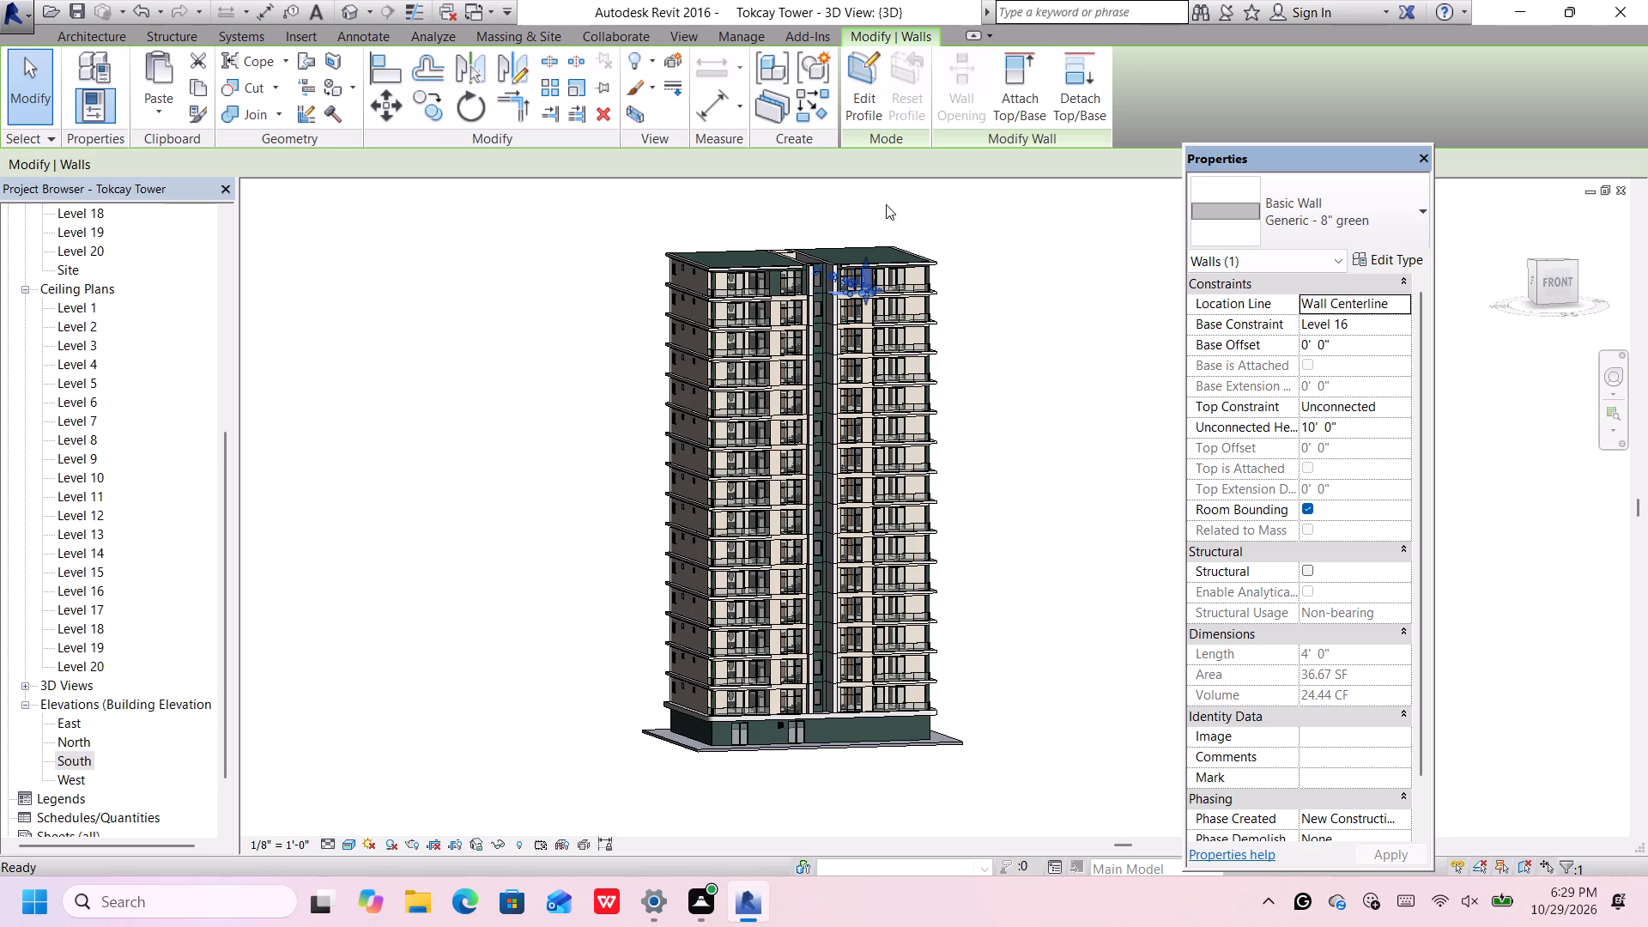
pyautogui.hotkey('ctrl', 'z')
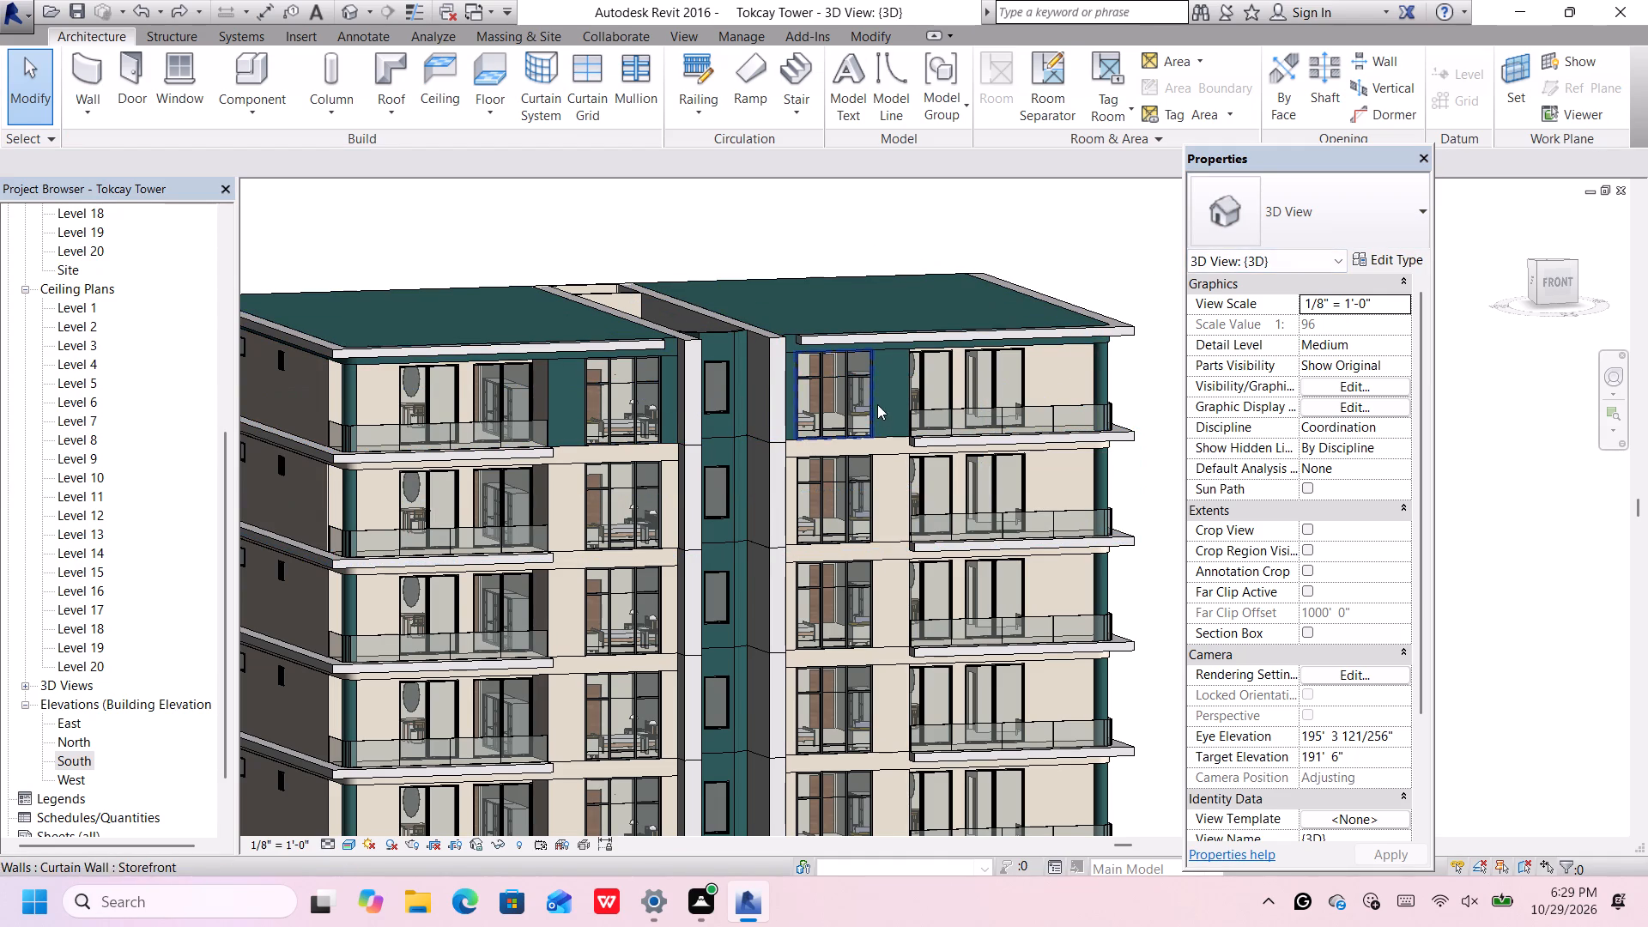
# Darken the Damp-proofing material's wall paint to RGB 33 65 65 through the top-storey green wall right of the core, and apply it to the wall type.
pyautogui.click(882, 355)
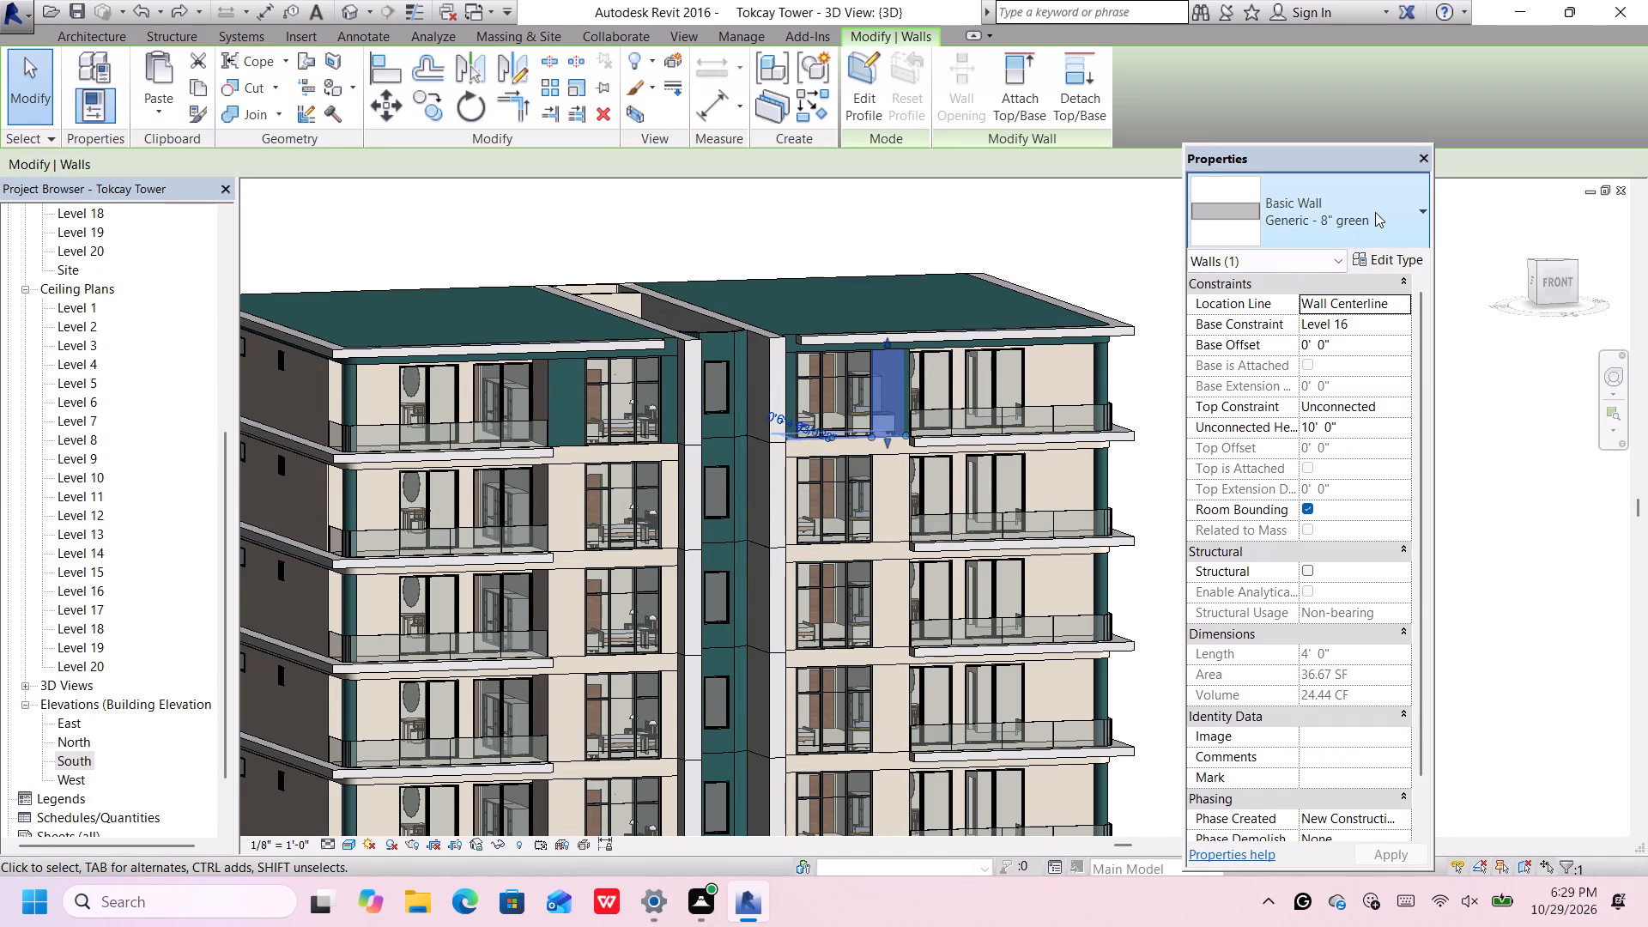
pyautogui.click(1374, 257)
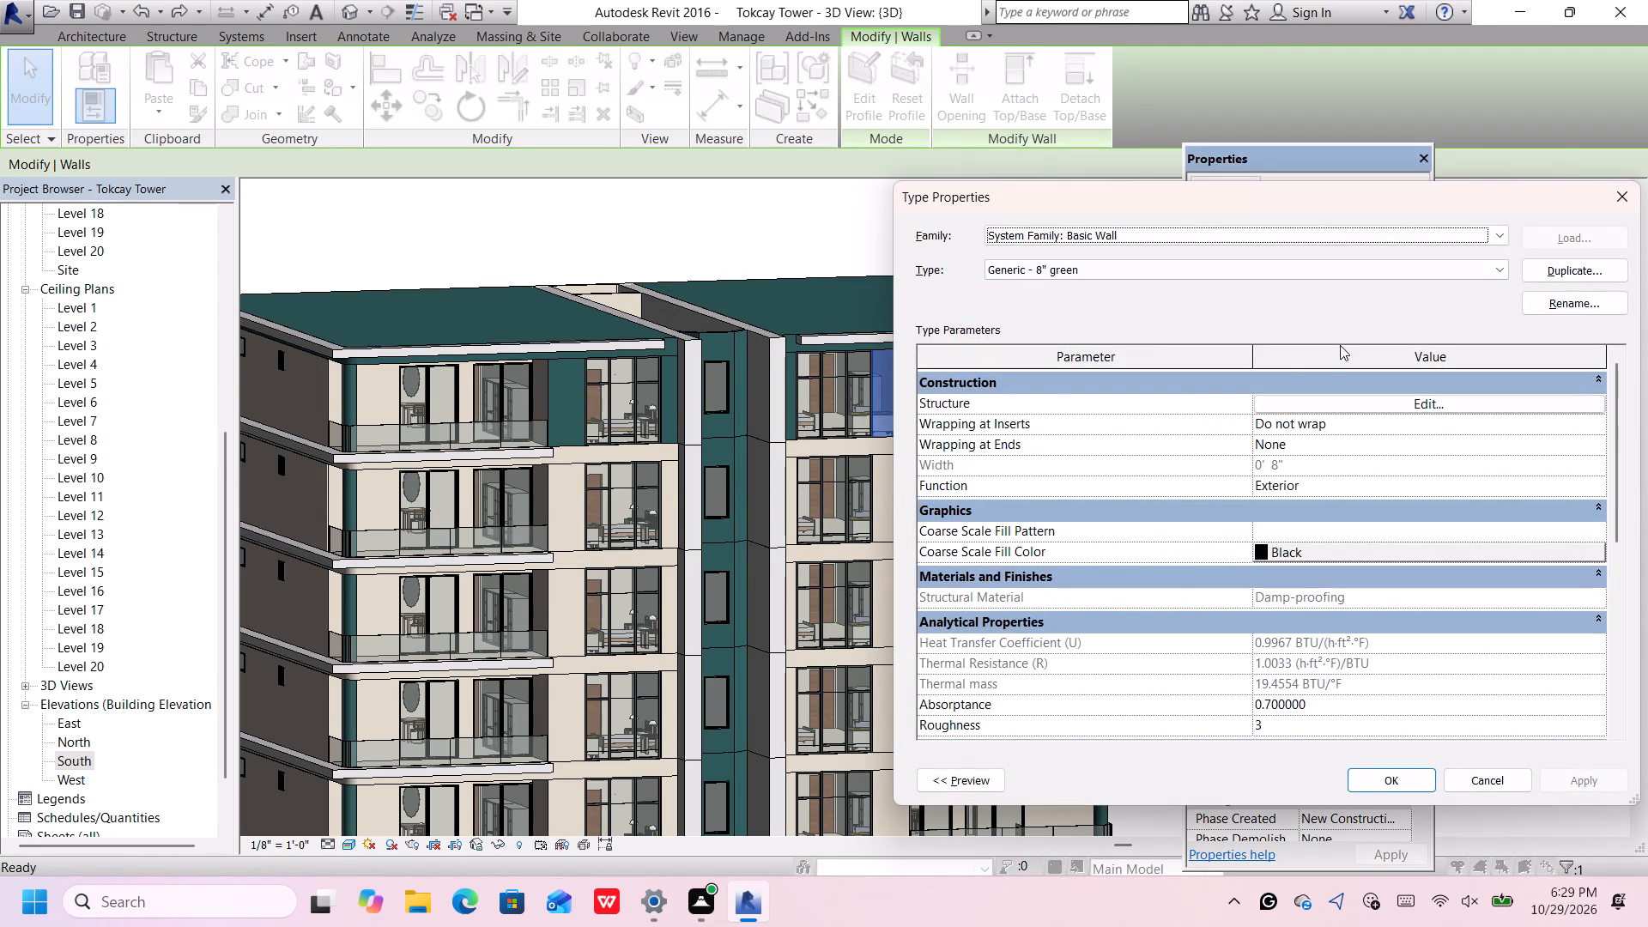
pyautogui.click(1570, 271)
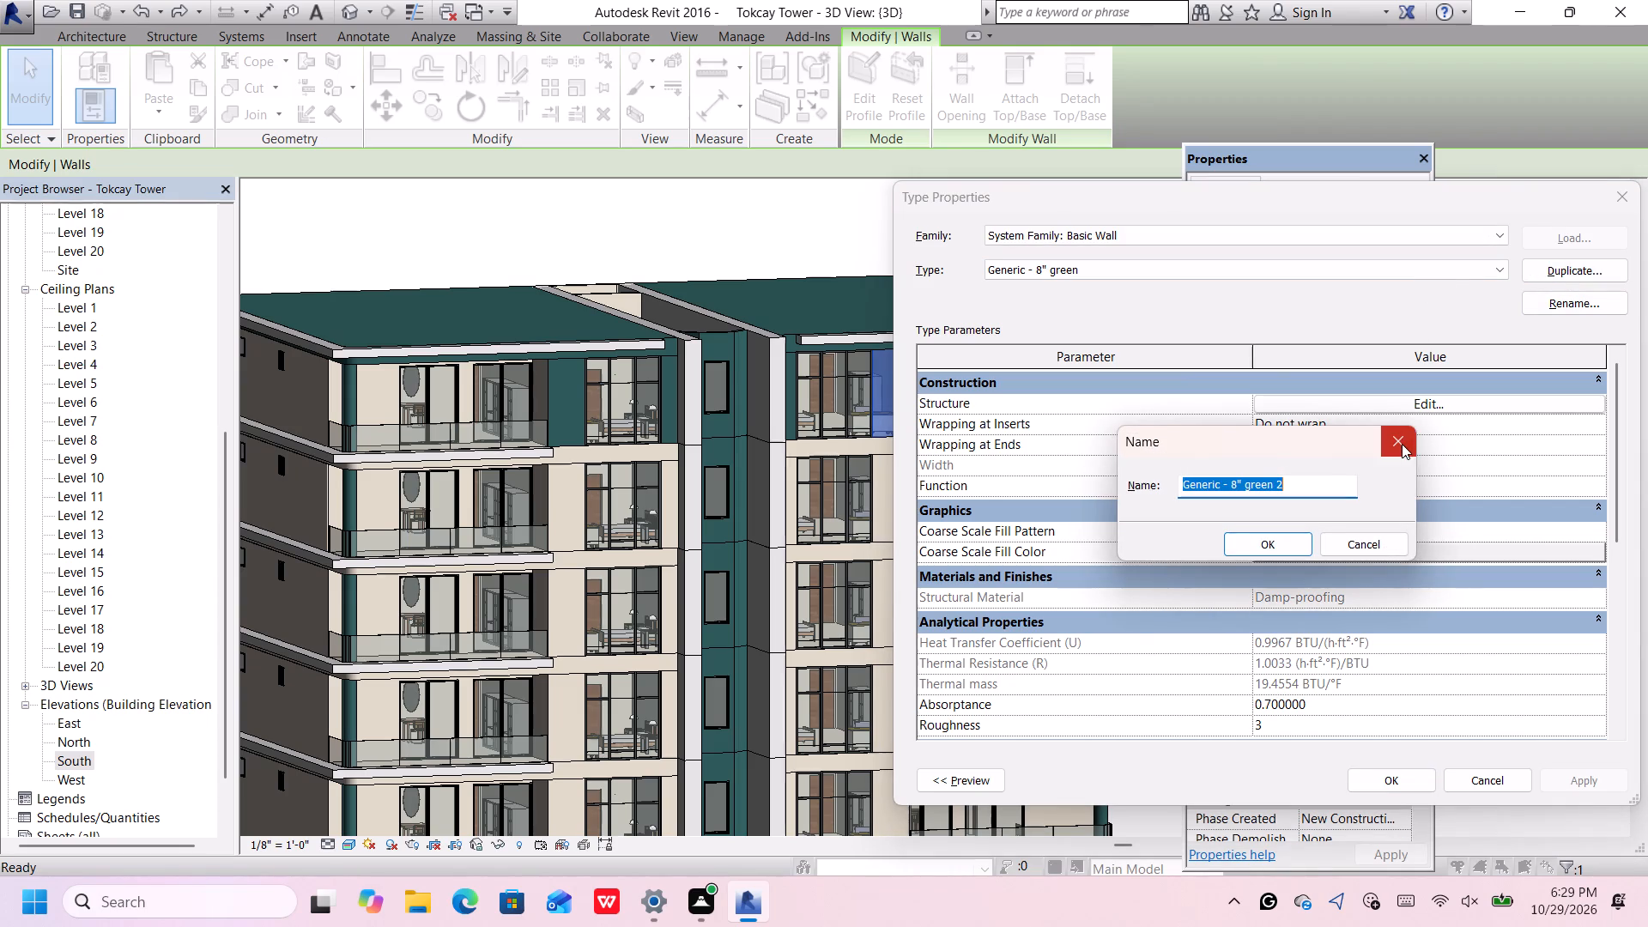
pyautogui.click(1402, 444)
pyautogui.click(1387, 403)
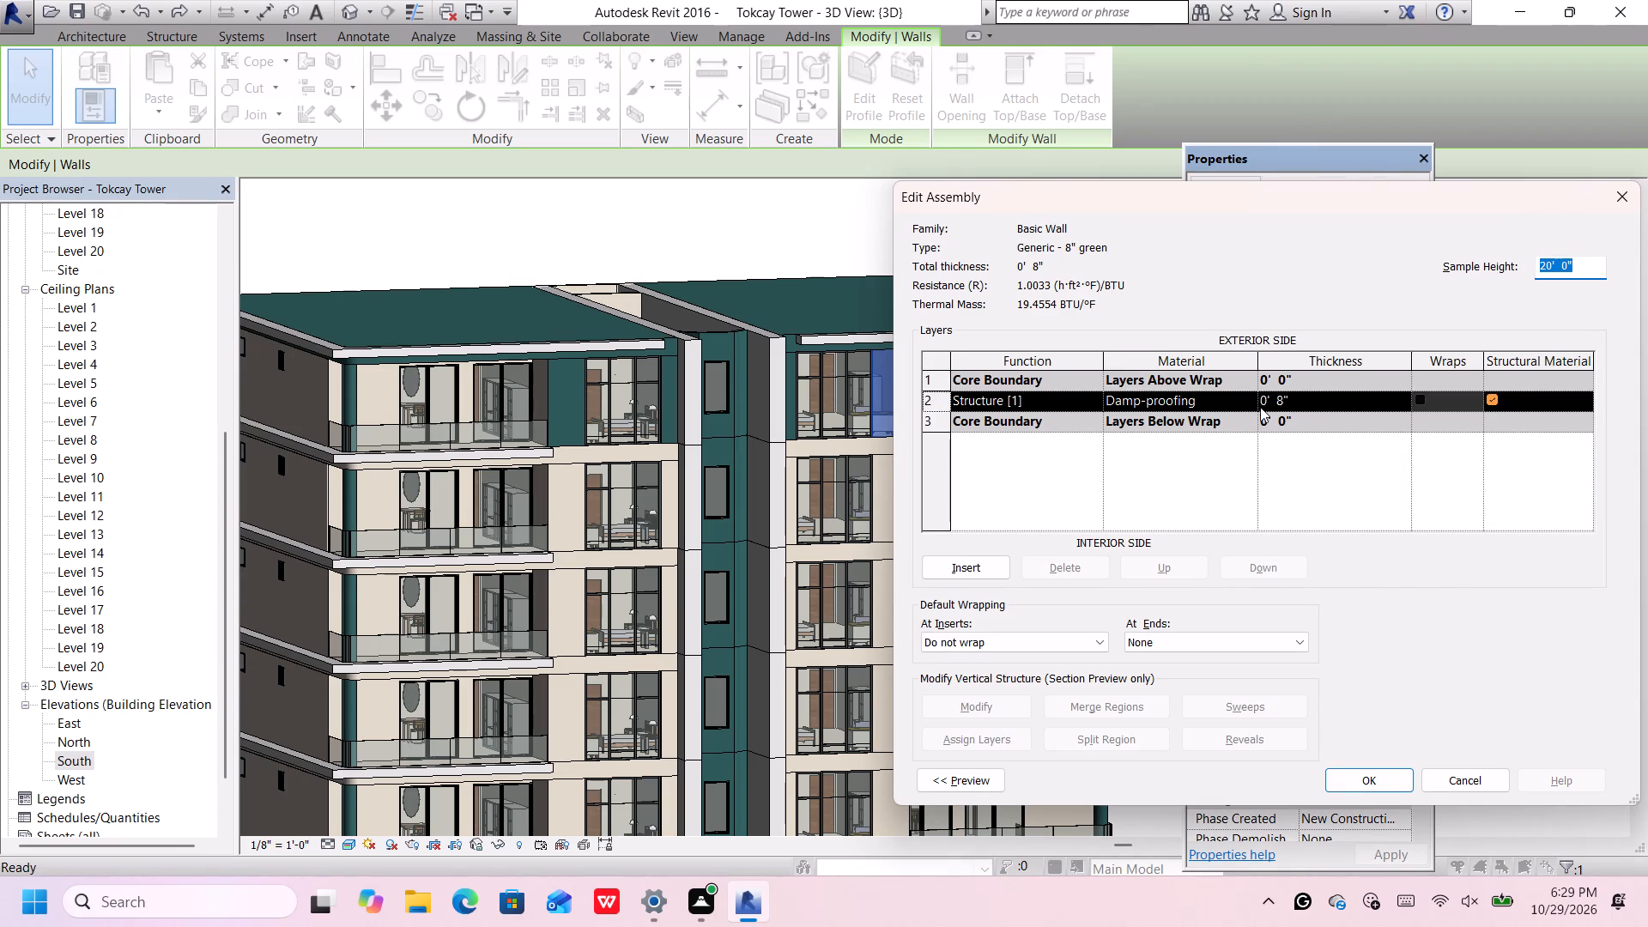
pyautogui.click(1245, 396)
pyautogui.click(1253, 400)
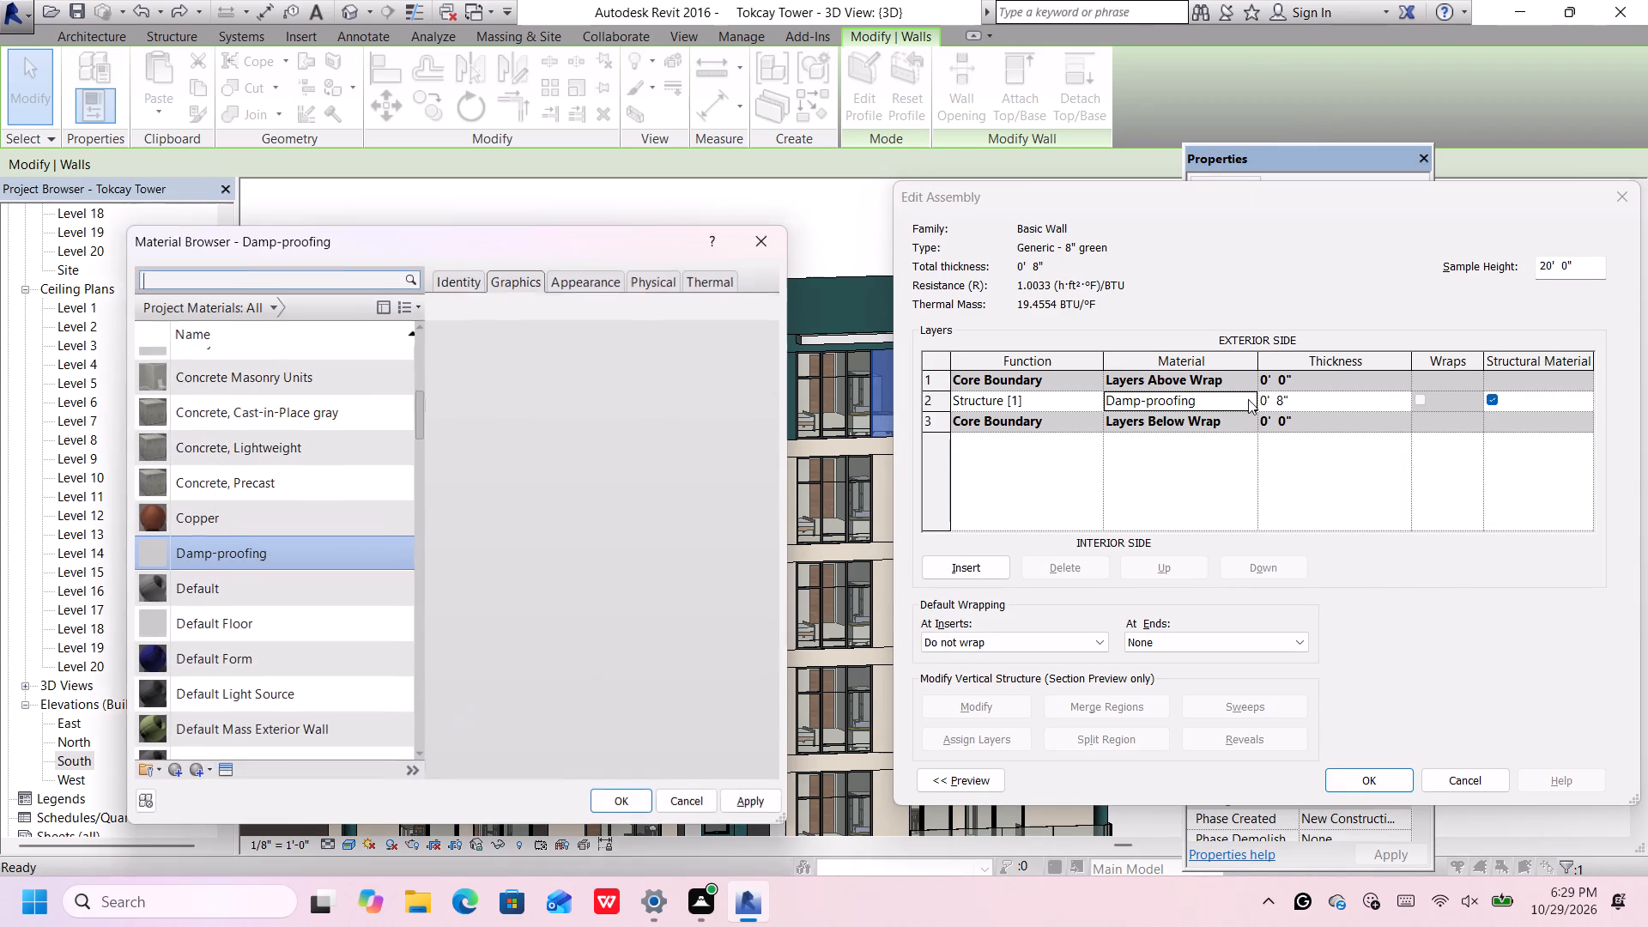
pyautogui.click(597, 280)
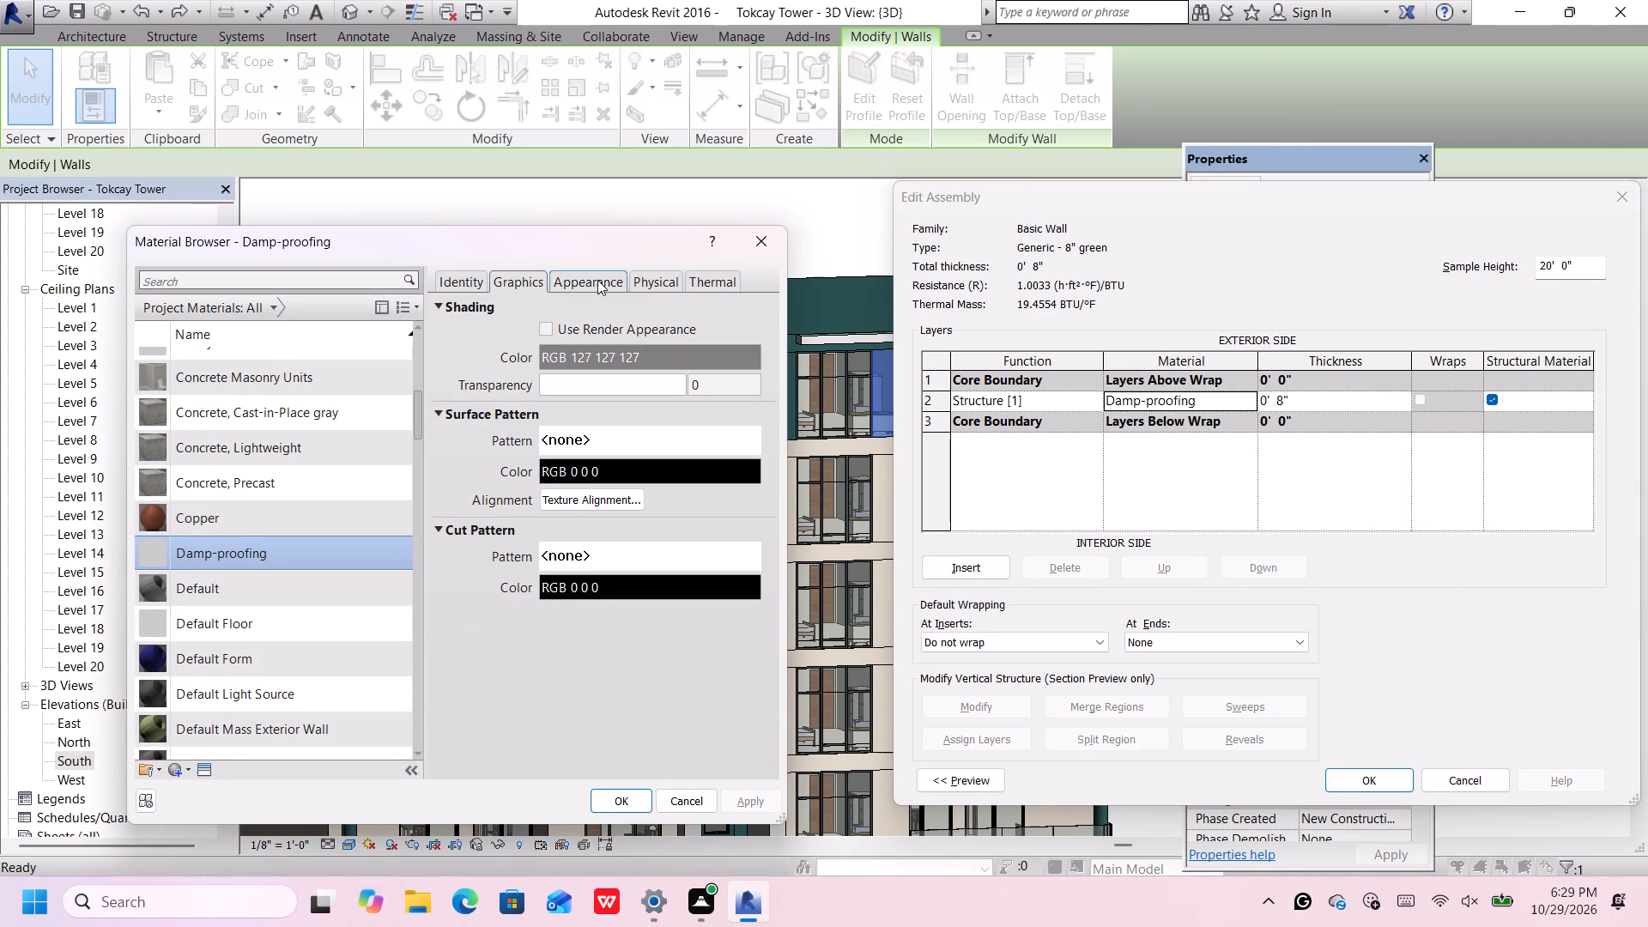
pyautogui.click(767, 480)
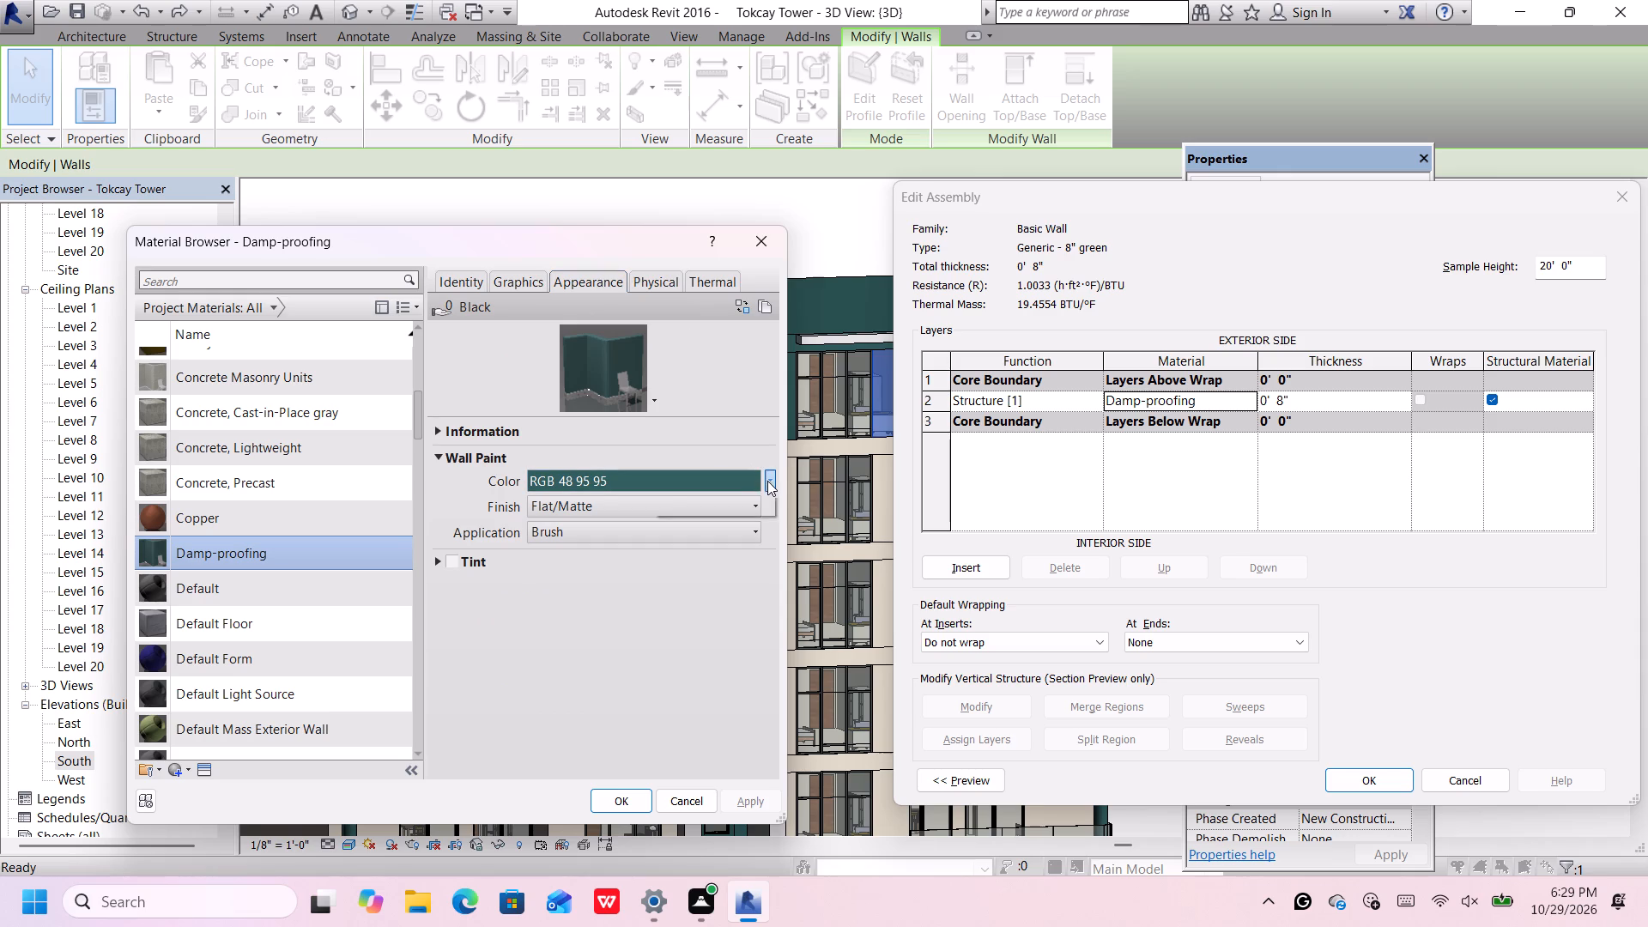
pyautogui.click(744, 505)
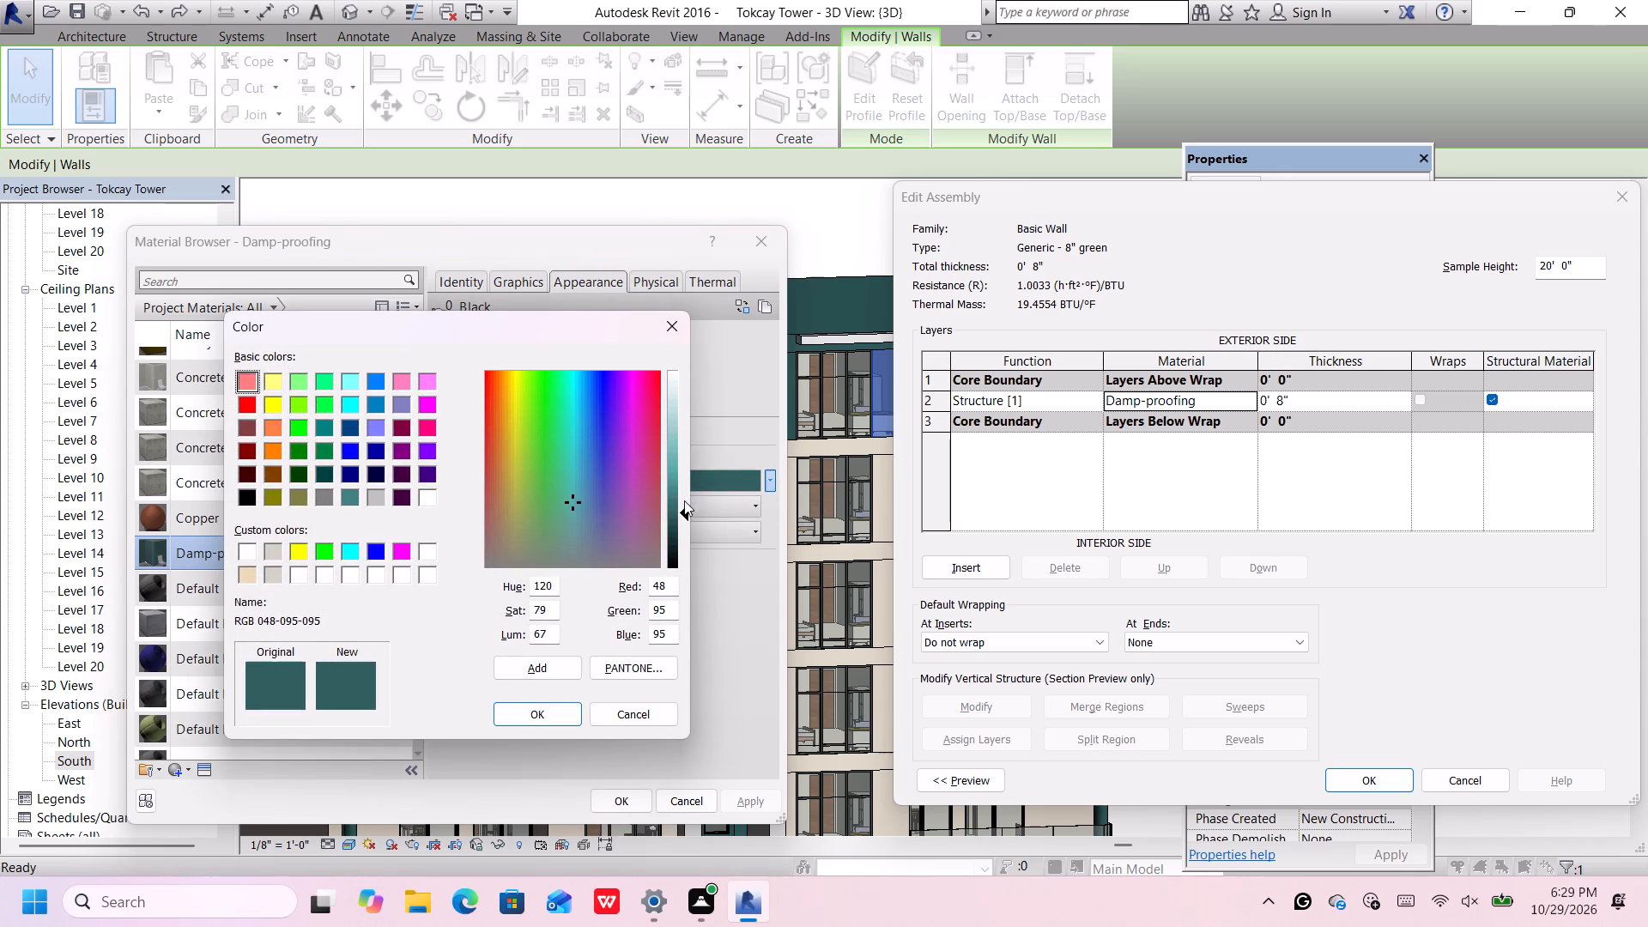
pyautogui.moveTo(684, 503); pyautogui.dragTo(685, 524)
pyautogui.moveTo(685, 524); pyautogui.dragTo(687, 530)
pyautogui.click(565, 713)
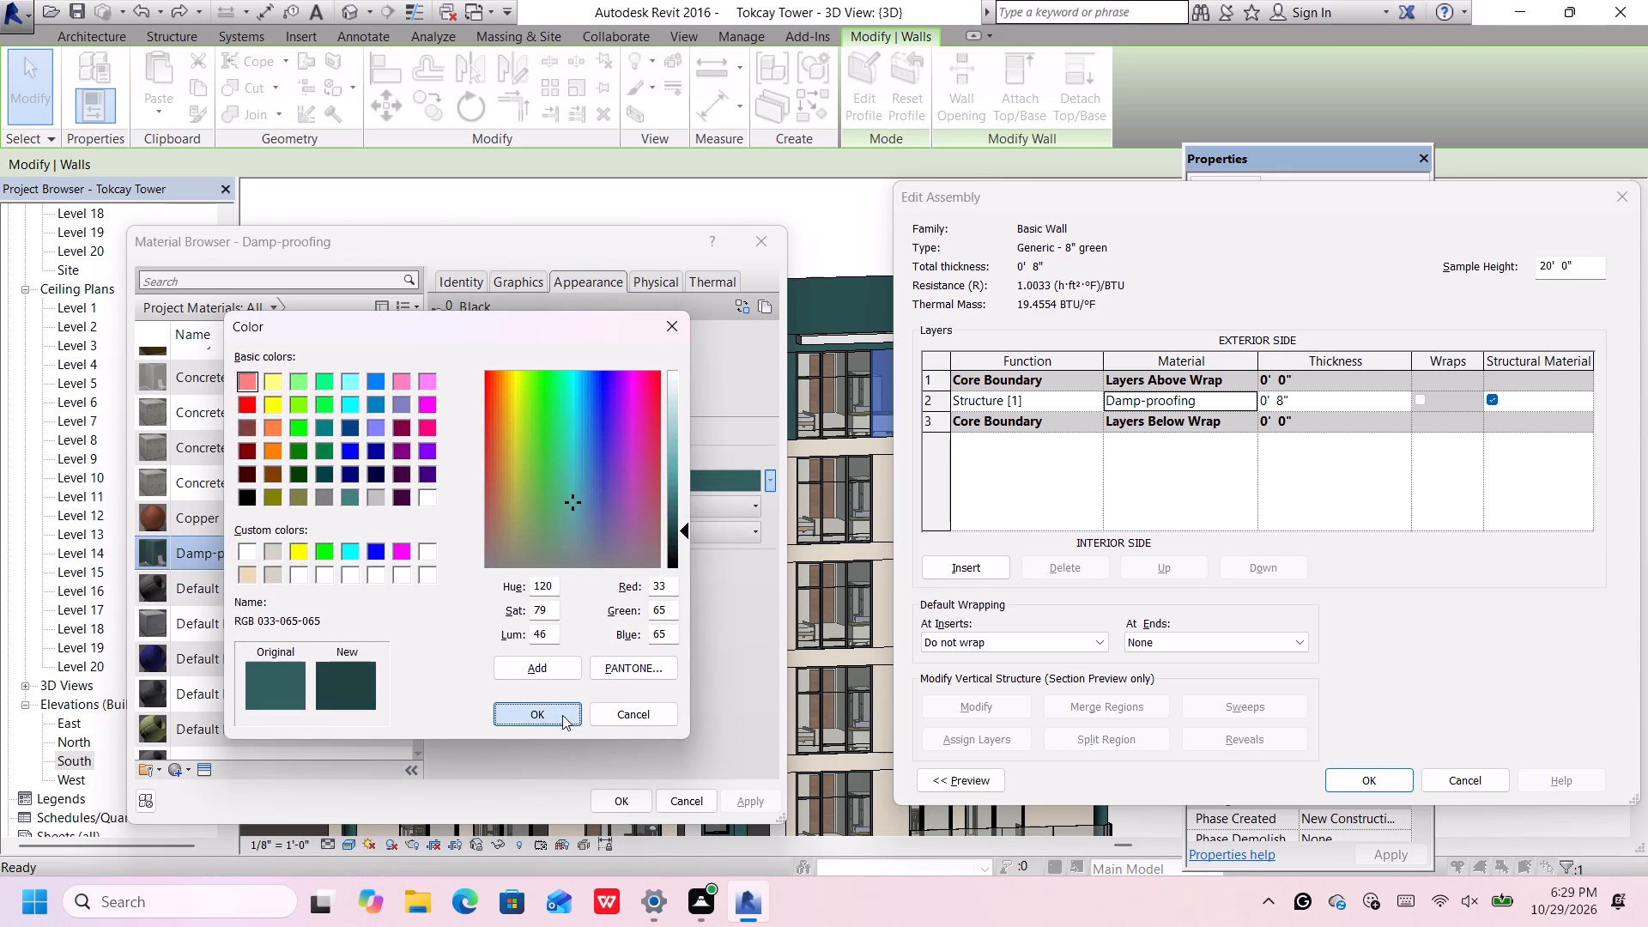
pyautogui.click(630, 796)
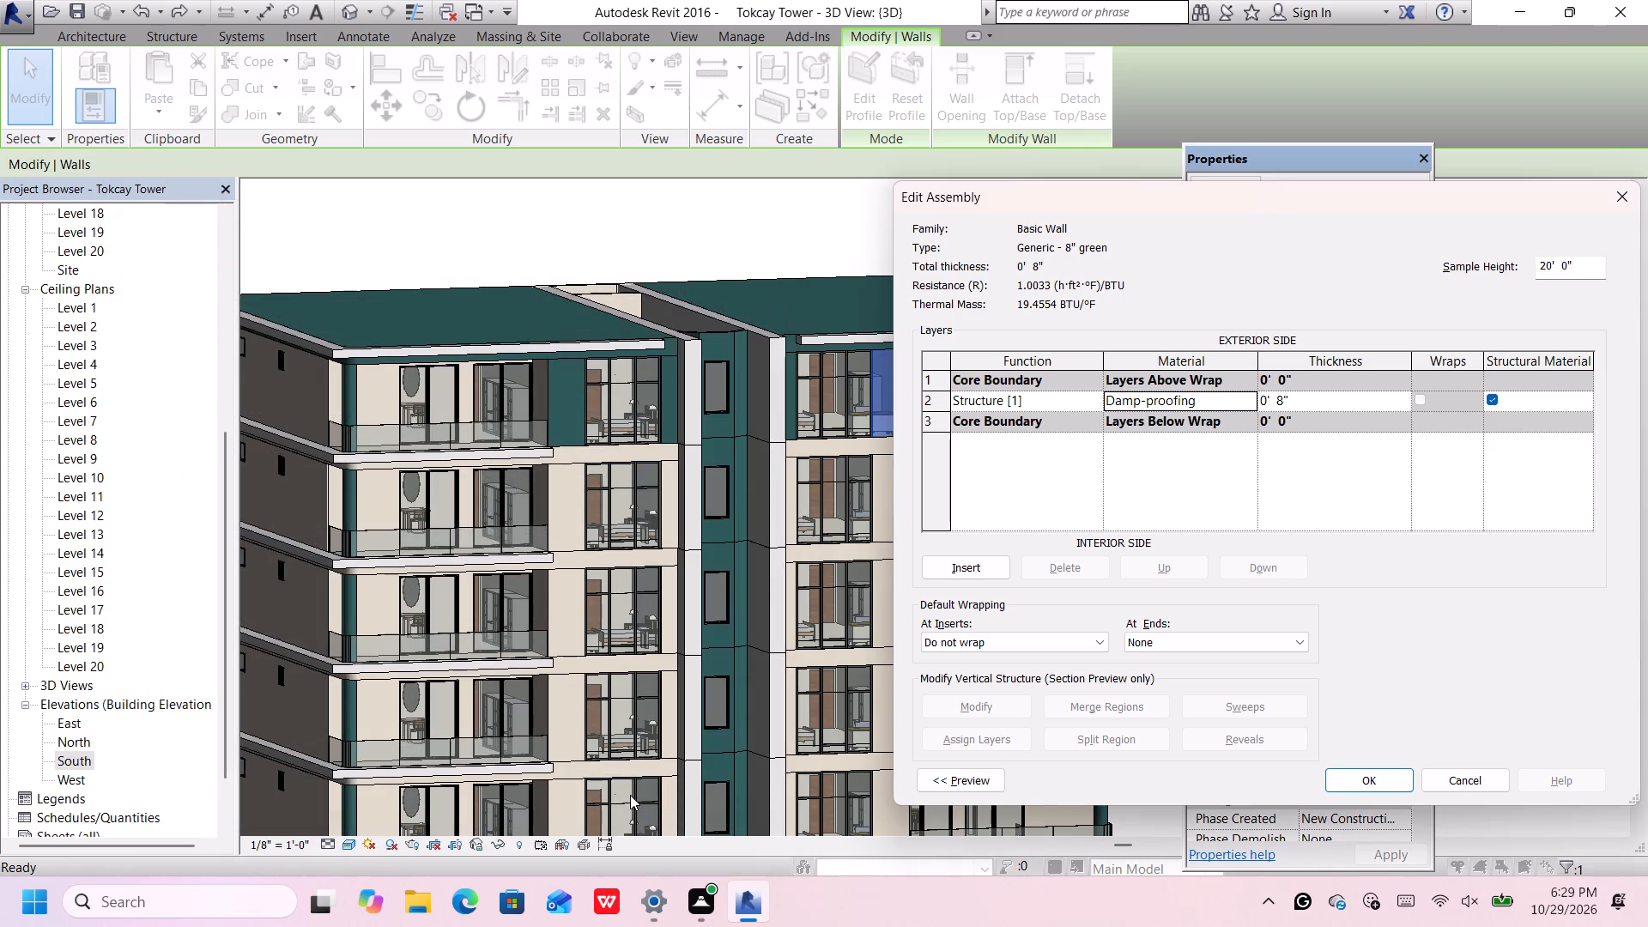
pyautogui.click(1366, 779)
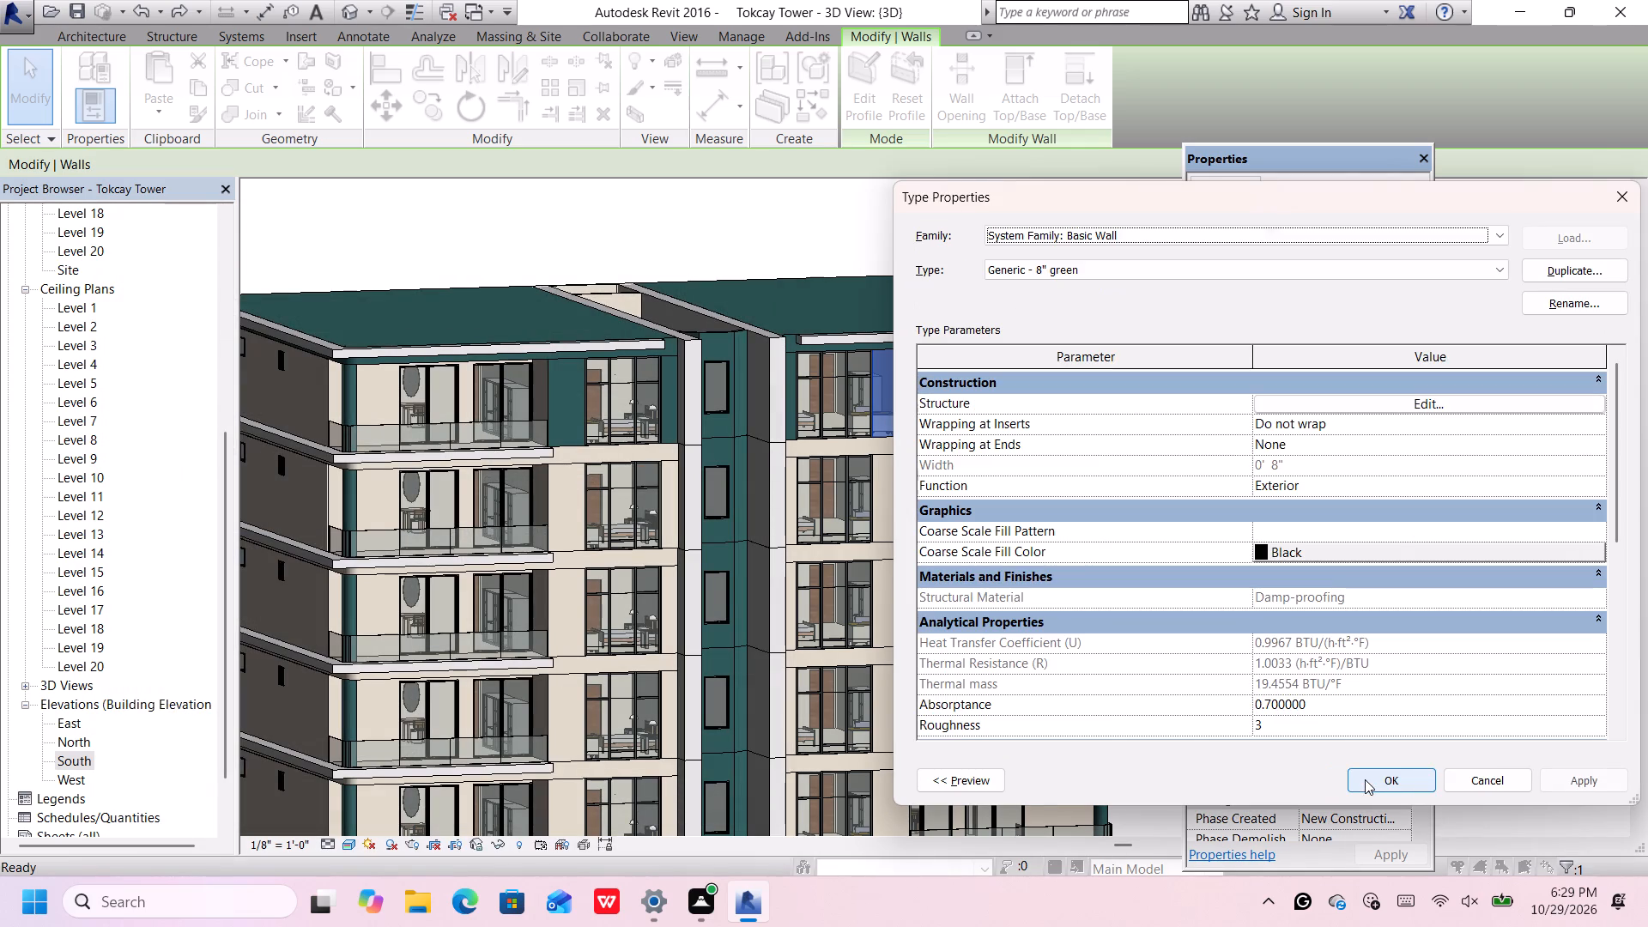
pyautogui.click(1365, 779)
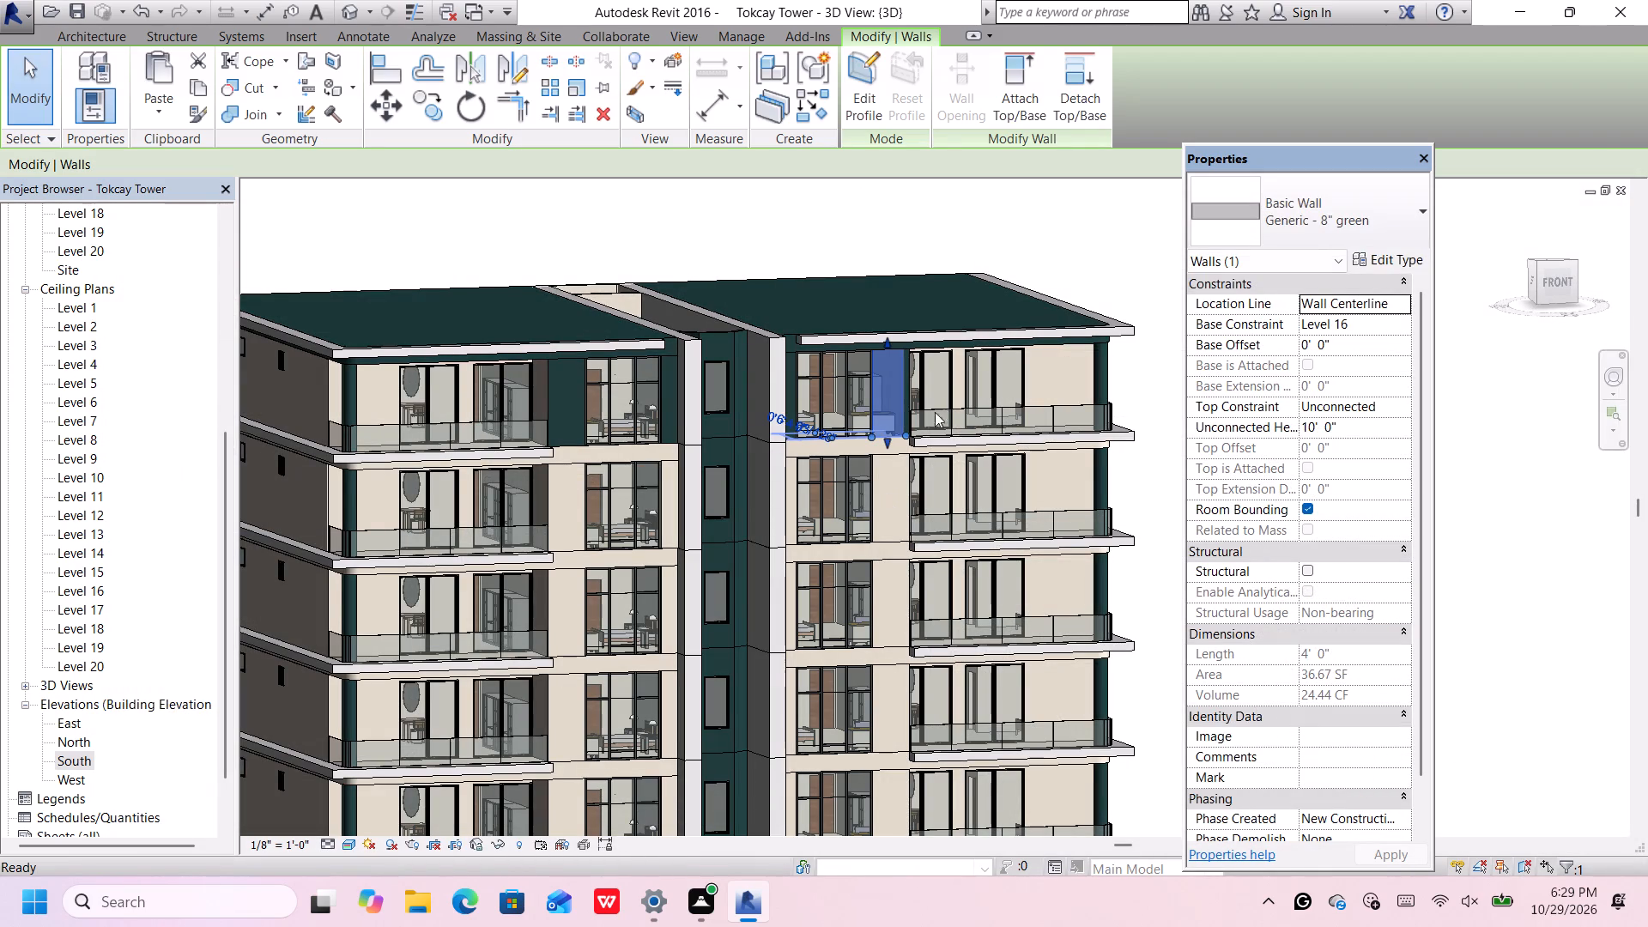
# Examine the darkened green on the whole tower and up close on the core, roof slab and top storey.
pyautogui.scroll(-11, 944, 398)
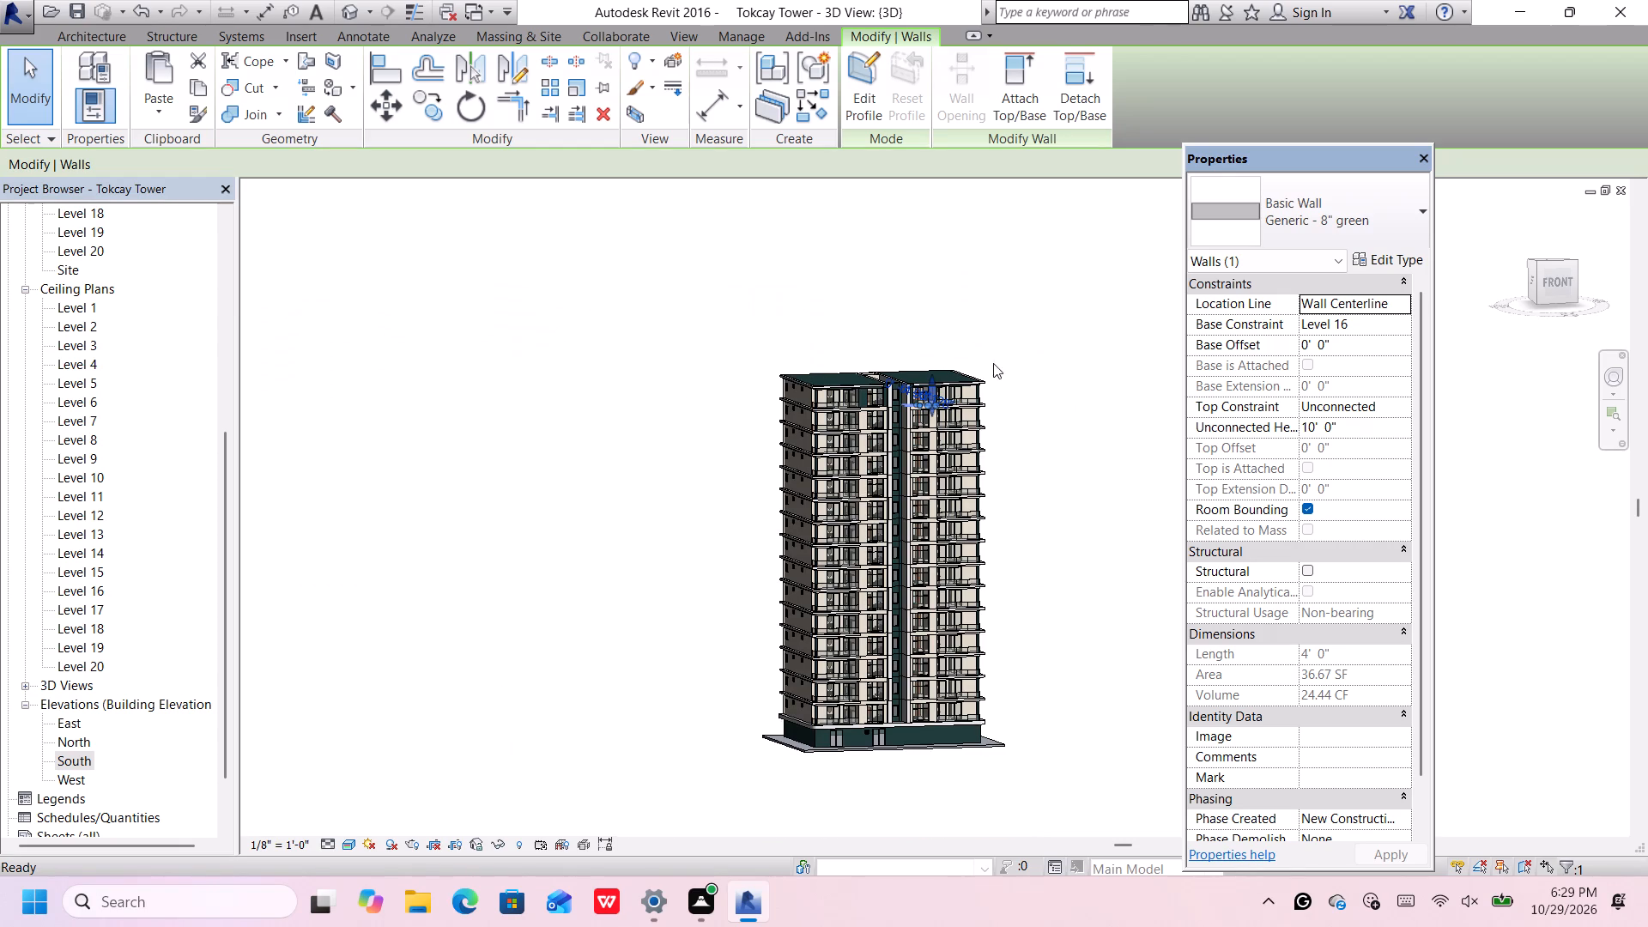
pyautogui.scroll(6, 1013, 574)
pyautogui.scroll(2, 746, 247)
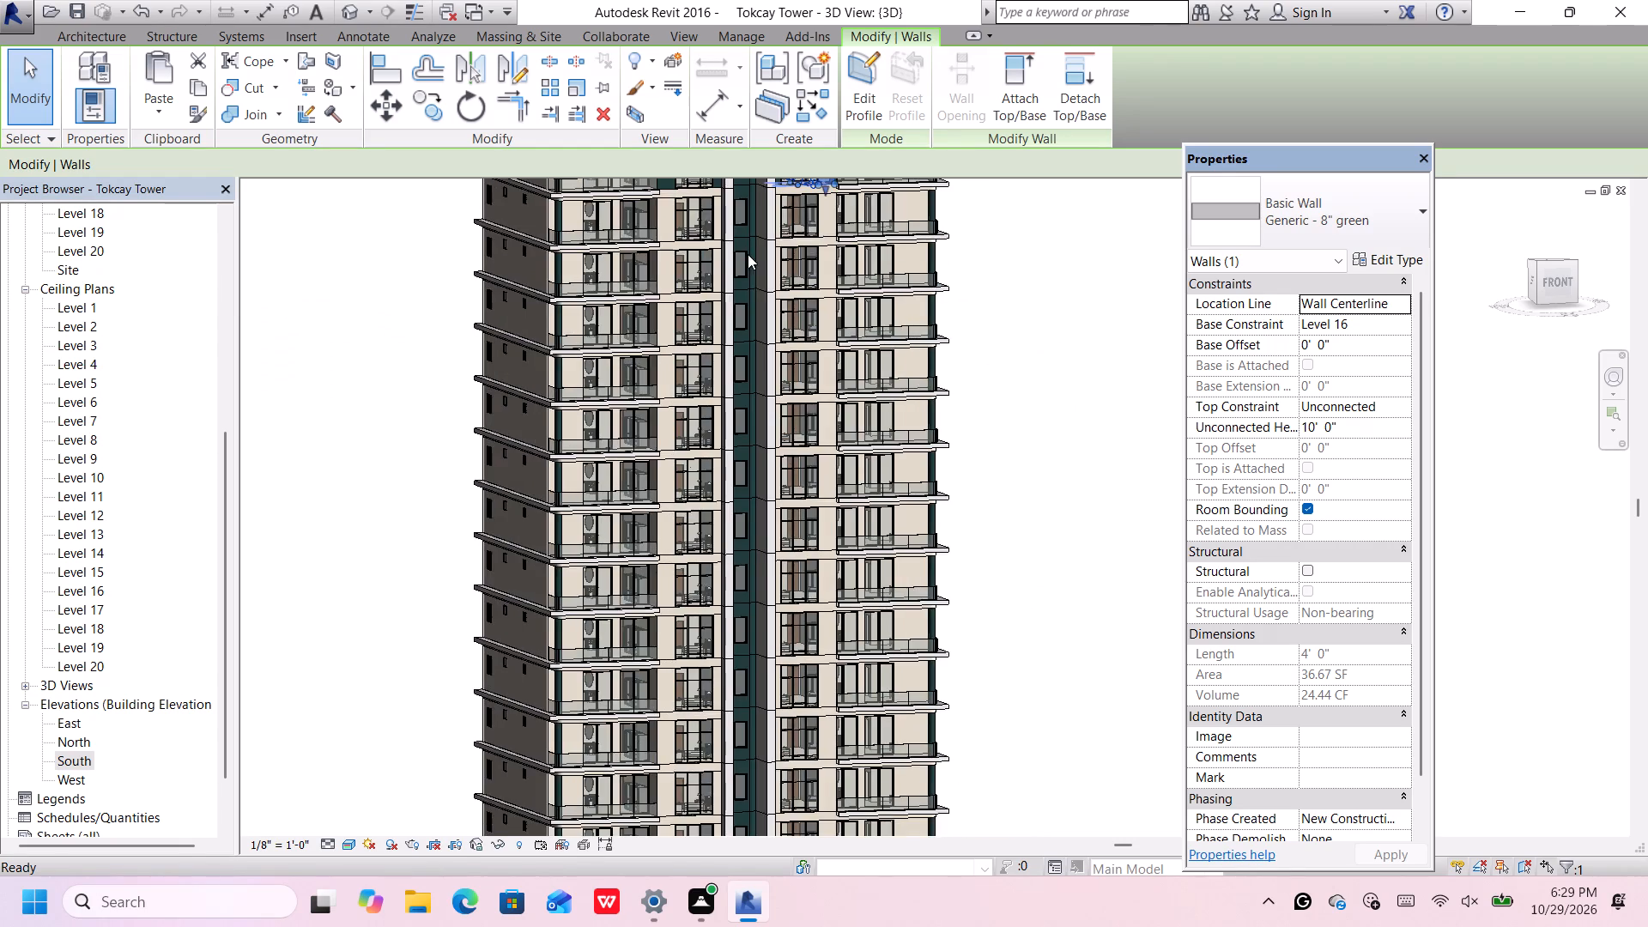
pyautogui.scroll(1, 748, 254)
pyautogui.moveTo(747, 251); pyautogui.dragTo(767, 415, button='middle')
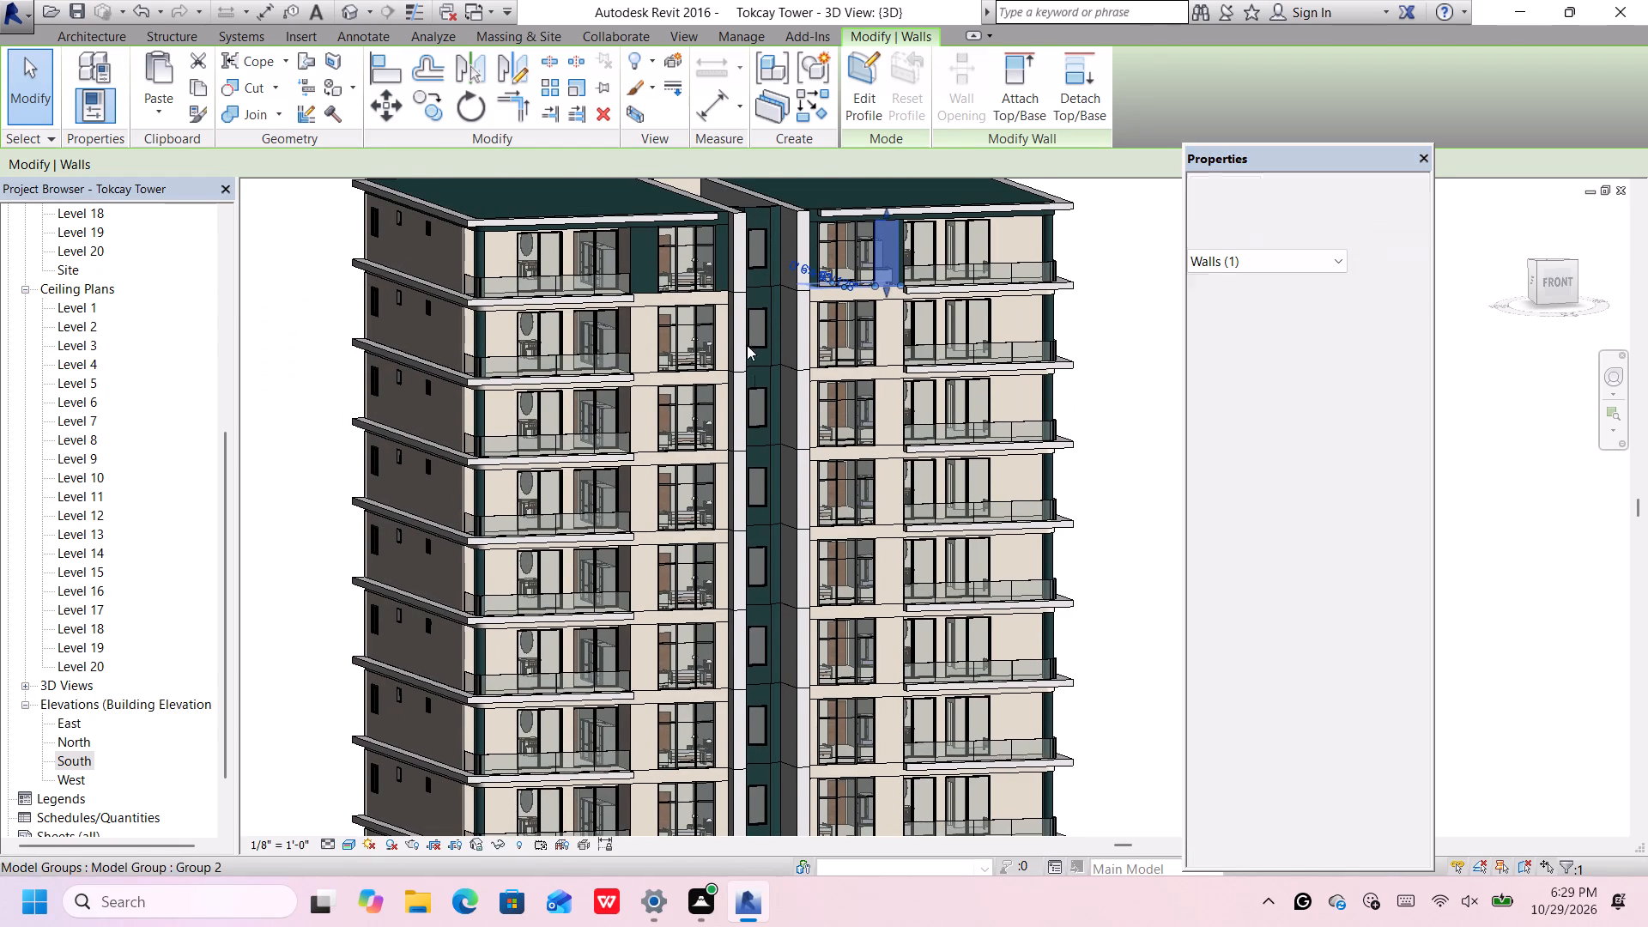
pyautogui.scroll(2, 744, 278)
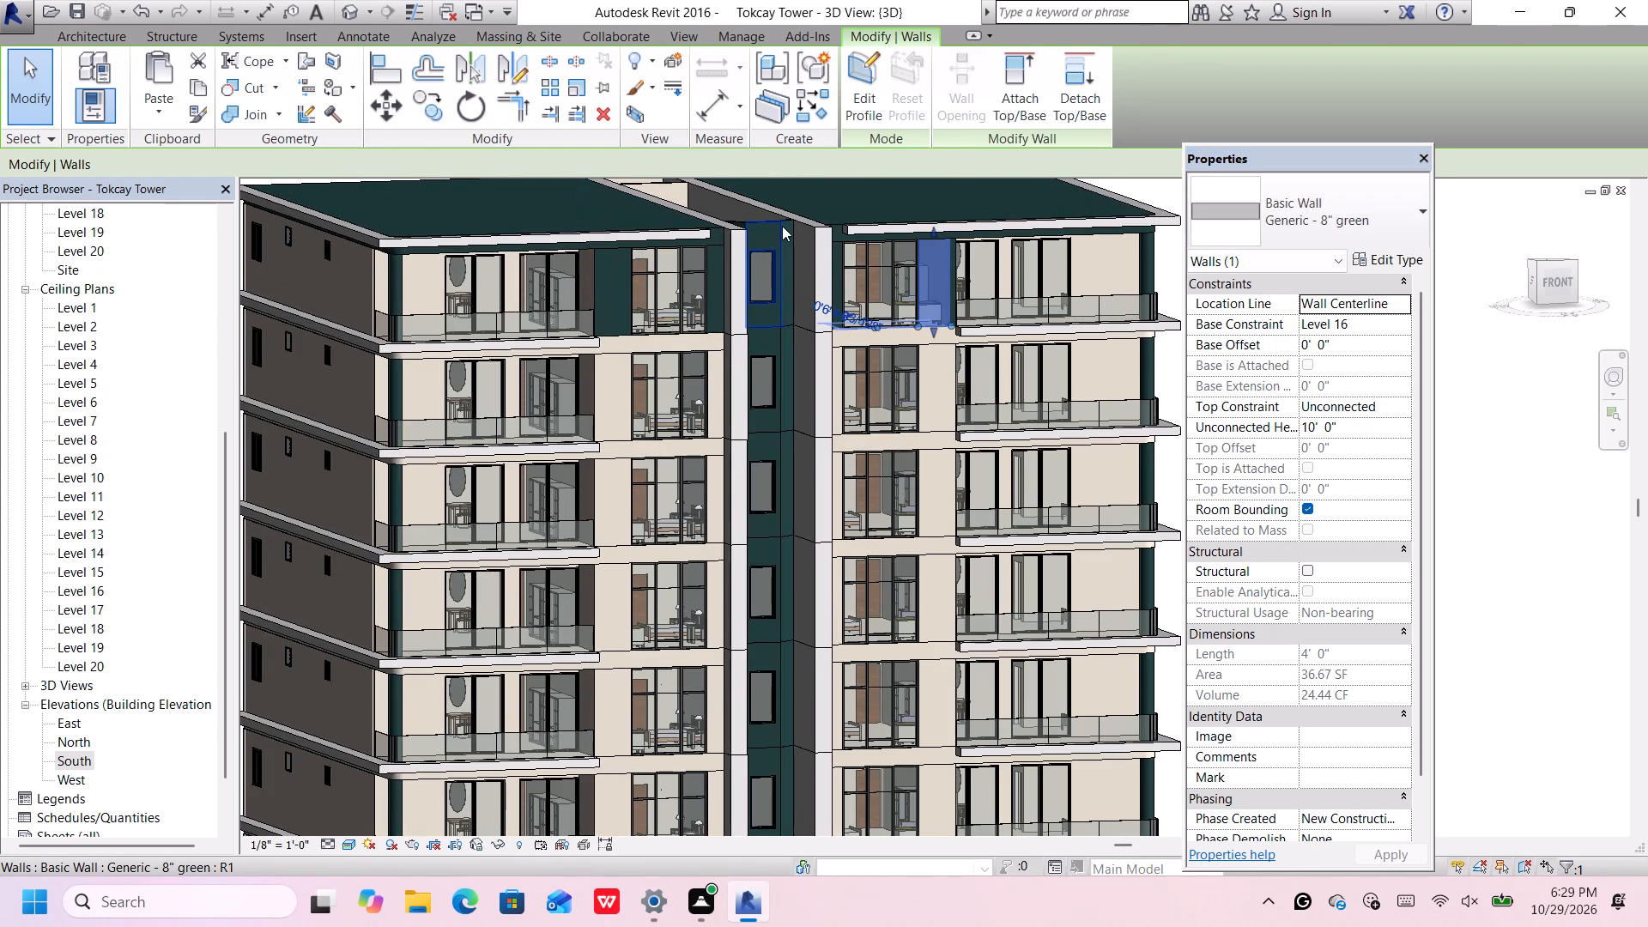
pyautogui.moveTo(786, 233); pyautogui.dragTo(787, 315, button='middle')
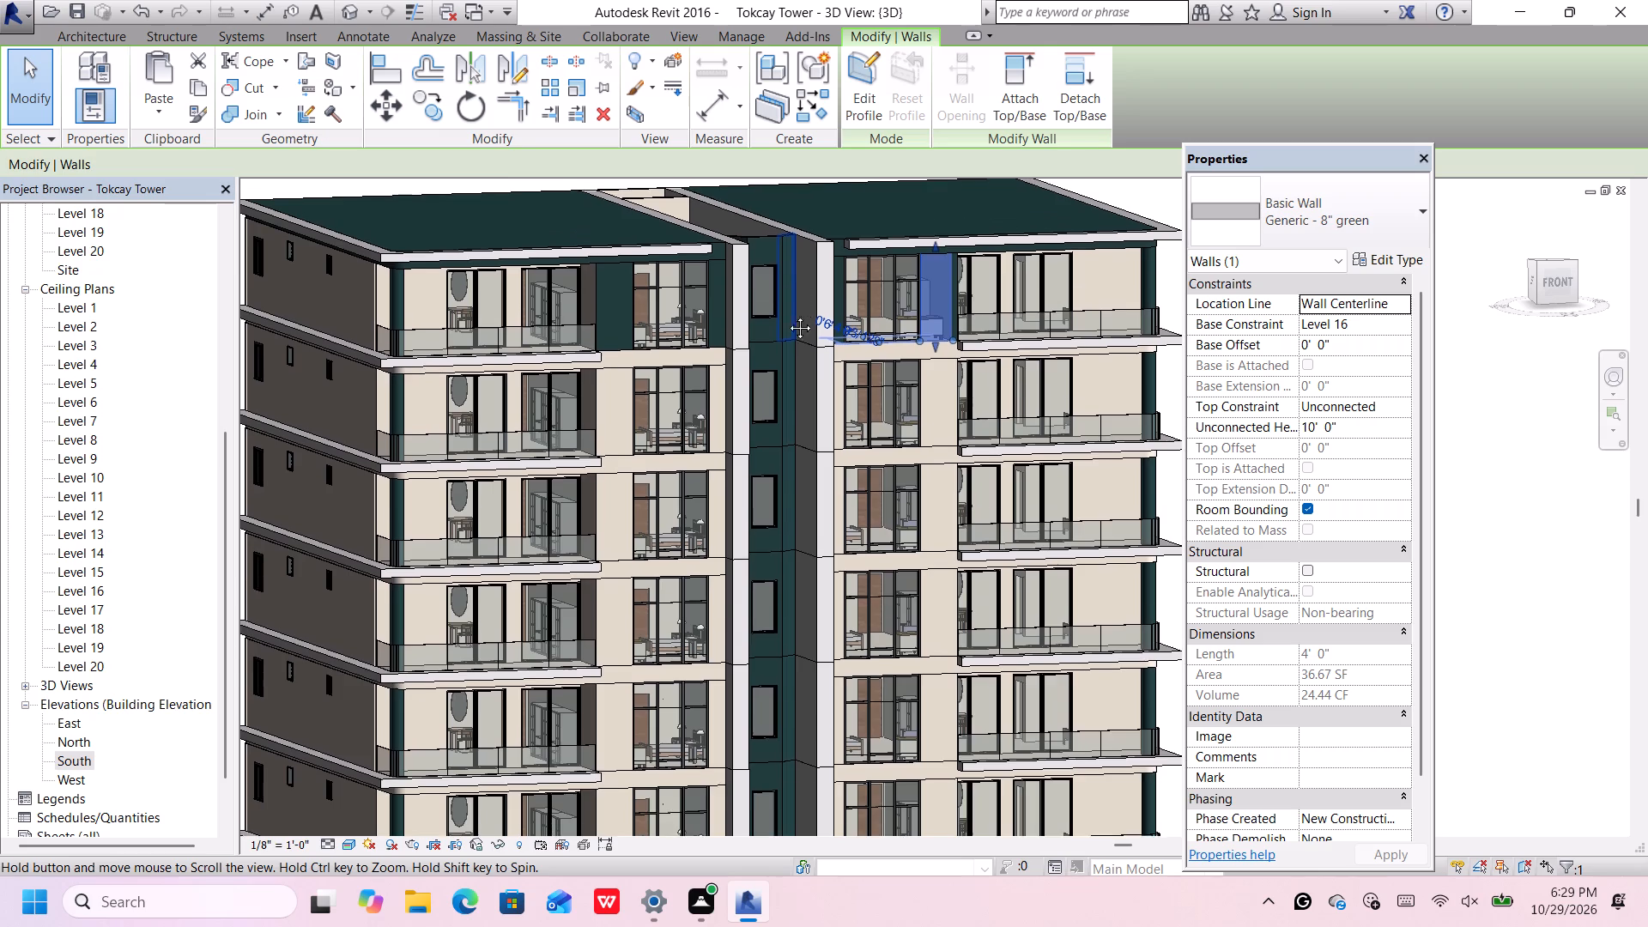
pyautogui.moveTo(787, 315); pyautogui.dragTo(787, 327, button='middle')
pyautogui.scroll(9, 791, 325)
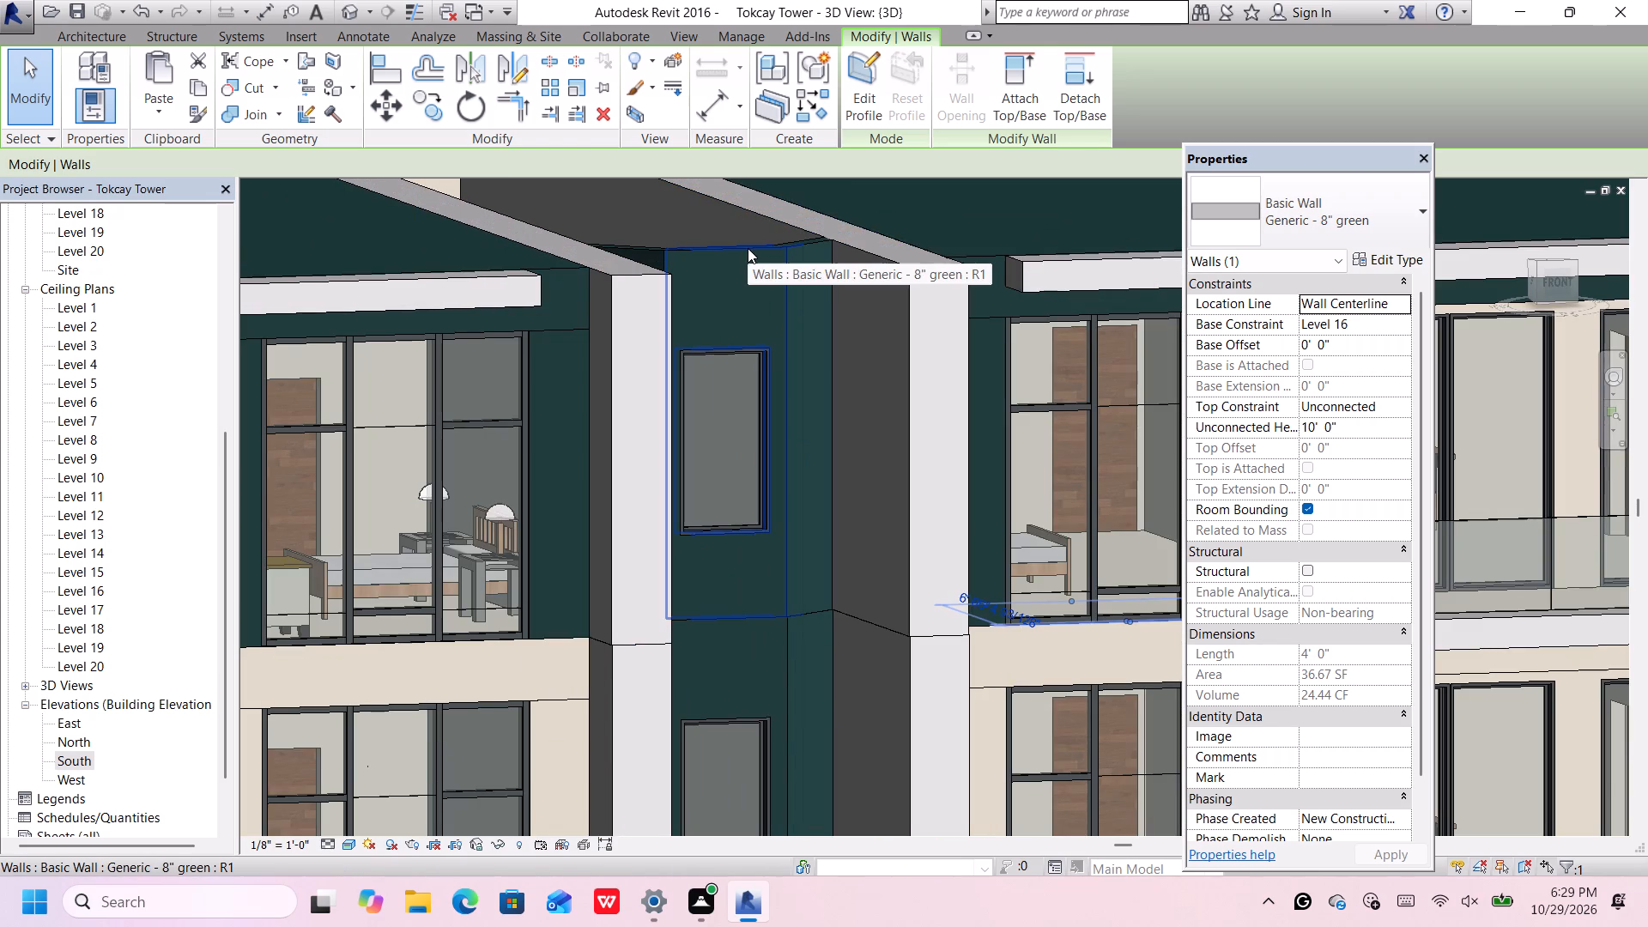
pyautogui.scroll(-8, 748, 248)
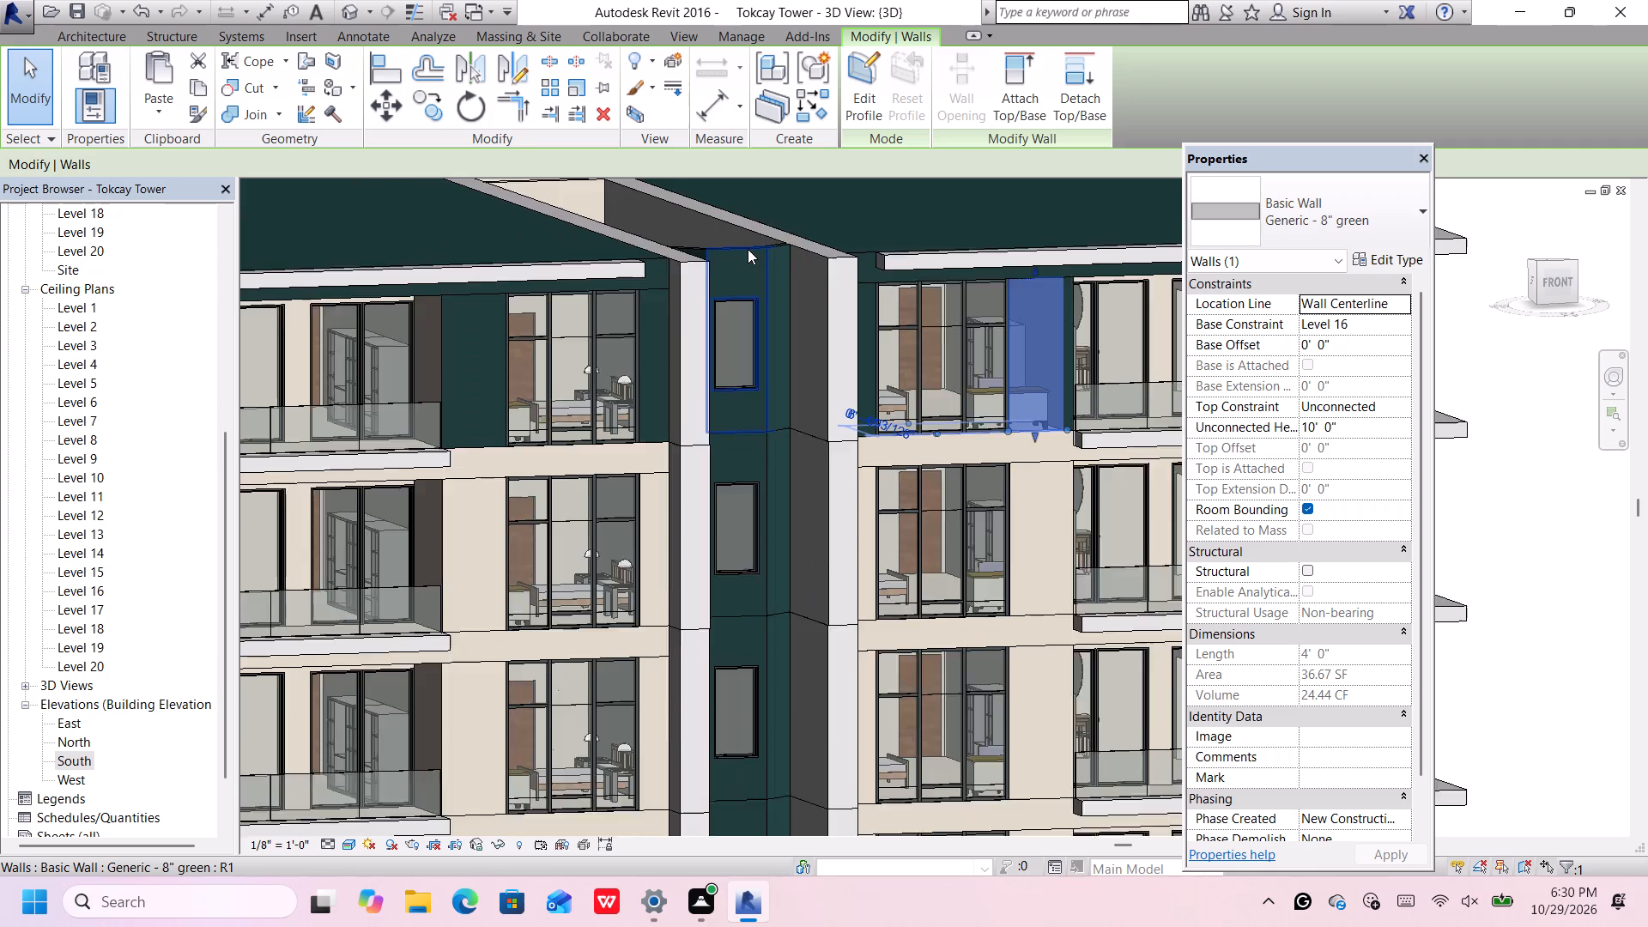
pyautogui.scroll(-11, 748, 249)
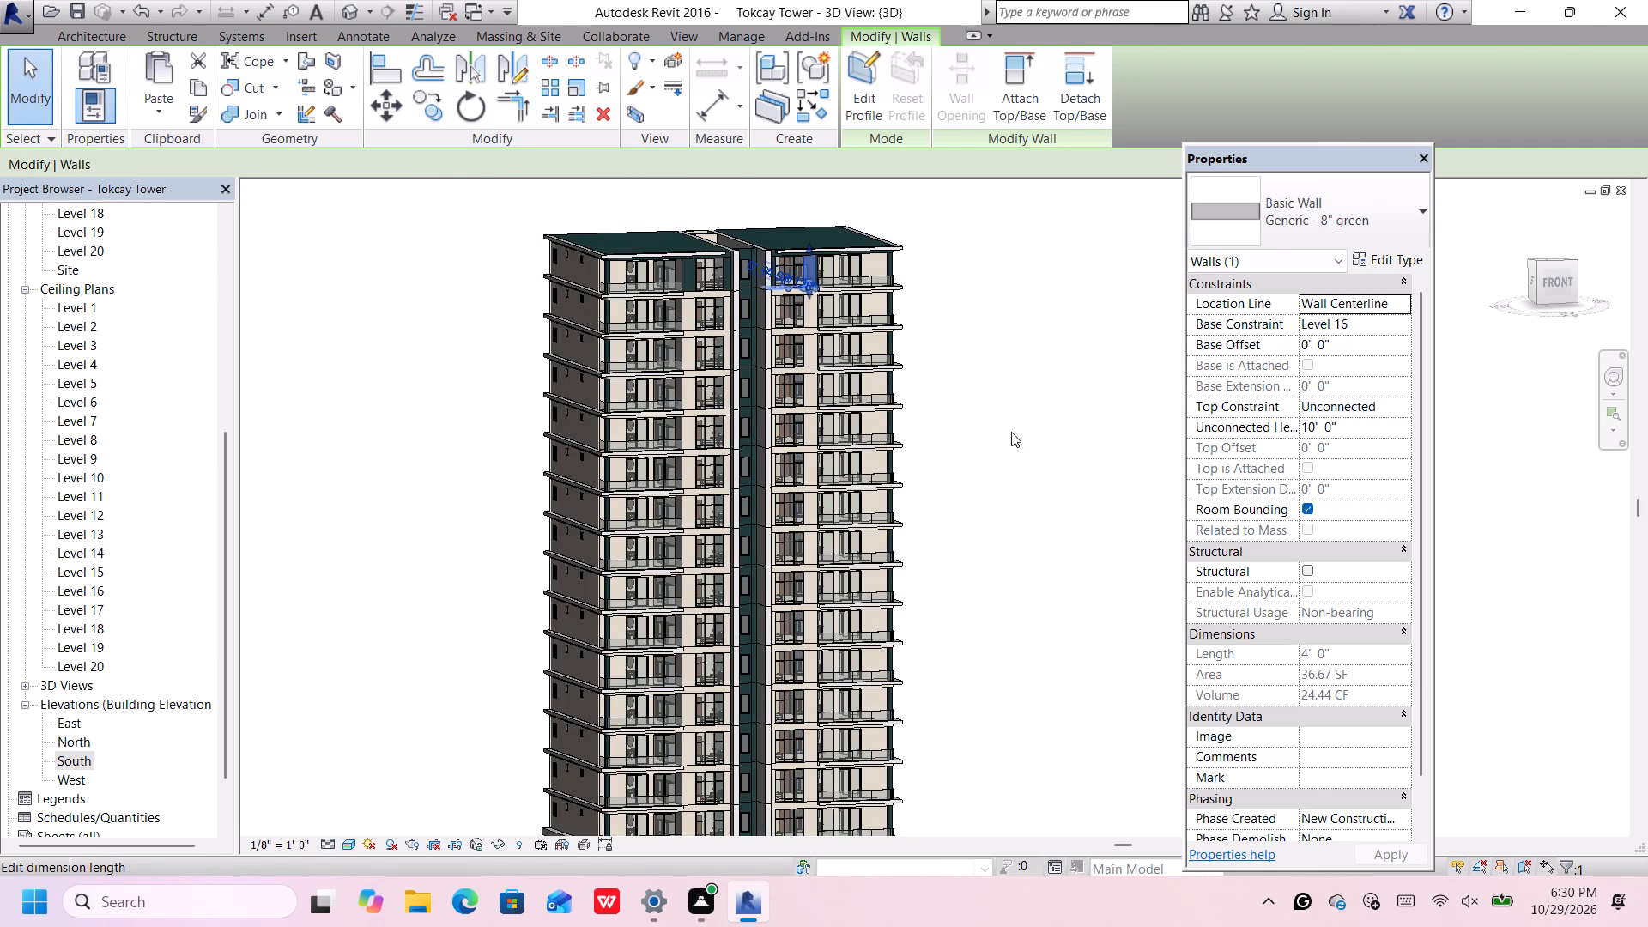
pyautogui.click(1014, 441)
pyautogui.scroll(1, 676, 615)
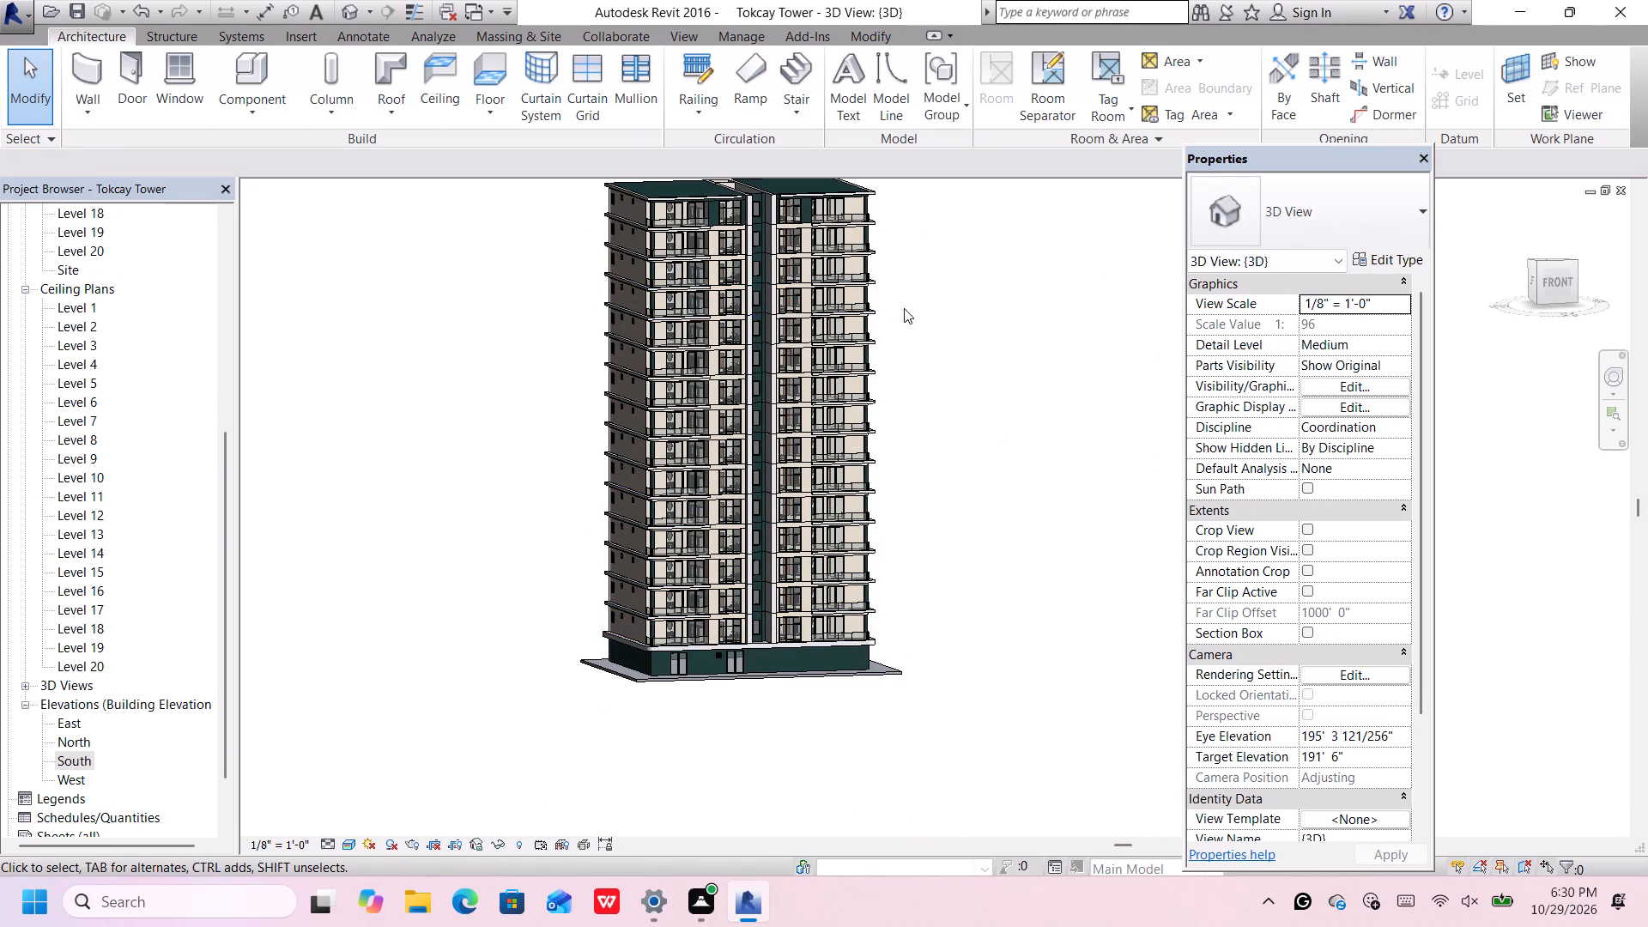
pyautogui.moveTo(906, 312); pyautogui.dragTo(908, 443, button='middle')
pyautogui.scroll(6, 687, 317)
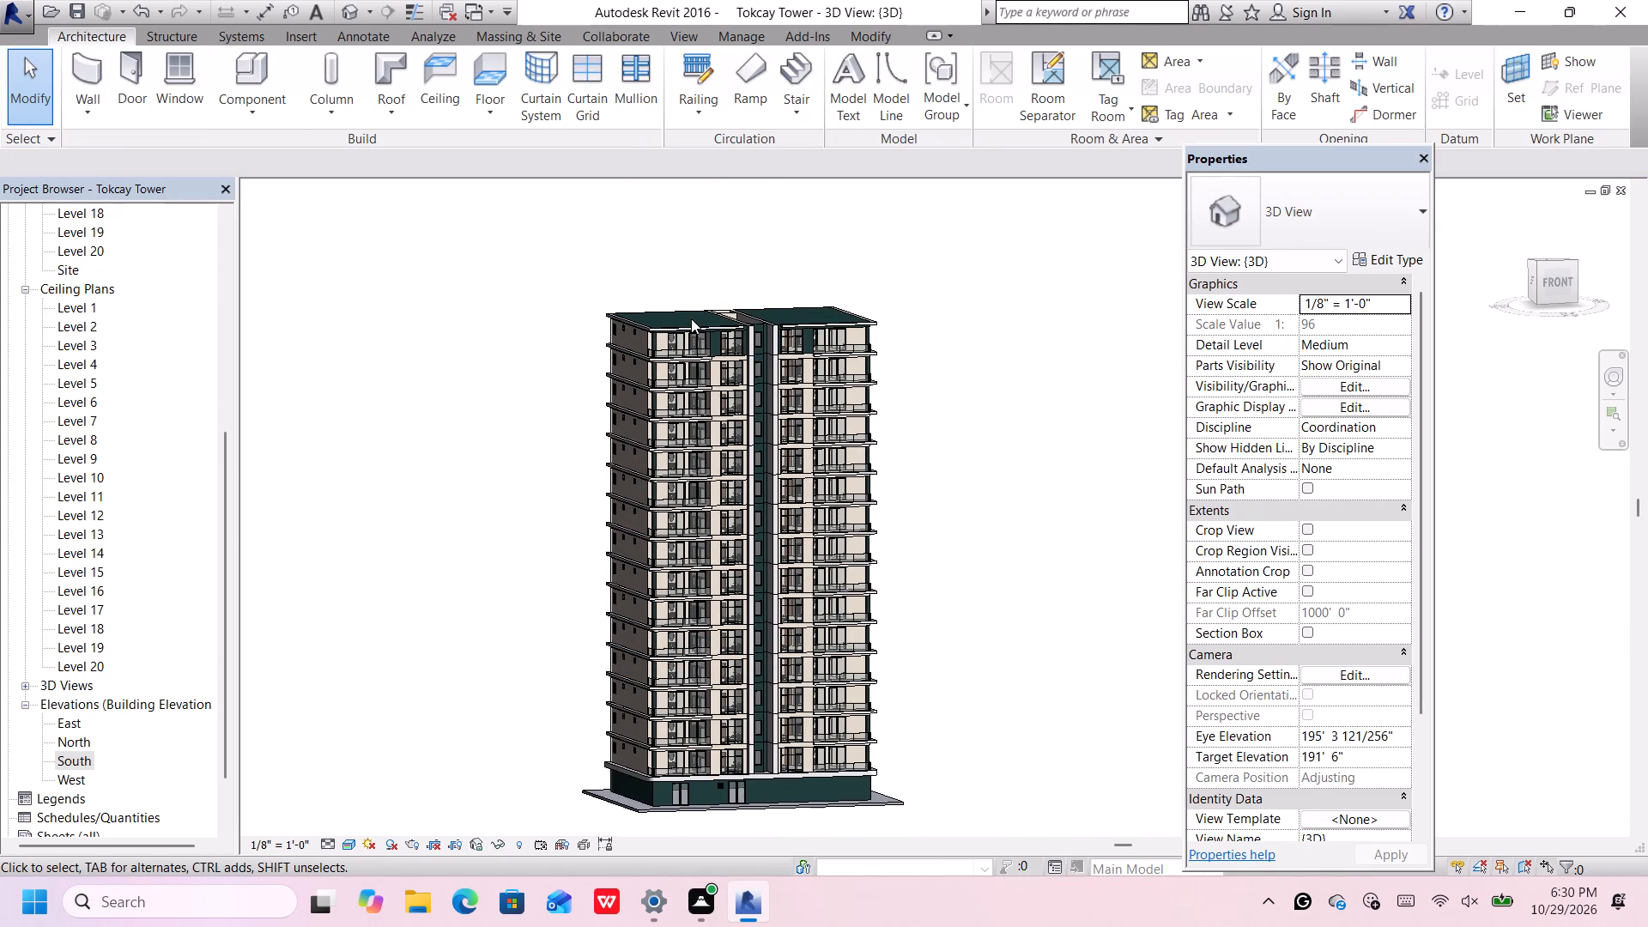
pyautogui.scroll(6, 692, 318)
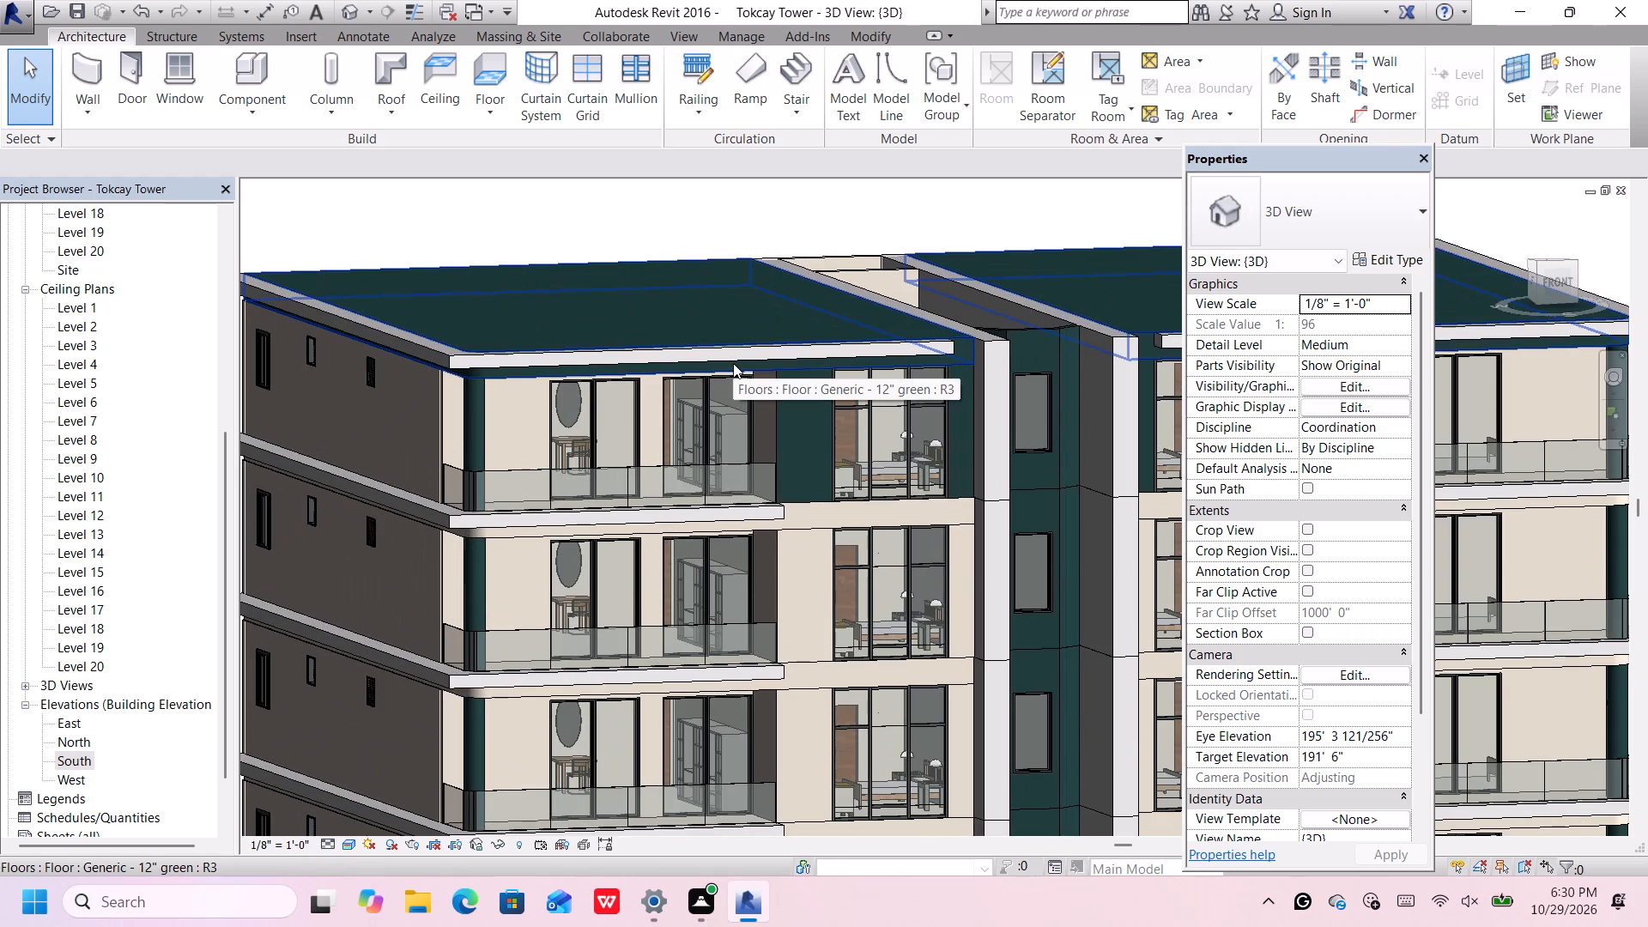
# Ungroup the Level 15 storey's model group, directly below the top storey, and clear the selection.
pyautogui.scroll(-6, 733, 363)
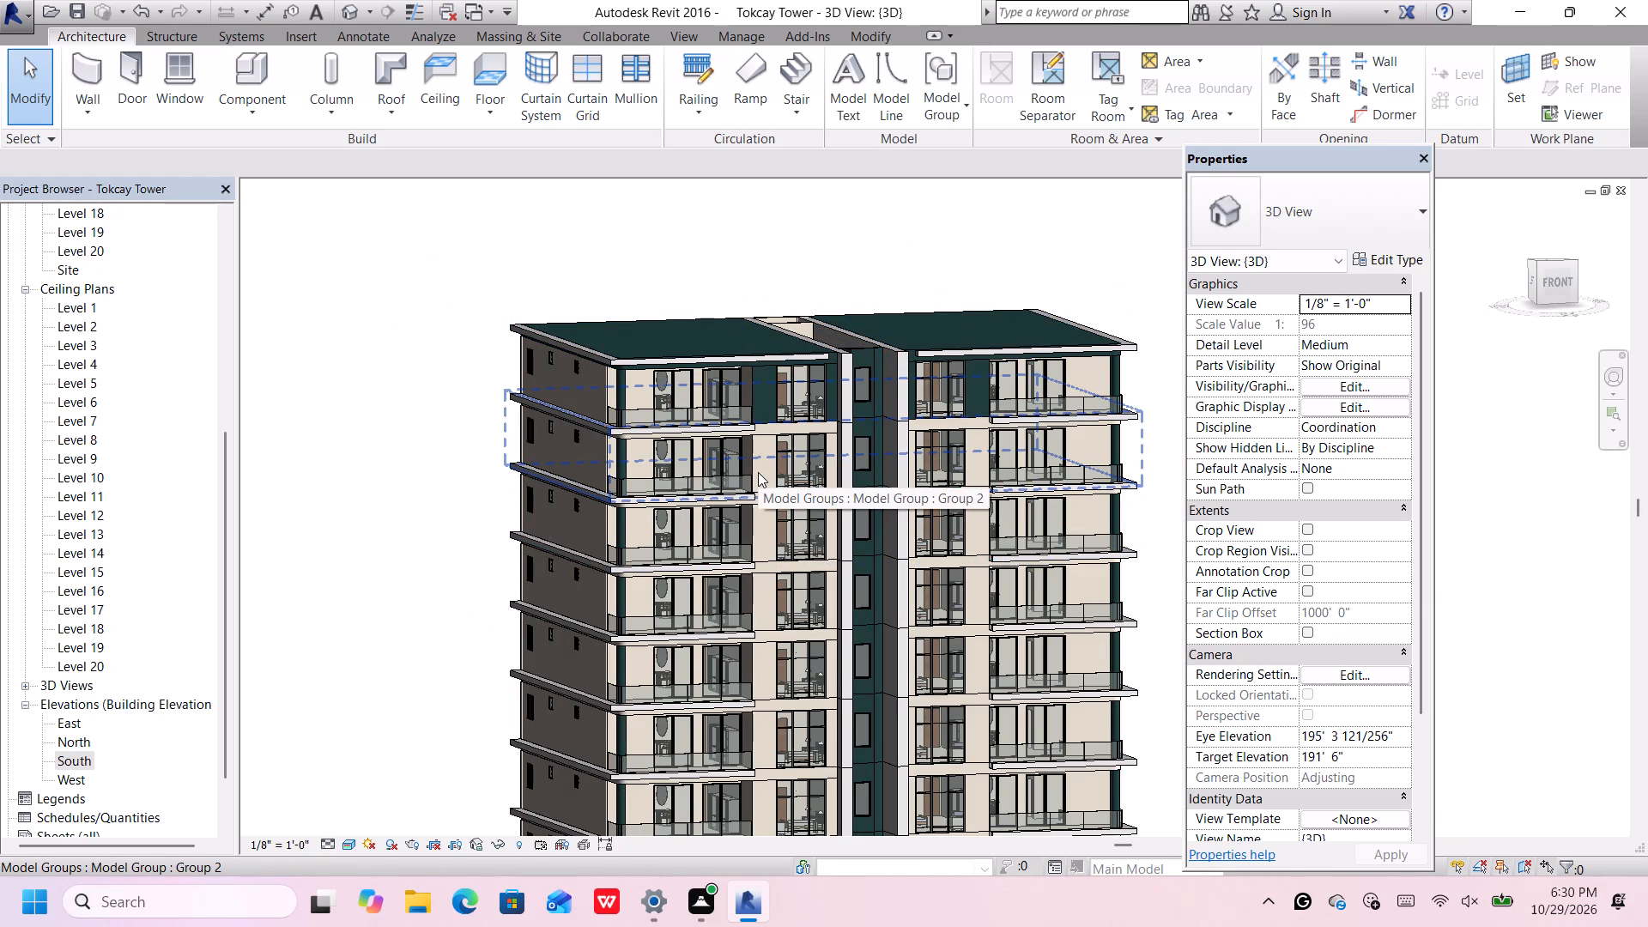
pyautogui.click(758, 472)
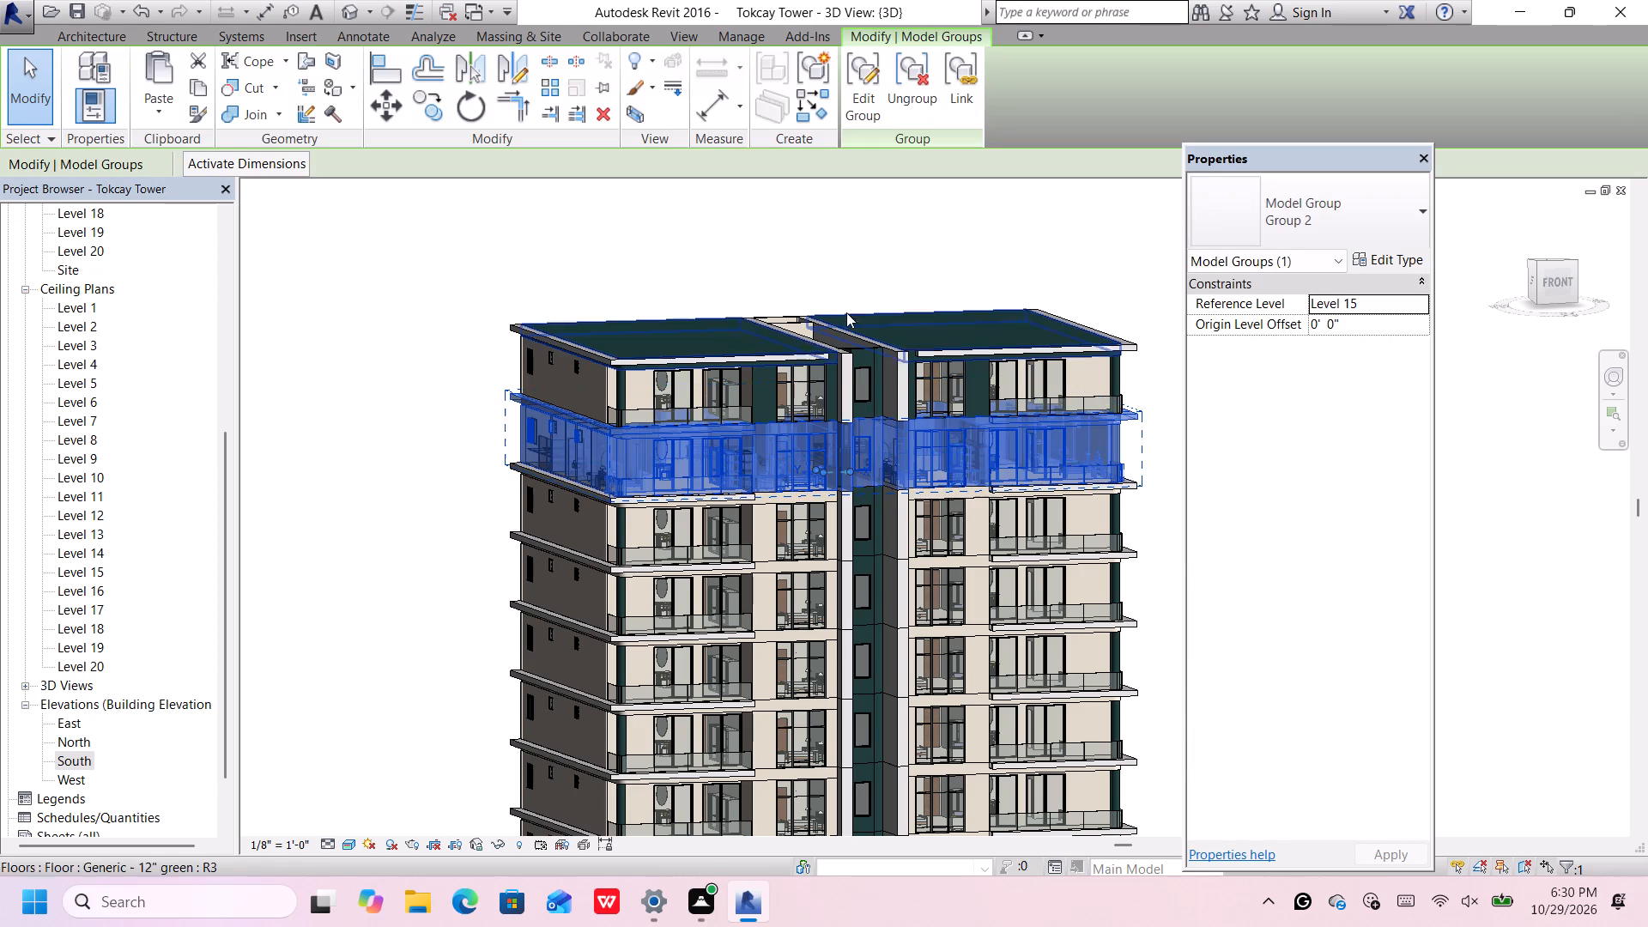
pyautogui.click(904, 88)
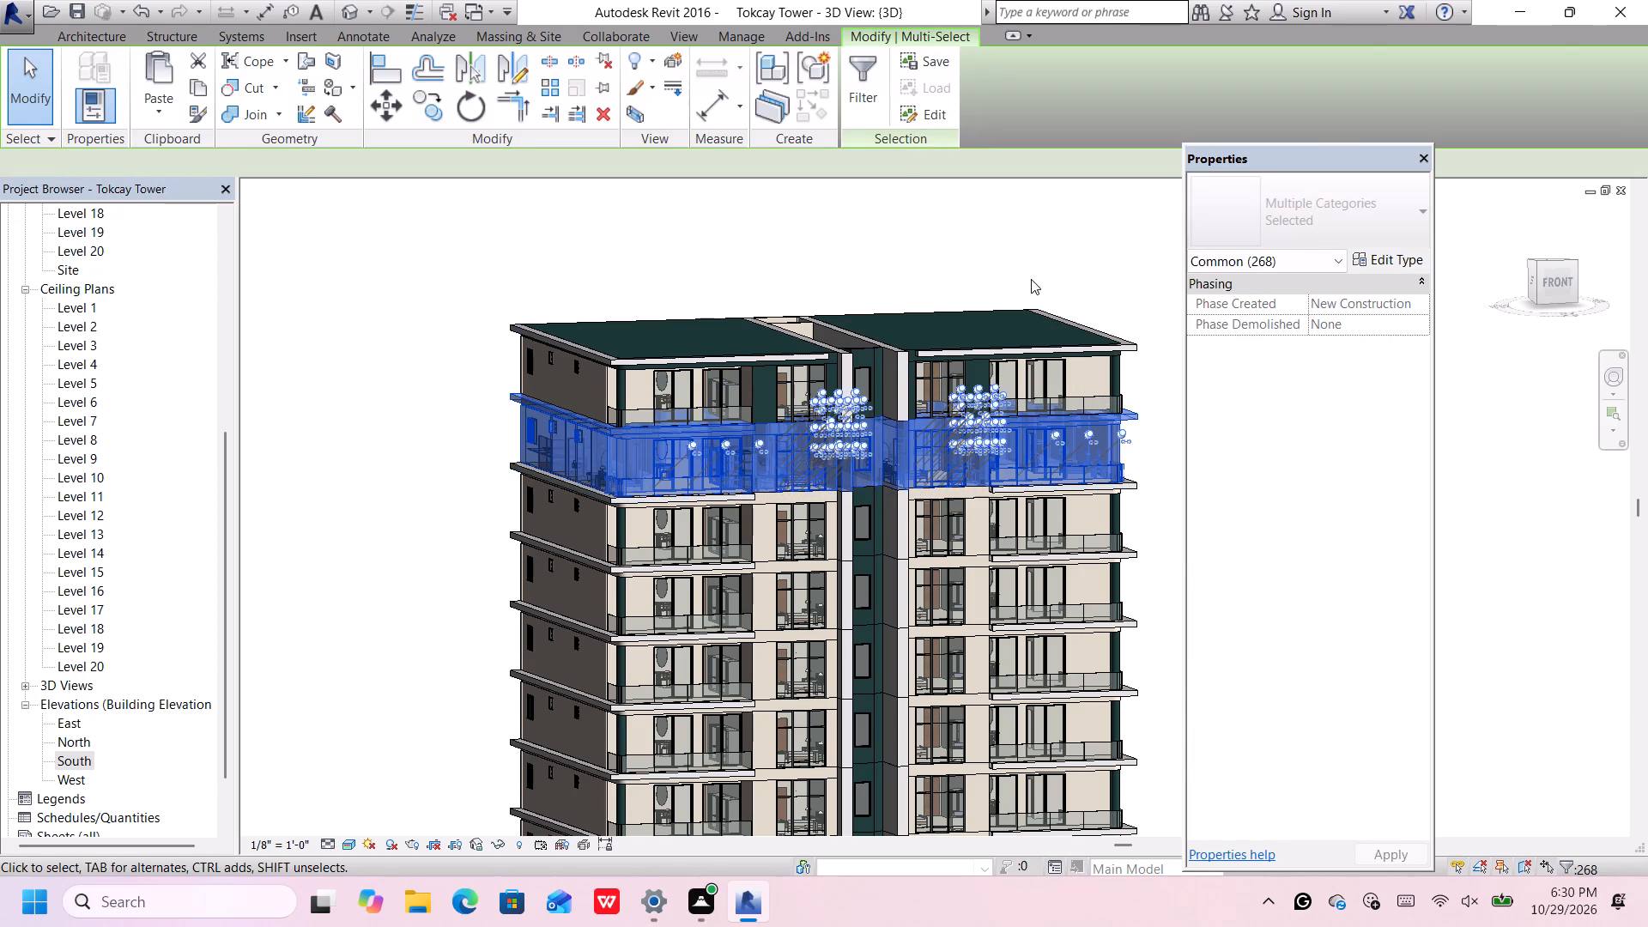
pyautogui.click(1054, 273)
# Change the cream floor slab between the Level 15 storey and the top storey to the Generic - 12" green type.
pyautogui.scroll(1, 846, 440)
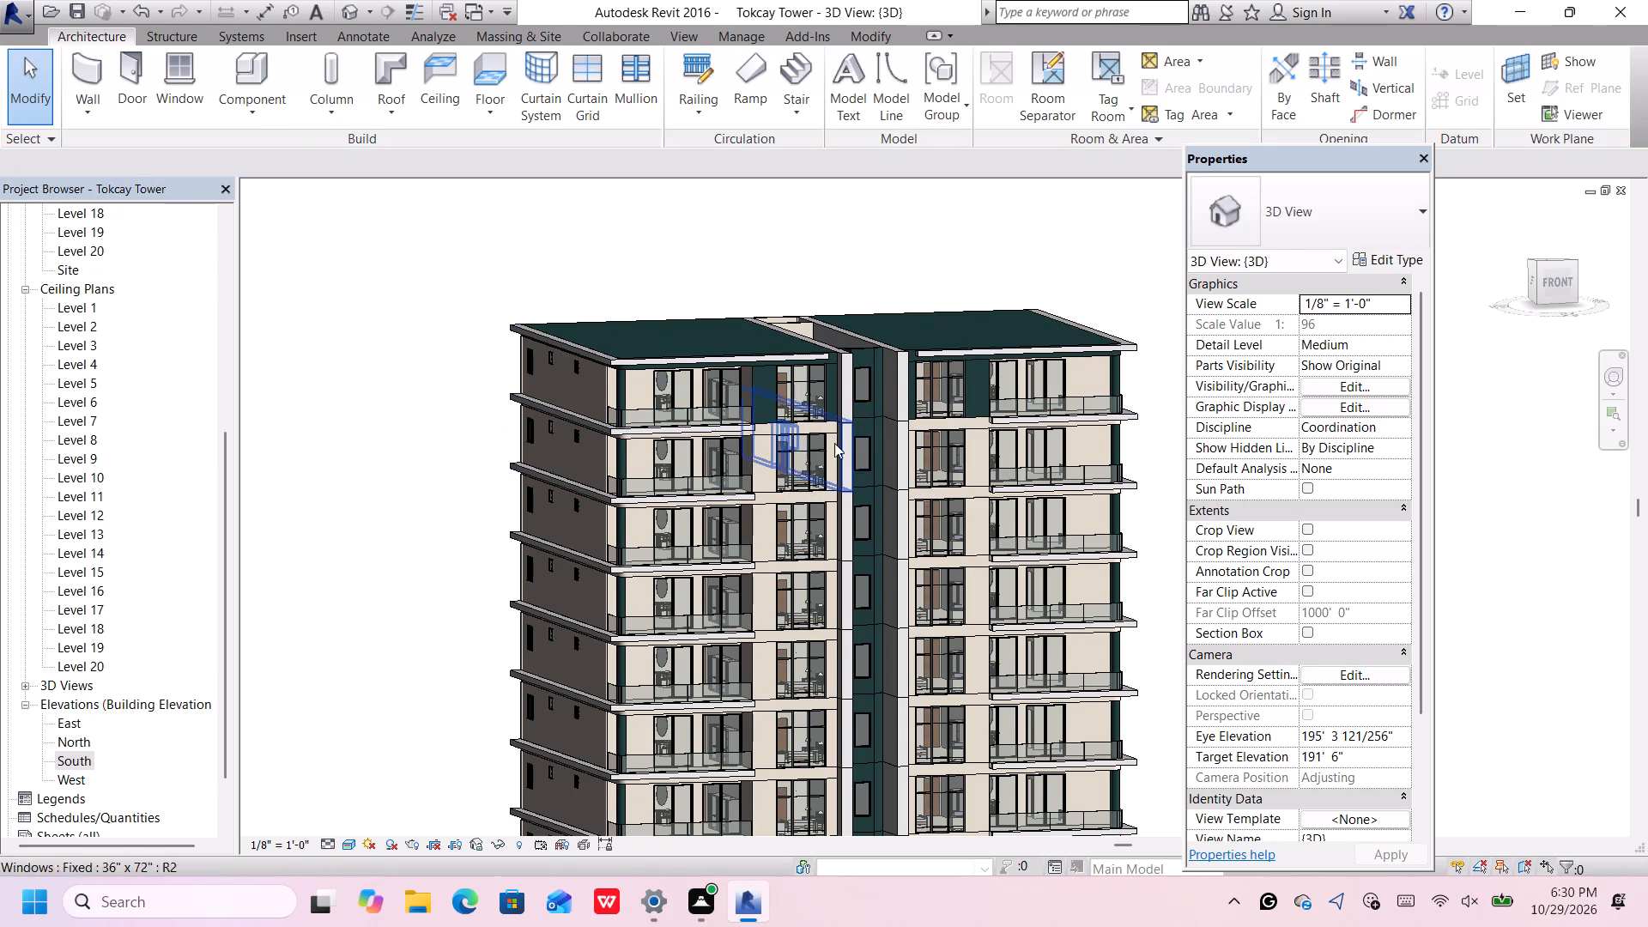
pyautogui.scroll(3, 834, 443)
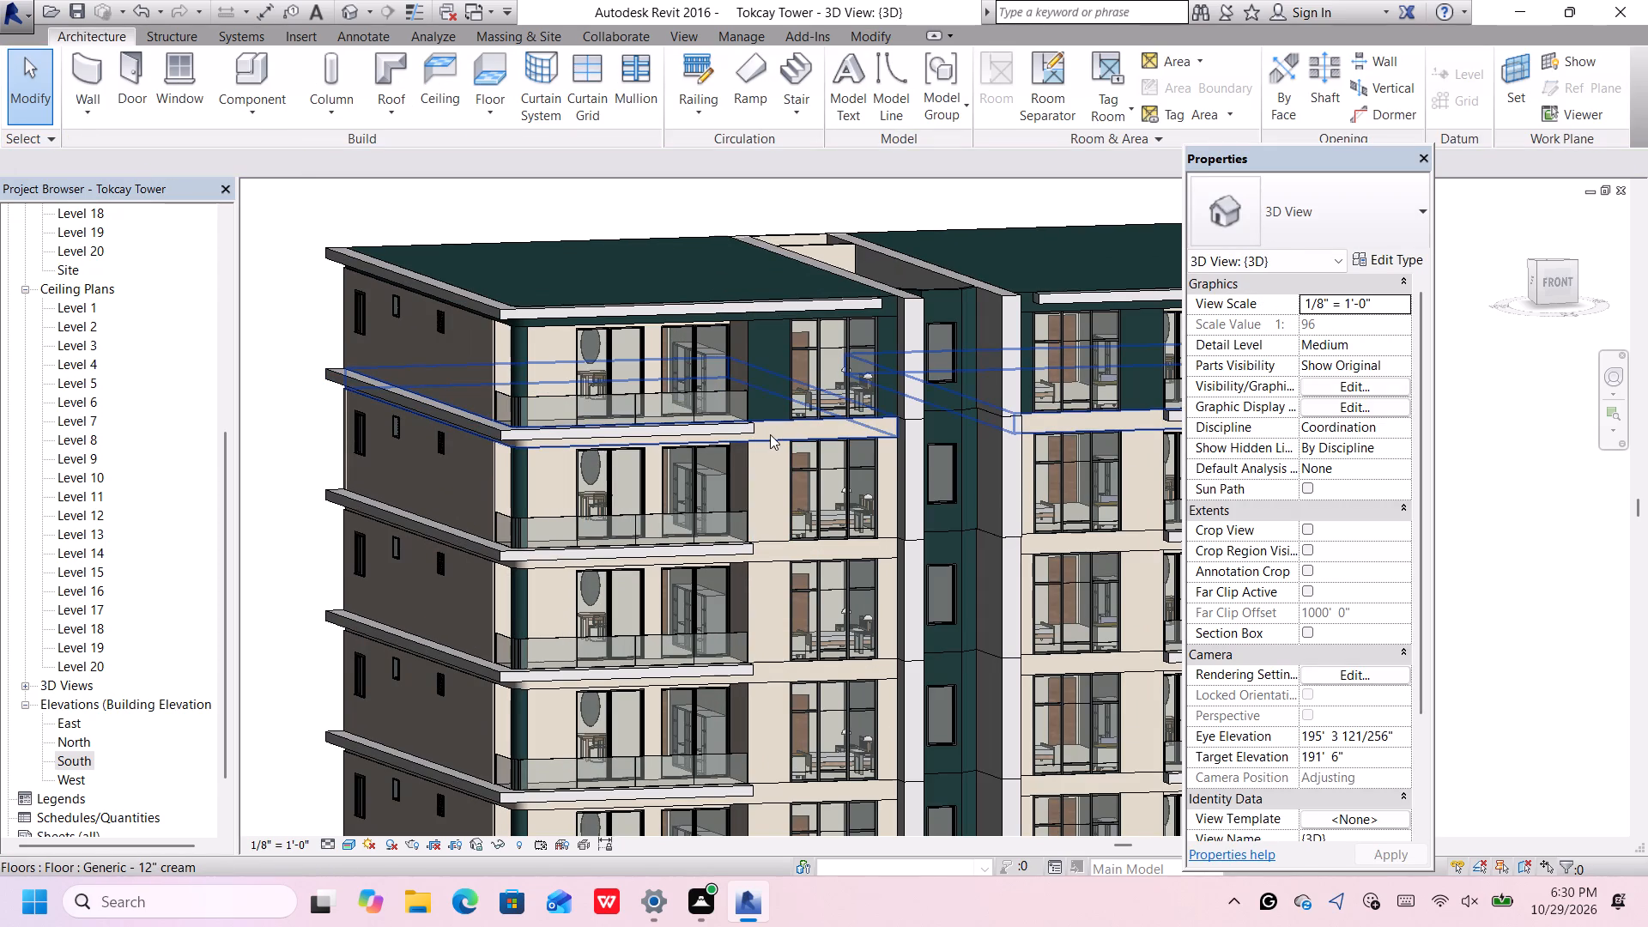
pyautogui.click(770, 434)
pyautogui.click(1280, 208)
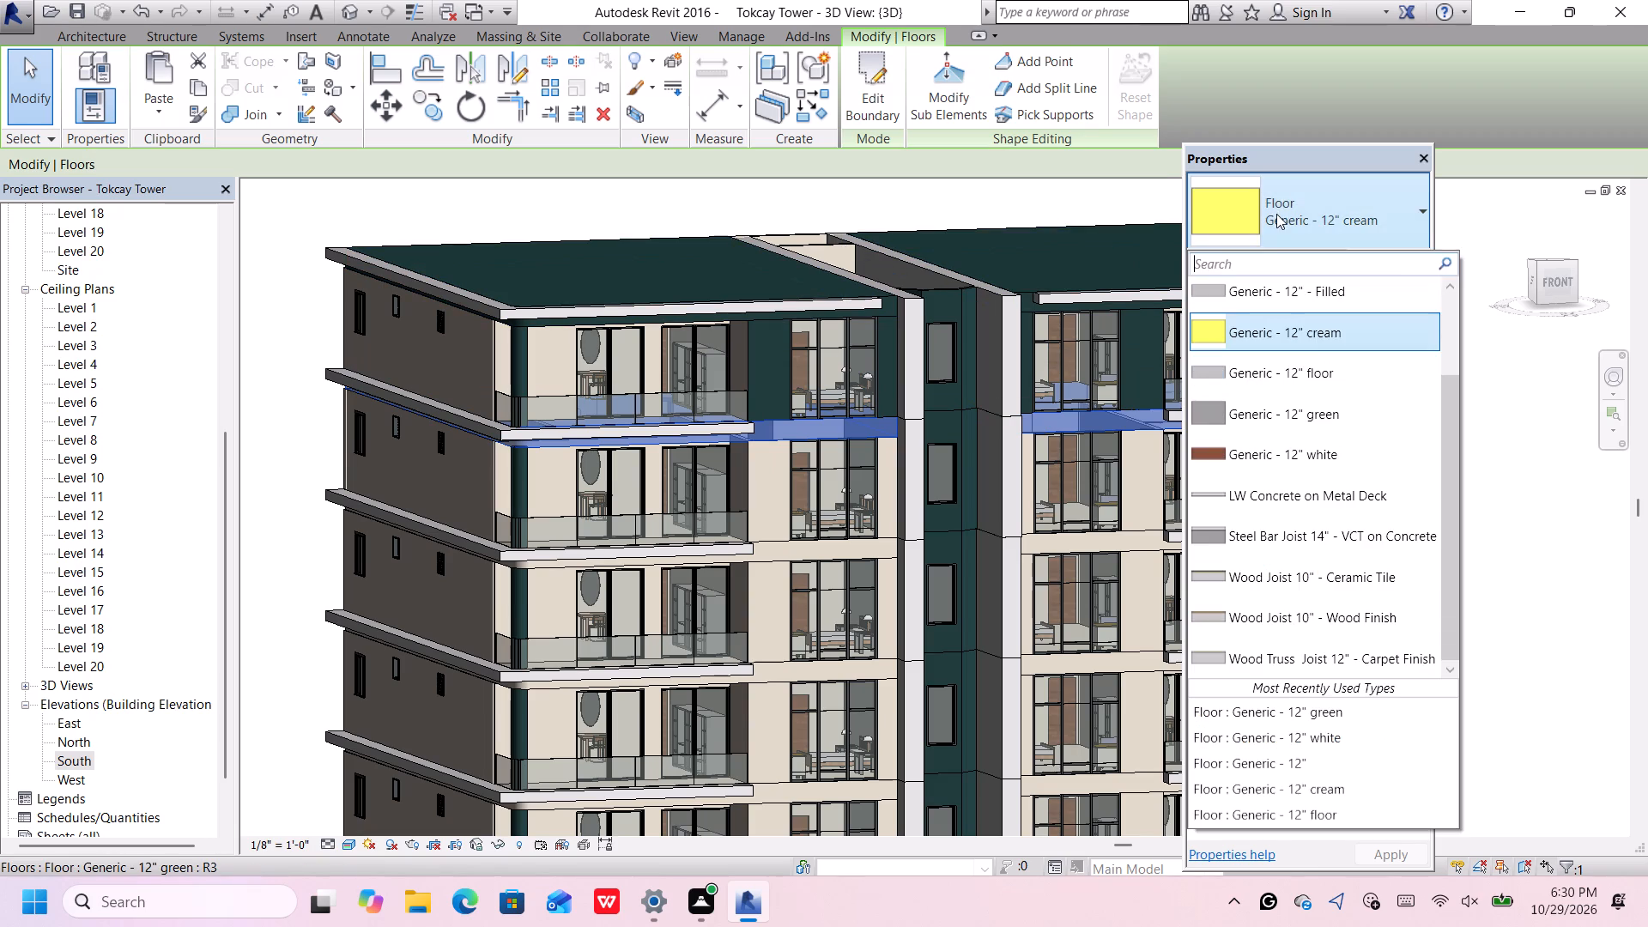
pyautogui.click(1327, 416)
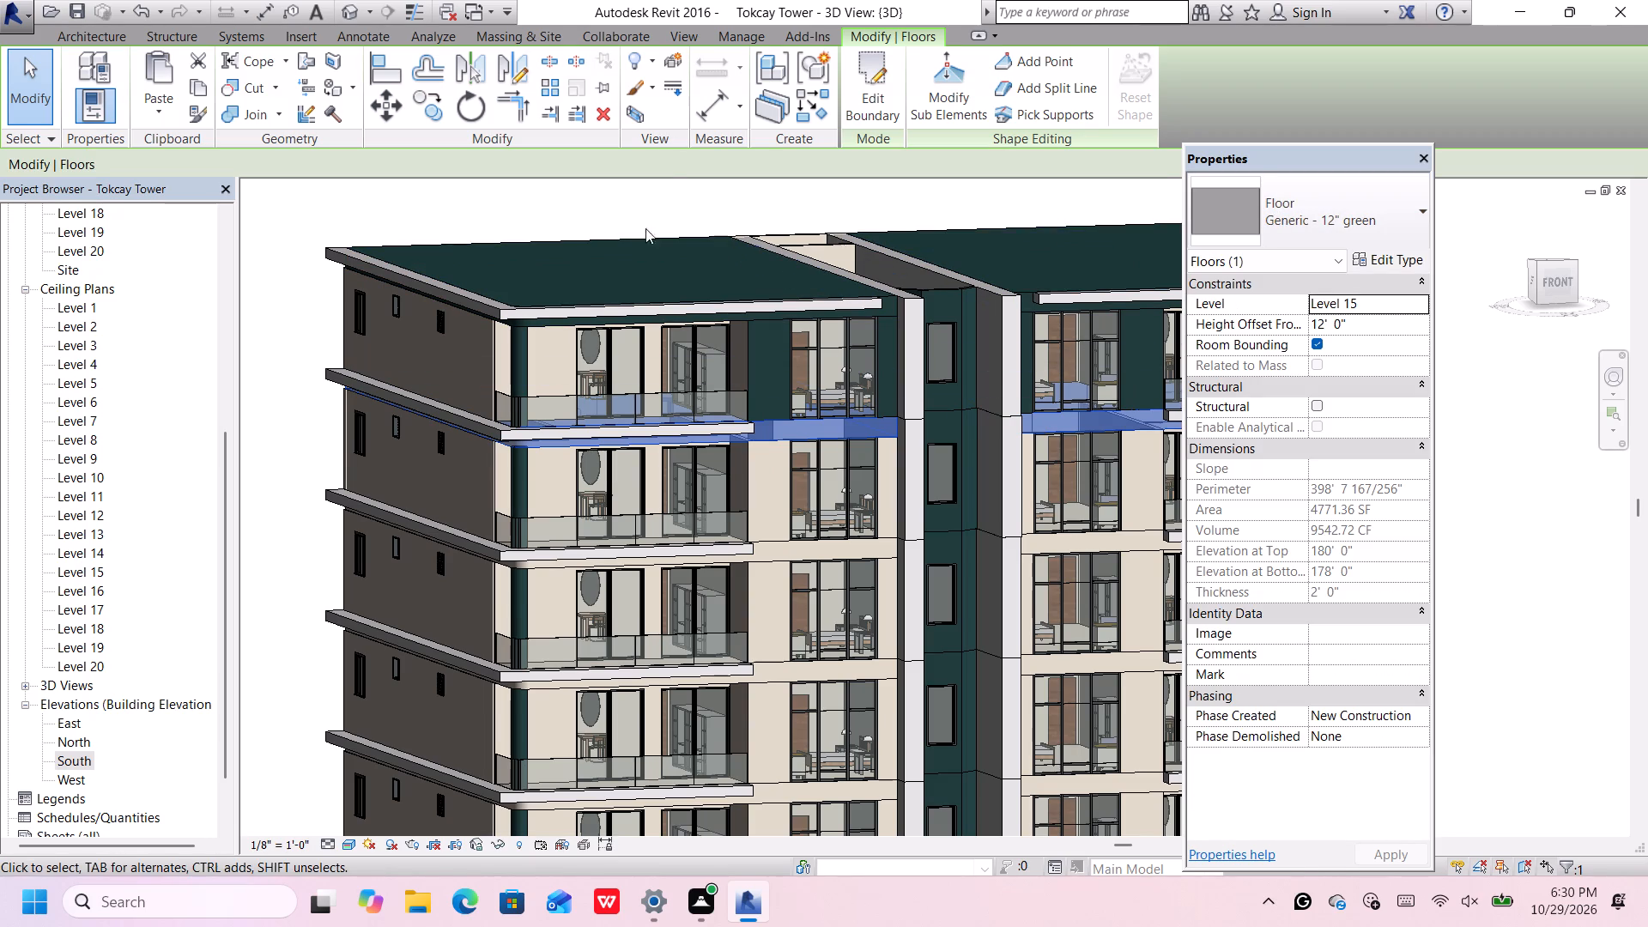
pyautogui.click(276, 417)
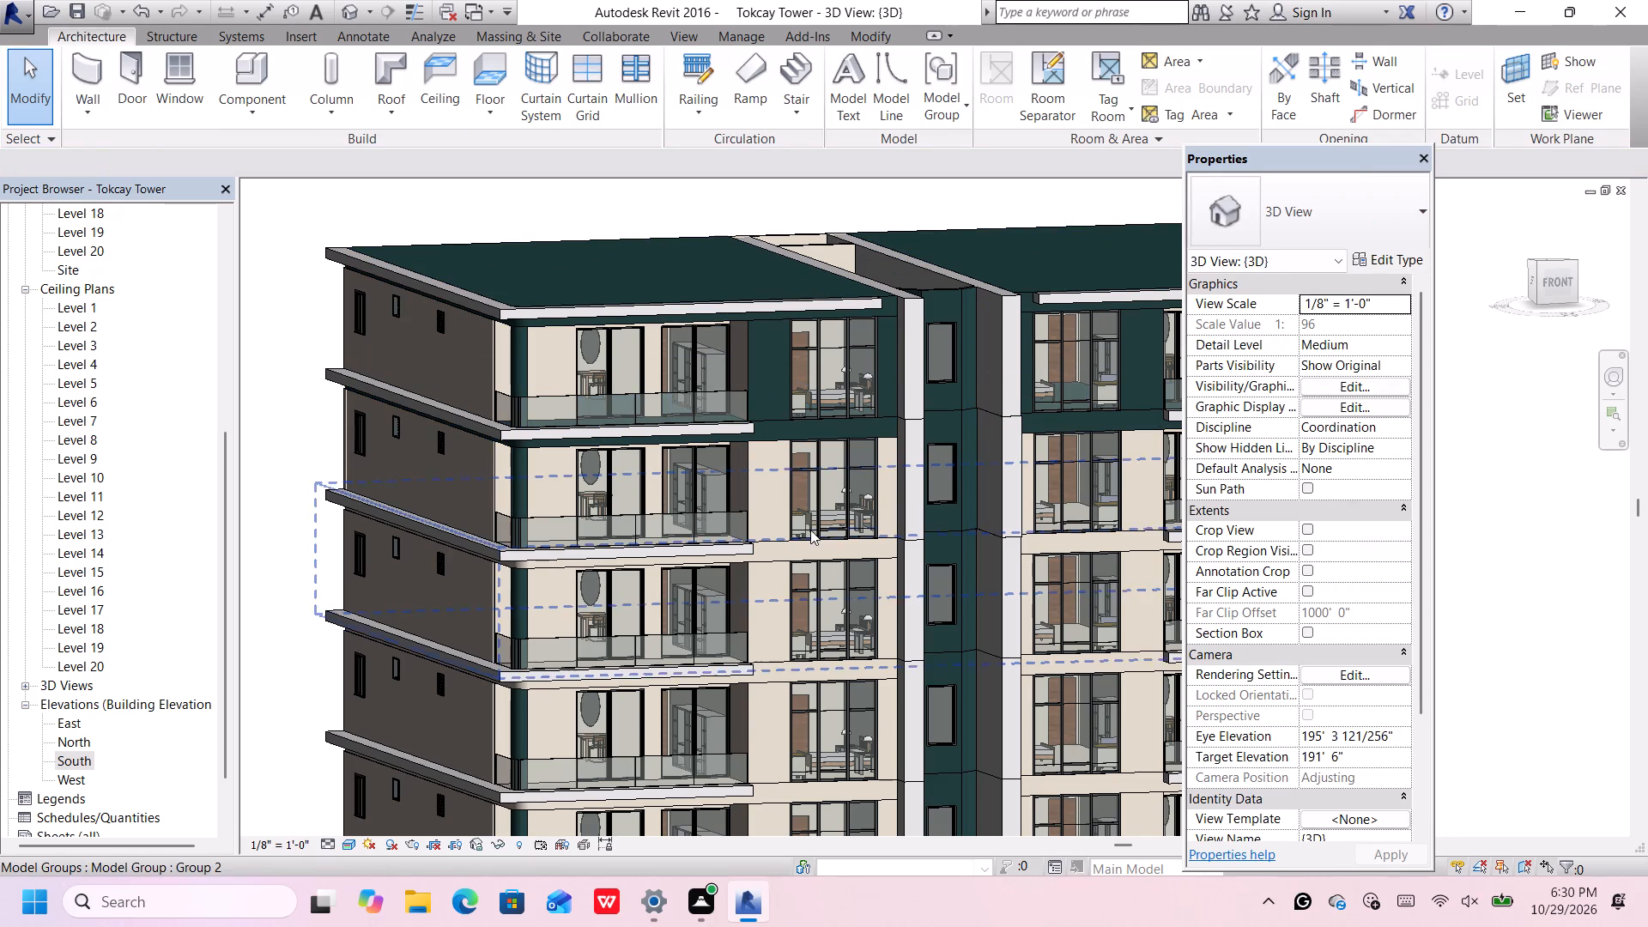
# Change the Level 15 cream wall between the balcony and the glazing left of the core to Generic - 8" green.
pyautogui.click(784, 473)
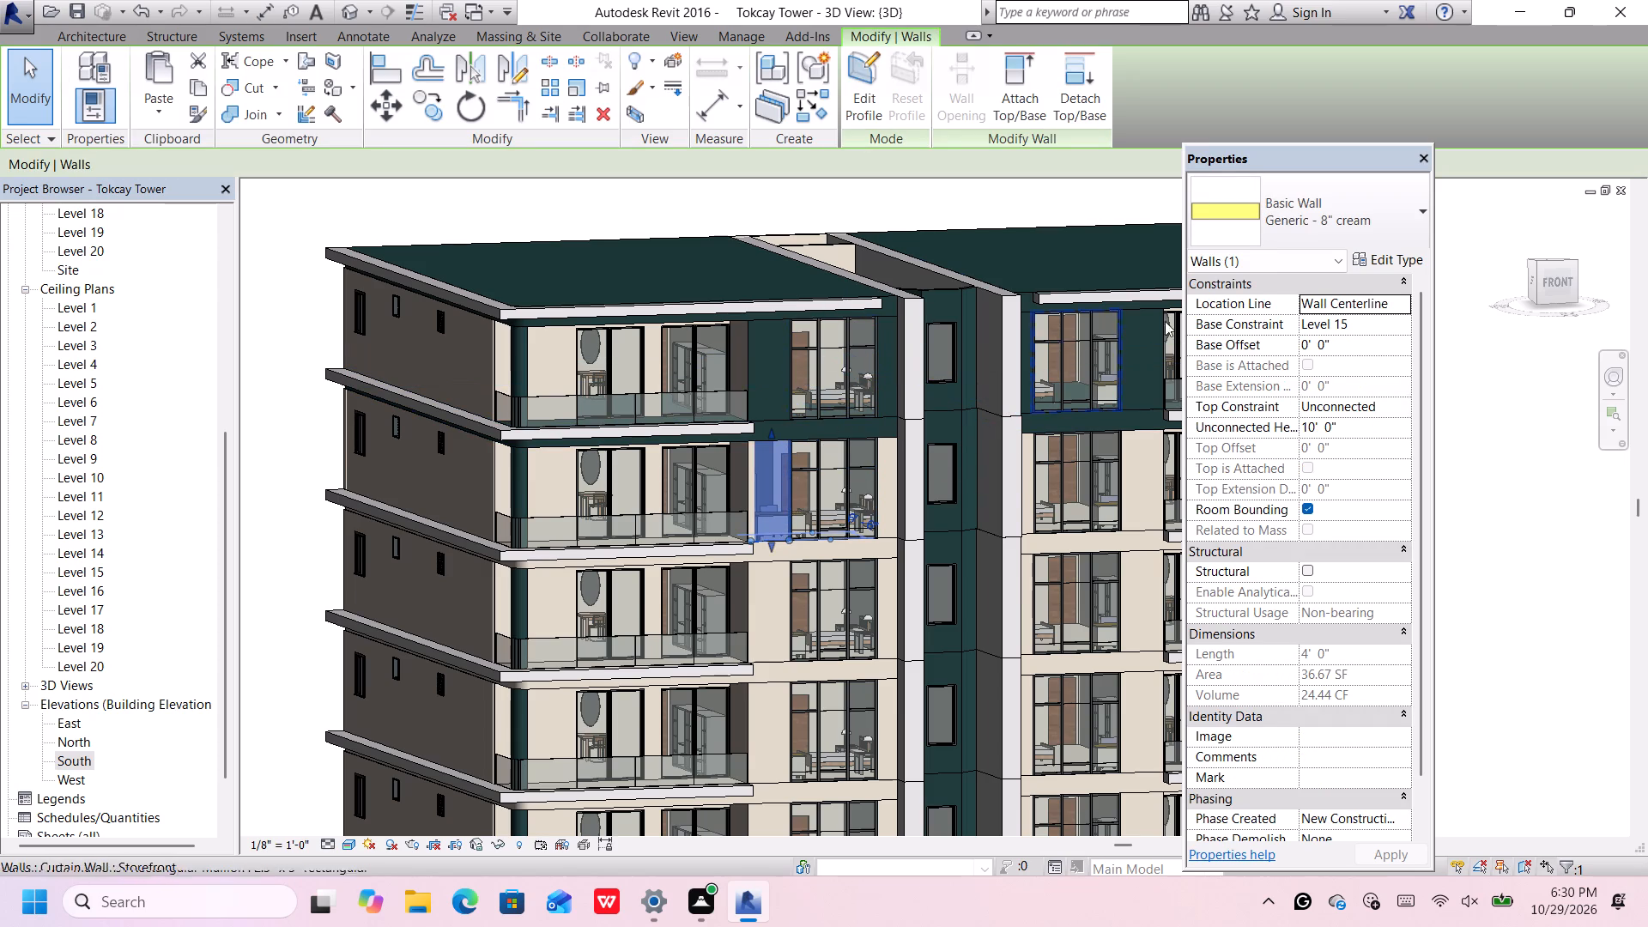
pyautogui.click(1340, 236)
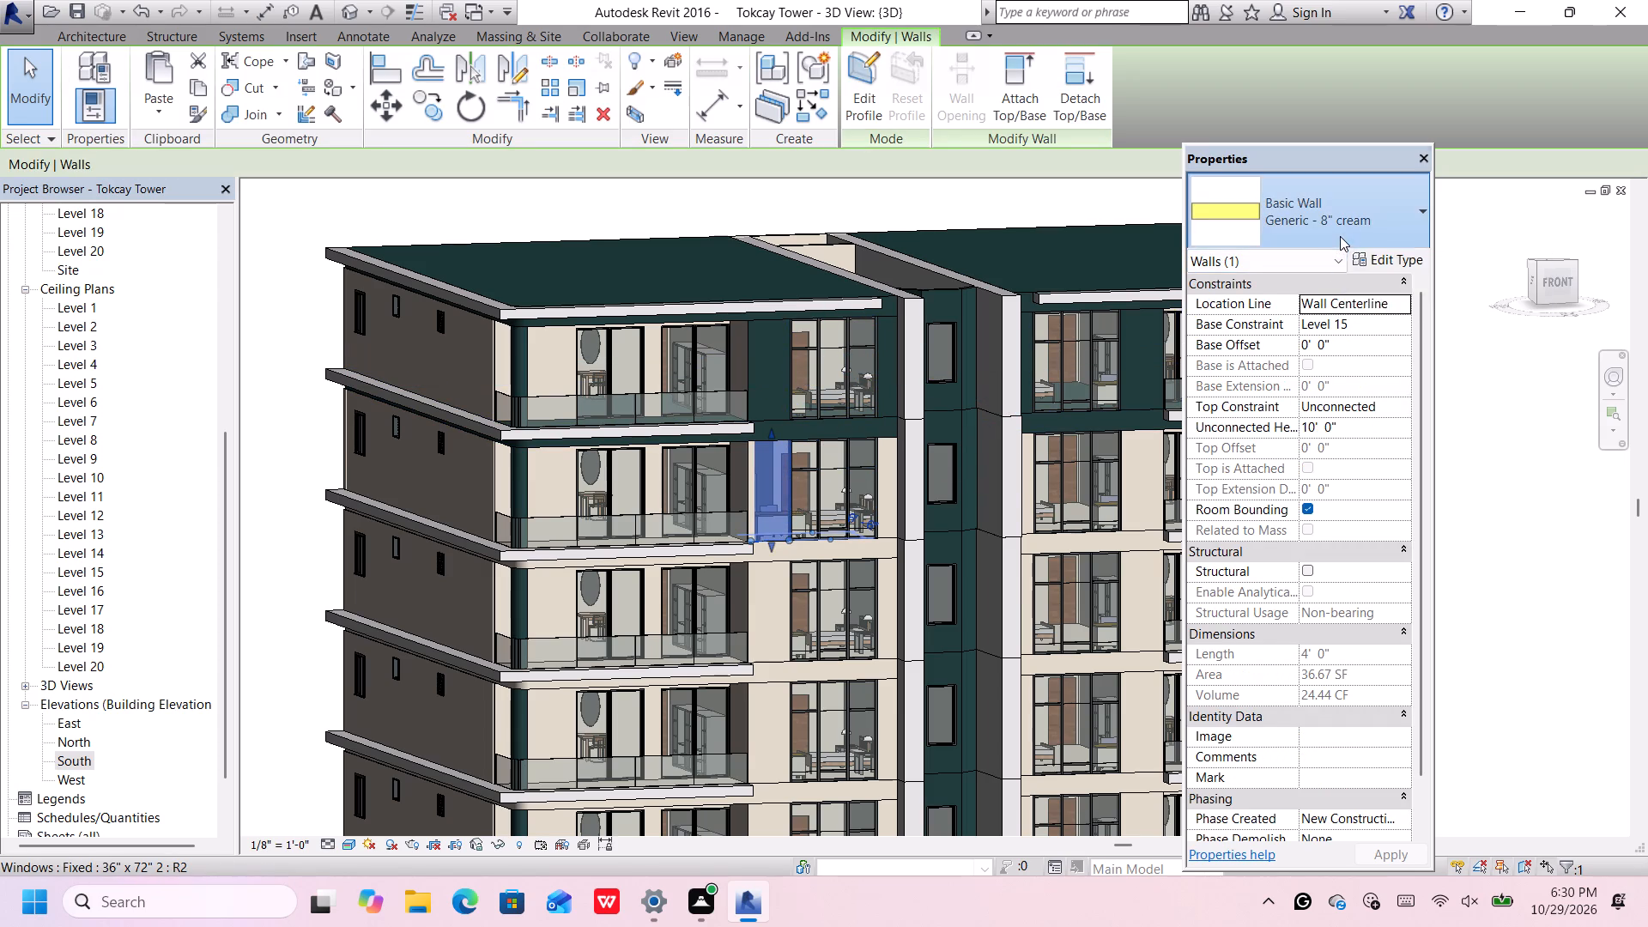
pyautogui.click(1335, 379)
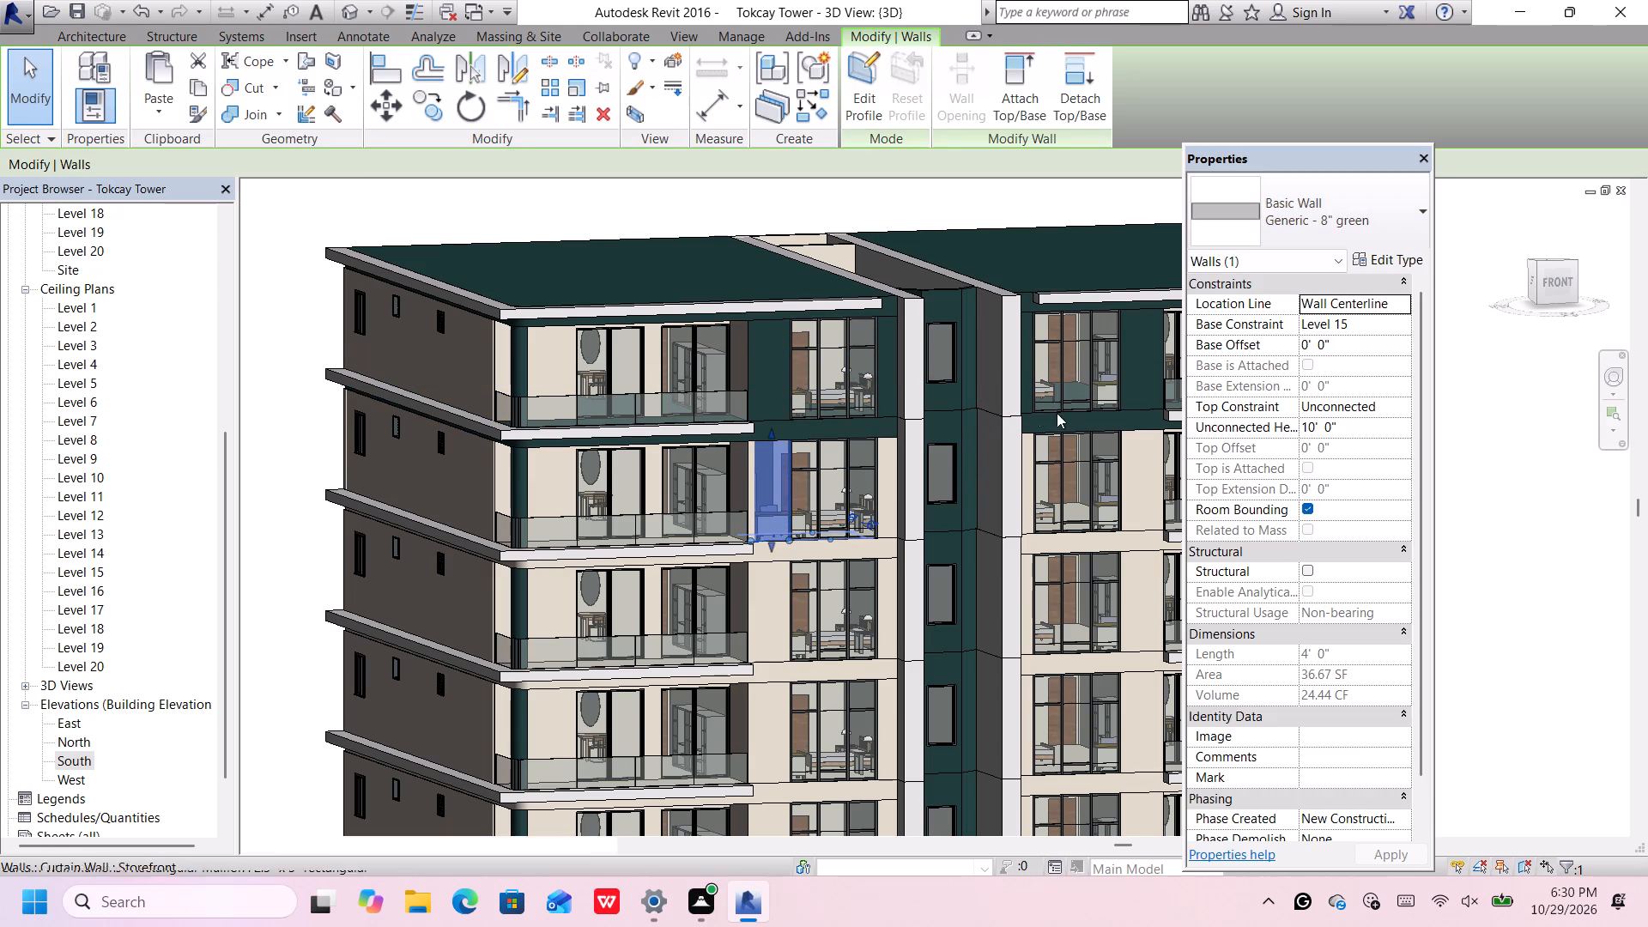
# Change the narrow Level 15 cream wall between the glazing and the left side of the core to Generic - 8" green.
pyautogui.scroll(-4, 870, 449)
pyautogui.scroll(4, 878, 454)
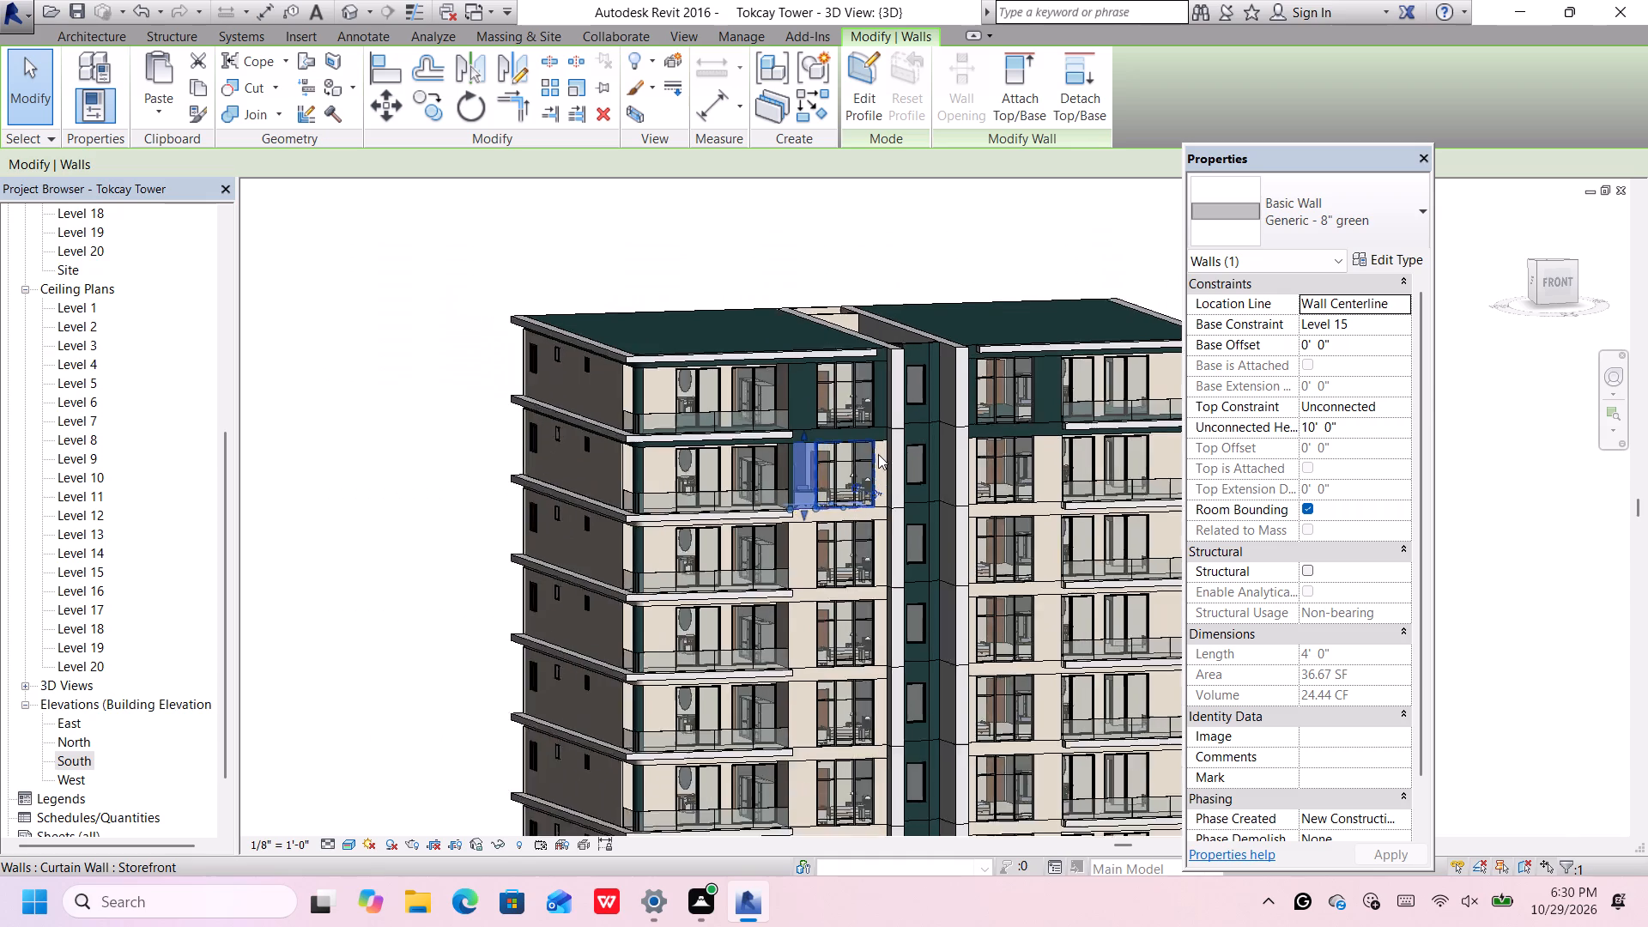
pyautogui.scroll(2, 878, 454)
pyautogui.click(882, 433)
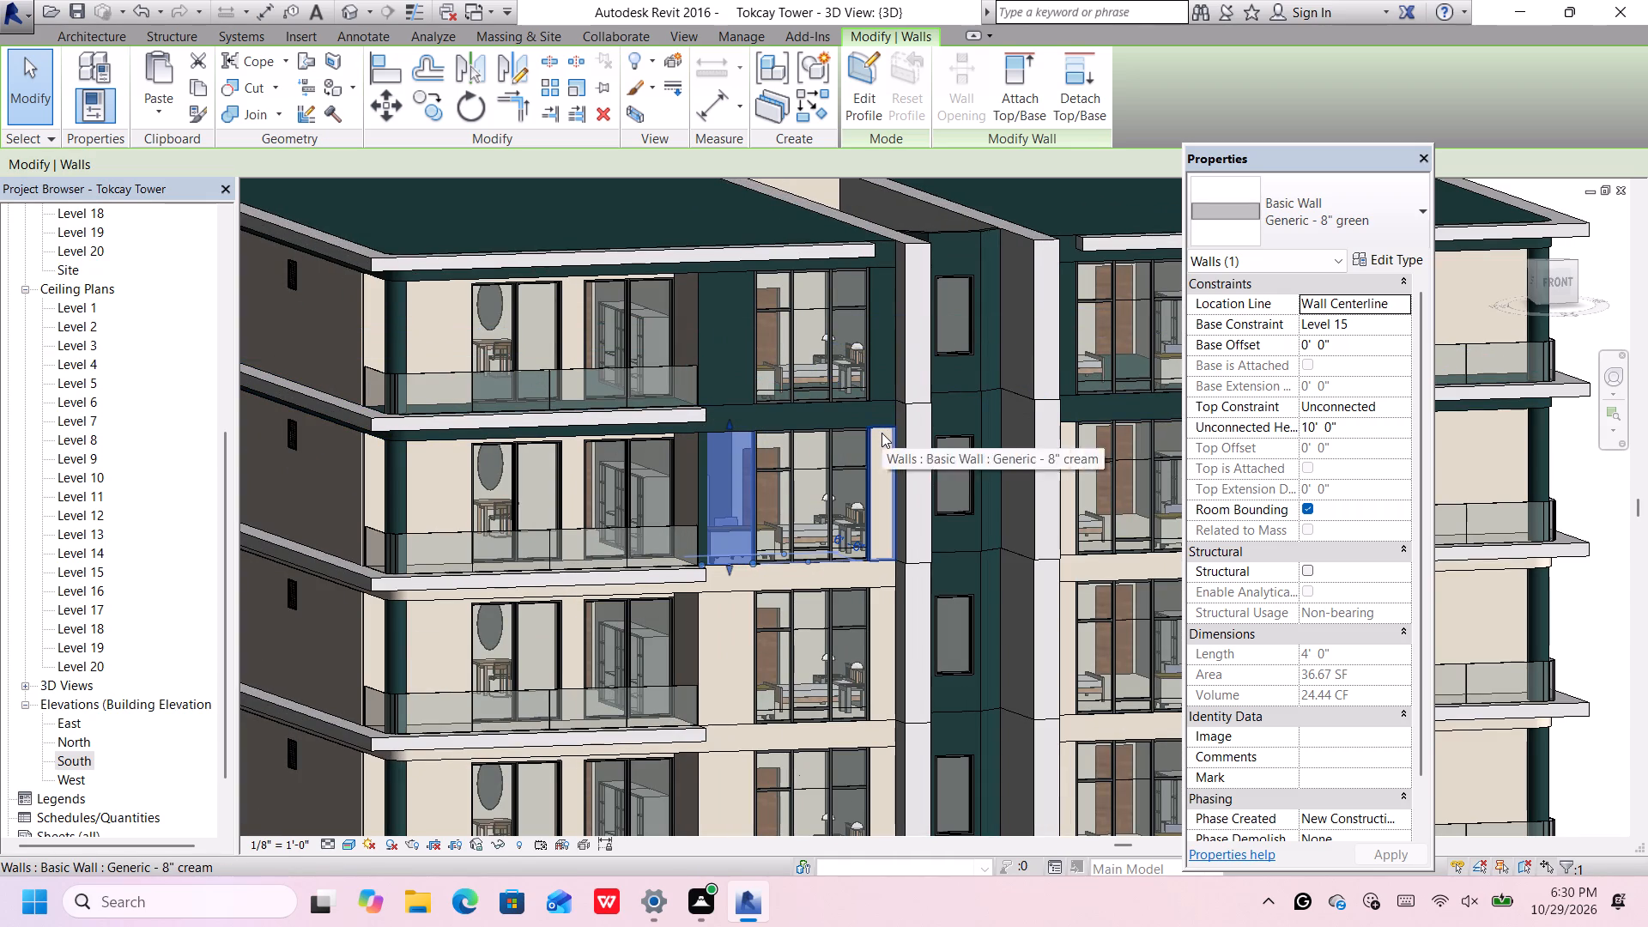
pyautogui.click(1397, 206)
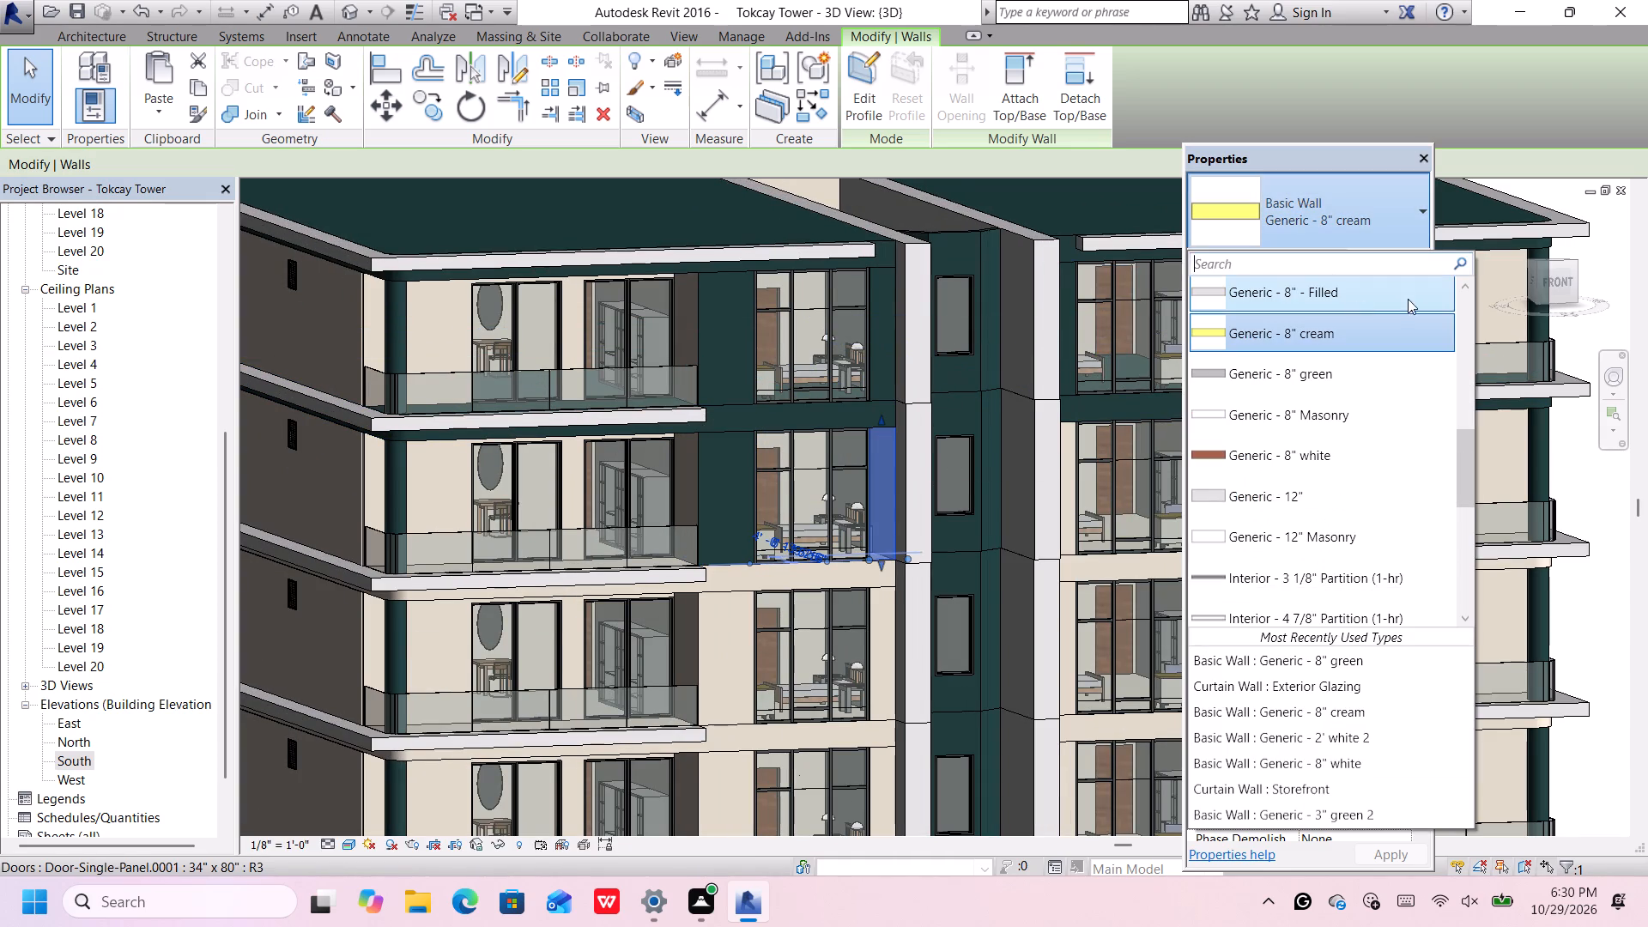
pyautogui.click(1375, 384)
pyautogui.scroll(-6, 647, 370)
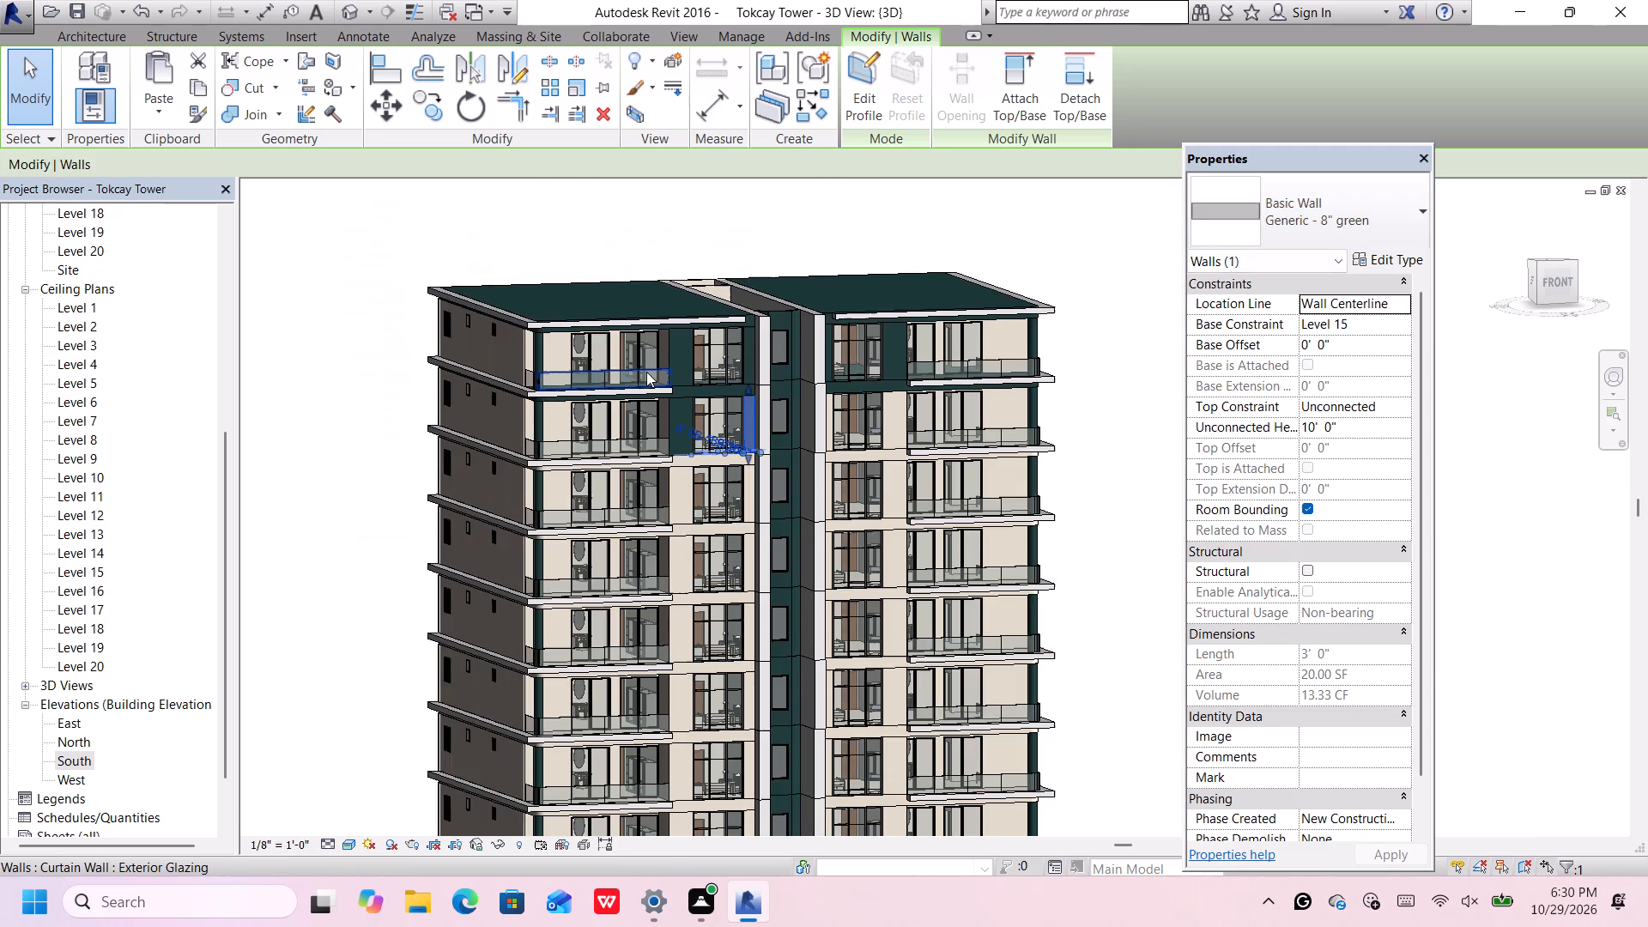
pyautogui.click(1116, 291)
# Change the two Level 15 cream walls flanking the glazing right of the core to Generic - 8" green and clear the selection.
pyautogui.scroll(2, 810, 415)
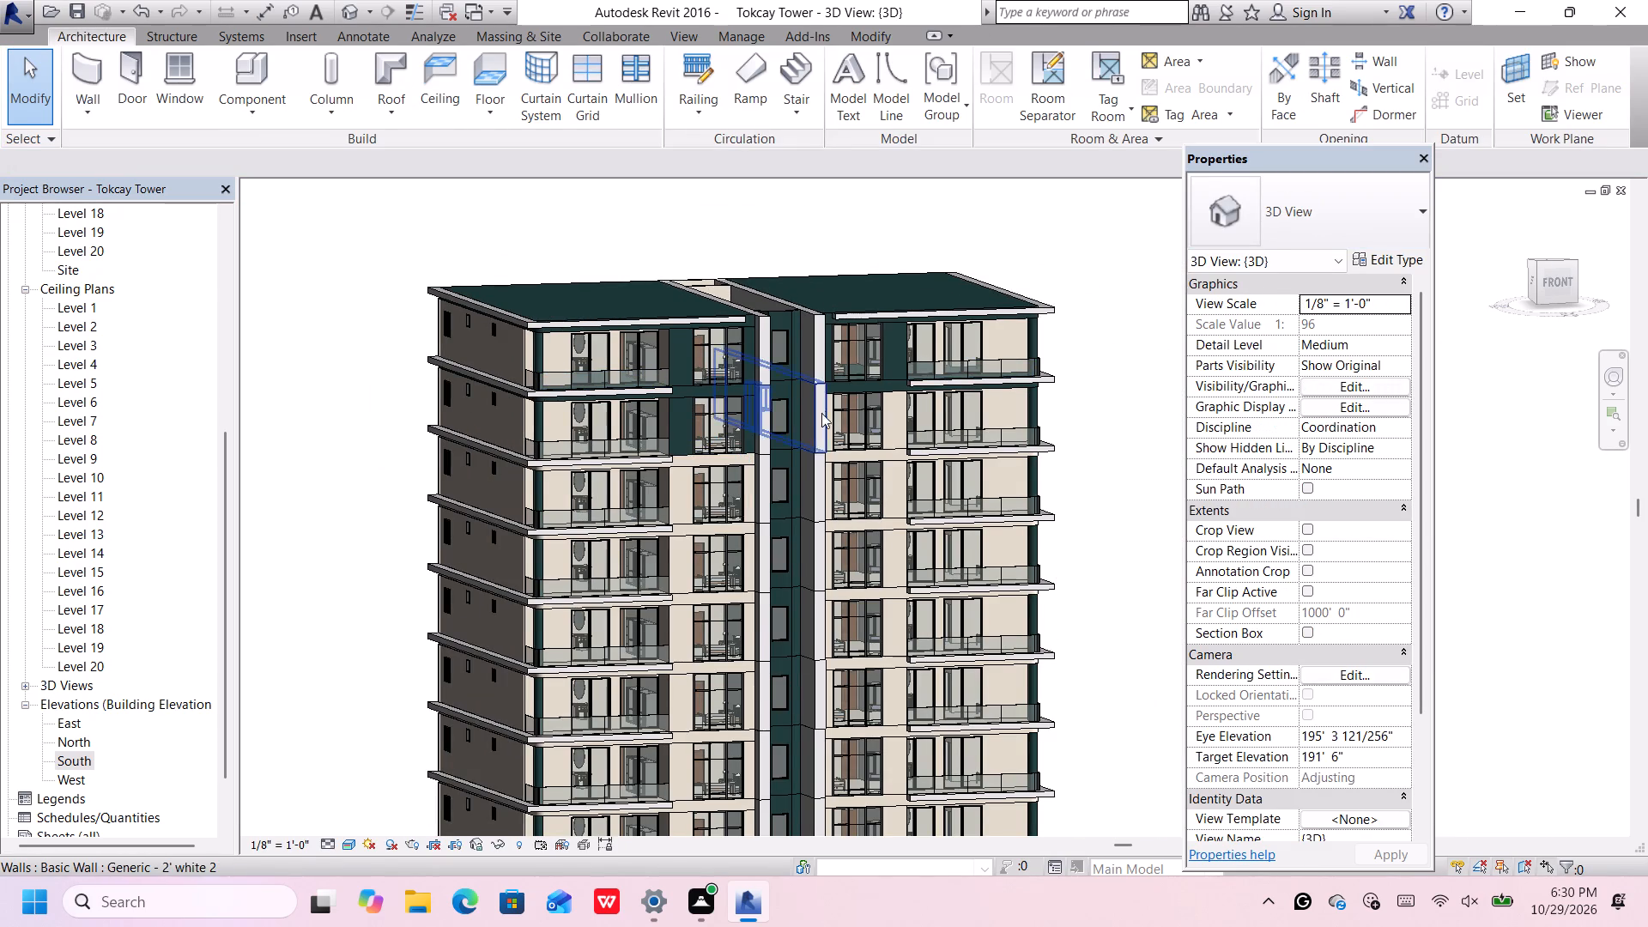
pyautogui.scroll(3, 821, 413)
pyautogui.click(835, 402)
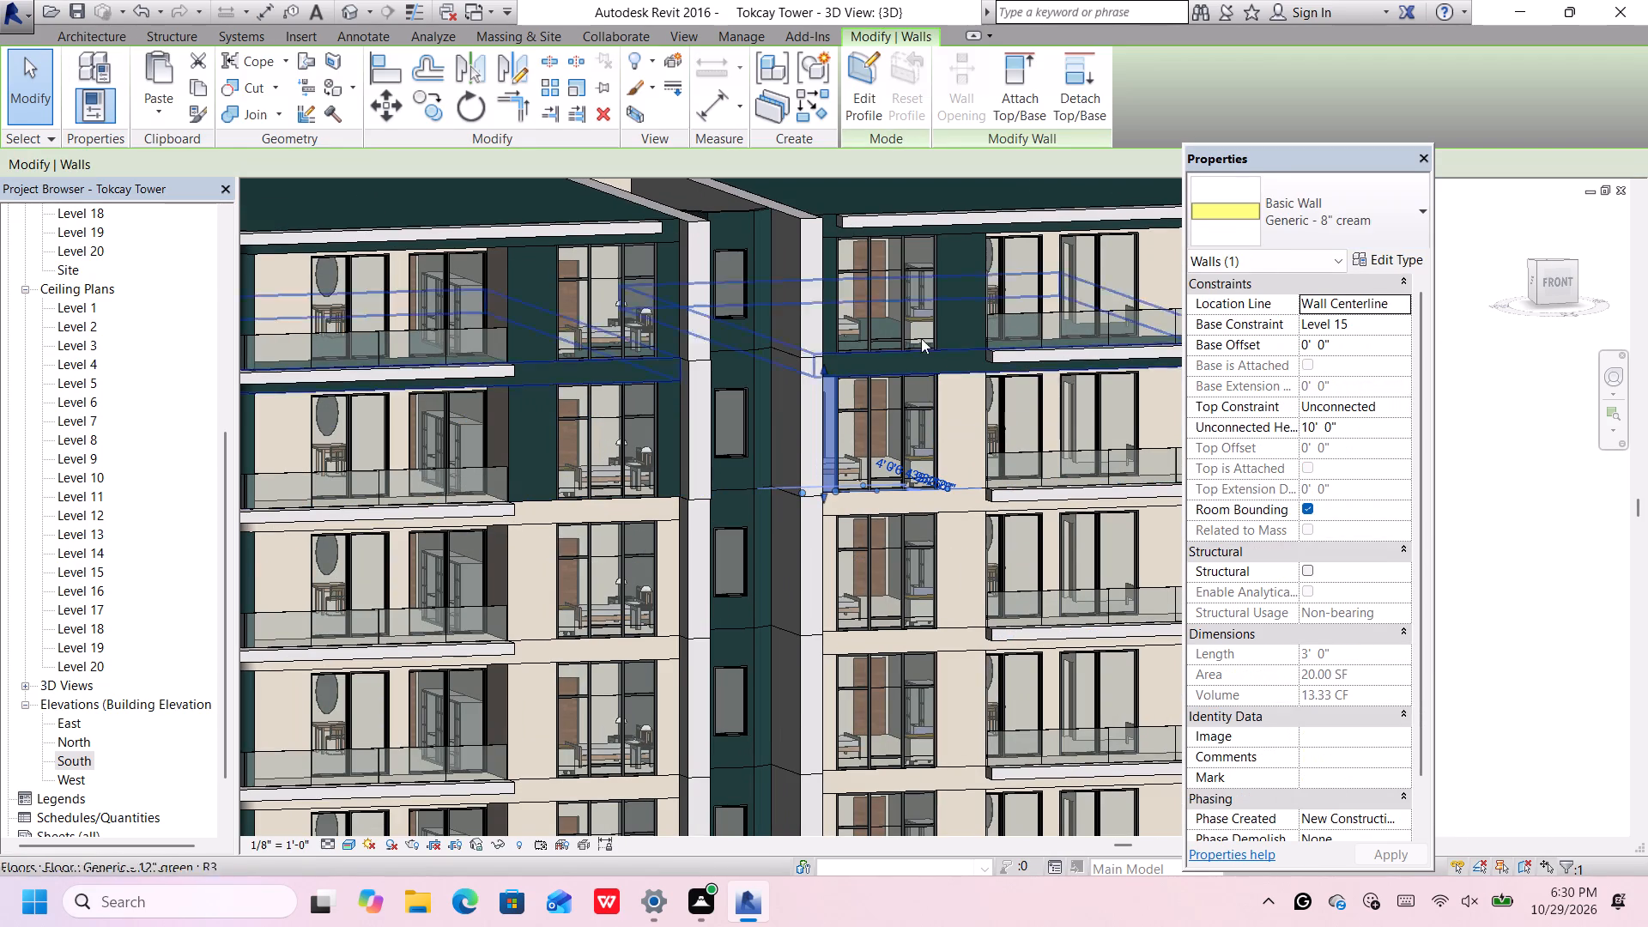
pyautogui.click(1320, 232)
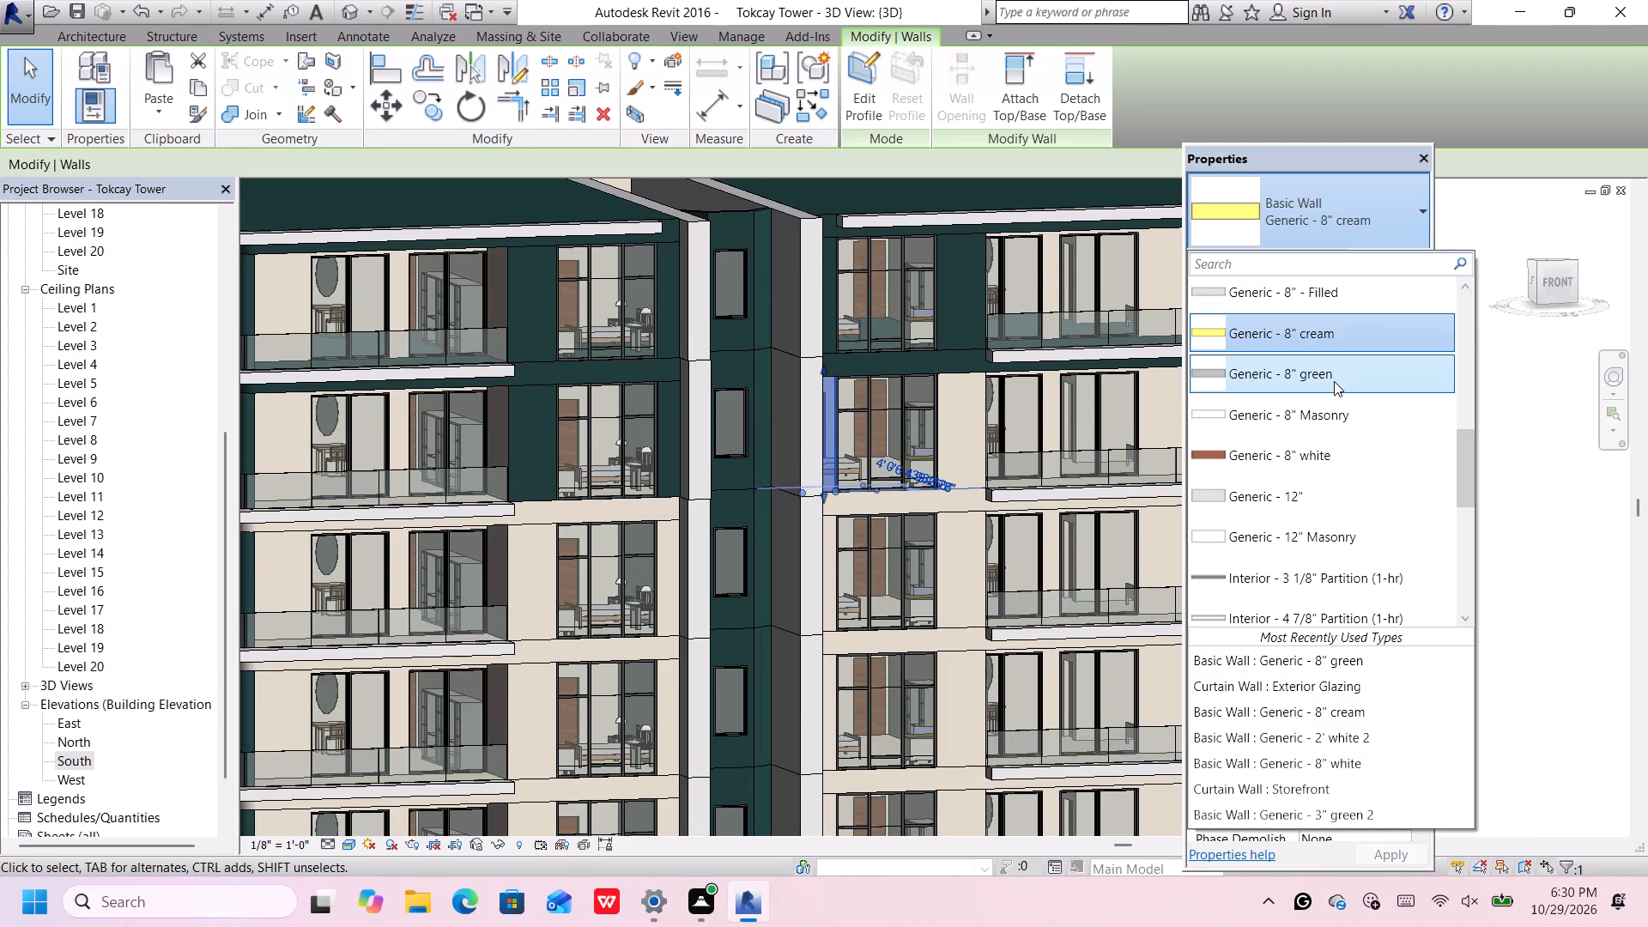
pyautogui.click(1334, 375)
pyautogui.scroll(-1, 991, 400)
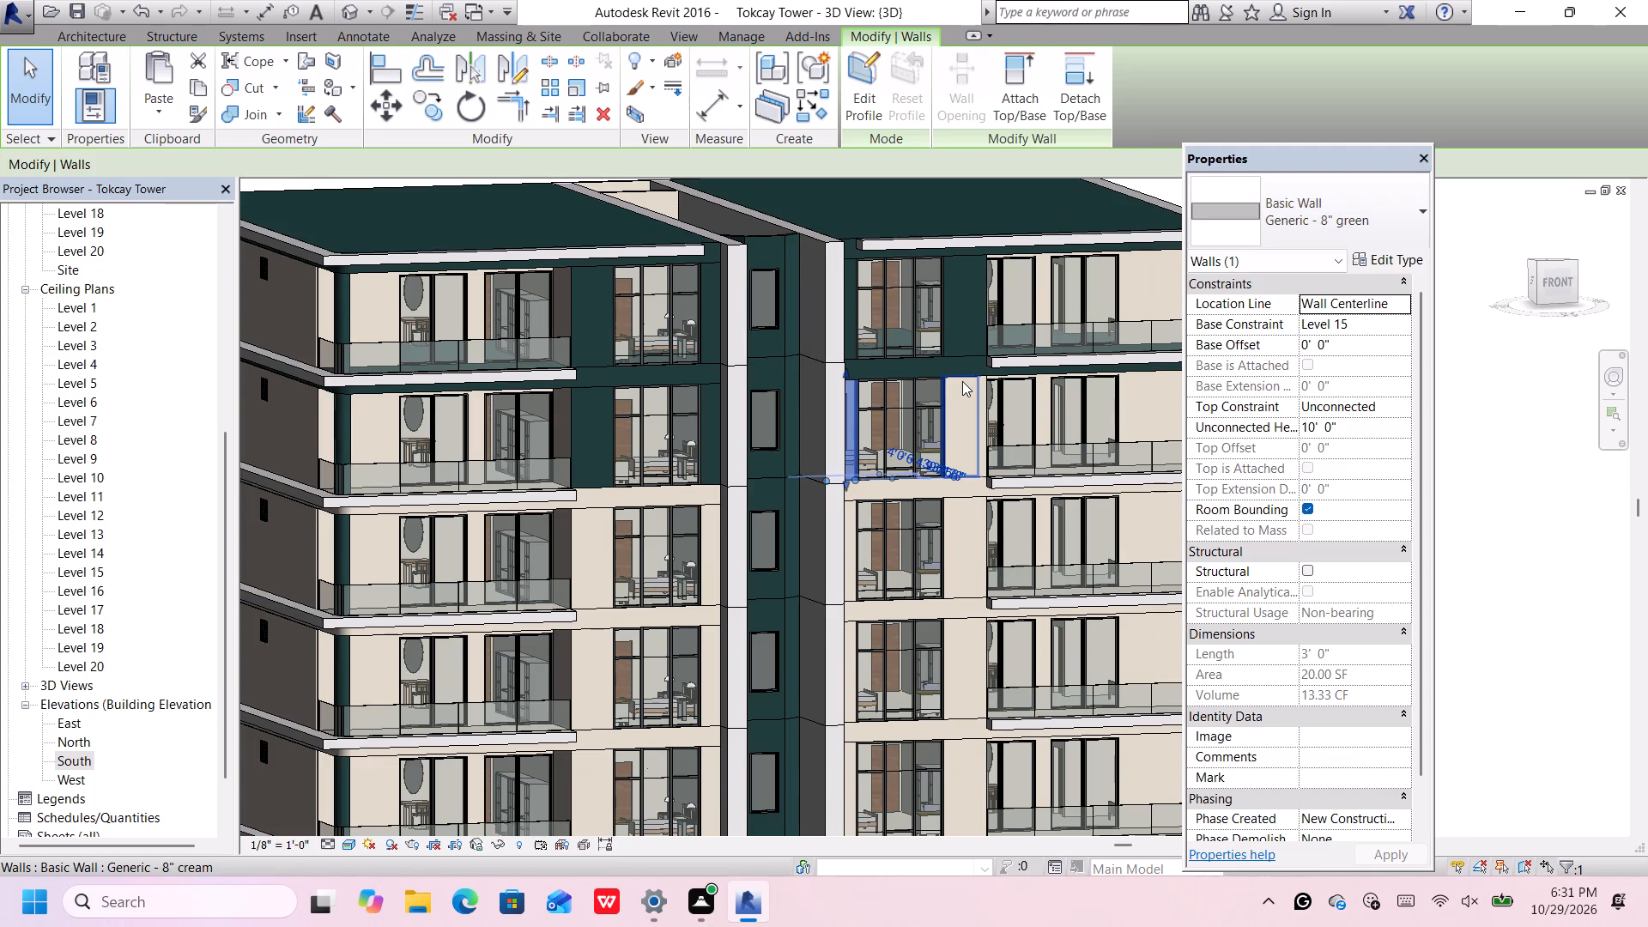
pyautogui.click(962, 381)
pyautogui.click(1306, 208)
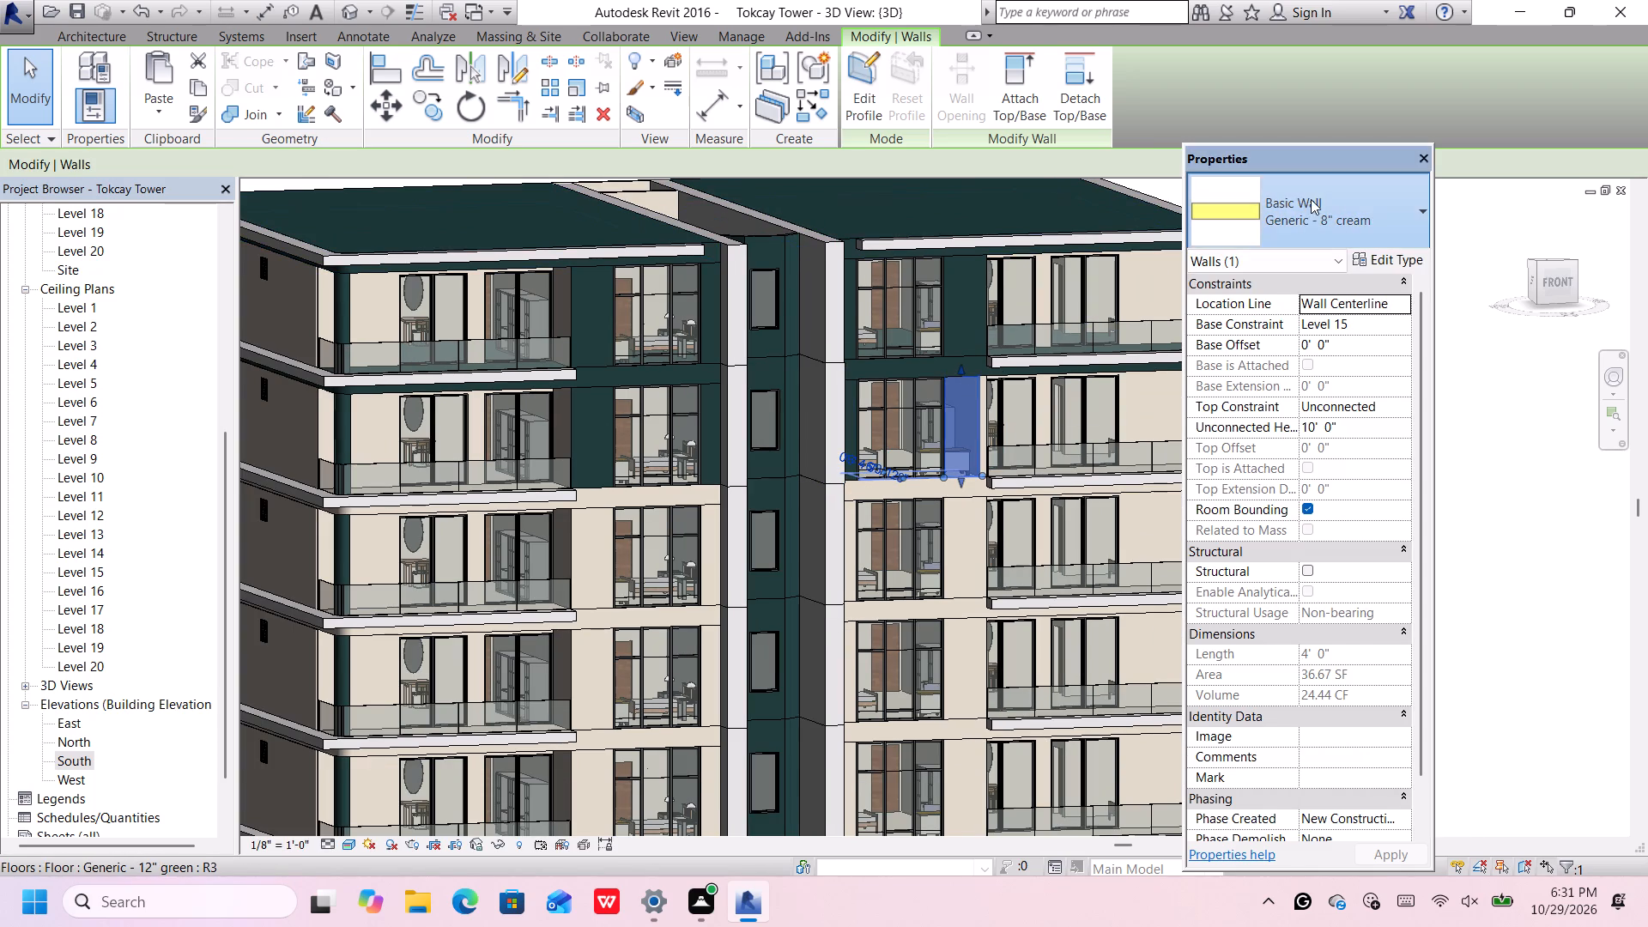
pyautogui.click(1301, 379)
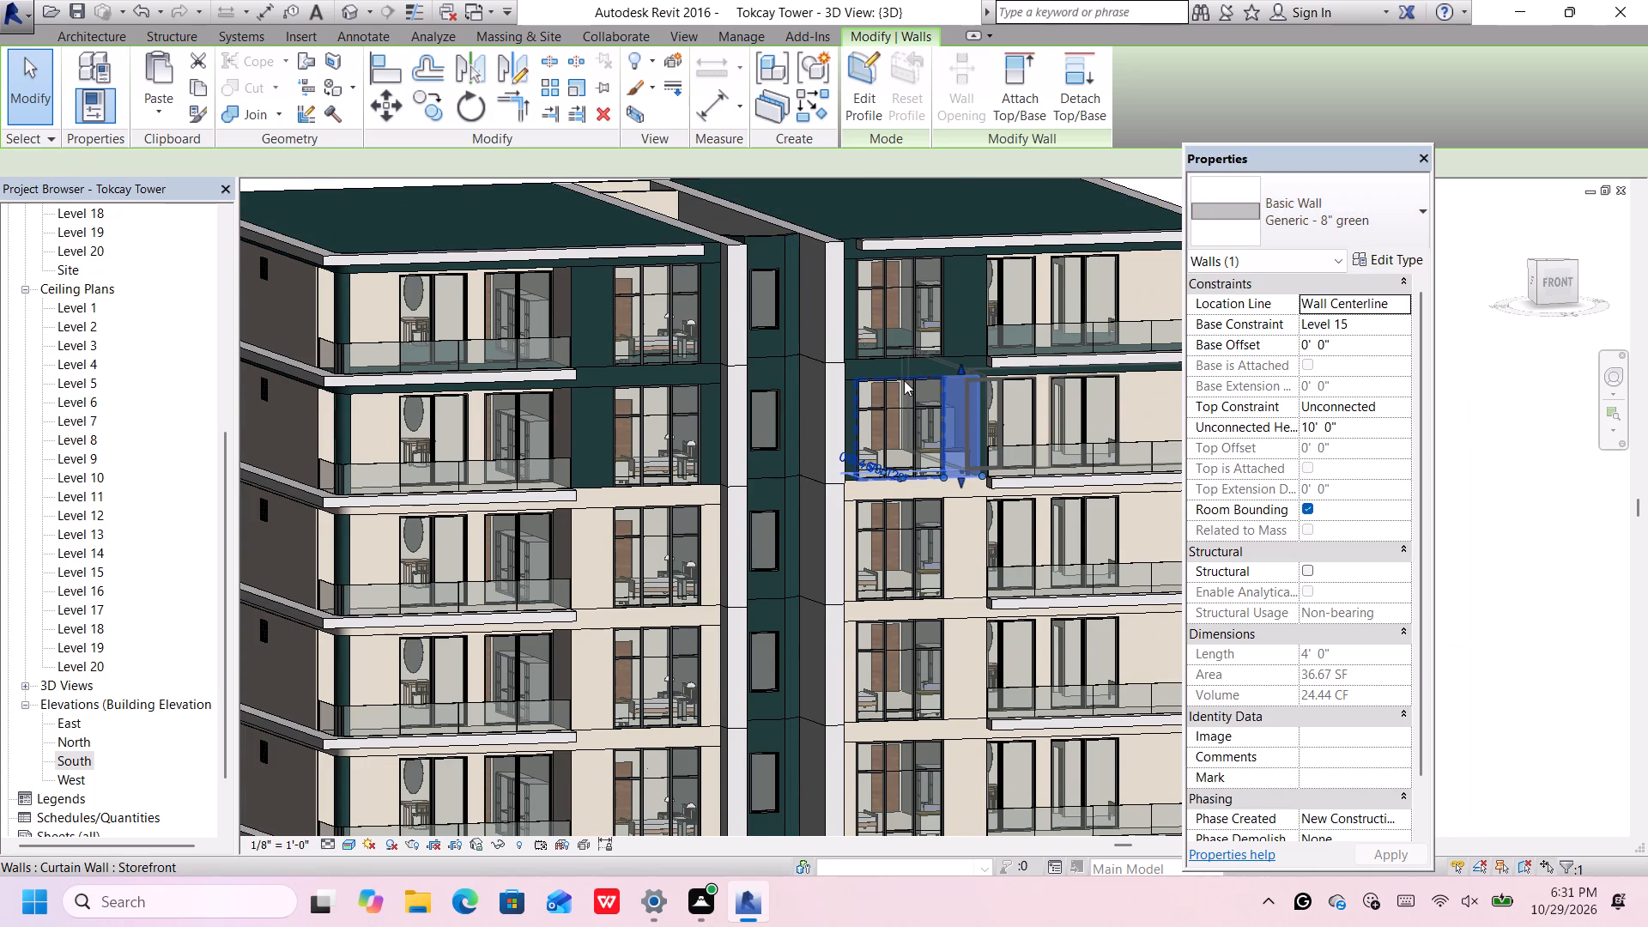
pyautogui.scroll(-7, 904, 380)
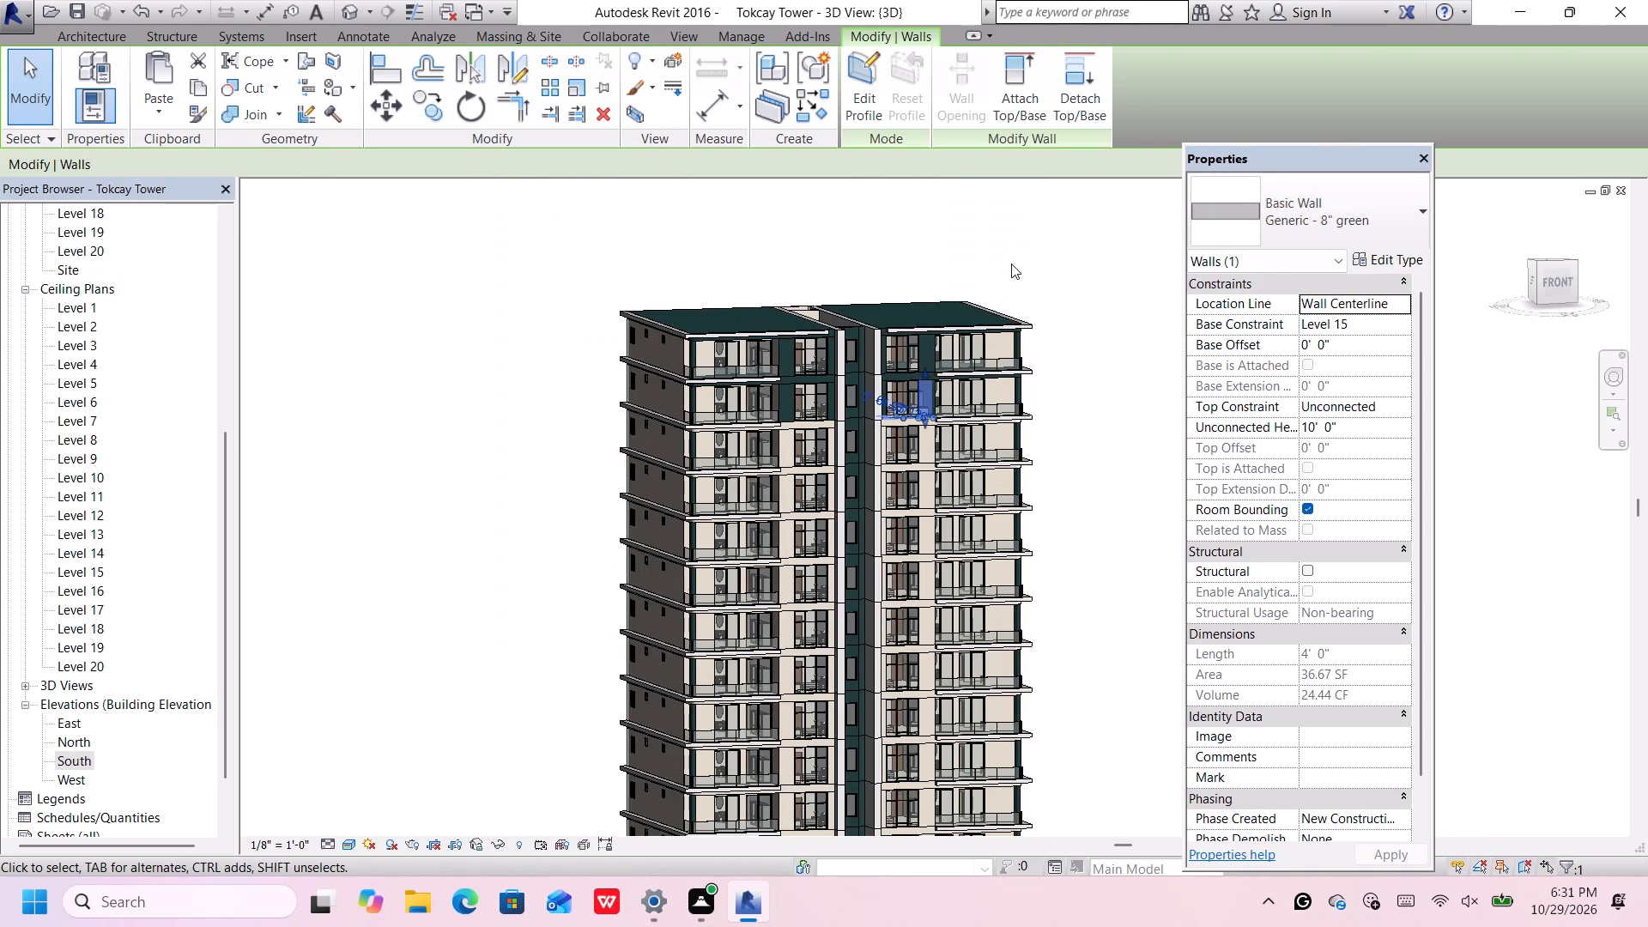
pyautogui.click(1019, 264)
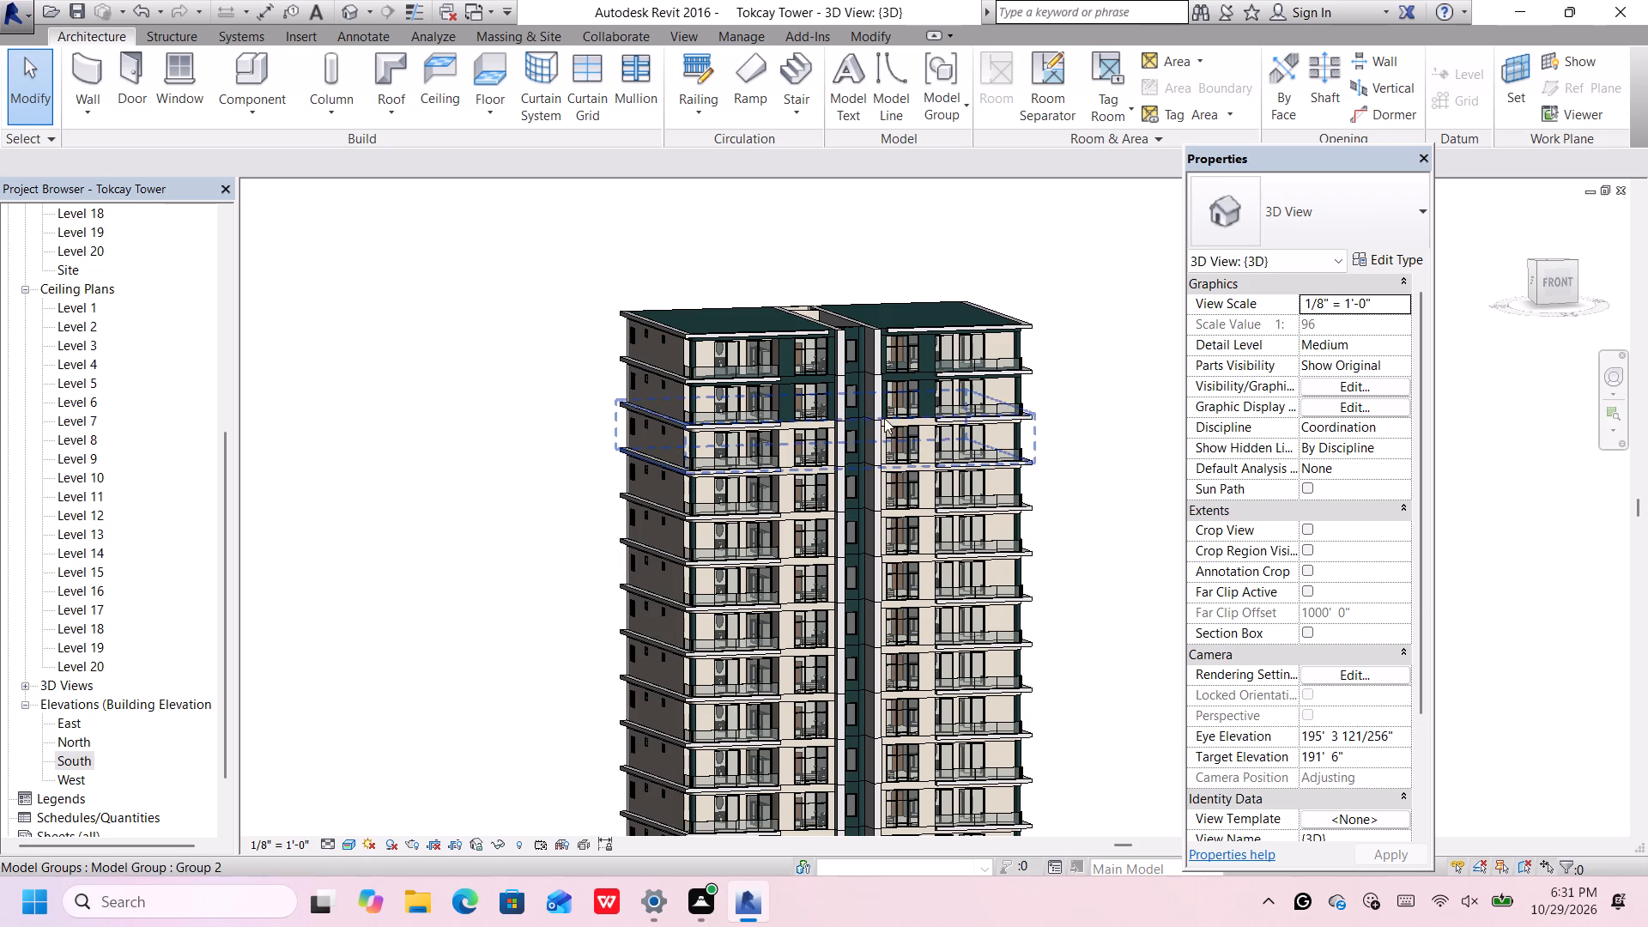
# Ungroup the Level 14 storey's model group, directly below the Level 15 storey, and clear the selection.
pyautogui.click(811, 426)
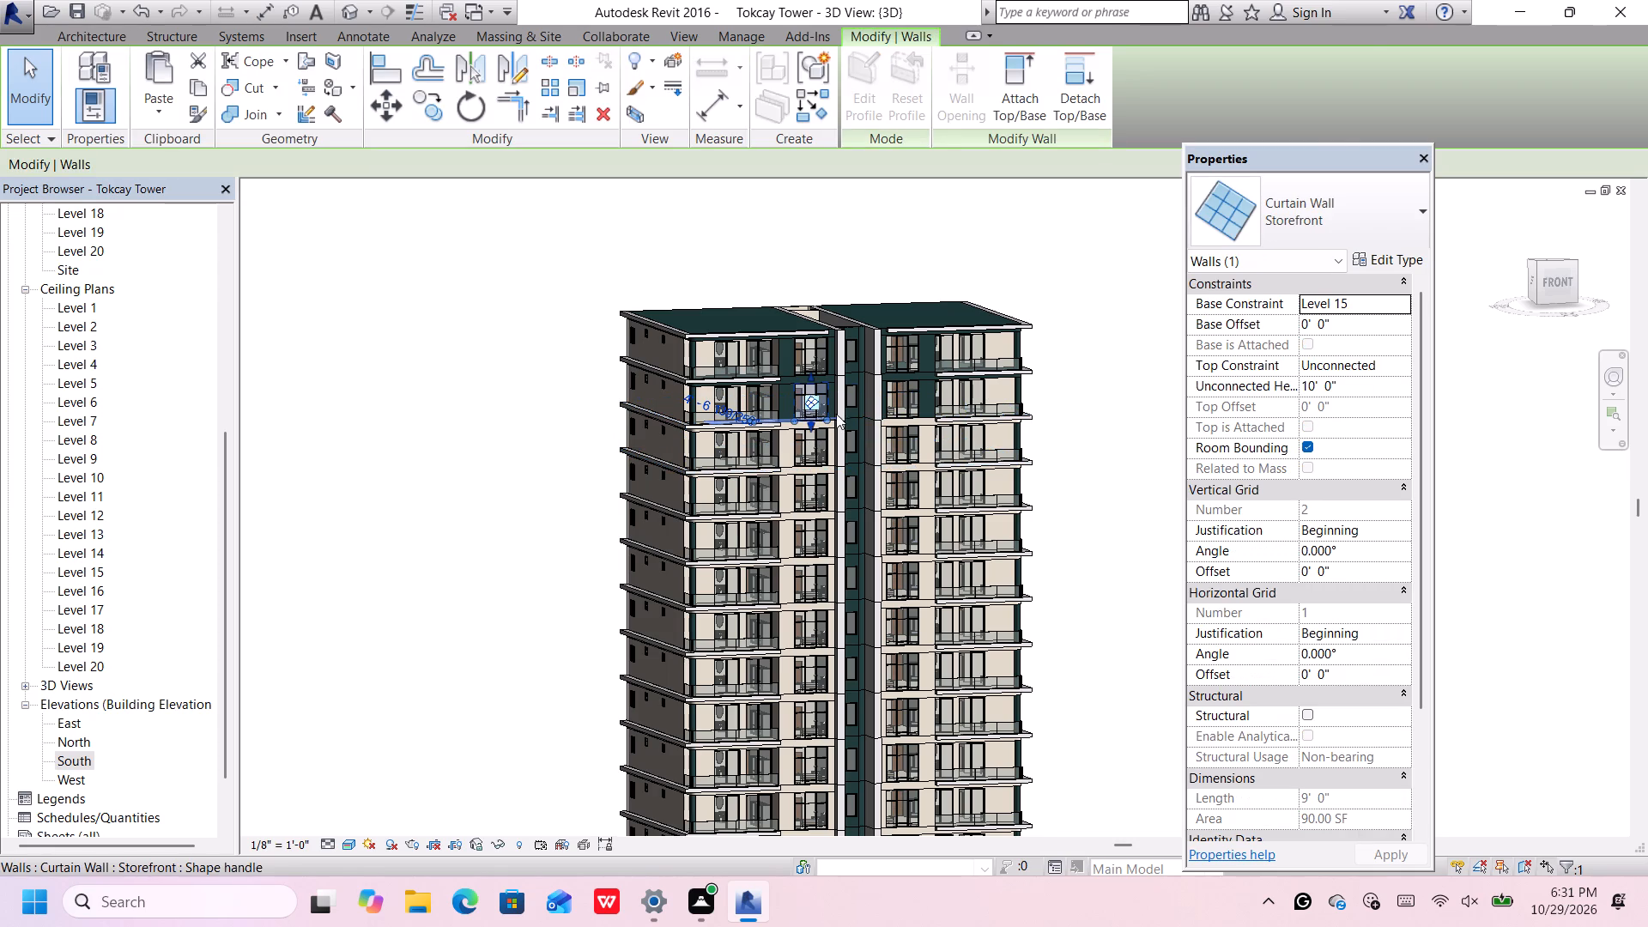
pyautogui.click(1043, 263)
pyautogui.click(1009, 438)
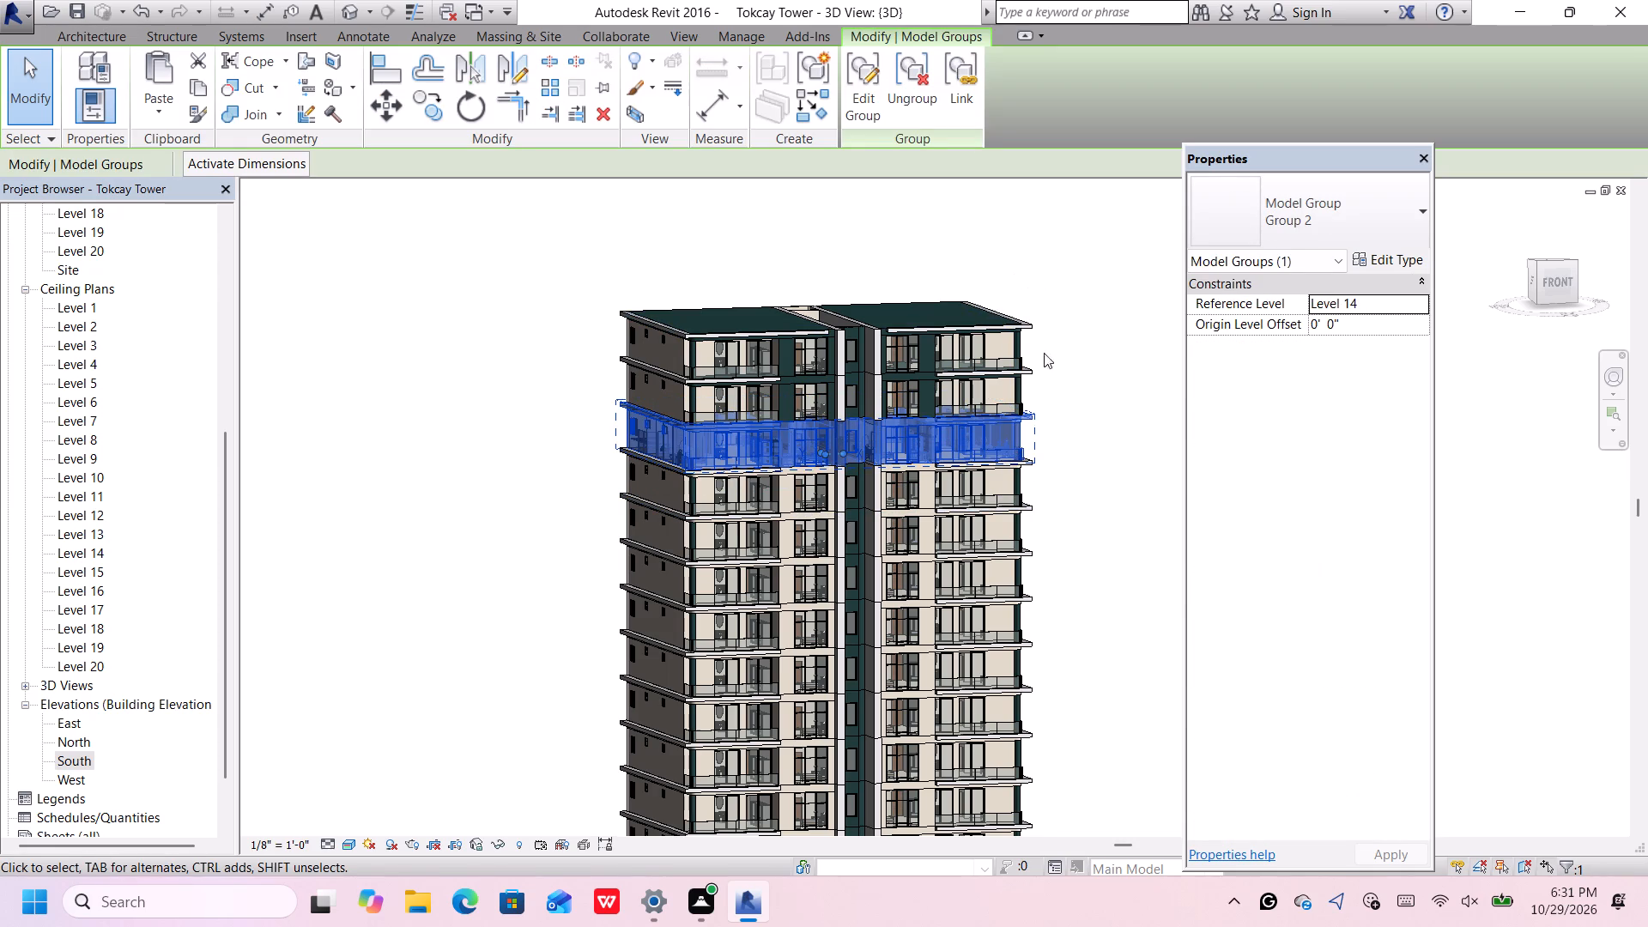
pyautogui.scroll(5, 1059, 441)
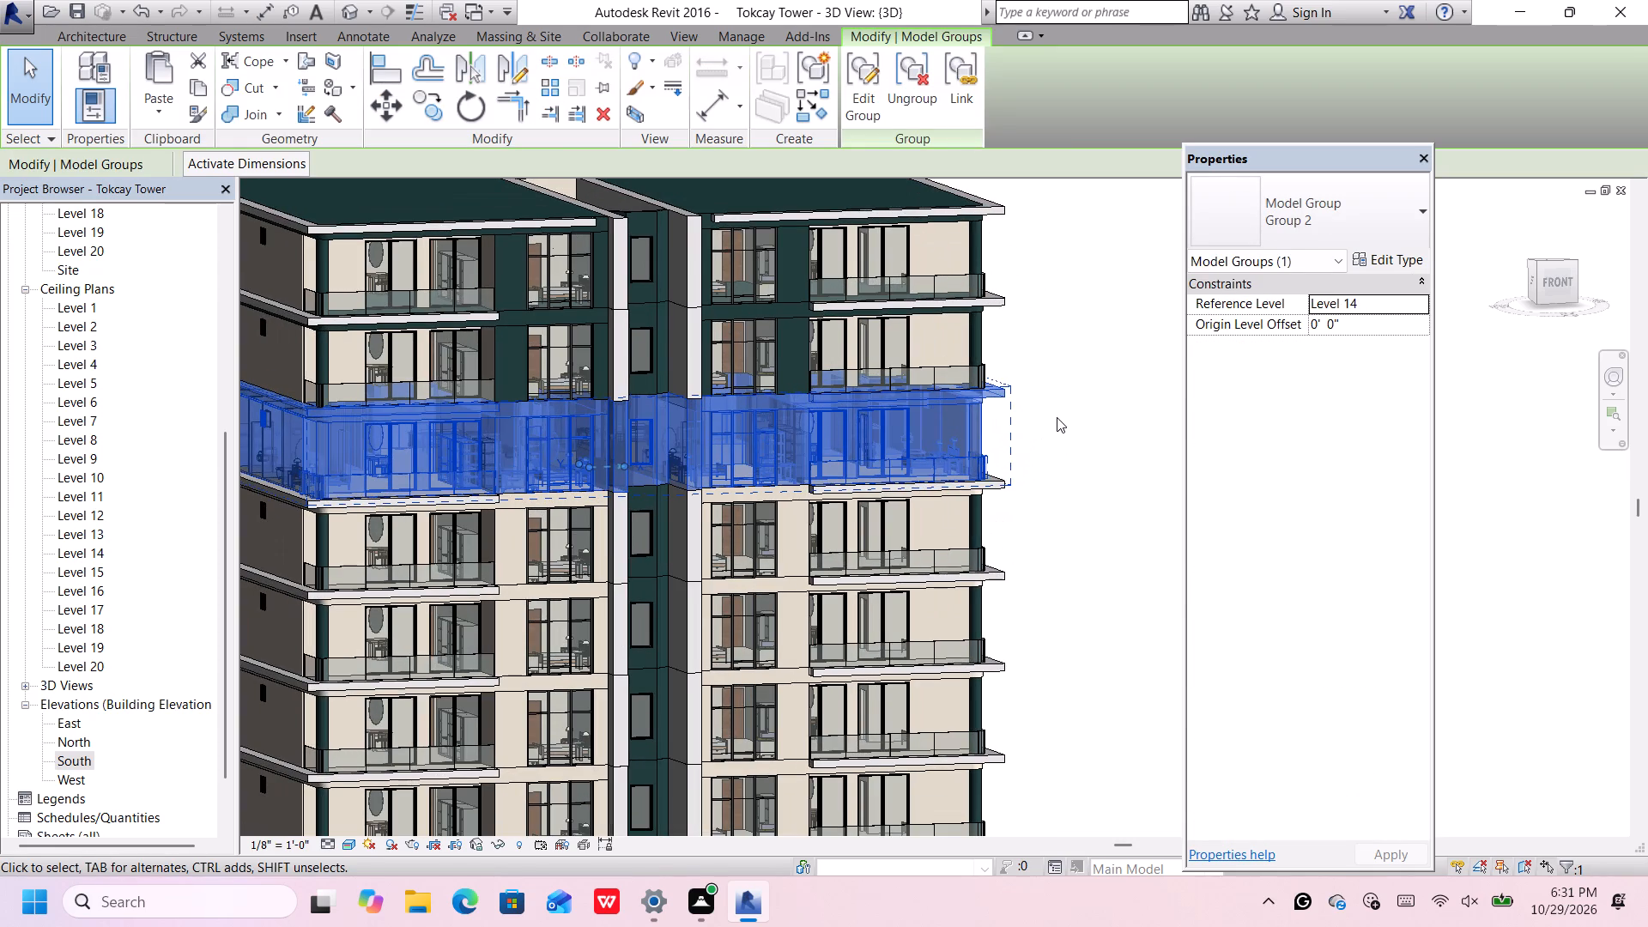
pyautogui.scroll(-2, 1057, 417)
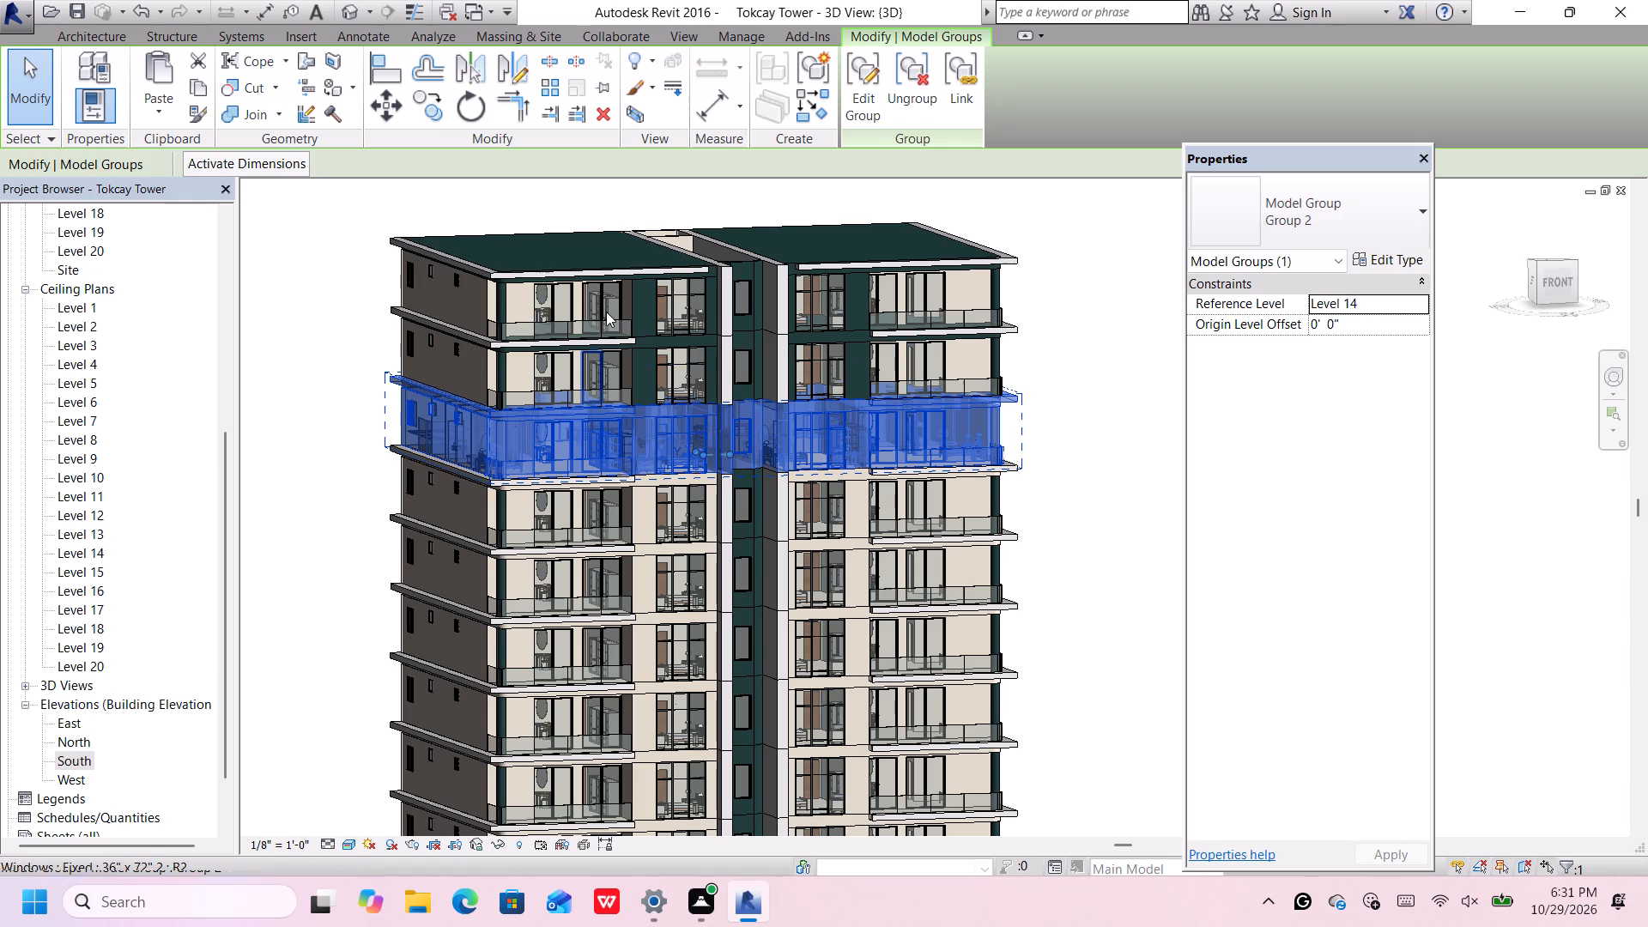
pyautogui.click(908, 86)
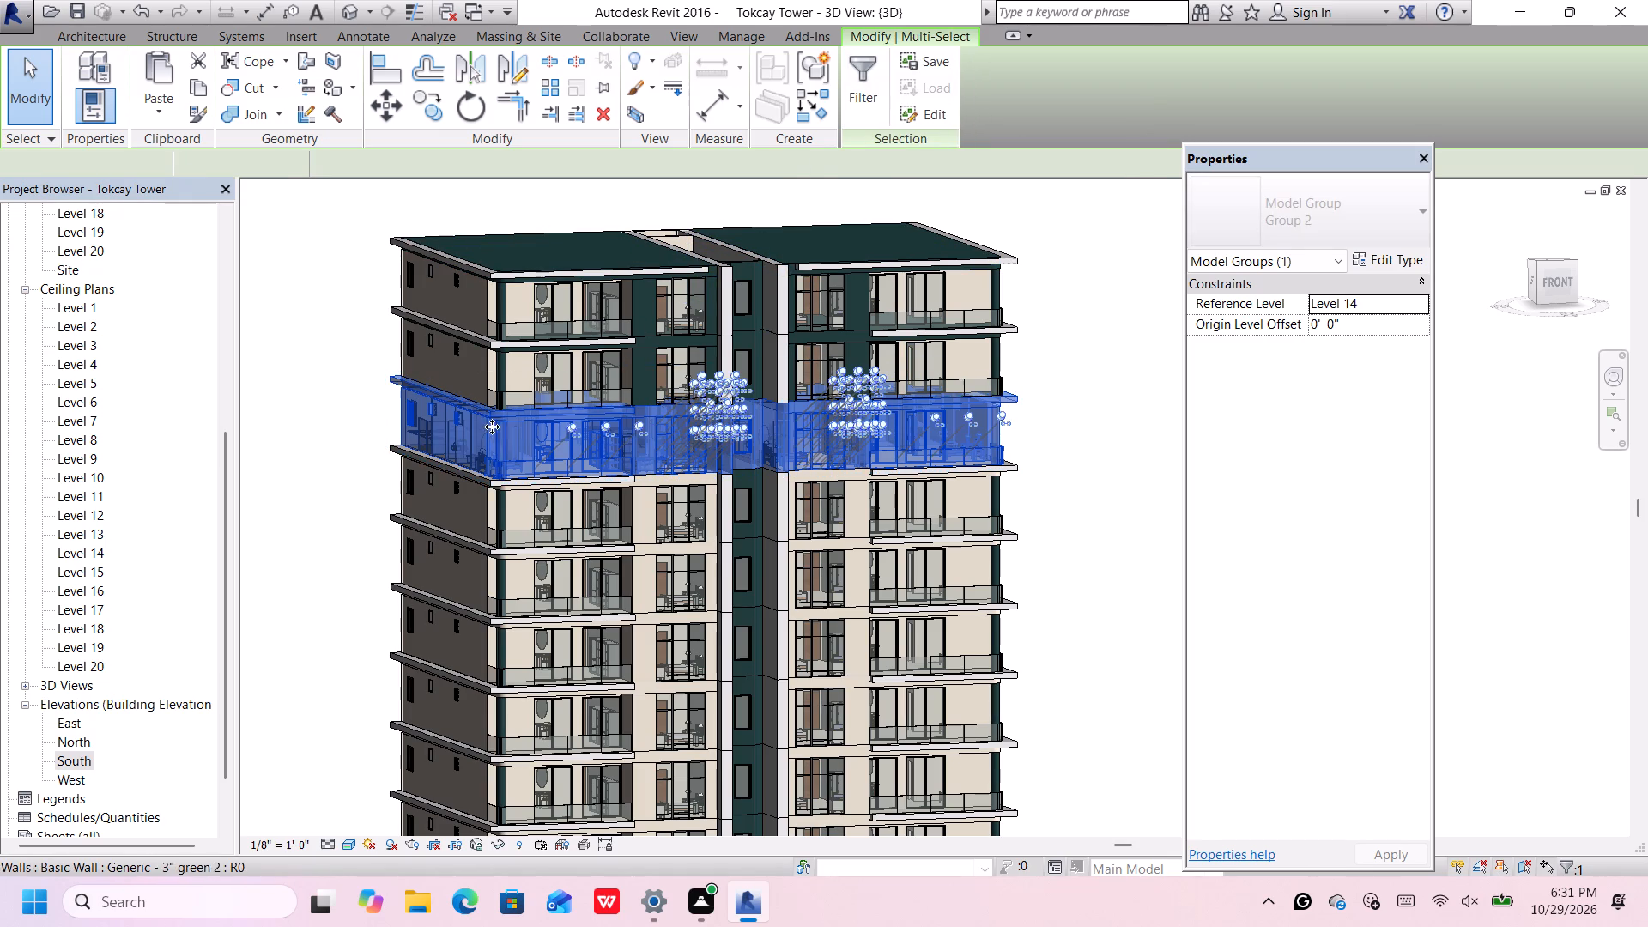
pyautogui.click(341, 525)
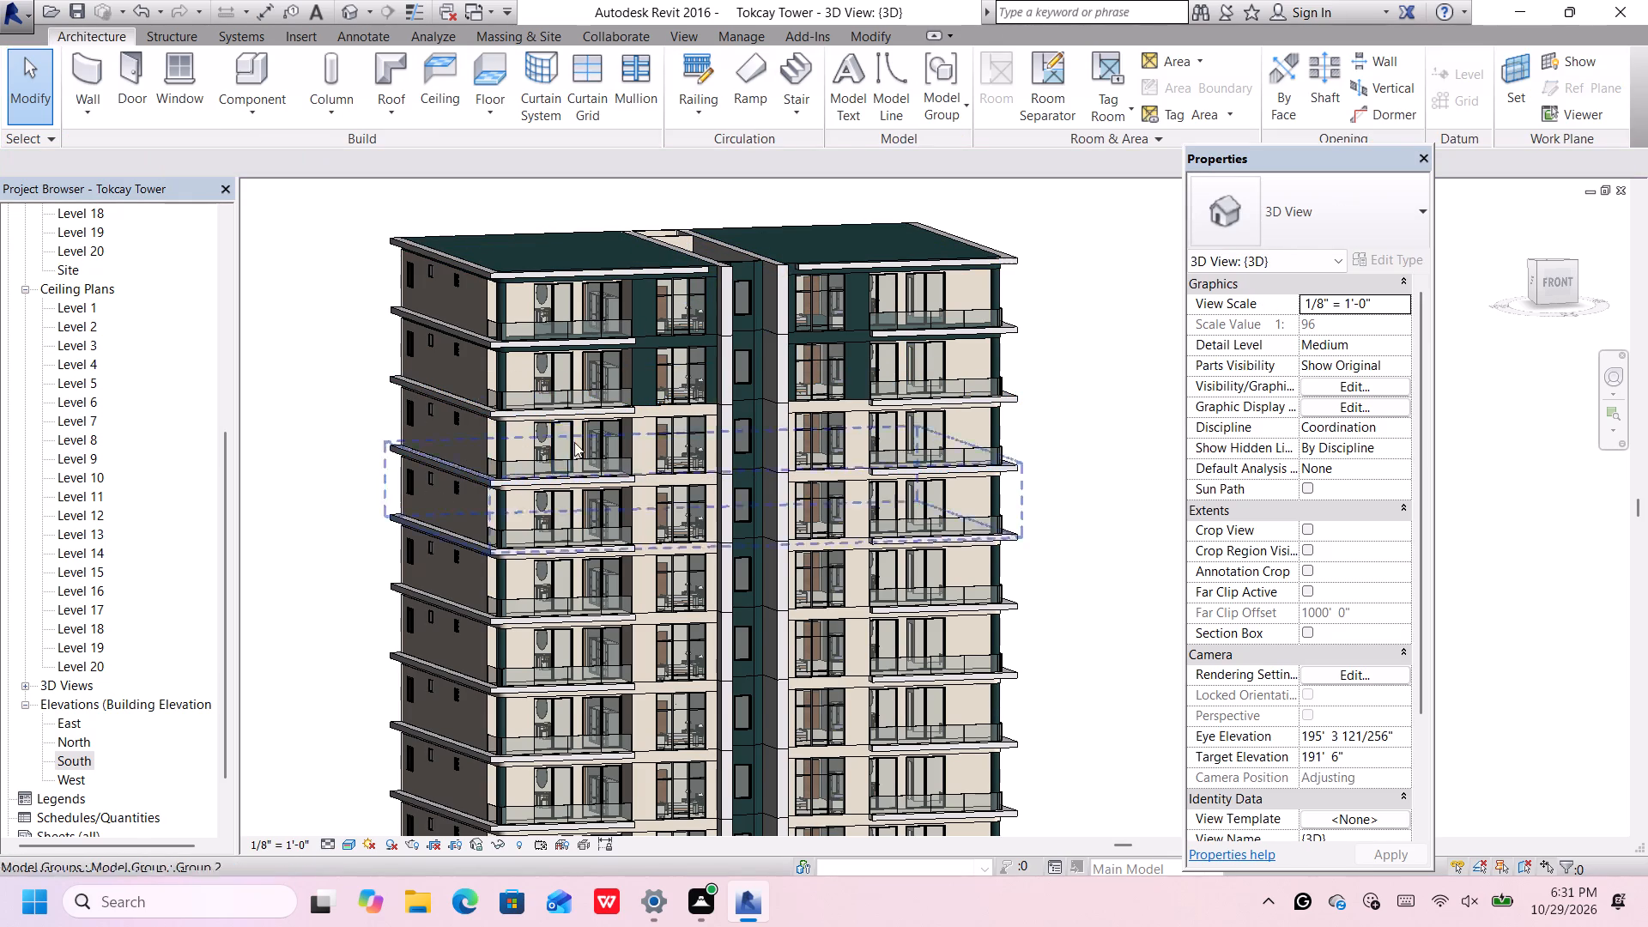
# Change the cream floor slab between the Level 14 and Level 15 storeys to the Generic - 12" green type.
pyautogui.scroll(4, 577, 442)
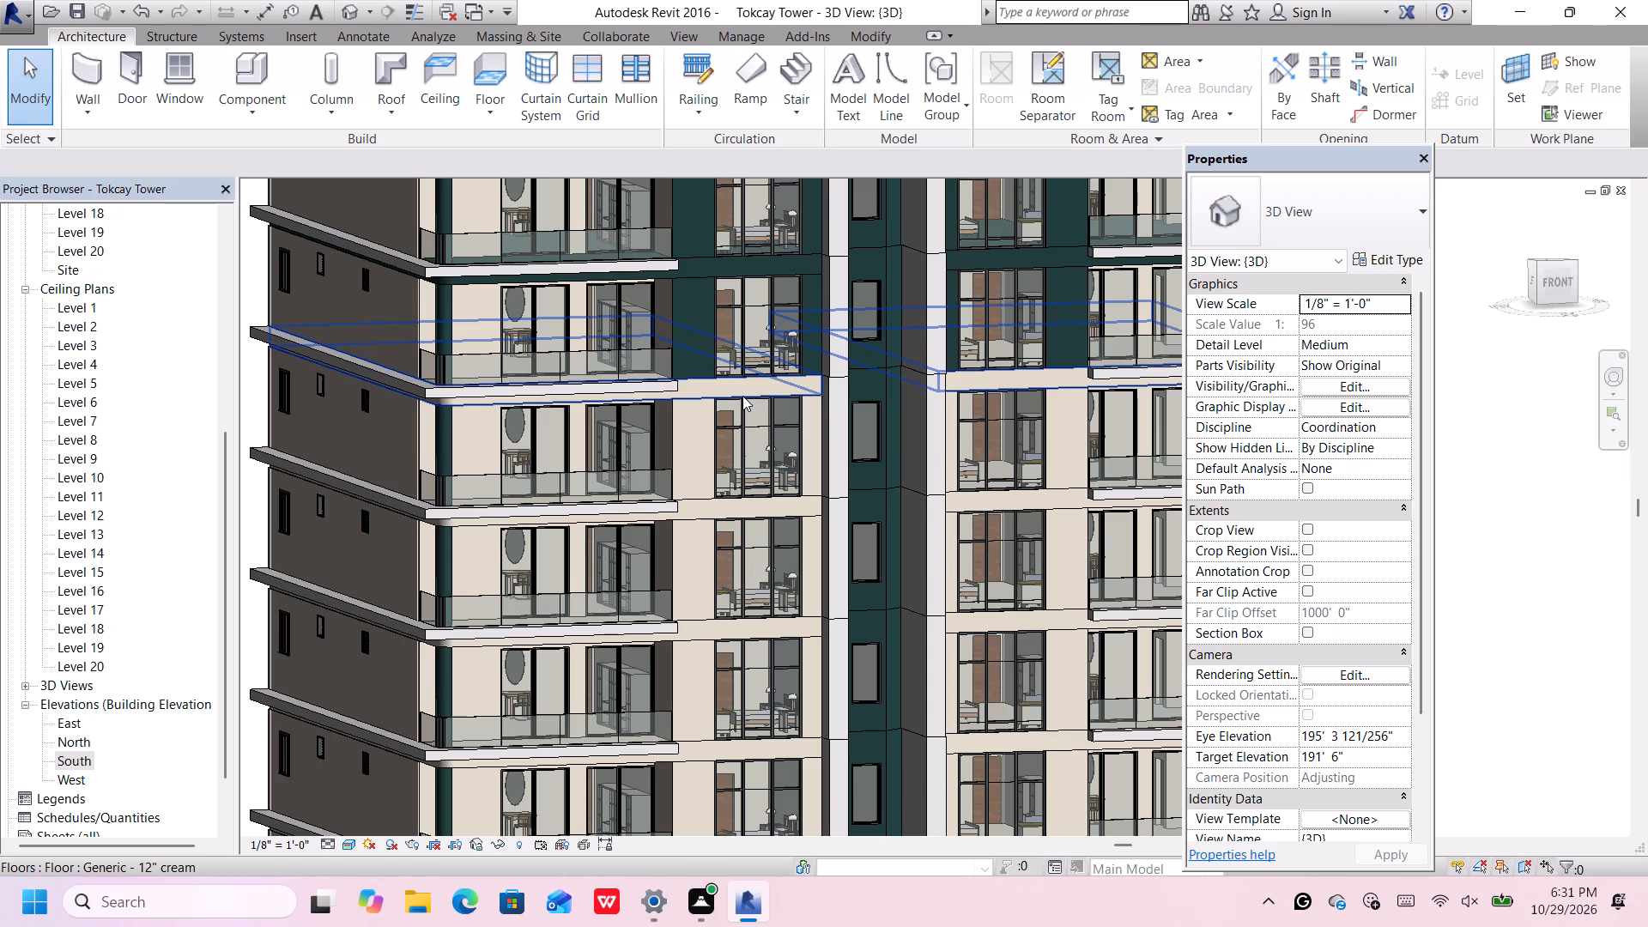
pyautogui.click(743, 396)
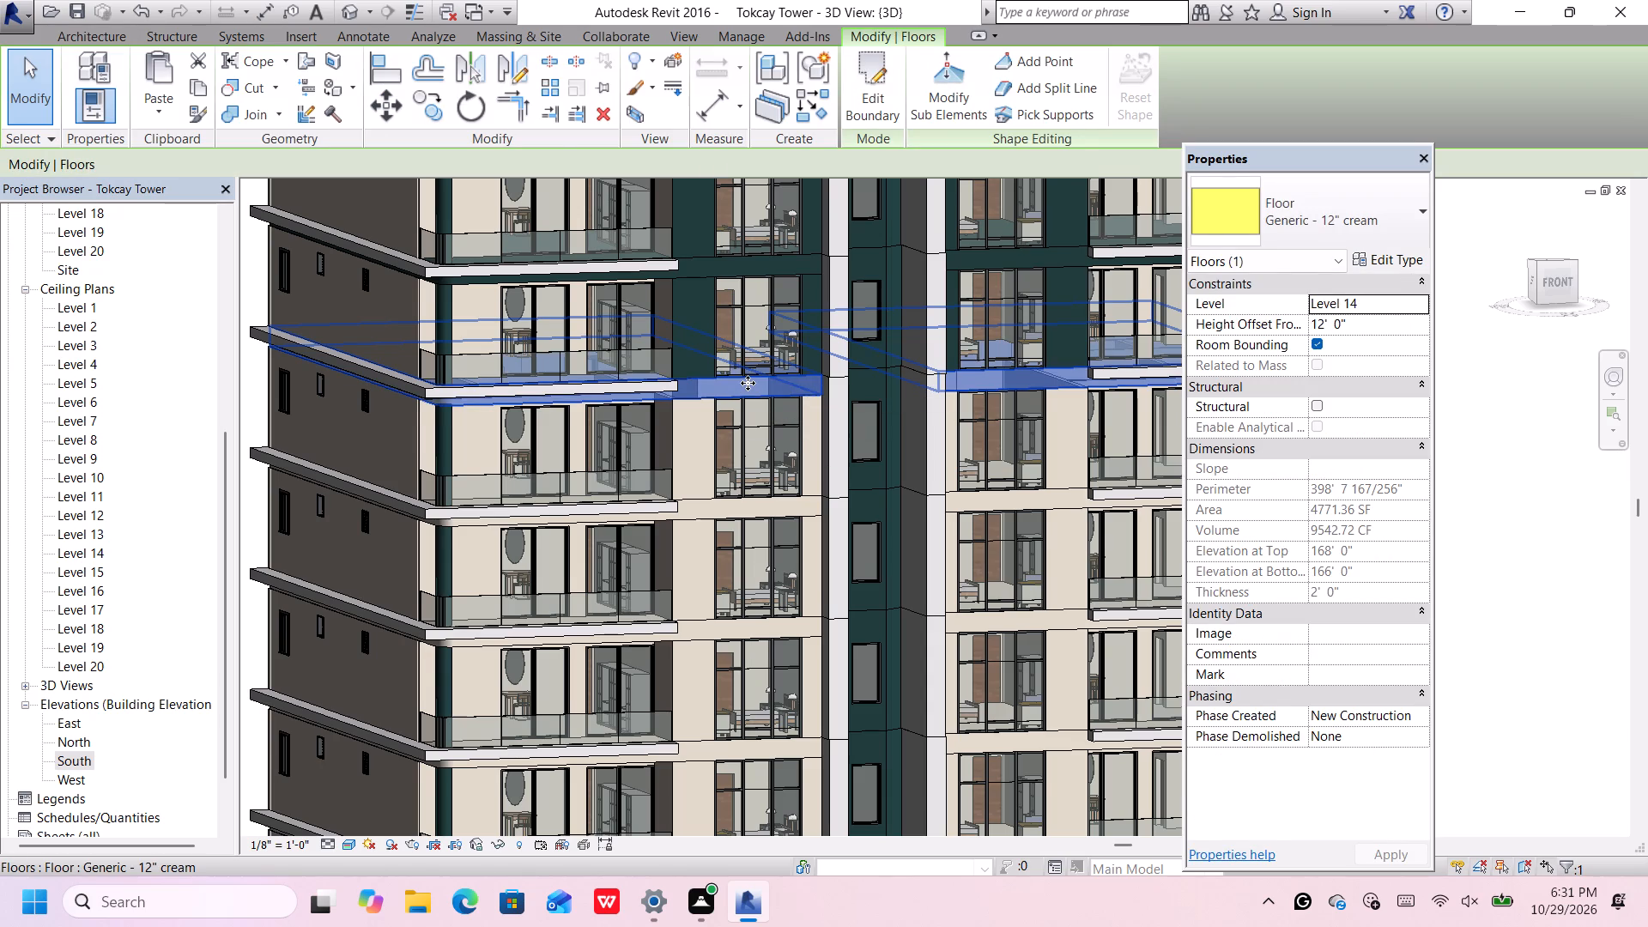
pyautogui.scroll(-3, 748, 383)
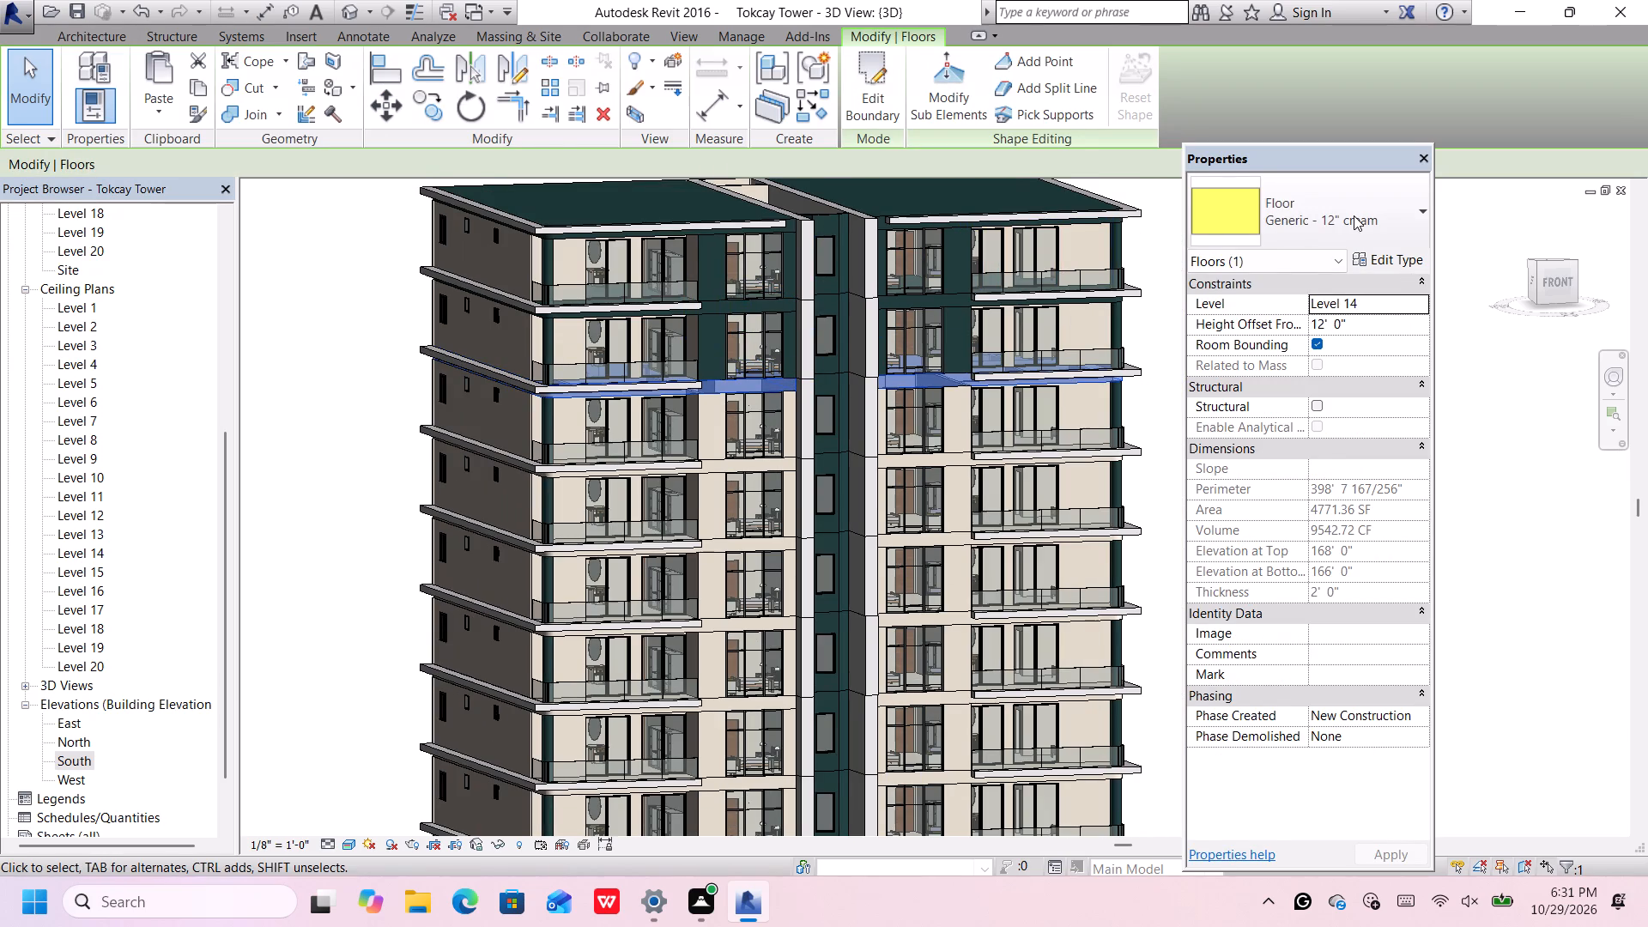
pyautogui.click(1354, 215)
pyautogui.click(1312, 410)
pyautogui.click(313, 363)
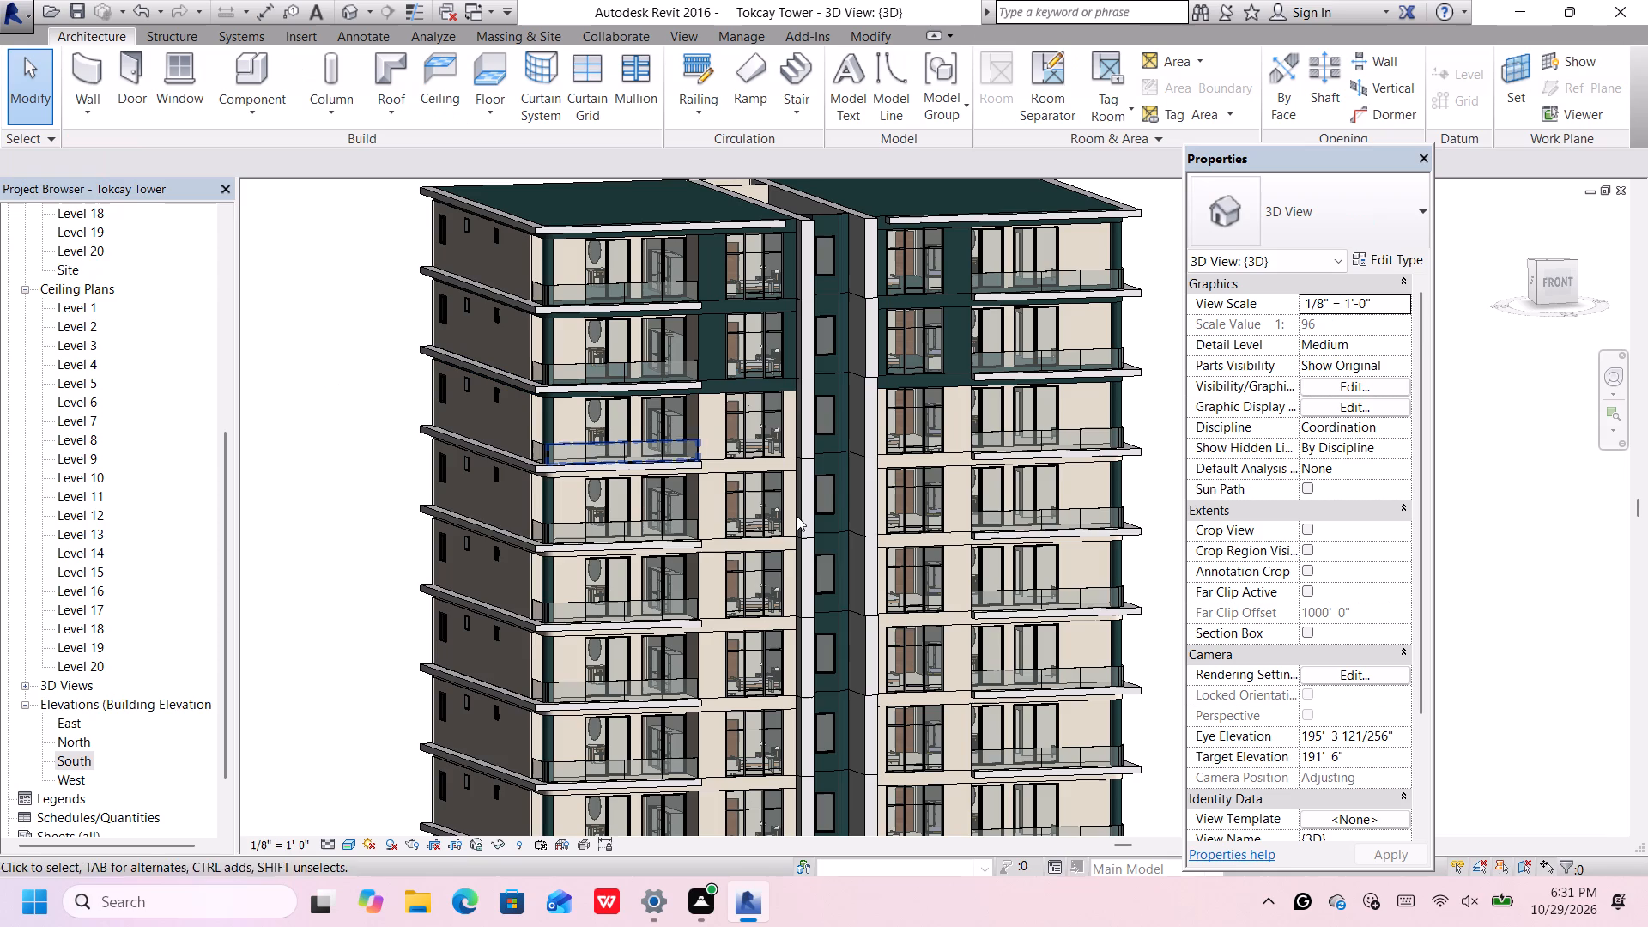
# Change the two Level 14 cream walls flanking the glazing left of the core to Generic - 8" green.
pyautogui.scroll(2, 708, 421)
pyautogui.click(708, 421)
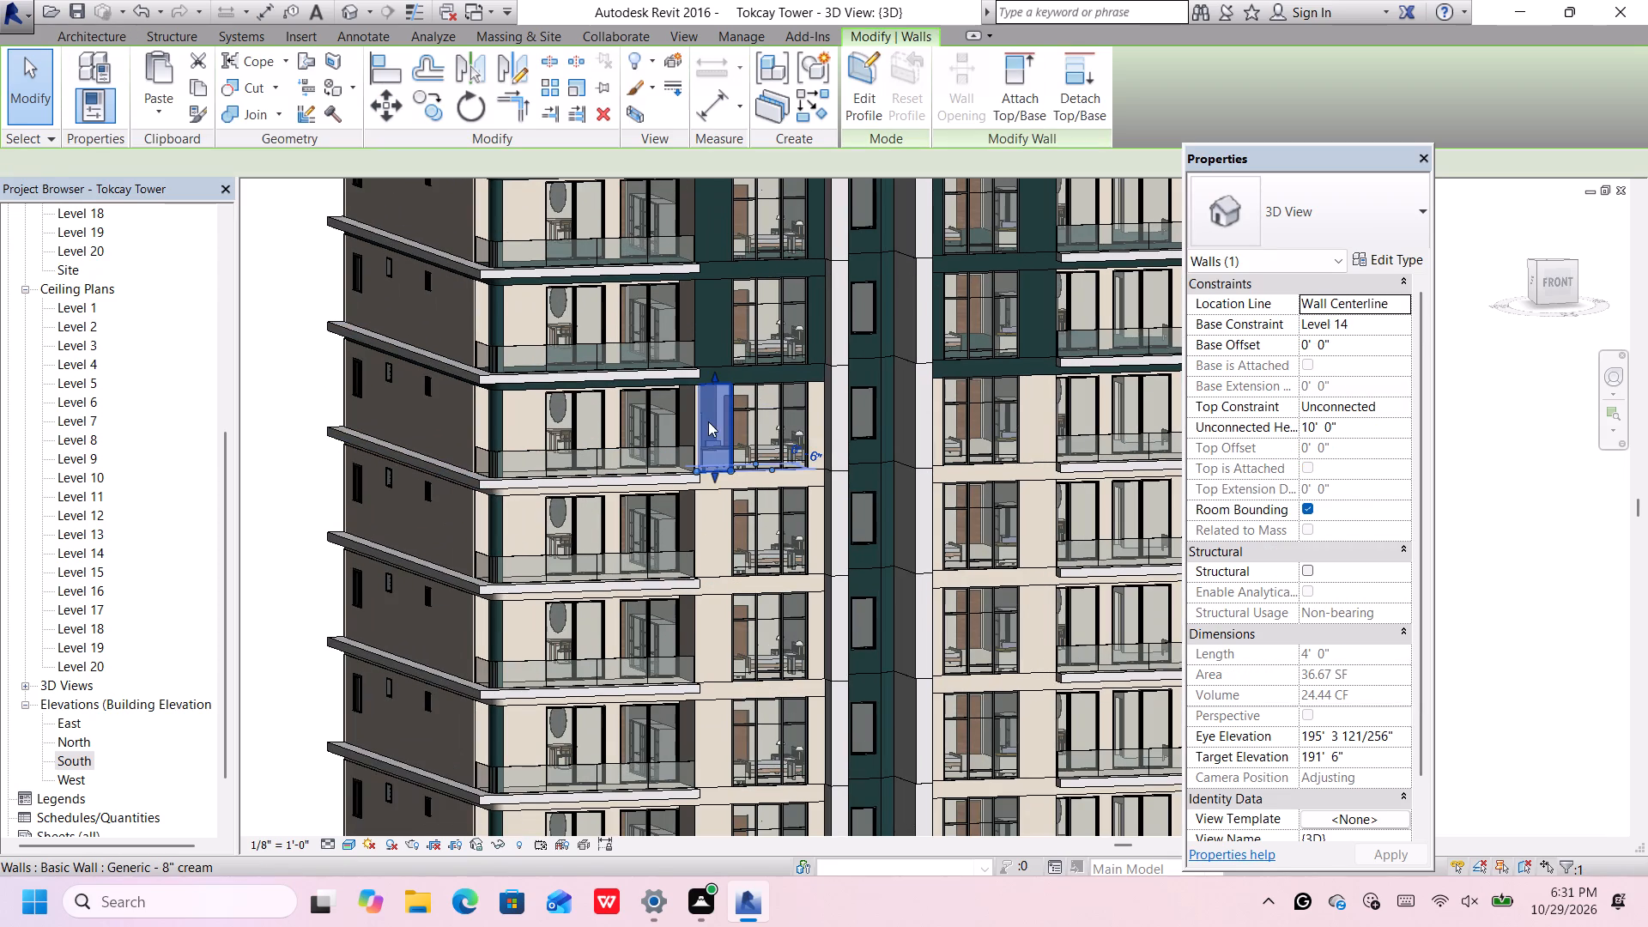
pyautogui.click(1297, 230)
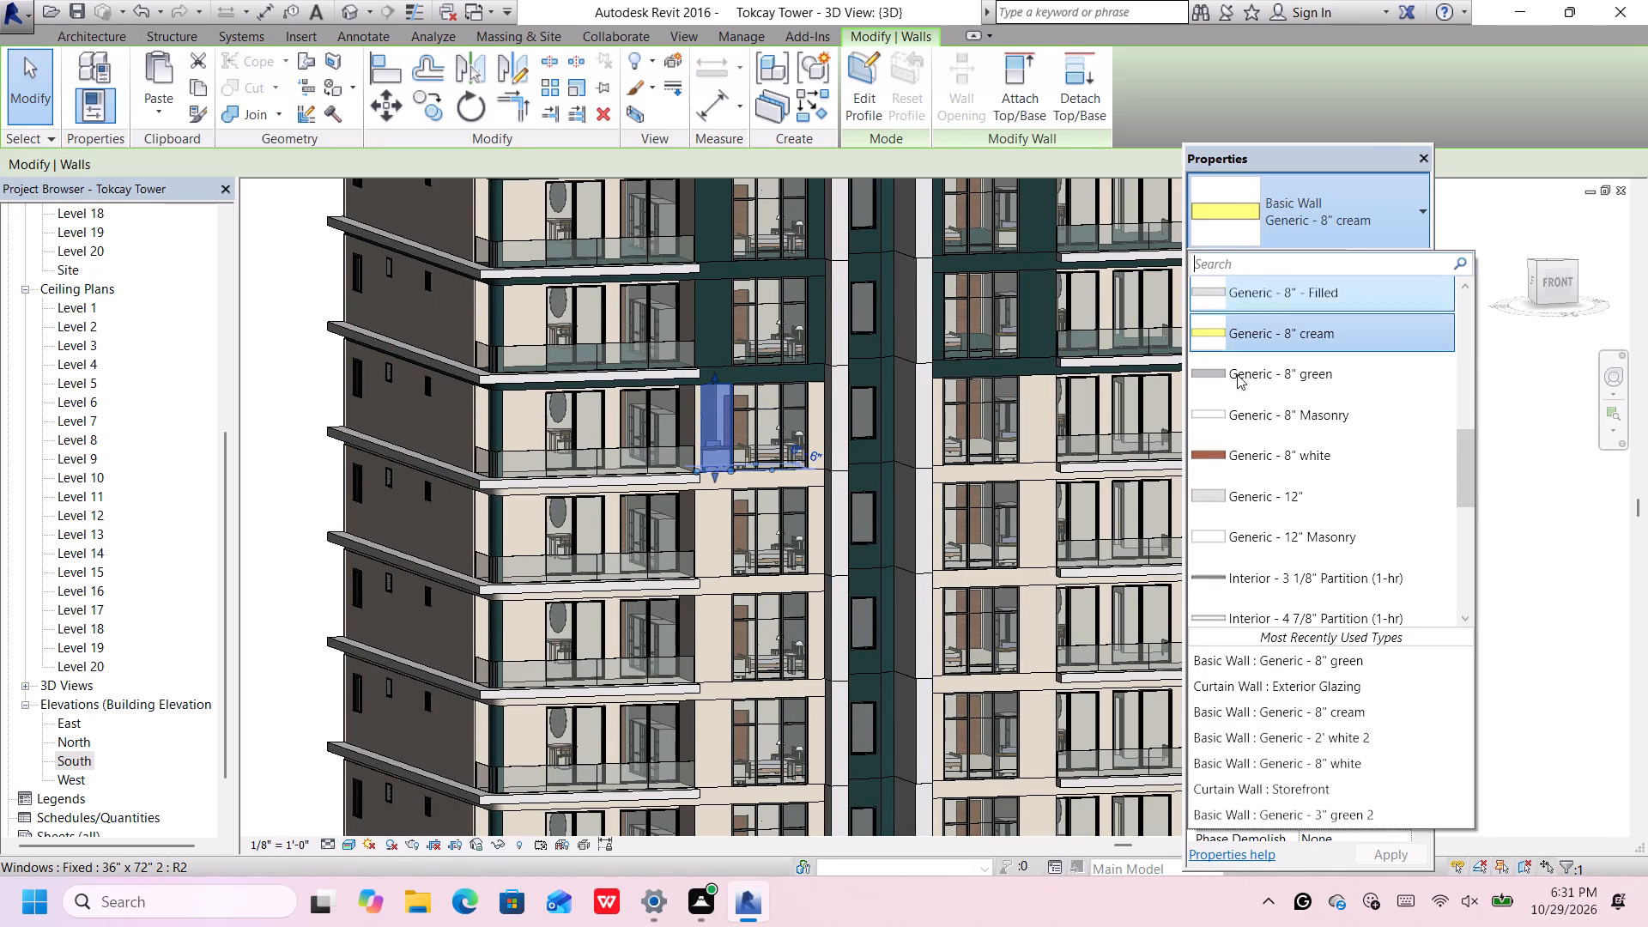
pyautogui.click(1239, 374)
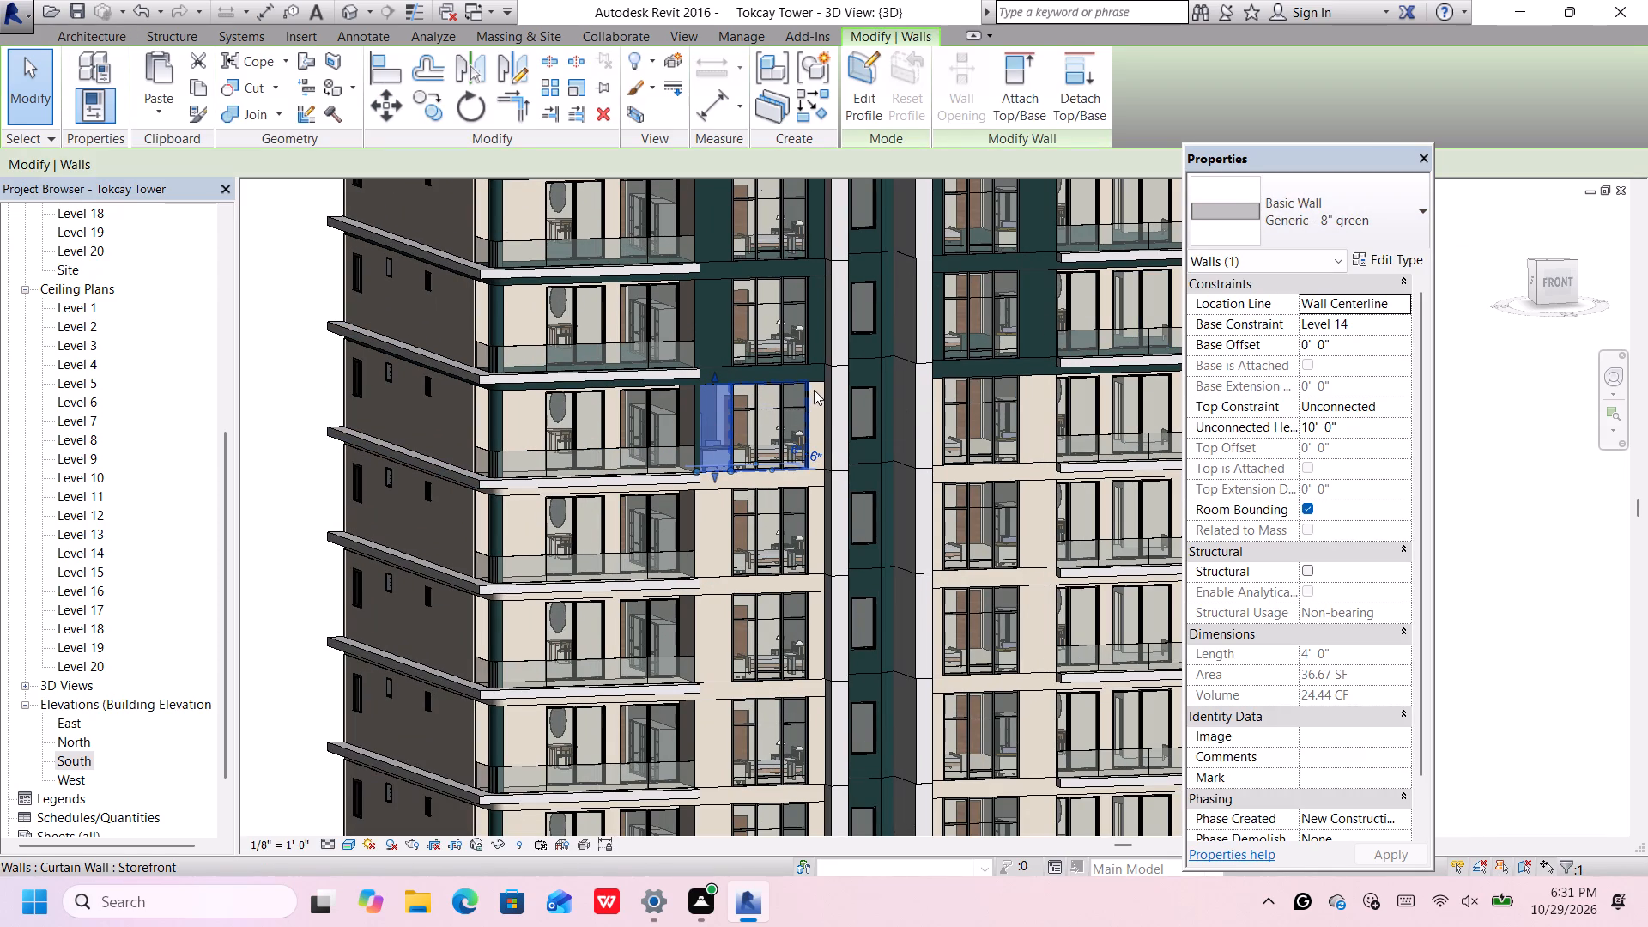
pyautogui.click(817, 389)
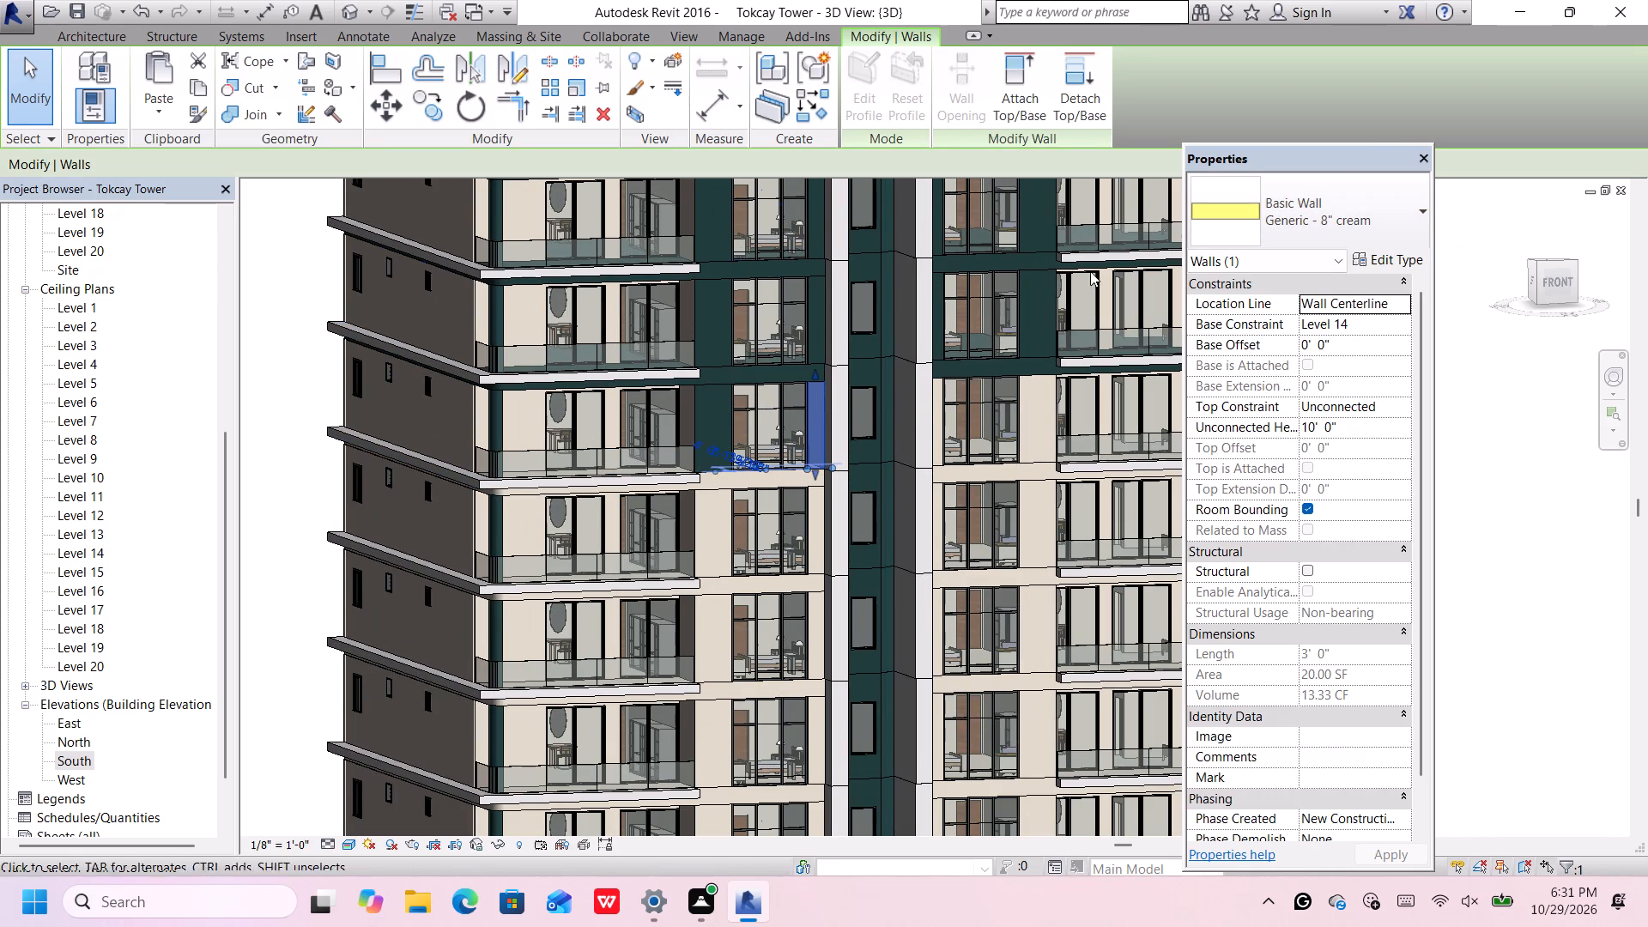
pyautogui.click(1297, 189)
pyautogui.click(1294, 372)
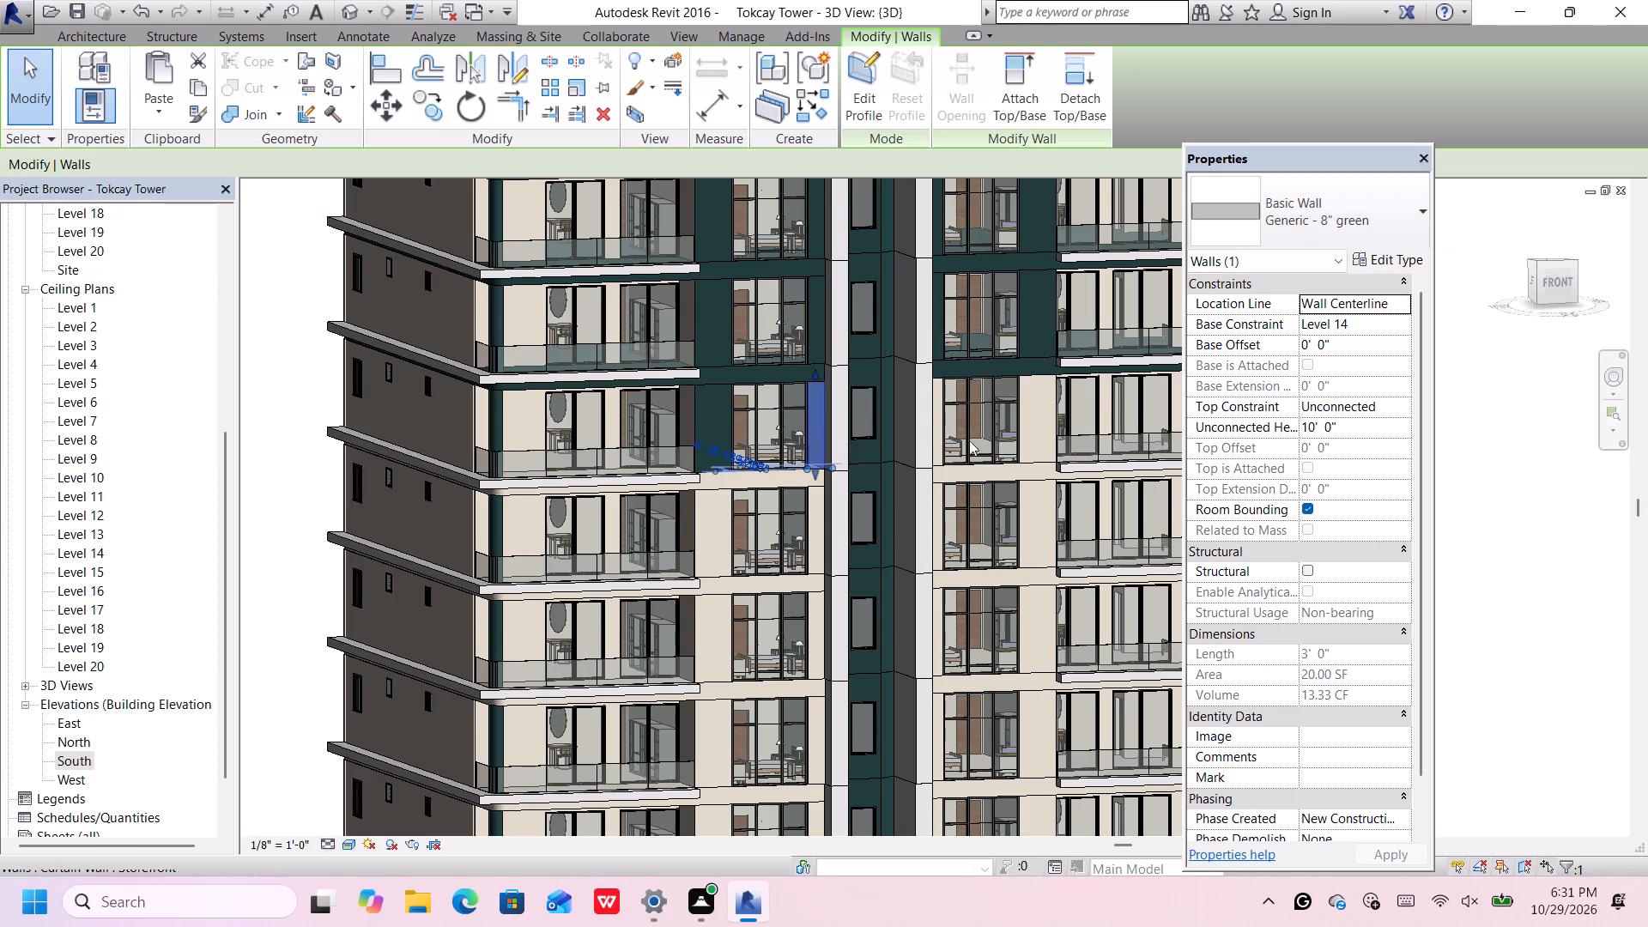
# Change the two Level 14 cream walls flanking the glazing right of the core to Generic - 8" green and clear the selection.
pyautogui.scroll(-1, 966, 444)
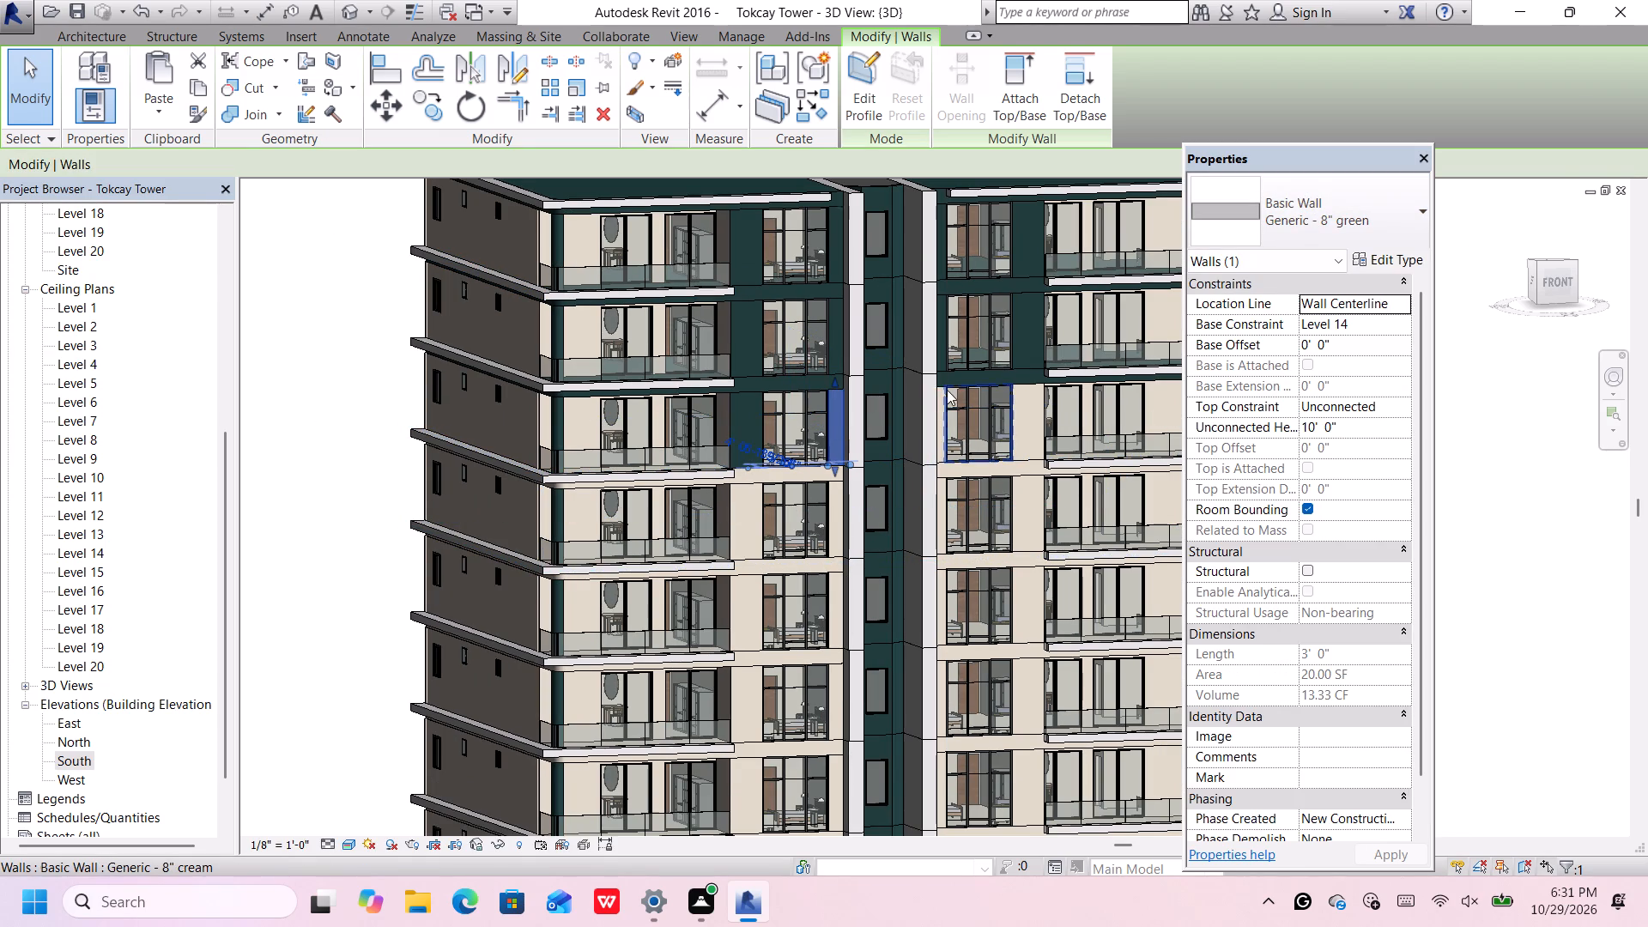
pyautogui.click(941, 395)
pyautogui.click(1330, 216)
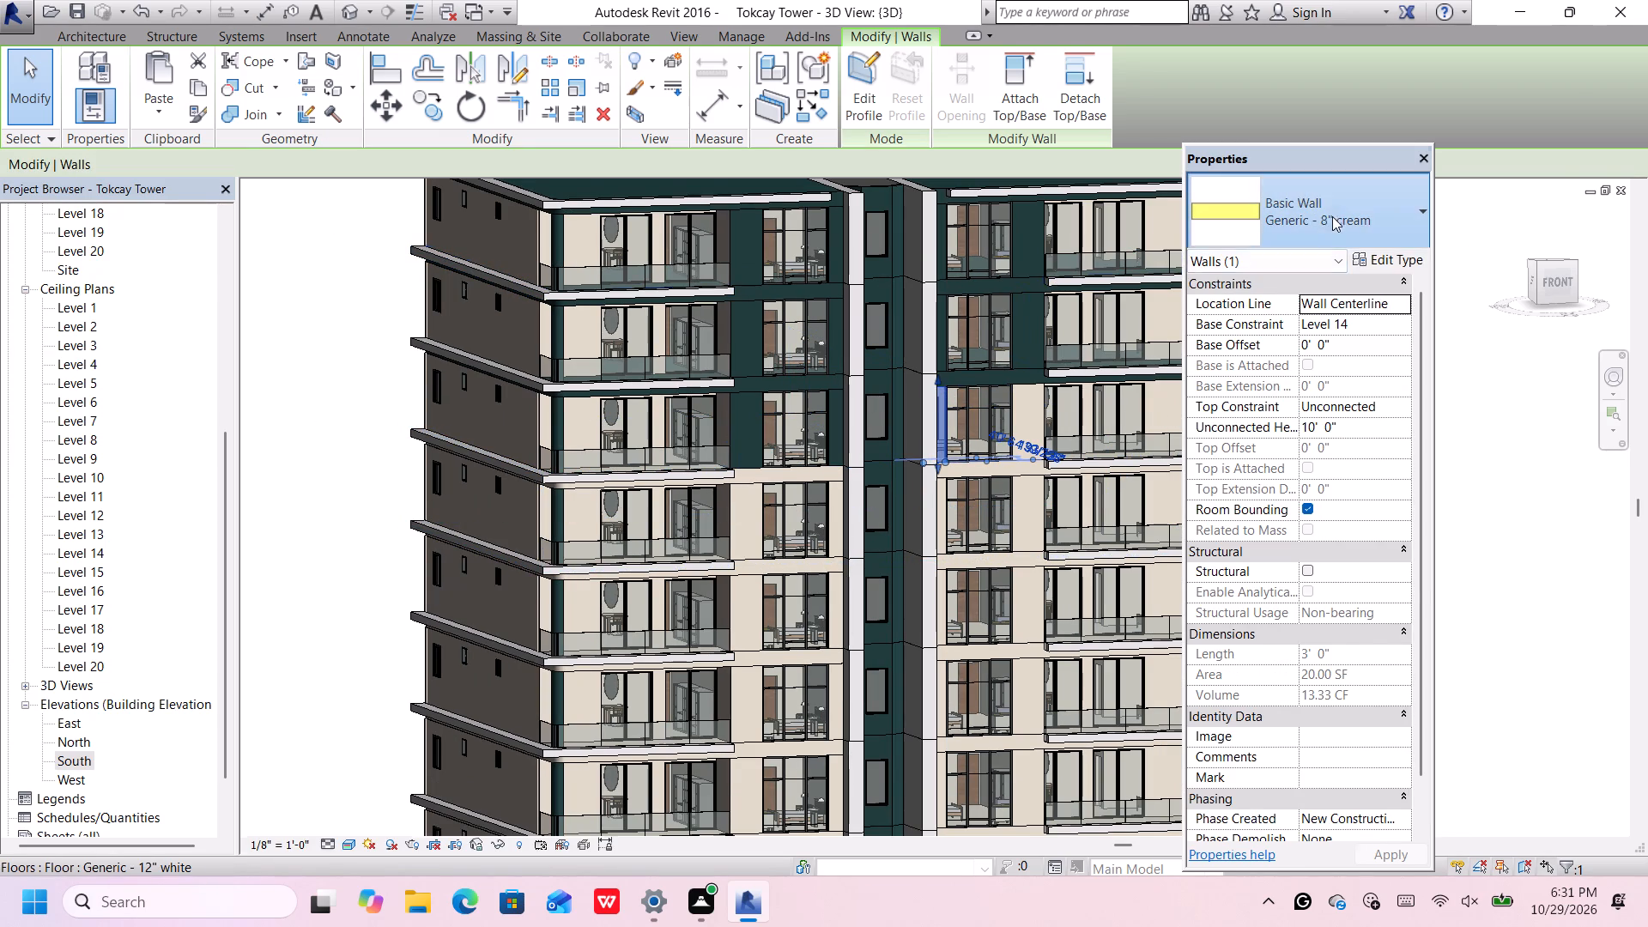
pyautogui.click(1306, 375)
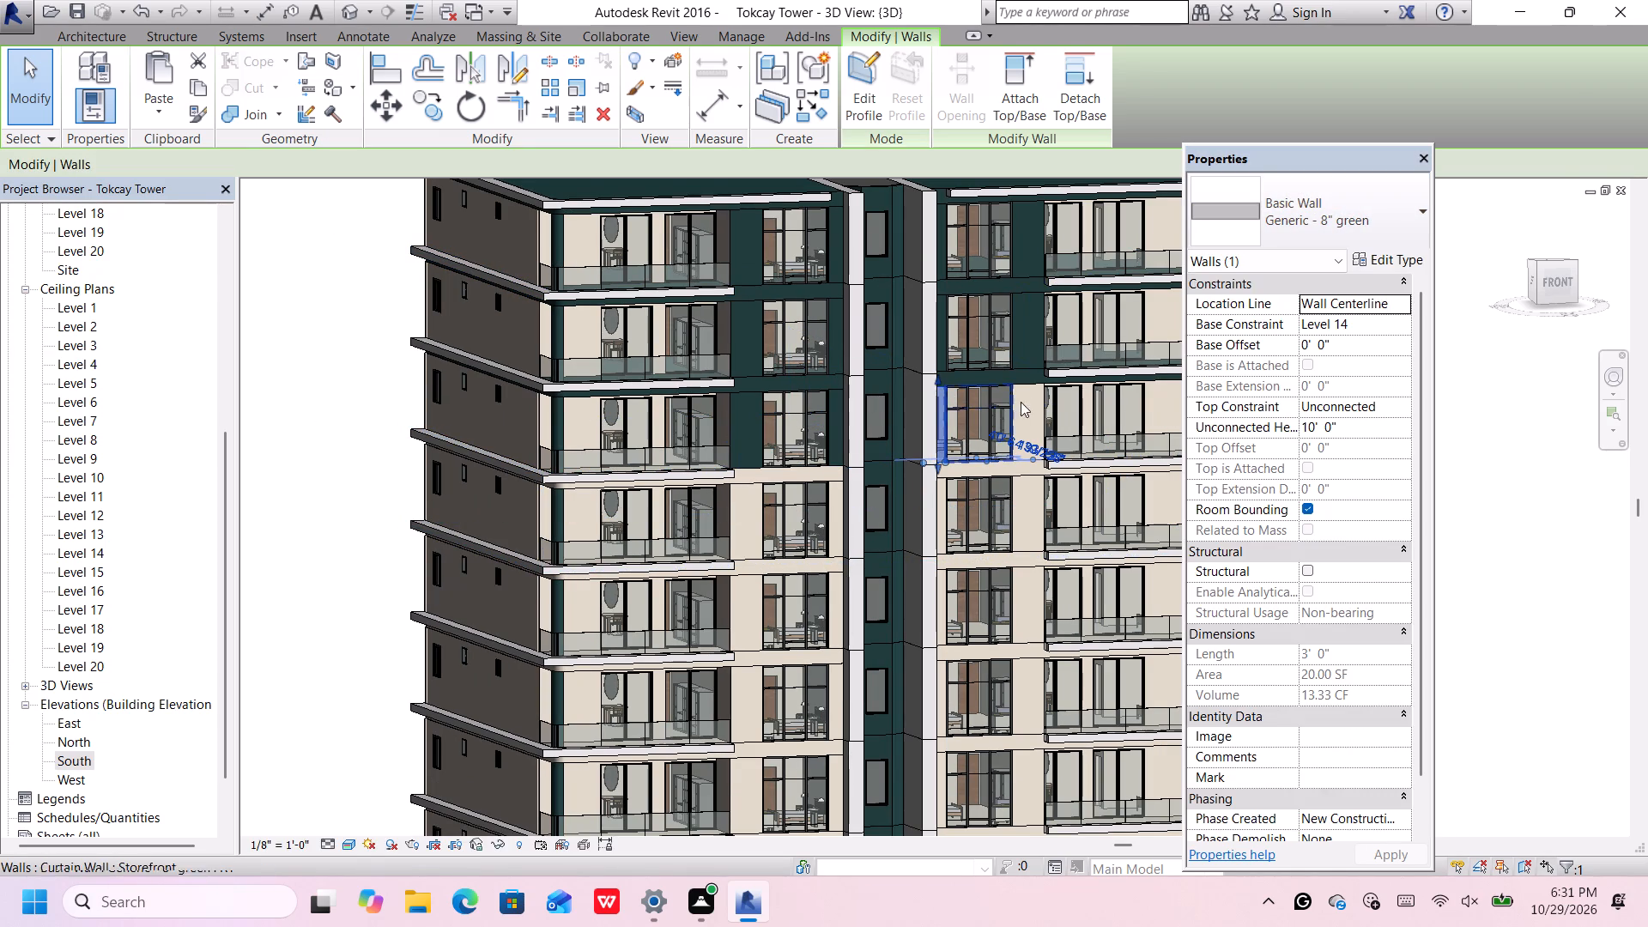
pyautogui.click(1034, 387)
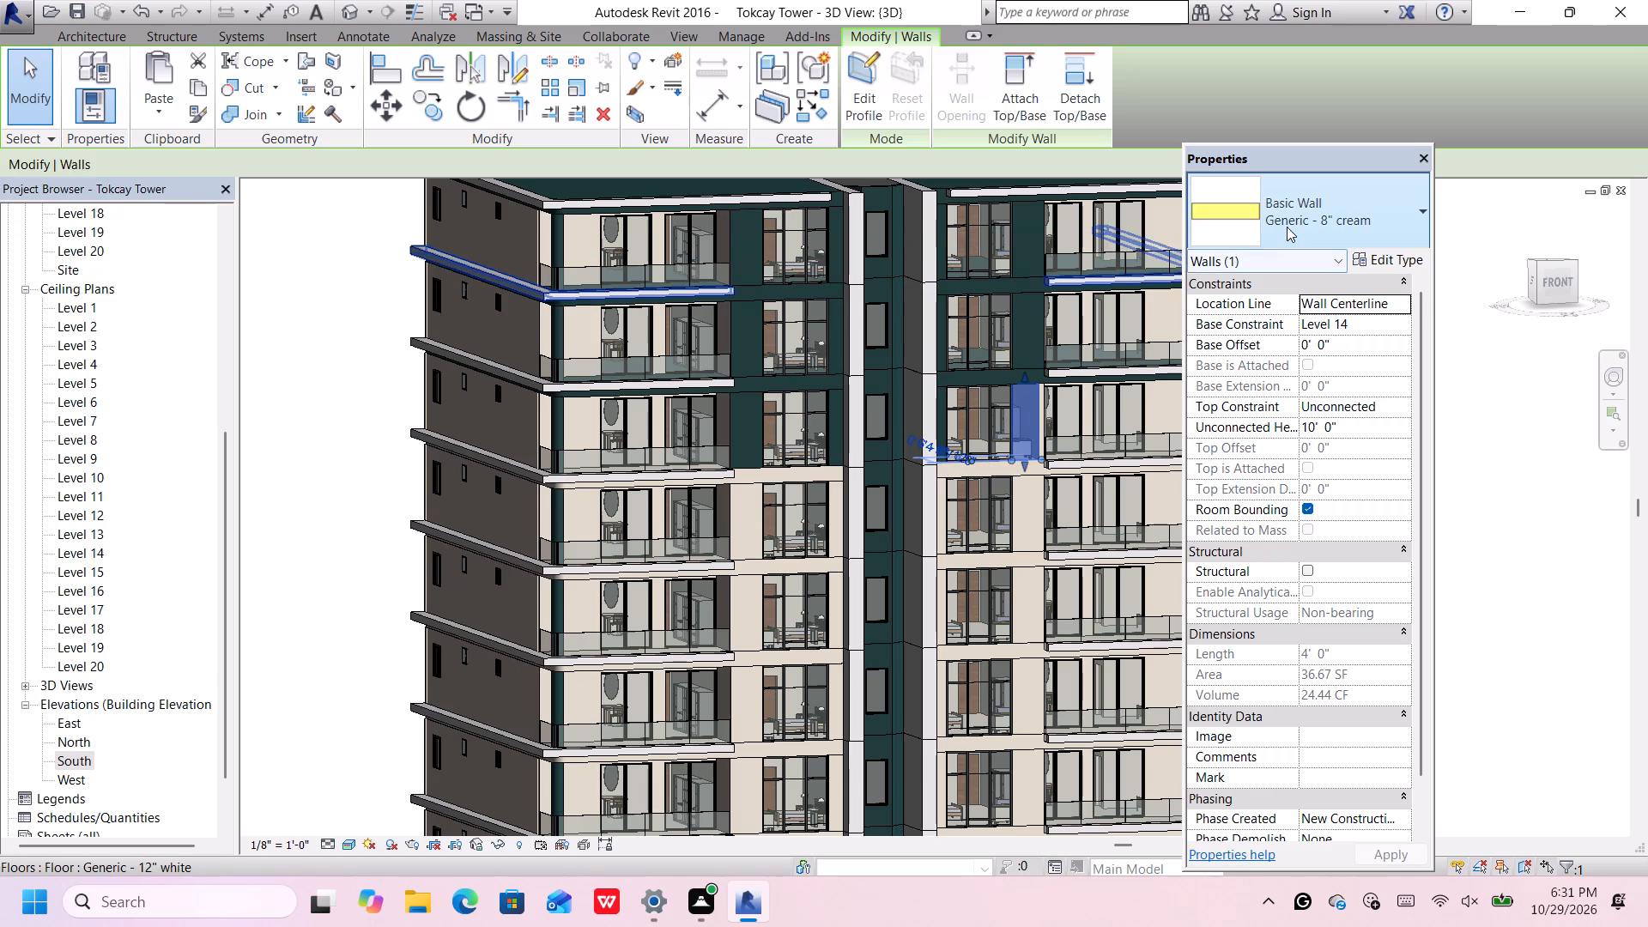
pyautogui.click(1287, 227)
pyautogui.click(1268, 368)
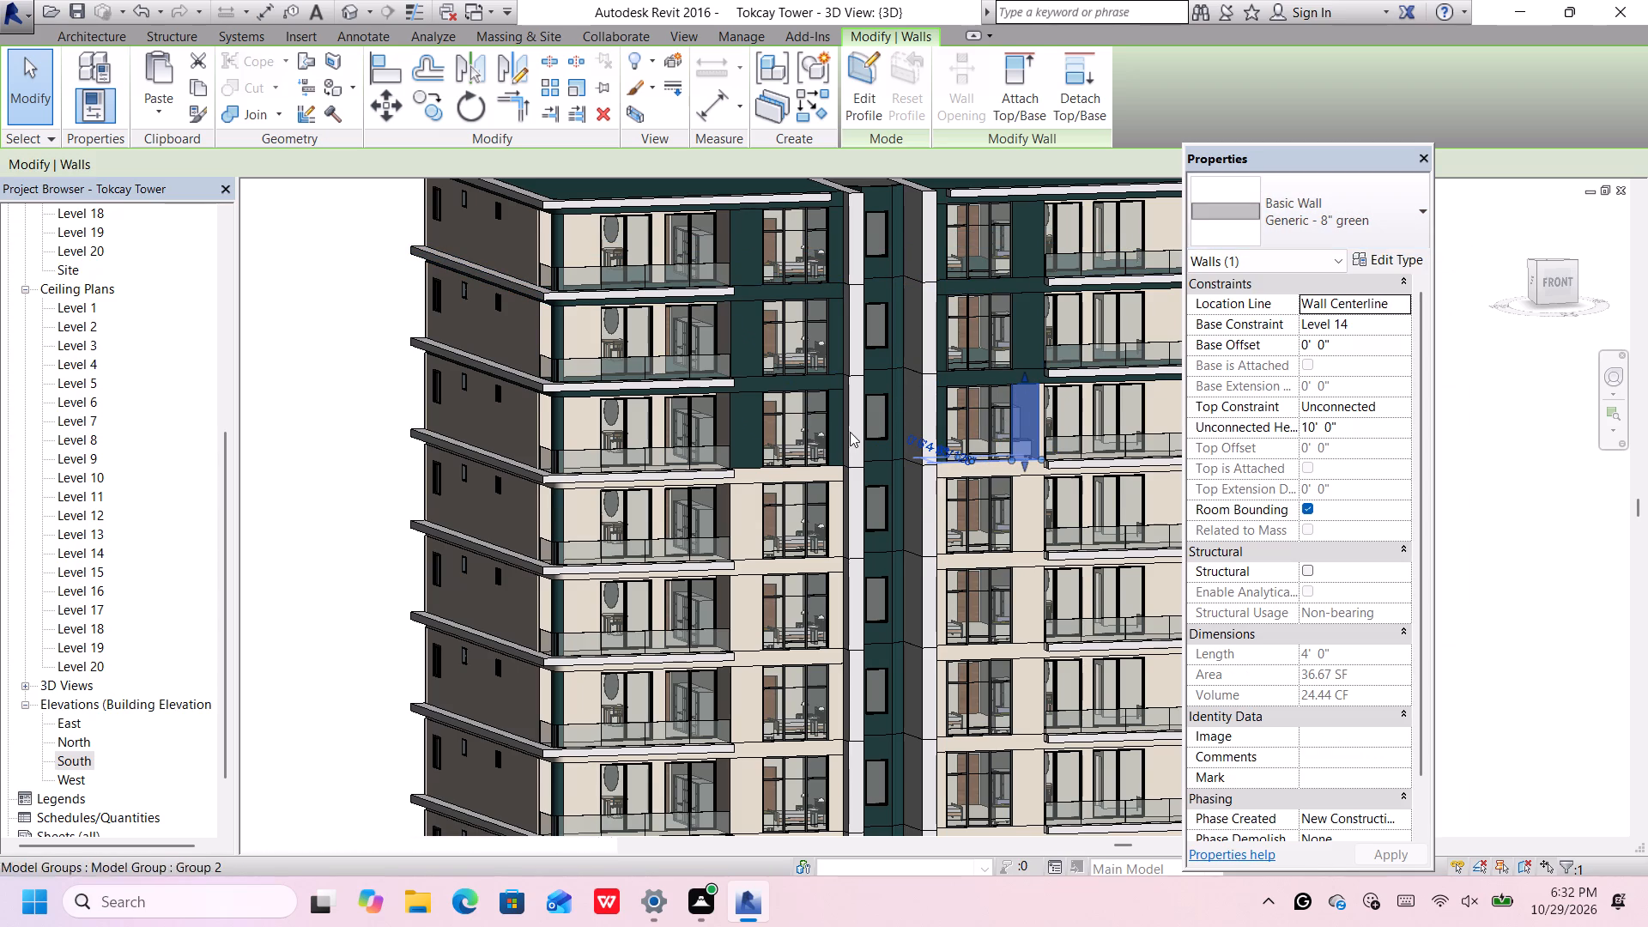
pyautogui.scroll(-4, 850, 434)
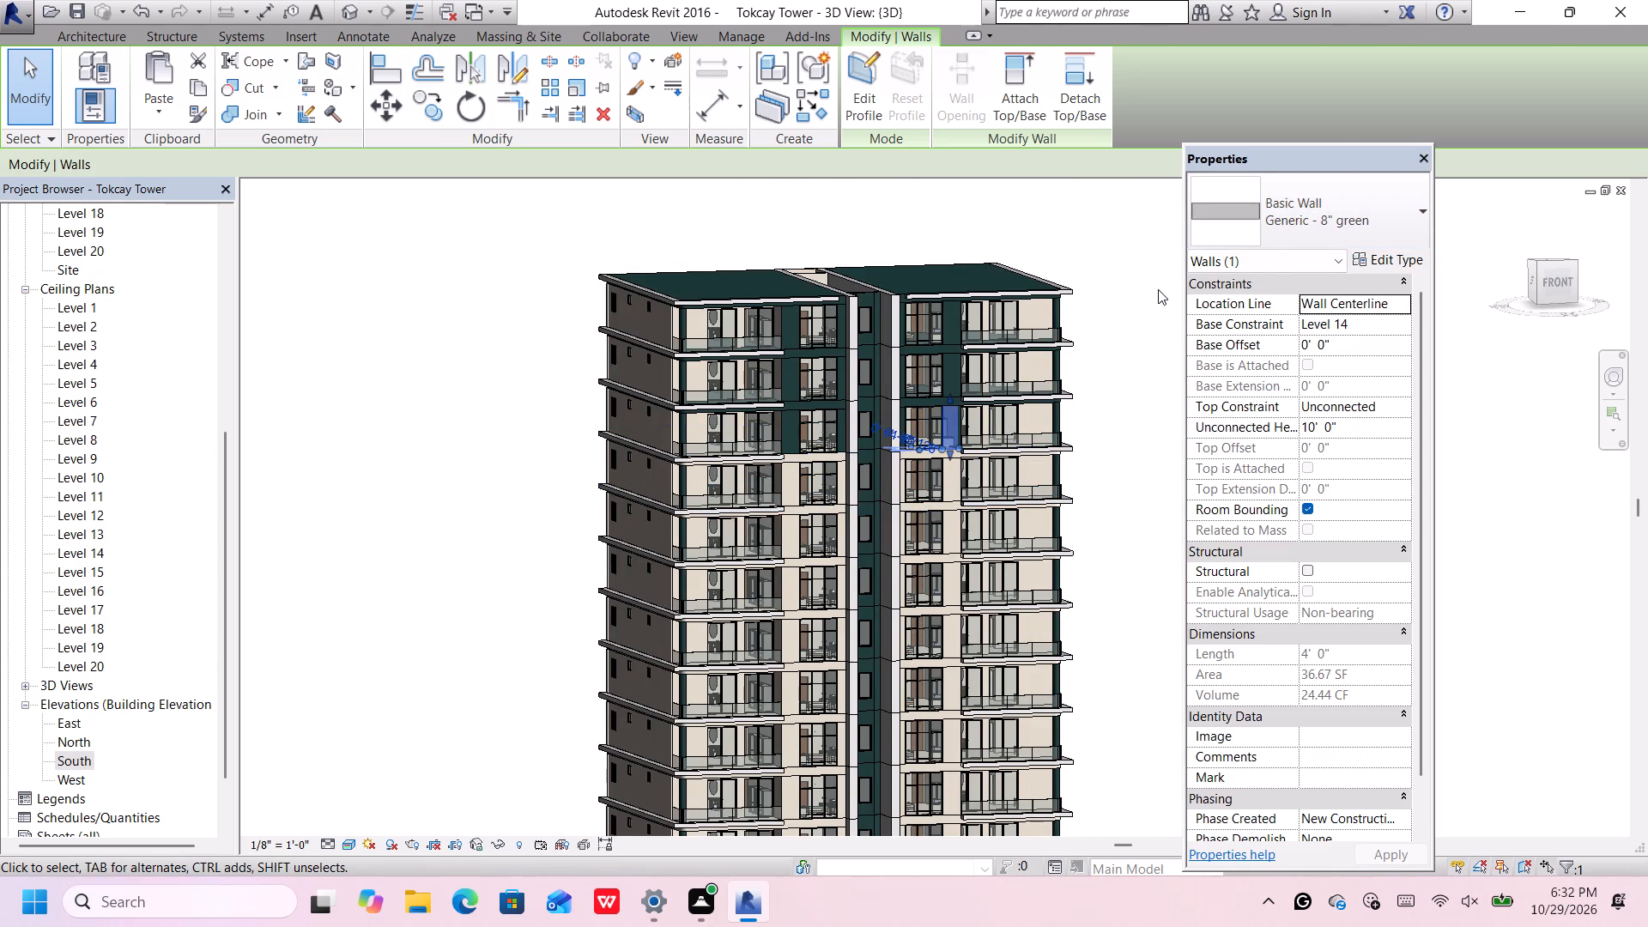
pyautogui.click(1155, 293)
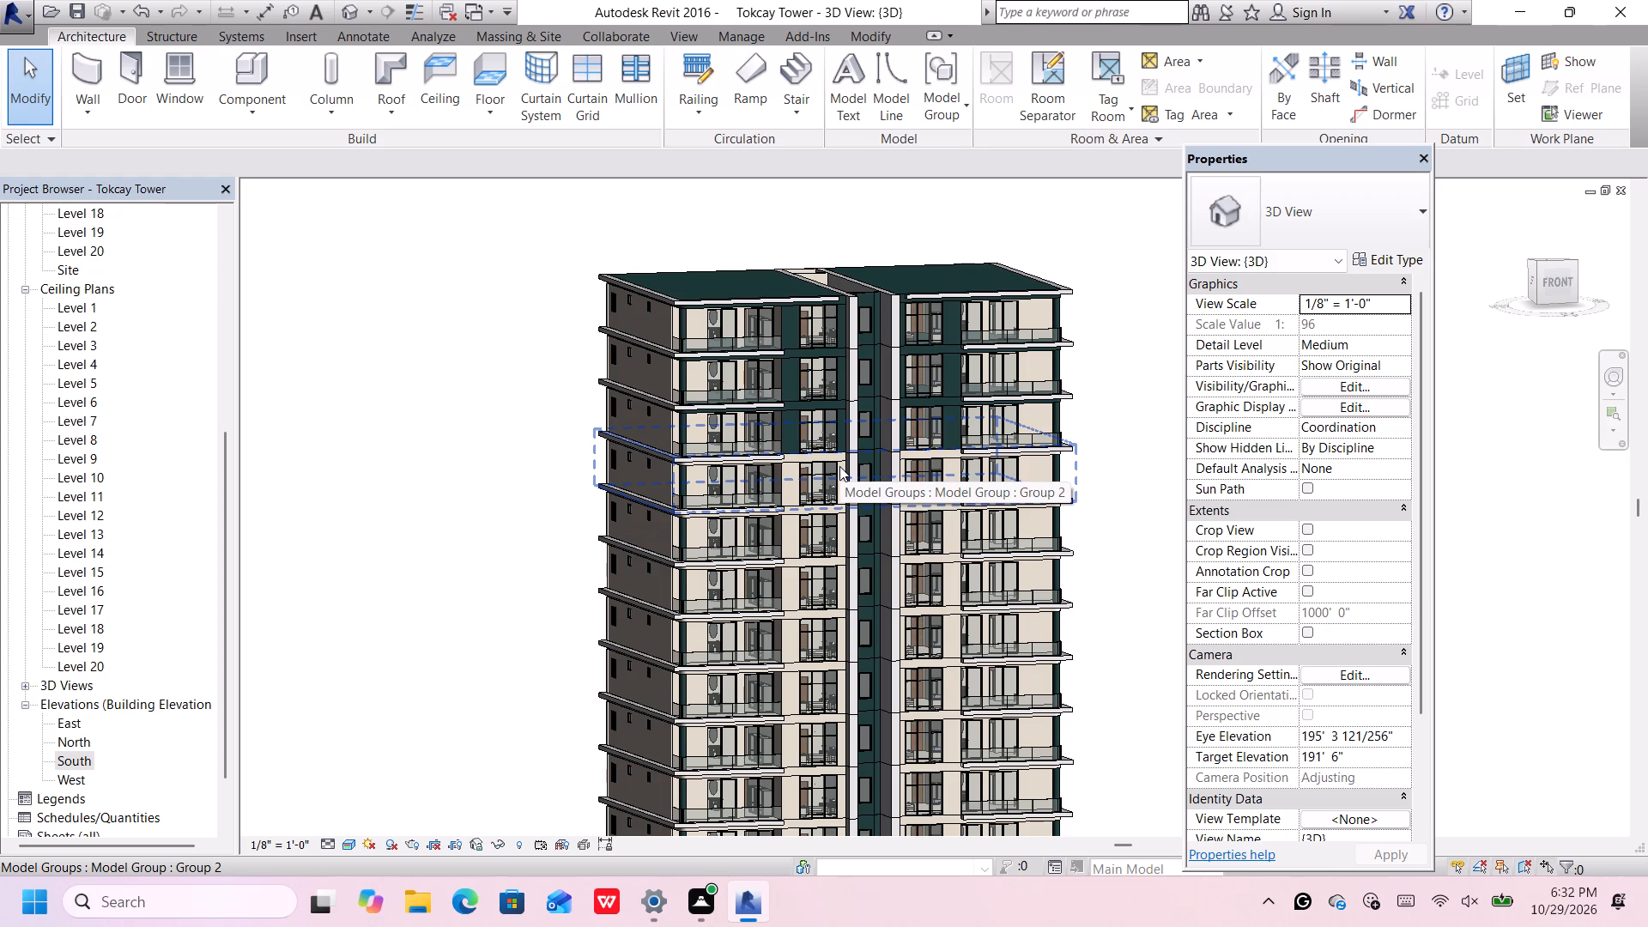
# Ungroup the Level 13 storey's model group, directly below the Level 14 storey, and clear the selection.
pyautogui.scroll(1, 839, 466)
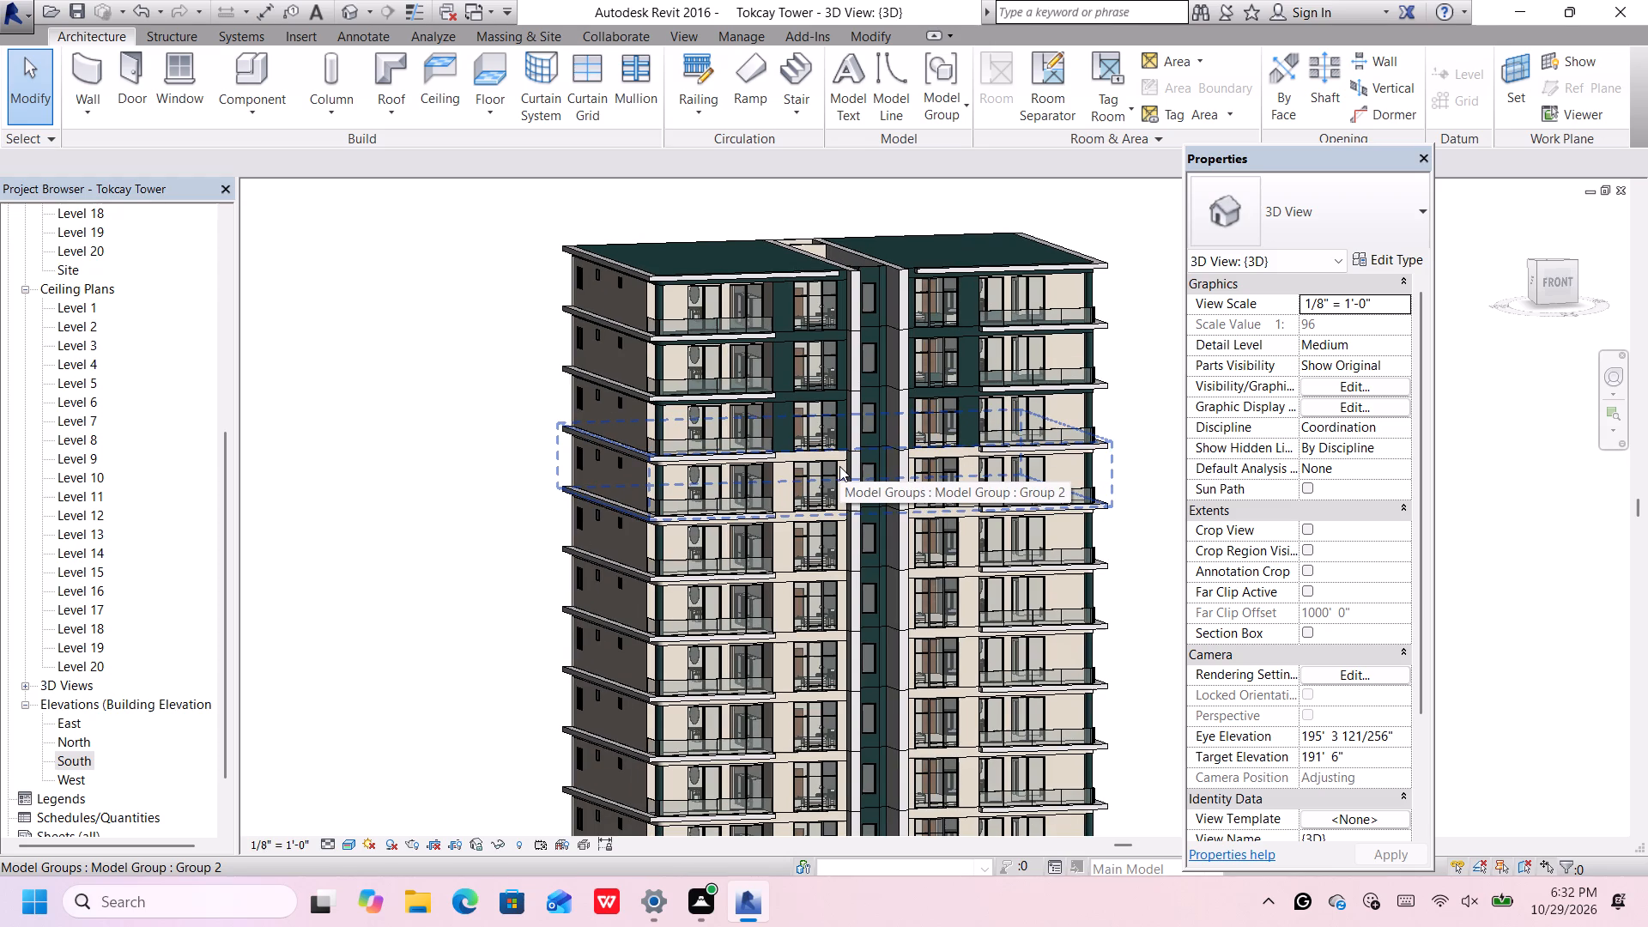
pyautogui.click(839, 466)
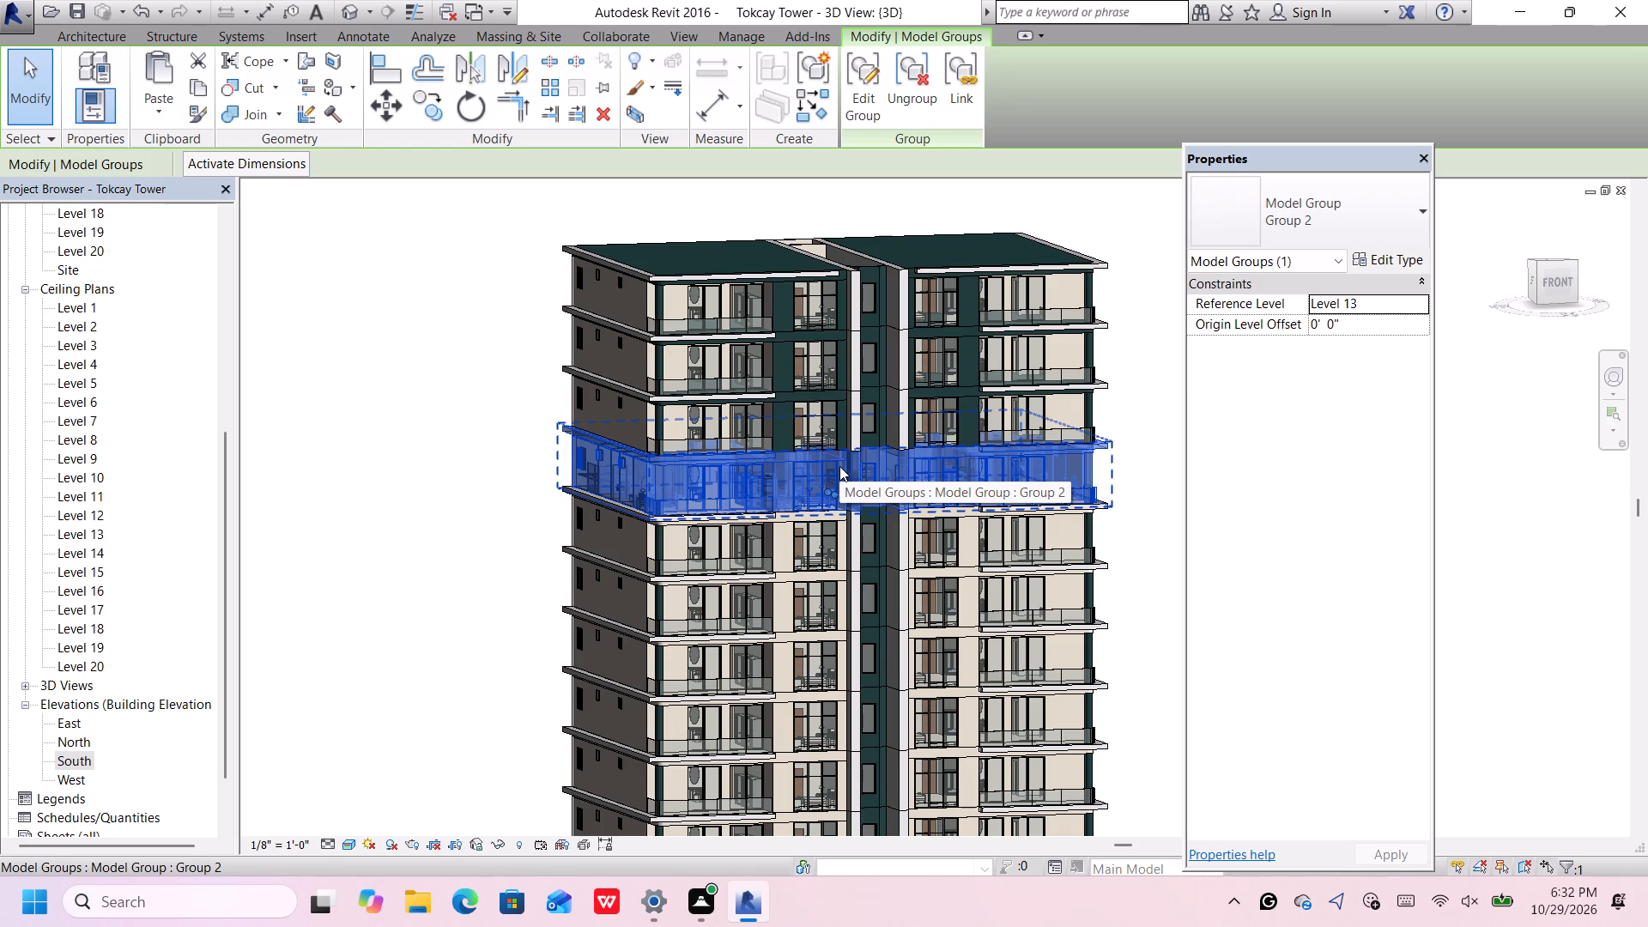
pyautogui.moveTo(839, 466); pyautogui.dragTo(817, 473, button='middle')
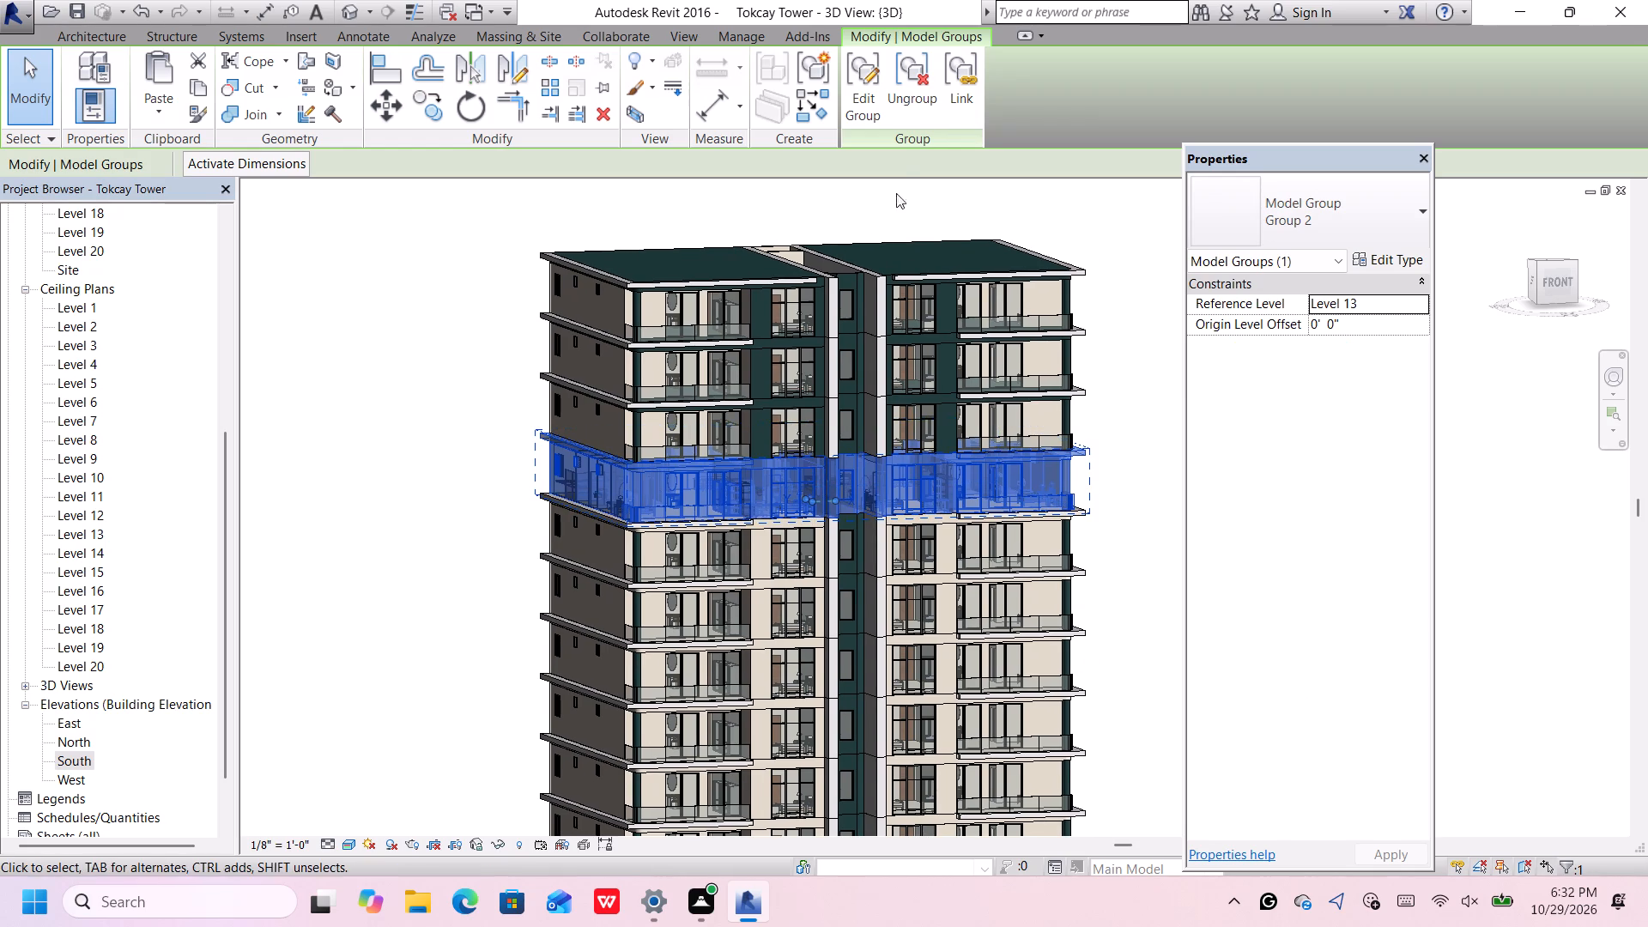
pyautogui.click(906, 102)
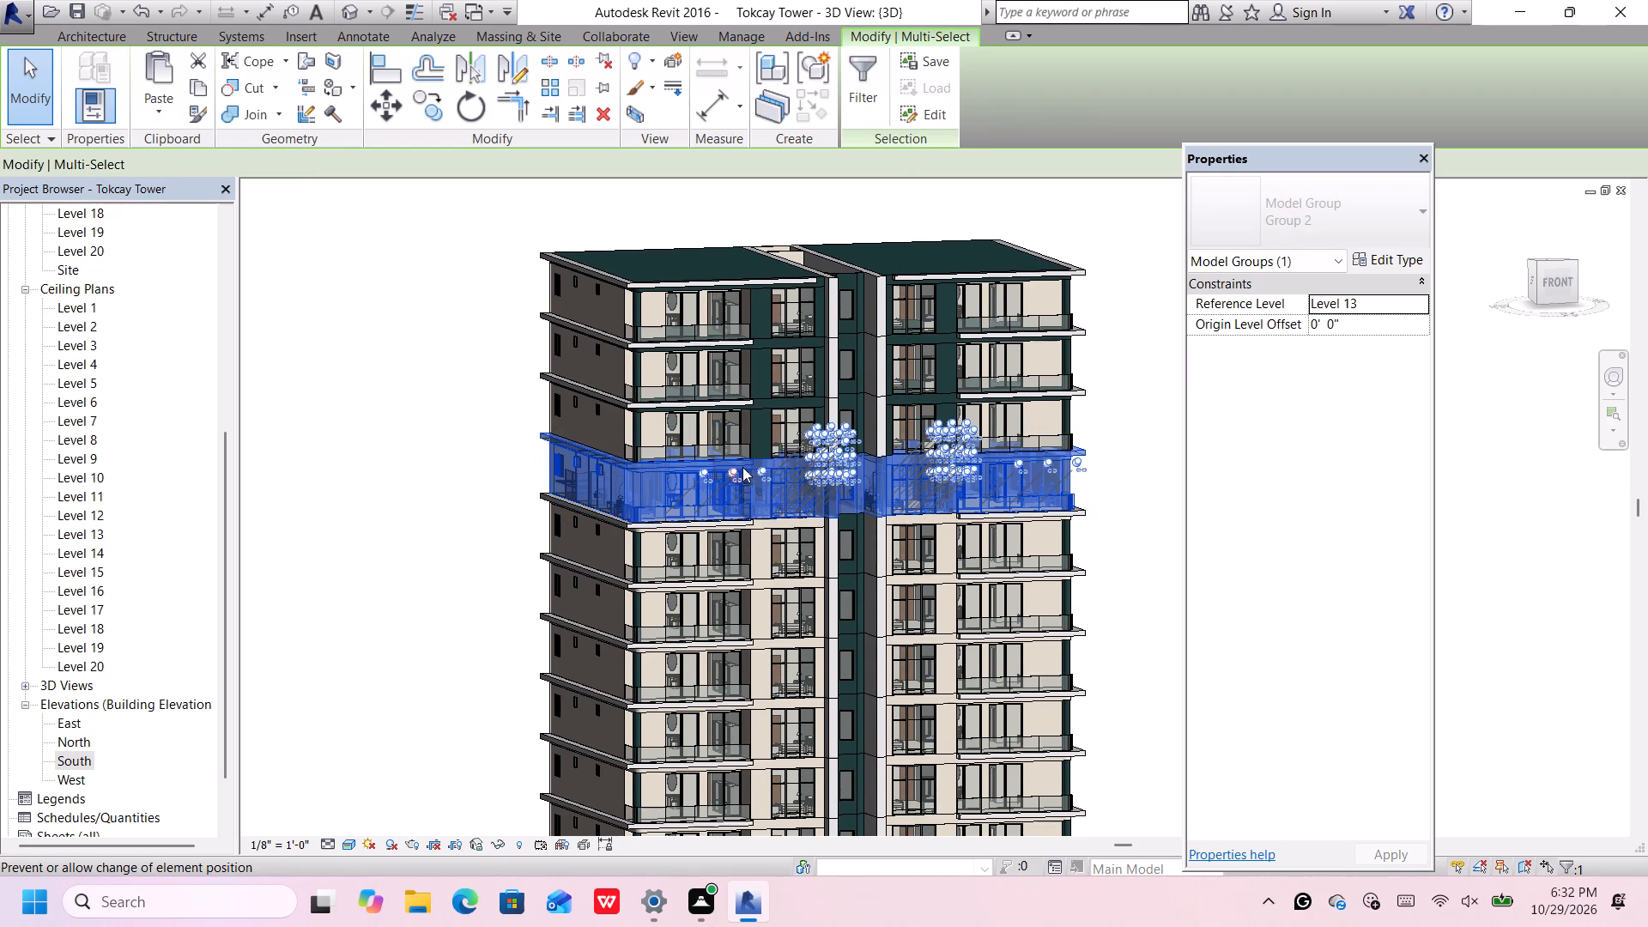
pyautogui.scroll(5, 742, 467)
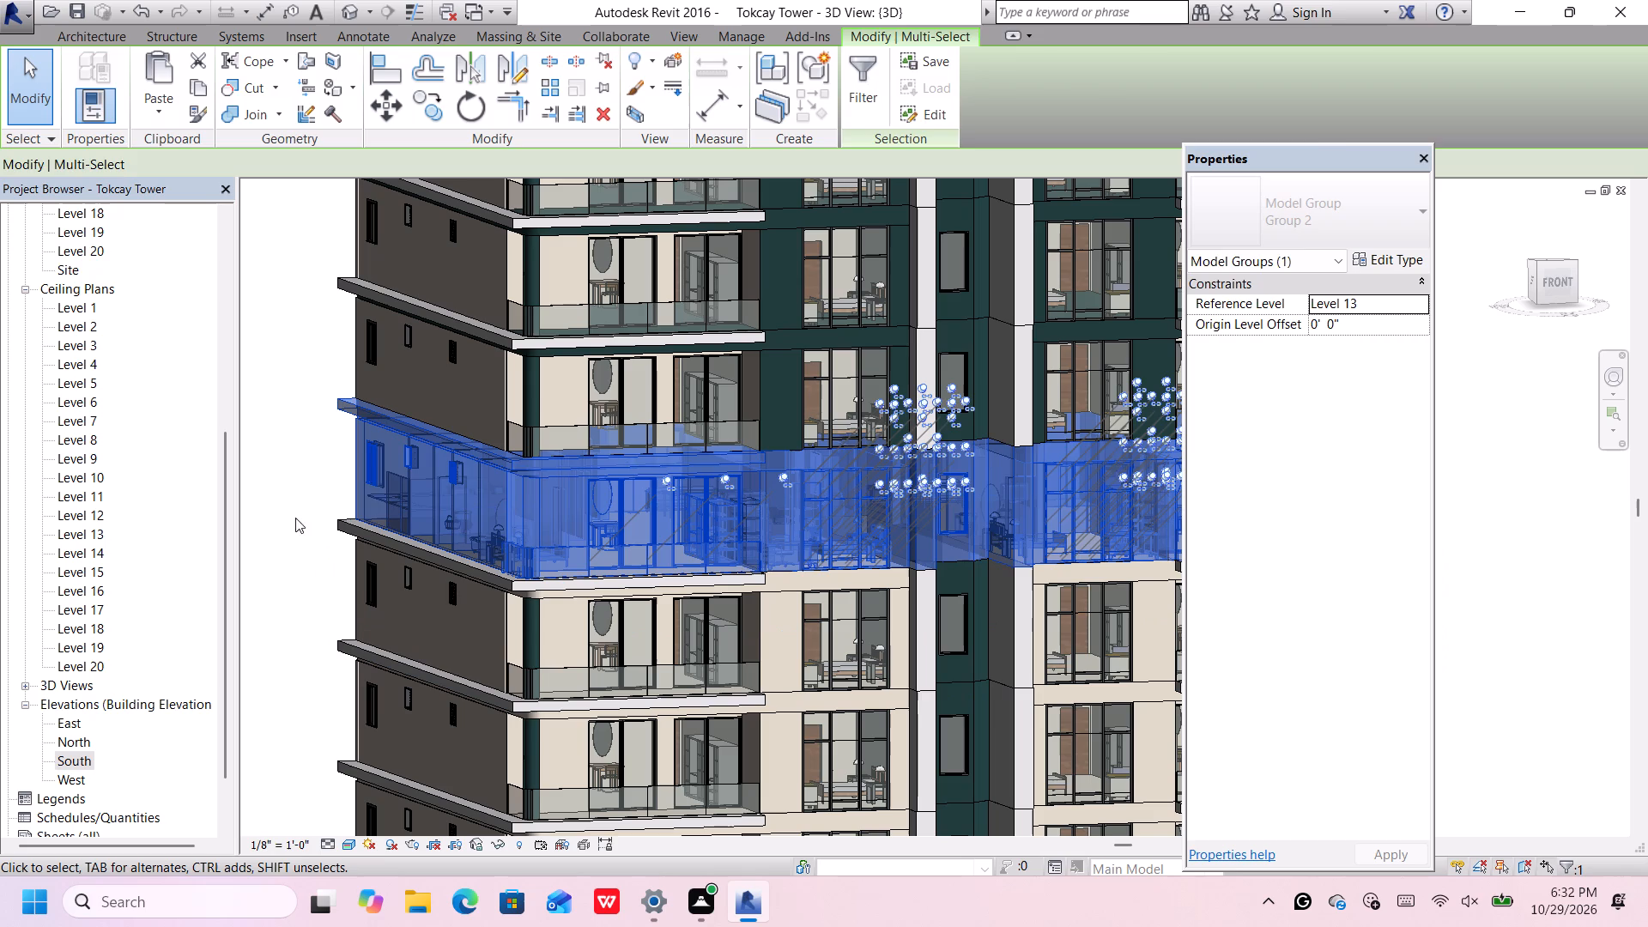
pyautogui.click(287, 470)
# Edit the boundary of the Generic - 12" white slab above the Level 13 storey, moving its end line left of the core about 16 ft to the core.
pyautogui.scroll(4, 802, 470)
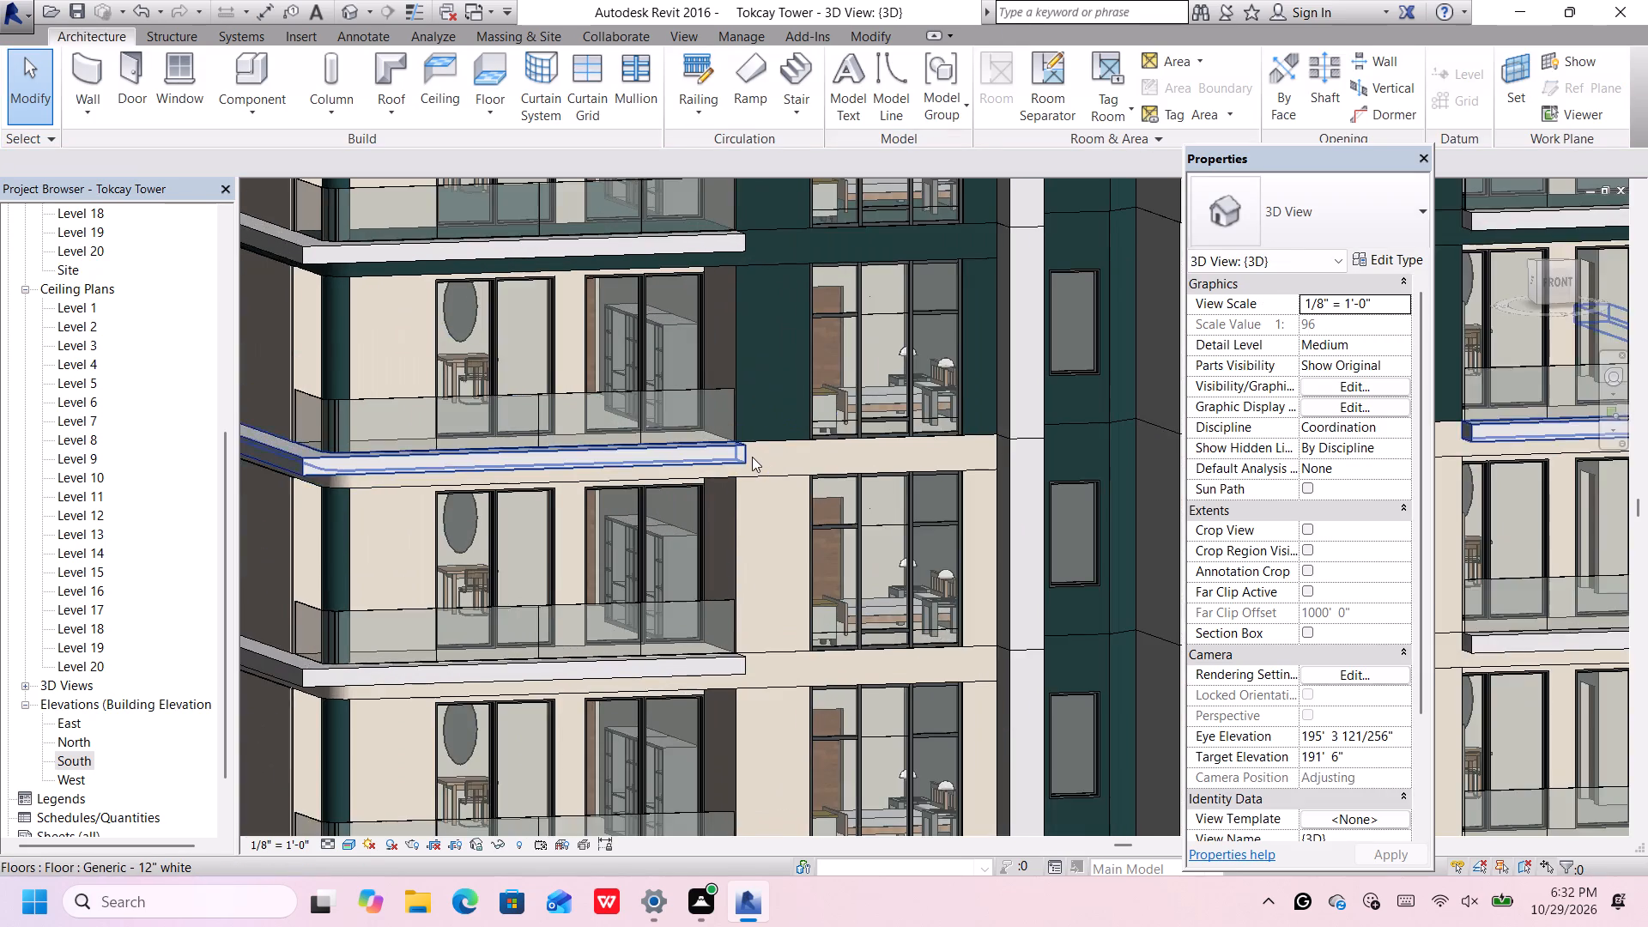
pyautogui.scroll(2, 752, 457)
pyautogui.doubleClick(745, 454)
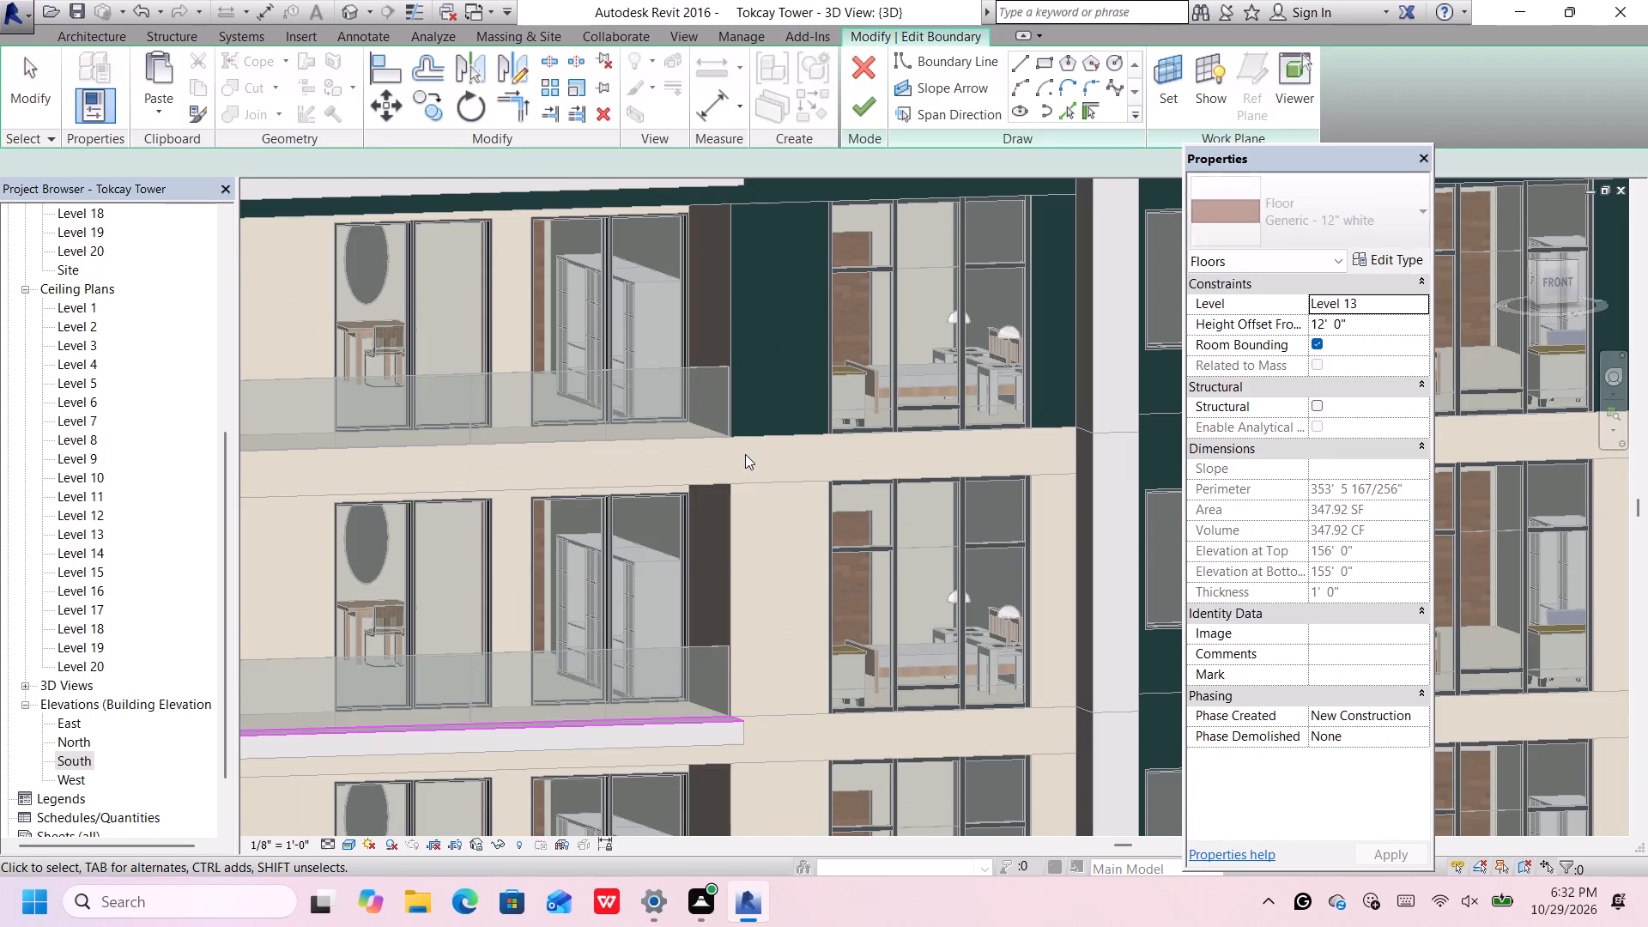
pyautogui.scroll(-3, 745, 454)
pyautogui.scroll(5, 744, 590)
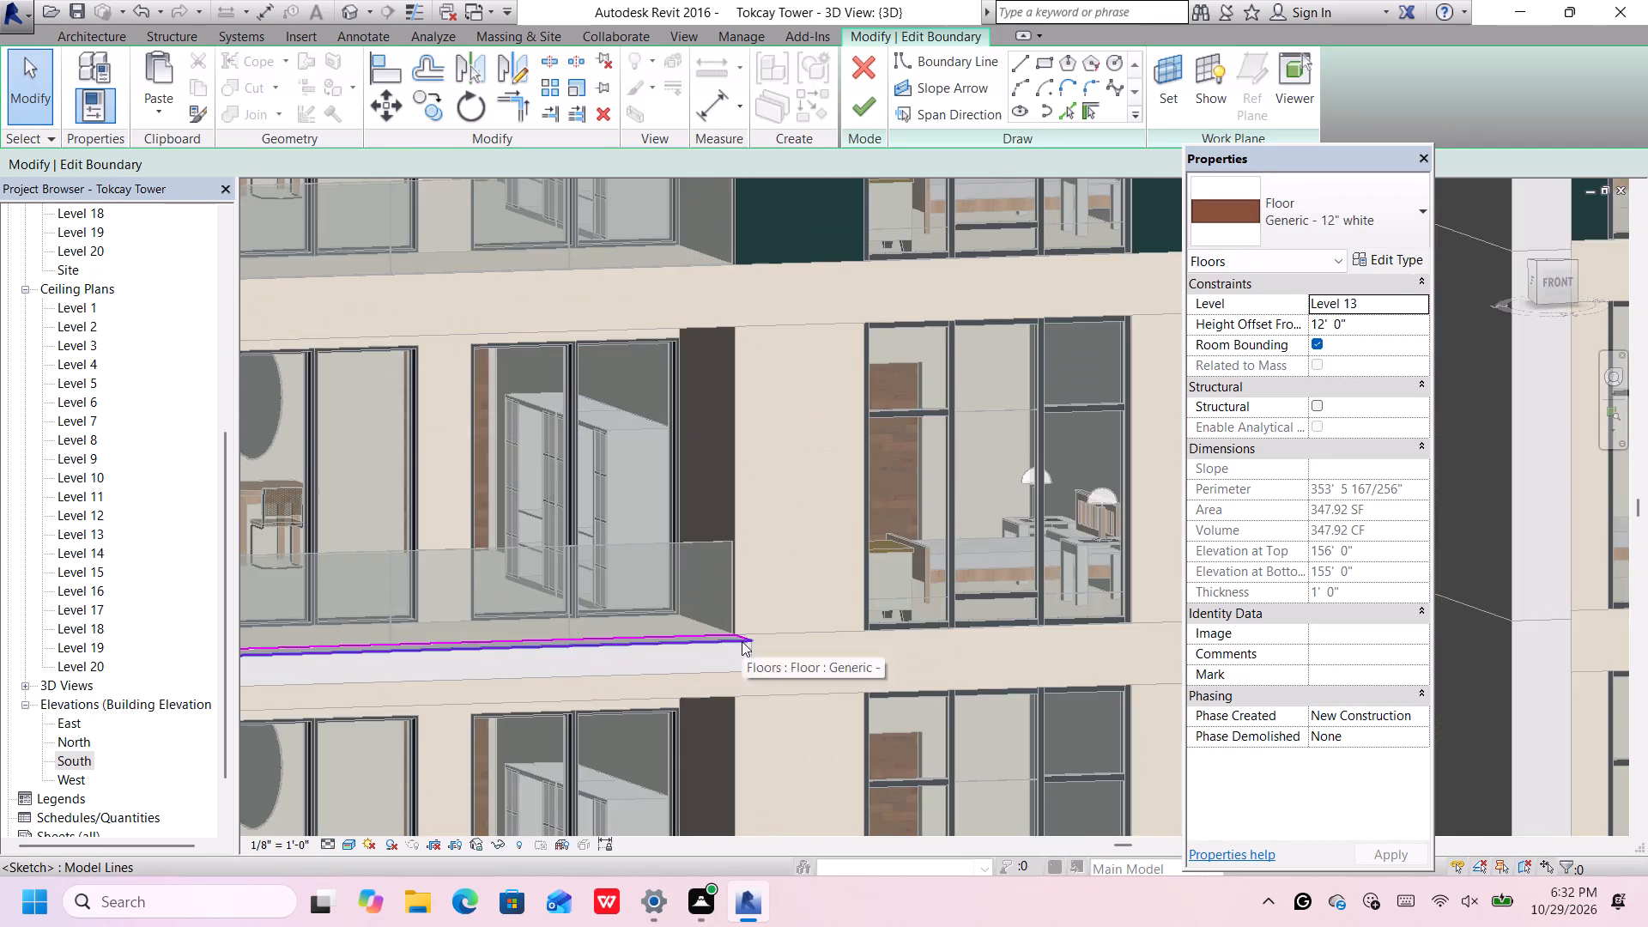
pyautogui.scroll(3, 742, 640)
pyautogui.click(742, 631)
pyautogui.scroll(-6, 742, 631)
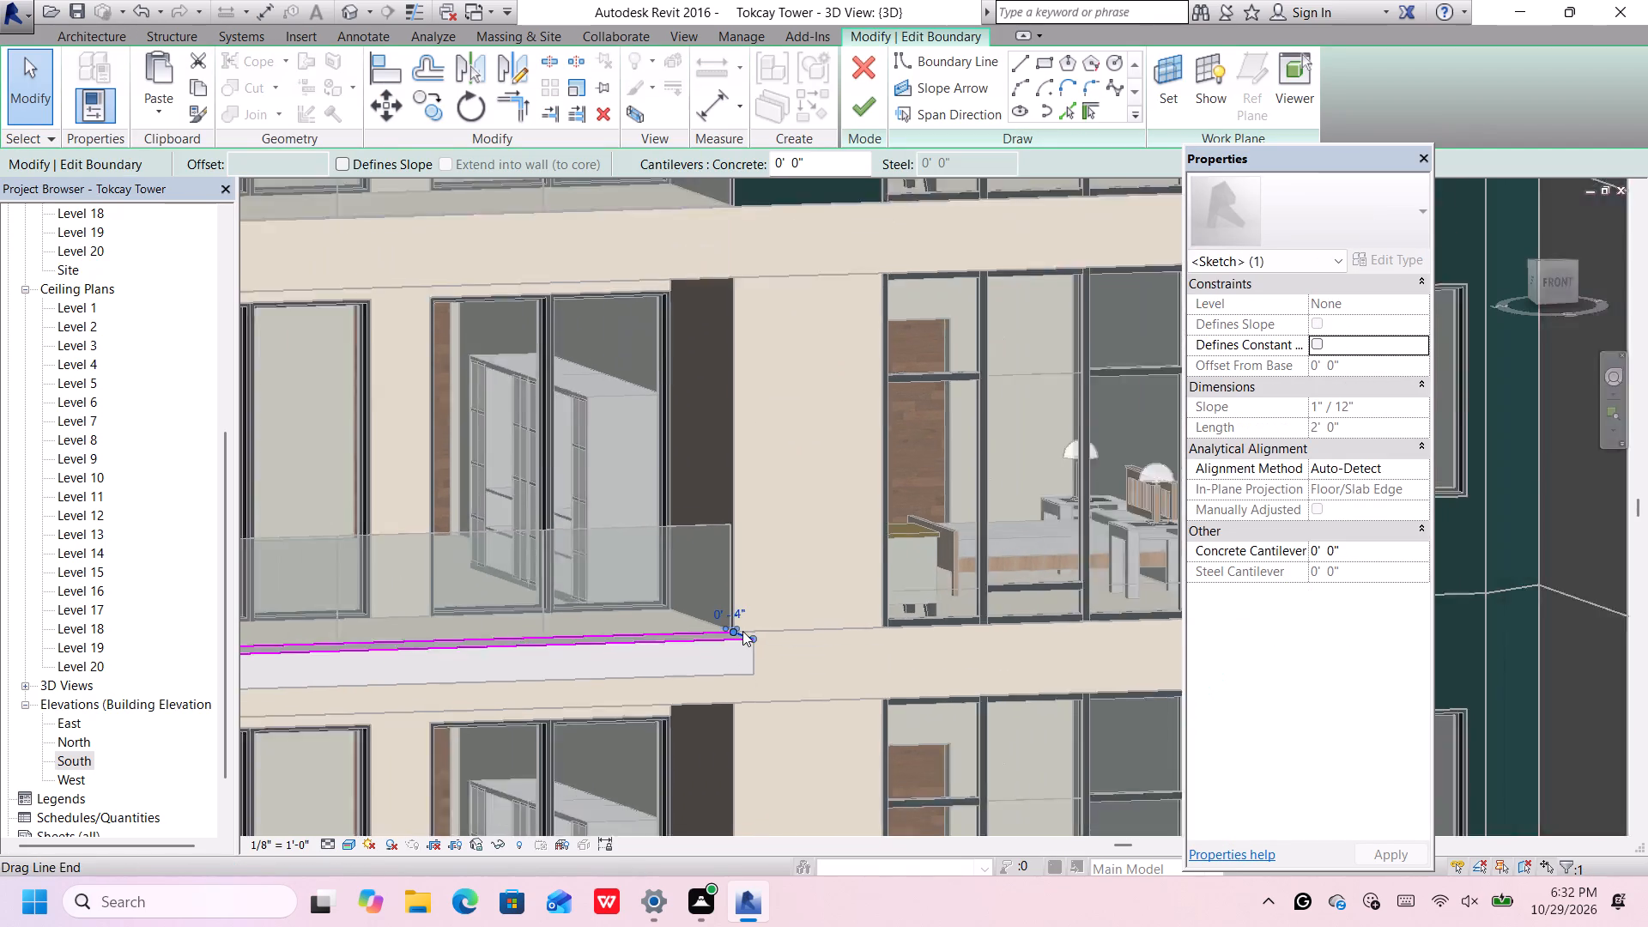
pyautogui.scroll(-2, 742, 631)
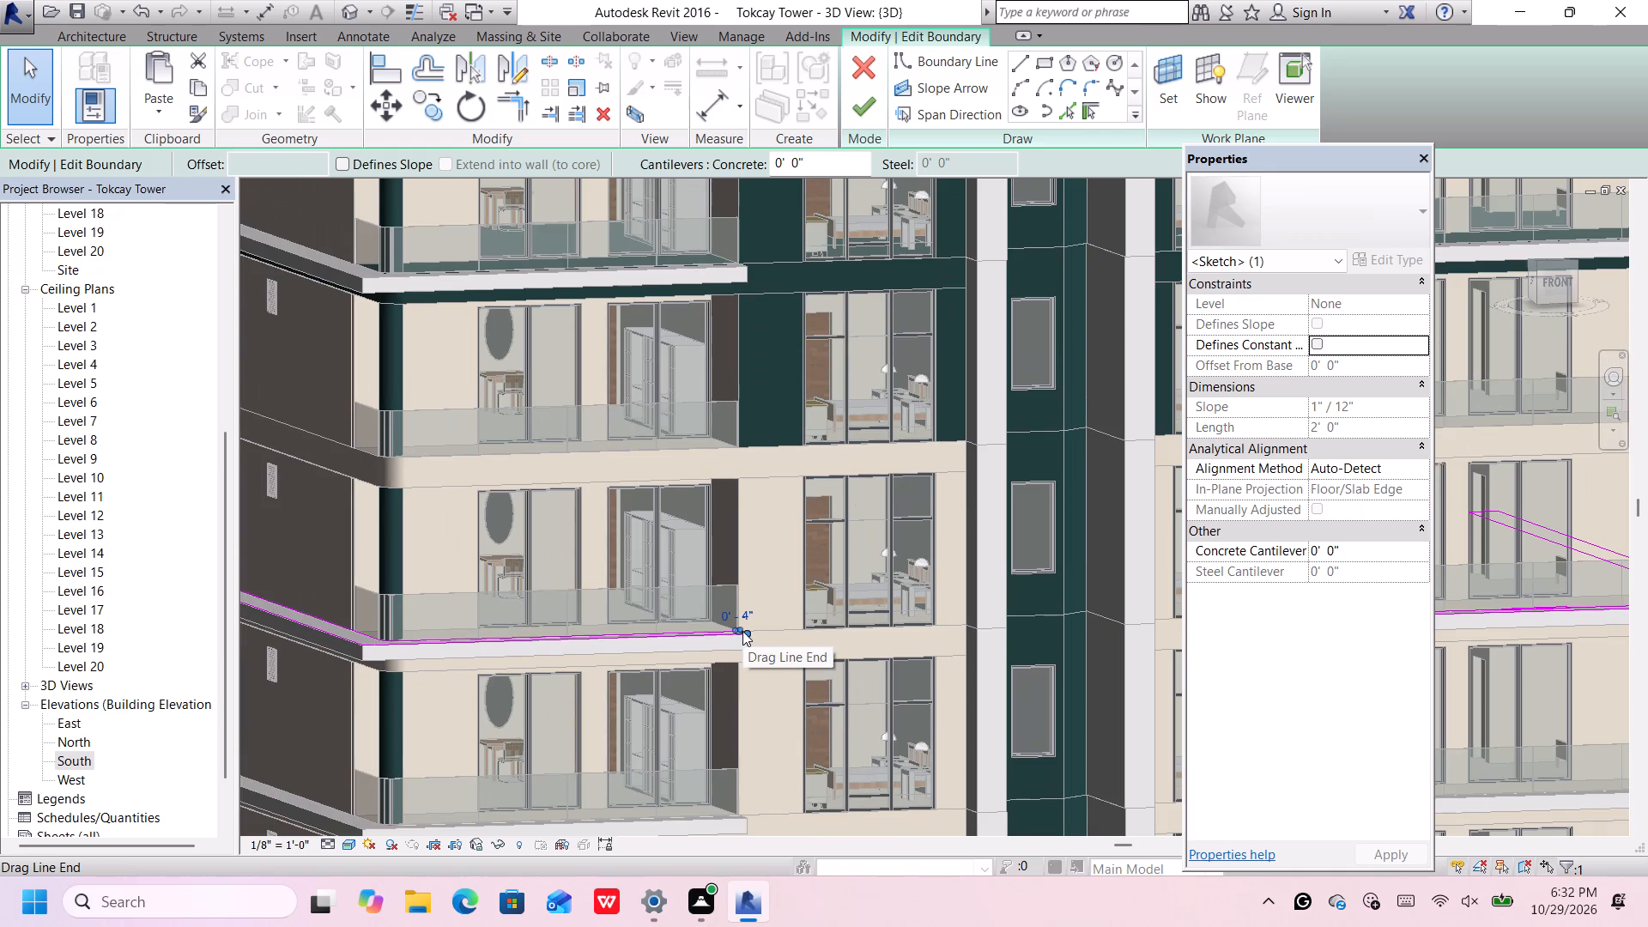
pyautogui.press('Right')
pyautogui.press('Right')
pyautogui.press('Right')
pyautogui.press('Right')
pyautogui.press('Right')
pyautogui.press('Right')
pyautogui.press('Right')
pyautogui.press('Right')
pyautogui.press('Right')
pyautogui.press('Right')
pyautogui.press('Right')
pyautogui.press('Right')
pyautogui.press('Right')
pyautogui.press('Right')
pyautogui.press('Right')
pyautogui.press('Right')
pyautogui.press('Right')
pyautogui.press('Right')
pyautogui.press('Right')
pyautogui.press('Right')
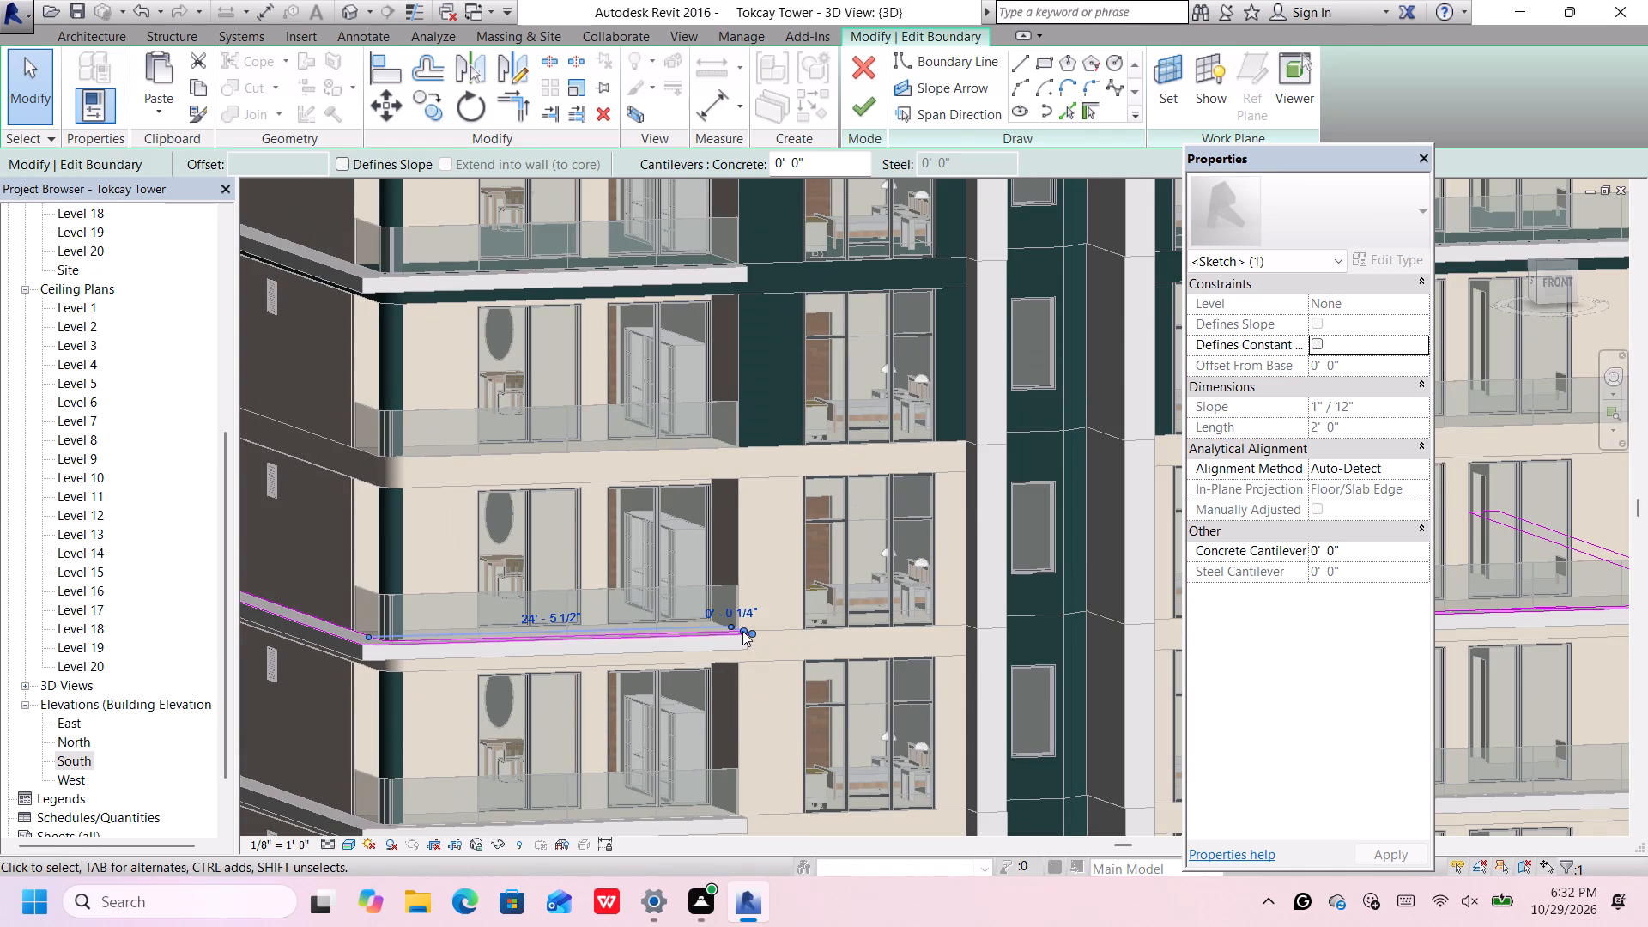
pyautogui.press('Right')
pyautogui.press('Right')
pyautogui.press('Right')
pyautogui.press('Right')
pyautogui.press('Right')
pyautogui.press('Right')
pyautogui.press('Right')
pyautogui.press('Right')
pyautogui.press('Right')
pyautogui.press('Right')
pyautogui.press('Right')
pyautogui.press('Right')
pyautogui.press('Right')
pyautogui.press('Right')
pyautogui.press('Right')
pyautogui.press('Right')
pyautogui.press('Right')
pyautogui.press('Right')
pyautogui.press('Right')
pyautogui.press('Right')
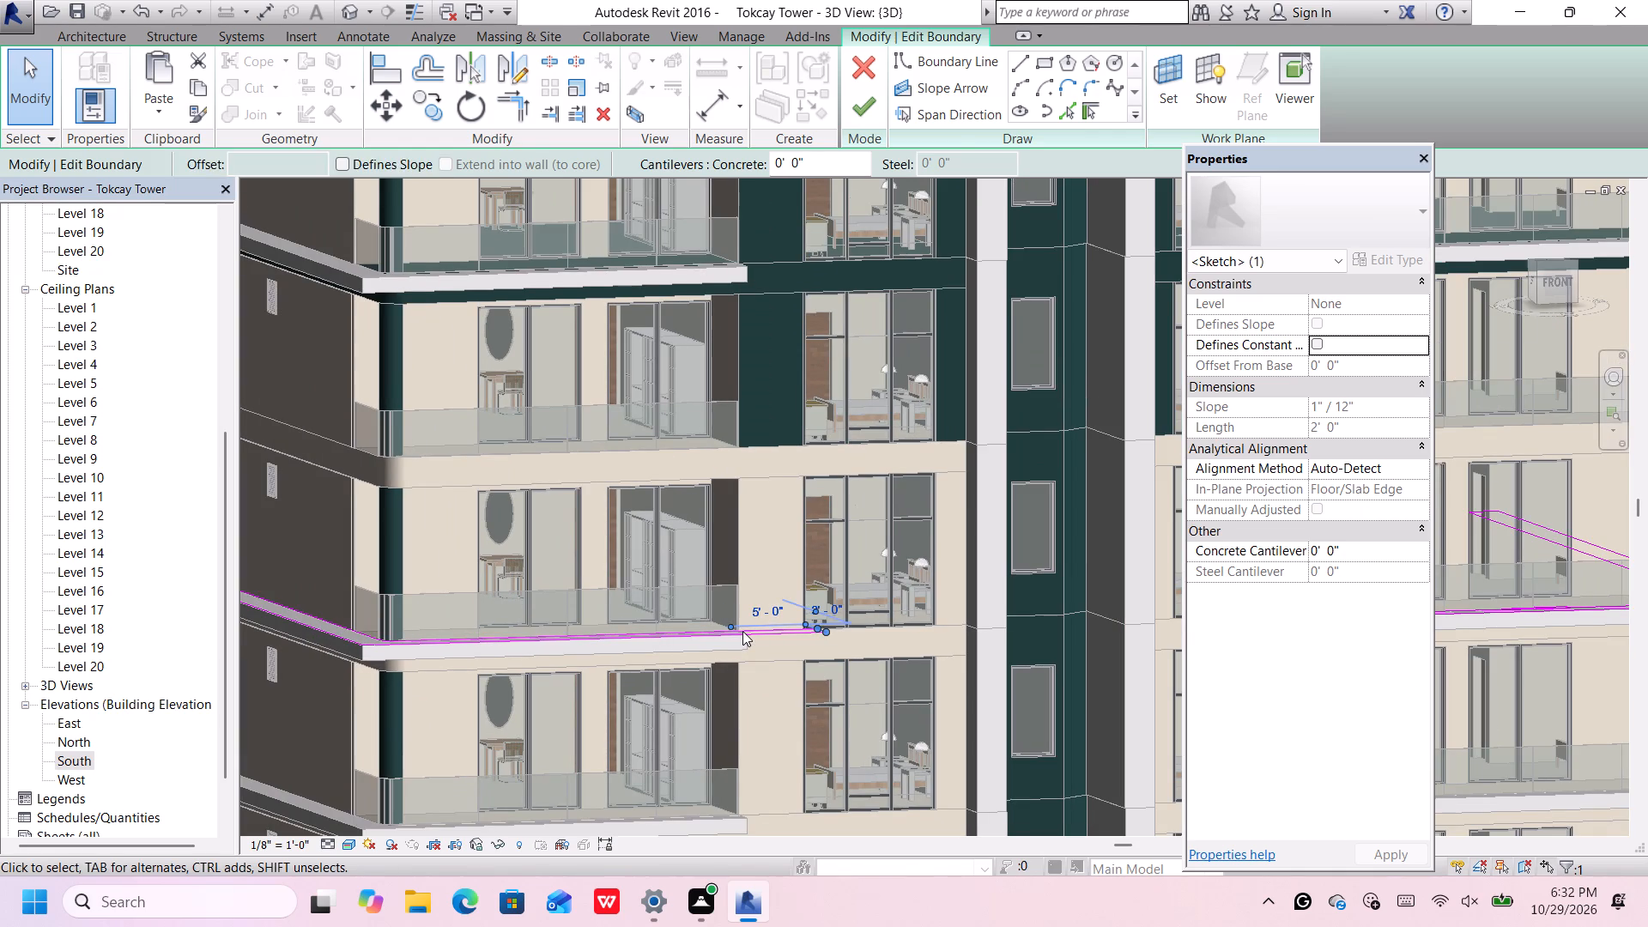
pyautogui.press('Right')
pyautogui.press('Right')
pyautogui.press('Right')
pyautogui.press('Right')
pyautogui.press('Right')
pyautogui.press('Right')
pyautogui.press('Right')
pyautogui.press('Right')
pyautogui.press('Right')
pyautogui.press('Right')
pyautogui.press('Right')
pyautogui.press('Right')
pyautogui.press('Right')
pyautogui.press('Right')
pyautogui.press('Right')
pyautogui.press('Right')
pyautogui.press('Right')
pyautogui.press('Right')
pyautogui.press('Right')
pyautogui.press('Right')
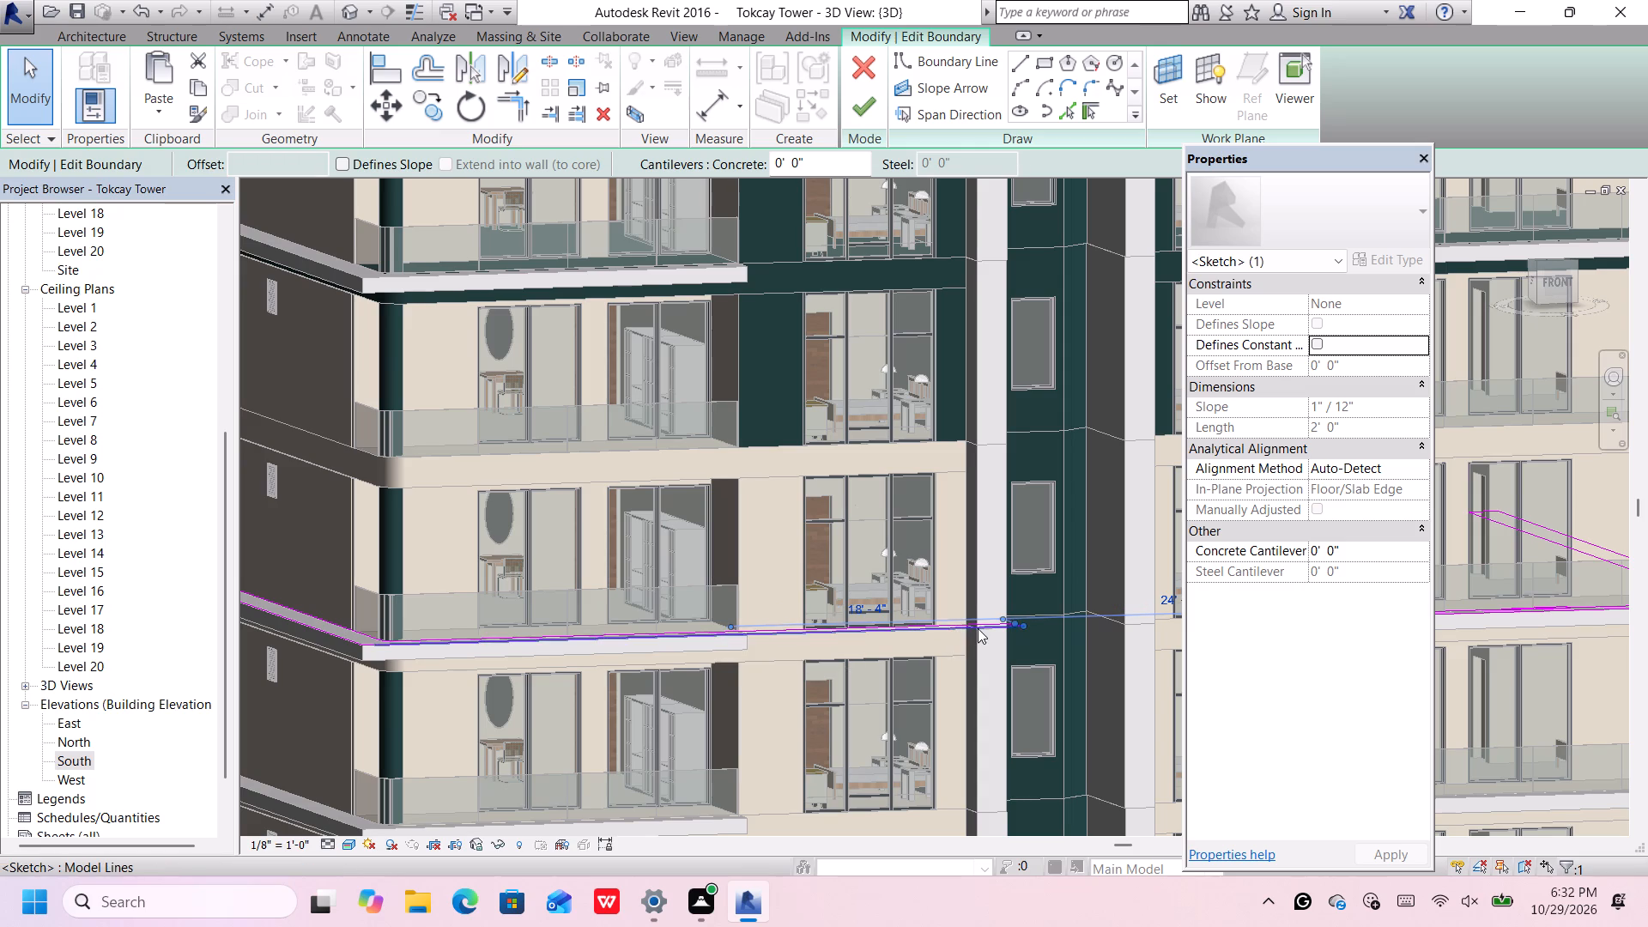
pyautogui.scroll(7, 978, 628)
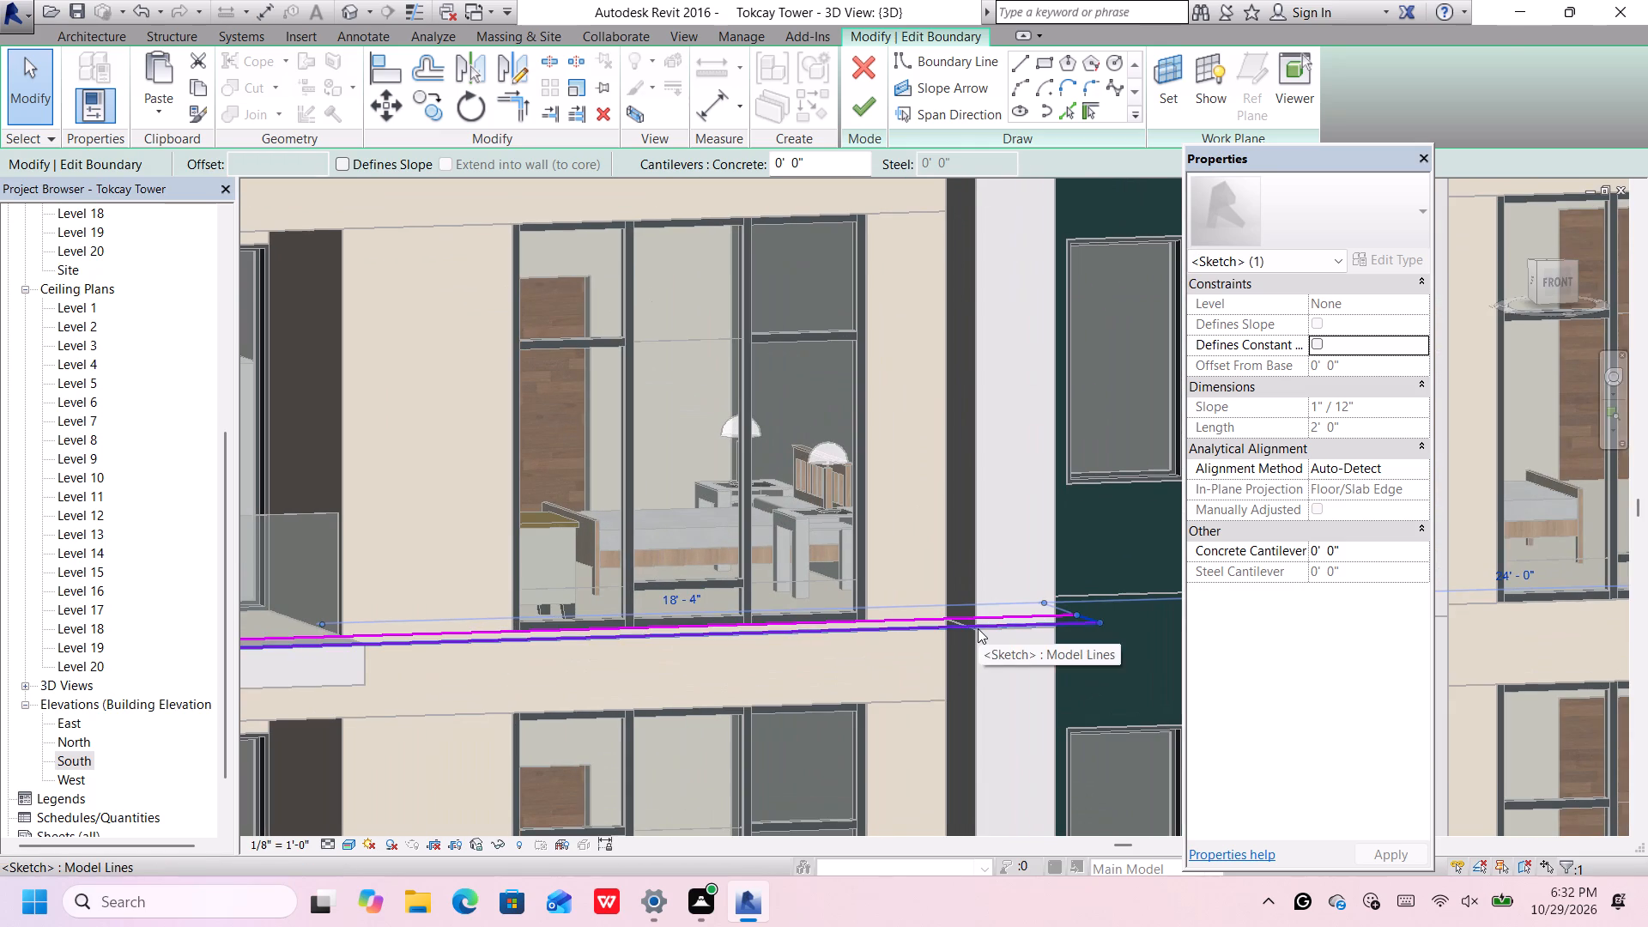
pyautogui.press('Left')
pyautogui.press('Left')
pyautogui.press('Left')
pyautogui.press('Left')
pyautogui.press('Left')
pyautogui.press('Left')
pyautogui.press('Left')
pyautogui.press('Left')
pyautogui.press('Left')
pyautogui.press('Left')
pyautogui.press('Left')
pyautogui.press('Left')
pyautogui.press('Left')
pyautogui.press('Left')
pyautogui.press('Left')
pyautogui.press('Left')
pyautogui.press('Left')
pyautogui.press('Left')
pyautogui.press('Left')
pyautogui.press('Left')
pyautogui.press('Left')
pyautogui.press('Left')
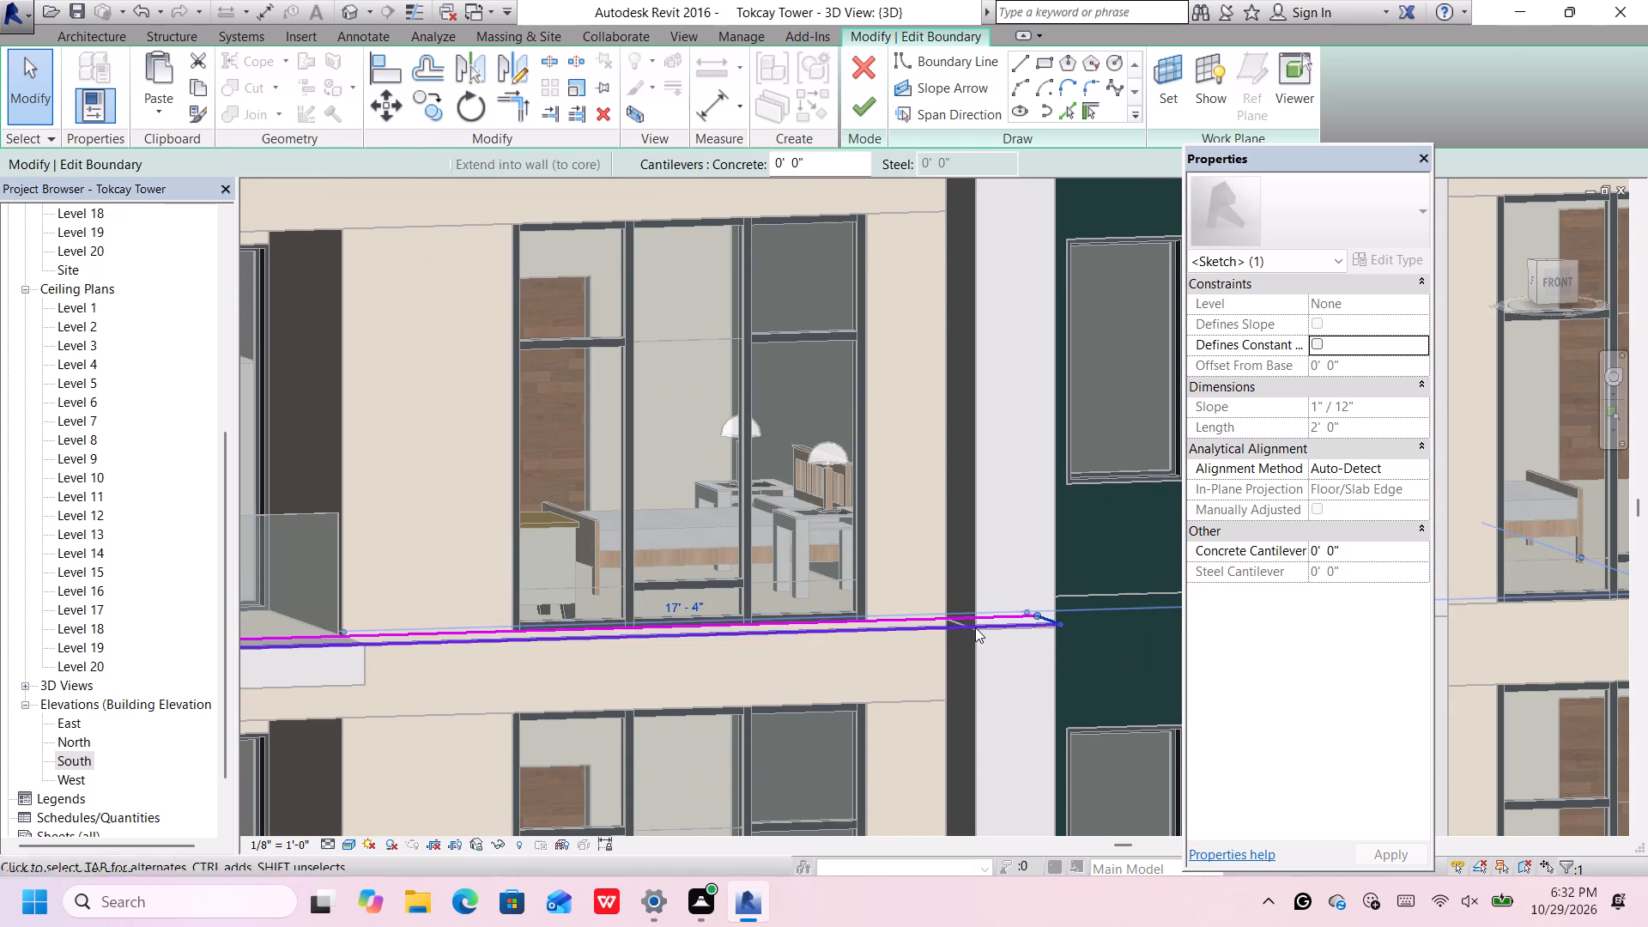
pyautogui.press('Left')
pyautogui.press('Left')
pyautogui.press('Left')
pyautogui.press('Left')
pyautogui.press('Left')
pyautogui.press('Left')
pyautogui.press('Left')
pyautogui.press('Left')
pyautogui.press('Left')
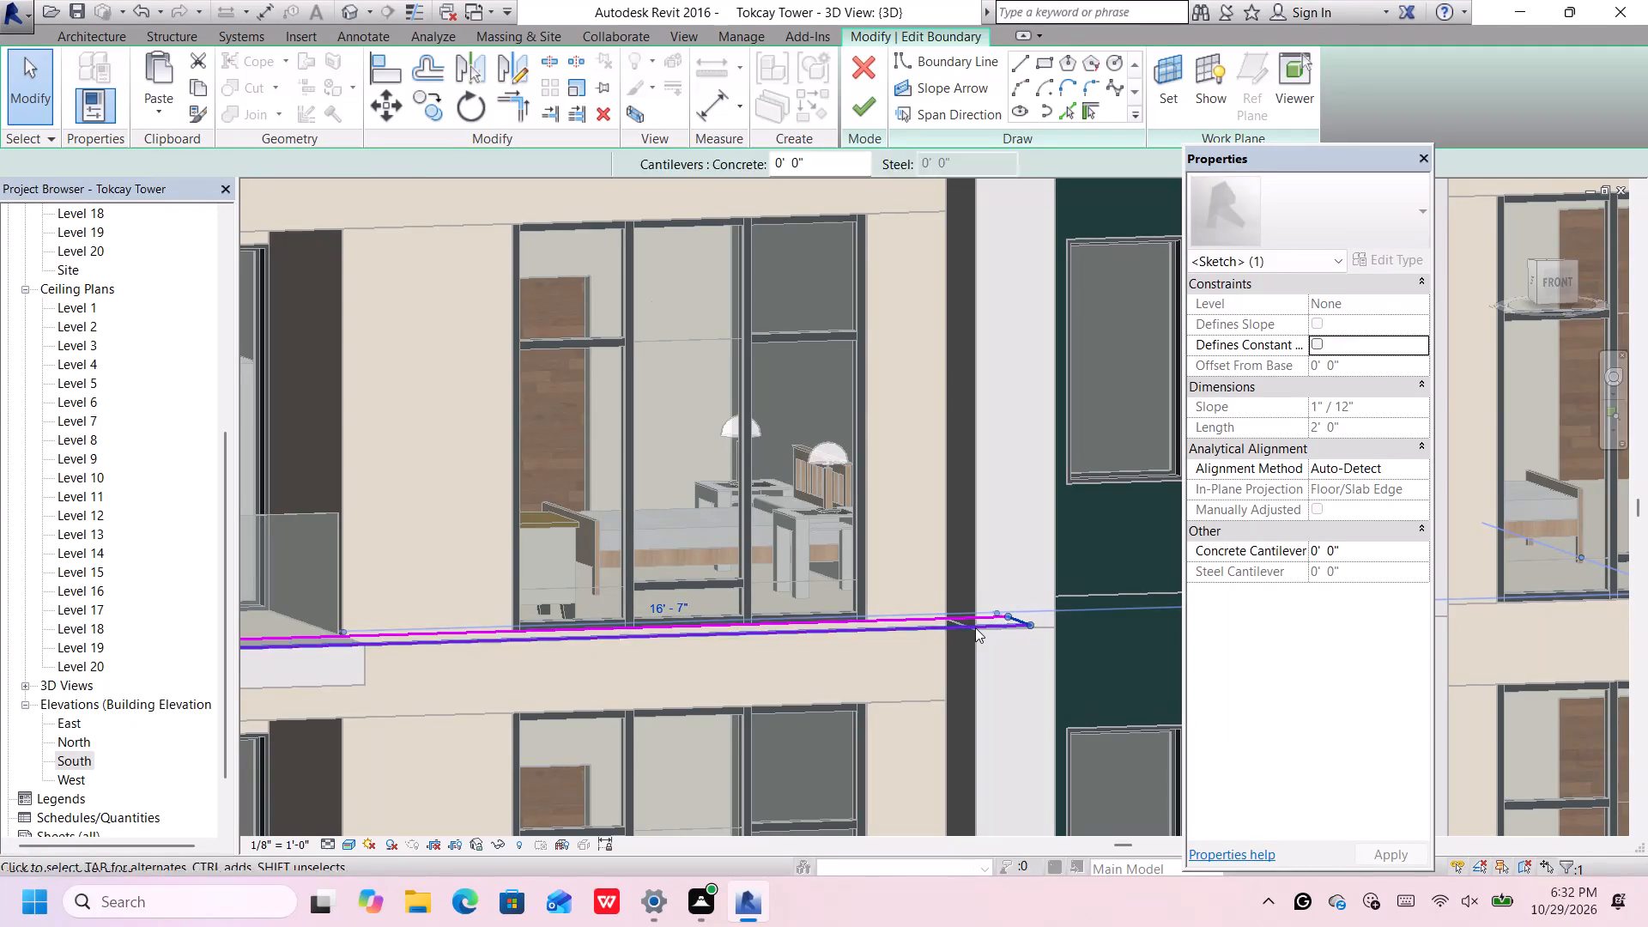
pyautogui.press('Left')
pyautogui.press('Left')
pyautogui.press('Left')
pyautogui.press('Left')
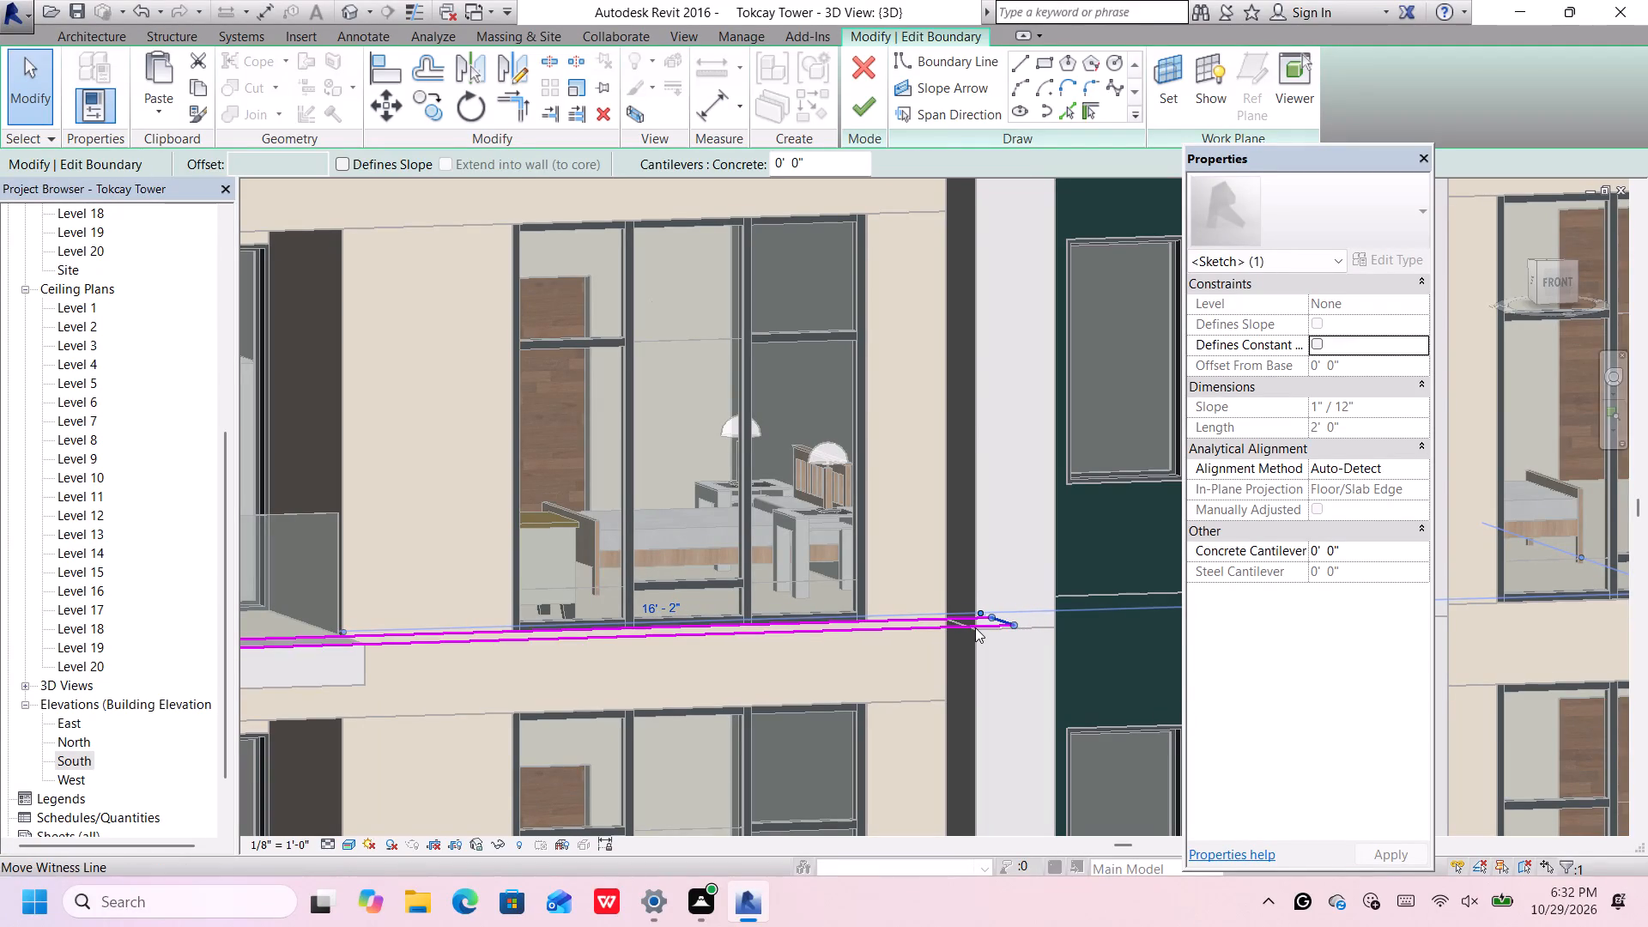
pyautogui.press('Left')
pyautogui.press('Left')
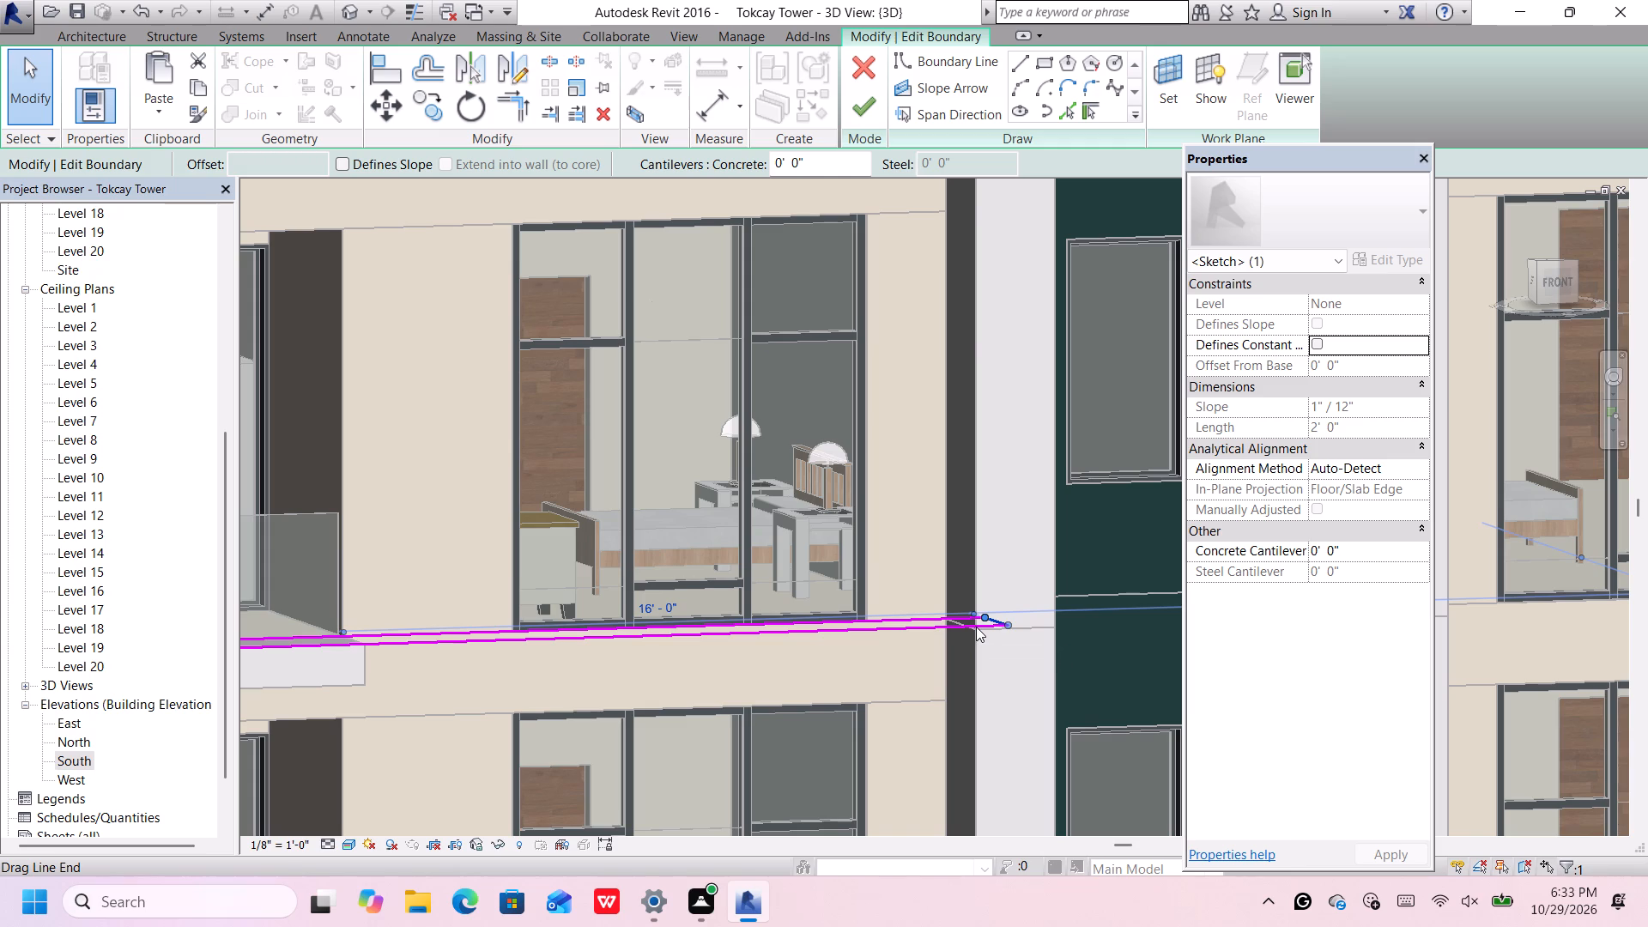
pyautogui.scroll(2, 975, 654)
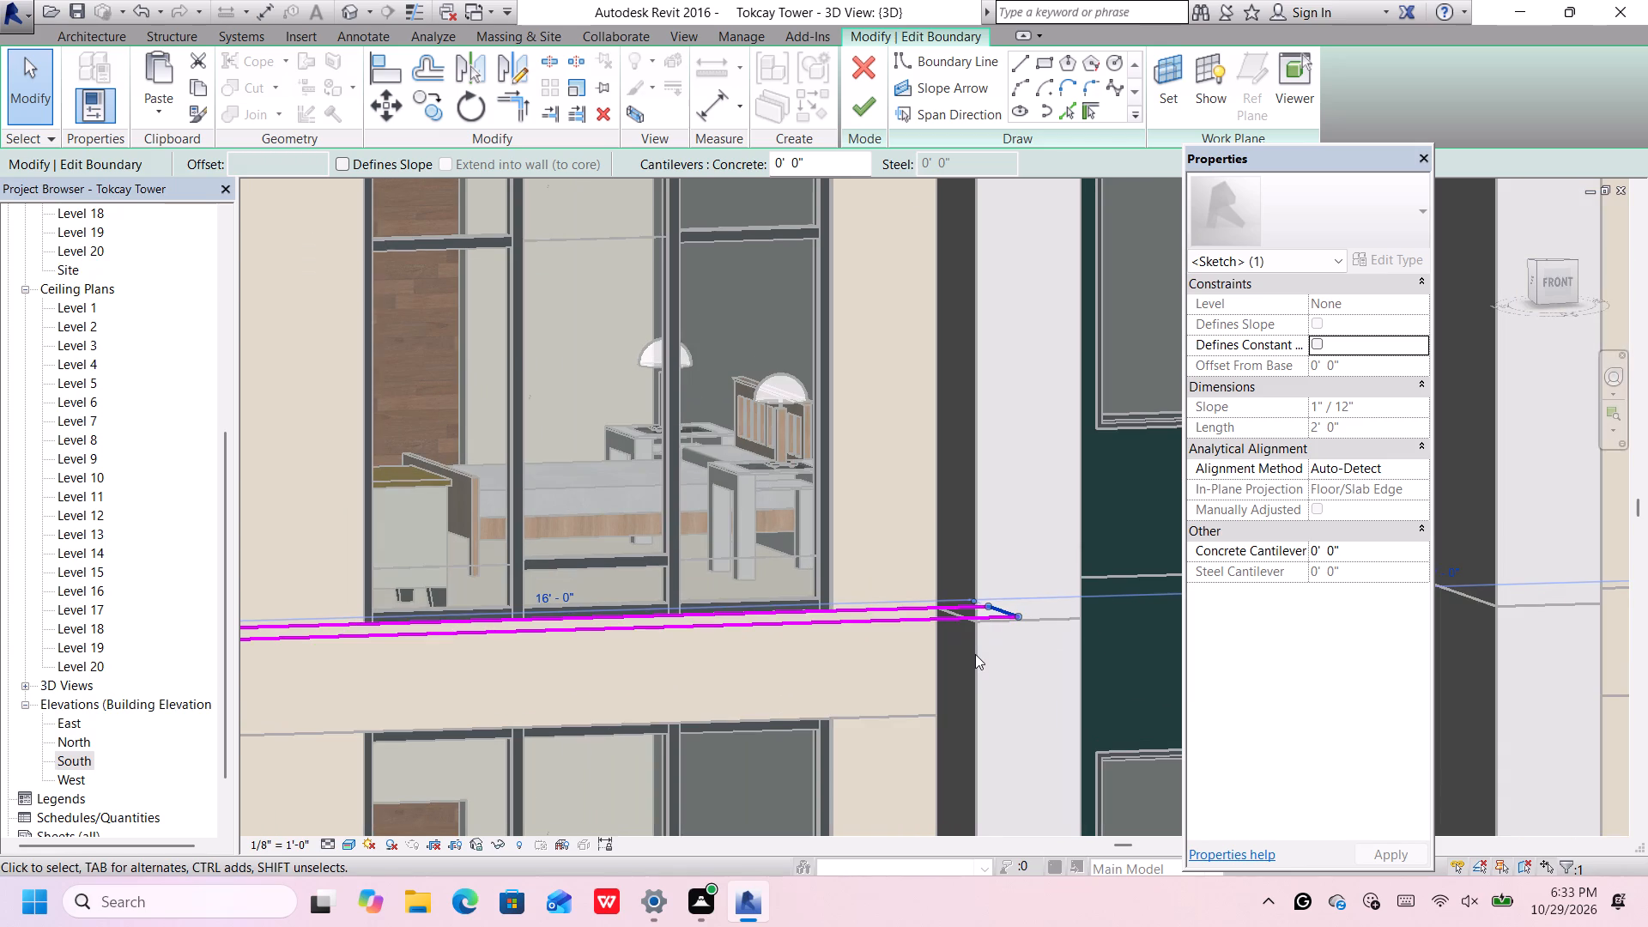
pyautogui.press('Left')
pyautogui.press('Left')
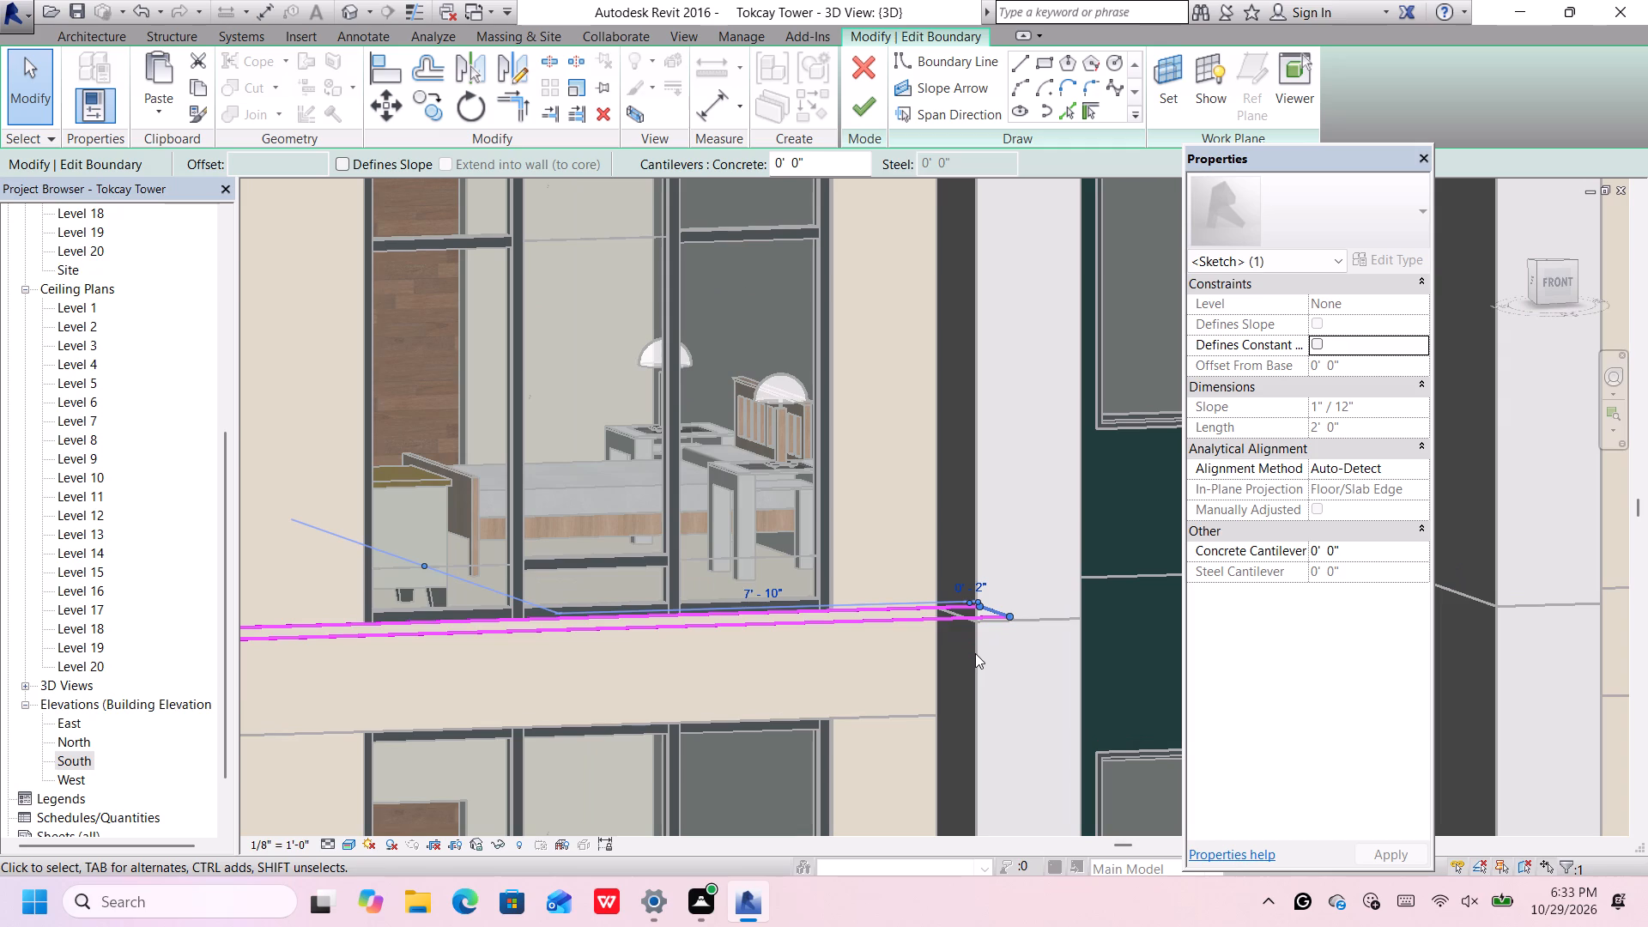
pyautogui.press('Left')
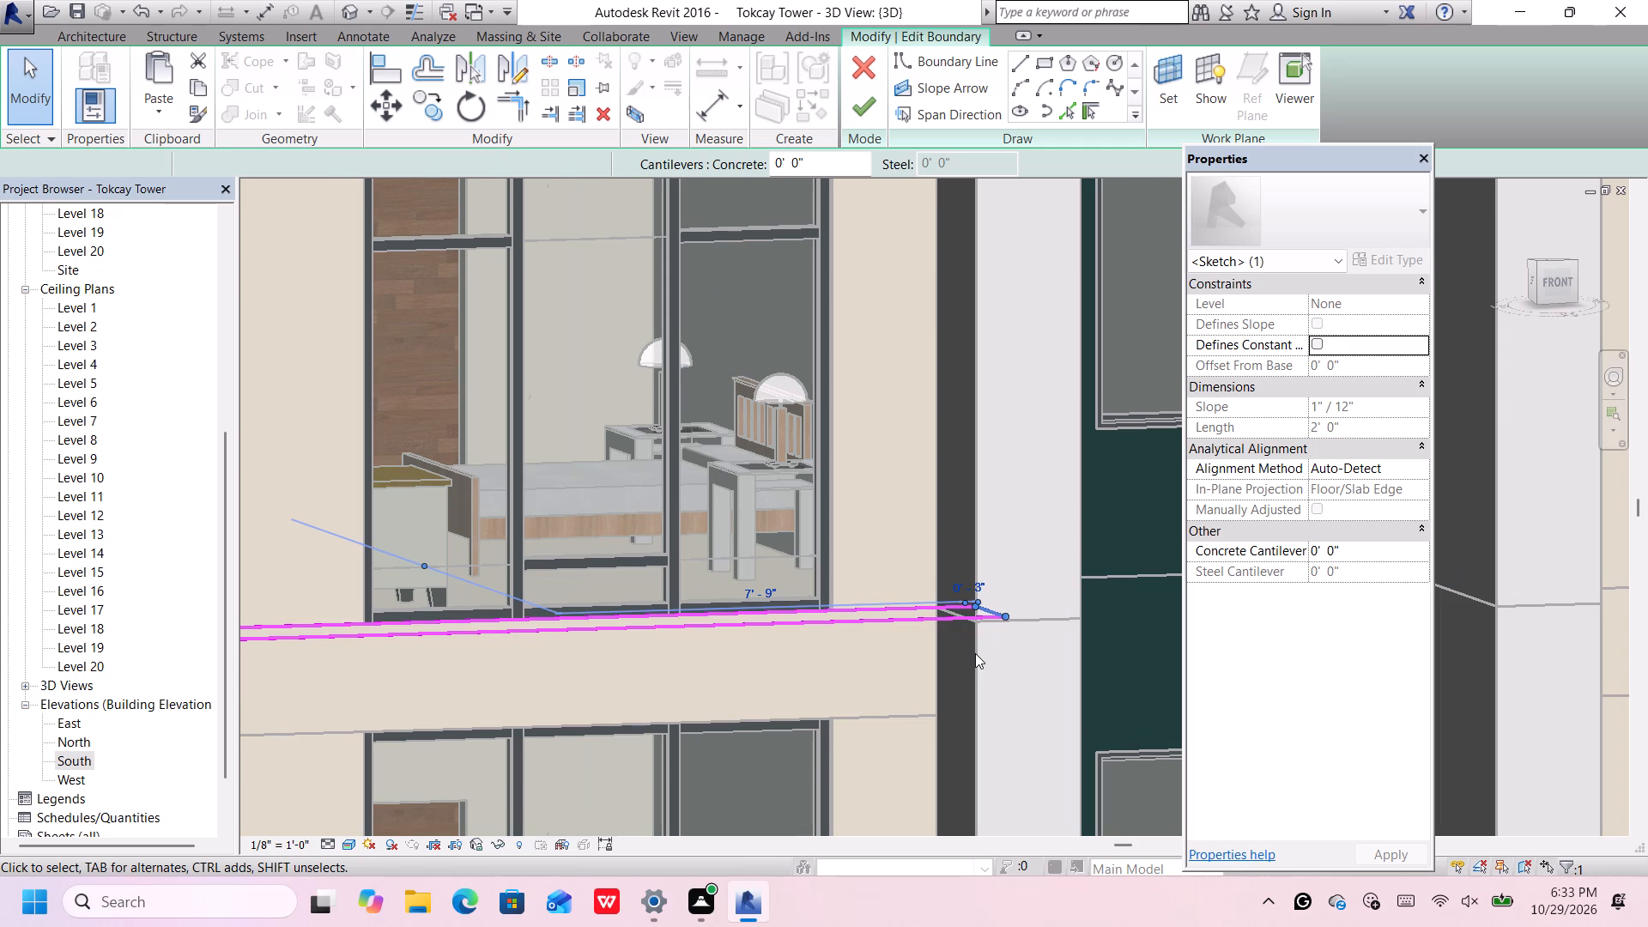
# Move the Level 13 white slab's boundary end line right of the core about 14 ft to the core, finish the sketch and clear the selection.
pyautogui.scroll(-12, 975, 653)
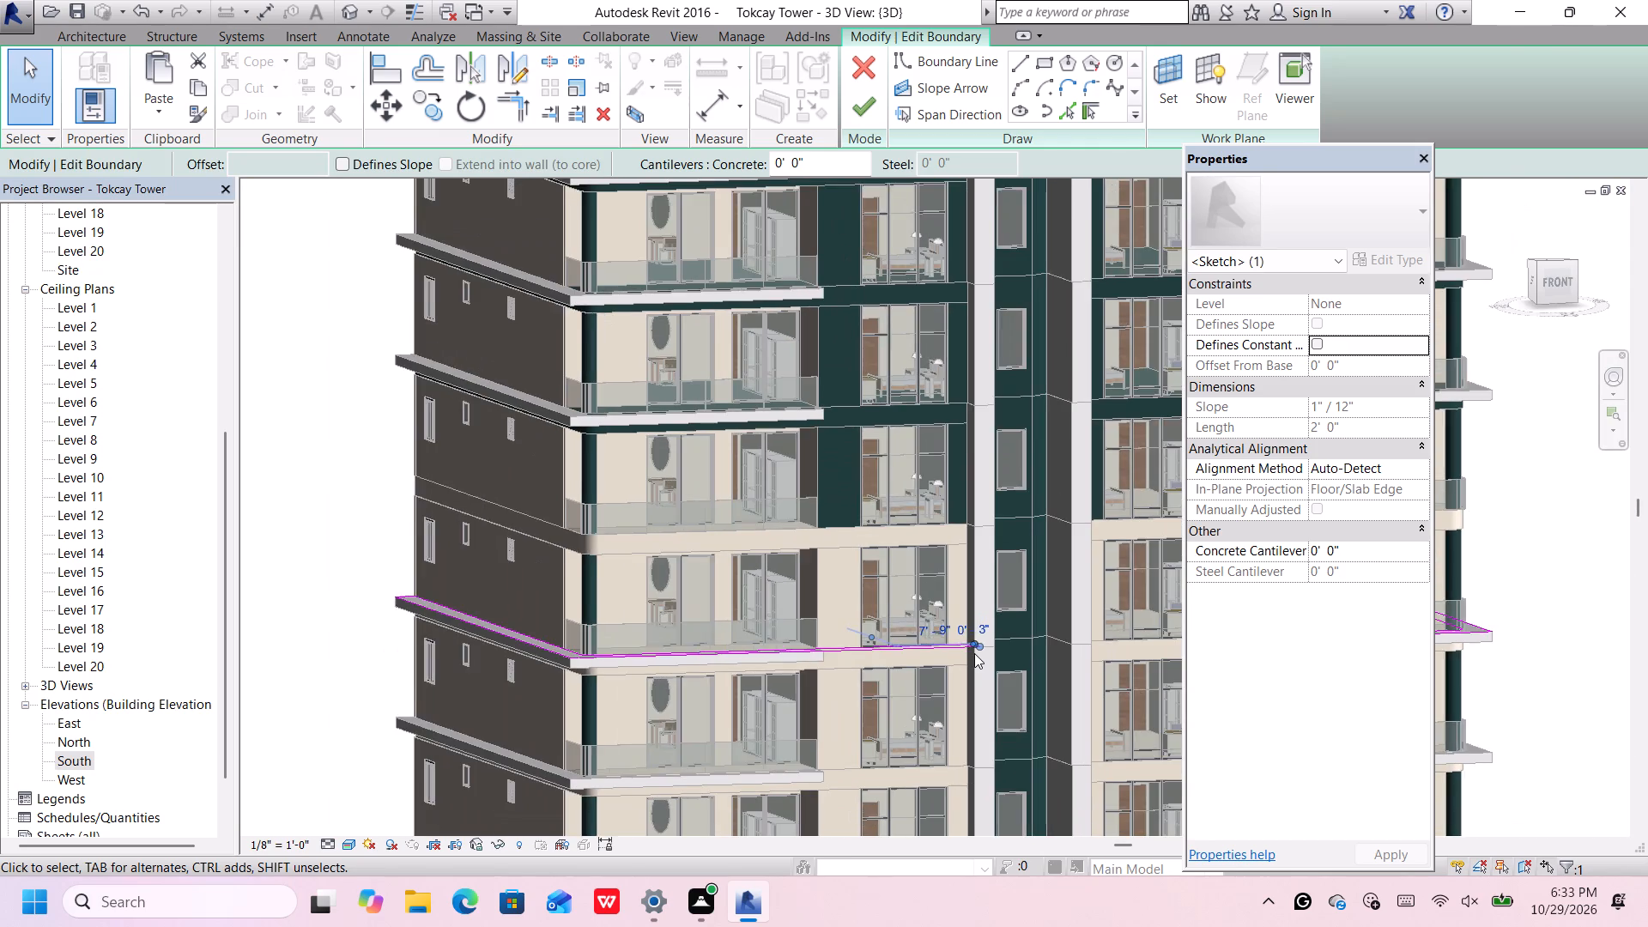
pyautogui.scroll(-3, 974, 653)
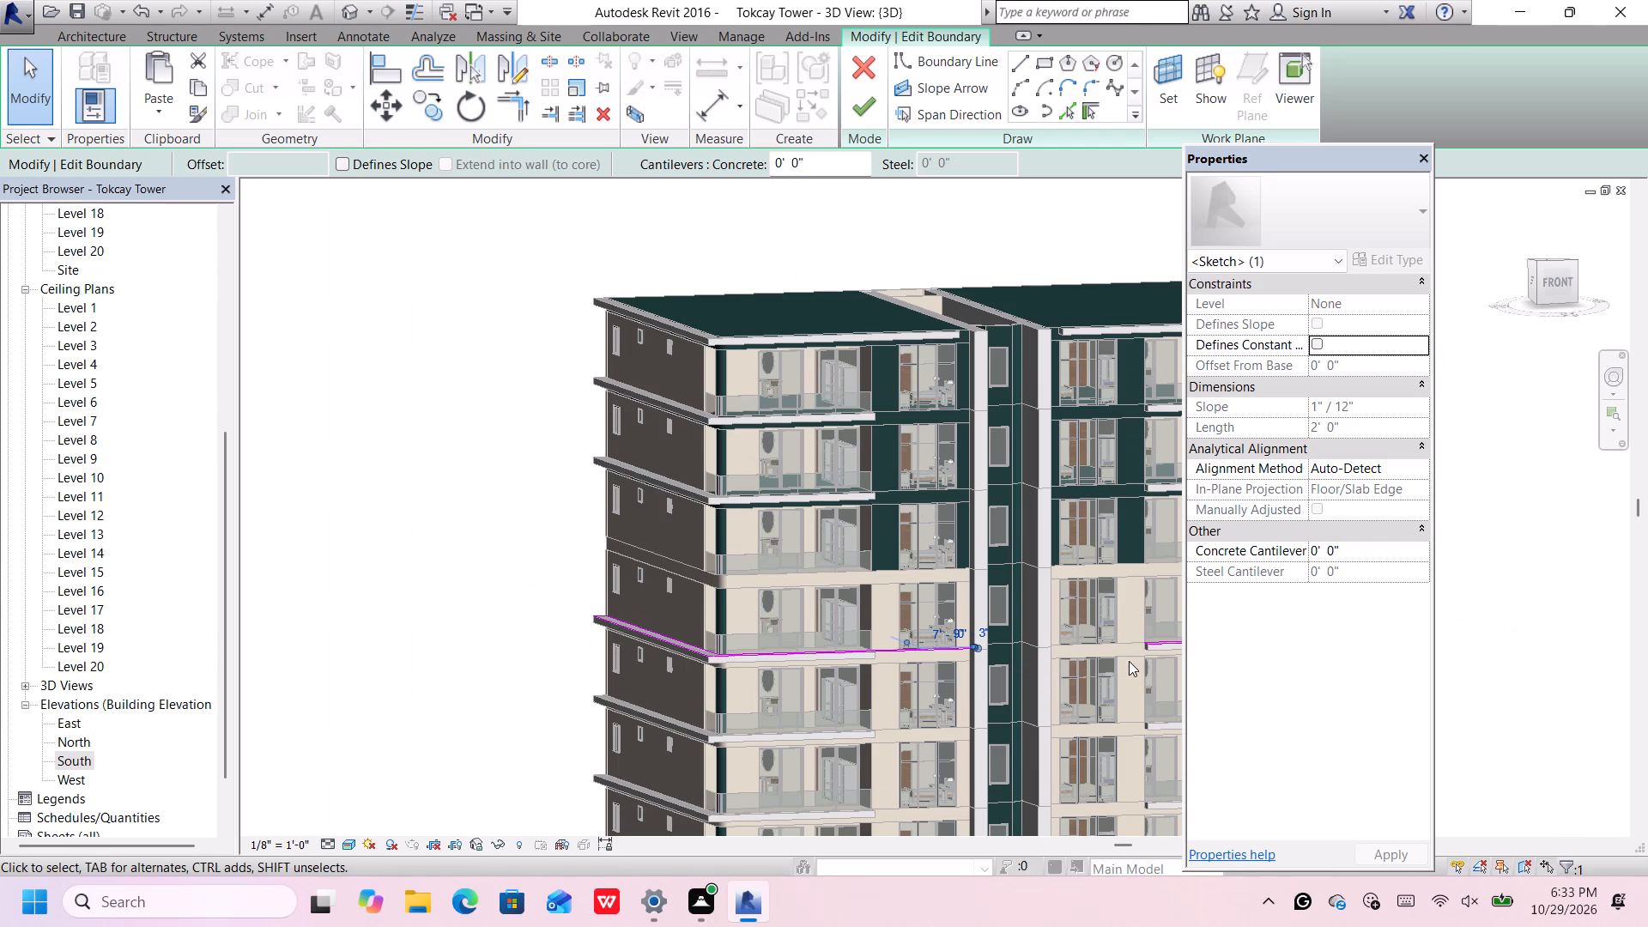
pyautogui.scroll(12, 1166, 645)
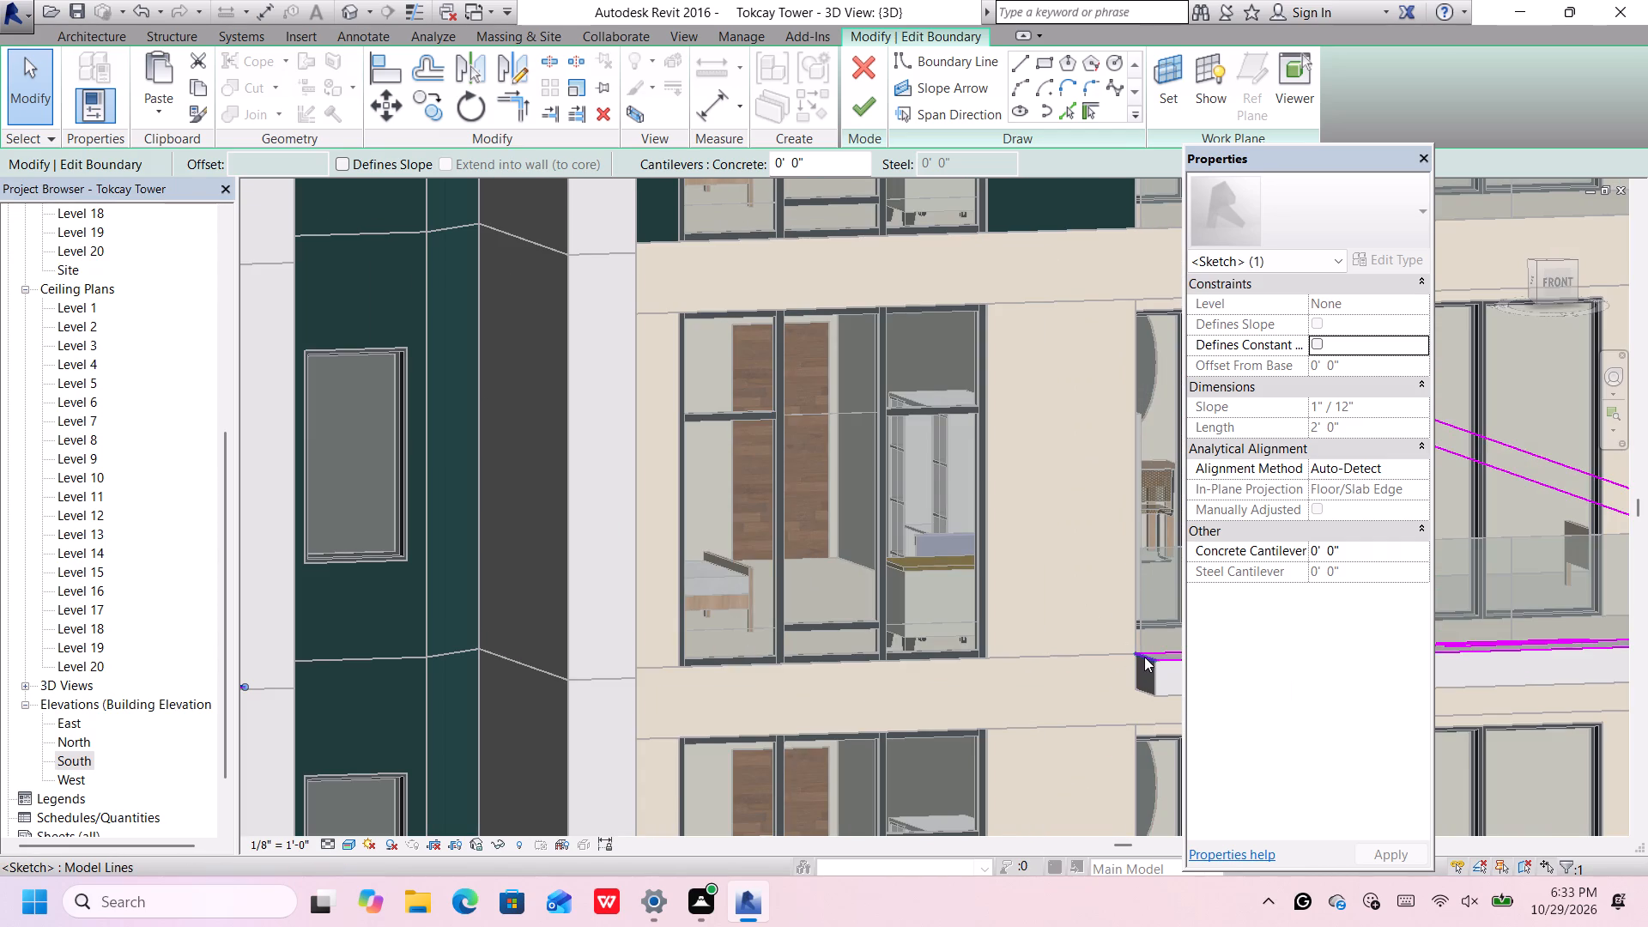
pyautogui.click(1144, 657)
pyautogui.scroll(-3, 1144, 657)
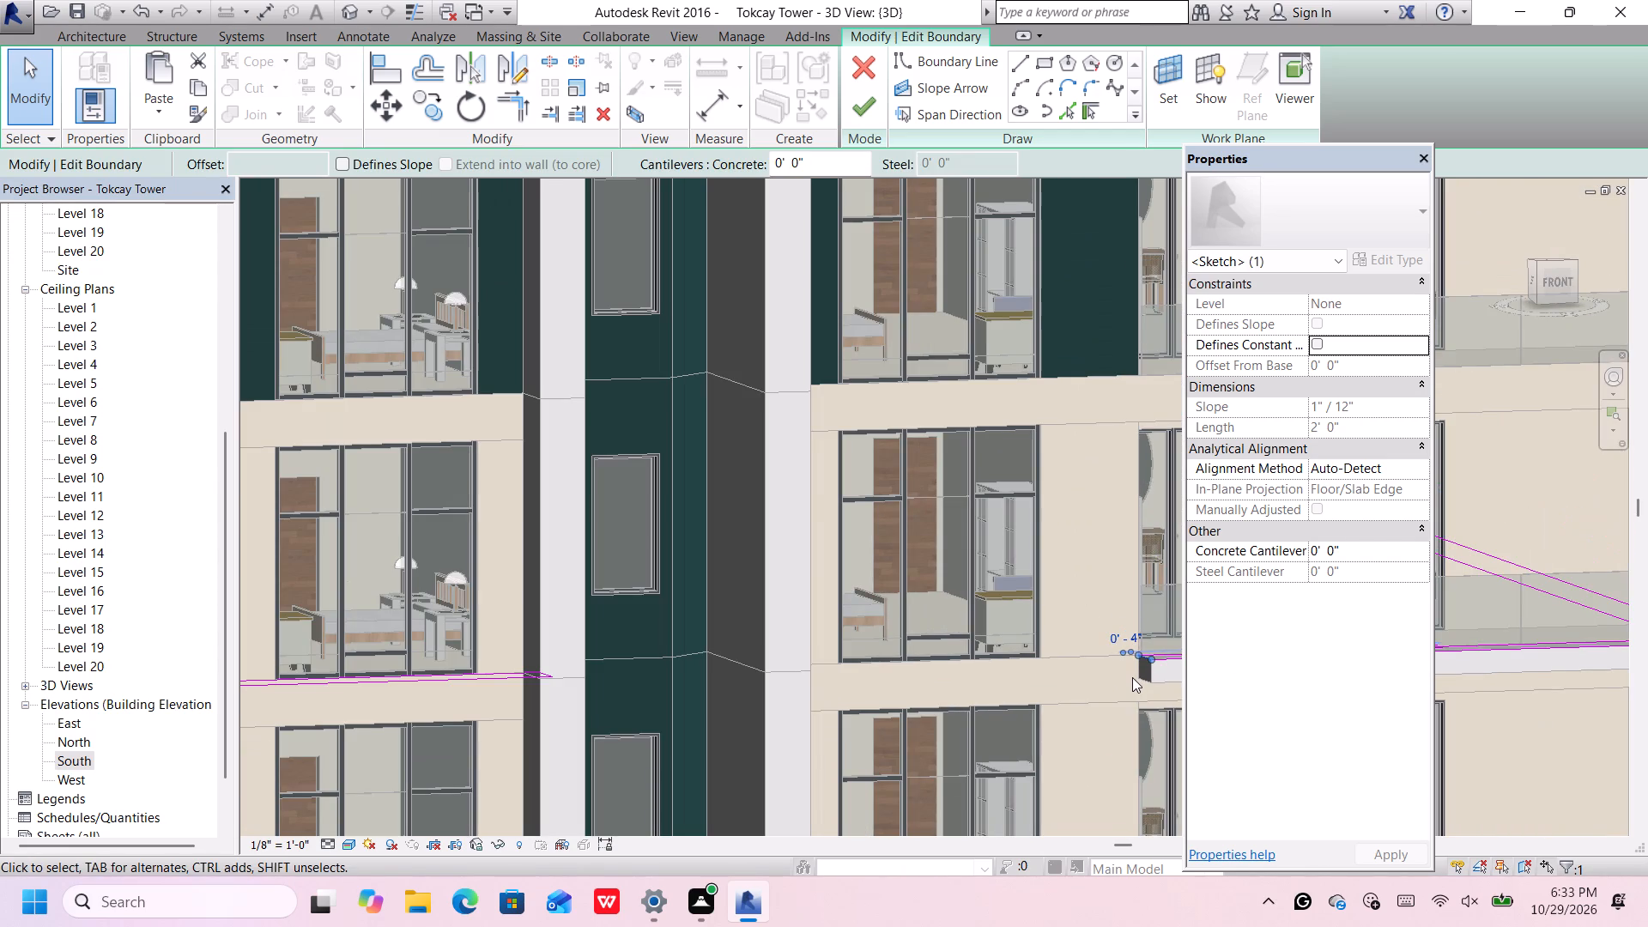
pyautogui.press('Left')
pyautogui.press('Left')
pyautogui.press('Left')
pyautogui.press('Left')
pyautogui.press('Left')
pyautogui.press('Left')
pyautogui.press('Left')
pyautogui.press('Left')
pyautogui.press('Left')
pyautogui.press('Left')
pyautogui.press('Left')
pyautogui.press('Left')
pyautogui.press('Left')
pyautogui.press('Left')
pyautogui.press('Left')
pyautogui.press('Left')
pyautogui.press('Left')
pyautogui.press('Left')
pyautogui.press('Left')
pyautogui.press('Left')
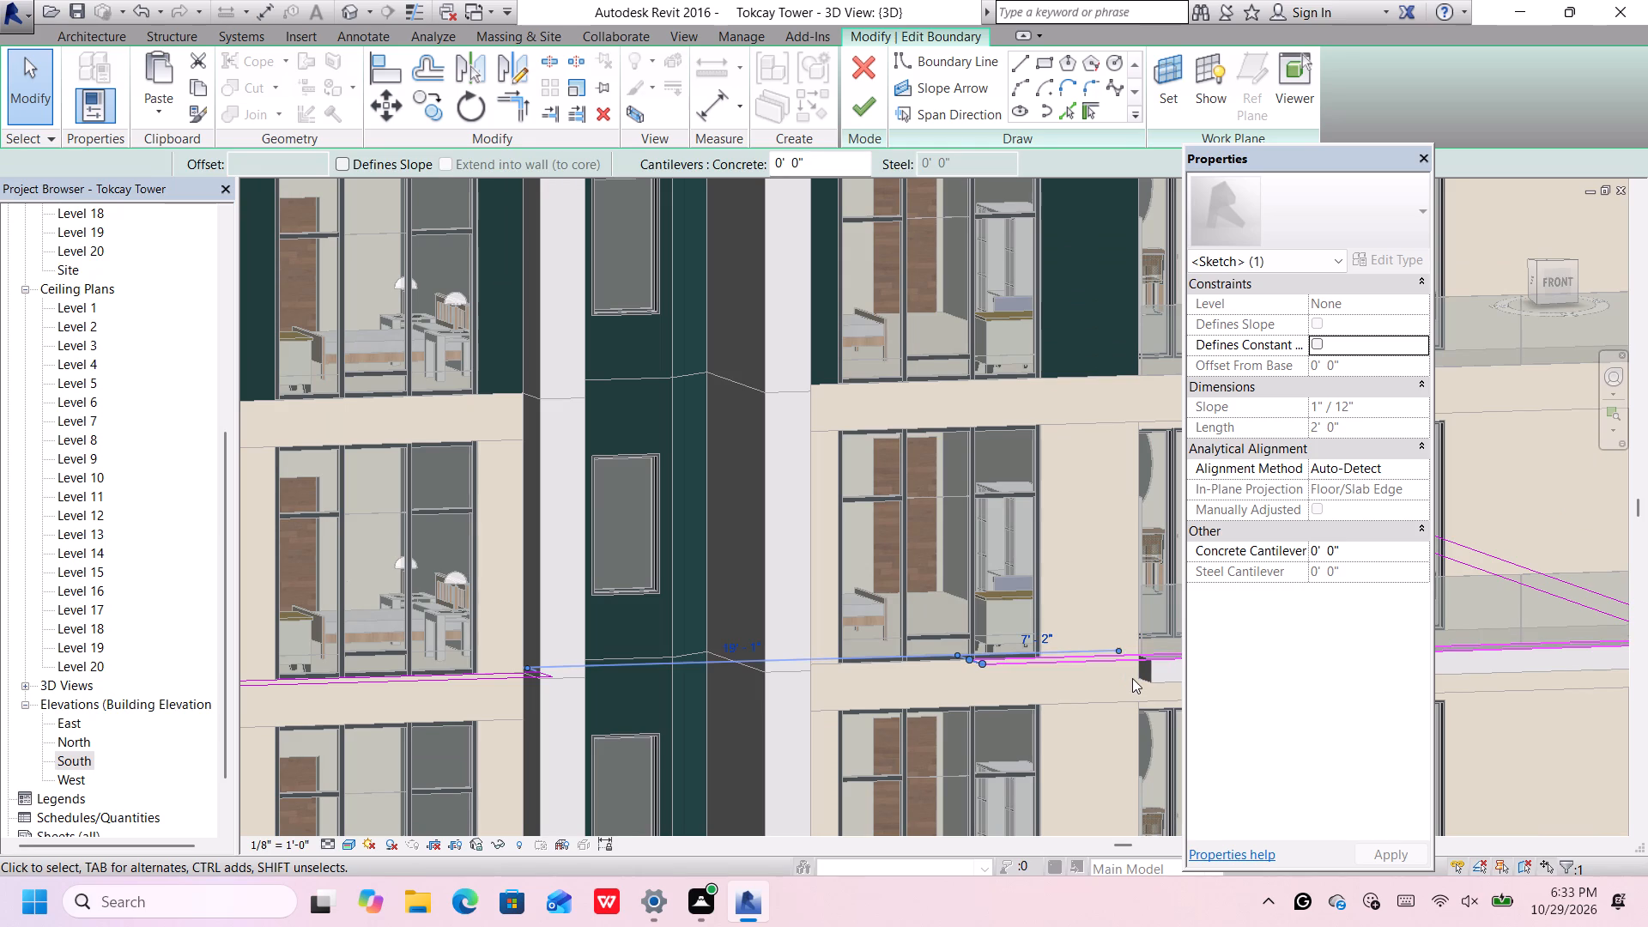
pyautogui.press('Left')
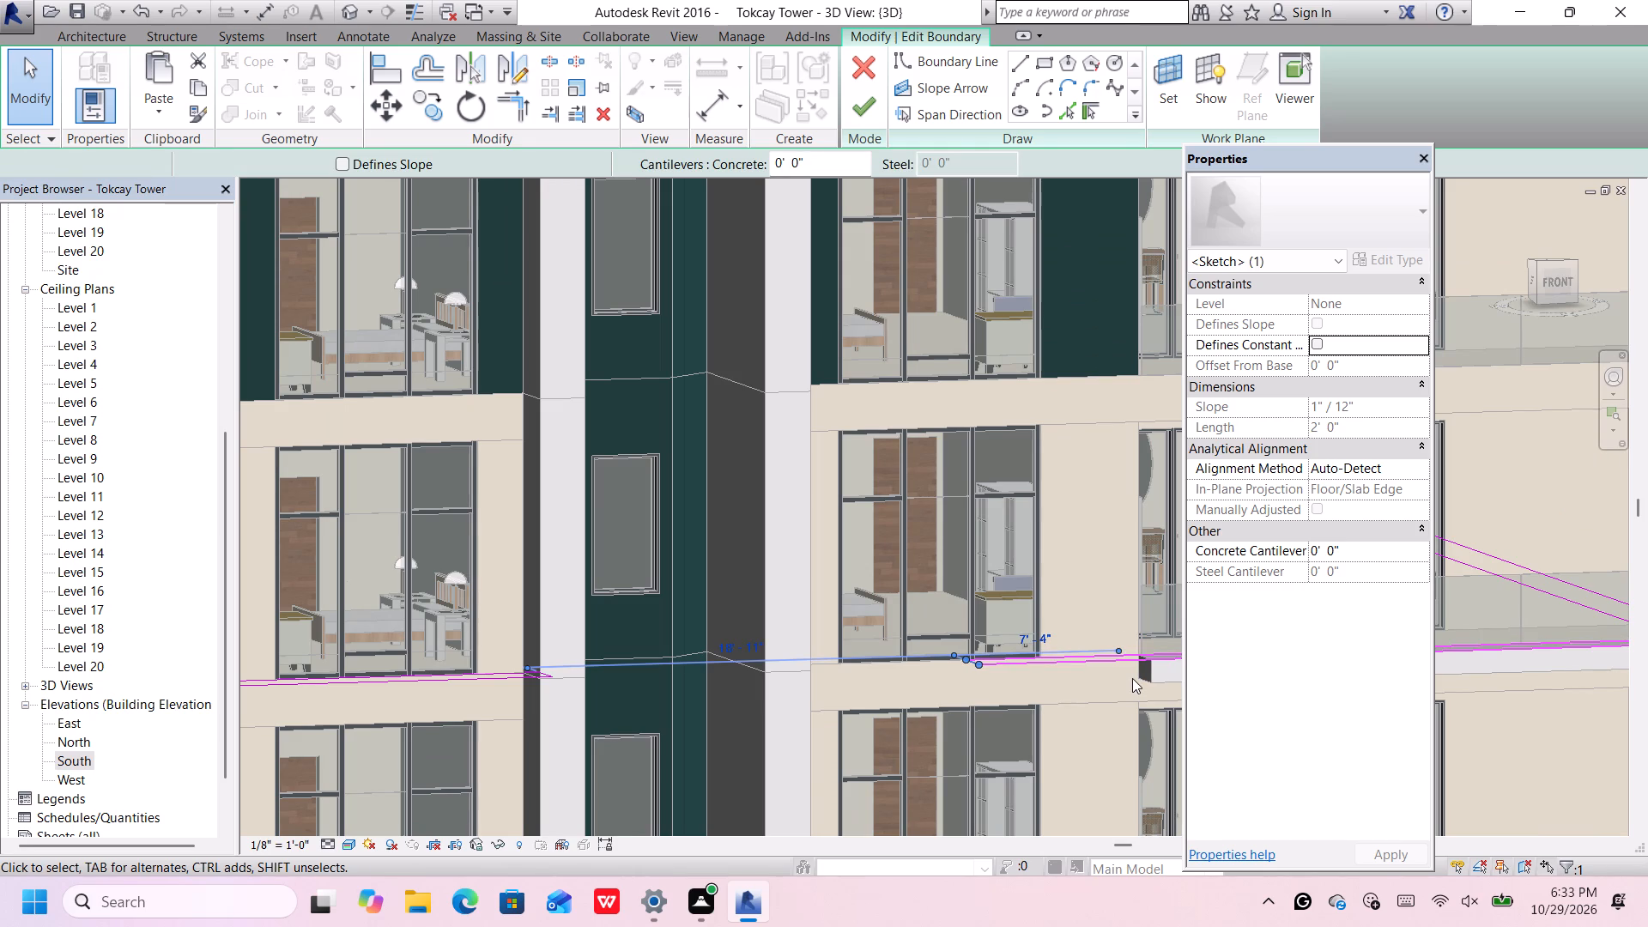
pyautogui.press('Left')
pyautogui.press('Left')
pyautogui.press('Left')
pyautogui.press('Left')
pyautogui.press('Left')
pyautogui.press('Left')
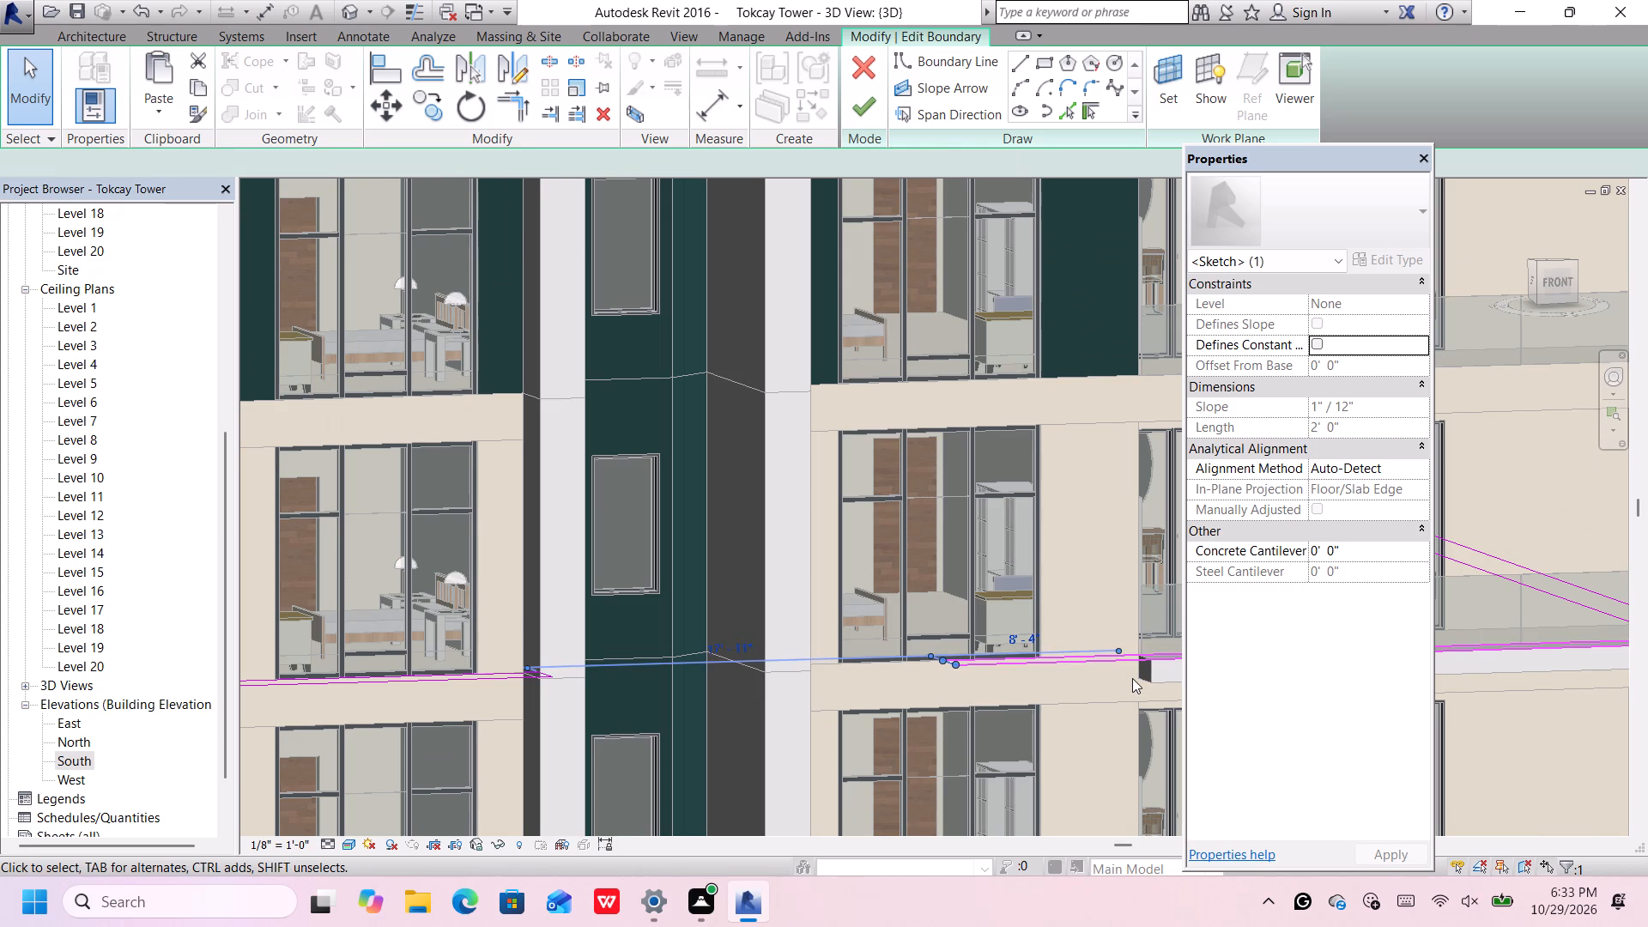
pyautogui.press('Left')
pyautogui.press('Left')
pyautogui.press('Left')
pyautogui.press('Left')
pyautogui.press('Left')
pyautogui.press('Left')
pyautogui.press('Left')
pyautogui.press('Left')
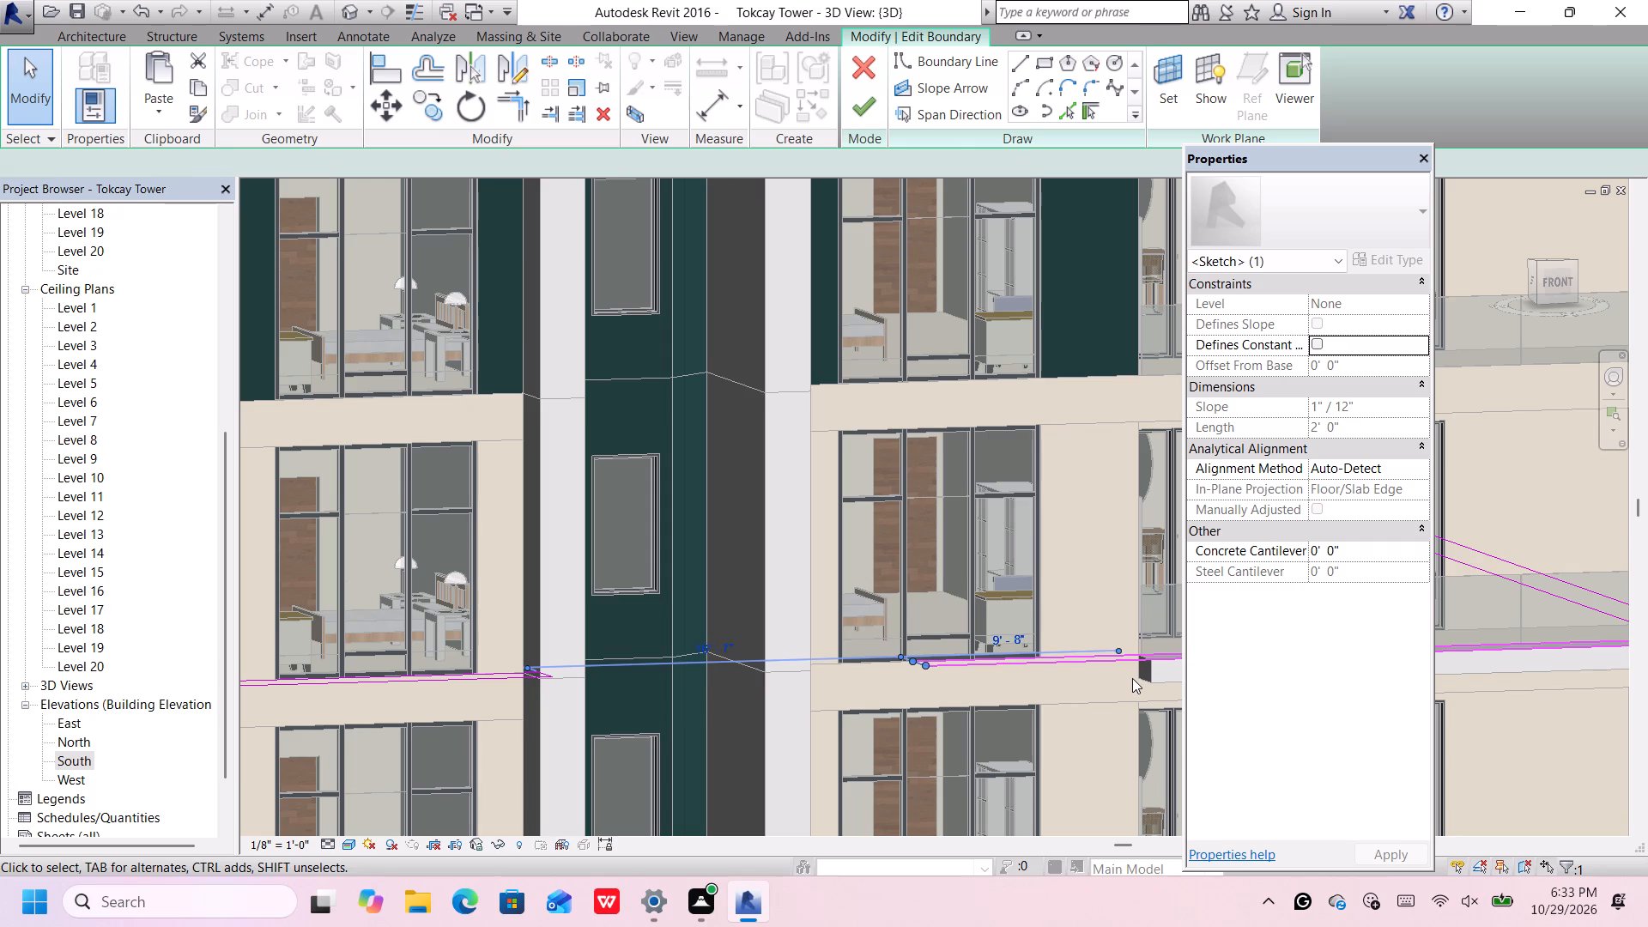
pyautogui.press('Left')
pyautogui.press('Left')
pyautogui.press('Left')
pyautogui.press('Left')
pyautogui.press('Left')
pyautogui.press('Left')
pyautogui.press('Left')
pyautogui.press('Left')
pyautogui.press('Left')
pyautogui.press('Left')
pyautogui.press('Left')
pyautogui.press('Left')
pyautogui.press('Left')
pyautogui.press('Left')
pyautogui.press('Left')
pyautogui.press('Left')
pyautogui.press('Left')
pyautogui.press('Left')
pyautogui.press('Left')
pyautogui.press('Left')
pyautogui.press('Left')
pyautogui.press('Left')
pyautogui.press('Left')
pyautogui.press('Left')
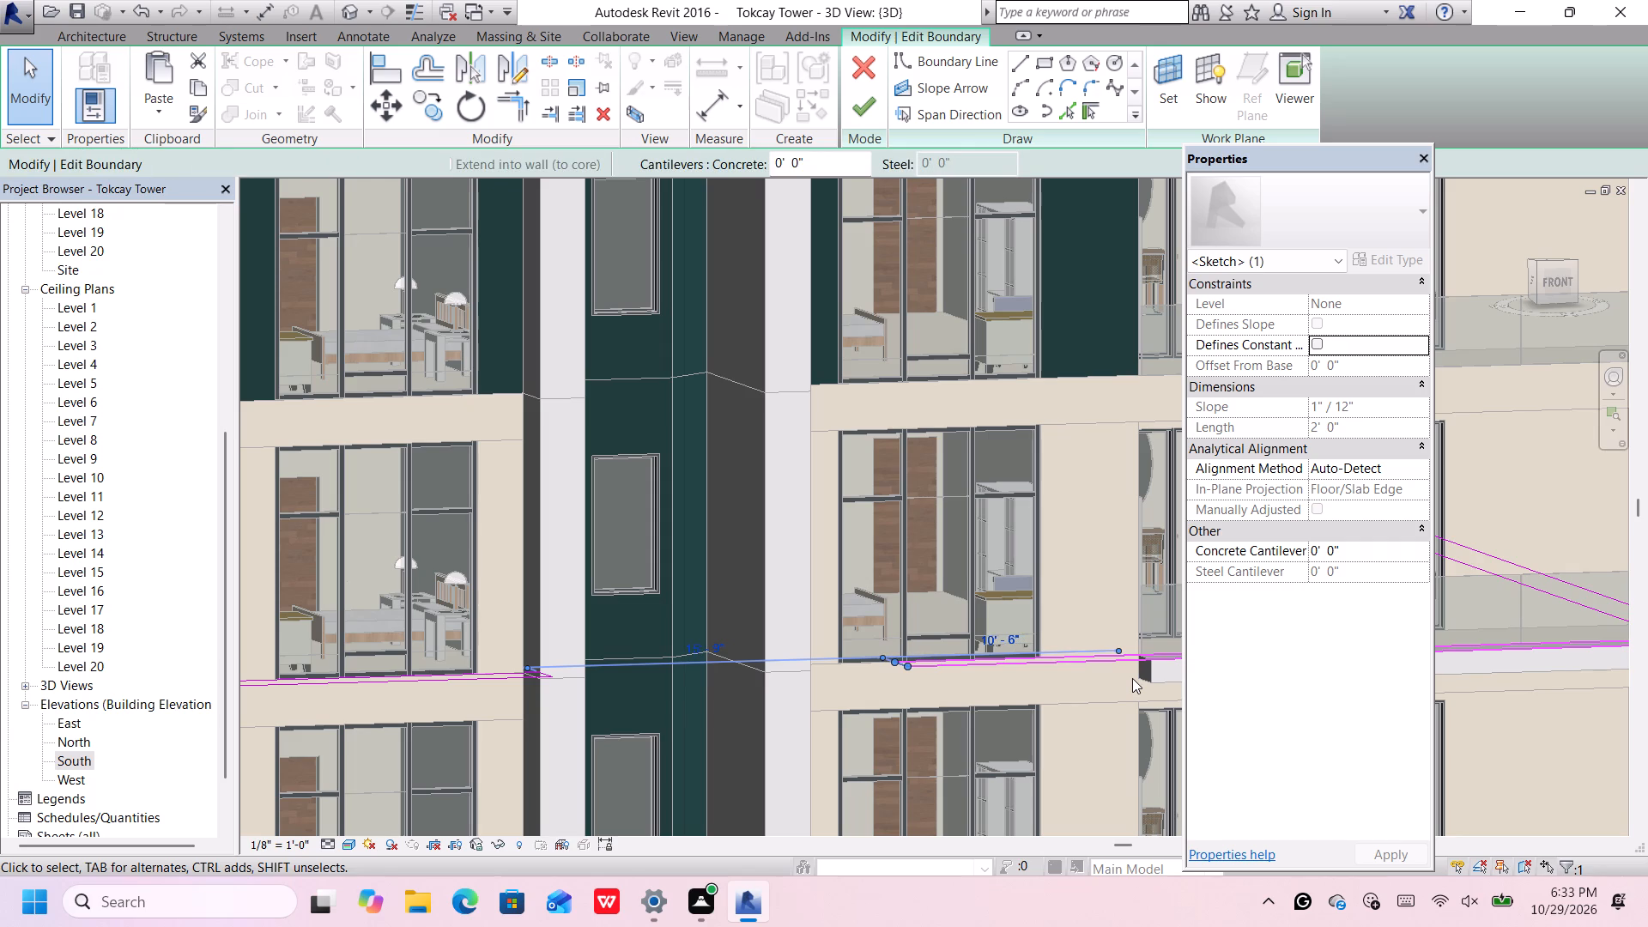
pyautogui.press('Left')
pyautogui.press('Left')
pyautogui.press('Left')
pyautogui.press('Left')
pyautogui.press('Left')
pyautogui.press('Left')
pyautogui.press('Left')
pyautogui.press('Left')
pyautogui.press('Left')
pyautogui.press('Left')
pyautogui.press('Left')
pyautogui.press('Left')
pyautogui.press('Left')
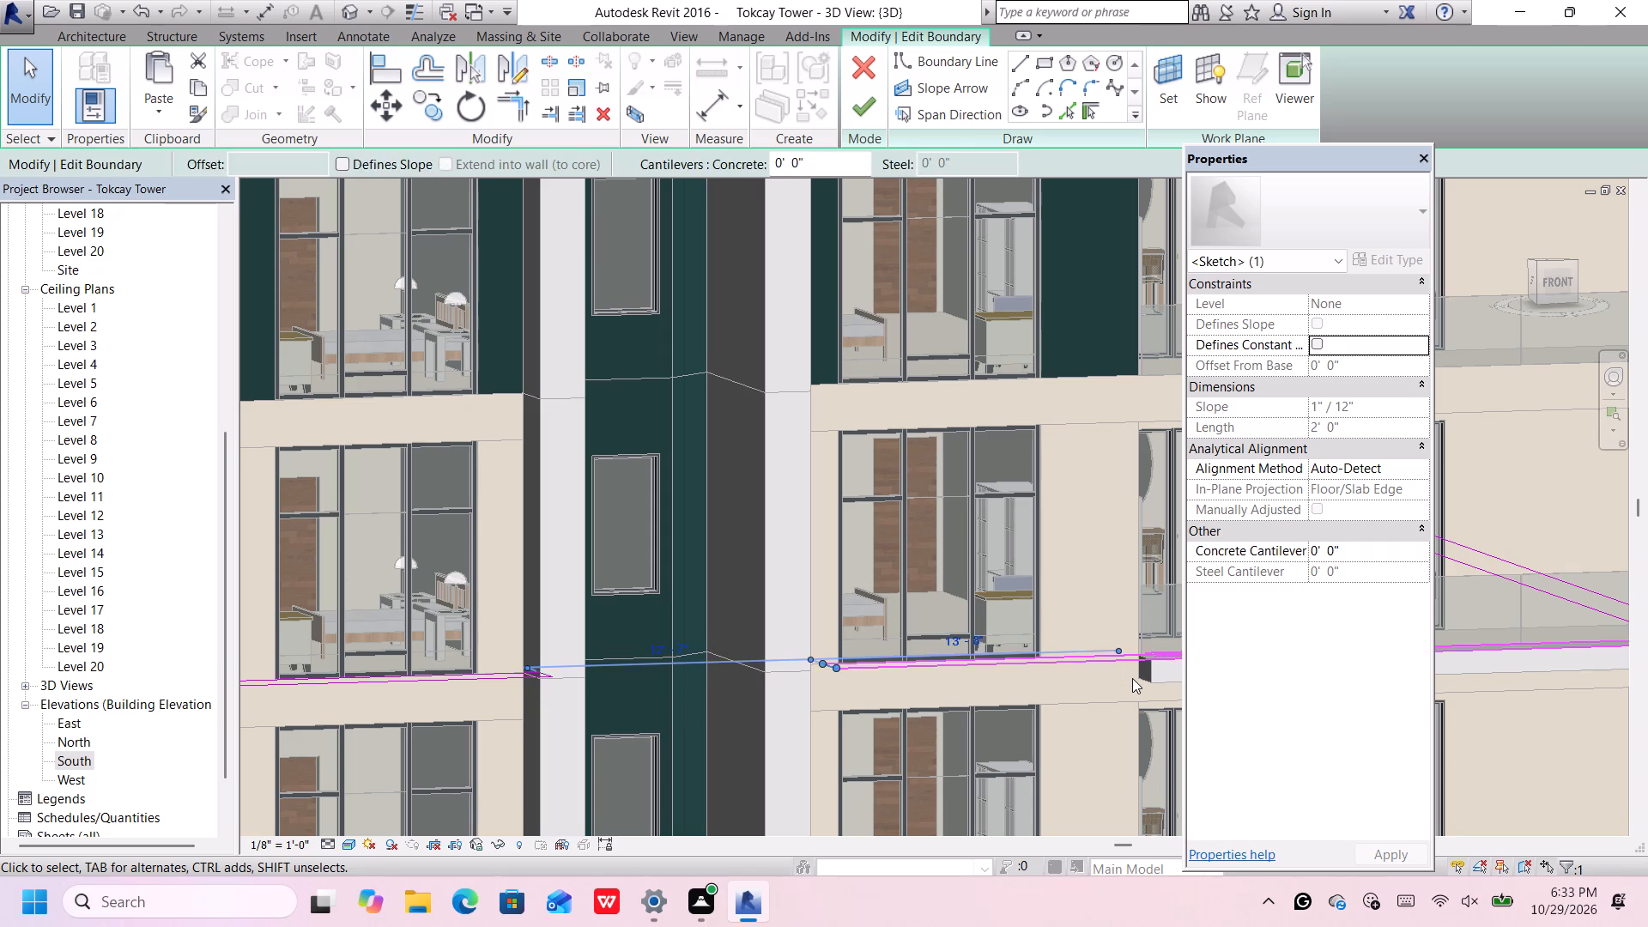
pyautogui.press('Left')
pyautogui.press('Left')
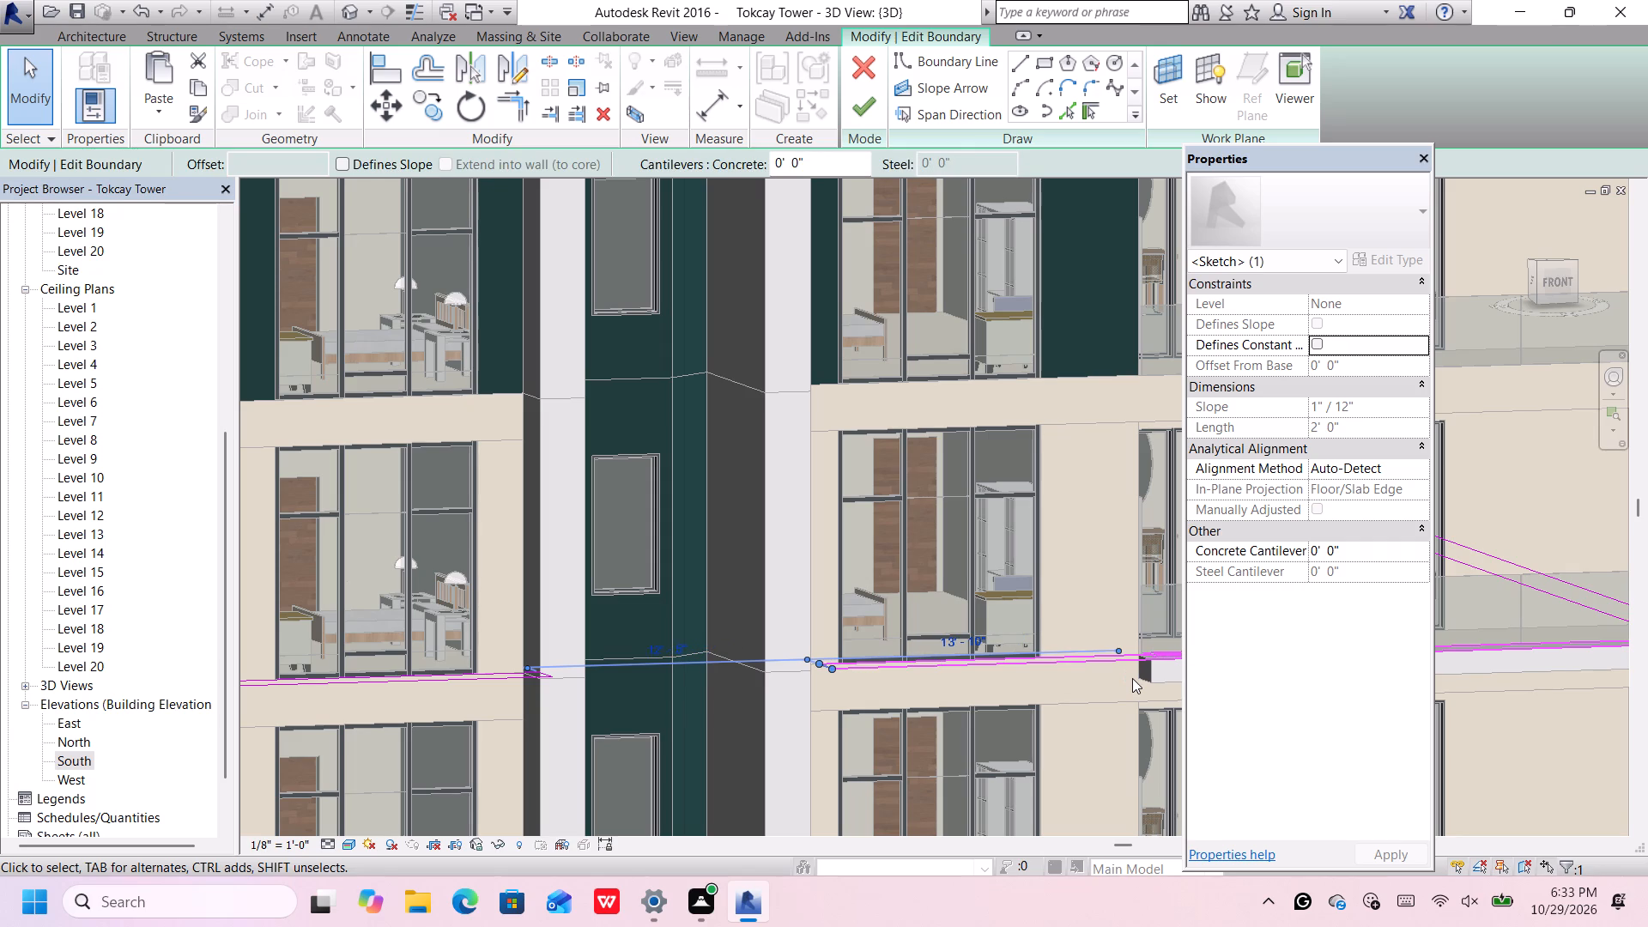
pyautogui.press('Left')
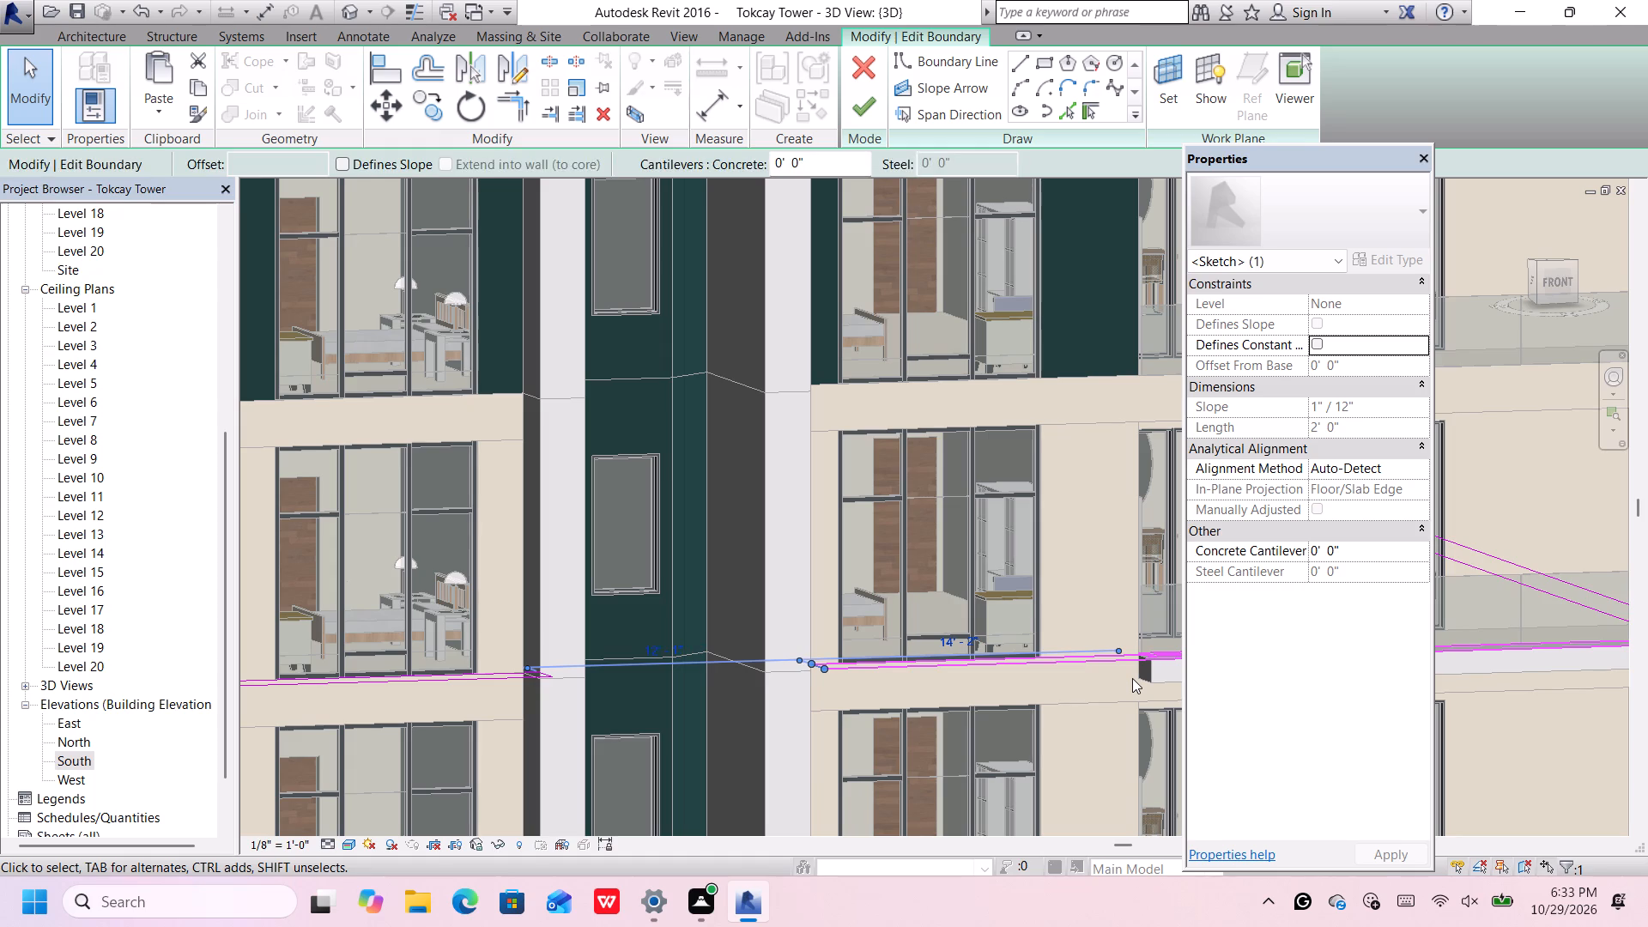
pyautogui.press('Left')
pyautogui.press('Left')
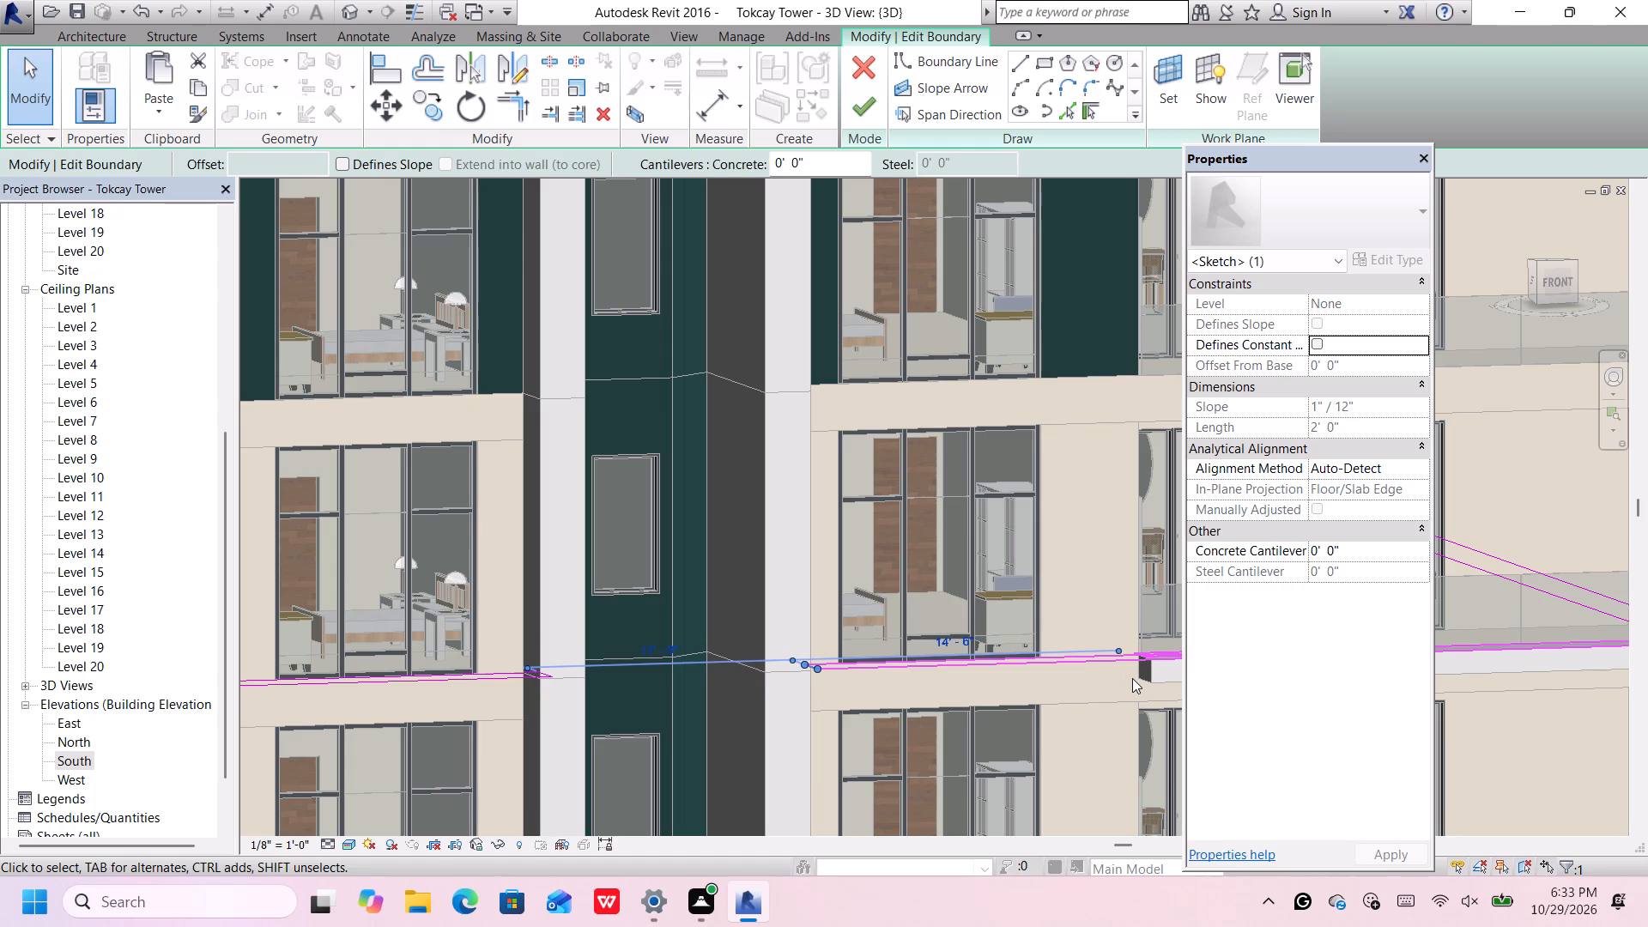
pyautogui.press('Right')
pyautogui.press('Right')
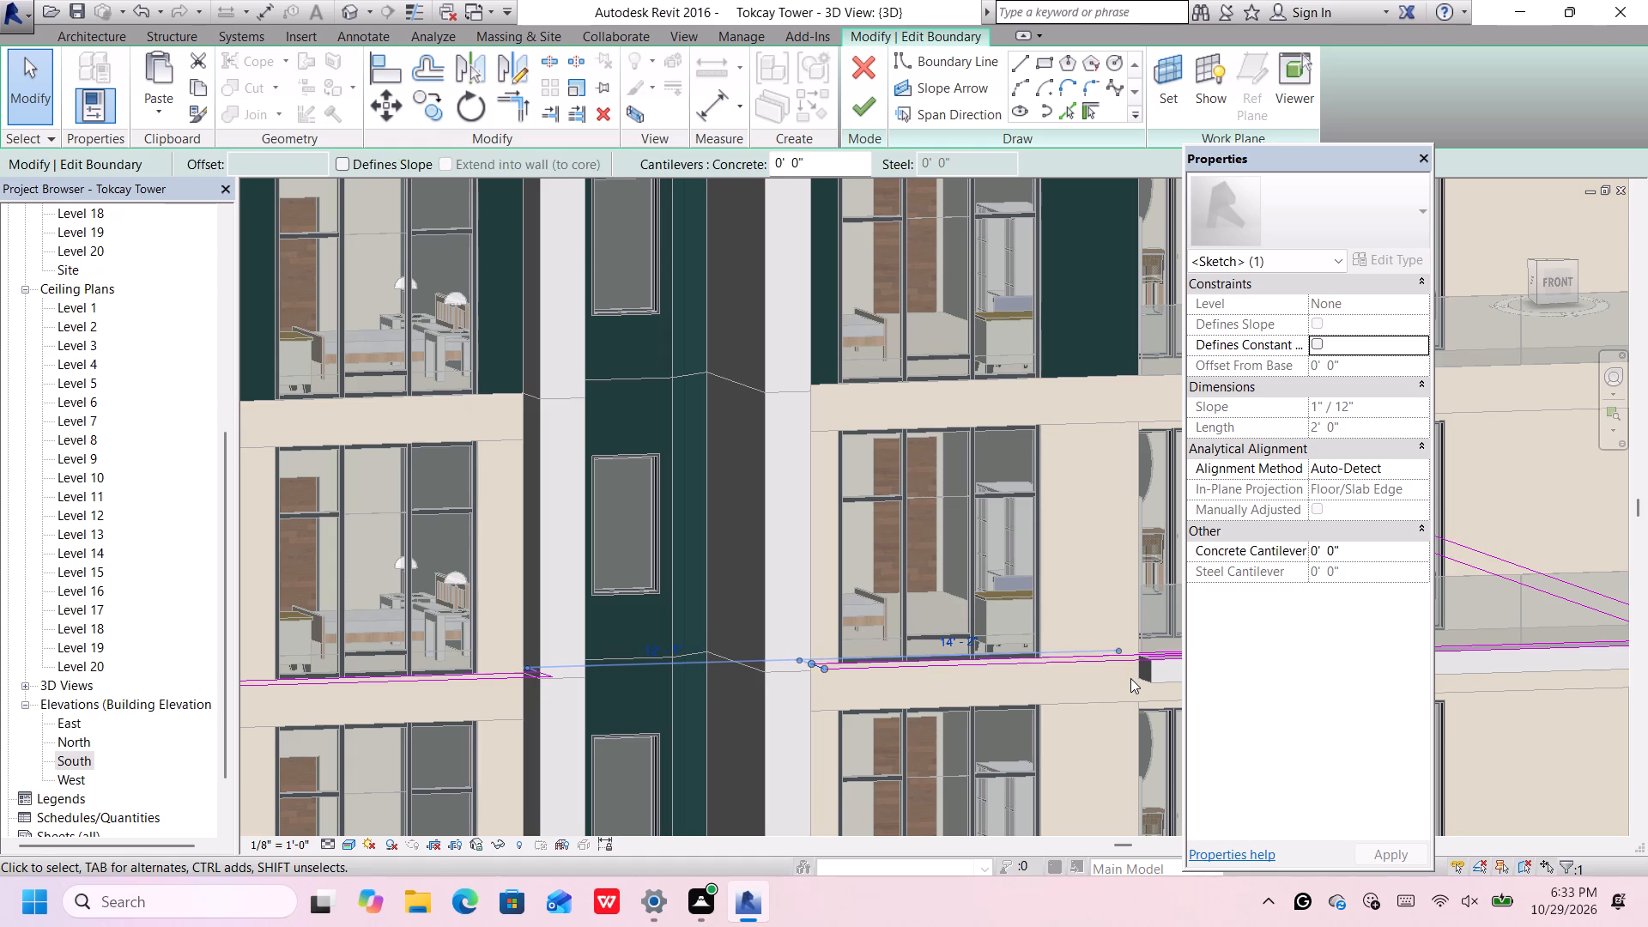
pyautogui.scroll(12, 852, 639)
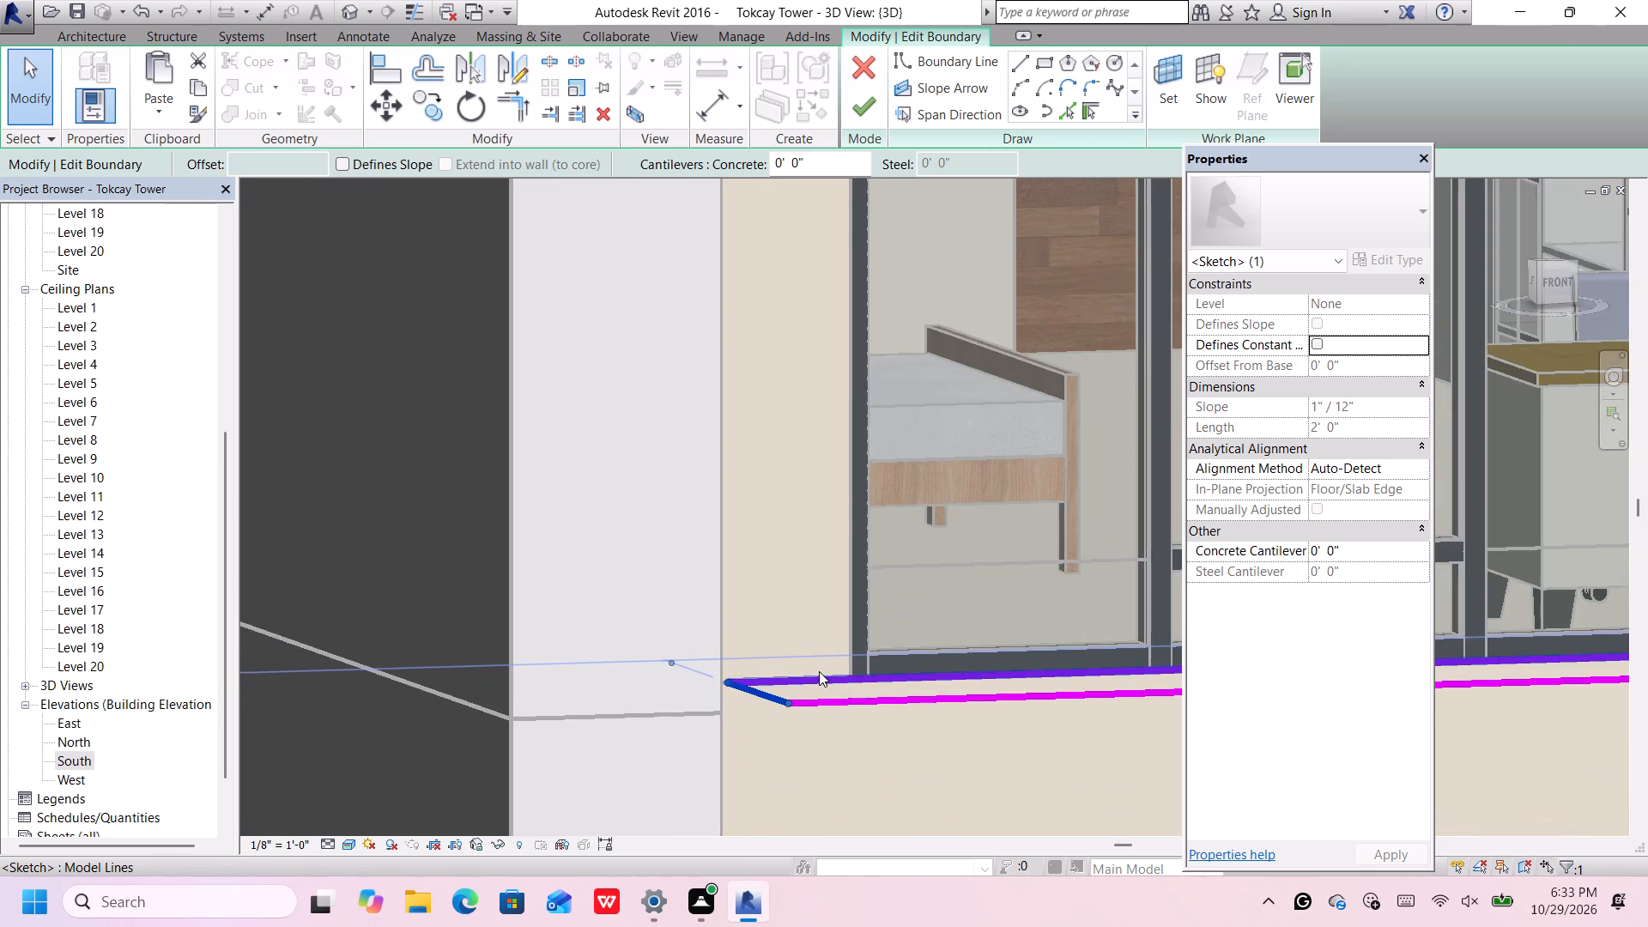
pyautogui.scroll(1, 819, 671)
pyautogui.press('Left')
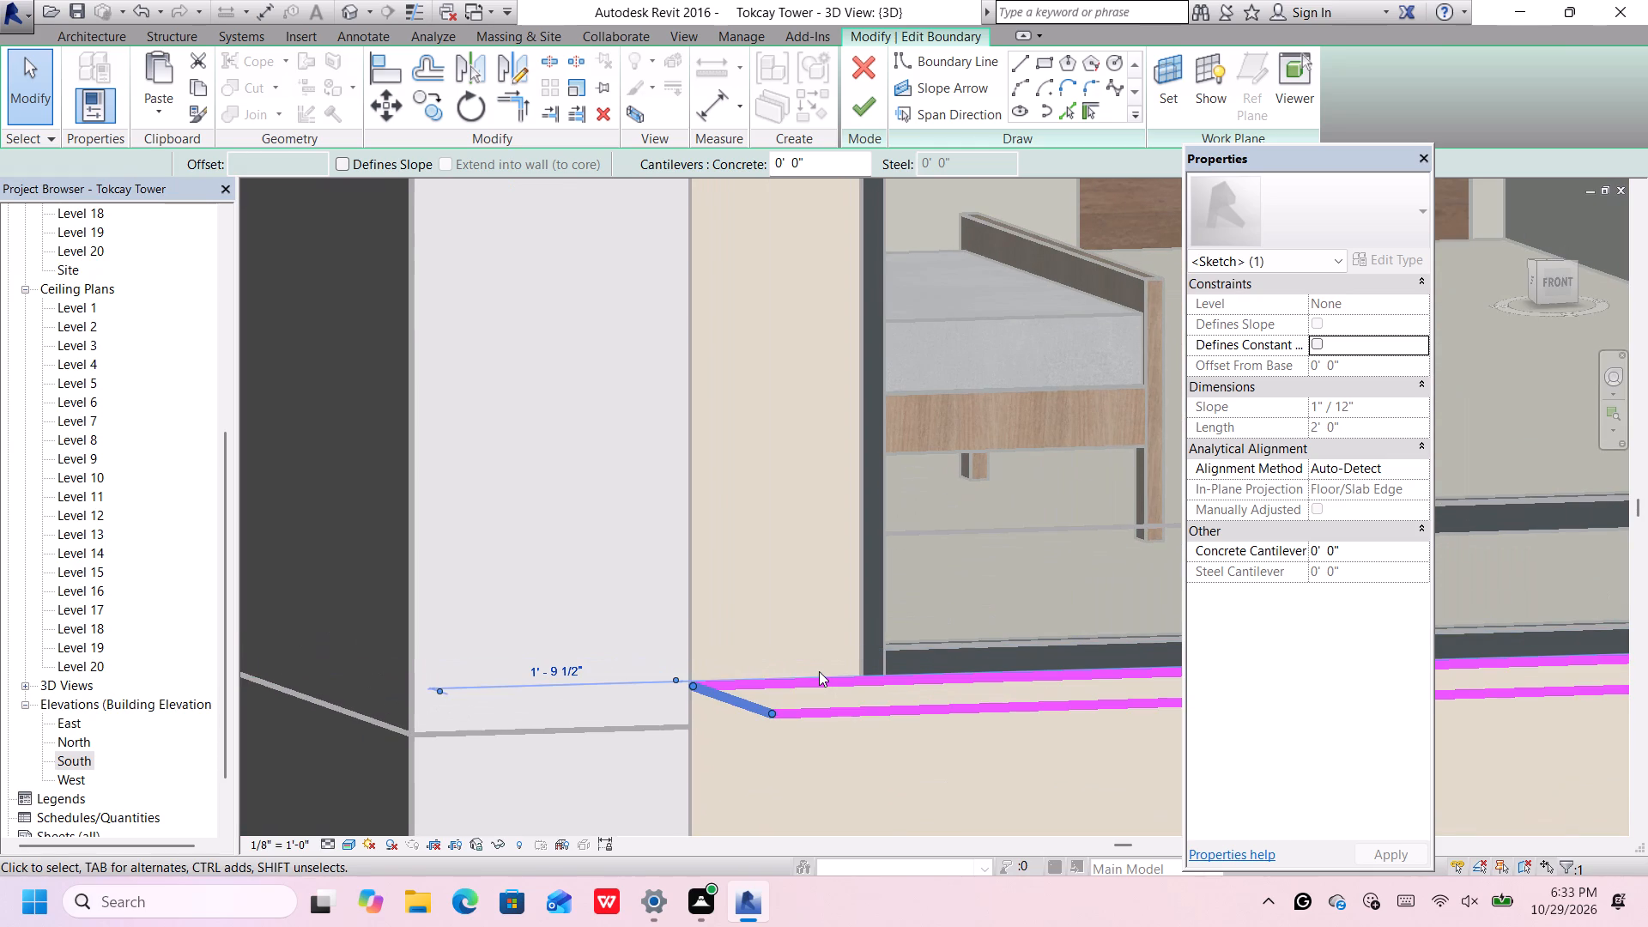
pyautogui.scroll(-13, 821, 673)
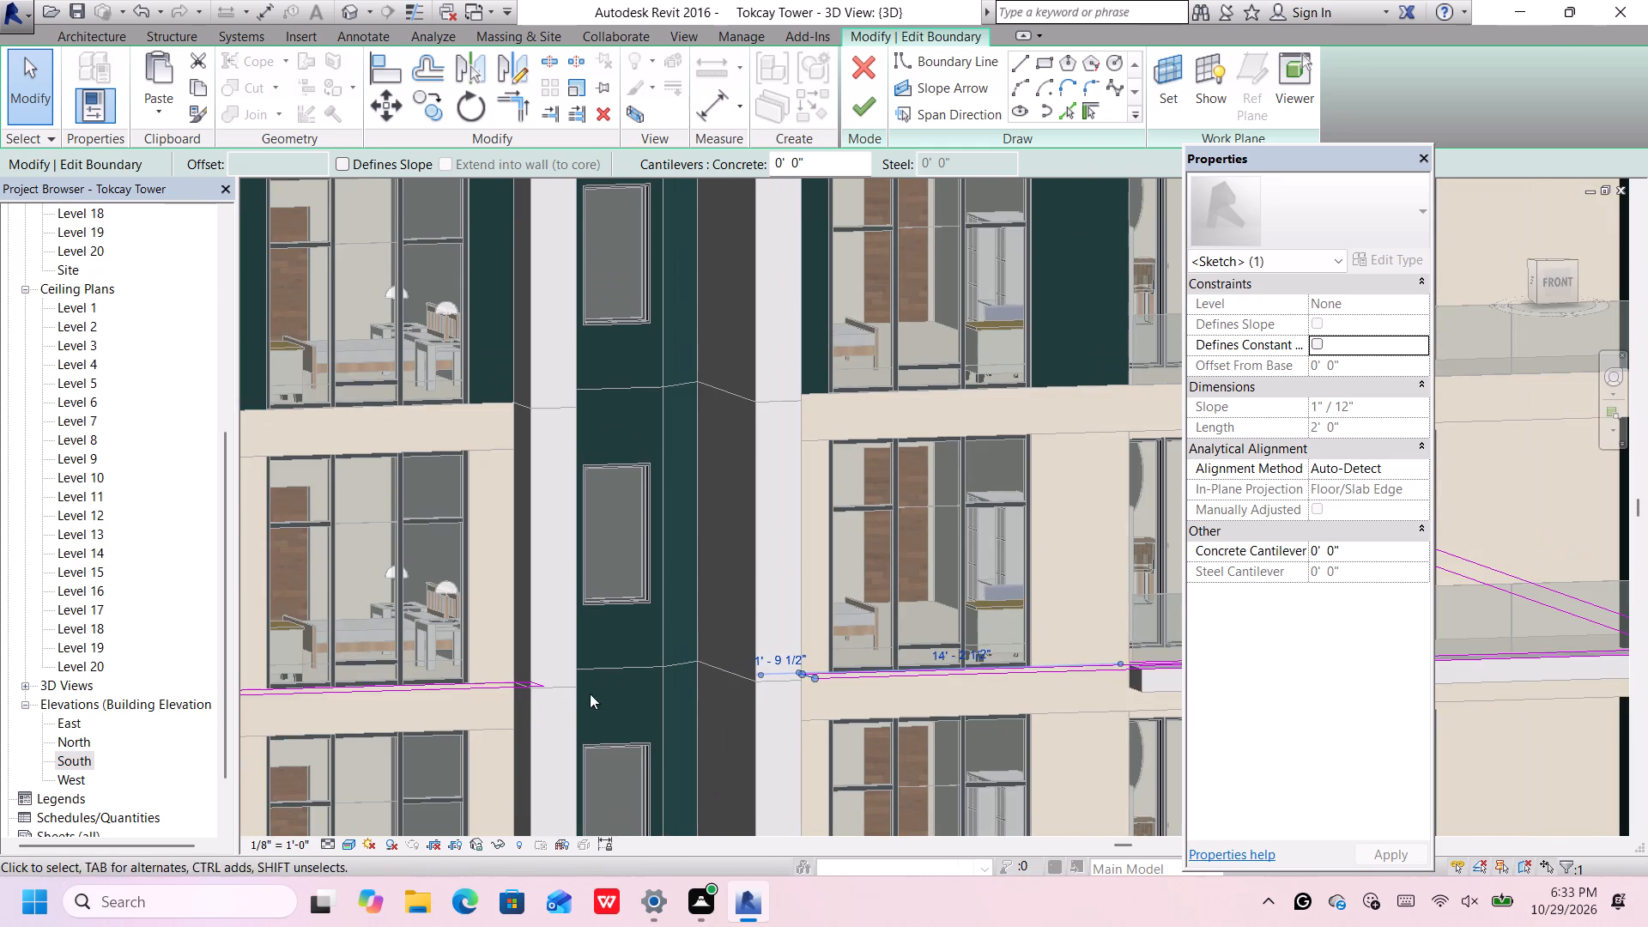
pyautogui.scroll(1, 402, 682)
pyautogui.scroll(13, 524, 697)
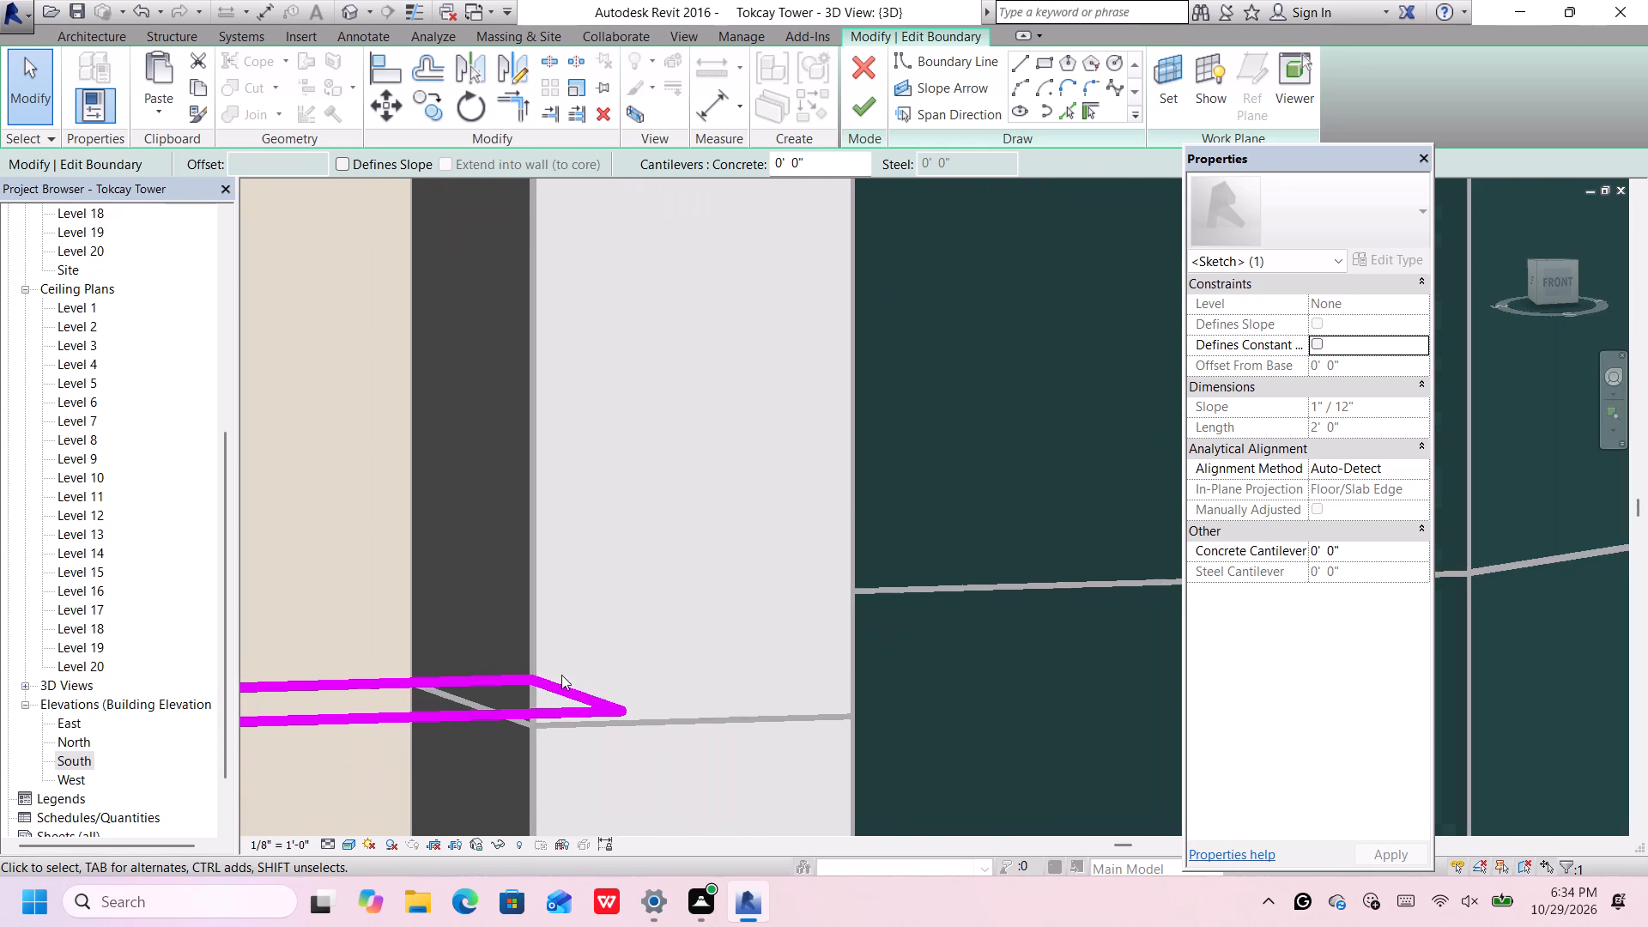
pyautogui.click(559, 687)
pyautogui.scroll(11, 559, 687)
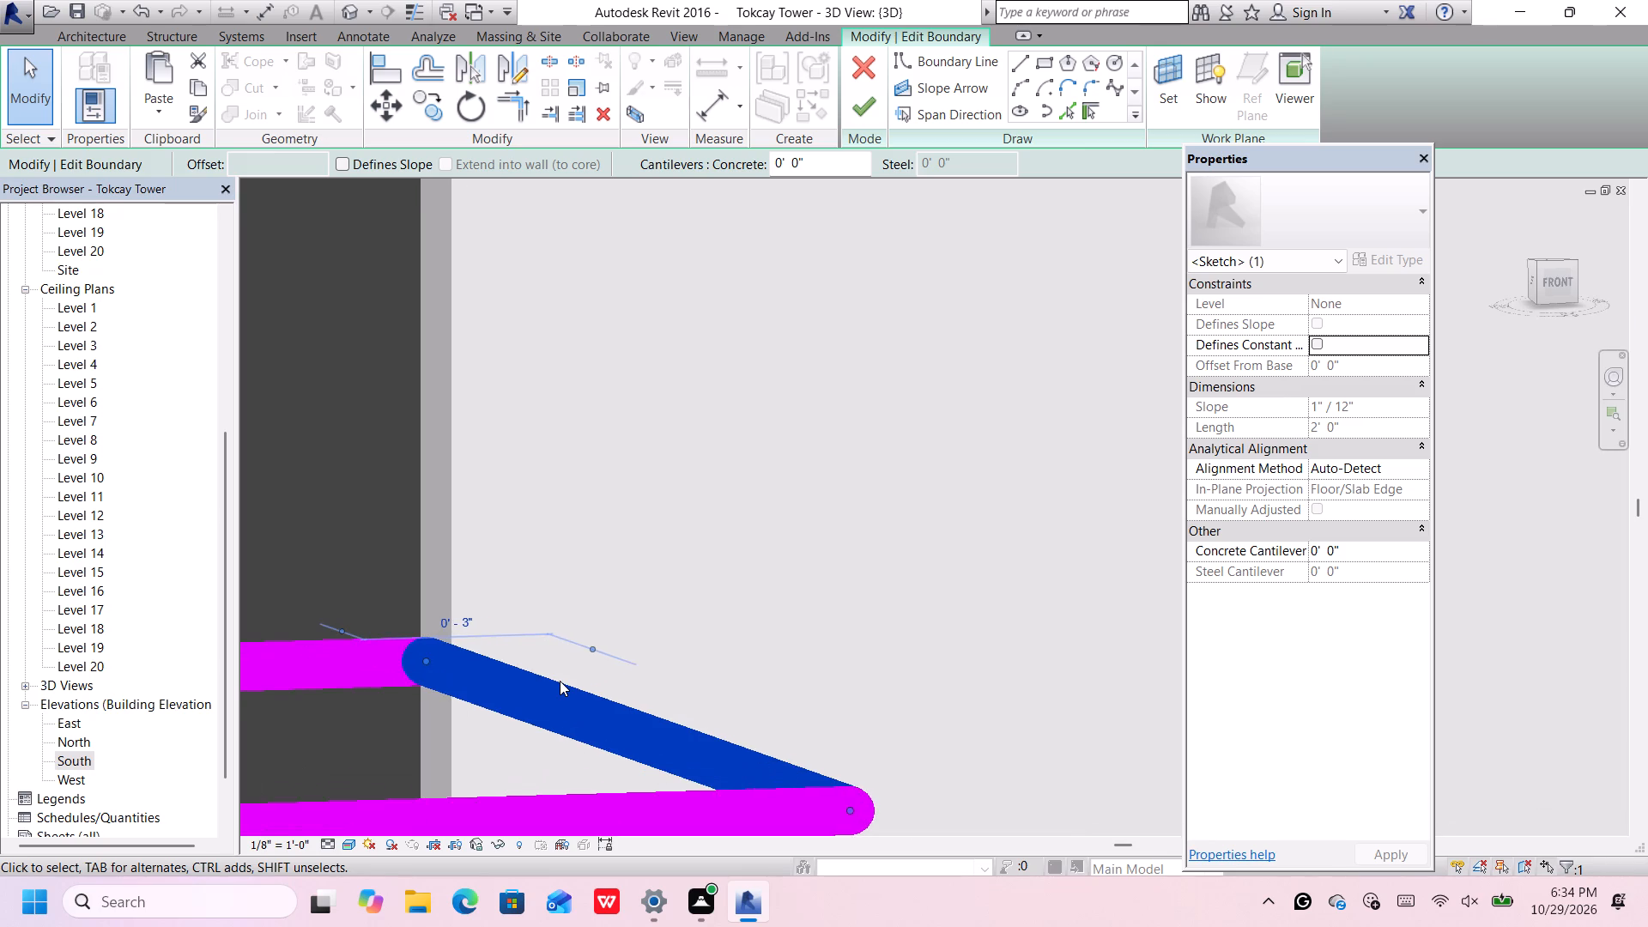
pyautogui.scroll(-8, 560, 681)
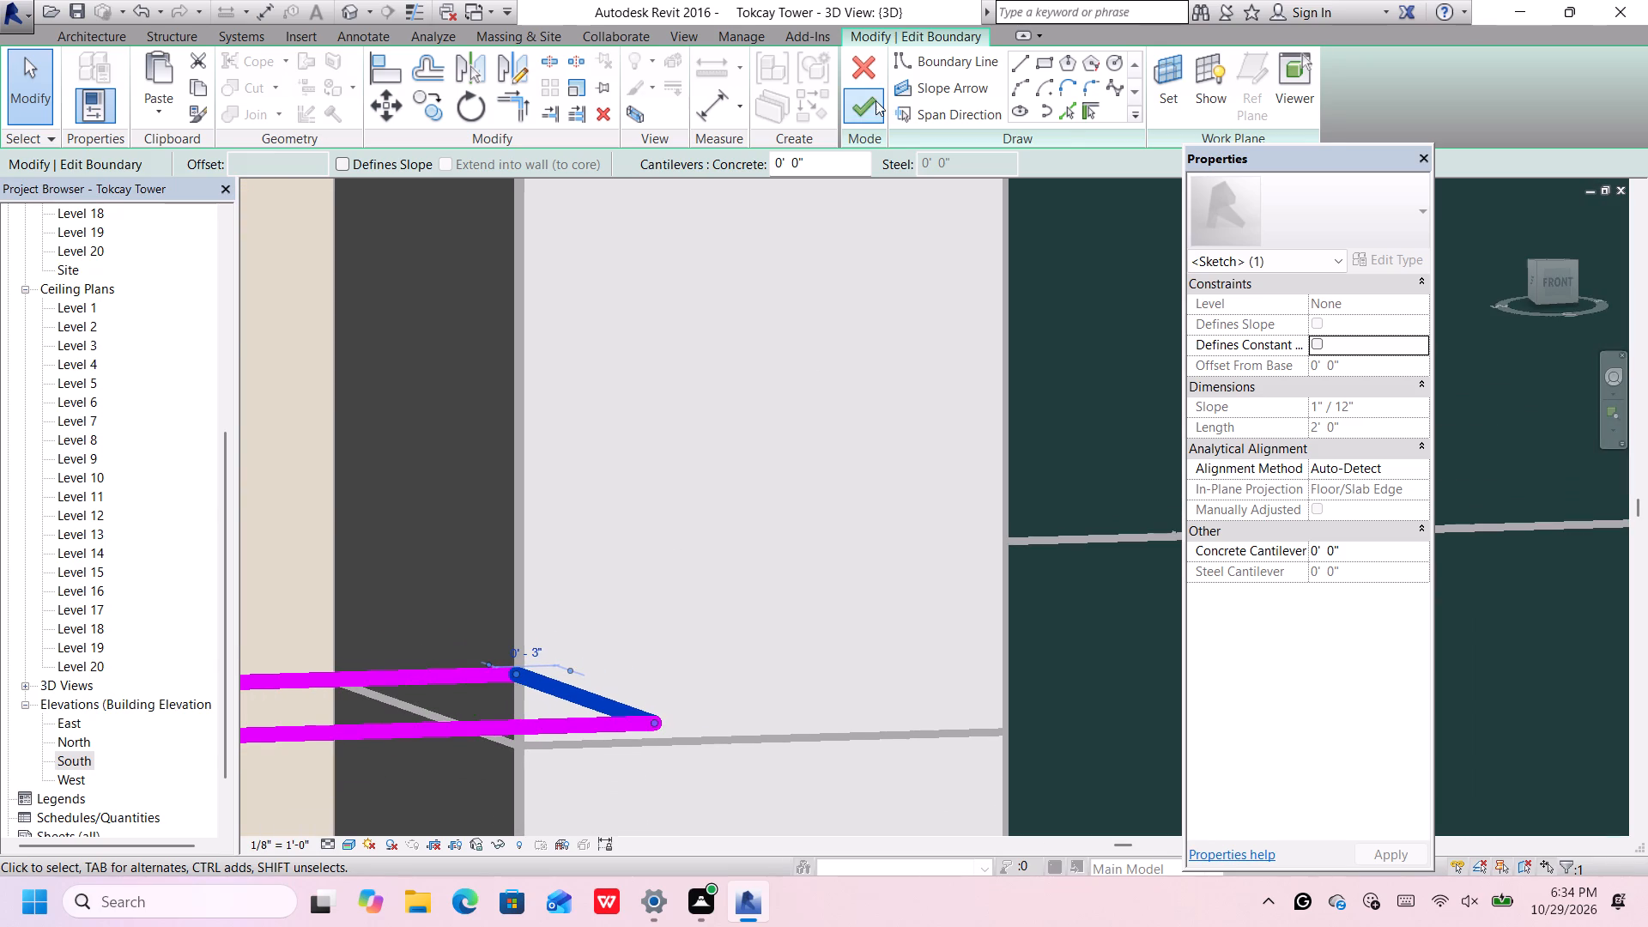
pyautogui.click(875, 101)
pyautogui.scroll(-10, 718, 403)
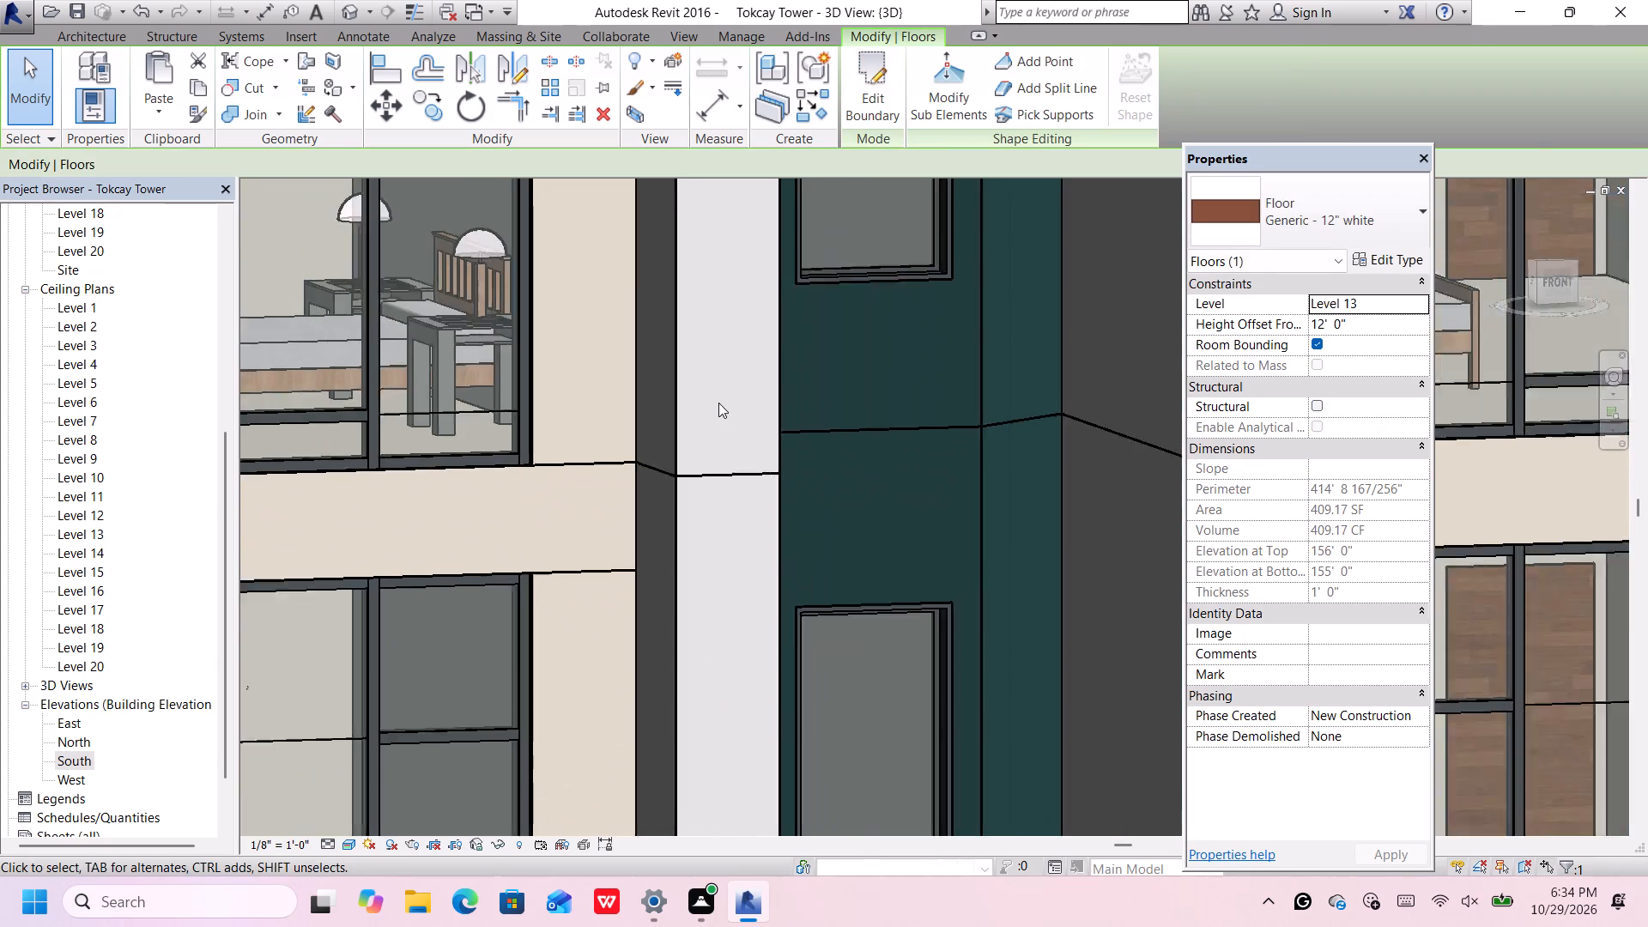
pyautogui.scroll(-15, 718, 403)
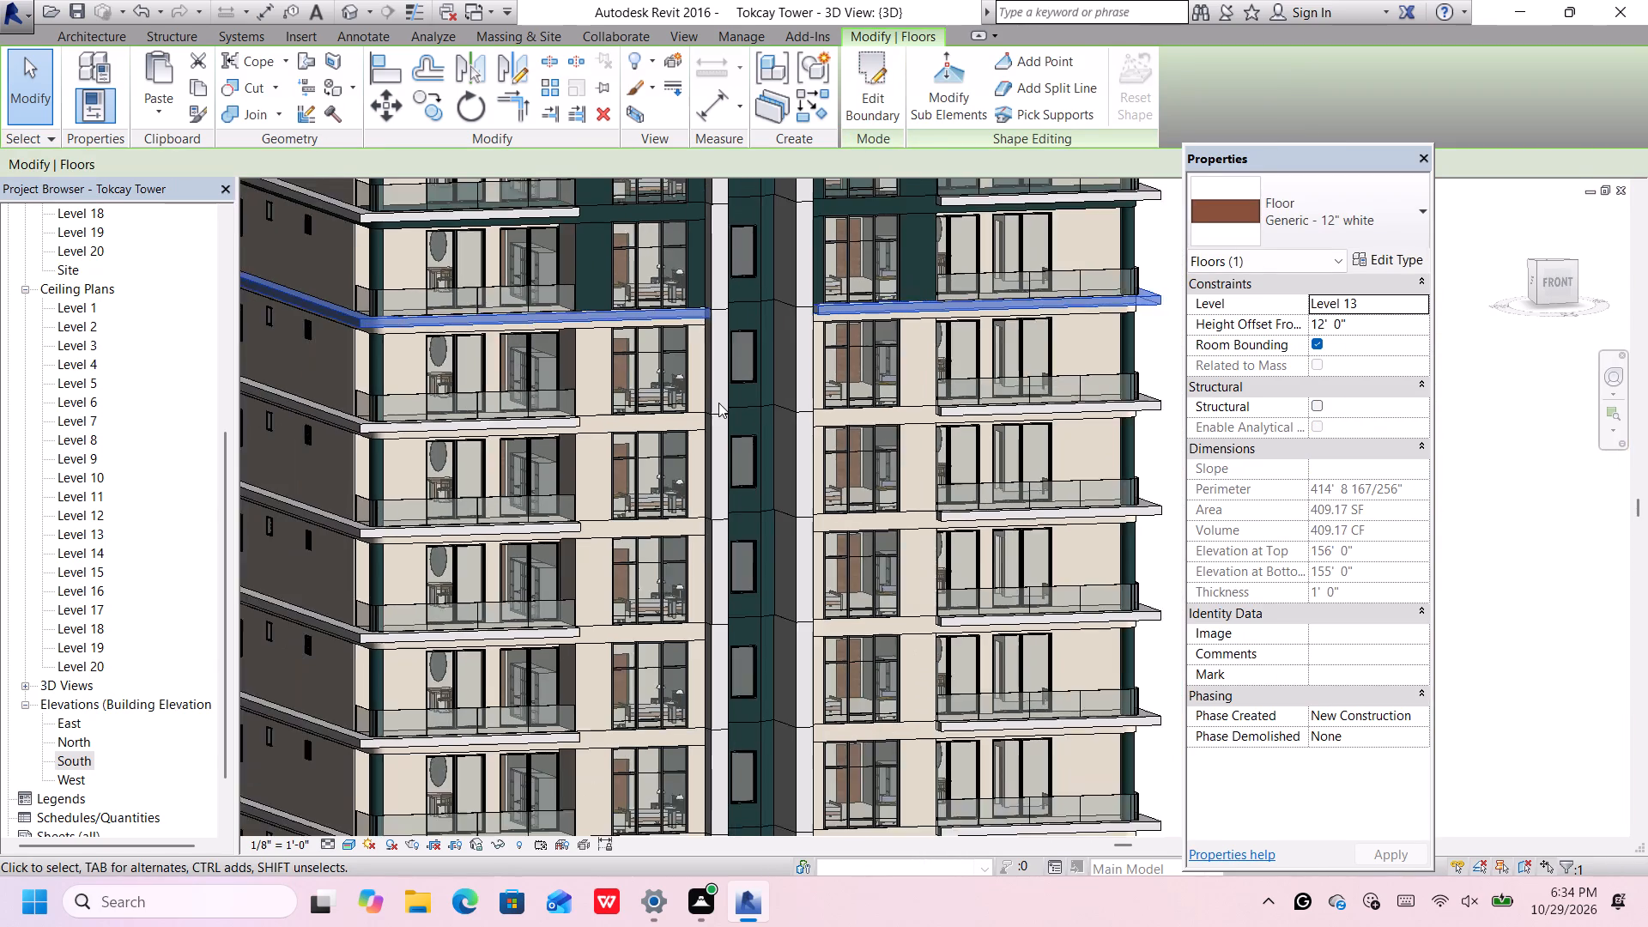
pyautogui.click(1140, 335)
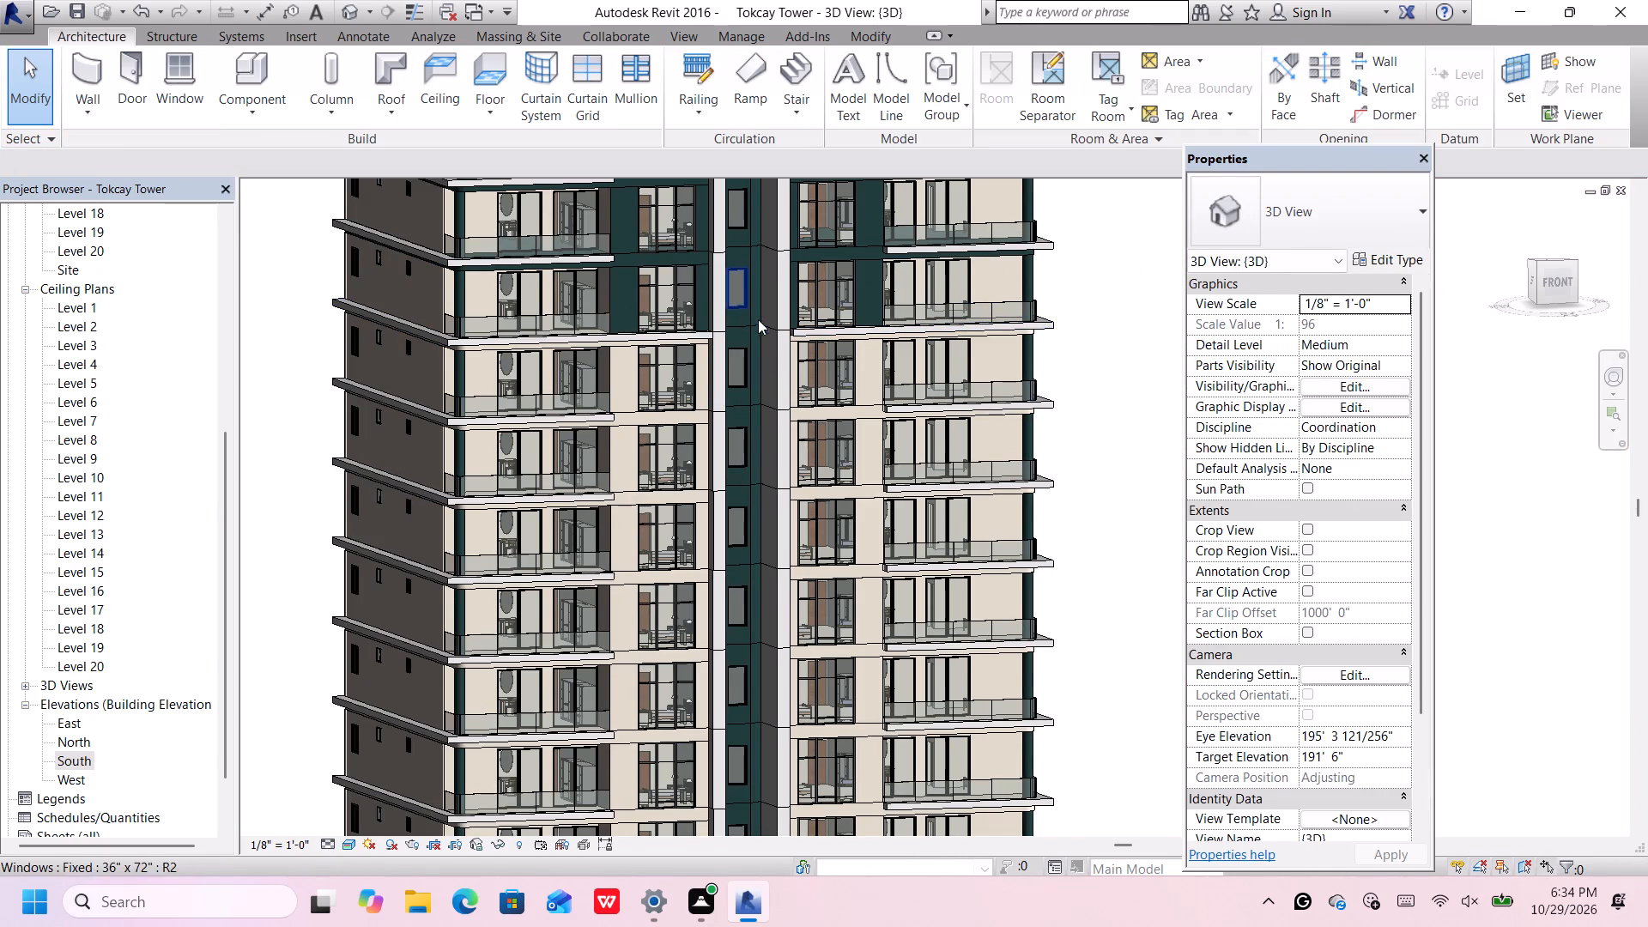
# Edit the Level 13 white slab's boundary, moving its end line right of the core about 7 1/2 inches toward the core, and finish the sketch.
pyautogui.scroll(10, 769, 332)
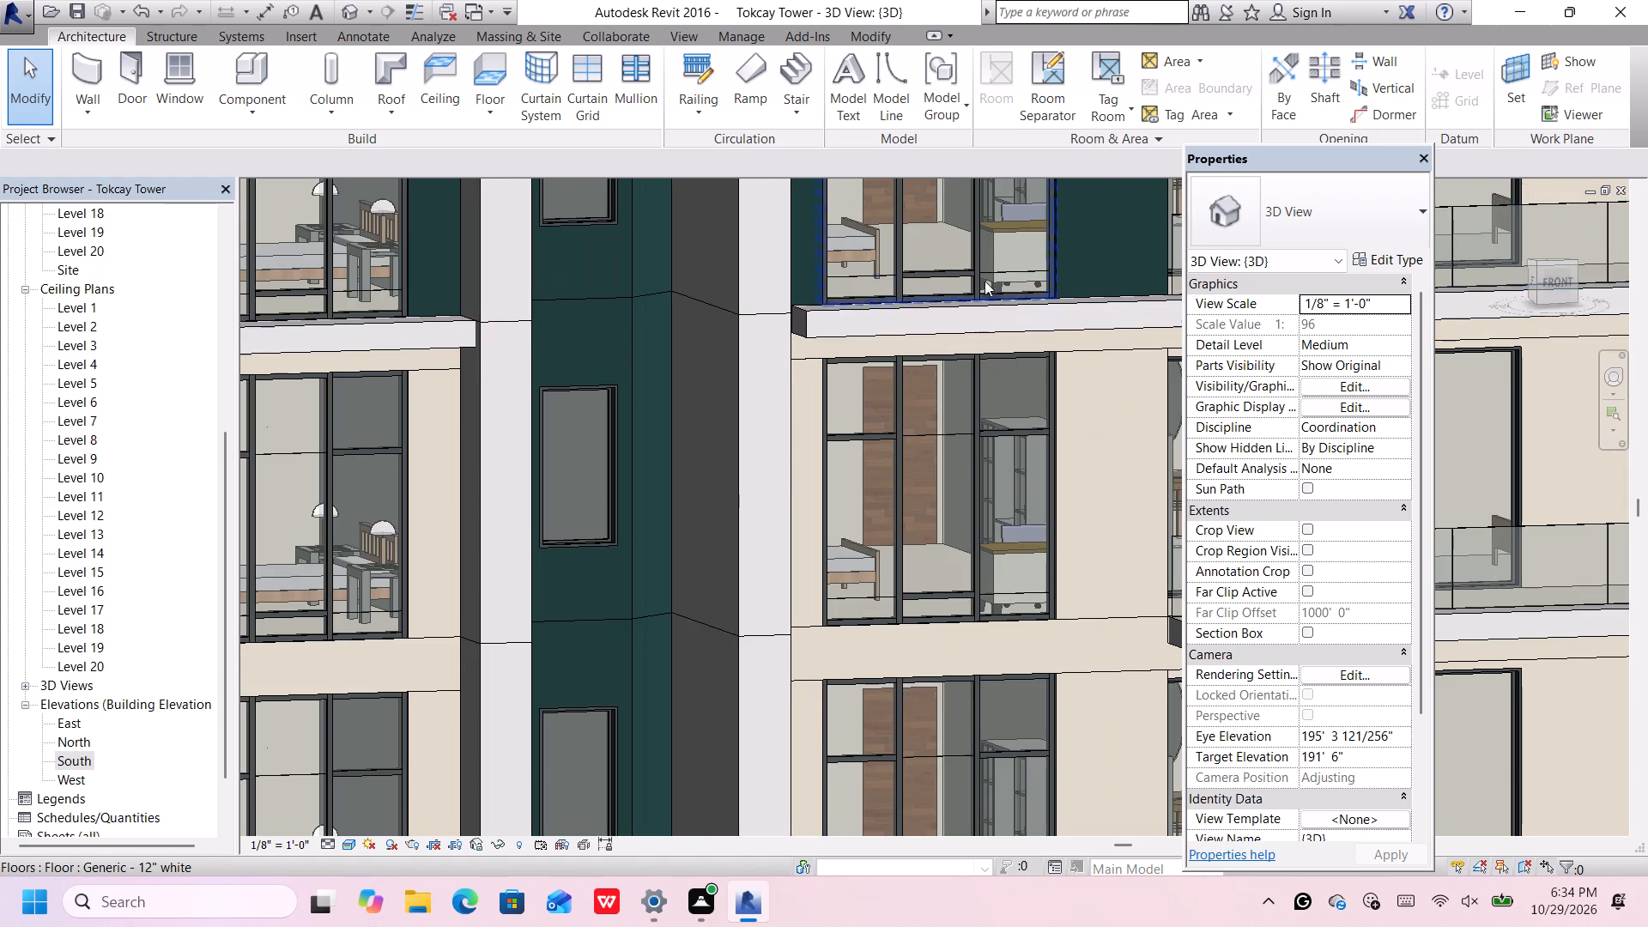
pyautogui.click(1560, 279)
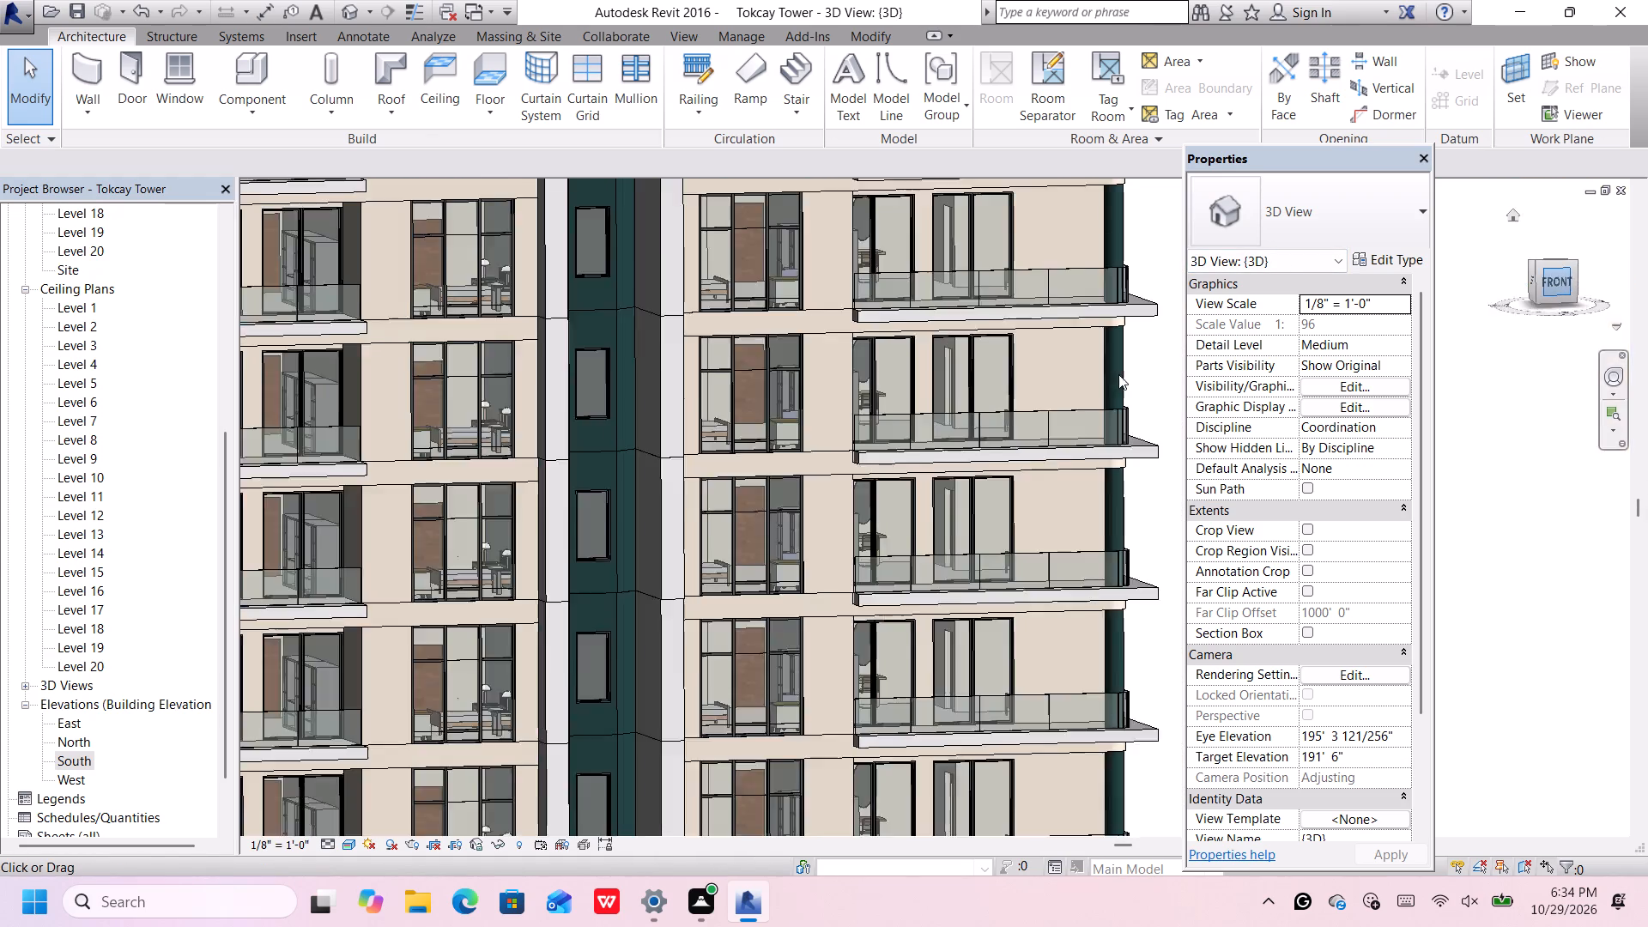
pyautogui.moveTo(869, 251); pyautogui.dragTo(858, 323, button='middle')
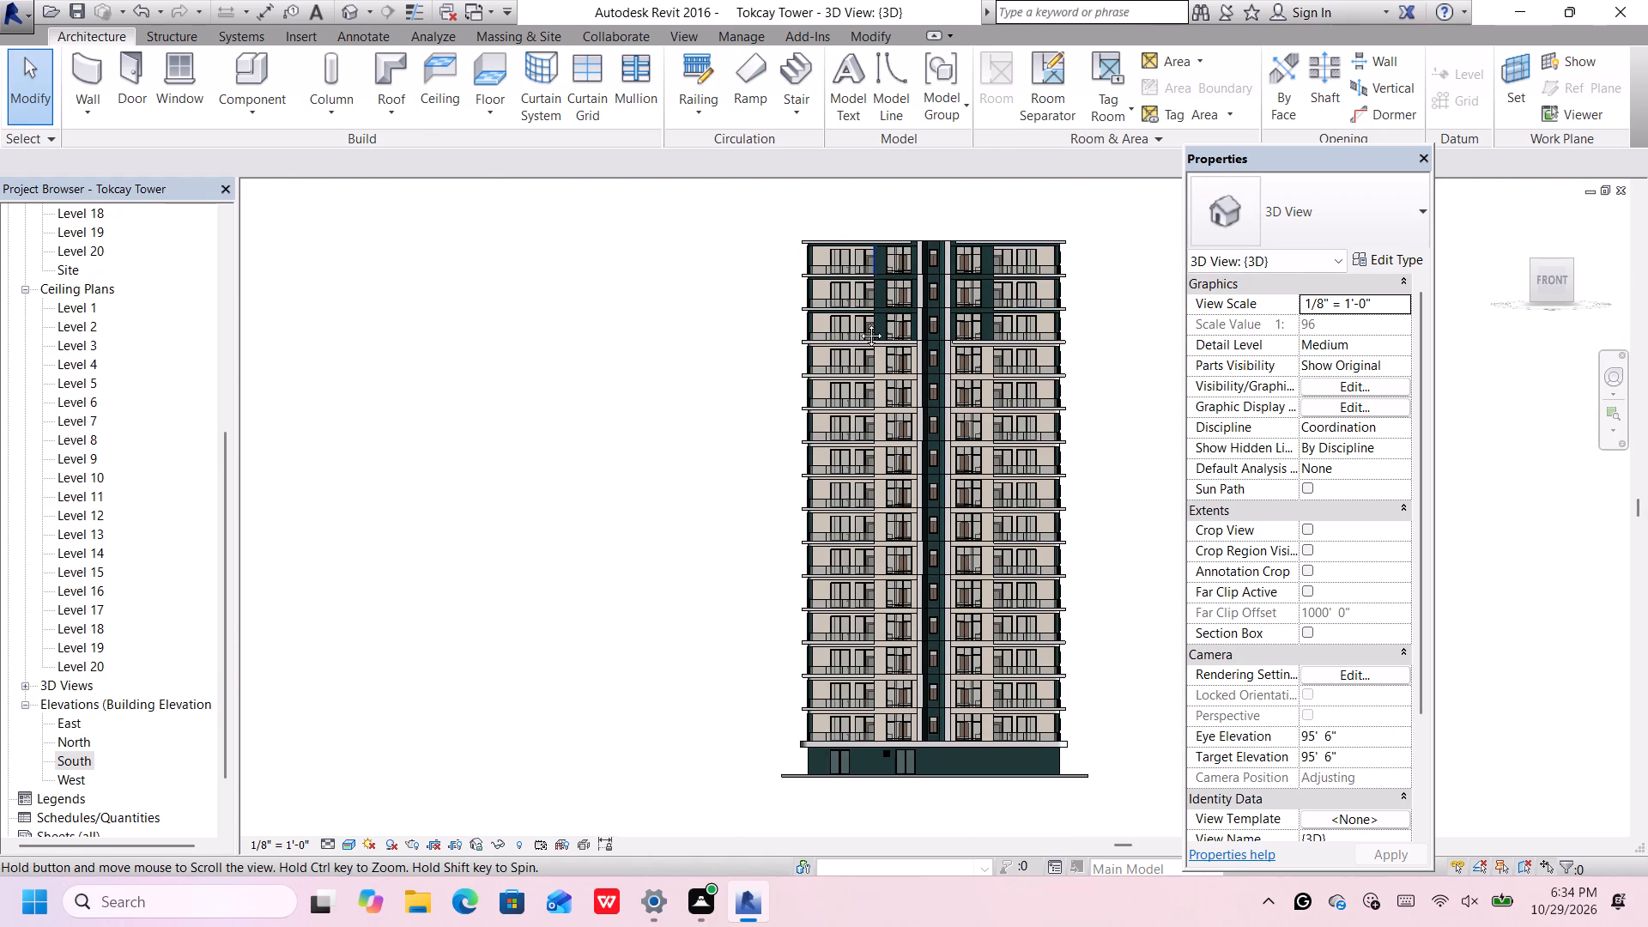
pyautogui.moveTo(858, 323); pyautogui.dragTo(857, 327, button='middle')
pyautogui.scroll(16, 955, 378)
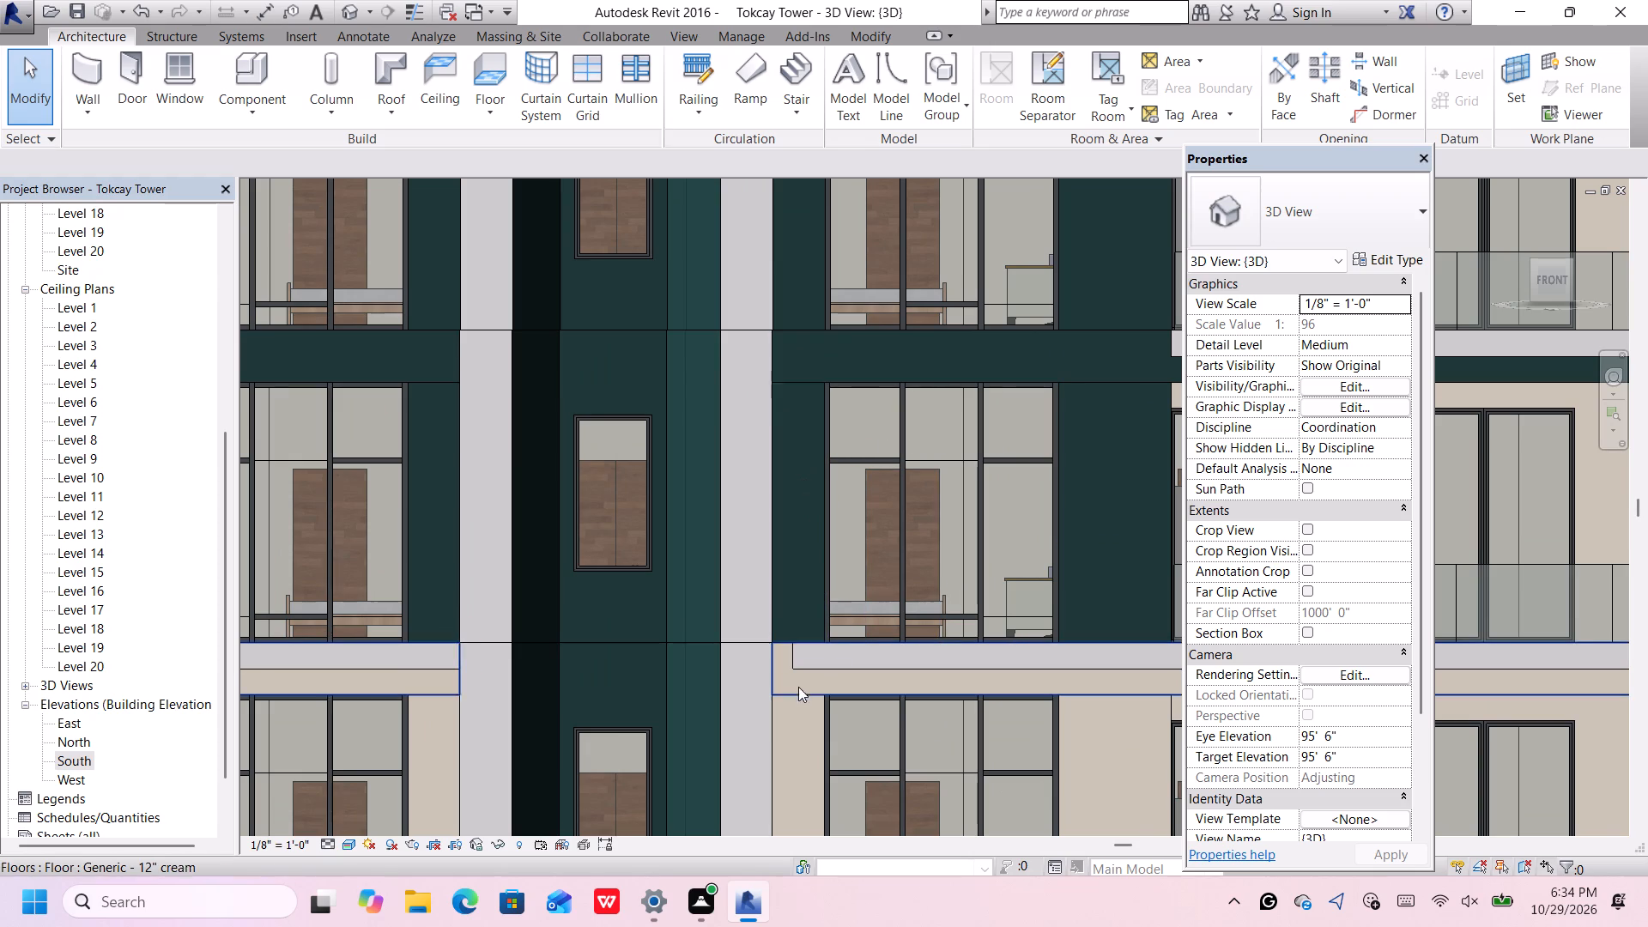
pyautogui.doubleClick(791, 658)
pyautogui.scroll(1, 791, 659)
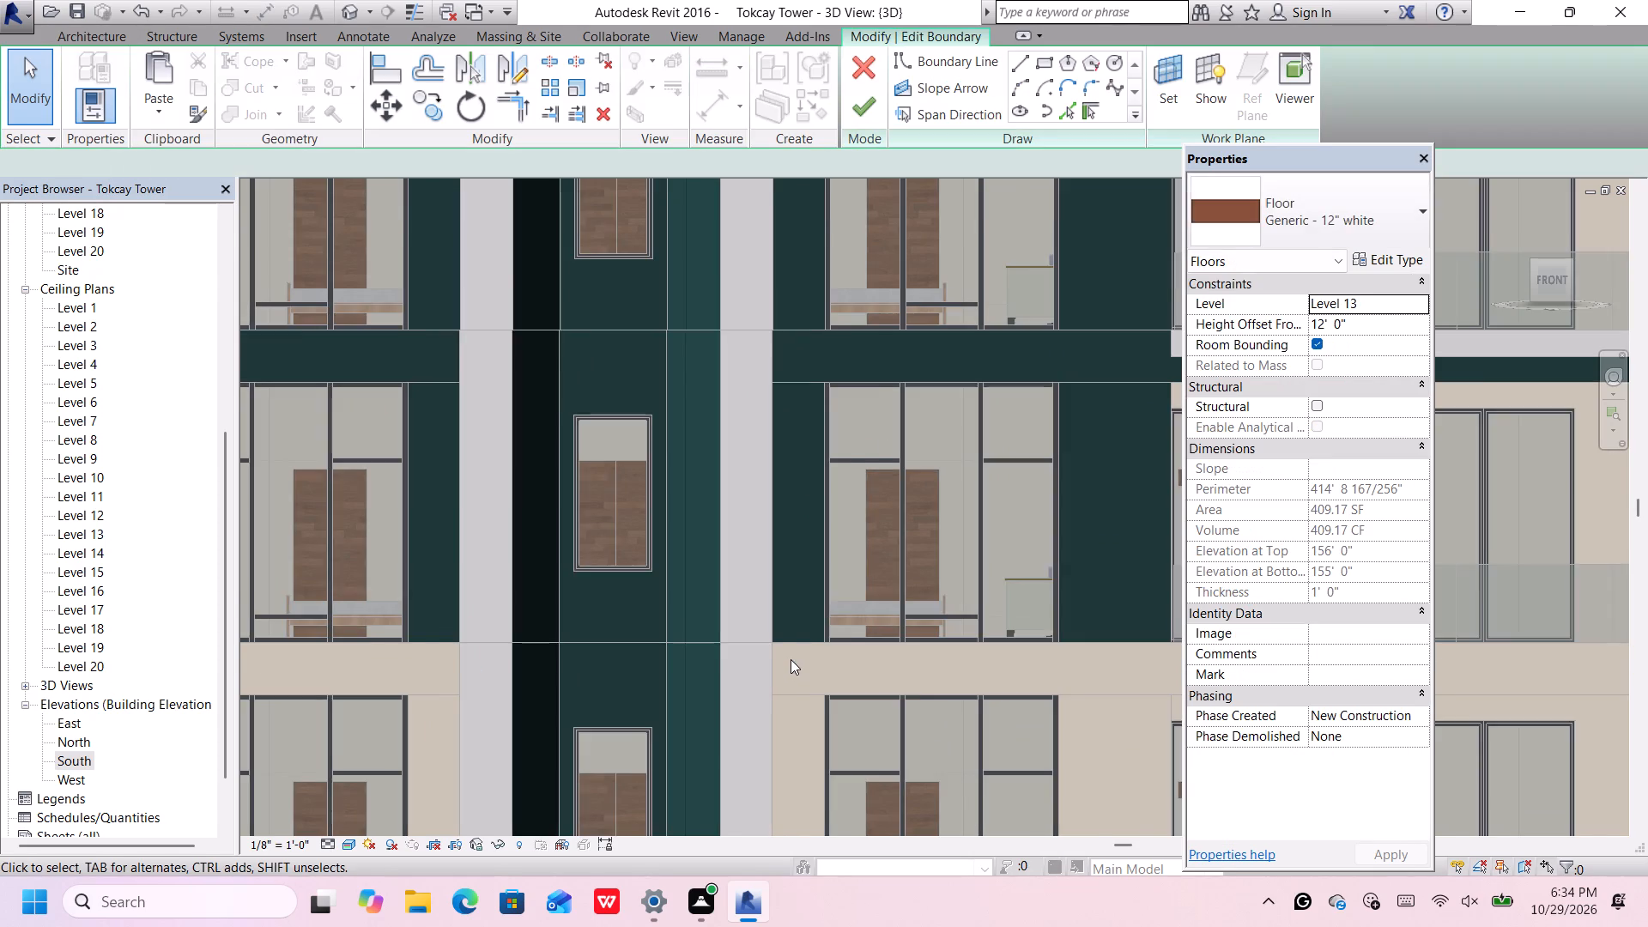
pyautogui.scroll(-6, 791, 658)
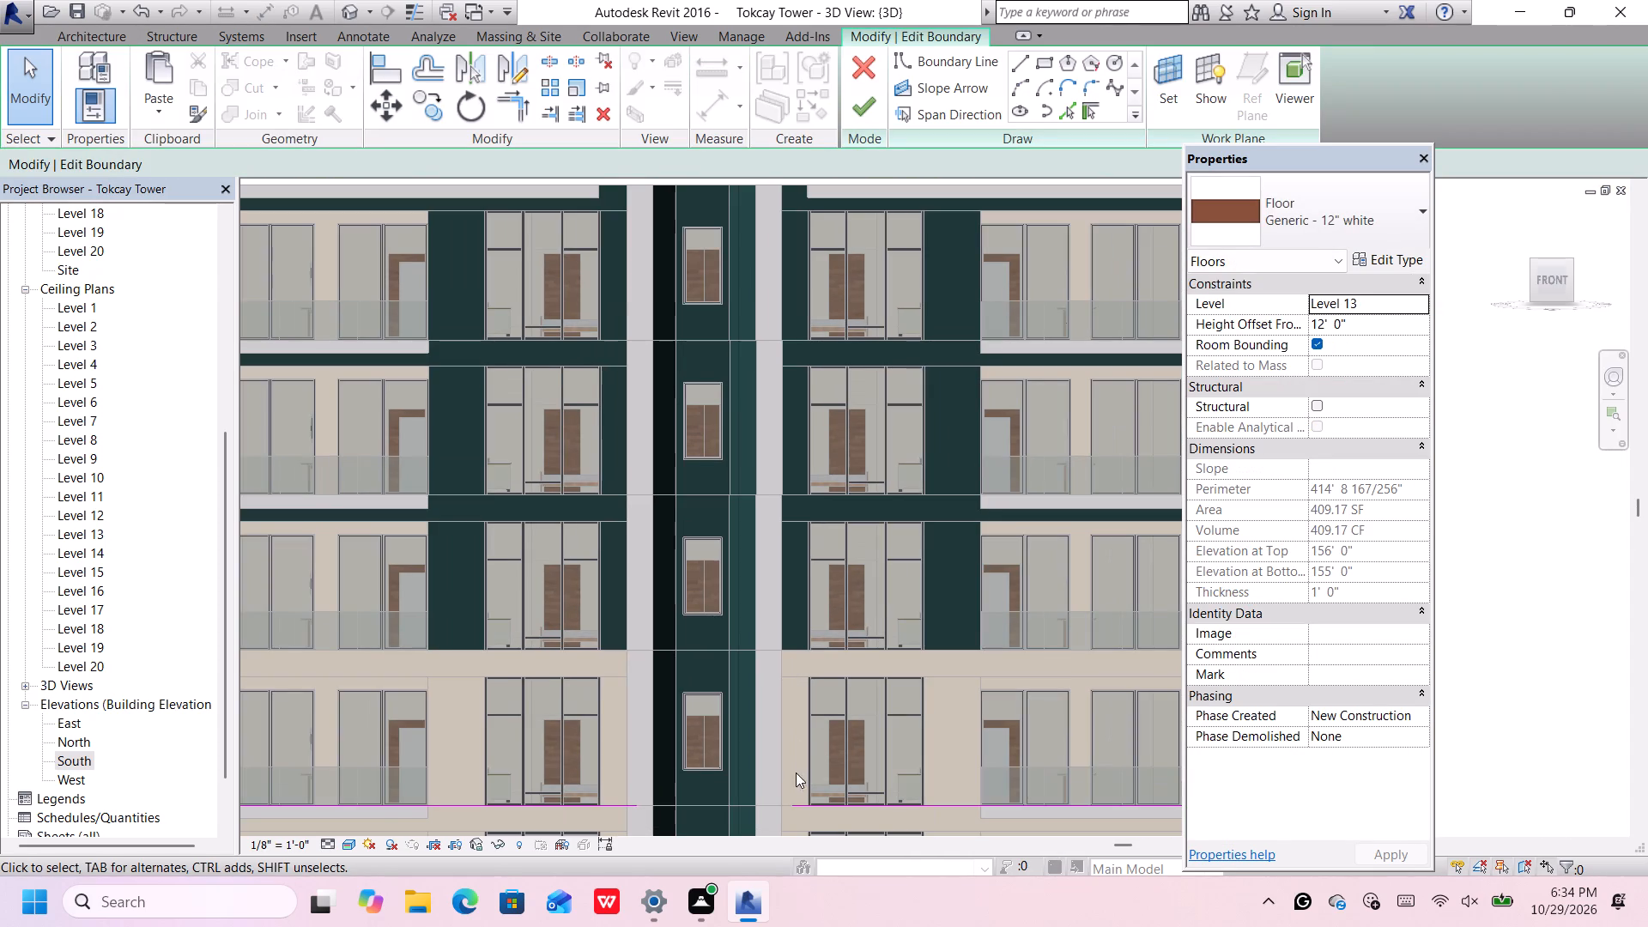
pyautogui.moveTo(815, 698); pyautogui.dragTo(809, 660, button='middle')
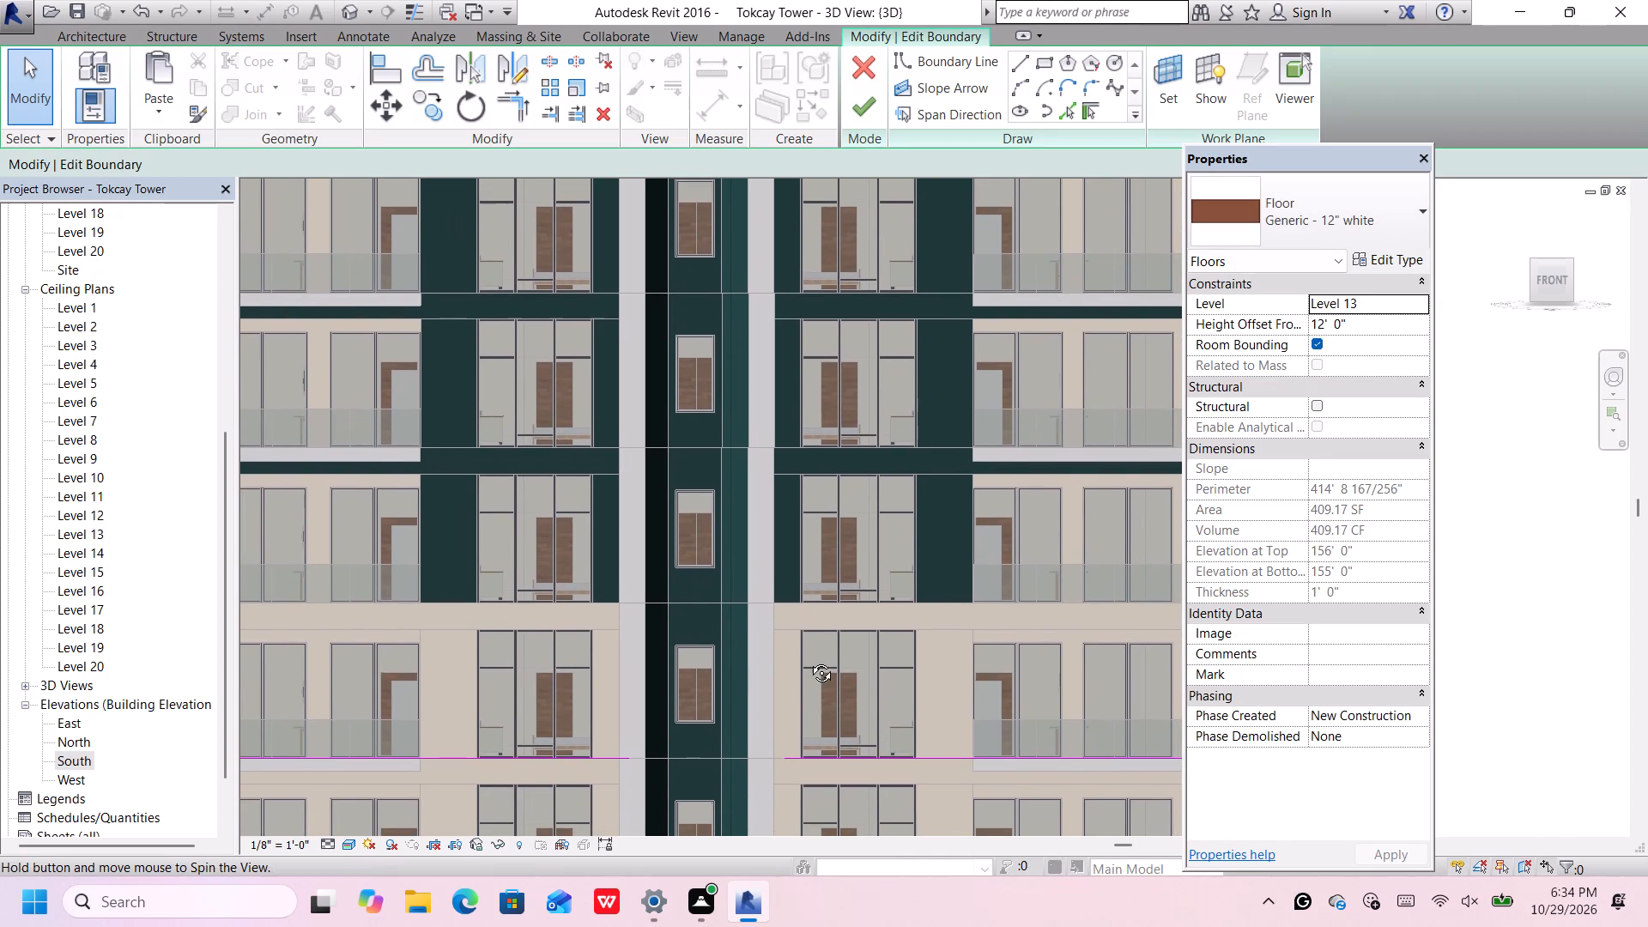
pyautogui.moveTo(809, 660); pyautogui.dragTo(820, 690, button='middle')
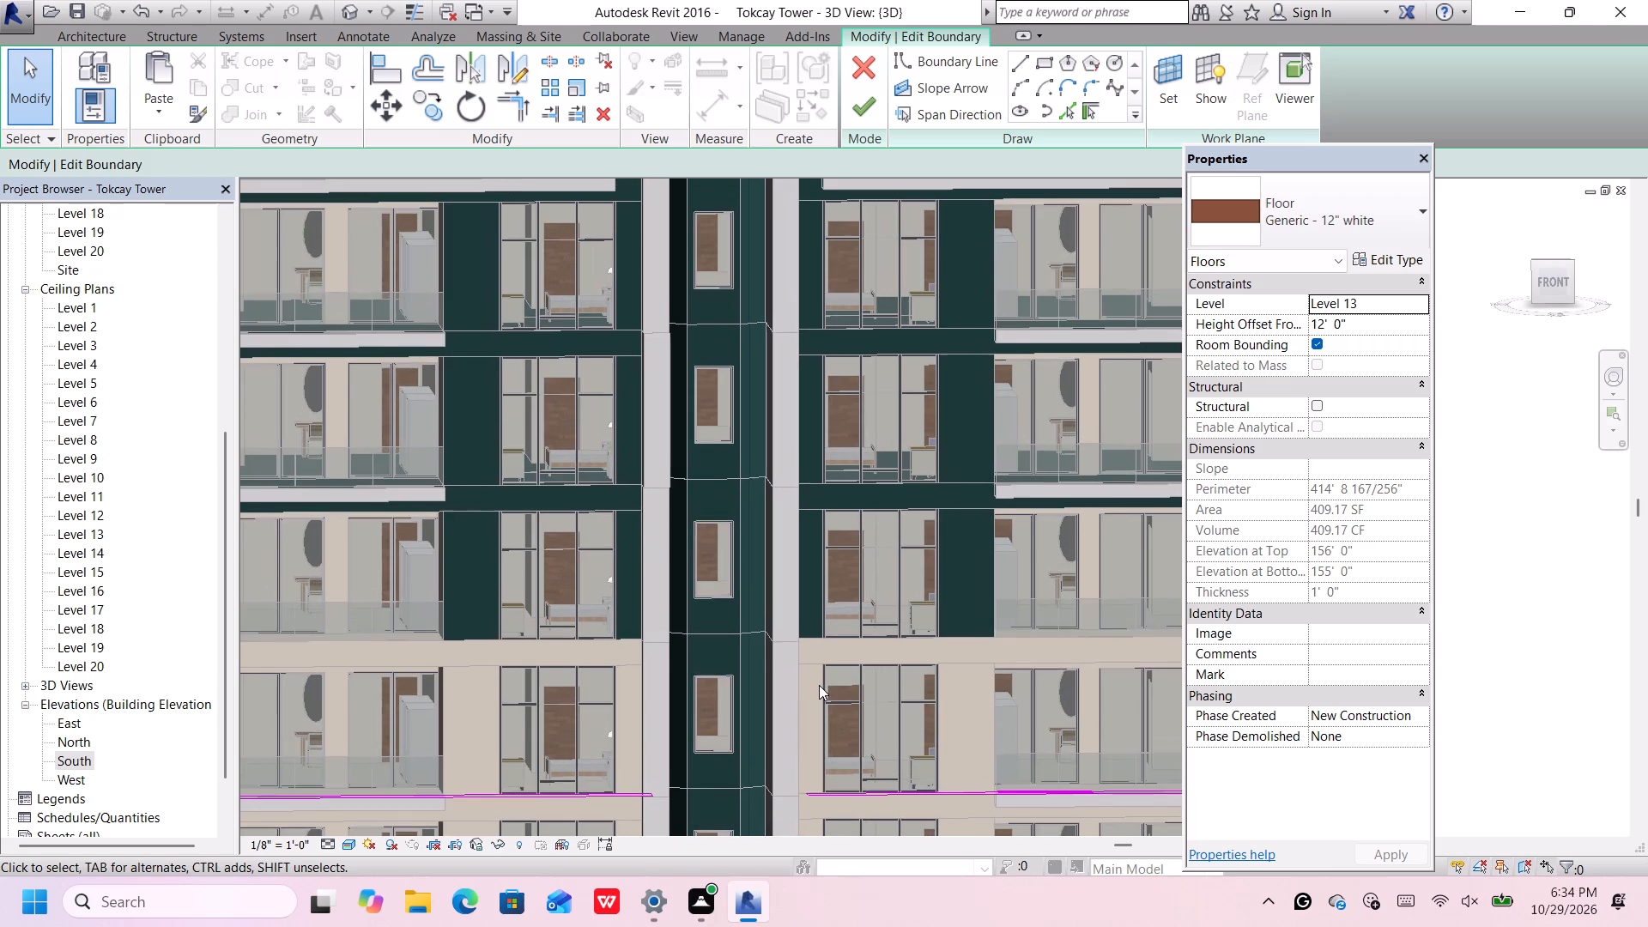
pyautogui.scroll(-5, 818, 681)
pyautogui.scroll(12, 829, 730)
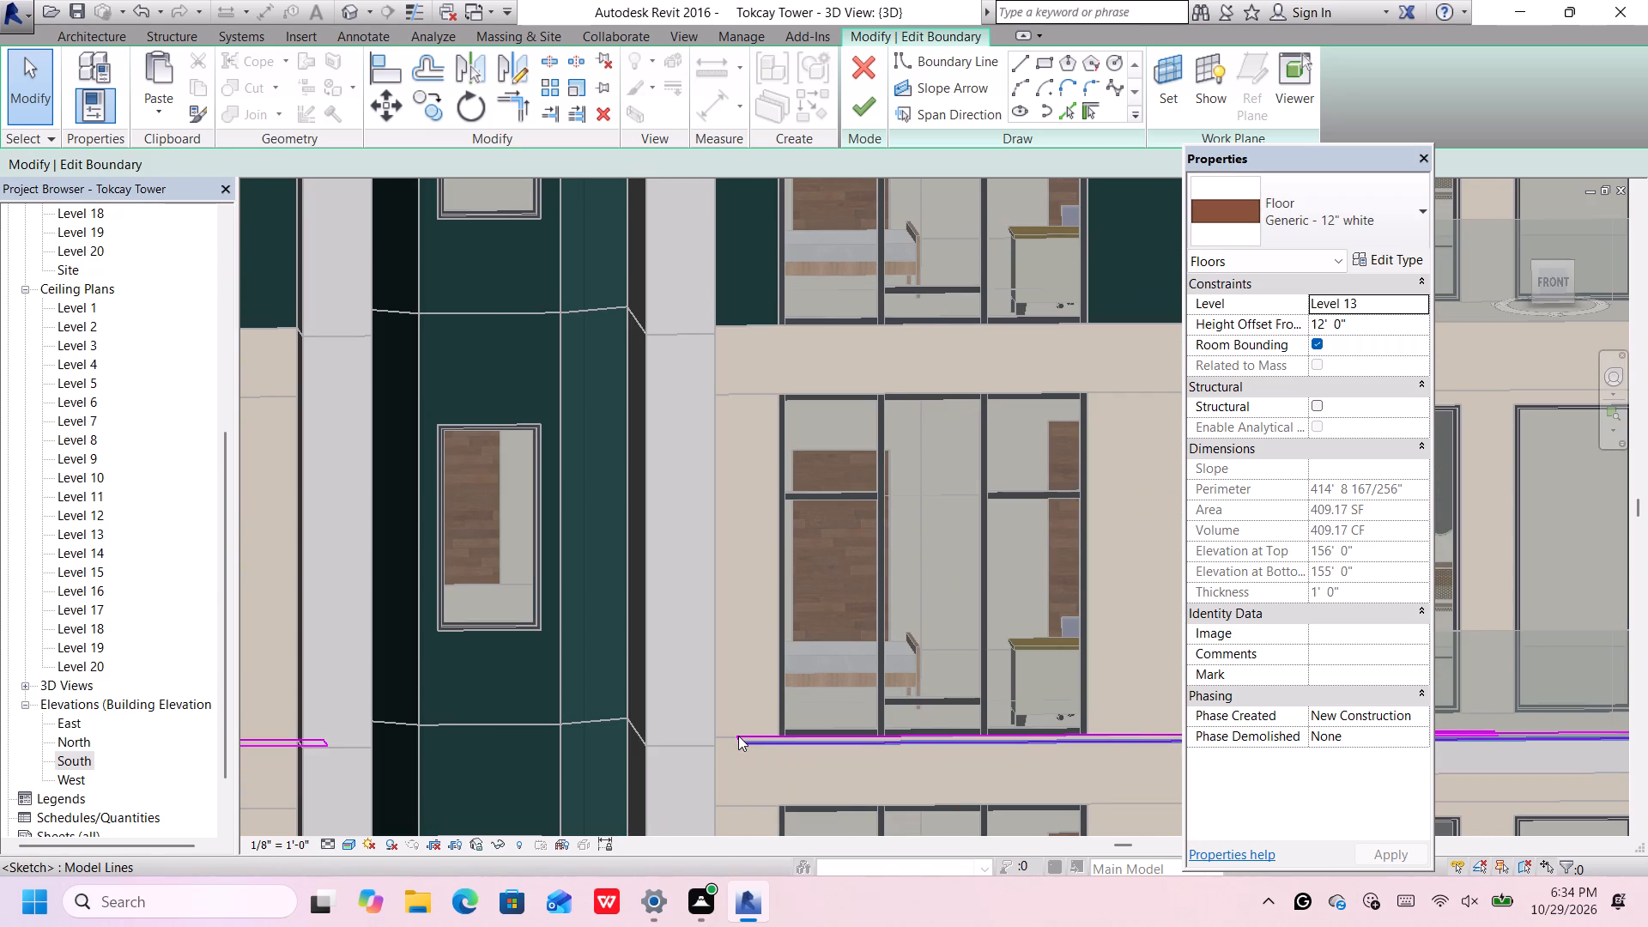
pyautogui.scroll(5, 738, 736)
pyautogui.click(738, 742)
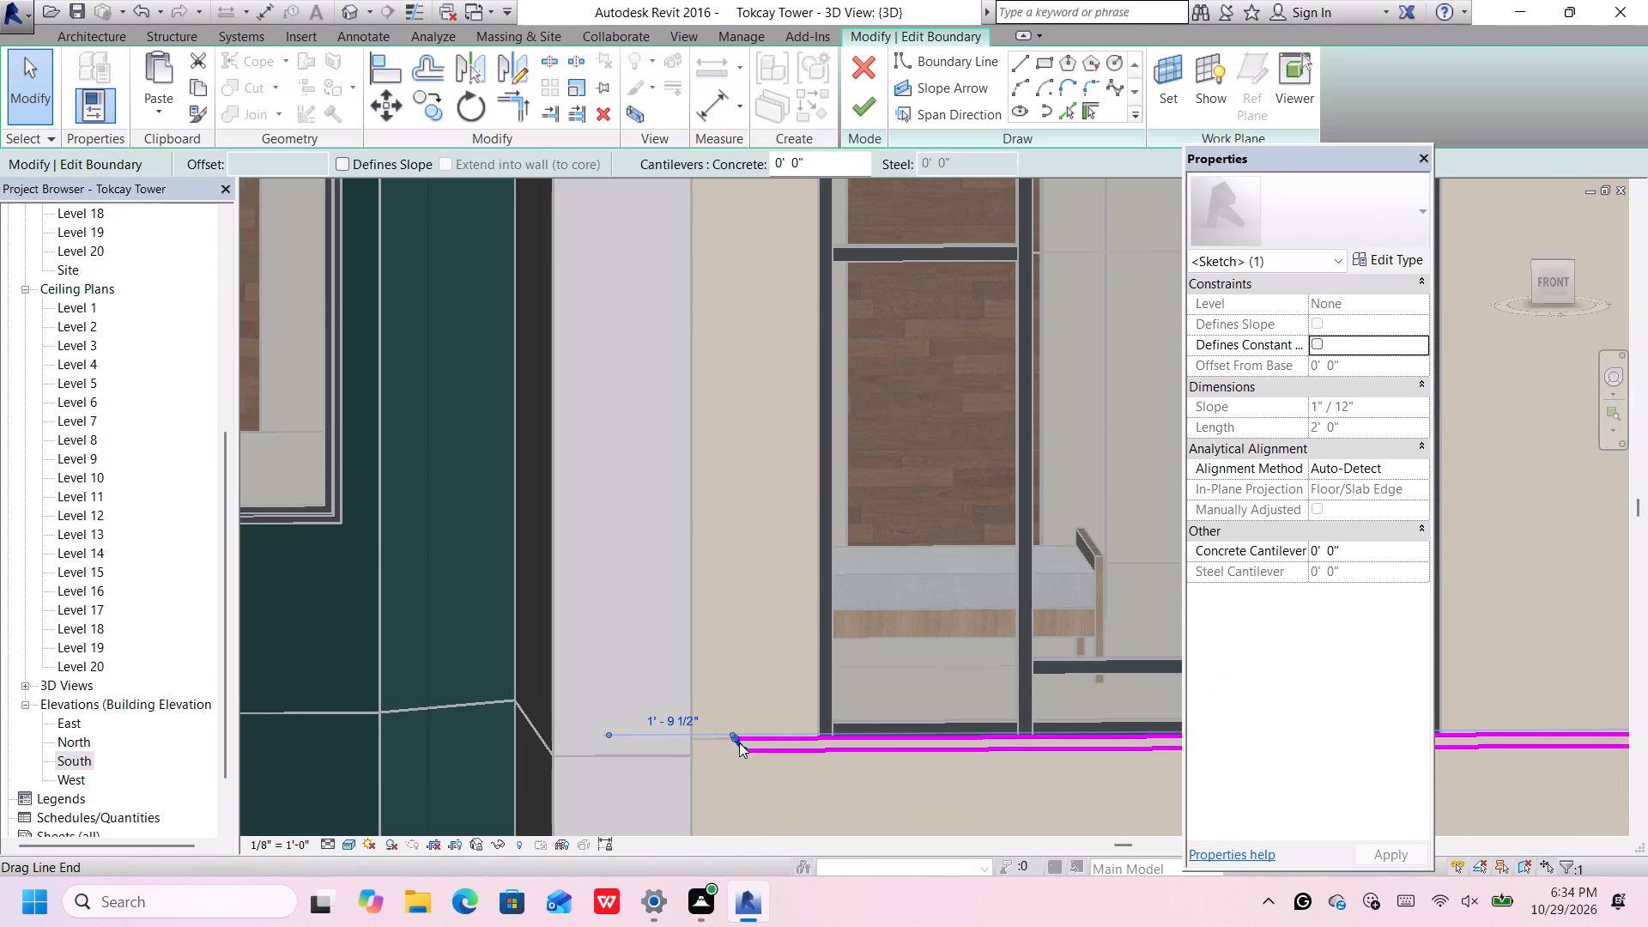
pyautogui.press('Left')
pyautogui.press('Left')
pyautogui.press('Left')
pyautogui.press('Left')
pyautogui.press('Left')
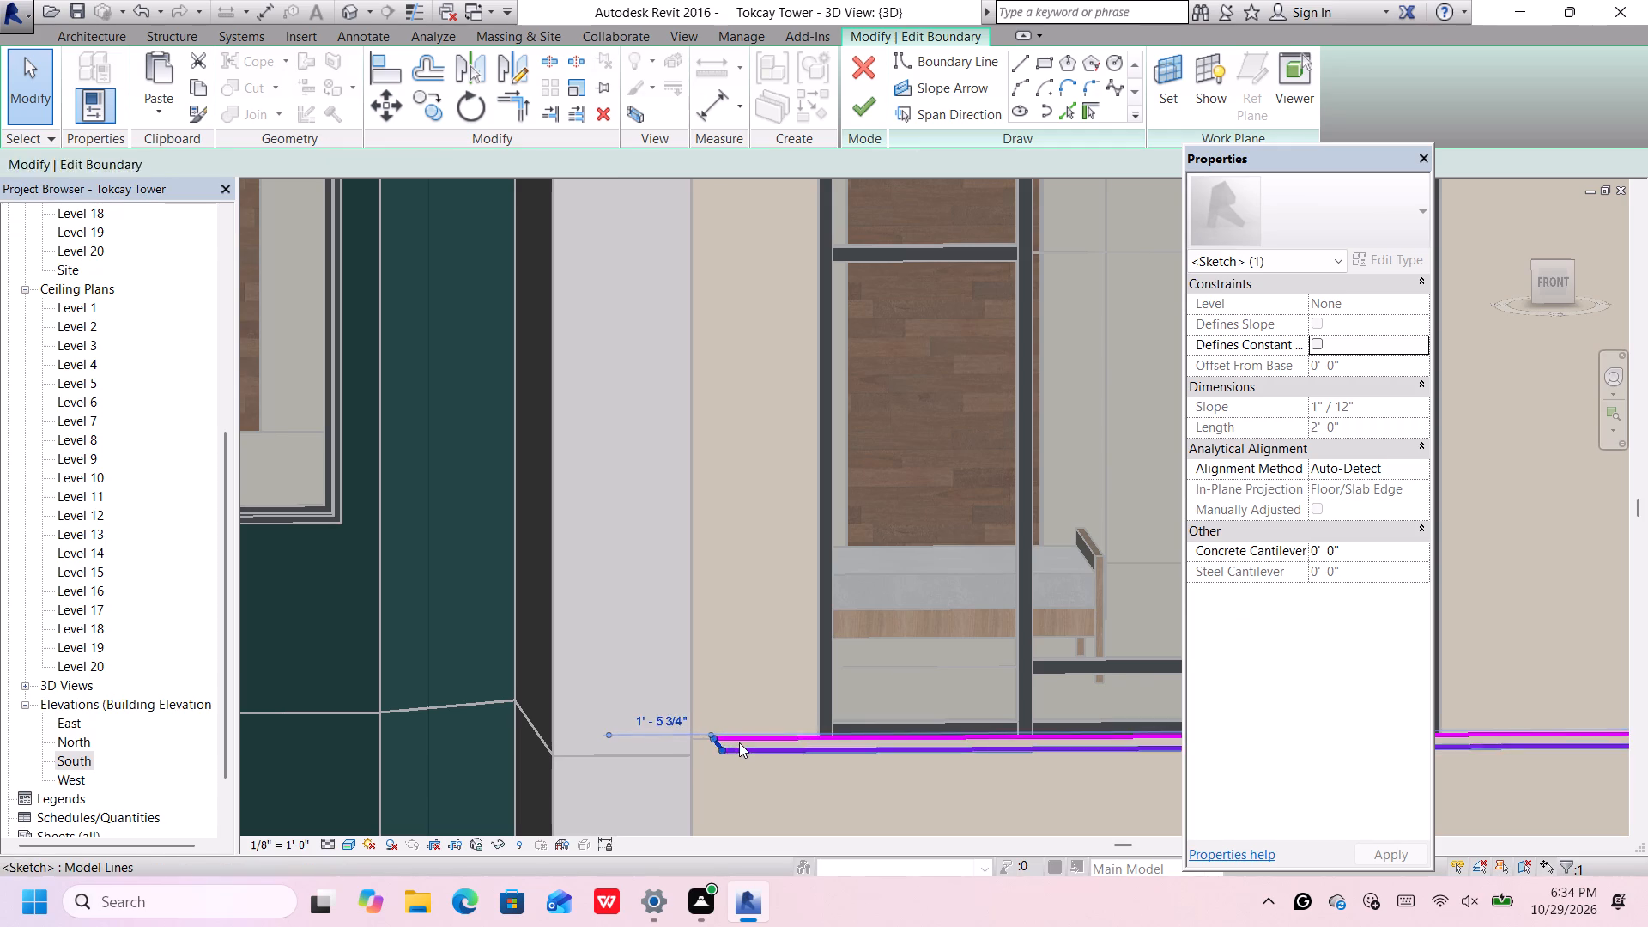
pyautogui.press('Left')
pyautogui.press('Left')
pyautogui.press('Left')
pyautogui.press('Left')
pyautogui.press('Left')
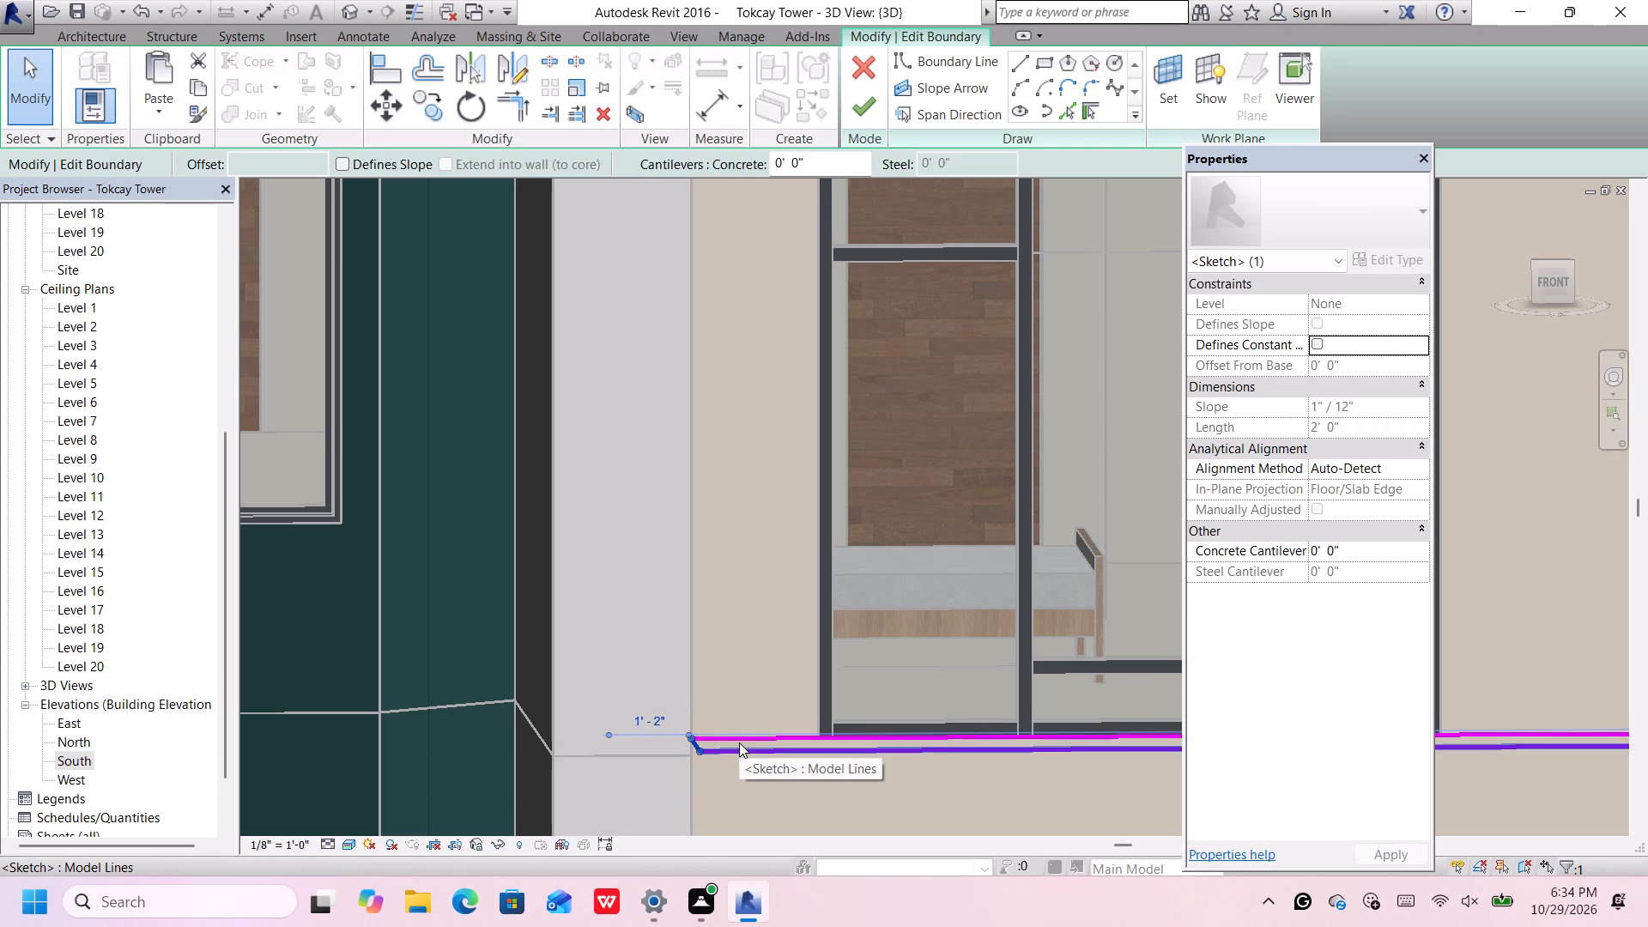
pyautogui.press('Right')
pyautogui.press('Left')
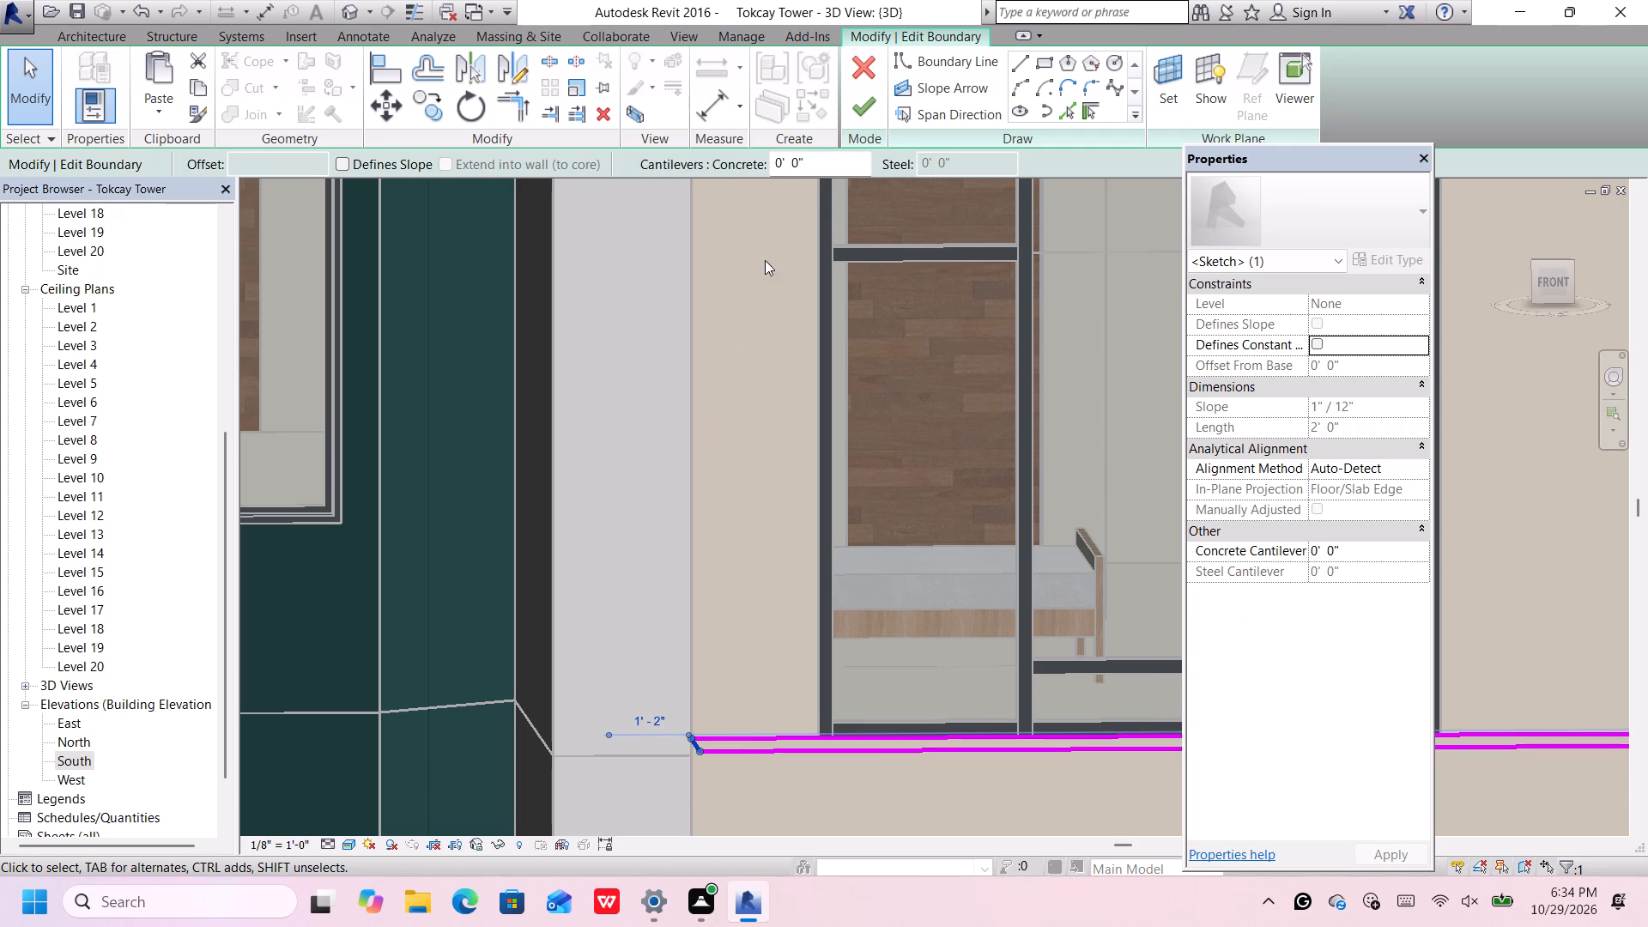
pyautogui.click(864, 104)
# Reopen the Level 13 white slab's boundary, shift the same end line about 4 inches further toward the core, finish and clear the selection.
pyautogui.scroll(-3, 748, 615)
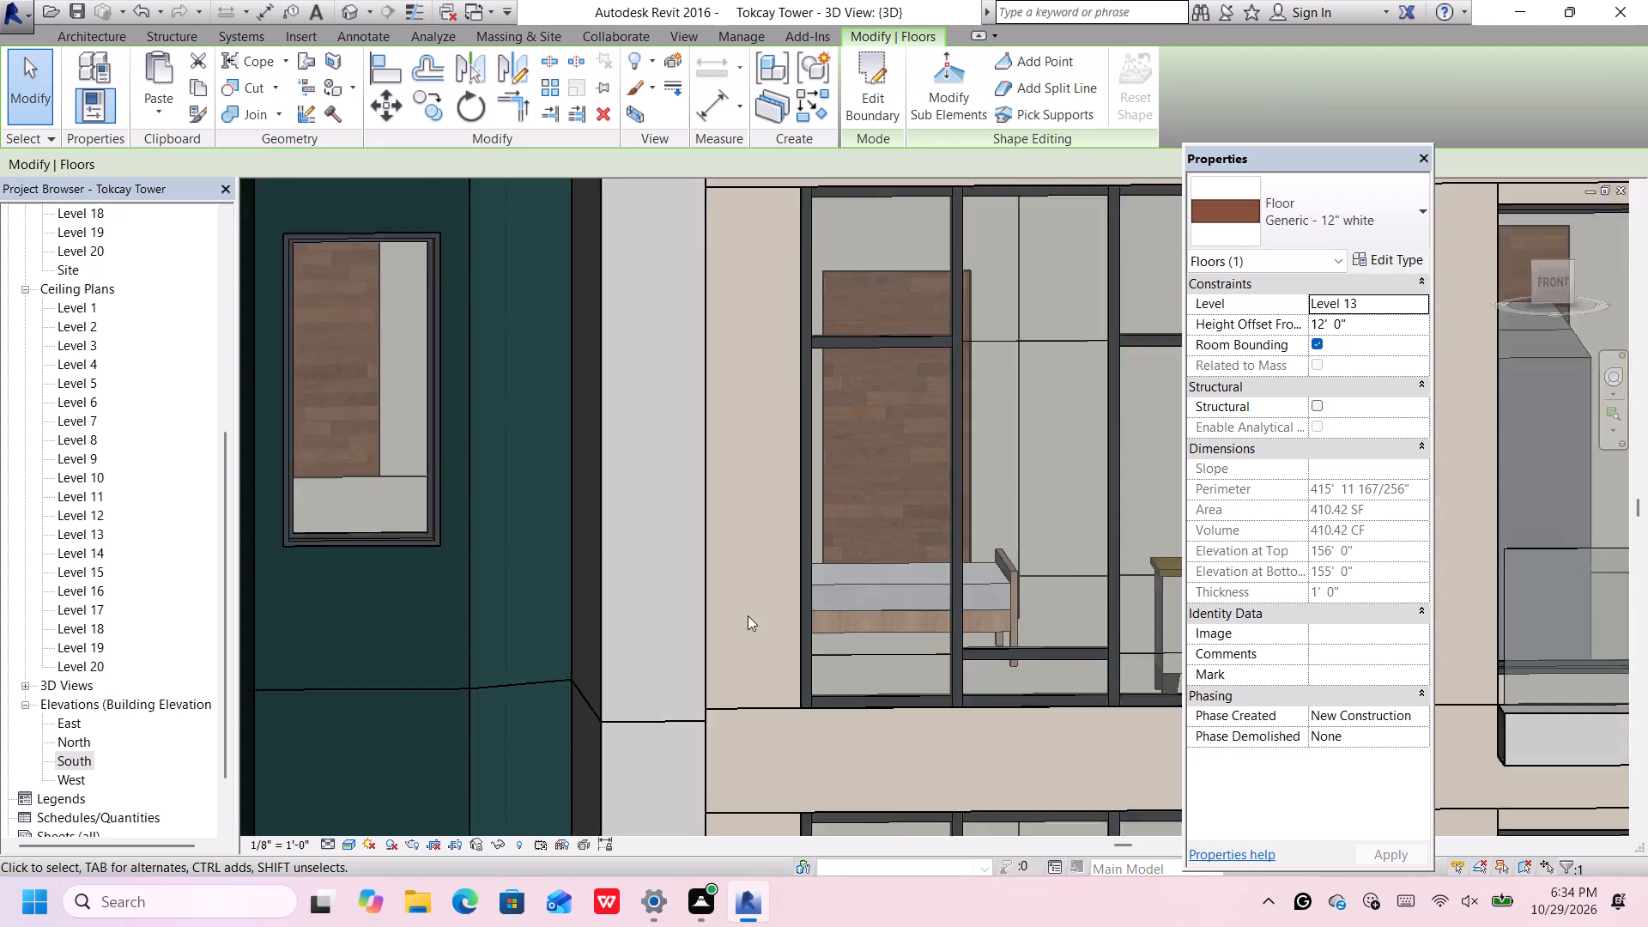
pyautogui.scroll(-5, 748, 615)
pyautogui.scroll(6, 756, 383)
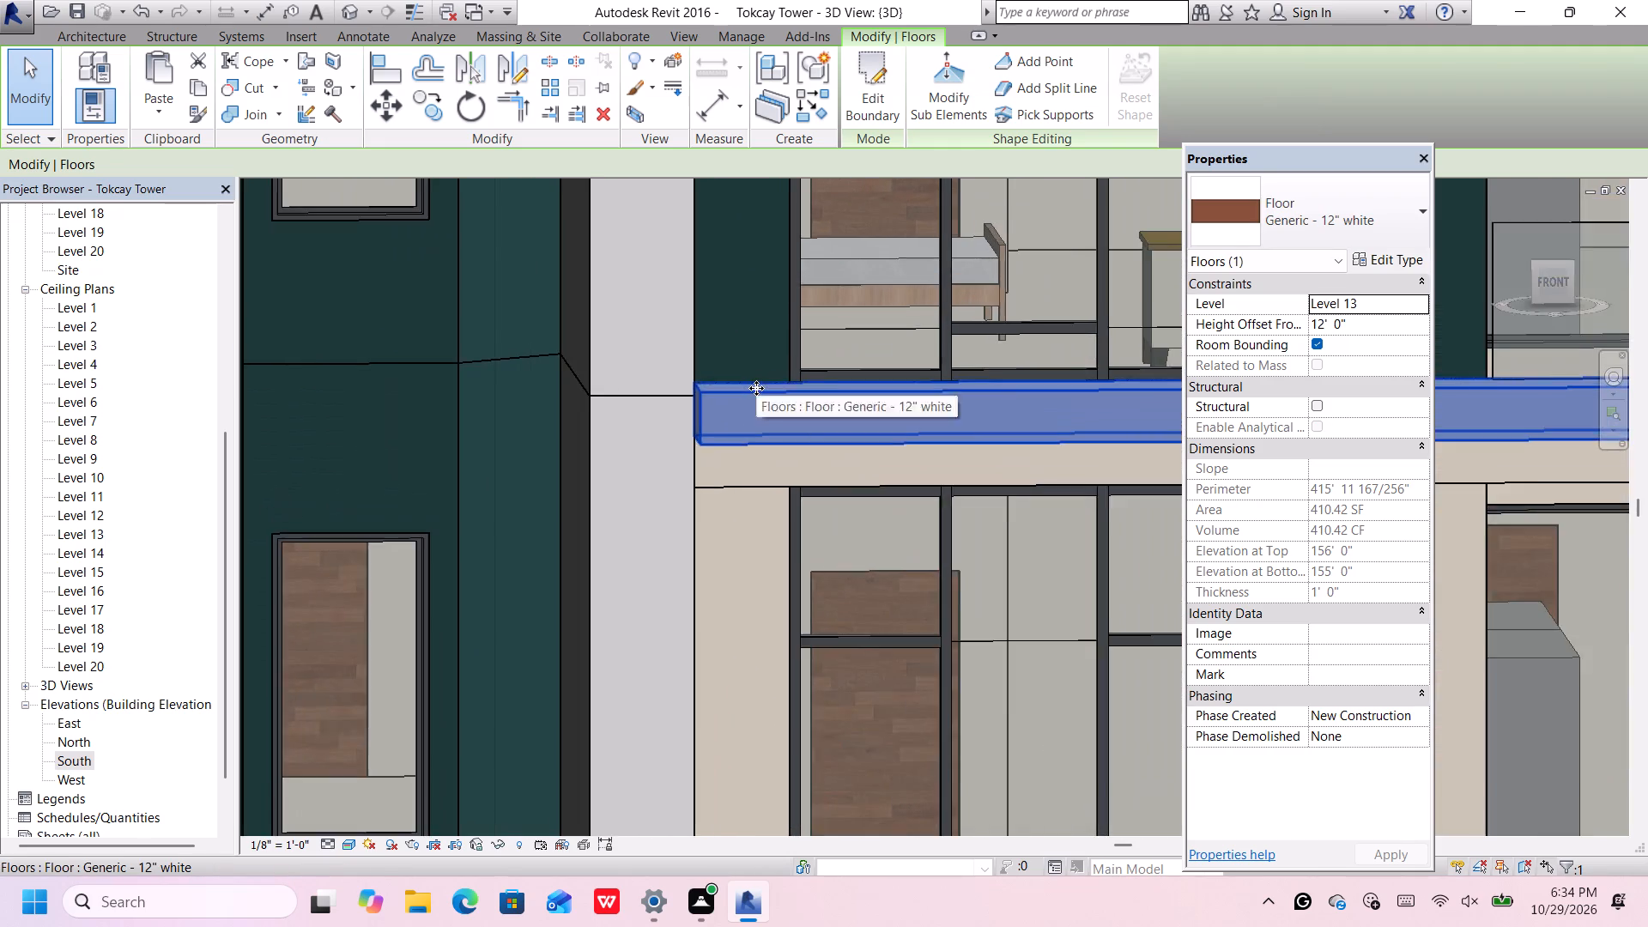
pyautogui.scroll(-3, 756, 388)
pyautogui.scroll(7, 738, 391)
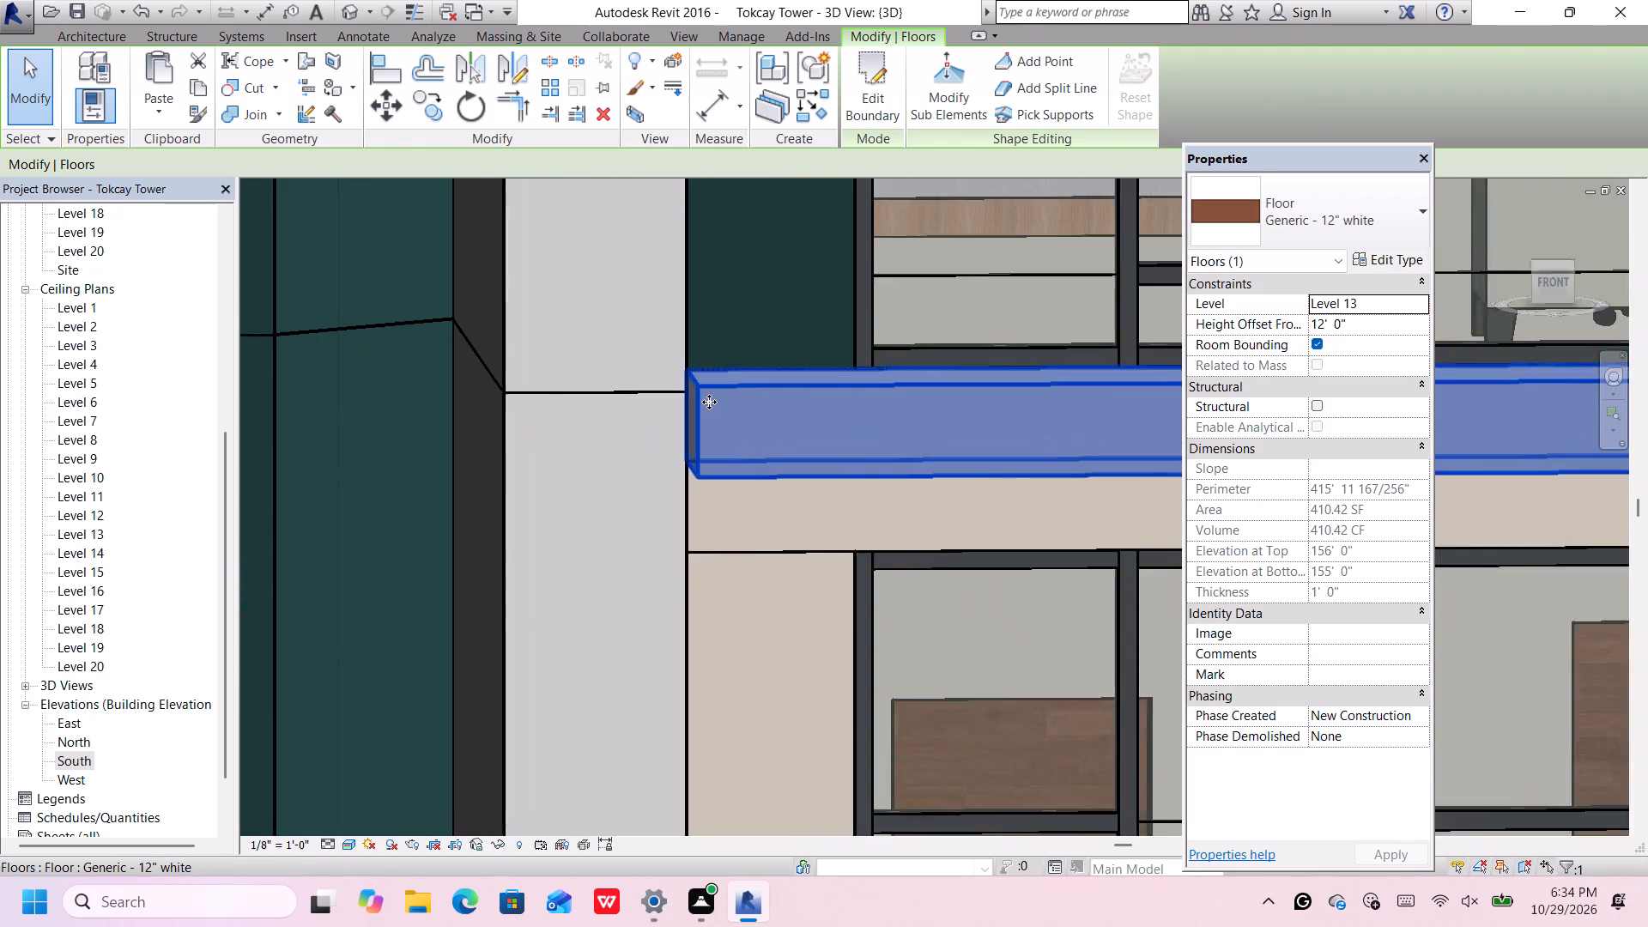
pyautogui.scroll(2, 709, 402)
pyautogui.click(709, 402)
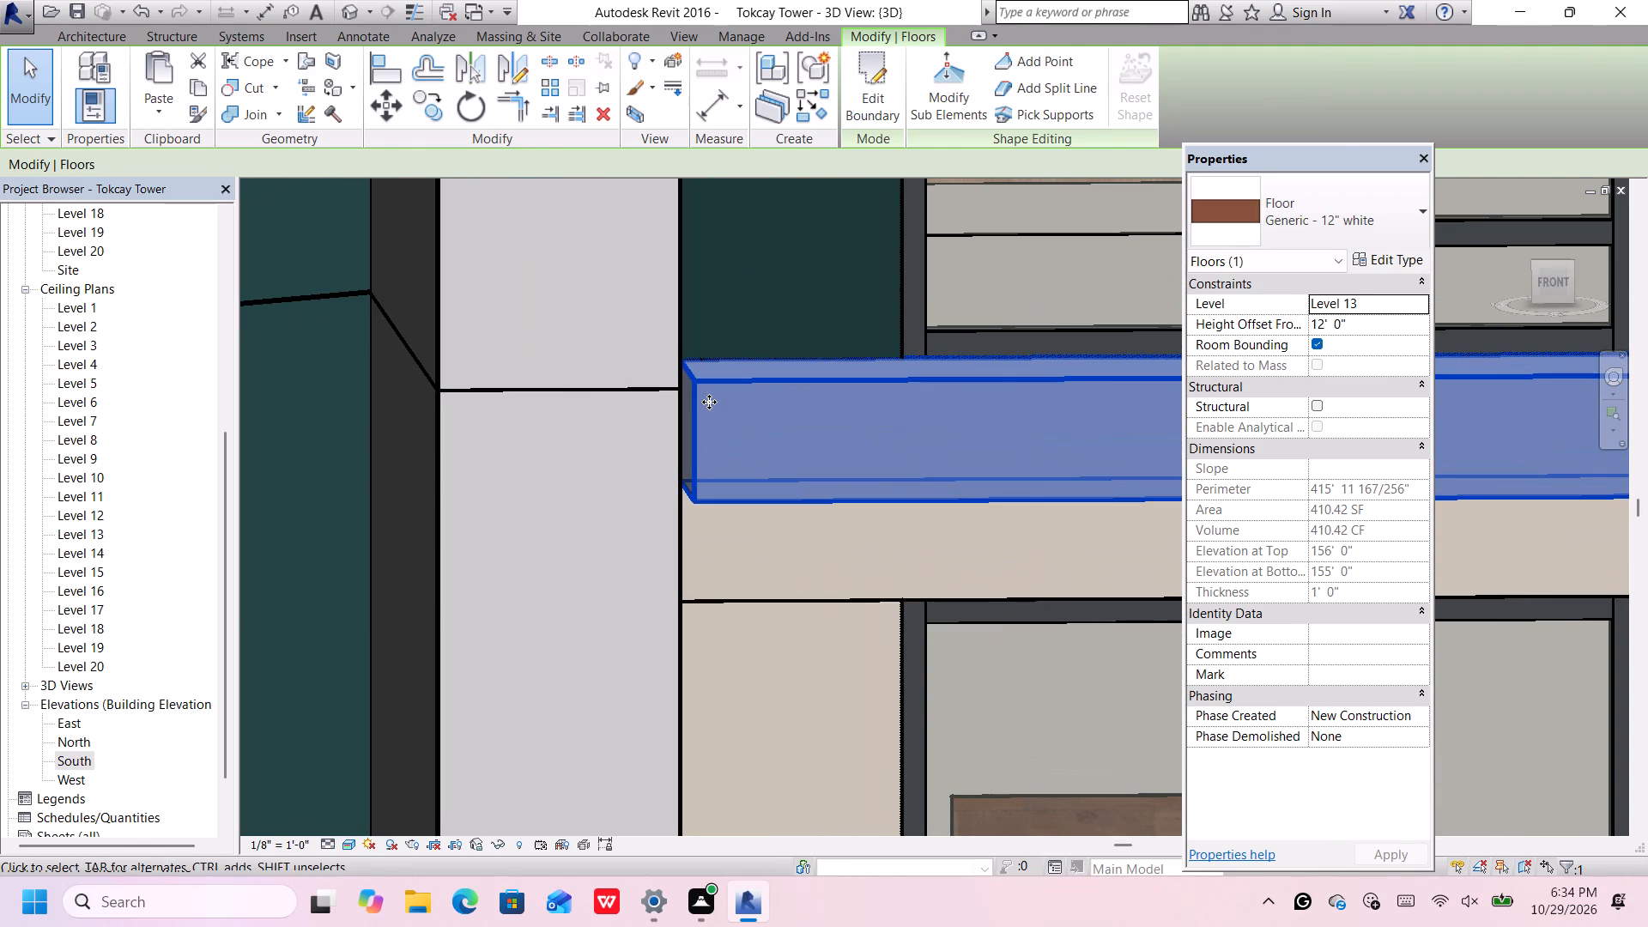
pyautogui.doubleClick(709, 402)
pyautogui.doubleClick(716, 385)
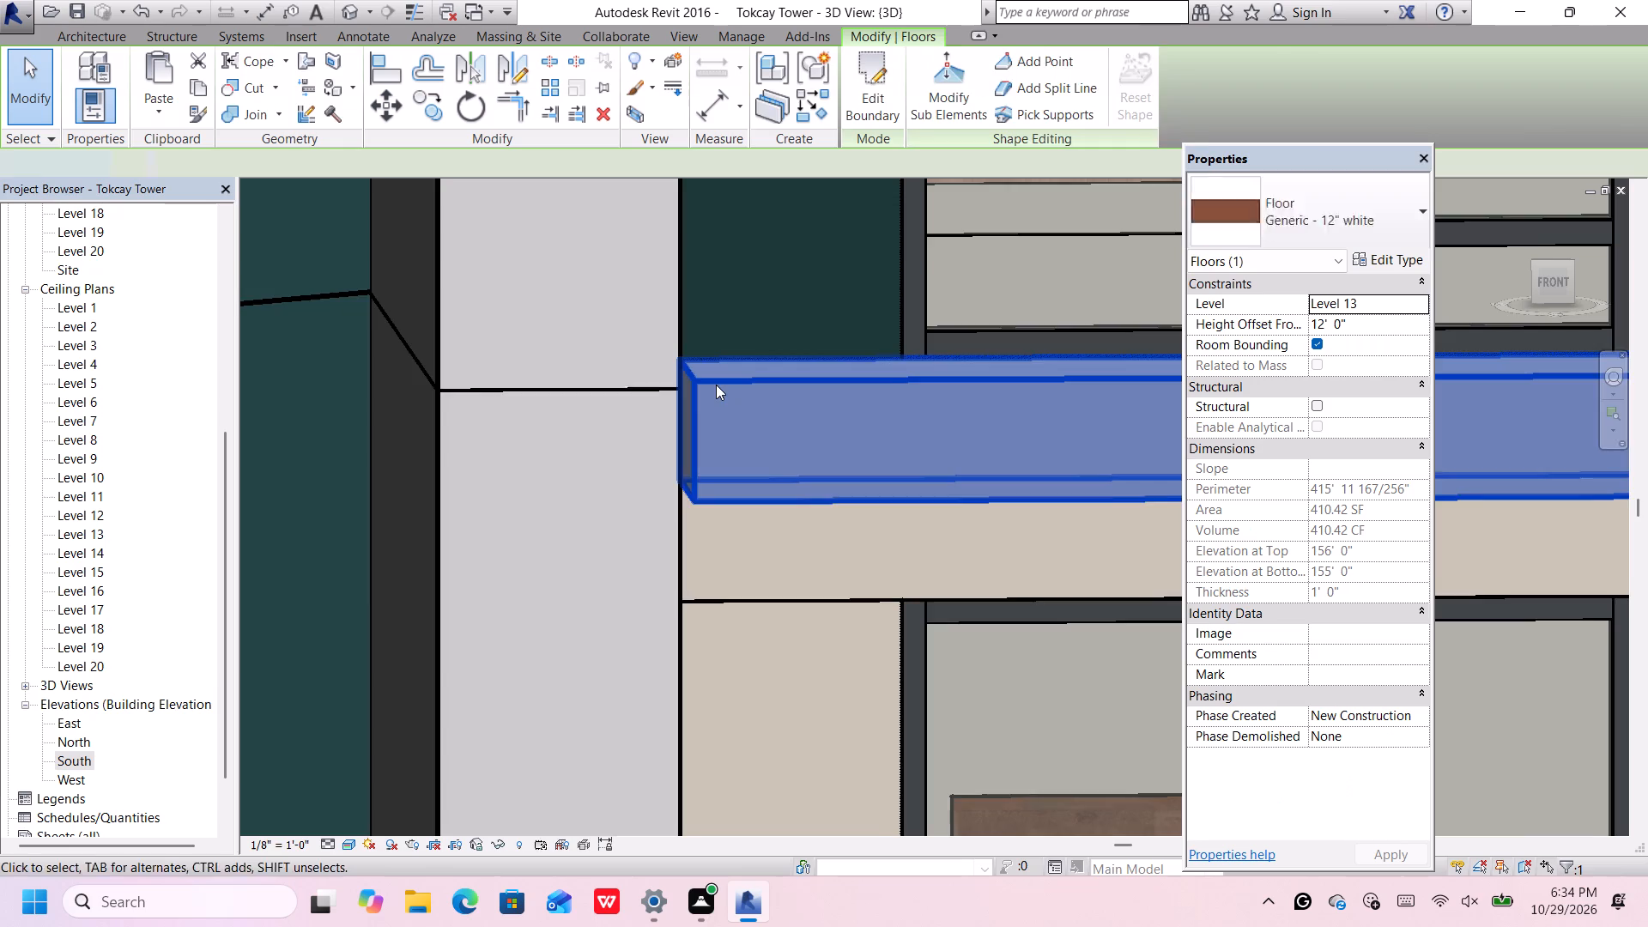
pyautogui.scroll(-10, 716, 385)
pyautogui.scroll(1, 710, 758)
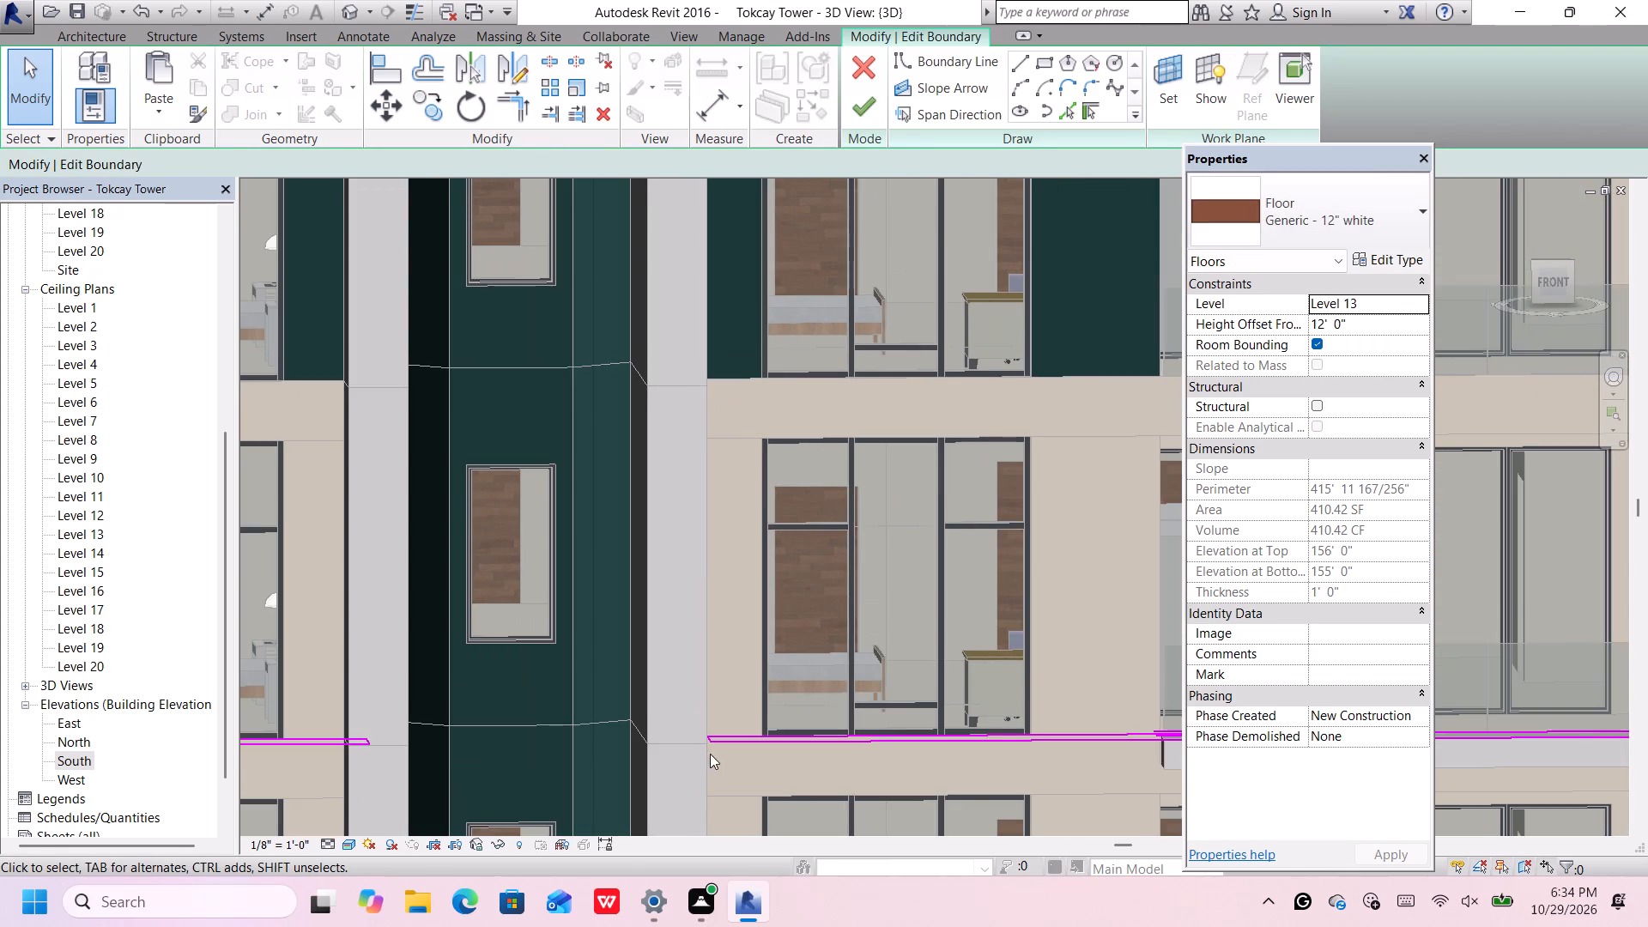
pyautogui.scroll(4, 710, 754)
pyautogui.click(706, 732)
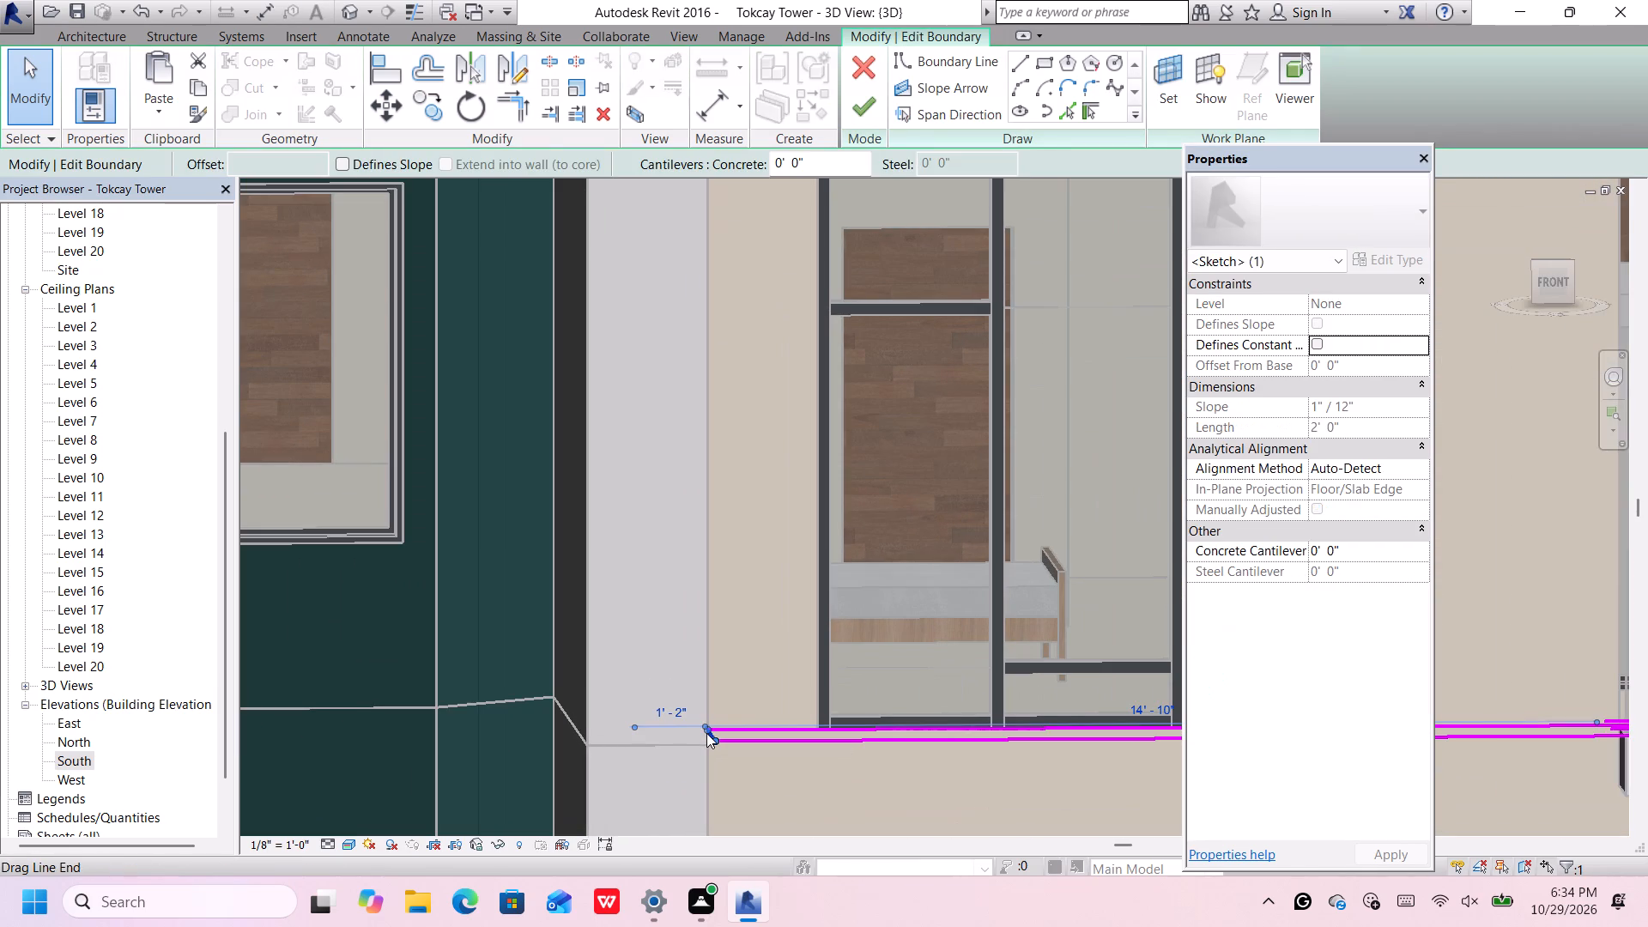
pyautogui.press('Left')
pyautogui.press('Left')
pyautogui.press('Left')
pyautogui.press('Left')
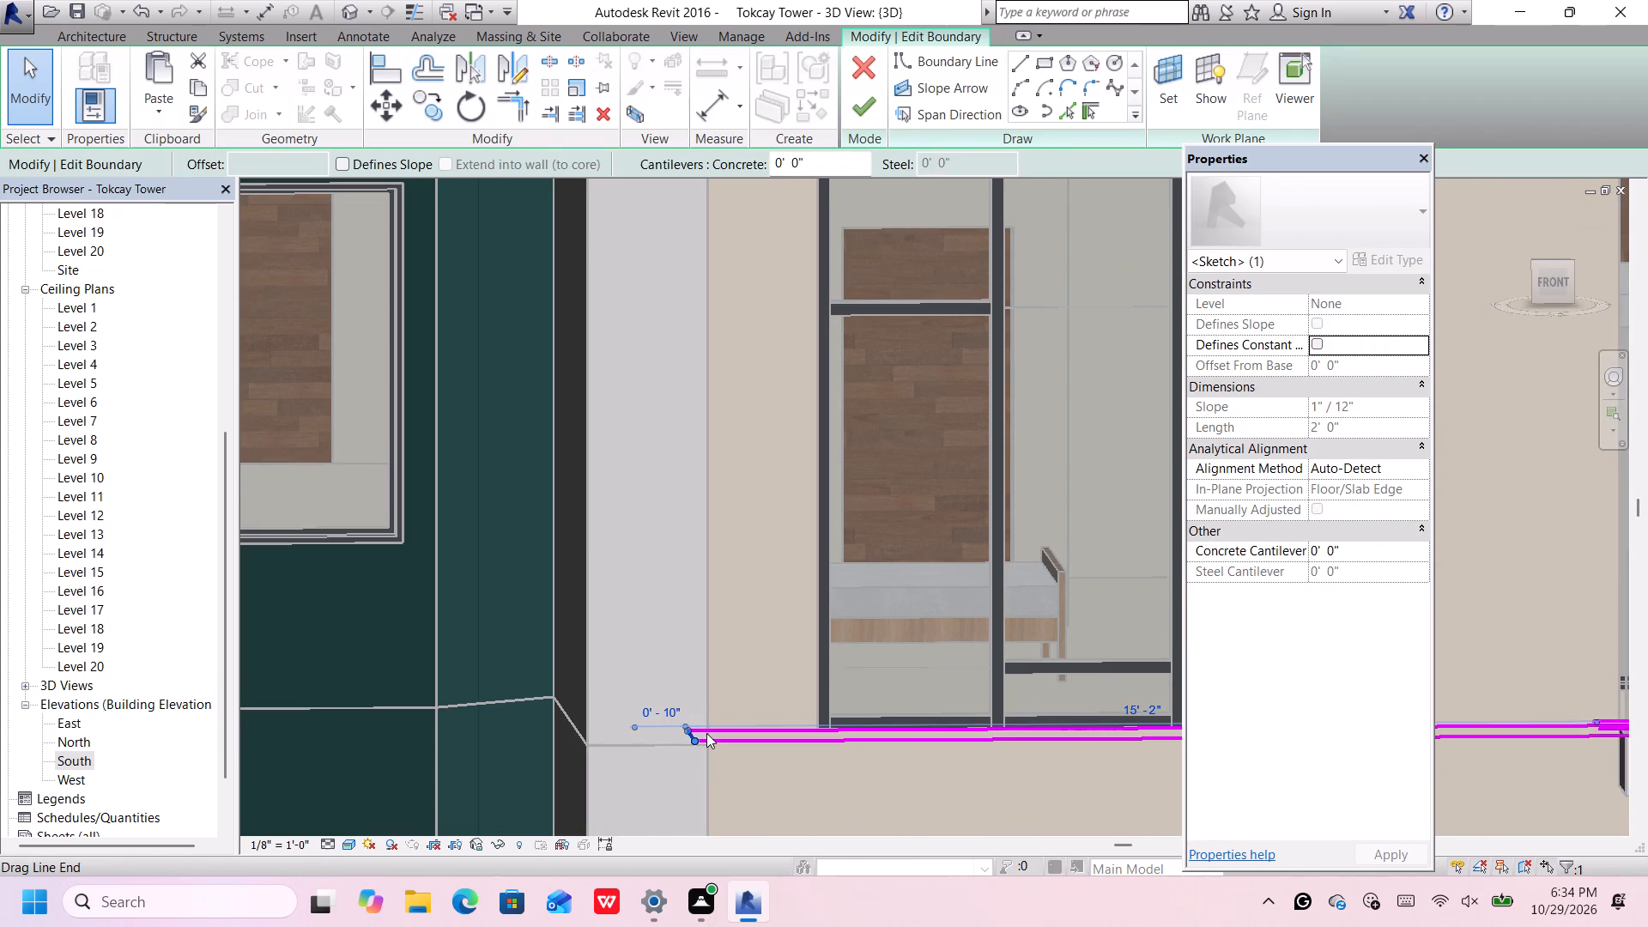
pyautogui.click(864, 101)
pyautogui.scroll(-18, 759, 463)
pyautogui.click(1056, 475)
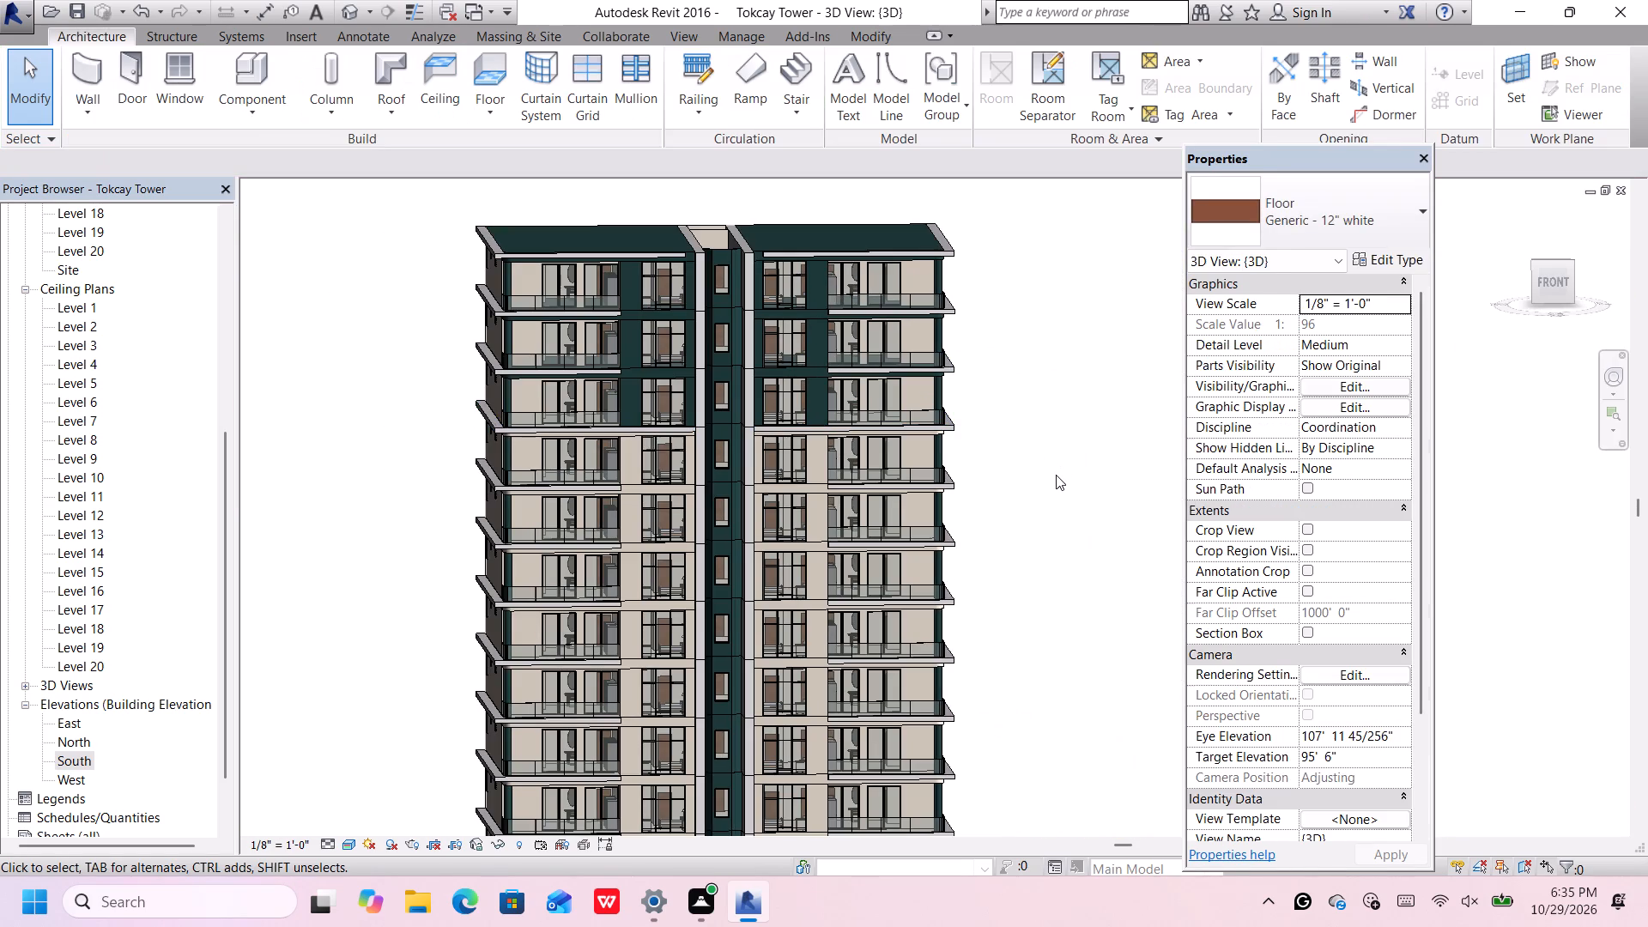
# Duplicate the Level 13 white slab's floor type as Generic - 1.5' white 2.
pyautogui.scroll(1, 1053, 475)
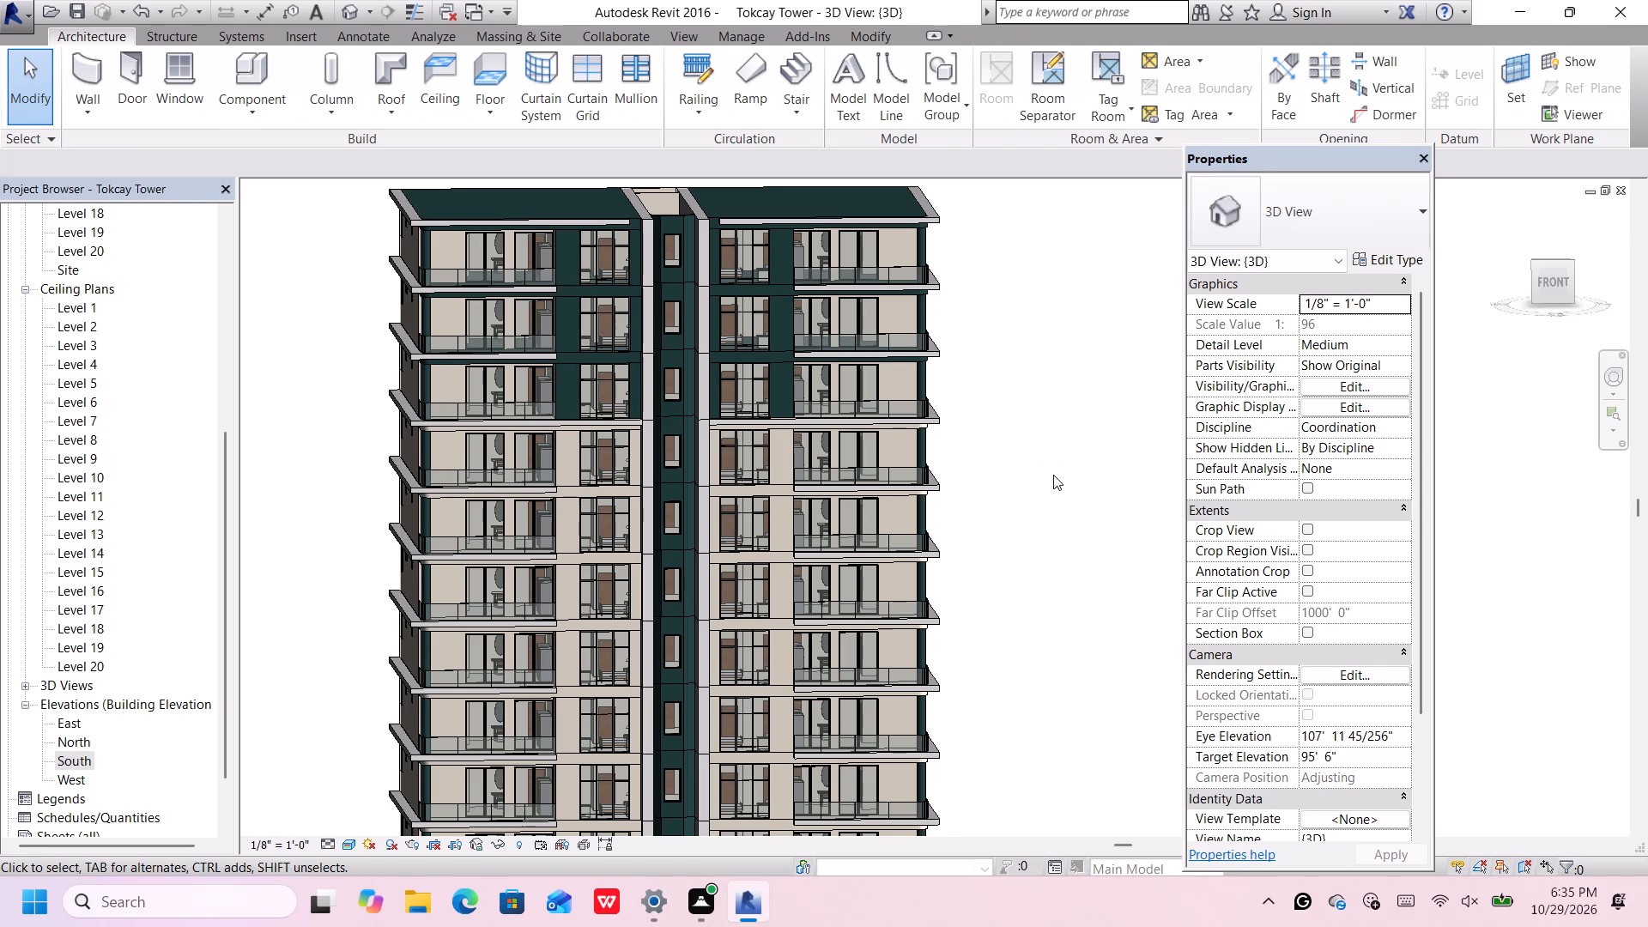
pyautogui.scroll(6, 931, 417)
pyautogui.click(932, 418)
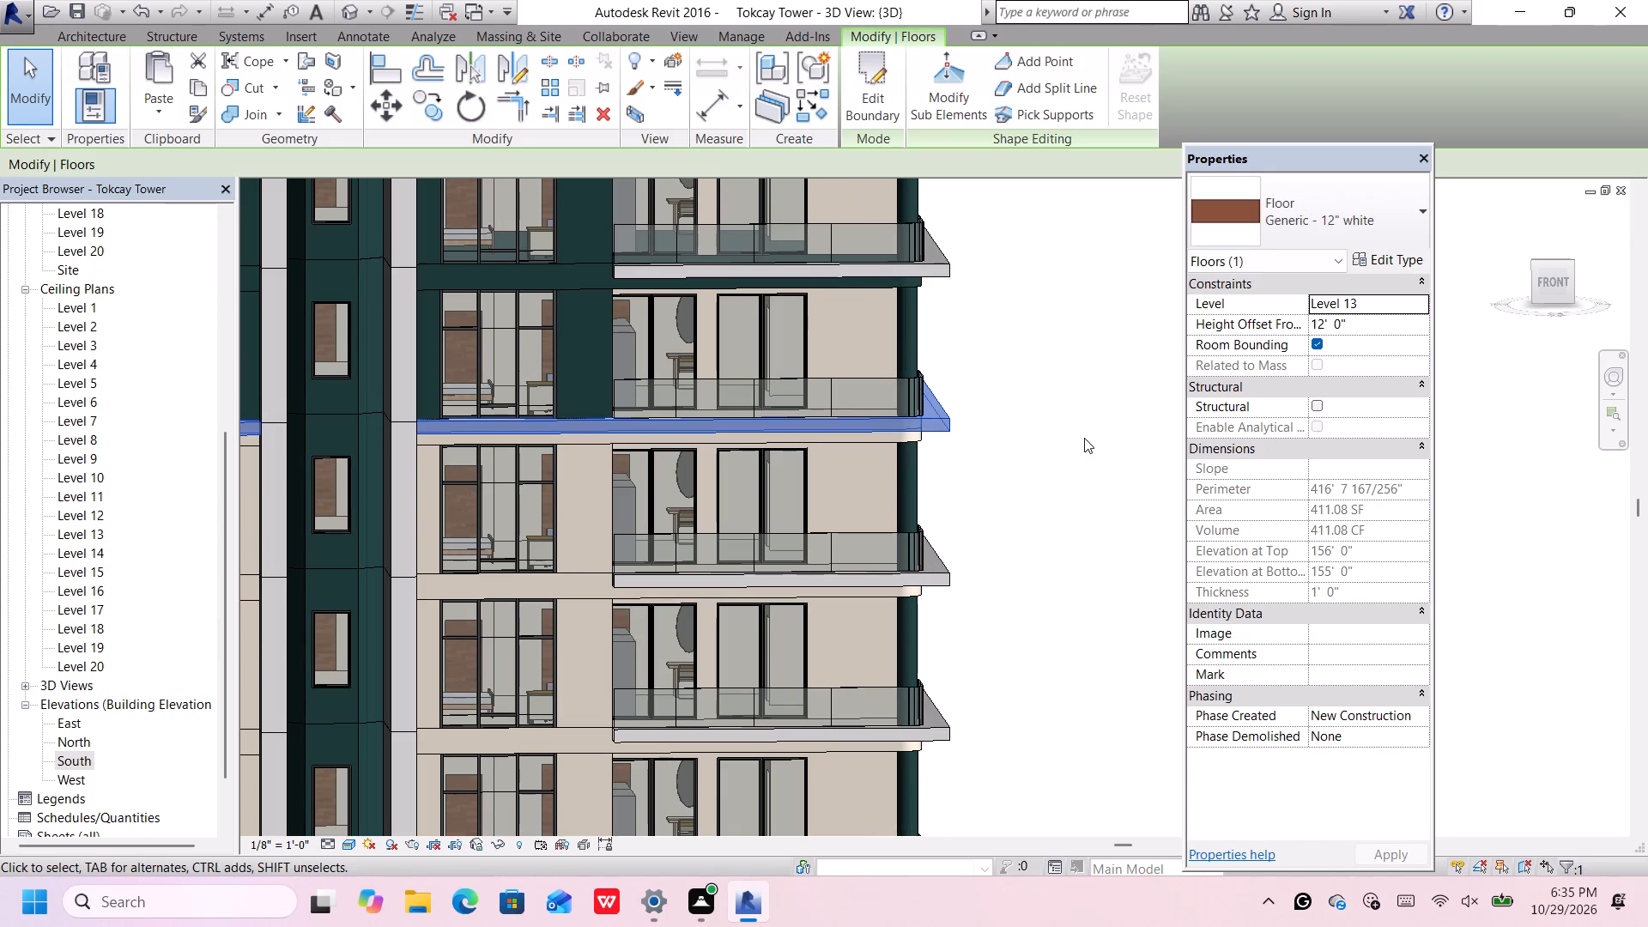
pyautogui.click(1398, 261)
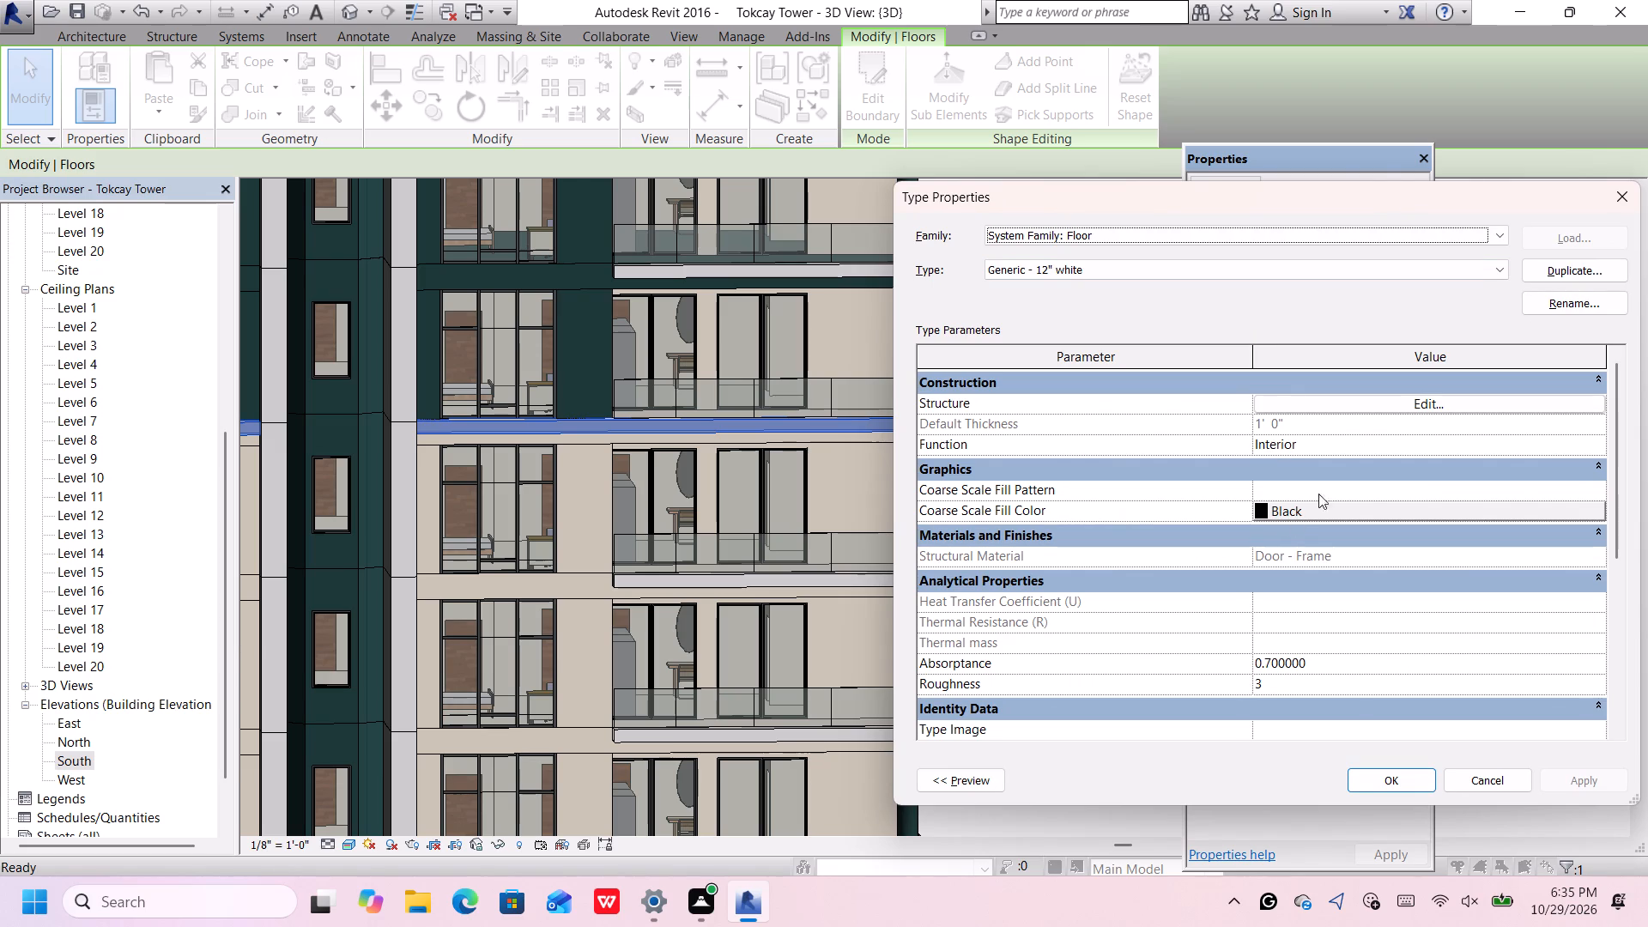
pyautogui.click(1544, 270)
pyautogui.click(1248, 486)
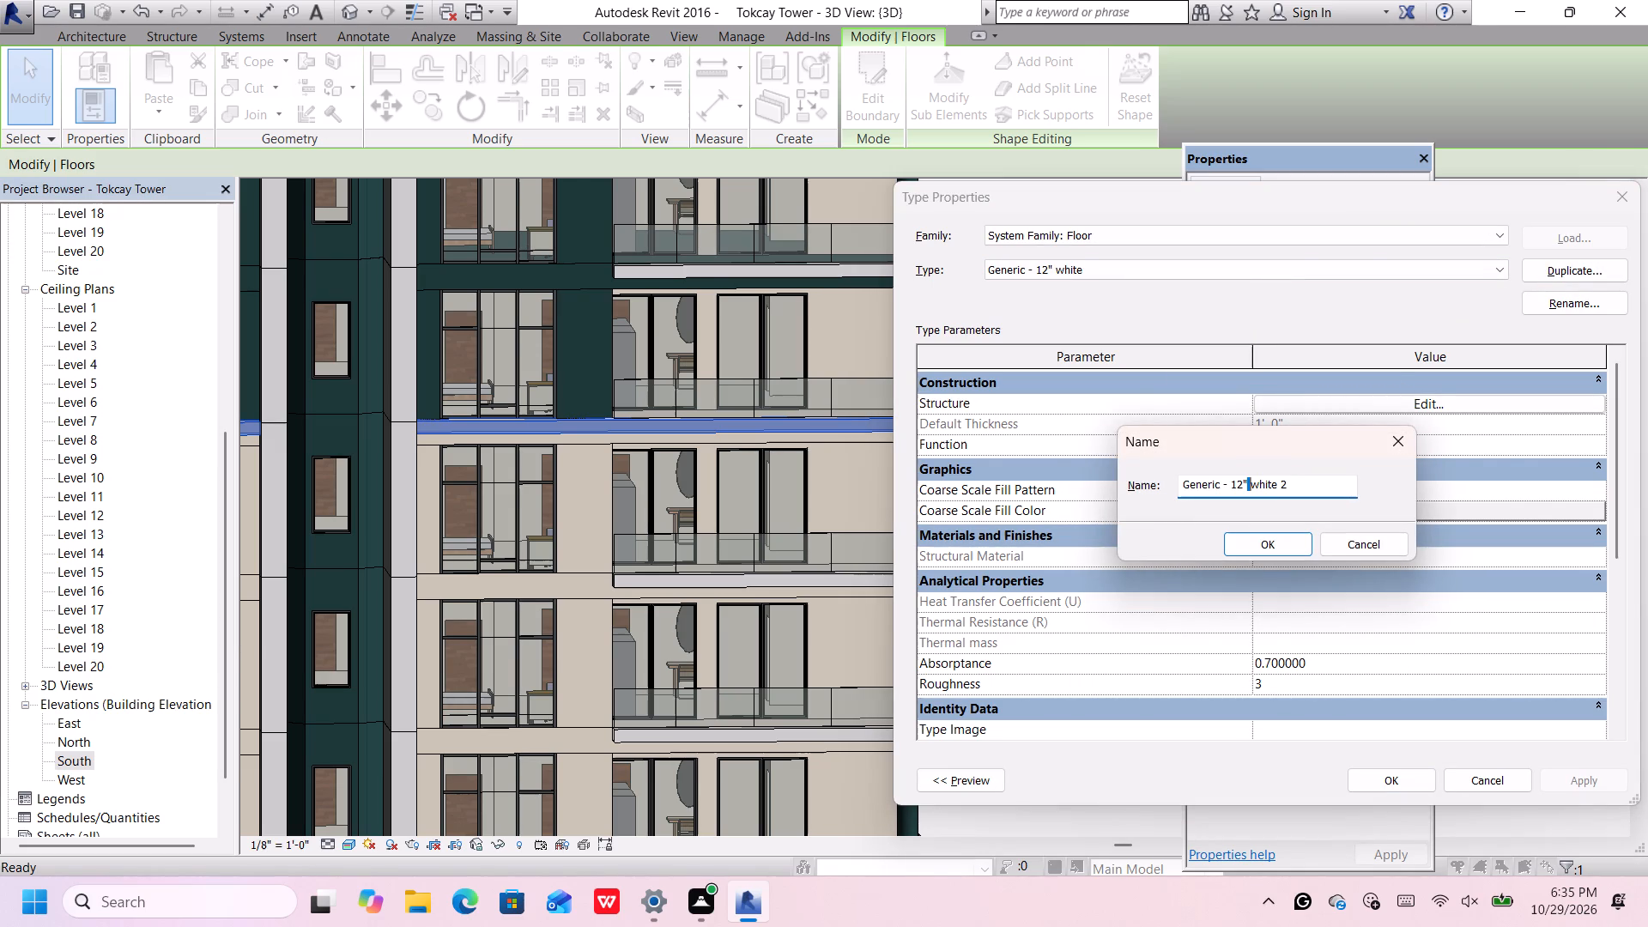
pyautogui.scroll(5, 1245, 491)
pyautogui.click(1248, 488)
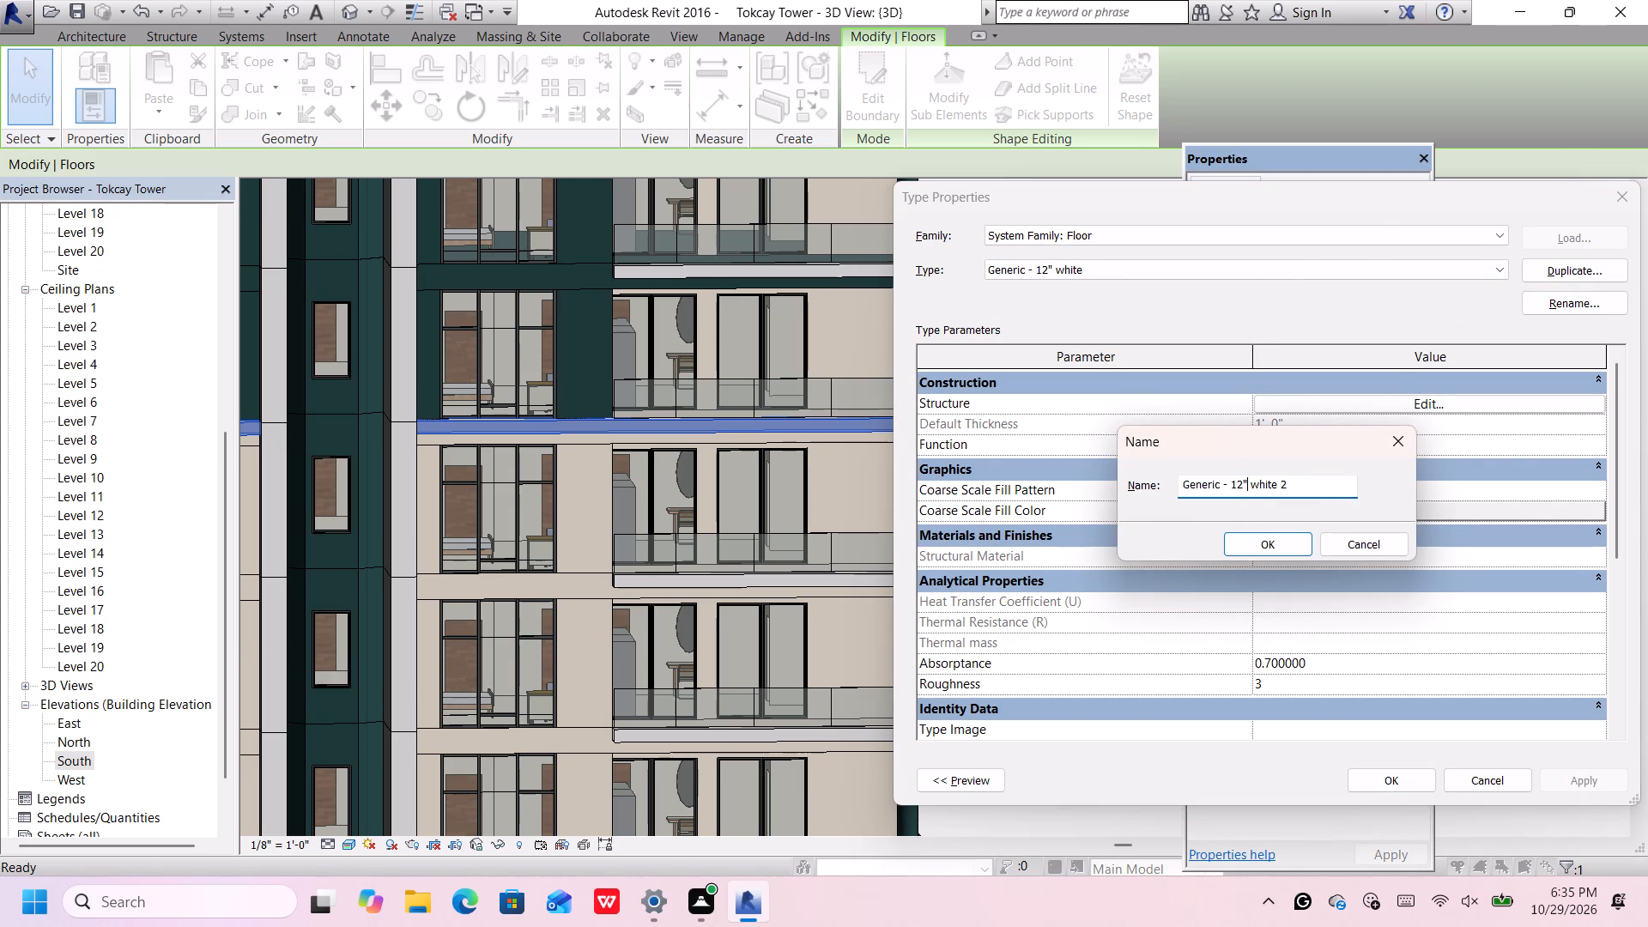
pyautogui.press('BackSpace')
pyautogui.press('BackSpace')
pyautogui.press('BackSpace')
pyautogui.press('BackSpace')
pyautogui.press('space')
pyautogui.write("1.5'")
pyautogui.click(1273, 540)
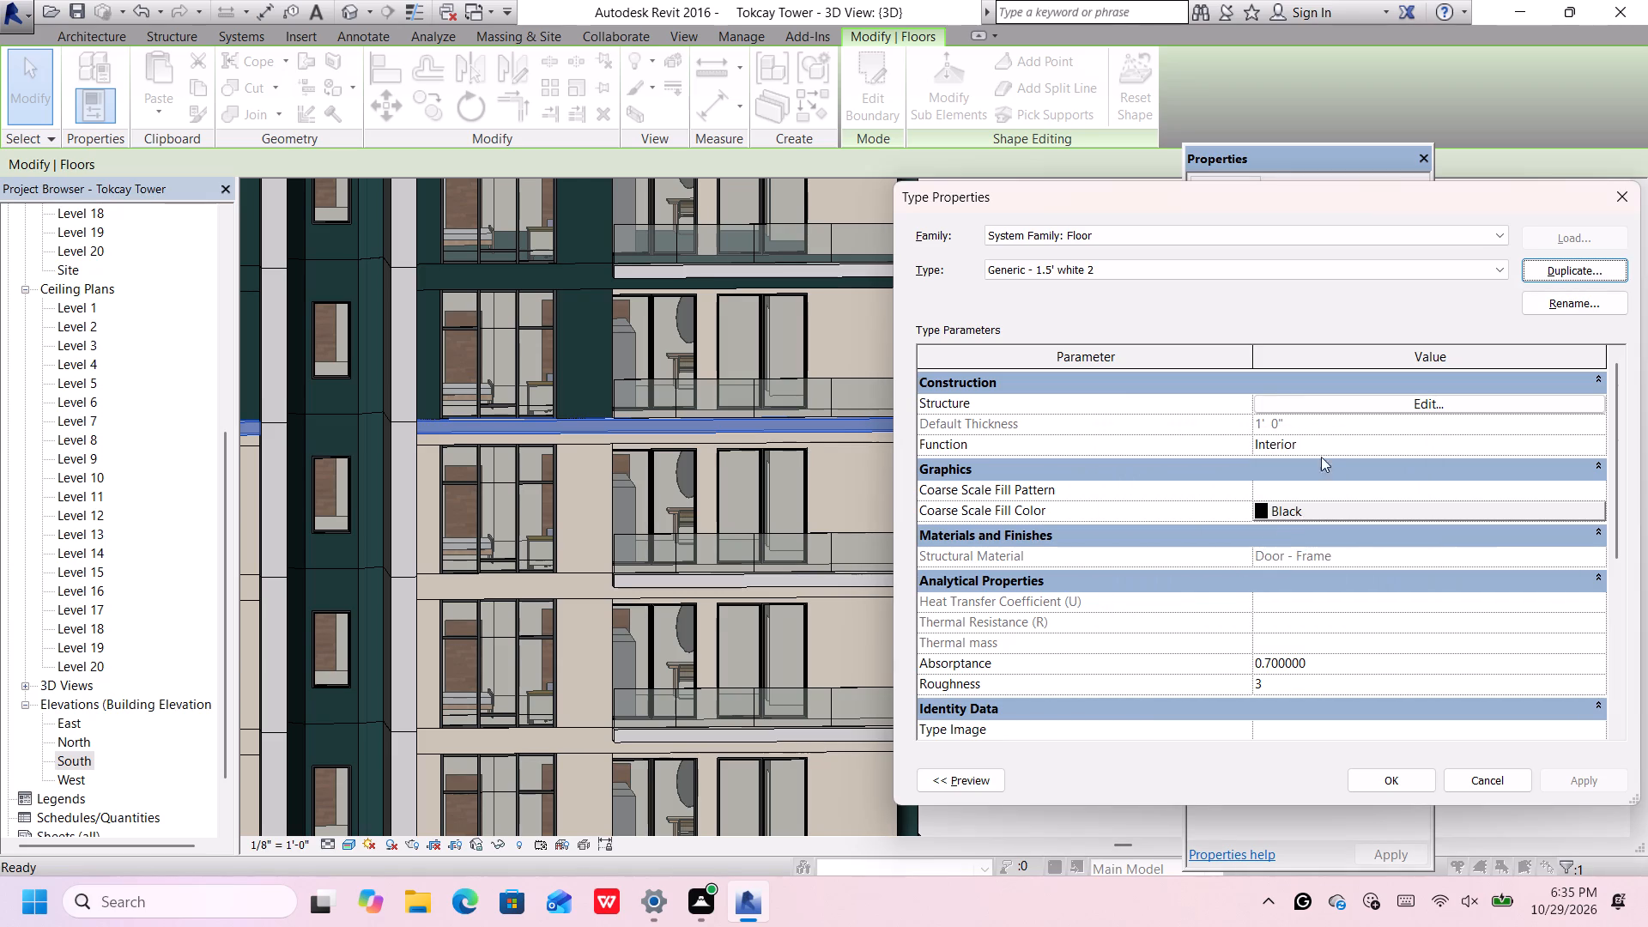
# Set the new floor type's structure layer thickness to 1.5', apply it to the Level 13 slab and clear the selection.
pyautogui.click(1348, 403)
pyautogui.click(1275, 403)
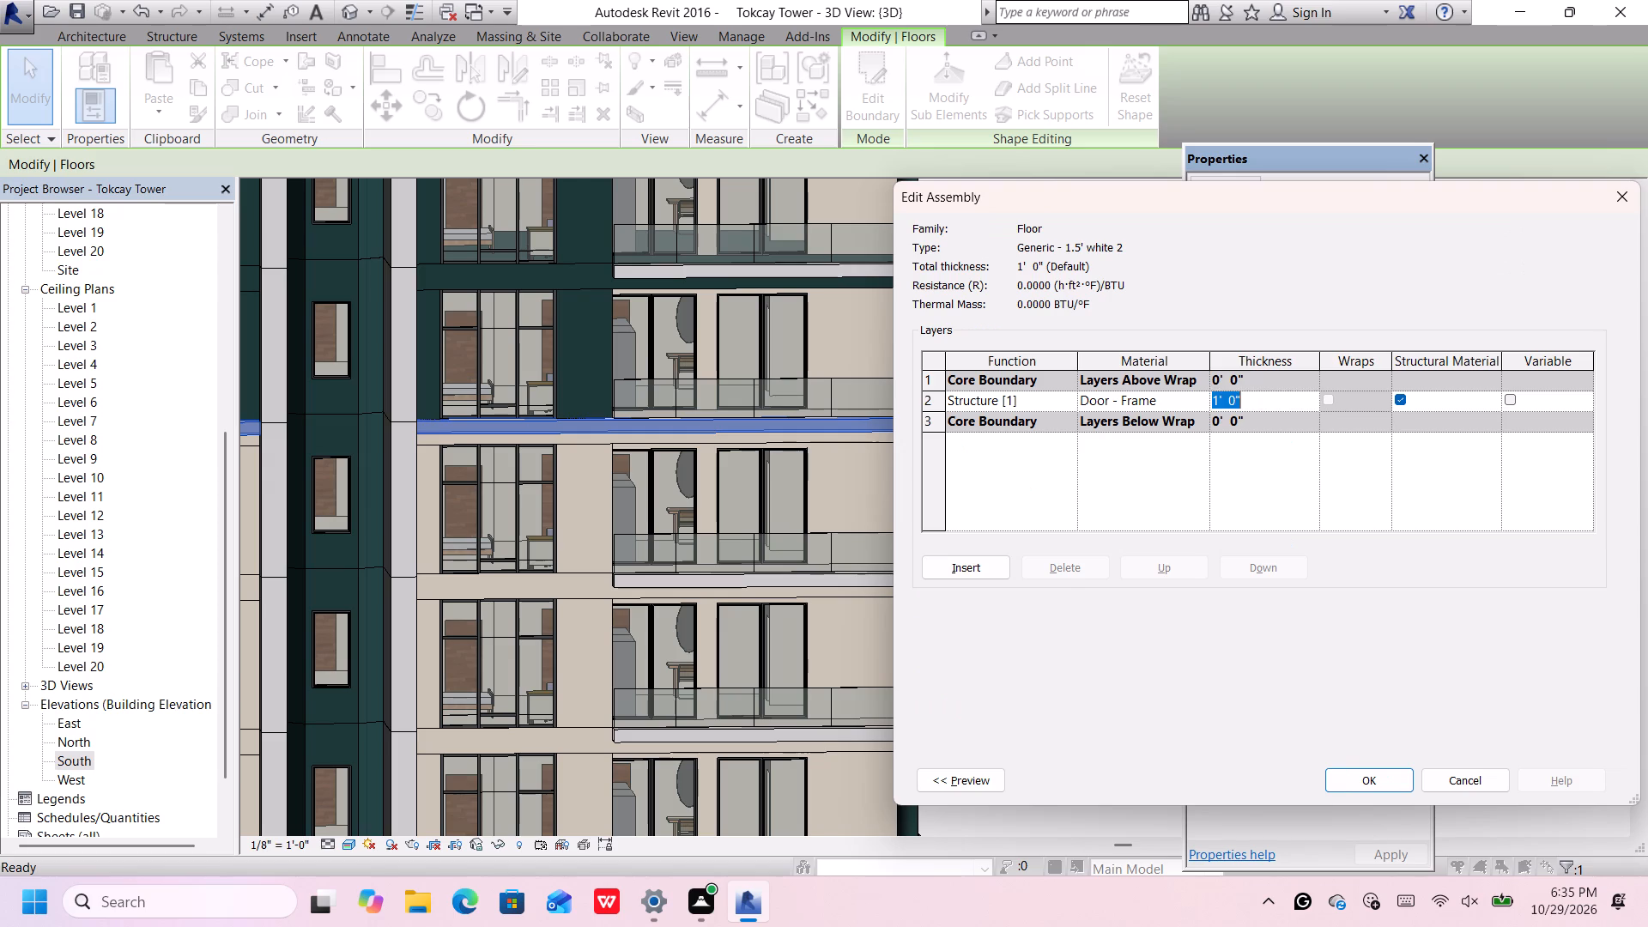
pyautogui.press('BackSpace')
pyautogui.write("1.5'")
pyautogui.press('Return')
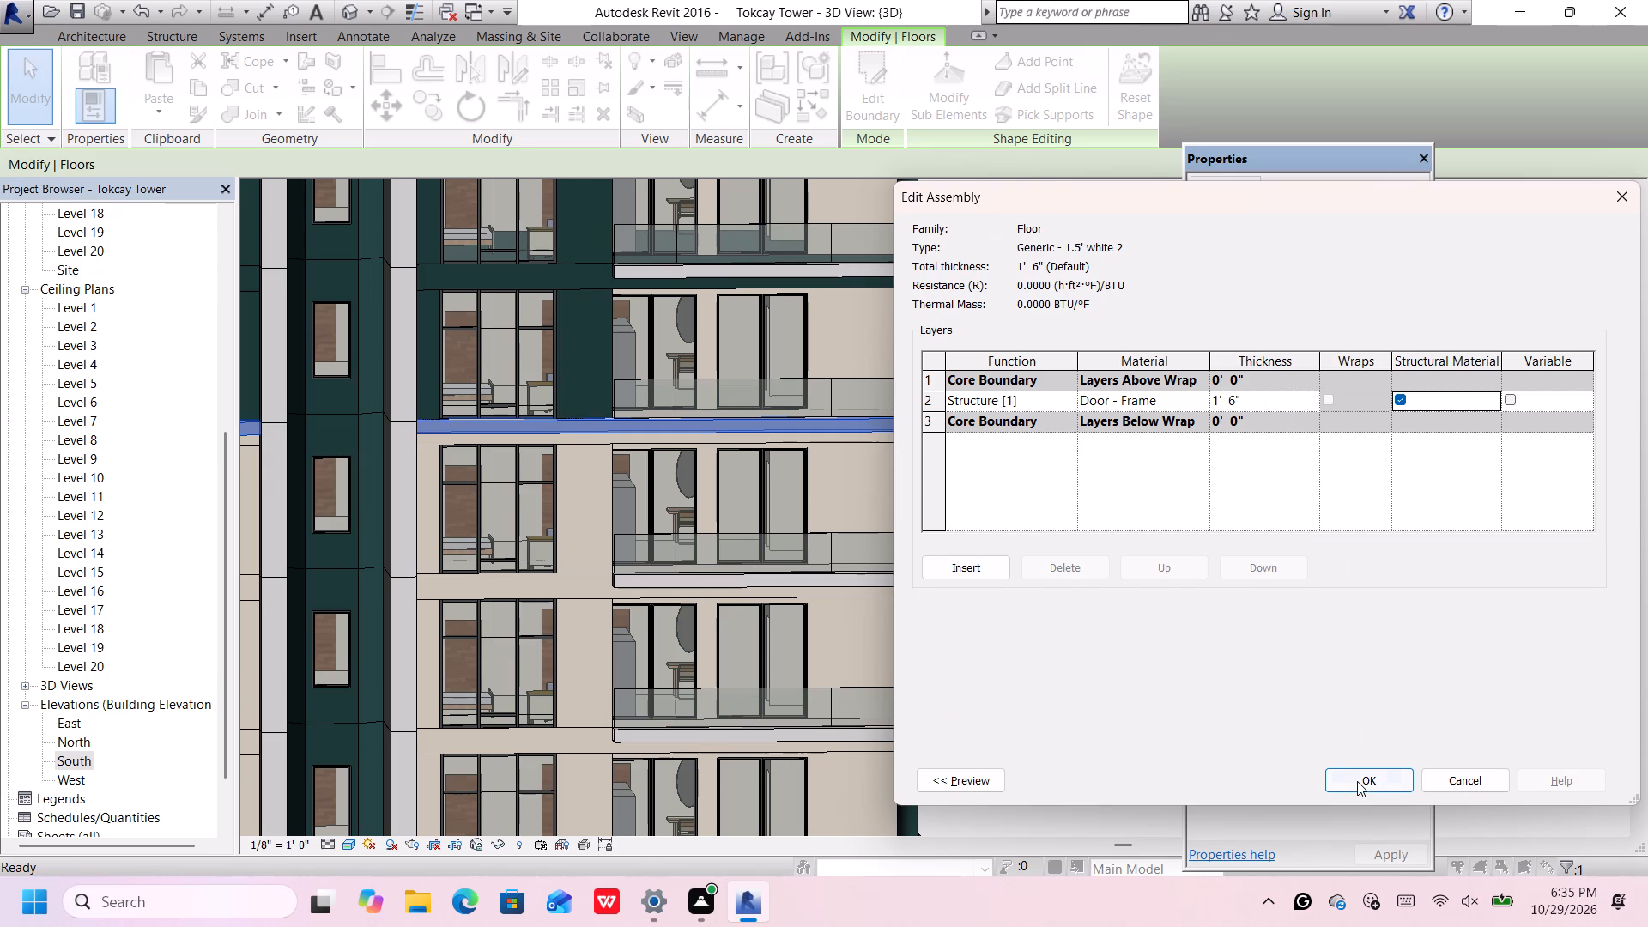
pyautogui.click(1357, 781)
pyautogui.click(1407, 785)
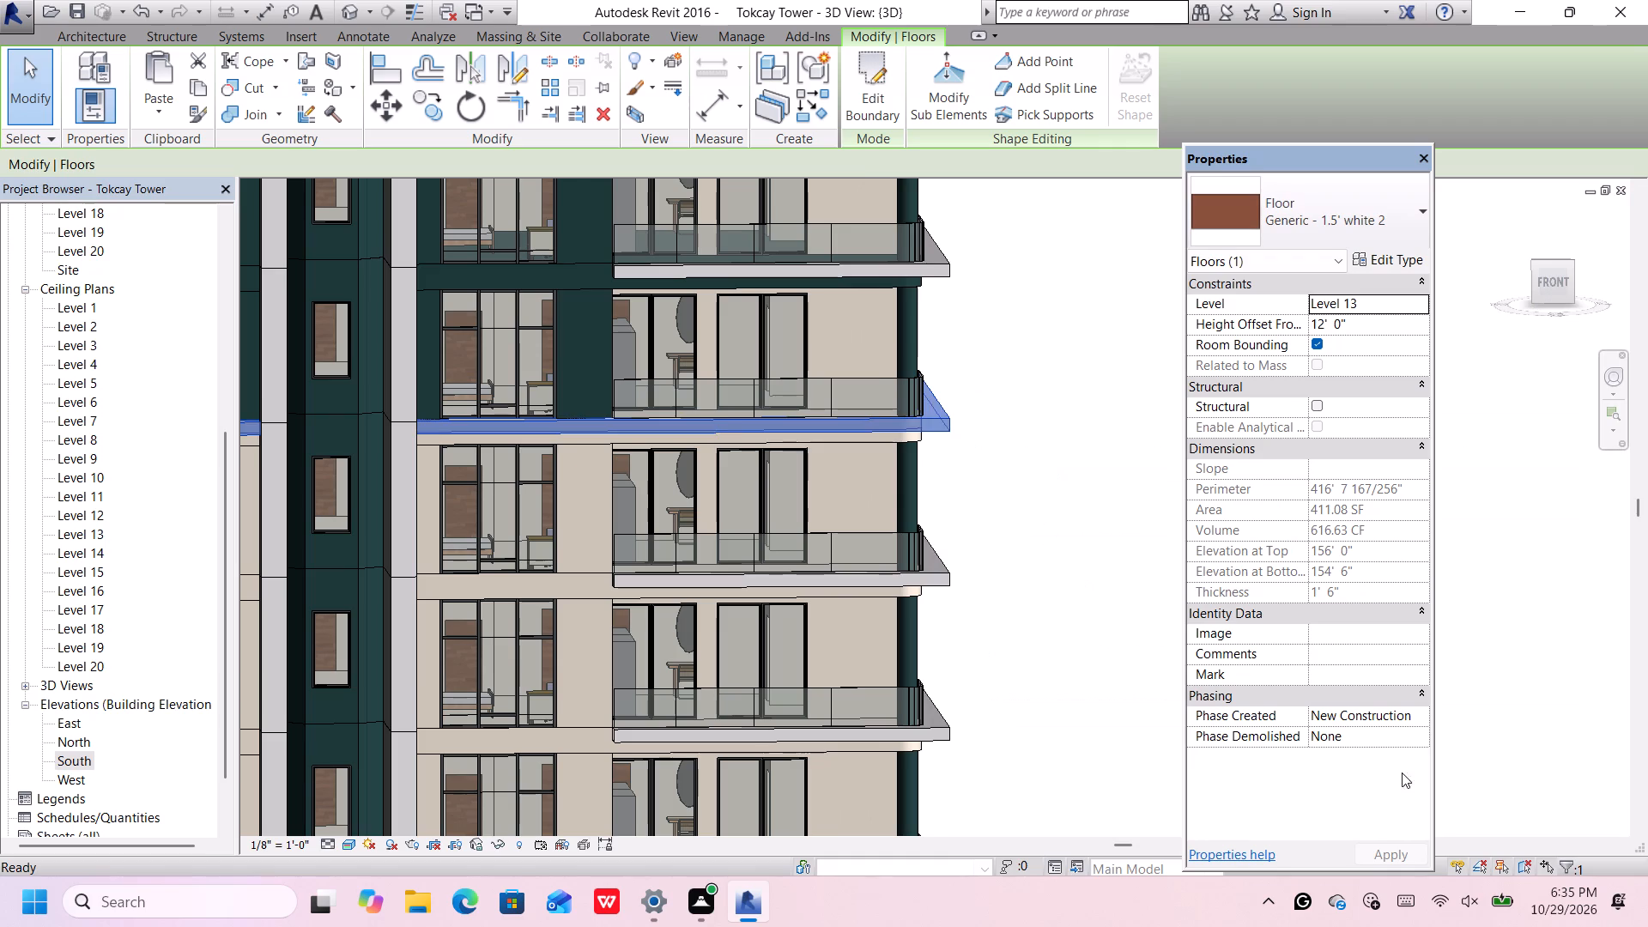
pyautogui.scroll(-4, 1057, 430)
pyautogui.click(1058, 430)
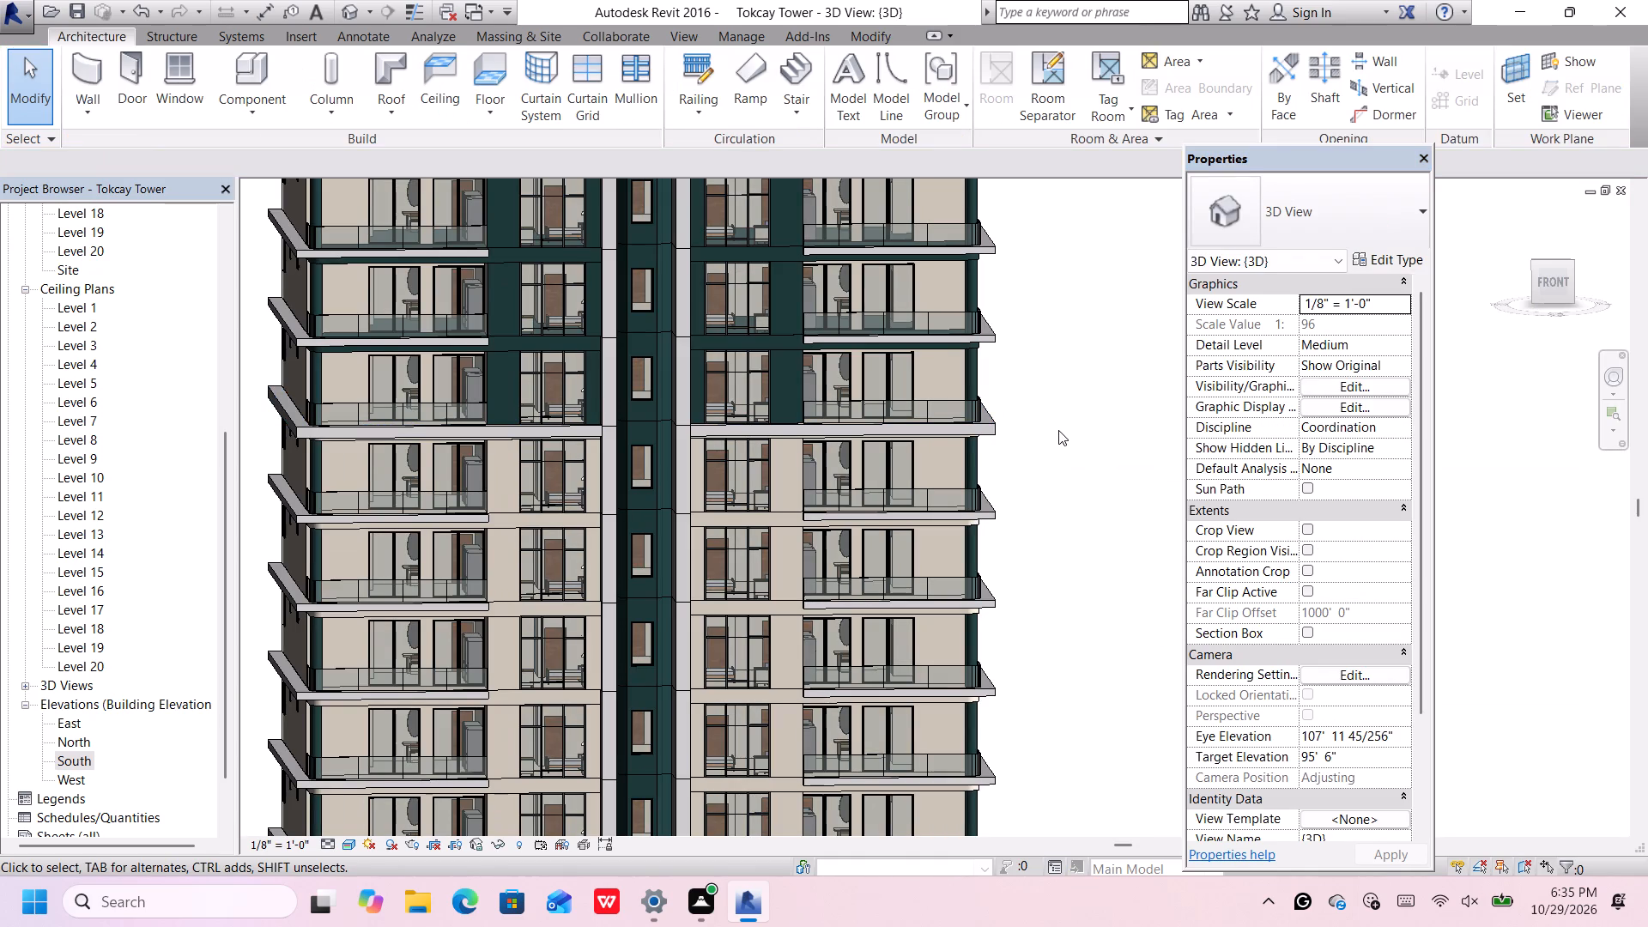
# Examine the Level 13 white slab's edge on the front facade, up close at its corner and against the neighbouring floors.
pyautogui.scroll(-2, 1058, 430)
pyautogui.moveTo(1060, 430); pyautogui.dragTo(1051, 405, button='middle')
pyautogui.scroll(1, 1051, 405)
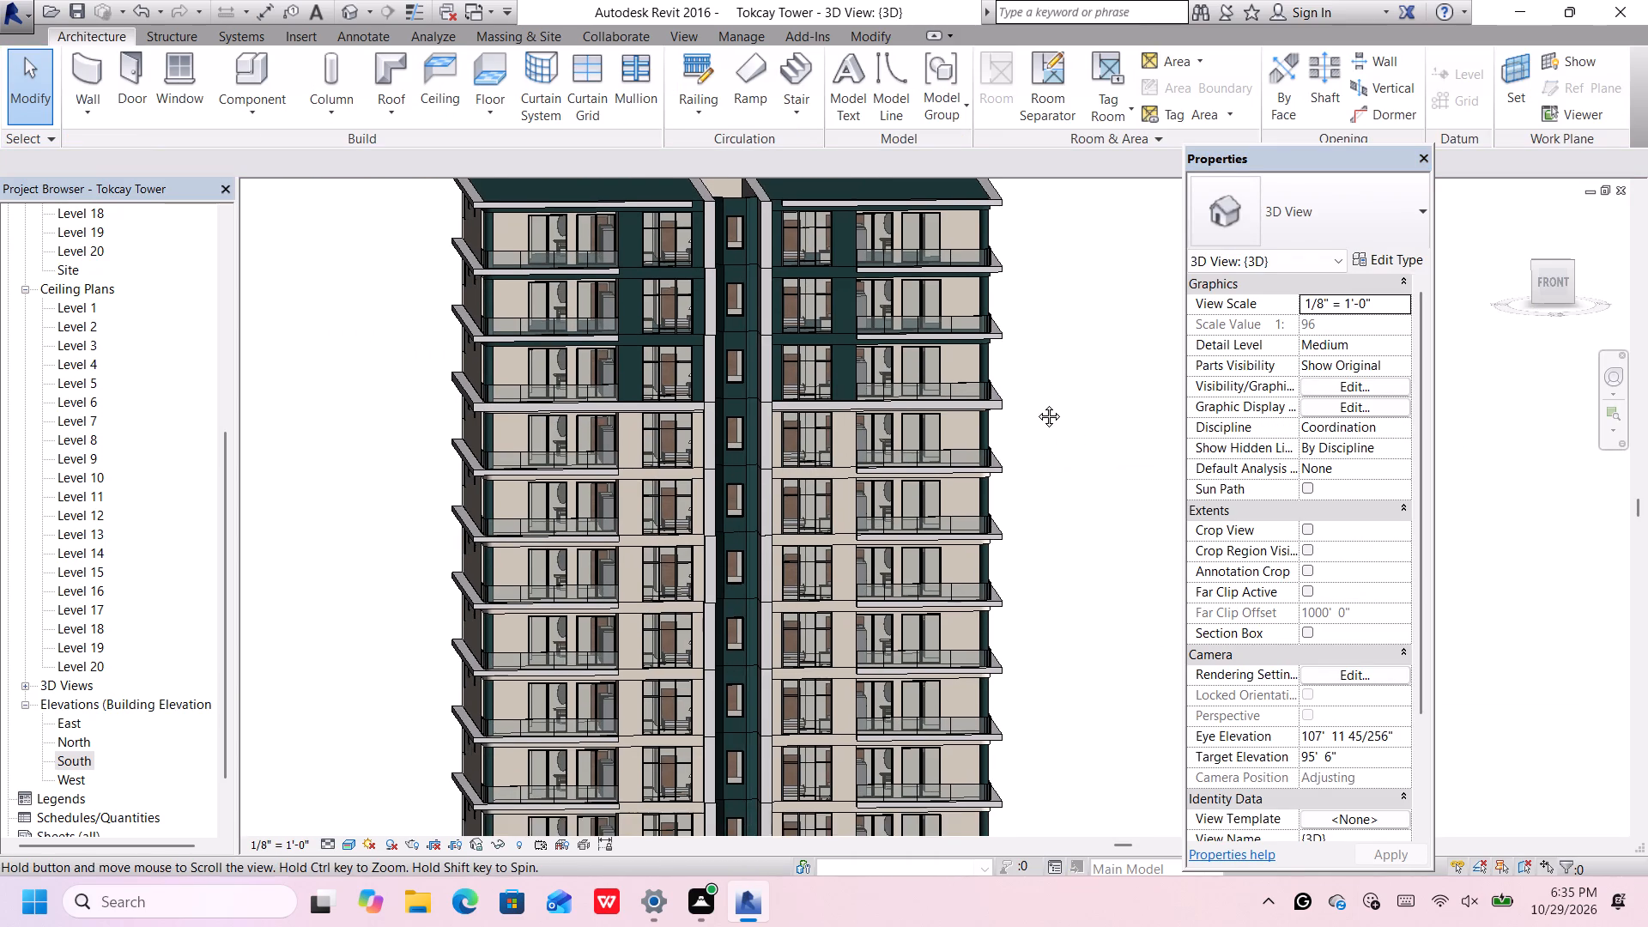
pyautogui.scroll(16, 1007, 397)
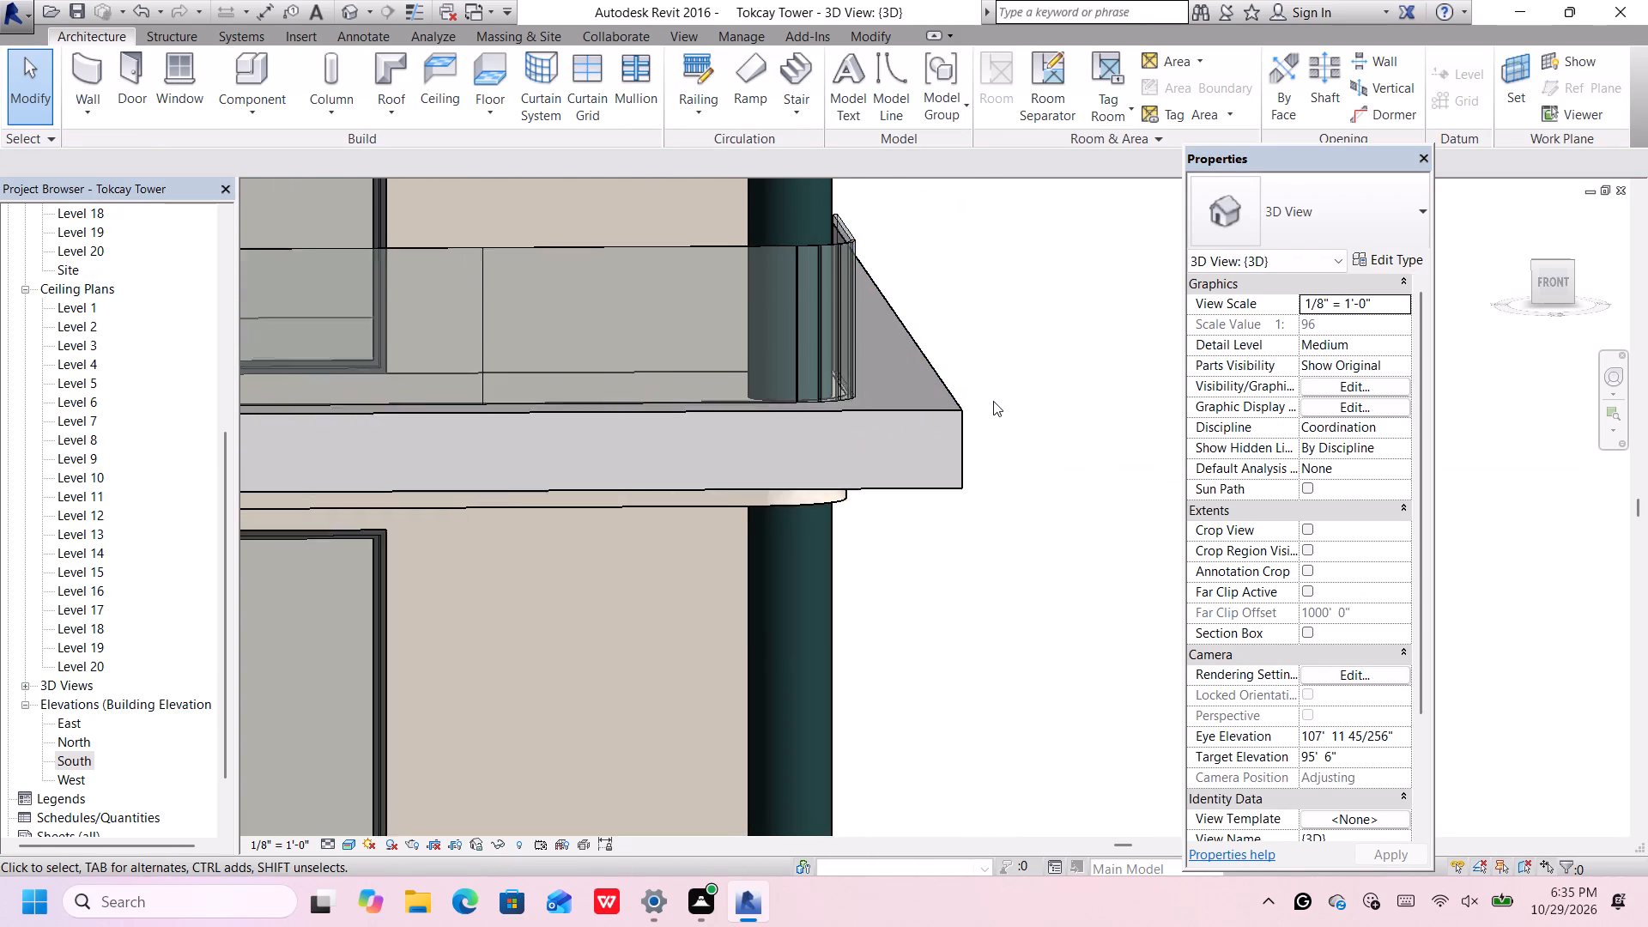
pyautogui.scroll(-12, 993, 401)
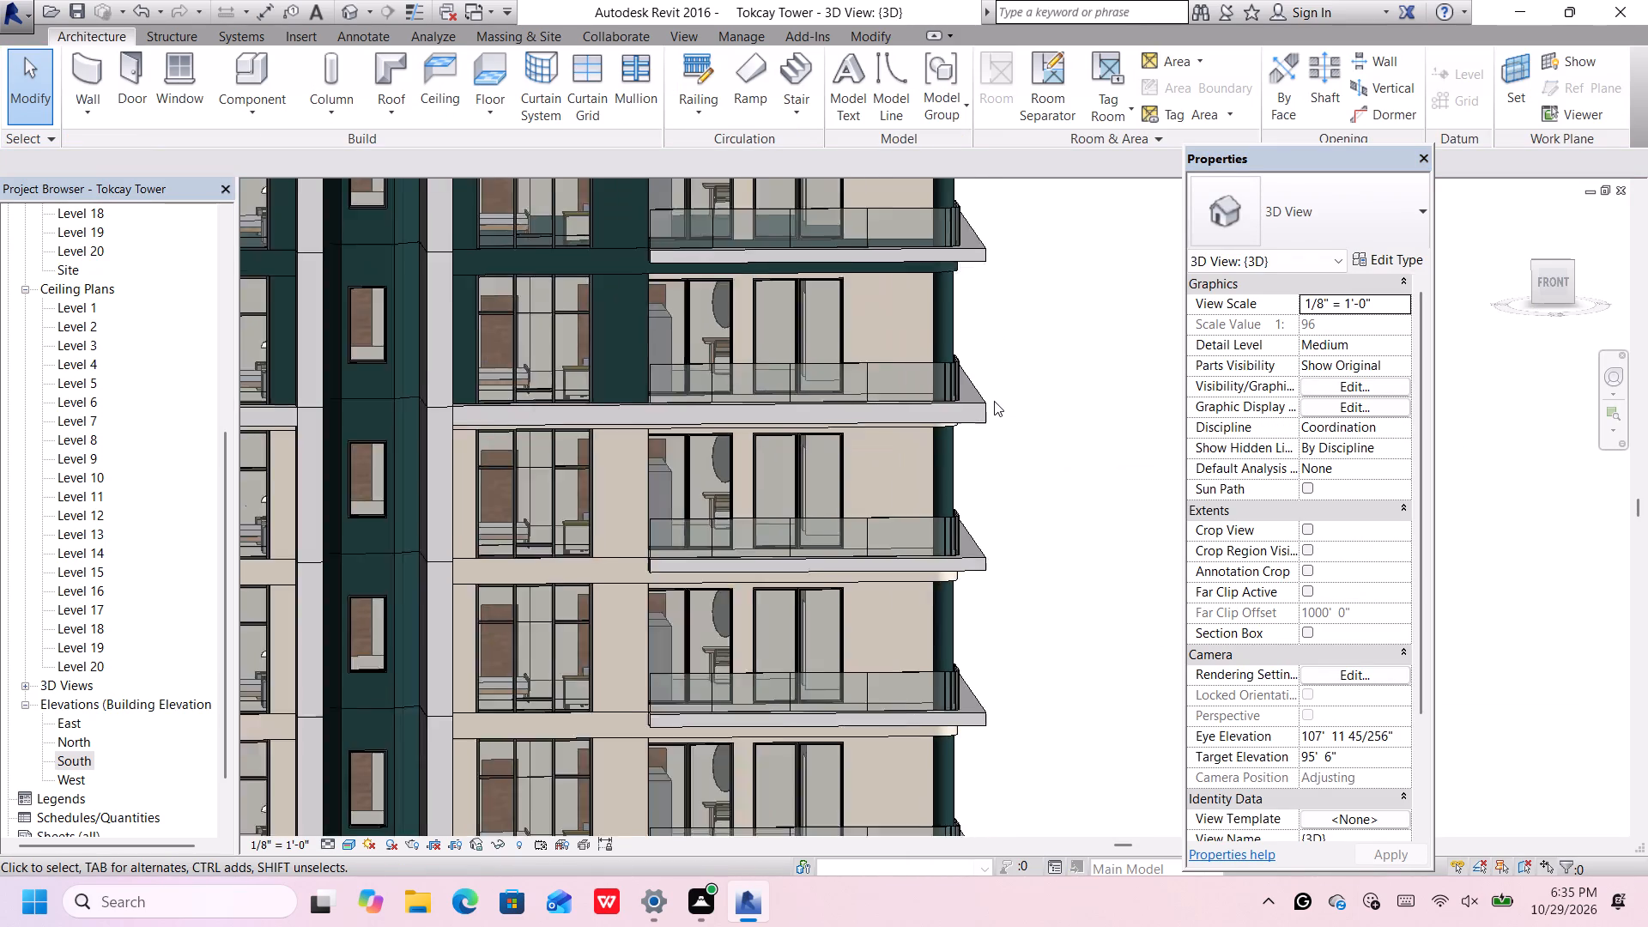
pyautogui.scroll(-10, 994, 401)
# Ungroup the Level 12 instance of model group Group 2 and clear the selection.
pyautogui.scroll(2, 1033, 457)
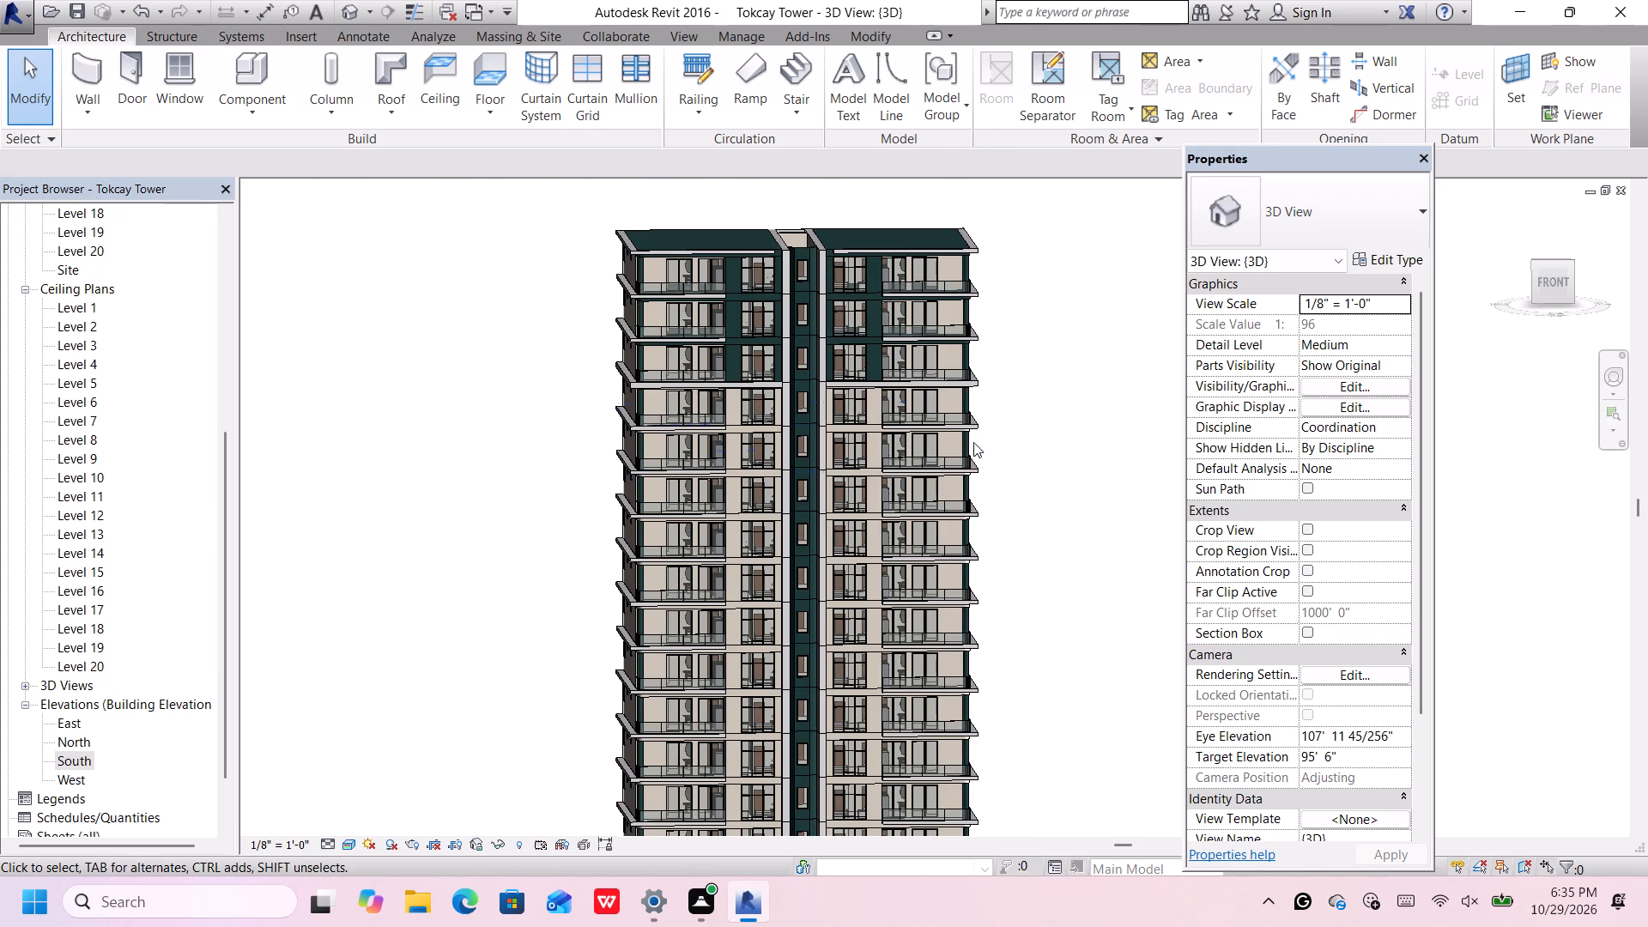
pyautogui.scroll(3, 863, 427)
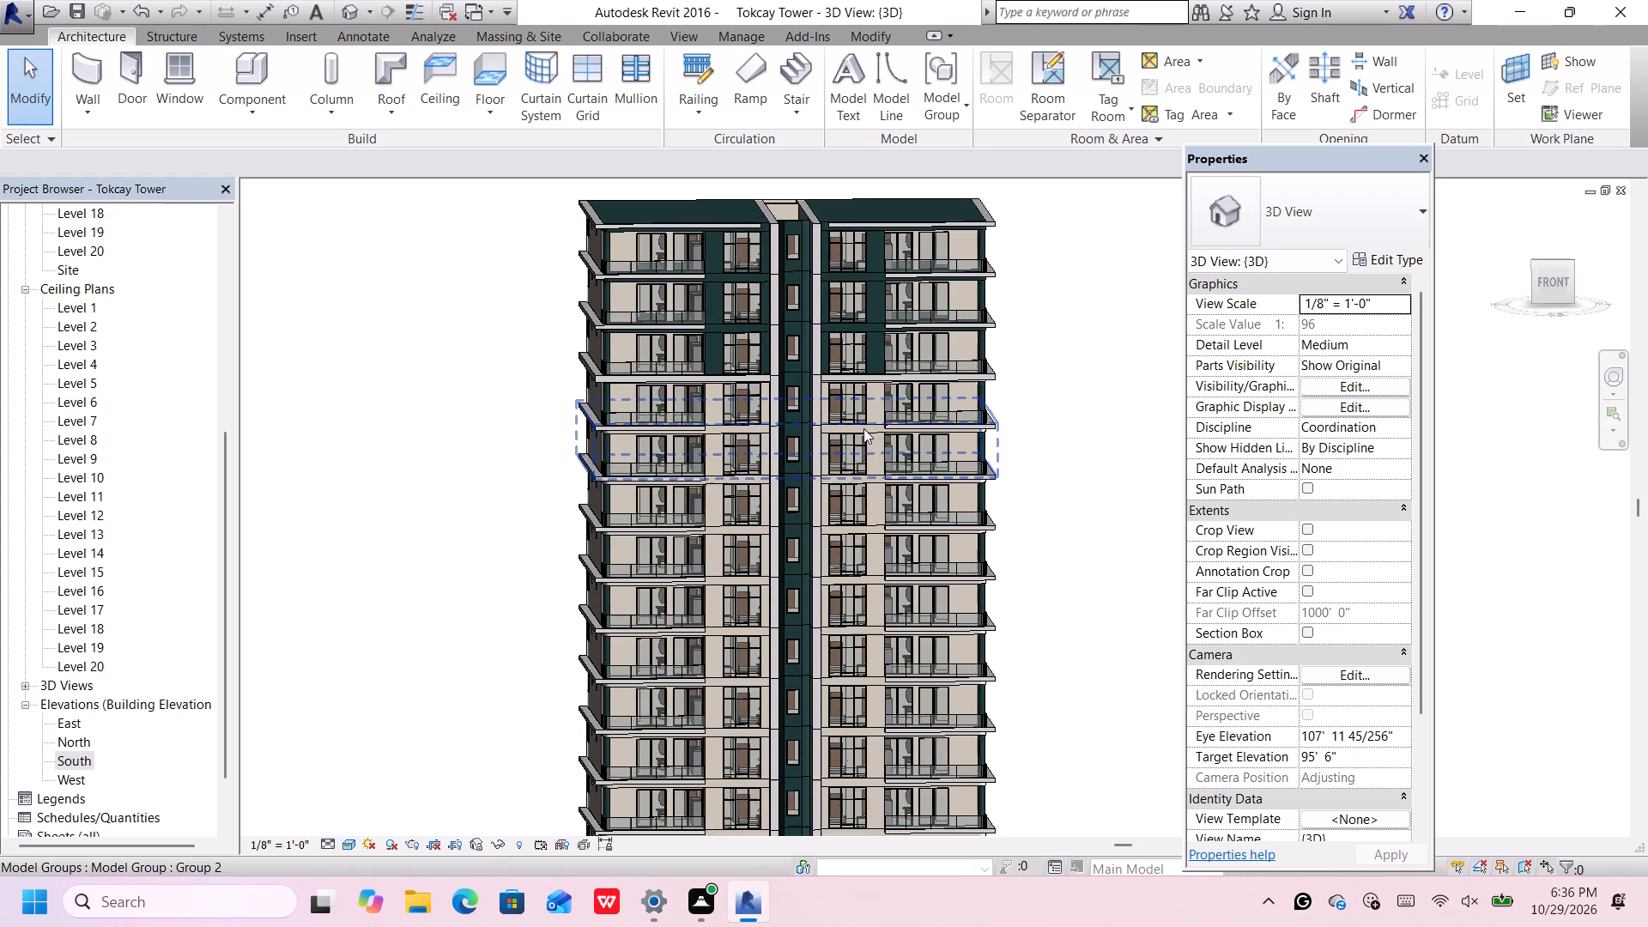
pyautogui.scroll(7, 863, 428)
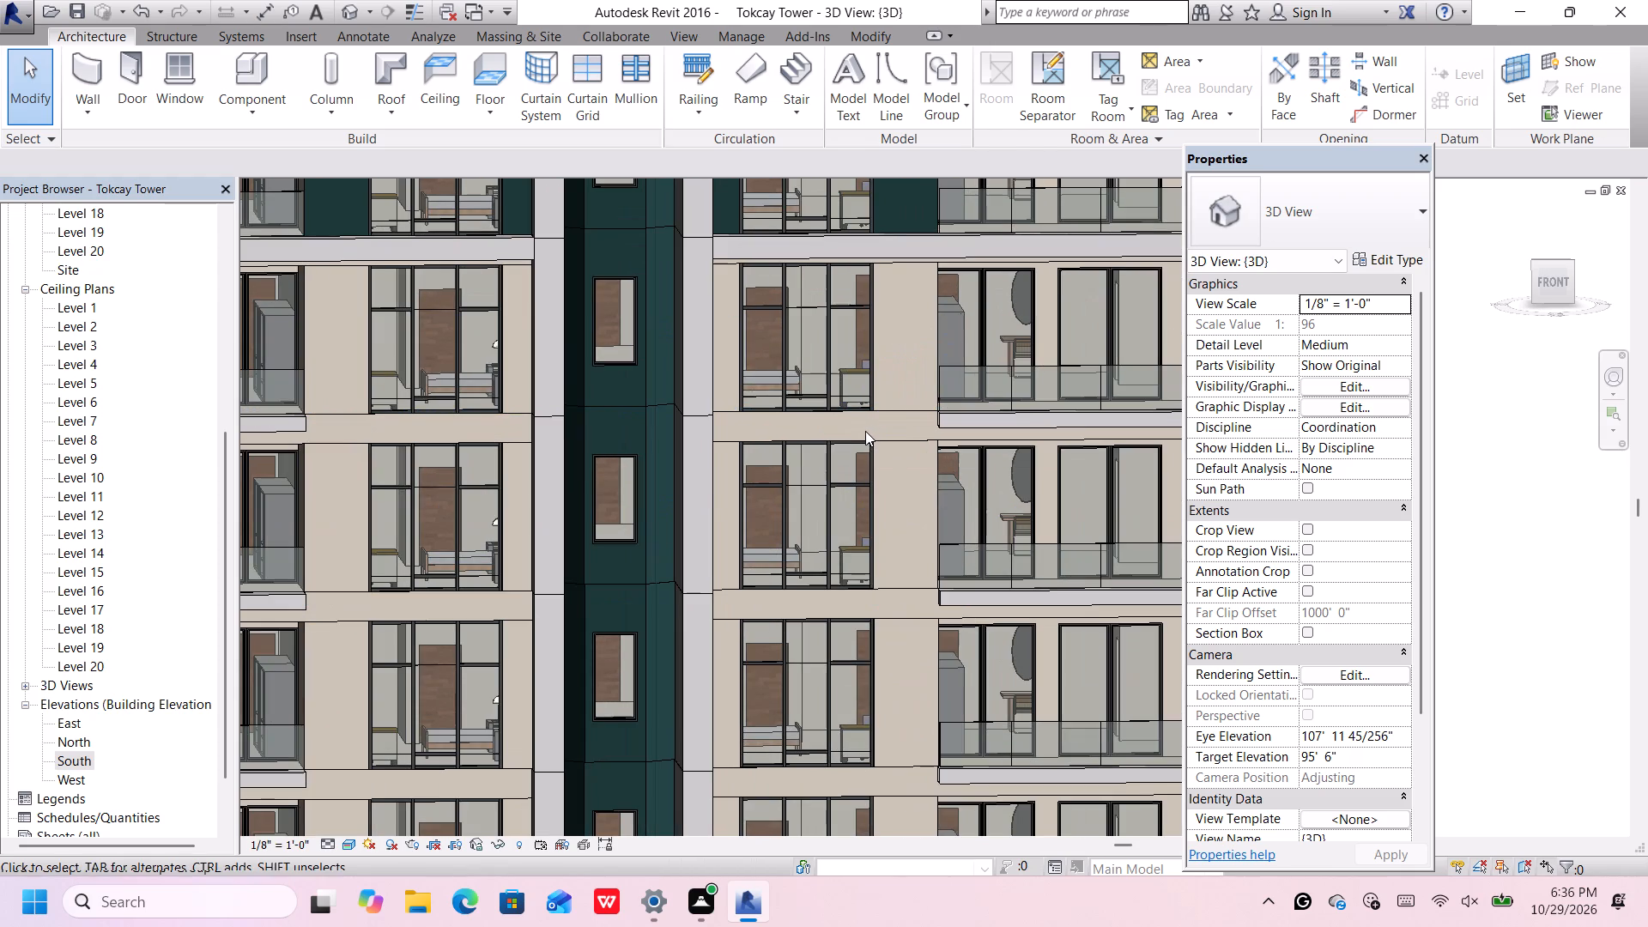
pyautogui.click(893, 409)
pyautogui.scroll(-8, 892, 411)
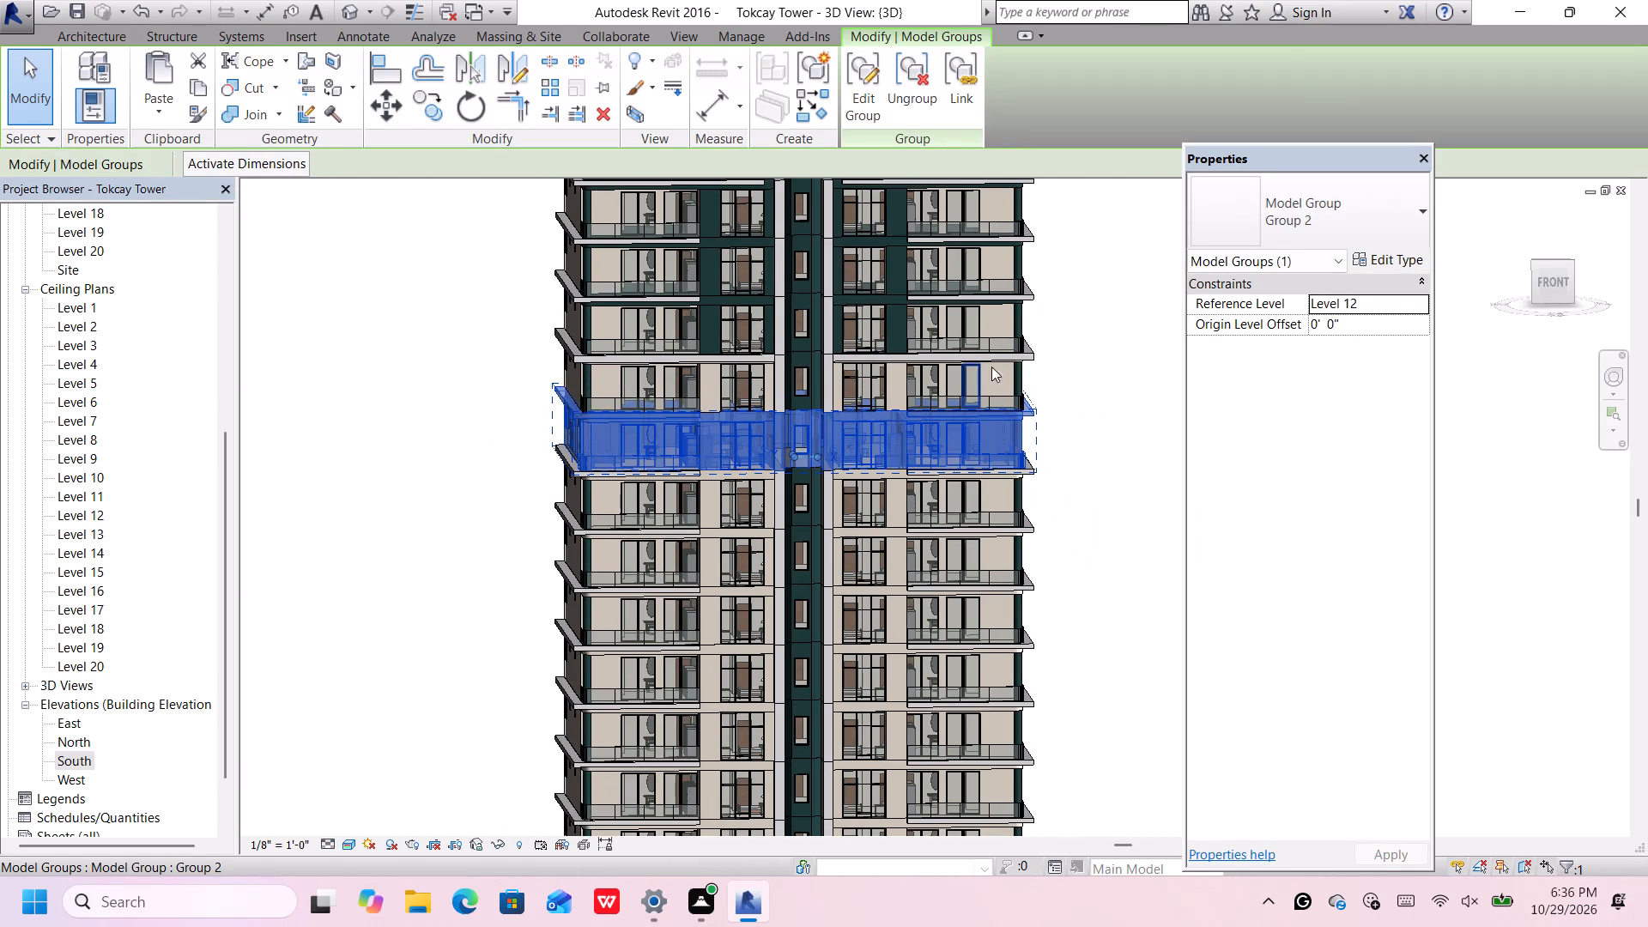
pyautogui.click(921, 100)
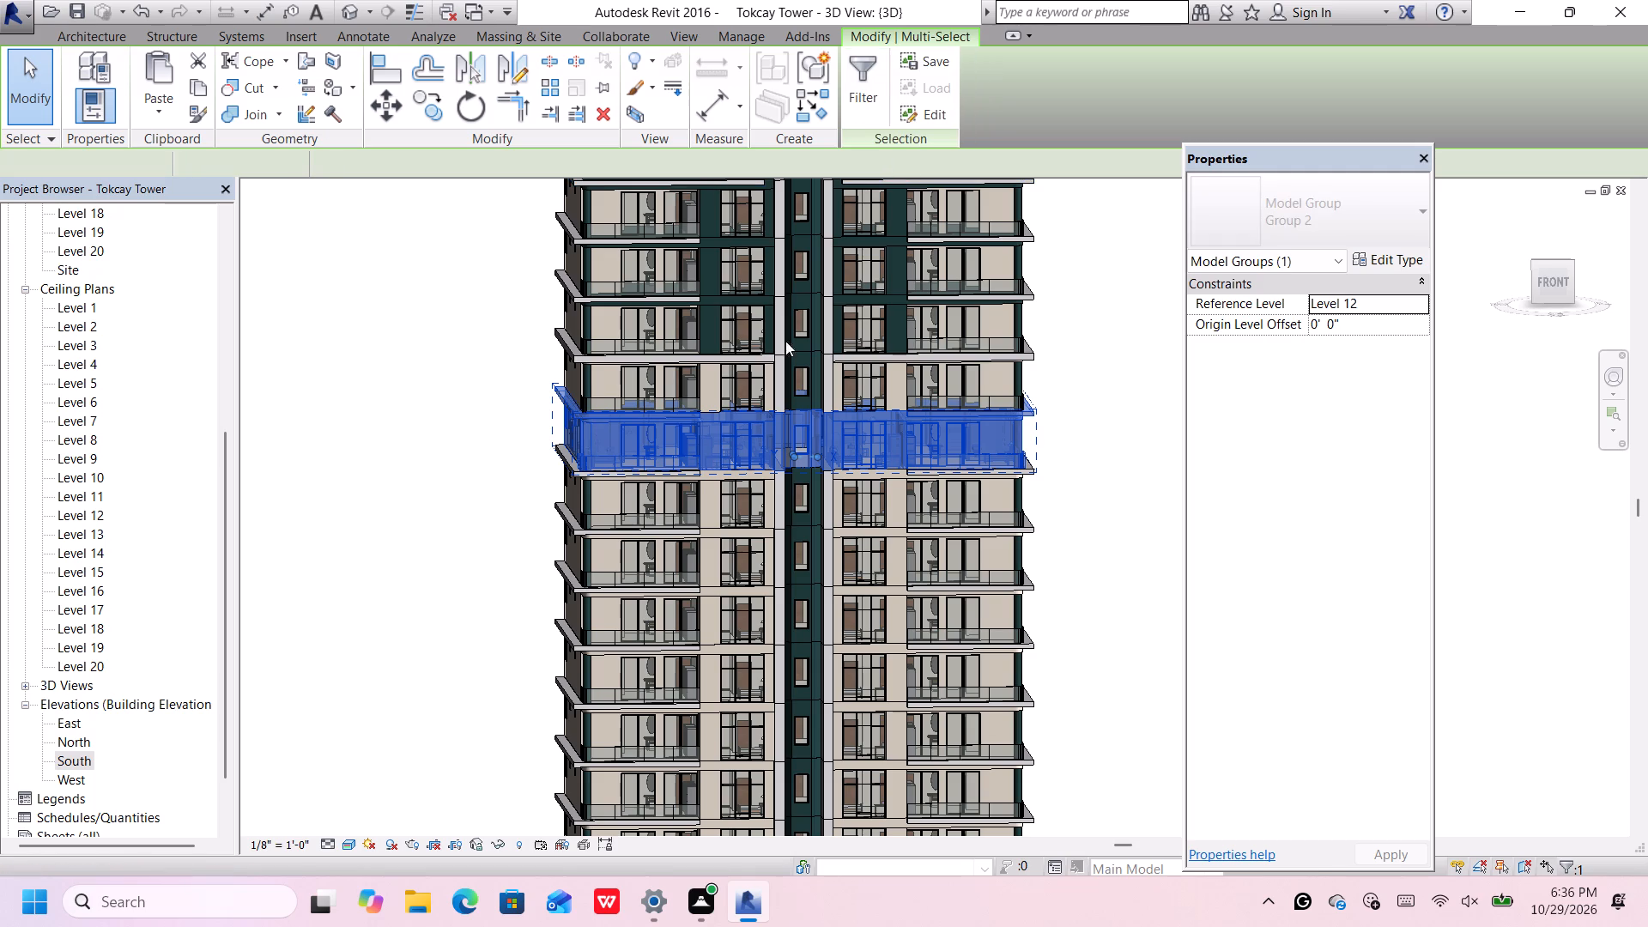
pyautogui.click(1099, 366)
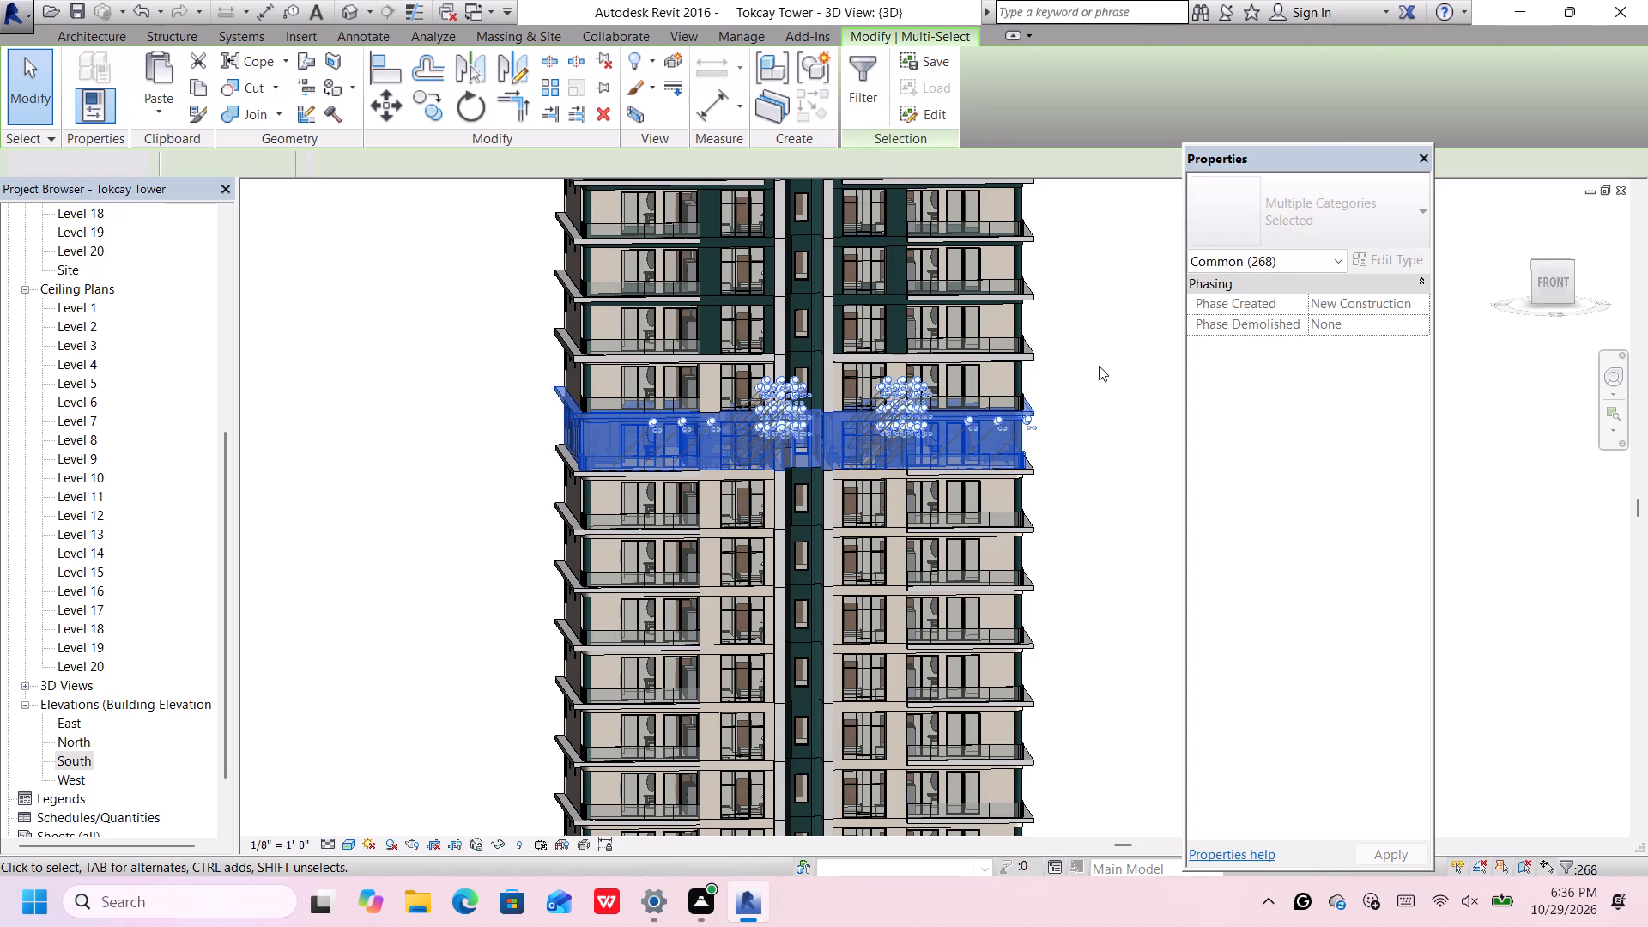
# Ungroup the Level 11 instance of model group Group 2.
pyautogui.scroll(6, 871, 415)
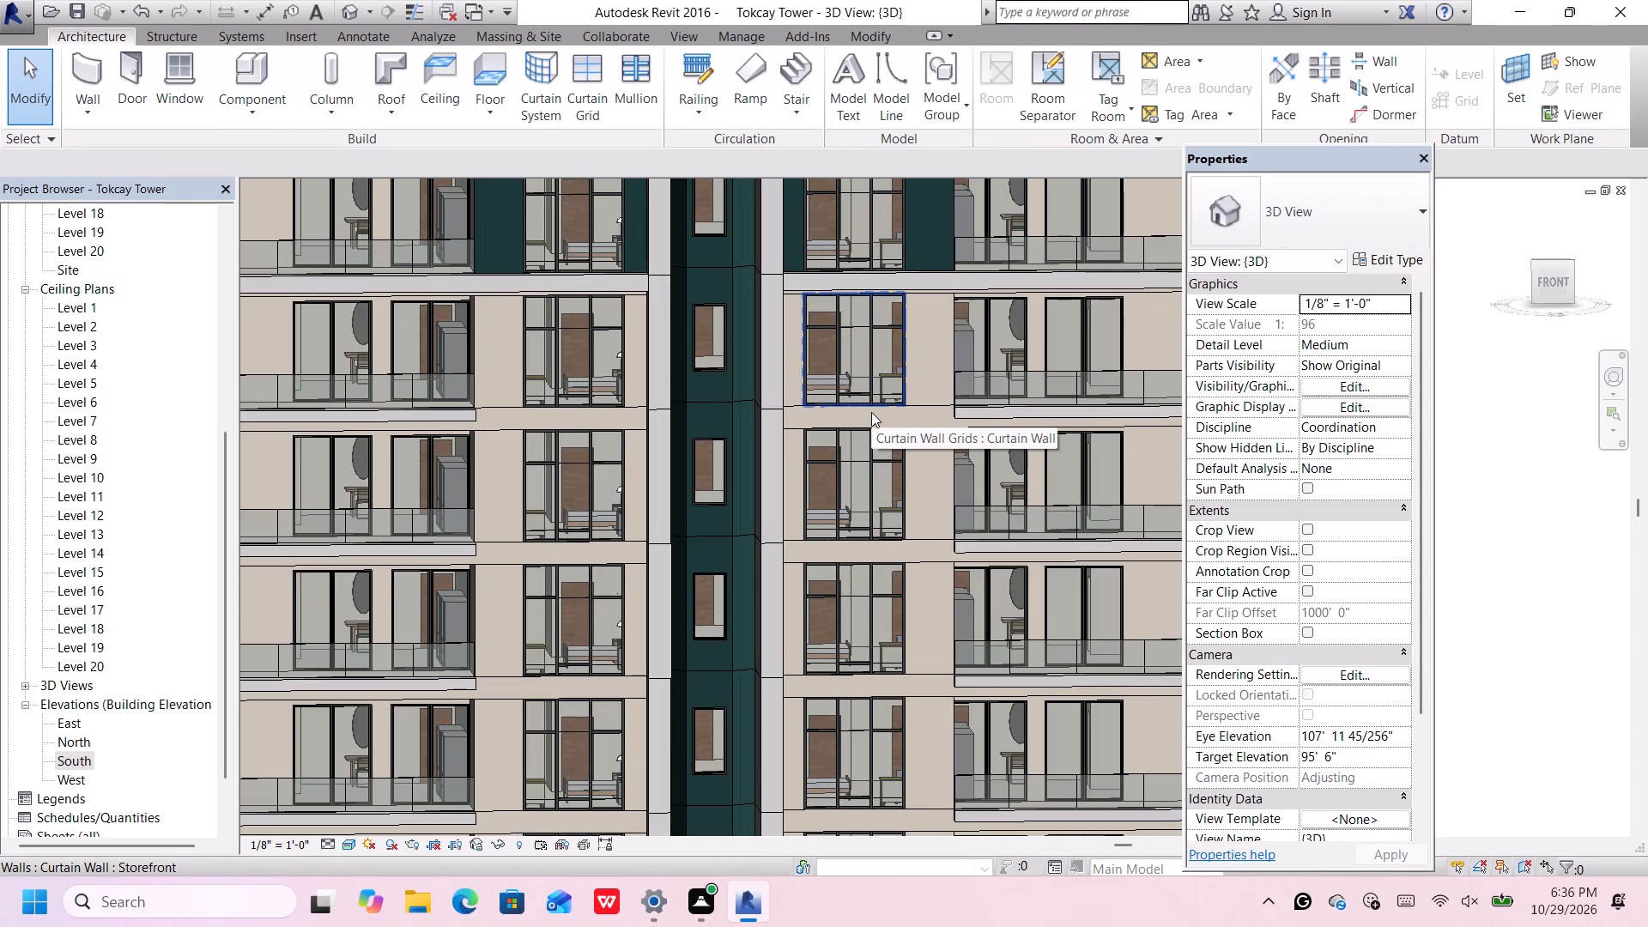
pyautogui.scroll(-4, 871, 412)
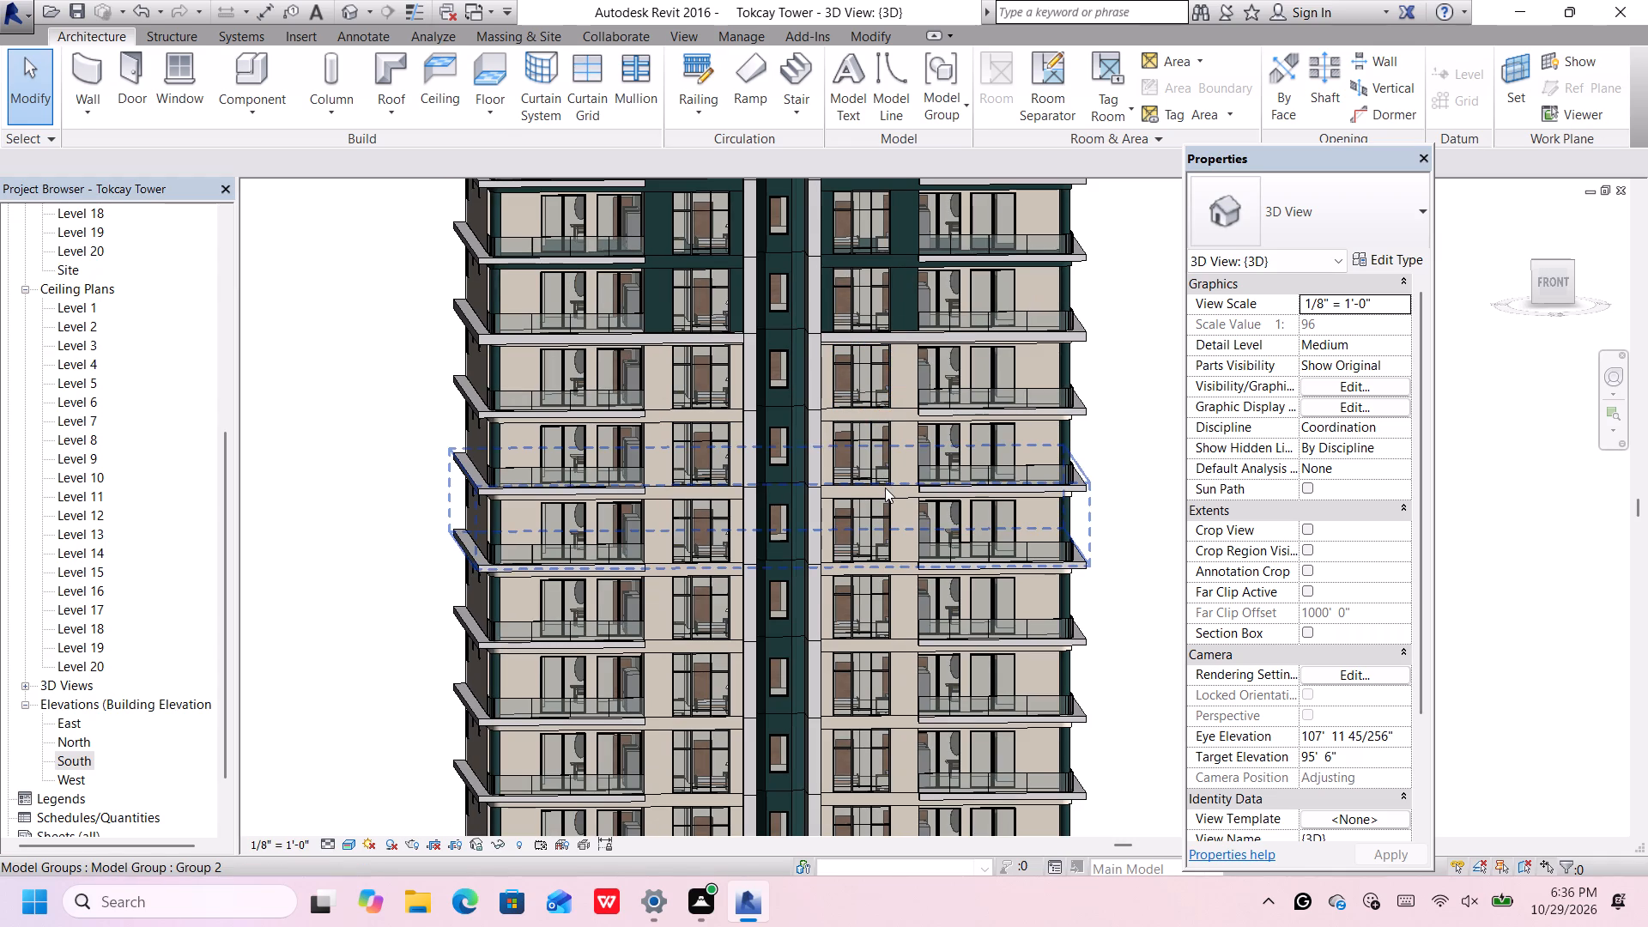
pyautogui.click(885, 488)
pyautogui.click(918, 103)
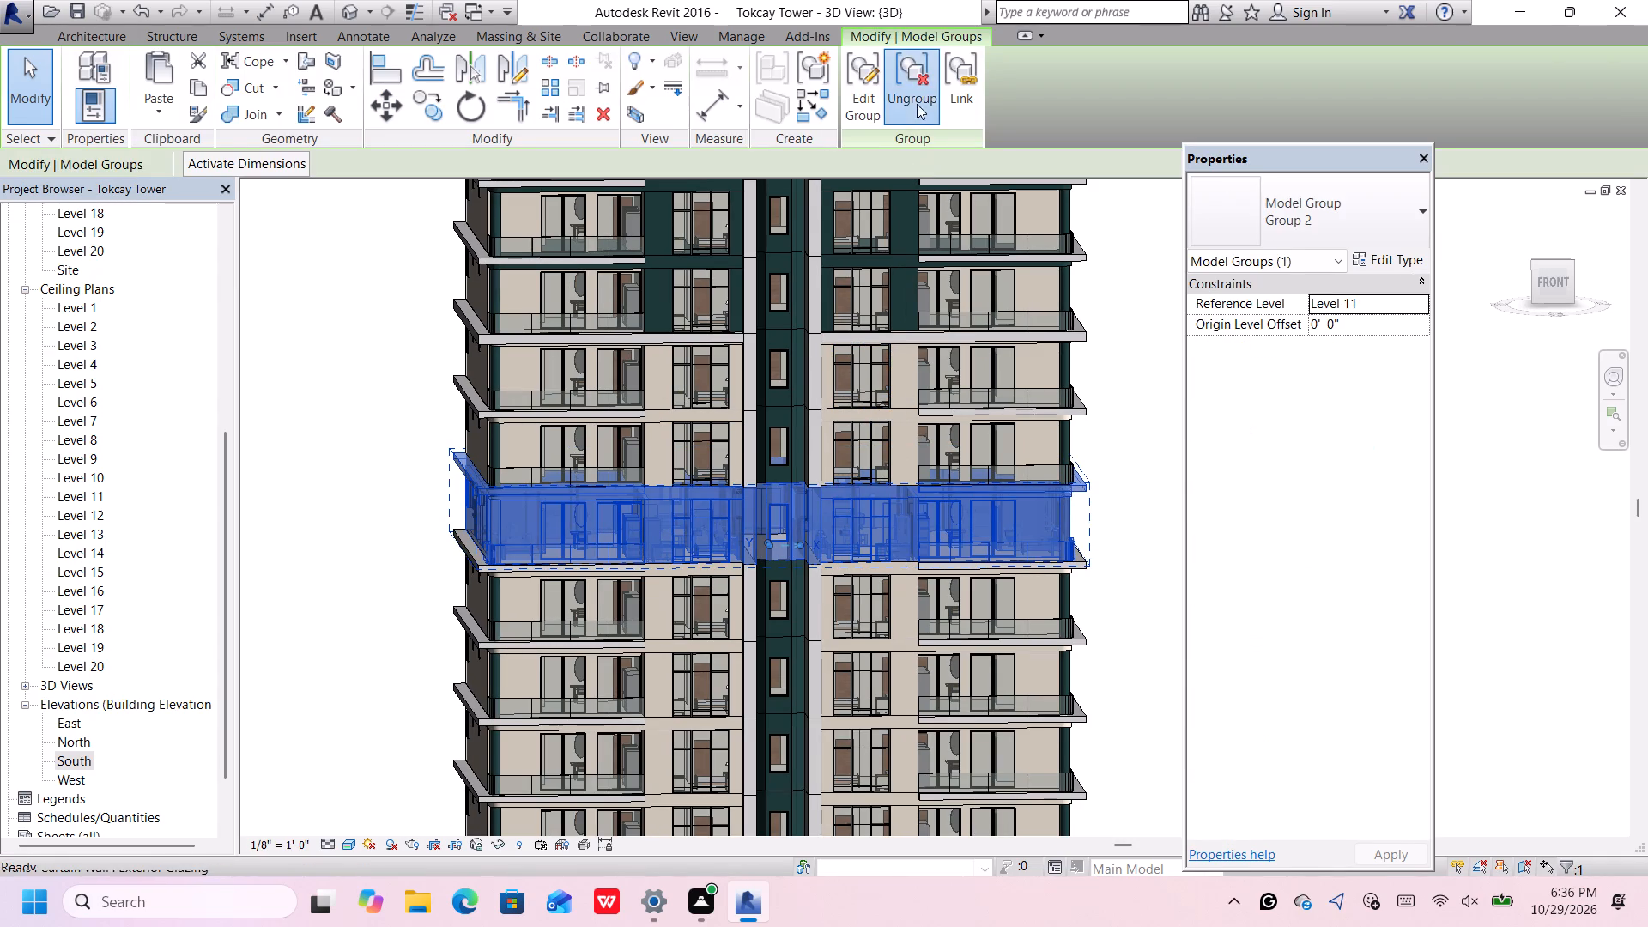